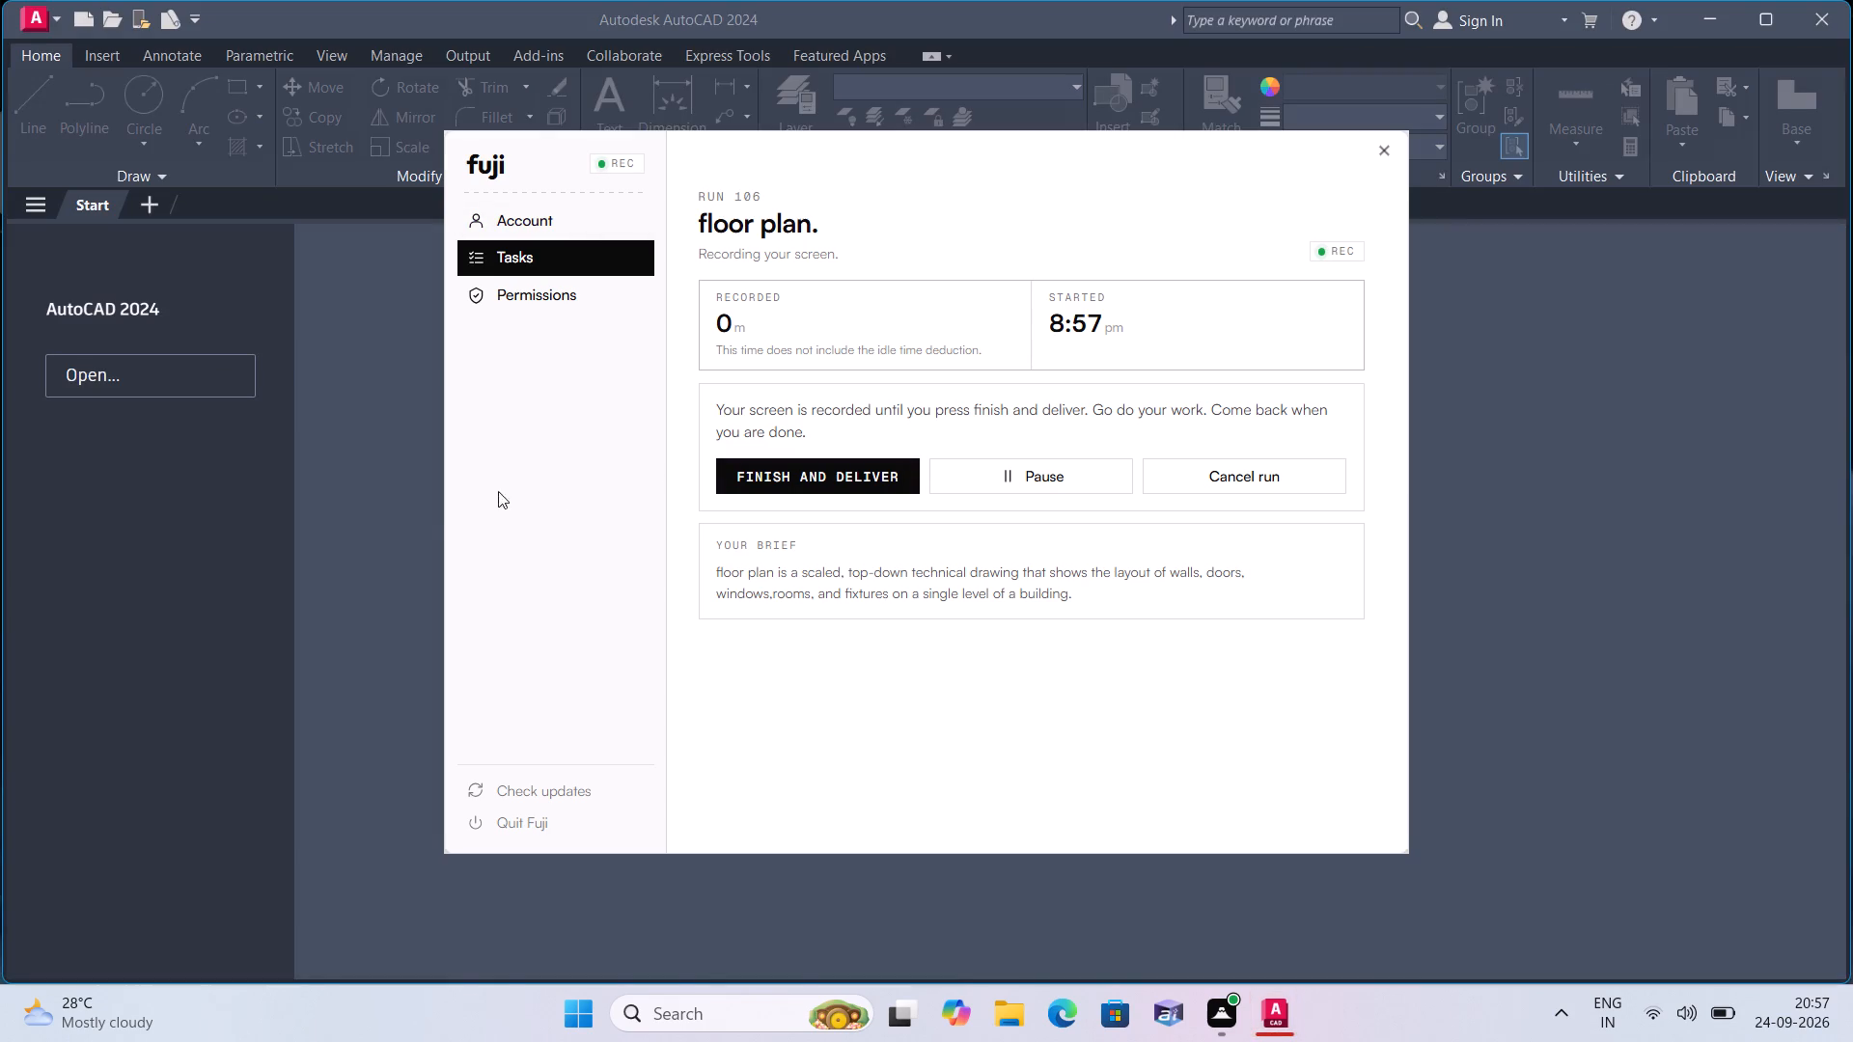
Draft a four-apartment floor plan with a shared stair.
Start a new blank drawing.
{"action": "triple_click", "coordinate": [180, 425]}
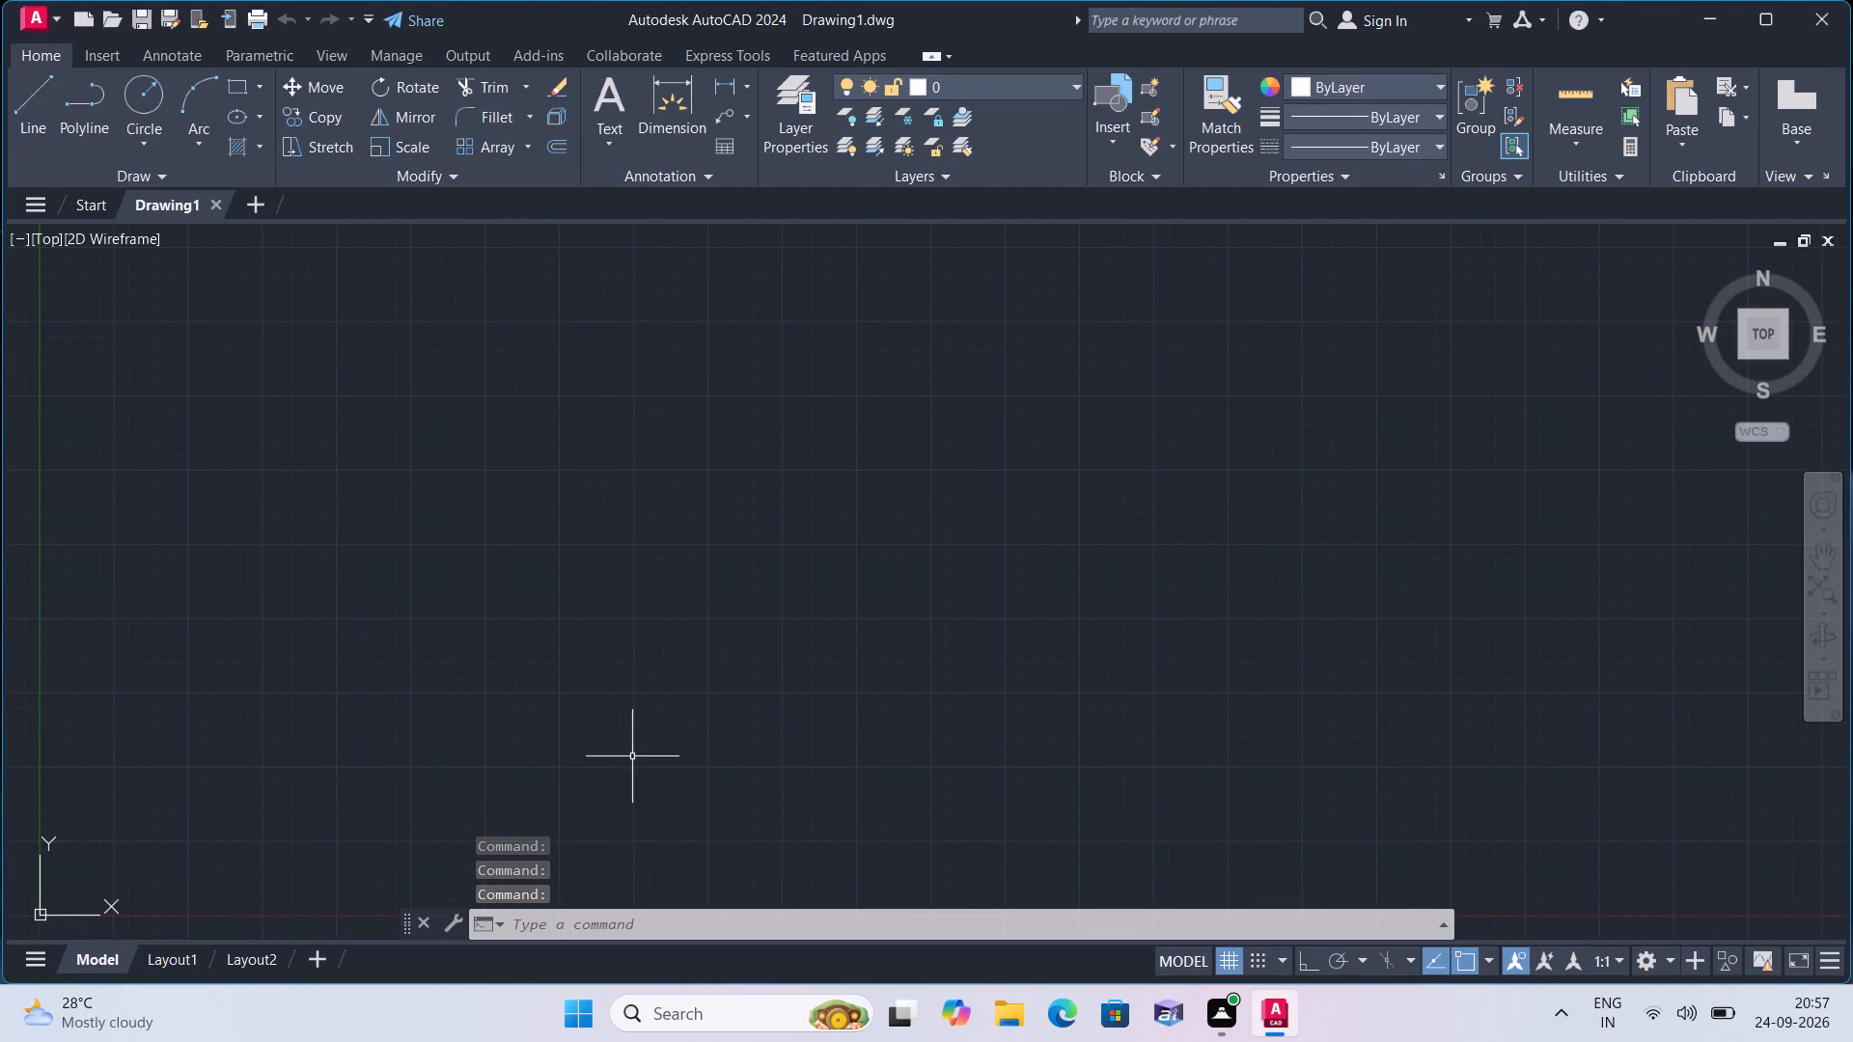
Set the model space limits from 0,0 to 1000,1000.
{"action": "type", "text": "lim"}
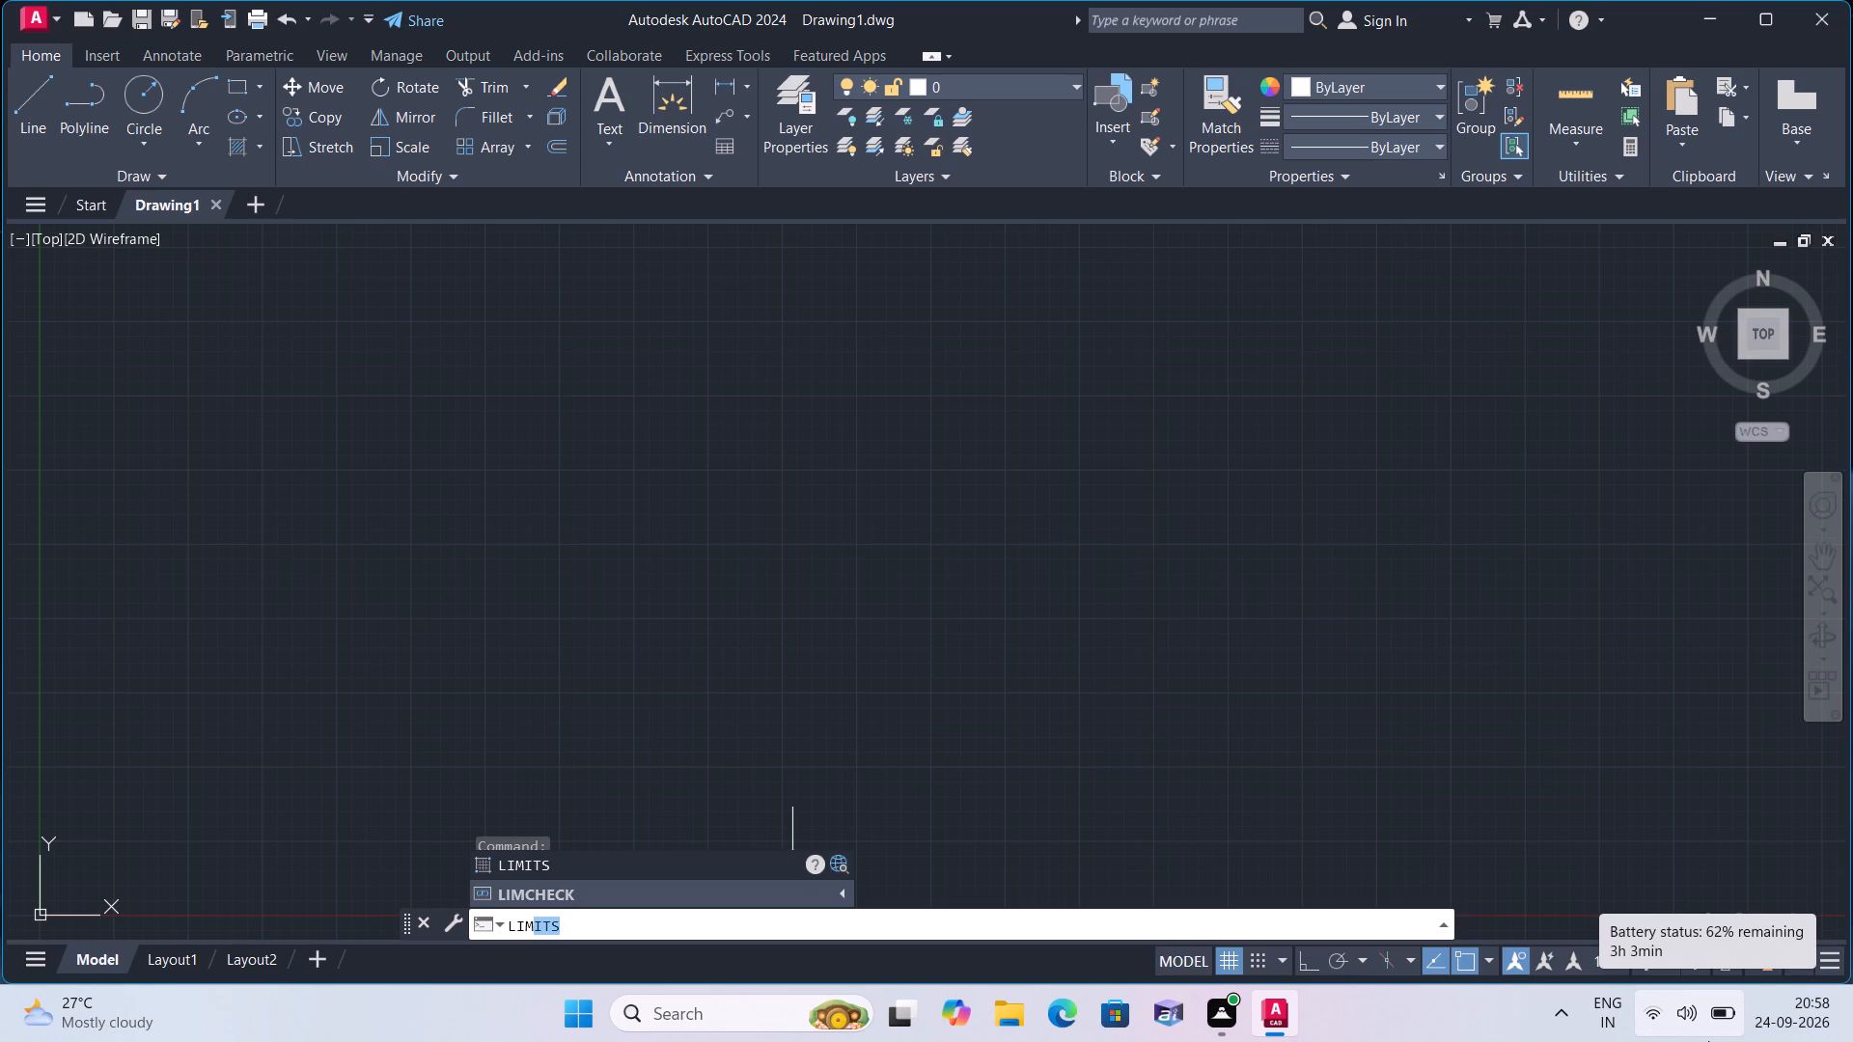
{"action": "key", "text": "space"}
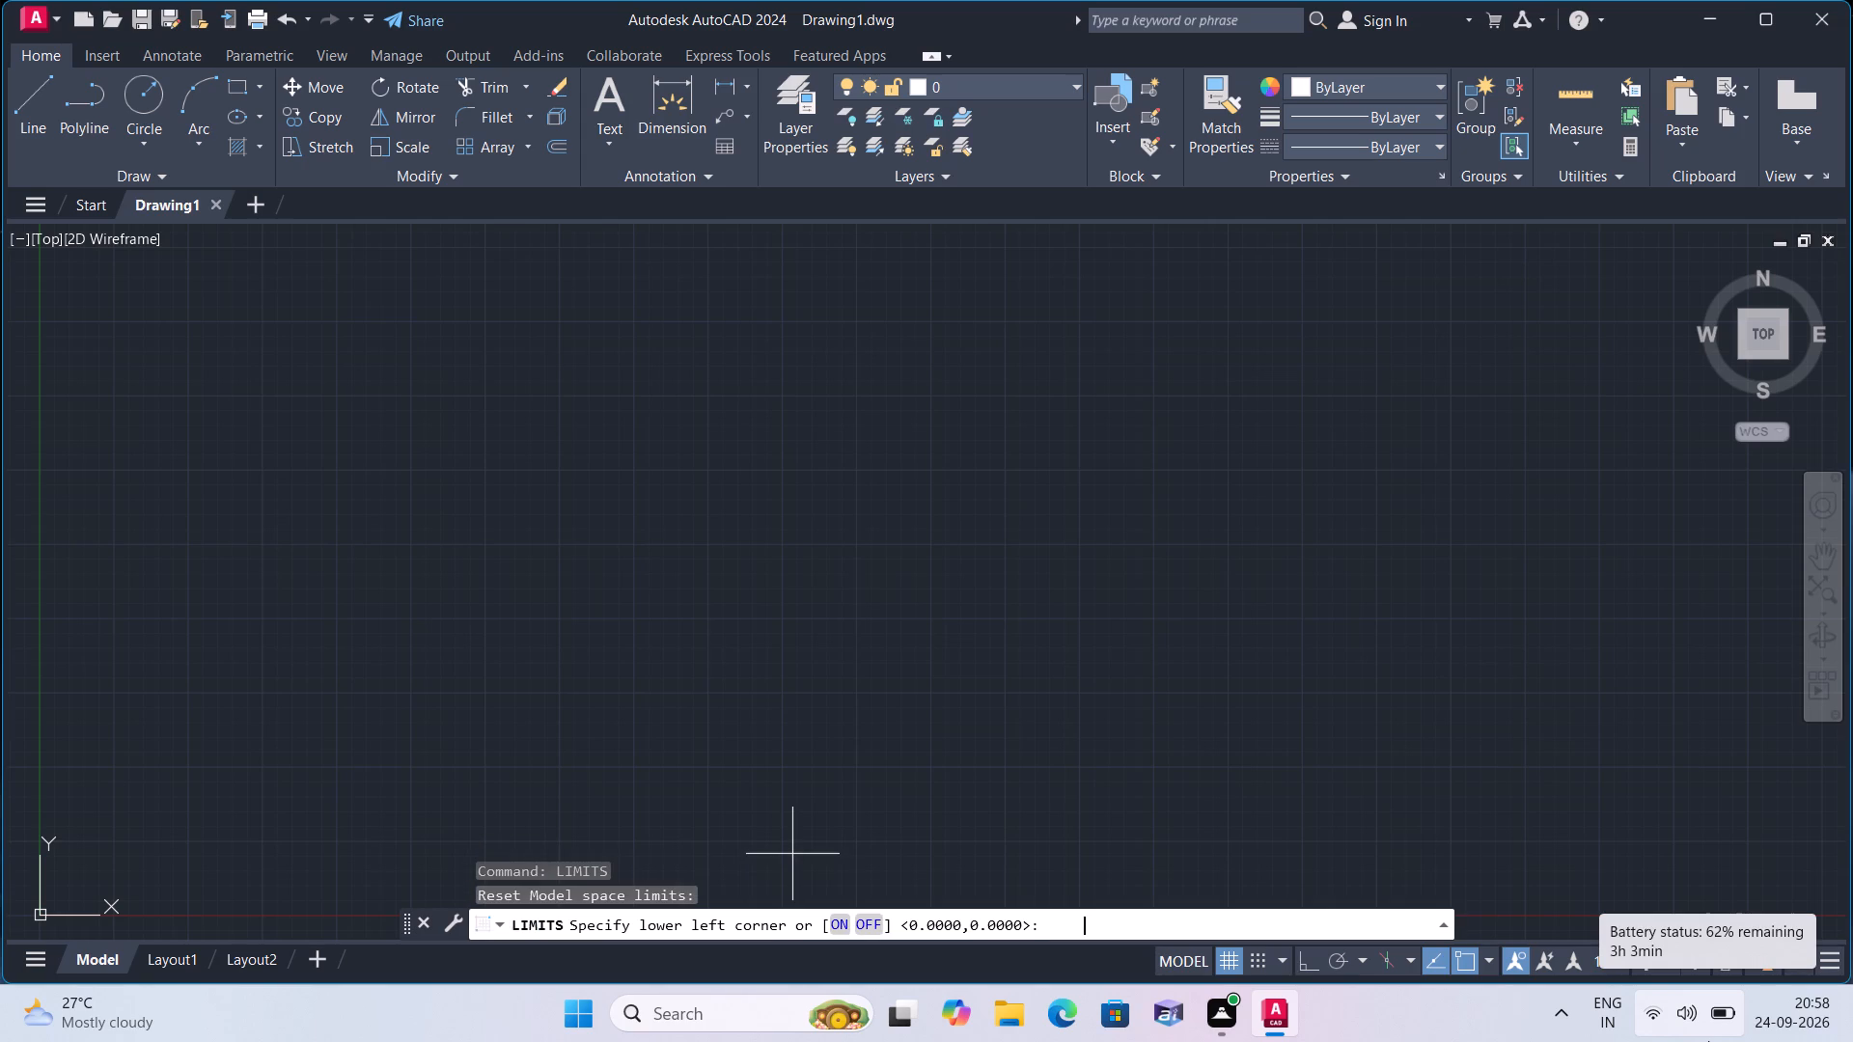
{"action": "type", "text": "0,0"}
{"action": "key", "text": "space"}
{"action": "type", "text": "00"}
{"action": "key", "text": "BackSpace"}
{"action": "key", "text": "BackSpace"}
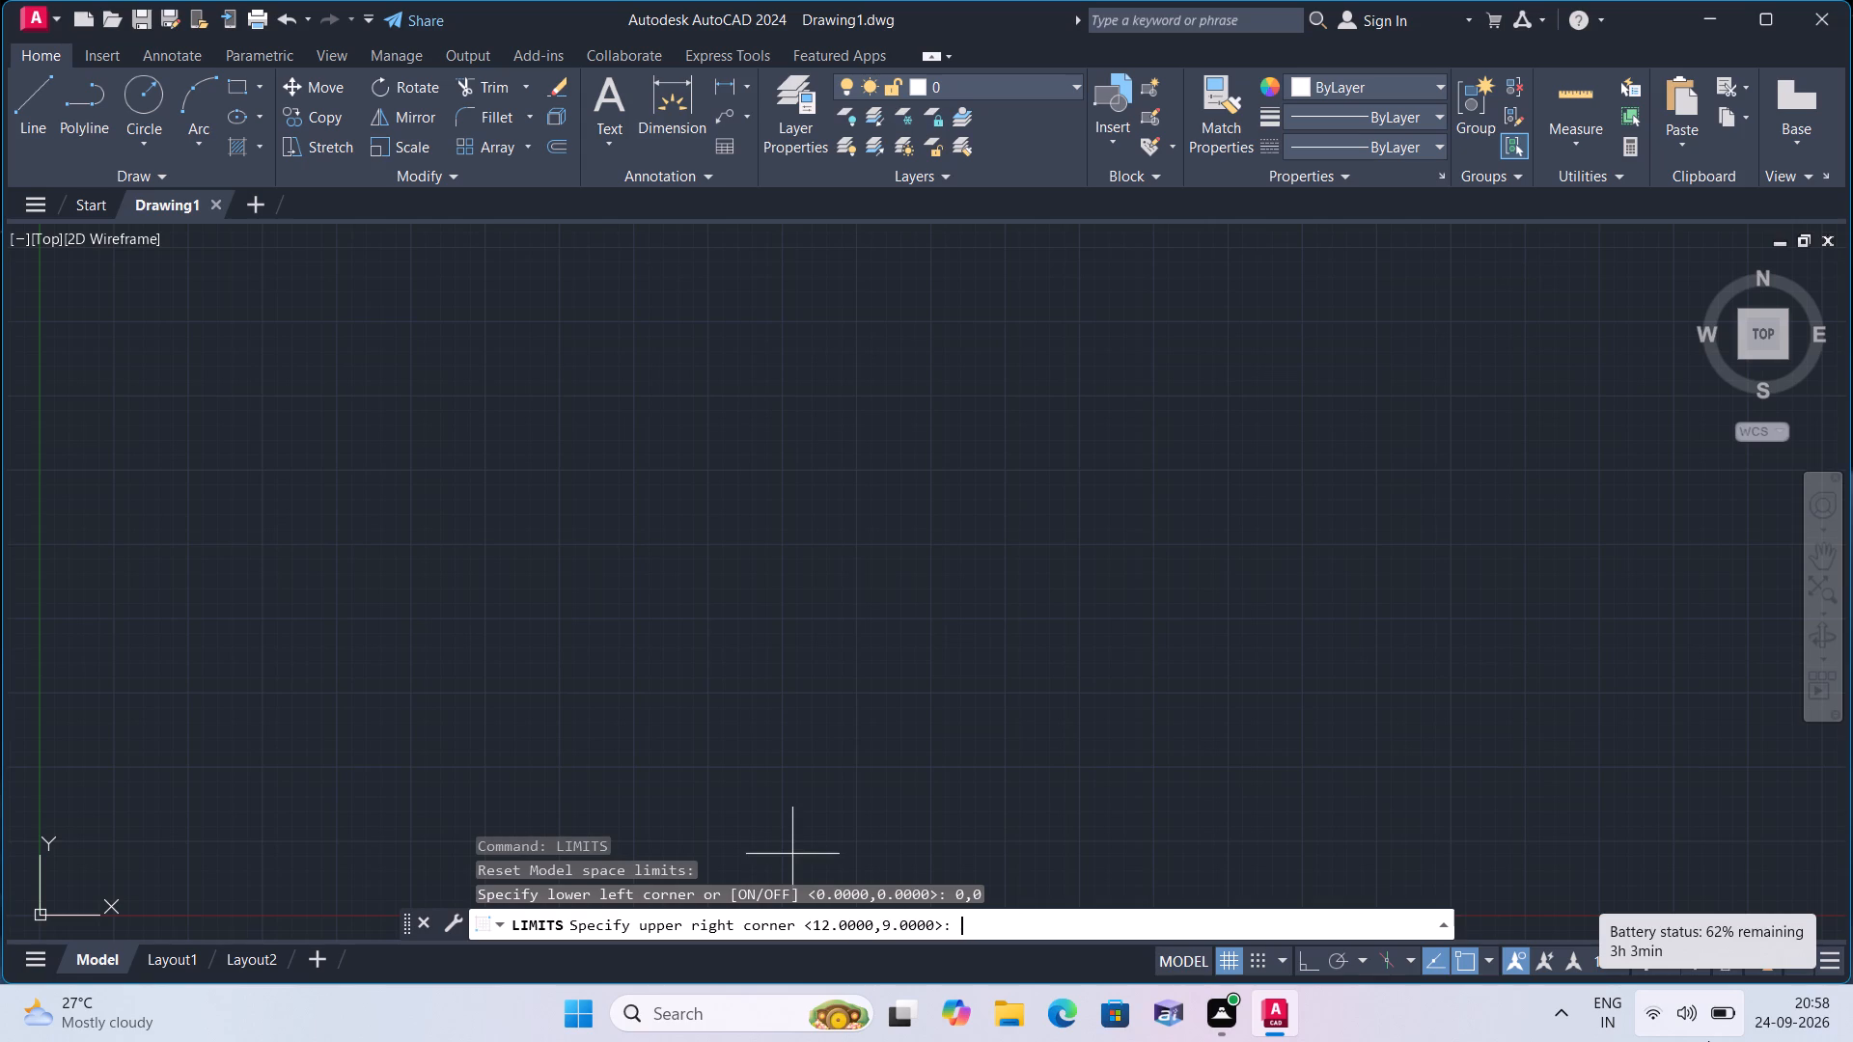
{"action": "type", "text": "1000"}
{"action": "type", "text": ",1000"}
{"action": "key", "text": "space"}
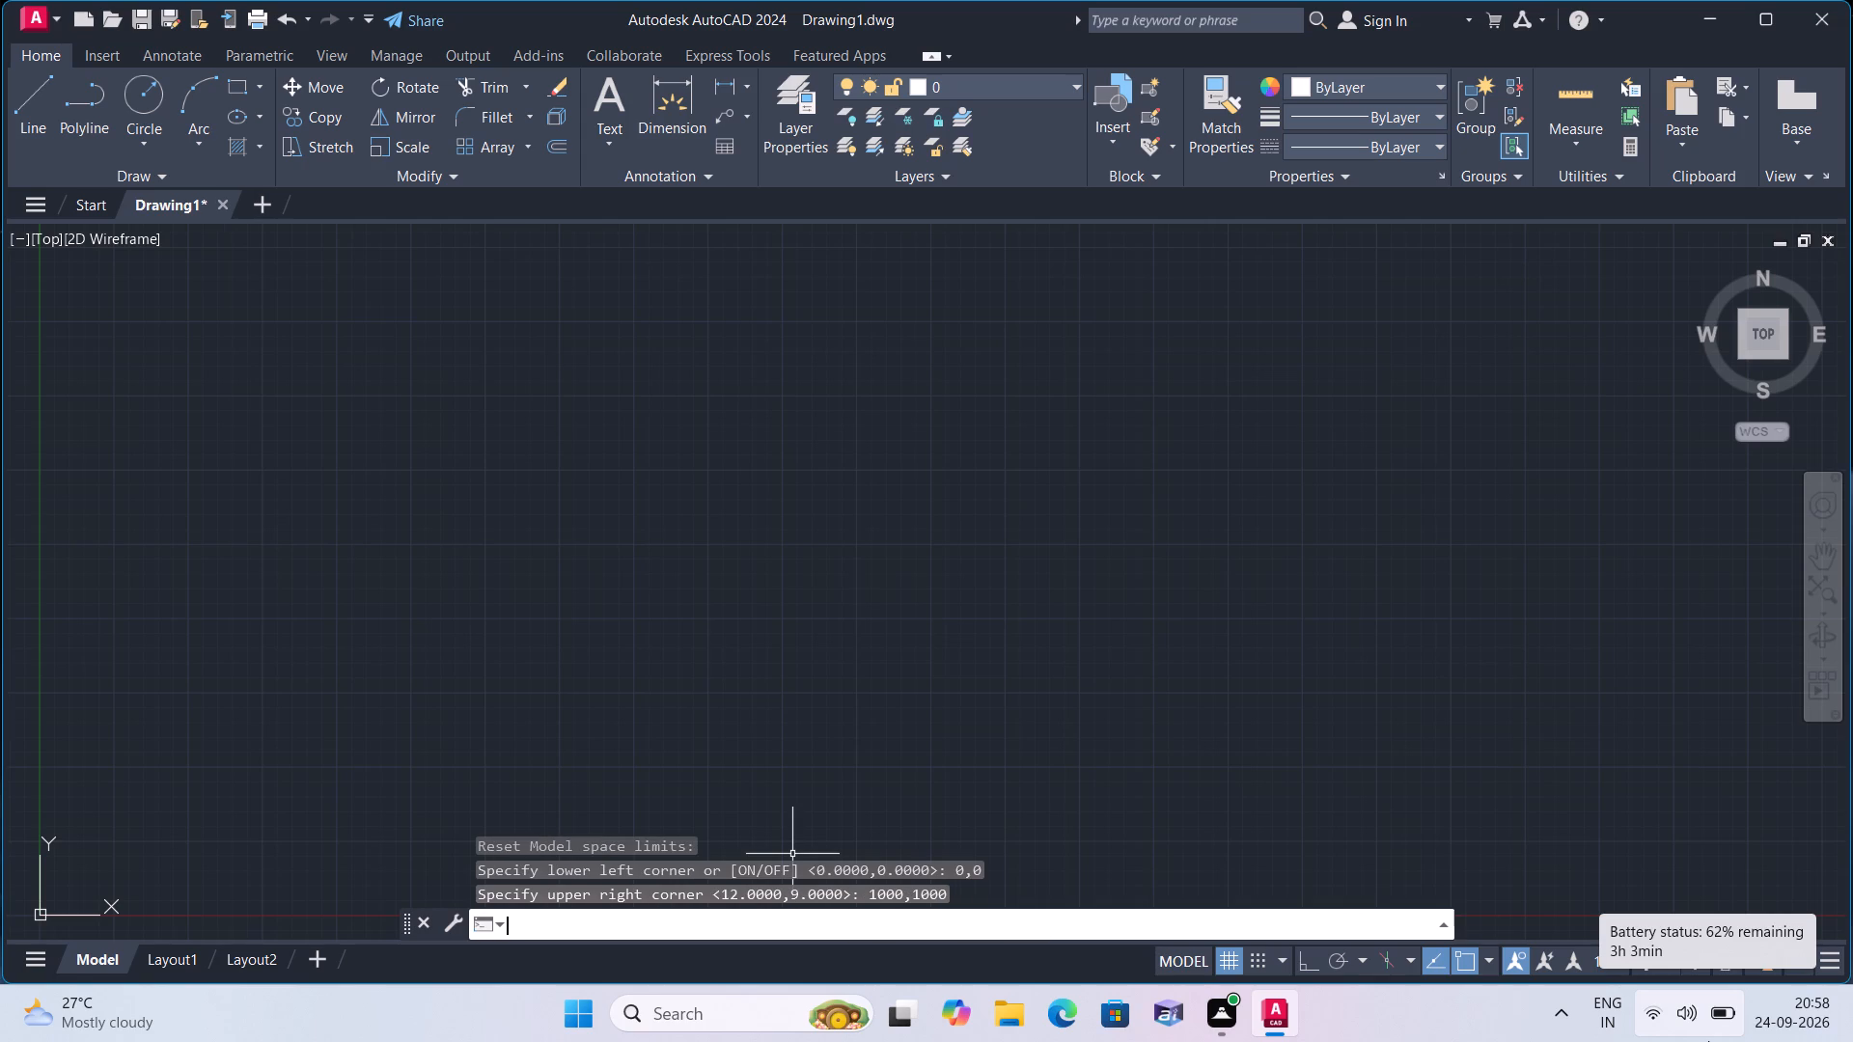
Configure the drawing units to Engineering length type with 0'-0" precision.
{"action": "type", "text": "un"}
{"action": "key", "text": "space"}
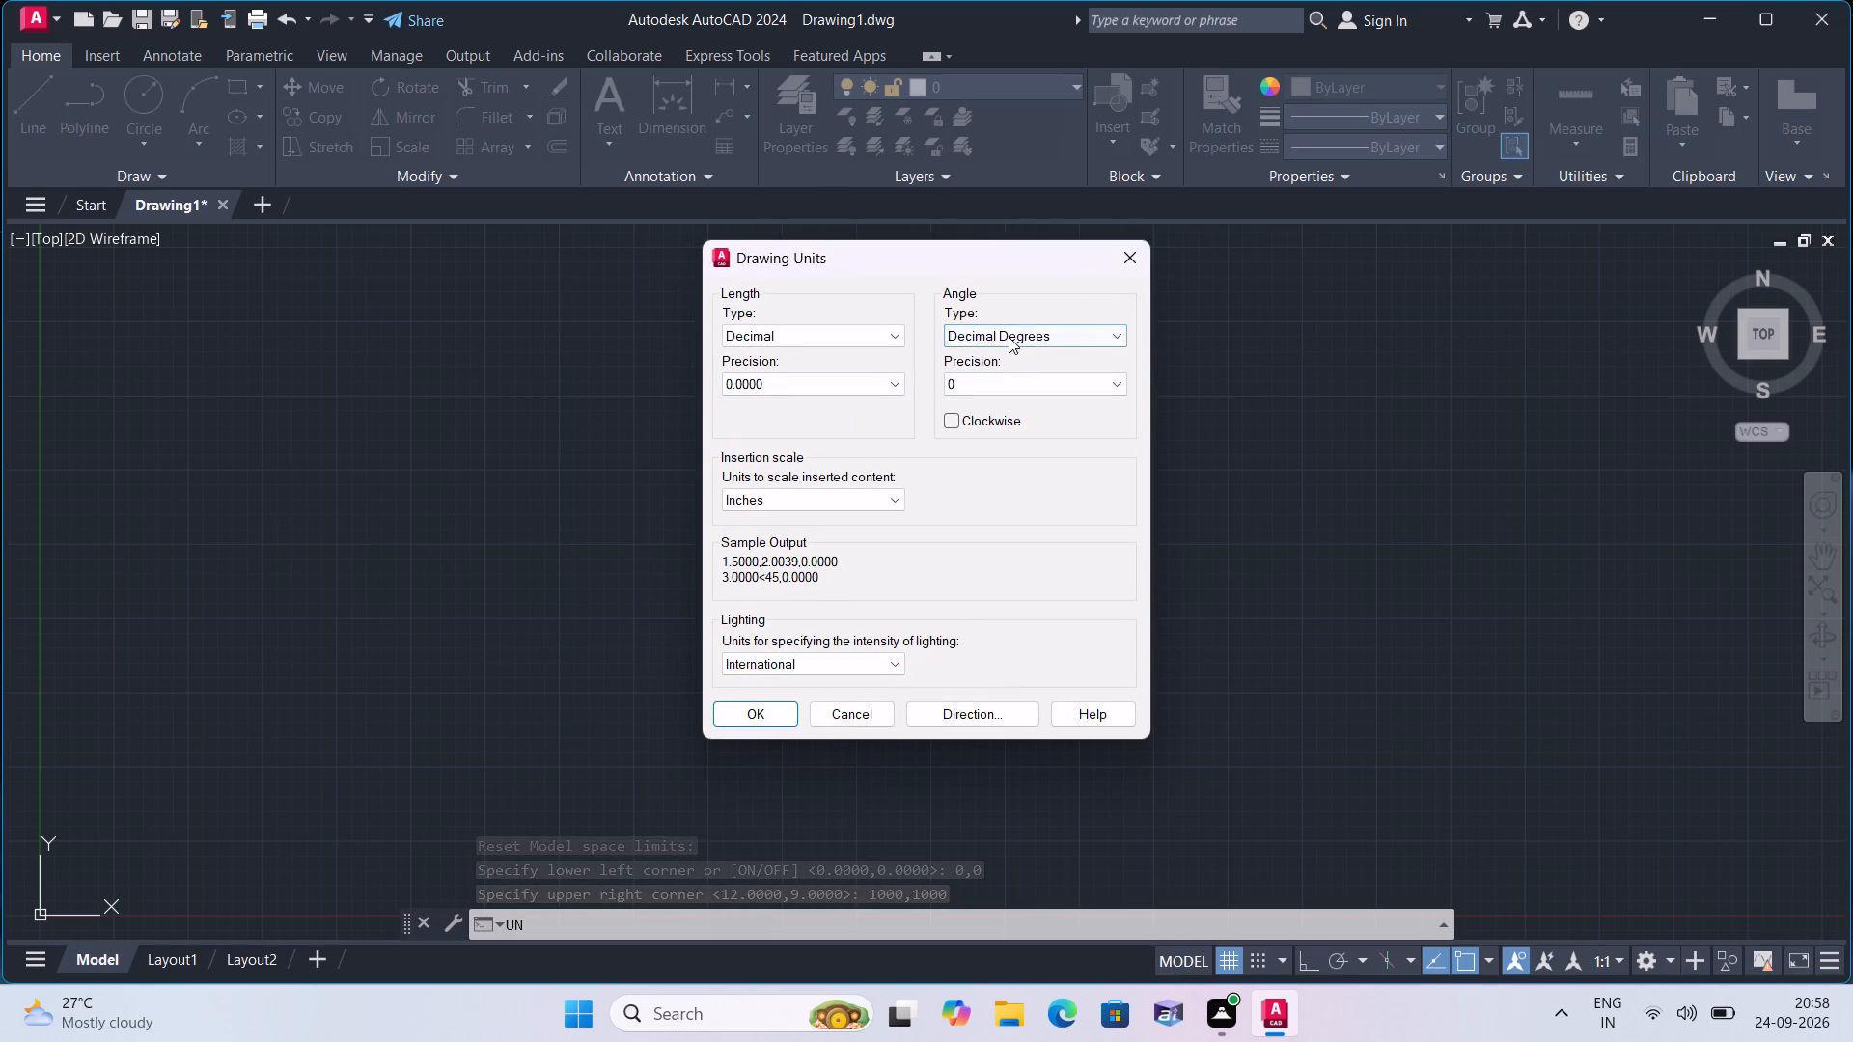
{"action": "left_click", "coordinate": [891, 334]}
{"action": "left_click", "coordinate": [847, 390]}
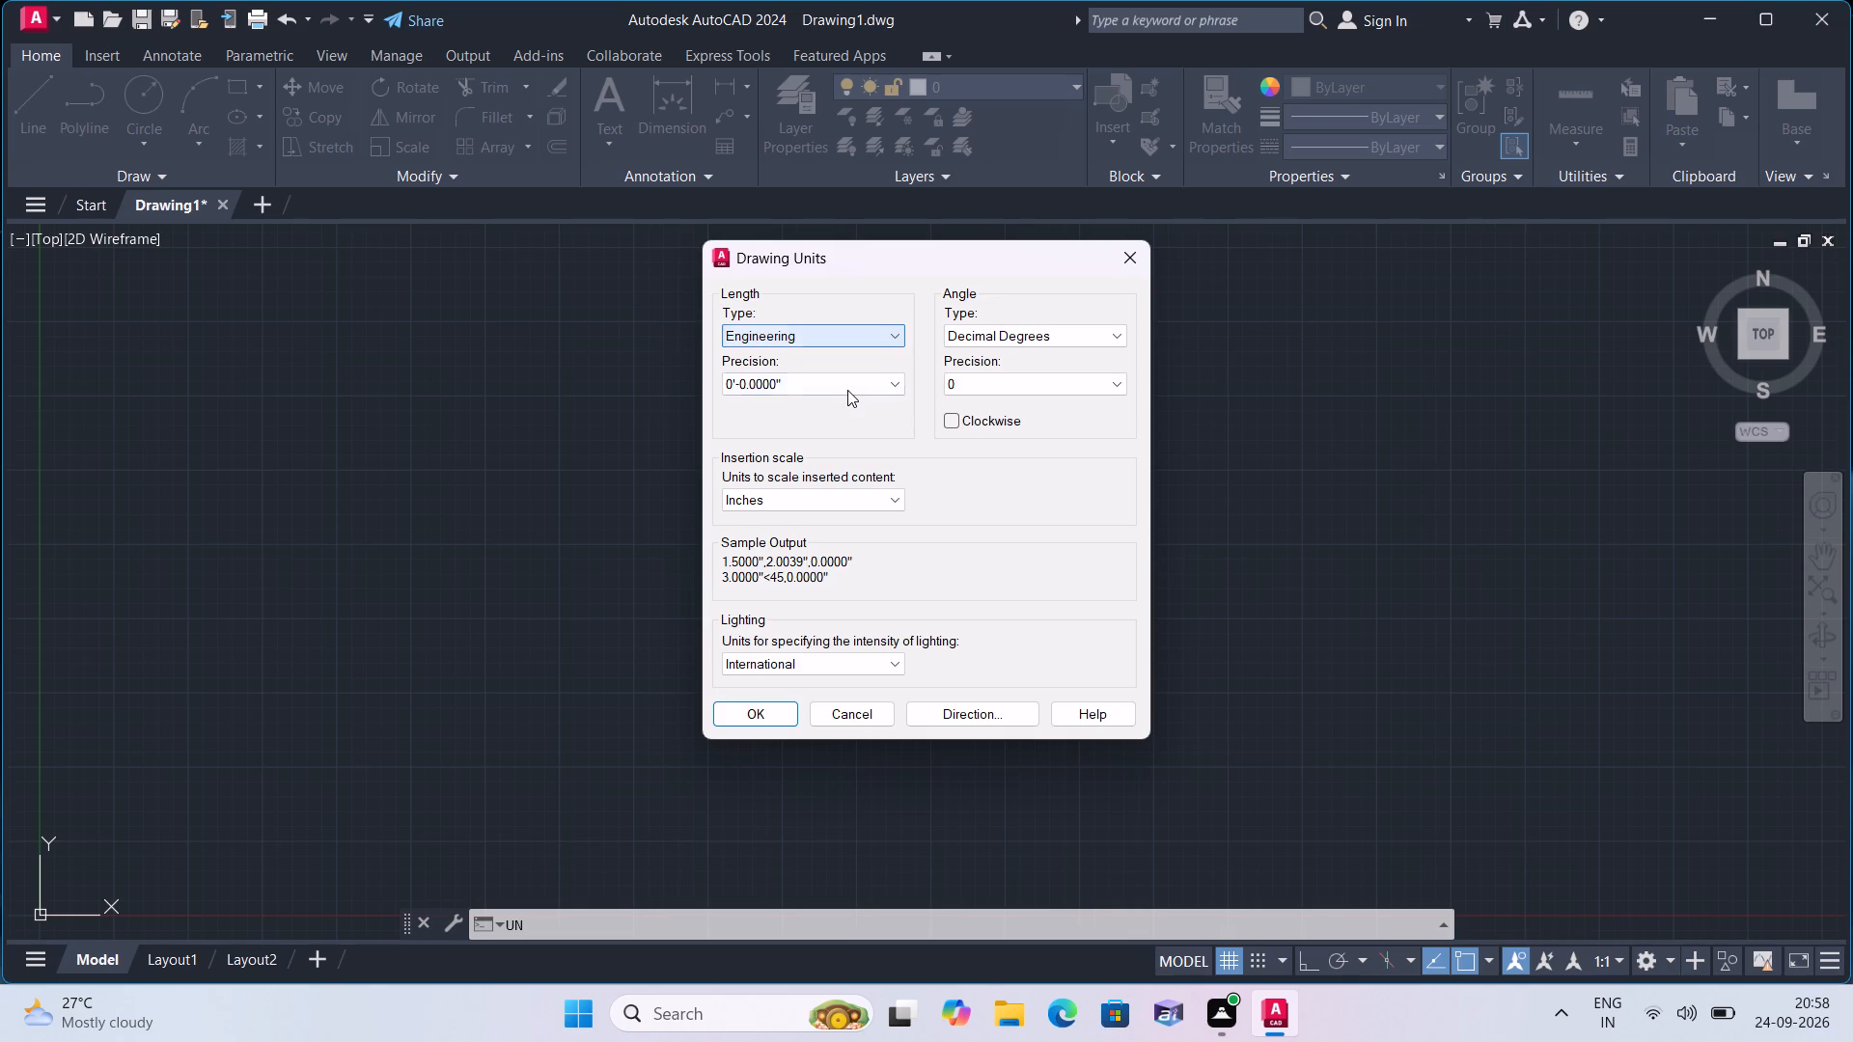
{"action": "left_click", "coordinate": [844, 383]}
{"action": "left_click", "coordinate": [823, 403]}
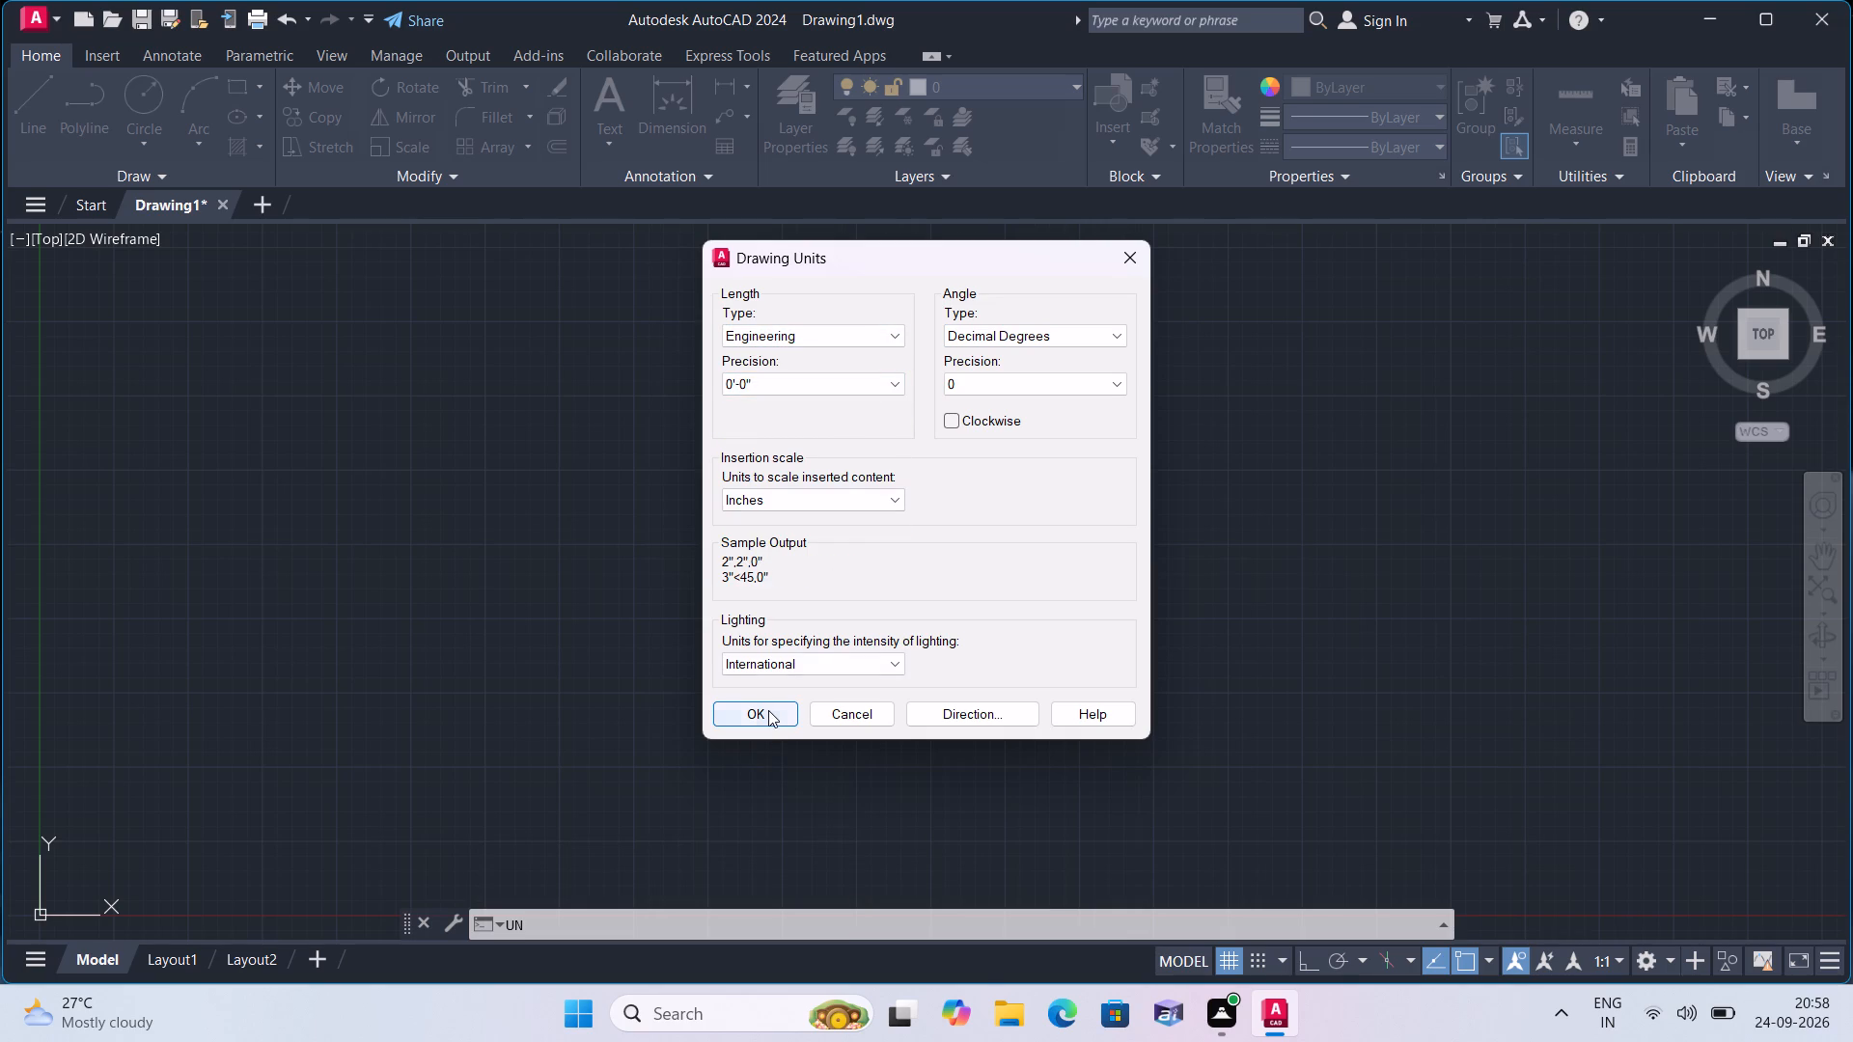
{"action": "left_click", "coordinate": [768, 709]}
Set the Standard dimension style's primary units to Engineering with 0'-0" precision and make the style current.
{"action": "type", "text": "d"}
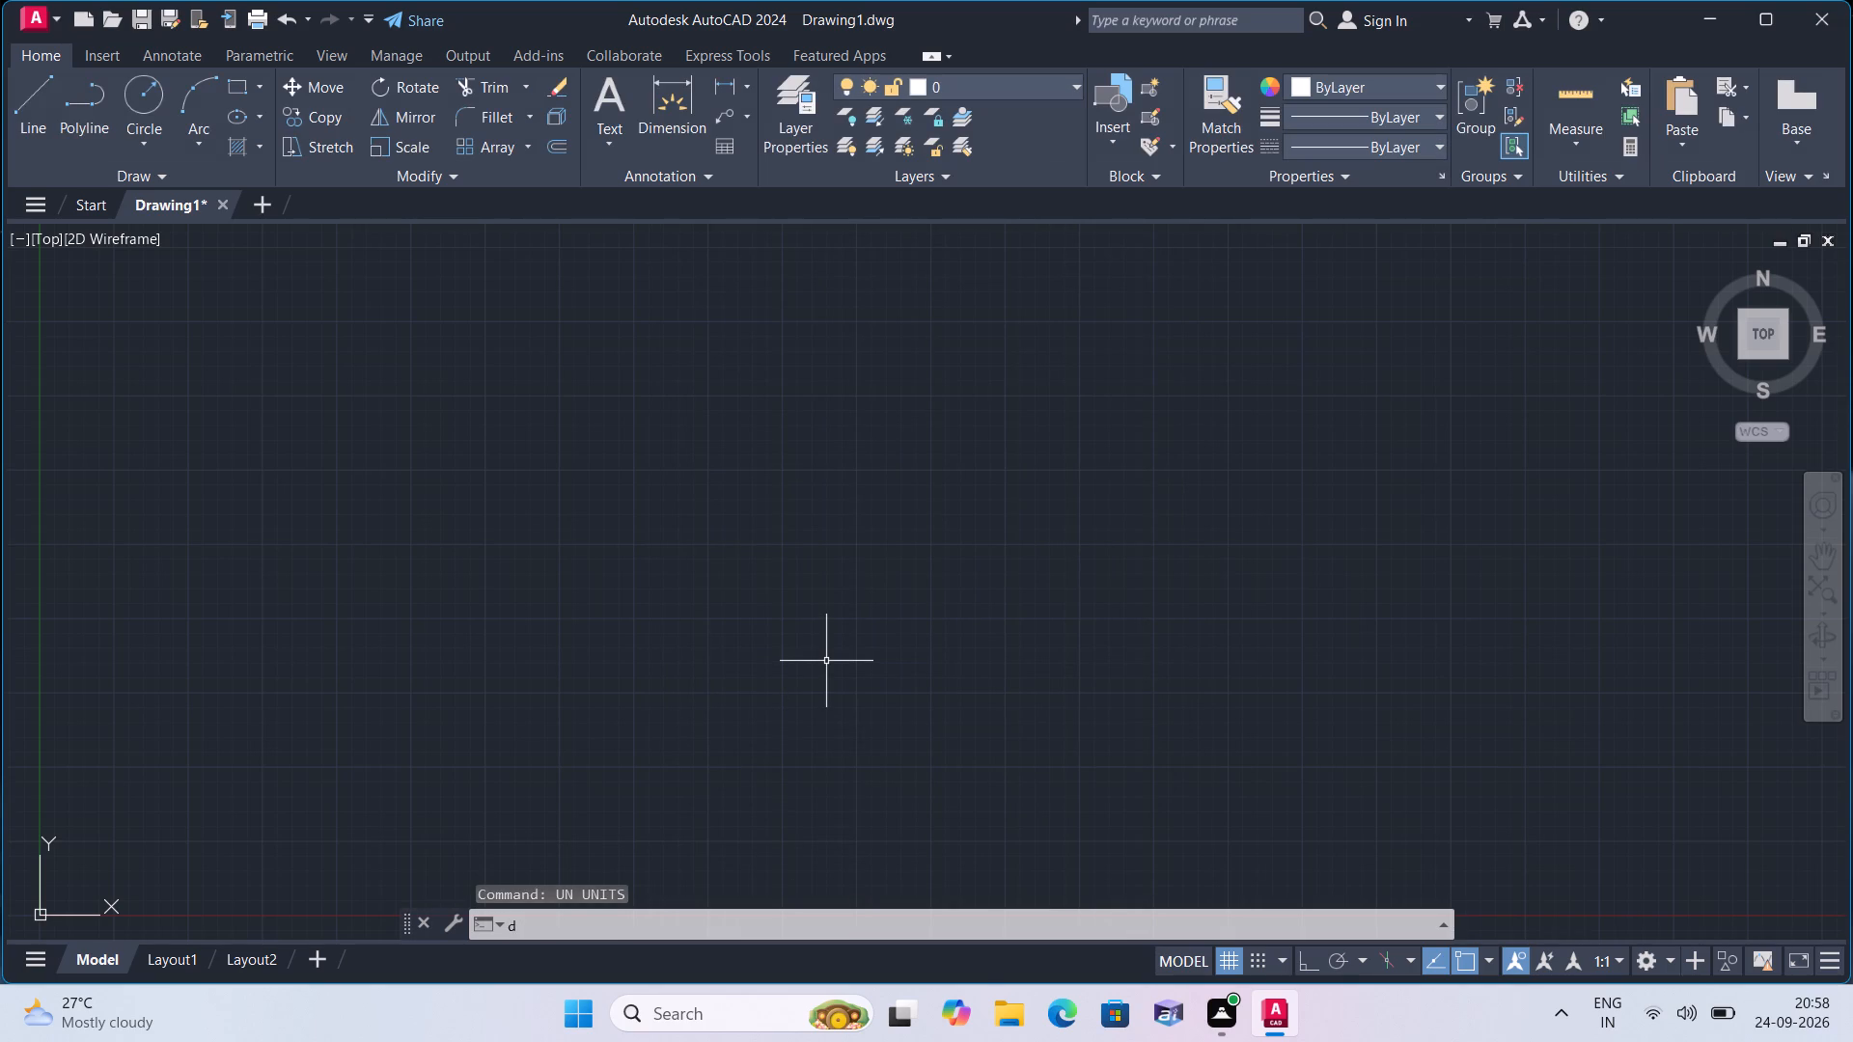
{"action": "key", "text": "space"}
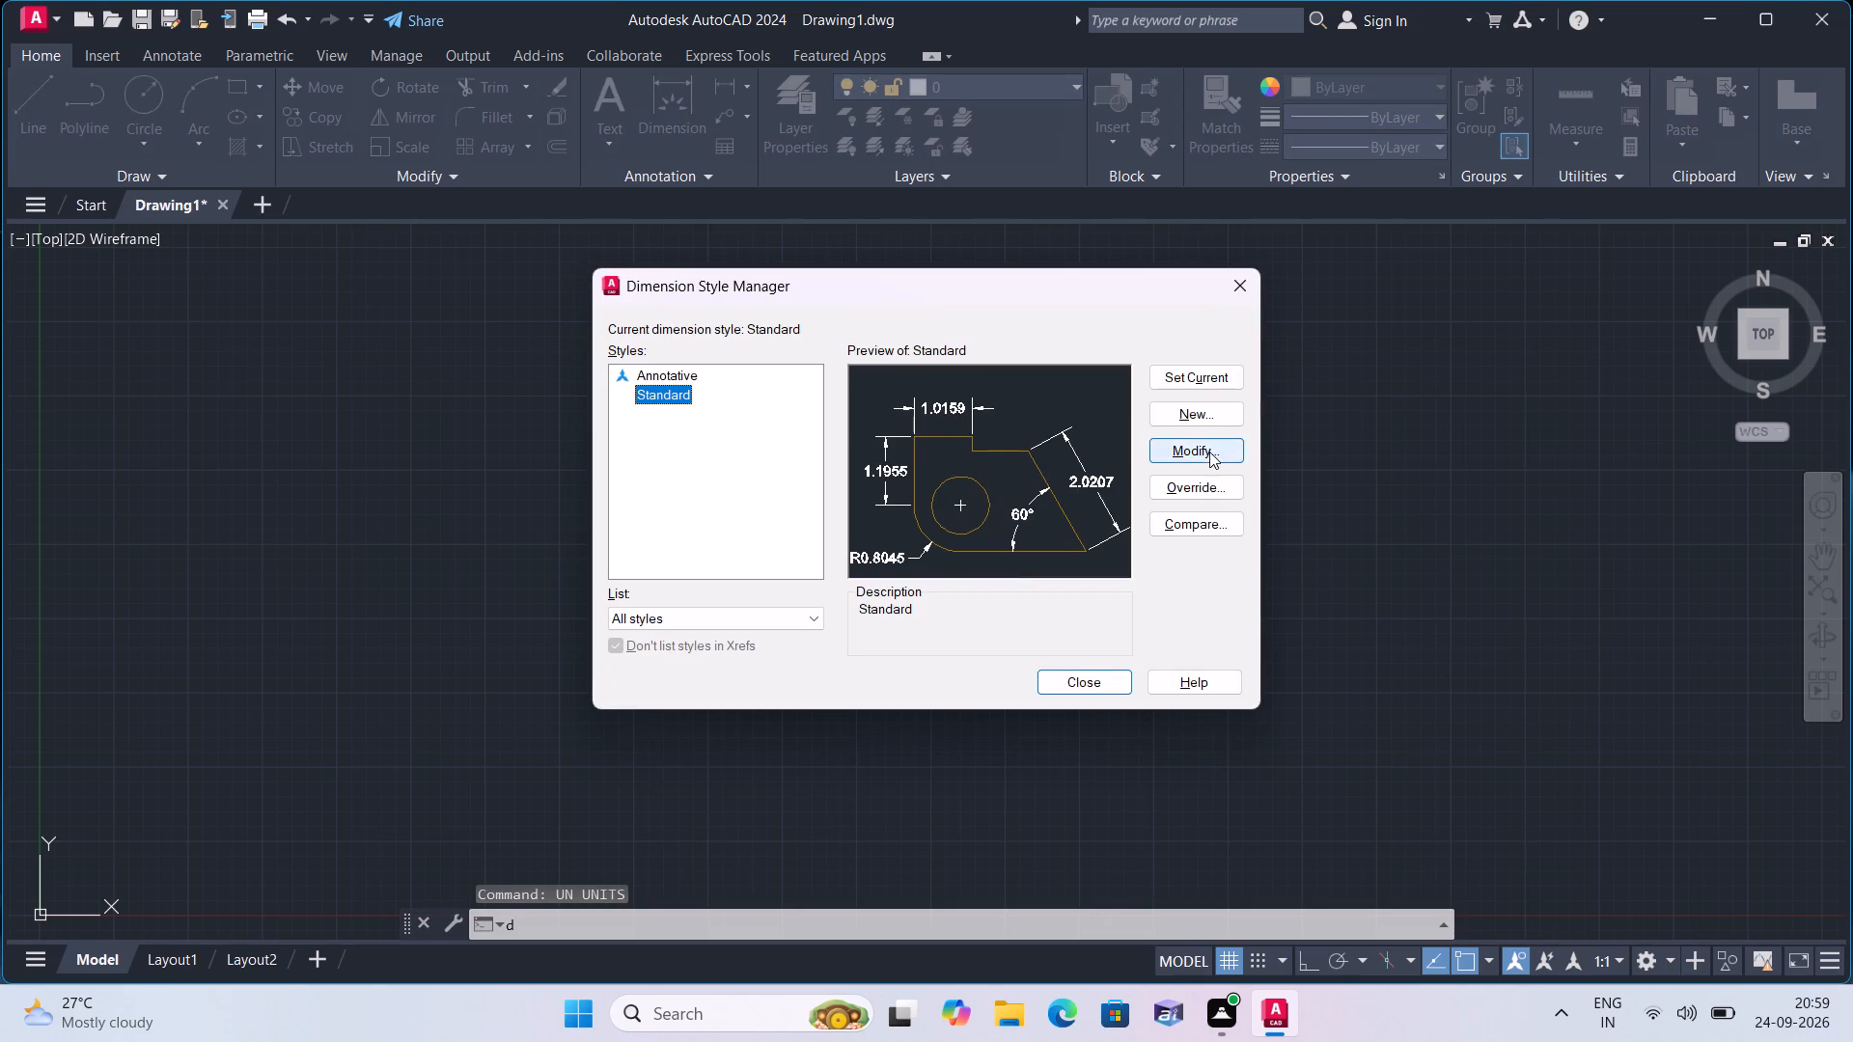
{"action": "left_click", "coordinate": [1209, 452]}
{"action": "scroll", "coordinate": [761, 429], "scroll_direction": "down", "scroll_amount": 1}
{"action": "left_click", "coordinate": [808, 288]}
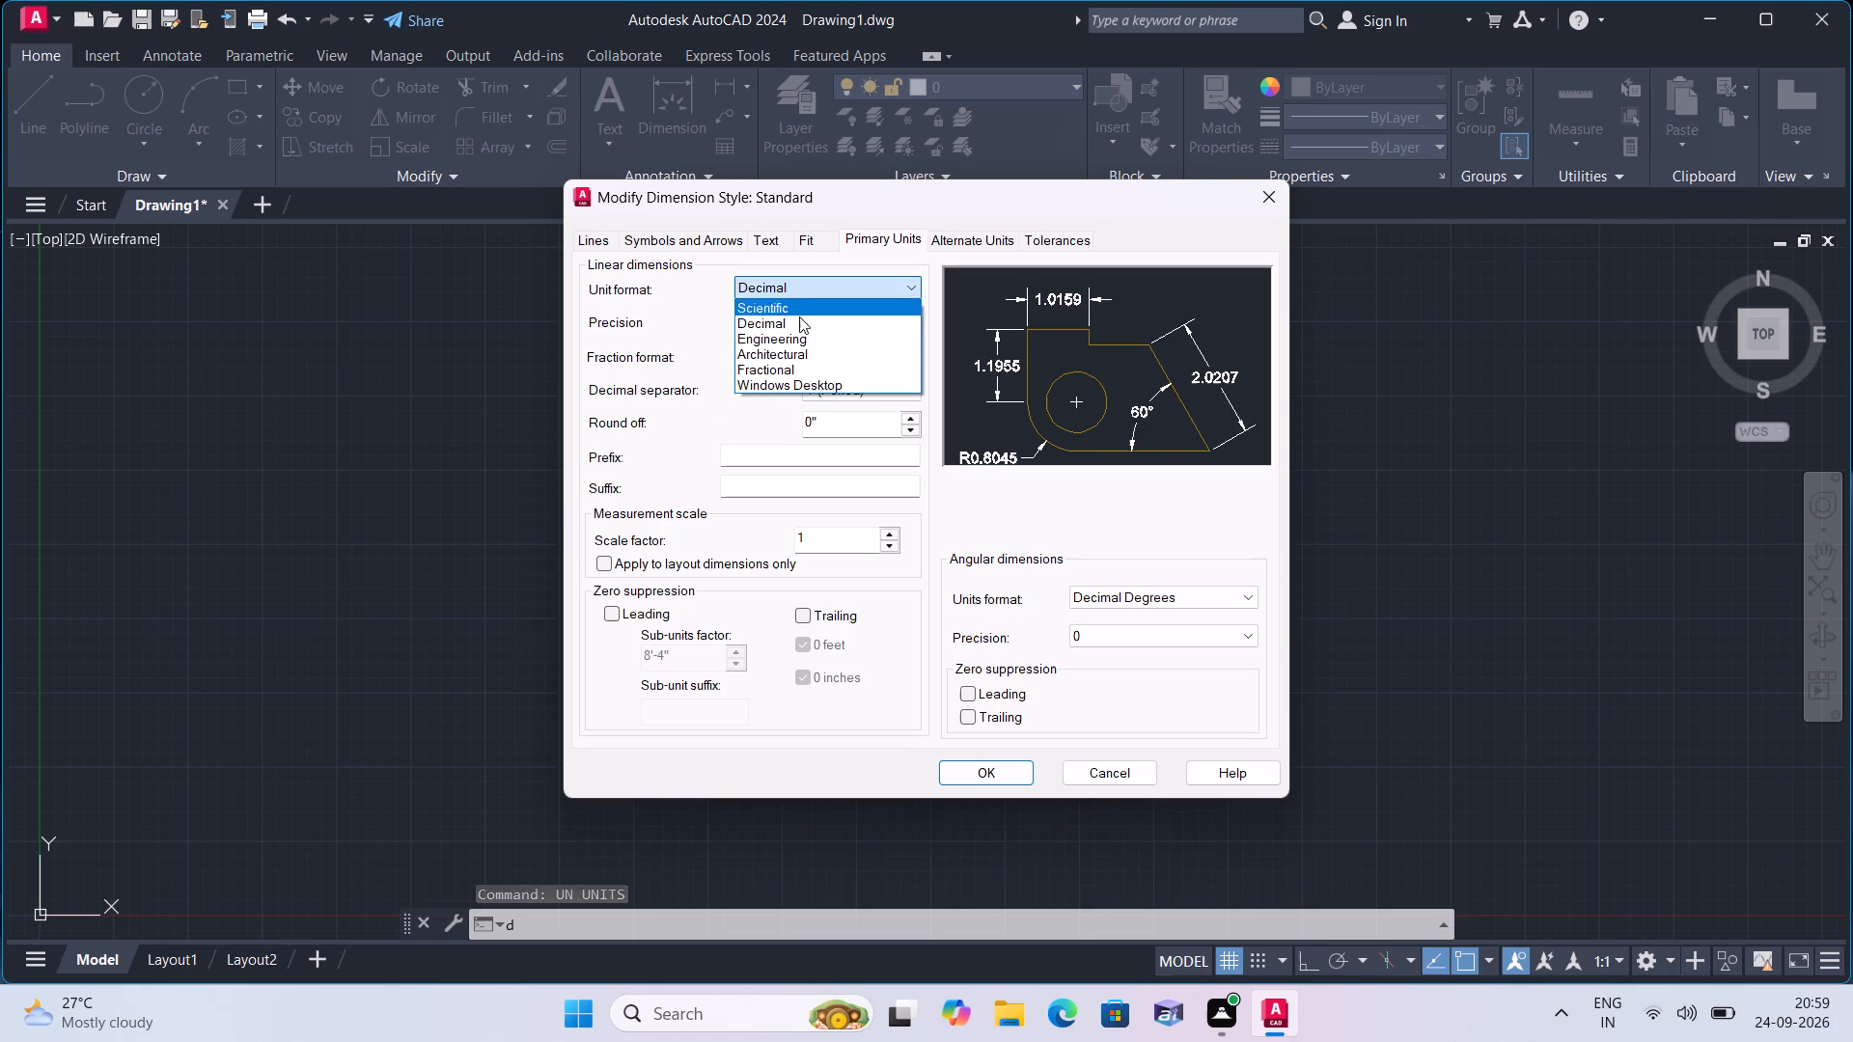
{"action": "left_click", "coordinate": [794, 335]}
{"action": "left_click", "coordinate": [816, 318]}
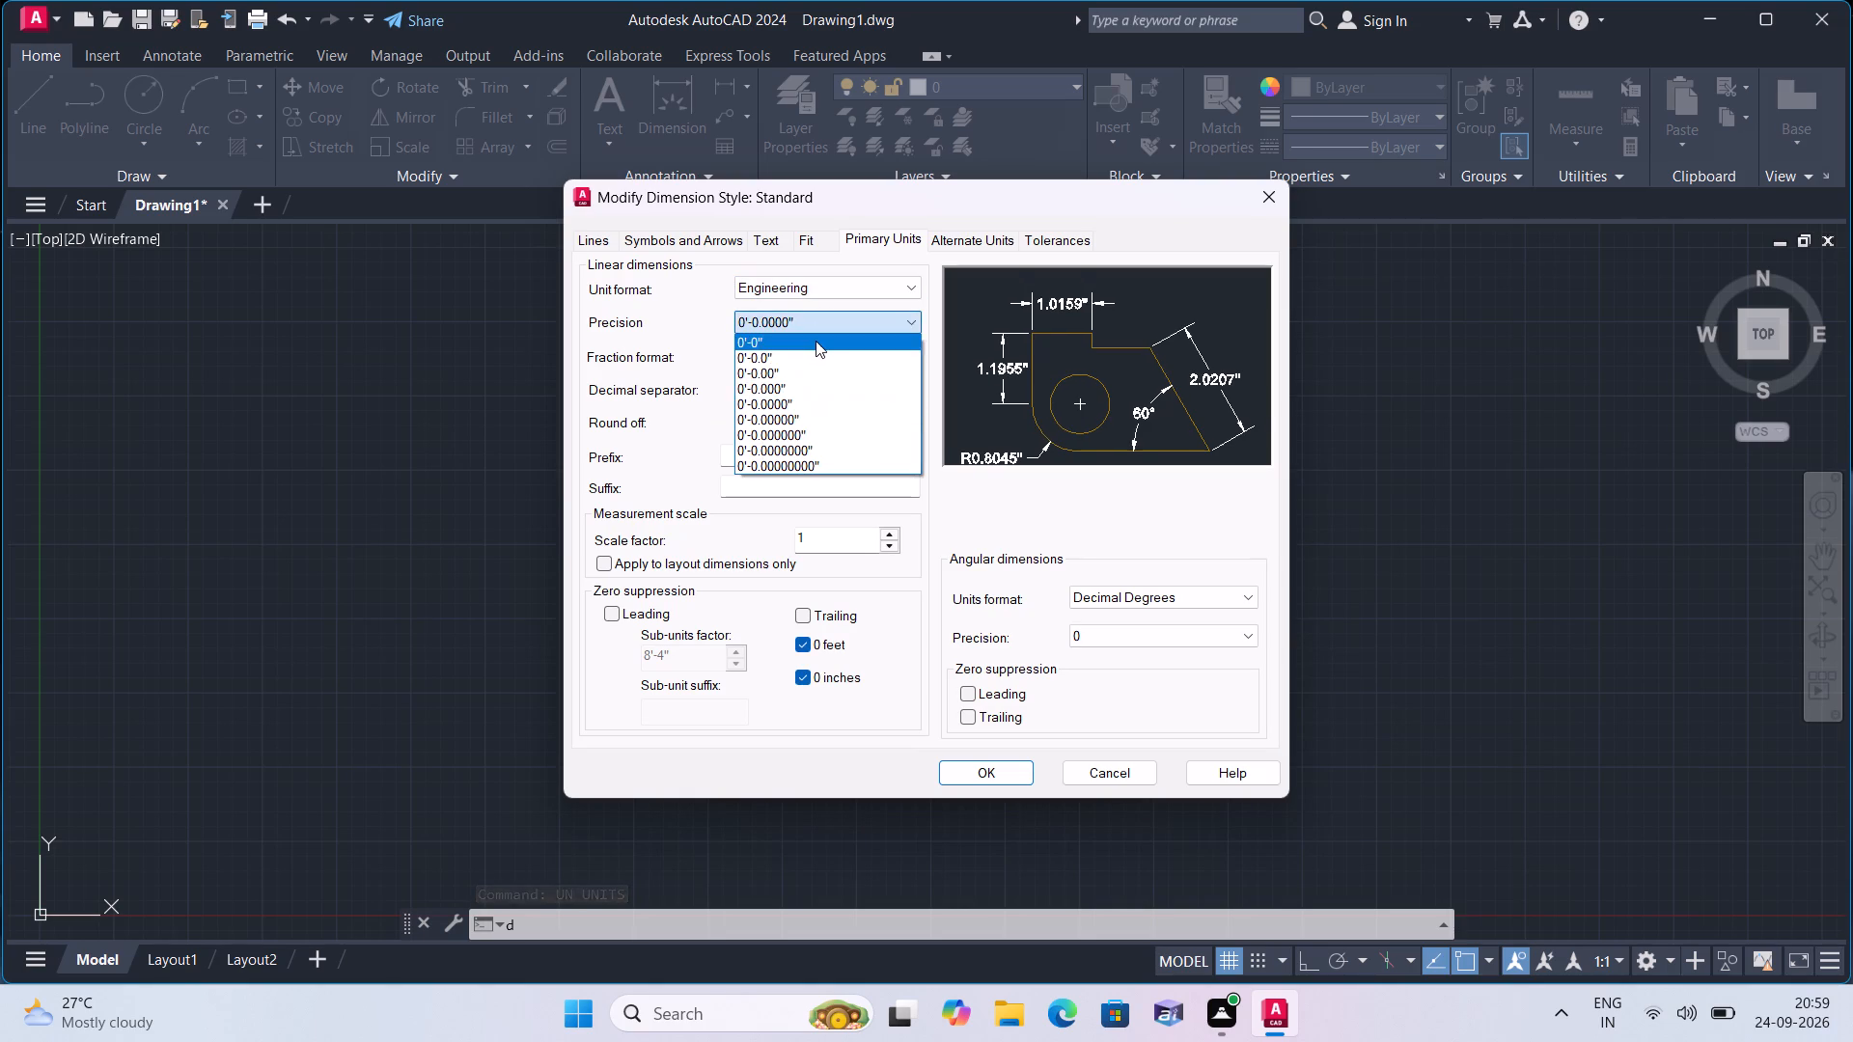
{"action": "left_click", "coordinate": [816, 341]}
{"action": "left_click", "coordinate": [977, 763]}
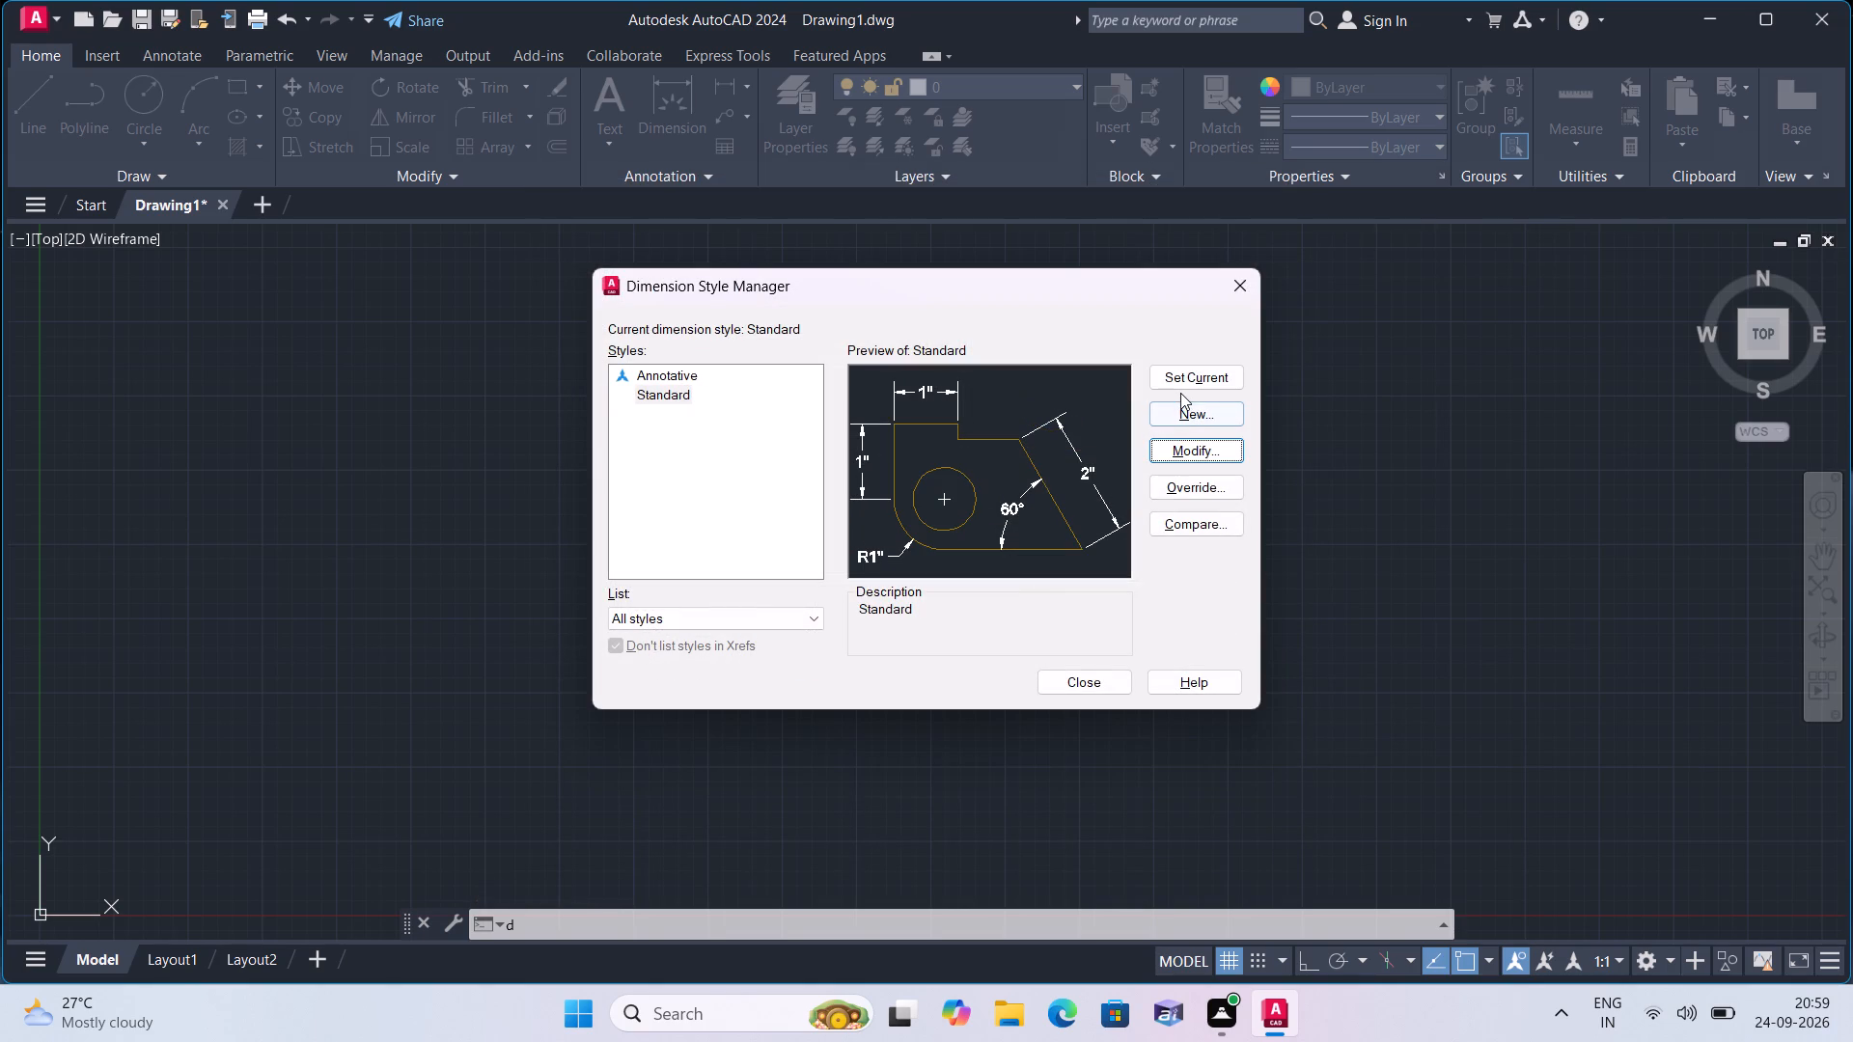
{"action": "left_click", "coordinate": [1180, 392]}
{"action": "left_click", "coordinate": [1181, 379]}
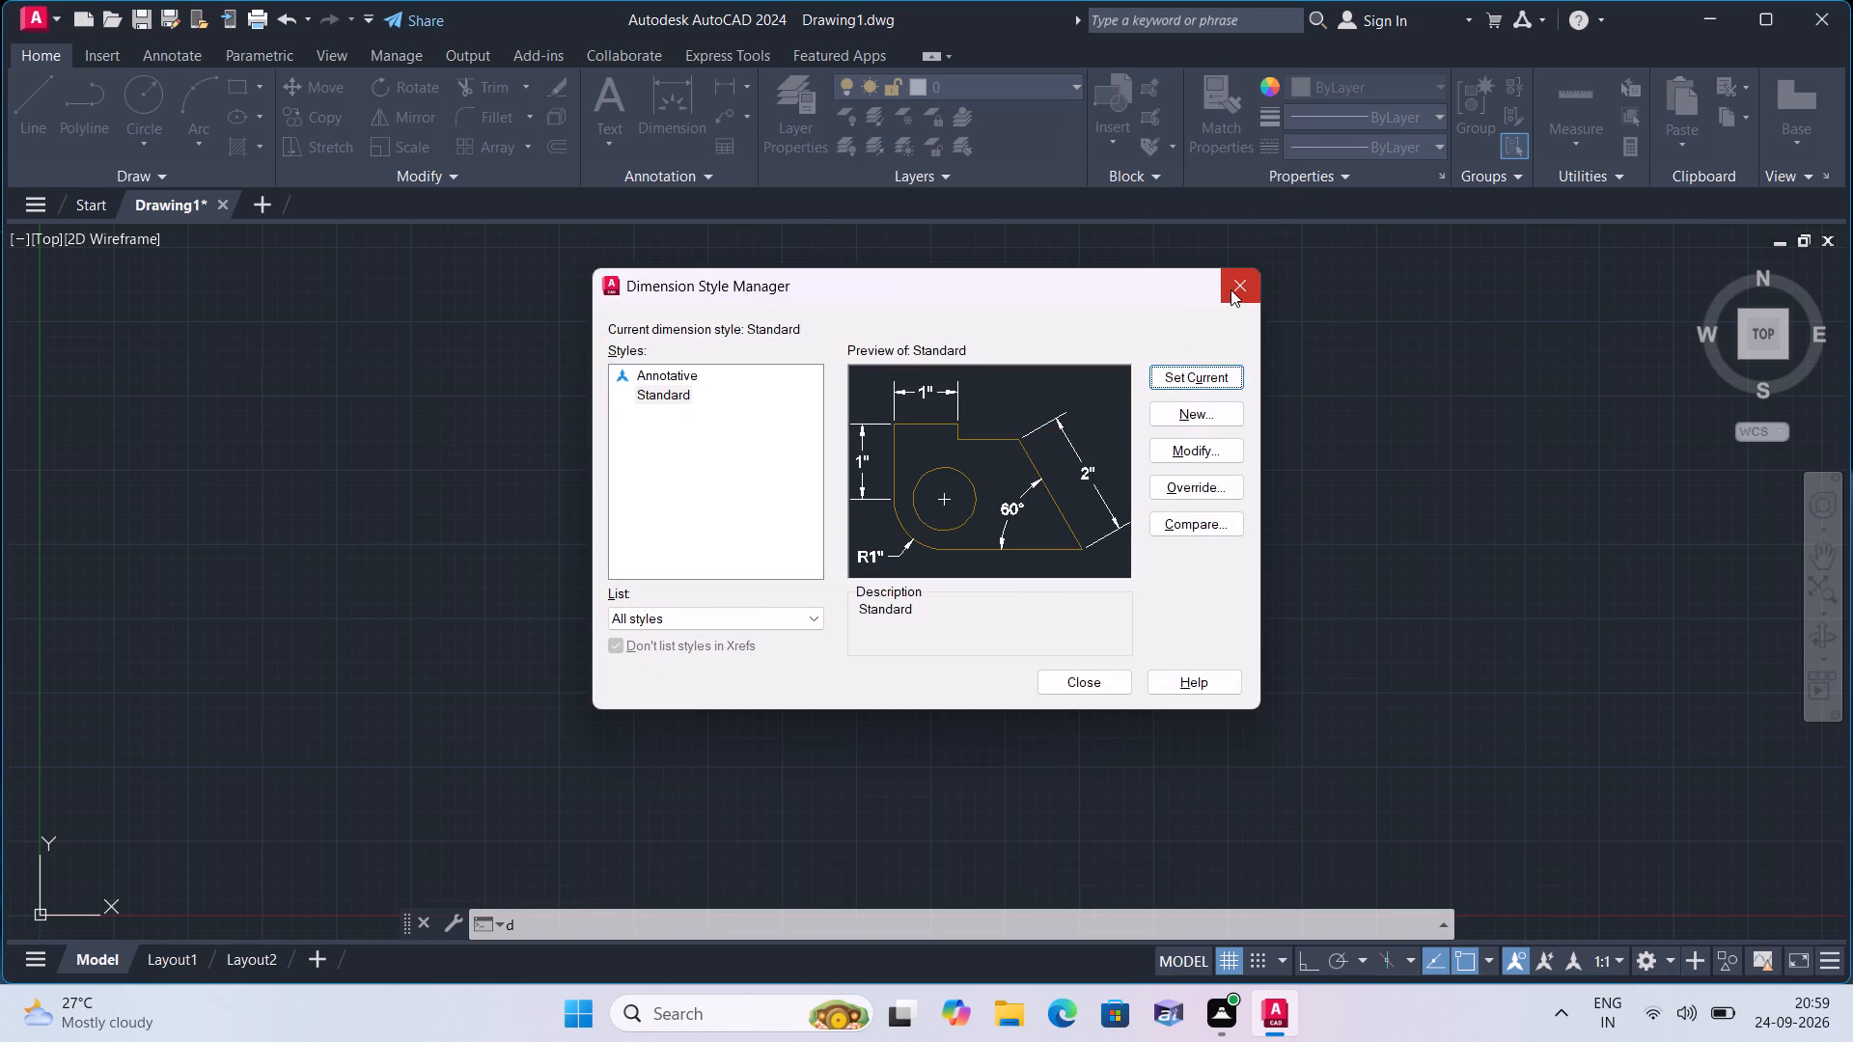
{"action": "left_click", "coordinate": [1236, 280]}
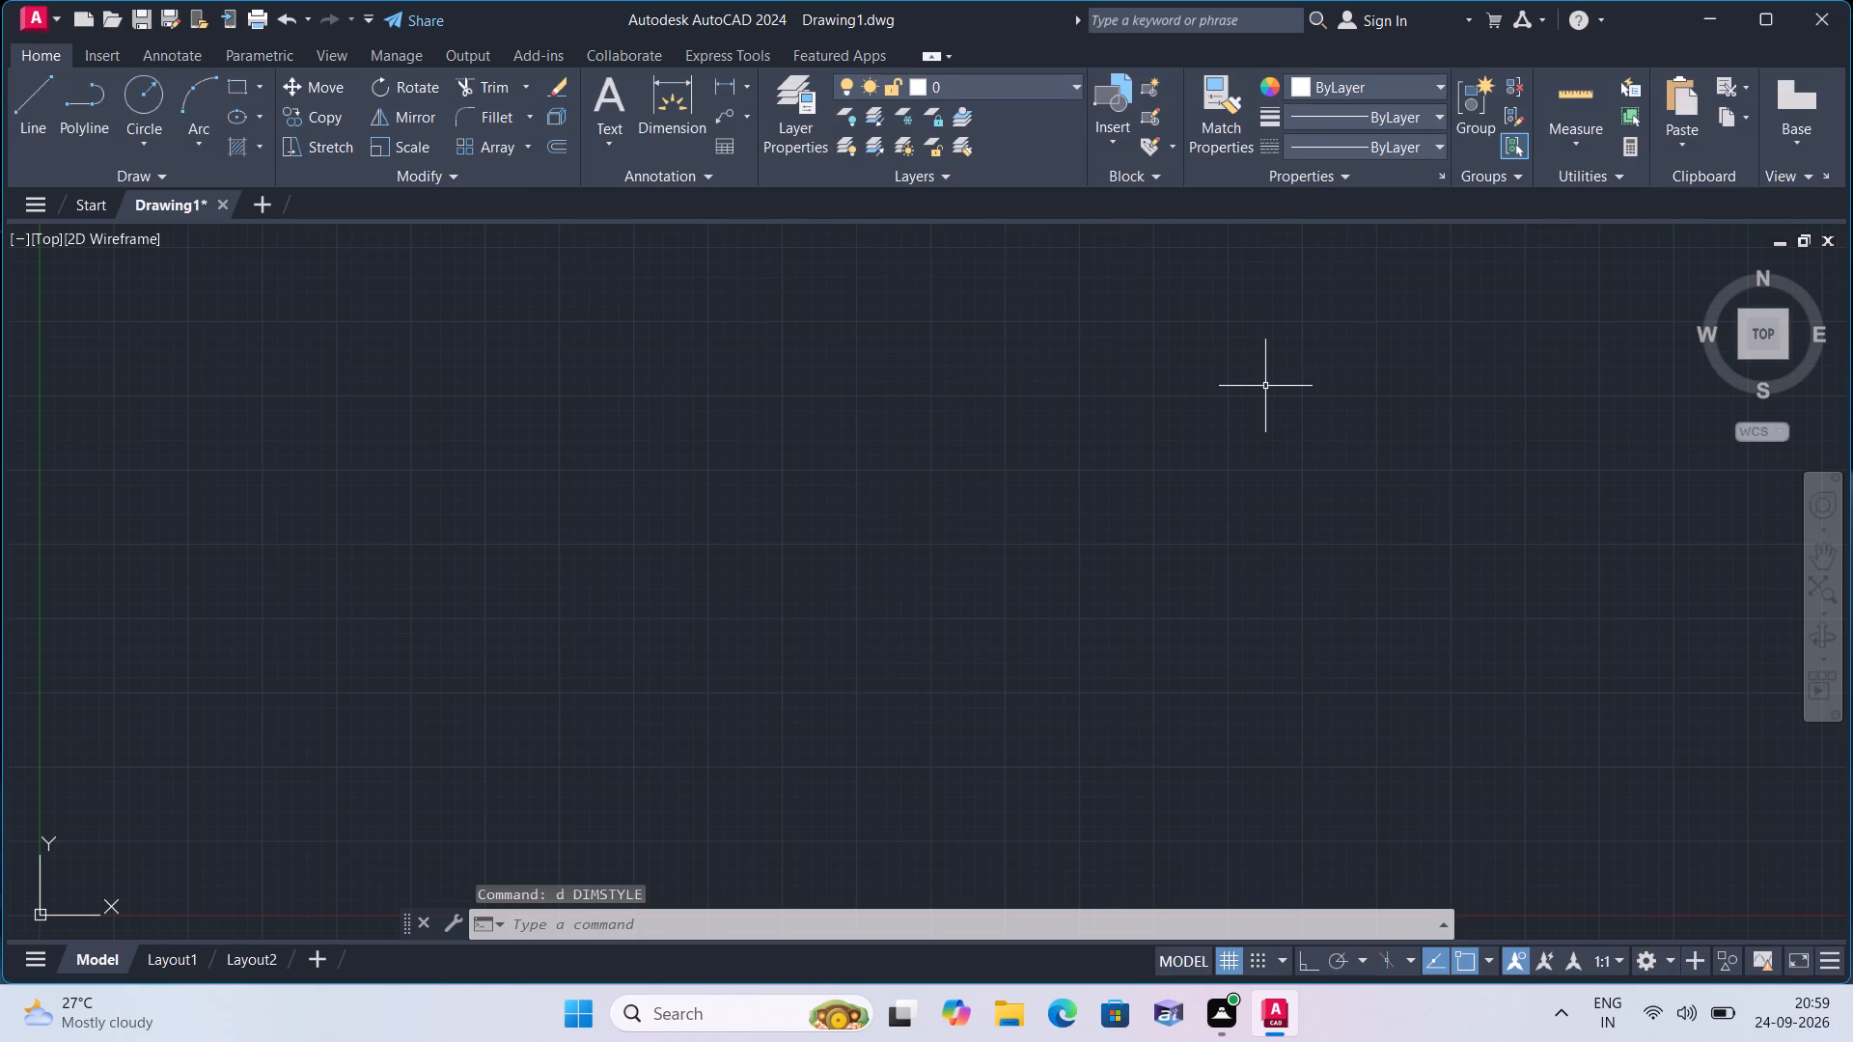
Draw one vertical and one horizontal construction line that cross each other.
{"action": "type", "text": "xl"}
{"action": "key", "text": "space"}
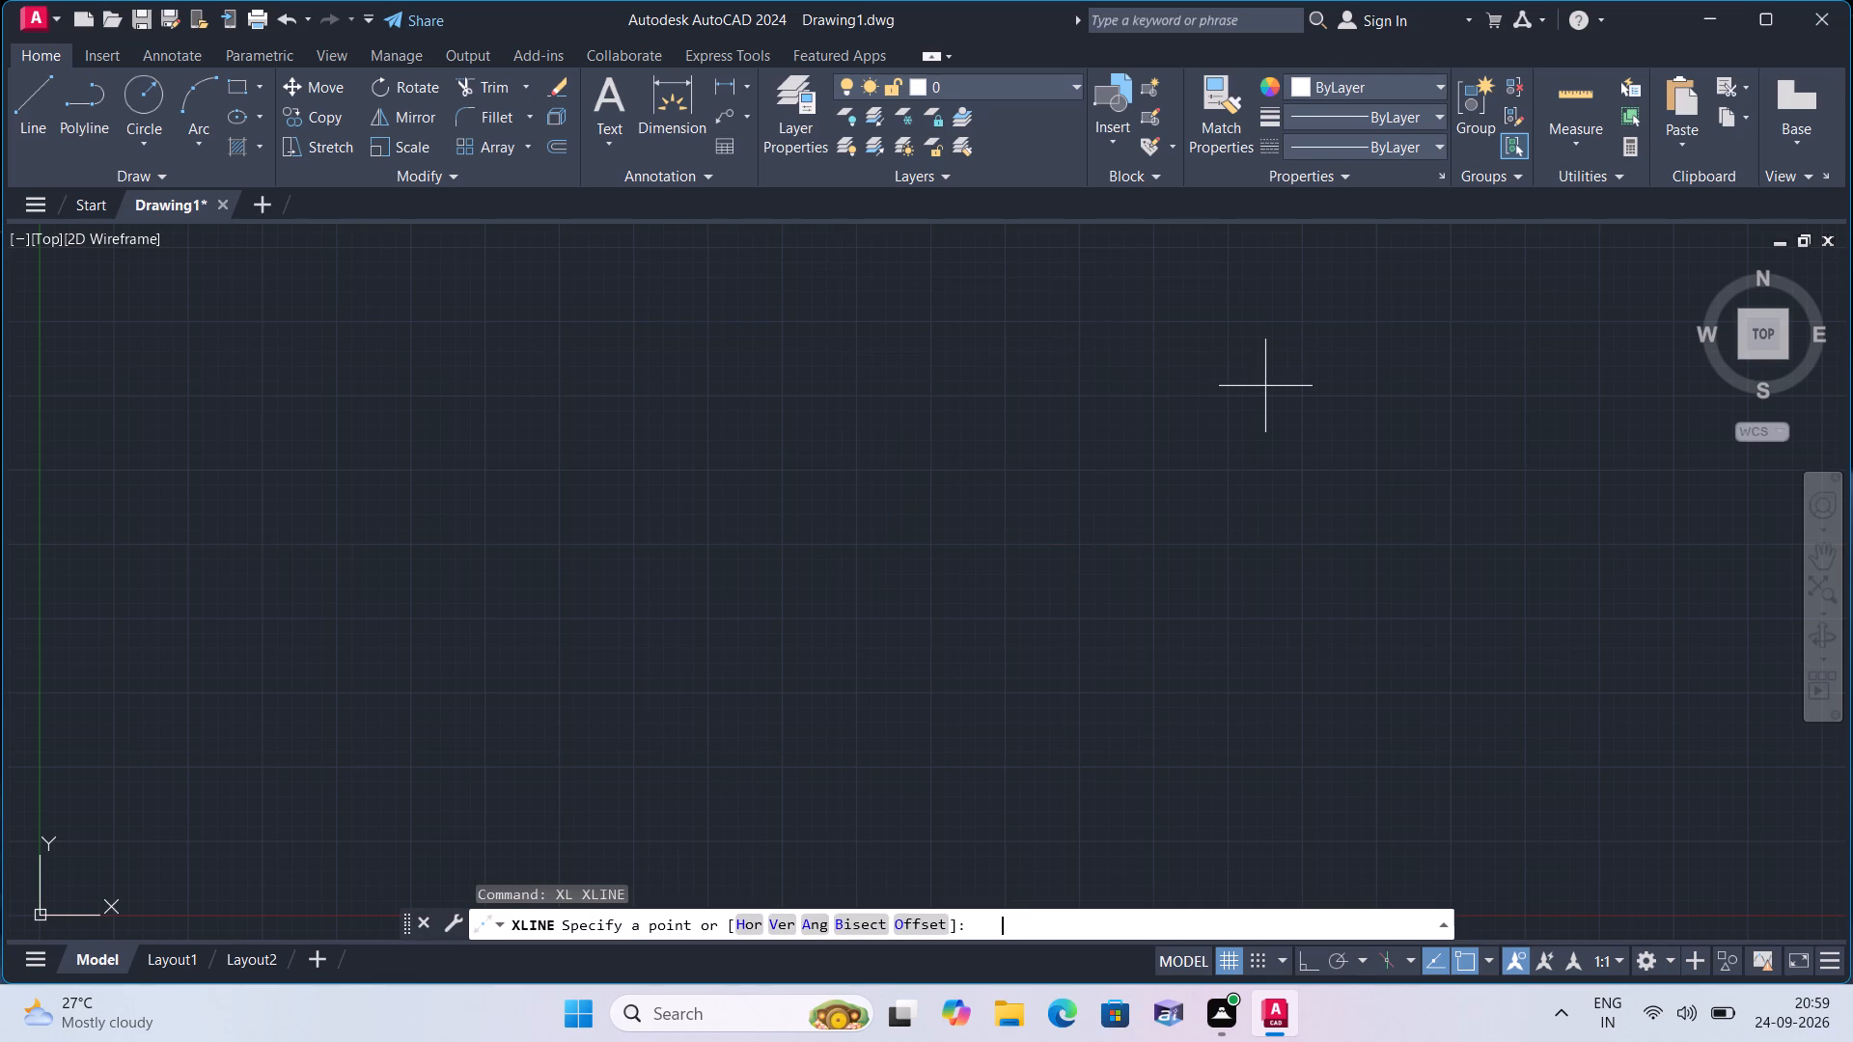
{"action": "type", "text": "v"}
{"action": "key", "text": "space"}
{"action": "left_click", "coordinate": [1047, 449]}
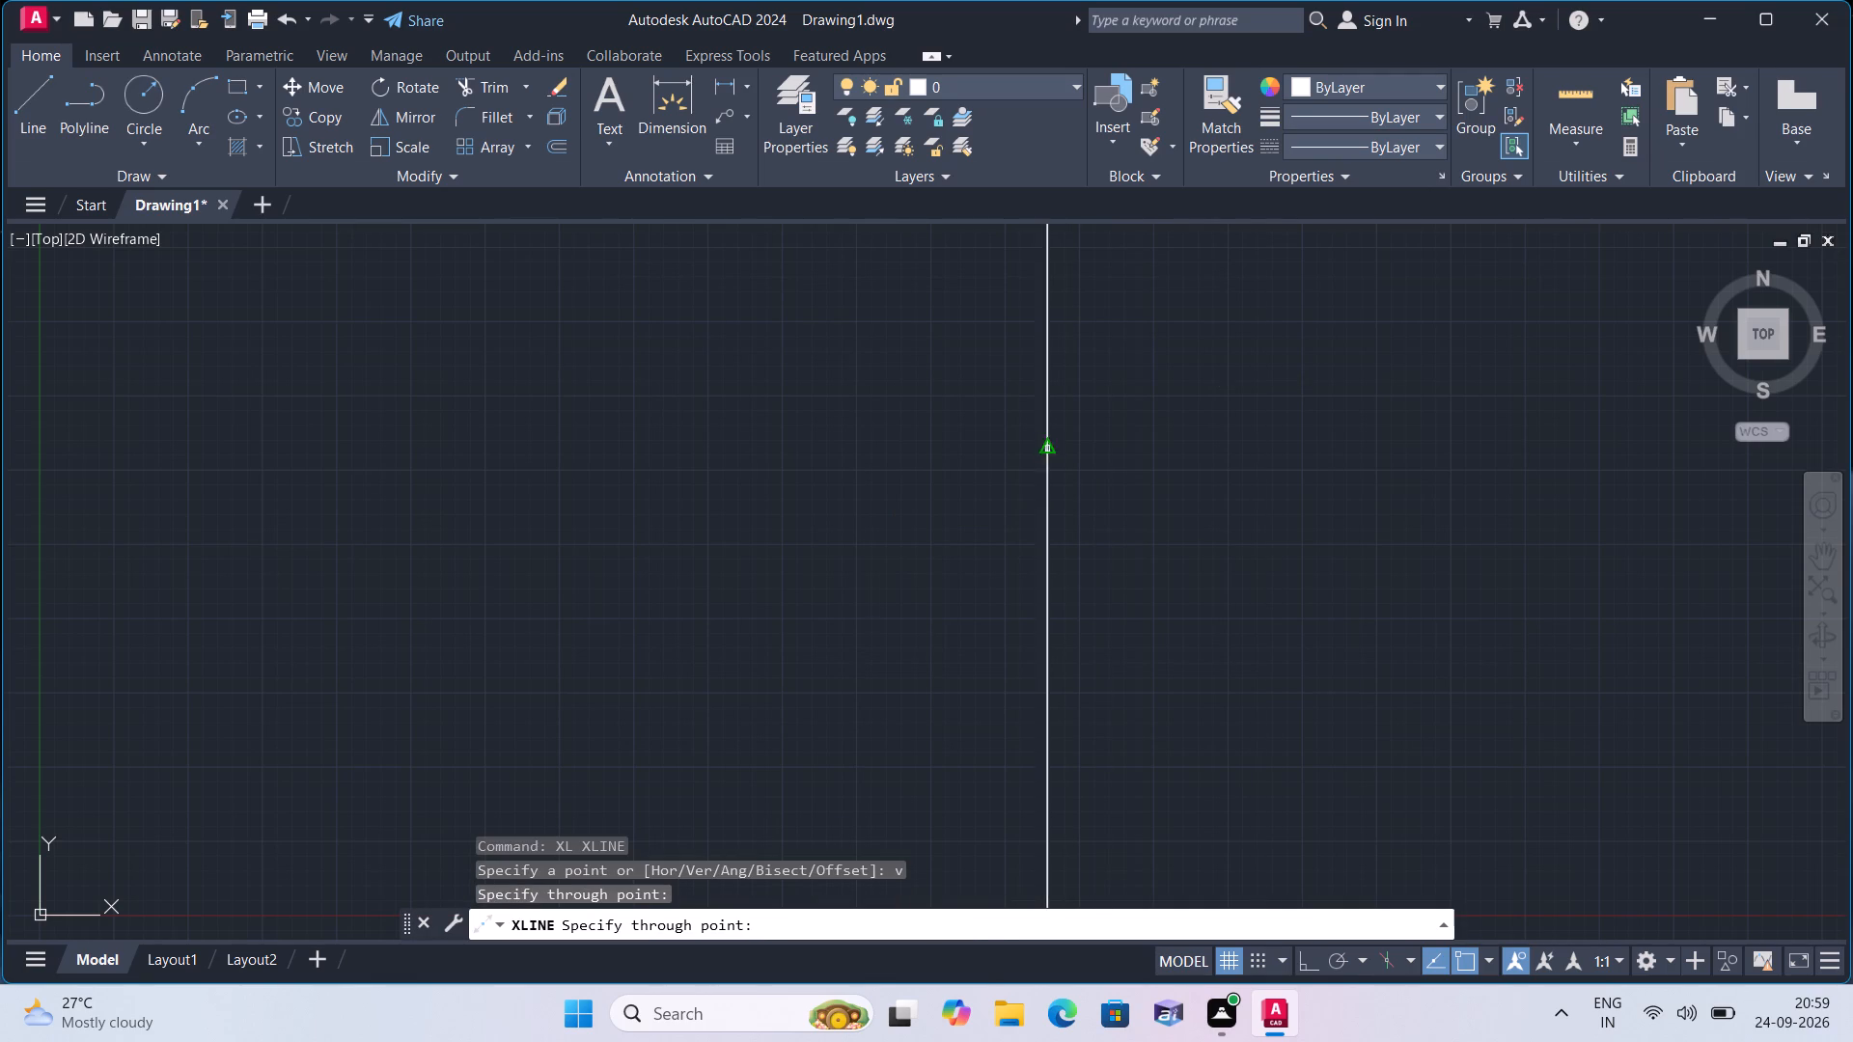
{"action": "key", "text": "space"}
{"action": "key", "text": "space"}
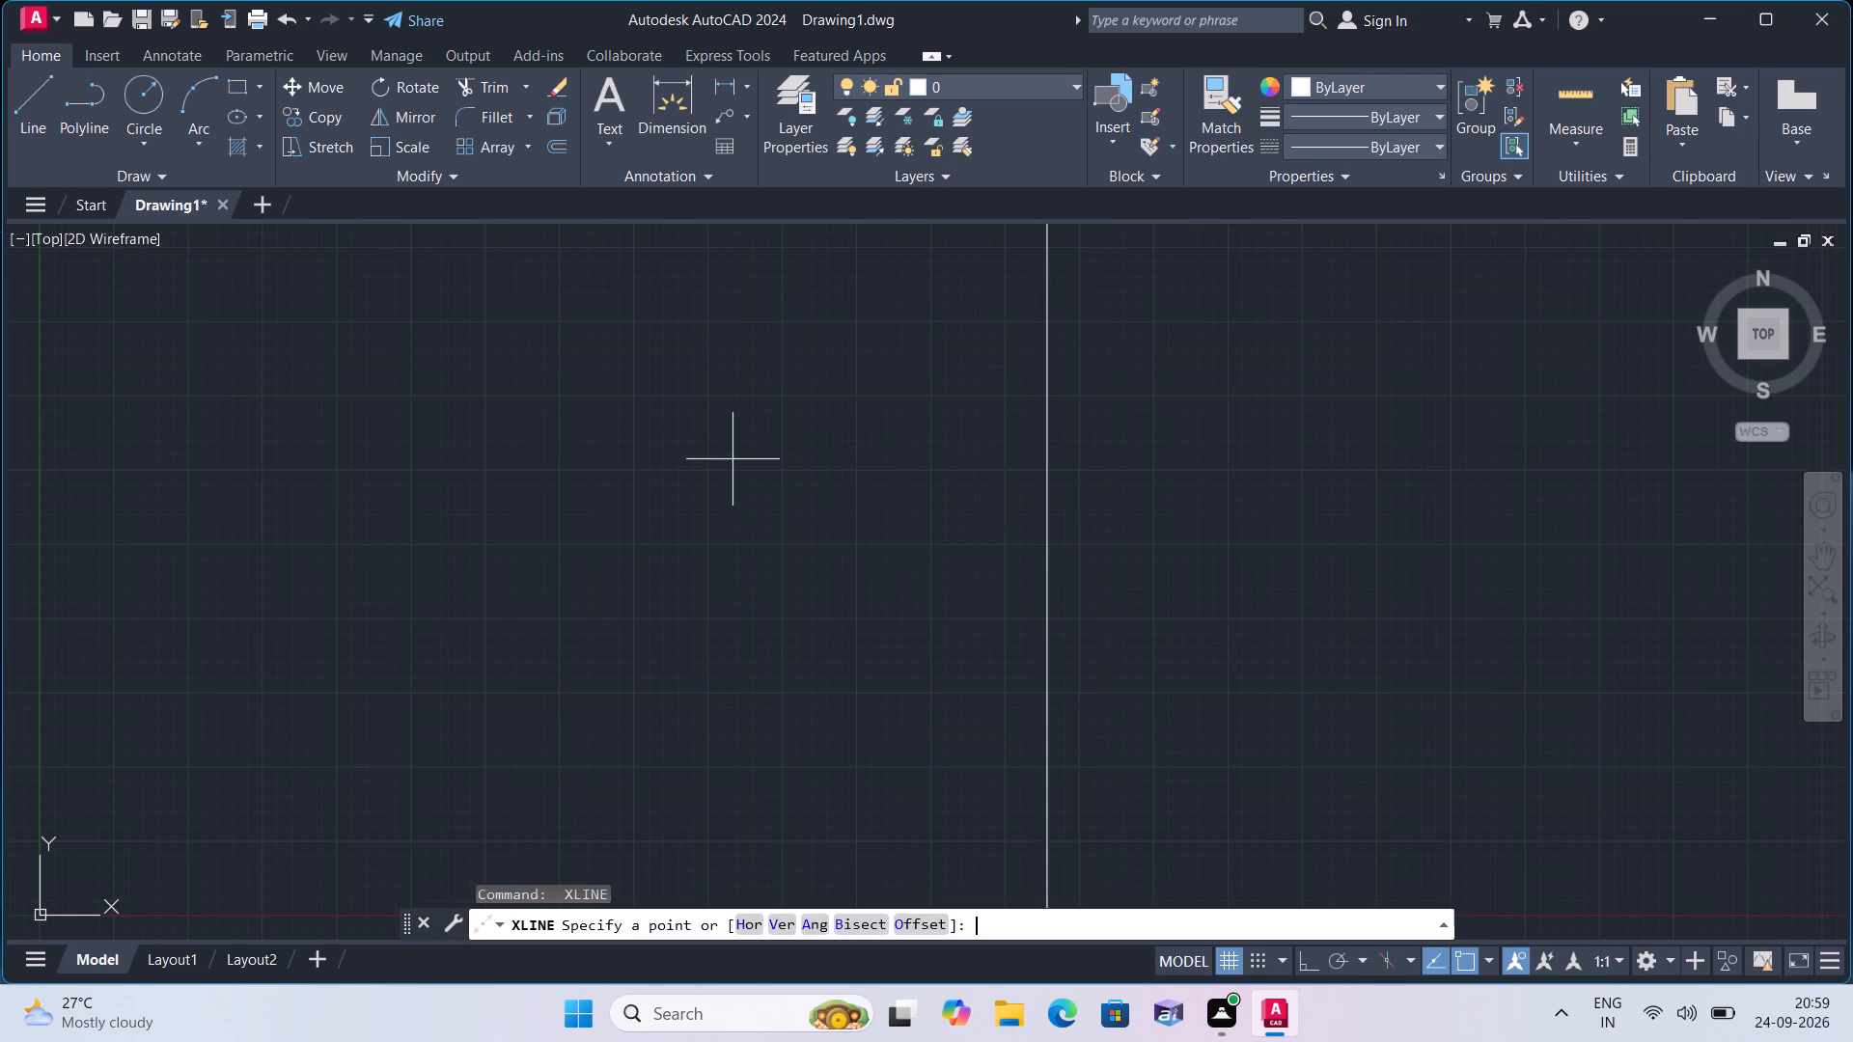
{"action": "type", "text": "h"}
{"action": "key", "text": "space"}
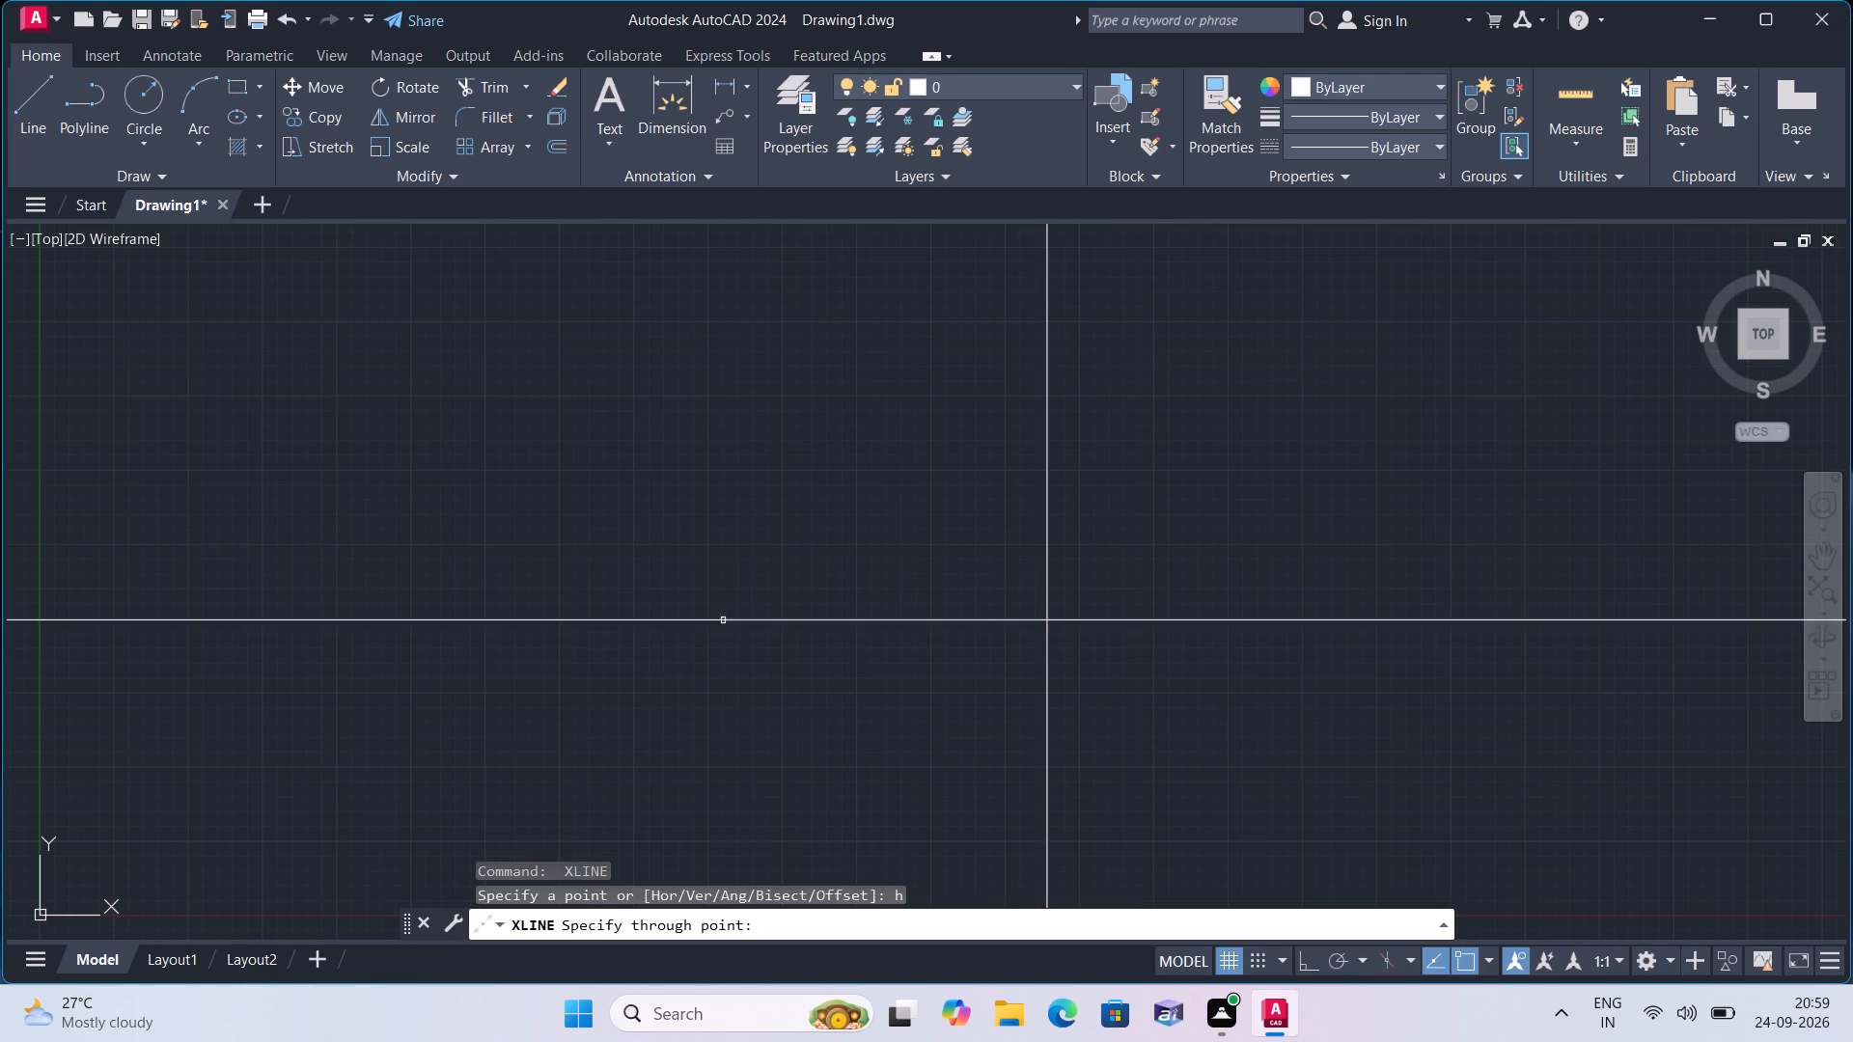
{"action": "left_click", "coordinate": [724, 634]}
{"action": "key", "text": "Escape"}
Trim the vertical line above the intersection and the horizontal line left of it, leaving an upper-left corner.
{"action": "type", "text": "trim"}
{"action": "key", "text": "space"}
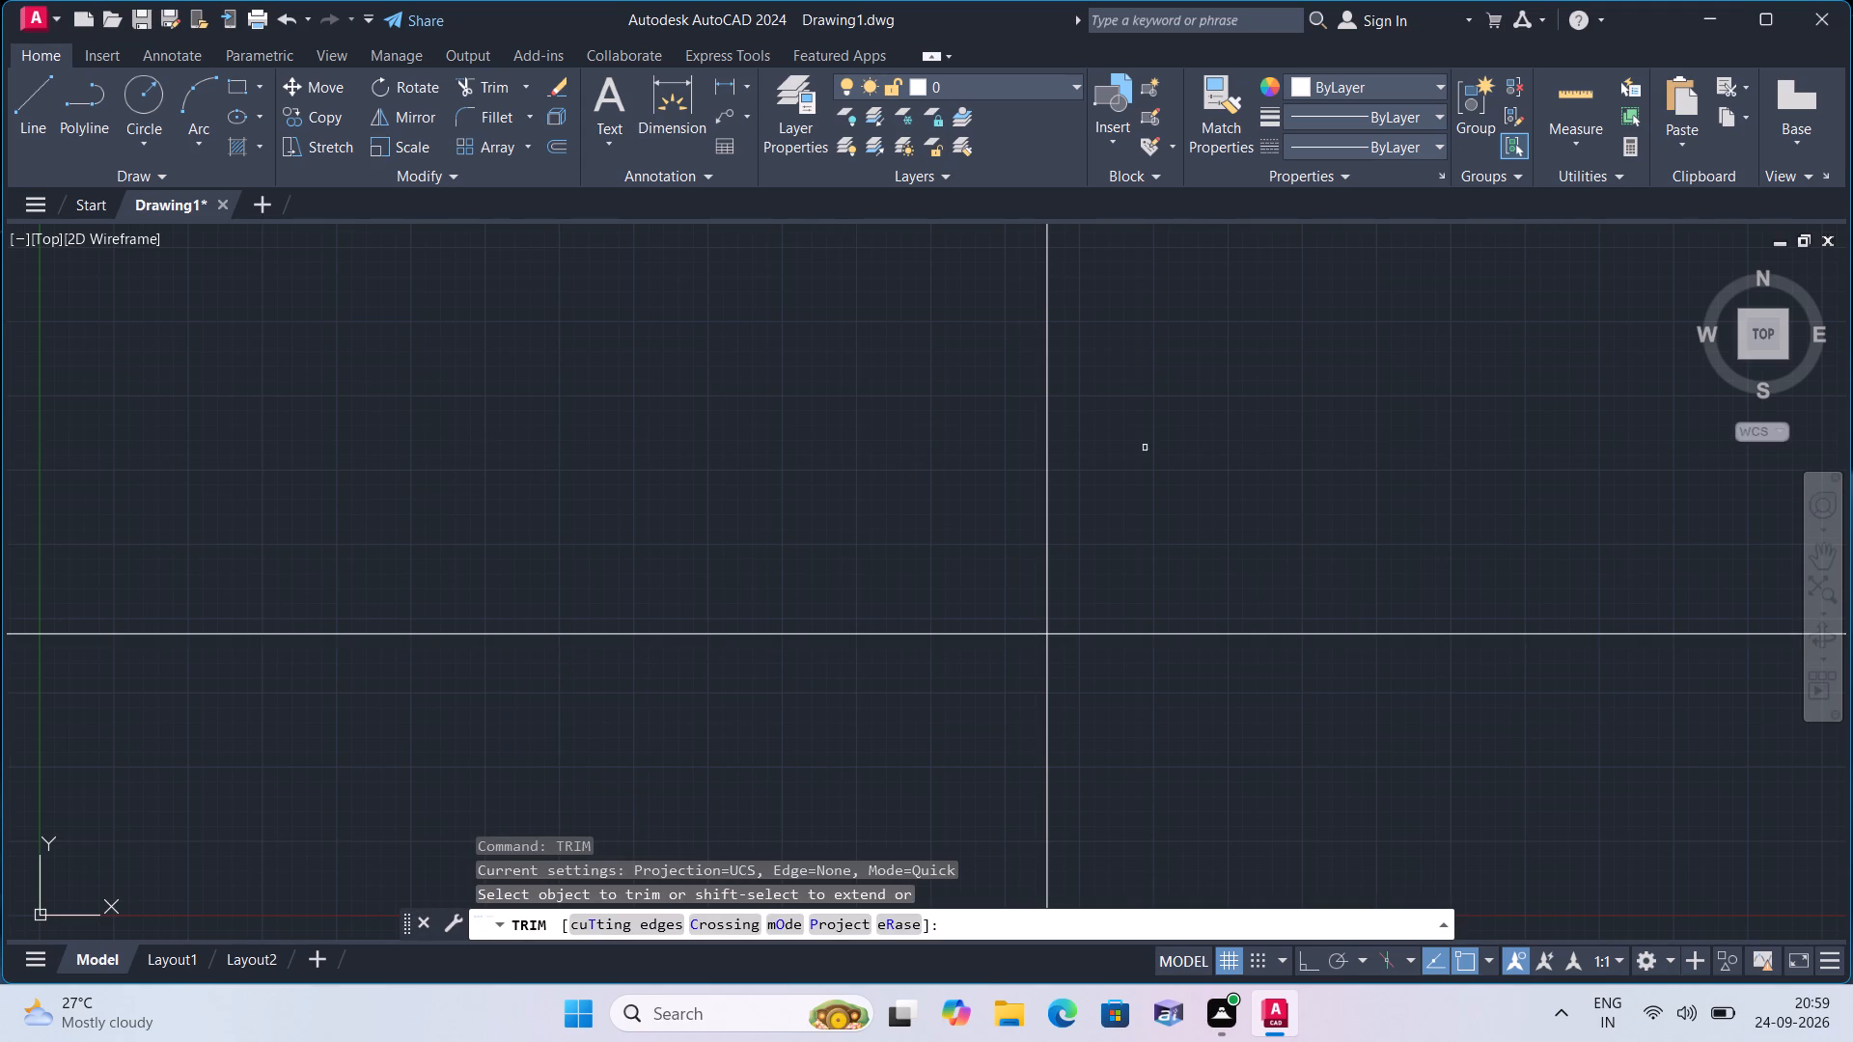
{"action": "left_click", "coordinate": [1206, 448]}
{"action": "left_click", "coordinate": [789, 695]}
{"action": "key", "text": "Escape"}
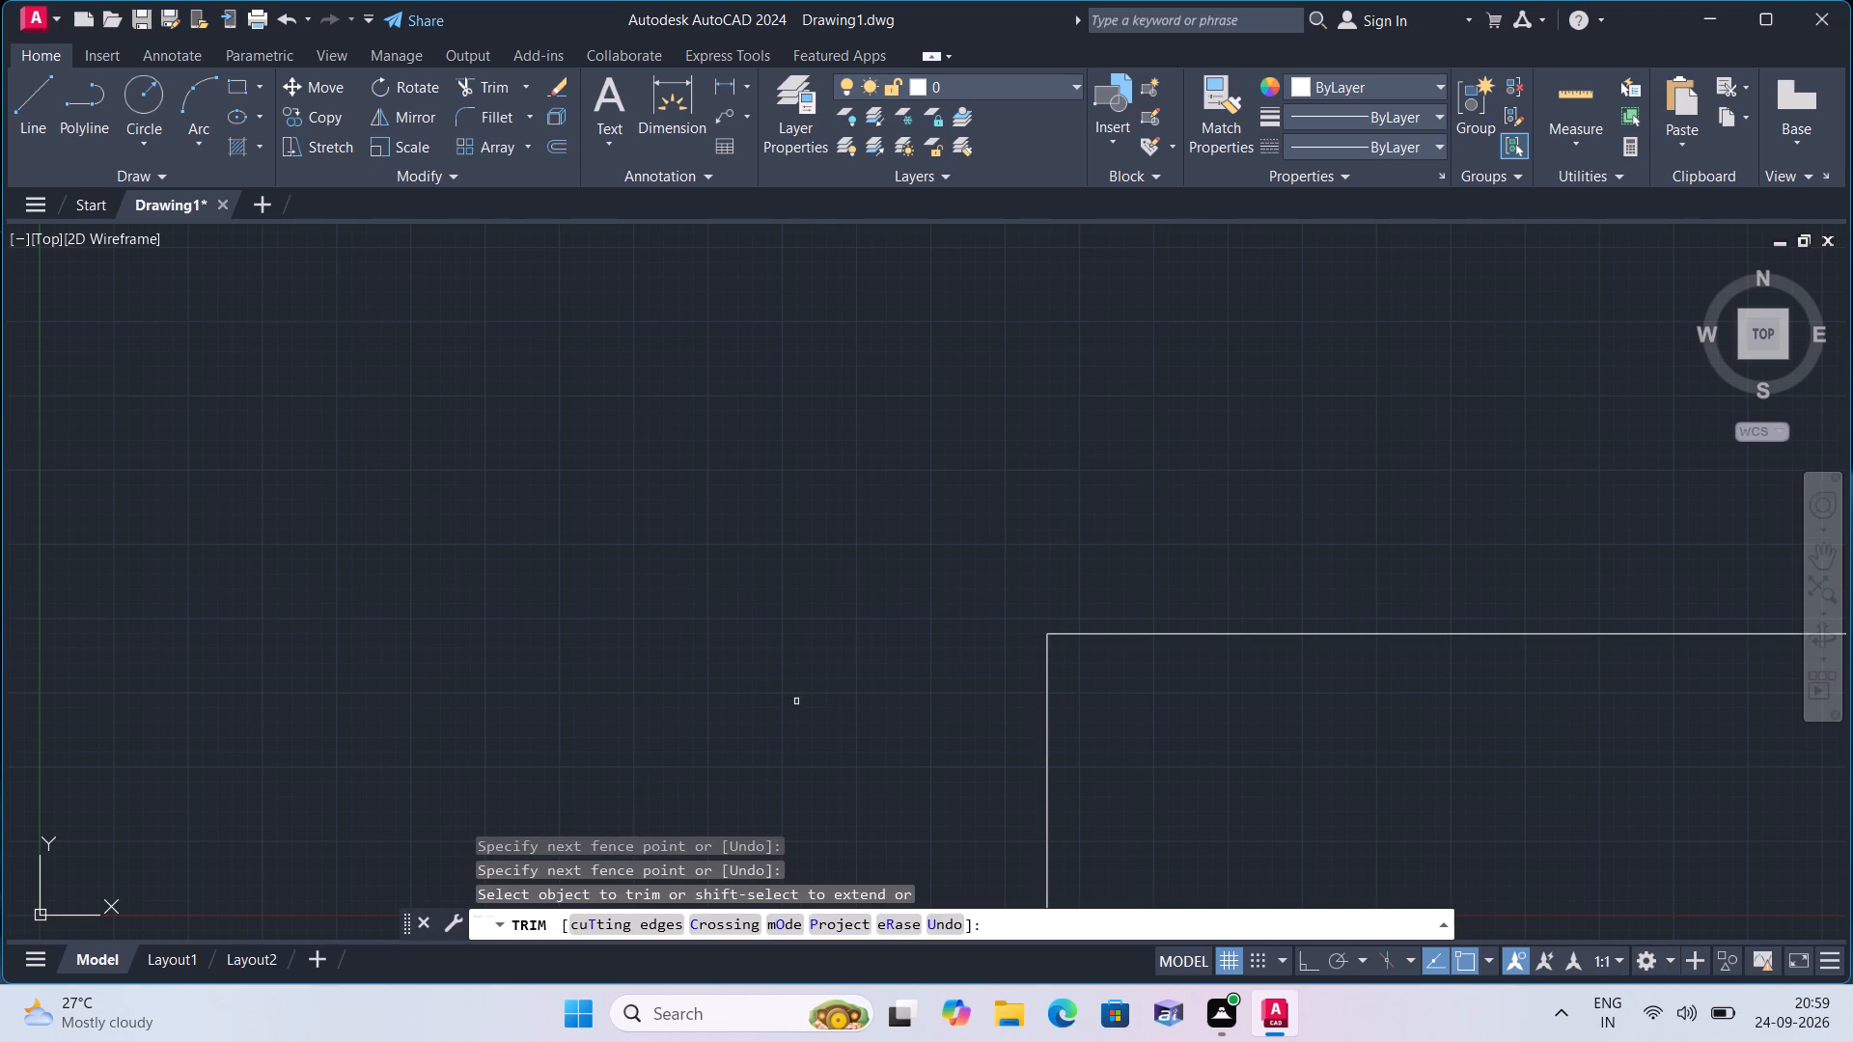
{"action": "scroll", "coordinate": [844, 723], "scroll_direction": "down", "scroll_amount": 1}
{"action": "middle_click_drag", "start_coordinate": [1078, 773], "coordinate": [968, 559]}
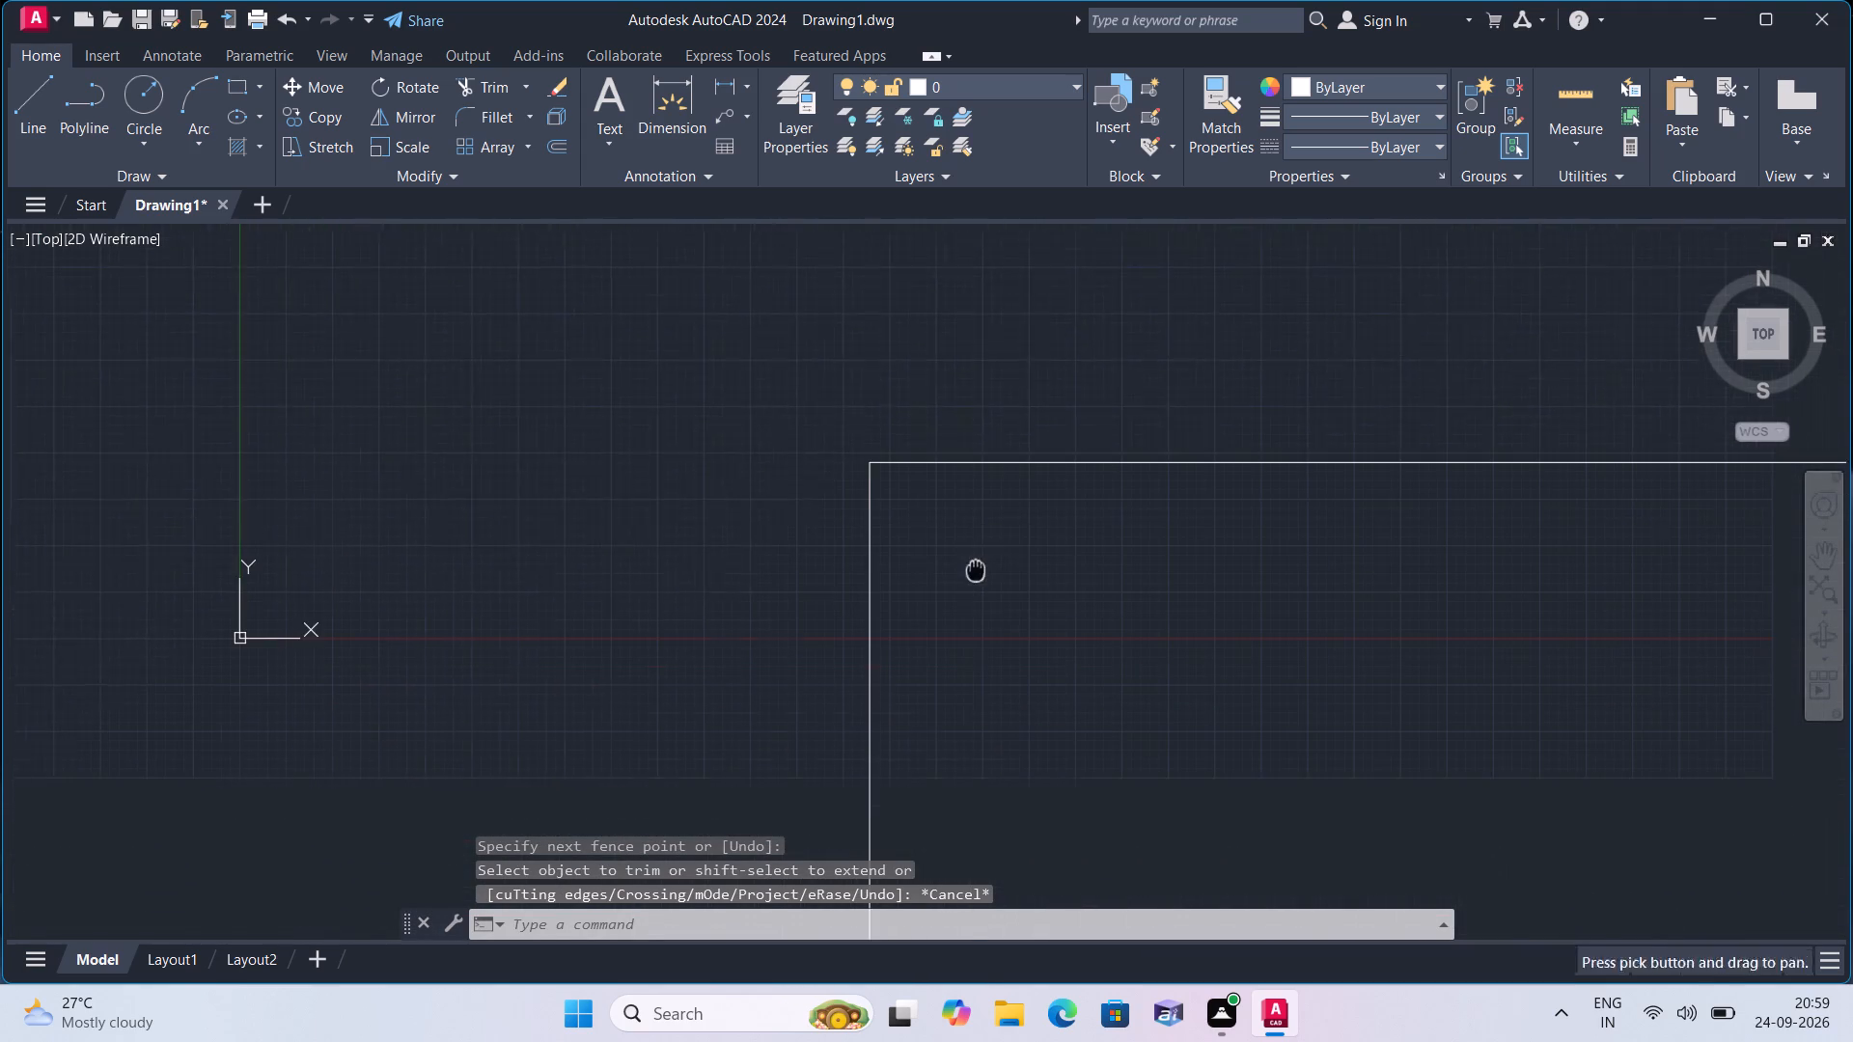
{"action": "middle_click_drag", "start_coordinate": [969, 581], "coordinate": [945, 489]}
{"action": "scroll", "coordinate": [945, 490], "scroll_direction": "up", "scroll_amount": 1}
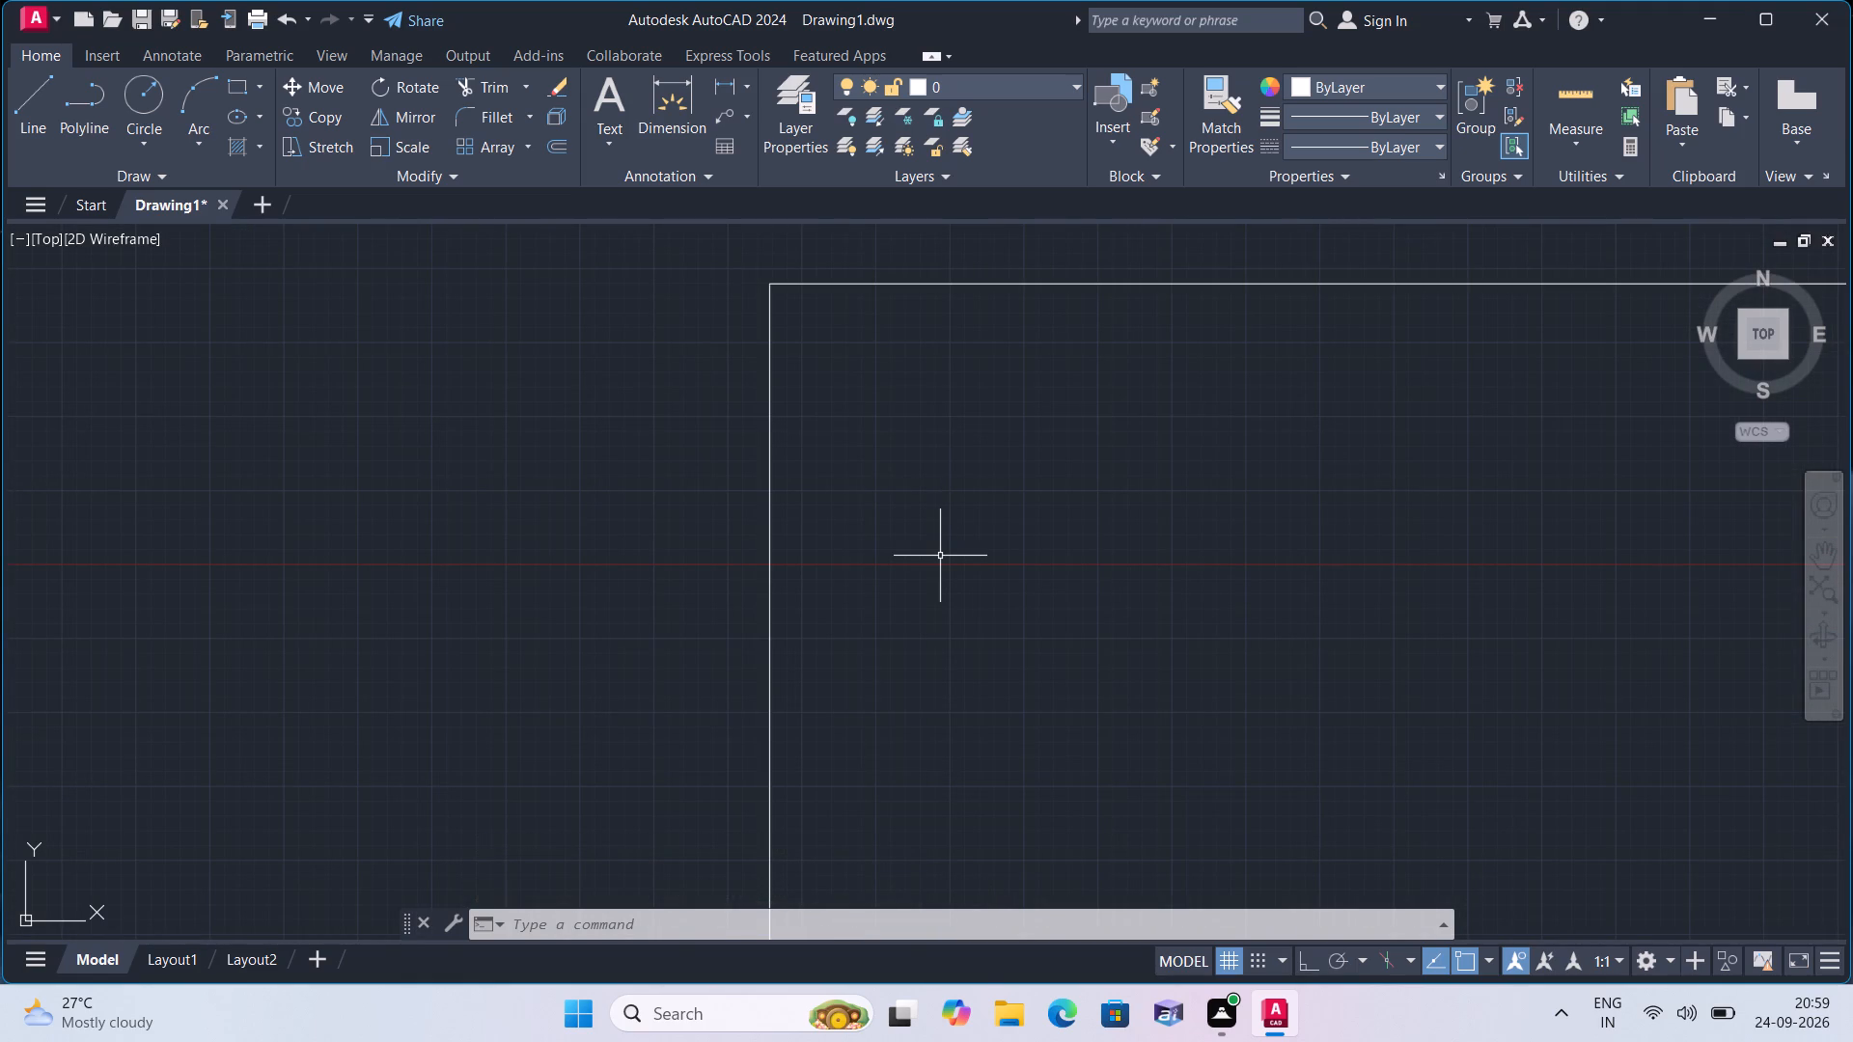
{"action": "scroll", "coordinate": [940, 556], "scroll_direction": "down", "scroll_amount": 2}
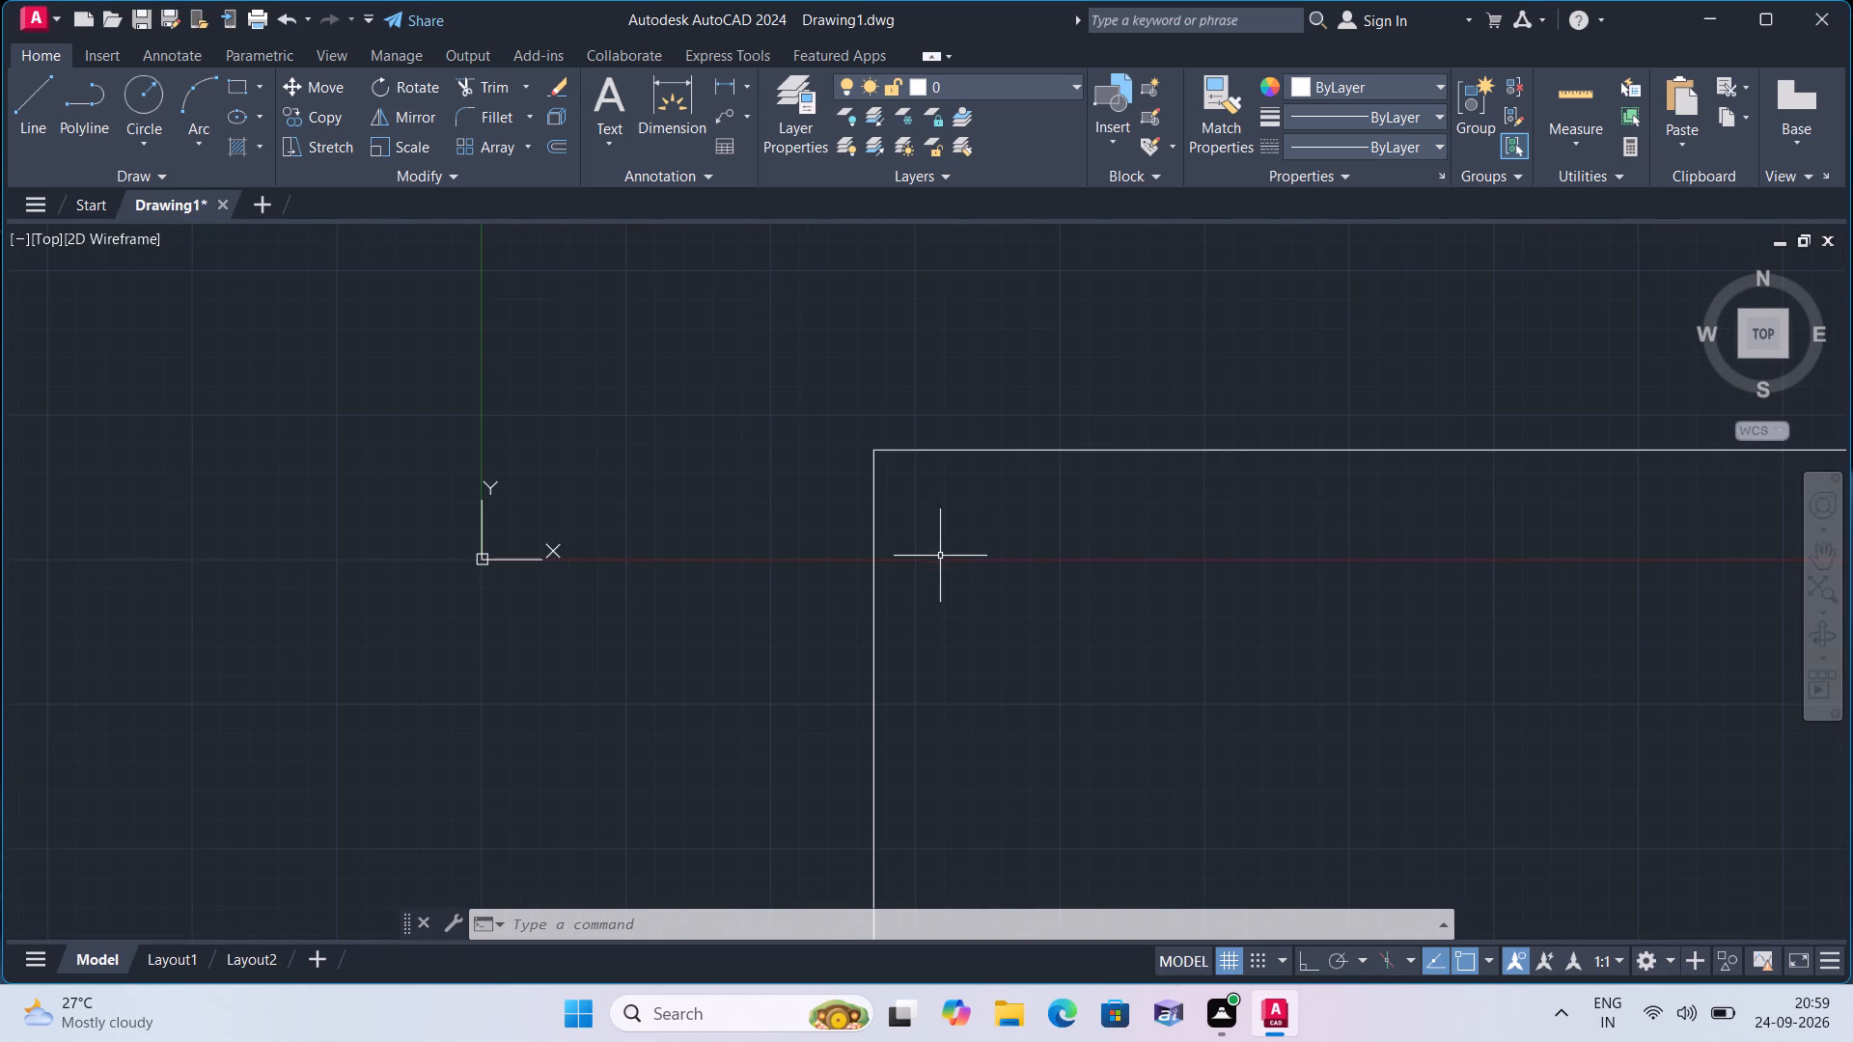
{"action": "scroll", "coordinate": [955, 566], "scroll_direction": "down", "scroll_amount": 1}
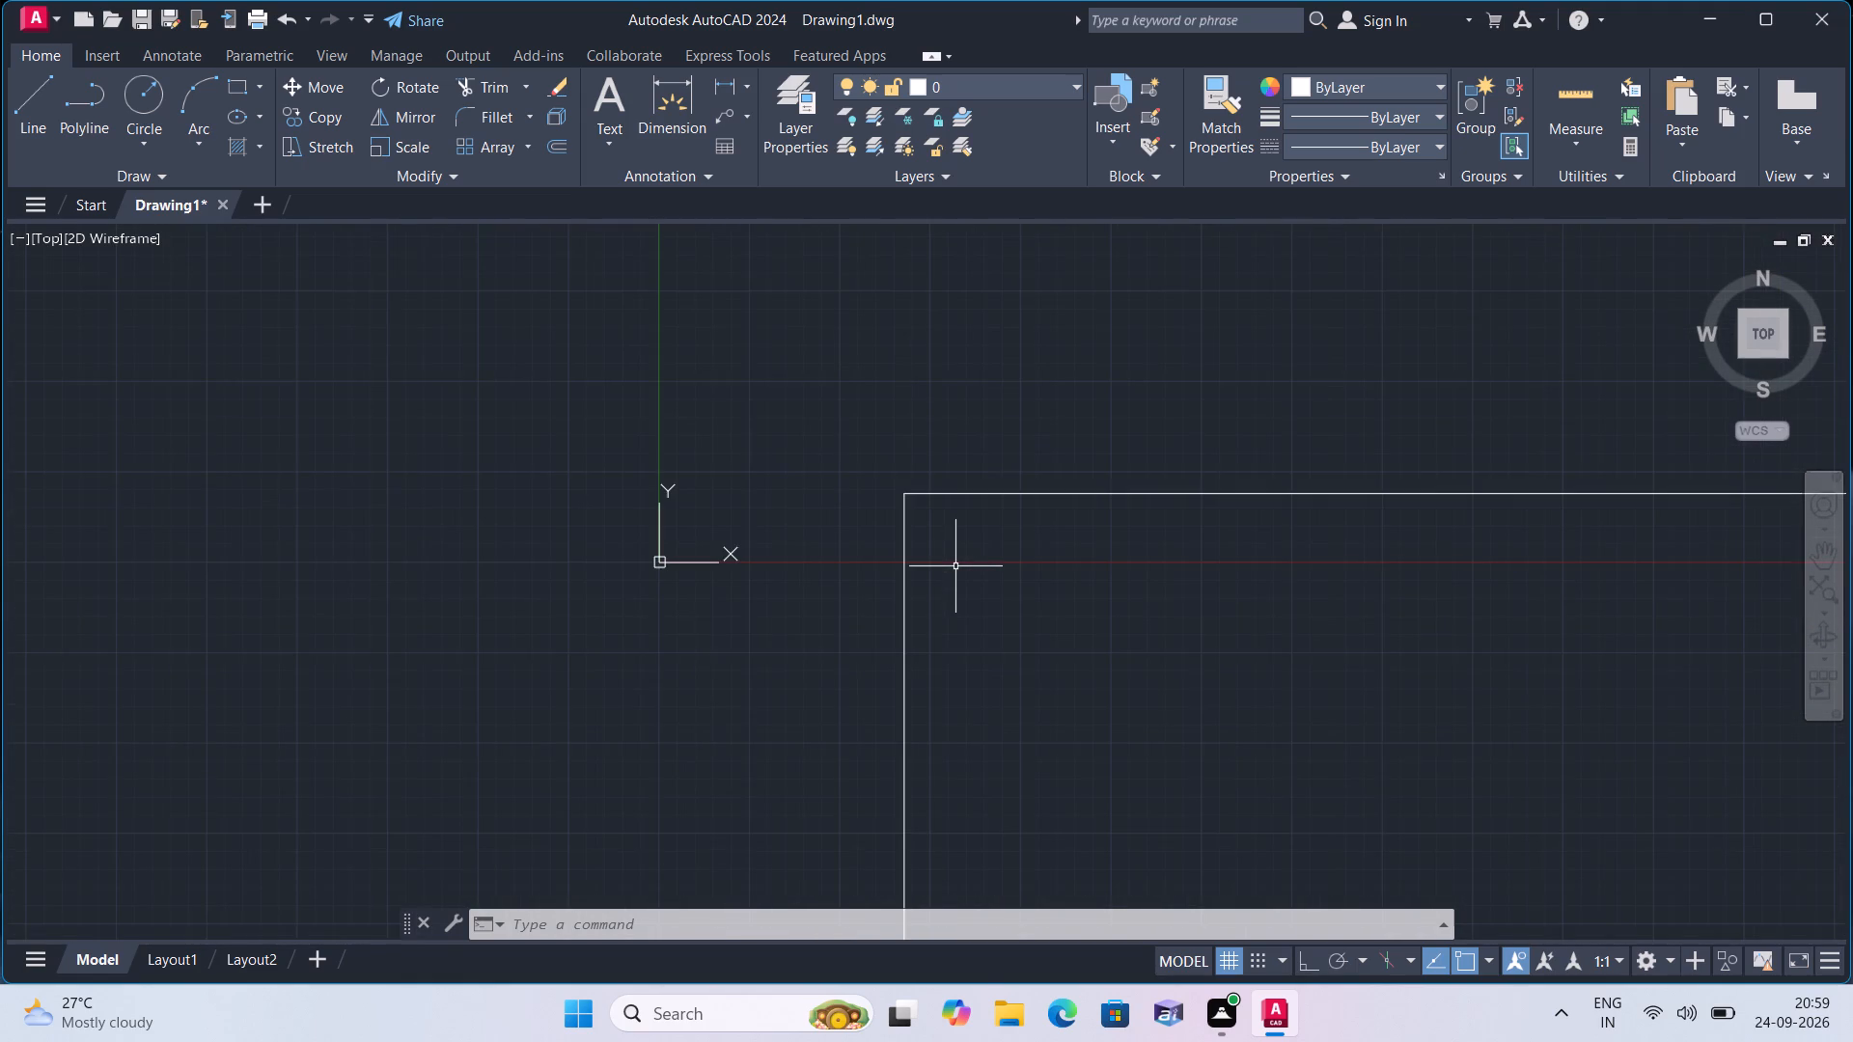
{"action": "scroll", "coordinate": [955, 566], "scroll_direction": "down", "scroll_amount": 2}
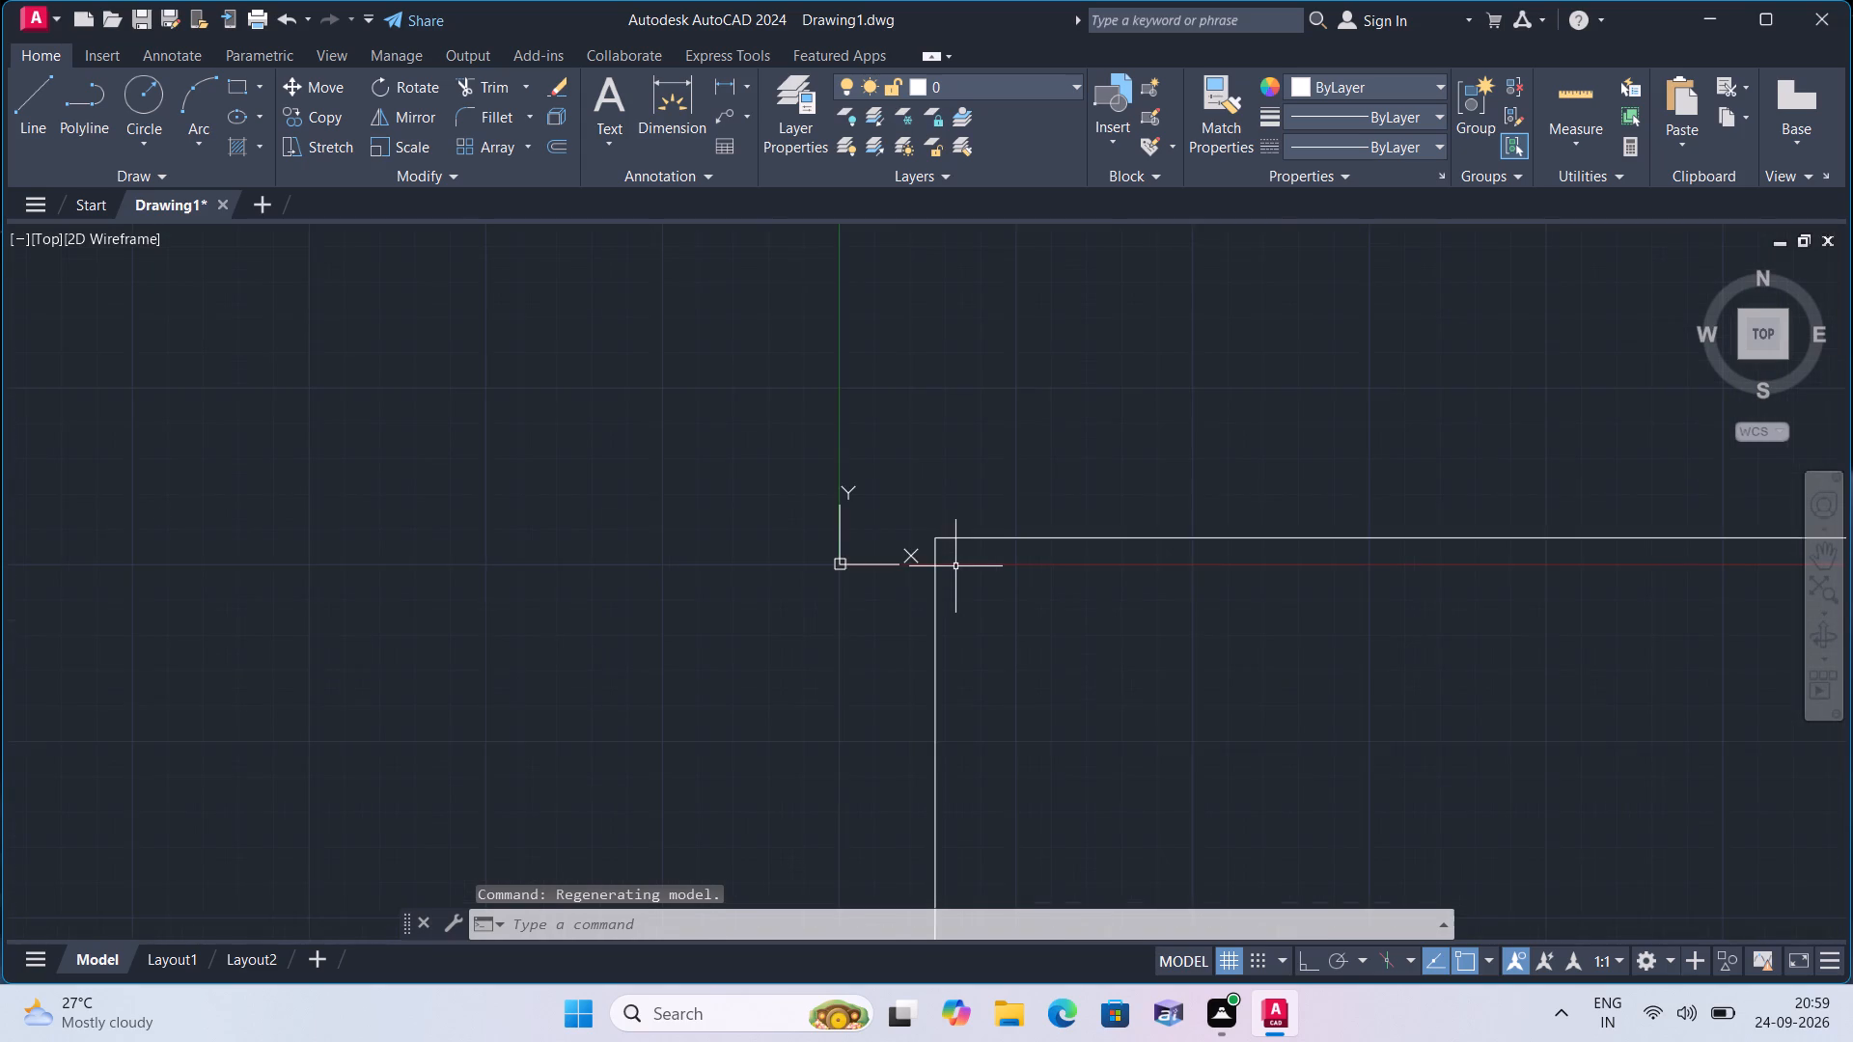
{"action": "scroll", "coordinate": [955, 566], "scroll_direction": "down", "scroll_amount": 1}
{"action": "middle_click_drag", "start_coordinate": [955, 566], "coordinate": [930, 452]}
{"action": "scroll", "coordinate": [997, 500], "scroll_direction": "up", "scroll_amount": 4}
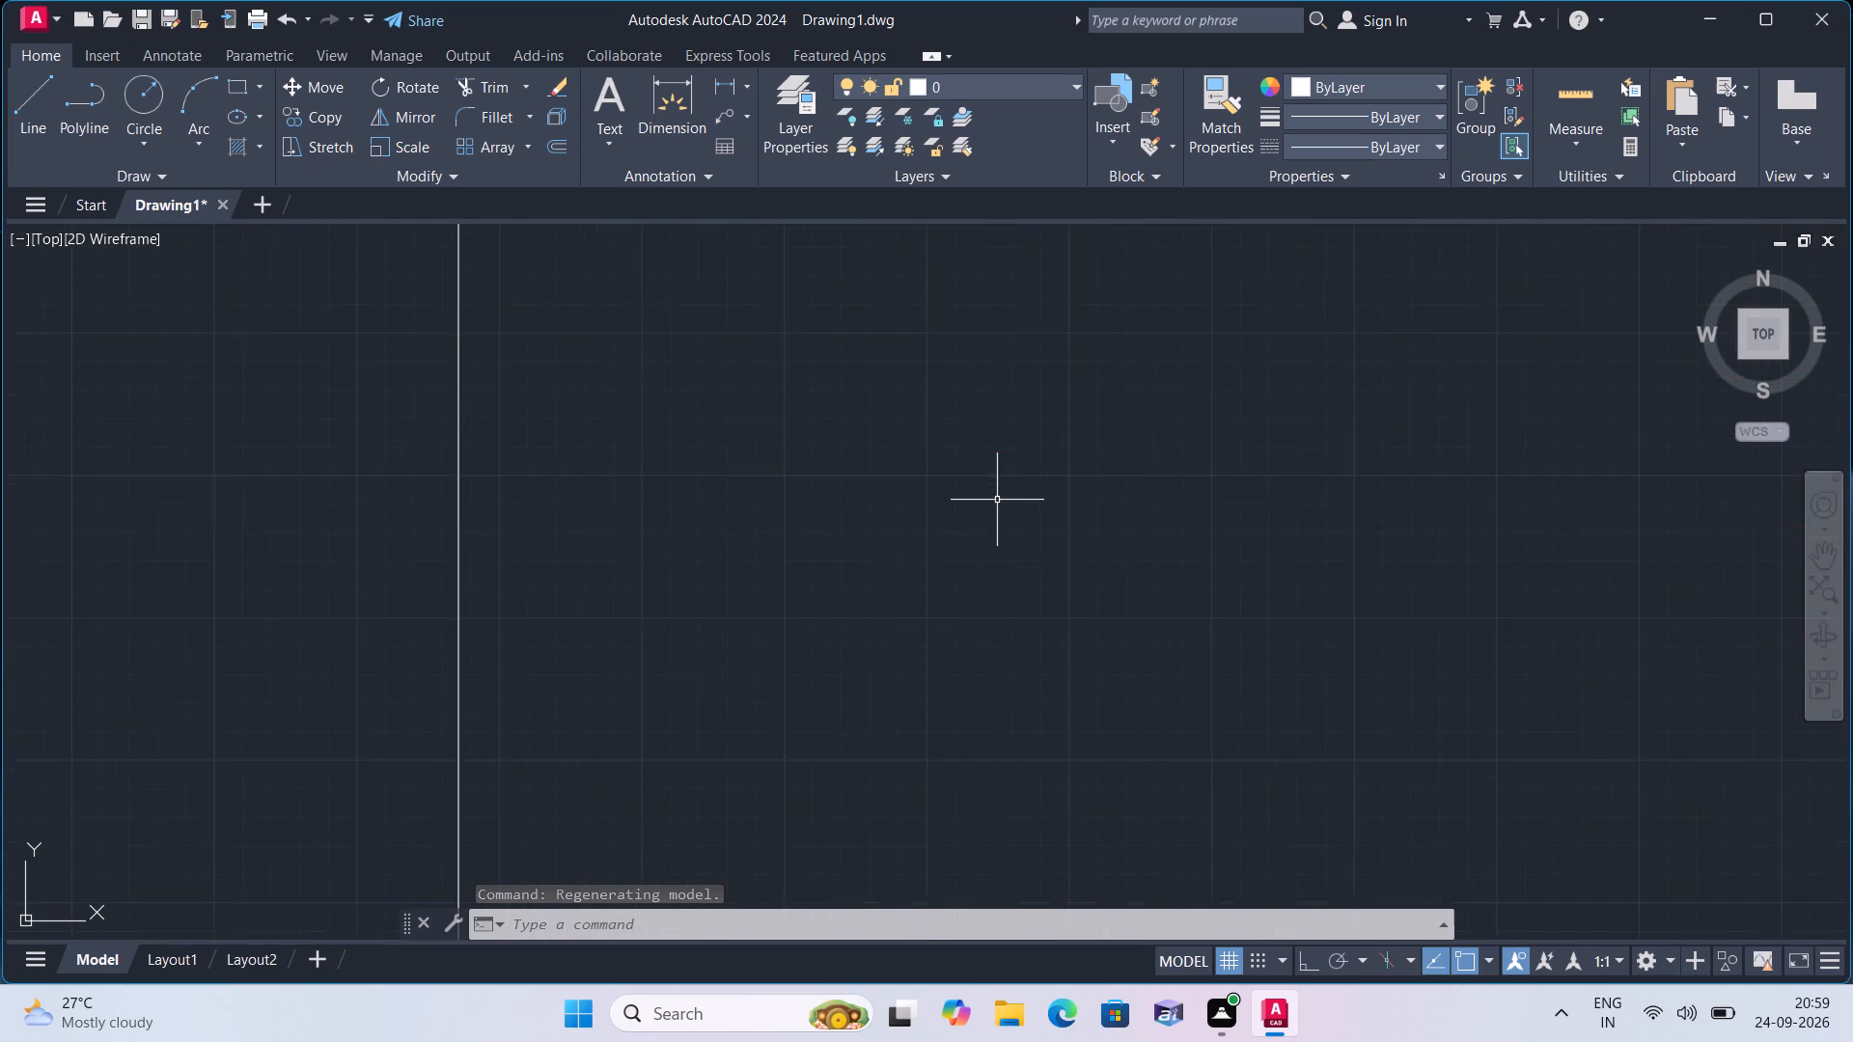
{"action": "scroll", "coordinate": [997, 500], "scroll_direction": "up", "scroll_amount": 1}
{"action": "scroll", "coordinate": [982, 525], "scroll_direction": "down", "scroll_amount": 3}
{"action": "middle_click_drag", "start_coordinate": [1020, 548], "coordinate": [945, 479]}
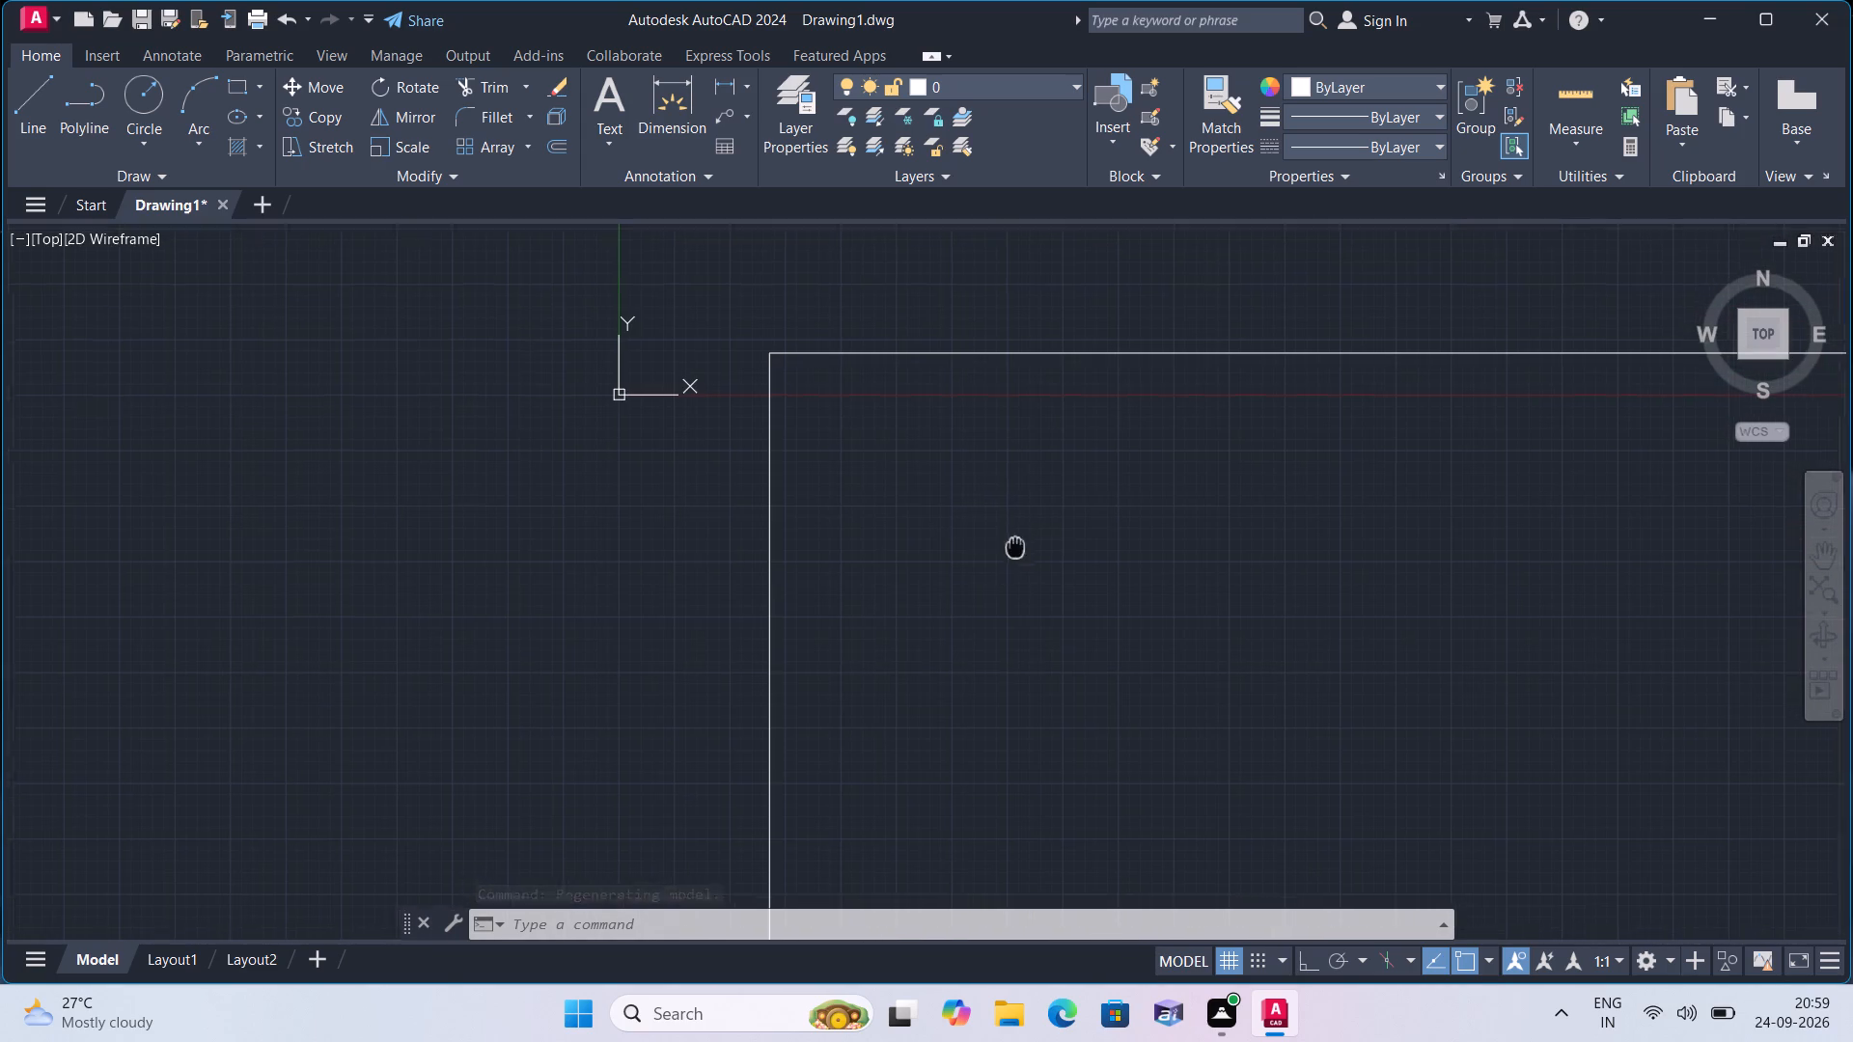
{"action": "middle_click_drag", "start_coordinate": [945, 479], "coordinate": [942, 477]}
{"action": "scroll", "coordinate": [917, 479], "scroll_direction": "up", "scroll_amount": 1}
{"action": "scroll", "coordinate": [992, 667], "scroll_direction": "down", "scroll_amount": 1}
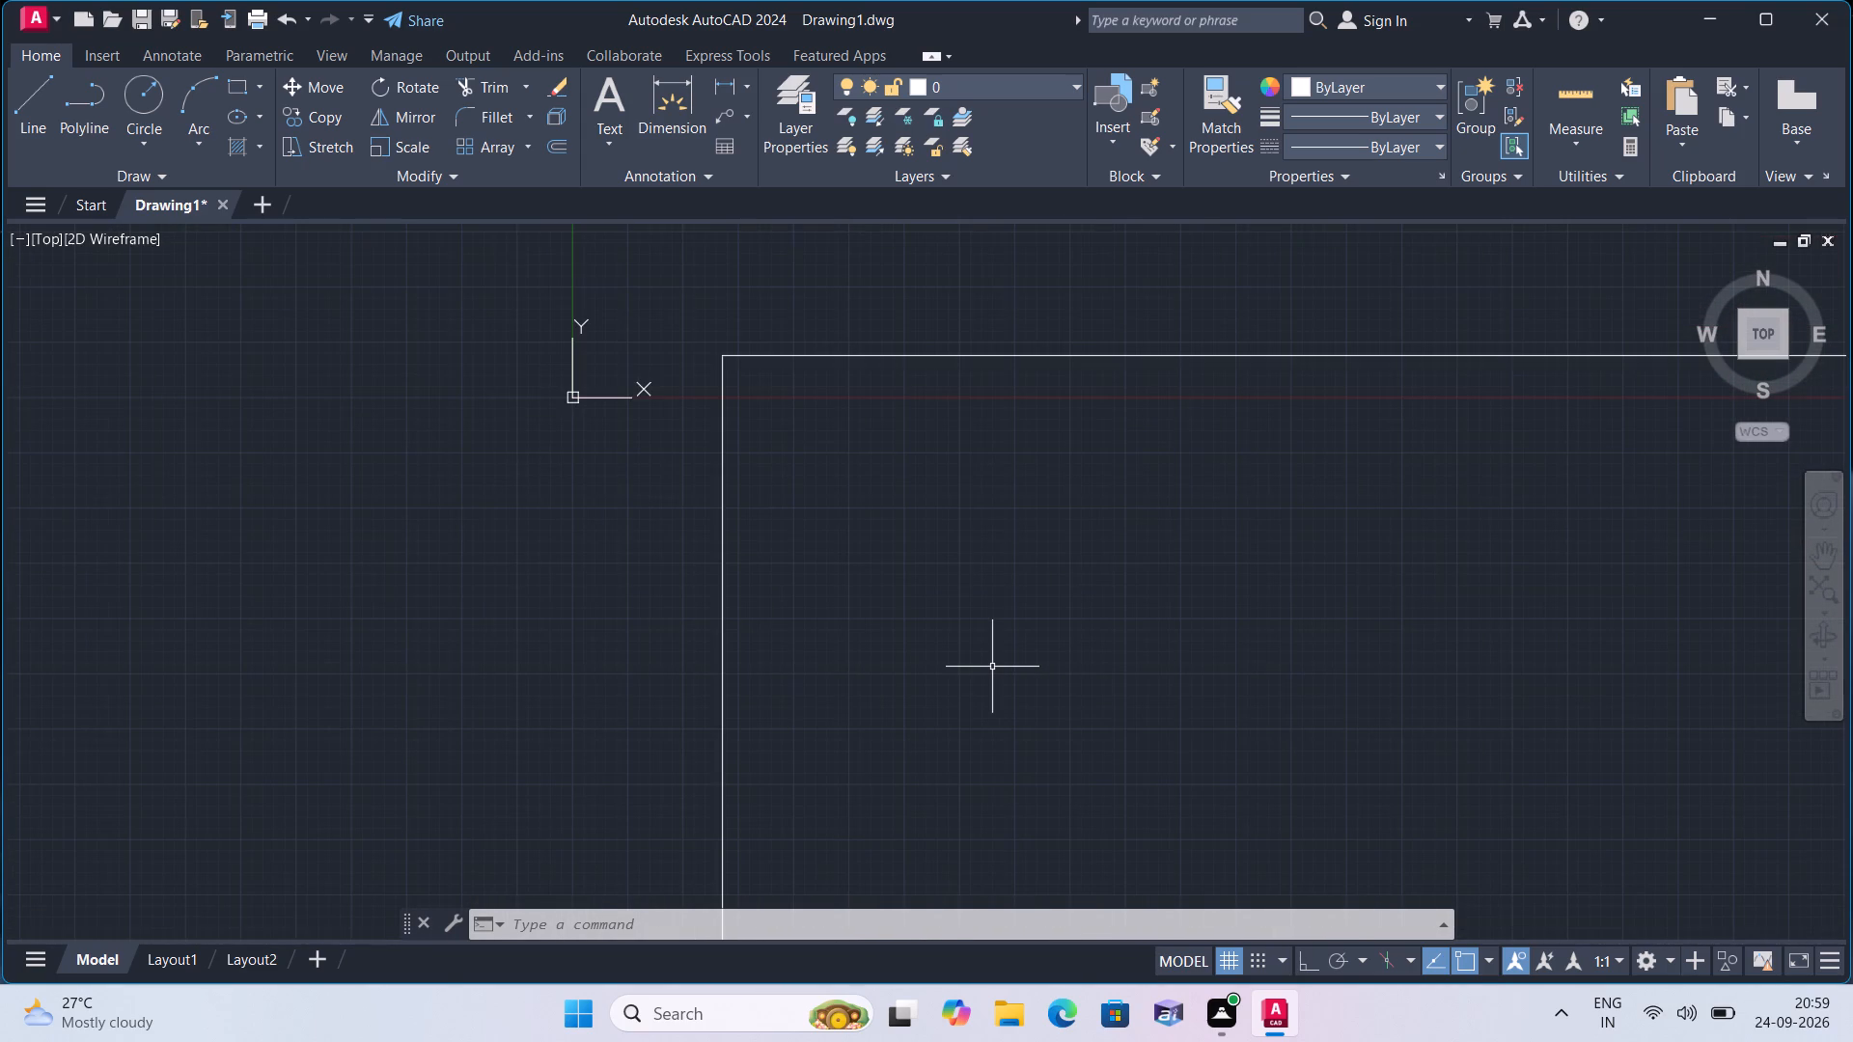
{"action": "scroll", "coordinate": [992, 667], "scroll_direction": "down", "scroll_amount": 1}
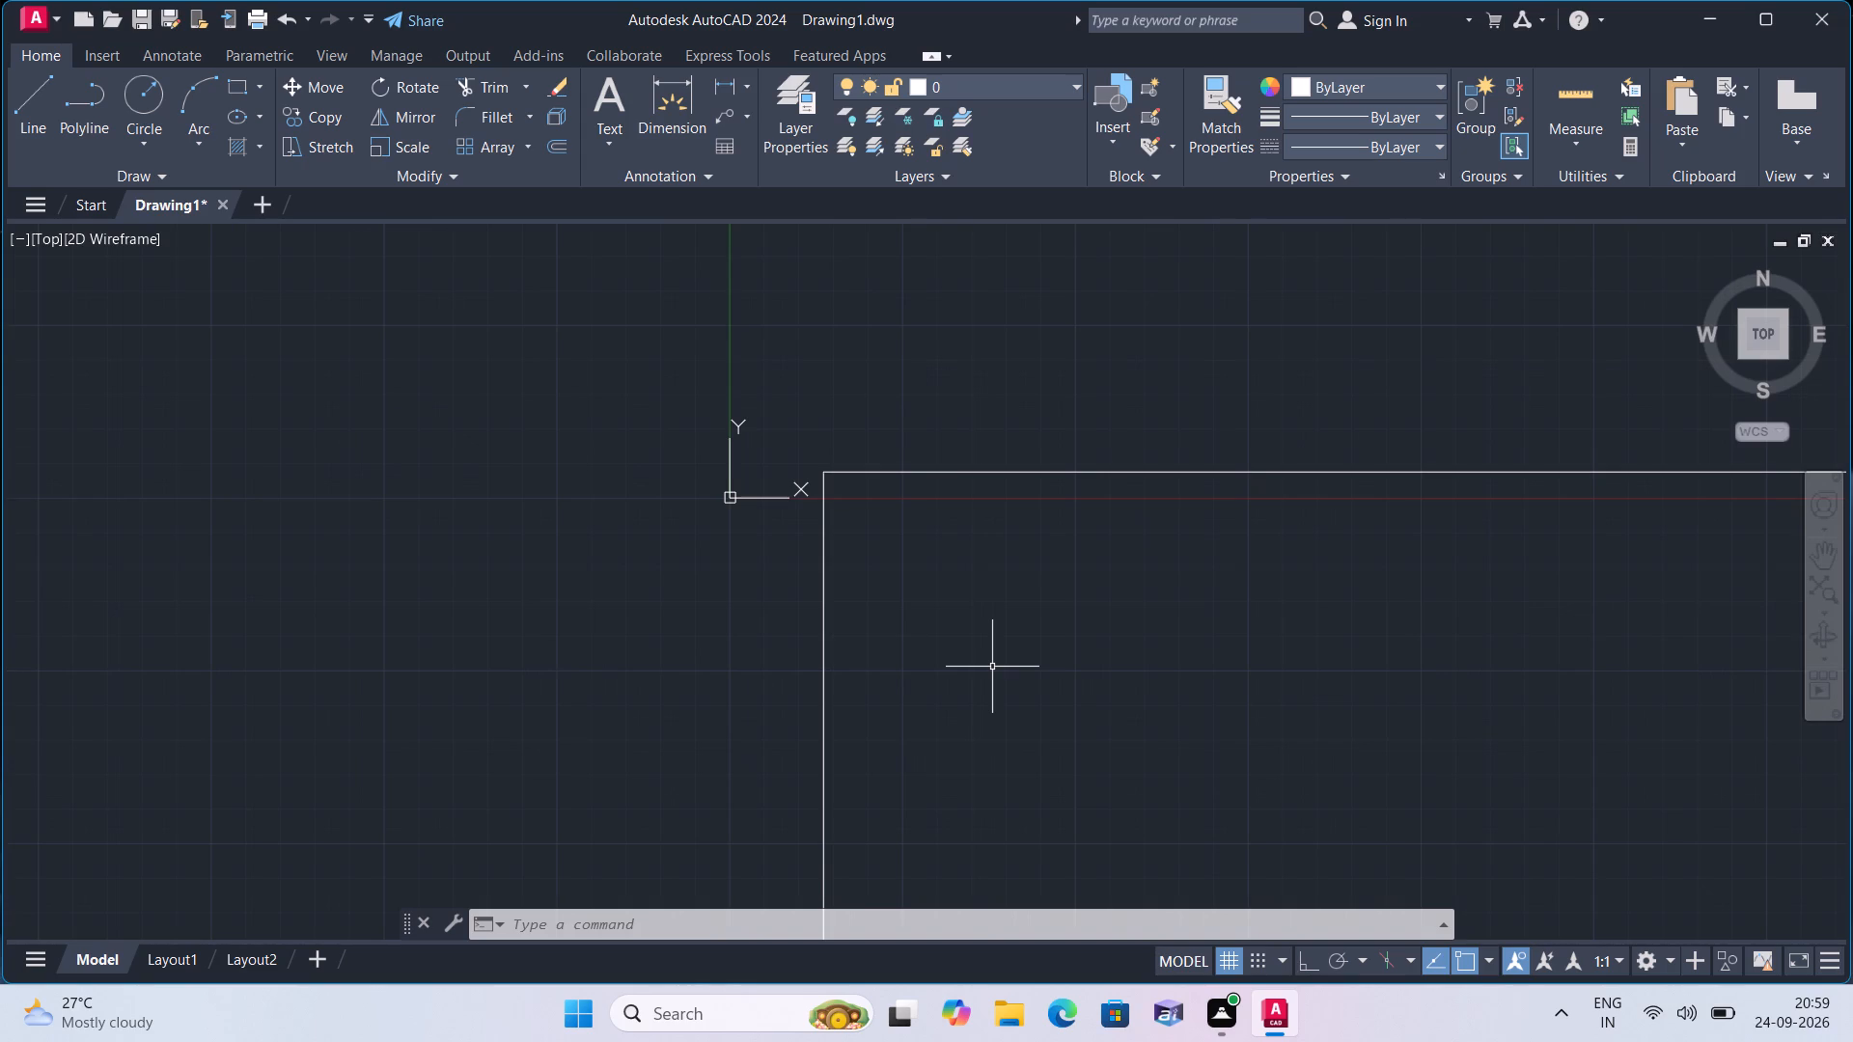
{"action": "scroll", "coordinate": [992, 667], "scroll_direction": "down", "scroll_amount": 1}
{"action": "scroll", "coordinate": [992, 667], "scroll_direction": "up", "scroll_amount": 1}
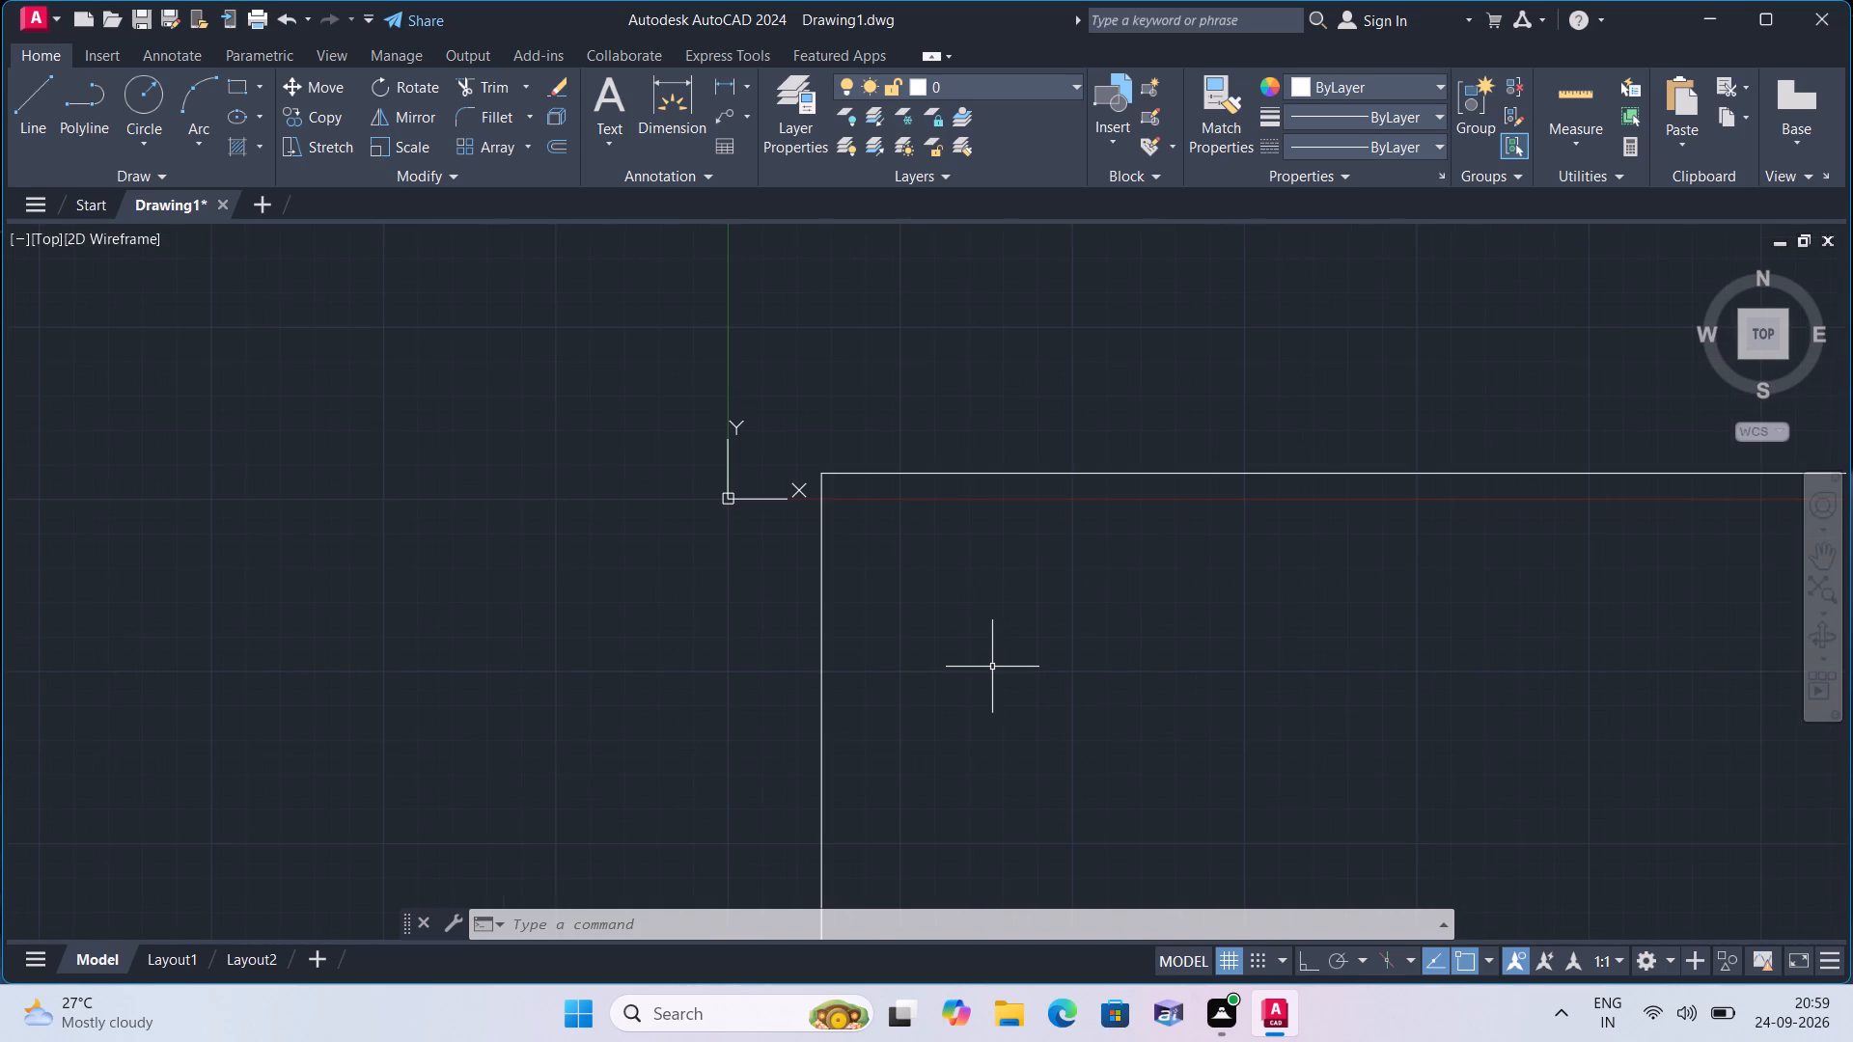
Offset the top horizontal line and the left vertical line 9" inward to form the outer wall thickness.
{"action": "type", "text": "offset"}
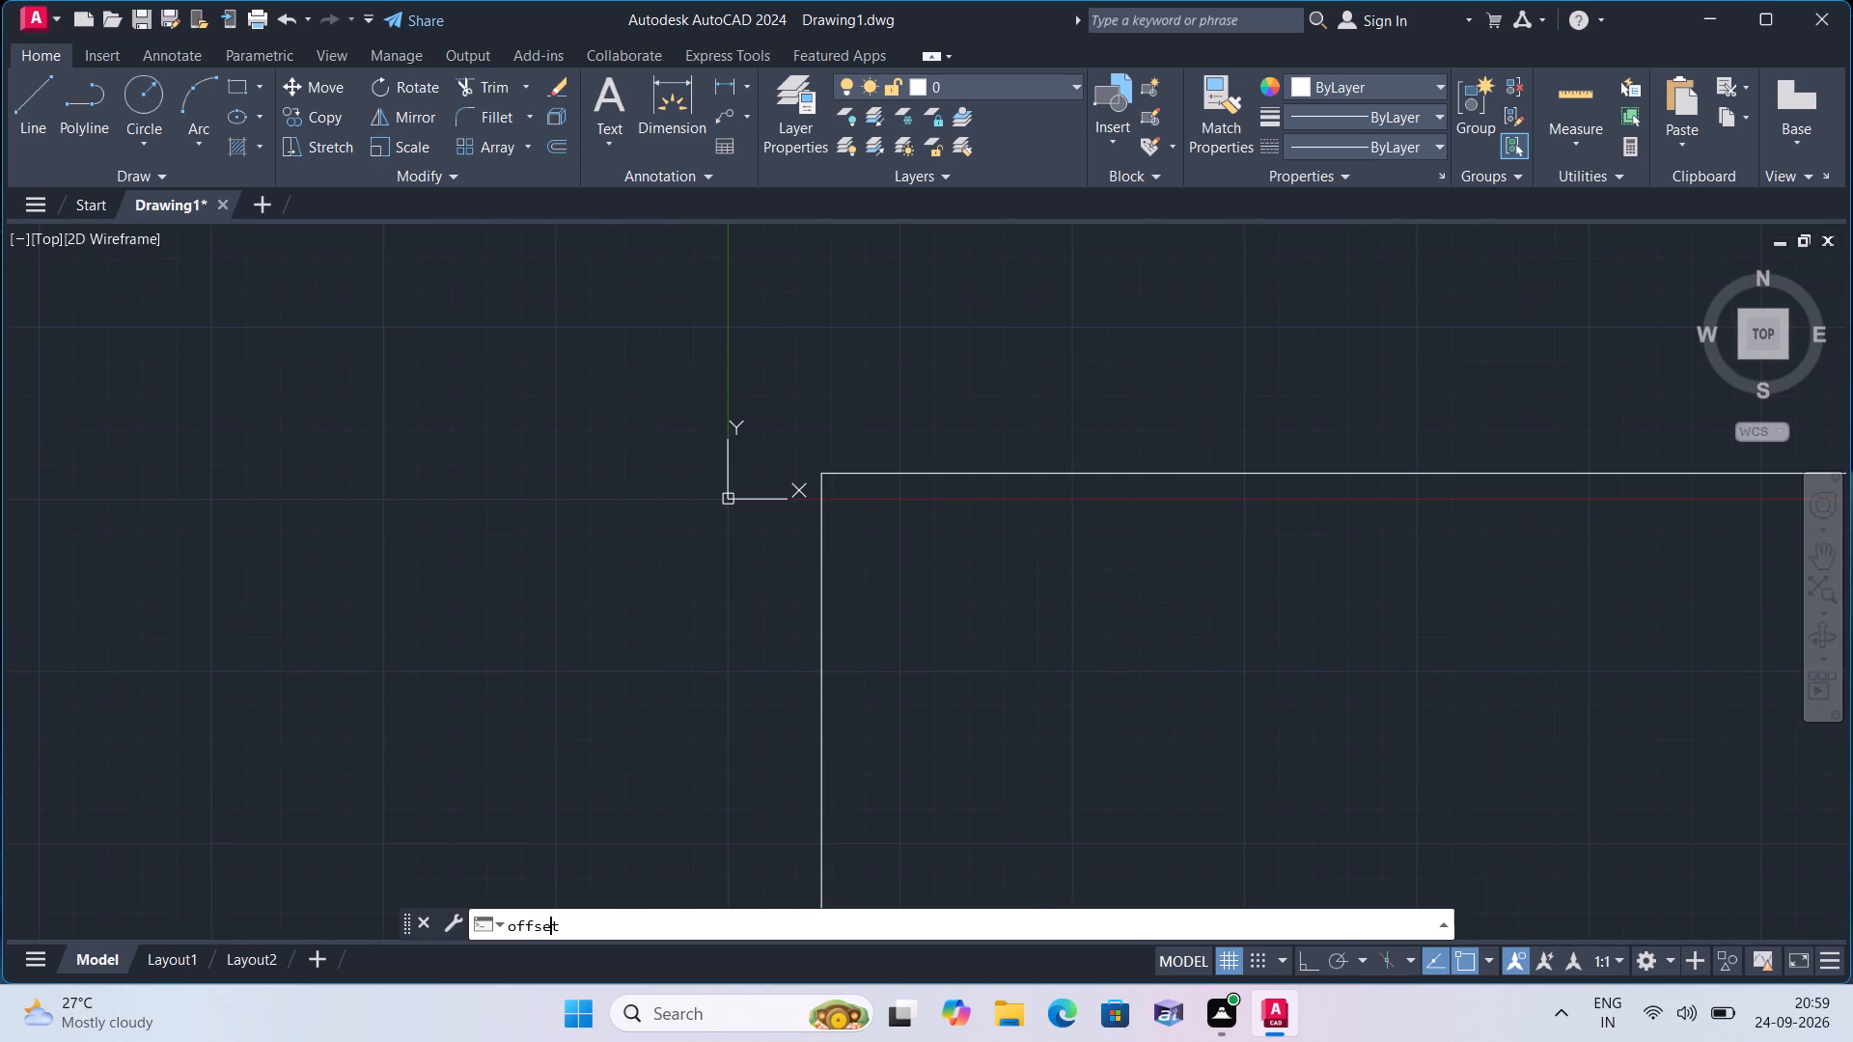
{"action": "key", "text": "space"}
{"action": "type", "text": "9\""}
{"action": "key", "text": "space"}
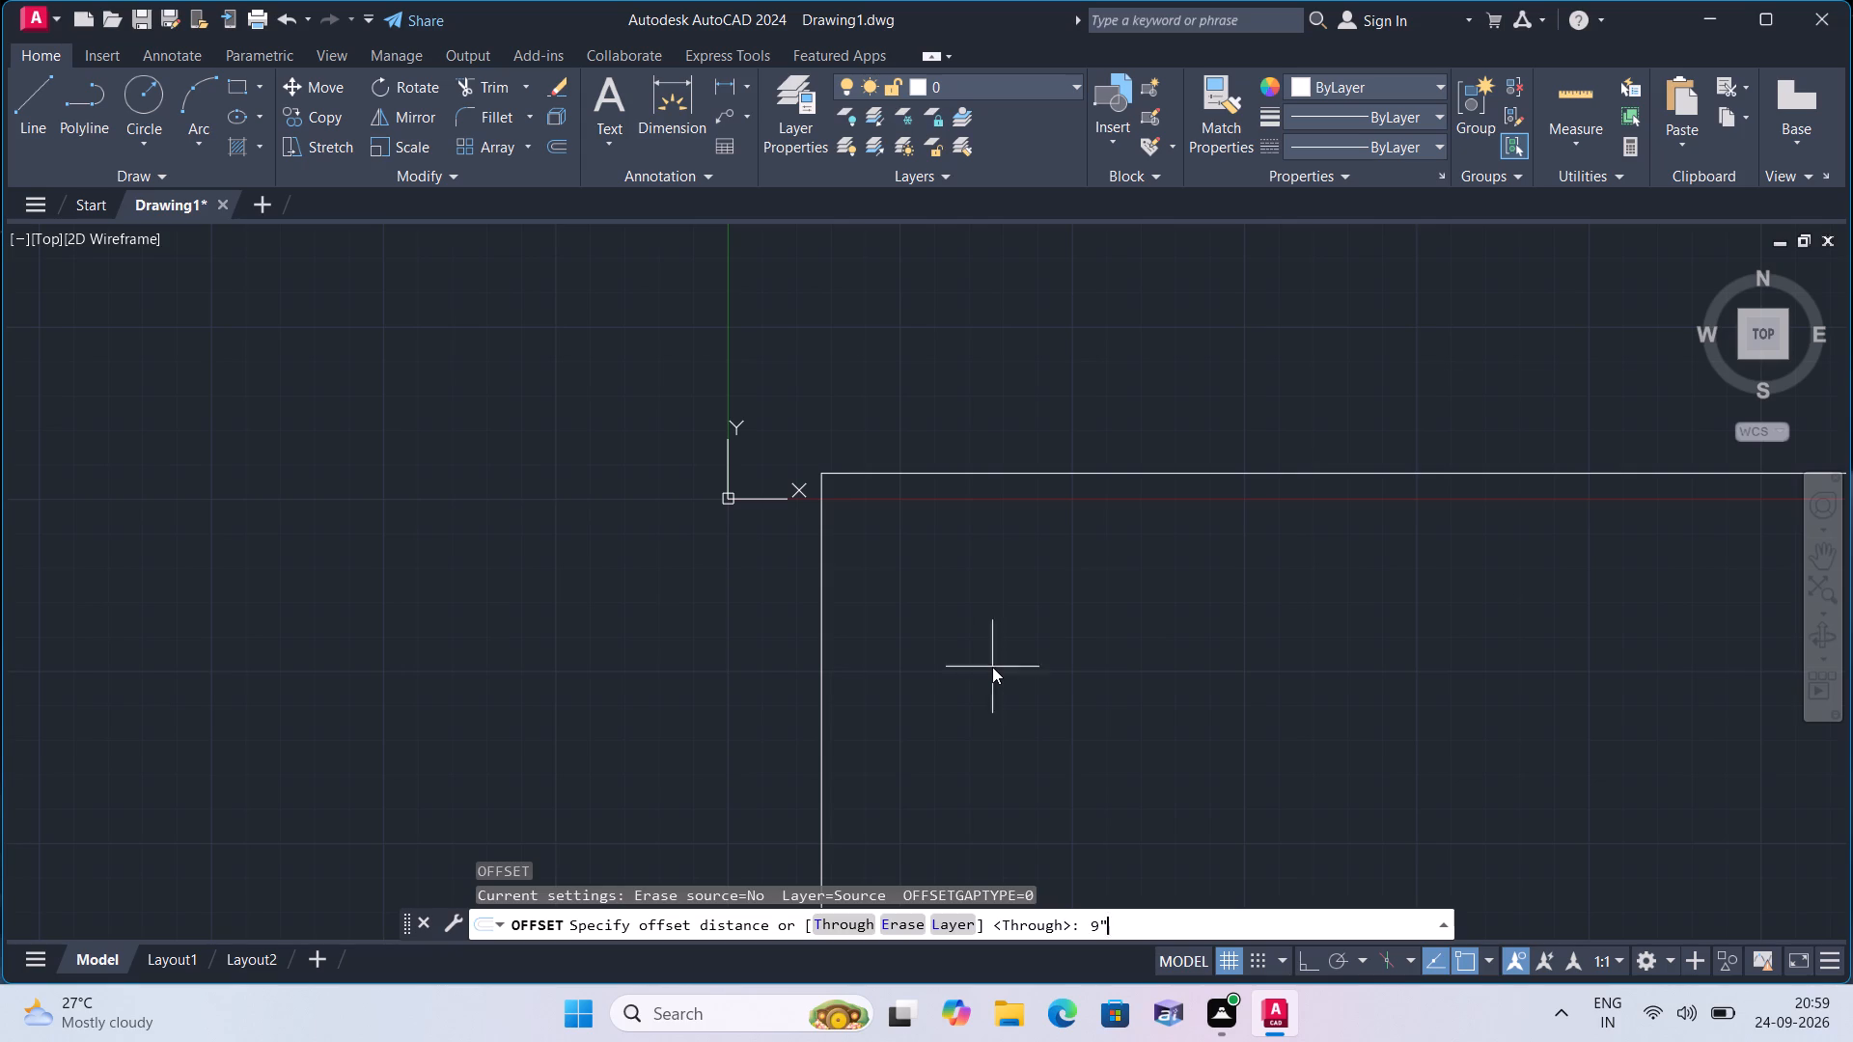
{"action": "left_click", "coordinate": [1040, 472]}
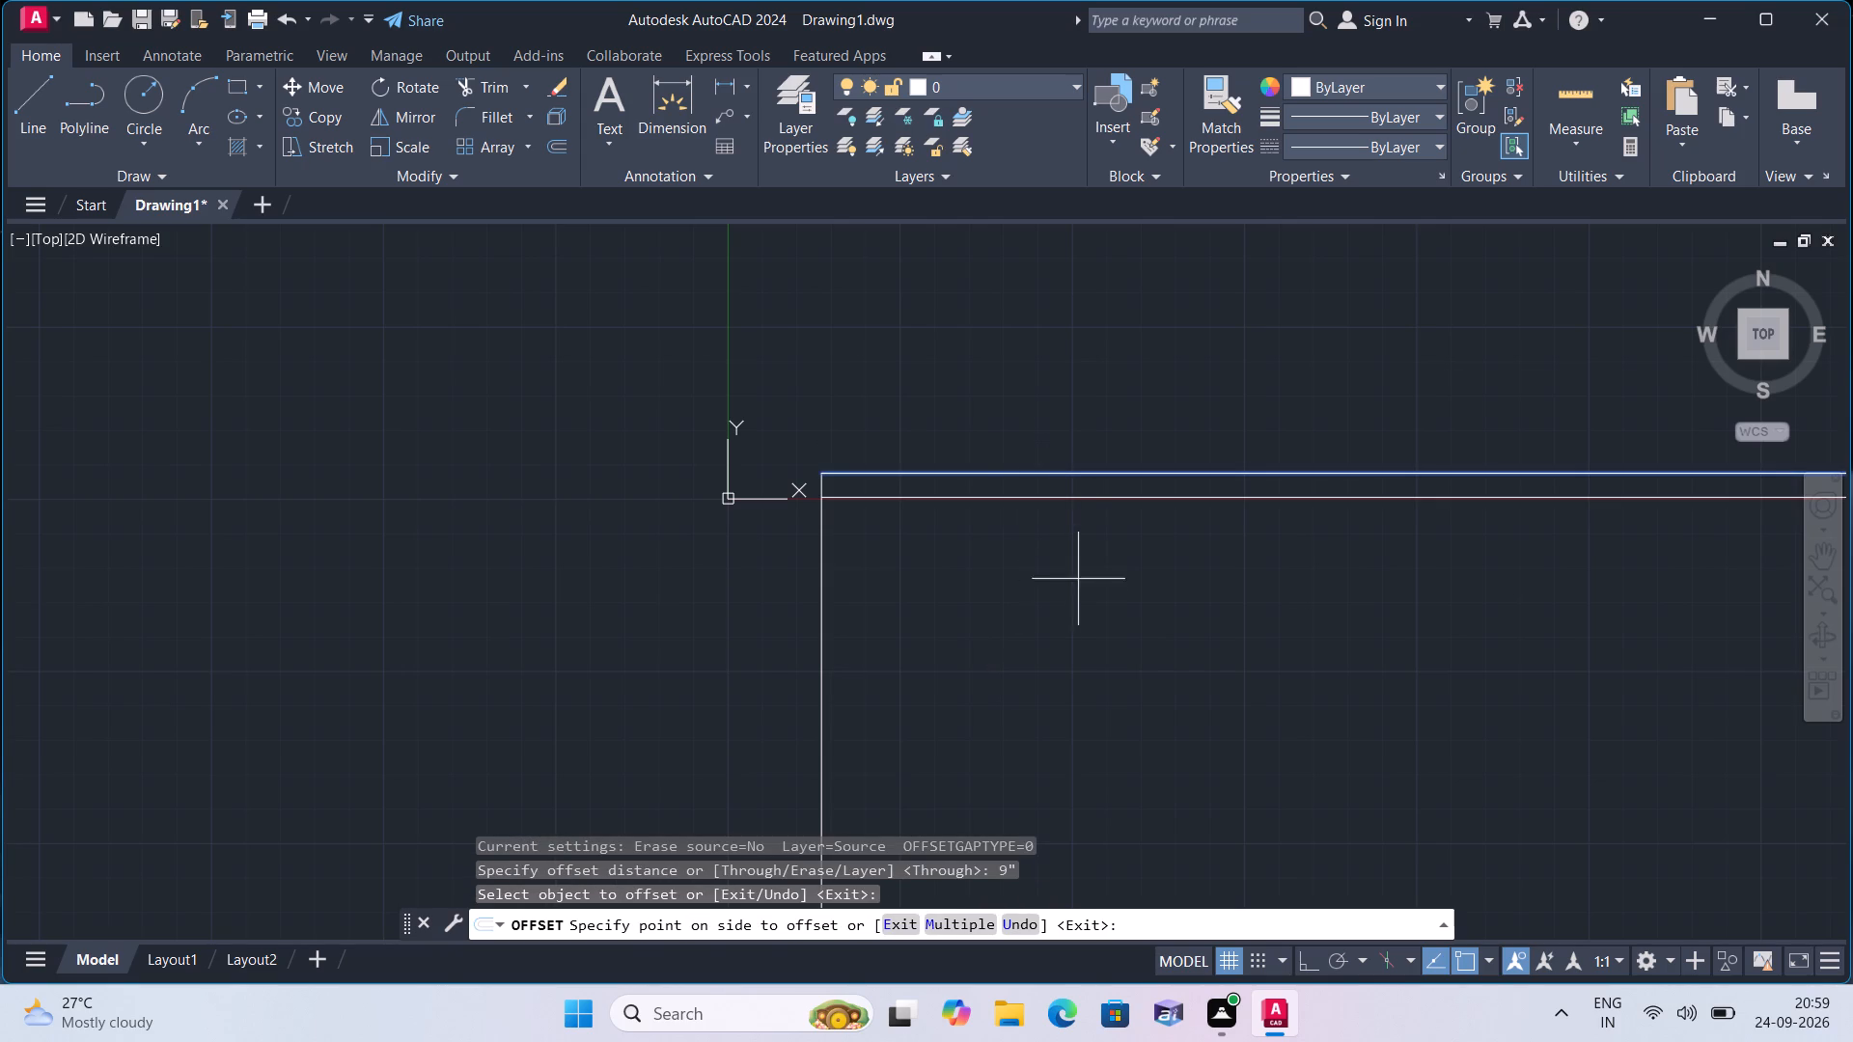
{"action": "left_click", "coordinate": [1091, 640]}
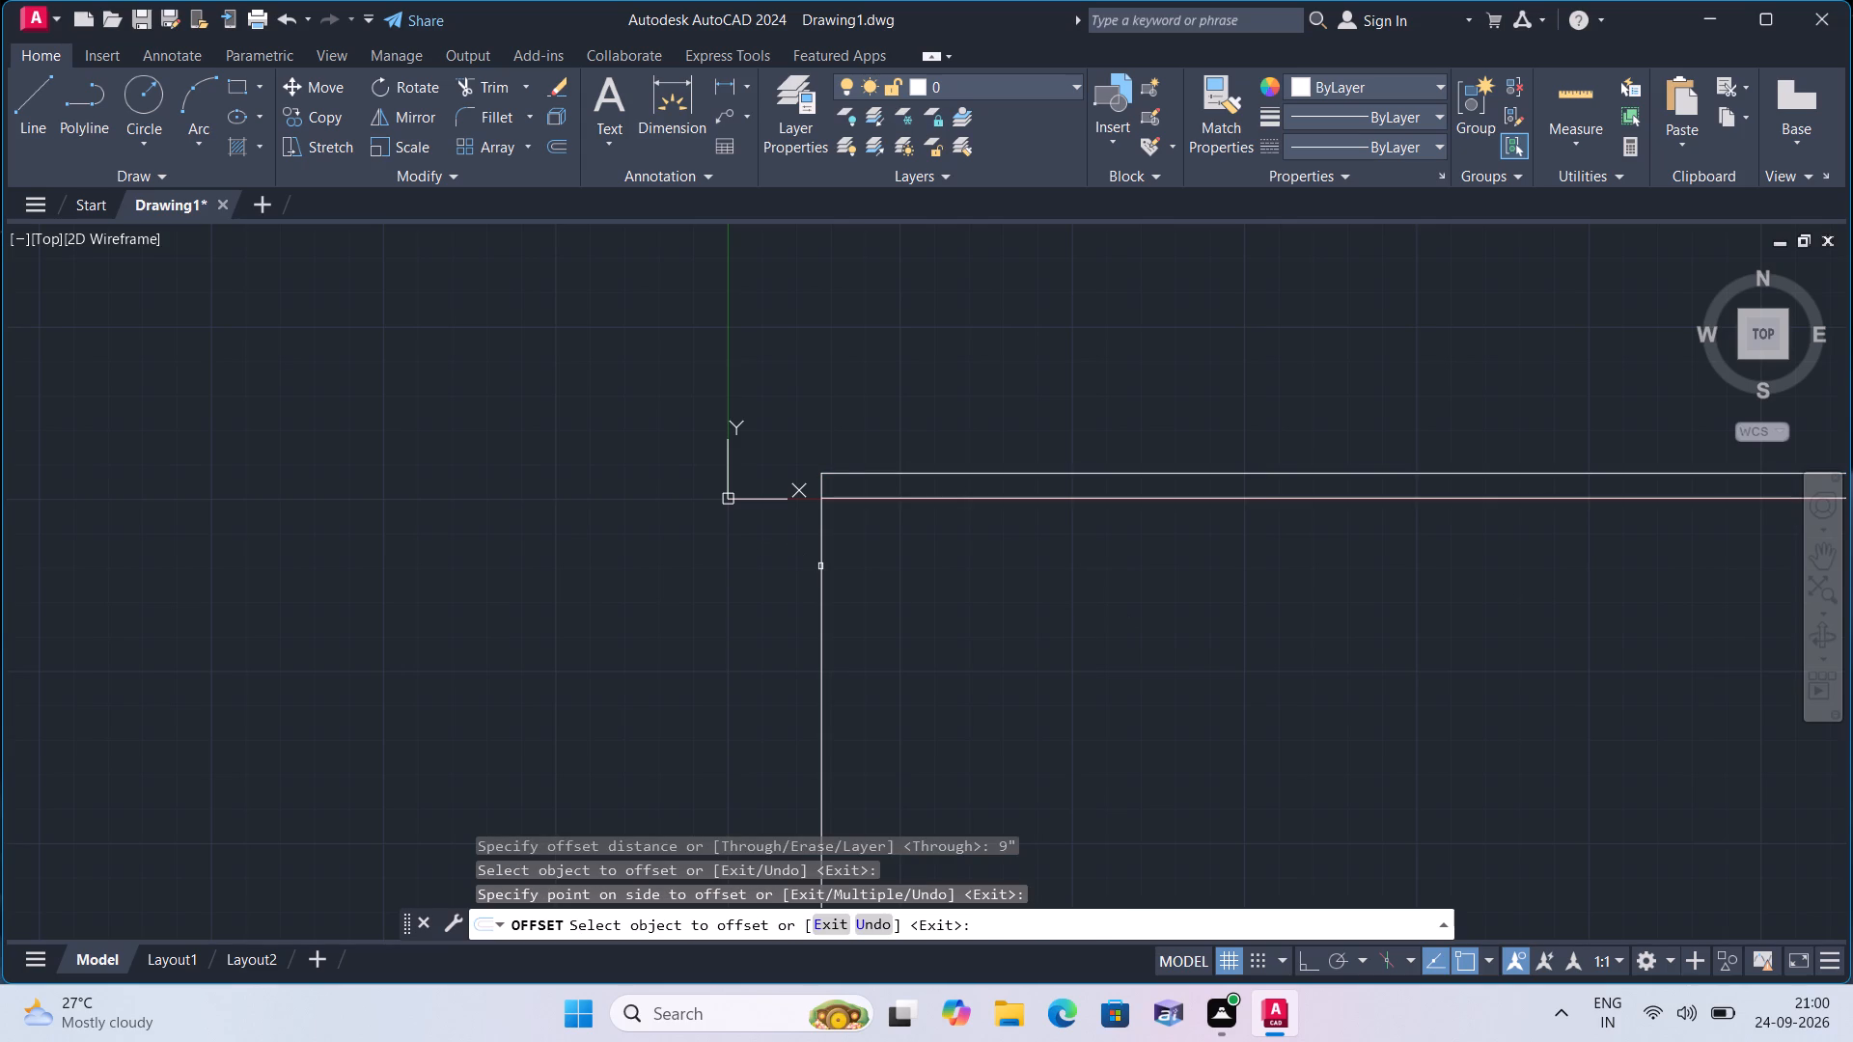
{"action": "left_click", "coordinate": [820, 566]}
{"action": "left_click", "coordinate": [994, 597]}
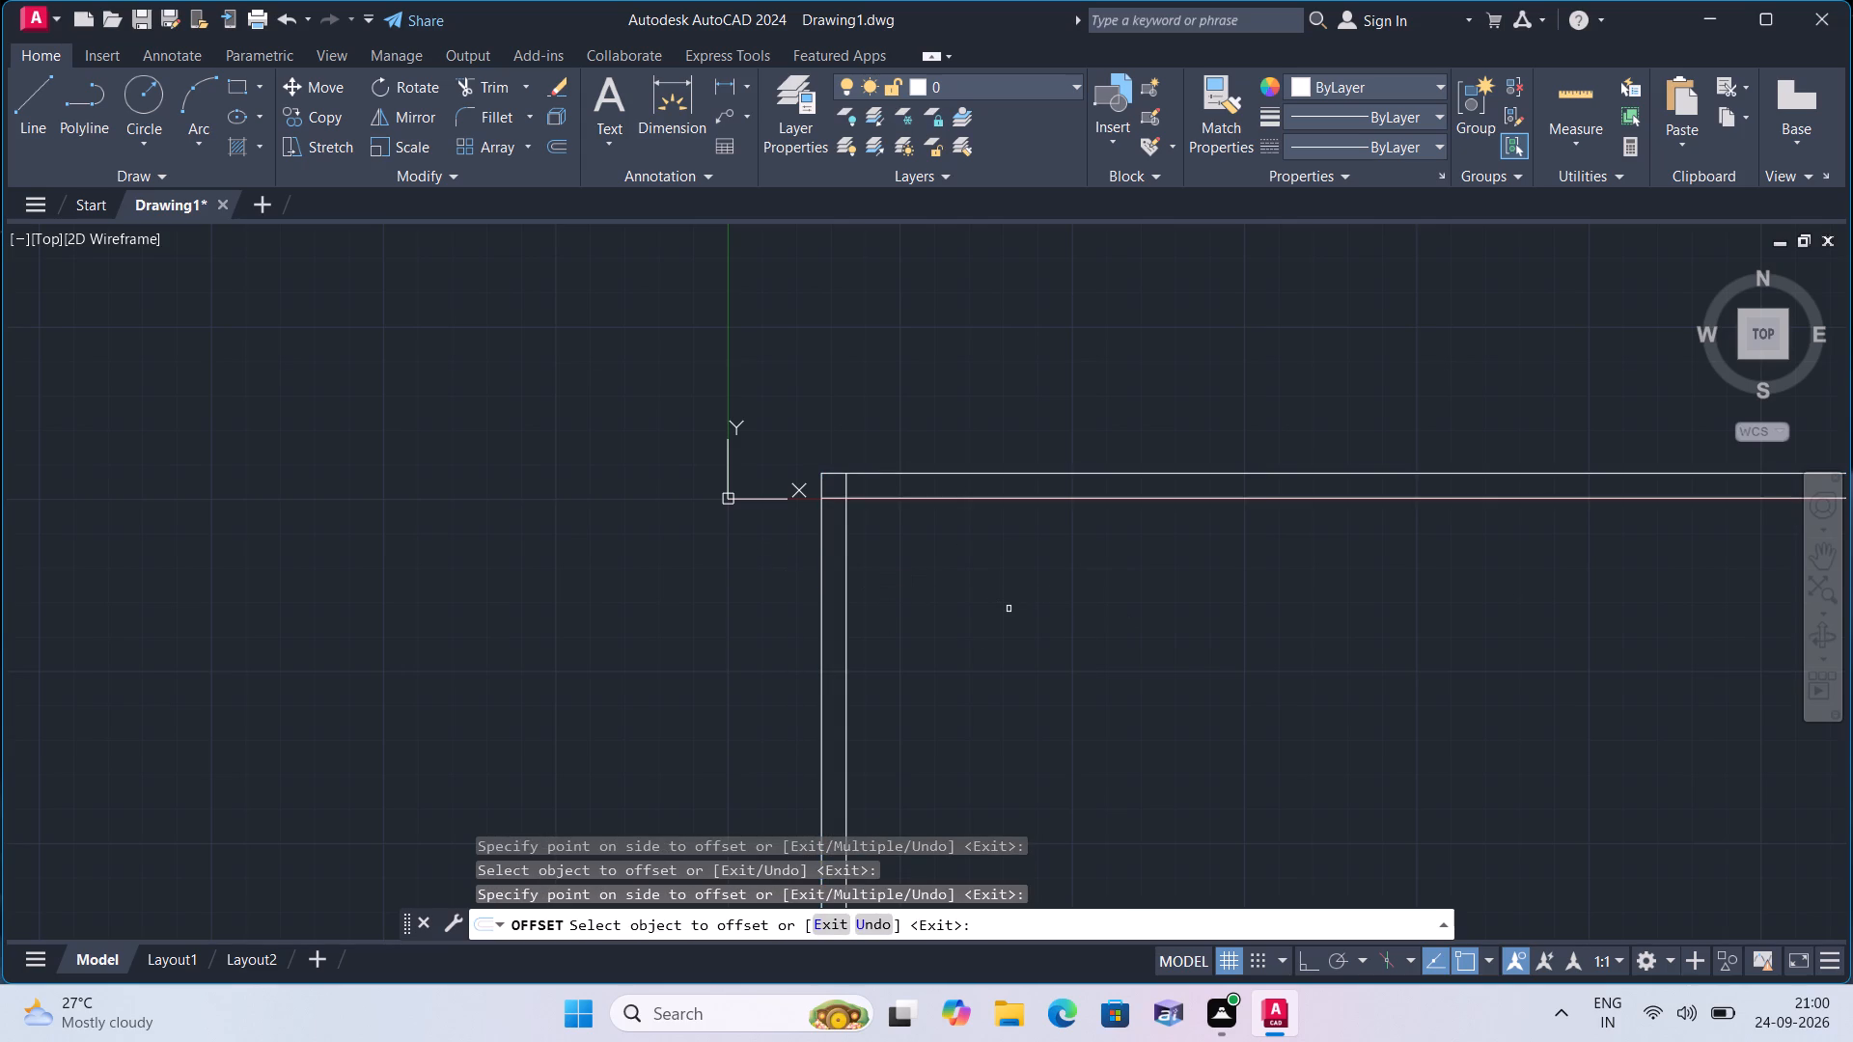
{"action": "key", "text": "space"}
Trim the ends of both inner offset lines that run past their intersection, leaving a clean inner upper-left wall corner.
{"action": "type", "text": "trim"}
{"action": "key", "text": "space"}
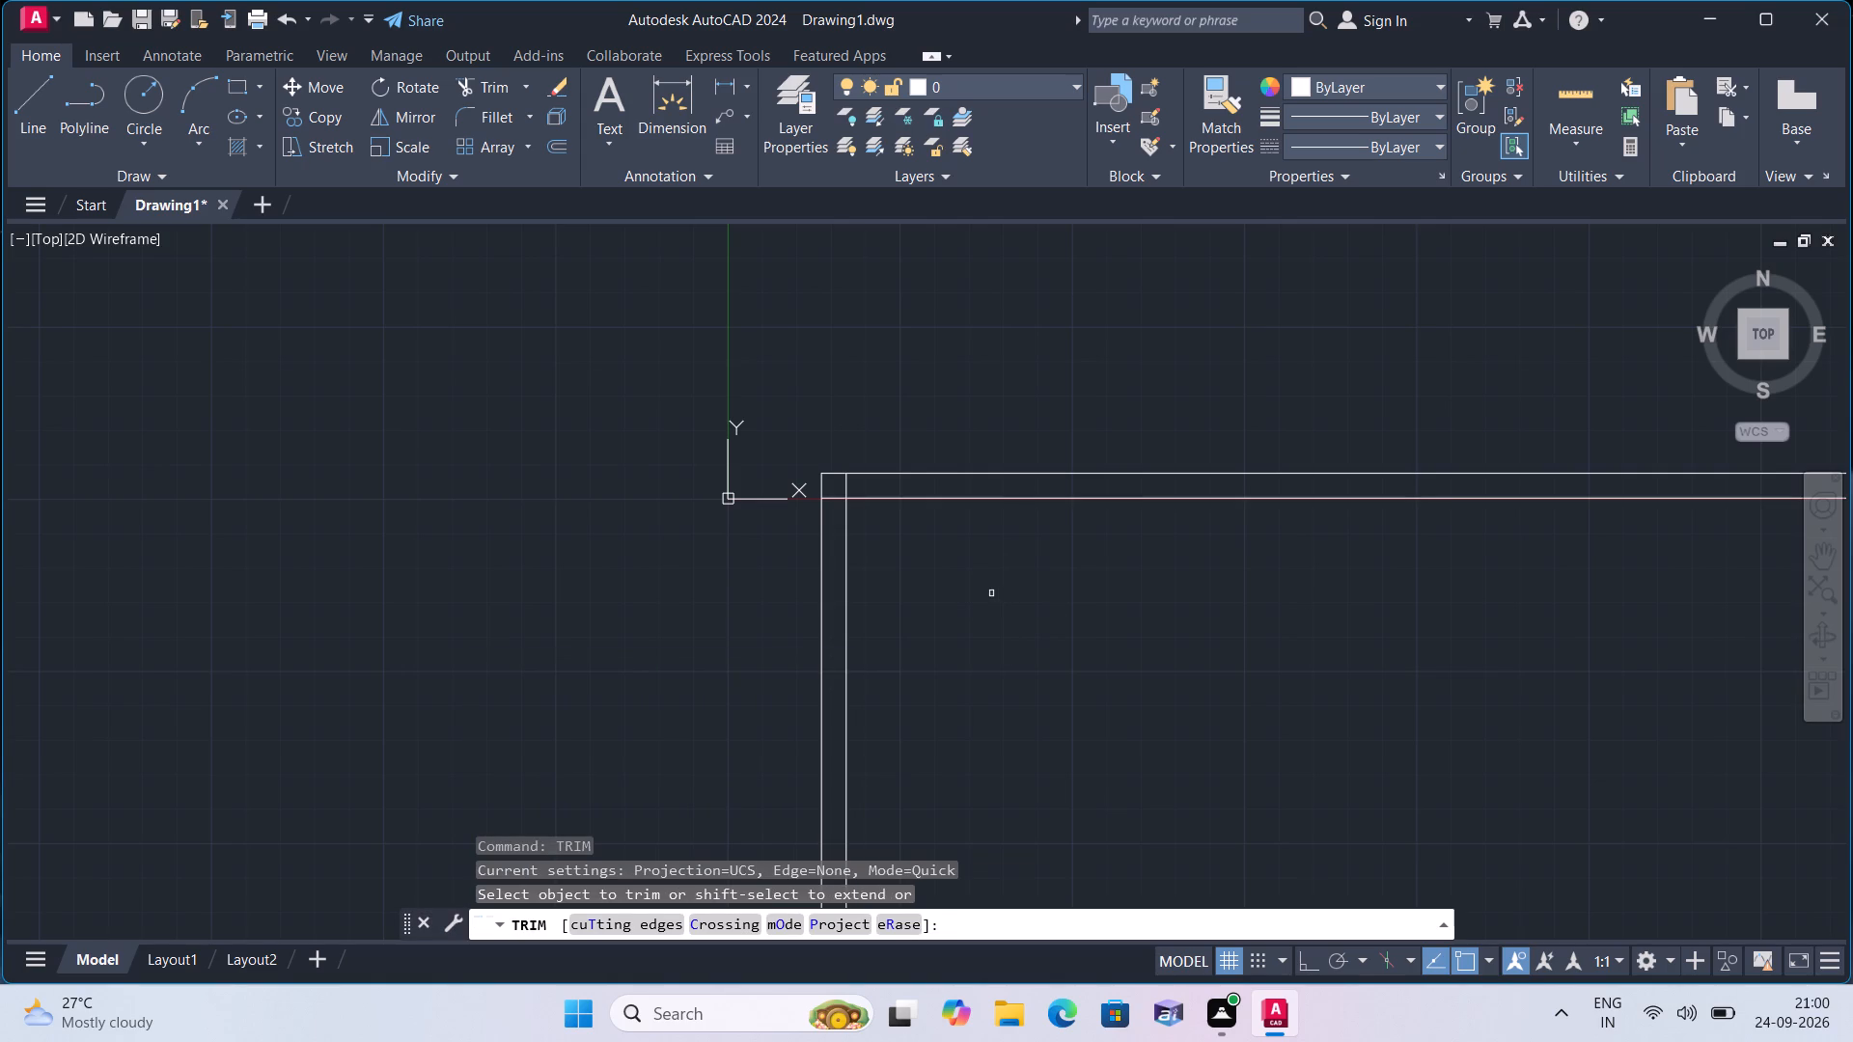
{"action": "scroll", "coordinate": [970, 575], "scroll_direction": "up", "scroll_amount": 1}
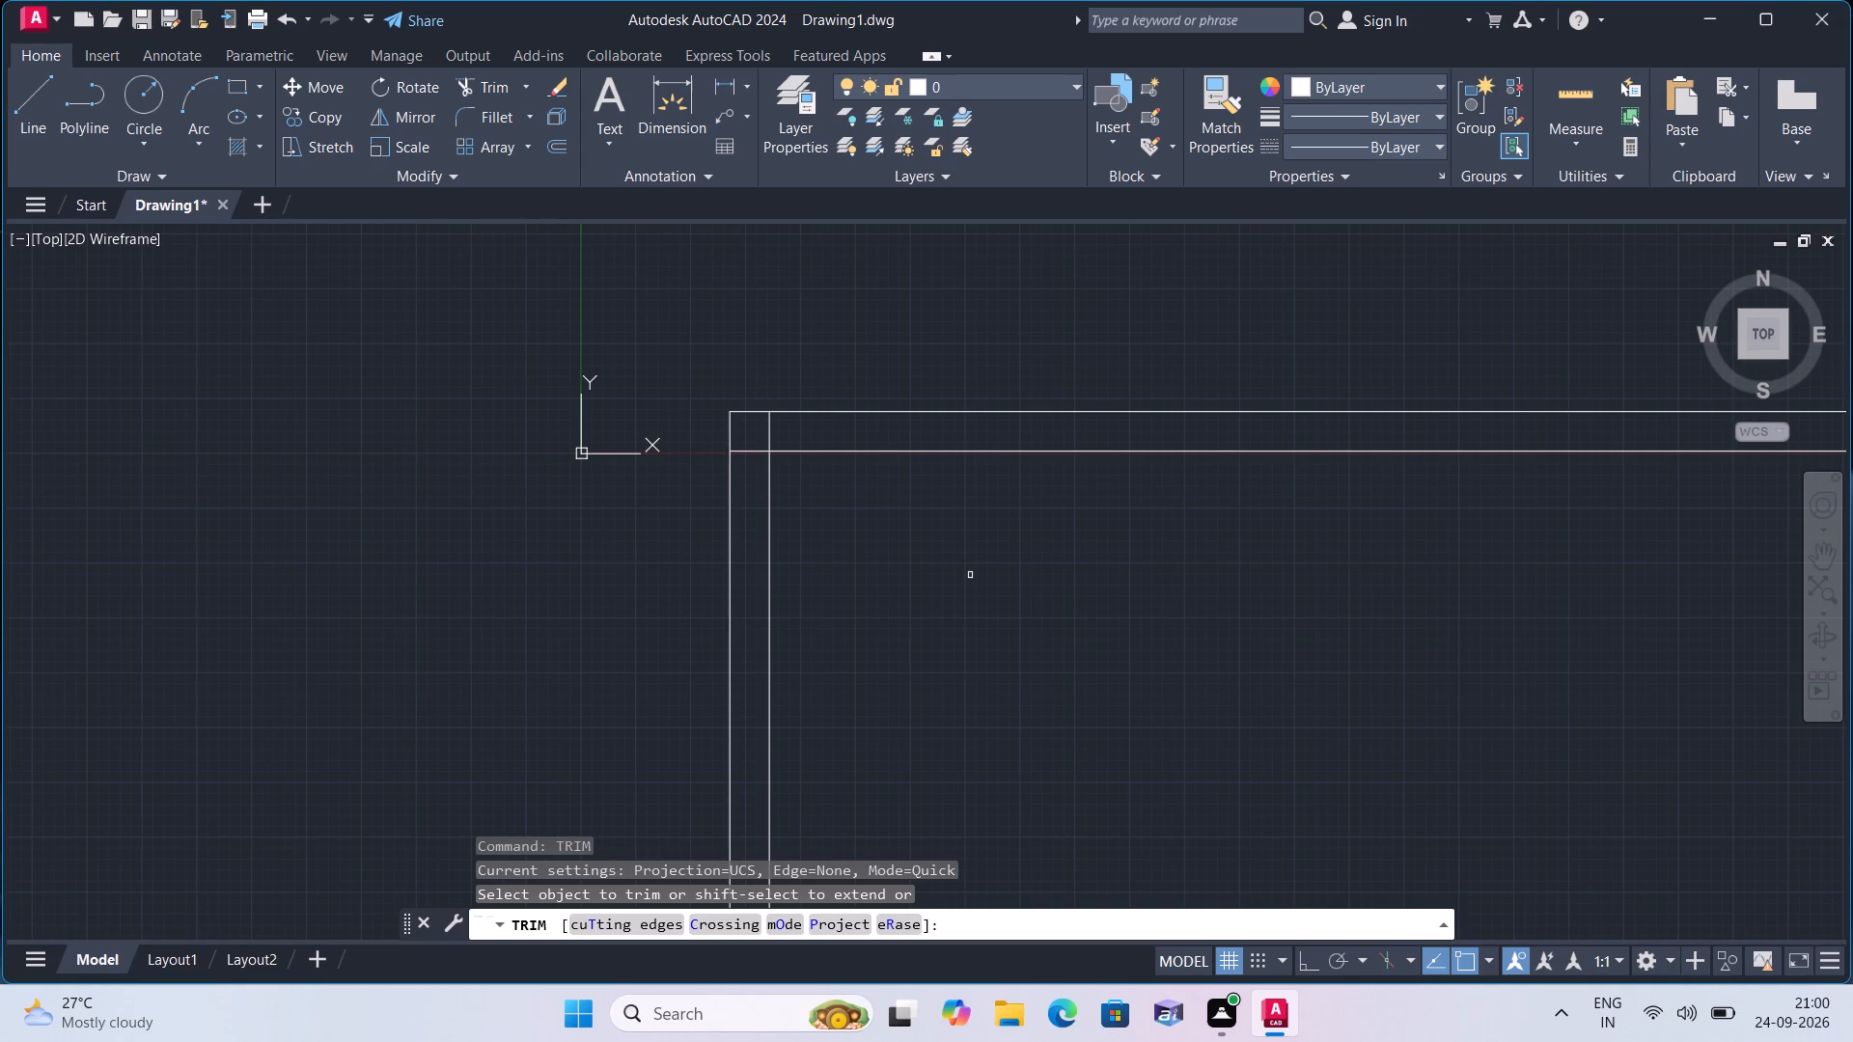
{"action": "scroll", "coordinate": [970, 575], "scroll_direction": "up", "scroll_amount": 2}
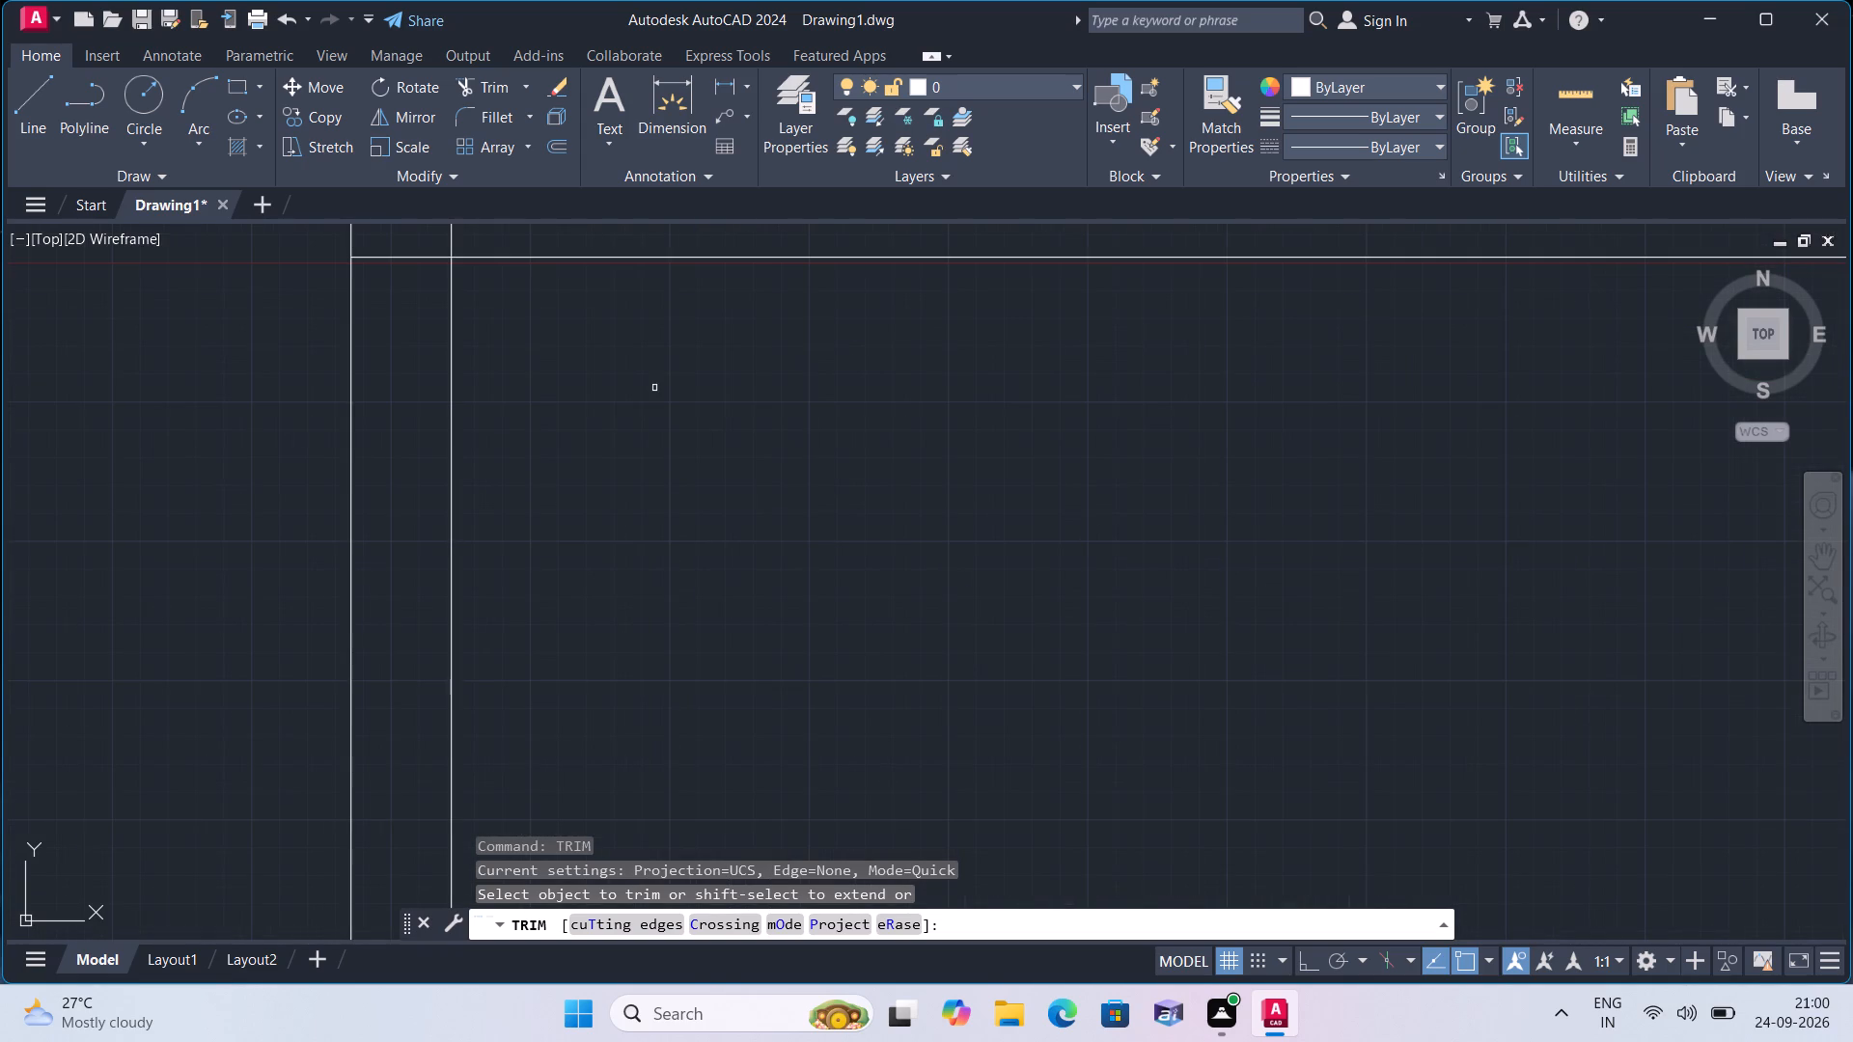
{"action": "middle_click_drag", "start_coordinate": [654, 388], "coordinate": [786, 657]}
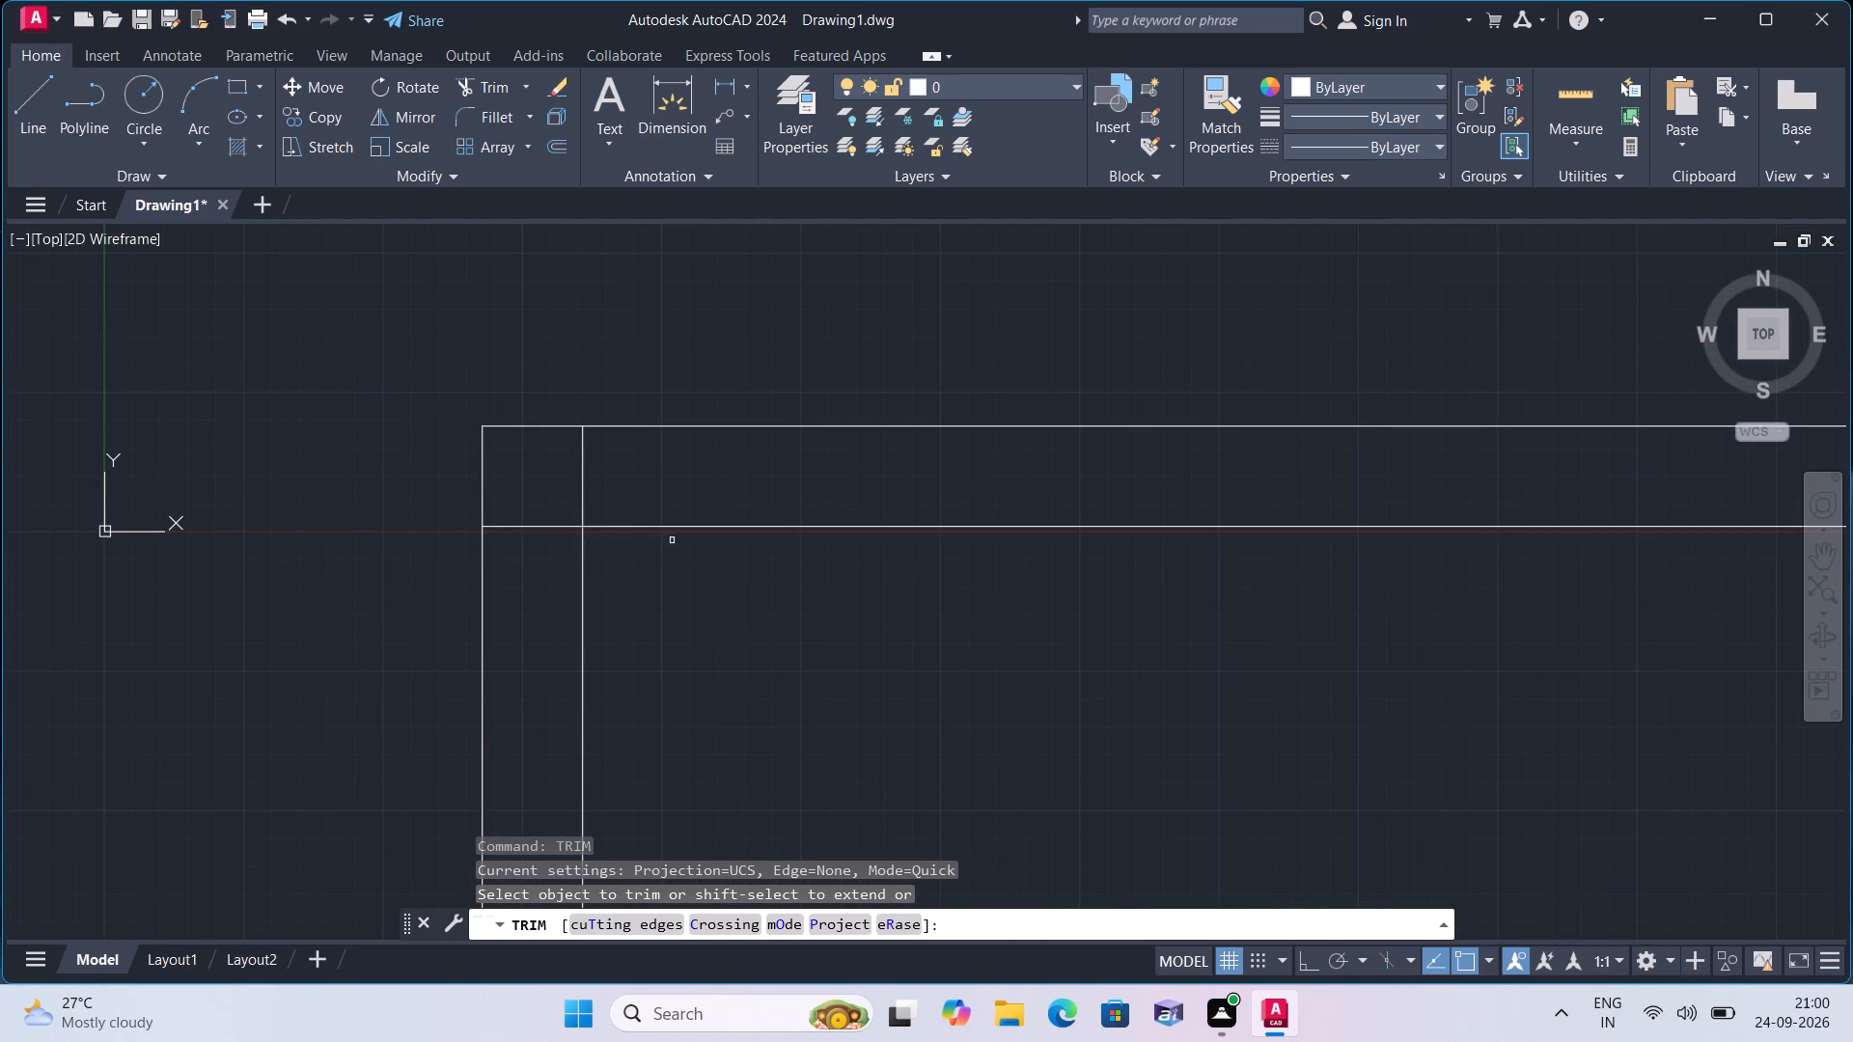
{"action": "scroll", "coordinate": [617, 483], "scroll_direction": "up", "scroll_amount": 1}
{"action": "left_click", "coordinate": [612, 488]}
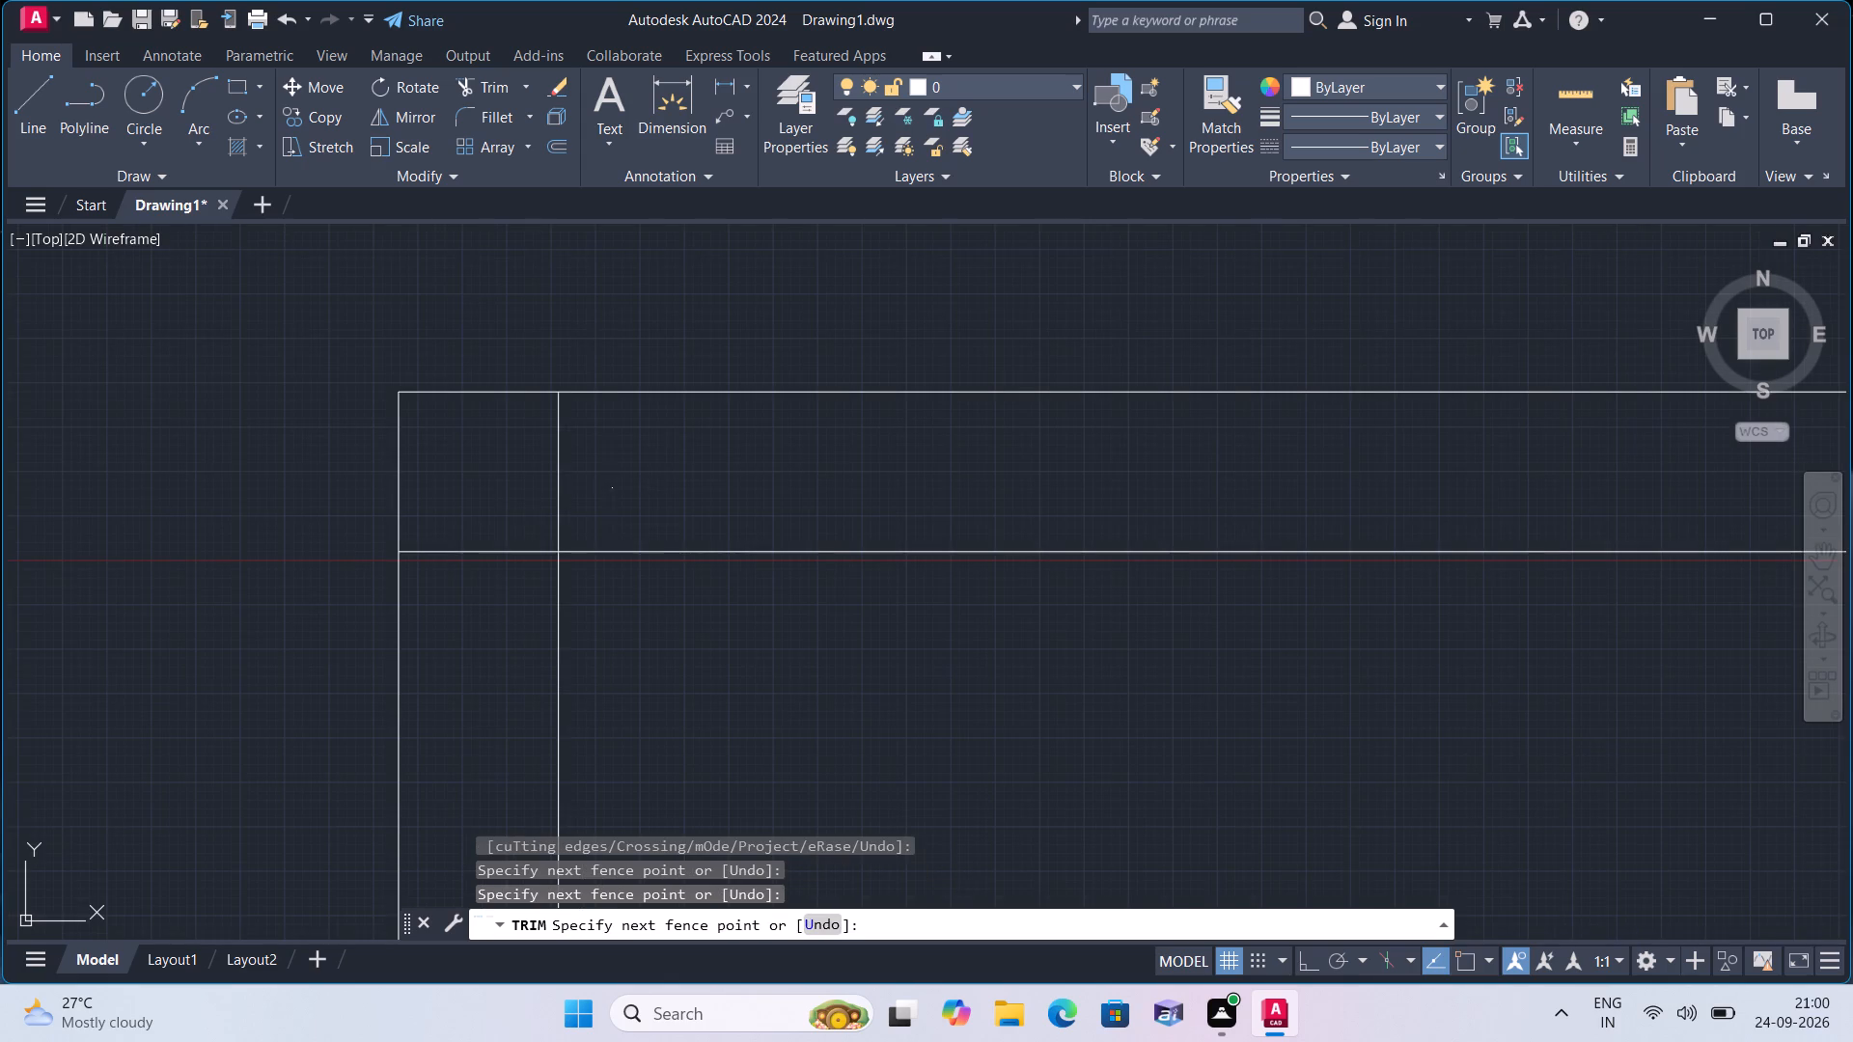
{"action": "left_click", "coordinate": [505, 561]}
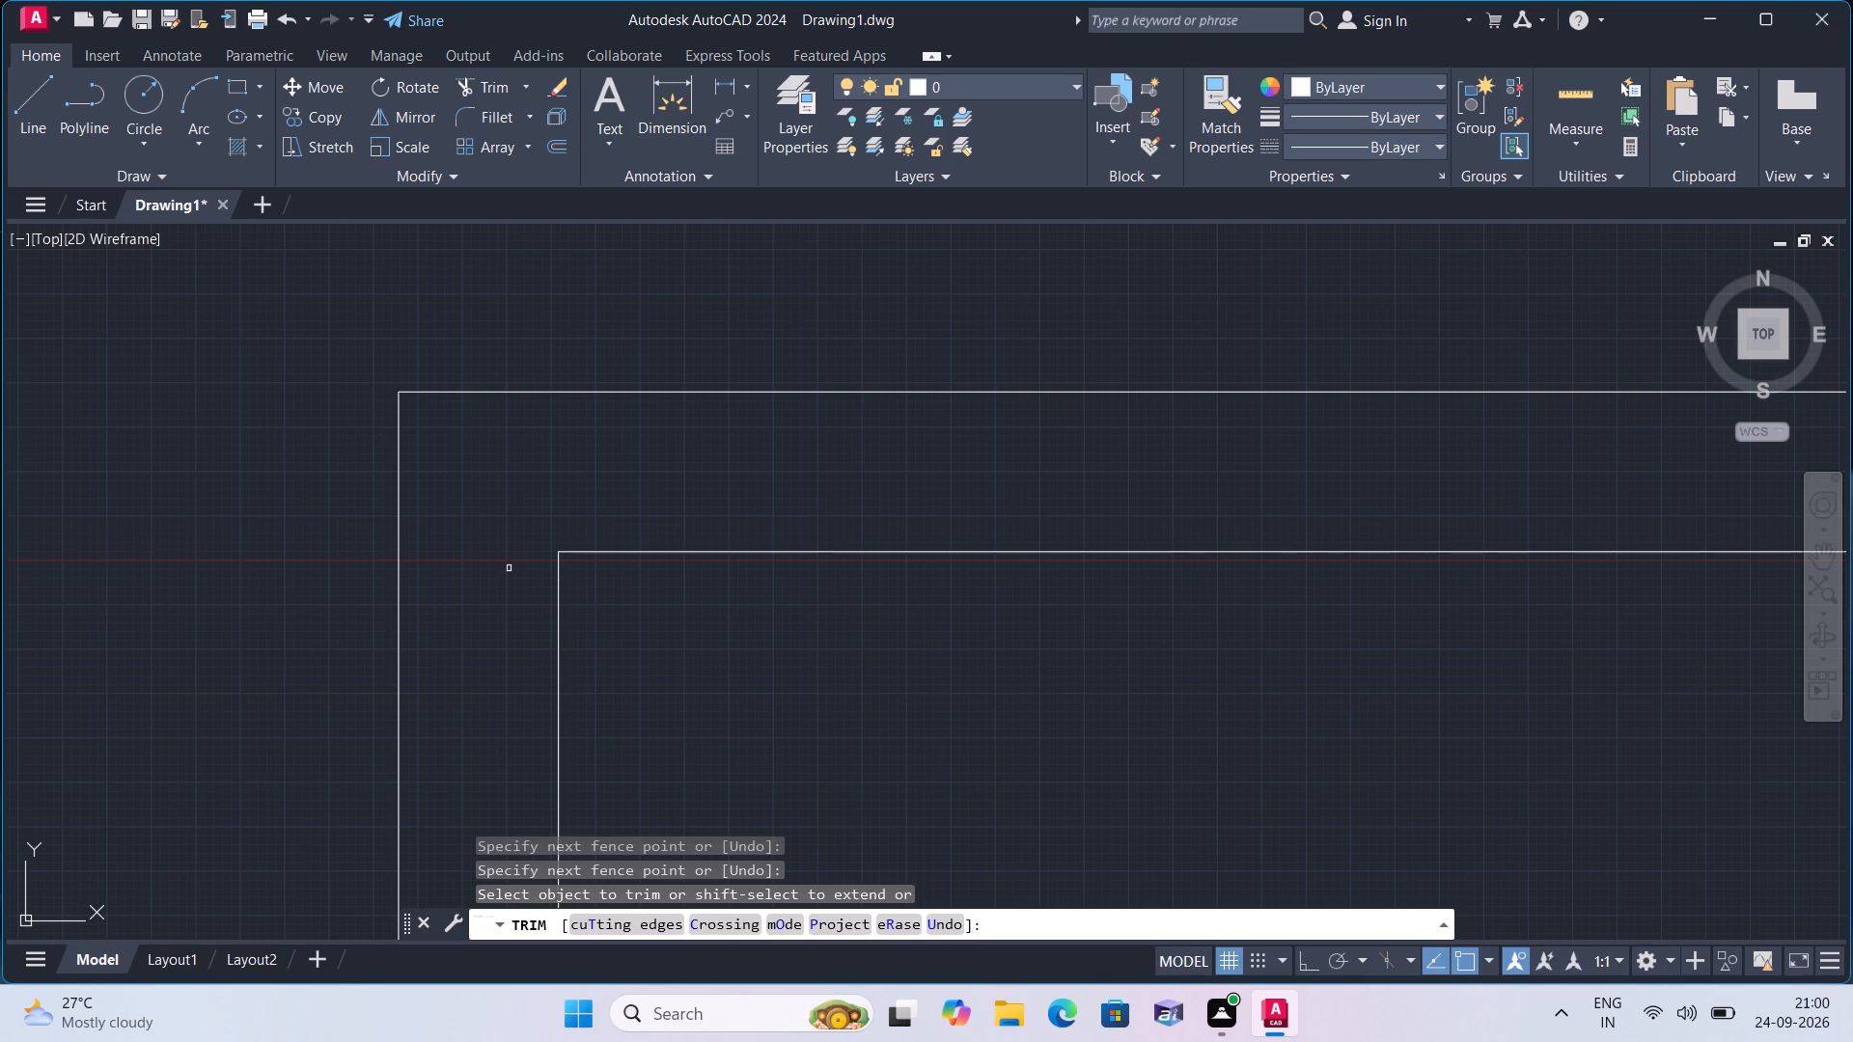
{"action": "scroll", "coordinate": [553, 603], "scroll_direction": "down", "scroll_amount": 1}
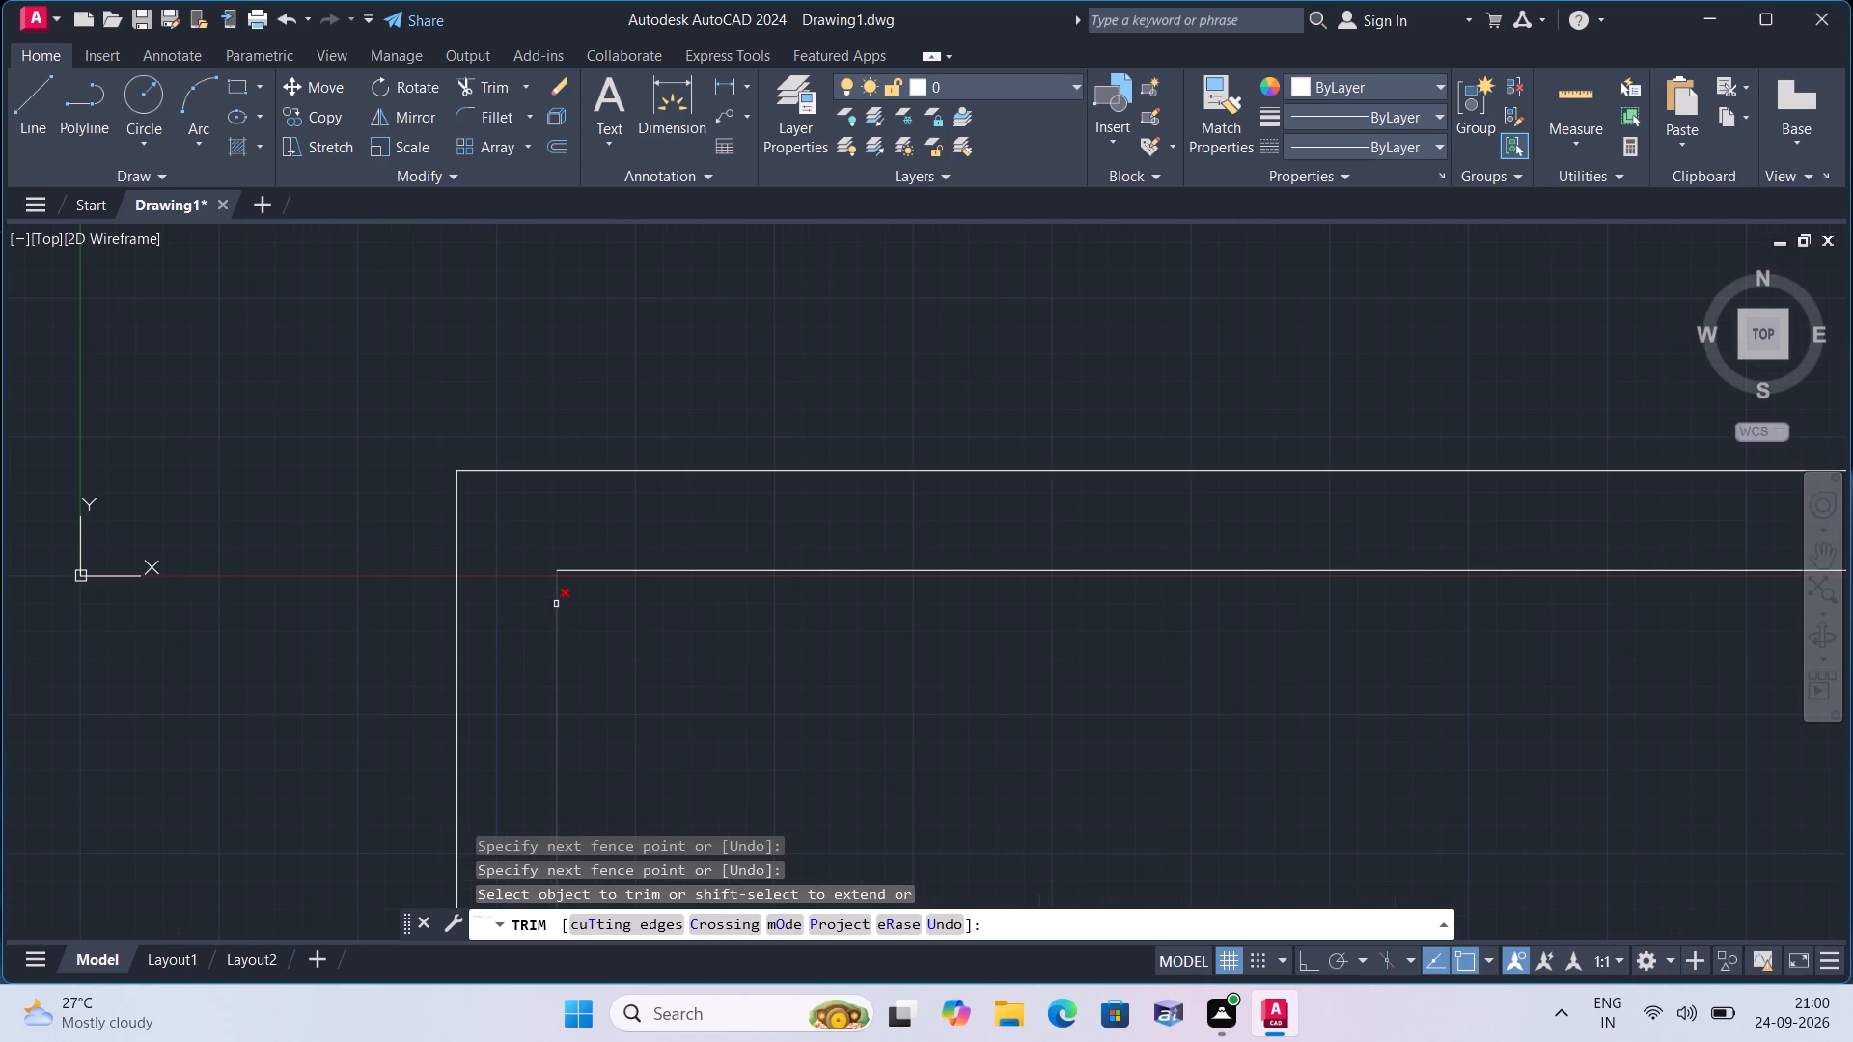
{"action": "scroll", "coordinate": [563, 608], "scroll_direction": "down", "scroll_amount": 2}
{"action": "middle_click_drag", "start_coordinate": [802, 736], "coordinate": [755, 646]}
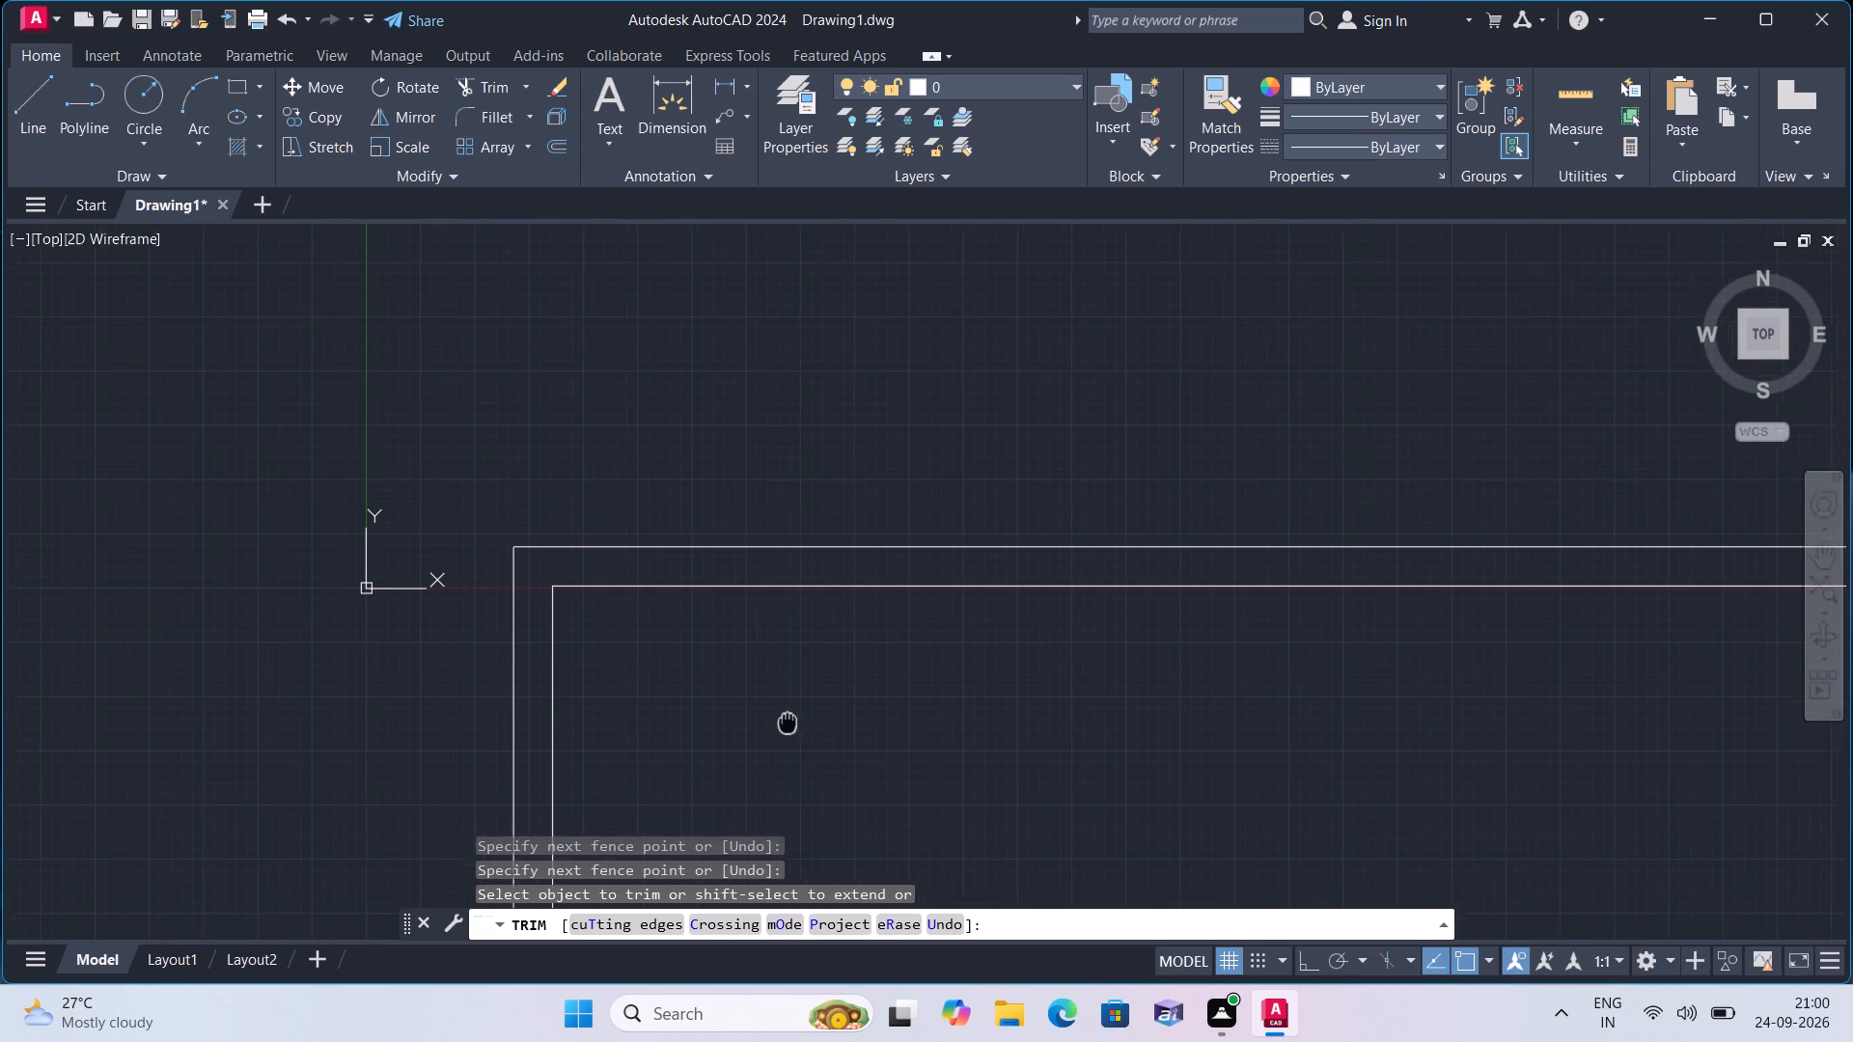
{"action": "middle_click_drag", "start_coordinate": [755, 646], "coordinate": [748, 606]}
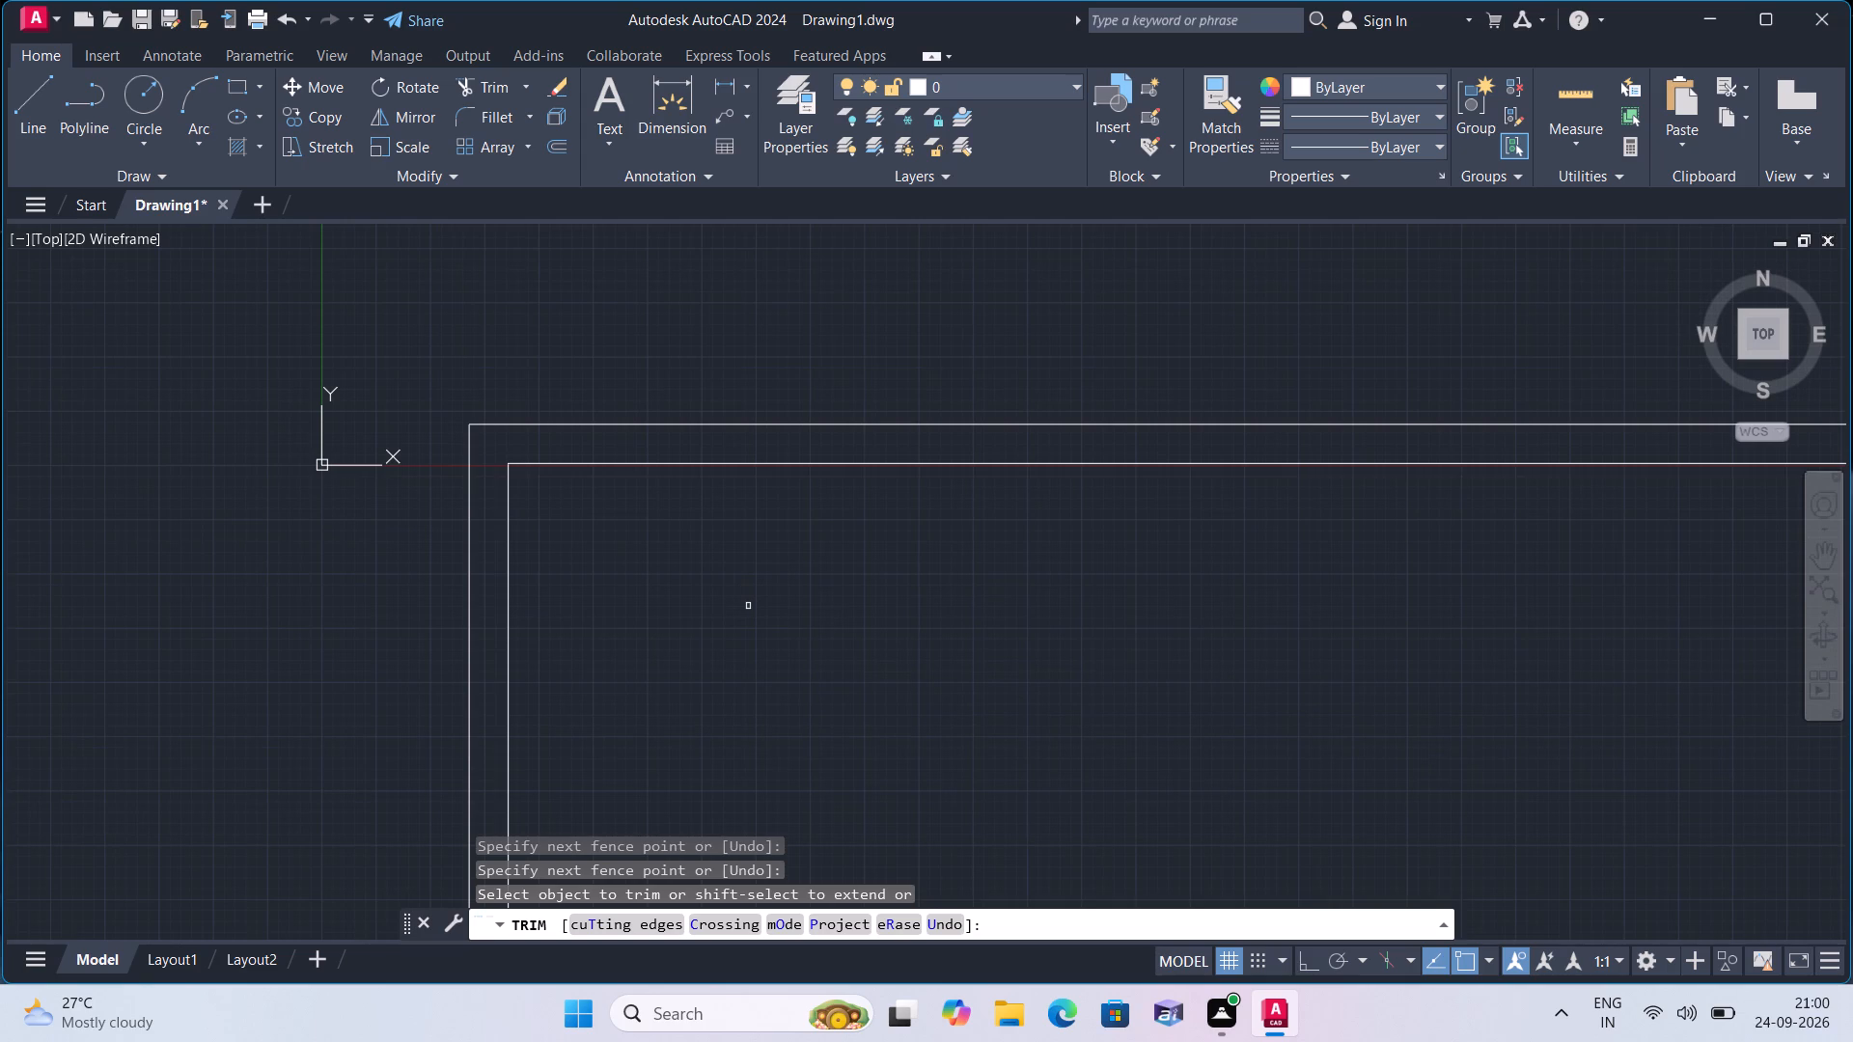
{"action": "key", "text": "space"}
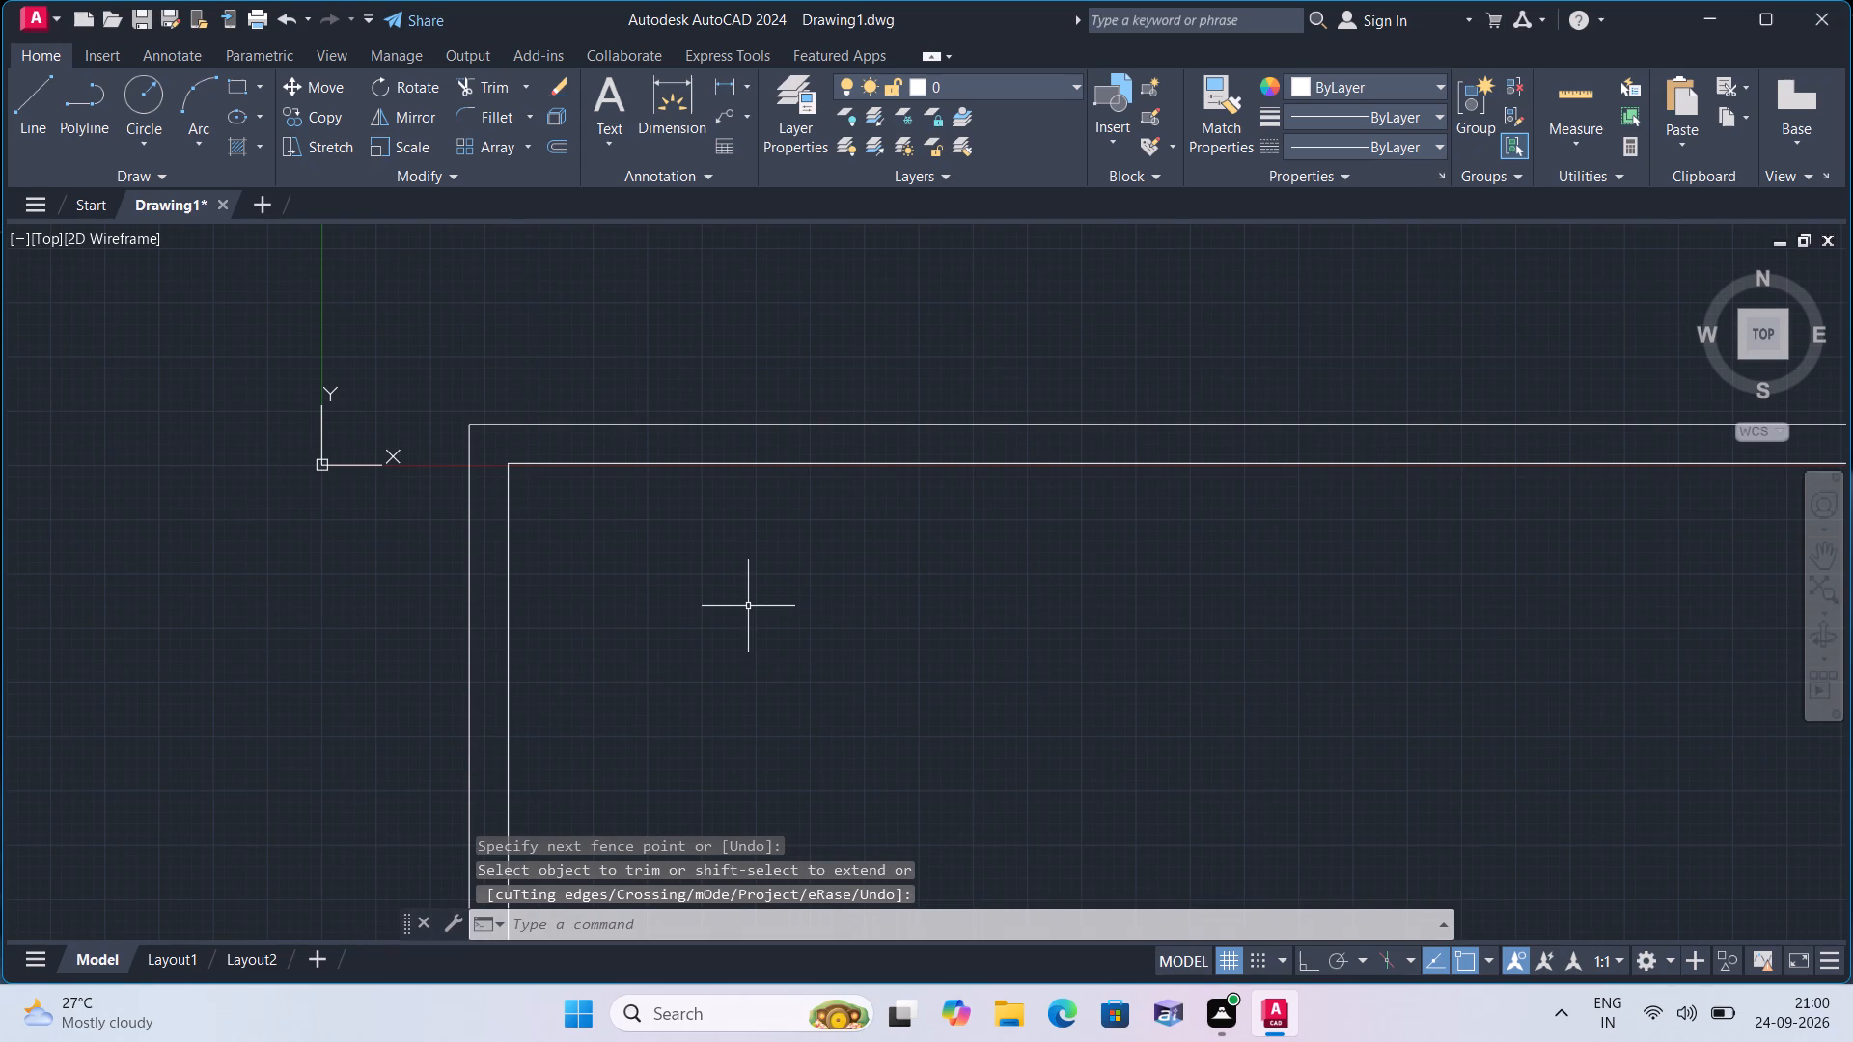
Offset the inner line of the left outer wall 10' to the right, into the building.
{"action": "scroll", "coordinate": [809, 707], "scroll_direction": "down", "scroll_amount": 1}
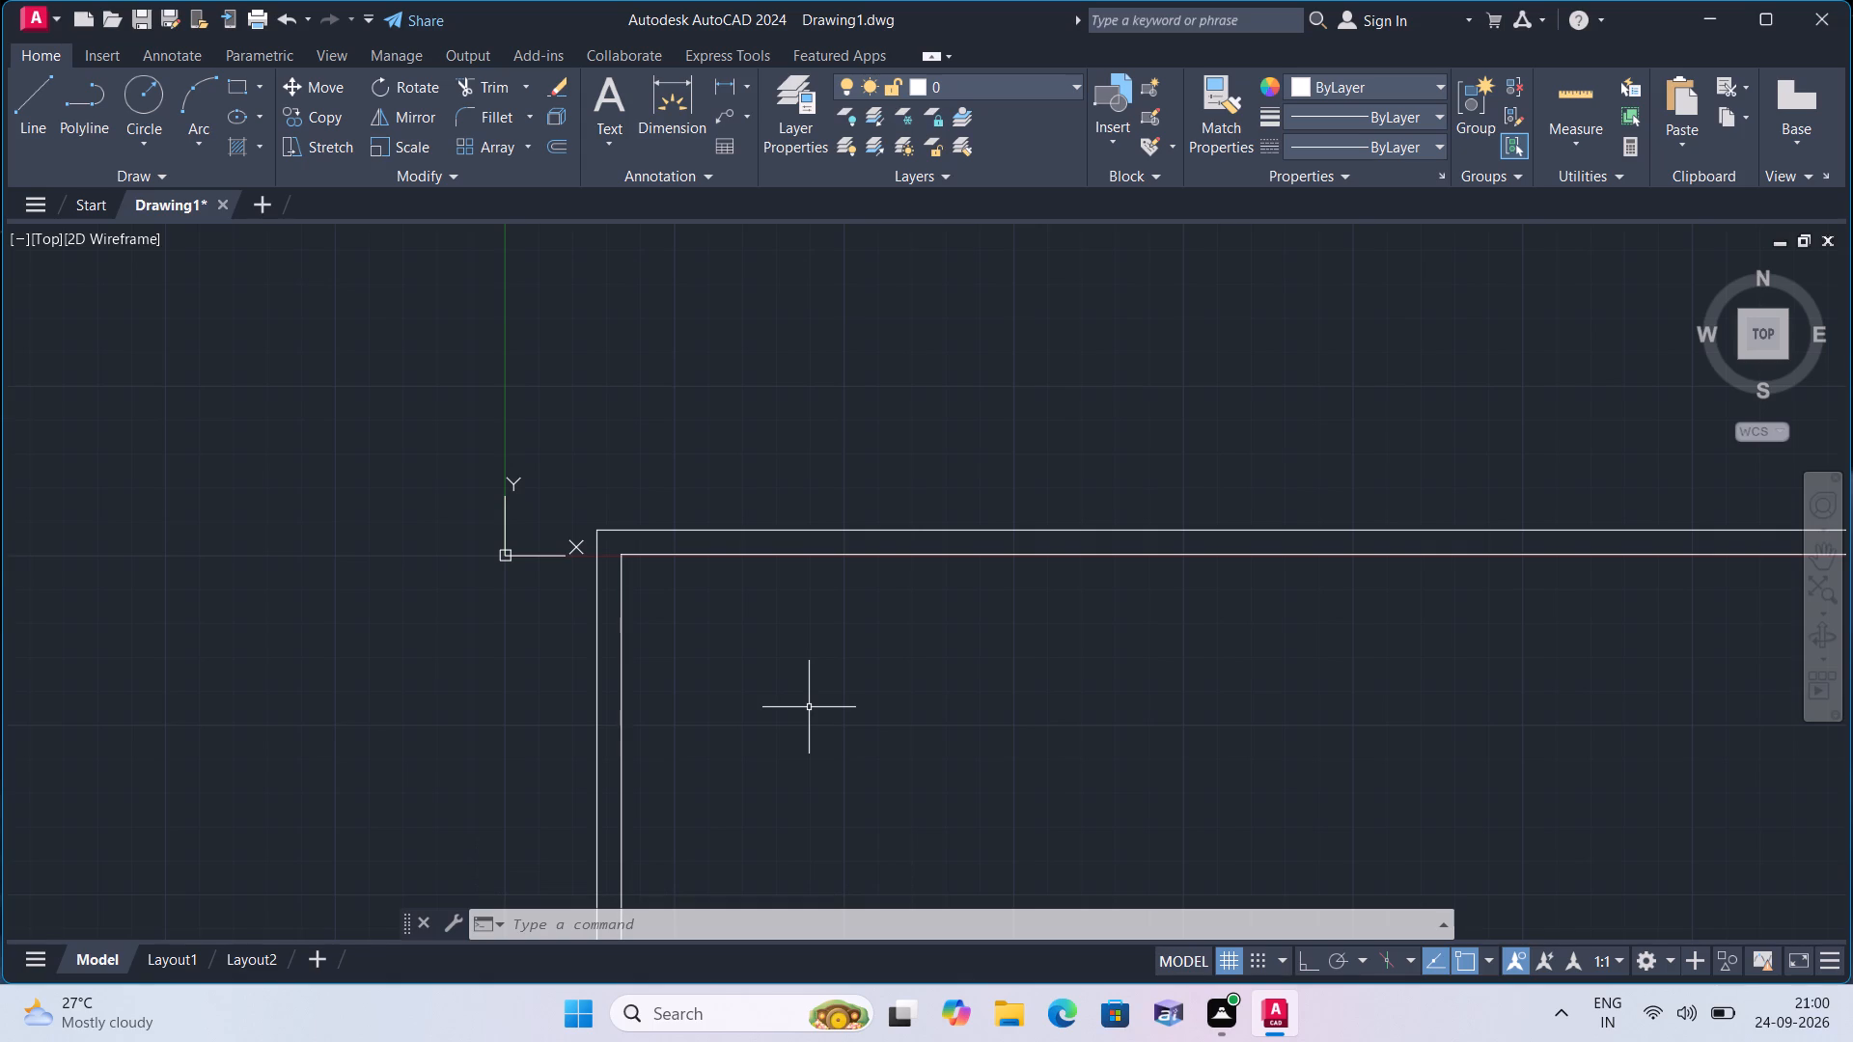
{"action": "scroll", "coordinate": [809, 707], "scroll_direction": "up", "scroll_amount": 1}
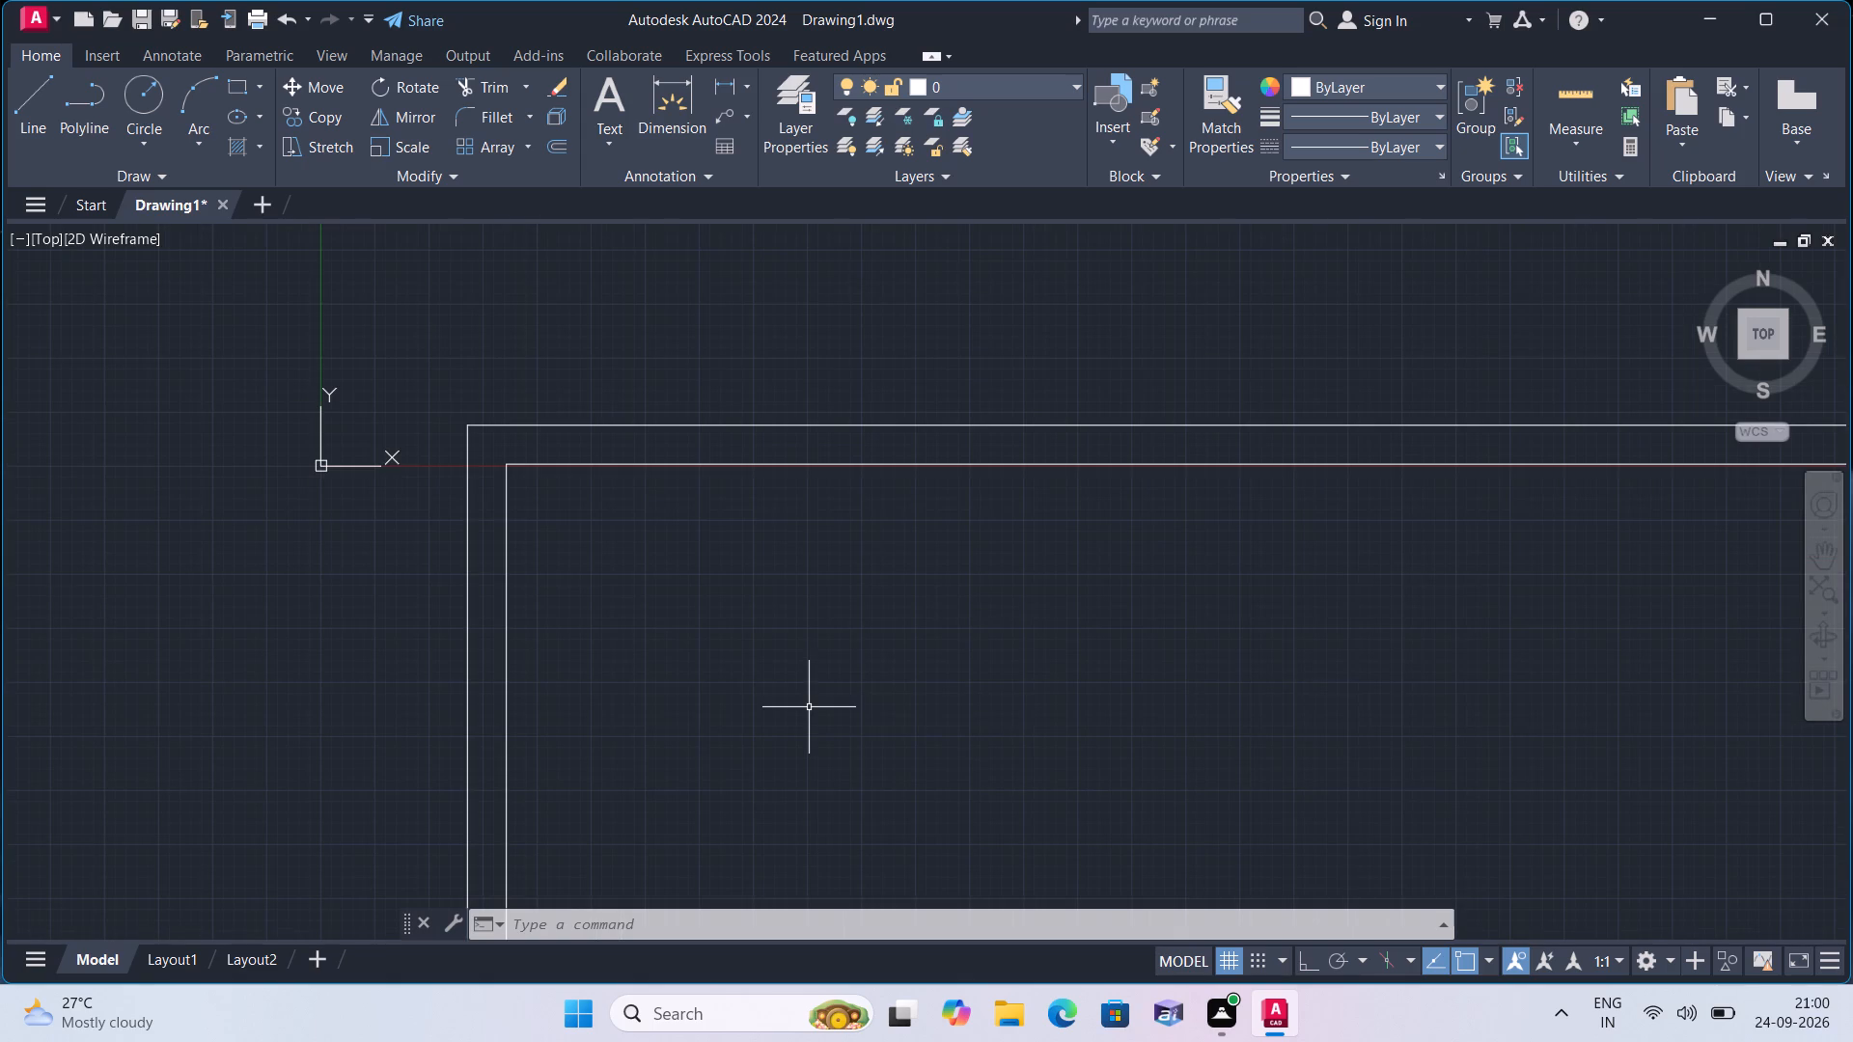
{"action": "scroll", "coordinate": [809, 707], "scroll_direction": "down", "scroll_amount": 1}
{"action": "middle_click_drag", "start_coordinate": [892, 835], "coordinate": [847, 694]}
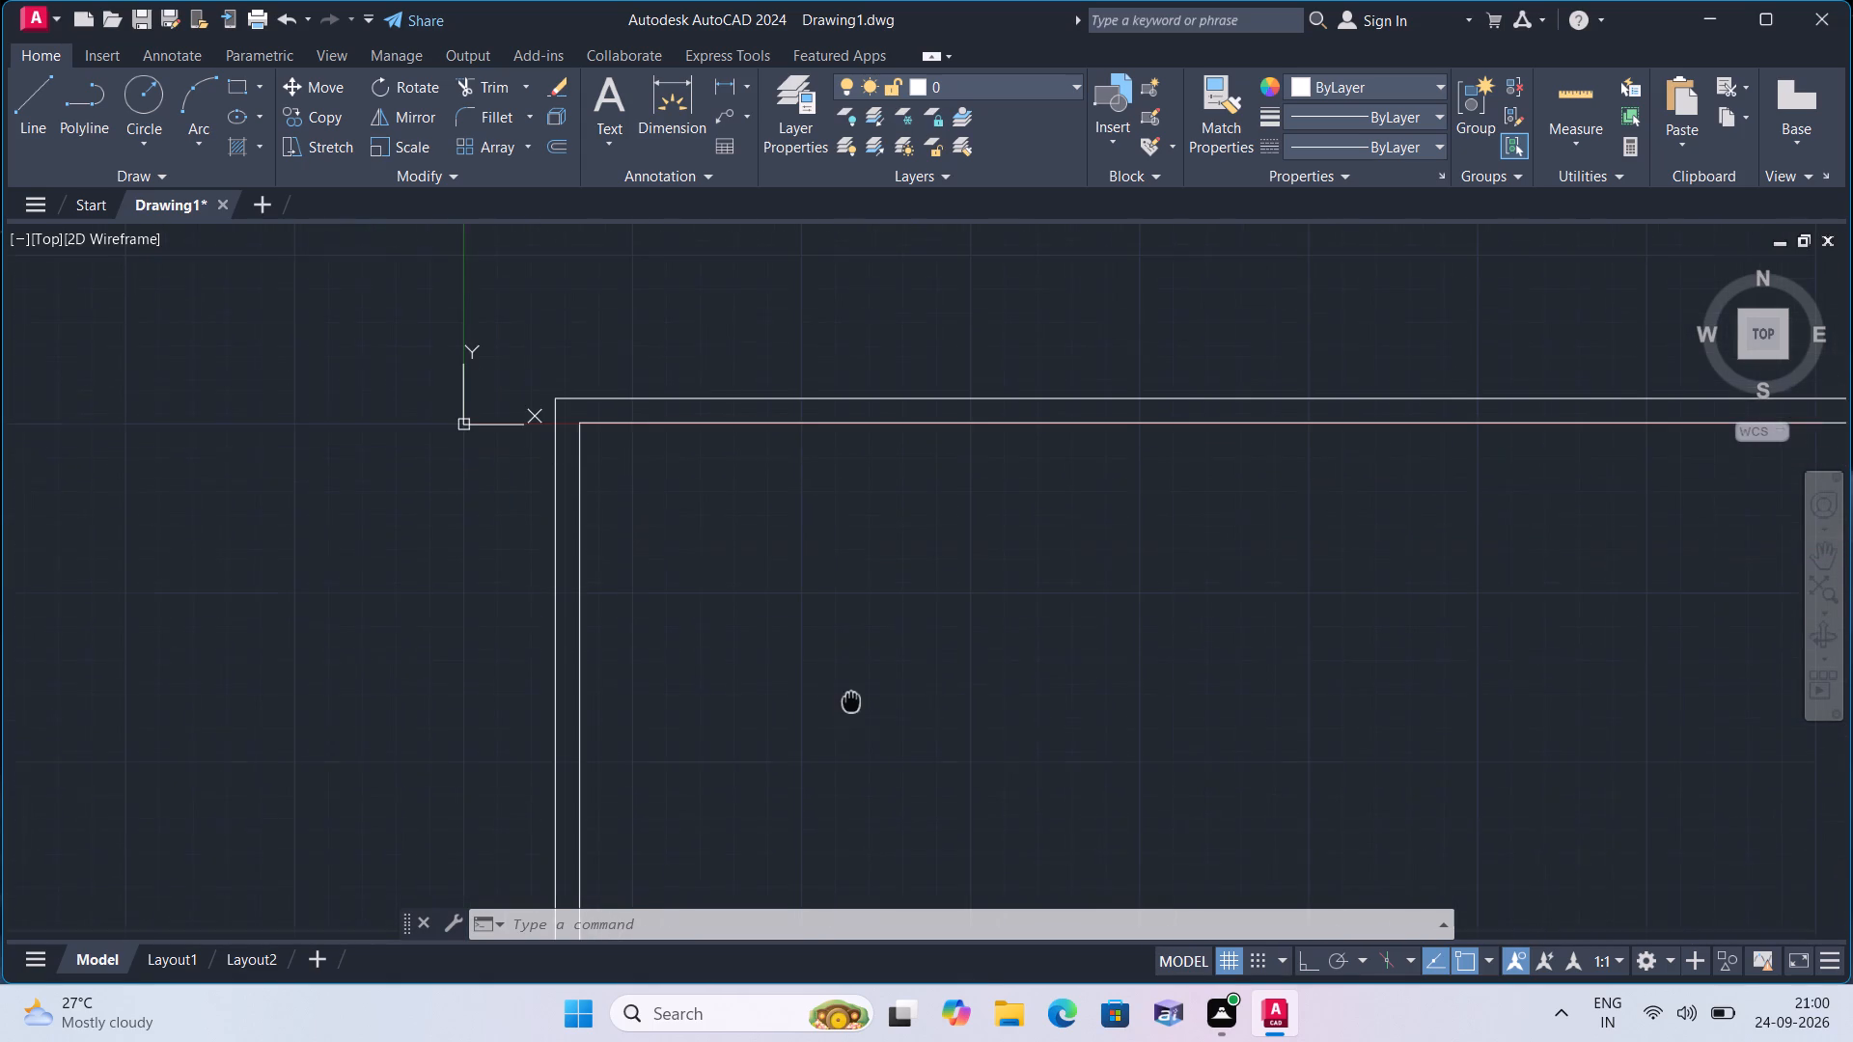
{"action": "type", "text": "offse"}
{"action": "key", "text": "t"}
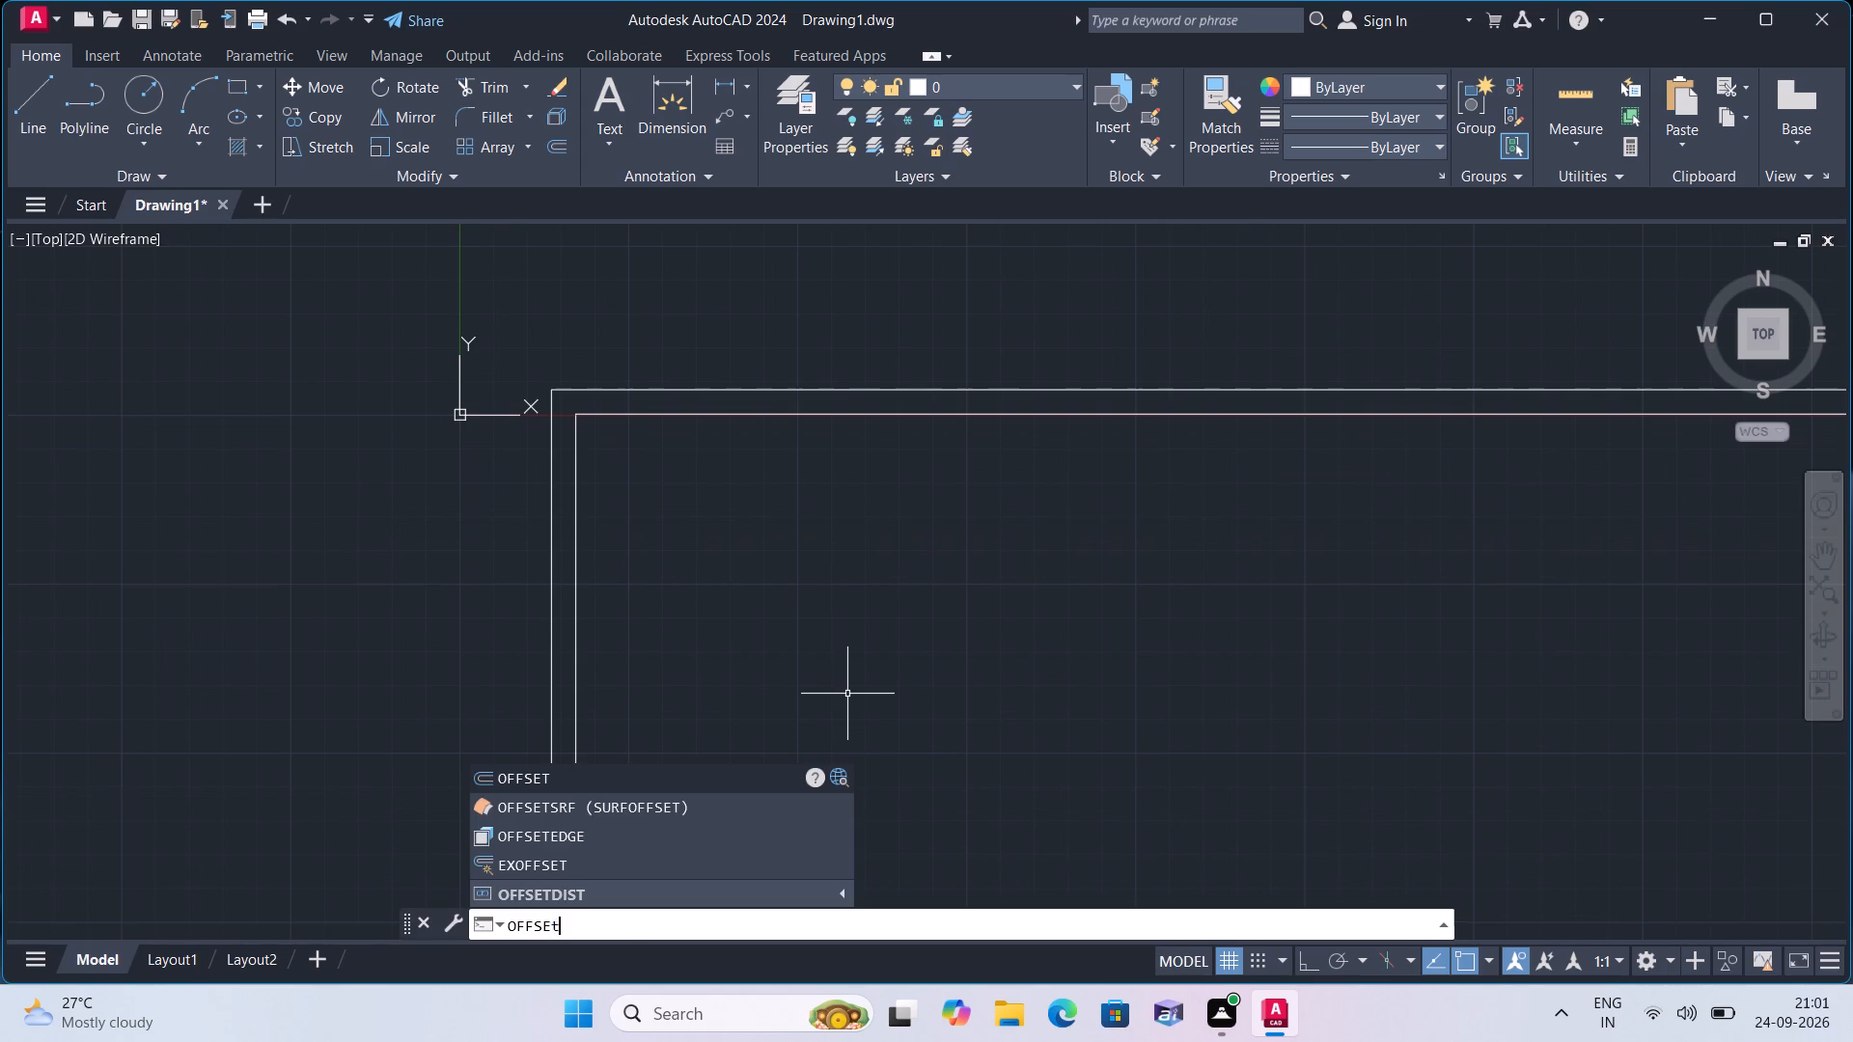
{"action": "key", "text": "space"}
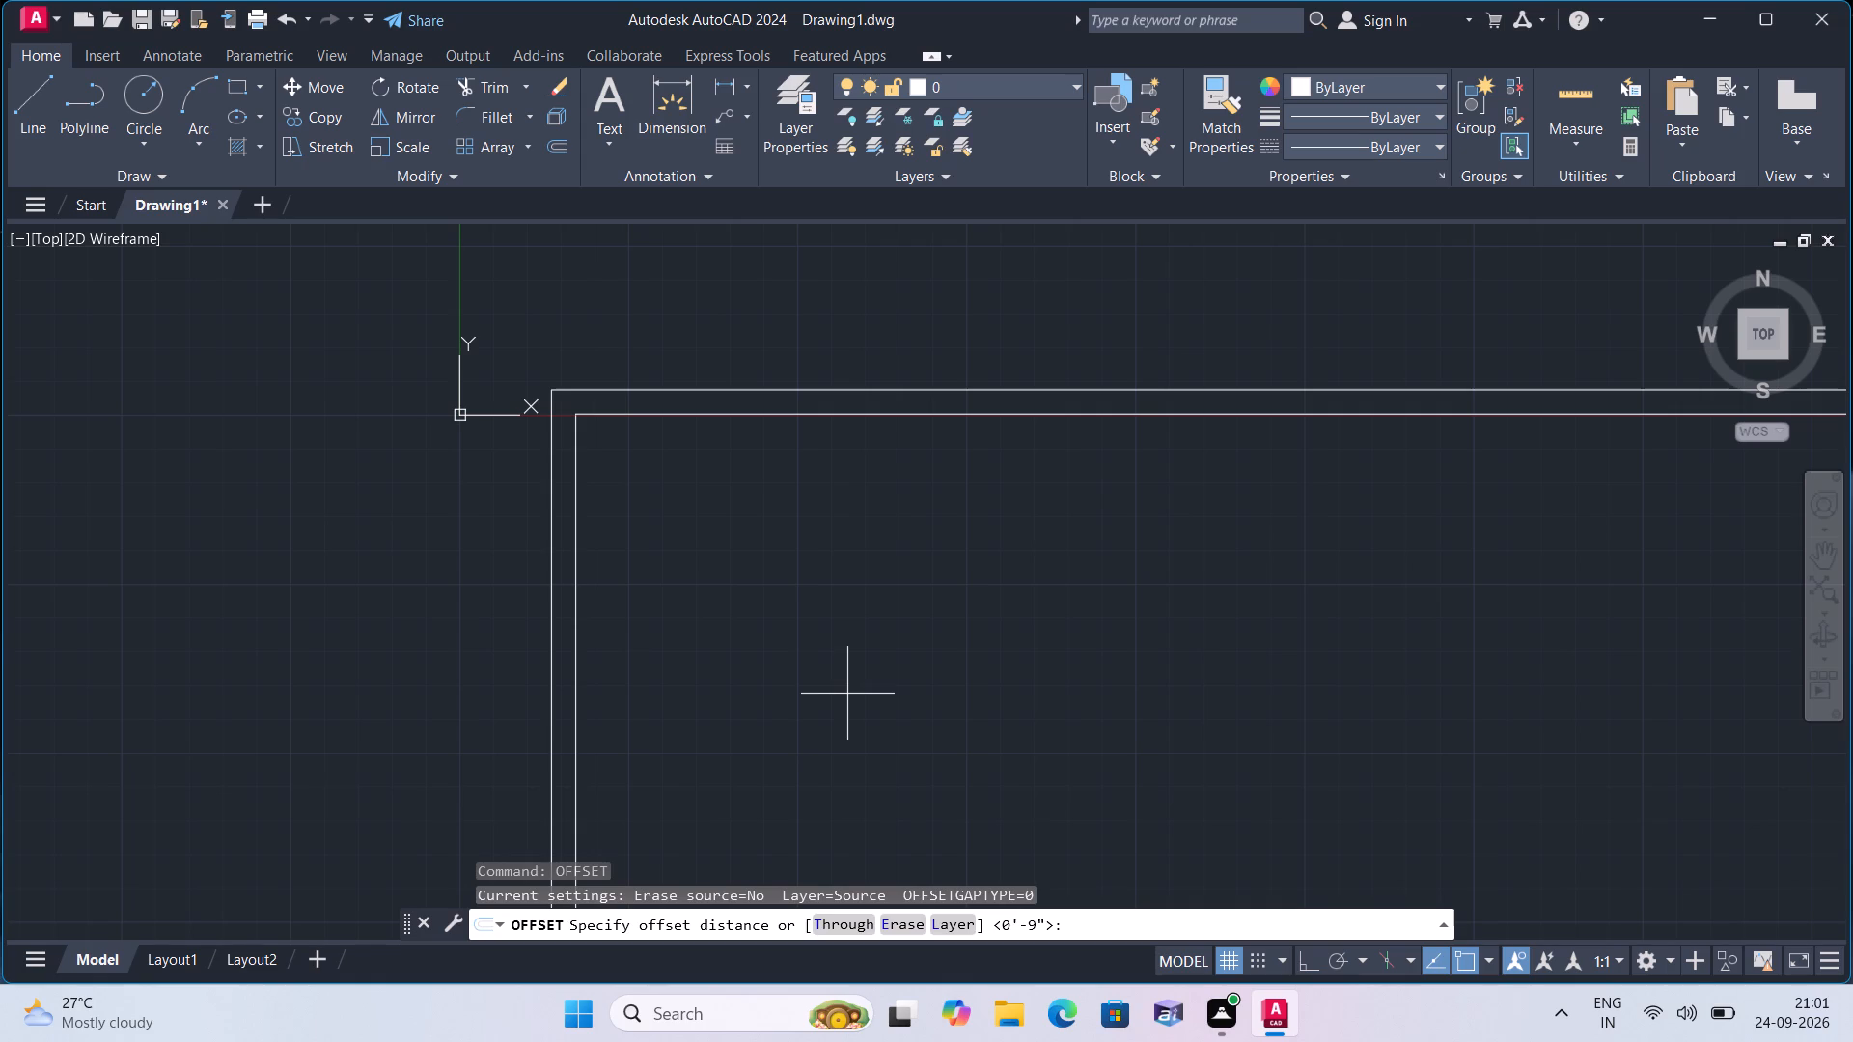
{"action": "scroll", "coordinate": [854, 709], "scroll_direction": "down", "scroll_amount": 1}
{"action": "middle_click_drag", "start_coordinate": [899, 751], "coordinate": [837, 669]}
{"action": "scroll", "coordinate": [899, 751], "scroll_direction": "down", "scroll_amount": 1}
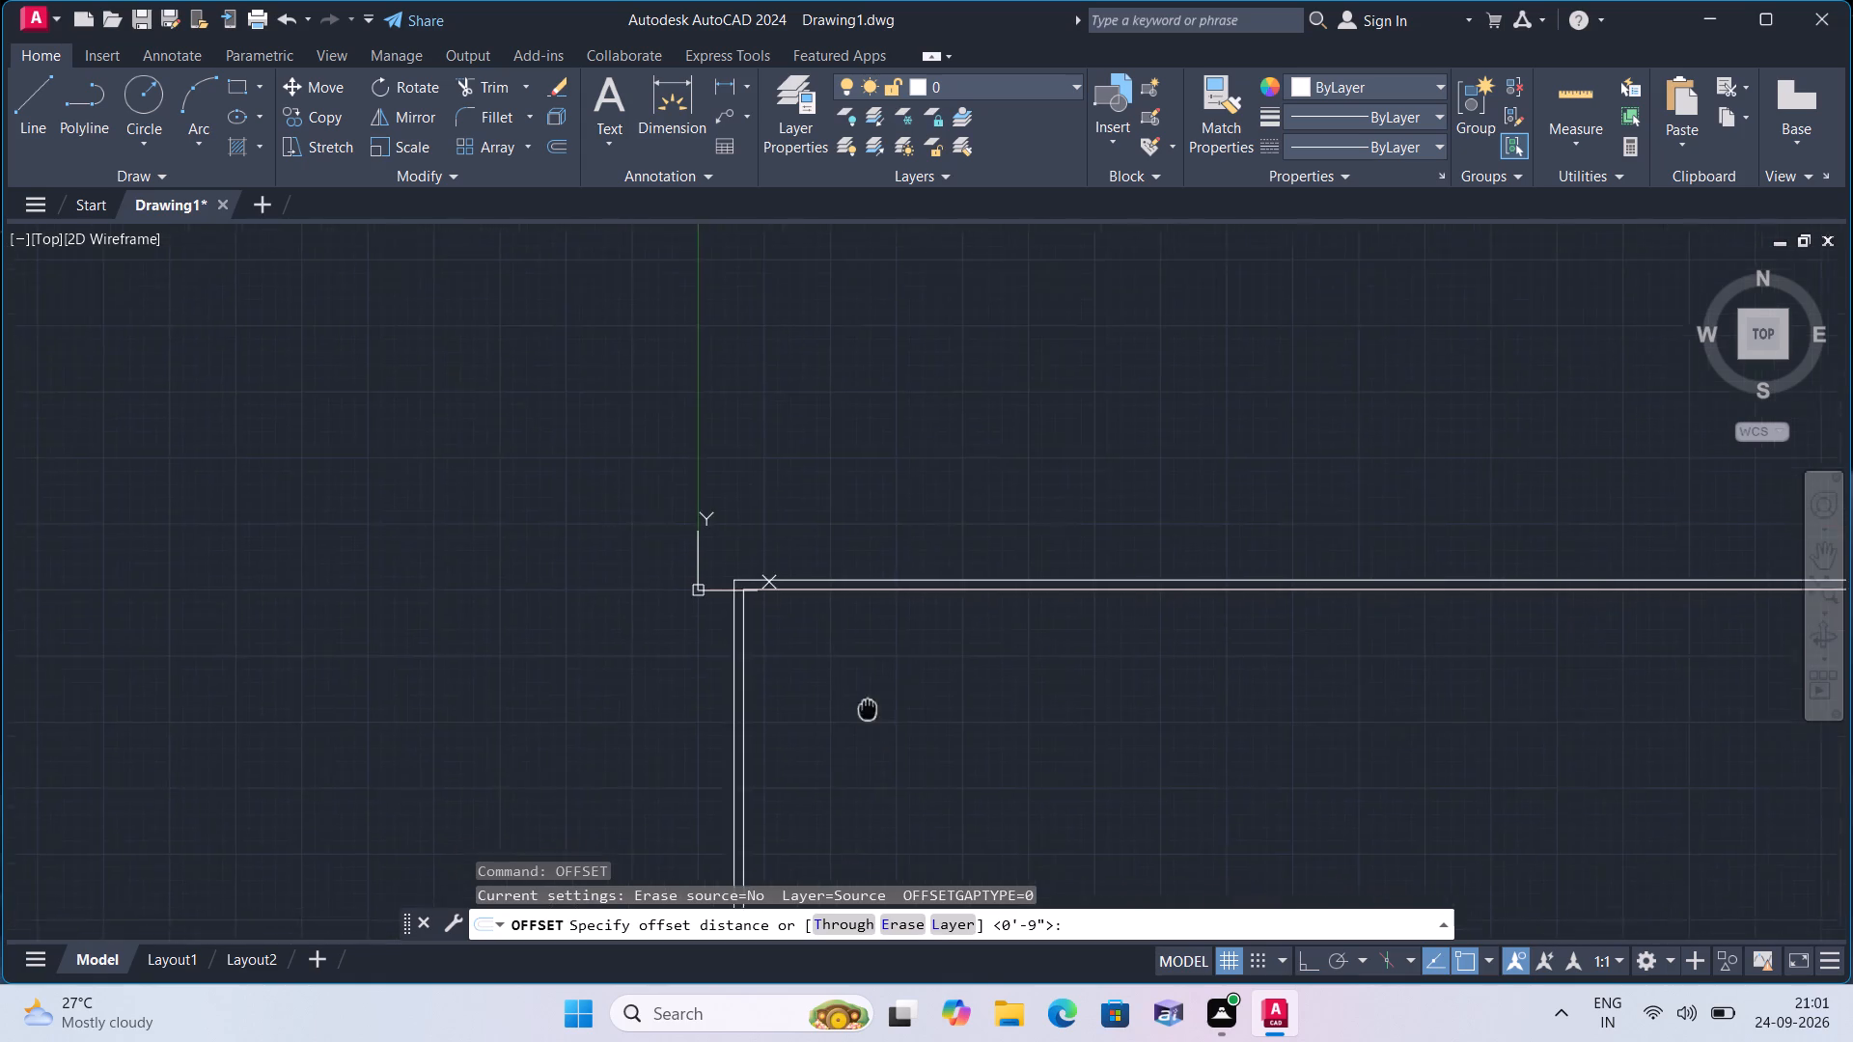
{"action": "middle_click_drag", "start_coordinate": [837, 669], "coordinate": [831, 659]}
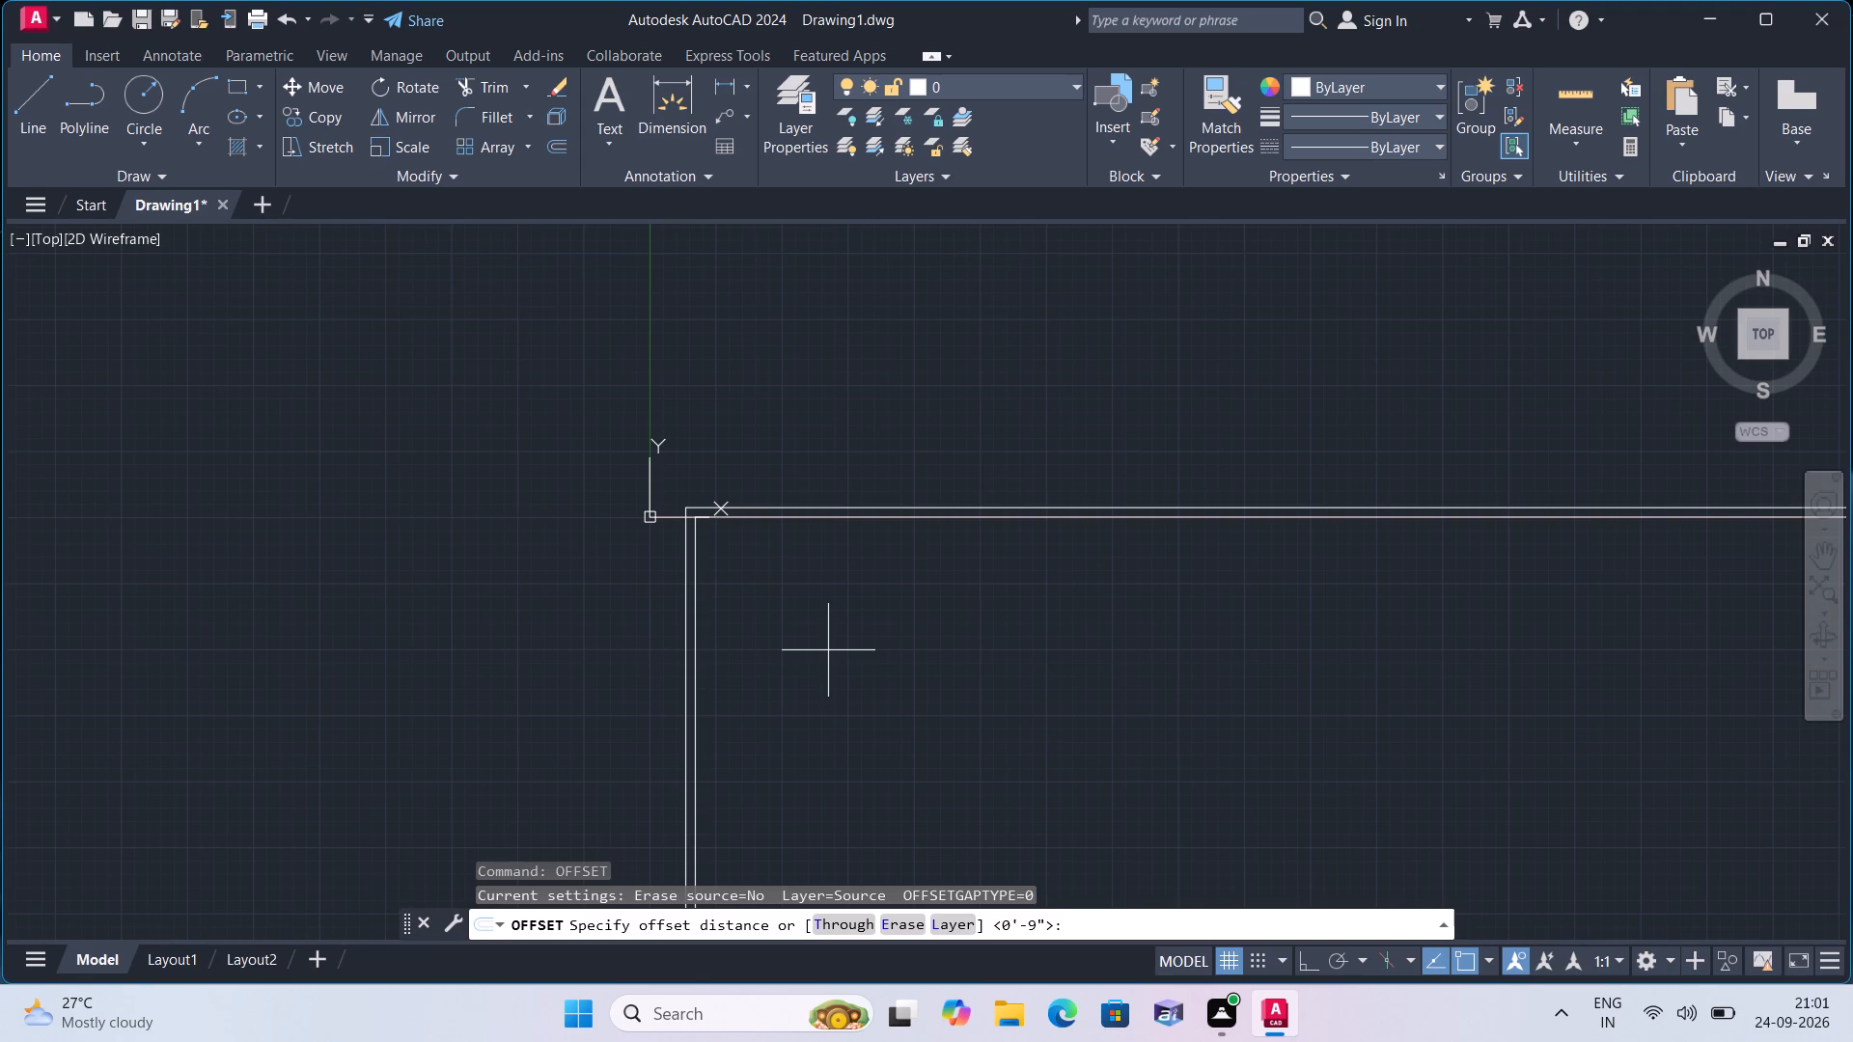
{"action": "scroll", "coordinate": [828, 650], "scroll_direction": "up", "scroll_amount": 1}
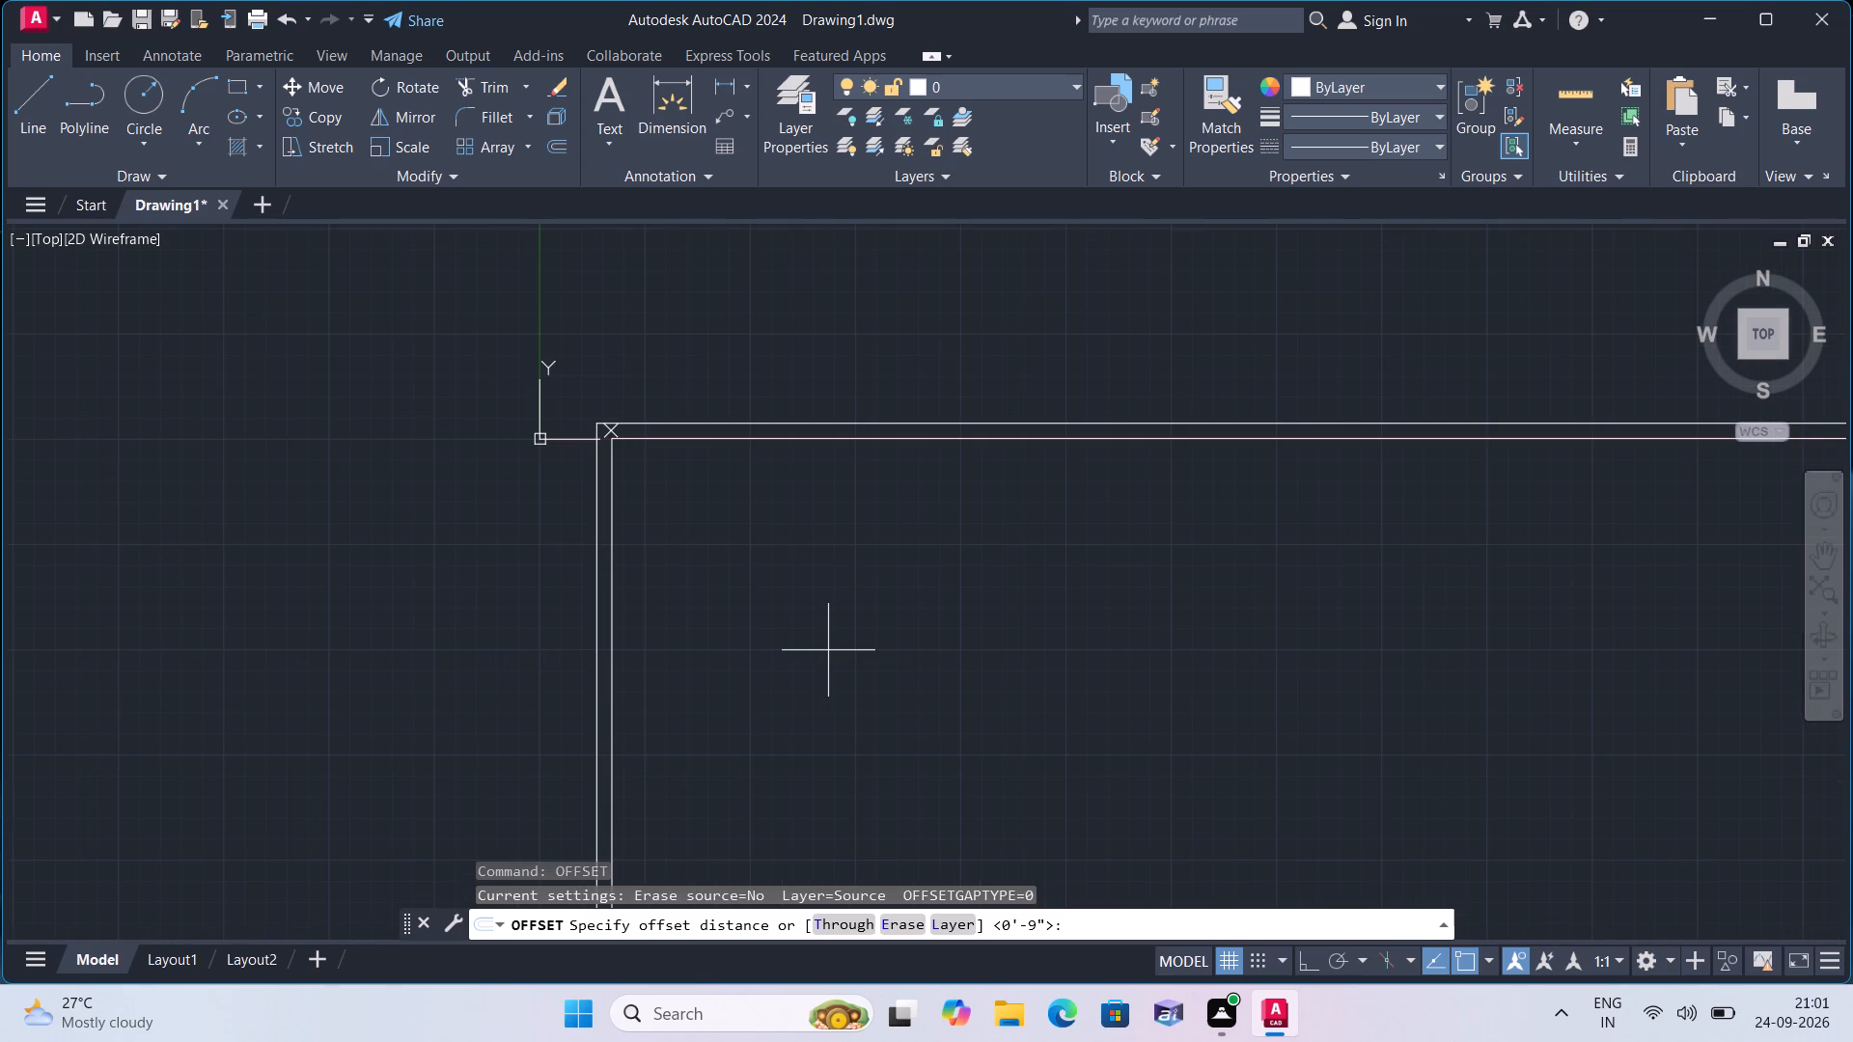
{"action": "scroll", "coordinate": [831, 691], "scroll_direction": "up", "scroll_amount": 1}
{"action": "middle_click_drag", "start_coordinate": [826, 691], "coordinate": [788, 648]}
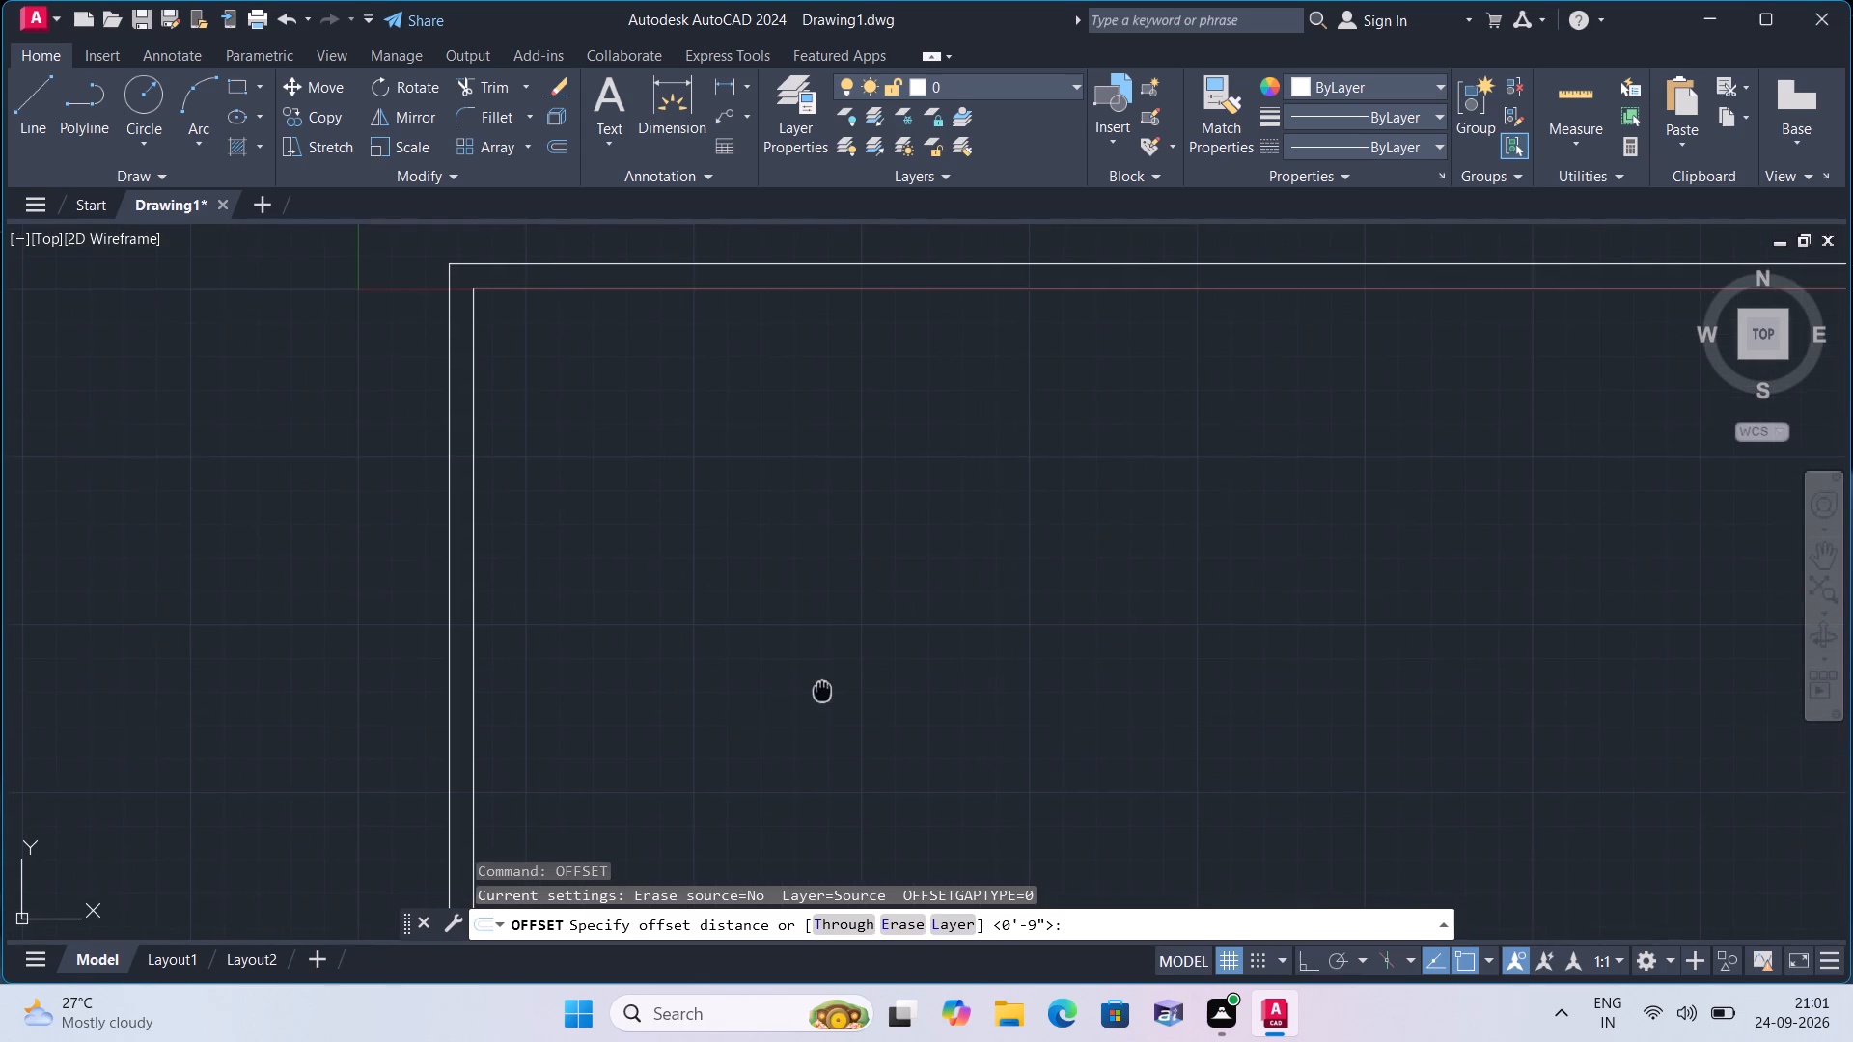
{"action": "middle_click_drag", "start_coordinate": [788, 648], "coordinate": [776, 637]}
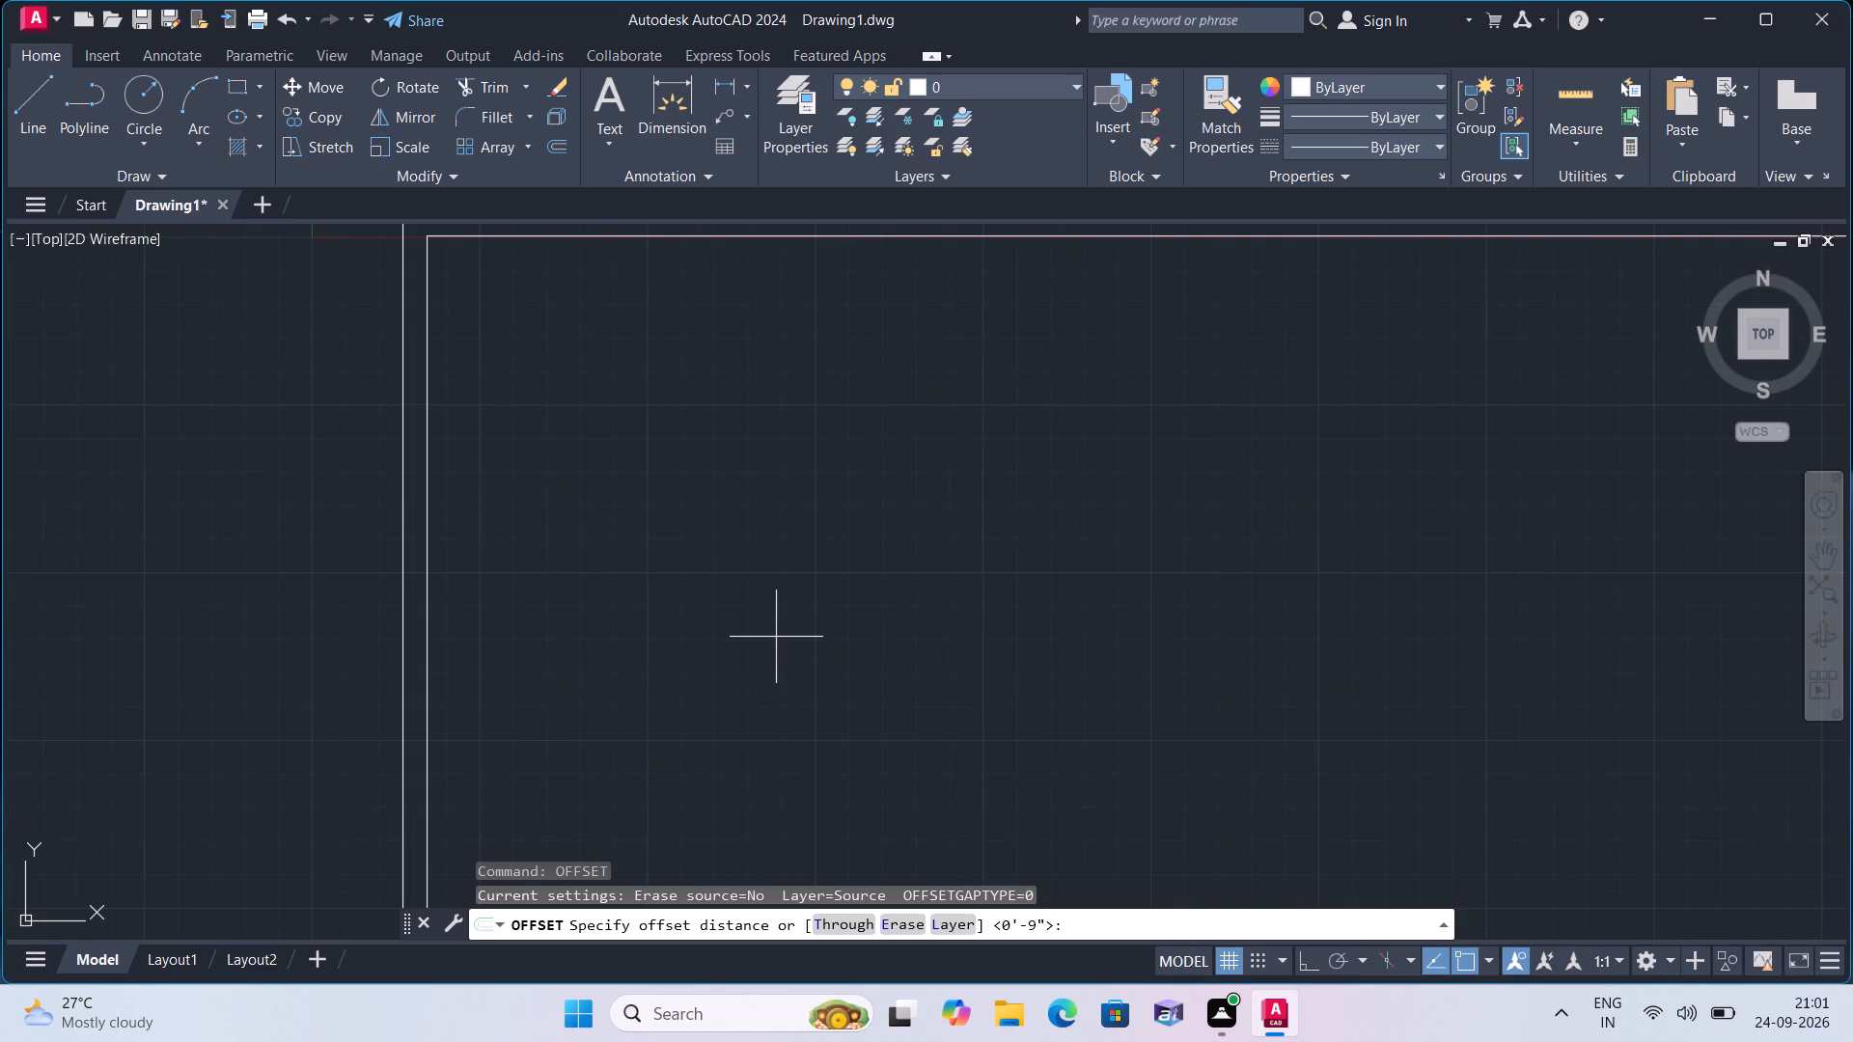
{"action": "scroll", "coordinate": [776, 637], "scroll_direction": "down", "scroll_amount": 1}
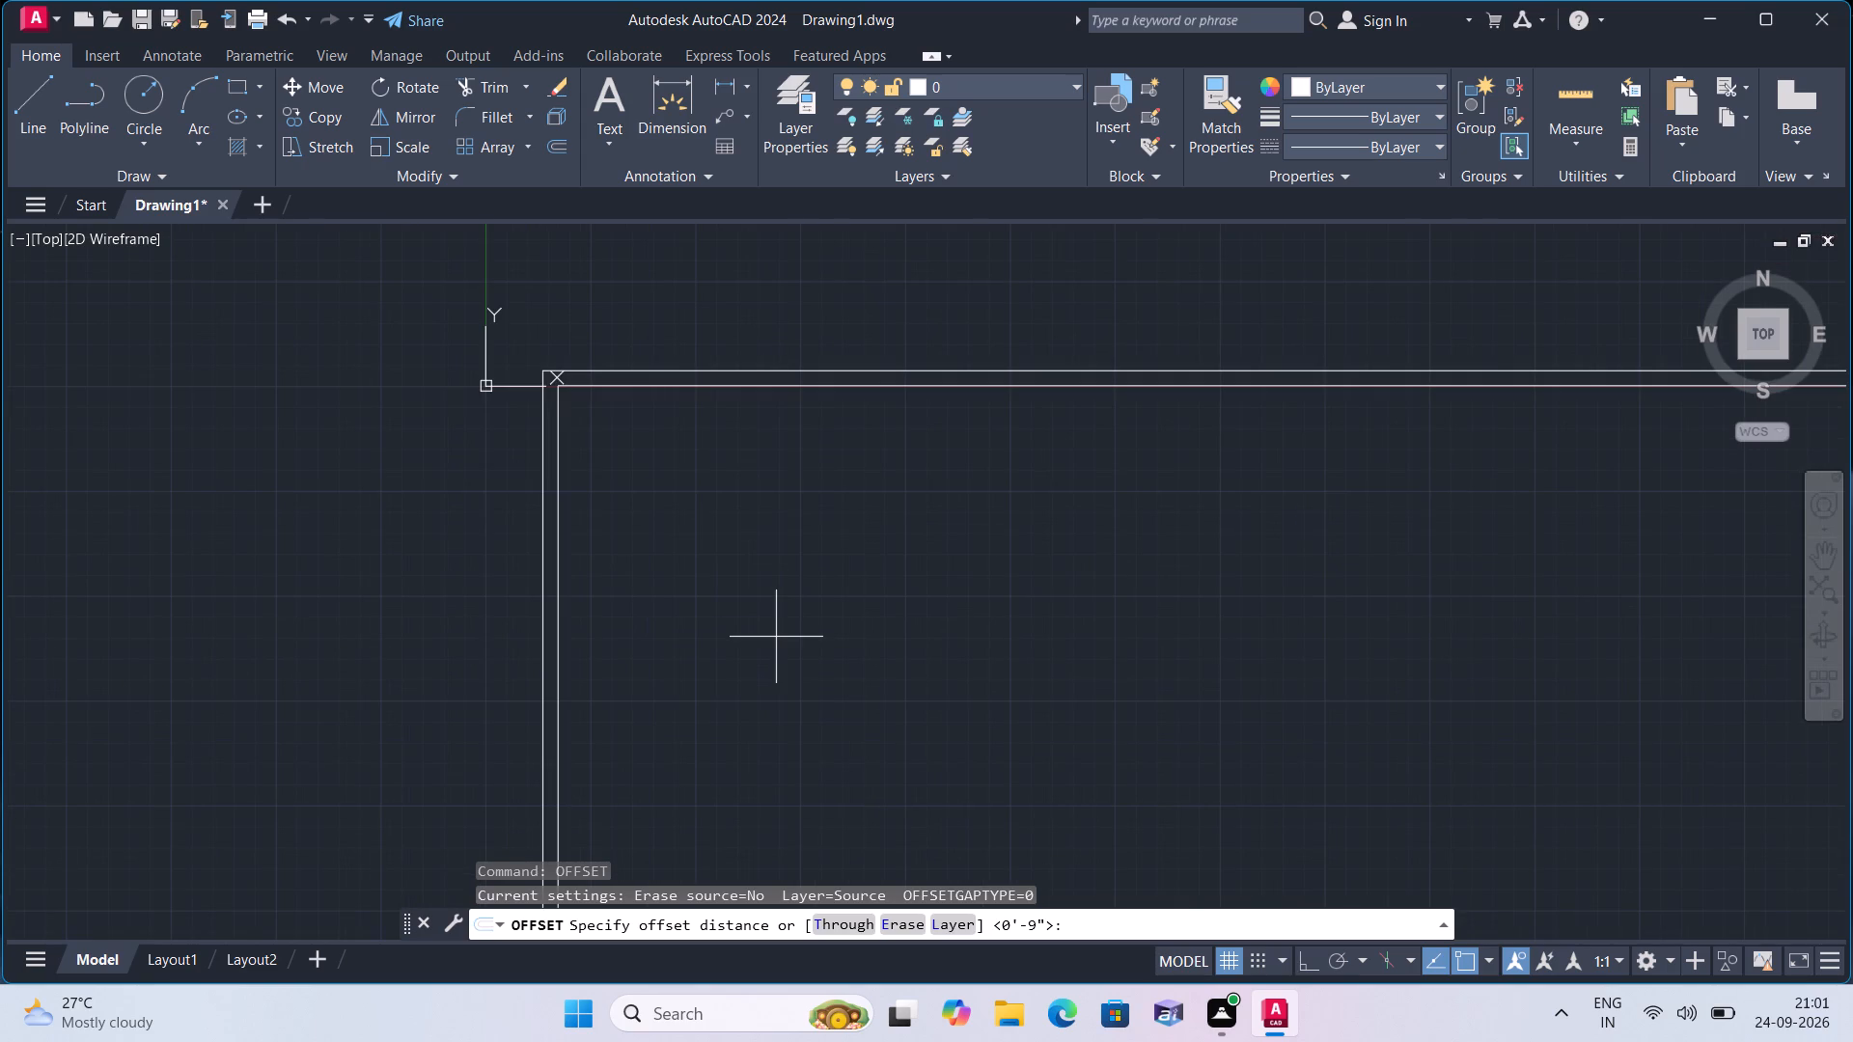
{"action": "scroll", "coordinate": [776, 637], "scroll_direction": "up", "scroll_amount": 1}
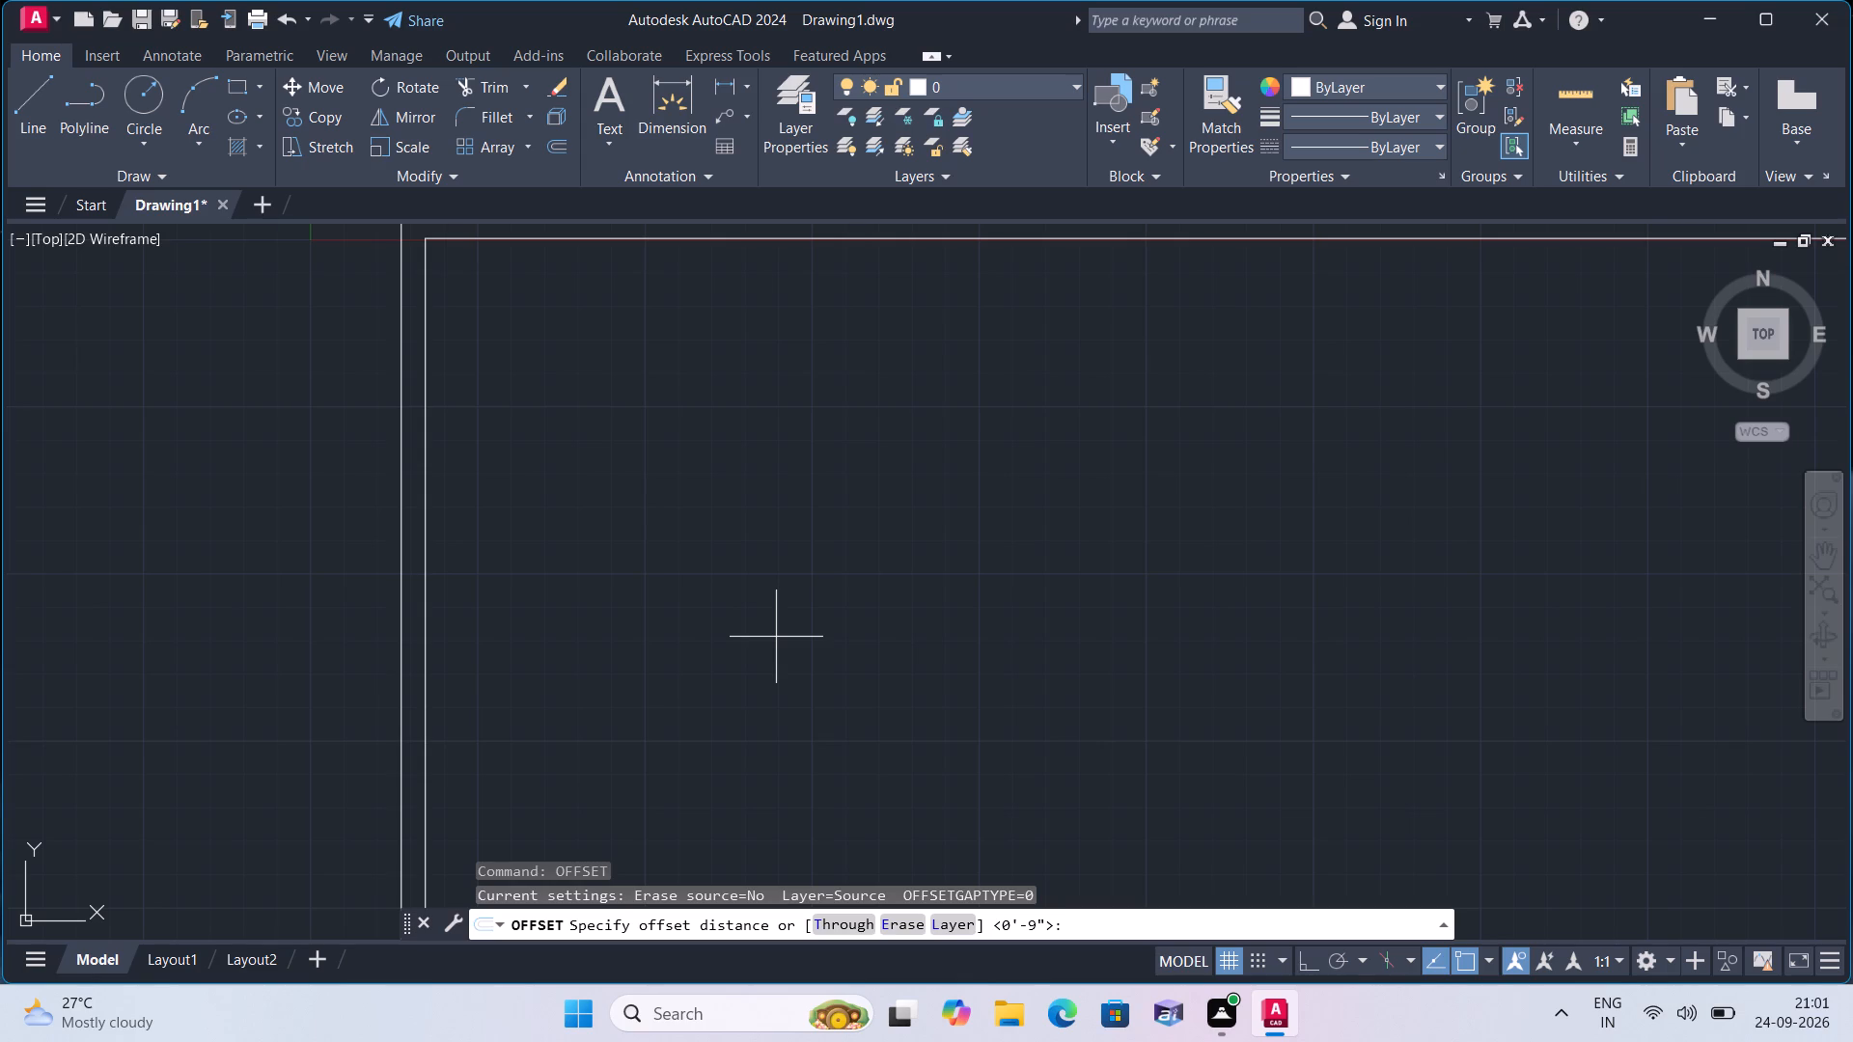
{"action": "scroll", "coordinate": [776, 637], "scroll_direction": "up", "scroll_amount": 1}
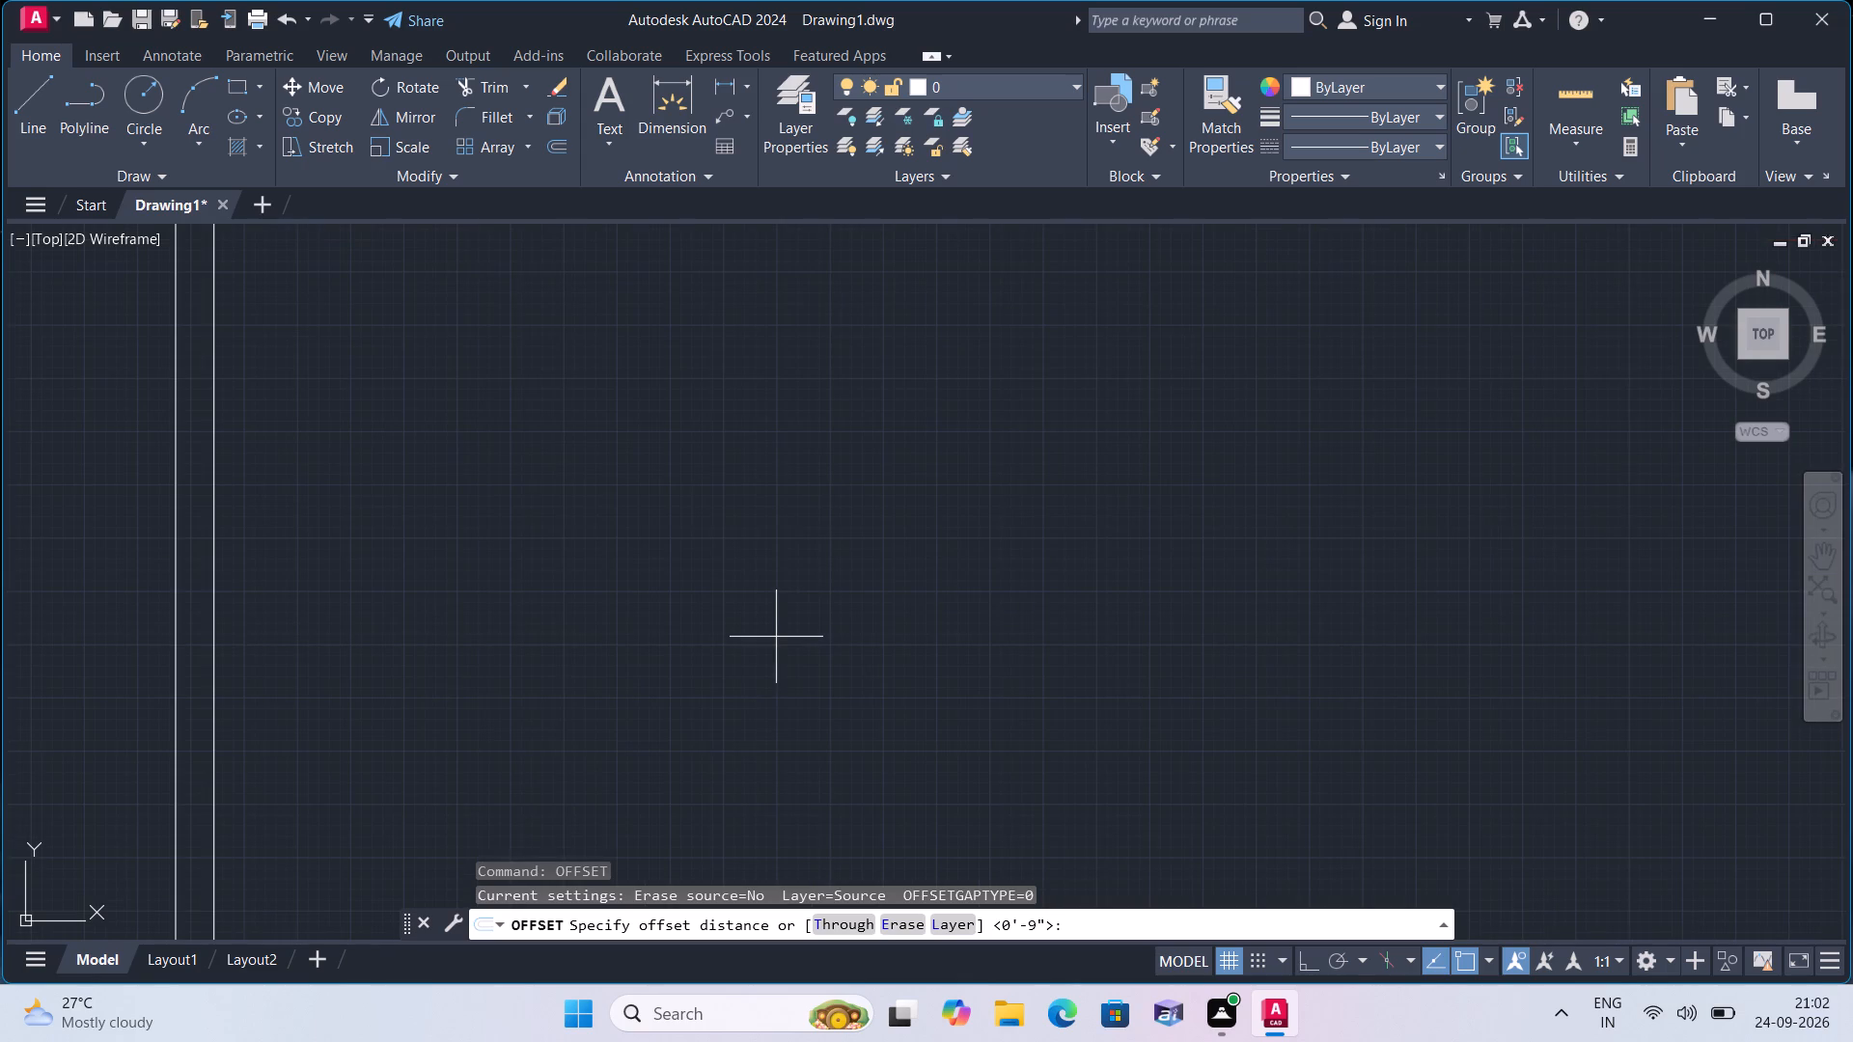
{"action": "scroll", "coordinate": [752, 588], "scroll_direction": "down", "scroll_amount": 1}
{"action": "middle_click_drag", "start_coordinate": [760, 515], "coordinate": [838, 722]}
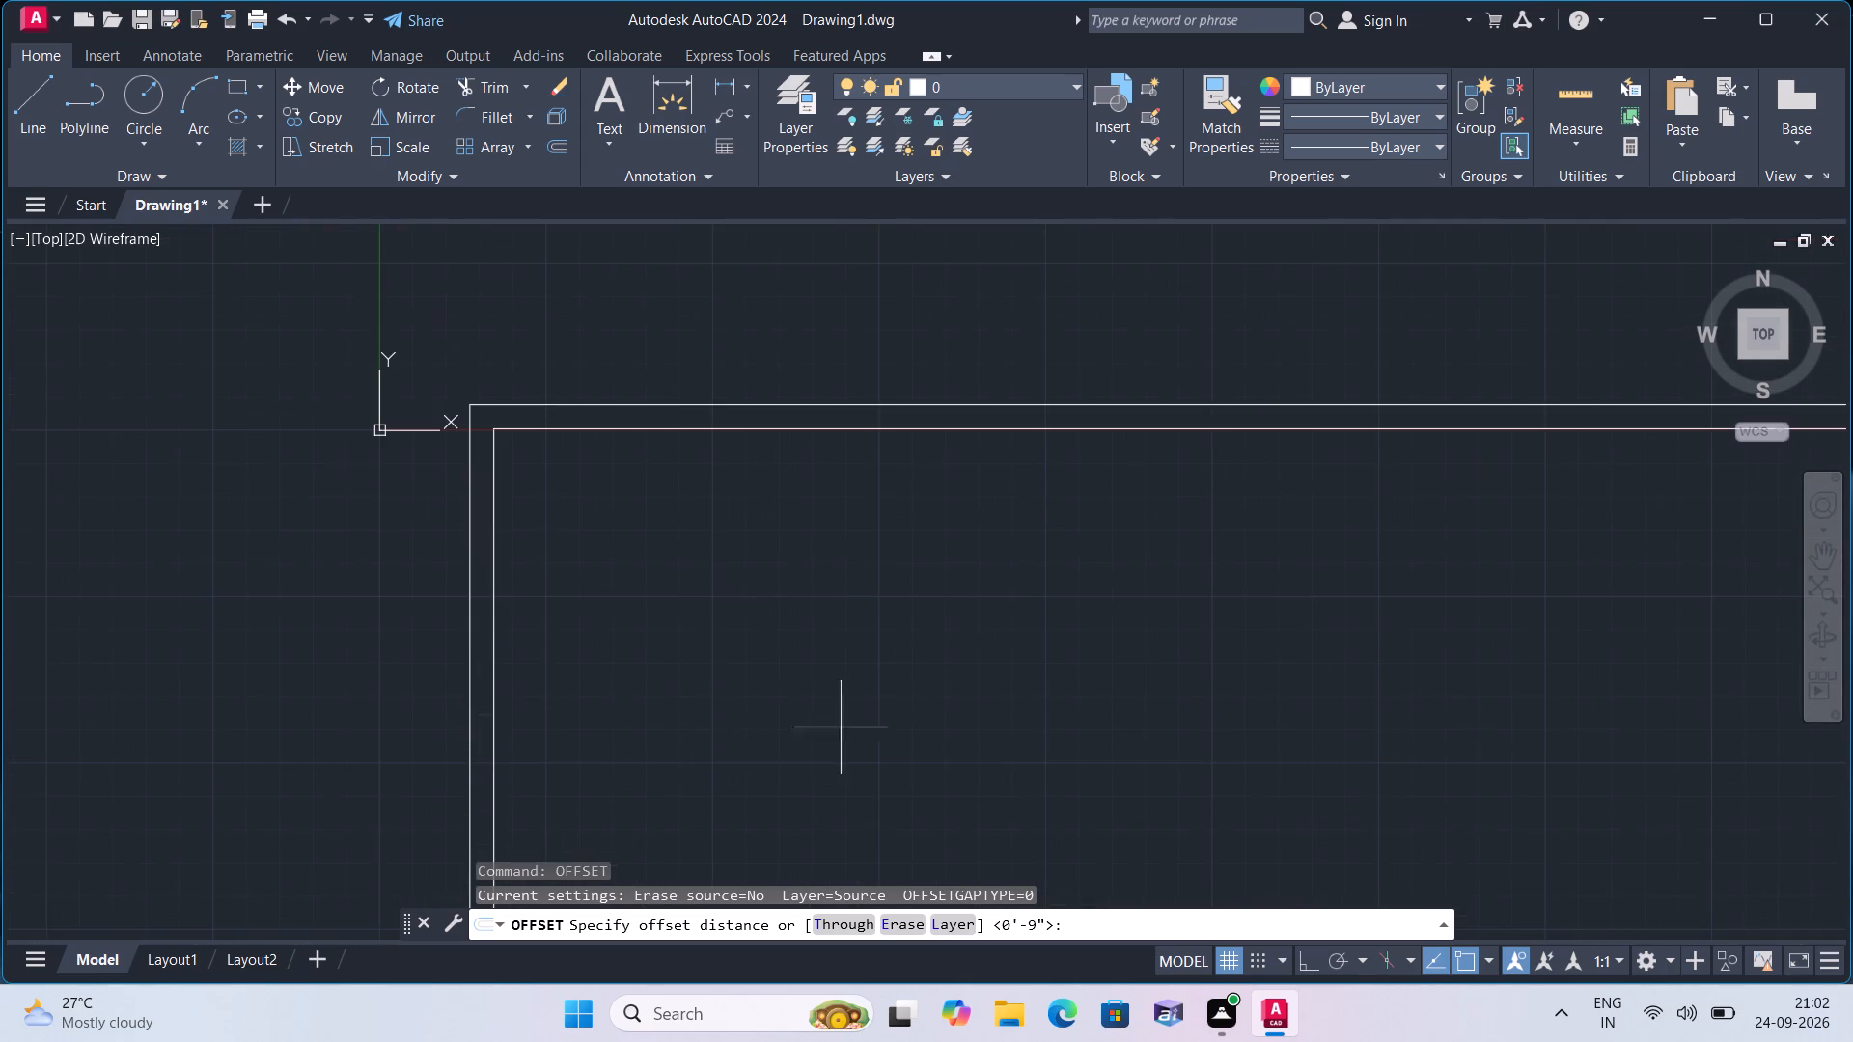
{"action": "scroll", "coordinate": [850, 743], "scroll_direction": "down", "scroll_amount": 1}
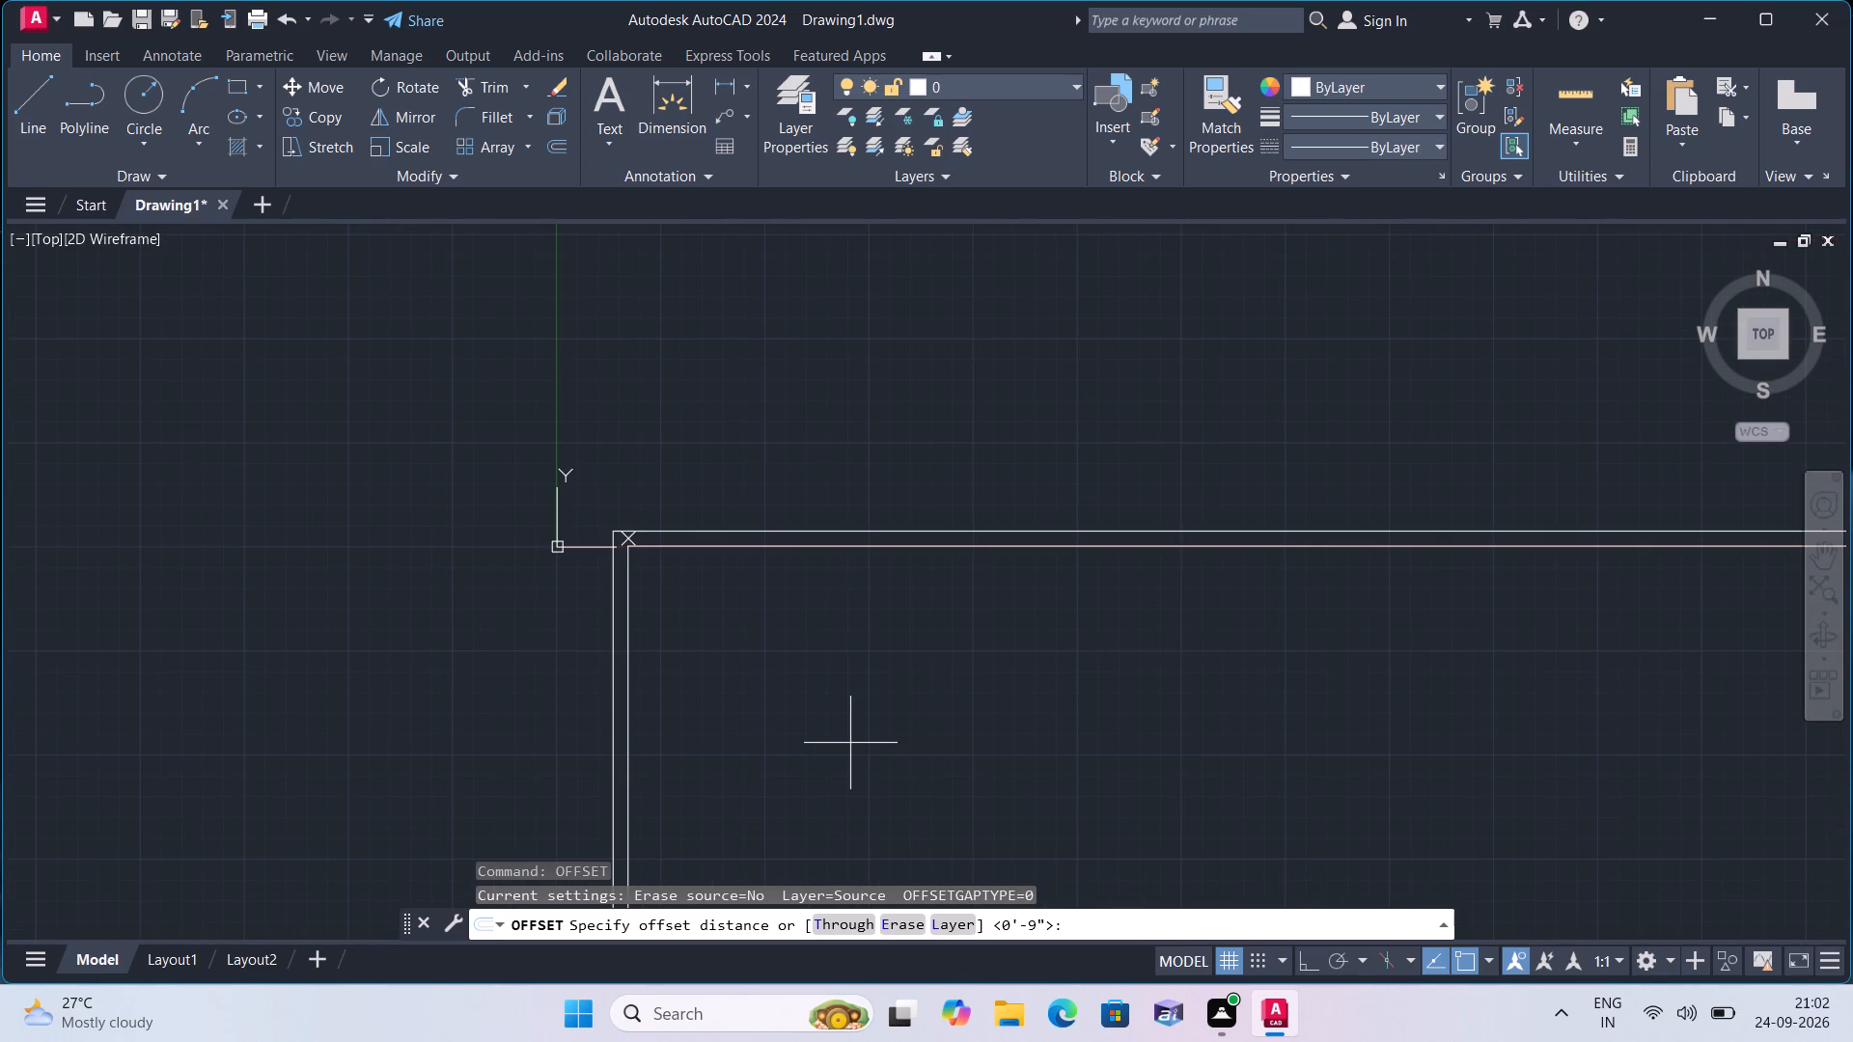
{"action": "middle_click_drag", "start_coordinate": [850, 743], "coordinate": [814, 638]}
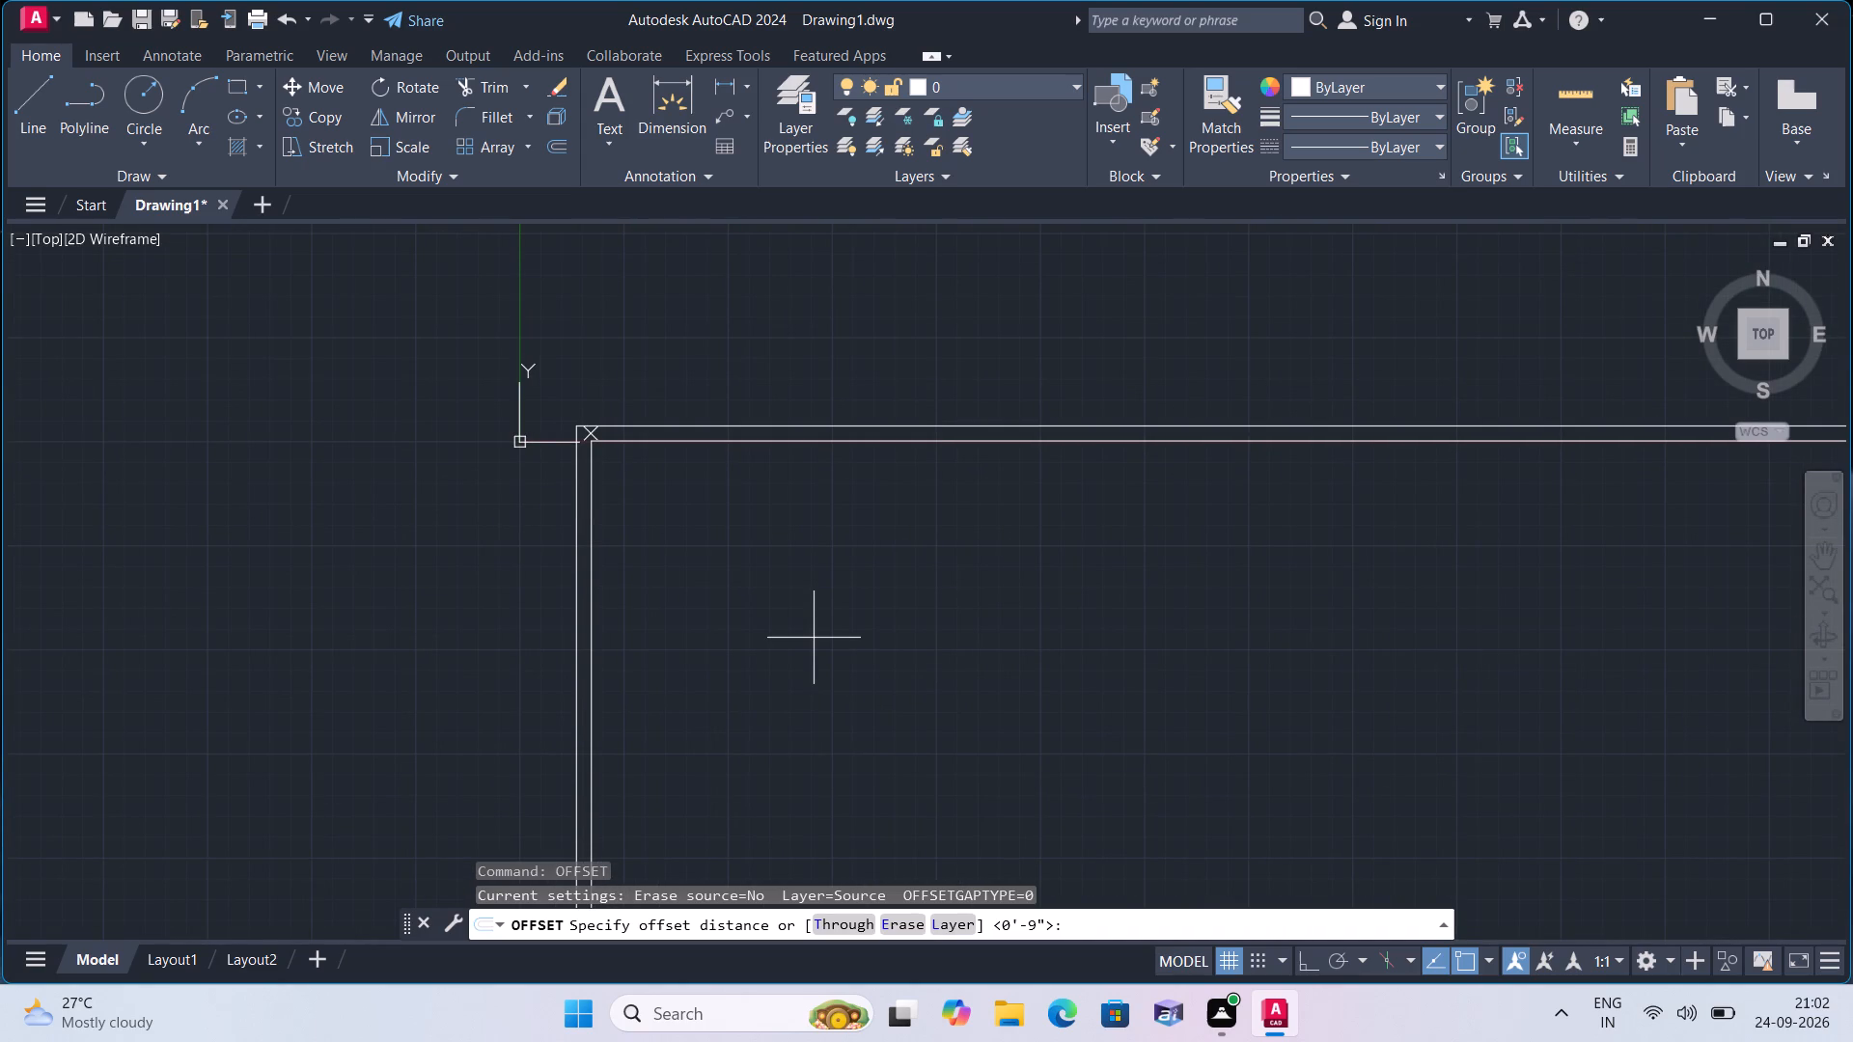
{"action": "scroll", "coordinate": [814, 638], "scroll_direction": "up", "scroll_amount": 1}
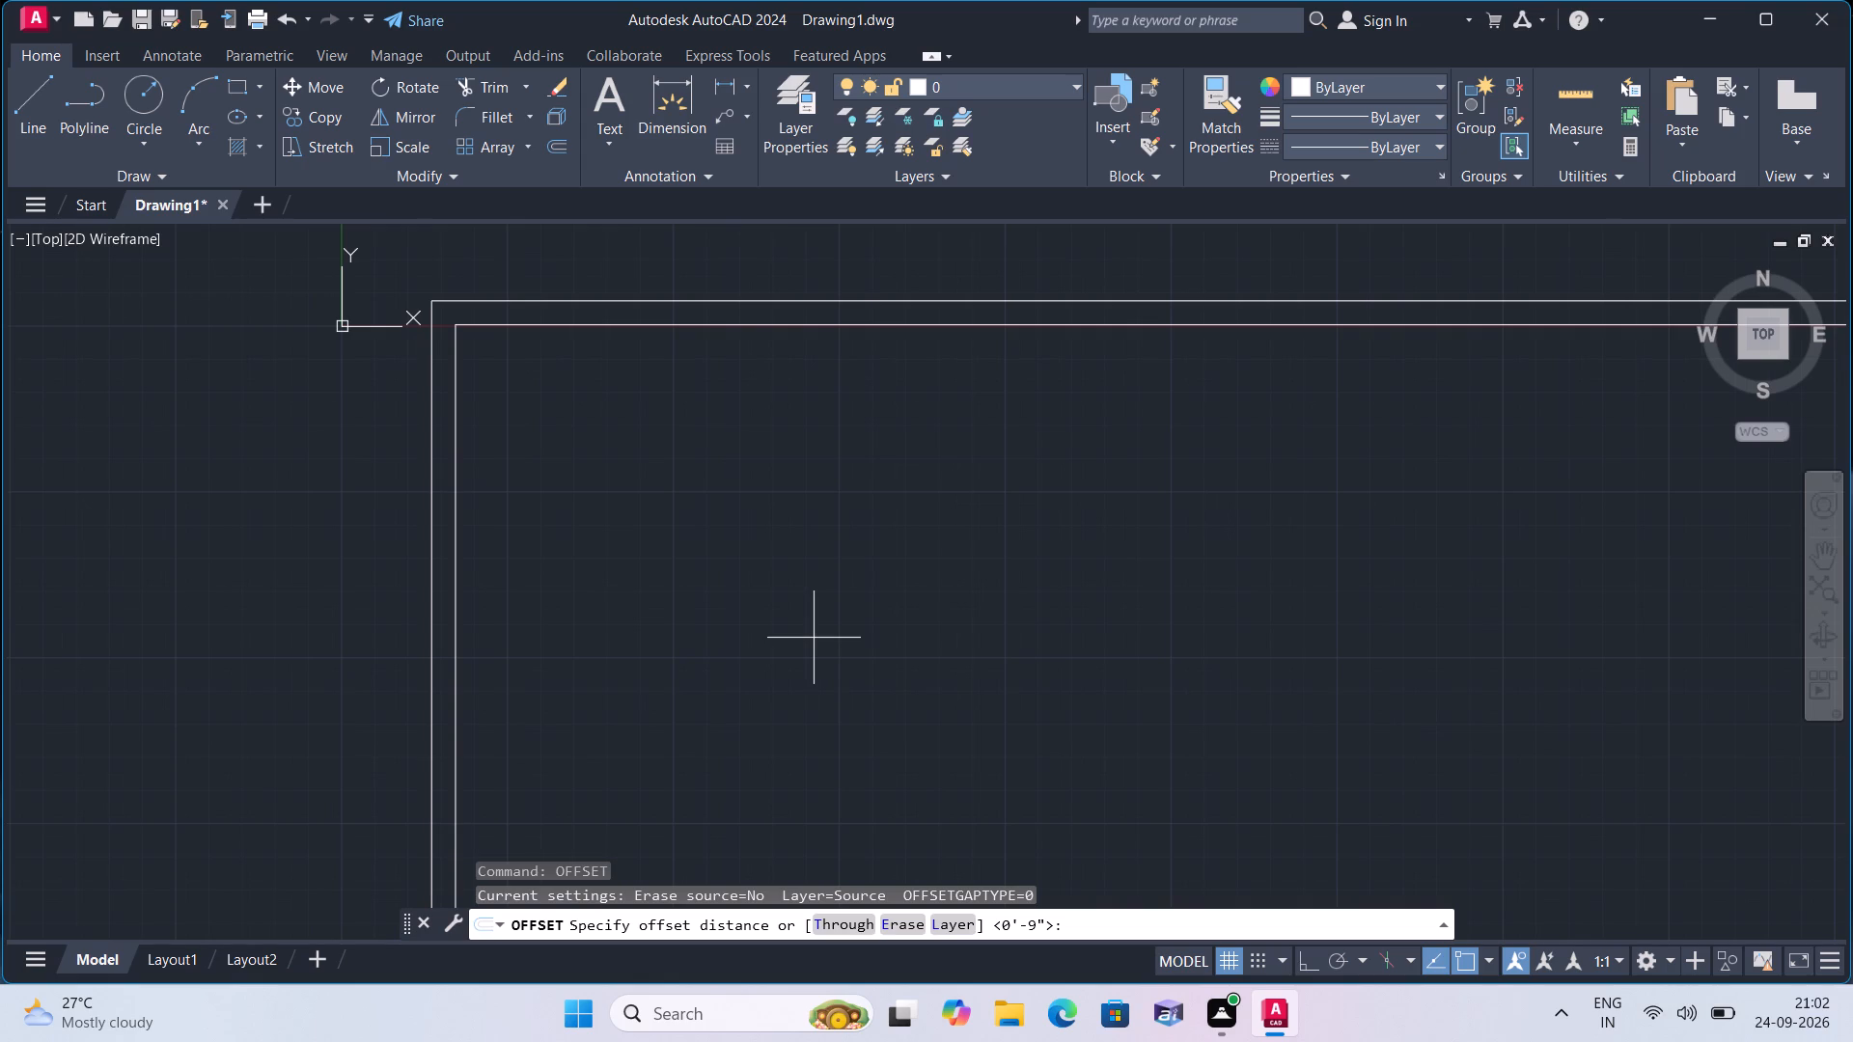
{"action": "scroll", "coordinate": [814, 638], "scroll_direction": "down", "scroll_amount": 1}
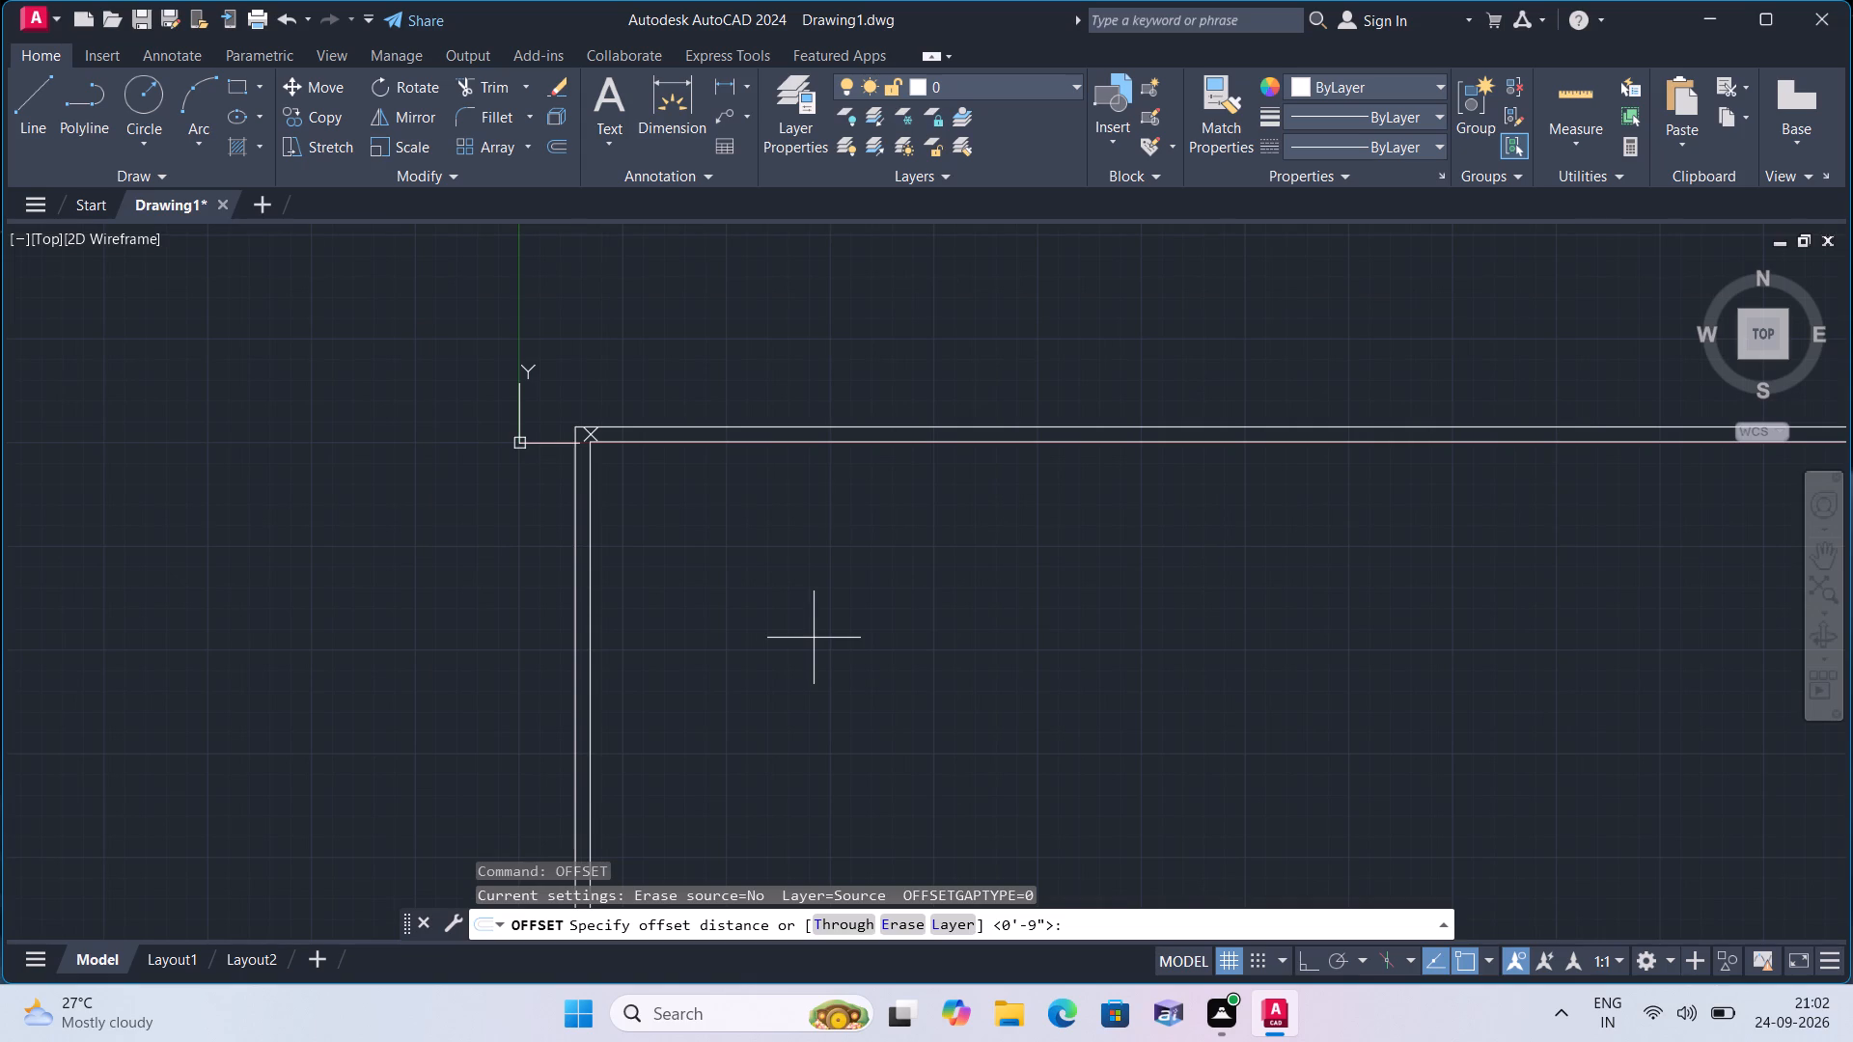
{"action": "middle_click_drag", "start_coordinate": [850, 655], "coordinate": [823, 638]}
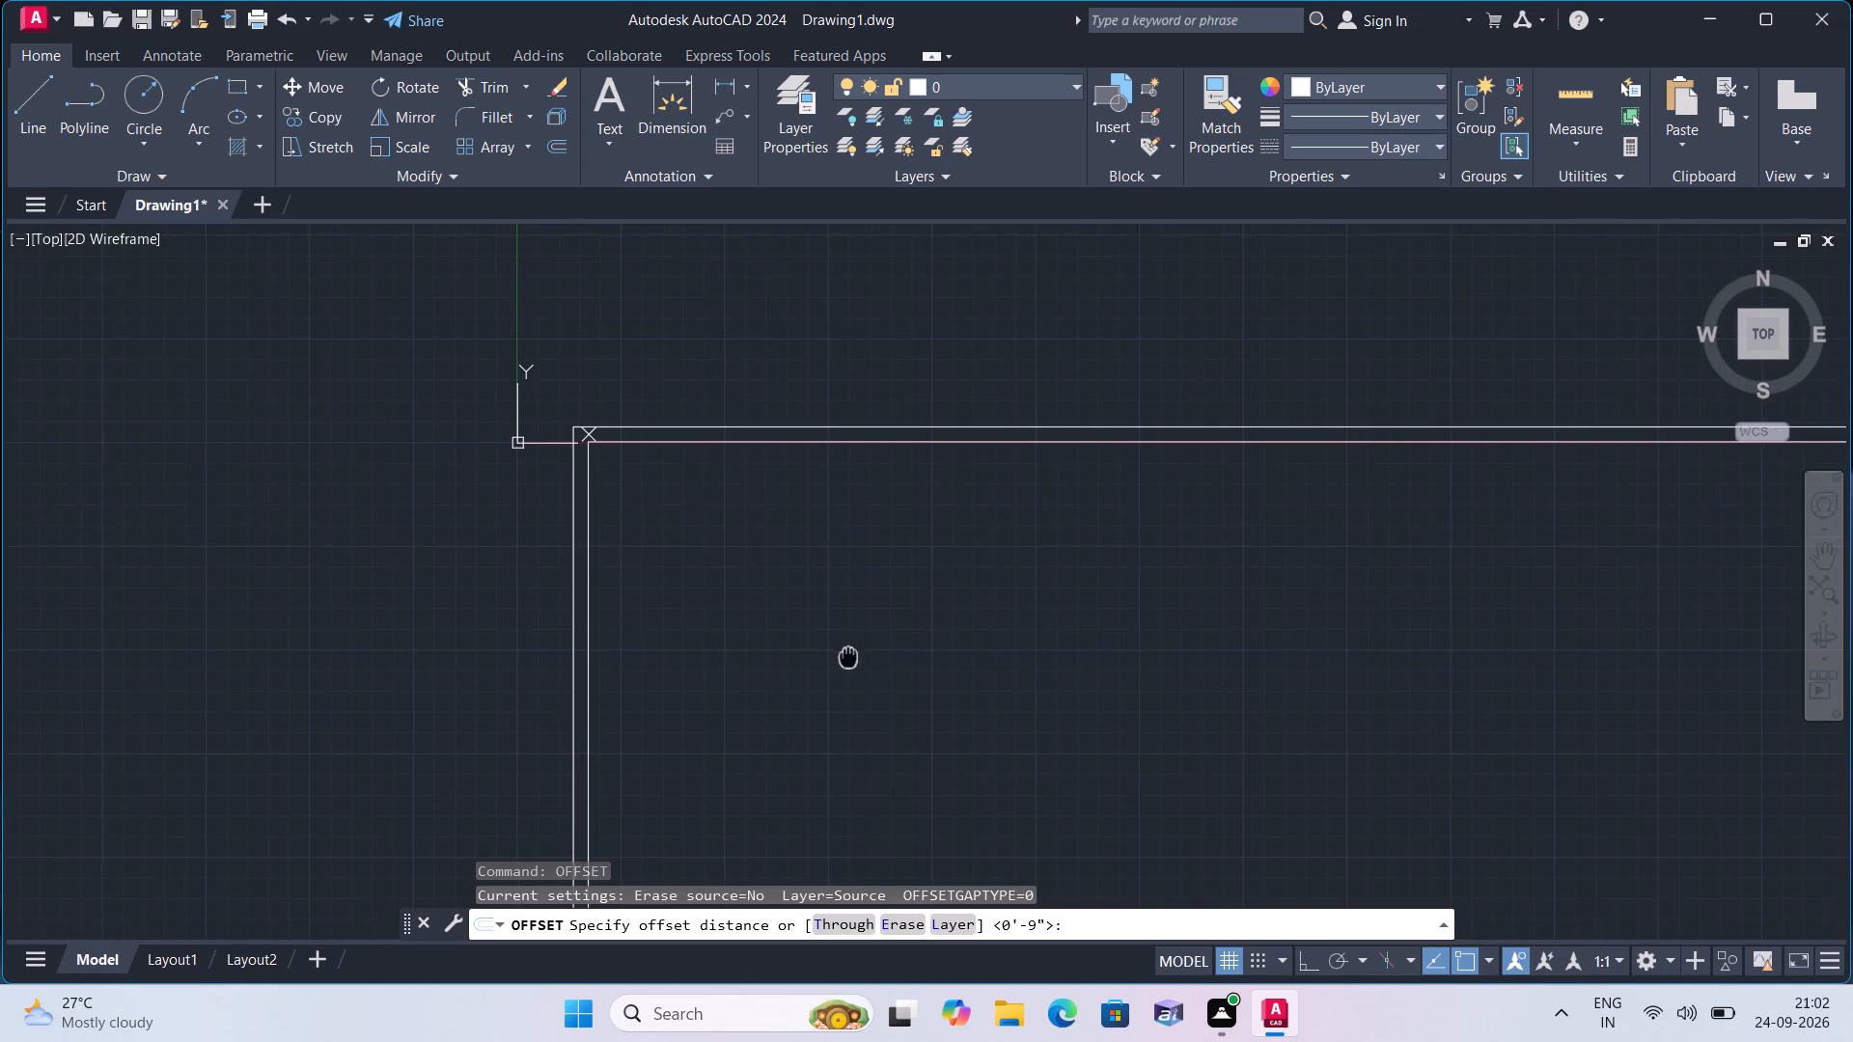
{"action": "middle_click_drag", "start_coordinate": [823, 638], "coordinate": [764, 586]}
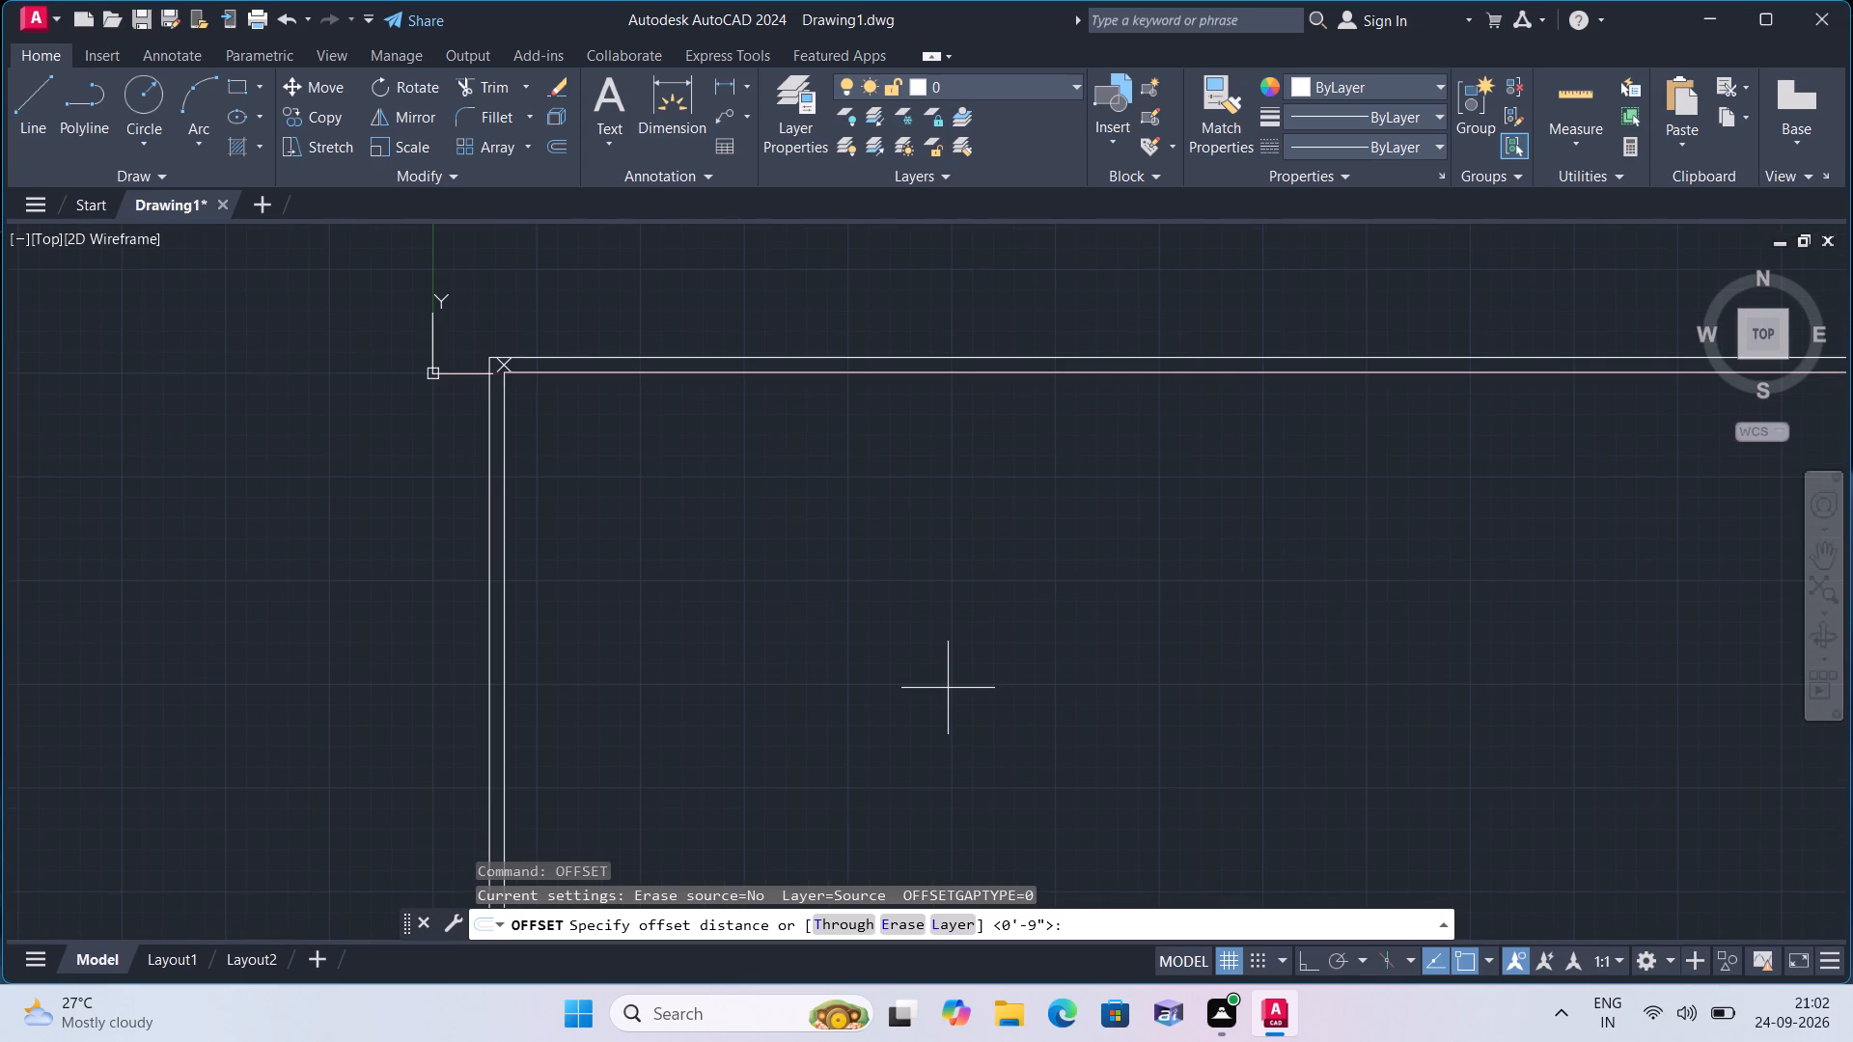
{"action": "middle_click_drag", "start_coordinate": [940, 684], "coordinate": [902, 607]}
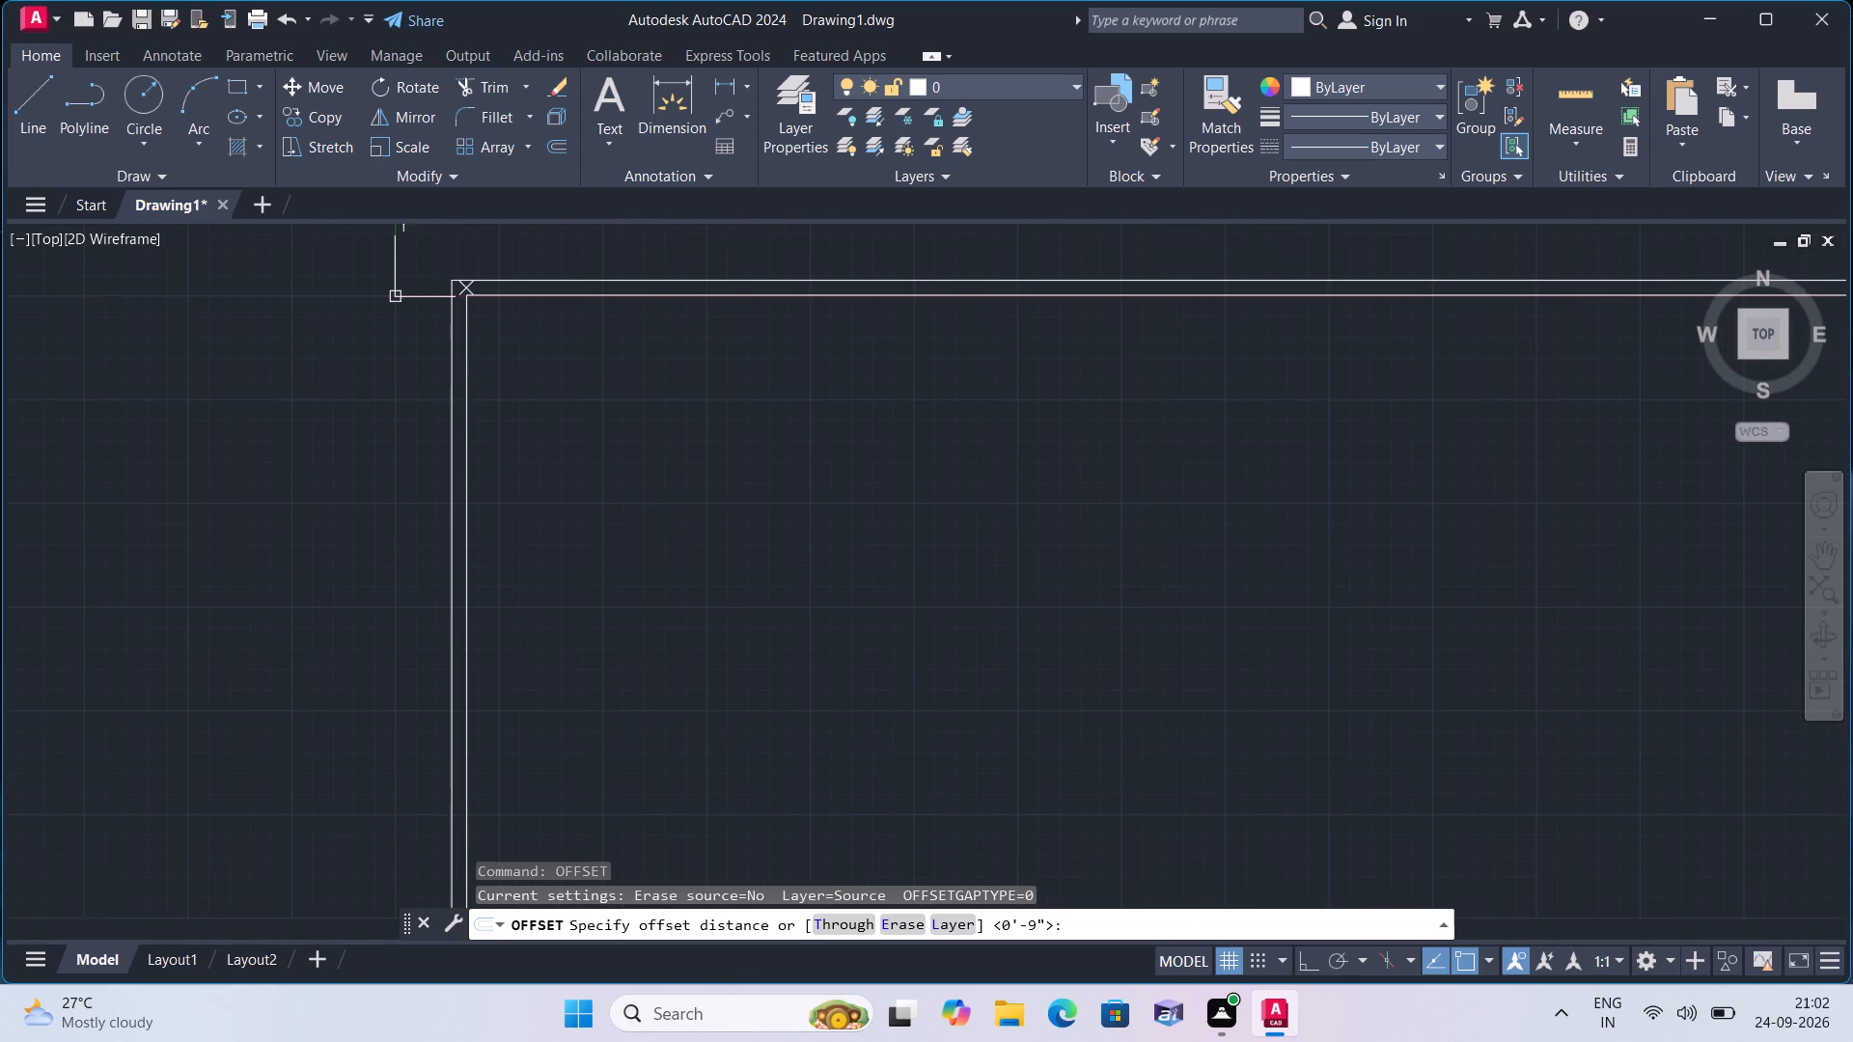
{"action": "middle_click_drag", "start_coordinate": [1015, 692], "coordinate": [1011, 689]}
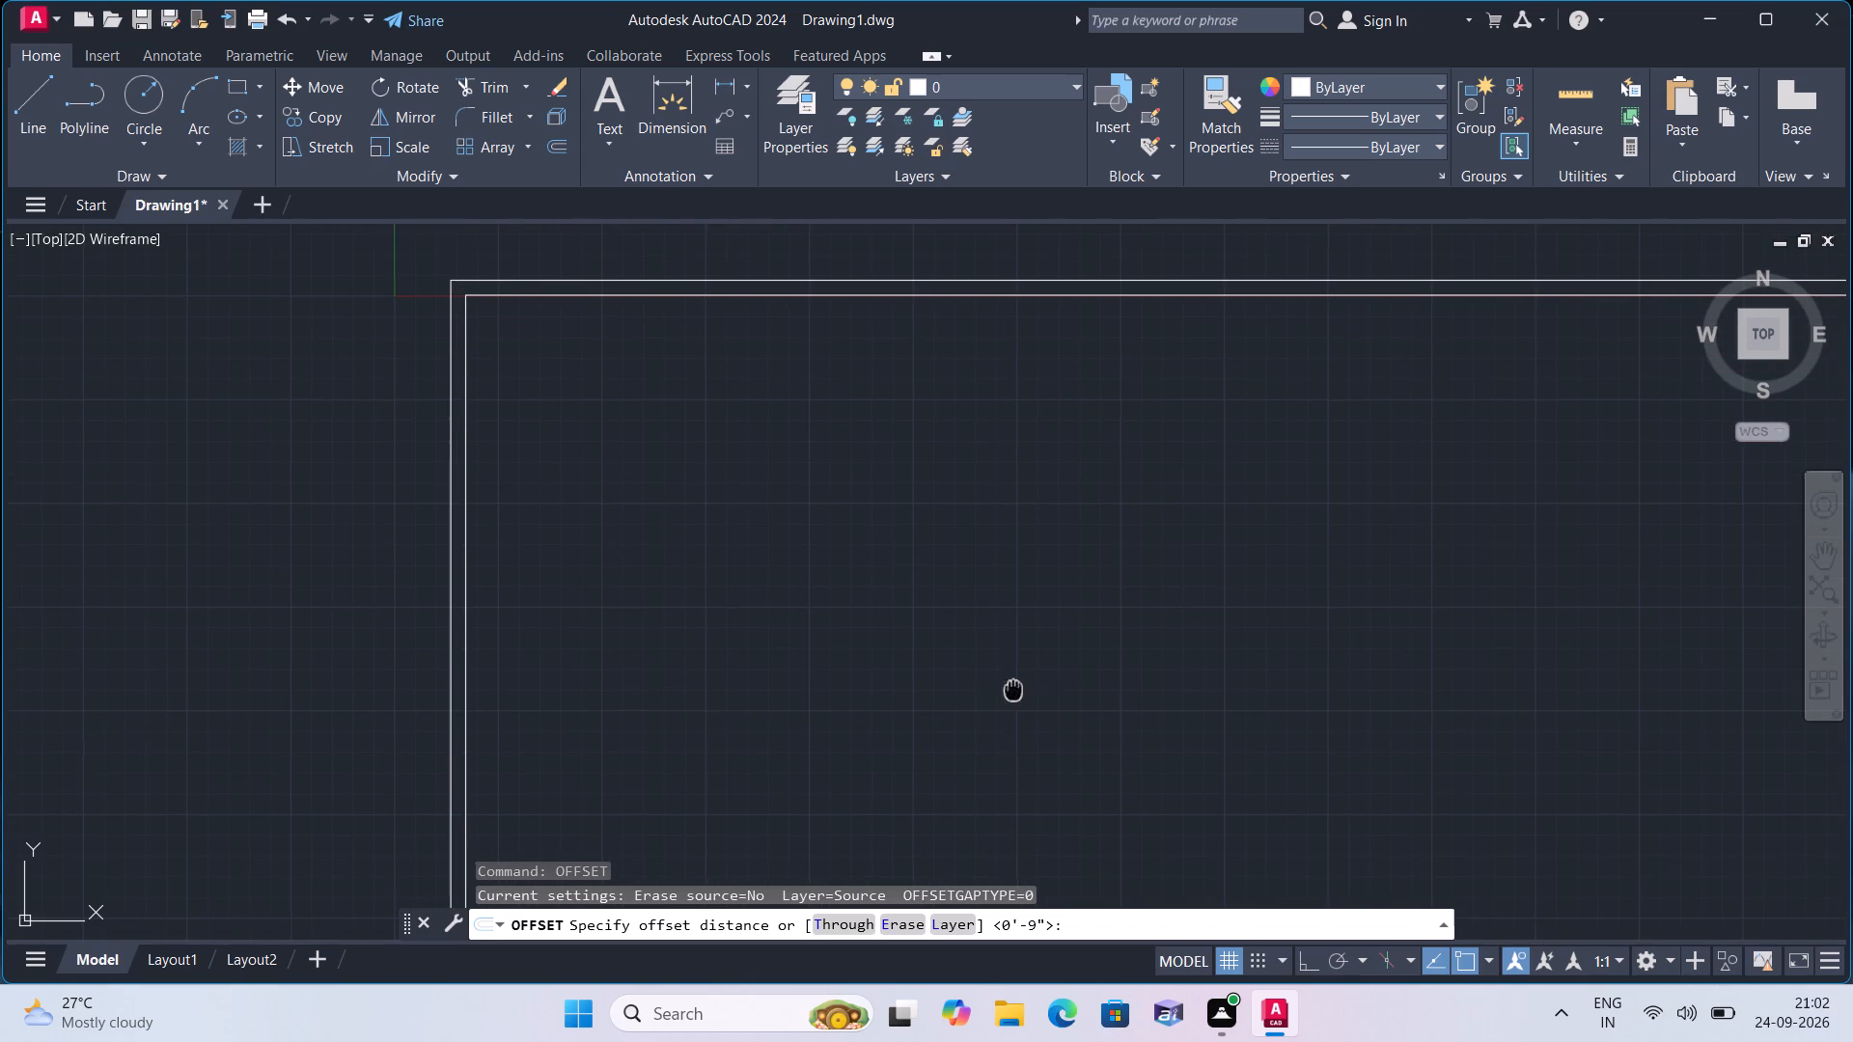
{"action": "middle_click_drag", "start_coordinate": [1011, 689], "coordinate": [971, 626]}
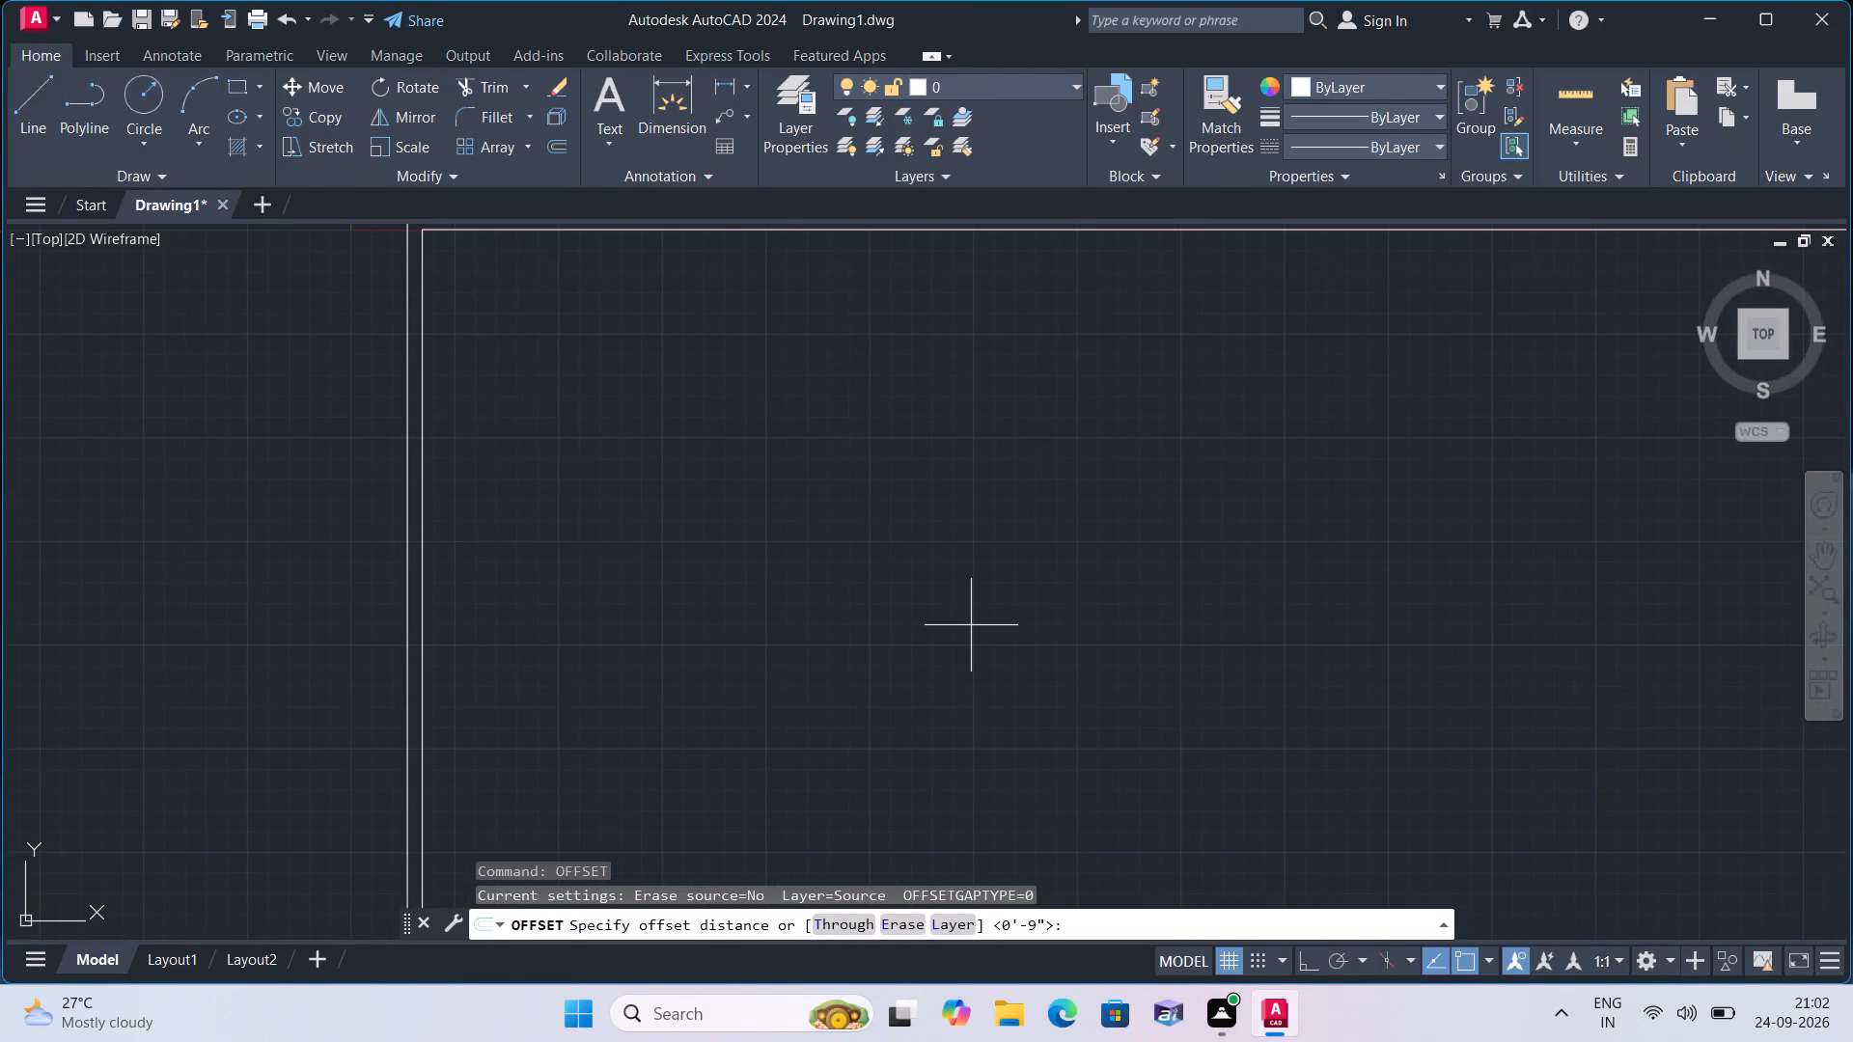
{"action": "middle_click_drag", "start_coordinate": [973, 653], "coordinate": [878, 651]}
{"action": "scroll", "coordinate": [951, 652], "scroll_direction": "down", "scroll_amount": 1}
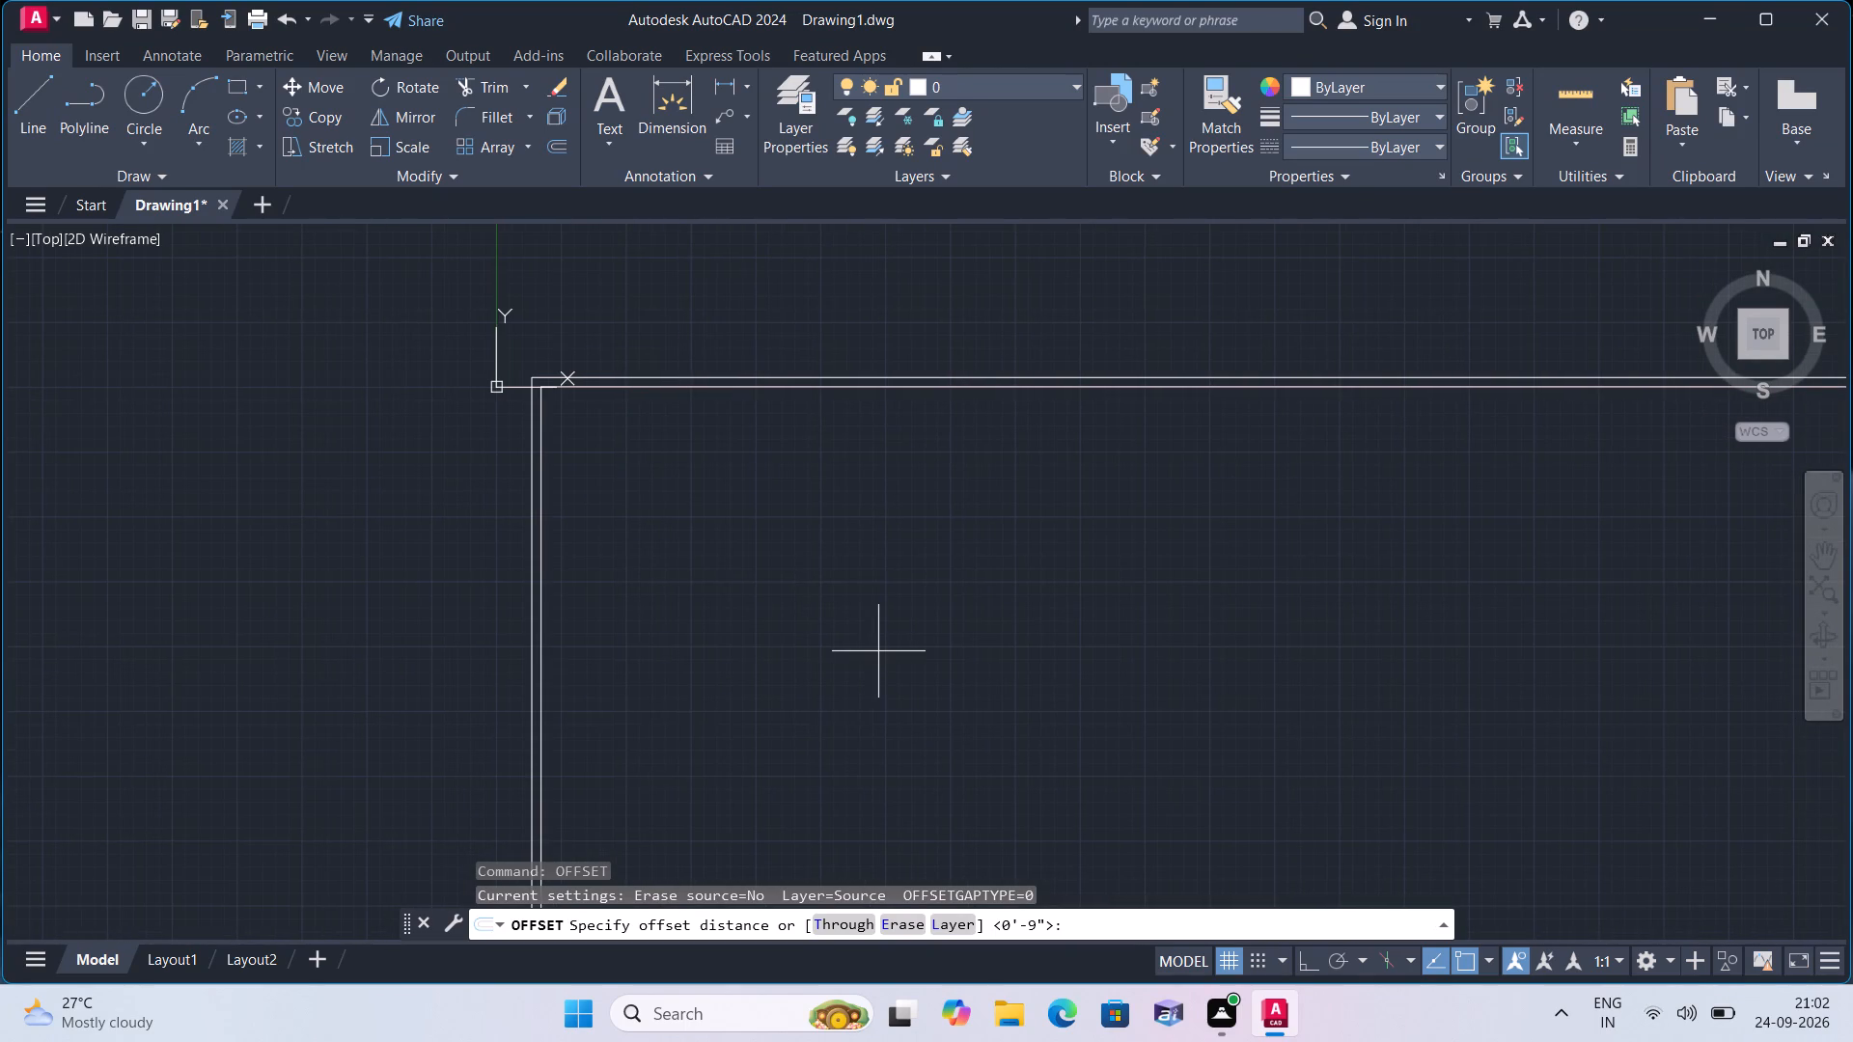
{"action": "scroll", "coordinate": [910, 675], "scroll_direction": "up", "scroll_amount": 1}
{"action": "middle_click_drag", "start_coordinate": [910, 674], "coordinate": [859, 634]}
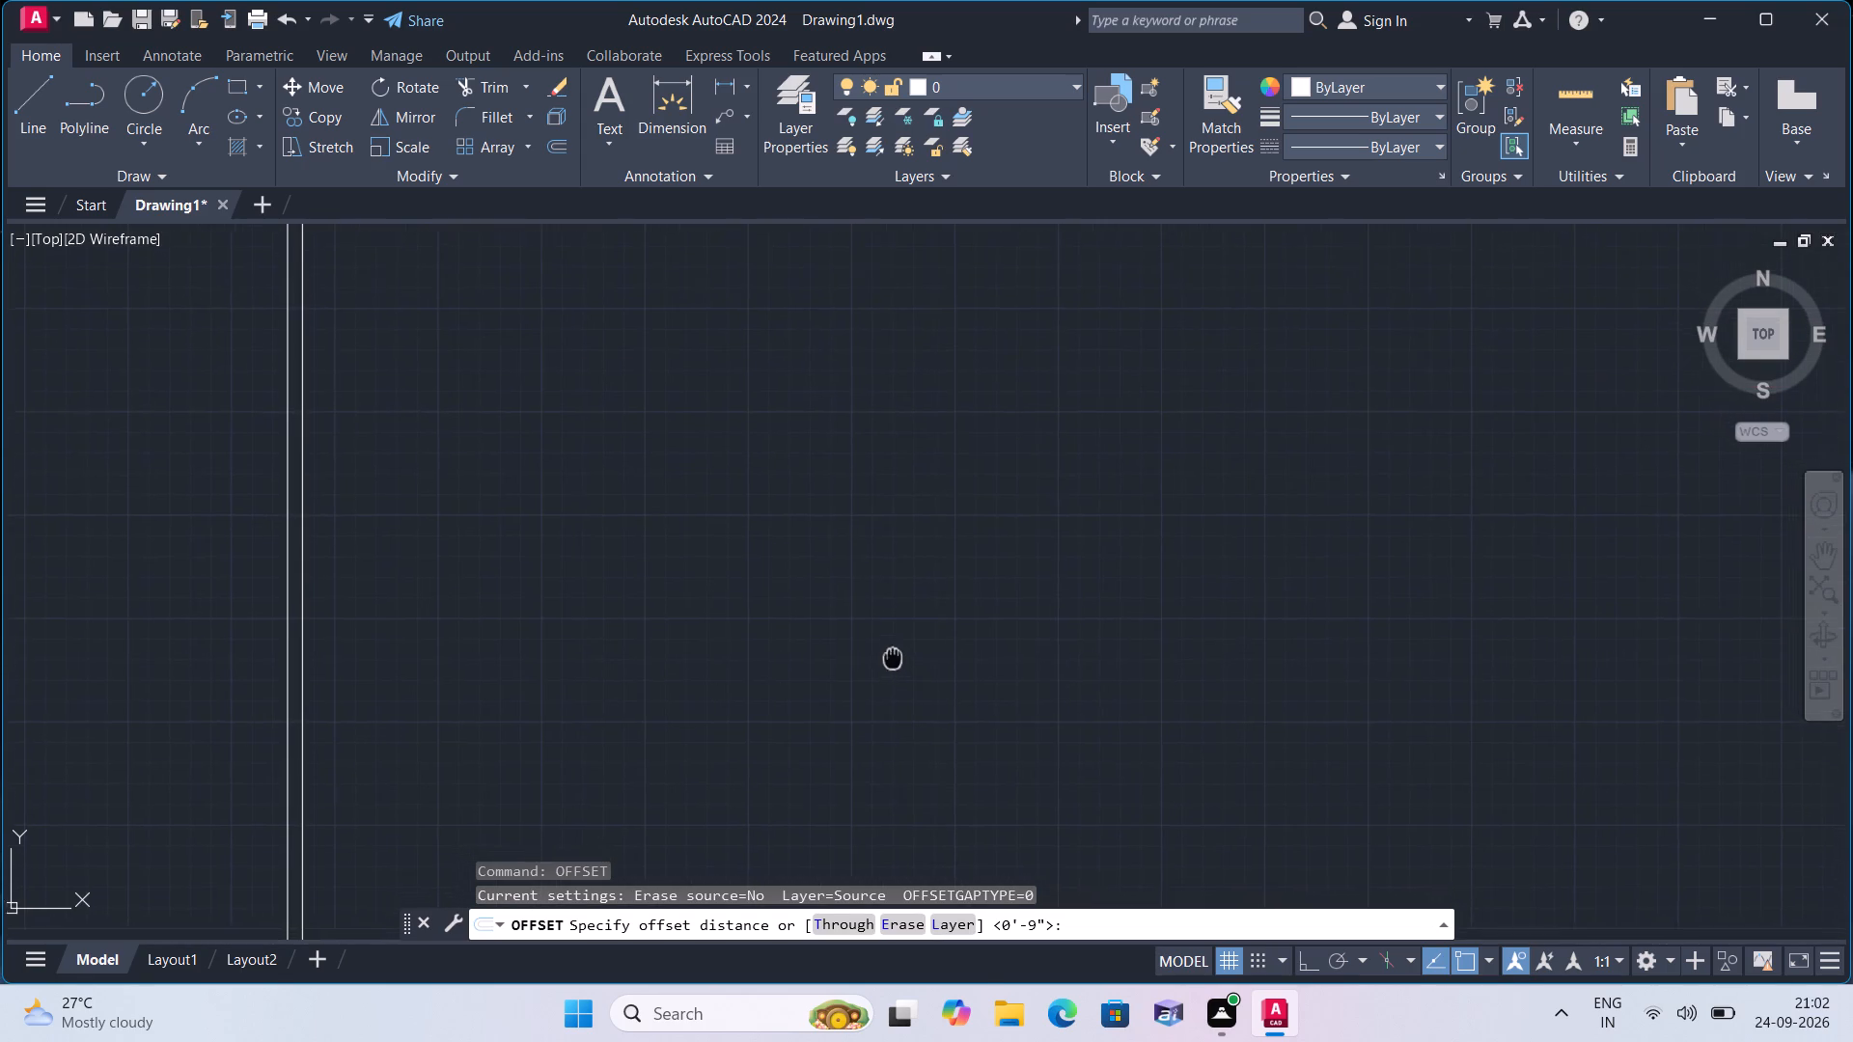
{"action": "middle_click_drag", "start_coordinate": [859, 634], "coordinate": [859, 633]}
{"action": "scroll", "coordinate": [855, 628], "scroll_direction": "down", "scroll_amount": 1}
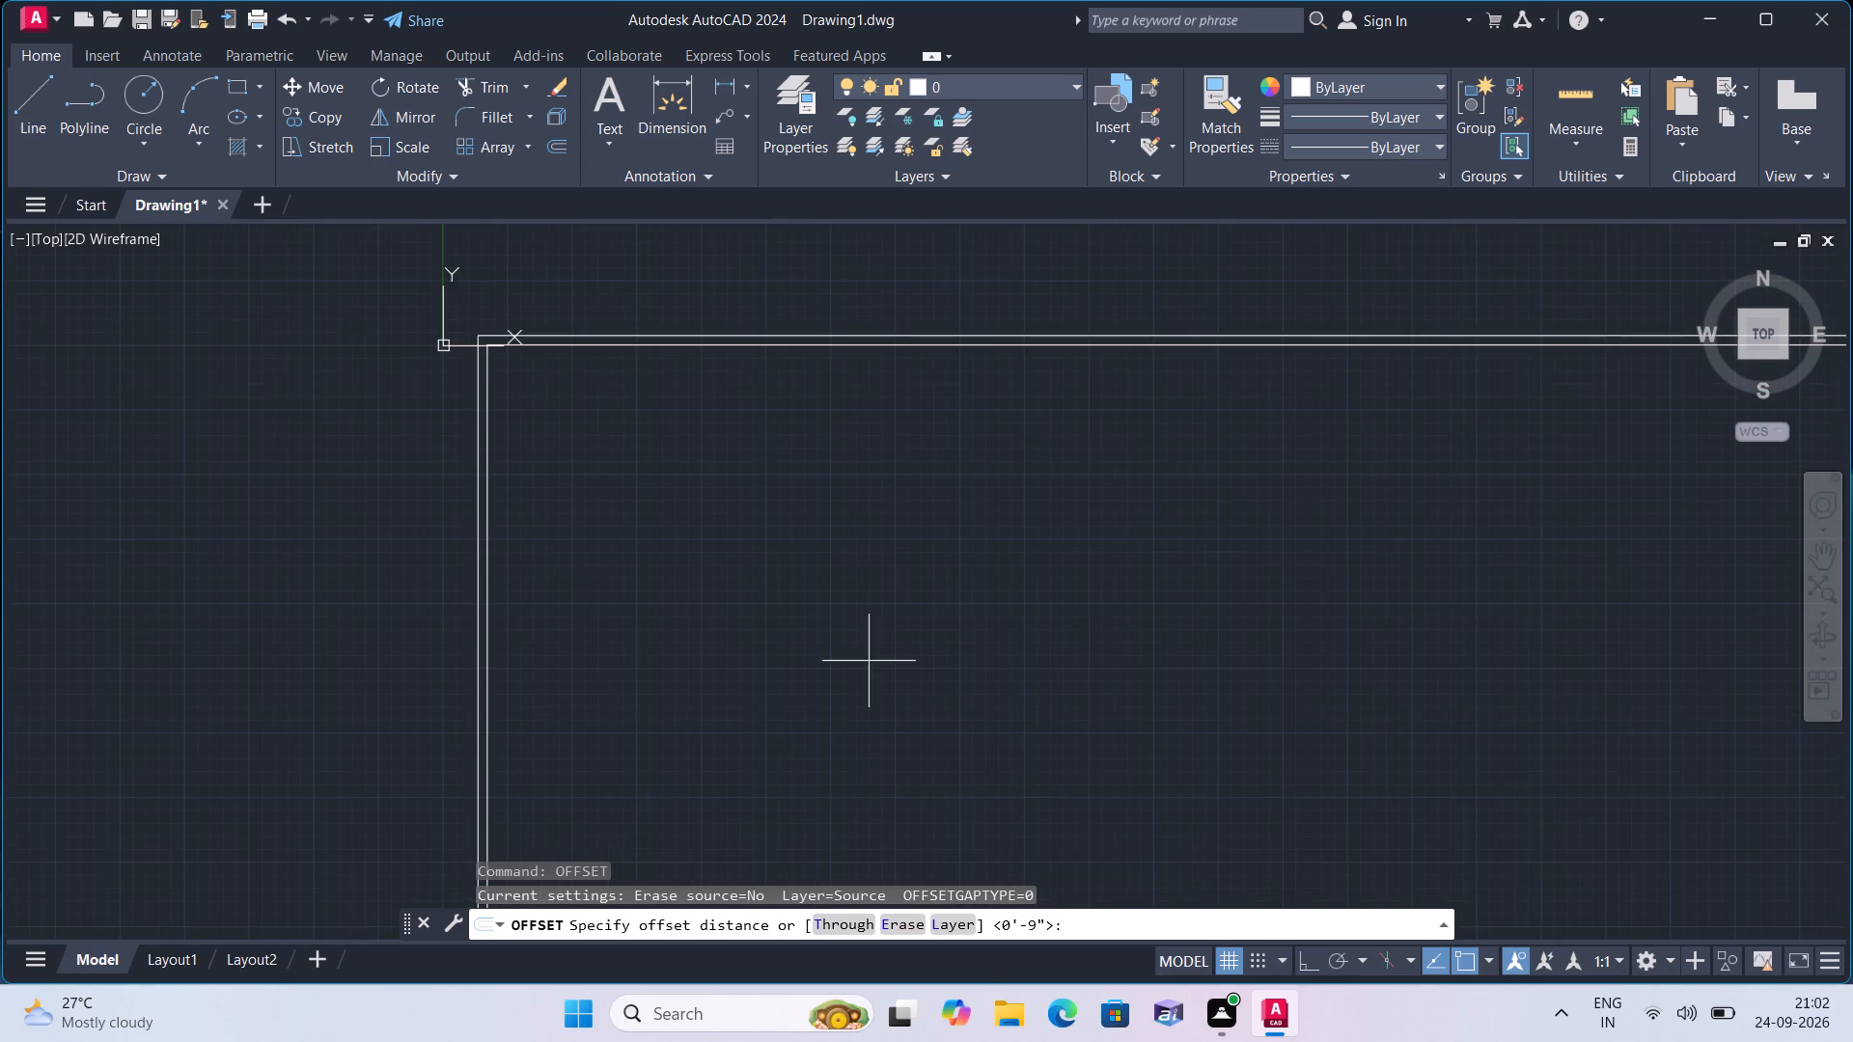
{"action": "middle_click_drag", "start_coordinate": [933, 693], "coordinate": [821, 587]}
{"action": "scroll", "coordinate": [768, 574], "scroll_direction": "down", "scroll_amount": 1}
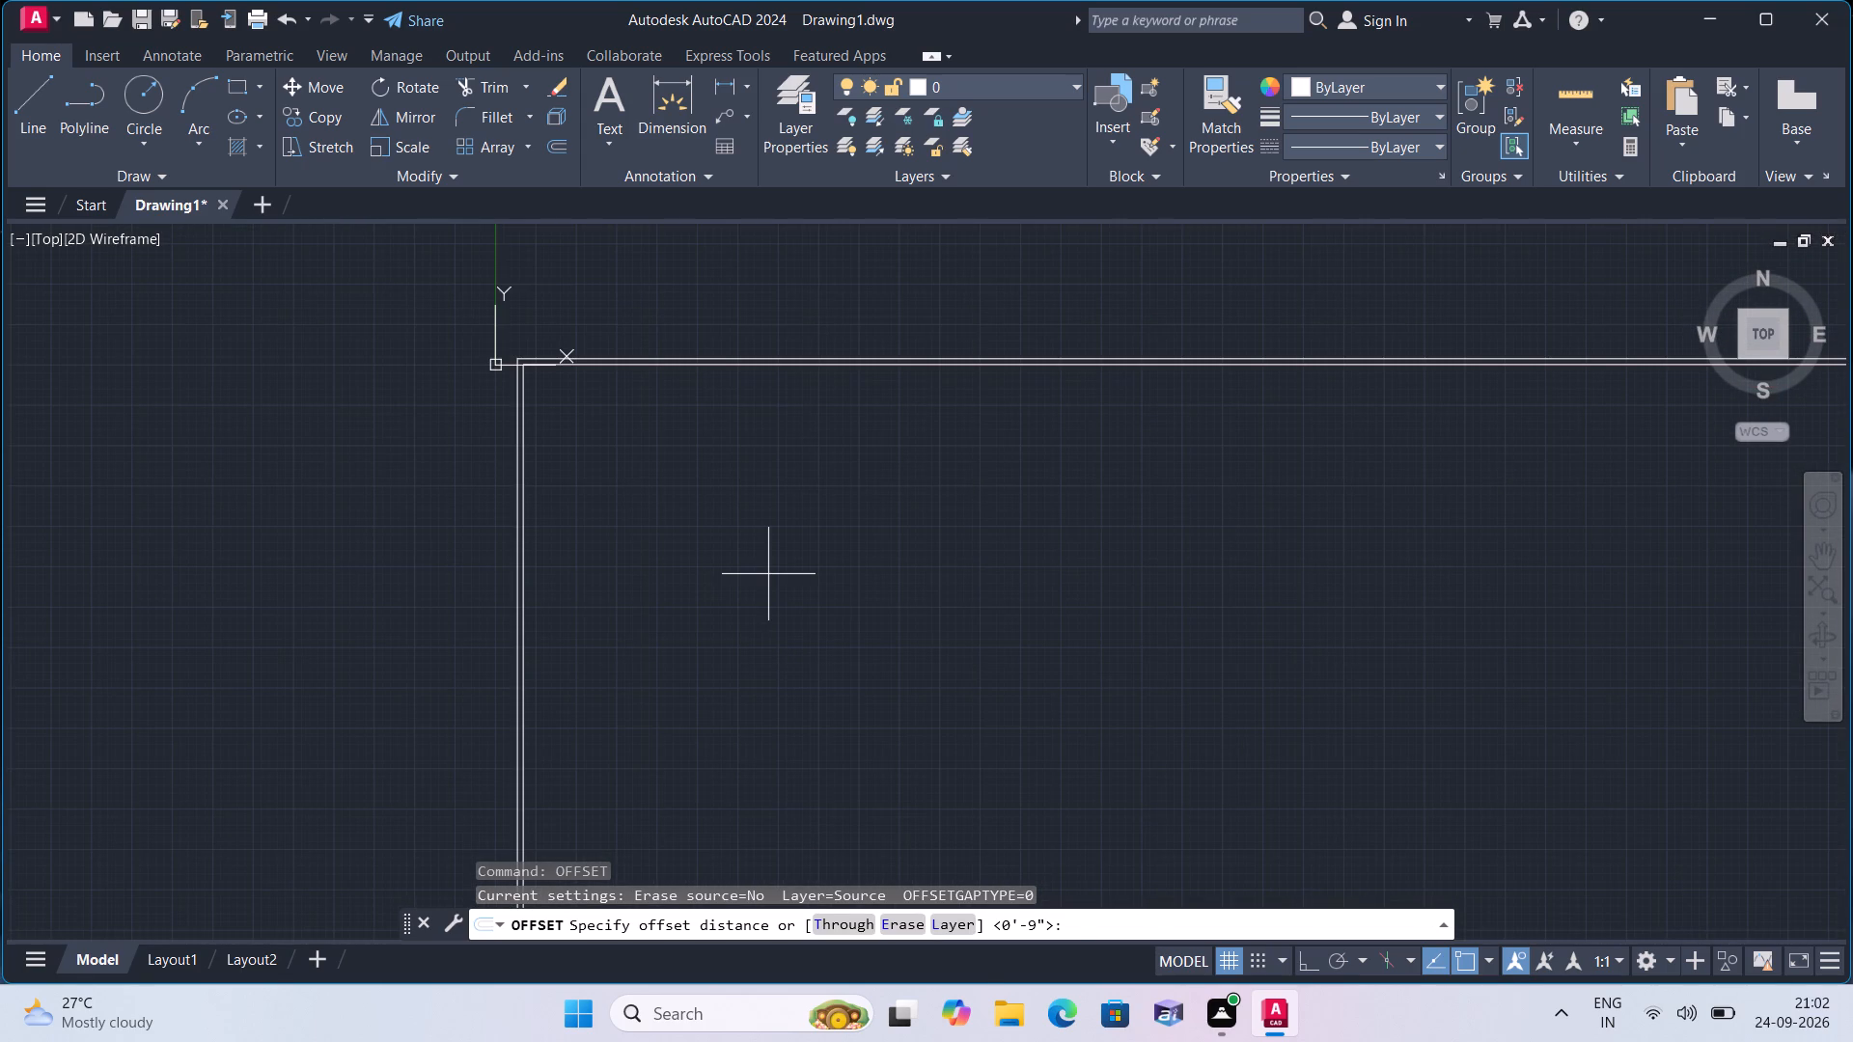
{"action": "type", "text": "10'"}
{"action": "key", "text": "space"}
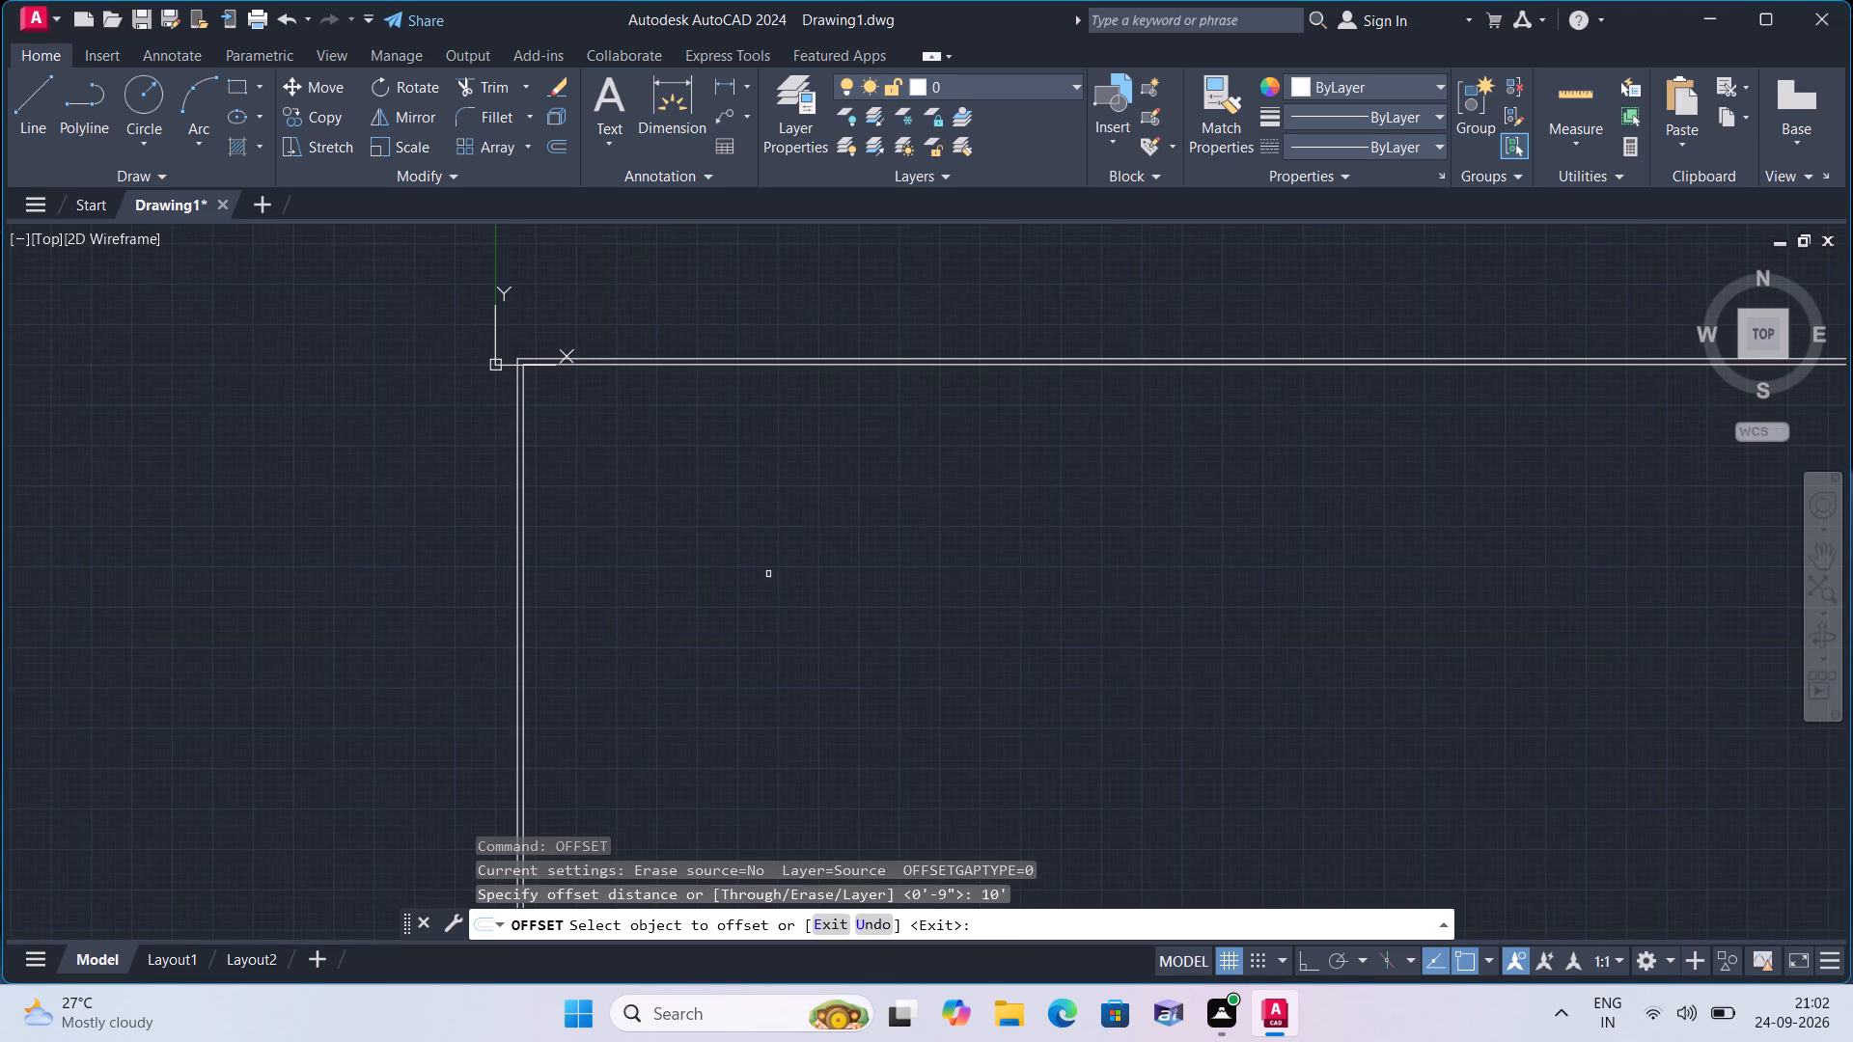
{"action": "left_click", "coordinate": [523, 498]}
{"action": "left_click", "coordinate": [723, 557]}
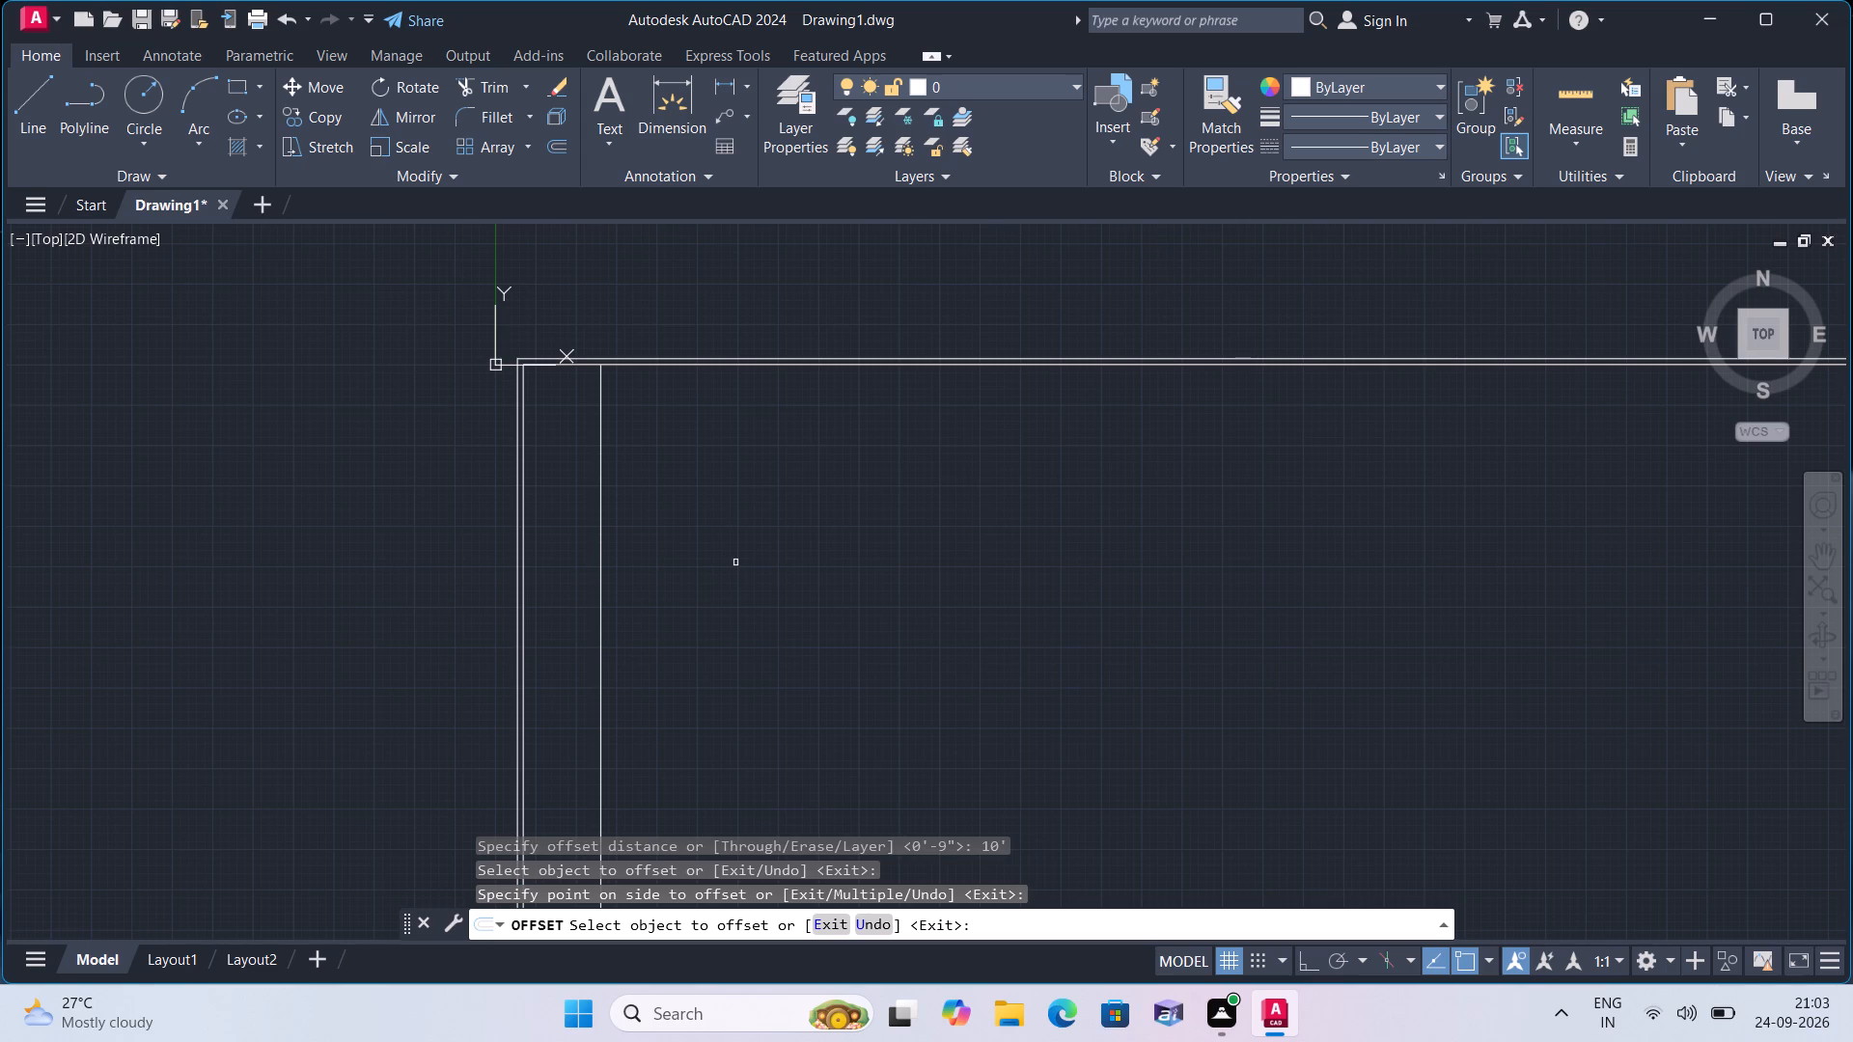
Offset the new vertical partition line 4.5" to the right to give the inner wall its thickness.
{"action": "key", "text": "space"}
{"action": "key", "text": "space"}
{"action": "type", "text": "4.5\""}
{"action": "key", "text": "space"}
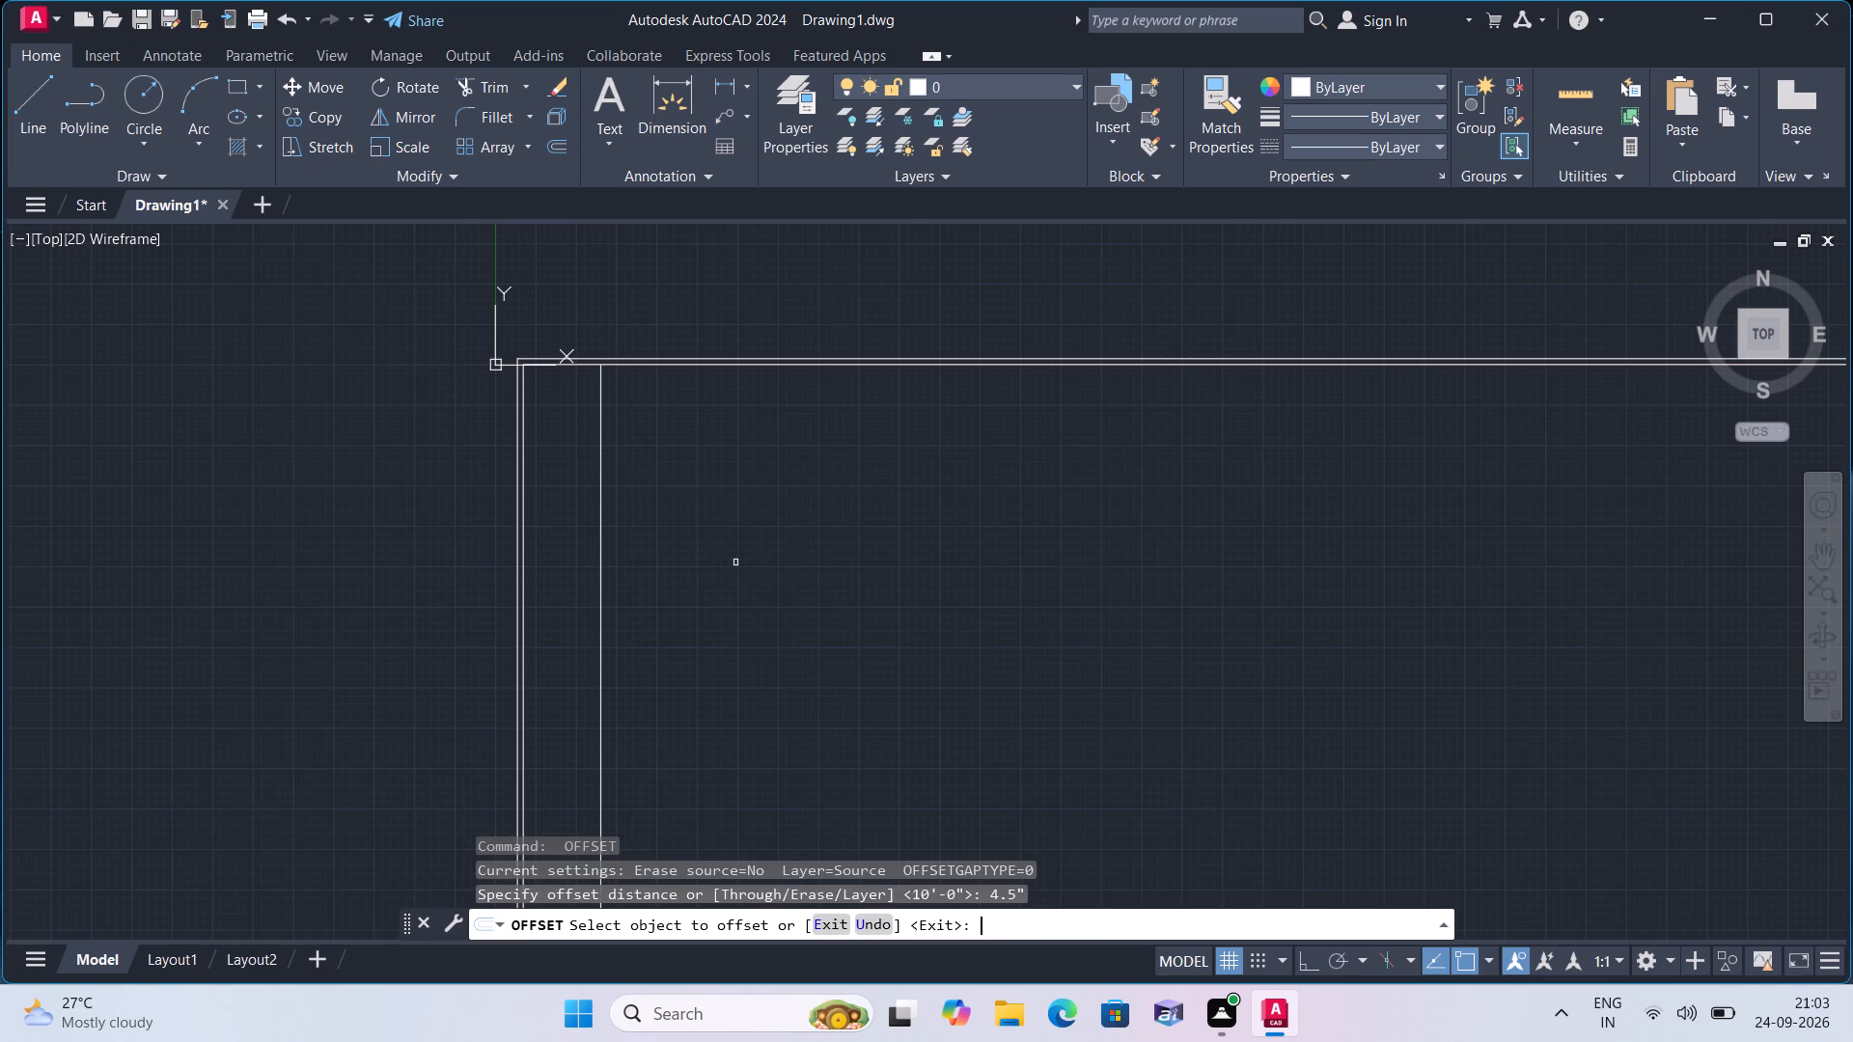
{"action": "left_click", "coordinate": [596, 541]}
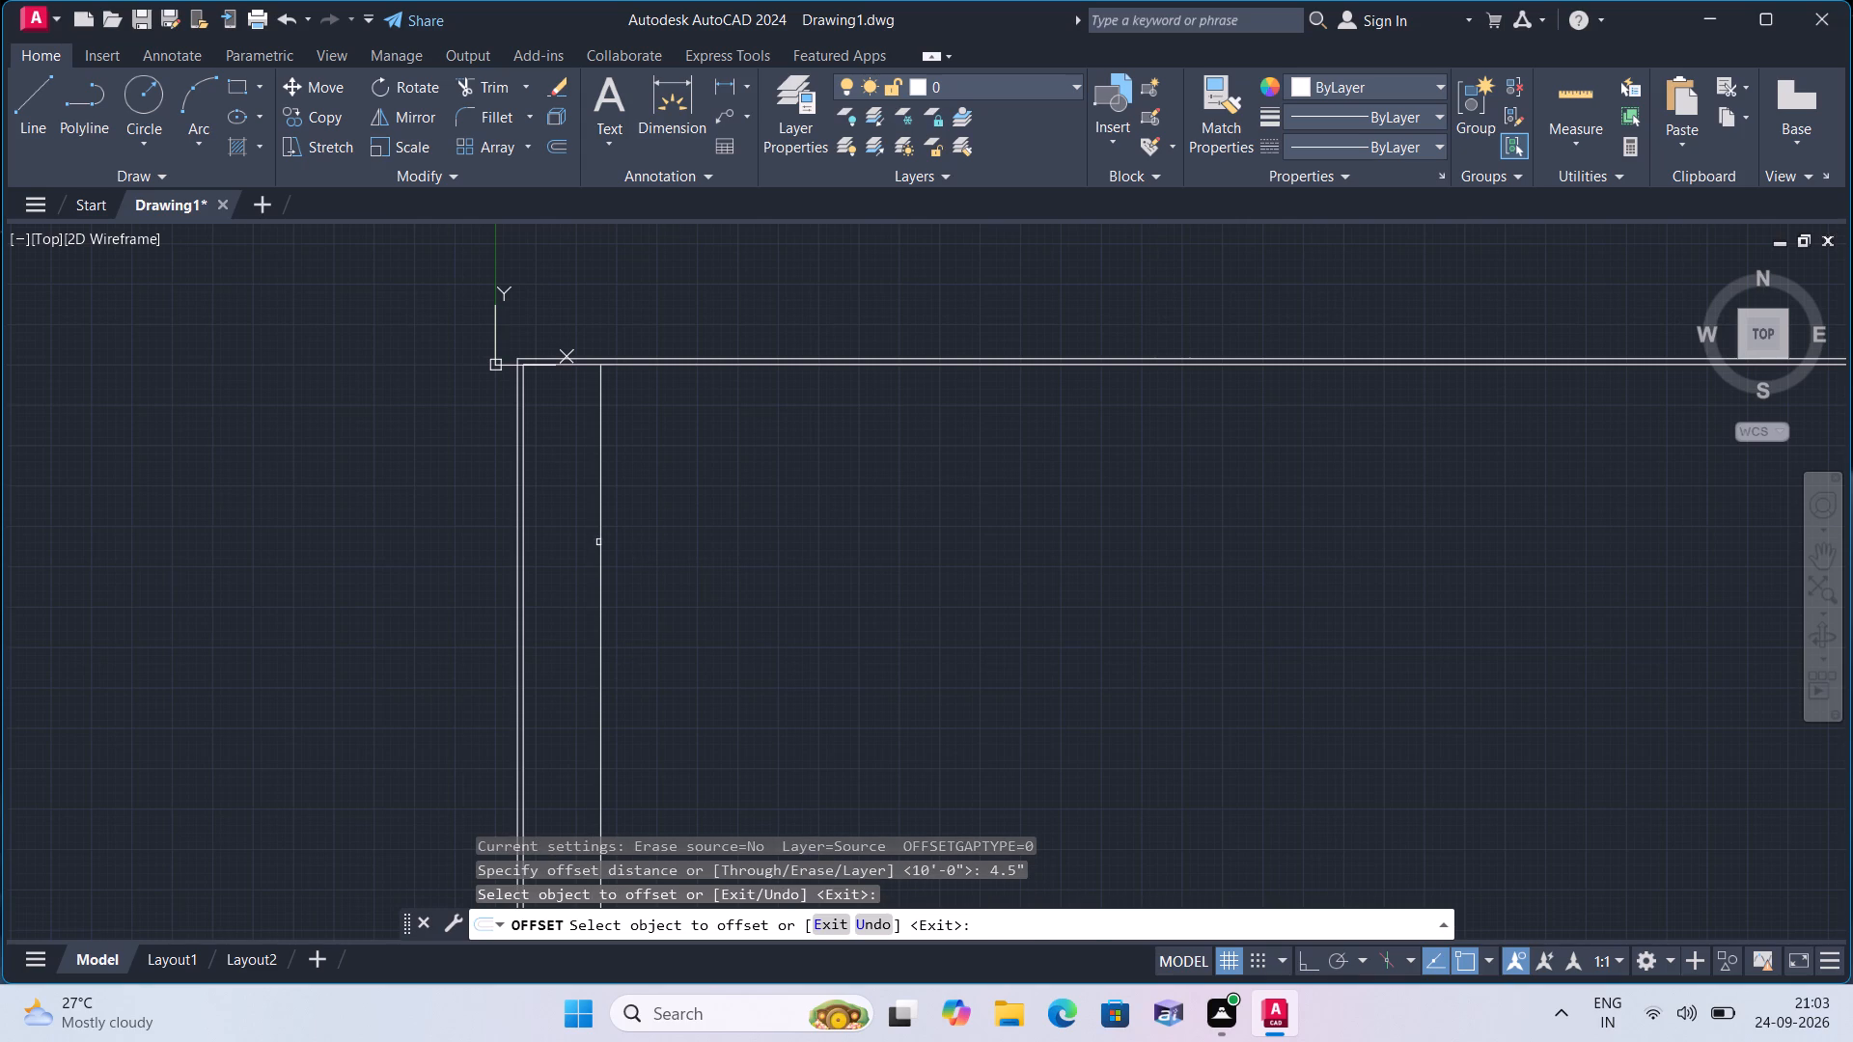
{"action": "left_click", "coordinate": [600, 544]}
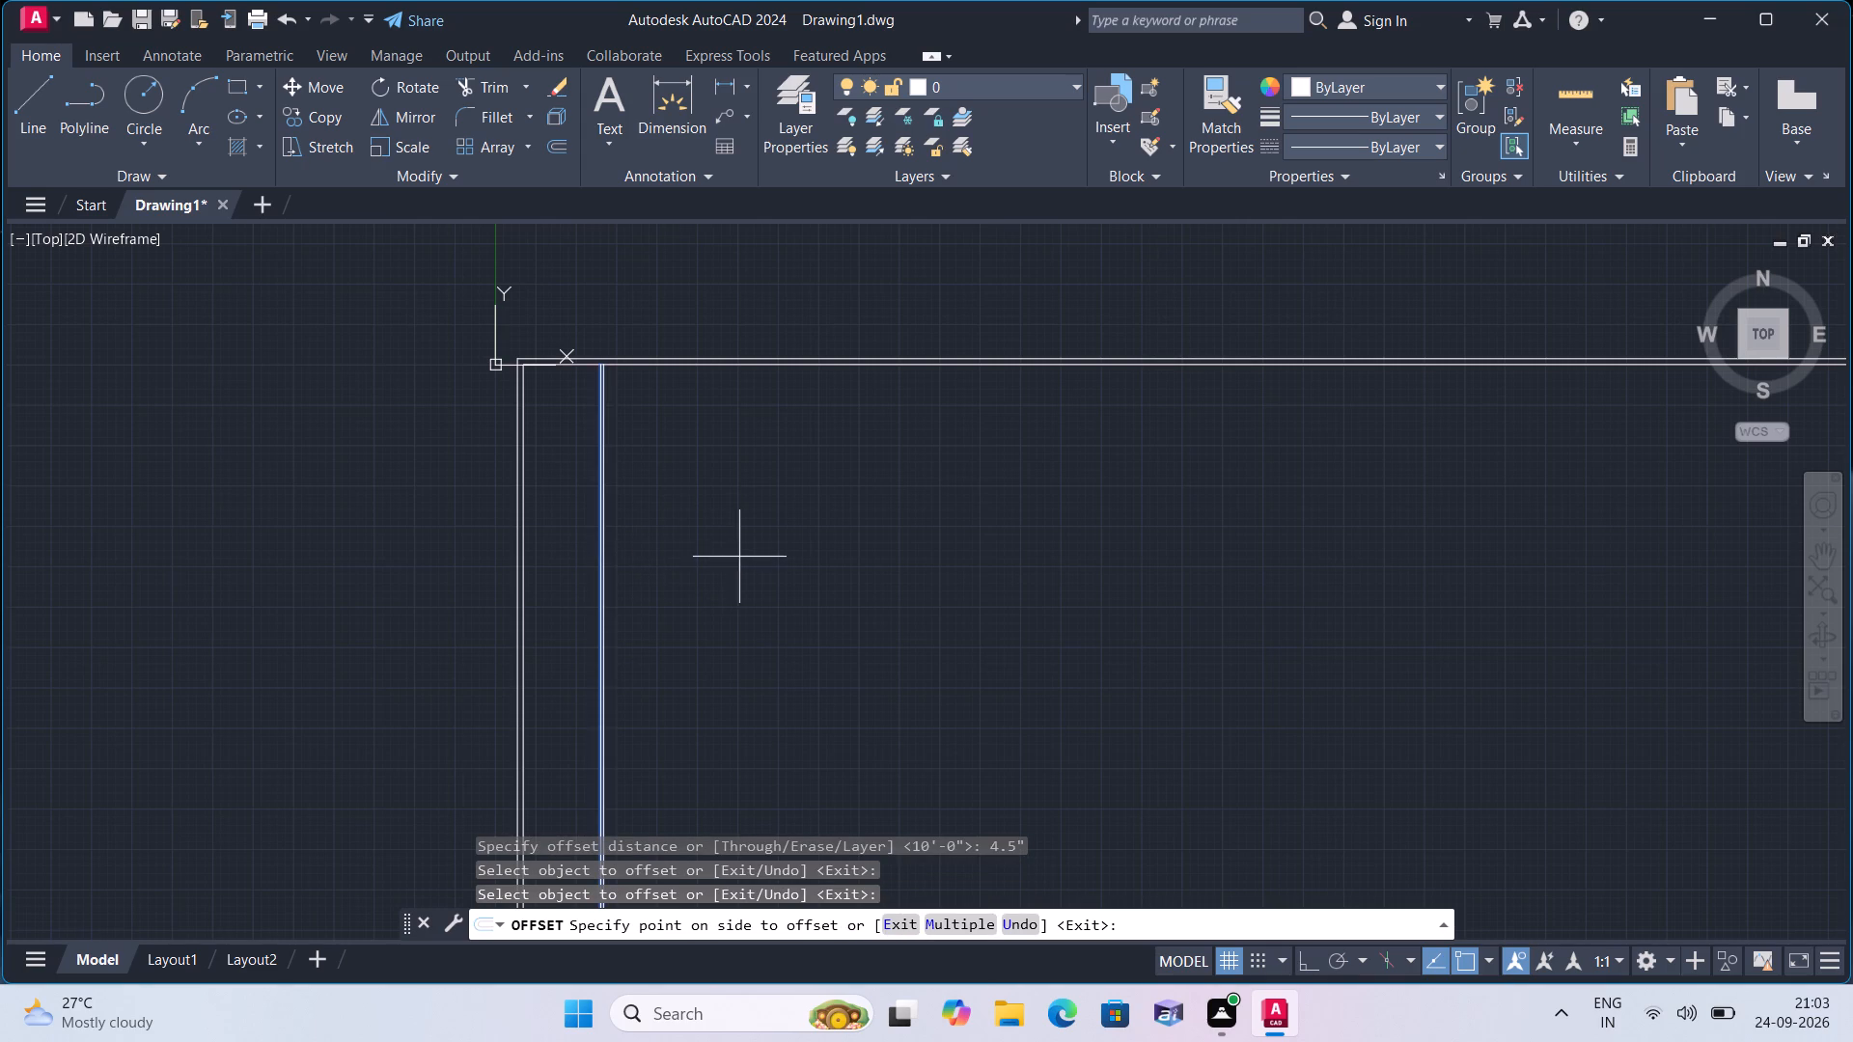
{"action": "left_click", "coordinate": [740, 556]}
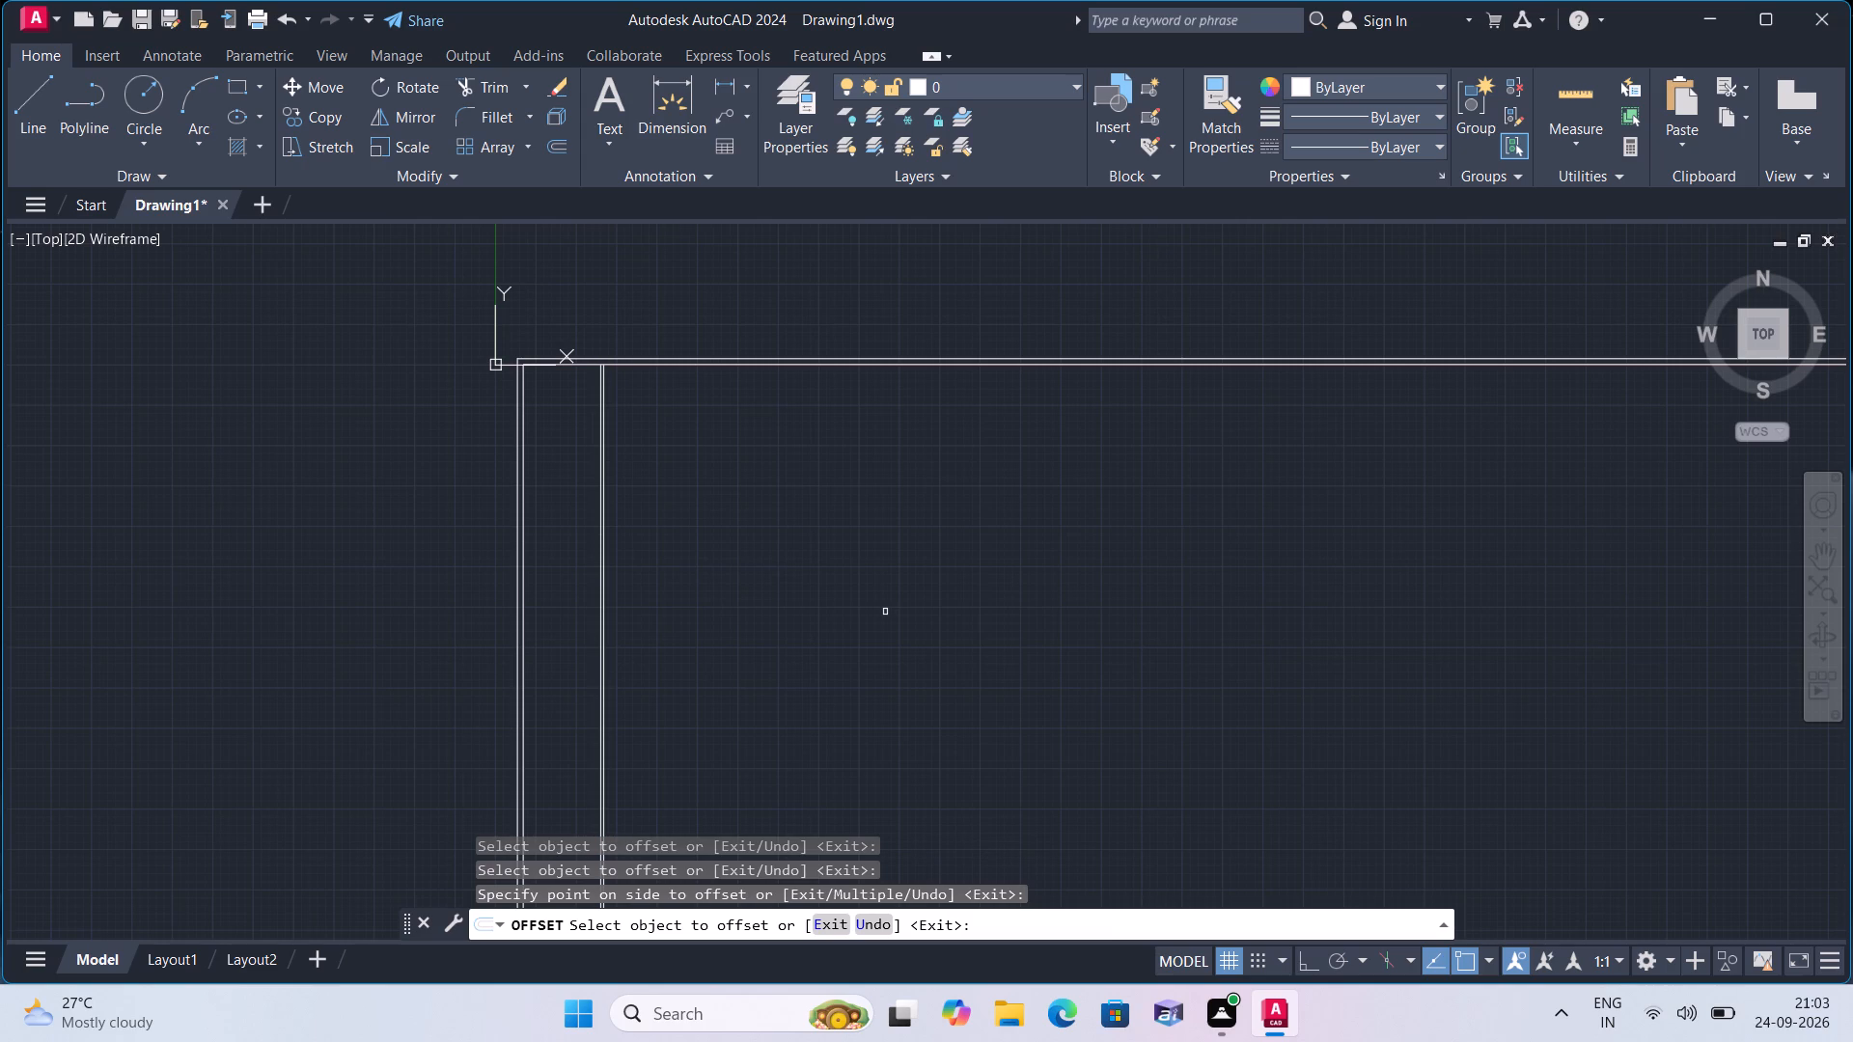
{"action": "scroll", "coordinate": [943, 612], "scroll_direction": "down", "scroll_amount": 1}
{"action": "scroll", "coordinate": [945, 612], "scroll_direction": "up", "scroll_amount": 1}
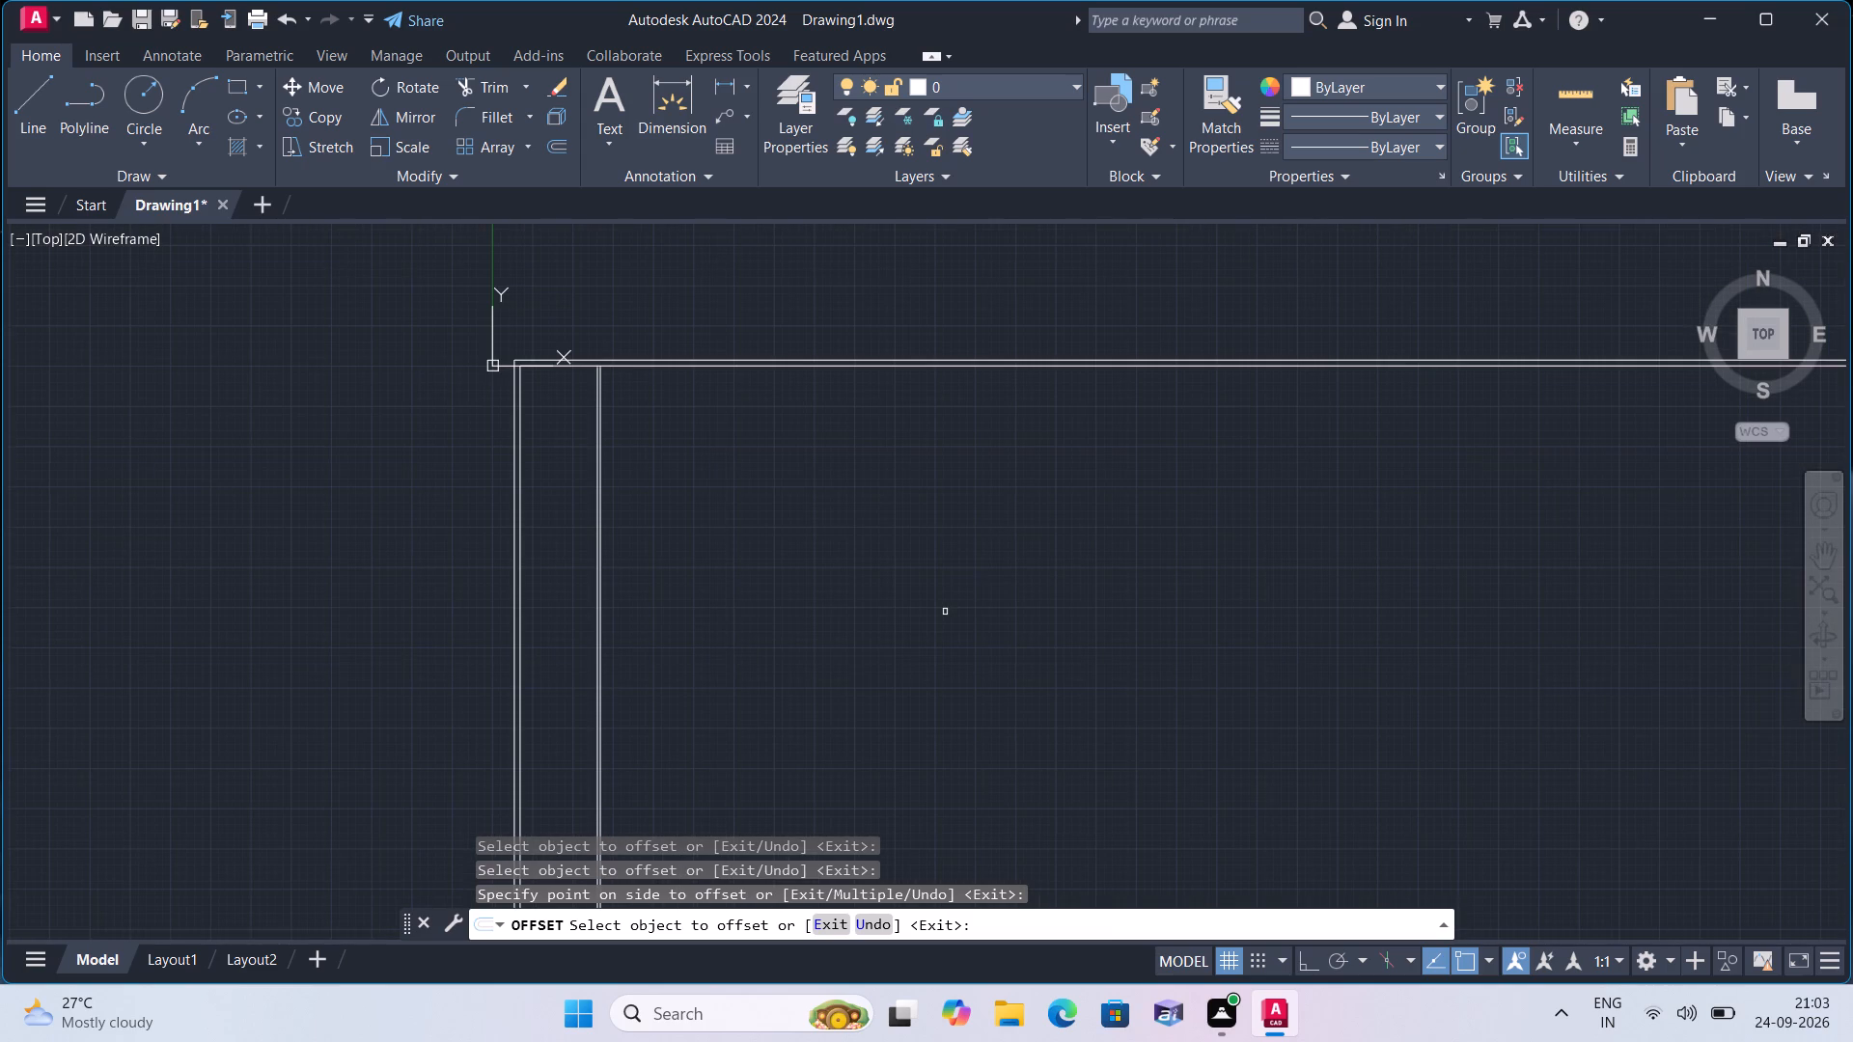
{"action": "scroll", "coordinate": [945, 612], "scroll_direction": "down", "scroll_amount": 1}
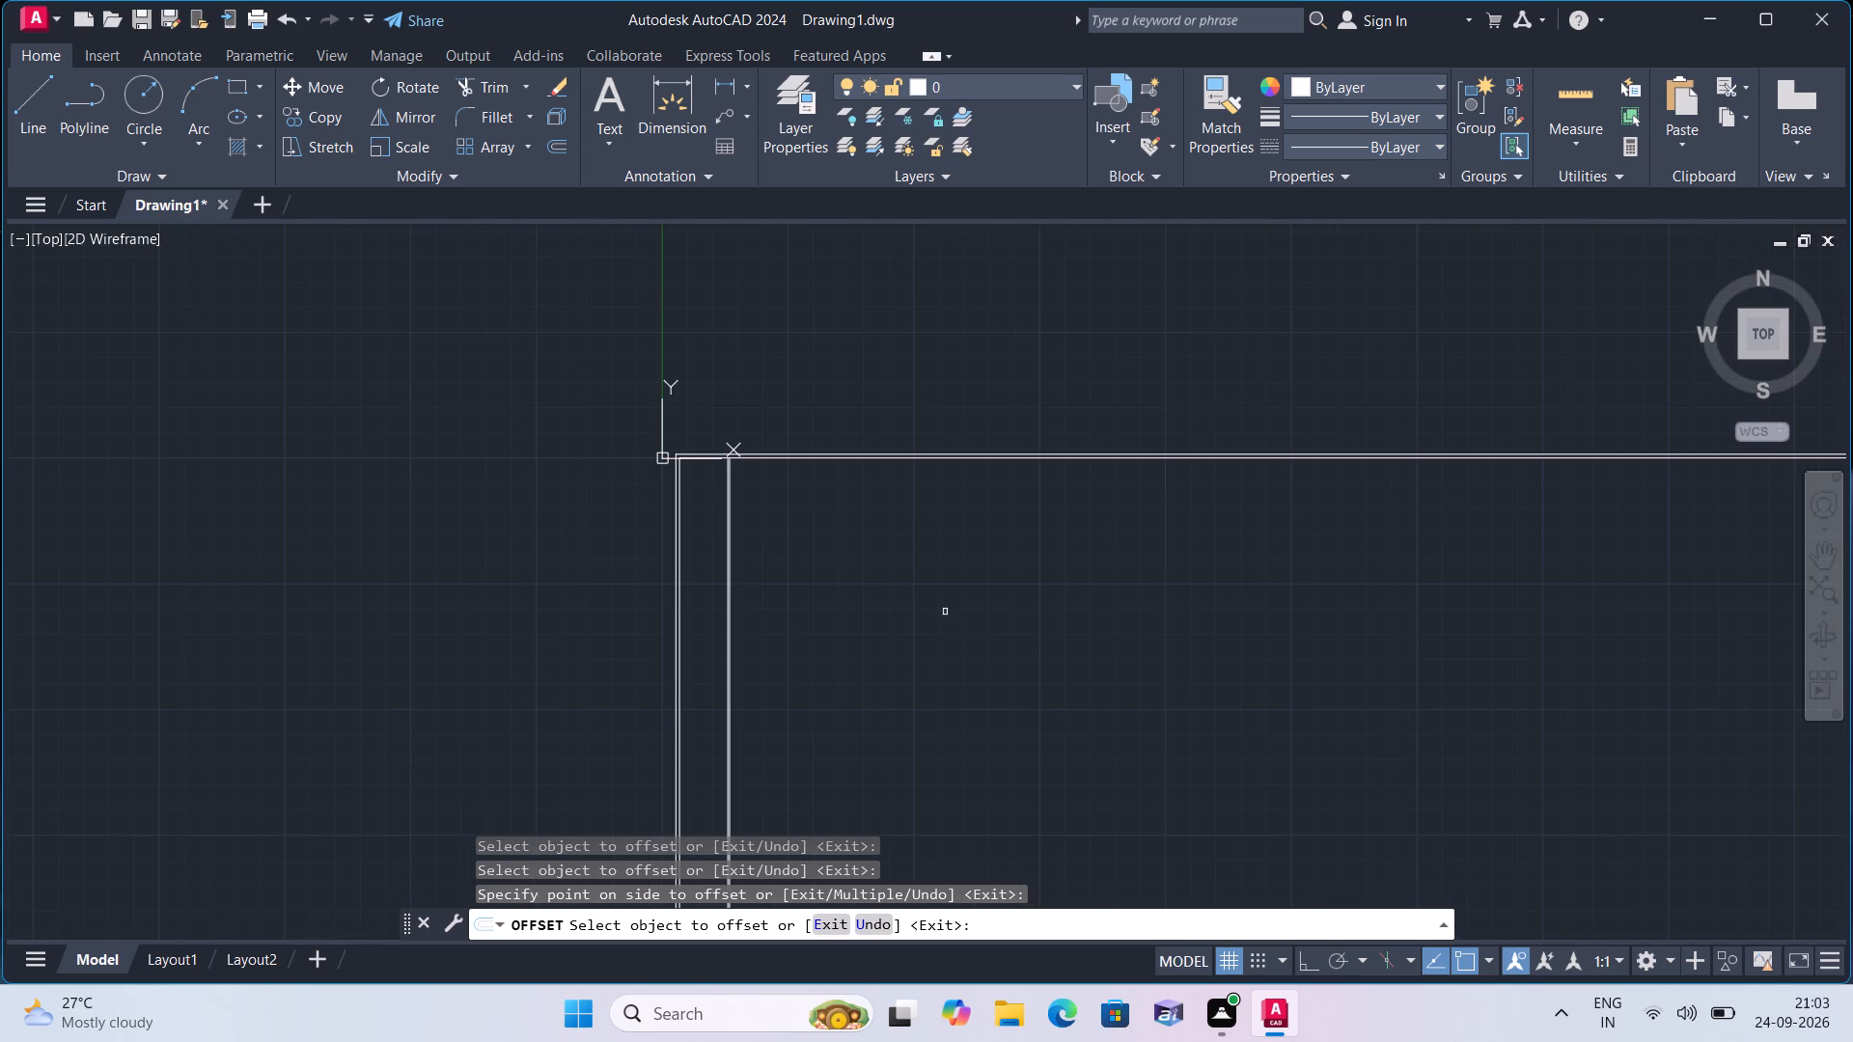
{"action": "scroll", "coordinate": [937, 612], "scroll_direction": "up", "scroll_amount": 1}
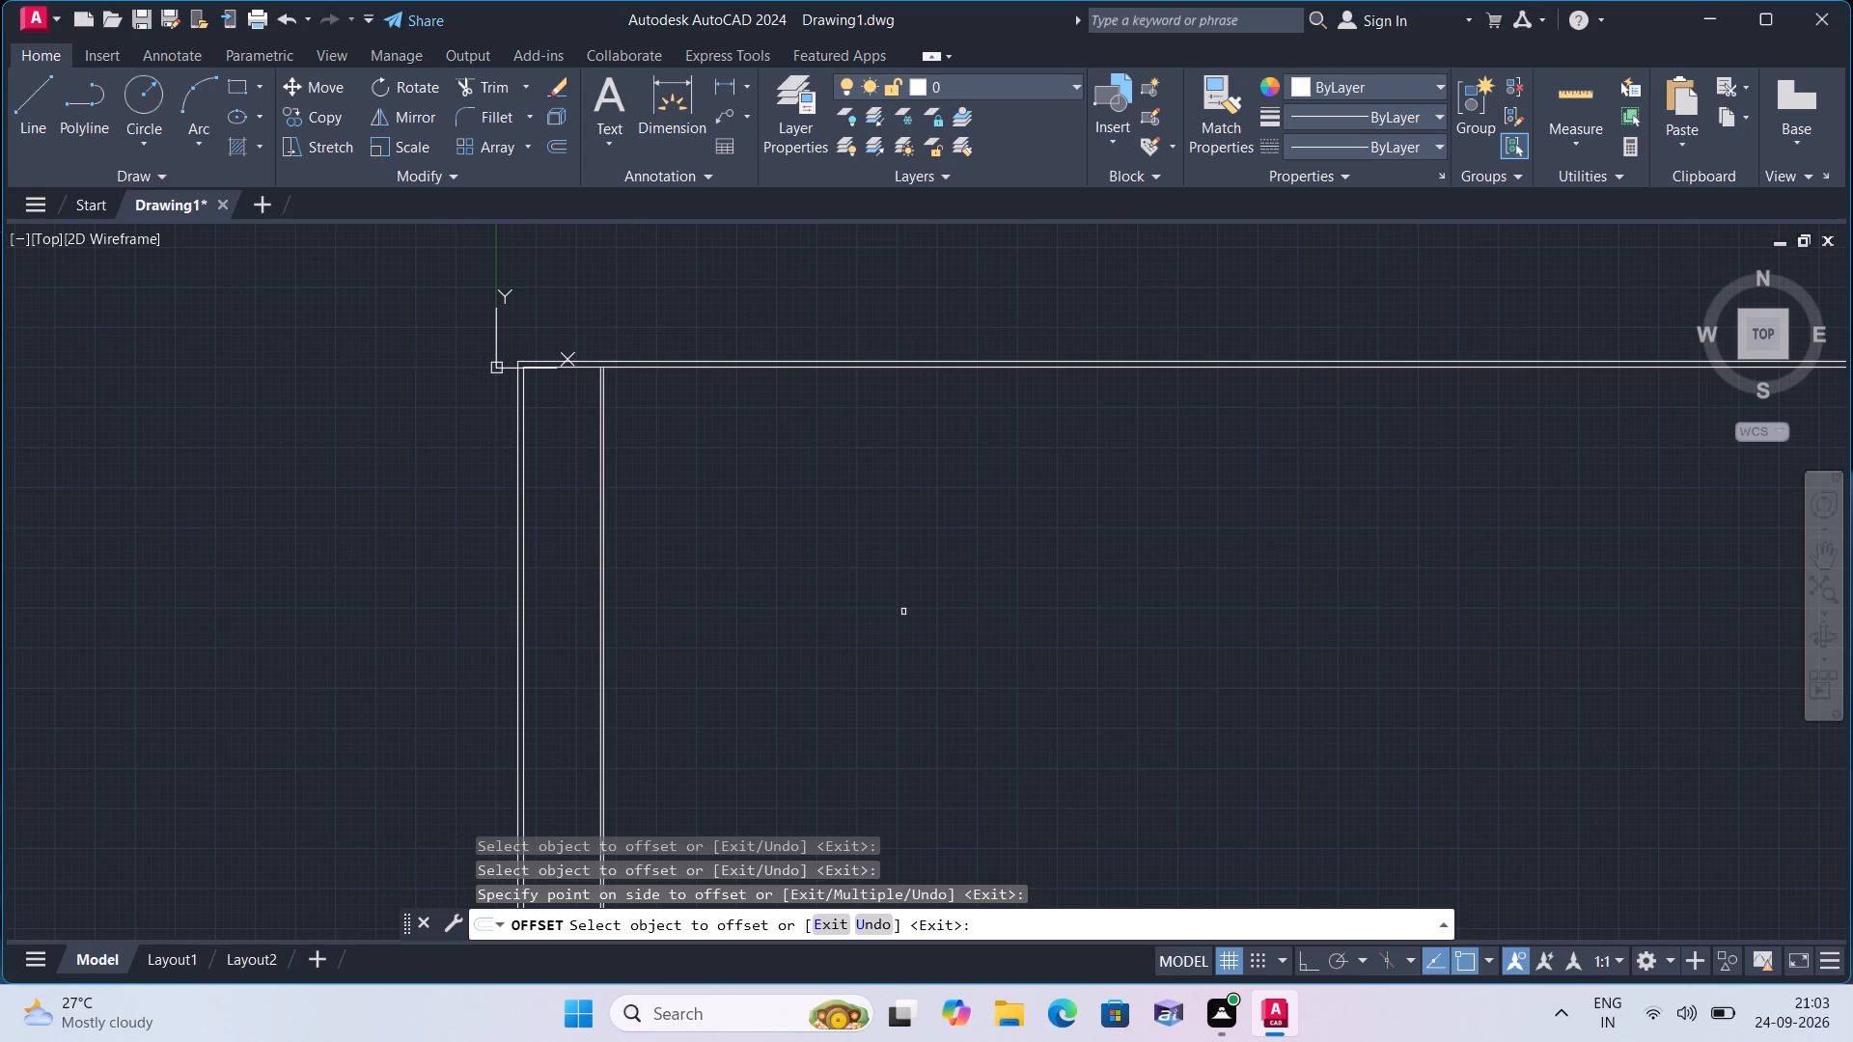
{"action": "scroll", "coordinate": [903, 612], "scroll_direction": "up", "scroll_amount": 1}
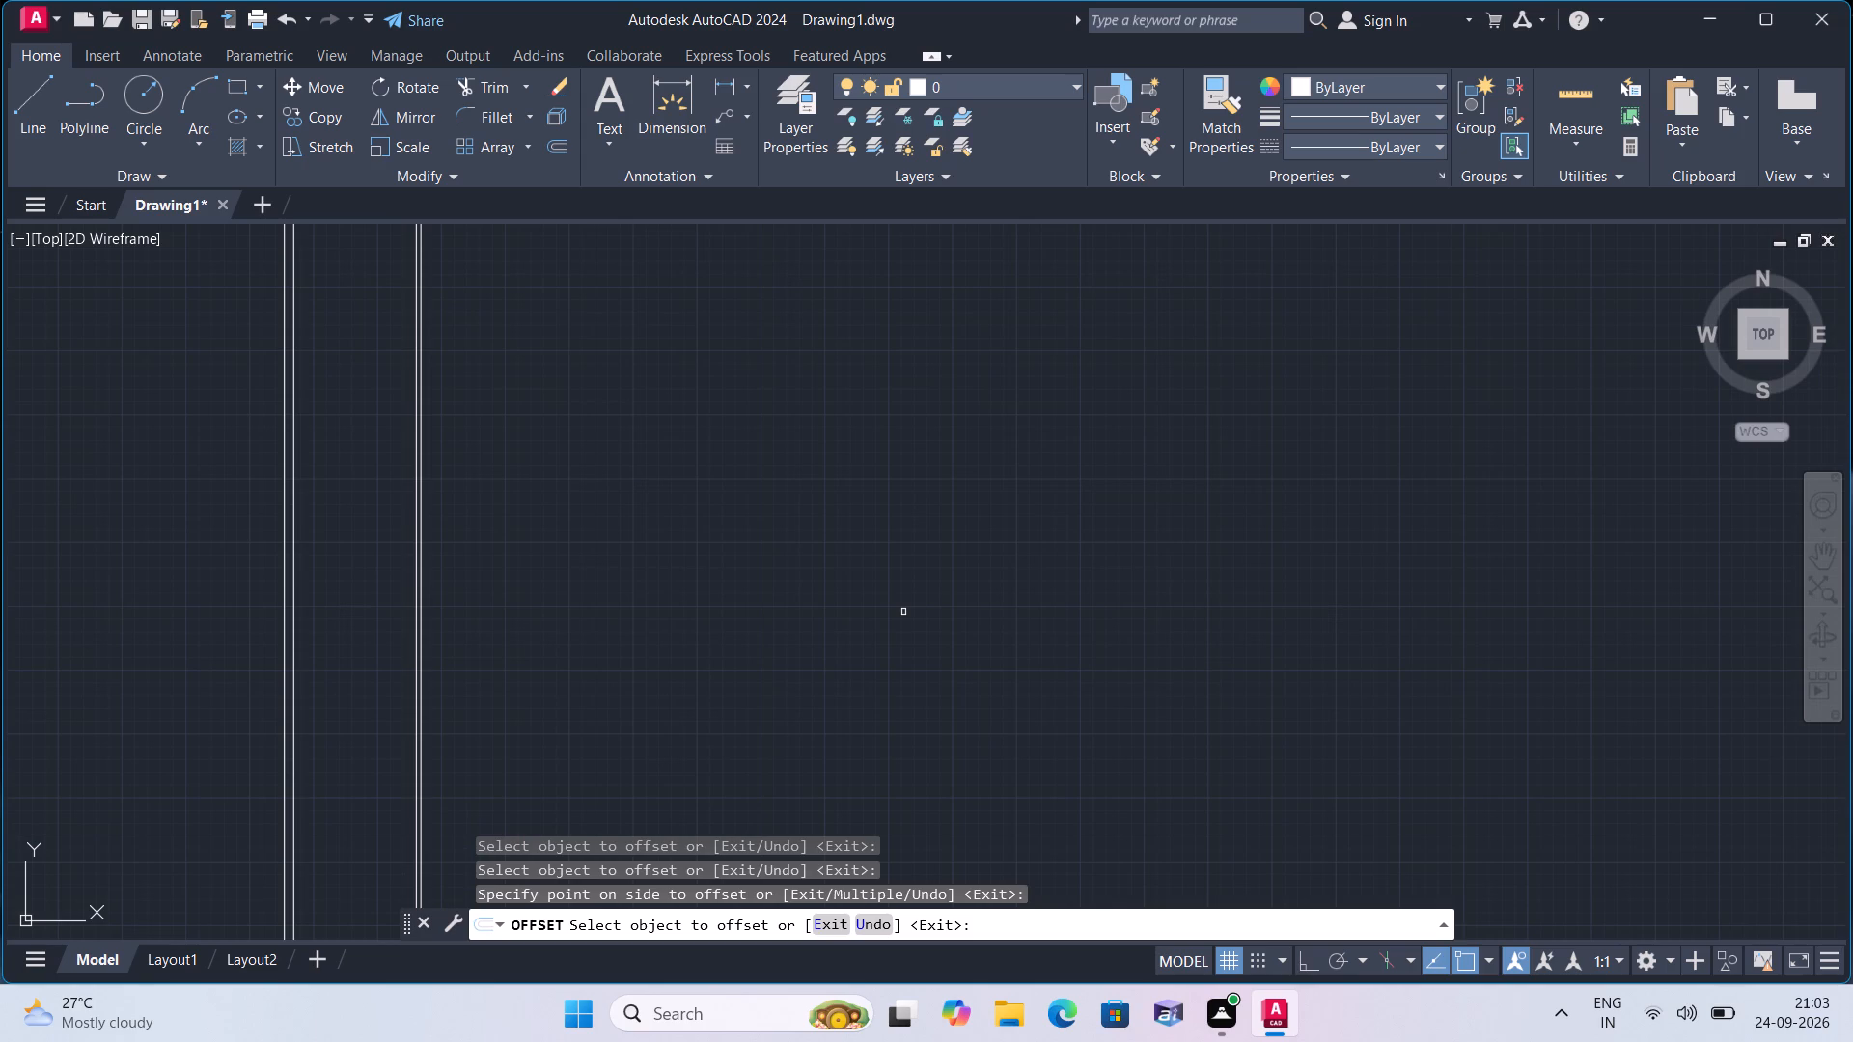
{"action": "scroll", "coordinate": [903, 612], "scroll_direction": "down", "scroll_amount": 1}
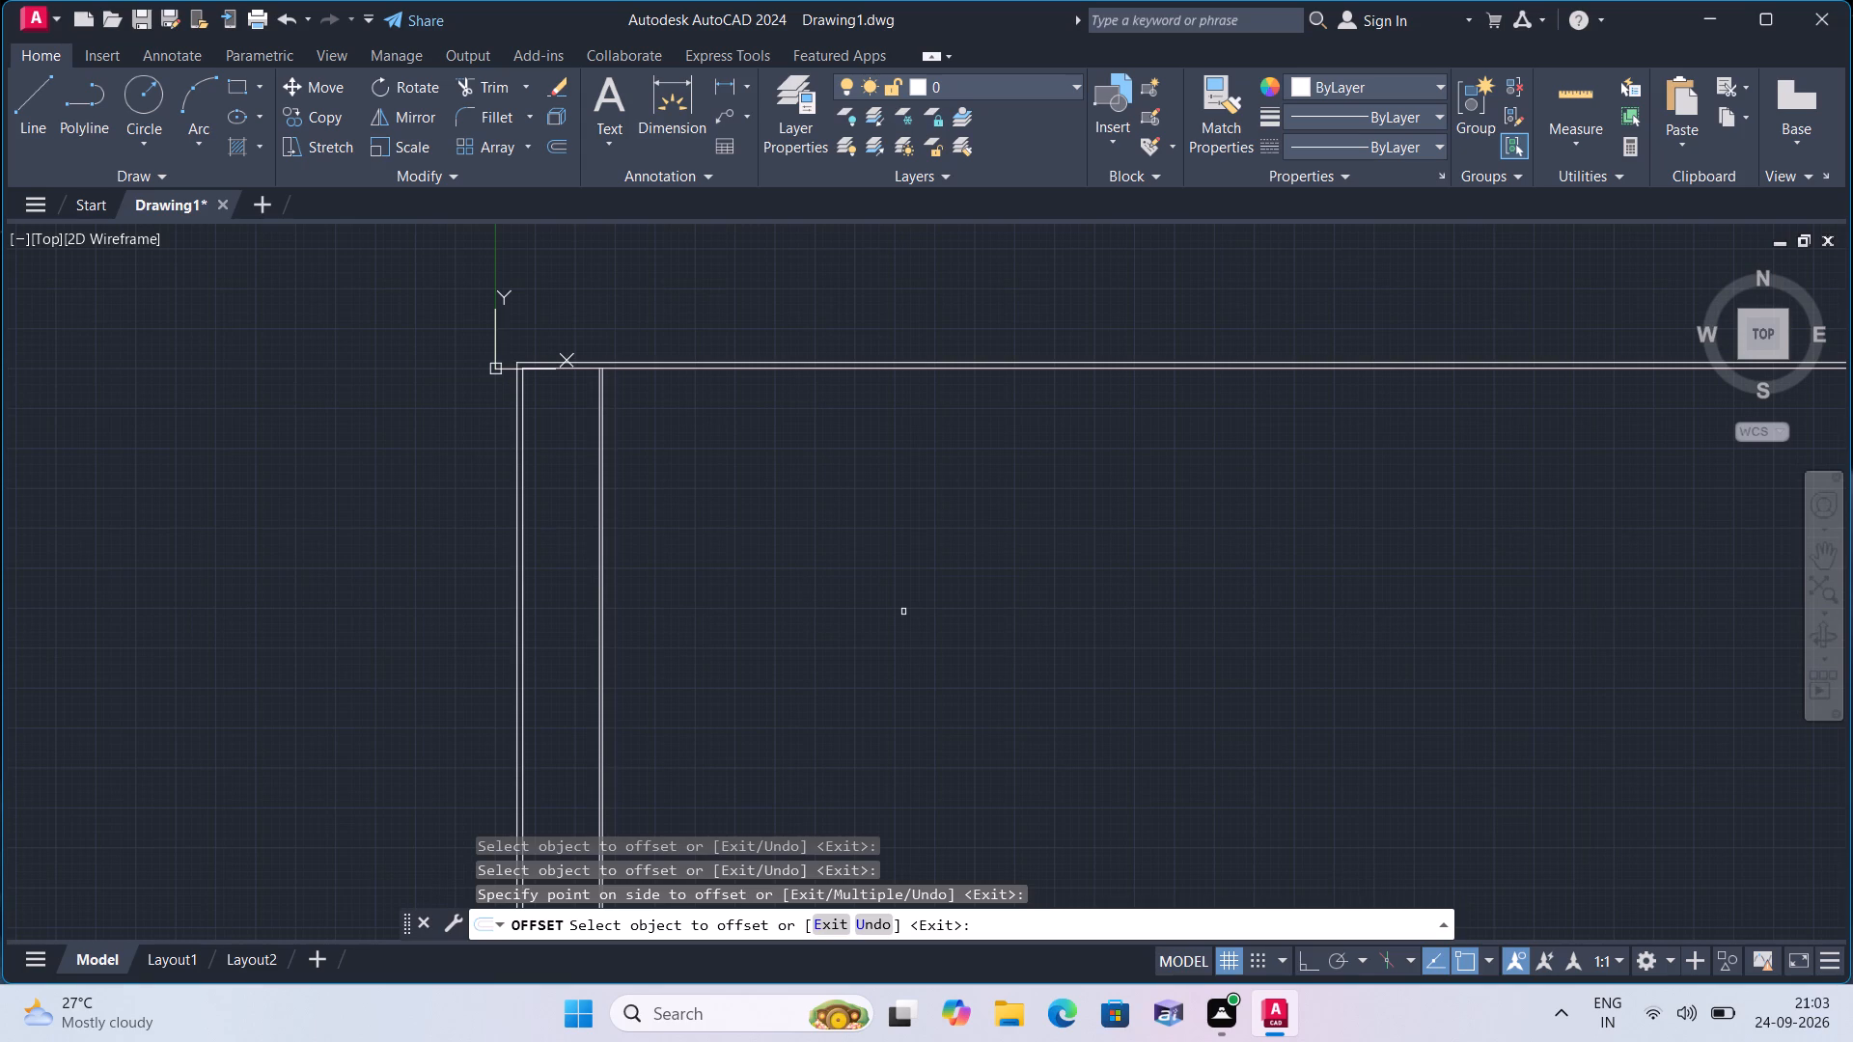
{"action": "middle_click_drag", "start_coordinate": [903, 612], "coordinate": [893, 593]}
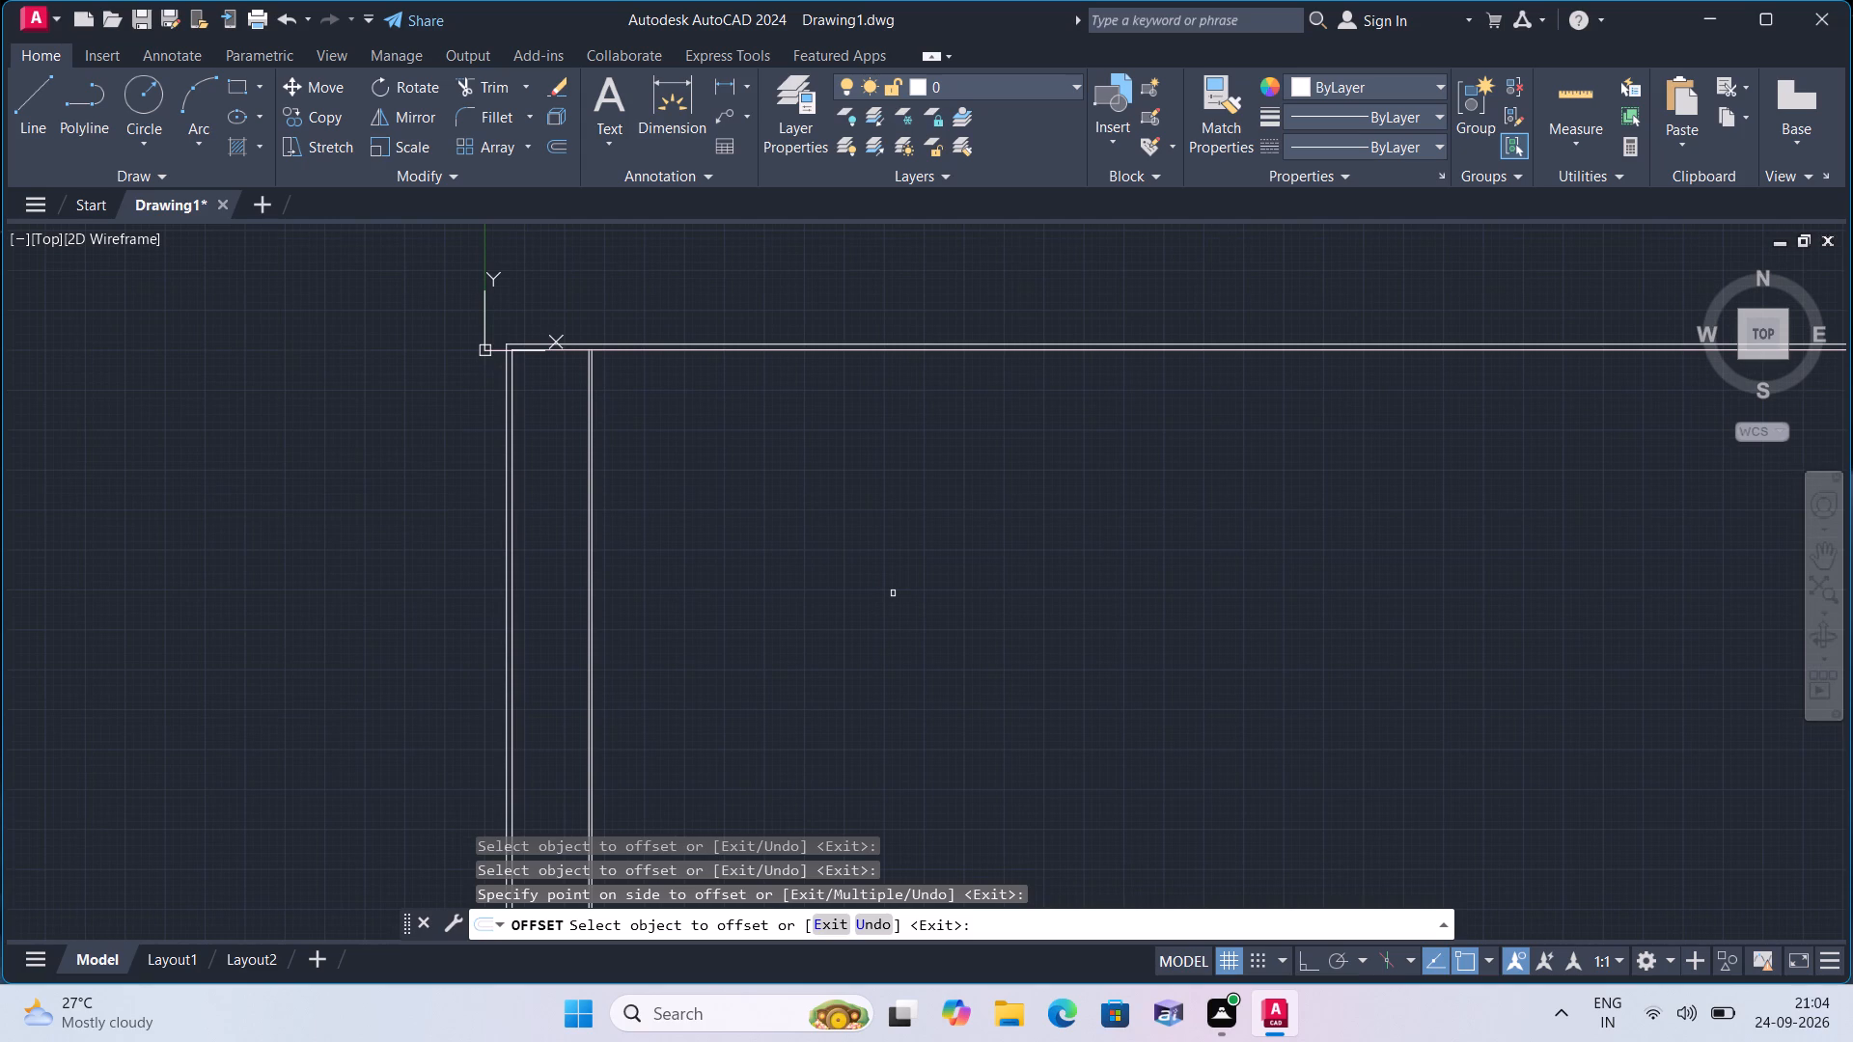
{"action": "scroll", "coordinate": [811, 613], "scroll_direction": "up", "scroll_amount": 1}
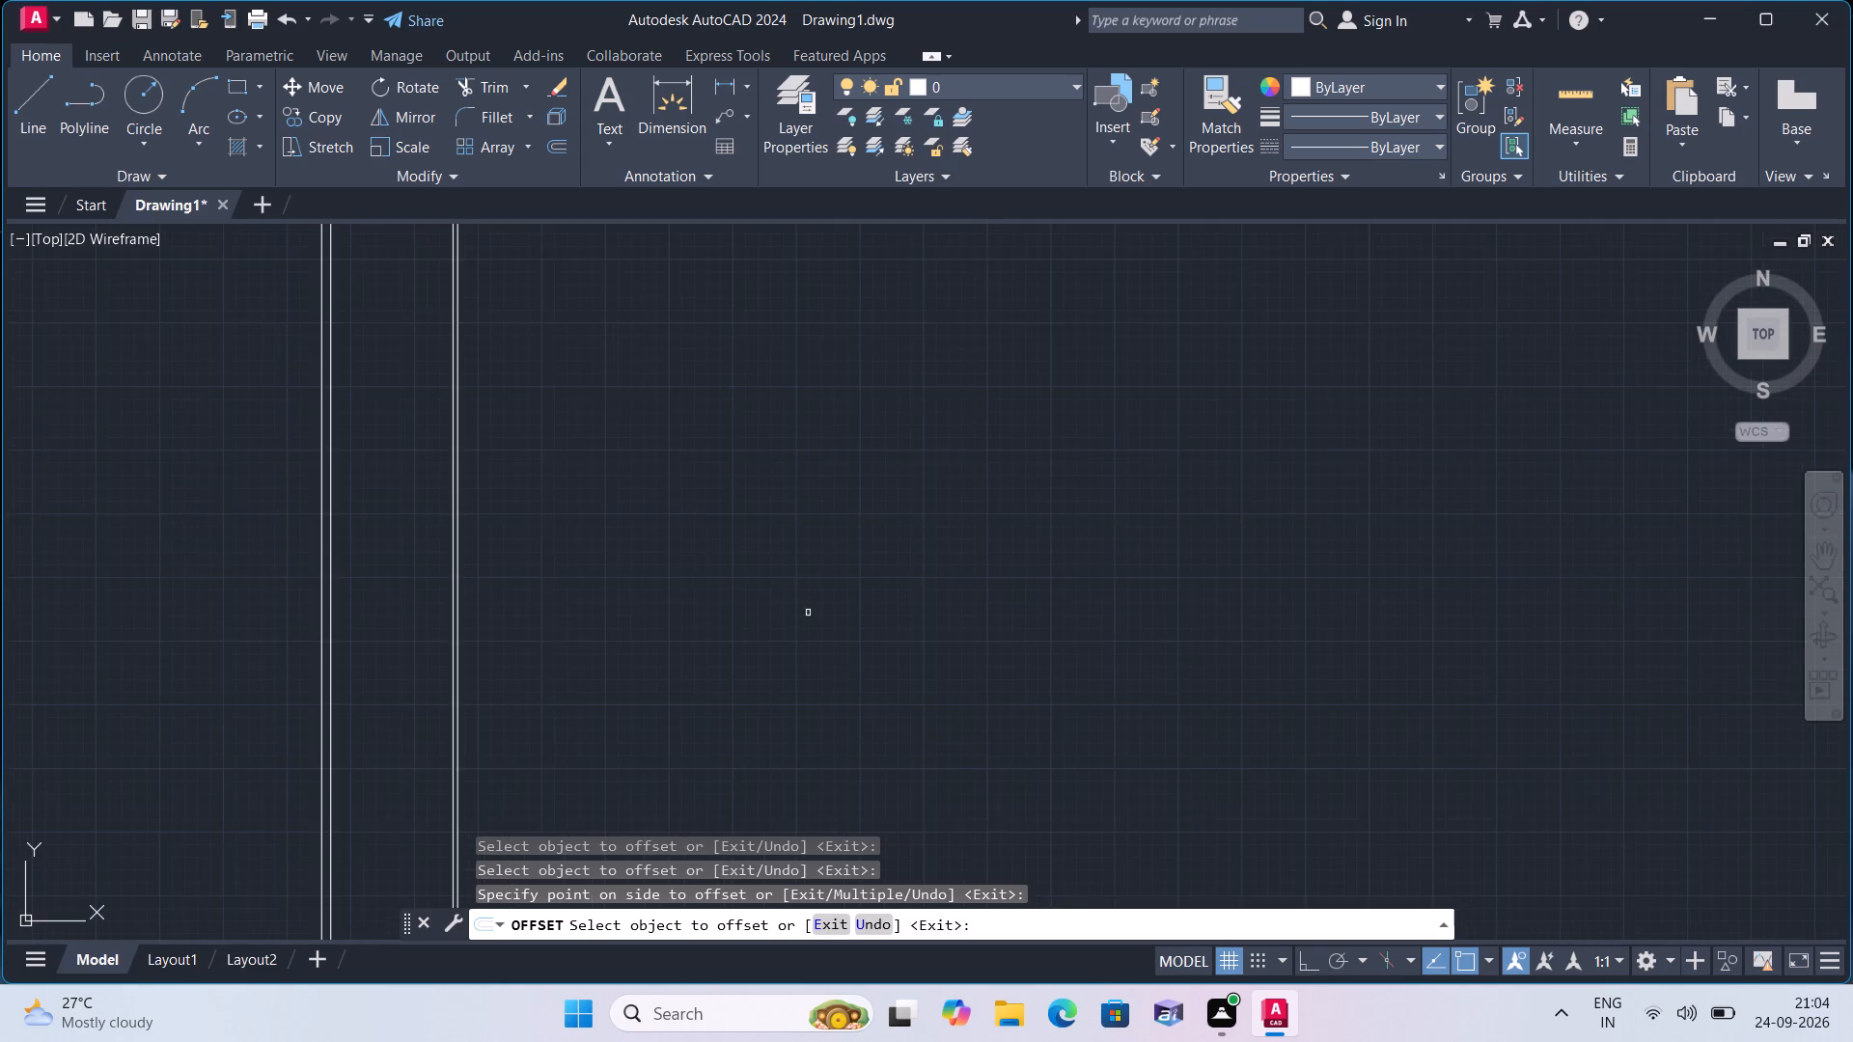
Erase both vertical lines of the inner partition wall beside the left outer wall.
{"action": "middle_click_drag", "start_coordinate": [808, 613], "coordinate": [1265, 802]}
{"action": "key", "text": "space"}
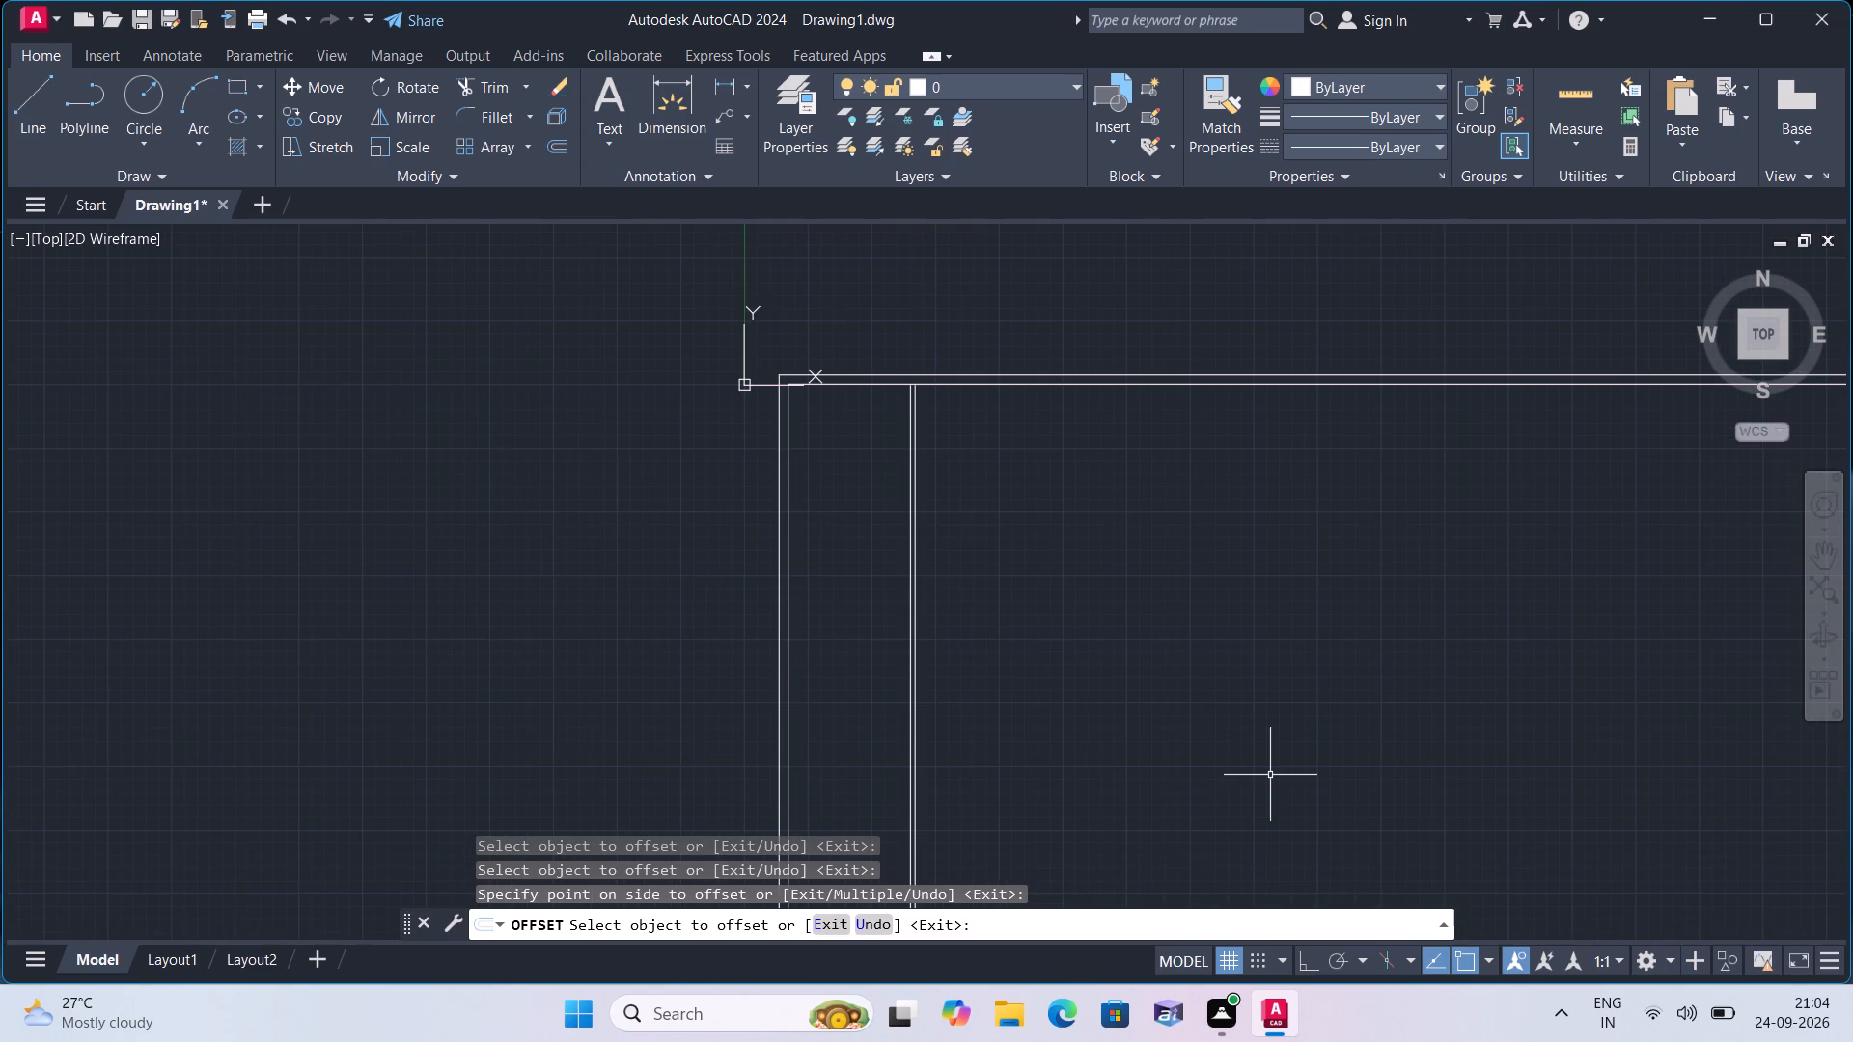
{"action": "middle_click_drag", "start_coordinate": [1132, 775], "coordinate": [1254, 816]}
{"action": "left_click", "coordinate": [1228, 789]}
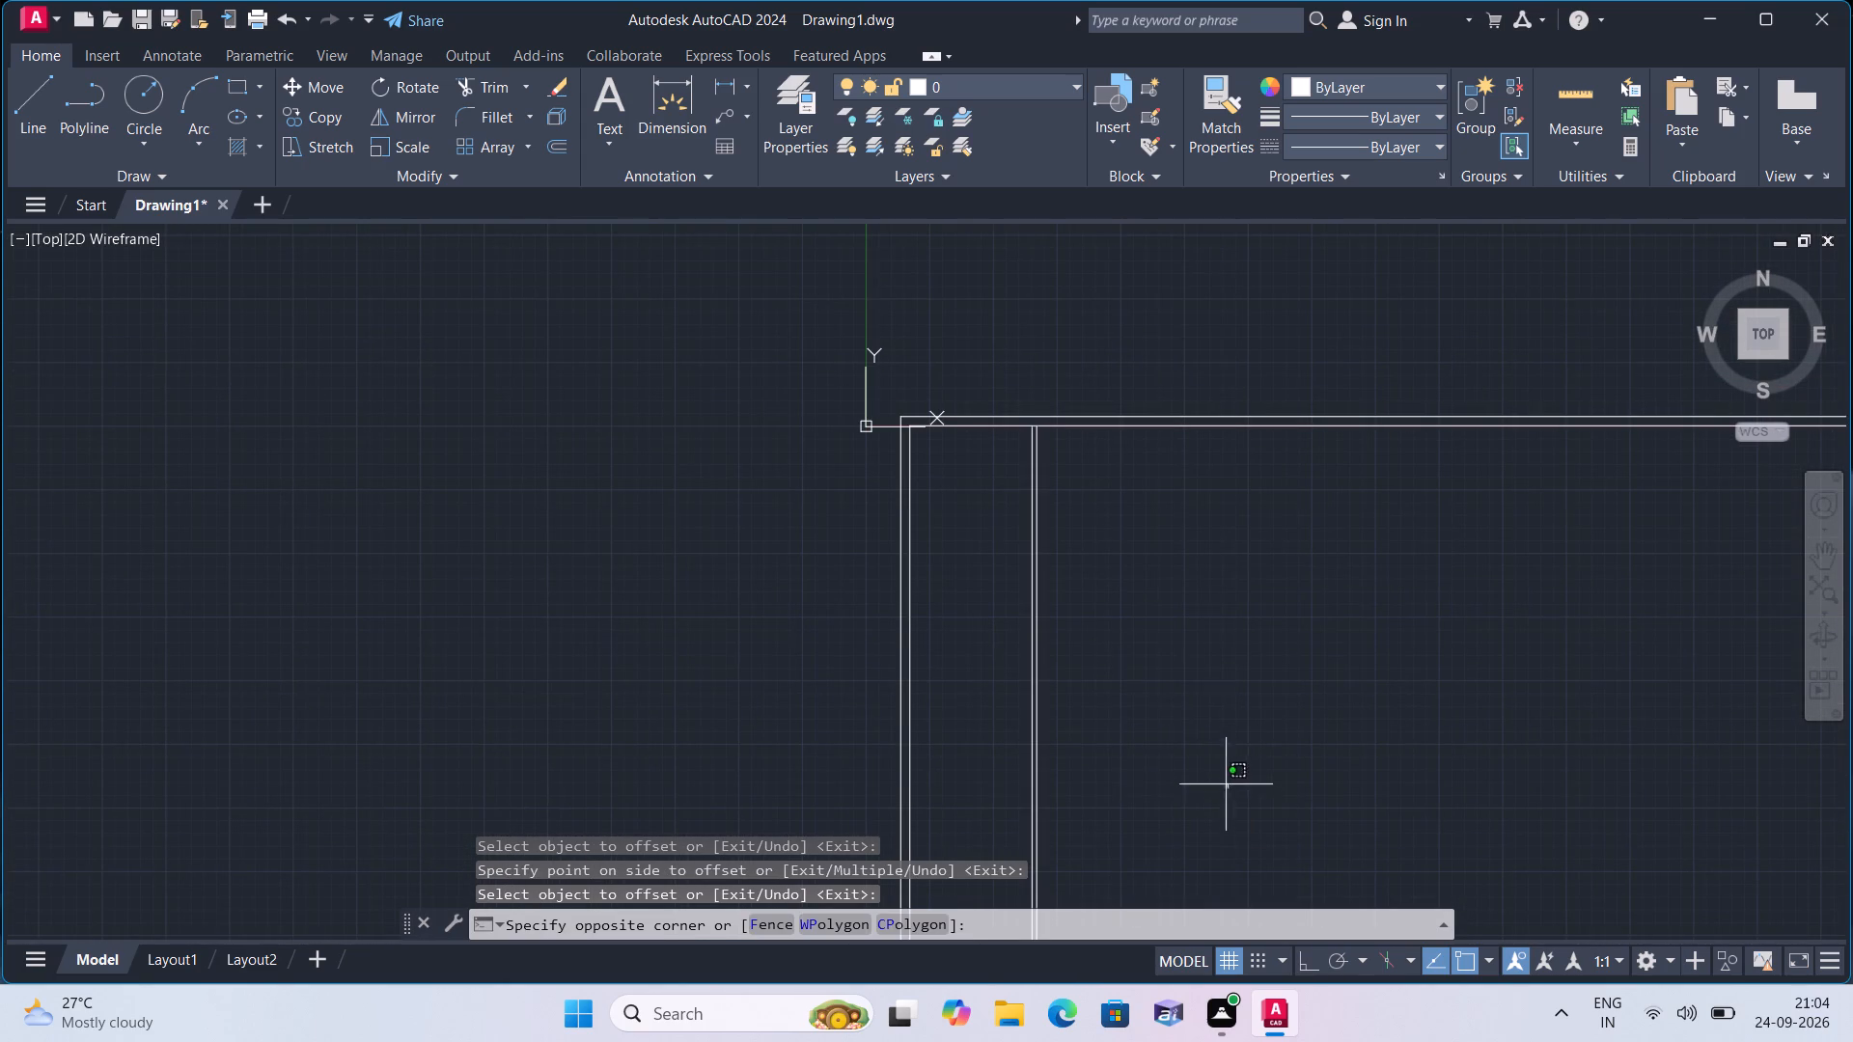
{"action": "left_click", "coordinate": [997, 598]}
{"action": "key", "text": "Delete"}
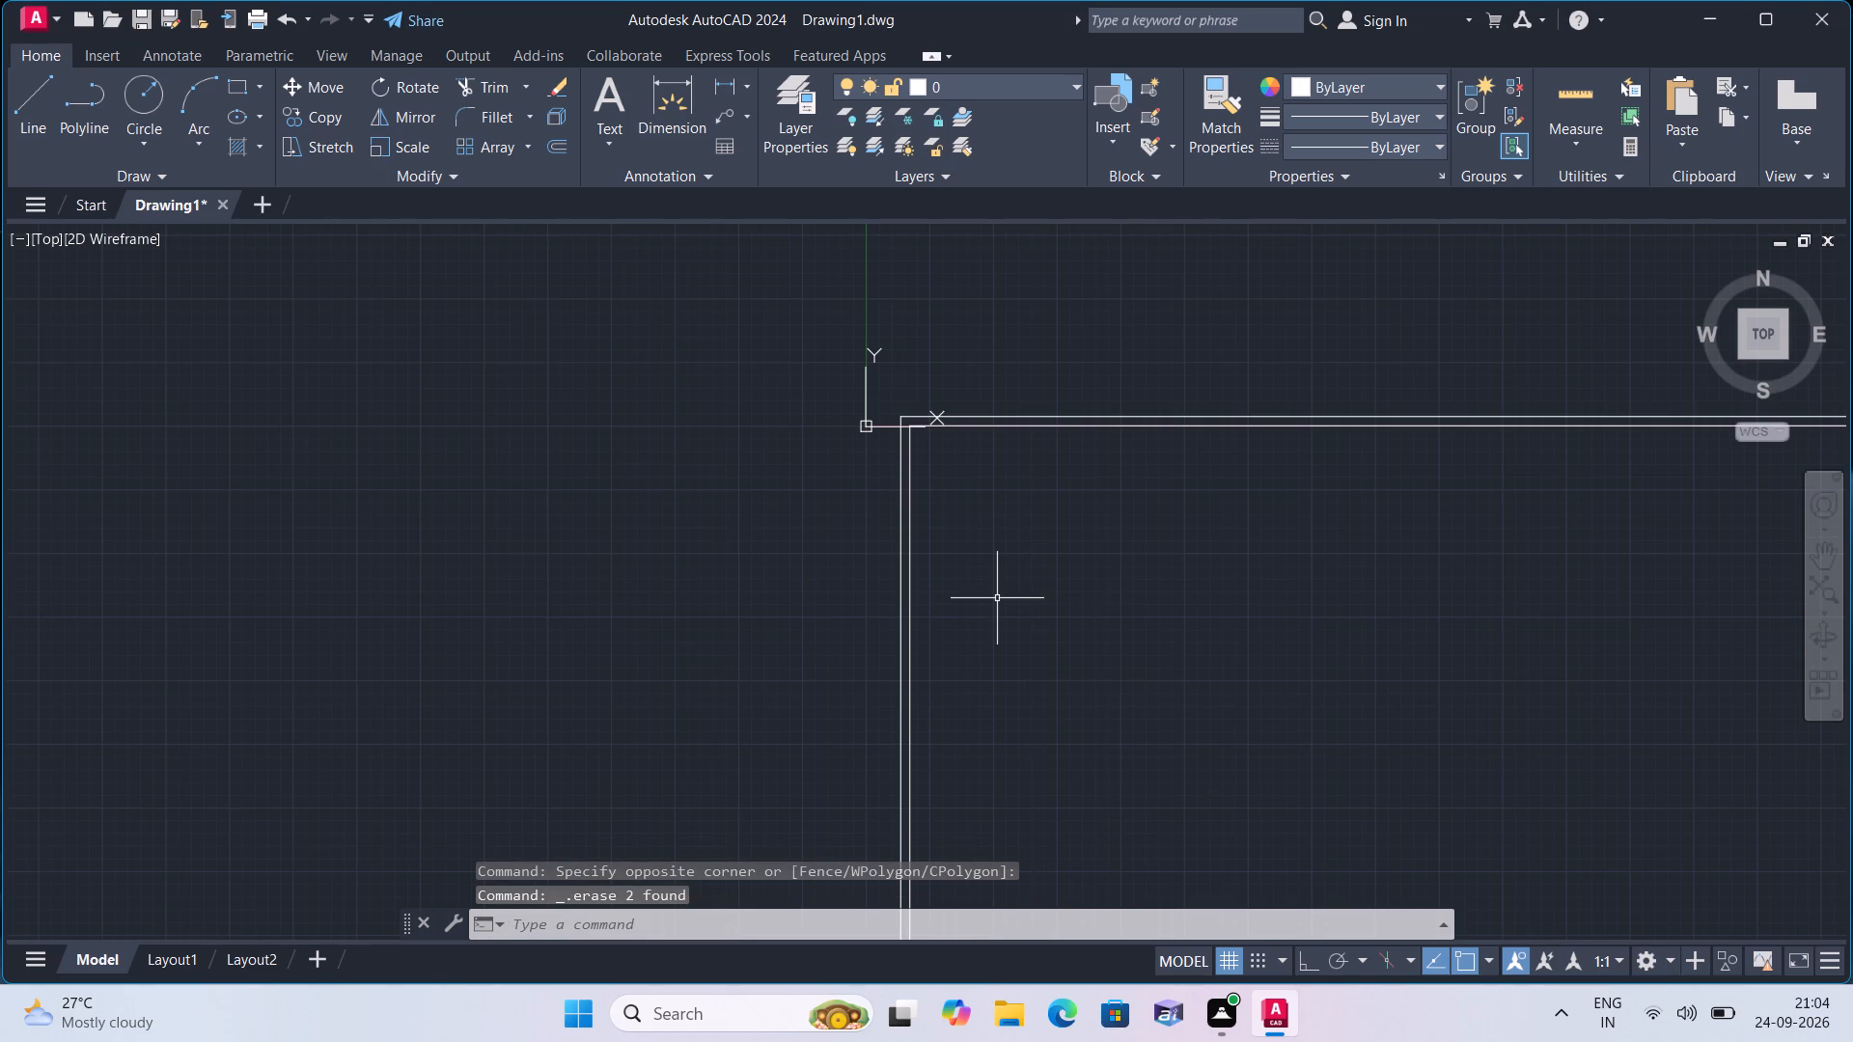
Erase the inner offset lines of the top and left outer walls, keeping only the outermost lines.
{"action": "scroll", "coordinate": [996, 565], "scroll_direction": "up", "scroll_amount": 1}
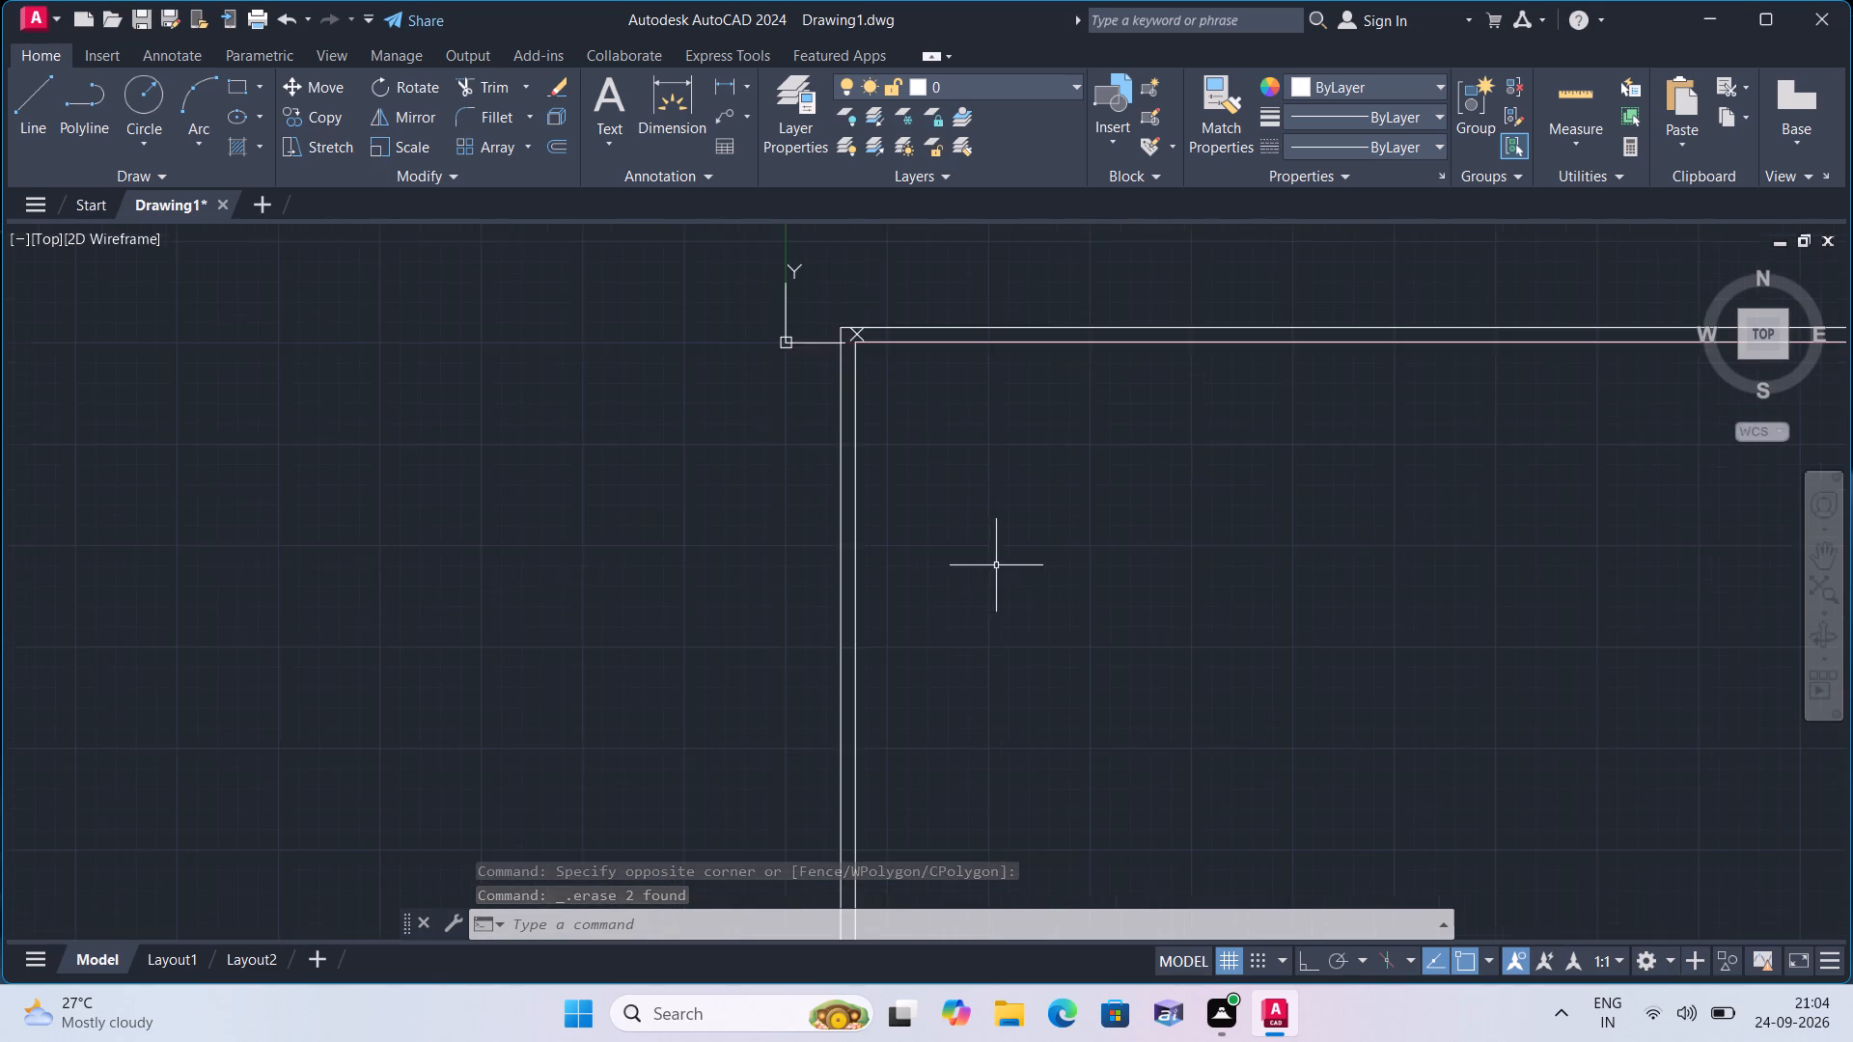
{"action": "scroll", "coordinate": [988, 611], "scroll_direction": "up", "scroll_amount": 1}
{"action": "middle_click_drag", "start_coordinate": [988, 611], "coordinate": [904, 705]}
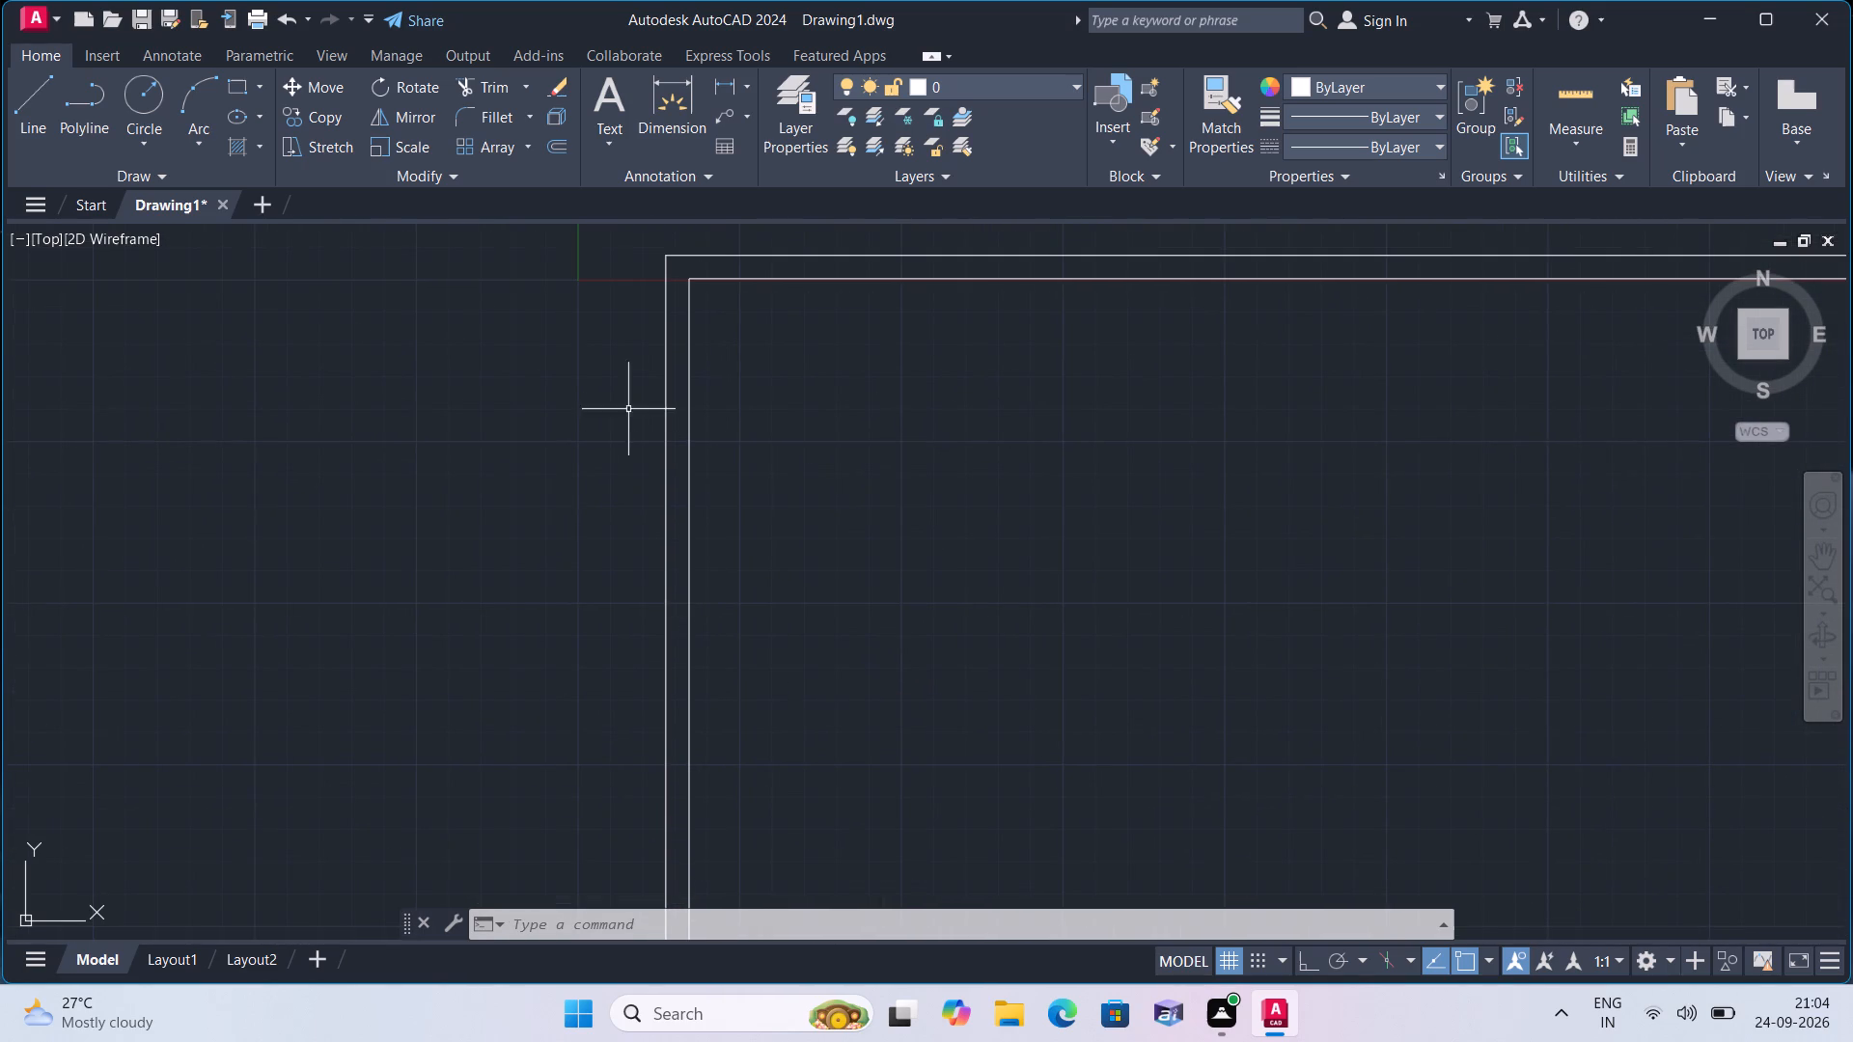
{"action": "left_click", "coordinate": [732, 272]}
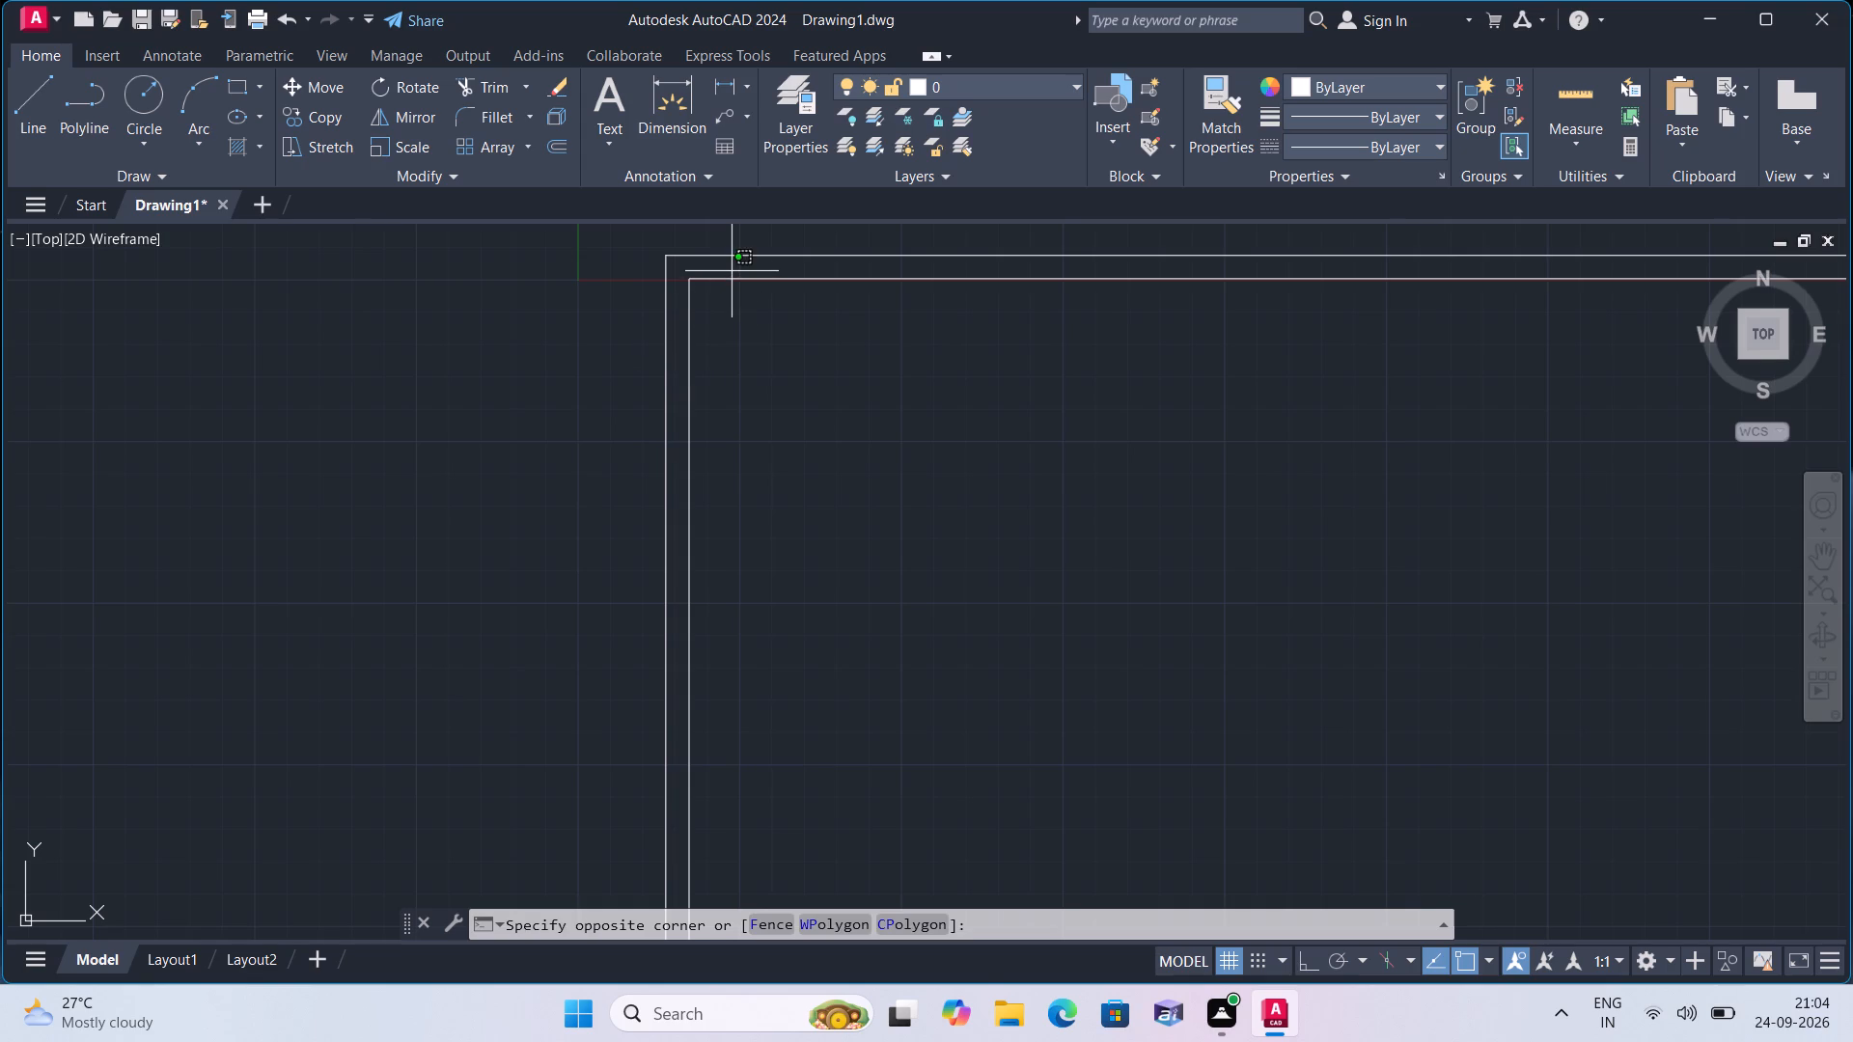
{"action": "left_click", "coordinate": [686, 377]}
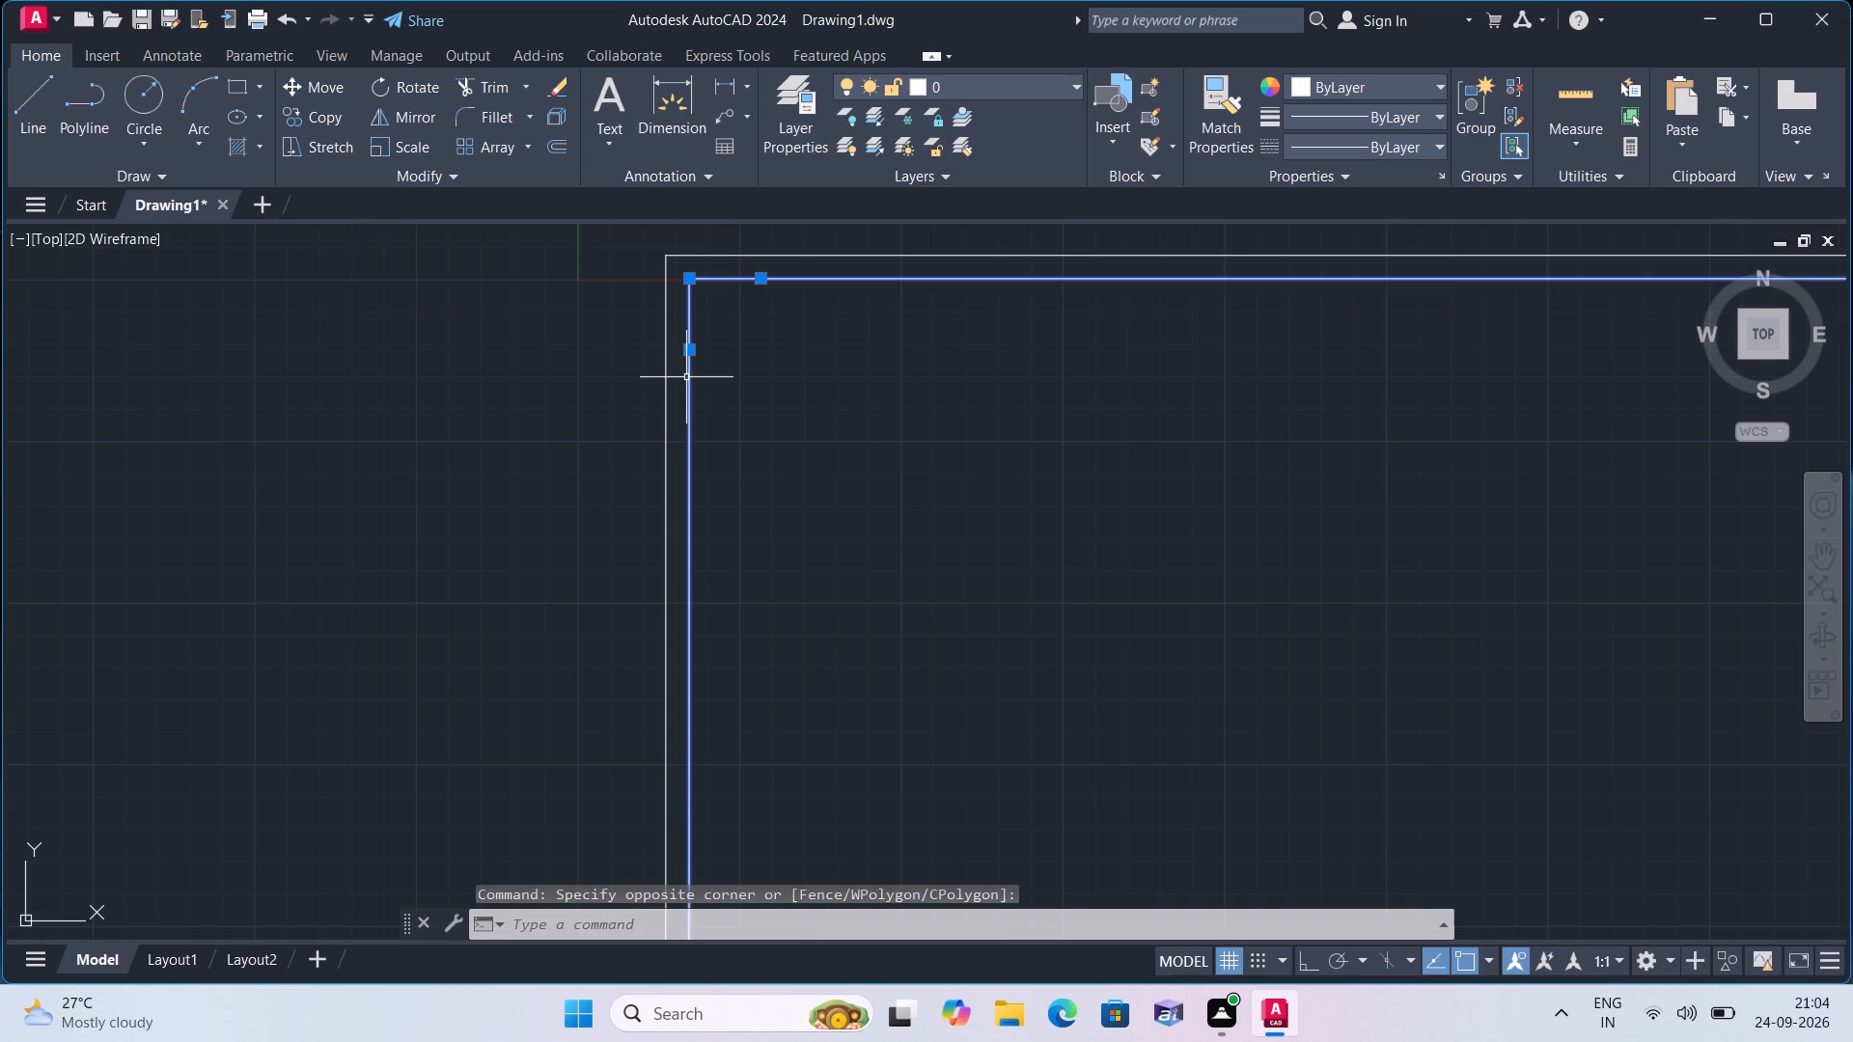
{"action": "key", "text": "Delete"}
Offset the top horizontal line and the left vertical line 4.5" inward to form the outer wall thickness.
{"action": "type", "text": "offset 4.5\""}
{"action": "key", "text": "space"}
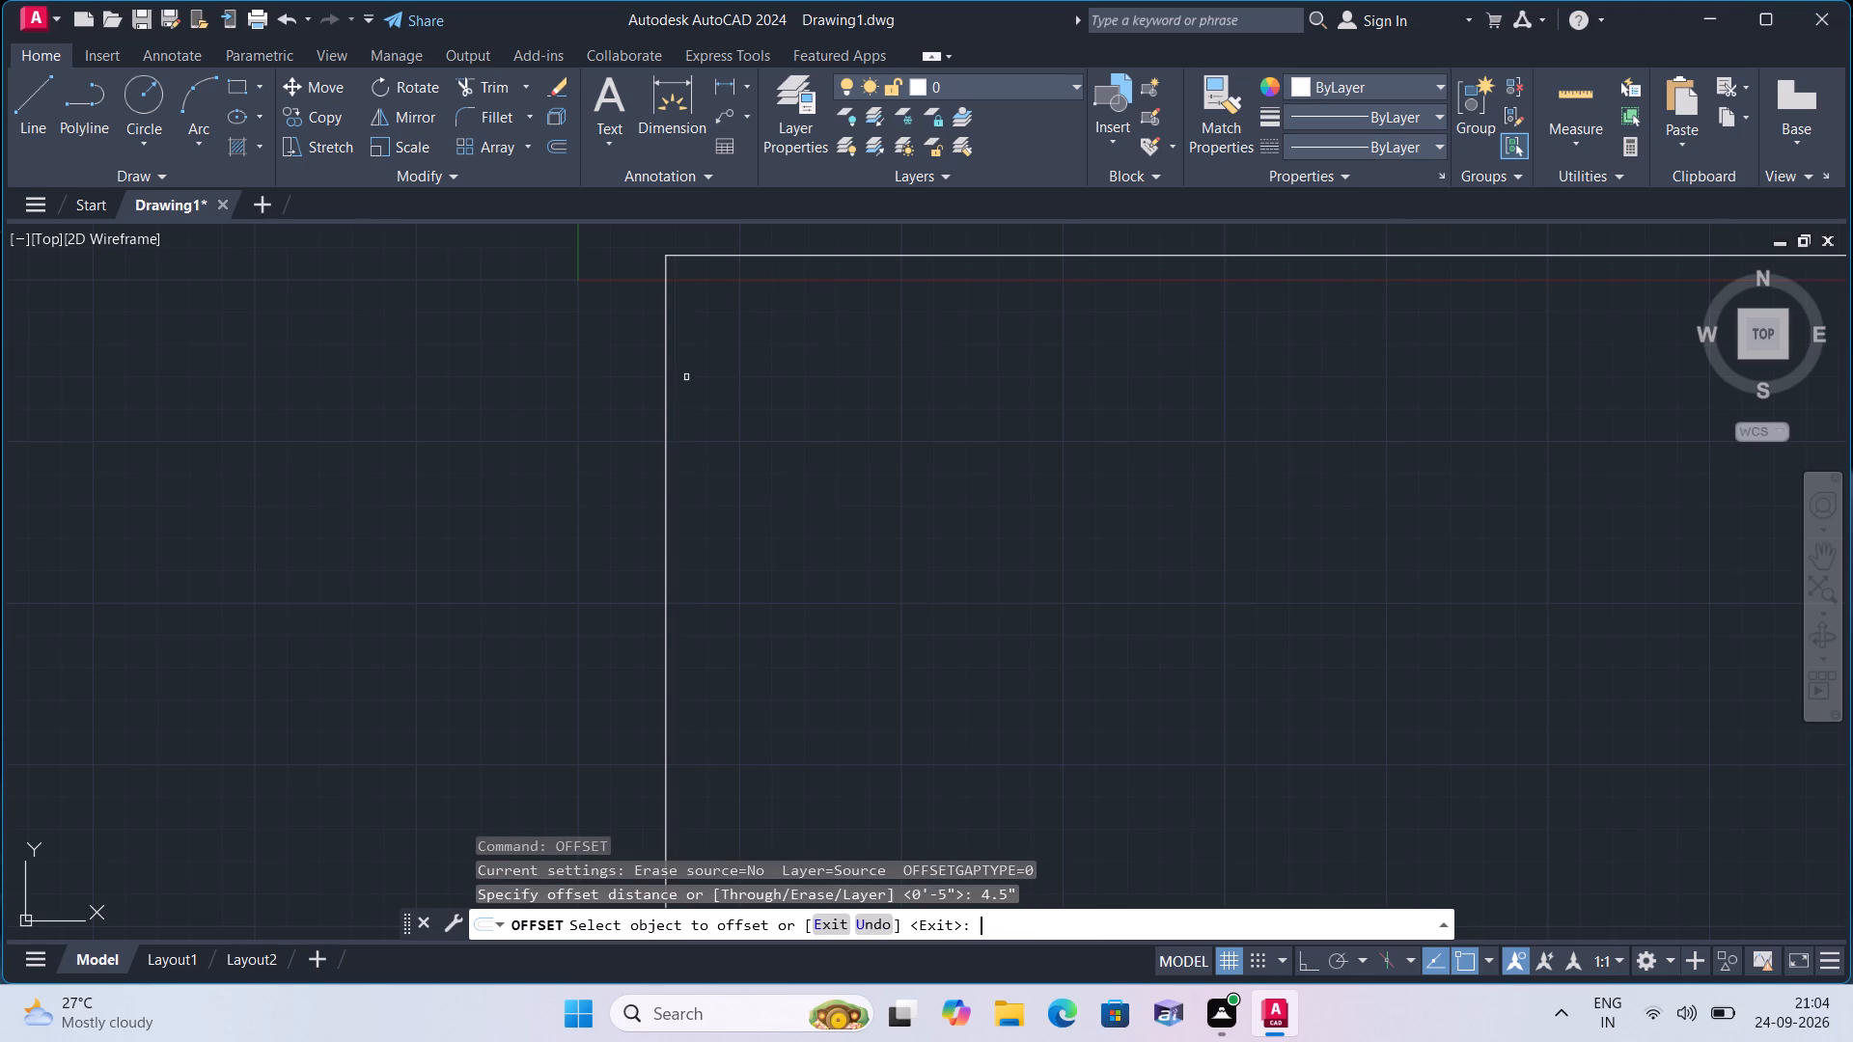
{"action": "left_click", "coordinate": [842, 255]}
{"action": "left_click", "coordinate": [875, 325]}
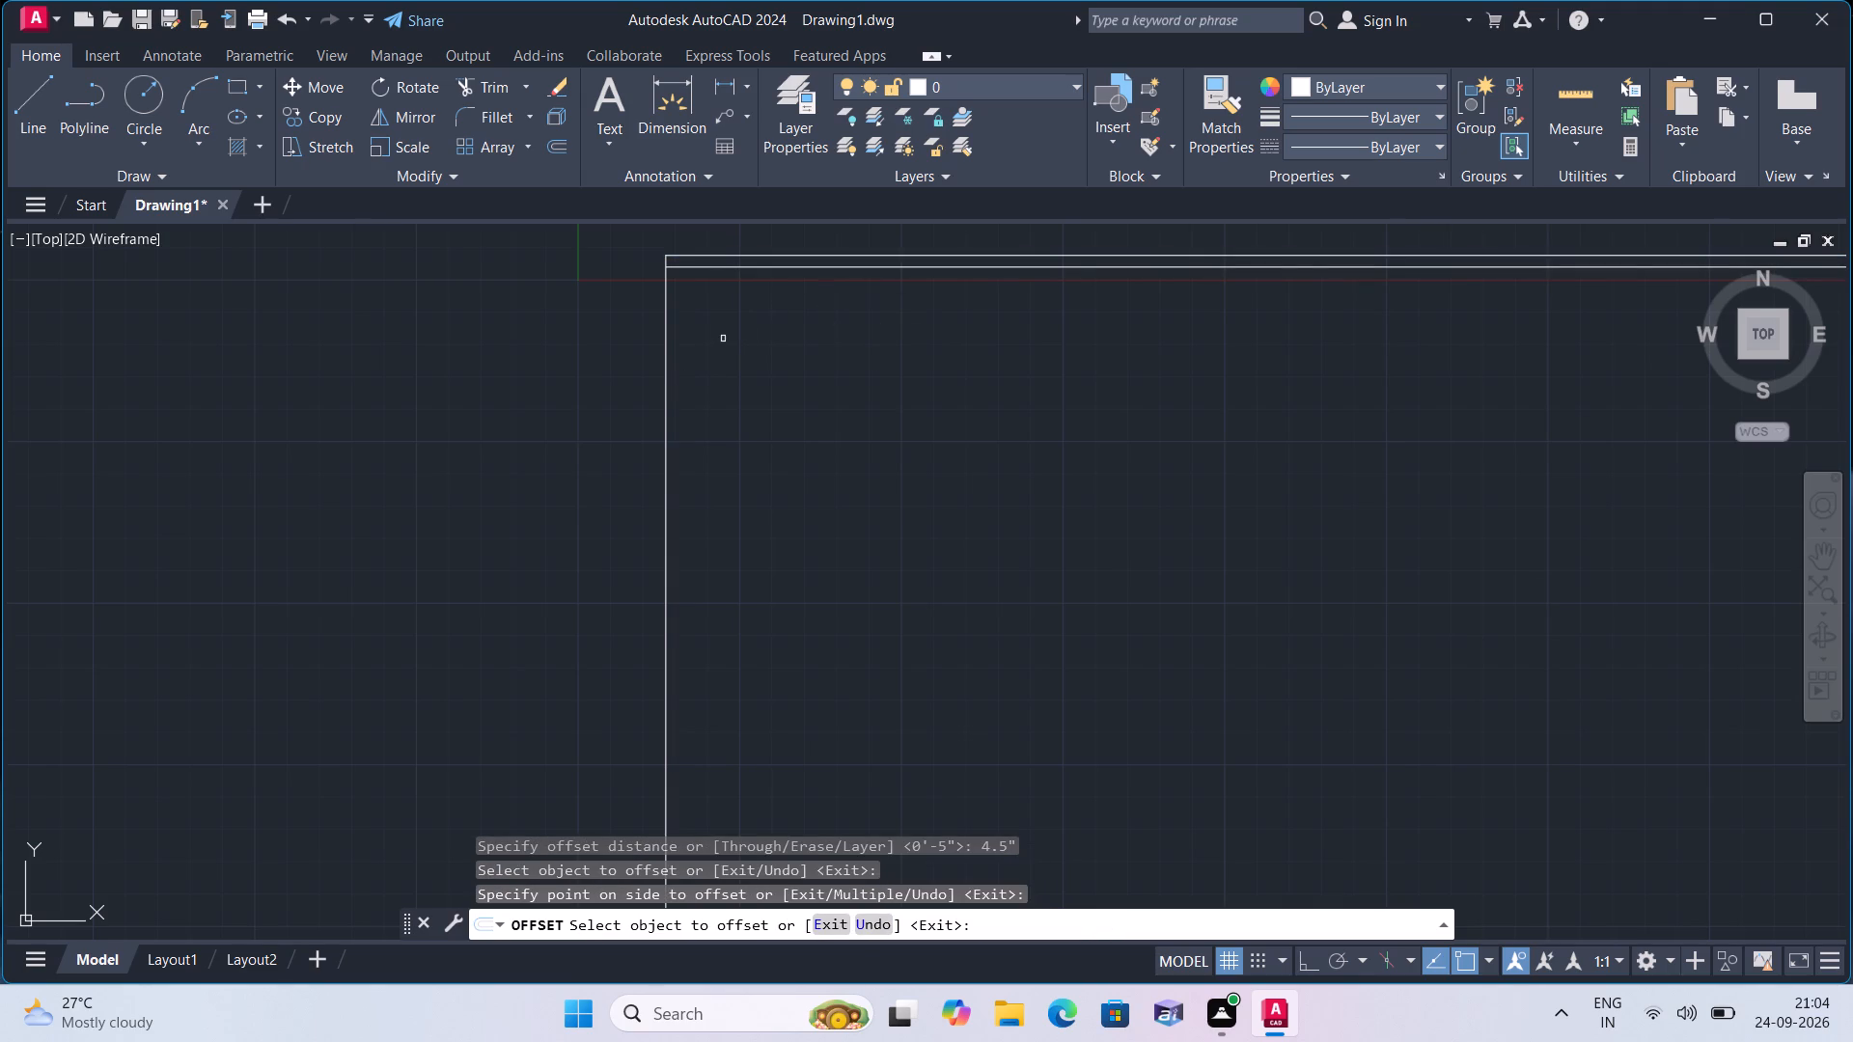
{"action": "left_click", "coordinate": [665, 367]}
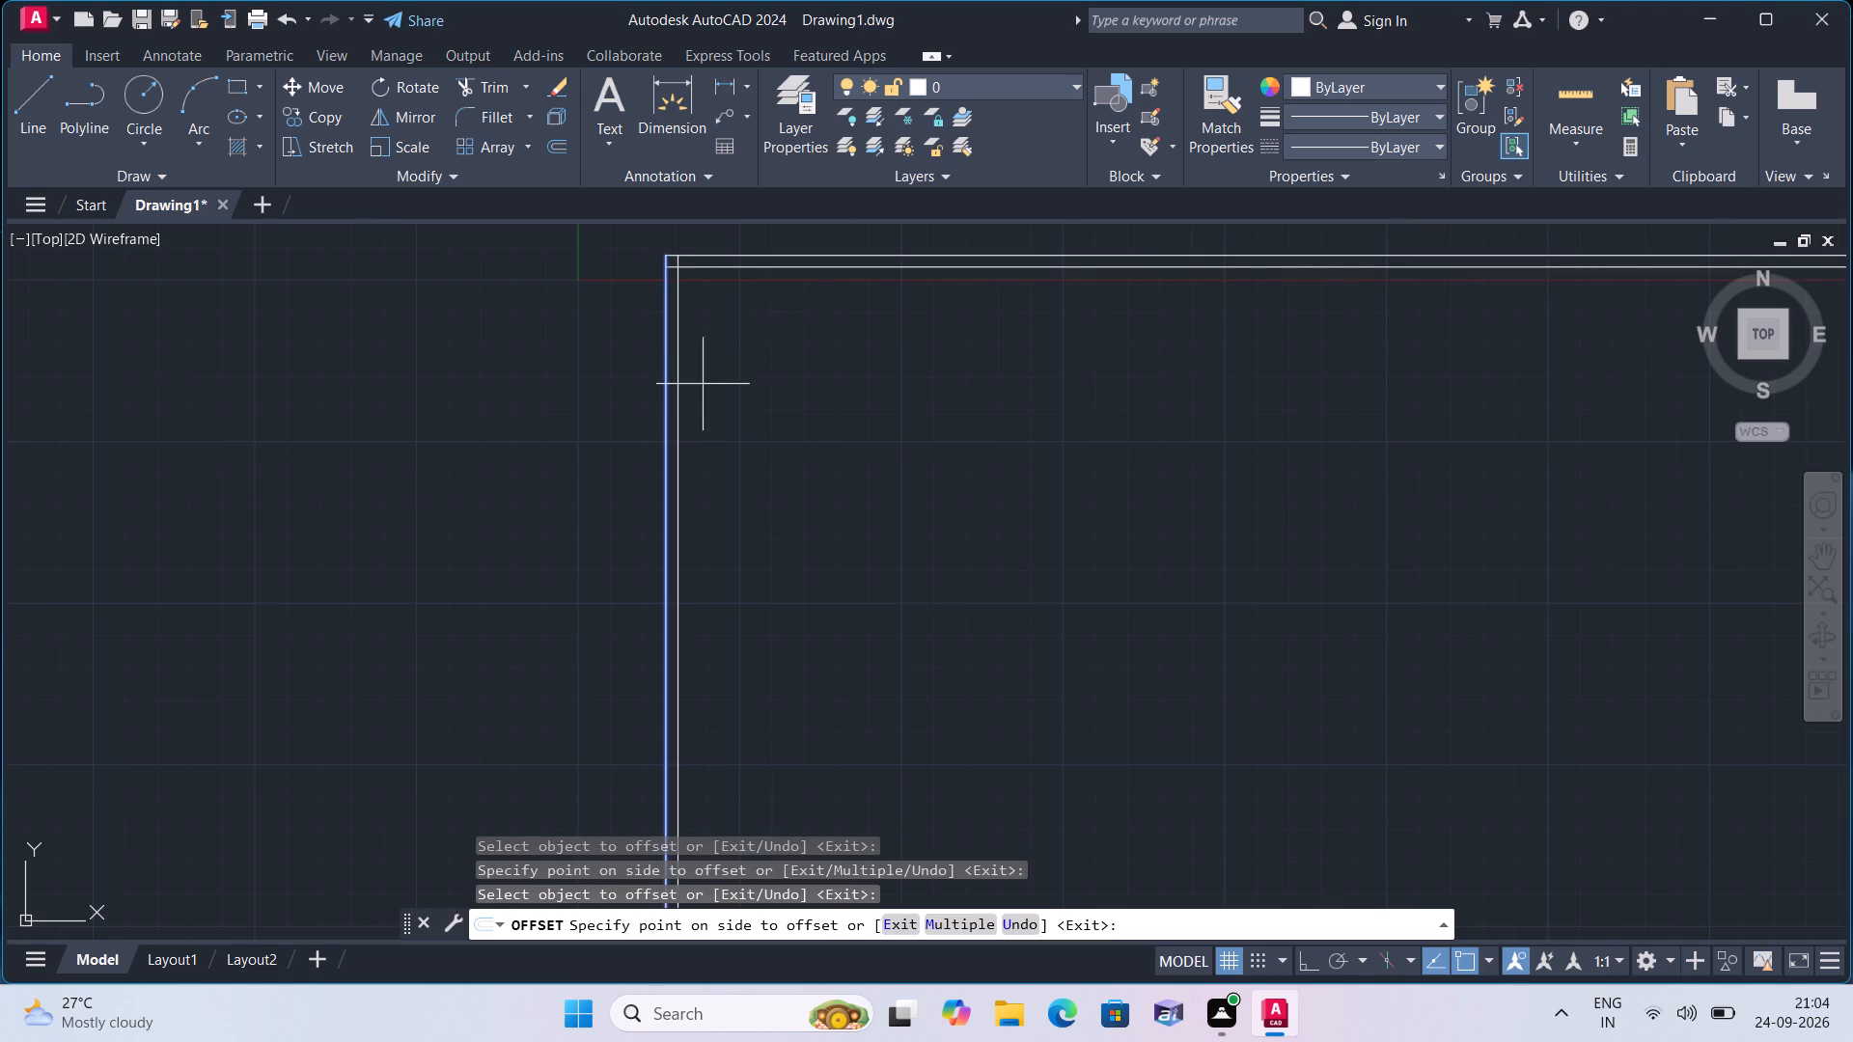
{"action": "left_click", "coordinate": [727, 385]}
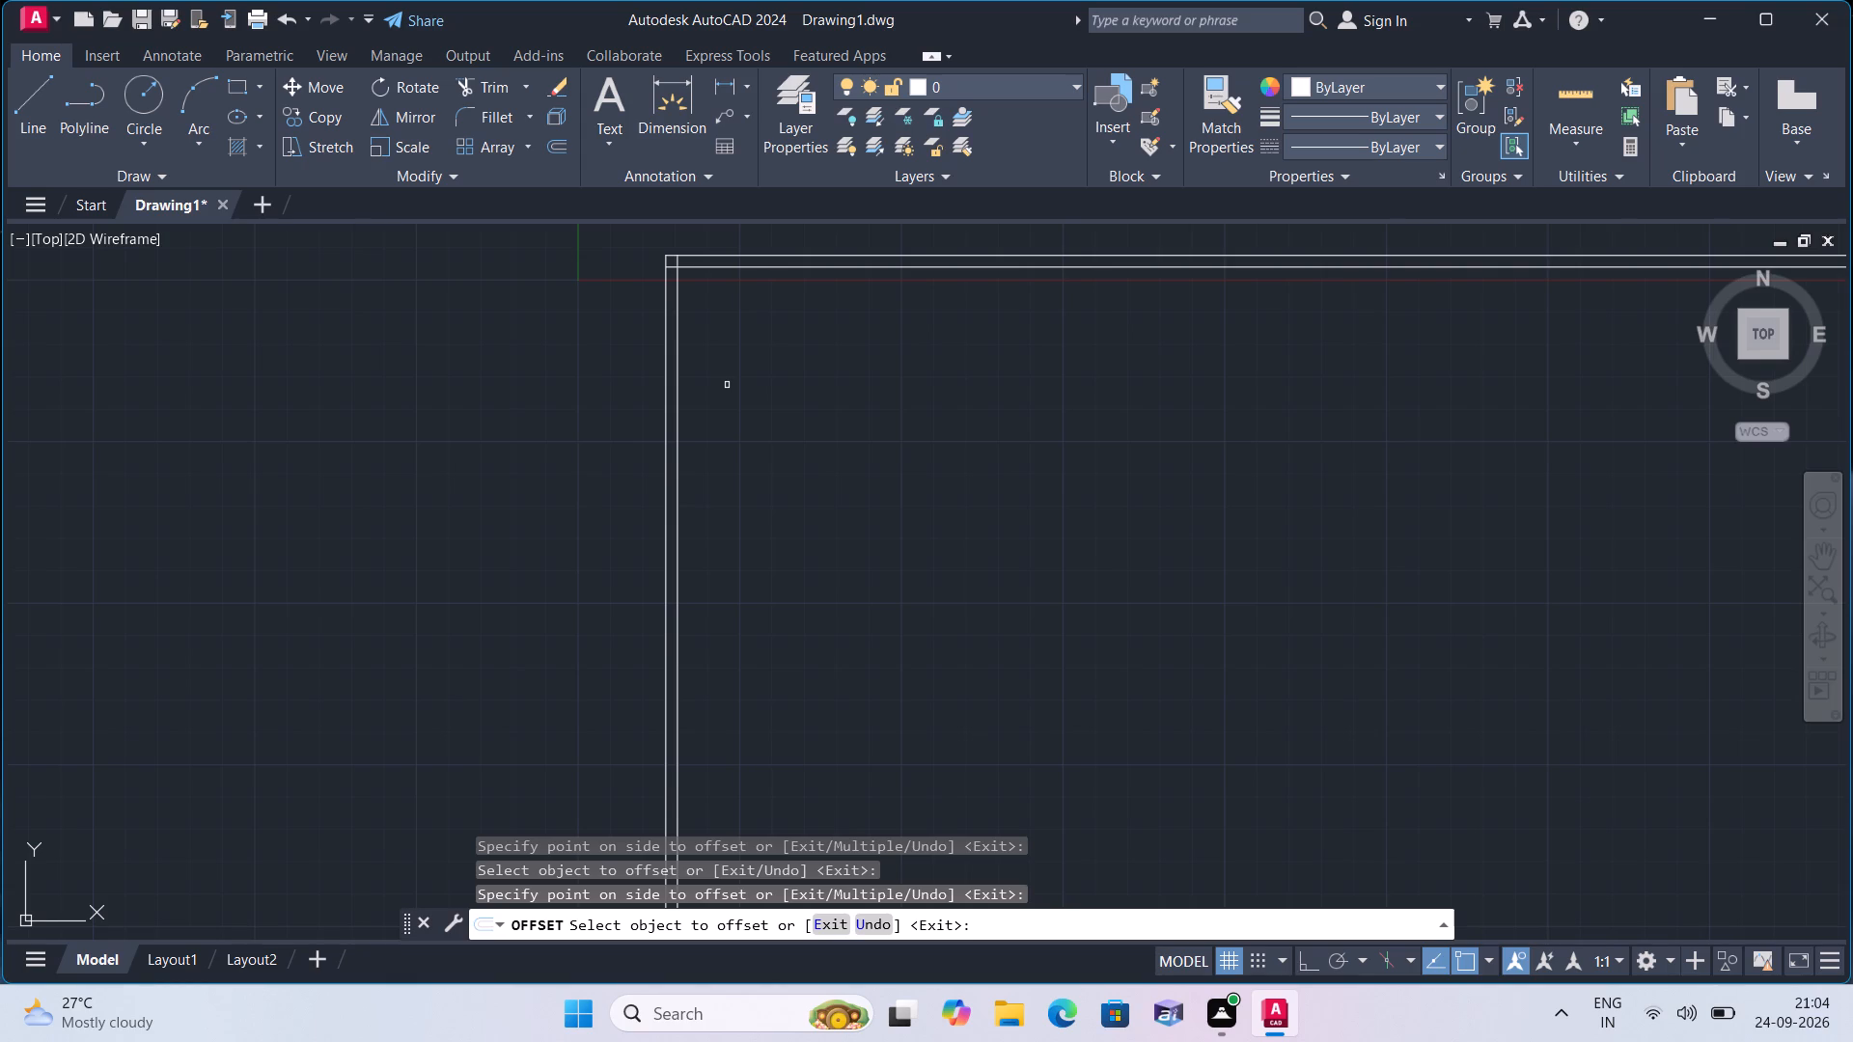
{"action": "key", "text": "space"}
Offset the inner line of the left outer wall 10'5" to the right, into the building.
{"action": "key", "text": "space"}
{"action": "type", "text": "10'"}
{"action": "type", "text": "5\""}
{"action": "key", "text": "space"}
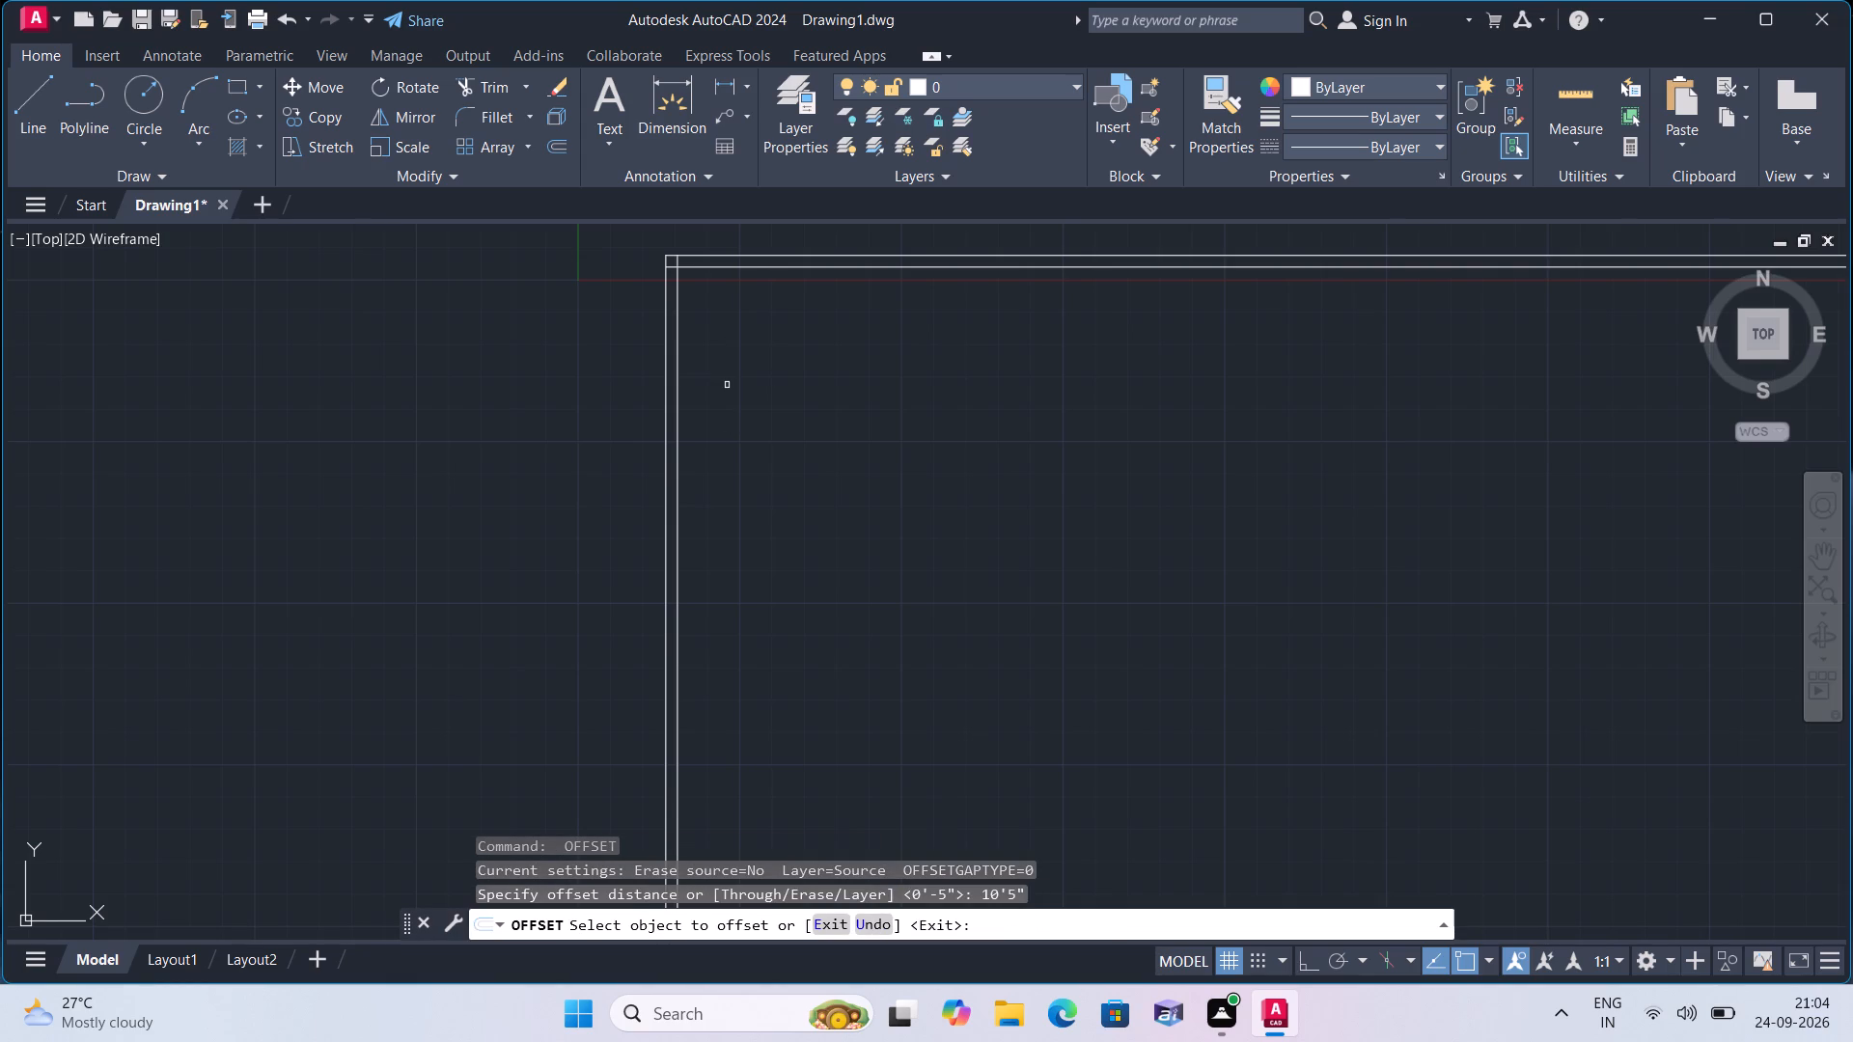
{"action": "left_click", "coordinate": [677, 460]}
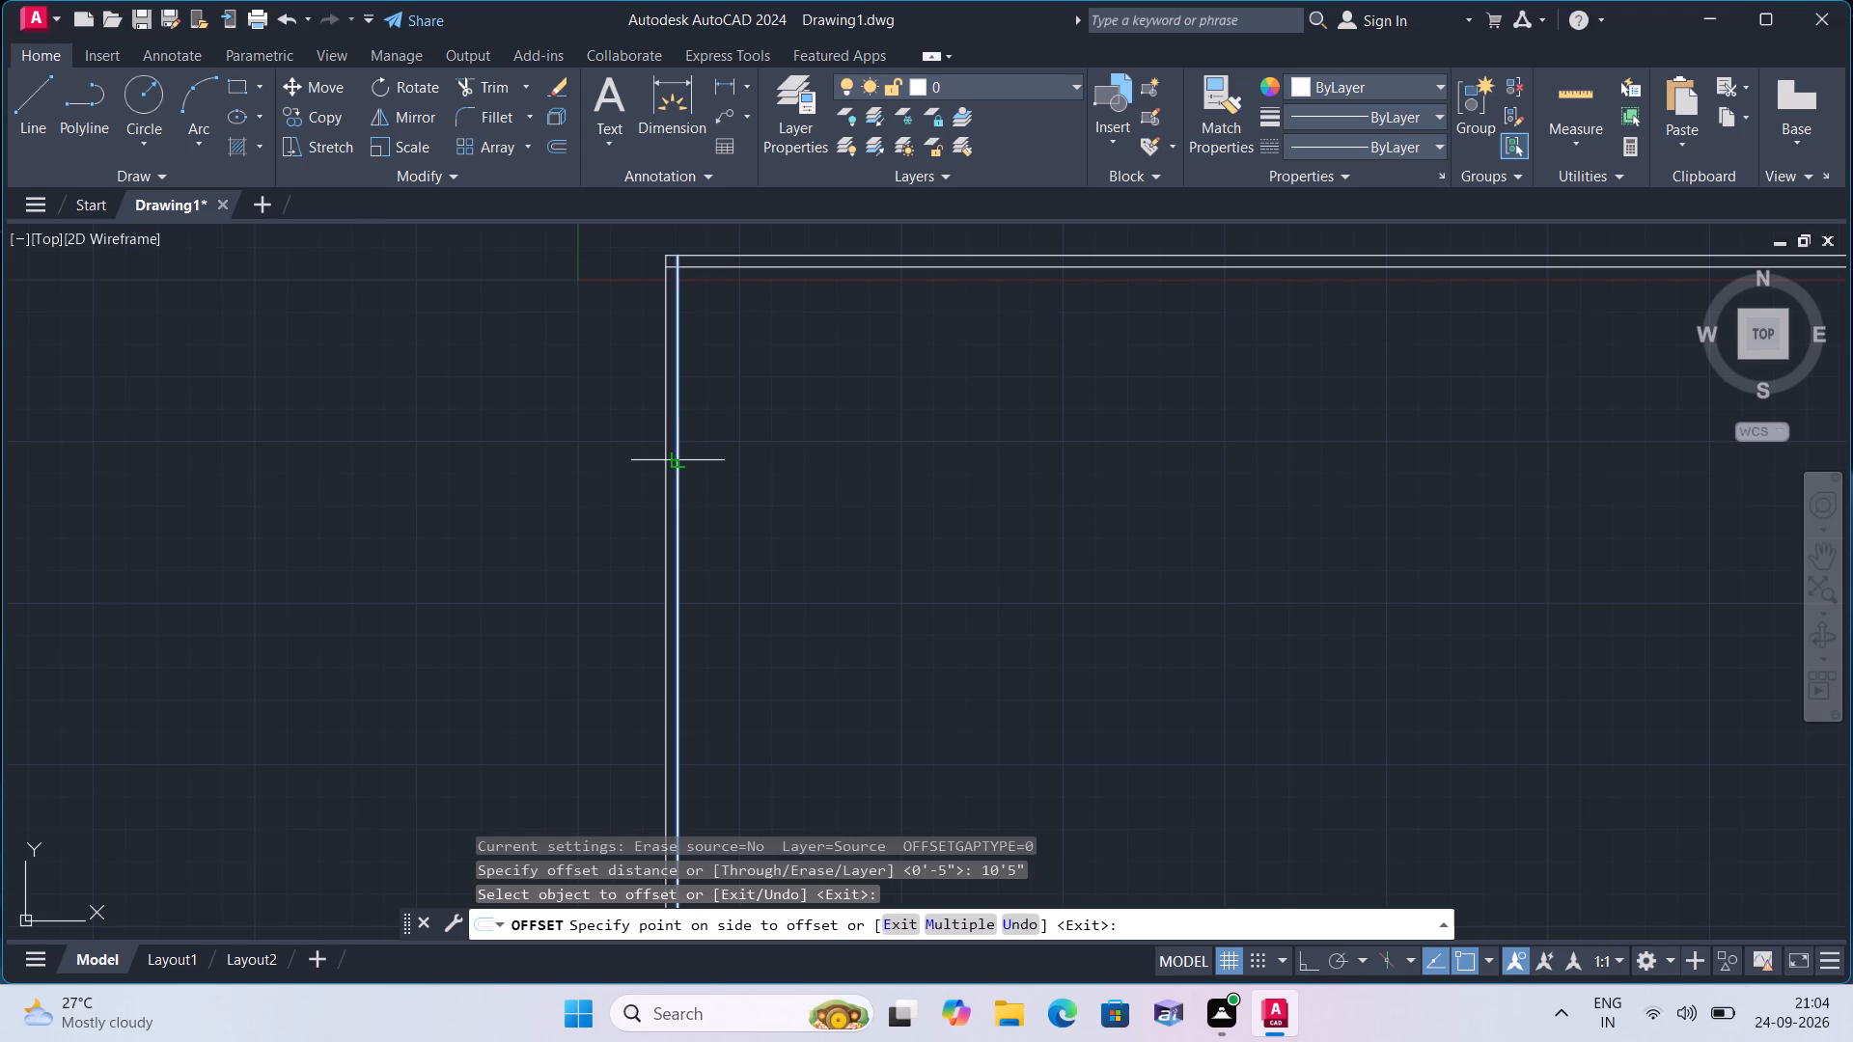
{"action": "left_click", "coordinate": [807, 479]}
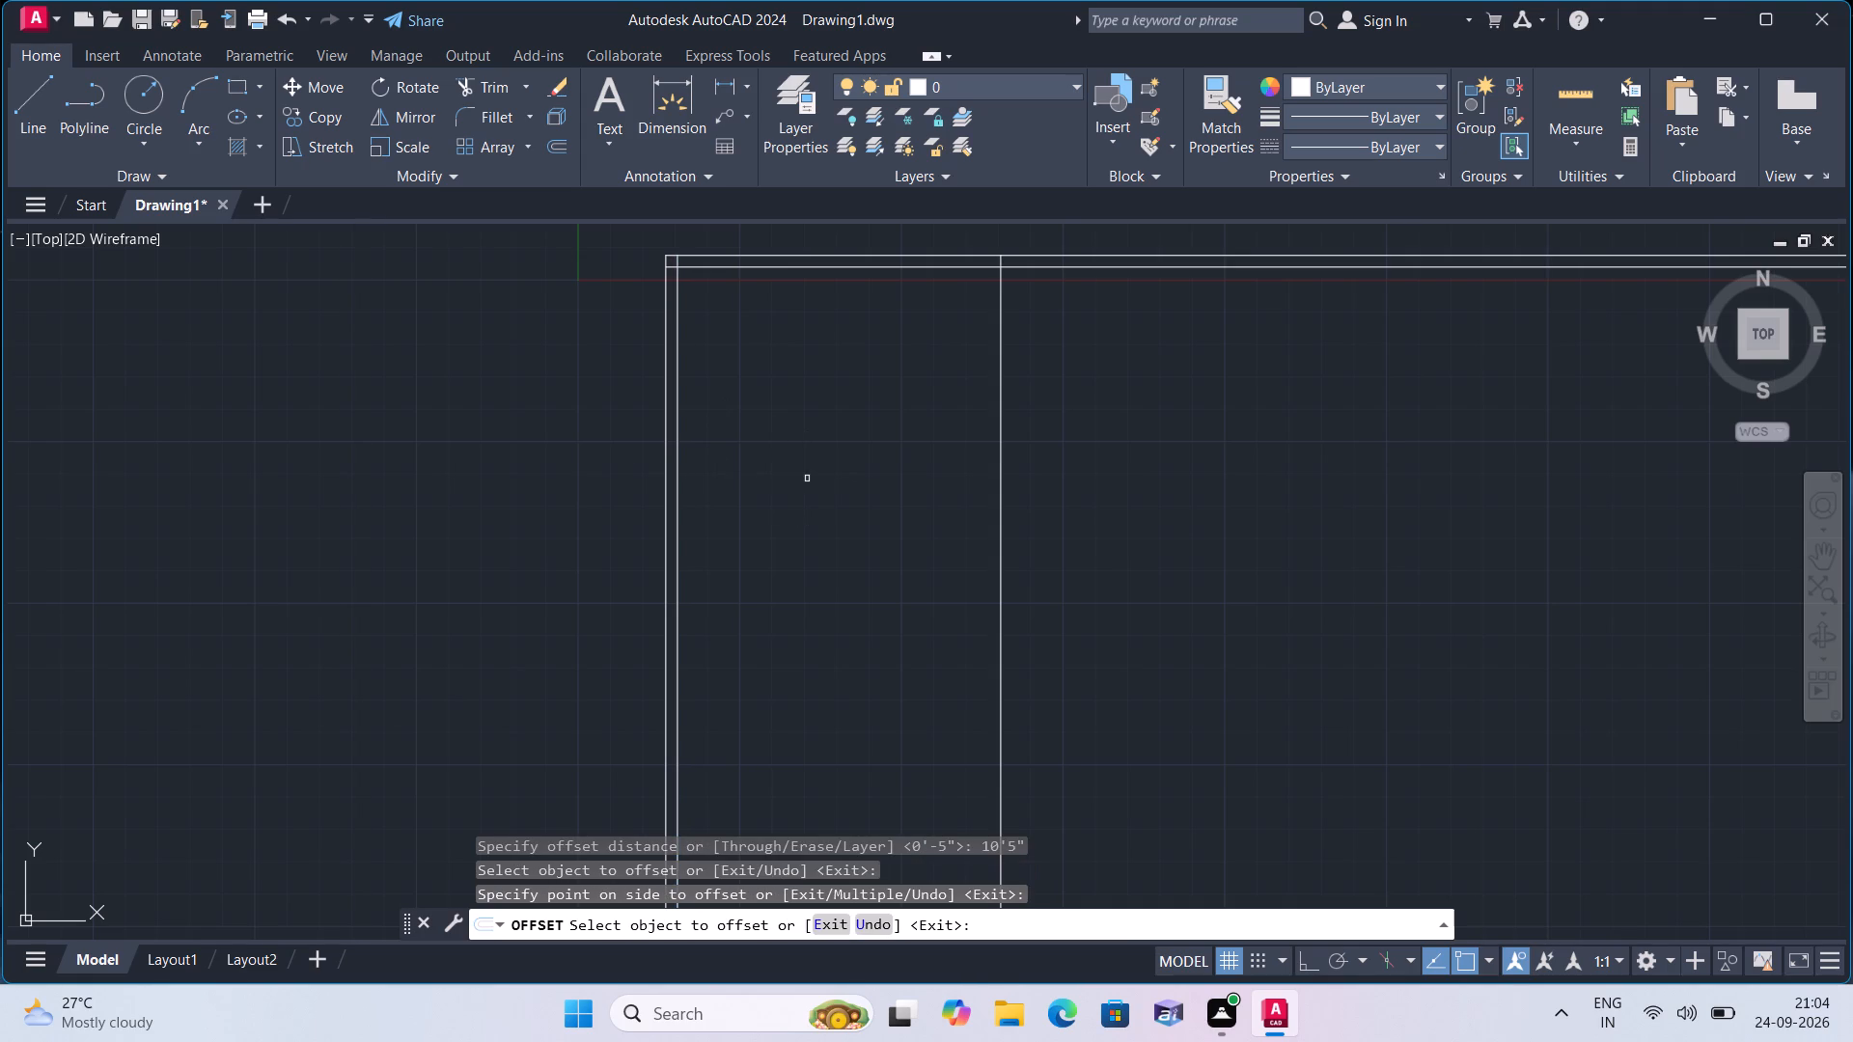
{"action": "key", "text": "space"}
Offset the new vertical partition line 4.5" to the right to give the first partition wall its thickness.
{"action": "key", "text": "space"}
{"action": "type", "text": "4.5\""}
{"action": "key", "text": "space"}
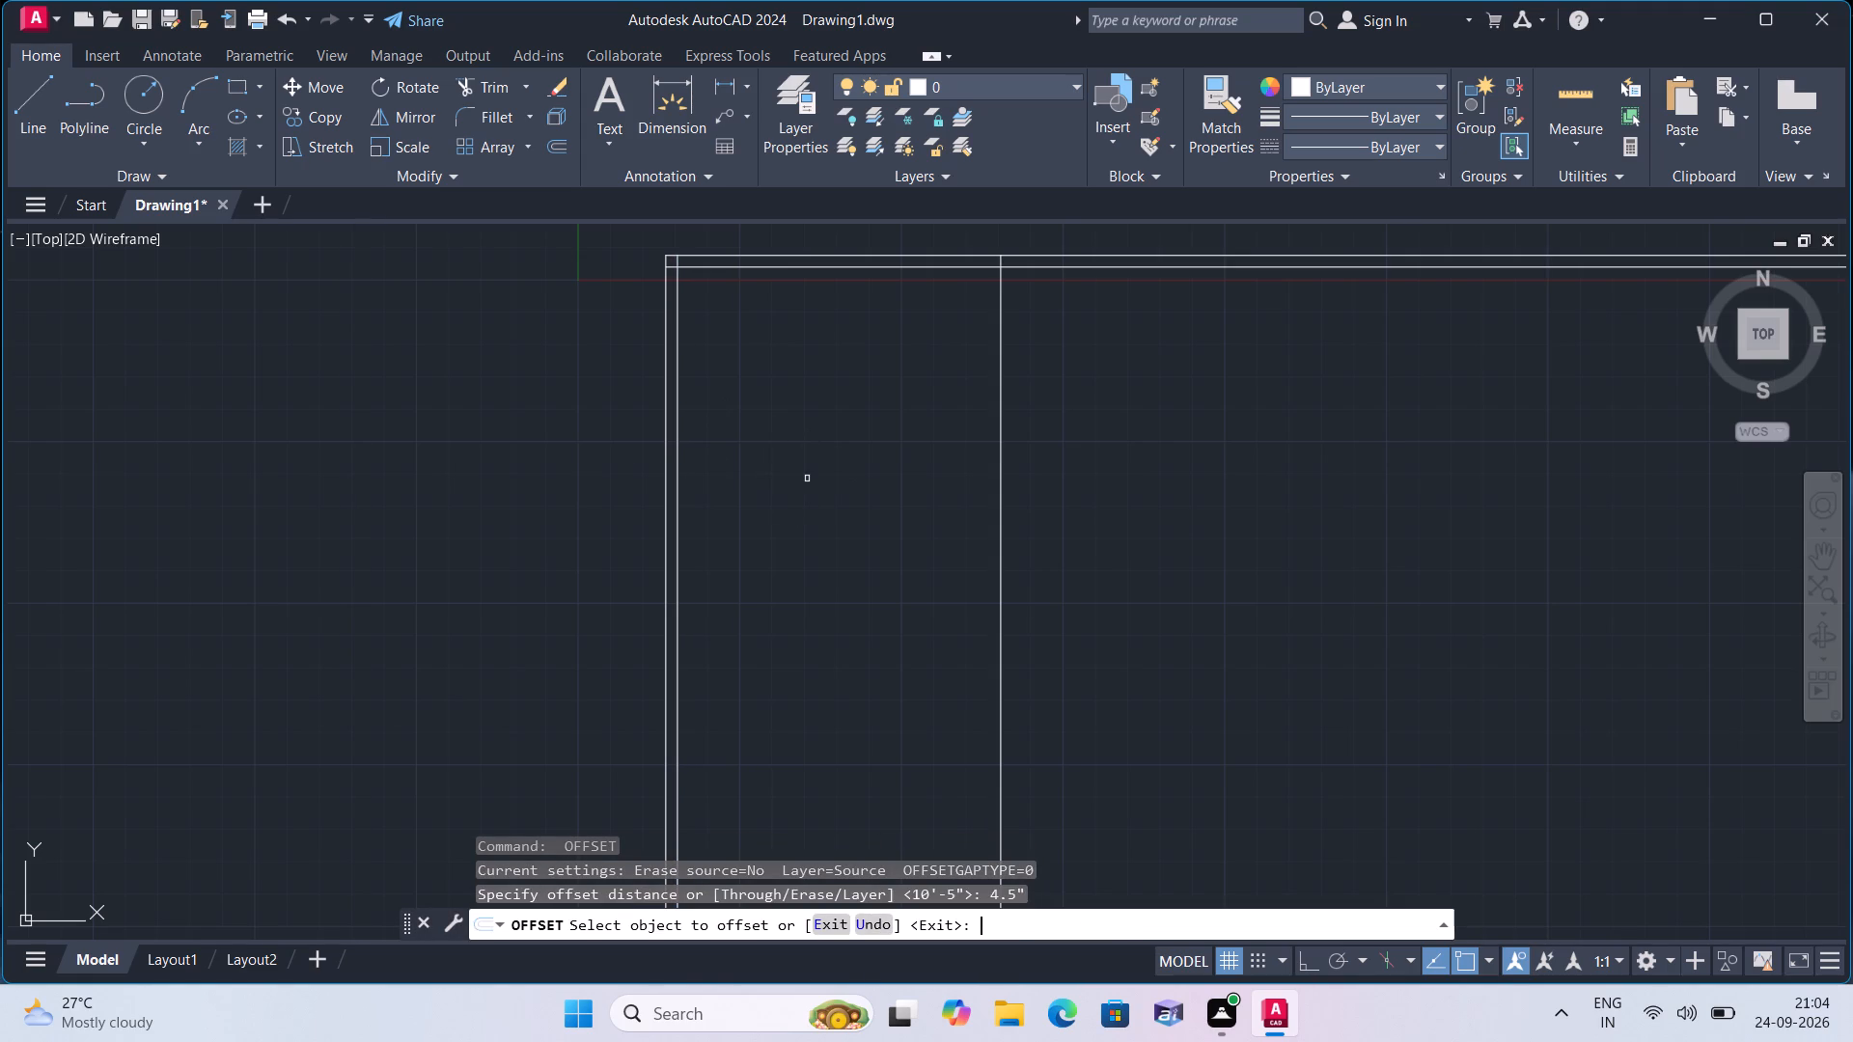
{"action": "left_click", "coordinate": [1005, 584]}
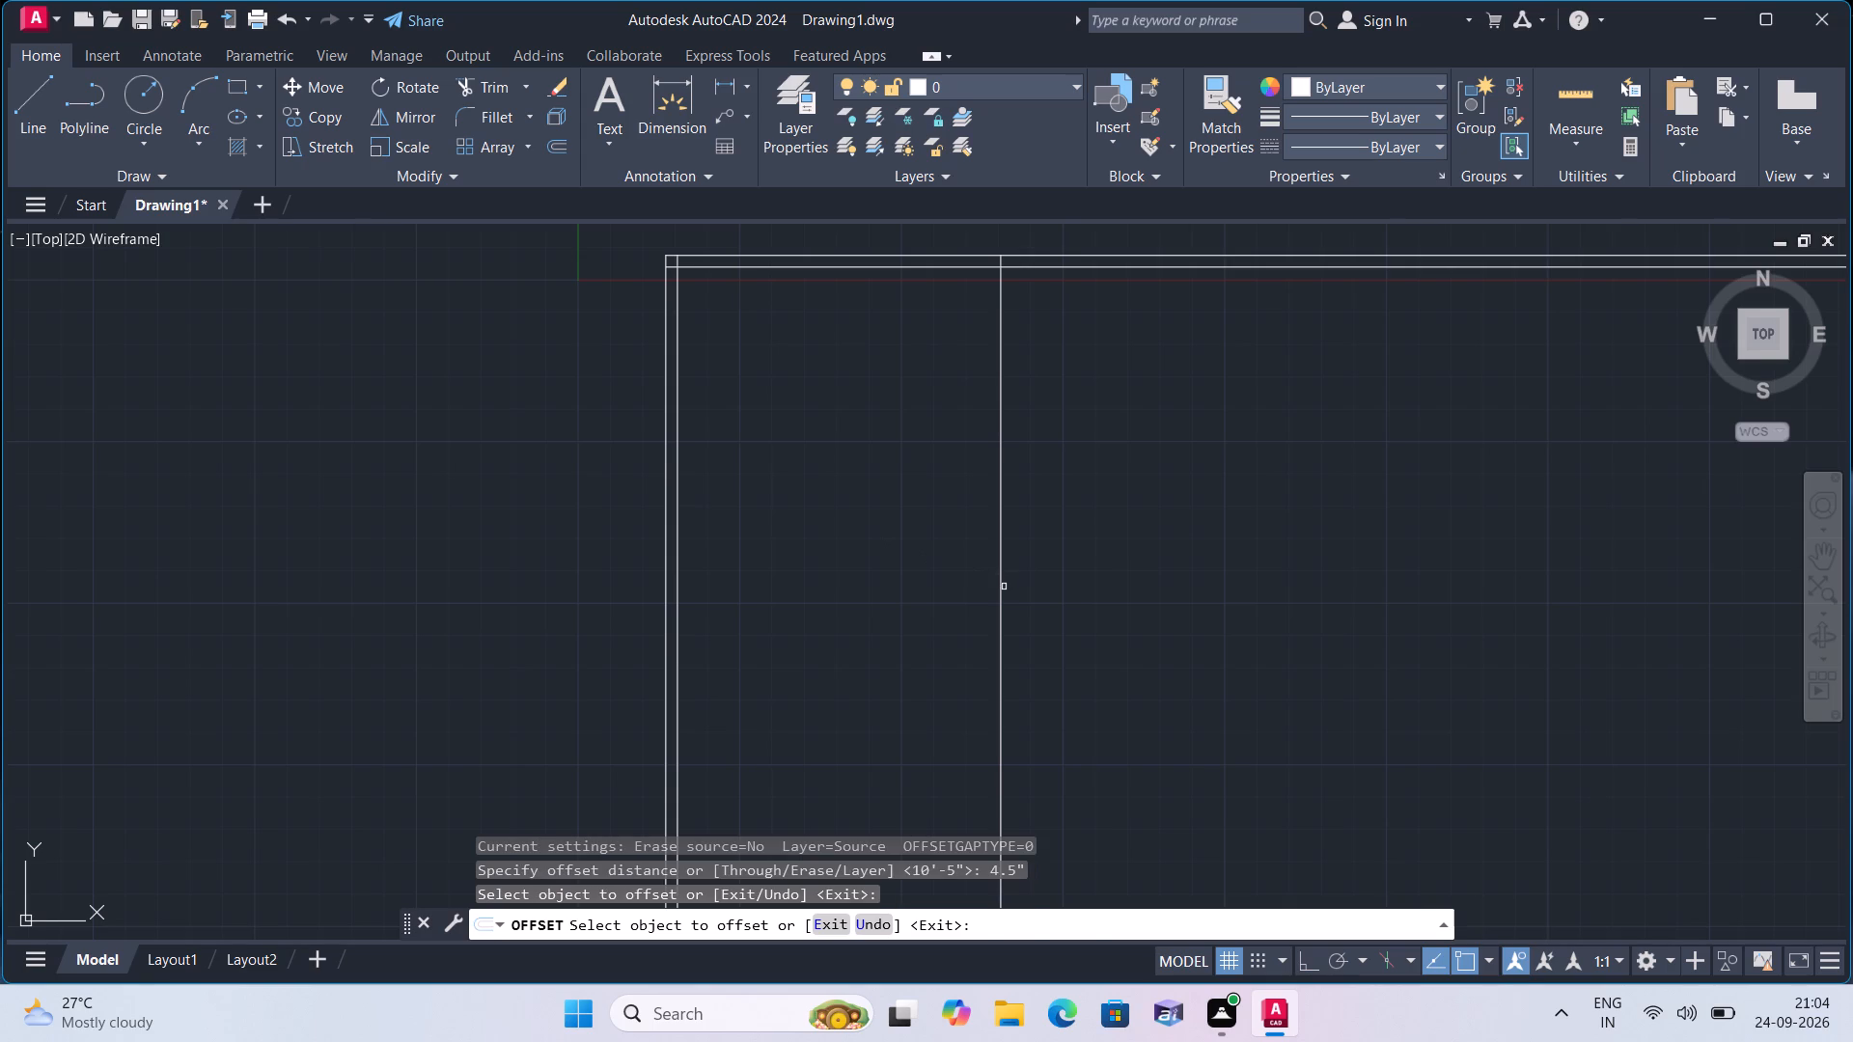
{"action": "left_click", "coordinate": [1003, 587]}
{"action": "left_click", "coordinate": [1059, 600]}
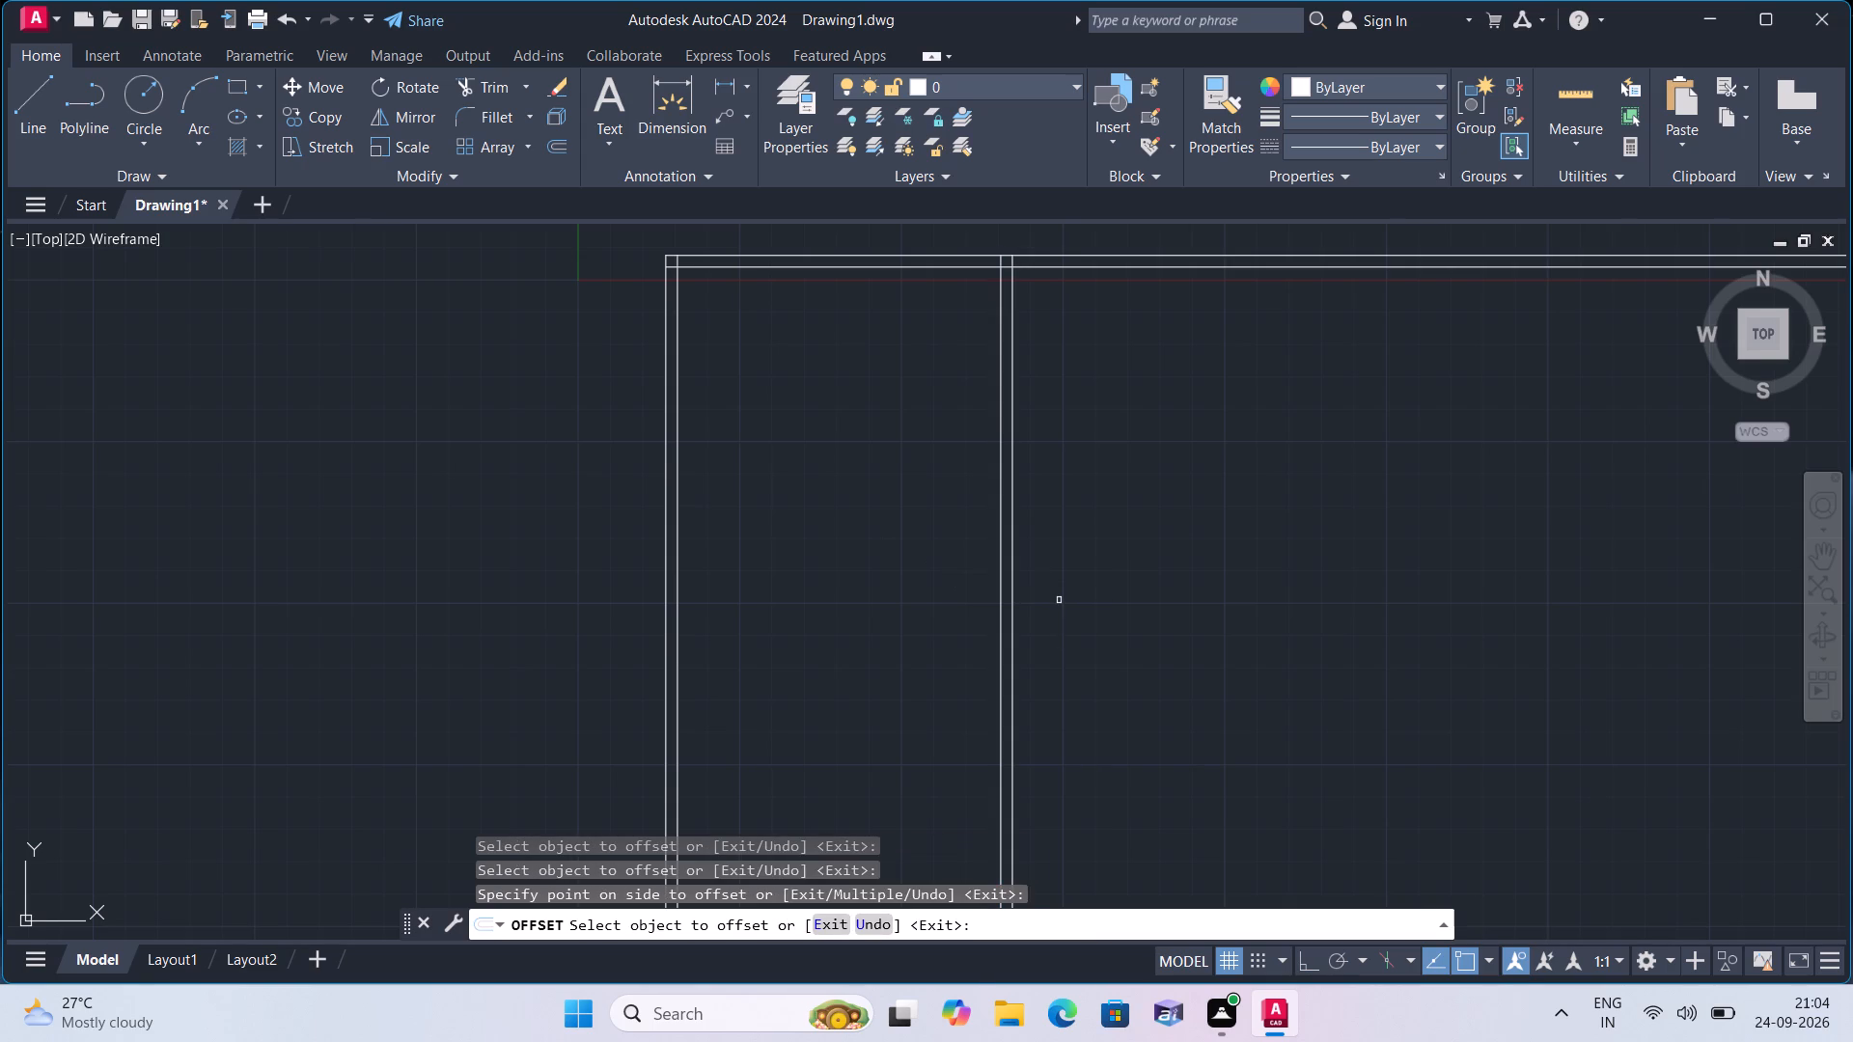
{"action": "key", "text": "space"}
Offset the right-hand line of the first partition wall 10' to the right for the second partition.
{"action": "key", "text": "space"}
{"action": "key", "text": "0"}
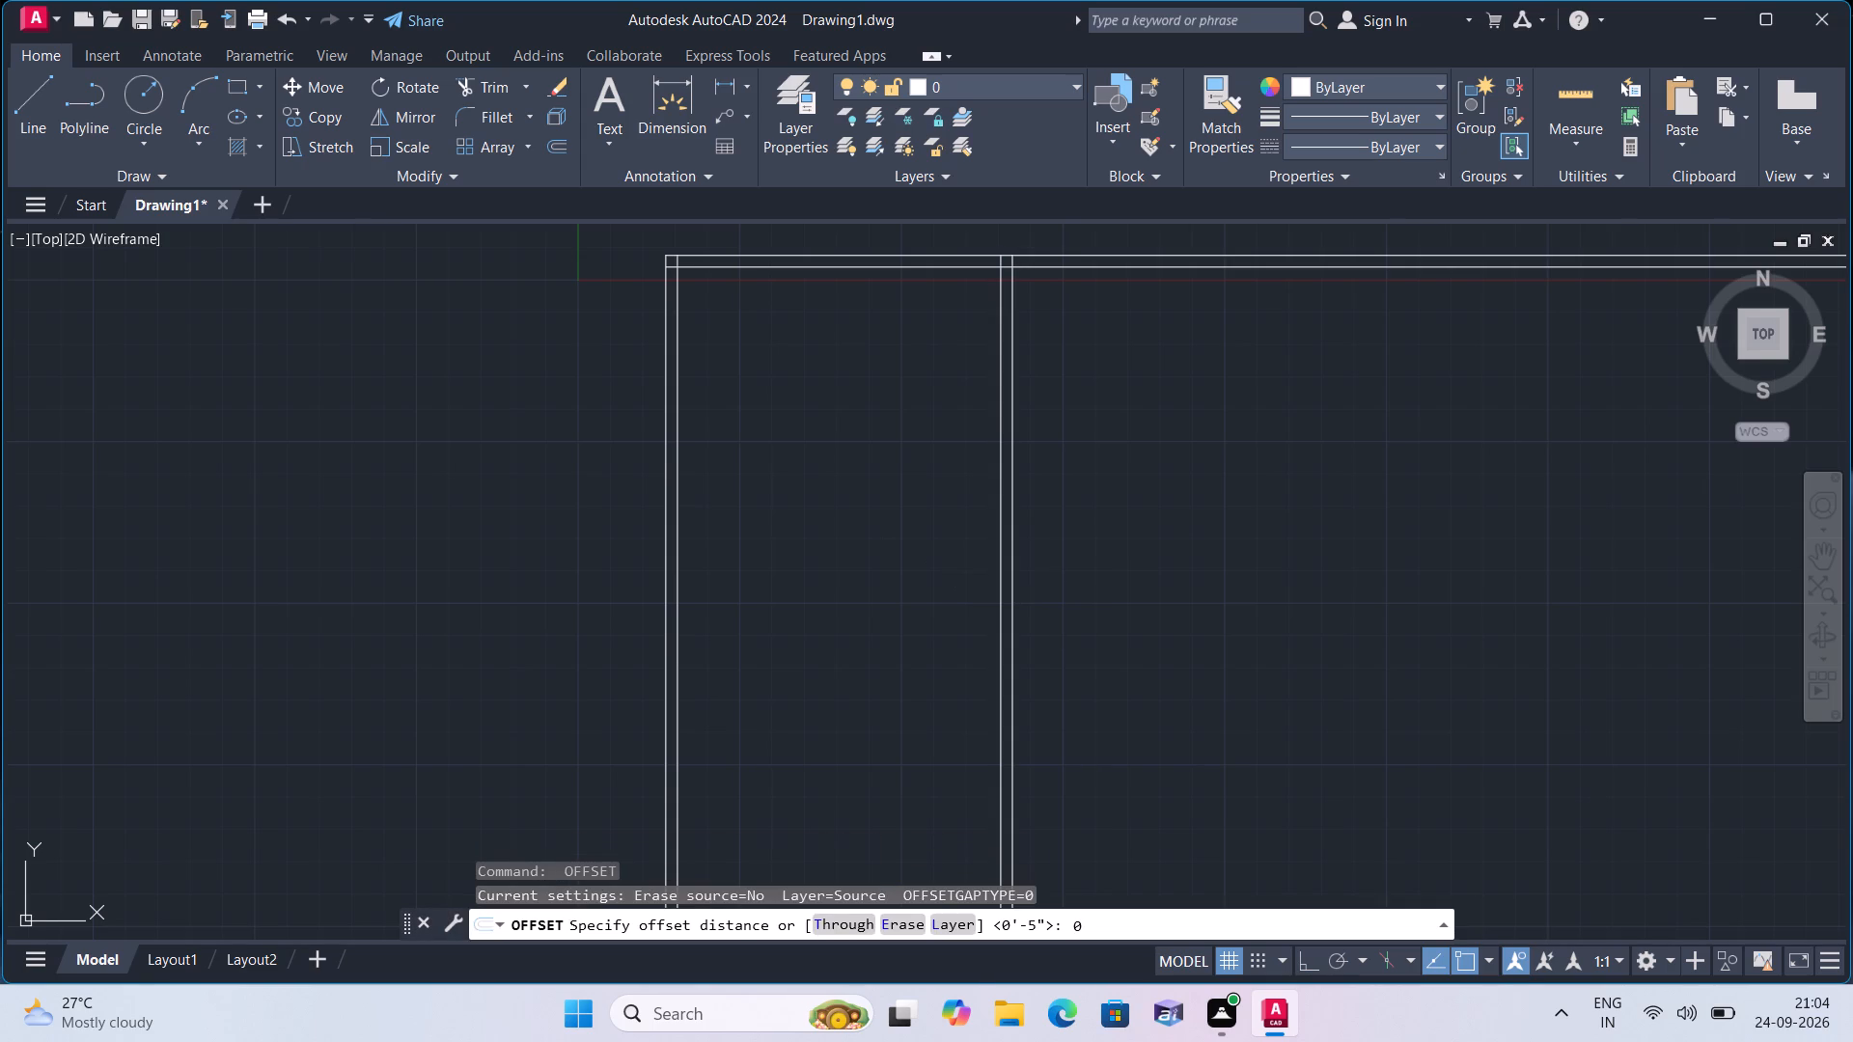
{"action": "key", "text": "BackSpace"}
{"action": "type", "text": "10'"}
{"action": "key", "text": "space"}
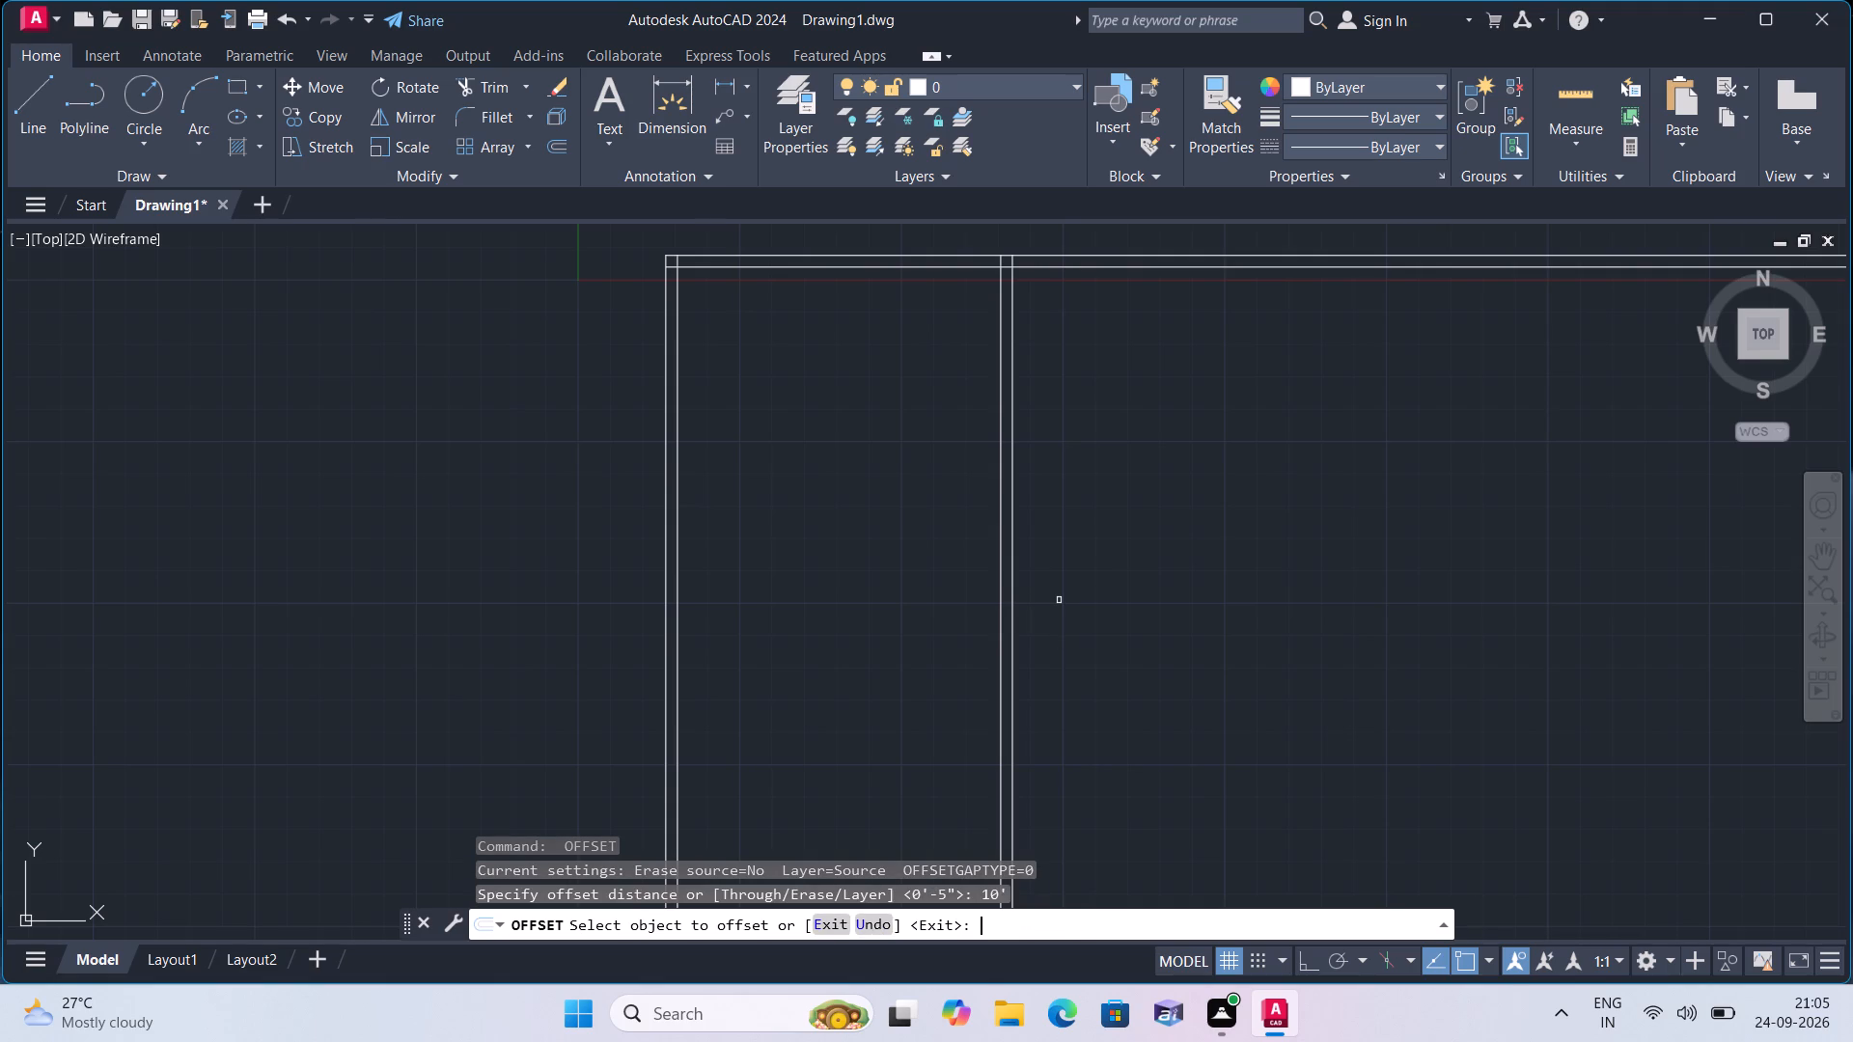
{"action": "scroll", "coordinate": [1064, 604], "scroll_direction": "down", "scroll_amount": 1}
{"action": "middle_click_drag", "start_coordinate": [1209, 651], "coordinate": [858, 609]}
{"action": "scroll", "coordinate": [725, 598], "scroll_direction": "up", "scroll_amount": 1}
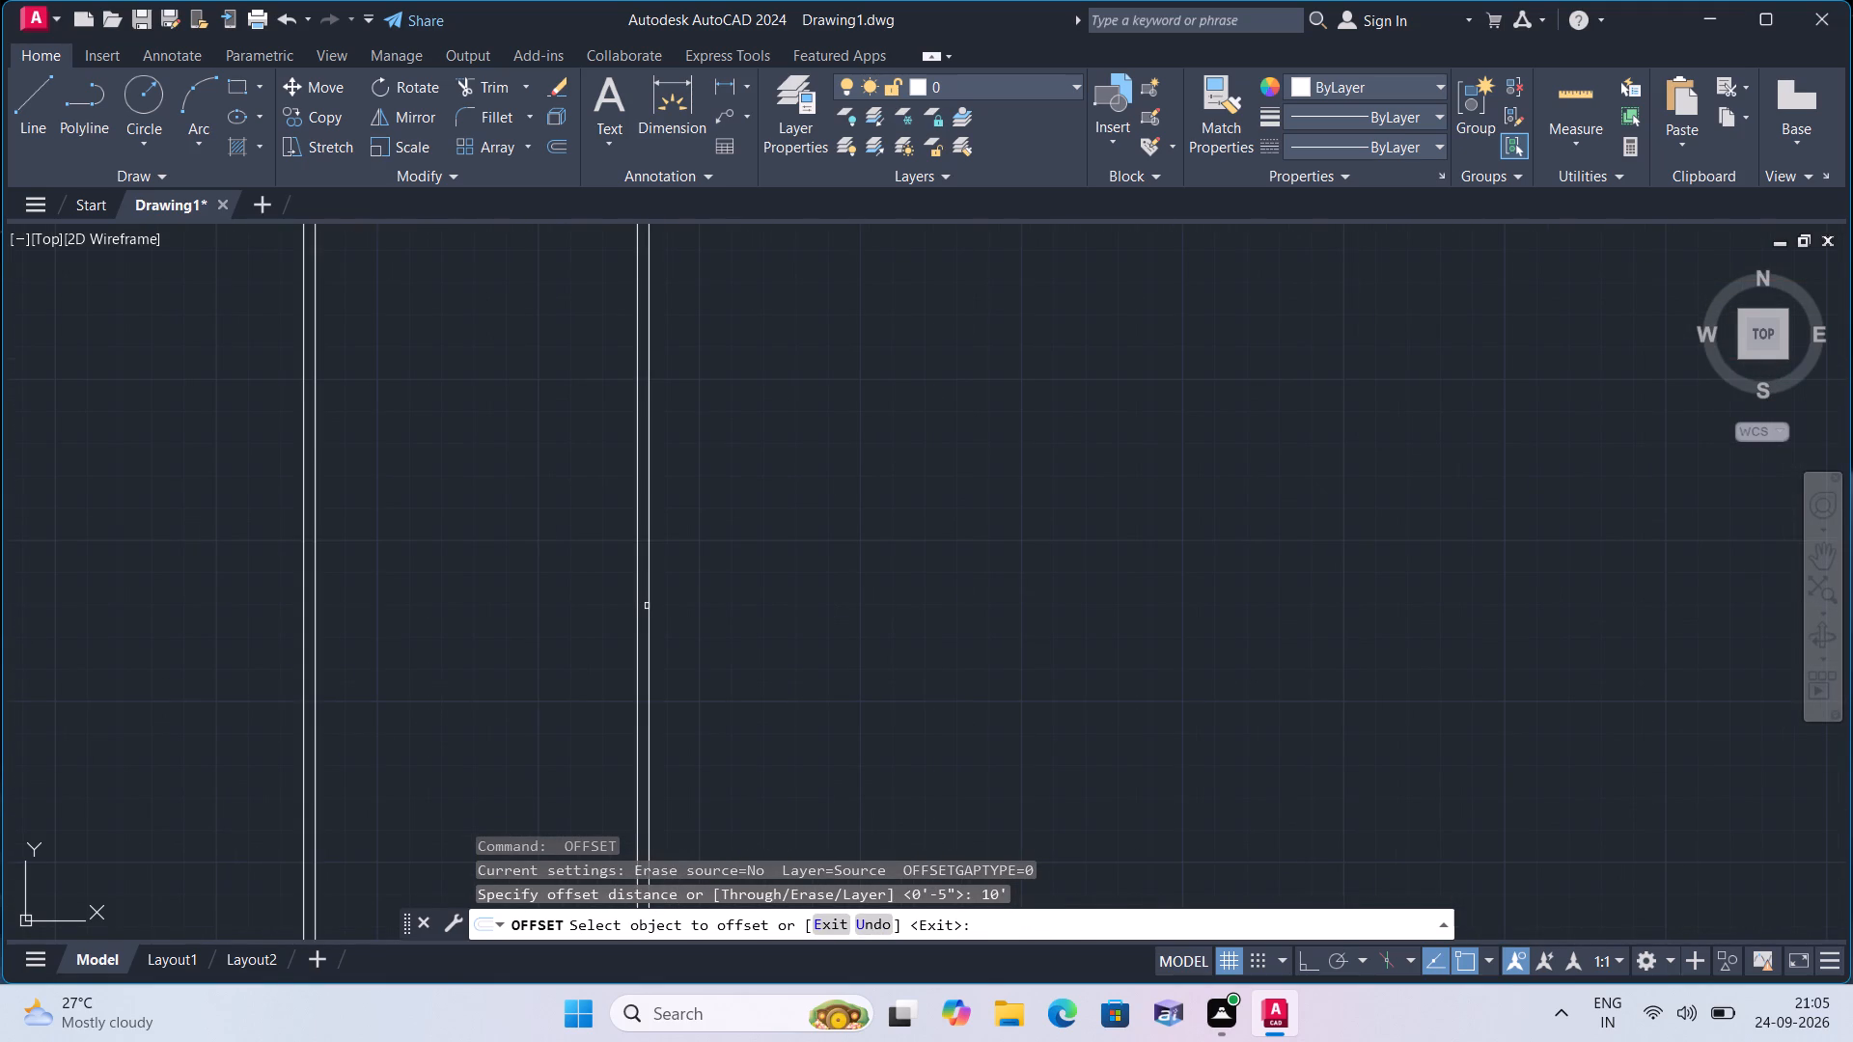
{"action": "left_click", "coordinate": [648, 607]}
{"action": "left_click", "coordinate": [781, 612]}
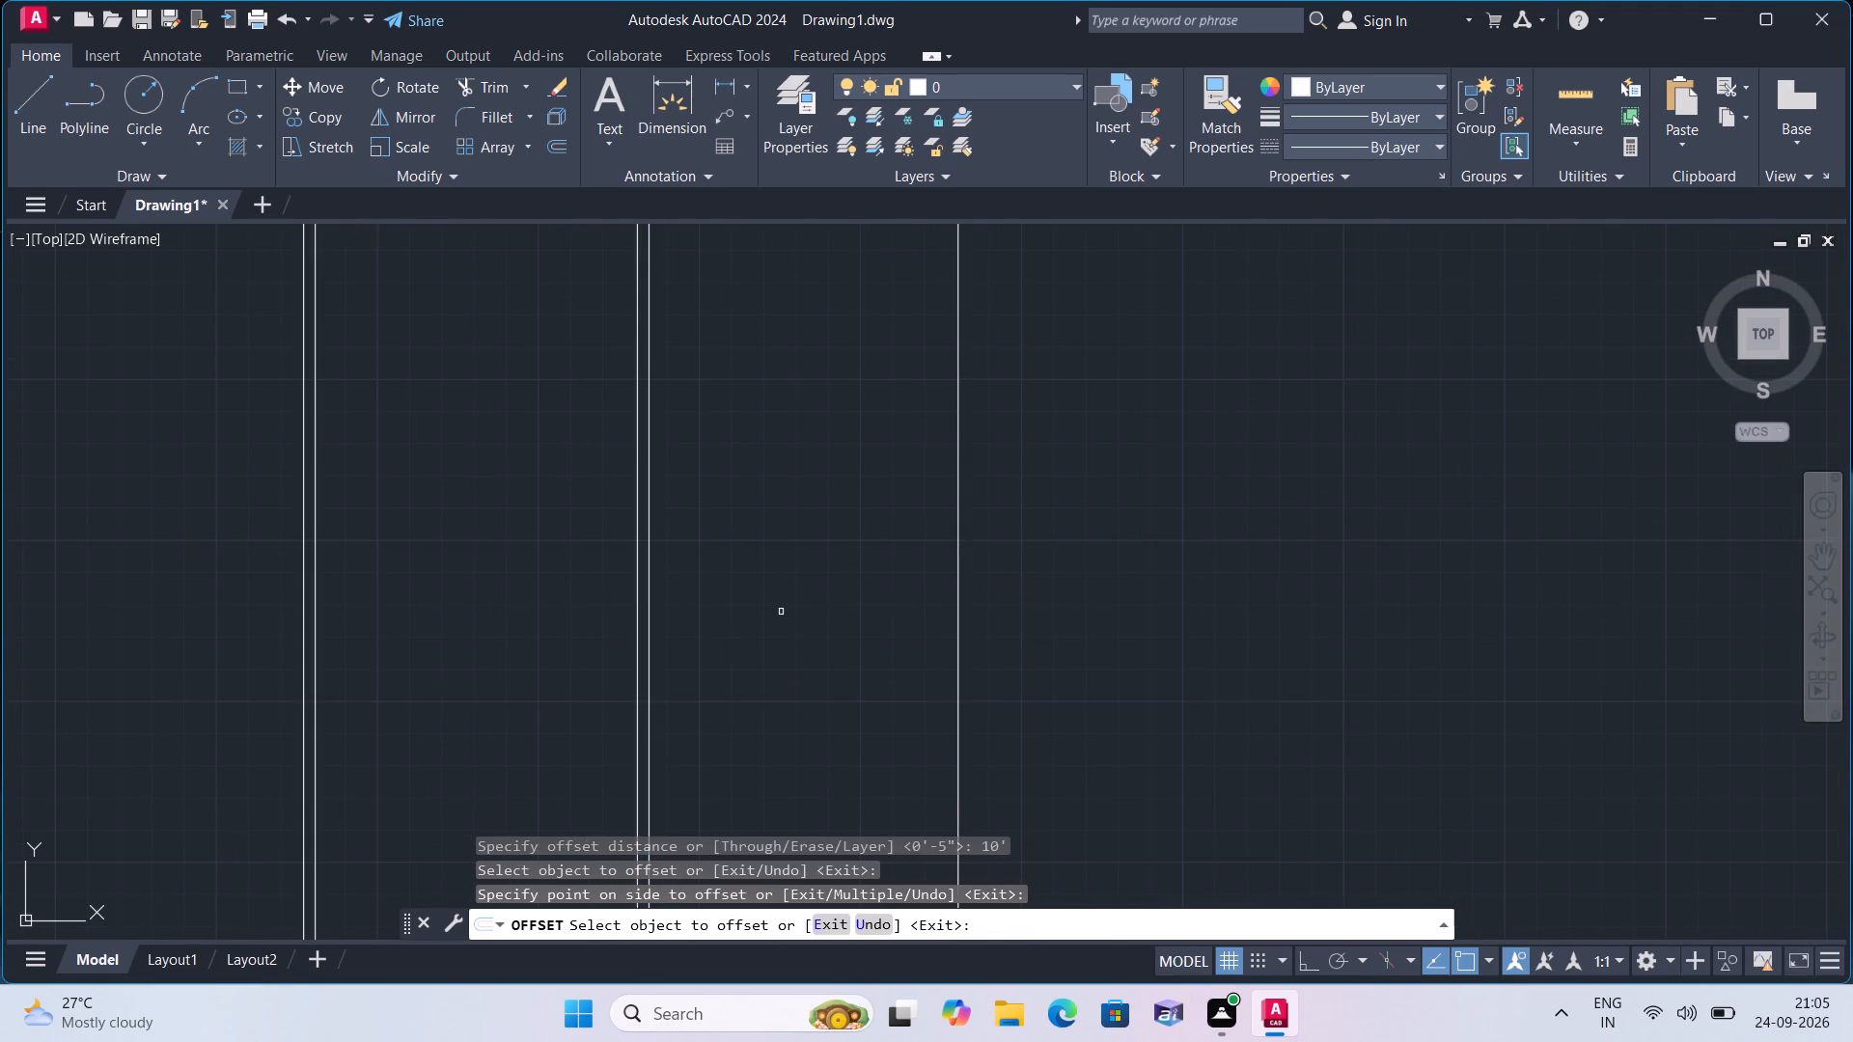
{"action": "key", "text": "space"}
Offset the second partition's vertical line 4.5" to the right to give that wall its thickness.
{"action": "key", "text": "space"}
{"action": "type", "text": "4.5\""}
{"action": "key", "text": "space"}
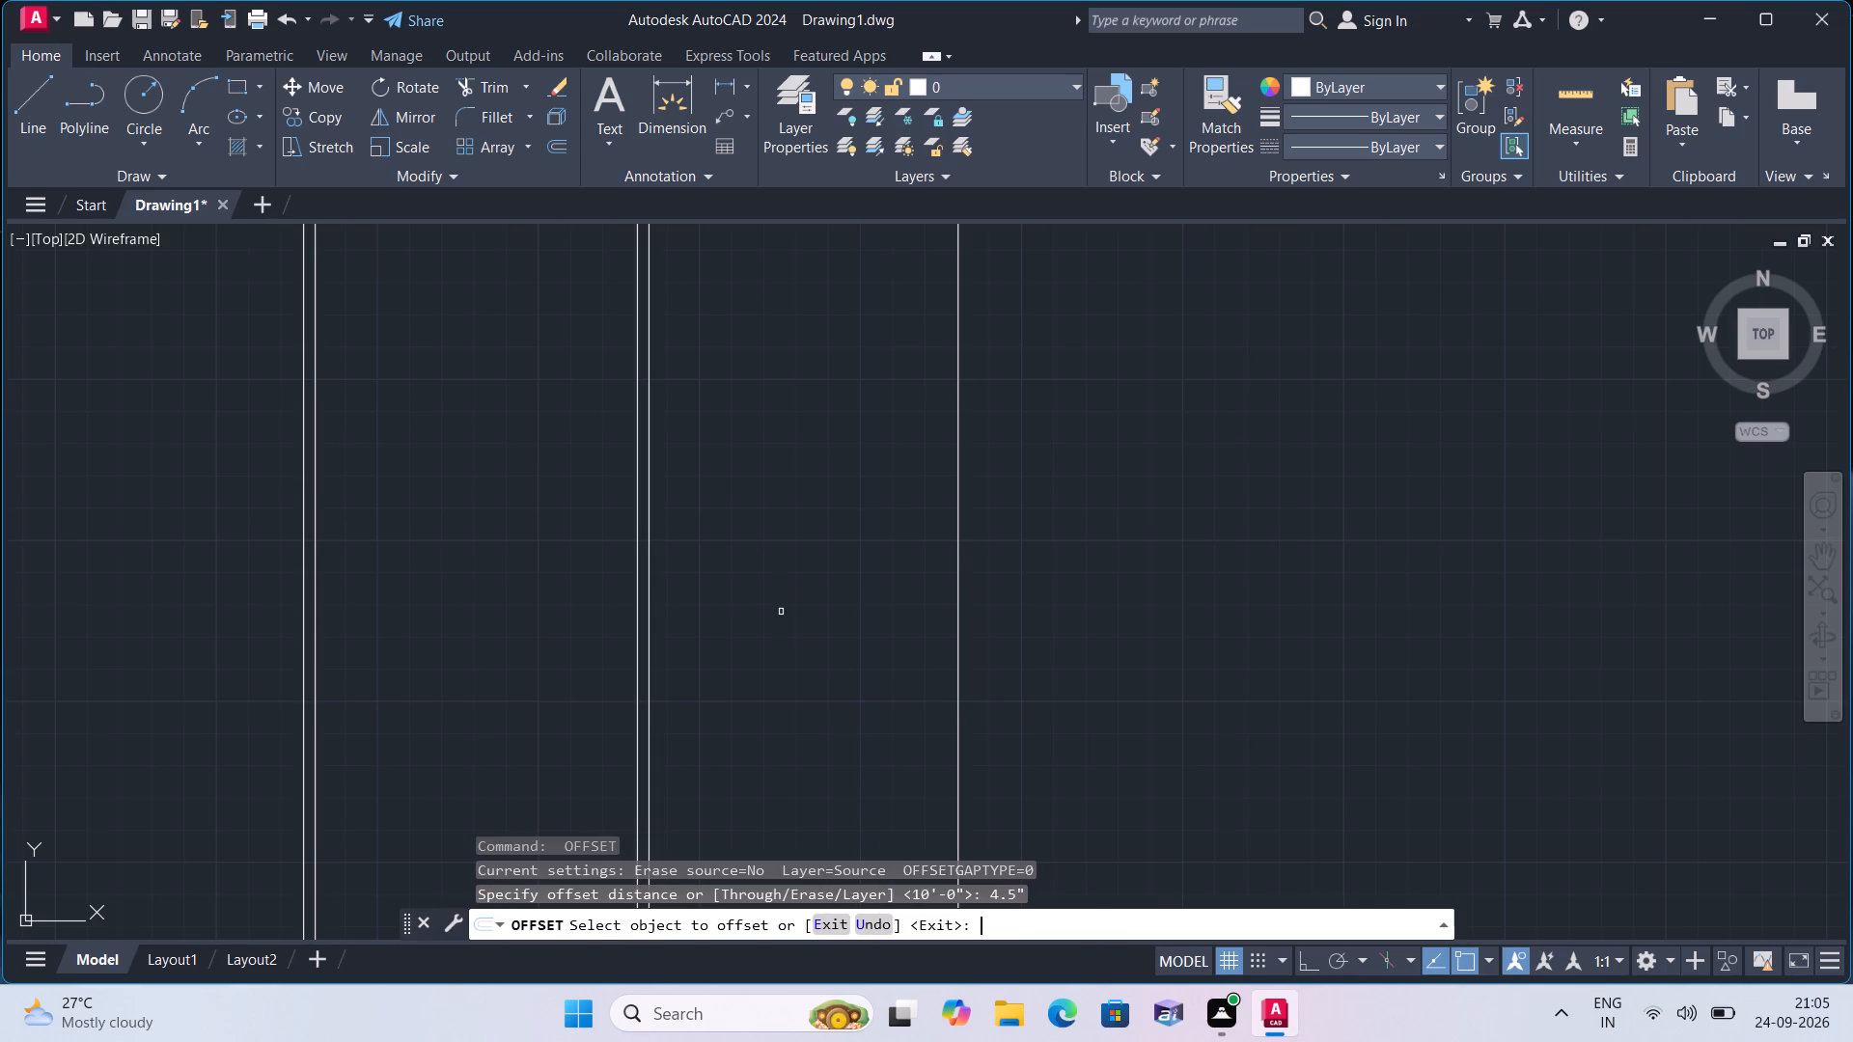
{"action": "left_click", "coordinate": [957, 686]}
{"action": "left_click", "coordinate": [1043, 686]}
{"action": "scroll", "coordinate": [1178, 648], "scroll_direction": "down", "scroll_amount": 2}
{"action": "middle_click_drag", "start_coordinate": [1197, 649], "coordinate": [1006, 613]}
{"action": "scroll", "coordinate": [1192, 645], "scroll_direction": "down", "scroll_amount": 1}
{"action": "key", "text": "space"}
Offset the right-hand line of the second partition wall 10' to the right for the third partition.
{"action": "key", "text": "space"}
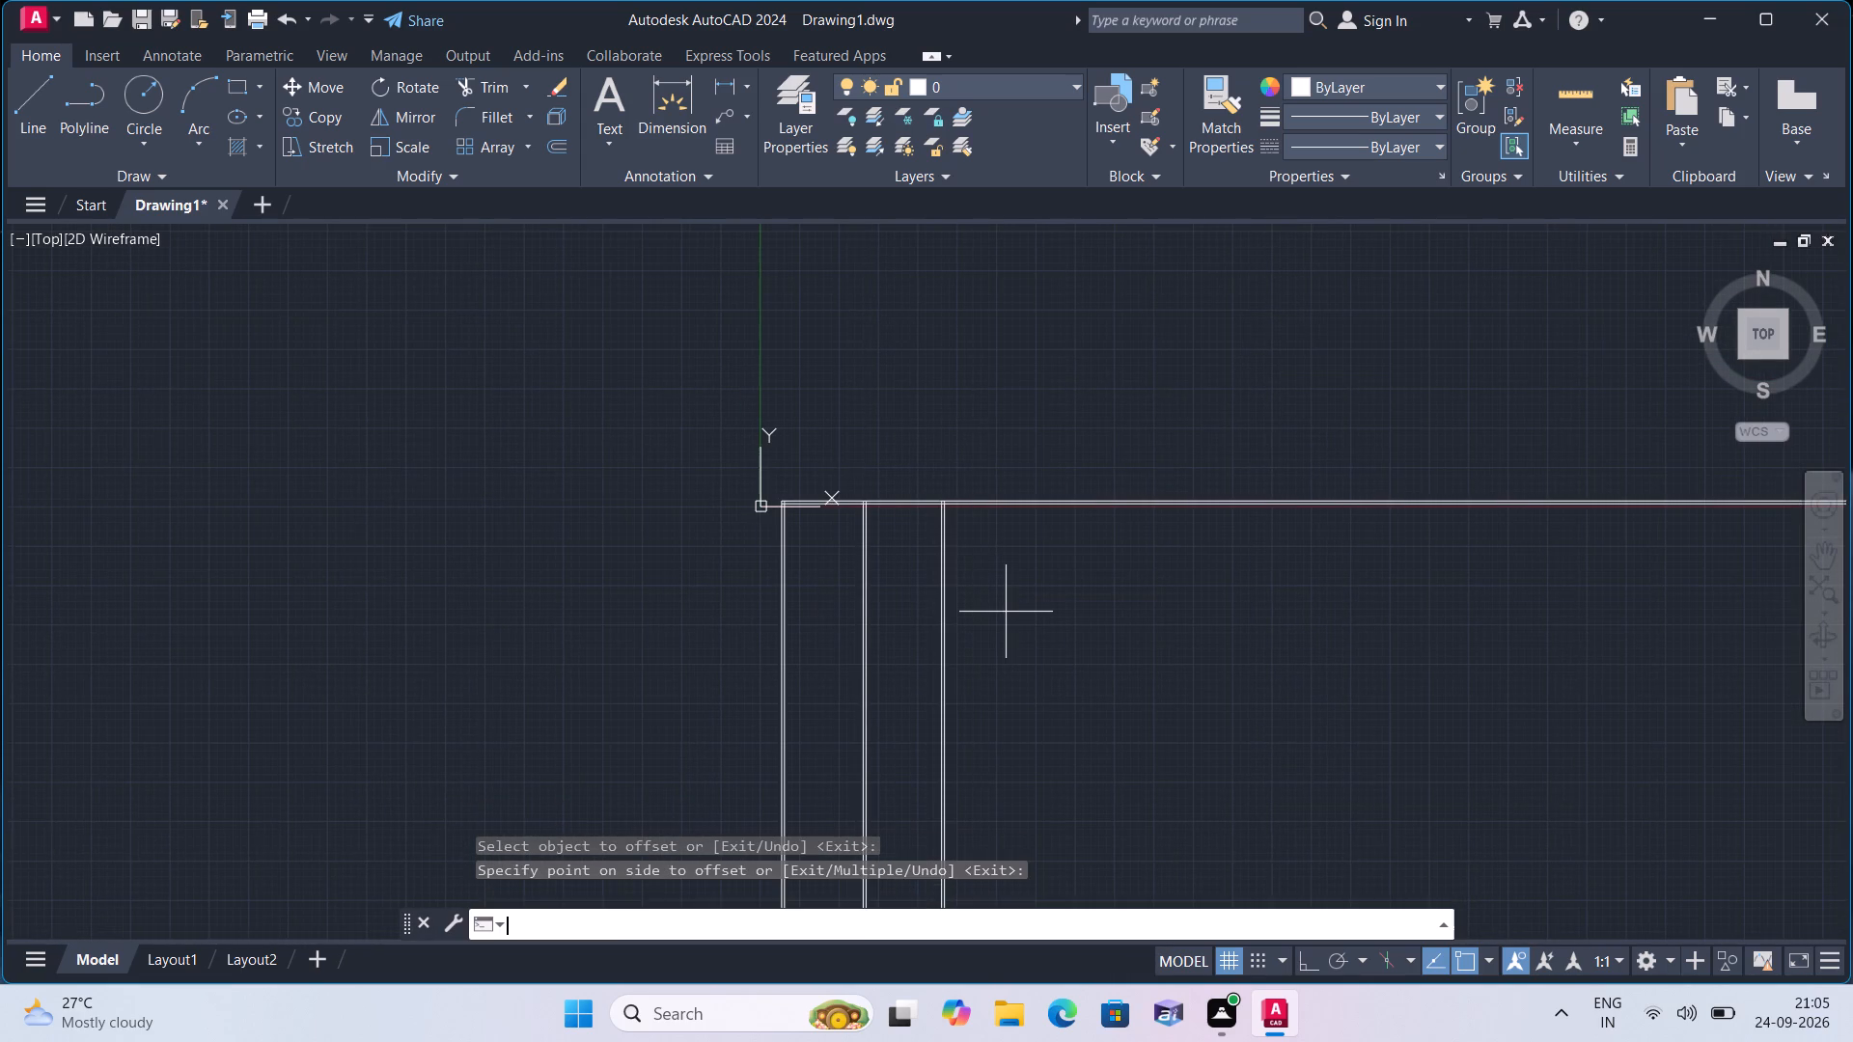
{"action": "type", "text": "10'"}
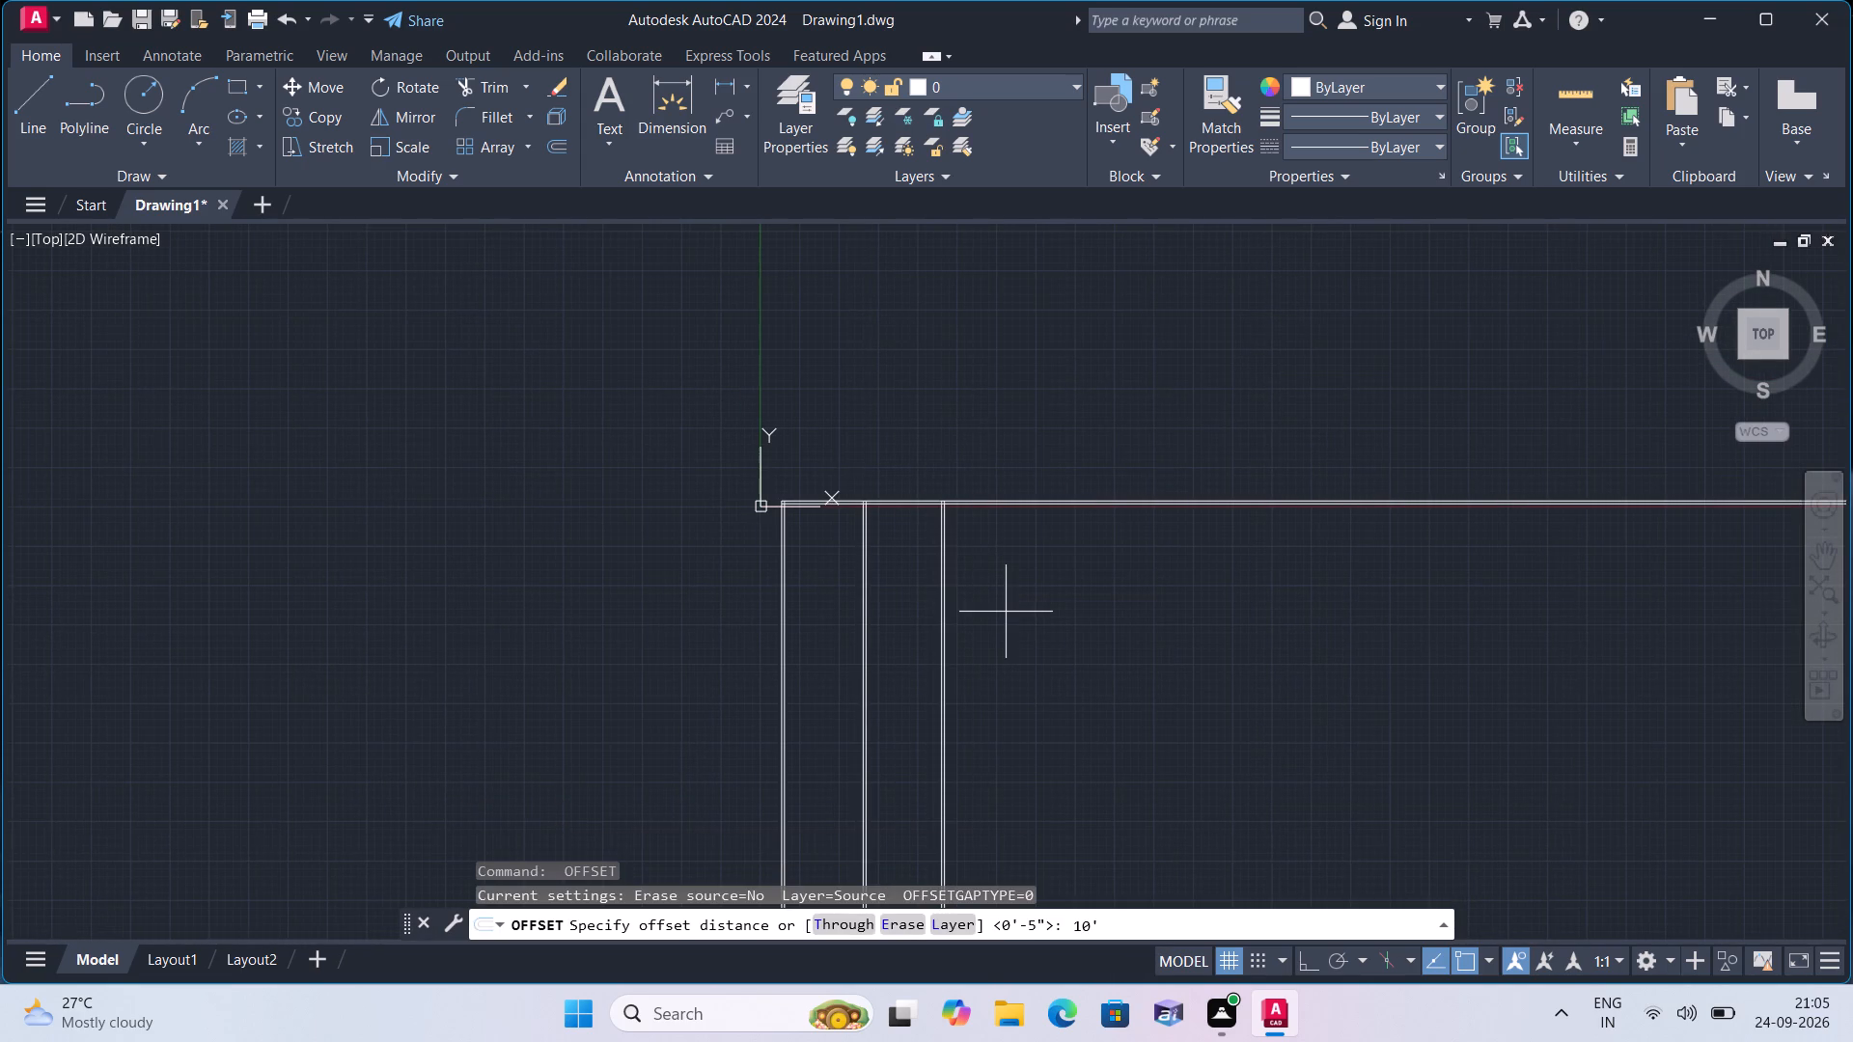
{"action": "key", "text": "space"}
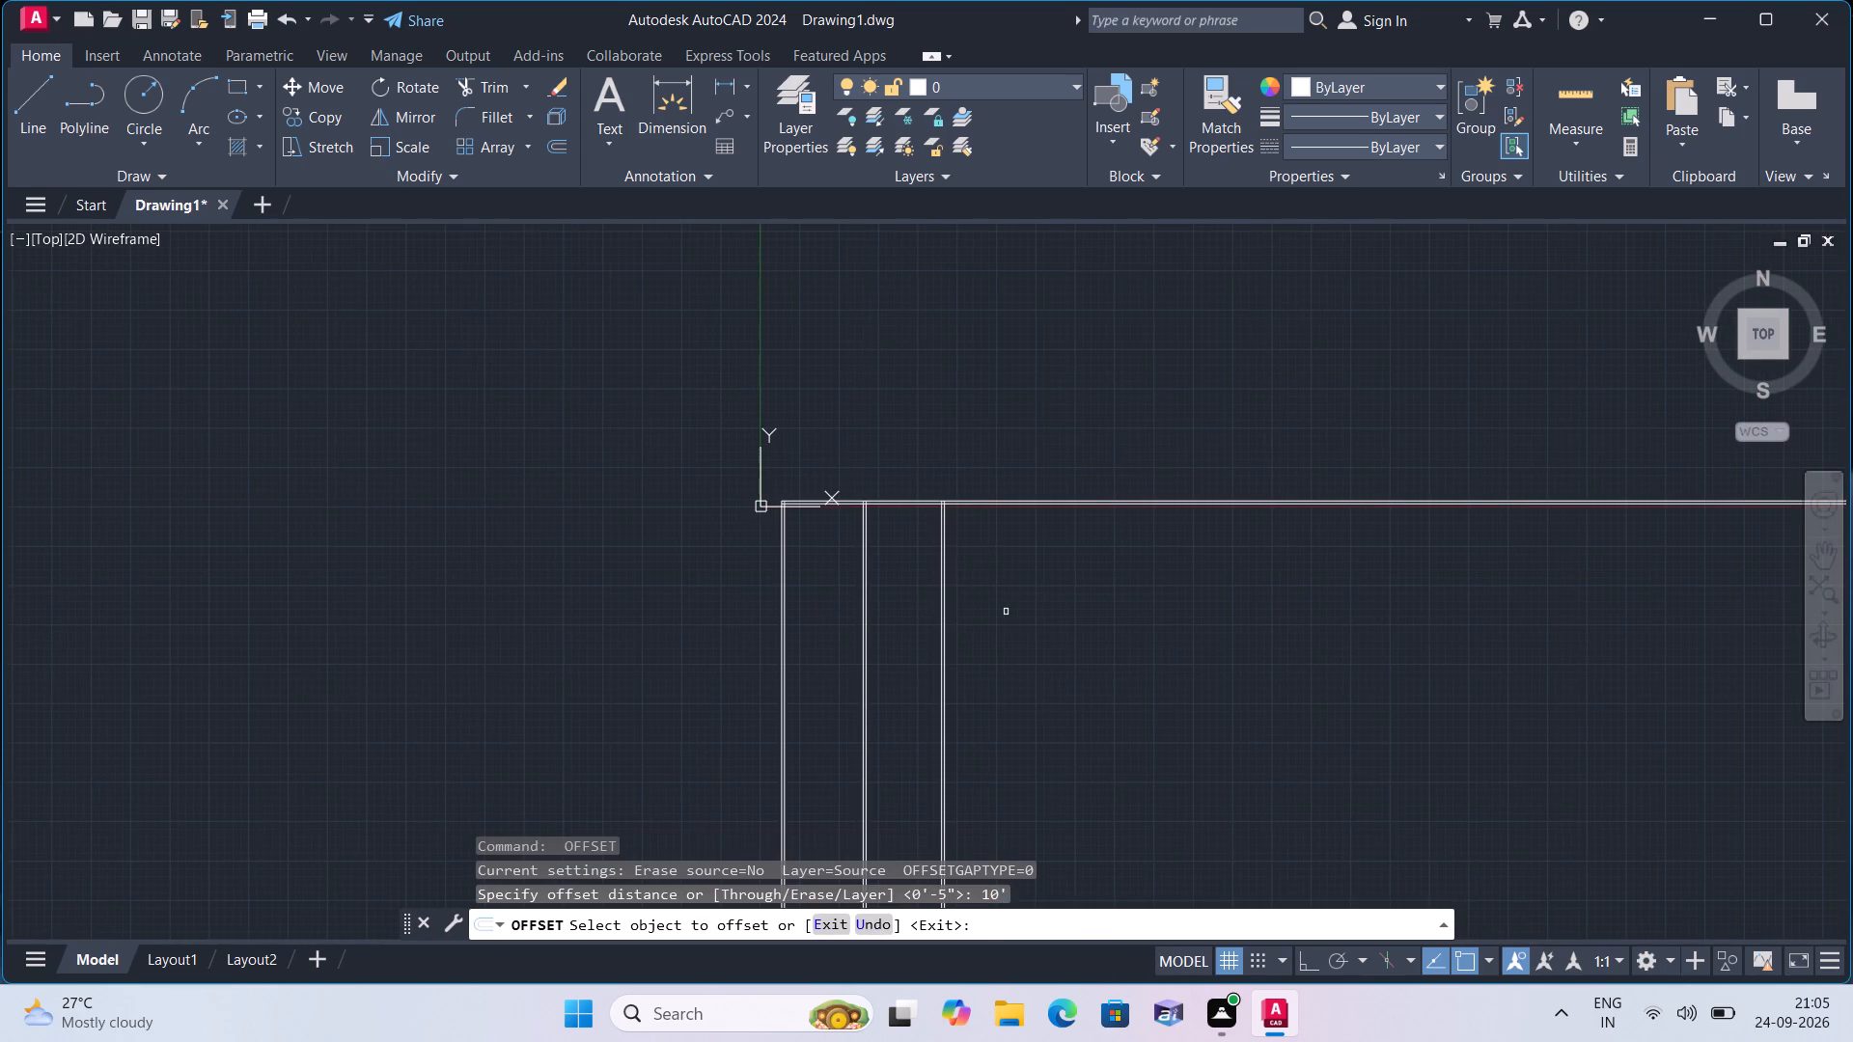
{"action": "scroll", "coordinate": [991, 600], "scroll_direction": "up", "scroll_amount": 3}
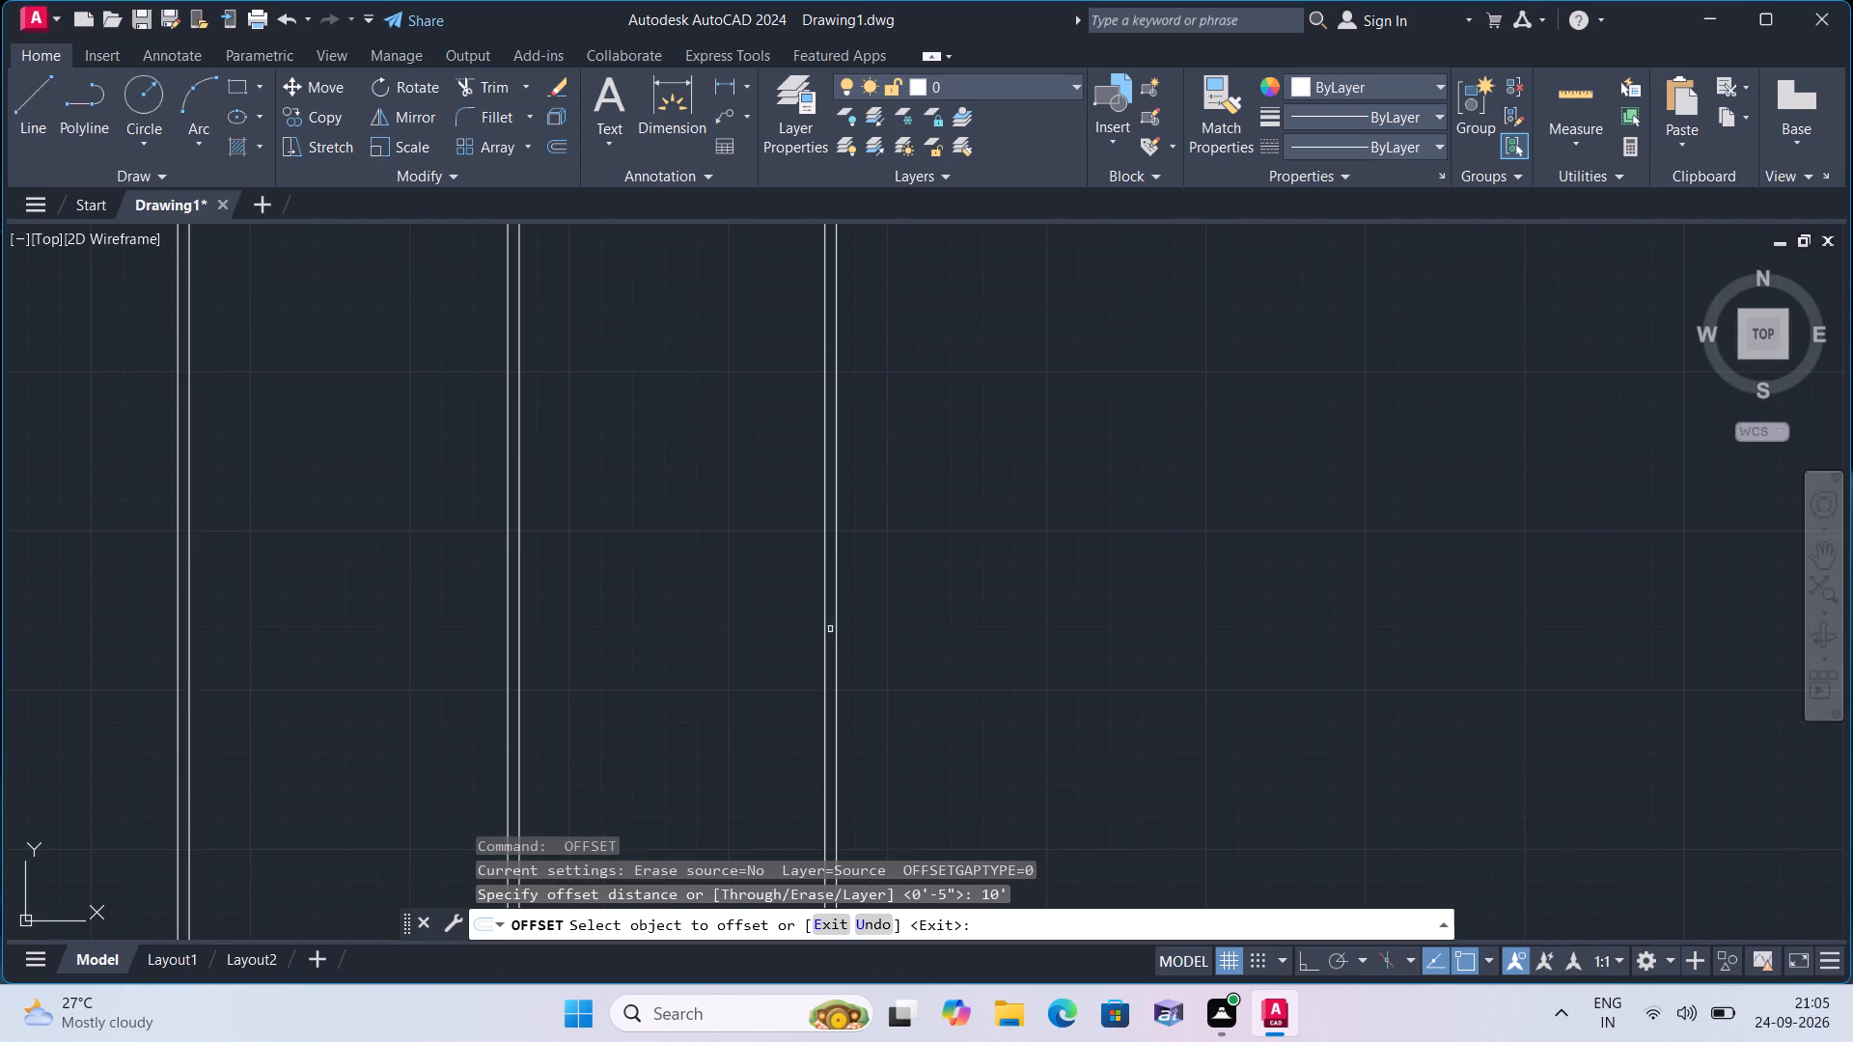
{"action": "left_click", "coordinate": [836, 629]}
{"action": "left_click", "coordinate": [964, 644]}
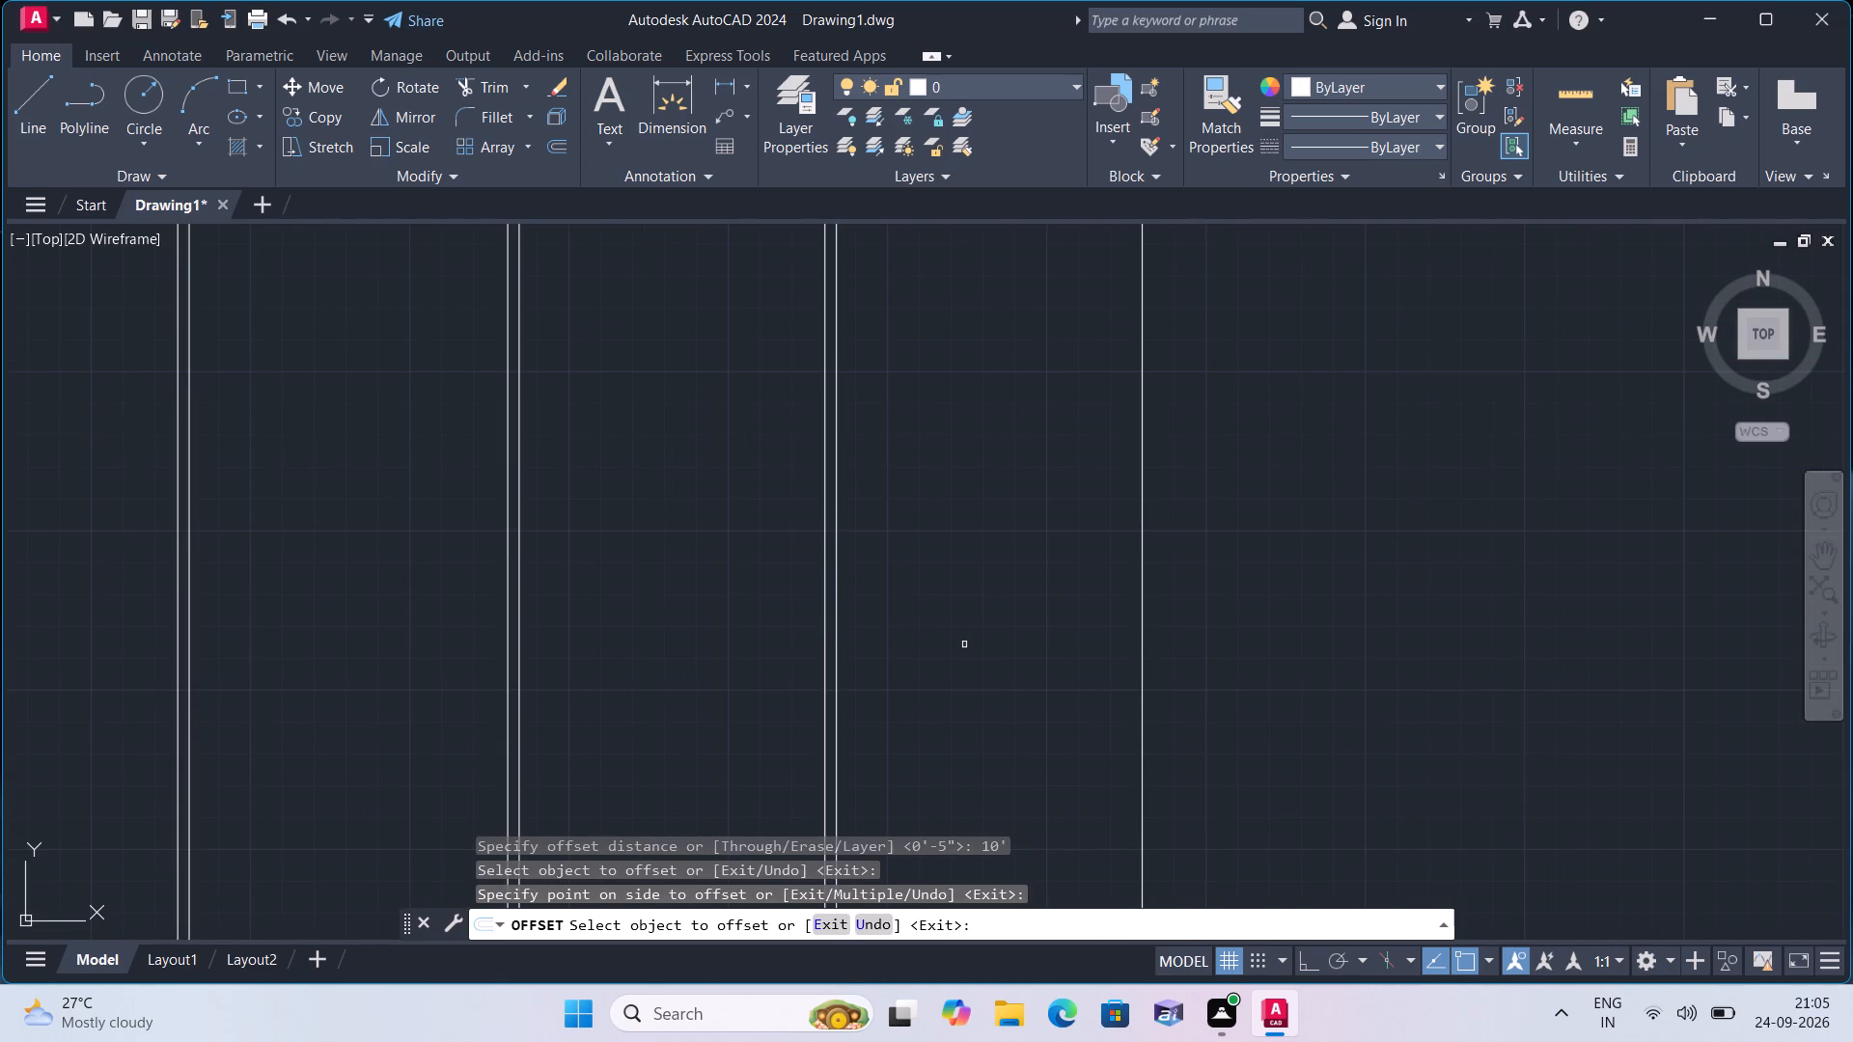
{"action": "key", "text": "space"}
Offset the third partition's vertical line 4.5" to the right to give that wall its thickness.
{"action": "key", "text": "space"}
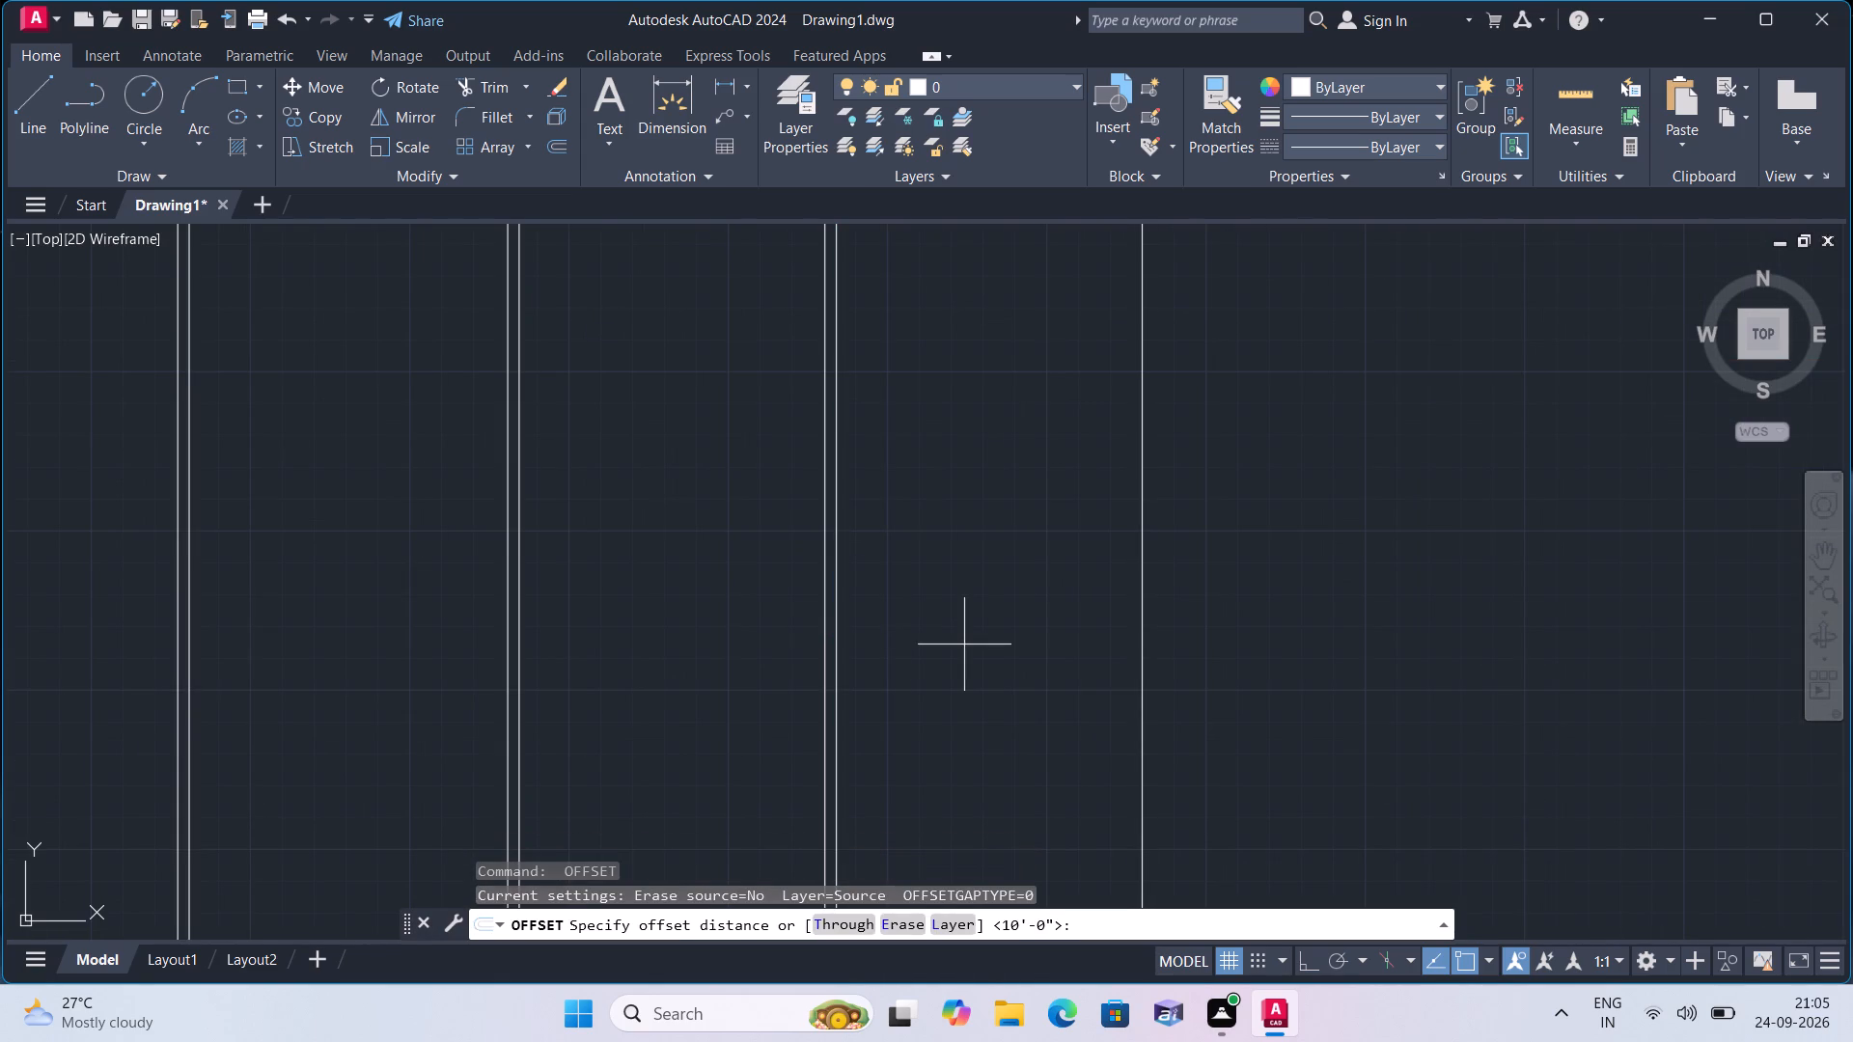
{"action": "type", "text": "4.5\""}
{"action": "key", "text": "space"}
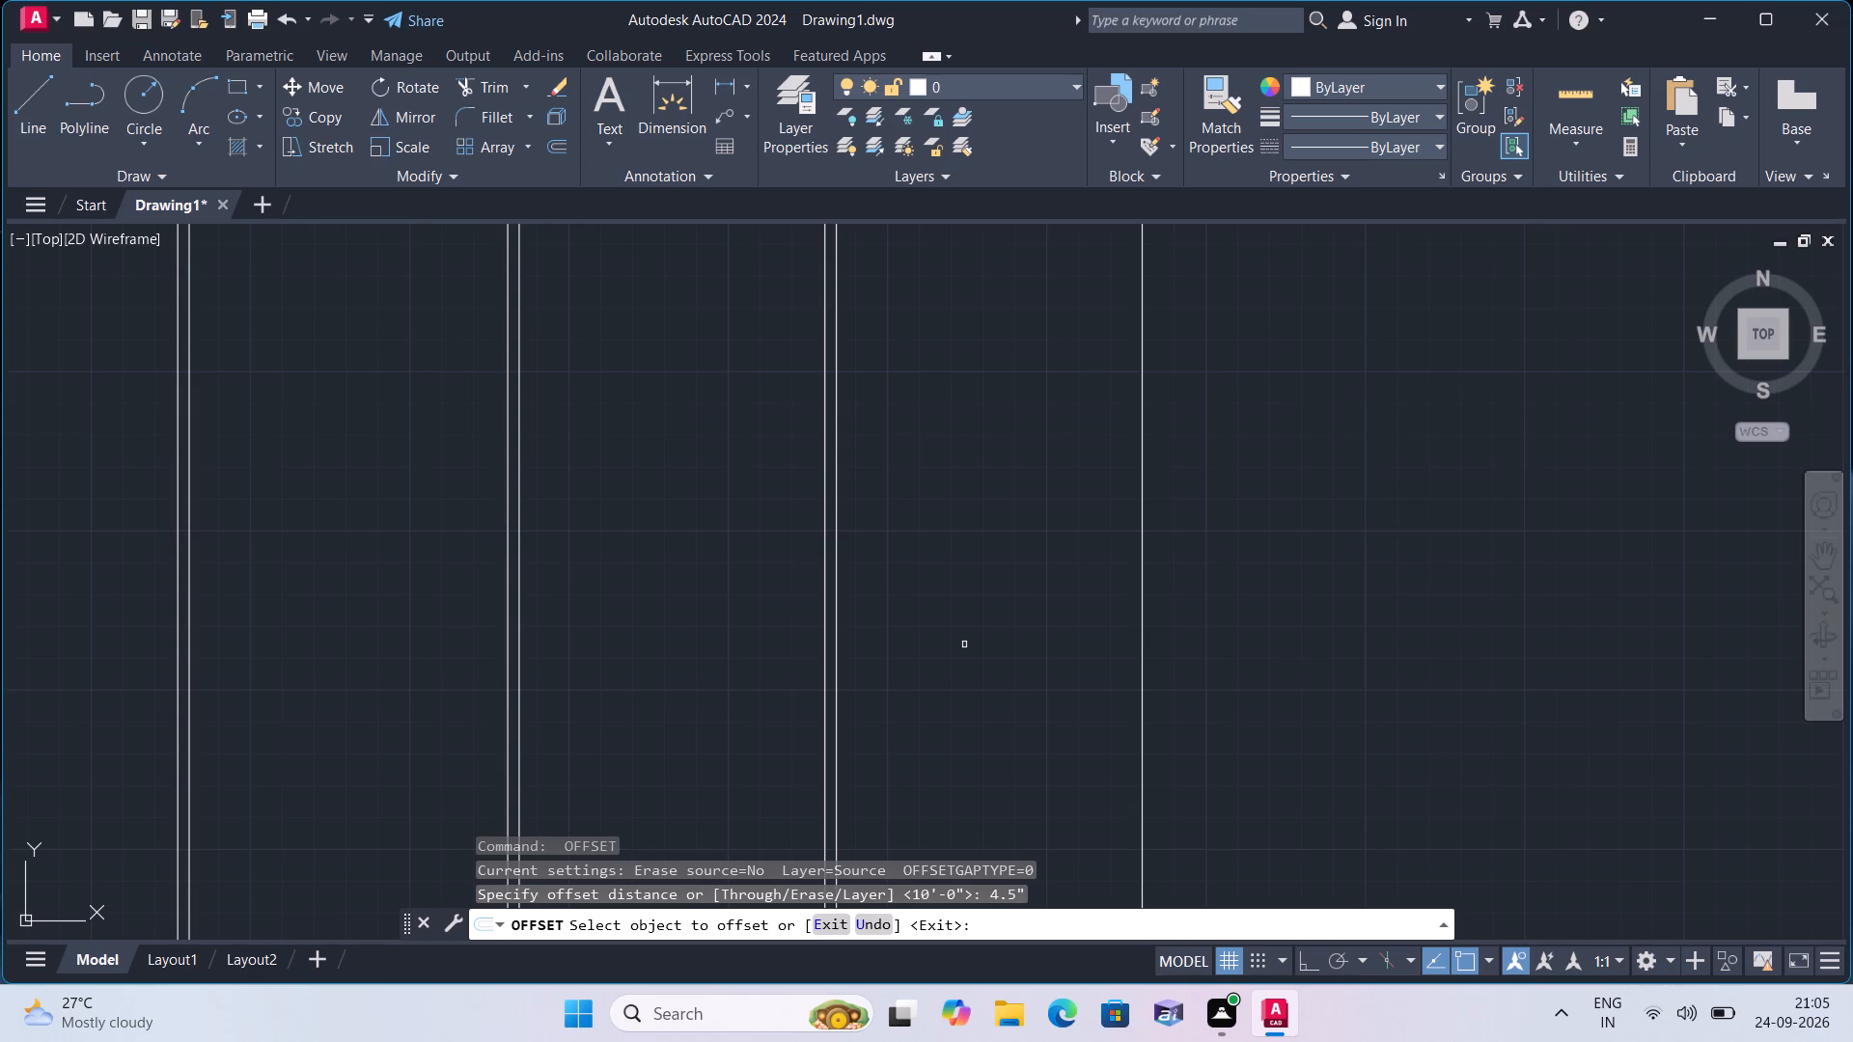
{"action": "left_click", "coordinate": [1146, 644]}
{"action": "left_click", "coordinate": [1211, 652]}
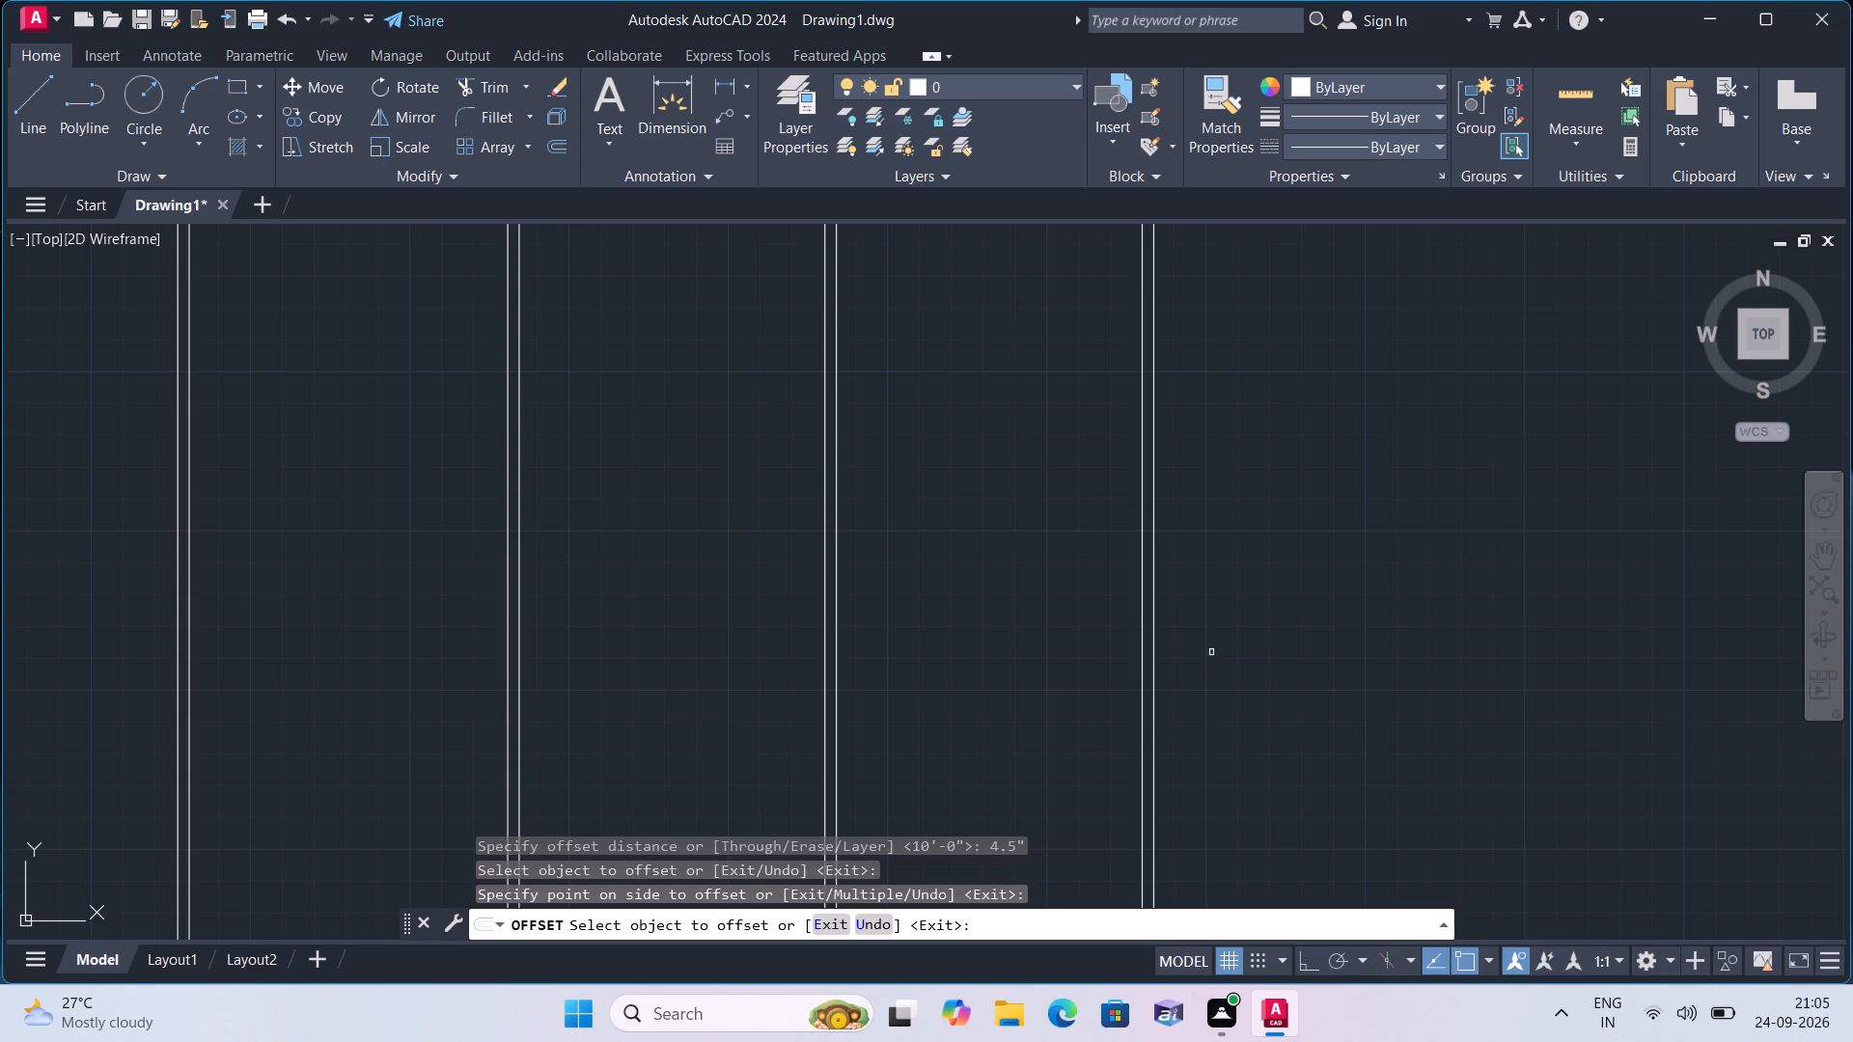
{"action": "key", "text": "space"}
Offset the right-hand line of the third partition wall 10'5" to the right for the right outer wall.
{"action": "key", "text": "space"}
{"action": "type", "text": "10'5\""}
{"action": "key", "text": "space"}
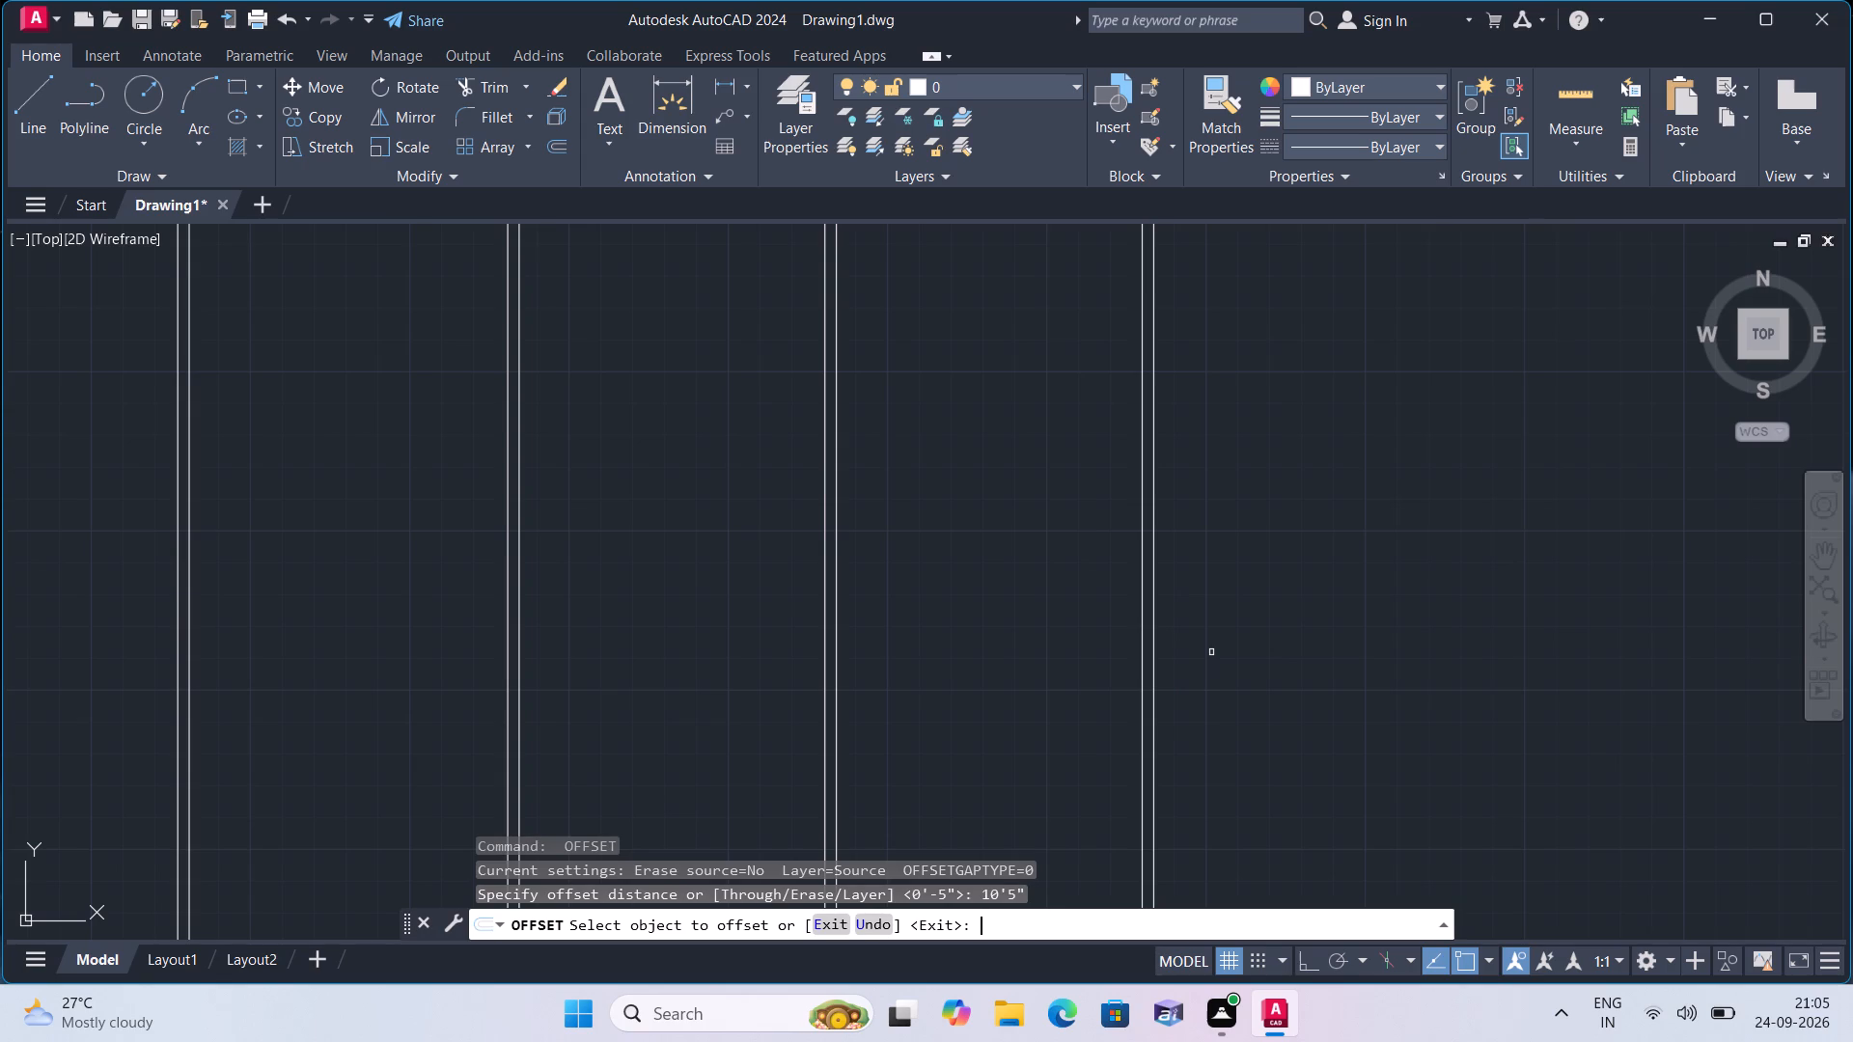
{"action": "left_click", "coordinate": [1152, 655]}
{"action": "left_click", "coordinate": [1273, 655]}
{"action": "scroll", "coordinate": [1273, 655], "scroll_direction": "down", "scroll_amount": 2}
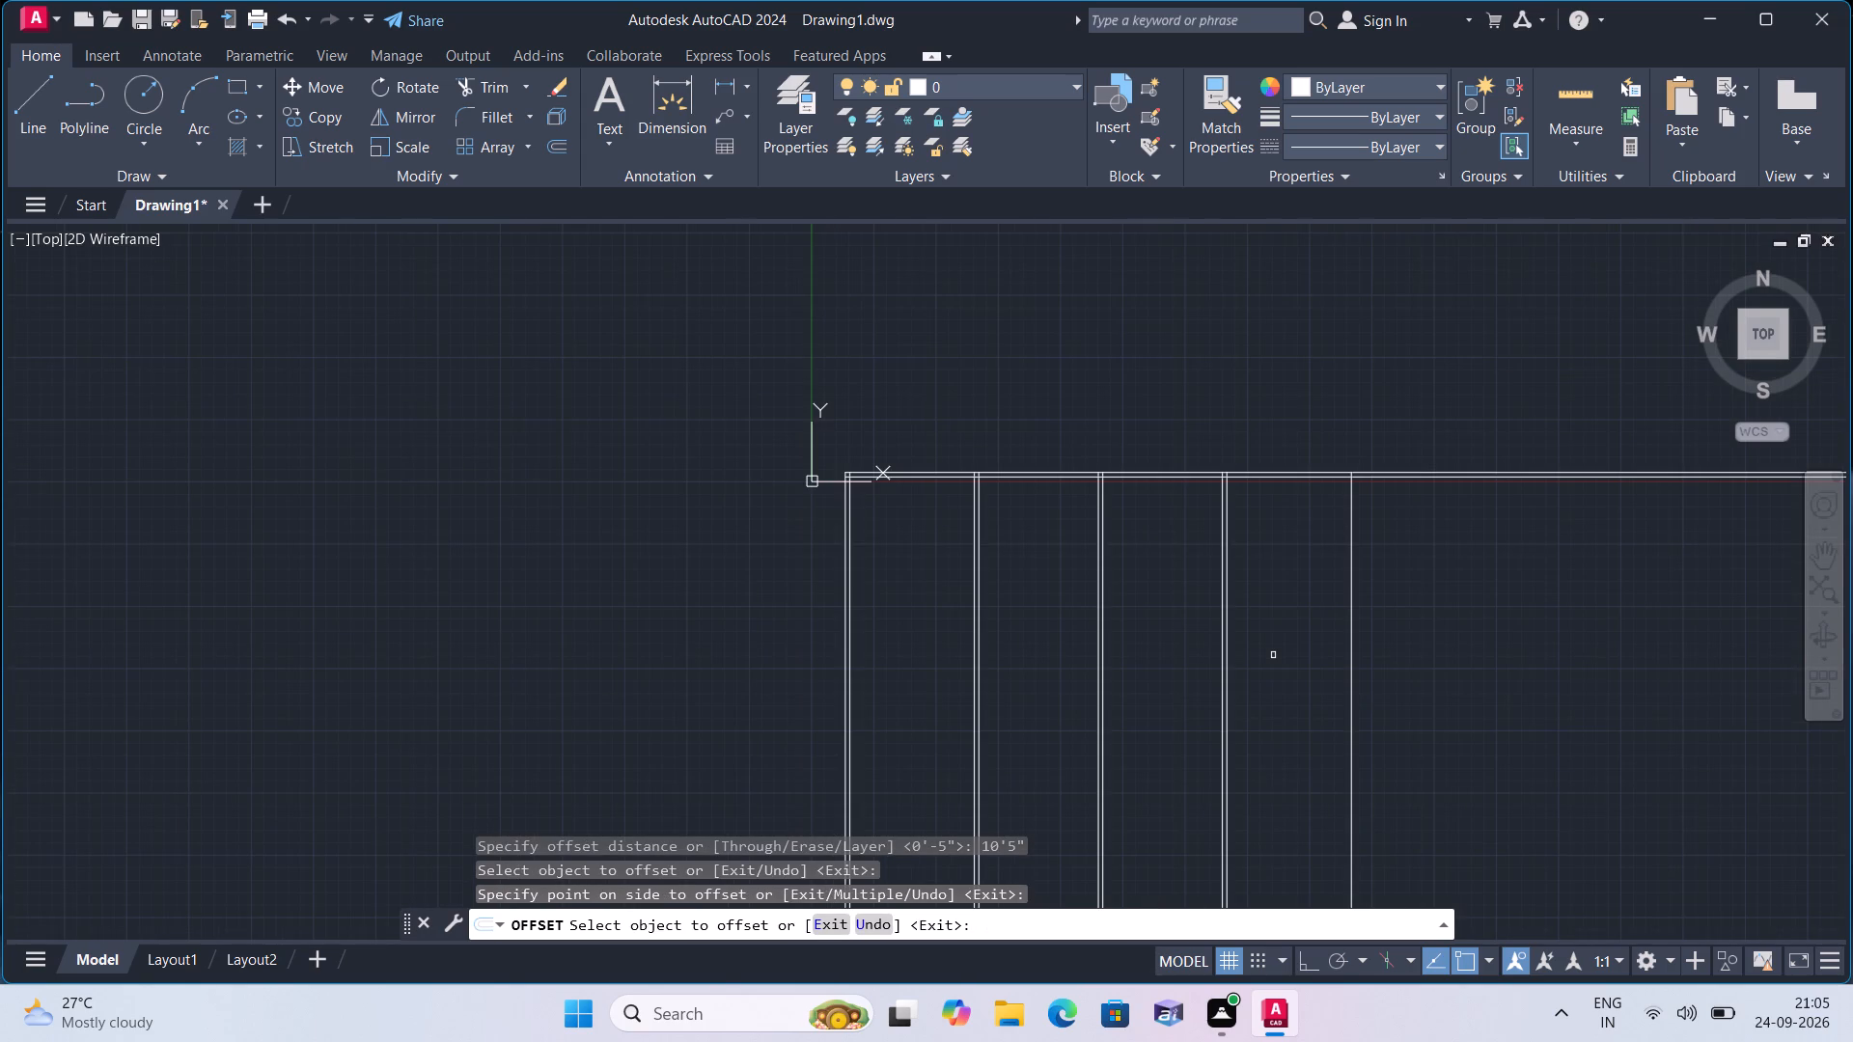
{"action": "key", "text": "space"}
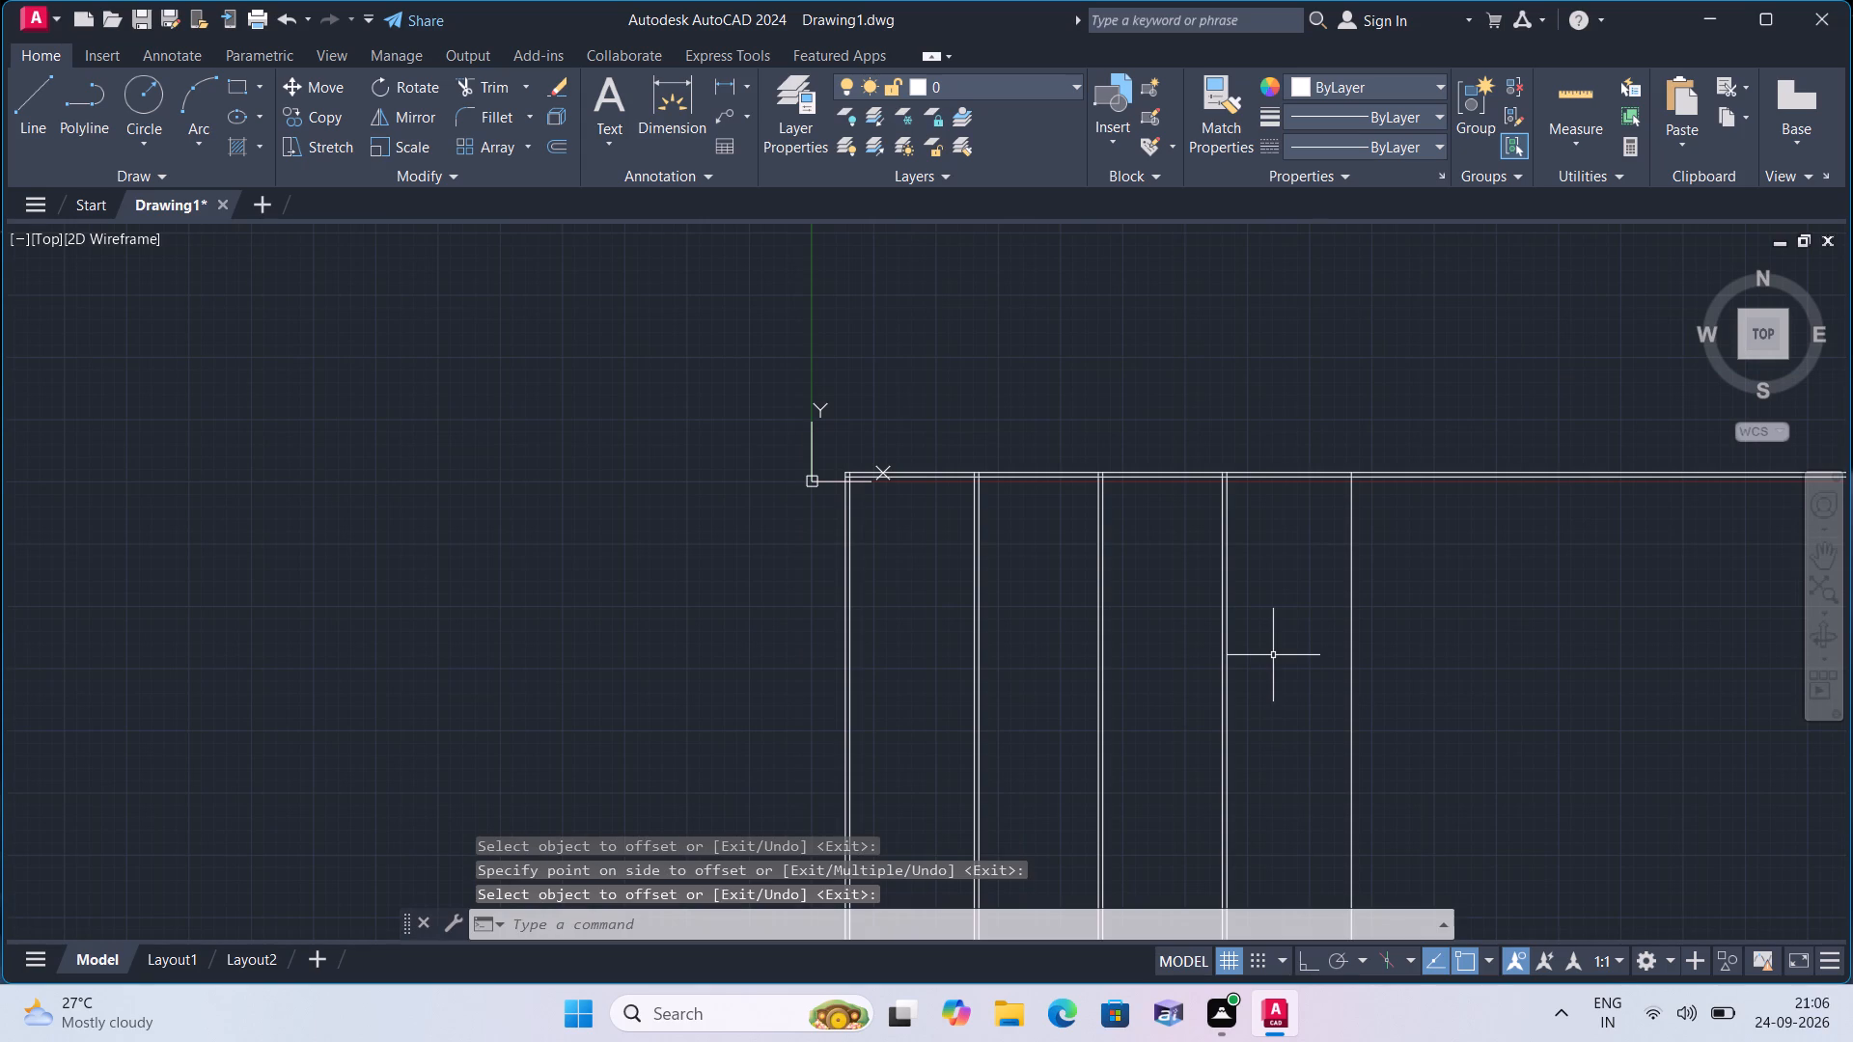
Offset the newest vertical line 4.5" to the right to give the right outer wall its thickness.
{"action": "key", "text": "space"}
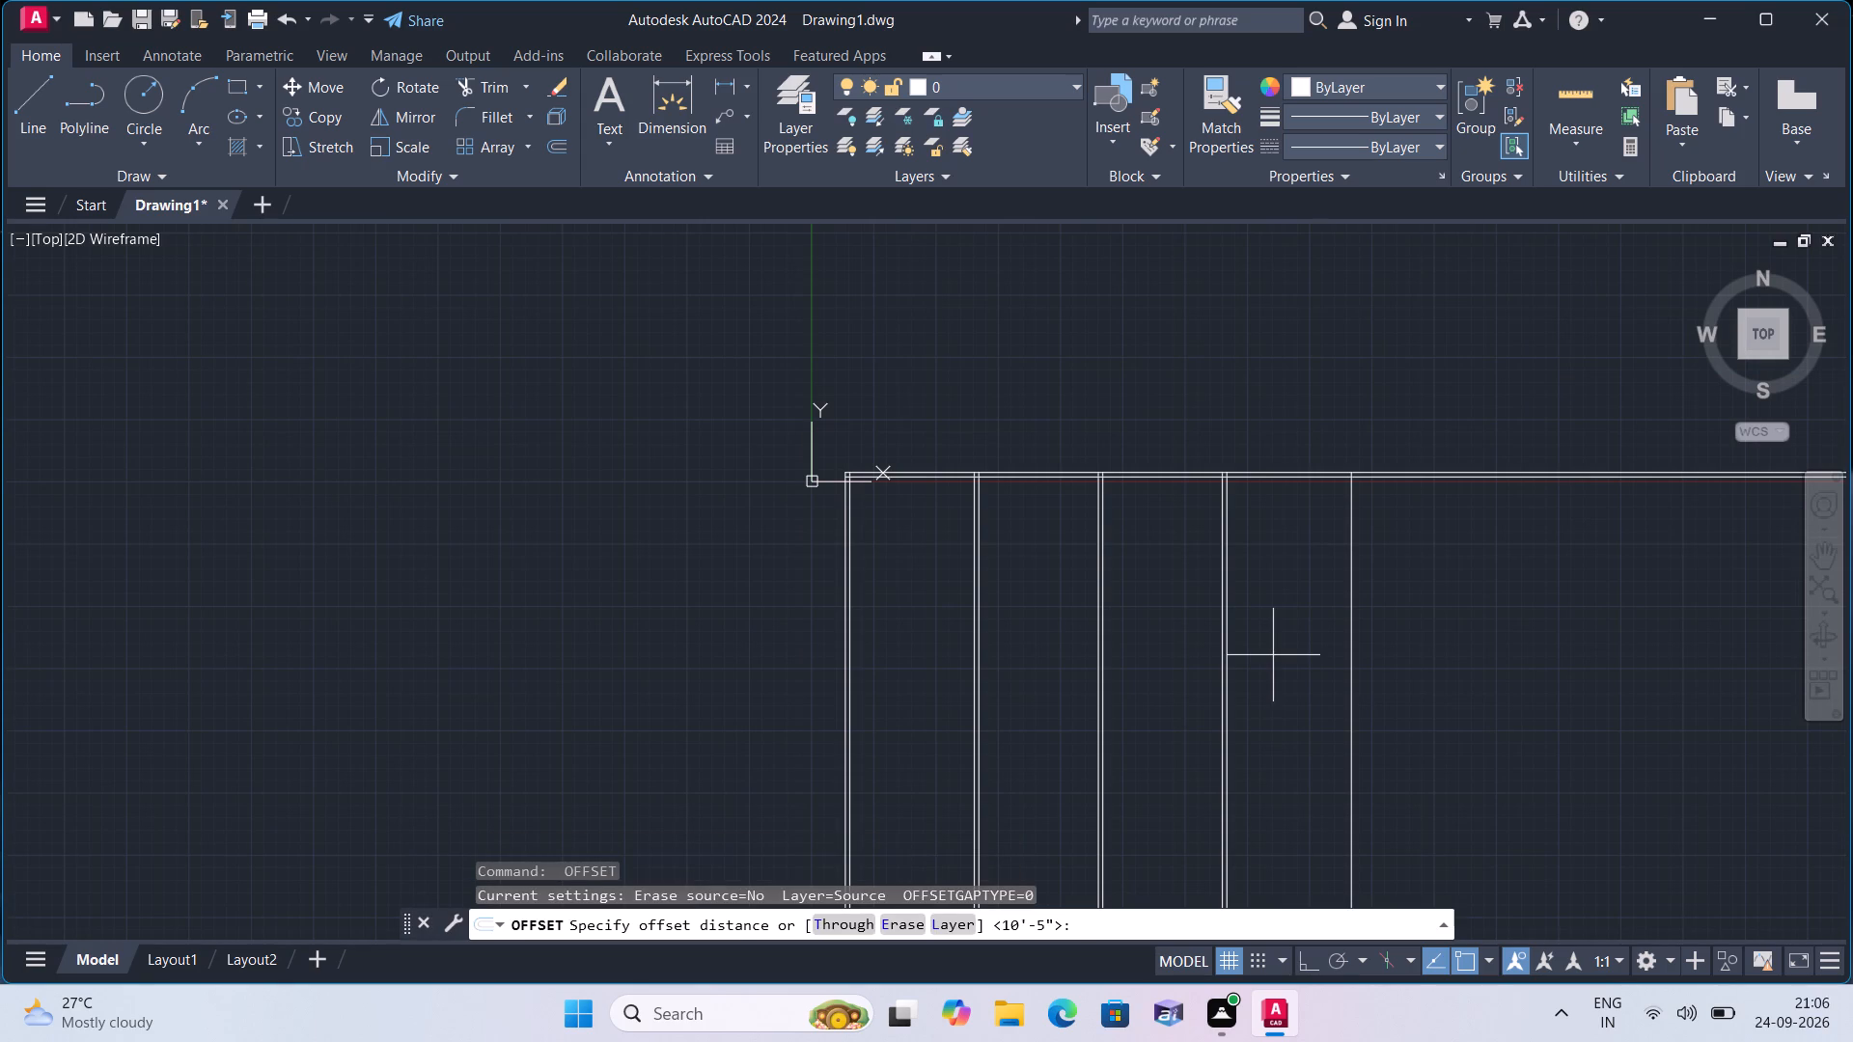
{"action": "type", "text": "4.5\""}
{"action": "key", "text": "space"}
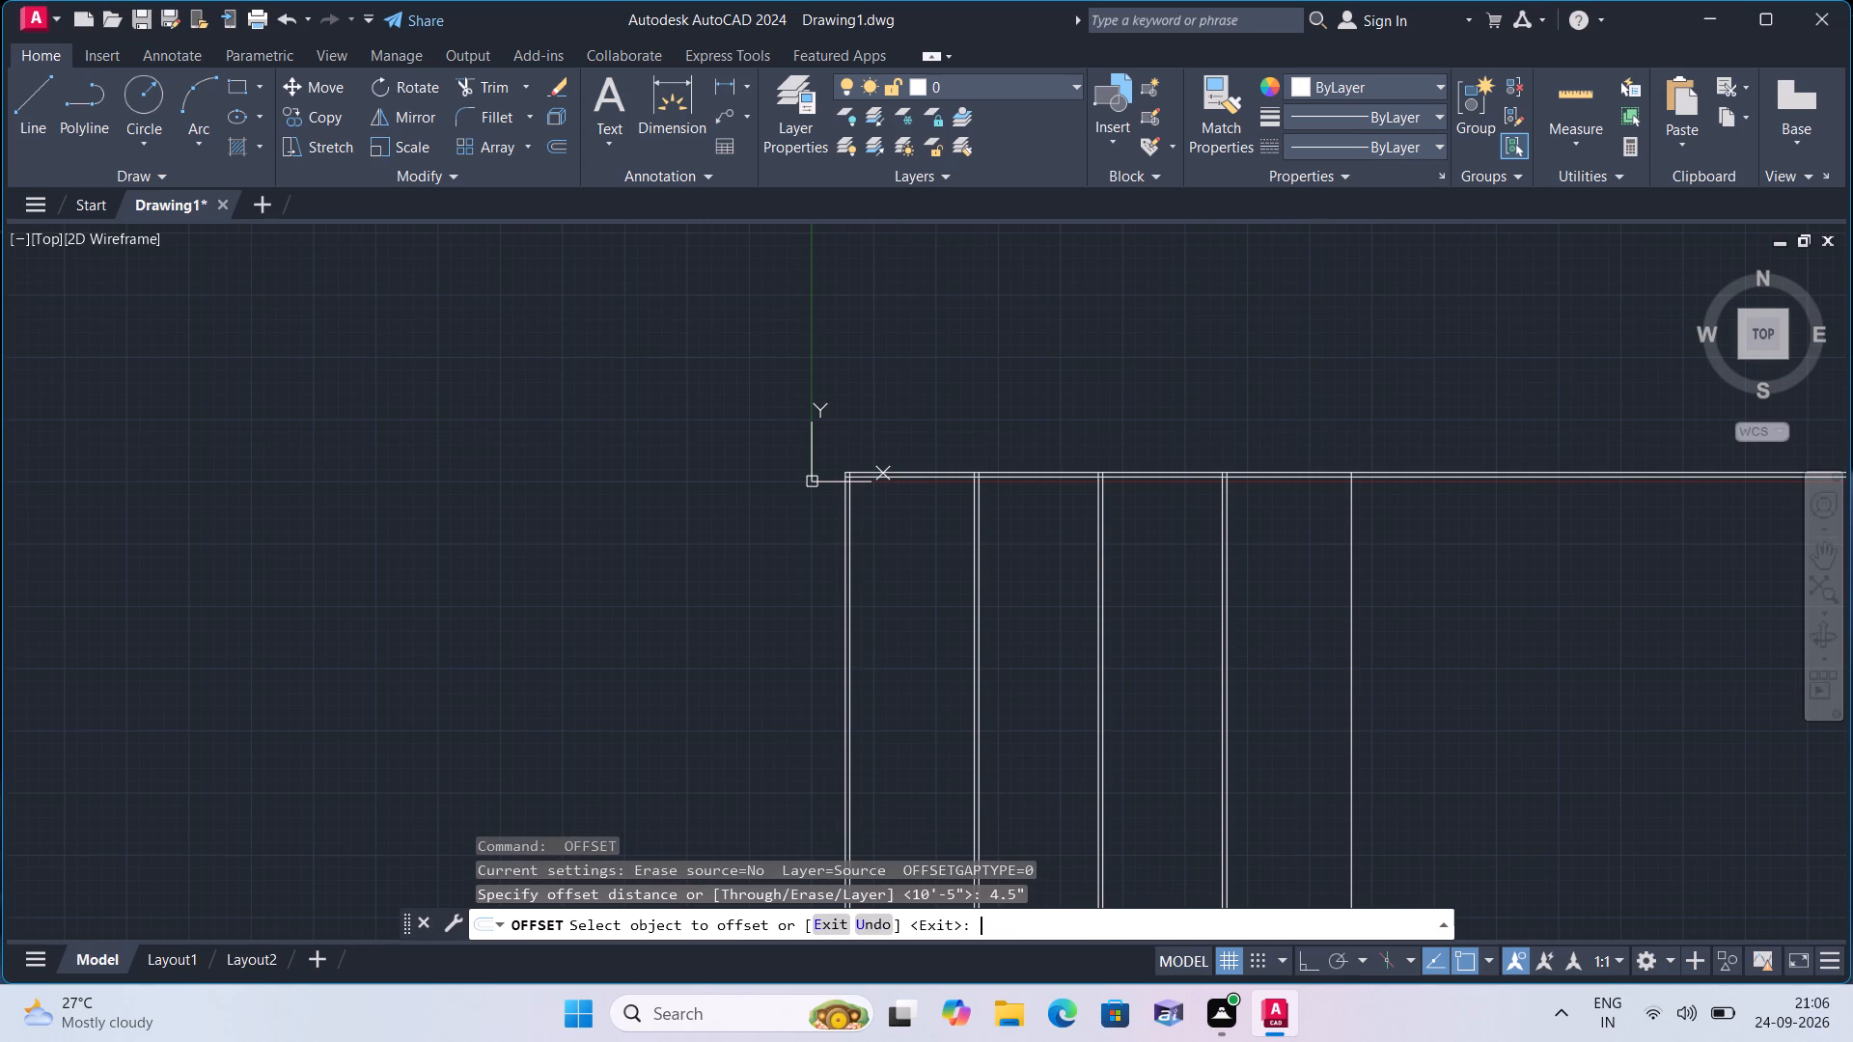
{"action": "left_click", "coordinate": [1351, 673]}
{"action": "left_click", "coordinate": [1431, 668]}
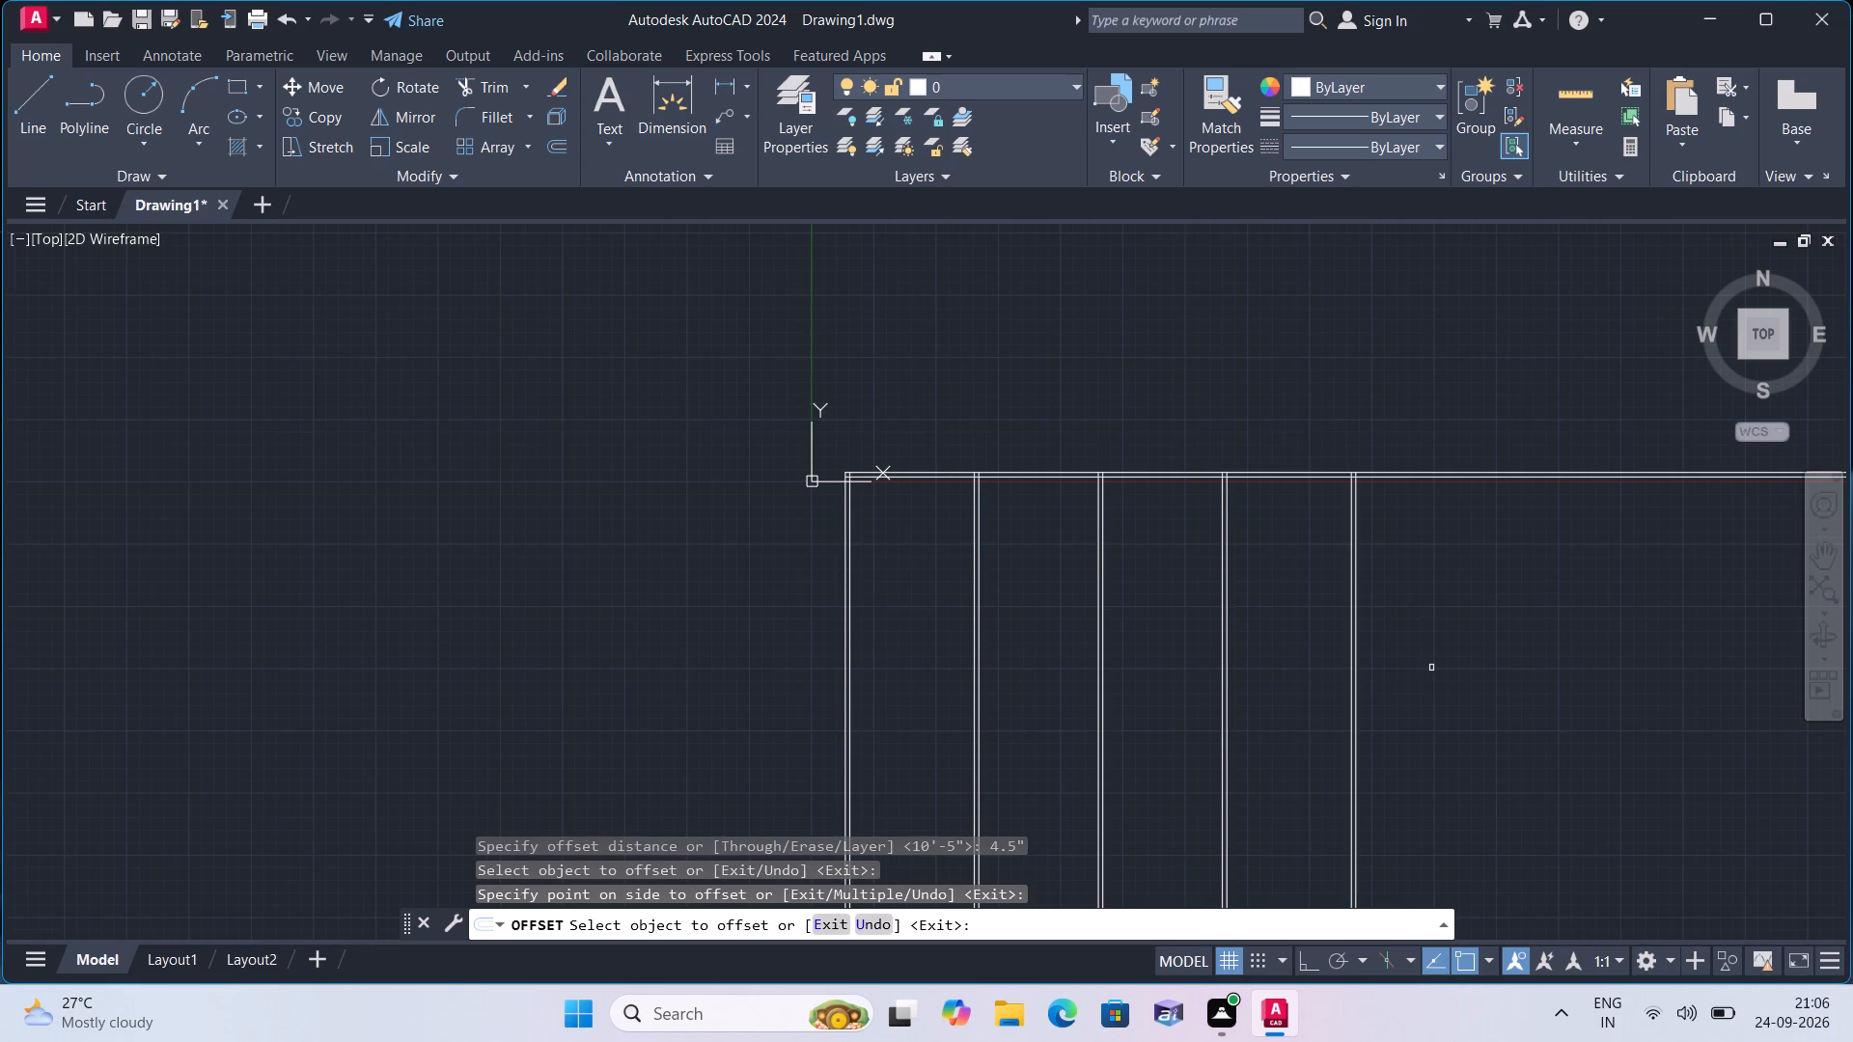
{"action": "key", "text": "space"}
Trim both lines of the top wall where they extend past the right outer wall.
{"action": "type", "text": "trim"}
{"action": "key", "text": "space"}
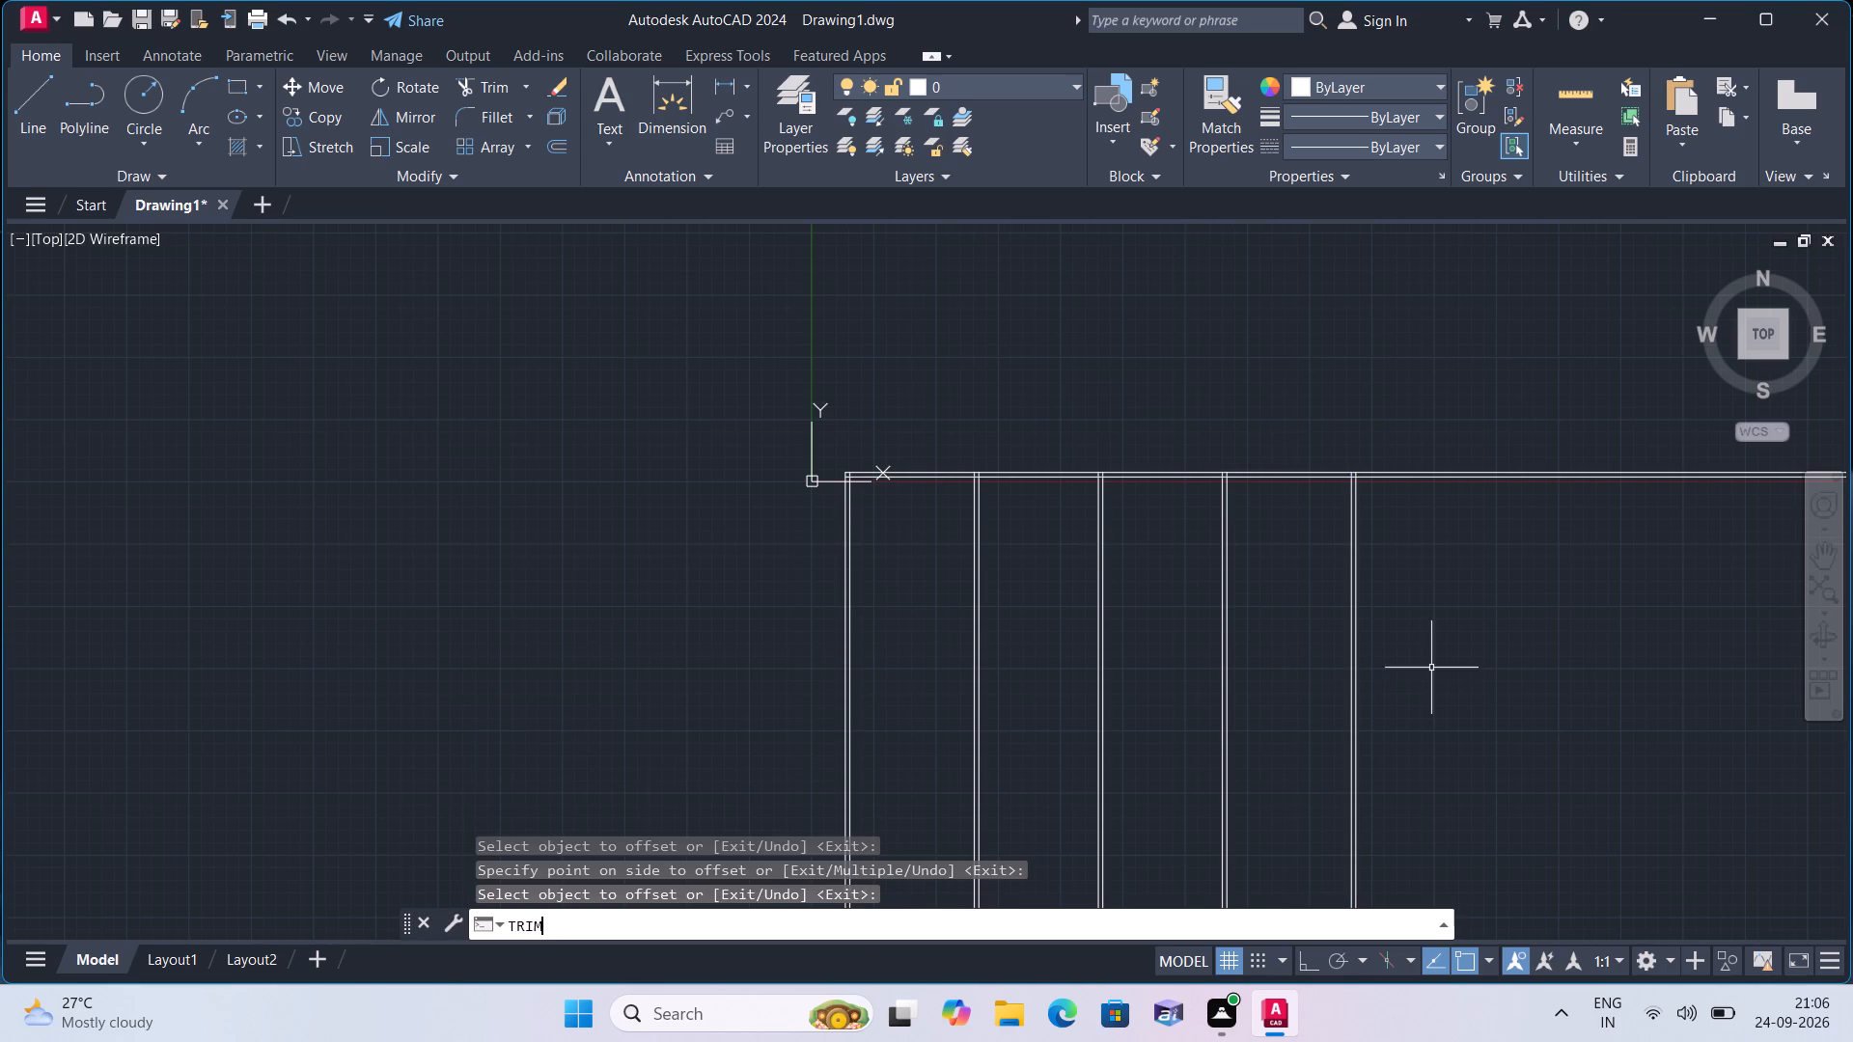
{"action": "left_click", "coordinate": [1431, 668]}
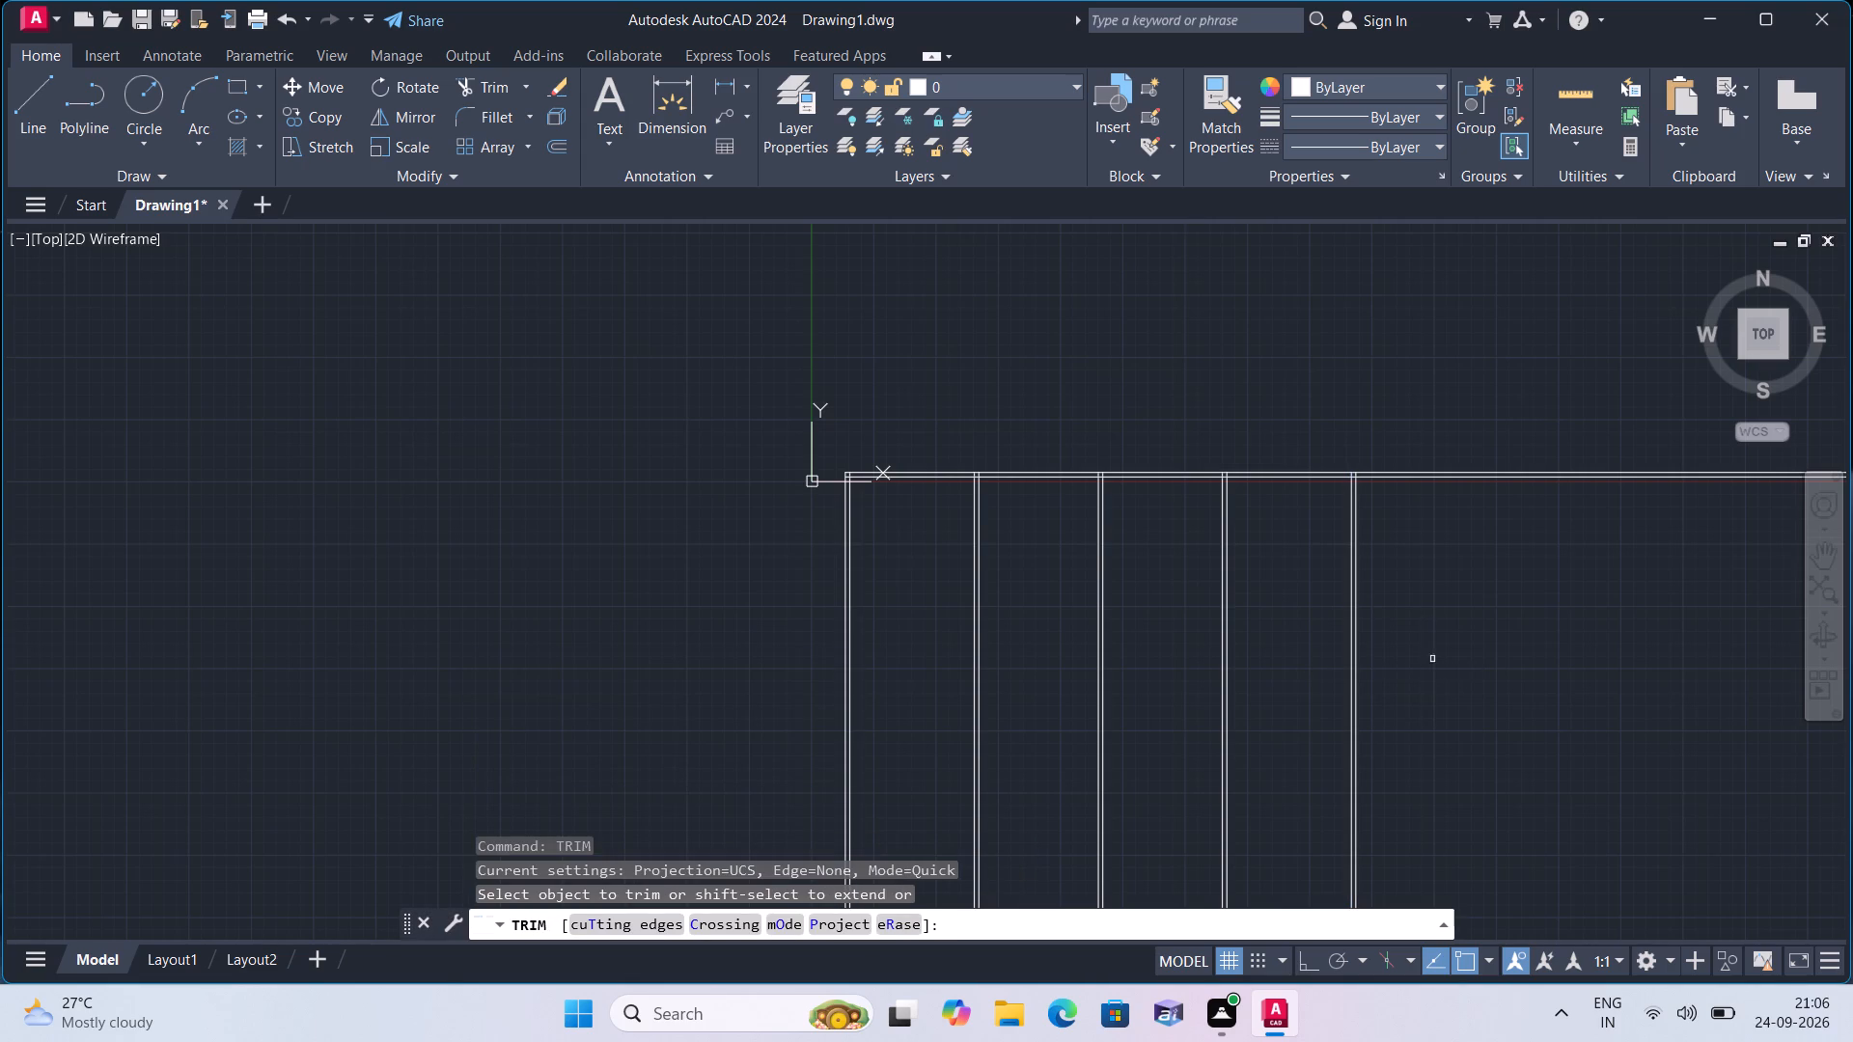
{"action": "left_click", "coordinate": [1433, 396]}
{"action": "left_click", "coordinate": [1485, 543]}
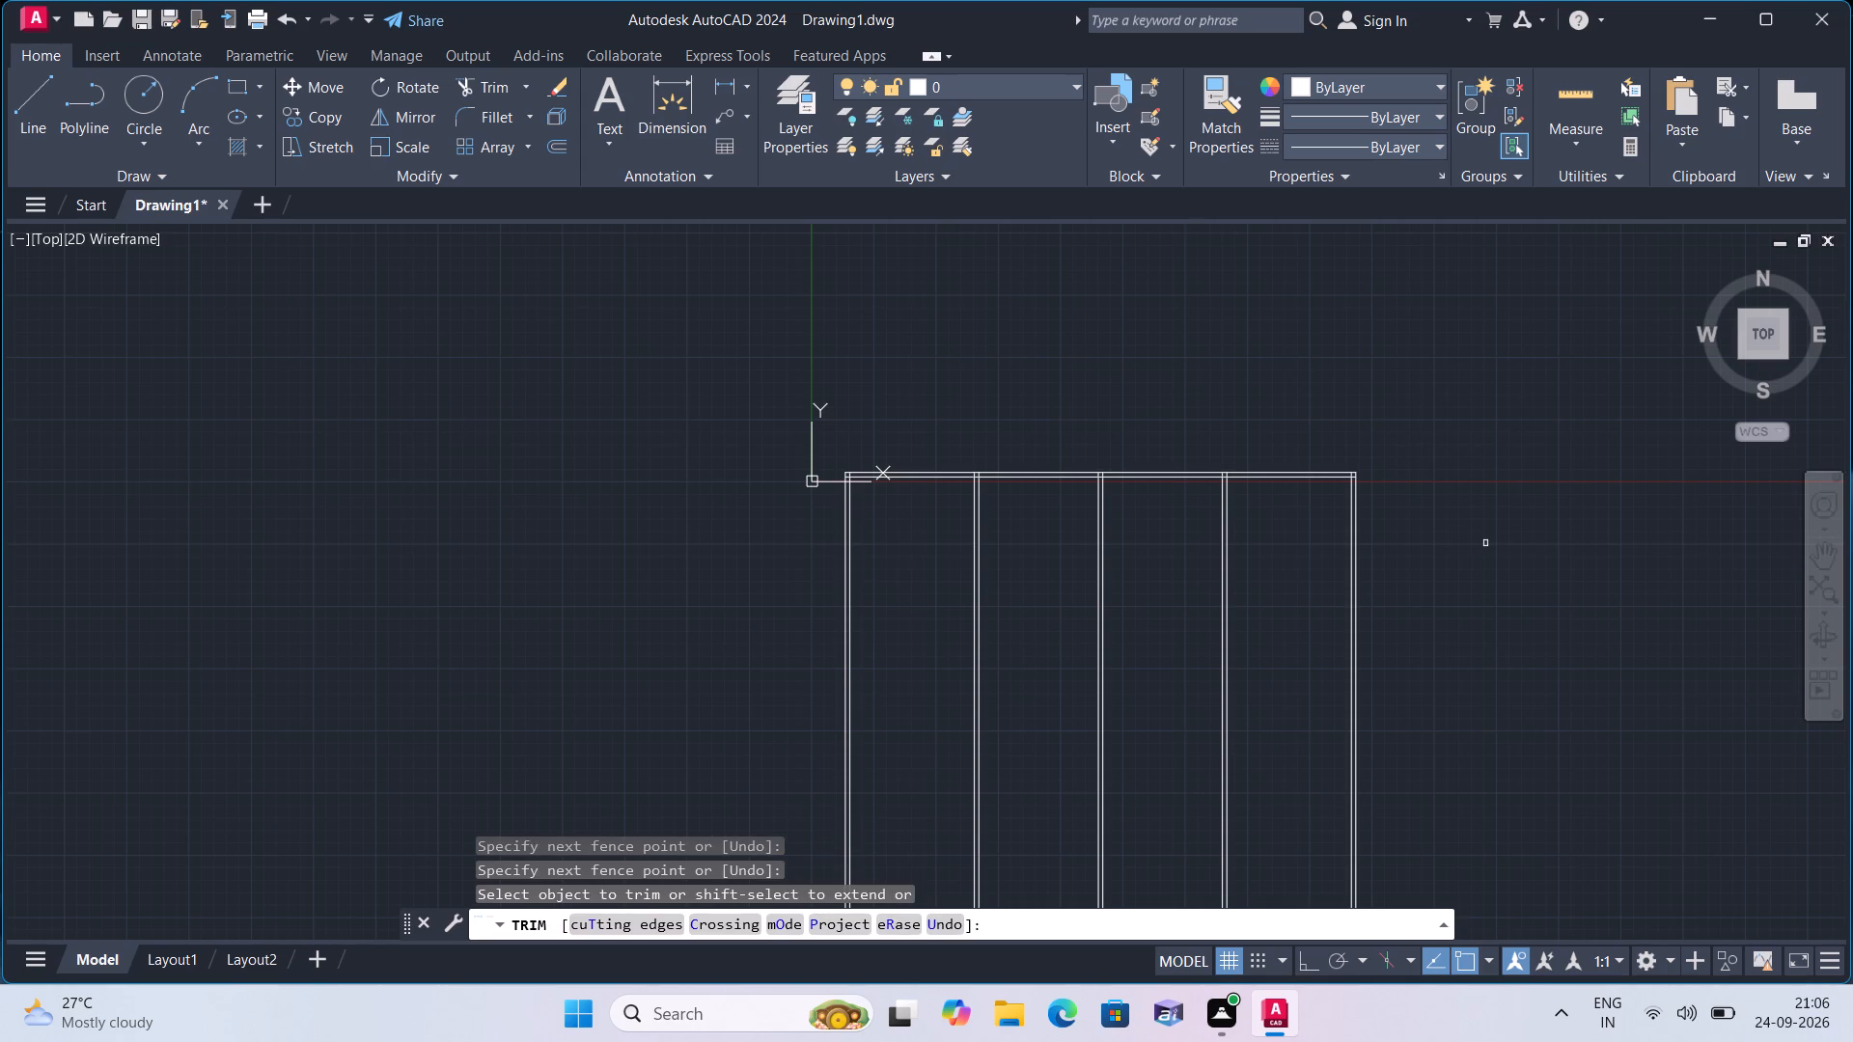
{"action": "key", "text": "space"}
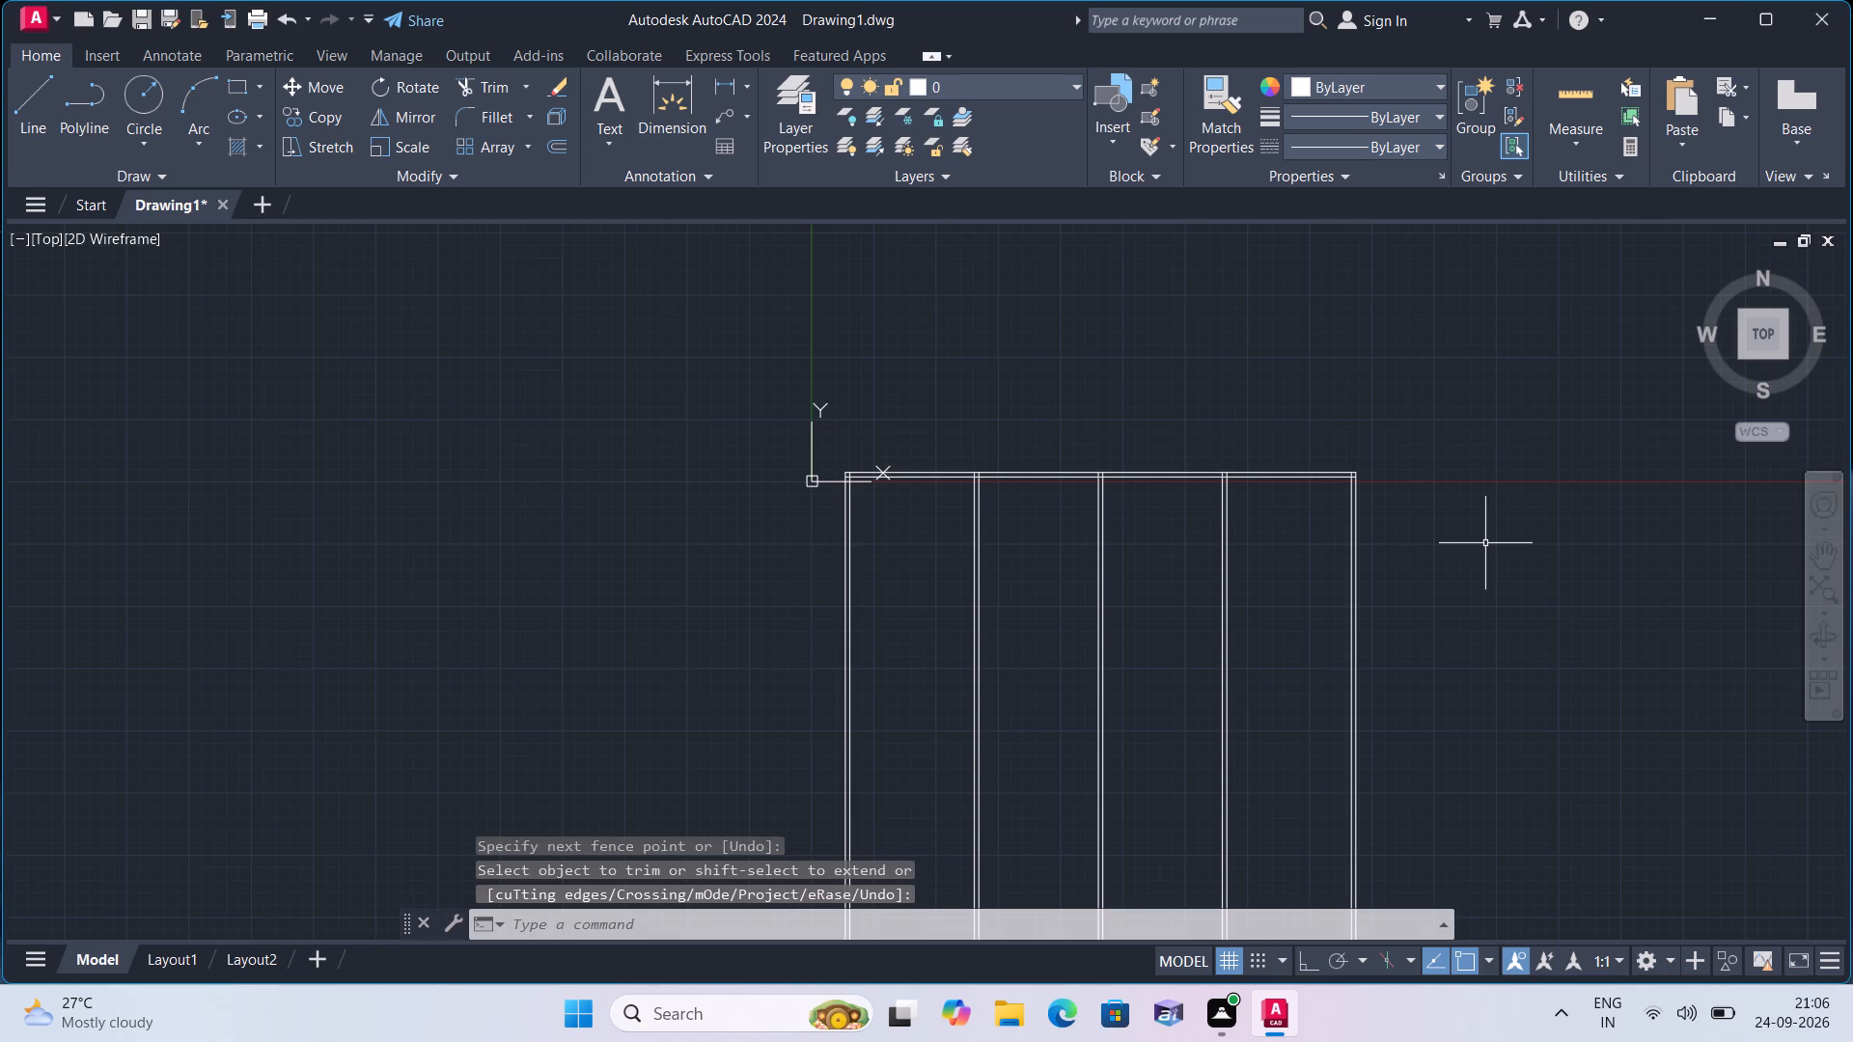
{"action": "key", "text": "space"}
{"action": "key", "text": "Escape"}
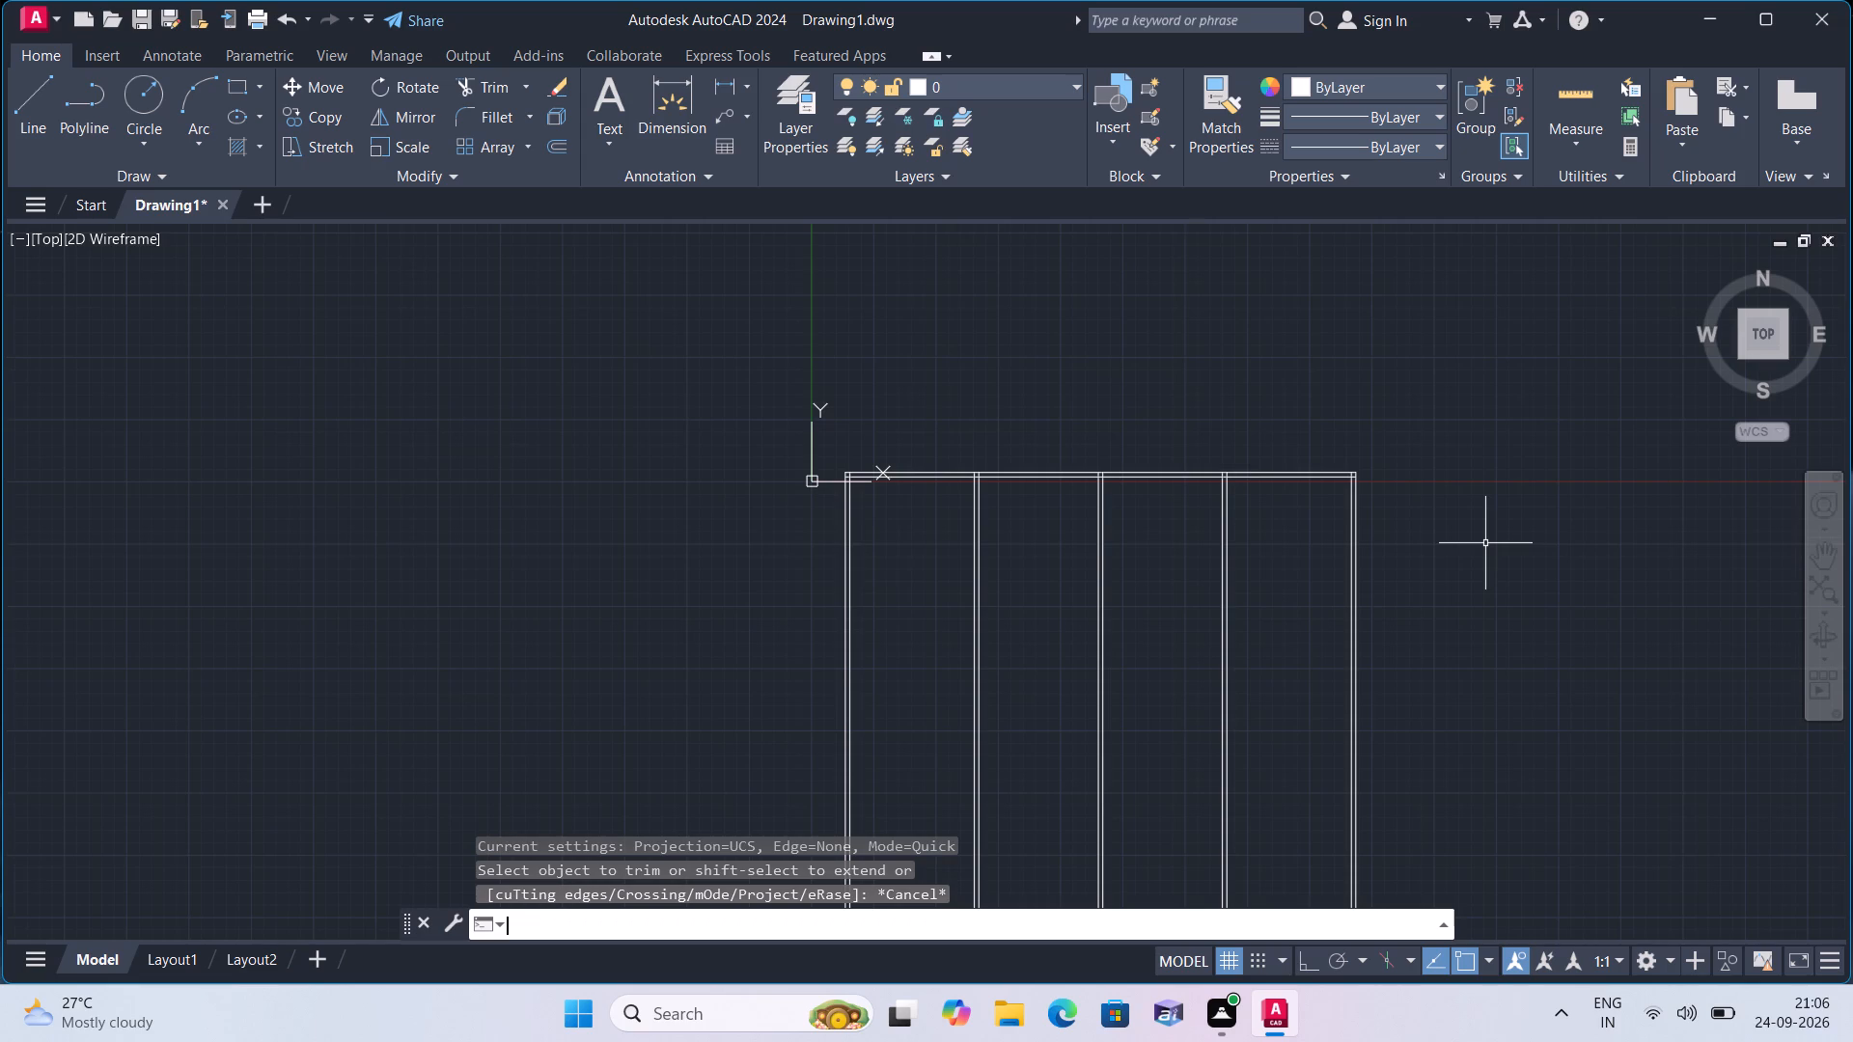
Offset the inner line of the top wall 12' downward for the first horizontal partition.
{"action": "type", "text": "offset"}
{"action": "key", "text": "space"}
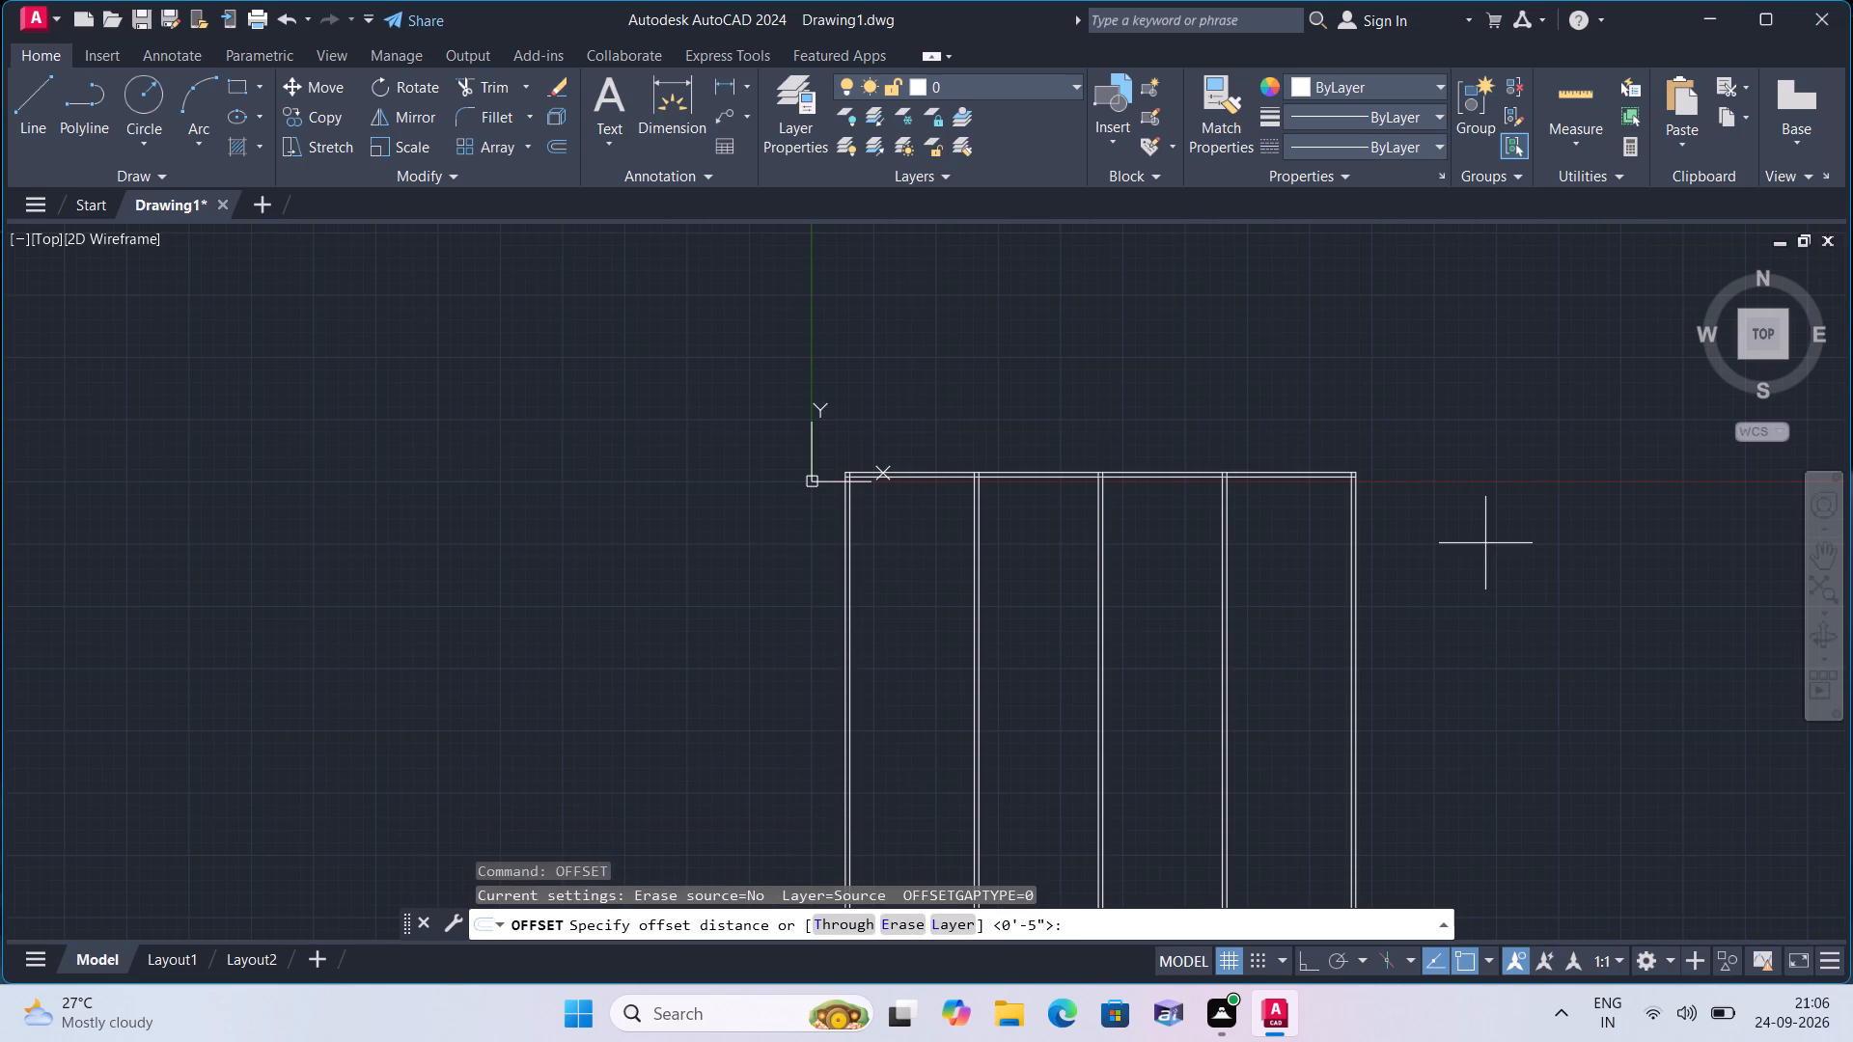
{"action": "type", "text": "12'"}
{"action": "key", "text": "space"}
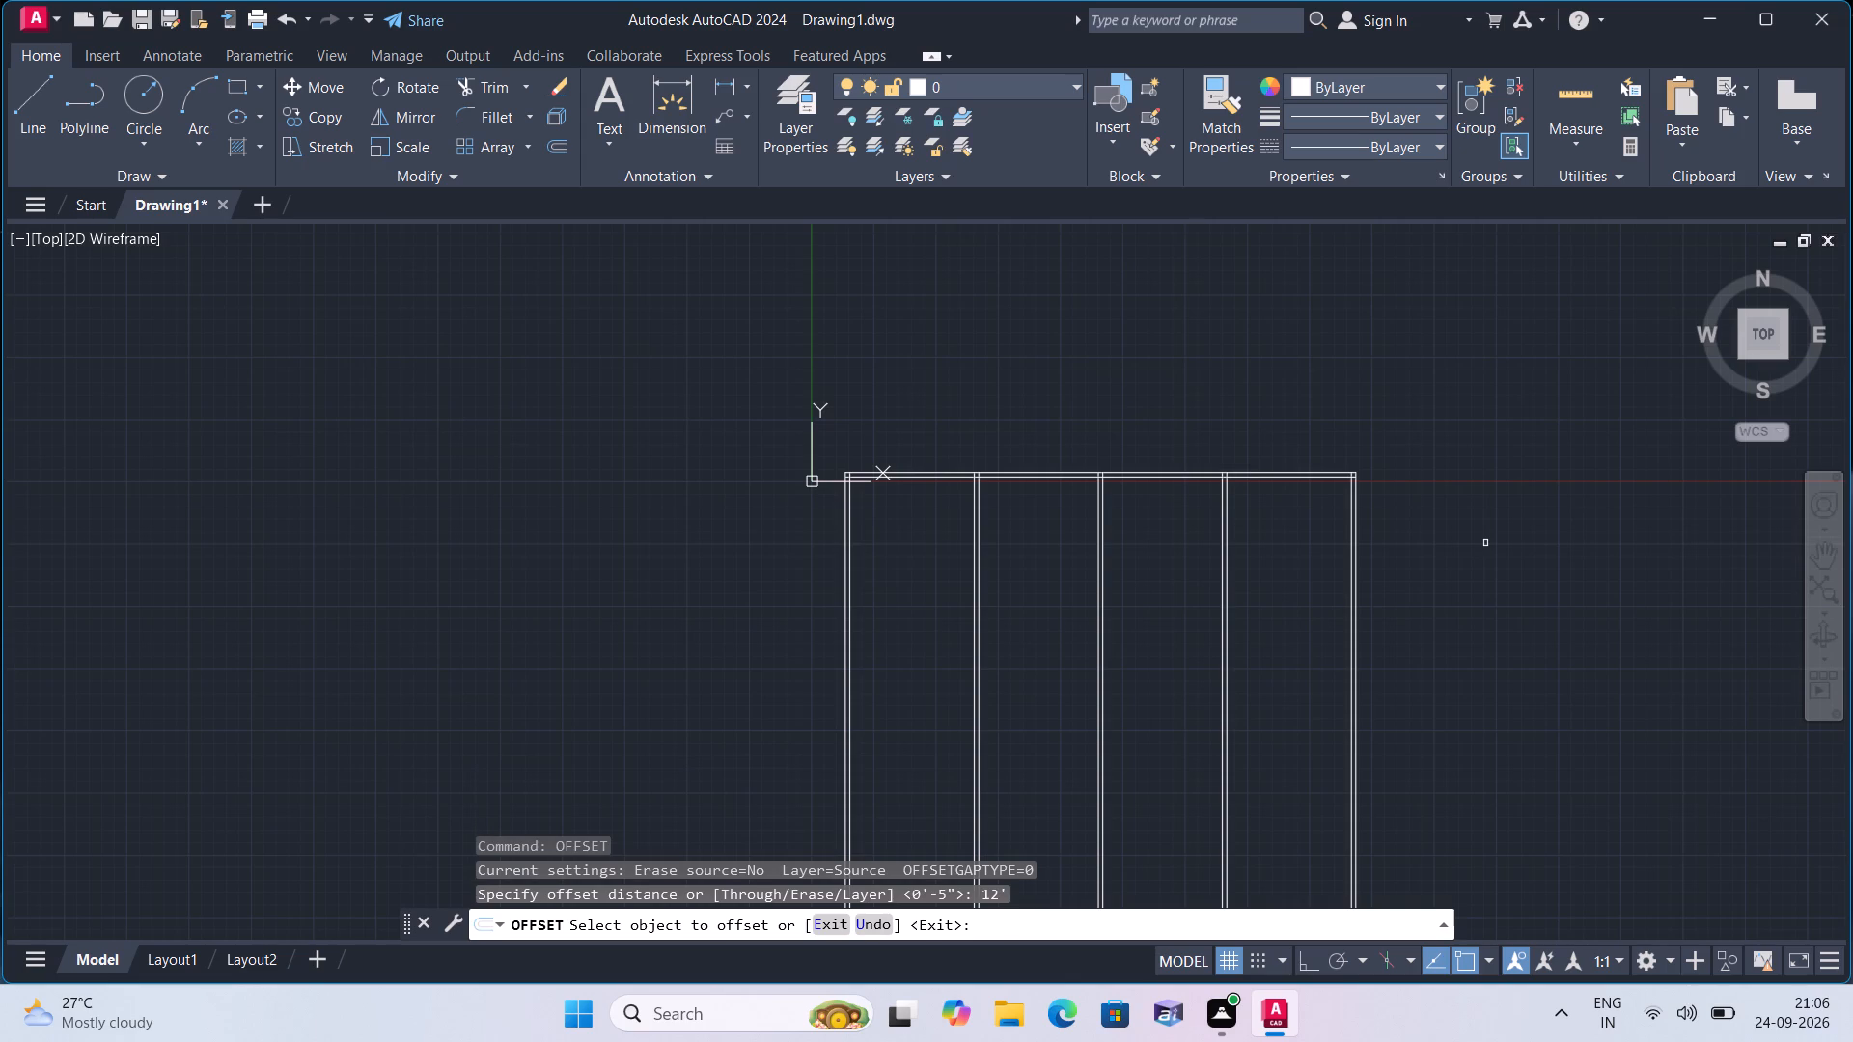
{"action": "scroll", "coordinate": [1321, 527], "scroll_direction": "up", "scroll_amount": 1}
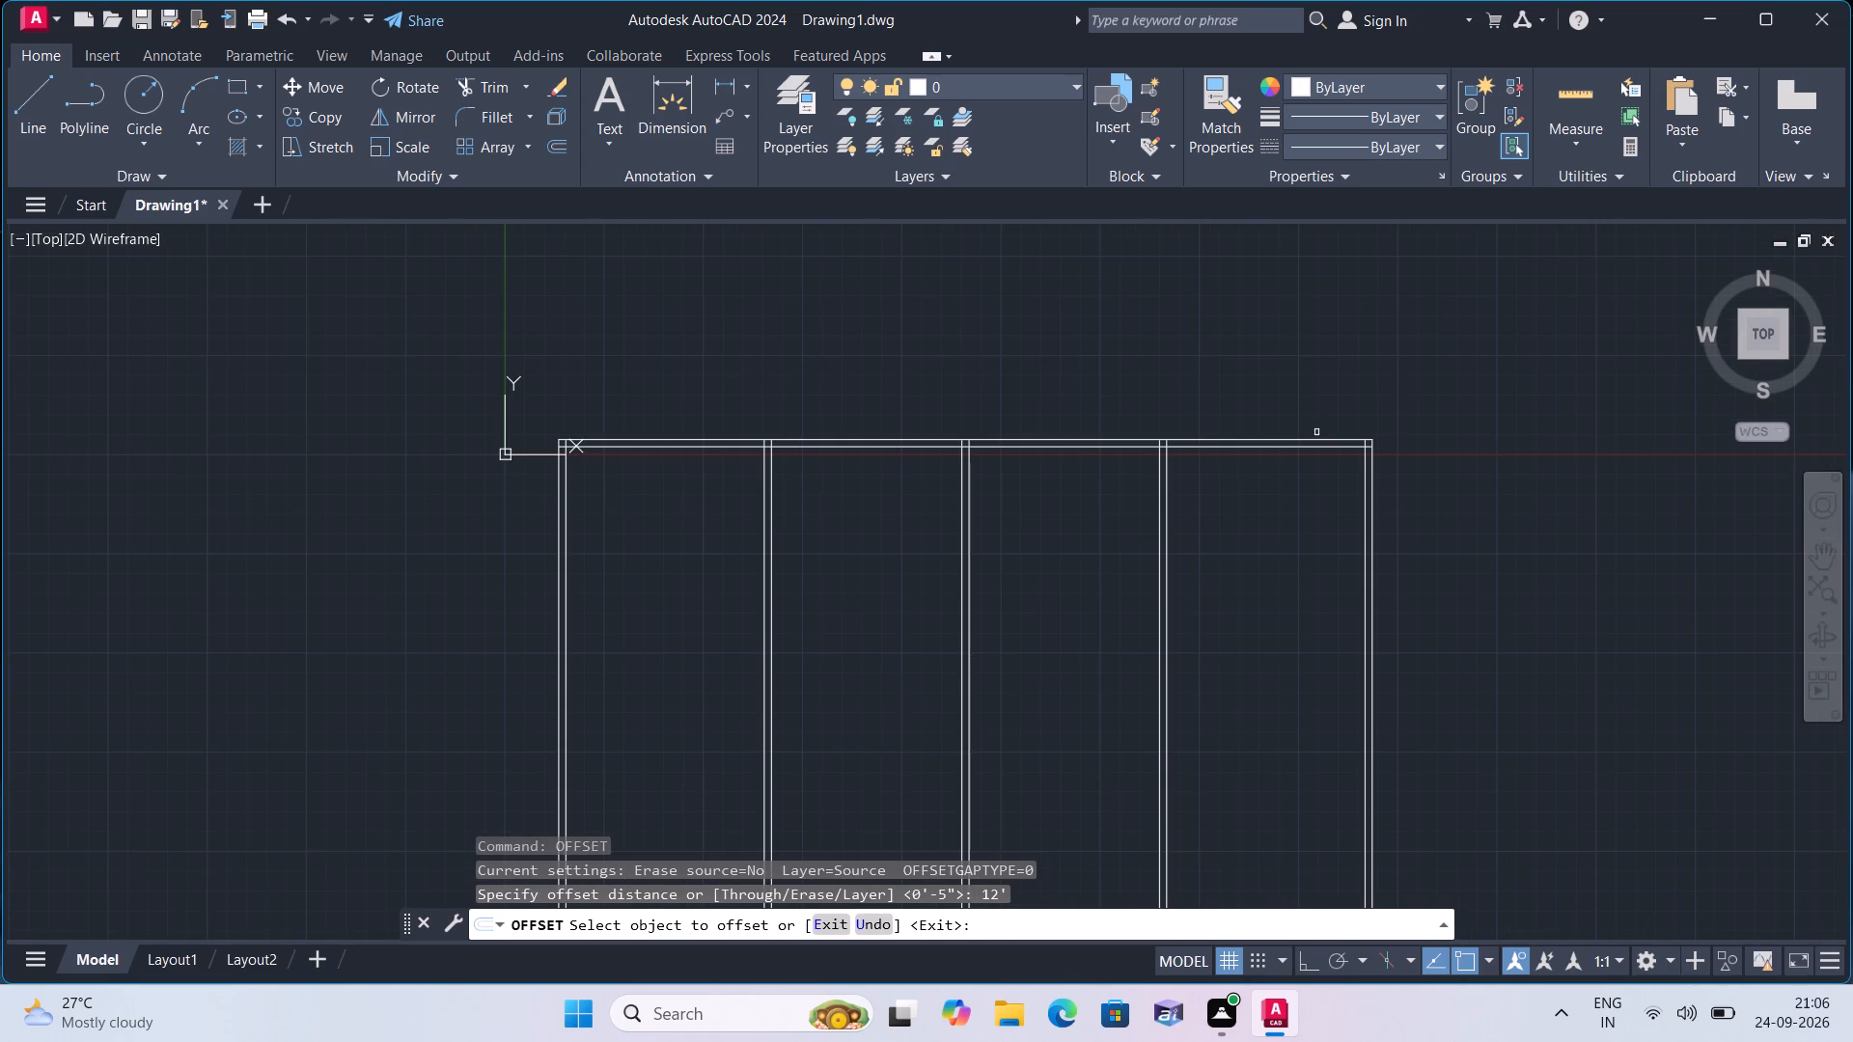
{"action": "left_click", "coordinate": [1317, 445]}
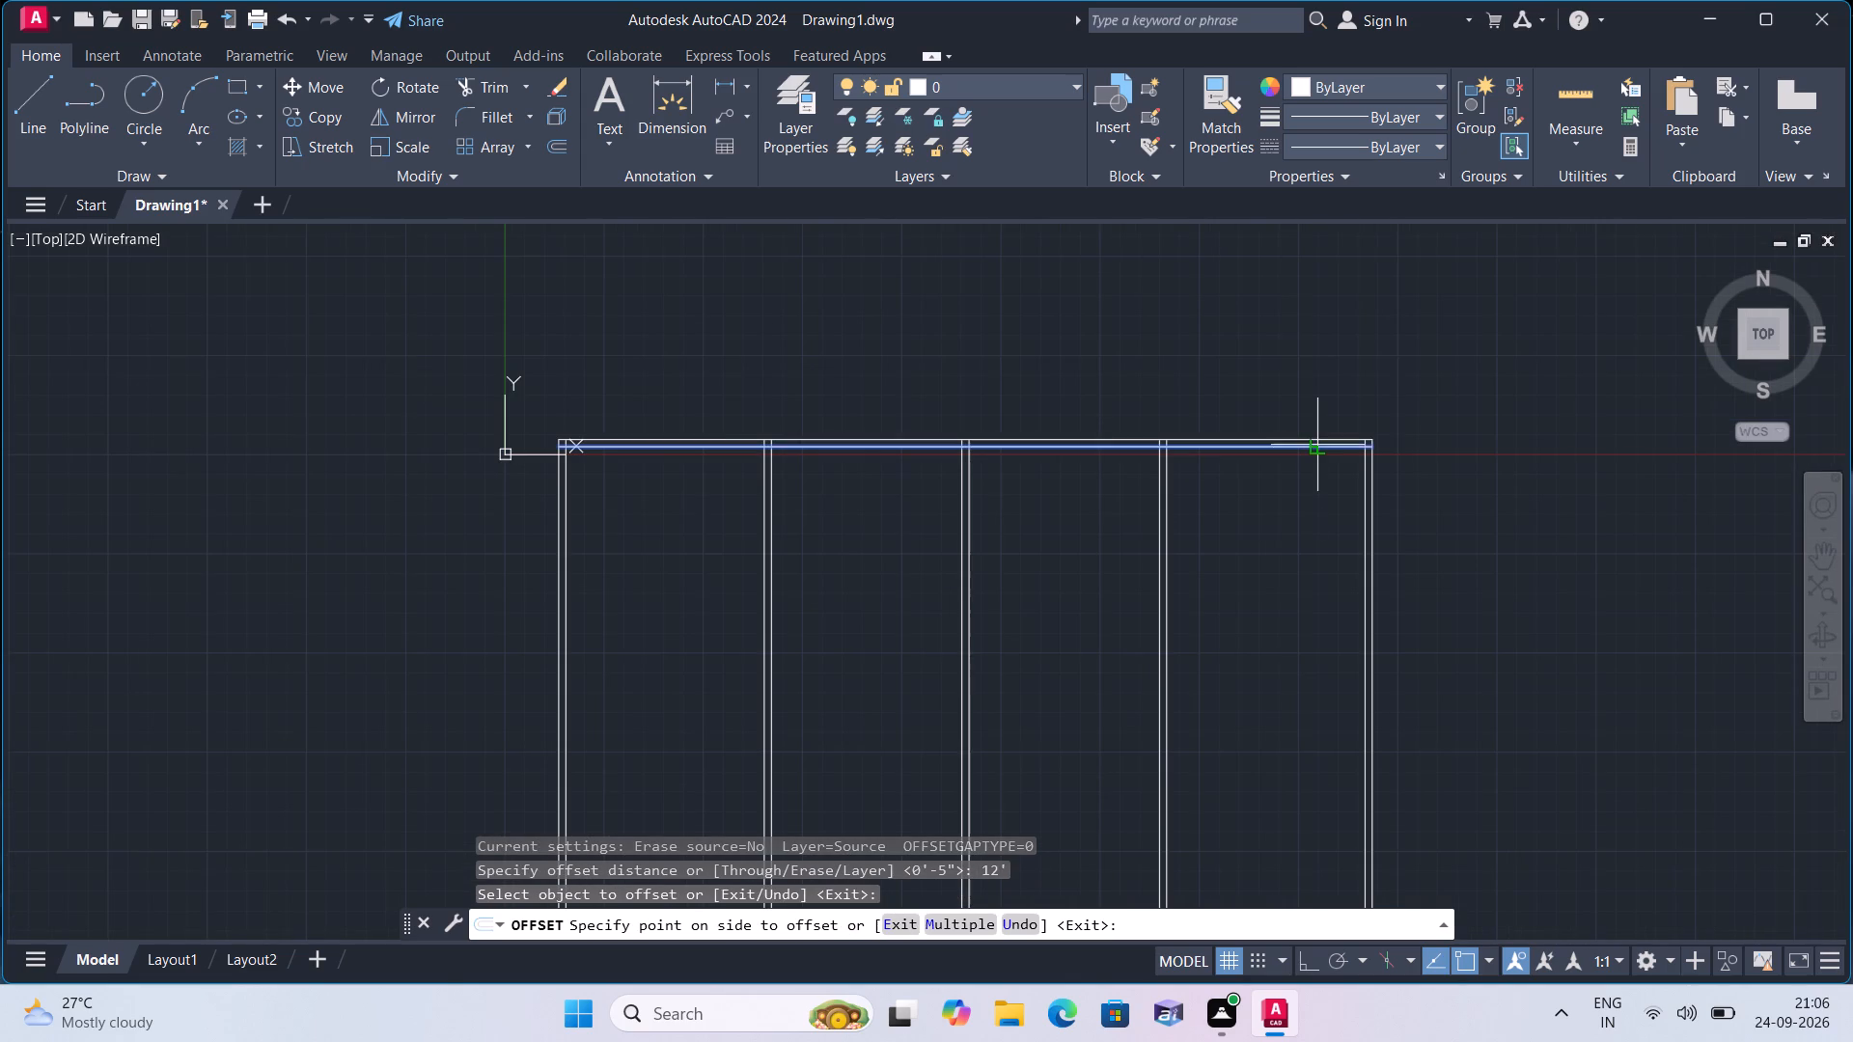
{"action": "left_click", "coordinate": [1255, 574]}
{"action": "middle_click_drag", "start_coordinate": [1255, 574], "coordinate": [1231, 489]}
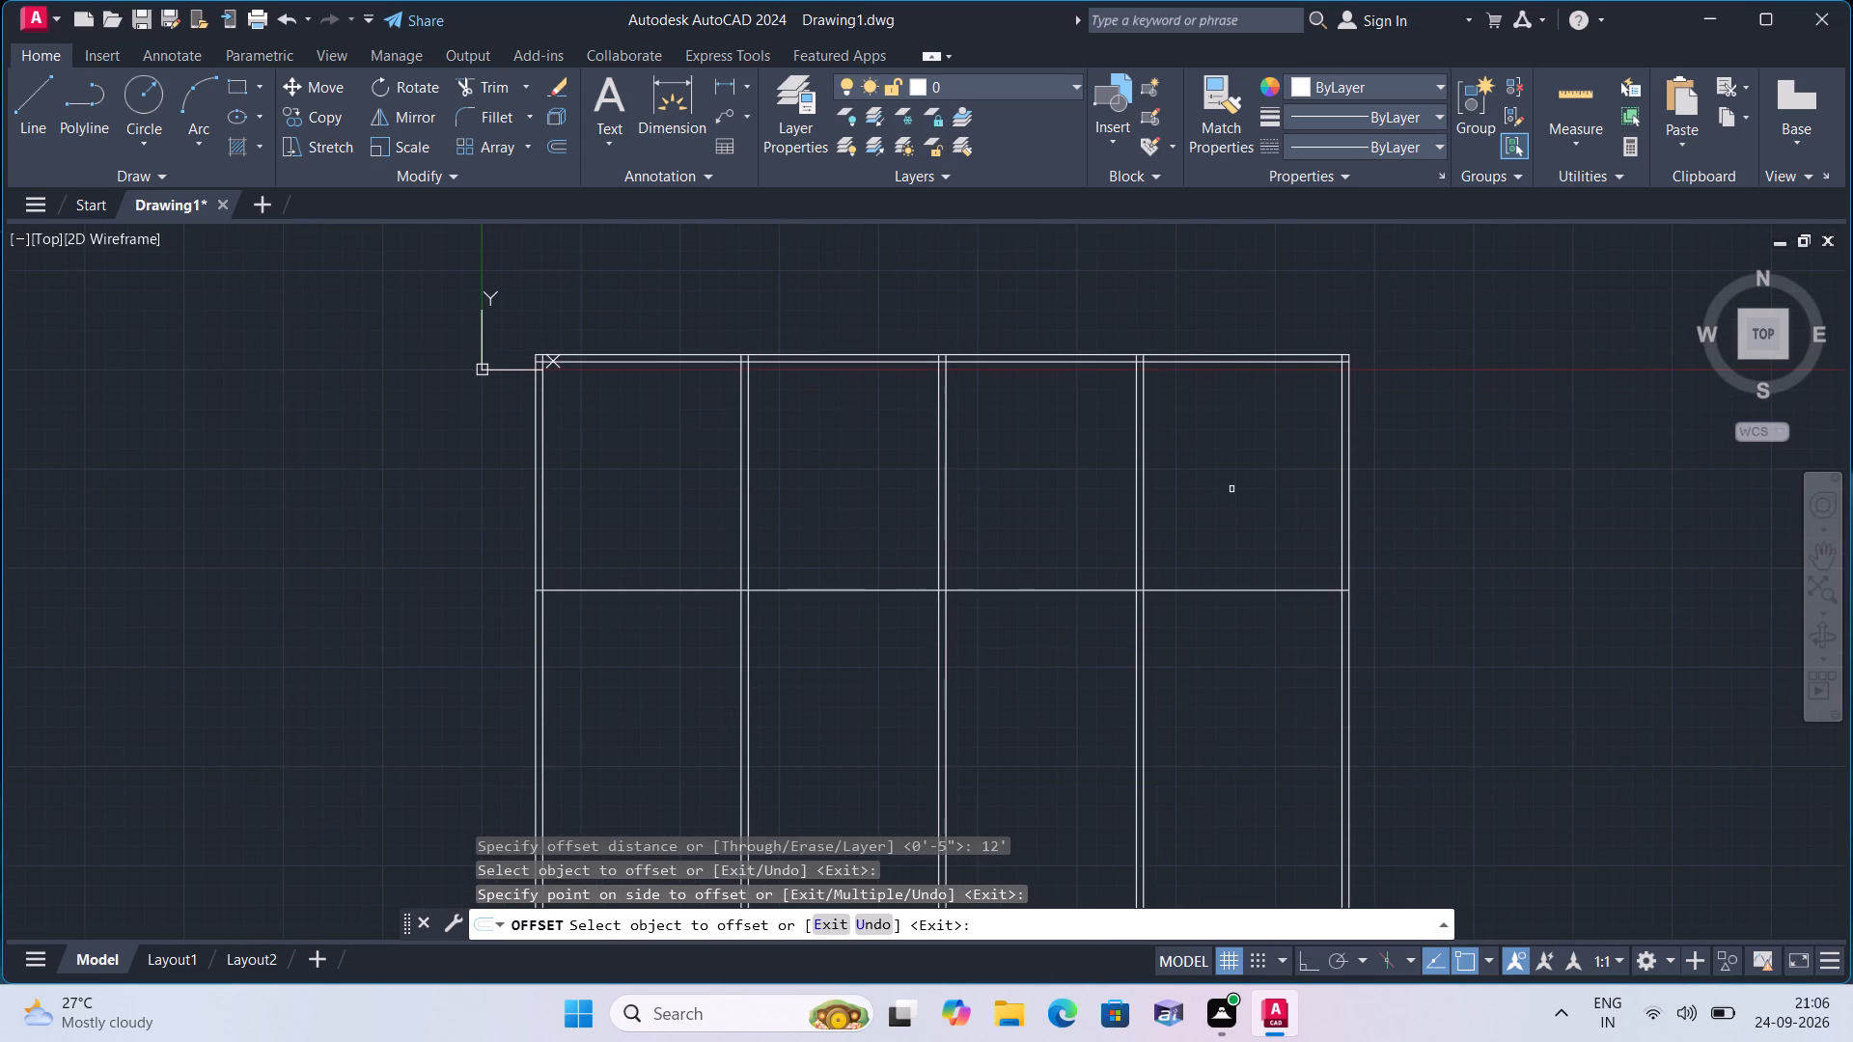
{"action": "key", "text": "space"}
Offset the new horizontal partition line 4.5" downward to give the wall its thickness.
{"action": "key", "text": "space"}
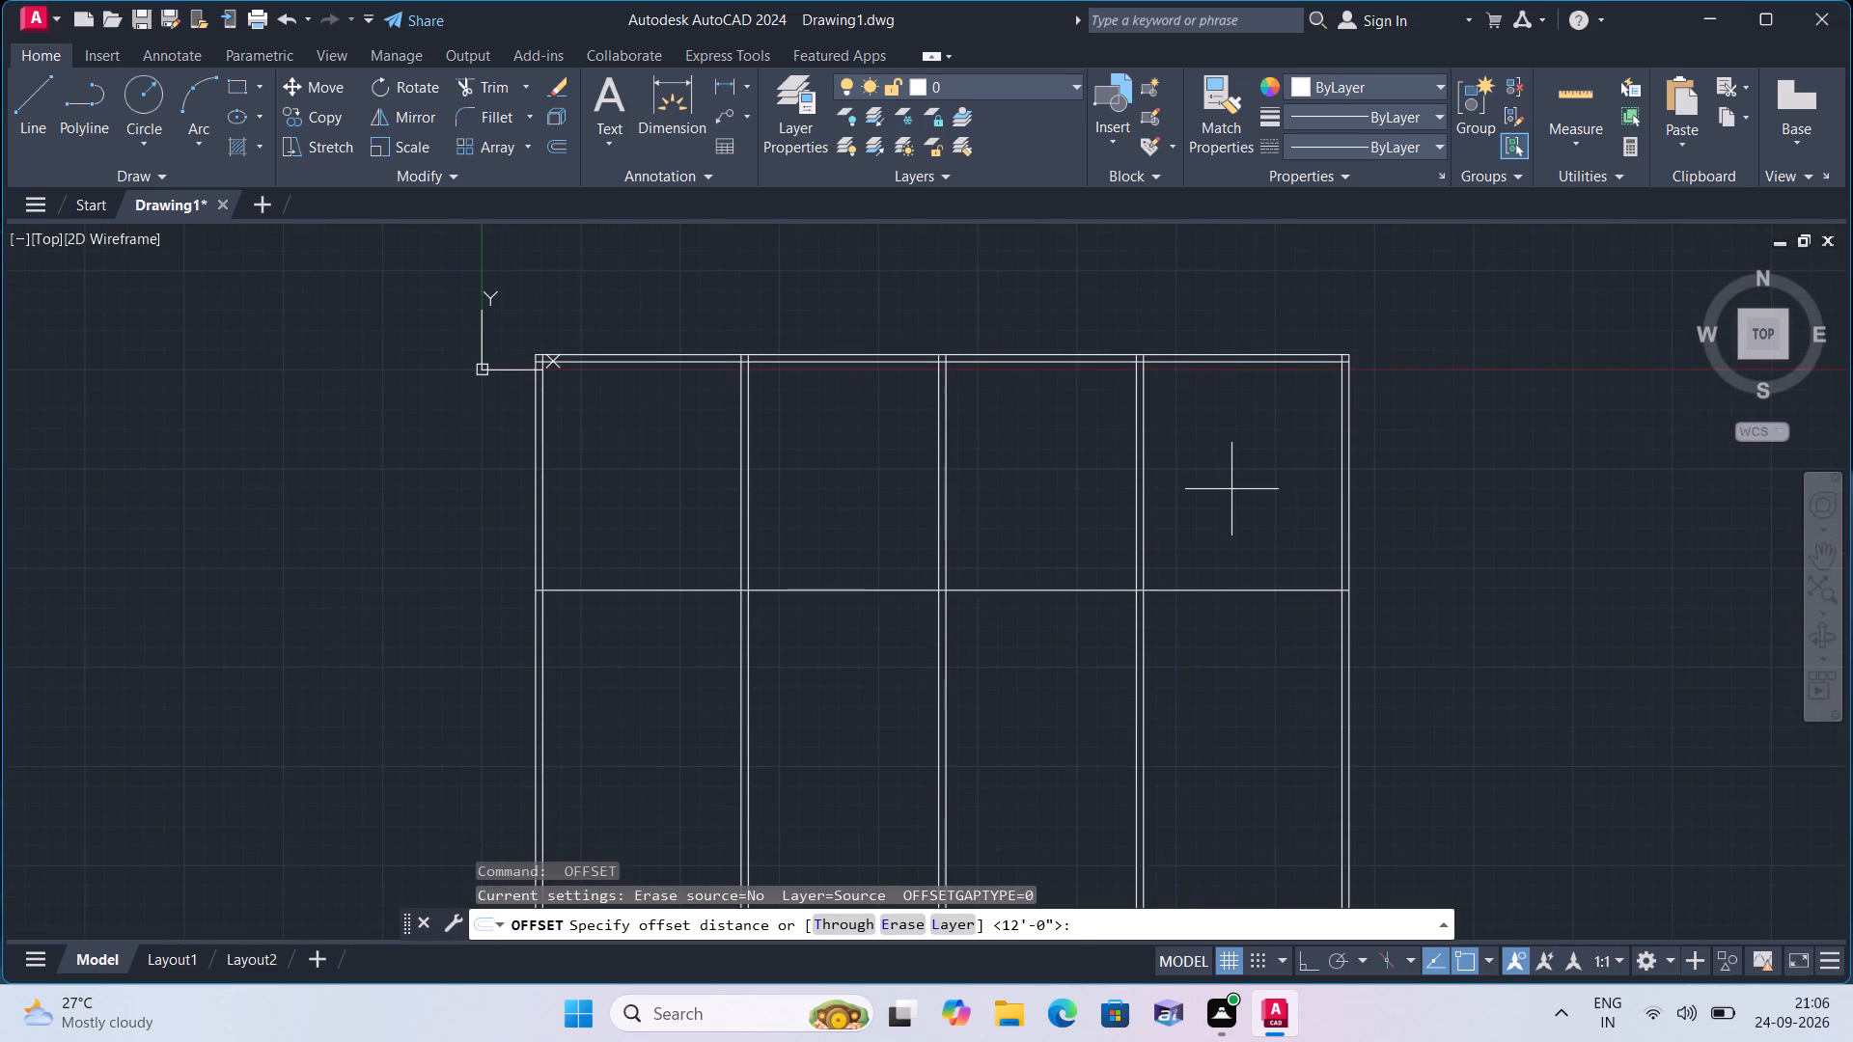
{"action": "type", "text": "4.5\""}
{"action": "key", "text": "space"}
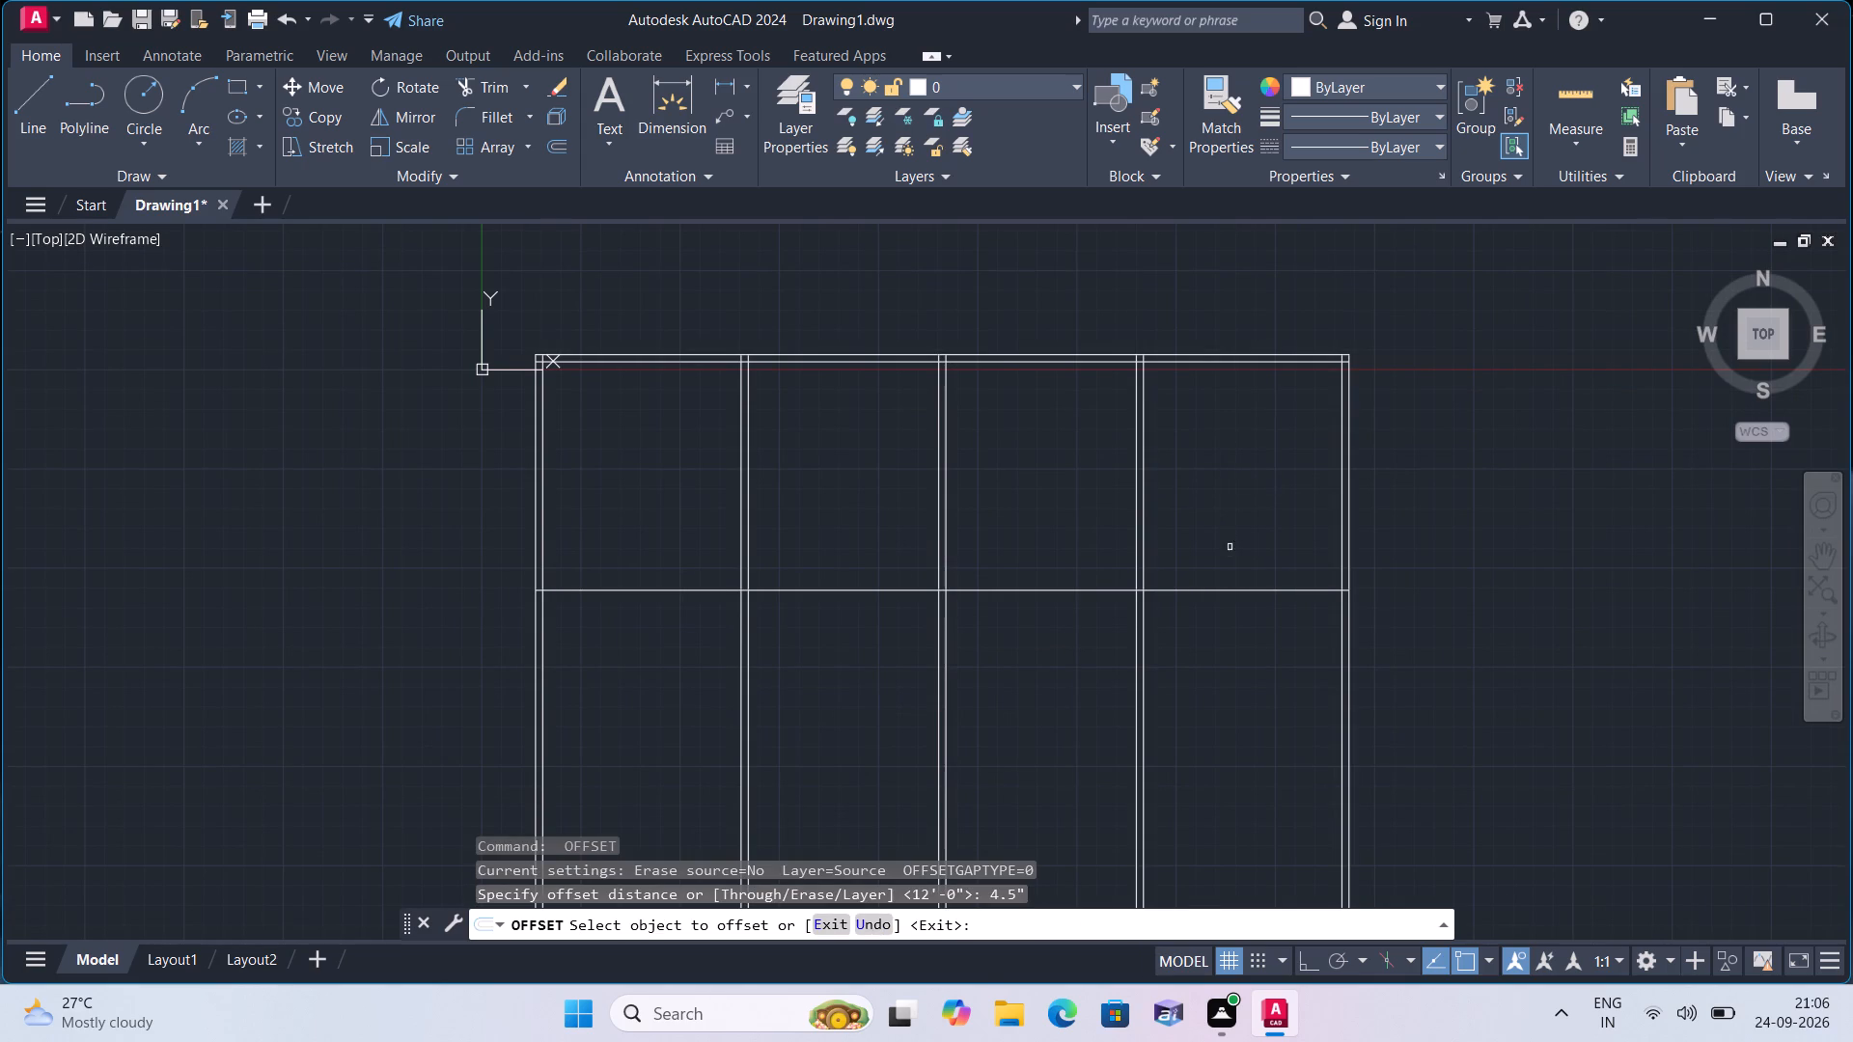
{"action": "left_click", "coordinate": [1226, 591]}
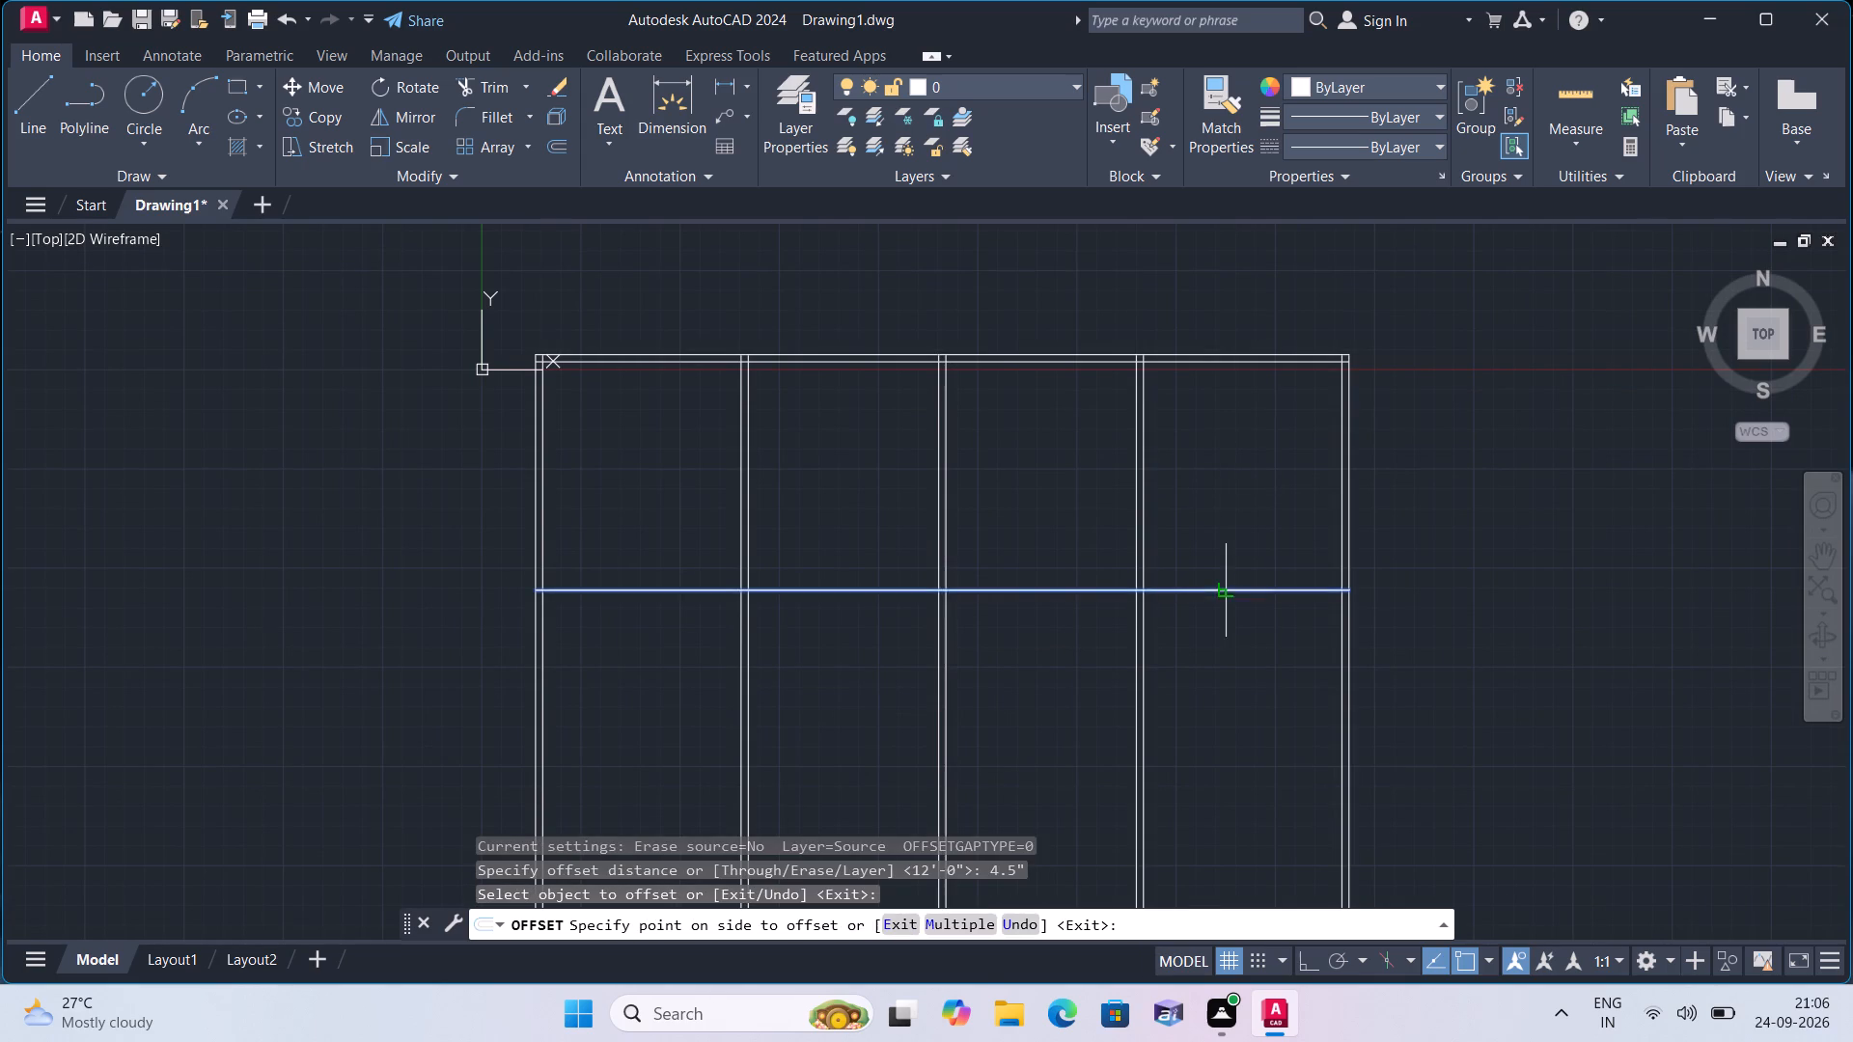
{"action": "left_click", "coordinate": [1240, 635]}
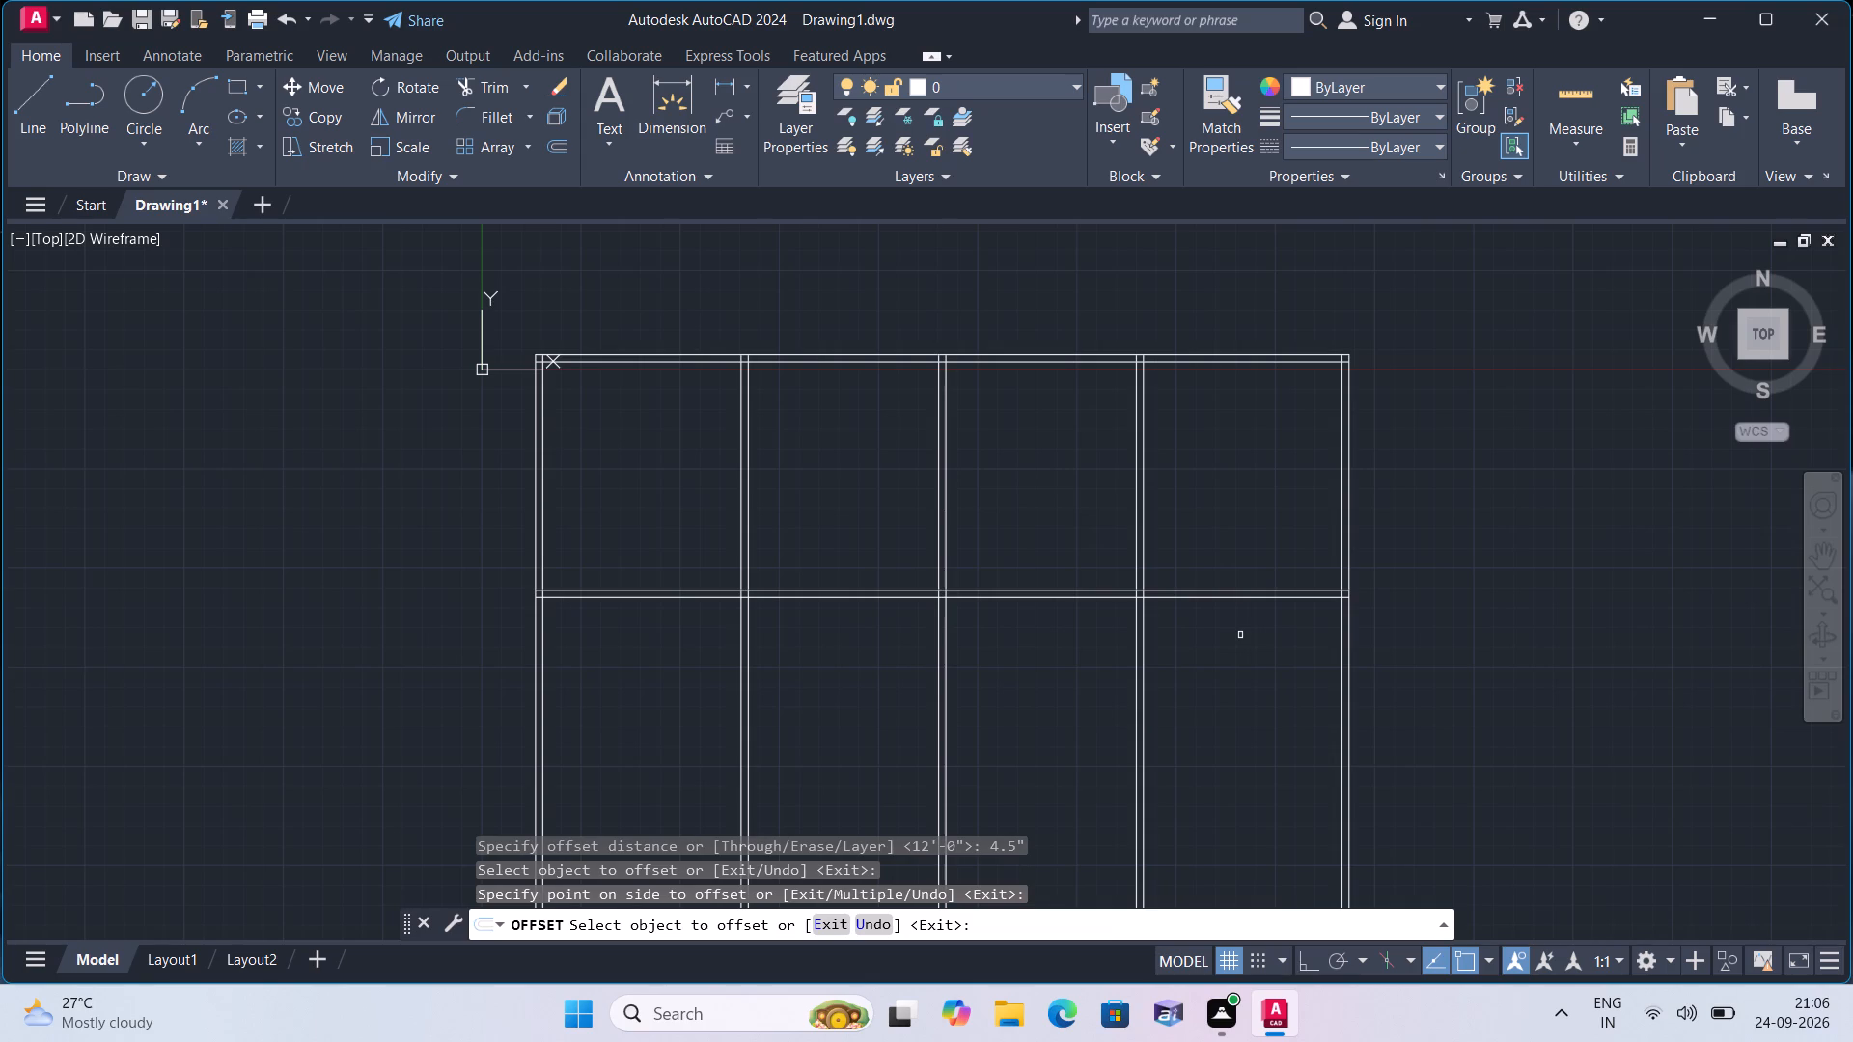
{"action": "key", "text": "space"}
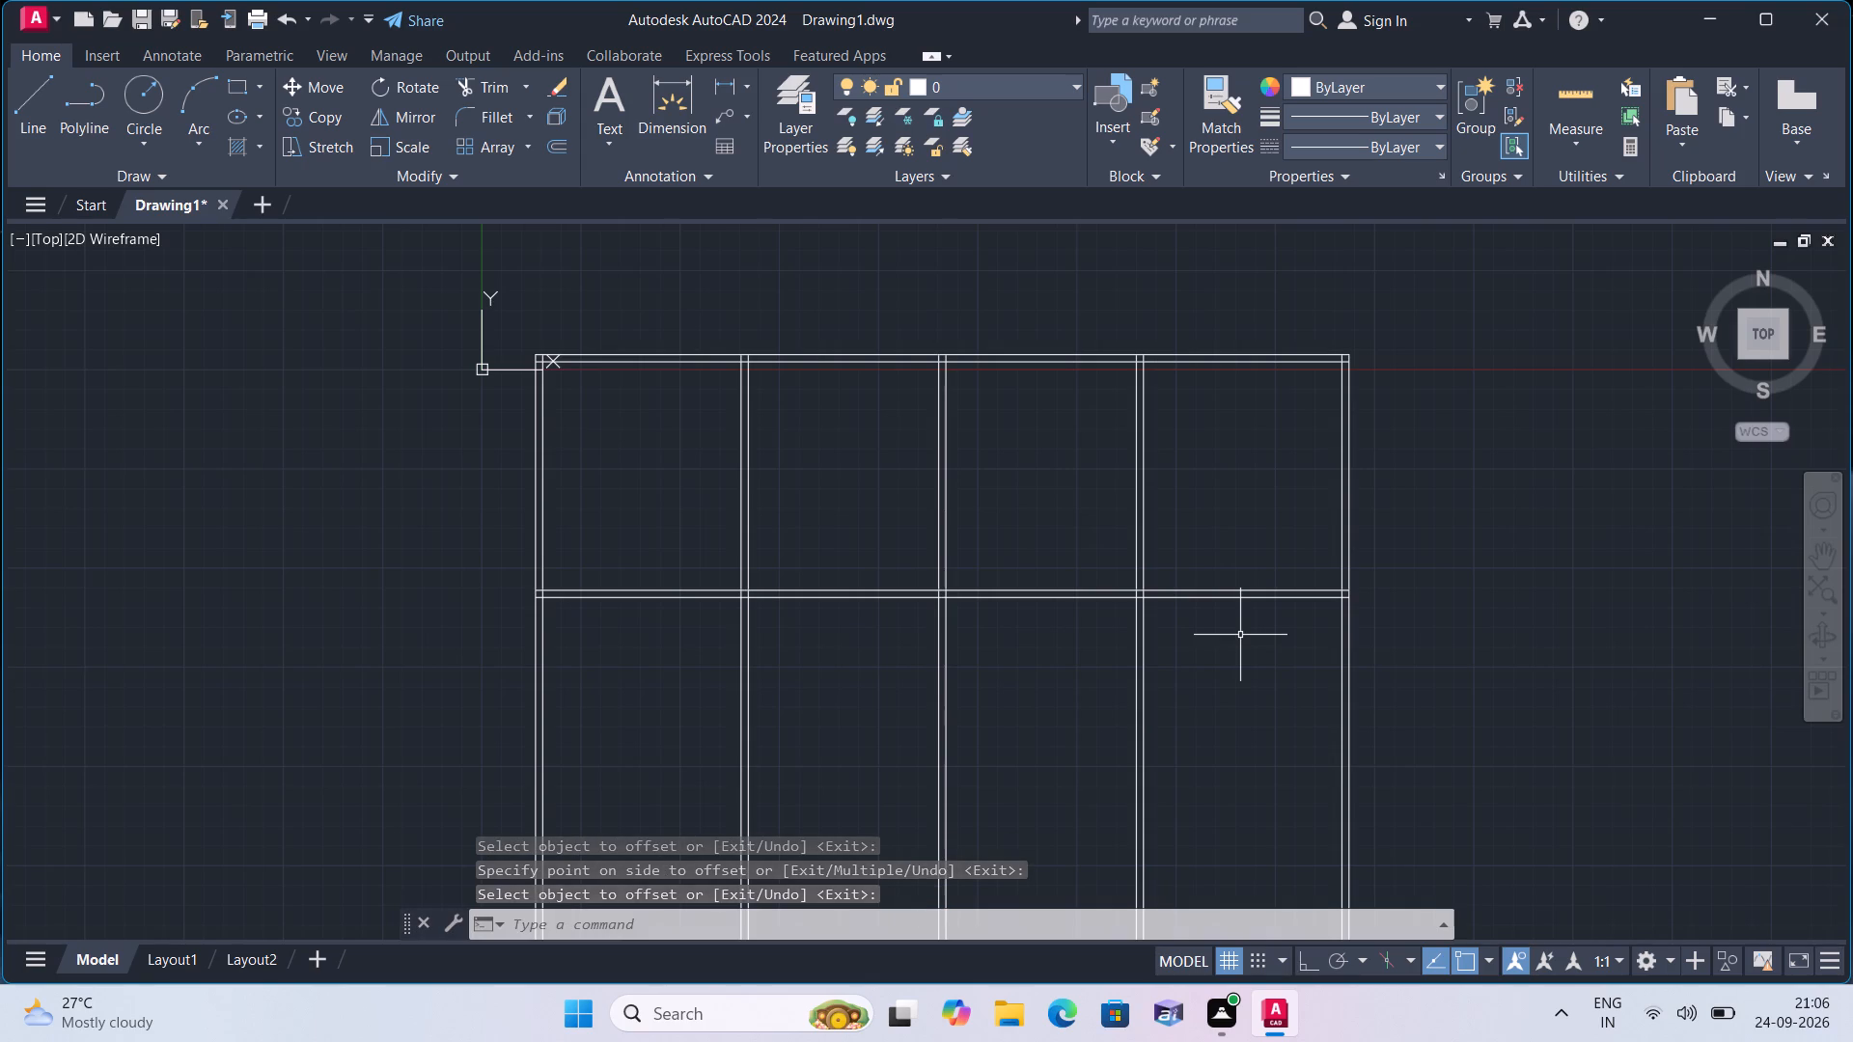
Offset the lower line of the first horizontal partition wall 6' downward for the second horizontal partition.
{"action": "key", "text": "space"}
{"action": "type", "text": "6'"}
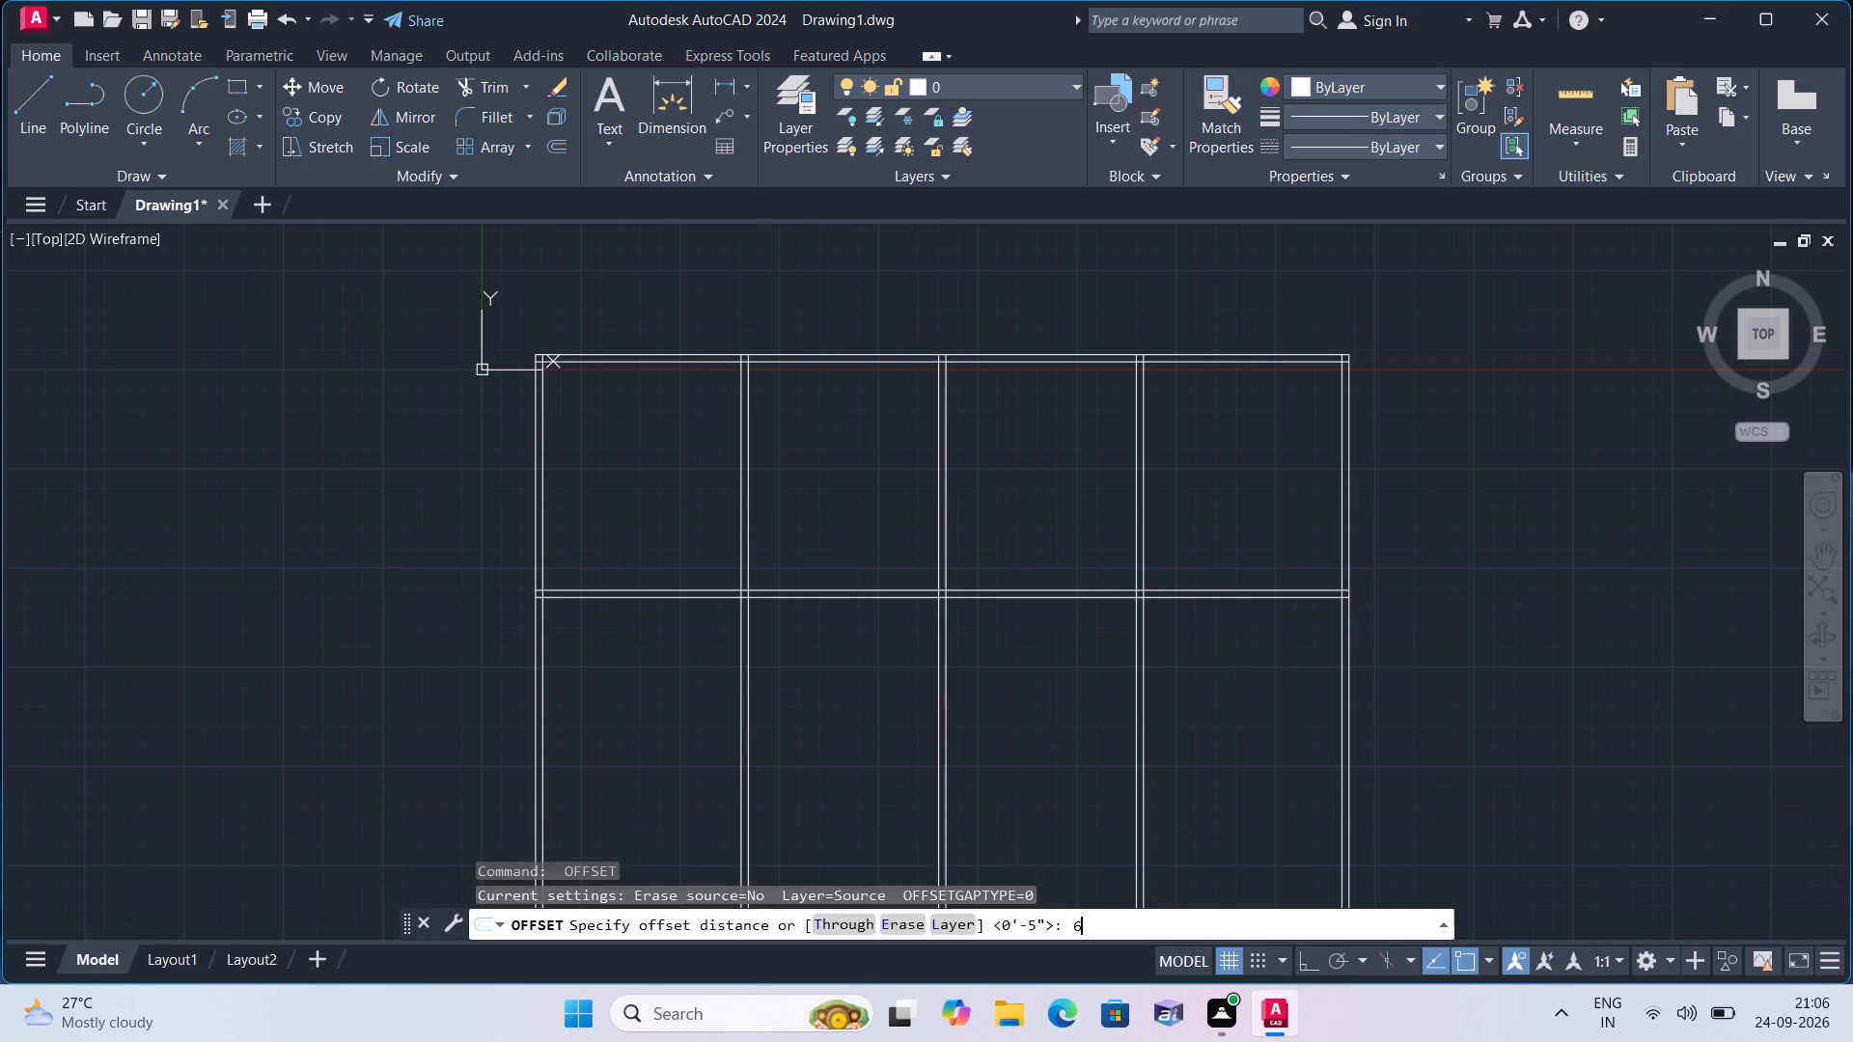
{"action": "key", "text": "space"}
{"action": "scroll", "coordinate": [1240, 635], "scroll_direction": "up", "scroll_amount": 1}
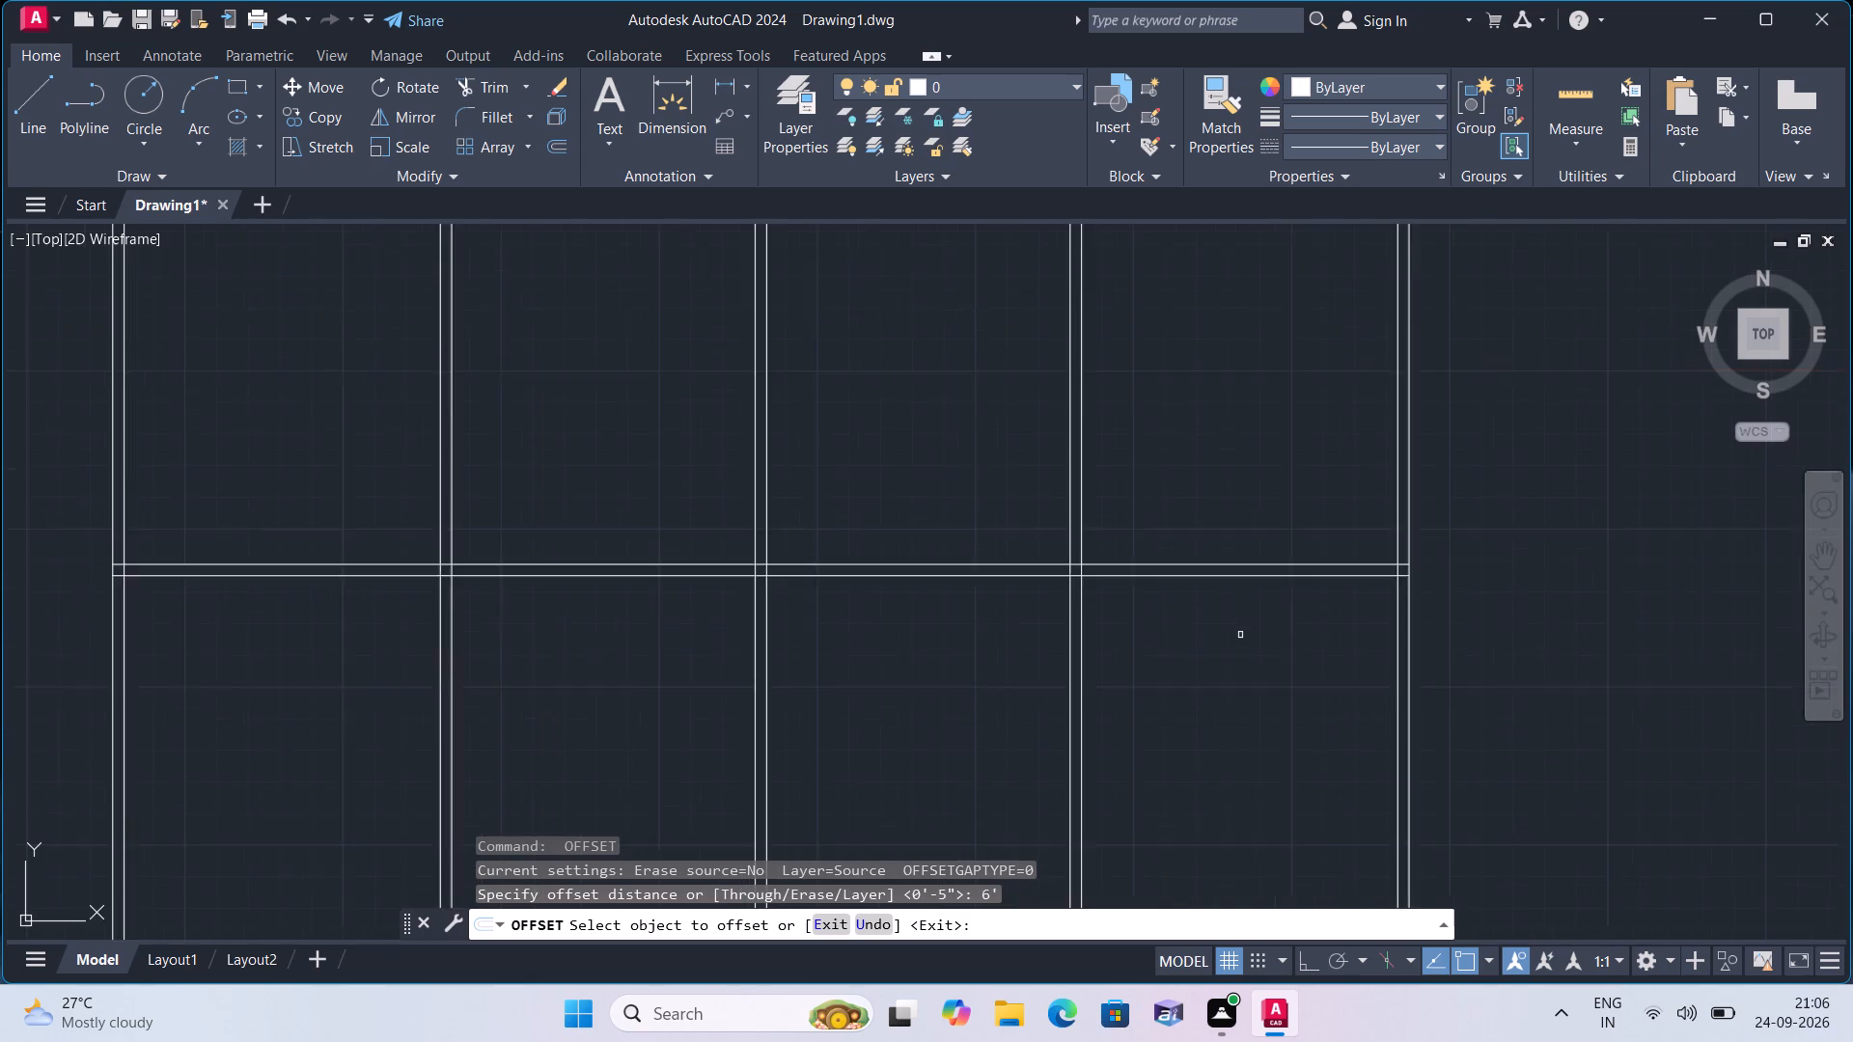
{"action": "scroll", "coordinate": [1240, 635], "scroll_direction": "up", "scroll_amount": 1}
{"action": "left_click", "coordinate": [1259, 541]}
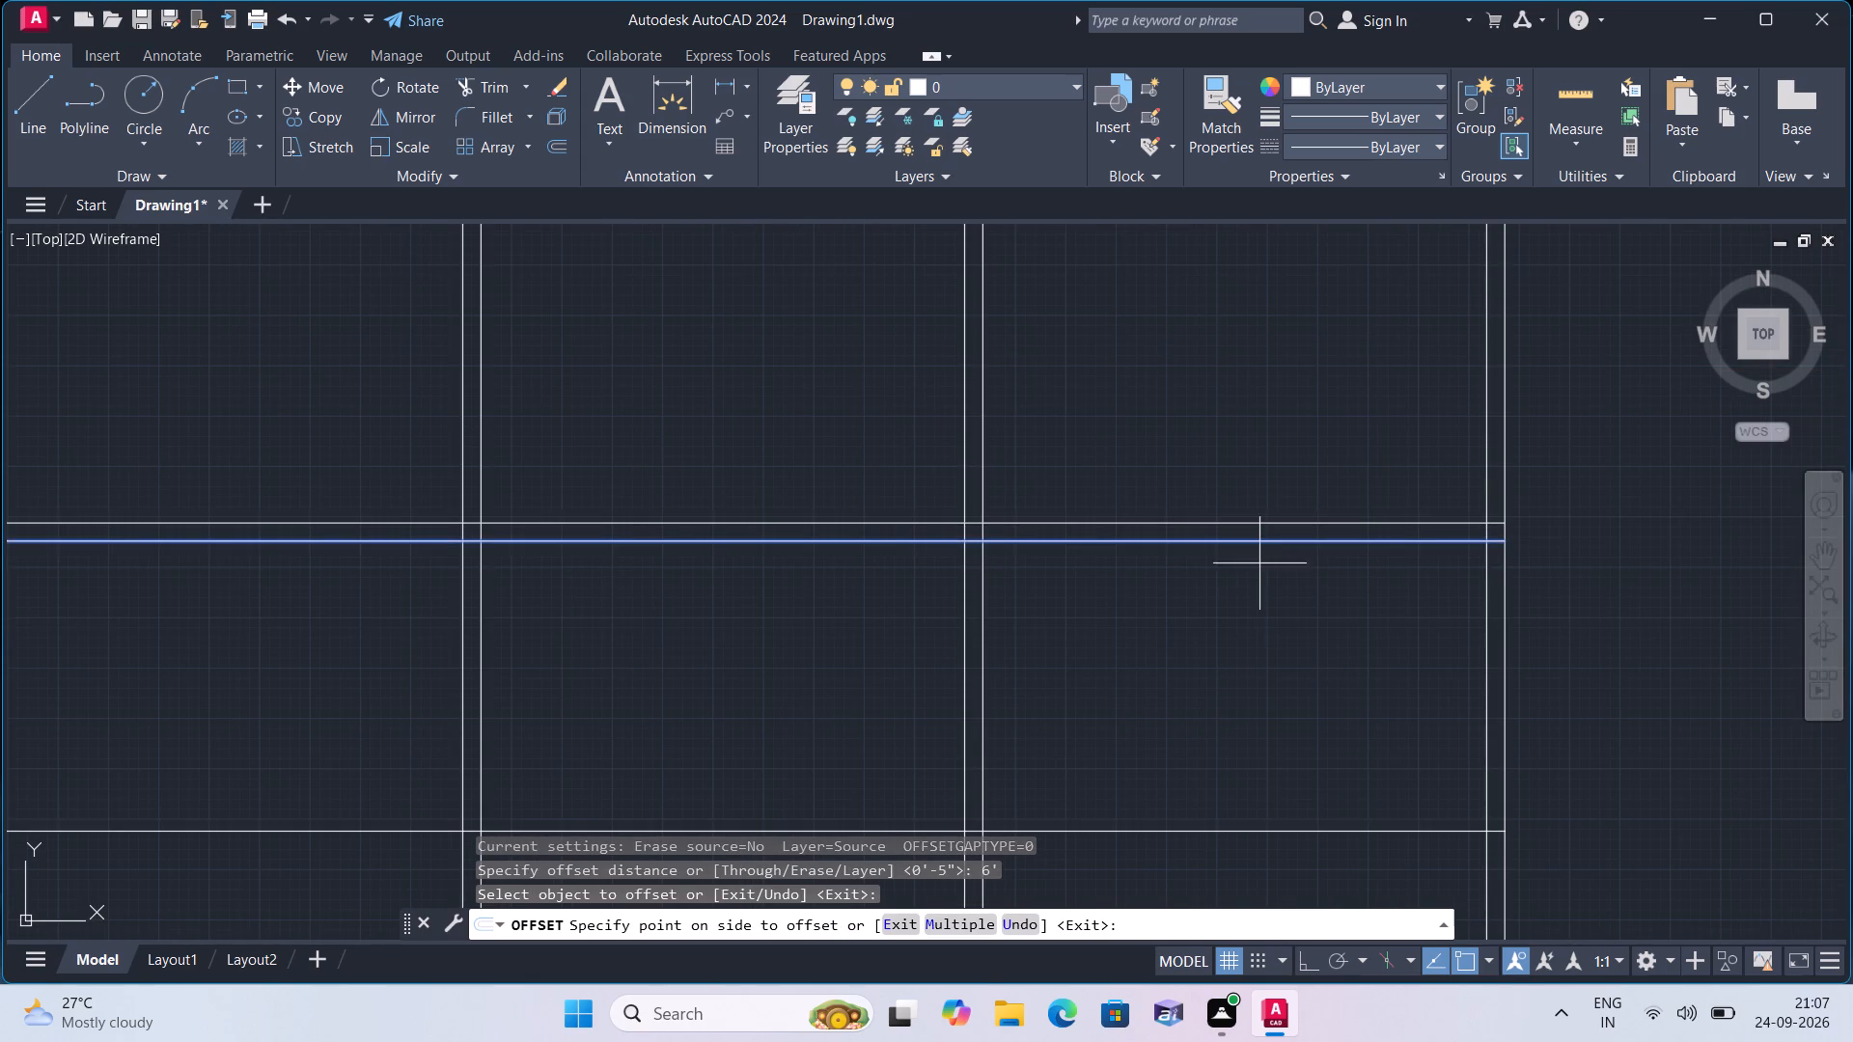
{"action": "left_click", "coordinate": [1267, 660]}
{"action": "scroll", "coordinate": [1267, 661], "scroll_direction": "down", "scroll_amount": 2}
{"action": "middle_click_drag", "start_coordinate": [1266, 662], "coordinate": [1255, 593]}
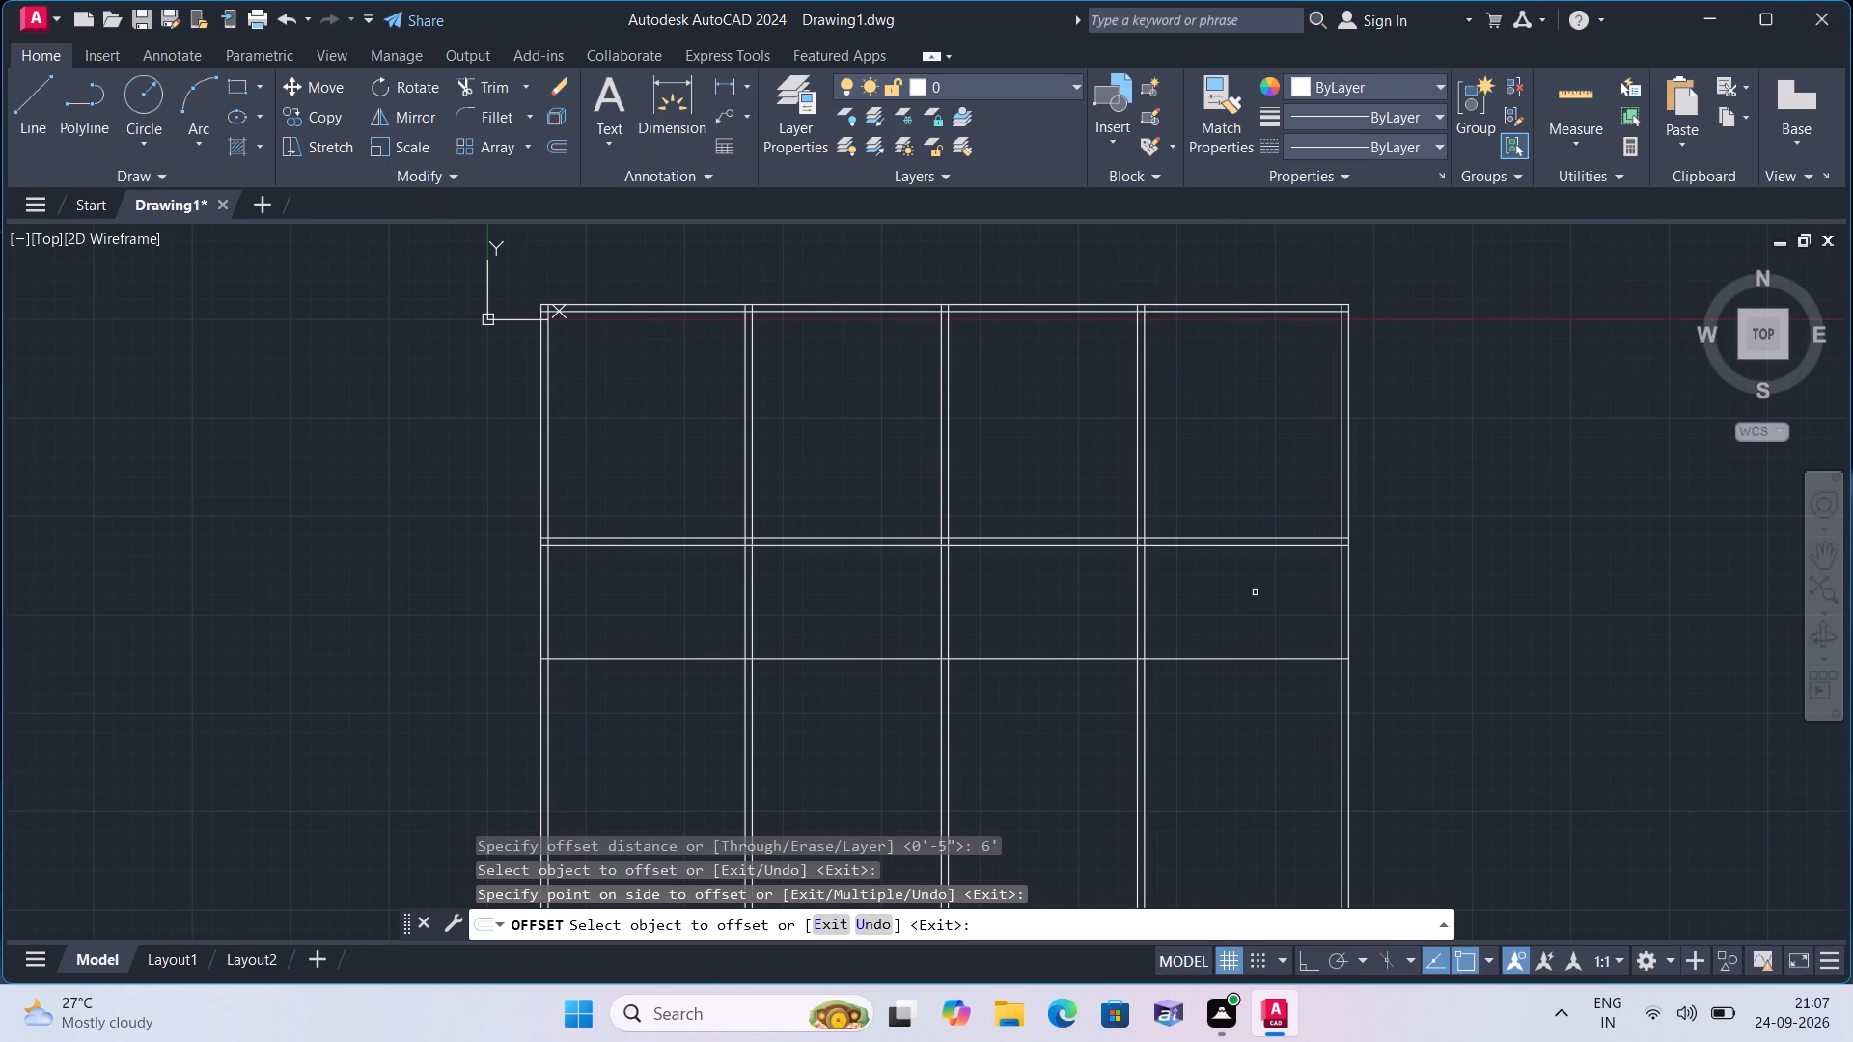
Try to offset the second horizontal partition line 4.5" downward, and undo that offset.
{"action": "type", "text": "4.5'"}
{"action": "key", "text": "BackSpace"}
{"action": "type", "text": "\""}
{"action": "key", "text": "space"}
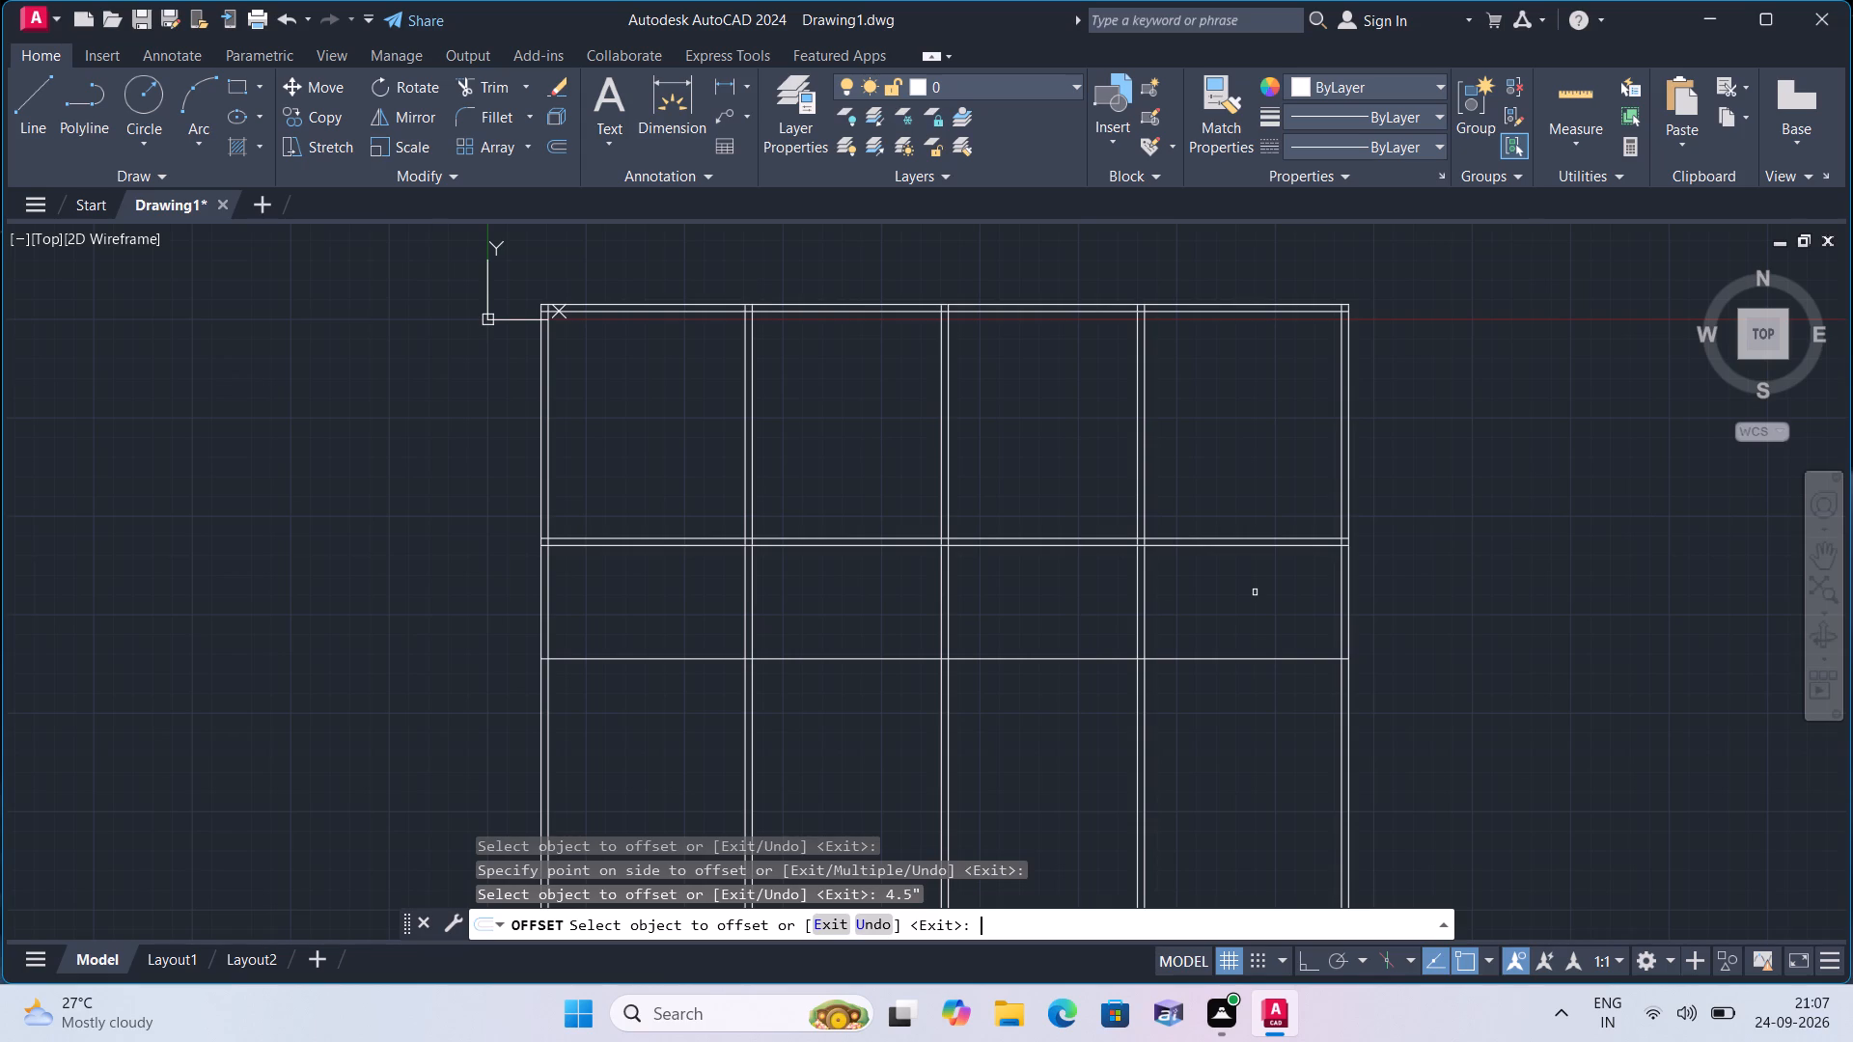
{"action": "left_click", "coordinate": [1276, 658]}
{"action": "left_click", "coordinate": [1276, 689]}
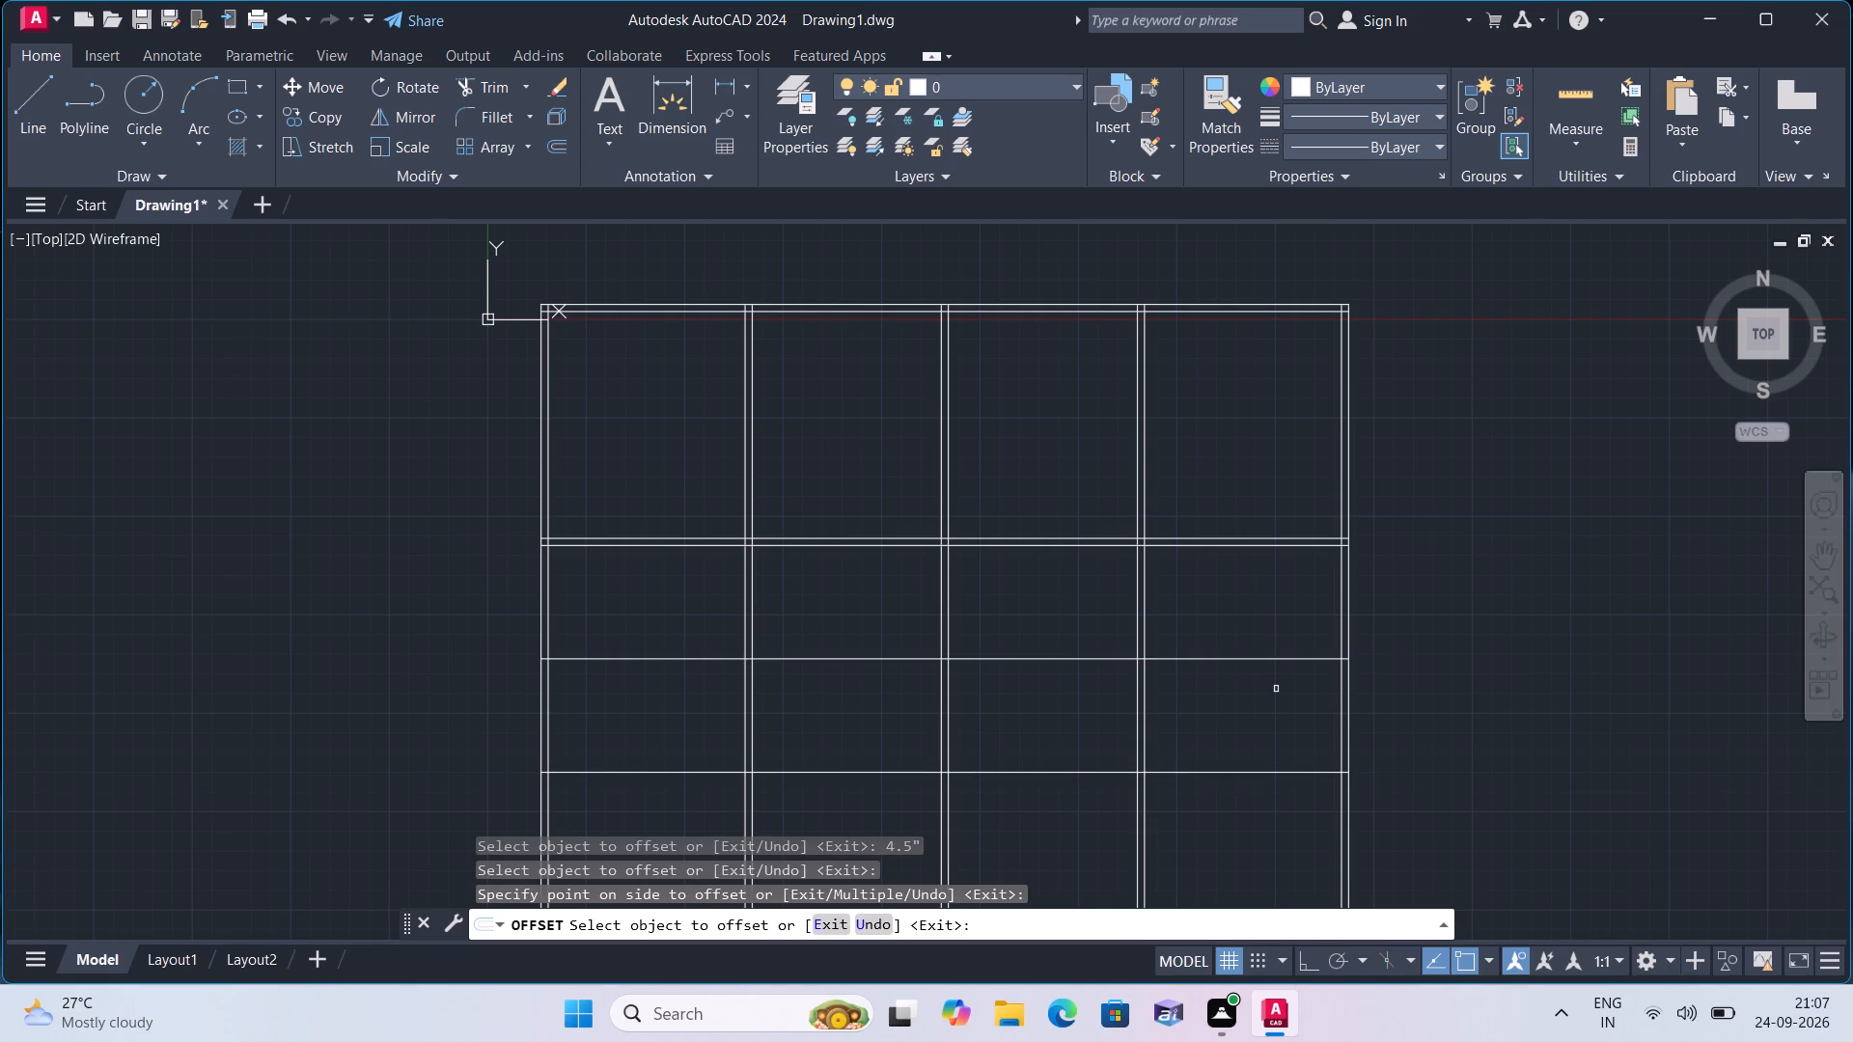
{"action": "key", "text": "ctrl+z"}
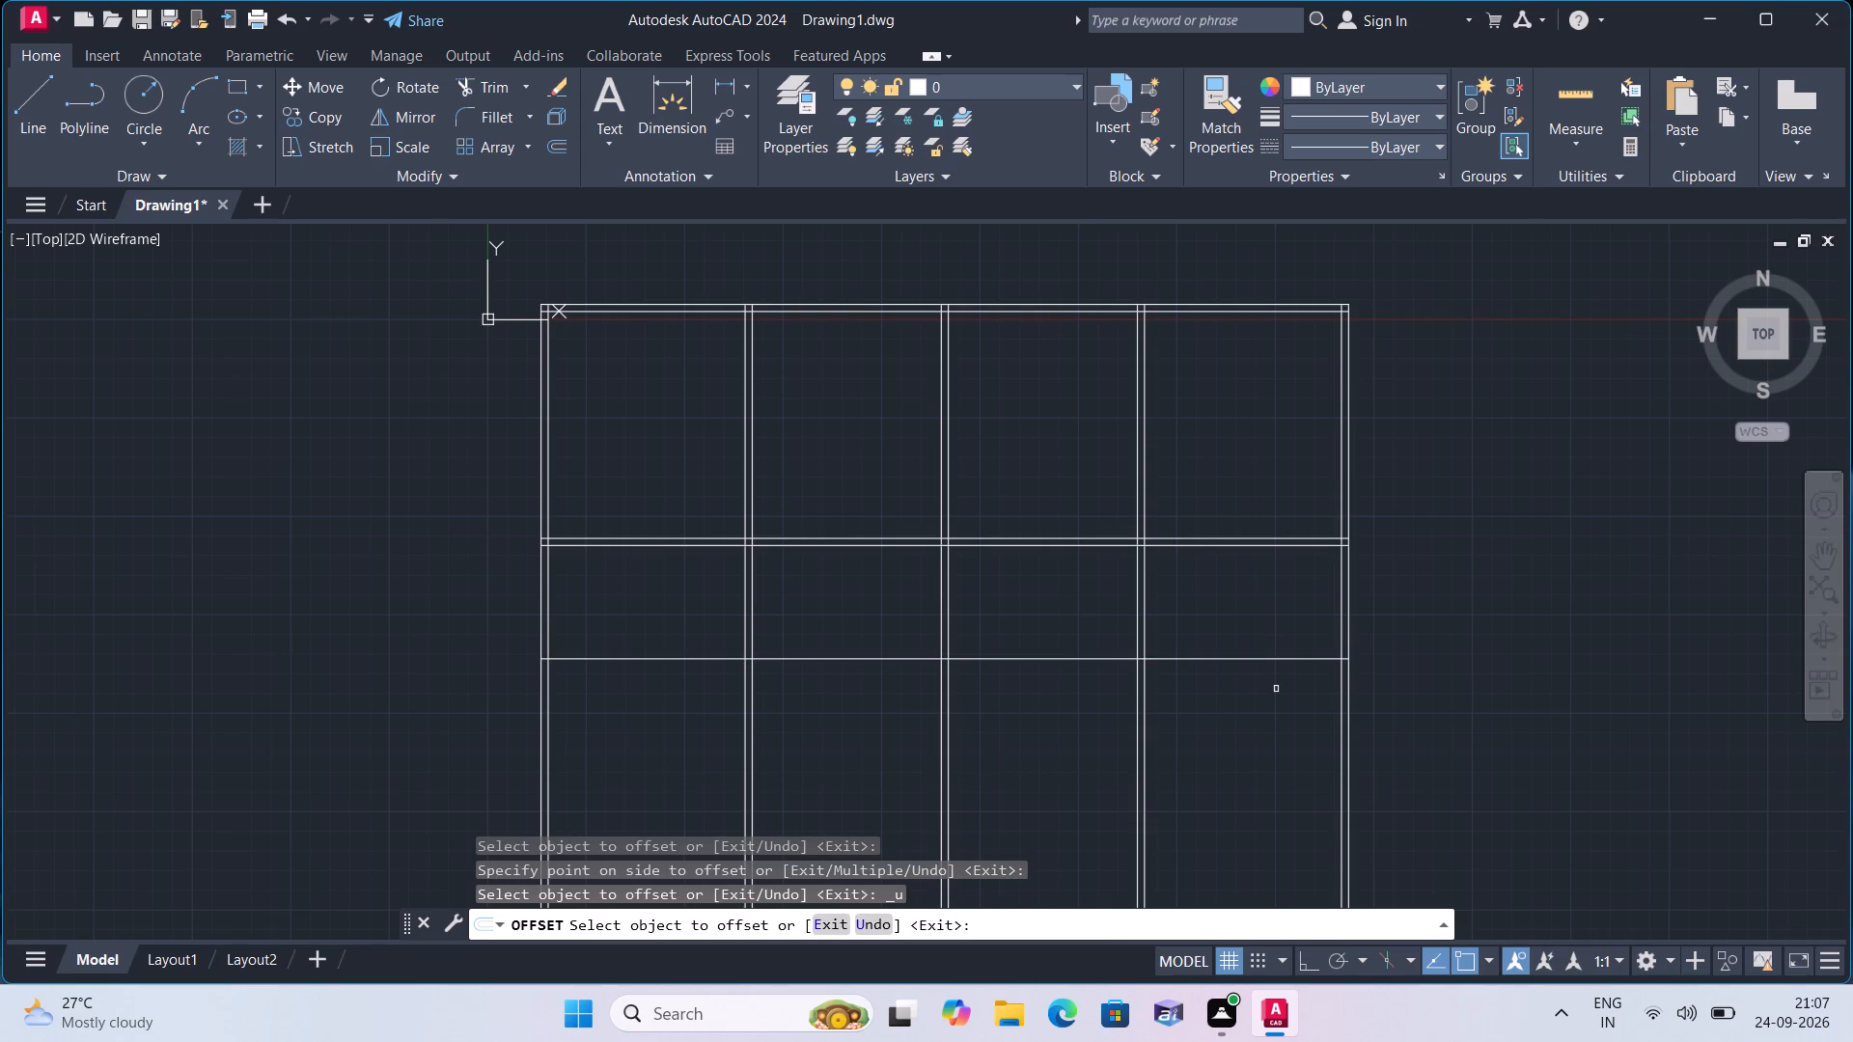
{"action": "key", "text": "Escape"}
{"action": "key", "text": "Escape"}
Offset the second horizontal partition line 4.5" downward to give that wall its thickness.
{"action": "key", "text": "space"}
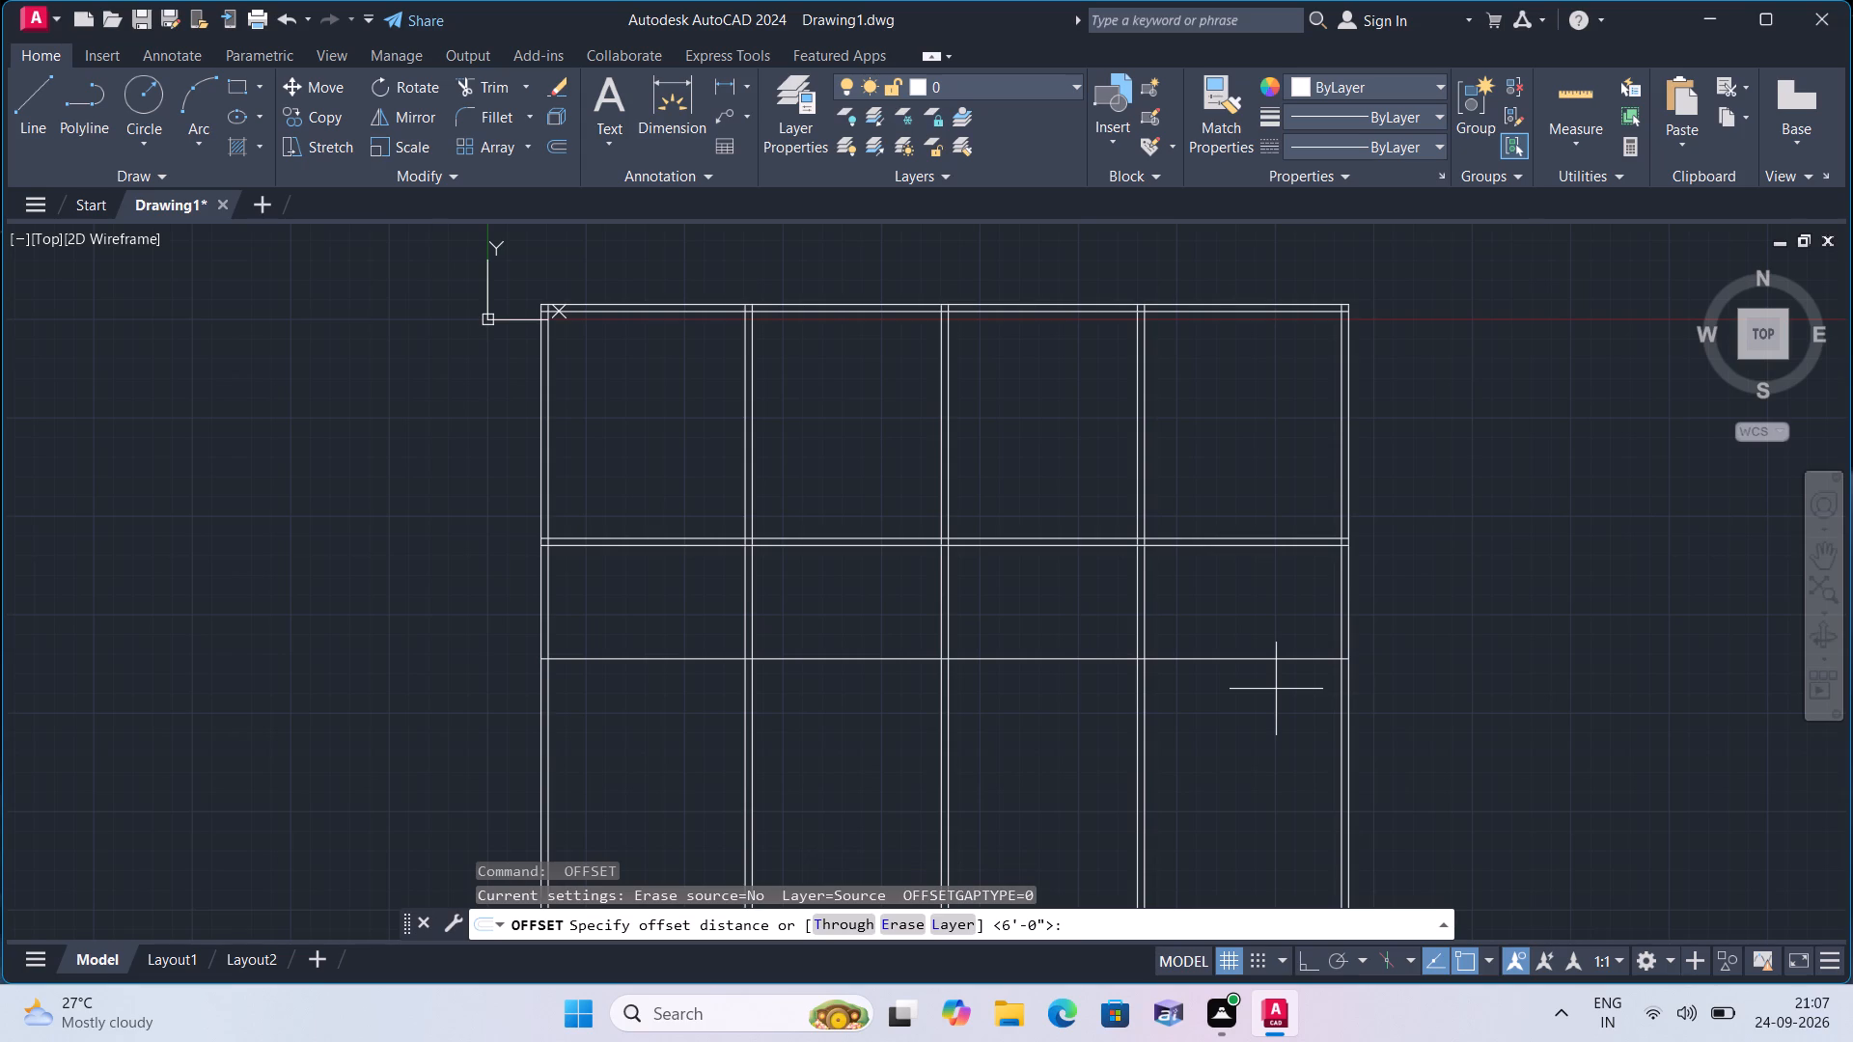
{"action": "type", "text": "4.5\""}
{"action": "key", "text": "space"}
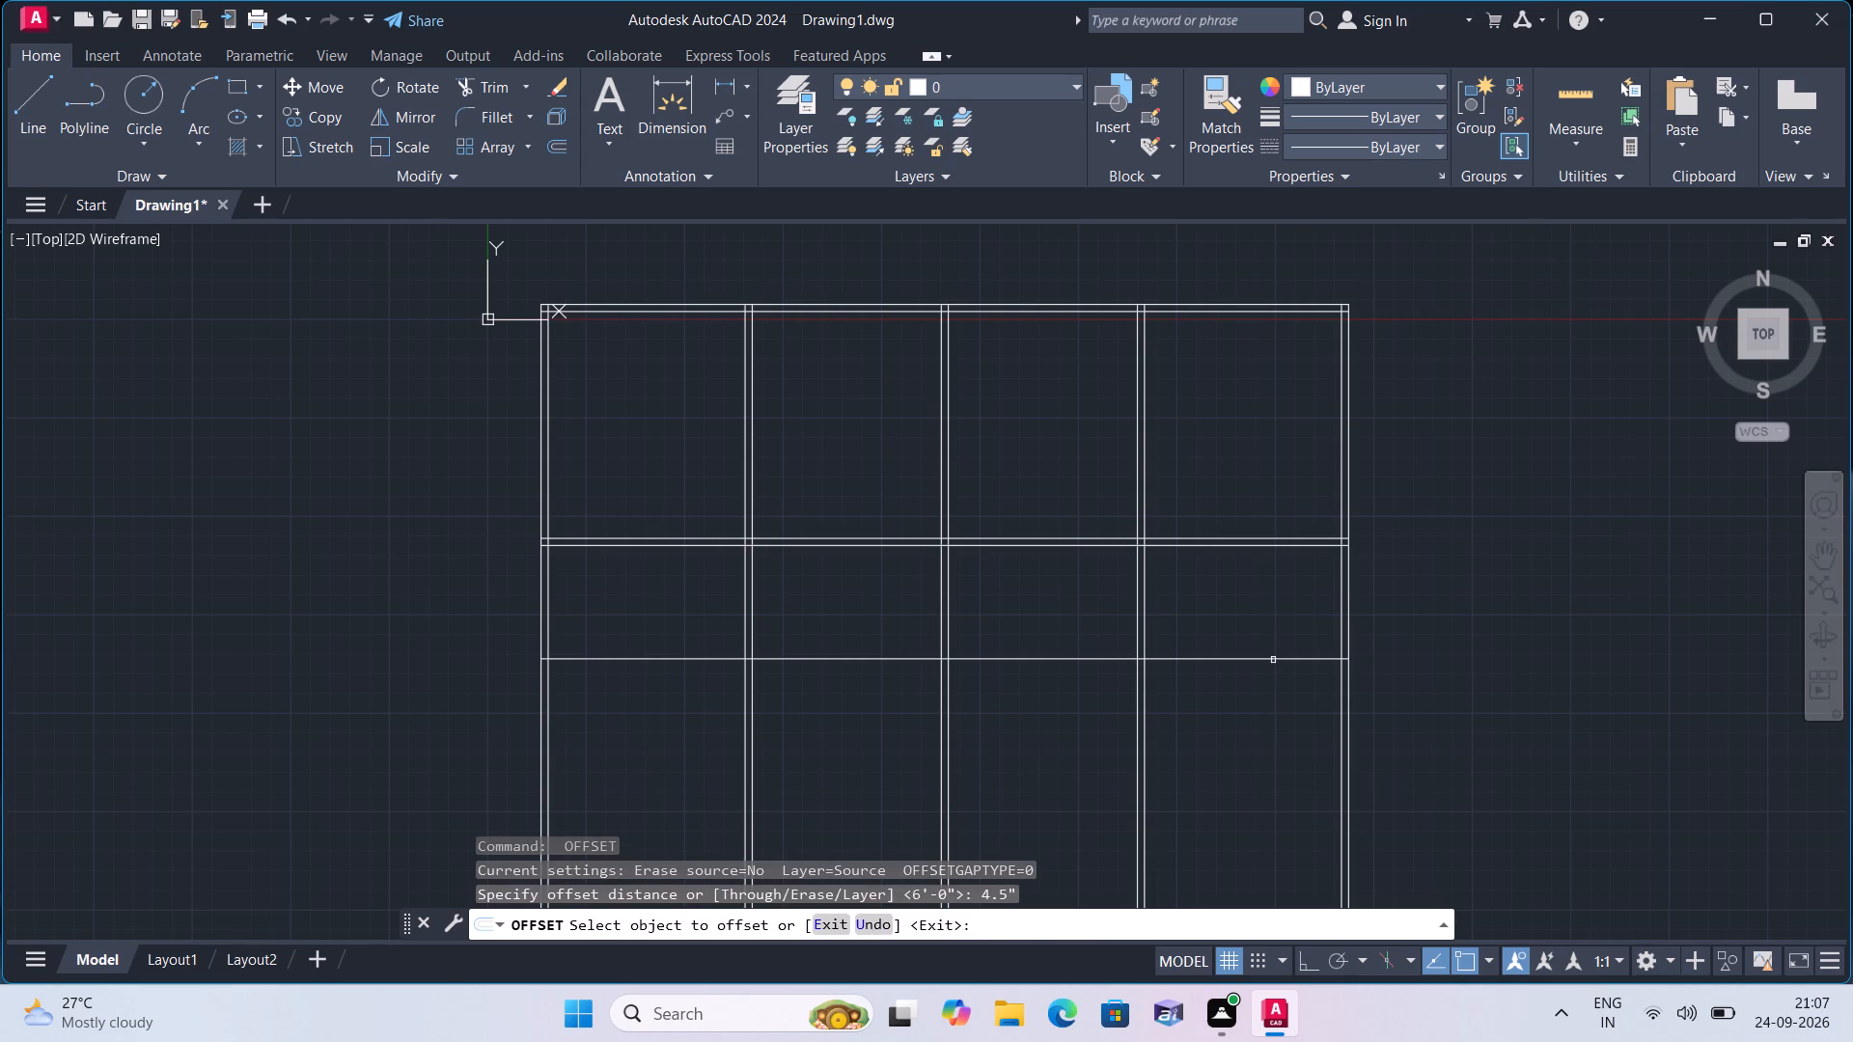
{"action": "left_click", "coordinate": [1273, 658]}
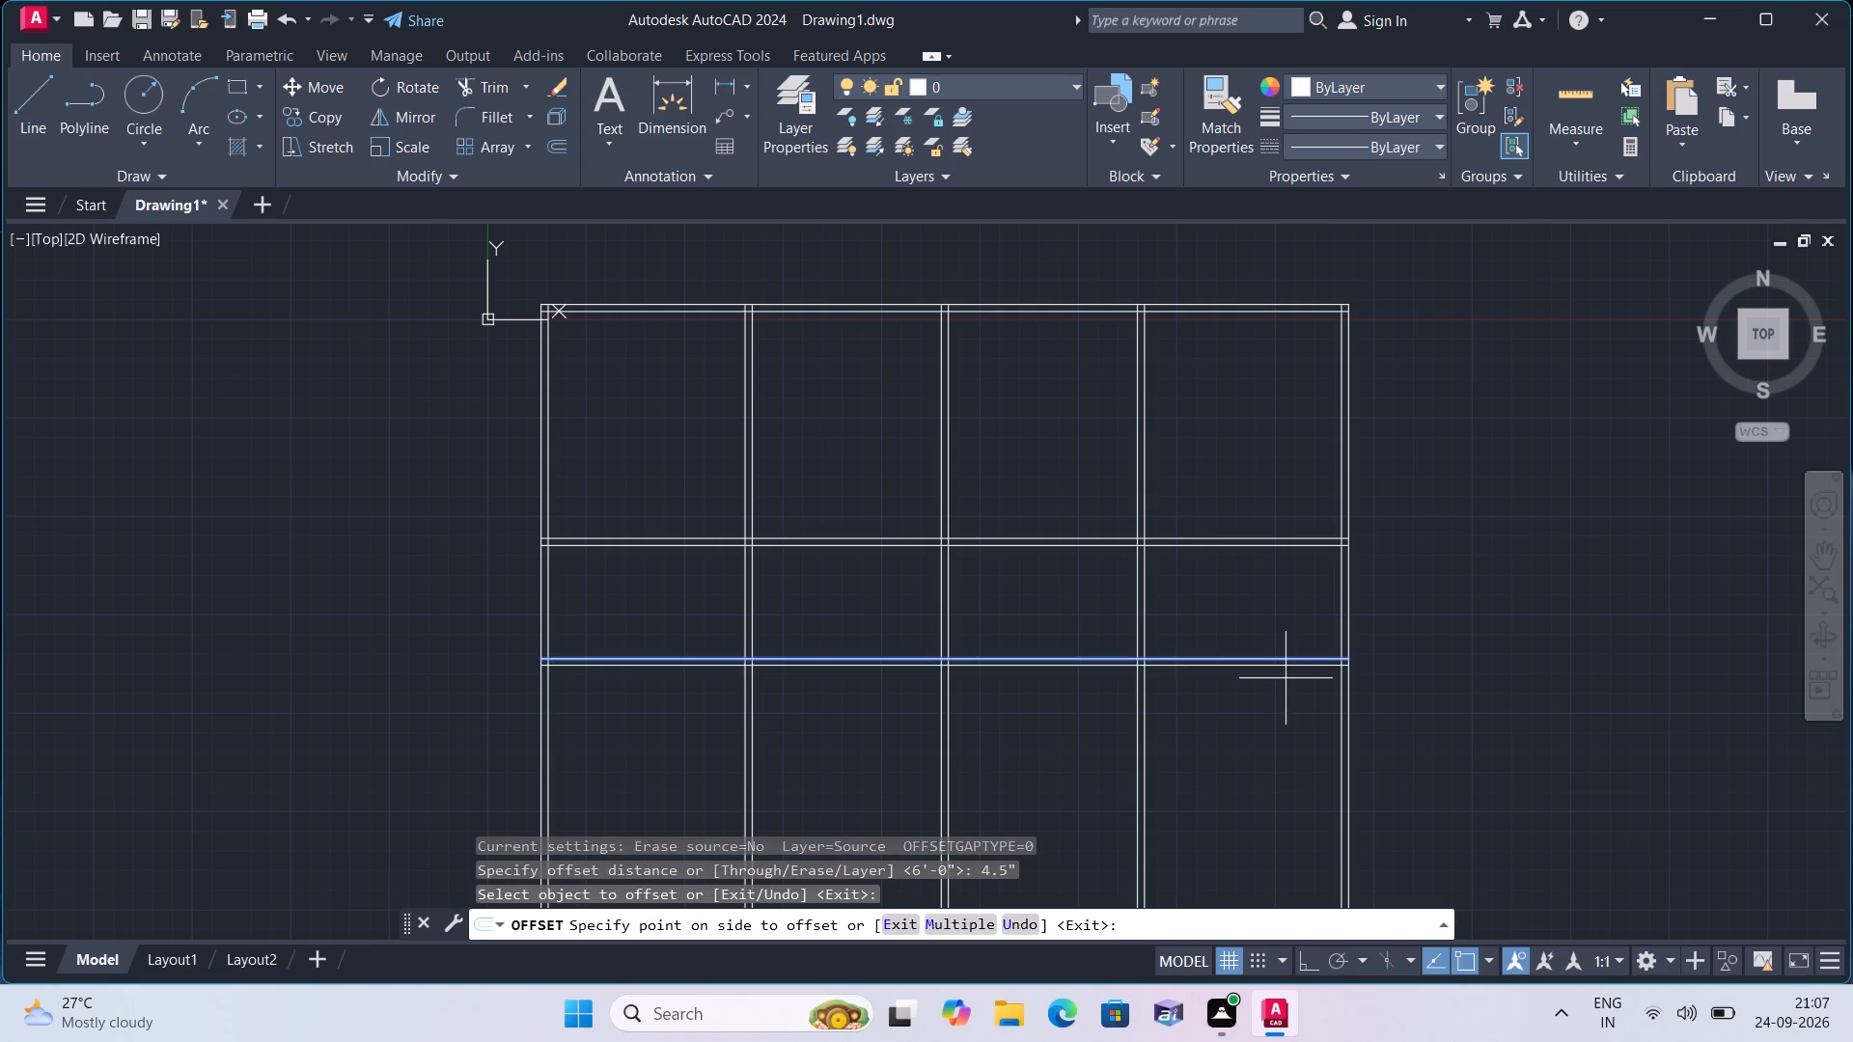
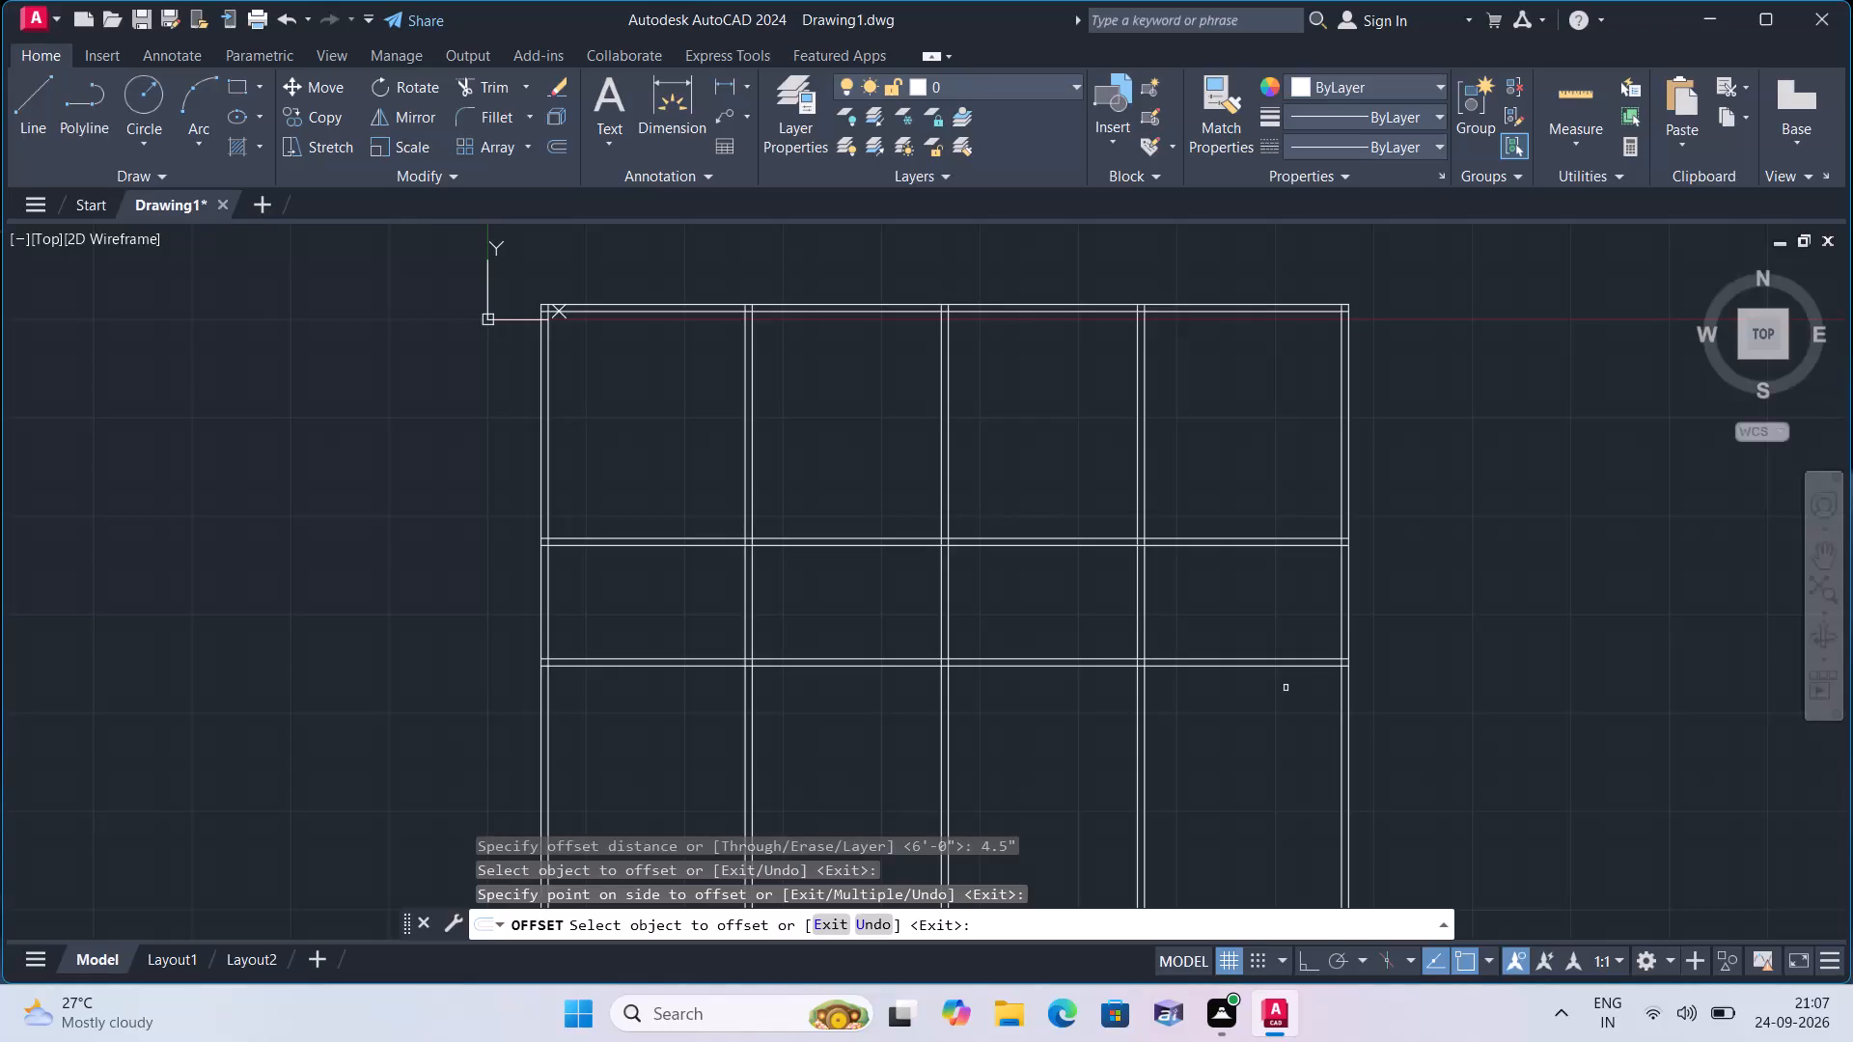
Offset the lower line of the second horizontal partition wall 4' downward for the third horizontal partition.
{"action": "key", "text": "space"}
{"action": "key", "text": "space"}
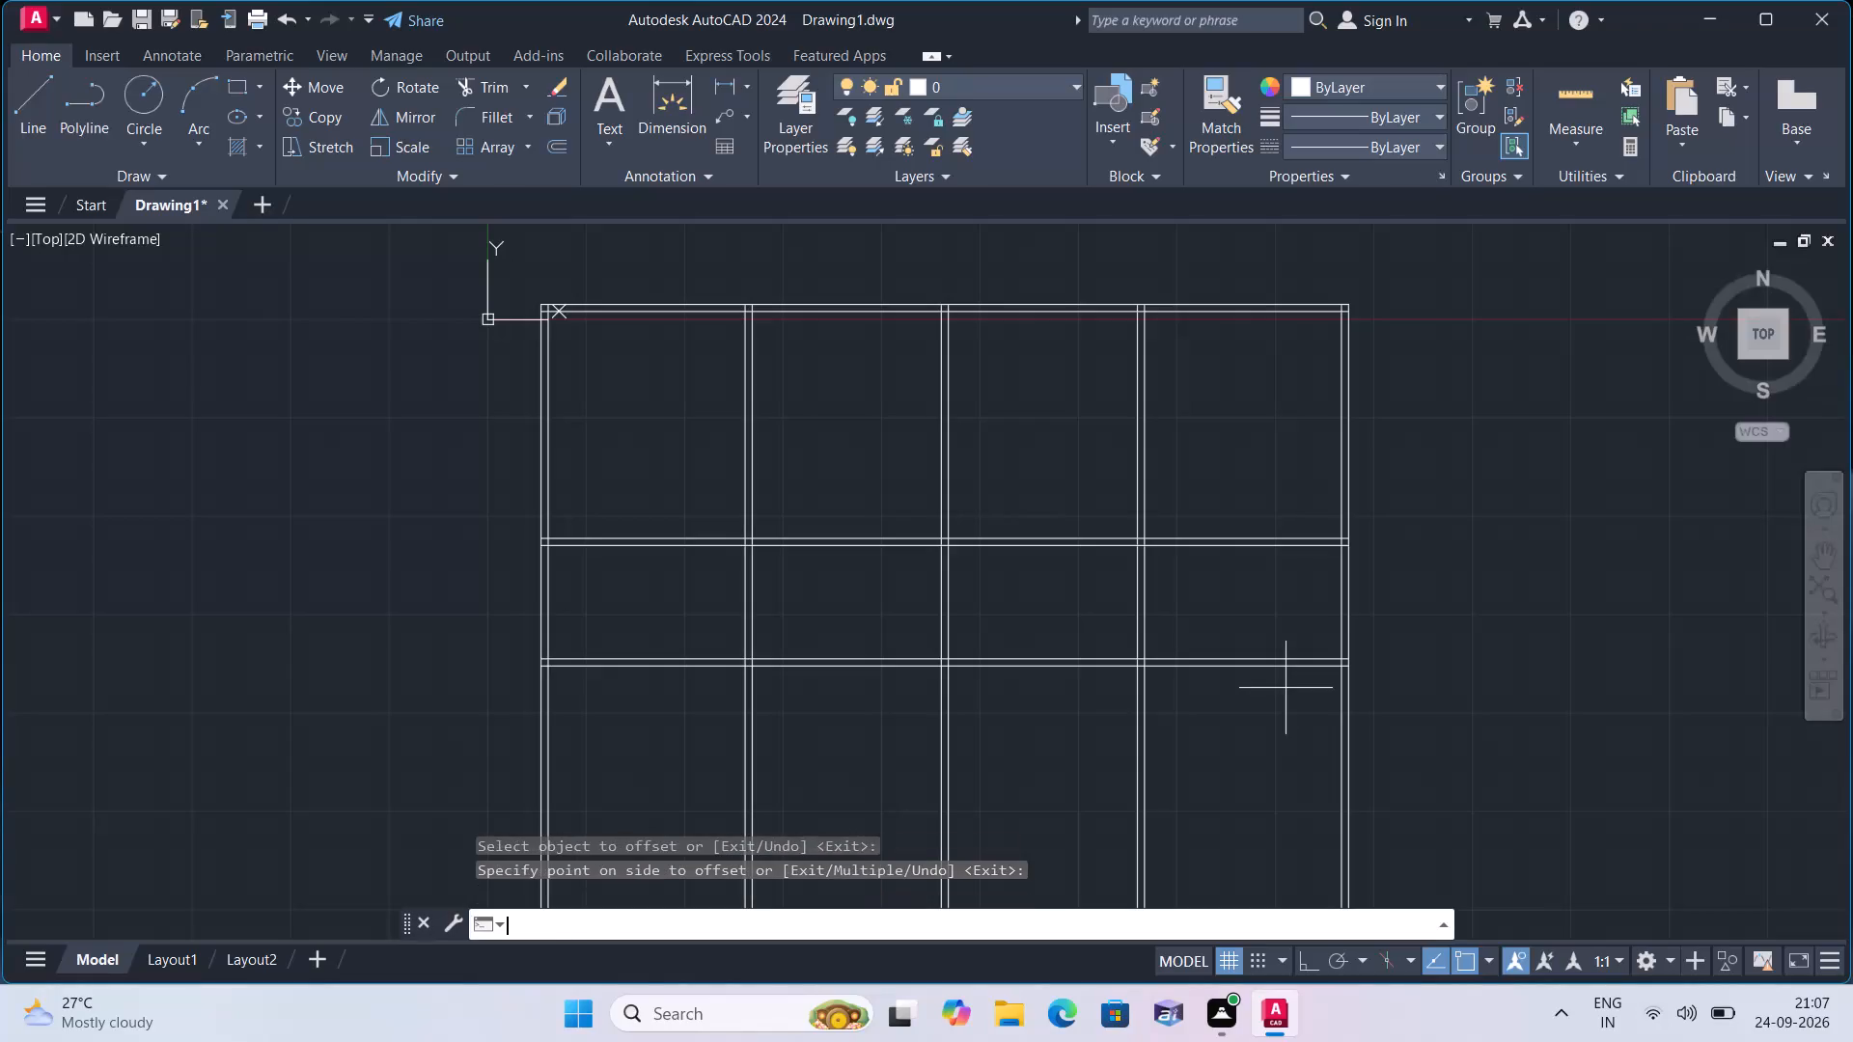
{"action": "type", "text": "4'"}
{"action": "key", "text": "space"}
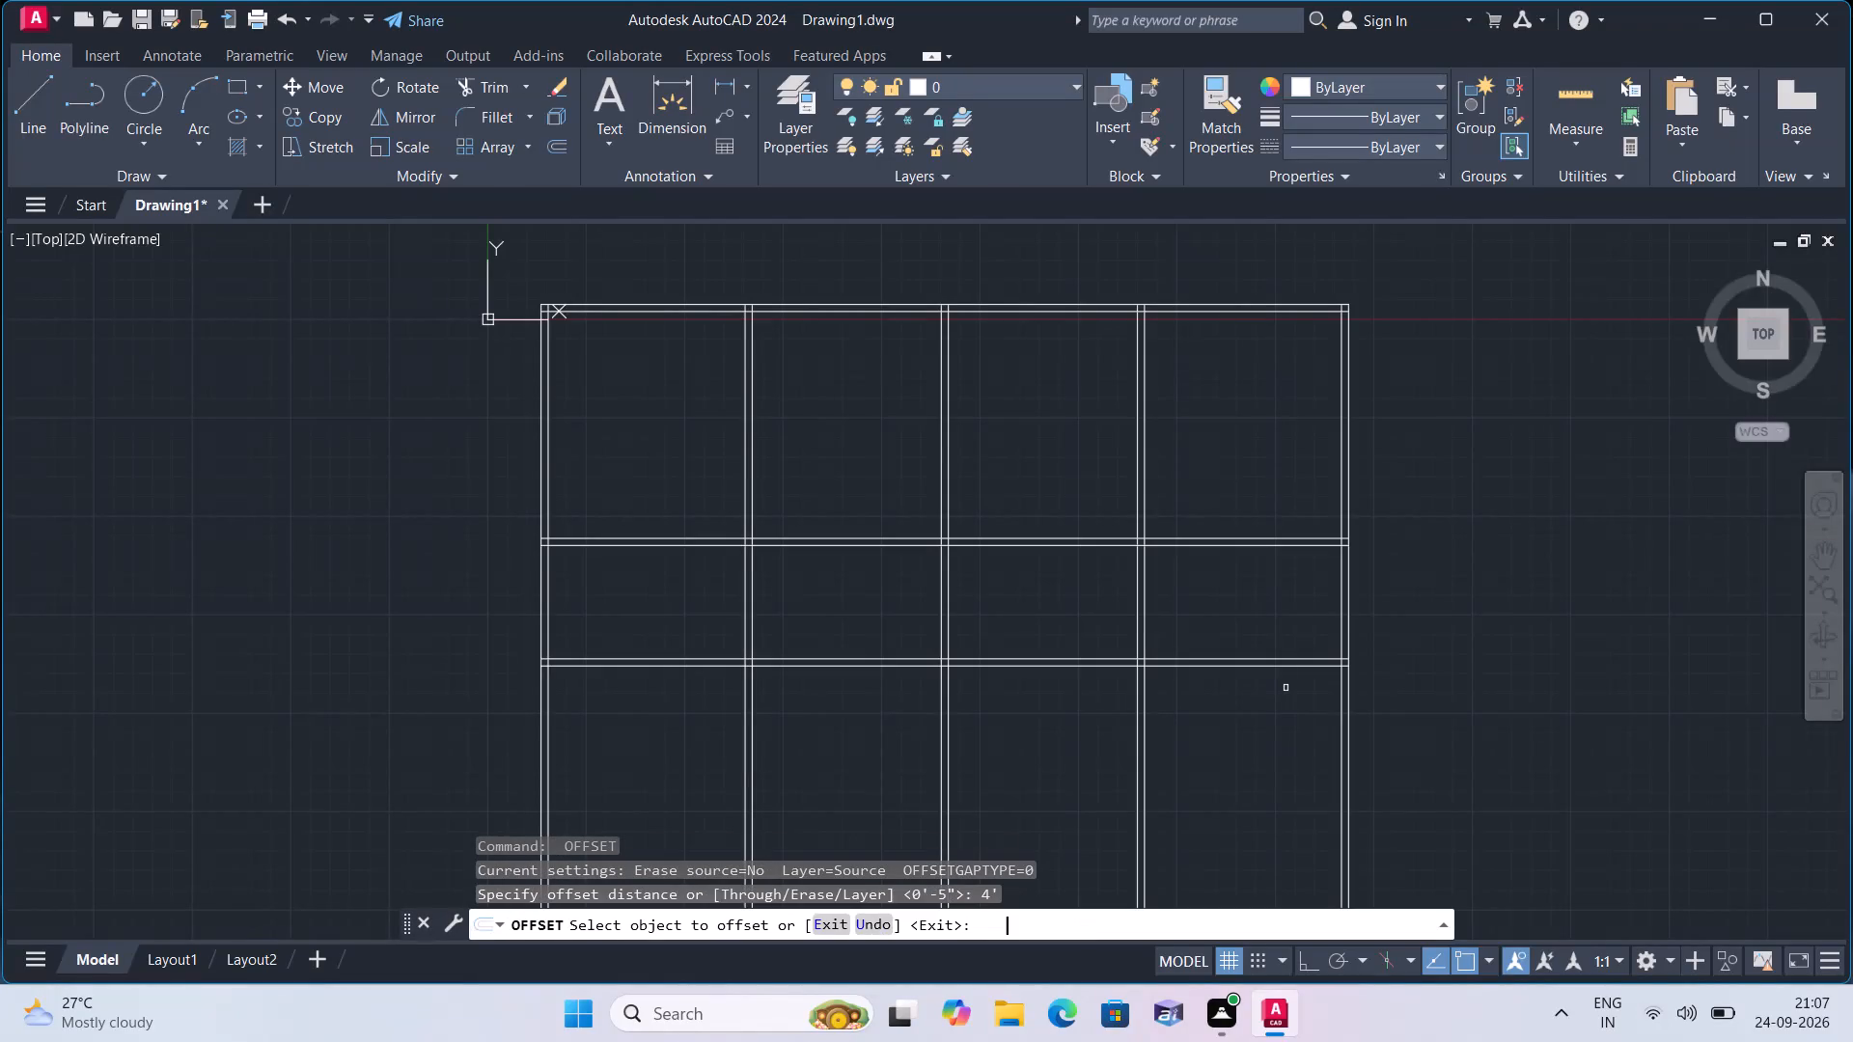
{"action": "scroll", "coordinate": [1286, 688], "scroll_direction": "up", "scroll_amount": 1}
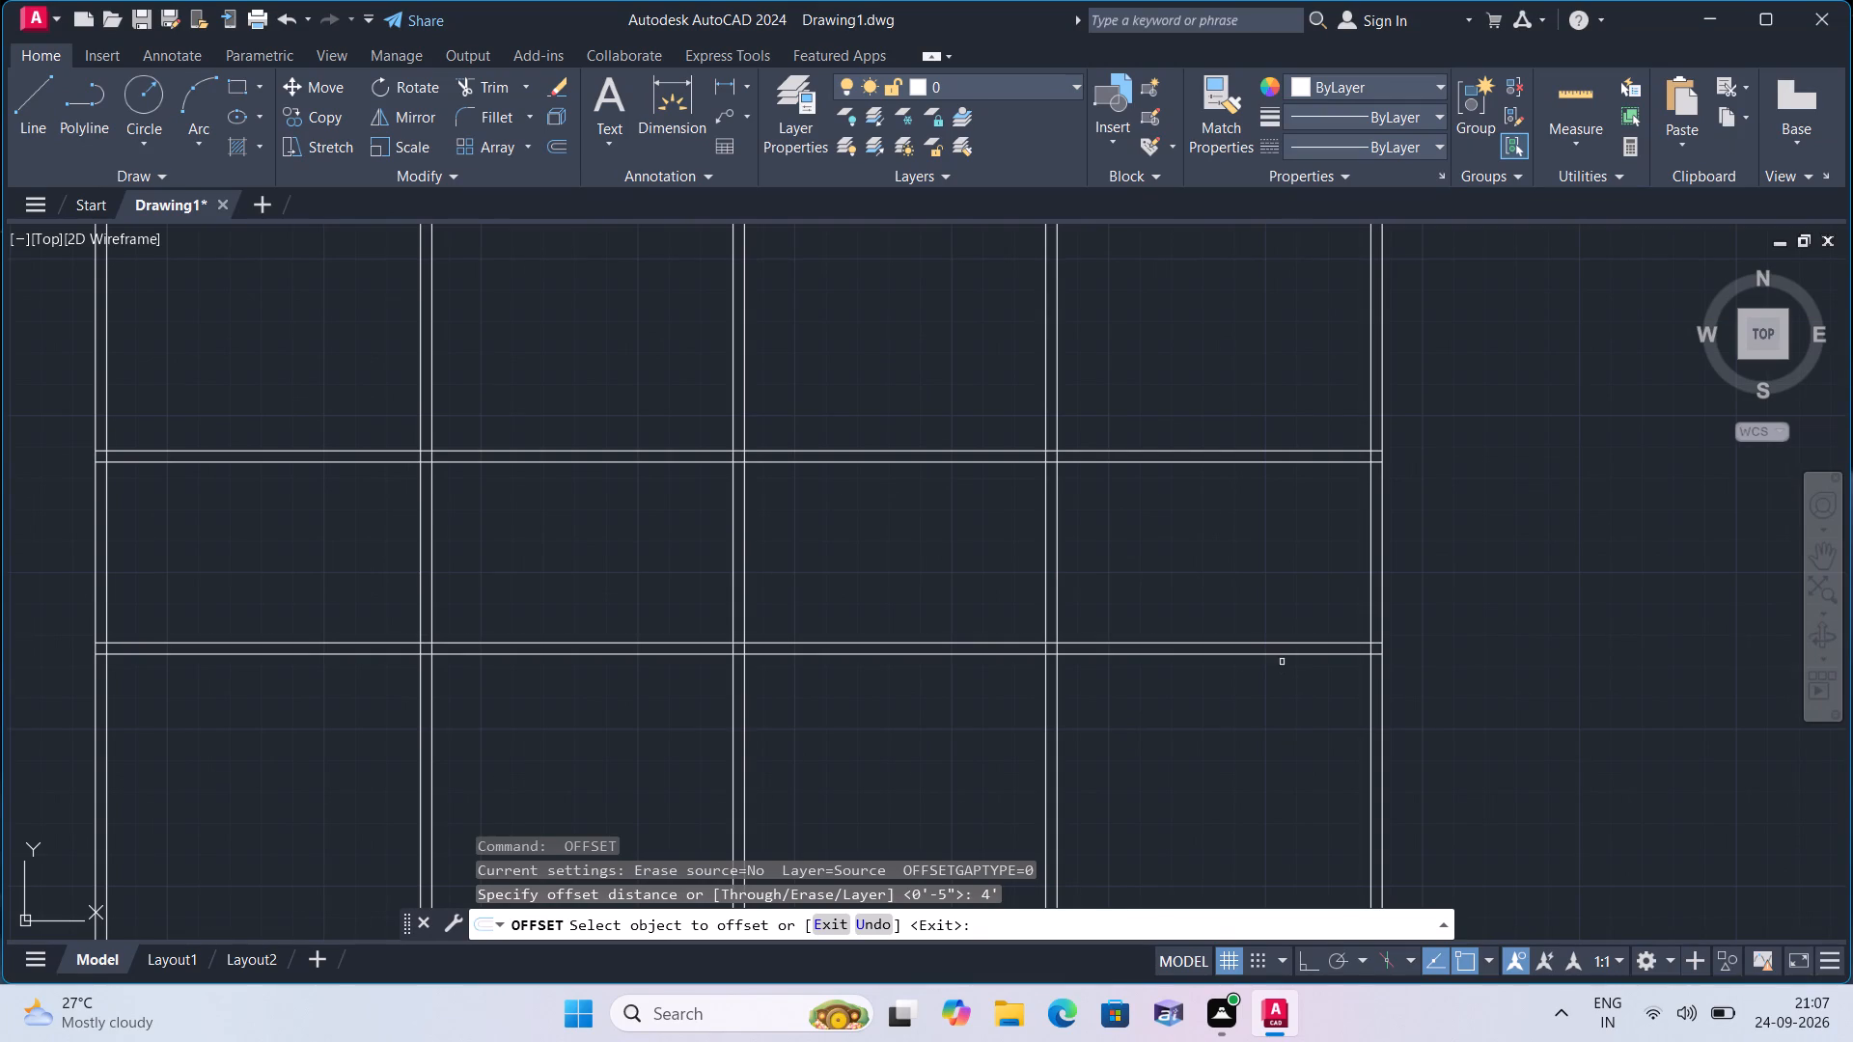
{"action": "left_click", "coordinate": [1287, 653]}
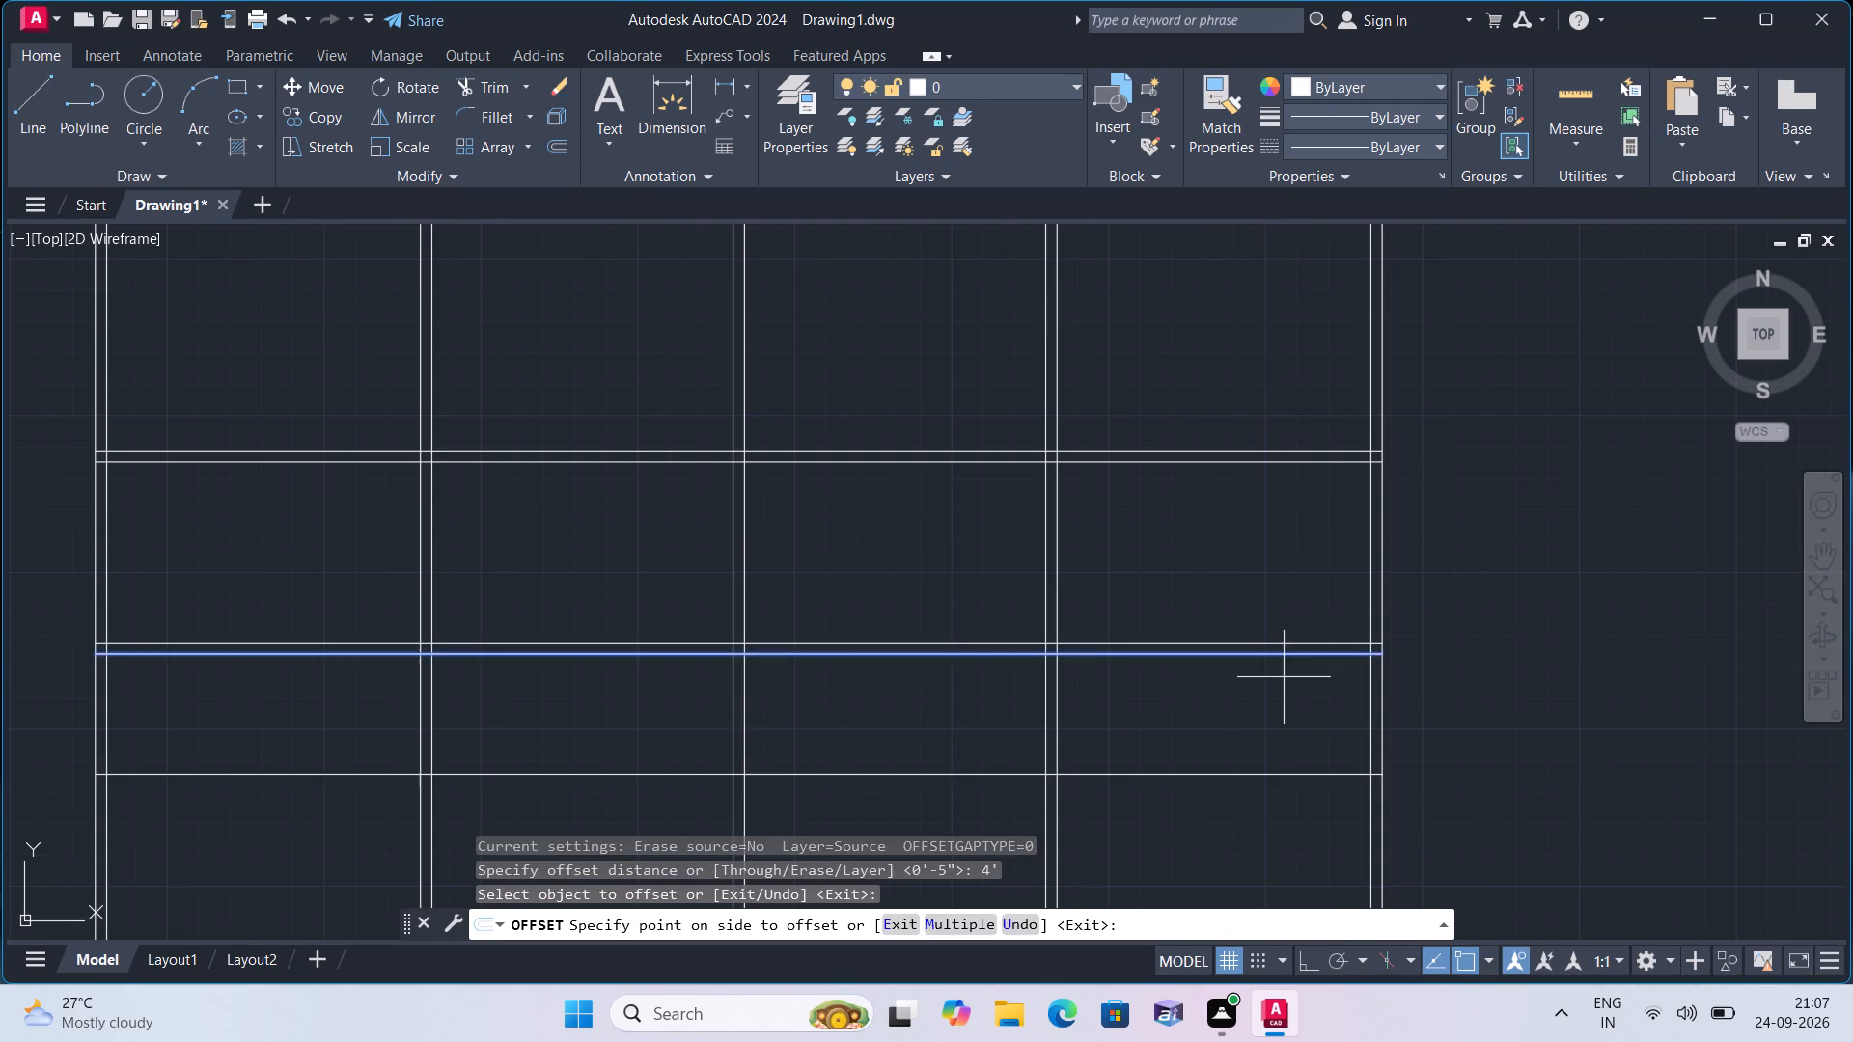
{"action": "left_click", "coordinate": [1278, 710]}
{"action": "scroll", "coordinate": [1278, 710], "scroll_direction": "down", "scroll_amount": 1}
{"action": "middle_click_drag", "start_coordinate": [1272, 708], "coordinate": [1258, 675]}
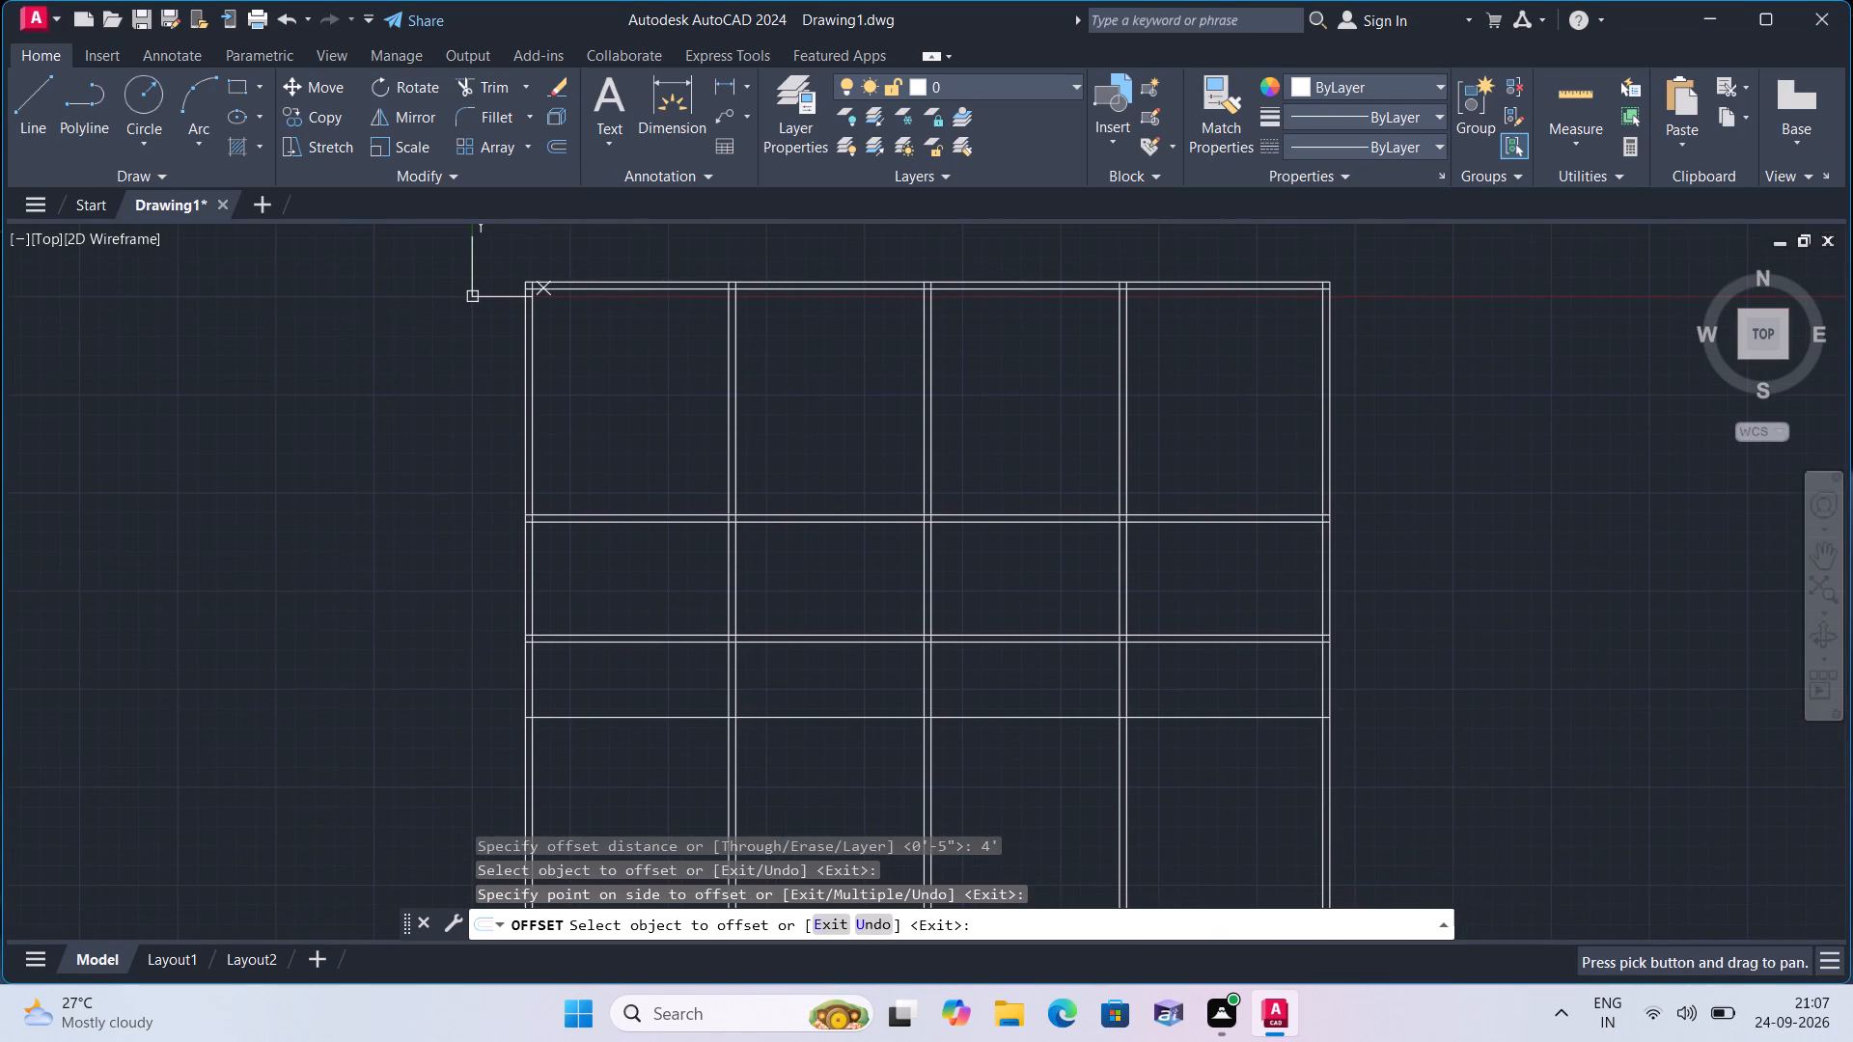
{"action": "key", "text": "space"}
Offset the third horizontal partition line 4.5" downward to give that wall its thickness.
{"action": "key", "text": "space"}
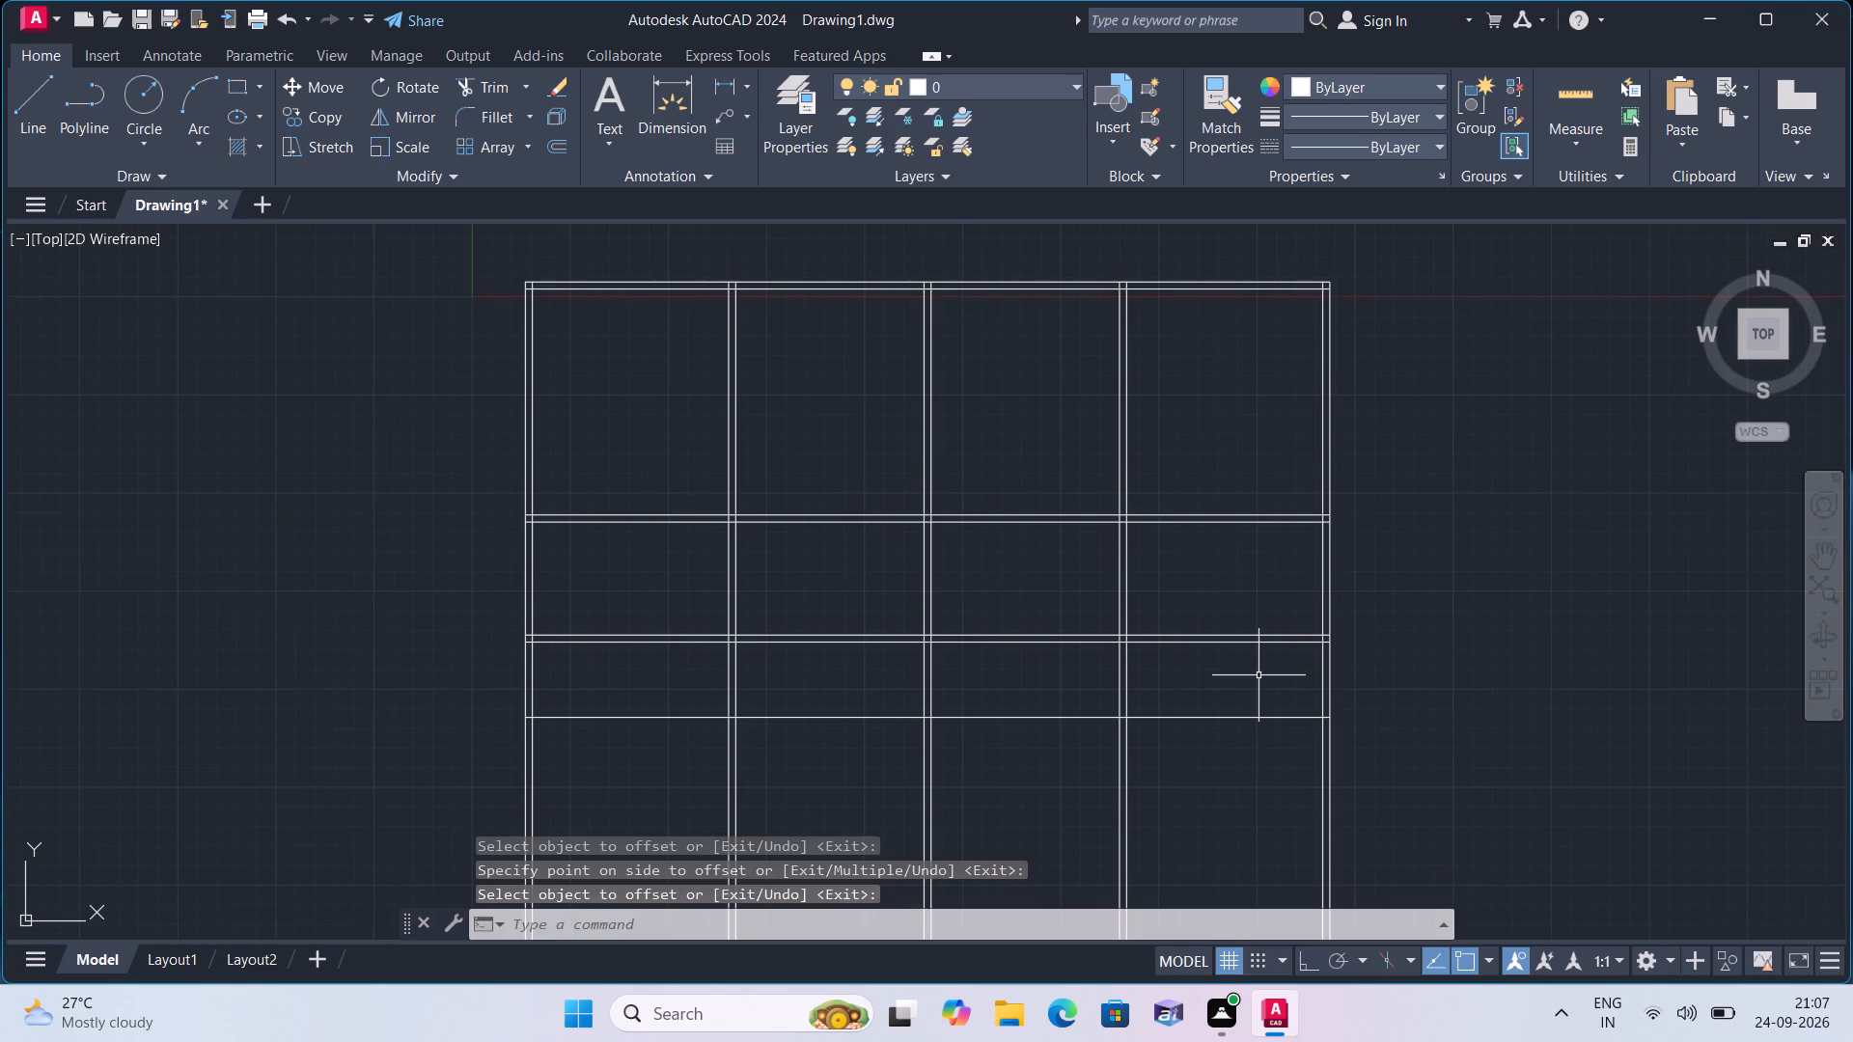
{"action": "type", "text": "4.5\""}
{"action": "key", "text": "space"}
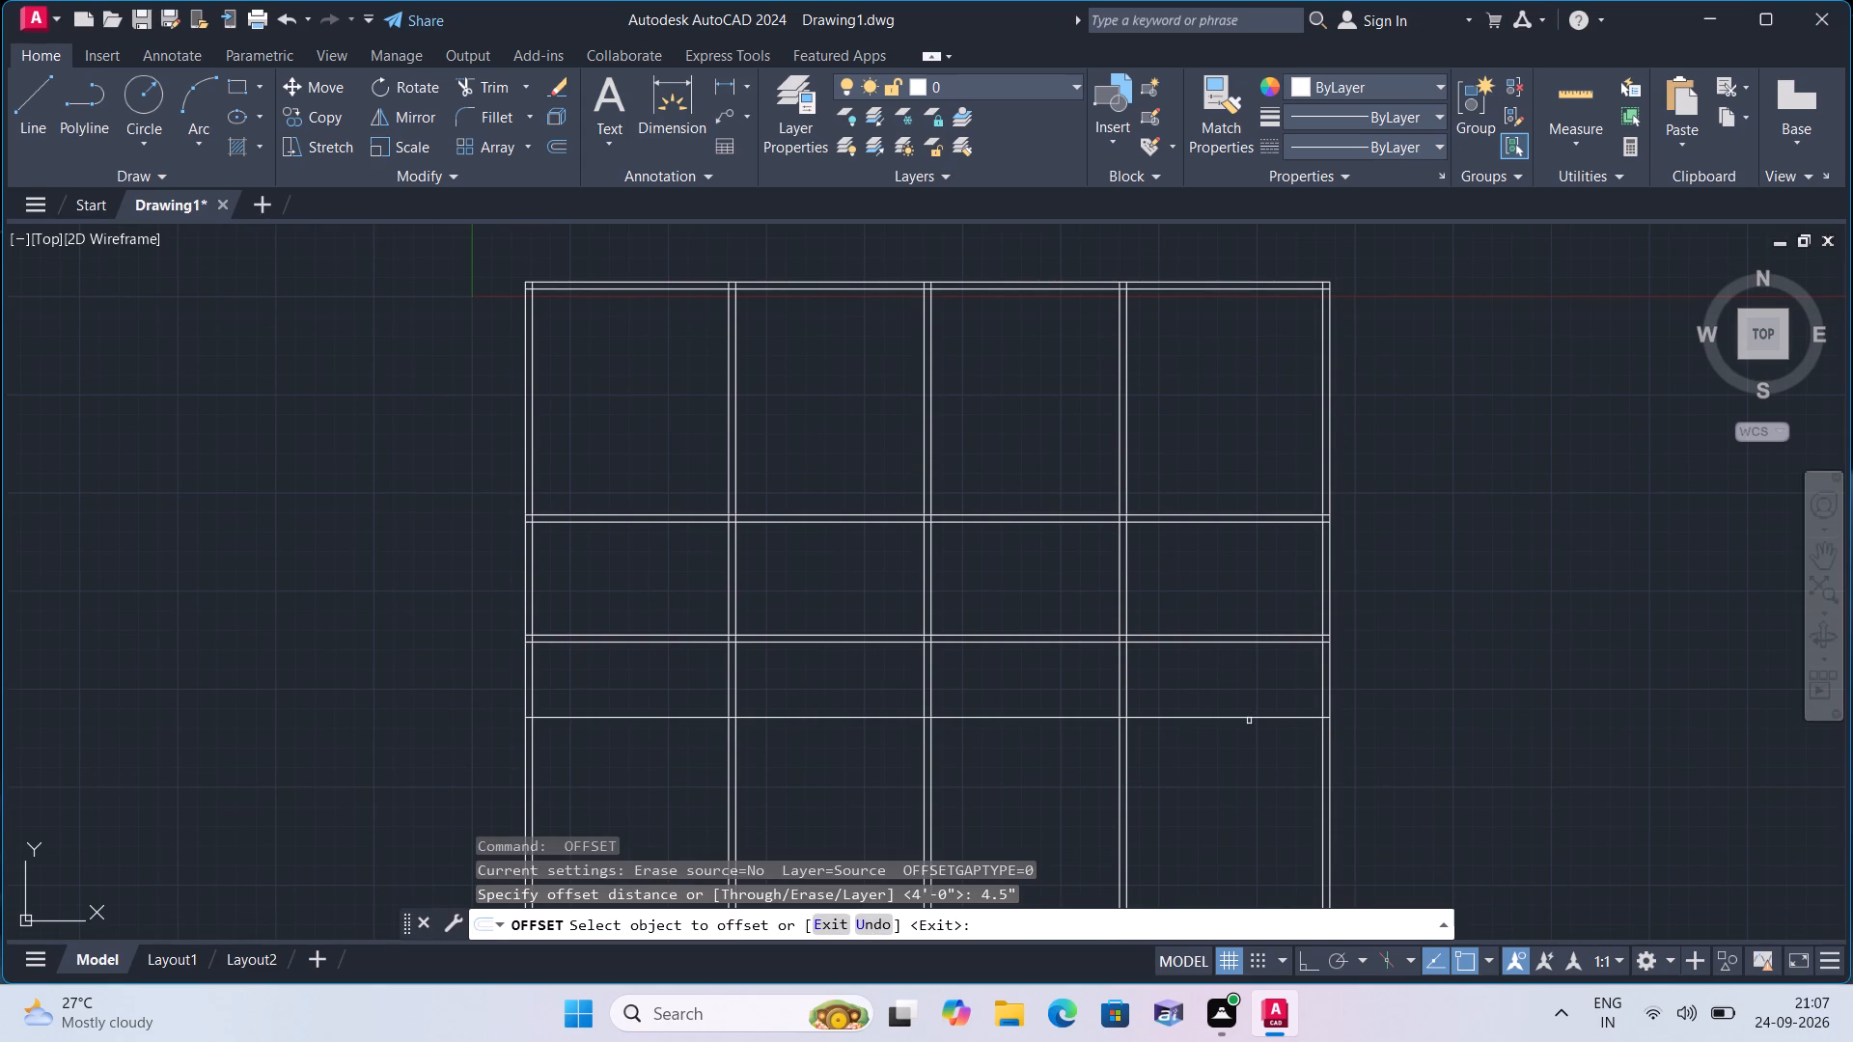
{"action": "left_click", "coordinate": [1249, 721]}
{"action": "left_click", "coordinate": [1246, 752]}
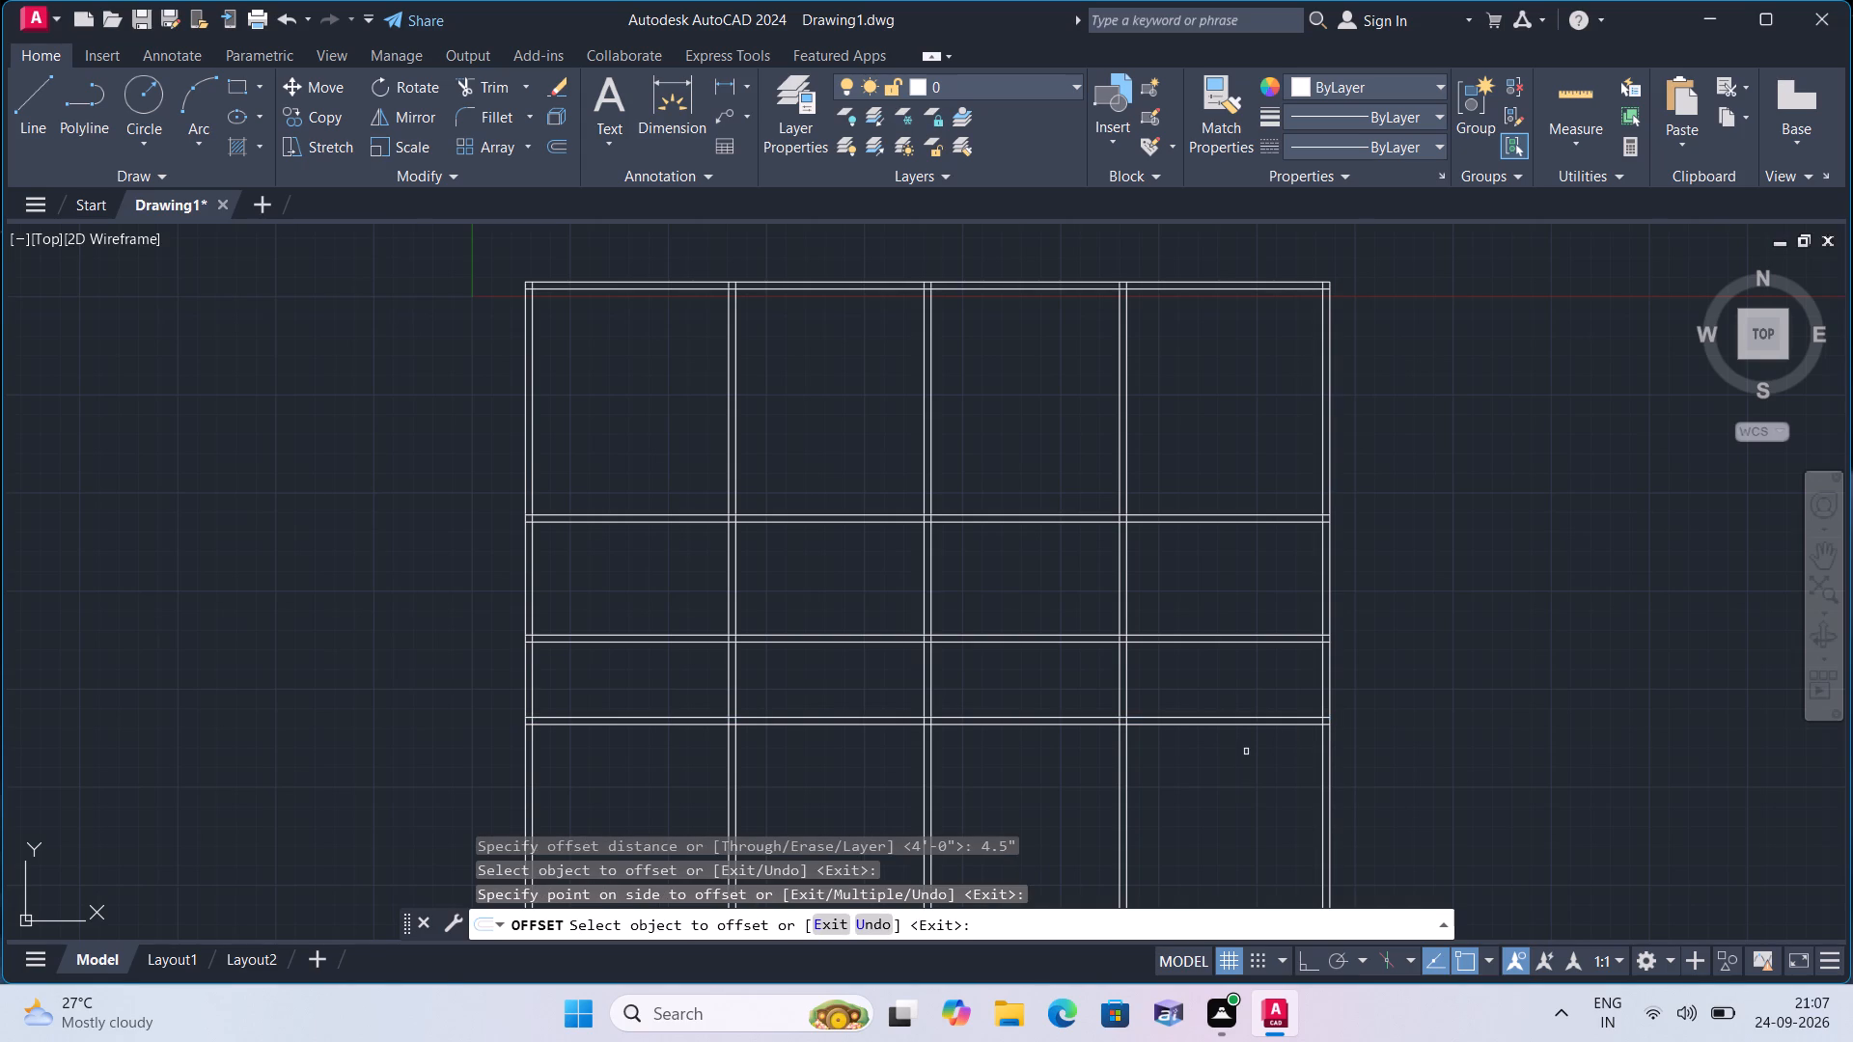
{"action": "key", "text": "space"}
Trim the first interior vertical wall out of both spaces between the three horizontal partitions, including its stubs inside the second partition.
{"action": "type", "text": "trim"}
{"action": "key", "text": "space"}
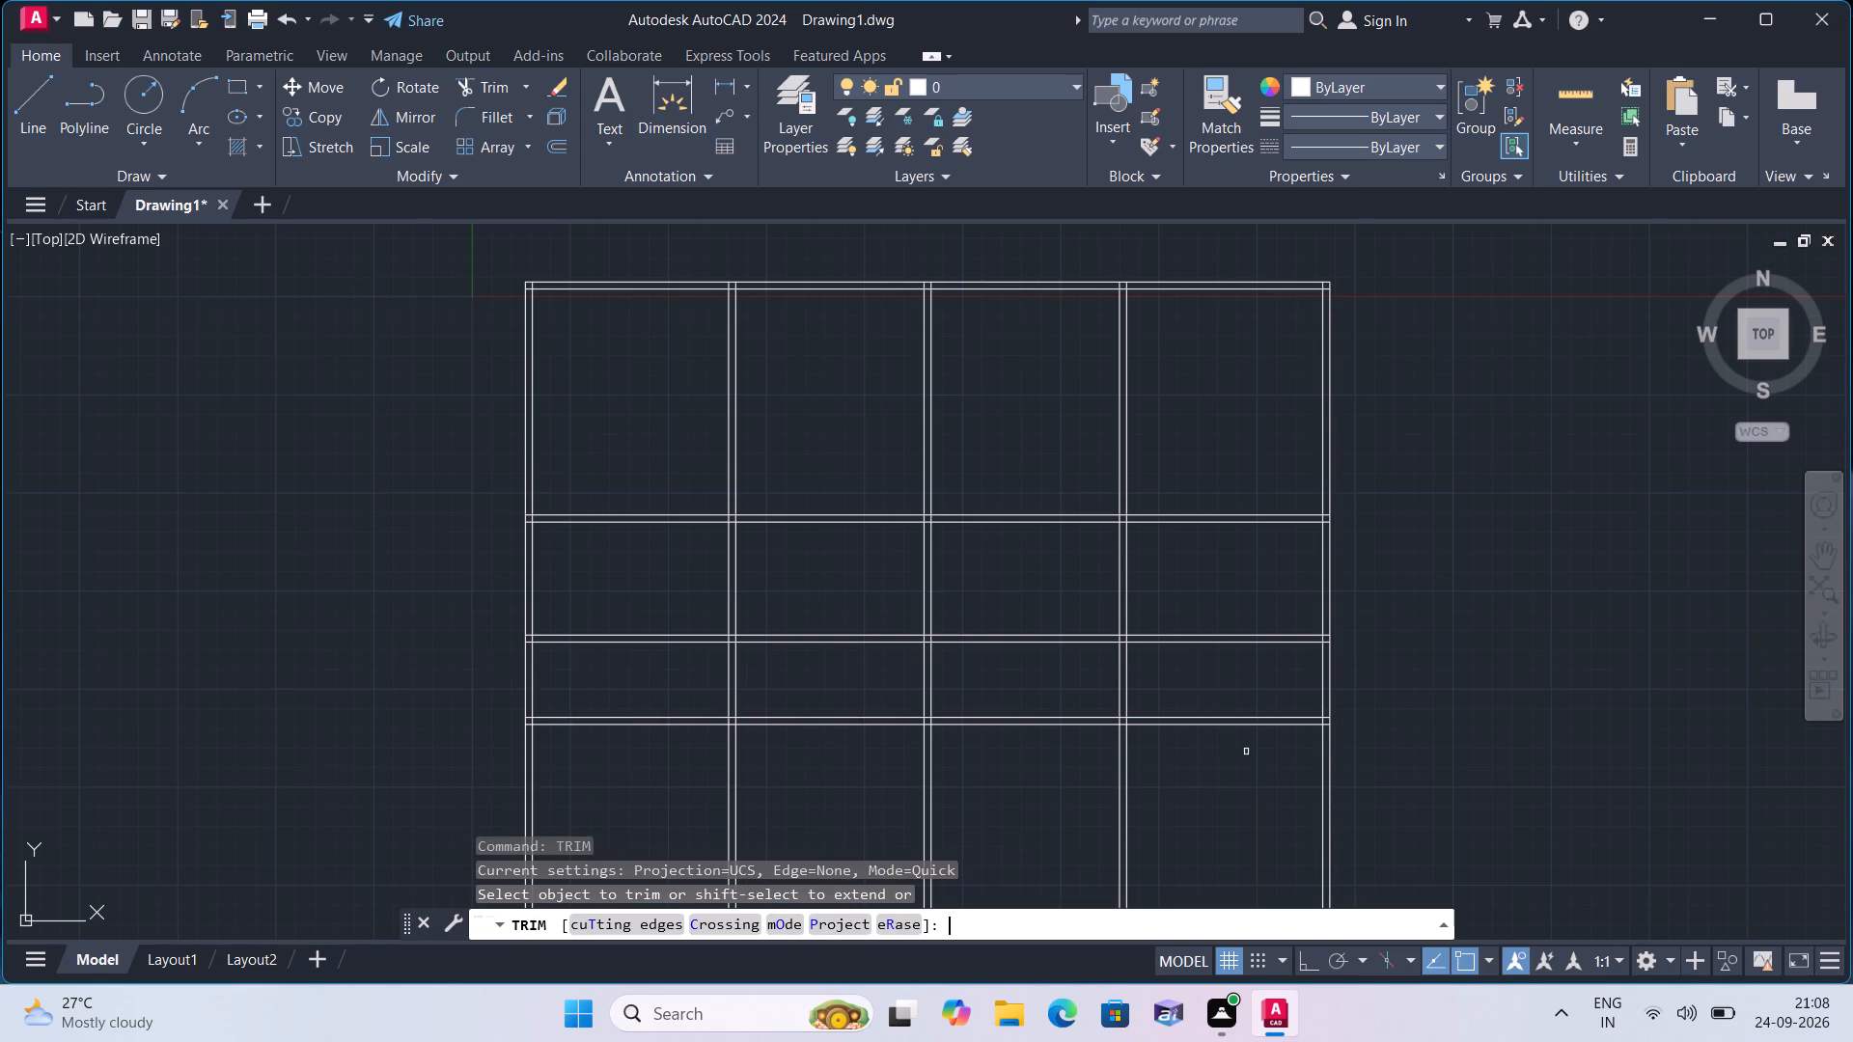
{"action": "left_click", "coordinate": [828, 591]}
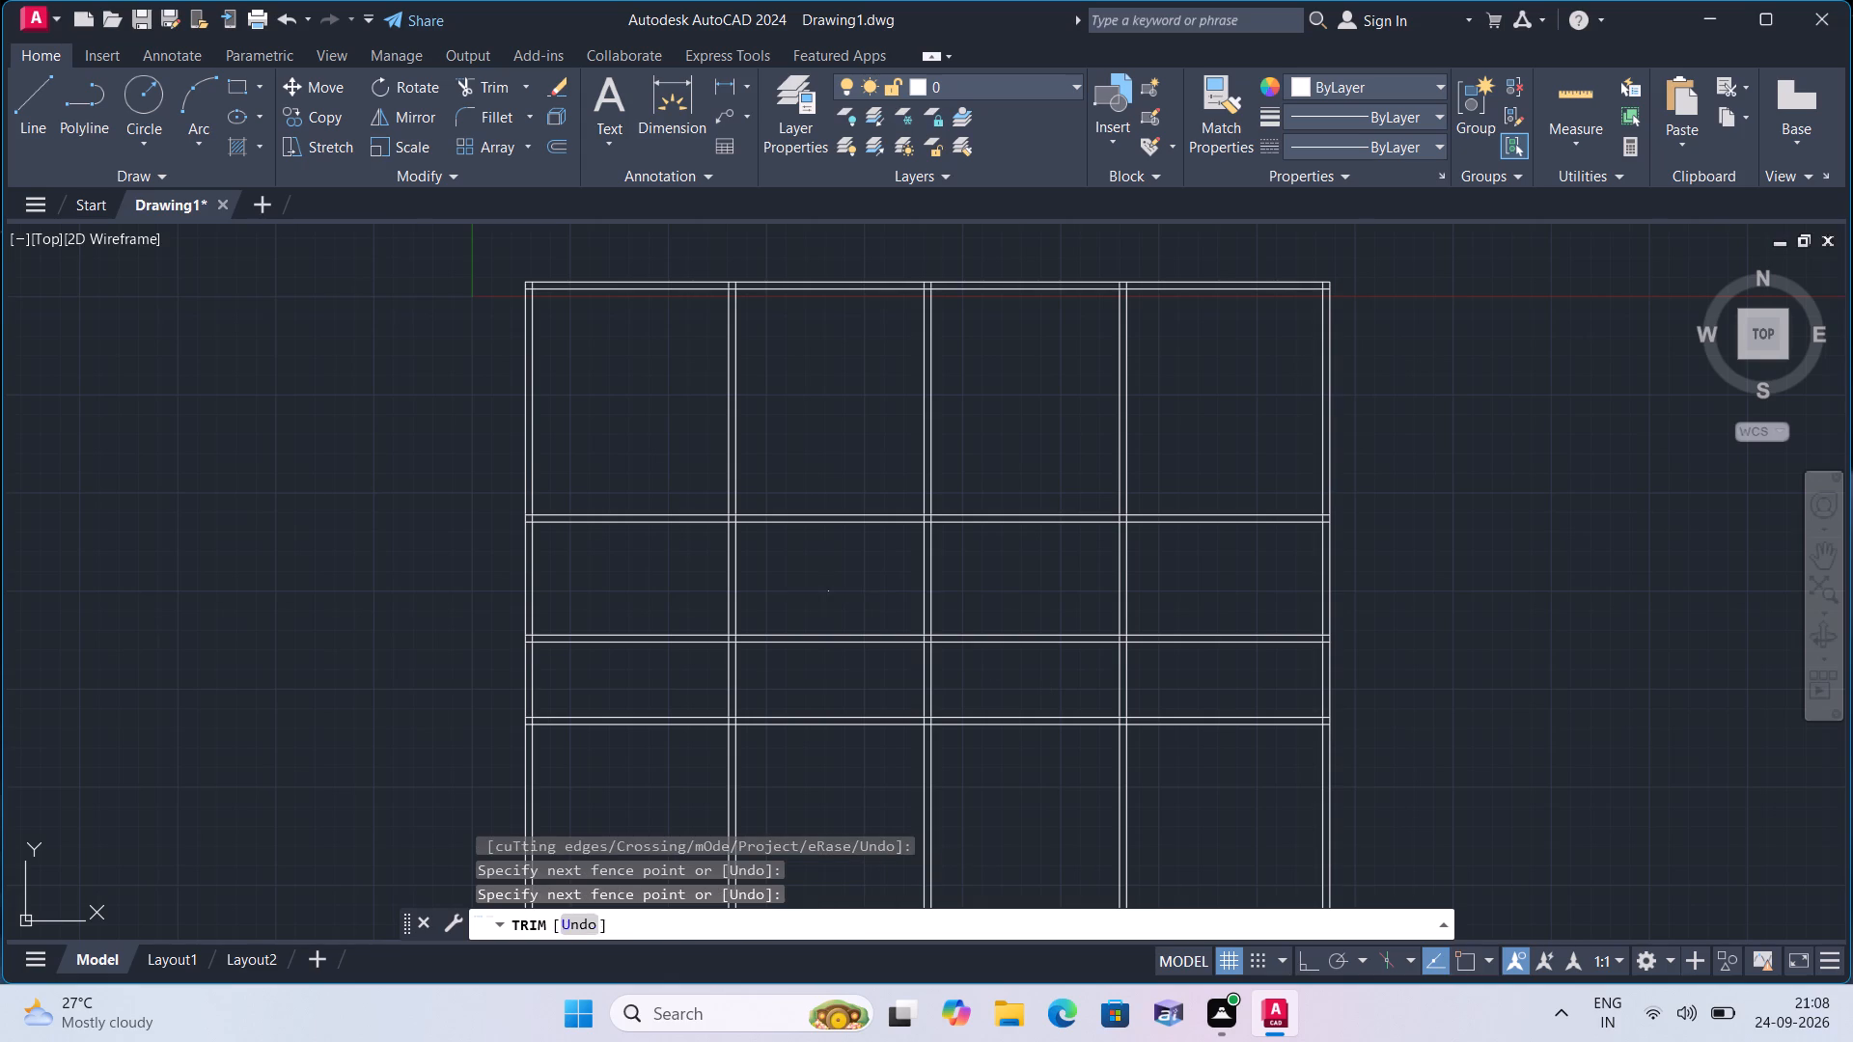
{"action": "left_click", "coordinate": [683, 579]}
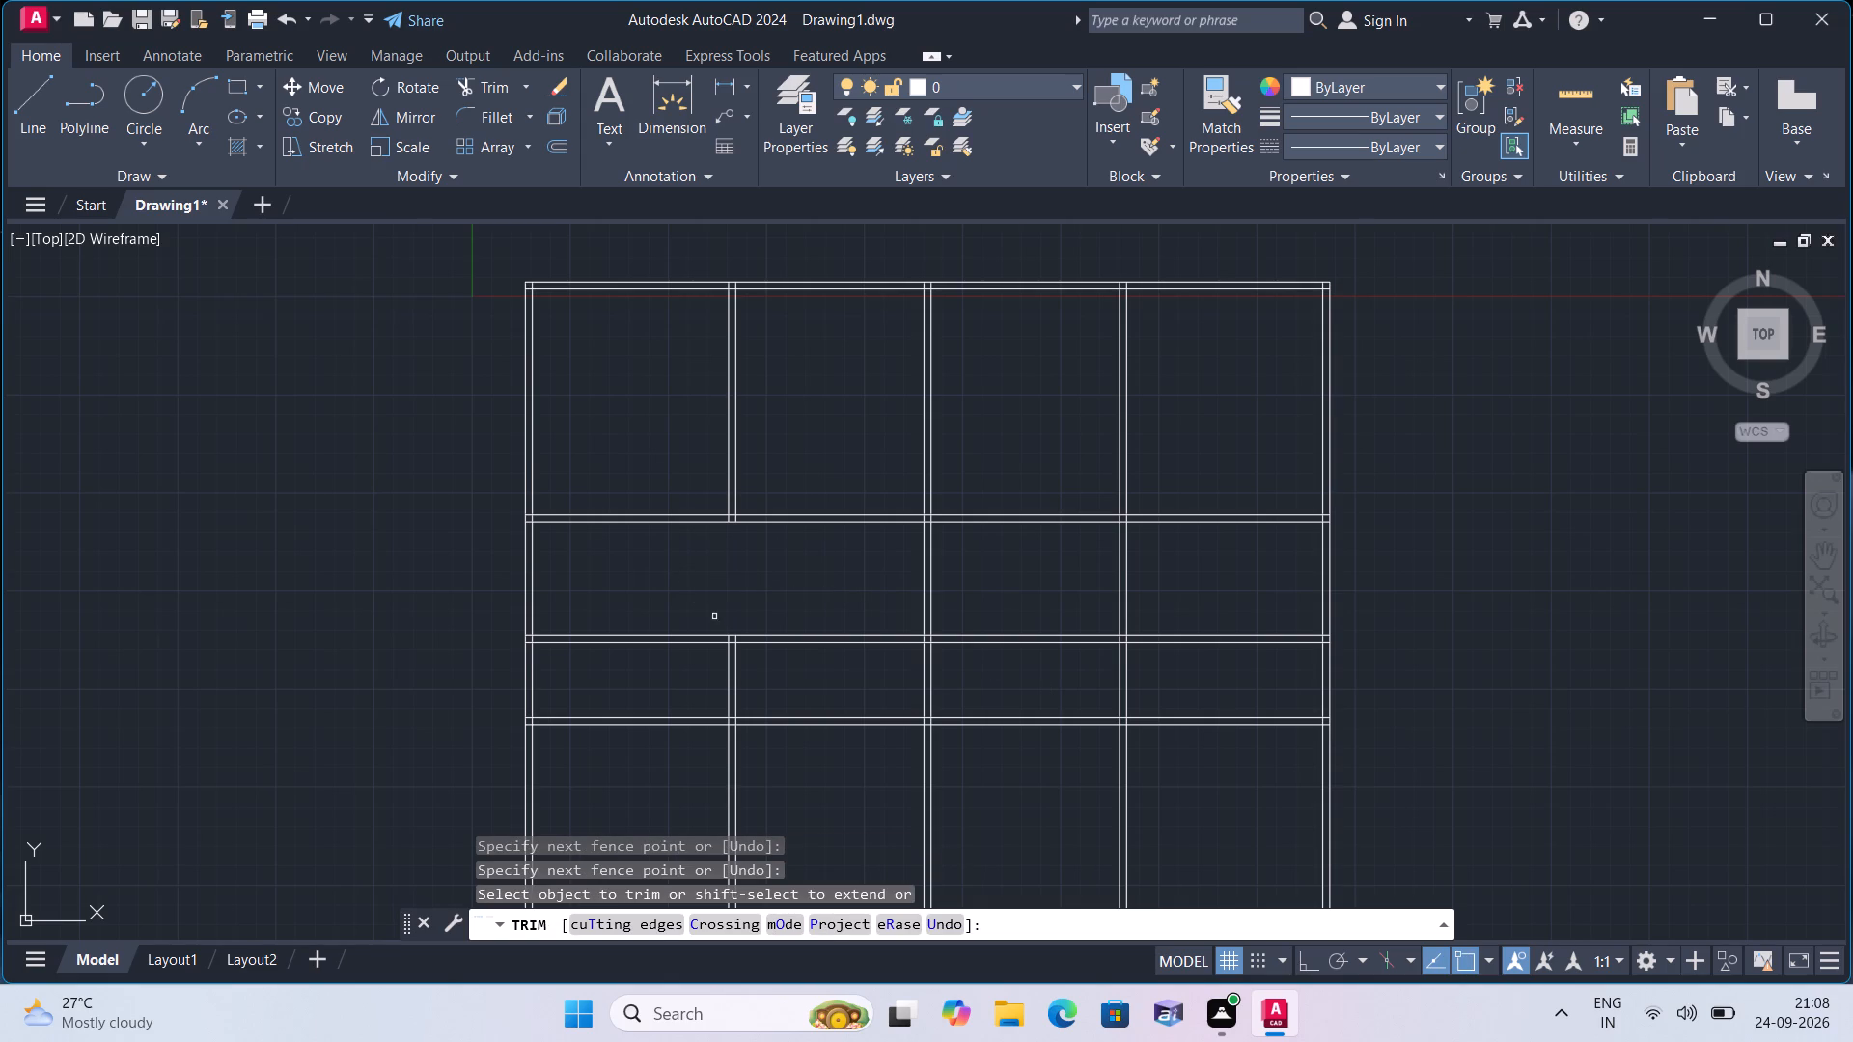
{"action": "left_click", "coordinate": [746, 673]}
{"action": "left_click", "coordinate": [658, 670]}
{"action": "scroll", "coordinate": [776, 634], "scroll_direction": "up", "scroll_amount": 3}
{"action": "scroll", "coordinate": [613, 670], "scroll_direction": "up", "scroll_amount": 2}
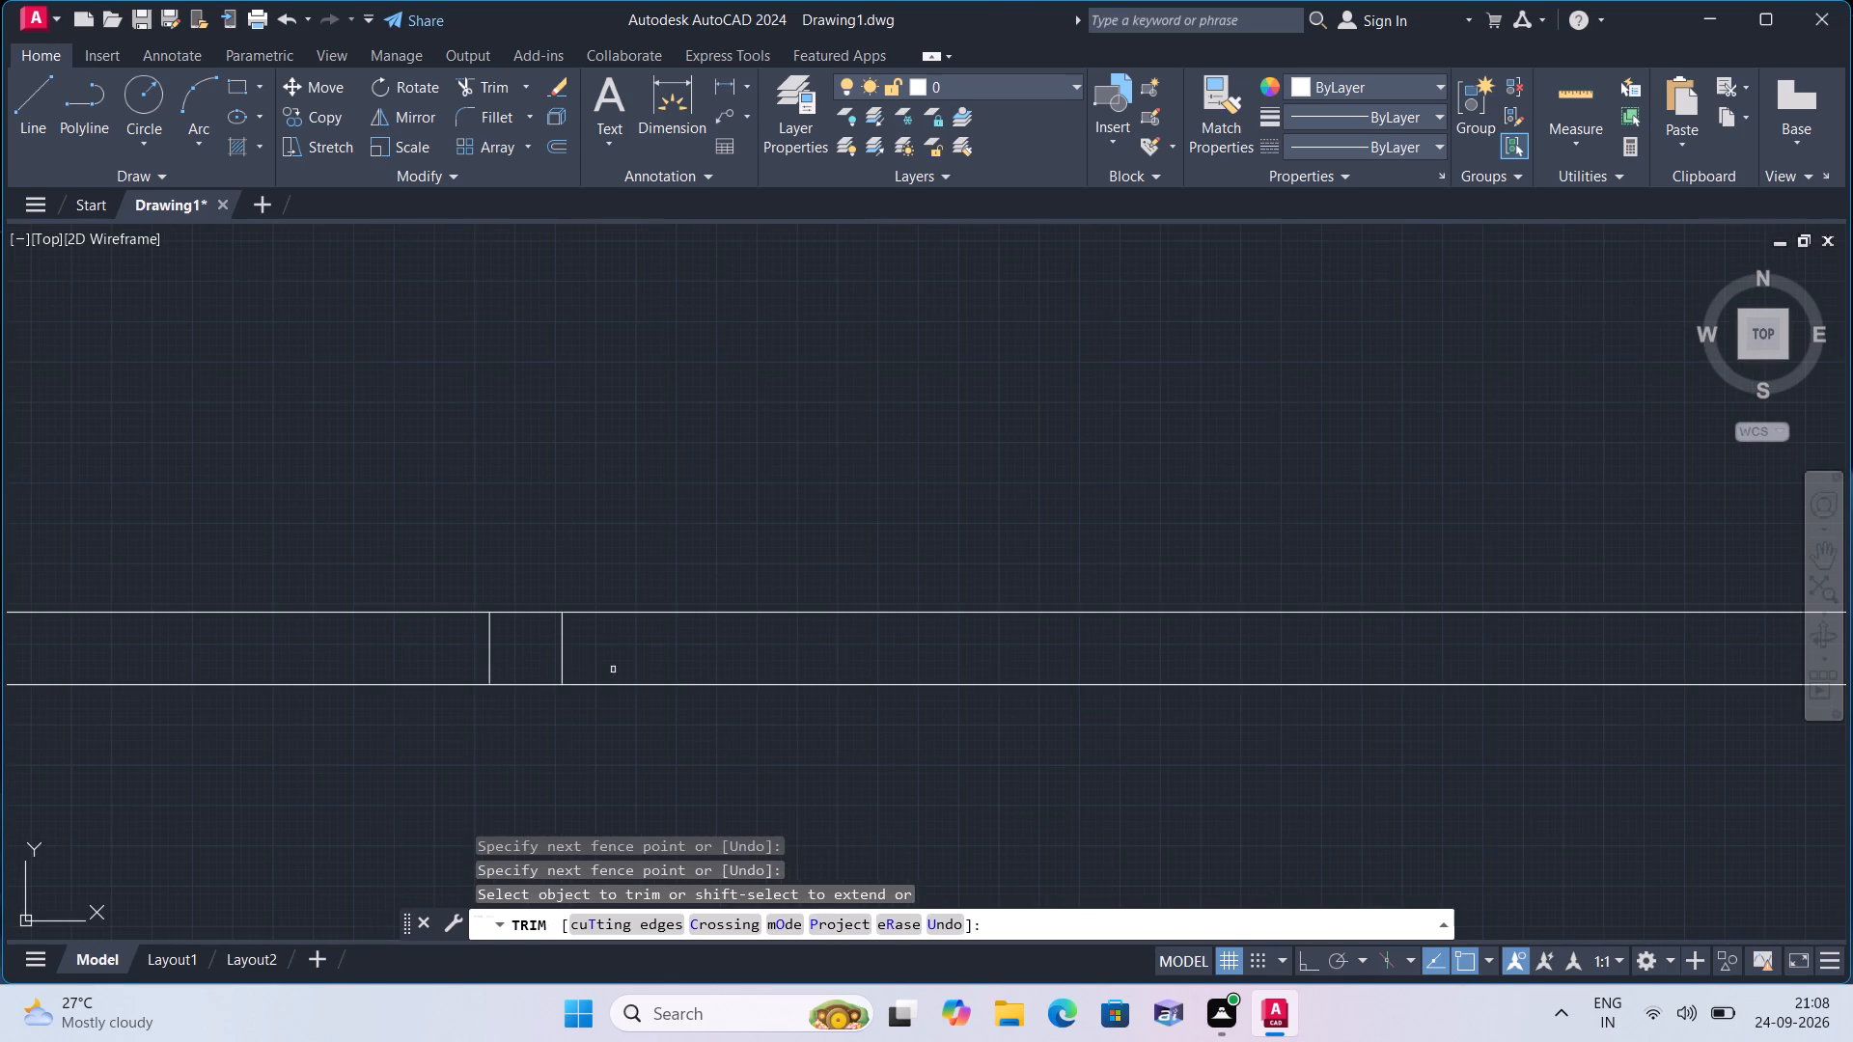
{"action": "left_click", "coordinate": [613, 670]}
{"action": "left_click", "coordinate": [439, 643]}
Trim the third interior vertical wall between the first and third horizontal partitions, including its stubs inside the second partition.
{"action": "scroll", "coordinate": [439, 643], "scroll_direction": "down", "scroll_amount": 4}
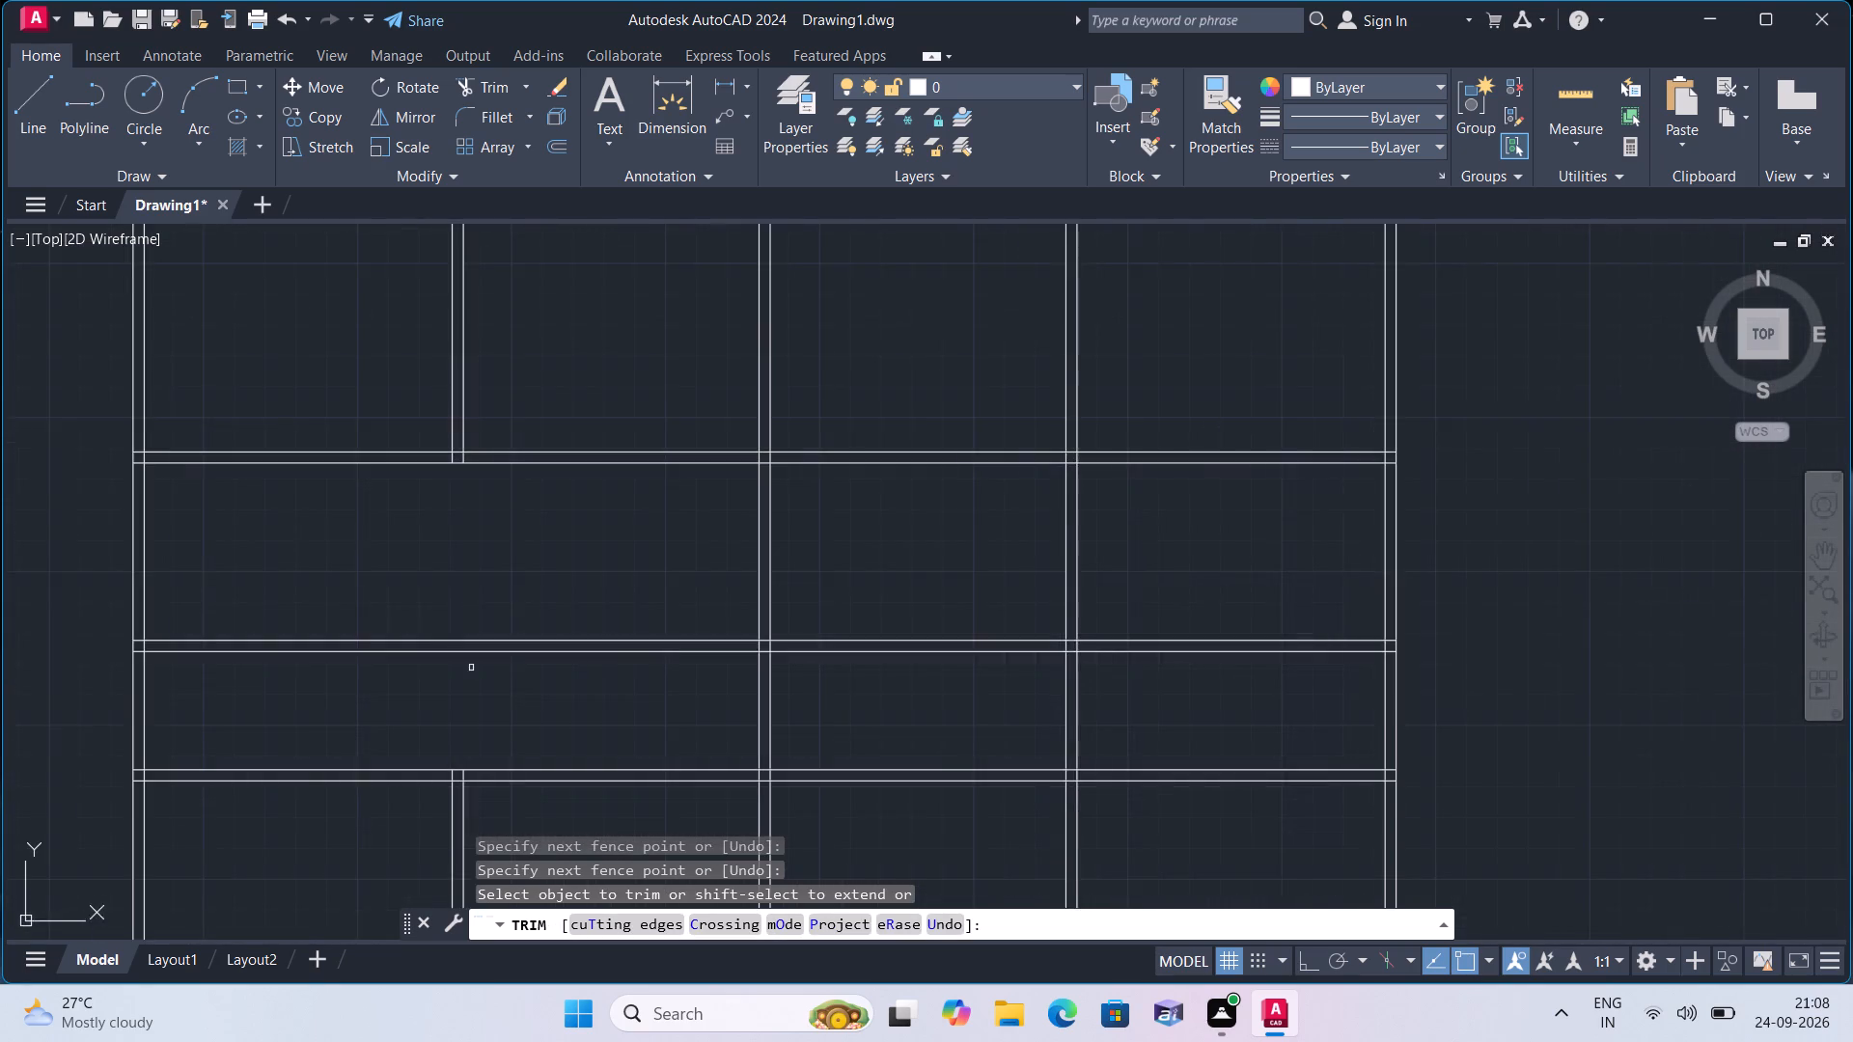
{"action": "scroll", "coordinate": [481, 668], "scroll_direction": "down", "scroll_amount": 1}
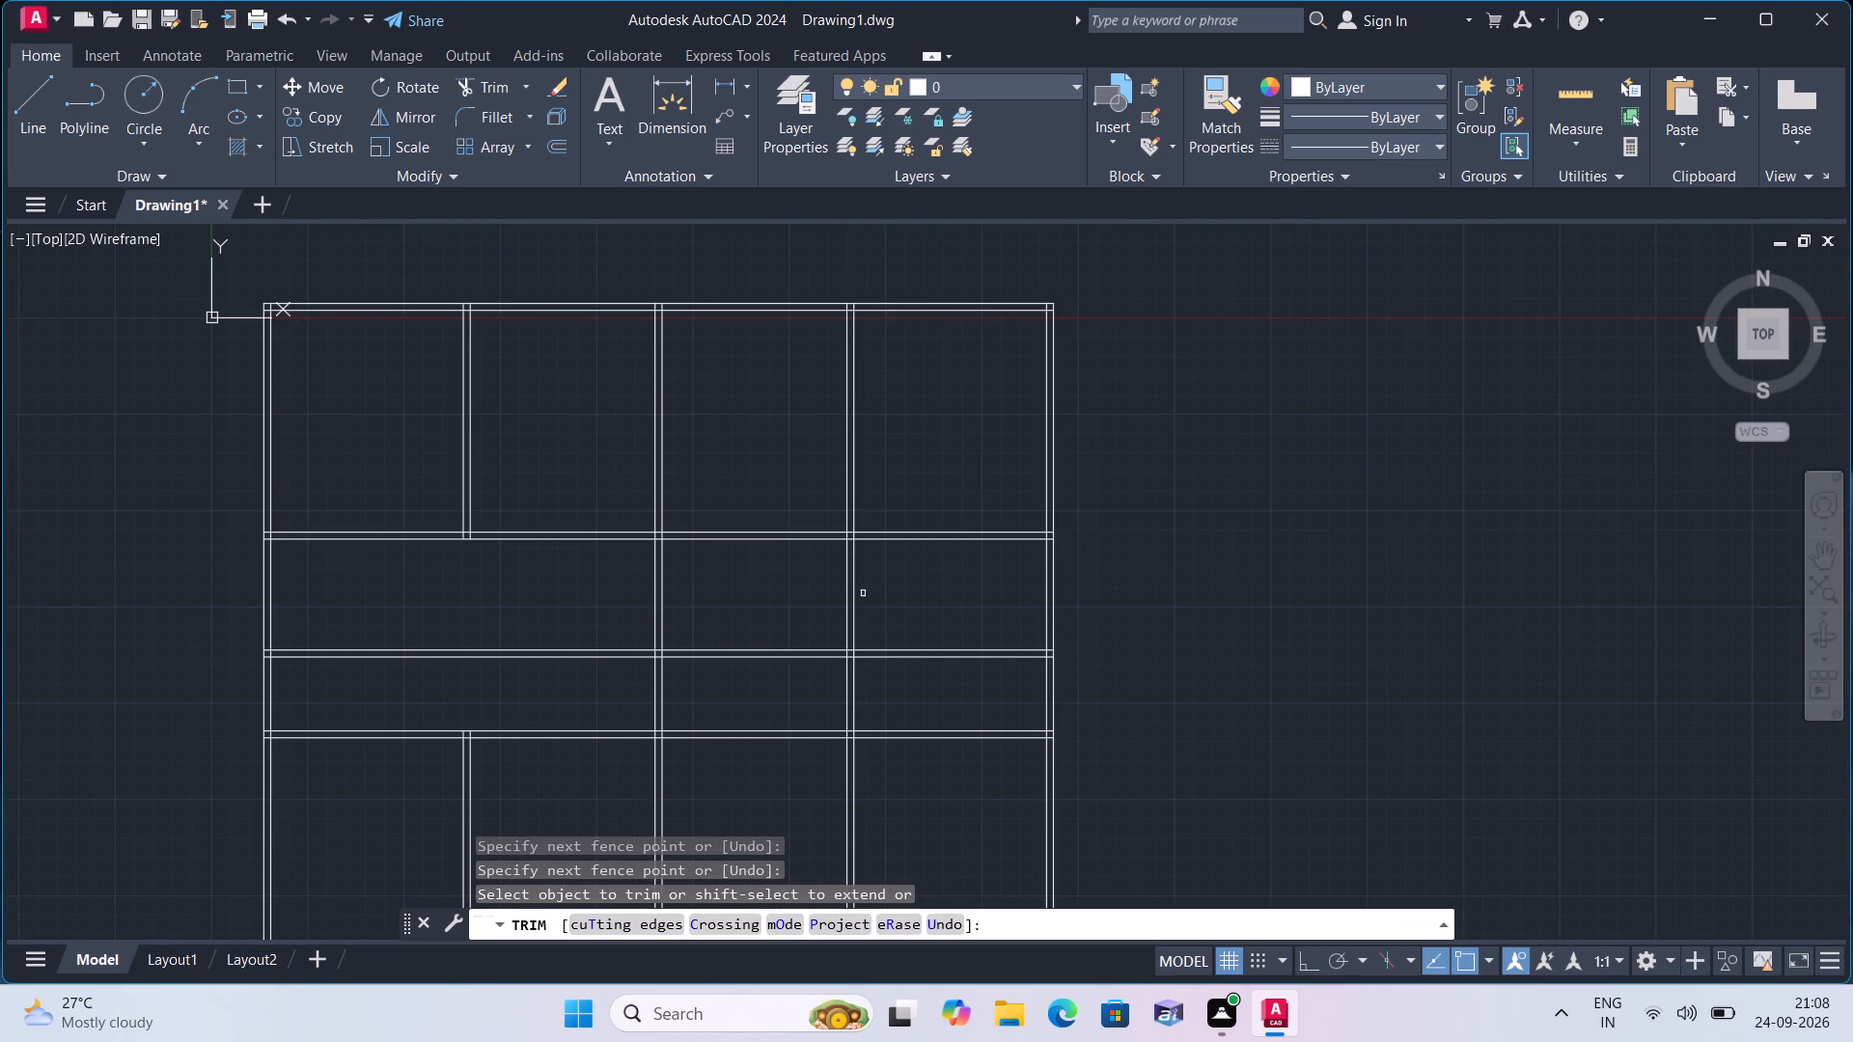
{"action": "left_click", "coordinate": [874, 591]}
{"action": "left_click", "coordinate": [829, 599]}
{"action": "left_click", "coordinate": [830, 690]}
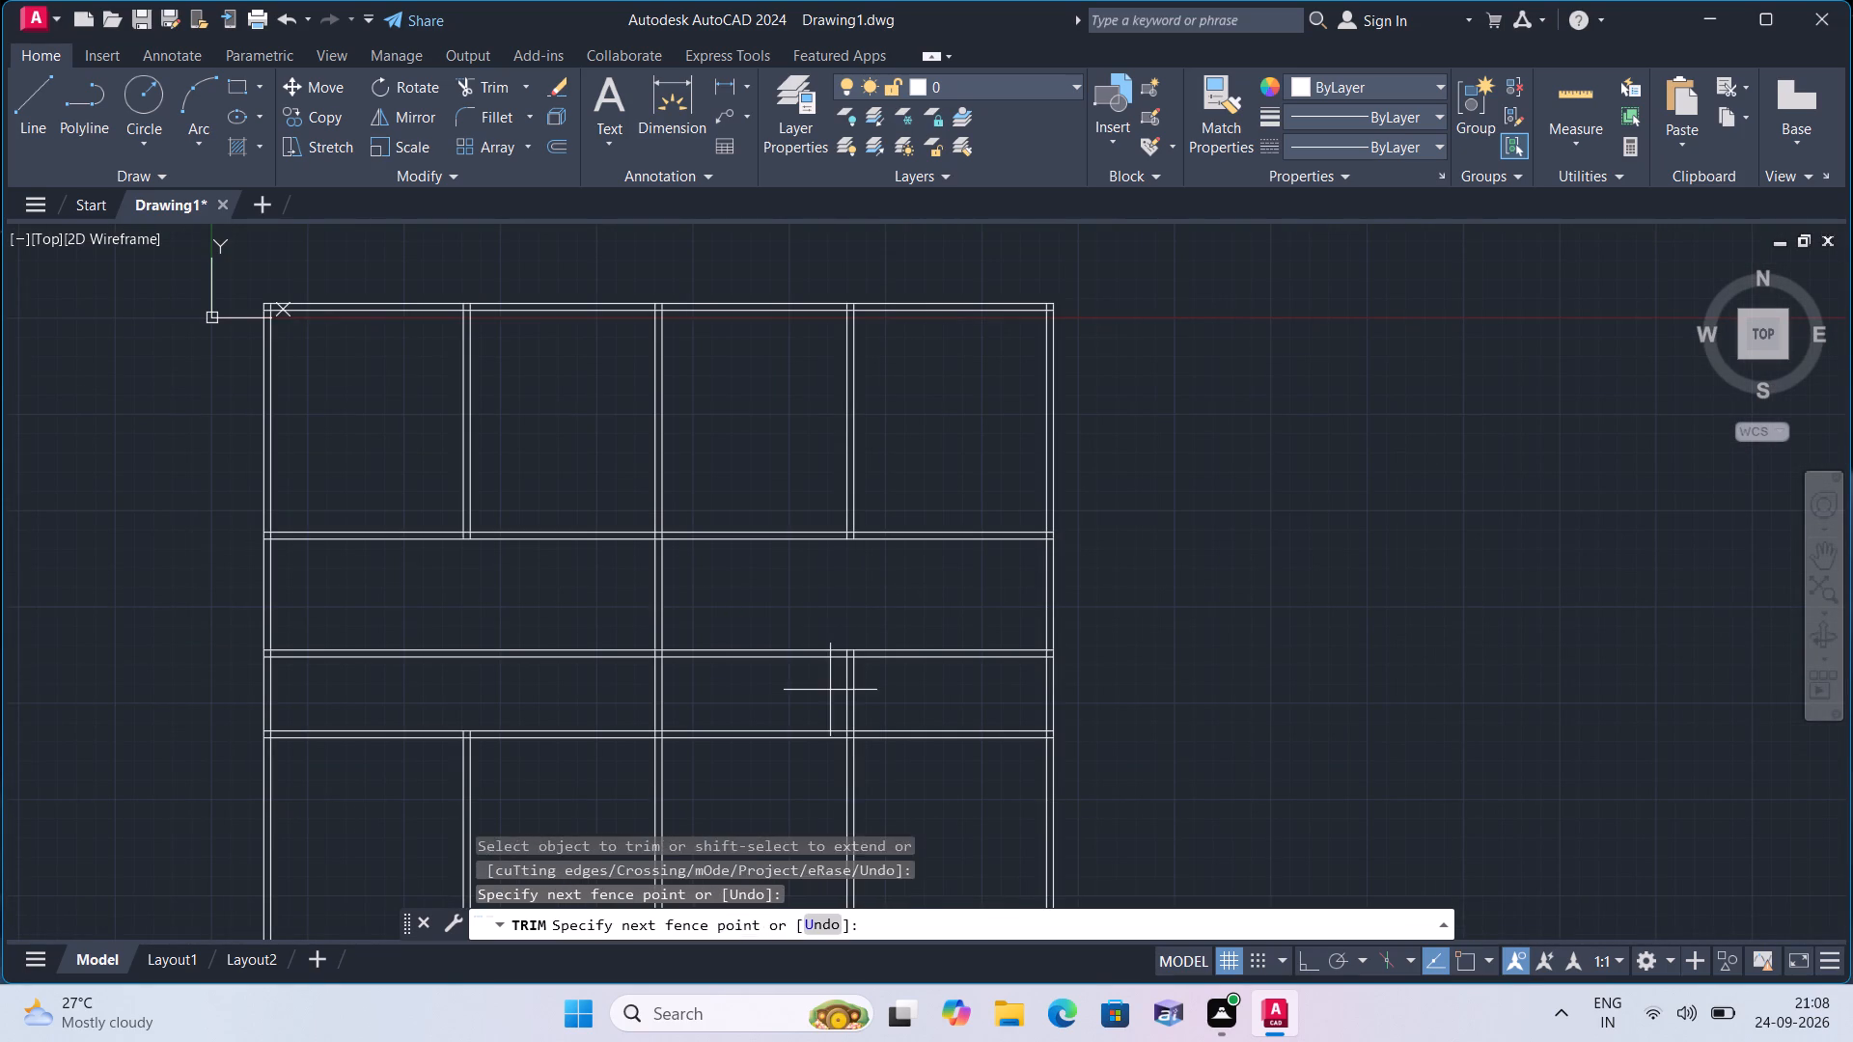
{"action": "left_click", "coordinate": [877, 691]}
{"action": "scroll", "coordinate": [820, 672], "scroll_direction": "up", "scroll_amount": 5}
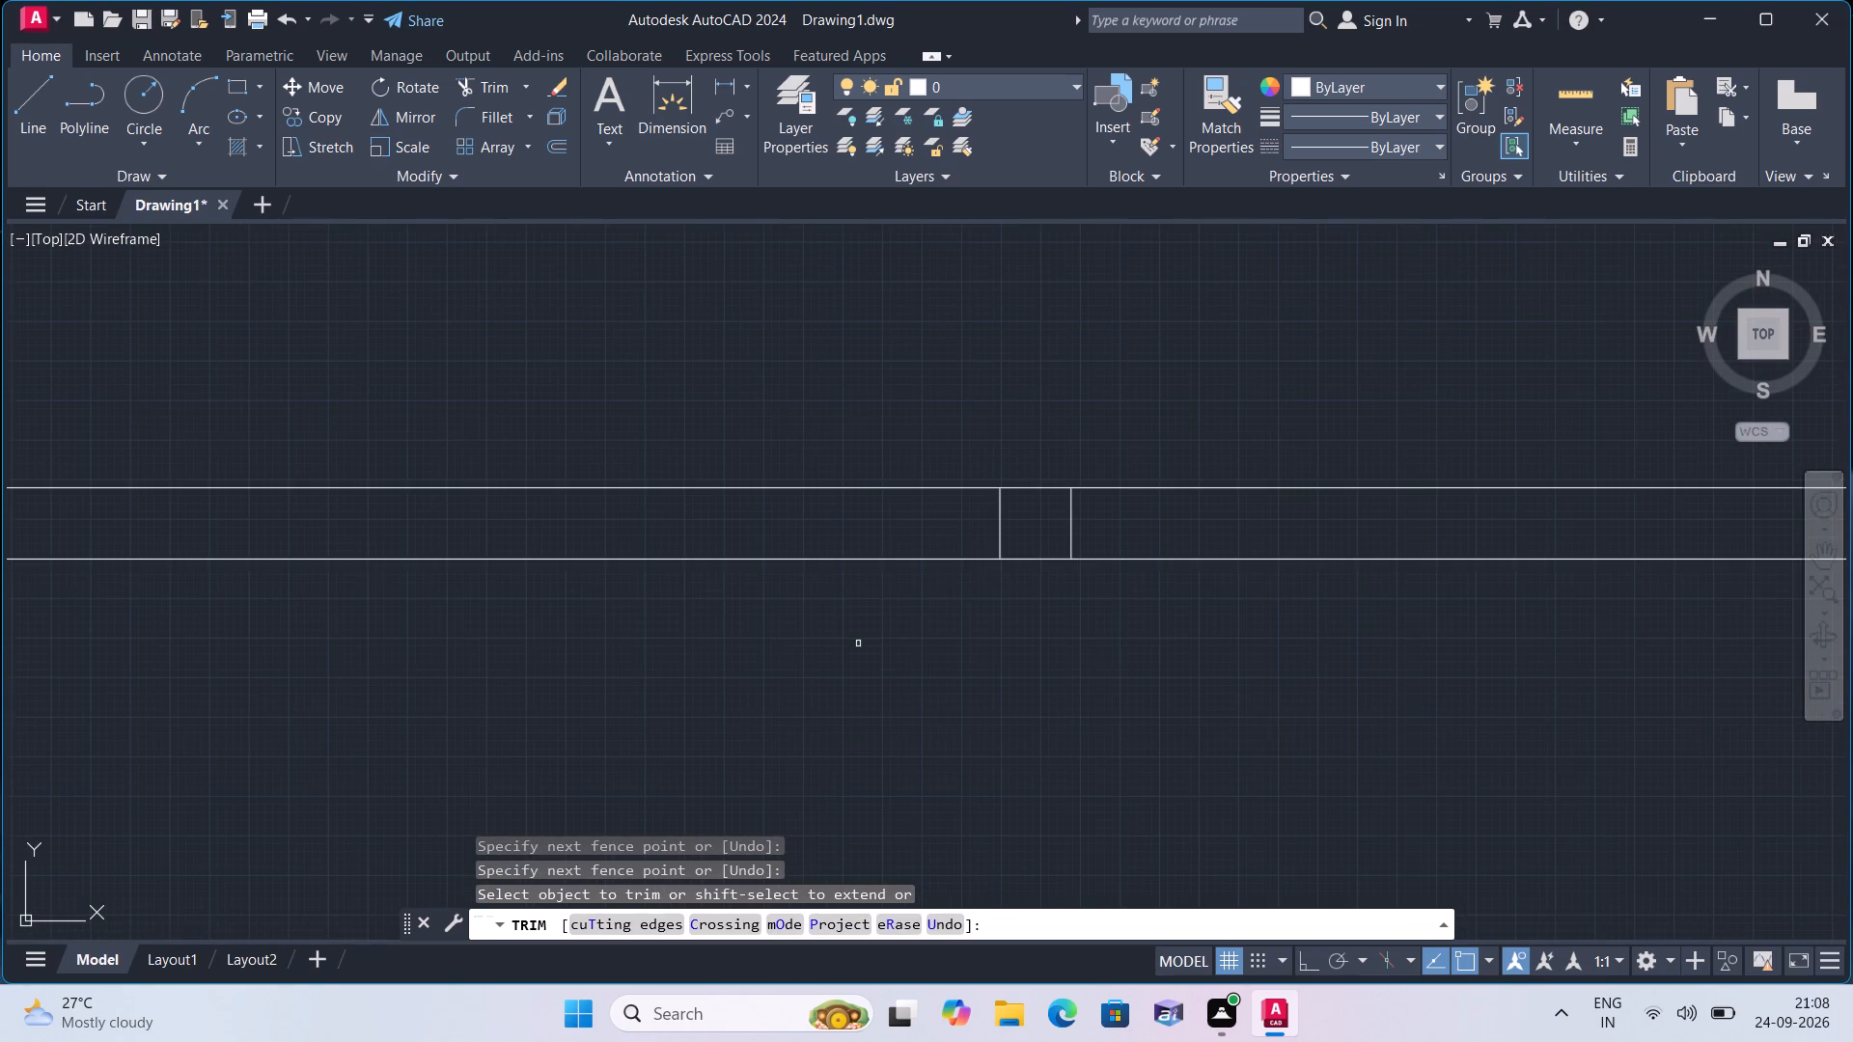
{"action": "left_click", "coordinate": [1001, 529]}
{"action": "left_click", "coordinate": [1019, 529]}
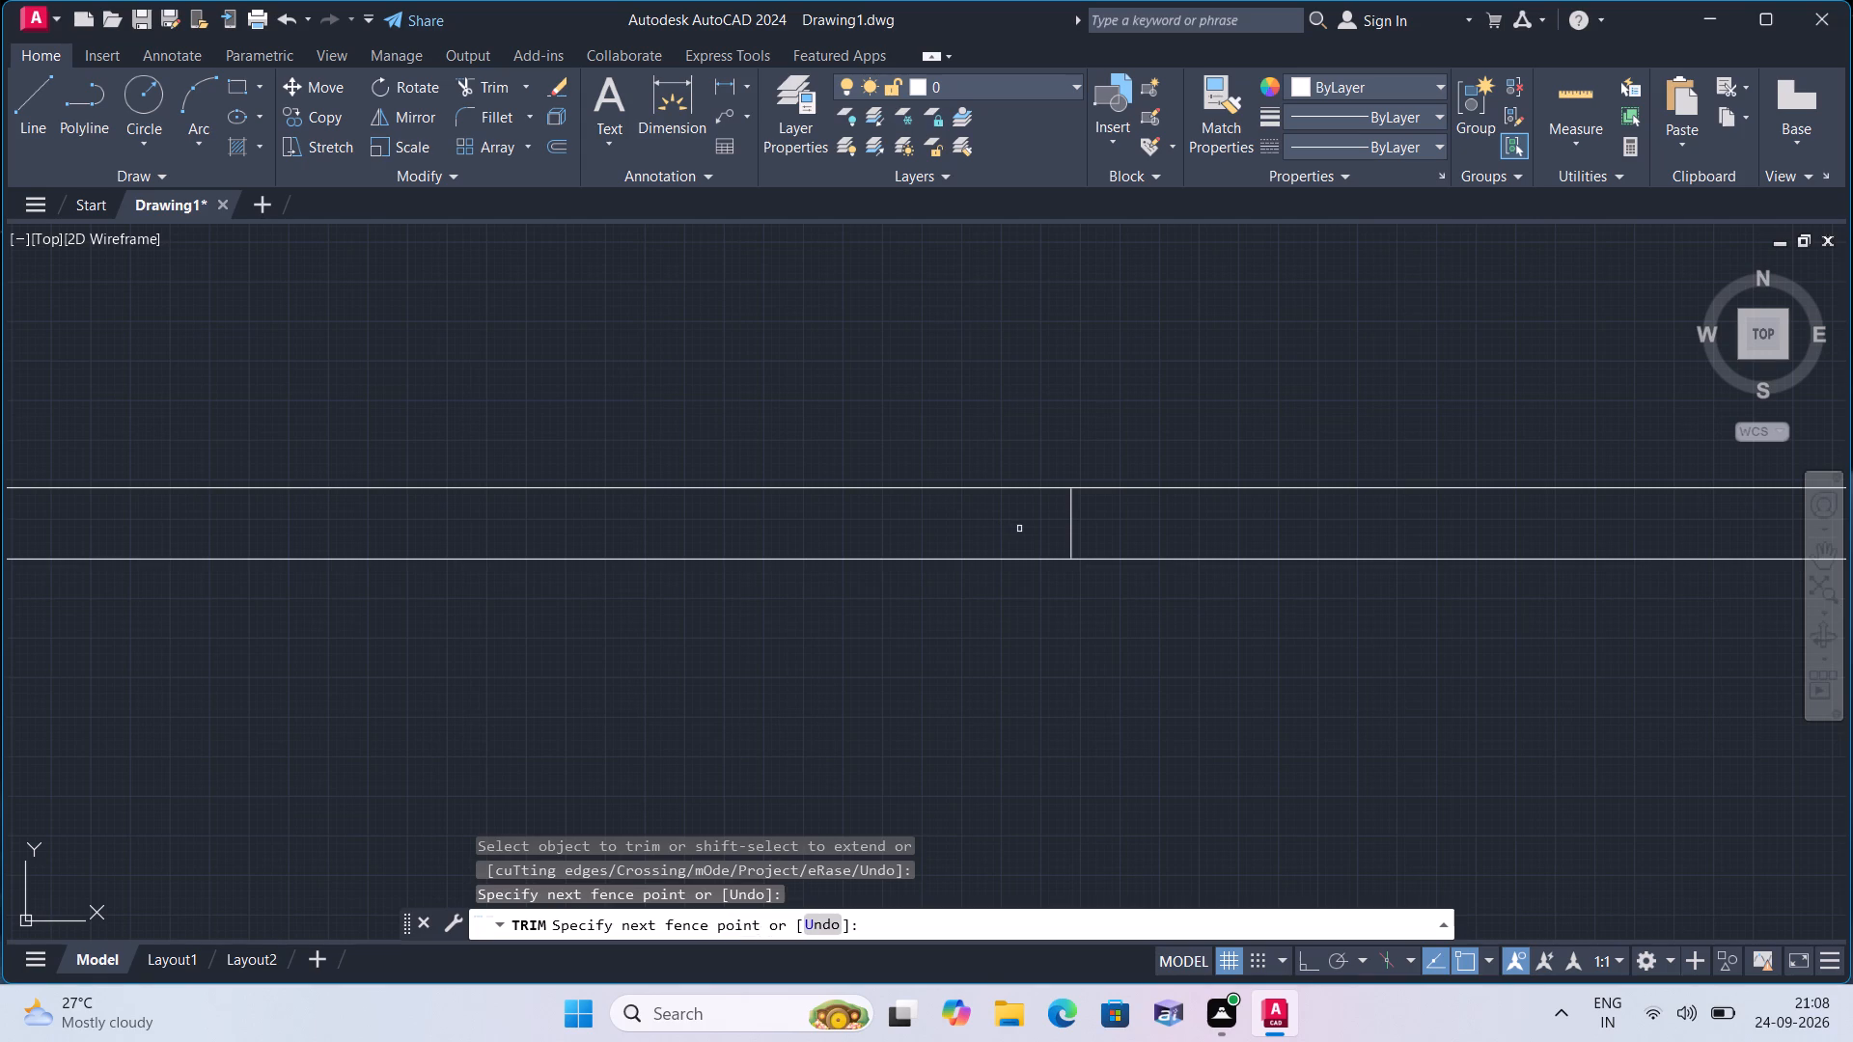
{"action": "left_click", "coordinate": [1216, 527]}
Trim the overlapping inner wall lines at the plan's upper-left outer corner to make a clean corner.
{"action": "scroll", "coordinate": [1216, 527], "scroll_direction": "down", "scroll_amount": 4}
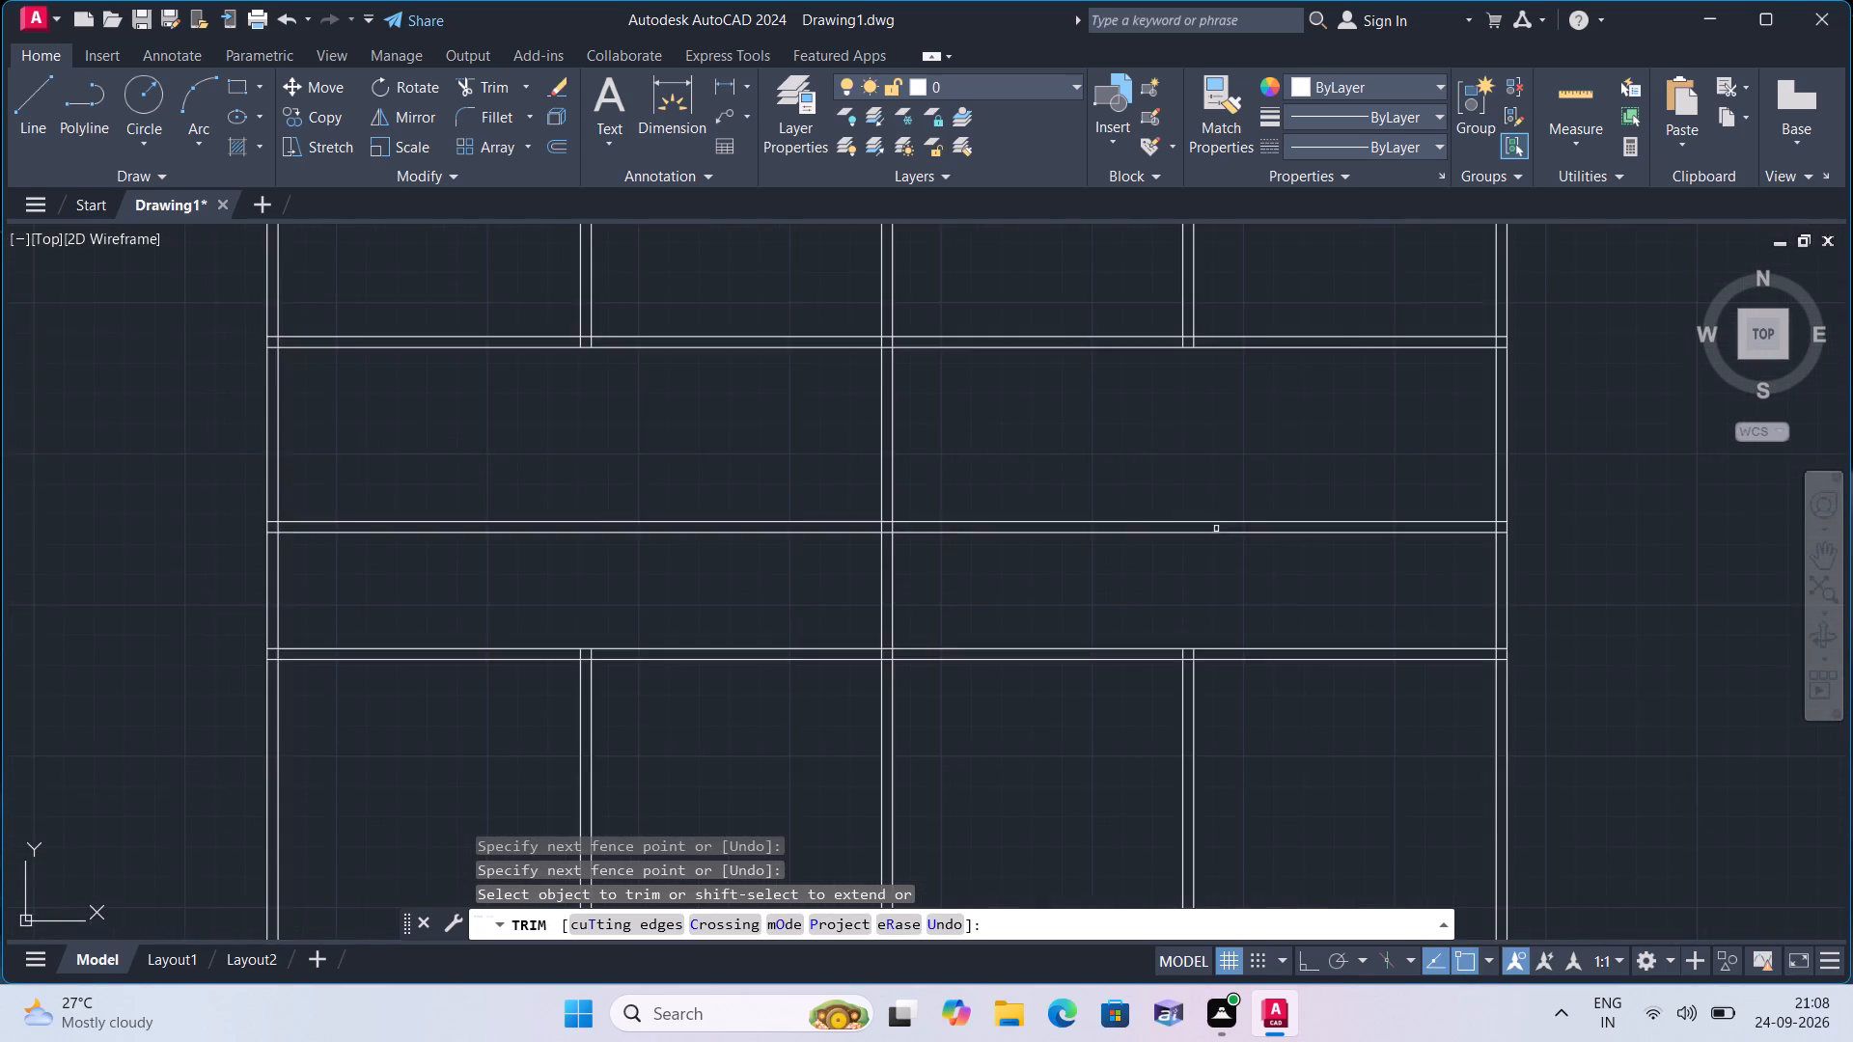
{"action": "scroll", "coordinate": [1216, 545], "scroll_direction": "down", "scroll_amount": 1}
{"action": "middle_click_drag", "start_coordinate": [1187, 583], "coordinate": [1160, 534]}
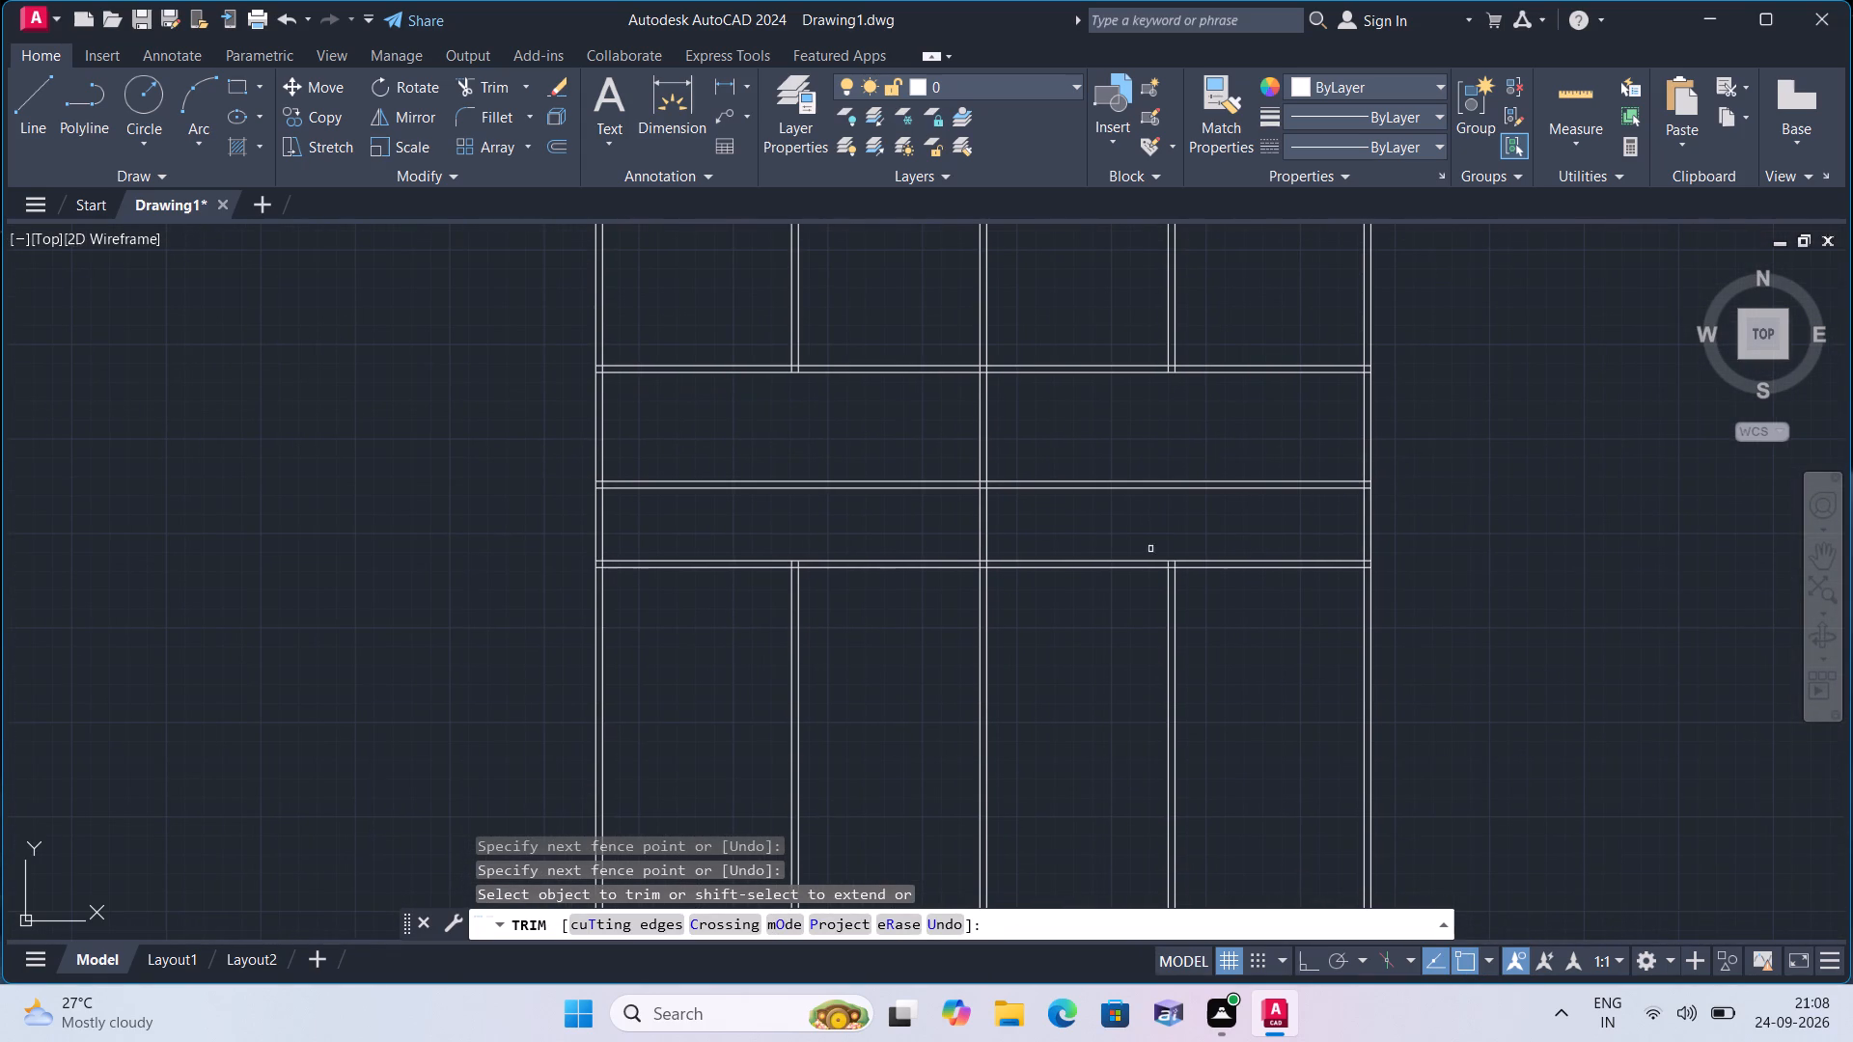
{"action": "middle_click_drag", "start_coordinate": [858, 685], "coordinate": [858, 697]}
{"action": "middle_click_drag", "start_coordinate": [858, 697], "coordinate": [954, 884]}
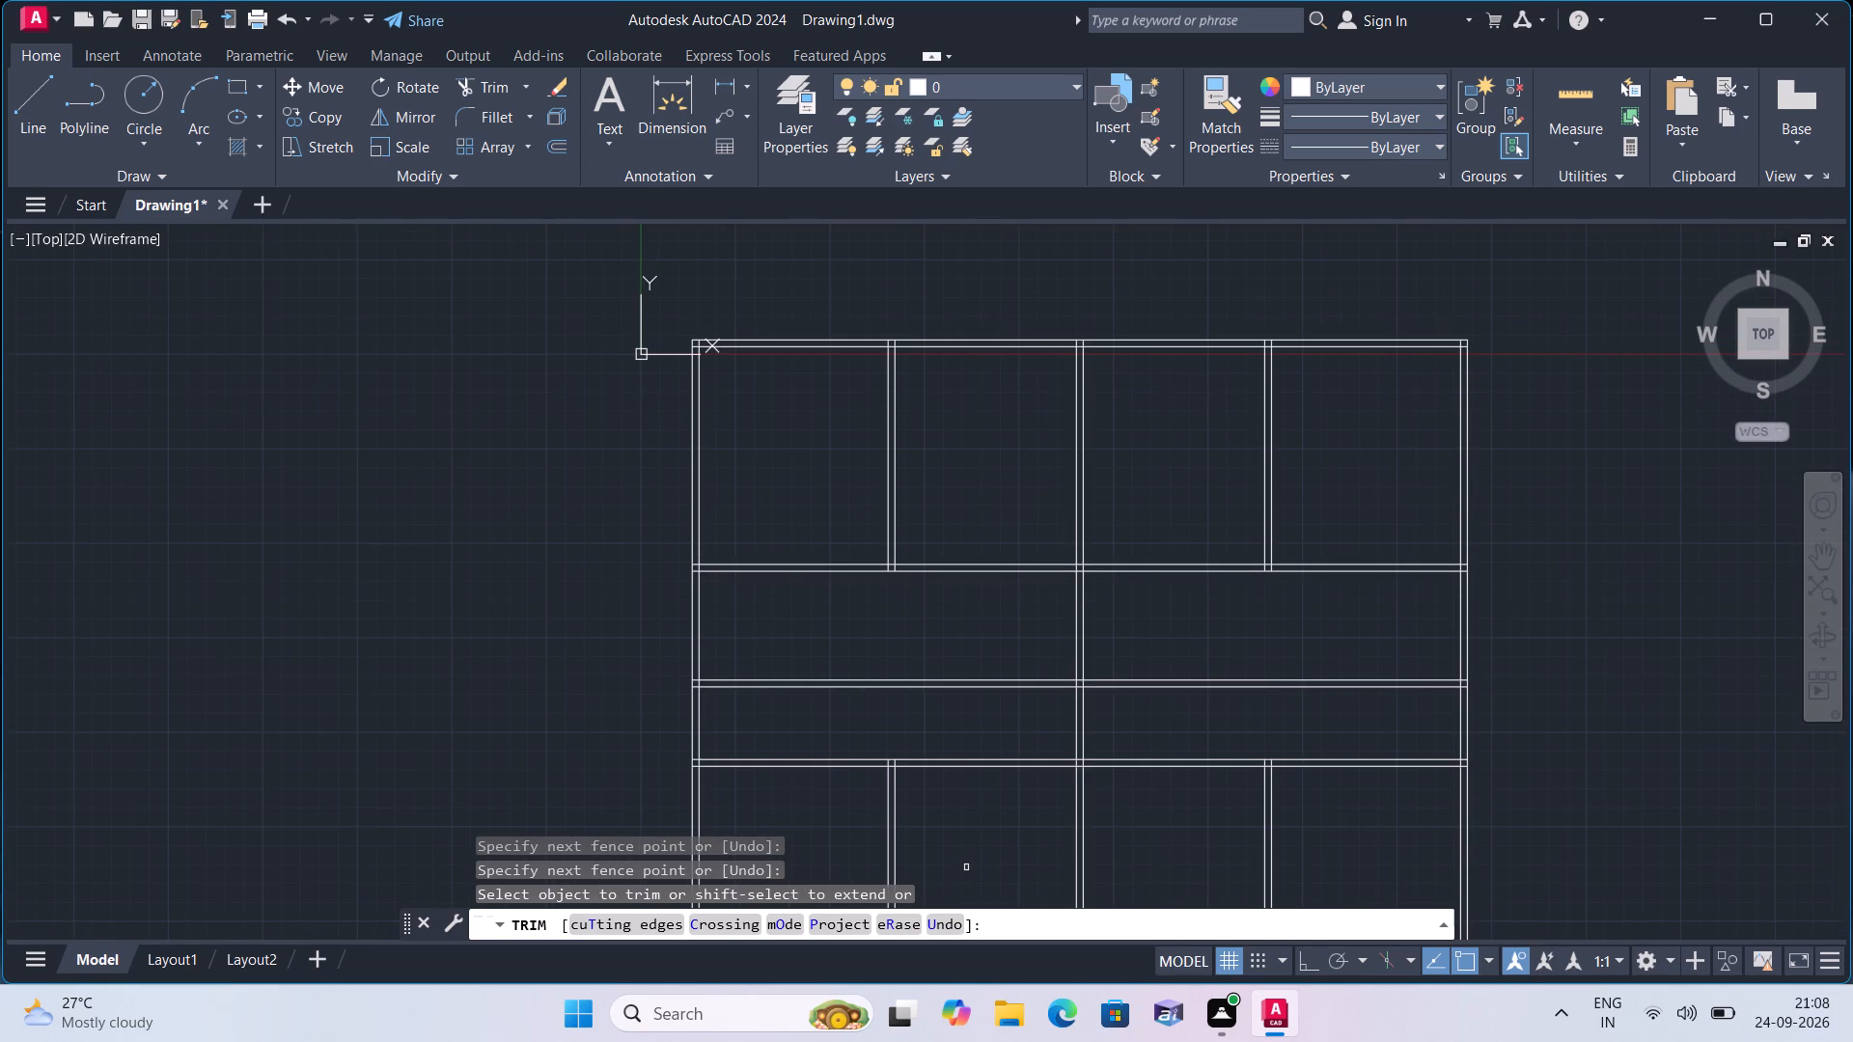
{"action": "scroll", "coordinate": [714, 376], "scroll_direction": "up", "scroll_amount": 1}
{"action": "middle_click_drag", "start_coordinate": [714, 375], "coordinate": [715, 386]}
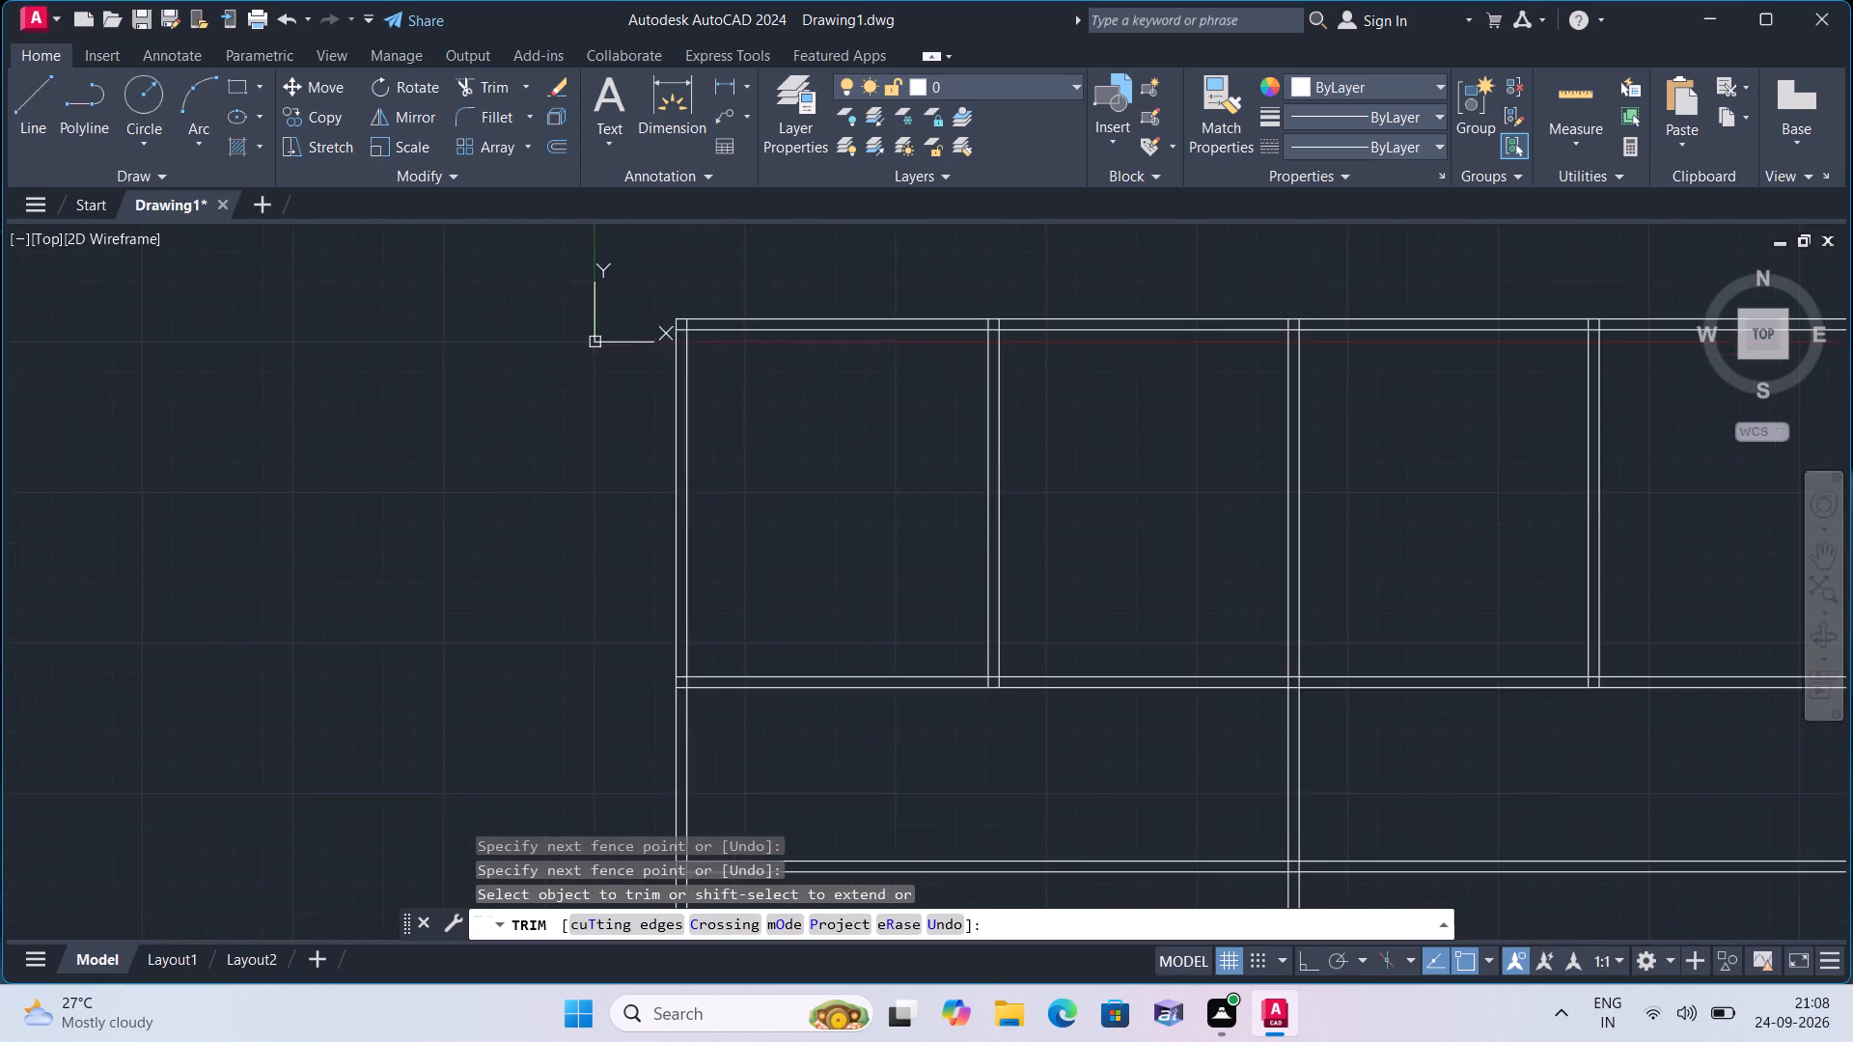
{"action": "middle_click_drag", "start_coordinate": [715, 386], "coordinate": [731, 630]}
{"action": "scroll", "coordinate": [701, 613], "scroll_direction": "up", "scroll_amount": 3}
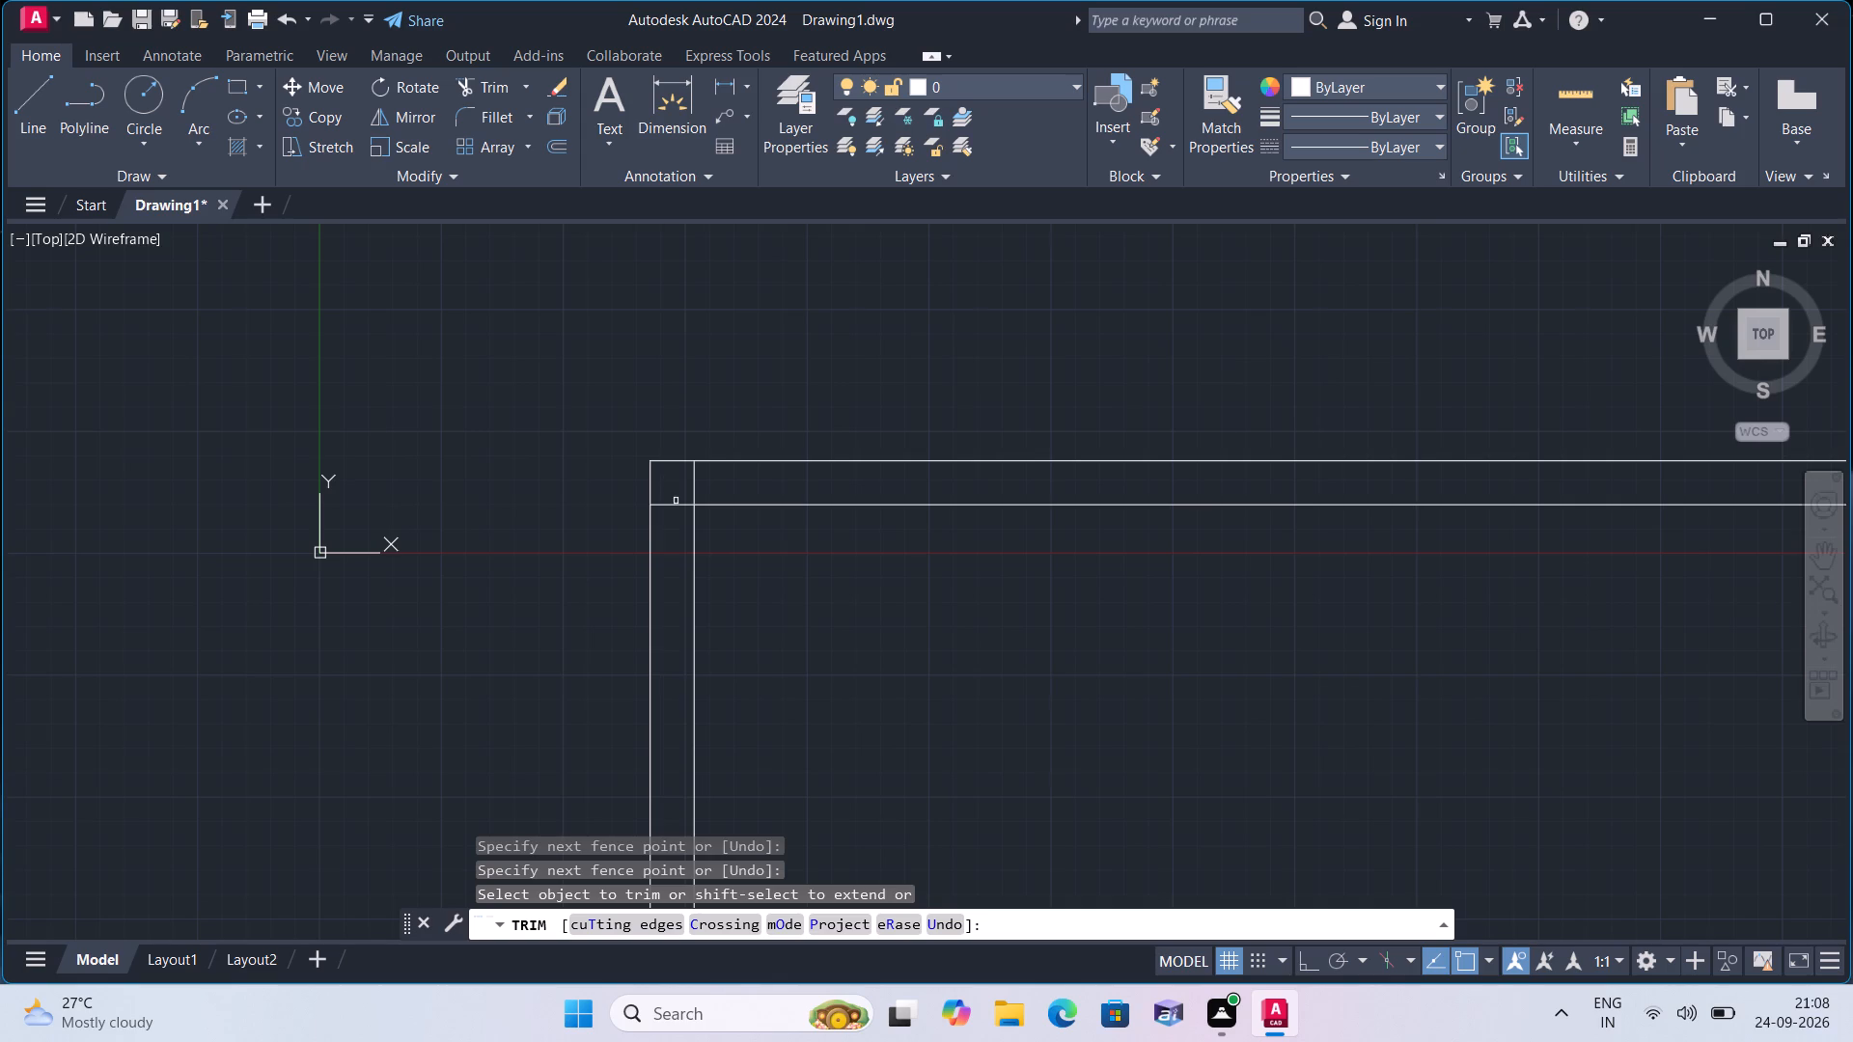
{"action": "left_click", "coordinate": [676, 502]}
{"action": "left_click", "coordinate": [693, 484]}
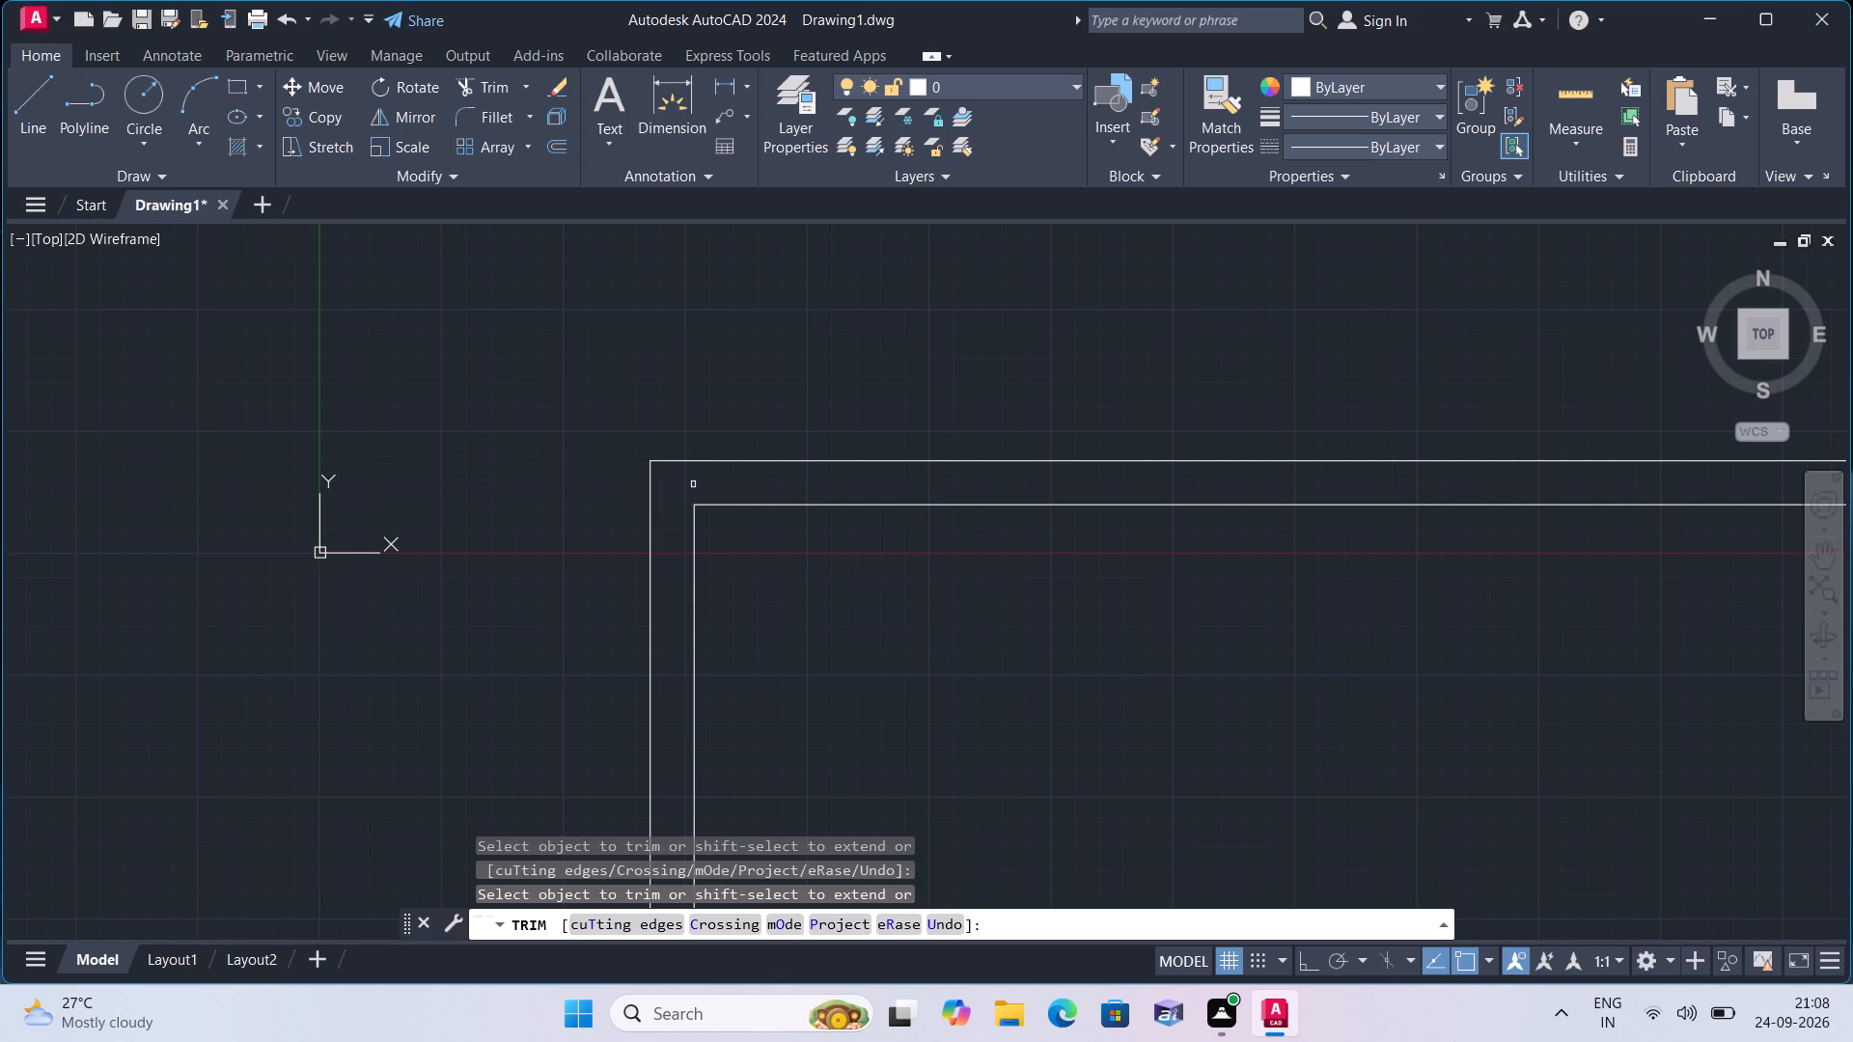
Trim the middle interior vertical wall's line ends that run through the thickness of the top outer wall.
{"action": "scroll", "coordinate": [693, 484], "scroll_direction": "down", "scroll_amount": 3}
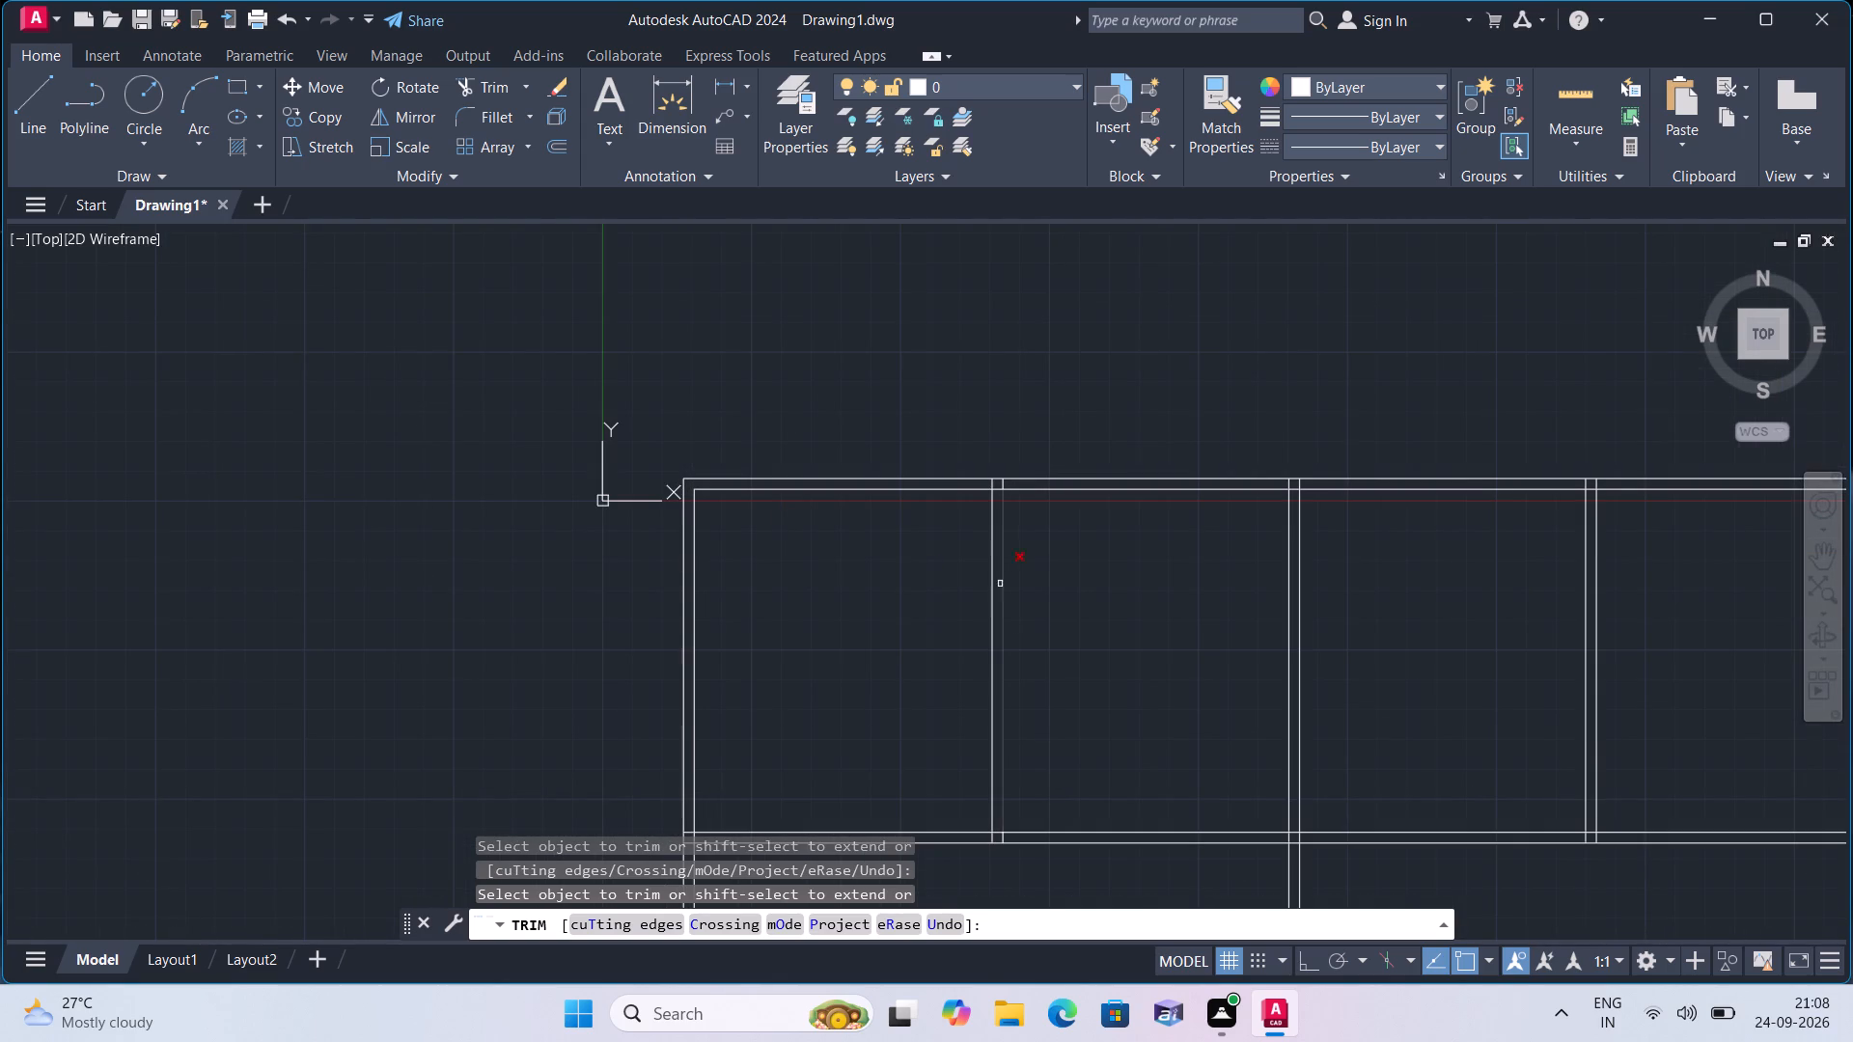
{"action": "middle_click_drag", "start_coordinate": [1042, 538], "coordinate": [991, 663]}
{"action": "scroll", "coordinate": [1042, 538], "scroll_direction": "down", "scroll_amount": 1}
{"action": "scroll", "coordinate": [988, 616], "scroll_direction": "up", "scroll_amount": 3}
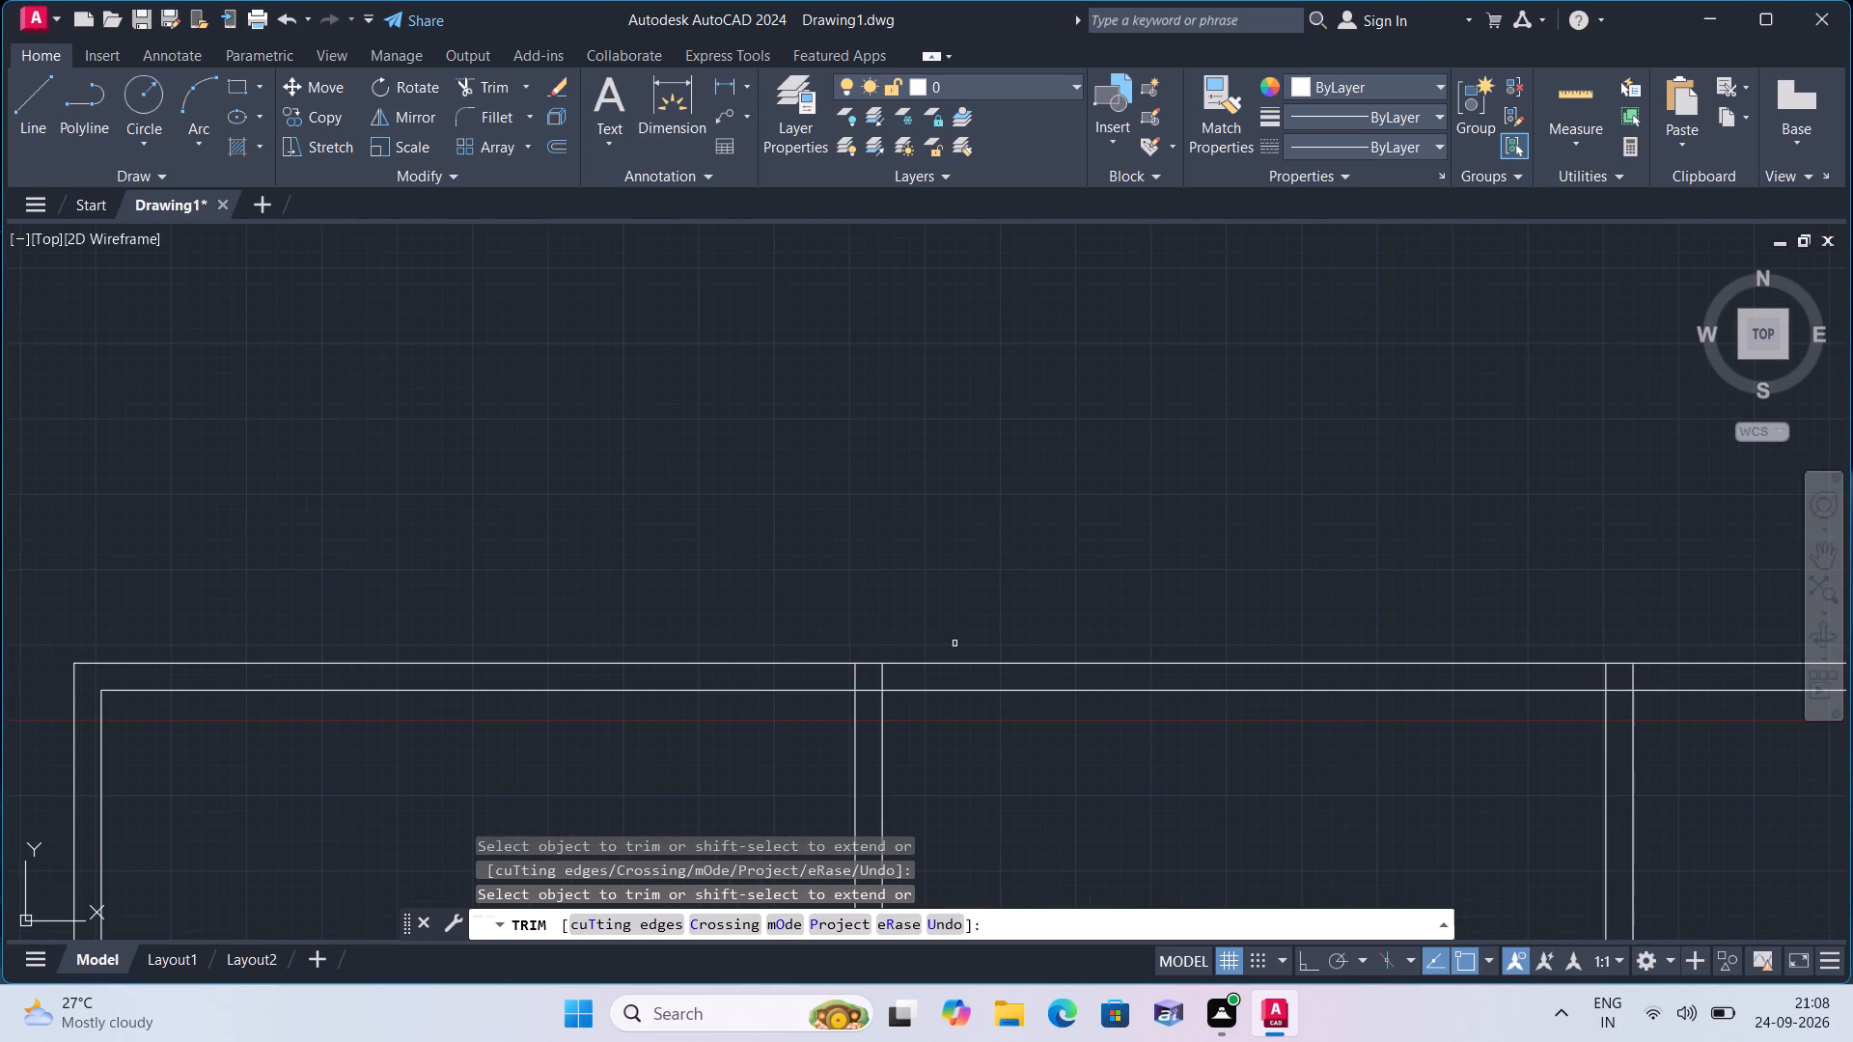
{"action": "scroll", "coordinate": [939, 721], "scroll_direction": "down", "scroll_amount": 2}
{"action": "middle_click_drag", "start_coordinate": [1023, 784], "coordinate": [919, 707]}
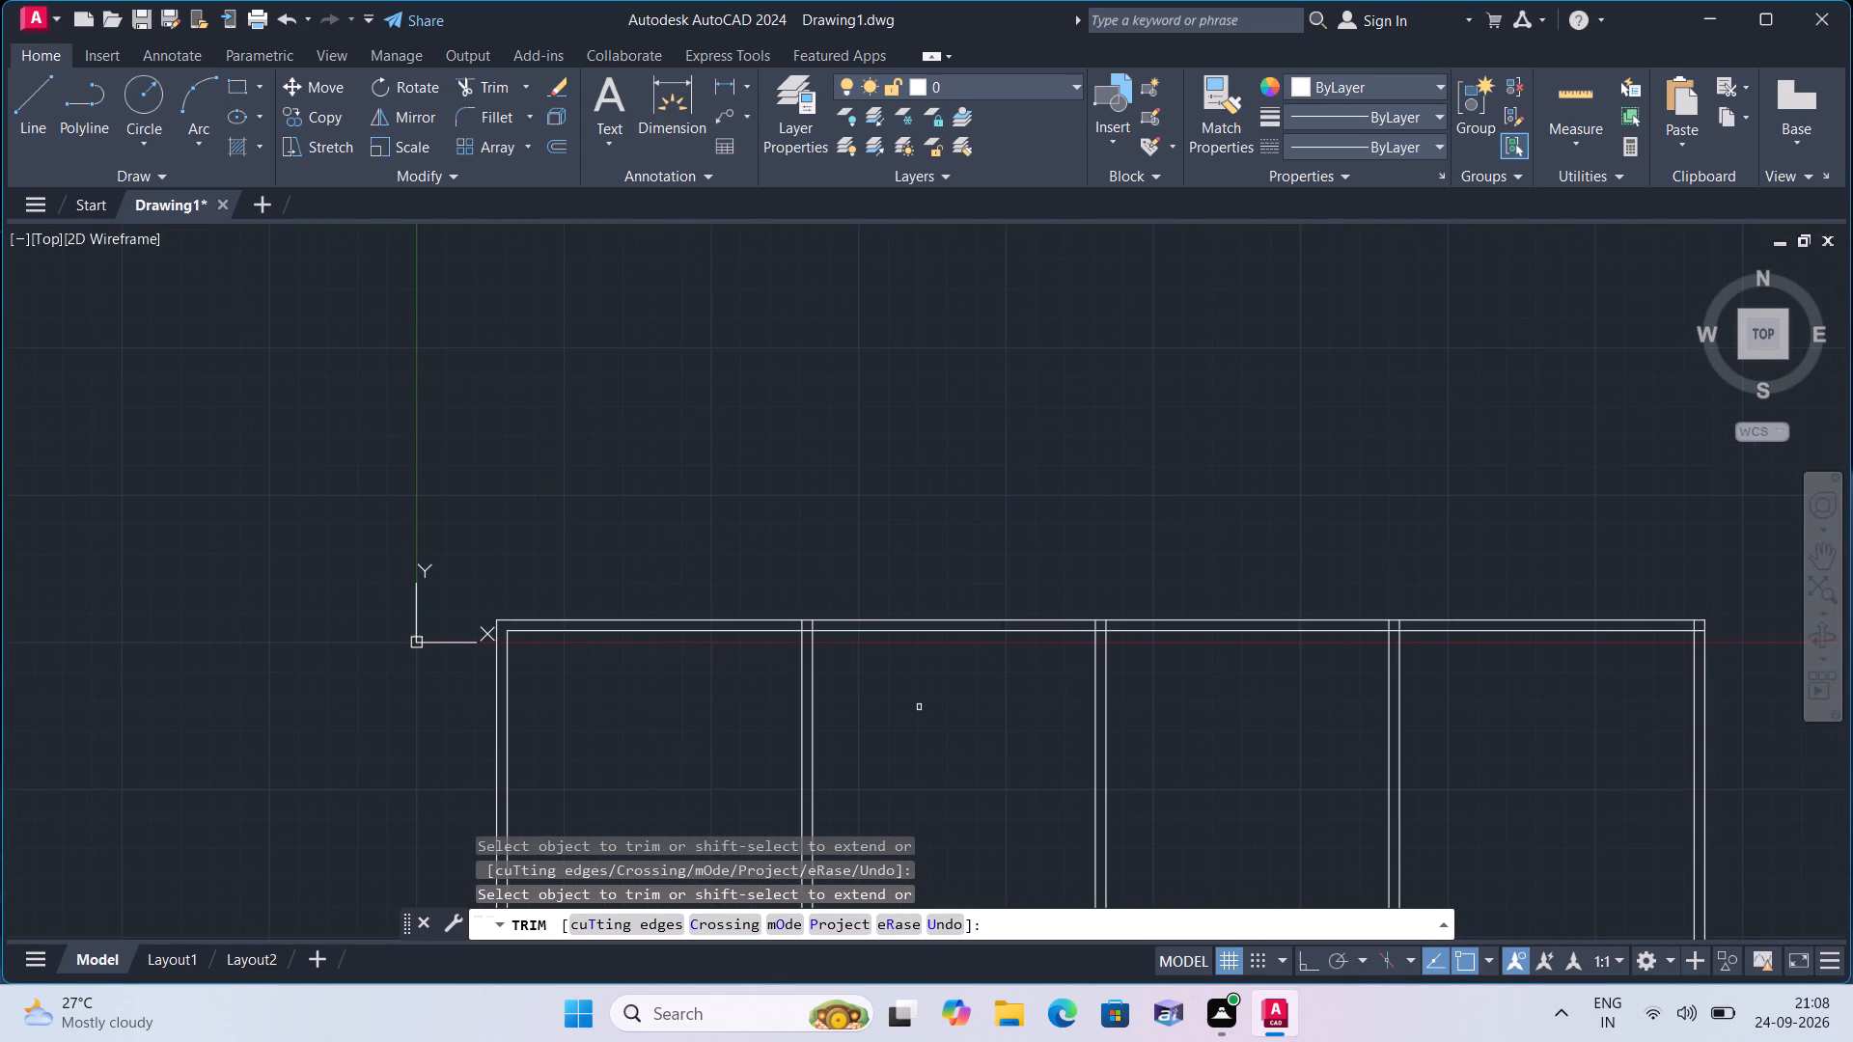
{"action": "scroll", "coordinate": [1085, 670], "scroll_direction": "up", "scroll_amount": 2}
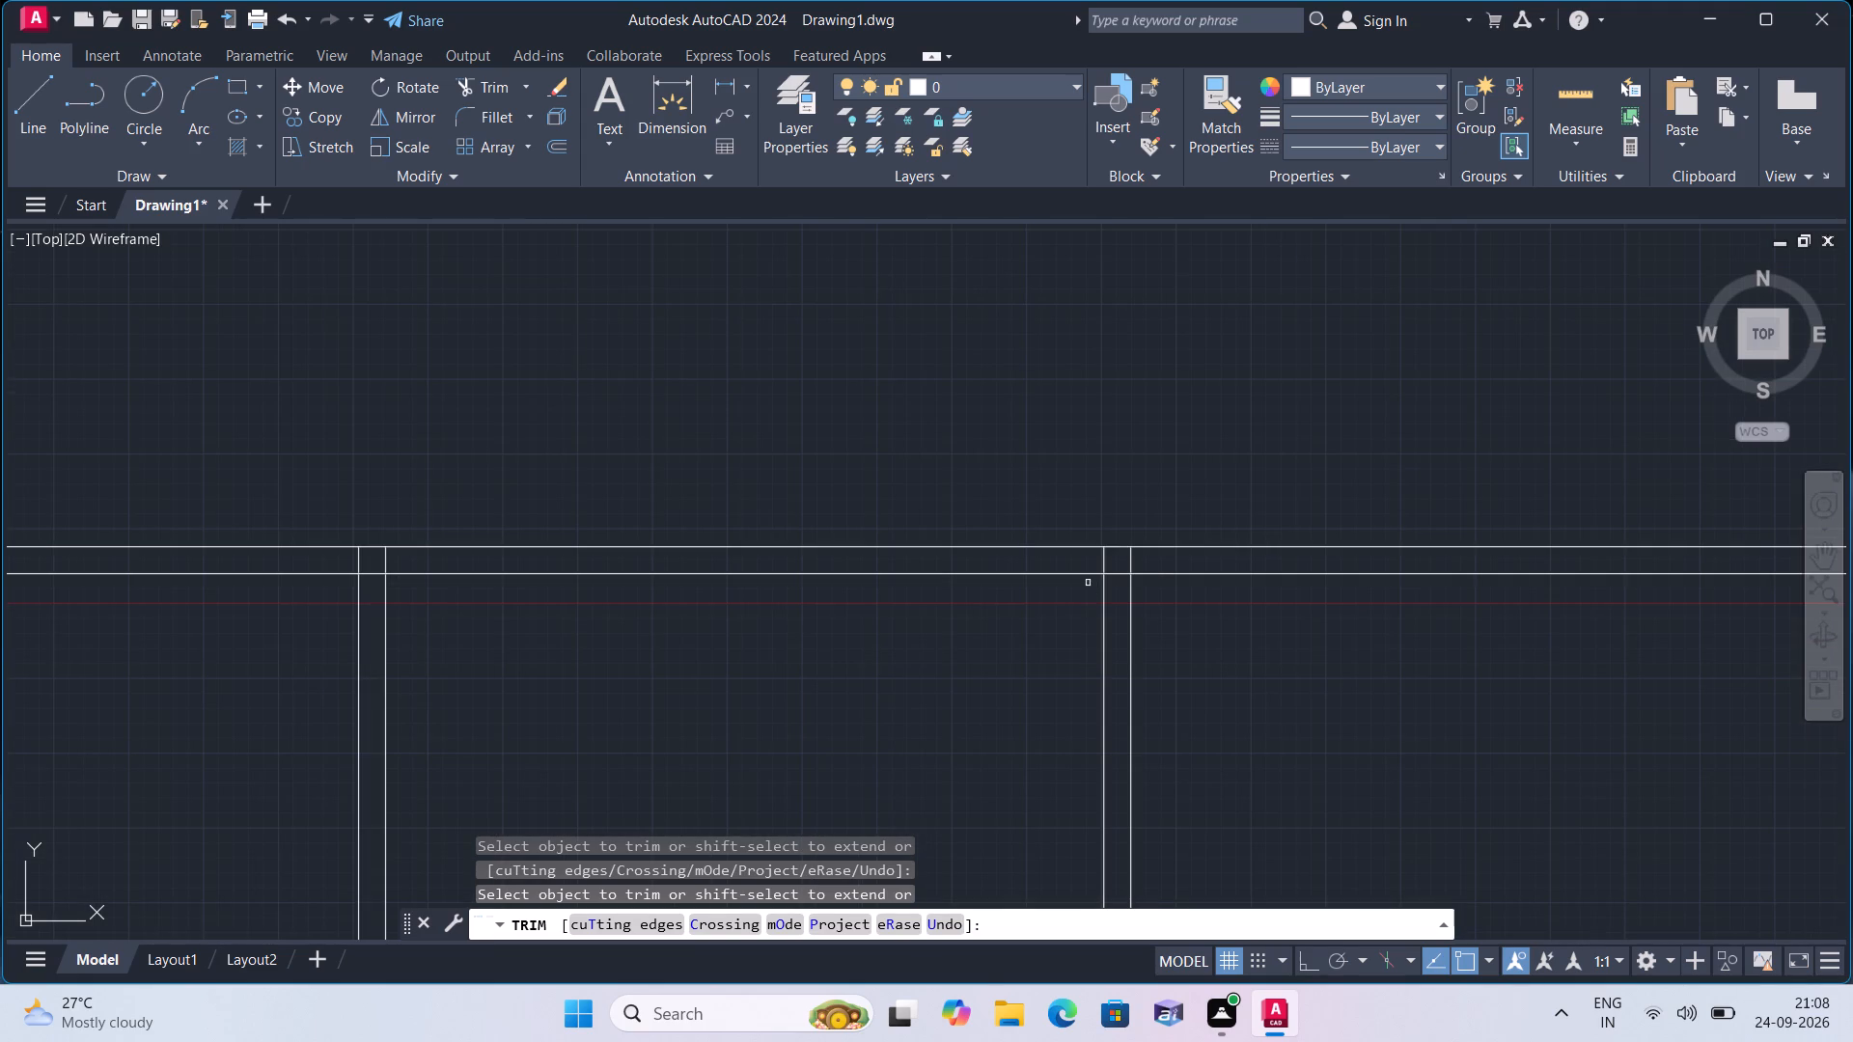
{"action": "scroll", "coordinate": [1082, 583], "scroll_direction": "up", "scroll_amount": 1}
{"action": "left_click", "coordinate": [1085, 554]}
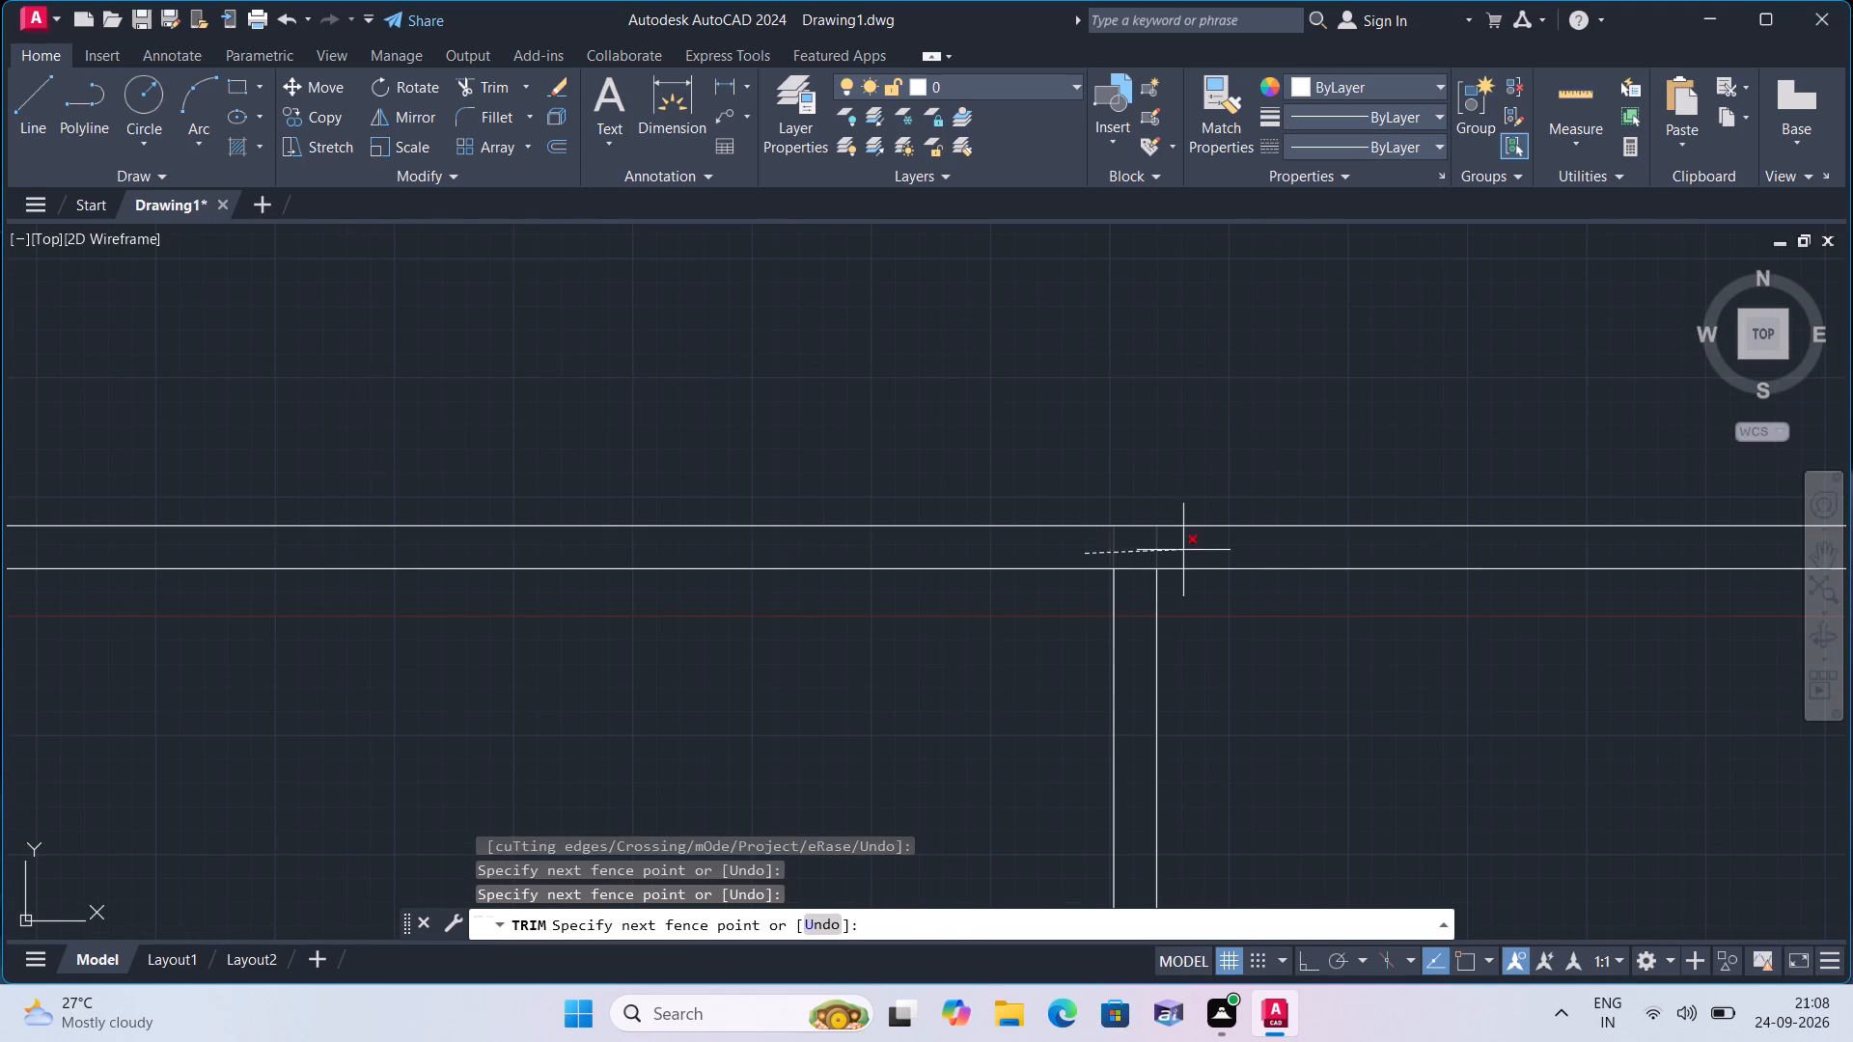
{"action": "left_click", "coordinate": [1183, 550]}
Trim the top outer wall's inner line where it crosses the first and middle interior vertical walls.
{"action": "scroll", "coordinate": [1177, 553], "scroll_direction": "down", "scroll_amount": 3}
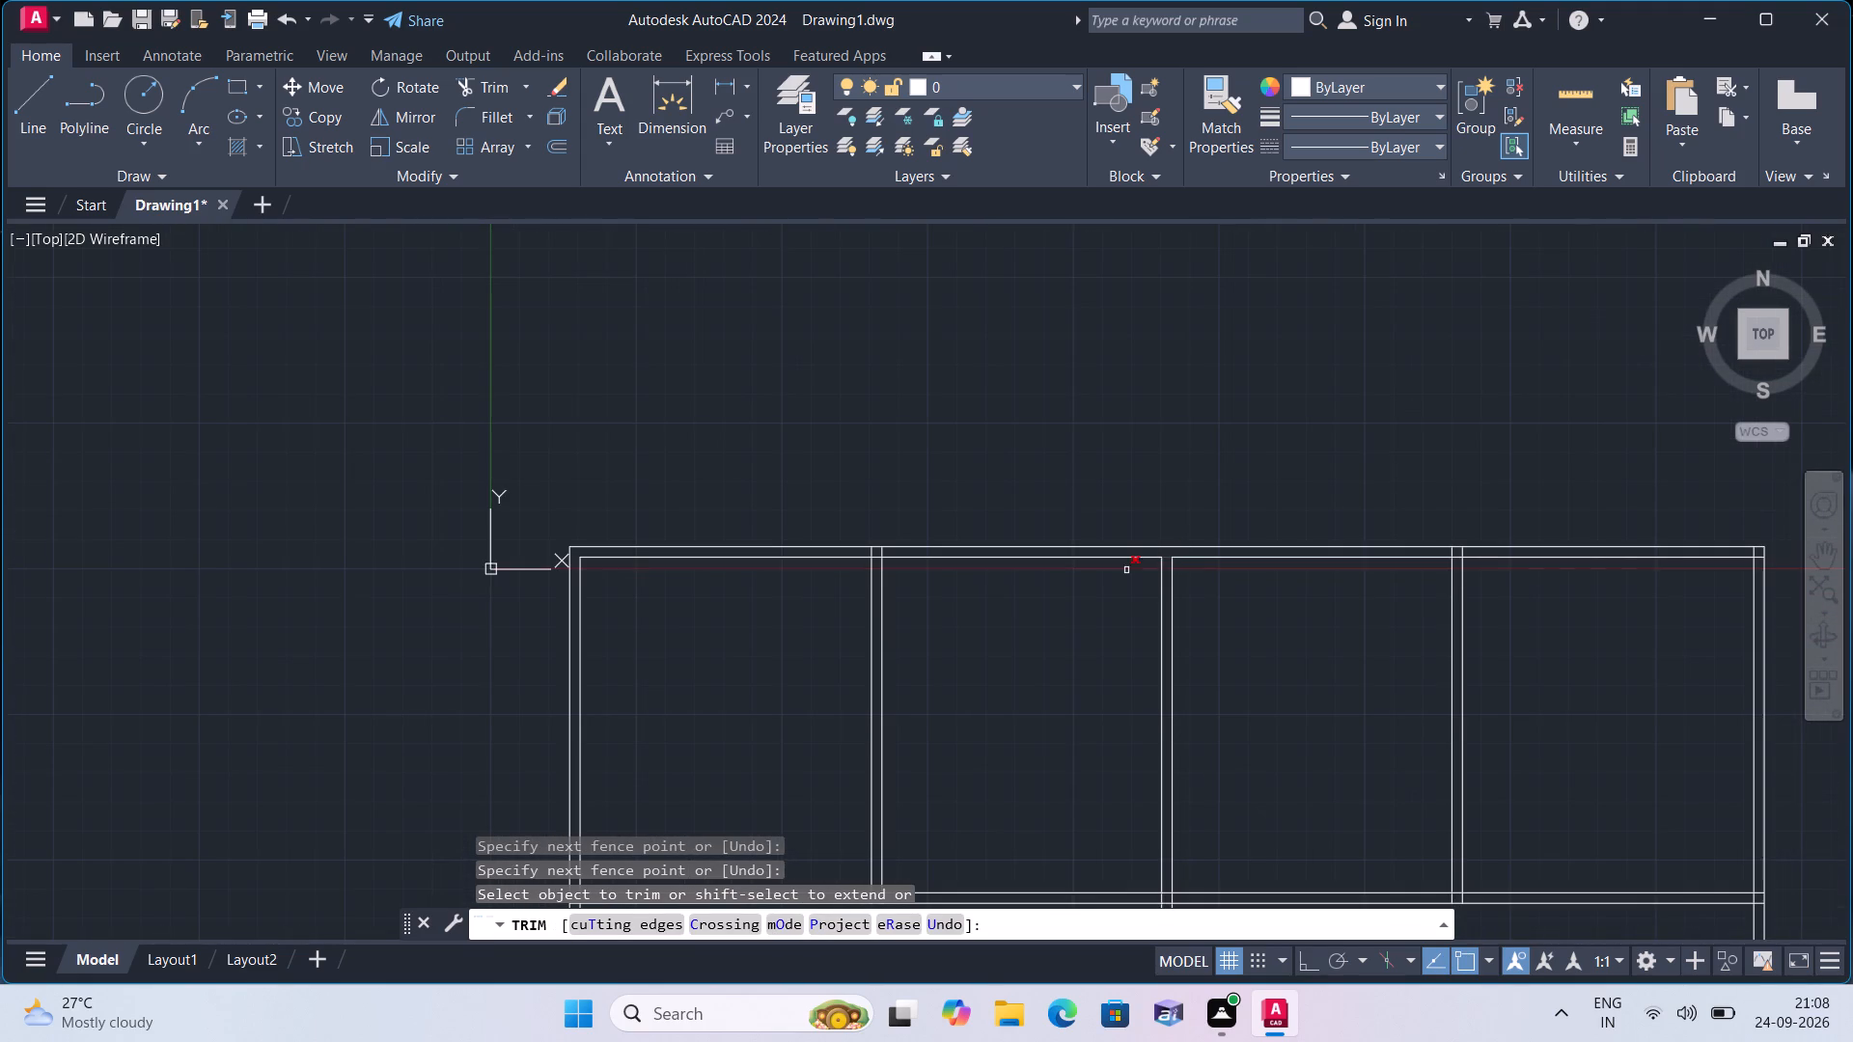
{"action": "scroll", "coordinate": [1091, 592], "scroll_direction": "up", "scroll_amount": 2}
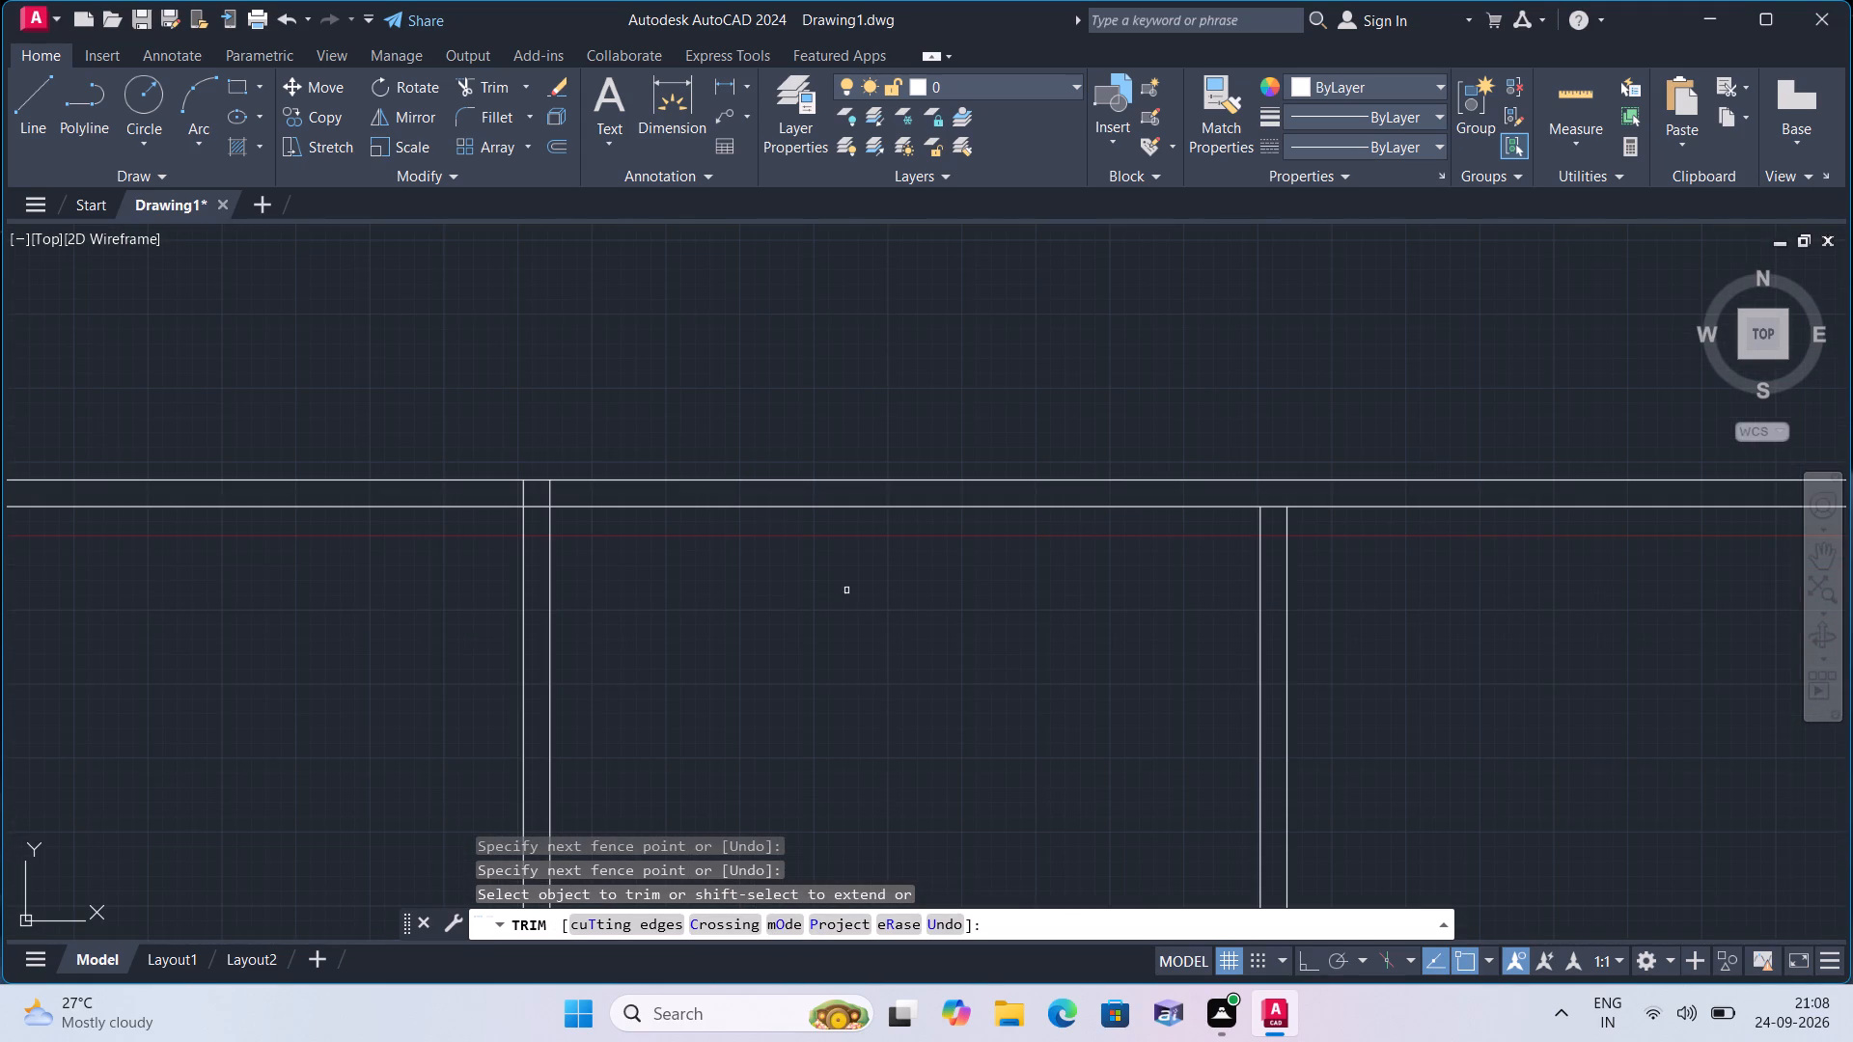
{"action": "left_click", "coordinate": [539, 507]}
{"action": "scroll", "coordinate": [539, 507], "scroll_direction": "down", "scroll_amount": 1}
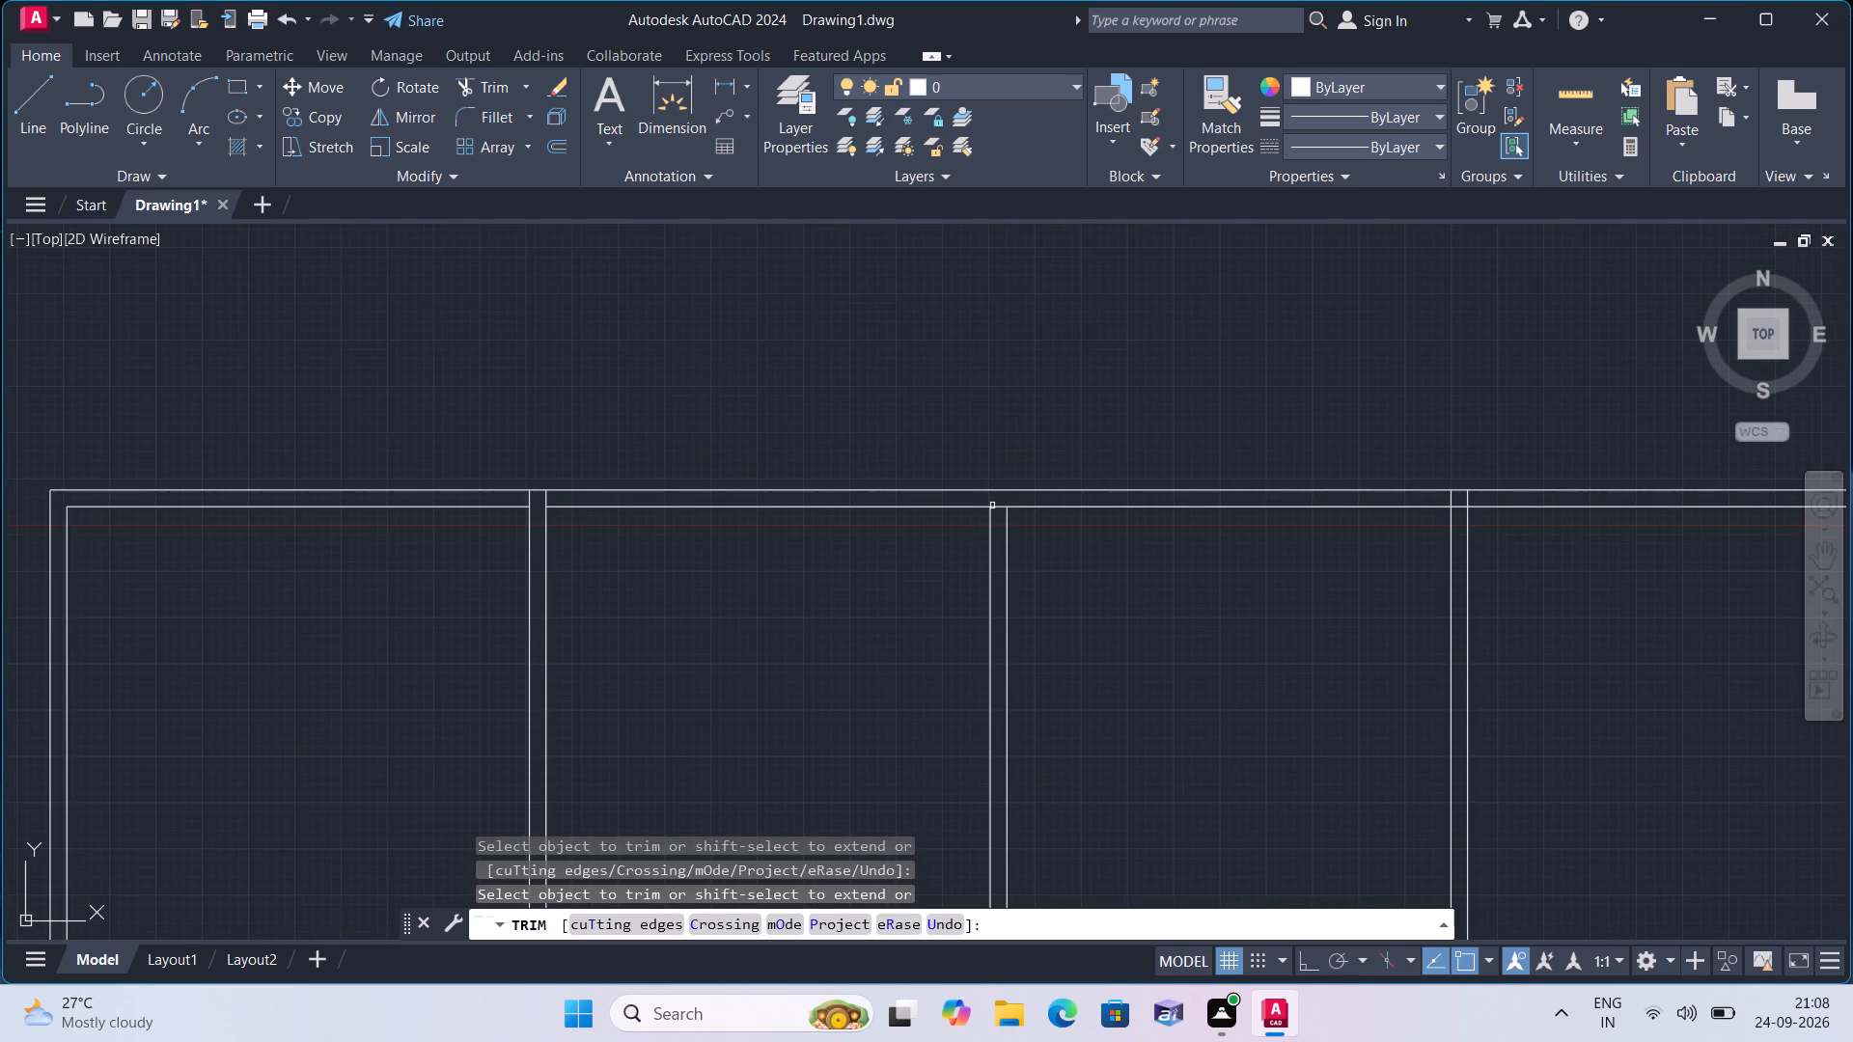
{"action": "scroll", "coordinate": [996, 504], "scroll_direction": "up", "scroll_amount": 1}
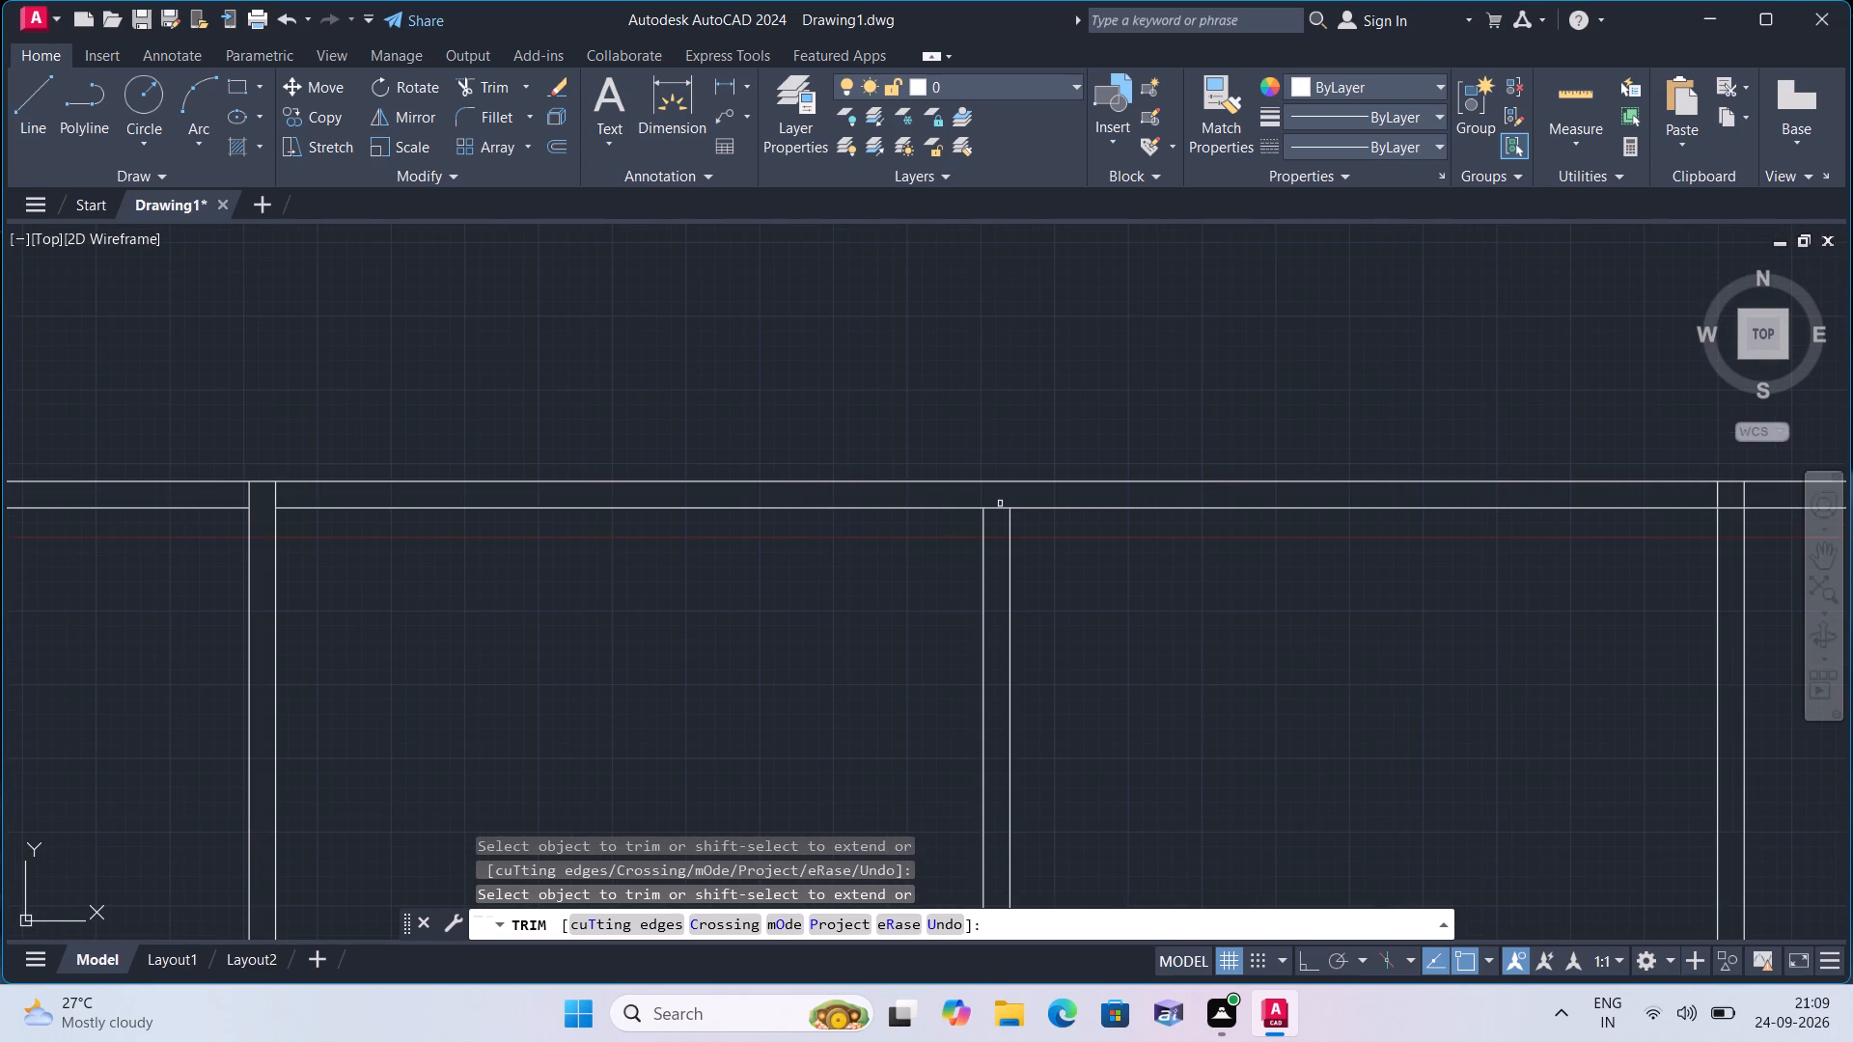
{"action": "left_click", "coordinate": [1000, 505]}
{"action": "scroll", "coordinate": [996, 507], "scroll_direction": "down", "scroll_amount": 1}
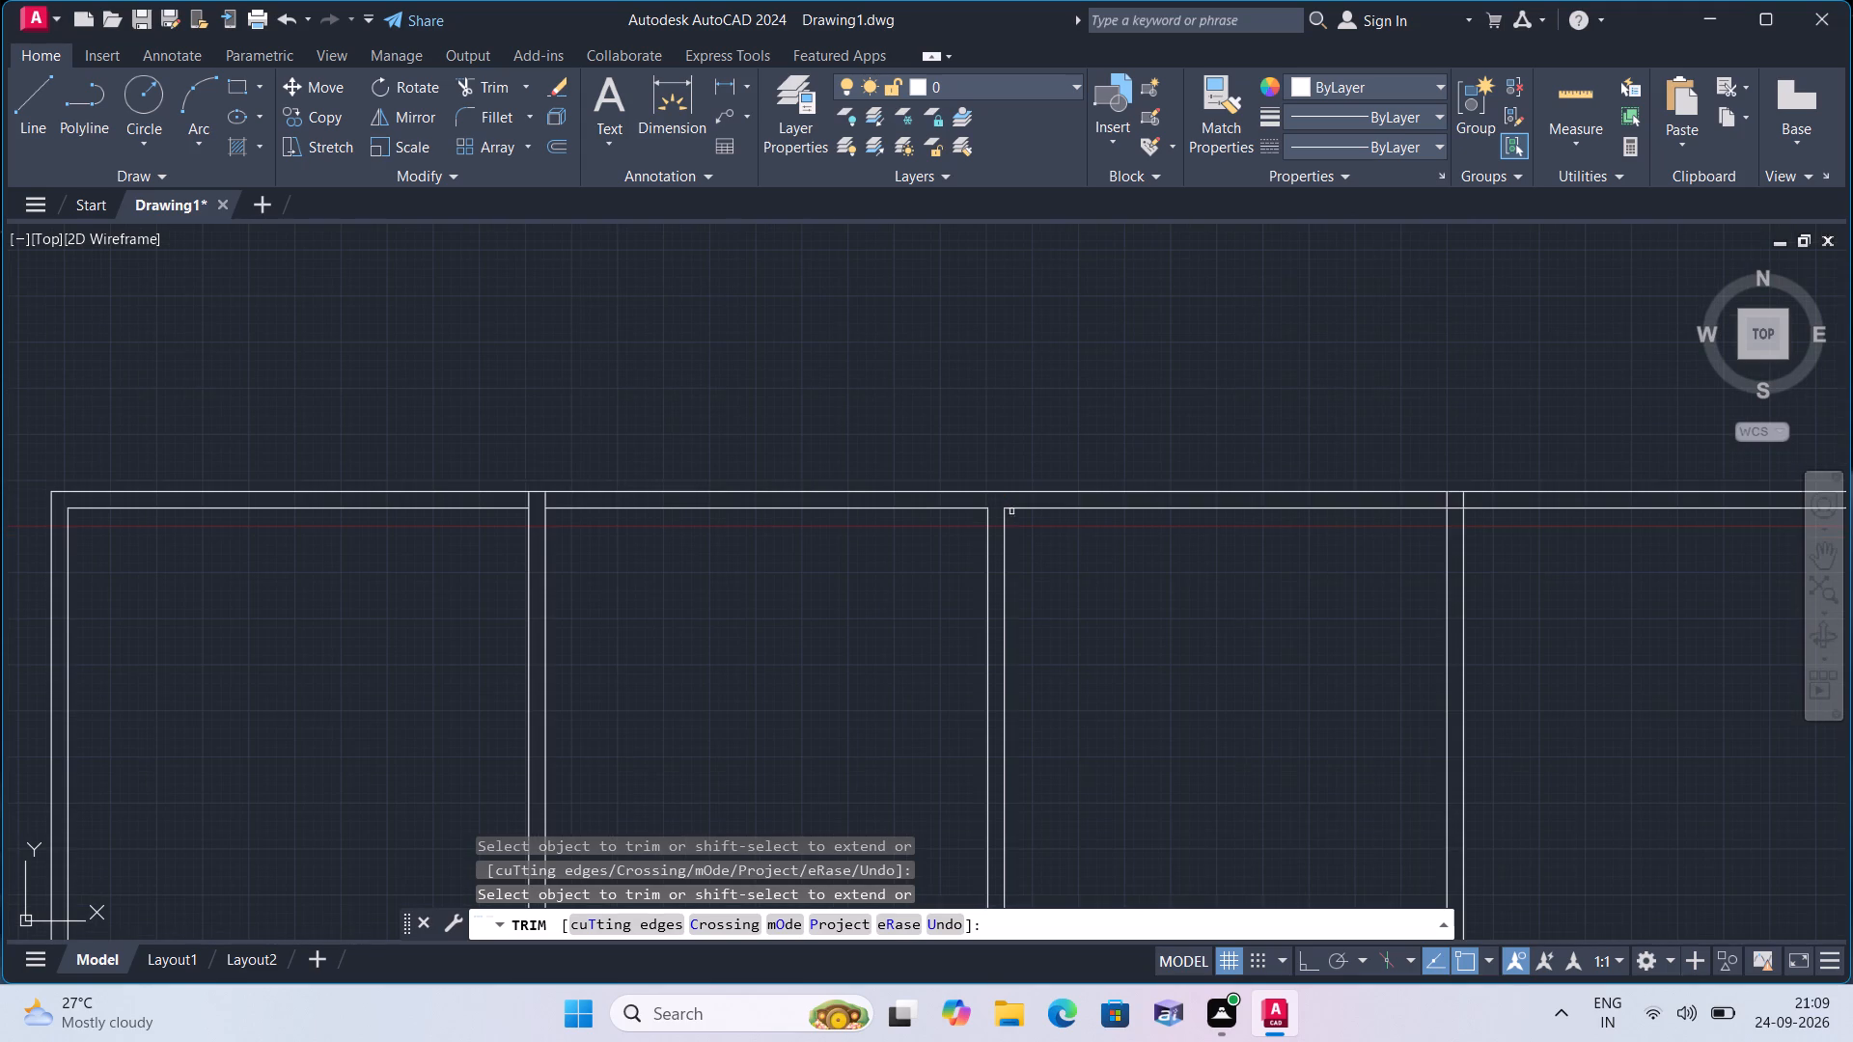
Trim the top outer wall's inner line where it crosses the third interior vertical wall.
{"action": "scroll", "coordinate": [1236, 612], "scroll_direction": "down", "scroll_amount": 1}
{"action": "middle_click_drag", "start_coordinate": [1255, 617], "coordinate": [911, 609]}
{"action": "scroll", "coordinate": [1254, 617], "scroll_direction": "down", "scroll_amount": 1}
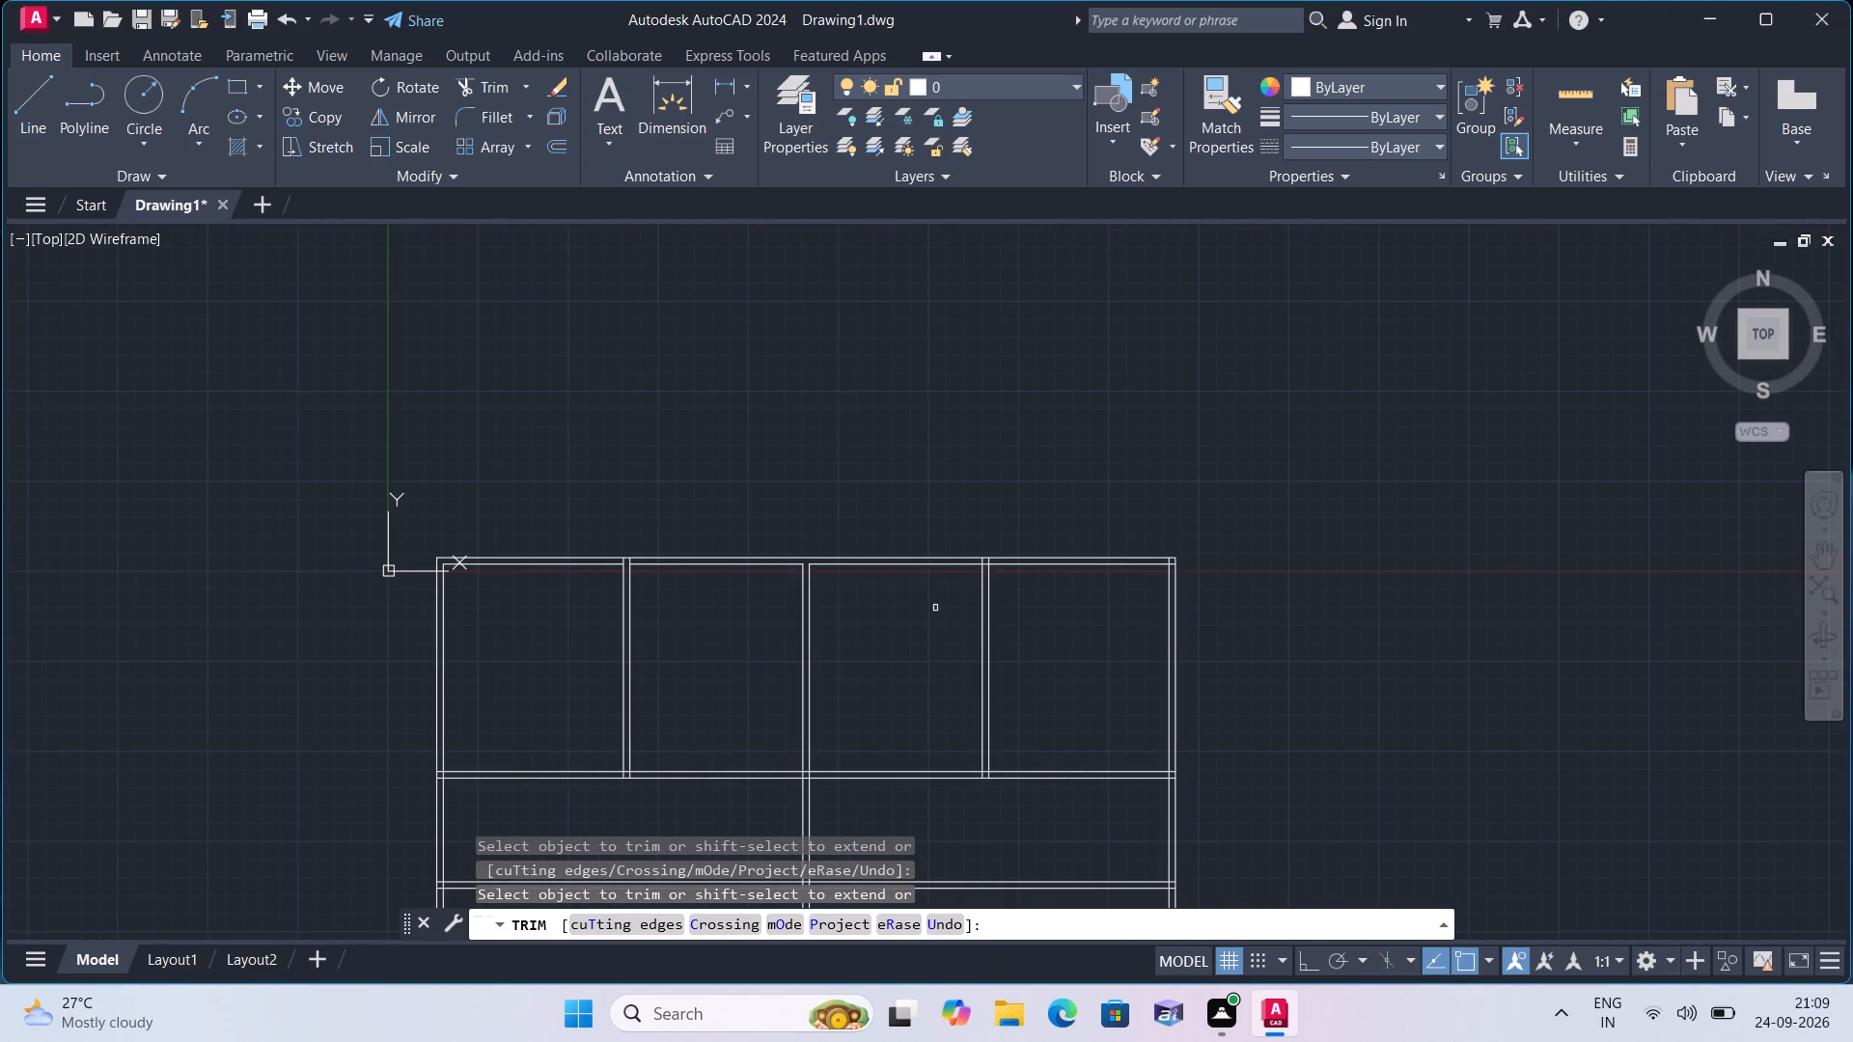
{"action": "scroll", "coordinate": [997, 545], "scroll_direction": "up", "scroll_amount": 4}
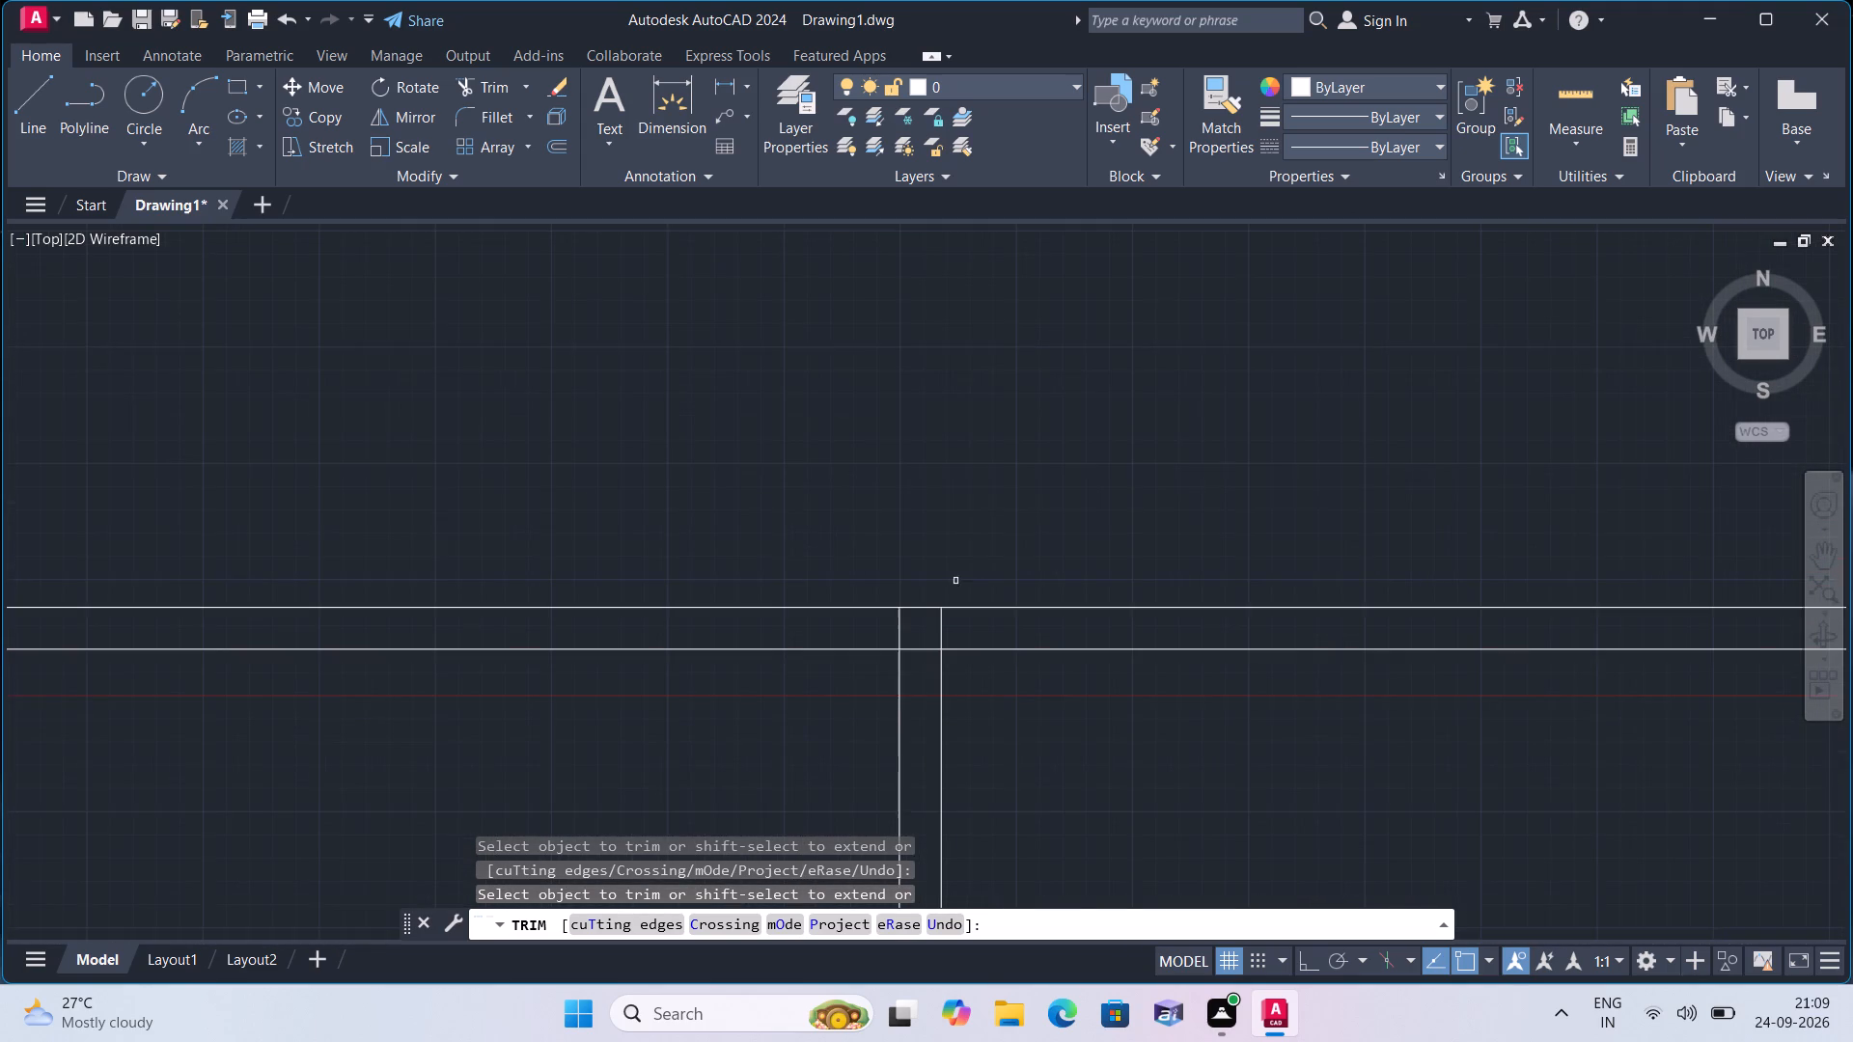
{"action": "left_click", "coordinate": [923, 646]}
Trim the overlapping inner wall lines at the plan's upper-right outer corner to make a clean corner.
{"action": "scroll", "coordinate": [923, 646], "scroll_direction": "down", "scroll_amount": 2}
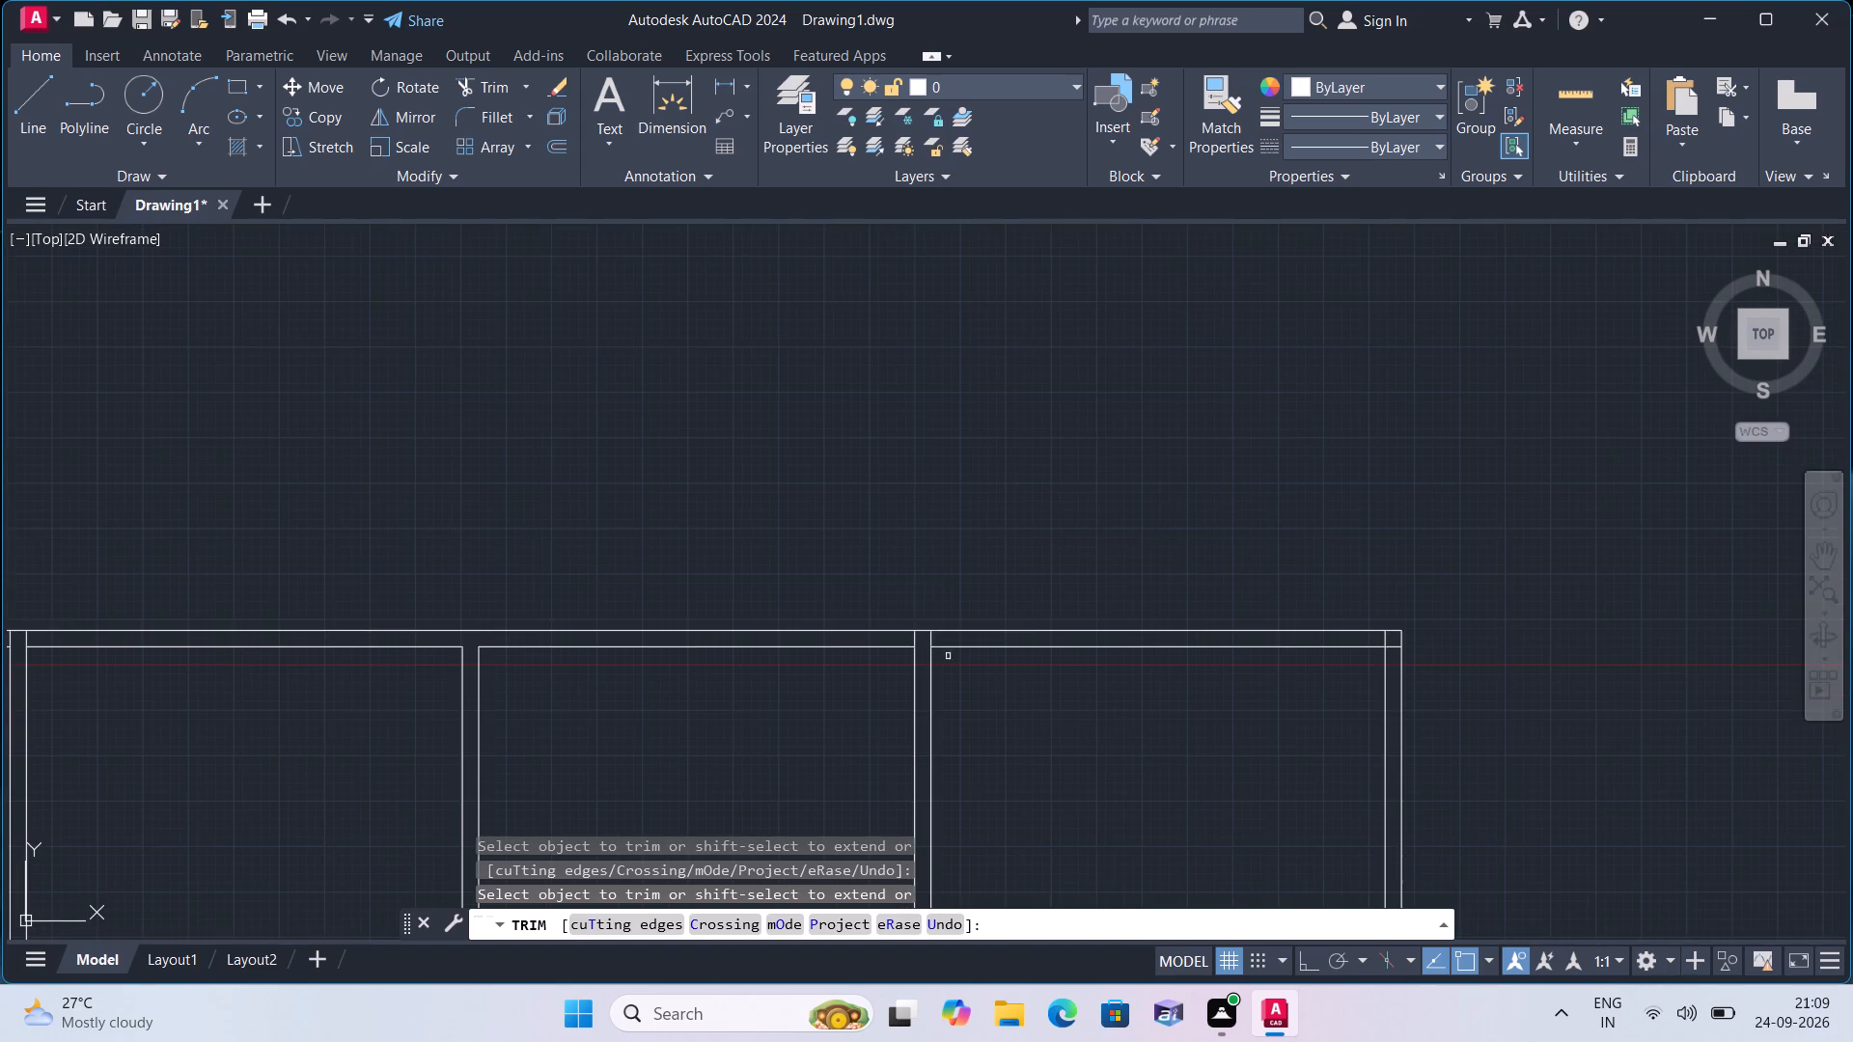
{"action": "scroll", "coordinate": [1167, 728], "scroll_direction": "down", "scroll_amount": 1}
{"action": "middle_click_drag", "start_coordinate": [1170, 726], "coordinate": [1147, 593]}
{"action": "scroll", "coordinate": [1248, 570], "scroll_direction": "up", "scroll_amount": 4}
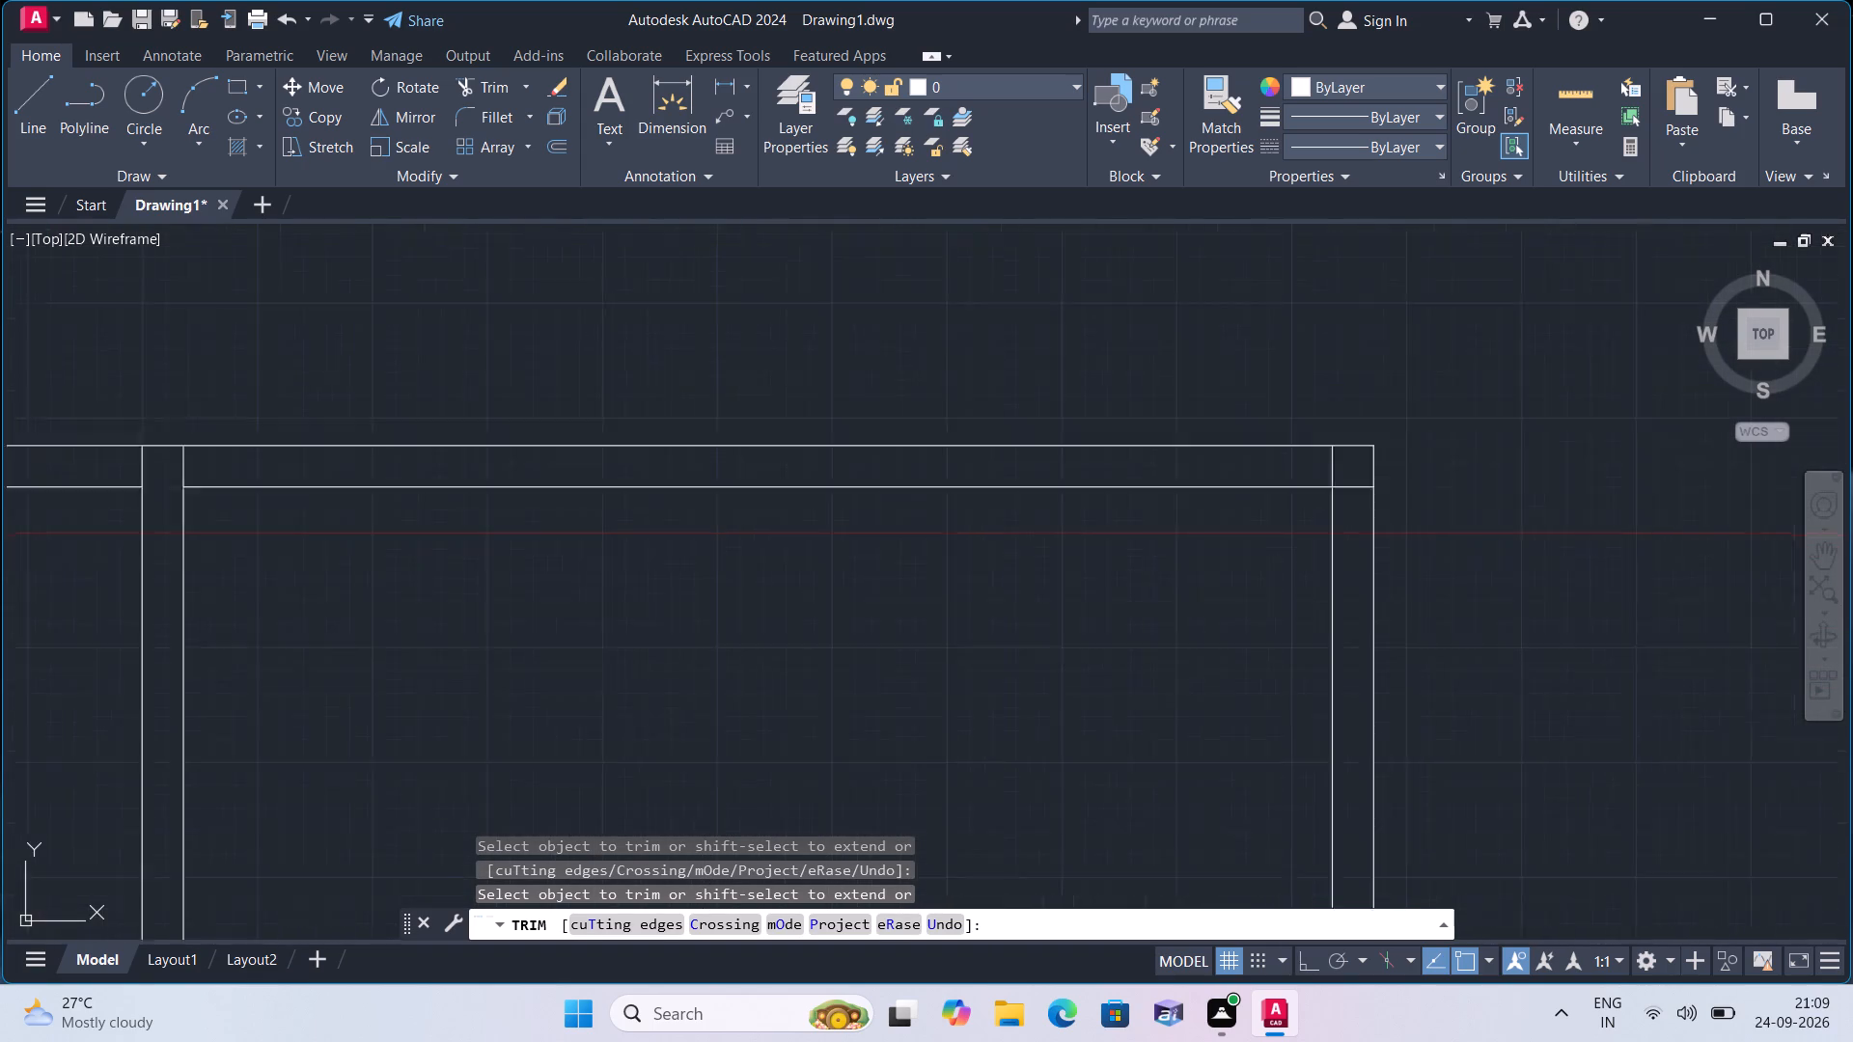
{"action": "left_click", "coordinate": [1371, 480]}
{"action": "left_click", "coordinate": [1335, 426]}
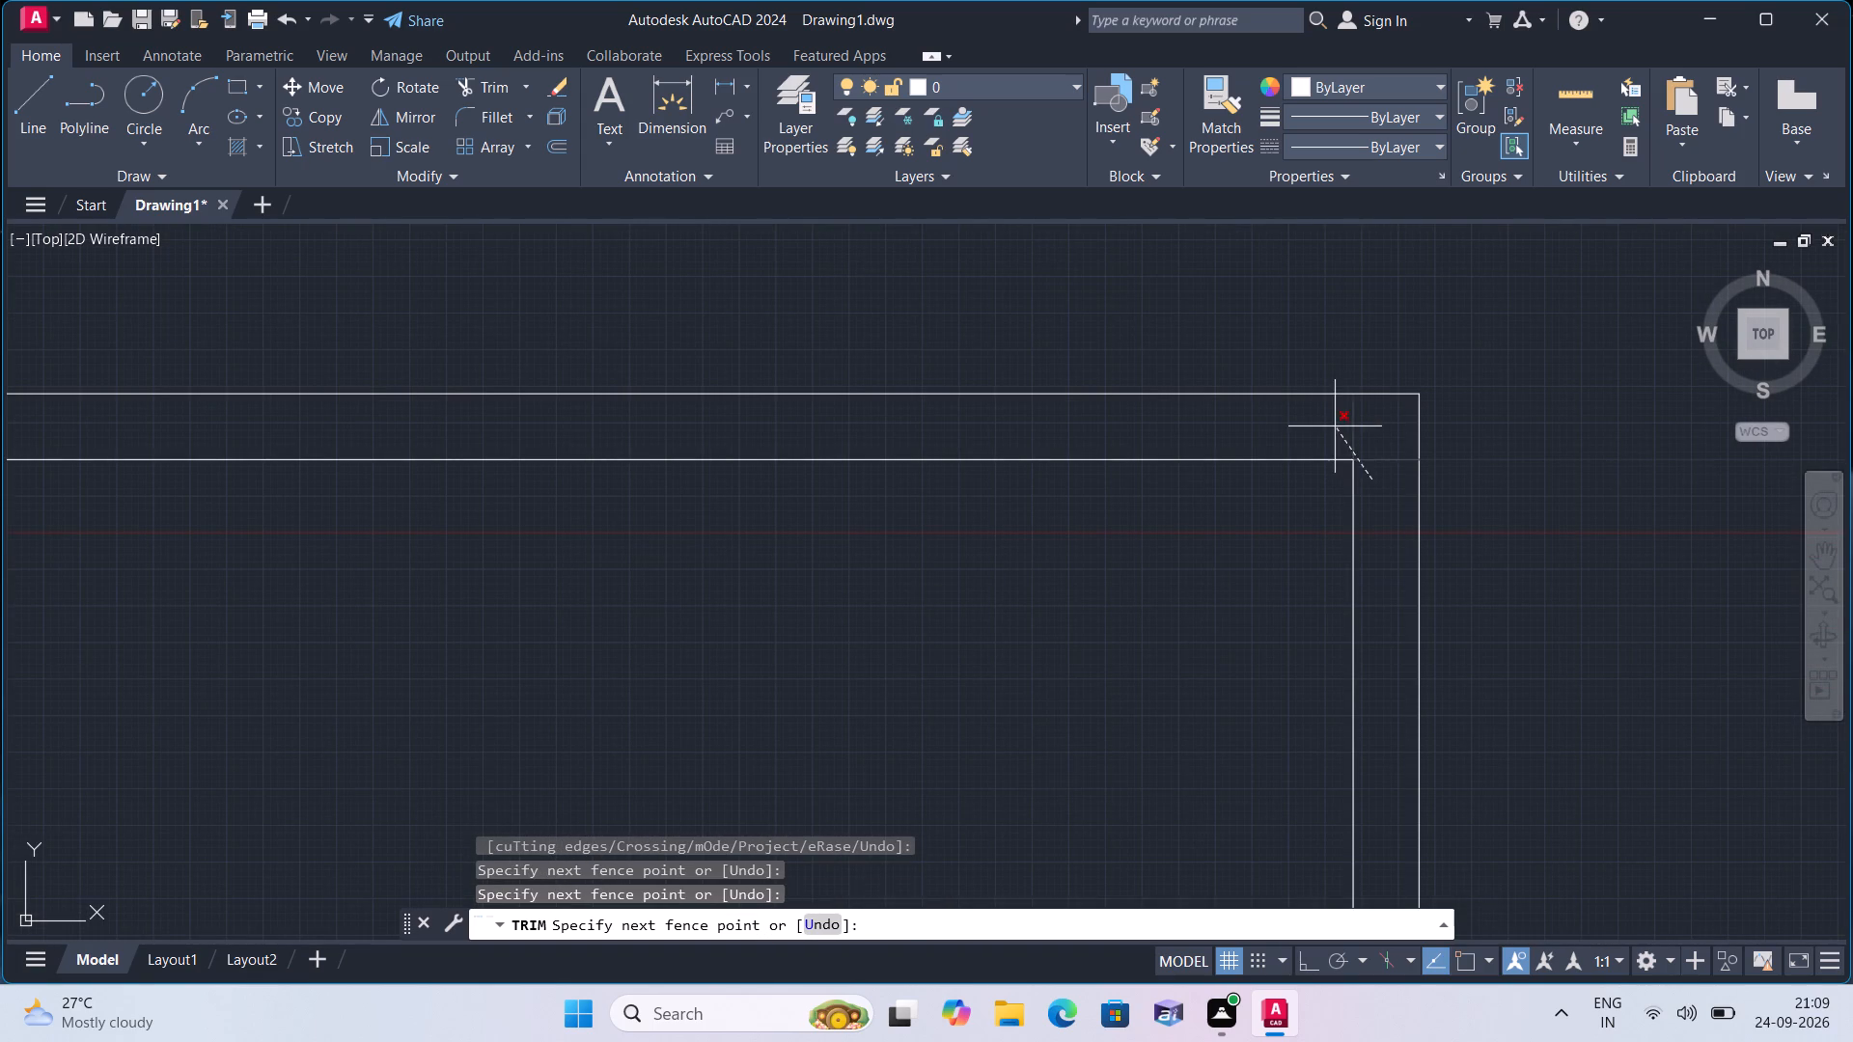
Trim the first horizontal partition's junction with the left outer wall, removing the partition line ends and the inner wall line between them.
{"action": "scroll", "coordinate": [1335, 426], "scroll_direction": "down", "scroll_amount": 2}
{"action": "scroll", "coordinate": [1224, 618], "scroll_direction": "down", "scroll_amount": 1}
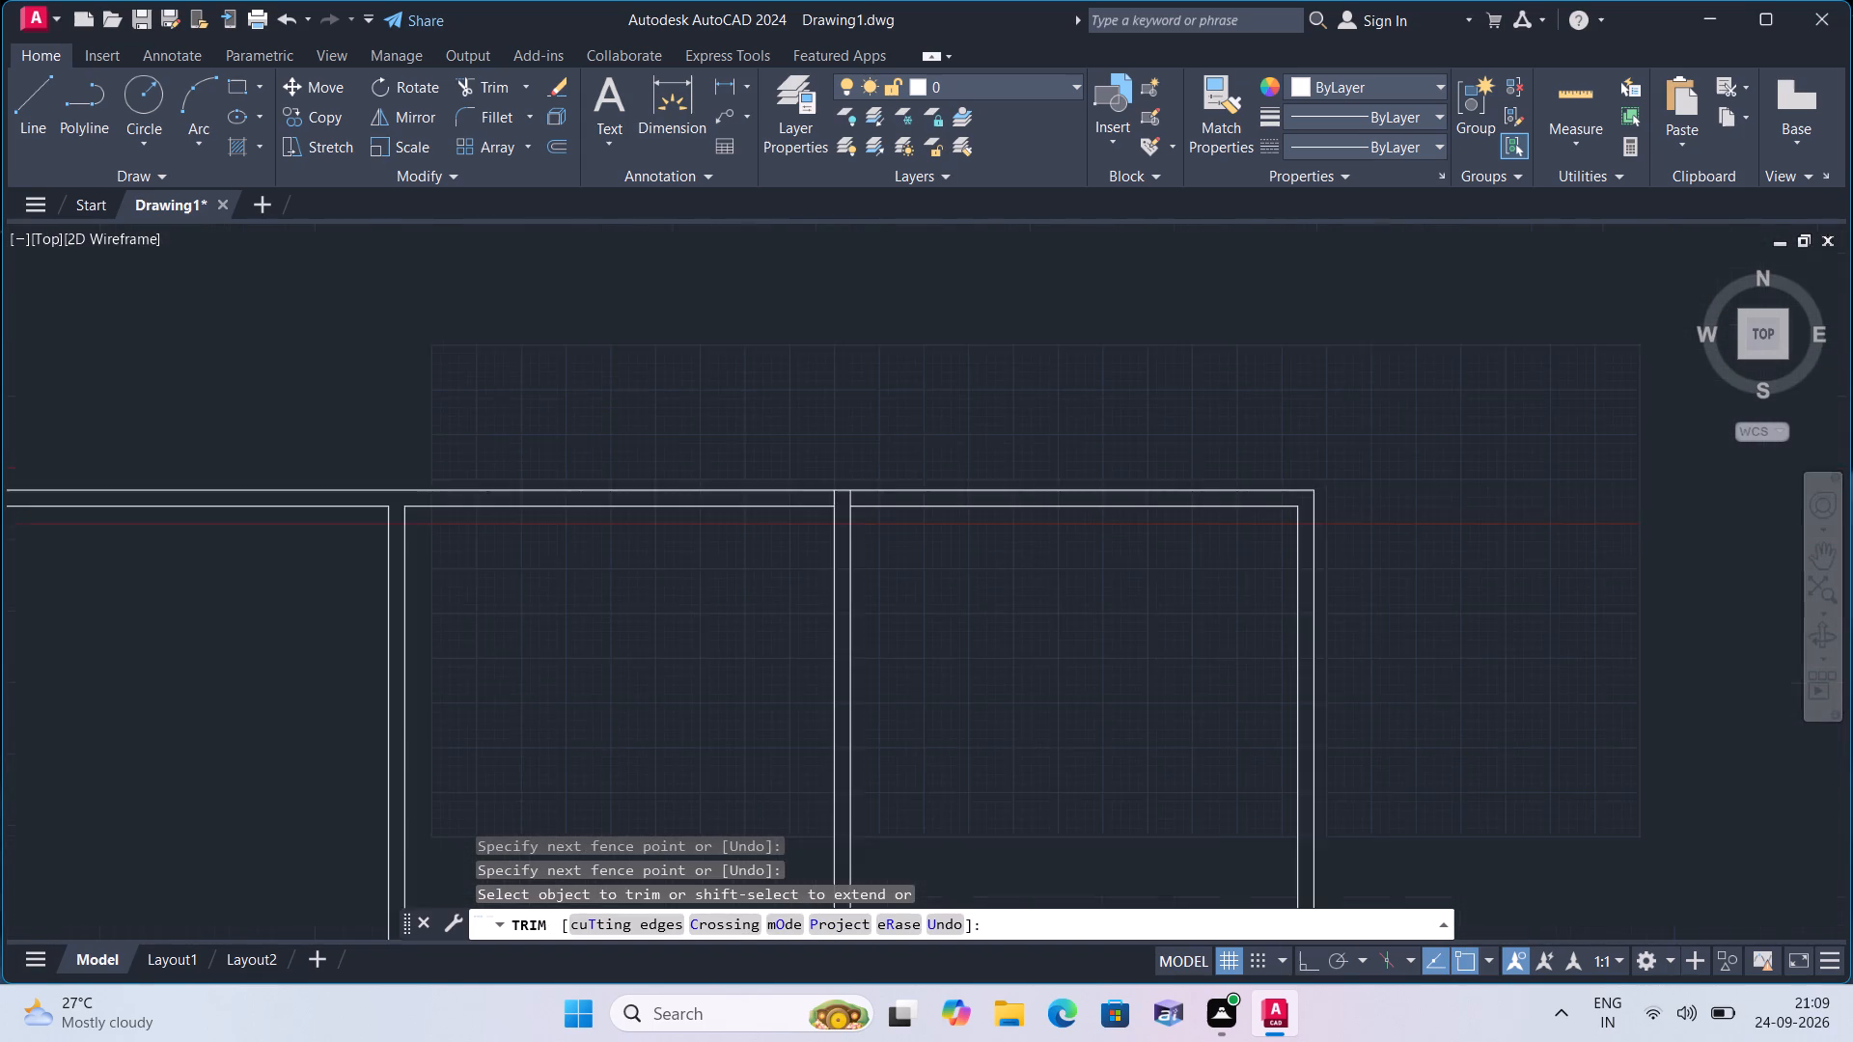
{"action": "scroll", "coordinate": [1224, 618], "scroll_direction": "down", "scroll_amount": 2}
{"action": "middle_click_drag", "start_coordinate": [1144, 697], "coordinate": [1196, 515]}
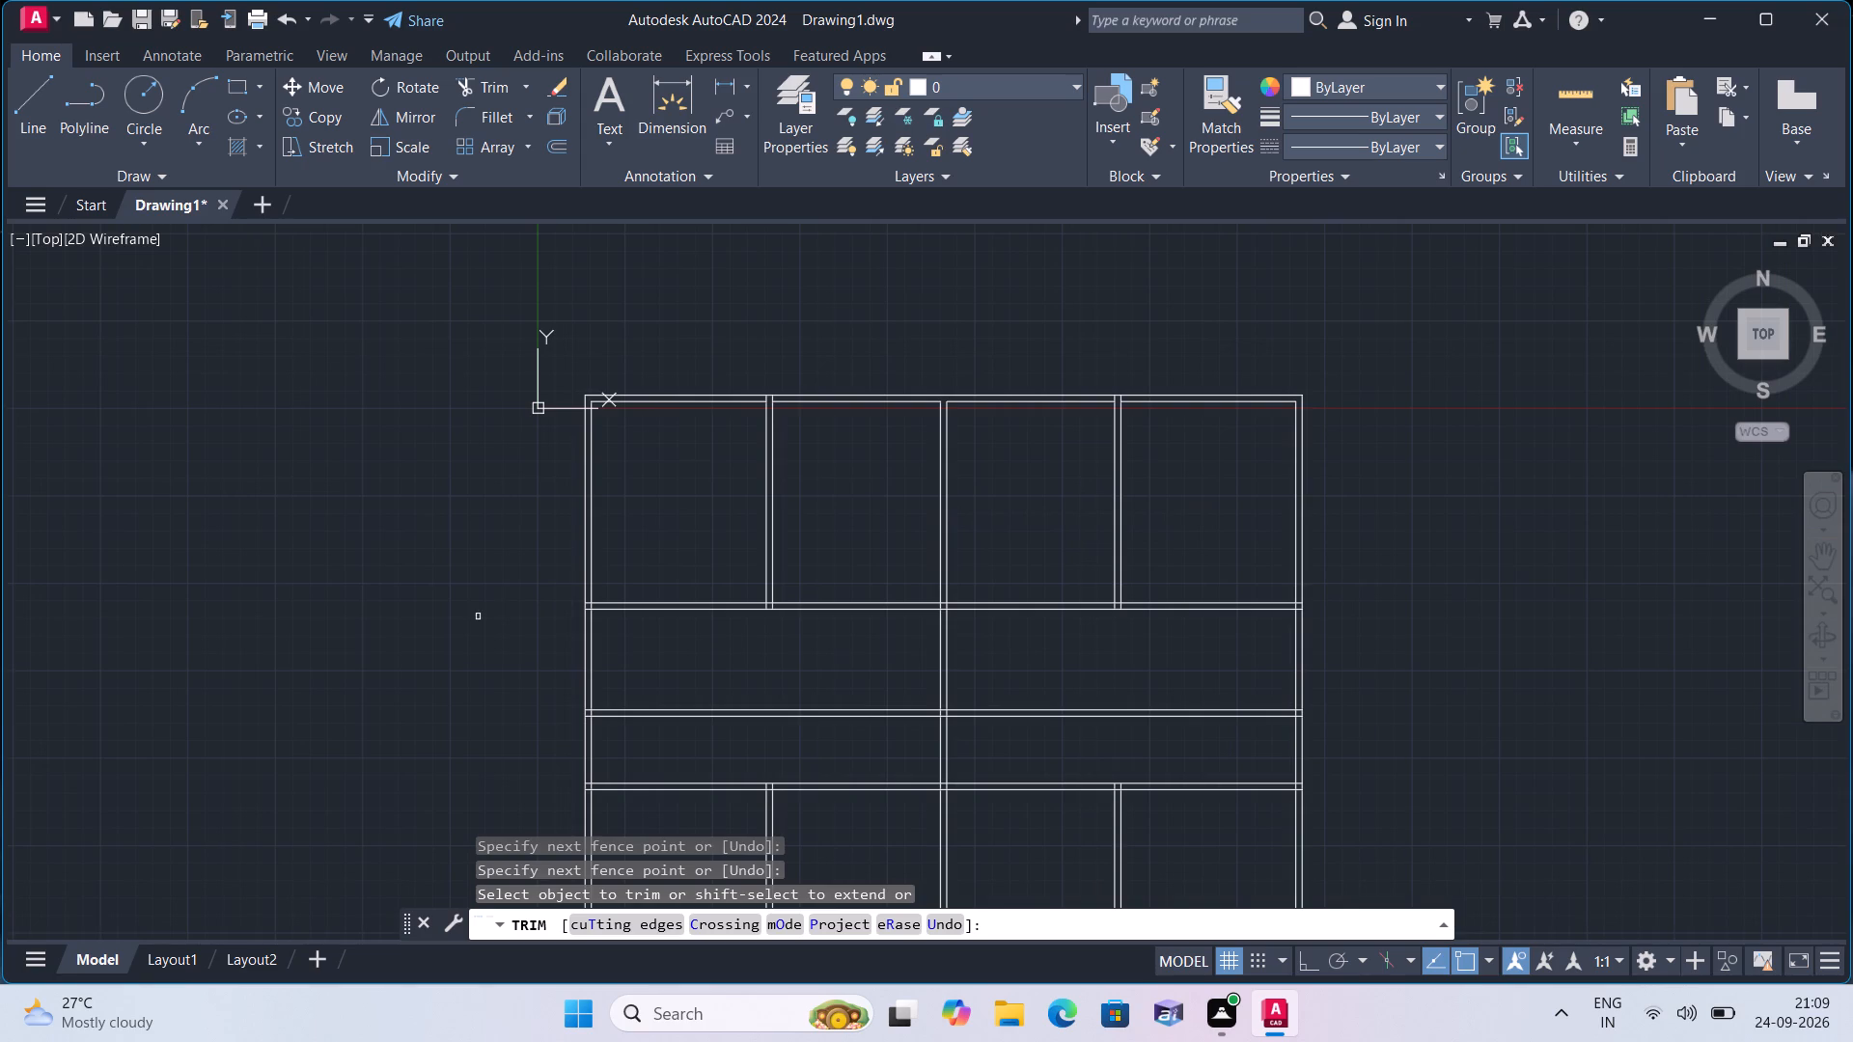
{"action": "scroll", "coordinate": [620, 630], "scroll_direction": "up", "scroll_amount": 3}
{"action": "scroll", "coordinate": [526, 598], "scroll_direction": "up", "scroll_amount": 1}
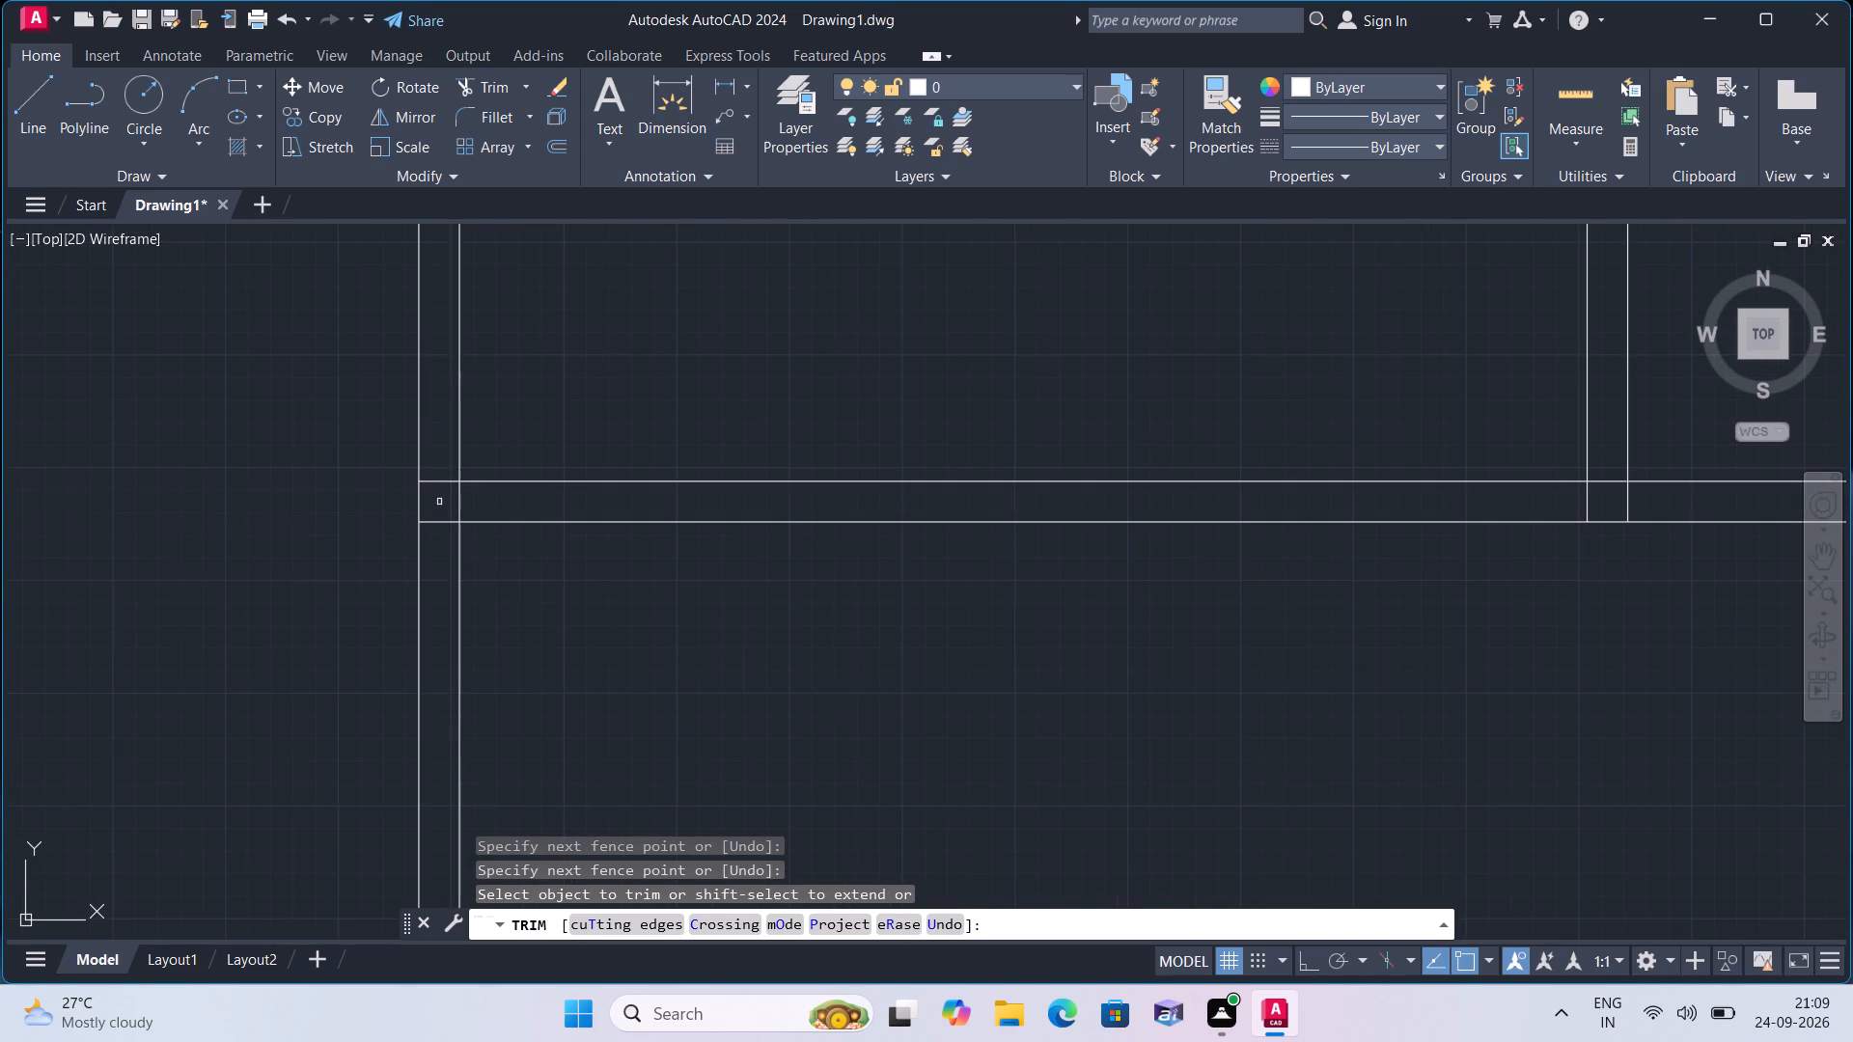
{"action": "left_click", "coordinate": [431, 475]}
{"action": "left_click", "coordinate": [433, 540]}
{"action": "left_click", "coordinate": [462, 505]}
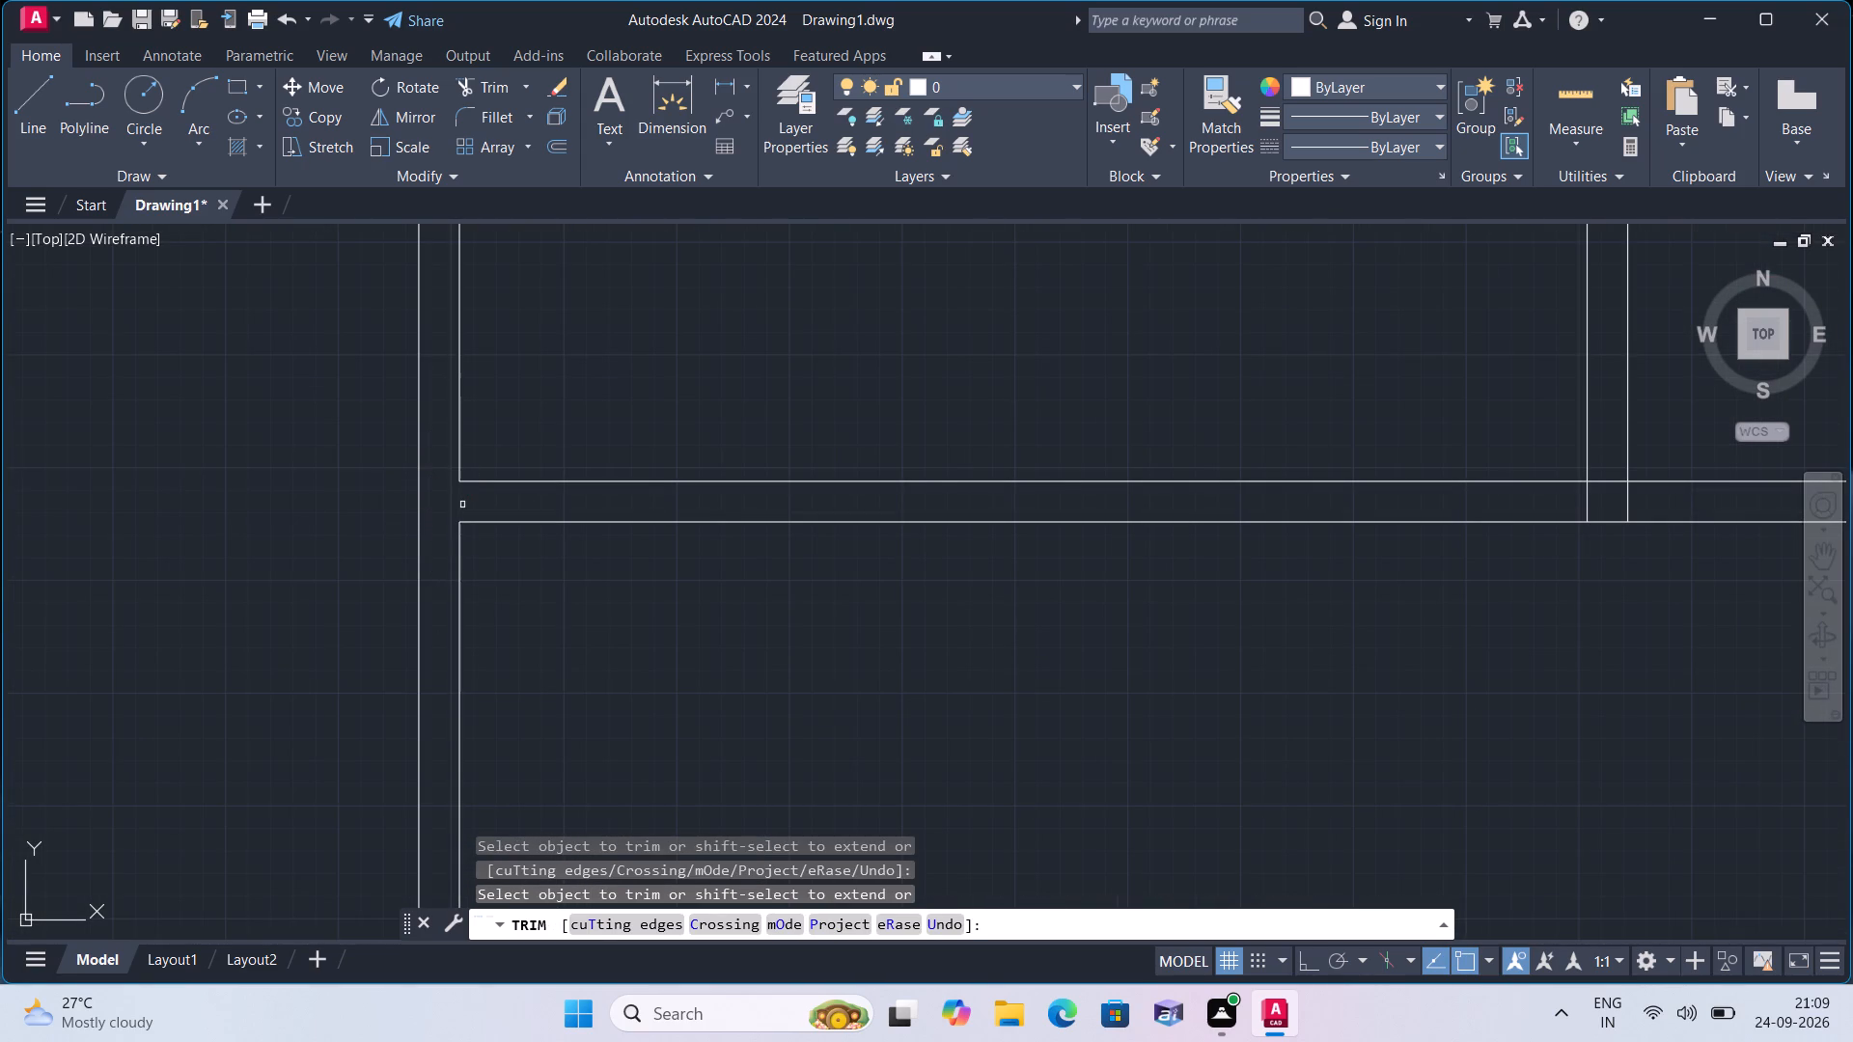
Trim the second horizontal partition's junction with the left outer wall, removing the partition line ends and the inner wall line between them.
{"action": "scroll", "coordinate": [462, 505], "scroll_direction": "down", "scroll_amount": 3}
{"action": "middle_click_drag", "start_coordinate": [676, 656], "coordinate": [661, 509]}
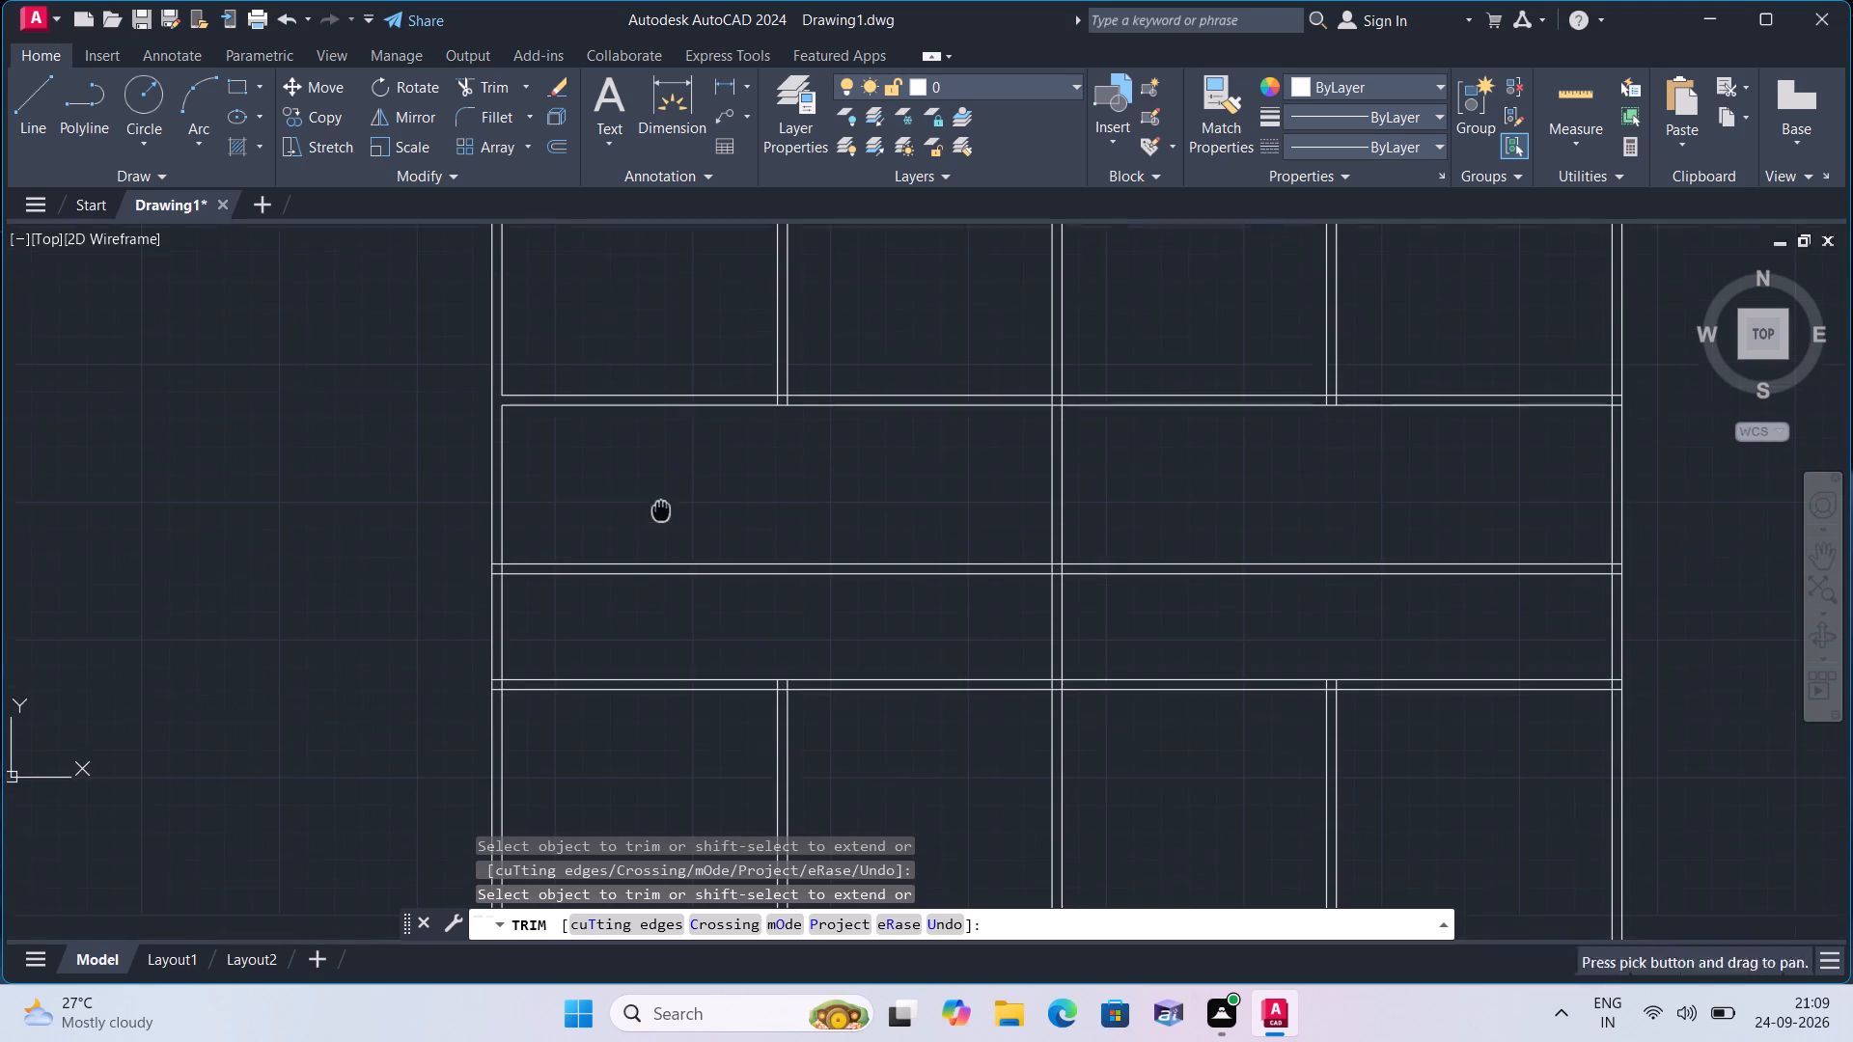
{"action": "scroll", "coordinate": [477, 576], "scroll_direction": "up", "scroll_amount": 3}
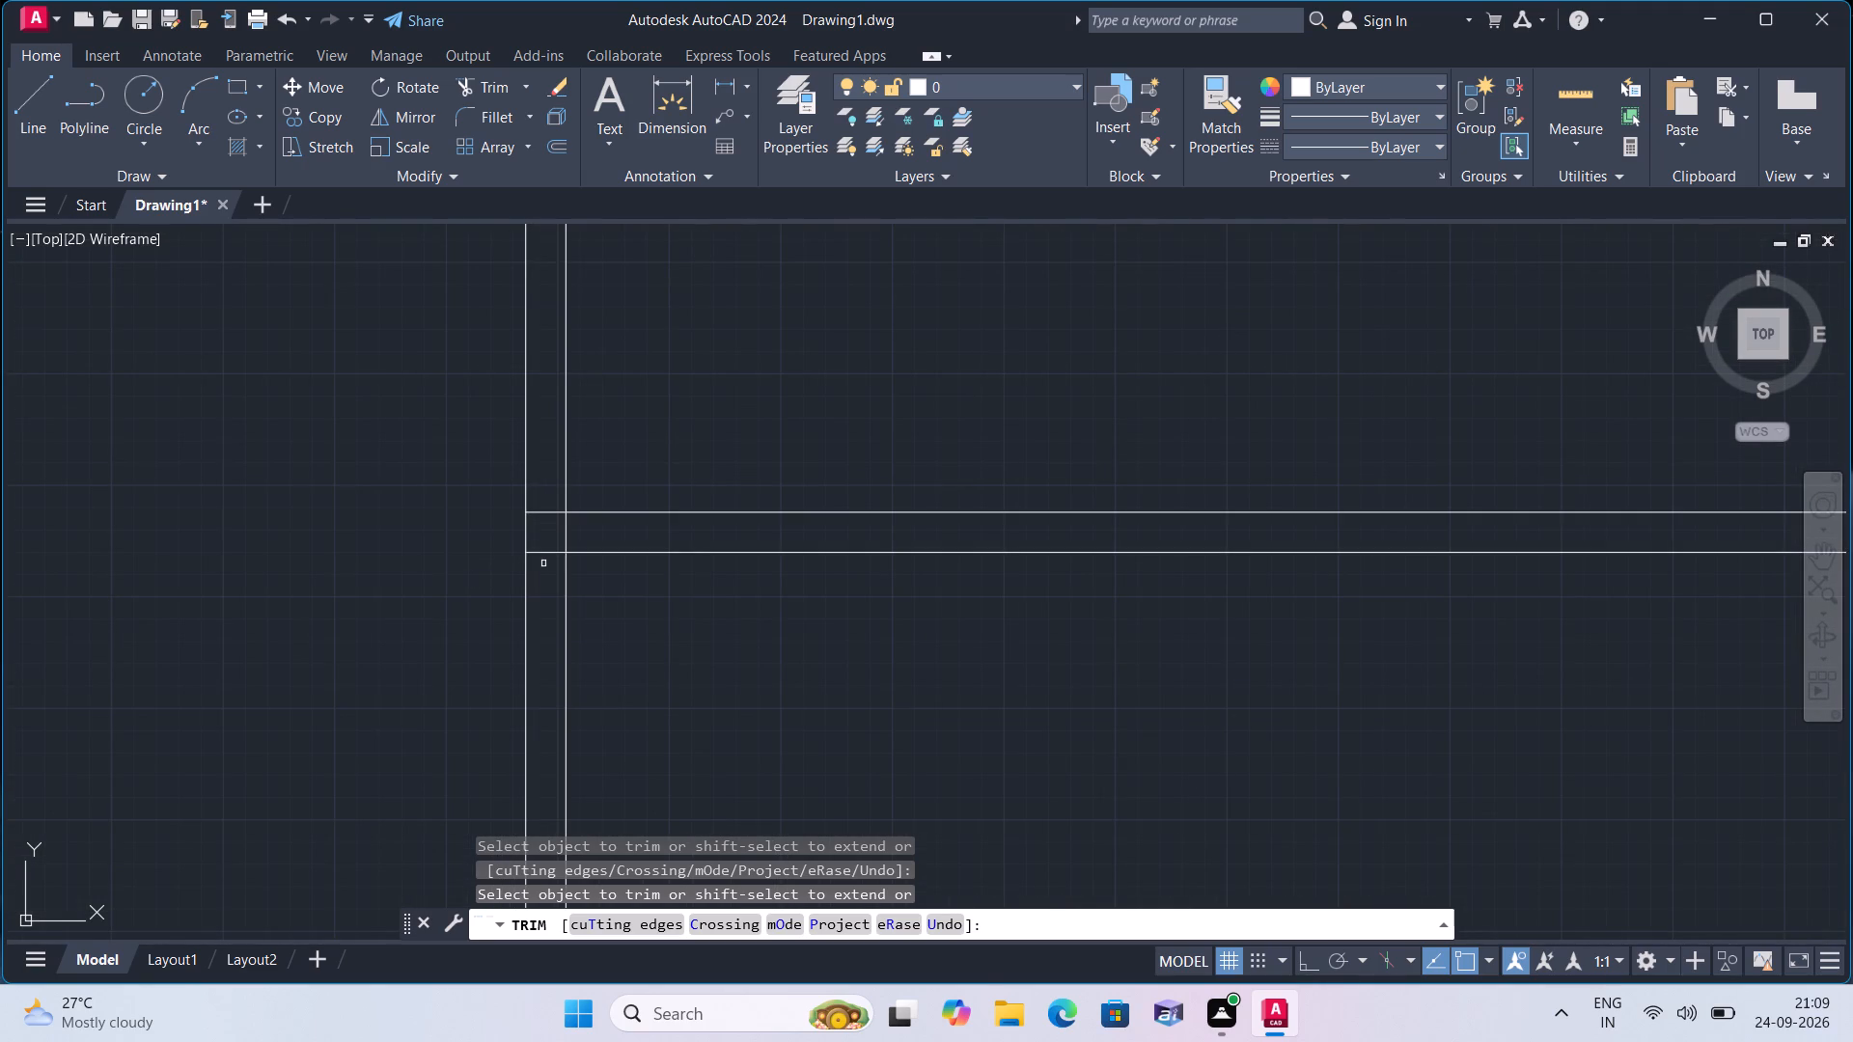
{"action": "left_click", "coordinate": [543, 569]}
{"action": "left_click", "coordinate": [543, 499]}
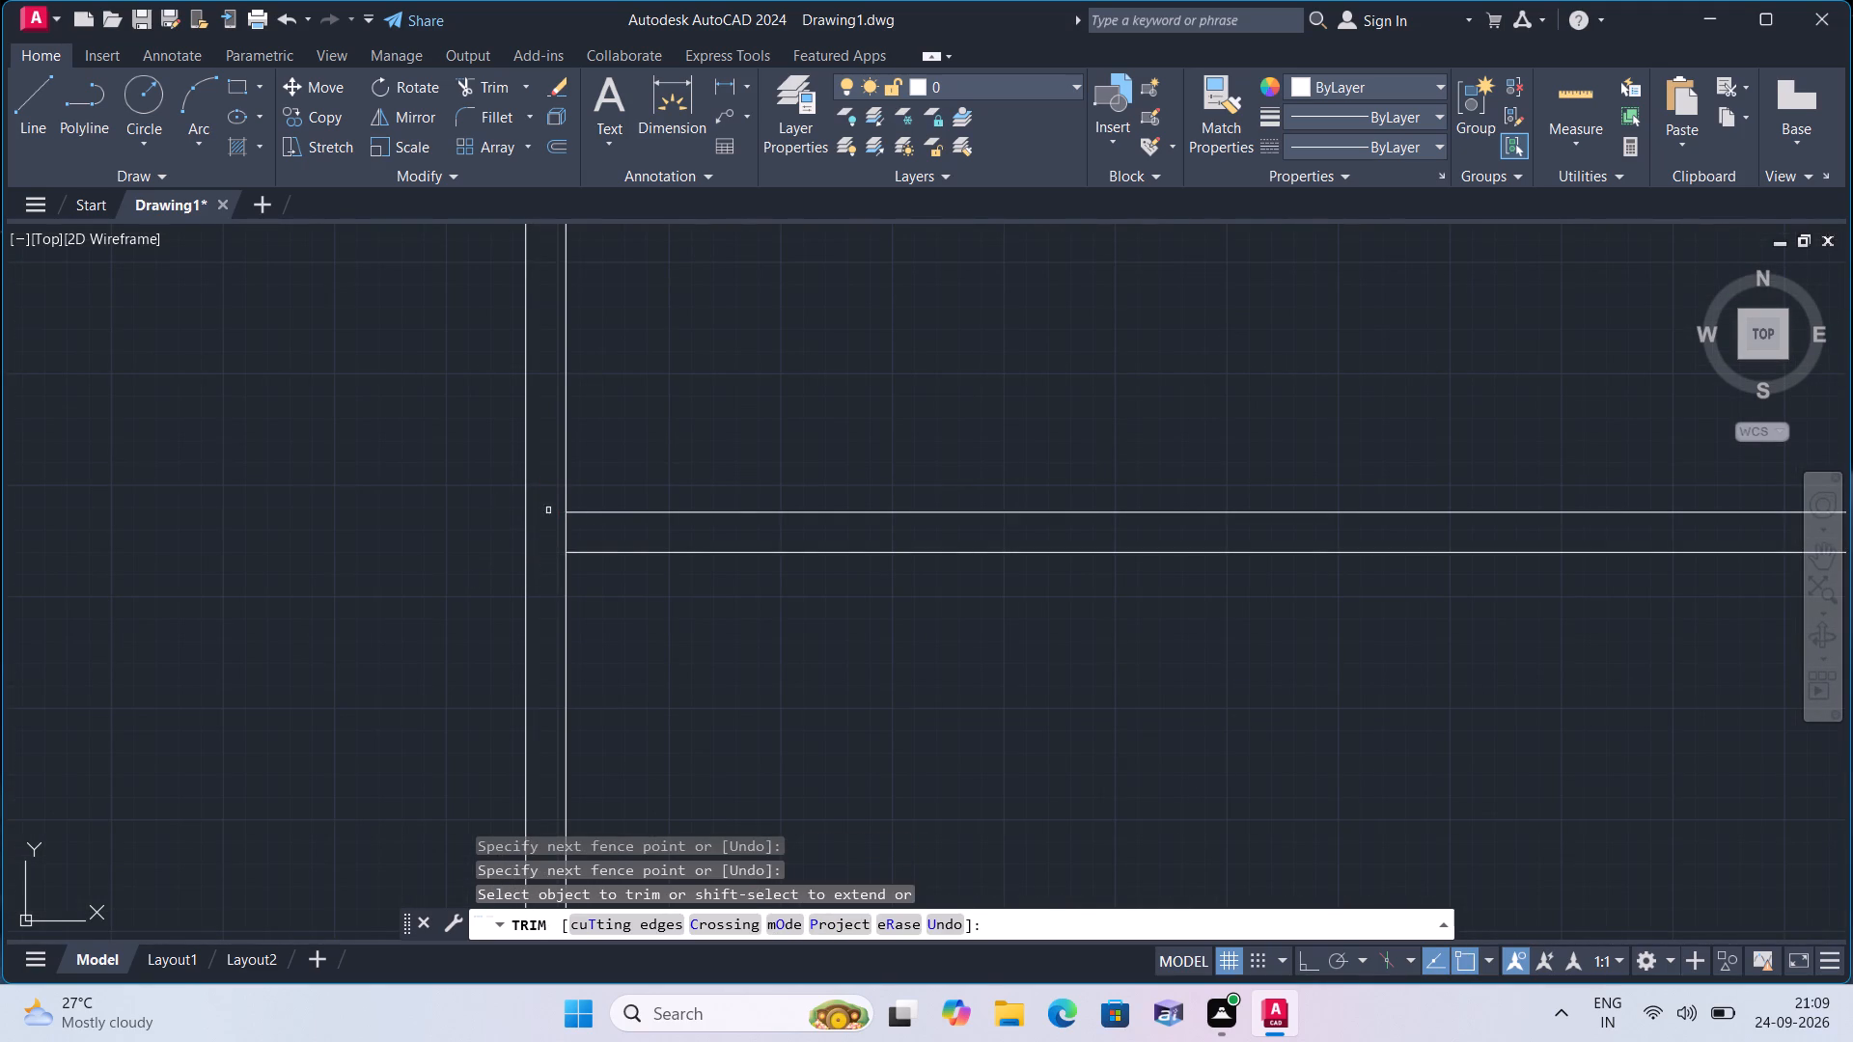
{"action": "left_click", "coordinate": [567, 535]}
Trim the left outer wall's inner line where it runs through the thickness of the third horizontal partition.
{"action": "scroll", "coordinate": [567, 535], "scroll_direction": "down", "scroll_amount": 1}
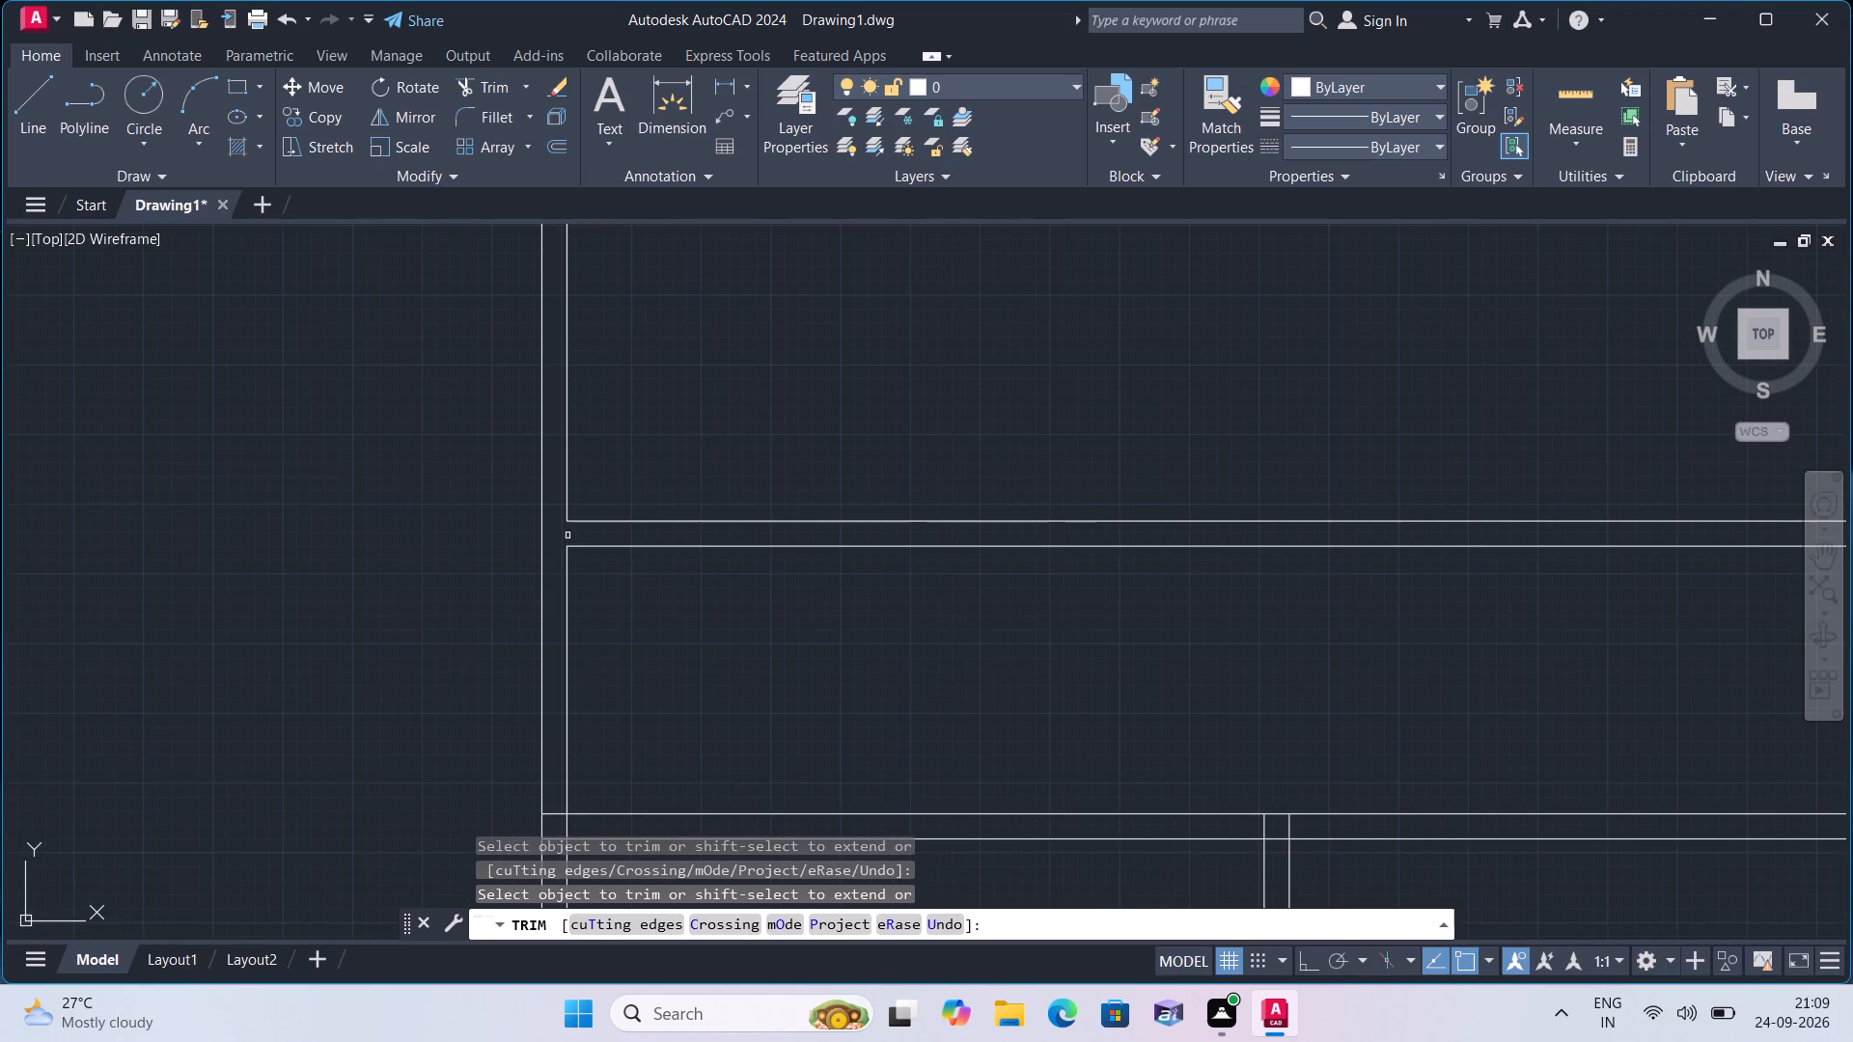
{"action": "scroll", "coordinate": [592, 568], "scroll_direction": "down", "scroll_amount": 2}
{"action": "middle_click_drag", "start_coordinate": [711, 632], "coordinate": [666, 546]}
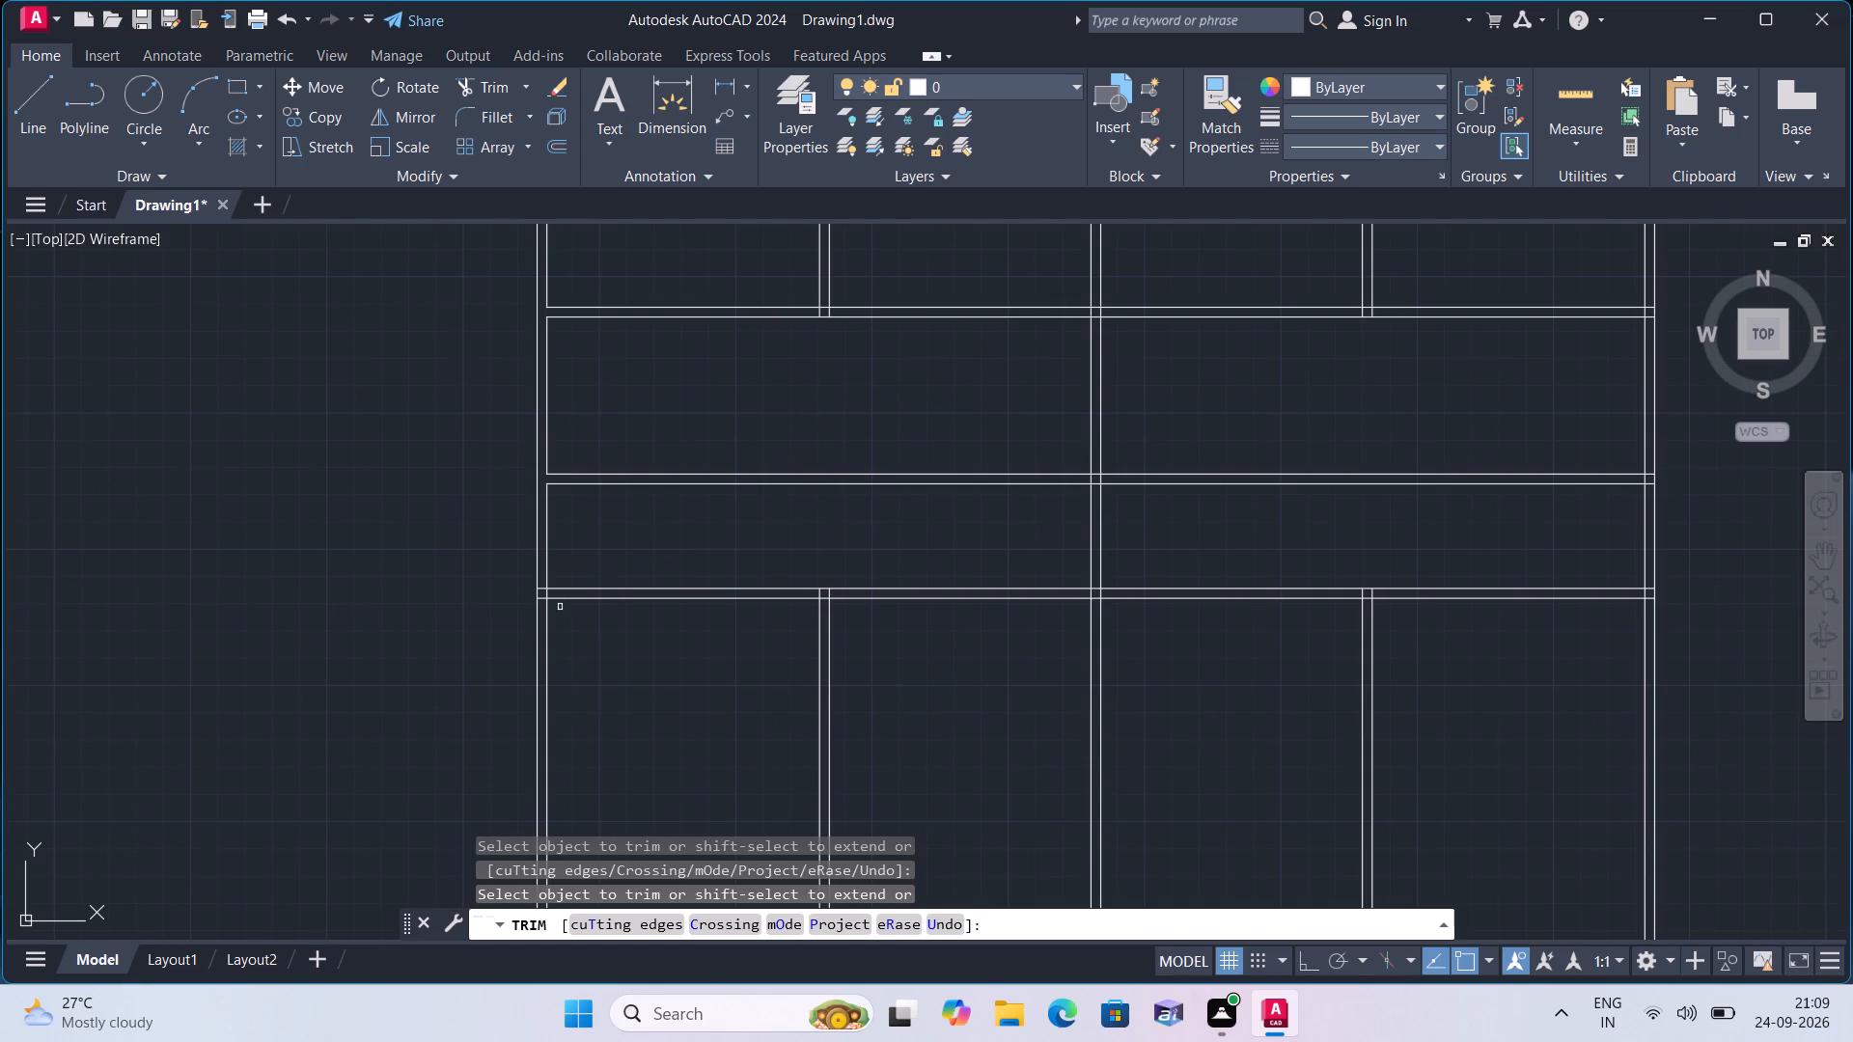
{"action": "scroll", "coordinate": [553, 590], "scroll_direction": "up", "scroll_amount": 2}
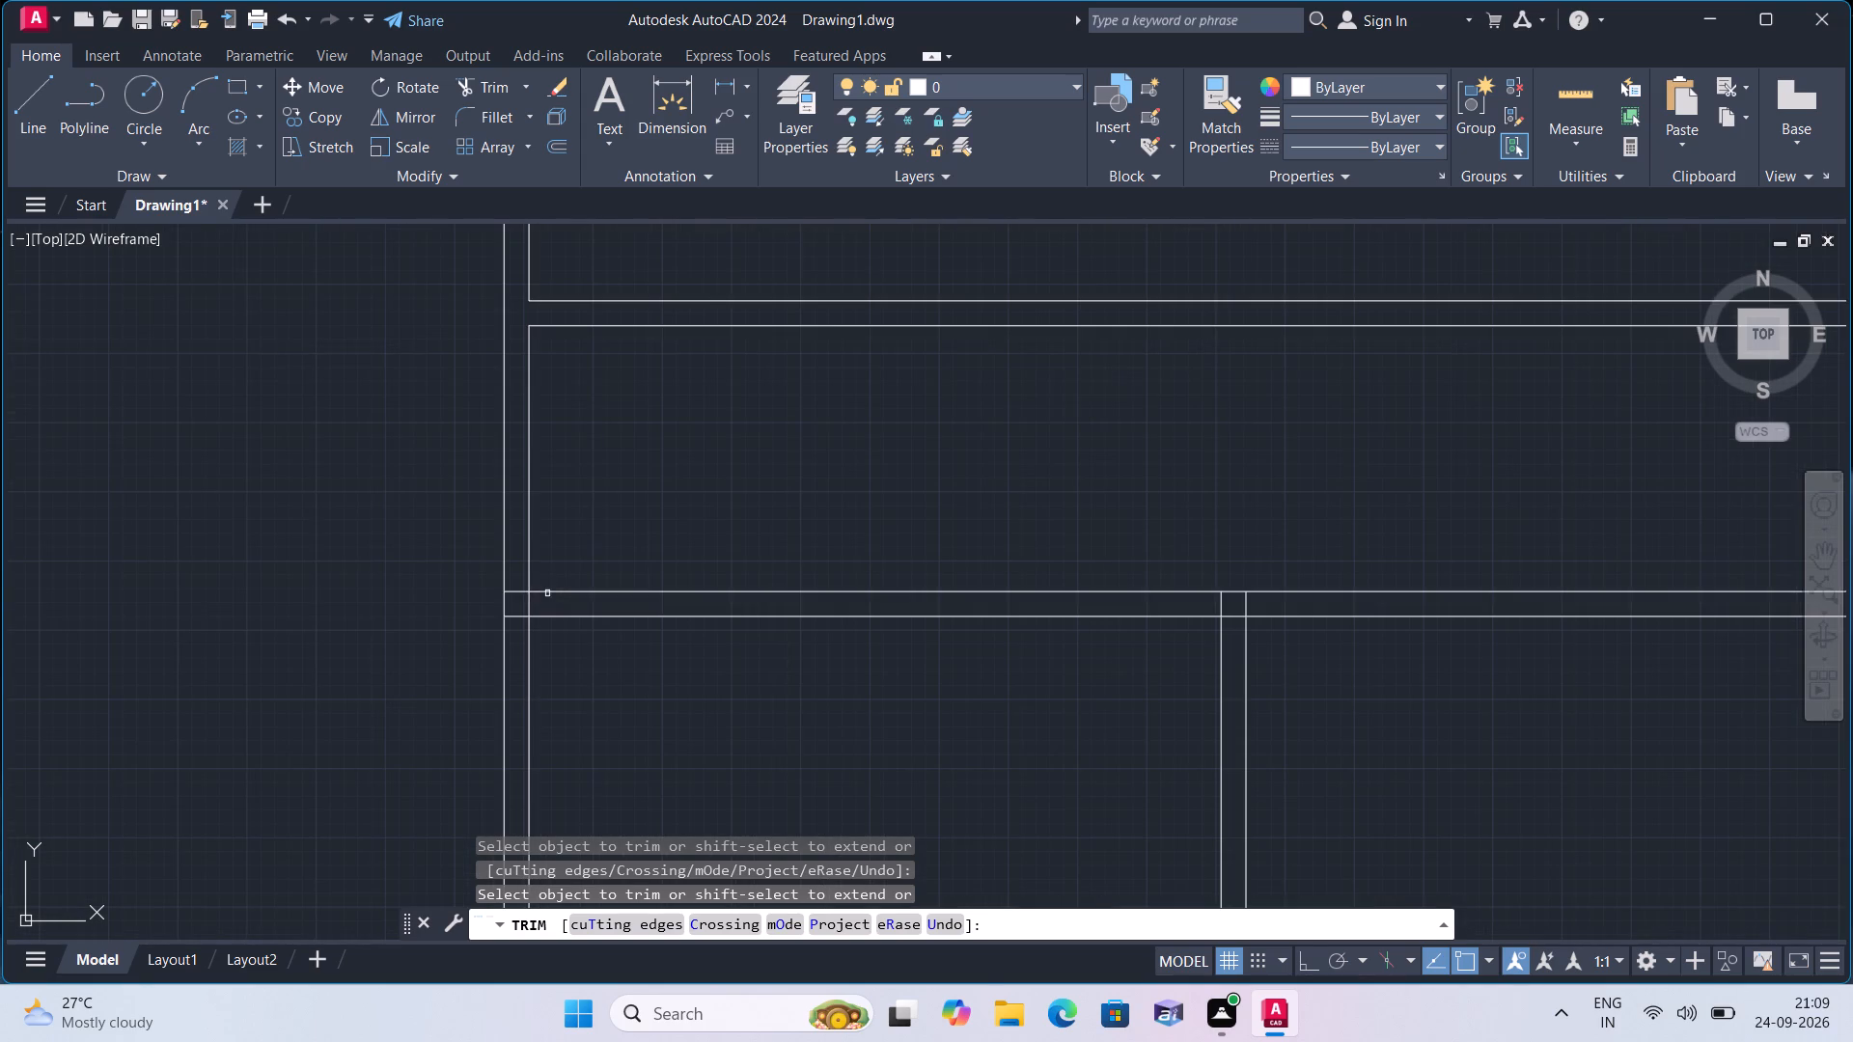
{"action": "left_click", "coordinate": [532, 599]}
Trim the first interior vertical wall's line ends that run through the thickness of the third horizontal partition.
{"action": "scroll", "coordinate": [649, 674], "scroll_direction": "down", "scroll_amount": 2}
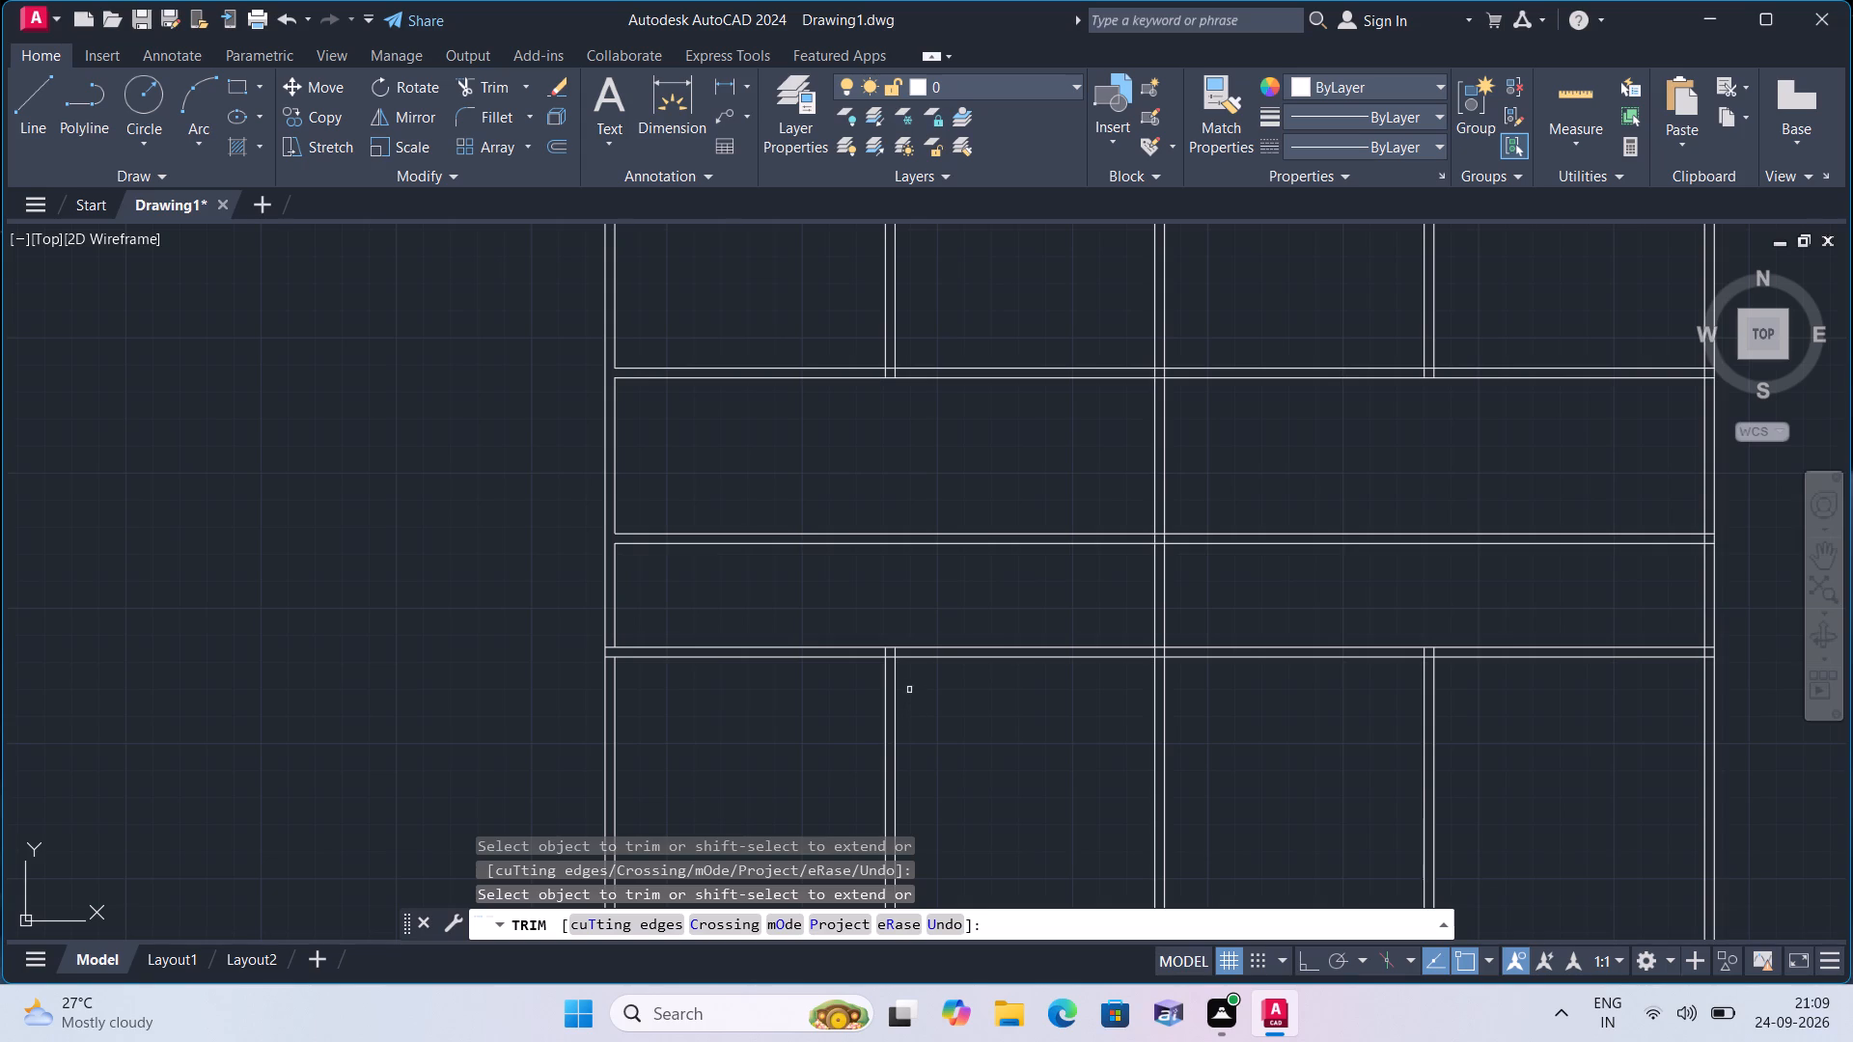
{"action": "scroll", "coordinate": [892, 652], "scroll_direction": "up", "scroll_amount": 4}
{"action": "left_click", "coordinate": [892, 660]}
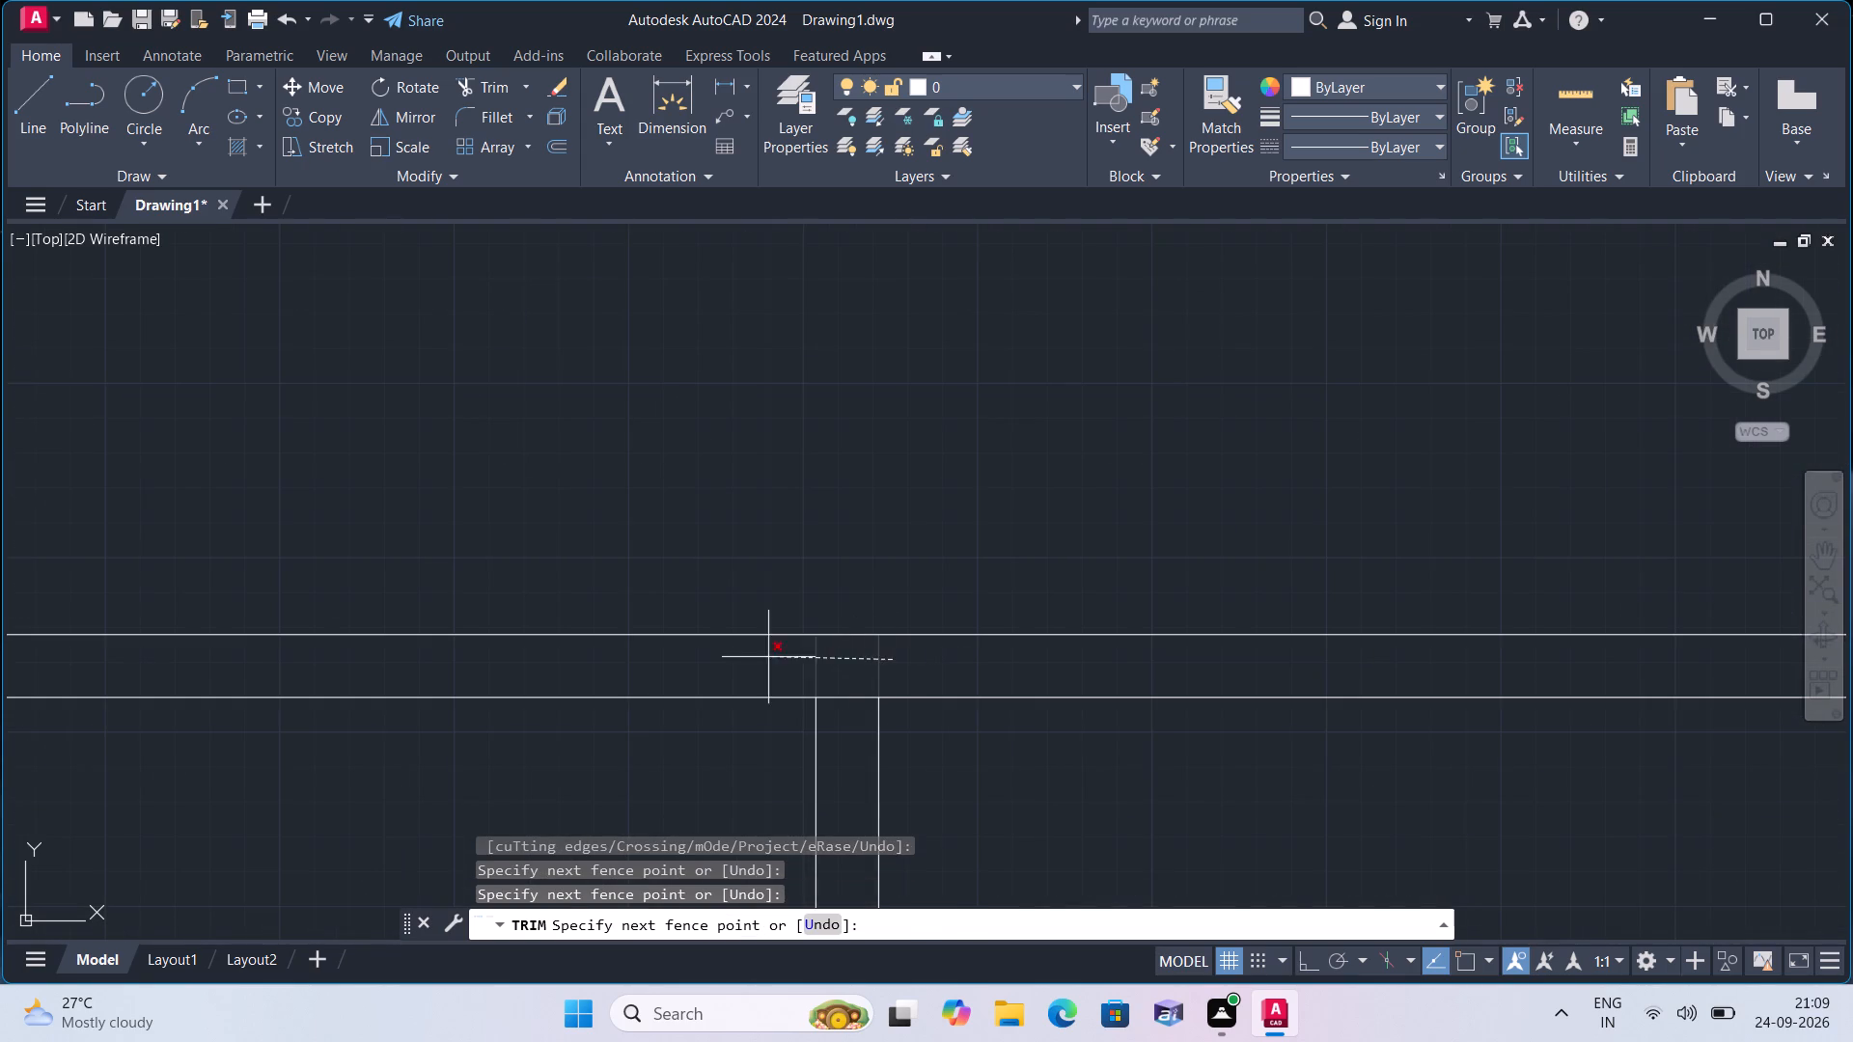
{"action": "left_click", "coordinate": [768, 657]}
Trim the third interior vertical wall's line ends that run through the thickness of the third horizontal partition.
{"action": "scroll", "coordinate": [768, 657], "scroll_direction": "down", "scroll_amount": 4}
{"action": "middle_click_drag", "start_coordinate": [982, 763], "coordinate": [981, 763]}
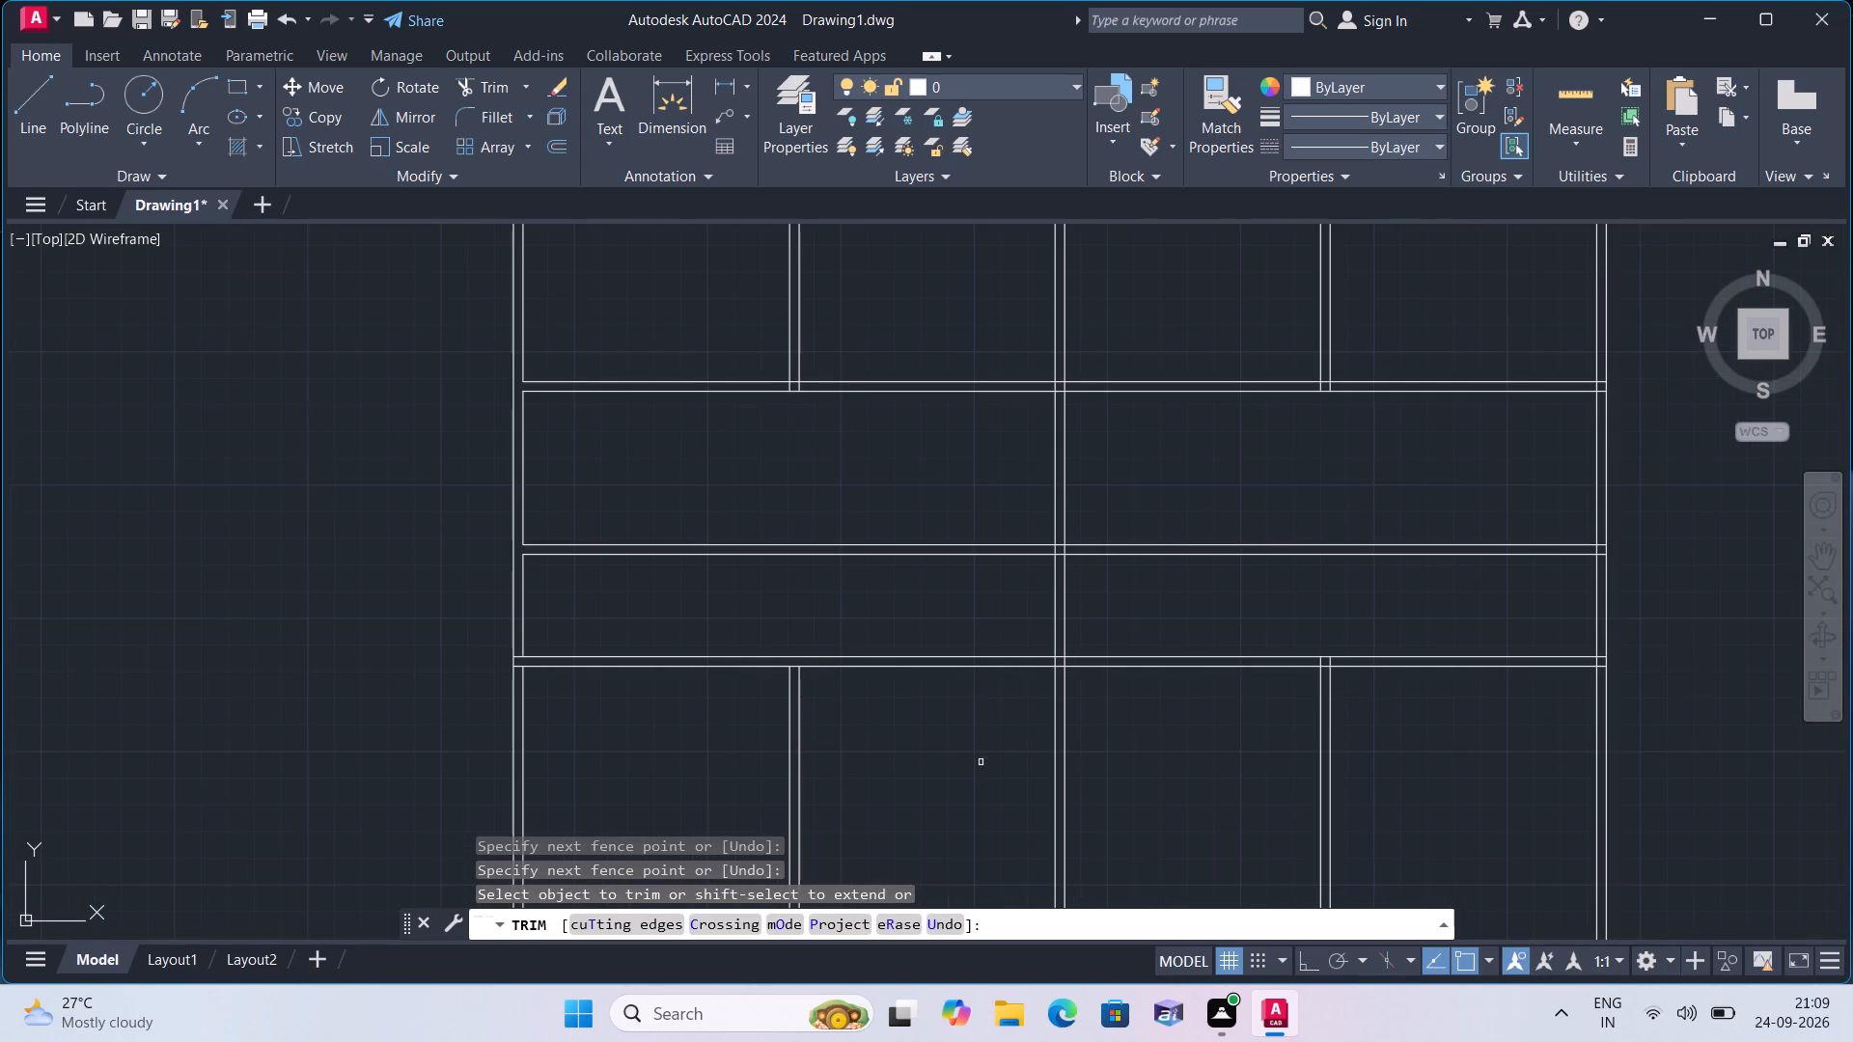
{"action": "middle_click_drag", "start_coordinate": [981, 763], "coordinate": [947, 772]}
{"action": "scroll", "coordinate": [948, 772], "scroll_direction": "down", "scroll_amount": 1}
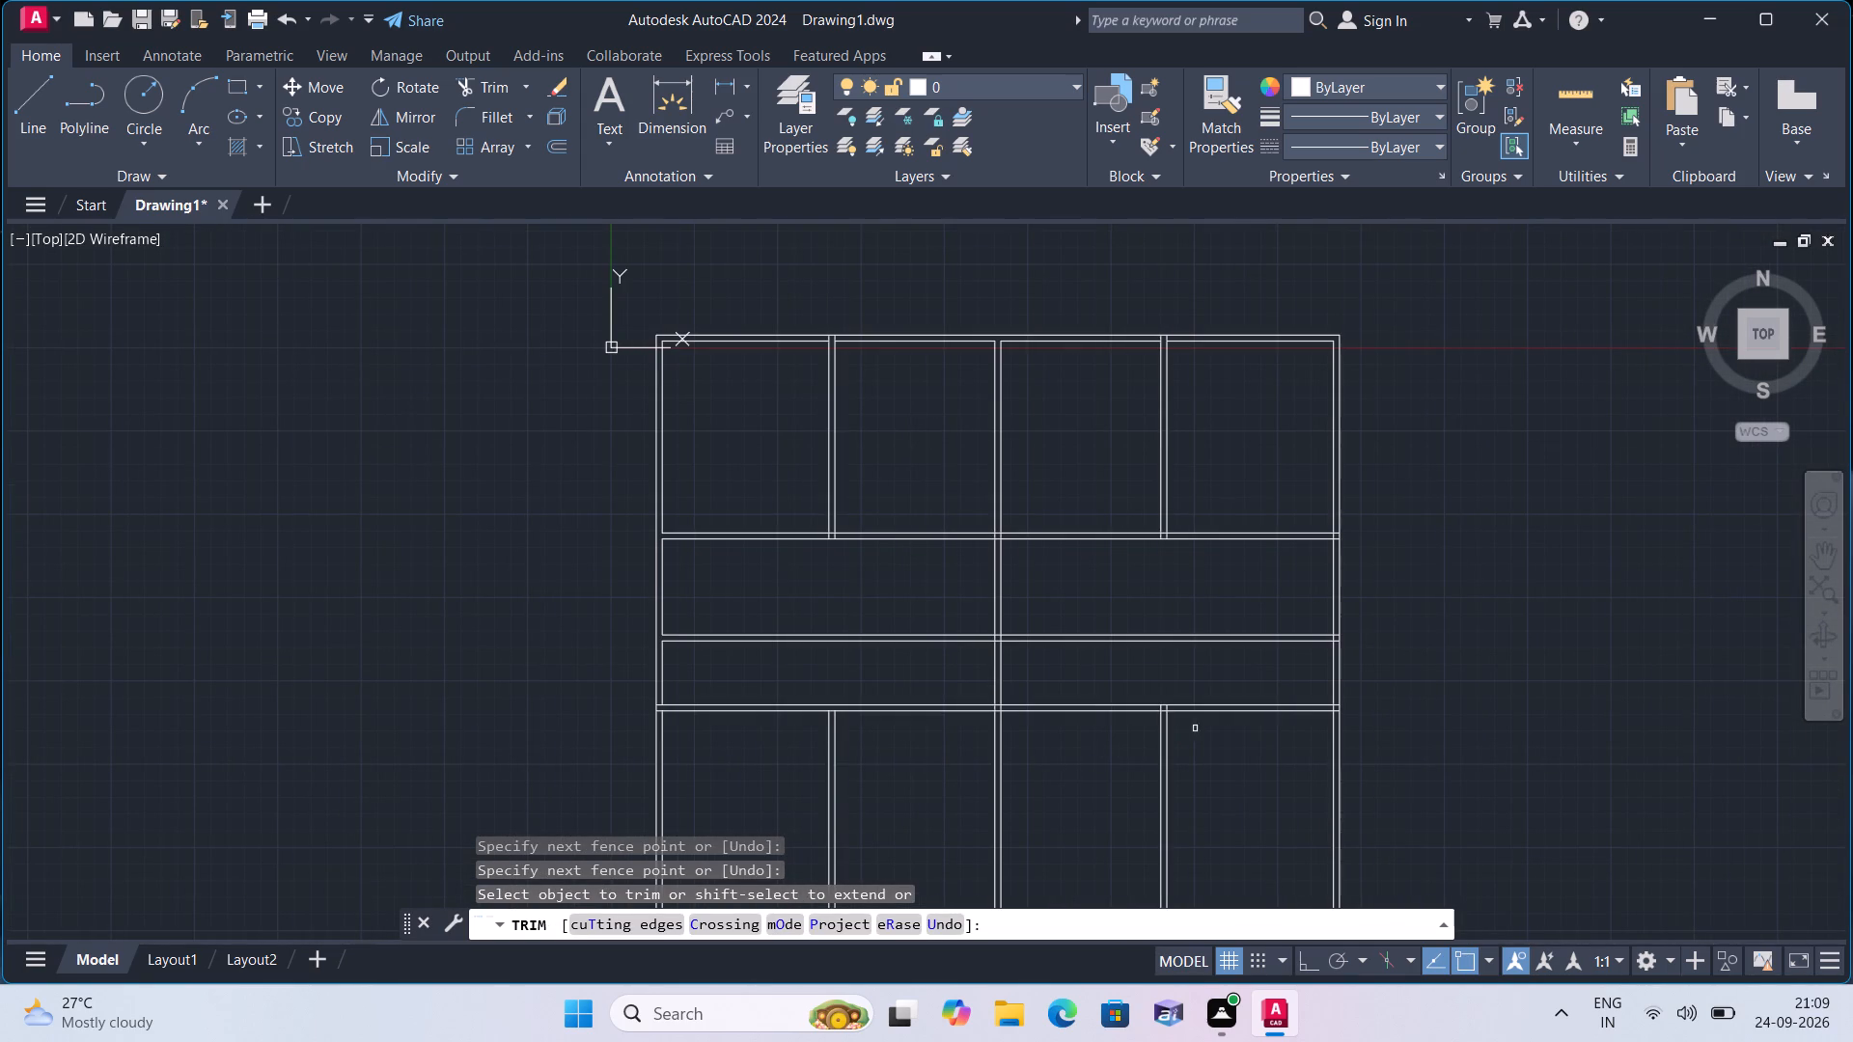
{"action": "scroll", "coordinate": [1200, 721], "scroll_direction": "up", "scroll_amount": 6}
{"action": "left_click", "coordinate": [899, 566]}
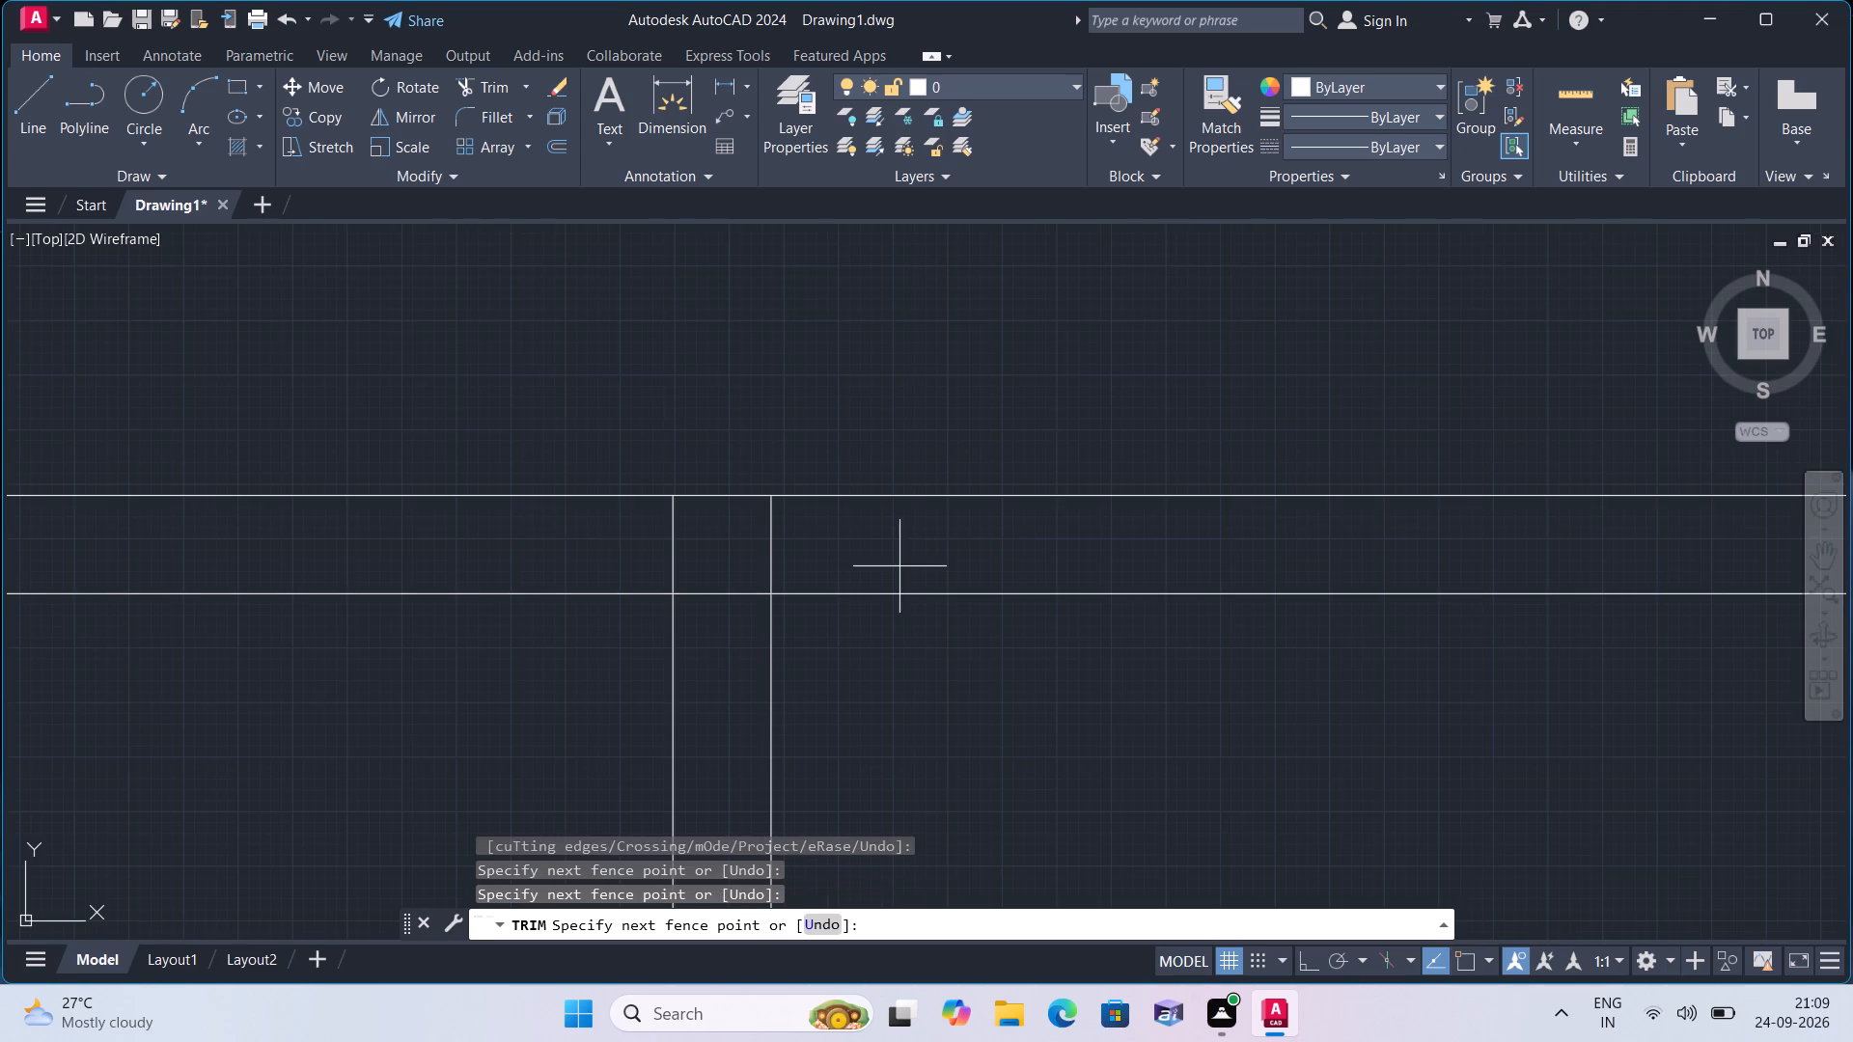
{"action": "left_click", "coordinate": [642, 549]}
At the right outer wall, trim its inner line through the third horizontal partition and the partition's upper line end inside the wall.
{"action": "scroll", "coordinate": [642, 549], "scroll_direction": "down", "scroll_amount": 4}
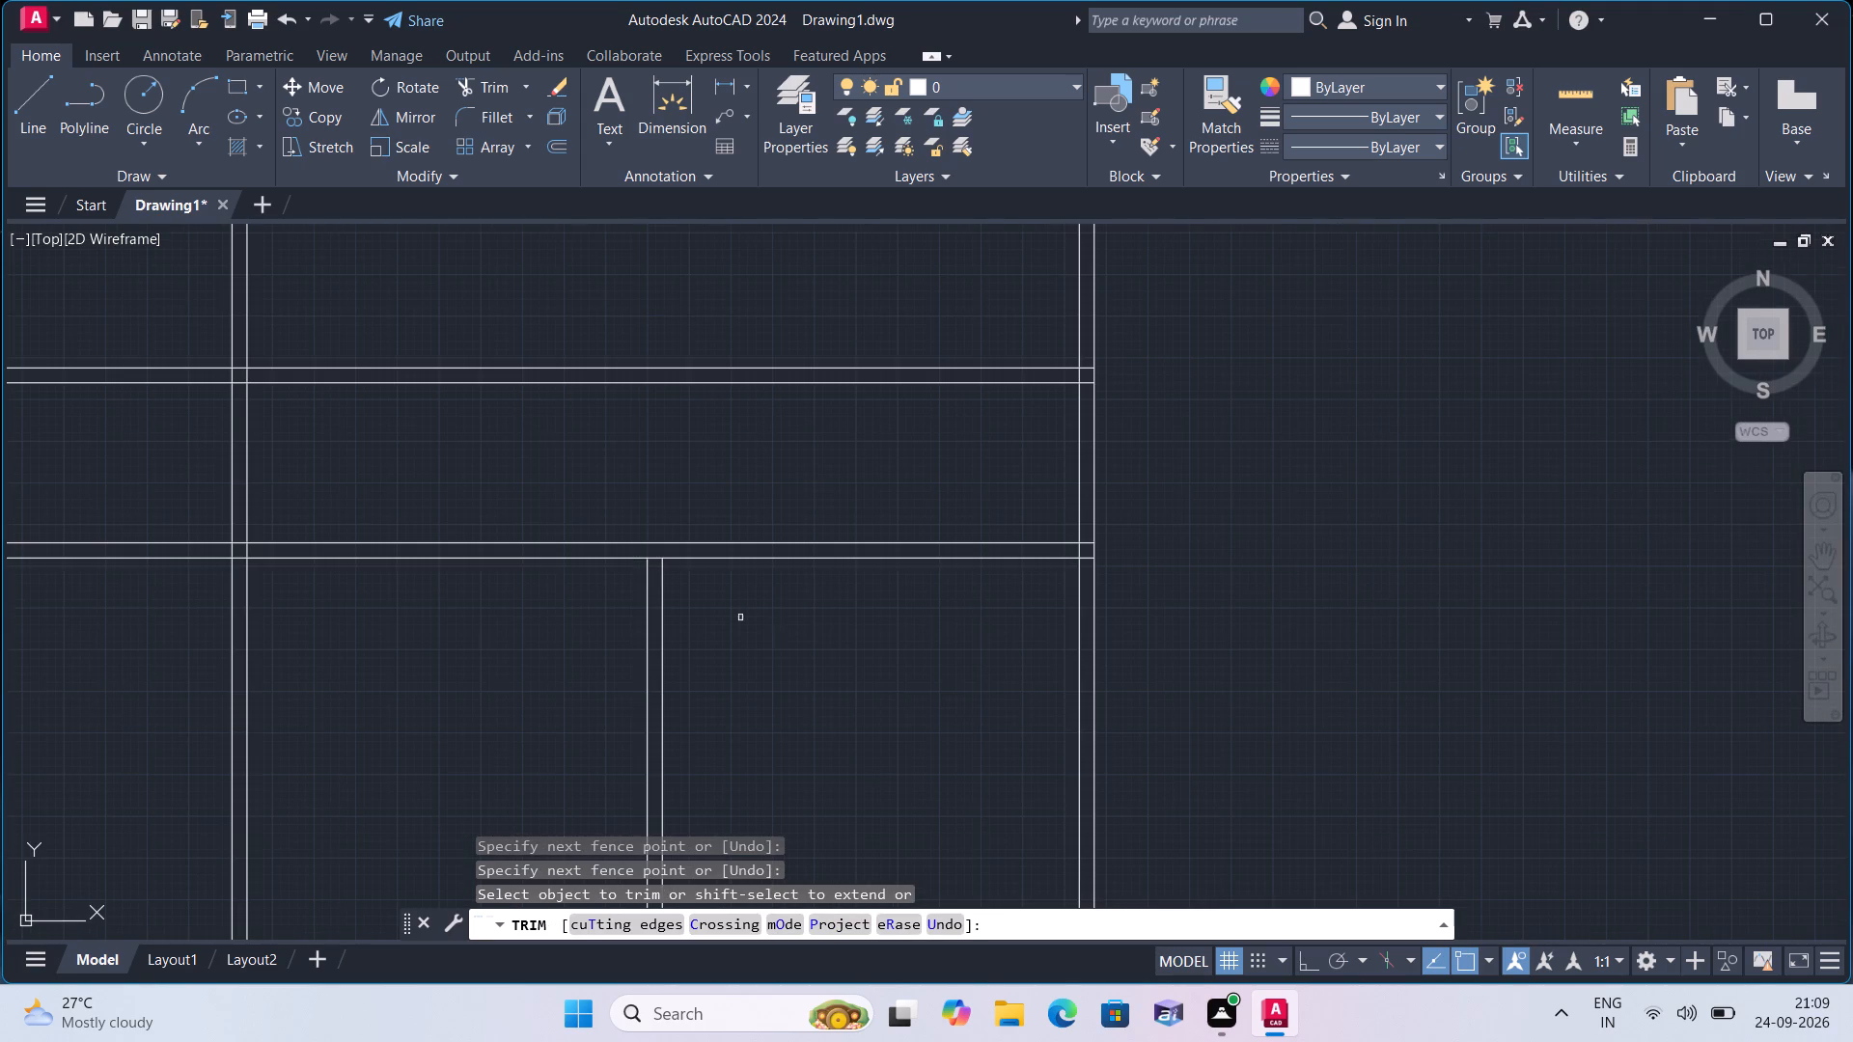
{"action": "scroll", "coordinate": [1016, 538], "scroll_direction": "up", "scroll_amount": 2}
{"action": "scroll", "coordinate": [1092, 565], "scroll_direction": "up", "scroll_amount": 2}
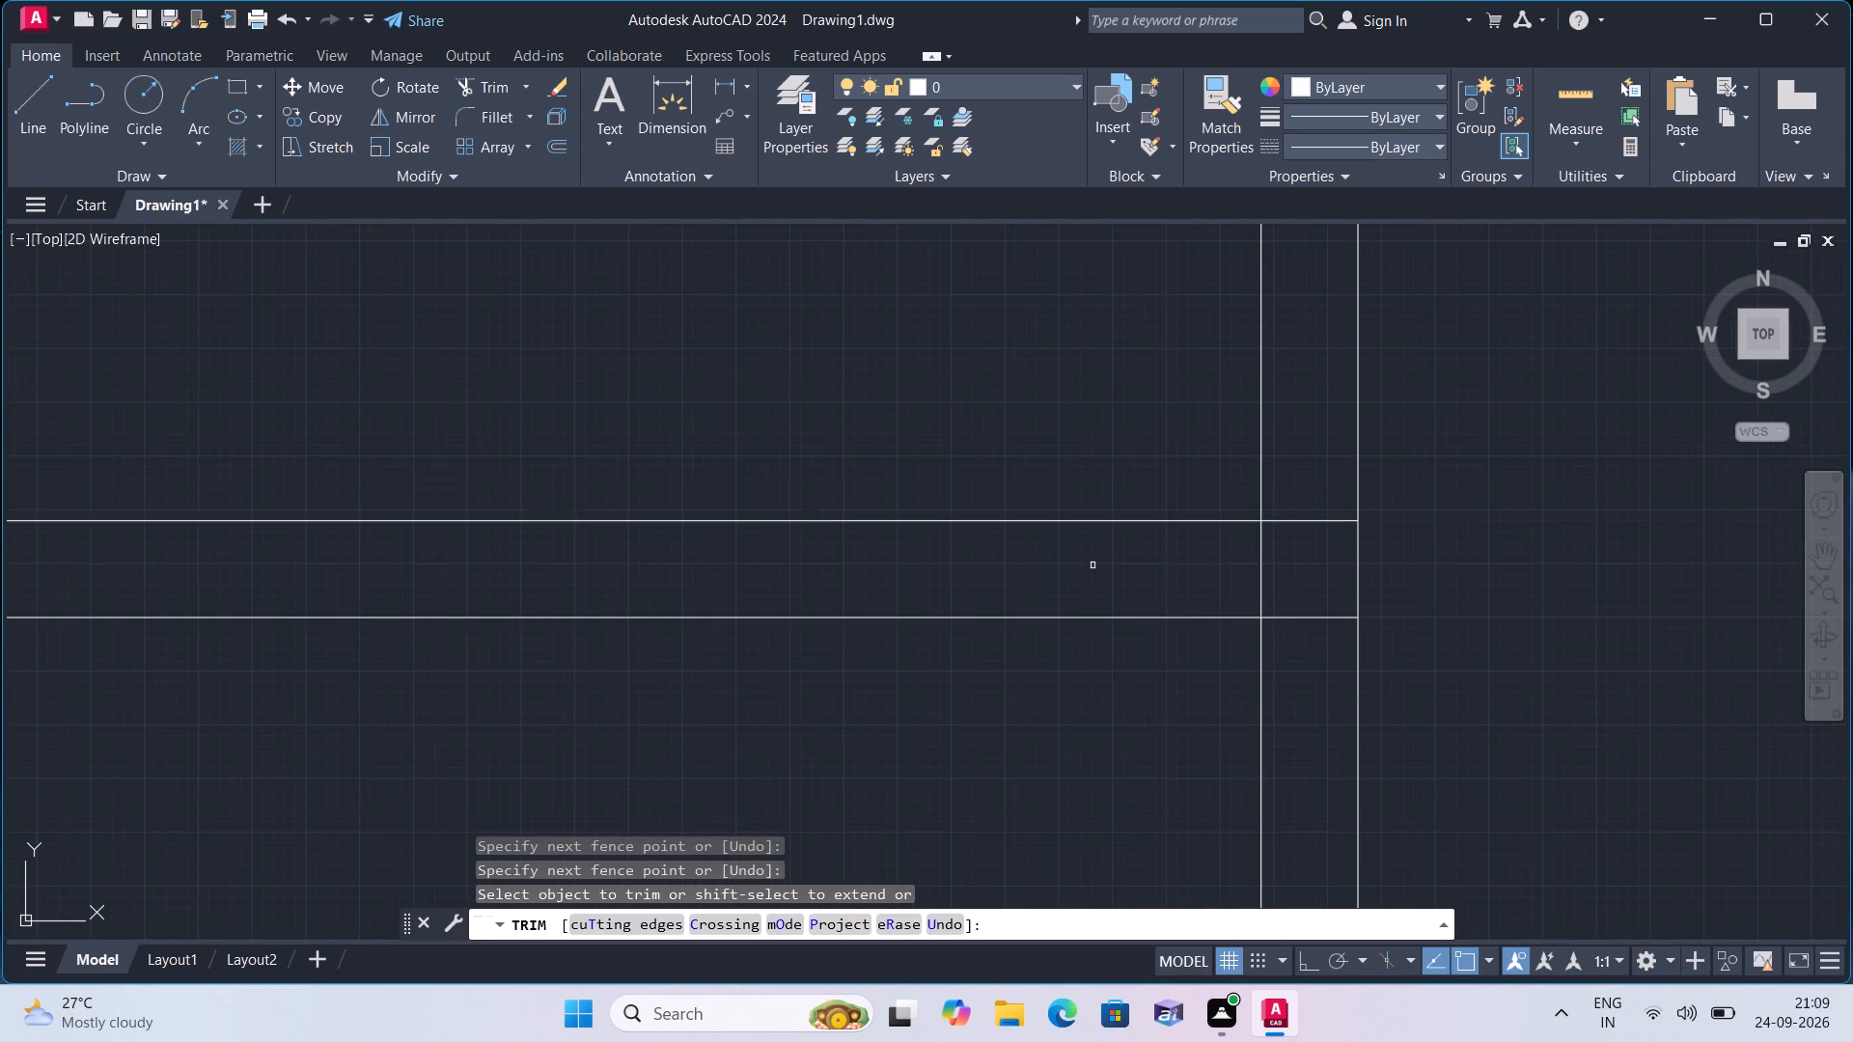
{"action": "left_click", "coordinate": [1283, 576]}
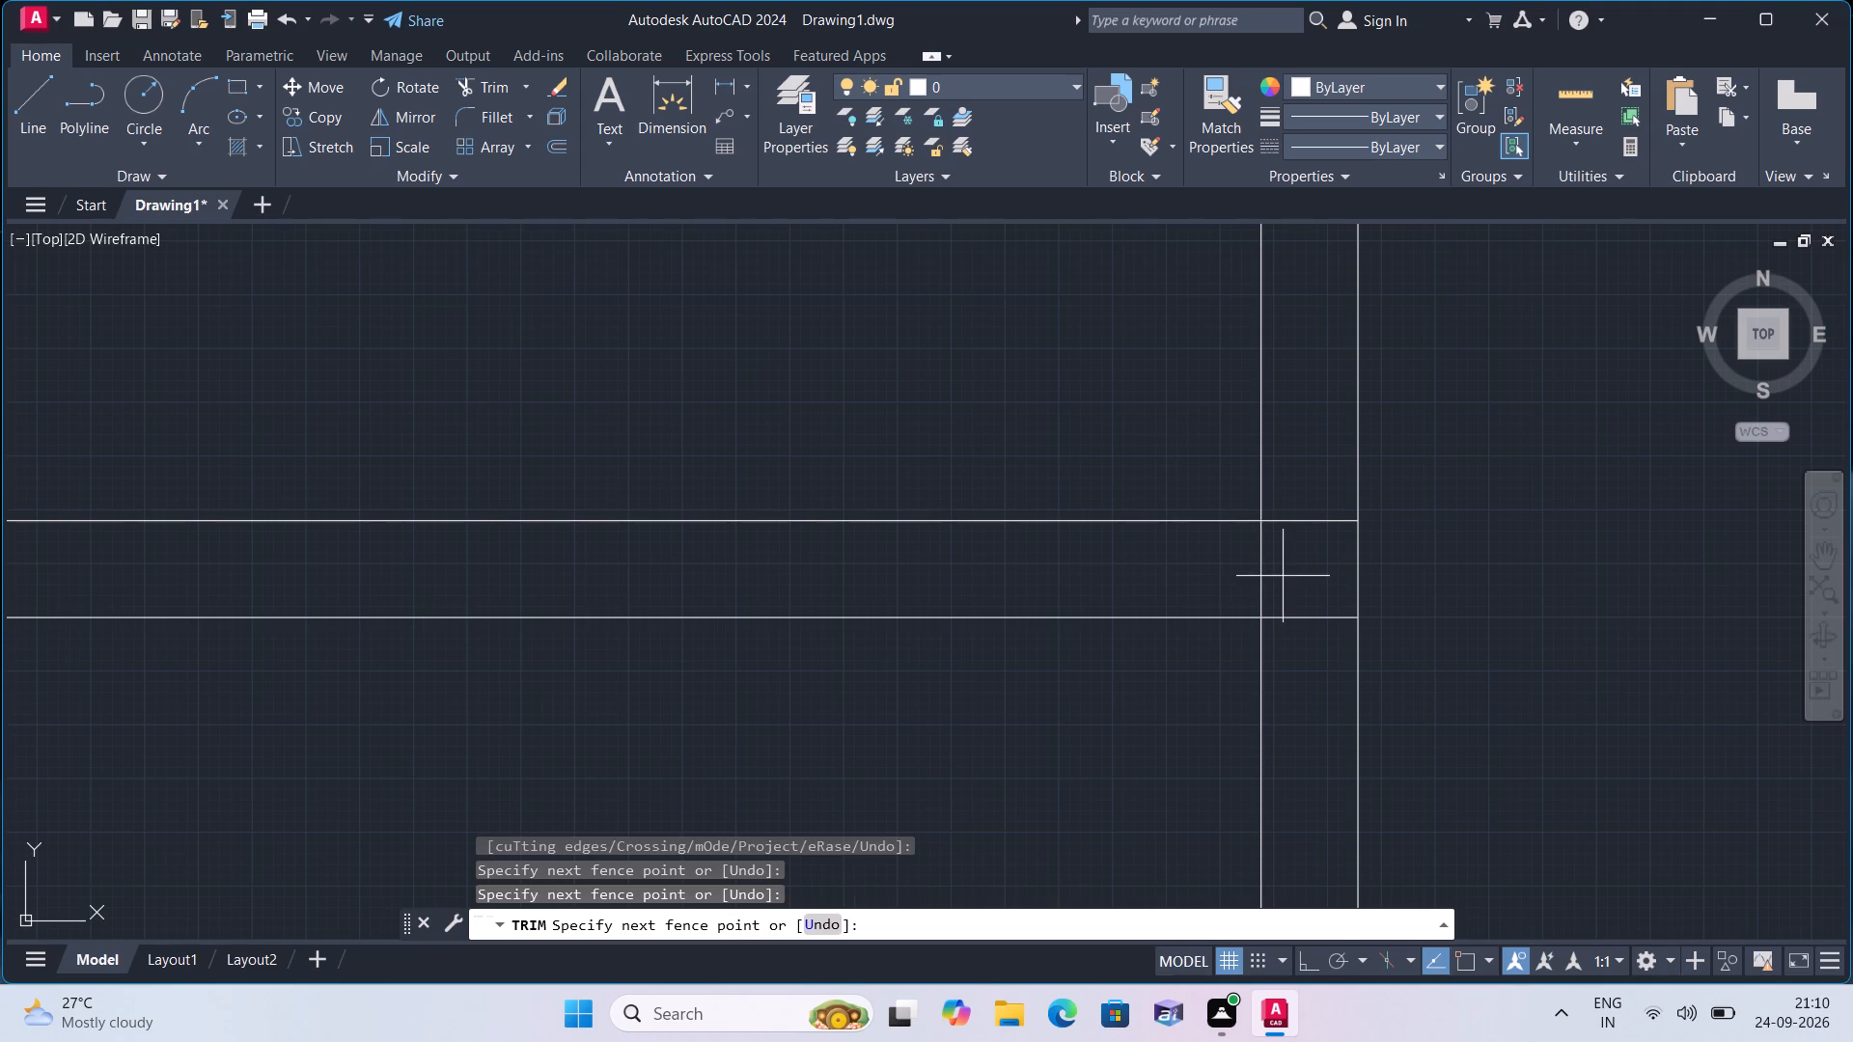
{"action": "left_click", "coordinate": [1209, 577]}
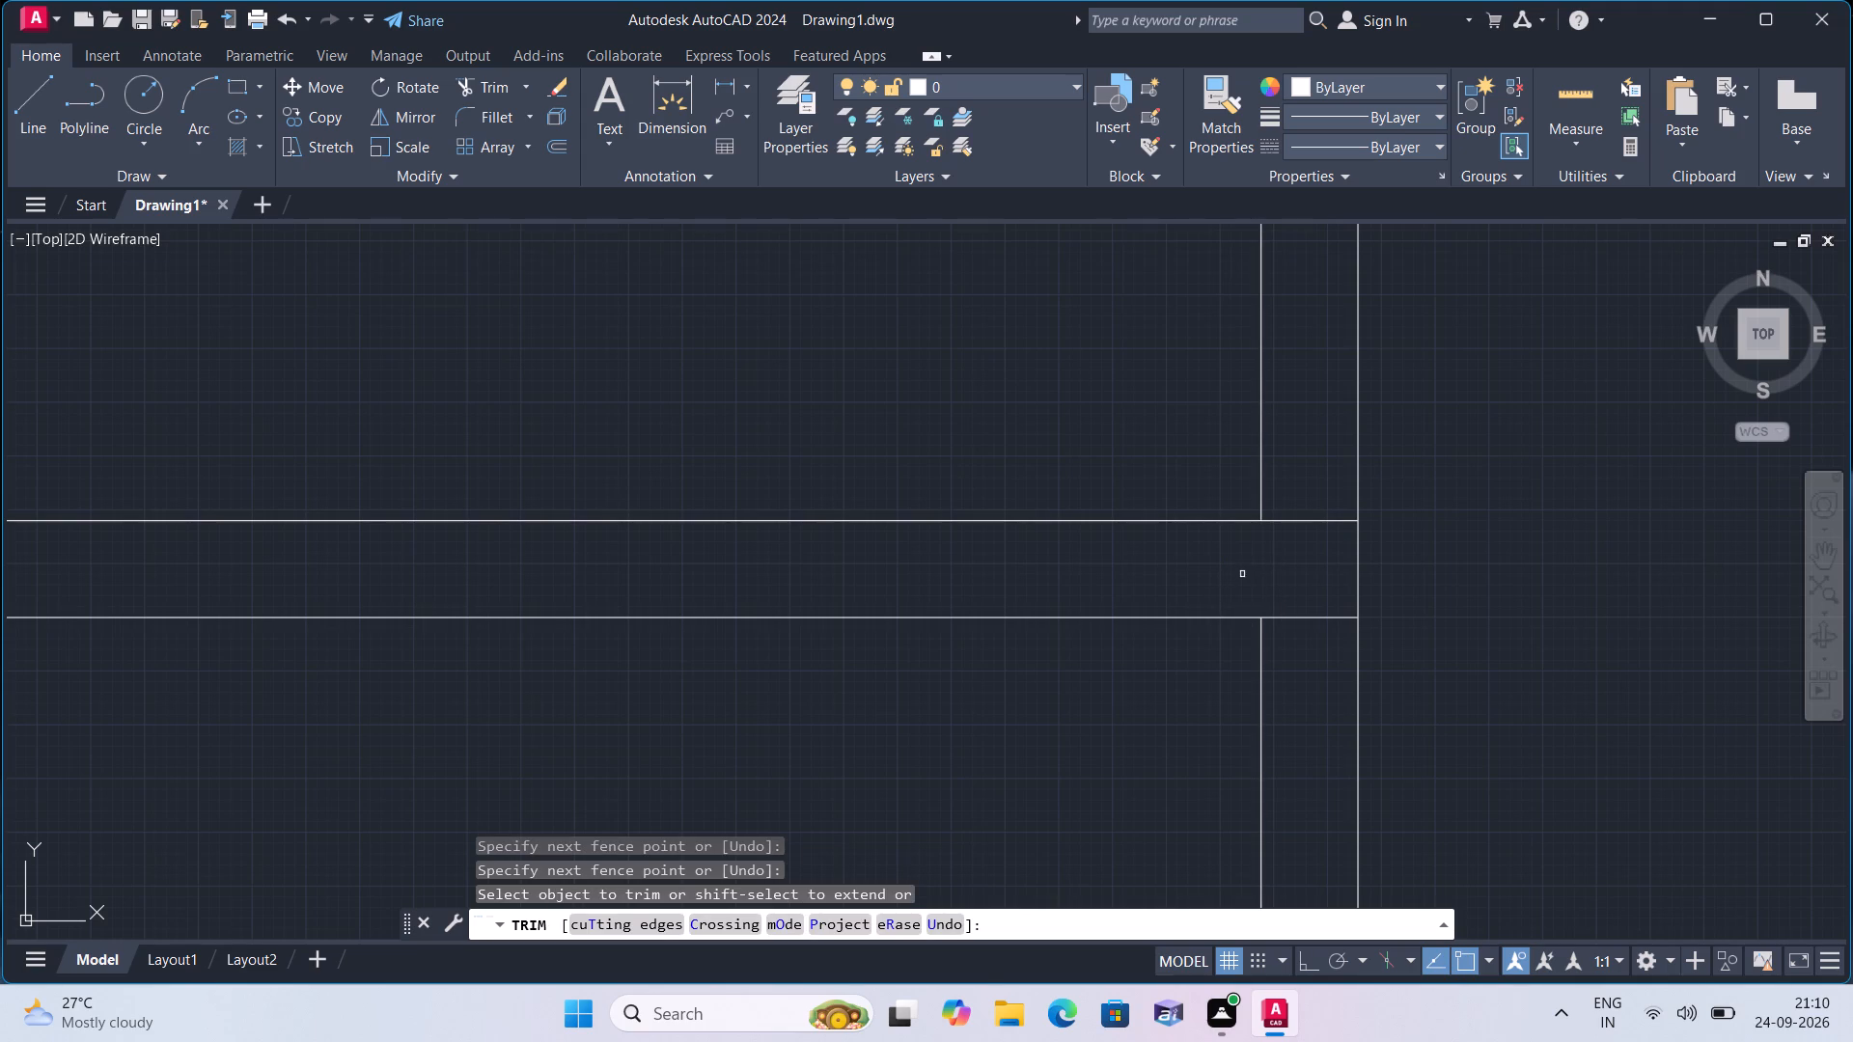
{"action": "left_click", "coordinate": [1297, 535]}
{"action": "left_click", "coordinate": [1289, 494]}
Trim the first horizontal partition's junction with the right outer wall, removing the inner wall line between the partition lines and both partition line ends.
{"action": "scroll", "coordinate": [1289, 493], "scroll_direction": "down", "scroll_amount": 2}
{"action": "scroll", "coordinate": [1198, 466], "scroll_direction": "down", "scroll_amount": 1}
{"action": "scroll", "coordinate": [1083, 440], "scroll_direction": "down", "scroll_amount": 1}
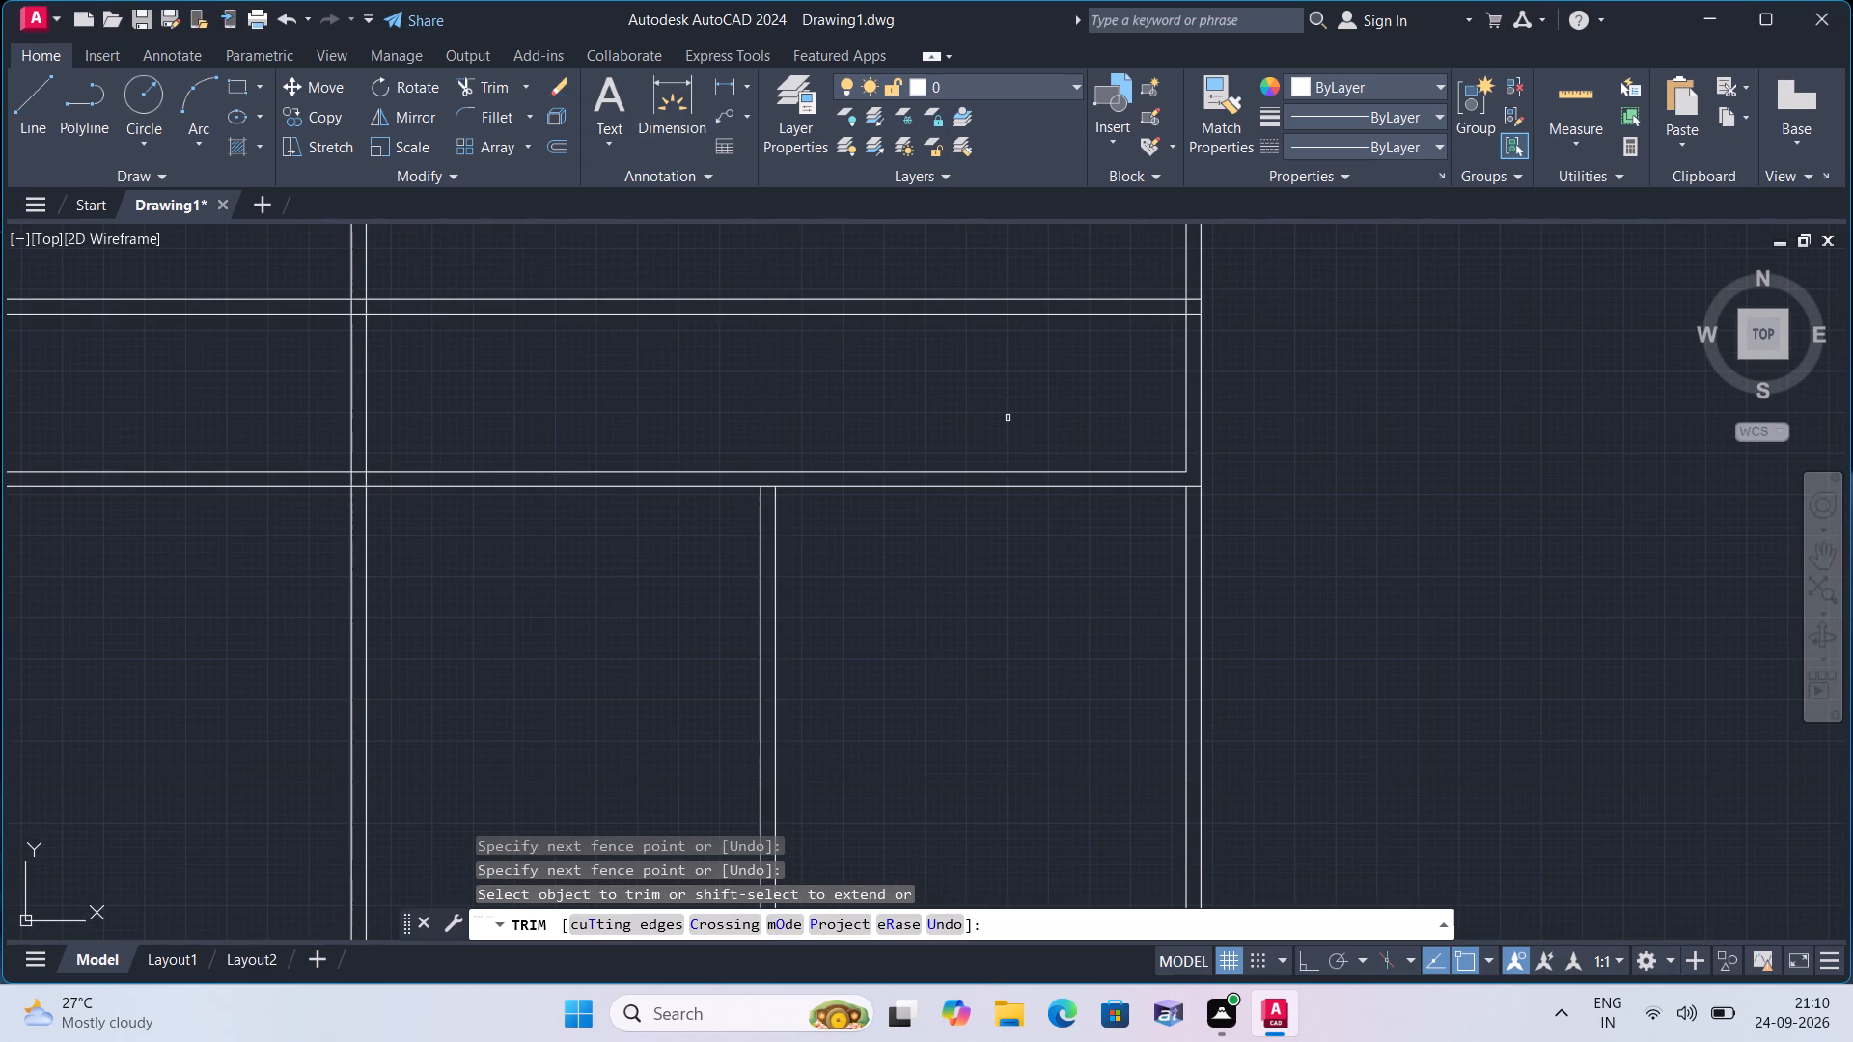
{"action": "middle_click_drag", "start_coordinate": [1008, 418], "coordinate": [1175, 730]}
{"action": "scroll", "coordinate": [1128, 716], "scroll_direction": "down", "scroll_amount": 1}
{"action": "middle_click_drag", "start_coordinate": [1128, 716], "coordinate": [1176, 793]}
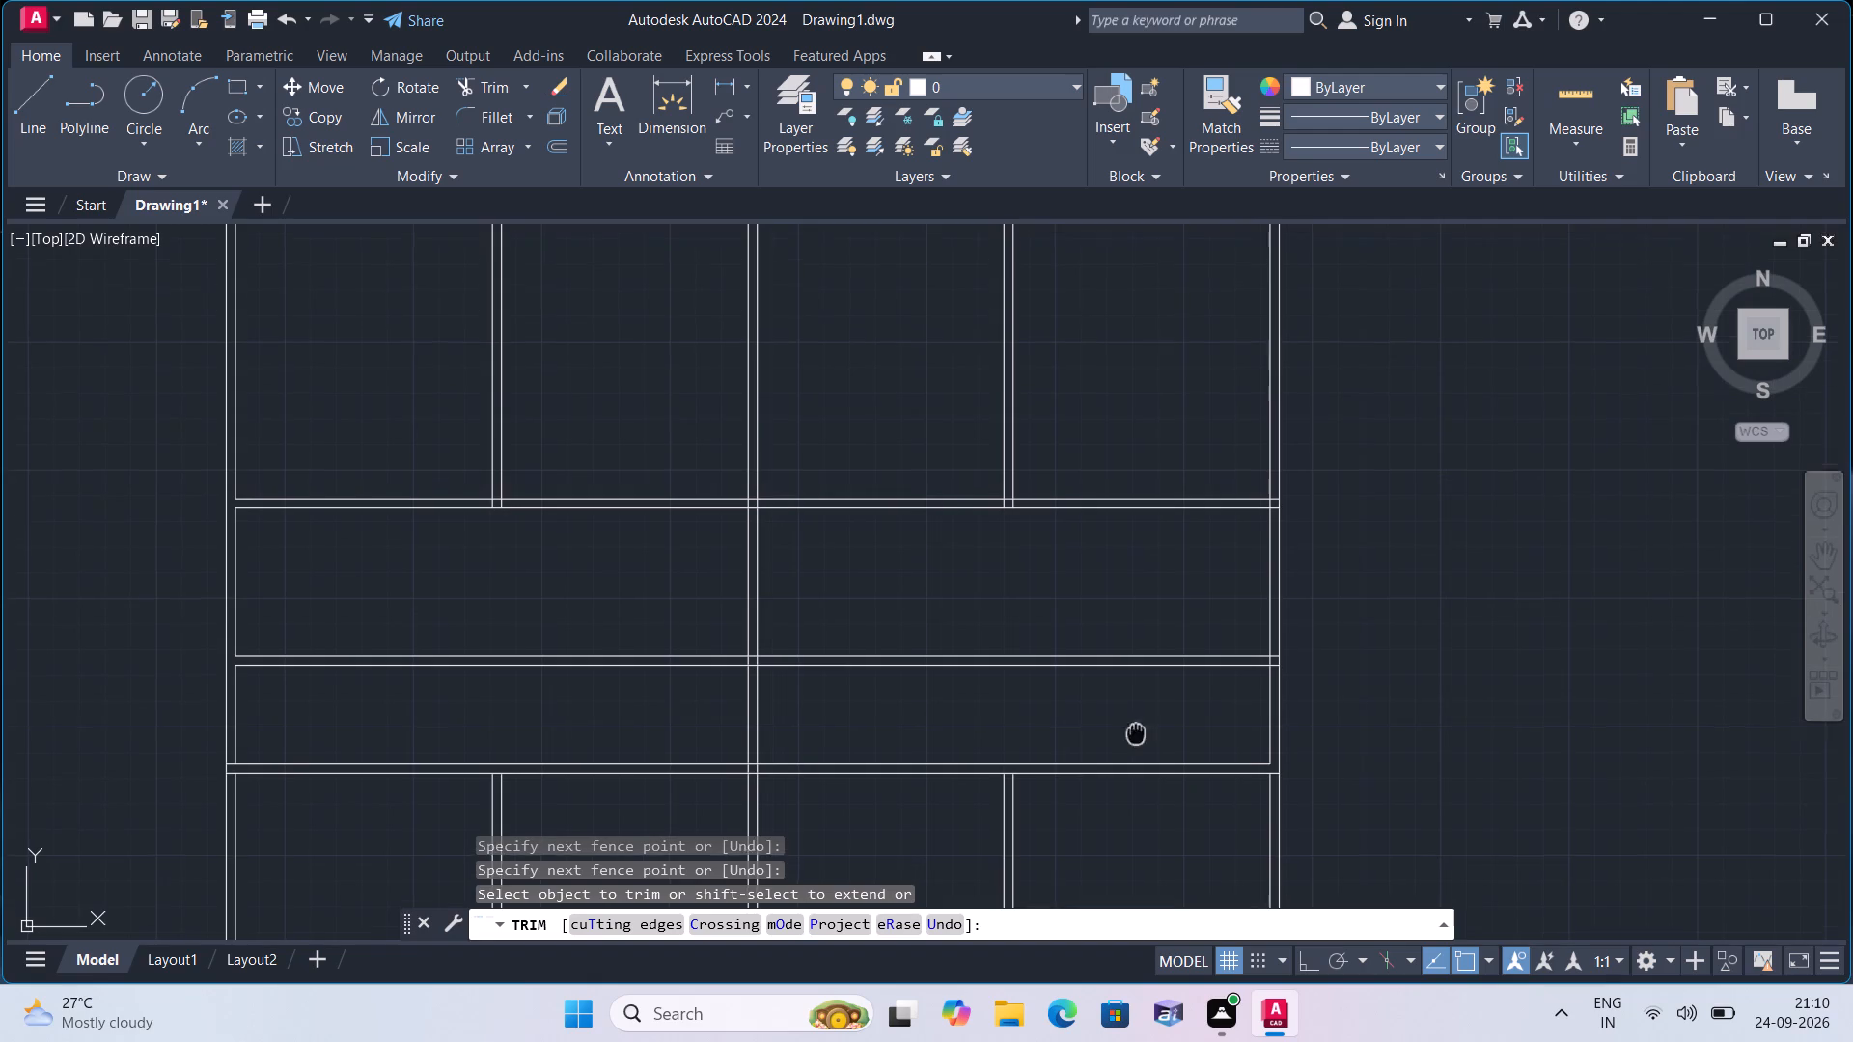
{"action": "middle_click_drag", "start_coordinate": [1176, 793], "coordinate": [1233, 836]}
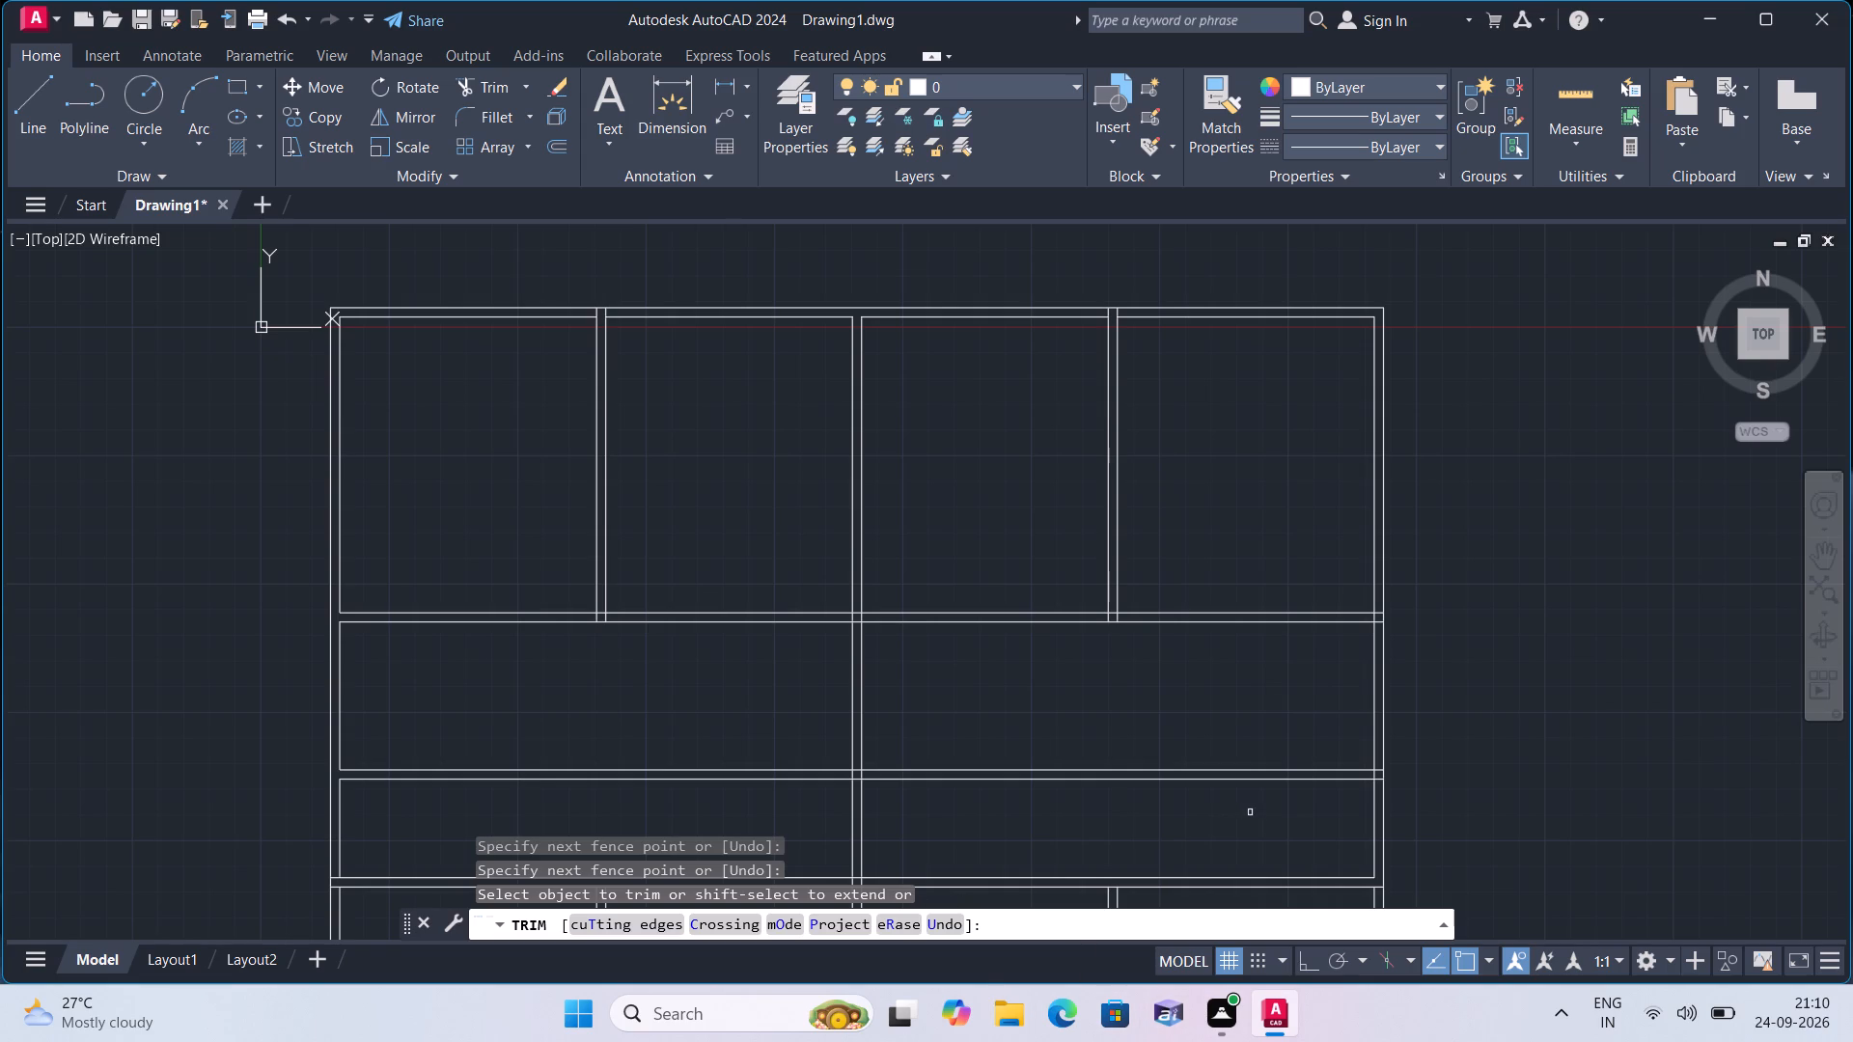
{"action": "middle_click_drag", "start_coordinate": [1345, 817], "coordinate": [1342, 721]}
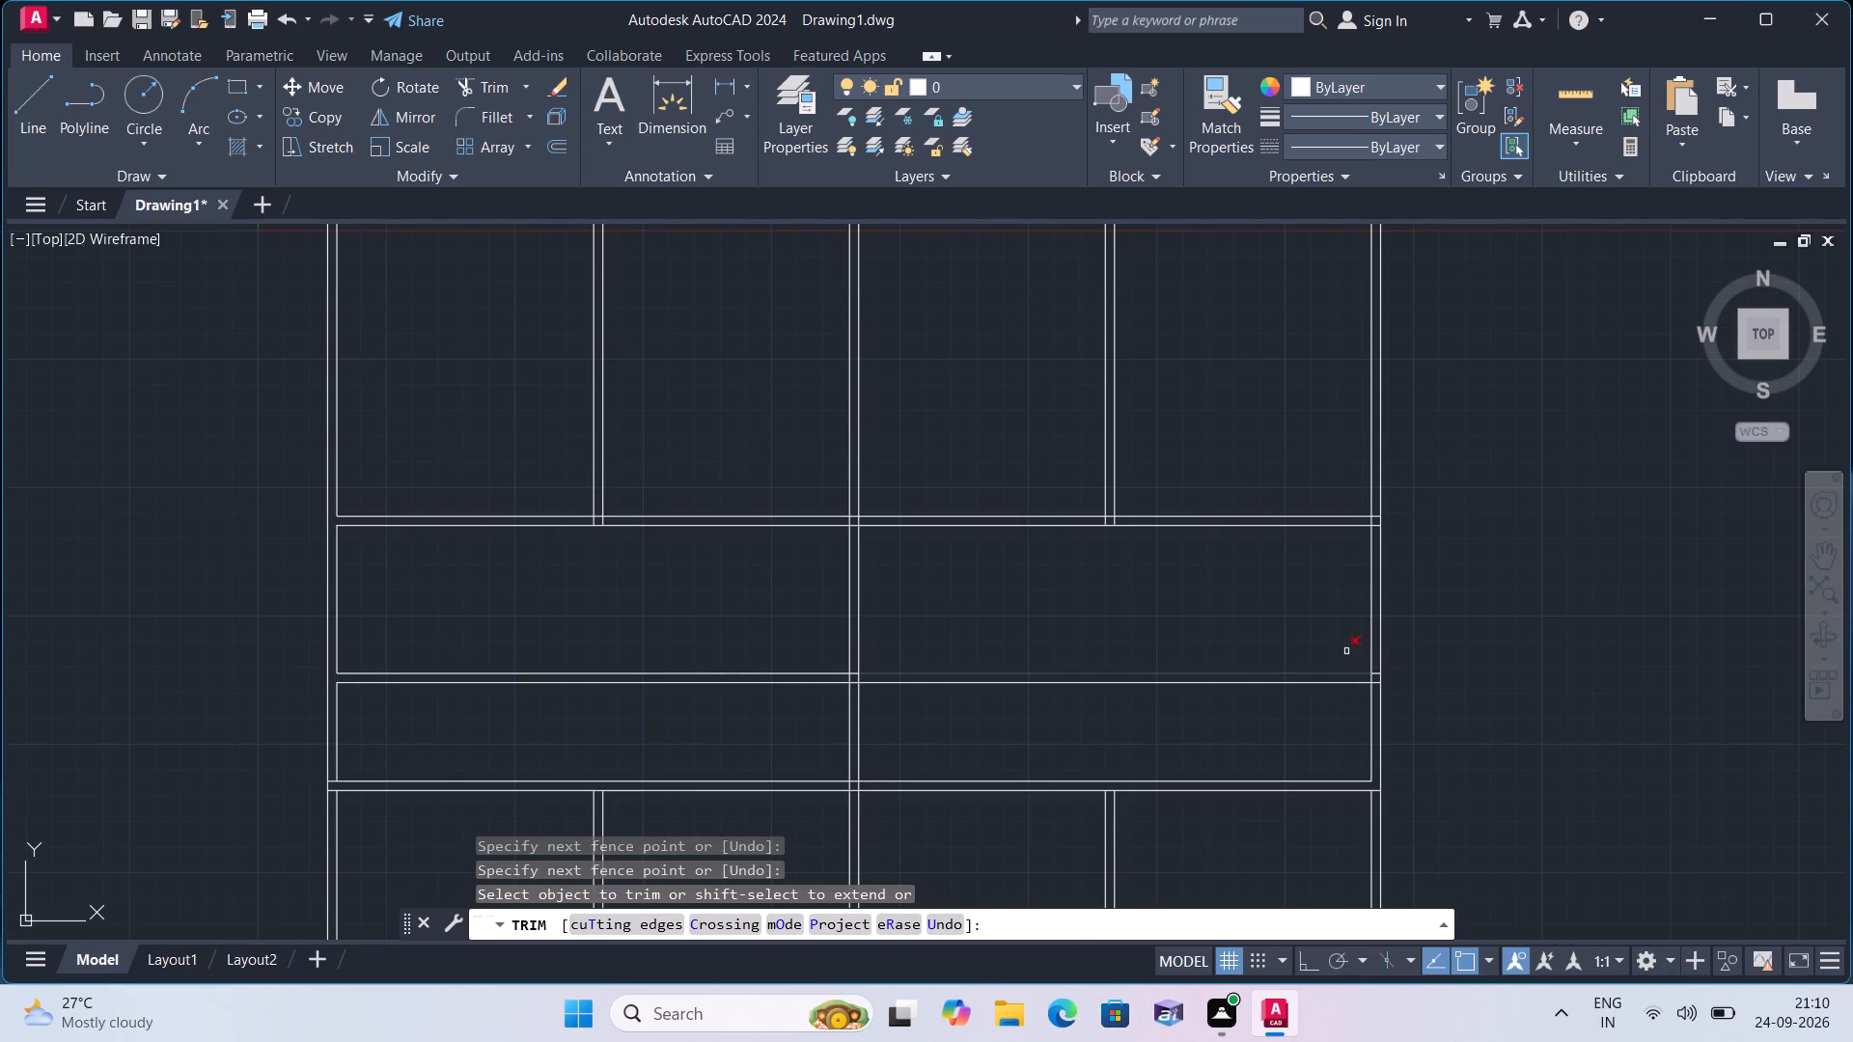
{"action": "middle_click_drag", "start_coordinate": [1369, 532], "coordinate": [1336, 672]}
{"action": "scroll", "coordinate": [1336, 672], "scroll_direction": "up", "scroll_amount": 3}
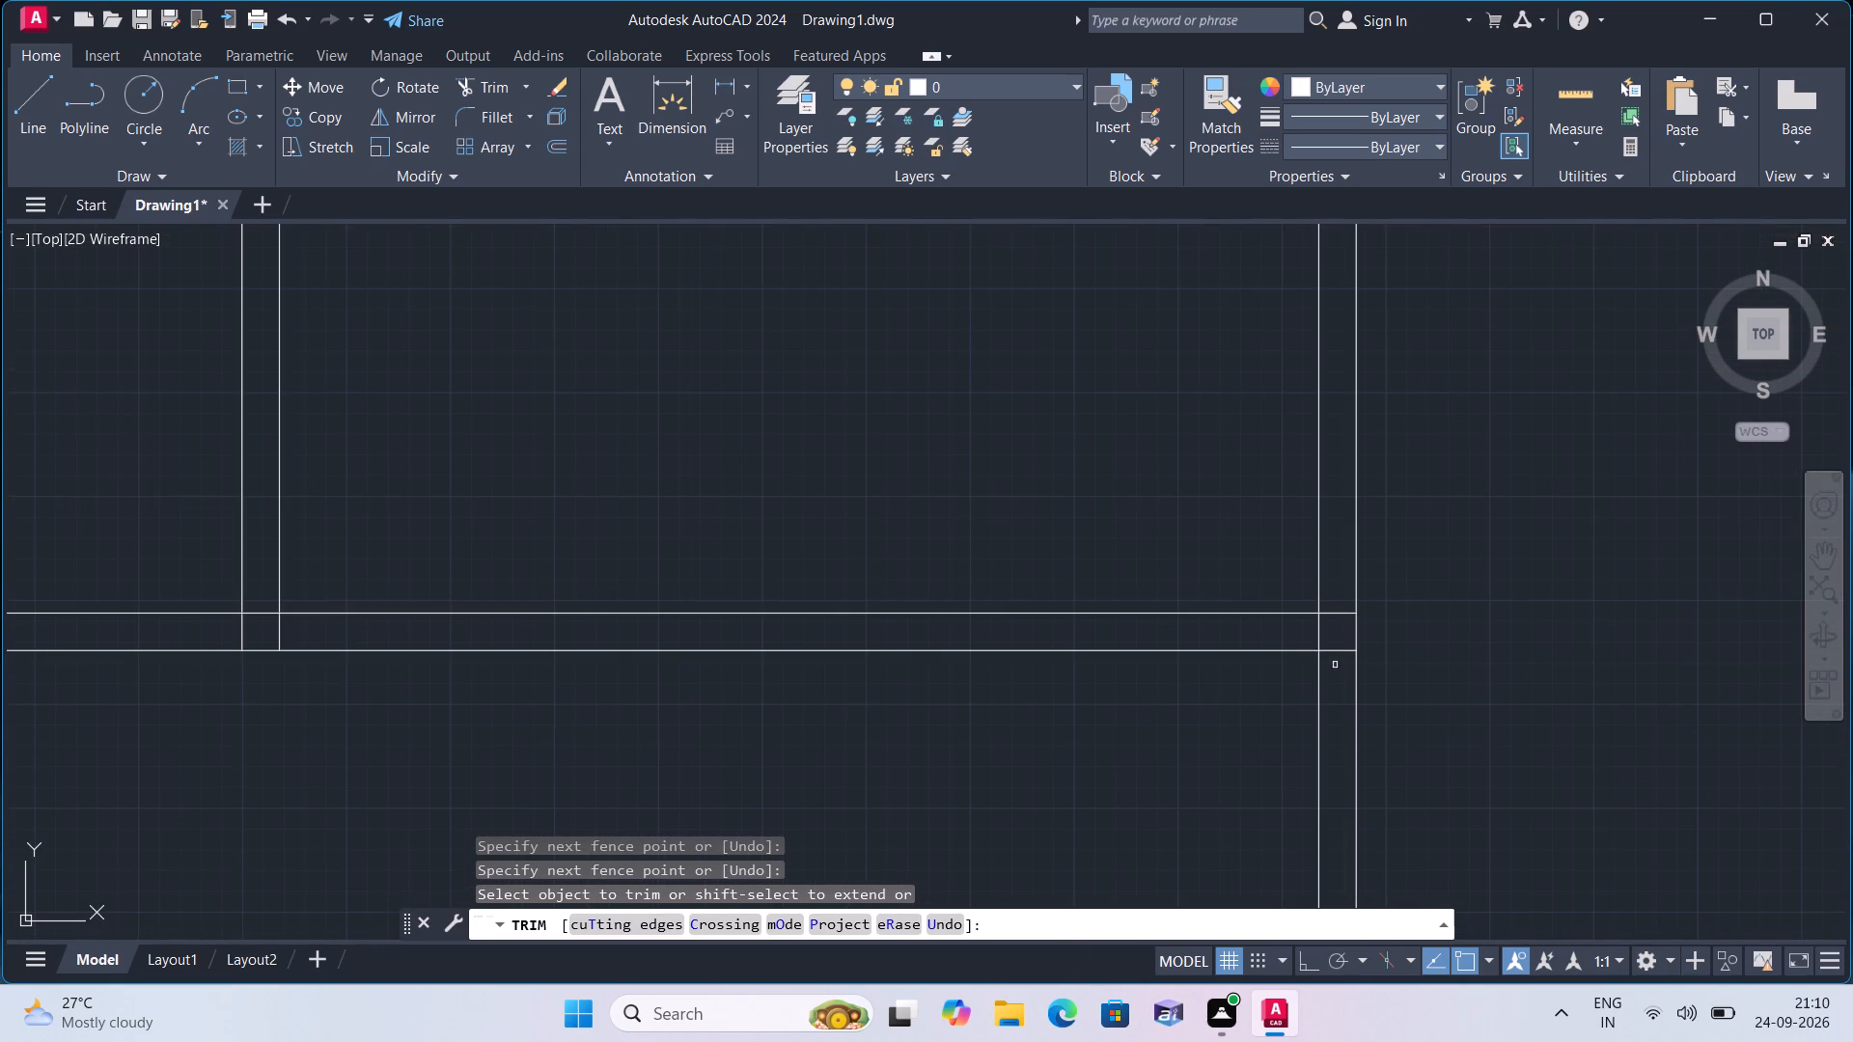
{"action": "left_click", "coordinate": [1320, 634]}
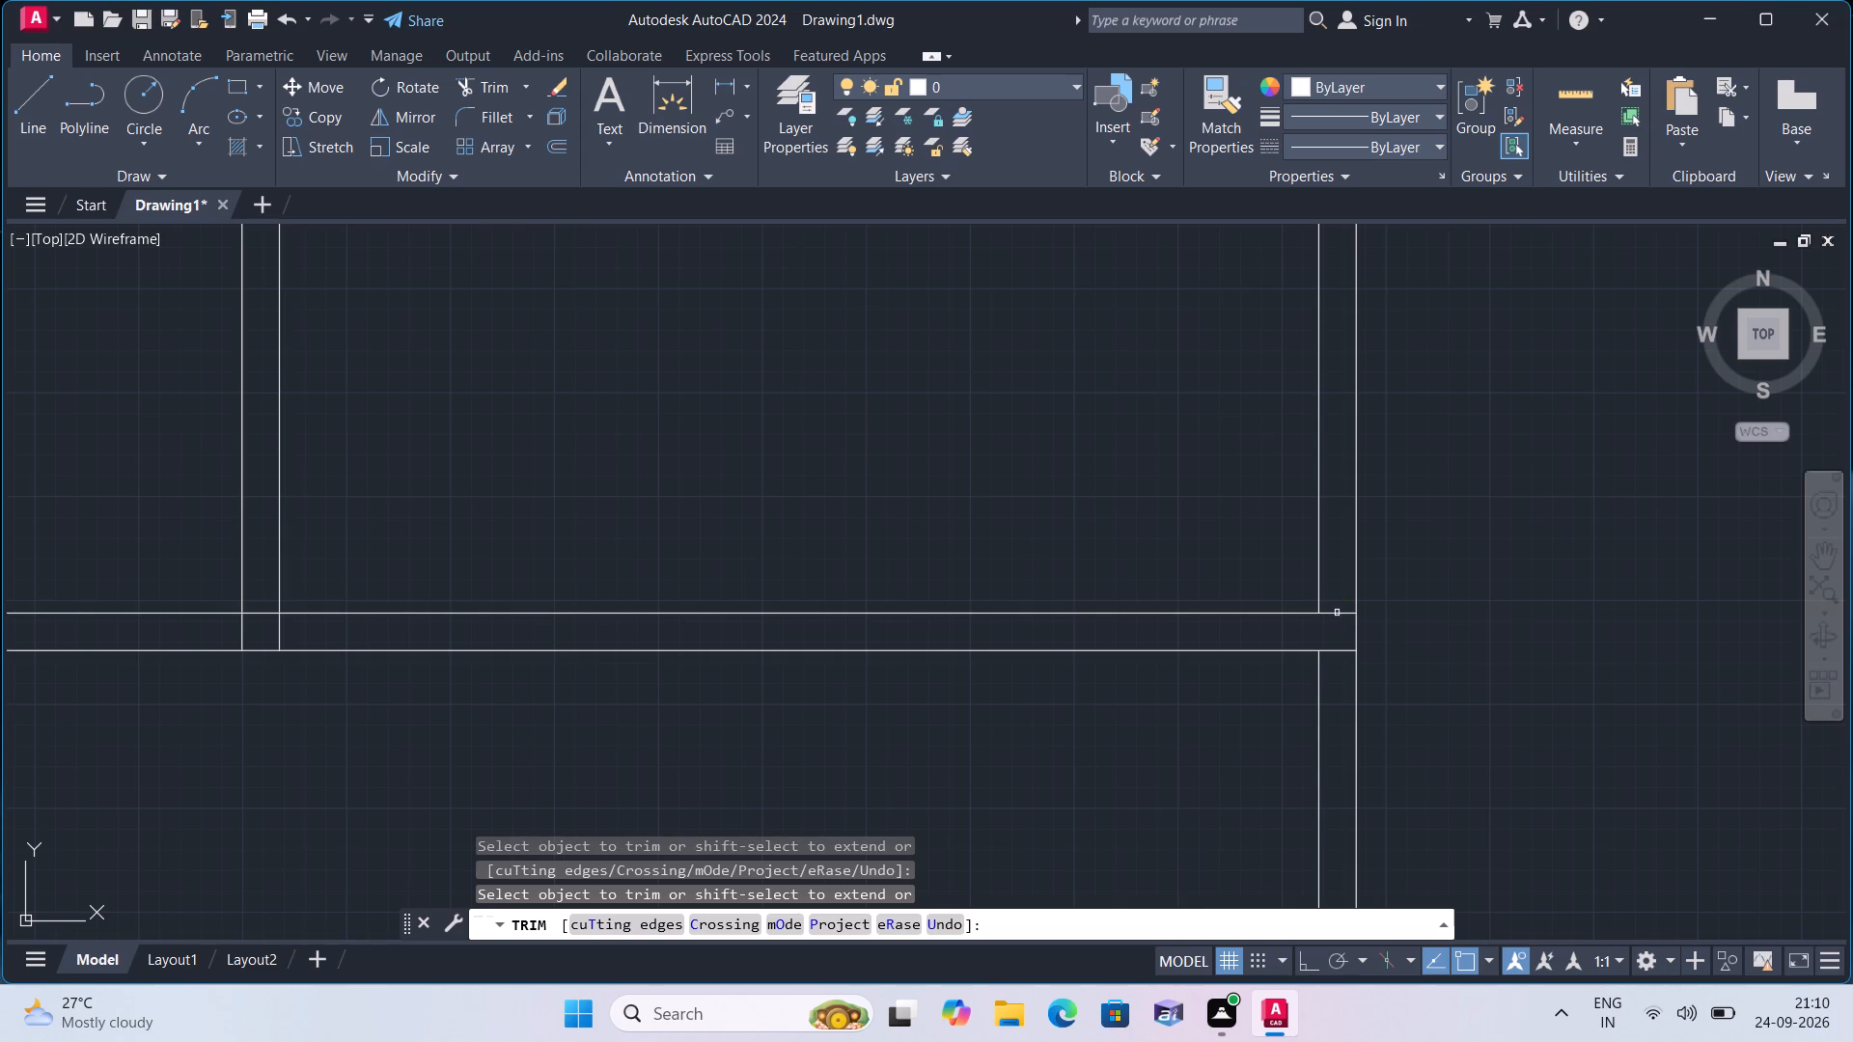
{"action": "left_click", "coordinate": [1337, 610]}
{"action": "left_click", "coordinate": [1342, 656]}
{"action": "left_click", "coordinate": [1341, 629]}
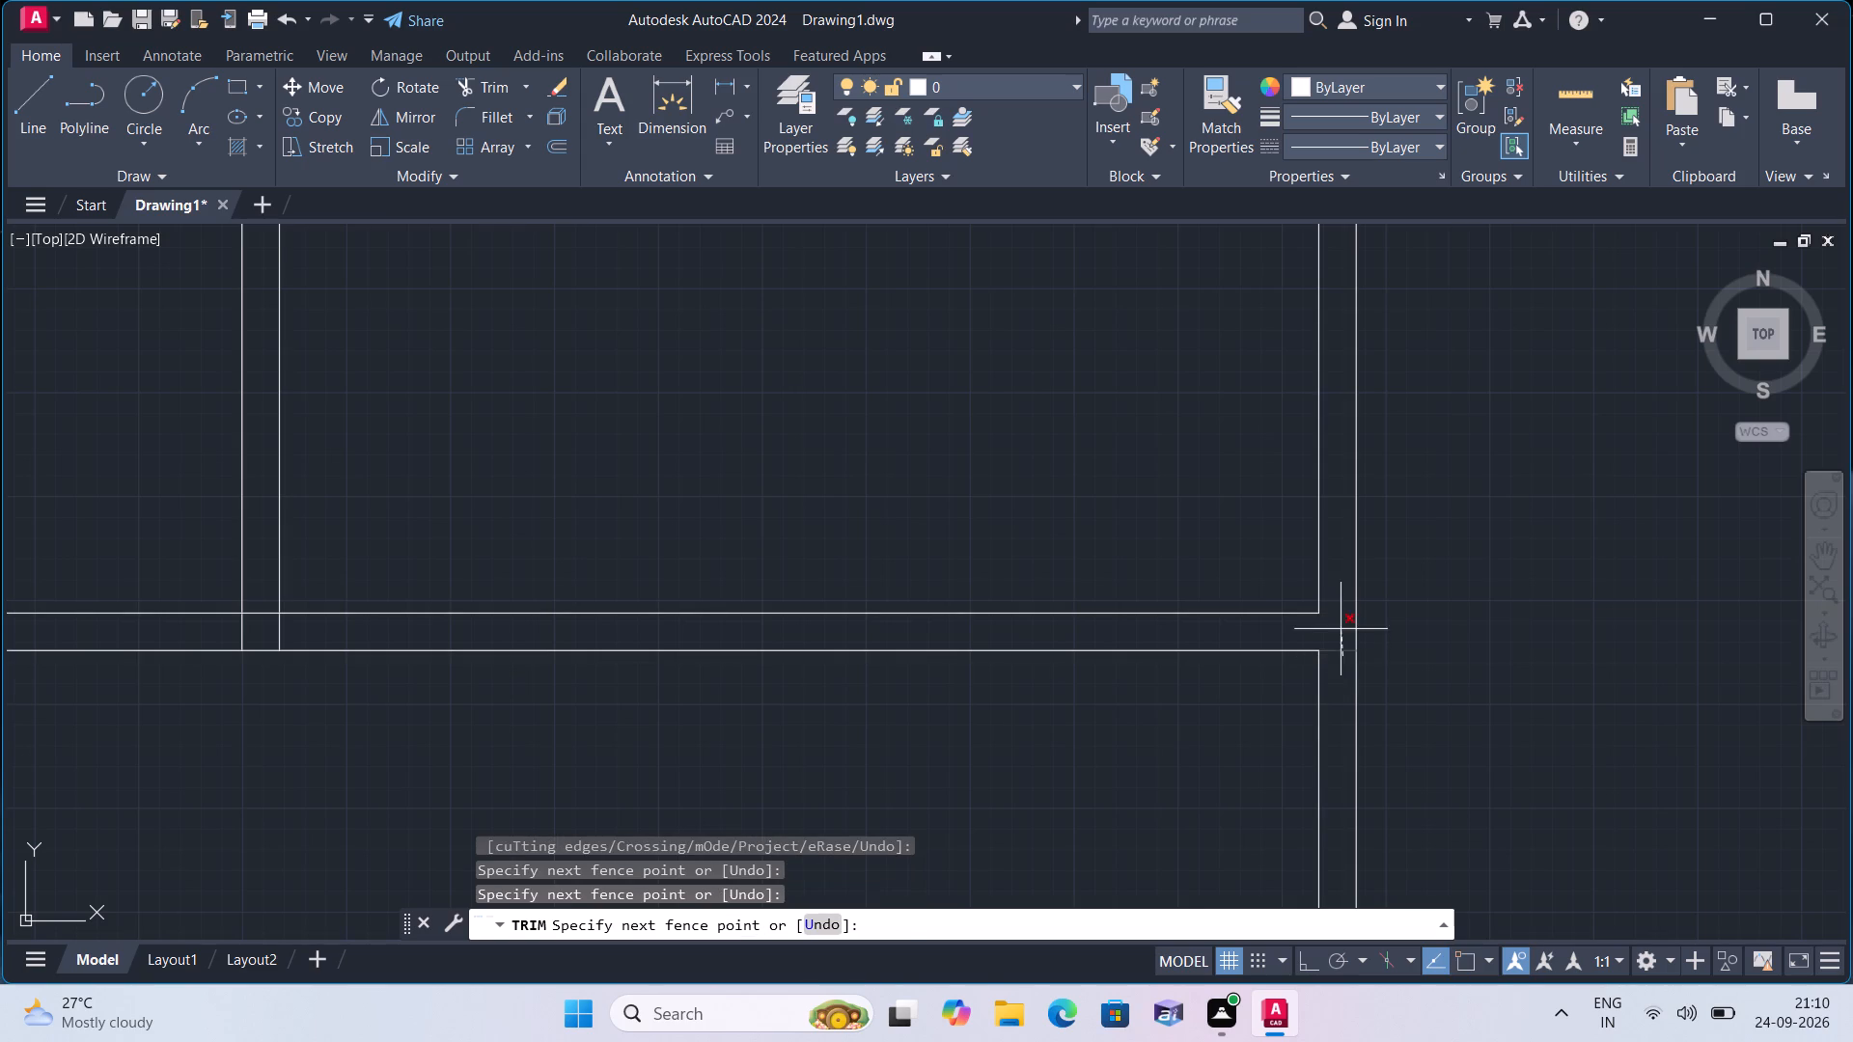
Trim the second horizontal partition's junction with the right outer wall, removing the inner wall line between the partition lines and both partition line ends.
{"action": "scroll", "coordinate": [1341, 629], "scroll_direction": "down", "scroll_amount": 2}
{"action": "scroll", "coordinate": [1433, 663], "scroll_direction": "down", "scroll_amount": 2}
{"action": "middle_click_drag", "start_coordinate": [1435, 674], "coordinate": [1435, 673]}
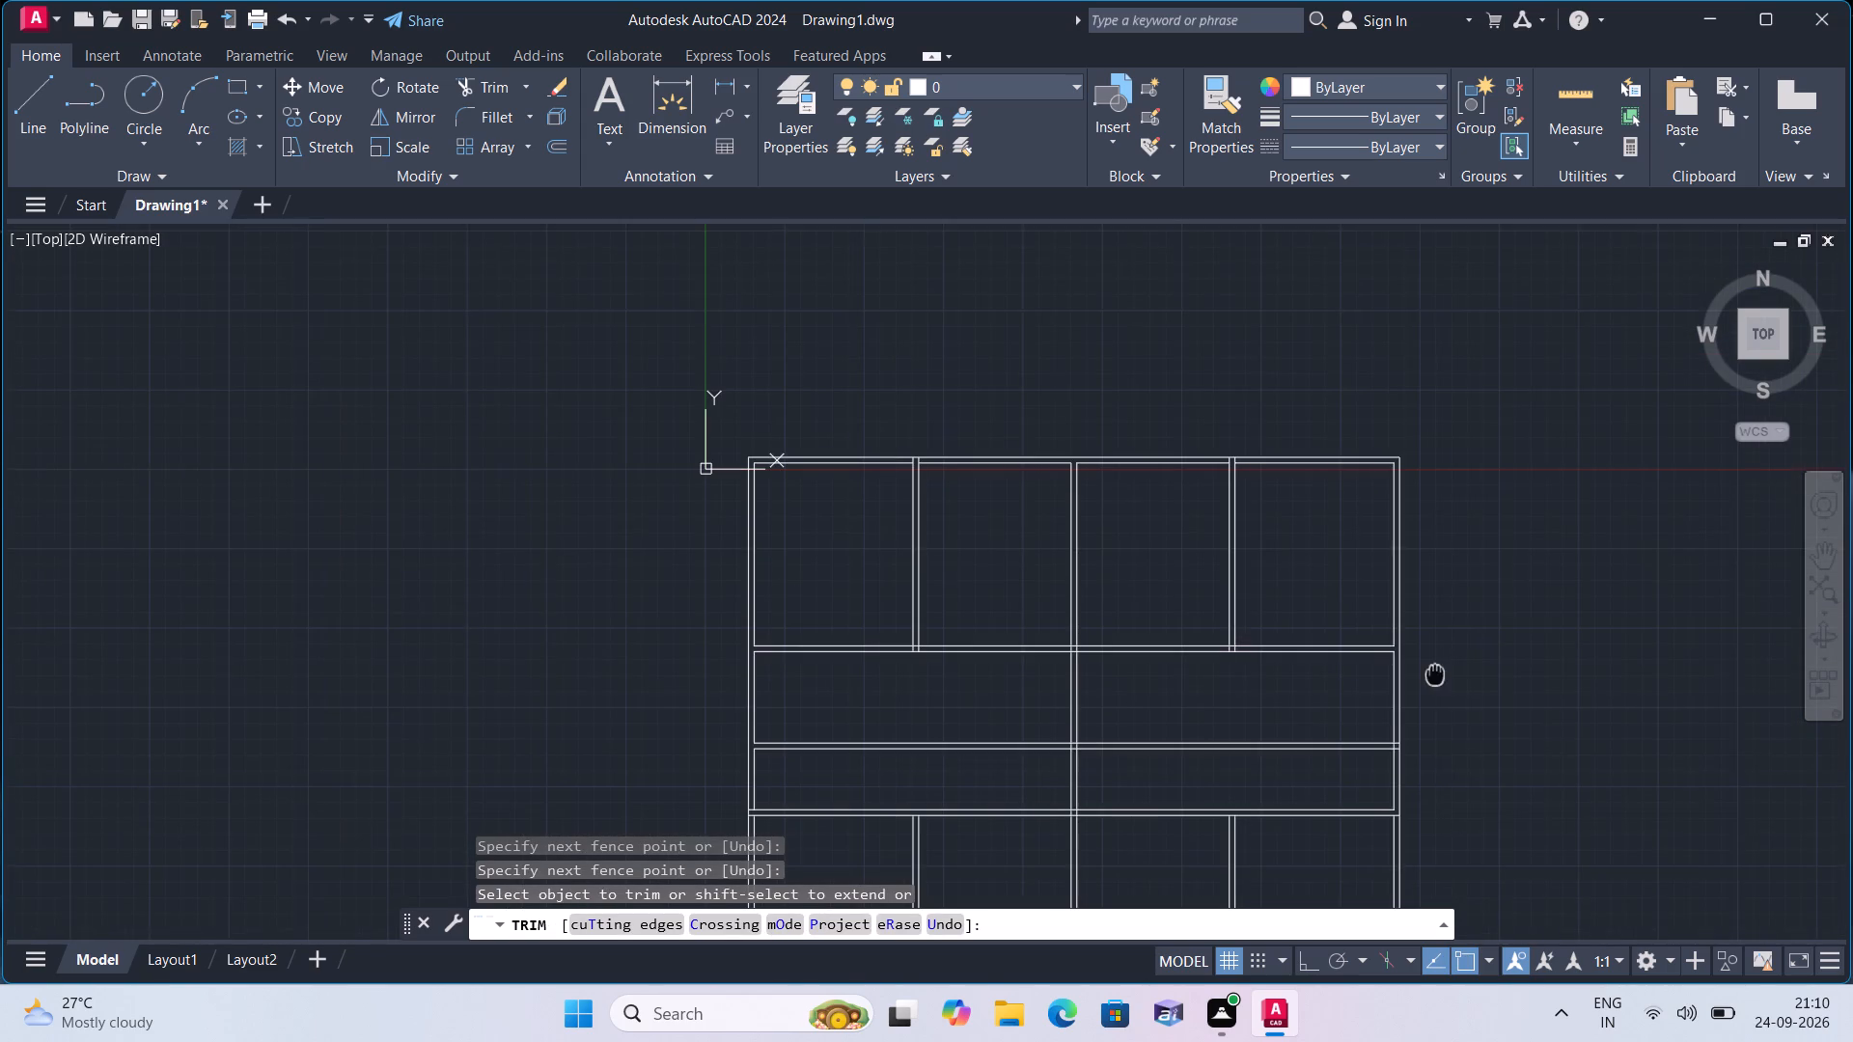
{"action": "middle_click_drag", "start_coordinate": [1435, 673], "coordinate": [1428, 599]}
{"action": "scroll", "coordinate": [1443, 670], "scroll_direction": "up", "scroll_amount": 2}
{"action": "middle_click_drag", "start_coordinate": [1414, 737], "coordinate": [1366, 633]}
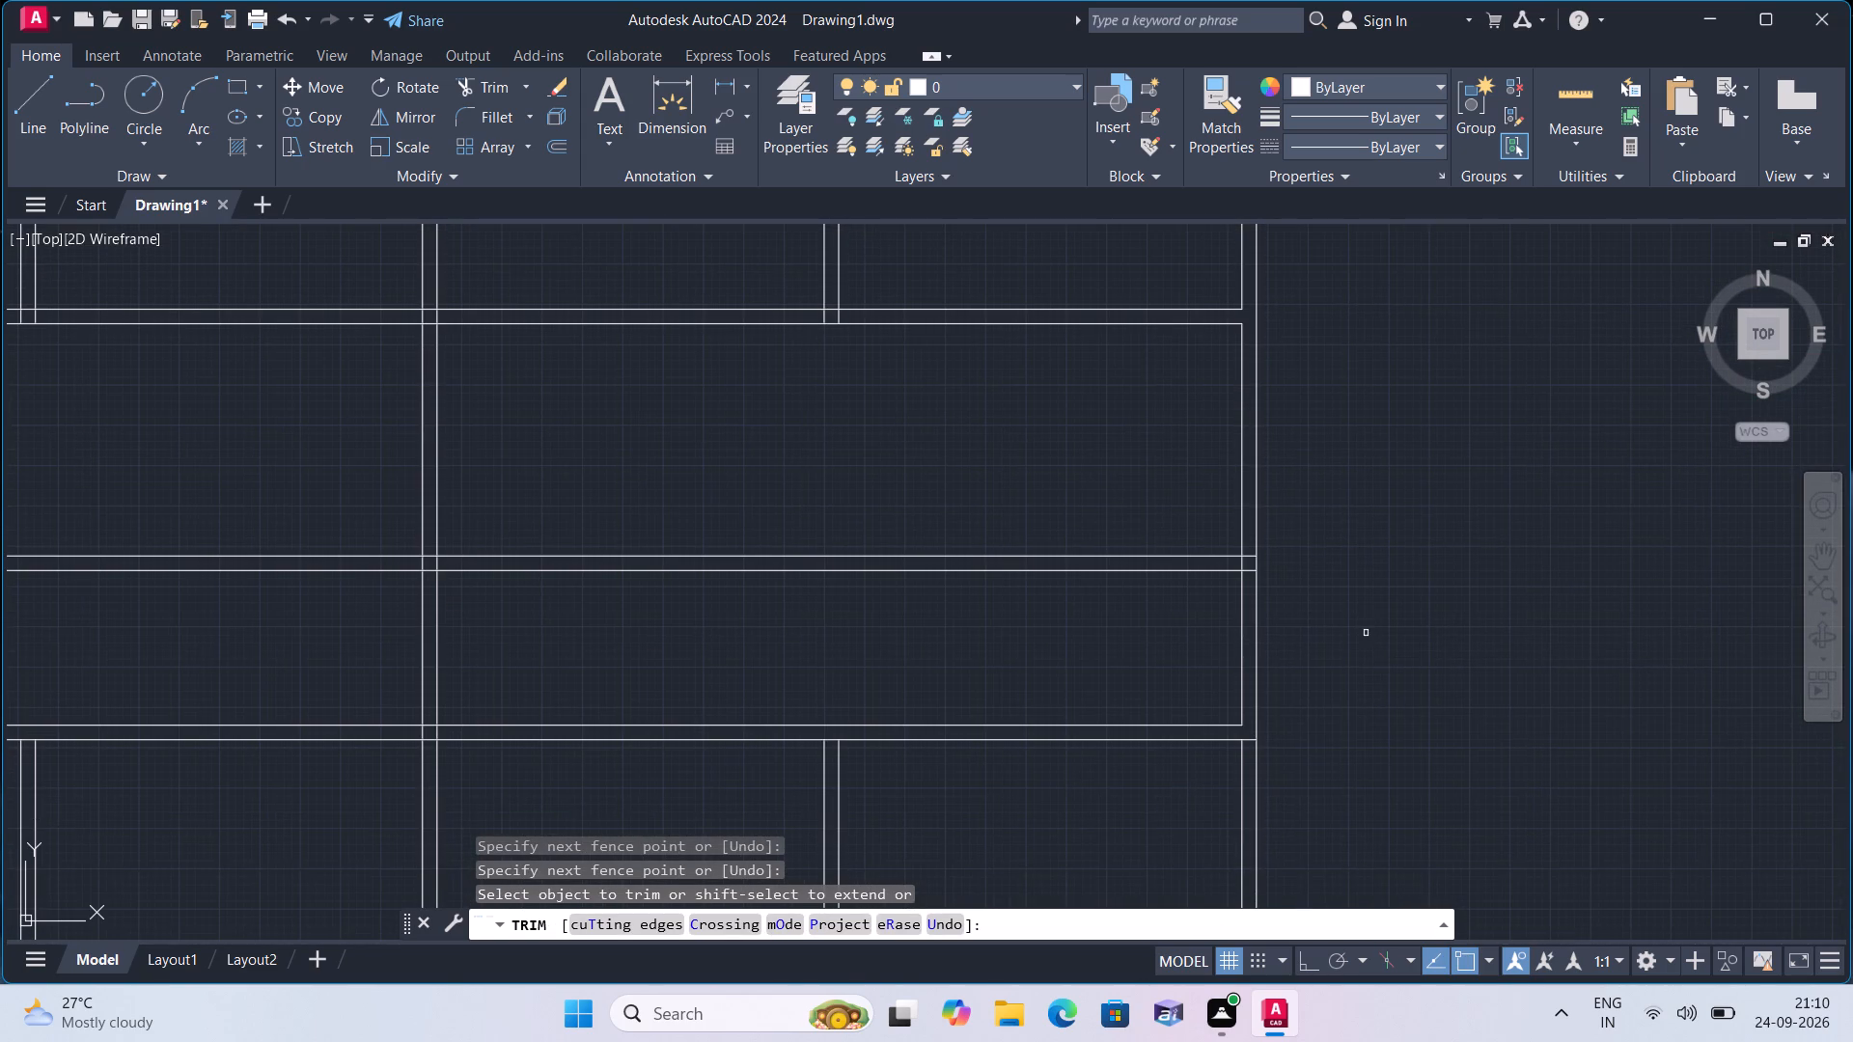
{"action": "scroll", "coordinate": [1232, 554], "scroll_direction": "up", "scroll_amount": 1}
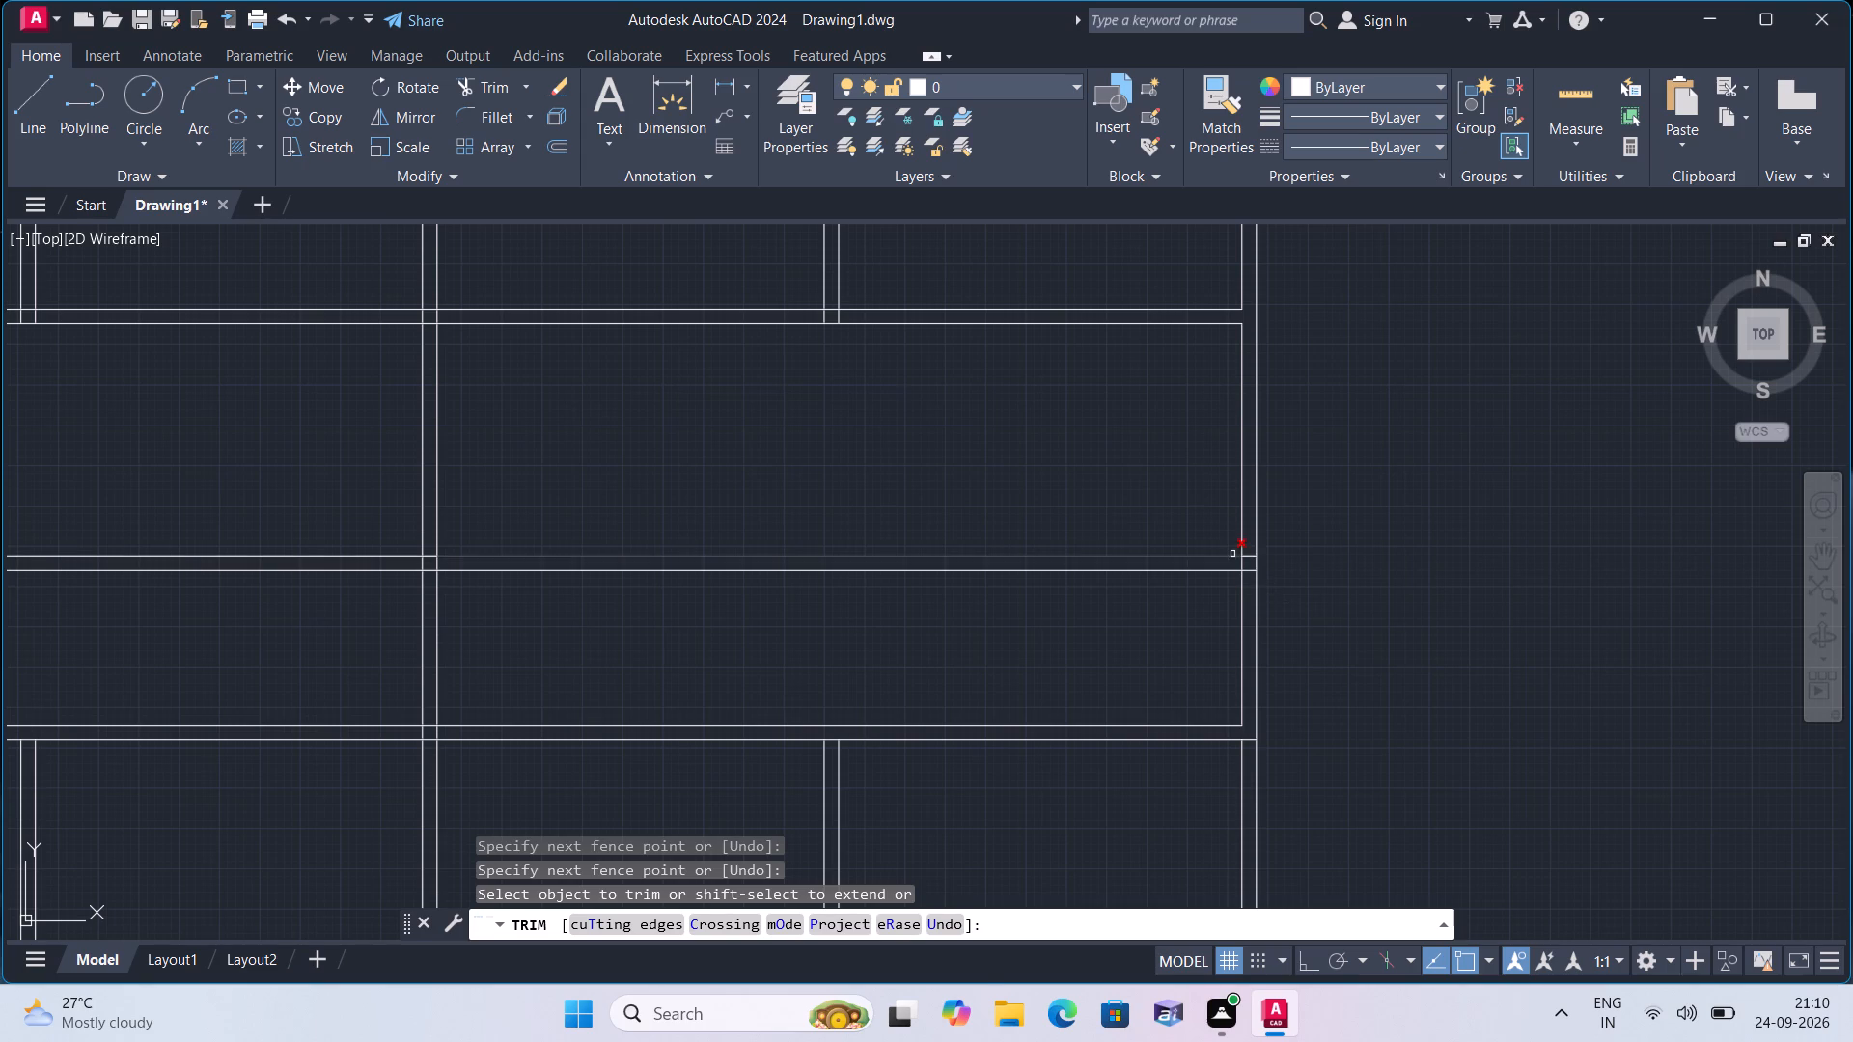
{"action": "scroll", "coordinate": [1232, 554], "scroll_direction": "up", "scroll_amount": 1}
{"action": "left_click", "coordinate": [1241, 584]}
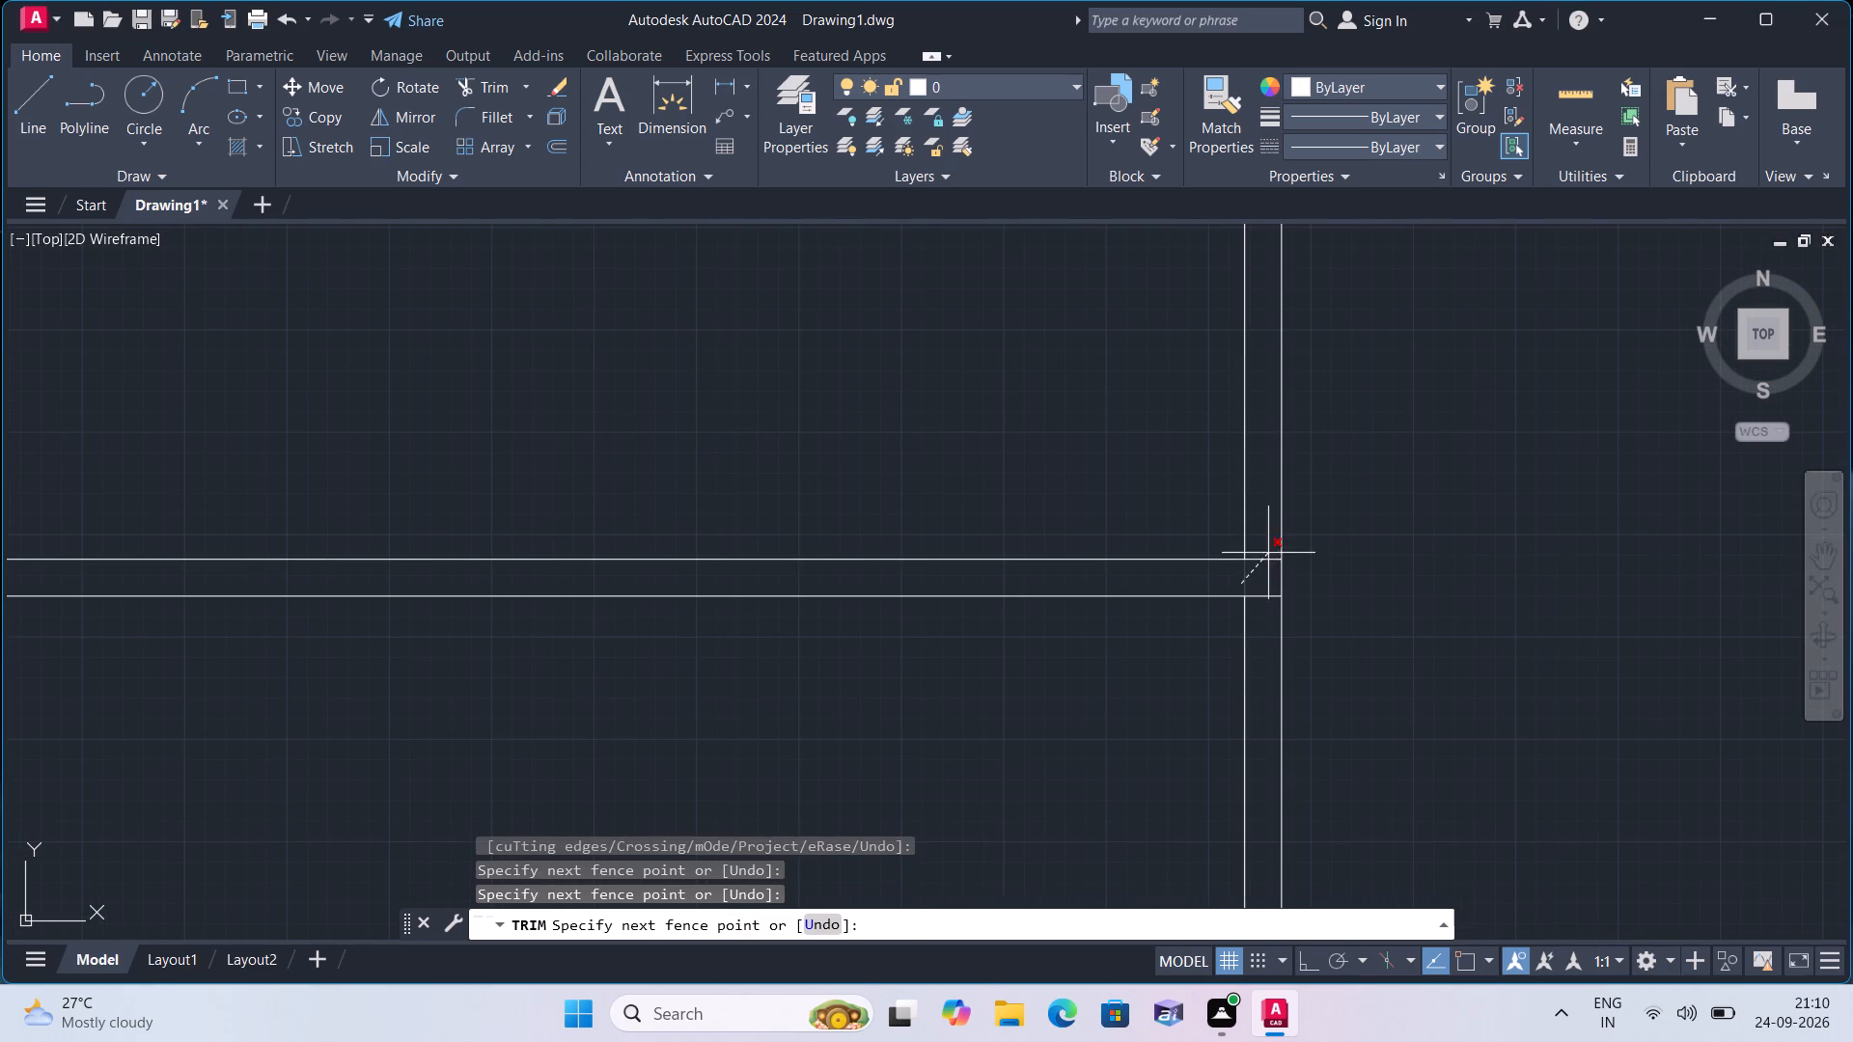
{"action": "left_click", "coordinate": [1271, 545]}
{"action": "left_click", "coordinate": [1259, 598]}
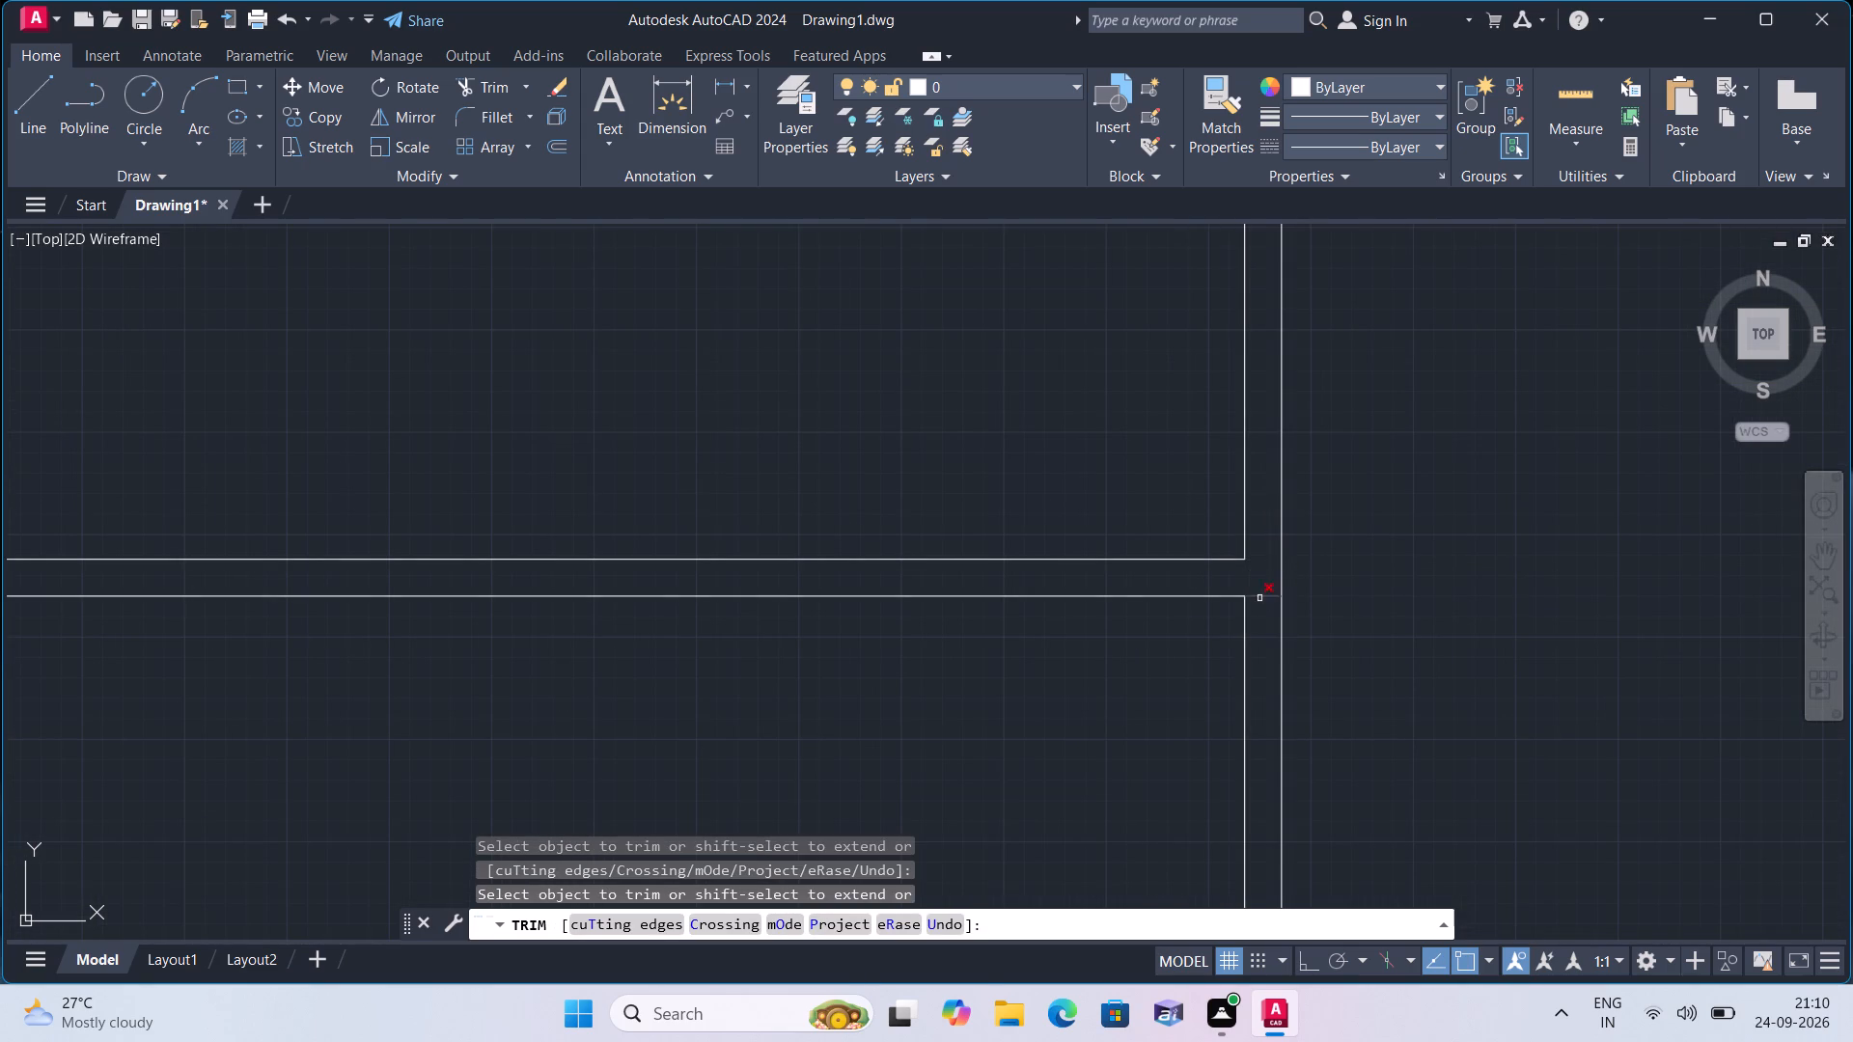
Trim the crossing of the middle vertical wall and the first horizontal partition, removing all four line segments inside the crossing.
{"action": "scroll", "coordinate": [1258, 598], "scroll_direction": "down", "scroll_amount": 2}
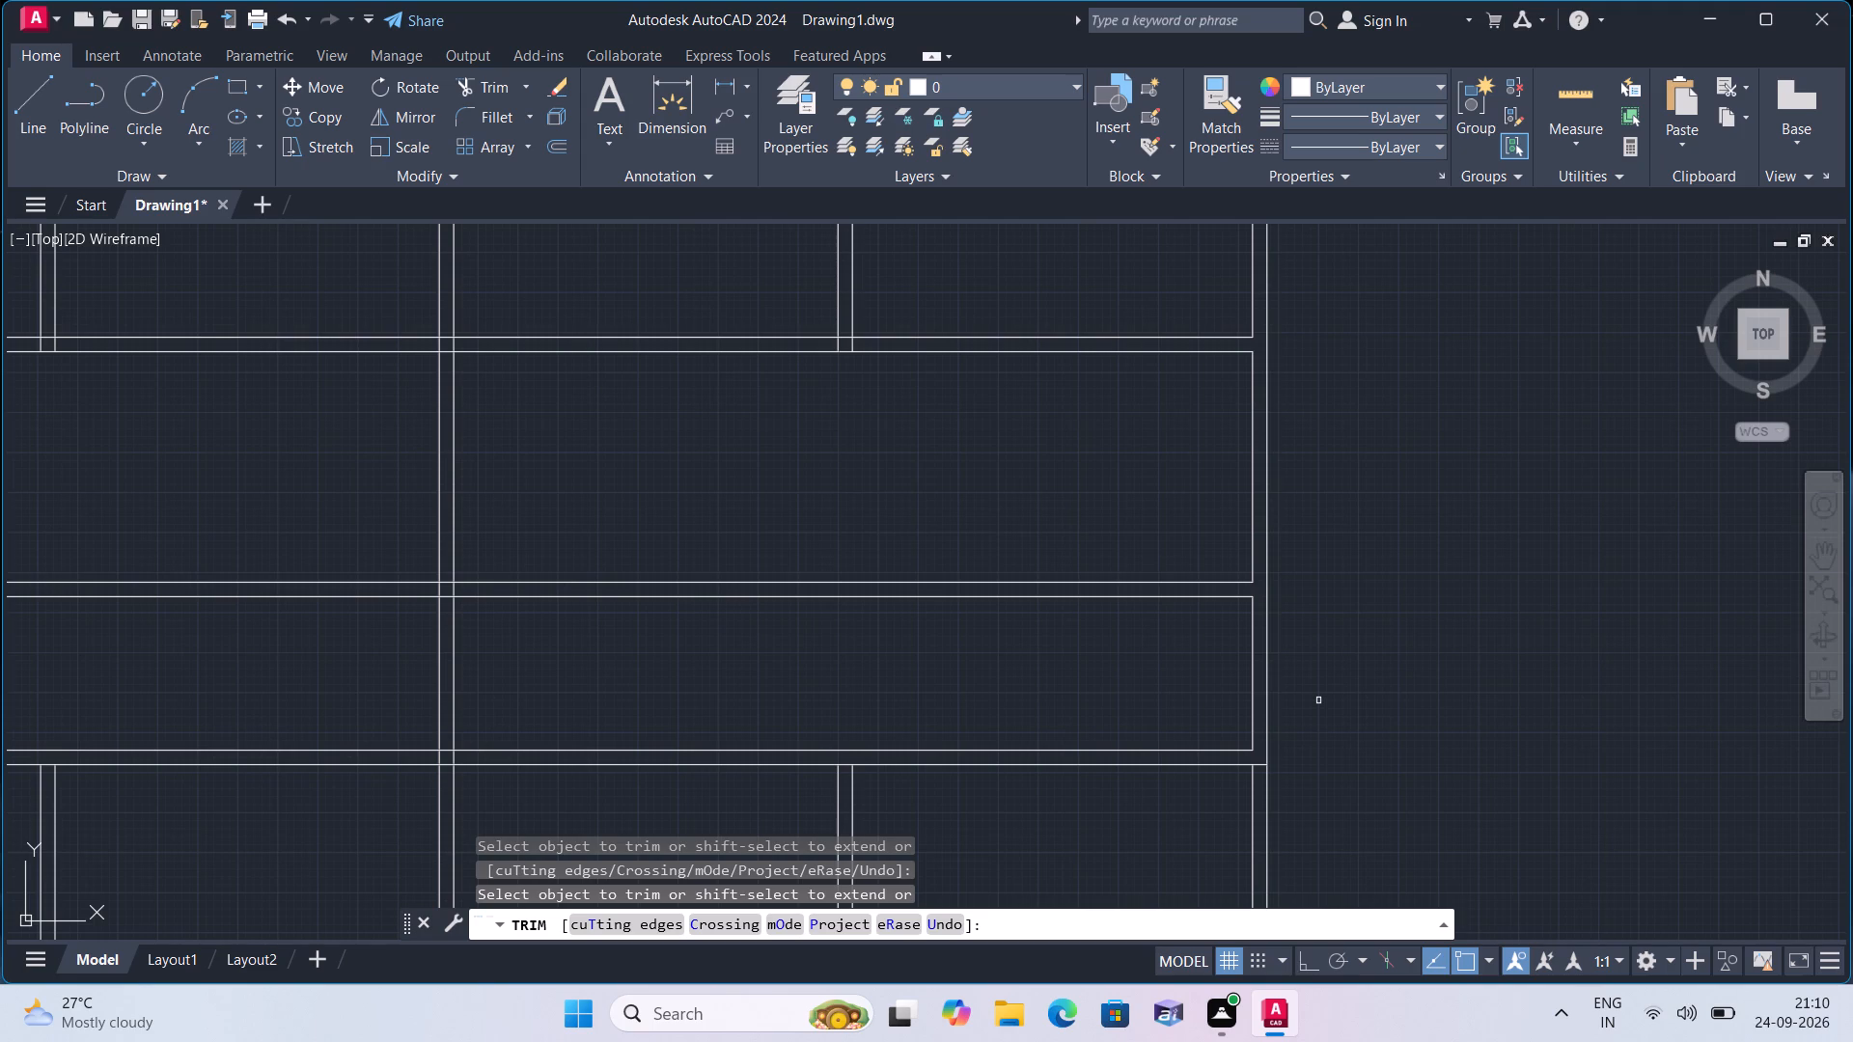
{"action": "scroll", "coordinate": [1319, 700], "scroll_direction": "down", "scroll_amount": 1}
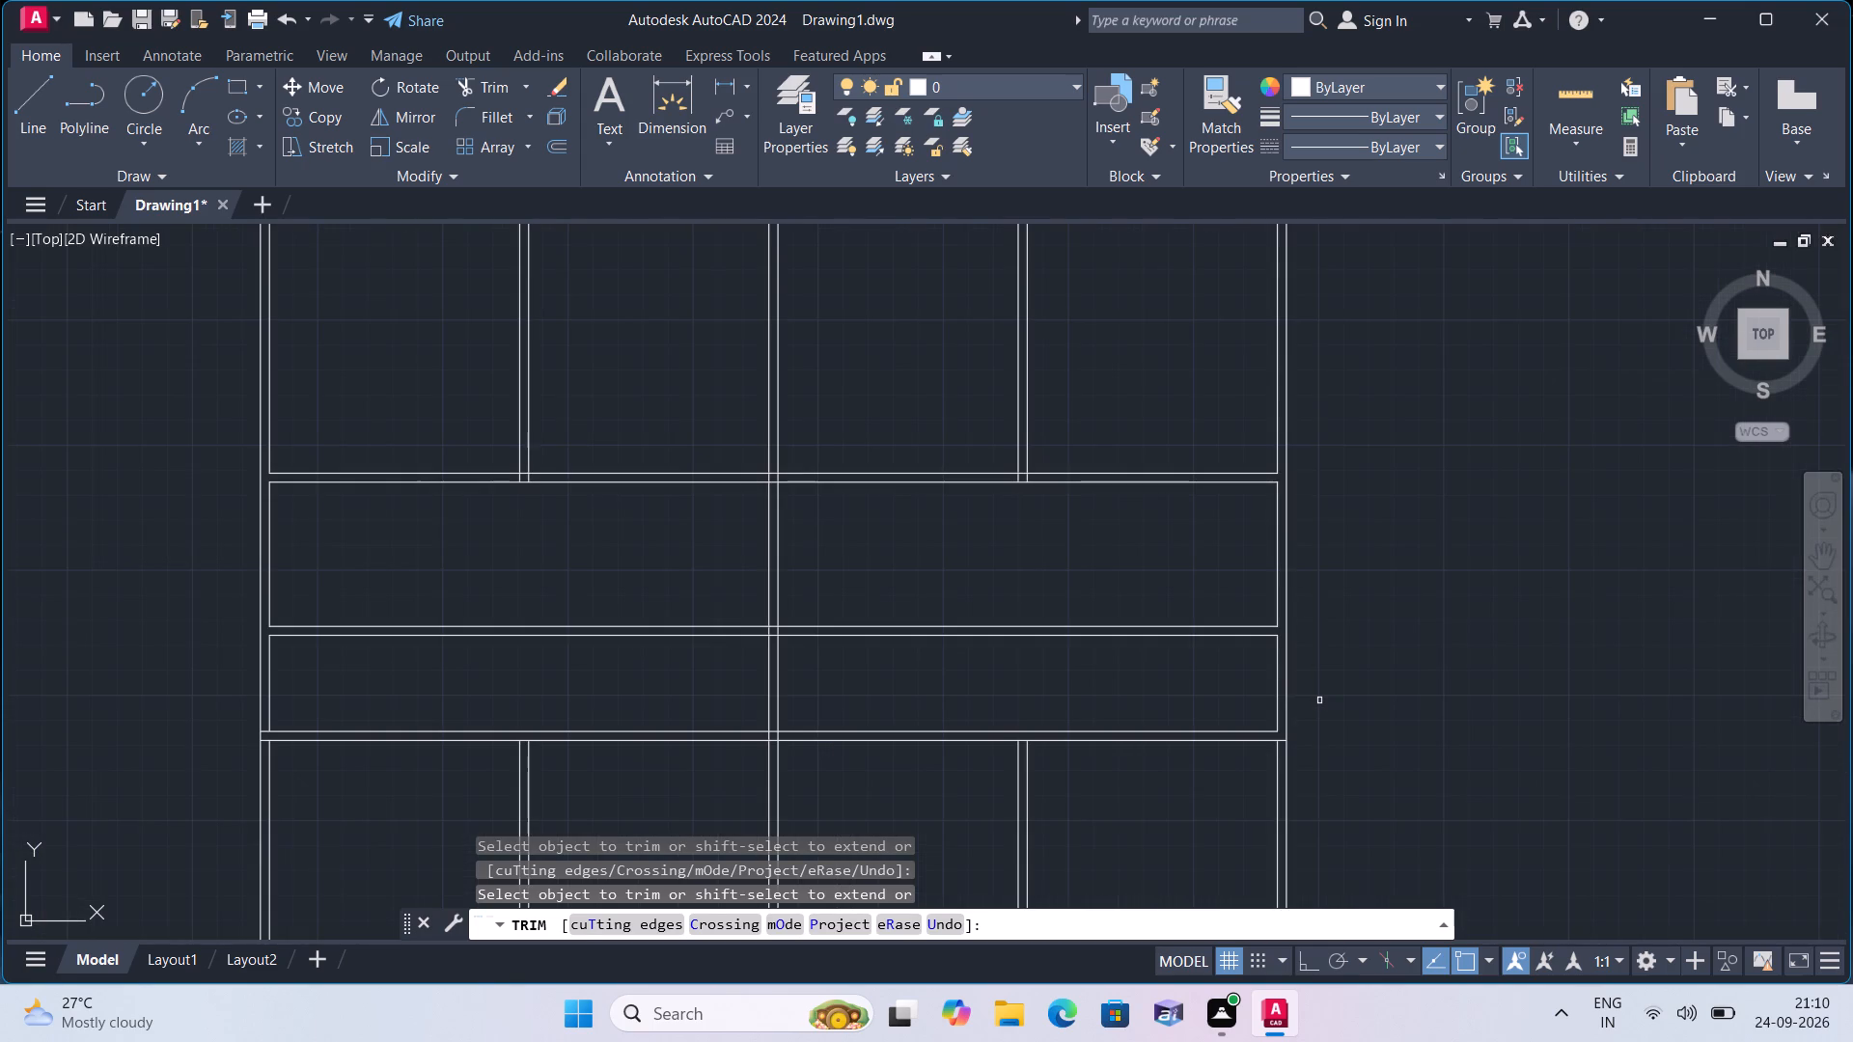
{"action": "middle_click_drag", "start_coordinate": [1319, 700], "coordinate": [1361, 630]}
{"action": "scroll", "coordinate": [1319, 696], "scroll_direction": "down", "scroll_amount": 1}
{"action": "scroll", "coordinate": [1074, 594], "scroll_direction": "up", "scroll_amount": 3}
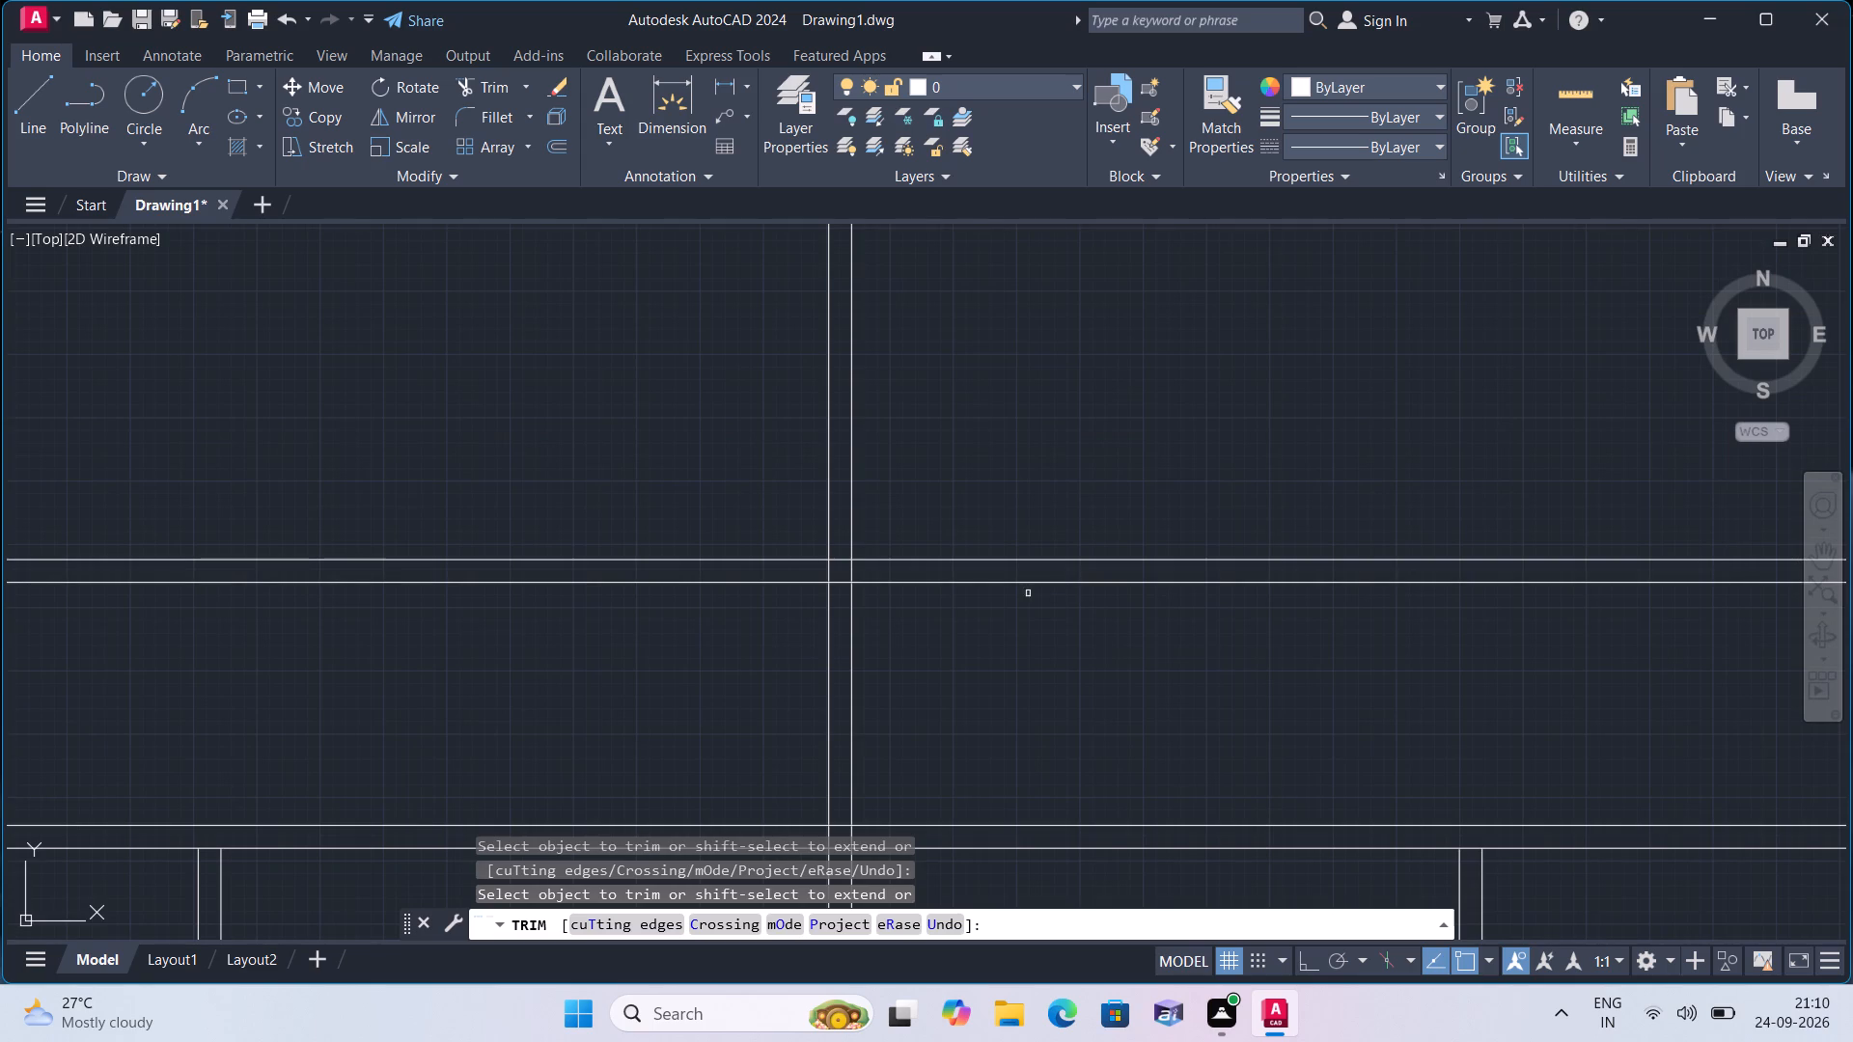
{"action": "middle_click_drag", "start_coordinate": [1044, 644], "coordinate": [1195, 870]}
{"action": "middle_click_drag", "start_coordinate": [1056, 540], "coordinate": [1157, 758]}
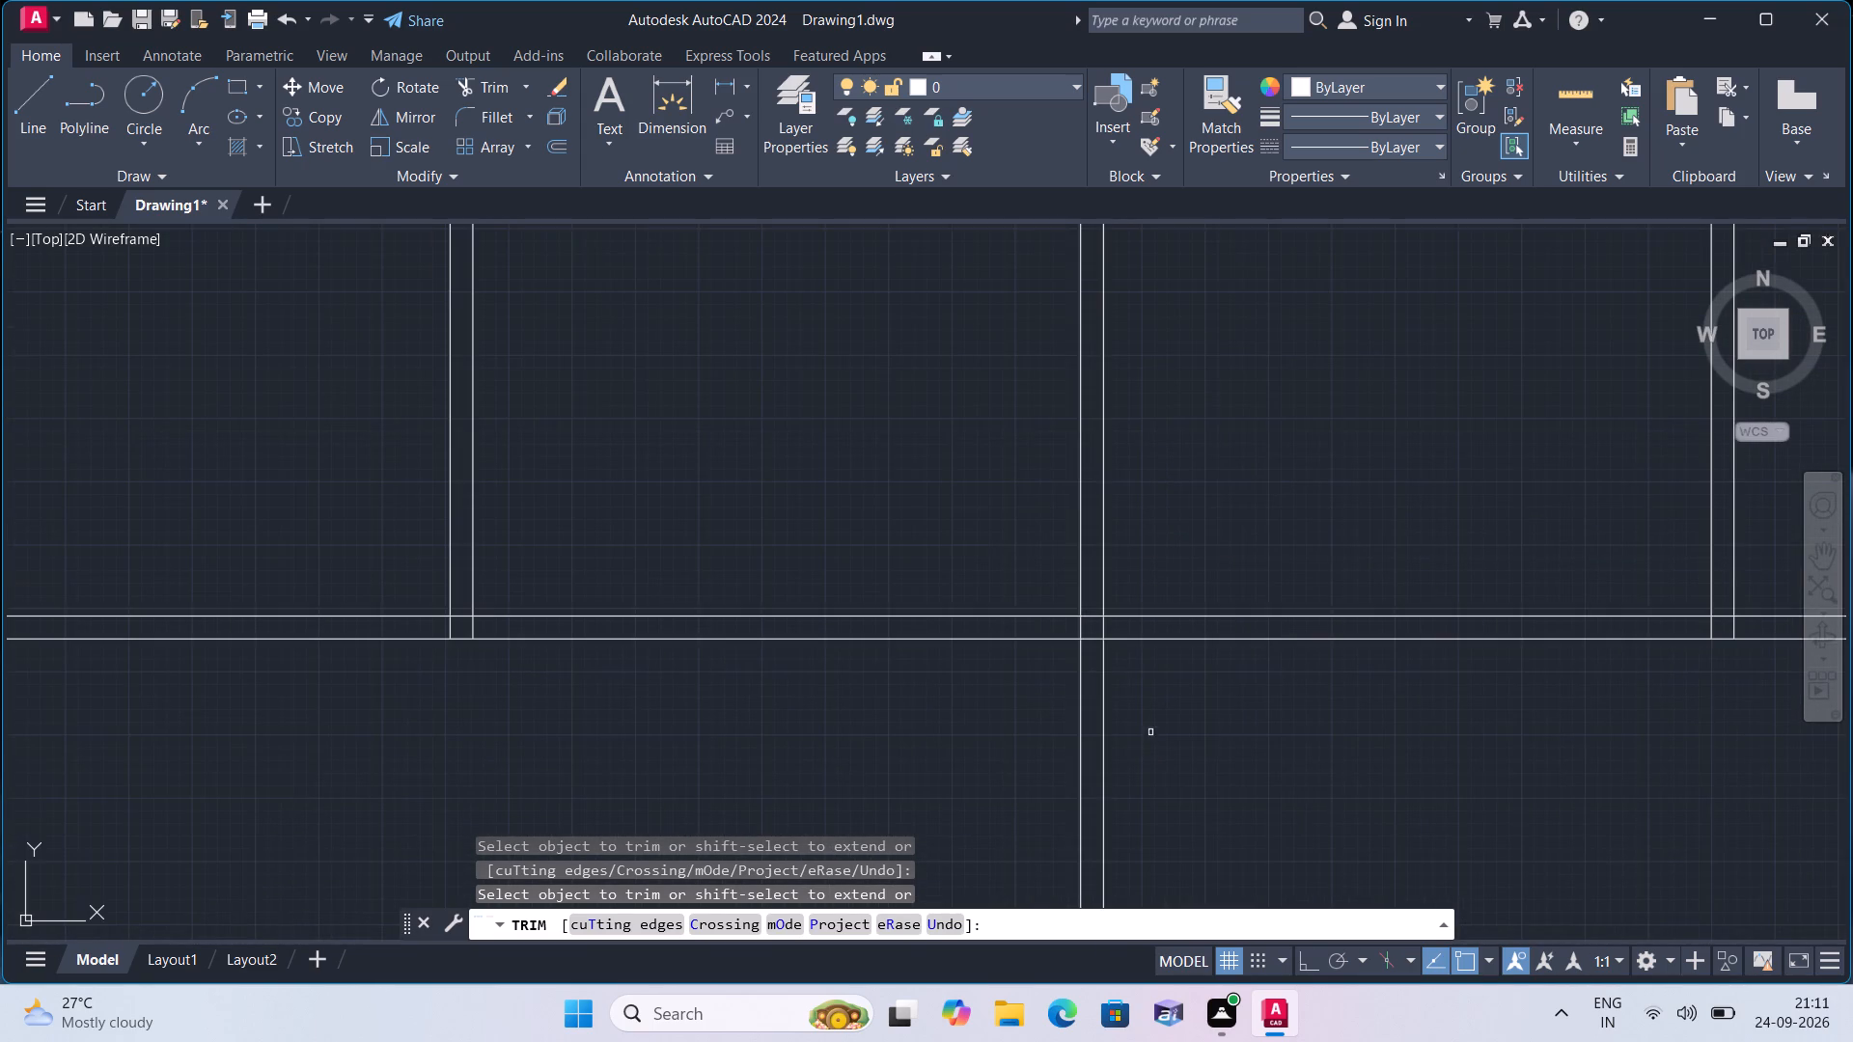
{"action": "scroll", "coordinate": [1088, 599], "scroll_direction": "up", "scroll_amount": 2}
{"action": "left_click", "coordinate": [1084, 623]}
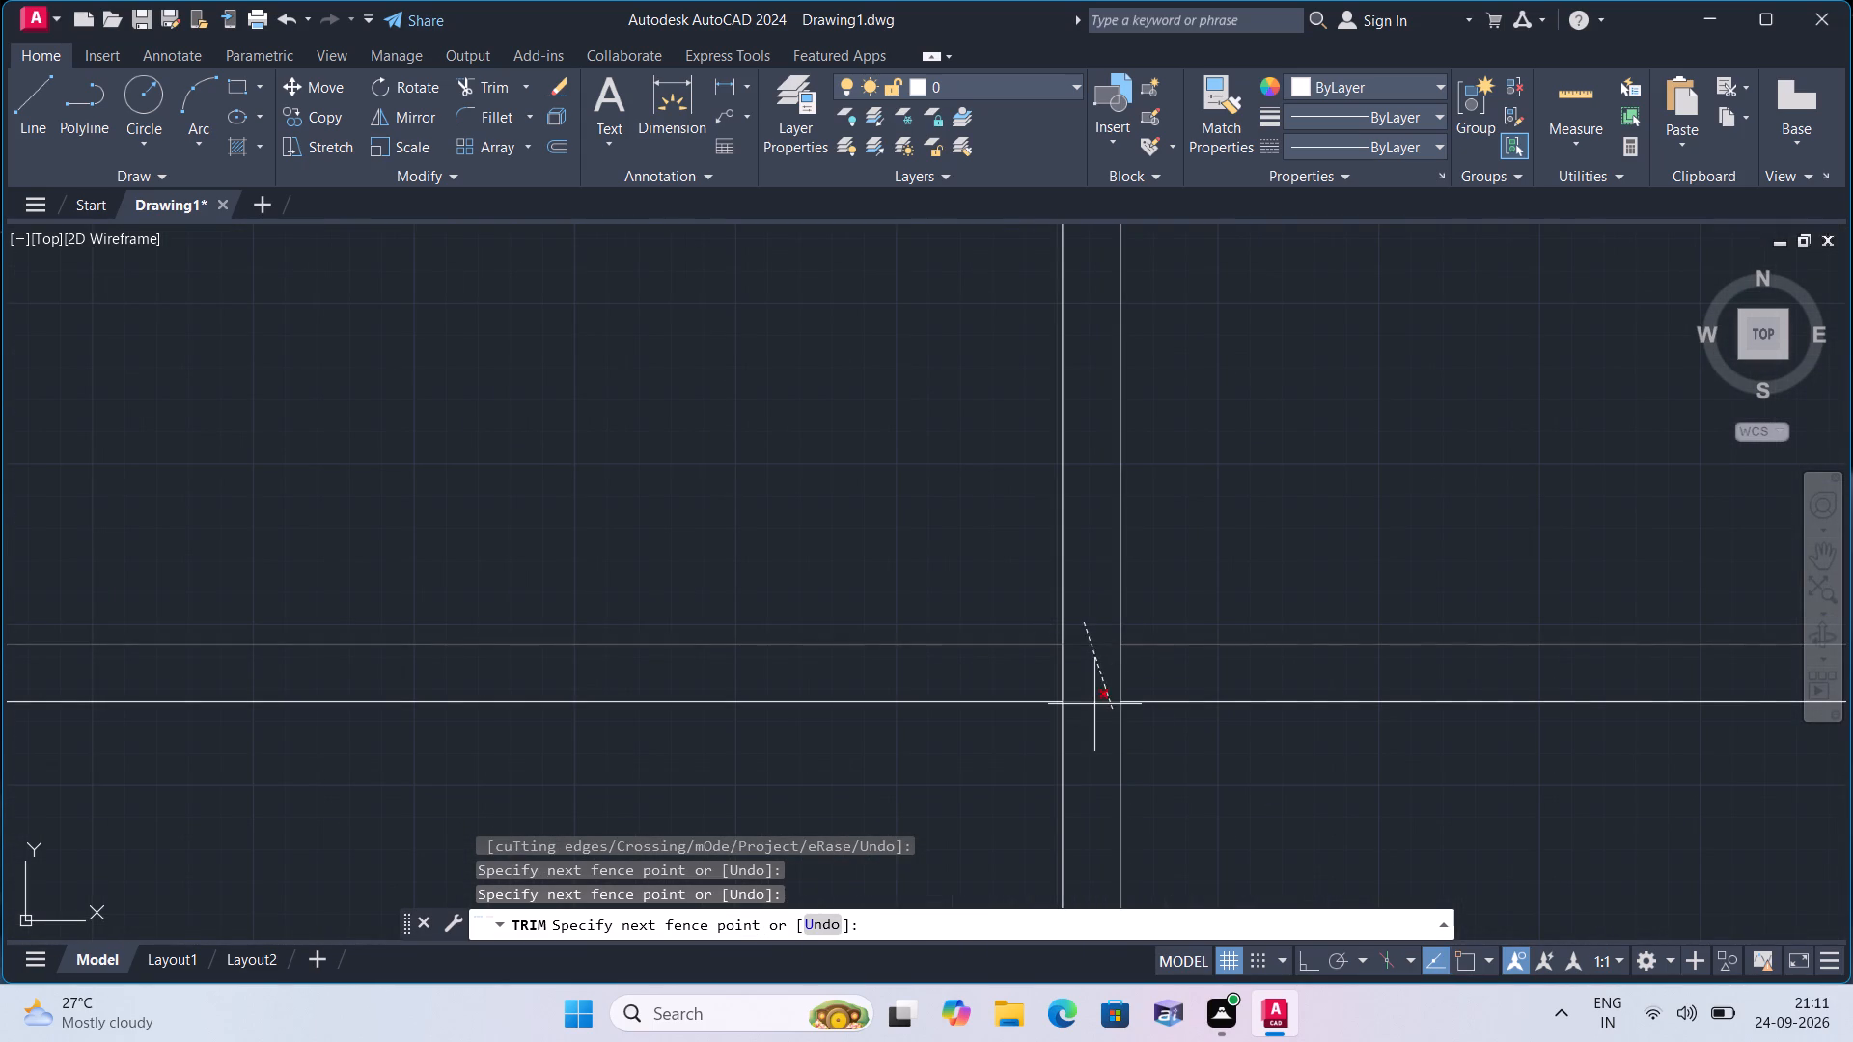
{"action": "left_click", "coordinate": [1094, 704]}
{"action": "left_click", "coordinate": [1064, 682]}
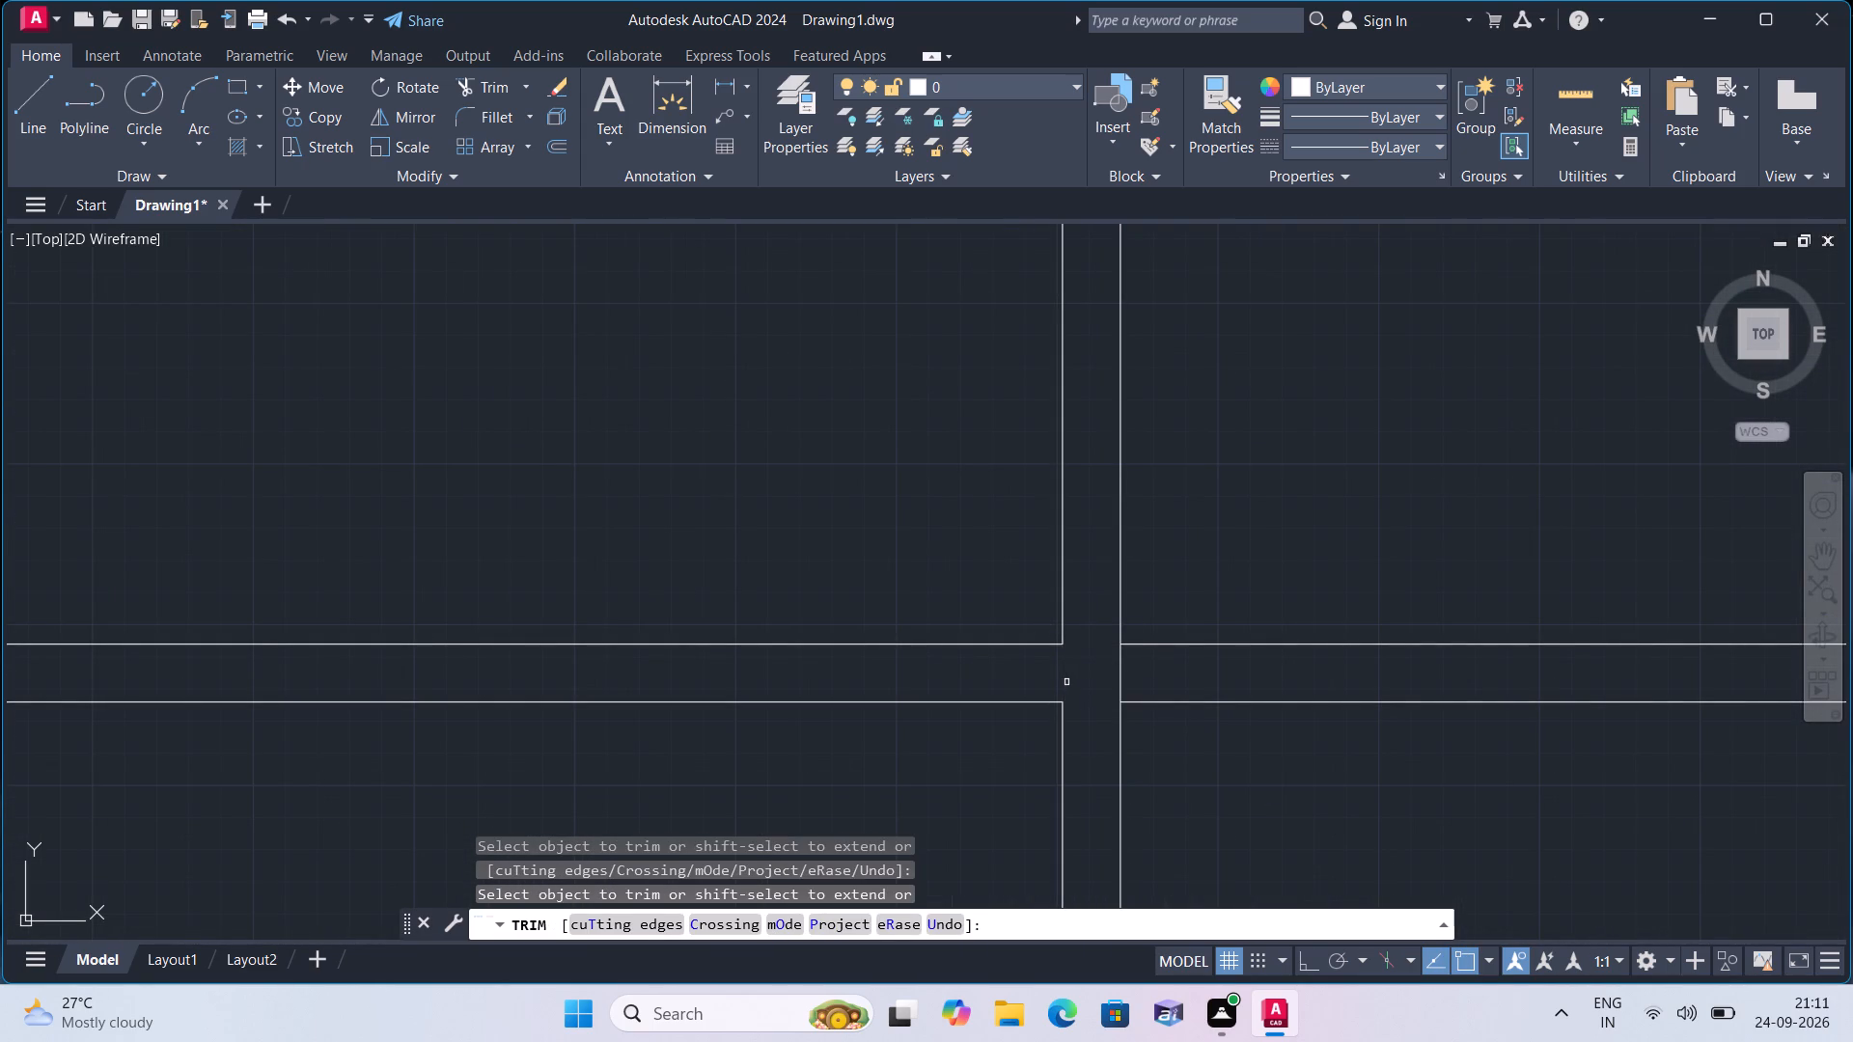
{"action": "left_click", "coordinate": [1128, 673]}
{"action": "left_click", "coordinate": [1105, 673]}
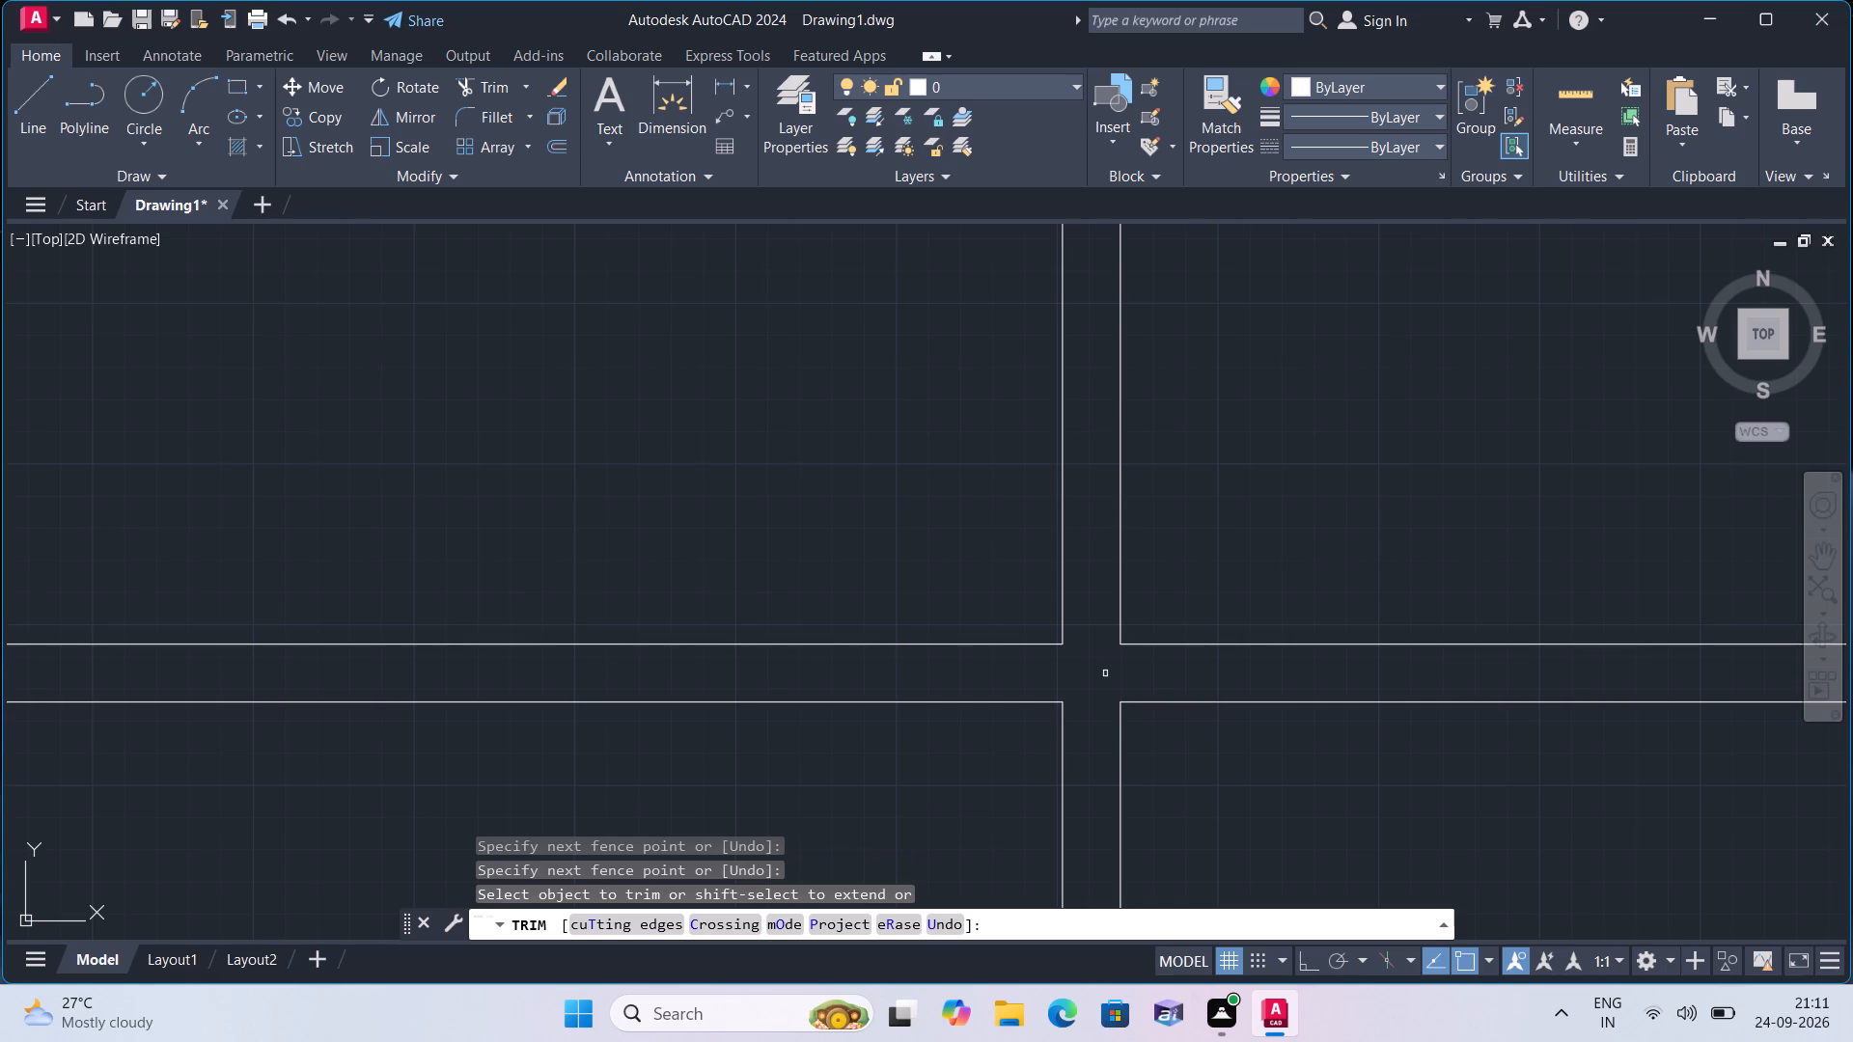
Trim the crossing of the middle vertical wall and the second horizontal partition, clearing the line segments inside it.
{"action": "scroll", "coordinate": [1105, 673], "scroll_direction": "down", "scroll_amount": 4}
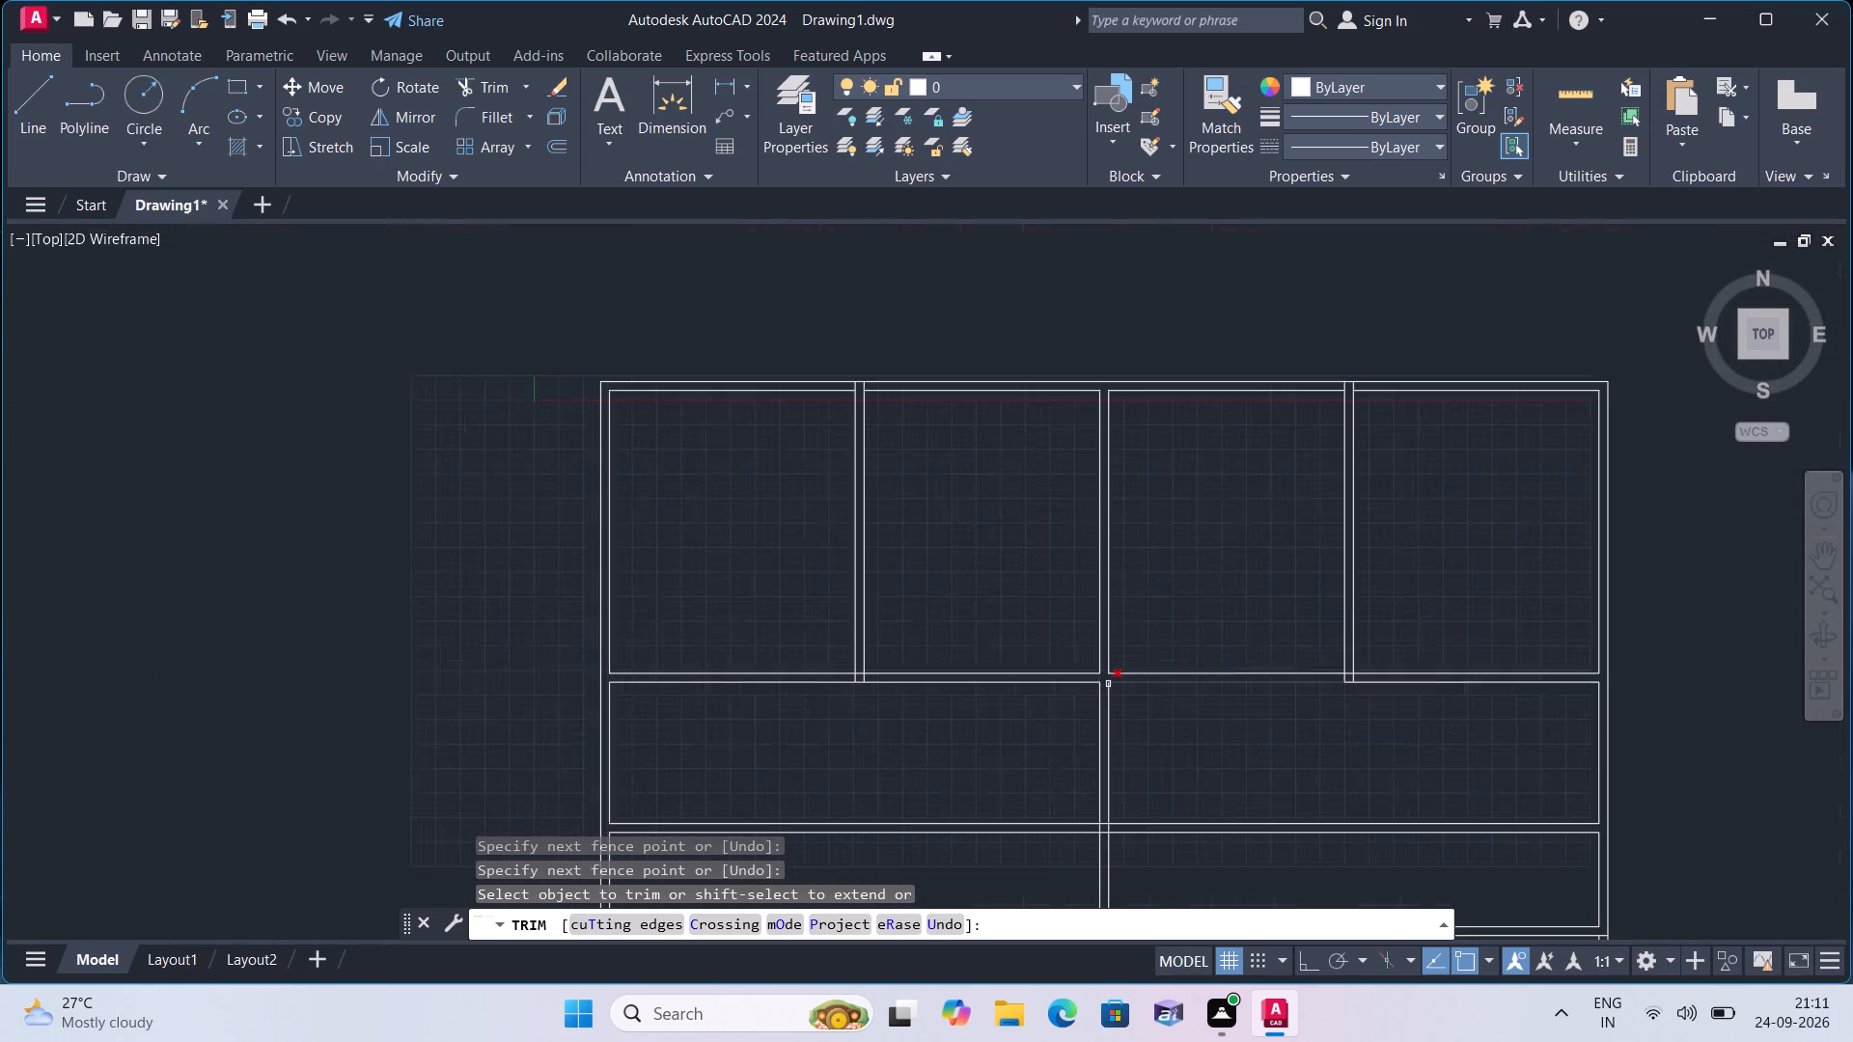
{"action": "middle_click_drag", "start_coordinate": [1158, 734], "coordinate": [1155, 614]}
{"action": "scroll", "coordinate": [1155, 614], "scroll_direction": "down", "scroll_amount": 1}
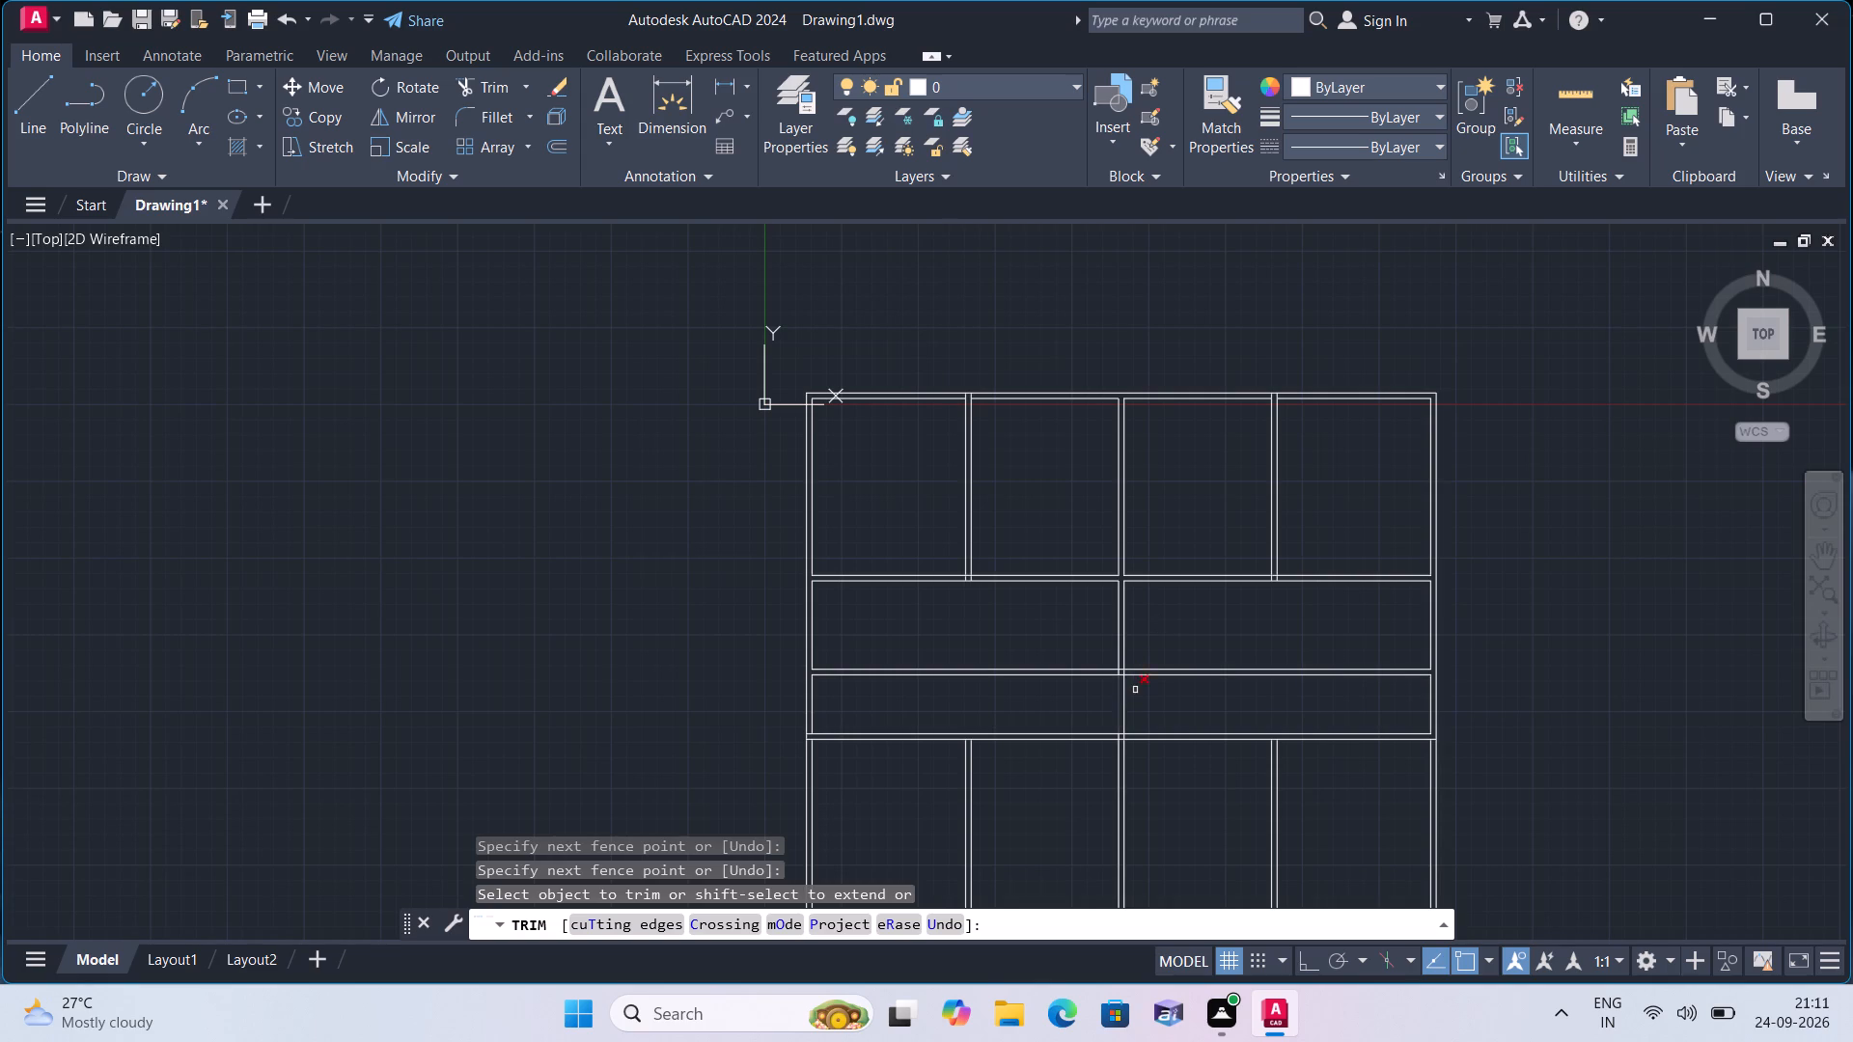
{"action": "scroll", "coordinate": [1119, 675], "scroll_direction": "up", "scroll_amount": 4}
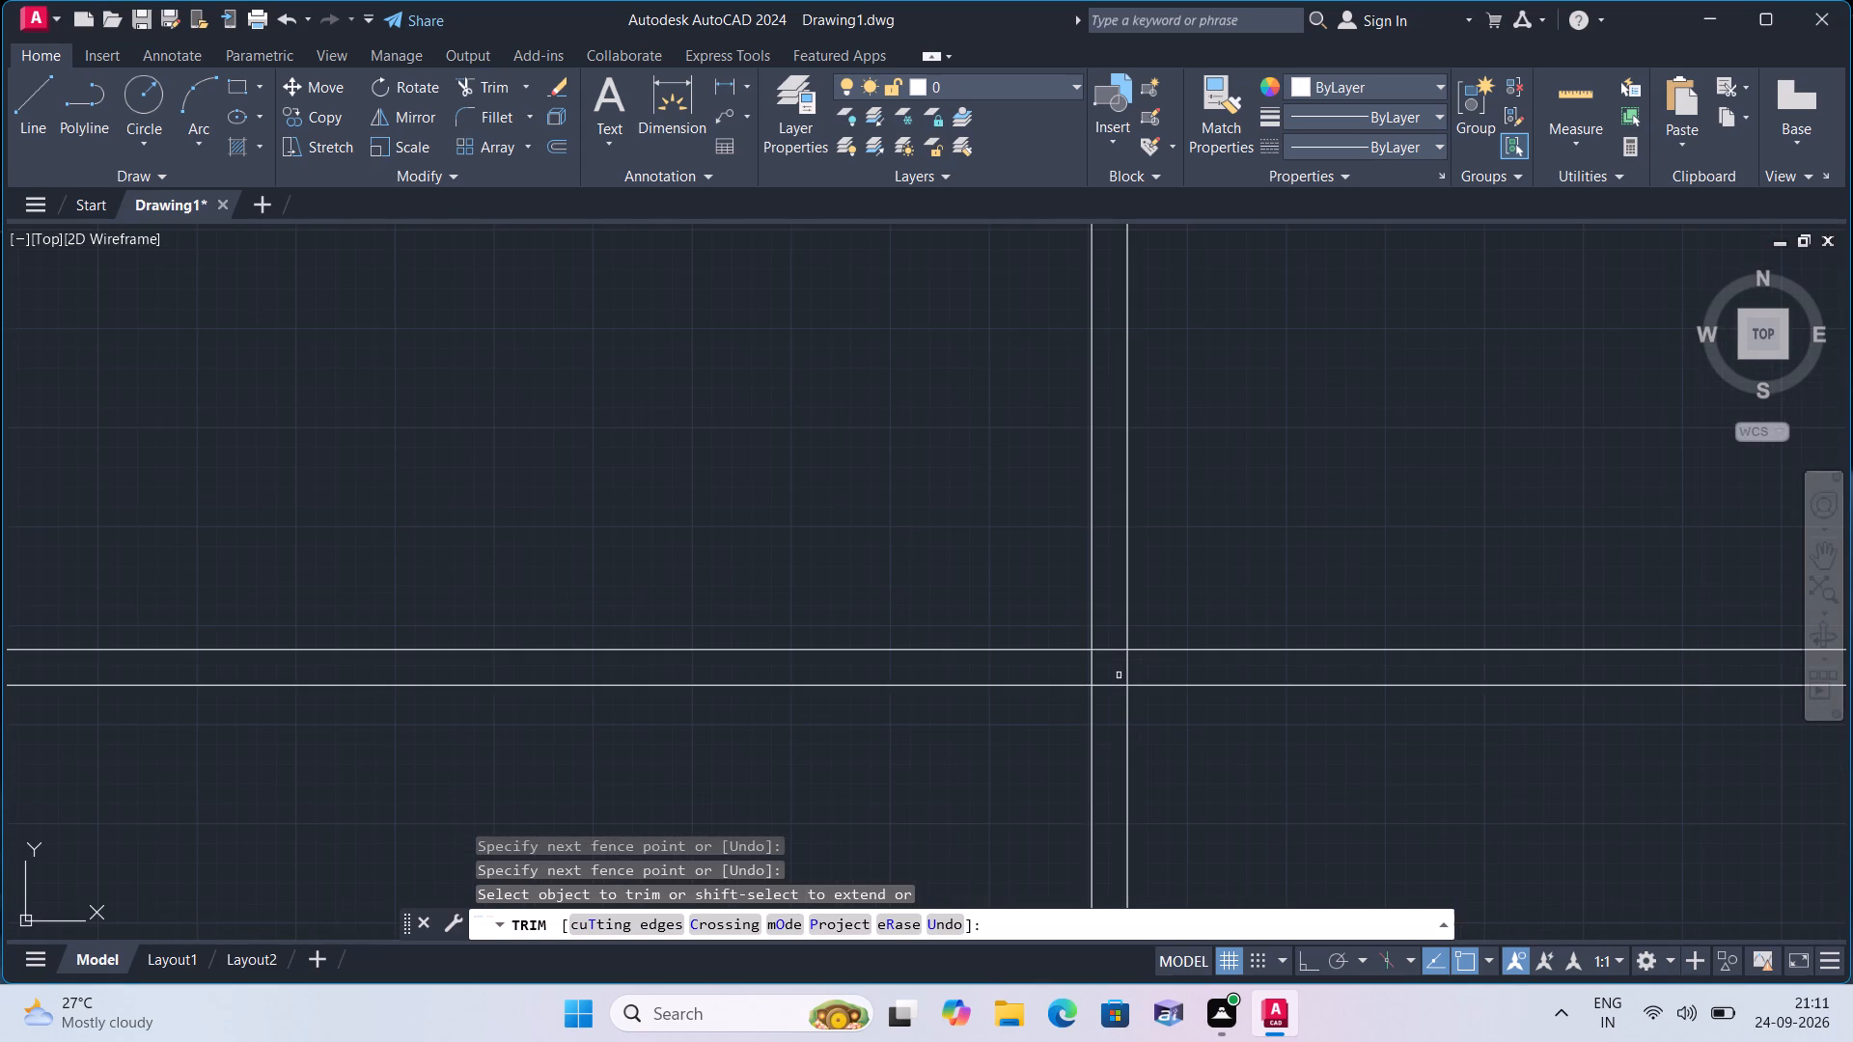
{"action": "left_click", "coordinate": [1117, 689]}
{"action": "left_click", "coordinate": [1117, 644]}
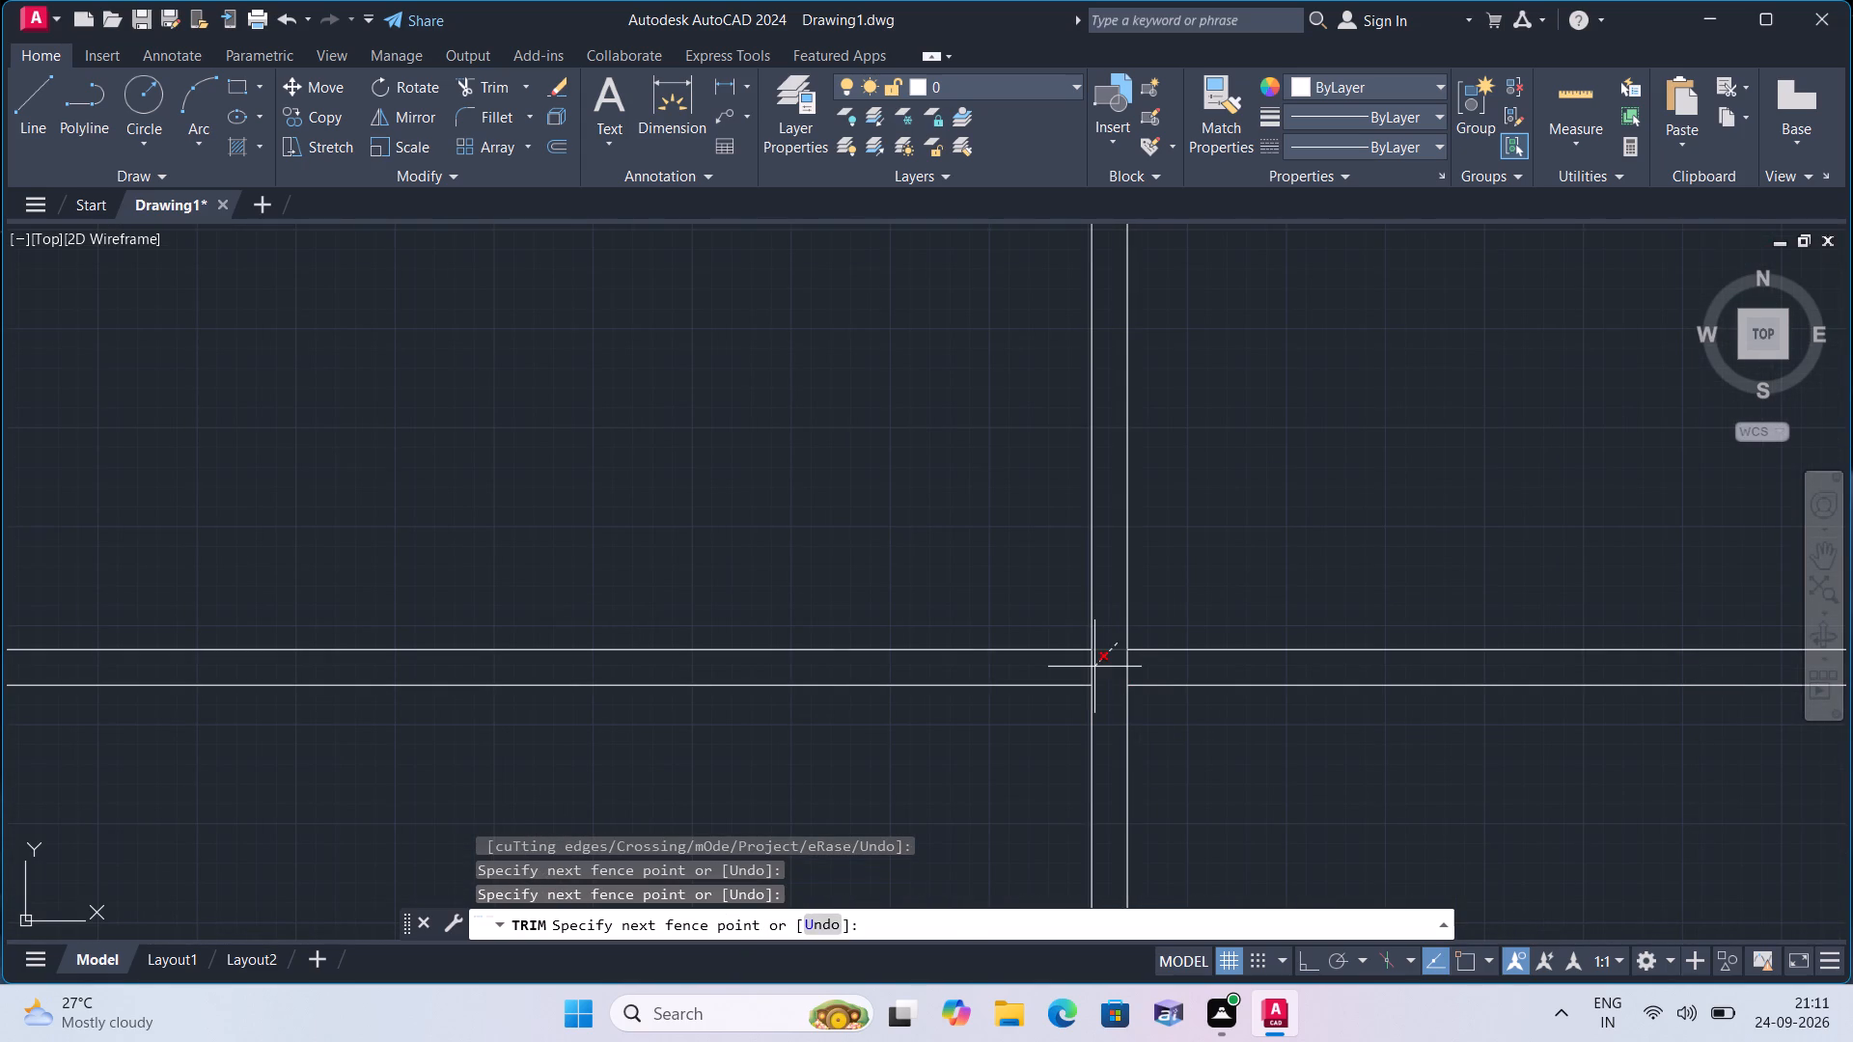
{"action": "left_click", "coordinate": [1118, 683]}
Trim the line segment where the middle vertical wall meets the third horizontal partition's upper line, and finish trimming.
{"action": "scroll", "coordinate": [1118, 683], "scroll_direction": "down", "scroll_amount": 3}
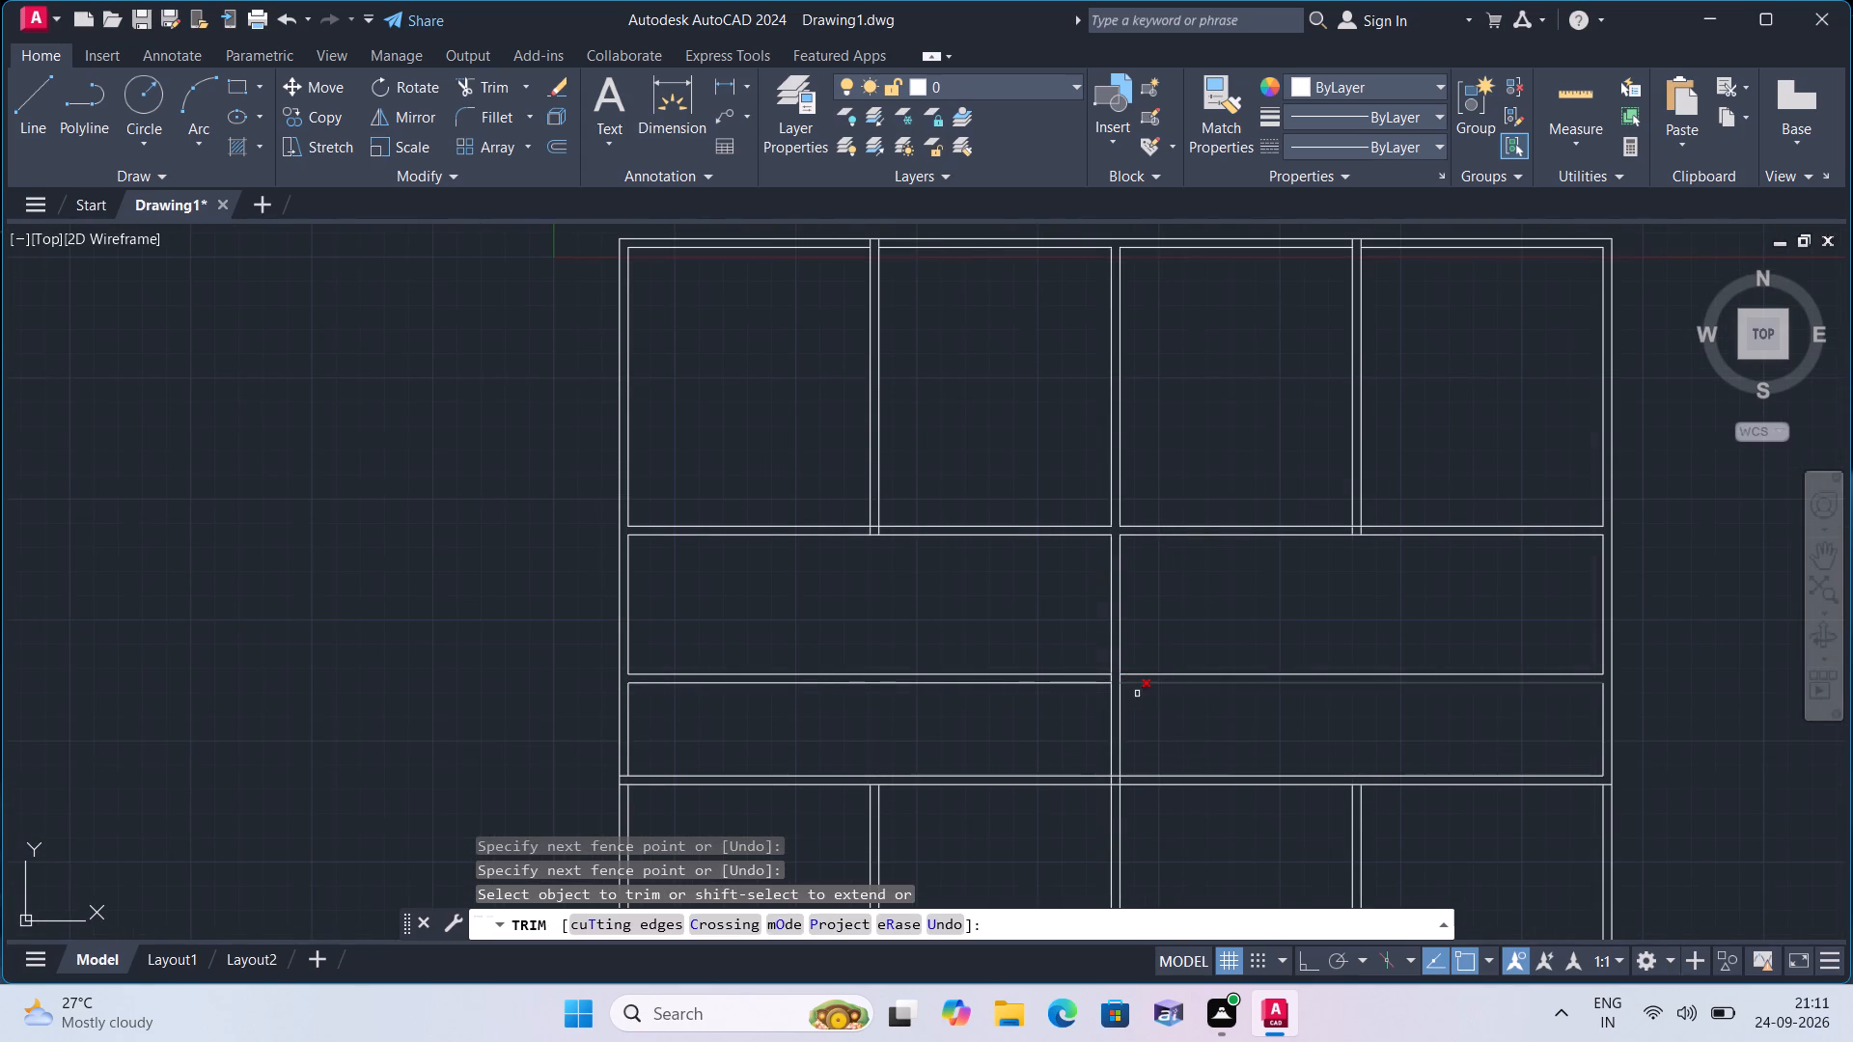
{"action": "middle_click_drag", "start_coordinate": [1172, 726], "coordinate": [1165, 660]}
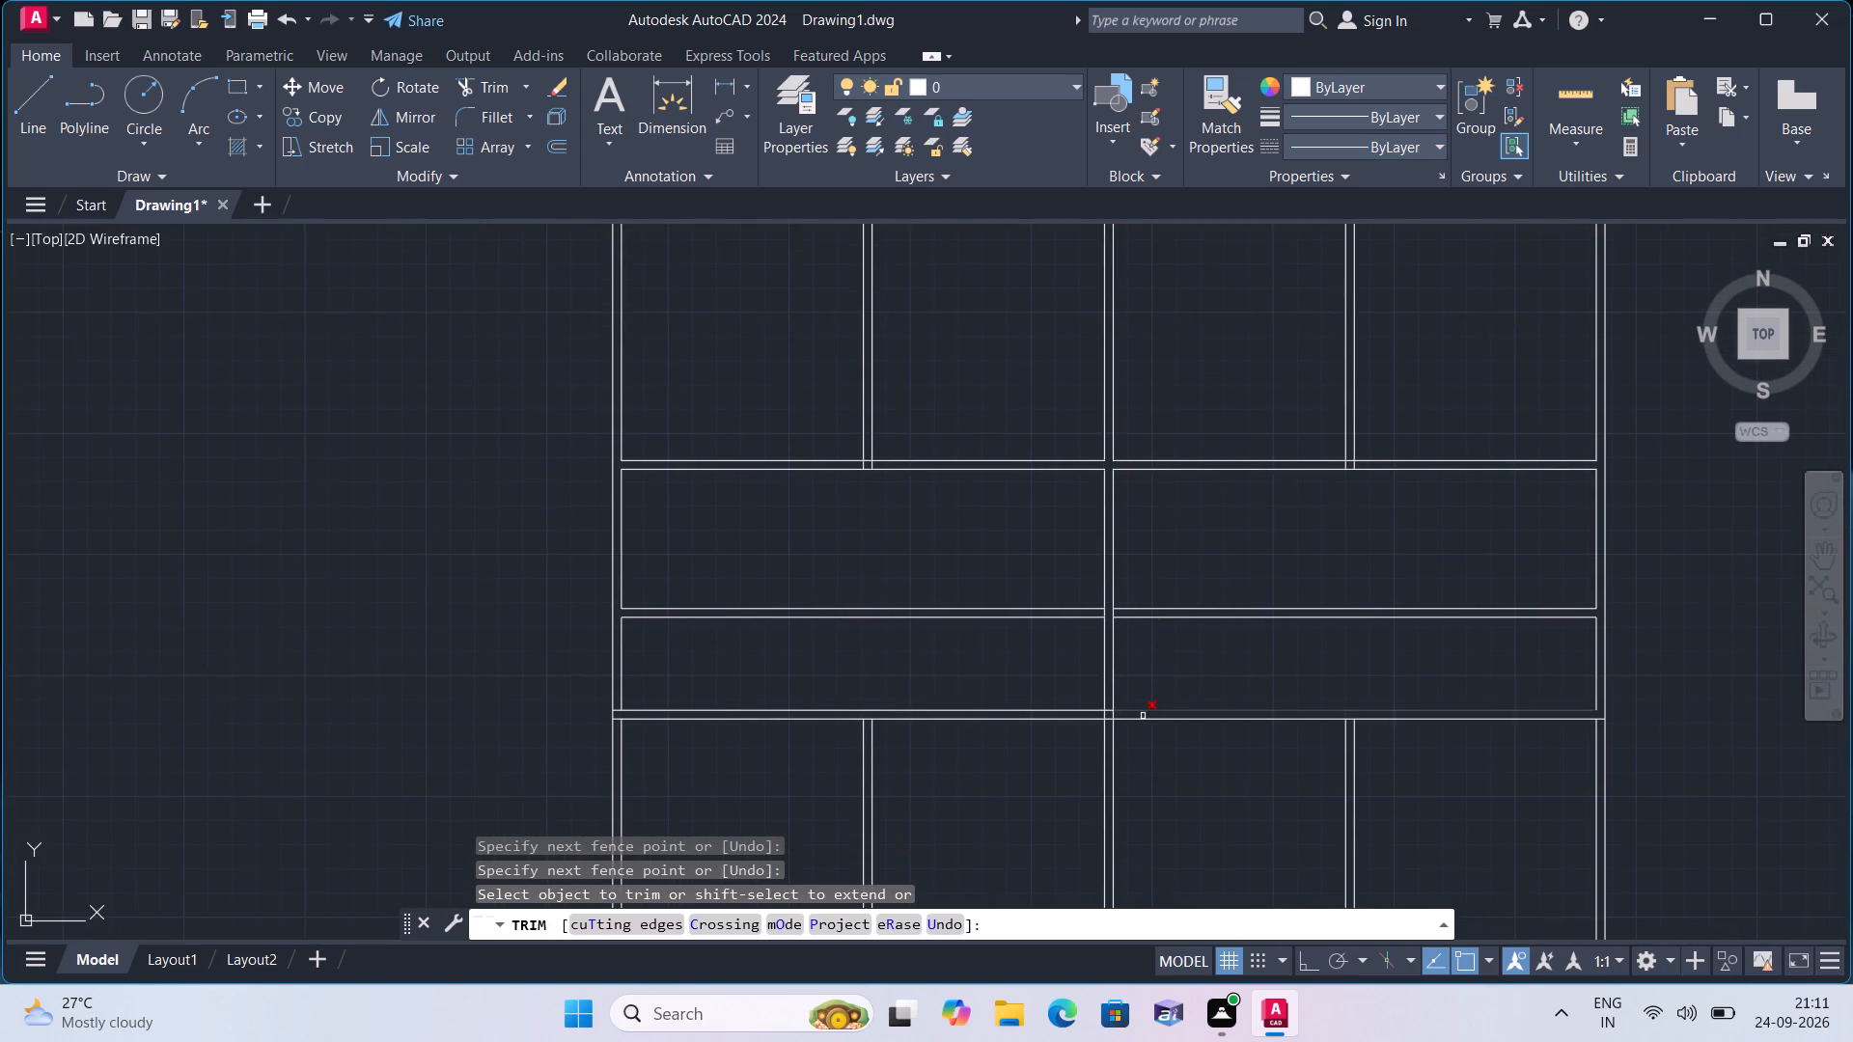
{"action": "scroll", "coordinate": [1115, 716], "scroll_direction": "up", "scroll_amount": 1}
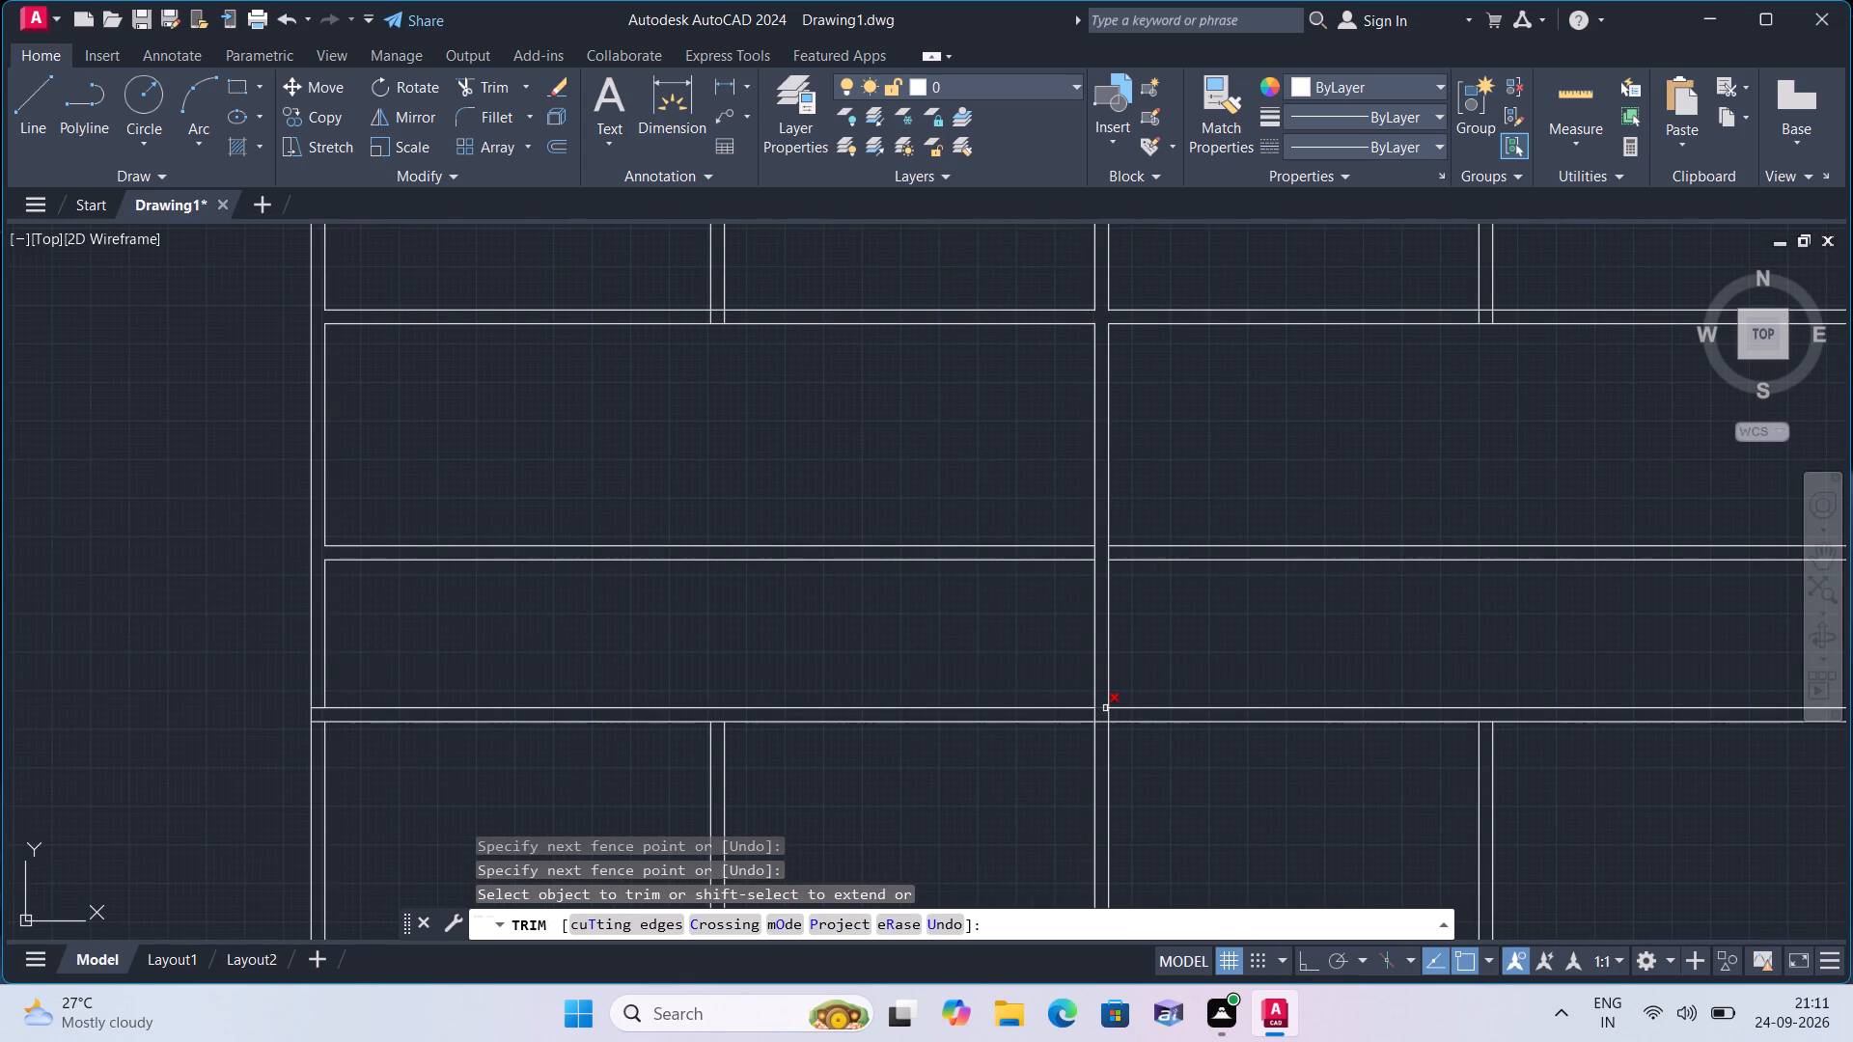
{"action": "left_click", "coordinate": [1105, 708]}
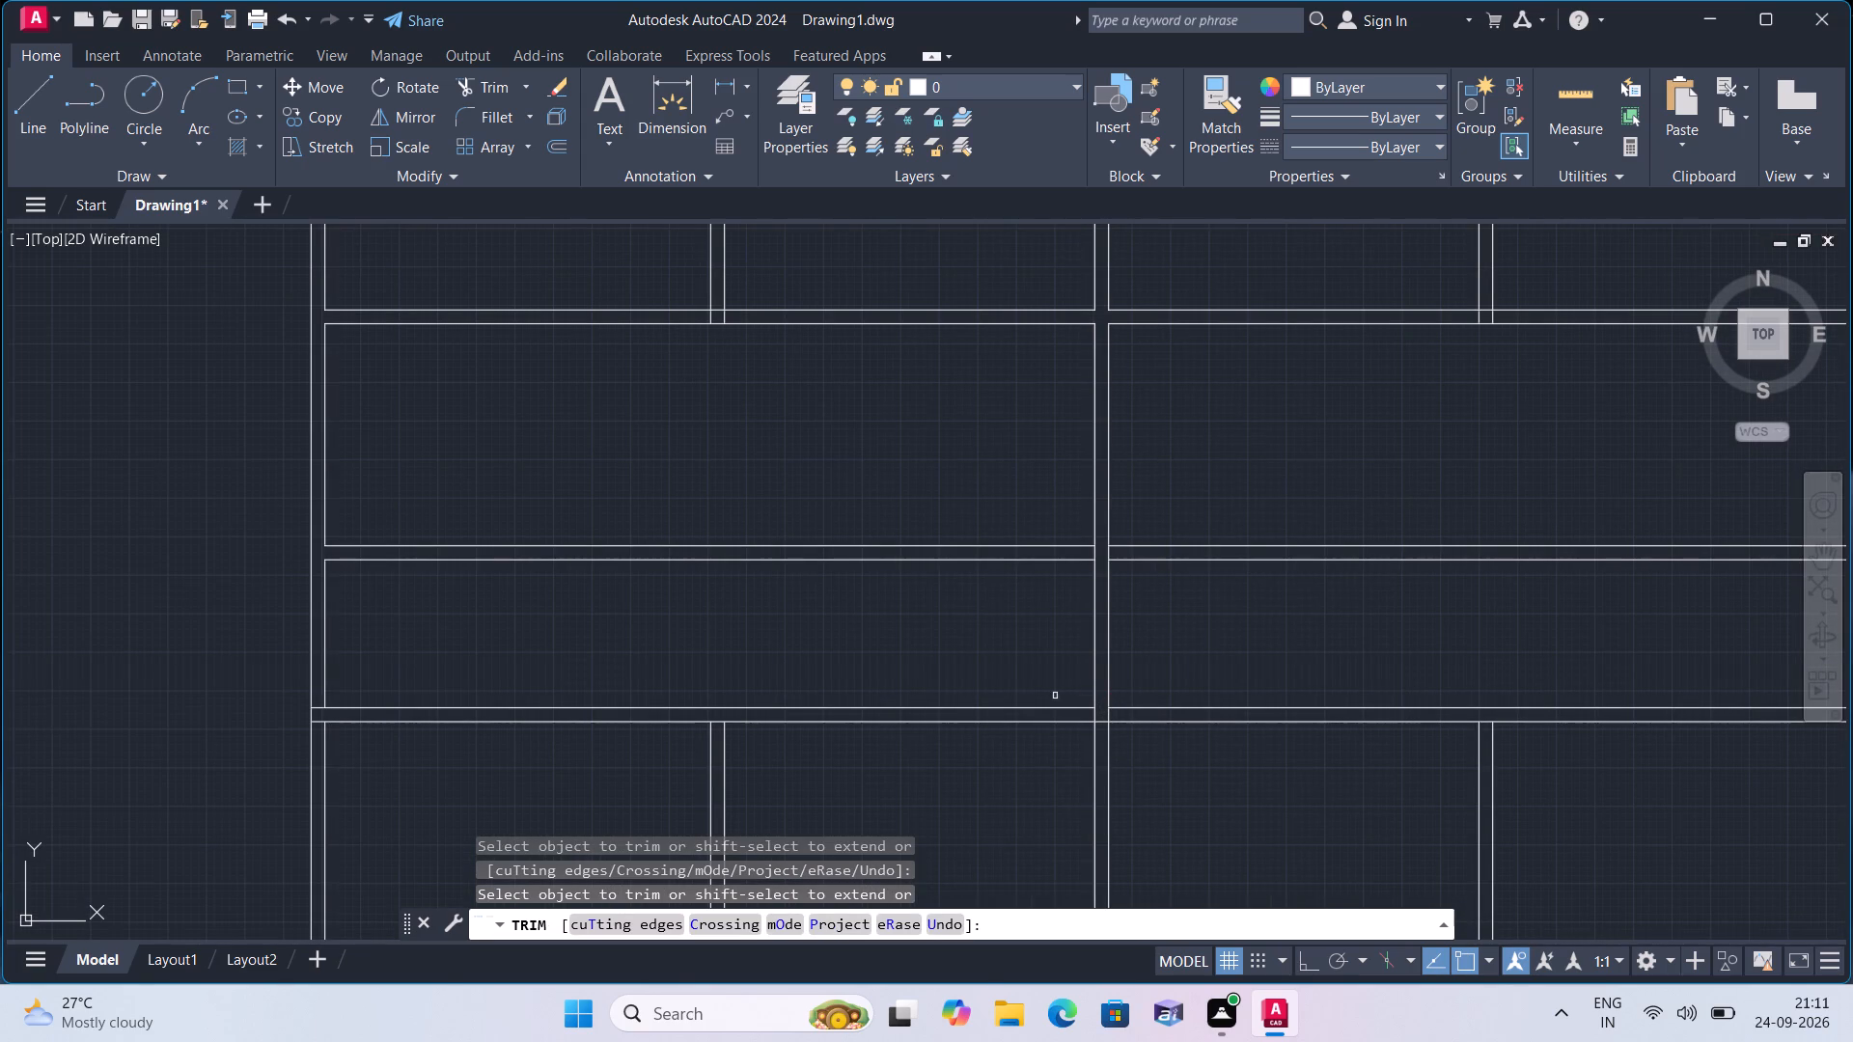
{"action": "key", "text": "space"}
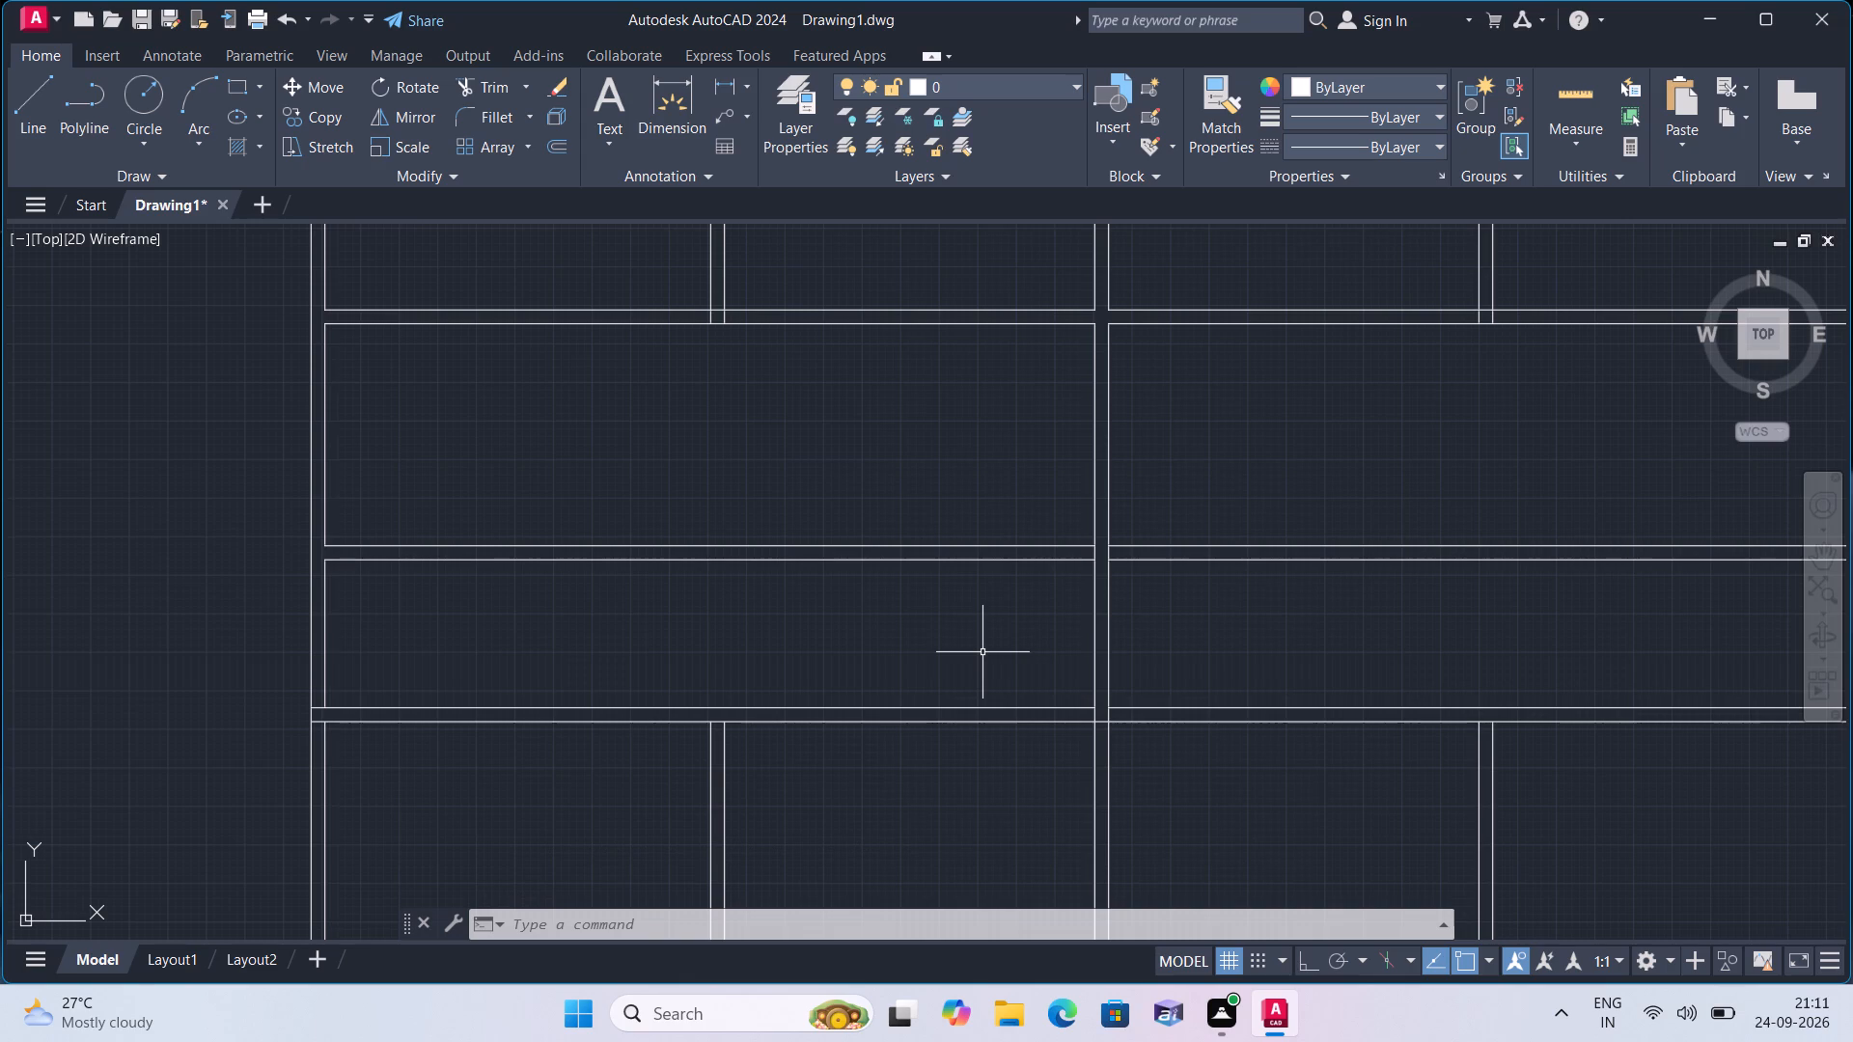
Add the multiline text label BEDROOM inside the first room from the left in the plan's top row.
{"action": "scroll", "coordinate": [930, 677], "scroll_direction": "down", "scroll_amount": 2}
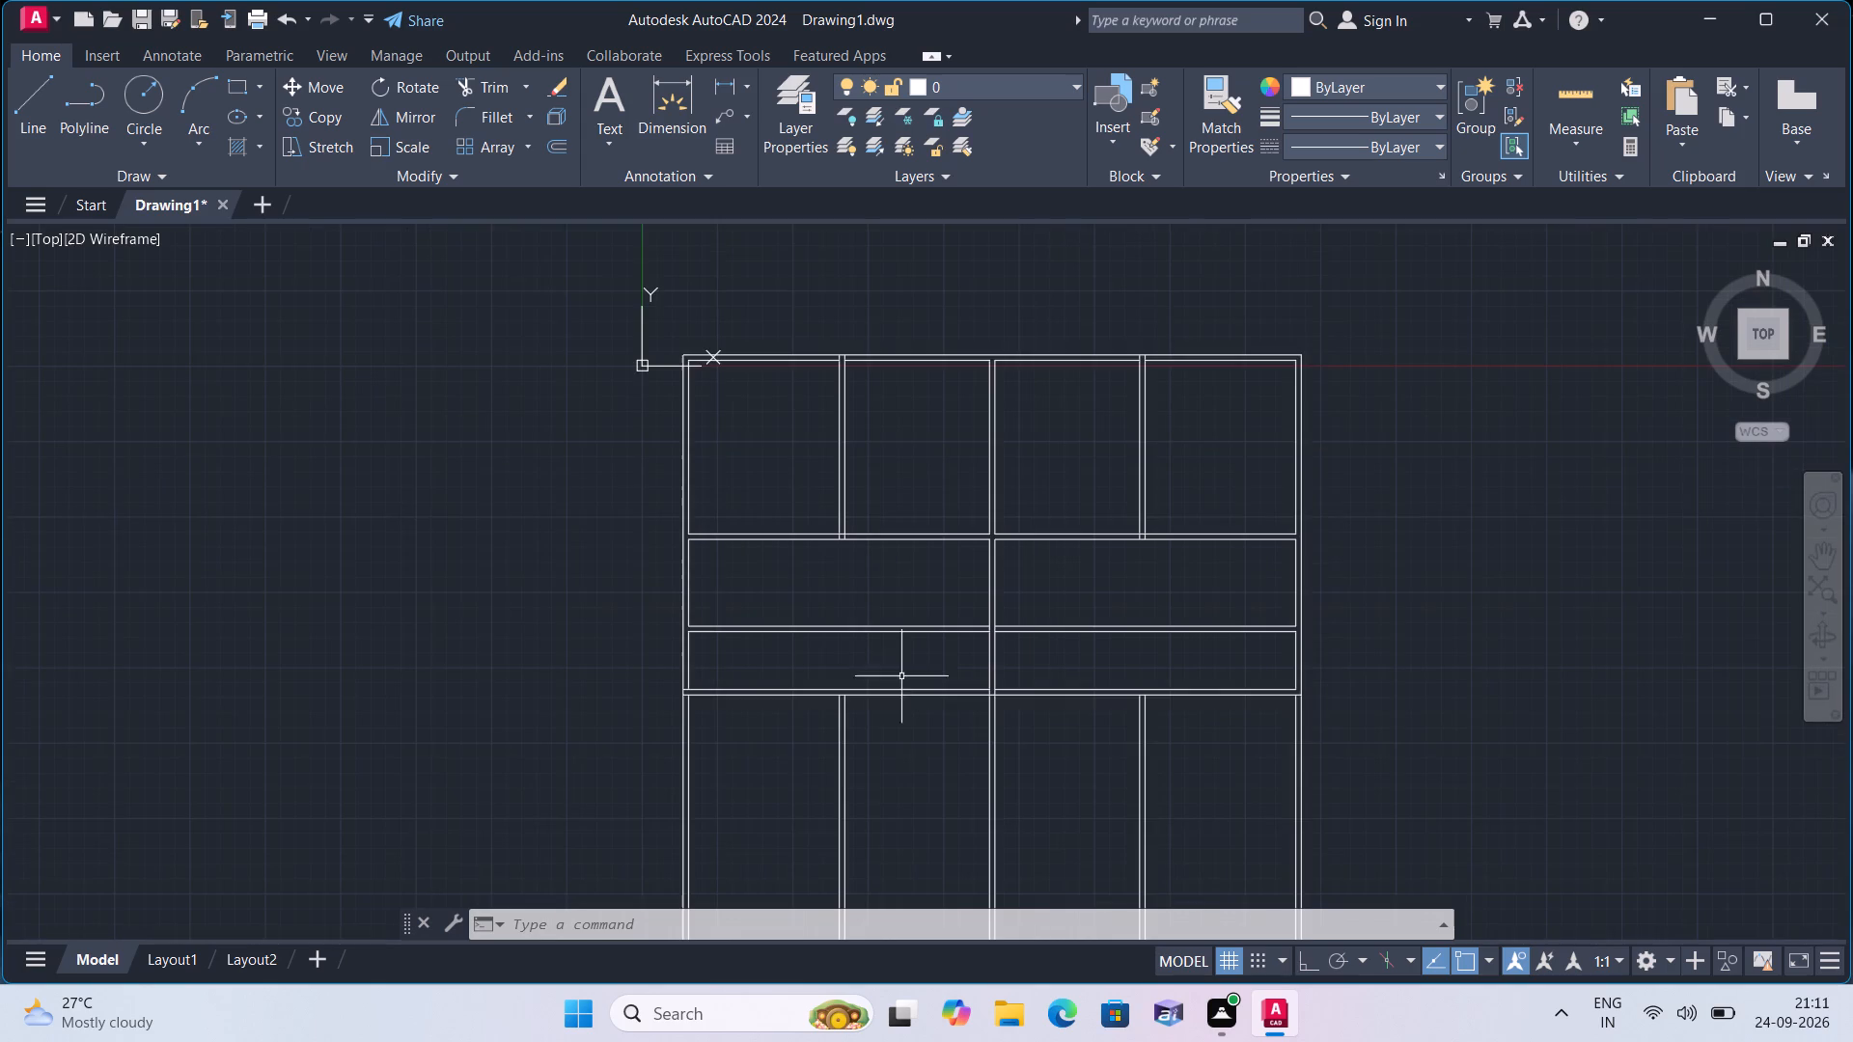
{"action": "scroll", "coordinate": [883, 672], "scroll_direction": "down", "scroll_amount": 1}
{"action": "middle_click_drag", "start_coordinate": [883, 672], "coordinate": [963, 845]}
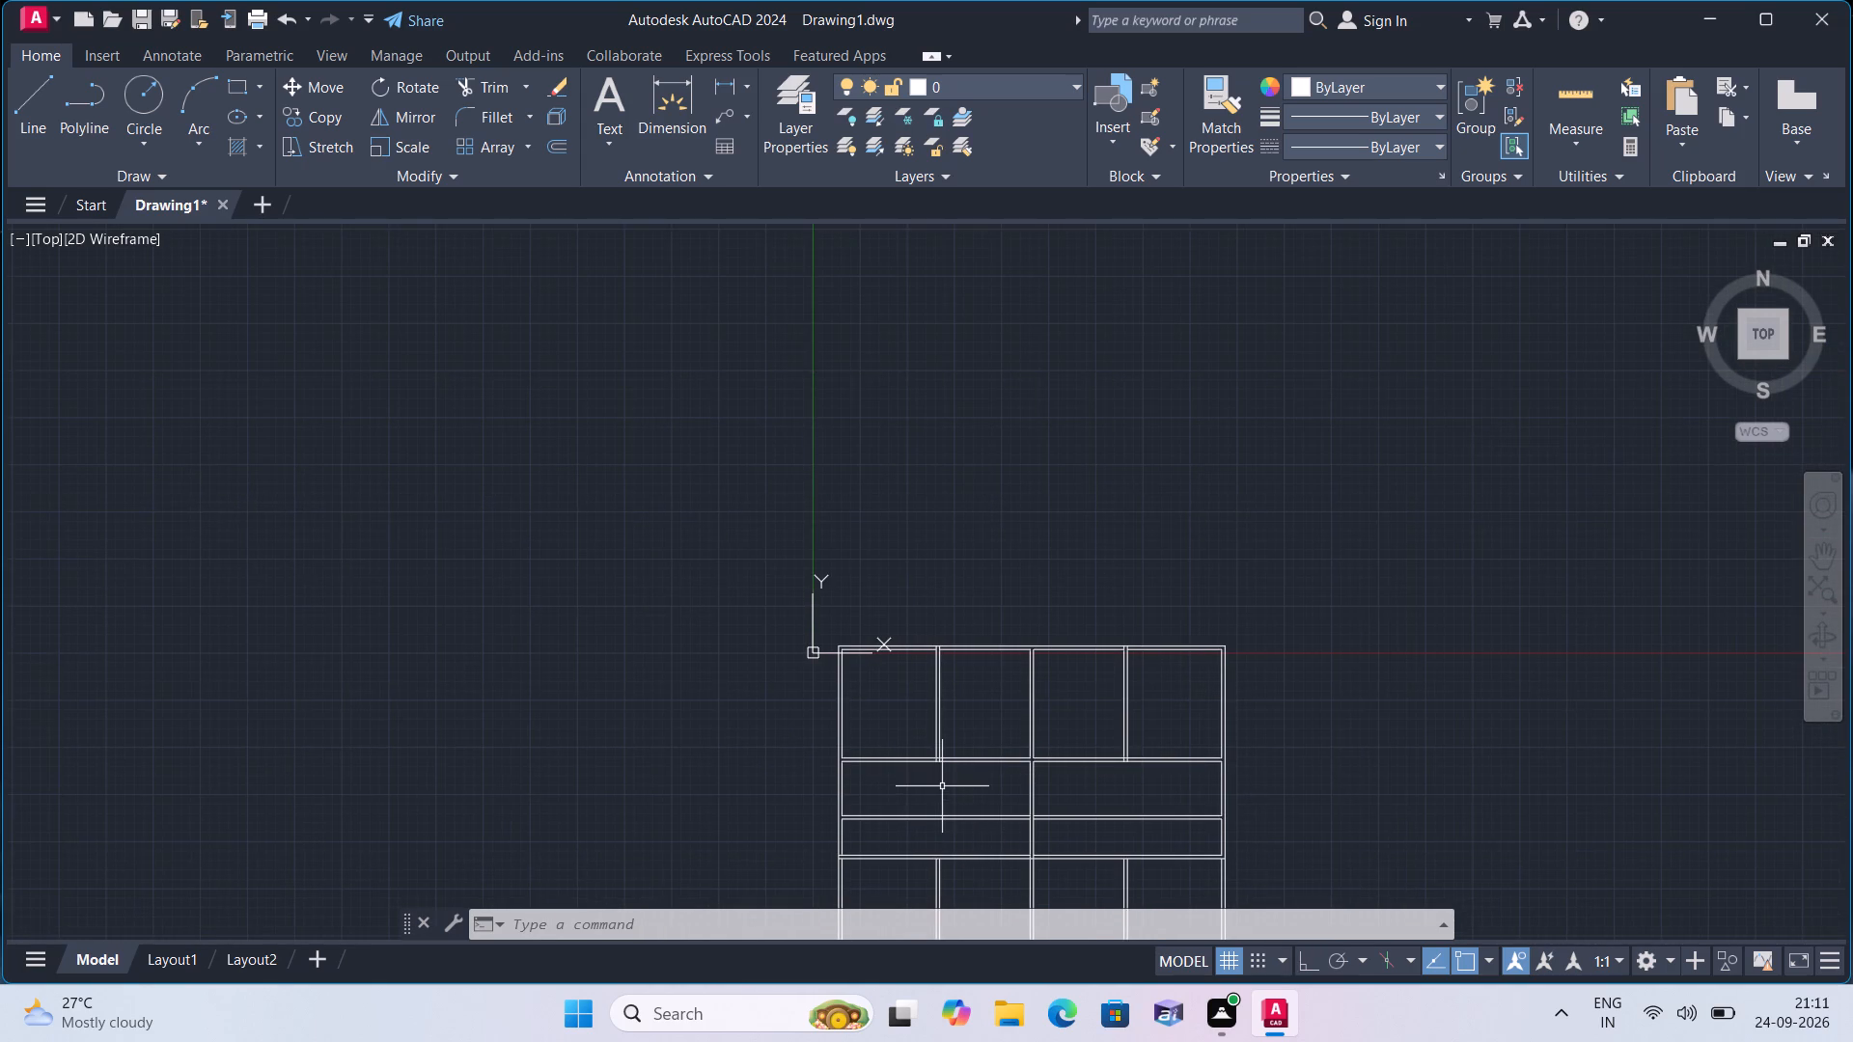
{"action": "scroll", "coordinate": [931, 724], "scroll_direction": "up", "scroll_amount": 2}
{"action": "middle_click_drag", "start_coordinate": [931, 723], "coordinate": [999, 688]}
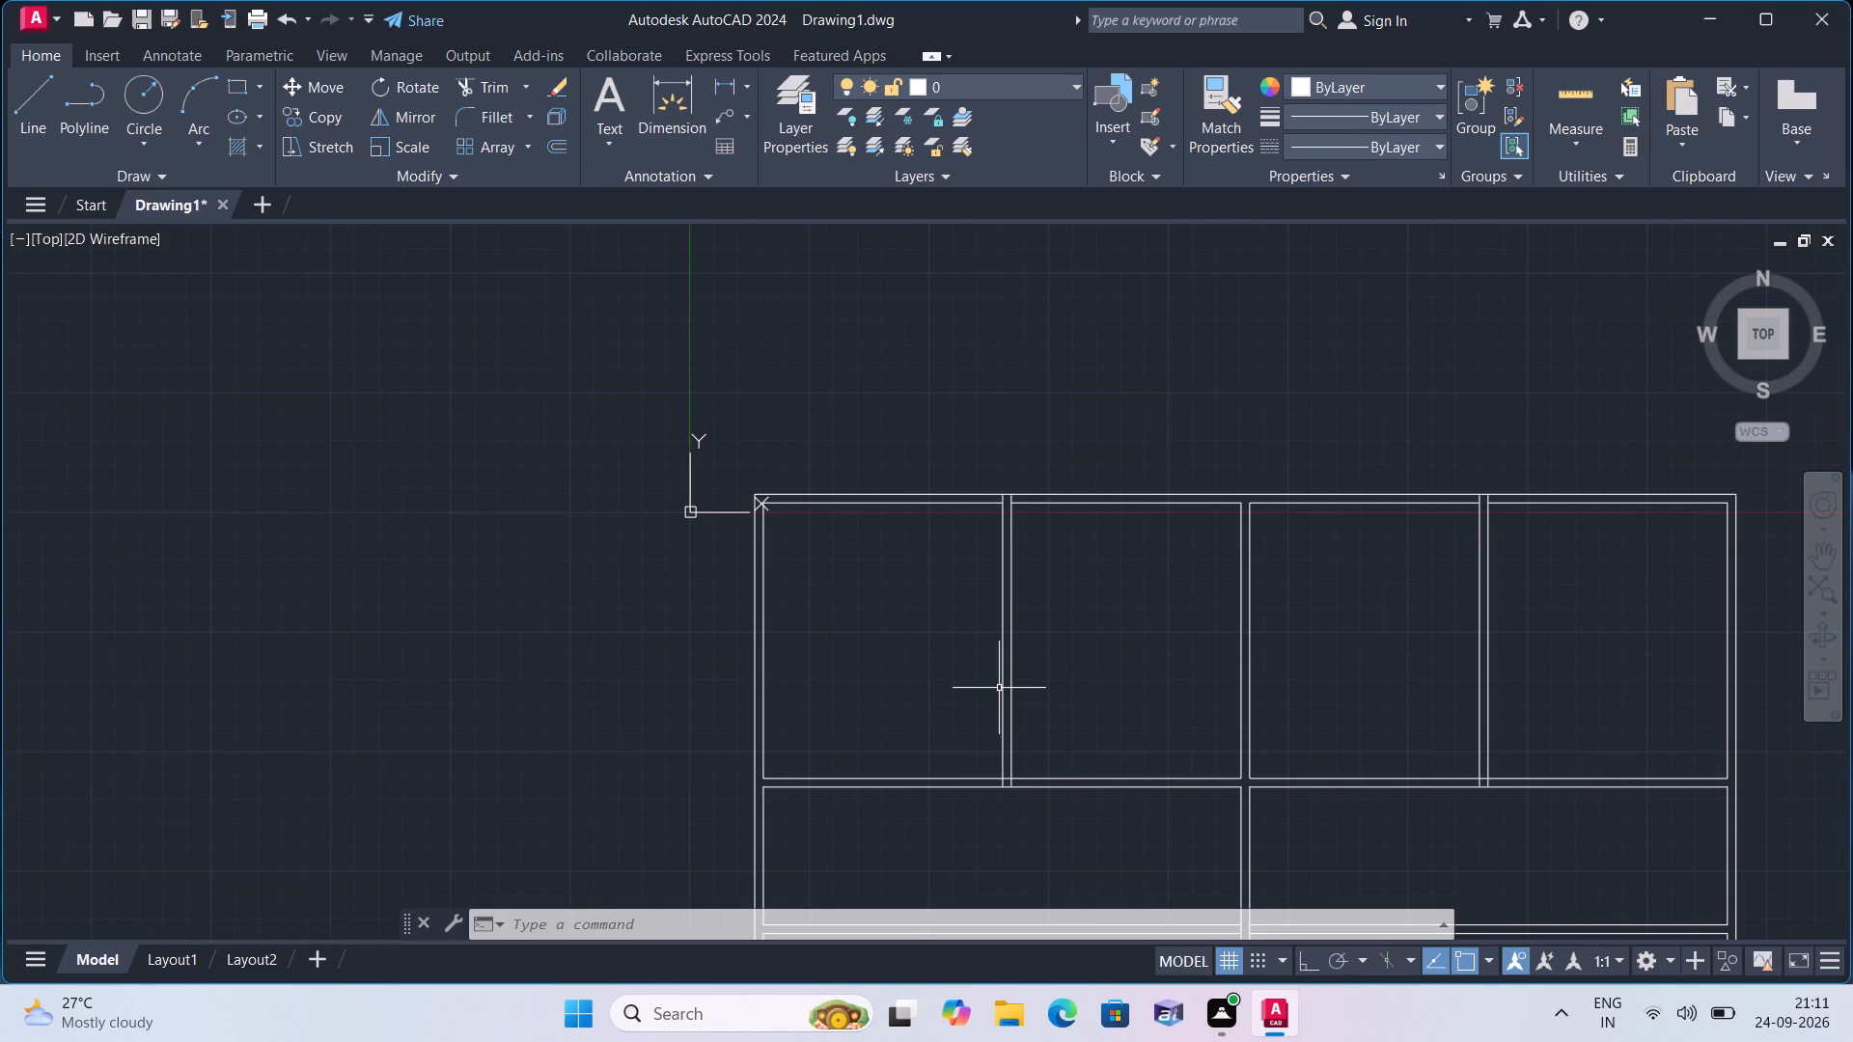
{"action": "type", "text": "mt"}
{"action": "key", "text": "space"}
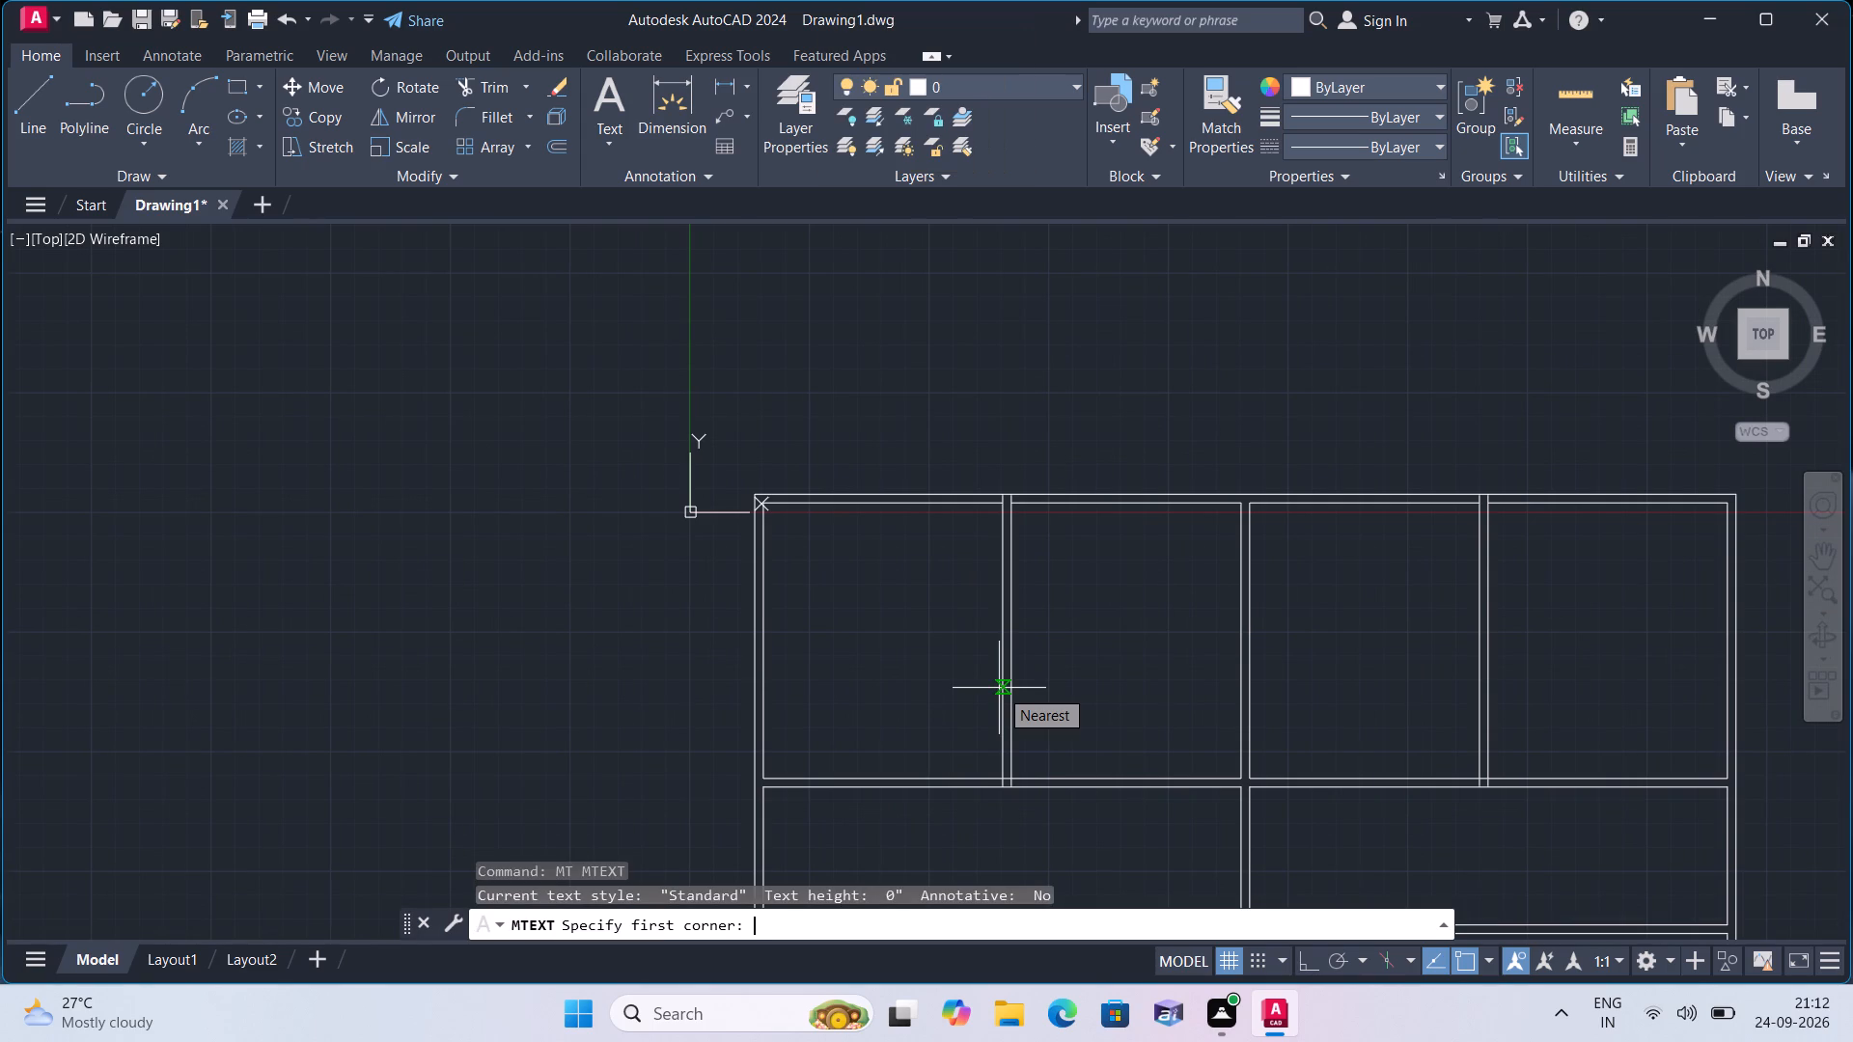
{"action": "triple_click", "coordinate": [858, 677]}
{"action": "left_click", "coordinate": [858, 676]}
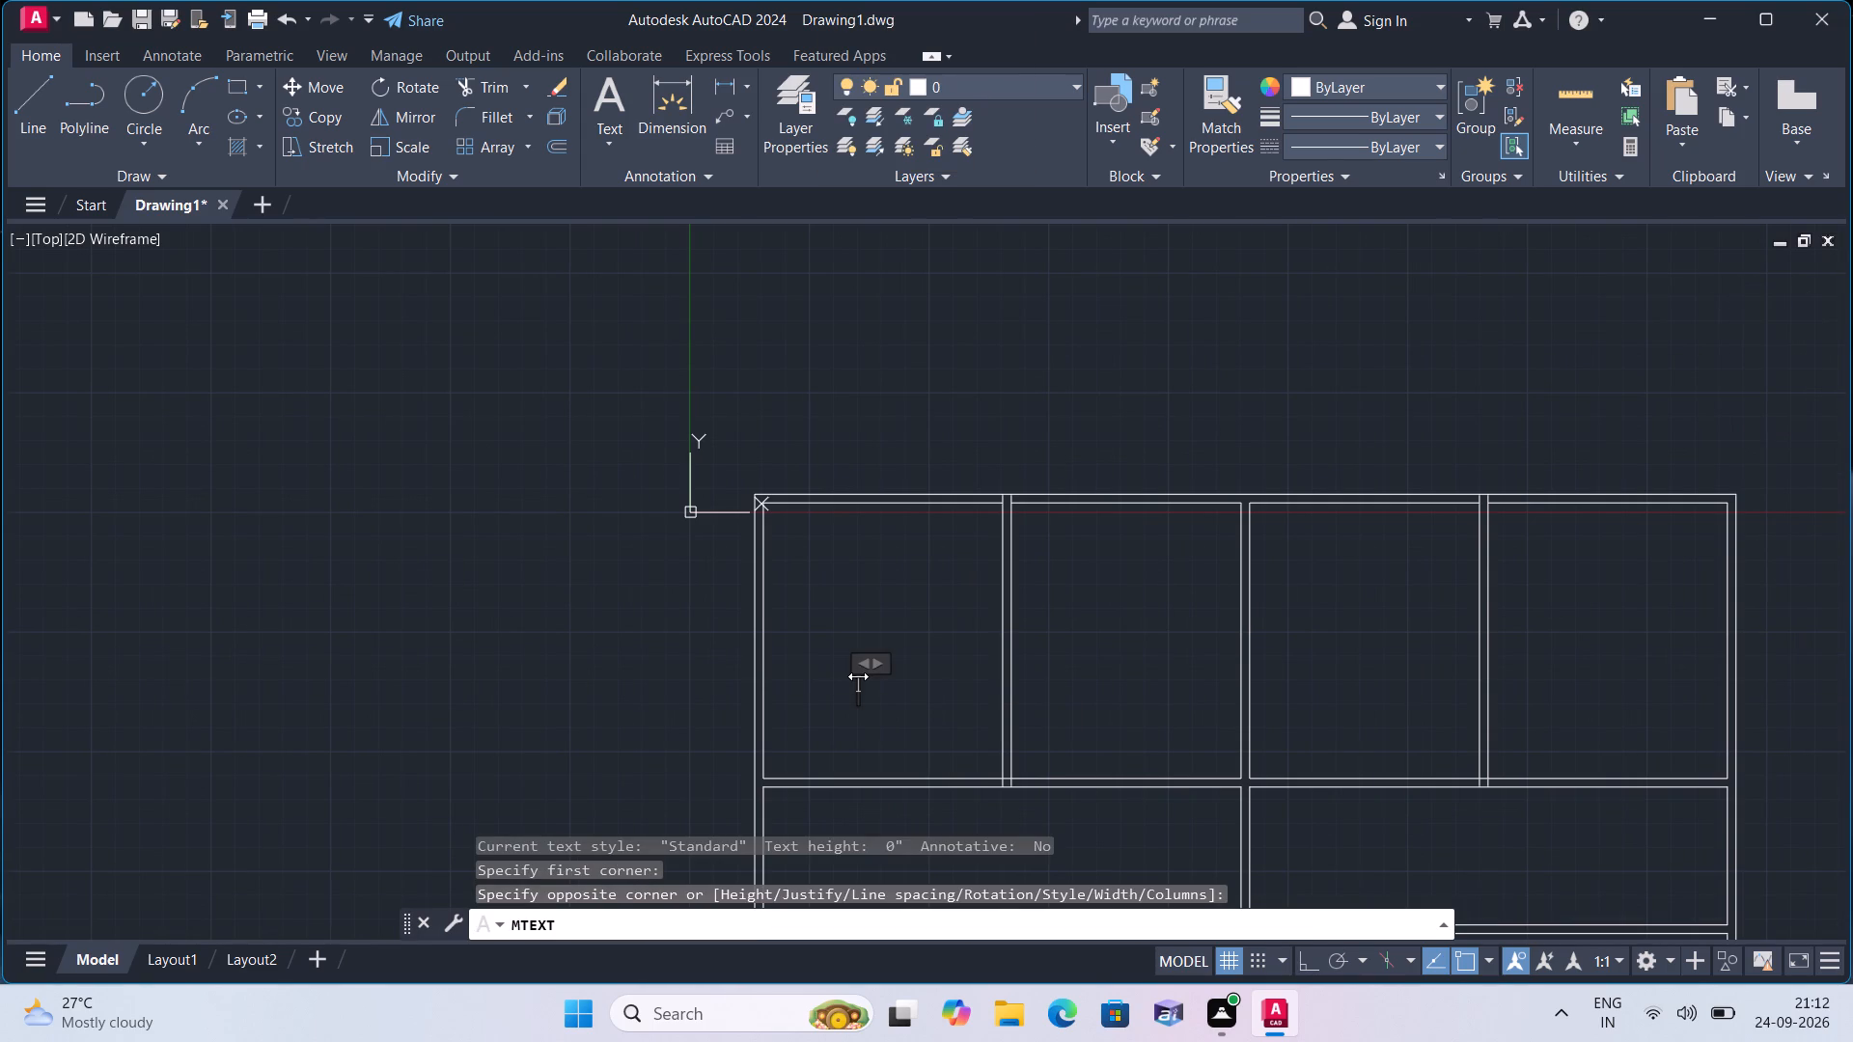
{"action": "type", "text": "BEDR"}
{"action": "type", "text": "OO"}
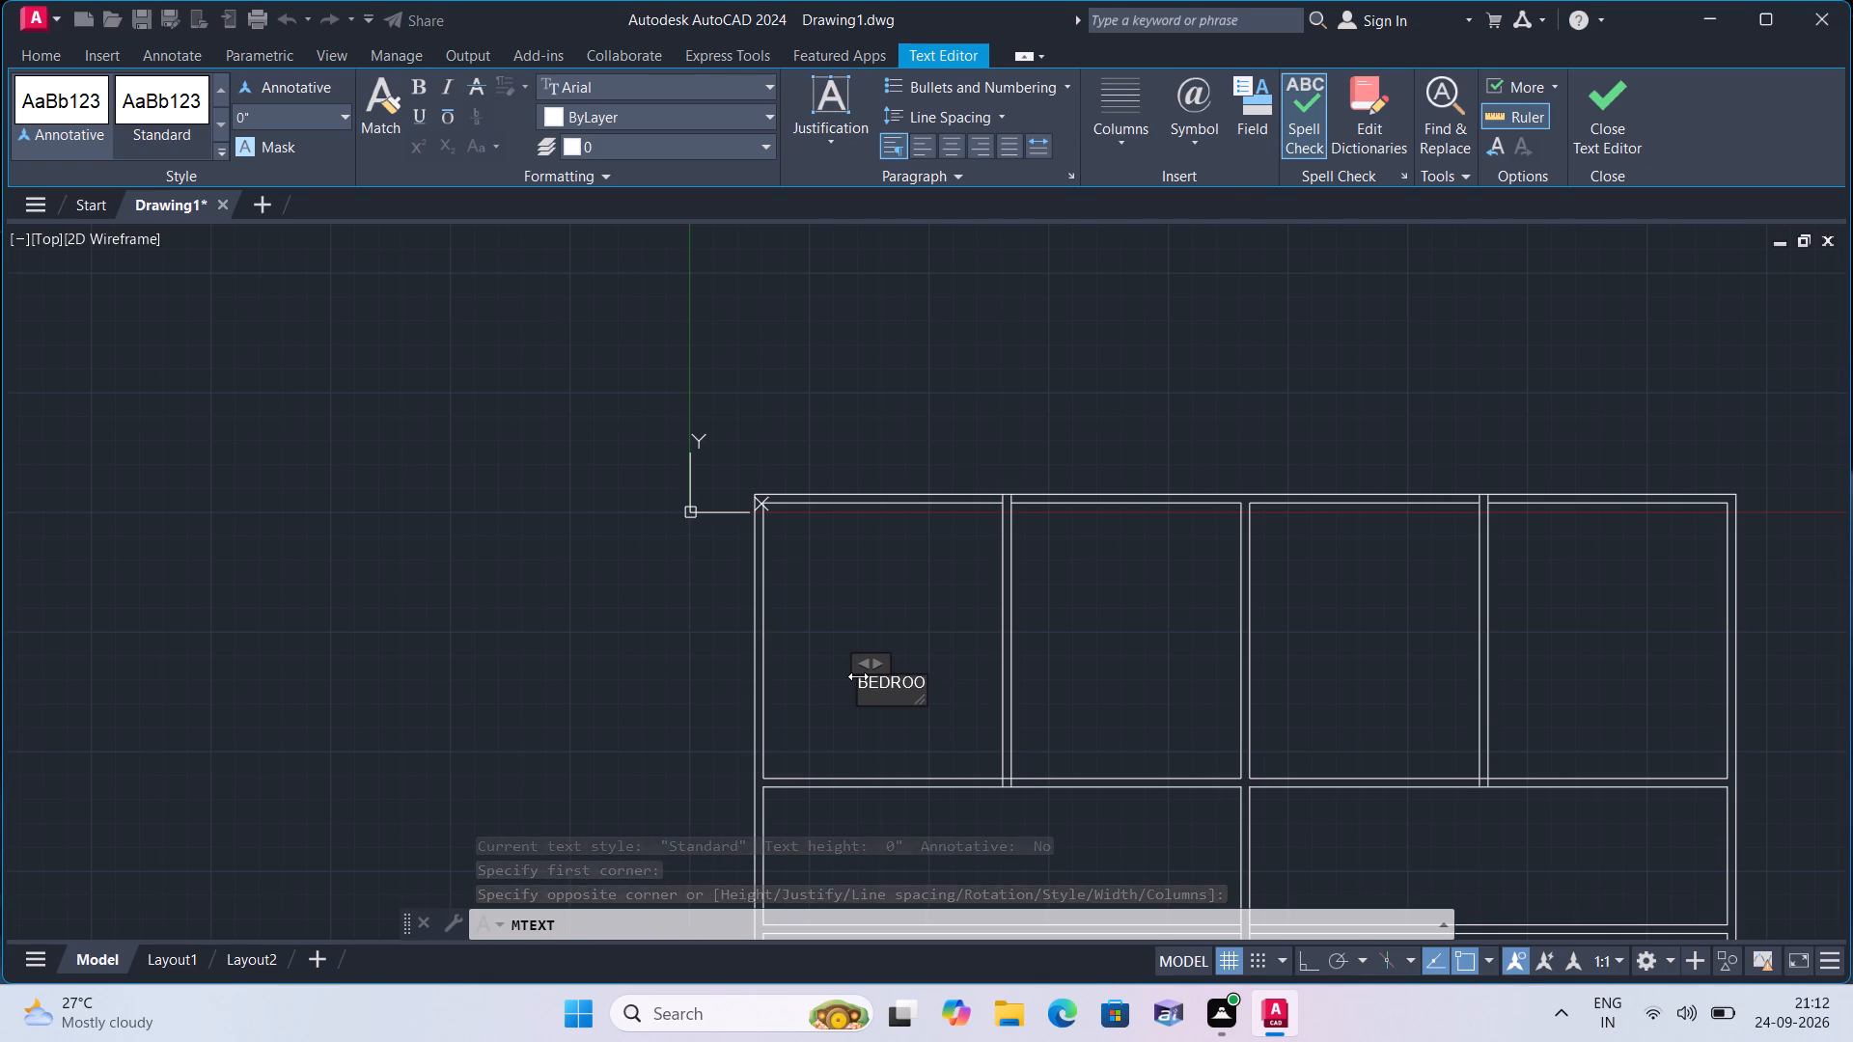
{"action": "key", "text": "m"}
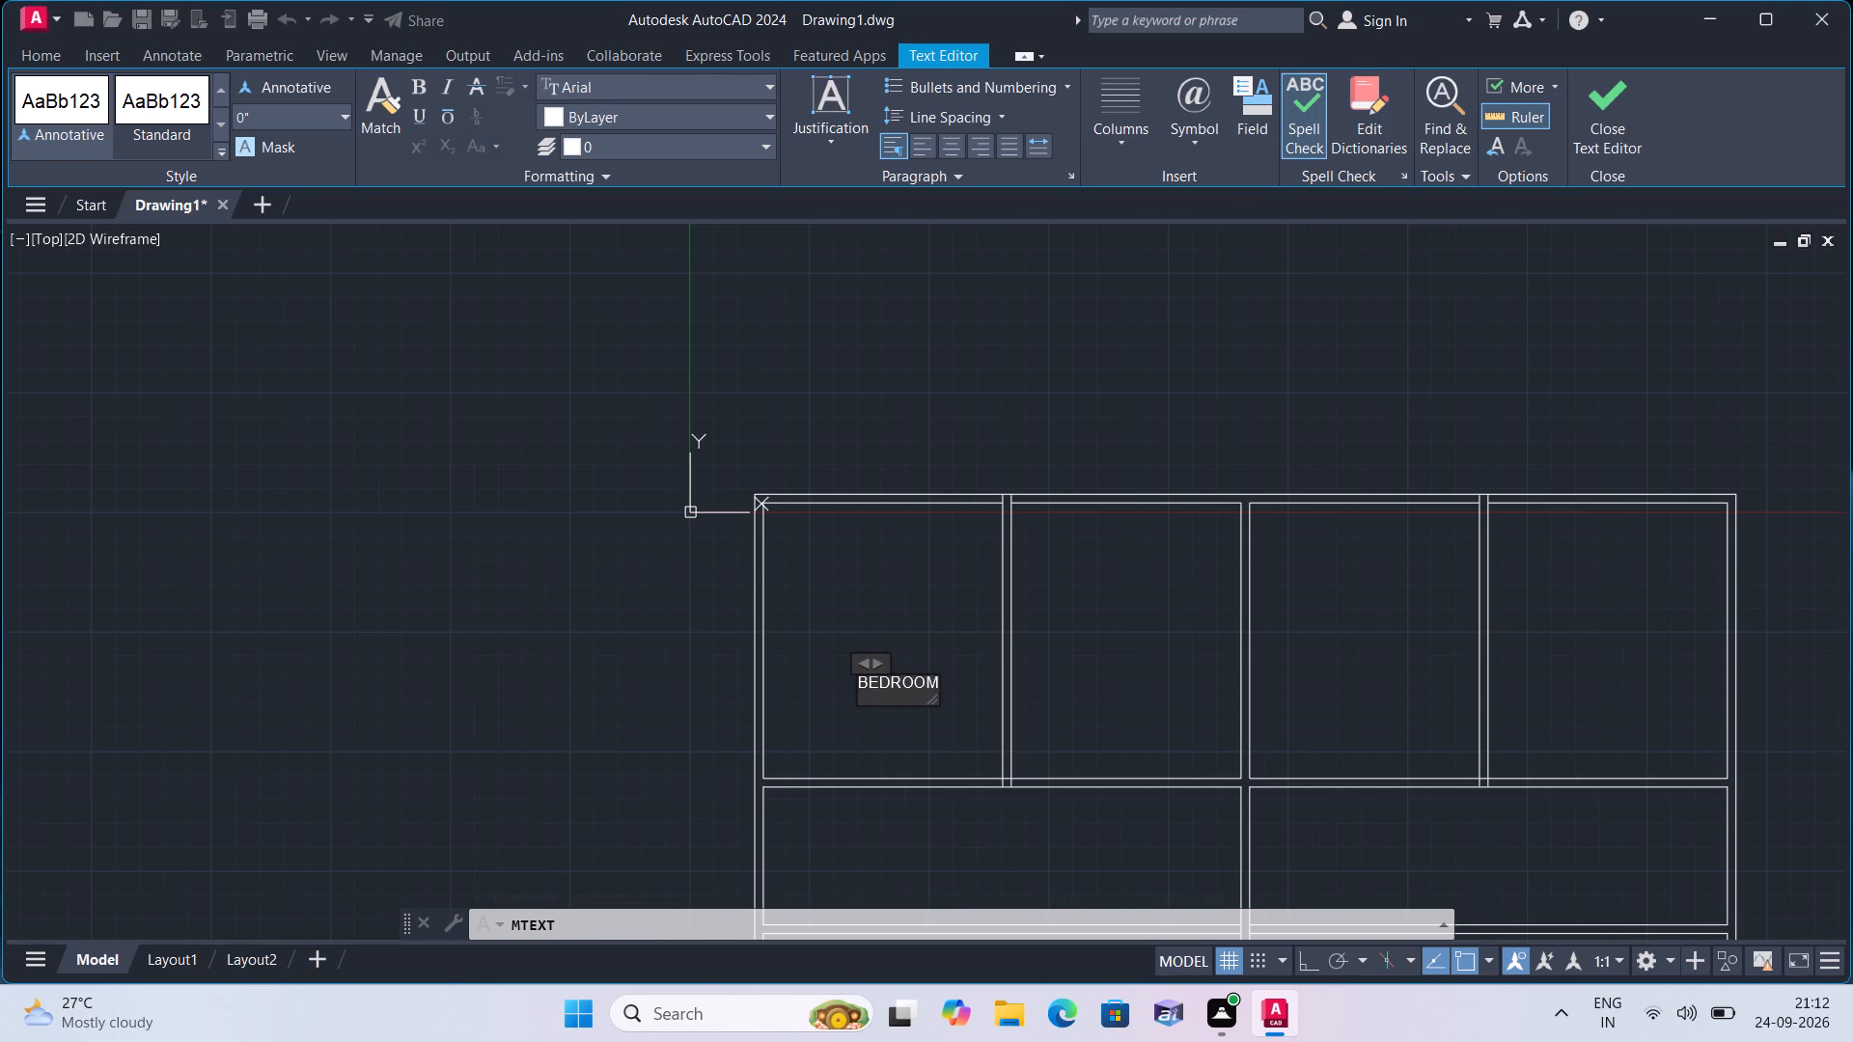
{"action": "left_click", "coordinate": [832, 620]}
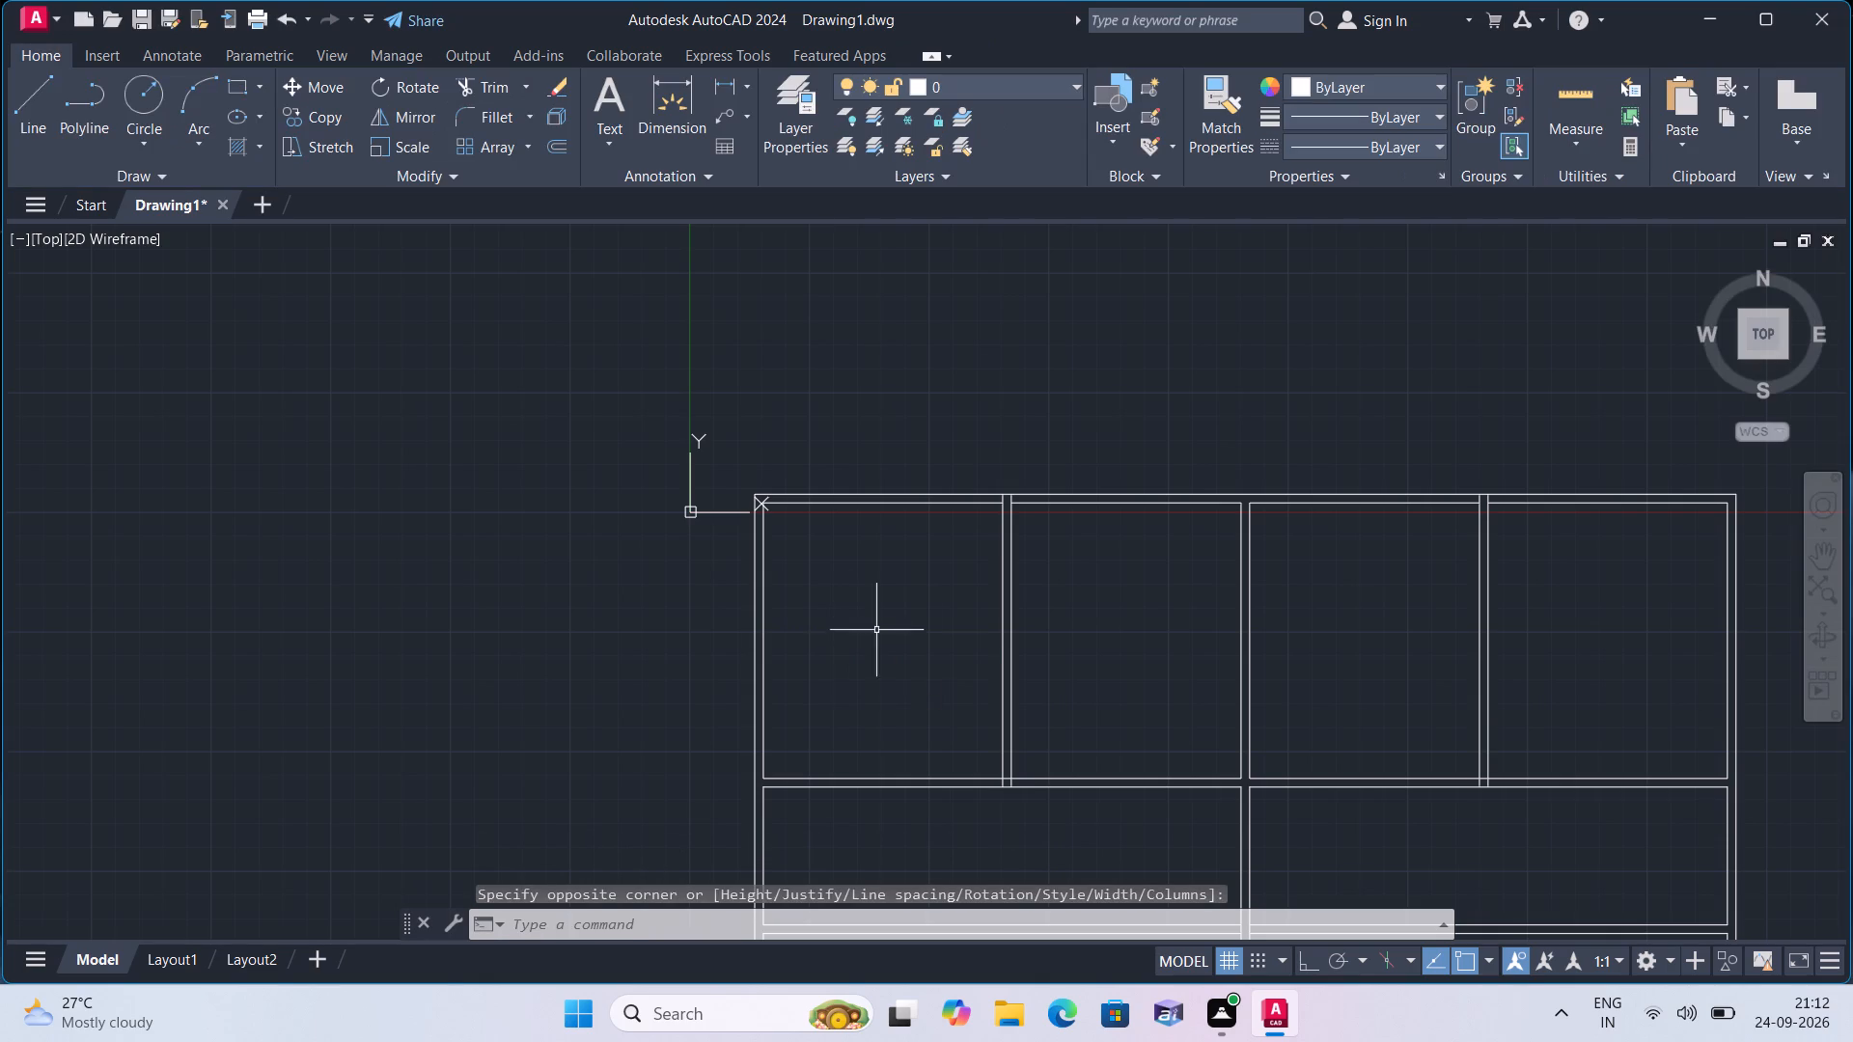
Add the multiline text label BEDROOM inside the second room from the left in the plan's top row.
{"action": "scroll", "coordinate": [932, 663], "scroll_direction": "up", "scroll_amount": 3}
{"action": "scroll", "coordinate": [939, 670], "scroll_direction": "down", "scroll_amount": 3}
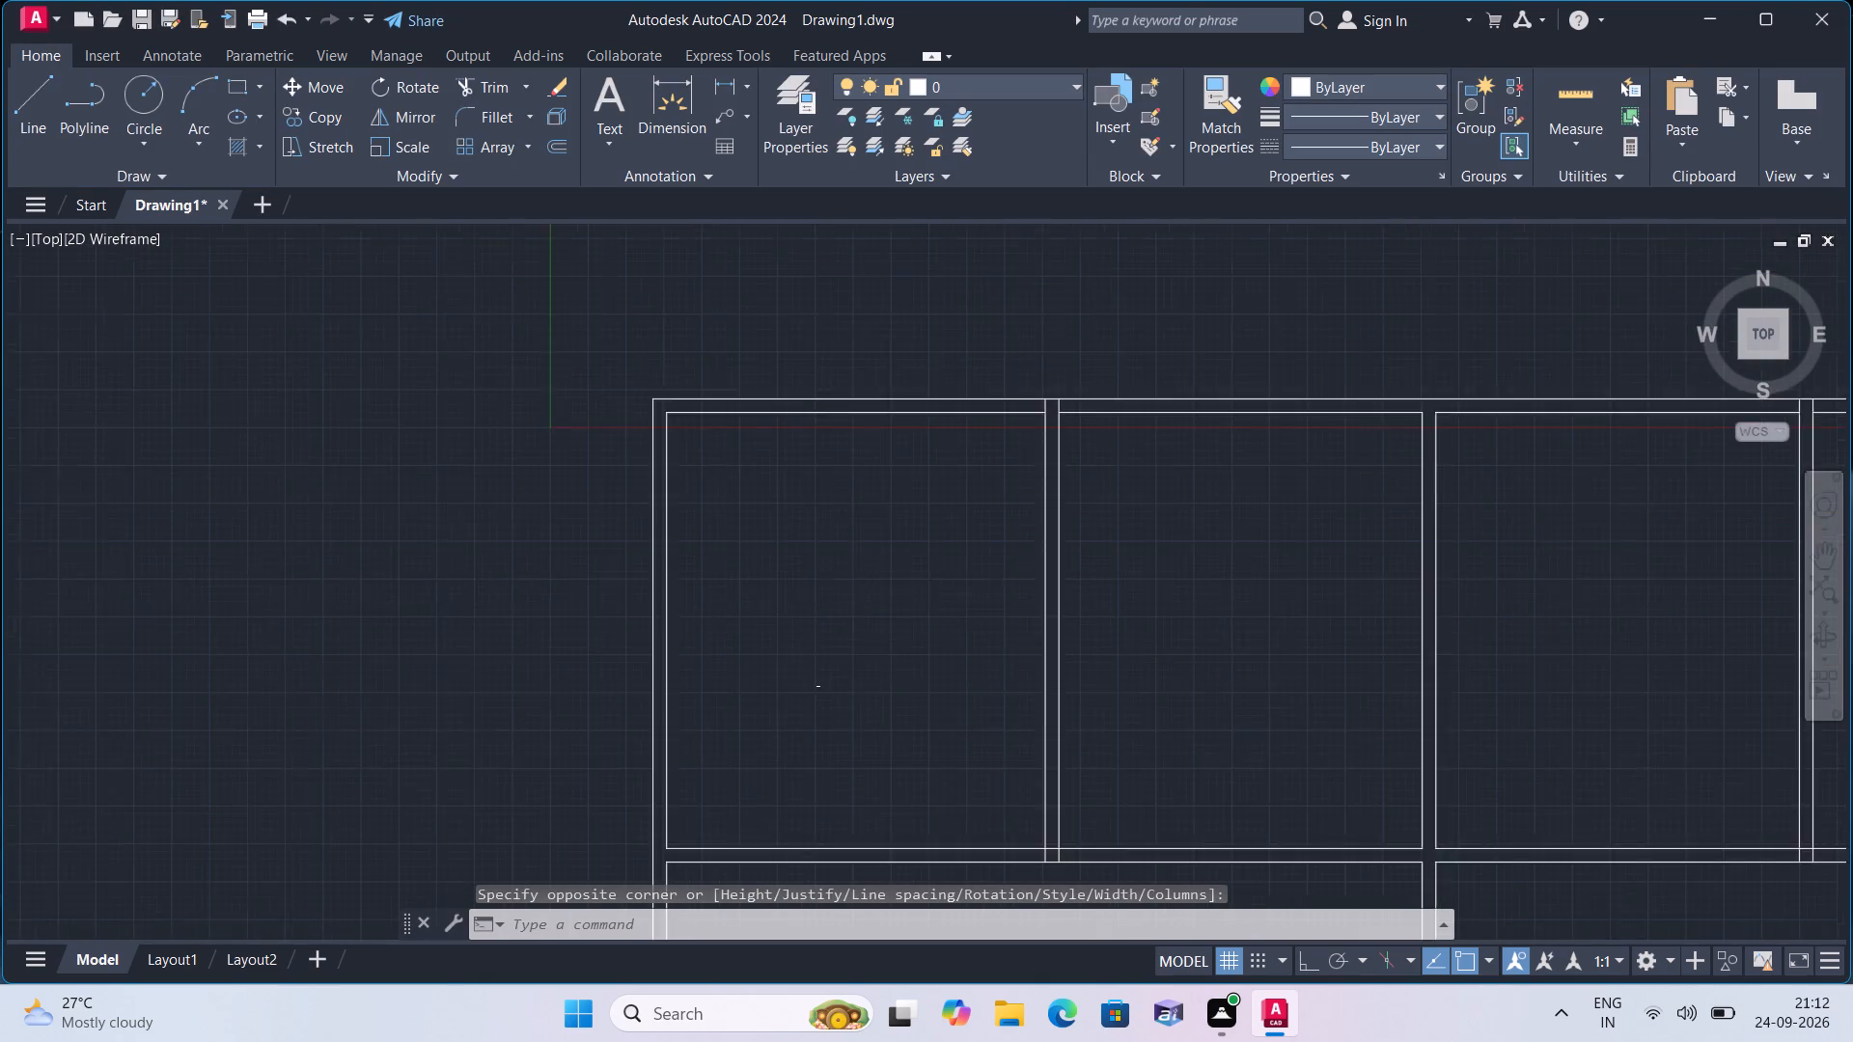
{"action": "key", "text": "space"}
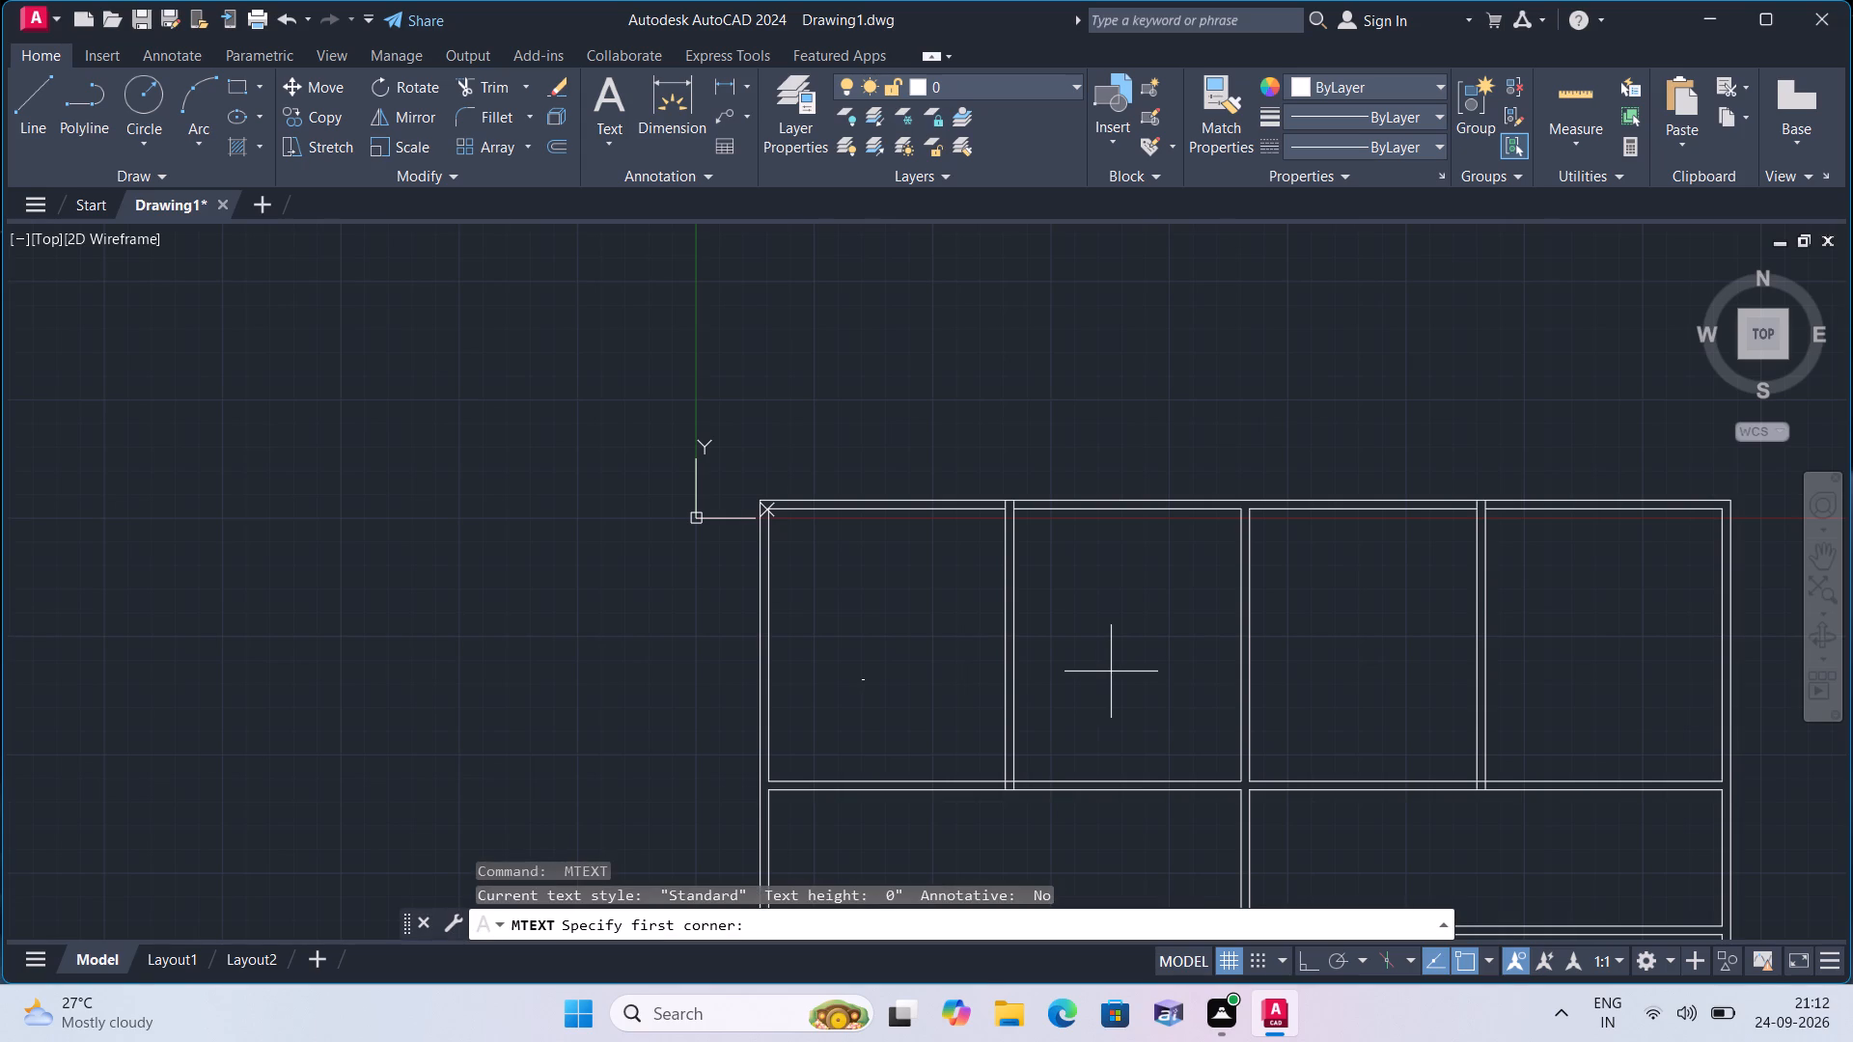
{"action": "triple_click", "coordinate": [1085, 671]}
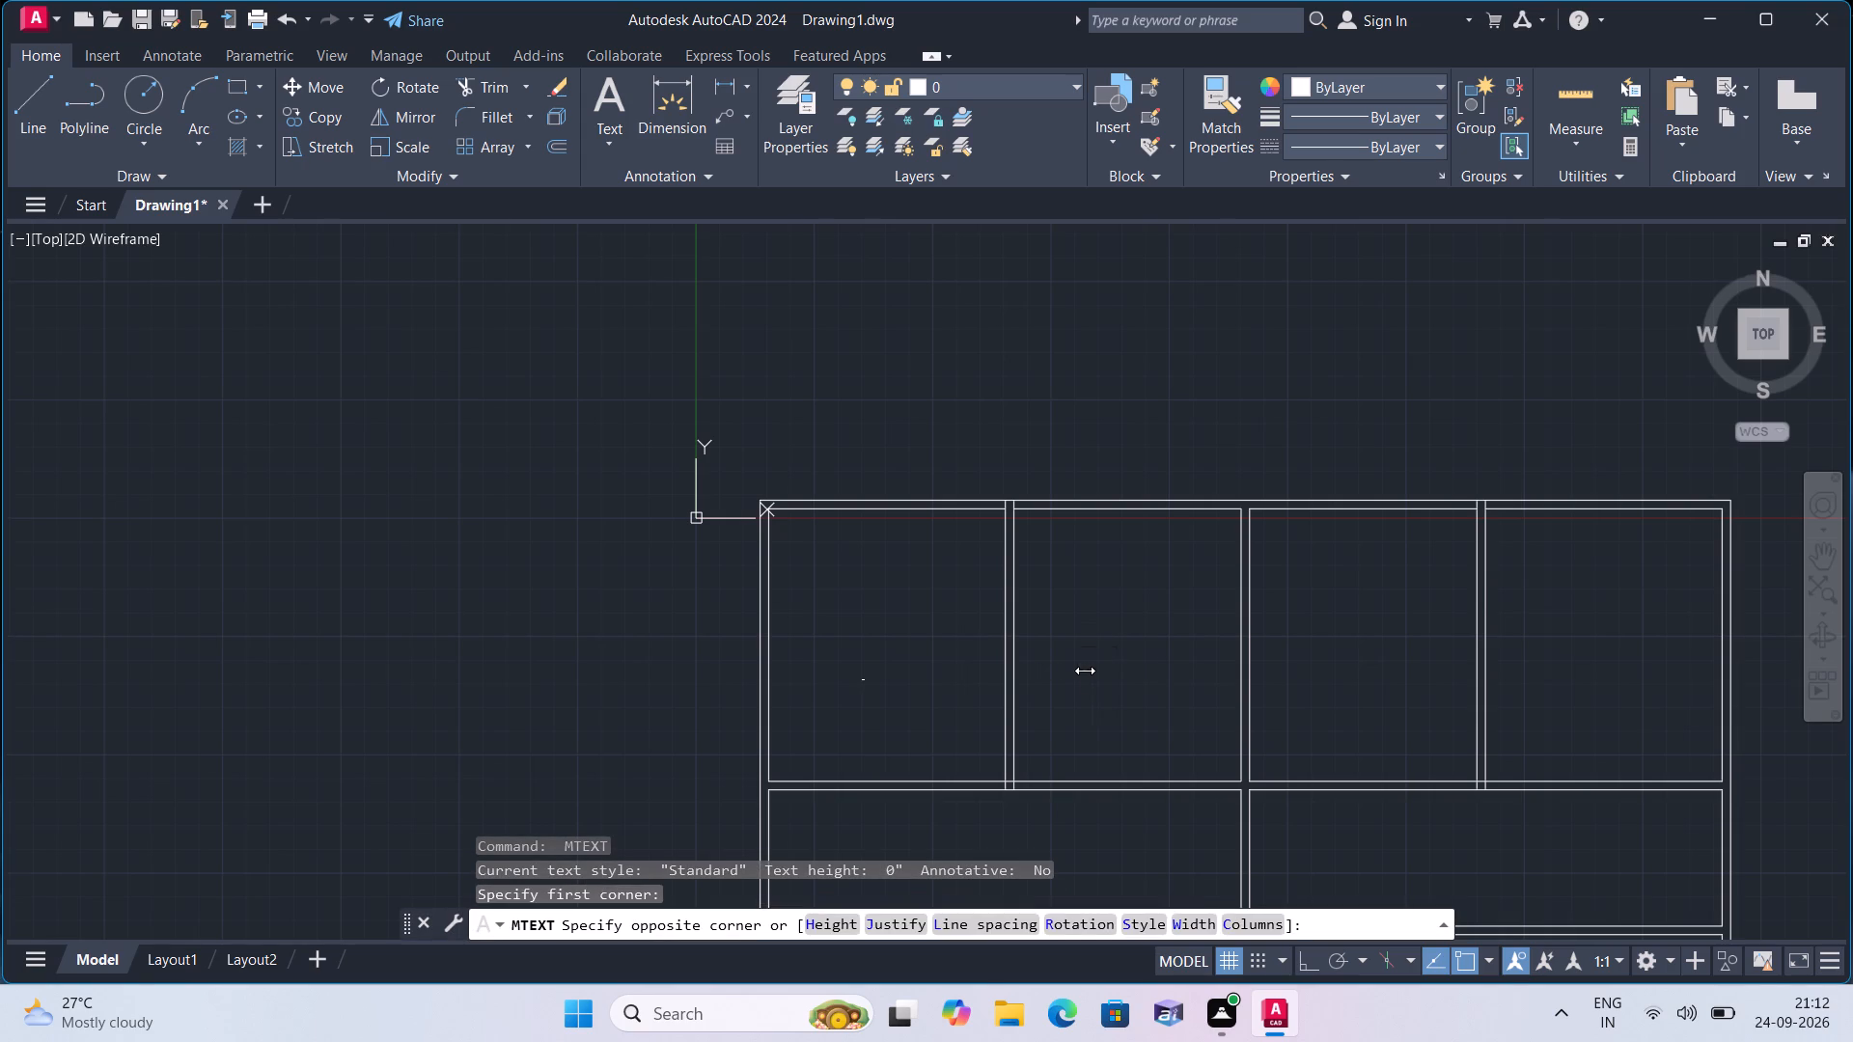
{"action": "type", "text": "BEDR"}
{"action": "type", "text": "OOM"}
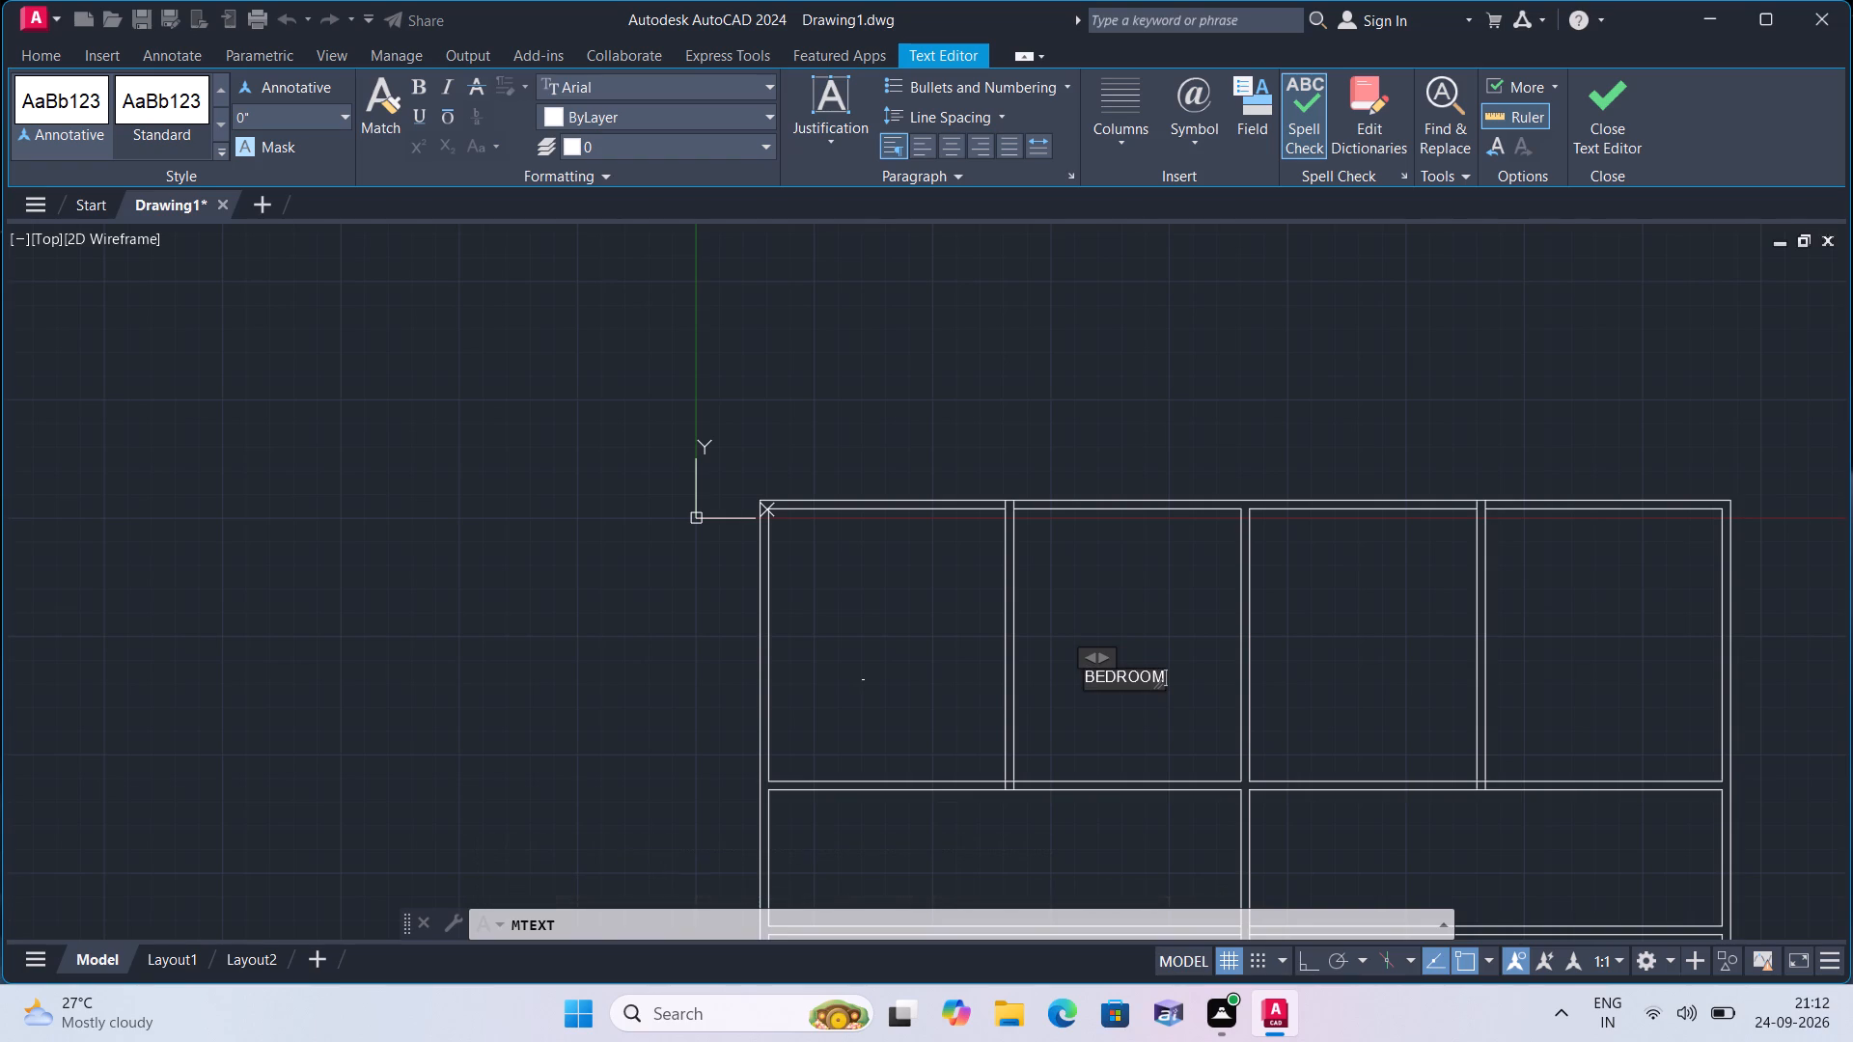
{"action": "left_click", "coordinate": [1036, 714]}
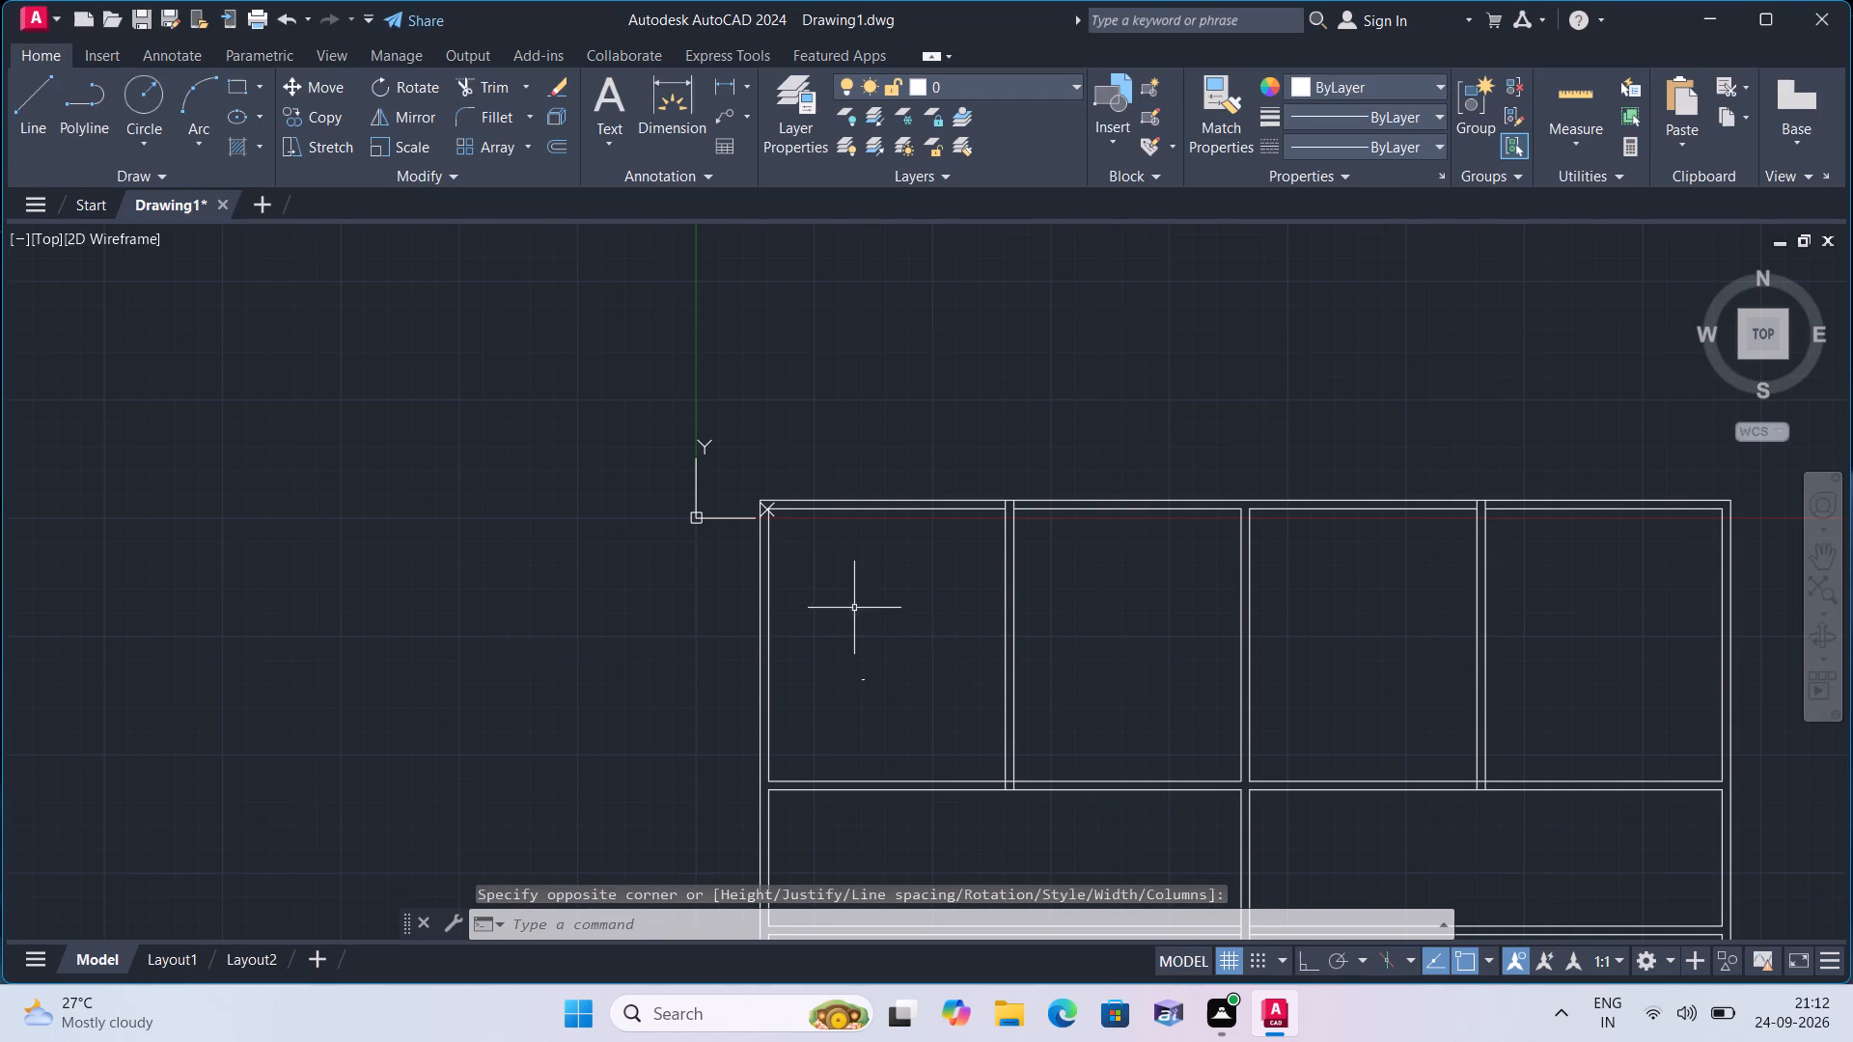
{"action": "middle_click_drag", "start_coordinate": [856, 602], "coordinate": [929, 723]}
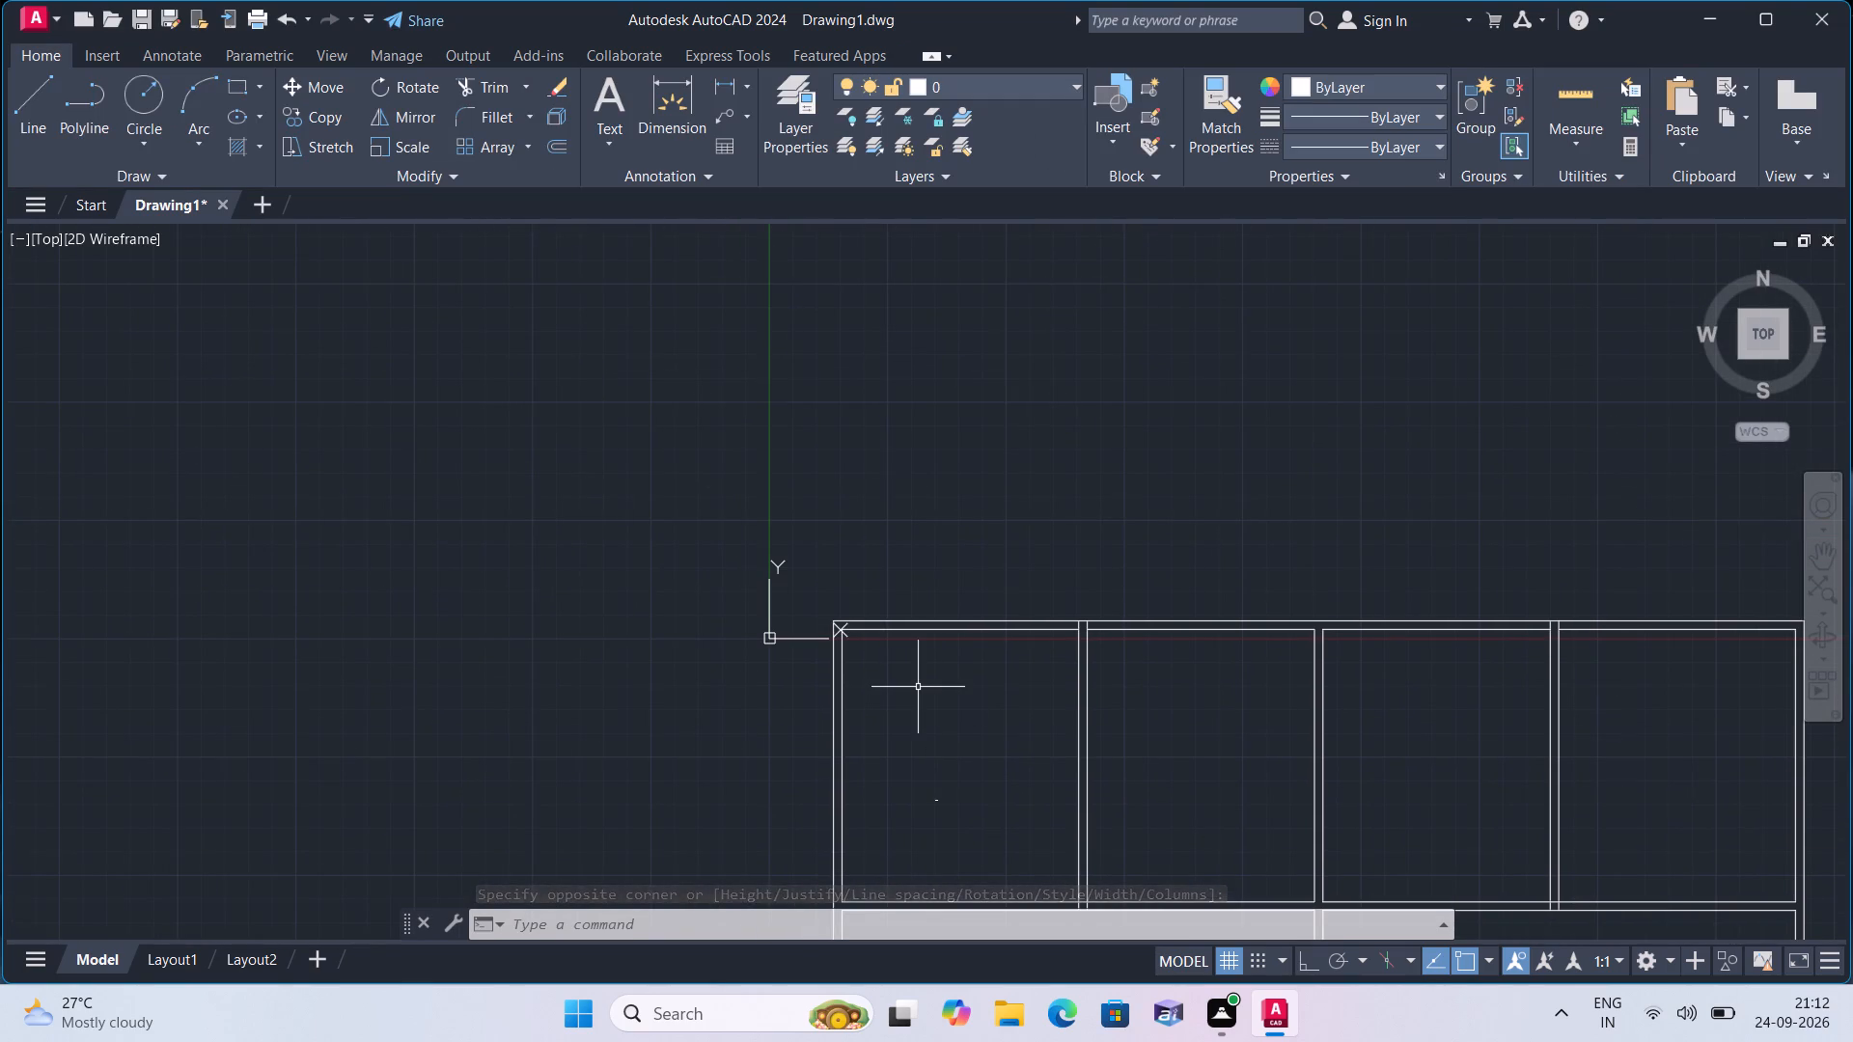
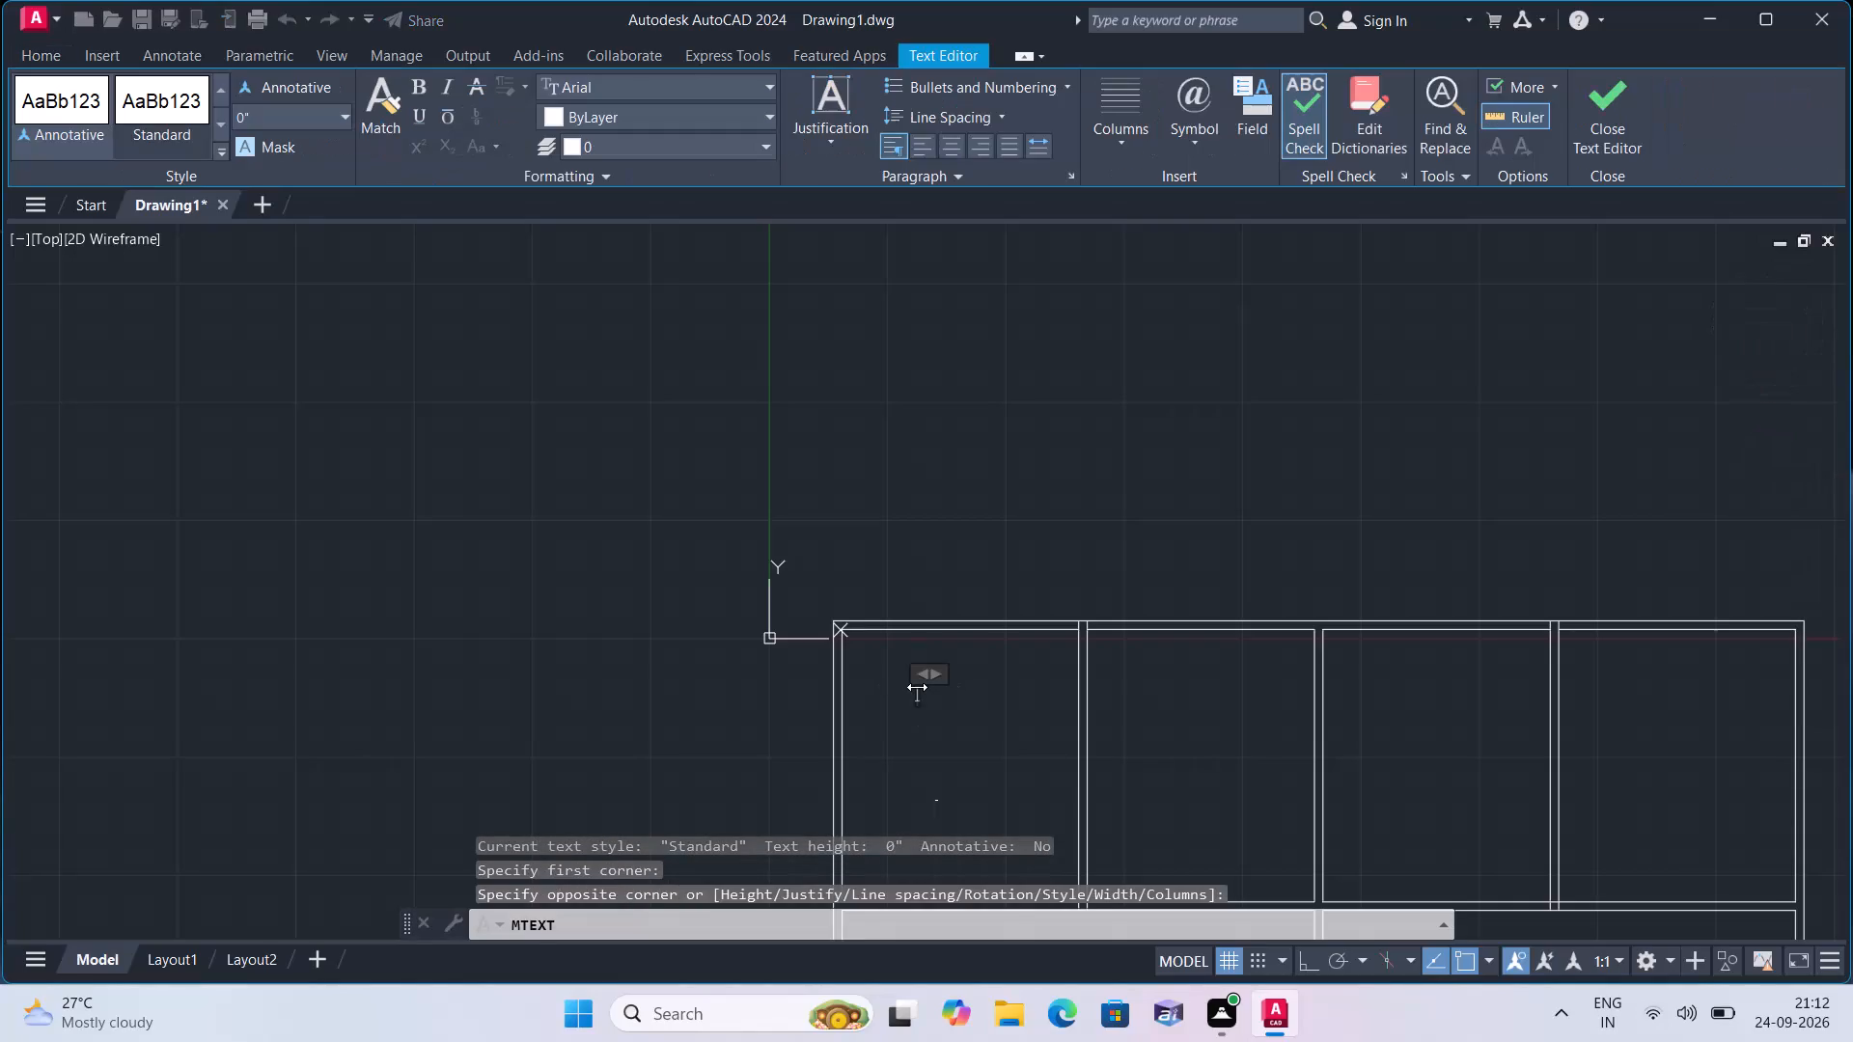
Enter 10'-5" as the multiline width label in the upper part of the first room from the left.
{"action": "type", "text": "10'"}
{"action": "key", "text": "minus"}
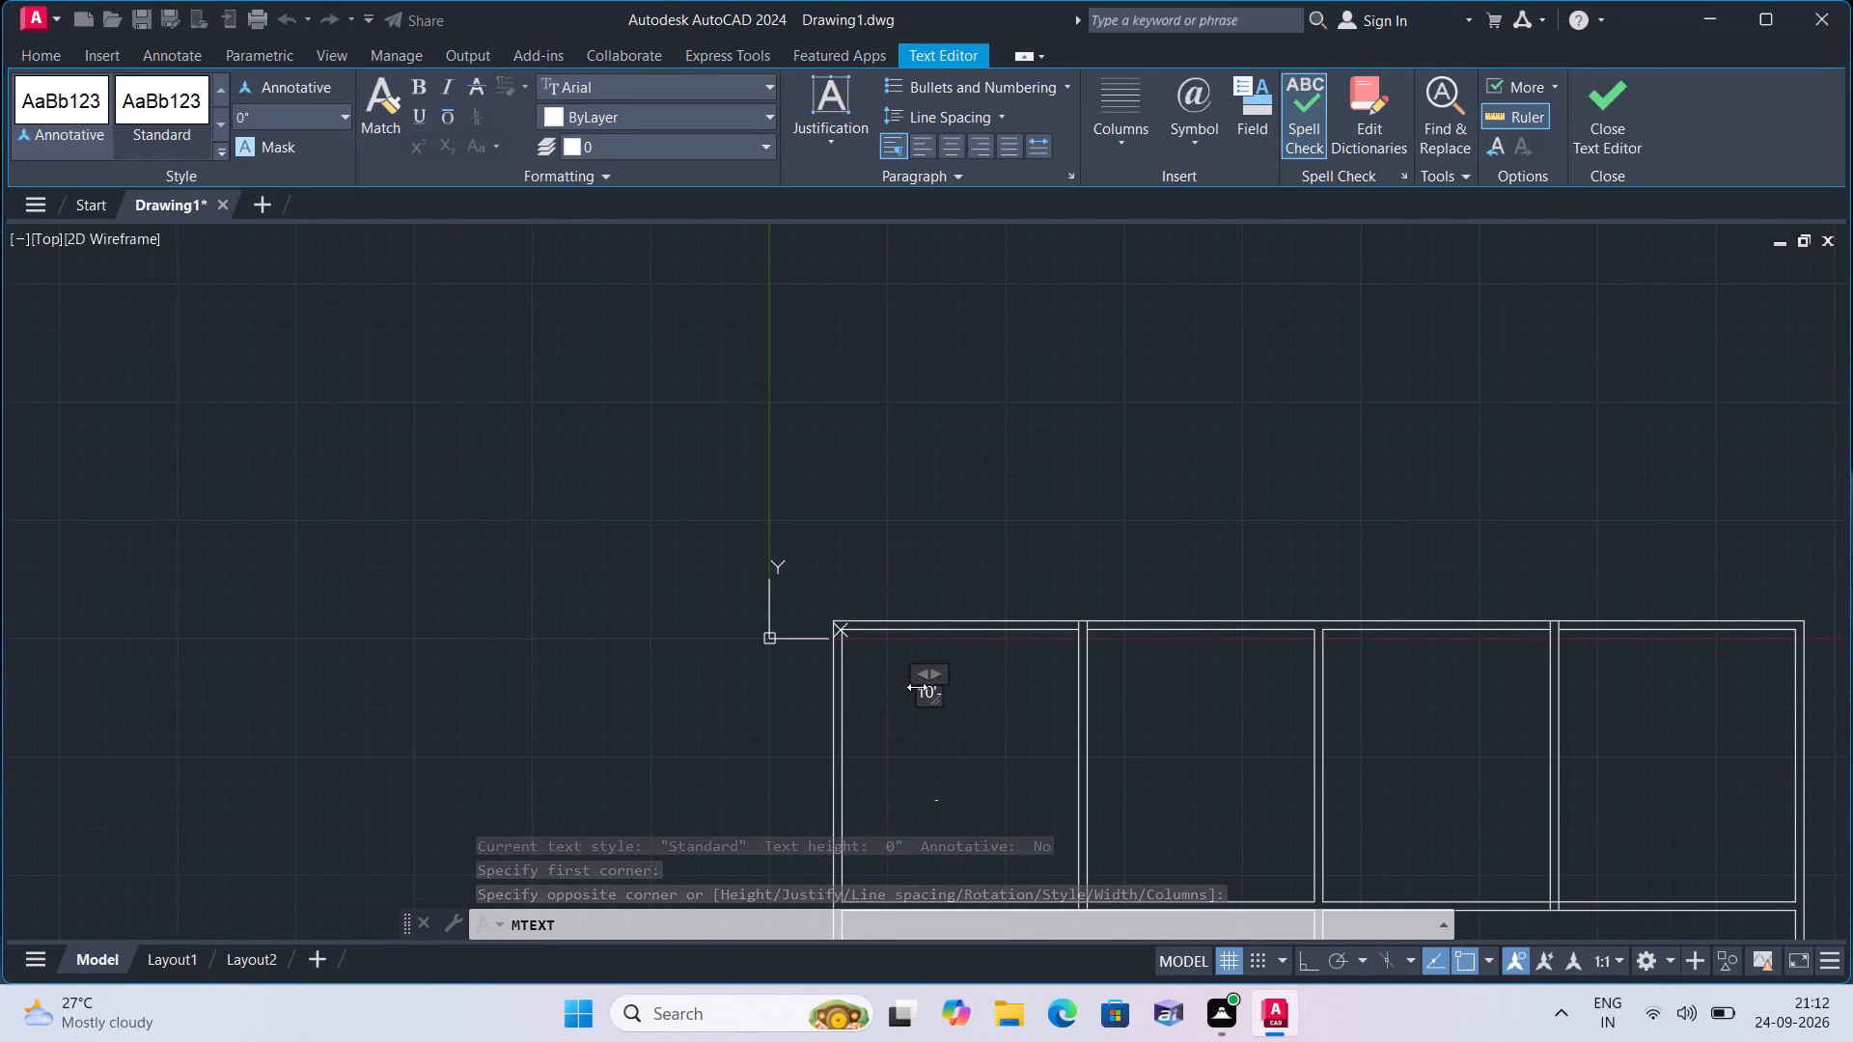
{"action": "type", "text": "5\""}
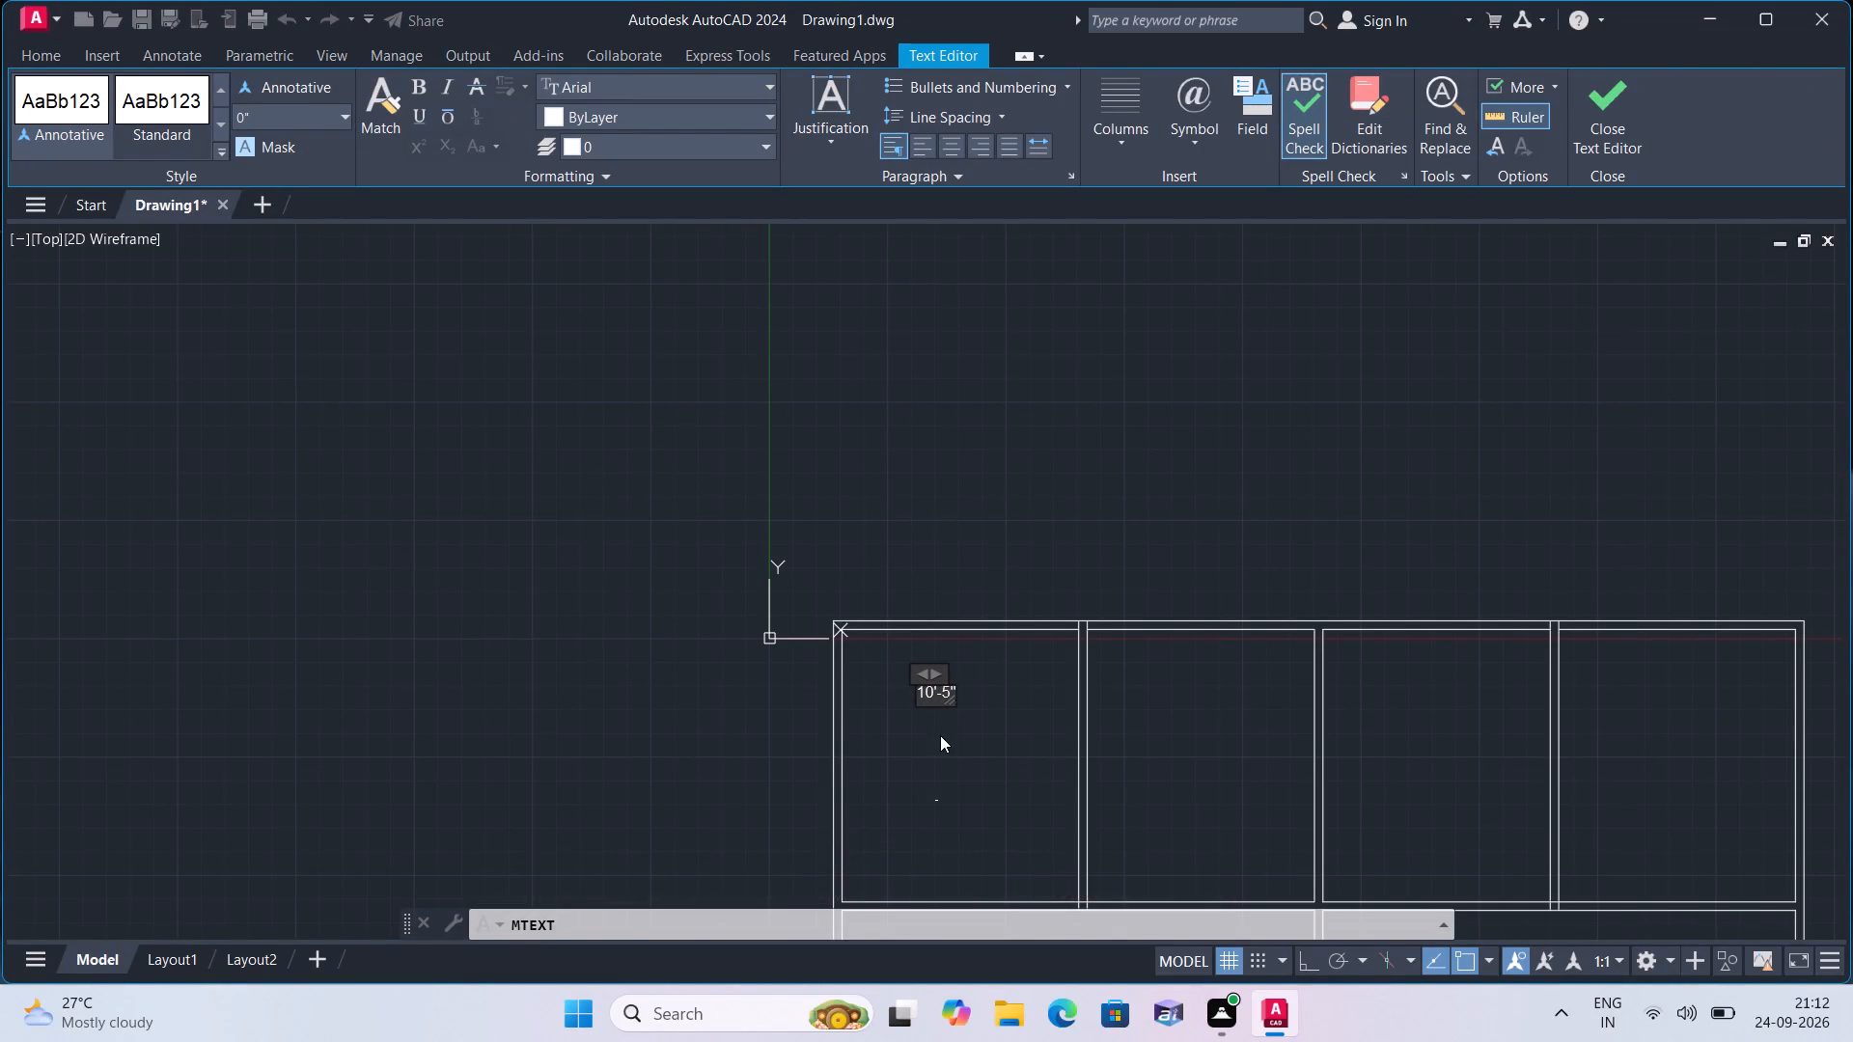
{"action": "left_click", "coordinate": [940, 735]}
Add the multiline text label 12'-0" near the left wall of the first room, beside its BEDROOM label.
{"action": "middle_click_drag", "start_coordinate": [940, 735], "coordinate": [896, 640]}
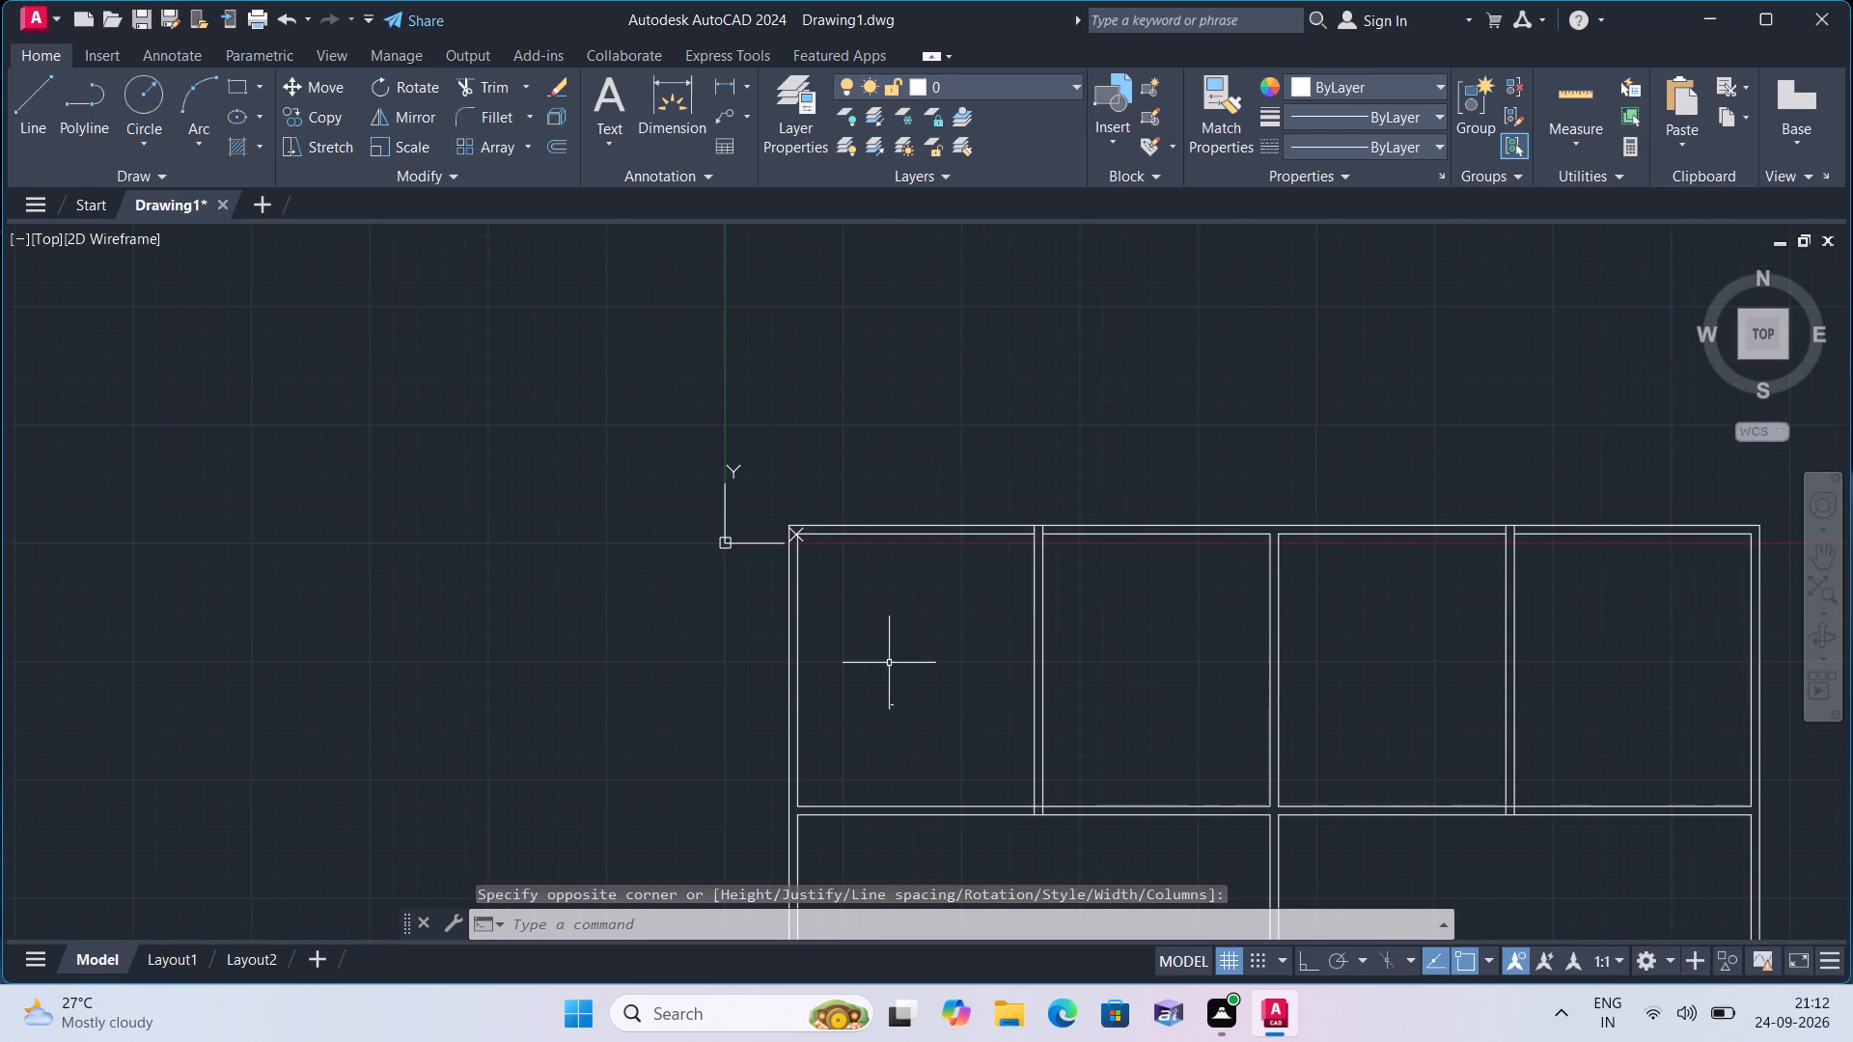
{"action": "scroll", "coordinate": [828, 693], "scroll_direction": "up", "scroll_amount": 1}
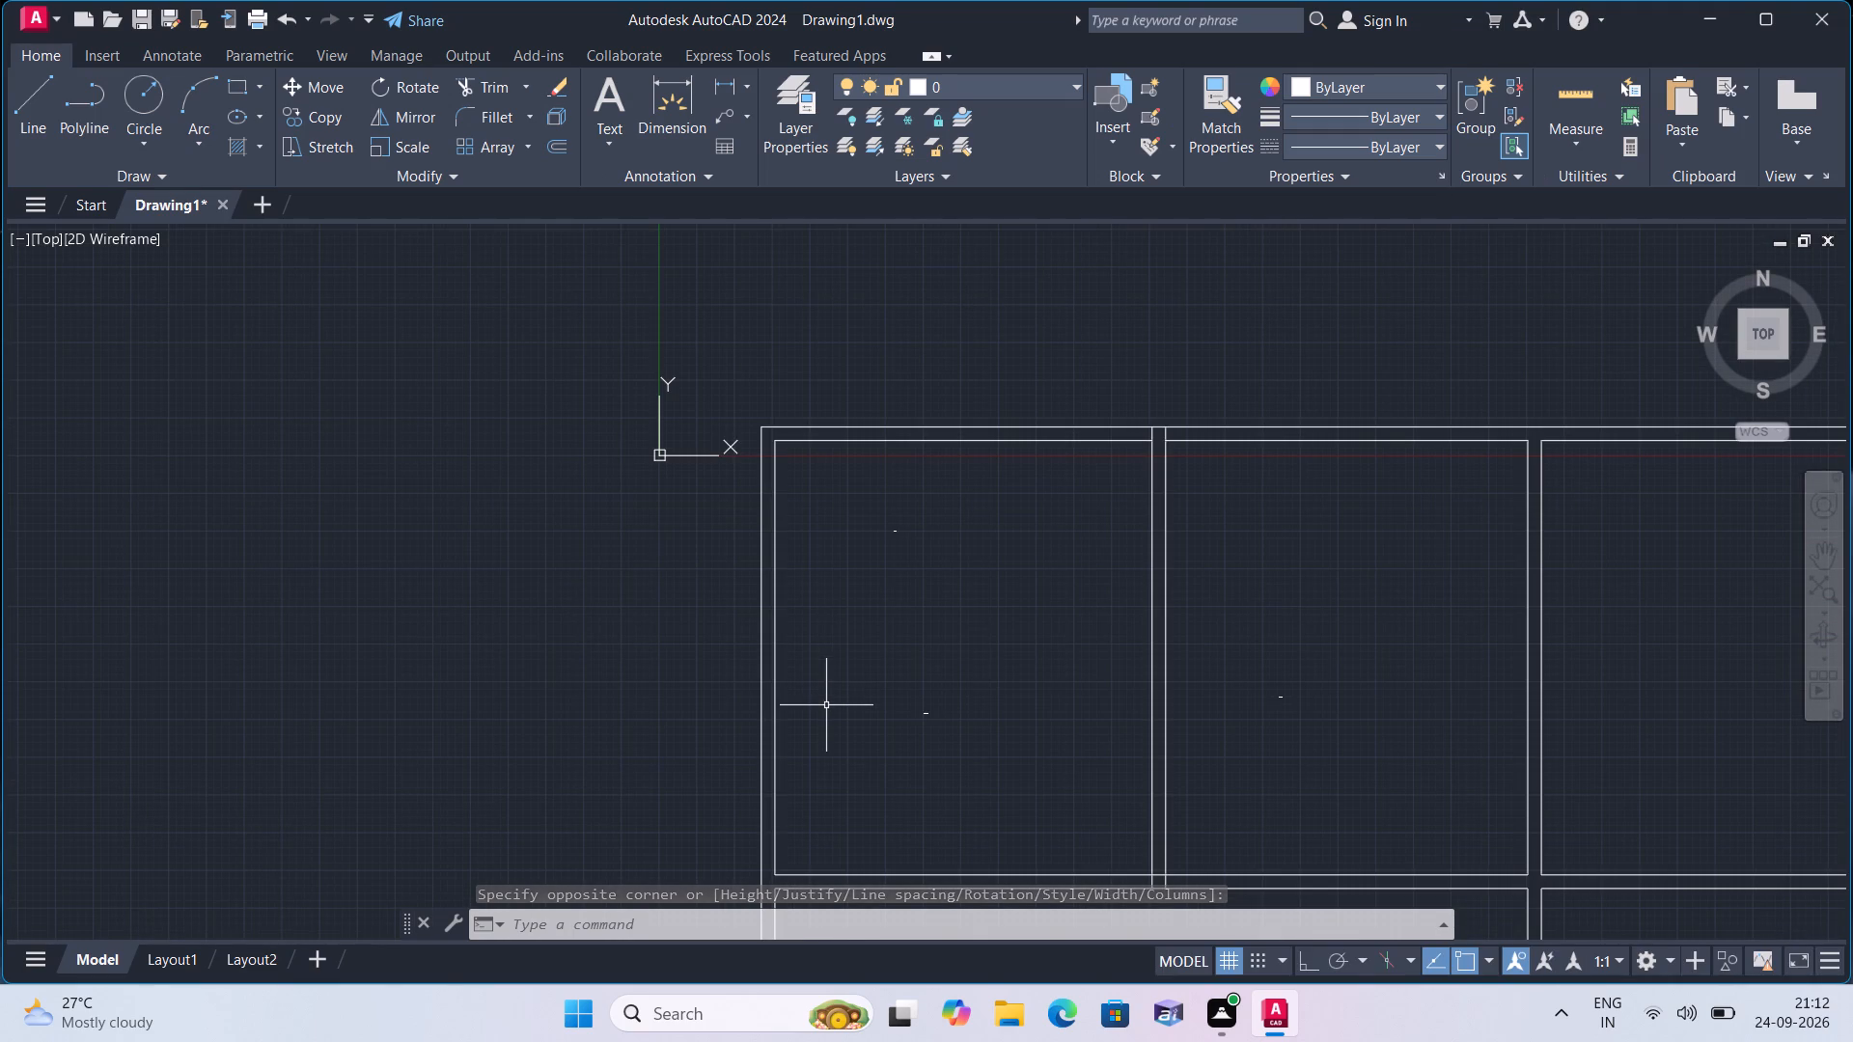
{"action": "key", "text": "space"}
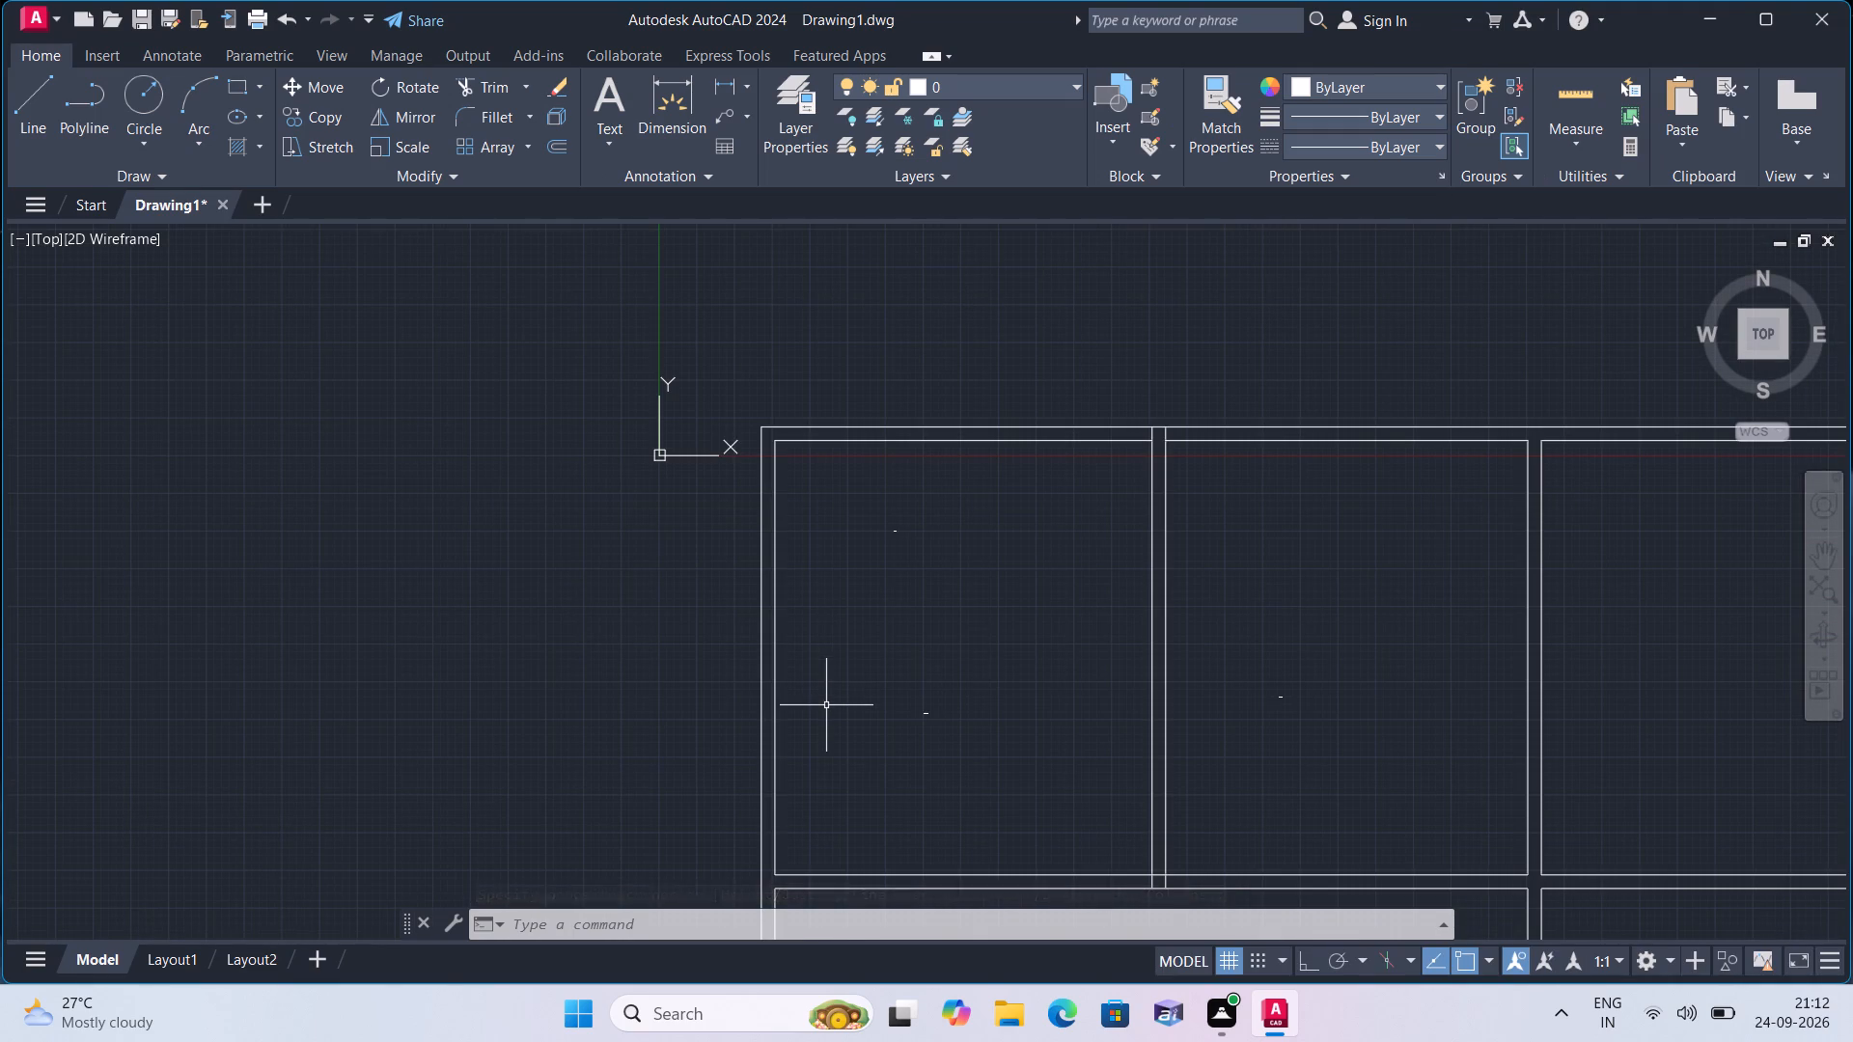
{"action": "triple_click", "coordinate": [821, 691]}
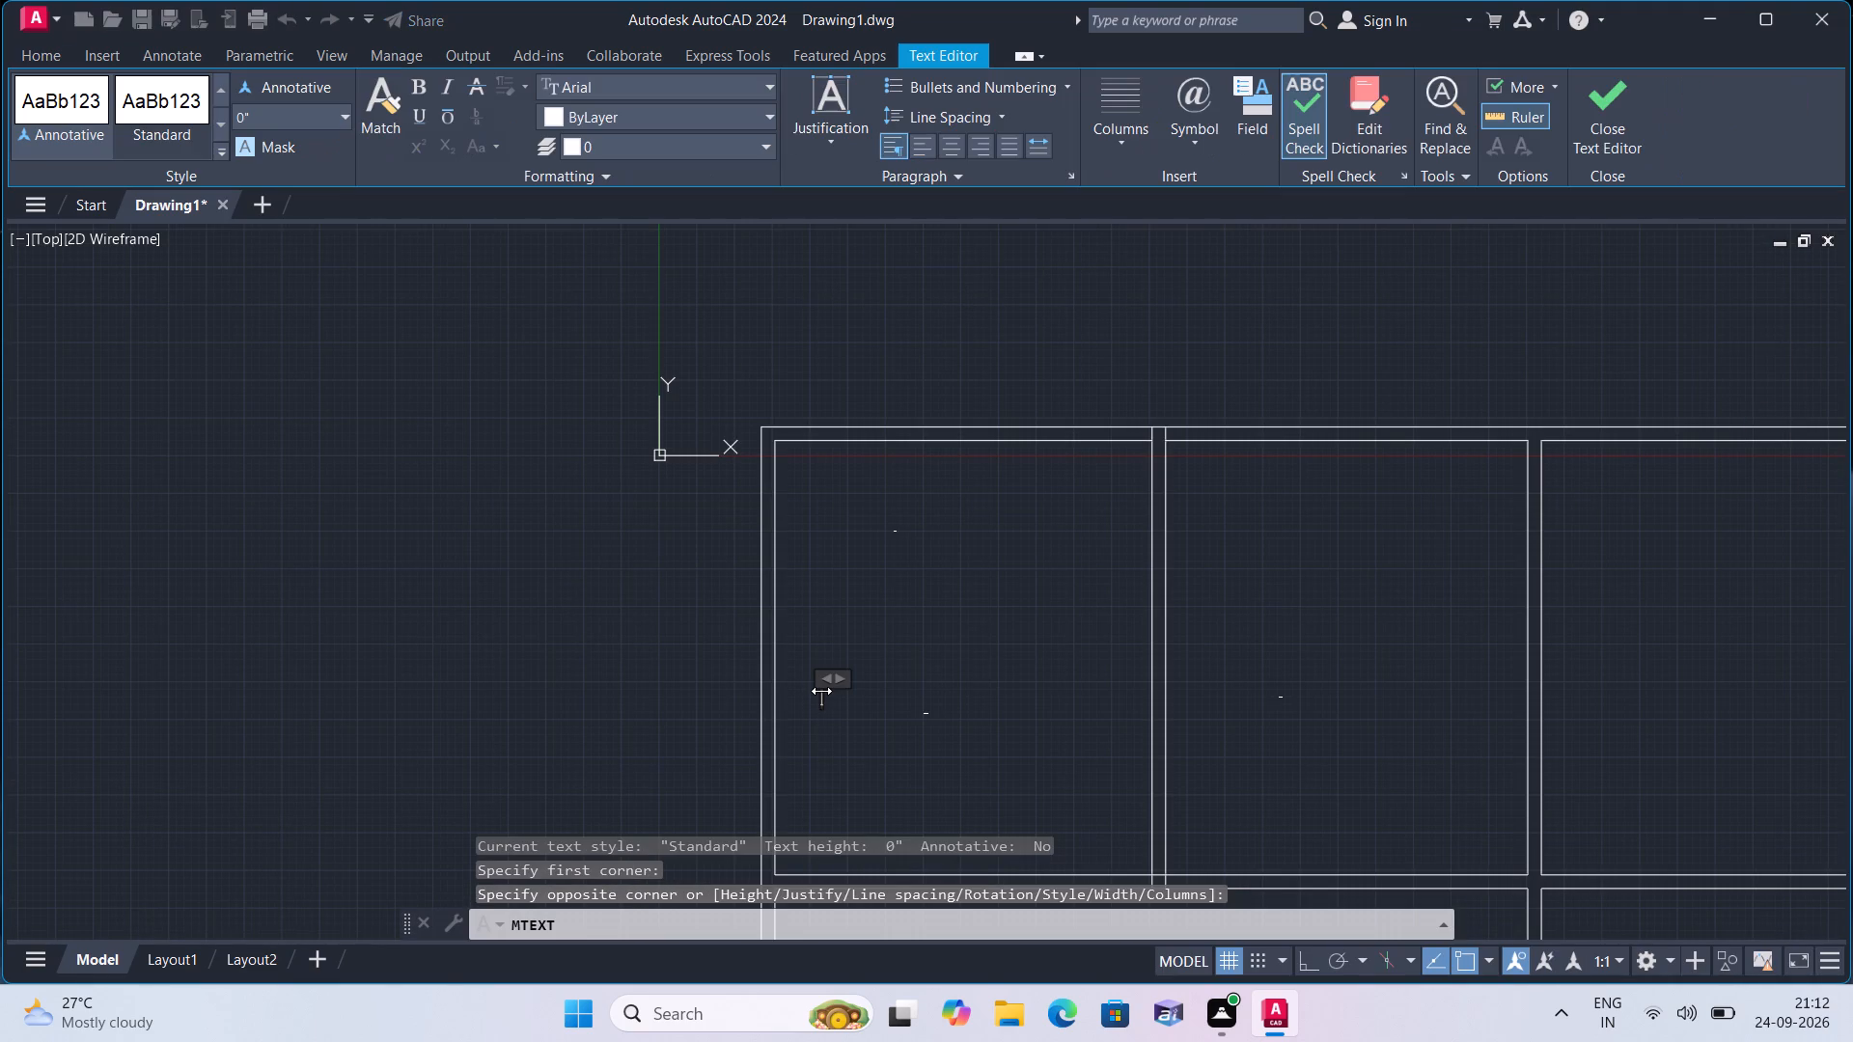
{"action": "type", "text": "12'"}
{"action": "type", "text": "-0\""}
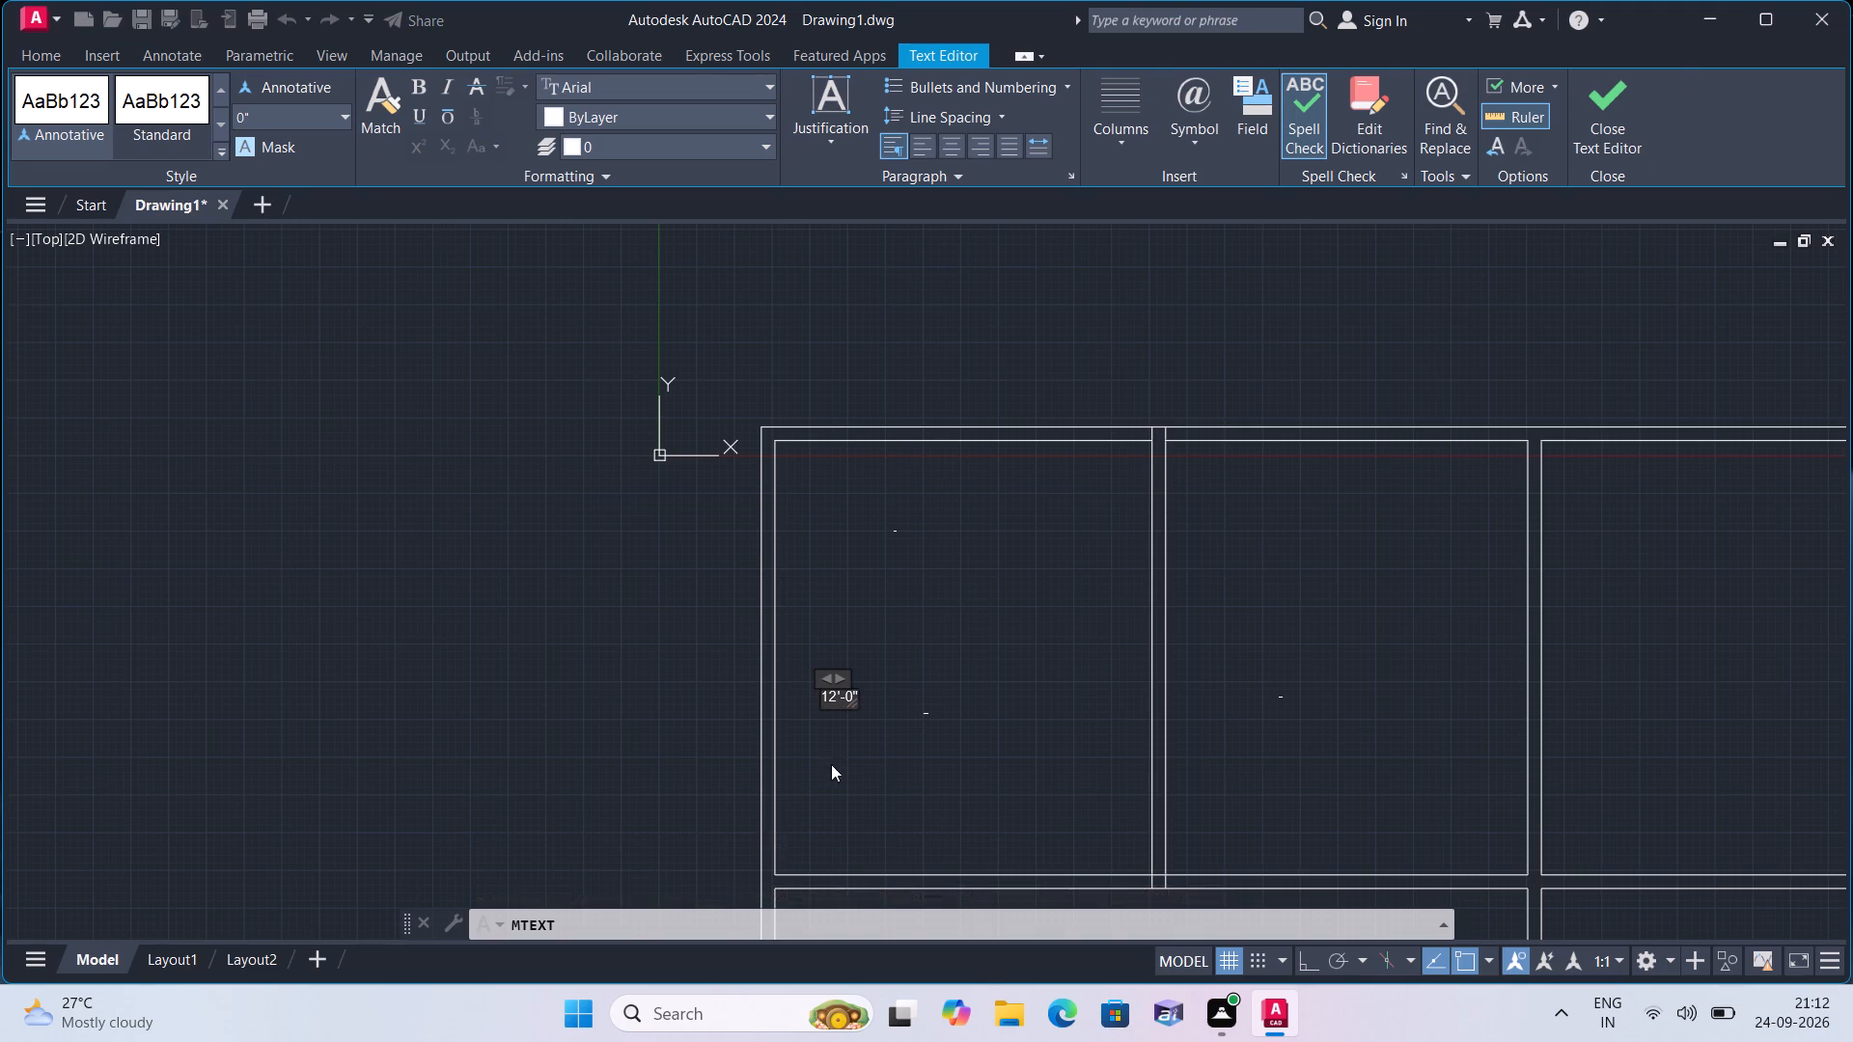
{"action": "left_click", "coordinate": [831, 764]}
Select all similar multiline text labels in the drawing and set their text height to 6".
{"action": "scroll", "coordinate": [831, 764], "scroll_direction": "up", "scroll_amount": 2}
{"action": "scroll", "coordinate": [881, 775], "scroll_direction": "down", "scroll_amount": 2}
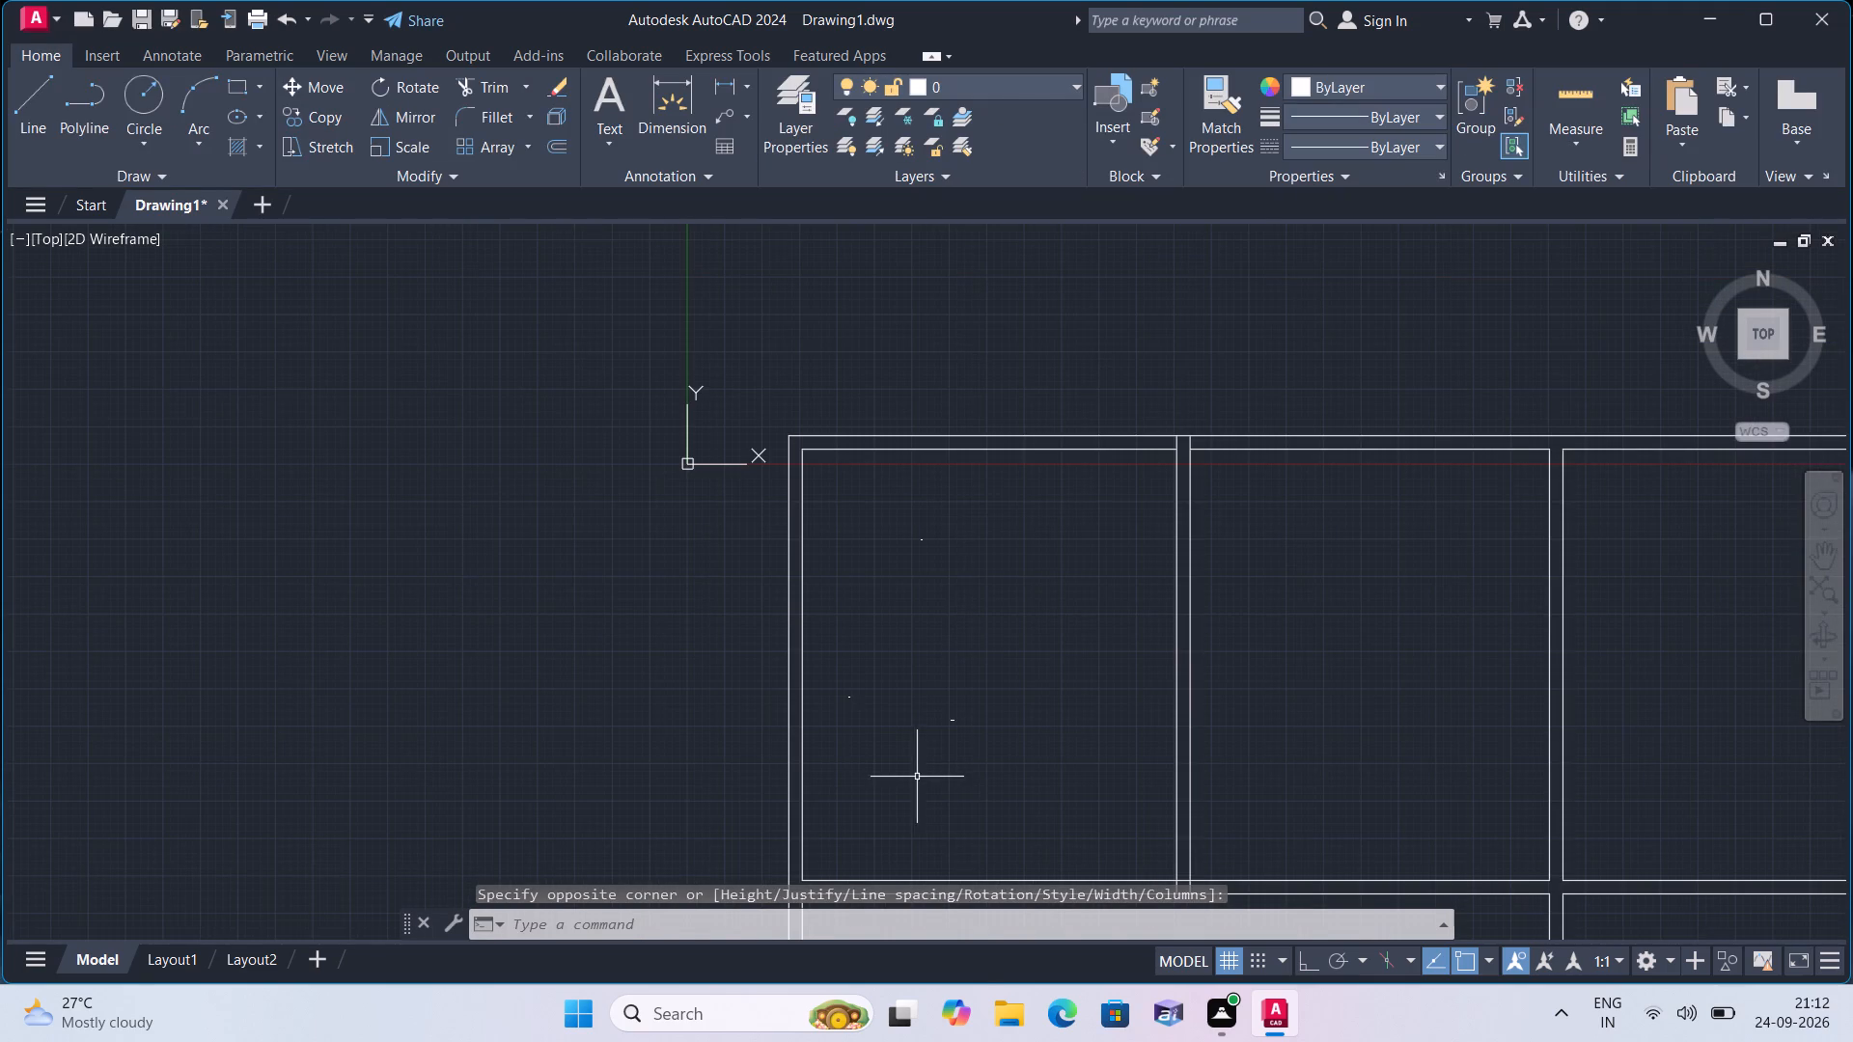
{"action": "left_click", "coordinate": [1079, 763]}
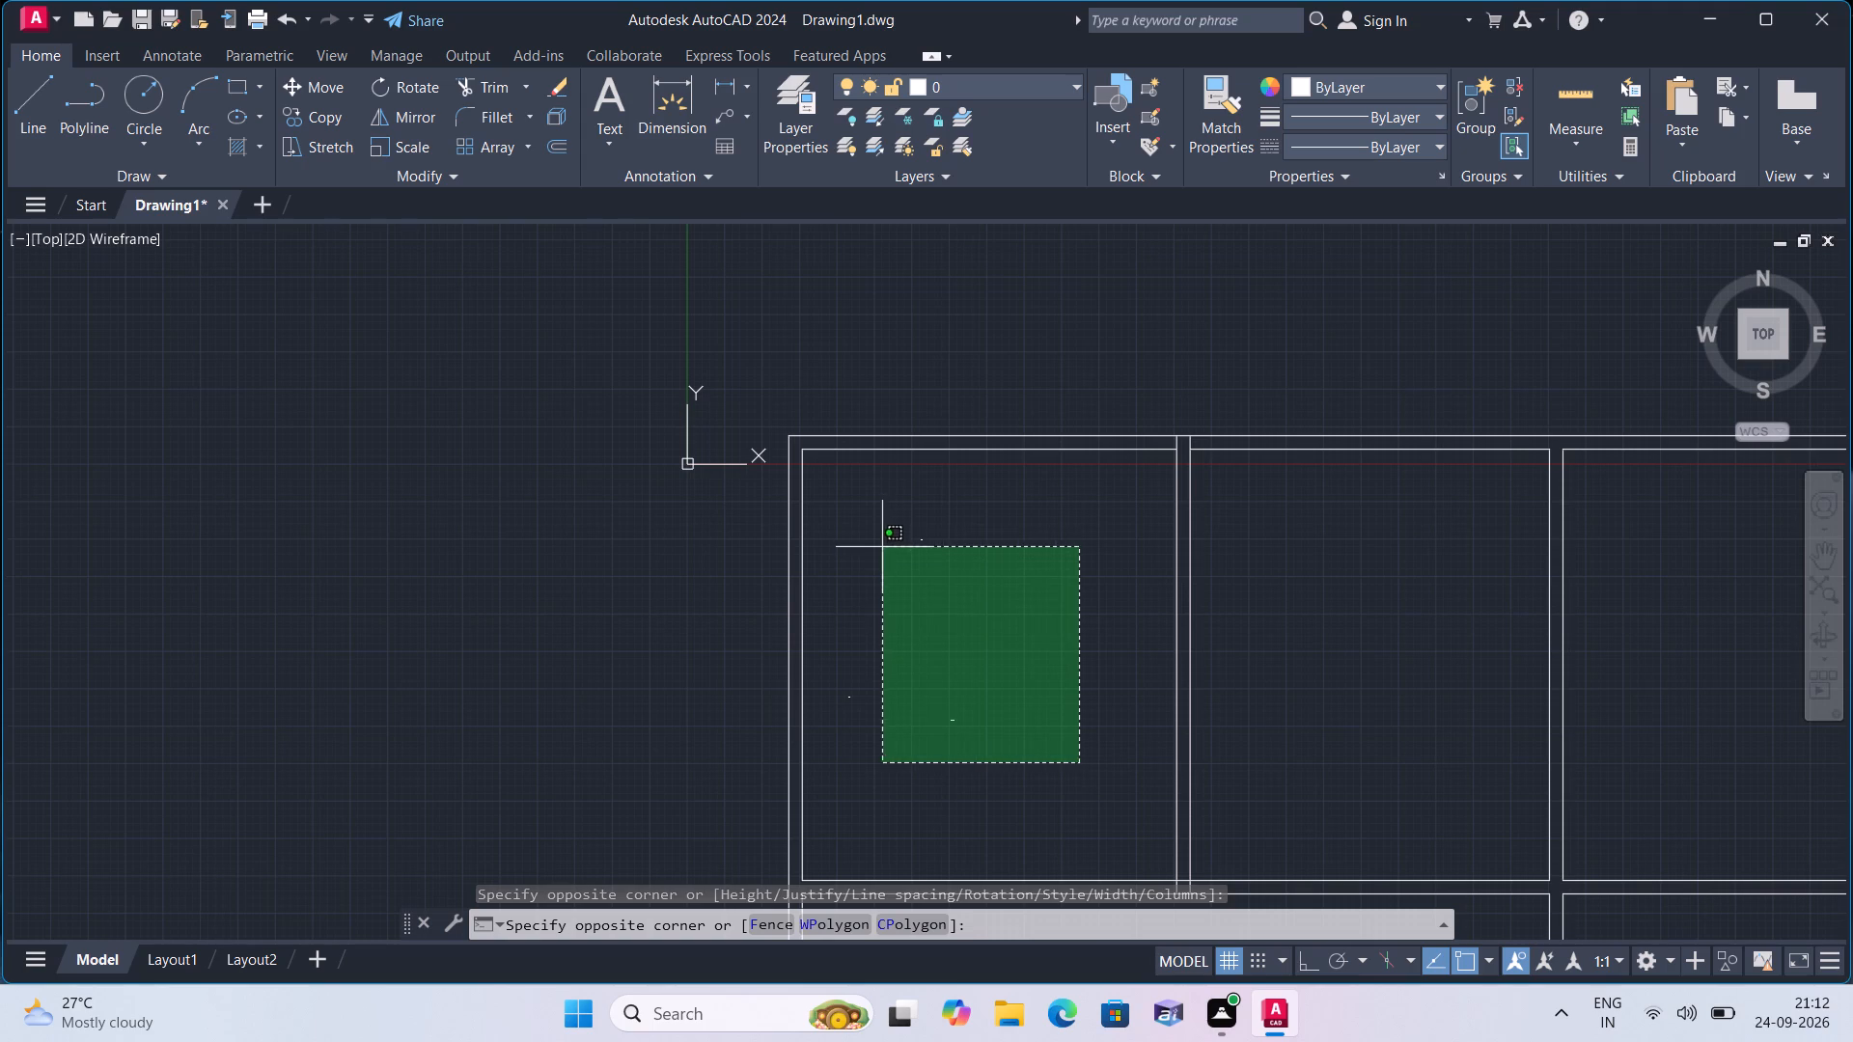
{"action": "left_click", "coordinate": [861, 510]}
{"action": "right_click", "coordinate": [898, 600]}
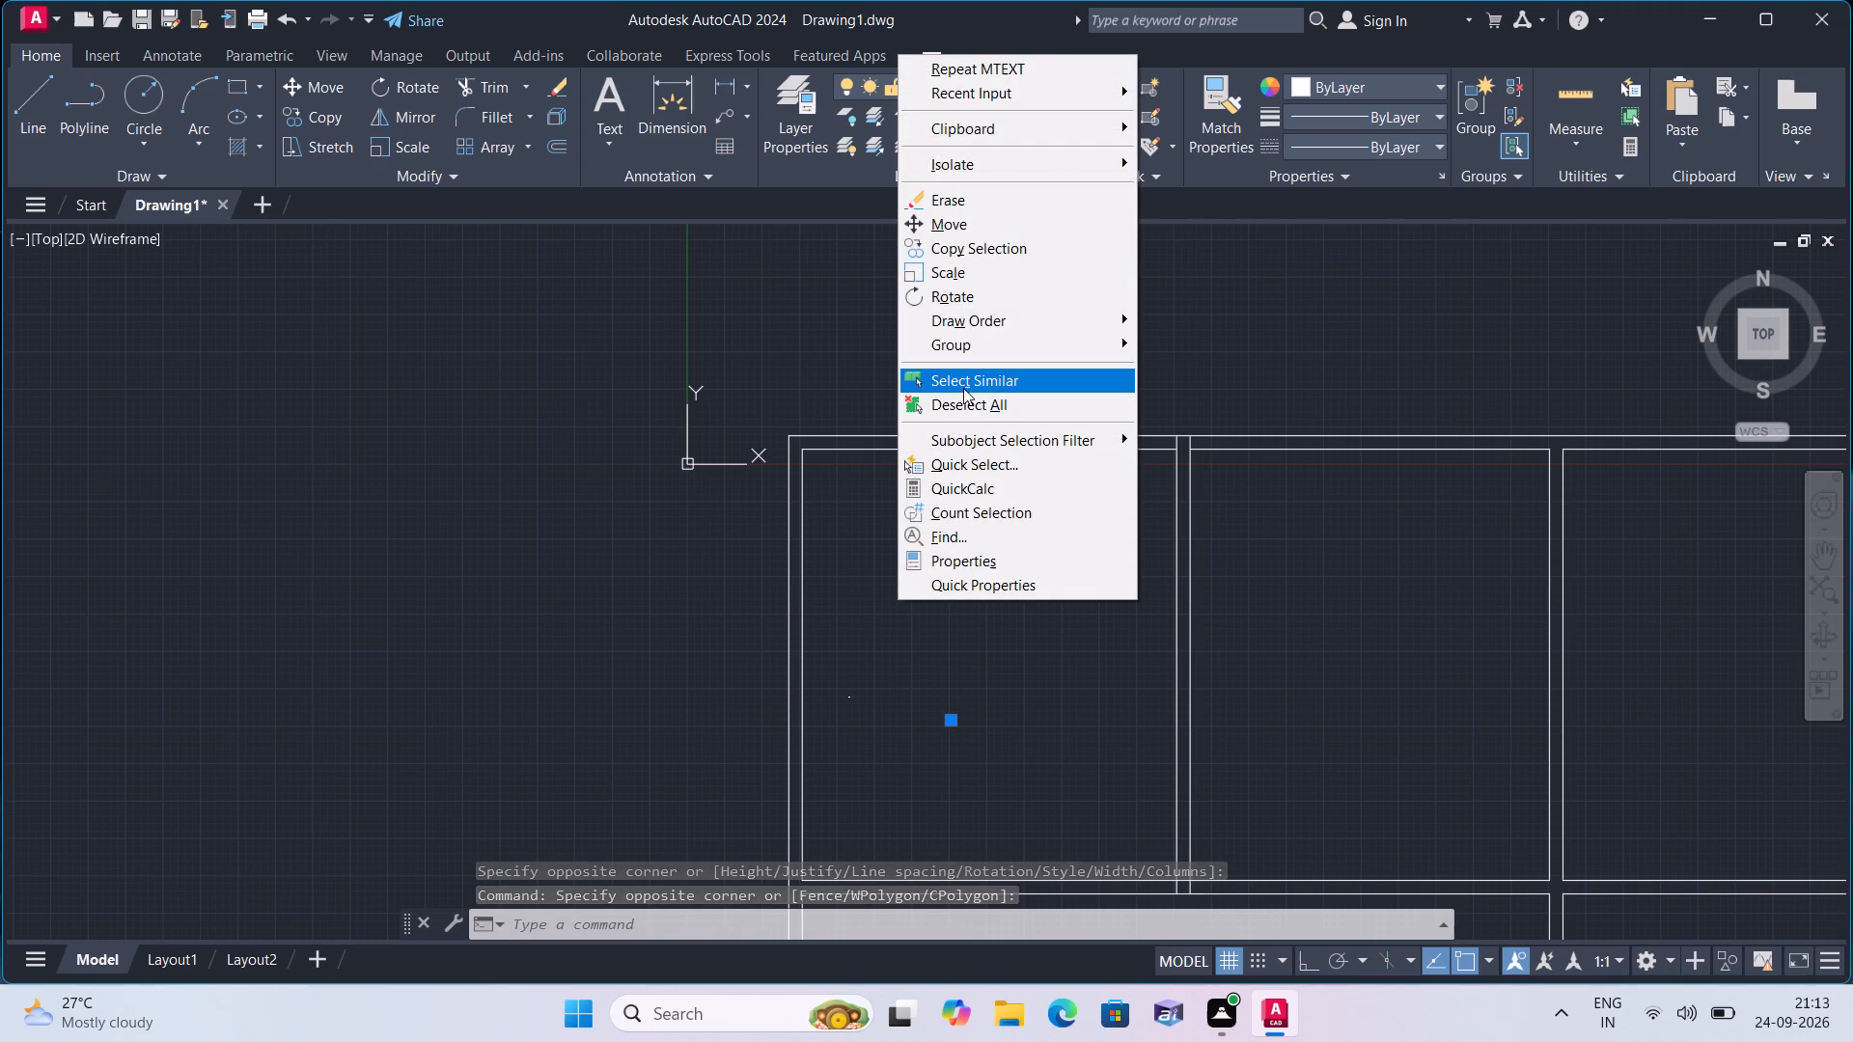
{"action": "left_click", "coordinate": [963, 388]}
{"action": "right_click", "coordinate": [986, 508]}
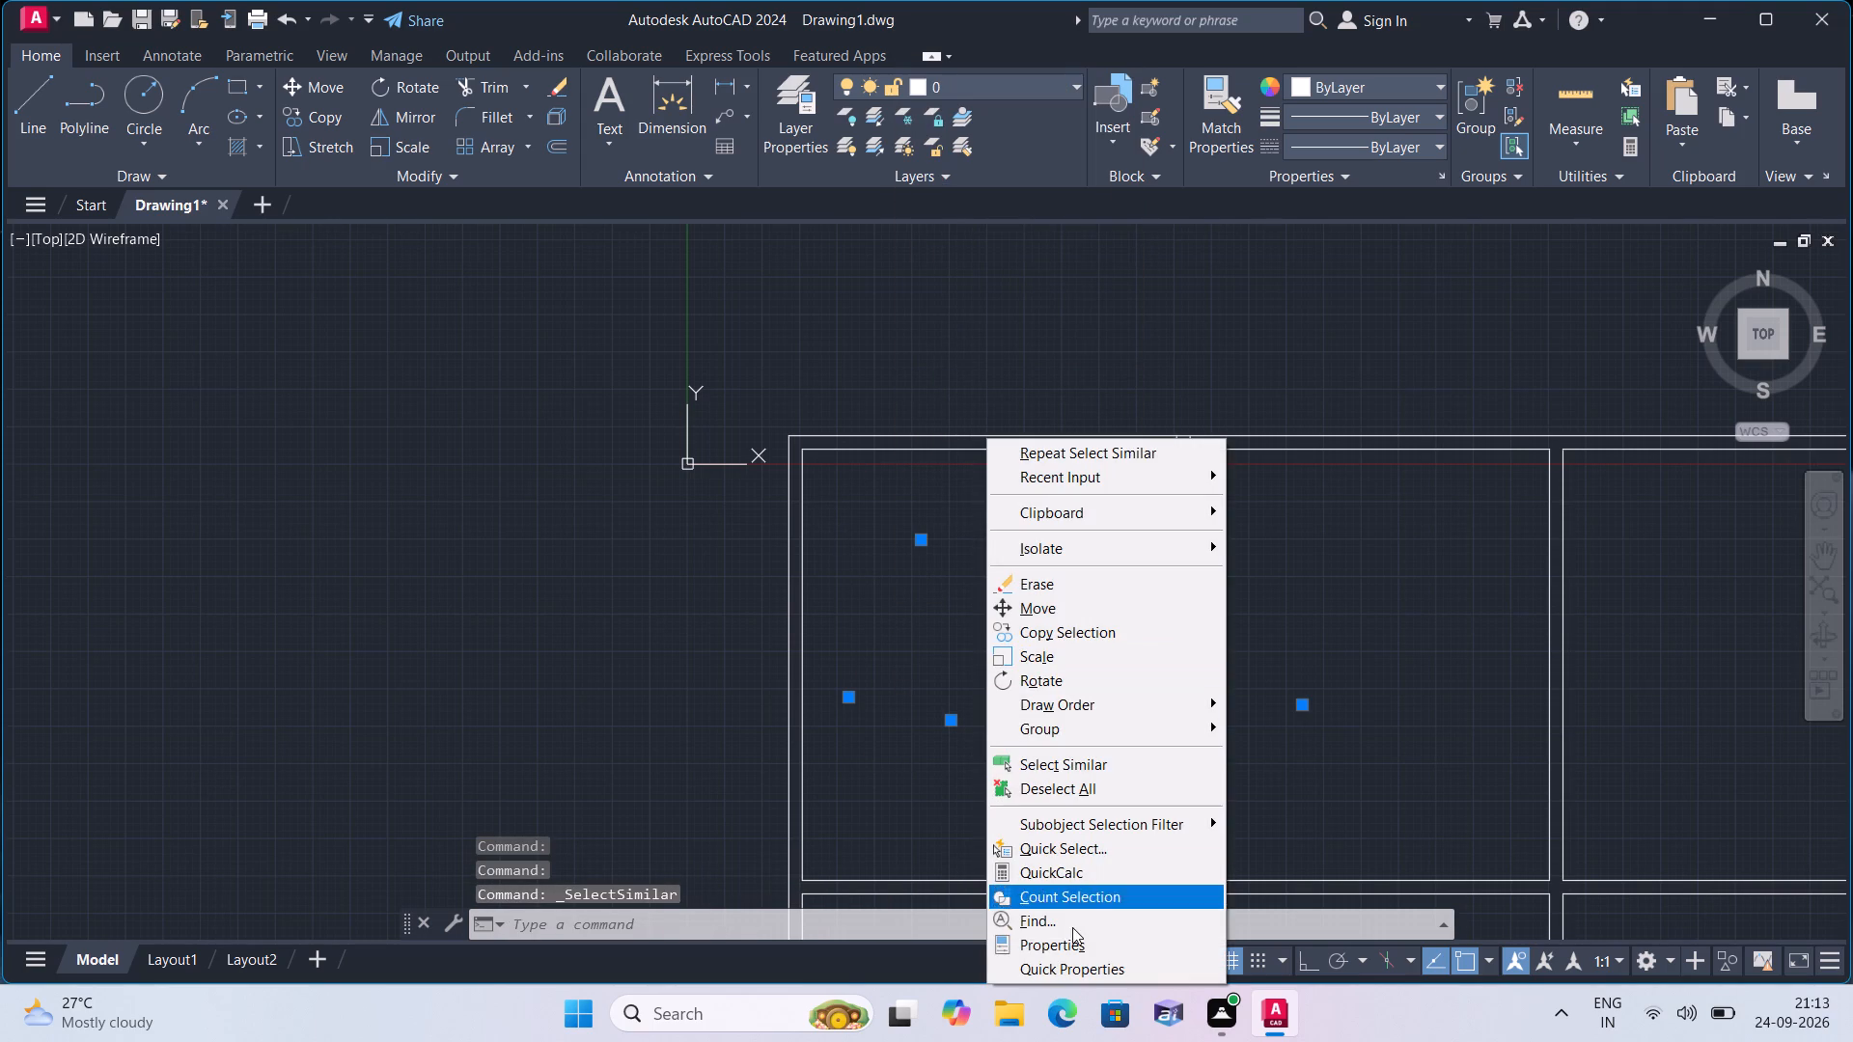
{"action": "left_click", "coordinate": [1073, 949]}
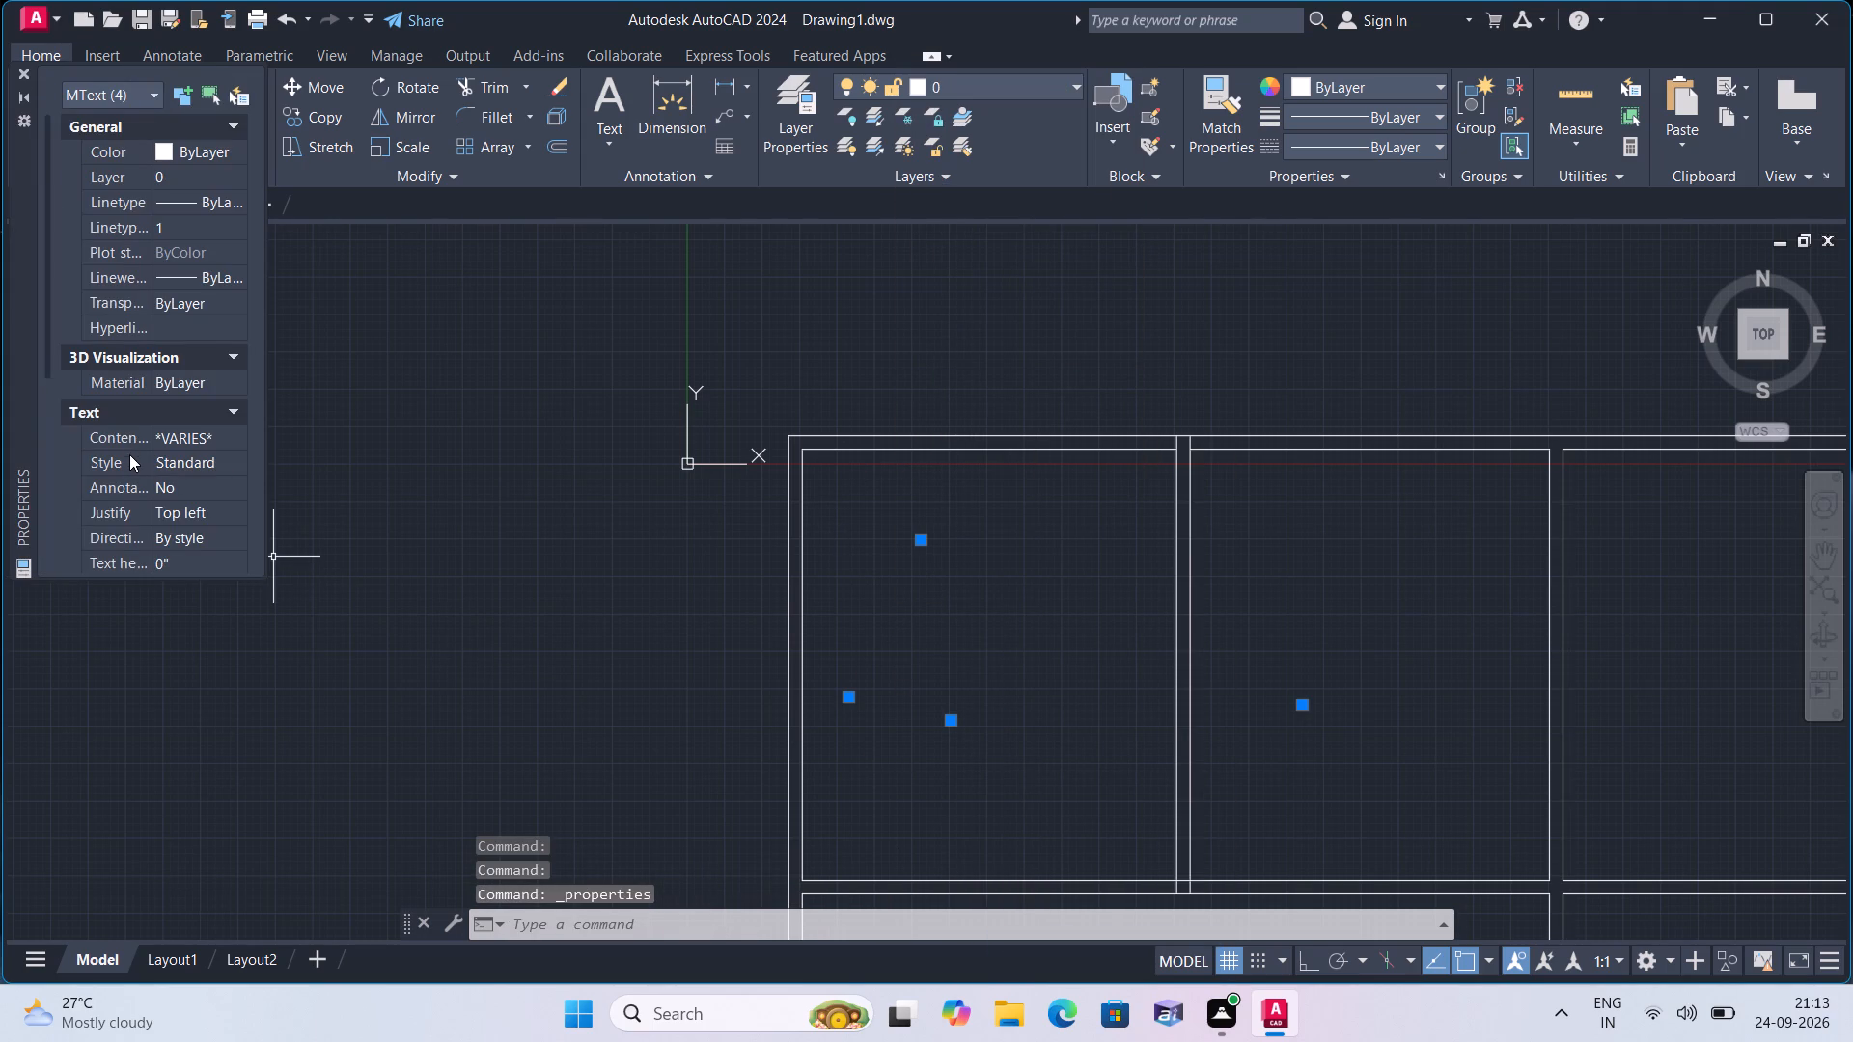
{"action": "scroll", "coordinate": [145, 489], "scroll_direction": "down", "scroll_amount": 2}
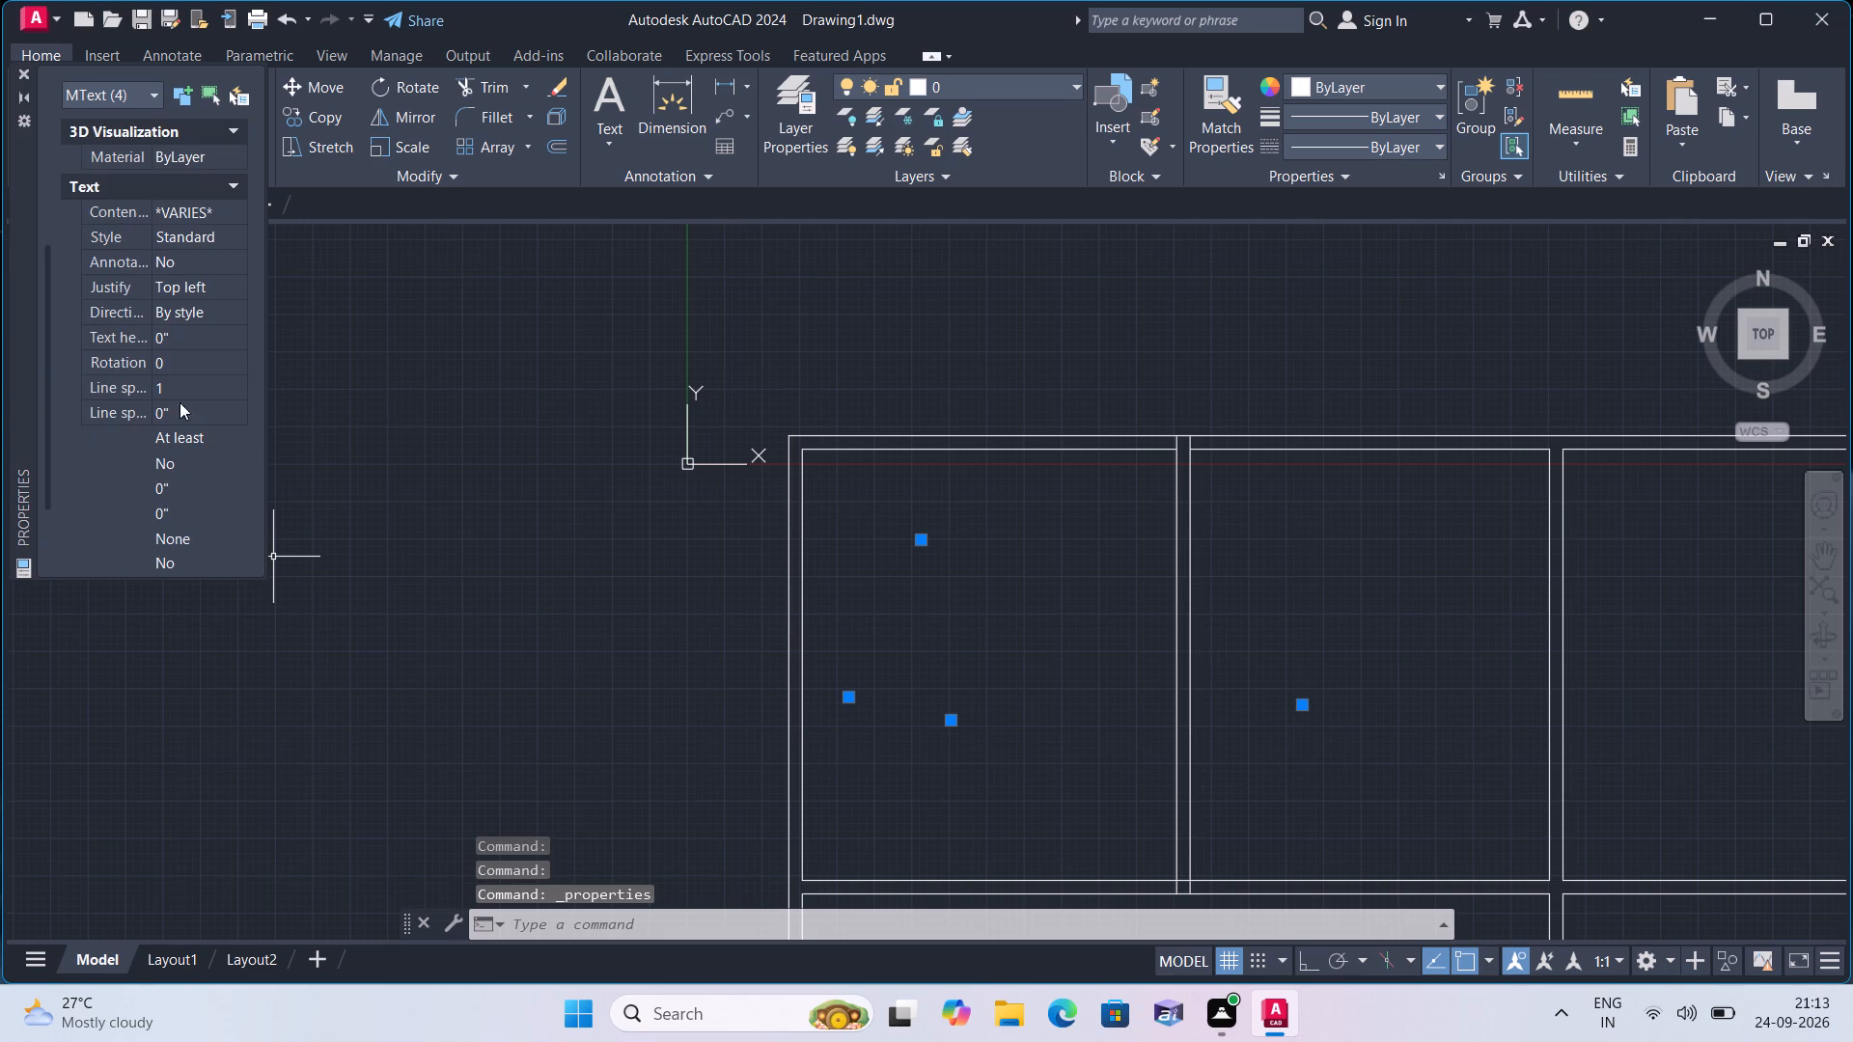
{"action": "left_click", "coordinate": [192, 337]}
{"action": "key", "text": "BackSpace"}
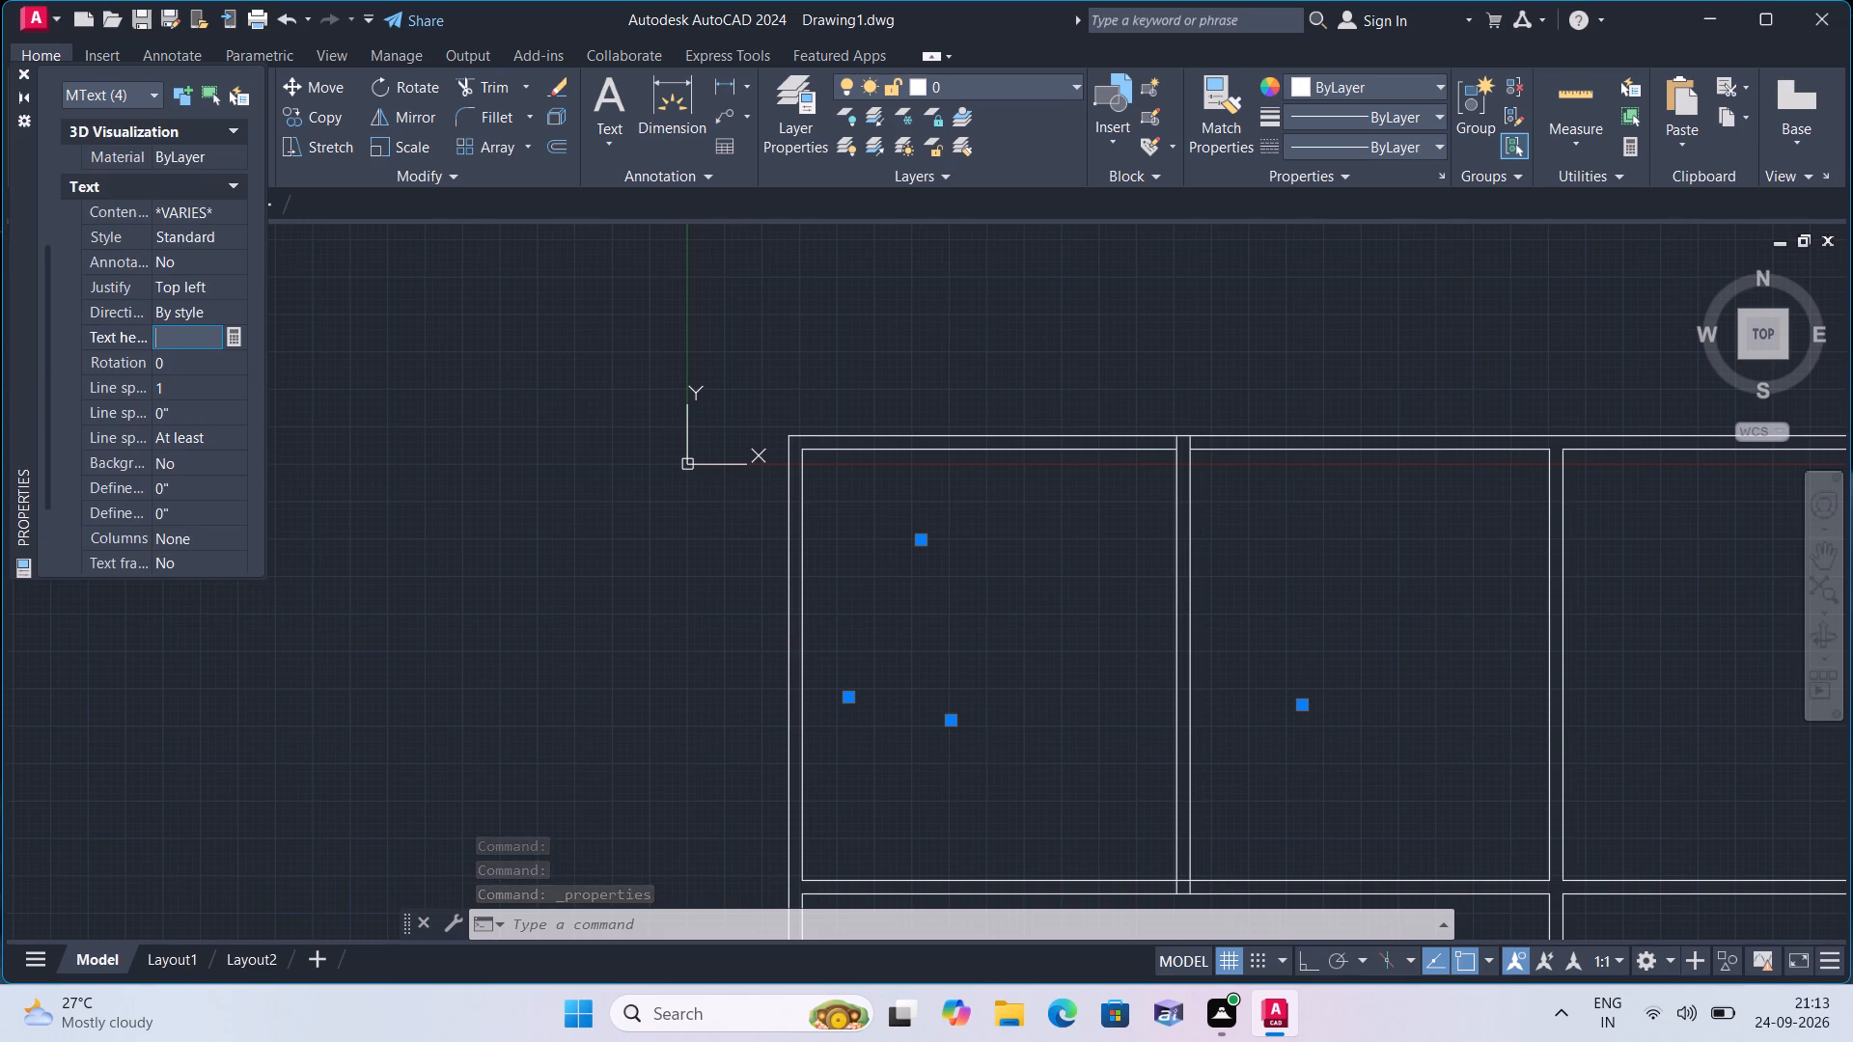
{"action": "type", "text": "6\""}
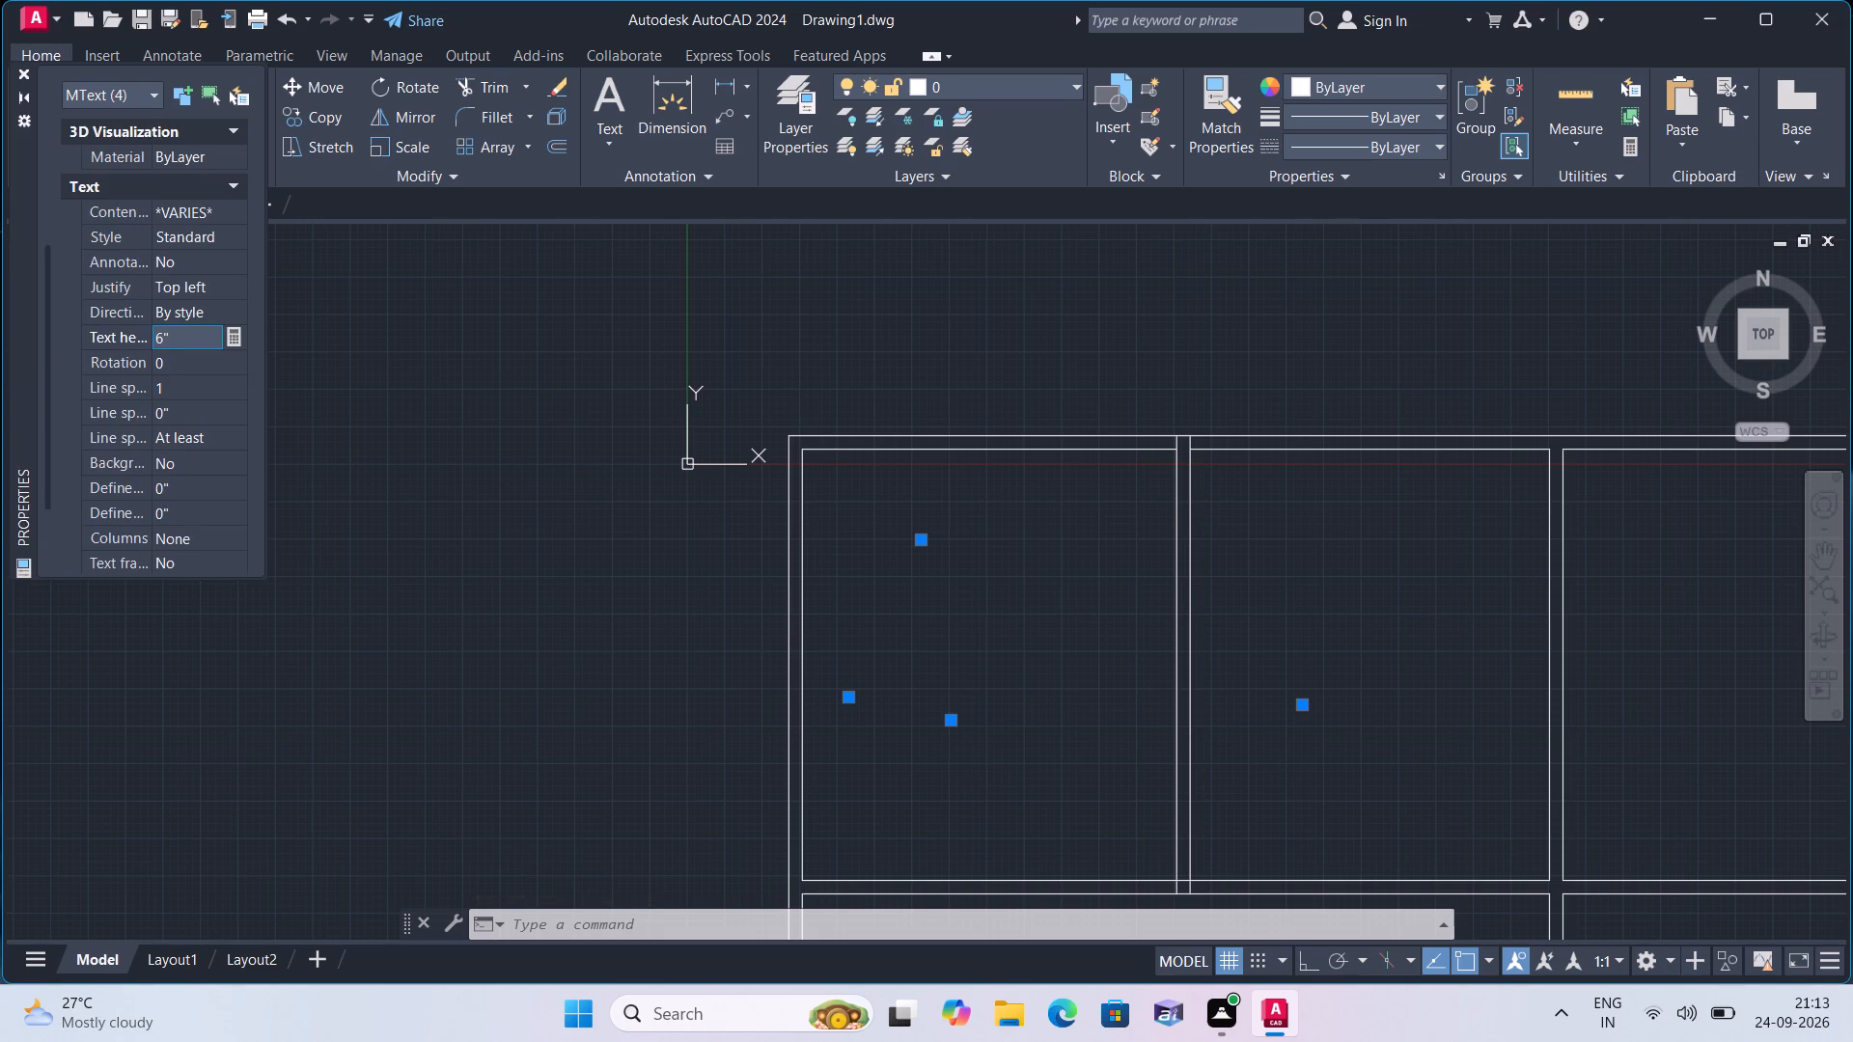
{"action": "left_click", "coordinate": [395, 420]}
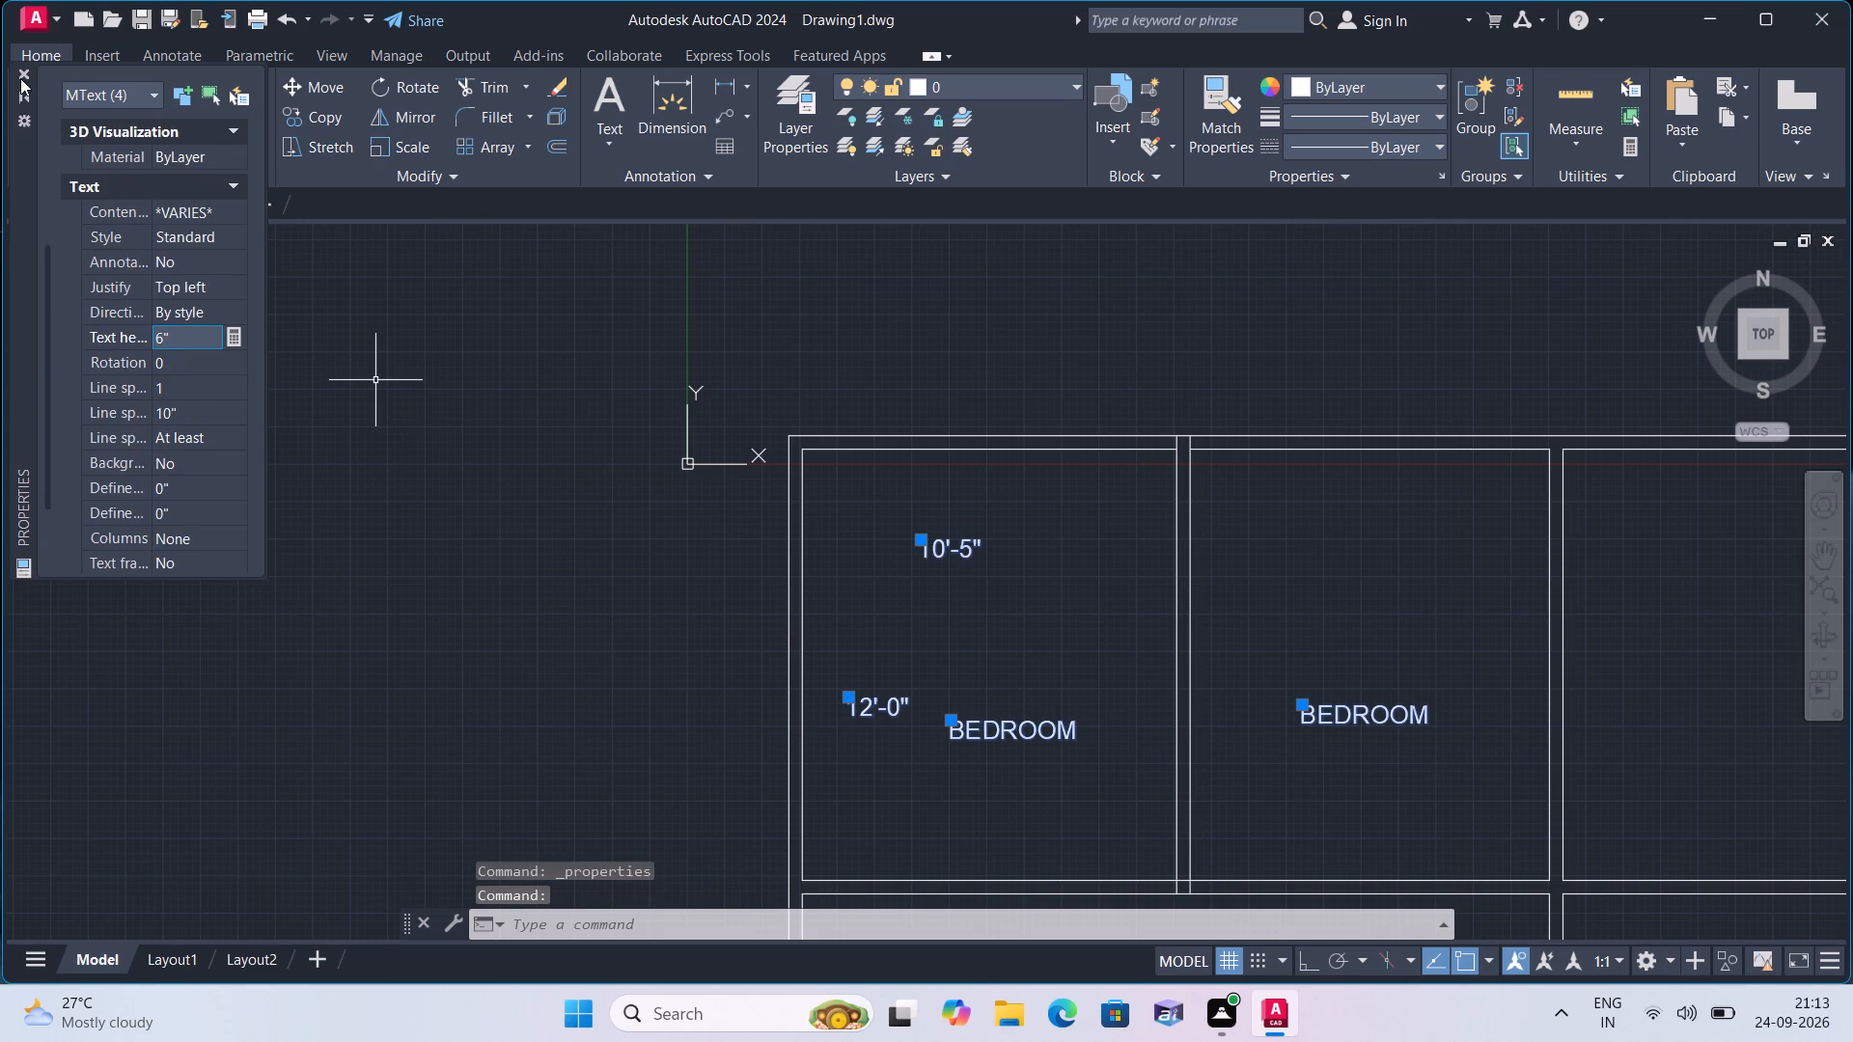
{"action": "left_click", "coordinate": [19, 73]}
{"action": "key", "text": "Escape"}
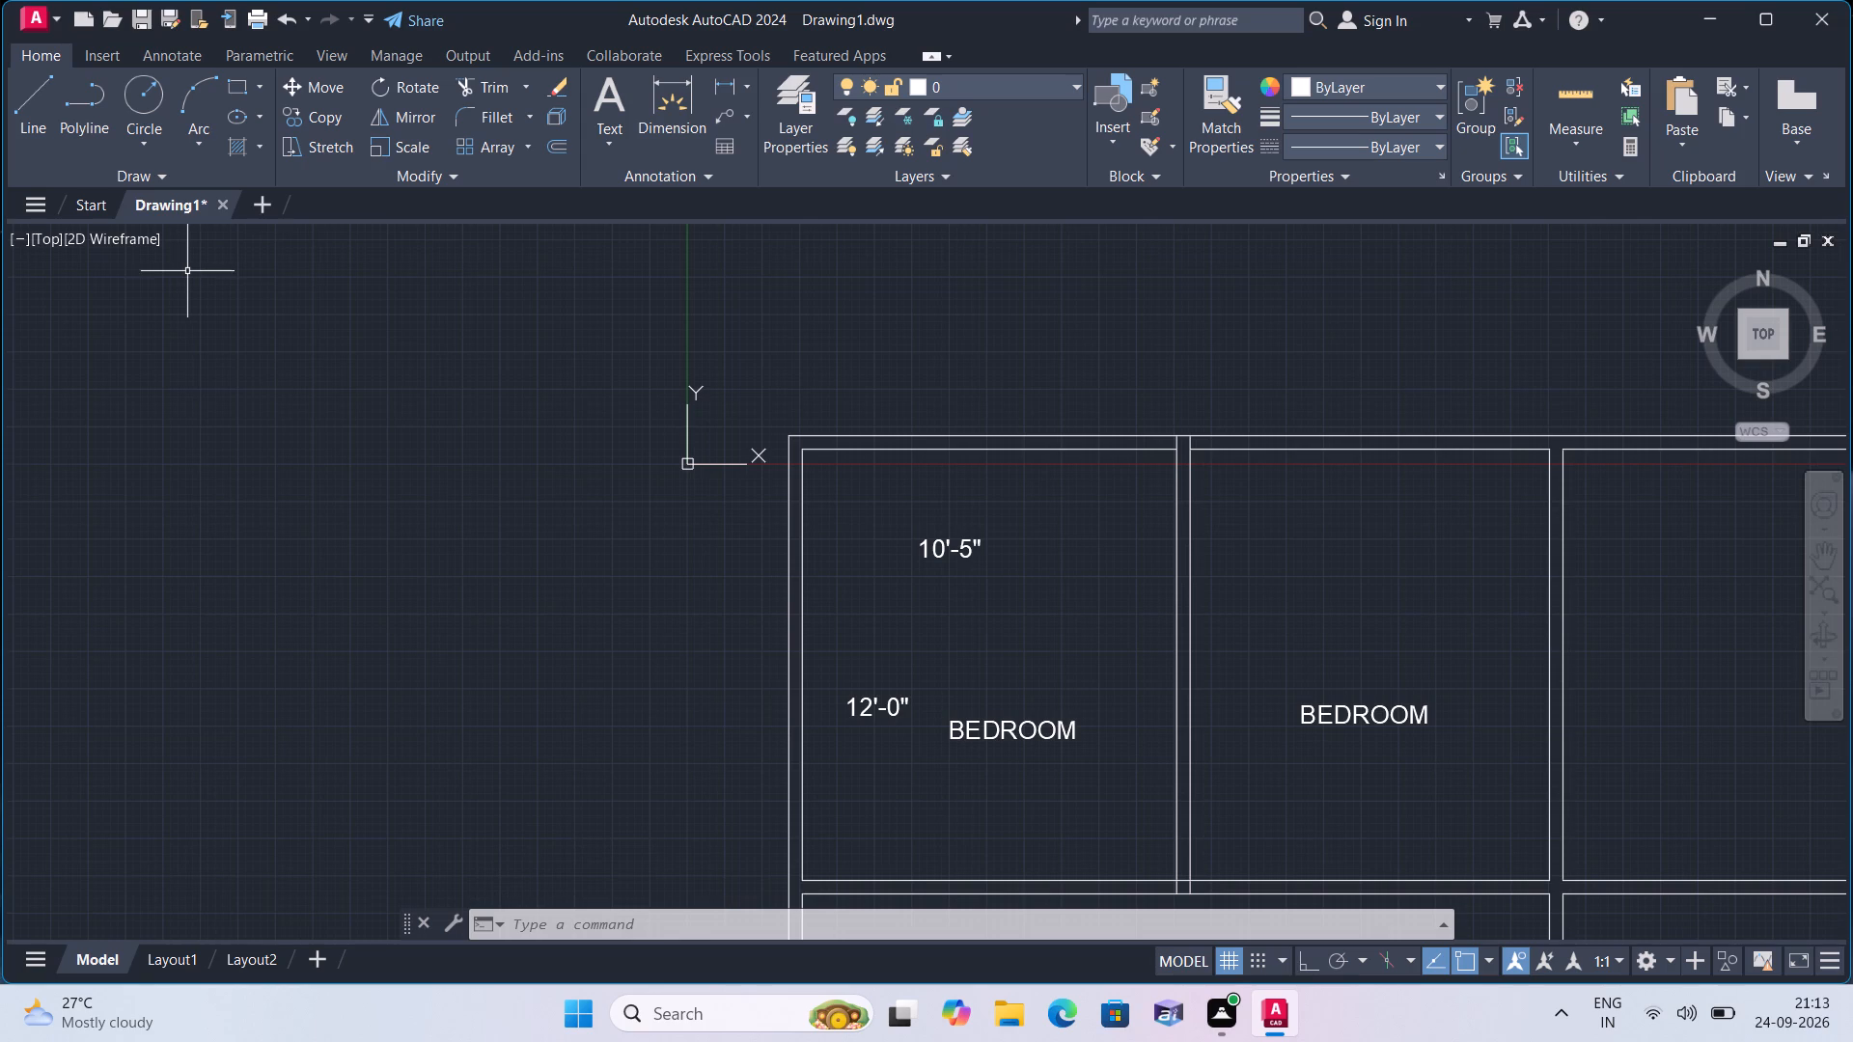
Rotate the 12'-0" label to vertical so it reads upward, using Ortho only for the rotation.
{"action": "left_click", "coordinate": [875, 716]}
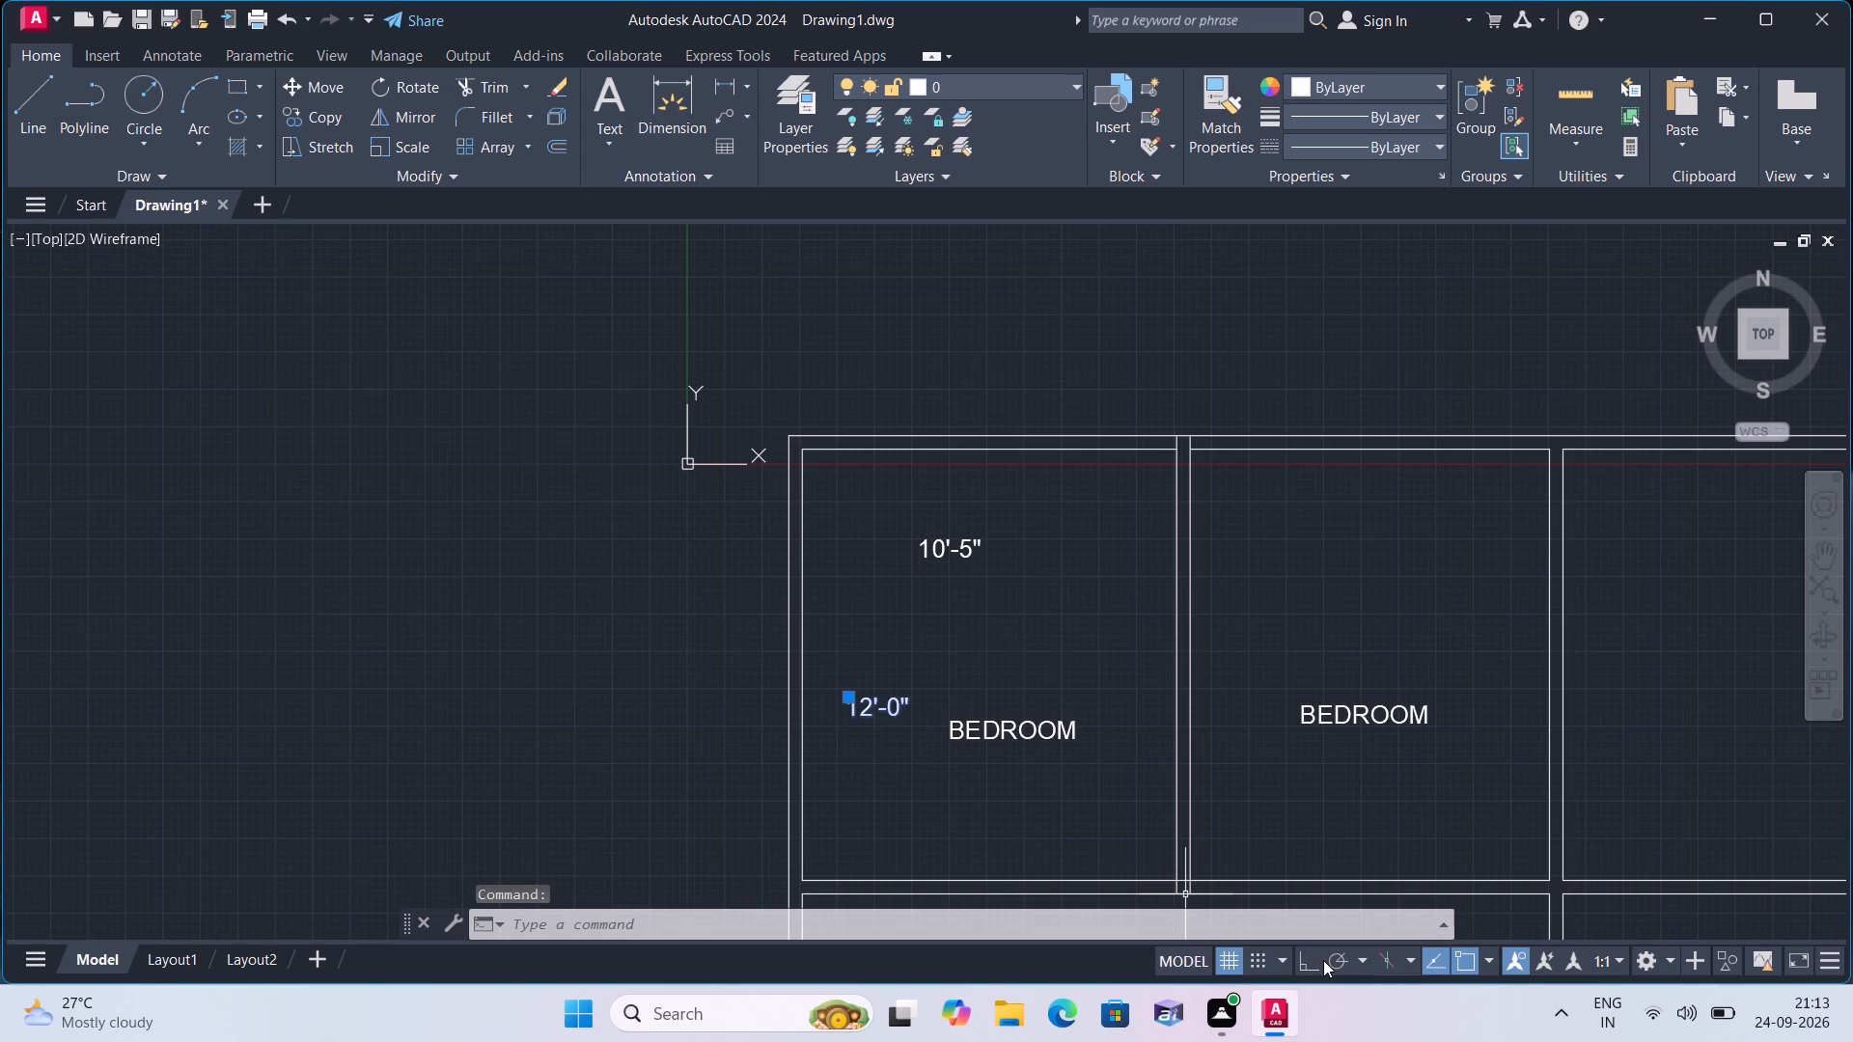
{"action": "left_click", "coordinate": [1321, 959]}
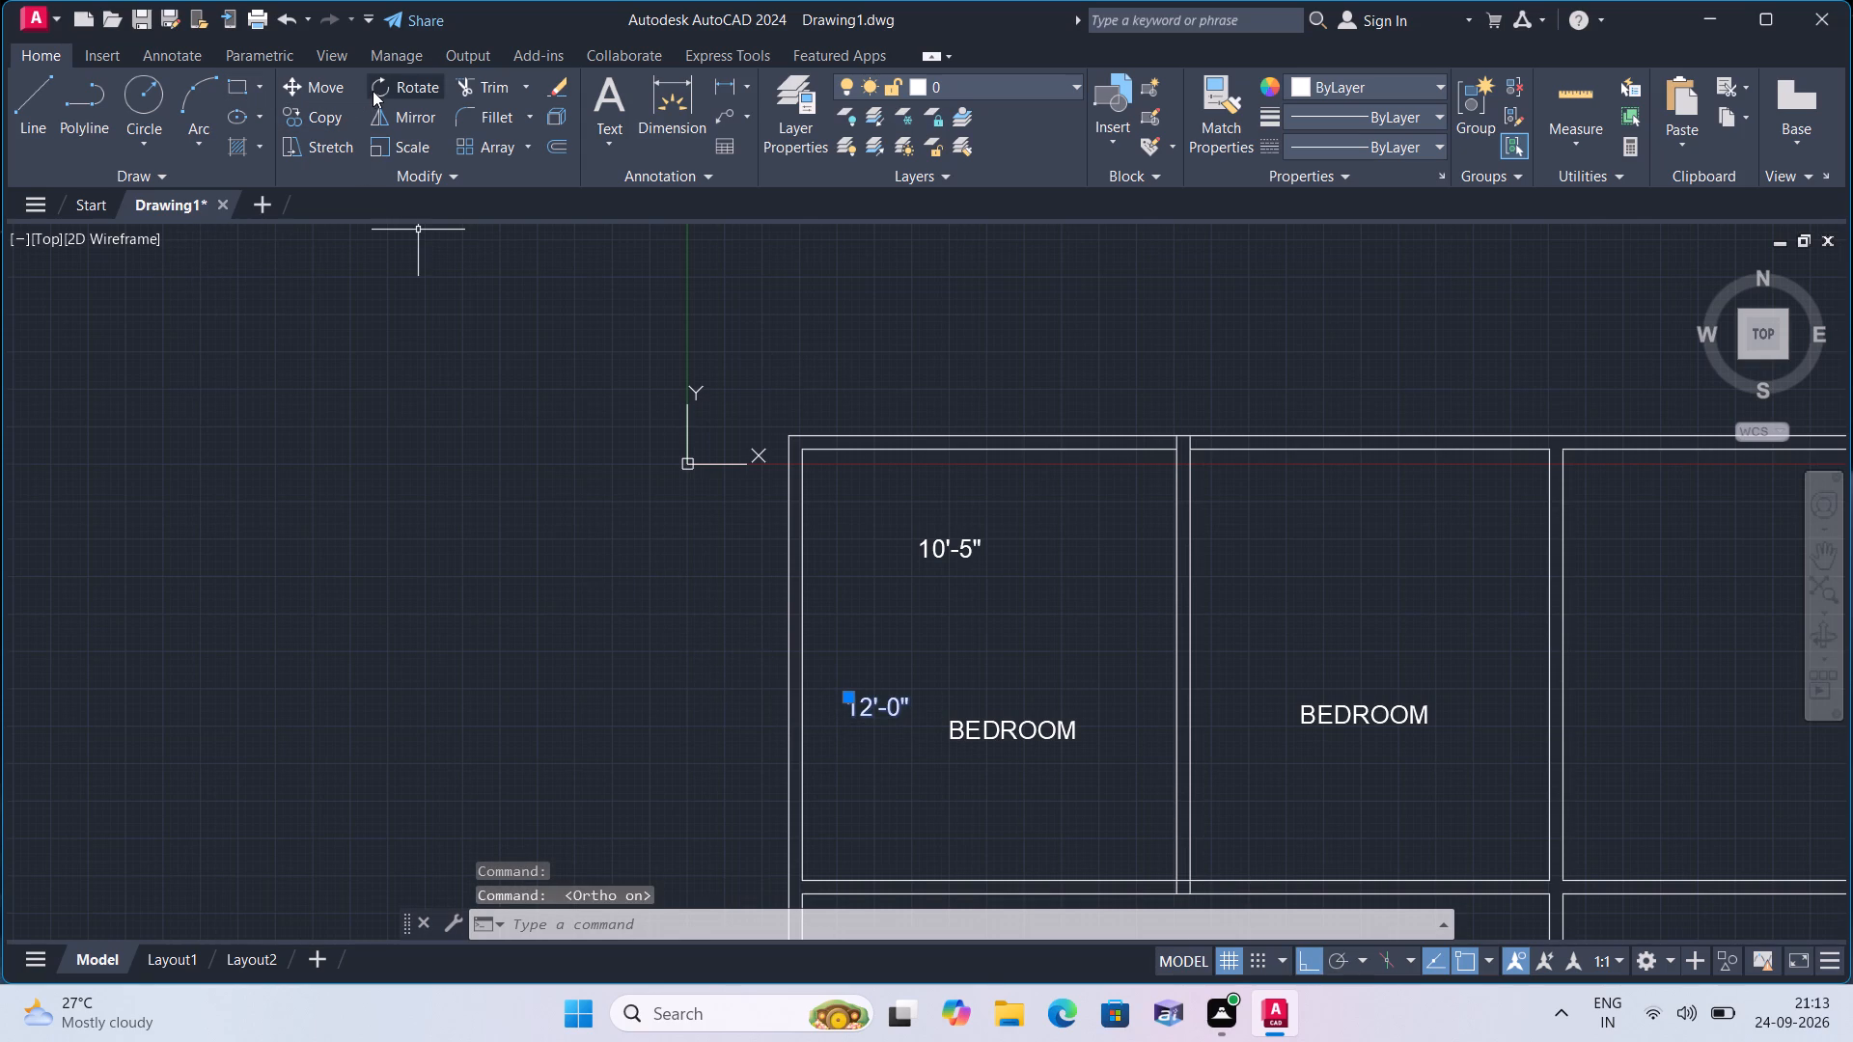
{"action": "left_click", "coordinate": [386, 88]}
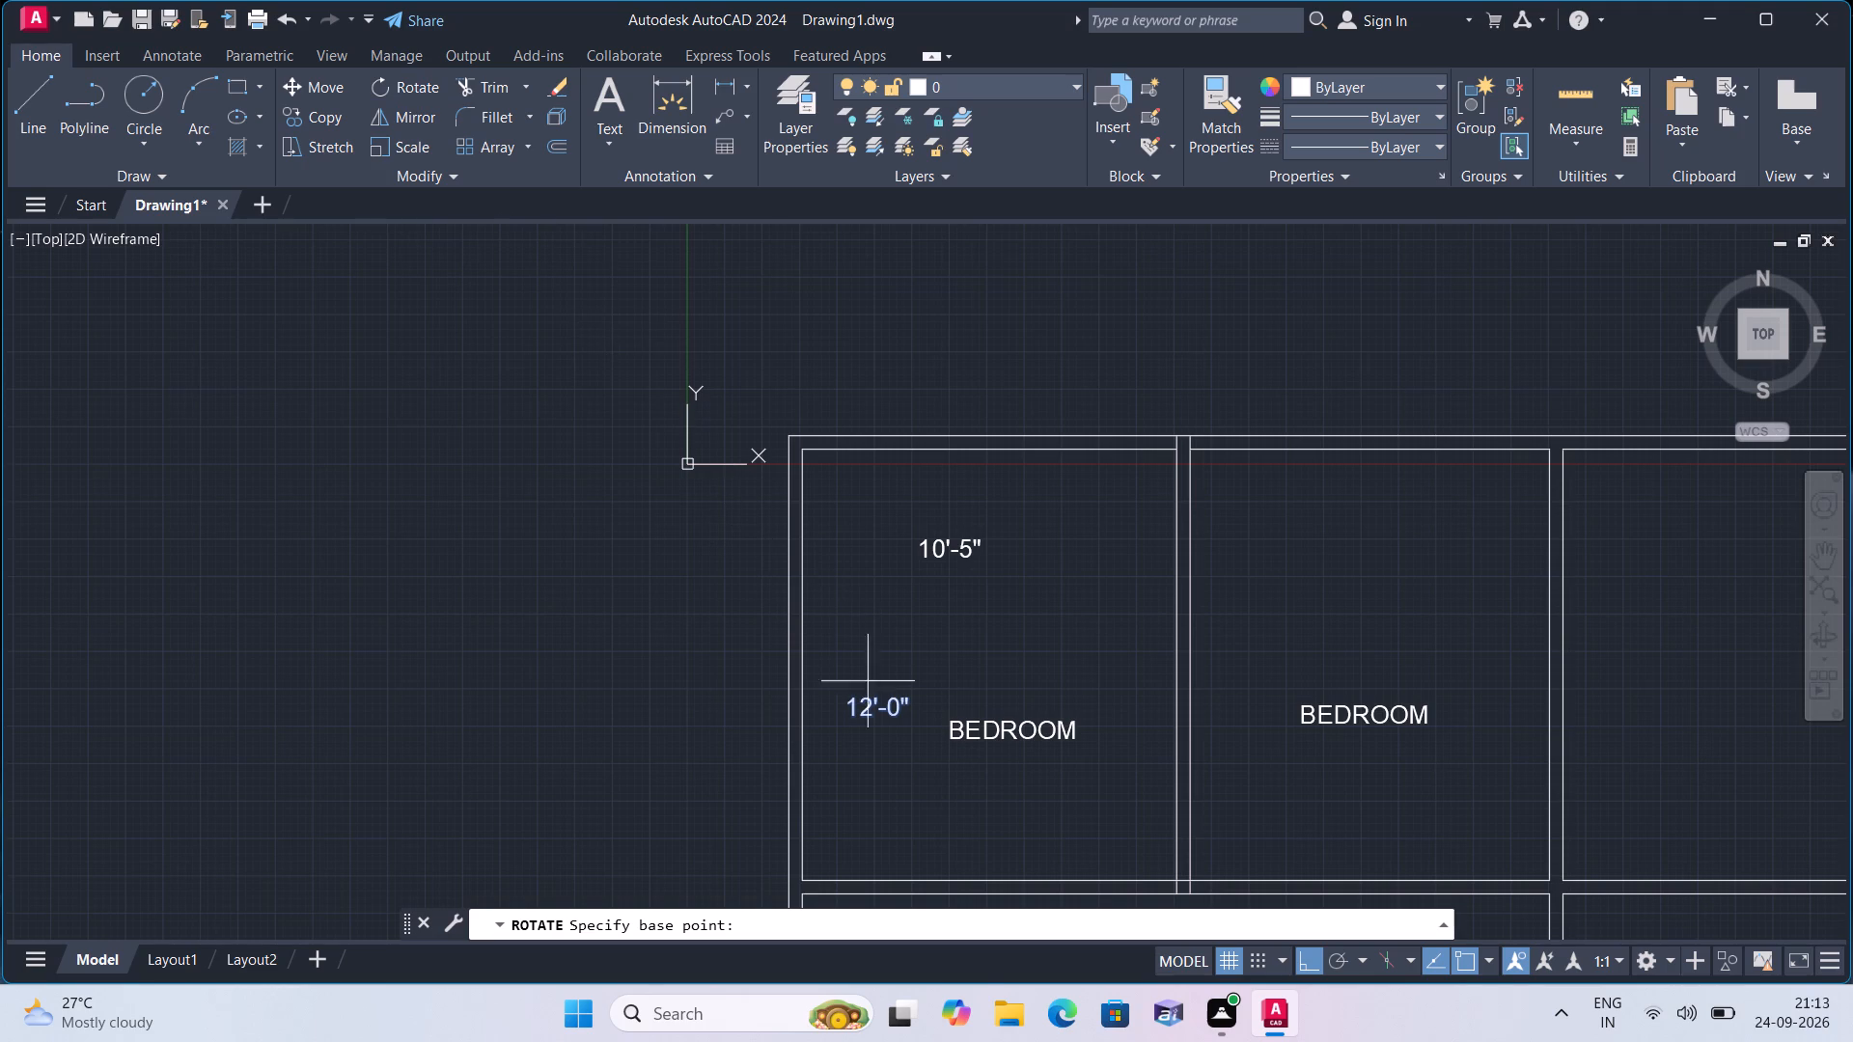
{"action": "left_click", "coordinate": [887, 711]}
{"action": "left_click", "coordinate": [880, 599]}
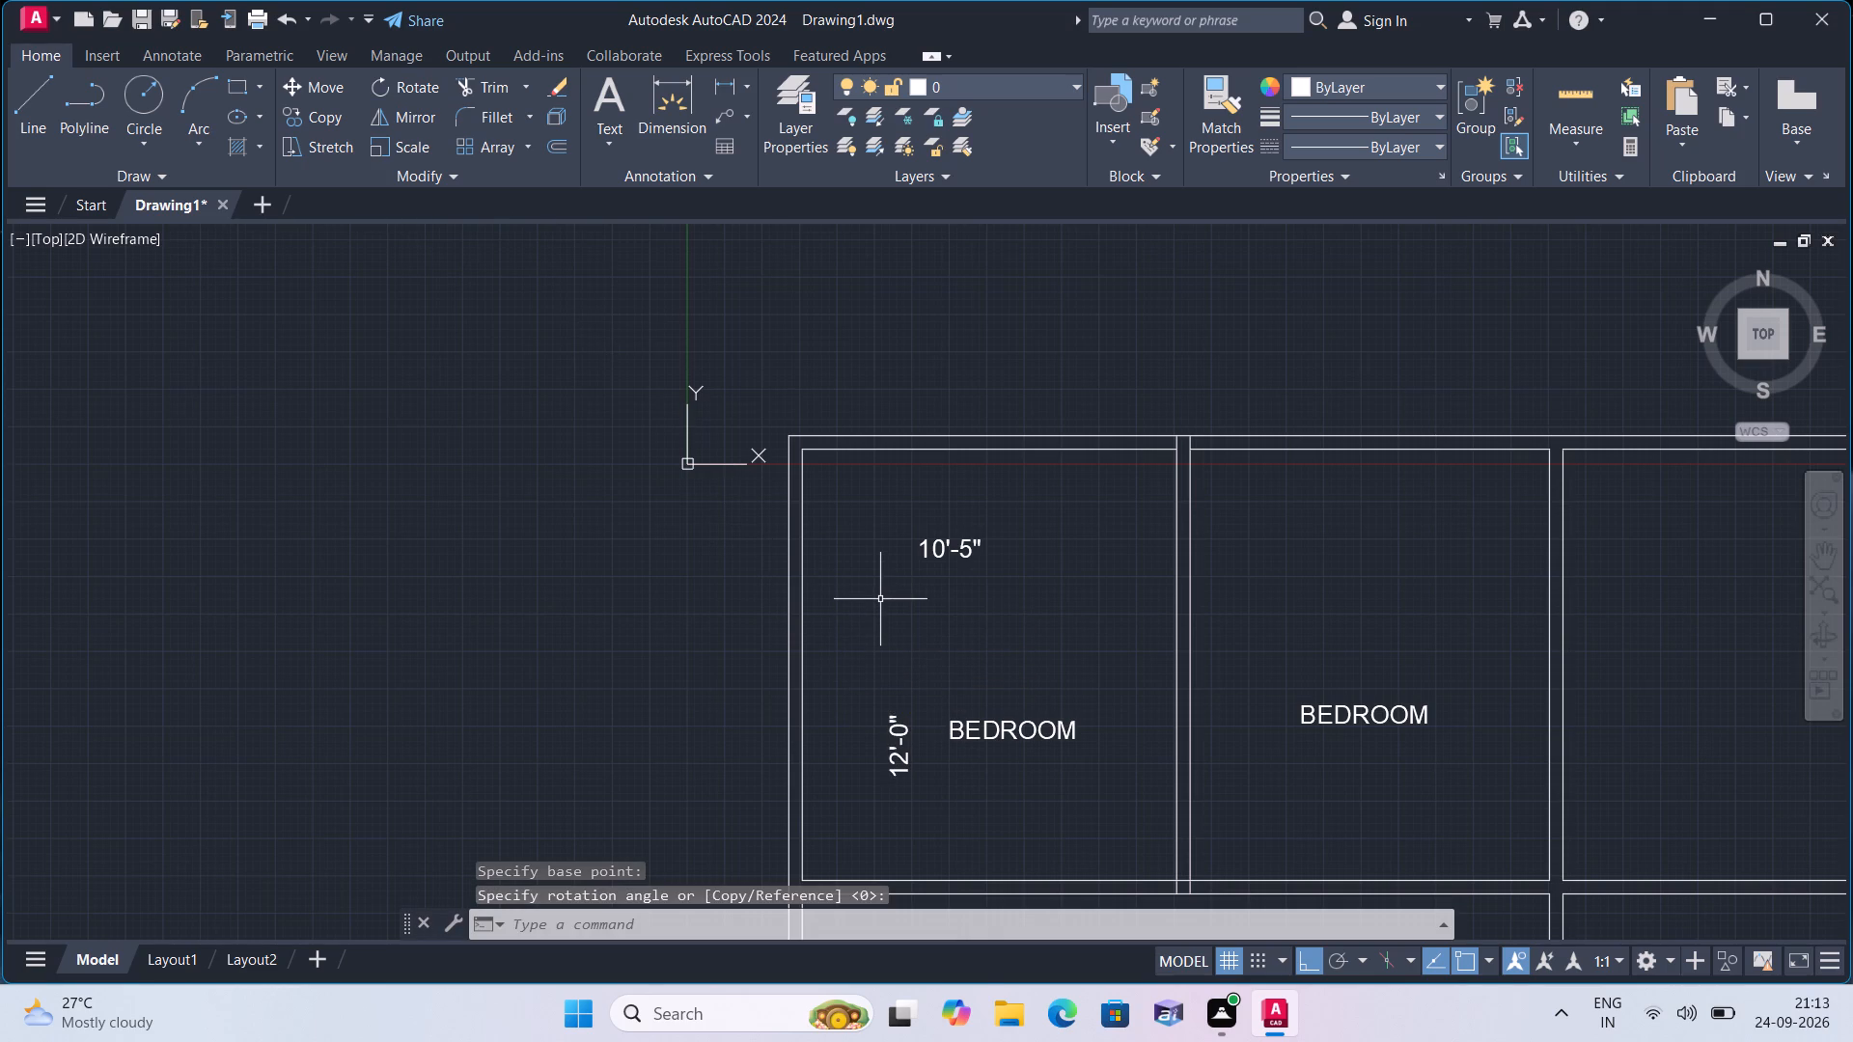
{"action": "left_click", "coordinate": [1311, 961]}
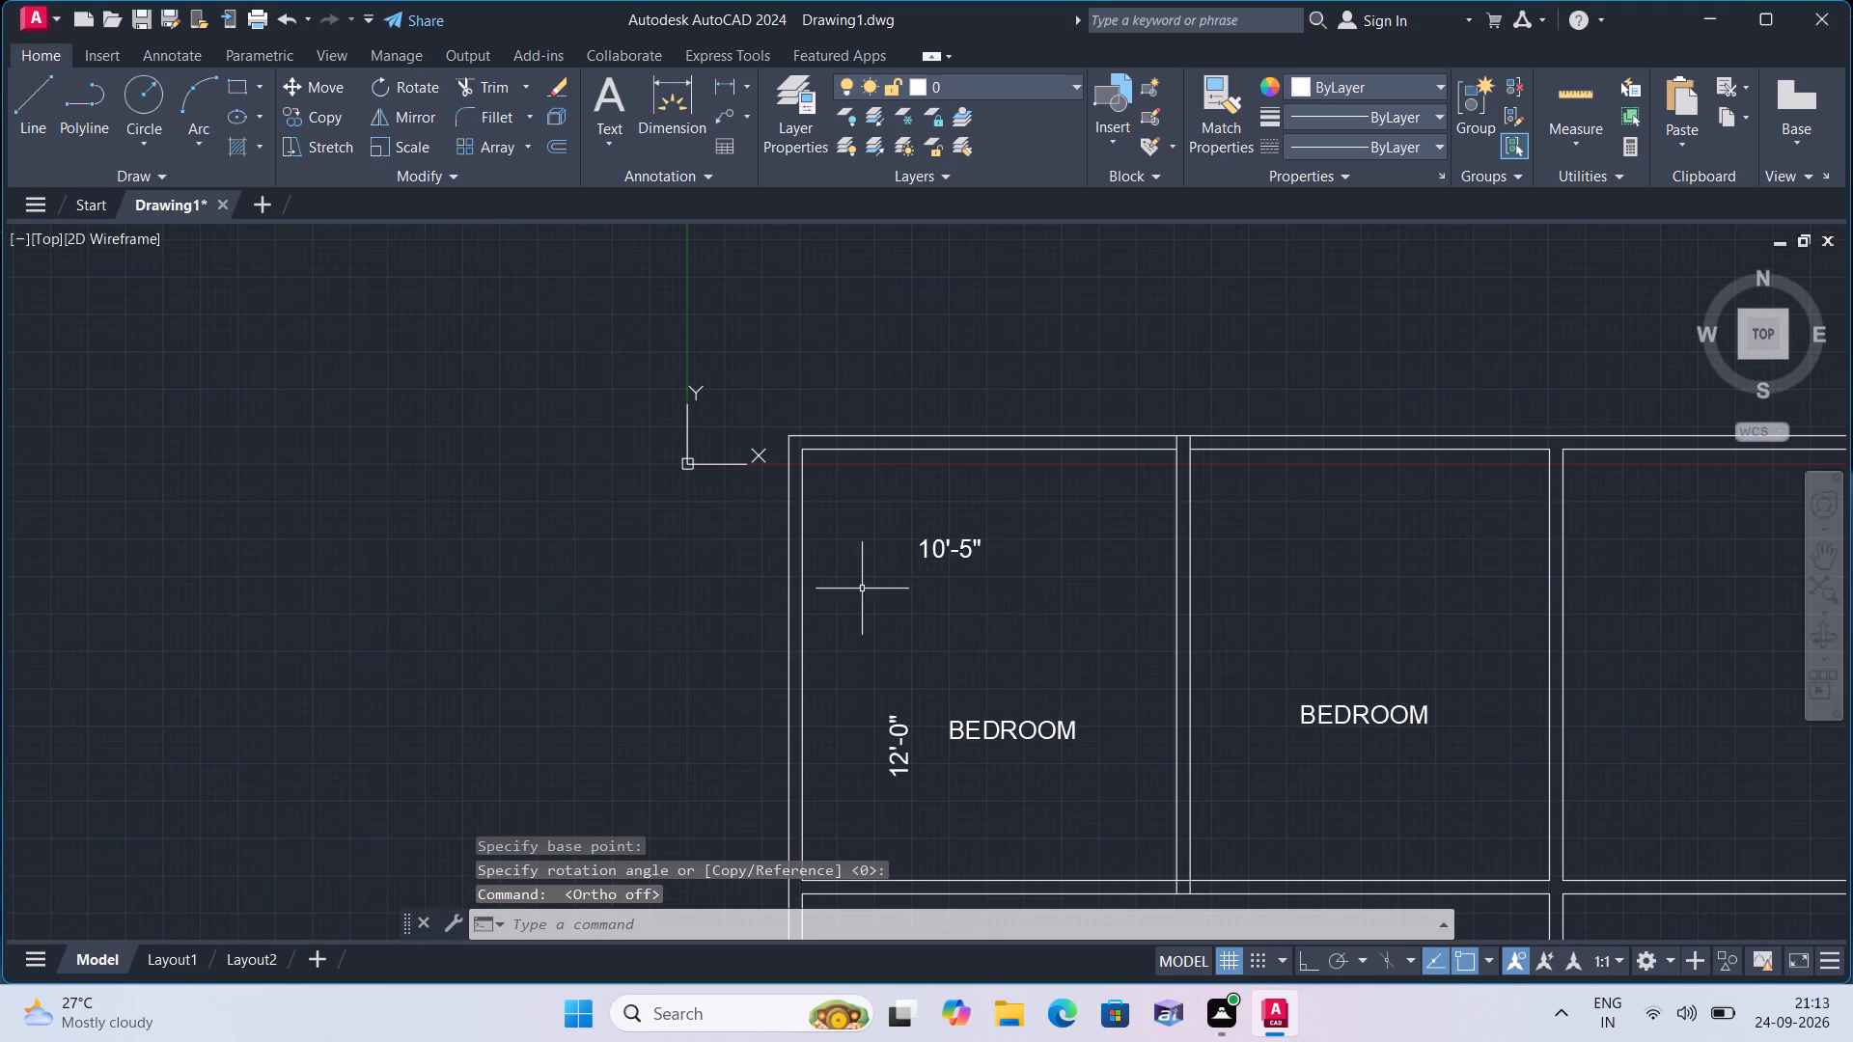
Move the 10'-5" label straight up to just below the first room's top wall.
{"action": "left_click", "coordinate": [960, 561]}
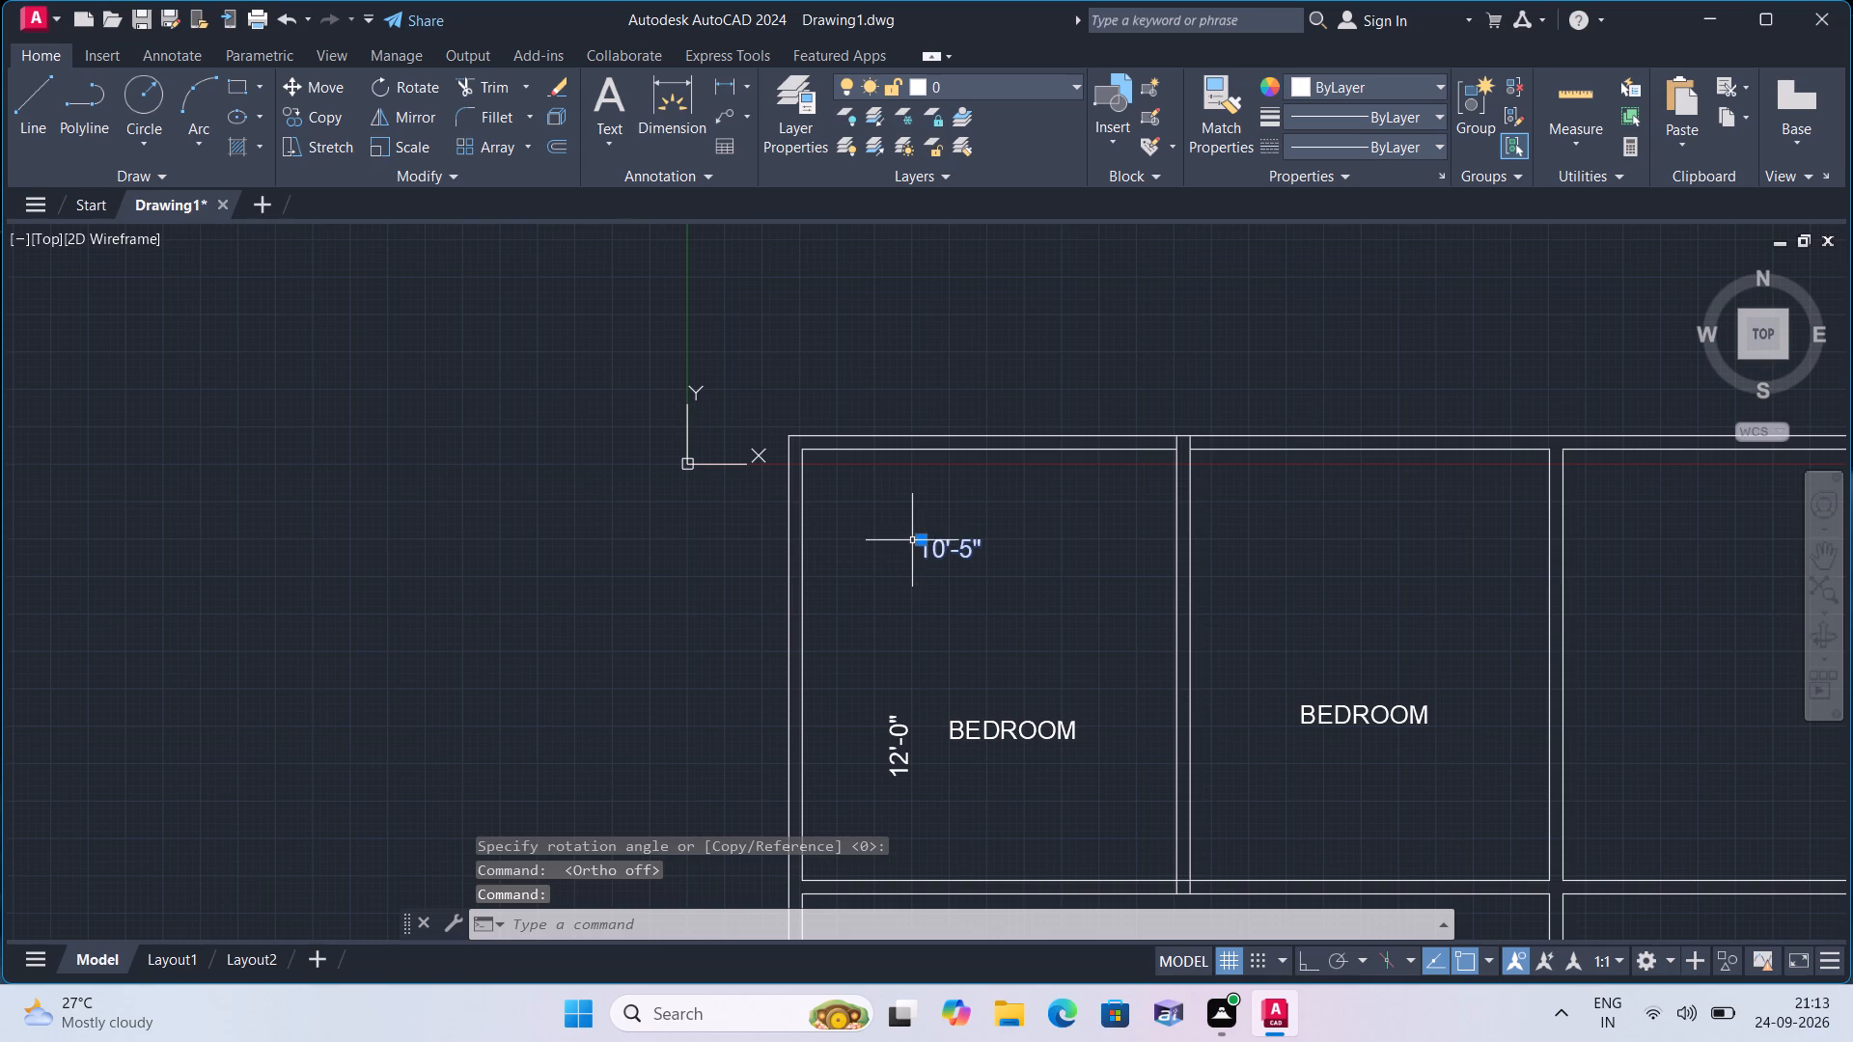
{"action": "left_click", "coordinate": [915, 543]}
{"action": "left_click", "coordinate": [920, 533]}
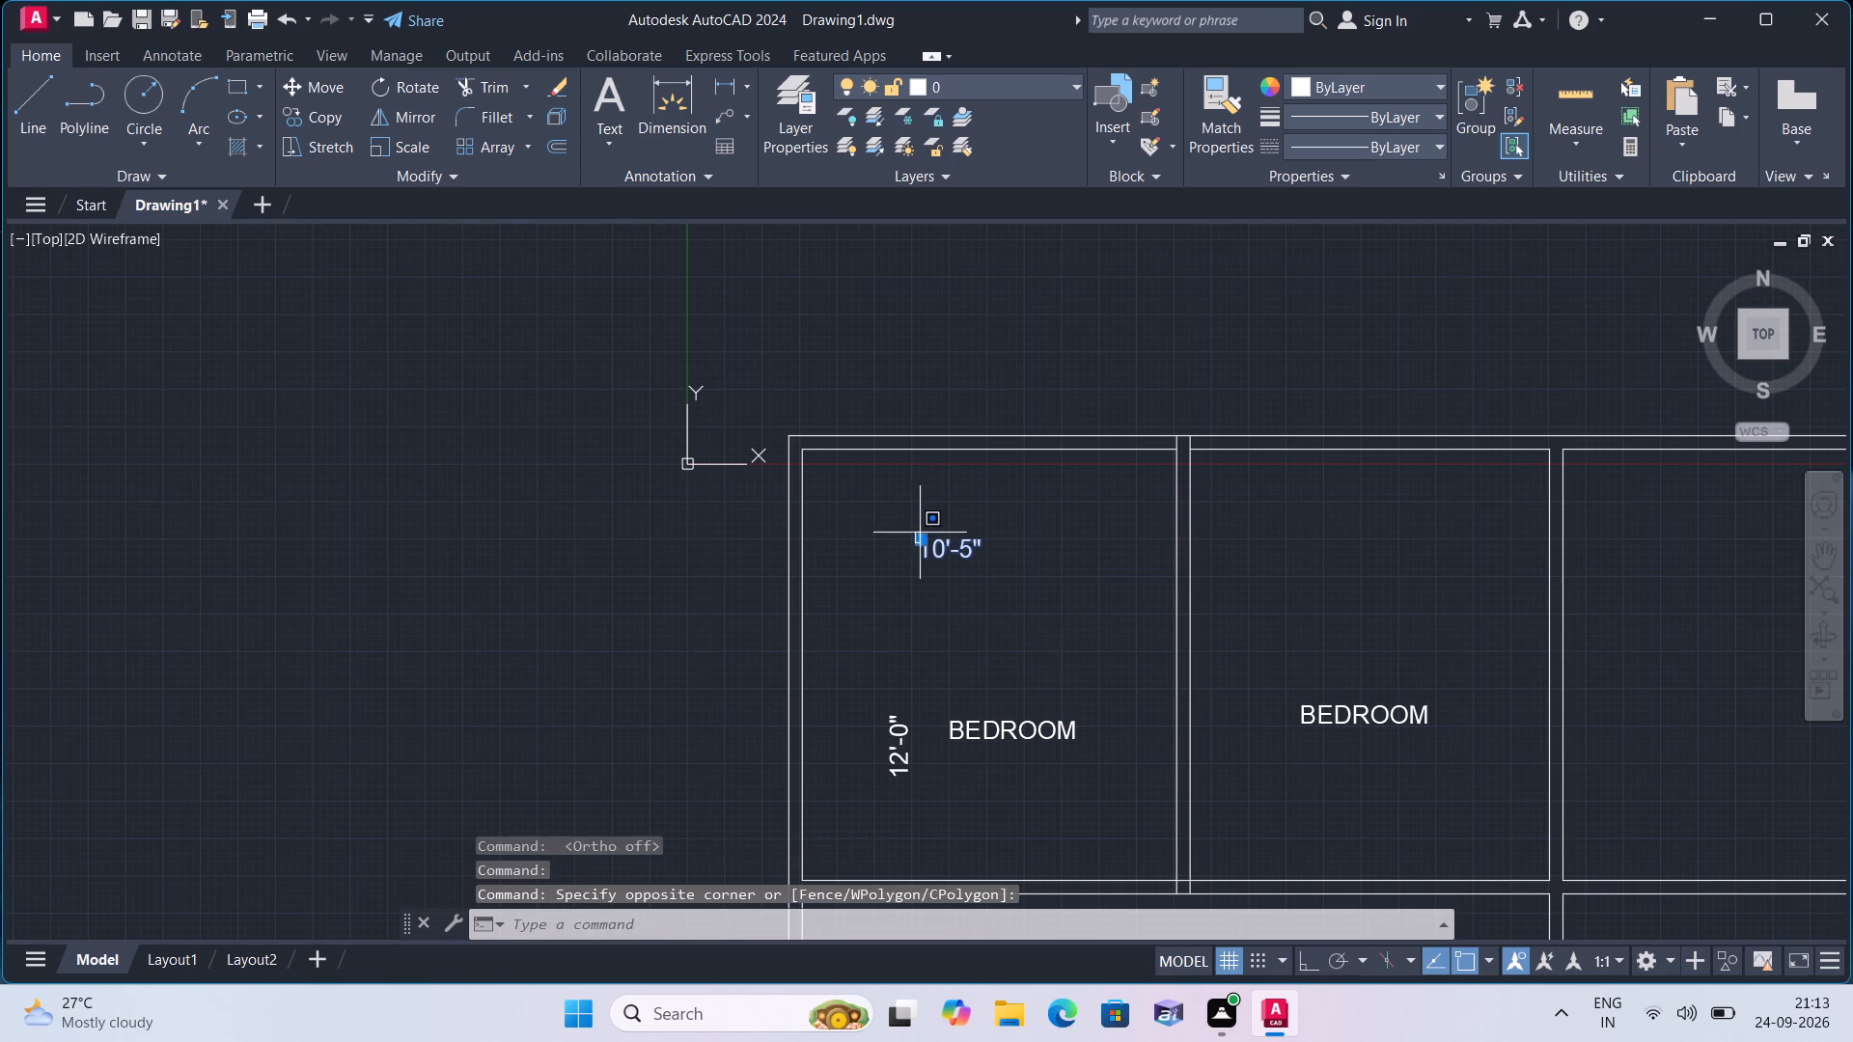
{"action": "left_click", "coordinate": [919, 539]}
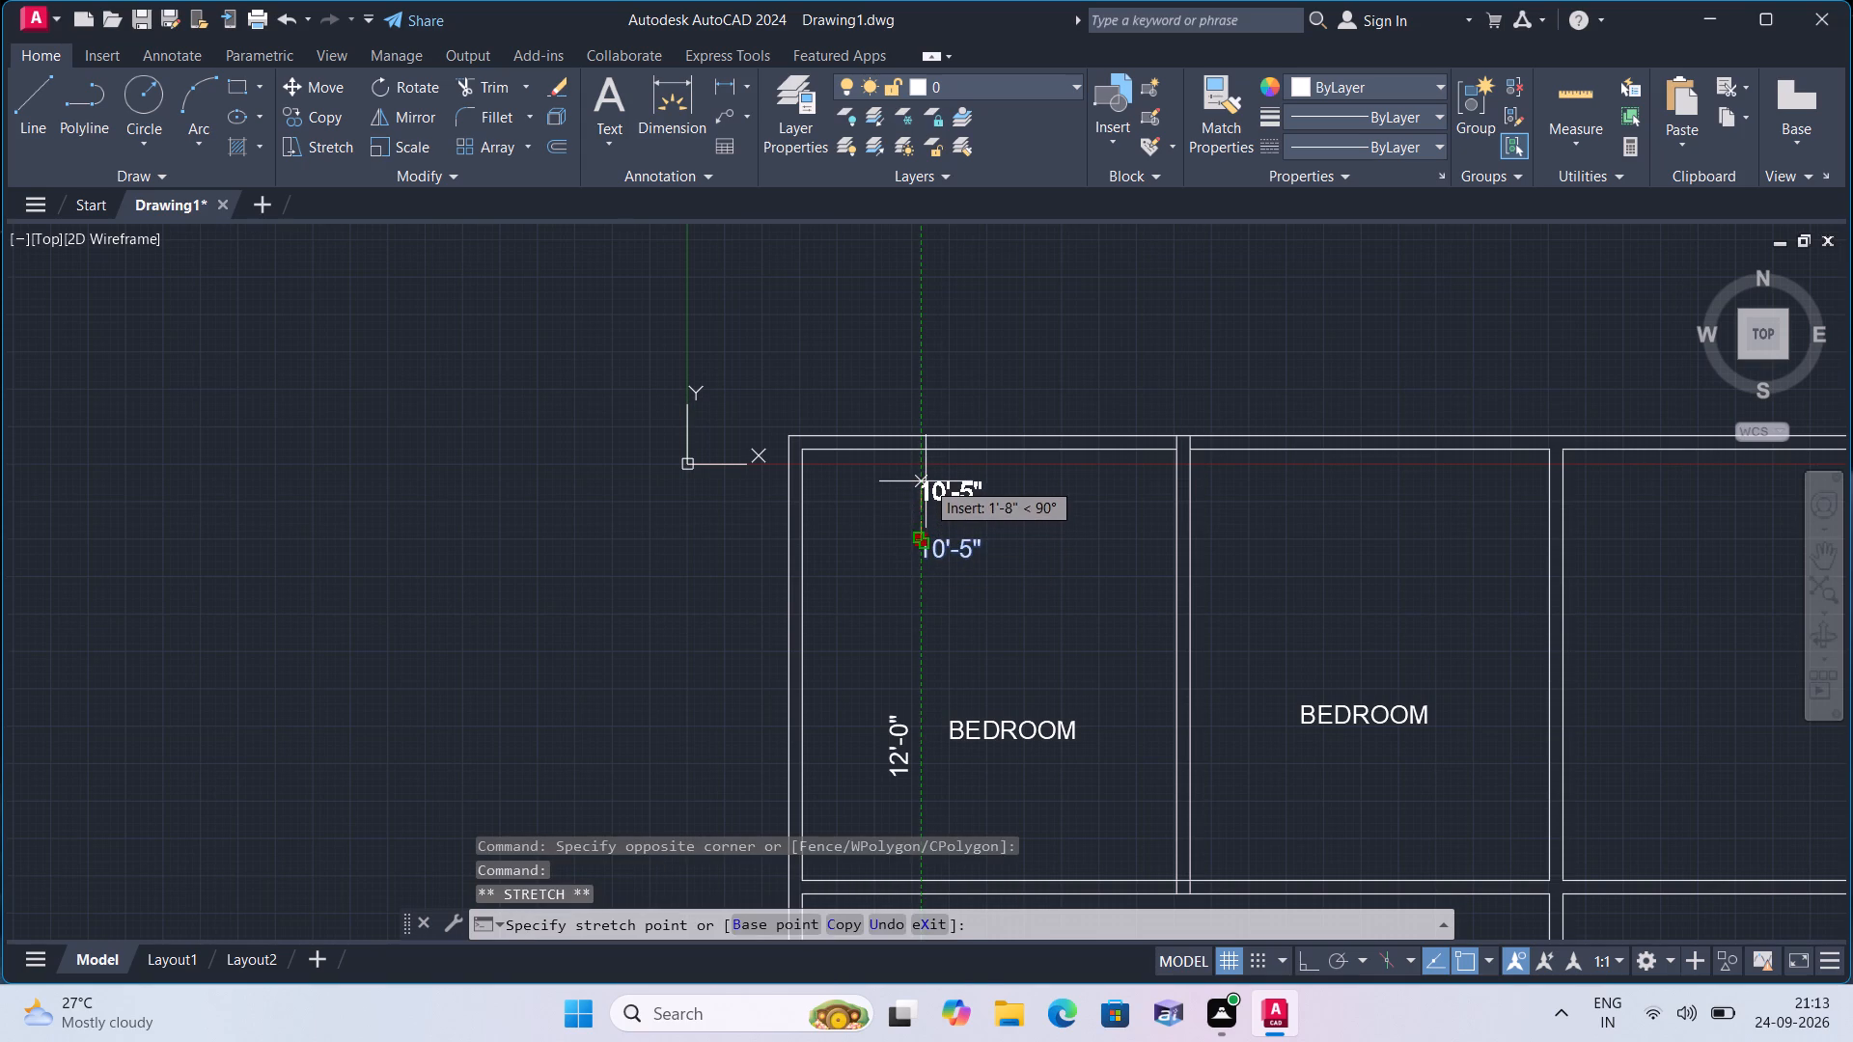
{"action": "left_click", "coordinate": [926, 468]}
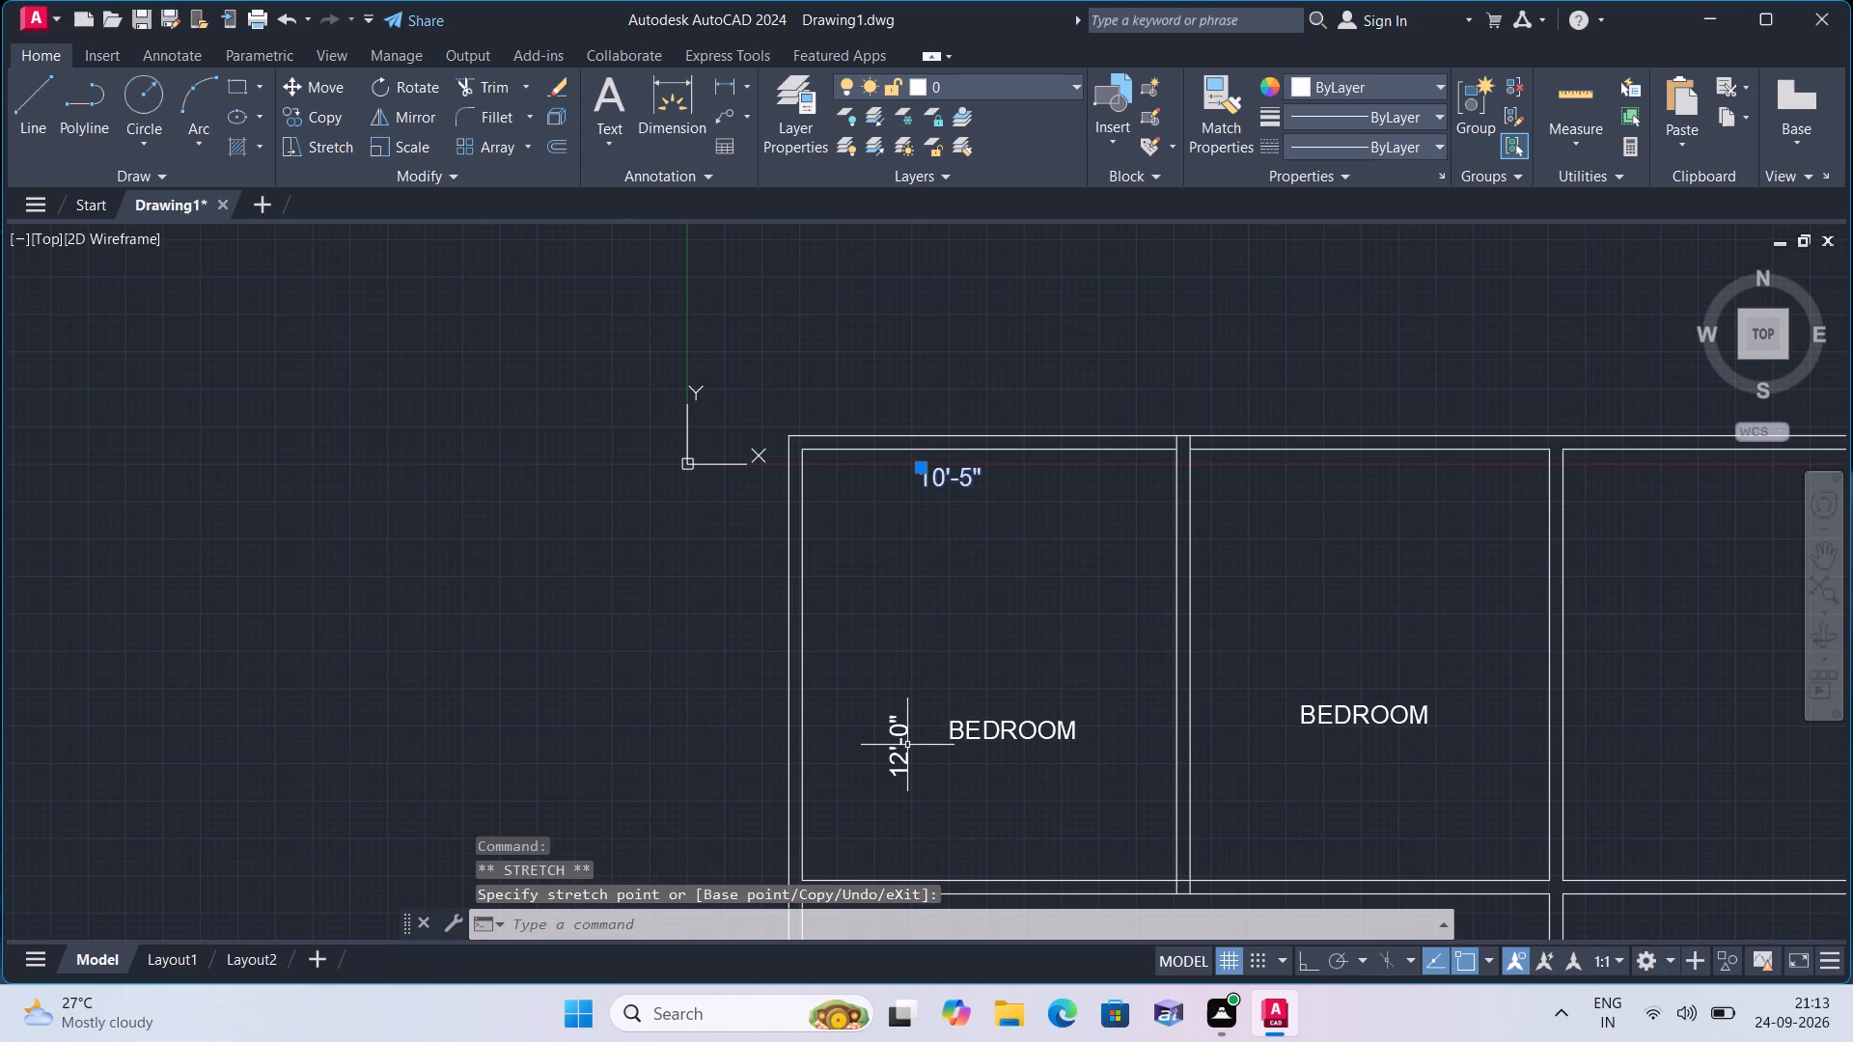
Move the vertical 12'-0" label against the inner line of the first room's left wall.
{"action": "left_click", "coordinate": [907, 745]}
{"action": "left_click", "coordinate": [893, 763]}
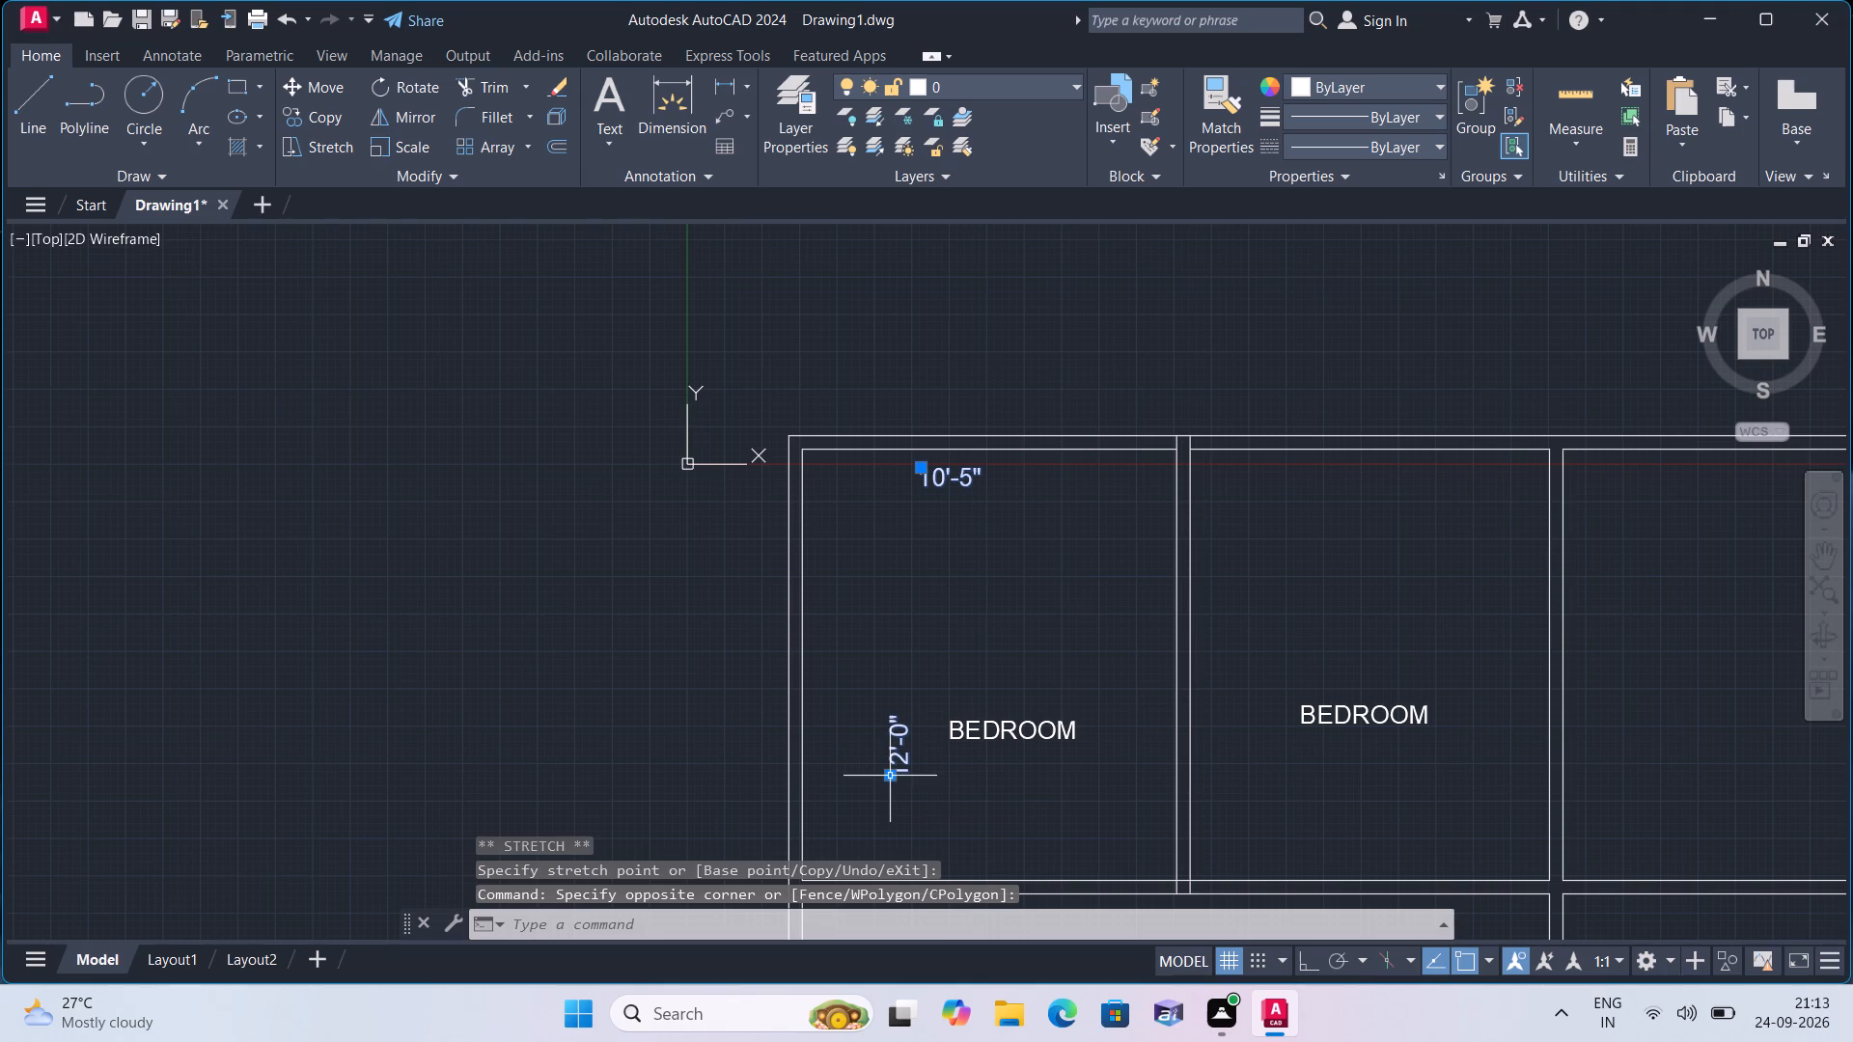
{"action": "left_click", "coordinate": [893, 776]}
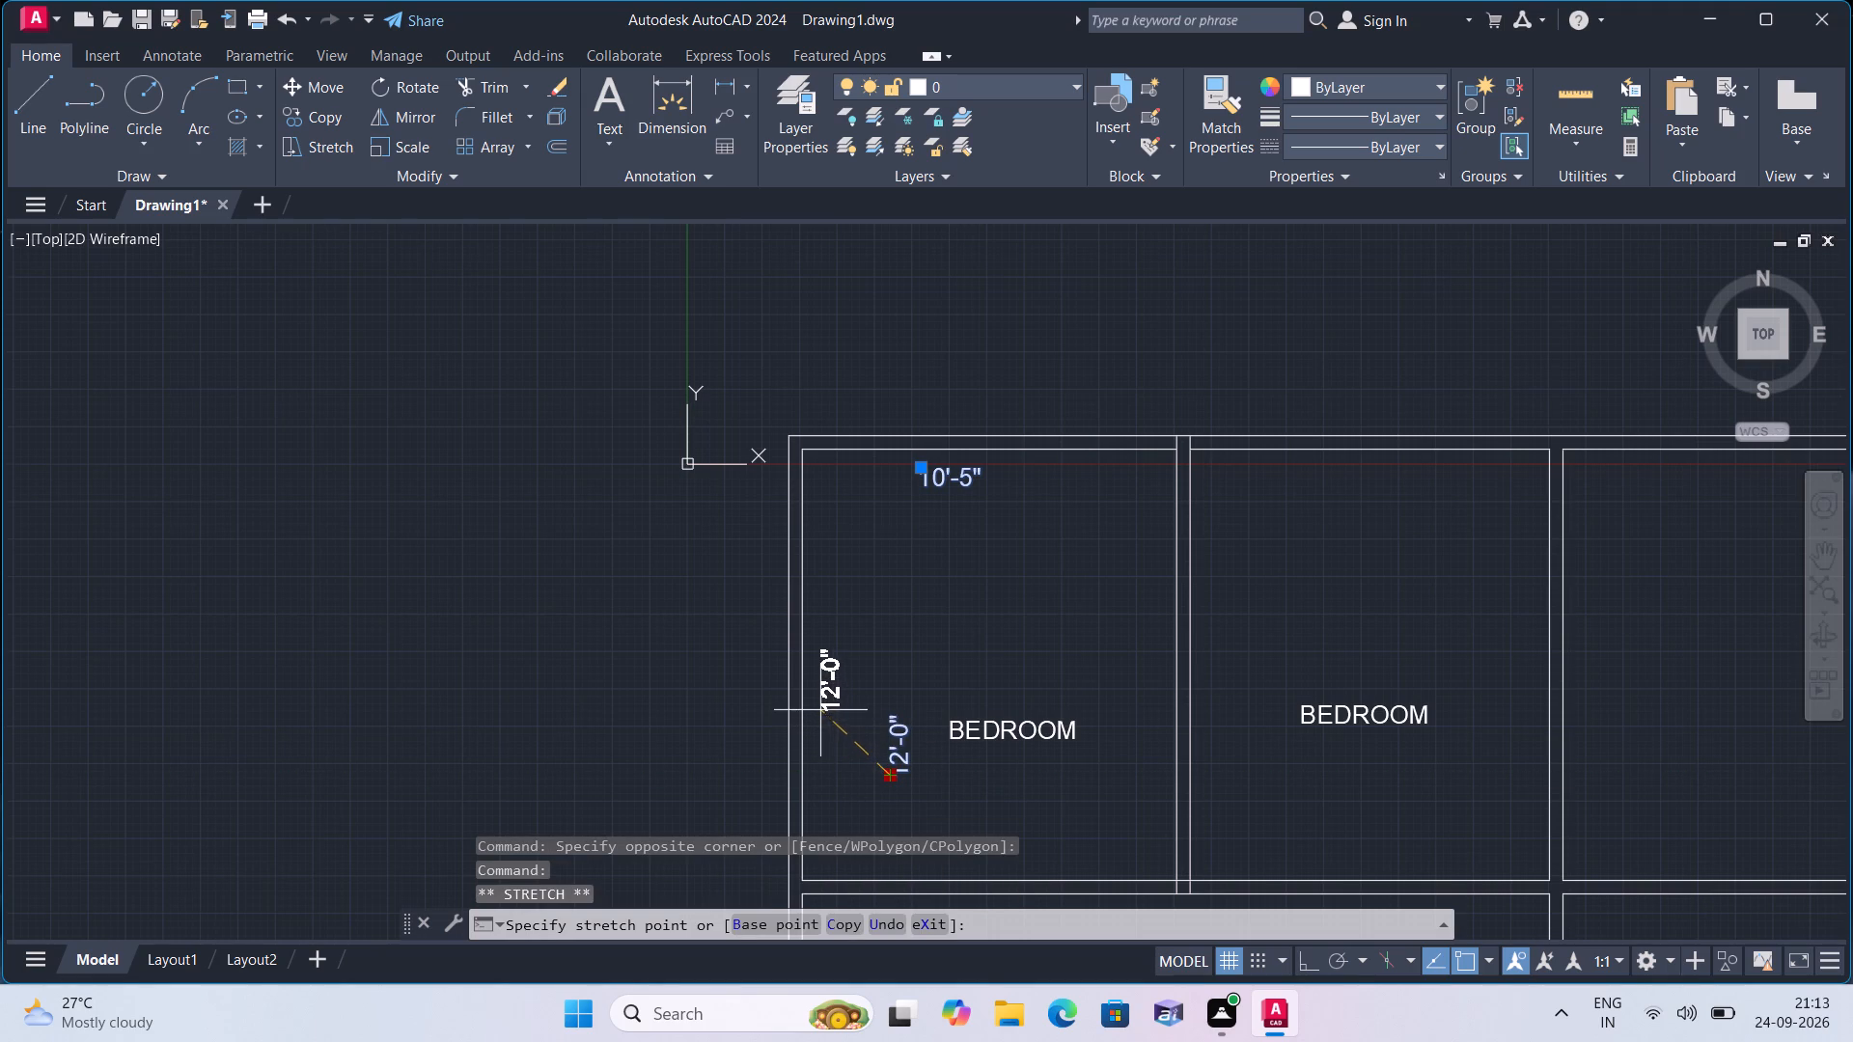
{"action": "left_click", "coordinate": [811, 702]}
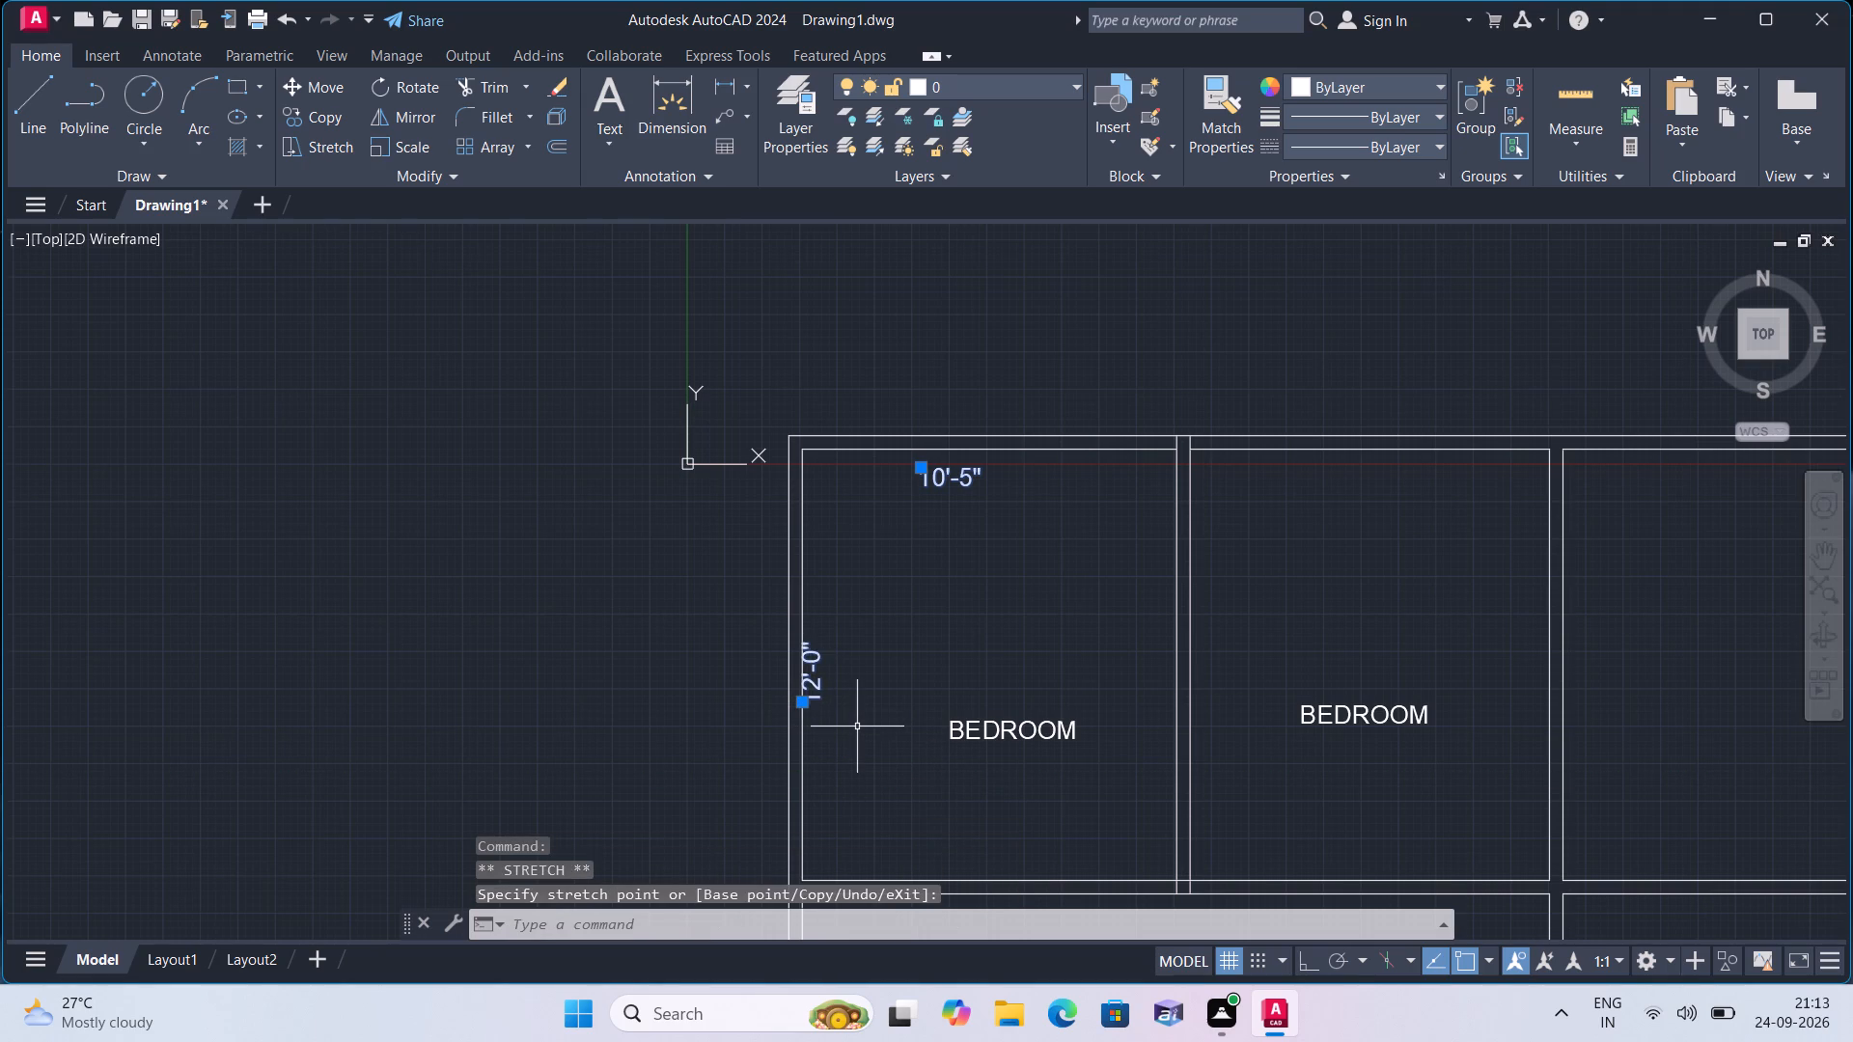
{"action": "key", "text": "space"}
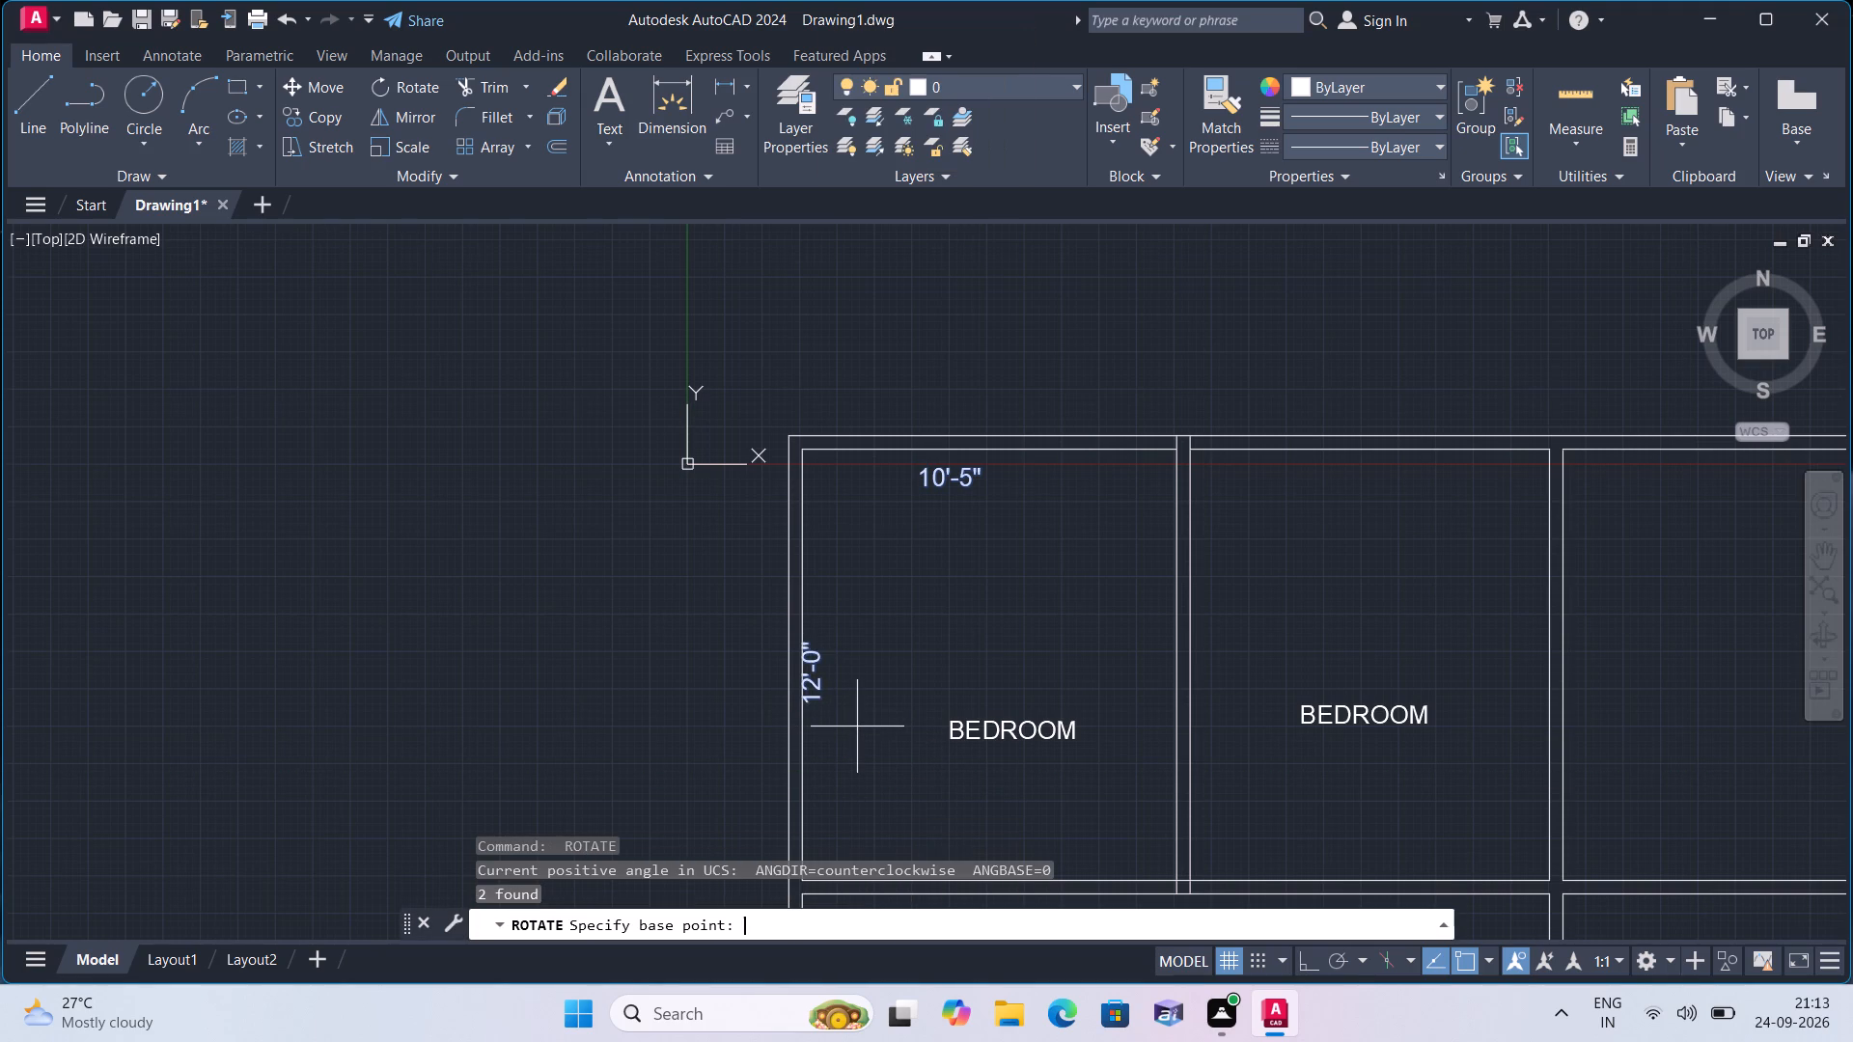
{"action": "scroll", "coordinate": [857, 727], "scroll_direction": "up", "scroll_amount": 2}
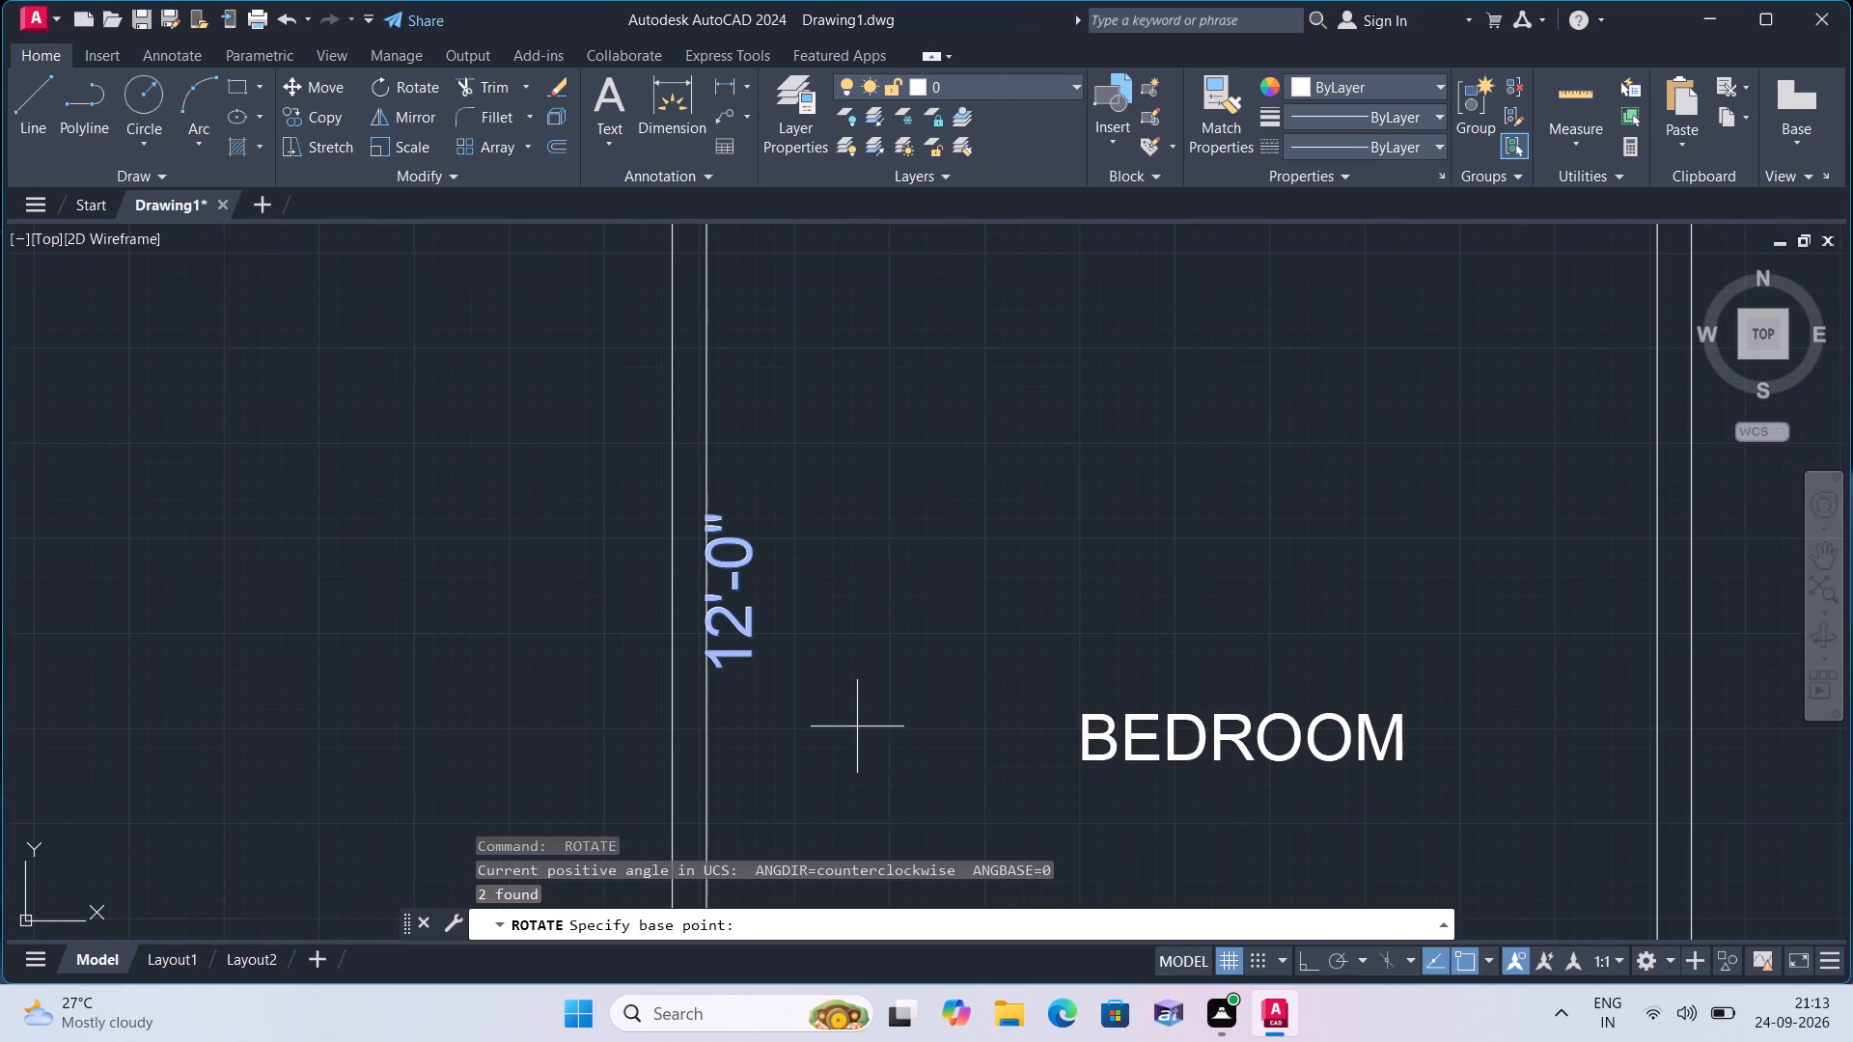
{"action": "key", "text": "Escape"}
Shift the vertical 12'-0" label slightly into the room, leaving a small gap from the left wall's inner line.
{"action": "scroll", "coordinate": [760, 632], "scroll_direction": "up", "scroll_amount": 1}
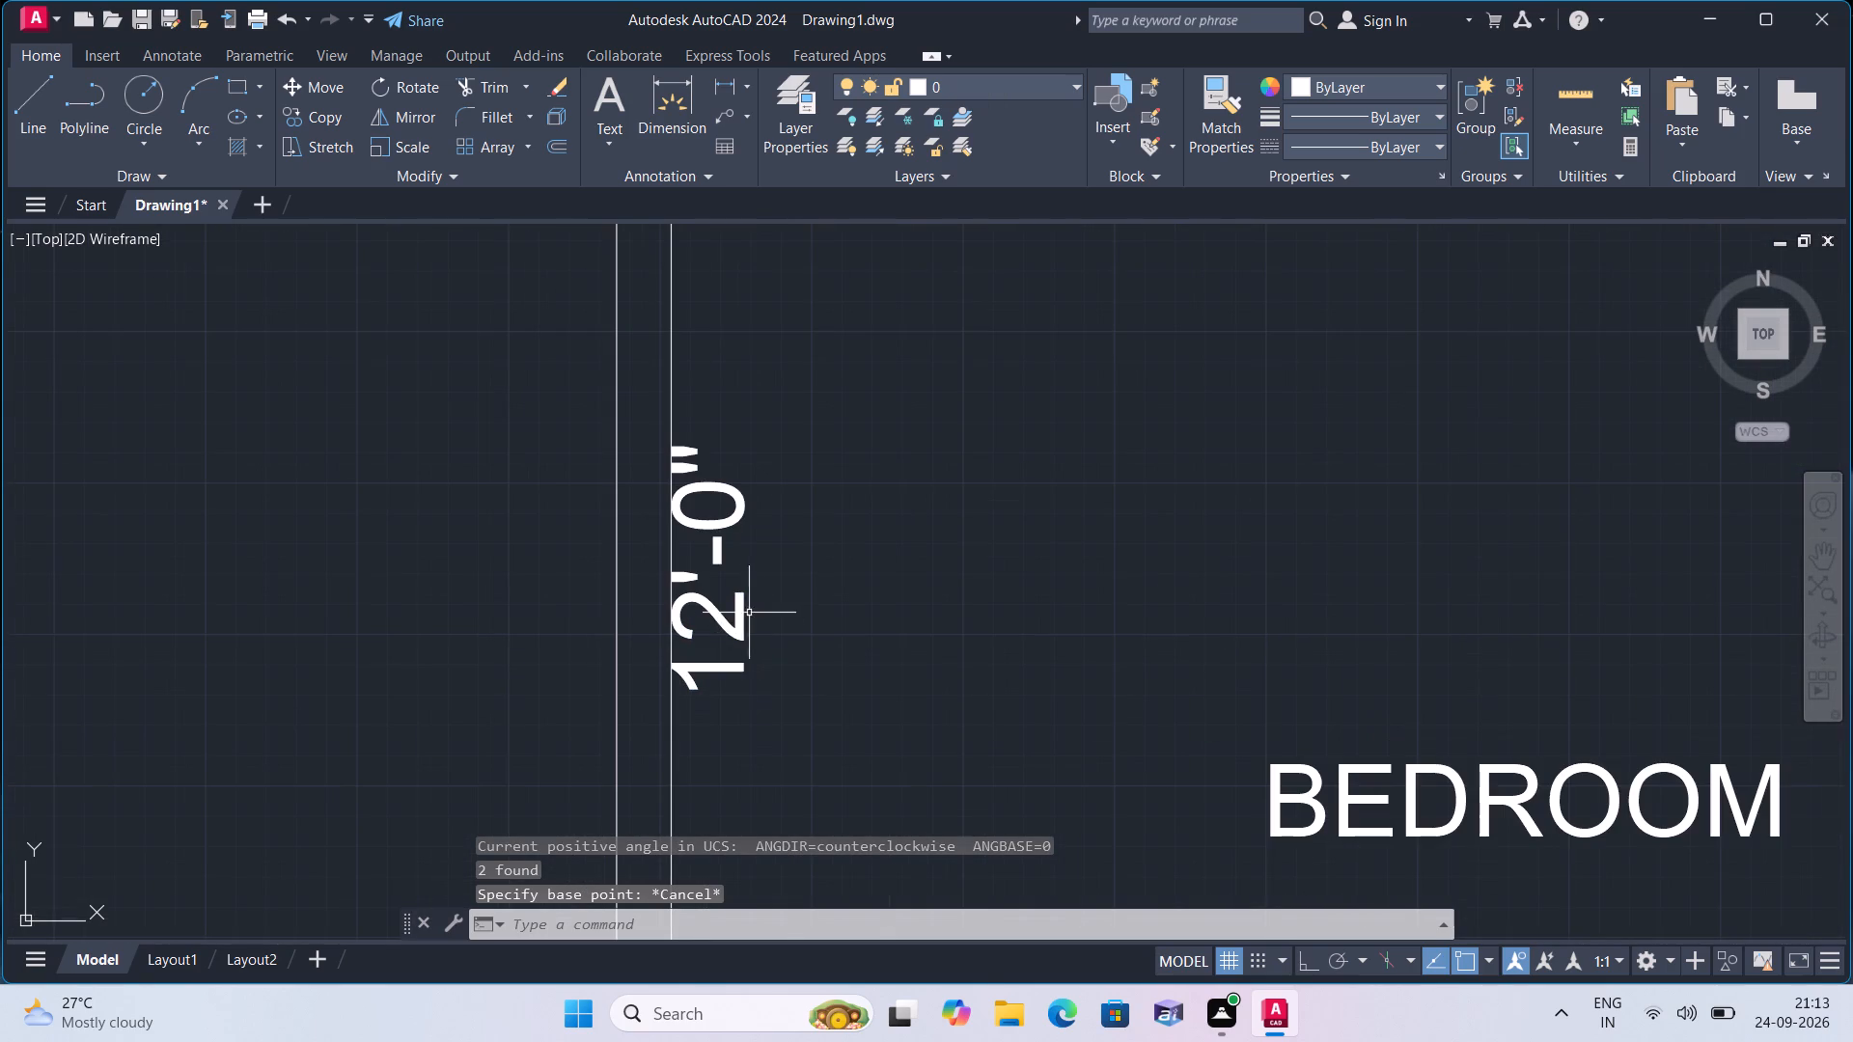
{"action": "left_click", "coordinate": [729, 614]}
{"action": "left_click", "coordinate": [709, 617]}
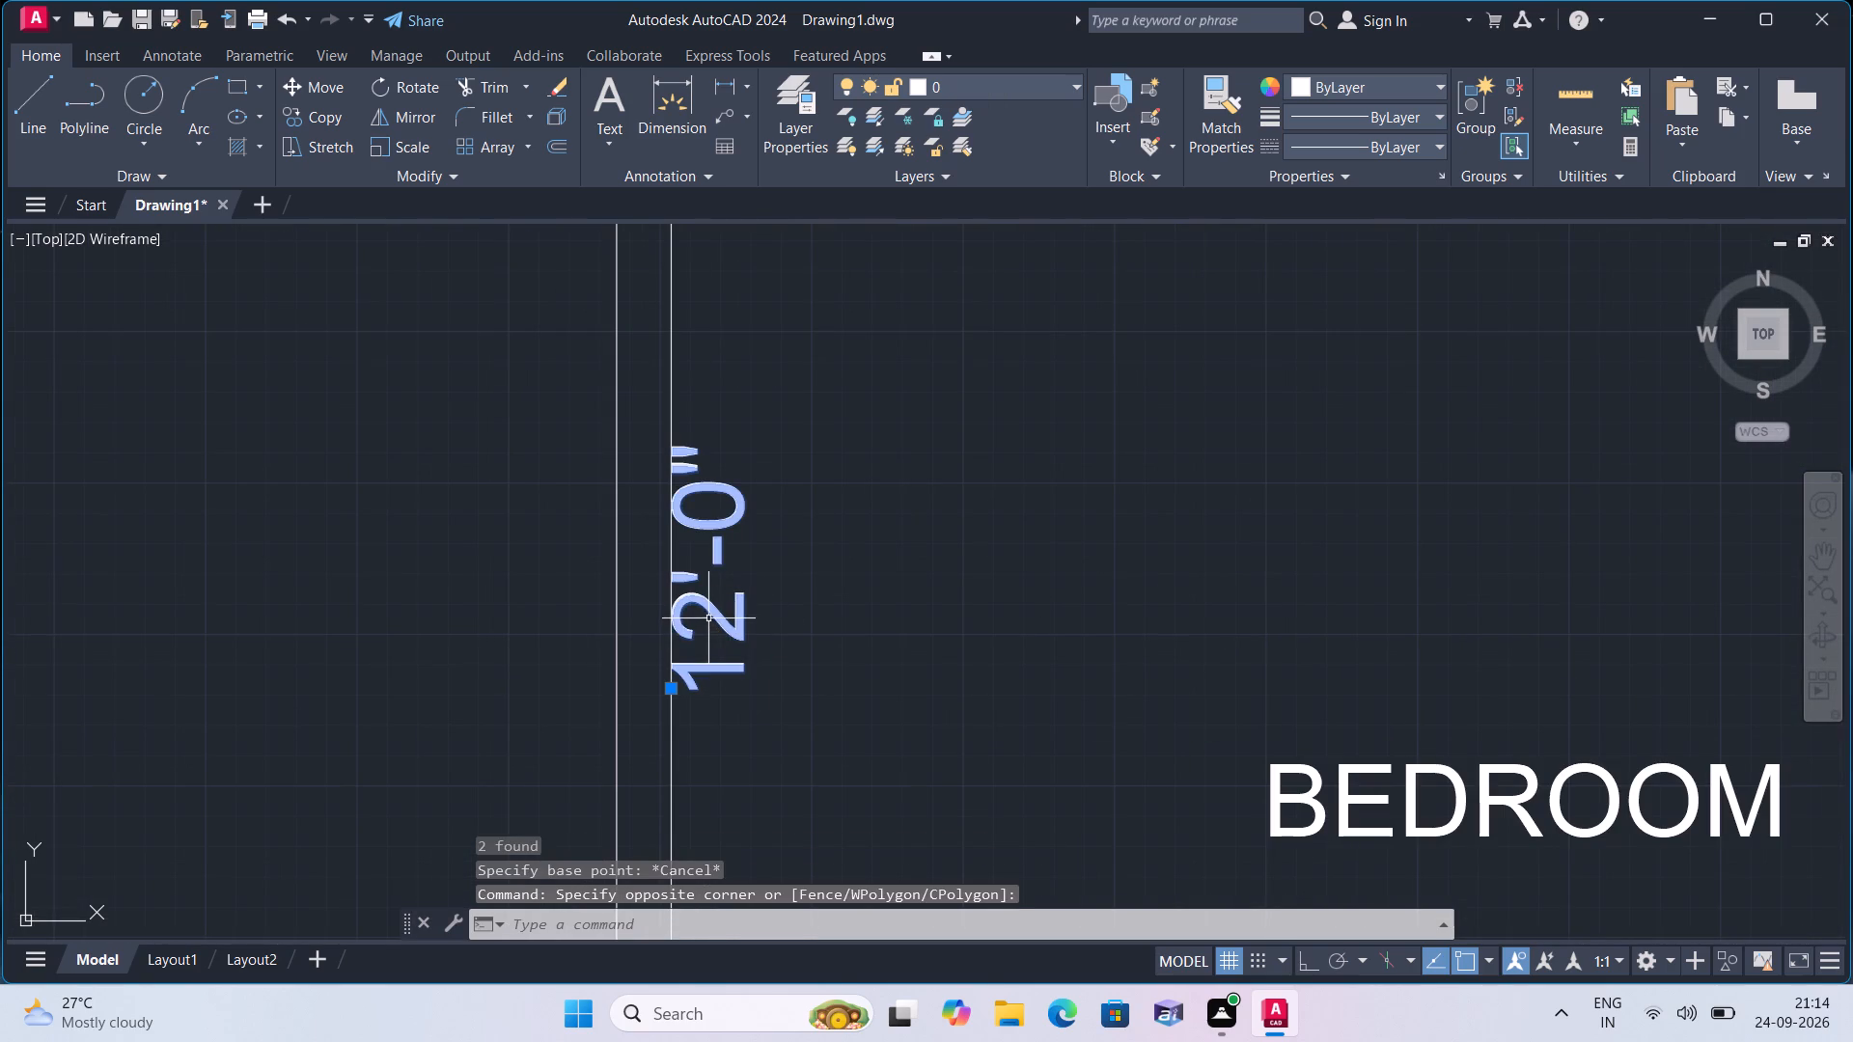
{"action": "left_click", "coordinate": [674, 687]}
{"action": "left_click", "coordinate": [708, 686]}
{"action": "scroll", "coordinate": [743, 715], "scroll_direction": "down", "scroll_amount": 1}
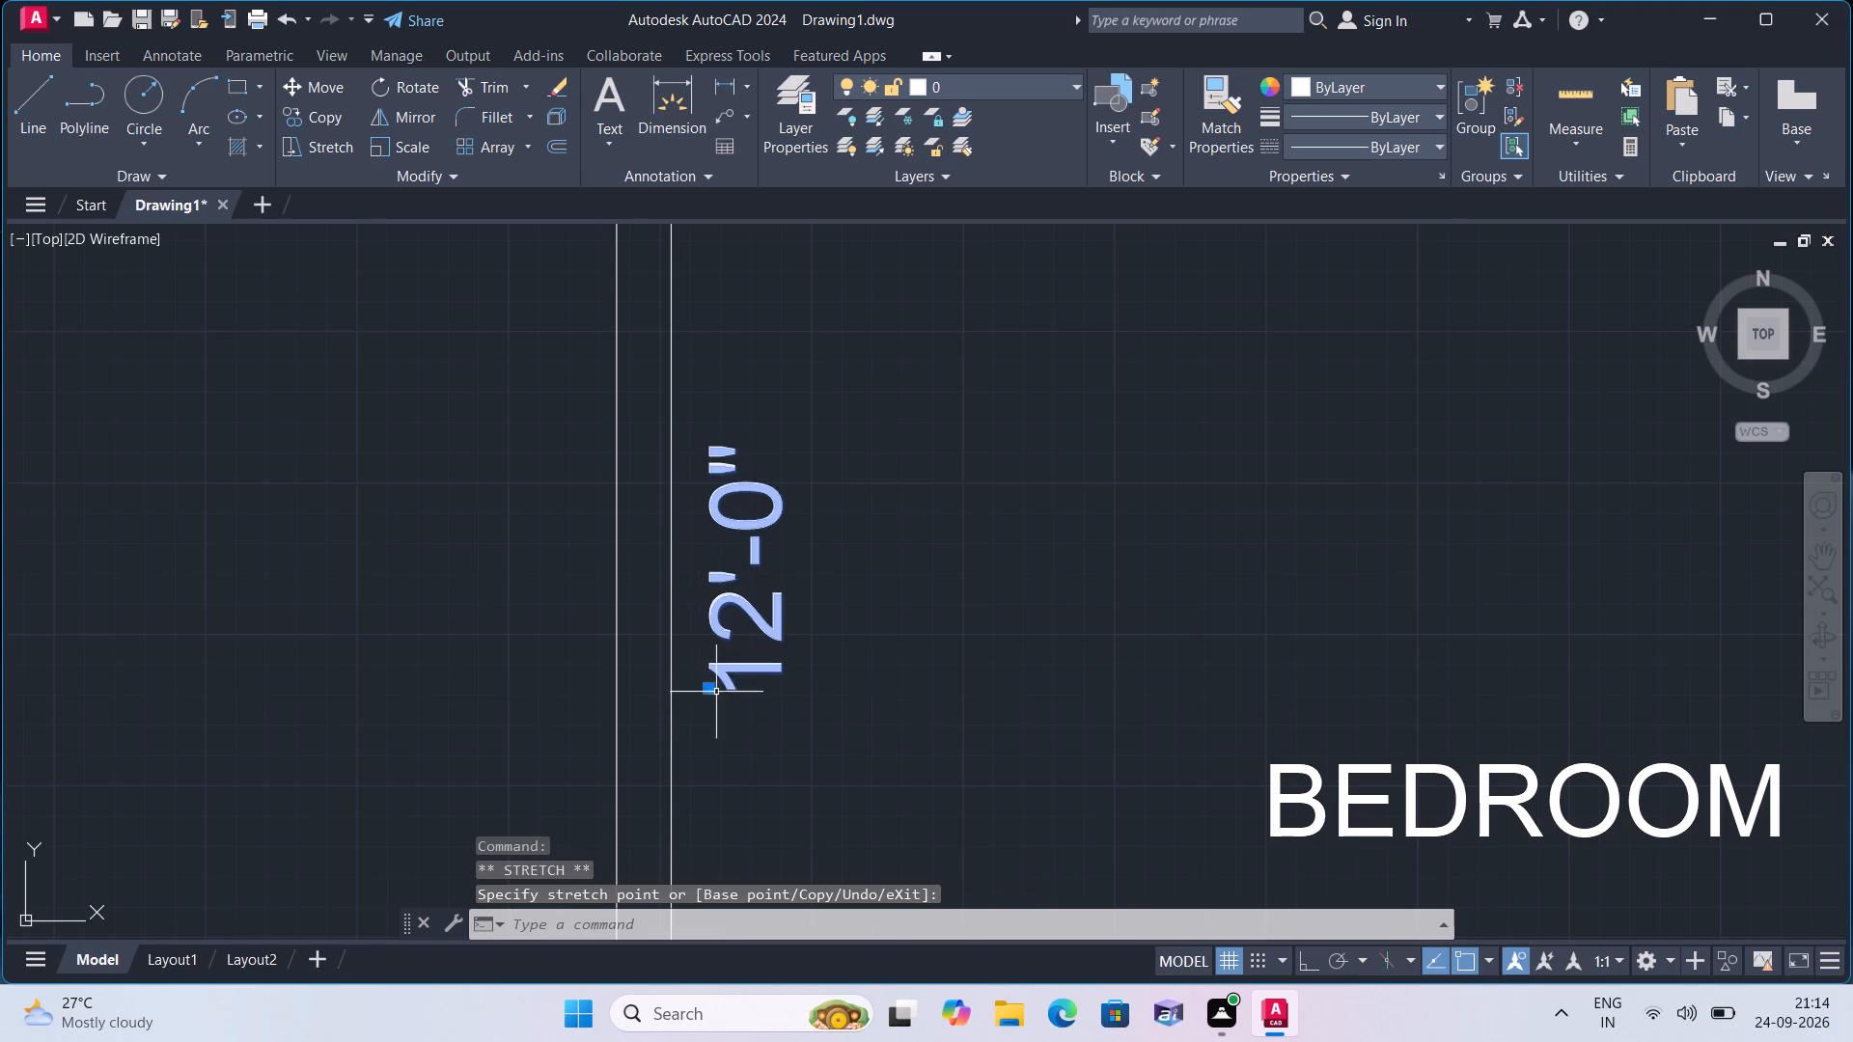
{"action": "scroll", "coordinate": [743, 715], "scroll_direction": "down", "scroll_amount": 1}
{"action": "key", "text": "Escape"}
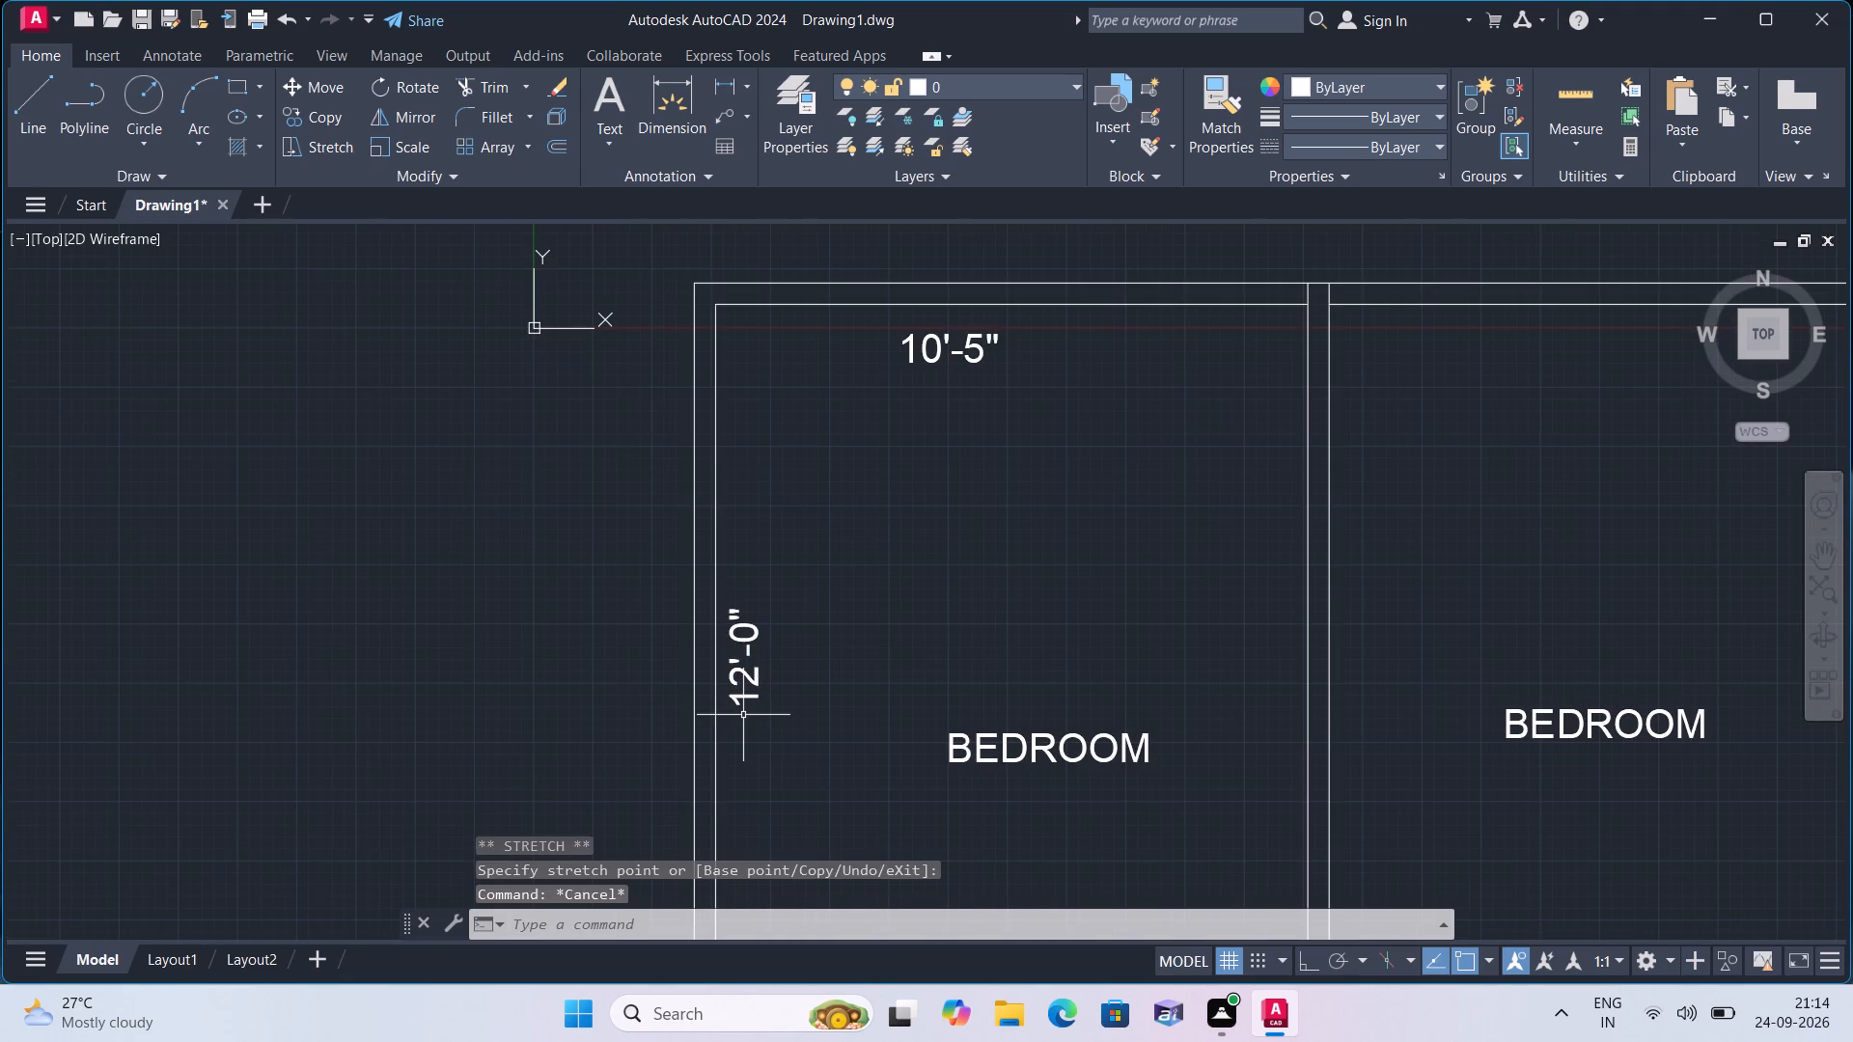
Copy the first room's vertical 12'-0" label into the other three top-row rooms, just inside each room's left wall.
{"action": "scroll", "coordinate": [743, 715], "scroll_direction": "down", "scroll_amount": 1}
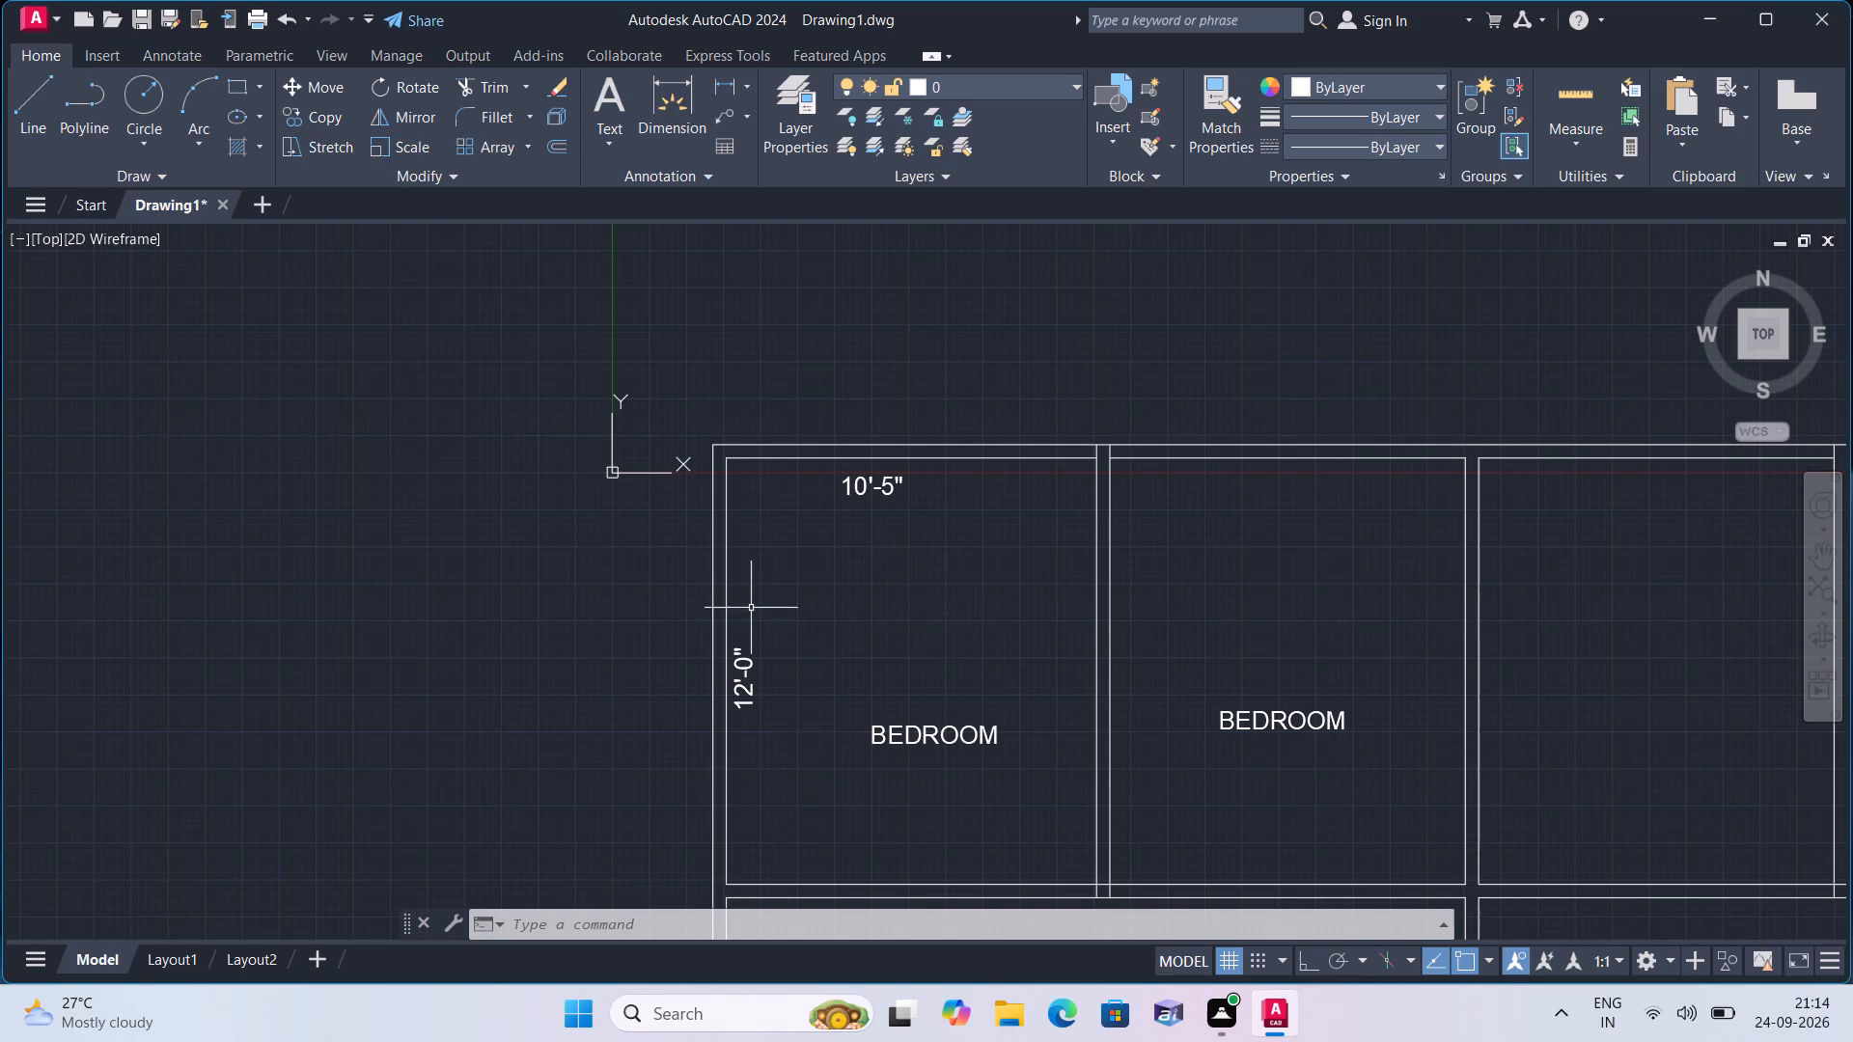
{"action": "left_click", "coordinate": [747, 671]}
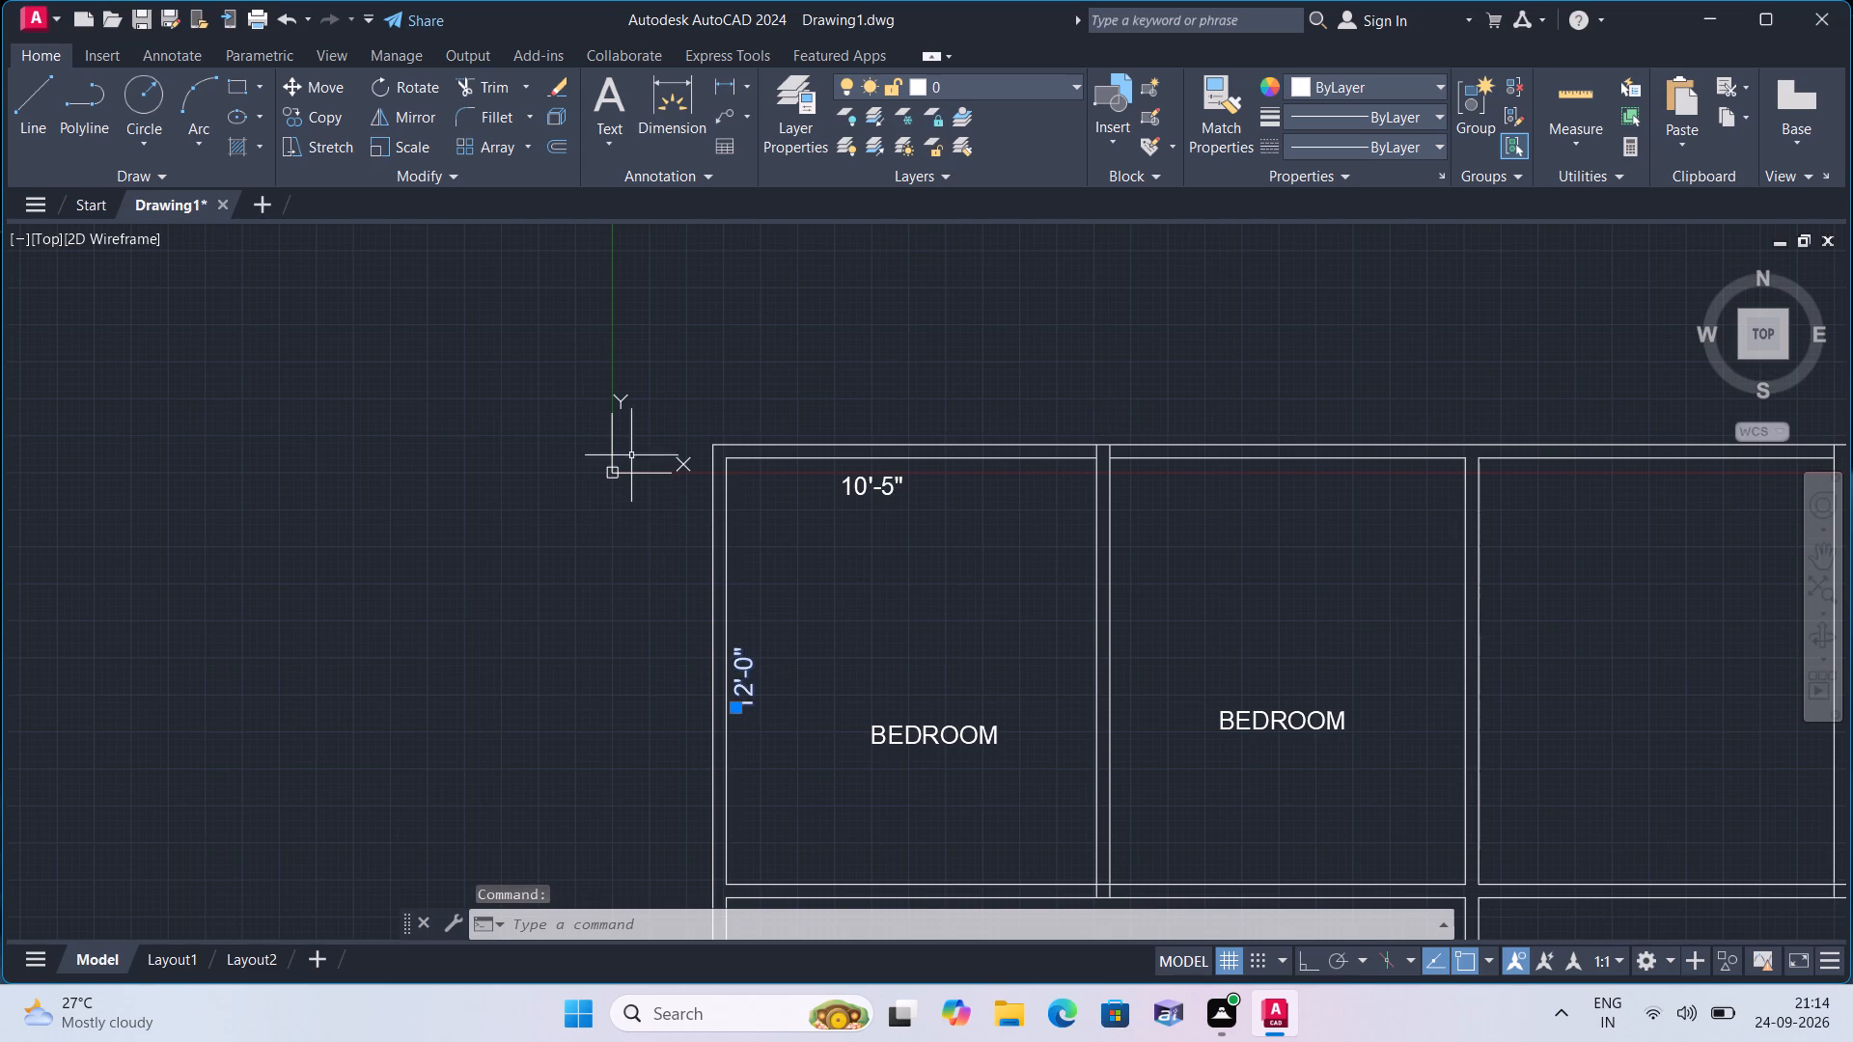
{"action": "left_click", "coordinate": [312, 119]}
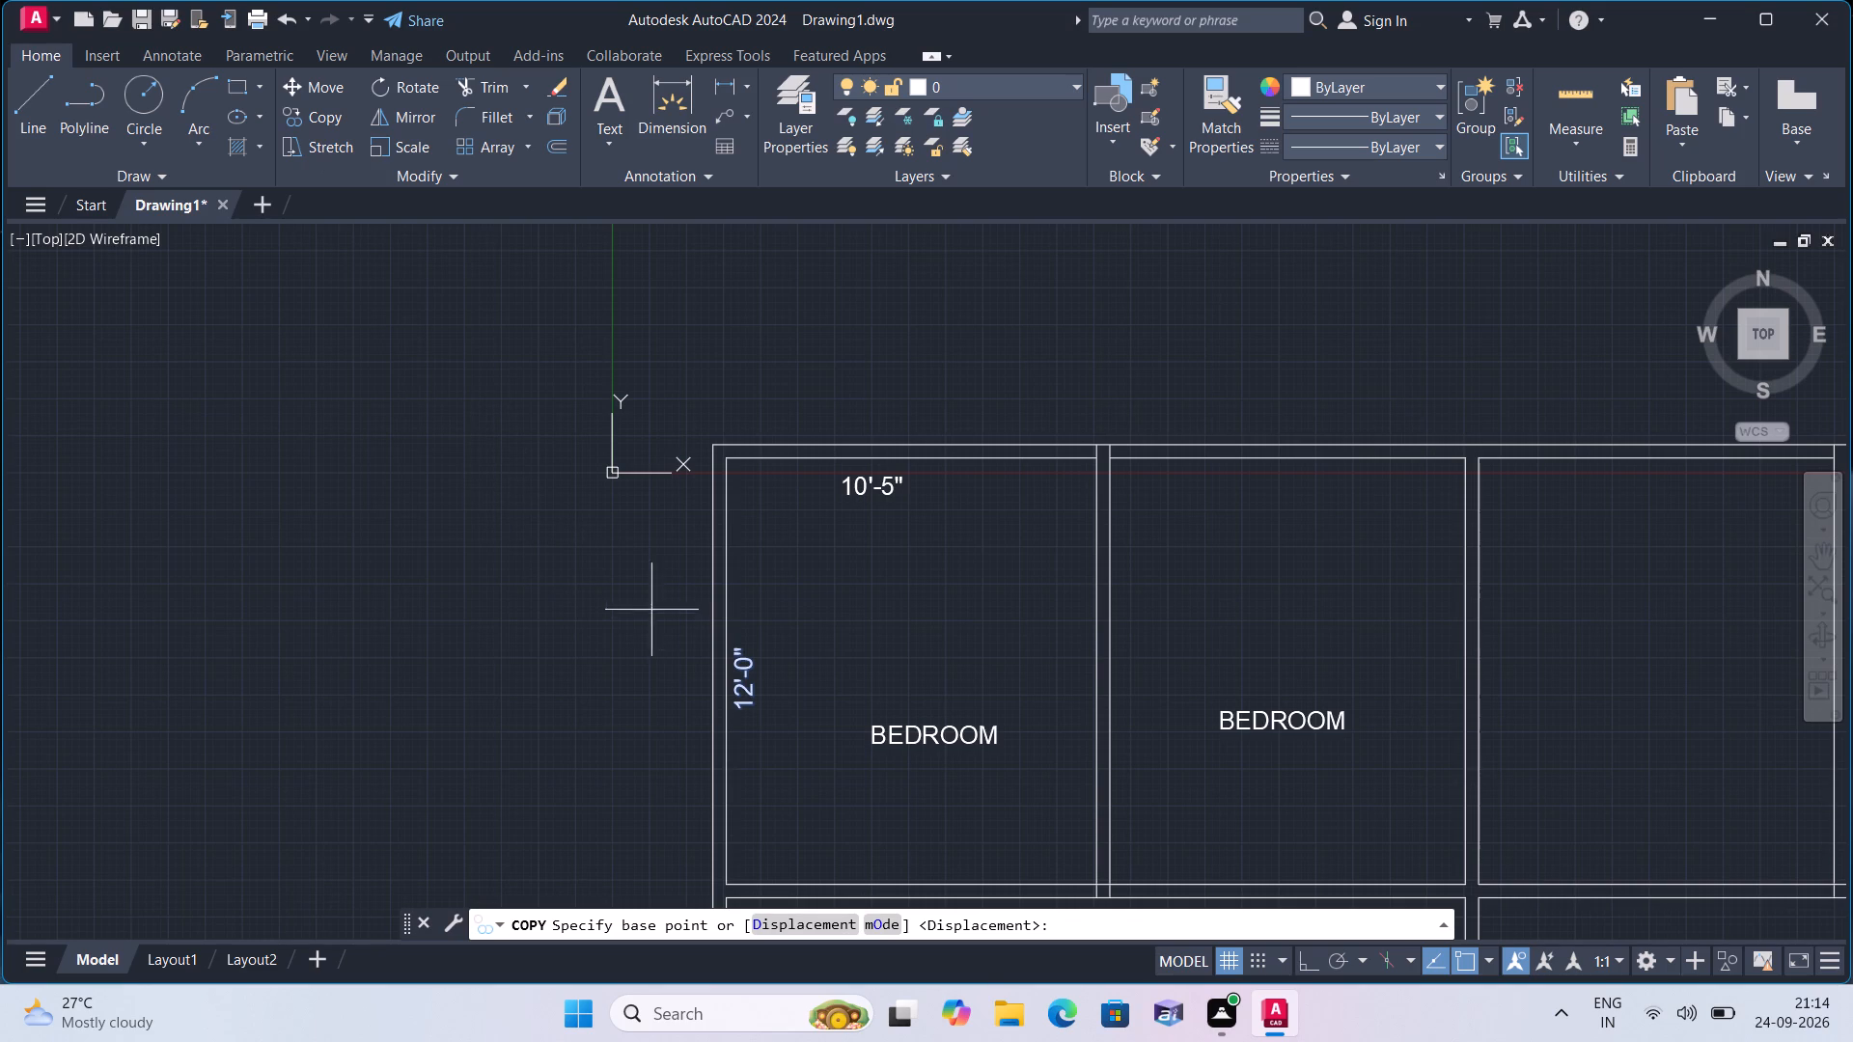
{"action": "left_click", "coordinate": [747, 682]}
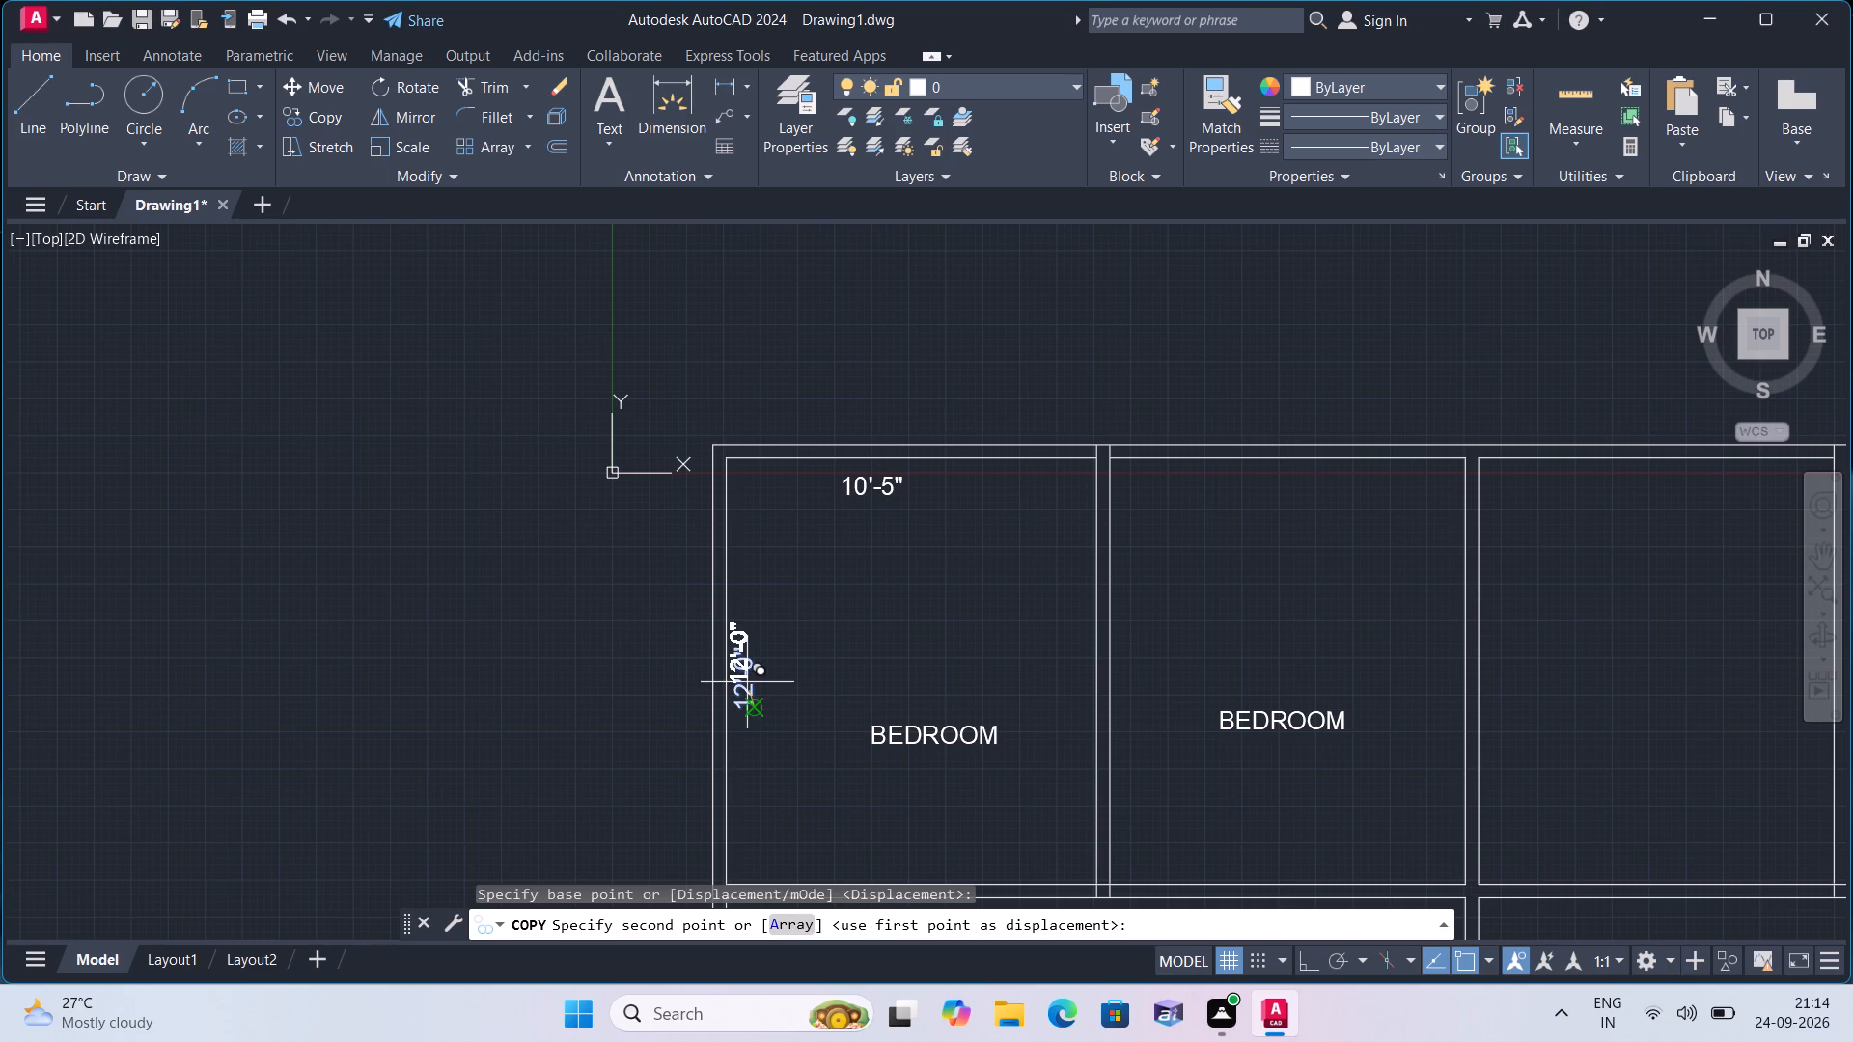
{"action": "middle_click_drag", "start_coordinate": [805, 683], "coordinate": [649, 635]}
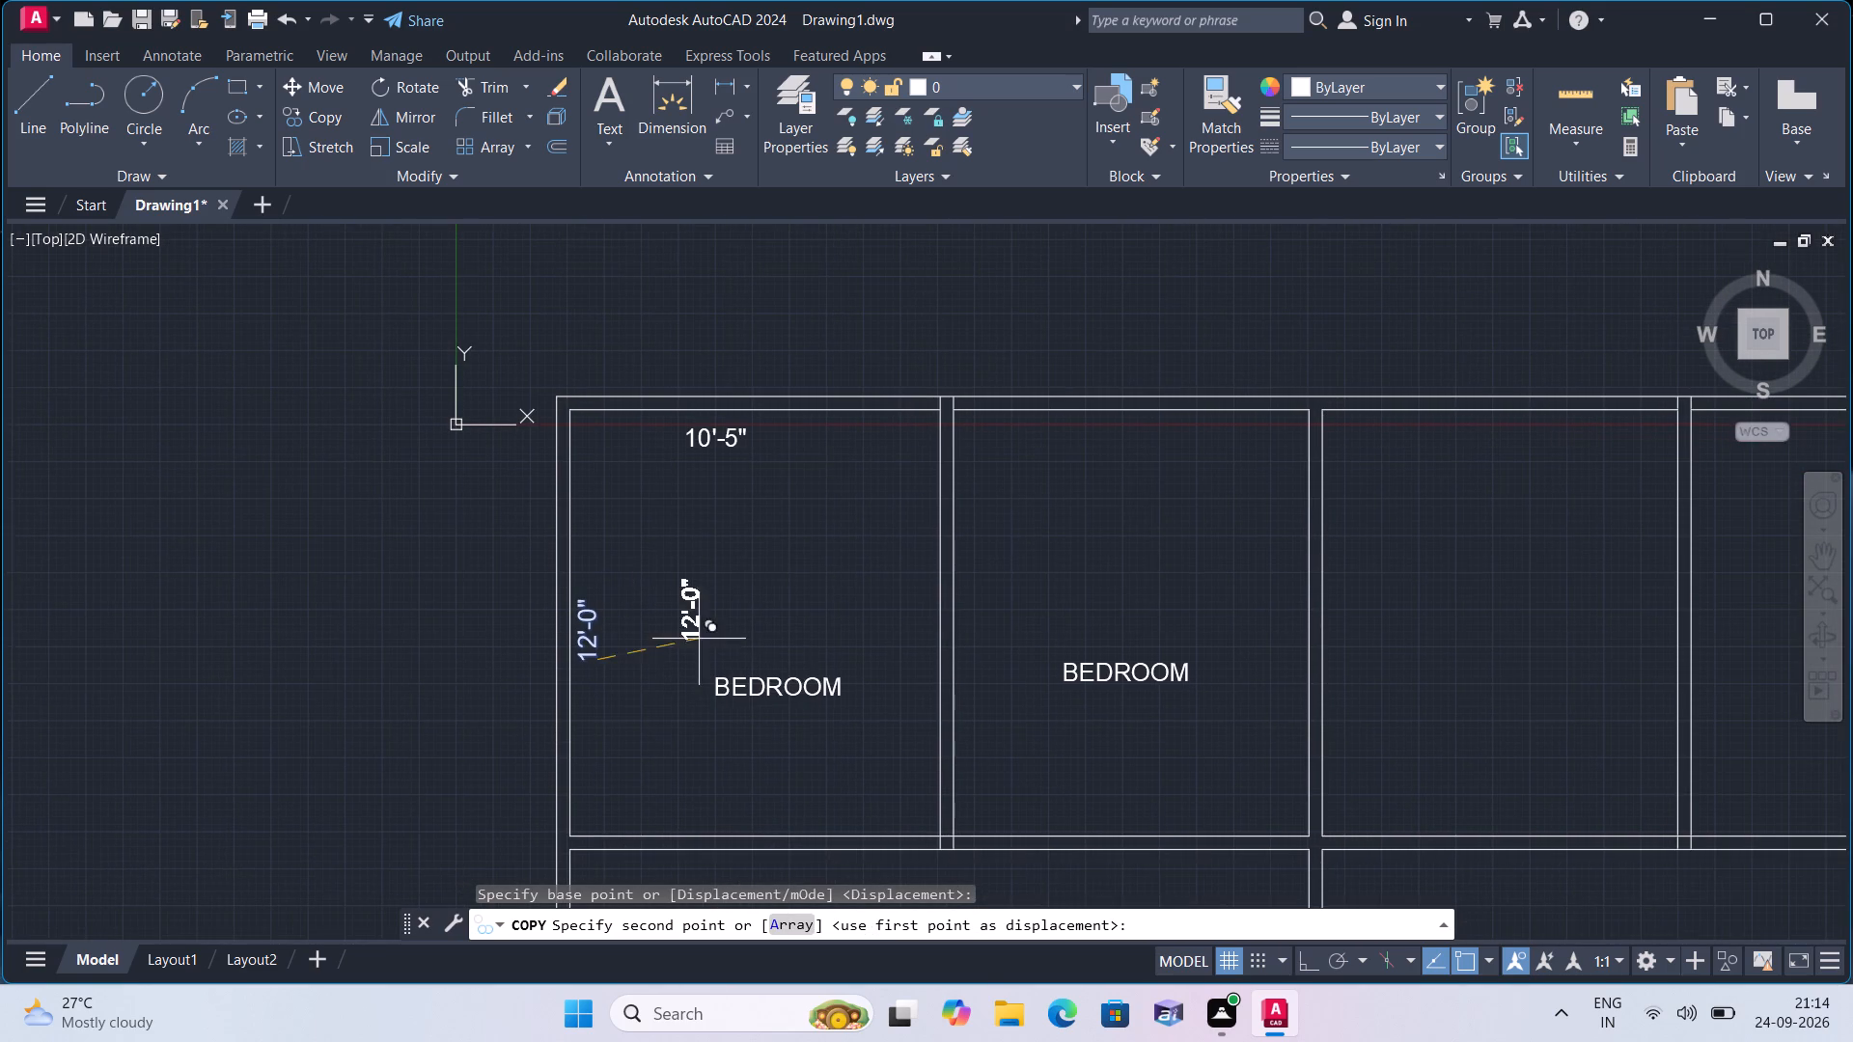
{"action": "left_click", "coordinate": [978, 658]}
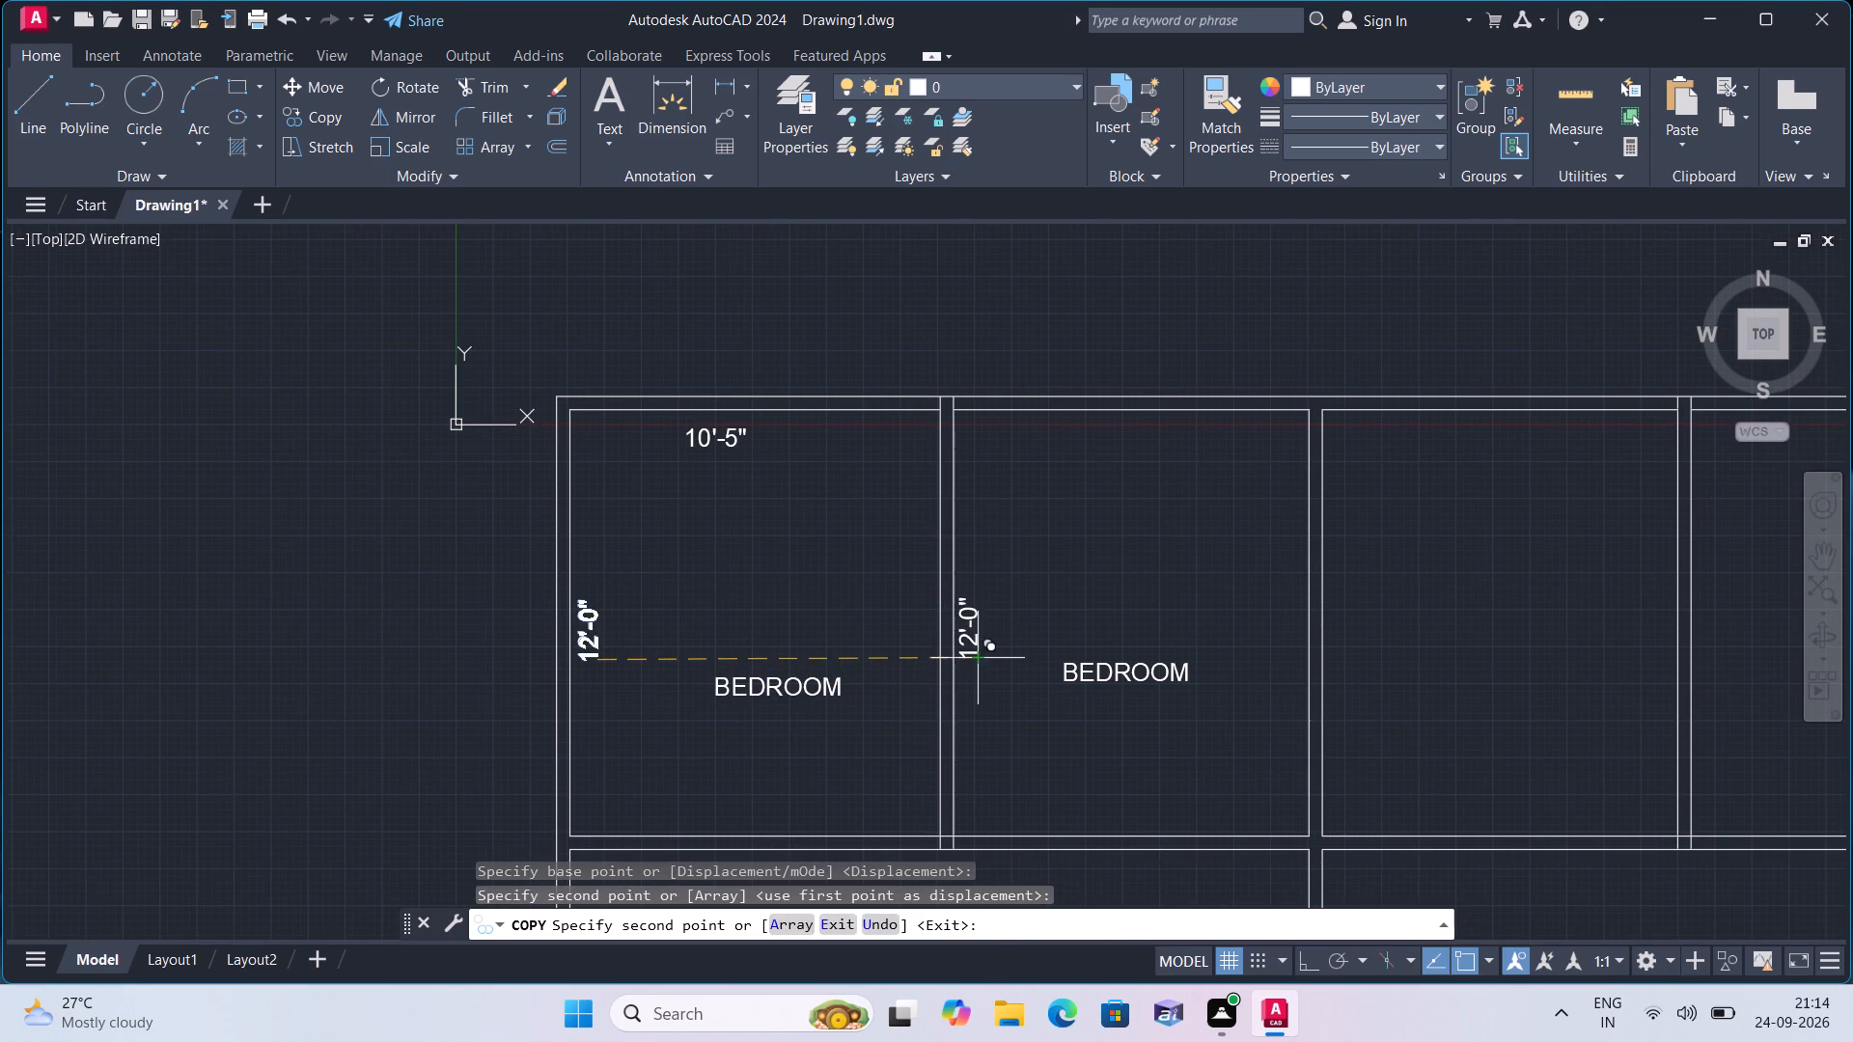
{"action": "left_click", "coordinate": [1350, 653]}
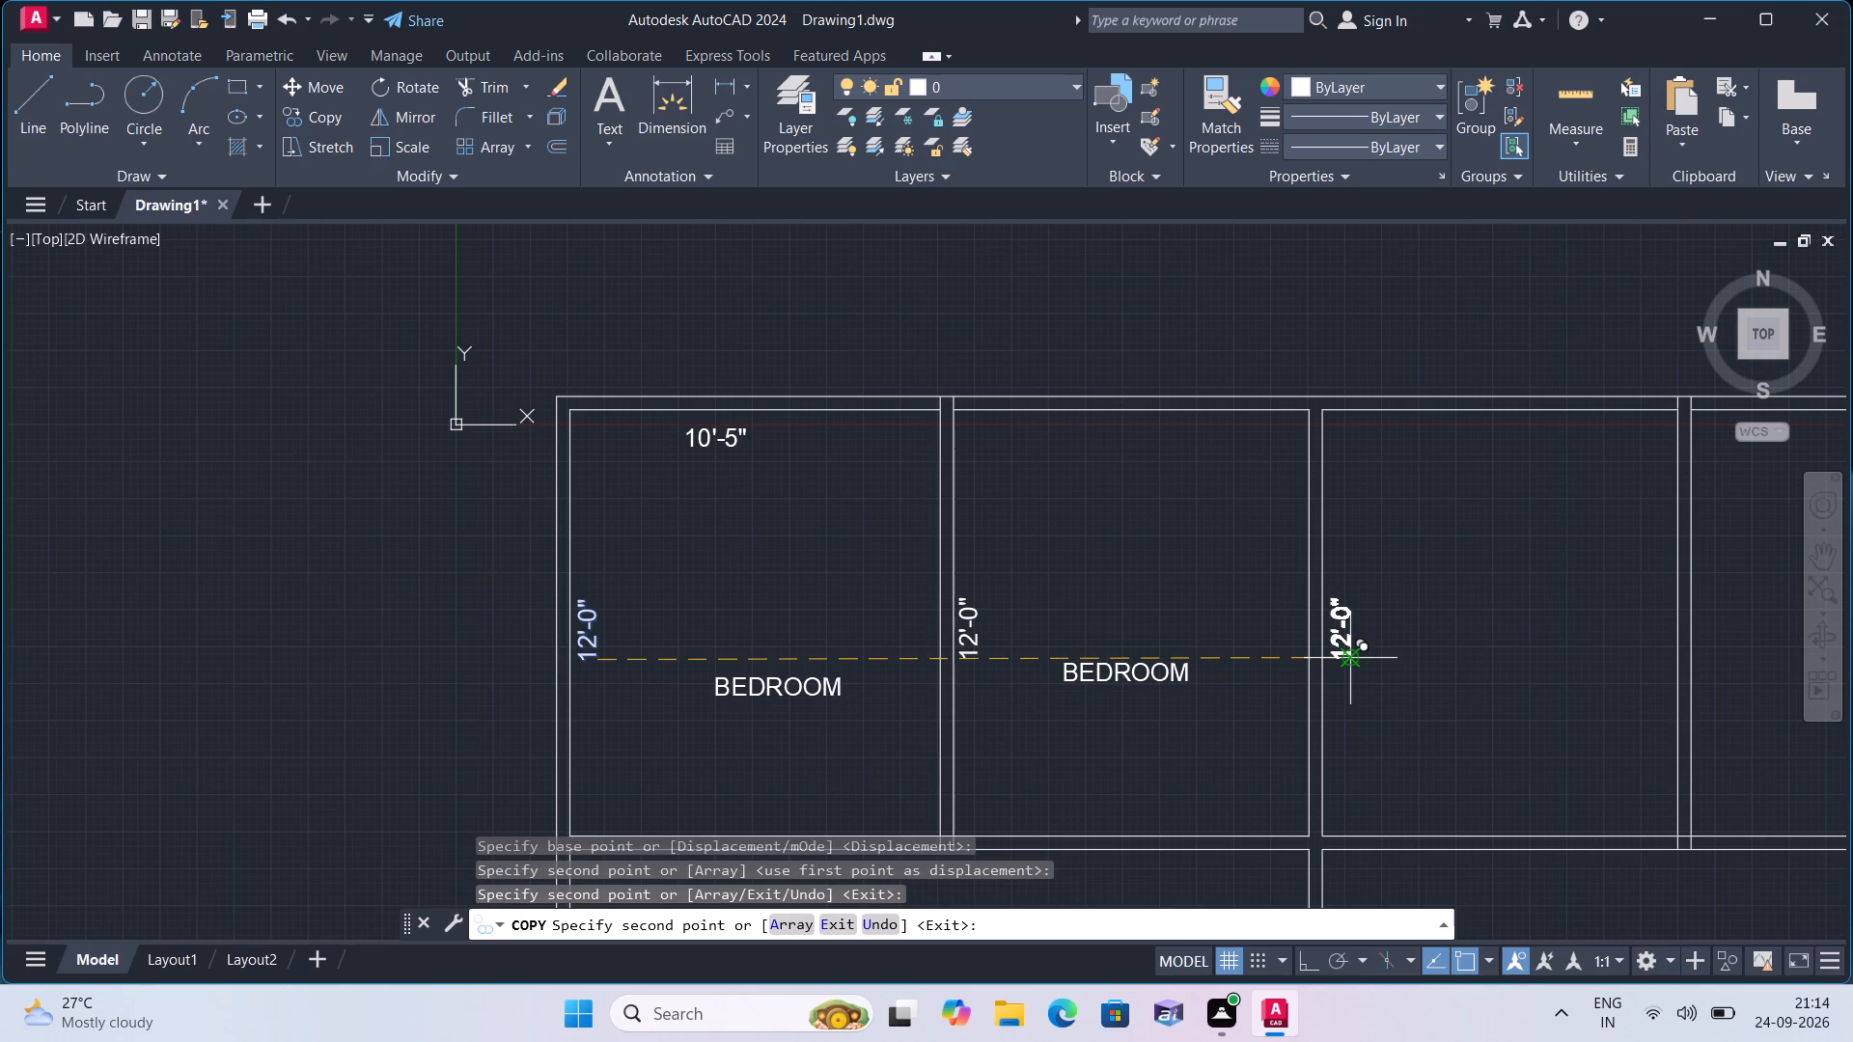
{"action": "middle_click_drag", "start_coordinate": [1344, 650], "coordinate": [1176, 634]}
{"action": "scroll", "coordinate": [1341, 649], "scroll_direction": "down", "scroll_amount": 1}
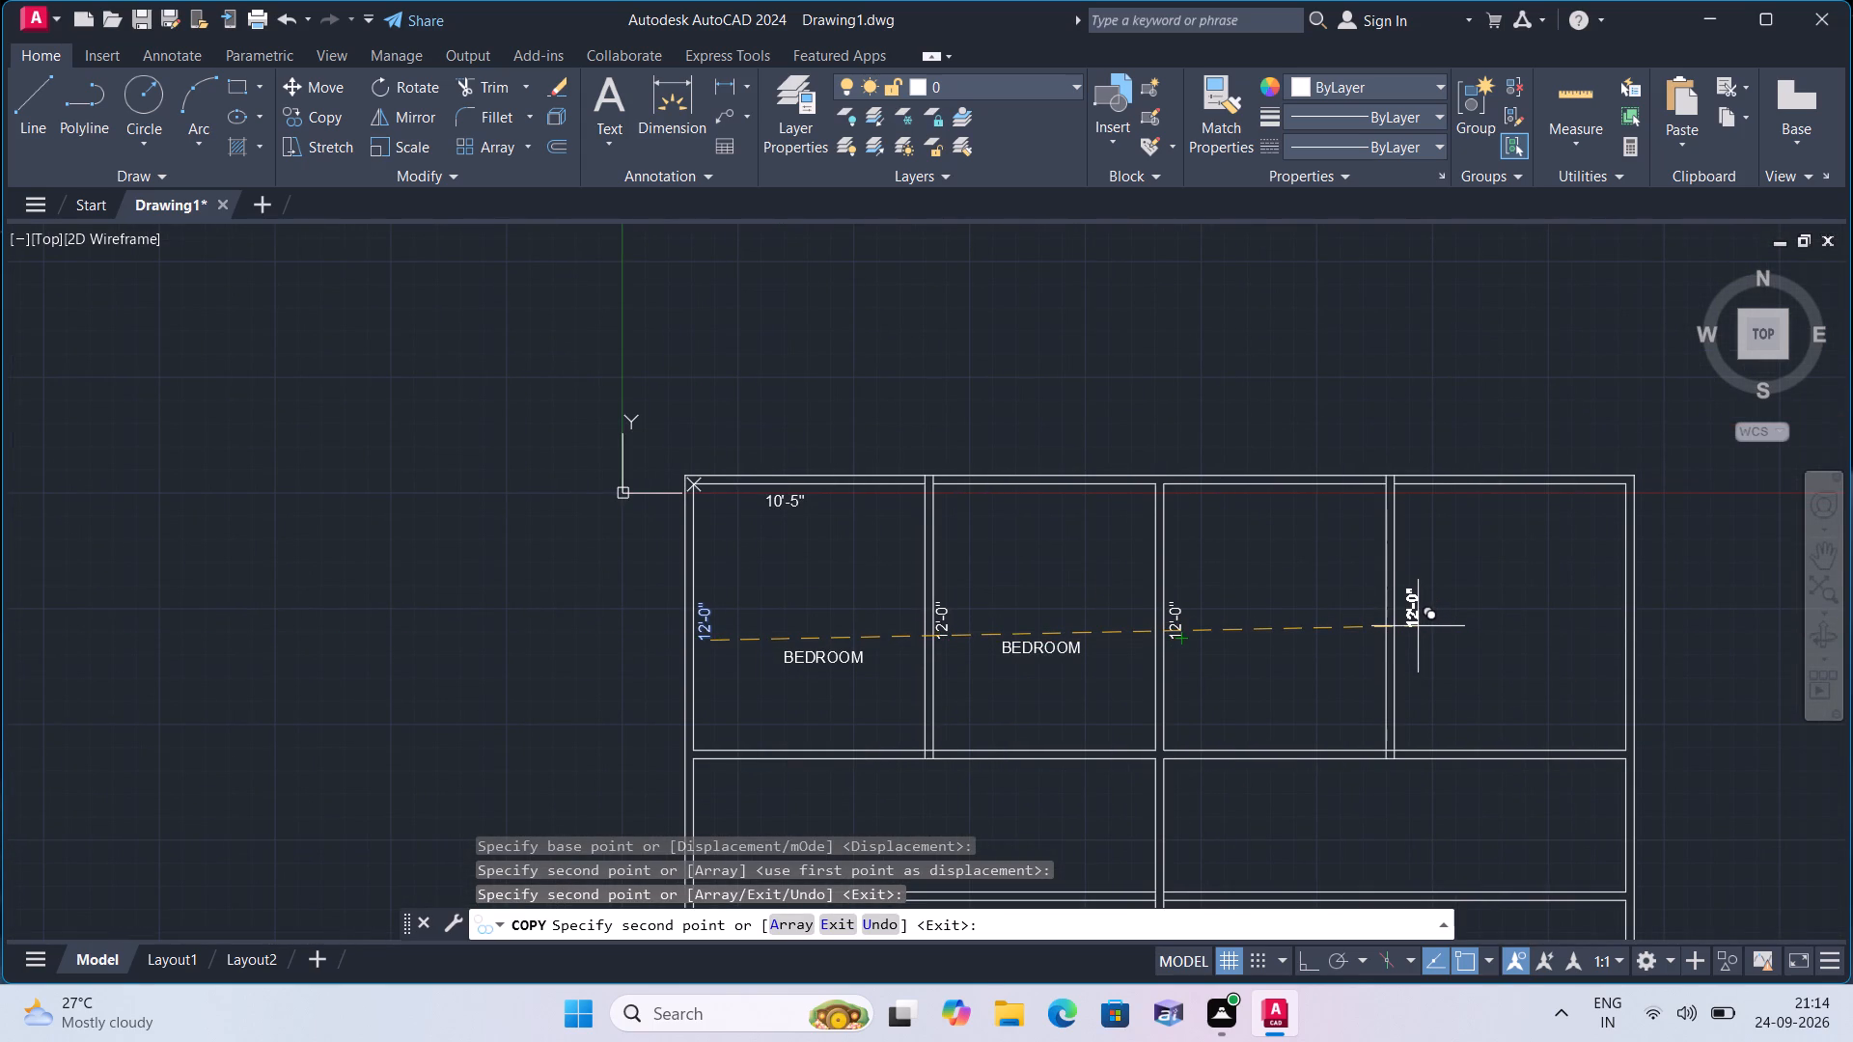
{"action": "left_click", "coordinate": [1418, 626]}
{"action": "key", "text": "space"}
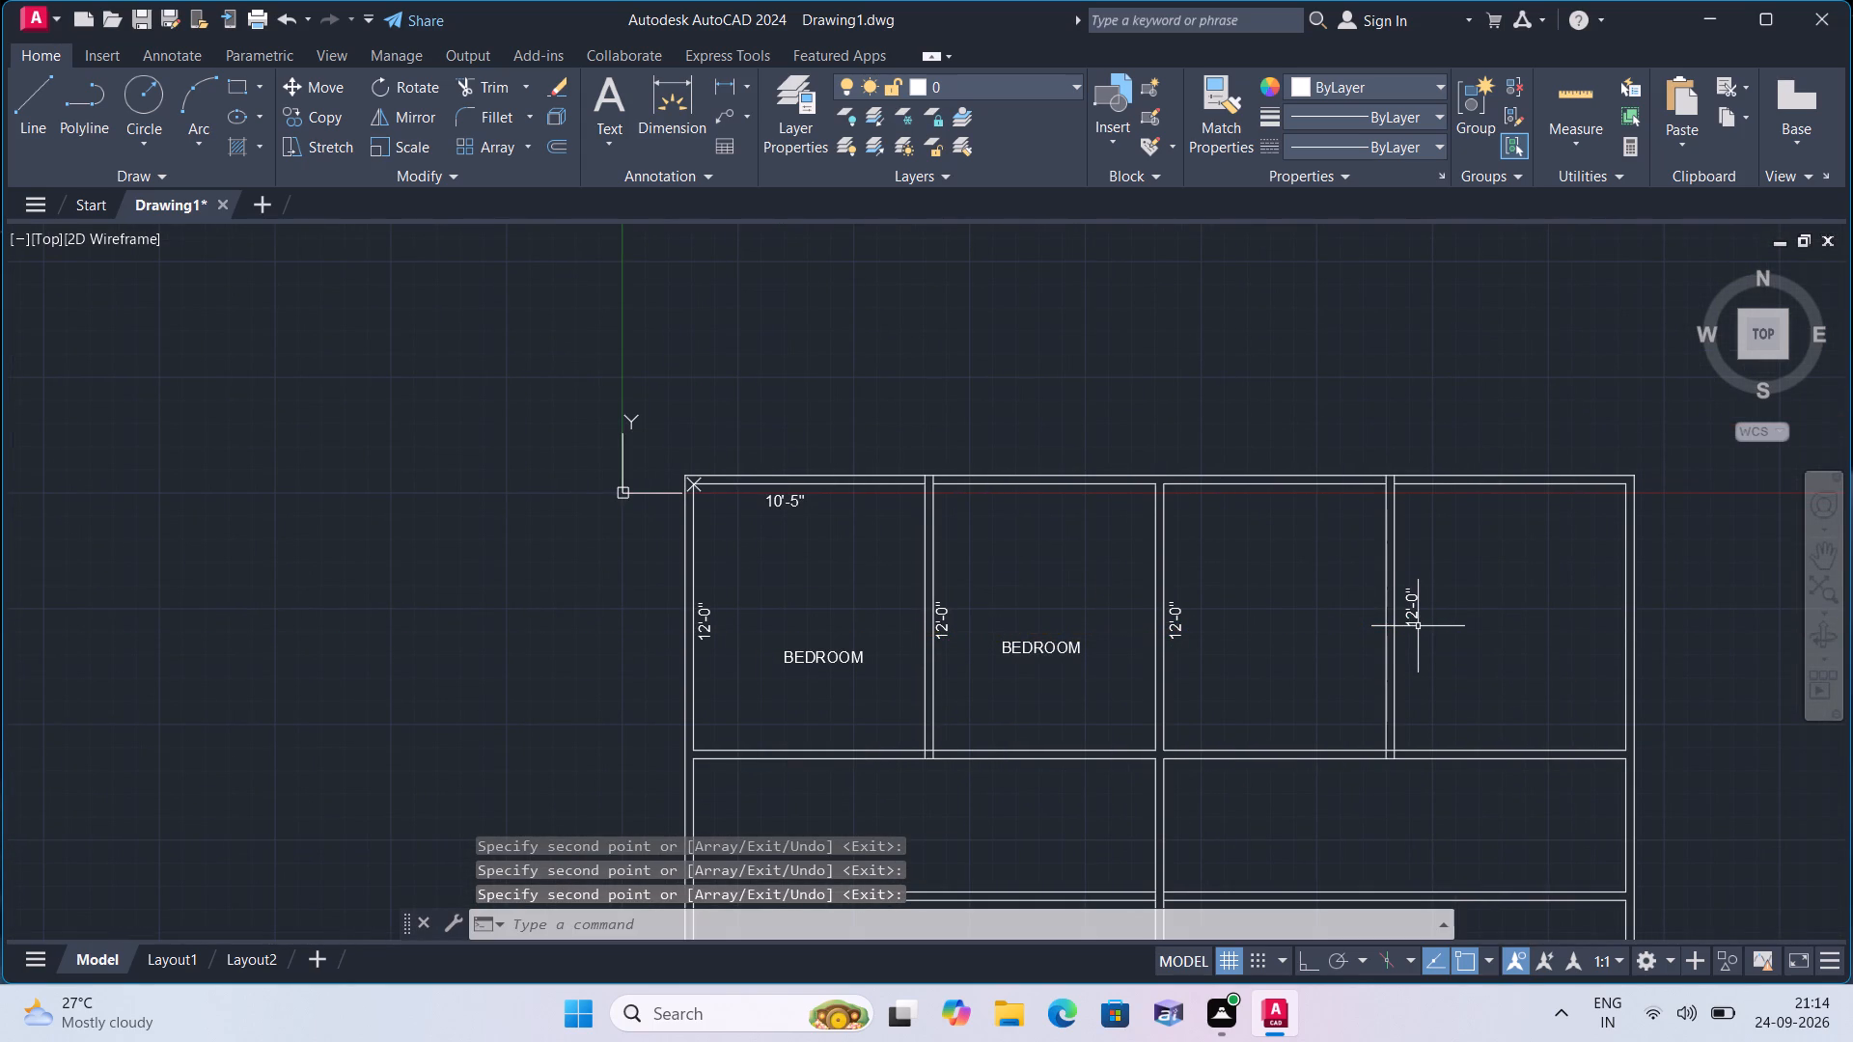
Copy the second room's BEDROOM label into the third and fourth rooms of the top row.
{"action": "left_click", "coordinate": [1000, 642]}
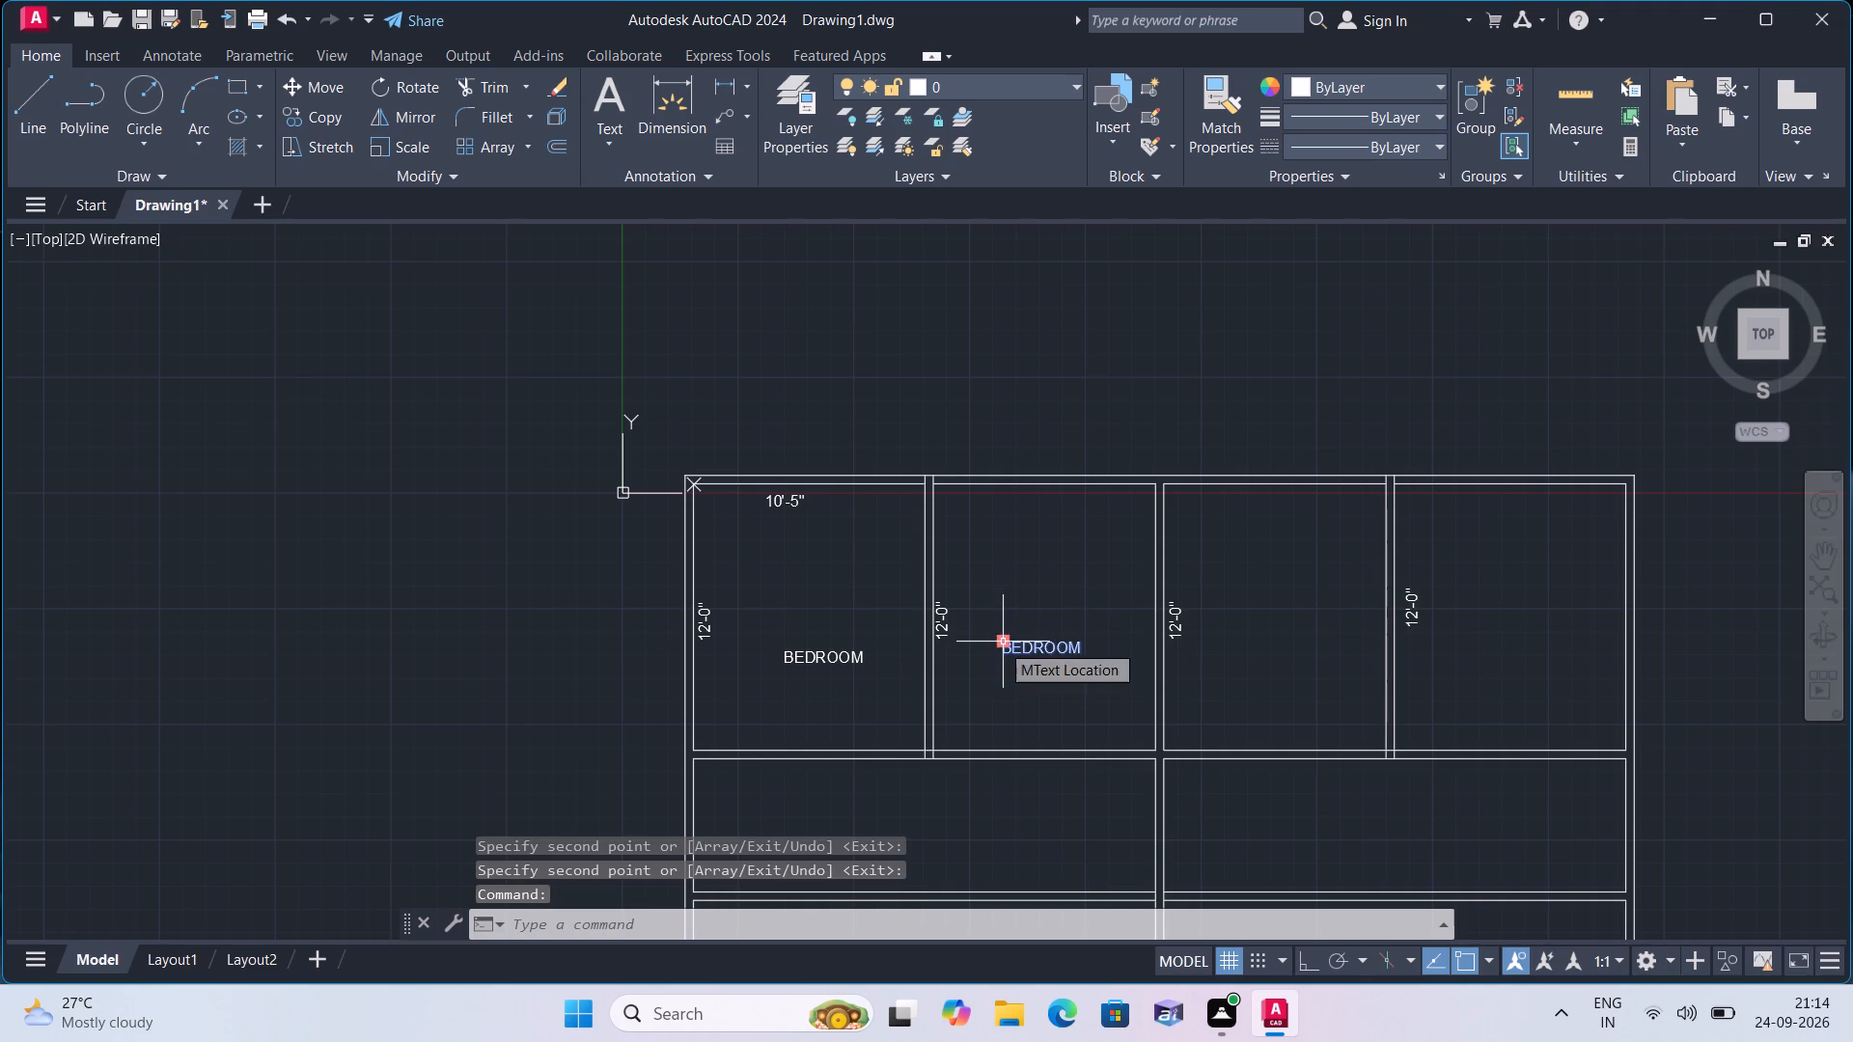
{"action": "left_click", "coordinate": [323, 118]}
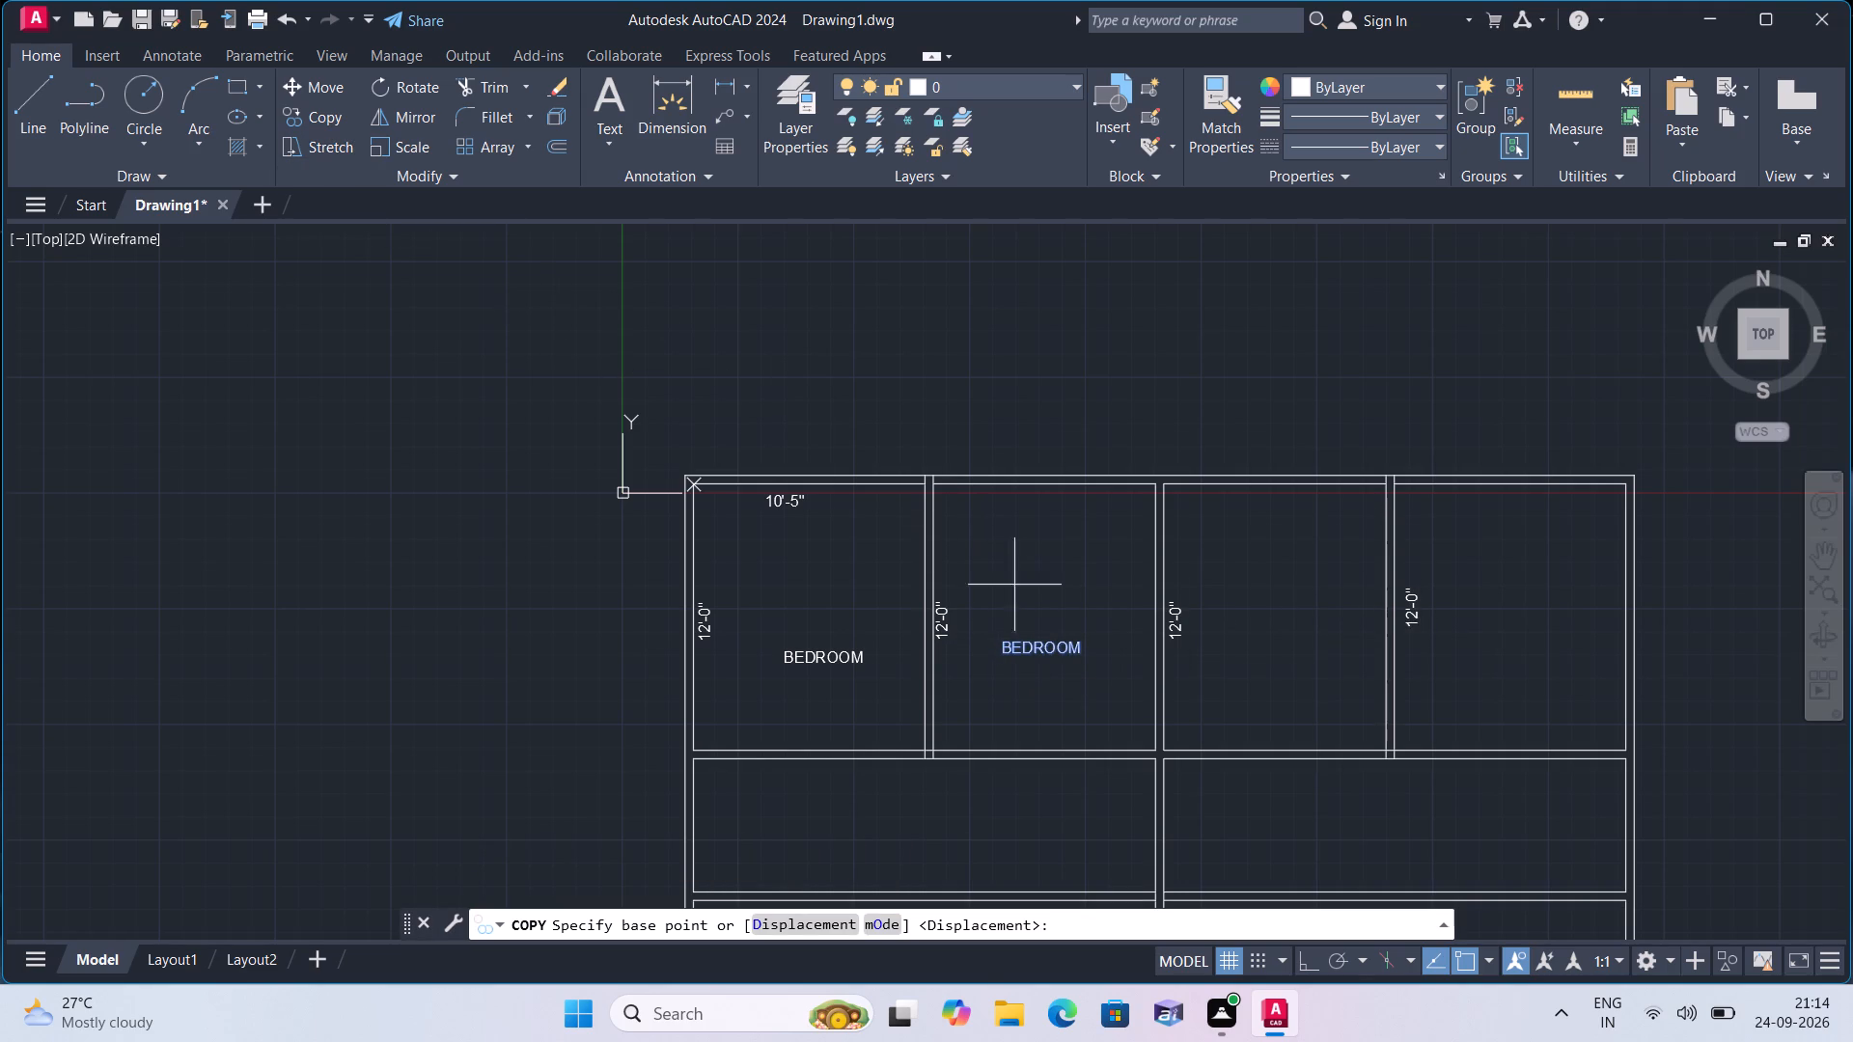
{"action": "left_click", "coordinate": [1019, 652]}
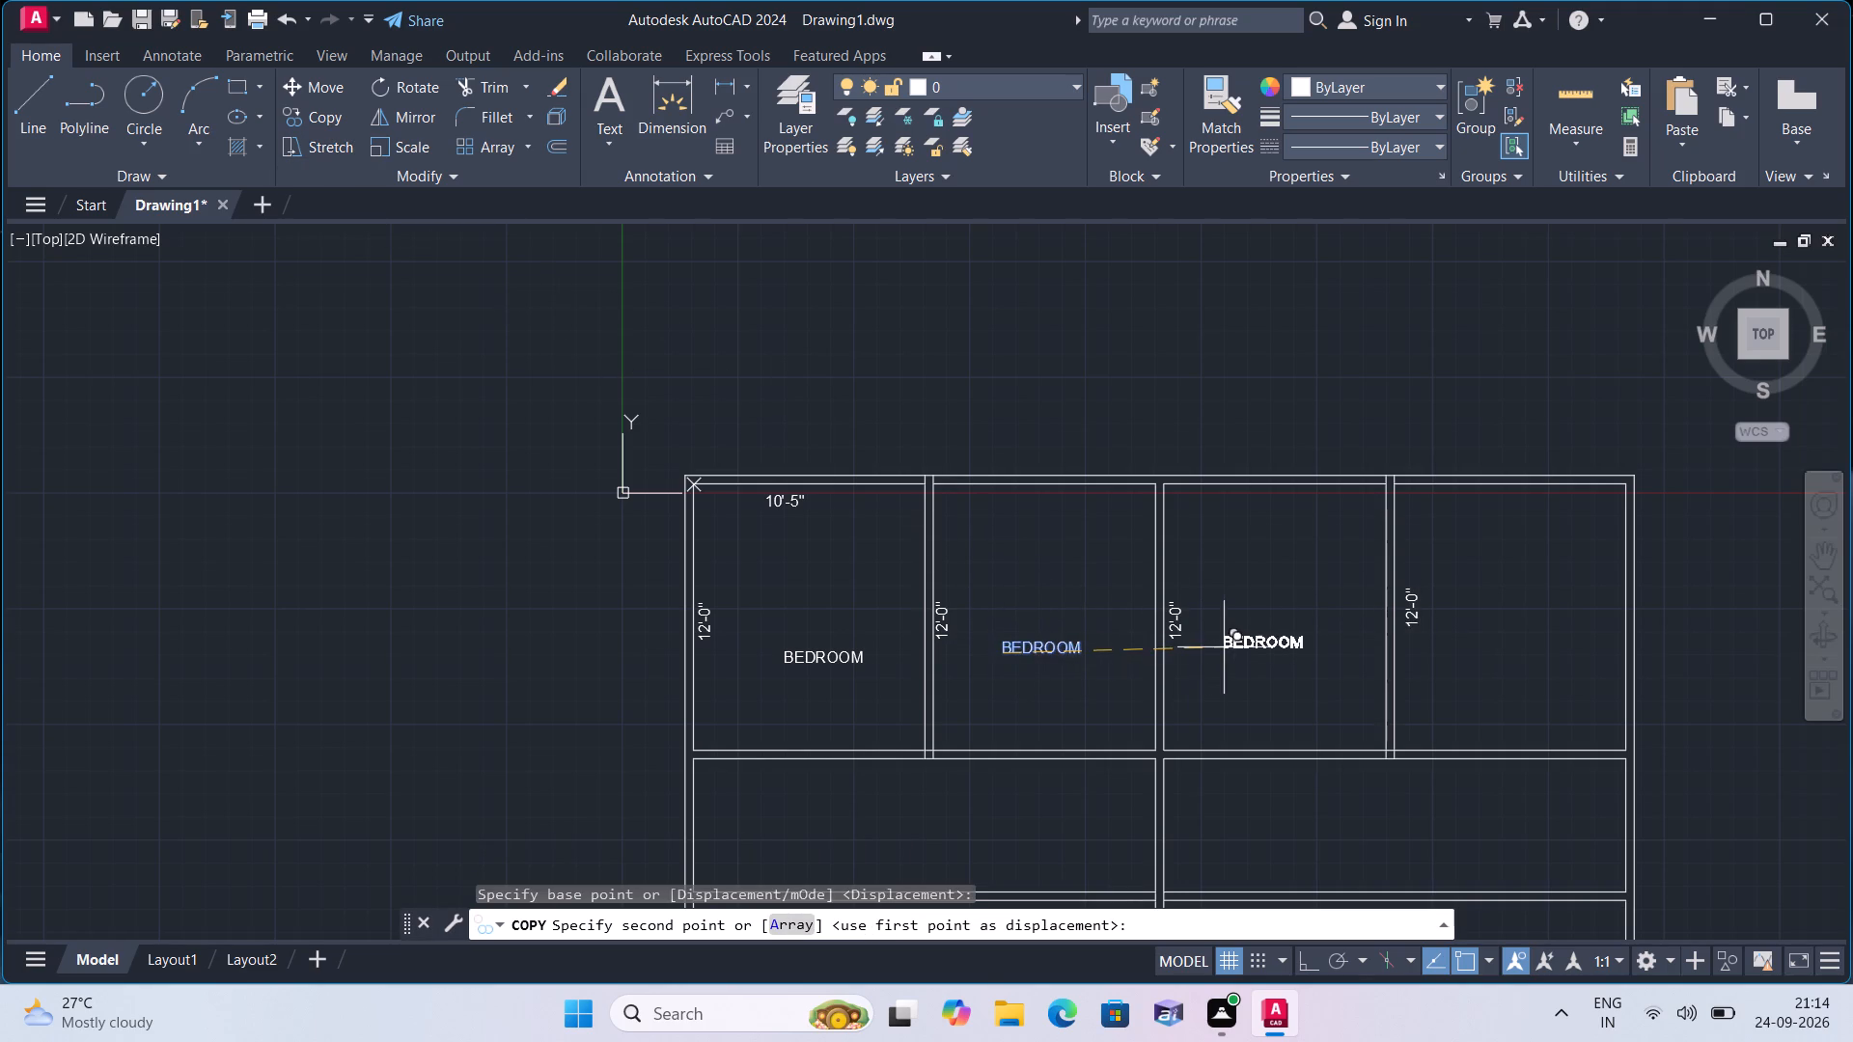
{"action": "left_click", "coordinate": [1248, 644]}
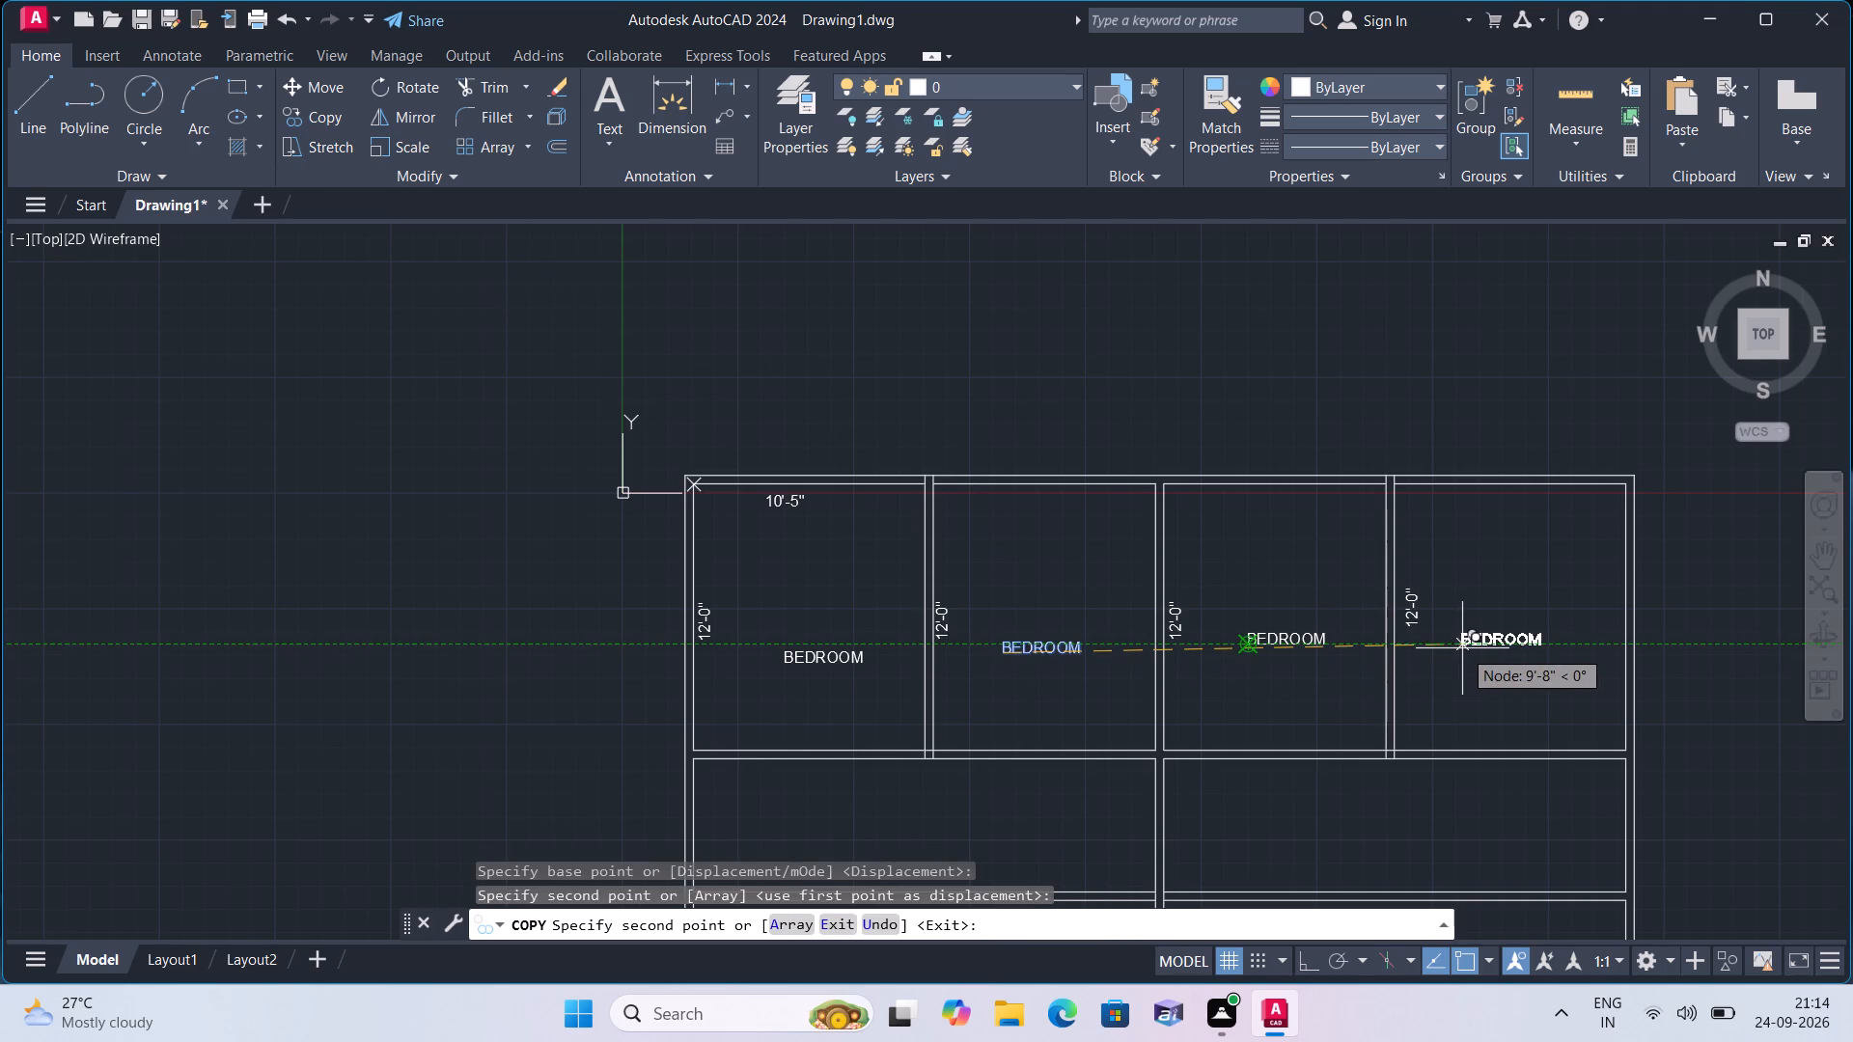
{"action": "left_click", "coordinate": [1462, 648]}
{"action": "key", "text": "space"}
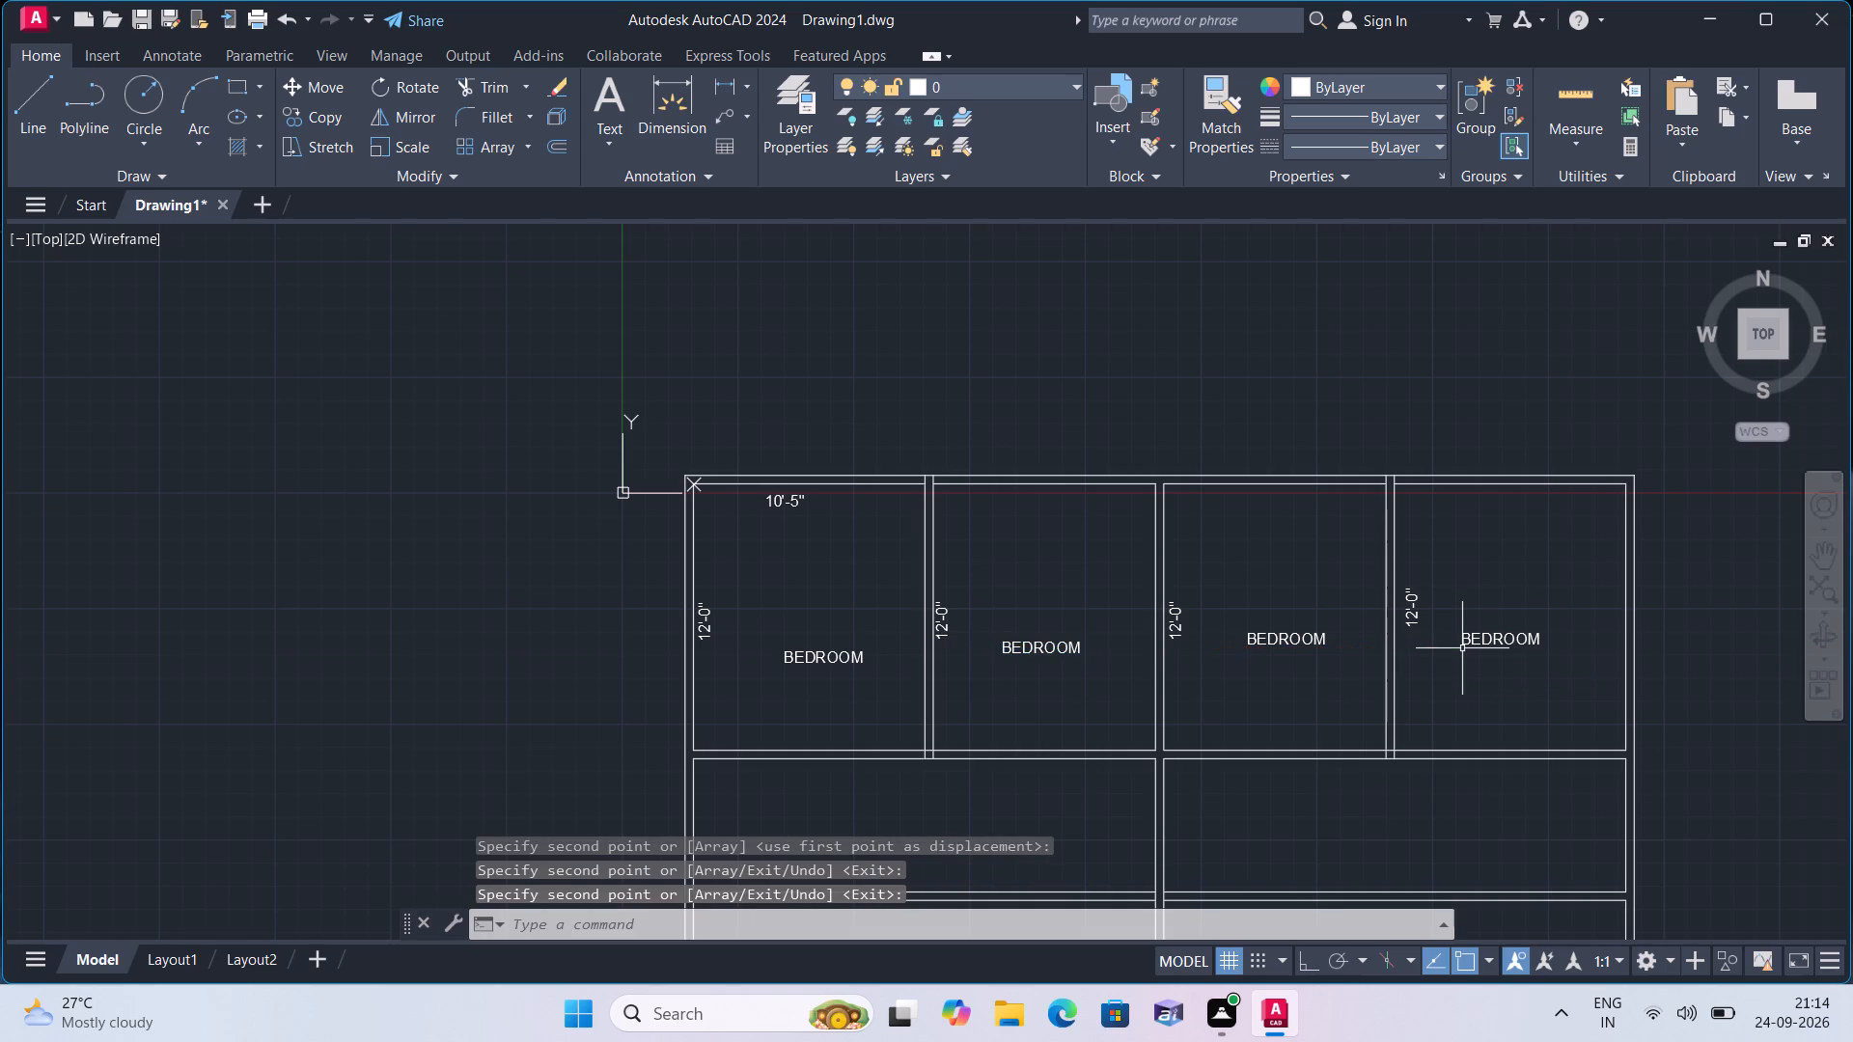
Copy the first room's 10'-5" label into the second, third and fourth rooms, just below the top wall.
{"action": "scroll", "coordinate": [798, 517], "scroll_direction": "up", "scroll_amount": 2}
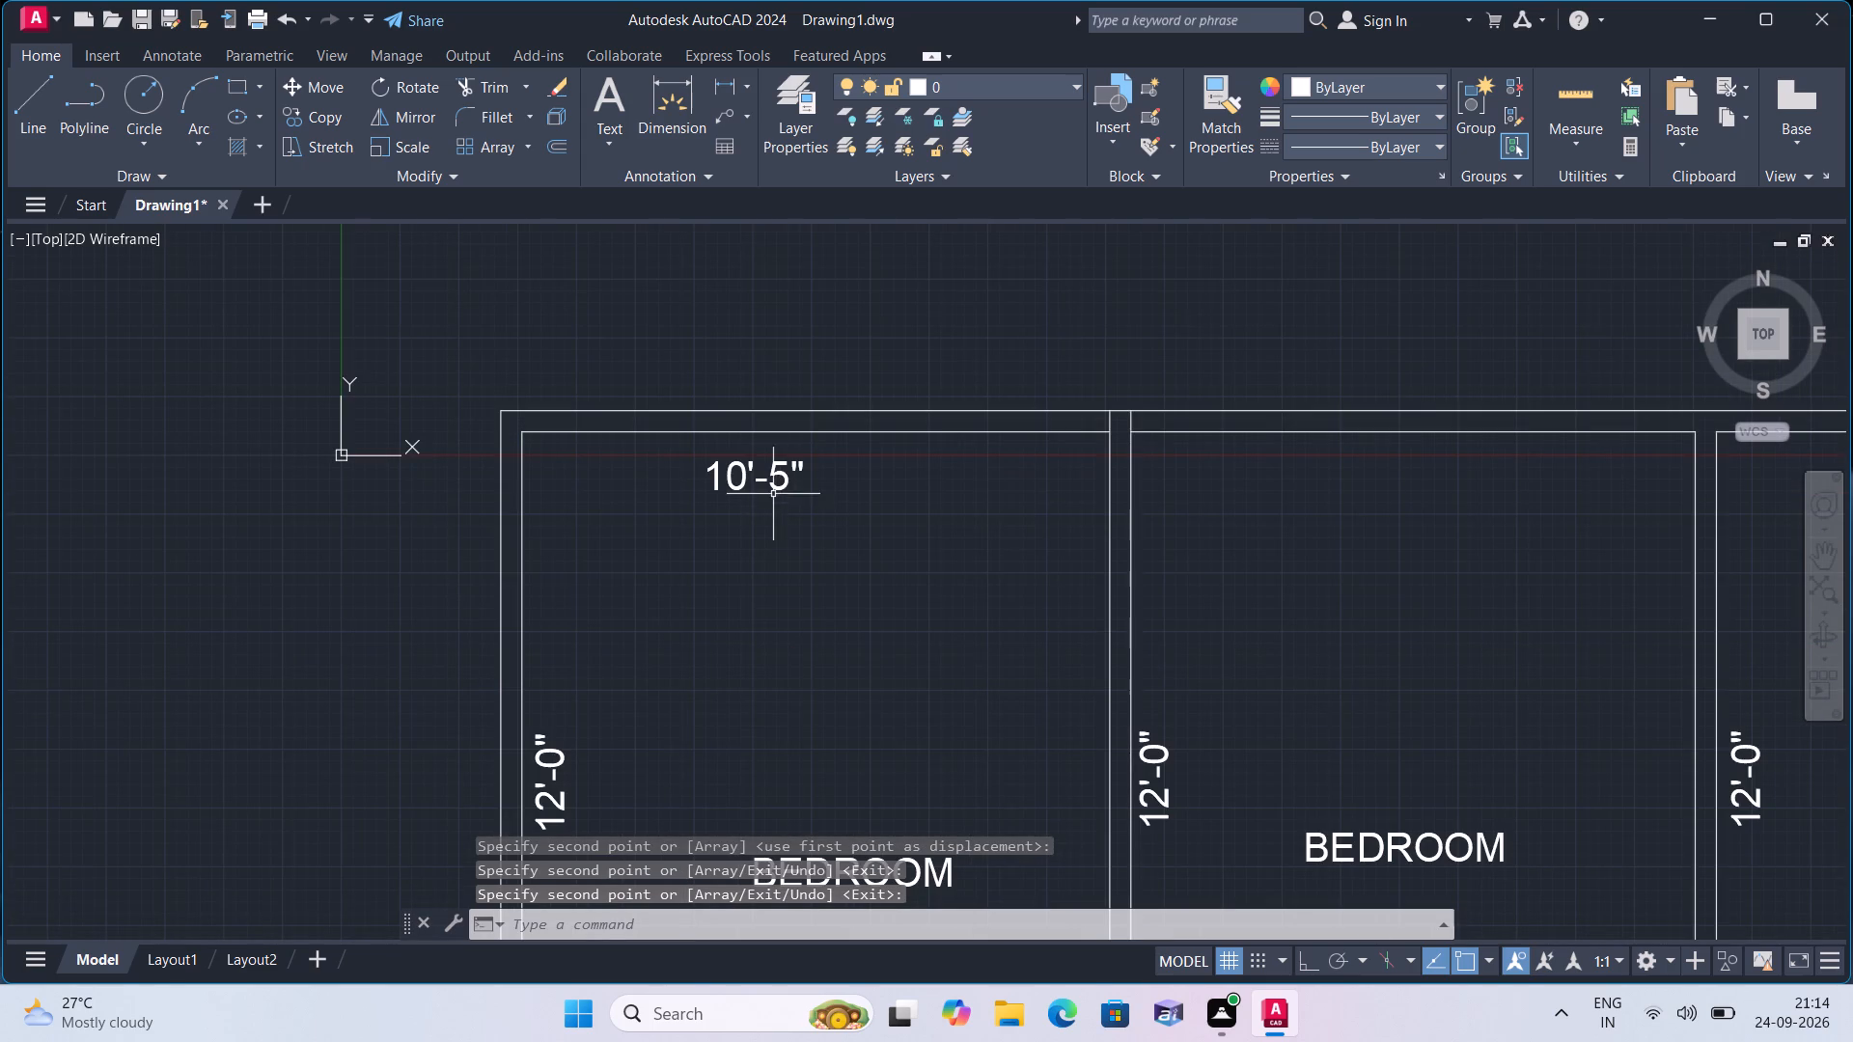
{"action": "left_click", "coordinate": [743, 477]}
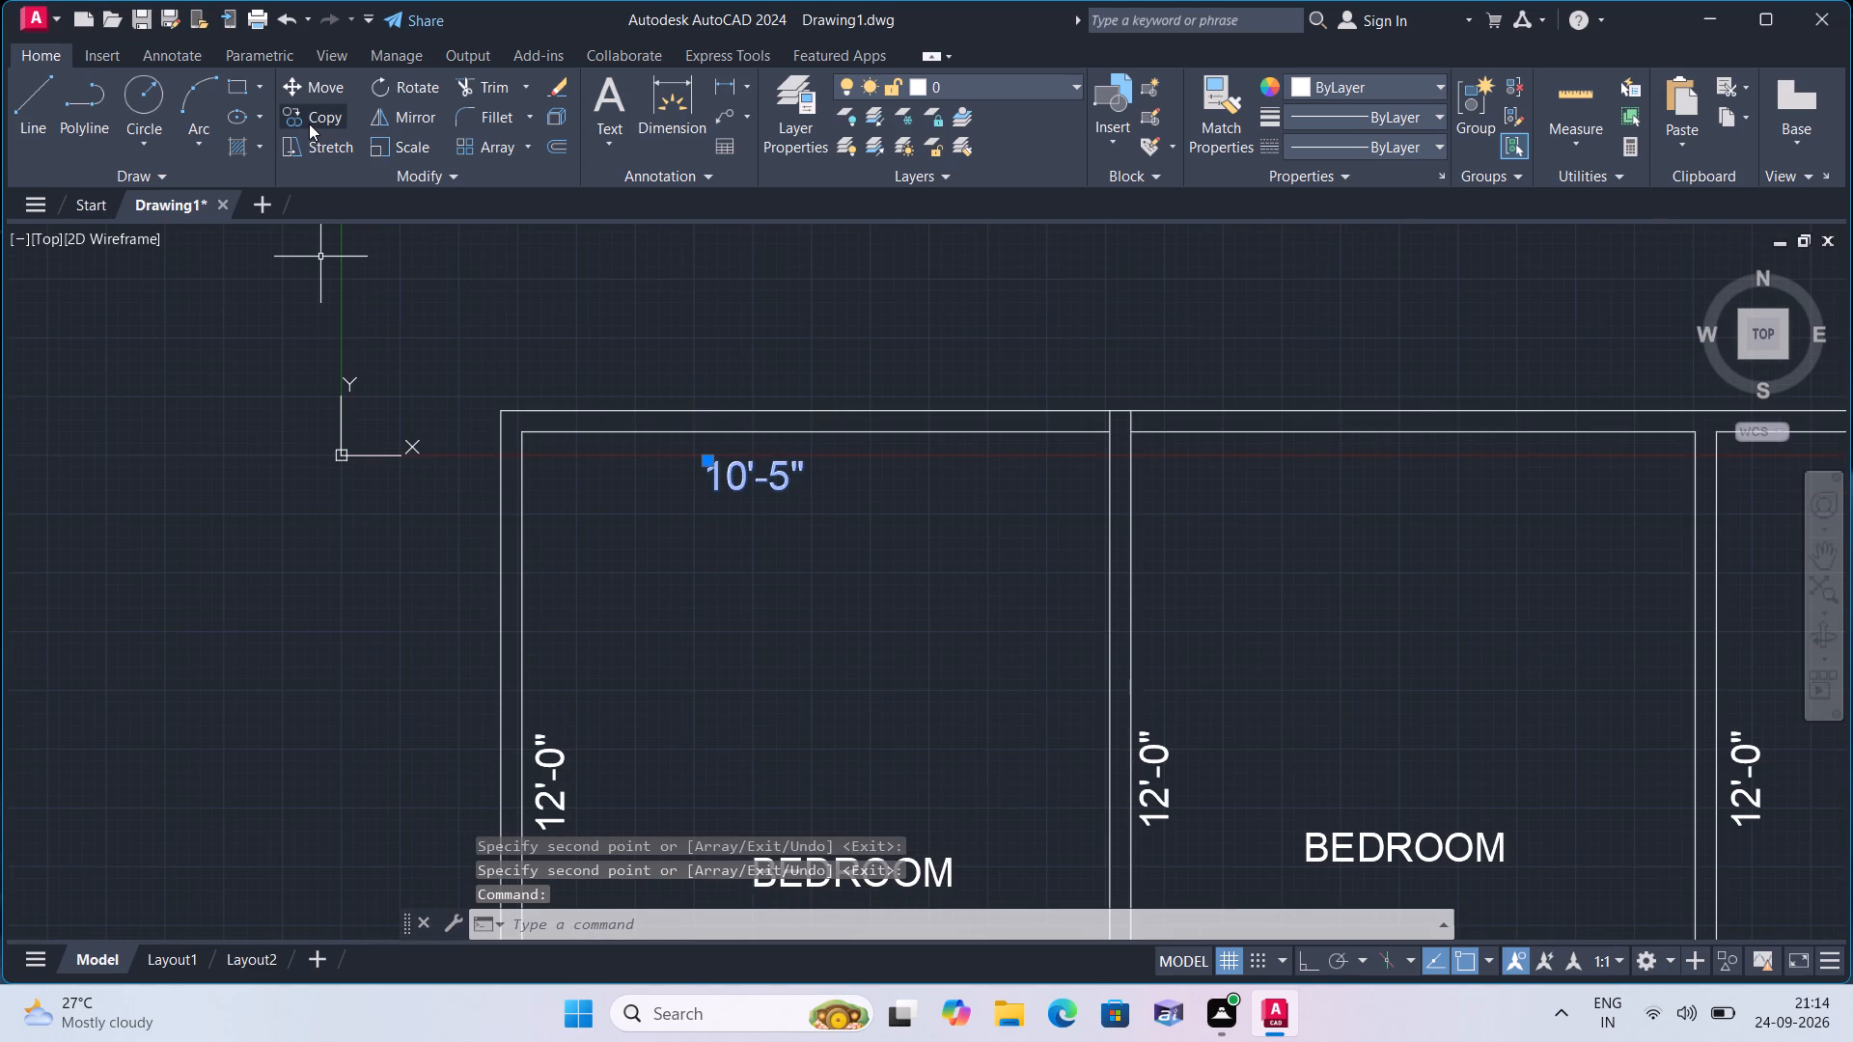
{"action": "left_click", "coordinate": [309, 122]}
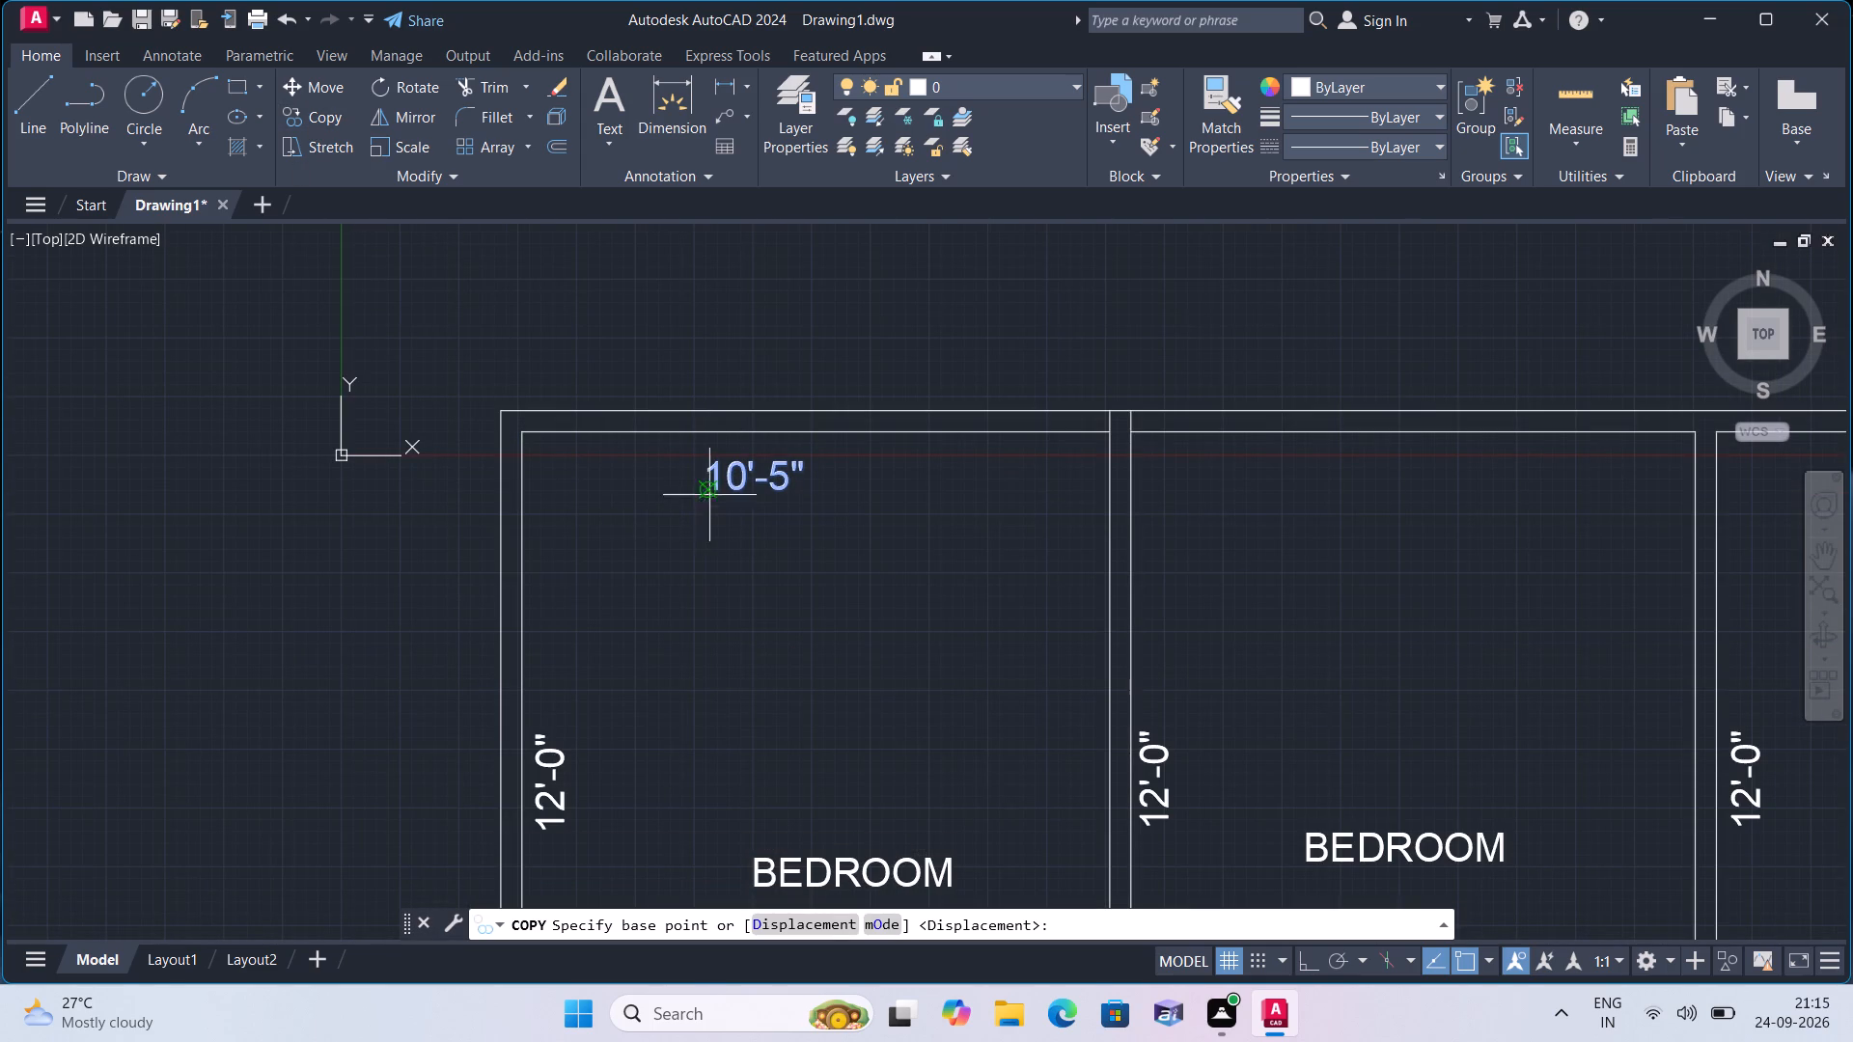
{"action": "left_click", "coordinate": [727, 478]}
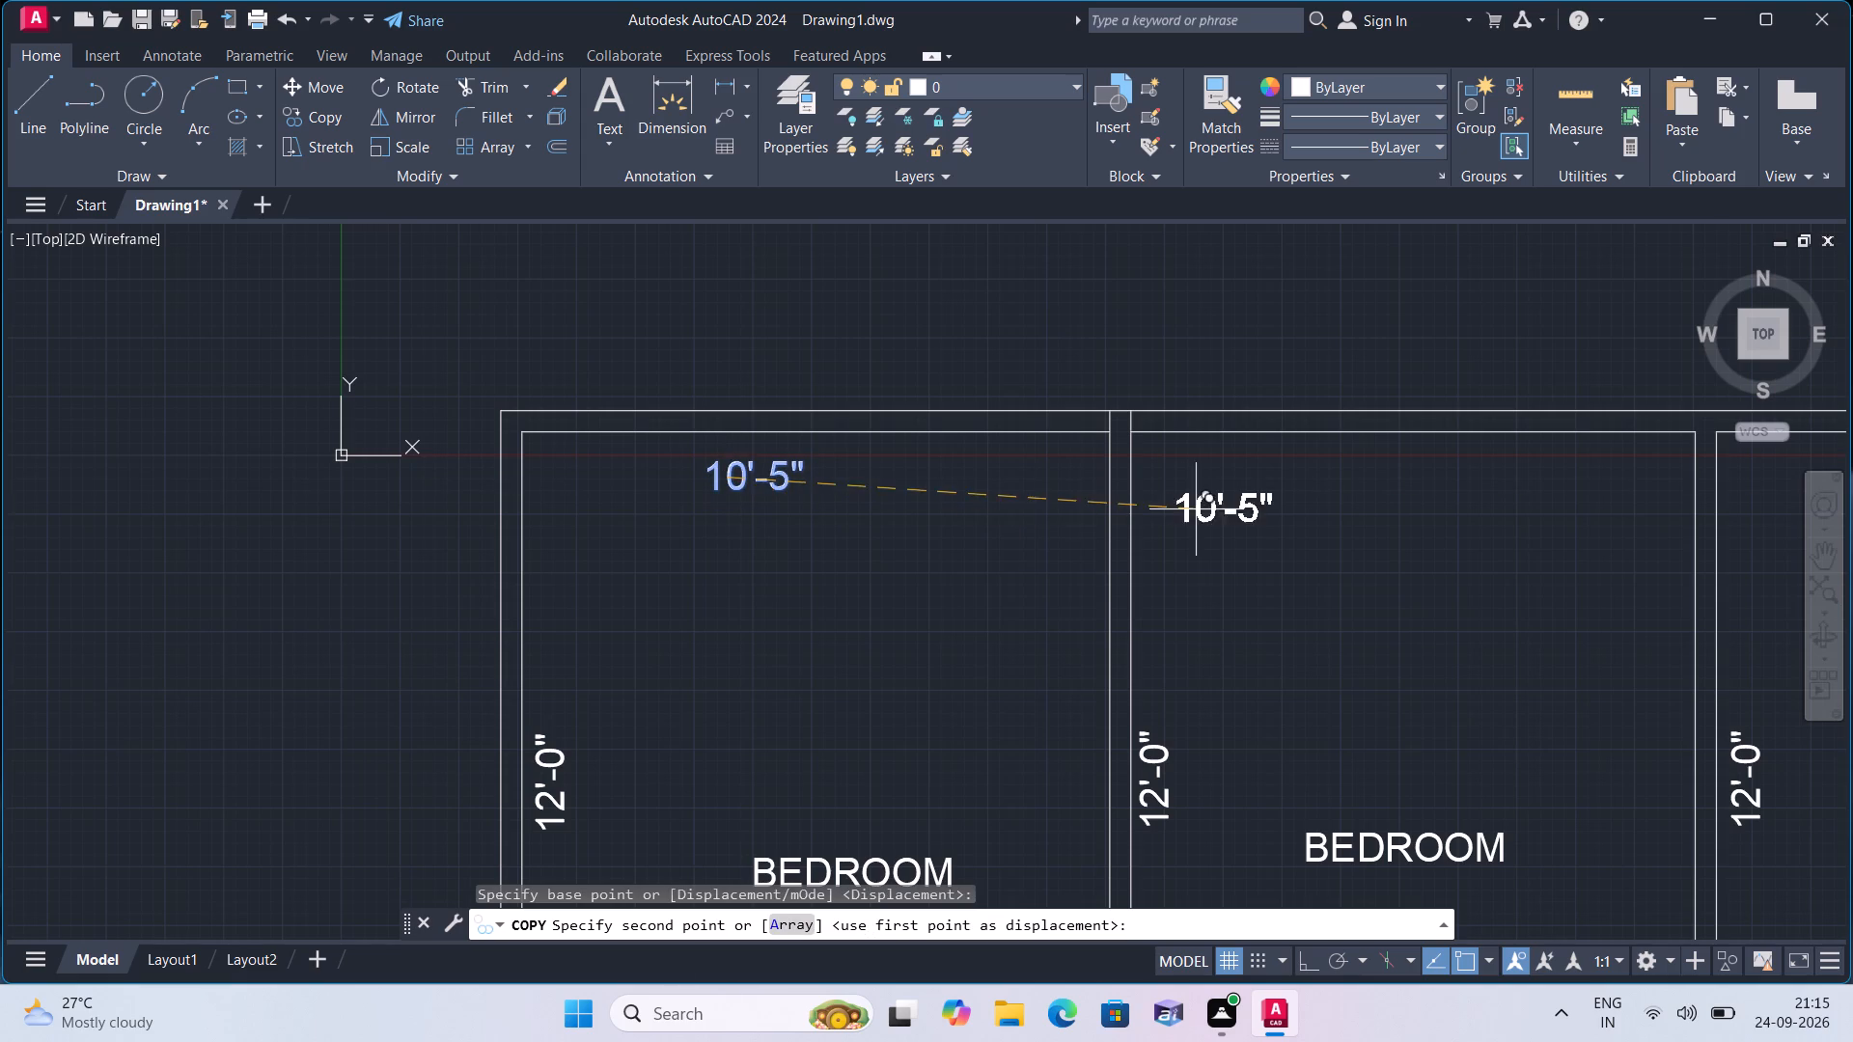
{"action": "left_click", "coordinate": [1286, 484]}
{"action": "middle_click_drag", "start_coordinate": [1281, 484], "coordinate": [1273, 483]}
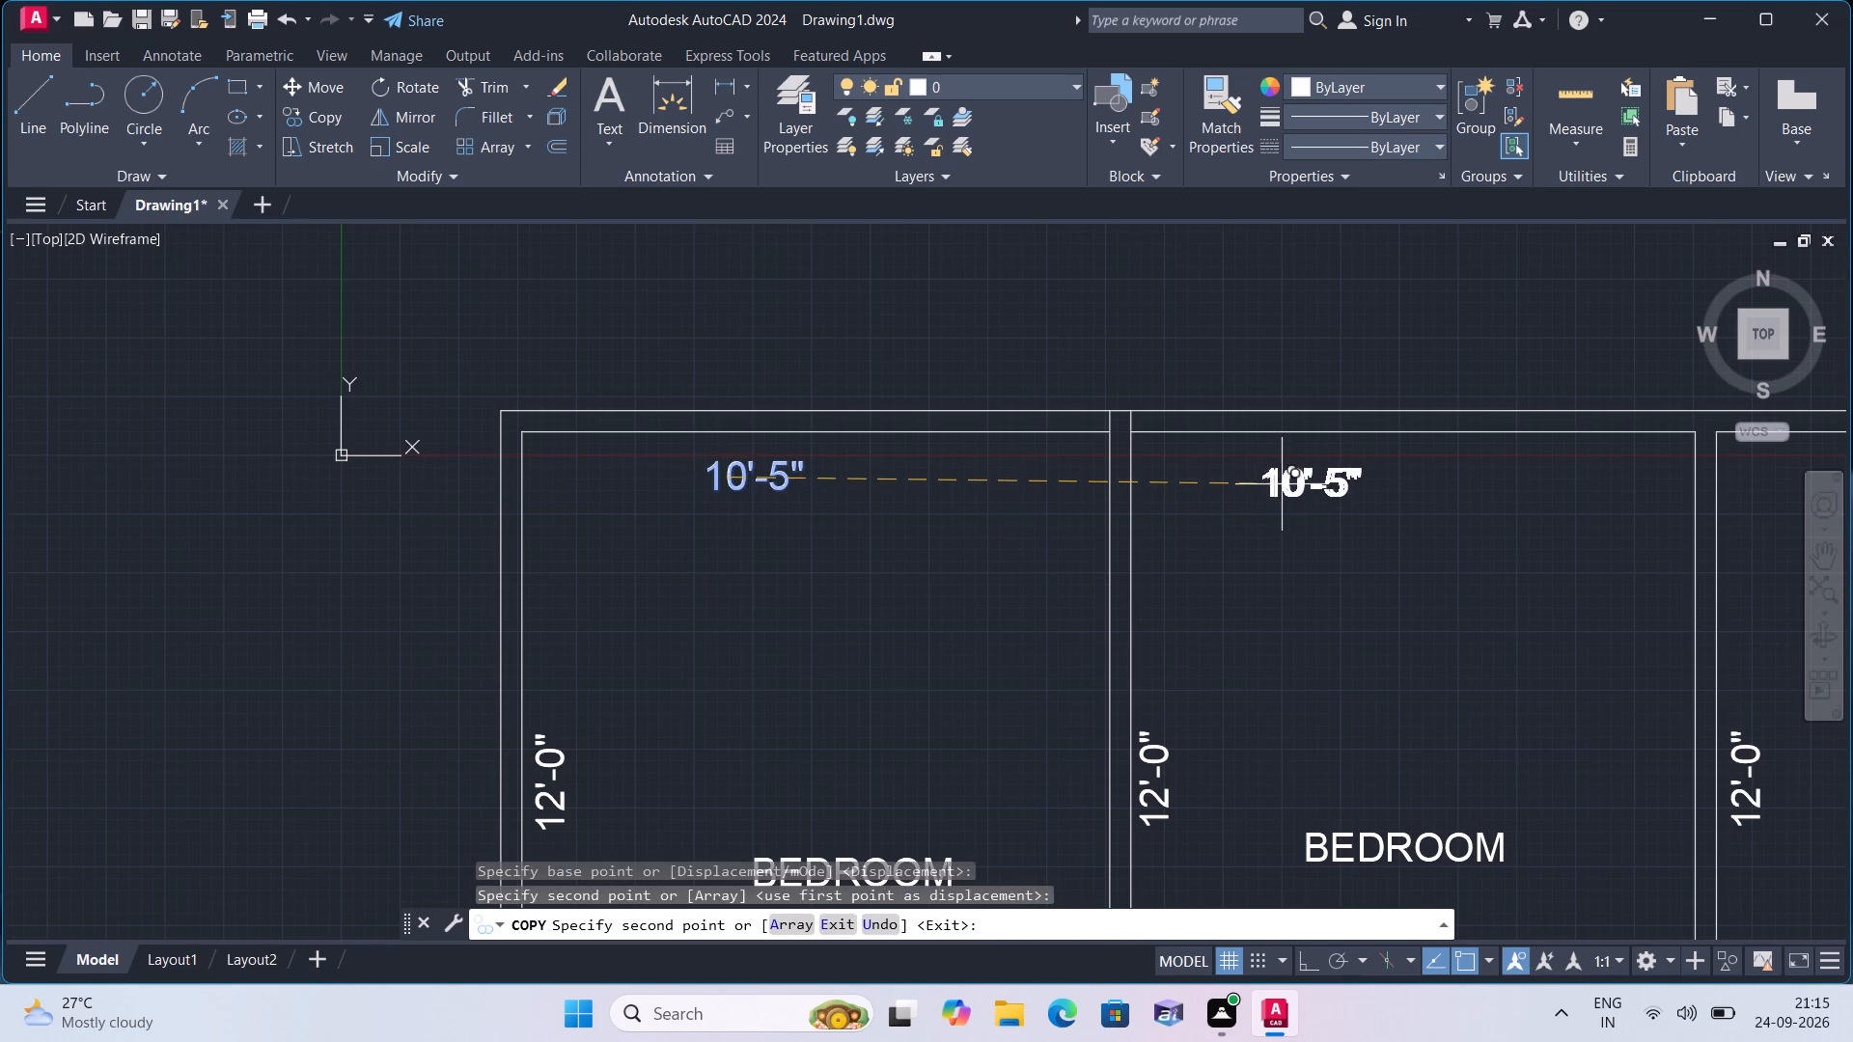
{"action": "middle_click_drag", "start_coordinate": [1273, 483], "coordinate": [882, 614]}
{"action": "left_click", "coordinate": [1421, 630]}
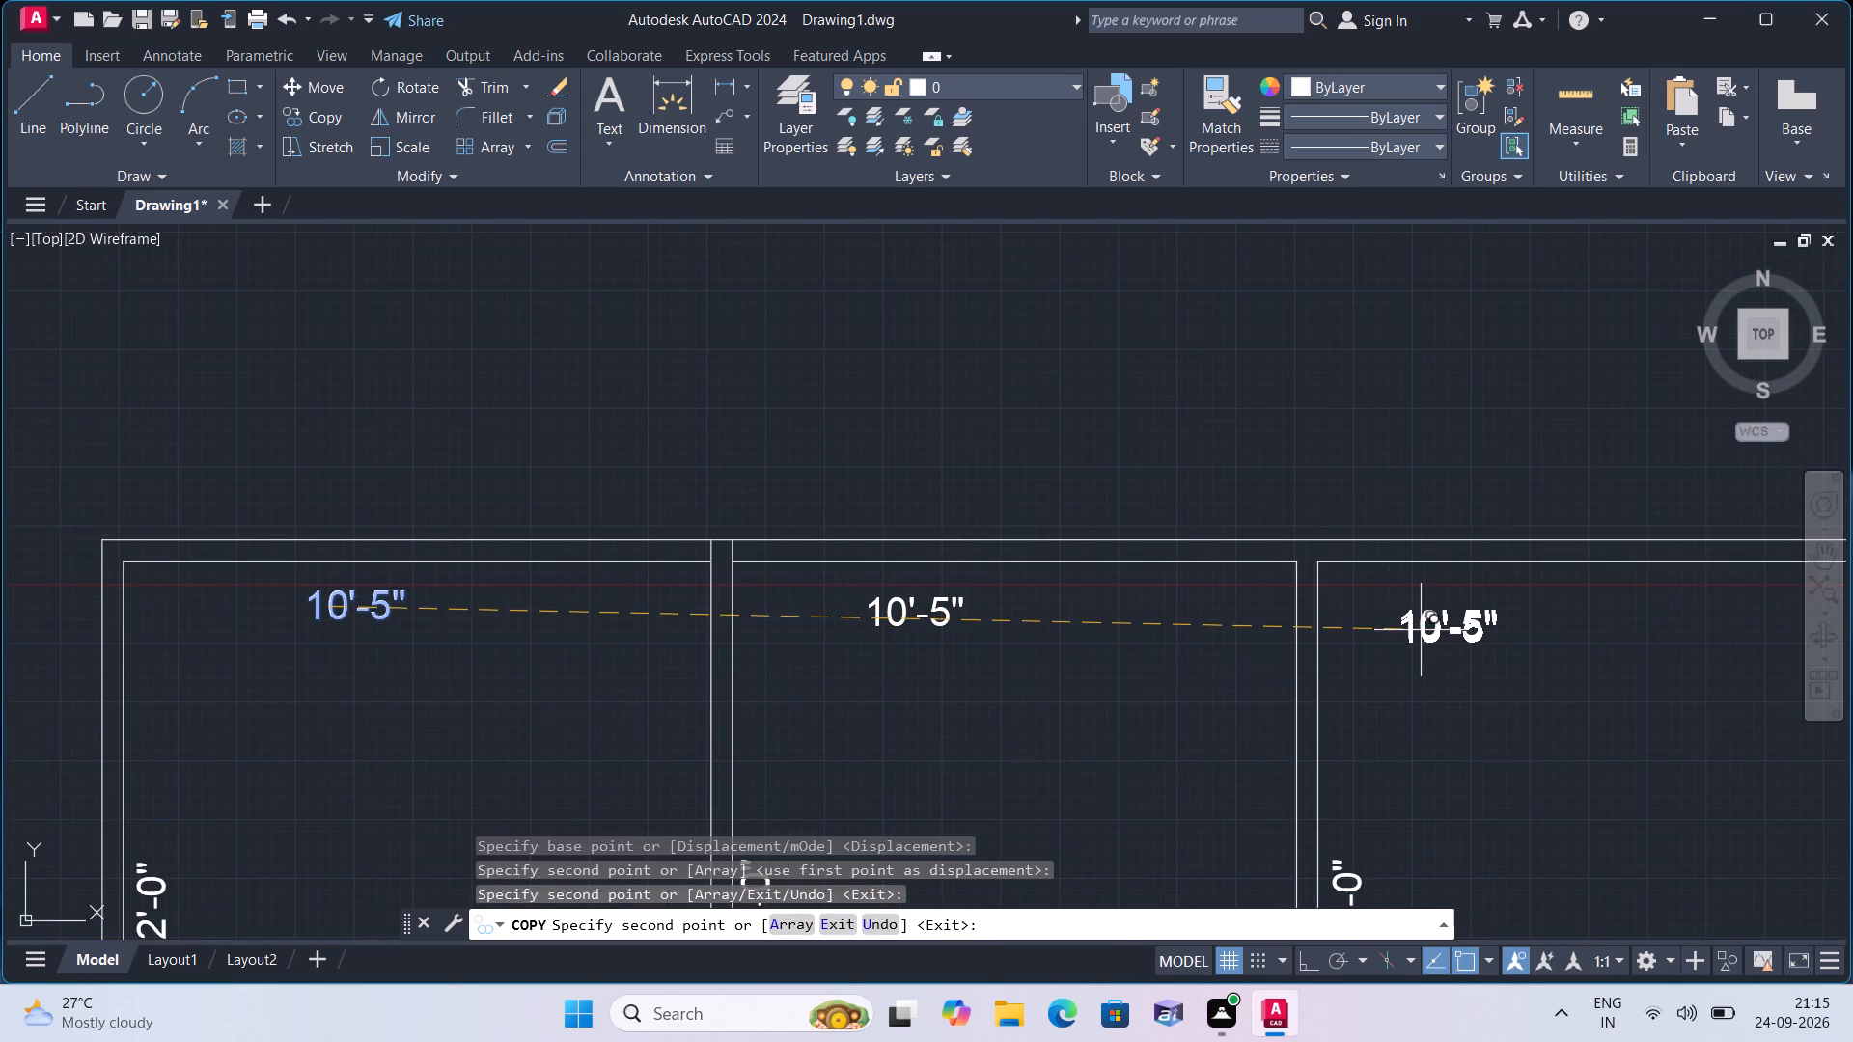
{"action": "middle_click_drag", "start_coordinate": [1413, 630], "coordinate": [1184, 624]}
{"action": "scroll", "coordinate": [1413, 630], "scroll_direction": "down", "scroll_amount": 1}
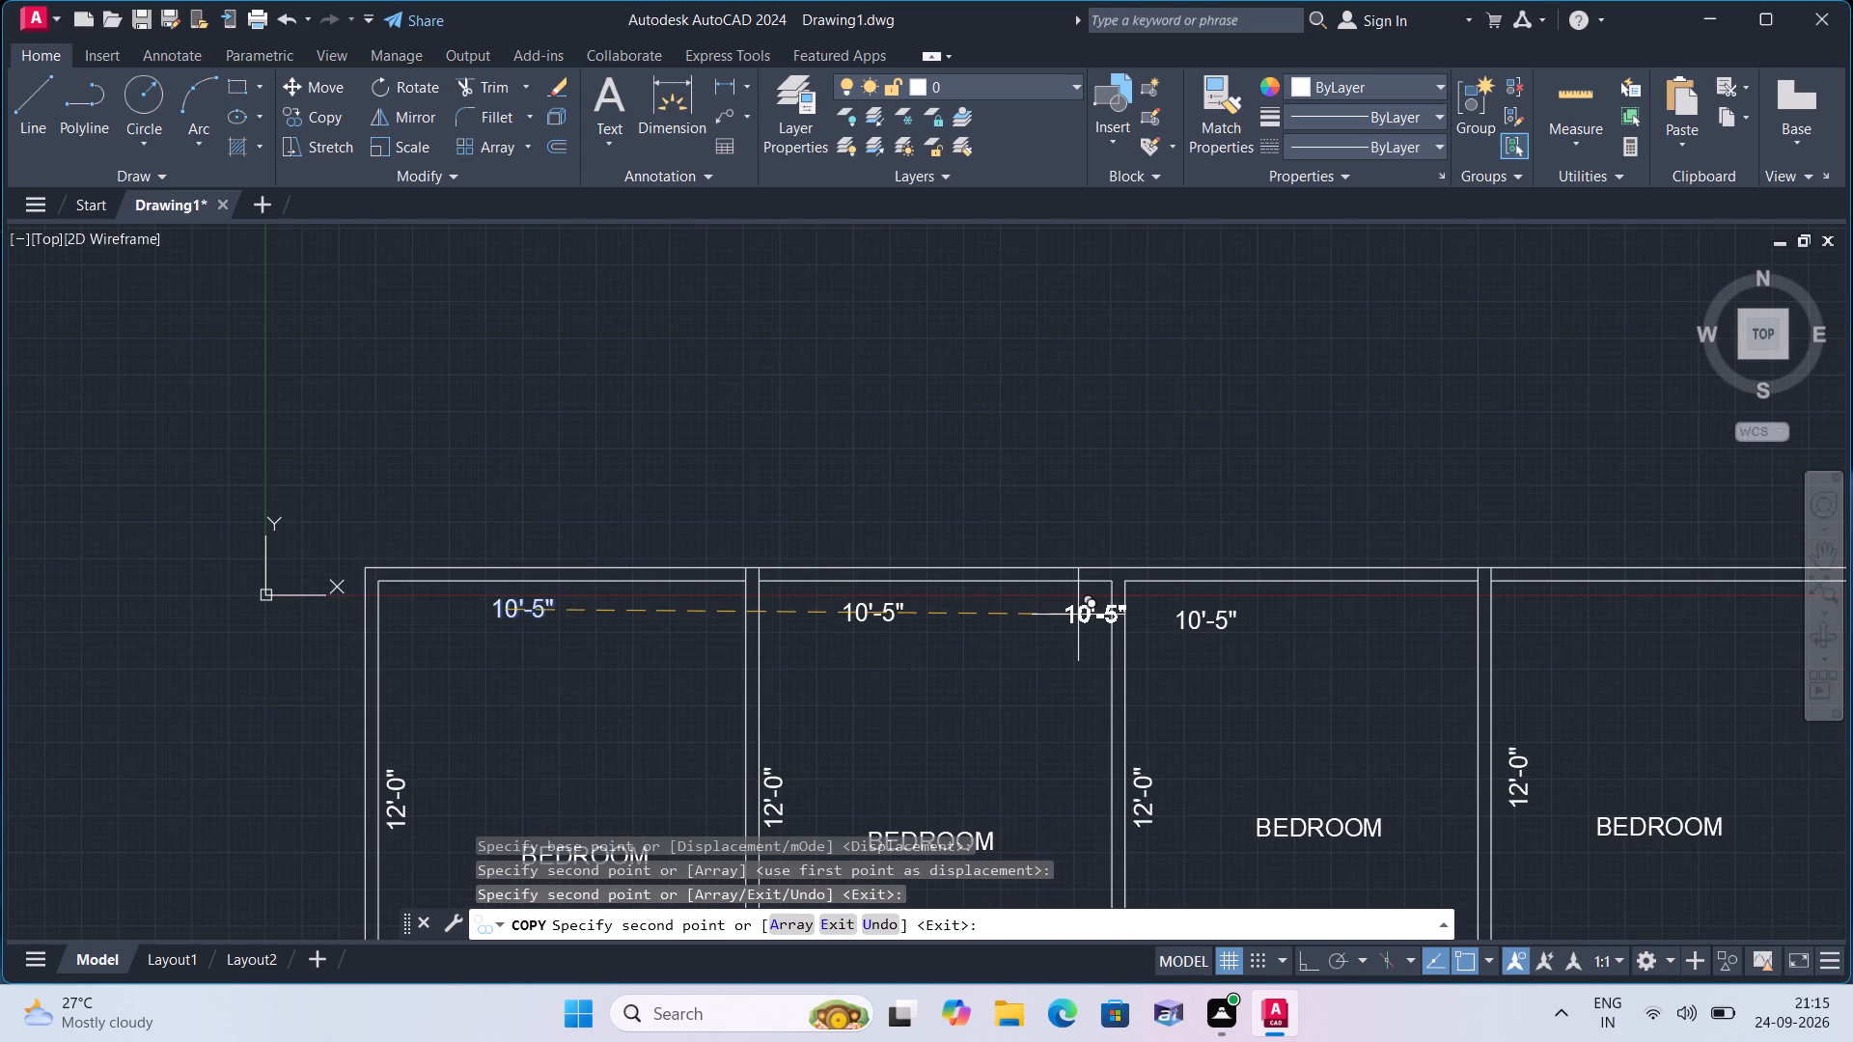
{"action": "scroll", "coordinate": [1078, 615], "scroll_direction": "down", "scroll_amount": 1}
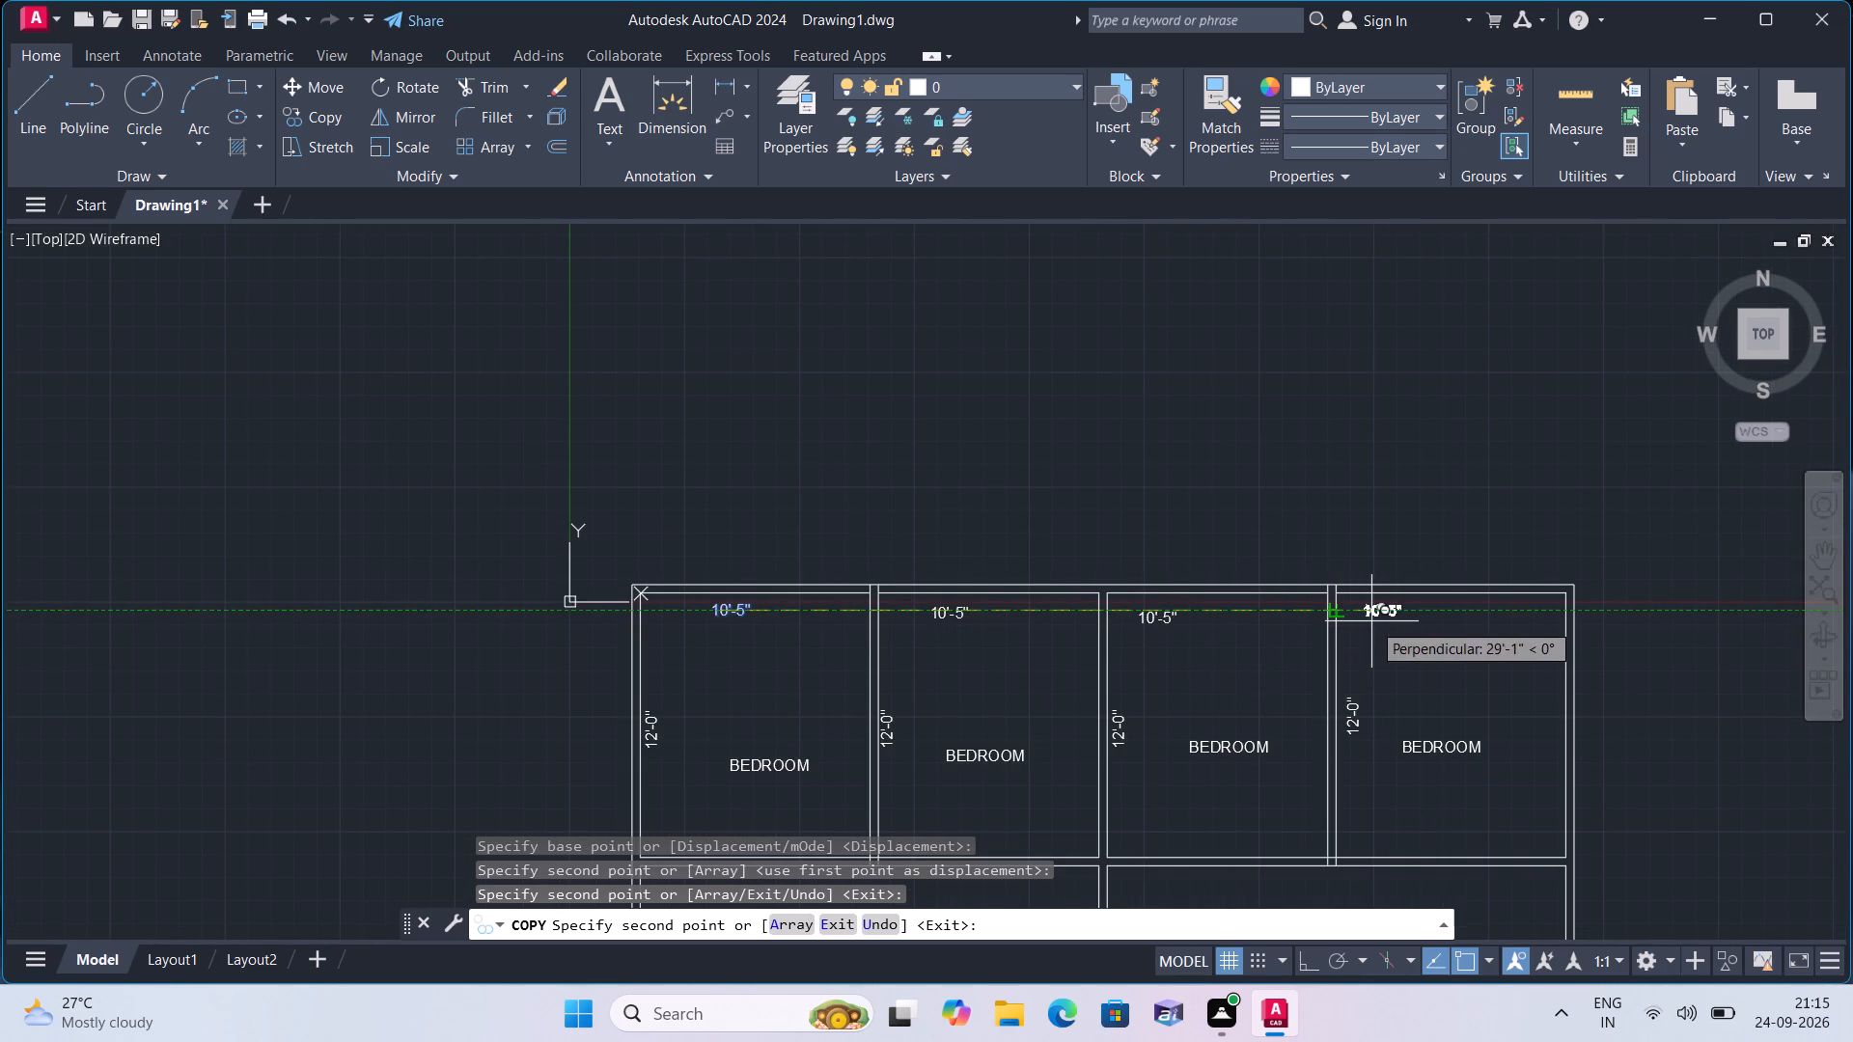
{"action": "left_click", "coordinate": [1404, 625]}
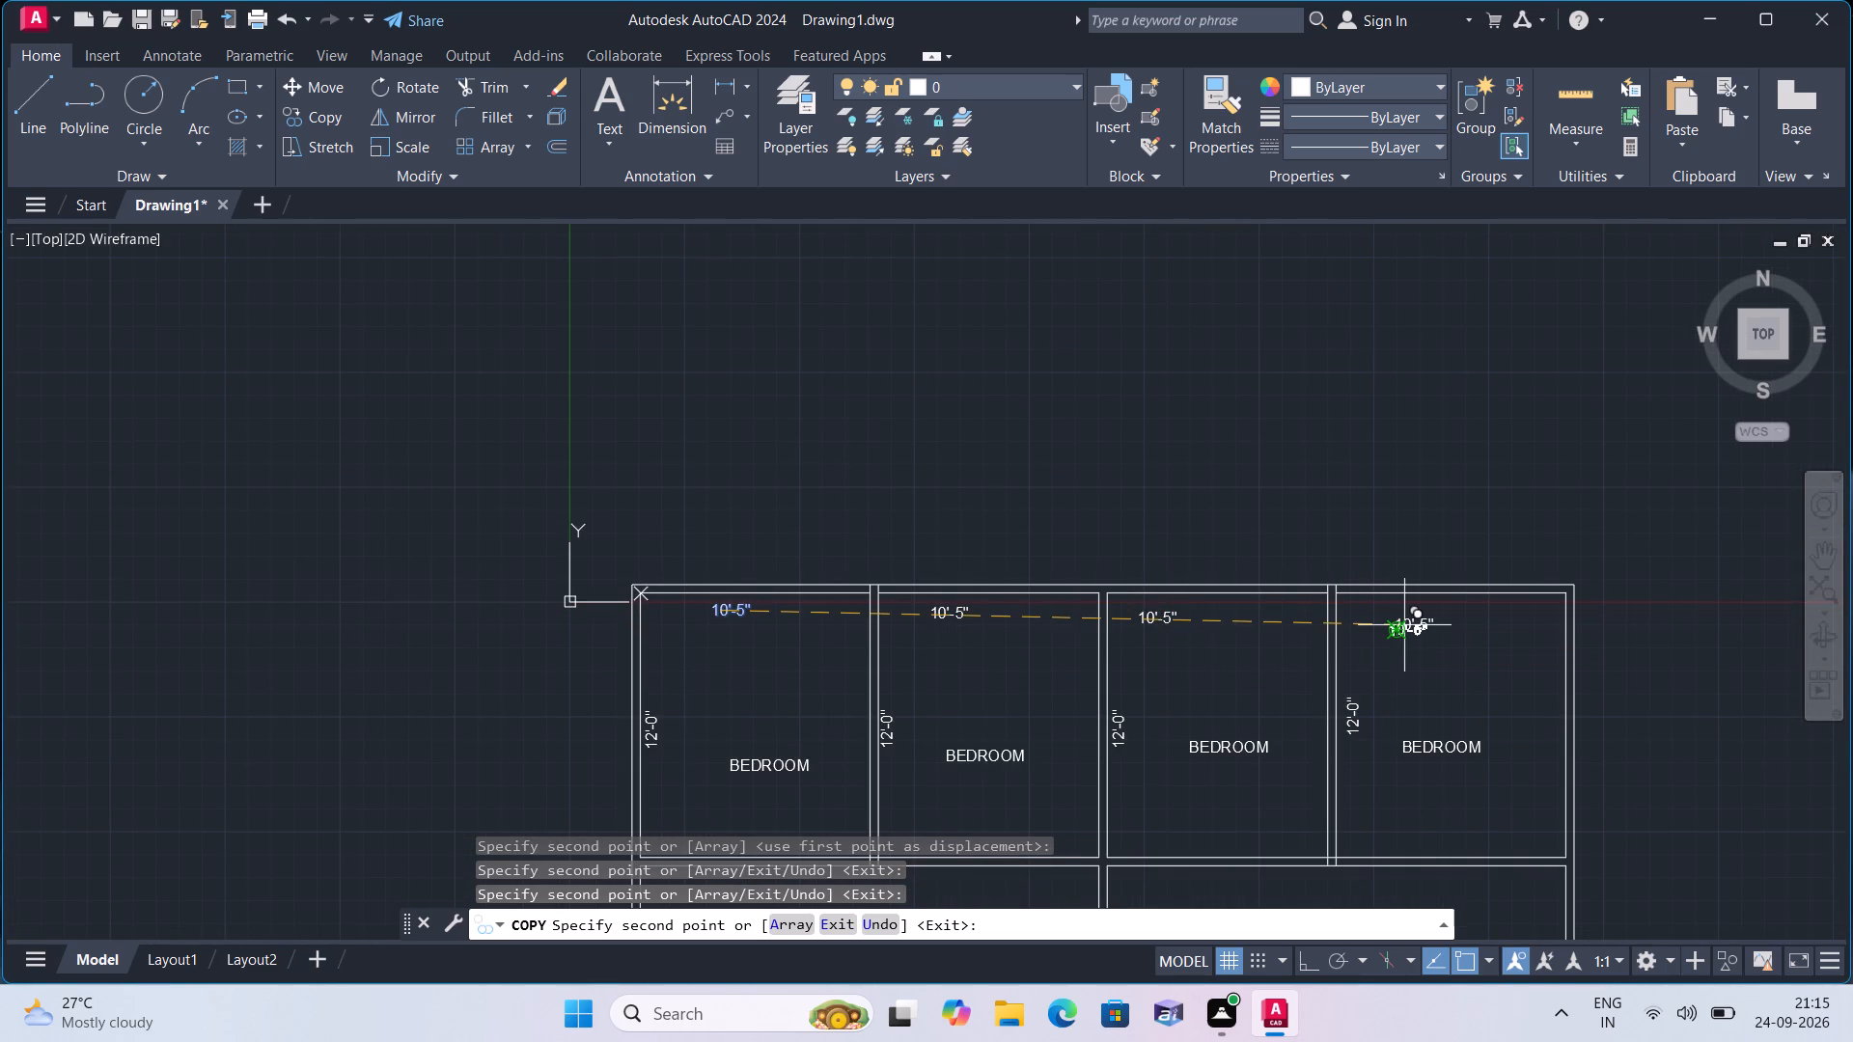
{"action": "key", "text": "space"}
Change the third room's width label text to 10'-0".
{"action": "scroll", "coordinate": [1206, 636], "scroll_direction": "up", "scroll_amount": 2}
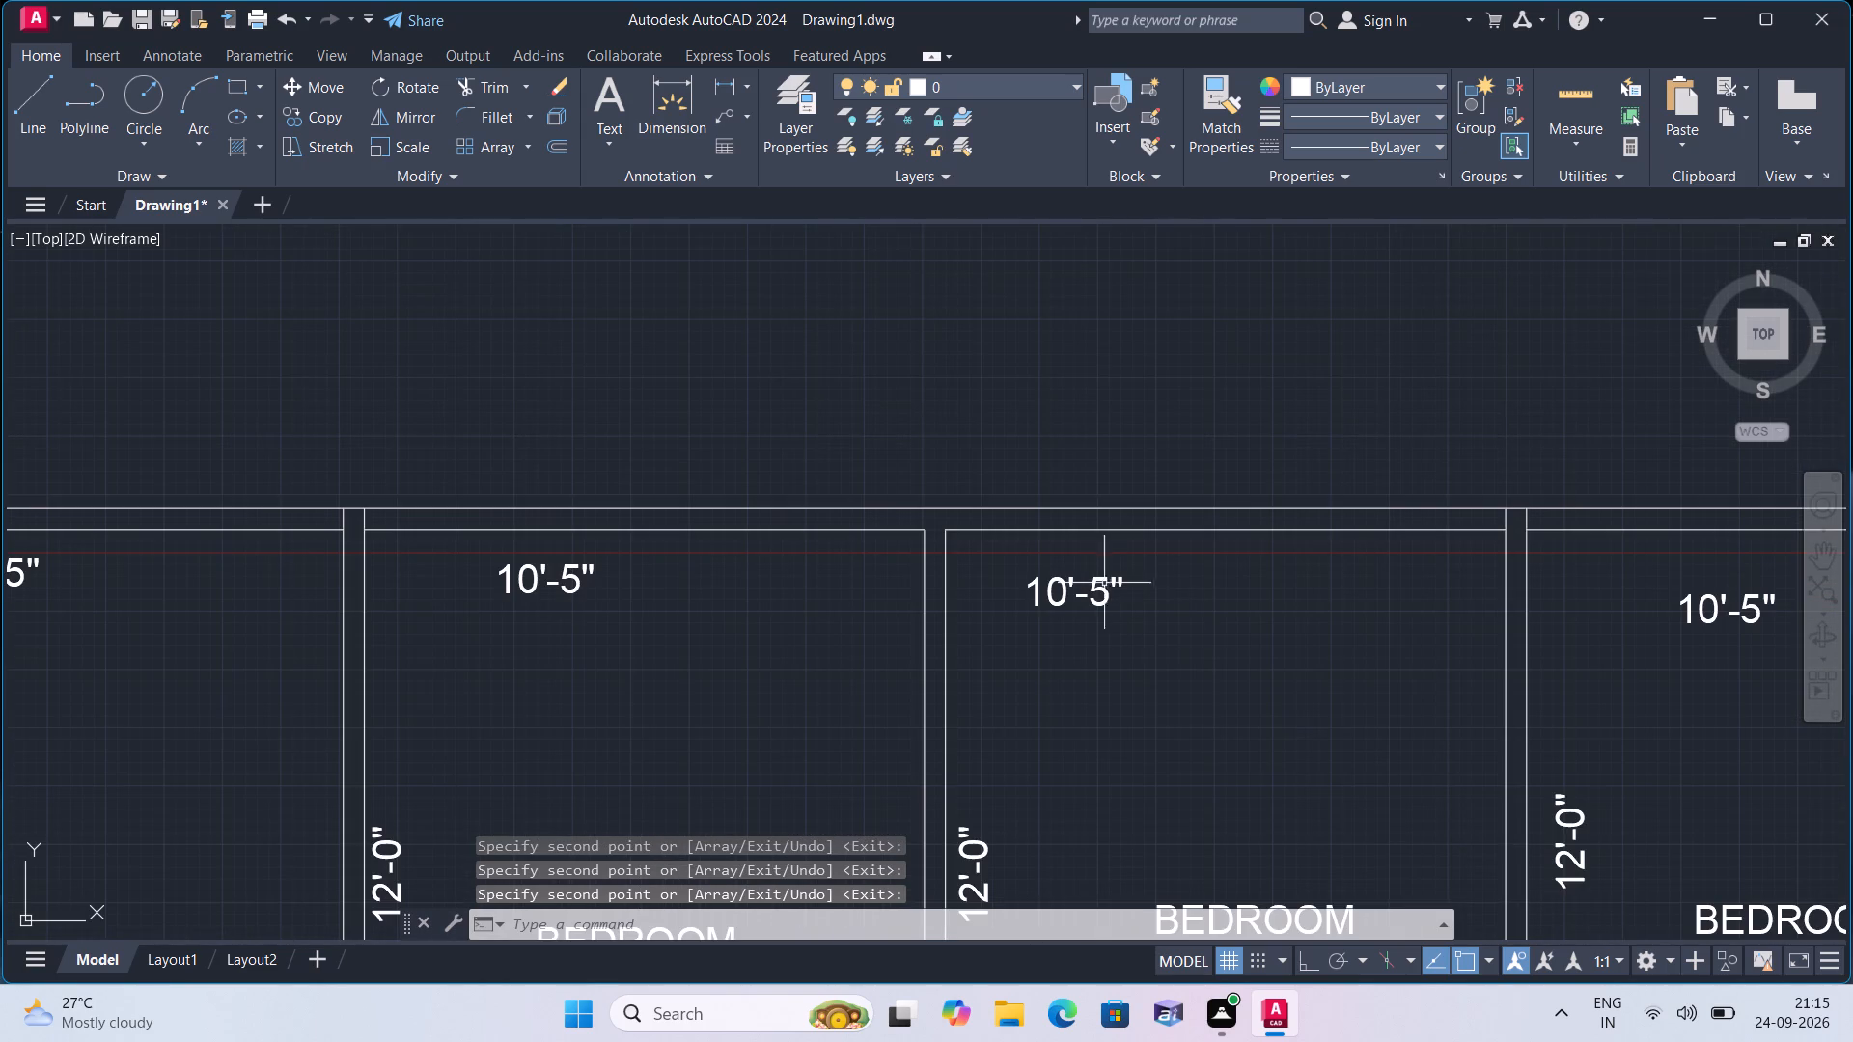
{"action": "left_click", "coordinate": [1081, 589]}
{"action": "left_click", "coordinate": [1081, 590]}
{"action": "left_click", "coordinate": [1055, 582]}
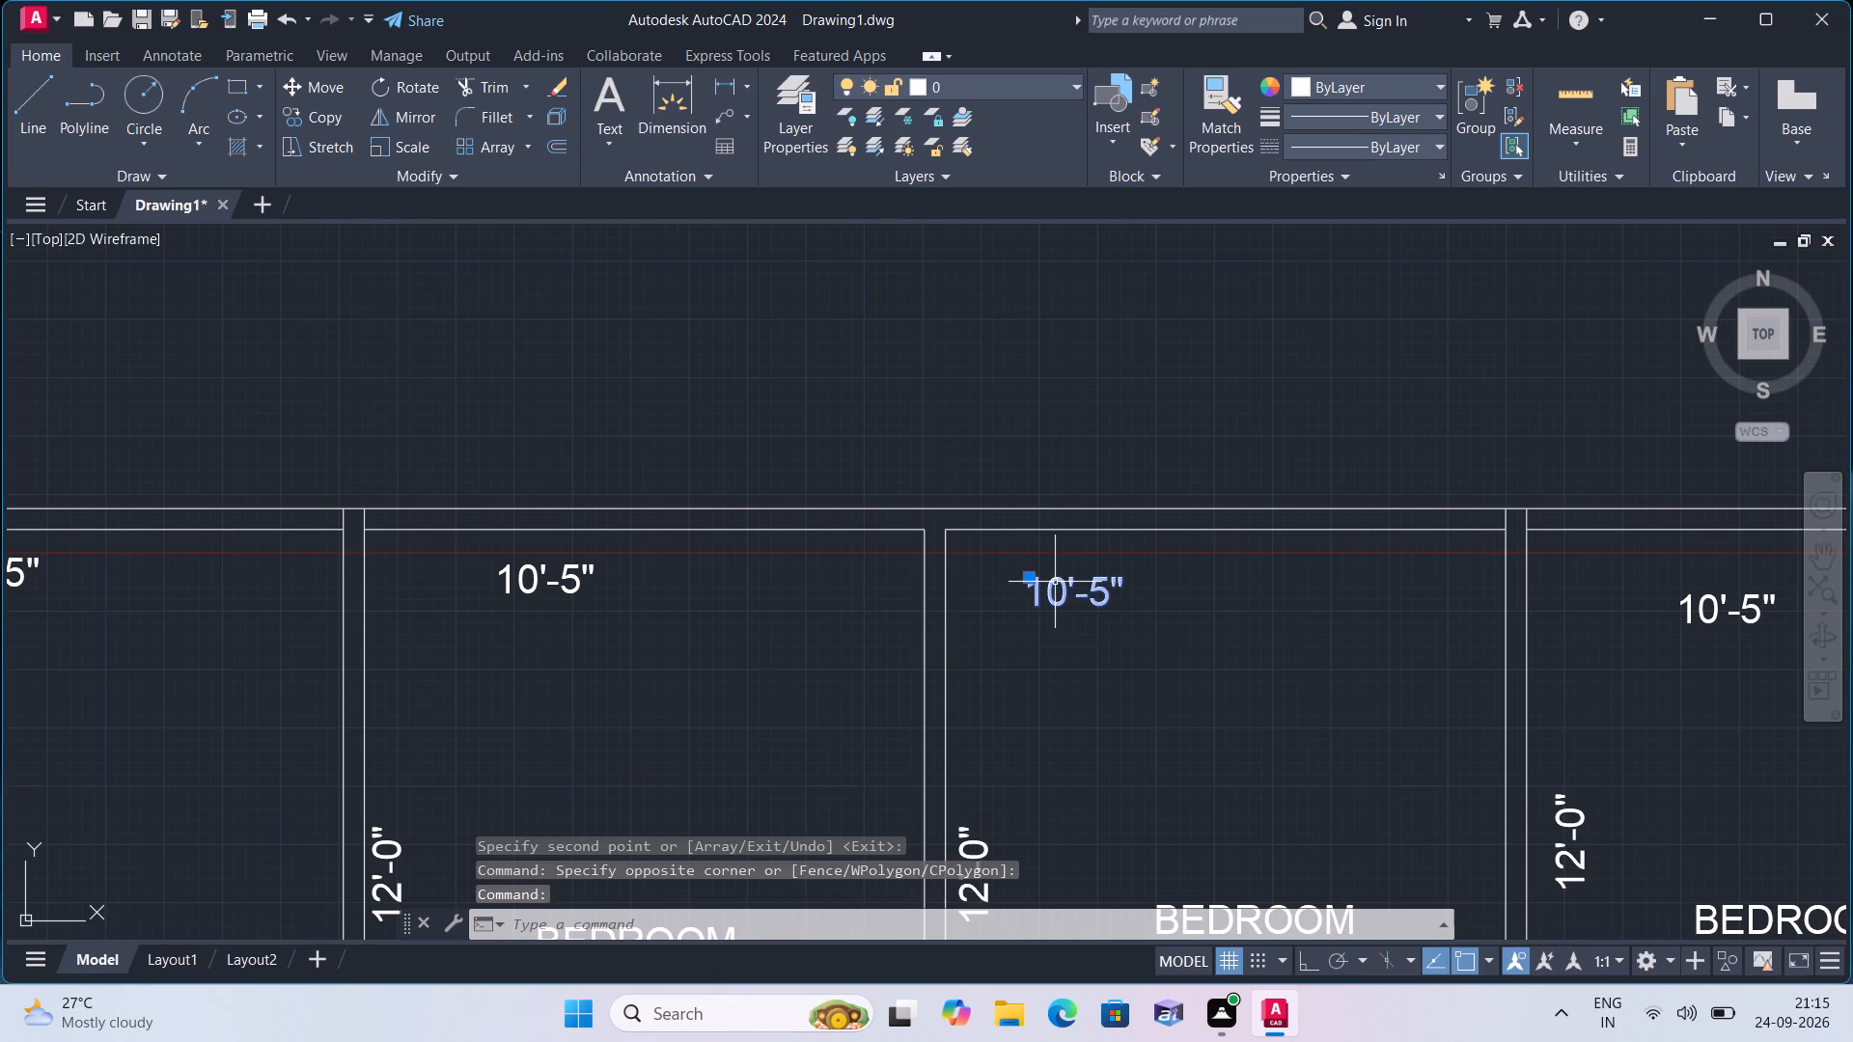
{"action": "right_click", "coordinate": [1172, 626]}
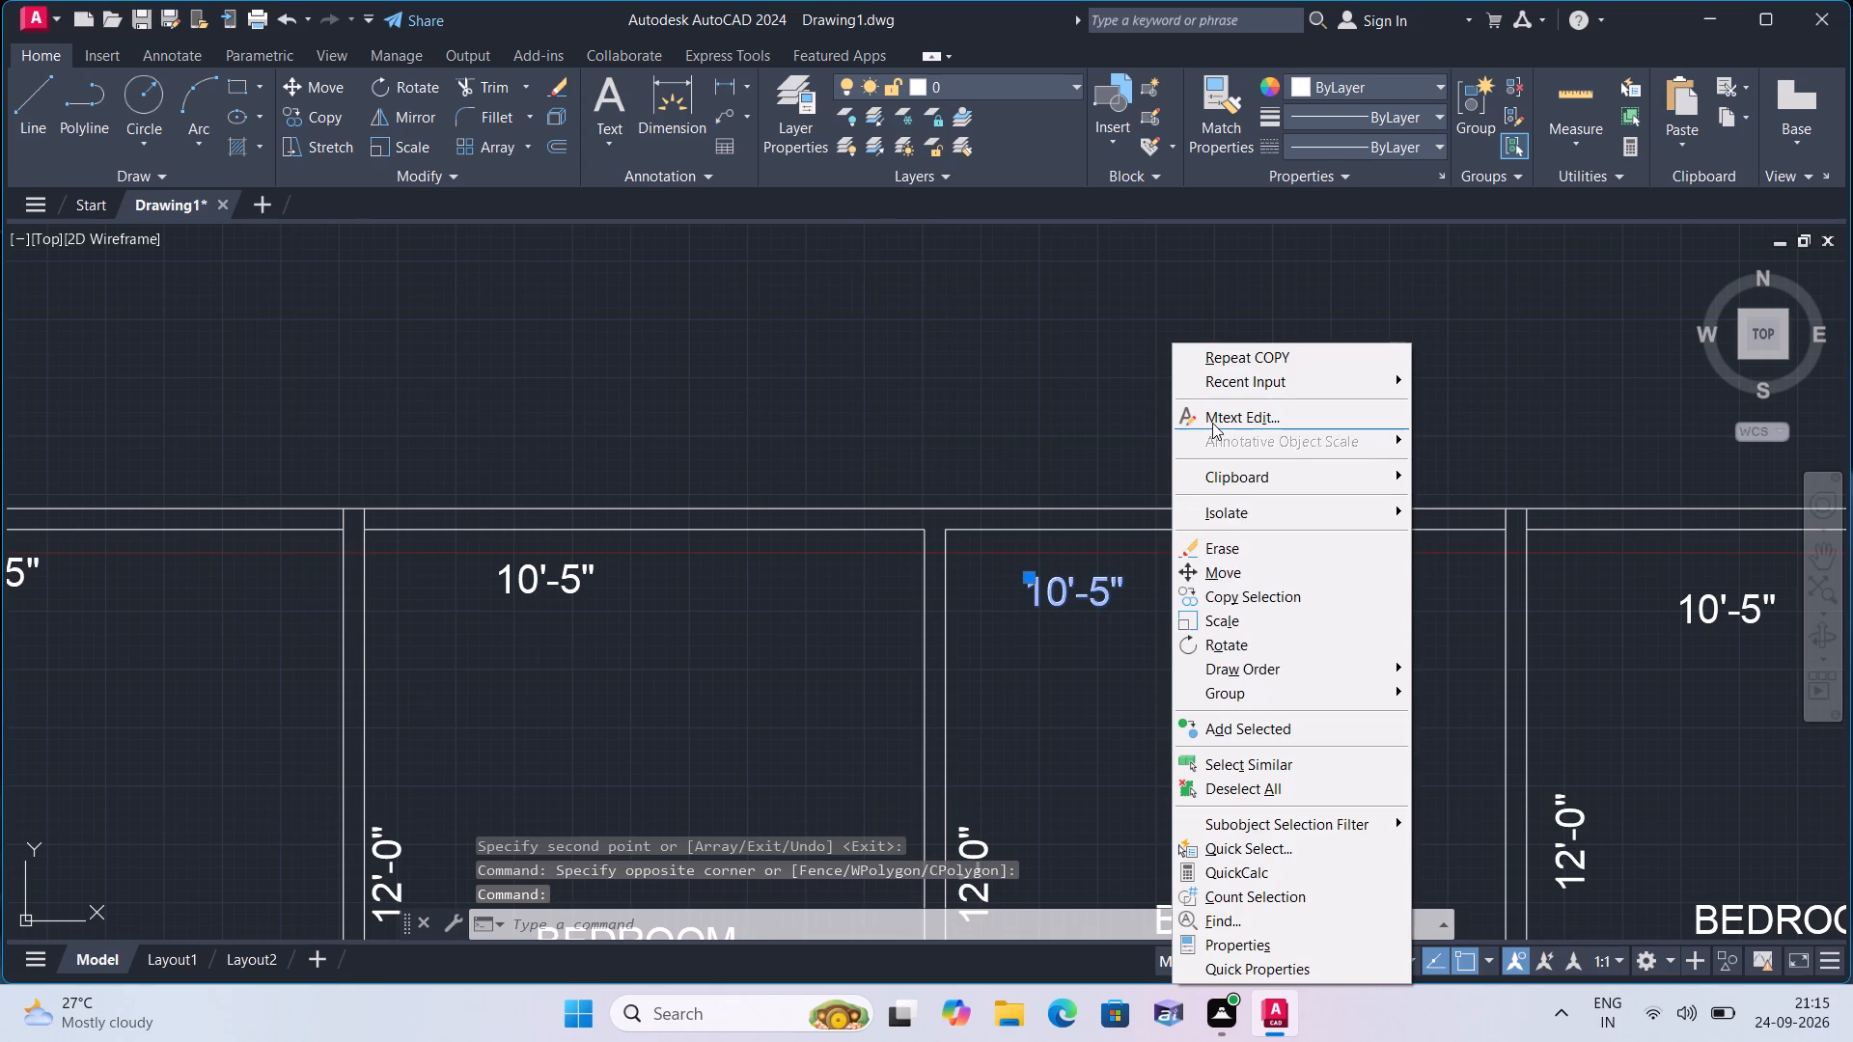
{"action": "left_click", "coordinate": [1212, 423]}
{"action": "scroll", "coordinate": [1126, 563], "scroll_direction": "up", "scroll_amount": 1}
{"action": "left_click", "coordinate": [1096, 602]}
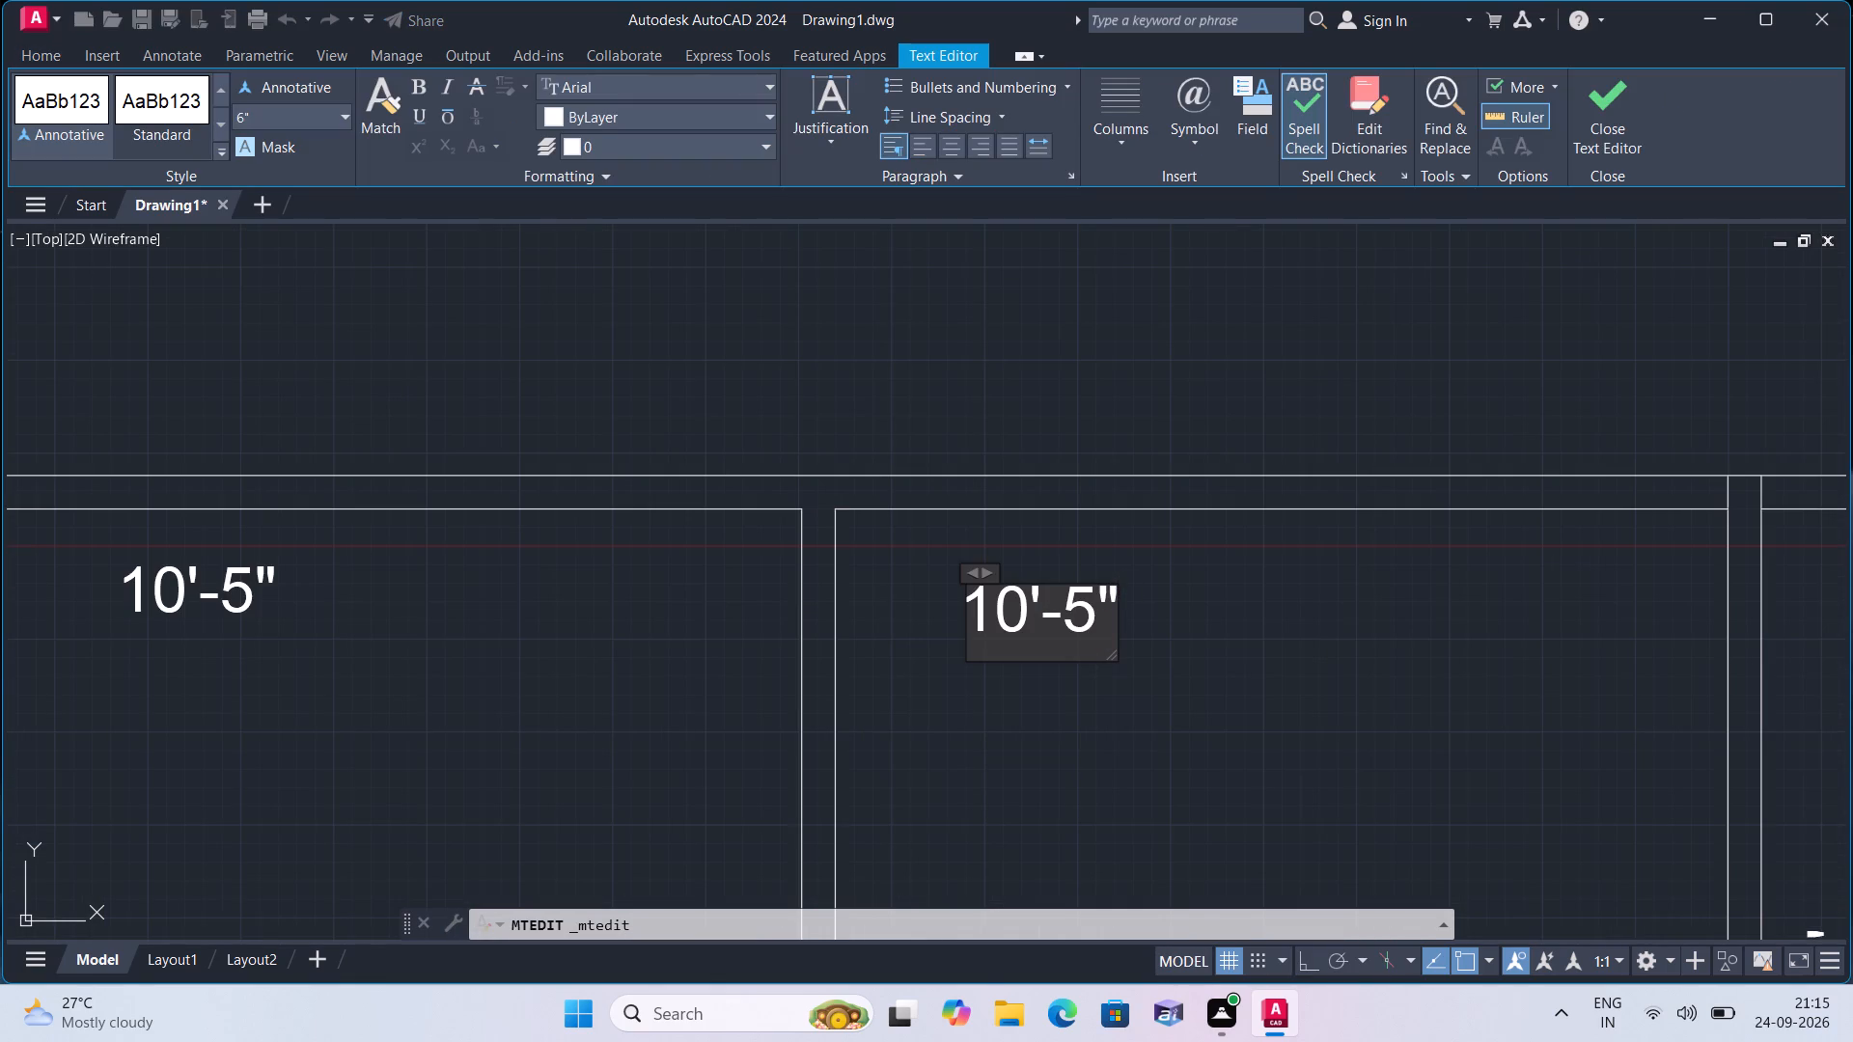
{"action": "key", "text": "BackSpace"}
{"action": "key", "text": "0"}
{"action": "left_click", "coordinate": [1104, 796]}
Change the second room's width label text to 10'-0".
{"action": "middle_click_drag", "start_coordinate": [301, 715], "coordinate": [338, 745]}
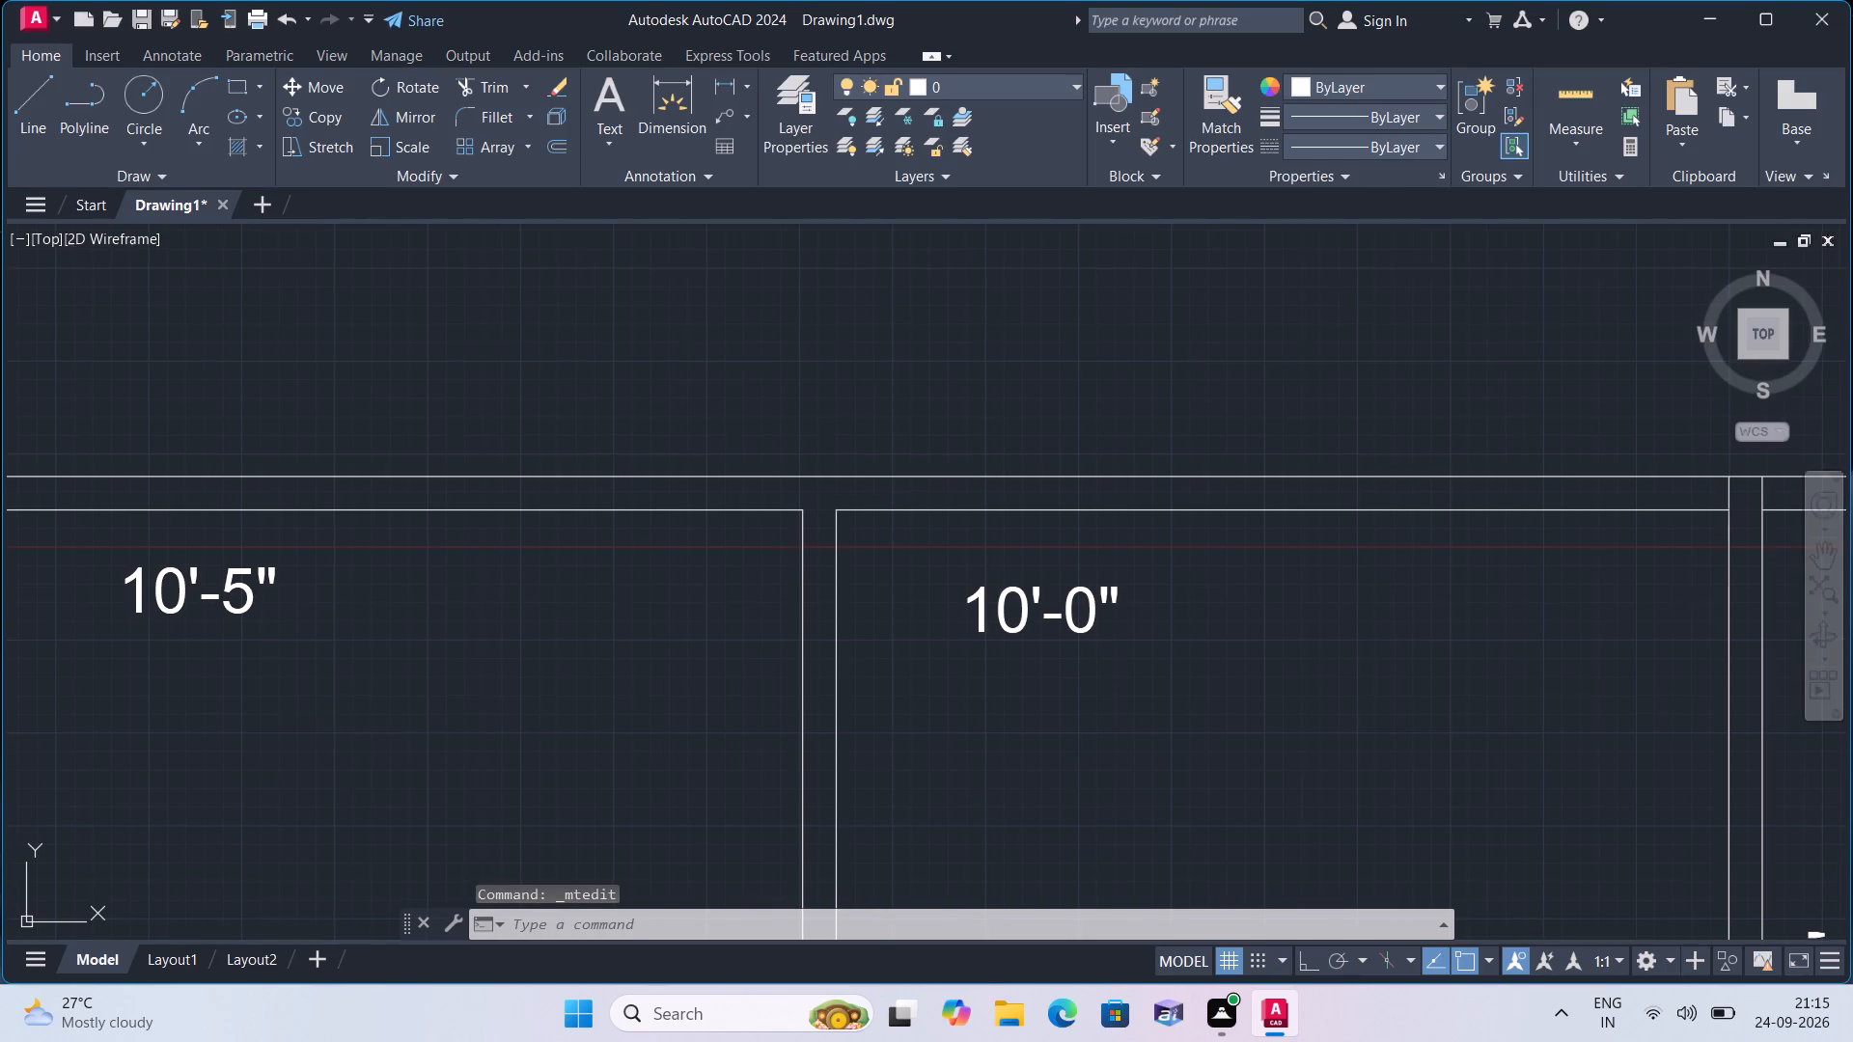
{"action": "middle_click_drag", "start_coordinate": [338, 745], "coordinate": [733, 823]}
{"action": "scroll", "coordinate": [718, 757], "scroll_direction": "up", "scroll_amount": 2}
{"action": "left_click", "coordinate": [611, 625]}
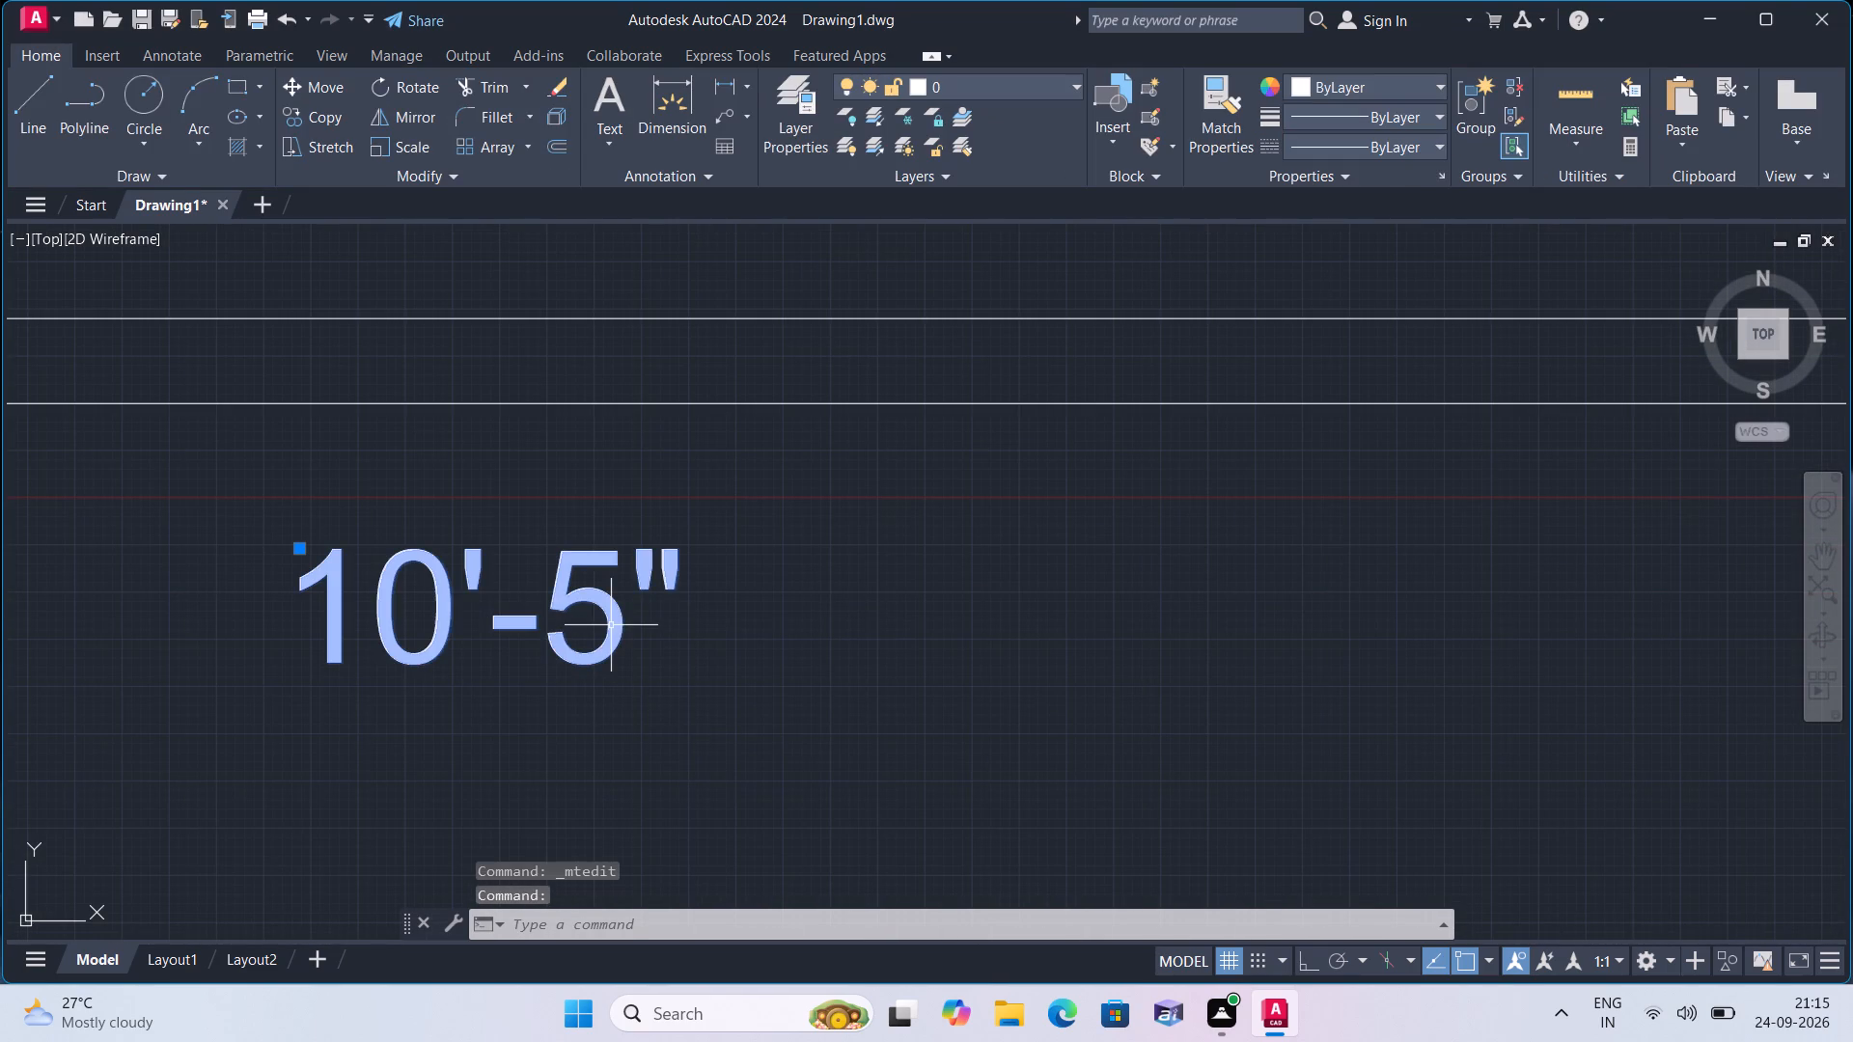
{"action": "right_click", "coordinate": [720, 623]}
{"action": "left_click", "coordinate": [812, 421]}
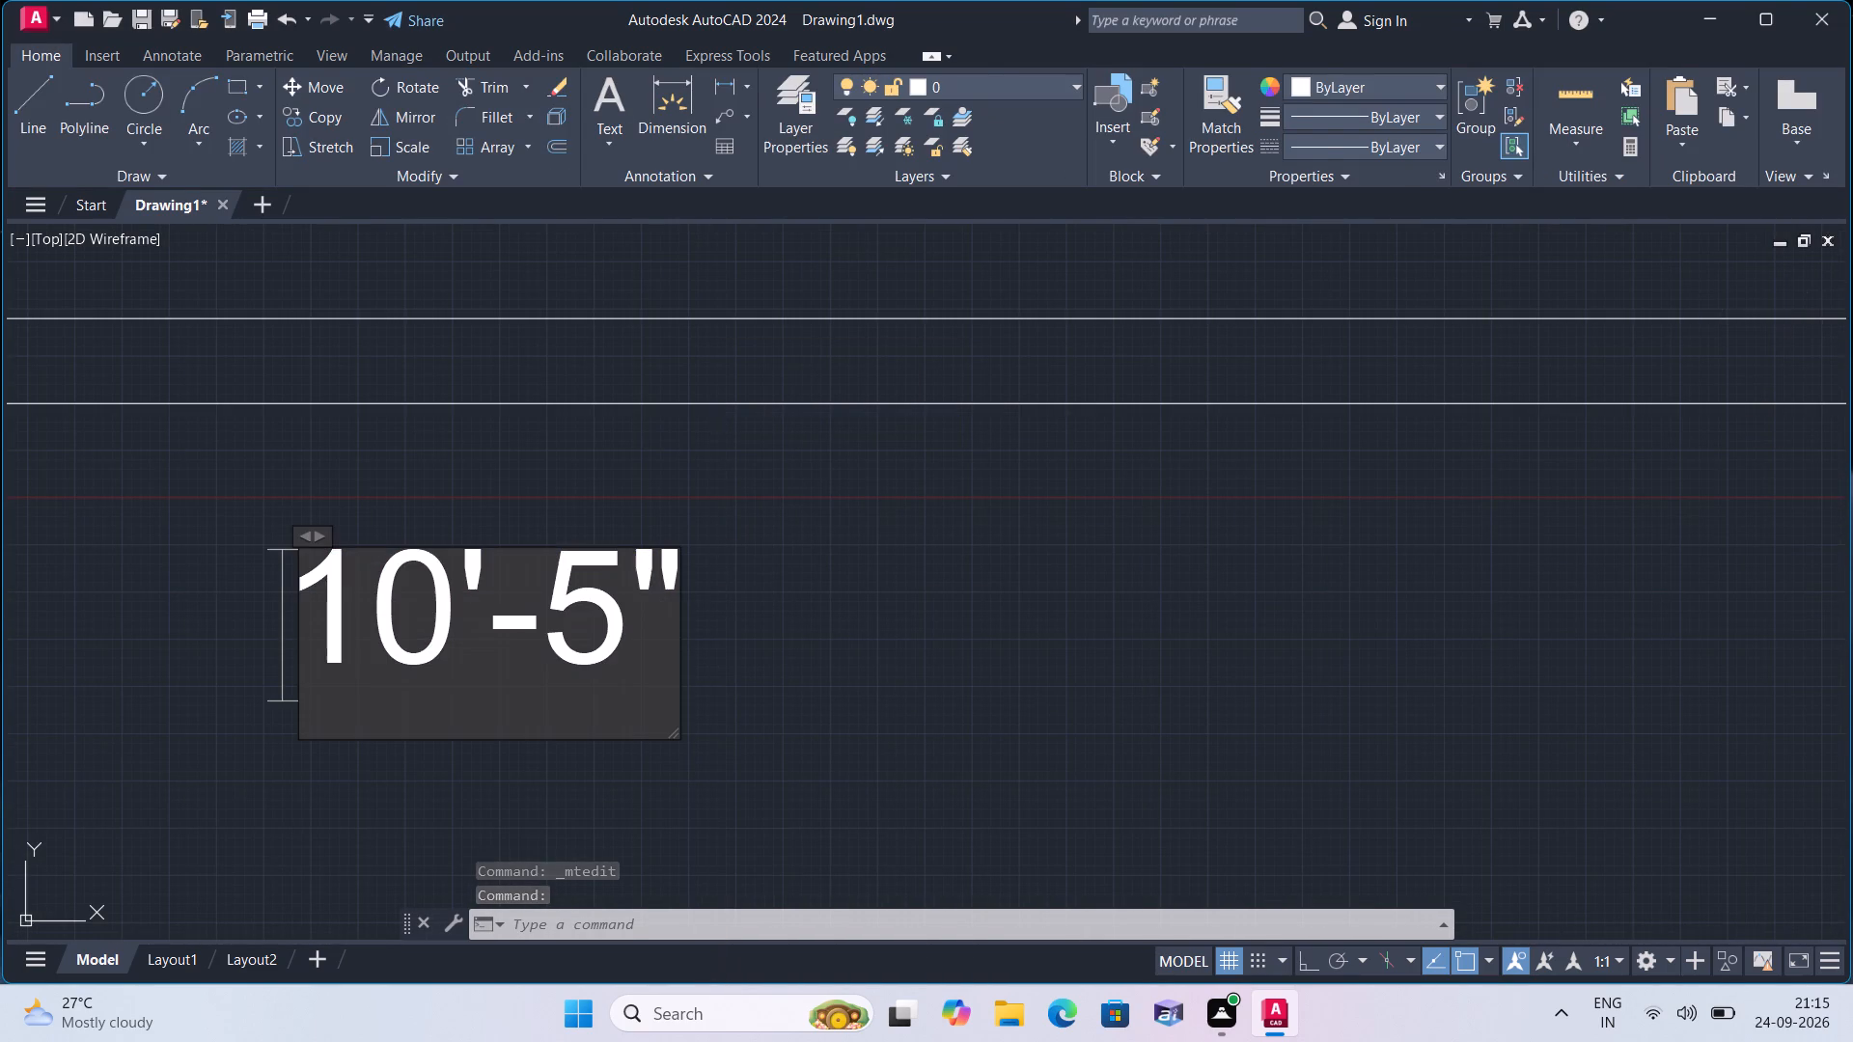
{"action": "left_click", "coordinate": [637, 601]}
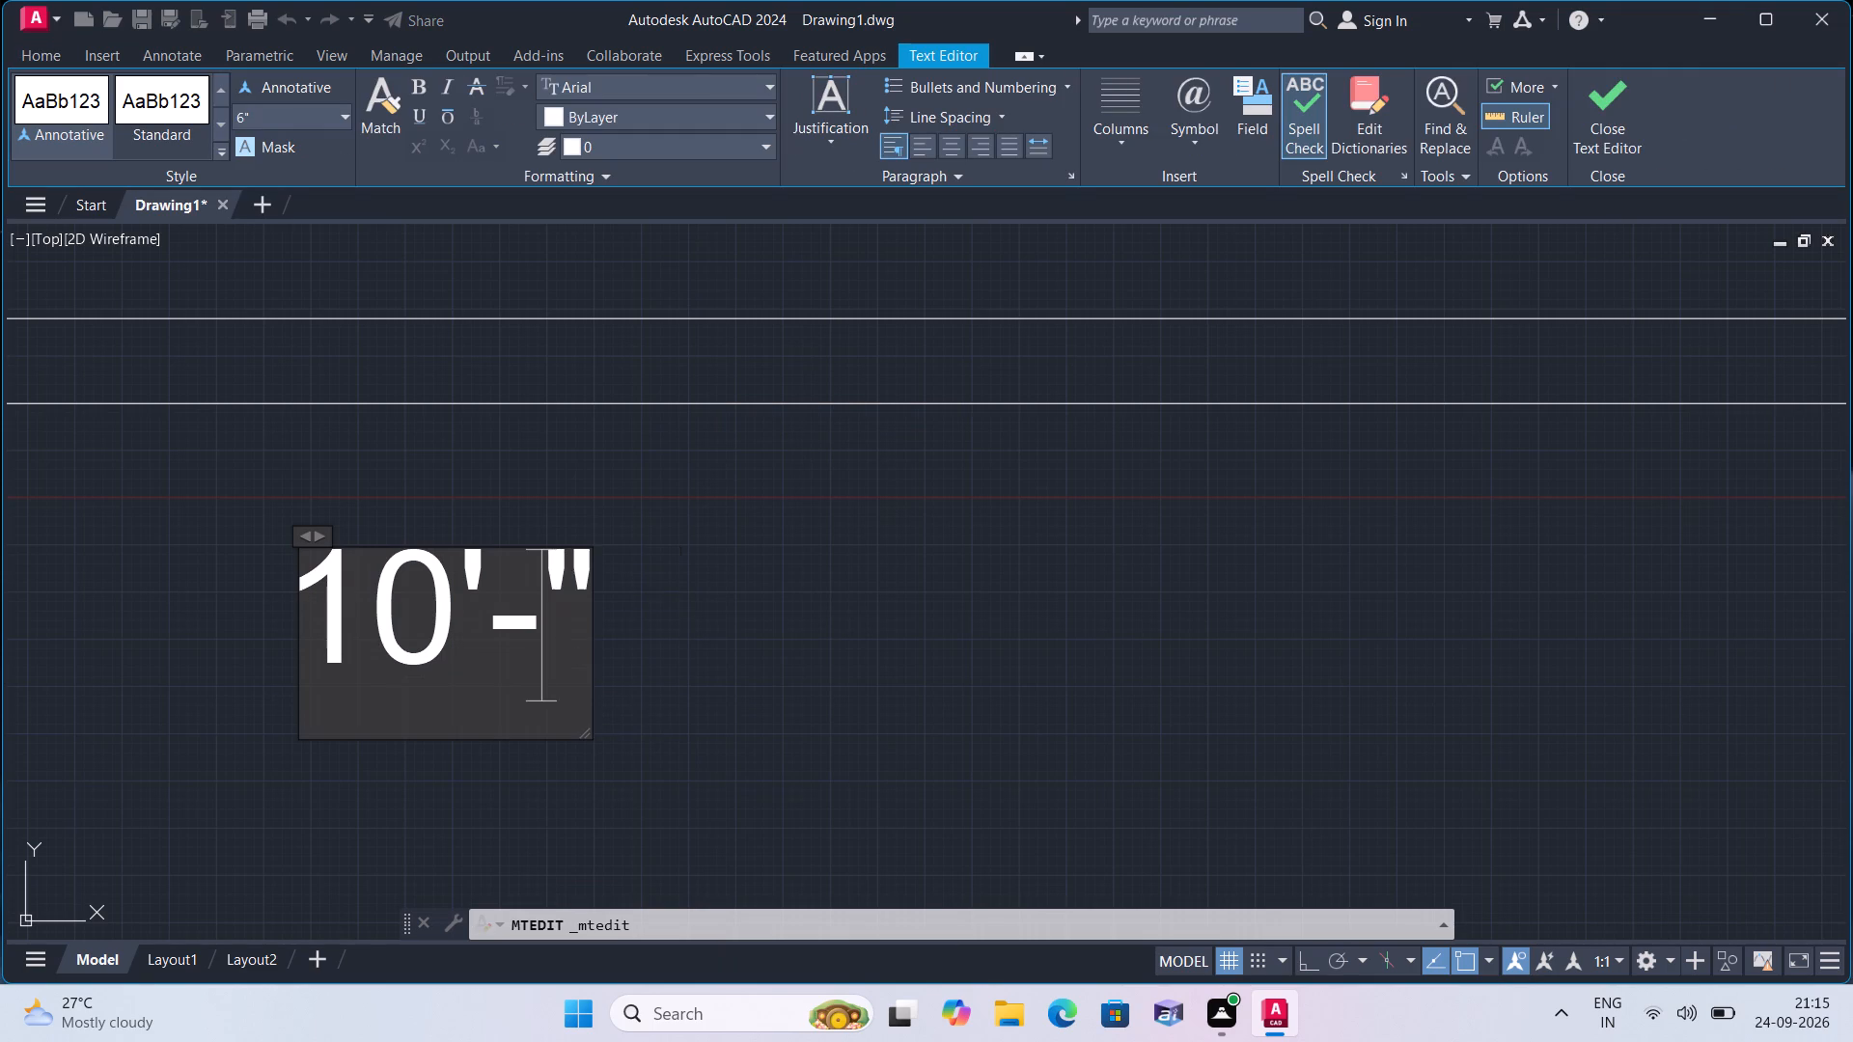
{"action": "key", "text": "BackSpace"}
{"action": "key", "text": "0"}
{"action": "left_click", "coordinate": [1083, 669]}
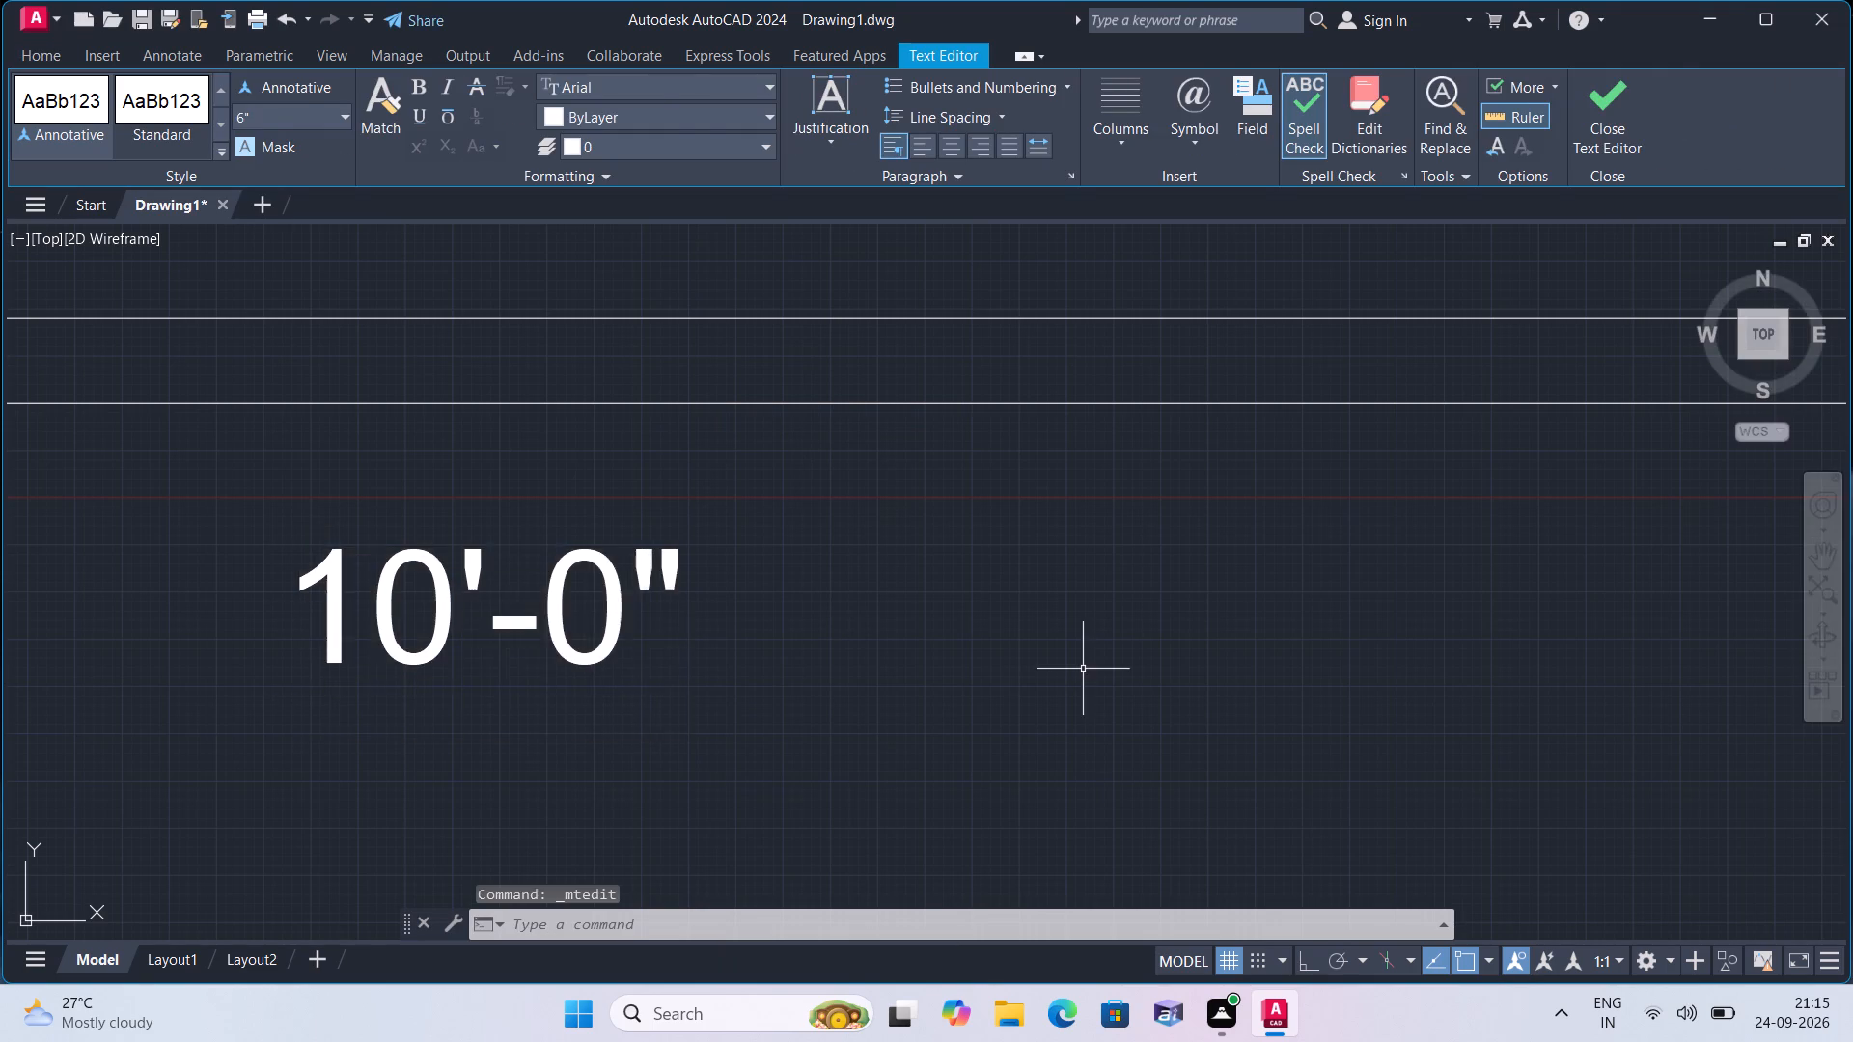
{"action": "scroll", "coordinate": [1083, 669], "scroll_direction": "down", "scroll_amount": 2}
{"action": "middle_click_drag", "start_coordinate": [1066, 672], "coordinate": [1078, 546]}
{"action": "scroll", "coordinate": [1066, 672], "scroll_direction": "down", "scroll_amount": 2}
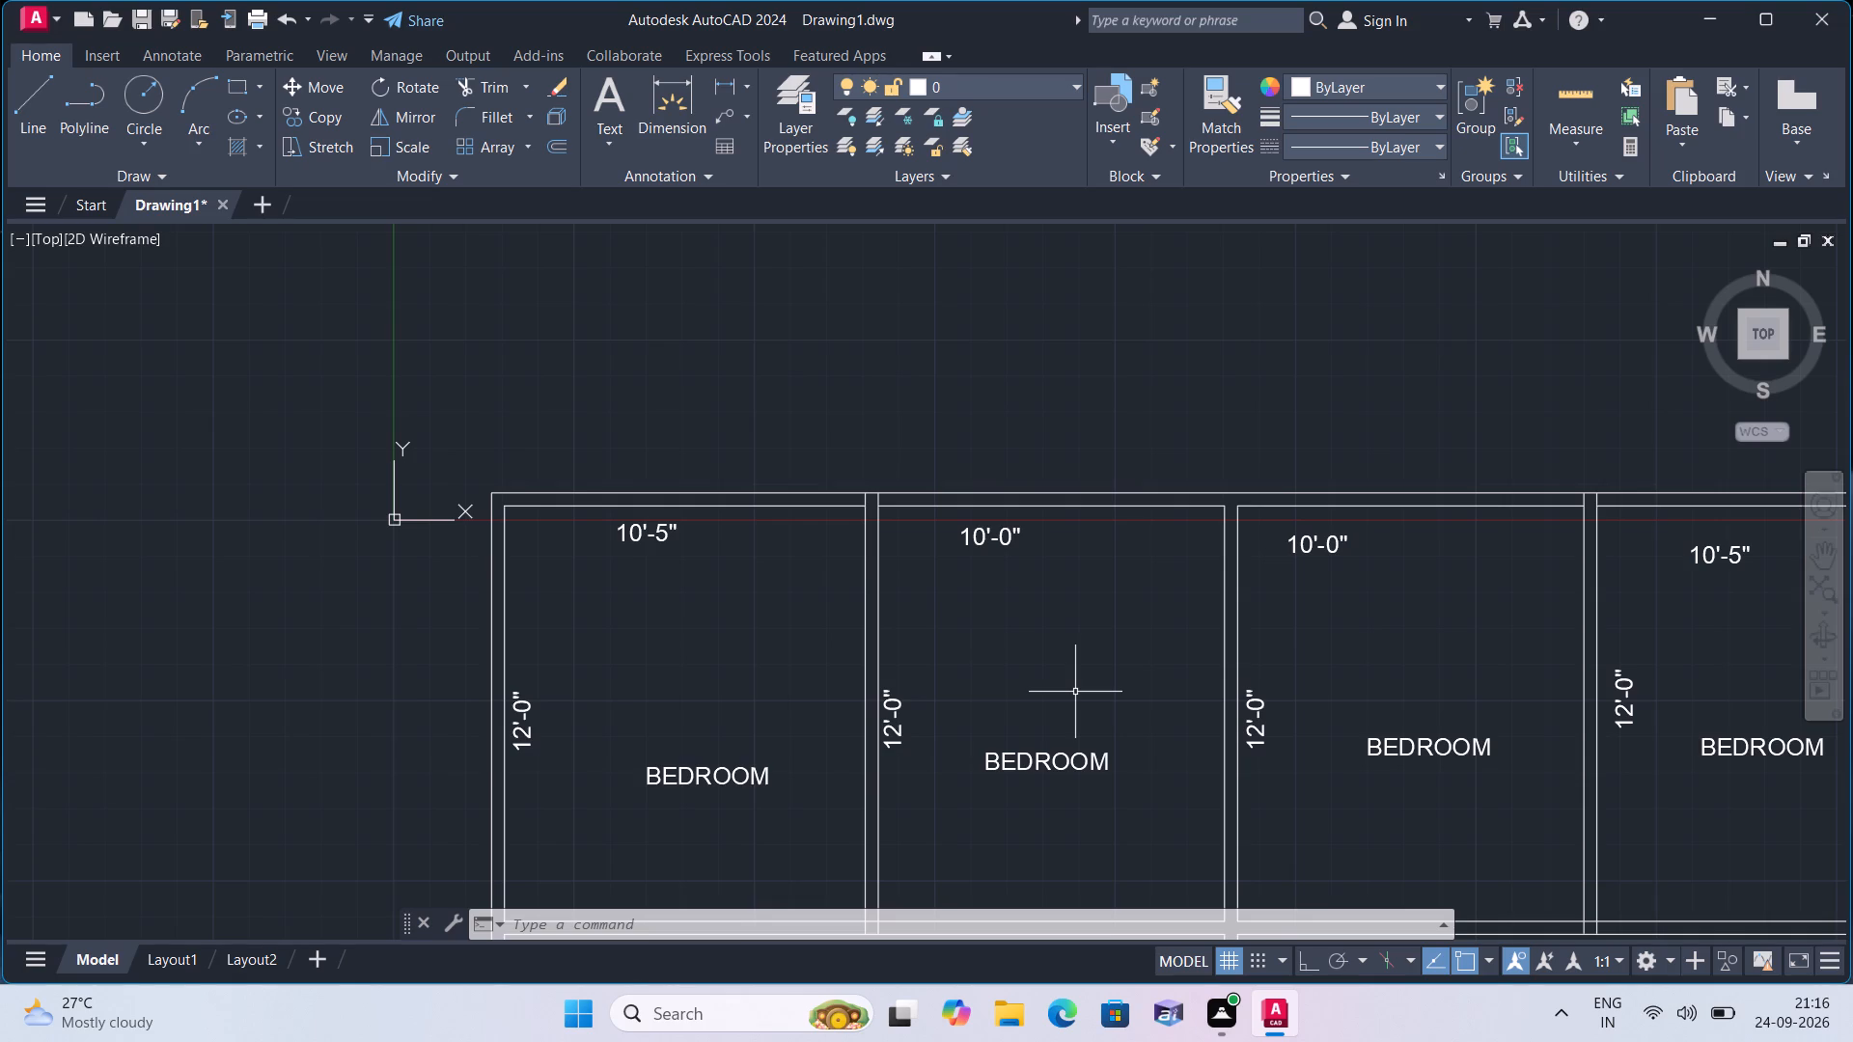
{"action": "scroll", "coordinate": [1077, 757], "scroll_direction": "down", "scroll_amount": 1}
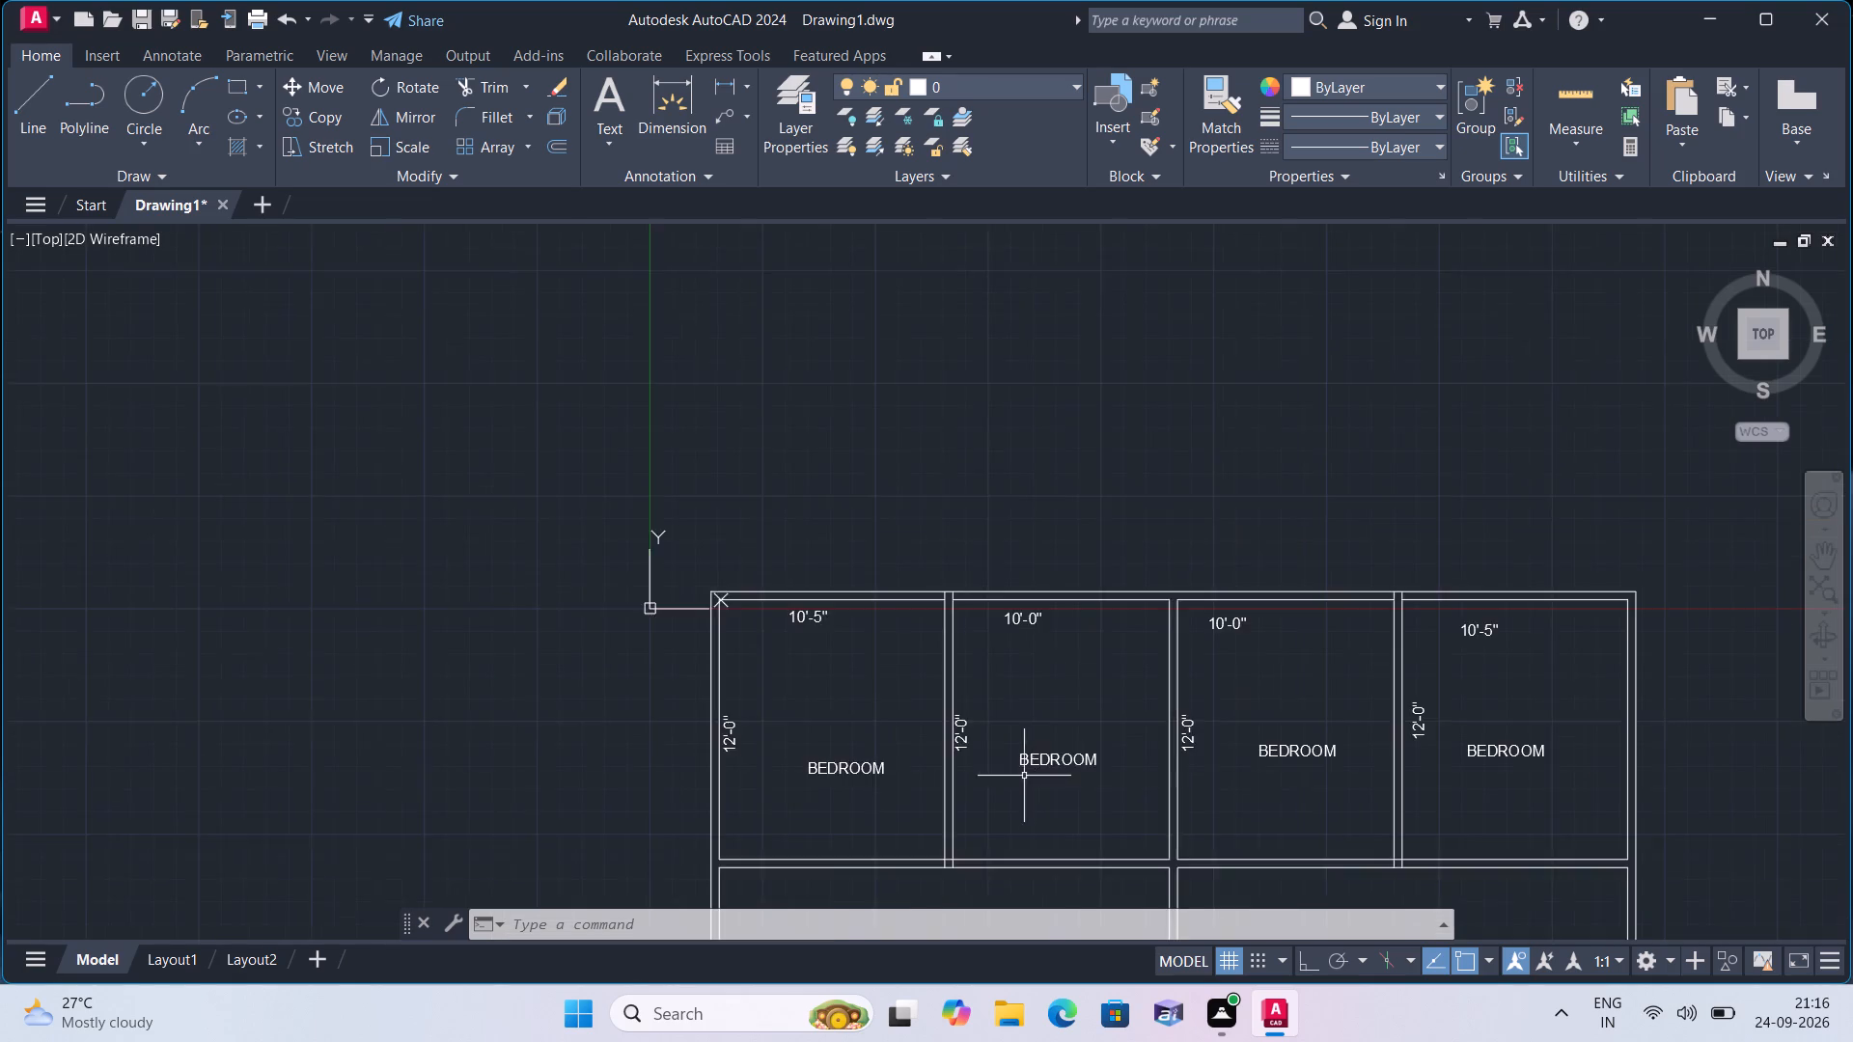
Offset the inner line of the left outer wall 7' inward in the left room directly below the bedrooms.
{"action": "scroll", "coordinate": [1022, 777], "scroll_direction": "down", "scroll_amount": 1}
{"action": "middle_click_drag", "start_coordinate": [1009, 813], "coordinate": [915, 652]}
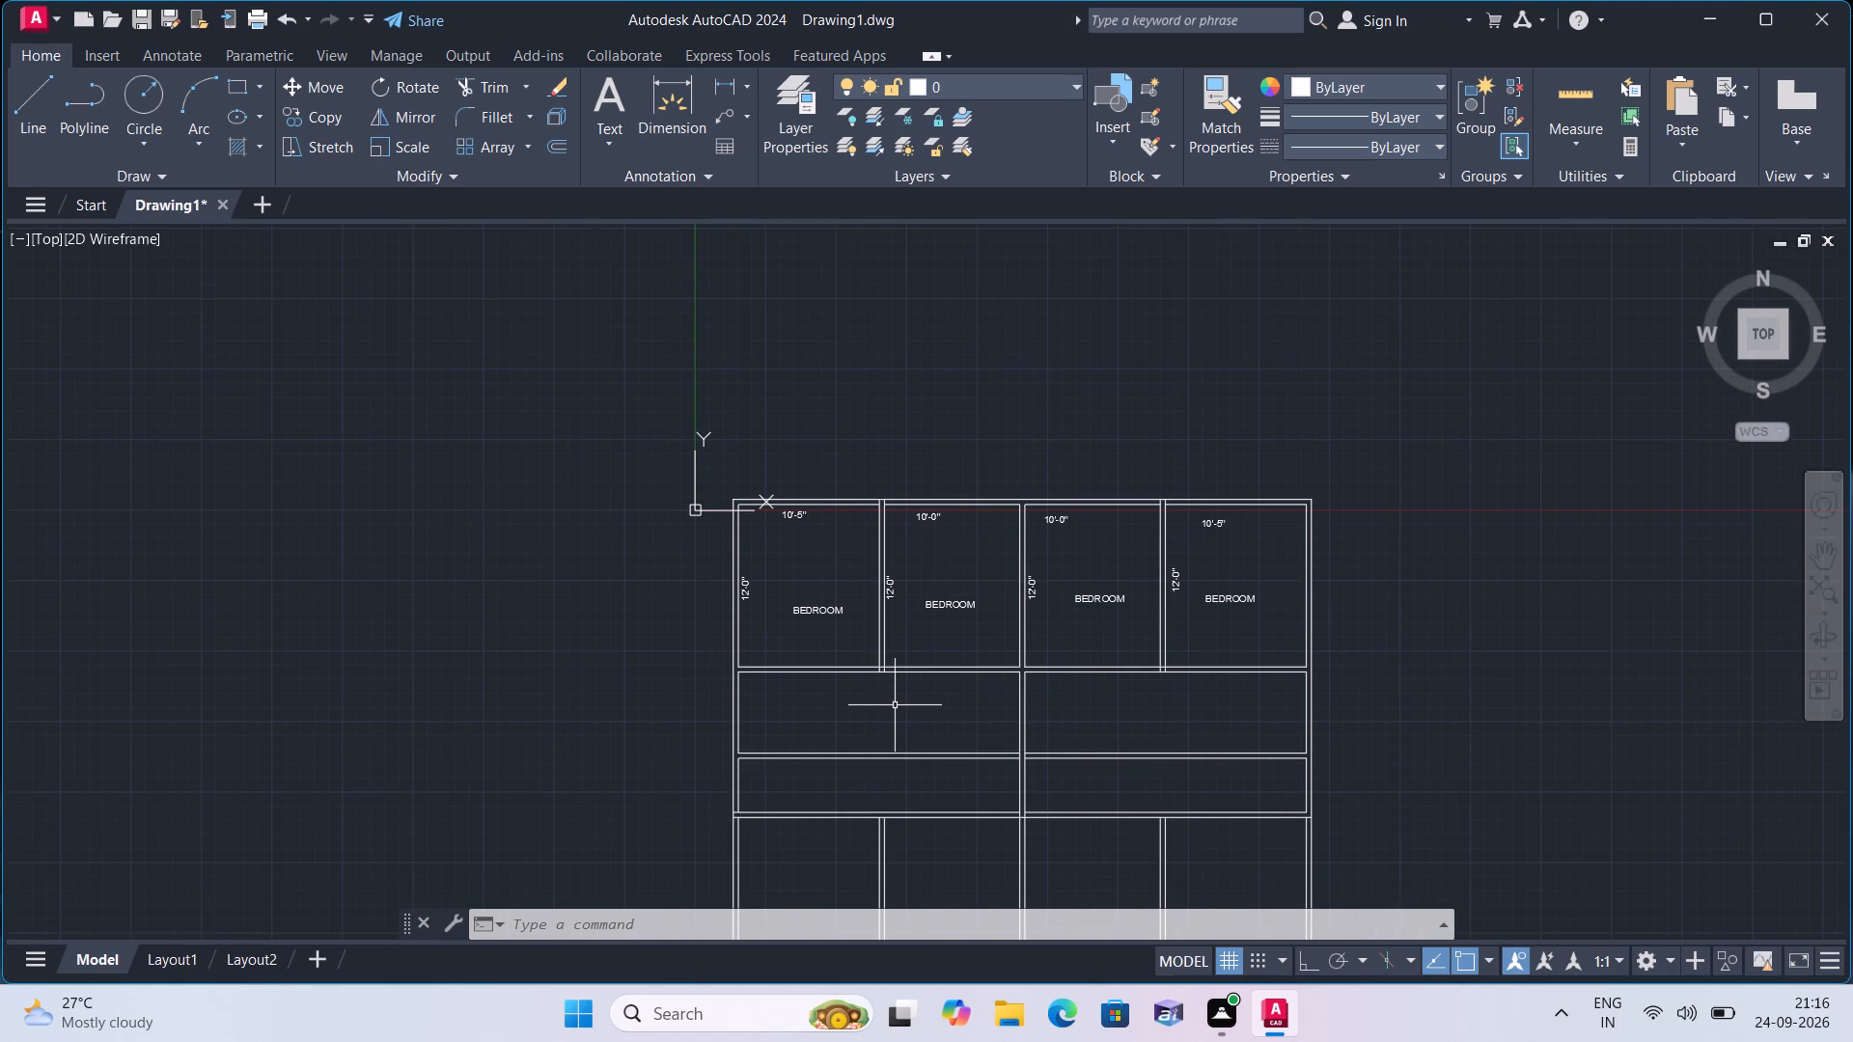
{"action": "middle_click_drag", "start_coordinate": [890, 701], "coordinate": [896, 646]}
{"action": "scroll", "coordinate": [787, 681], "scroll_direction": "up", "scroll_amount": 1}
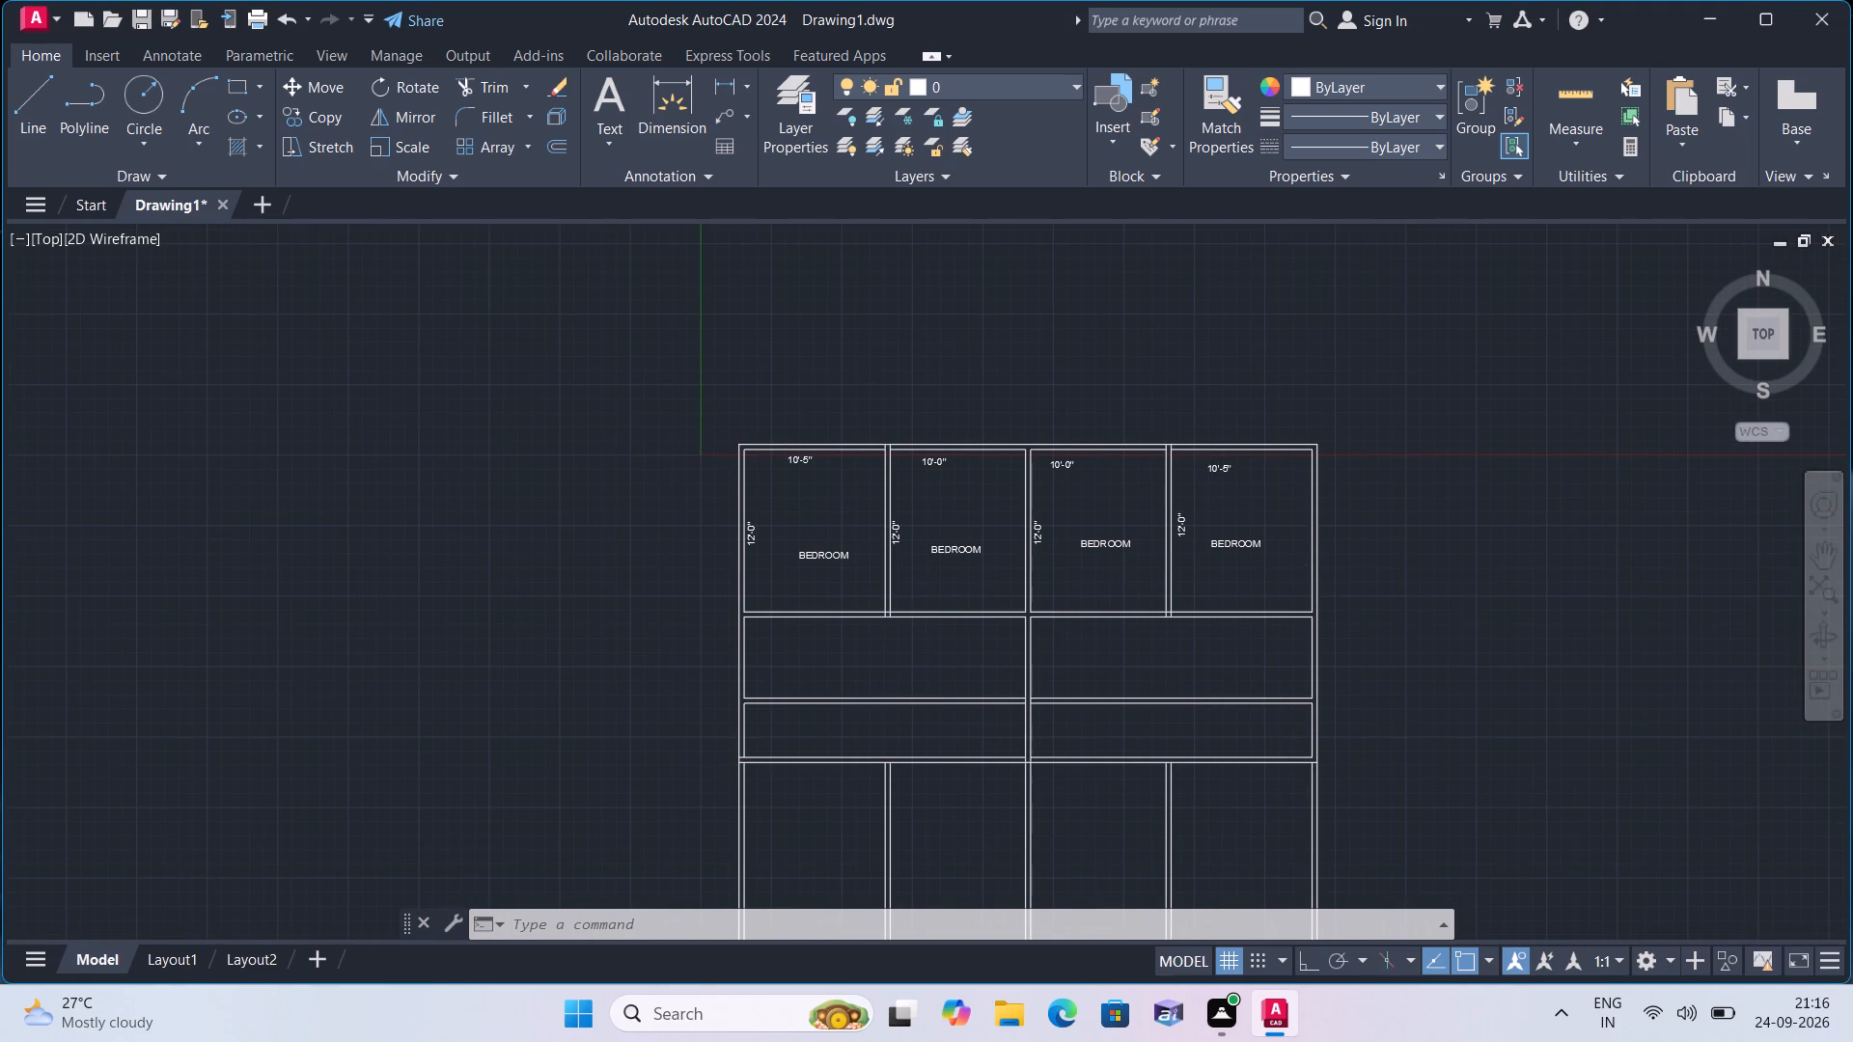
{"action": "type", "text": "offset"}
{"action": "key", "text": "space"}
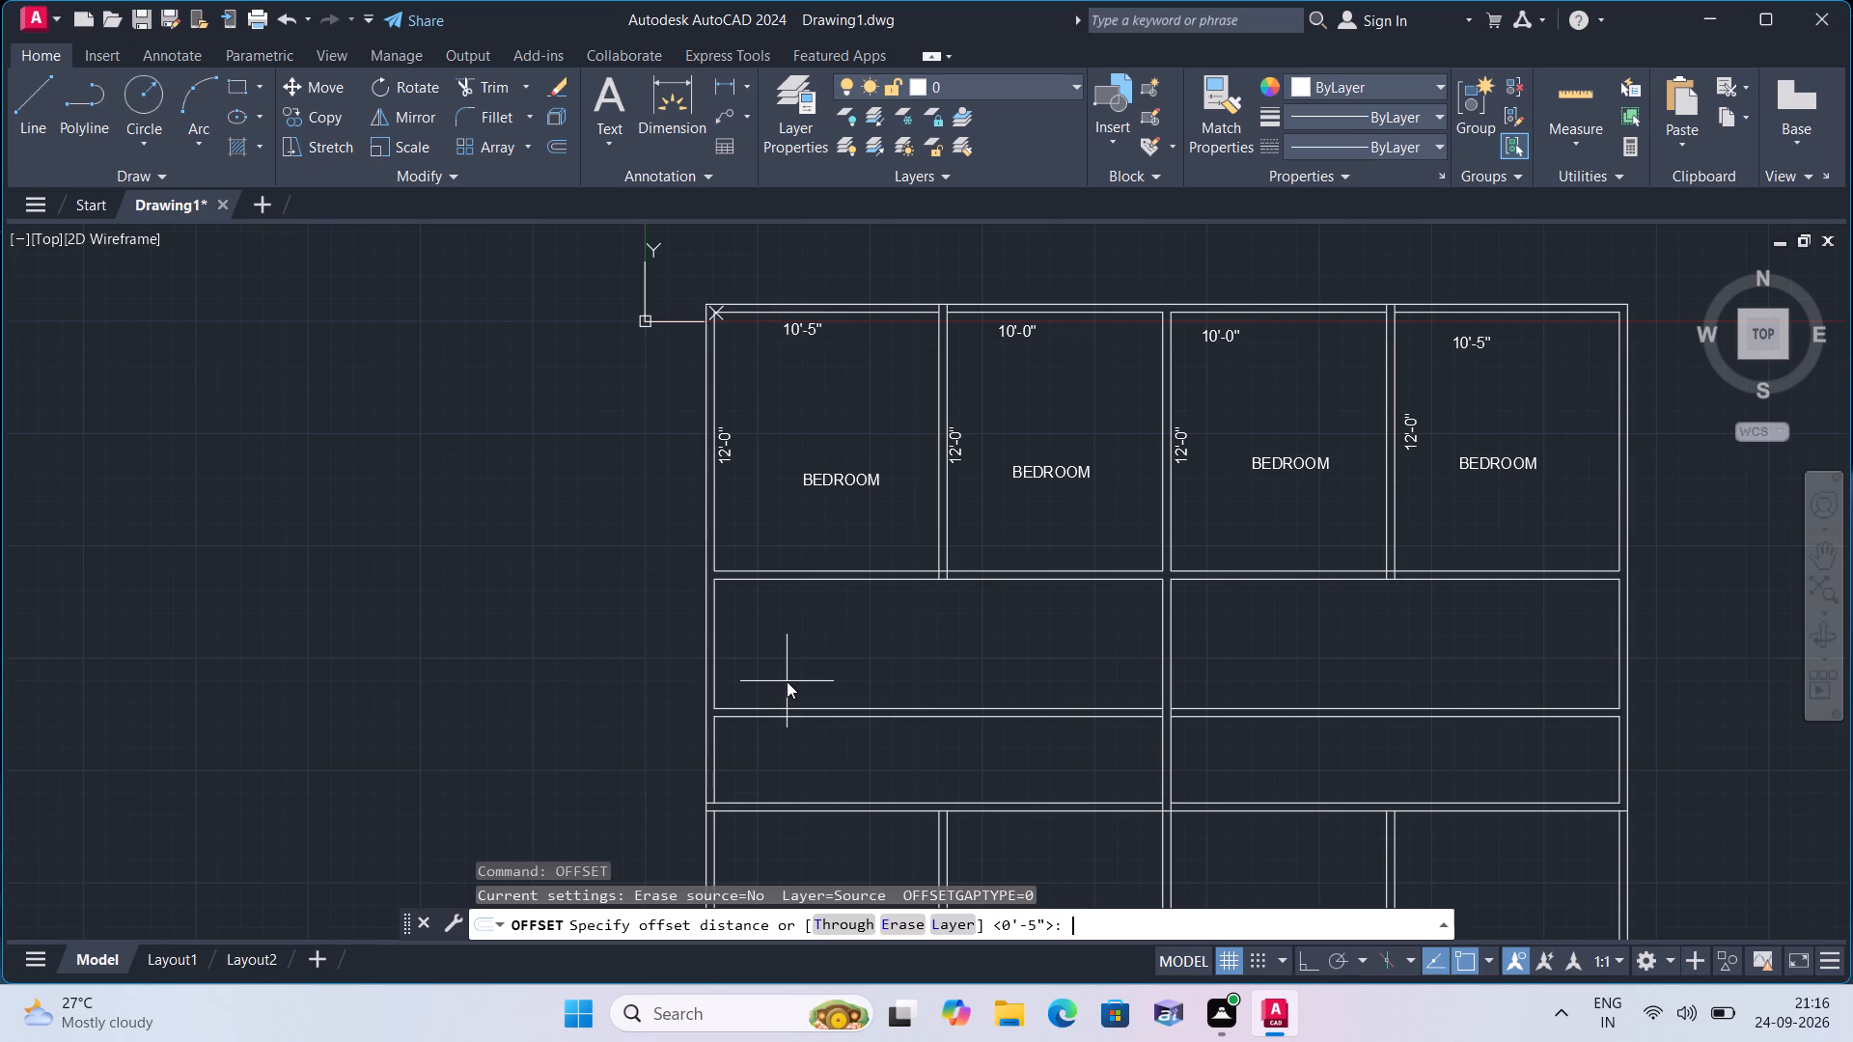
{"action": "type", "text": "7'"}
{"action": "key", "text": "space"}
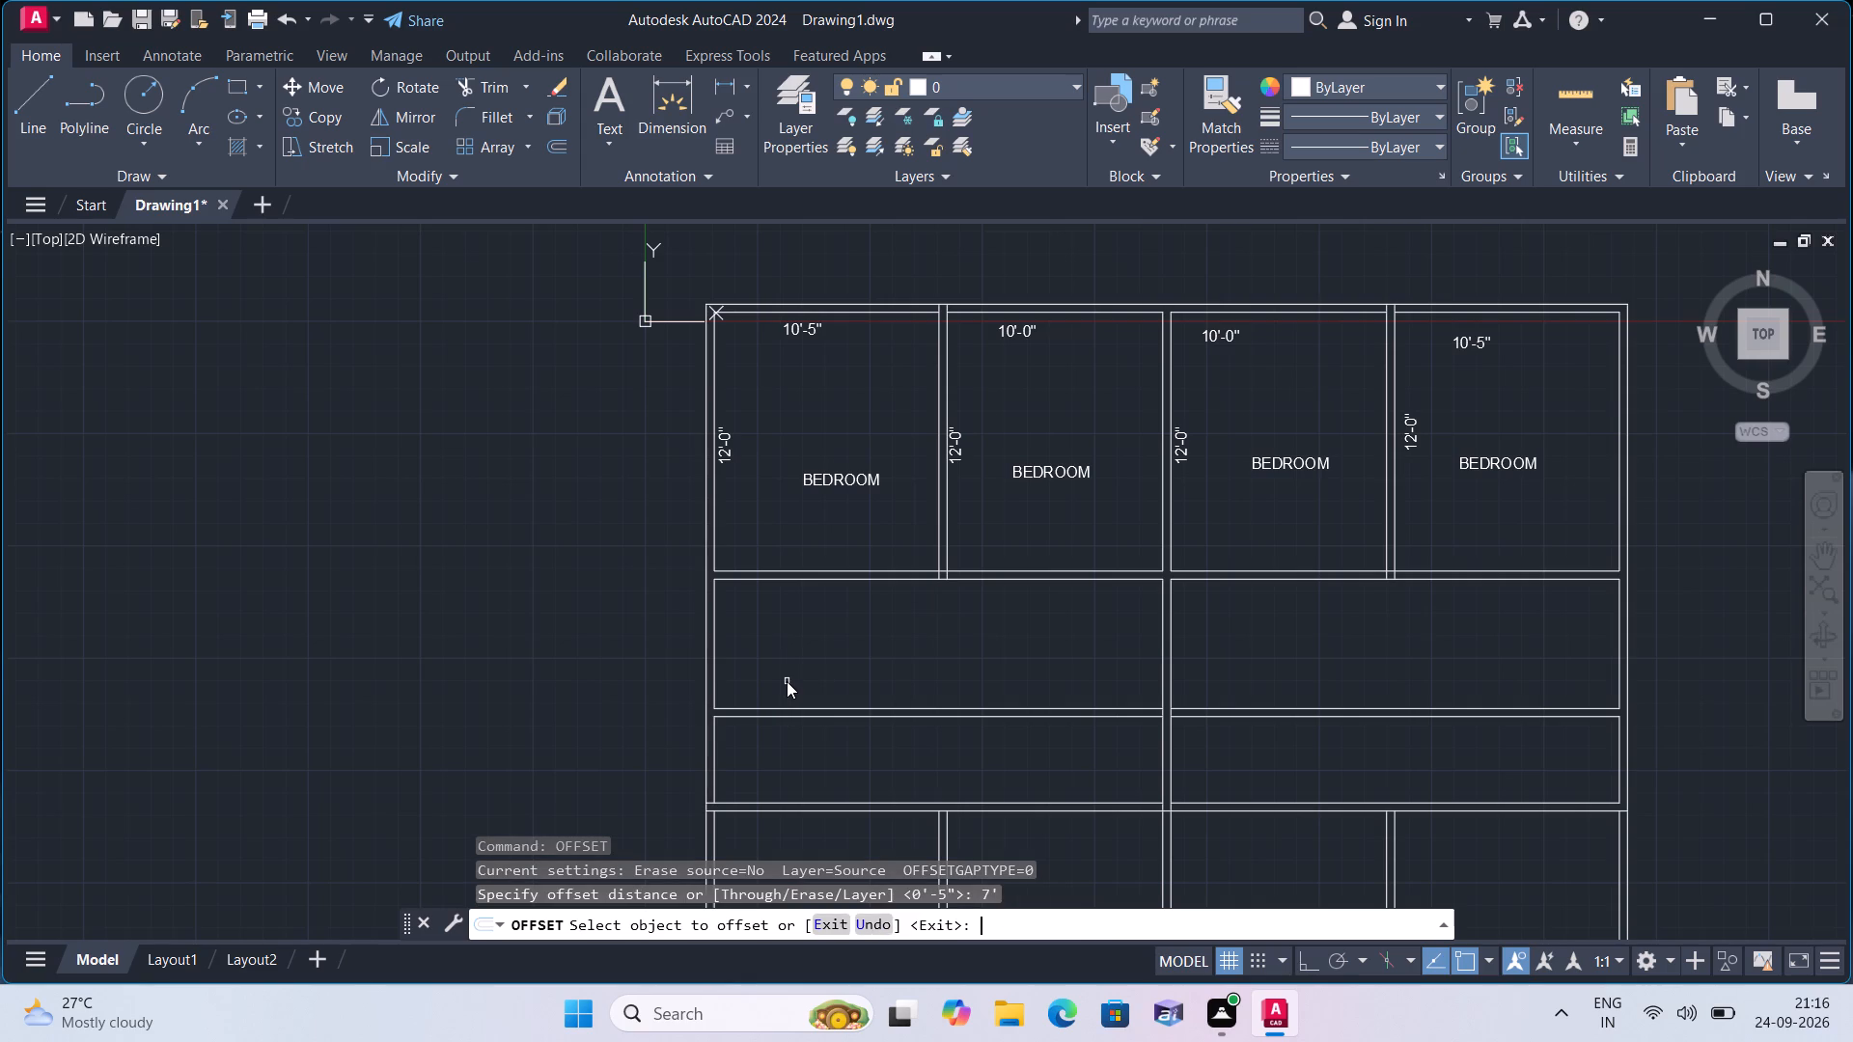
{"action": "left_click", "coordinate": [715, 652]}
{"action": "left_click", "coordinate": [763, 655]}
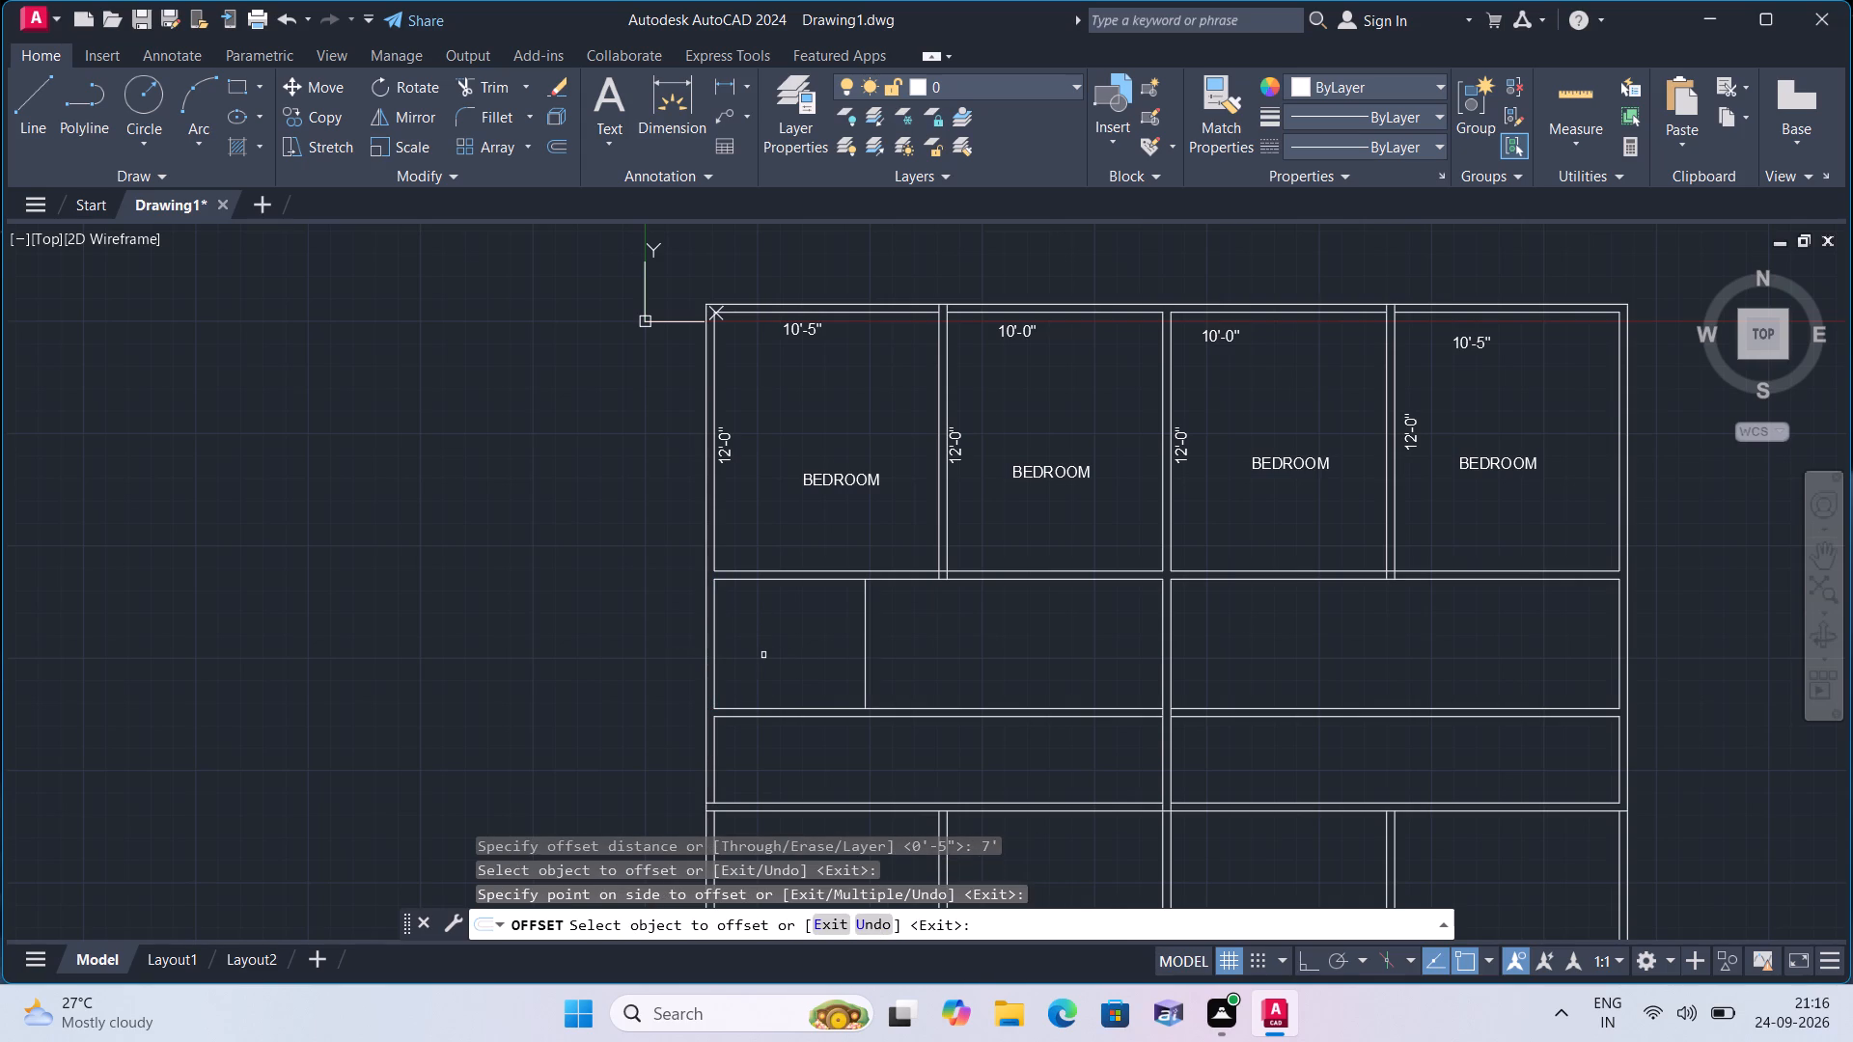
{"action": "key", "text": "space"}
Offset the new partition line in that second-row room 4.5" away from the left outer wall to form the wall thickness.
{"action": "key", "text": "space"}
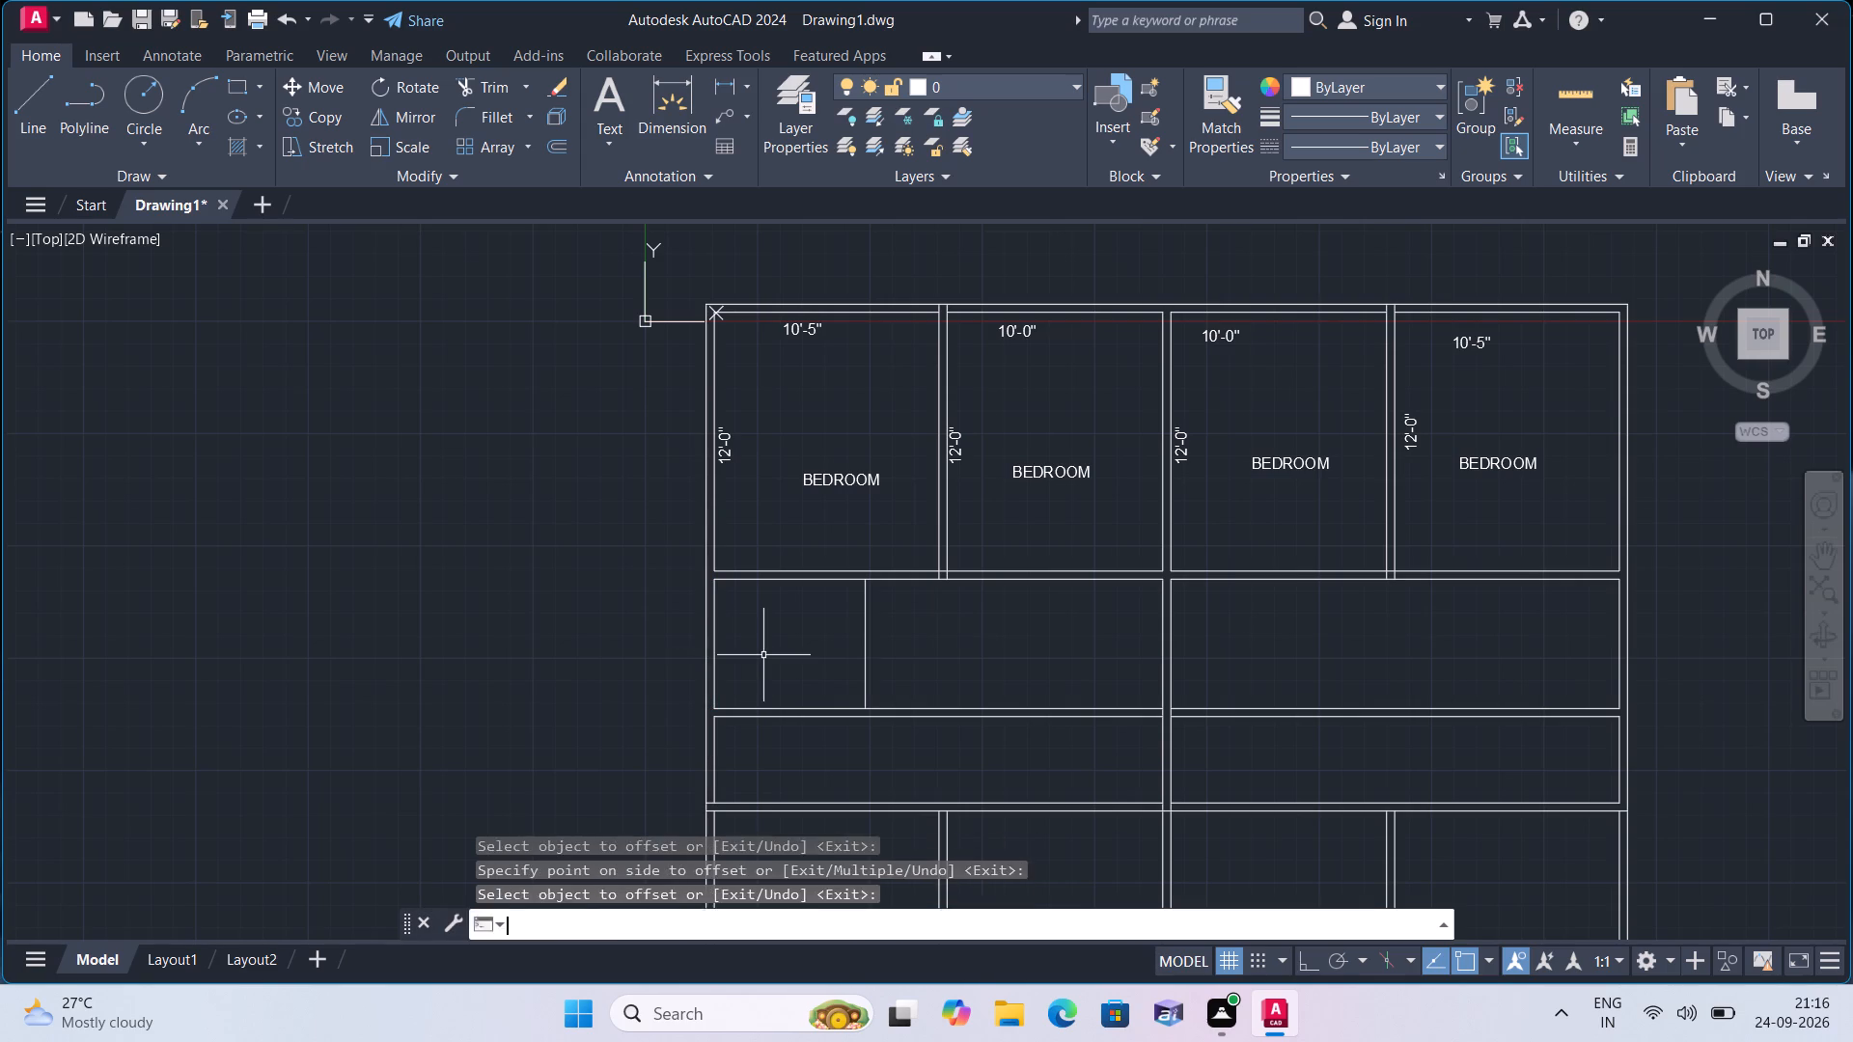
{"action": "type", "text": "4.5\""}
{"action": "key", "text": "space"}
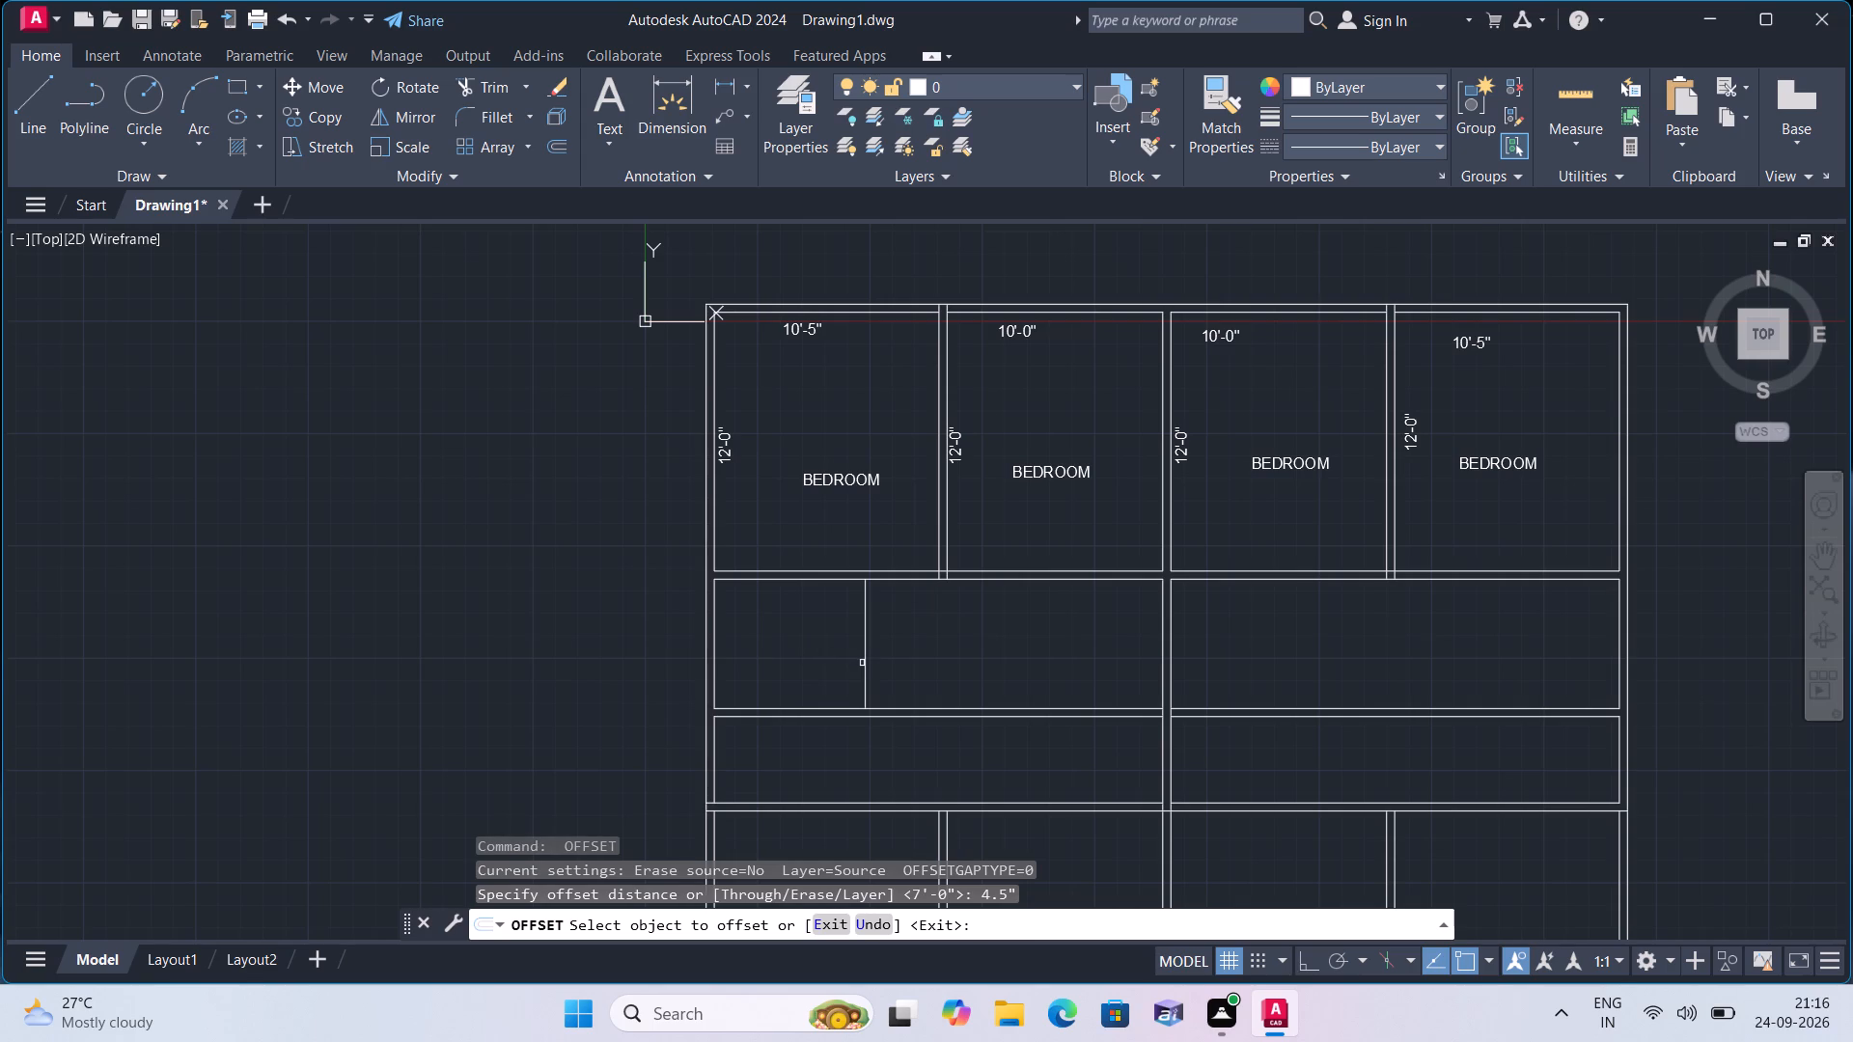
{"action": "left_click", "coordinate": [864, 664]}
{"action": "left_click", "coordinate": [912, 675]}
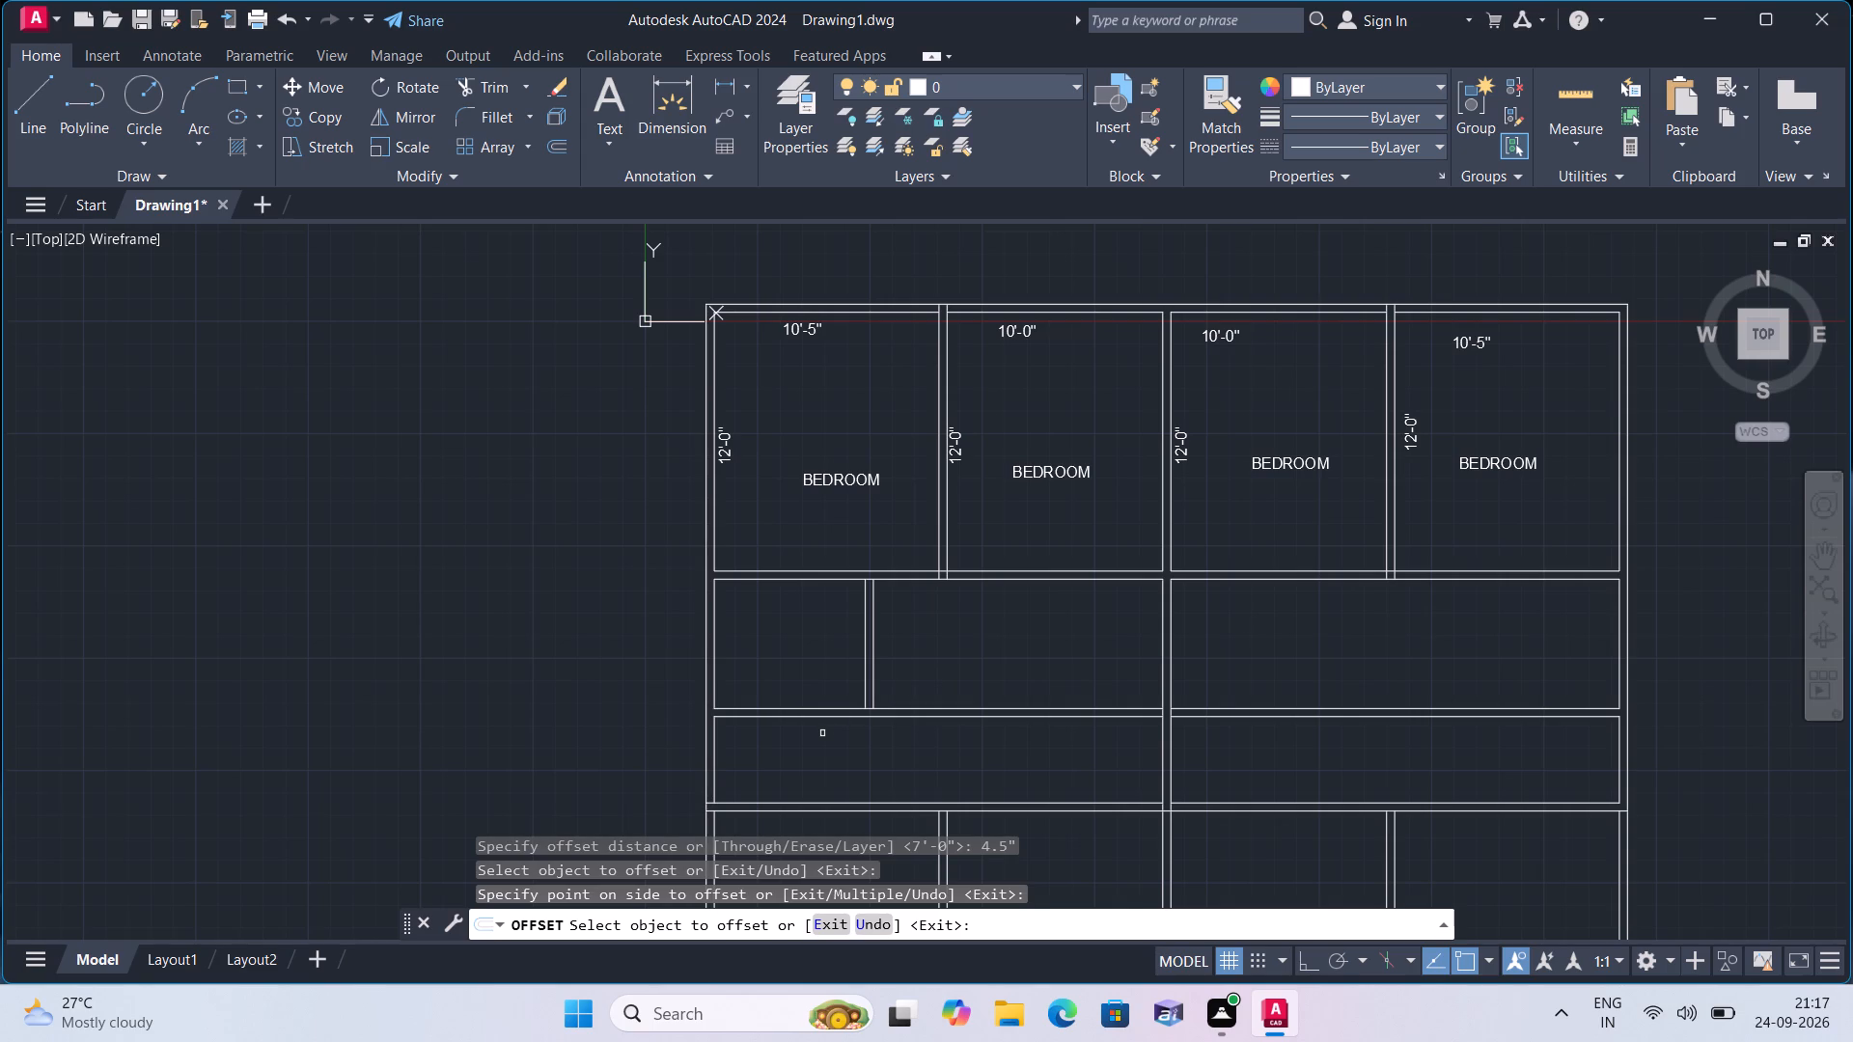
{"action": "key", "text": "space"}
Offset the inner line of the left outer wall 7' inward in the left room of the narrow third row.
{"action": "key", "text": "space"}
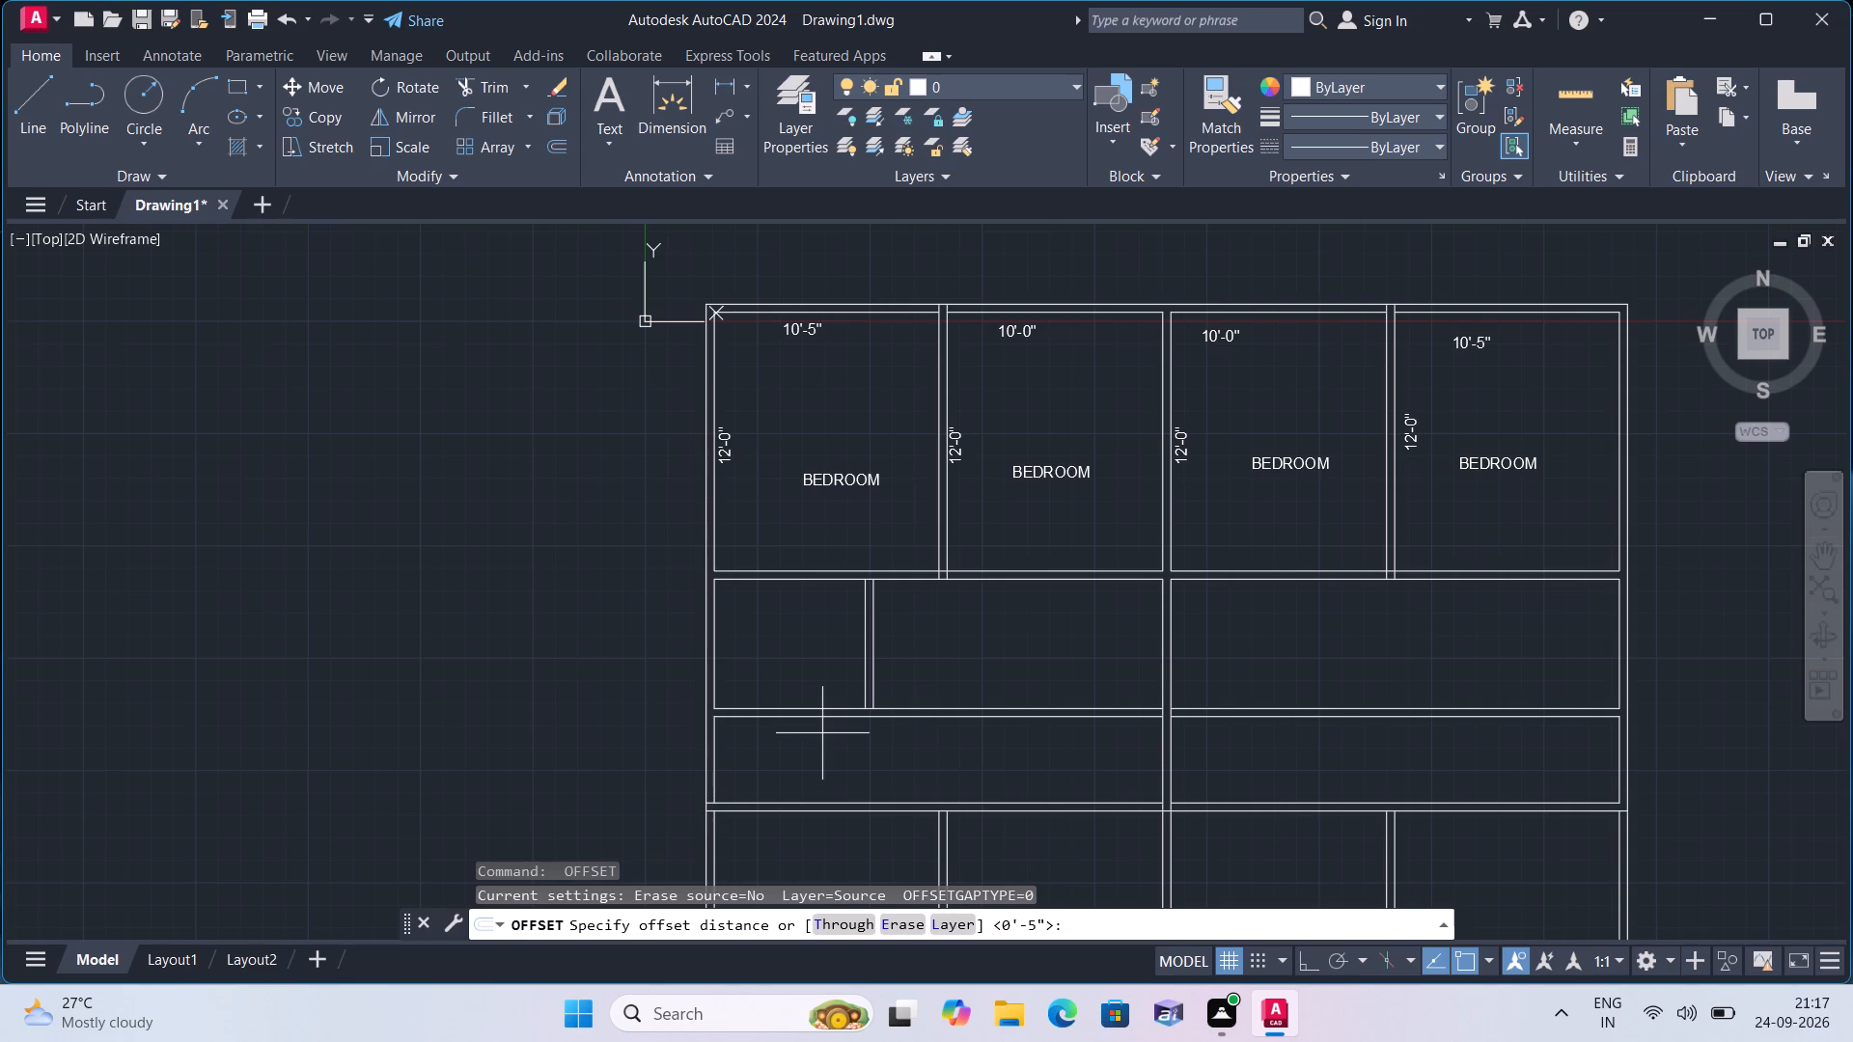
{"action": "type", "text": "7'"}
{"action": "key", "text": "space"}
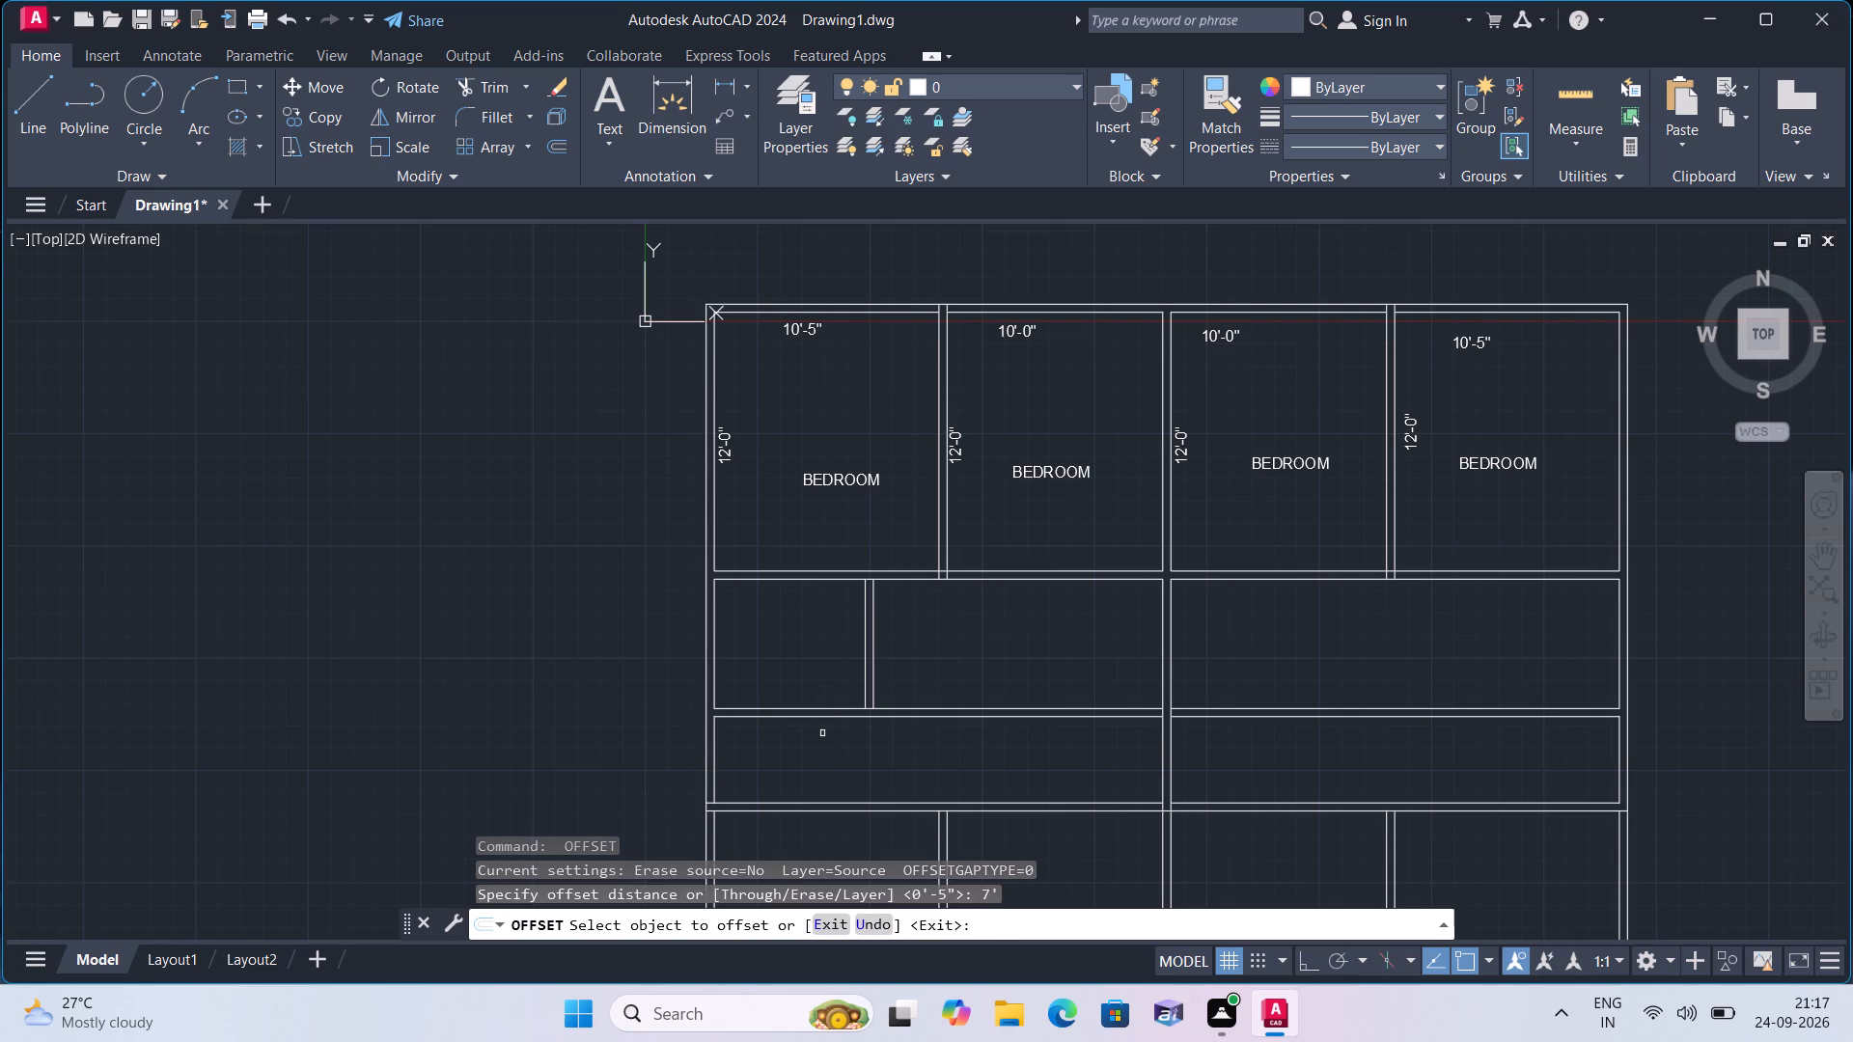
{"action": "left_click", "coordinate": [712, 756]}
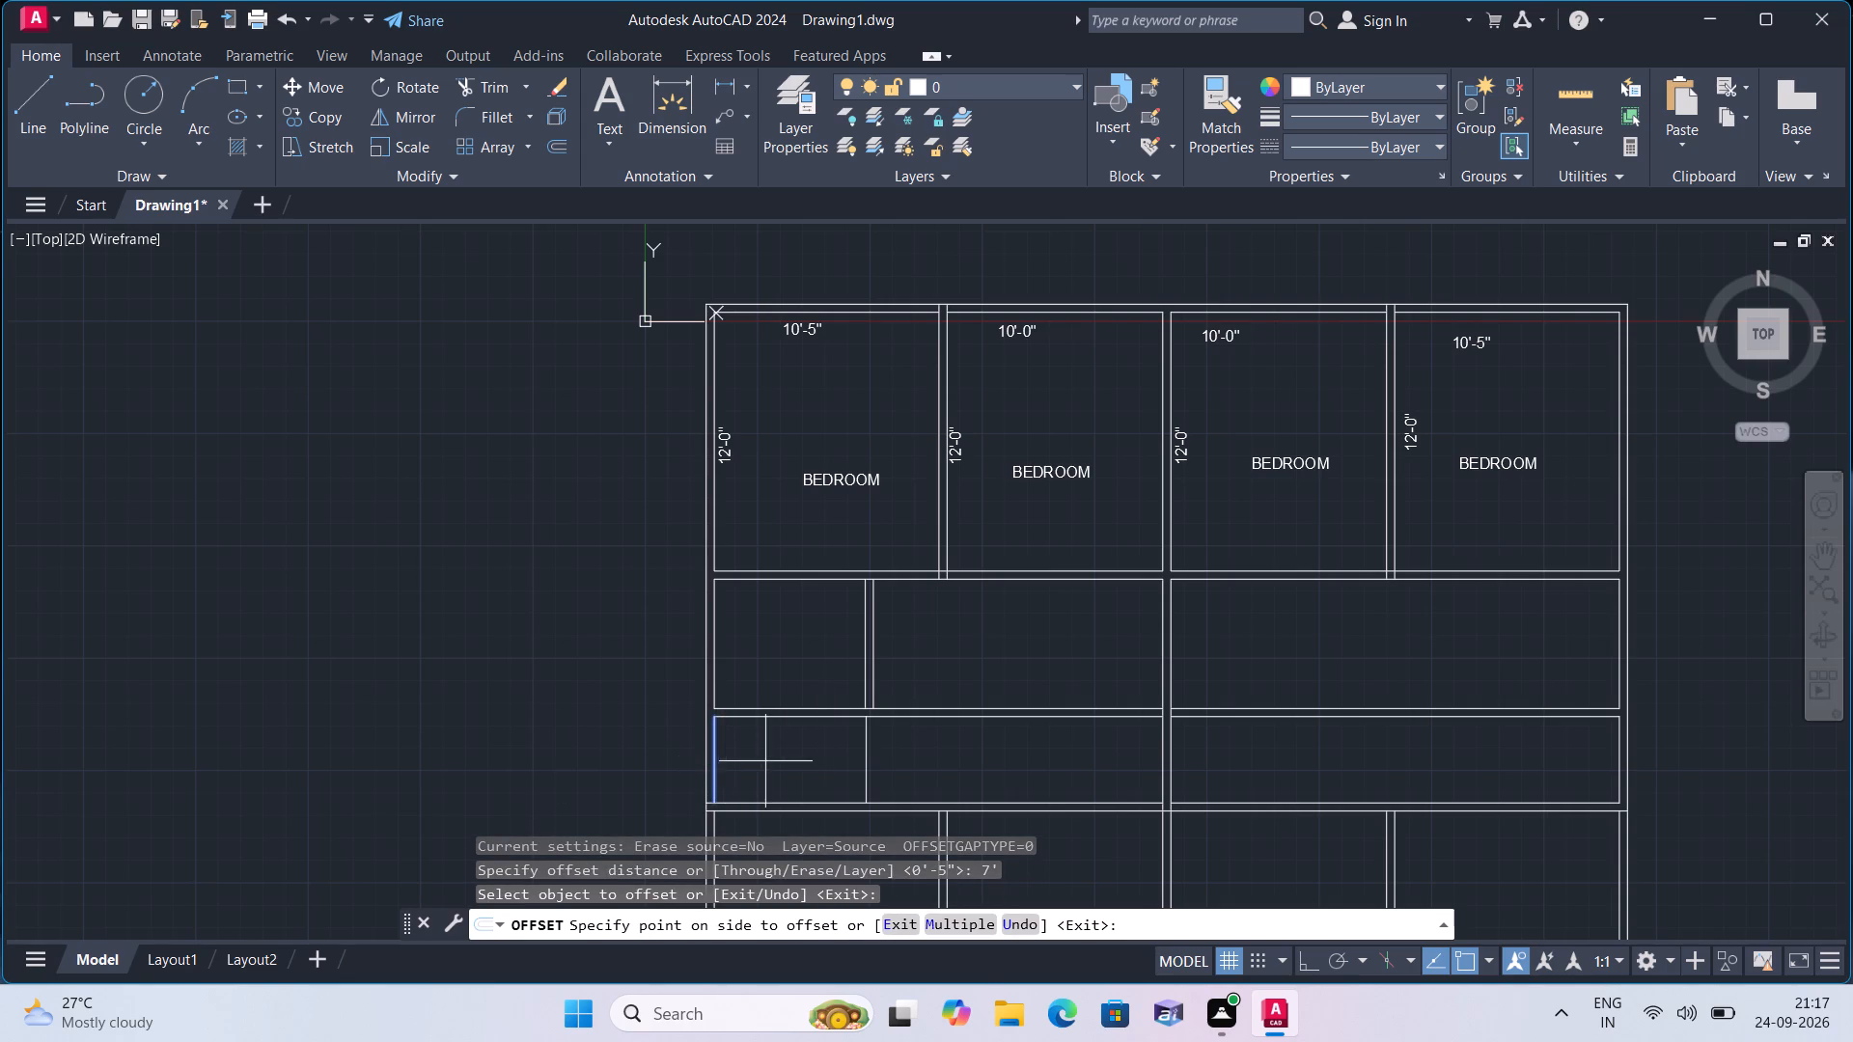
{"action": "left_click", "coordinate": [783, 758]}
{"action": "key", "text": "space"}
Offset the third-row partition line 4.5" away from the left outer wall to complete the double-line wall.
{"action": "key", "text": "space"}
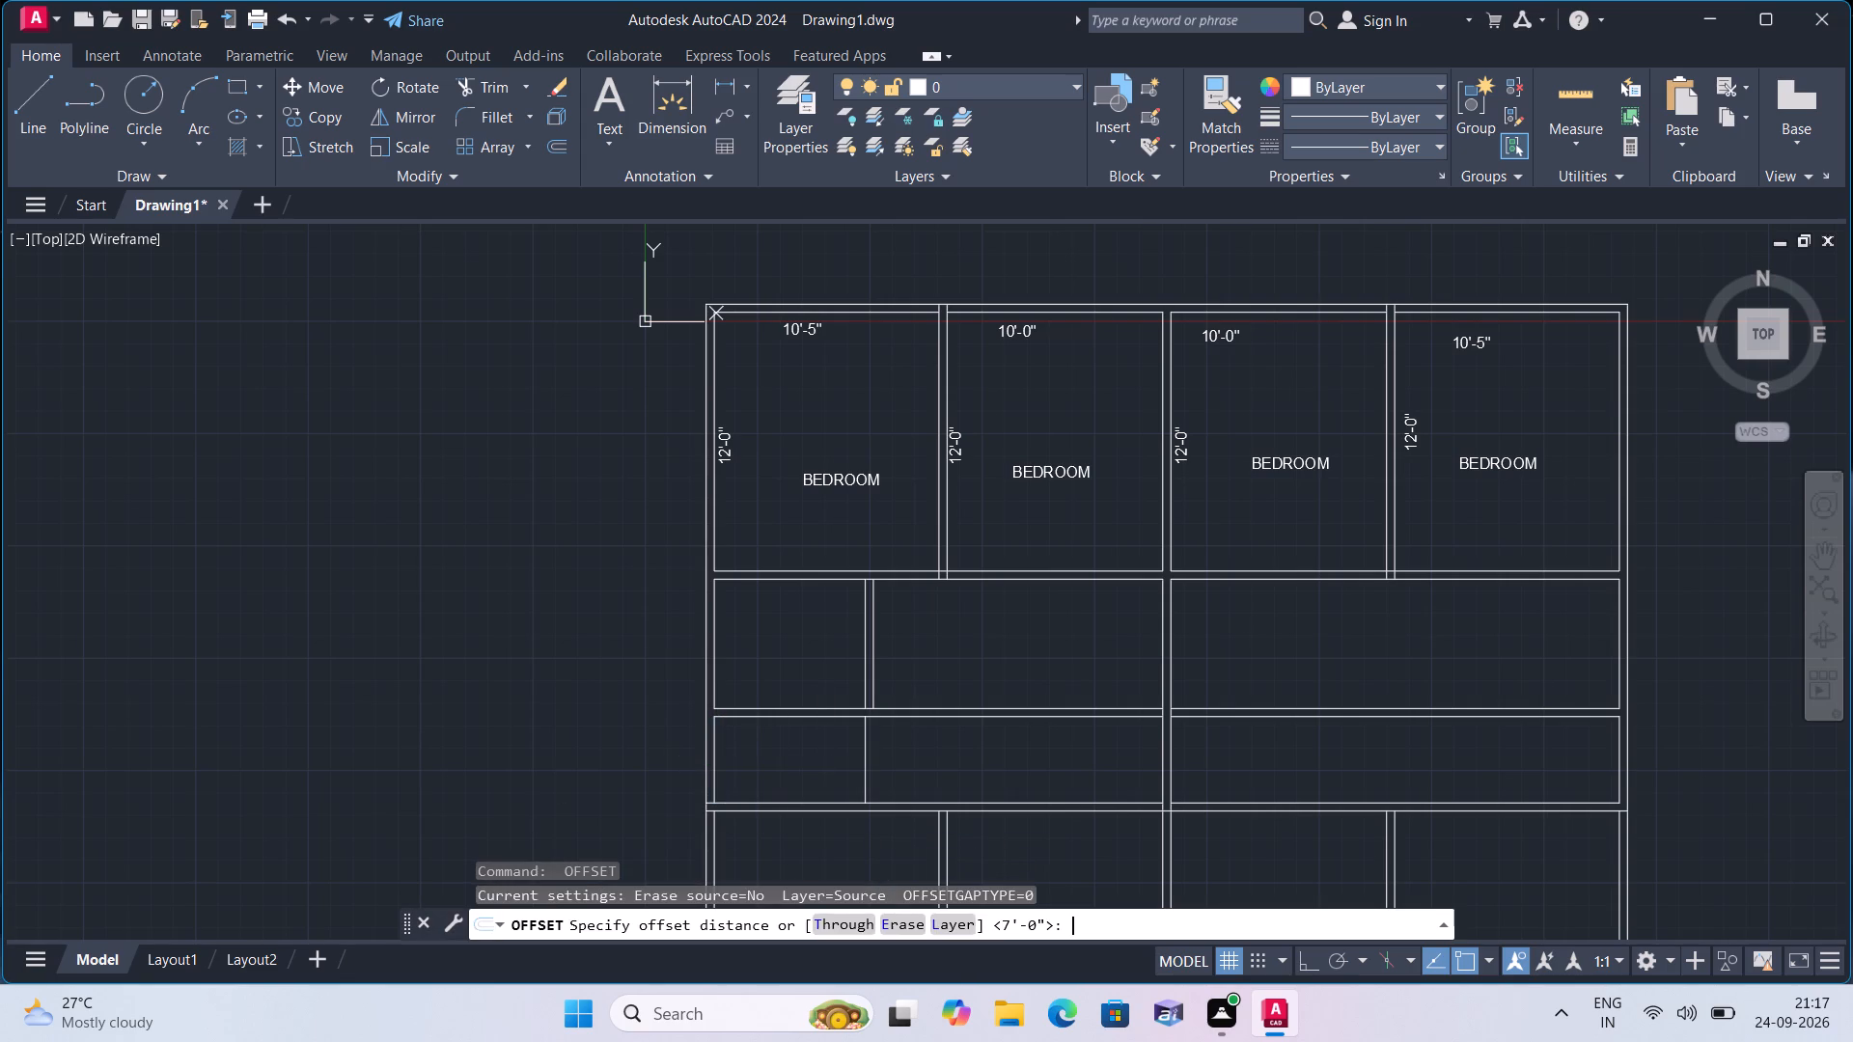
{"action": "type", "text": "4.5\""}
{"action": "key", "text": "space"}
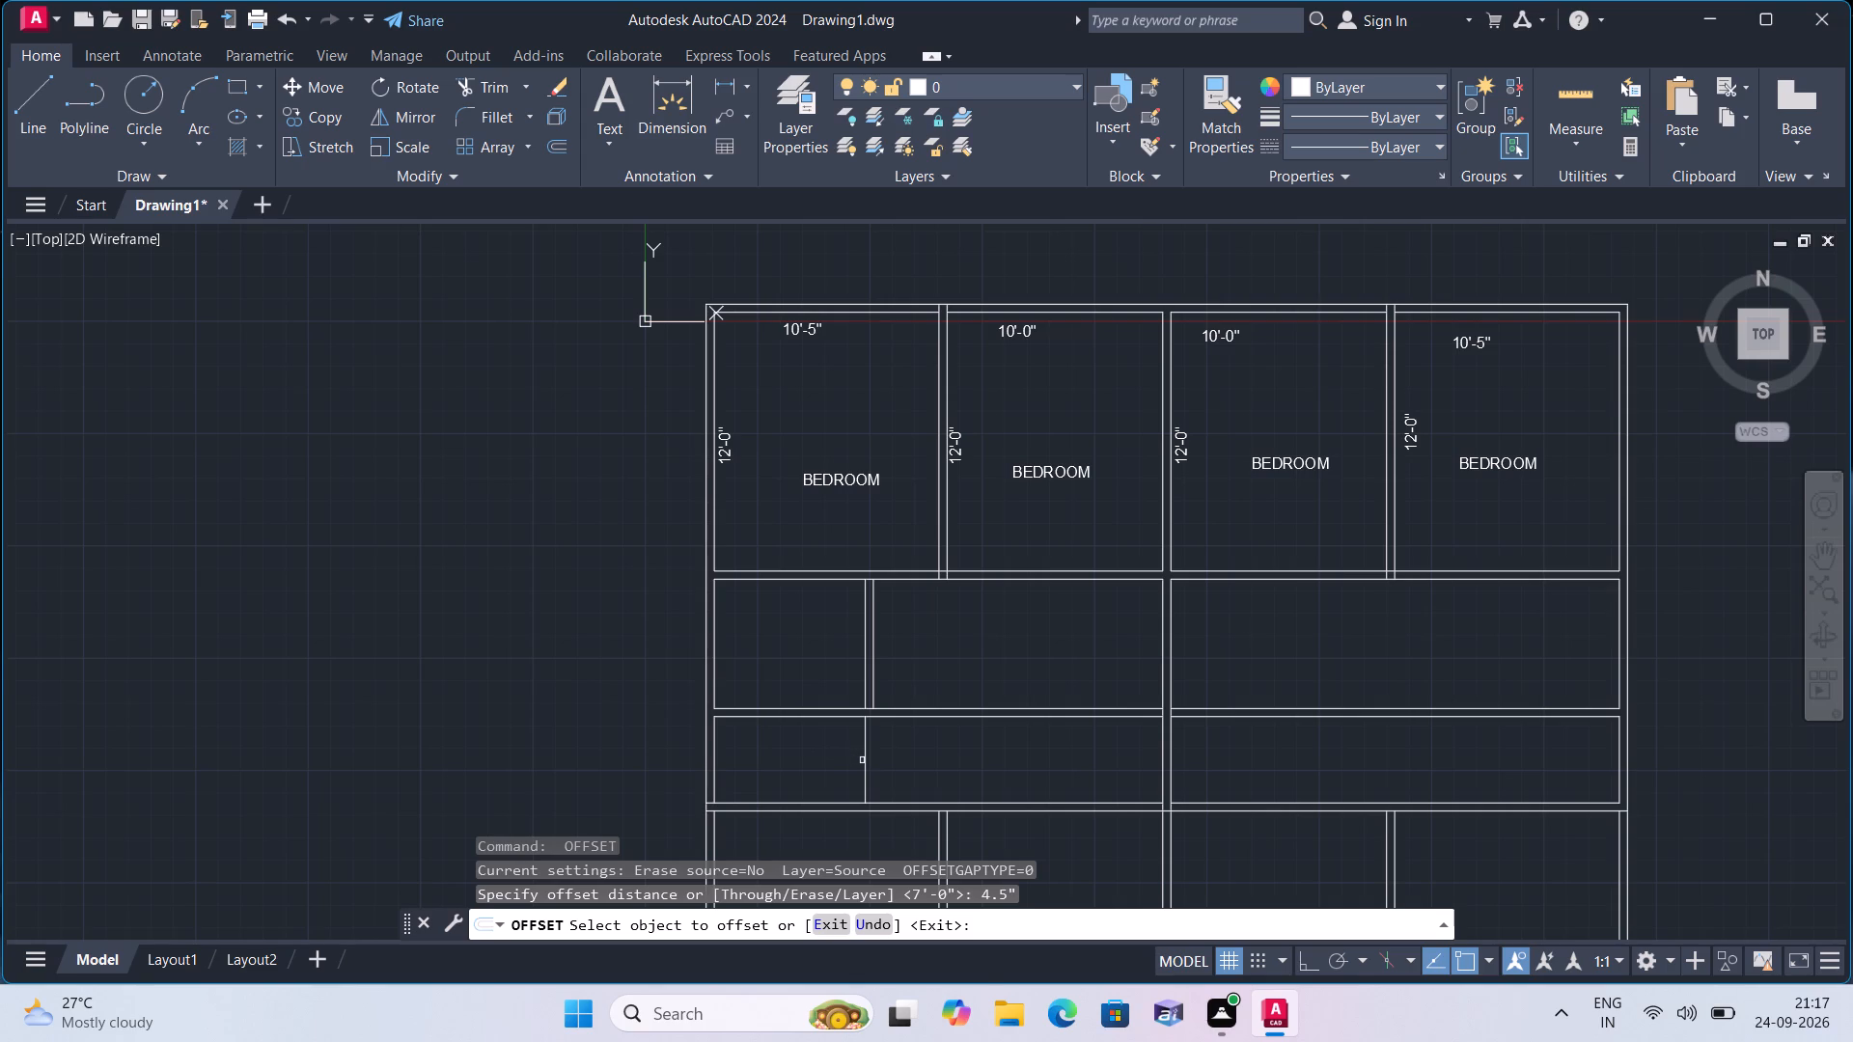
{"action": "left_click", "coordinate": [864, 761]}
{"action": "left_click", "coordinate": [920, 762]}
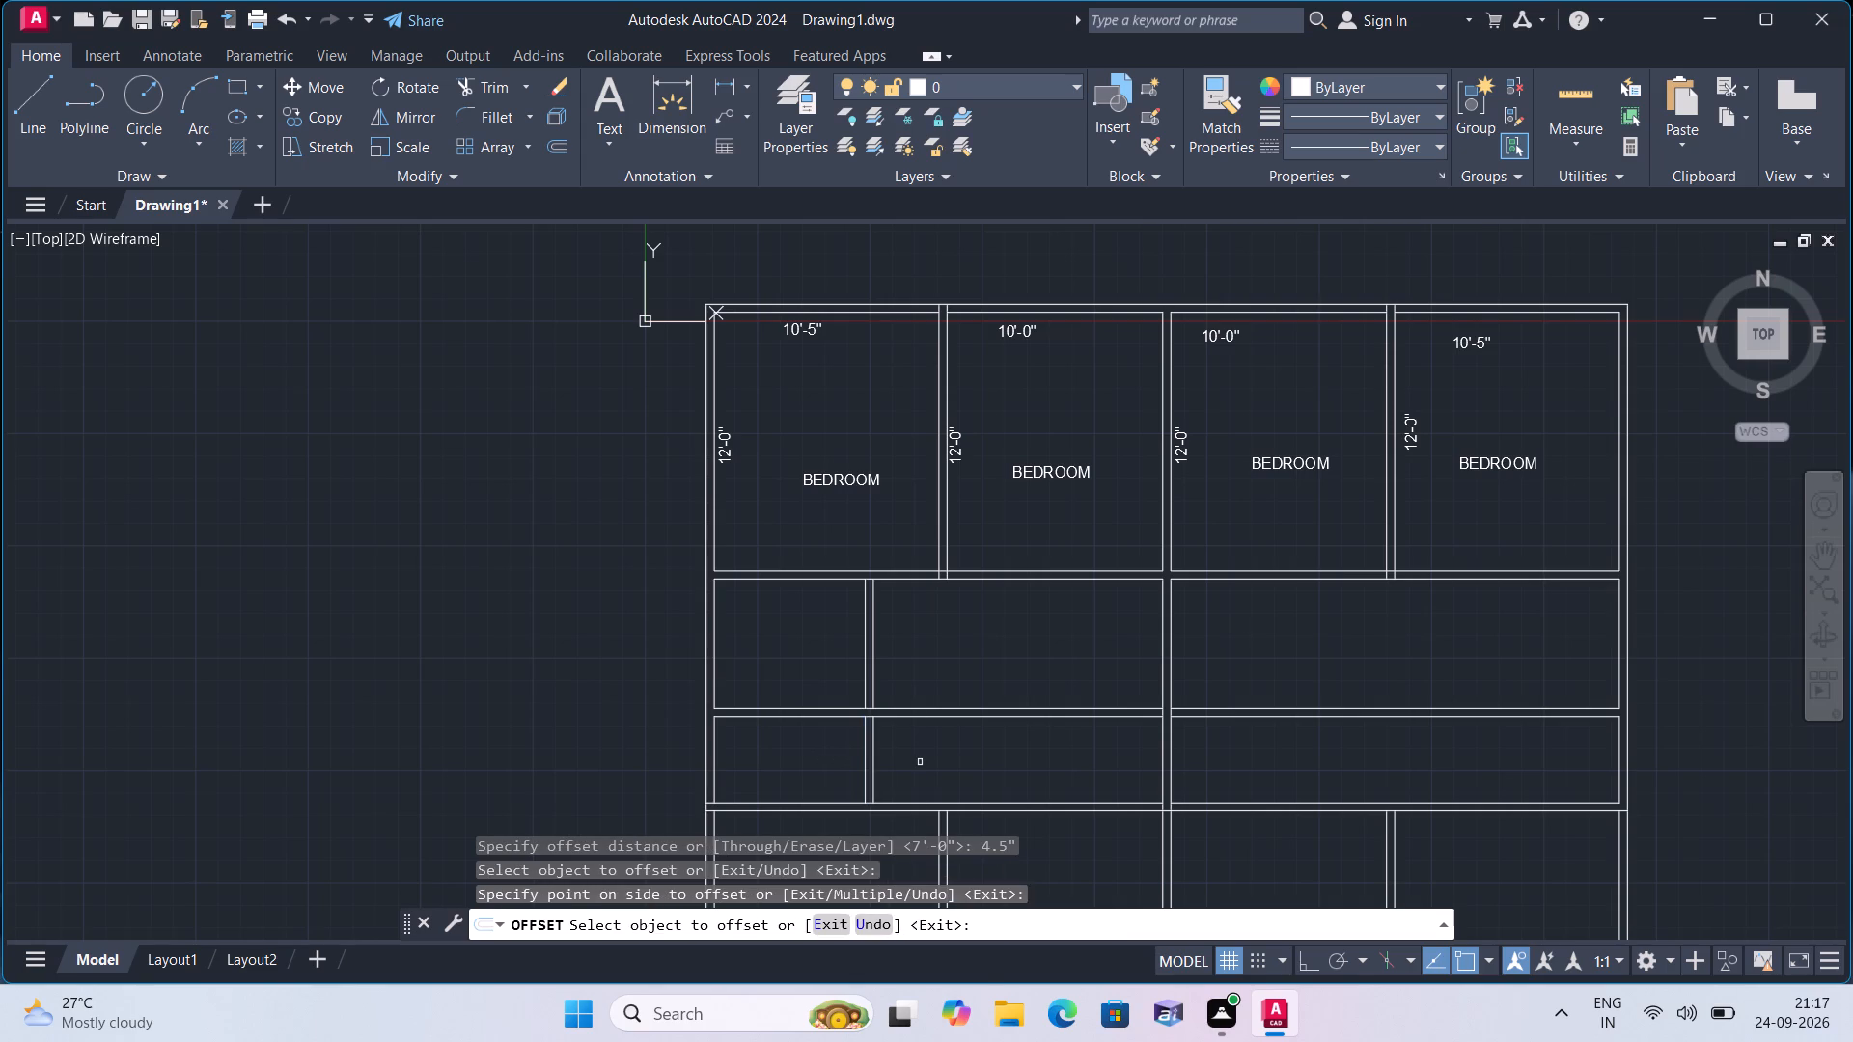
{"action": "key", "text": "space"}
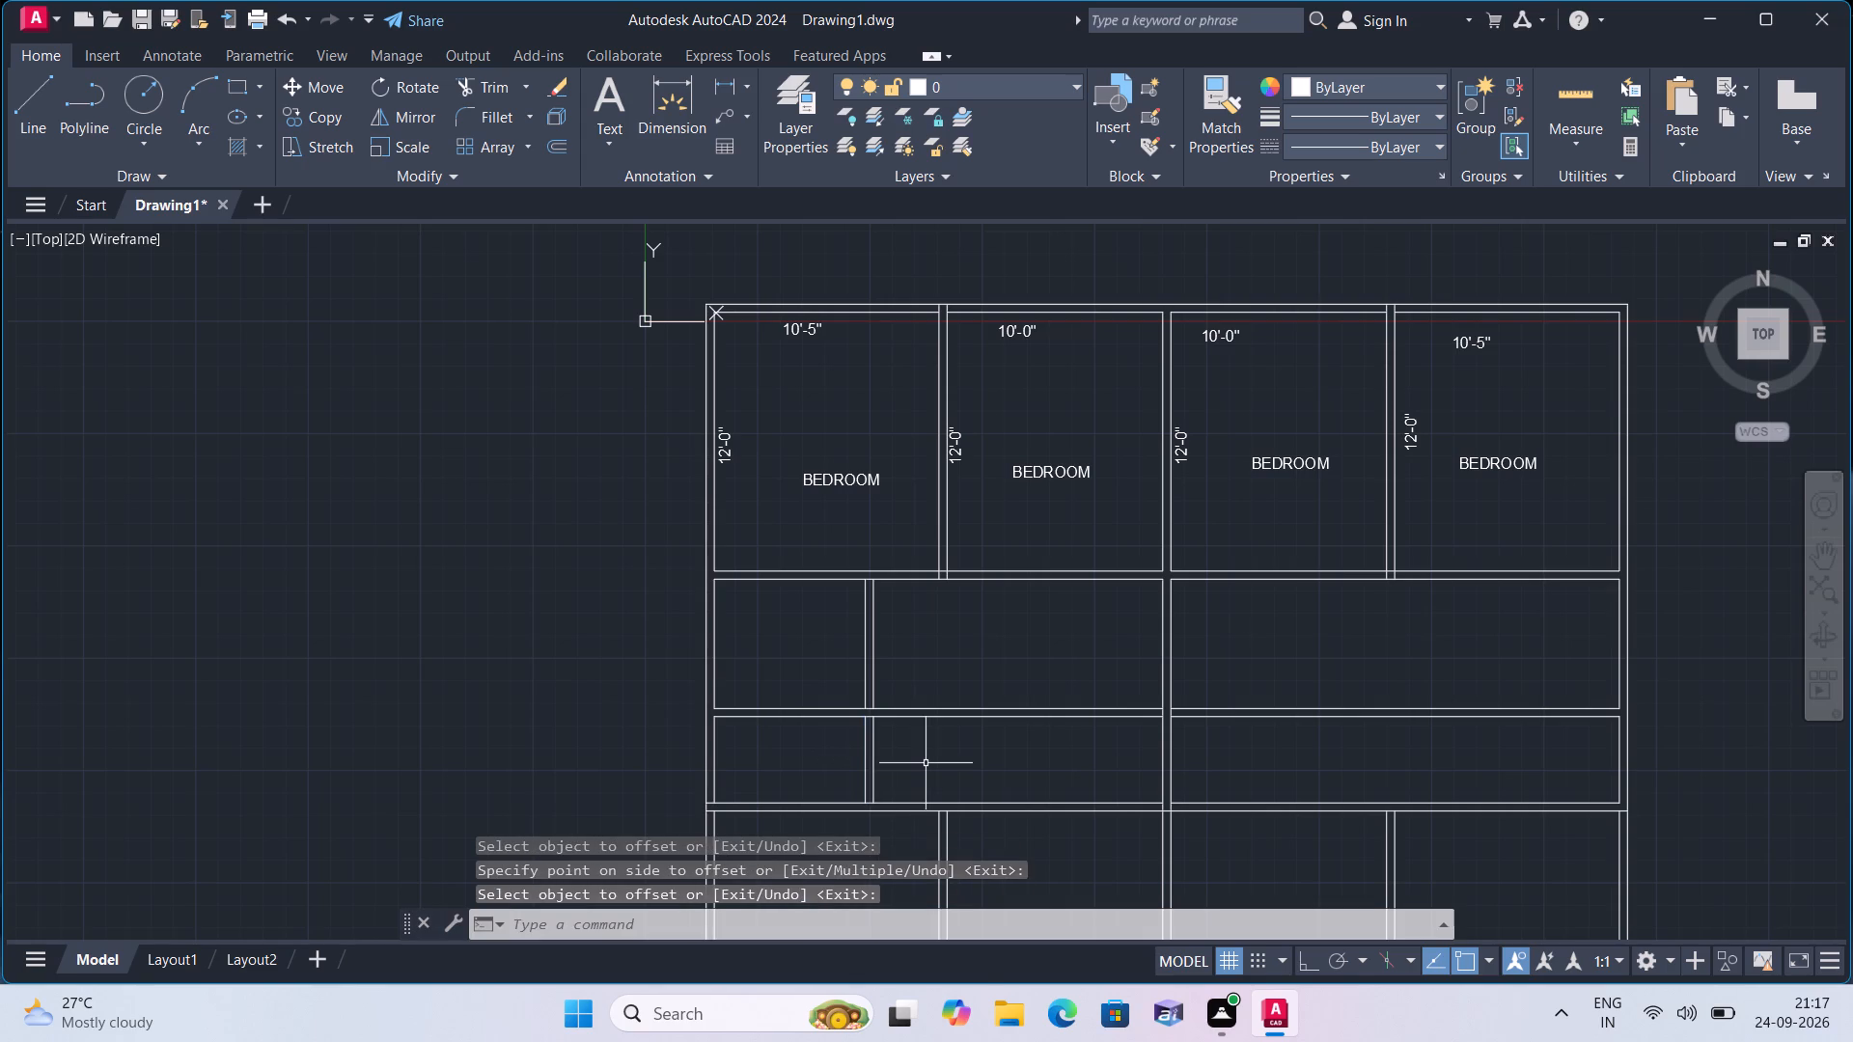
Start another Offset for the next partition line.
{"action": "key", "text": "space"}
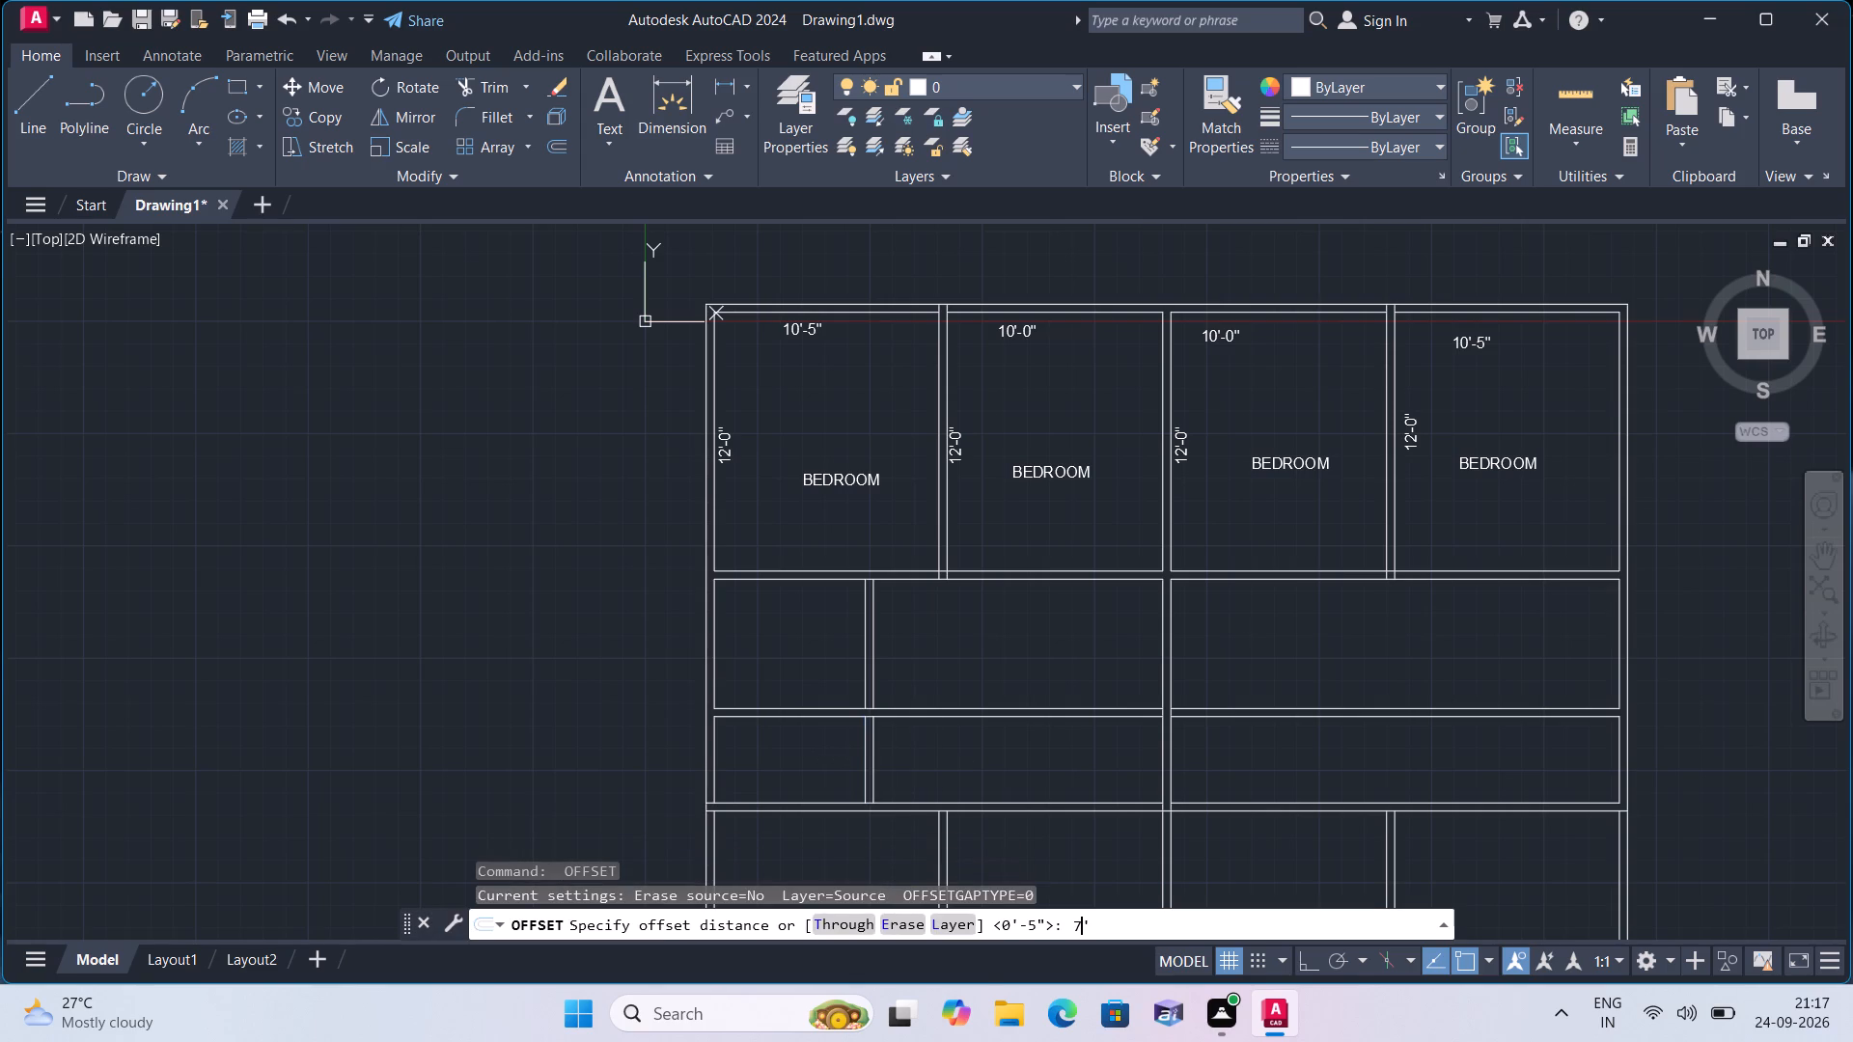
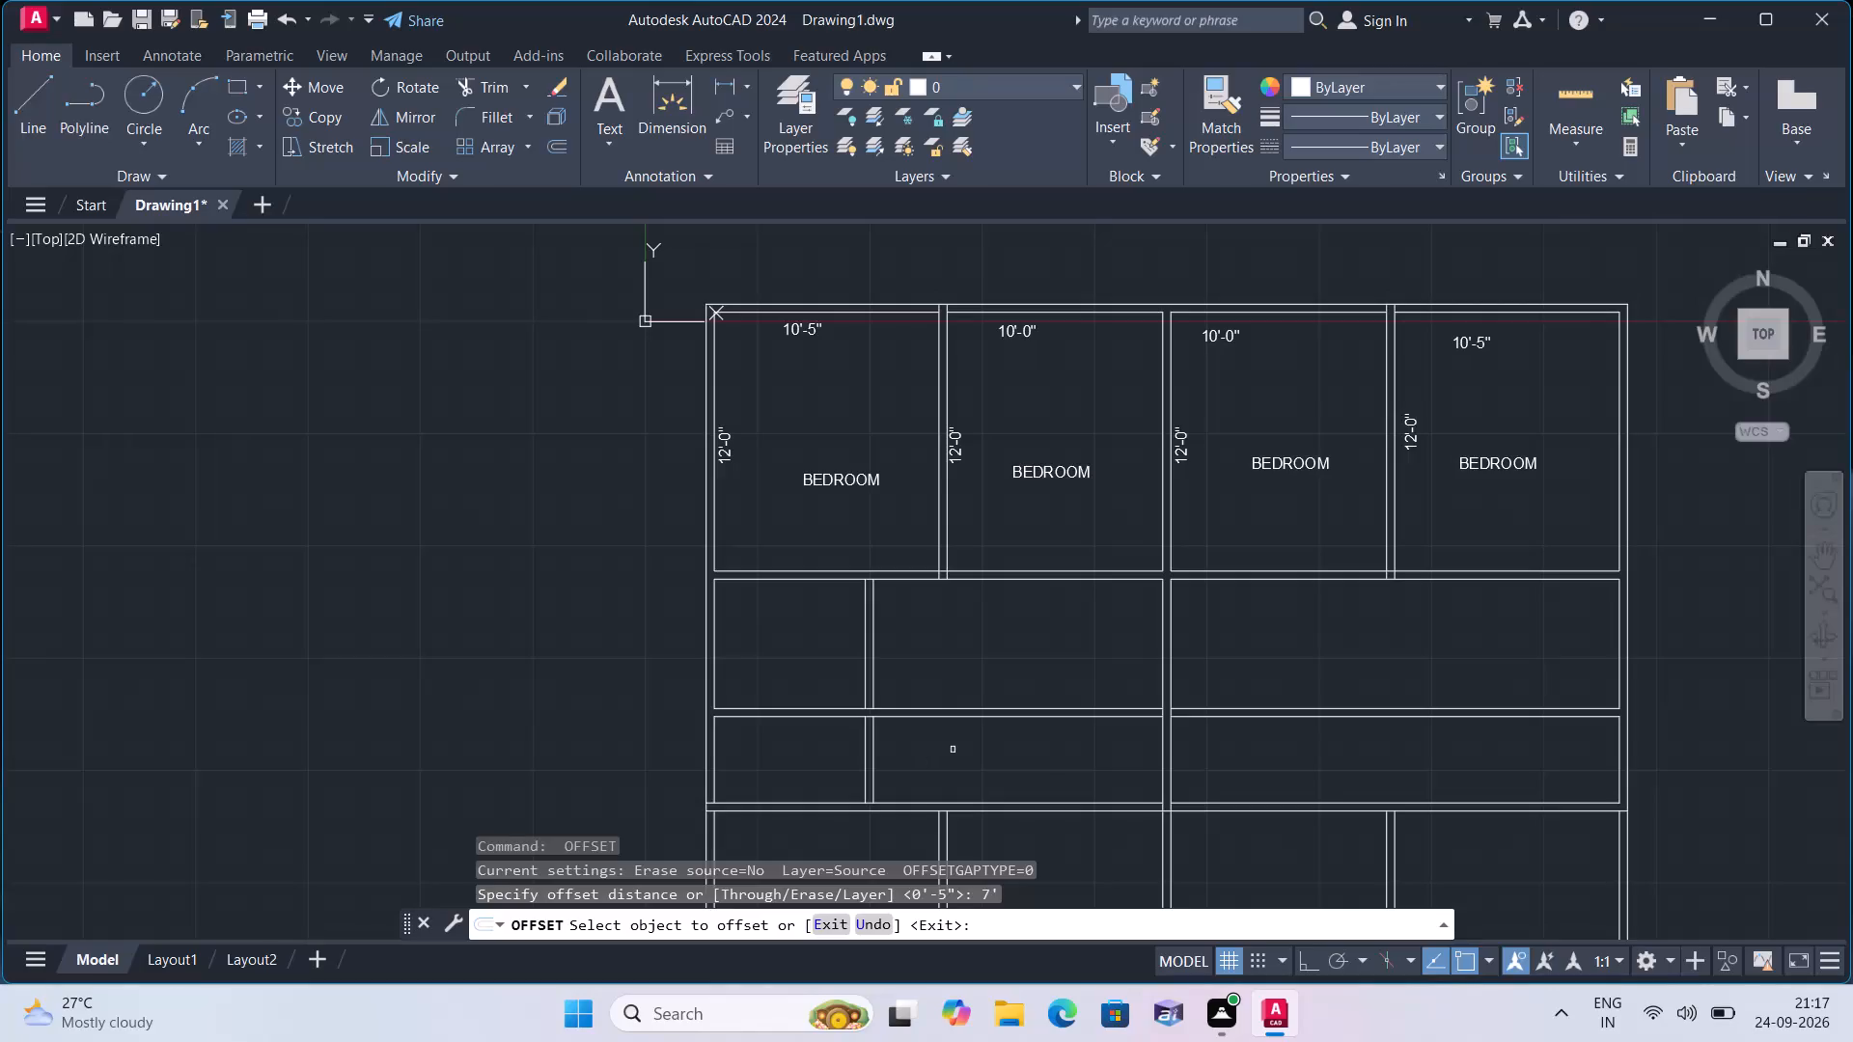
Offset a partition 7' inward from the right outer wall in the second-row right room, and give it a 4.5" thickness.
{"action": "left_click", "coordinate": [1618, 672]}
{"action": "left_click", "coordinate": [1525, 672]}
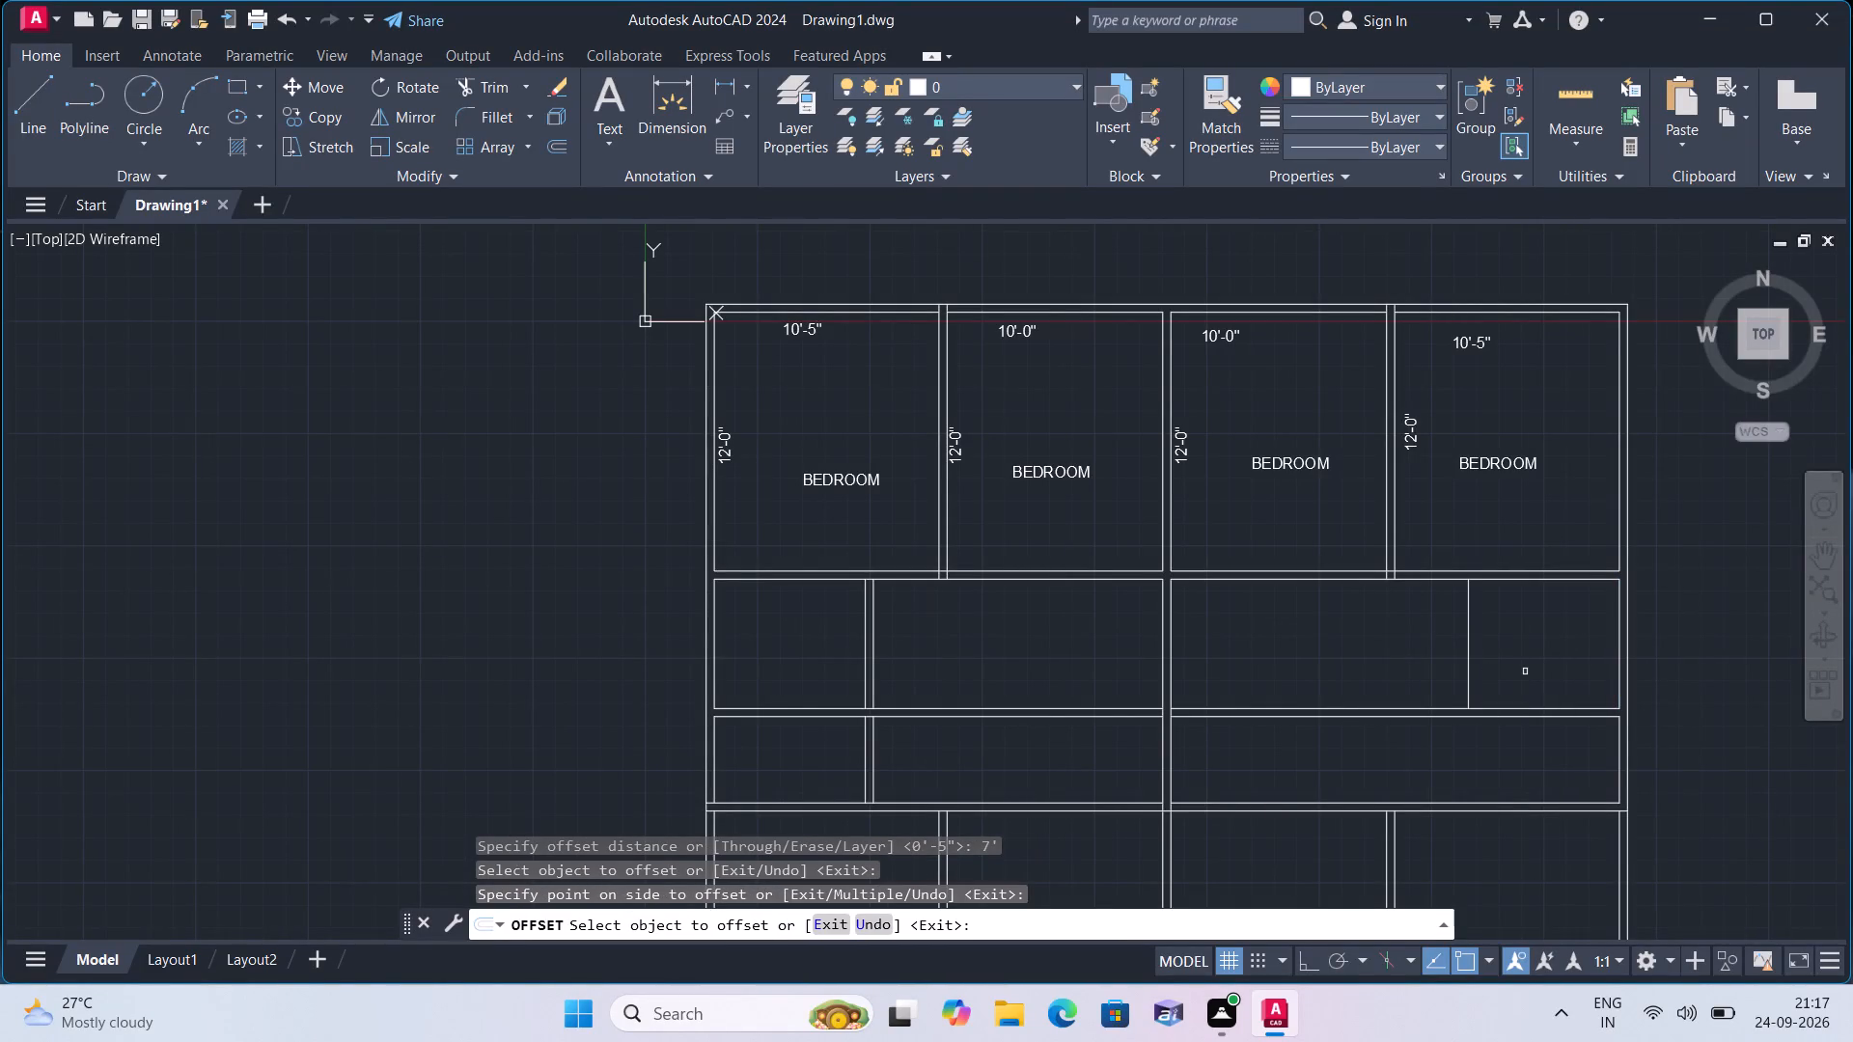
{"action": "key", "text": "space"}
{"action": "key", "text": "space"}
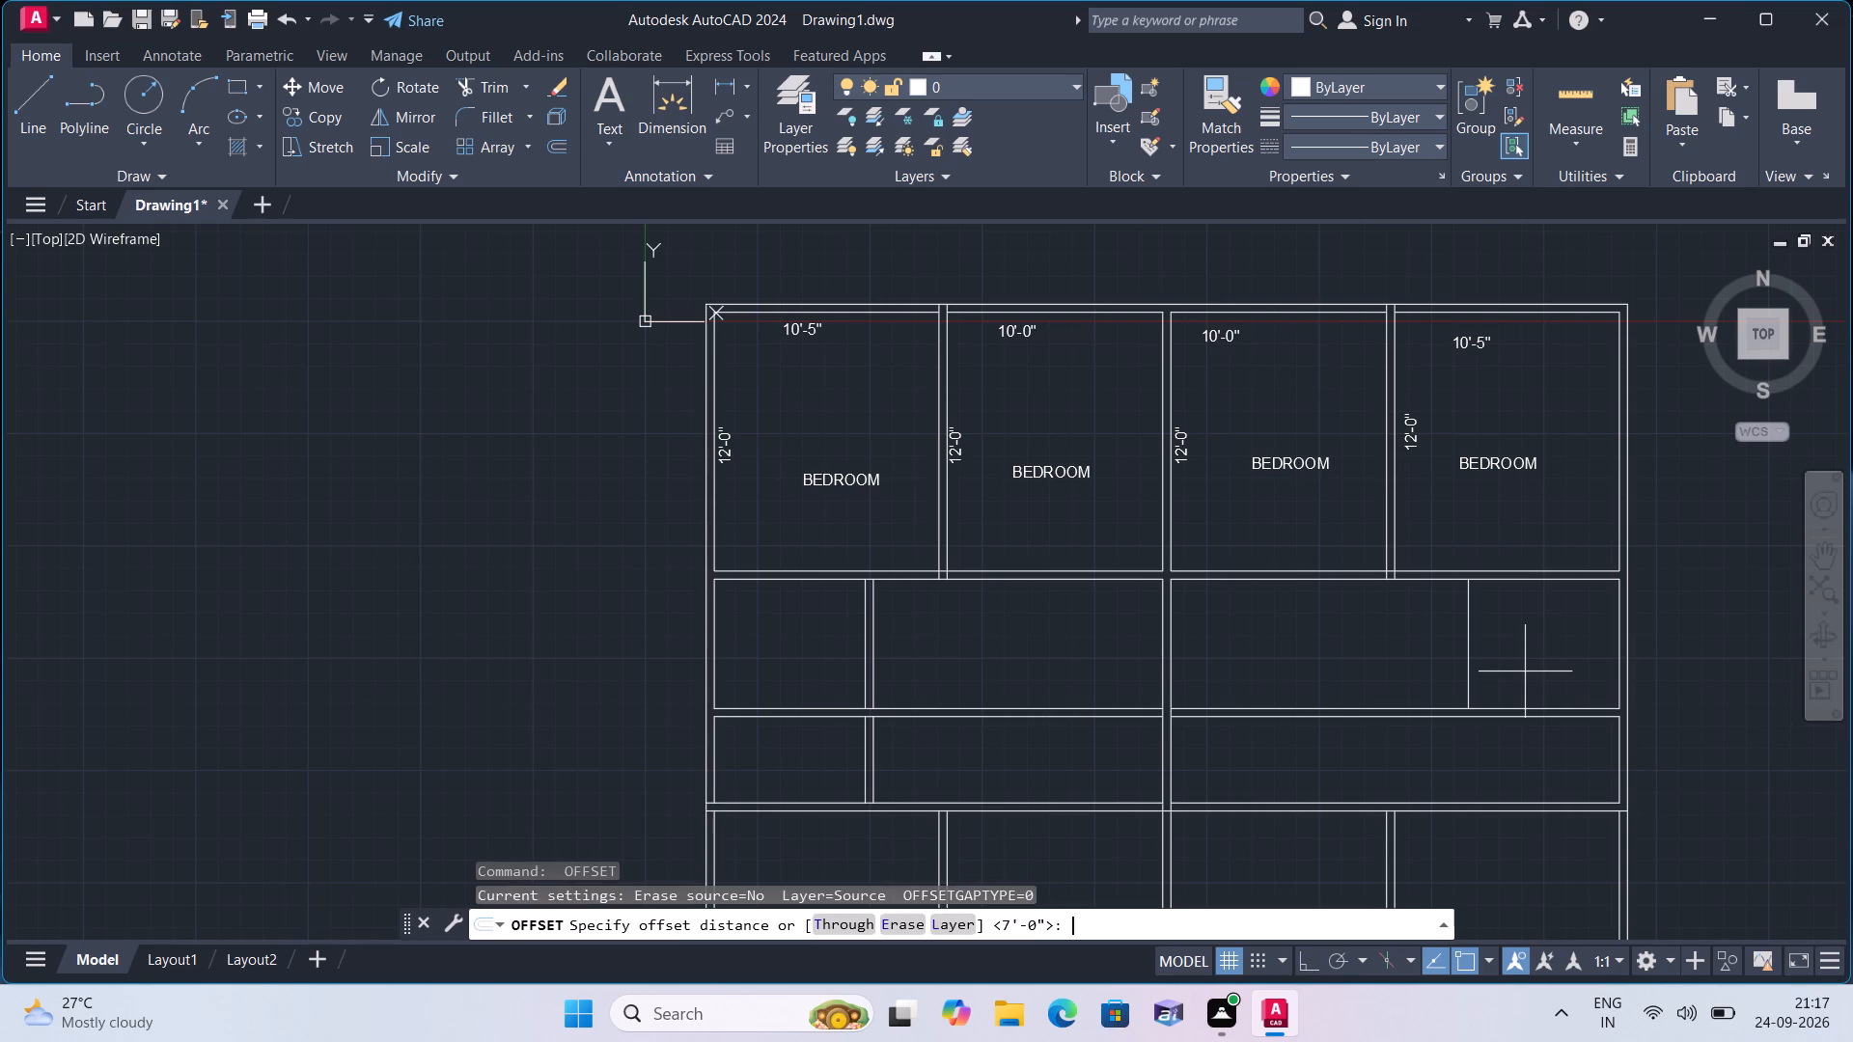
{"action": "type", "text": "4.5\""}
{"action": "key", "text": "space"}
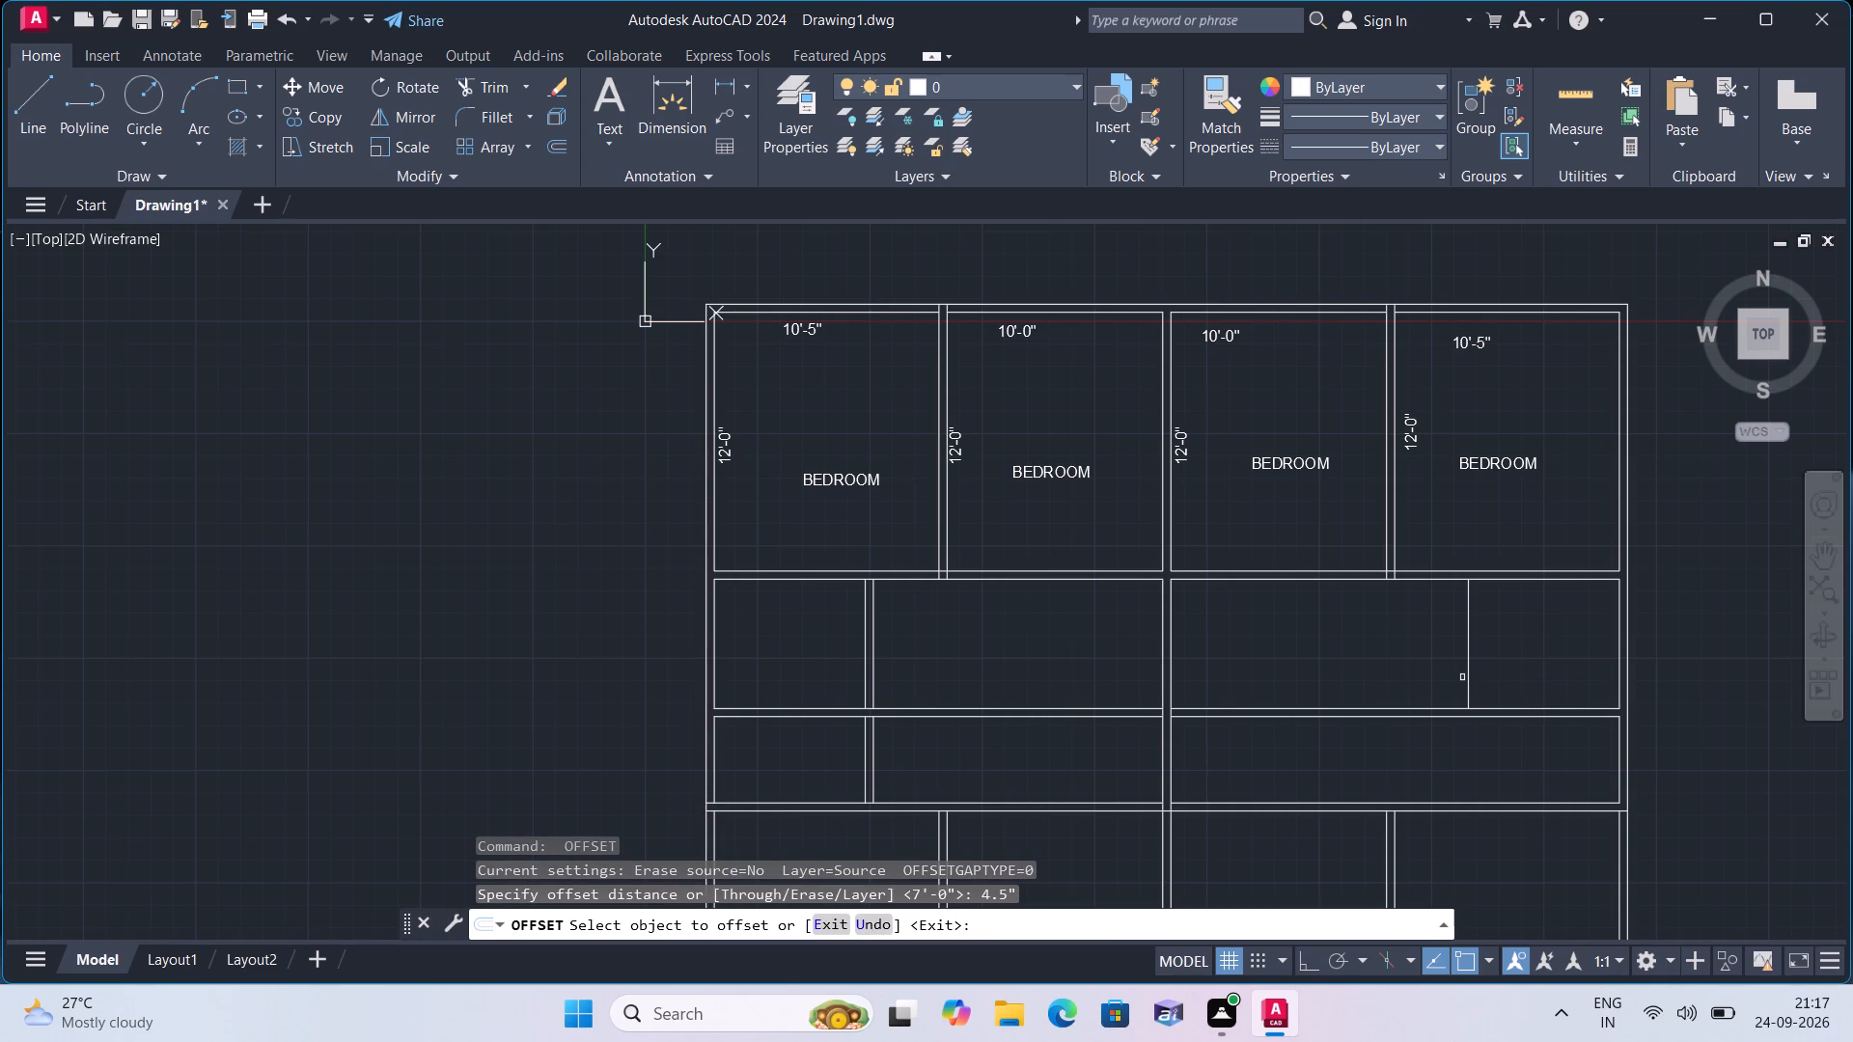
{"action": "left_click", "coordinate": [1469, 679]}
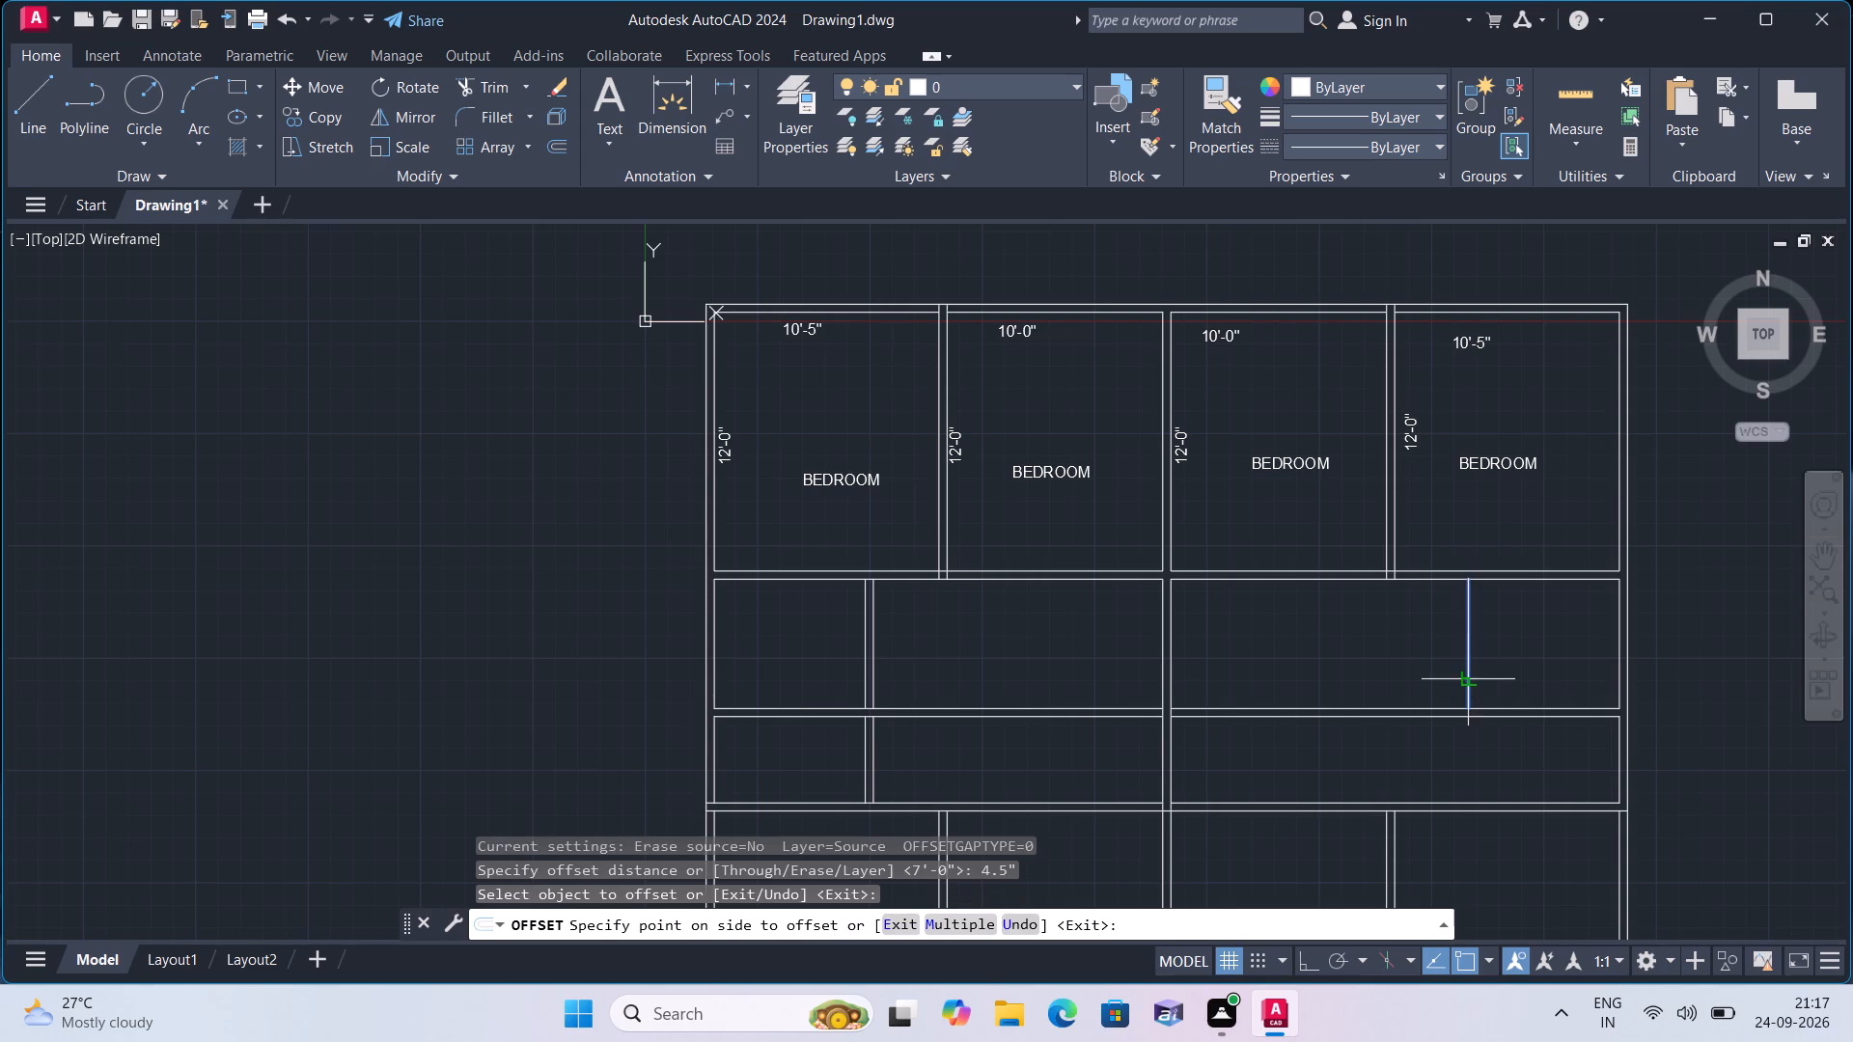
{"action": "left_click", "coordinate": [1419, 676]}
{"action": "key", "text": "space"}
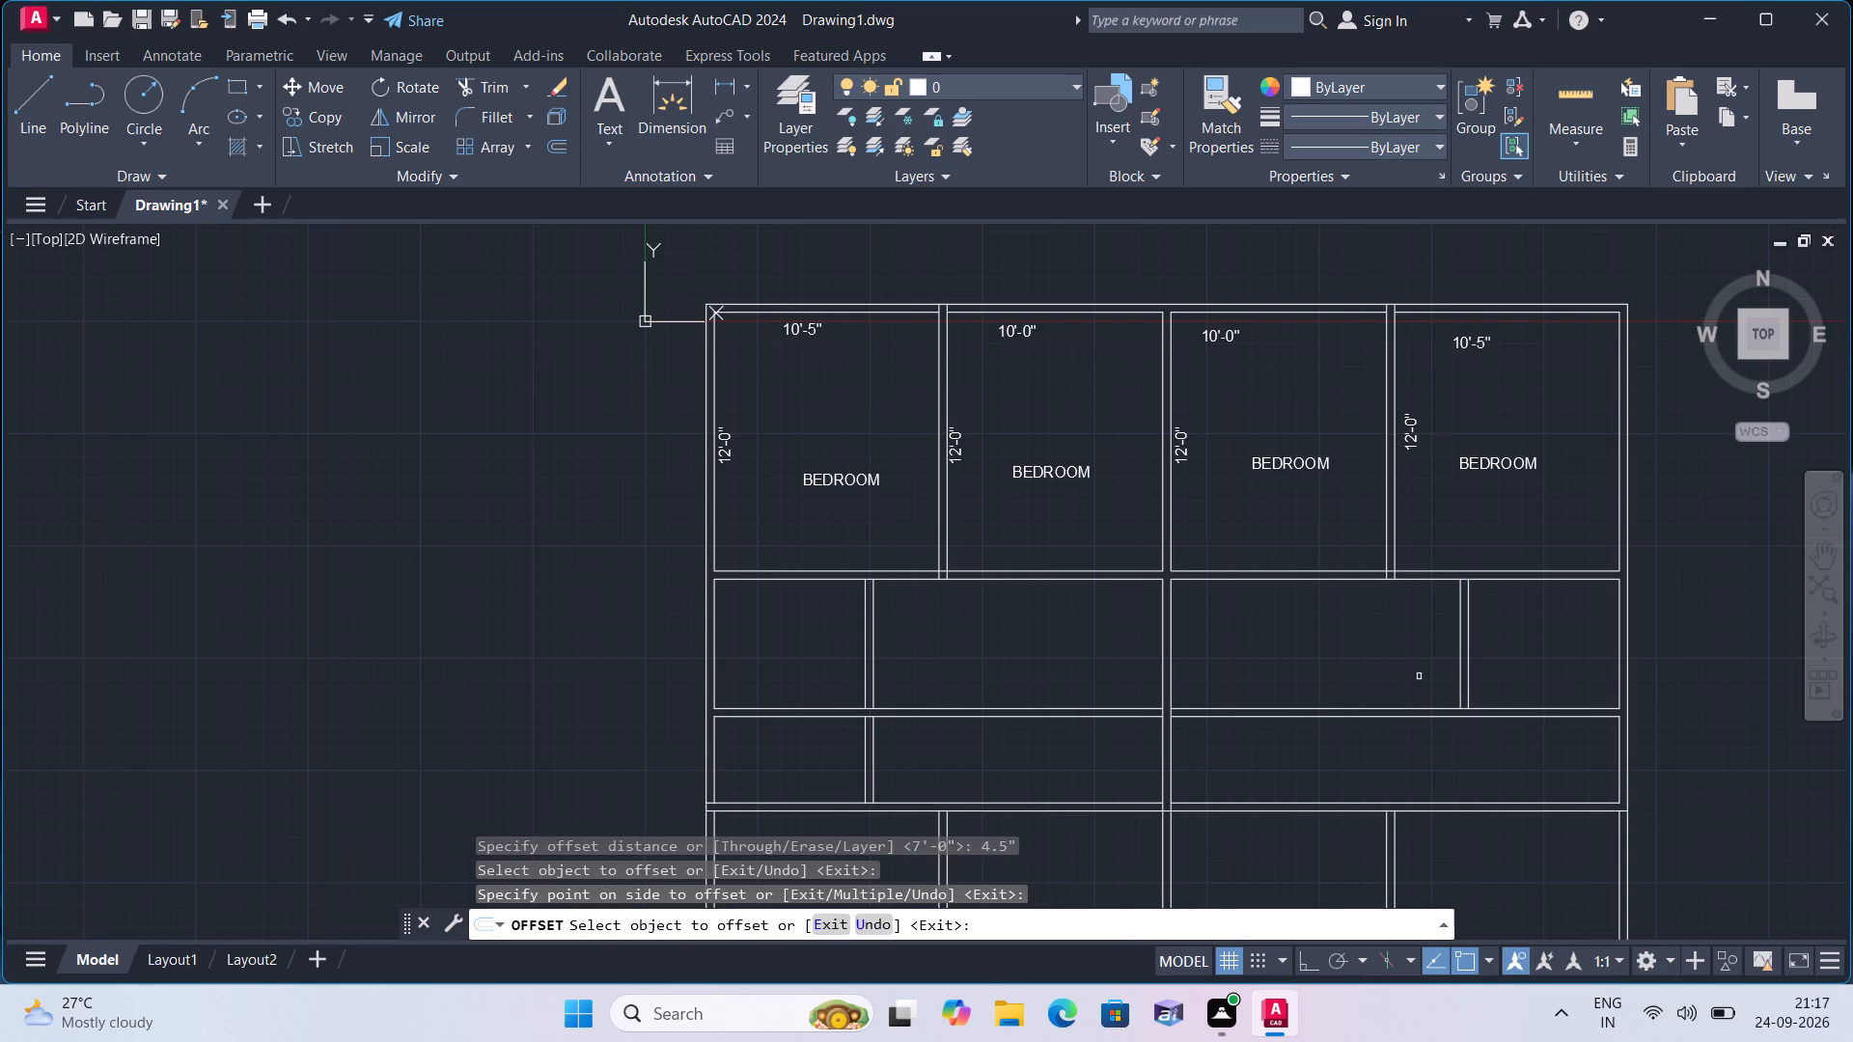
Offset a matching partition 7' inward from the right outer wall in the narrow third-row right room, with 4.5" thickness.
{"action": "key", "text": "space"}
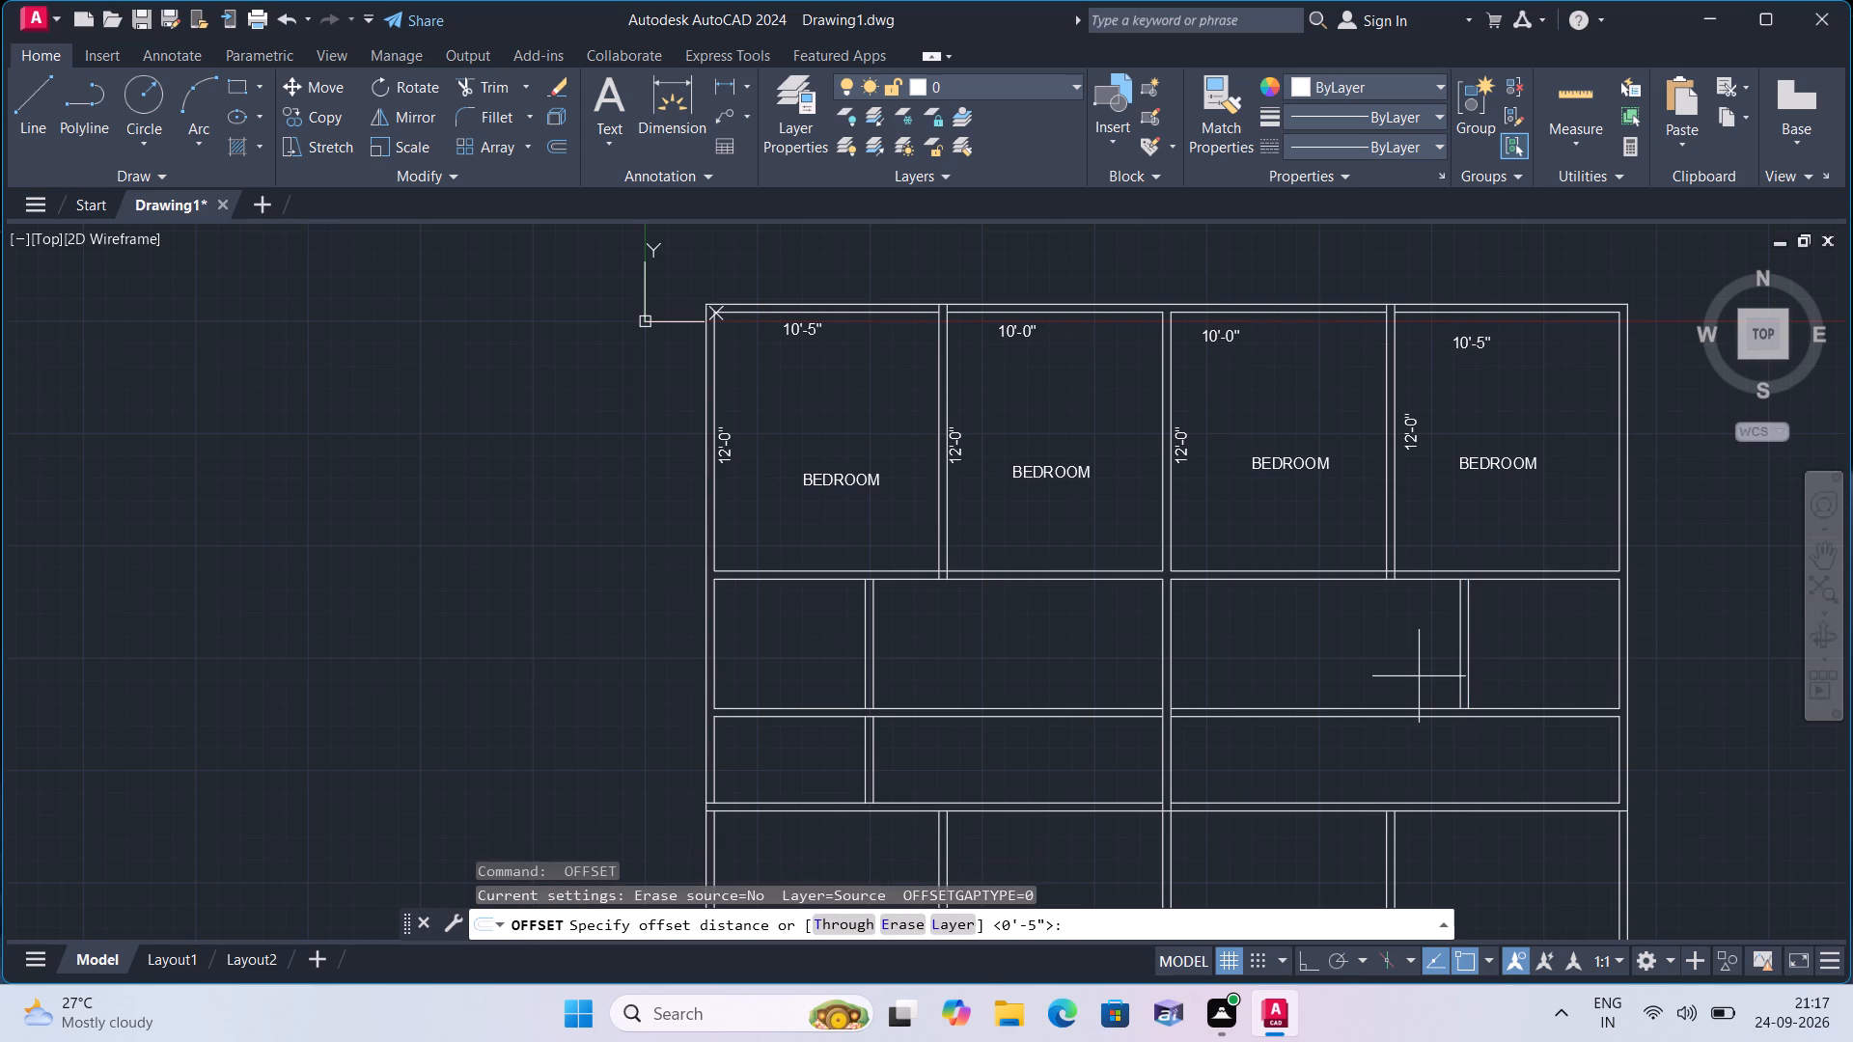
{"action": "type", "text": "7'"}
{"action": "key", "text": "space"}
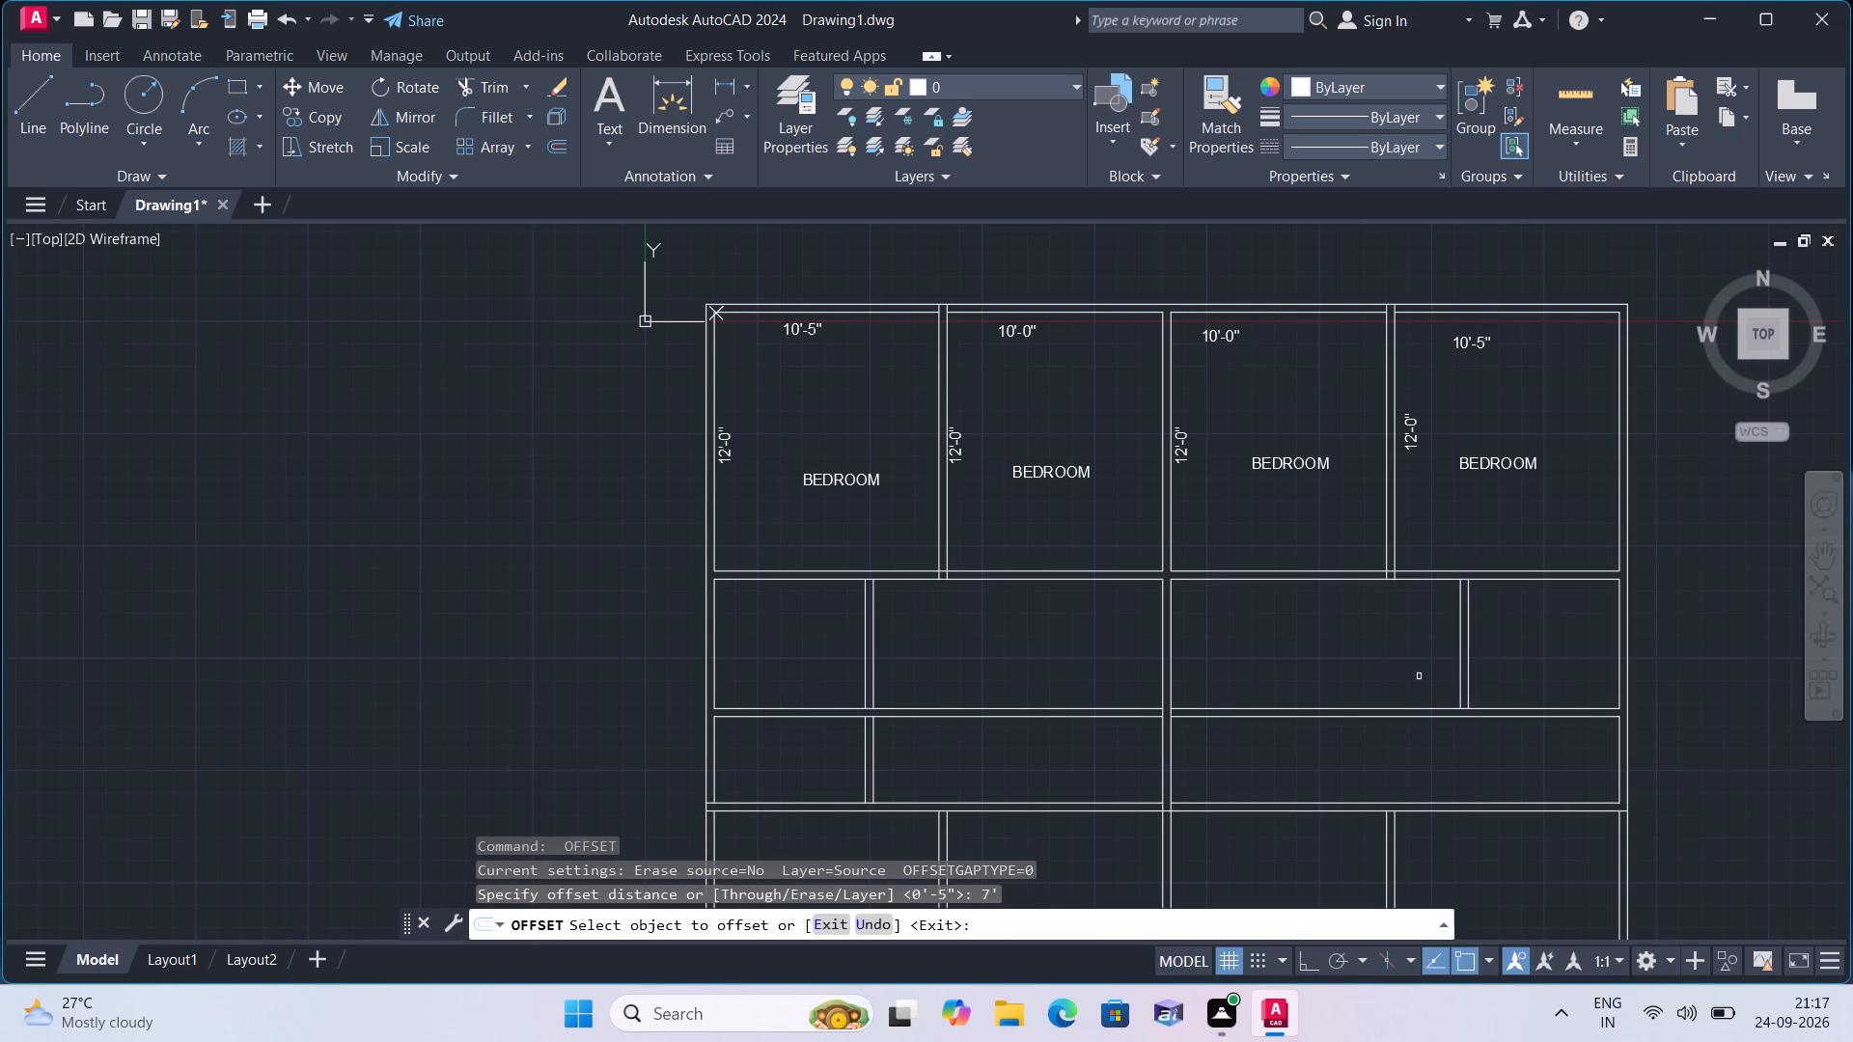
{"action": "left_click", "coordinate": [1618, 765]}
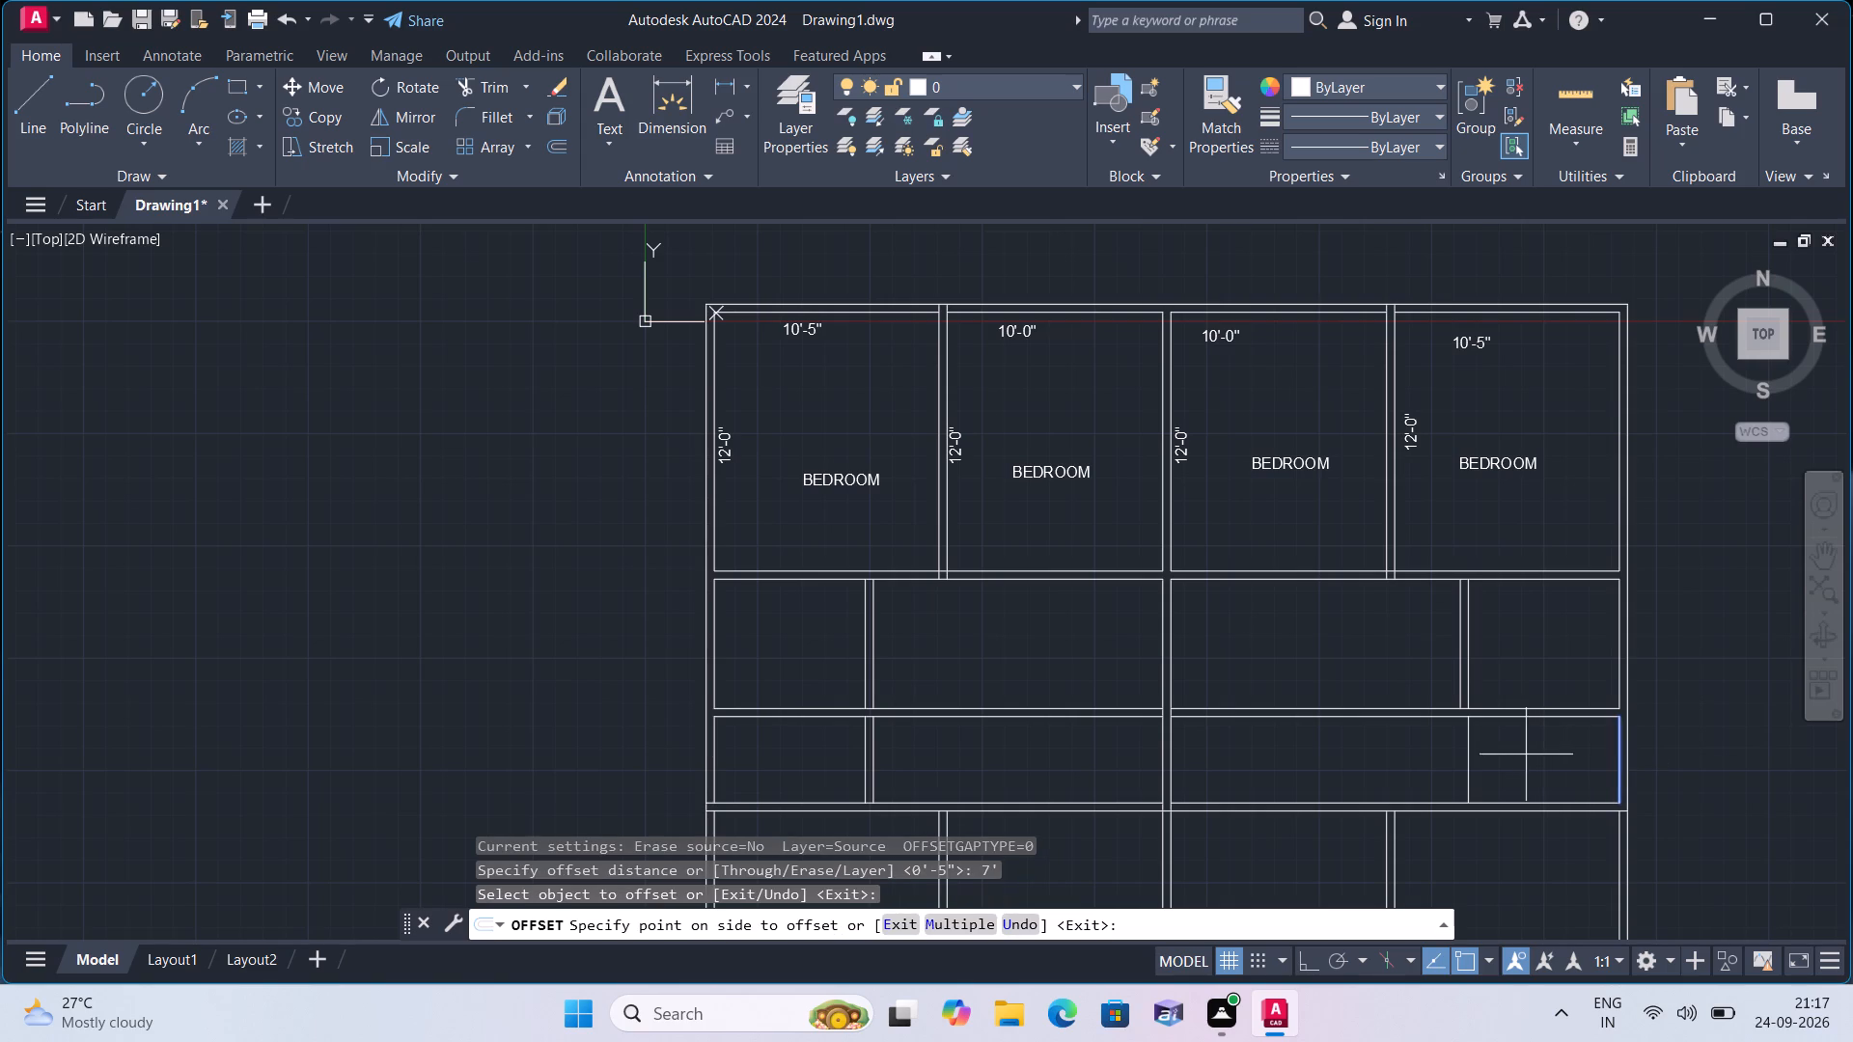
{"action": "left_click", "coordinate": [1518, 754]}
{"action": "key", "text": "space"}
{"action": "key", "text": "space"}
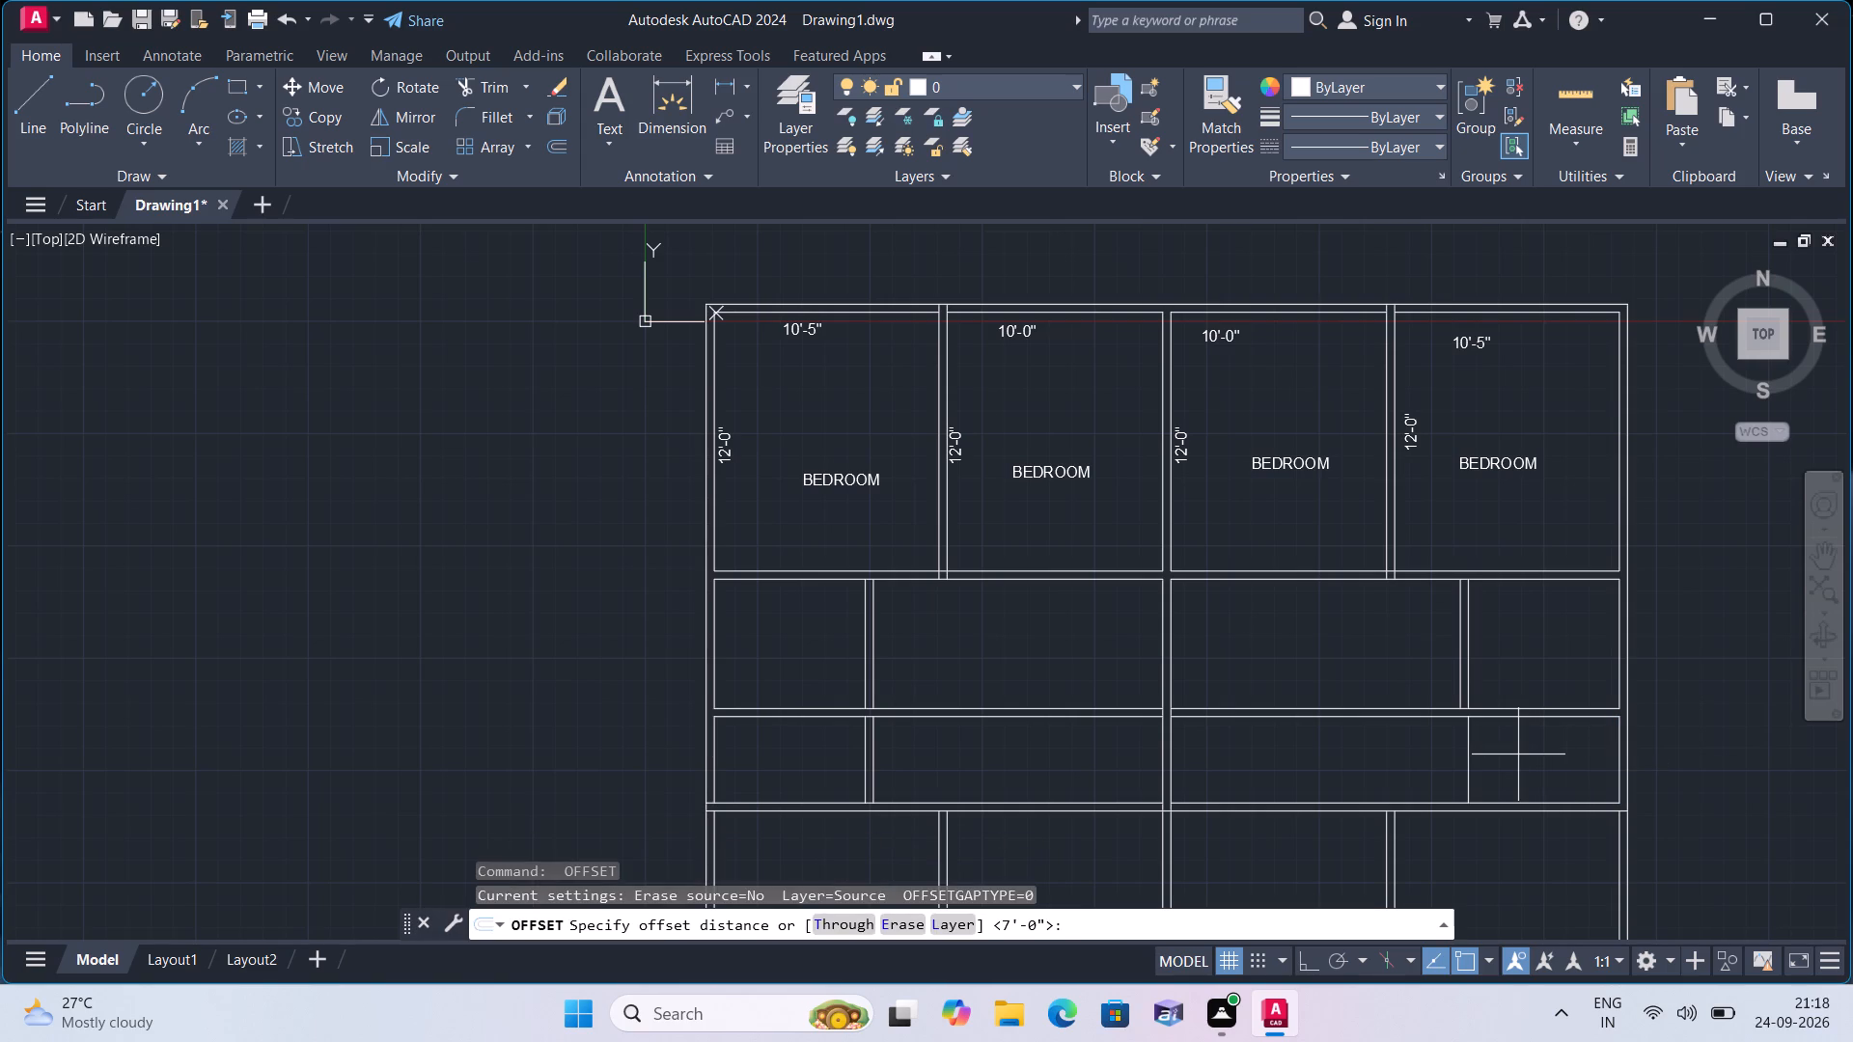
{"action": "type", "text": "4.5\""}
{"action": "key", "text": "space"}
{"action": "left_click", "coordinate": [1469, 765]}
{"action": "left_click", "coordinate": [1437, 766]}
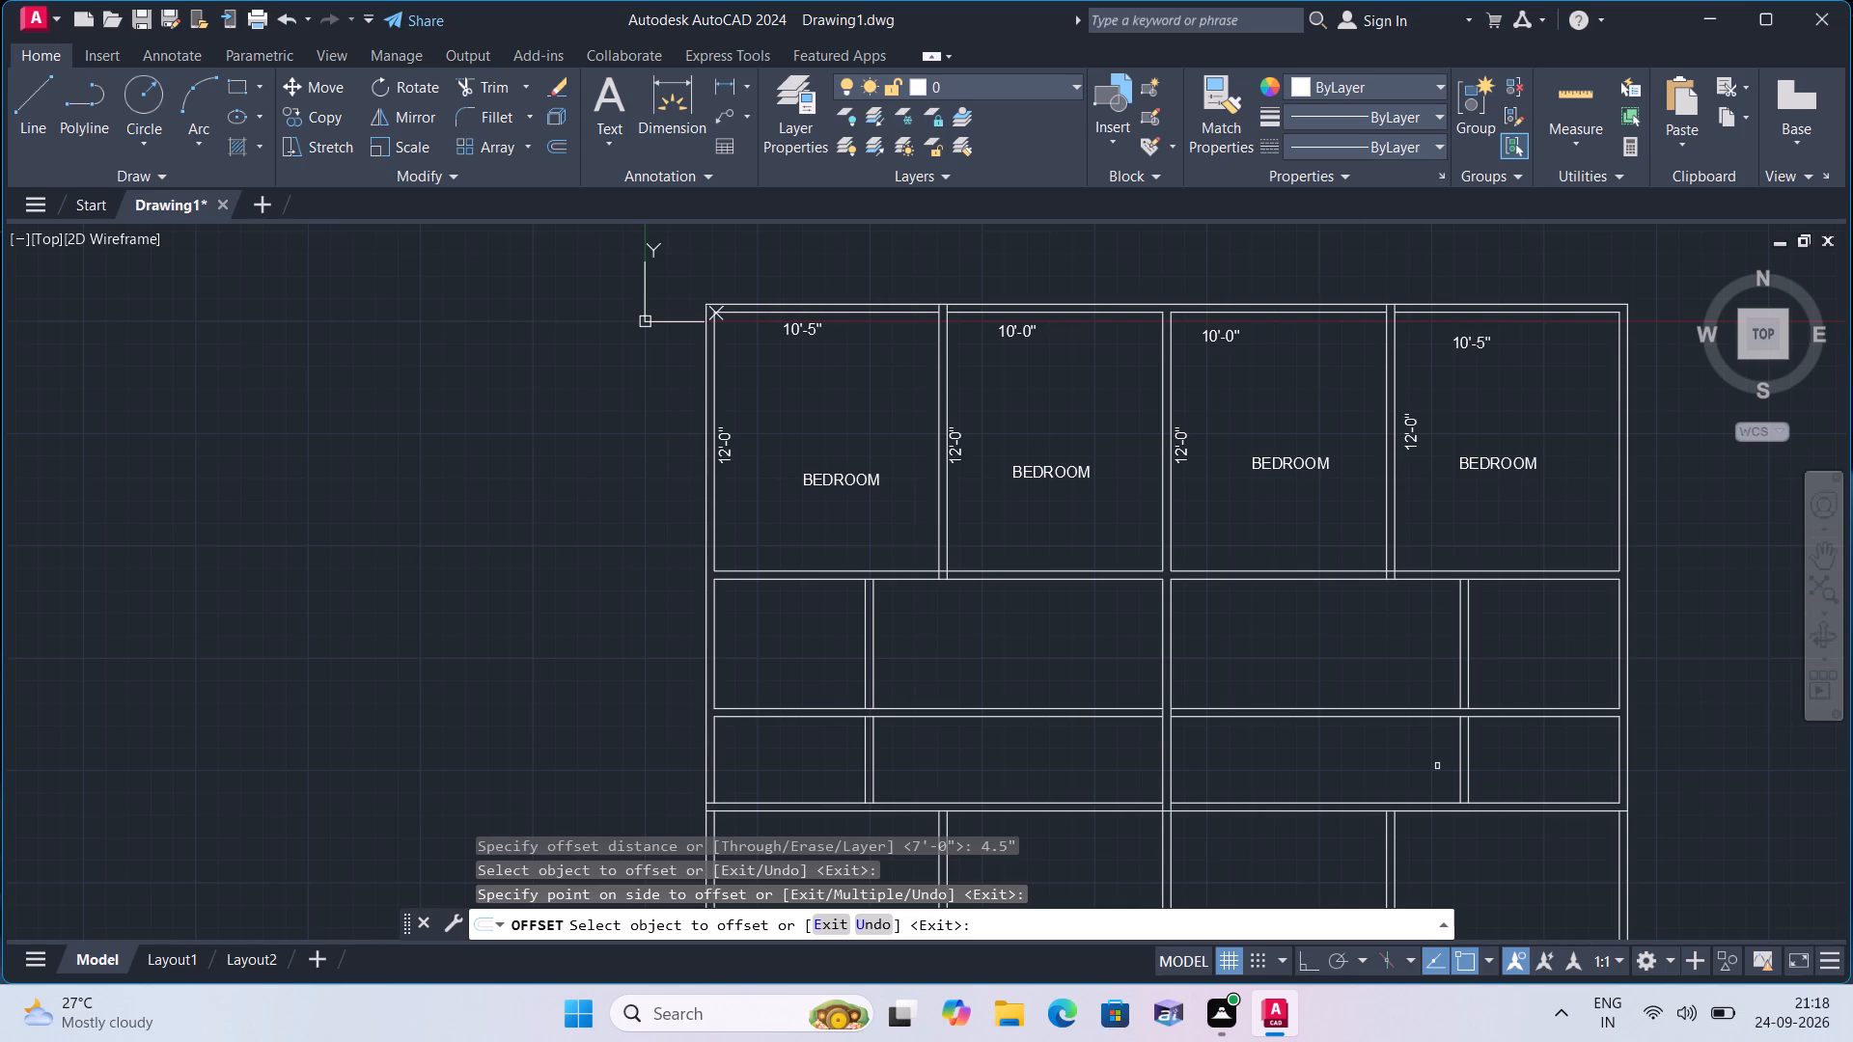
{"action": "key", "text": "space"}
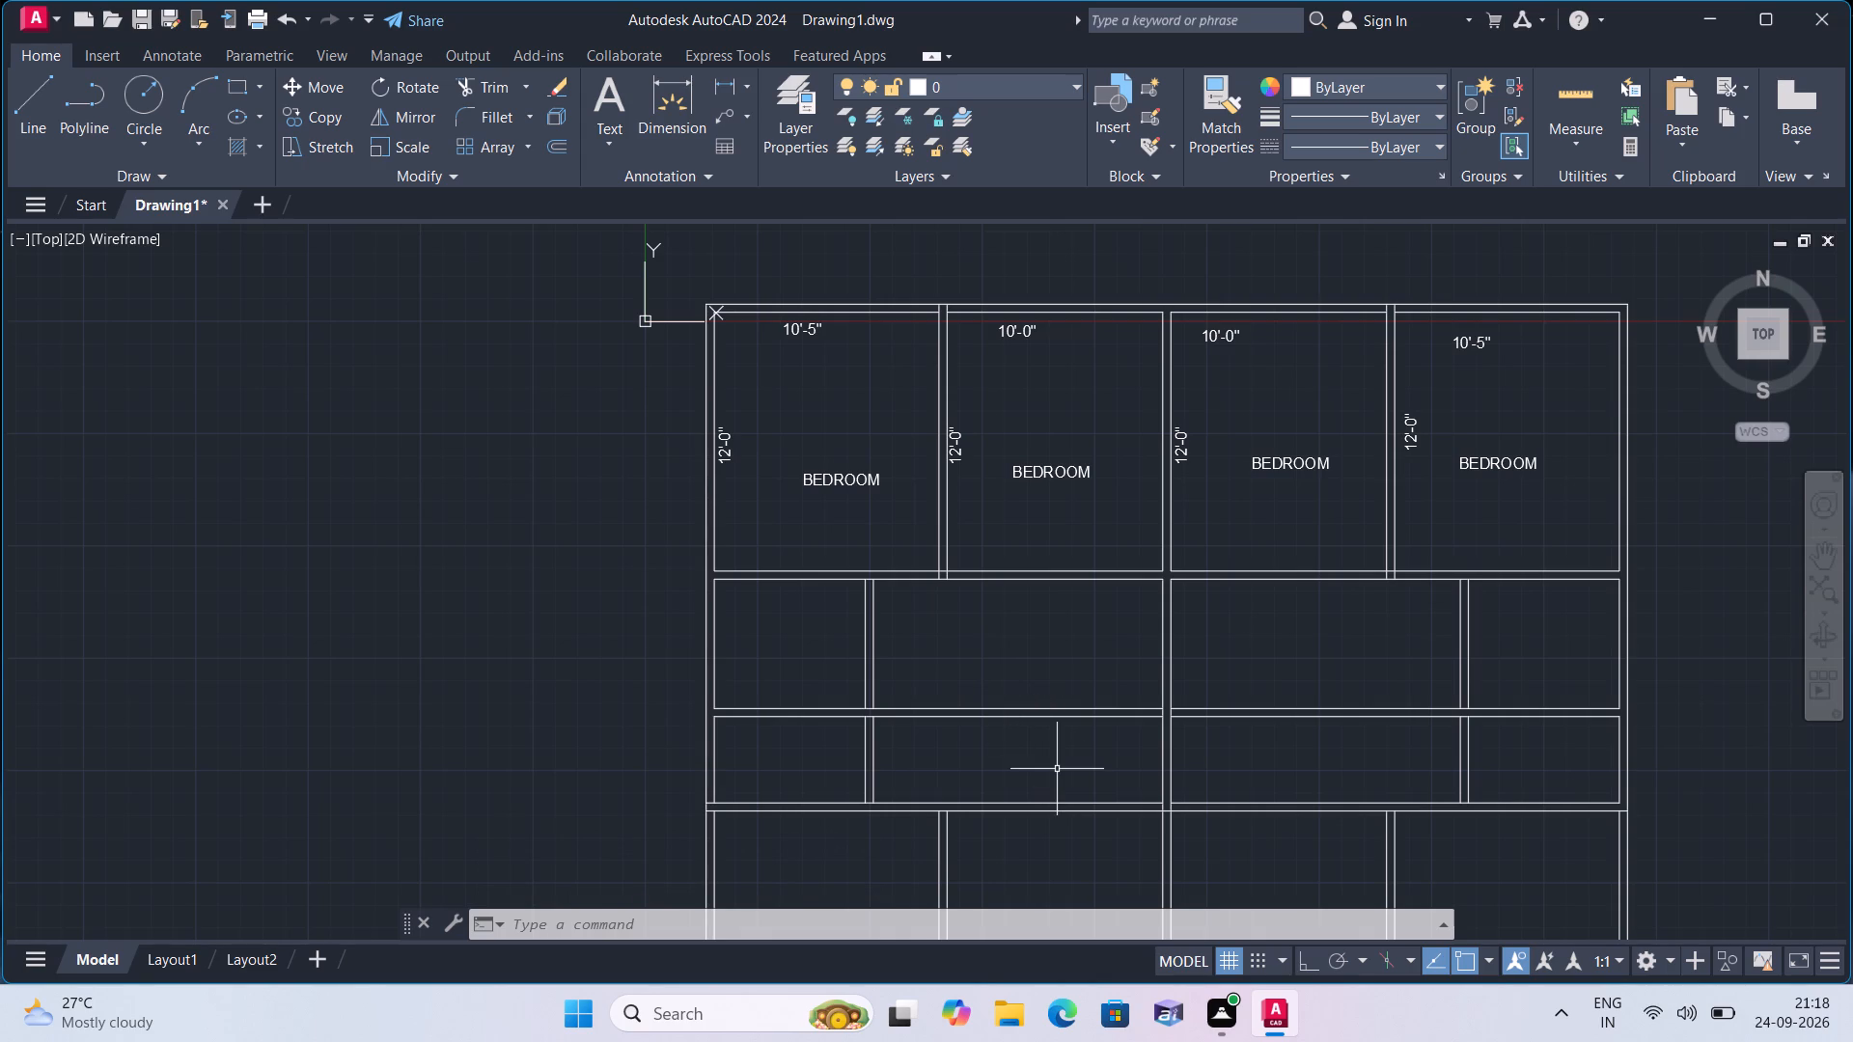
Add multiline texts 7'-0" and 6'-0" inside the small left room of the second row.
{"action": "type", "text": "mt"}
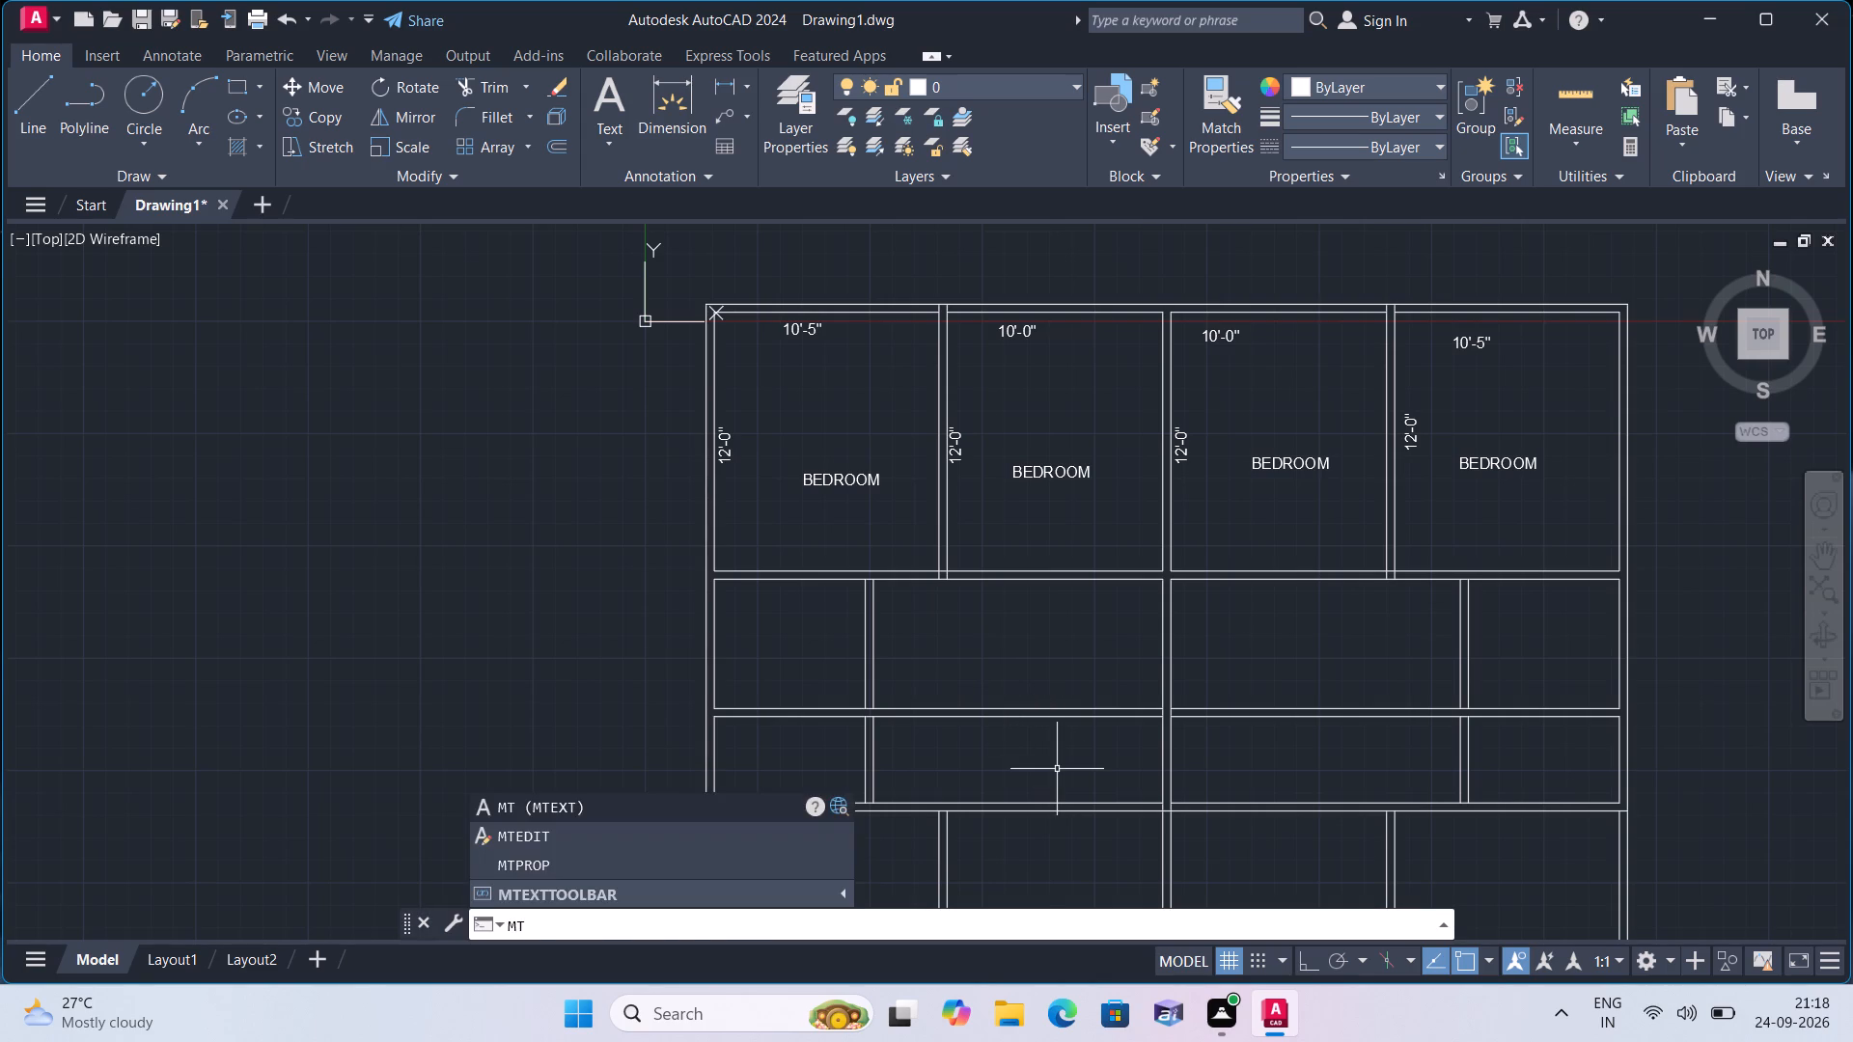
{"action": "key", "text": "space"}
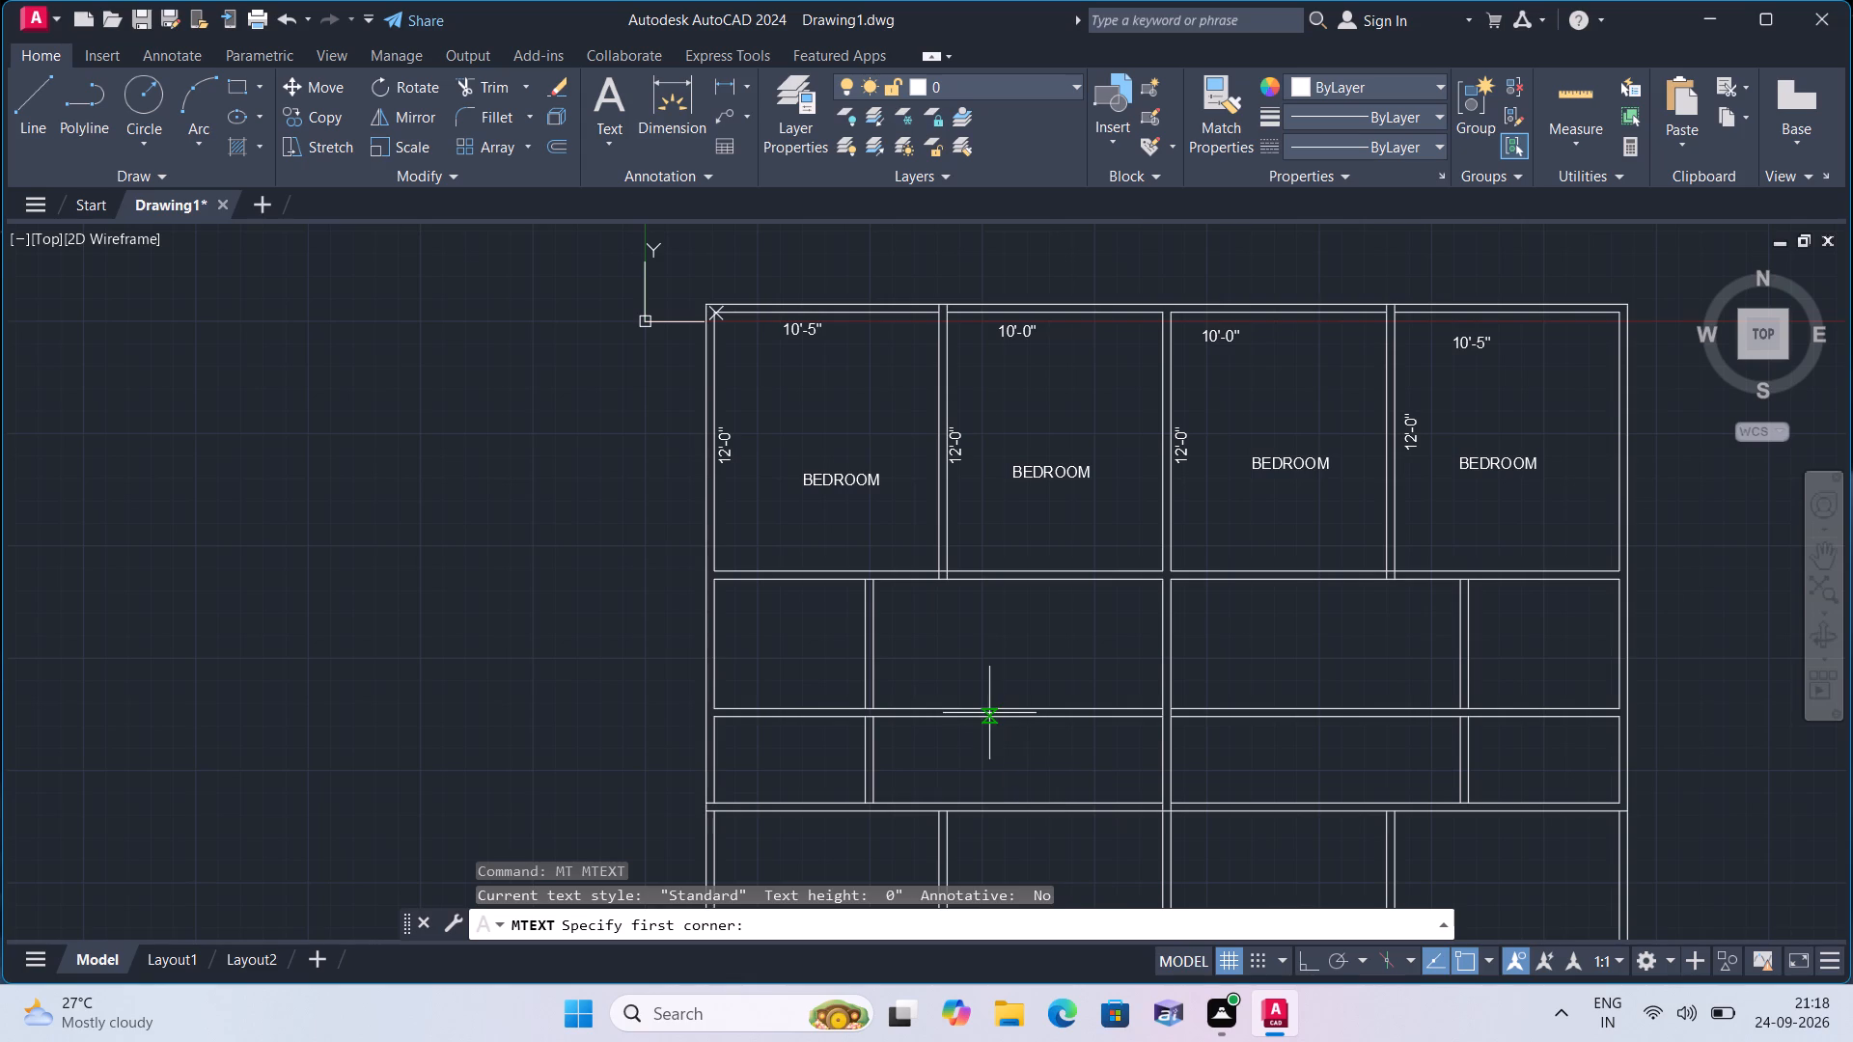
{"action": "scroll", "coordinate": [935, 698], "scroll_direction": "up", "scroll_amount": 1}
{"action": "triple_click", "coordinate": [644, 565]}
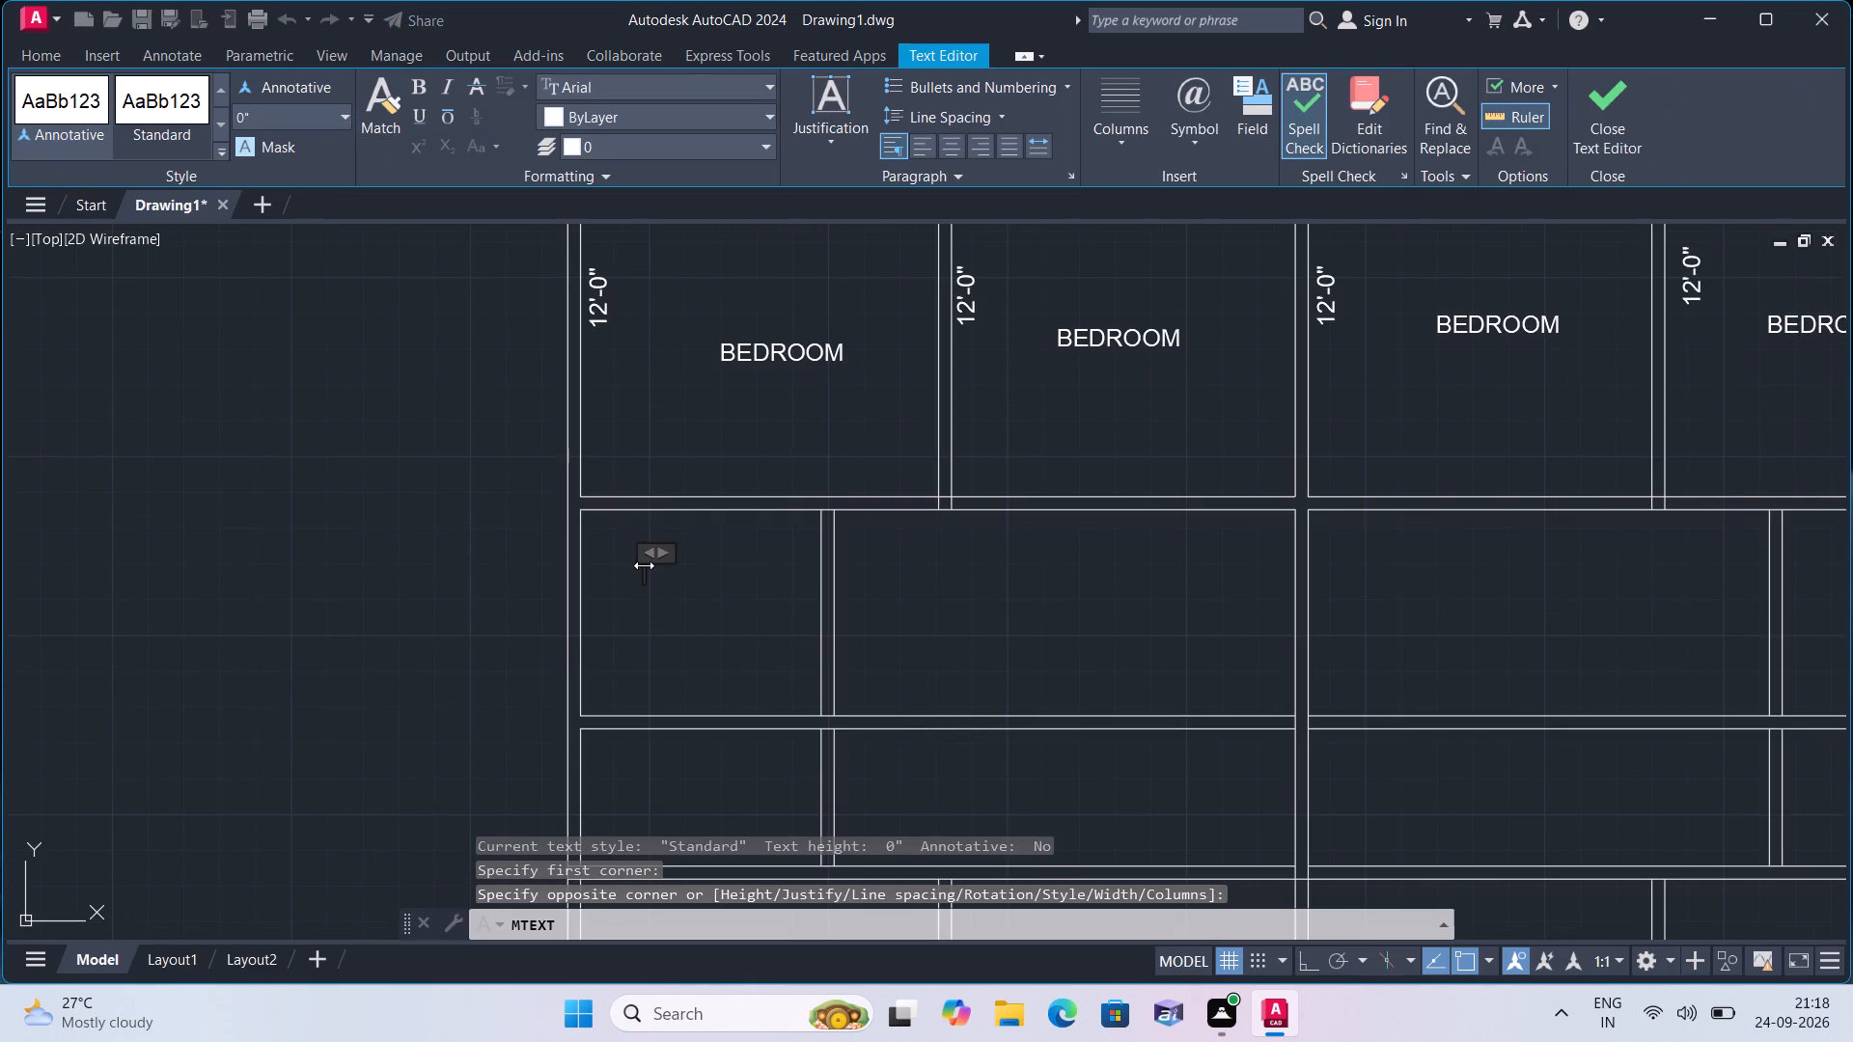
{"action": "type", "text": "7'-0\""}
{"action": "left_click", "coordinate": [715, 640]}
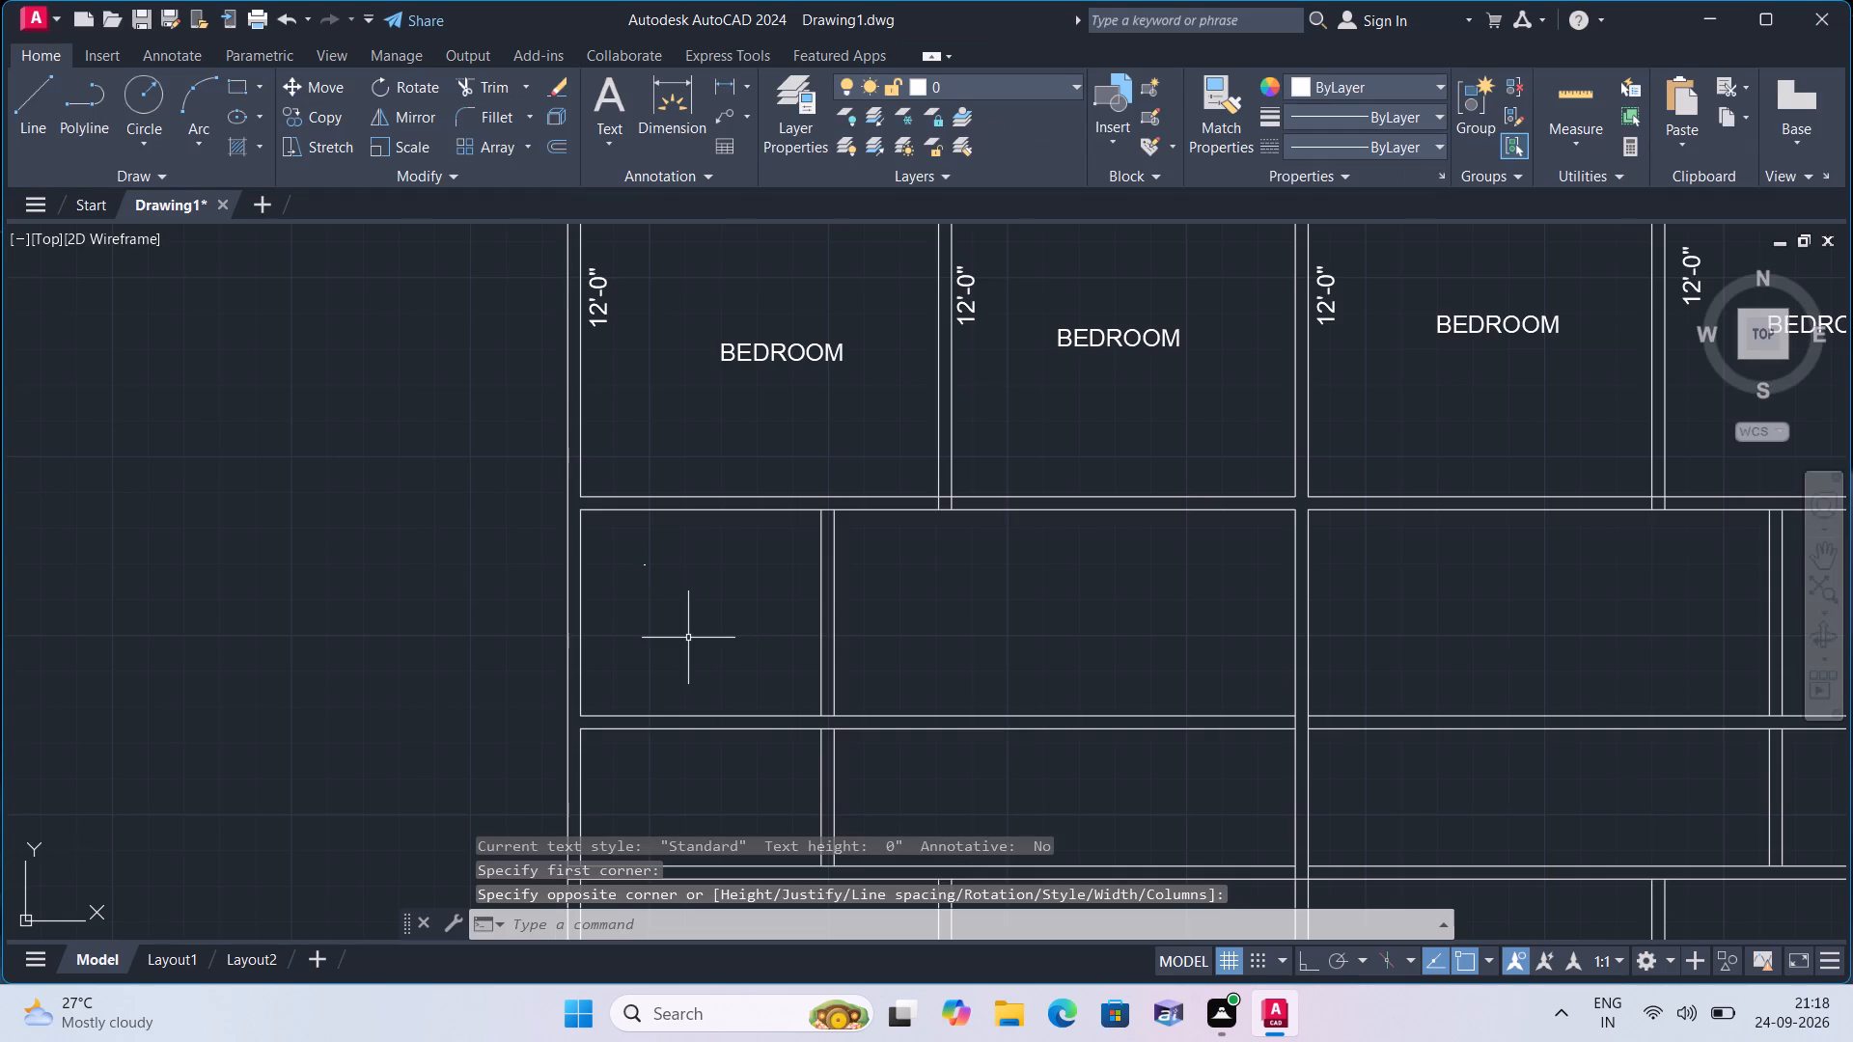
{"action": "key", "text": "space"}
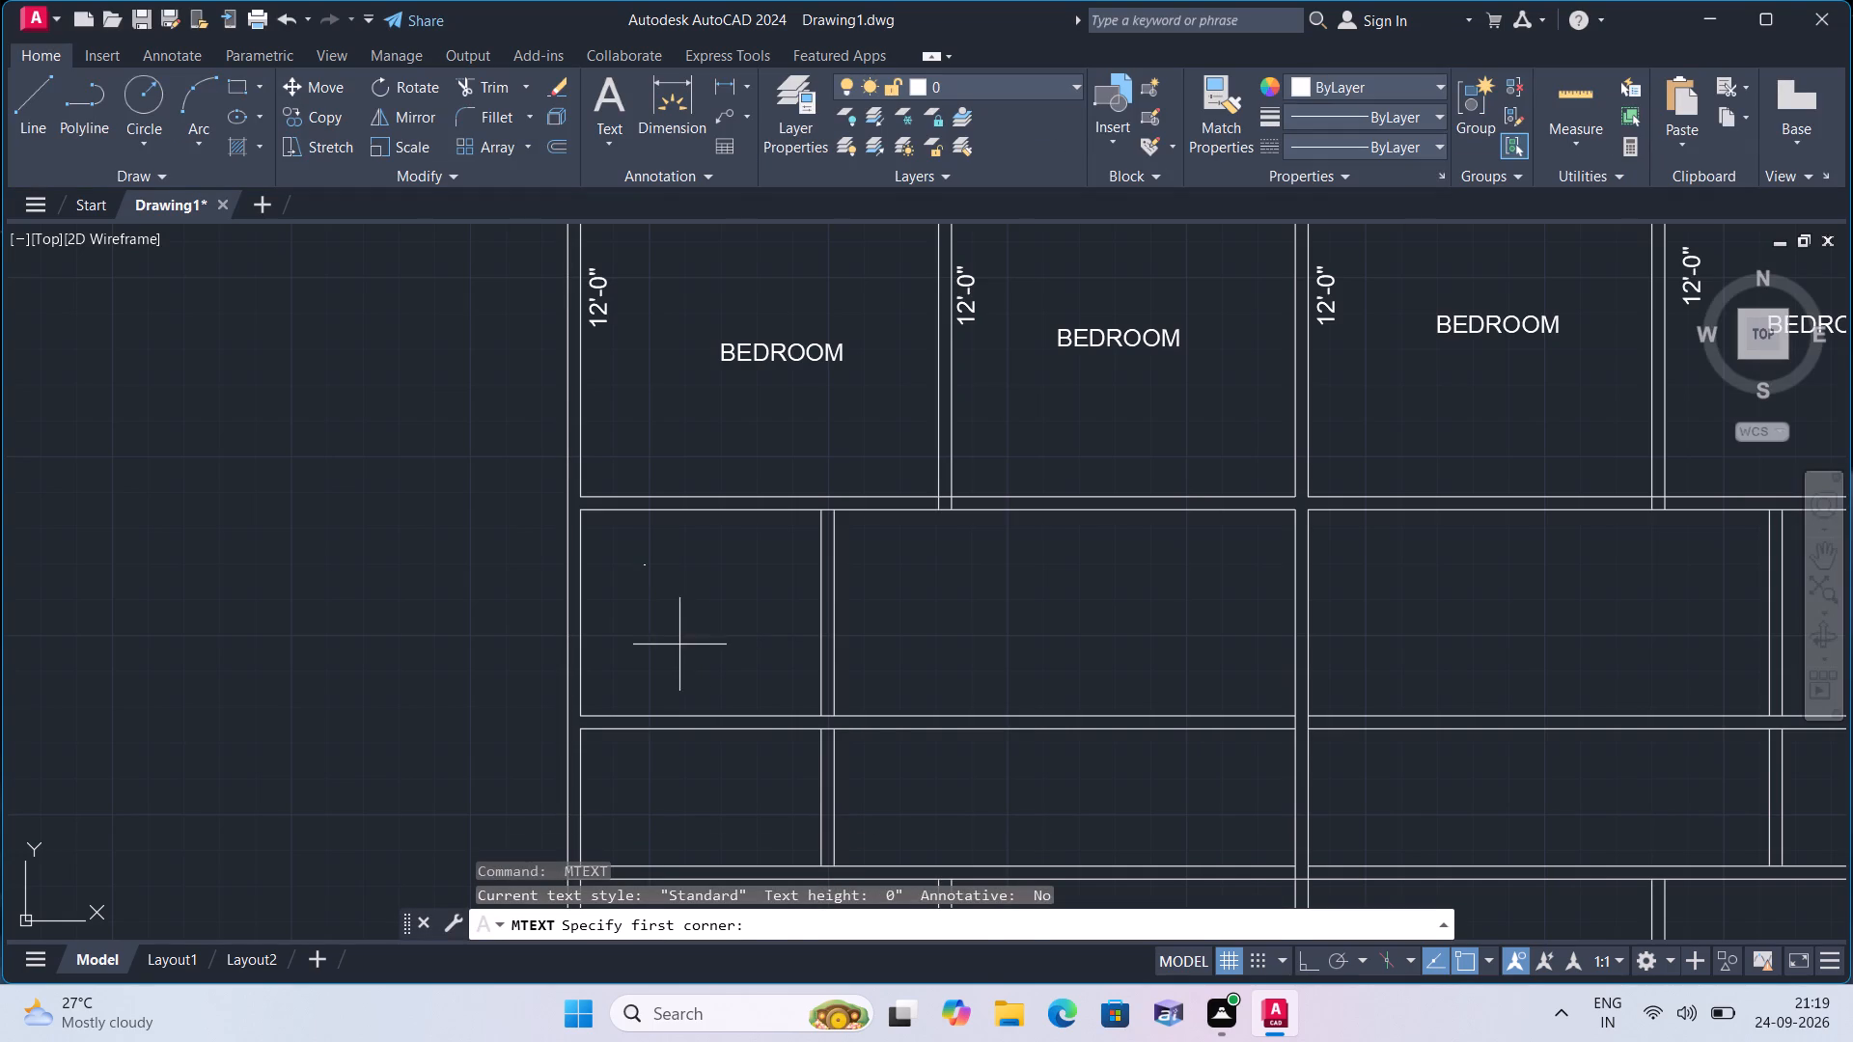
{"action": "triple_click", "coordinate": [678, 646]}
{"action": "type", "text": "6'-0\""}
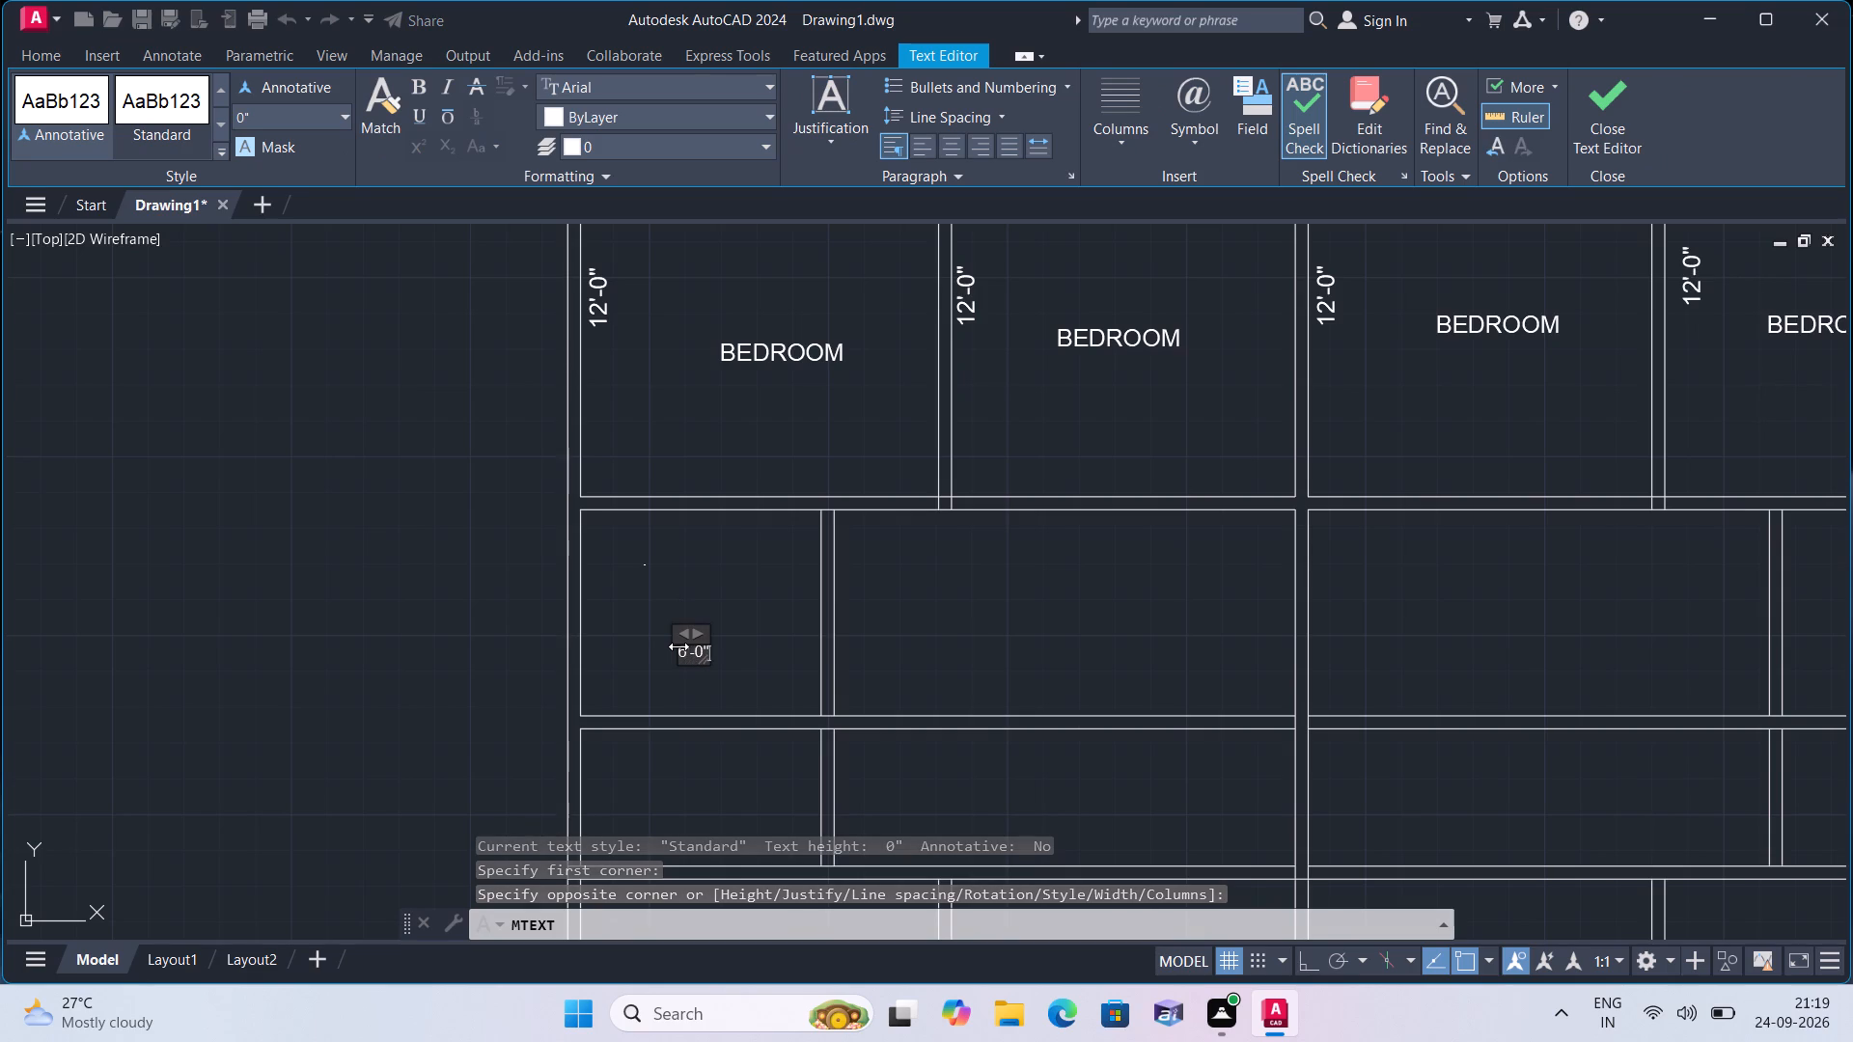
{"action": "left_click", "coordinate": [661, 663]}
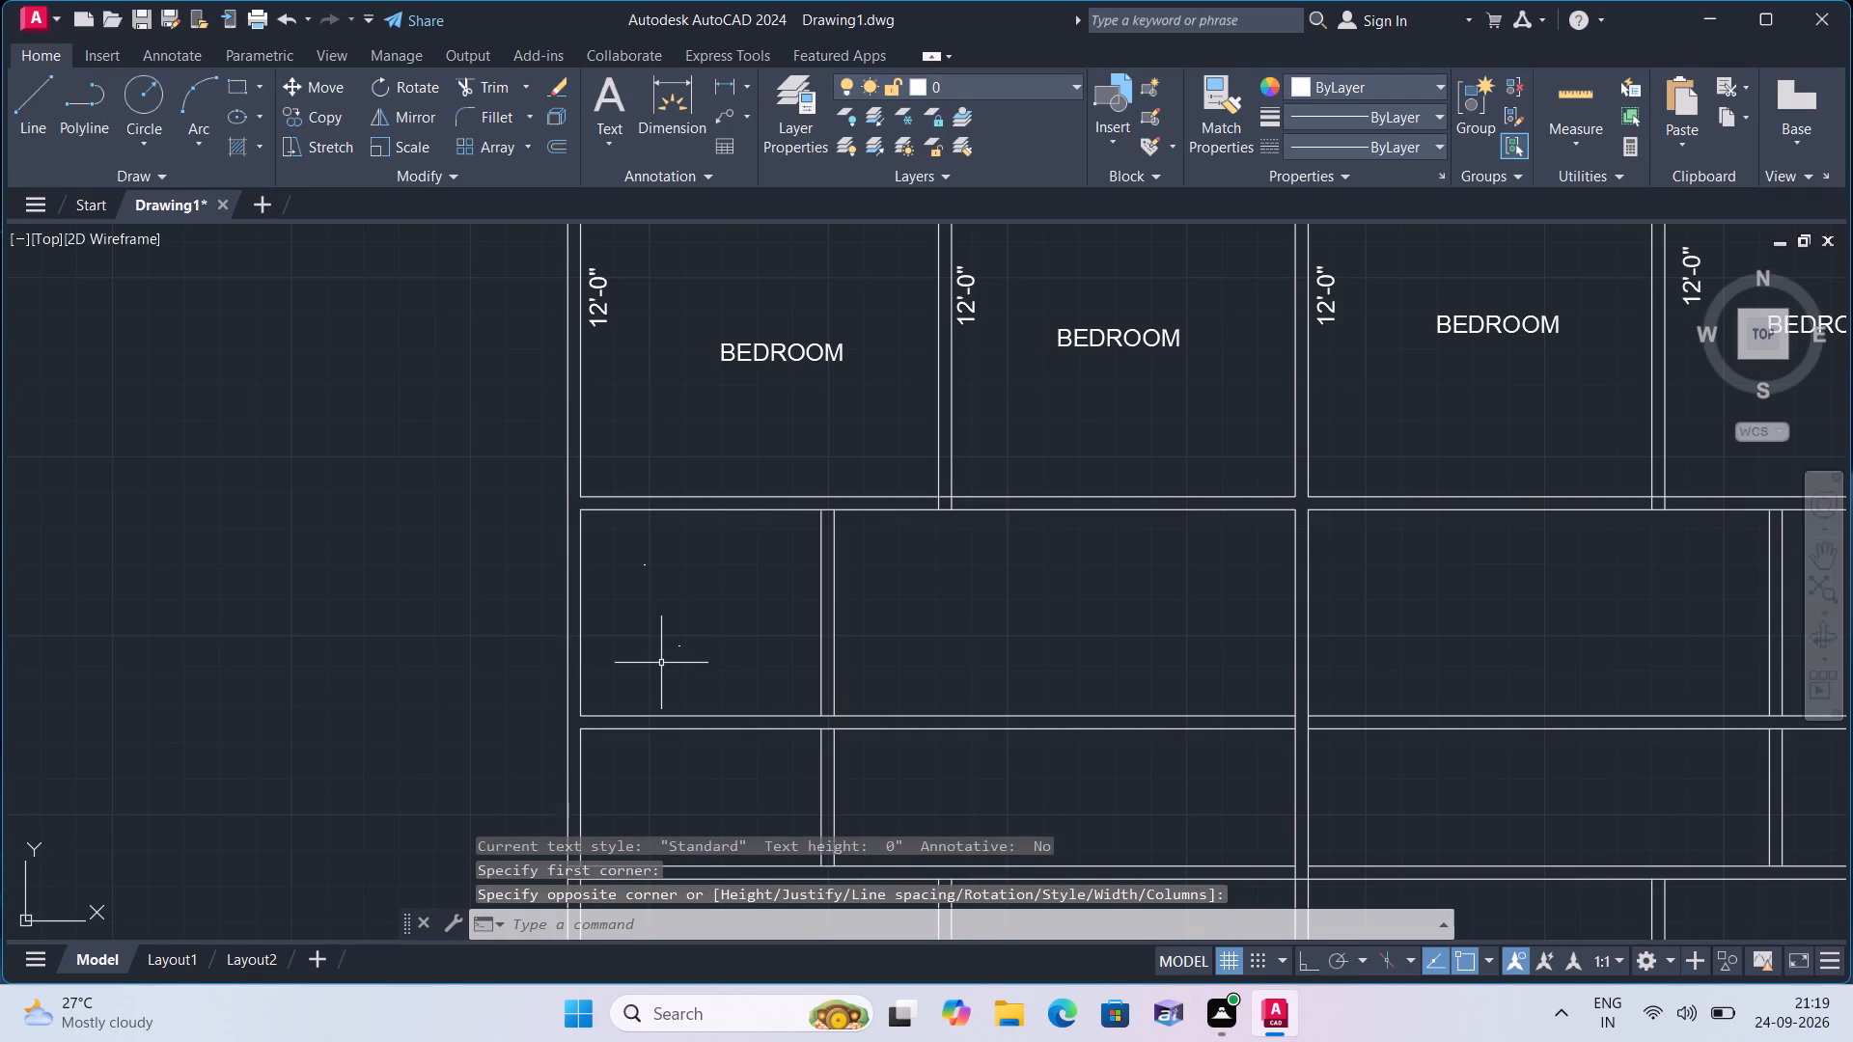
Add a multiline text 4'-0" inside the small left room of the narrow third row.
{"action": "scroll", "coordinate": [672, 651], "scroll_direction": "up", "scroll_amount": 2}
{"action": "scroll", "coordinate": [672, 651], "scroll_direction": "down", "scroll_amount": 1}
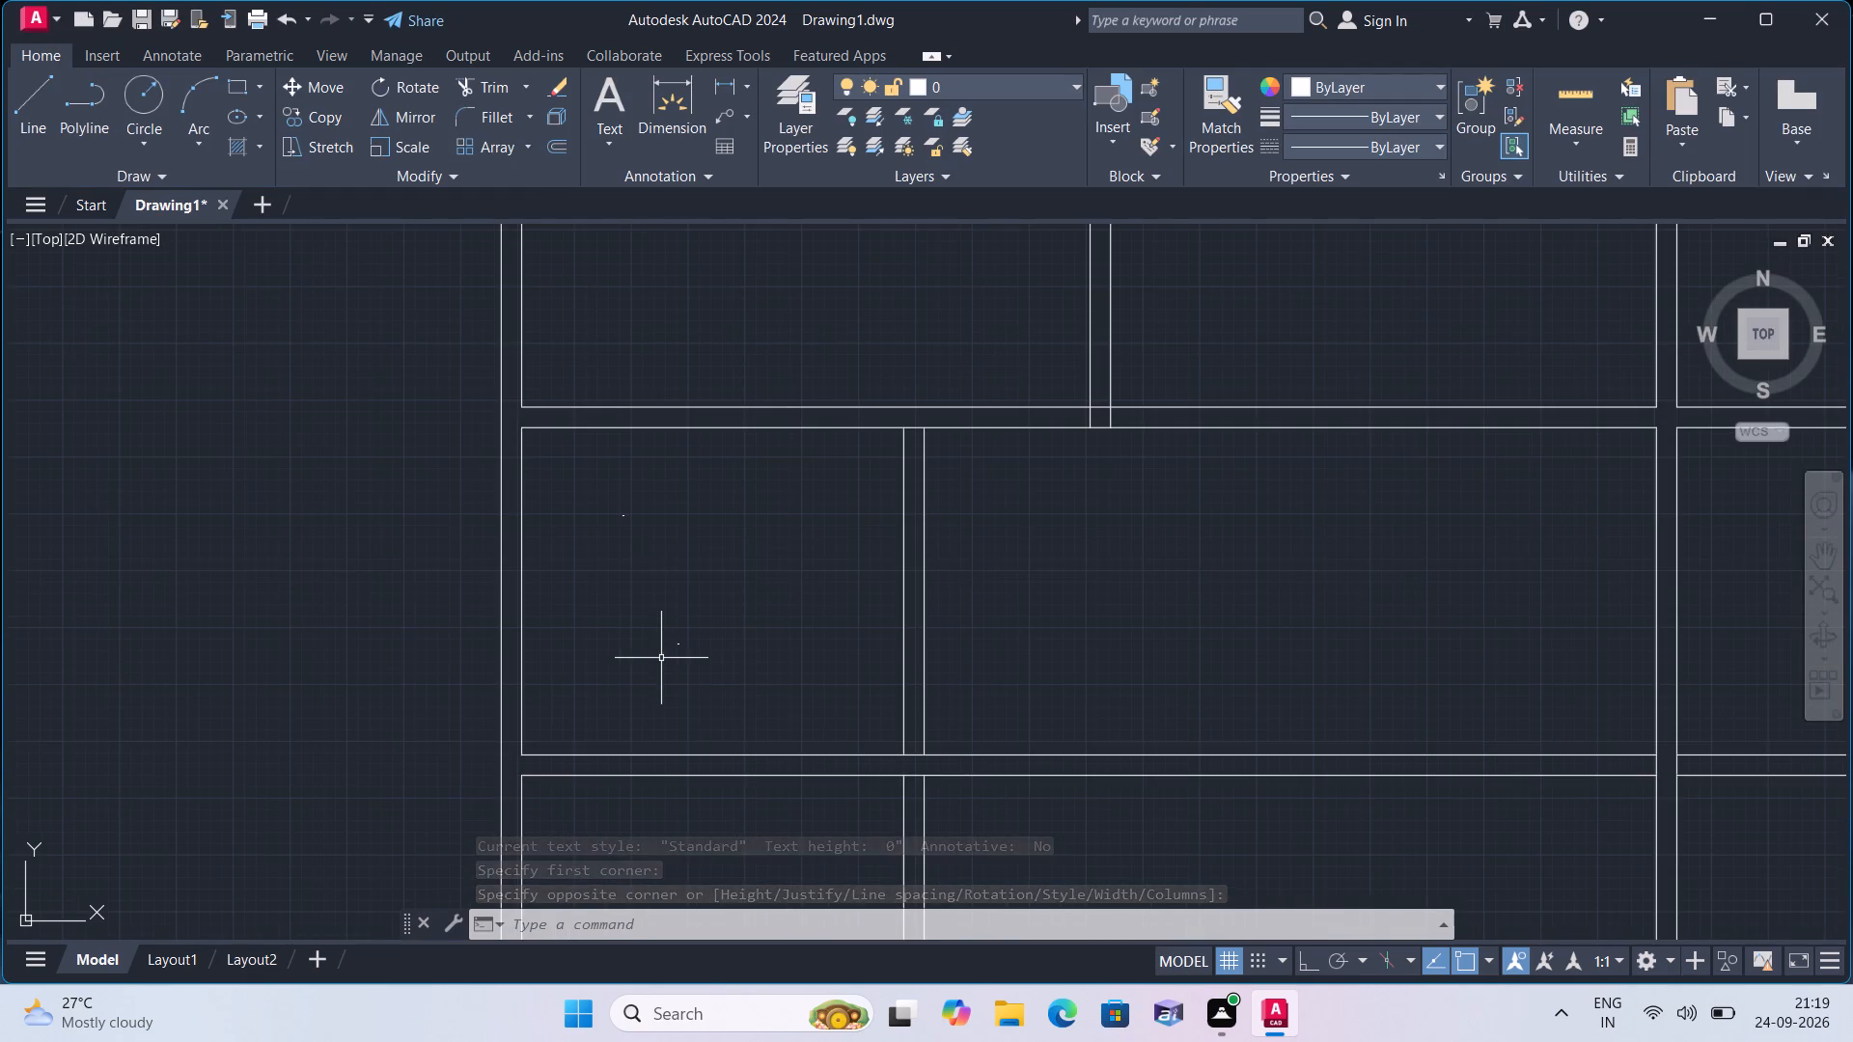
{"action": "middle_click_drag", "start_coordinate": [661, 658], "coordinate": [642, 564]}
{"action": "double_click", "coordinate": [576, 777]}
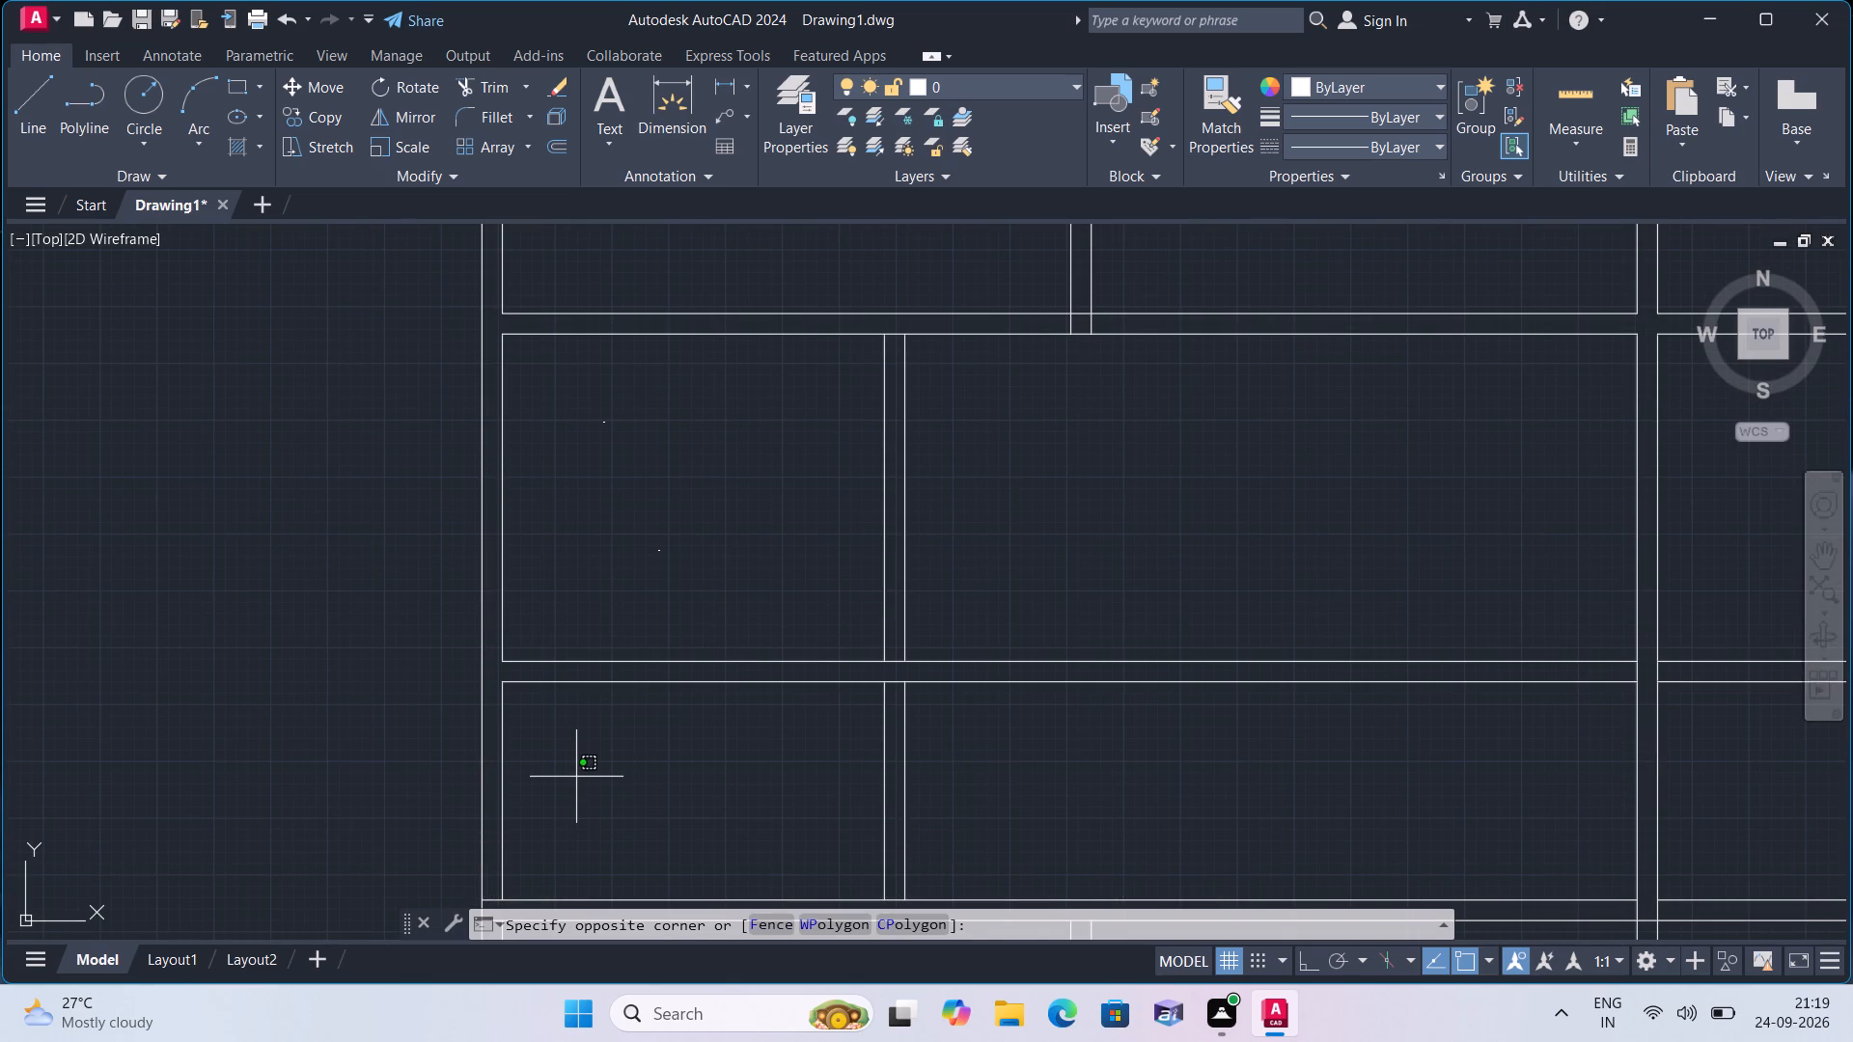
{"action": "key", "text": "Escape"}
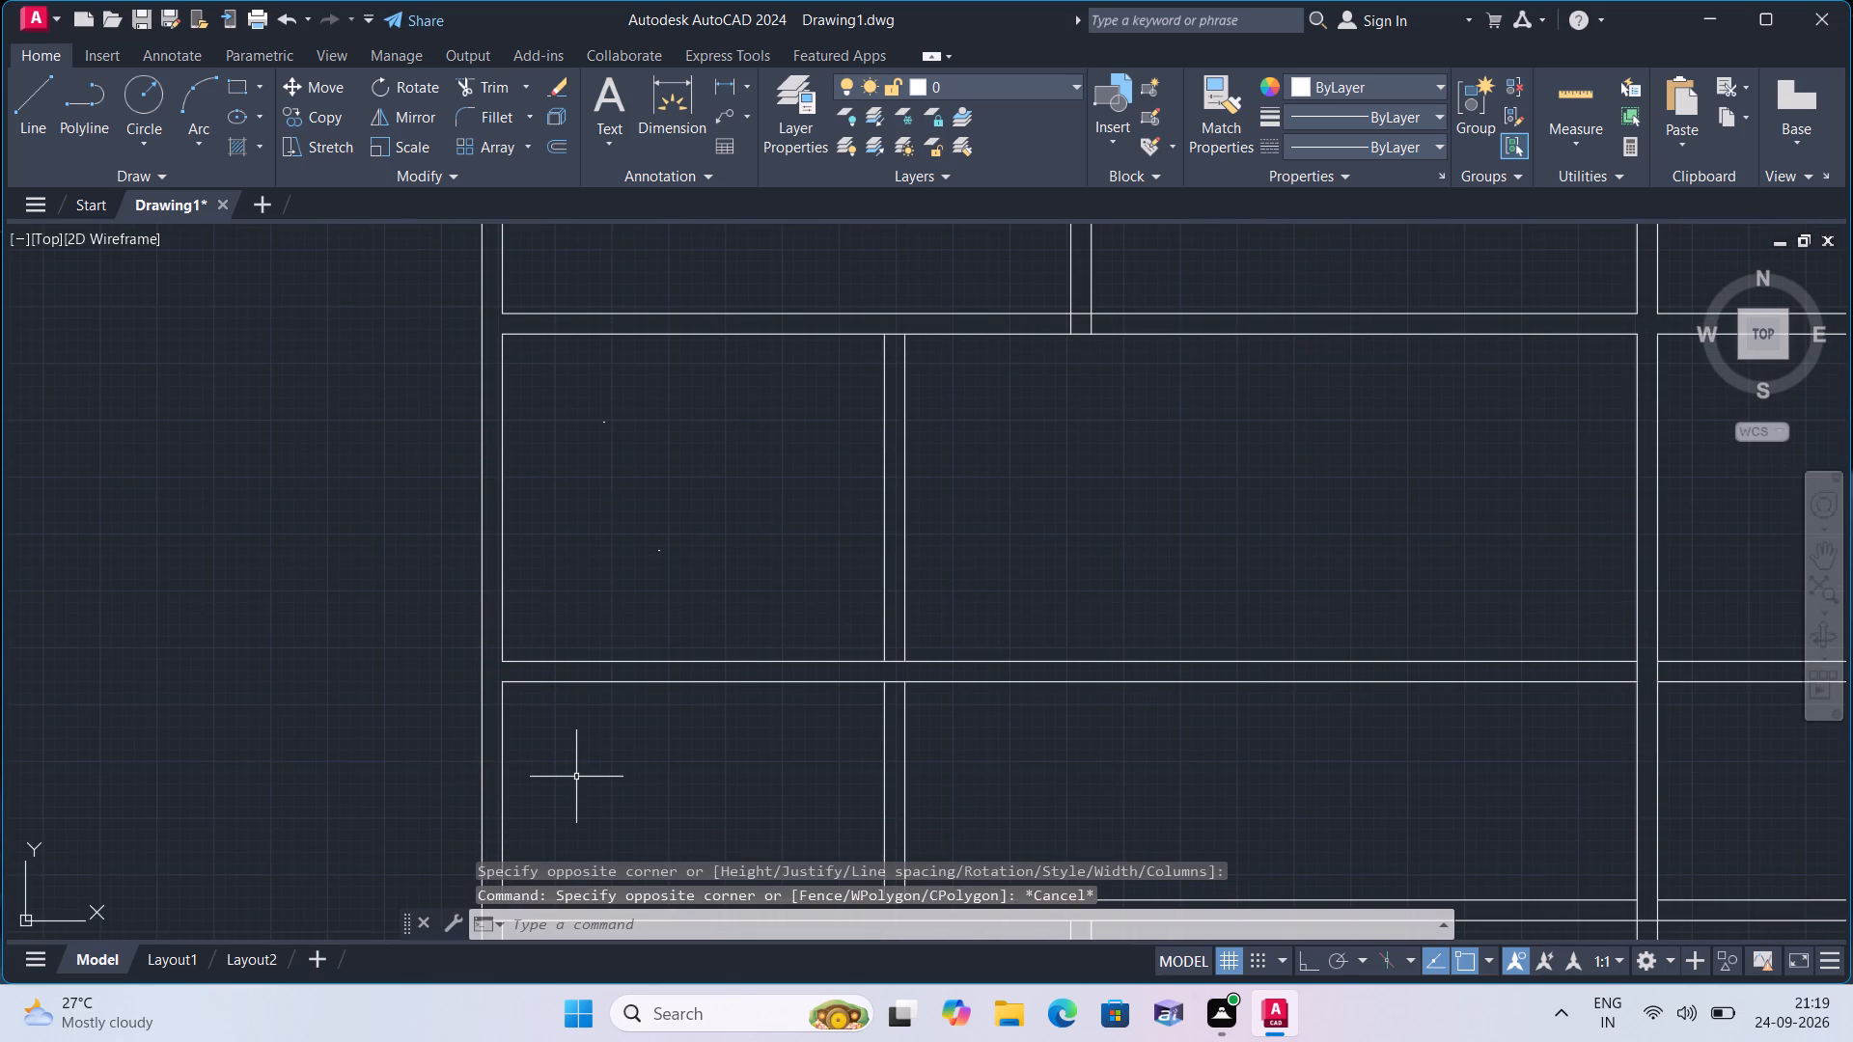
{"action": "key", "text": "space"}
{"action": "triple_click", "coordinate": [579, 784]}
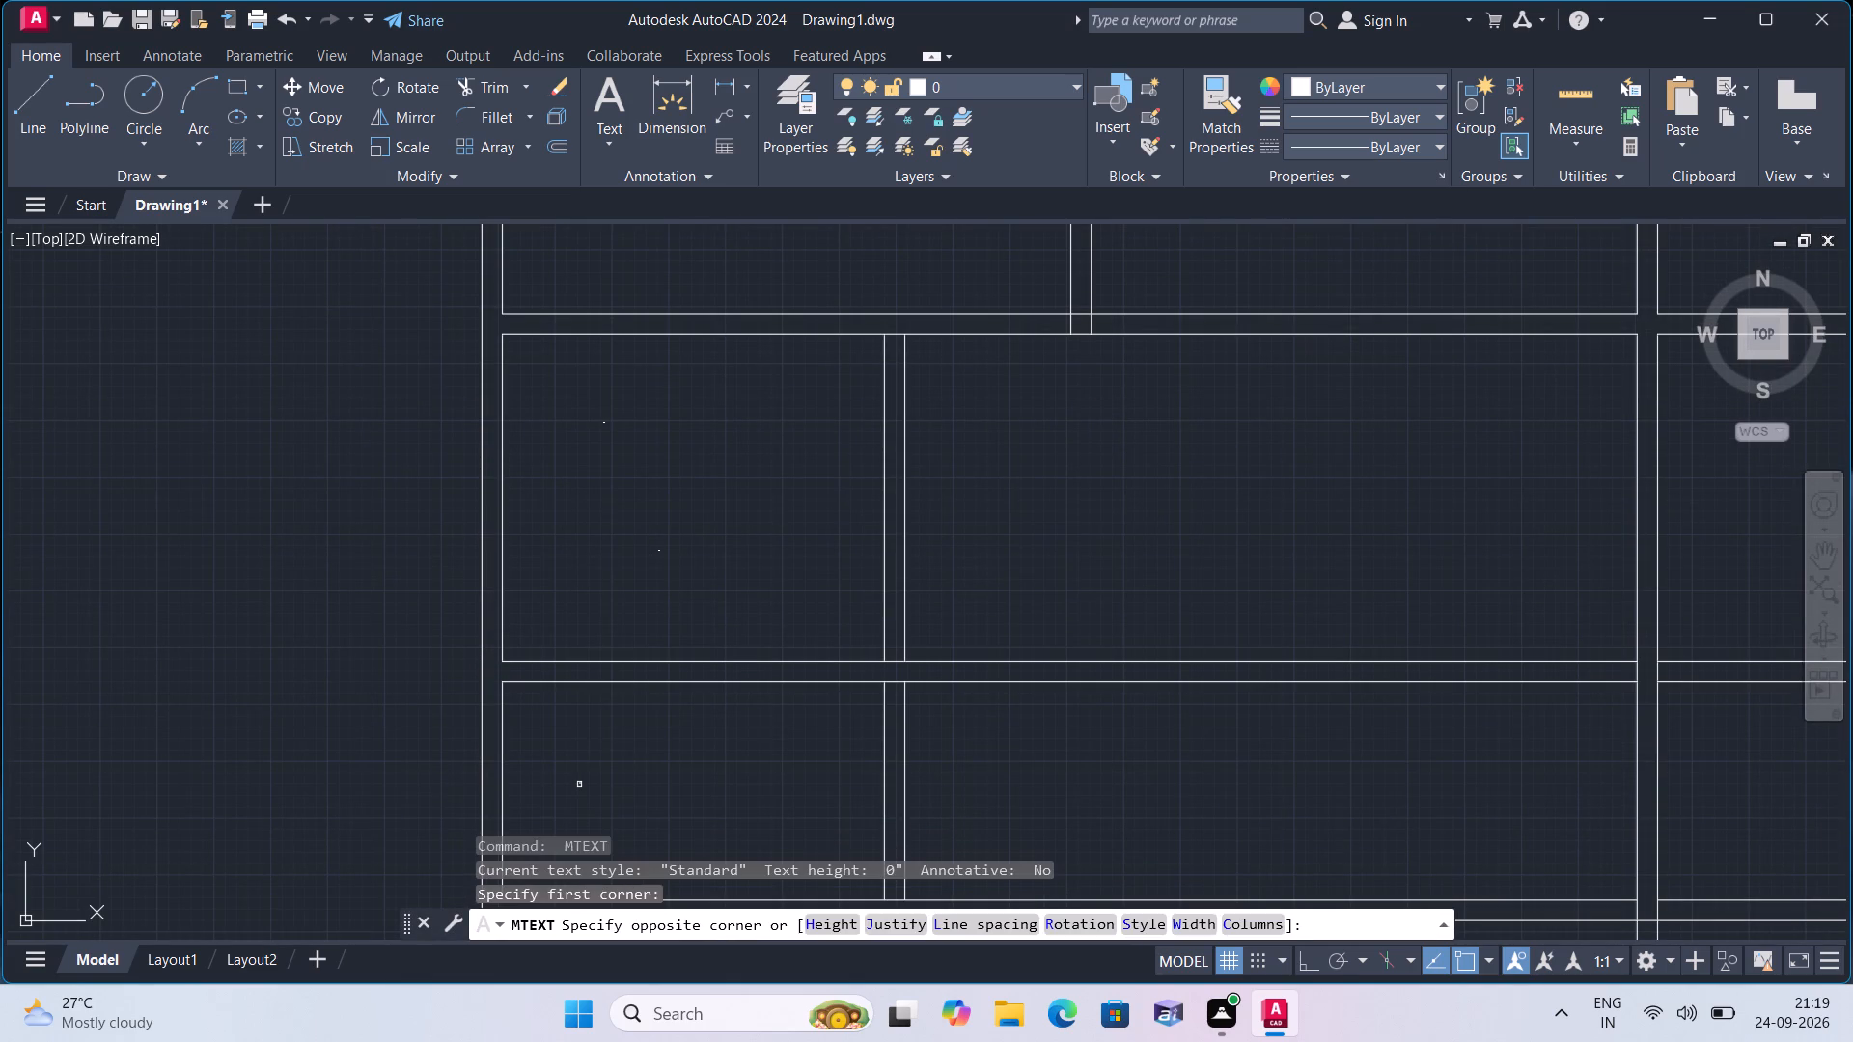
{"action": "type", "text": "4'-0\""}
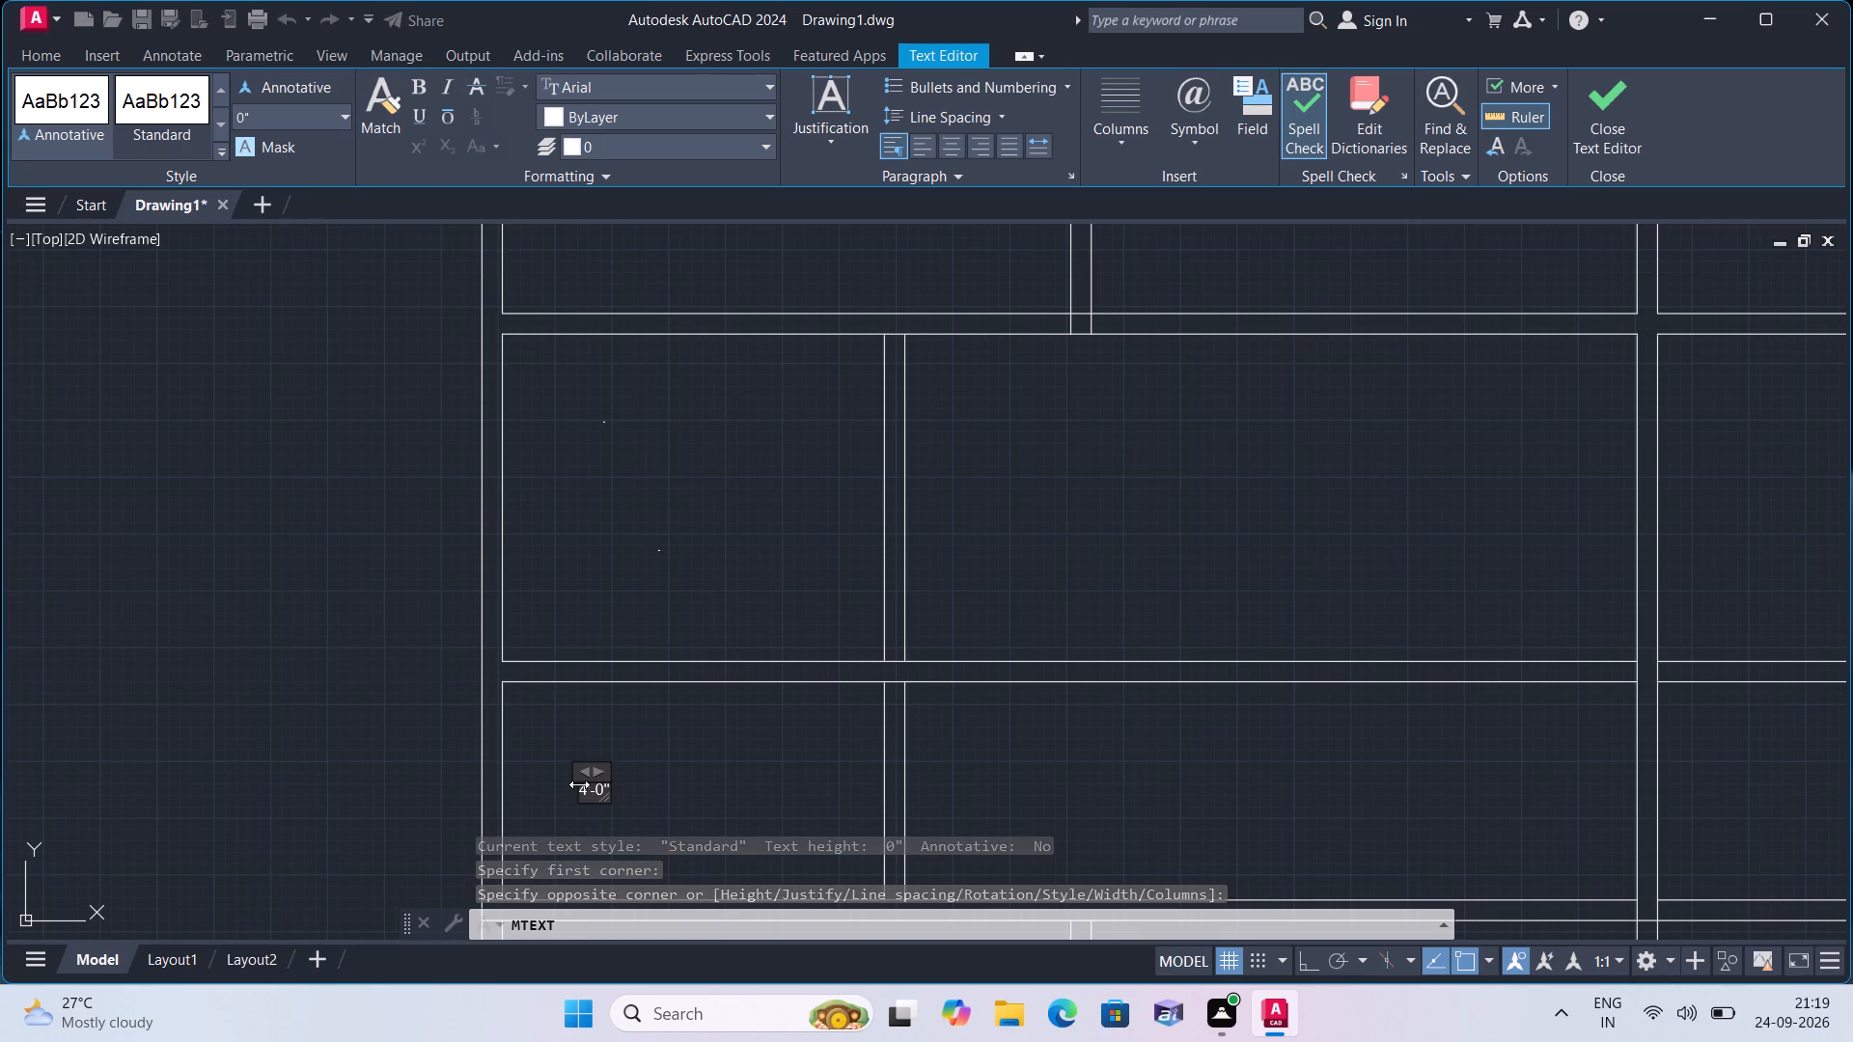
{"action": "left_click", "coordinate": [651, 790]}
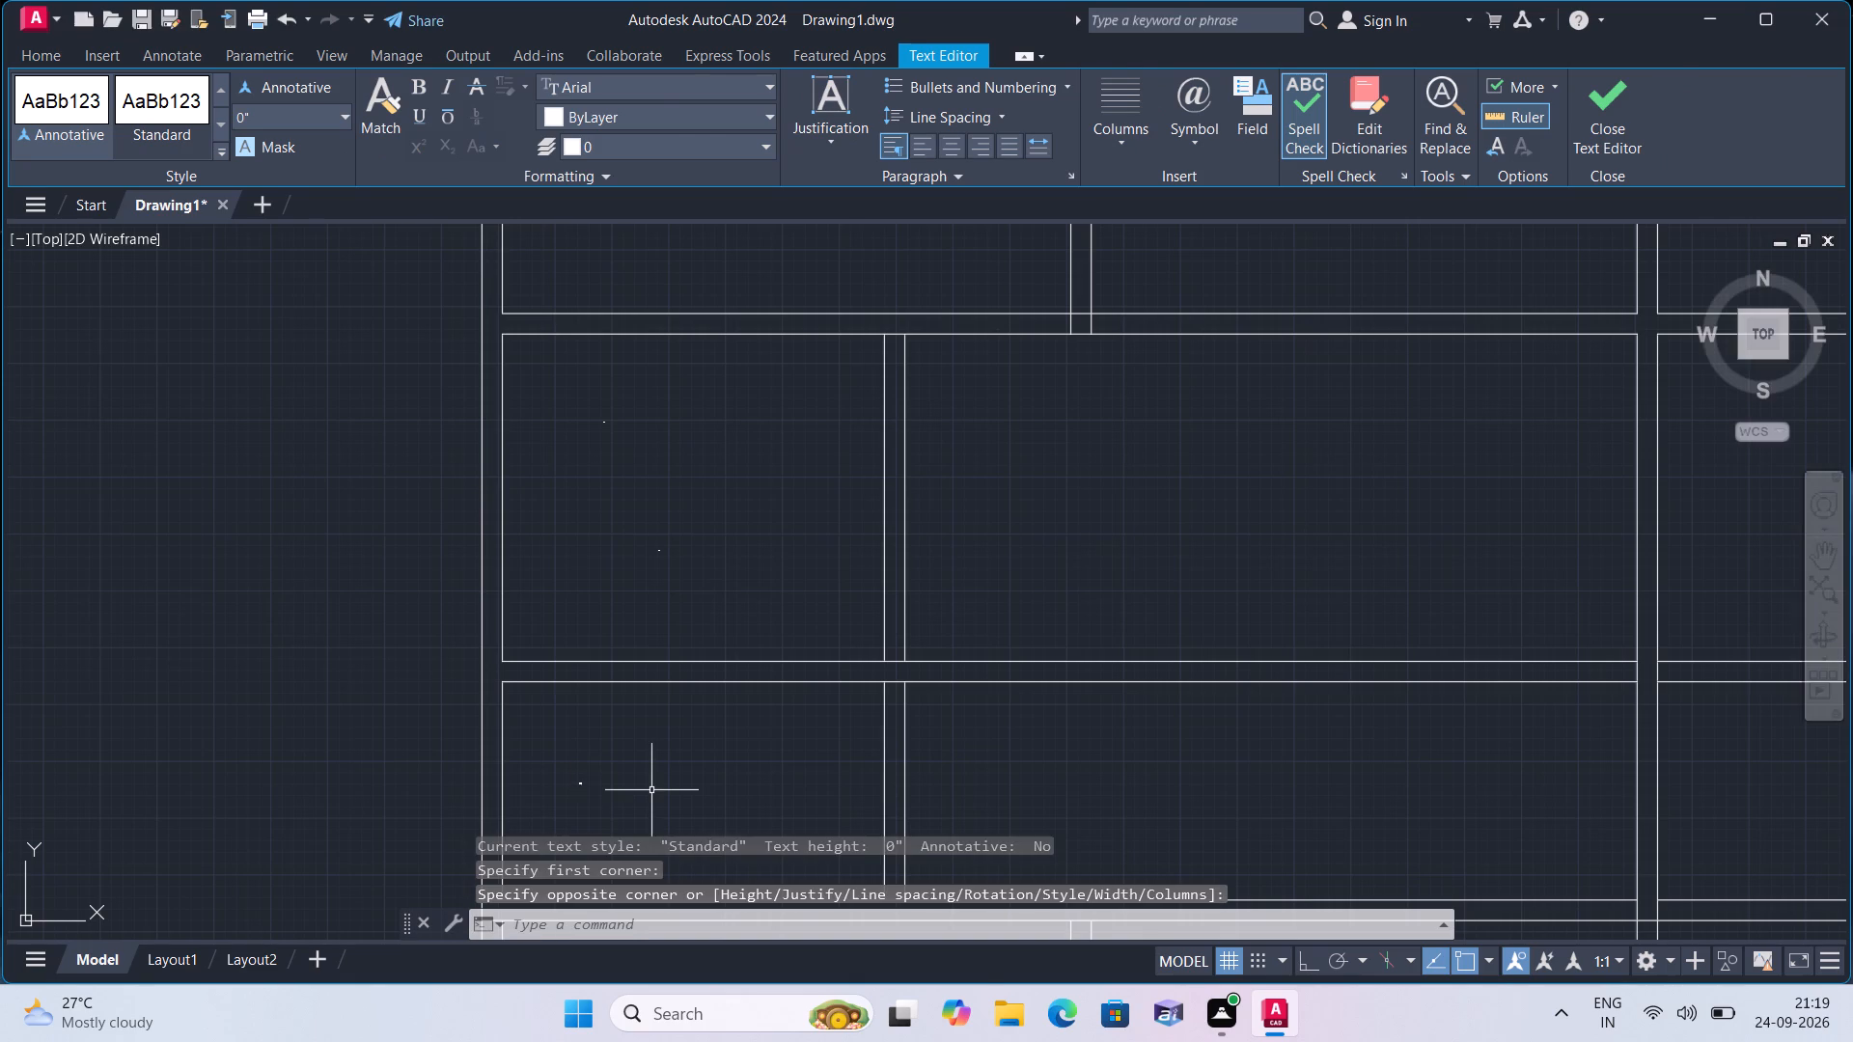
Select all multiline texts similar to the 4'-0" label in the narrow third-row left room and set their text height to 6".
{"action": "middle_click_drag", "start_coordinate": [631, 775], "coordinate": [652, 679]}
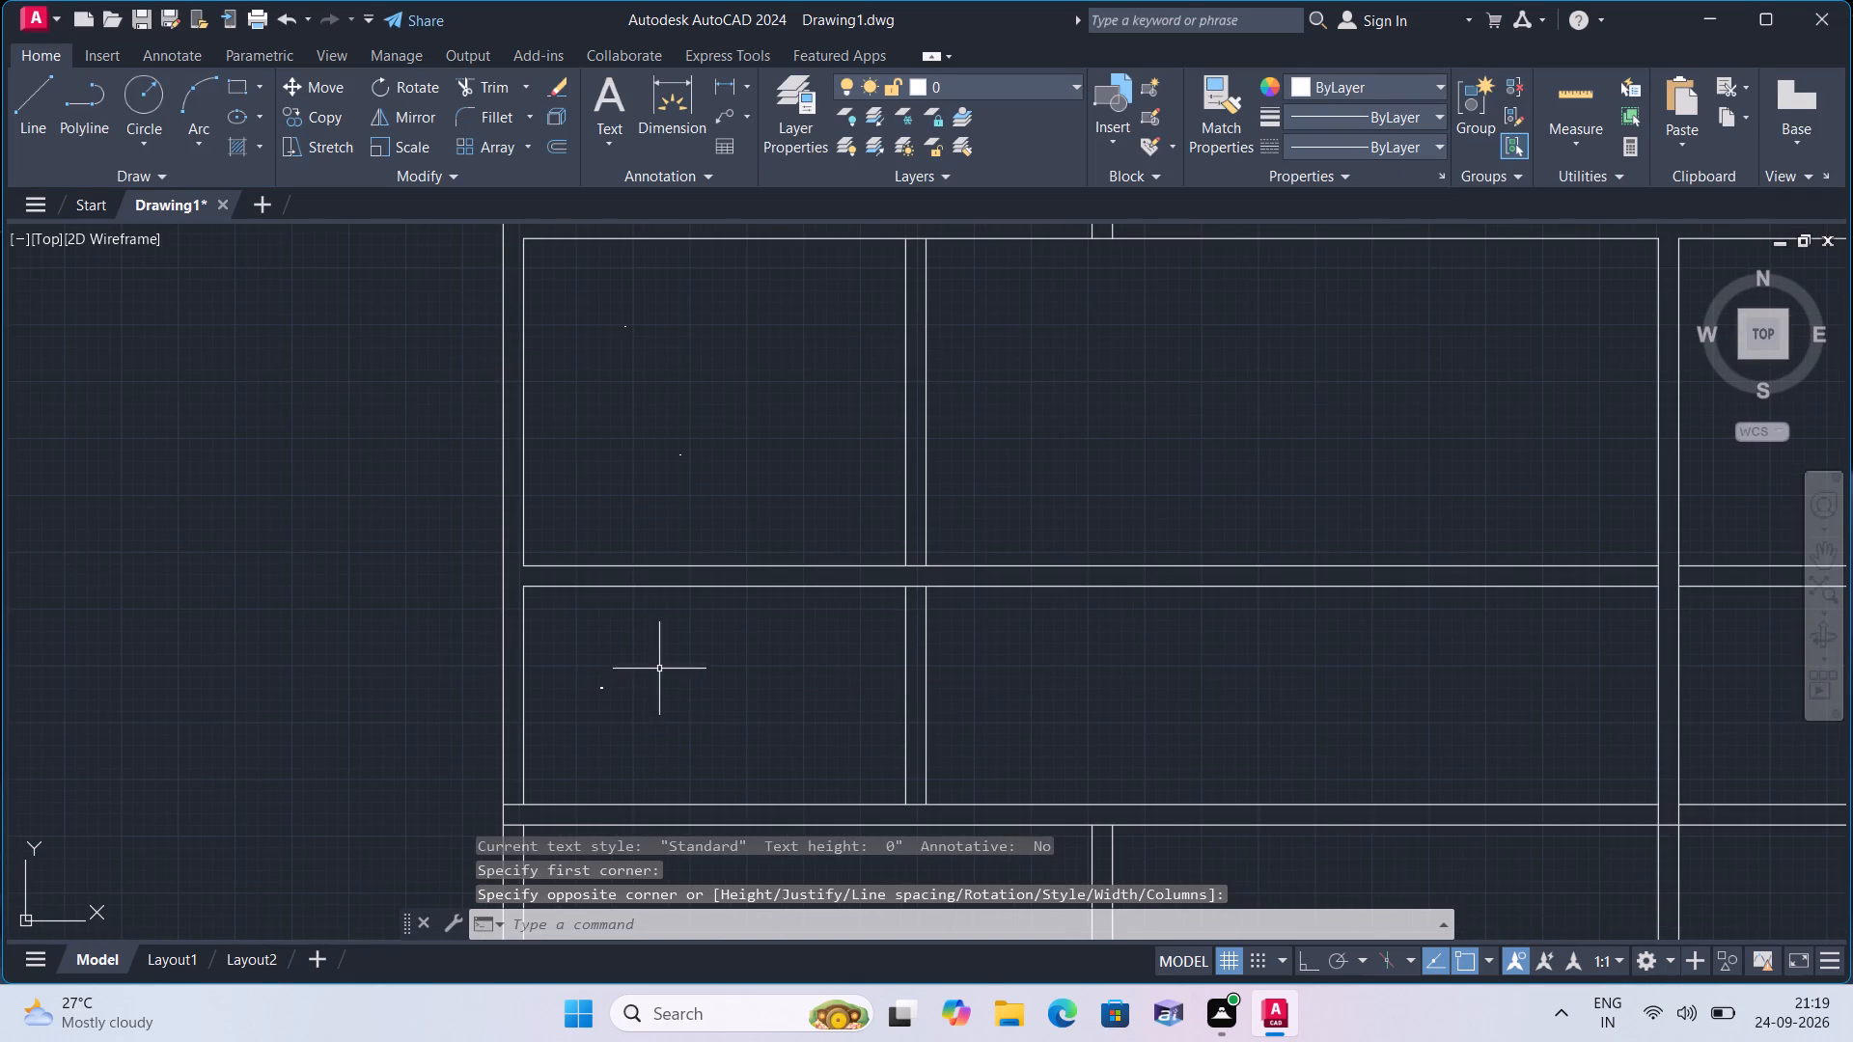
{"action": "scroll", "coordinate": [641, 663], "scroll_direction": "up", "scroll_amount": 1}
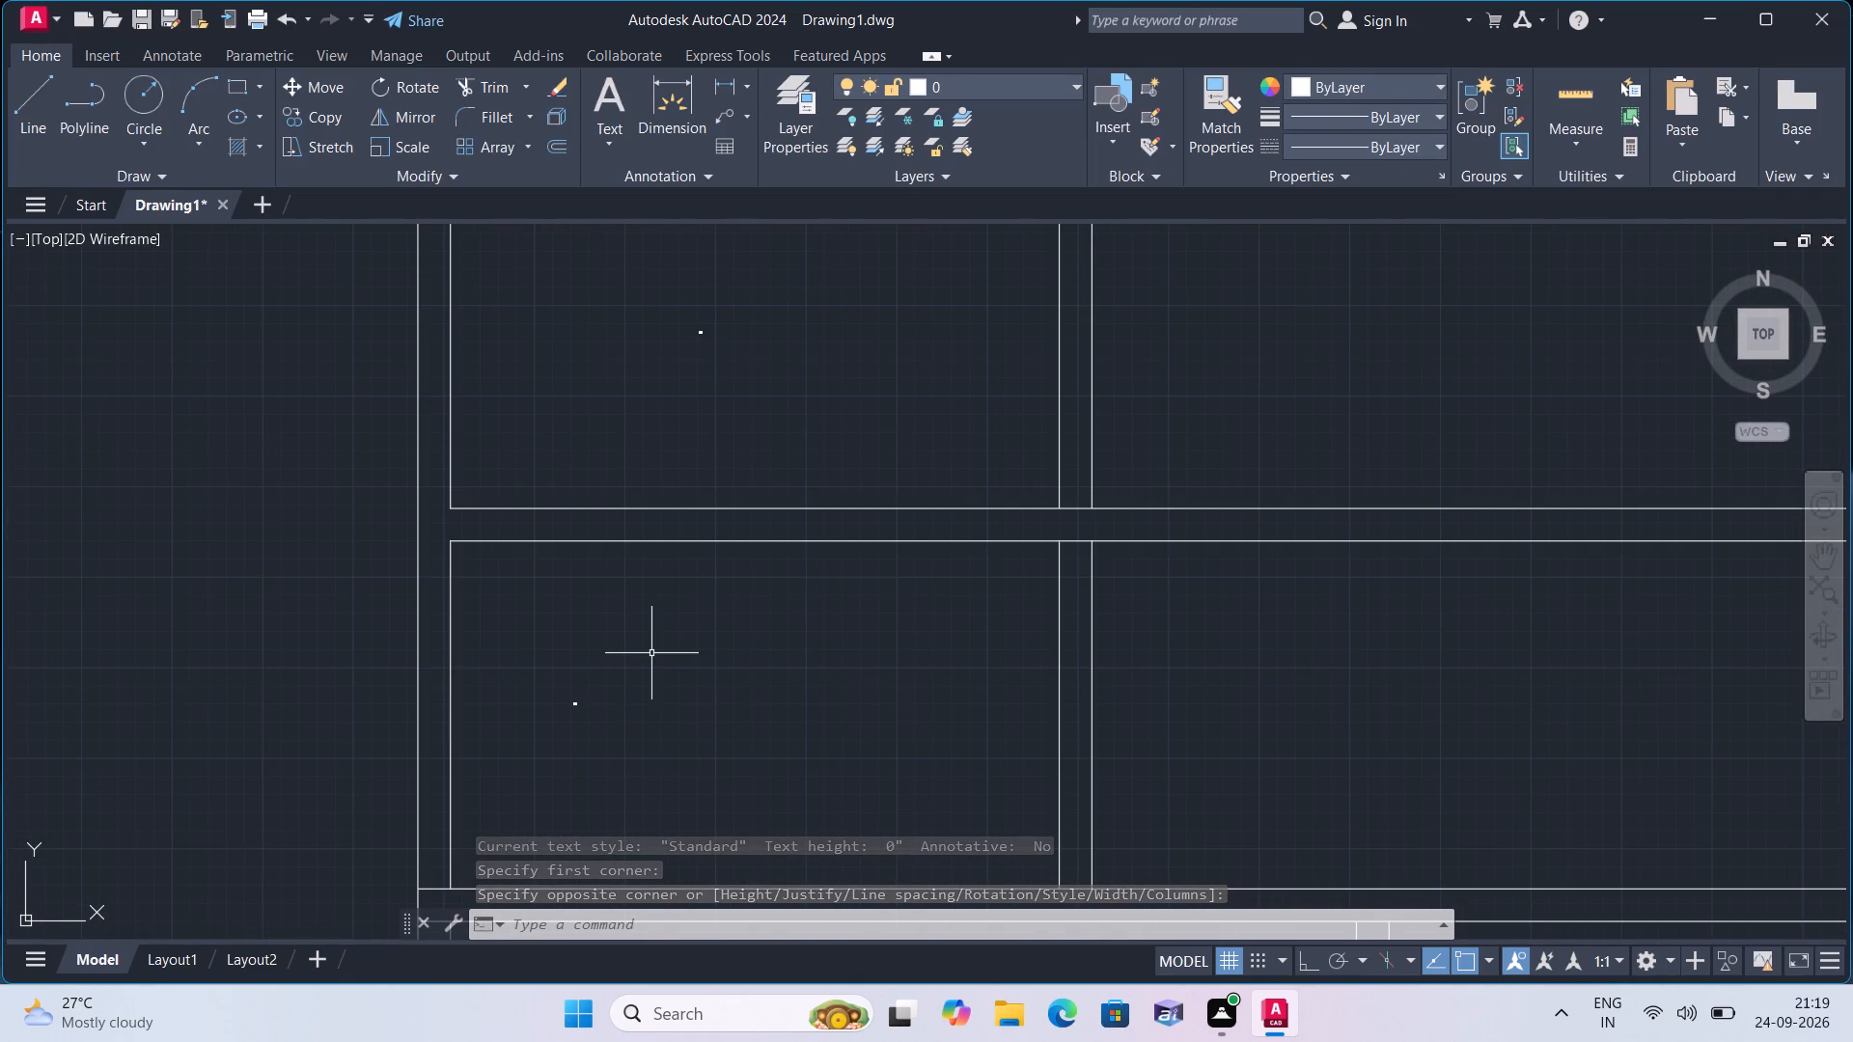
{"action": "left_click", "coordinate": [626, 743]}
{"action": "left_click", "coordinate": [562, 674]}
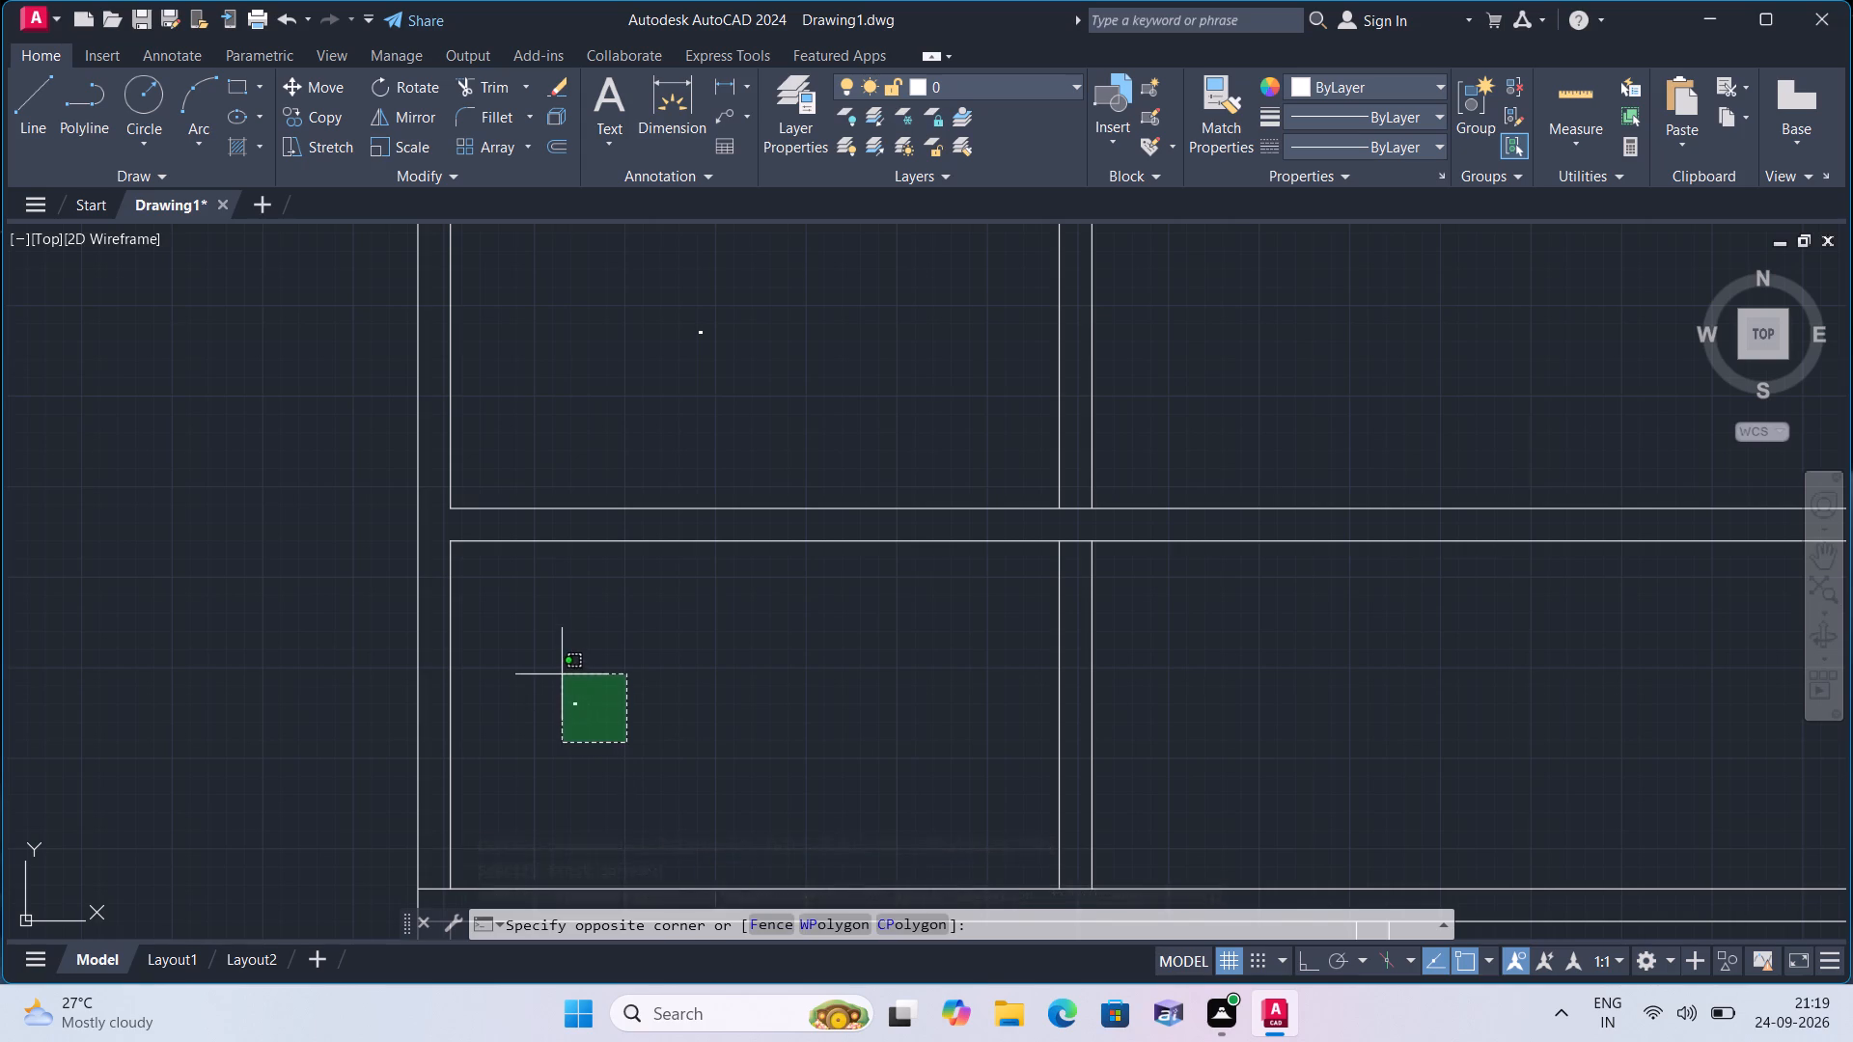
{"action": "right_click", "coordinate": [675, 655]}
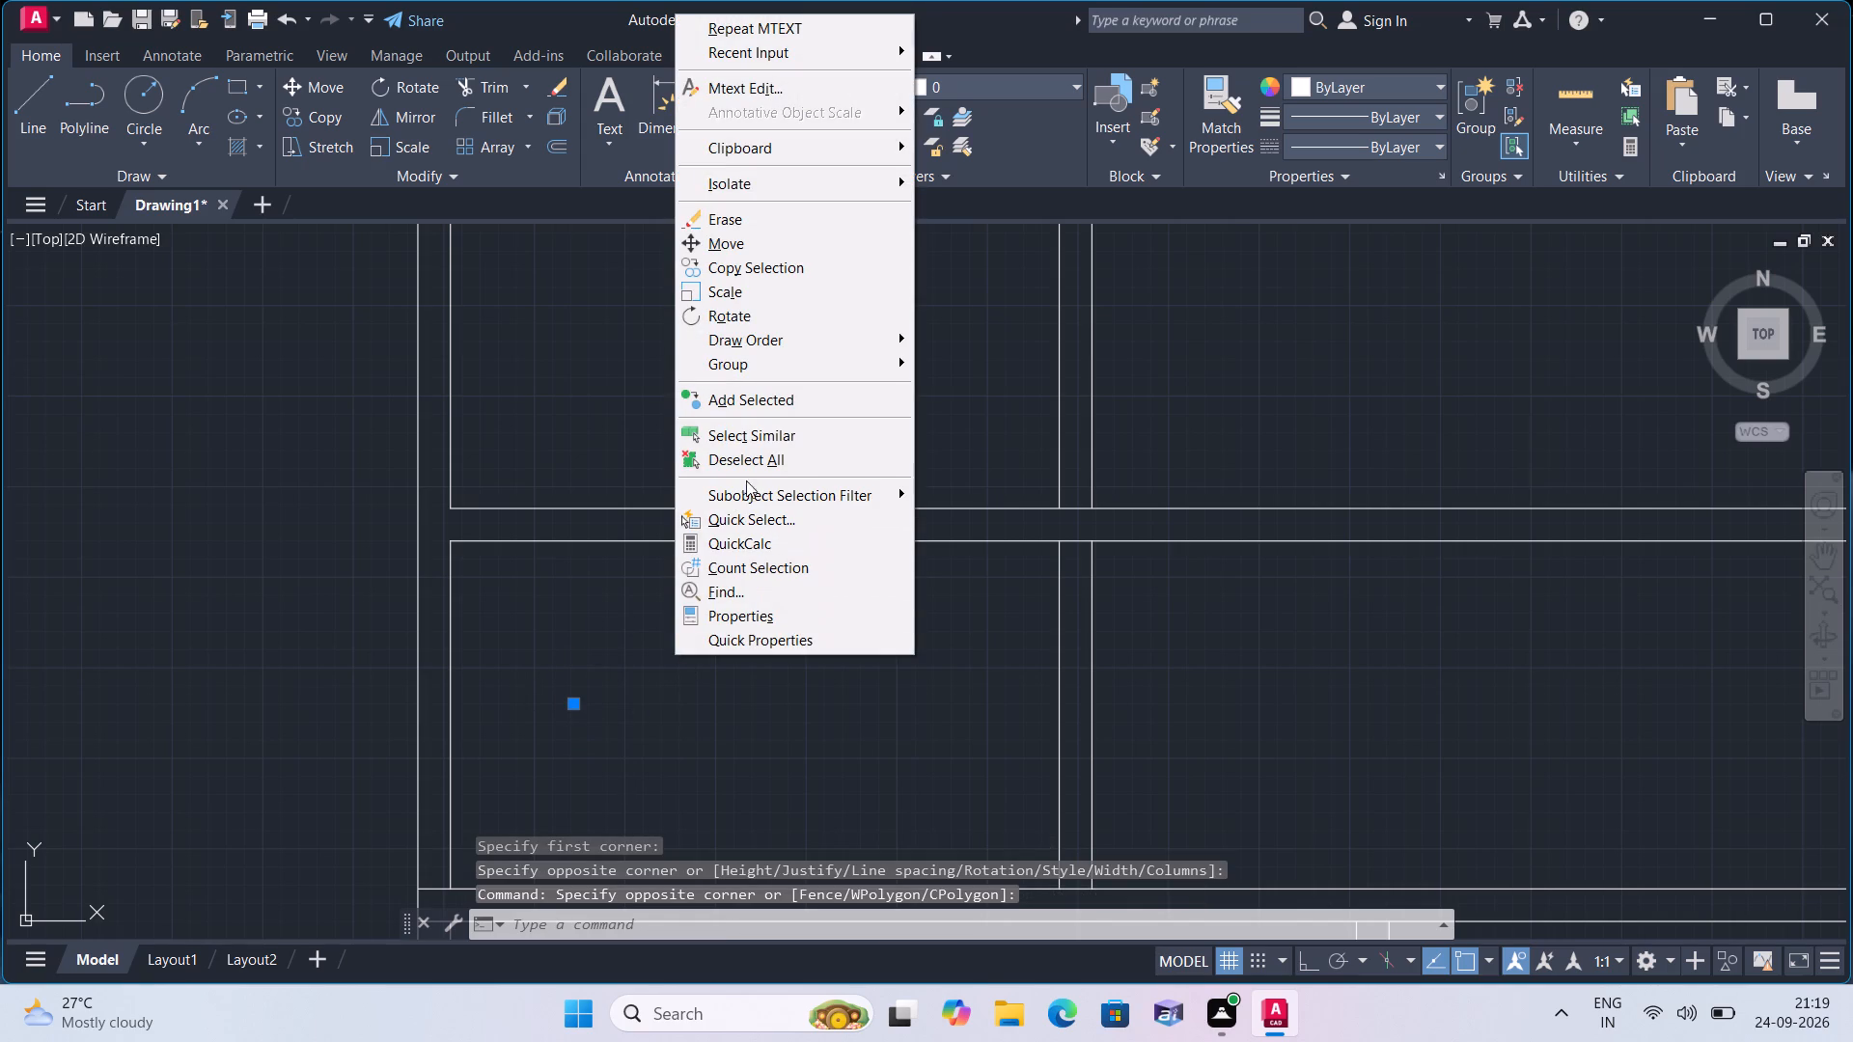
{"action": "left_click", "coordinate": [754, 435]}
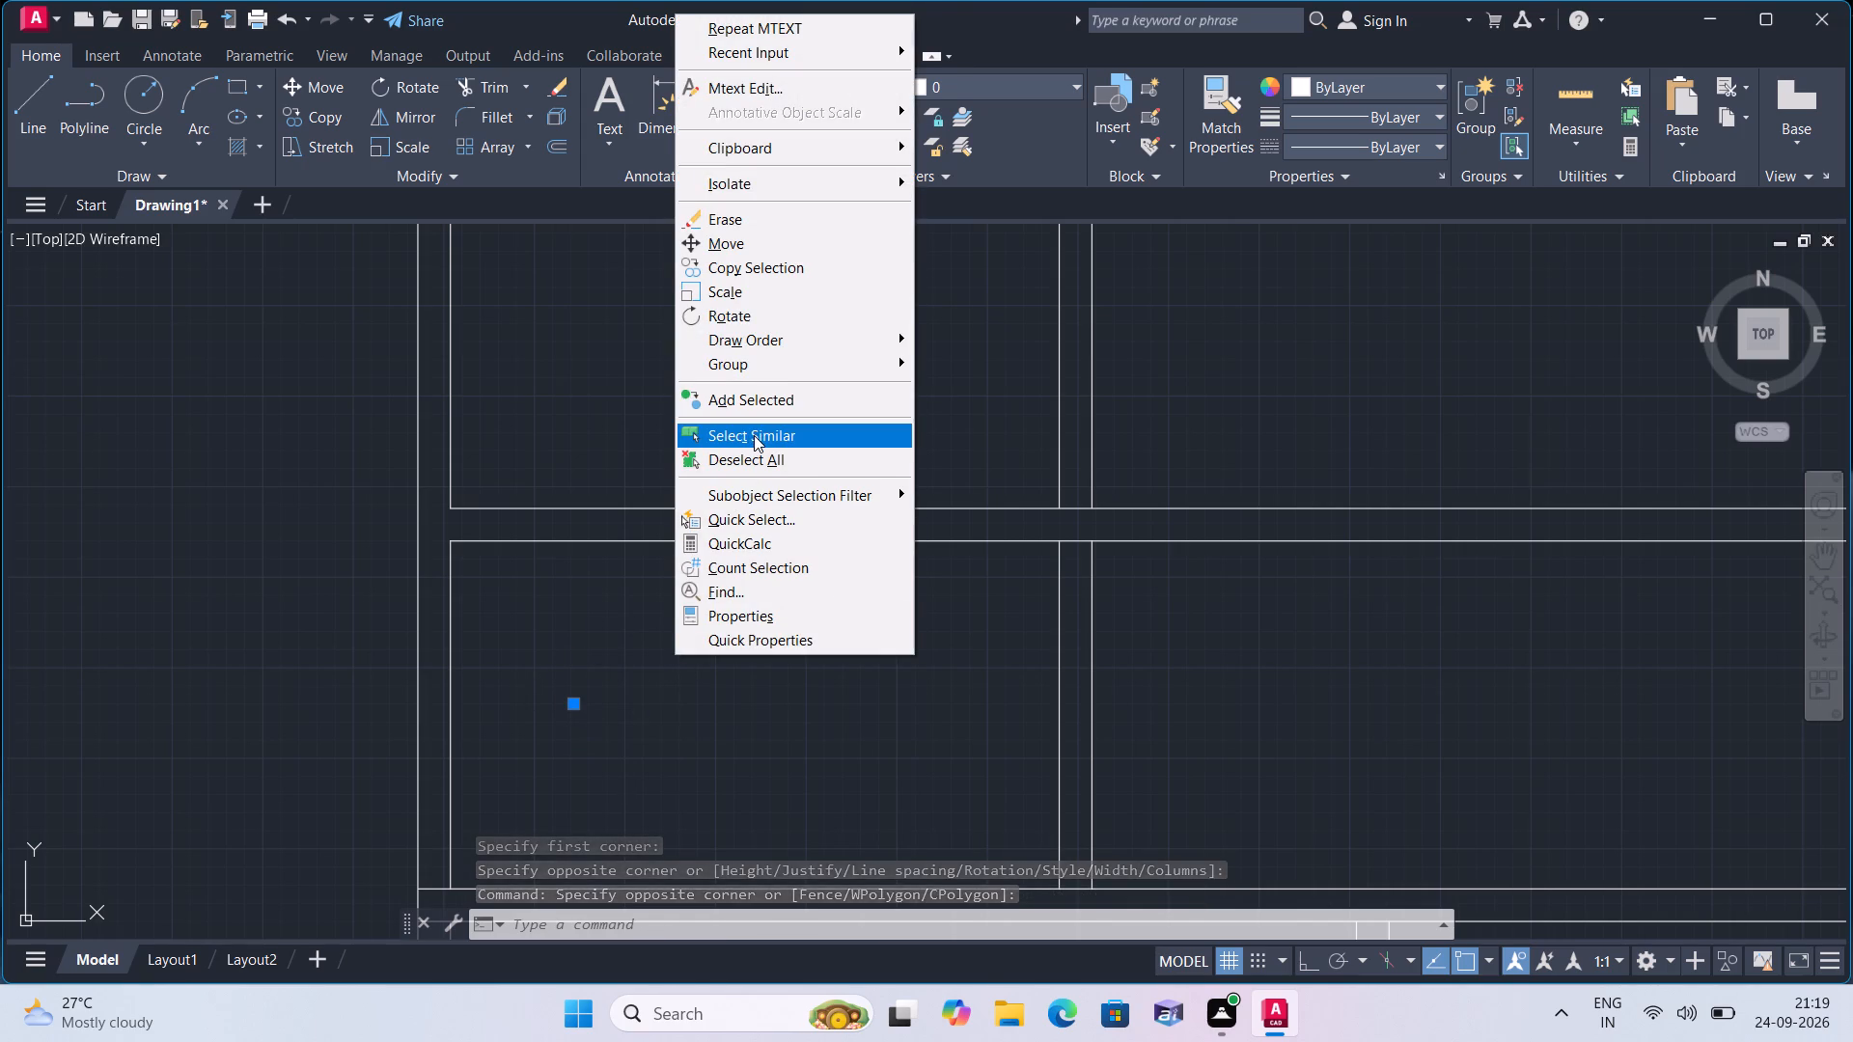
{"action": "right_click", "coordinate": [780, 622]}
{"action": "left_click", "coordinate": [810, 580]}
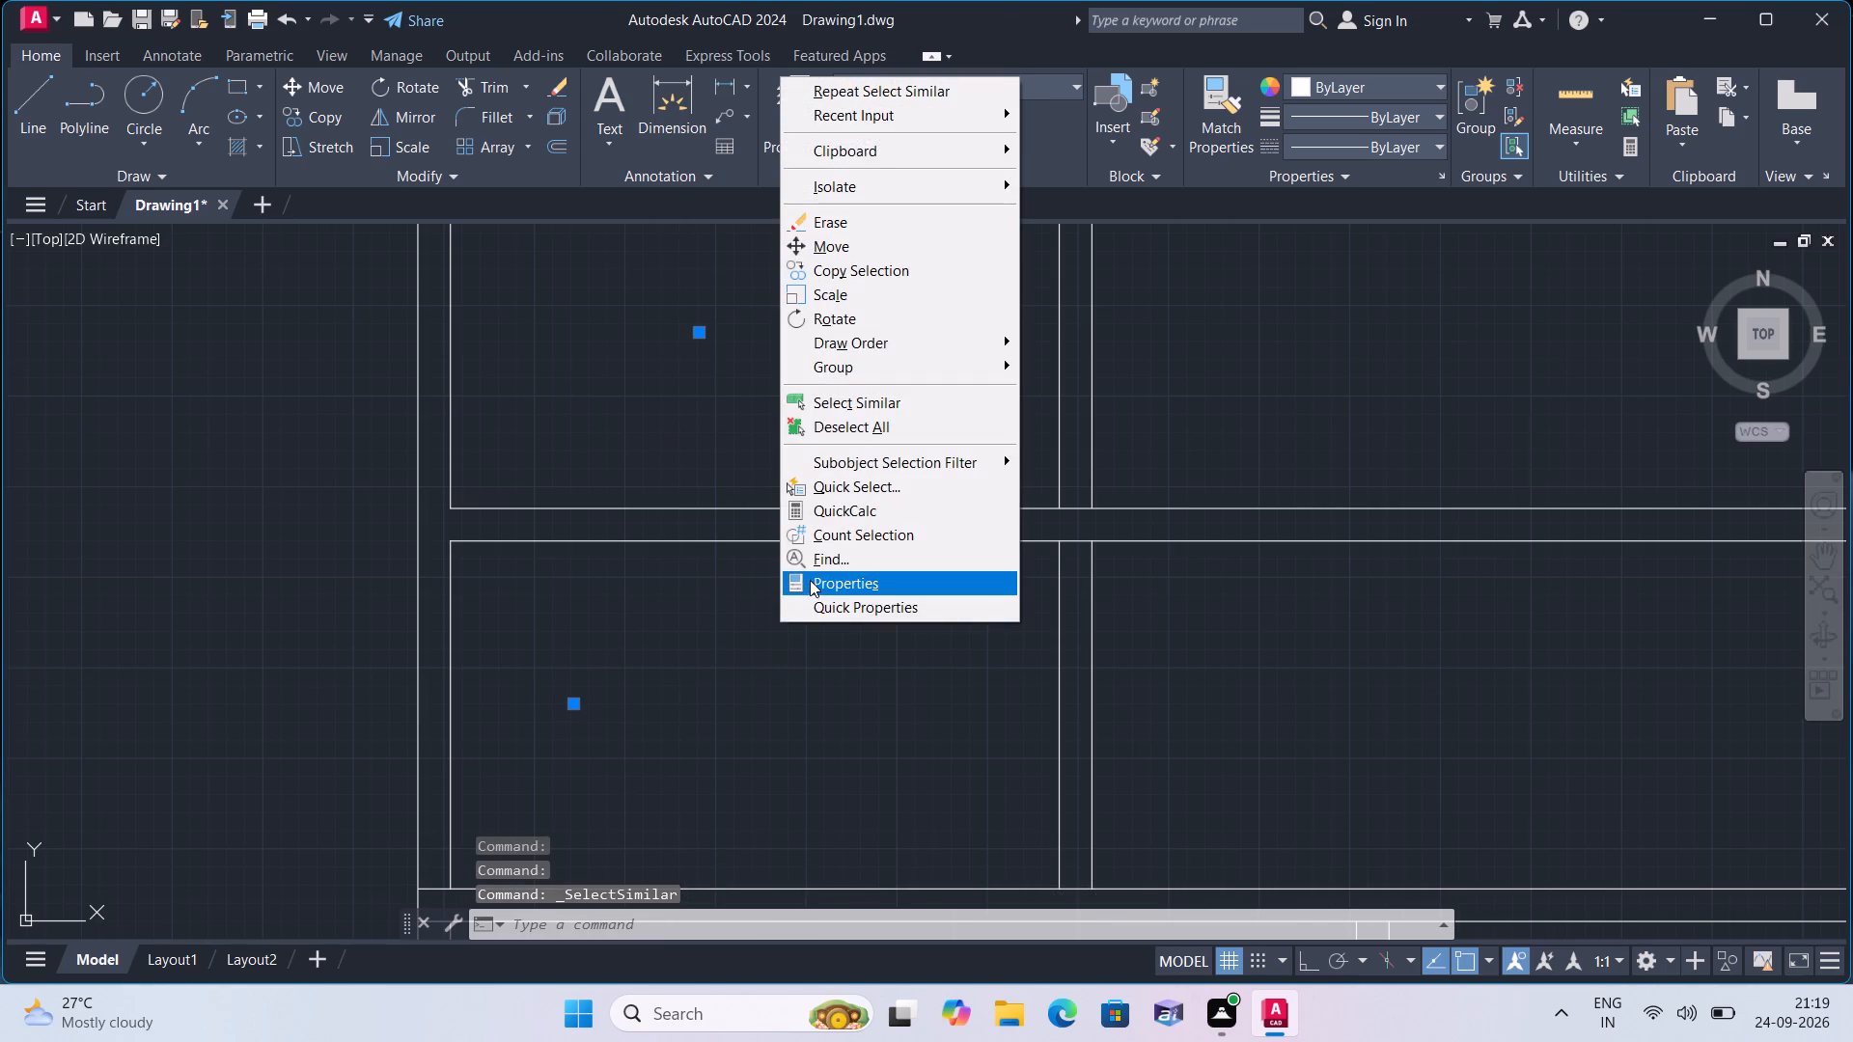
{"action": "scroll", "coordinate": [189, 511], "scroll_direction": "down", "scroll_amount": 2}
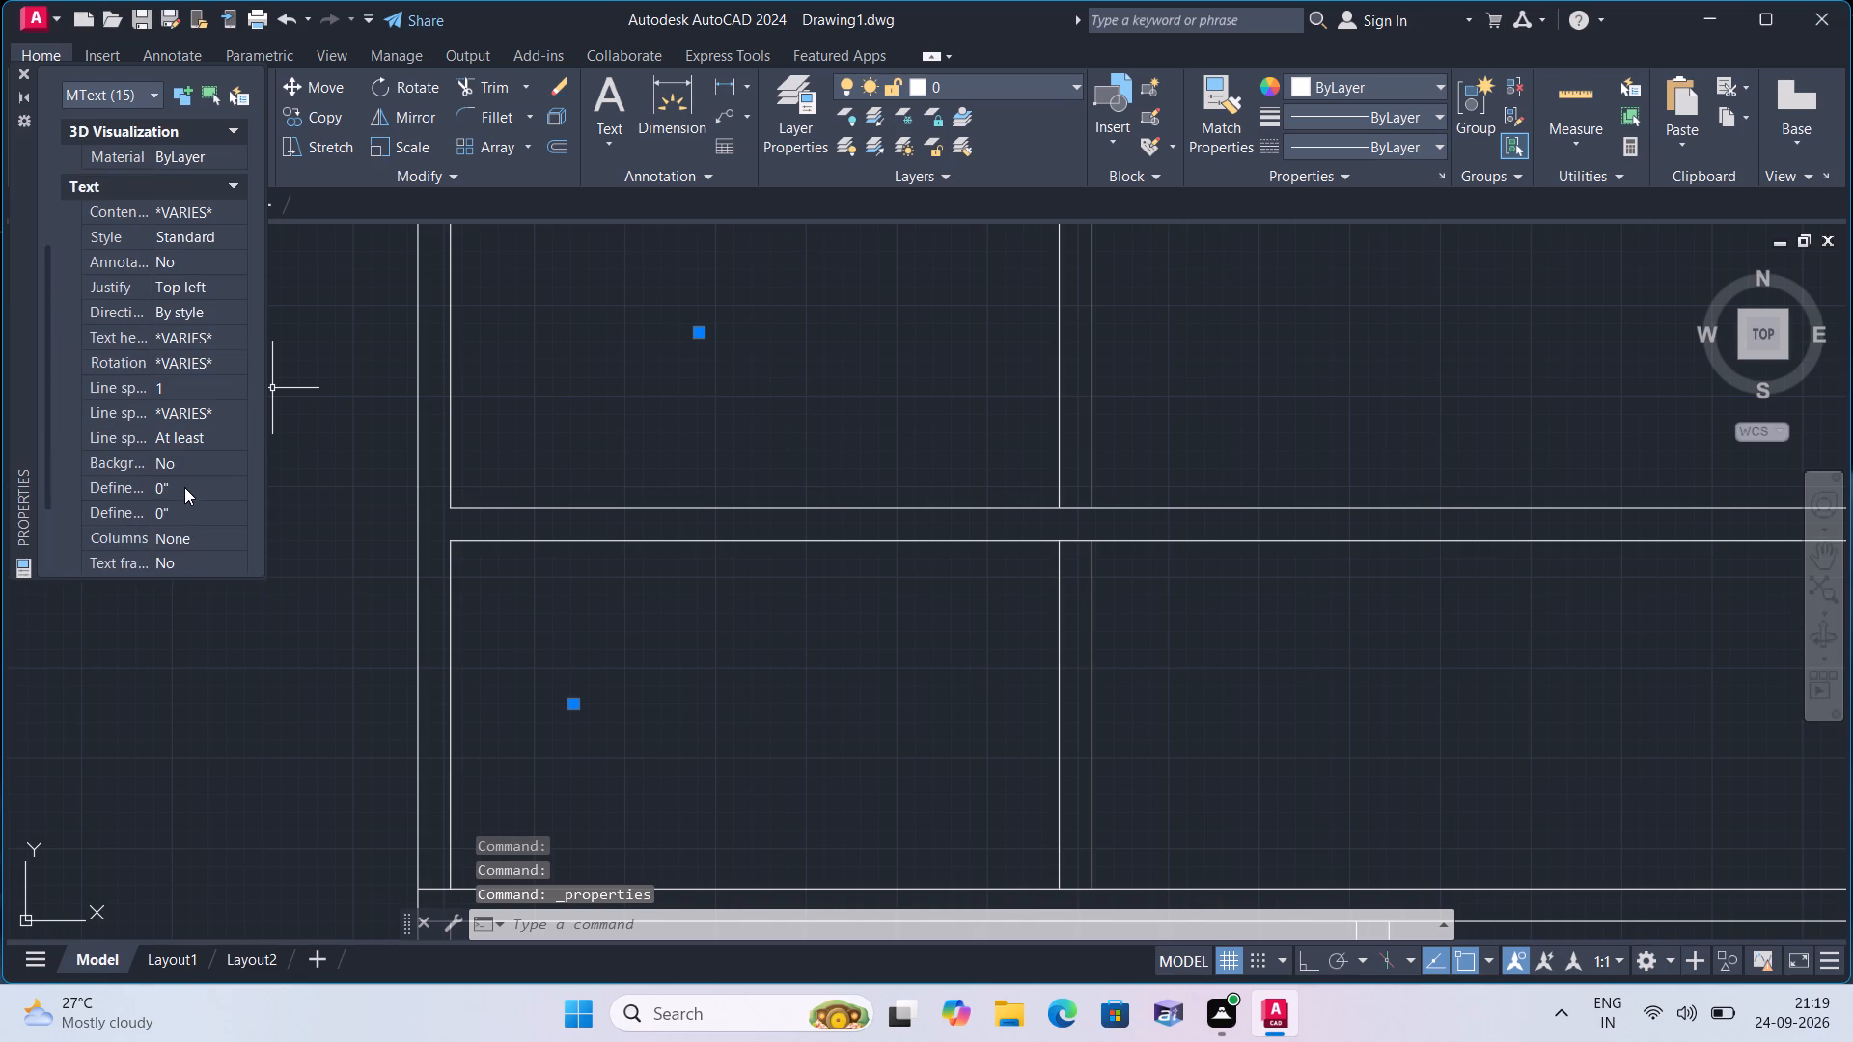
{"action": "scroll", "coordinate": [176, 435], "scroll_direction": "down", "scroll_amount": 2}
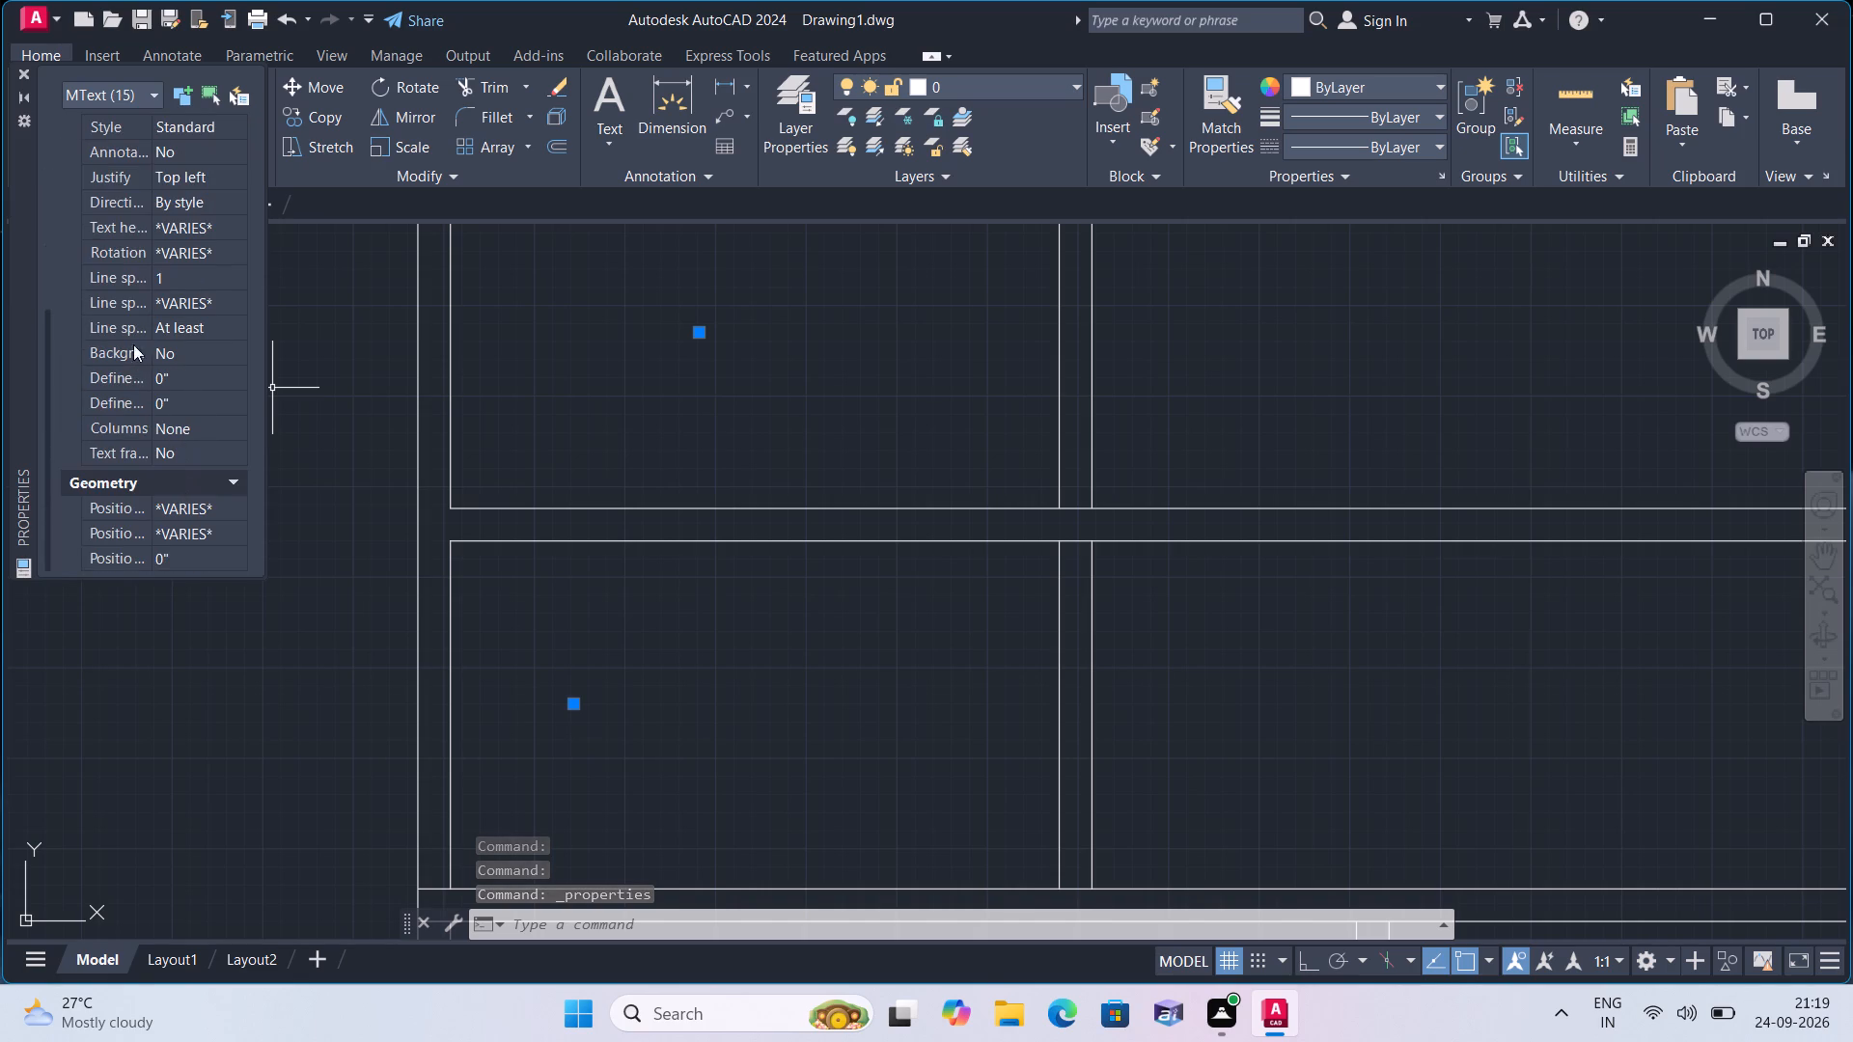
{"action": "scroll", "coordinate": [195, 271], "scroll_direction": "up", "scroll_amount": 1}
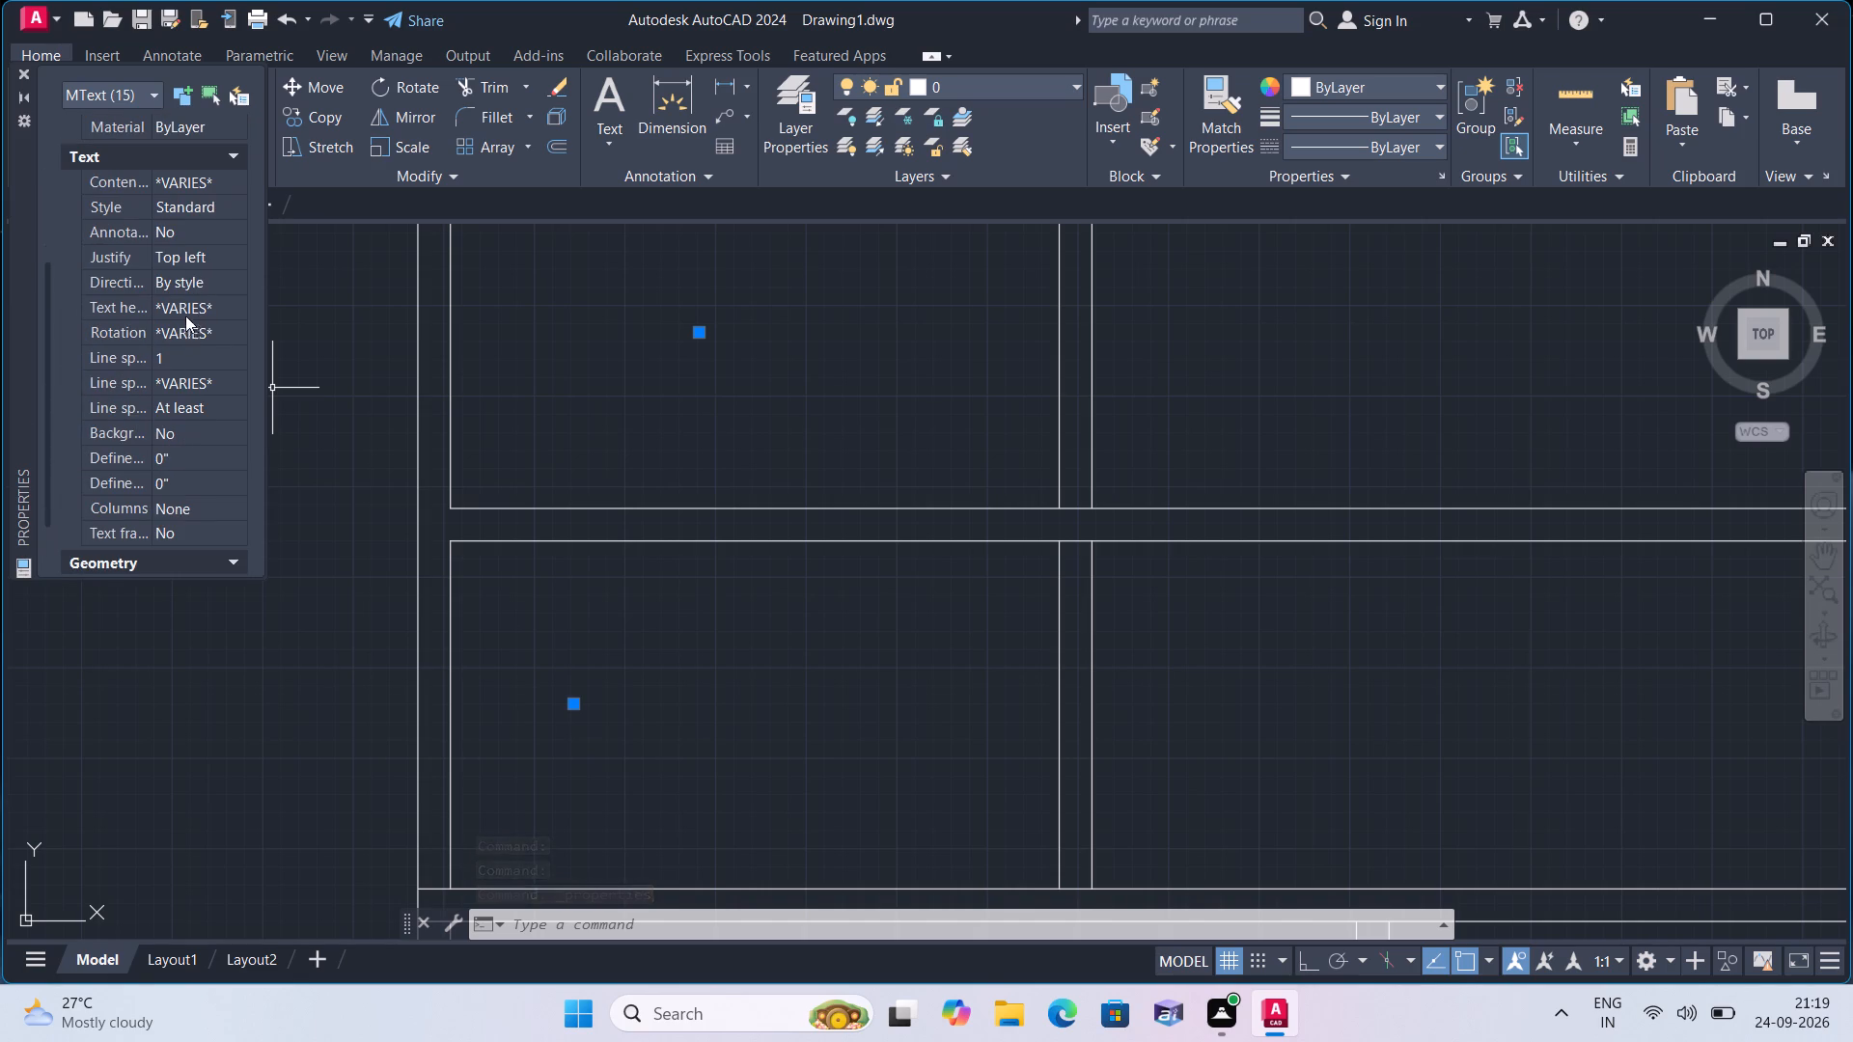
{"action": "left_click", "coordinate": [183, 308]}
{"action": "key", "text": "BackSpace"}
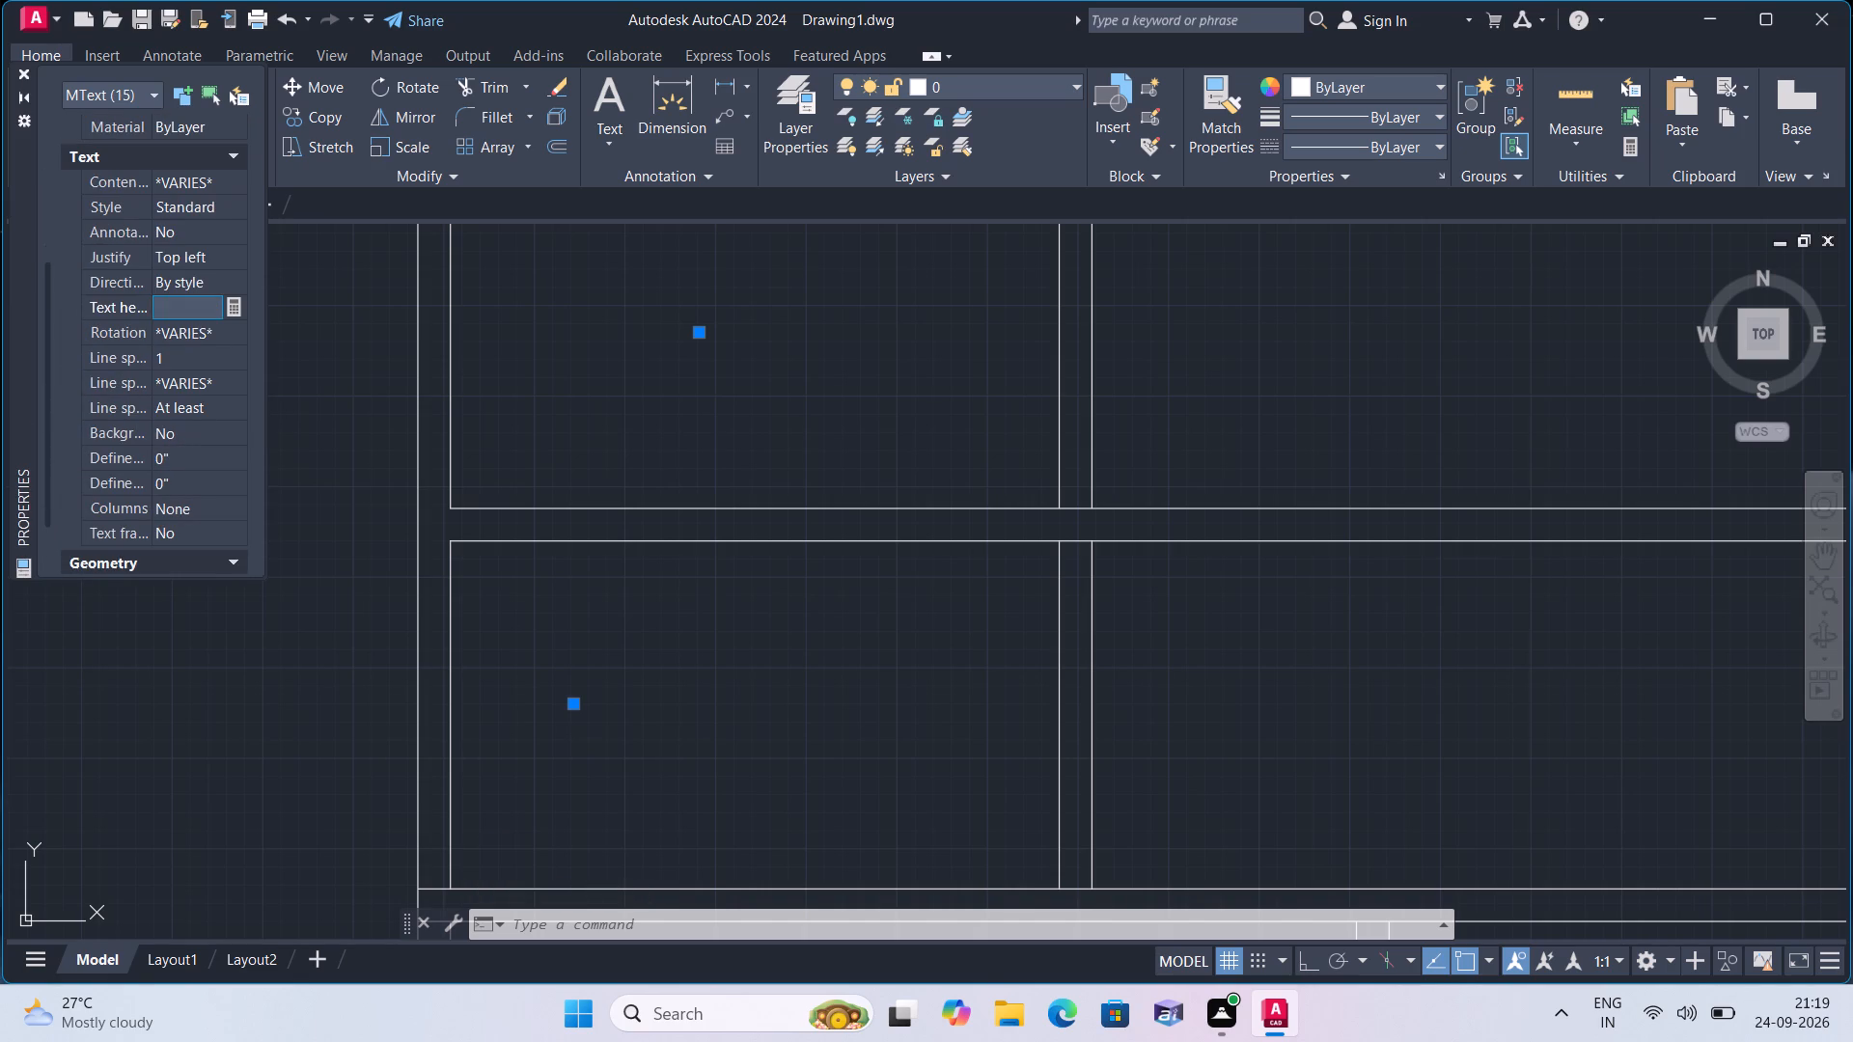
{"action": "type", "text": "6\""}
{"action": "left_click", "coordinate": [355, 377]}
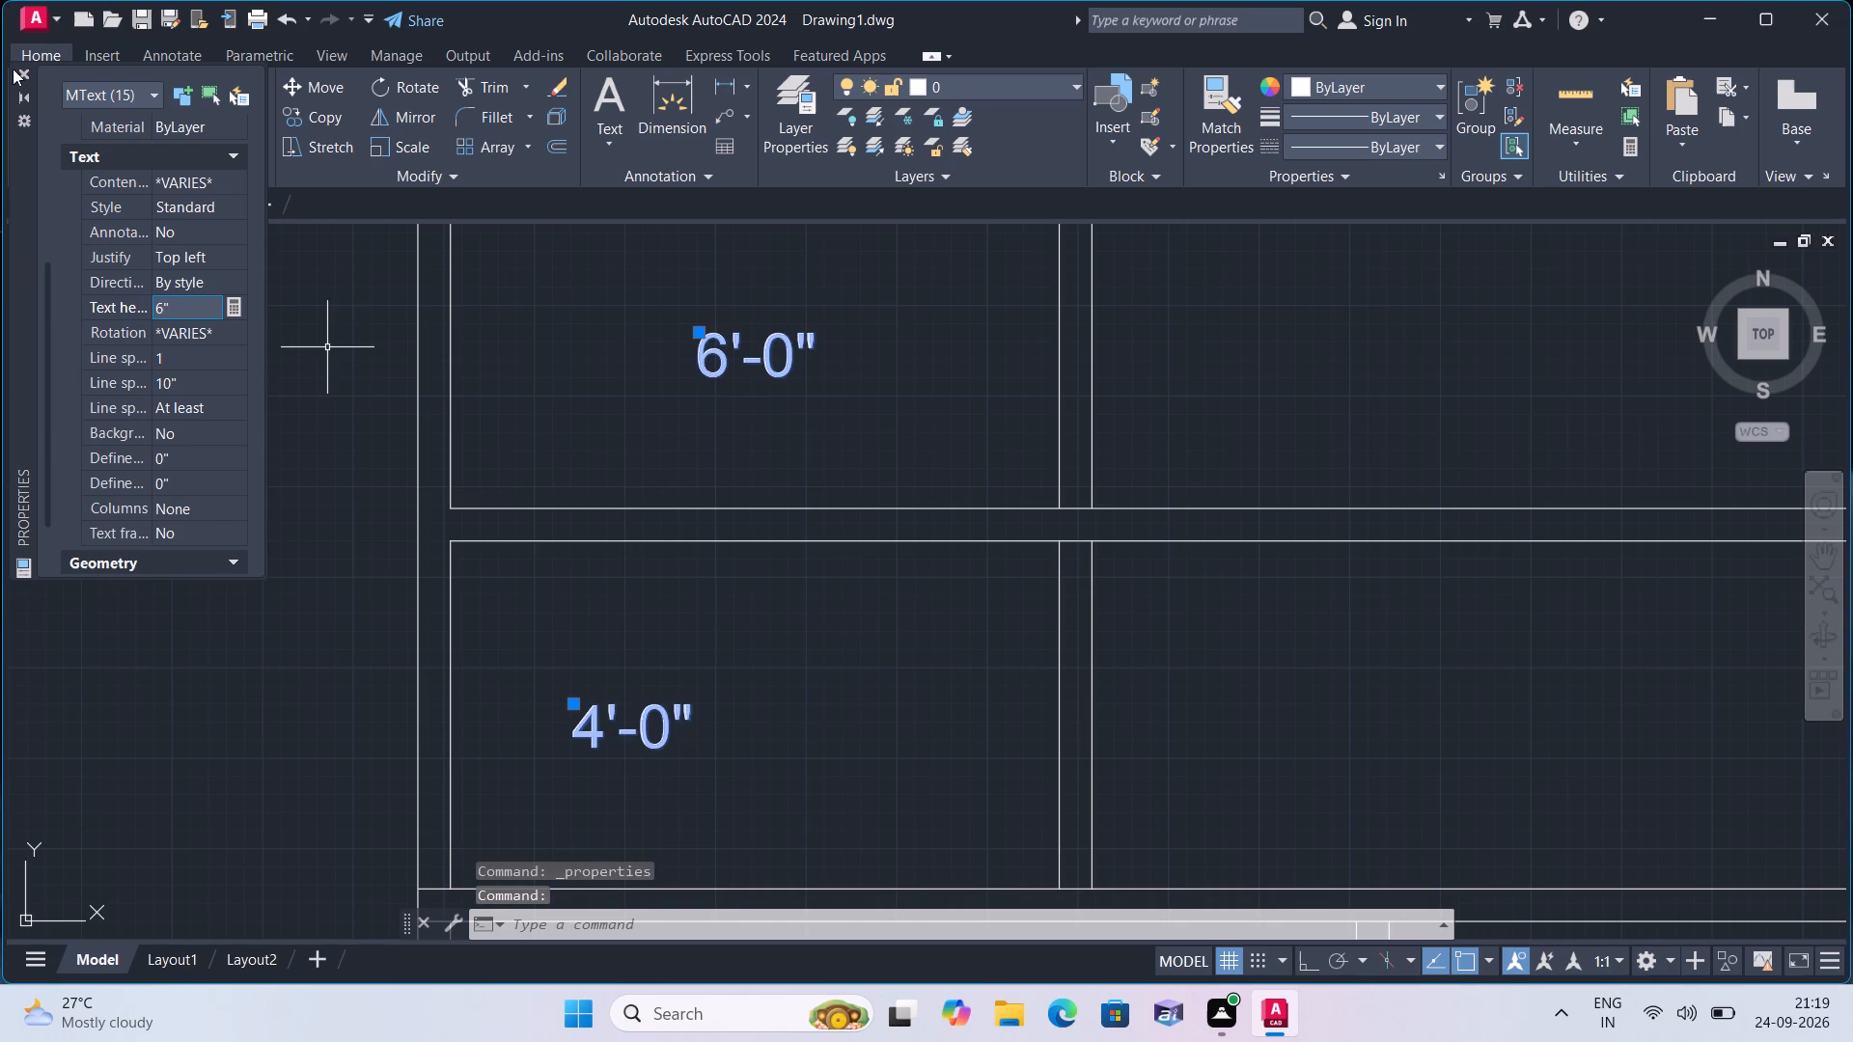
{"action": "left_click", "coordinate": [30, 69]}
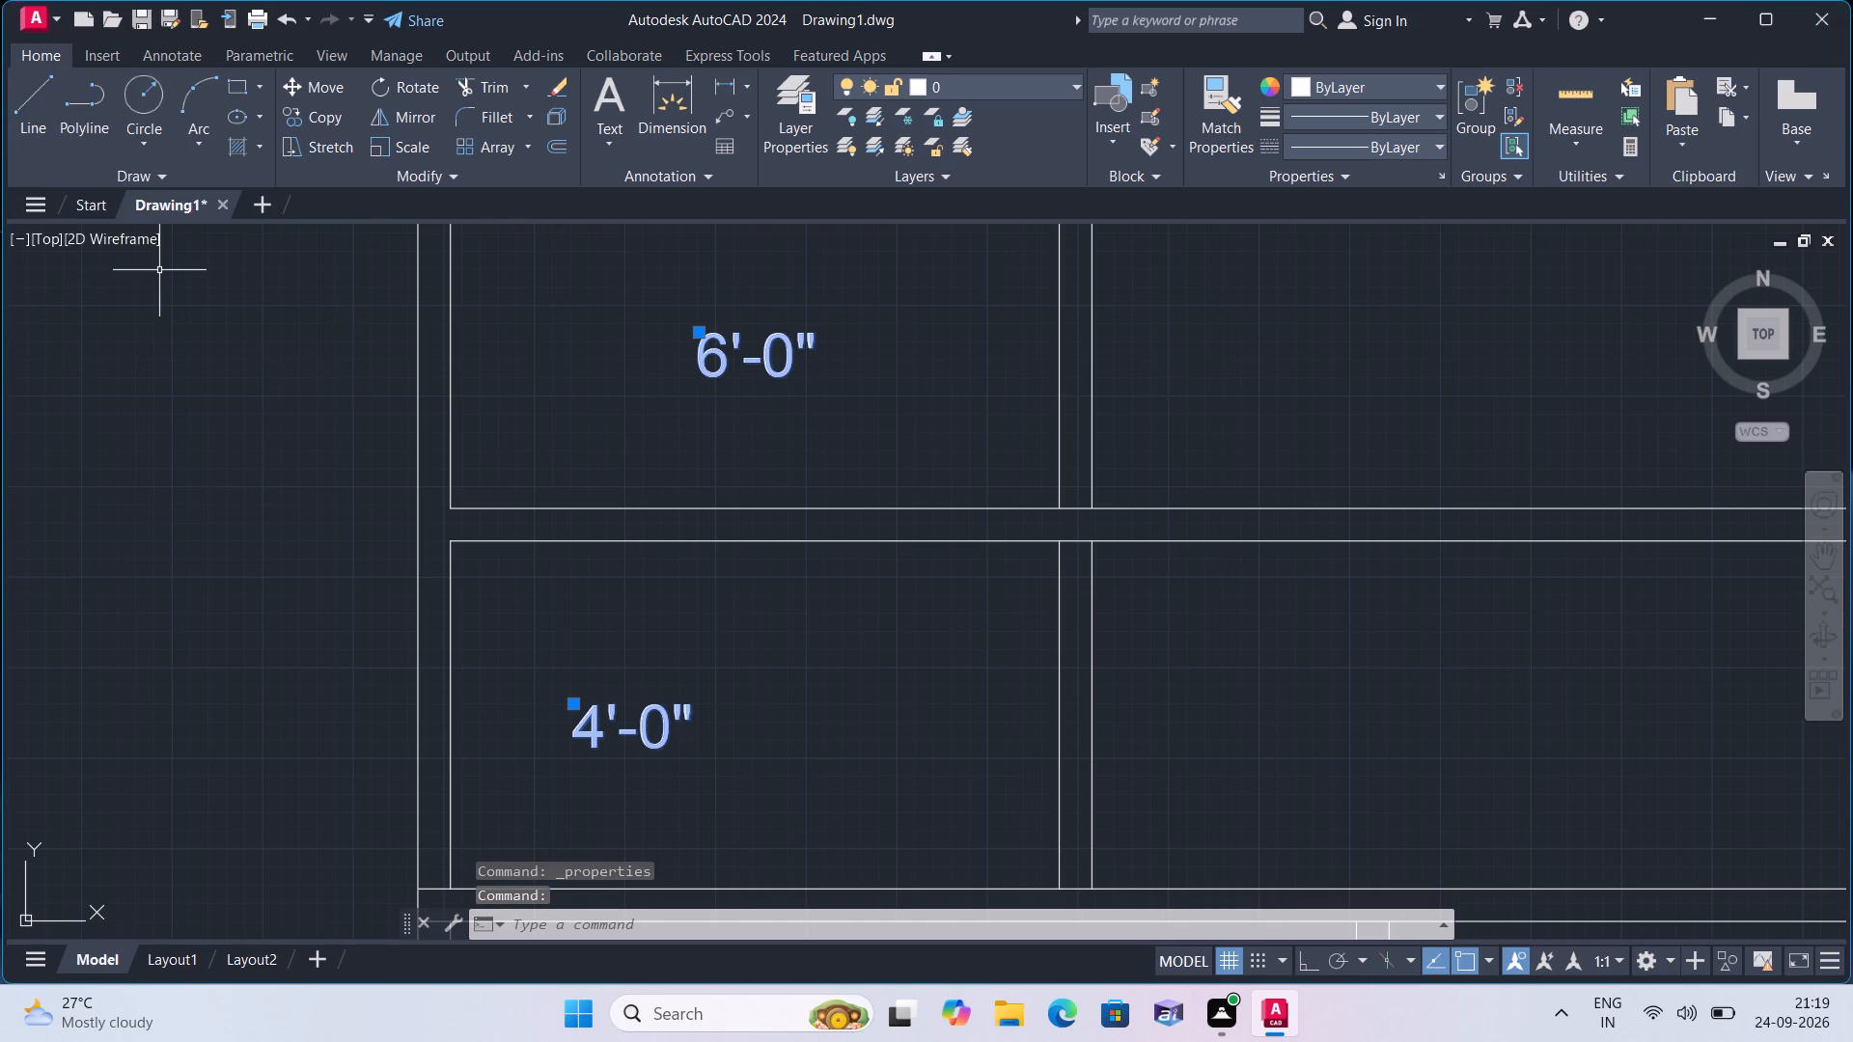
{"action": "key", "text": "Escape"}
With ortho on, rotate the 6'-0" text in the second row's small left room by 90° so it reads vertically.
{"action": "scroll", "coordinate": [211, 300], "scroll_direction": "down", "scroll_amount": 3}
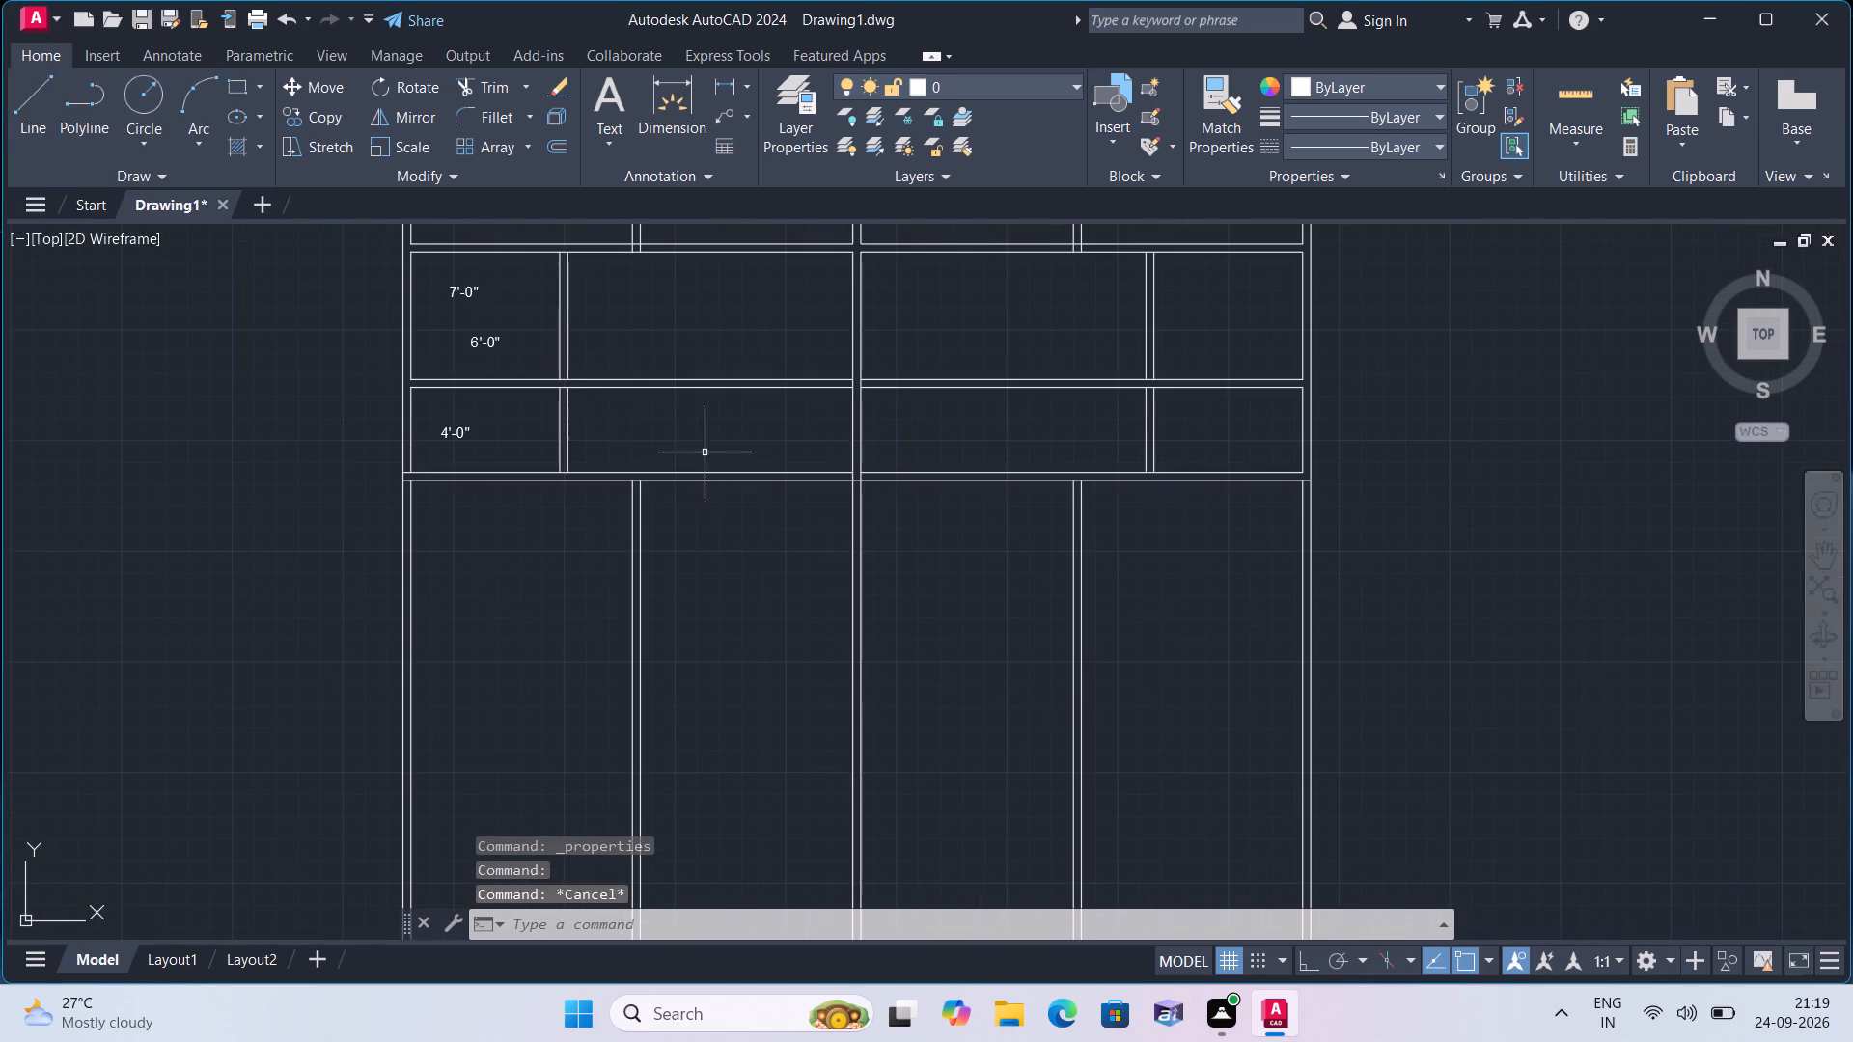
{"action": "scroll", "coordinate": [563, 433], "scroll_direction": "up", "scroll_amount": 1}
{"action": "middle_click_drag", "start_coordinate": [563, 433], "coordinate": [628, 534]}
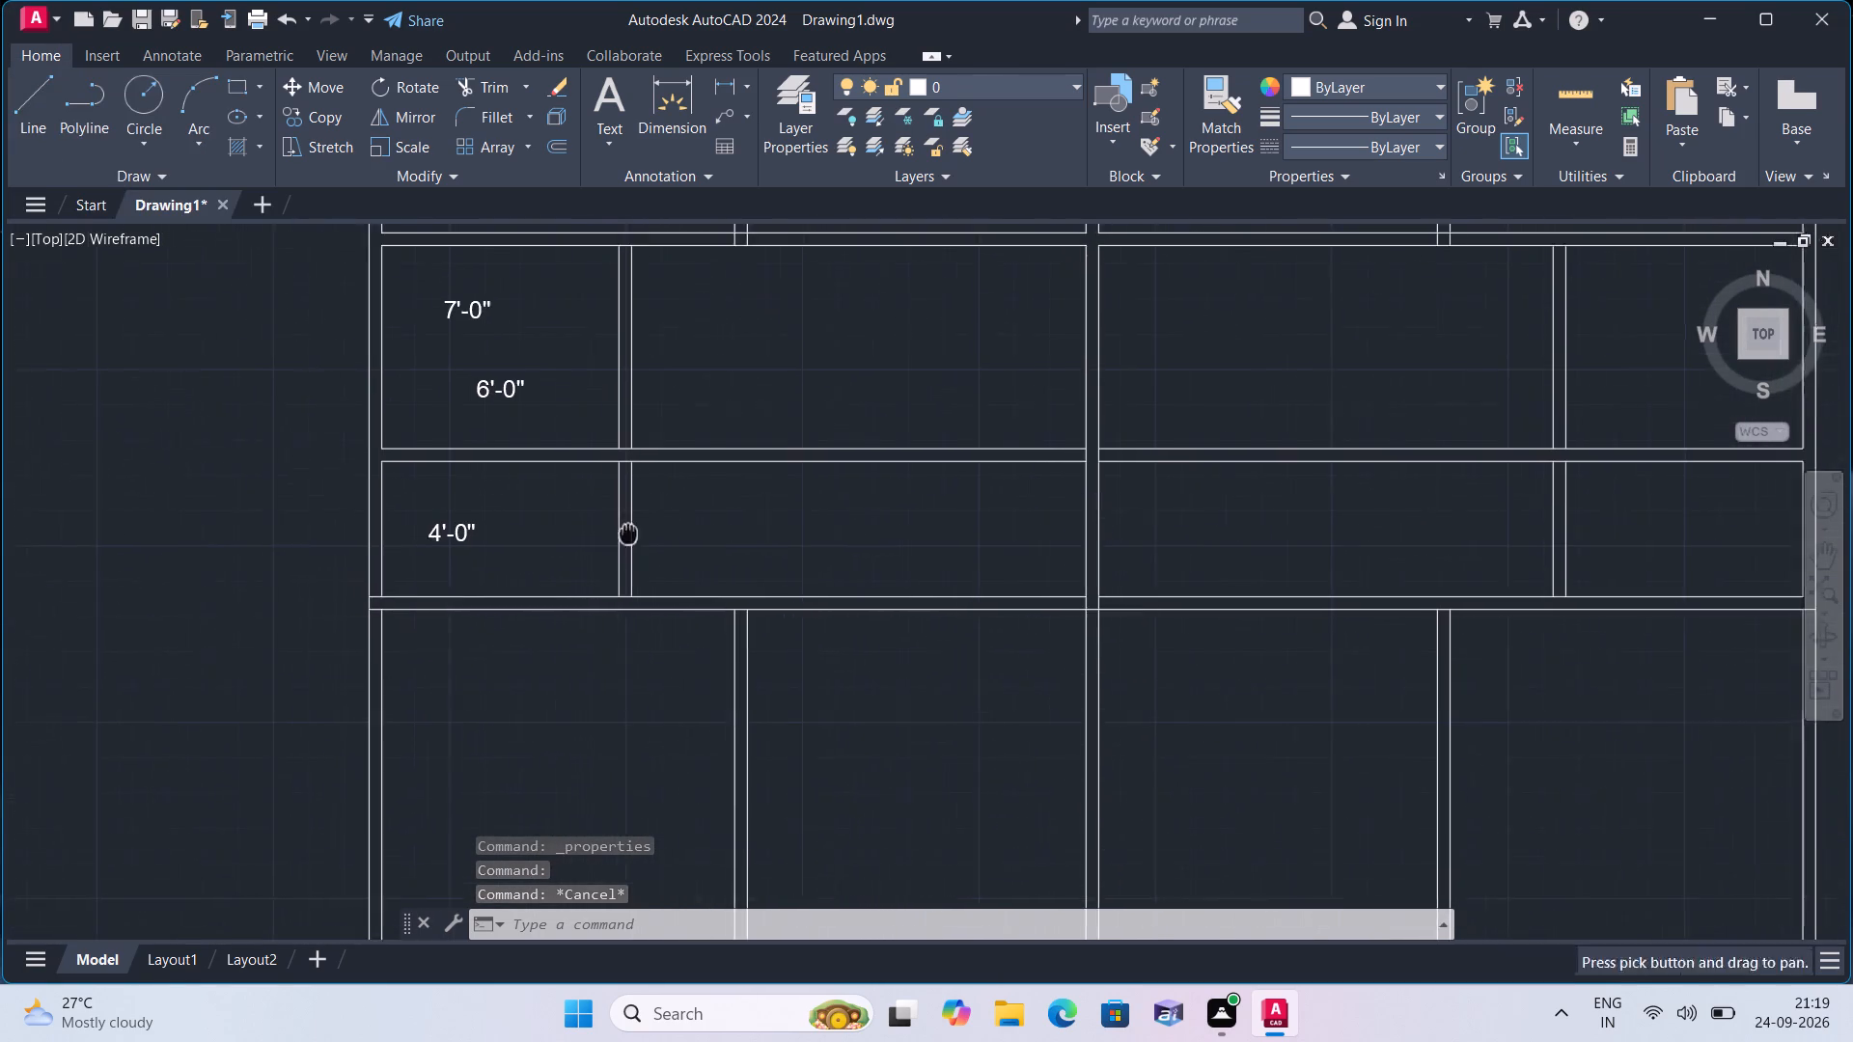
{"action": "left_click", "coordinate": [485, 395]}
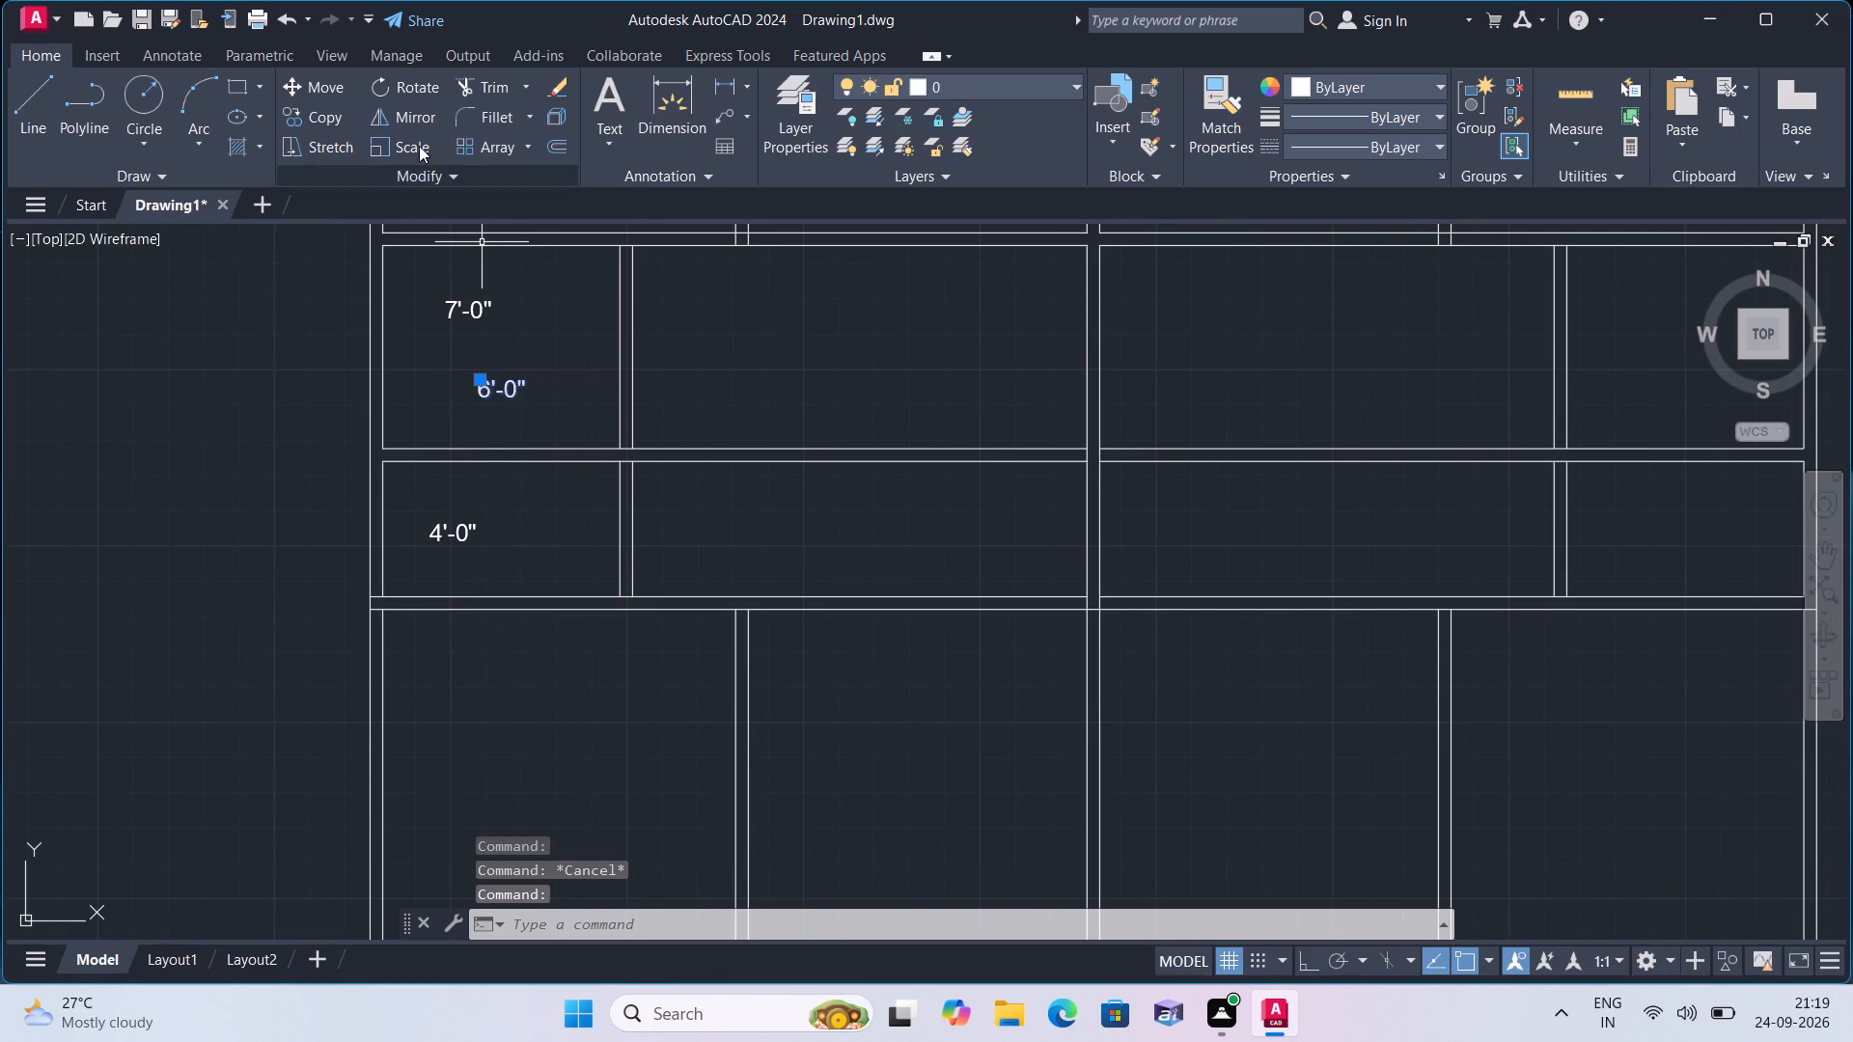
{"action": "left_click", "coordinate": [397, 82]}
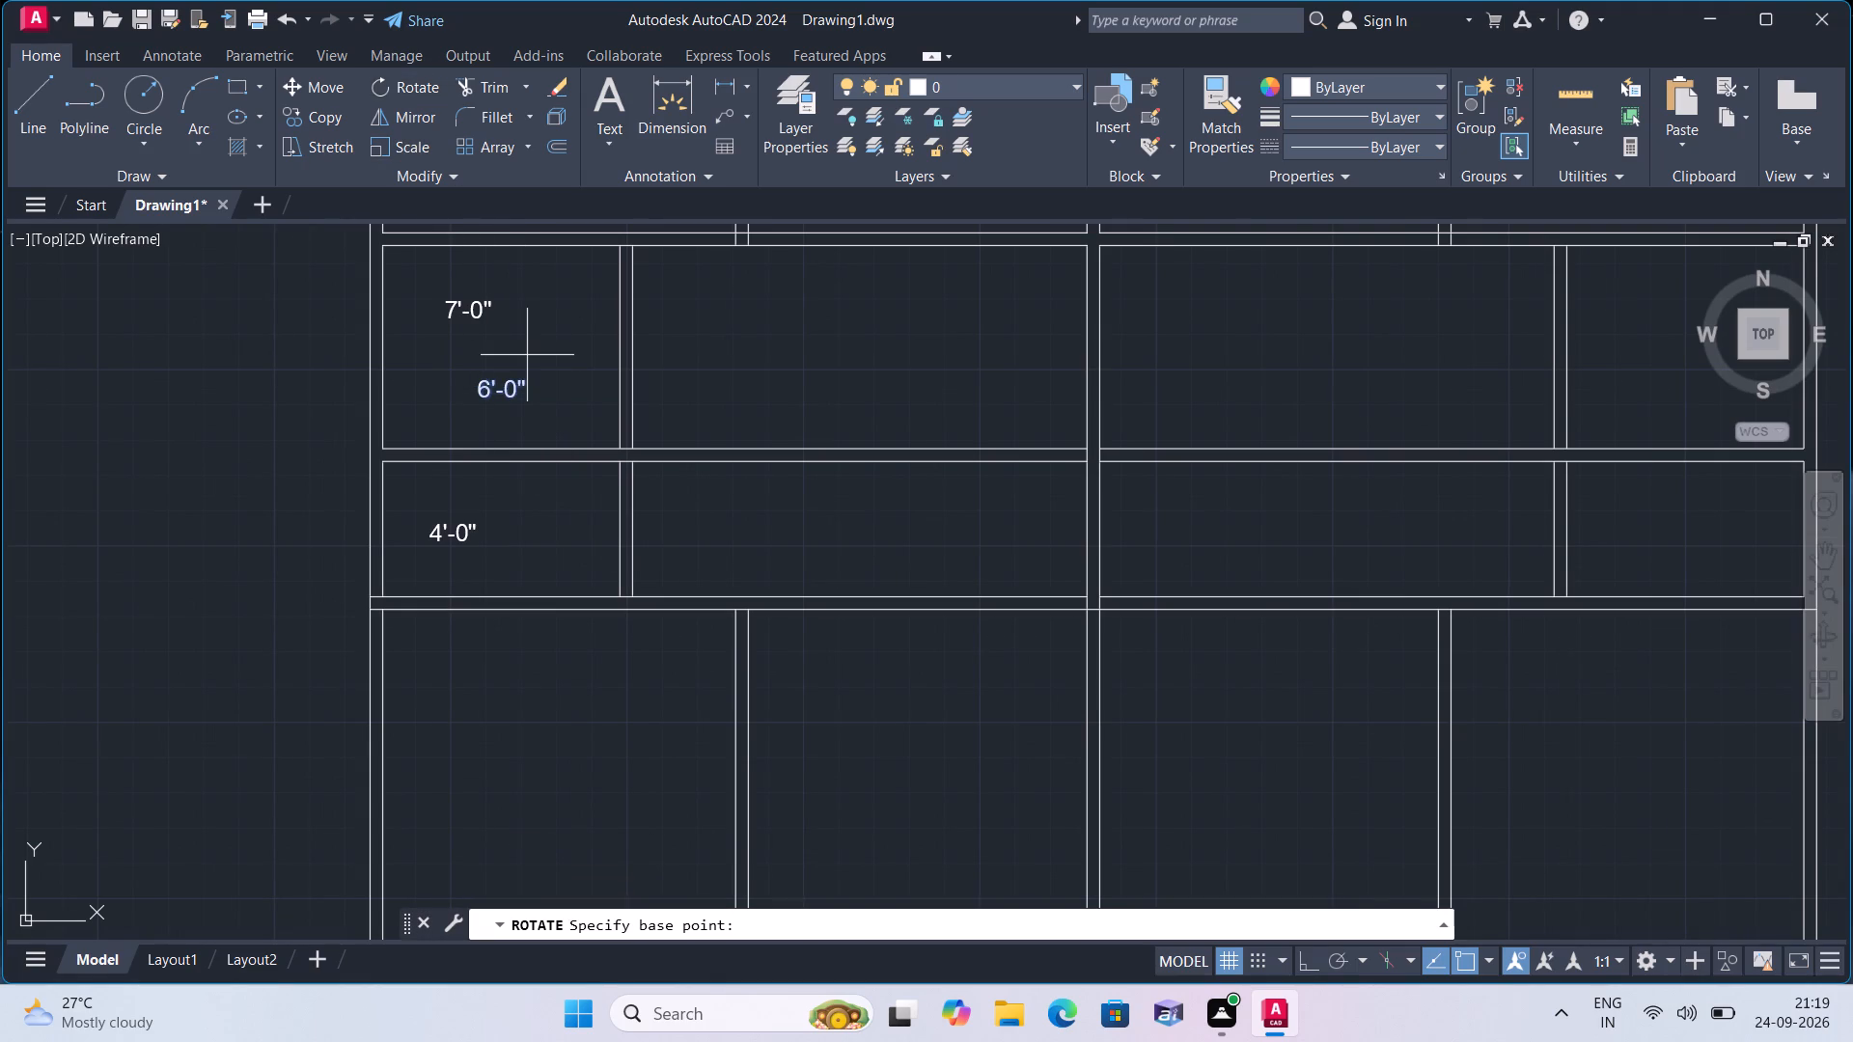
{"action": "key", "text": "F8"}
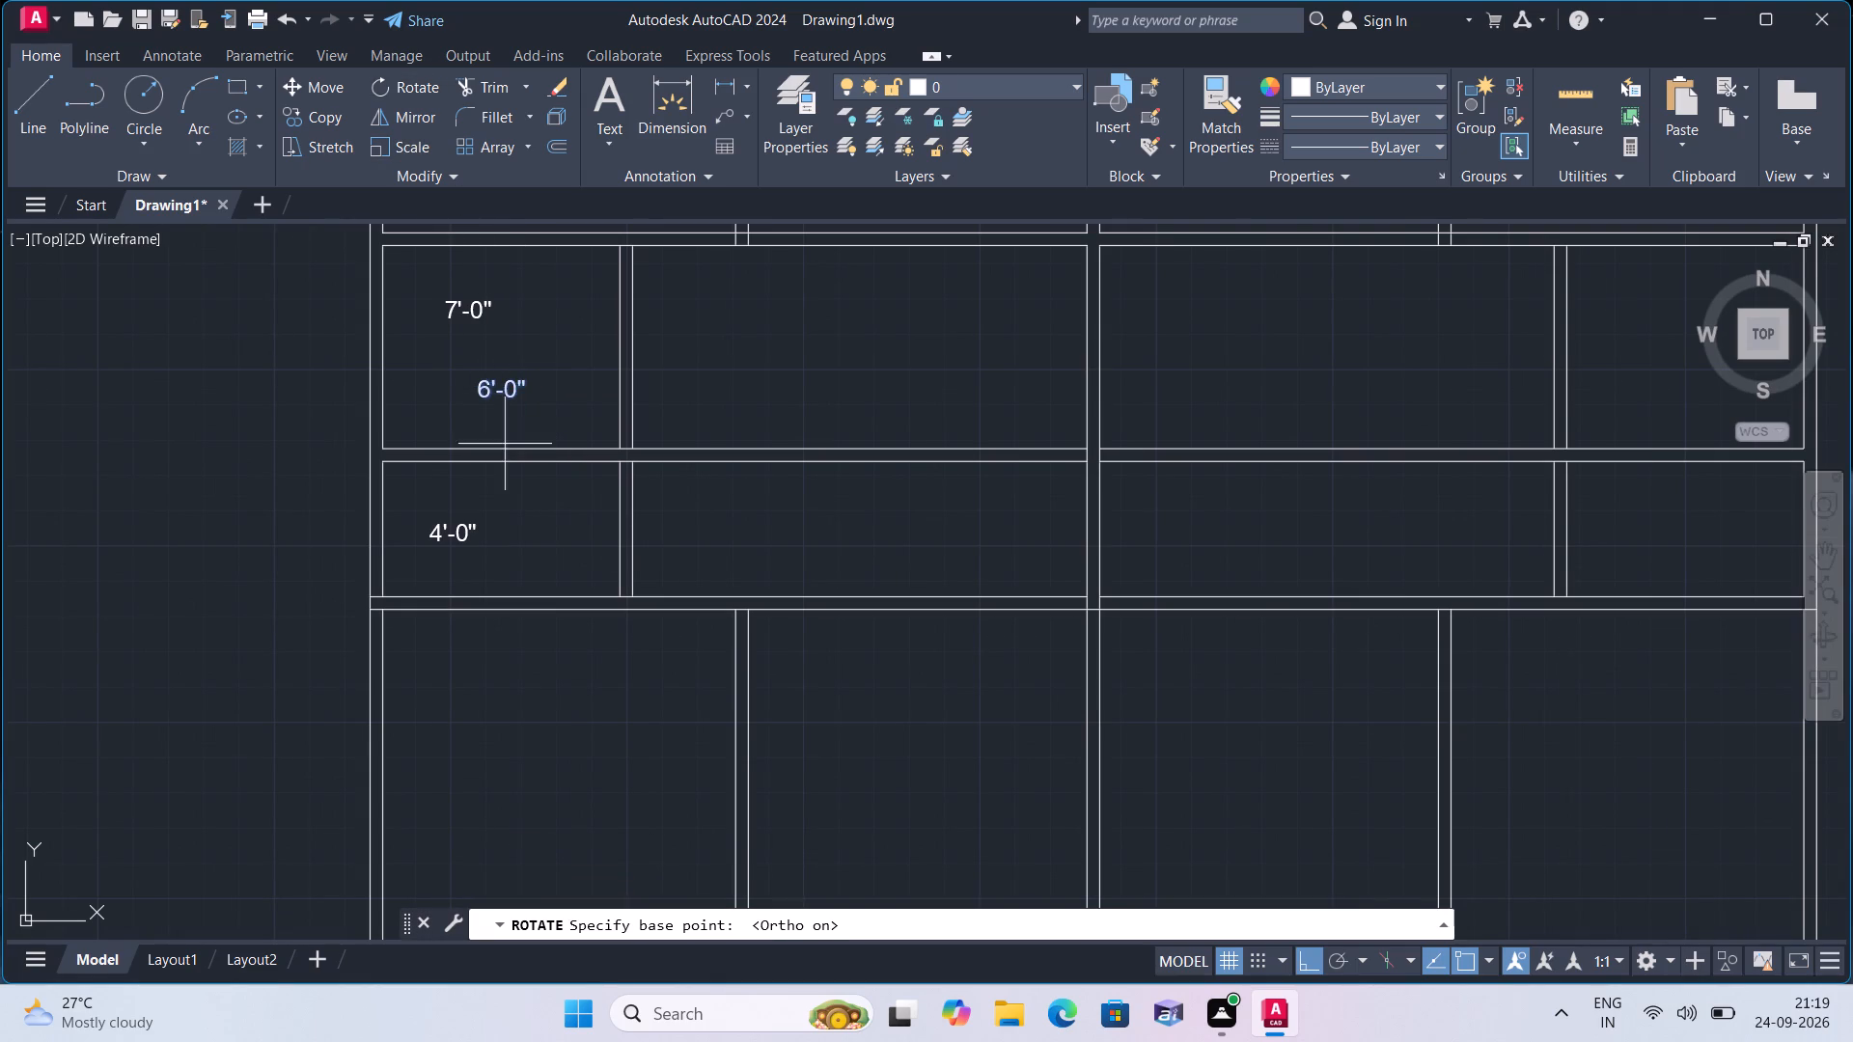
{"action": "left_click", "coordinate": [486, 384]}
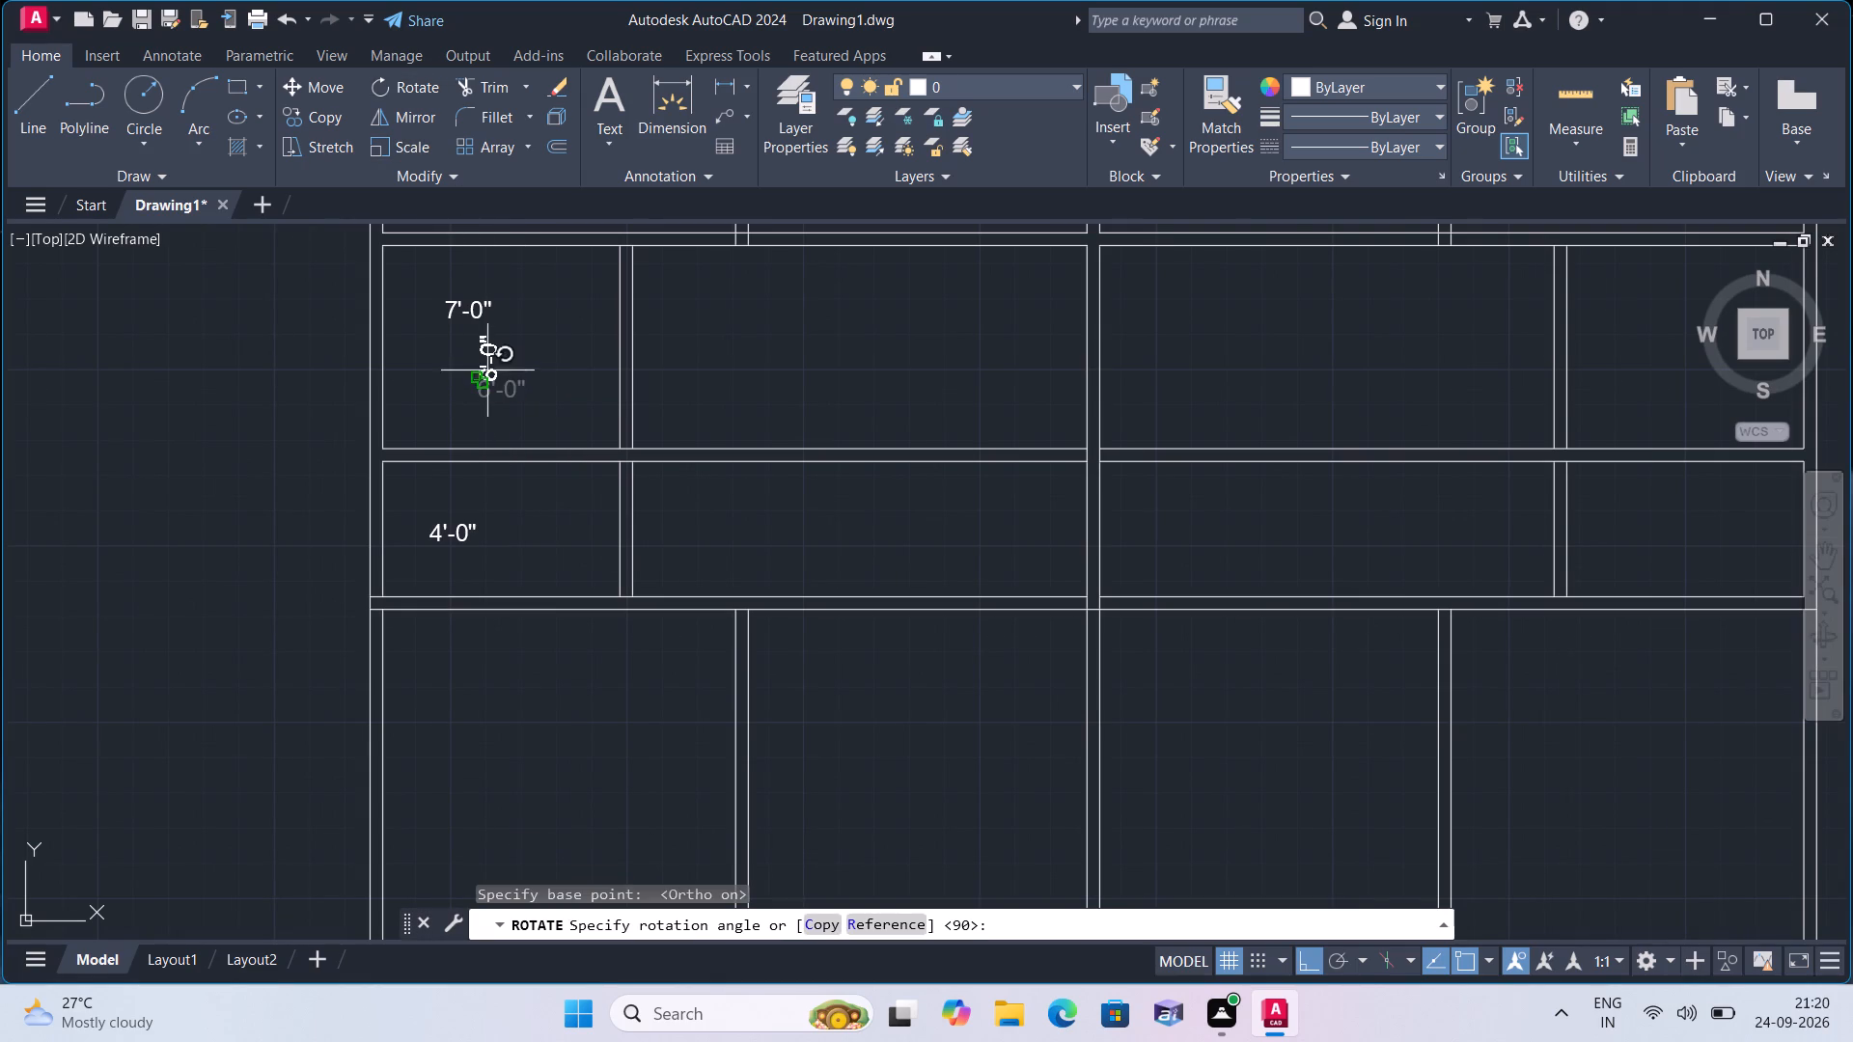
{"action": "left_click", "coordinate": [488, 354]}
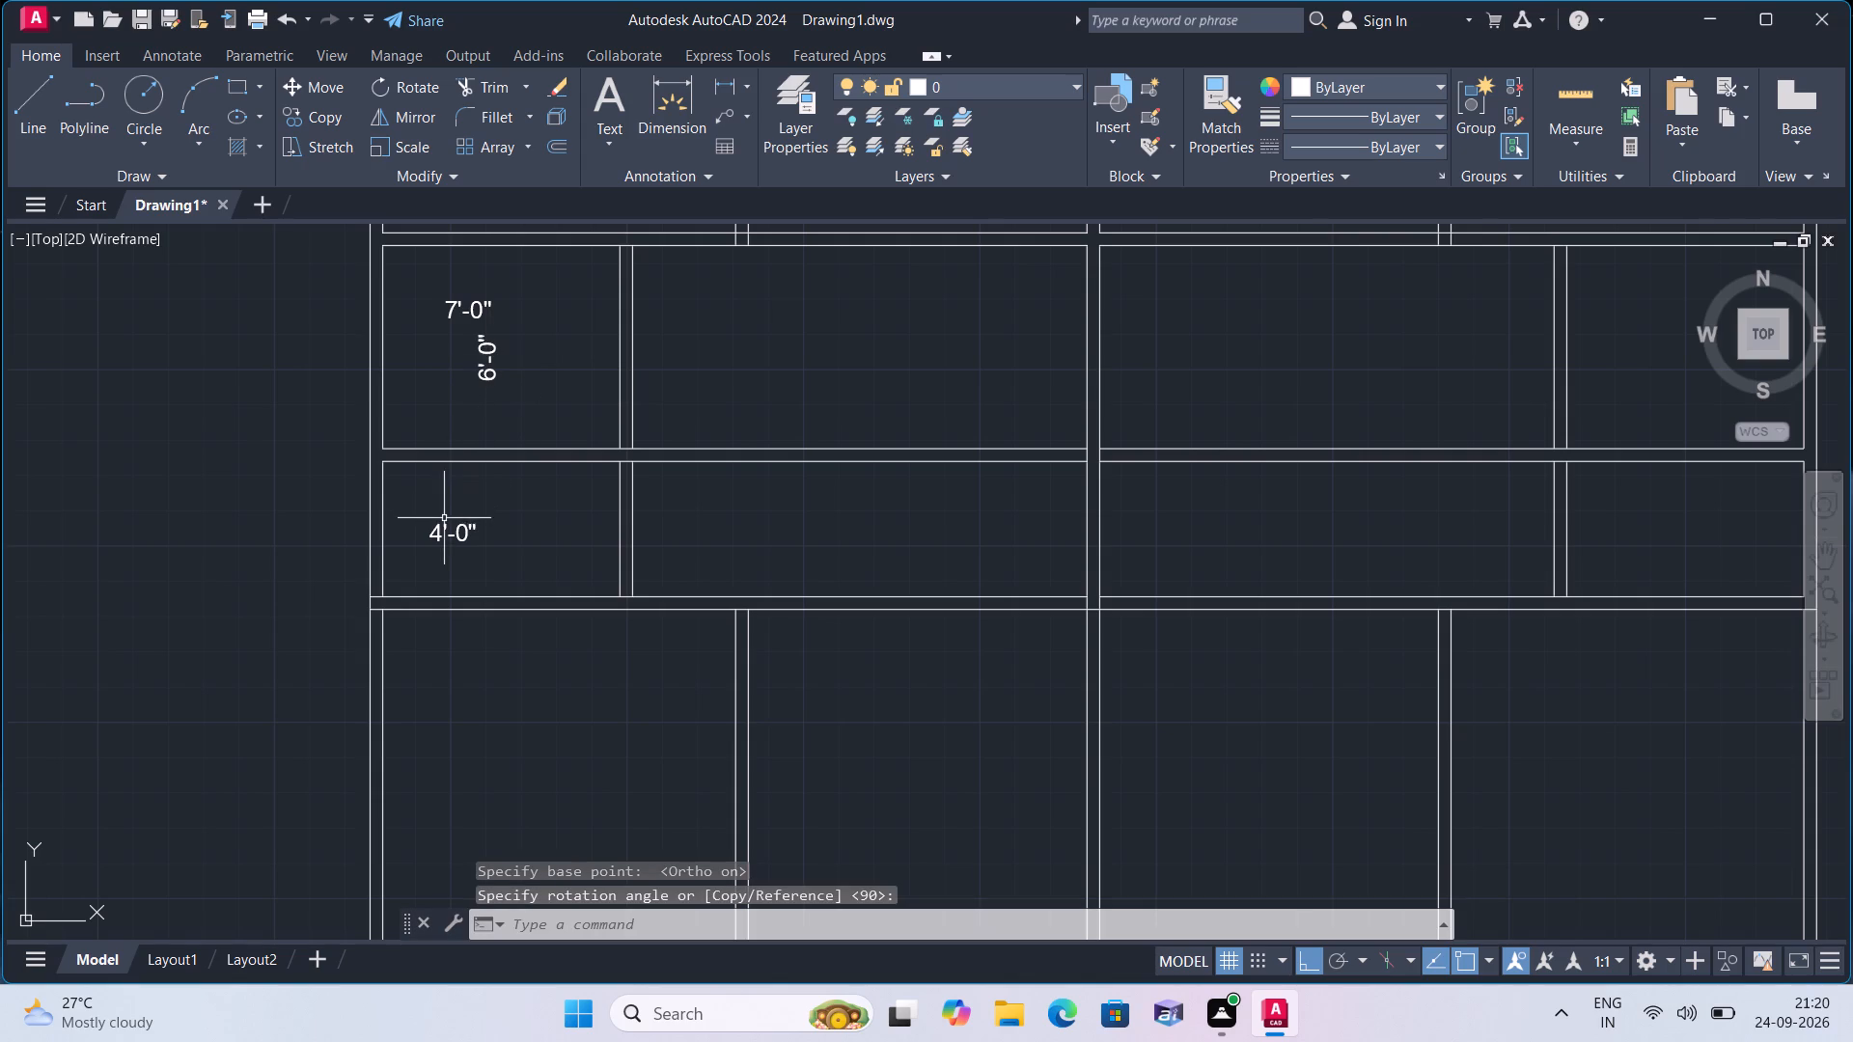
Rotate the 4'-0" text in the narrow third row's small left room by 90° so it reads vertically.
{"action": "left_click", "coordinate": [444, 526]}
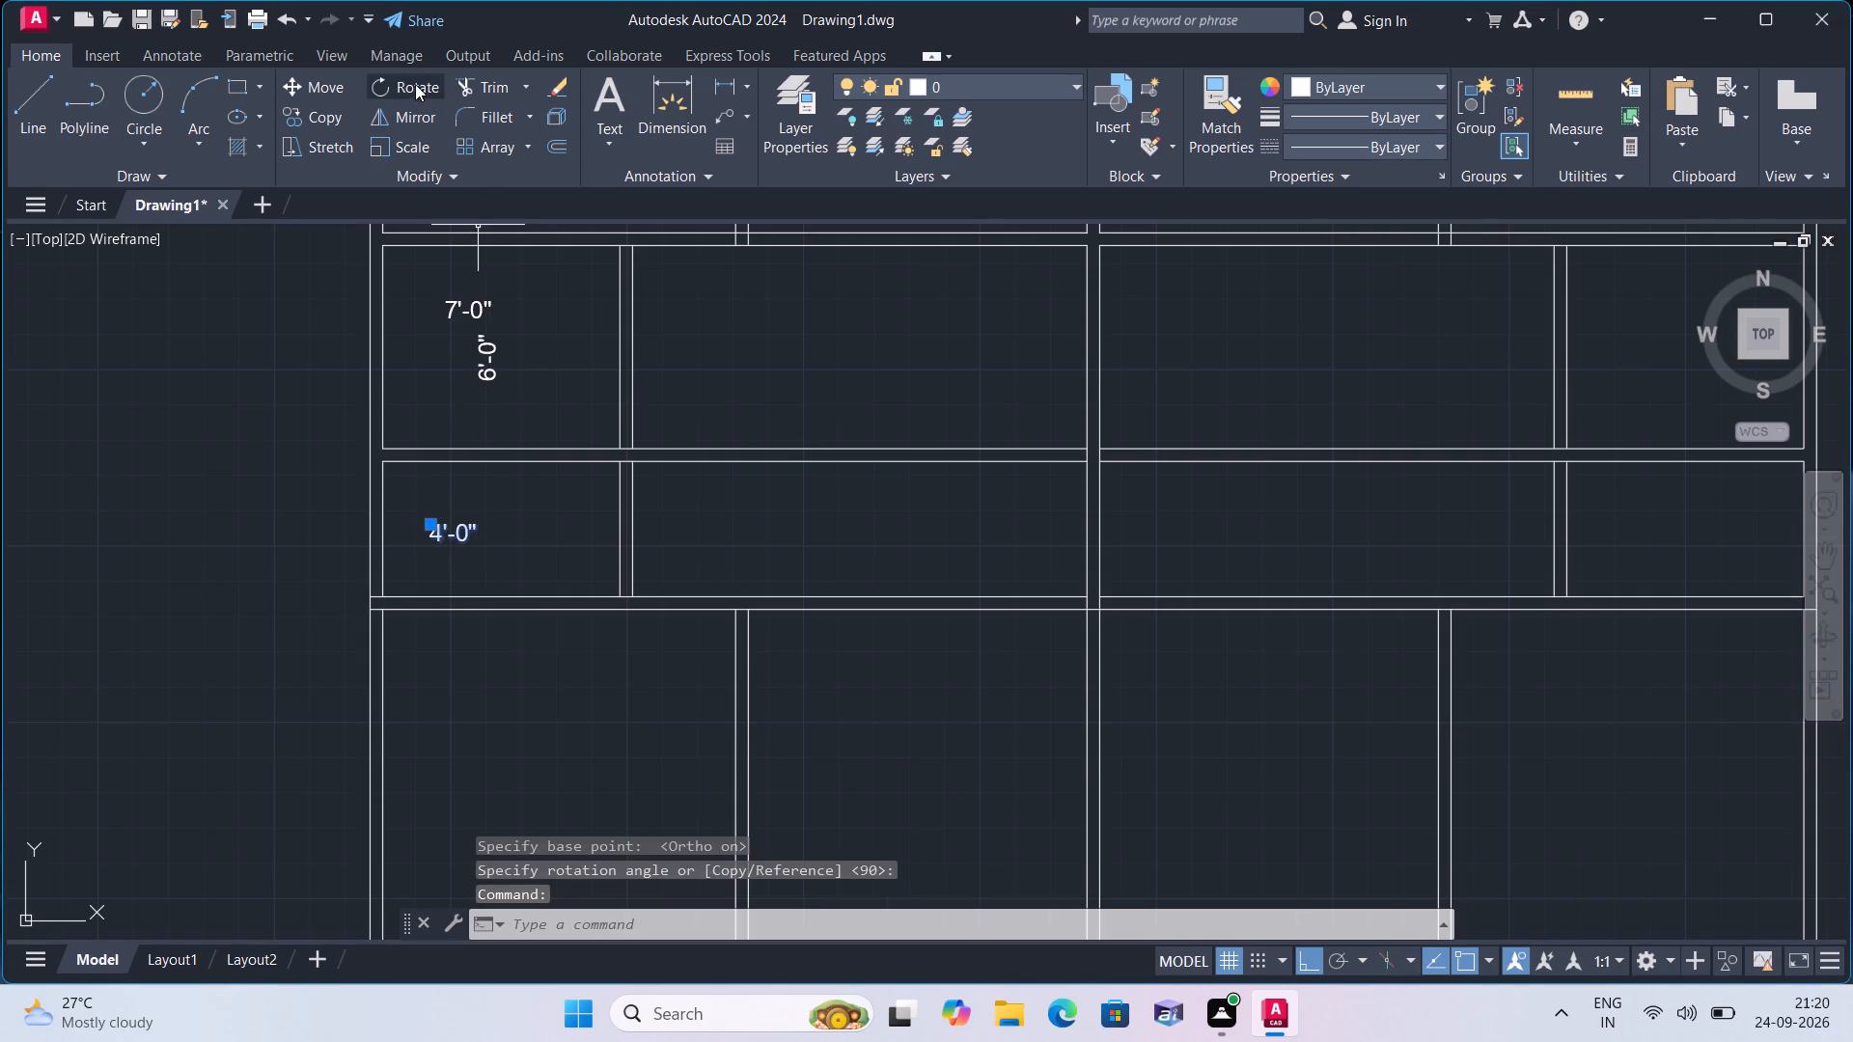
{"action": "left_click", "coordinate": [414, 81]}
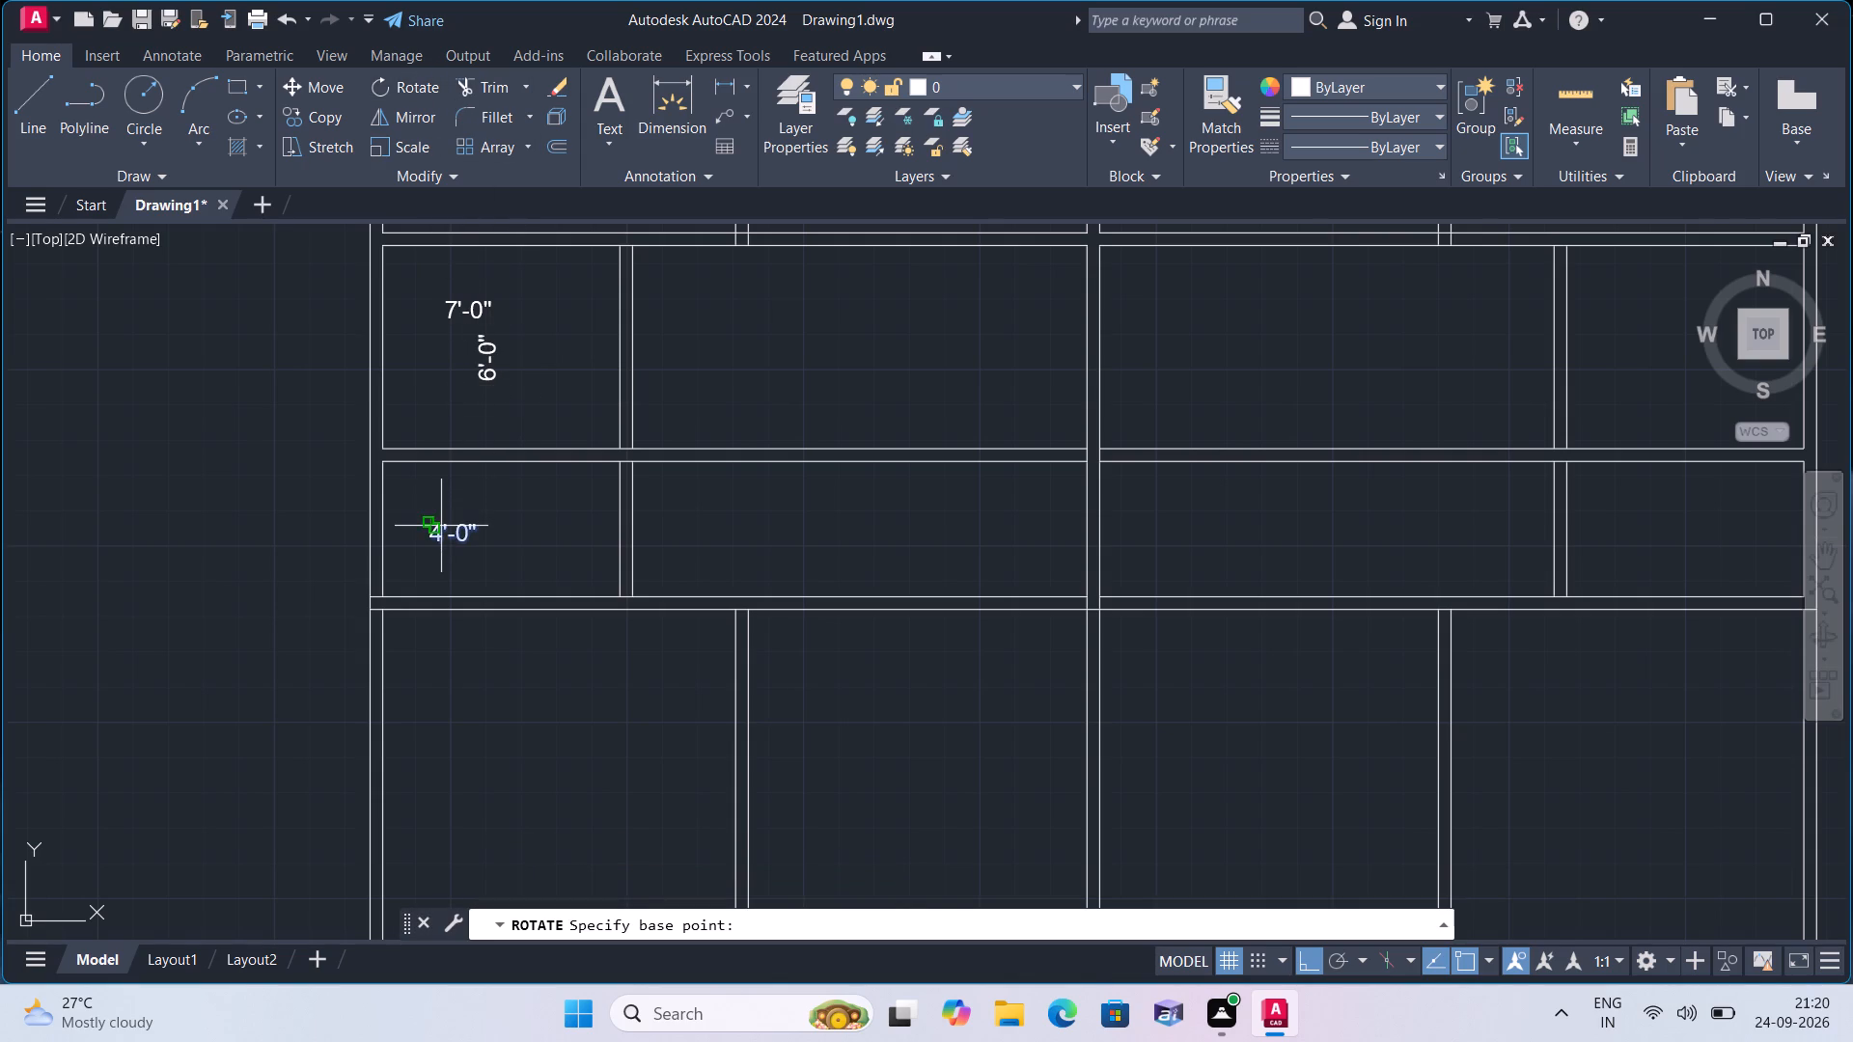
{"action": "left_click", "coordinate": [442, 529]}
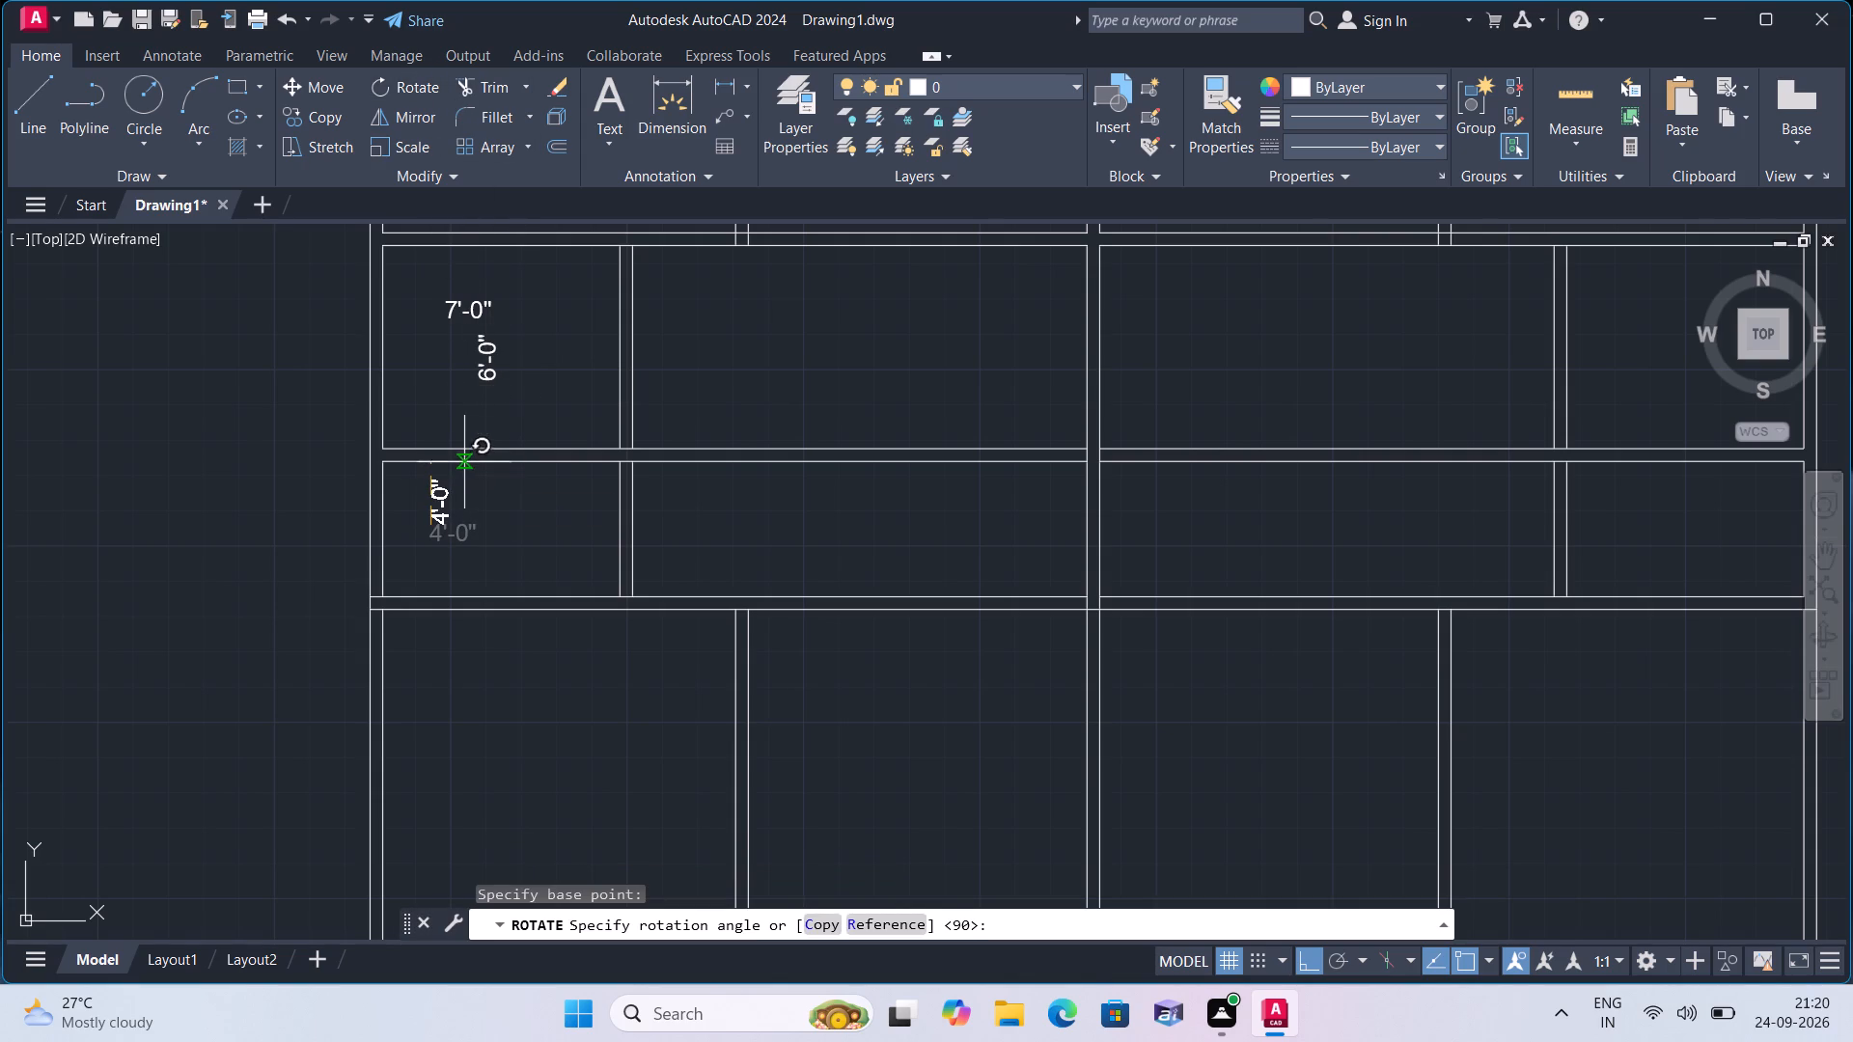
{"action": "left_click", "coordinate": [433, 393]}
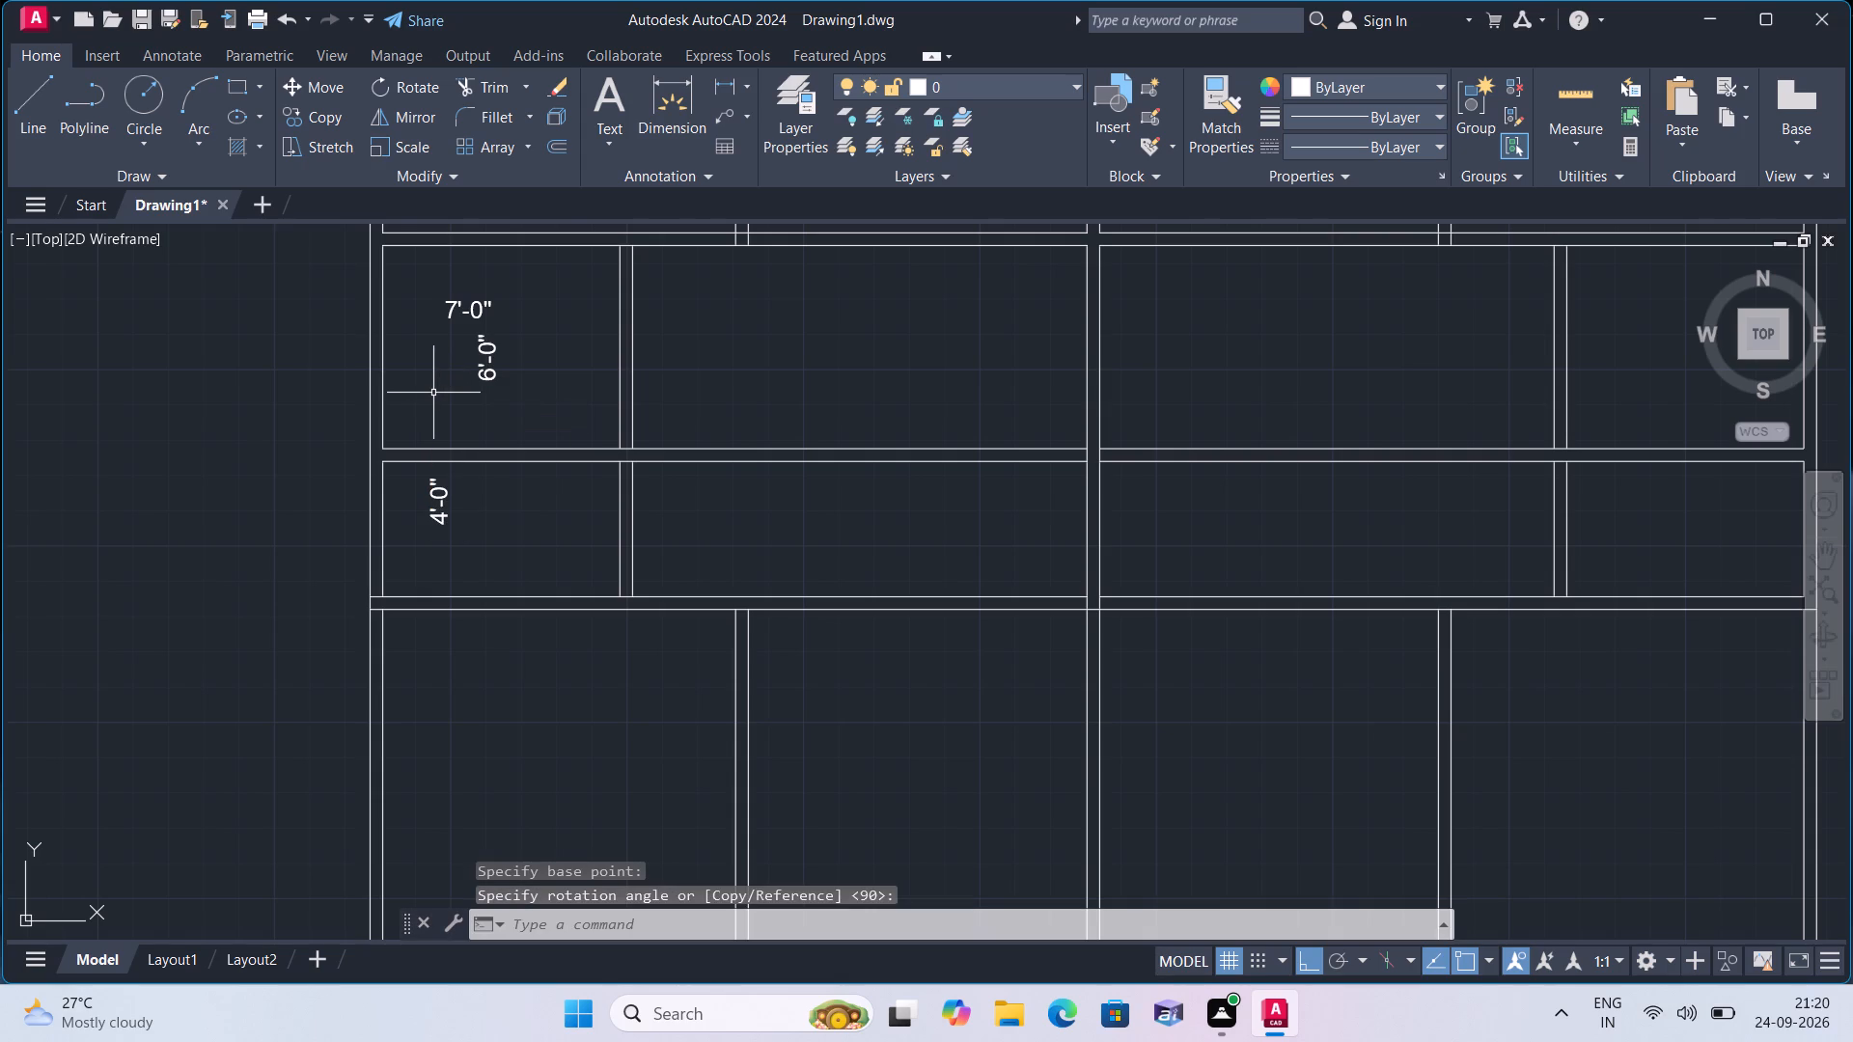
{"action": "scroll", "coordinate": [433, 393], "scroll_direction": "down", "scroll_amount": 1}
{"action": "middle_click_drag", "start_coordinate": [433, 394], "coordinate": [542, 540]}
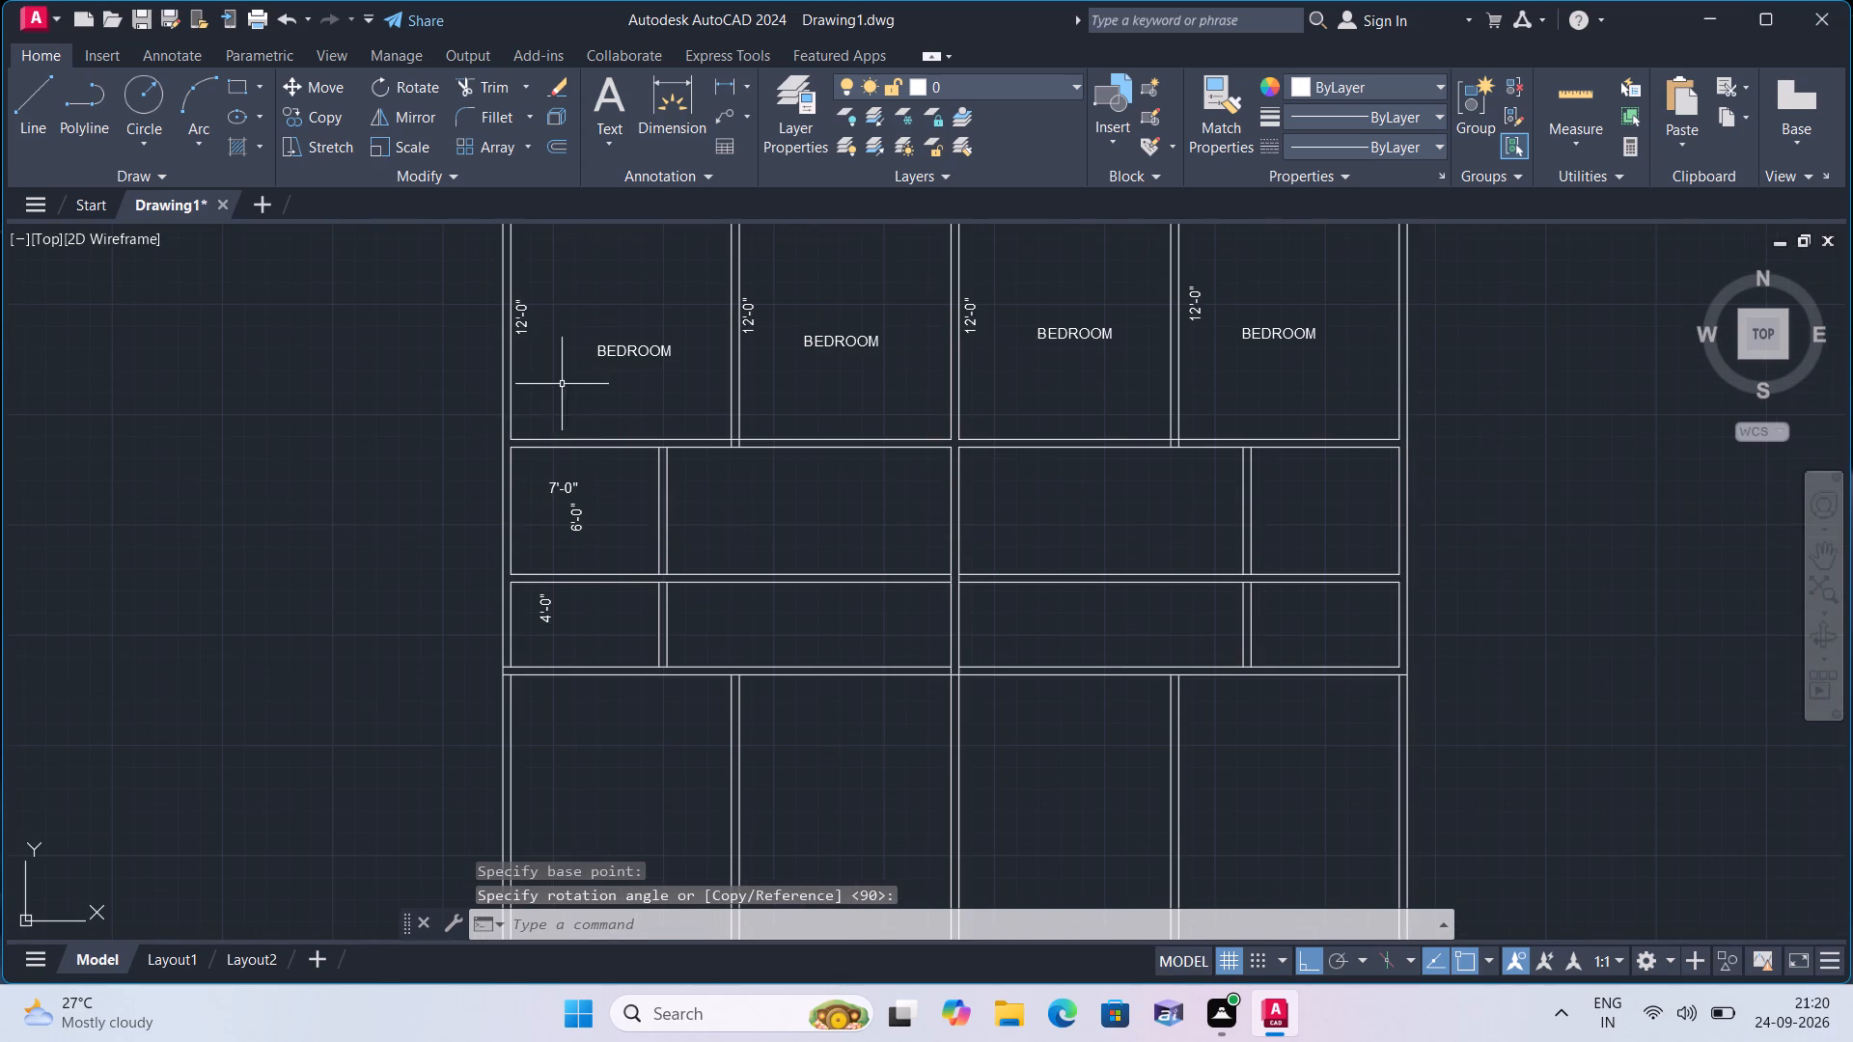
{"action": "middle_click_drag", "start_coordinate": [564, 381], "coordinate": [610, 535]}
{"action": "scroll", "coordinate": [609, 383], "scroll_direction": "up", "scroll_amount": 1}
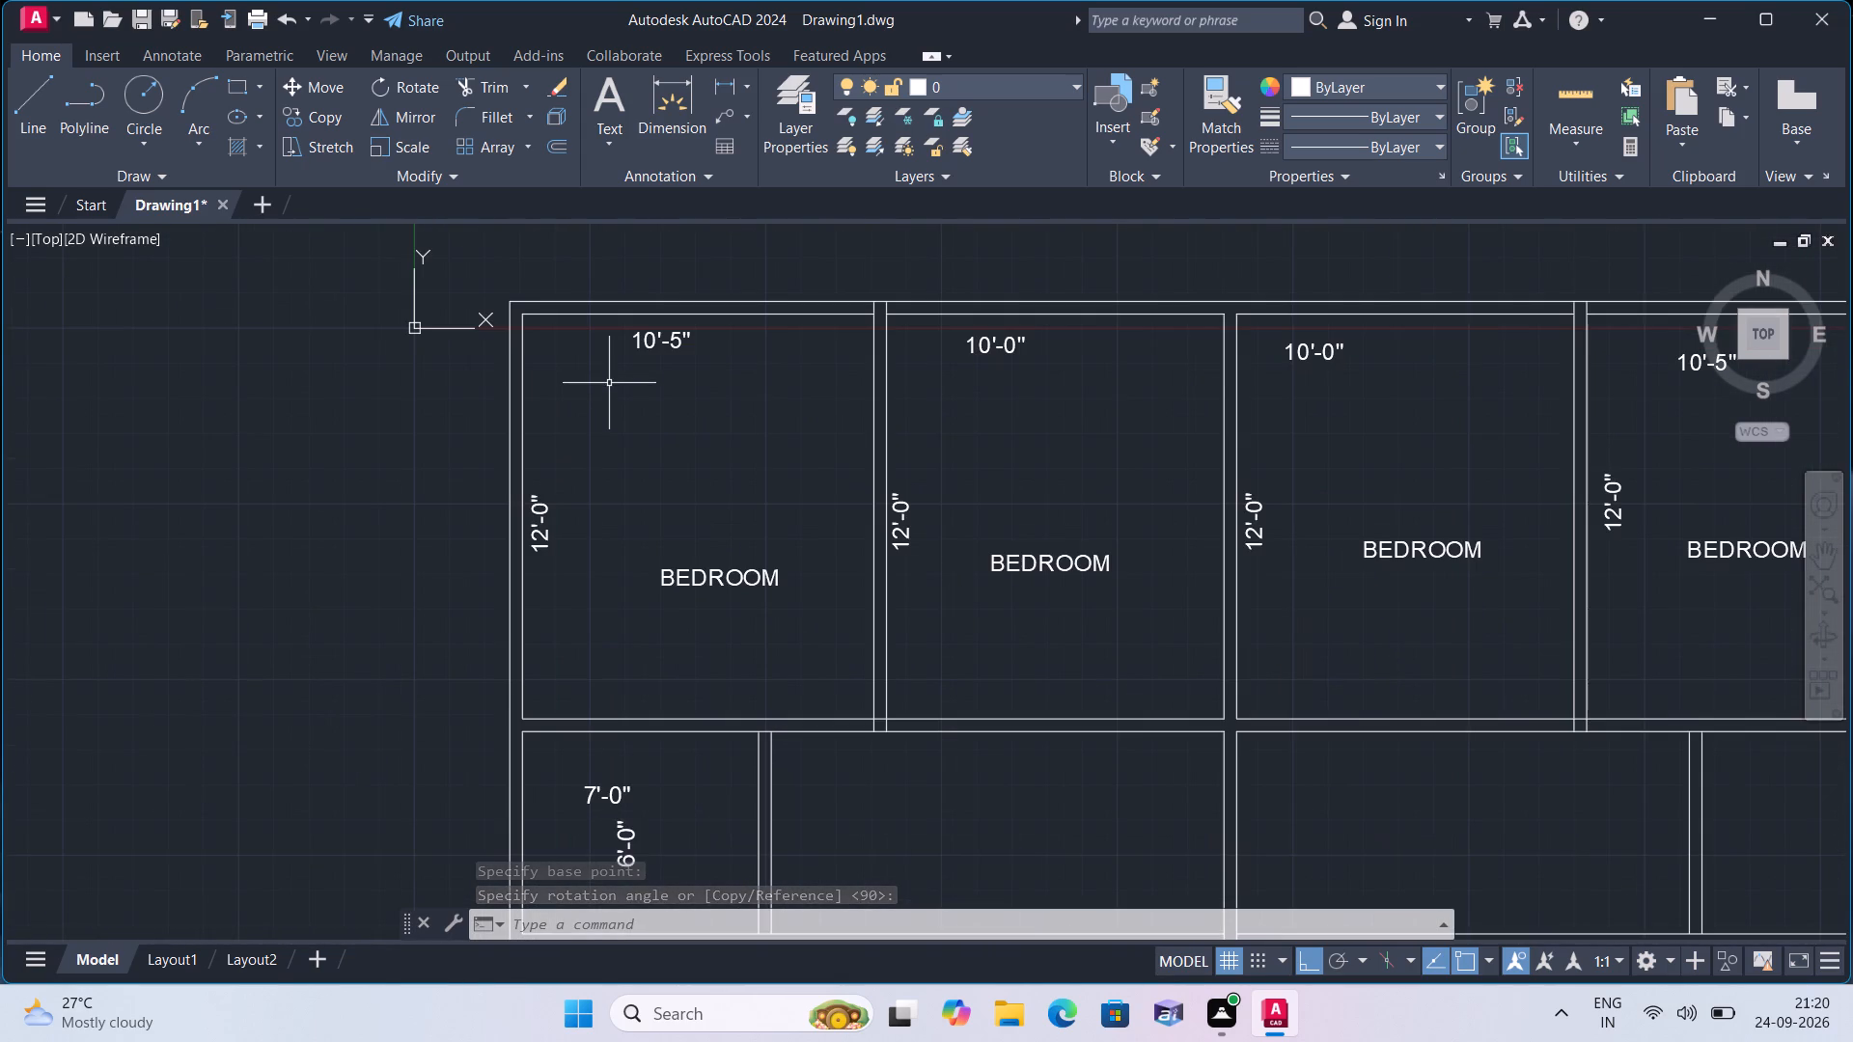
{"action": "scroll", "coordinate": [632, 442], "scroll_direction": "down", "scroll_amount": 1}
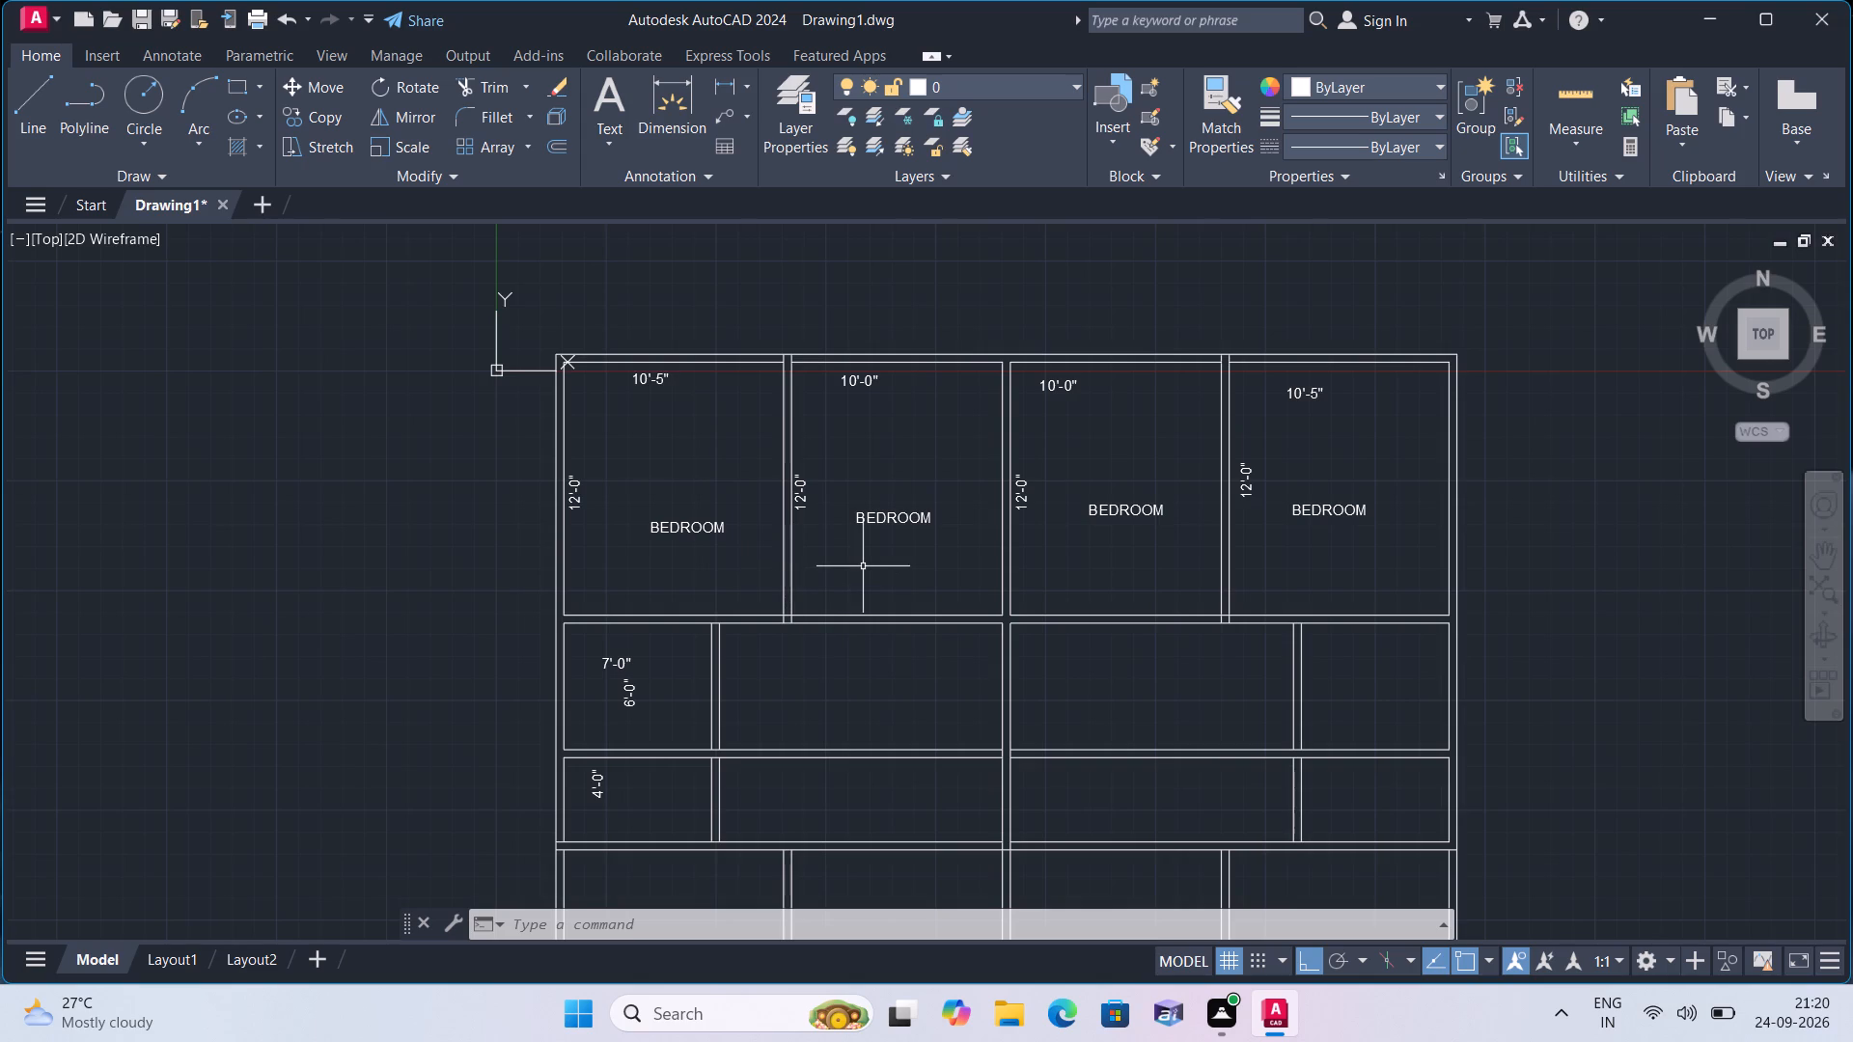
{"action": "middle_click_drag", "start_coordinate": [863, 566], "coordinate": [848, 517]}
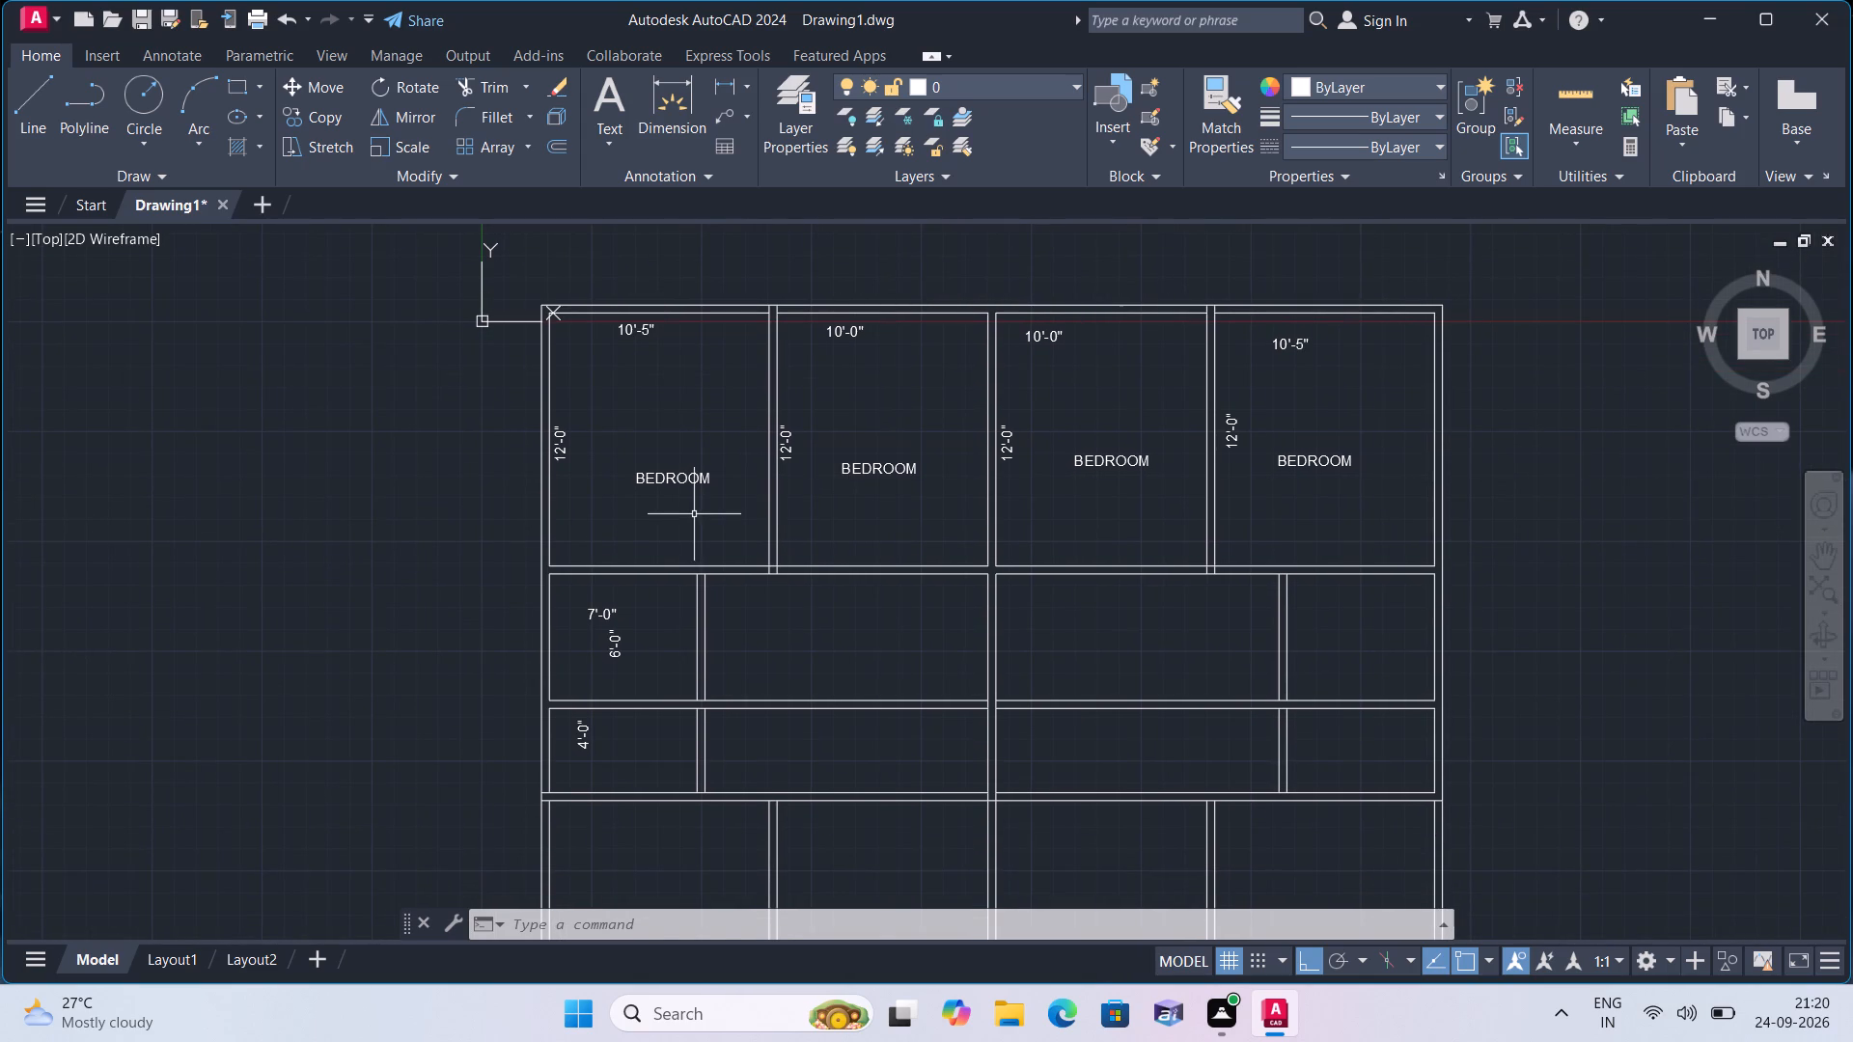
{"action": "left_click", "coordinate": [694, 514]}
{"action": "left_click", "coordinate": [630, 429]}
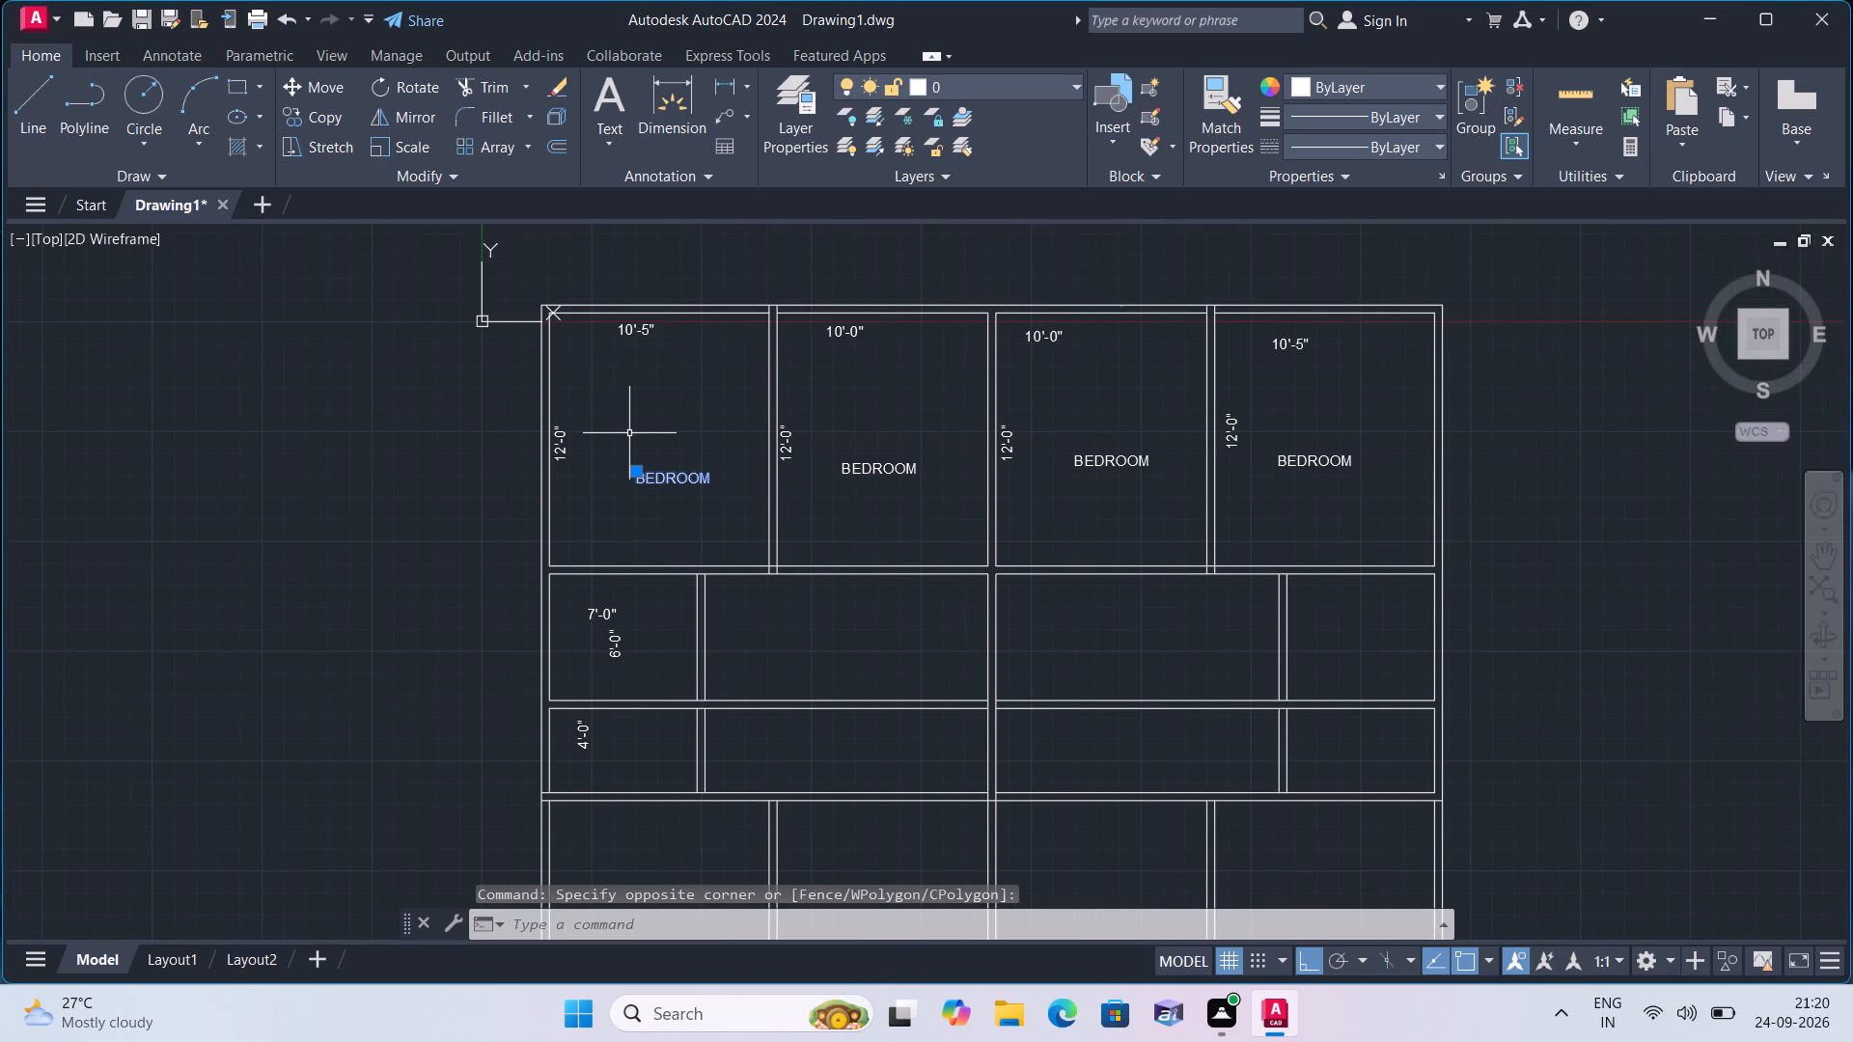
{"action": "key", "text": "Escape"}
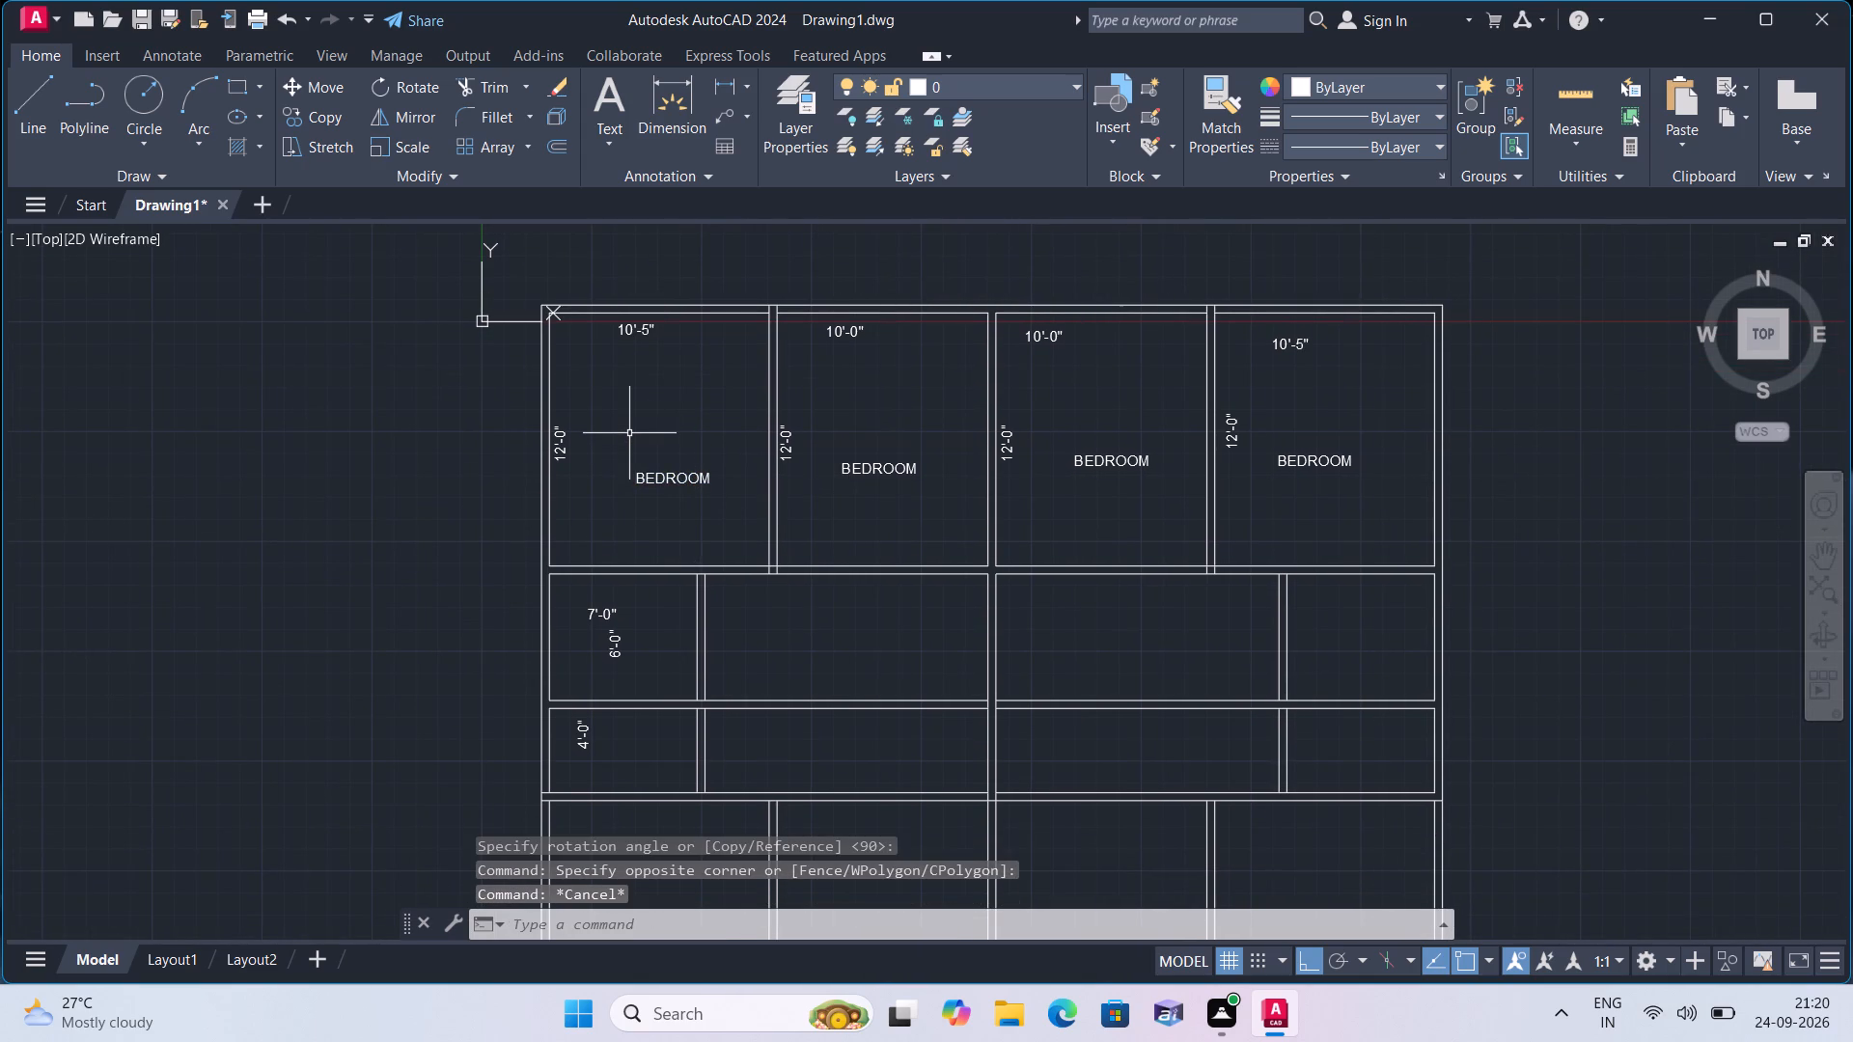
Move the 7'-0" text about 10" straight up, closer to the top wall of the second row's small left room.
{"action": "scroll", "coordinate": [594, 636], "scroll_direction": "up", "scroll_amount": 1}
{"action": "middle_click_drag", "start_coordinate": [594, 635], "coordinate": [668, 606]}
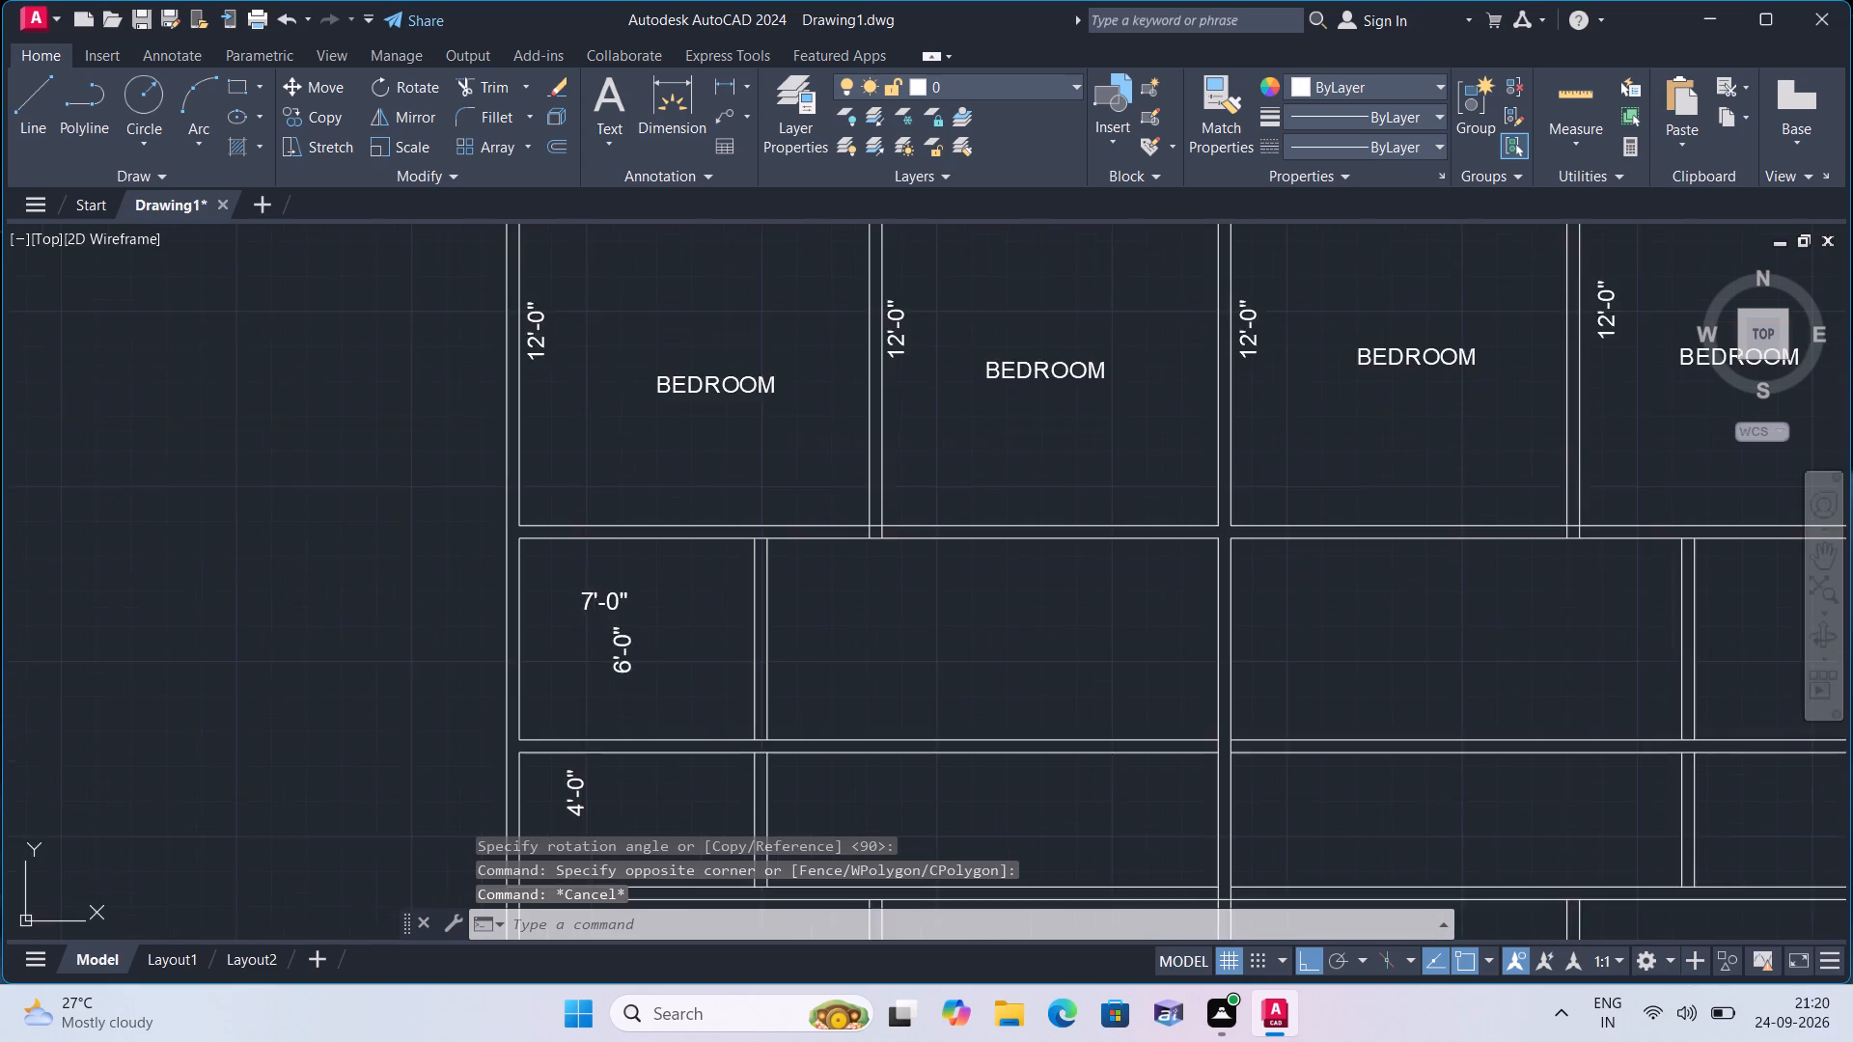
{"action": "middle_click_drag", "start_coordinate": [668, 606], "coordinate": [668, 596]}
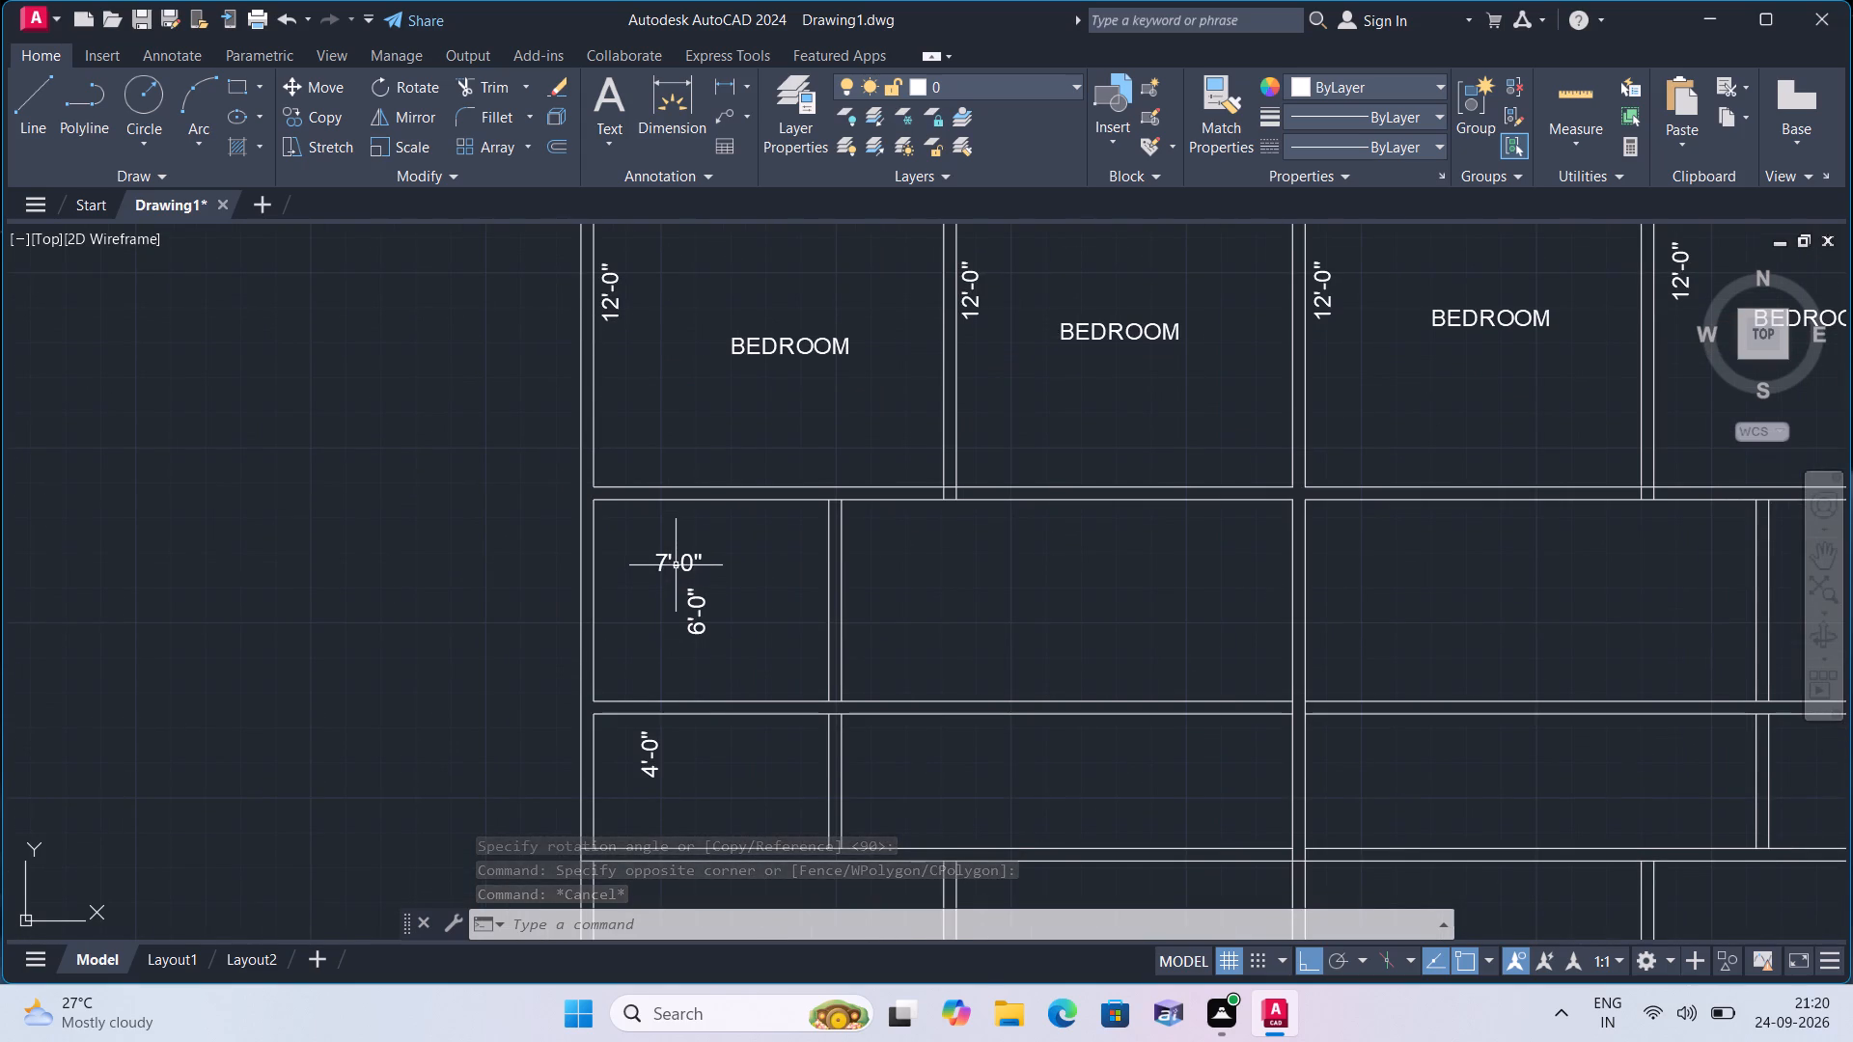
{"action": "left_click", "coordinate": [675, 561]}
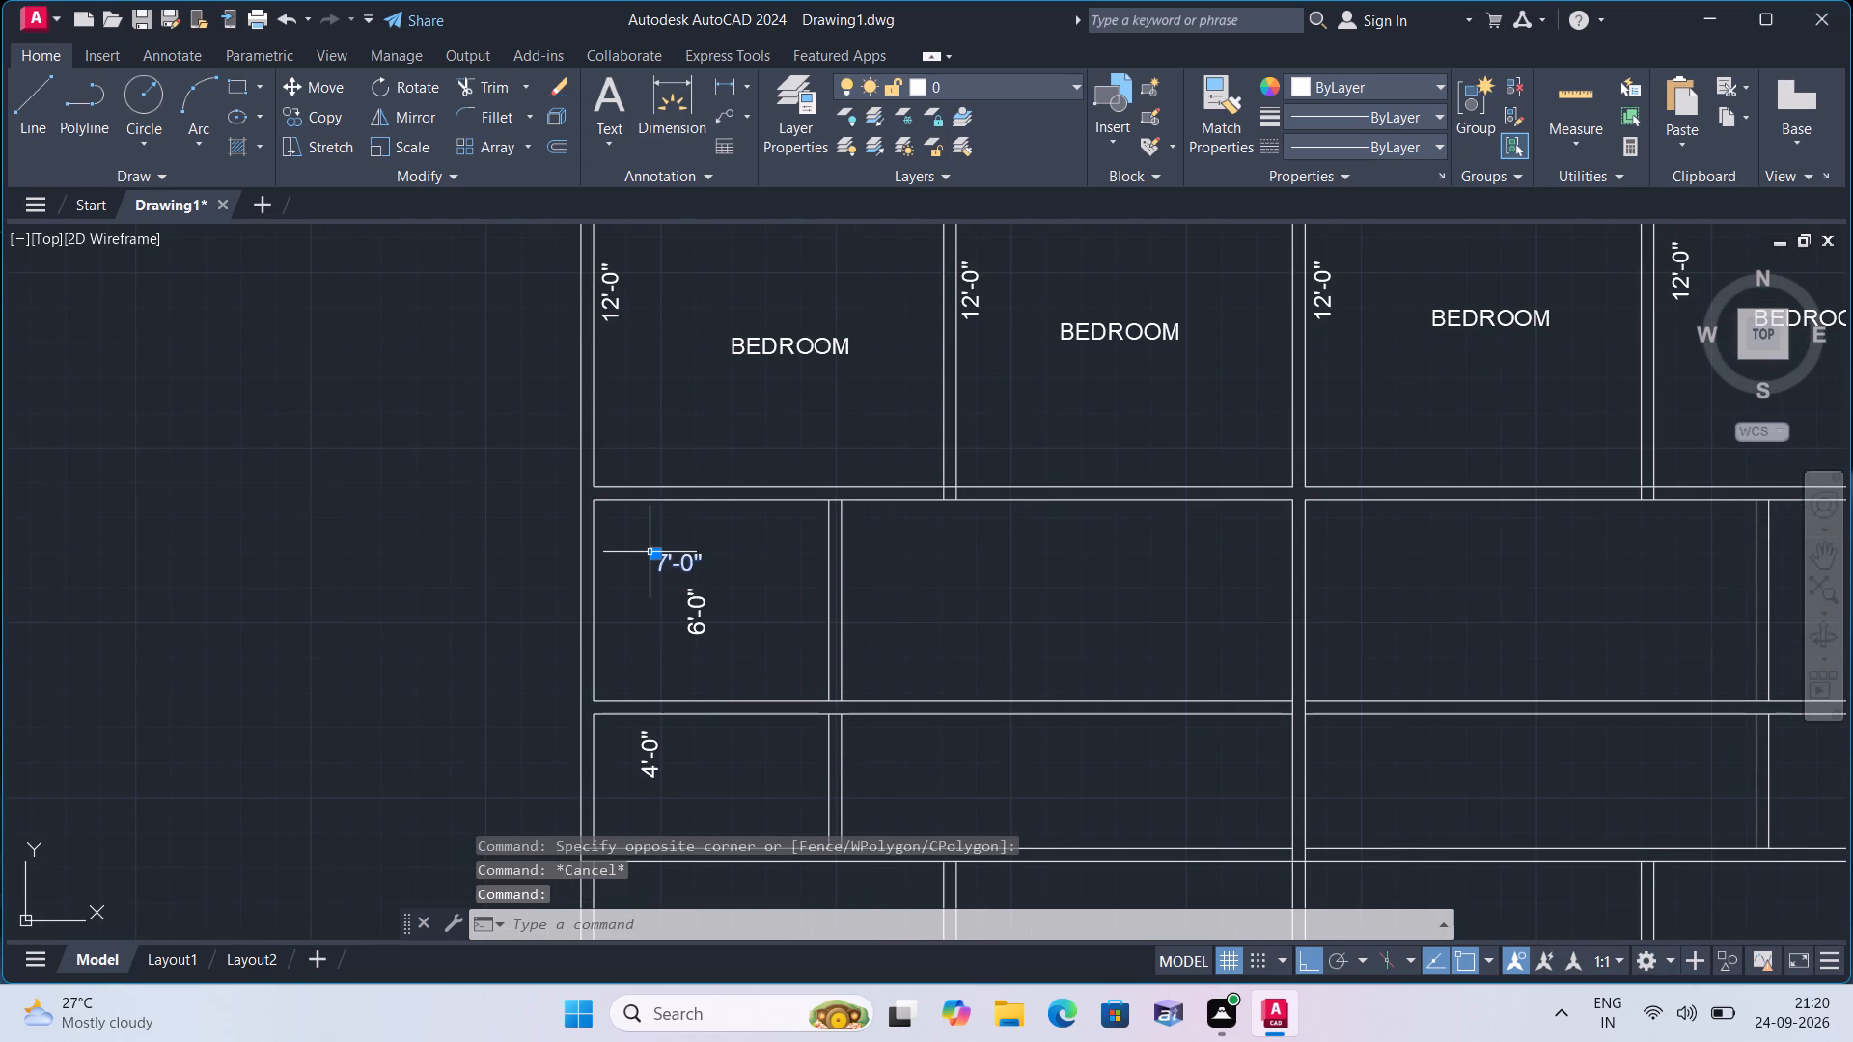
{"action": "left_click", "coordinate": [653, 552]}
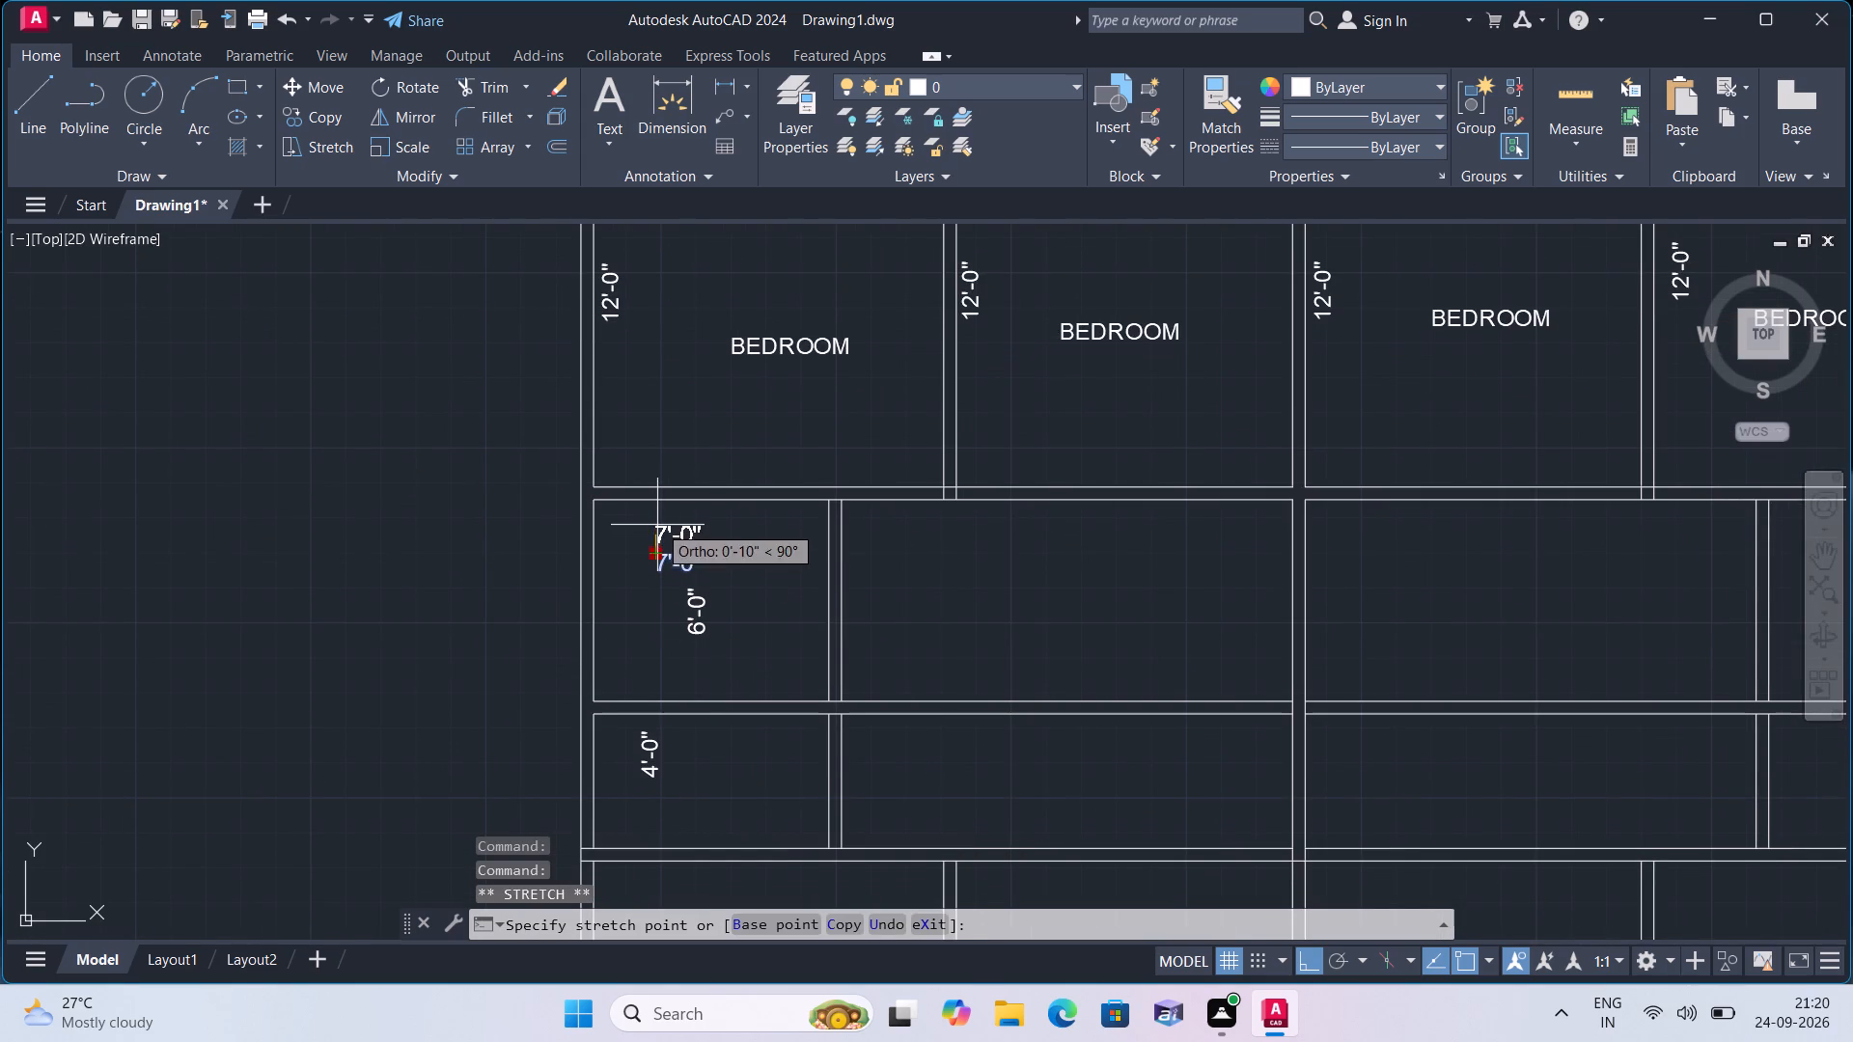
{"action": "left_click", "coordinate": [657, 523]}
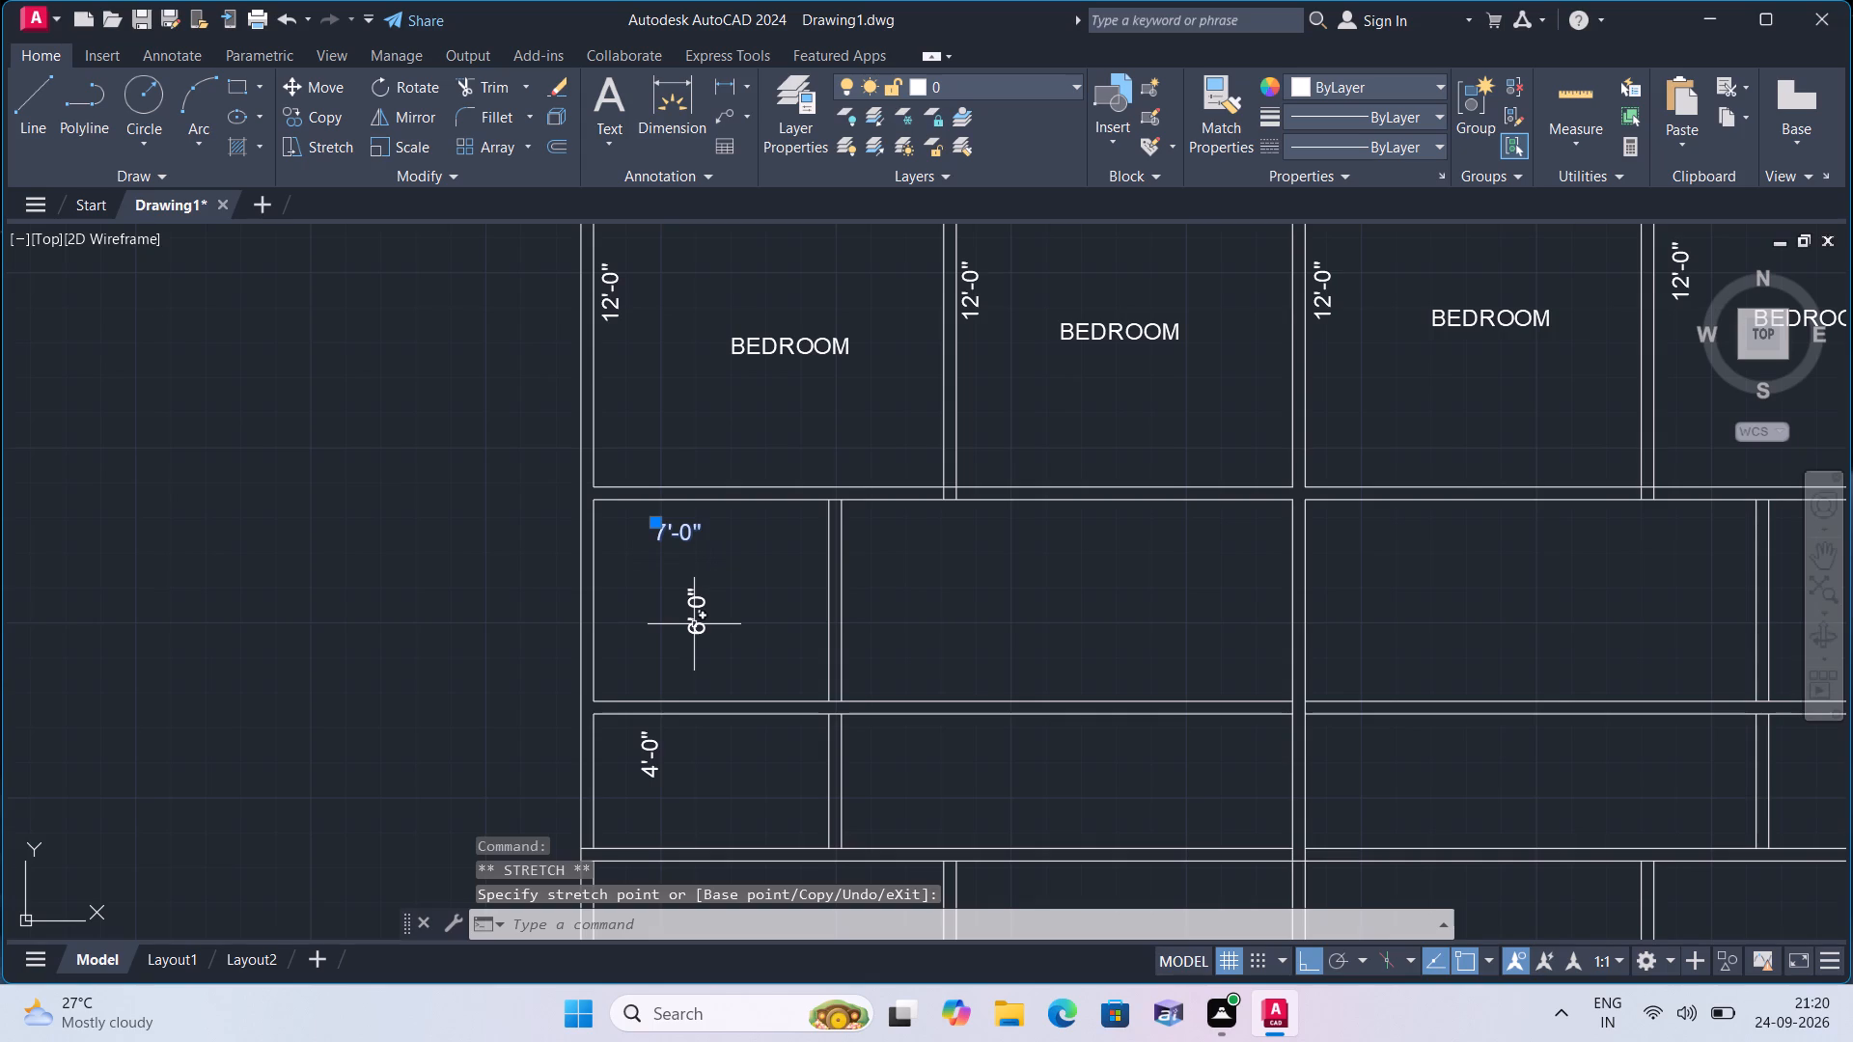
Move the vertical 6'-0" text in the second row's small left room closer to the room's left wall.
{"action": "key", "text": "Escape"}
{"action": "left_click", "coordinate": [709, 641]}
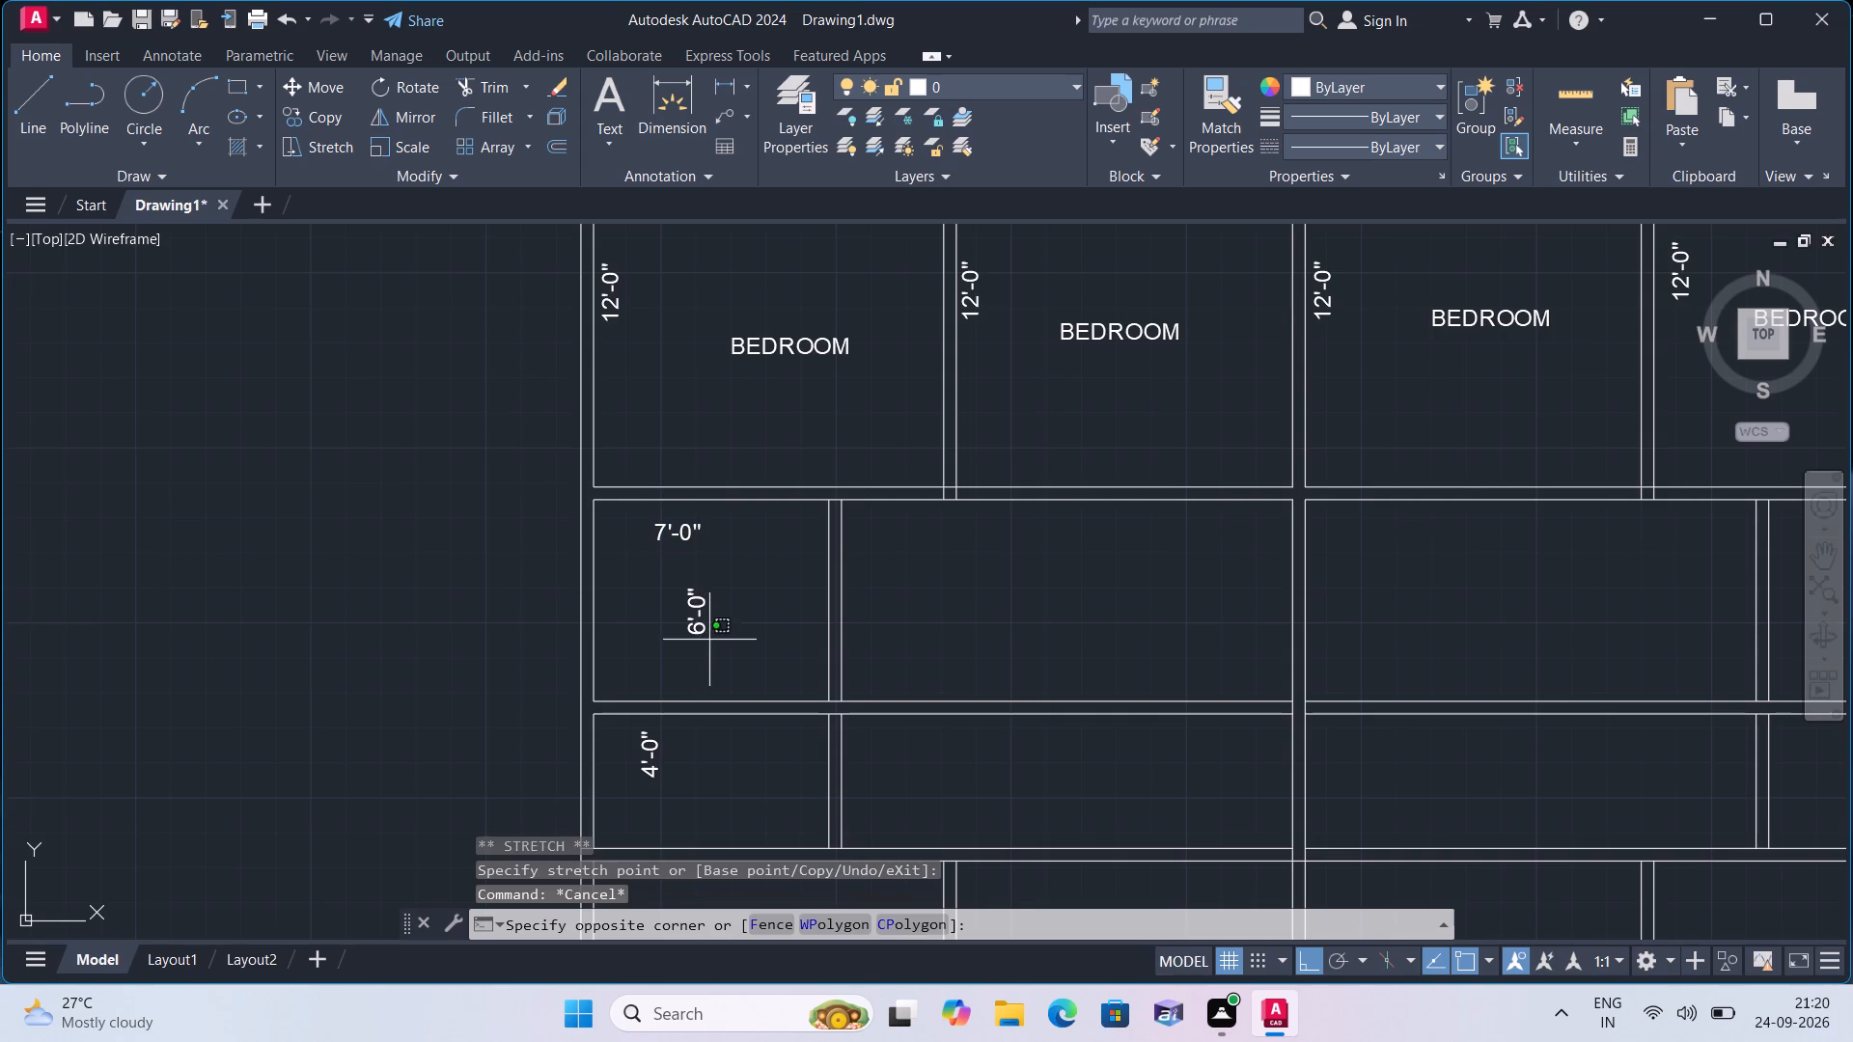
{"action": "left_click", "coordinate": [692, 593]}
{"action": "left_click", "coordinate": [688, 632]}
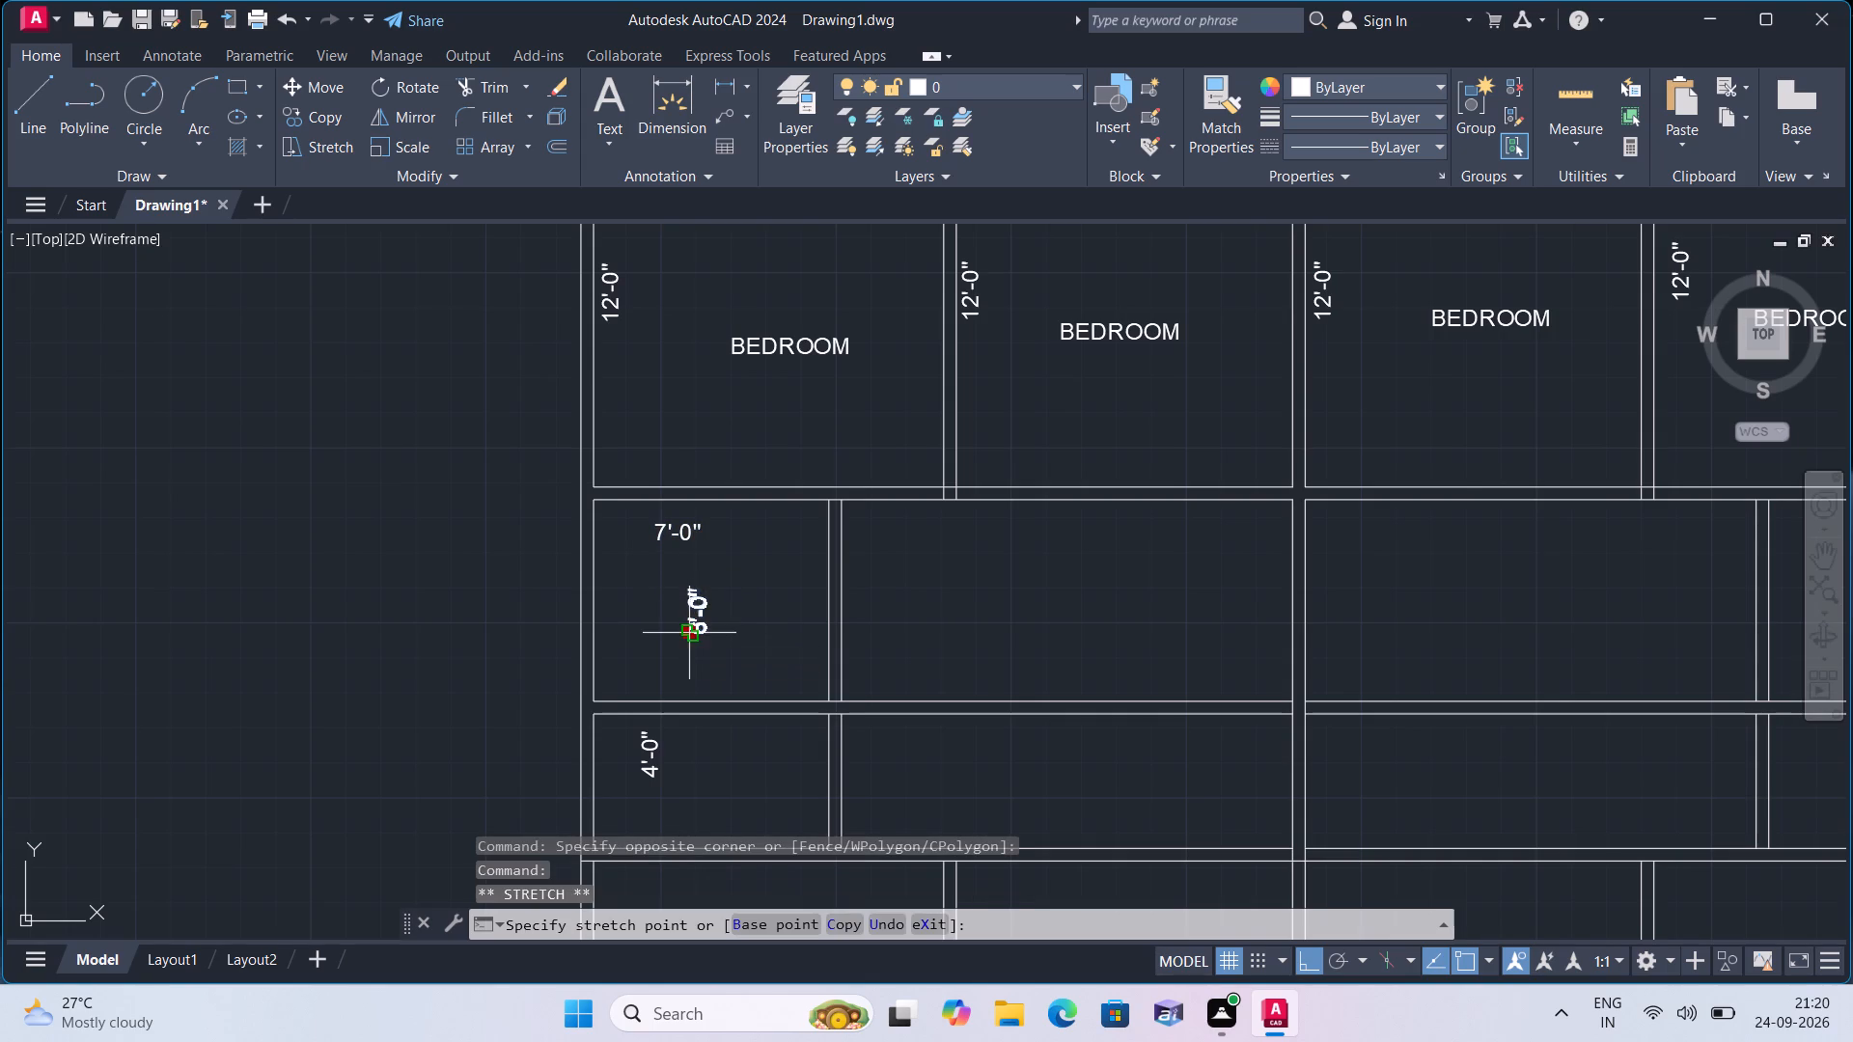
{"action": "left_click", "coordinate": [623, 640]}
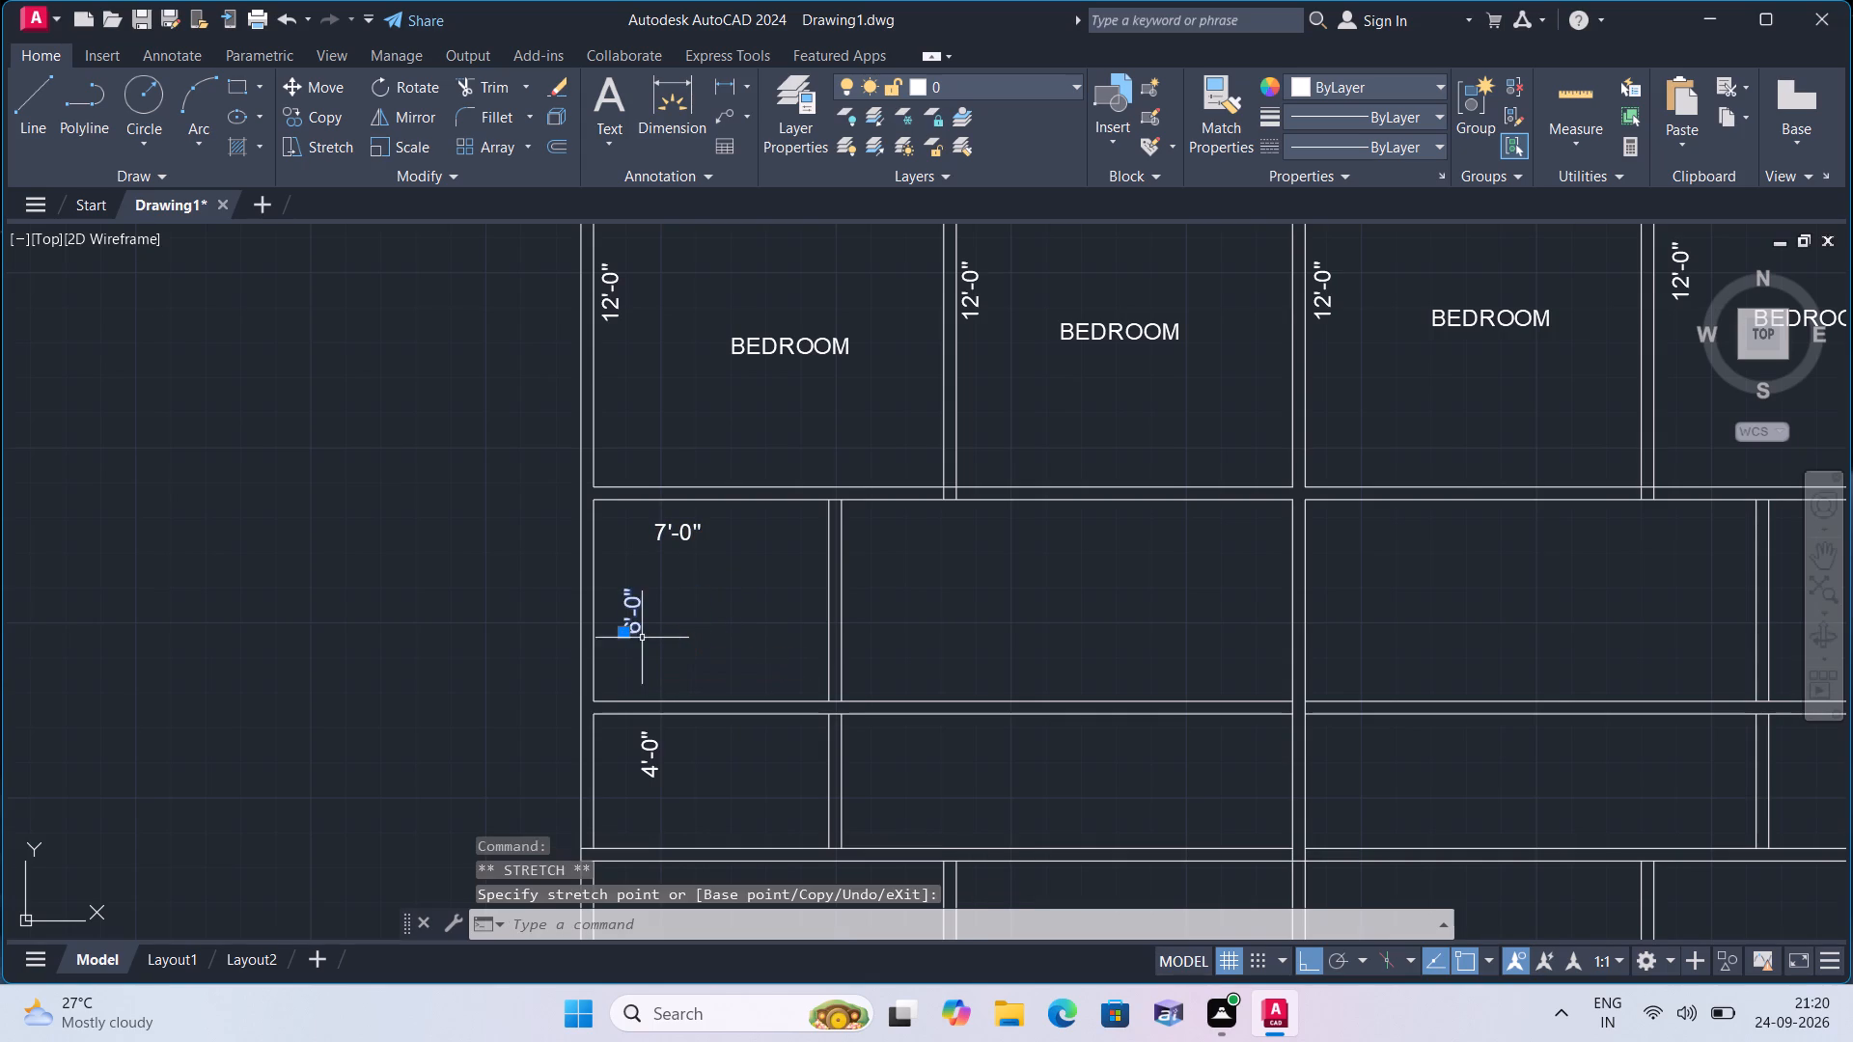
{"action": "key", "text": "Escape"}
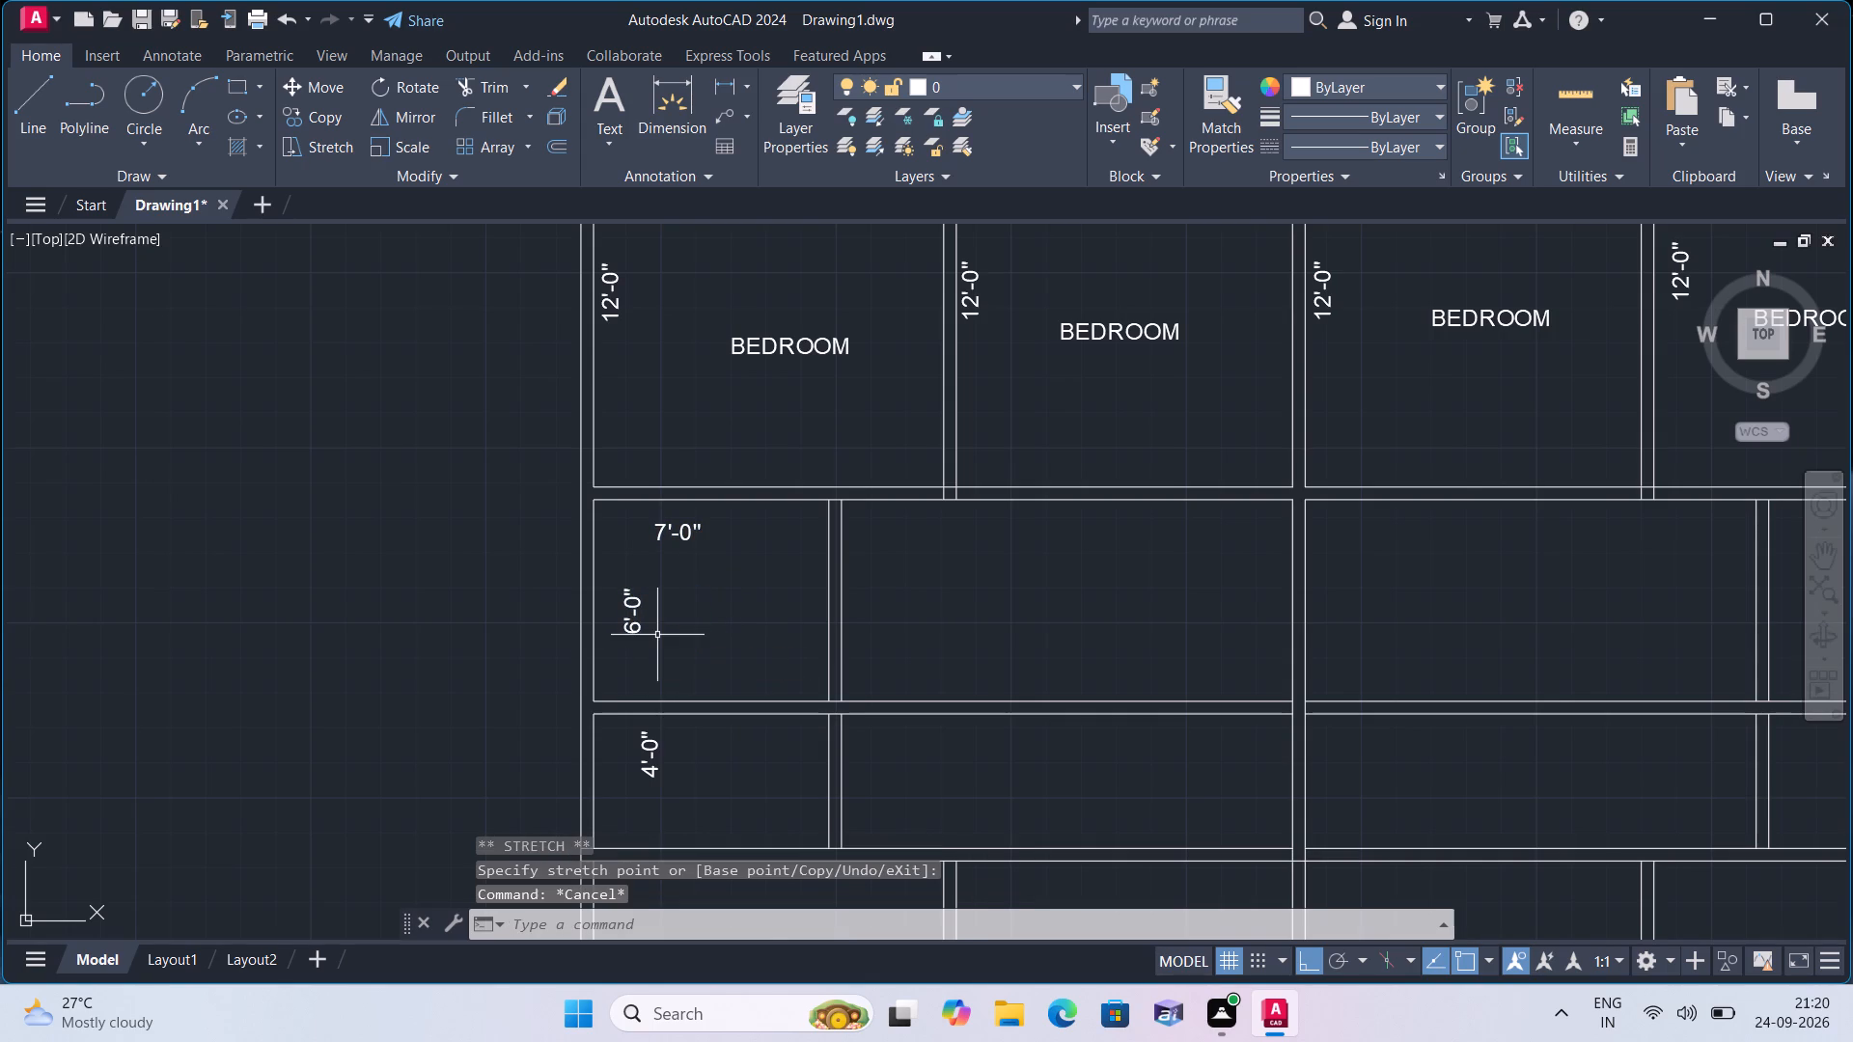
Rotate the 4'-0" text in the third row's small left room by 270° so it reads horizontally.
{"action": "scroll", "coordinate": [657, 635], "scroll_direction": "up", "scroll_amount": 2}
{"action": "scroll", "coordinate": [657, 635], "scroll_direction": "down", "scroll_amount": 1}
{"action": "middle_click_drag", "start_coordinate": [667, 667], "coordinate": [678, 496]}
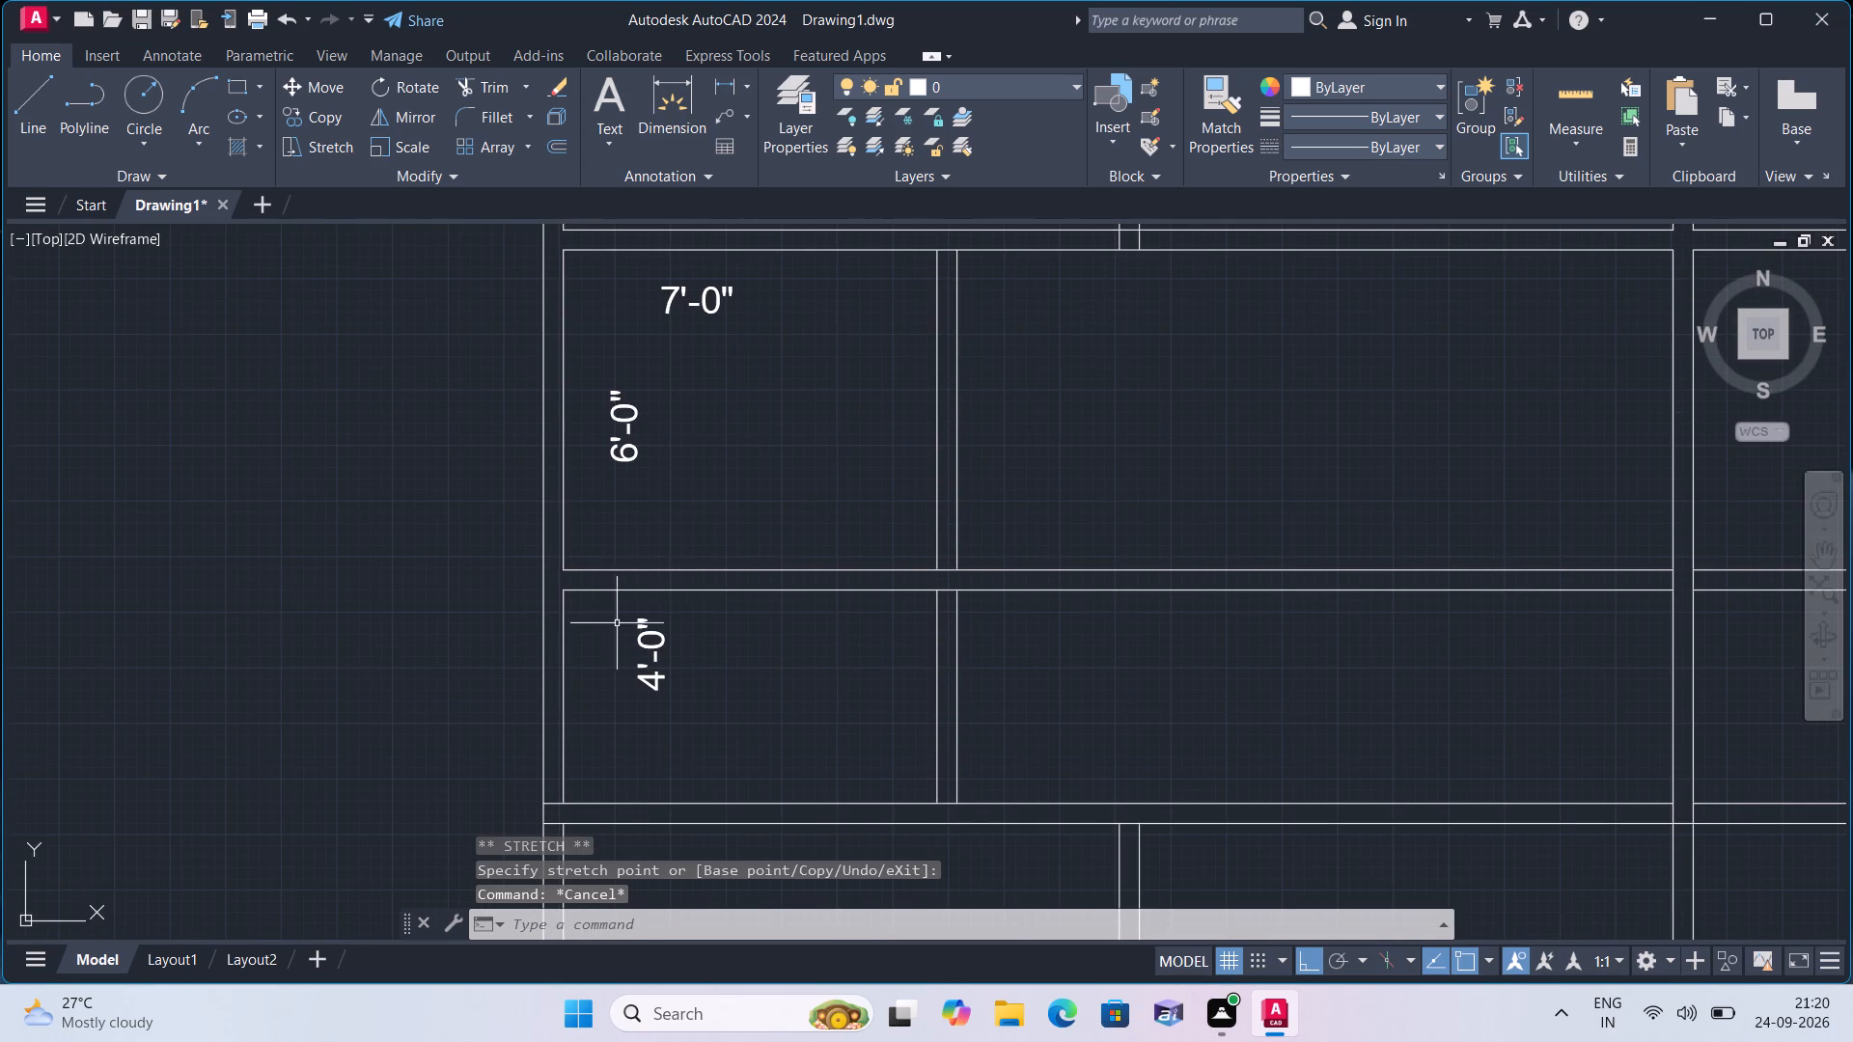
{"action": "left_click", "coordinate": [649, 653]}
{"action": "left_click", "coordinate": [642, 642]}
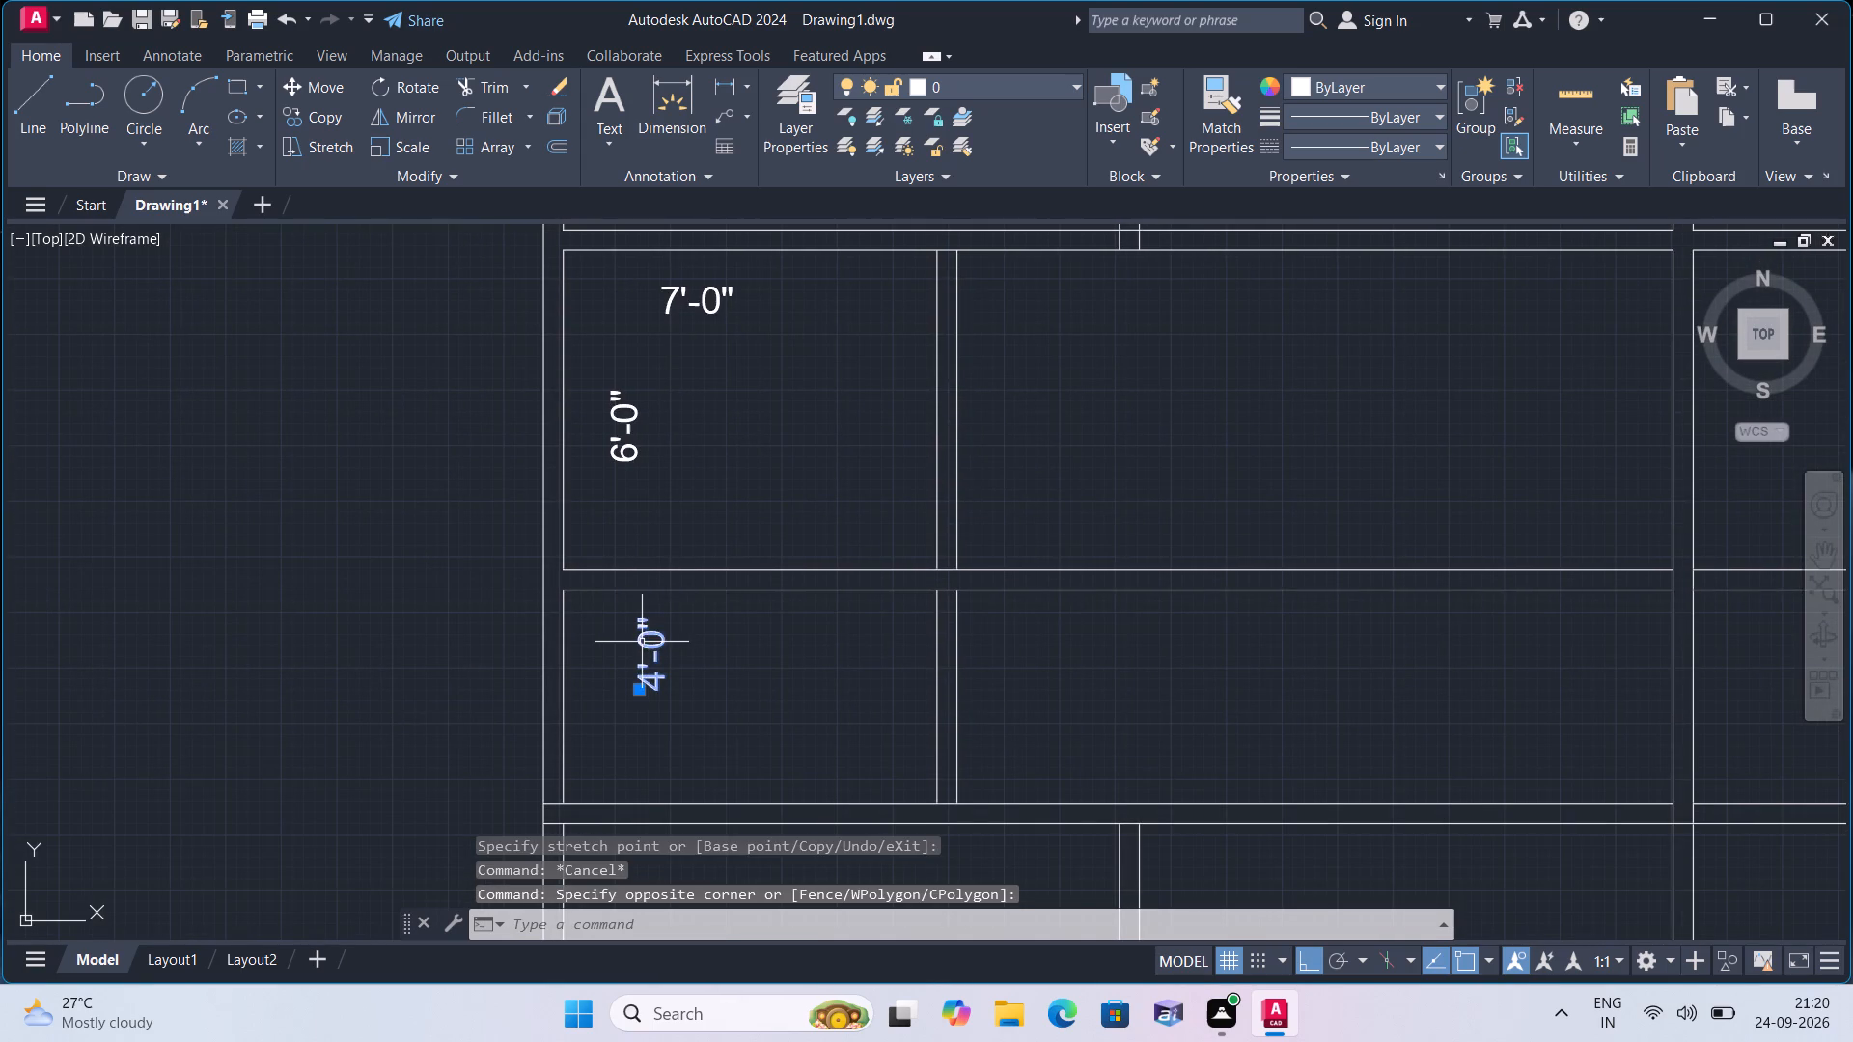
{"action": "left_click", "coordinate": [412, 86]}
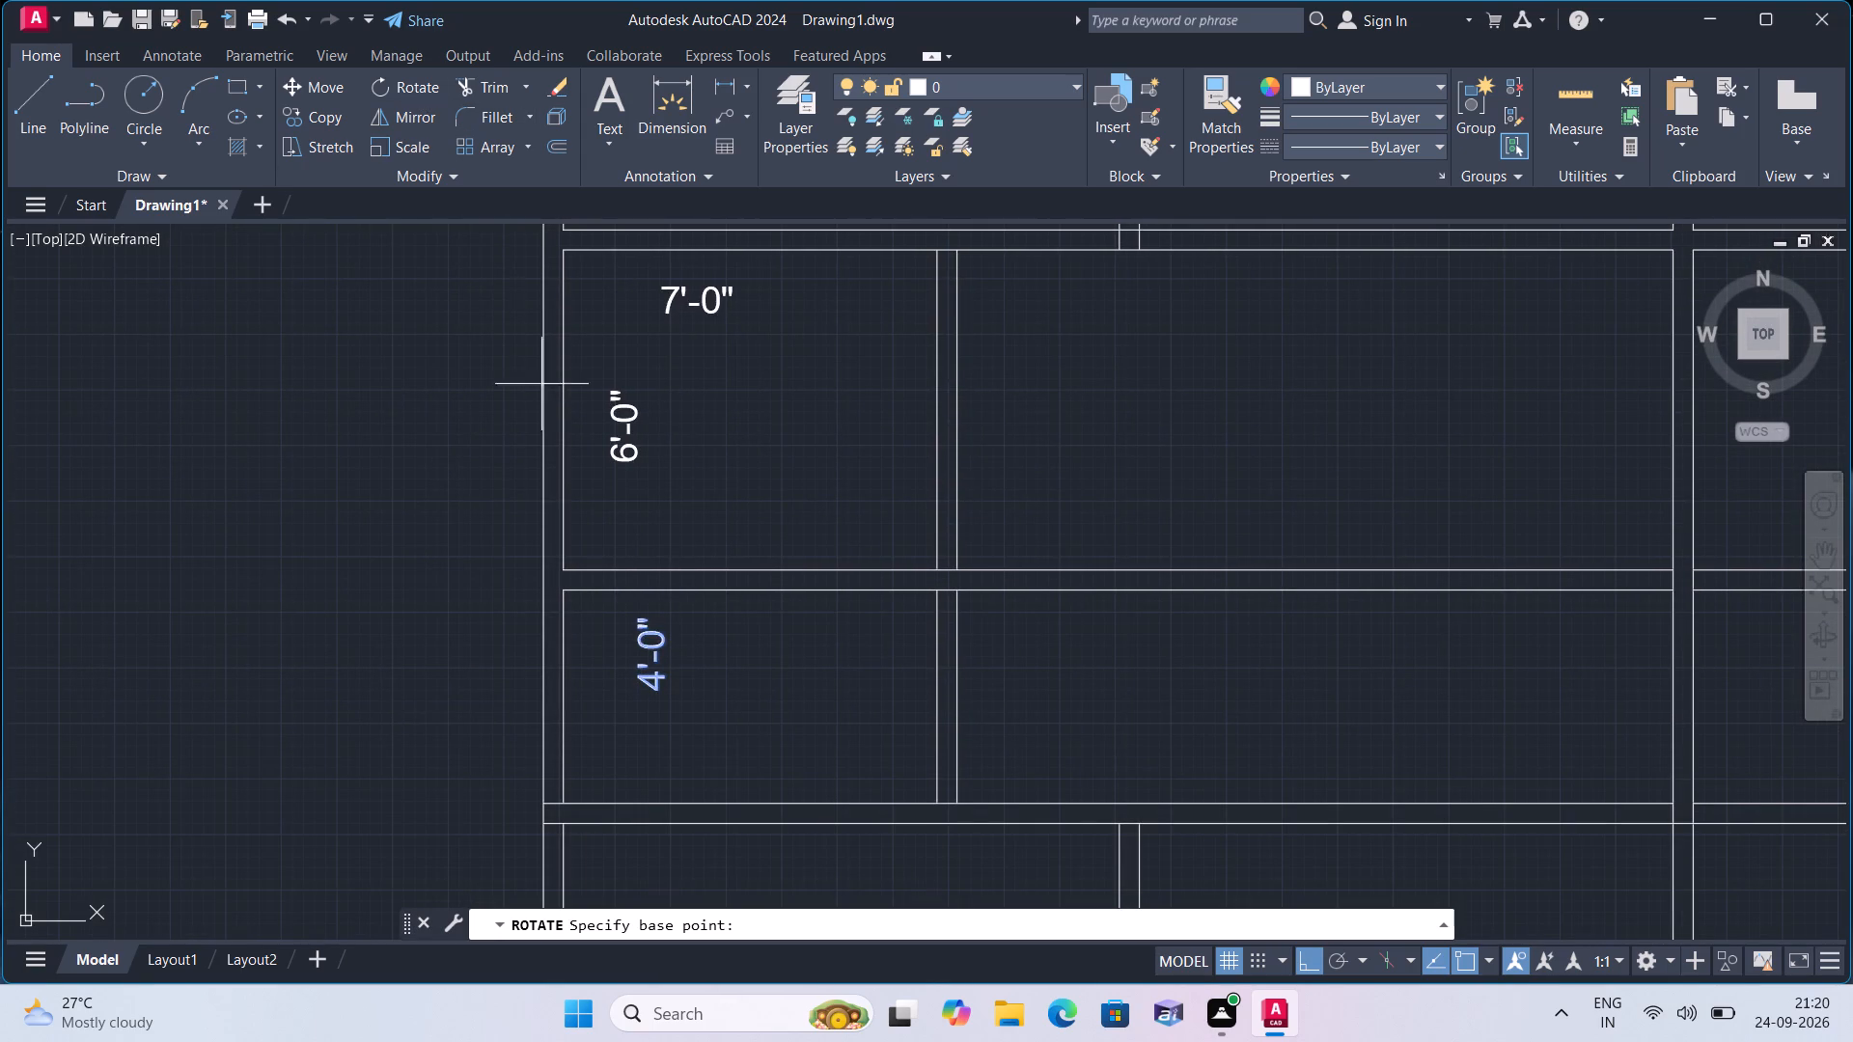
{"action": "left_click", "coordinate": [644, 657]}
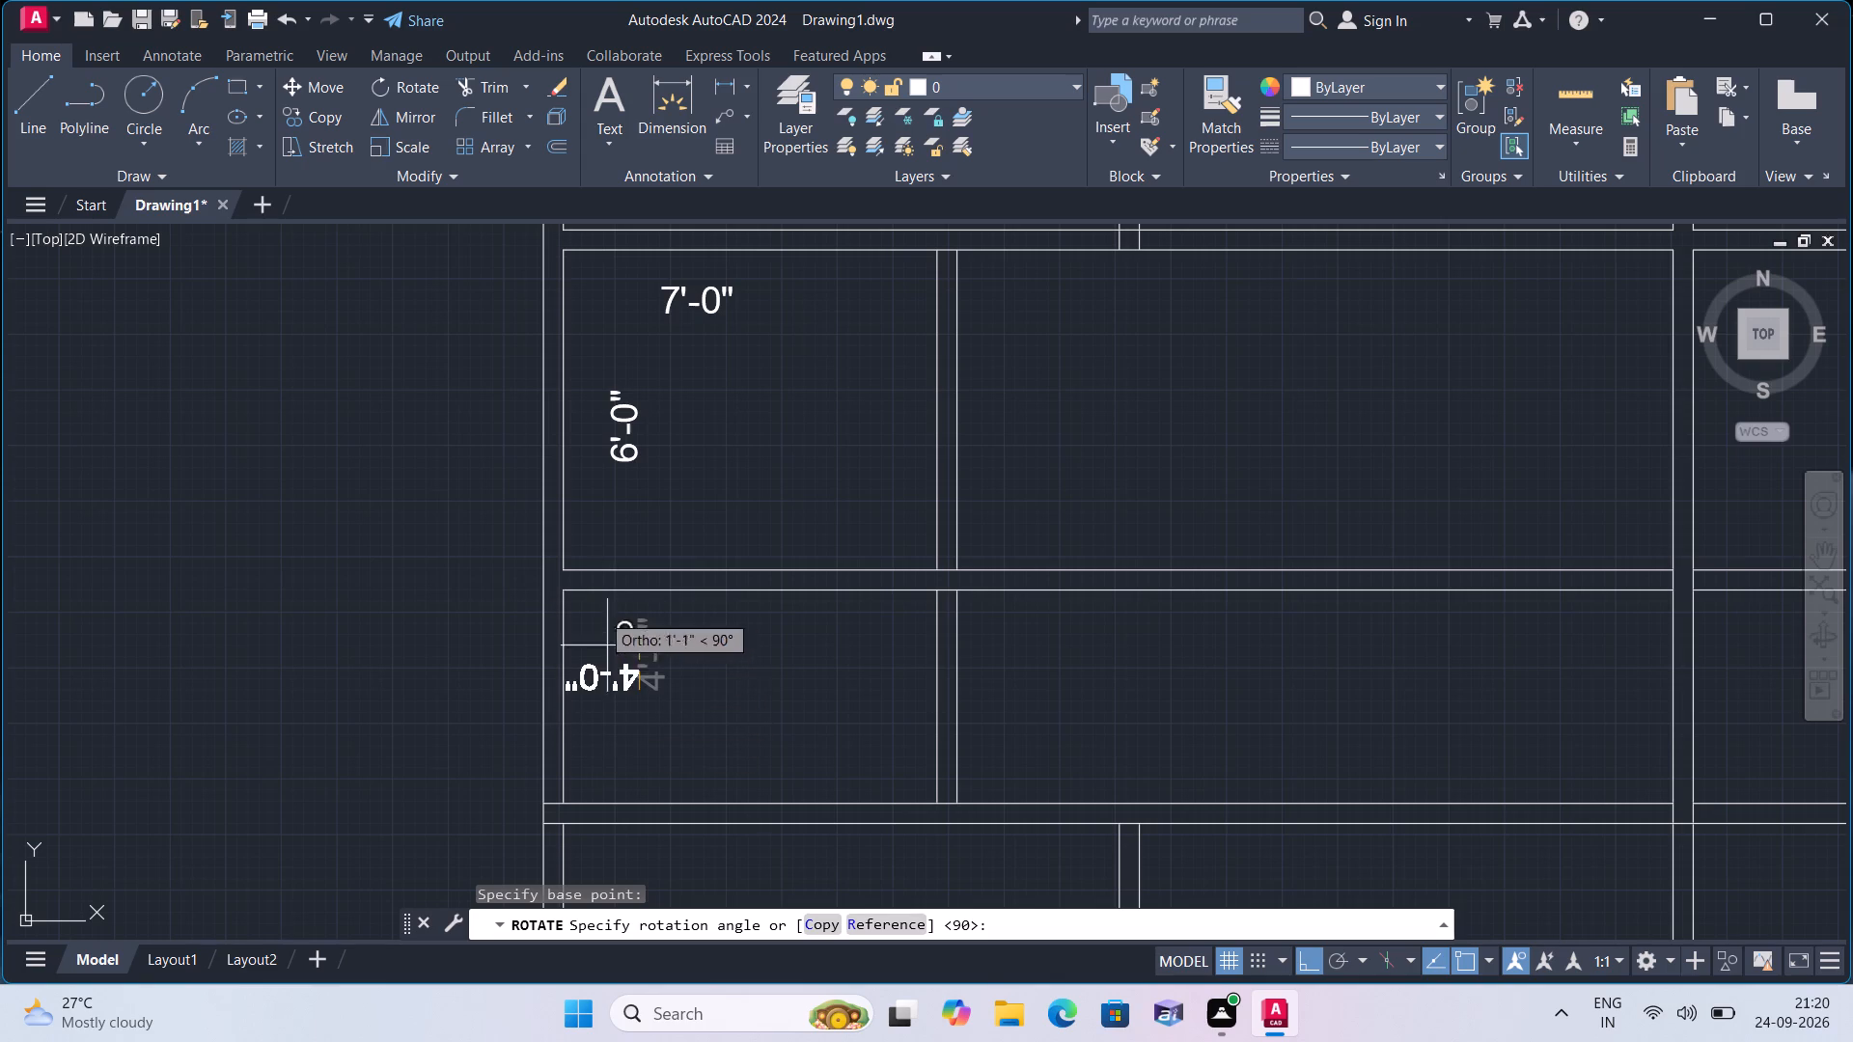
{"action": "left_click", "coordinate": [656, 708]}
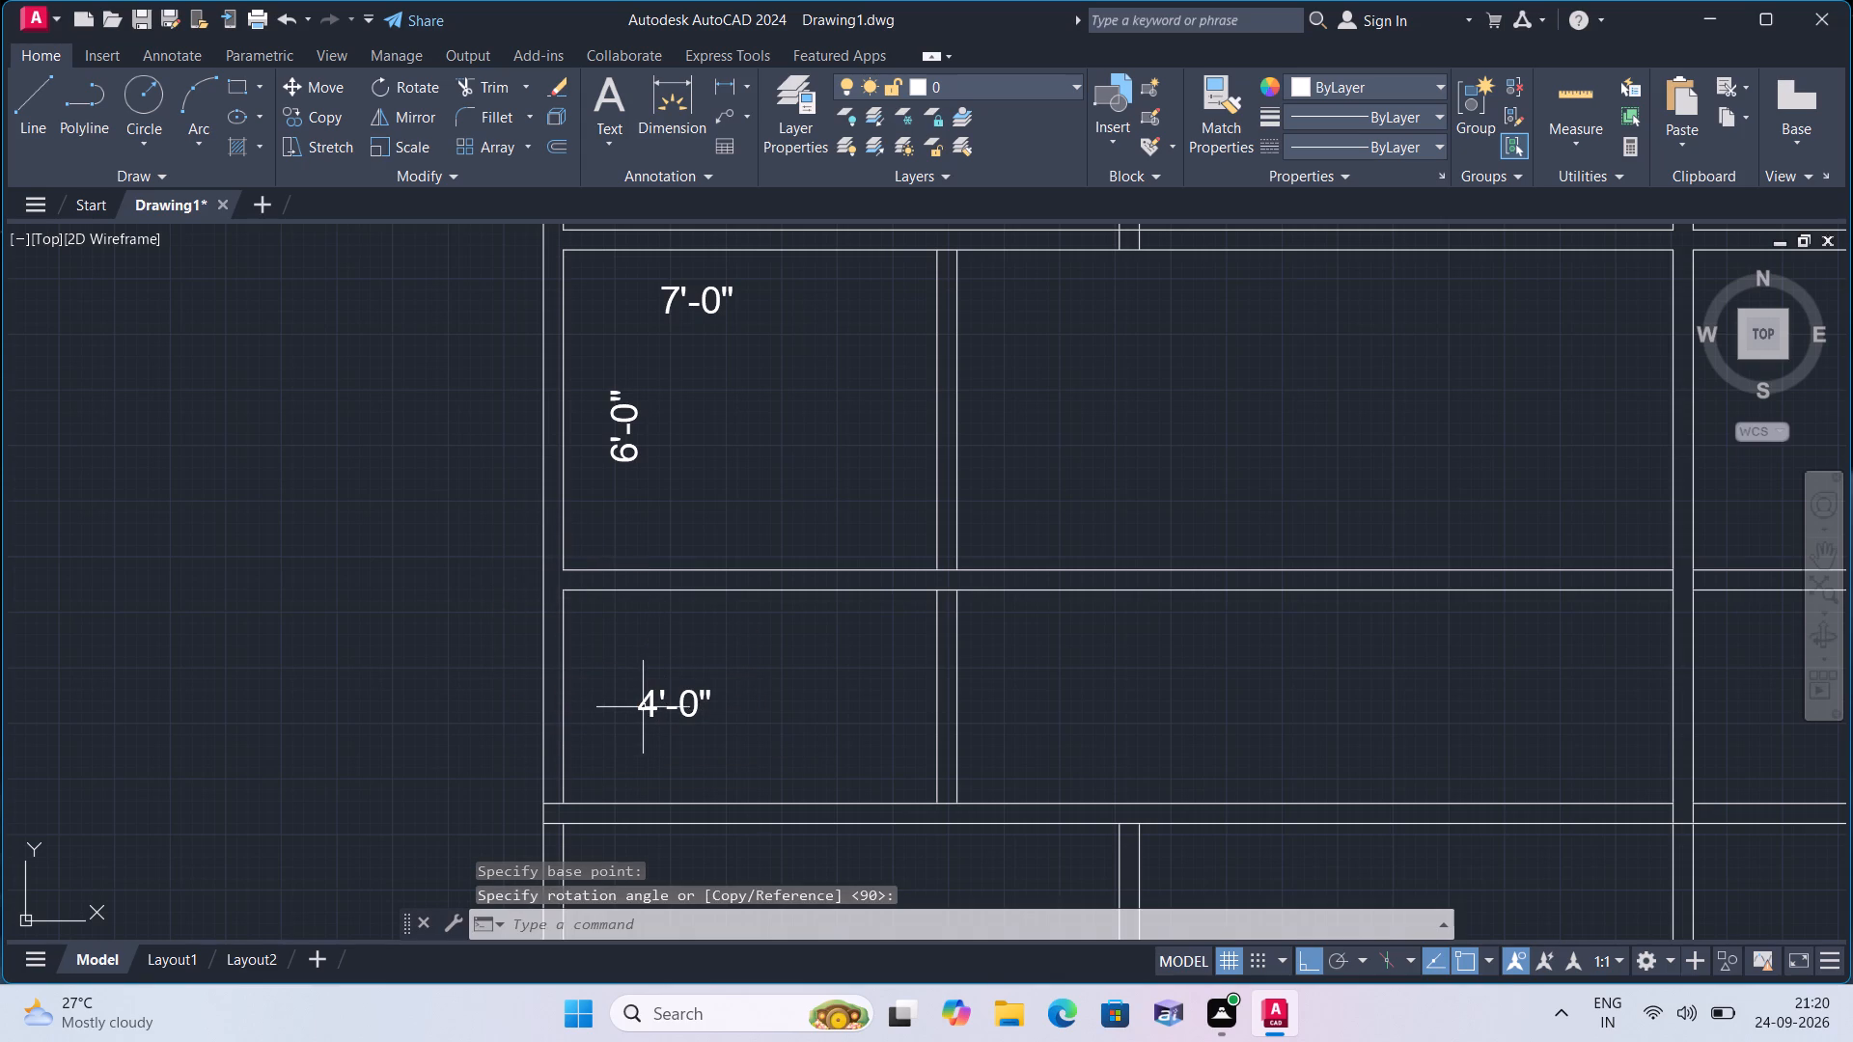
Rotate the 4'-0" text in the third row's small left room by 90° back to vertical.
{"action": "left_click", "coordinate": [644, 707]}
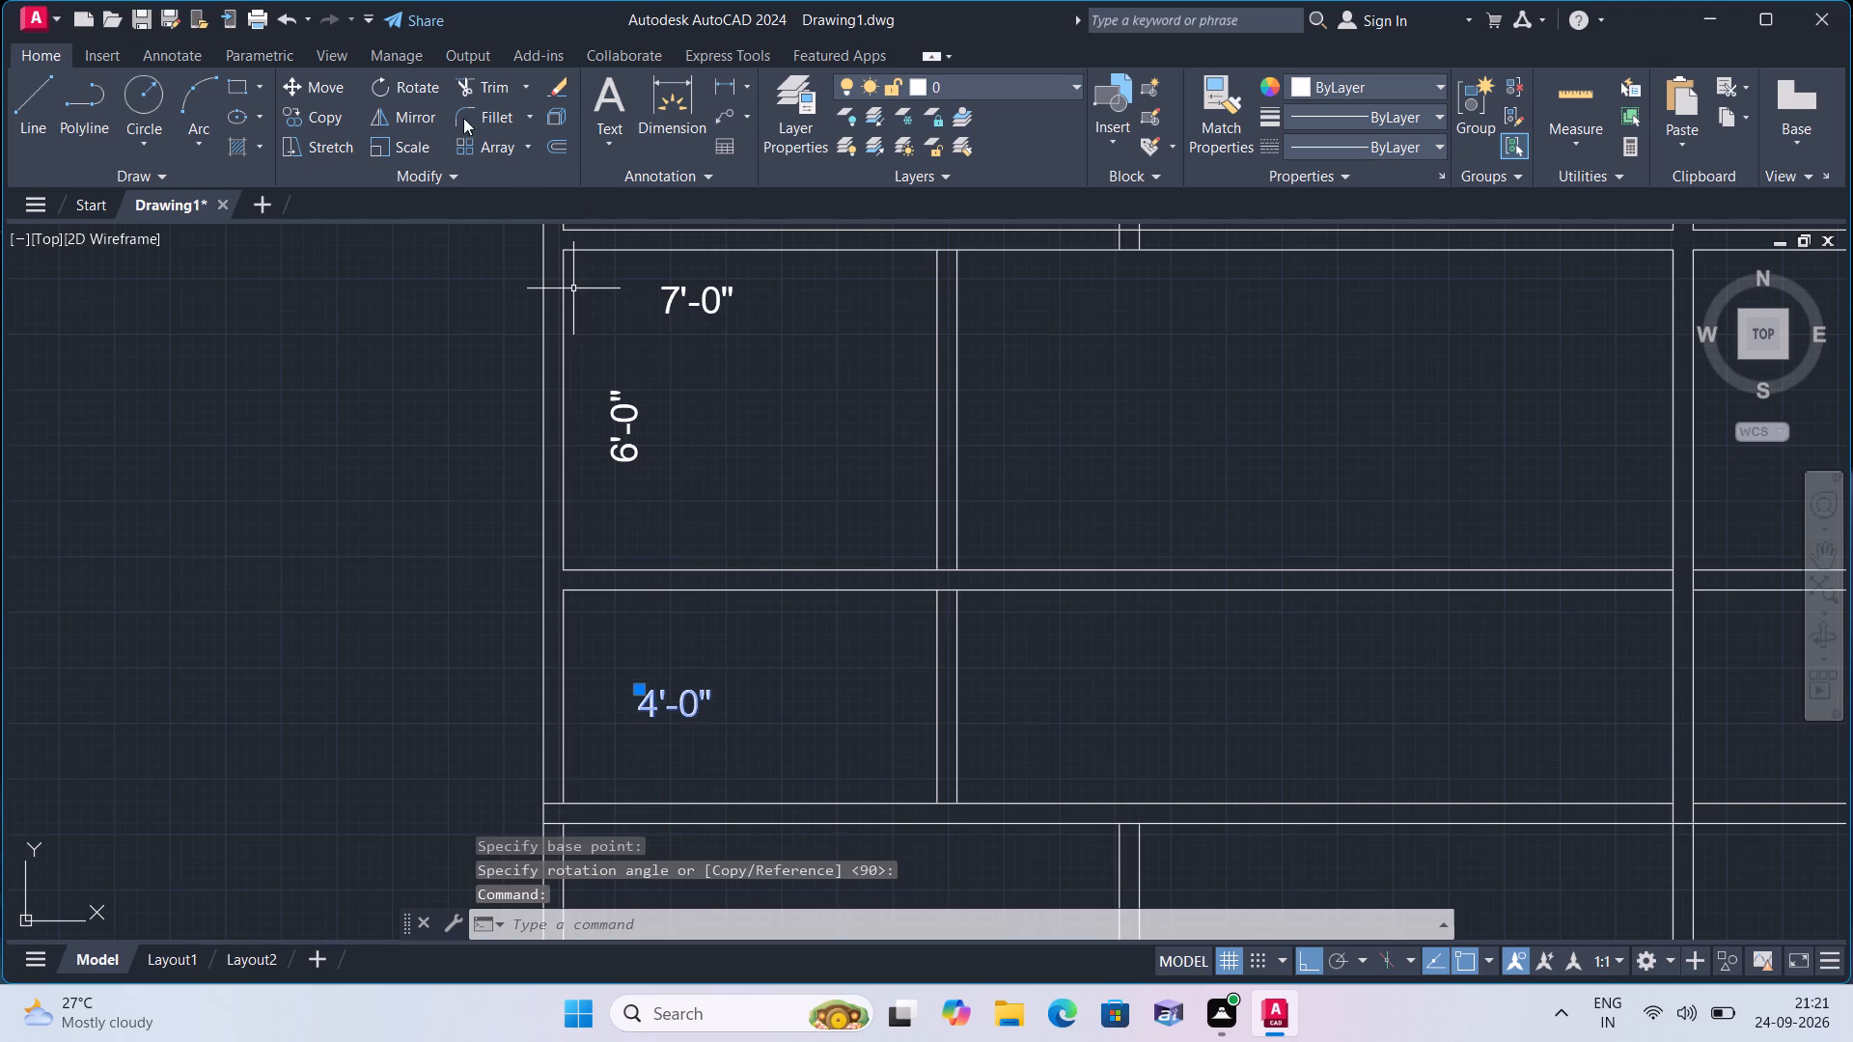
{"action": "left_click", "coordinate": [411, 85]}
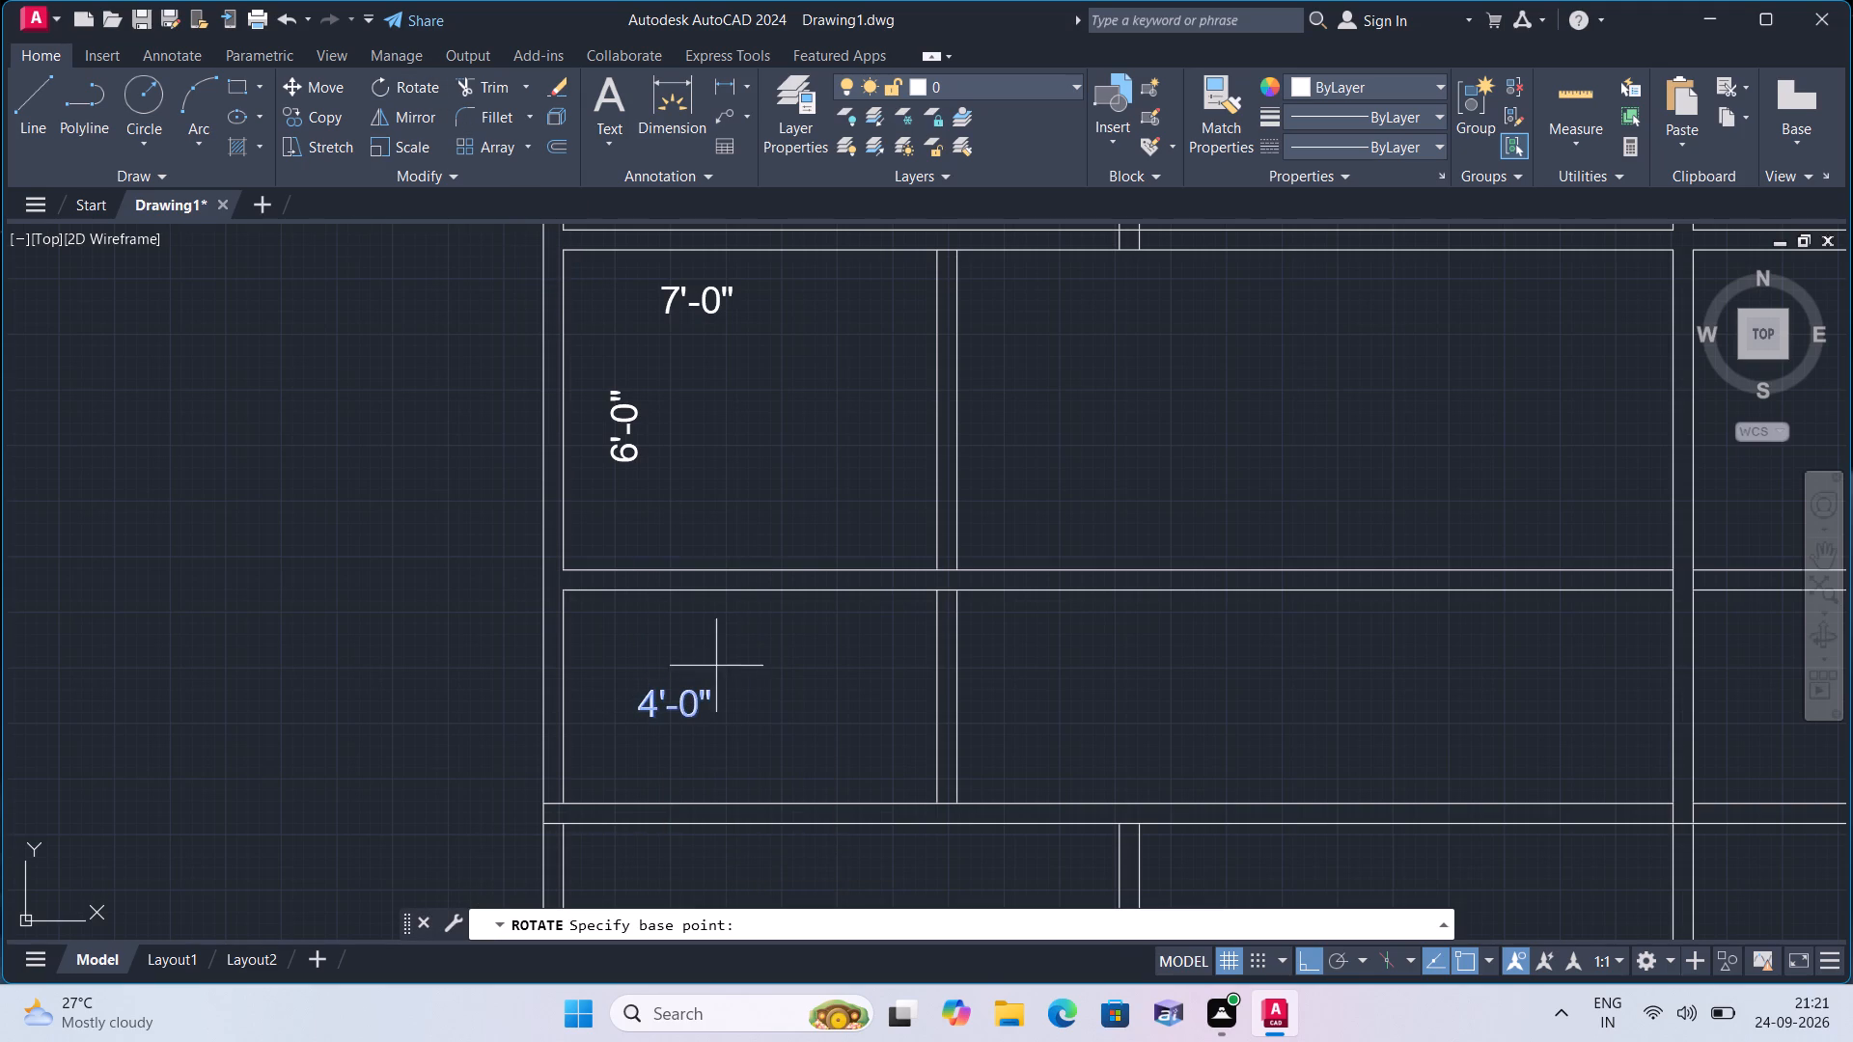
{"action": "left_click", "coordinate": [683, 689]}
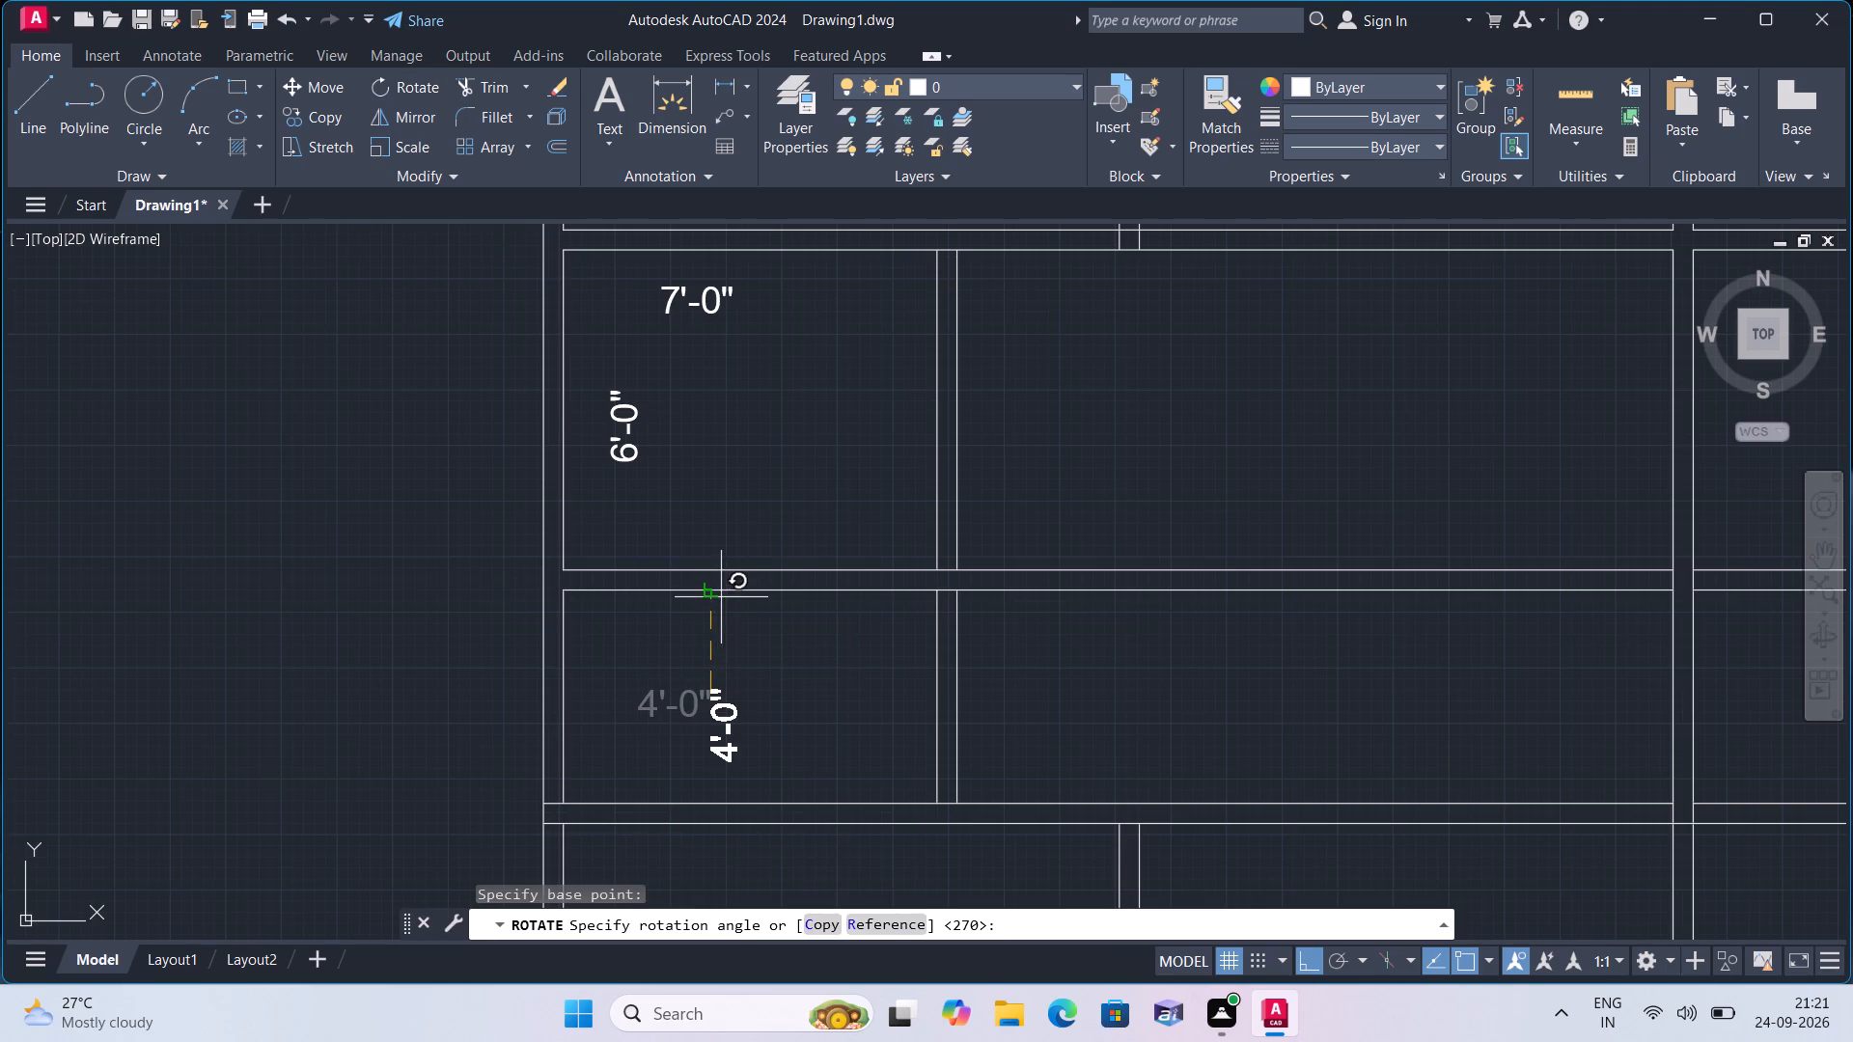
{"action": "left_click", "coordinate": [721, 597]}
Move the vertical 4'-0" text straight left until it sits beside the left wall of the third row's small left room.
{"action": "left_click", "coordinate": [725, 762]}
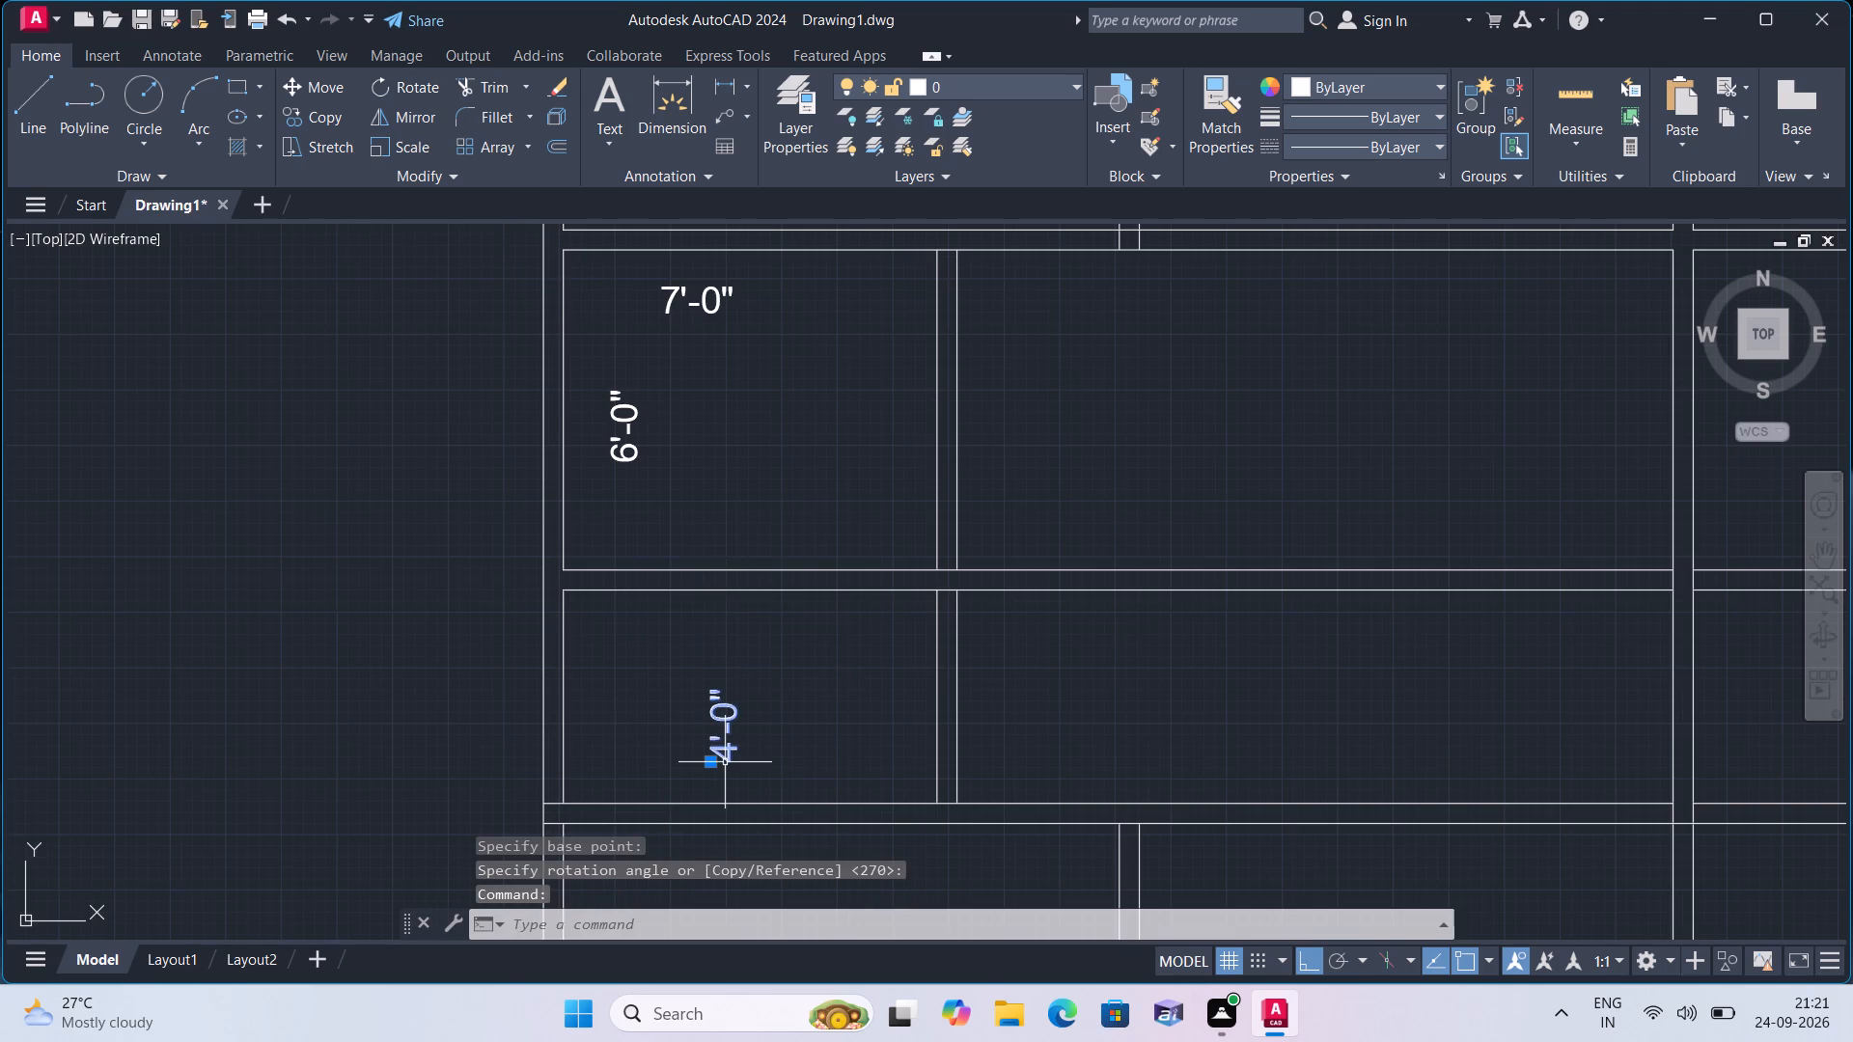
{"action": "left_click", "coordinate": [713, 763]}
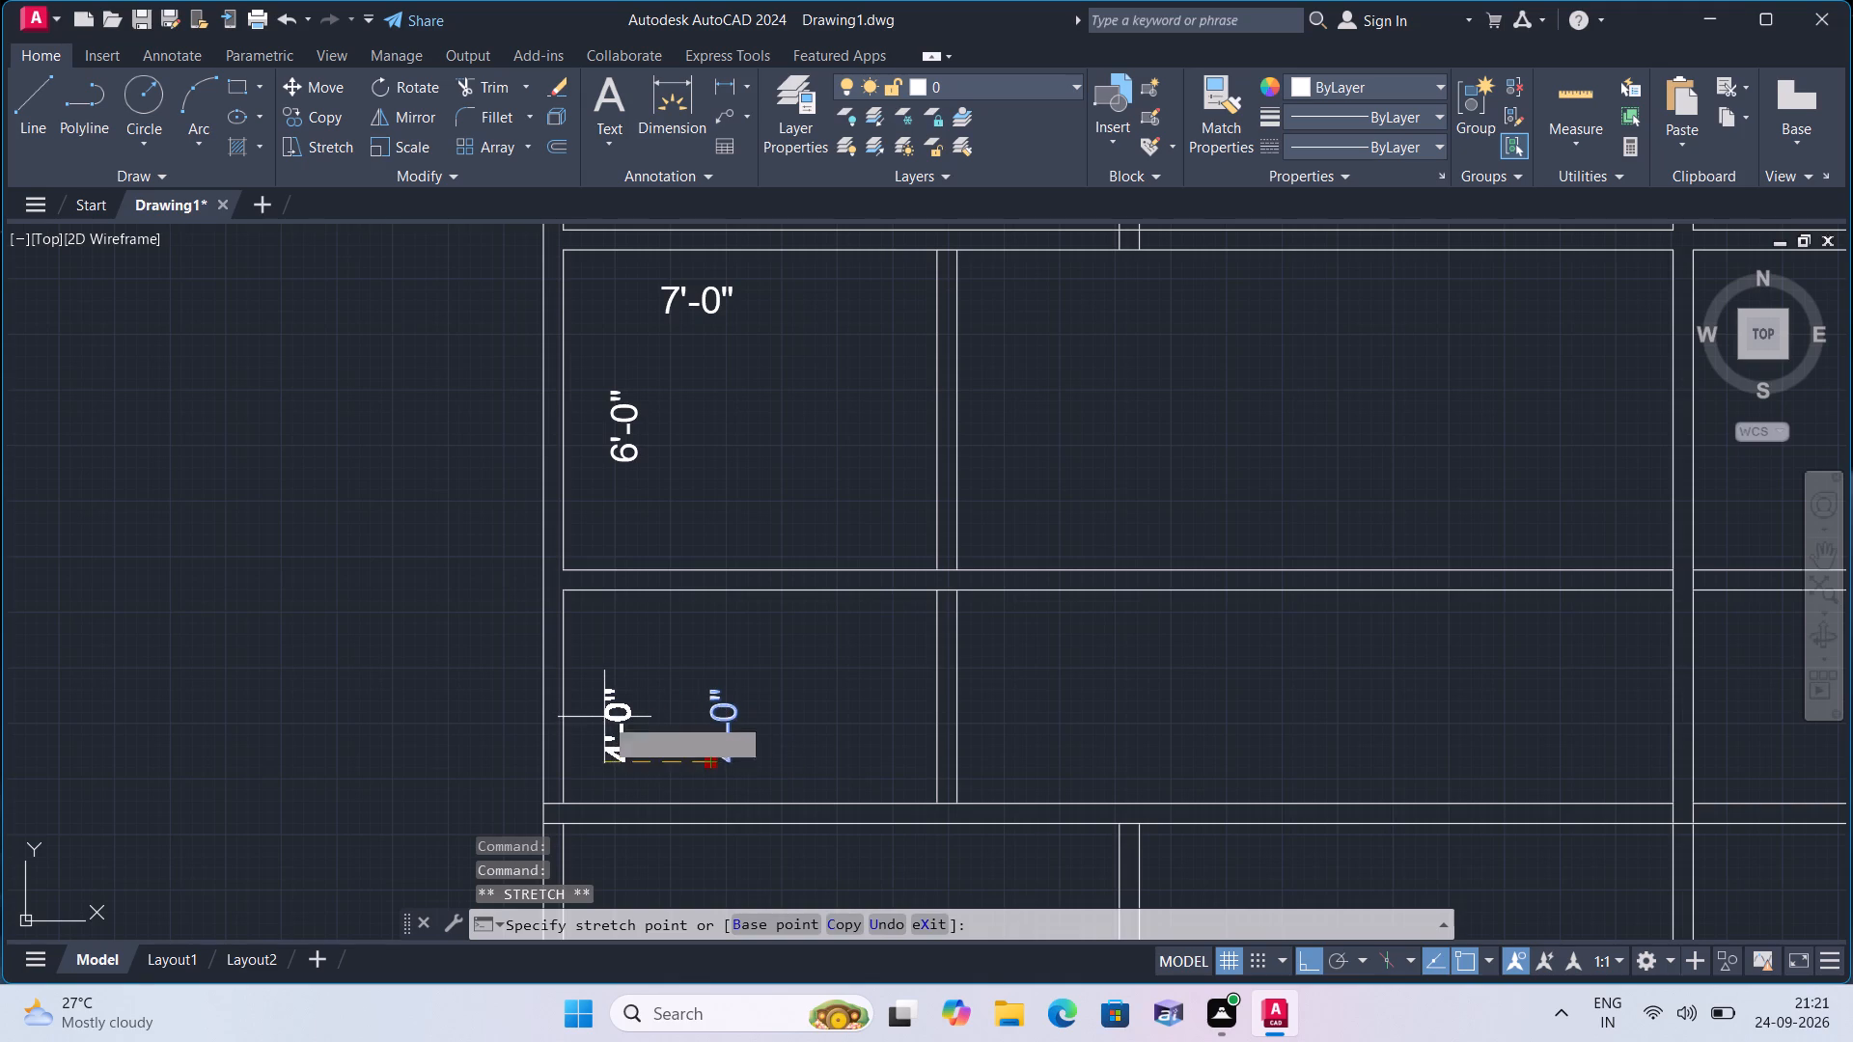
{"action": "left_click", "coordinate": [592, 714]}
{"action": "key", "text": "Escape"}
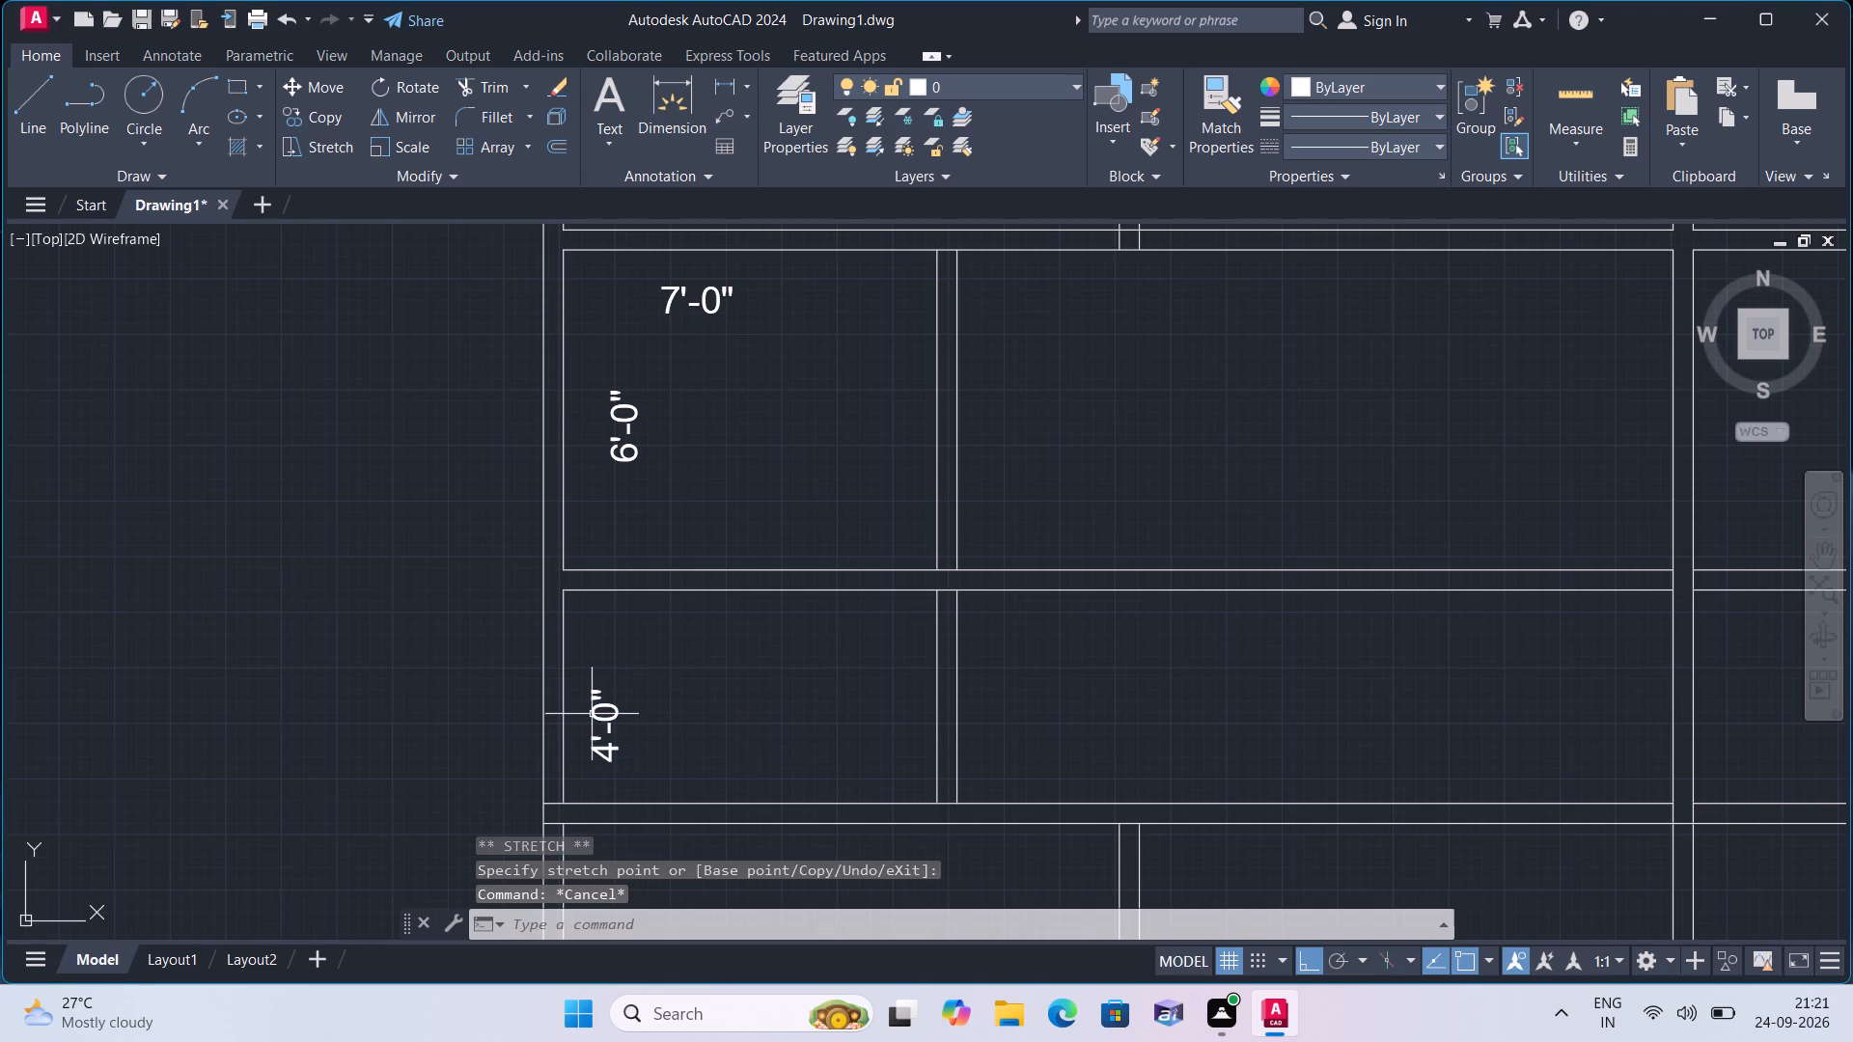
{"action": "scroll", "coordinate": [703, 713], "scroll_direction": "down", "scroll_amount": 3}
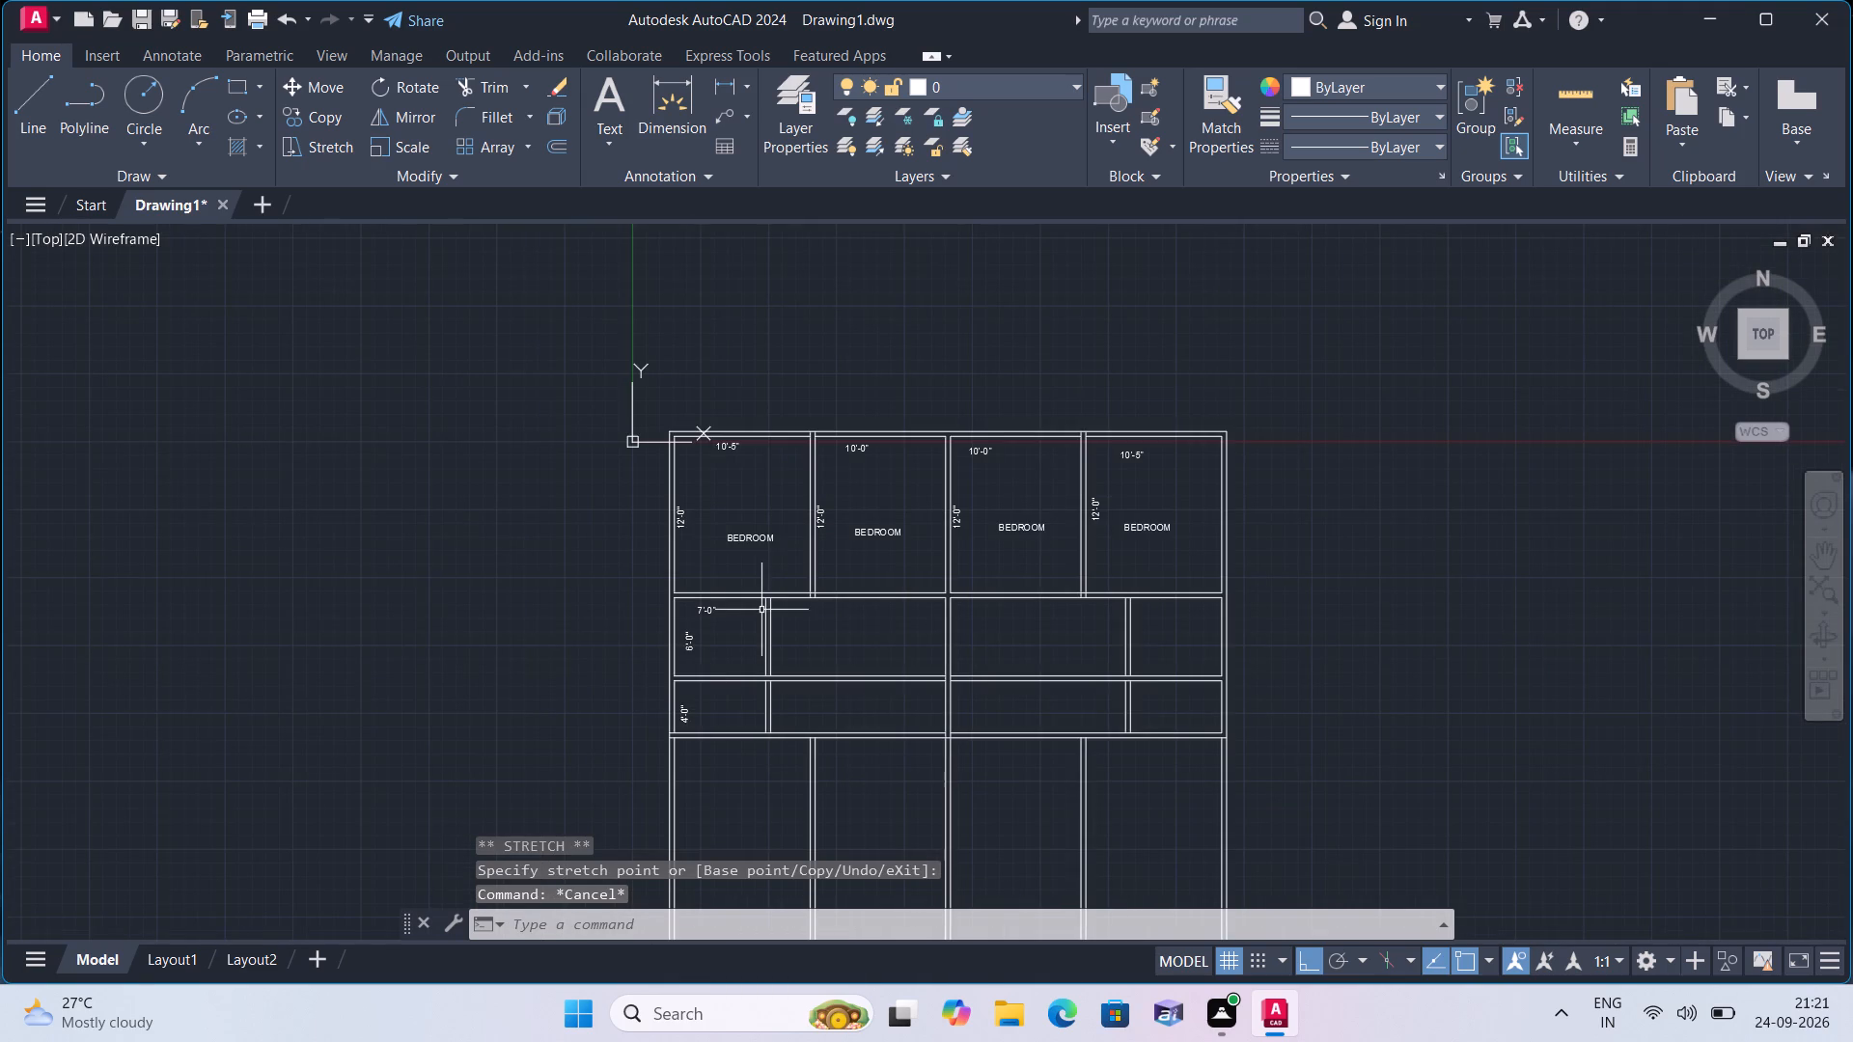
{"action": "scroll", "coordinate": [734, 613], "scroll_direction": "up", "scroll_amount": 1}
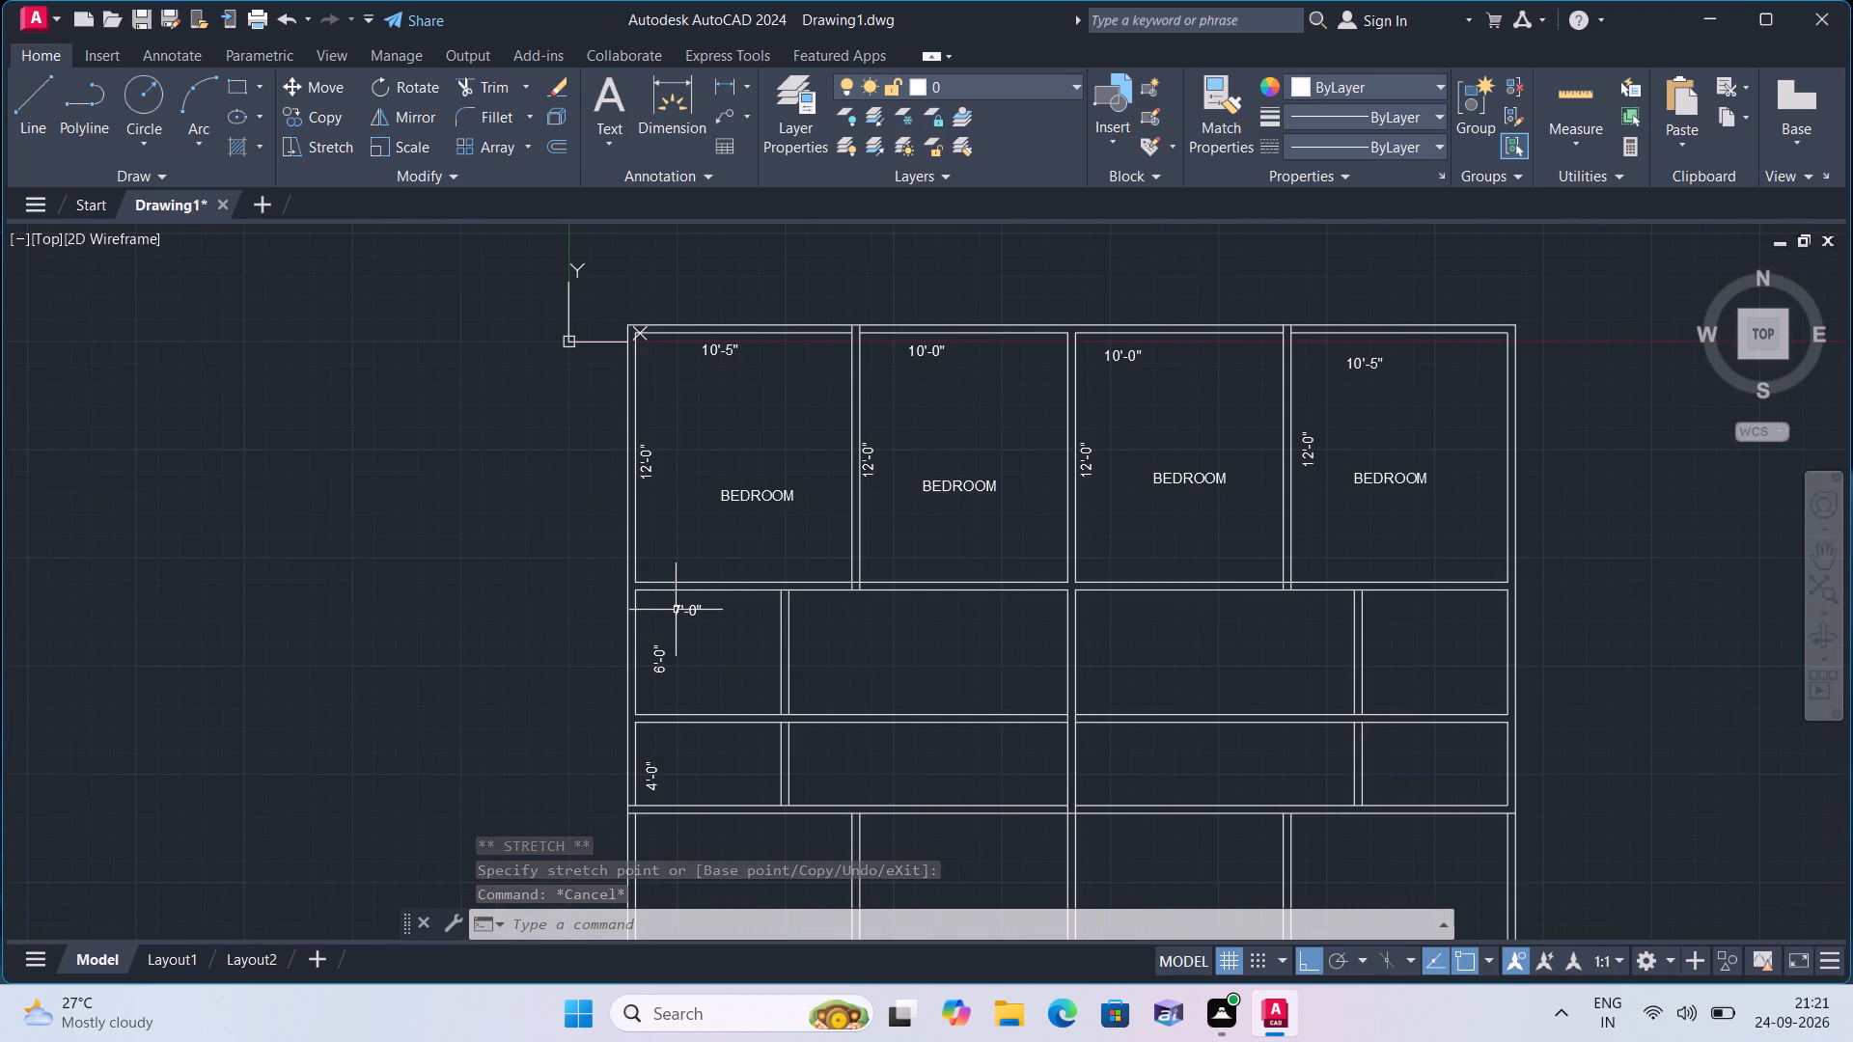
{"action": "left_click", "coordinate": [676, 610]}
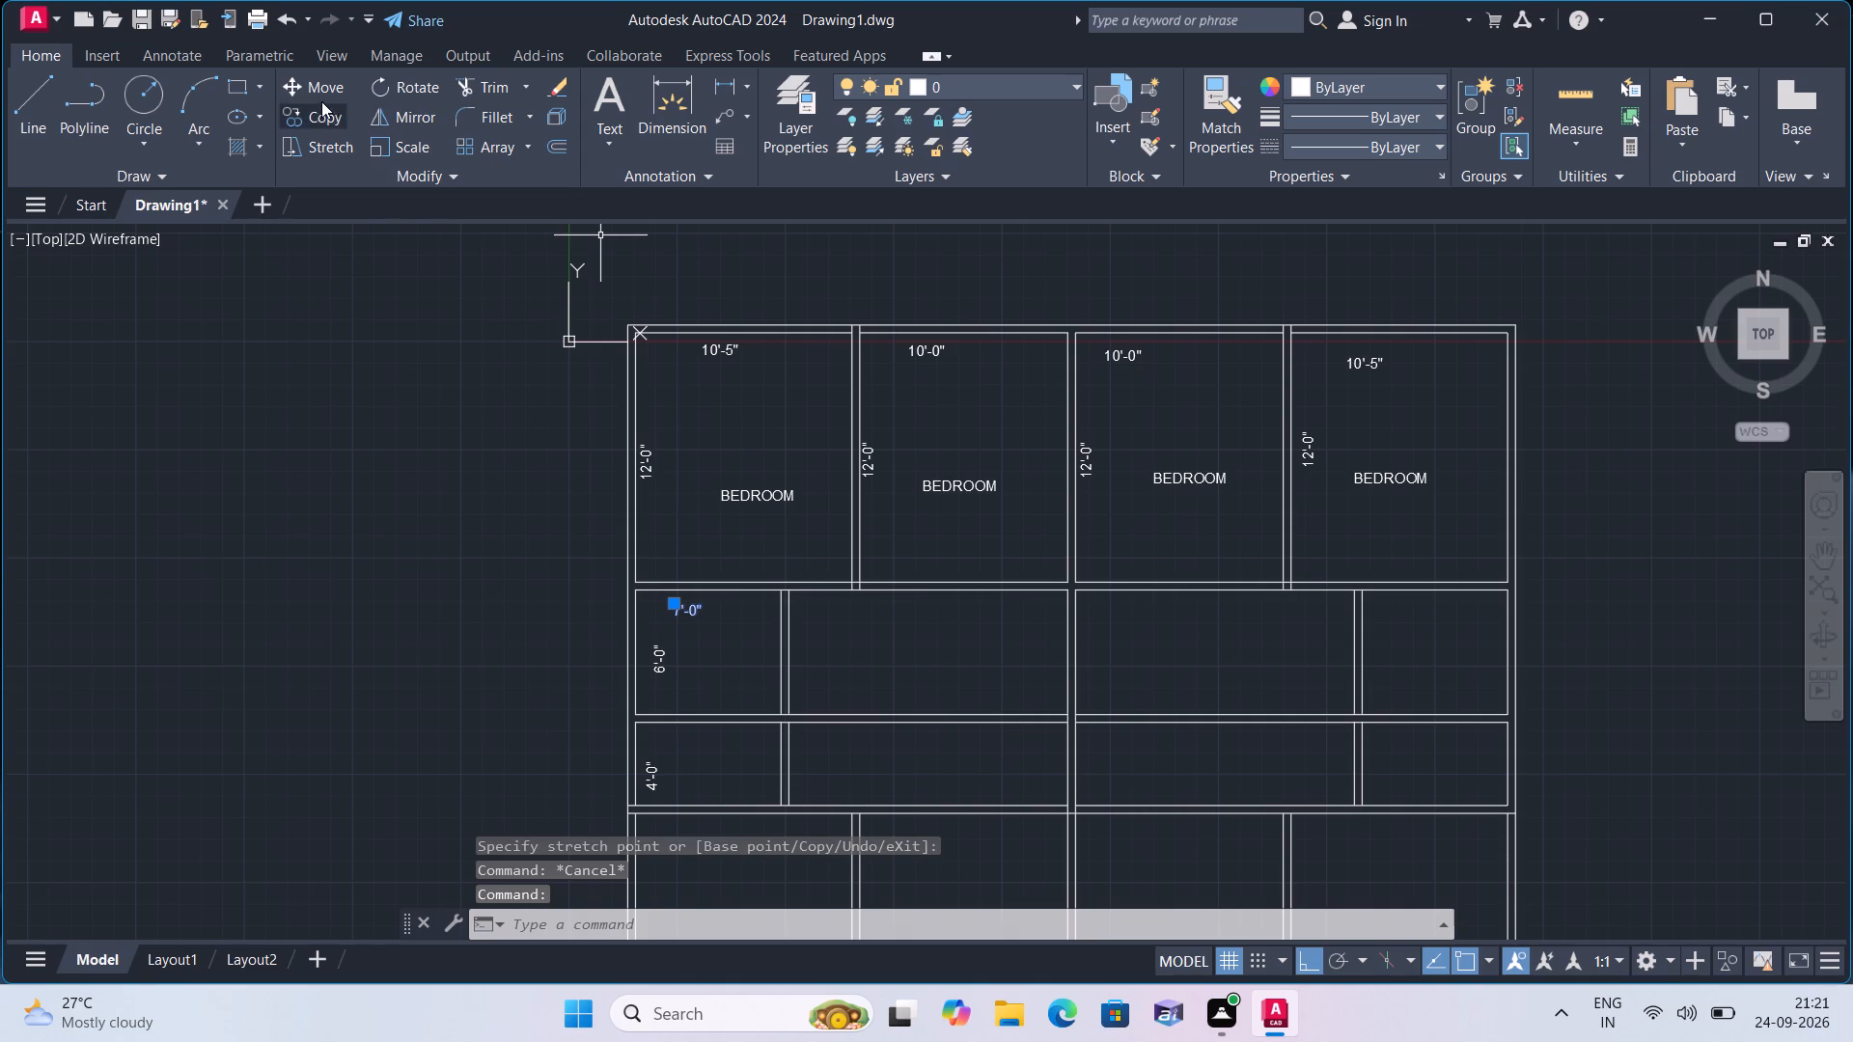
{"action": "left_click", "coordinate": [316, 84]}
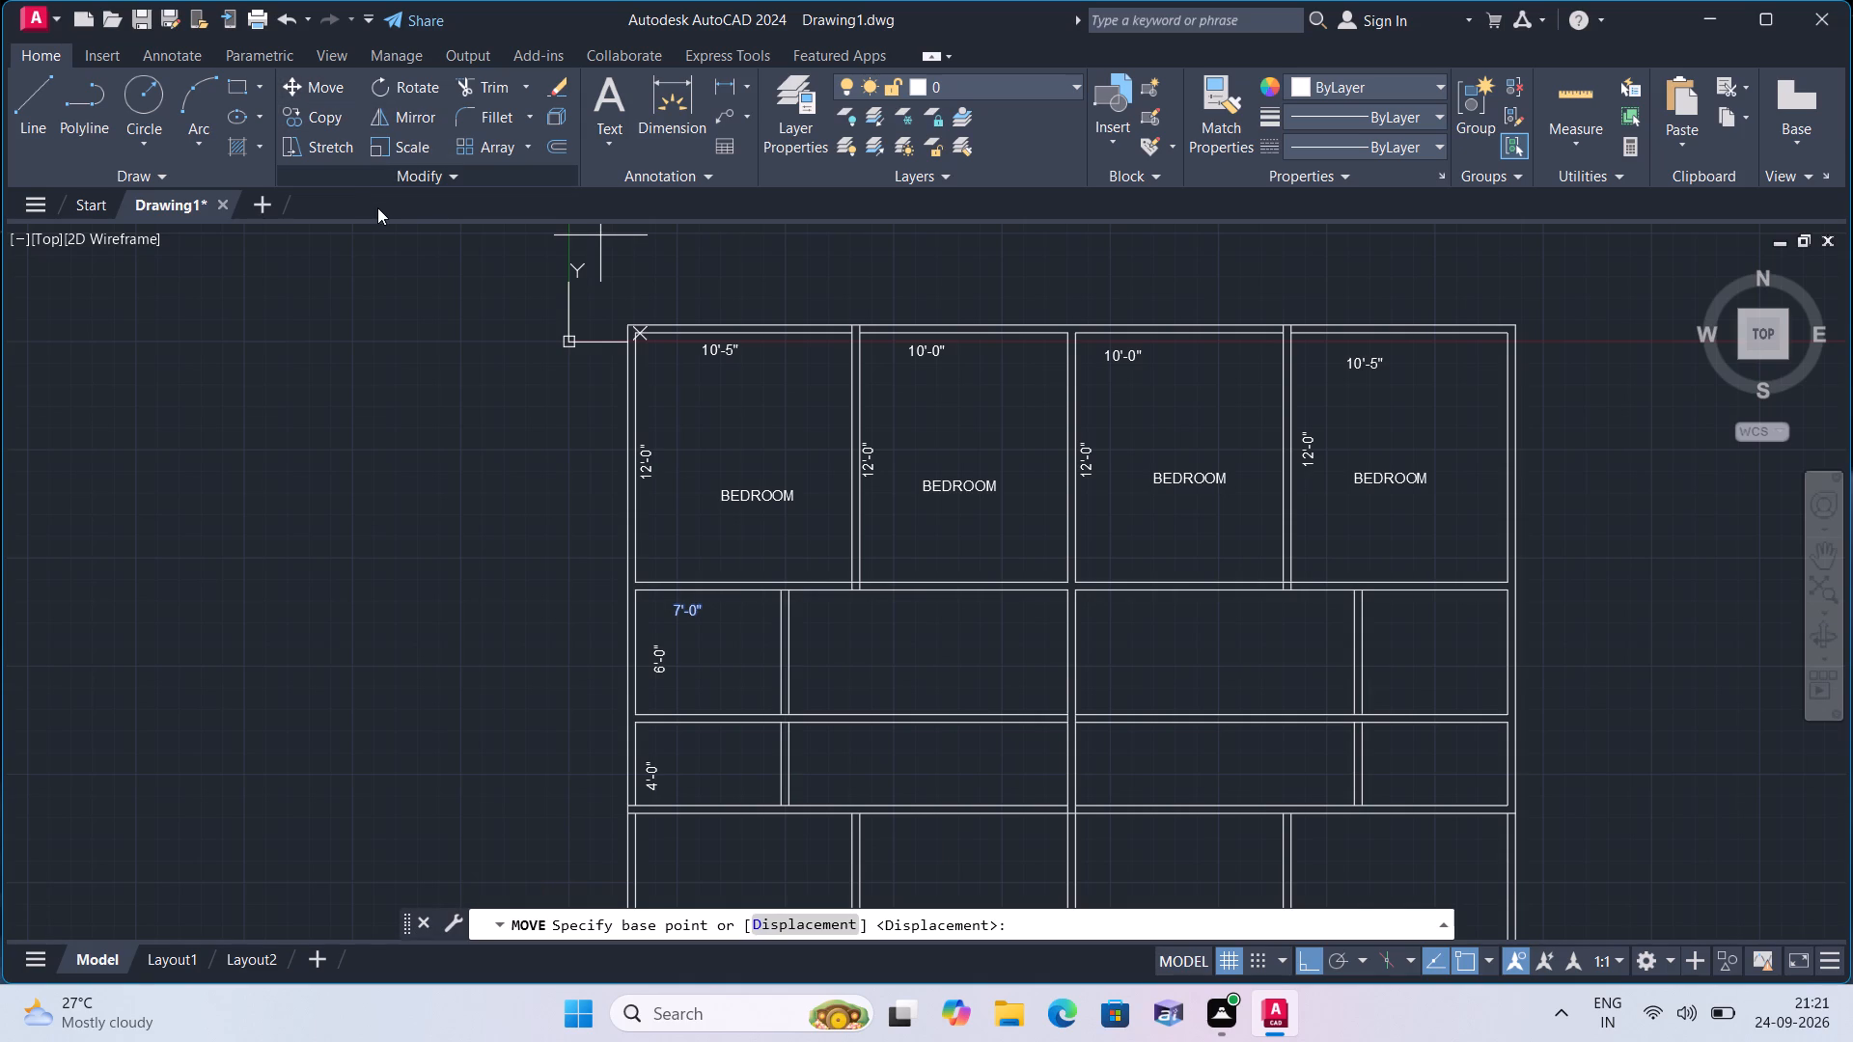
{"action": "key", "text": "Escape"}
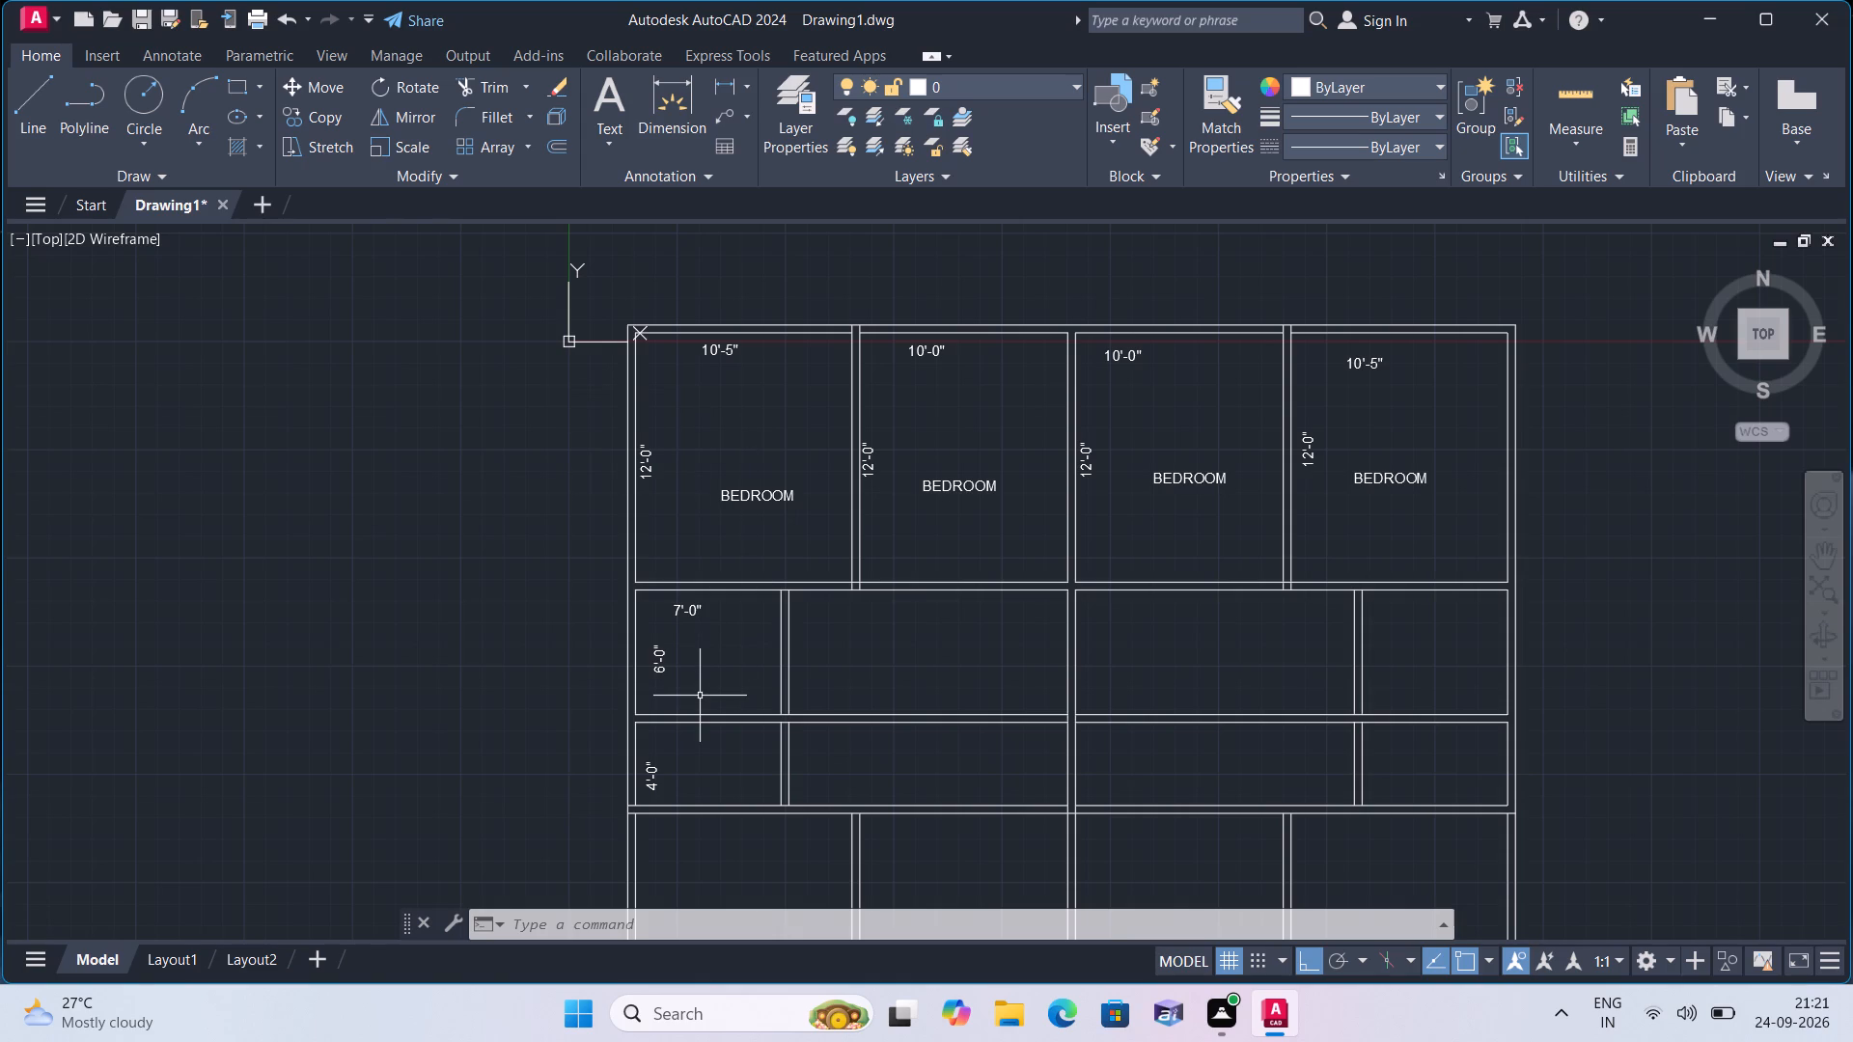
Copy the 7'-0" text from the second row's small left room about 36'-5" horizontally into the matching small right room.
{"action": "left_click", "coordinate": [686, 617]}
{"action": "left_click", "coordinate": [307, 119]}
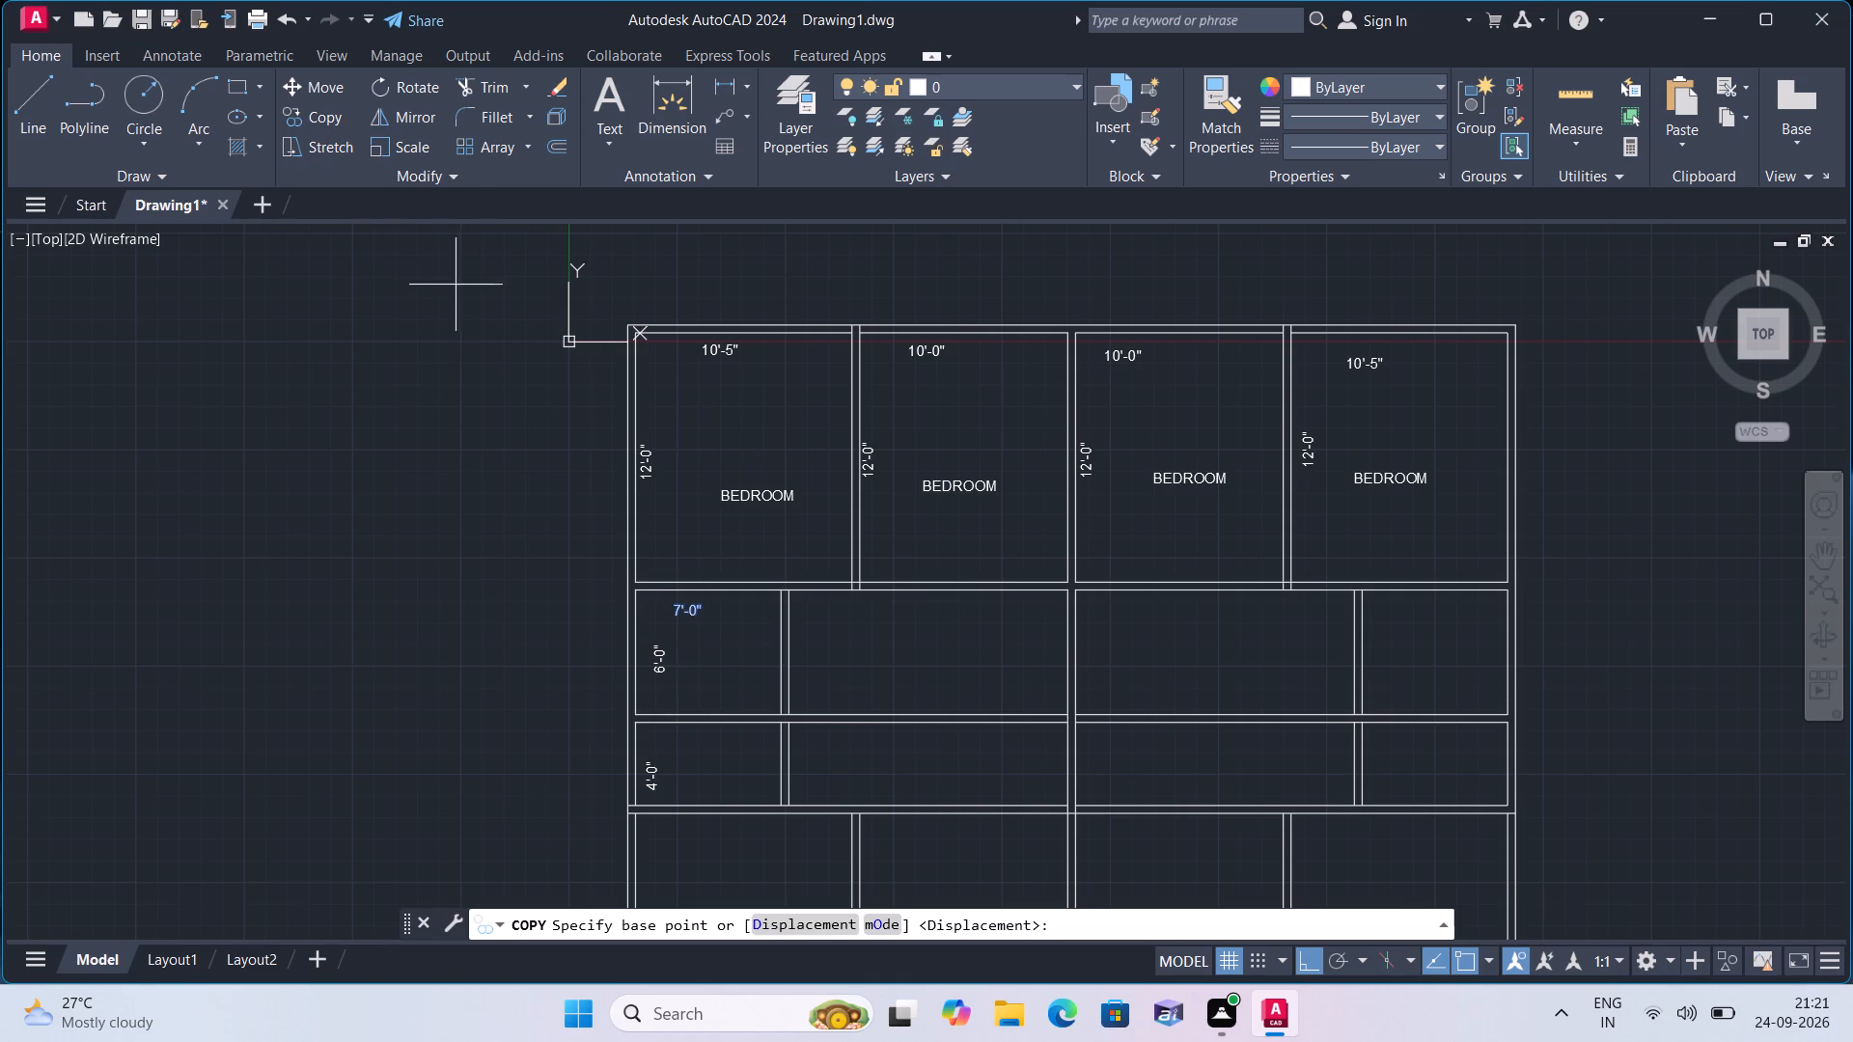
{"action": "left_click", "coordinate": [678, 615]}
{"action": "scroll", "coordinate": [1428, 699], "scroll_direction": "up", "scroll_amount": 1}
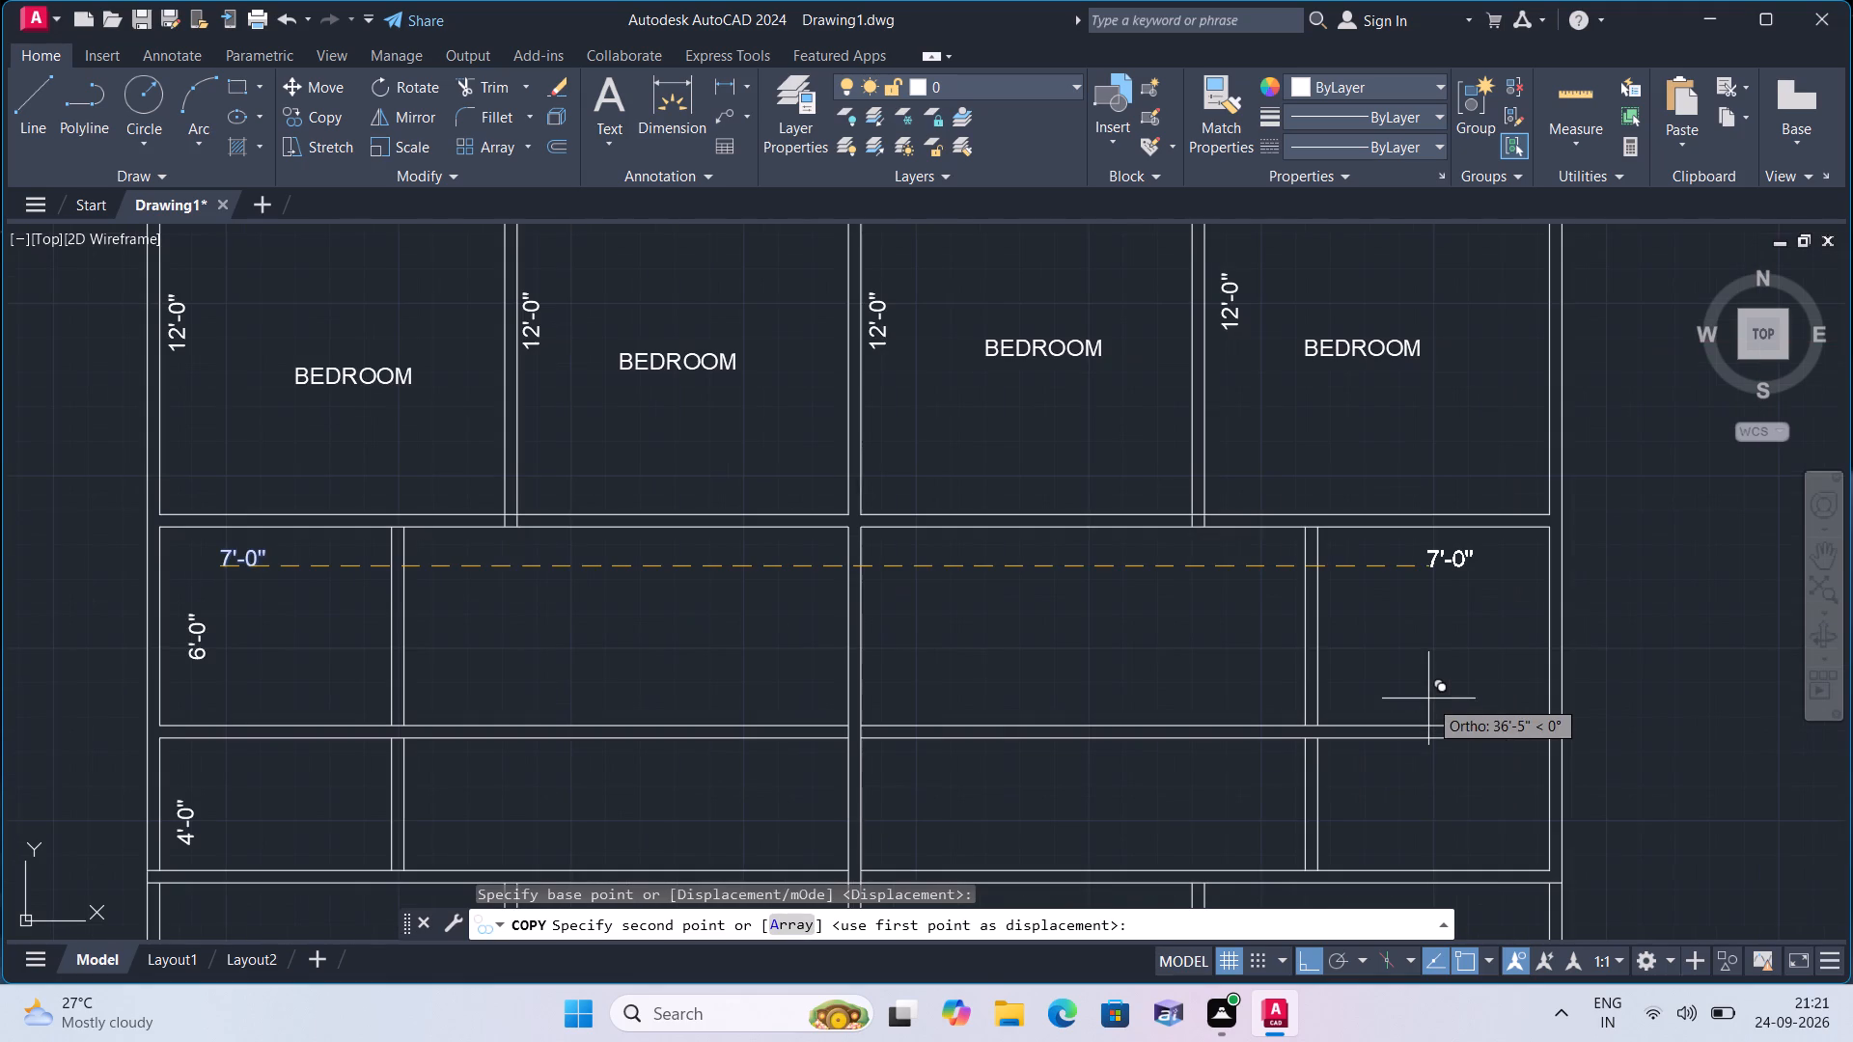
{"action": "left_click", "coordinate": [1428, 688]}
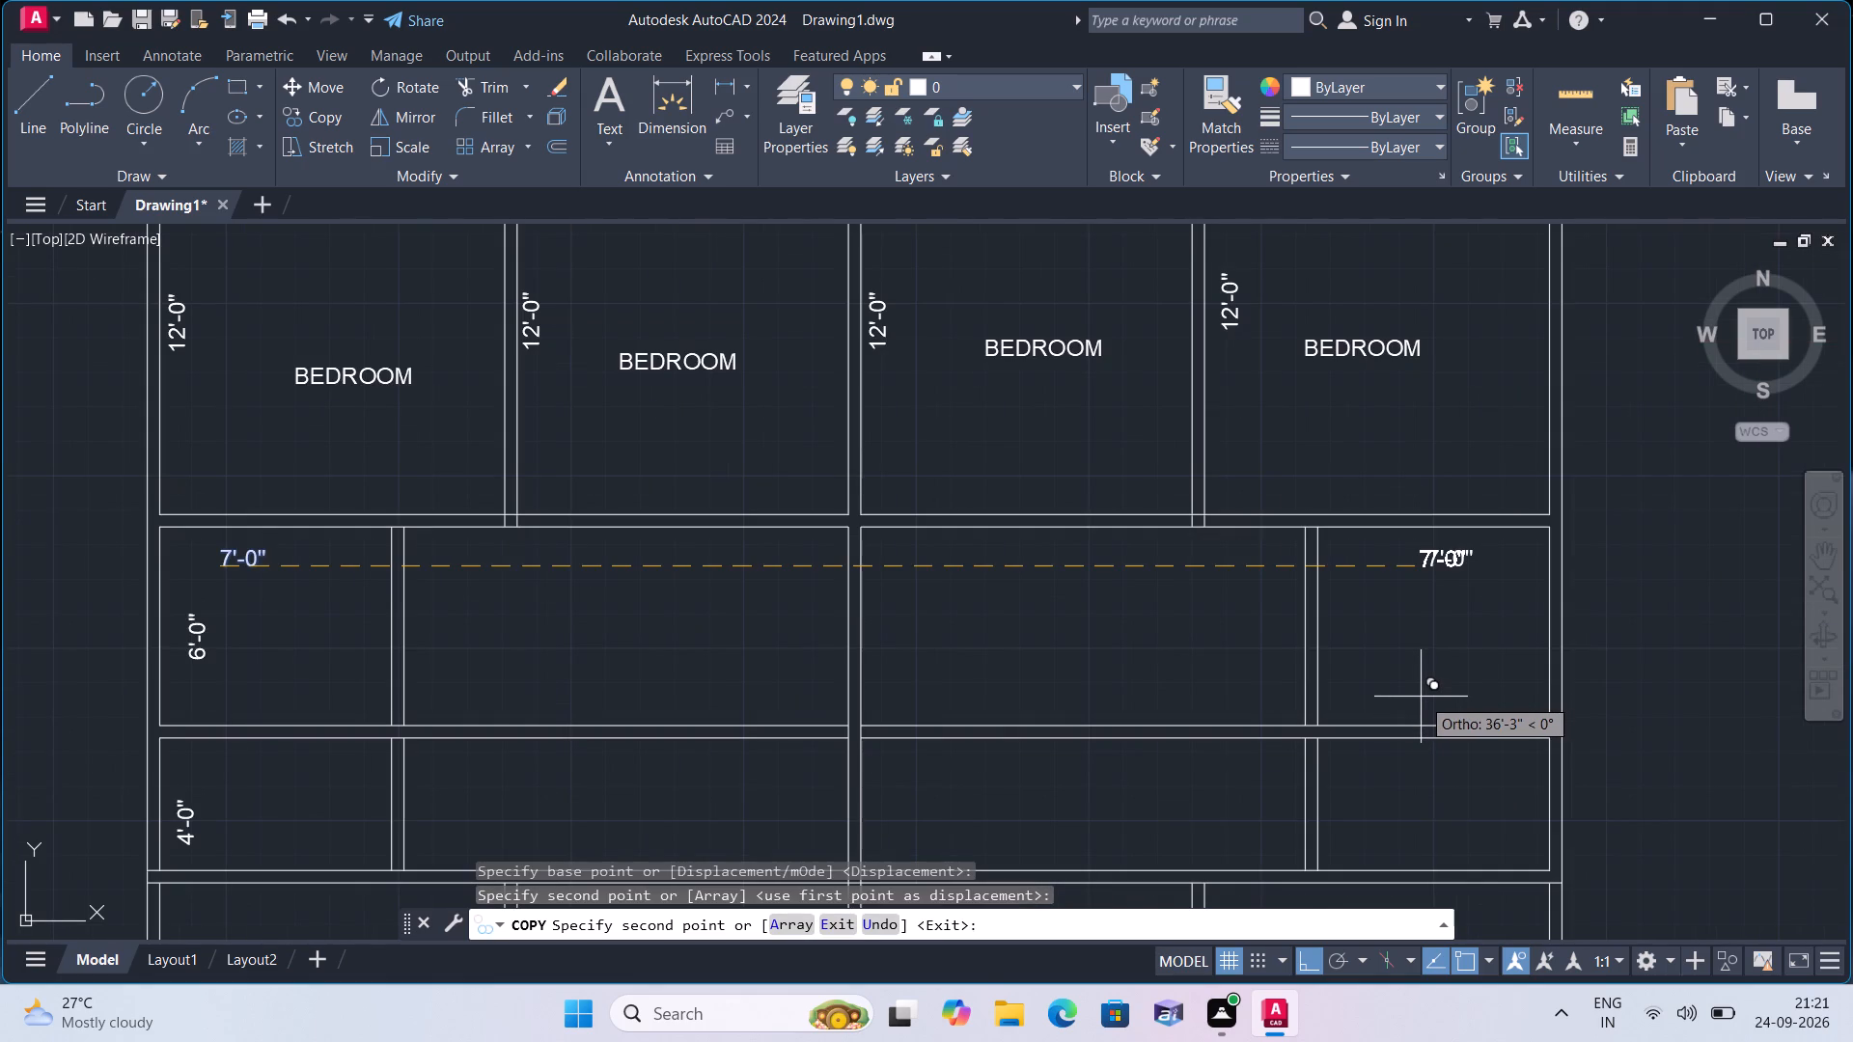
{"action": "key", "text": "Escape"}
Copy the vertical 6'-0" text from the second row's small left room into the small right room, beside its left partition.
{"action": "scroll", "coordinate": [232, 722], "scroll_direction": "down", "scroll_amount": 1}
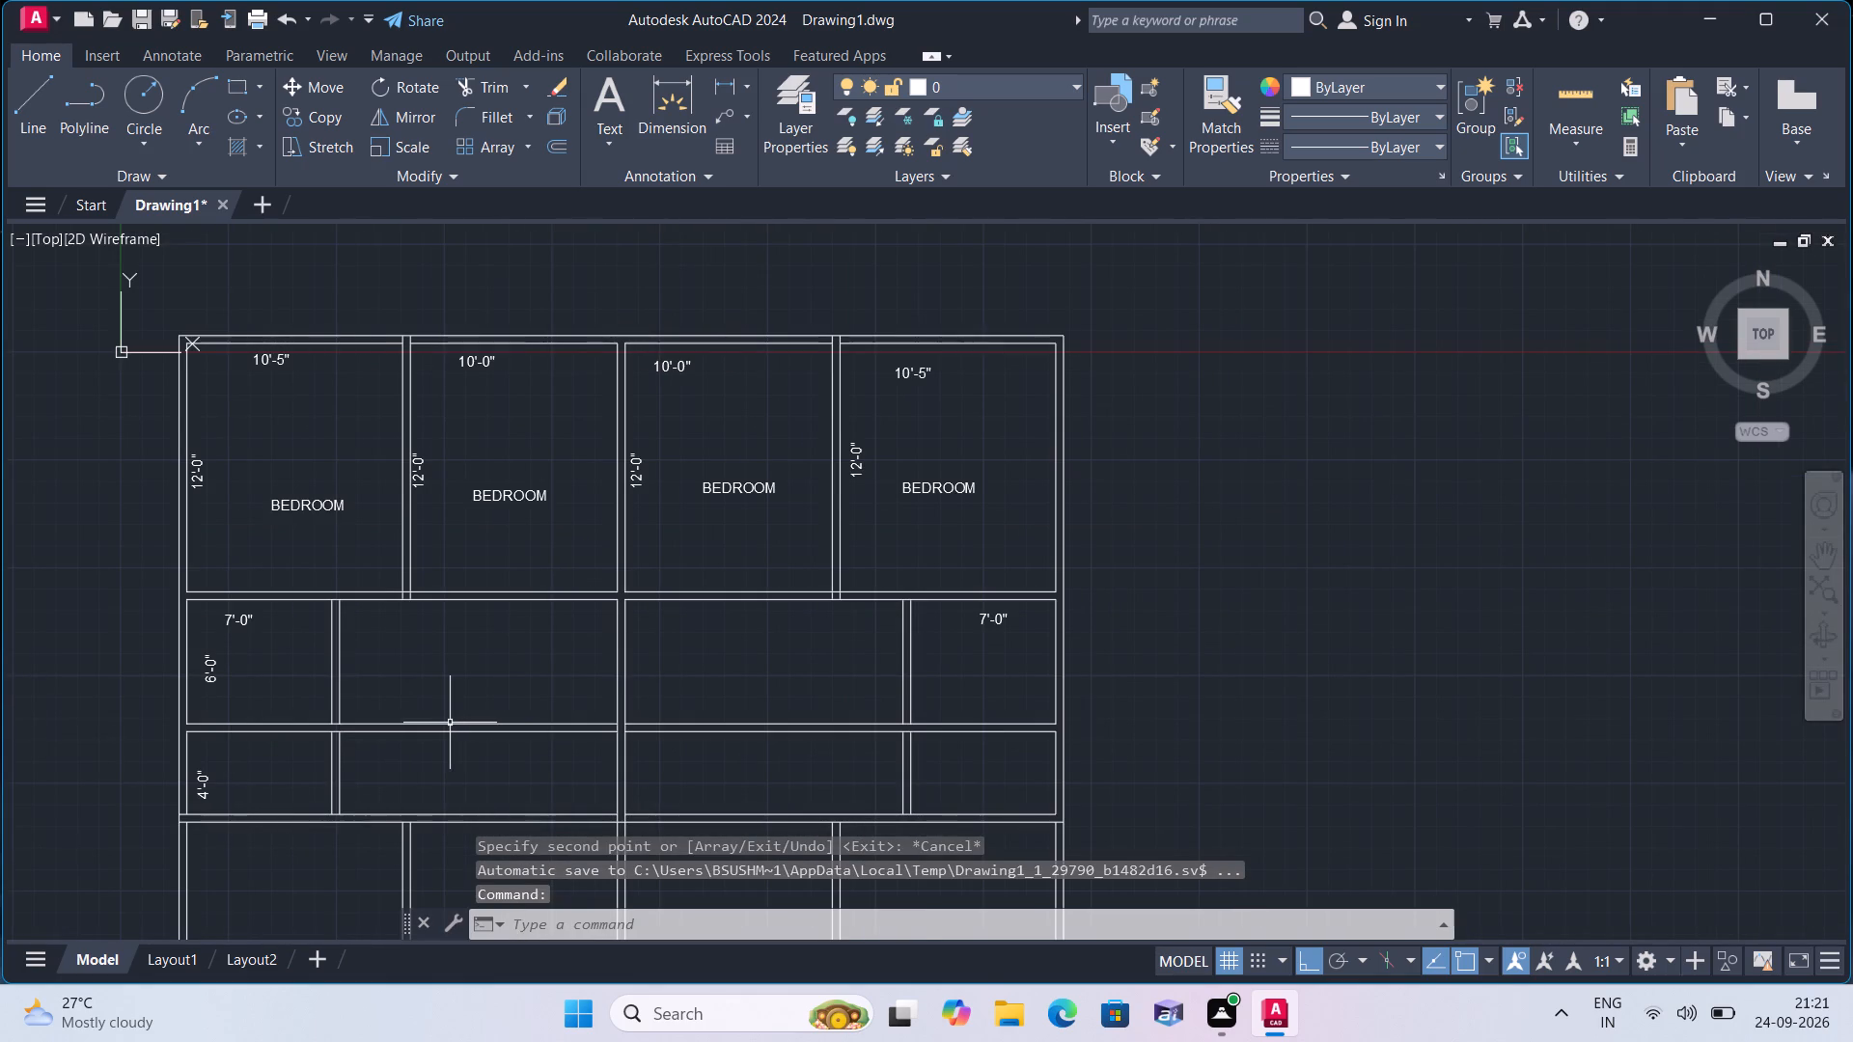
{"action": "middle_click_drag", "start_coordinate": [455, 723], "coordinate": [566, 673]}
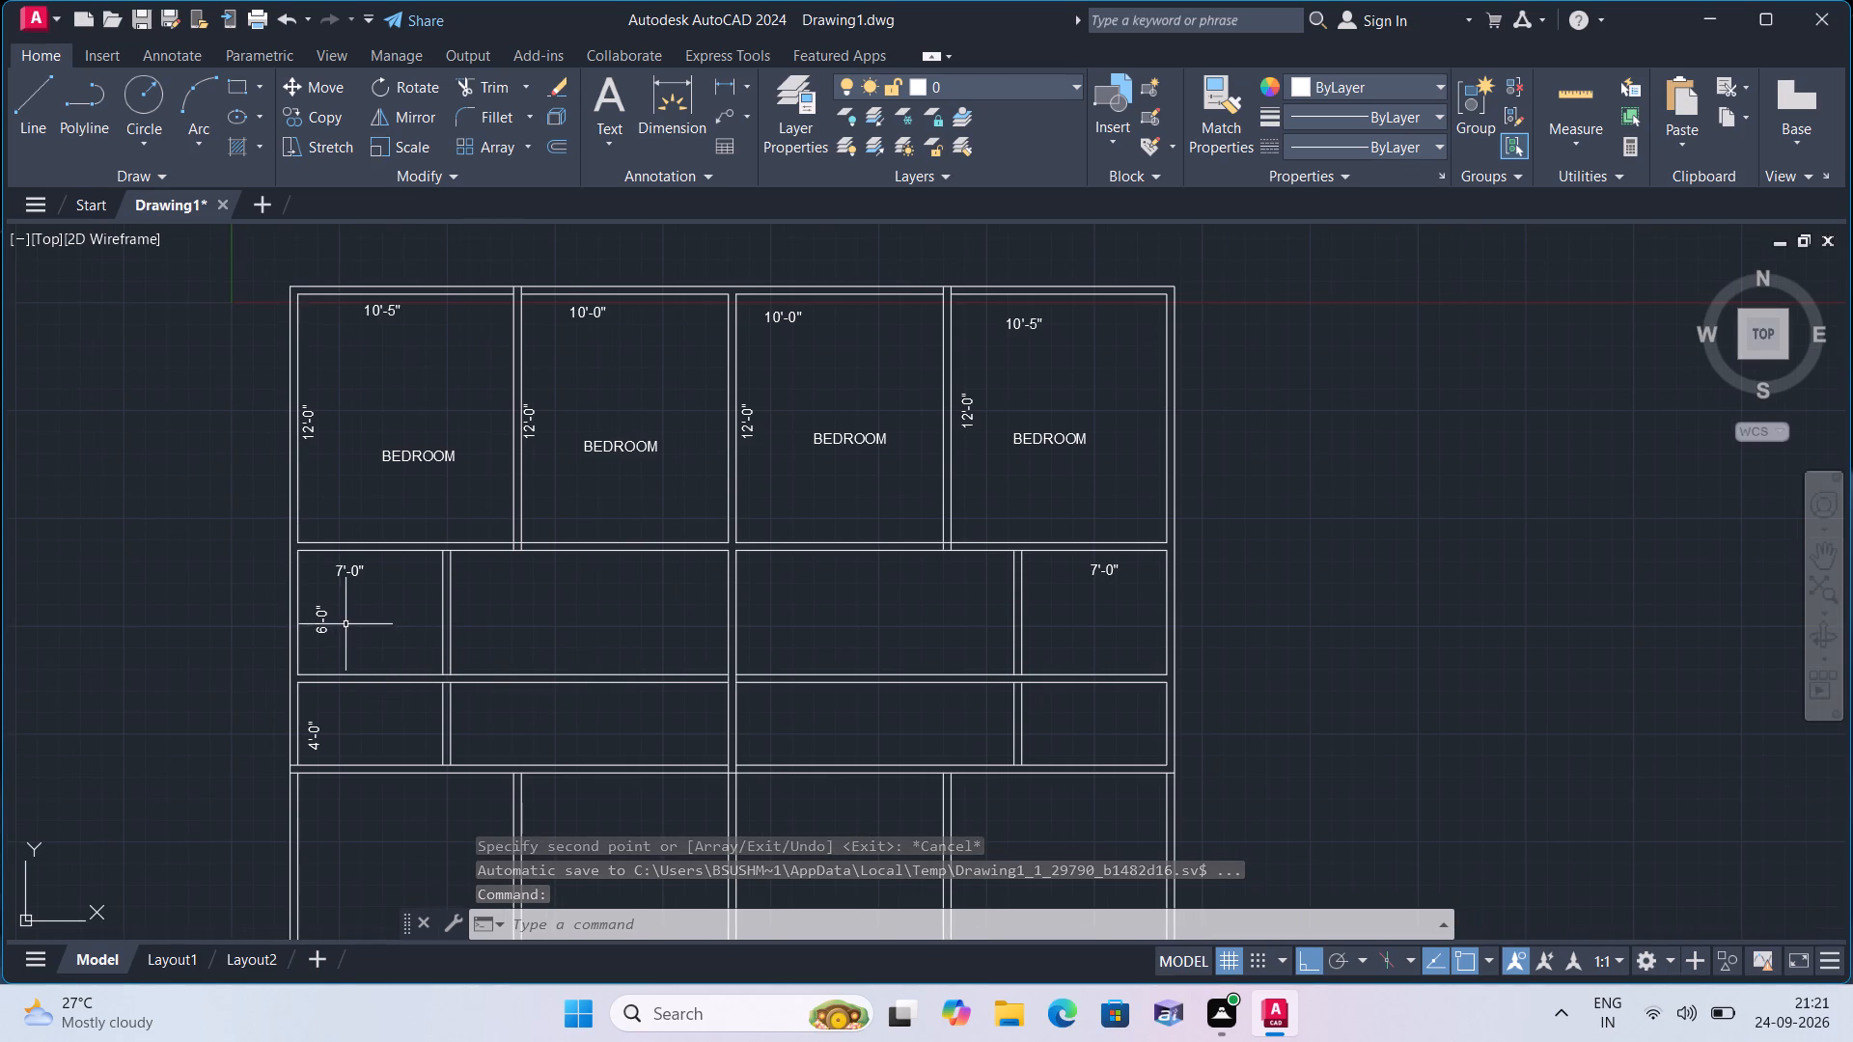
{"action": "left_click", "coordinate": [322, 619]}
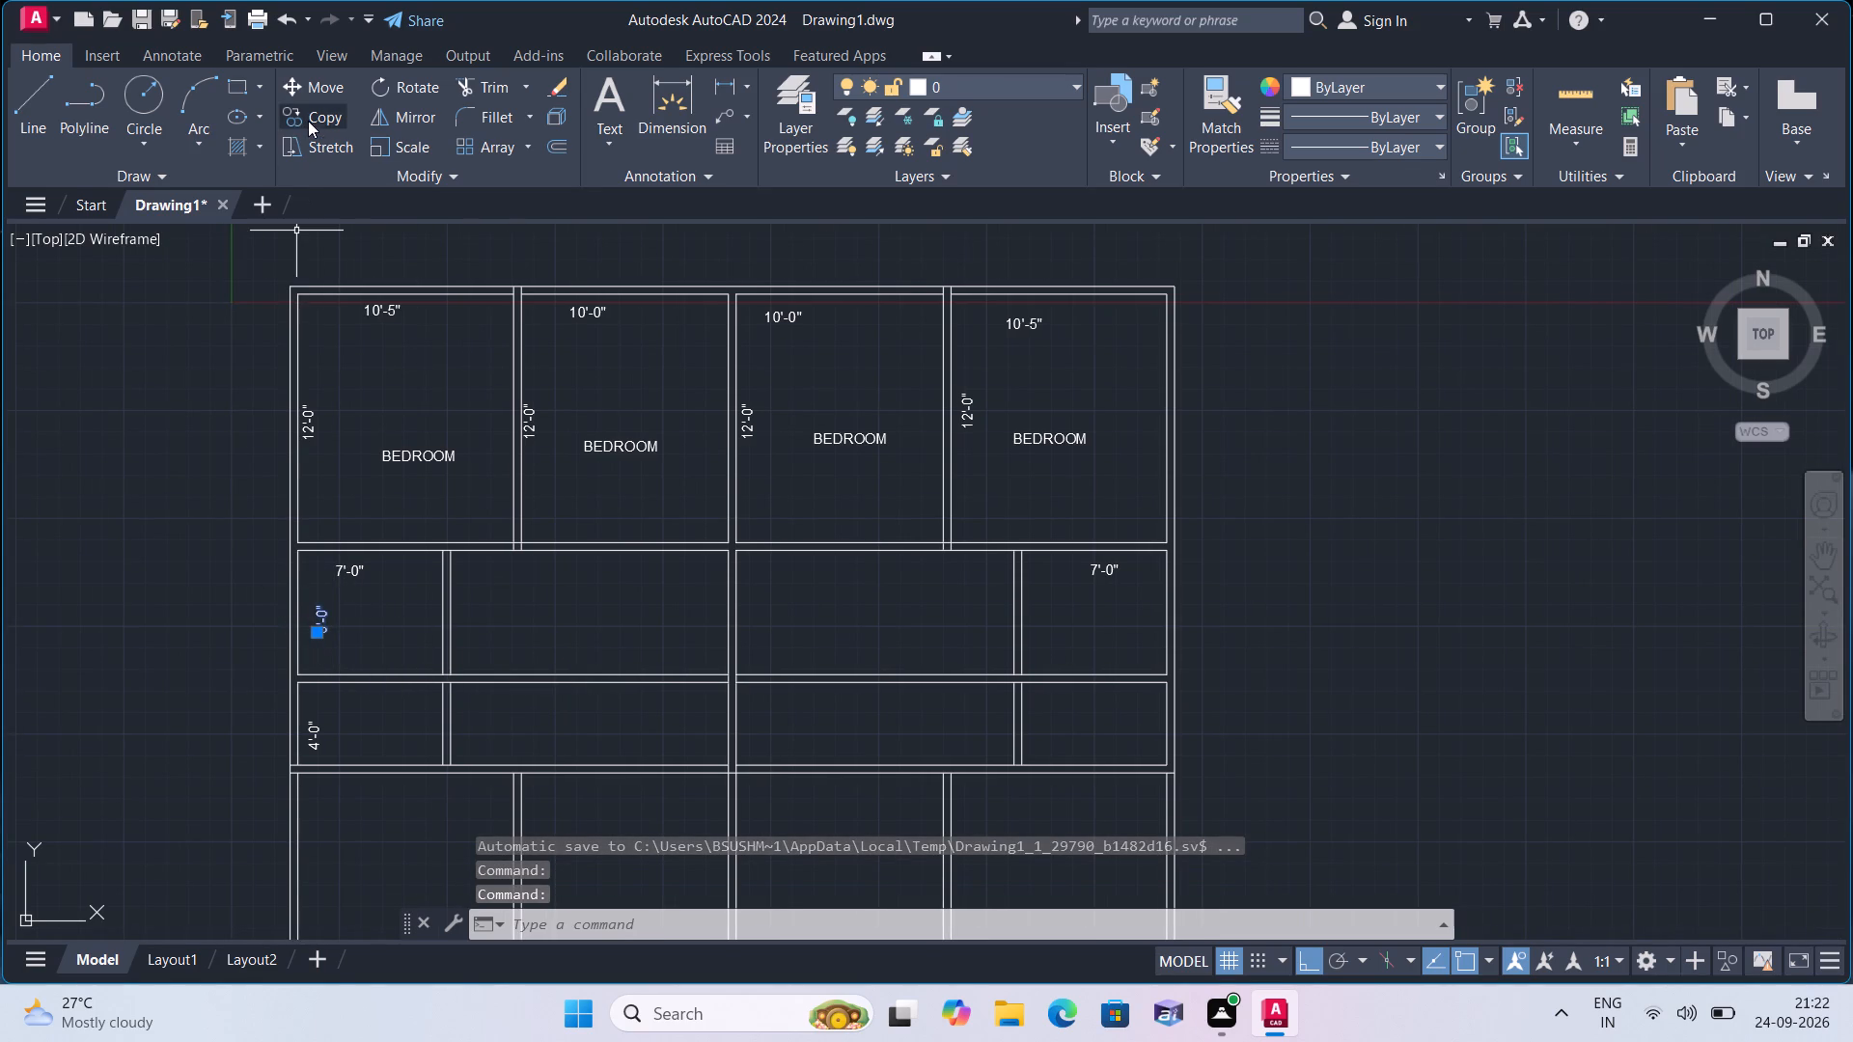
{"action": "left_click", "coordinate": [309, 110]}
{"action": "left_click", "coordinate": [316, 614]}
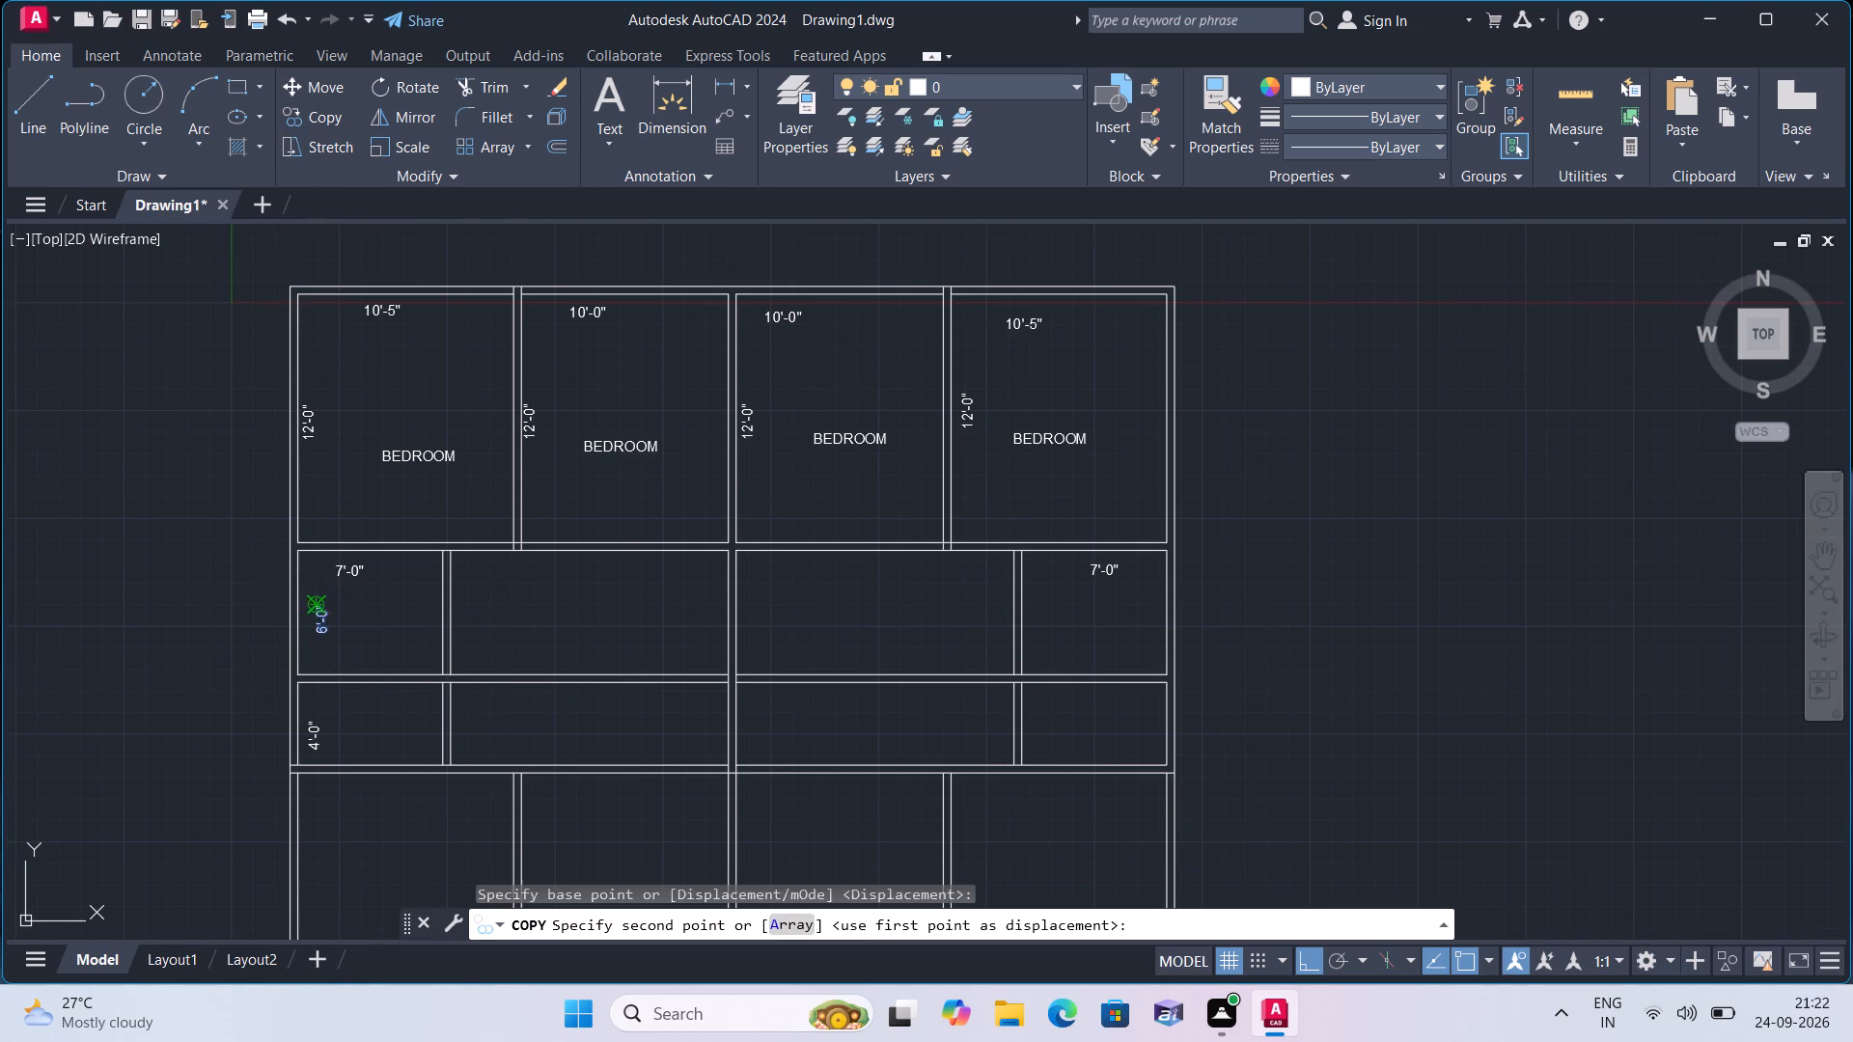
{"action": "left_click", "coordinate": [1033, 634]}
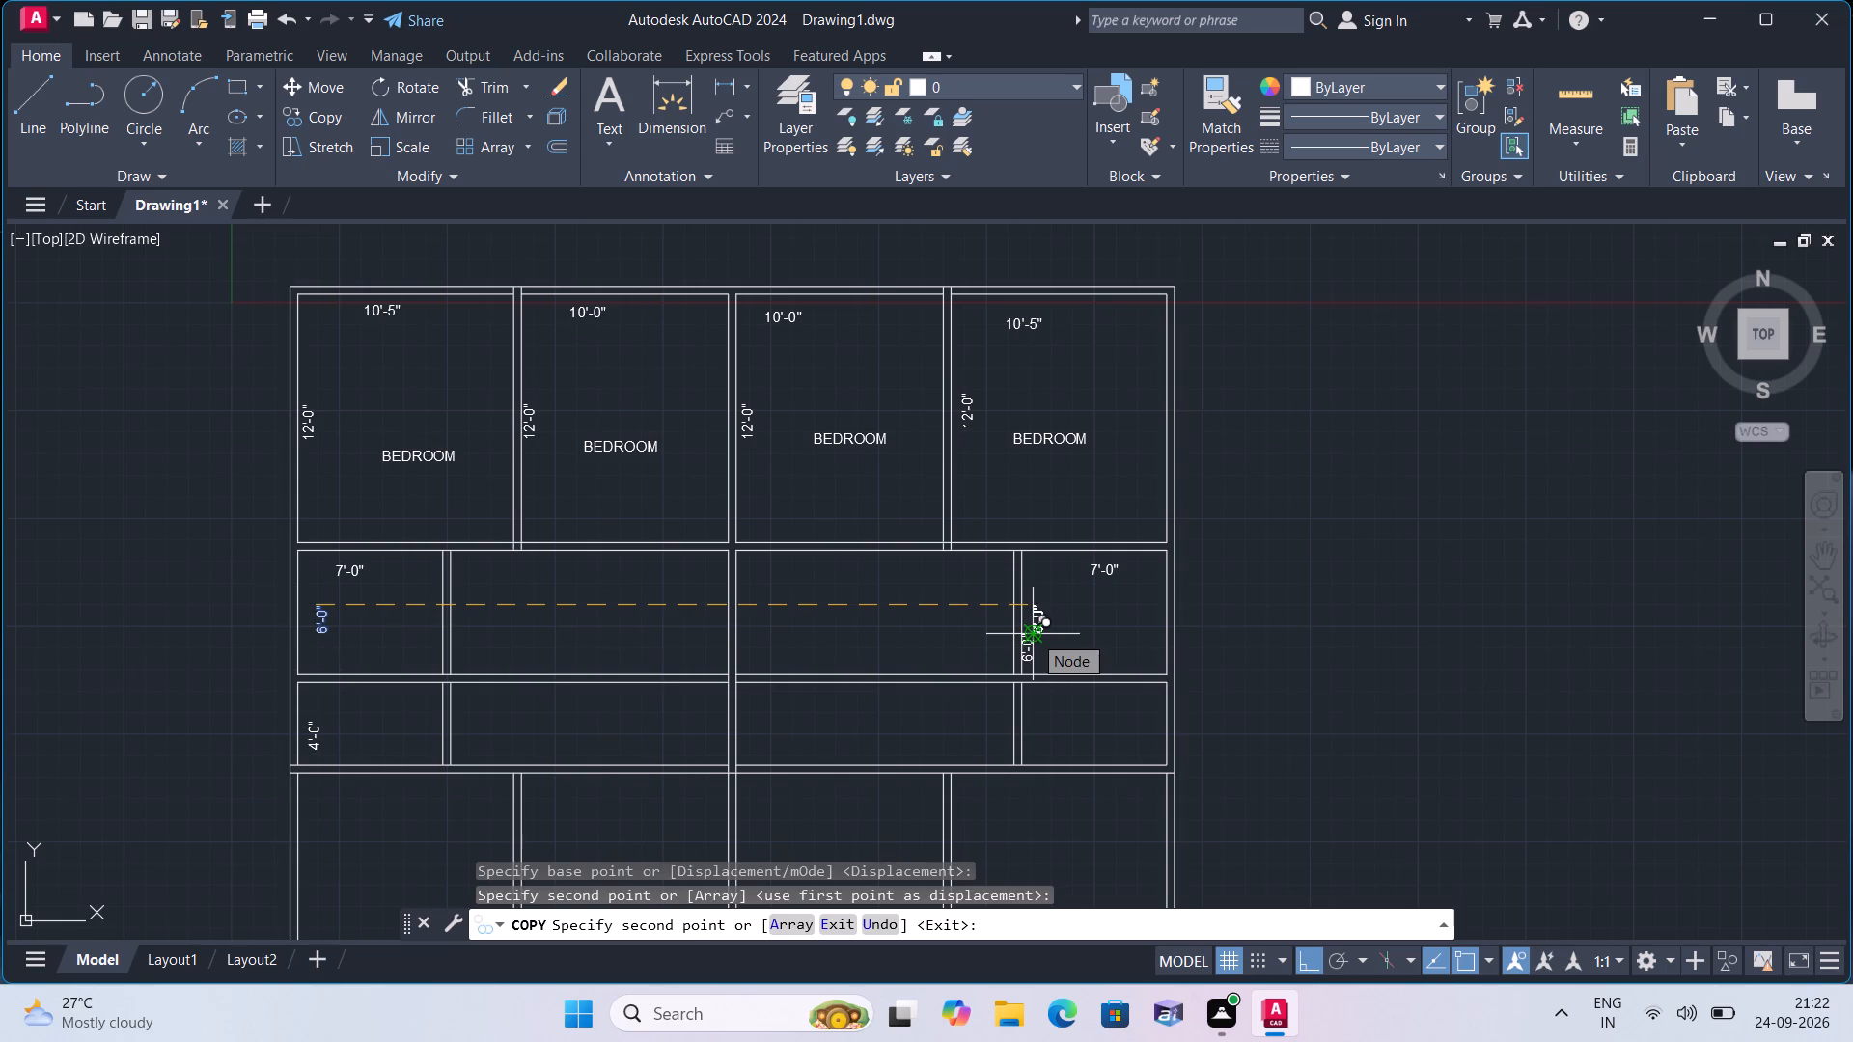
{"action": "key", "text": "Escape"}
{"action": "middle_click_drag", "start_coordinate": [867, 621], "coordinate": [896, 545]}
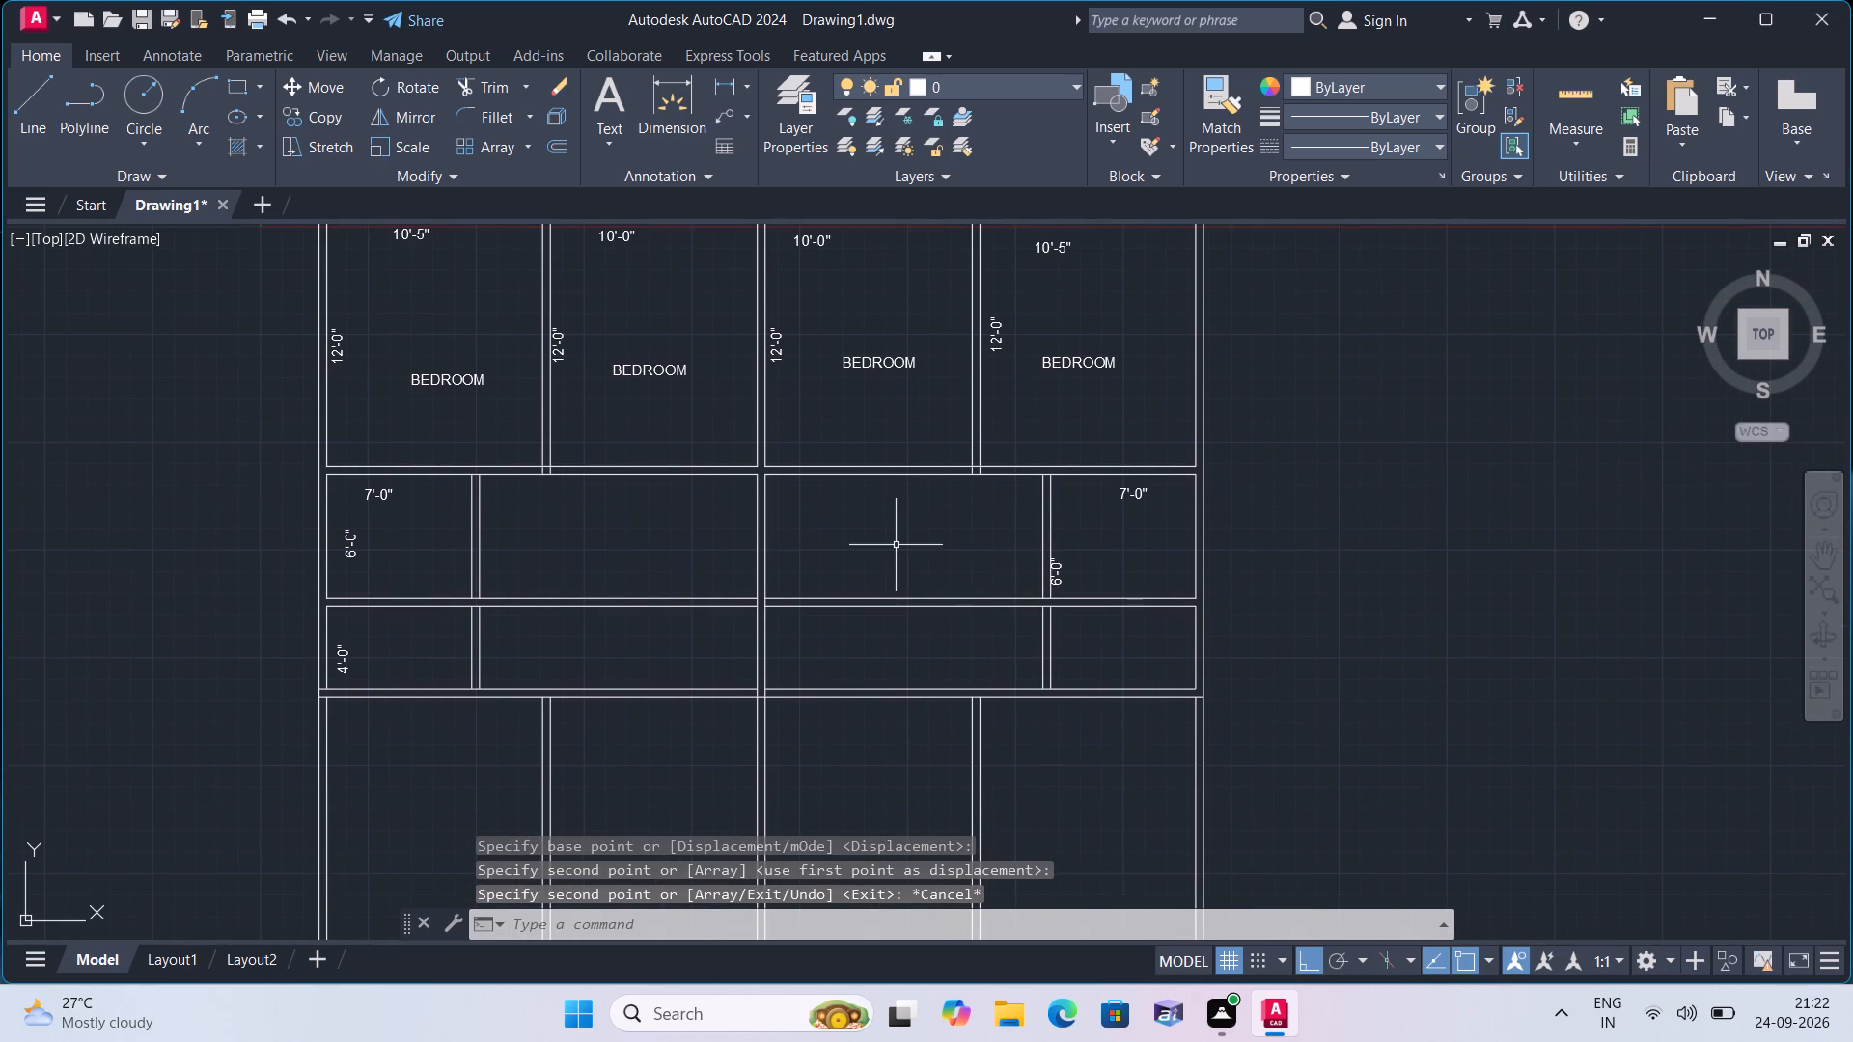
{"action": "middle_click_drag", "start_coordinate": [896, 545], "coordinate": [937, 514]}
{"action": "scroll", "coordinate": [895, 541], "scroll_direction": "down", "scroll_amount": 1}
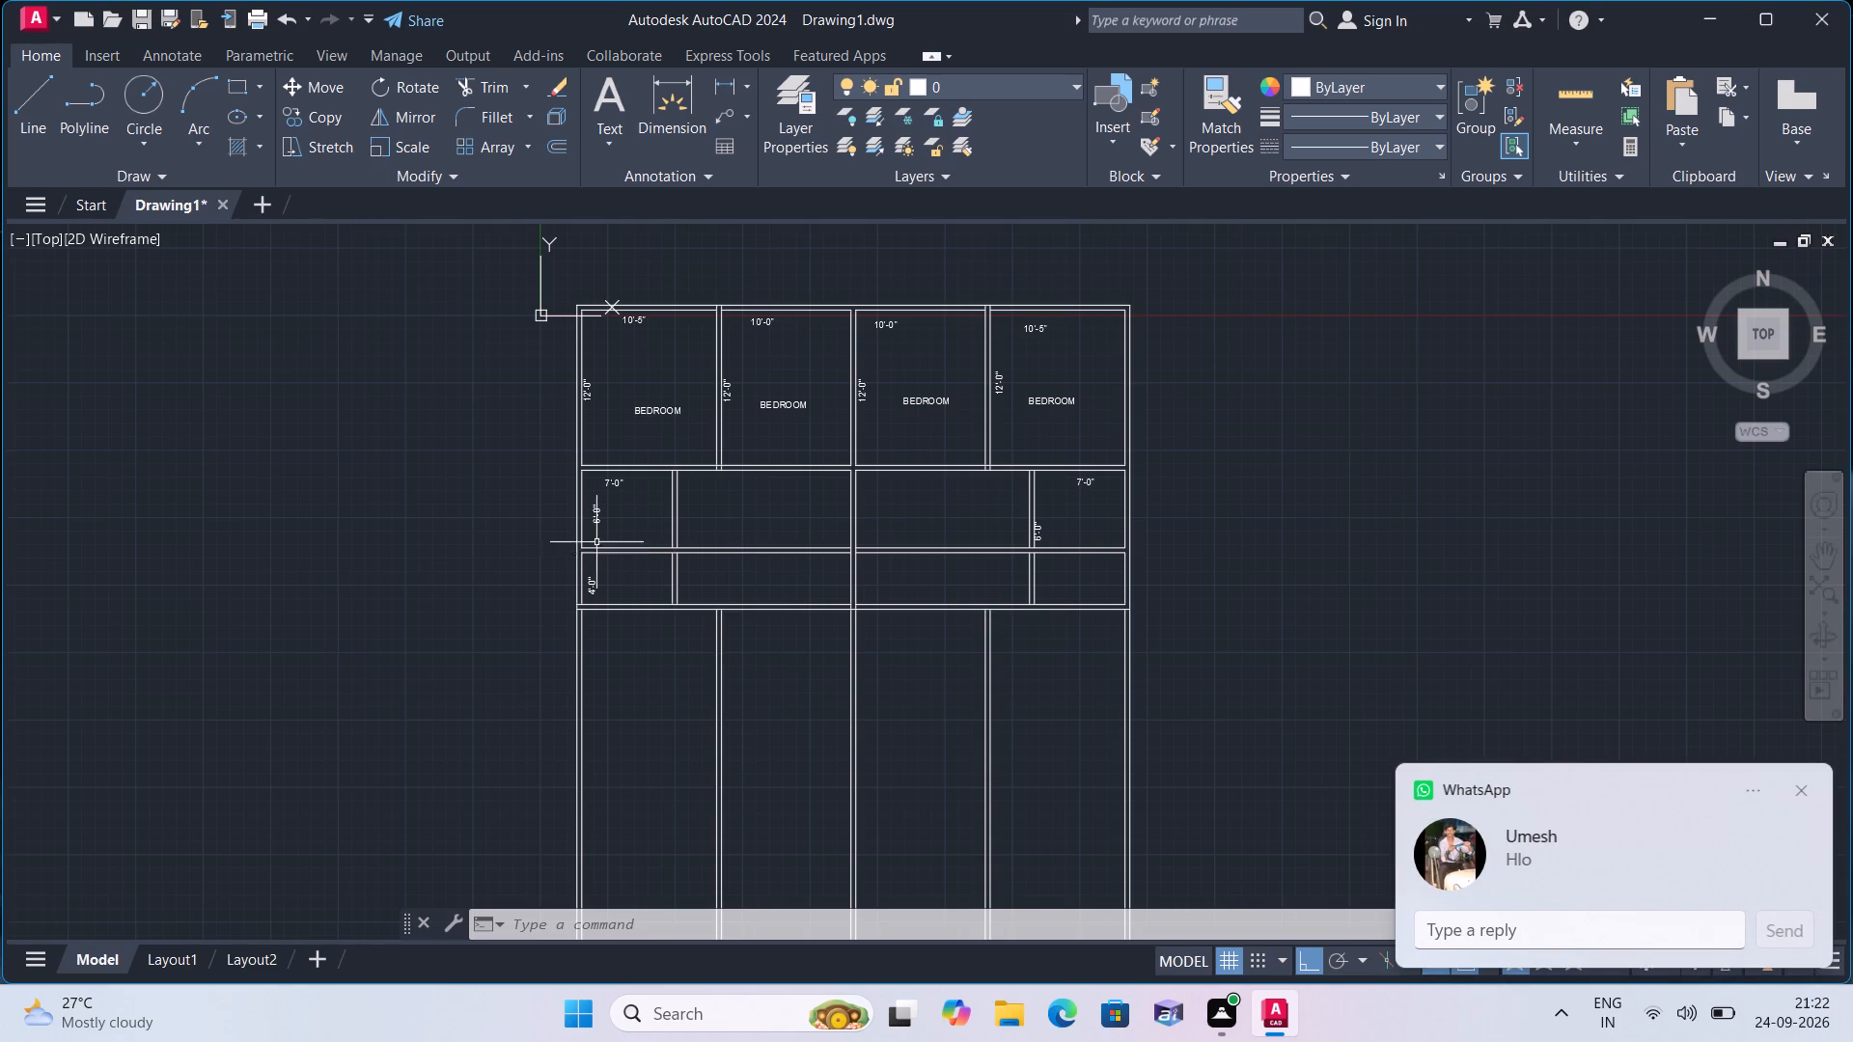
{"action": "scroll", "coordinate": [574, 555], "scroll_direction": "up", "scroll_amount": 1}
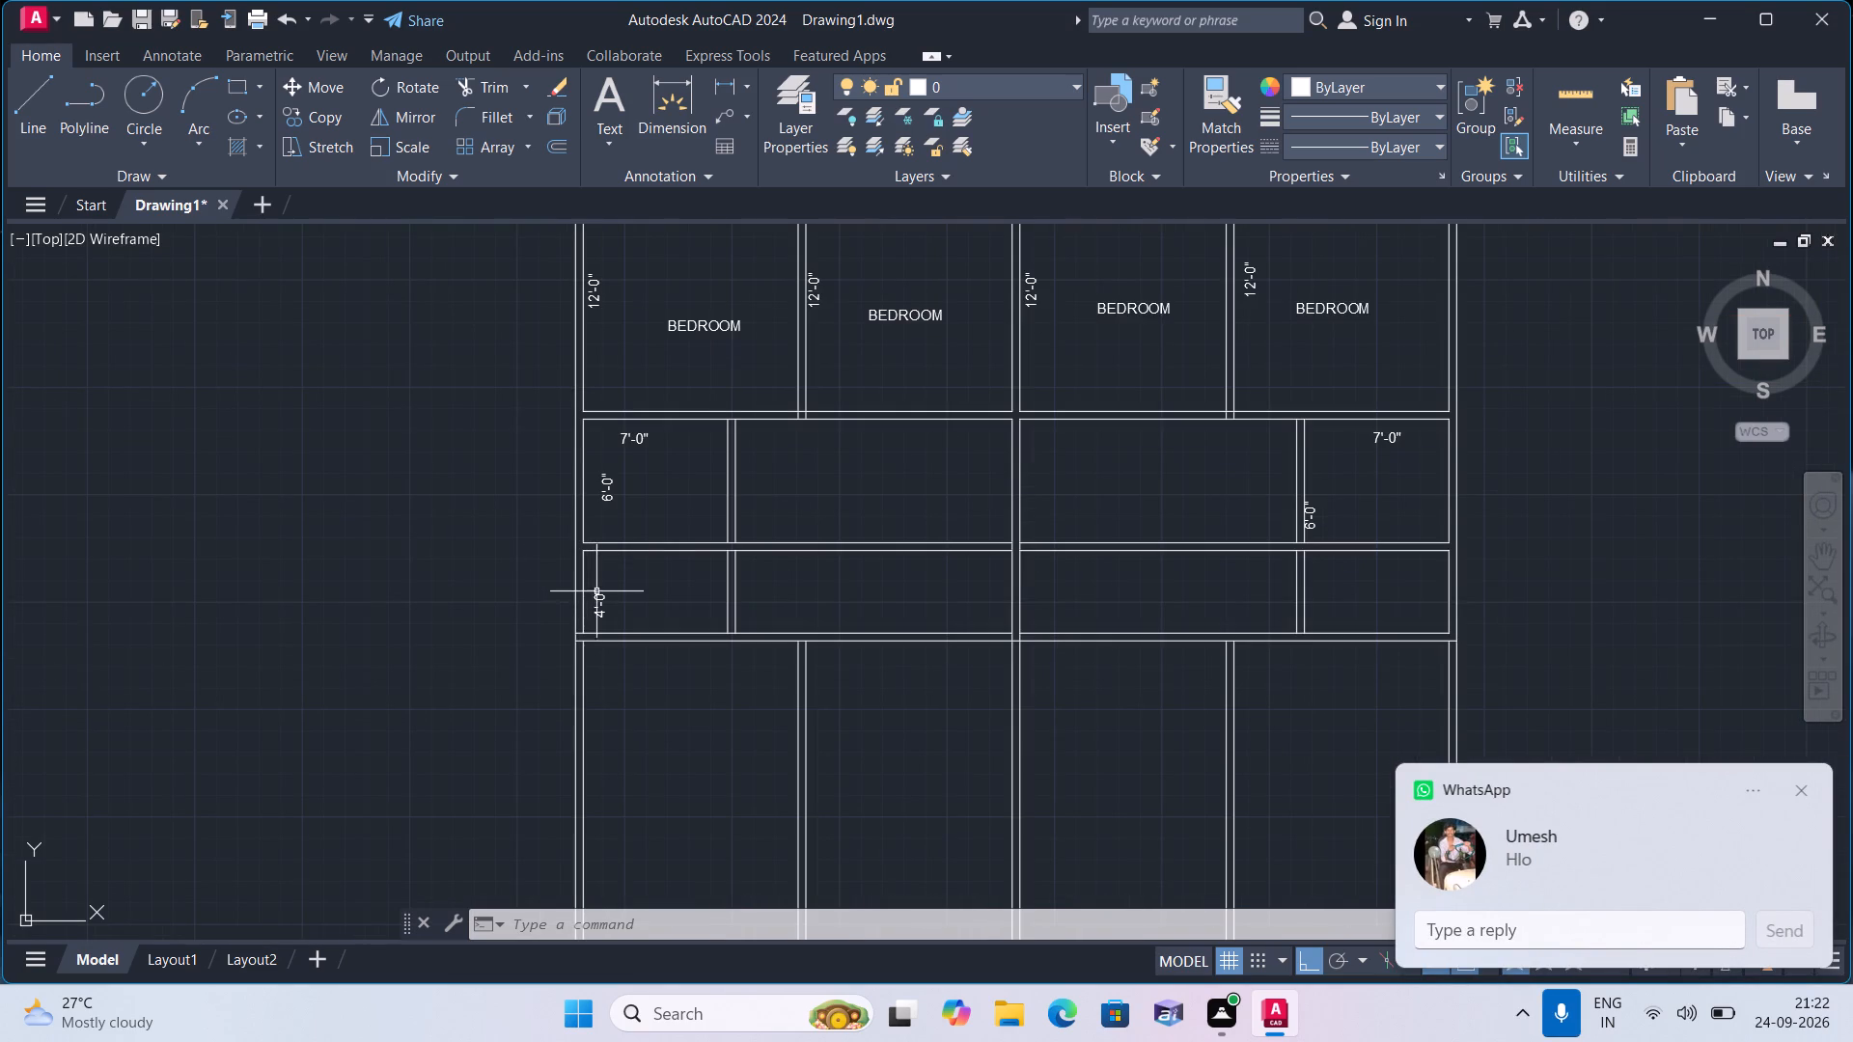
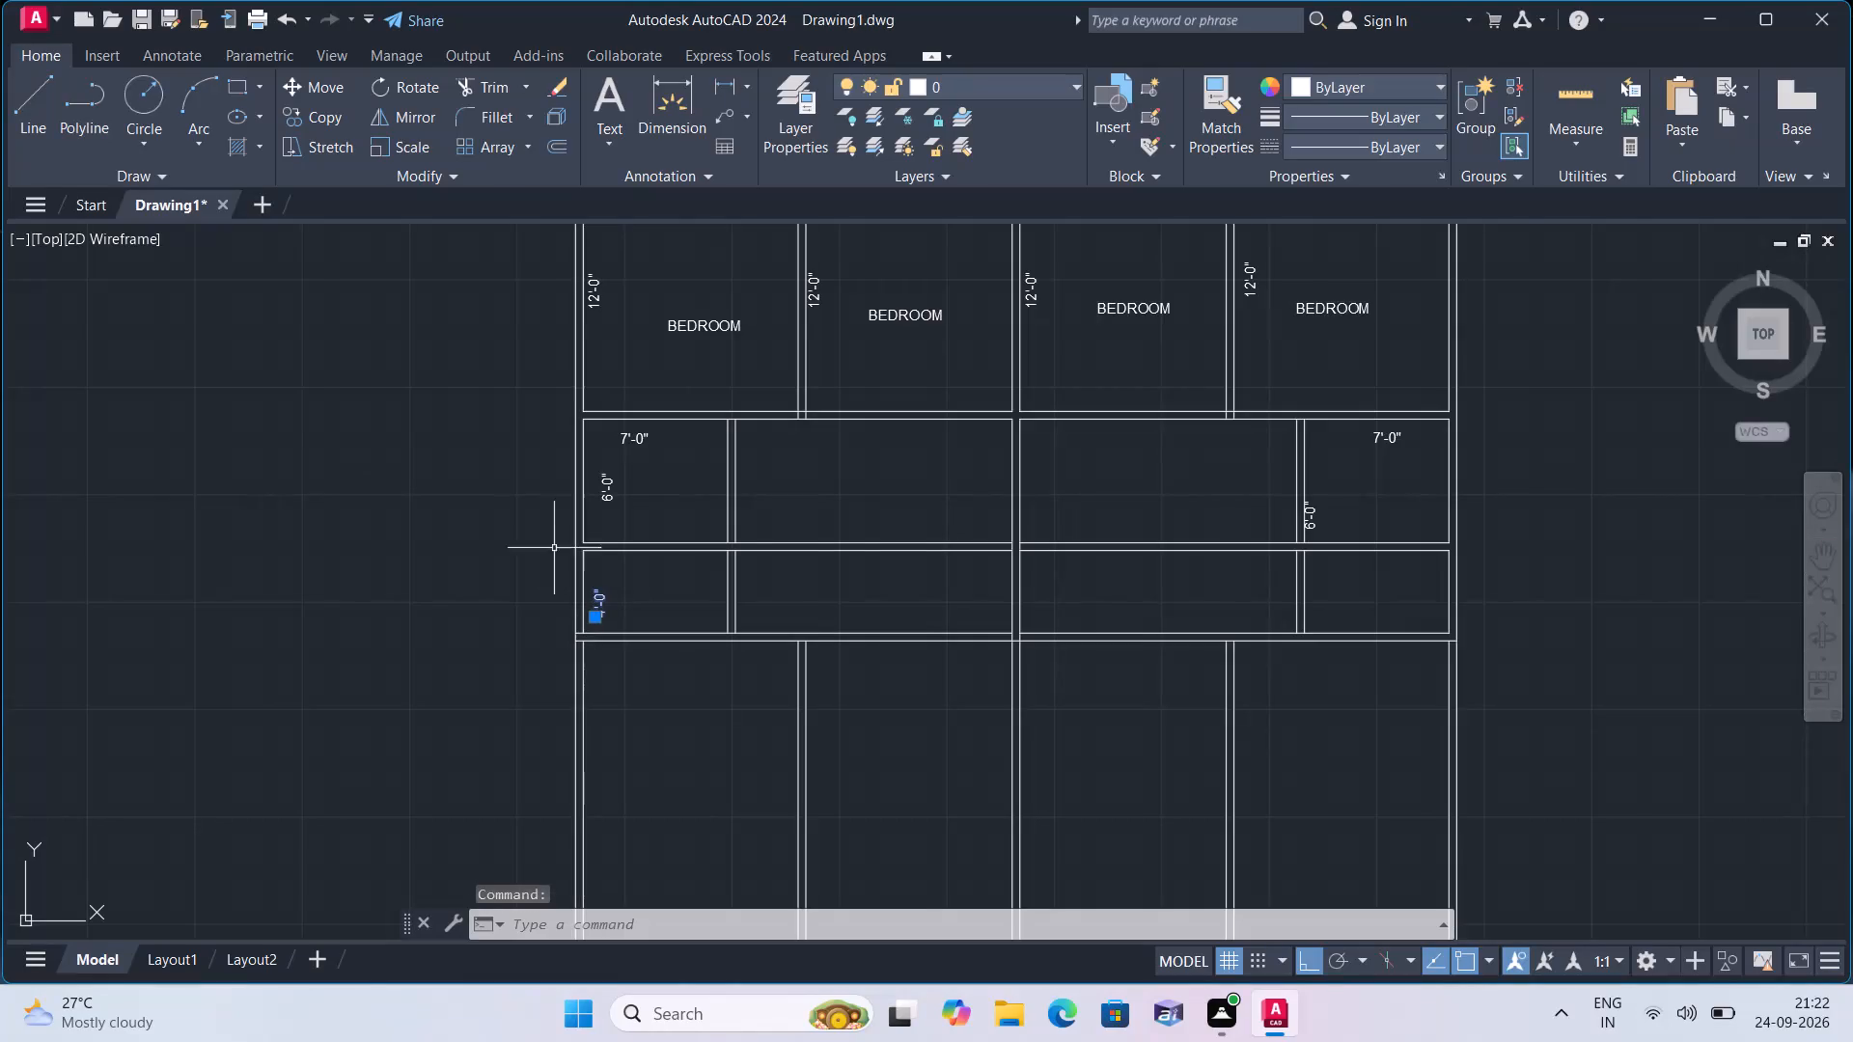
Copy the vertical 4'-0" text from the third row's small left room into the small right room, beside its left partition.
{"action": "left_click", "coordinate": [317, 116]}
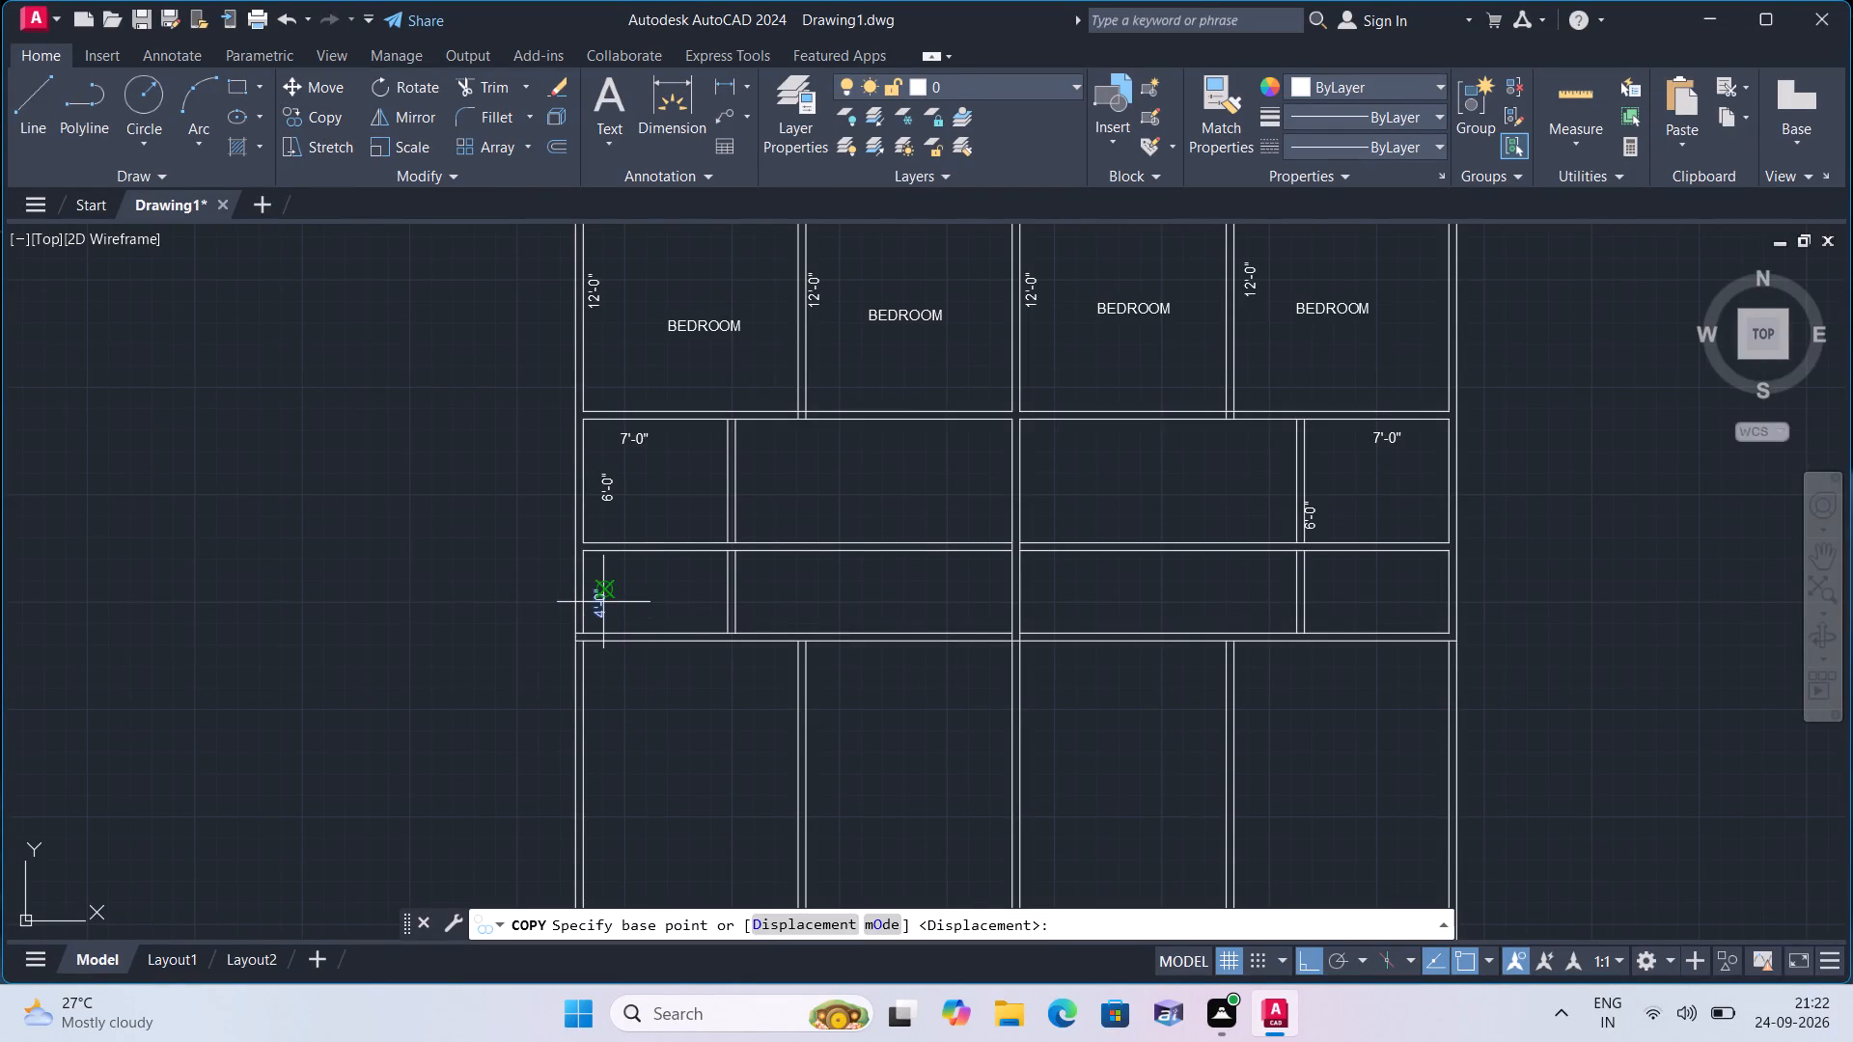
{"action": "left_click", "coordinate": [600, 600]}
{"action": "scroll", "coordinate": [1264, 632], "scroll_direction": "up", "scroll_amount": 1}
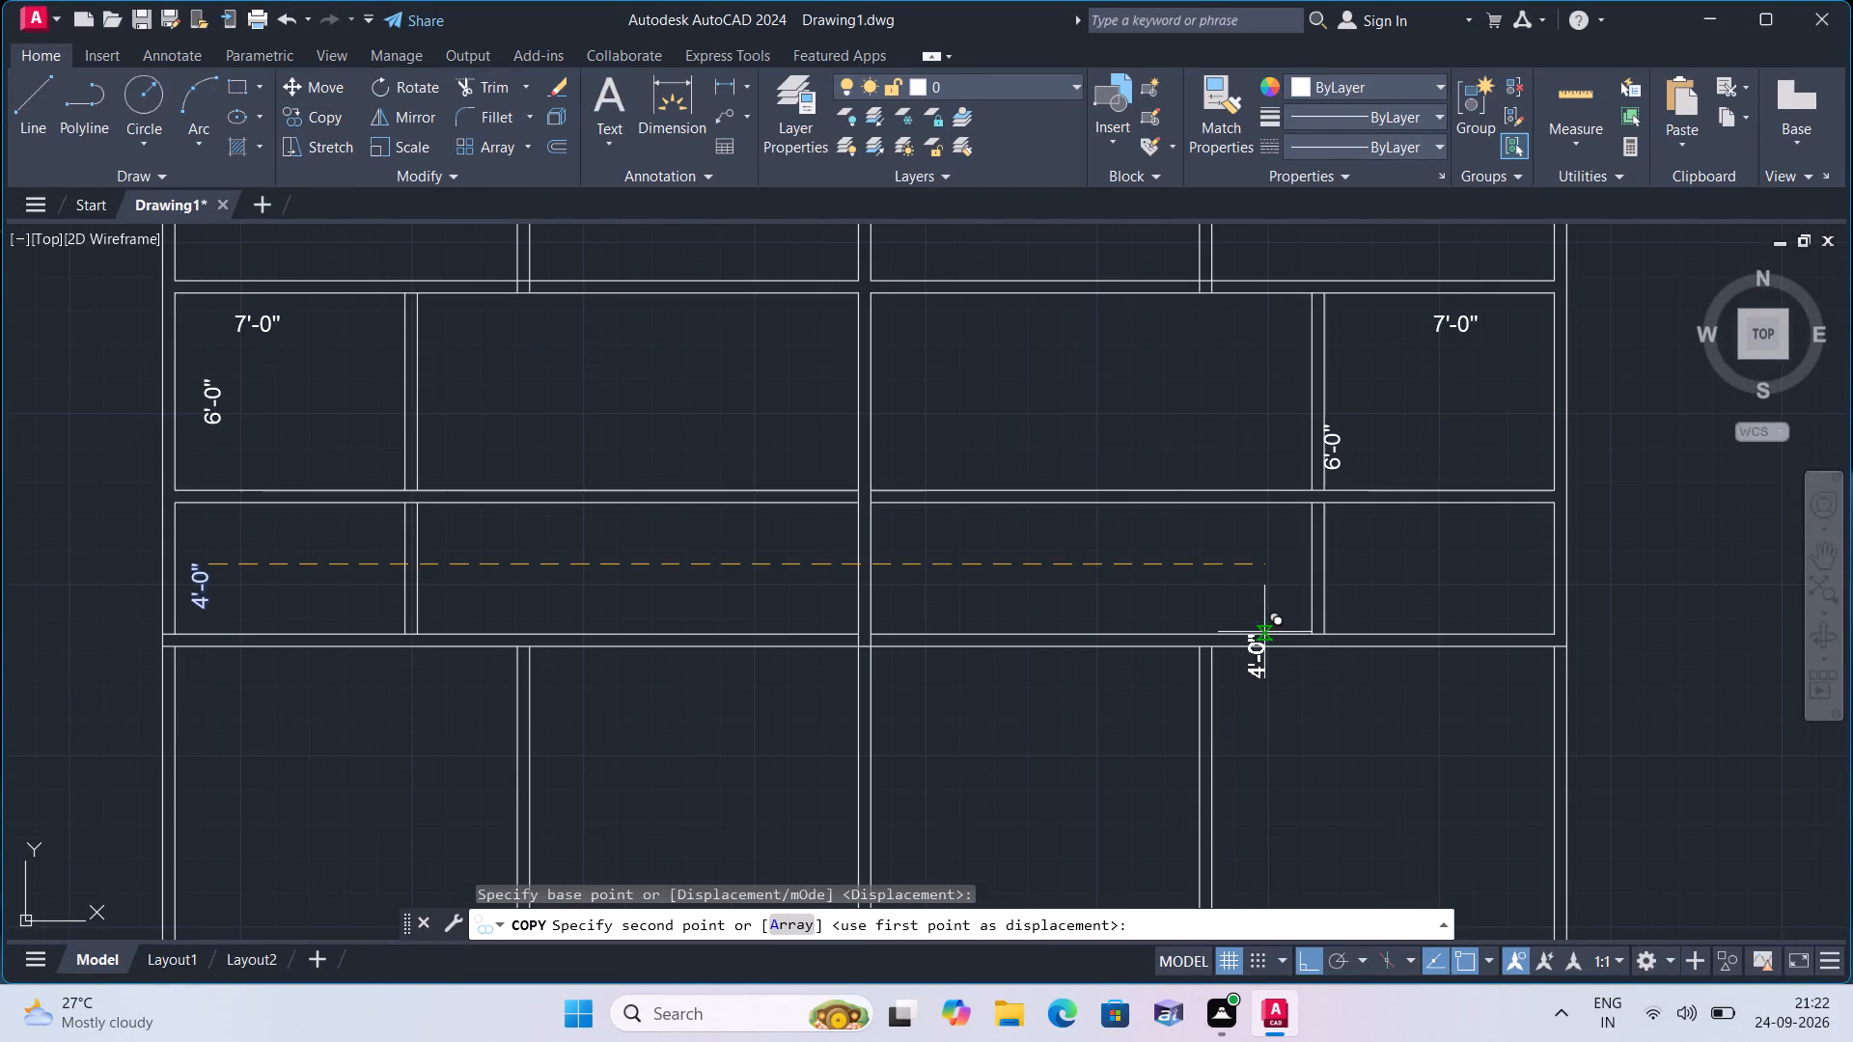
{"action": "left_click", "coordinate": [1356, 612]}
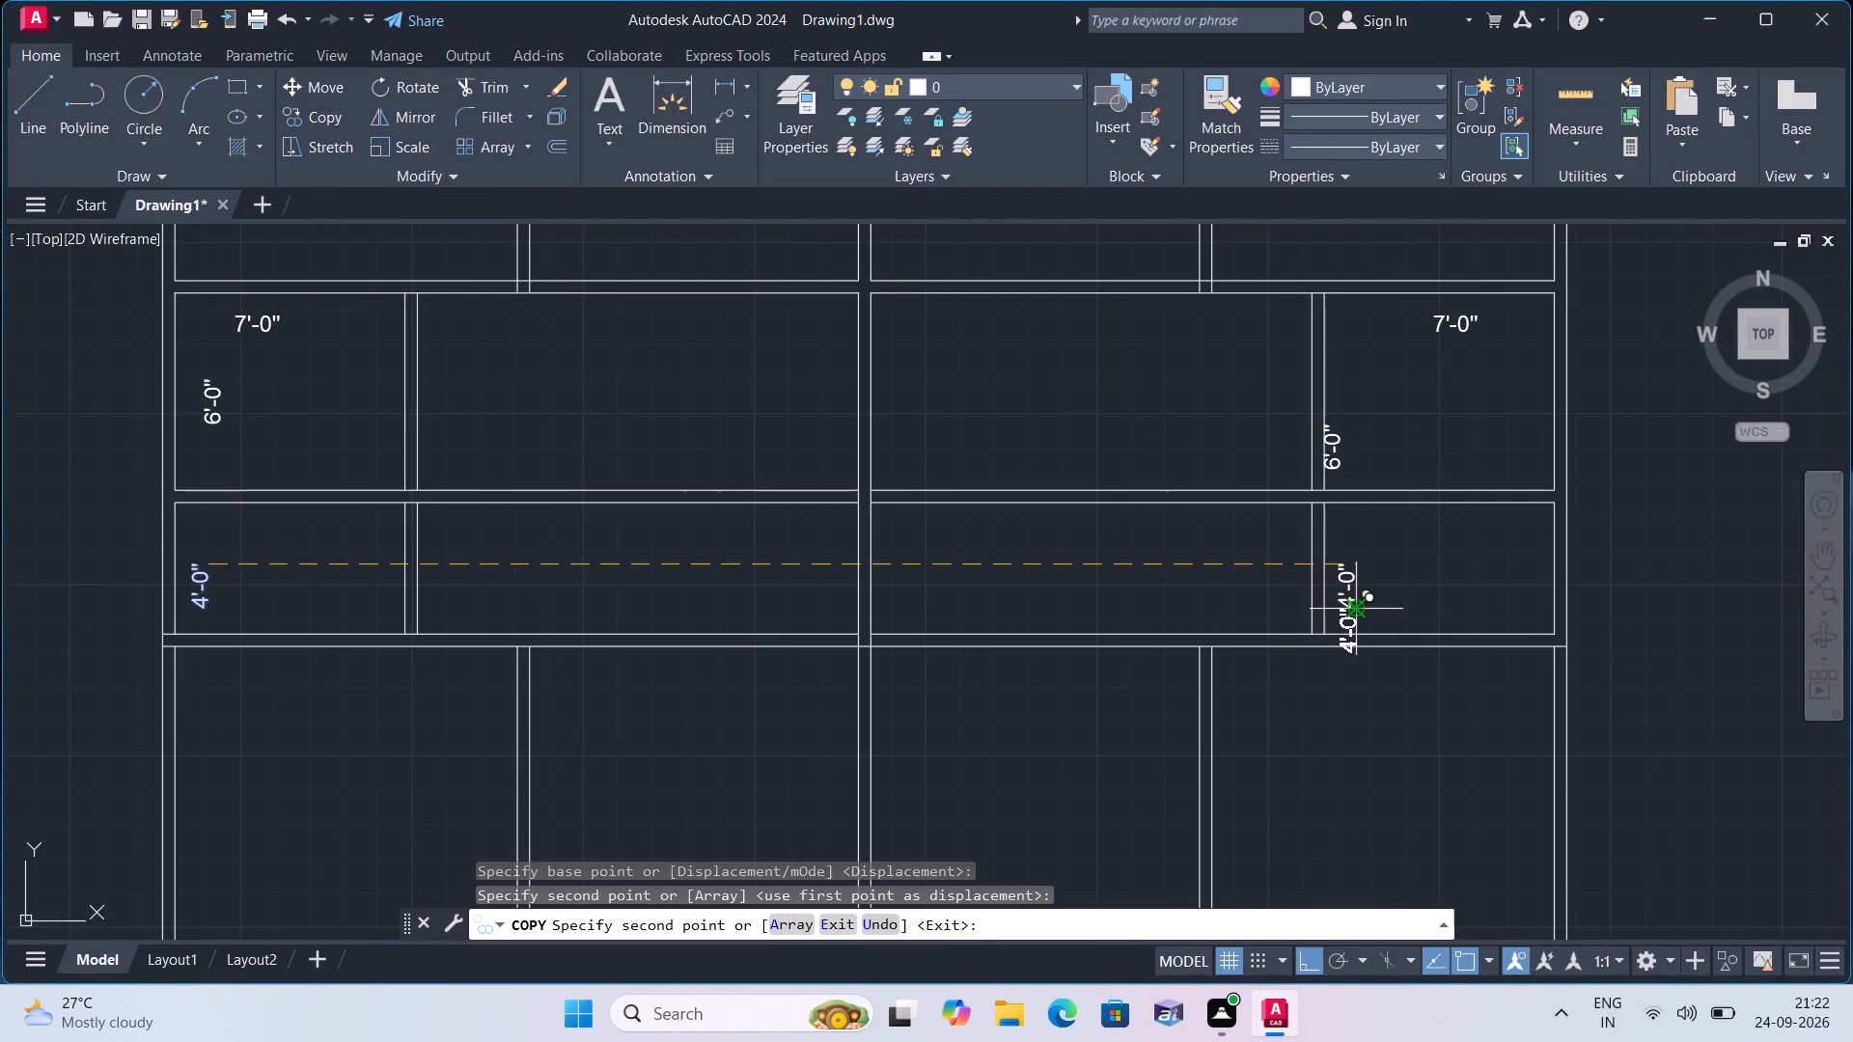
{"action": "key", "text": "Escape"}
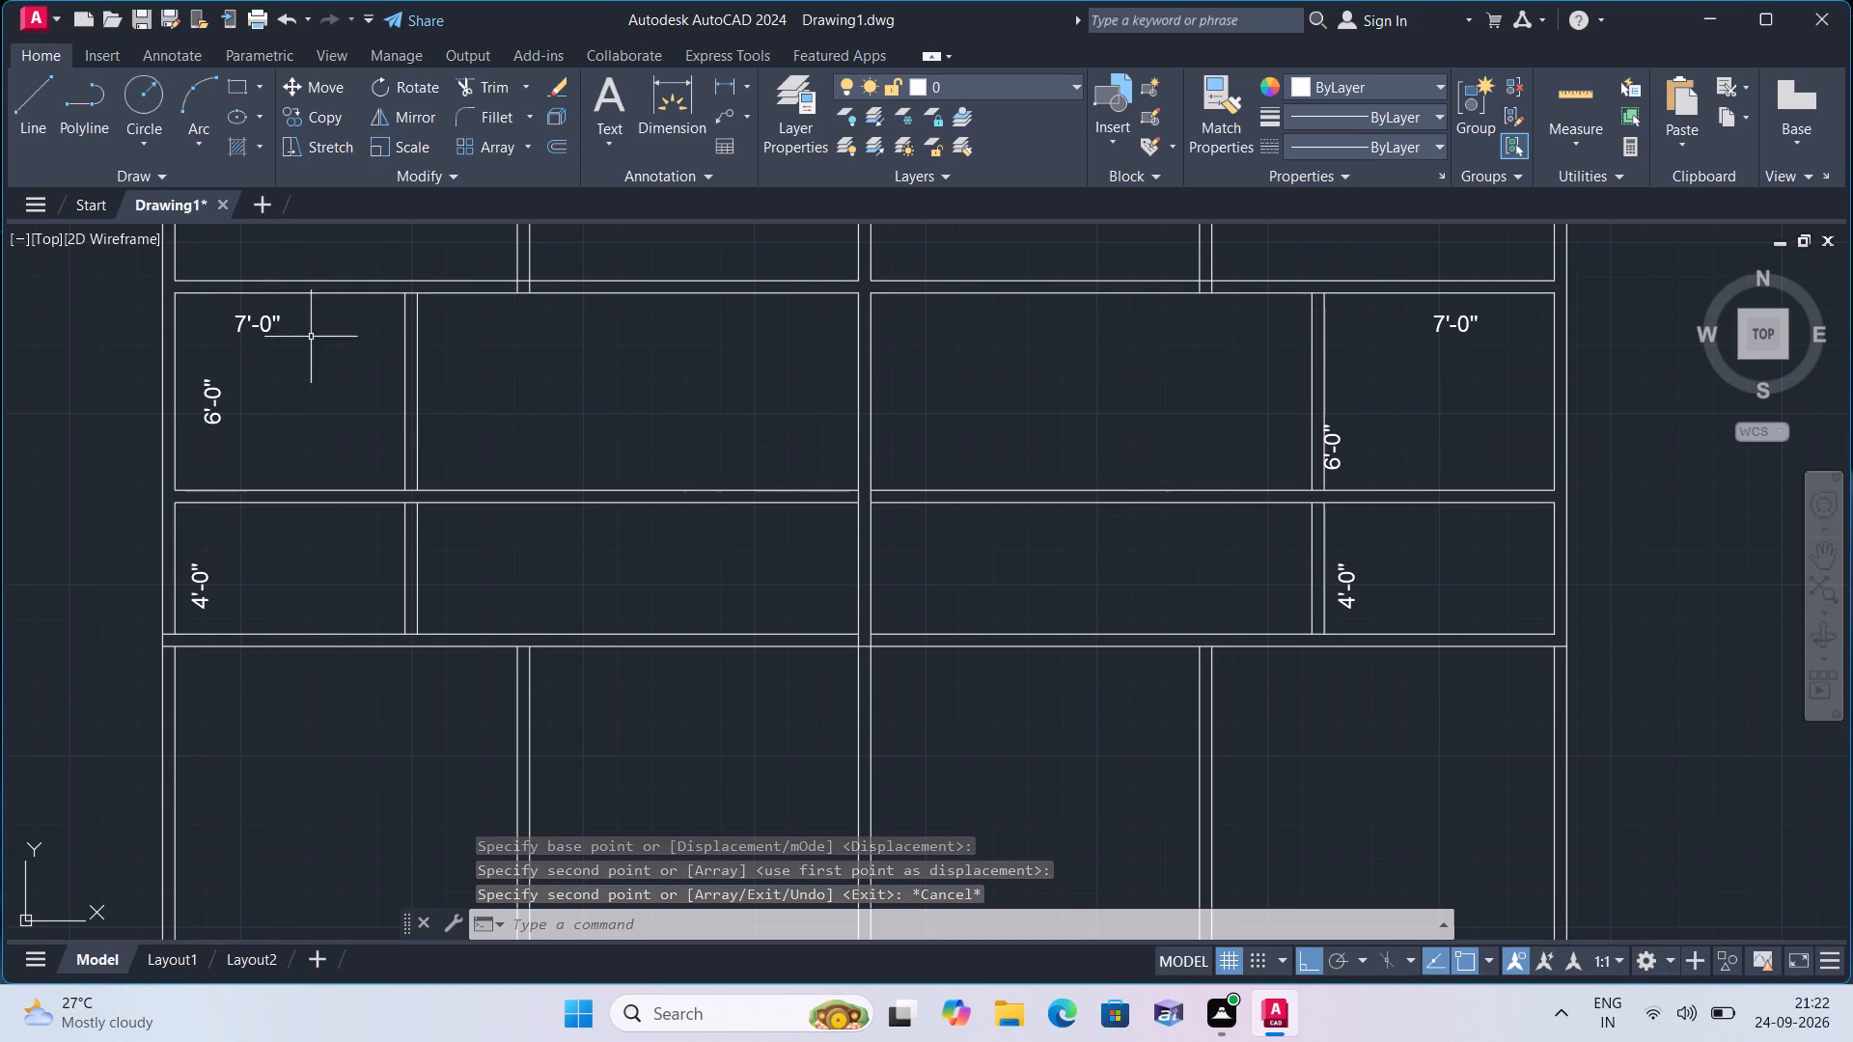
Copy the 7'-0" text from the second row's small left room about 6'-4" straight down into the third row's small left room.
{"action": "left_click", "coordinate": [263, 323]}
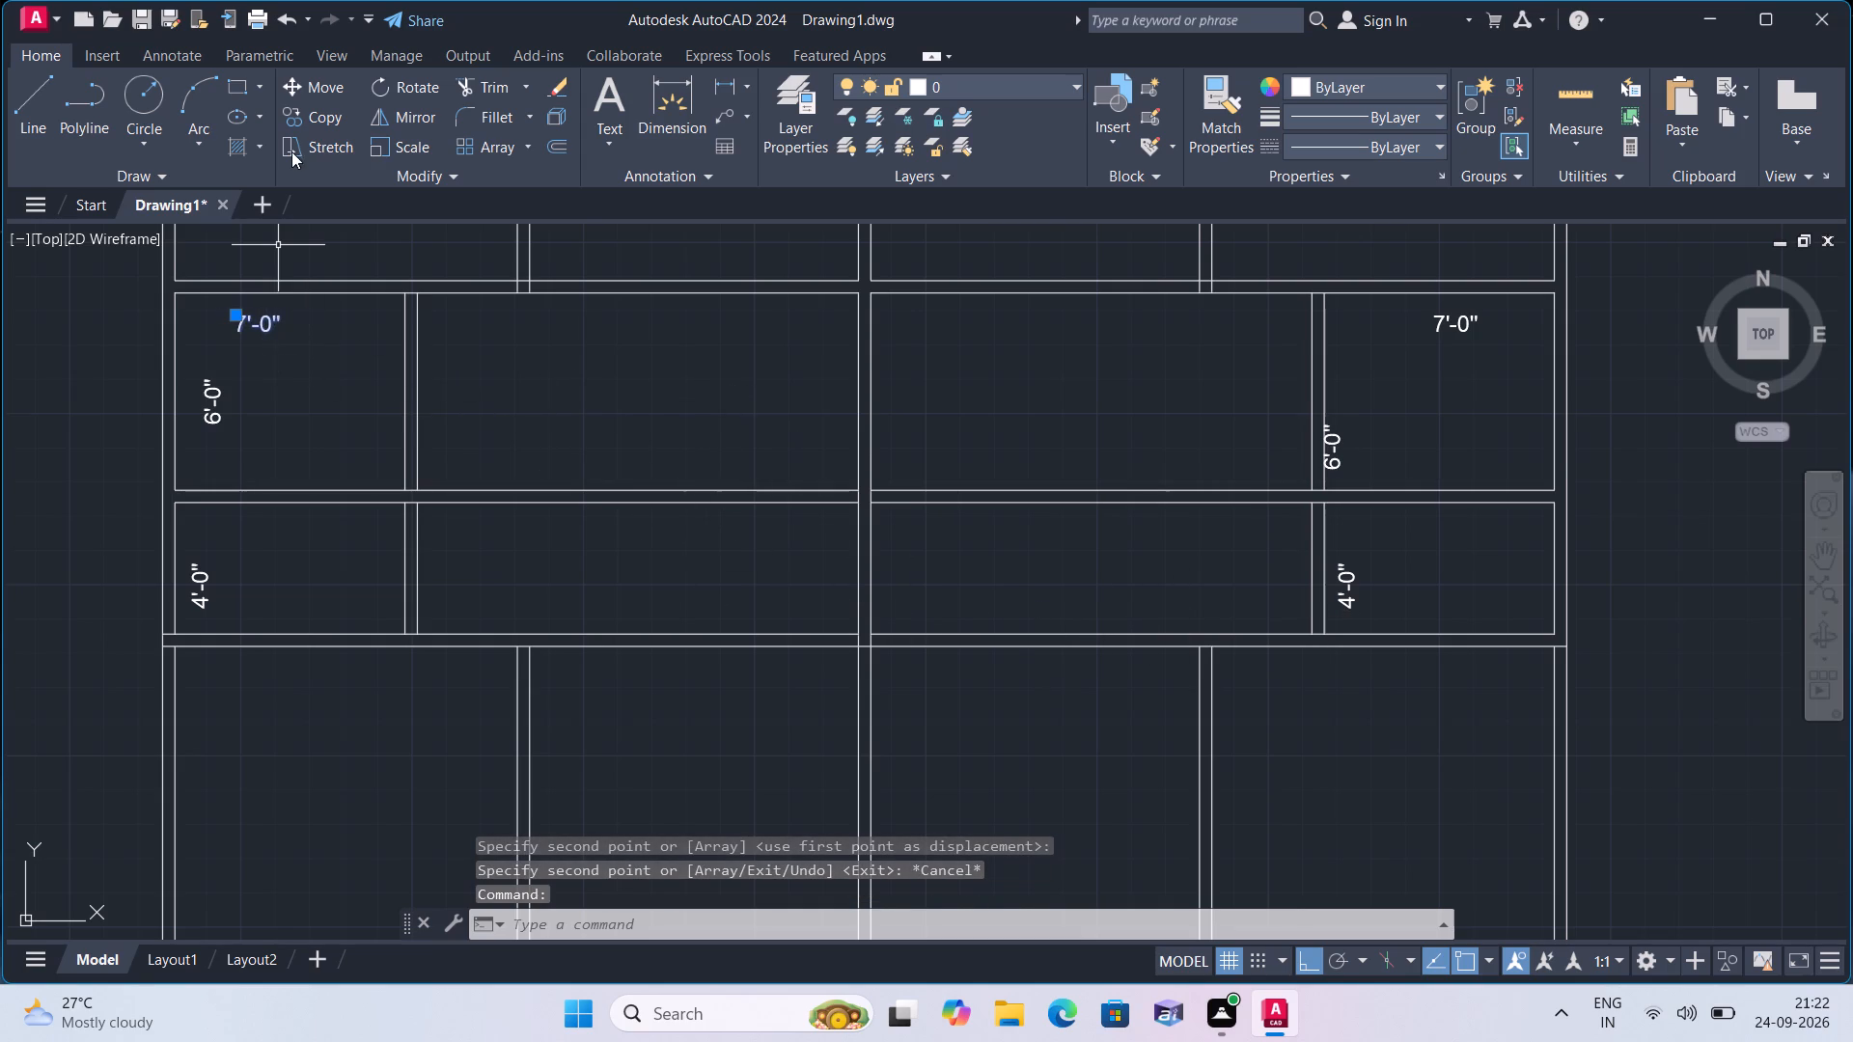
{"action": "left_click", "coordinate": [324, 116]}
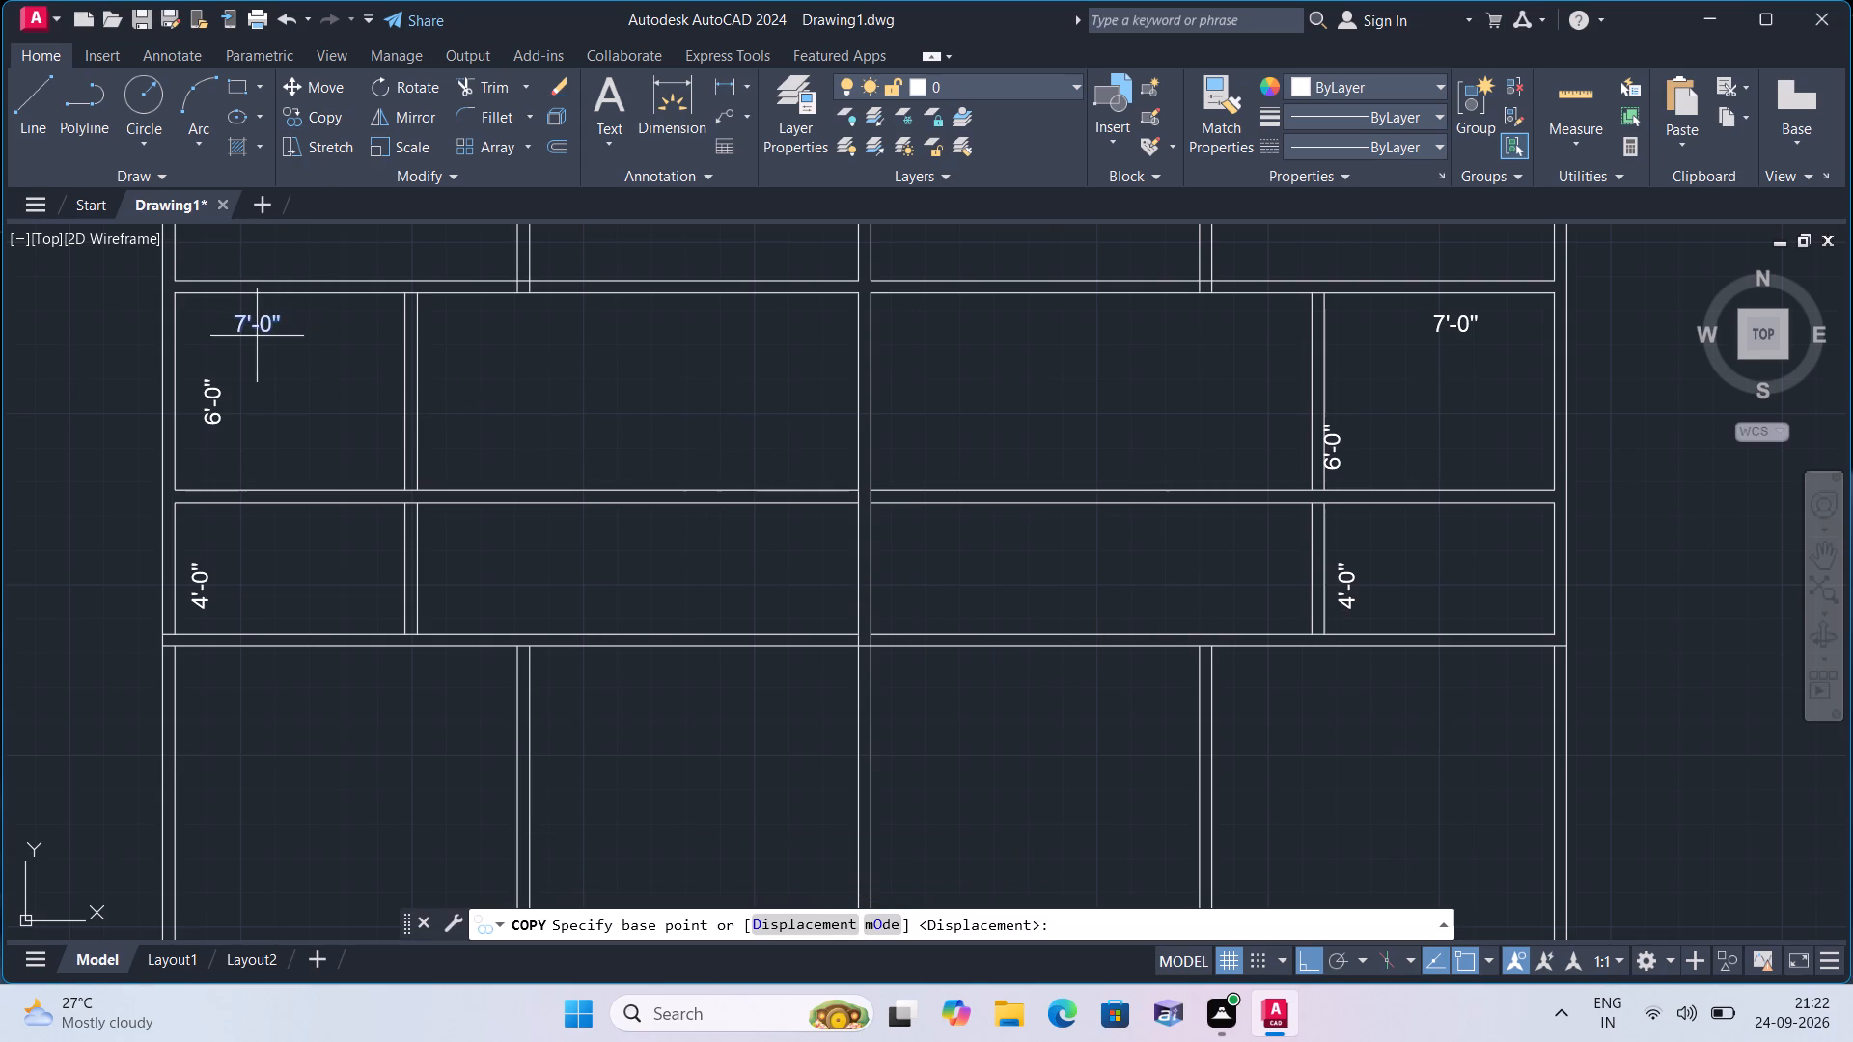
{"action": "left_click", "coordinate": [258, 322]}
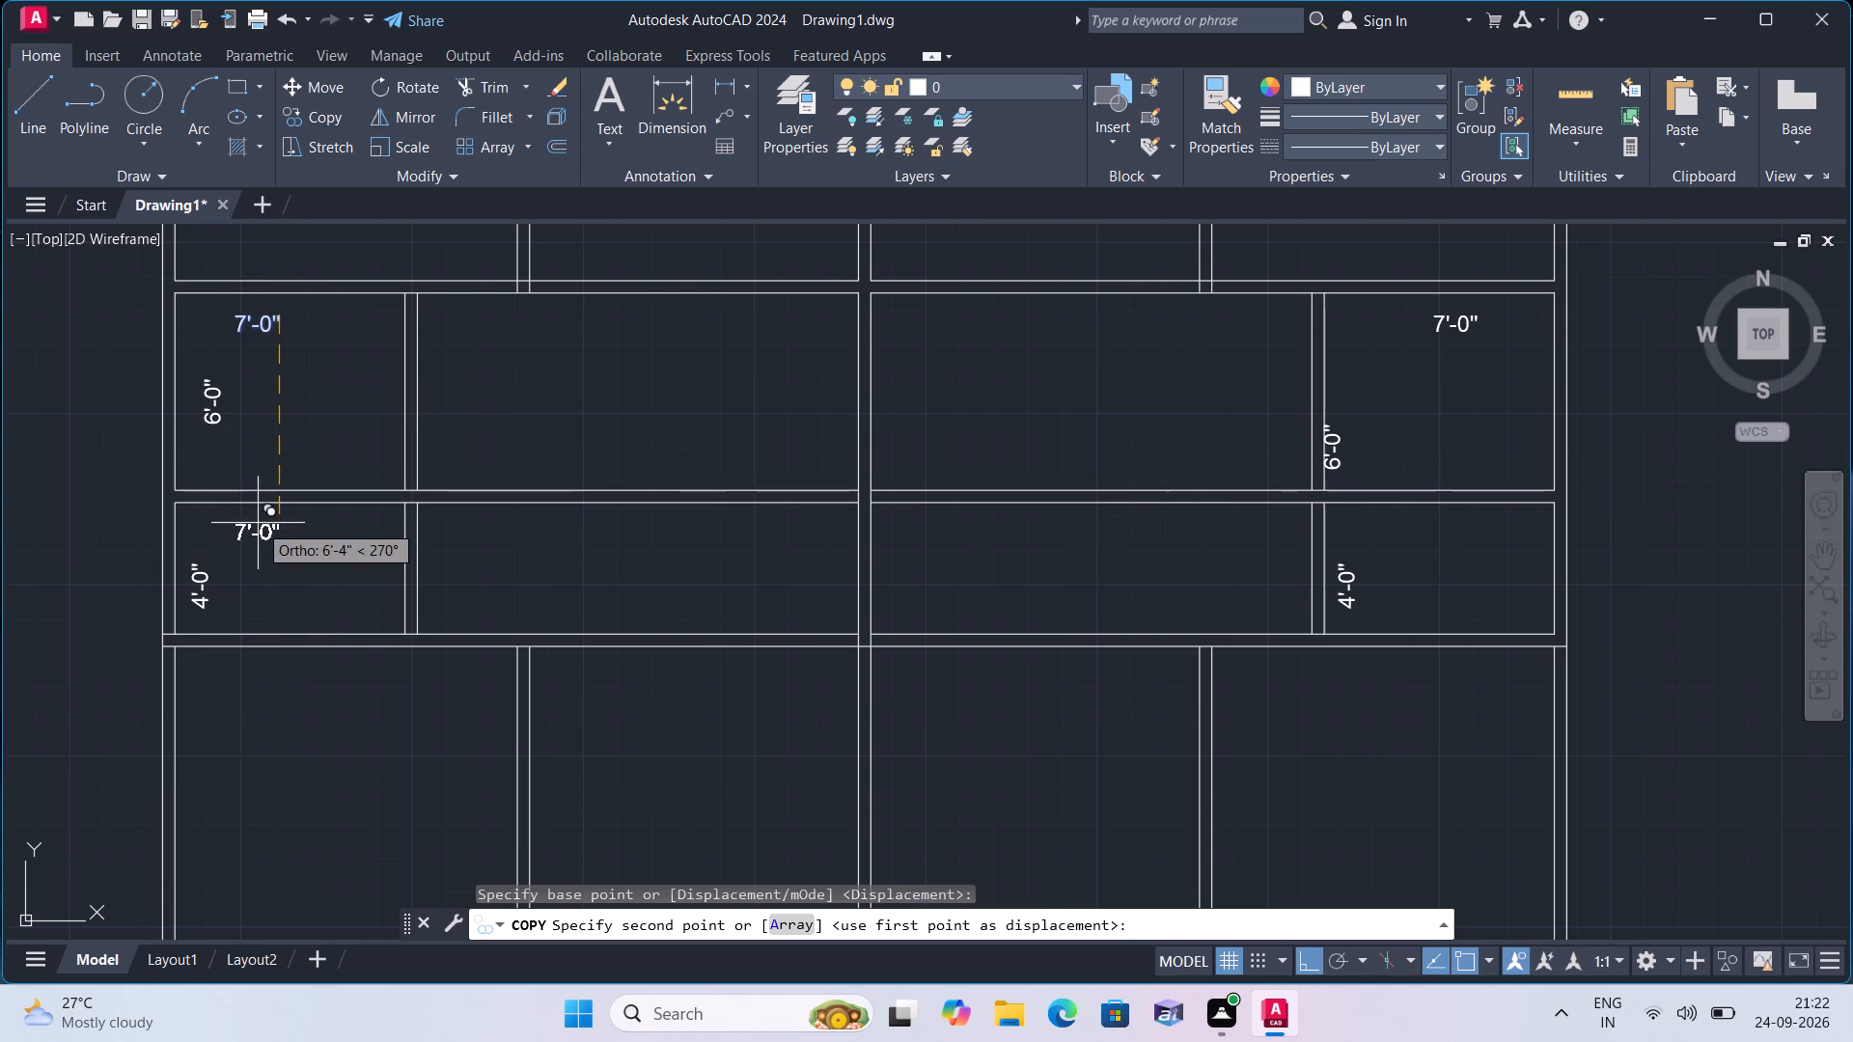
{"action": "left_click", "coordinate": [258, 523]}
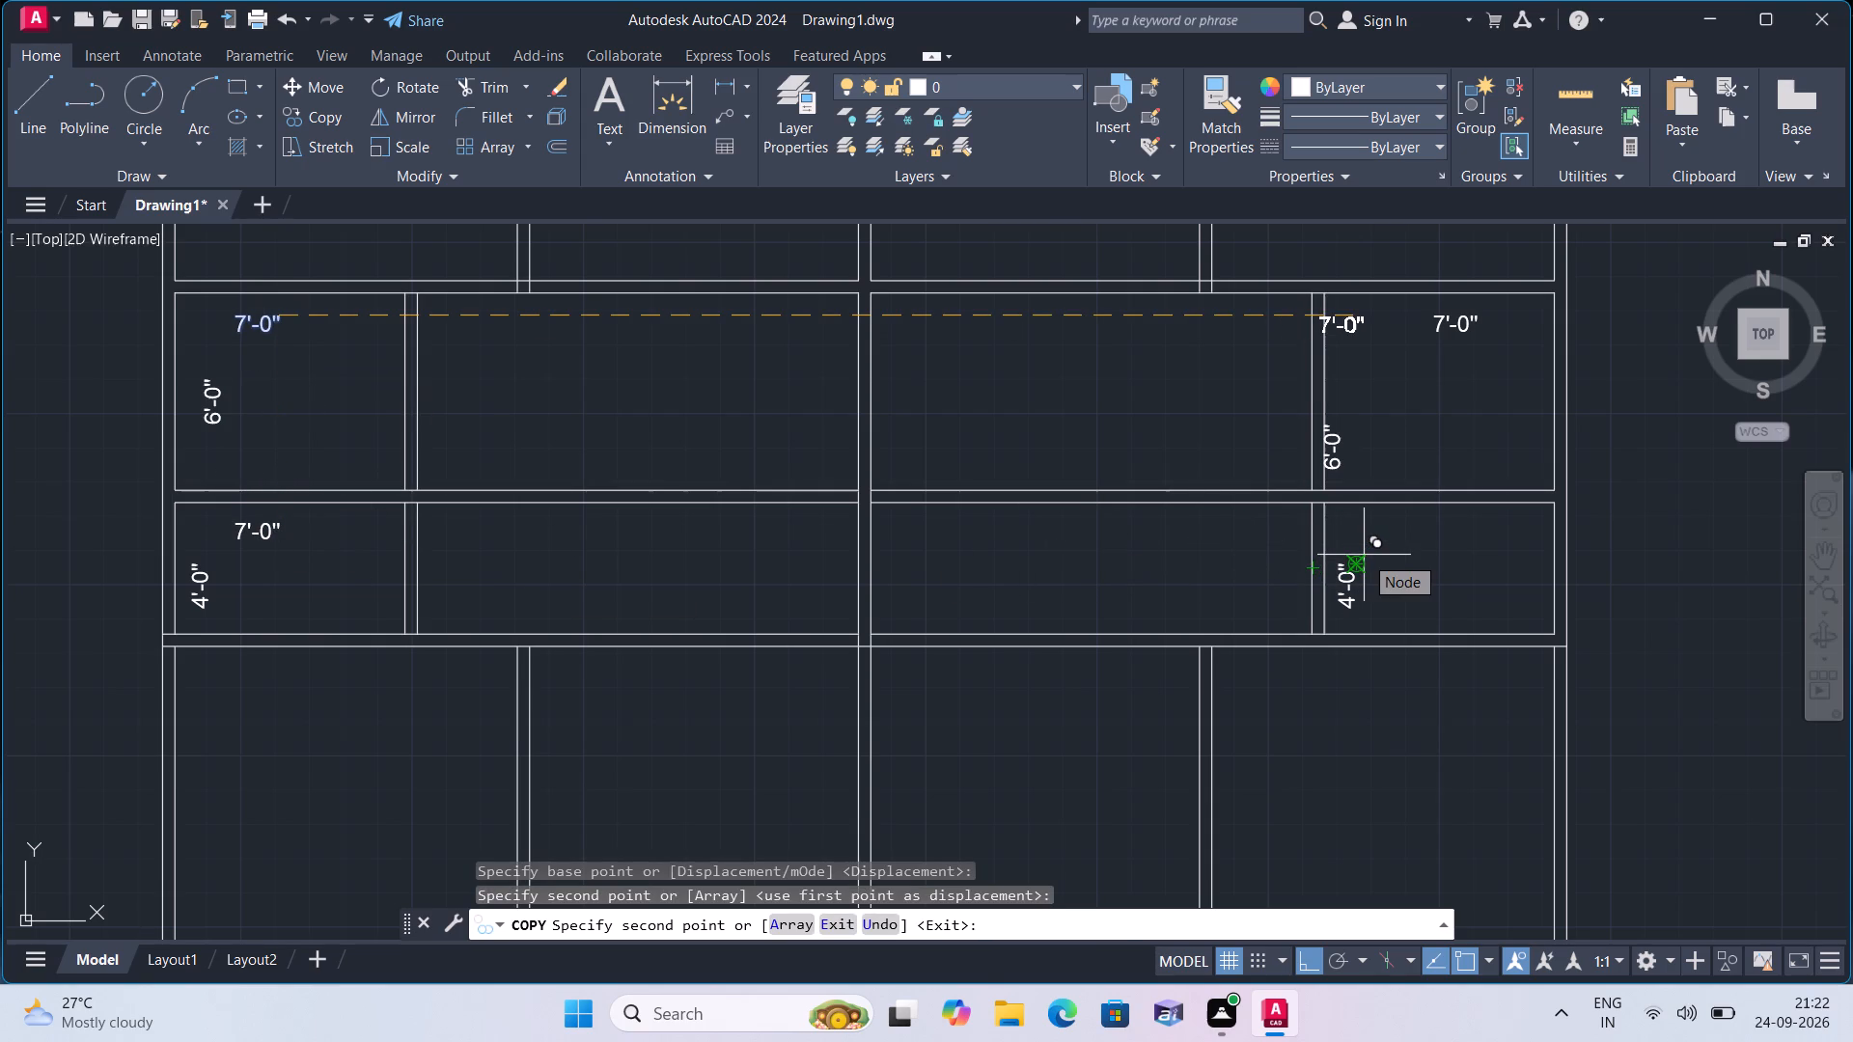
{"action": "key", "text": "Escape"}
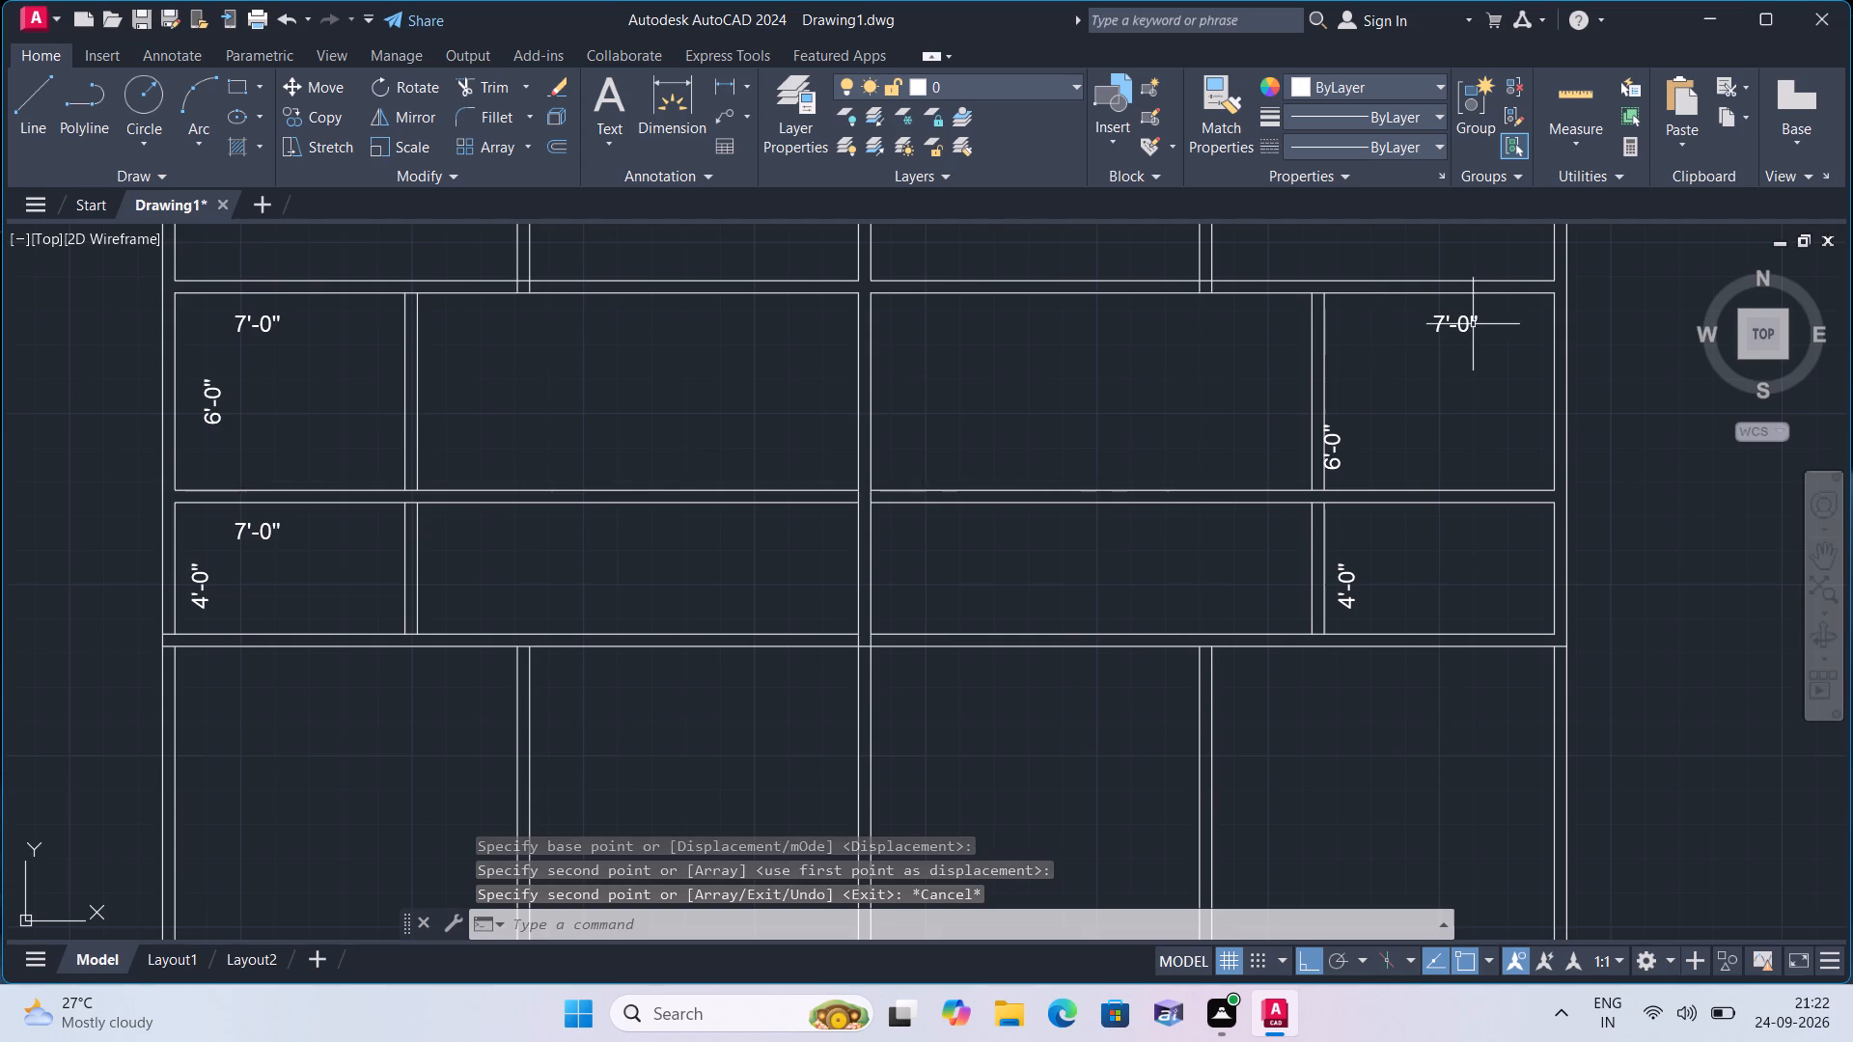
Copy the 7'-0" text from the second row's small right room straight down into the third row's small right room.
{"action": "left_click", "coordinate": [1435, 317]}
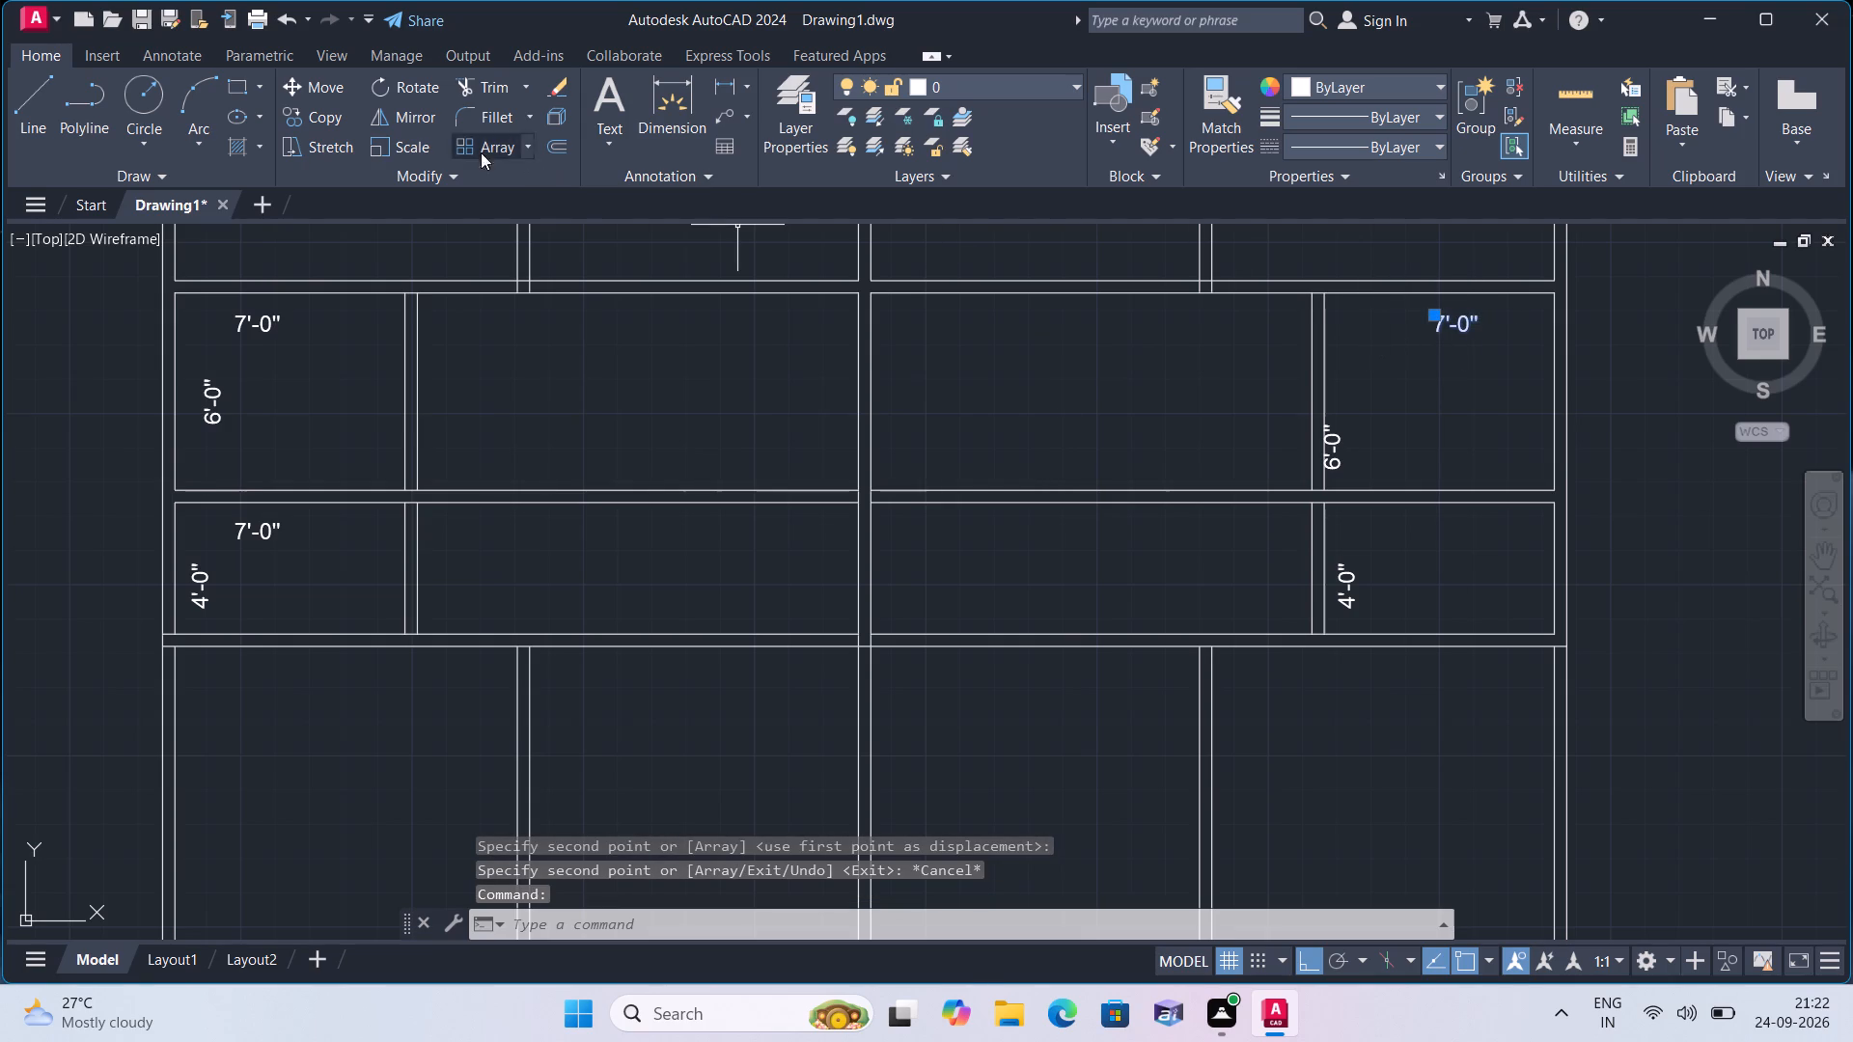
{"action": "left_click", "coordinate": [331, 114]}
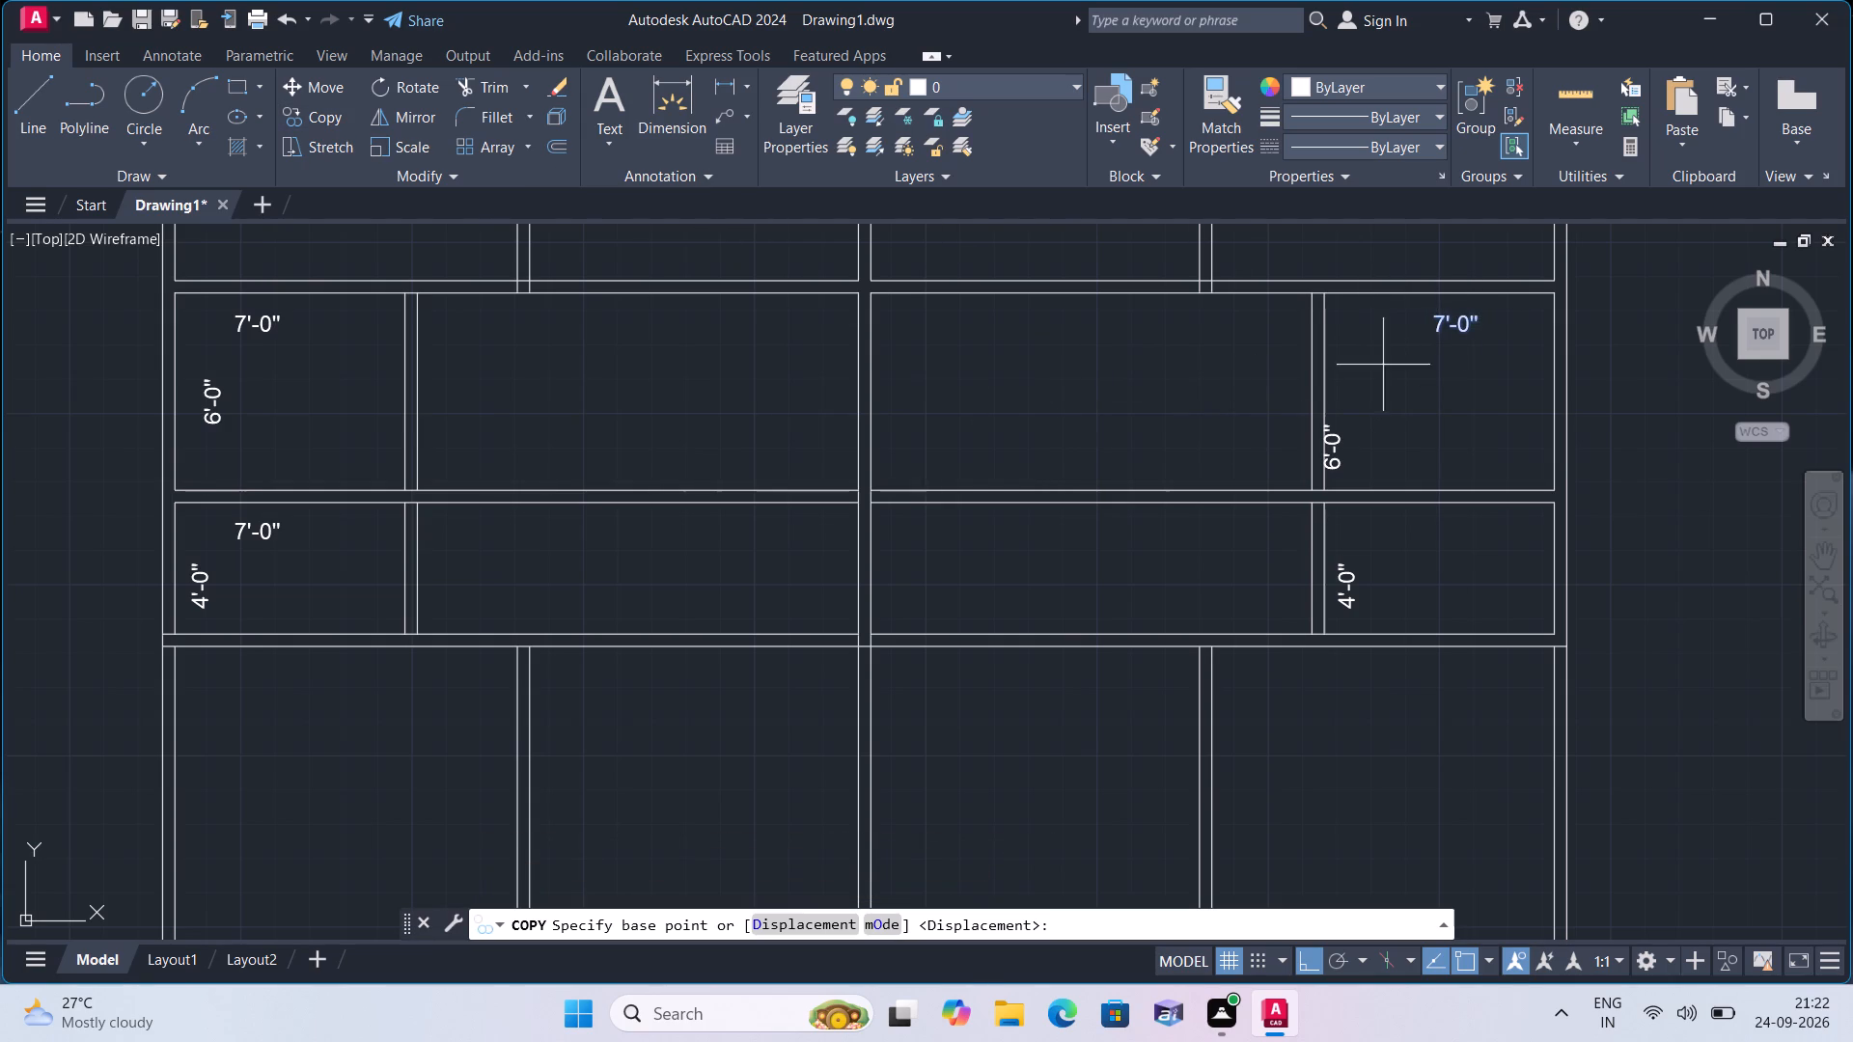
{"action": "left_click", "coordinate": [1448, 319]}
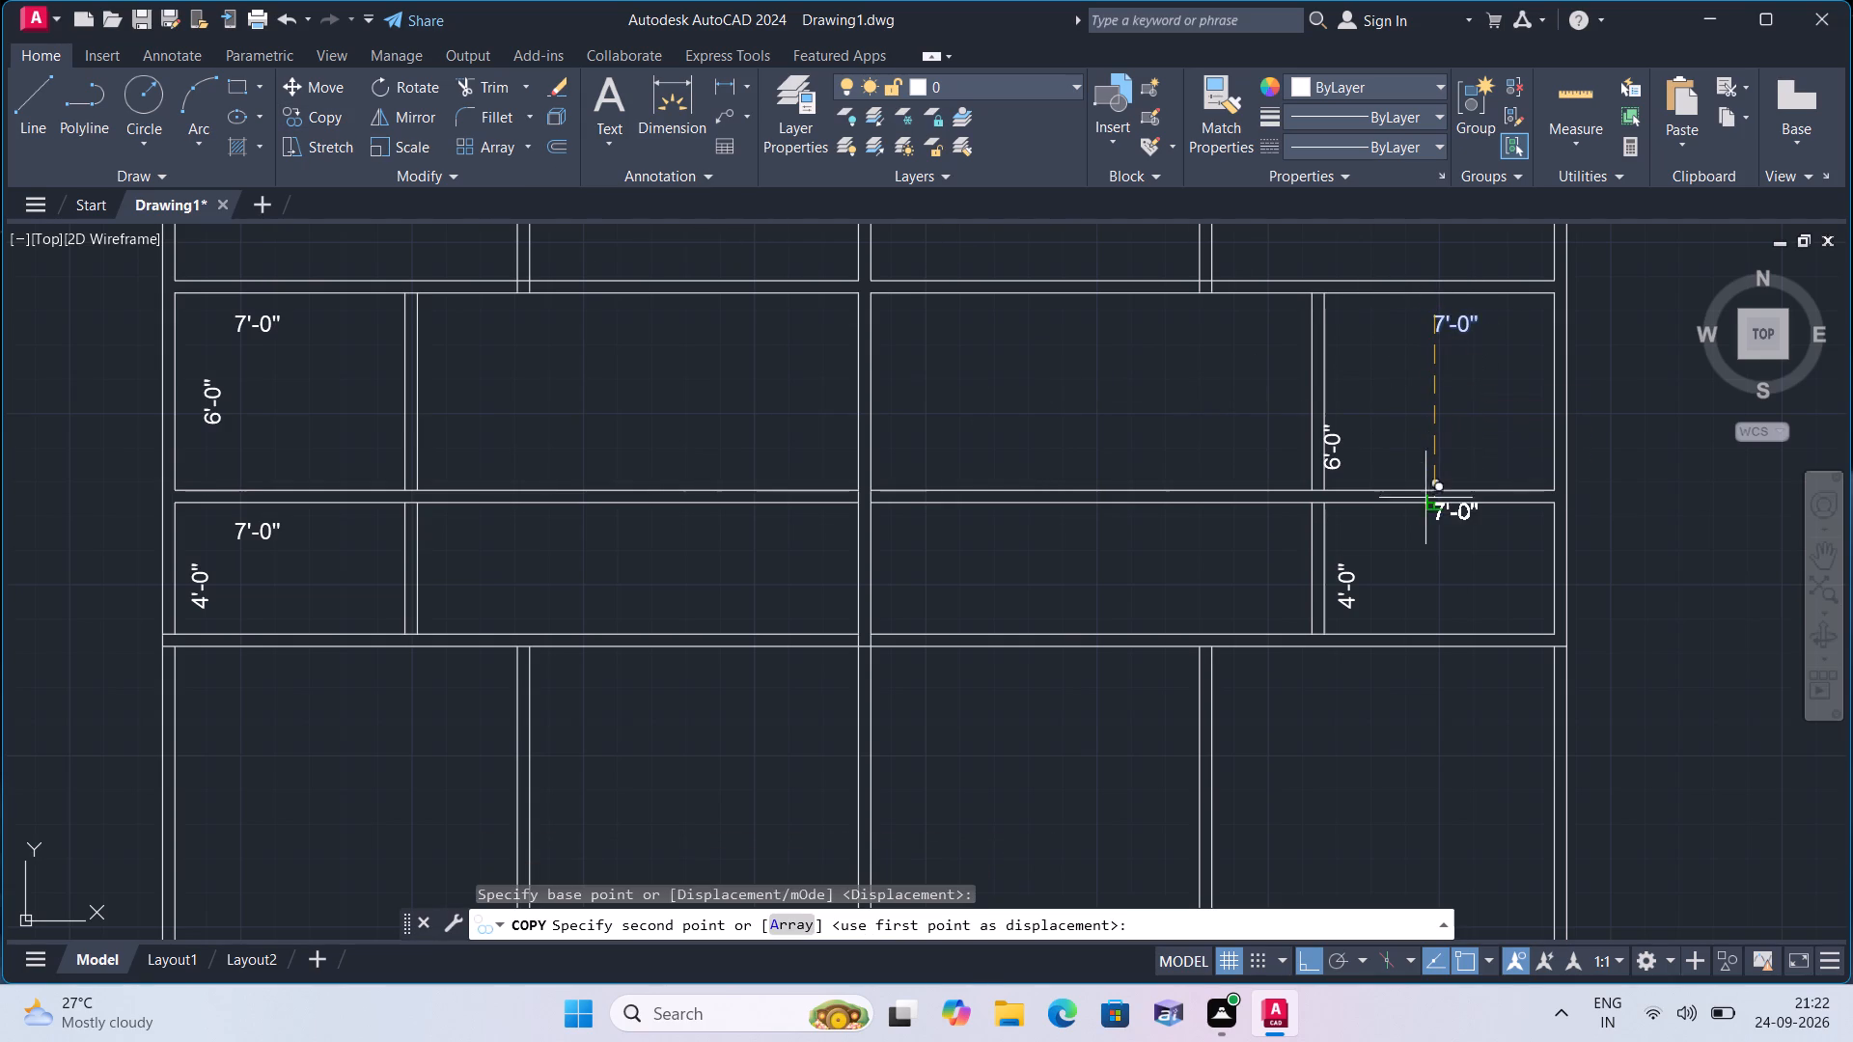
{"action": "left_click", "coordinate": [1421, 518]}
{"action": "key", "text": "Escape"}
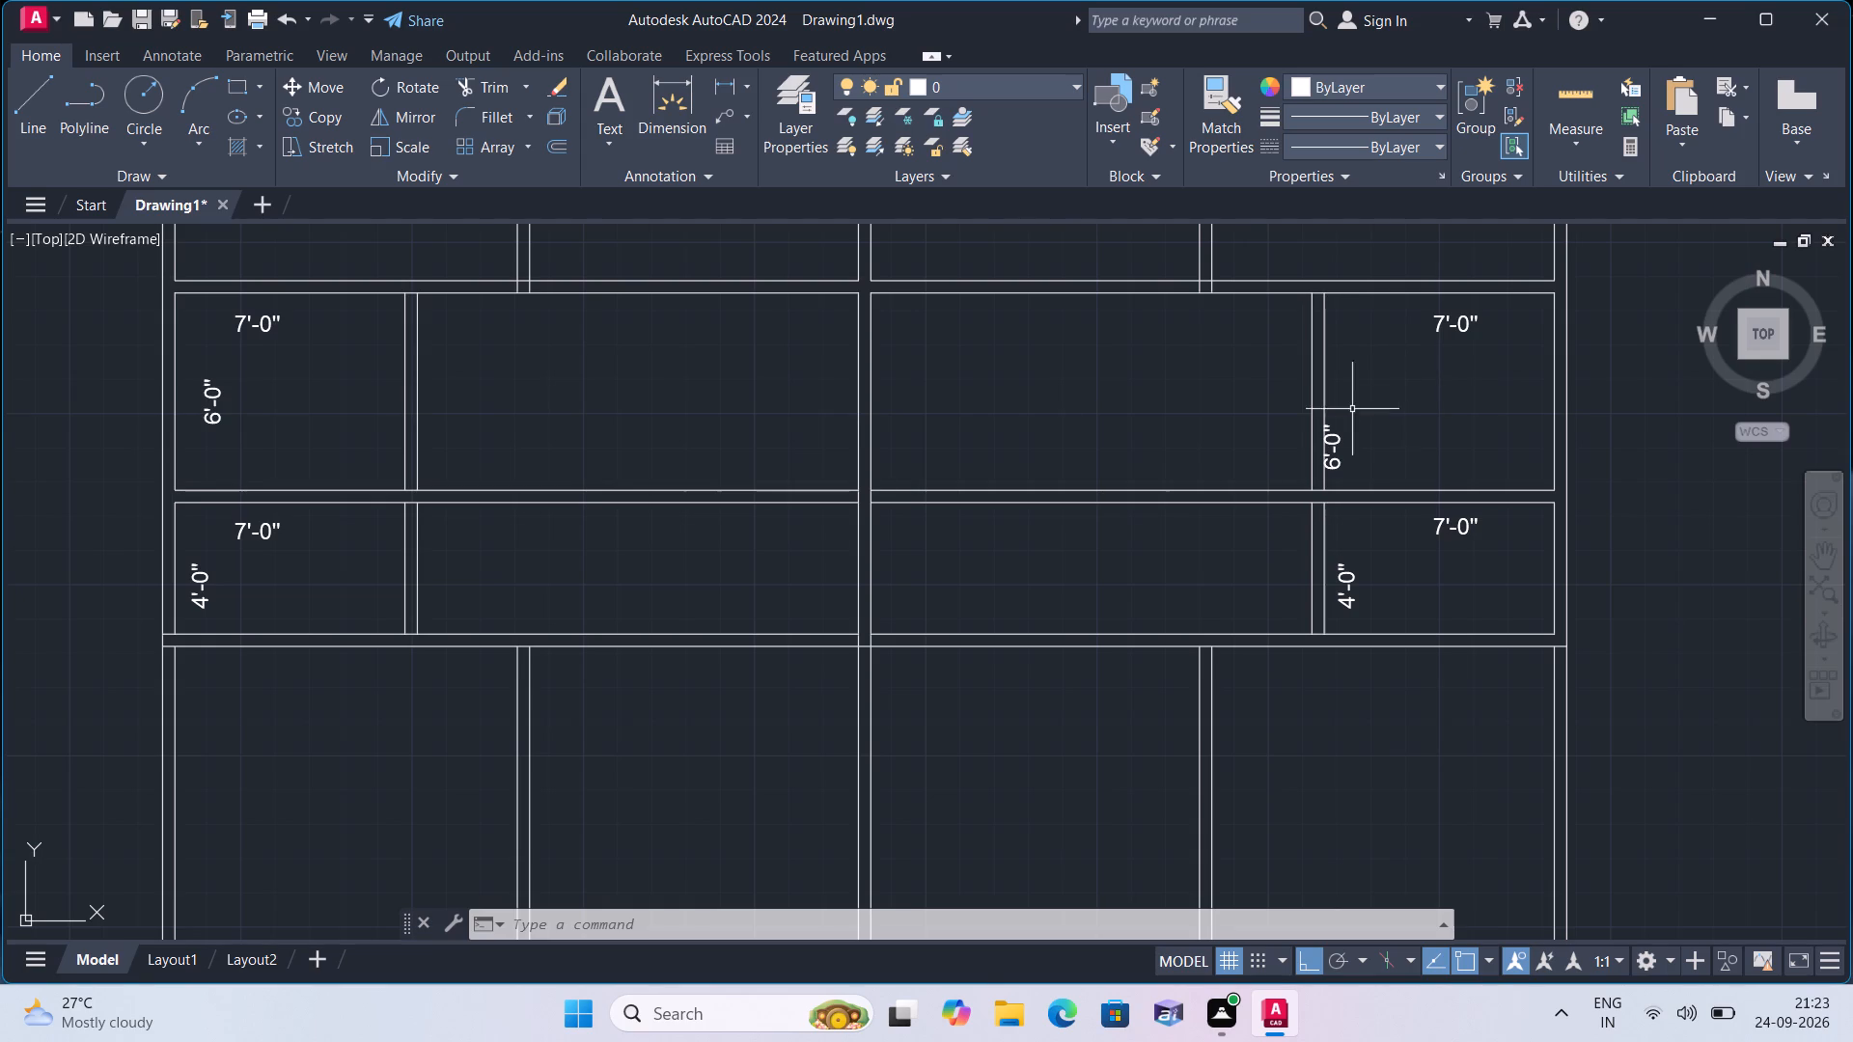
Add multiline text DRAW/DIN in the middle of the second row's large left room.
{"action": "scroll", "coordinate": [943, 444], "scroll_direction": "down", "scroll_amount": 1}
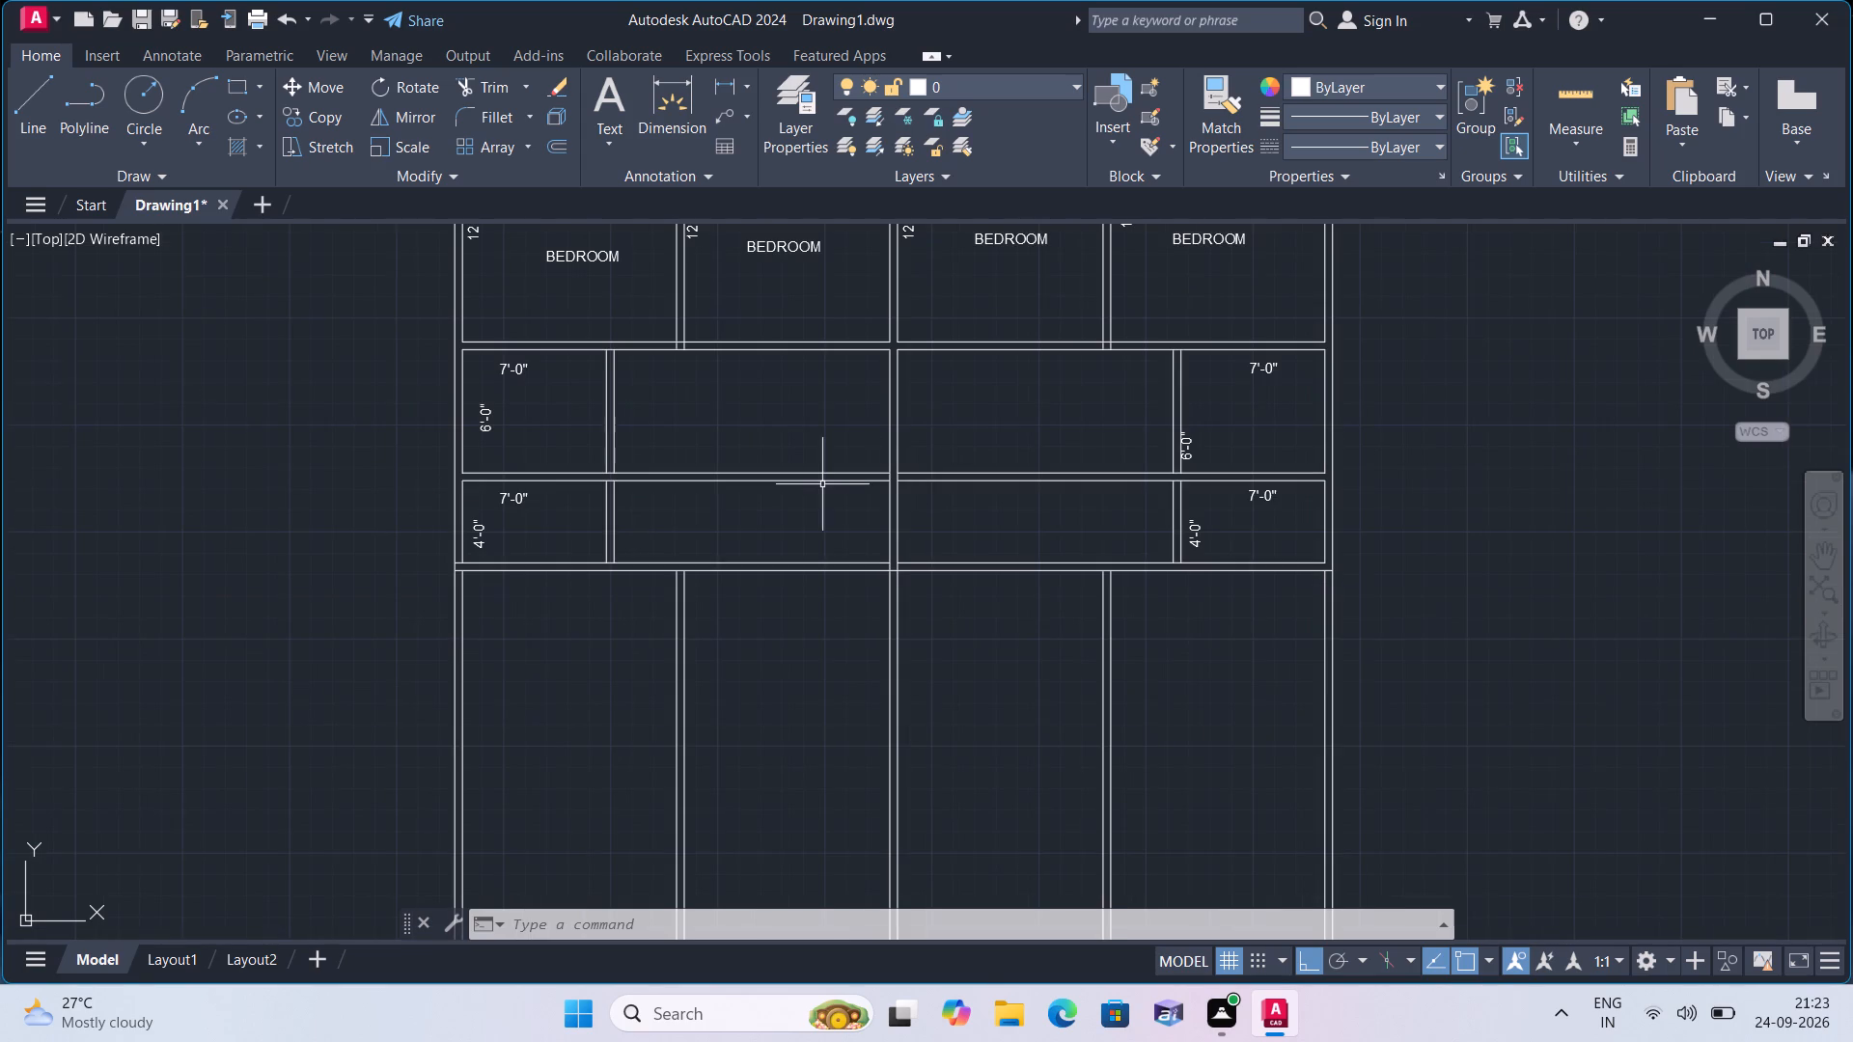
{"action": "middle_click_drag", "start_coordinate": [826, 486], "coordinate": [885, 663]}
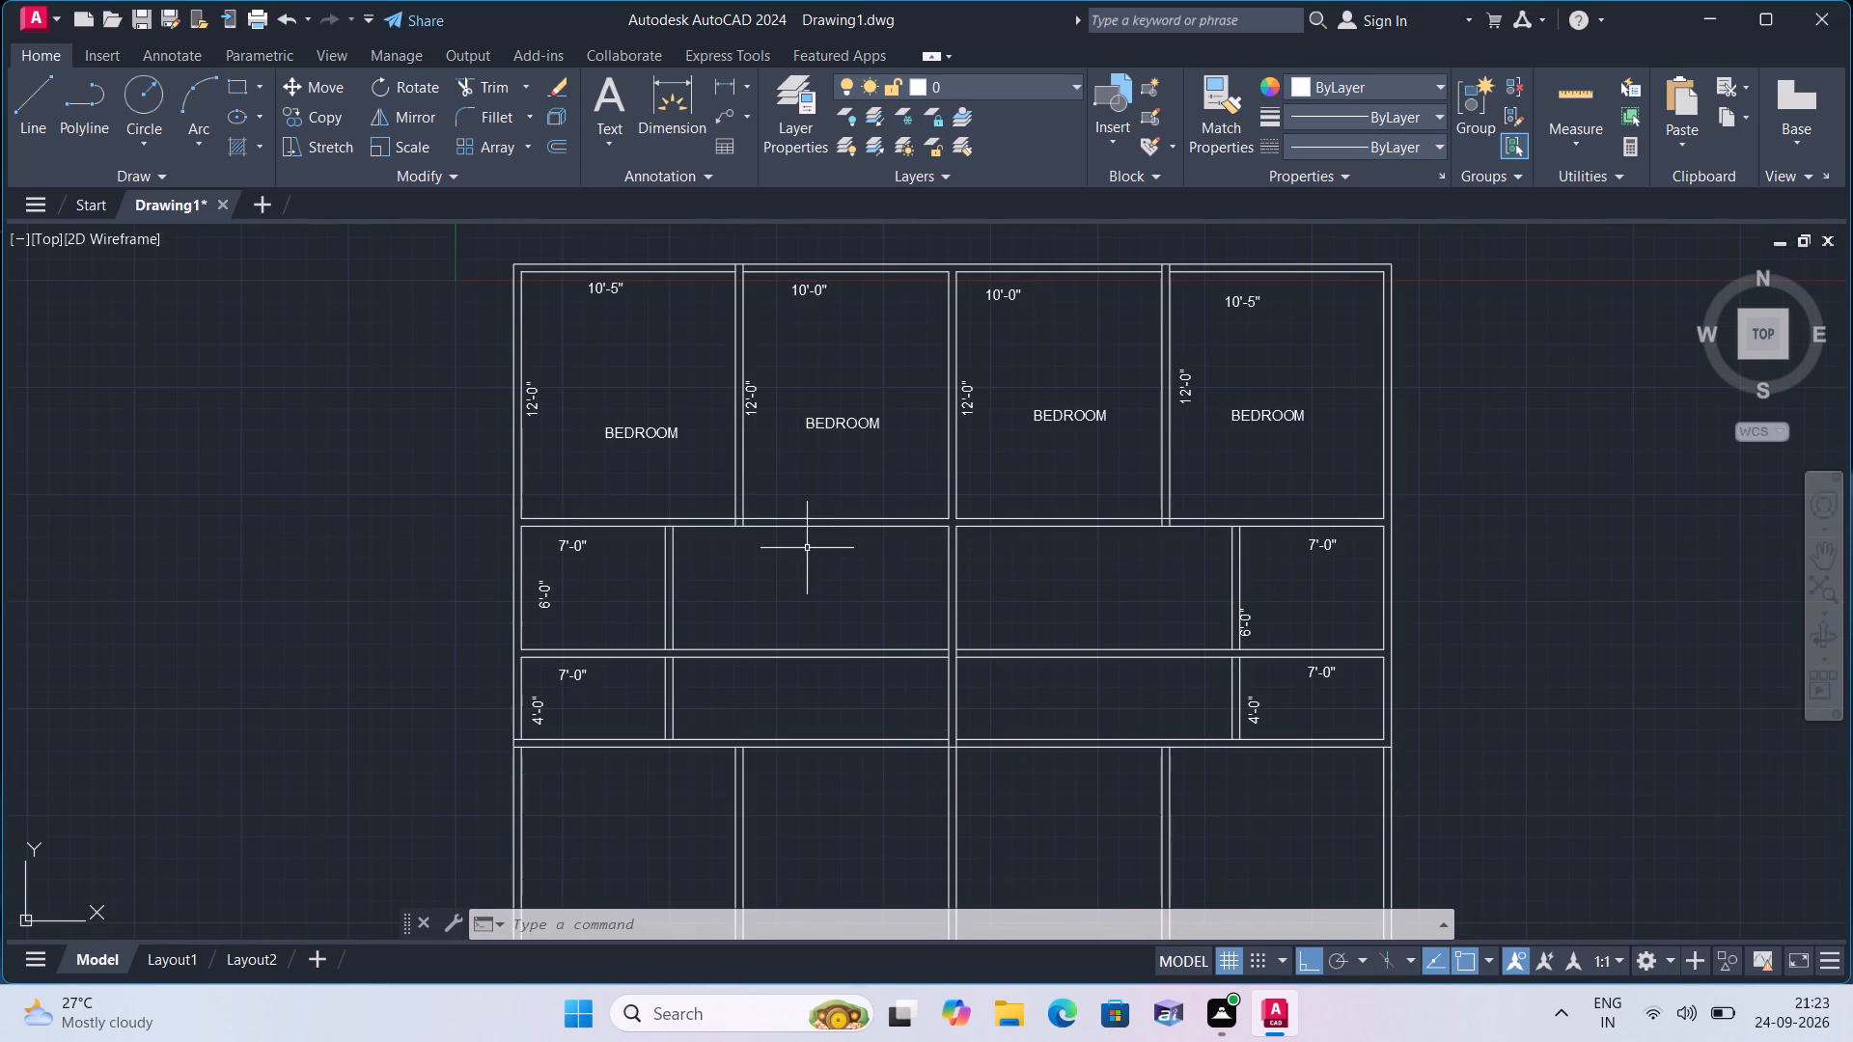
{"action": "middle_click_drag", "start_coordinate": [807, 548], "coordinate": [882, 636]}
{"action": "middle_click_drag", "start_coordinate": [891, 642], "coordinate": [987, 584]}
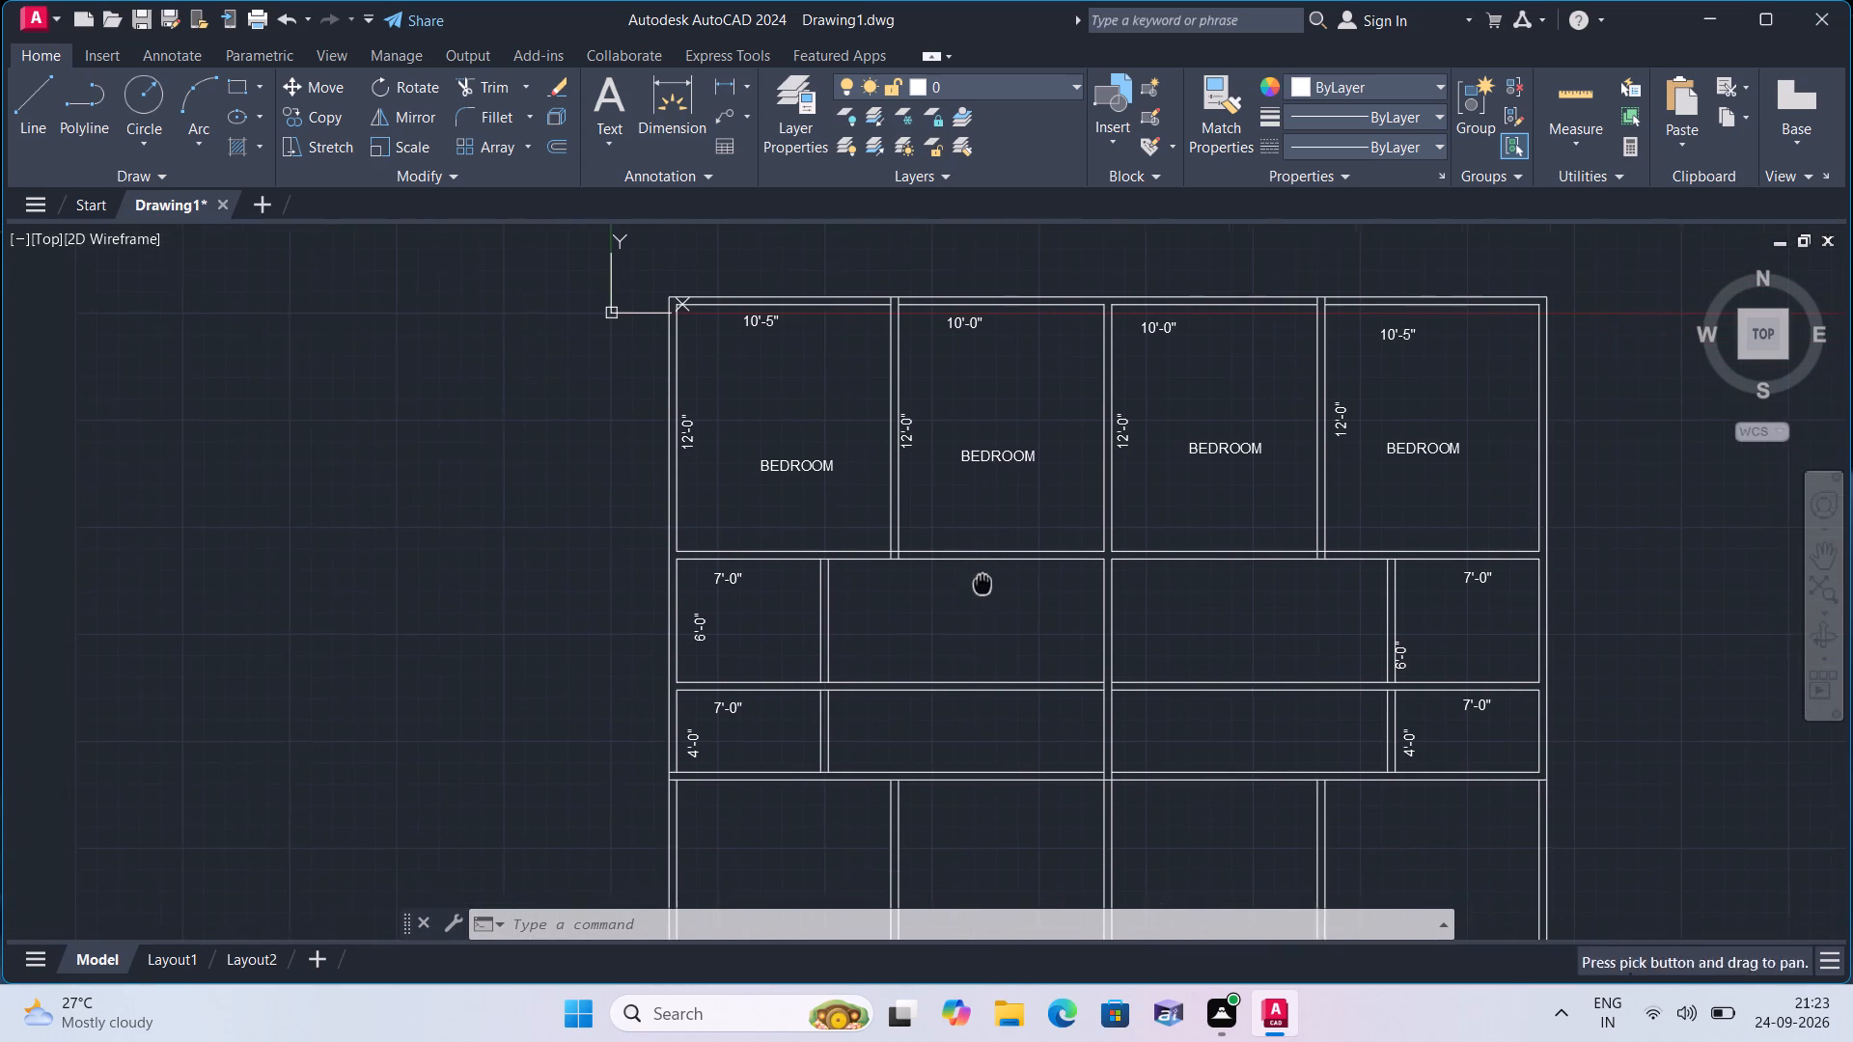
{"action": "middle_click_drag", "start_coordinate": [1038, 595], "coordinate": [1156, 711]}
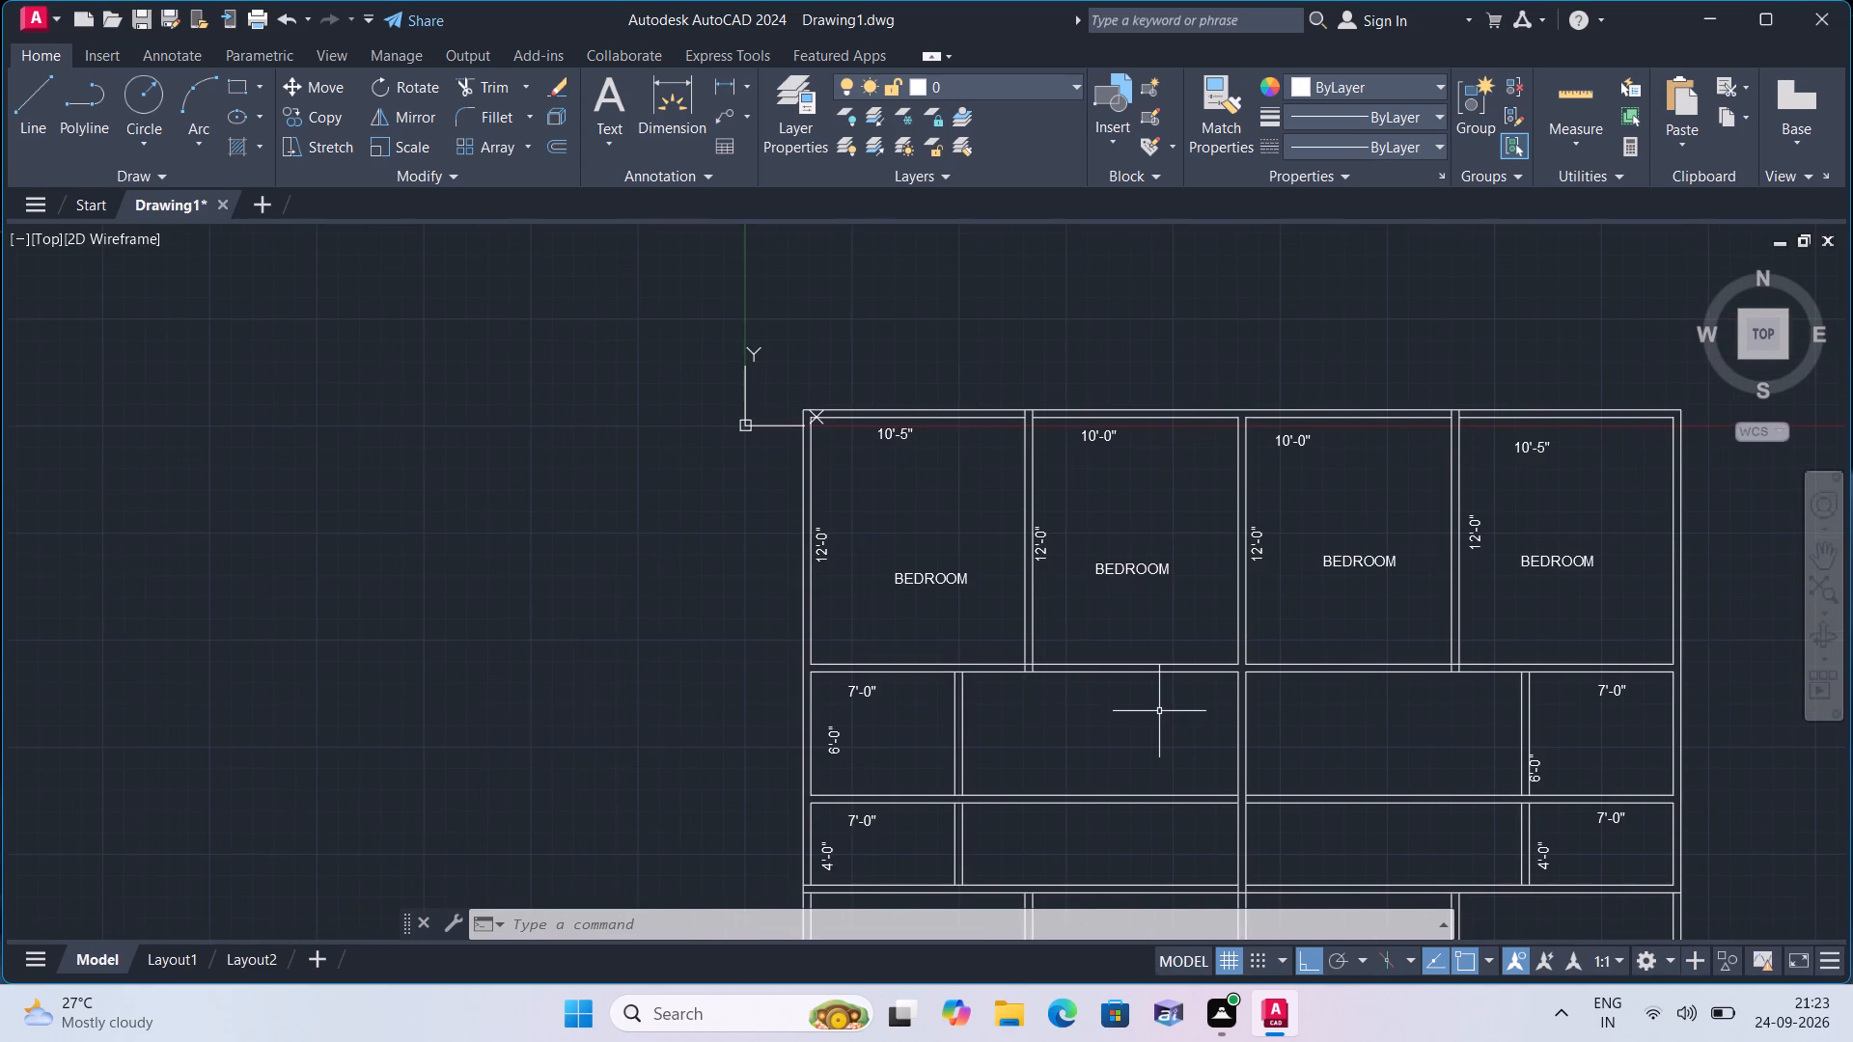
{"action": "type", "text": "mt"}
{"action": "key", "text": "space"}
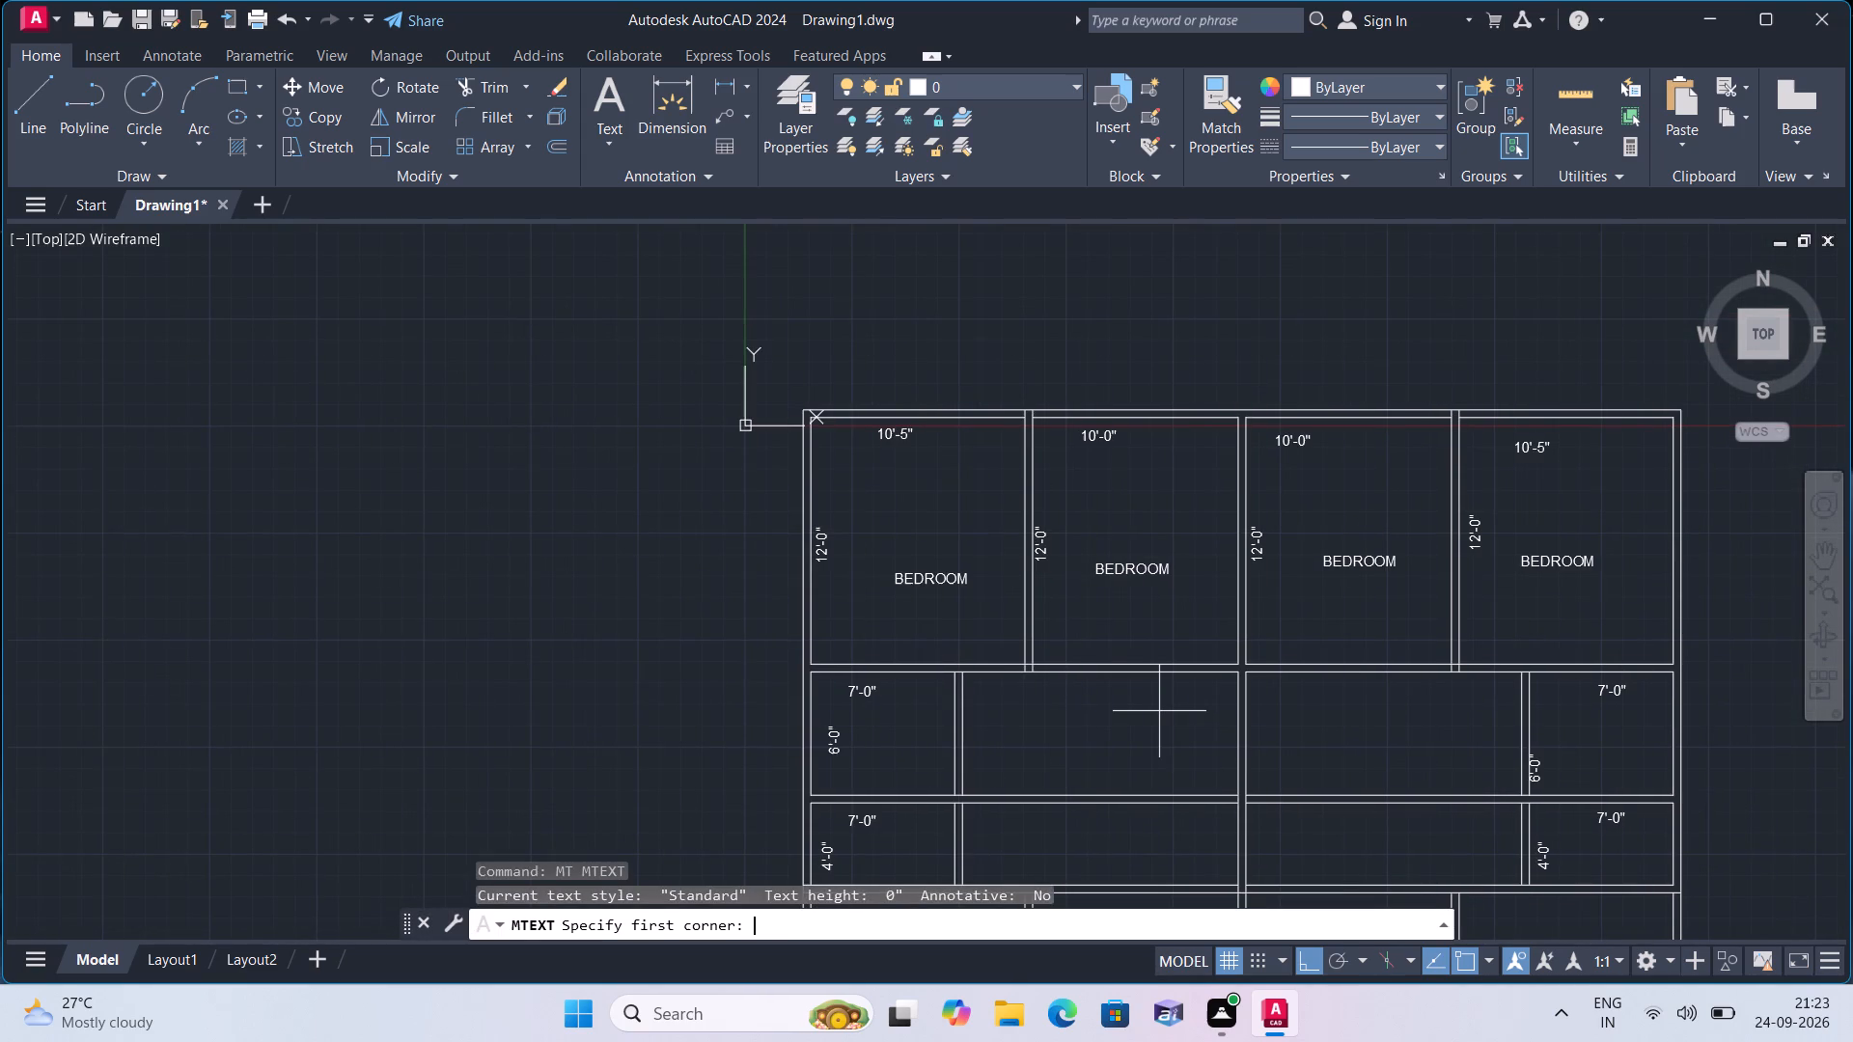
{"action": "triple_click", "coordinate": [1076, 726]}
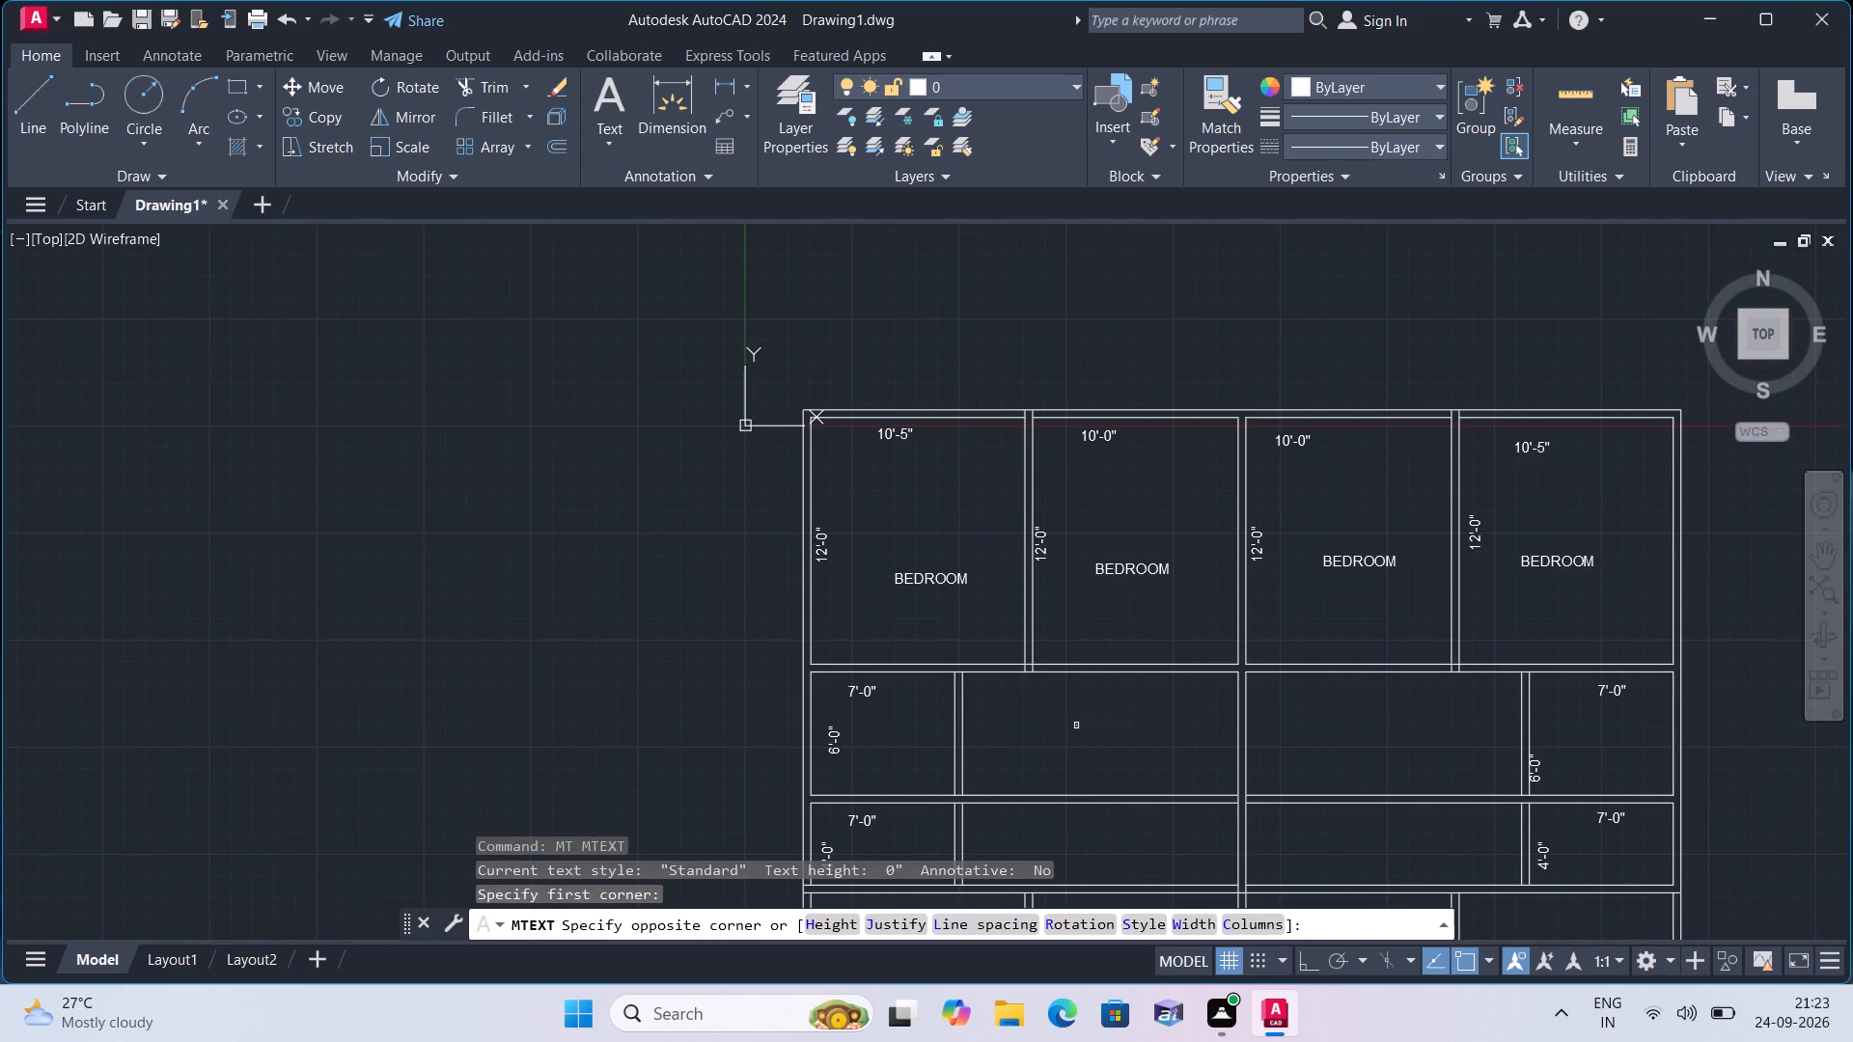
{"action": "left_click", "coordinate": [1076, 726]}
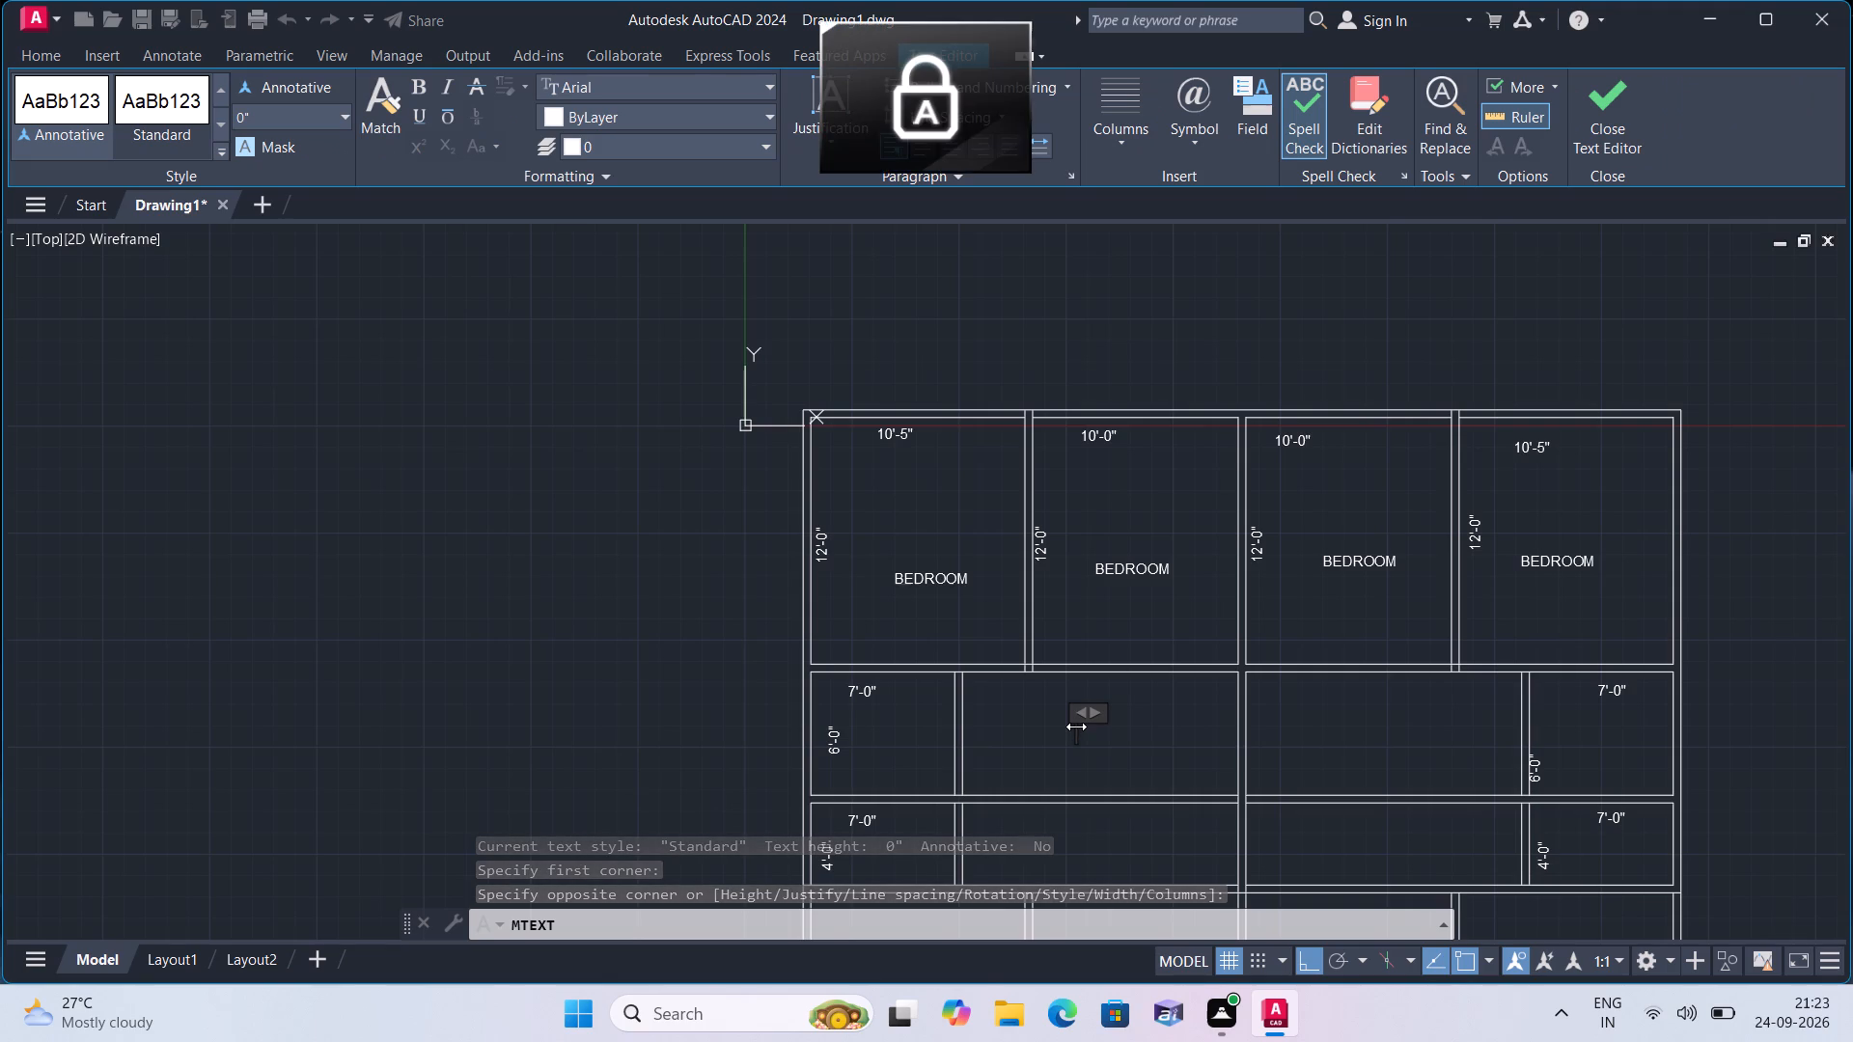
{"action": "key", "text": "d"}
{"action": "key", "text": "r"}
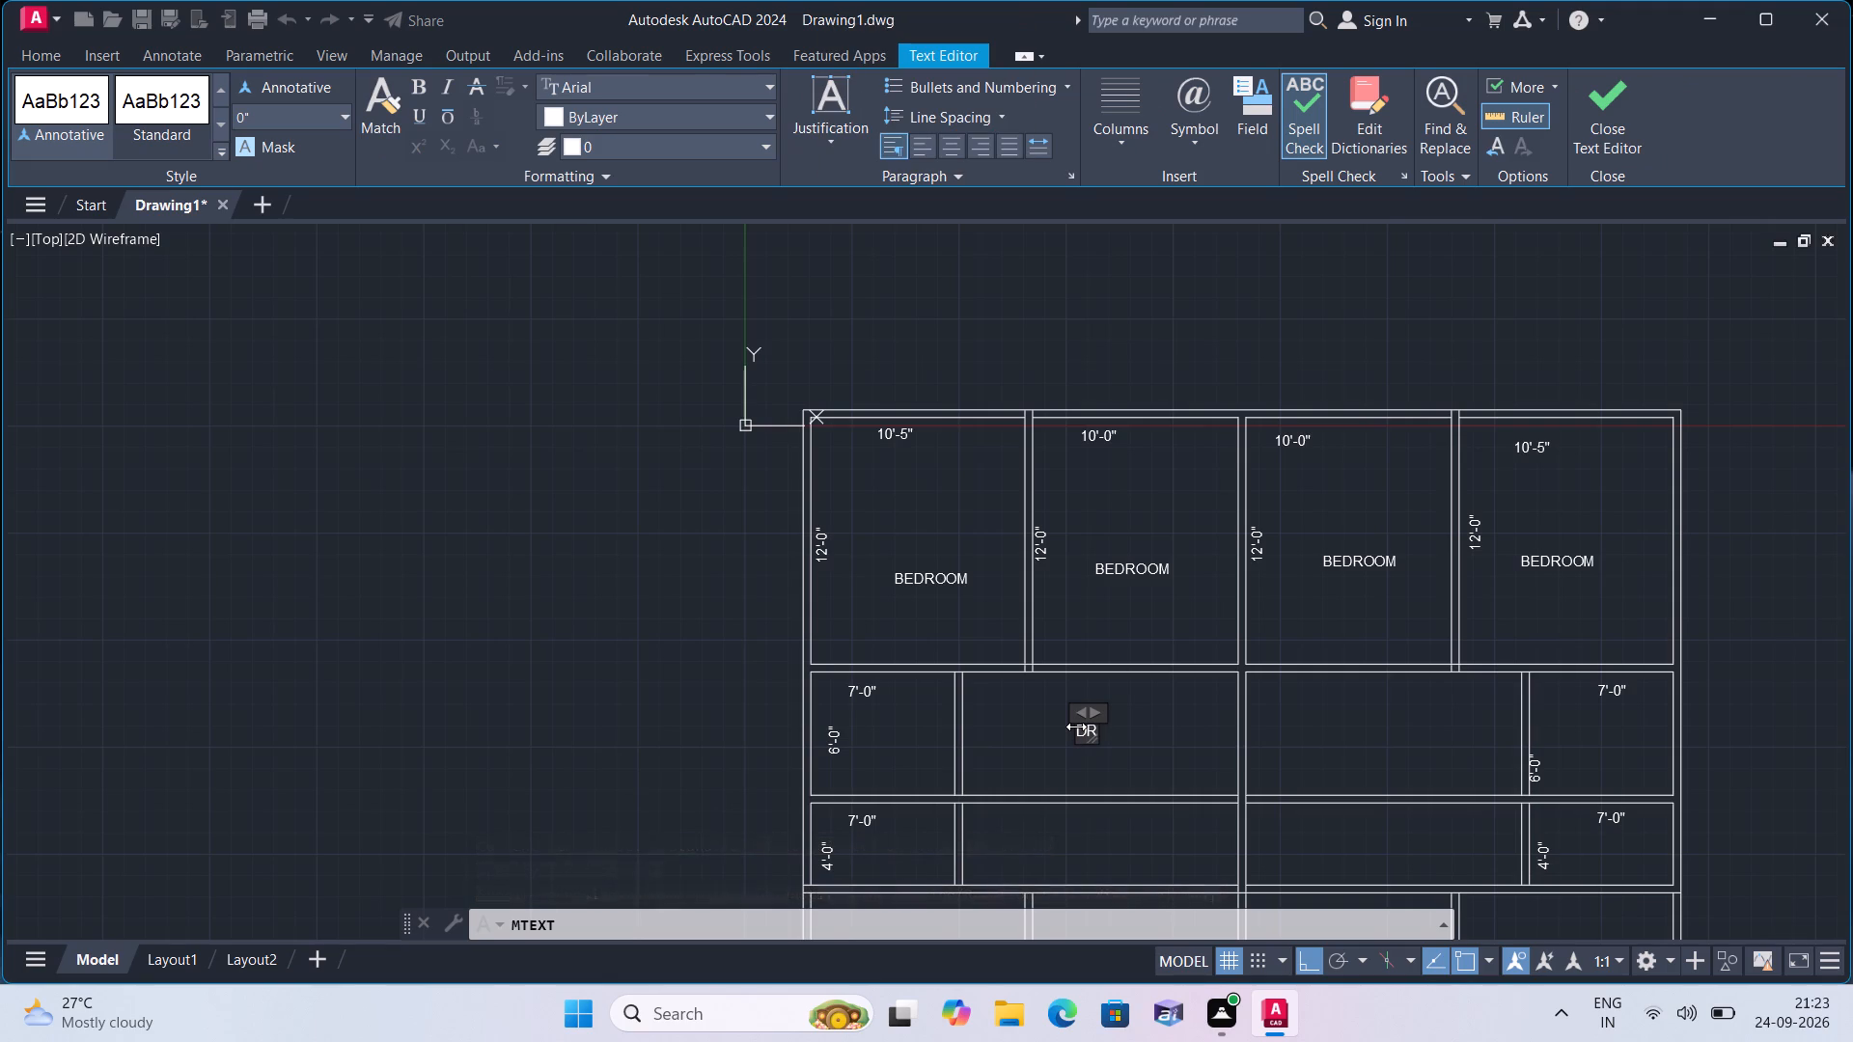
{"action": "type", "text": "AW"}
{"action": "type", "text": "/D"}
{"action": "type", "text": "IN"}
{"action": "left_click", "coordinate": [1079, 752]}
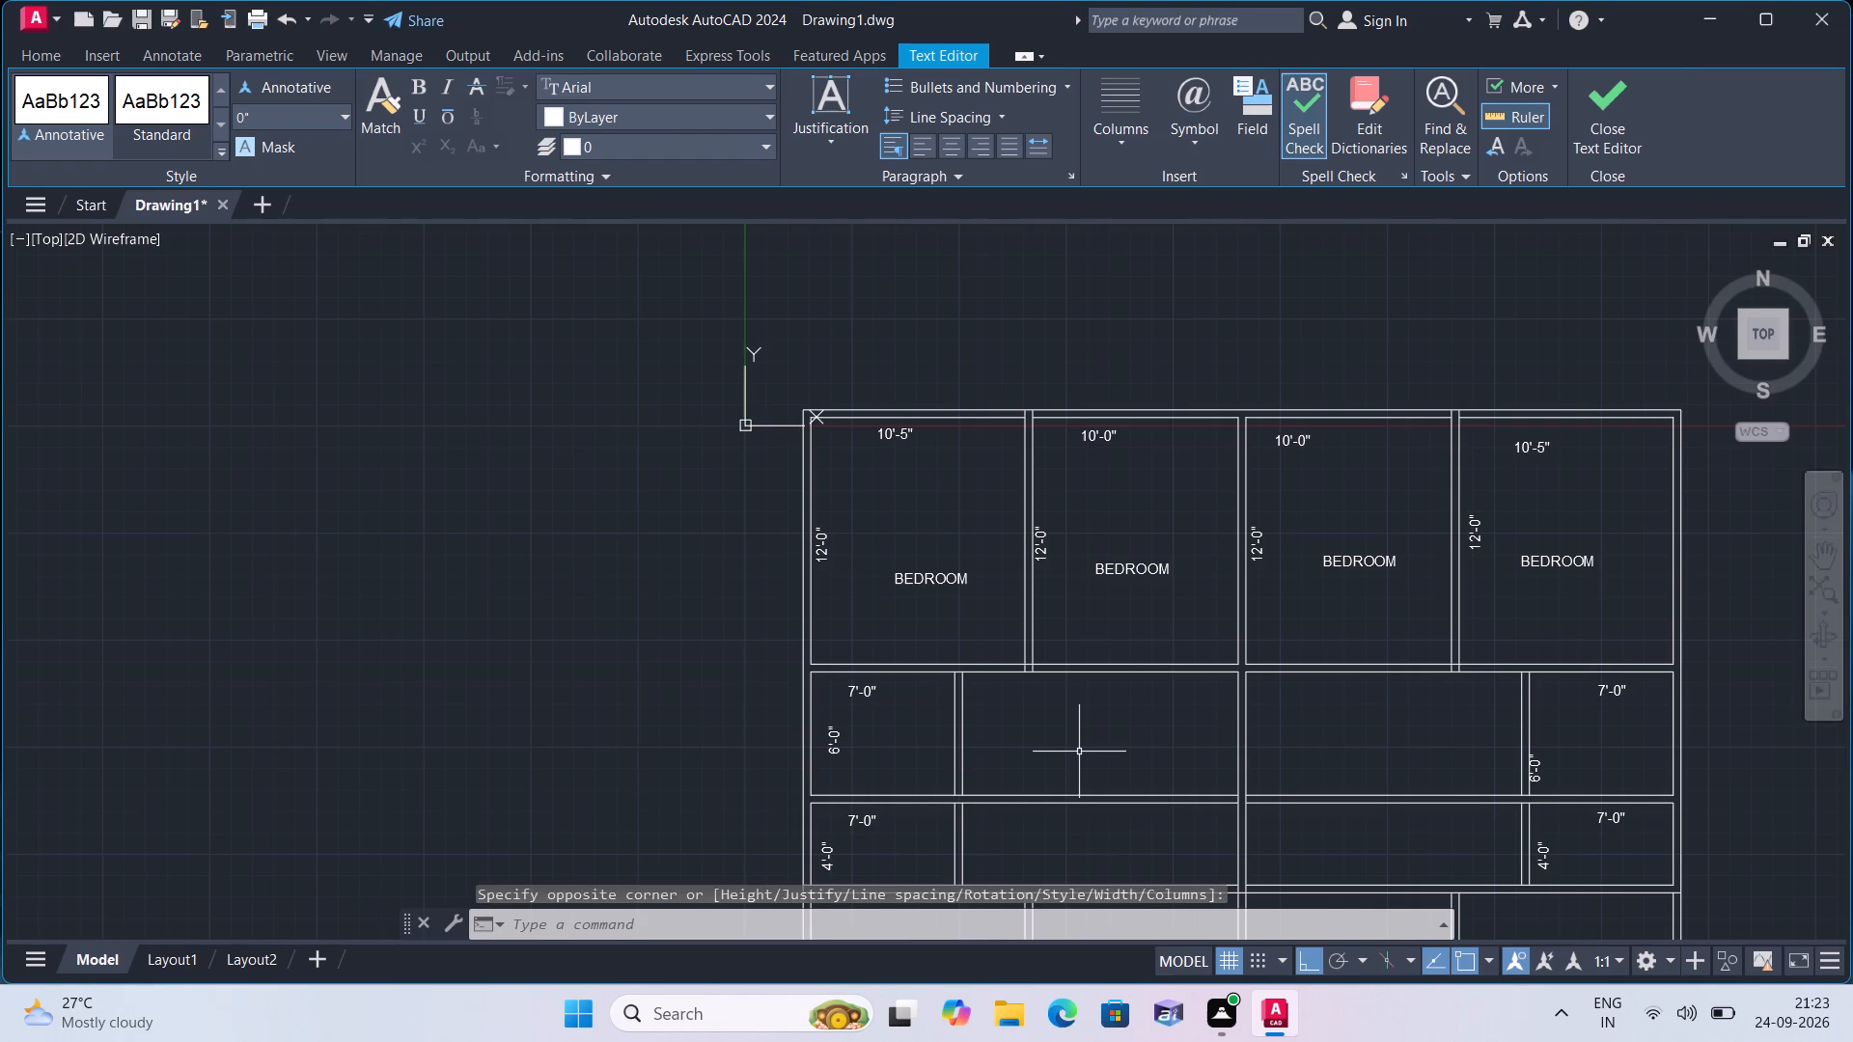
Add multiline text 10'-5" in the second row's large left room, below and left of the DRAW/DIN name.
{"action": "scroll", "coordinate": [1079, 752], "scroll_direction": "down", "scroll_amount": 1}
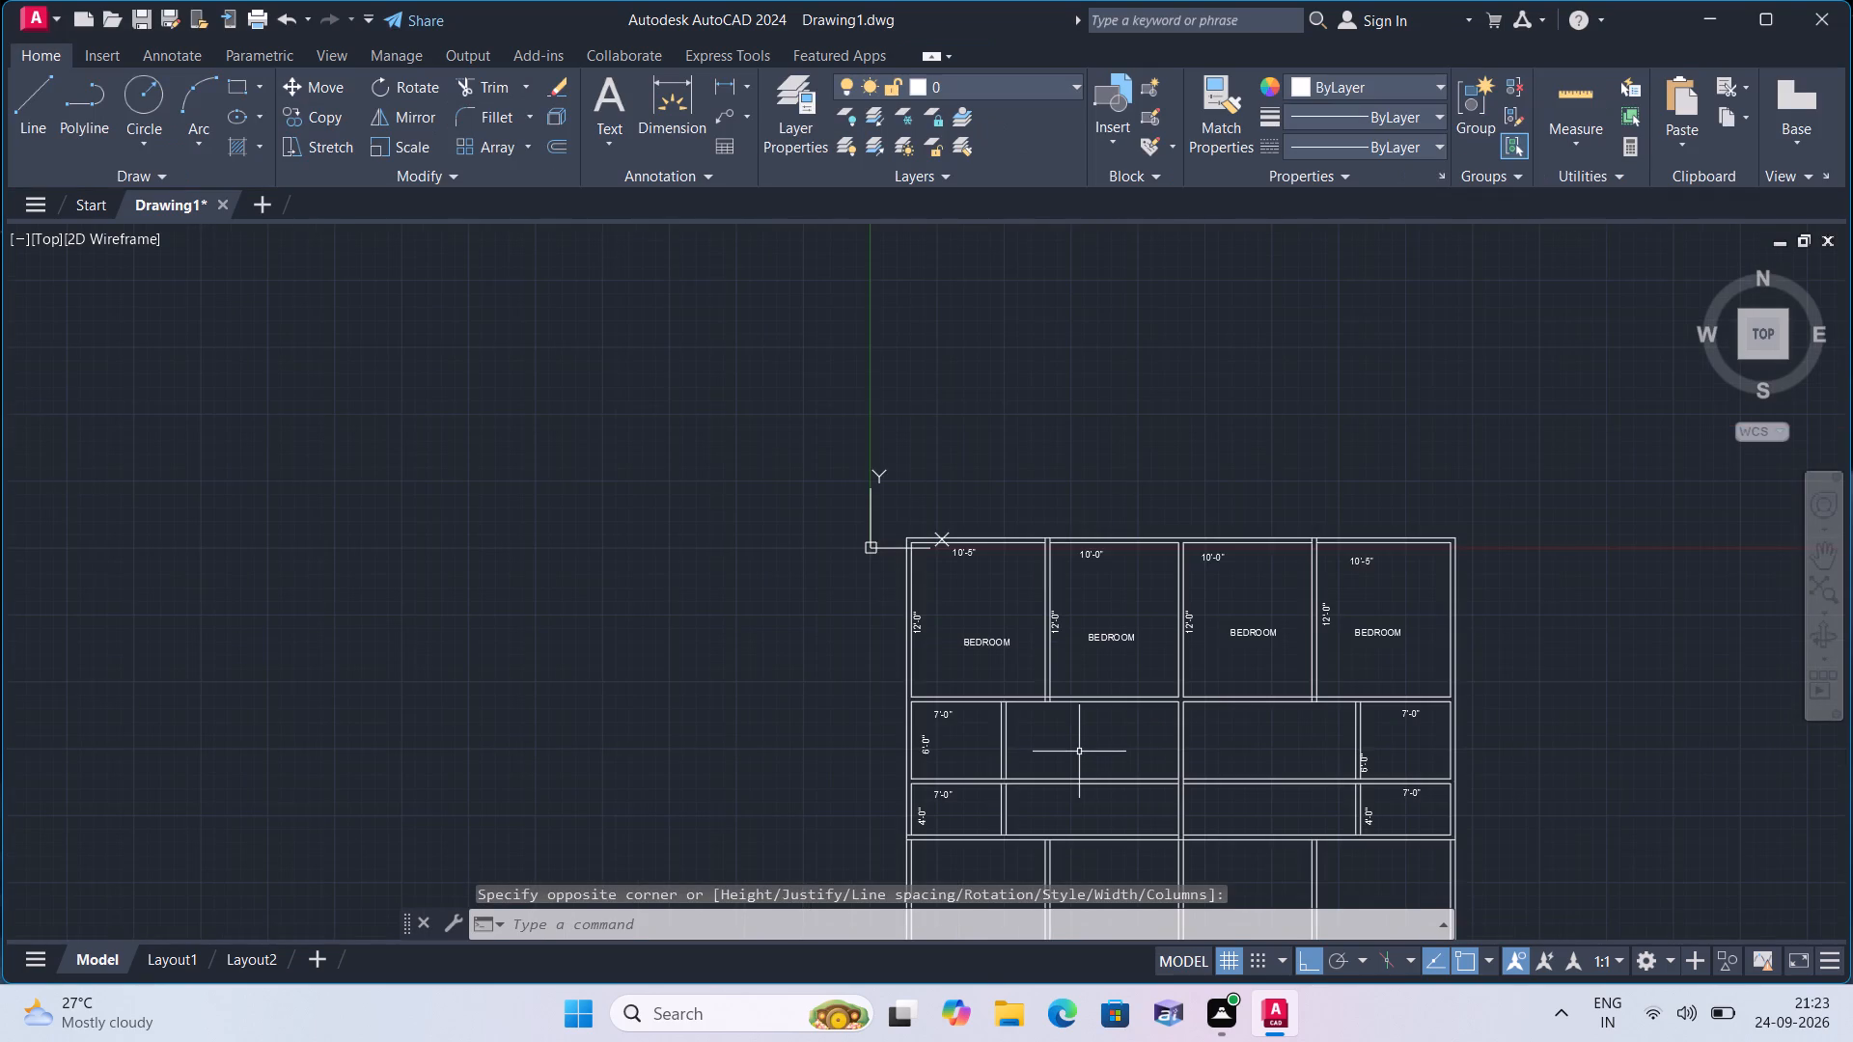
{"action": "scroll", "coordinate": [1079, 752], "scroll_direction": "up", "scroll_amount": 1}
{"action": "key", "text": "space"}
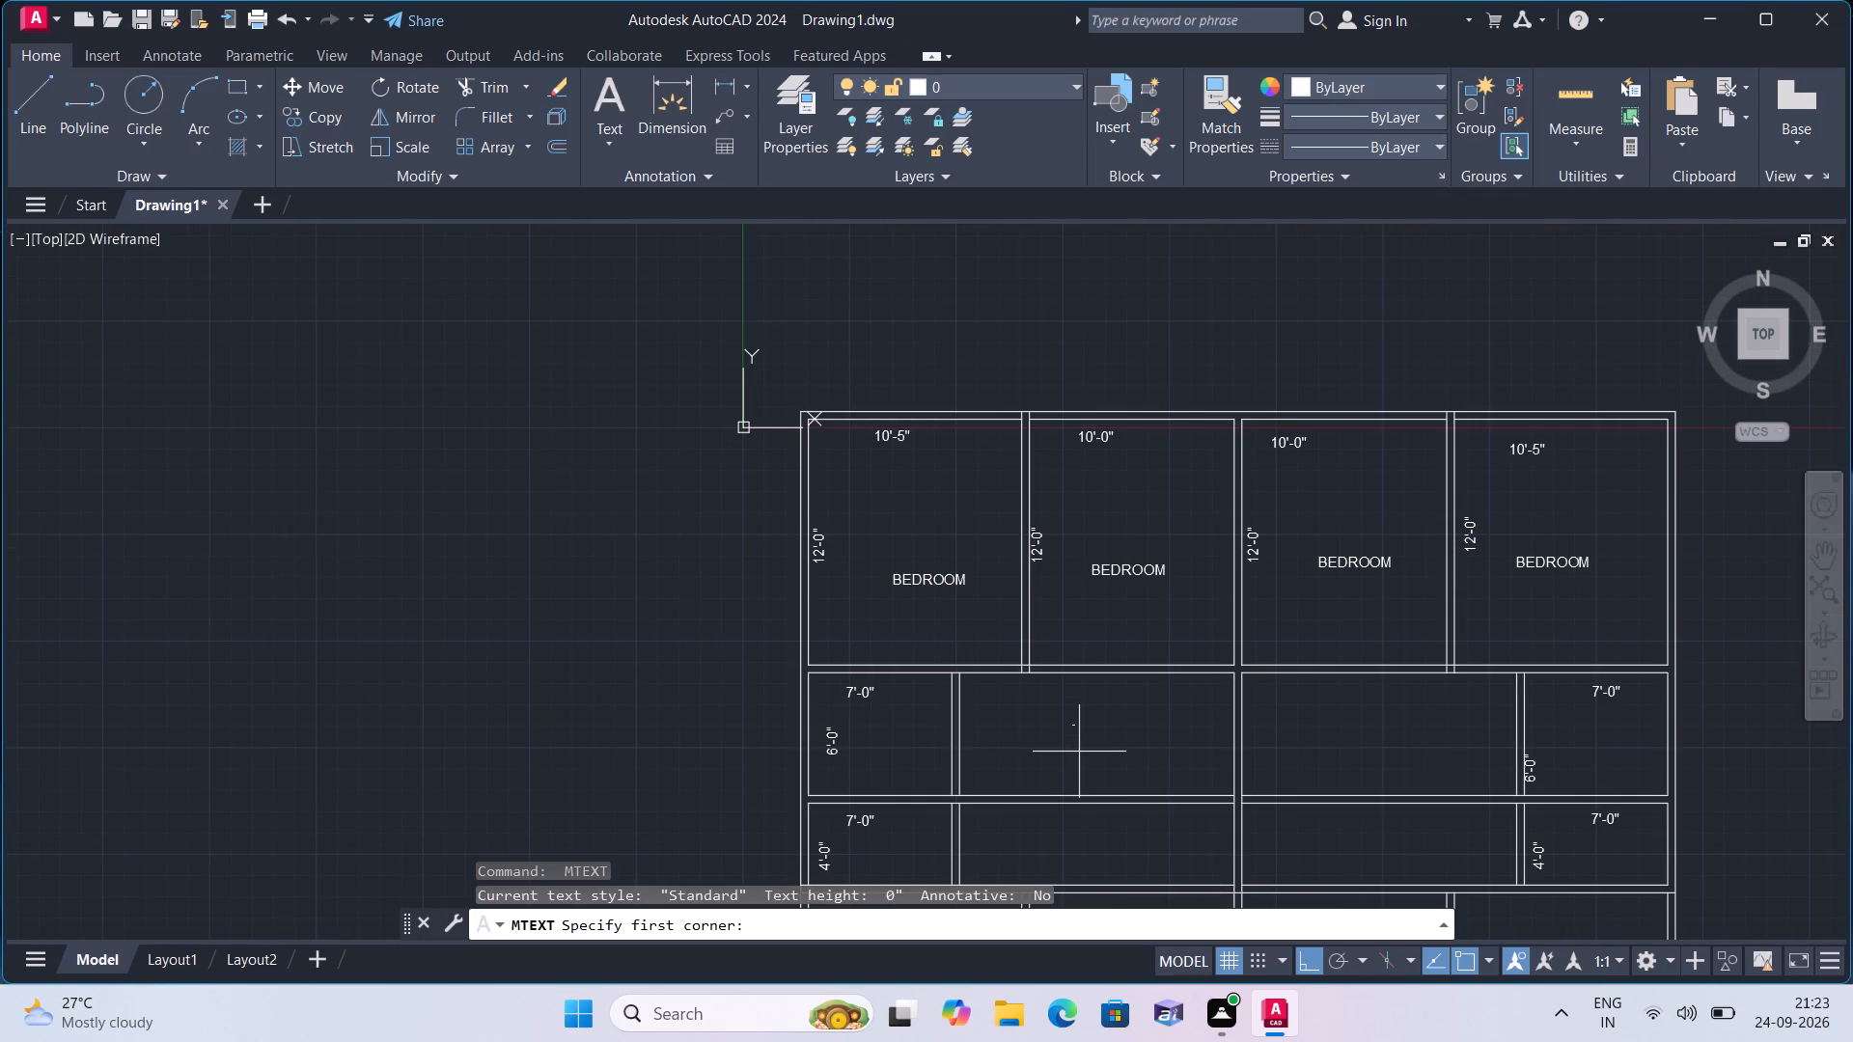
{"action": "scroll", "coordinate": [1044, 753], "scroll_direction": "up", "scroll_amount": 1}
{"action": "triple_click", "coordinate": [1009, 754]}
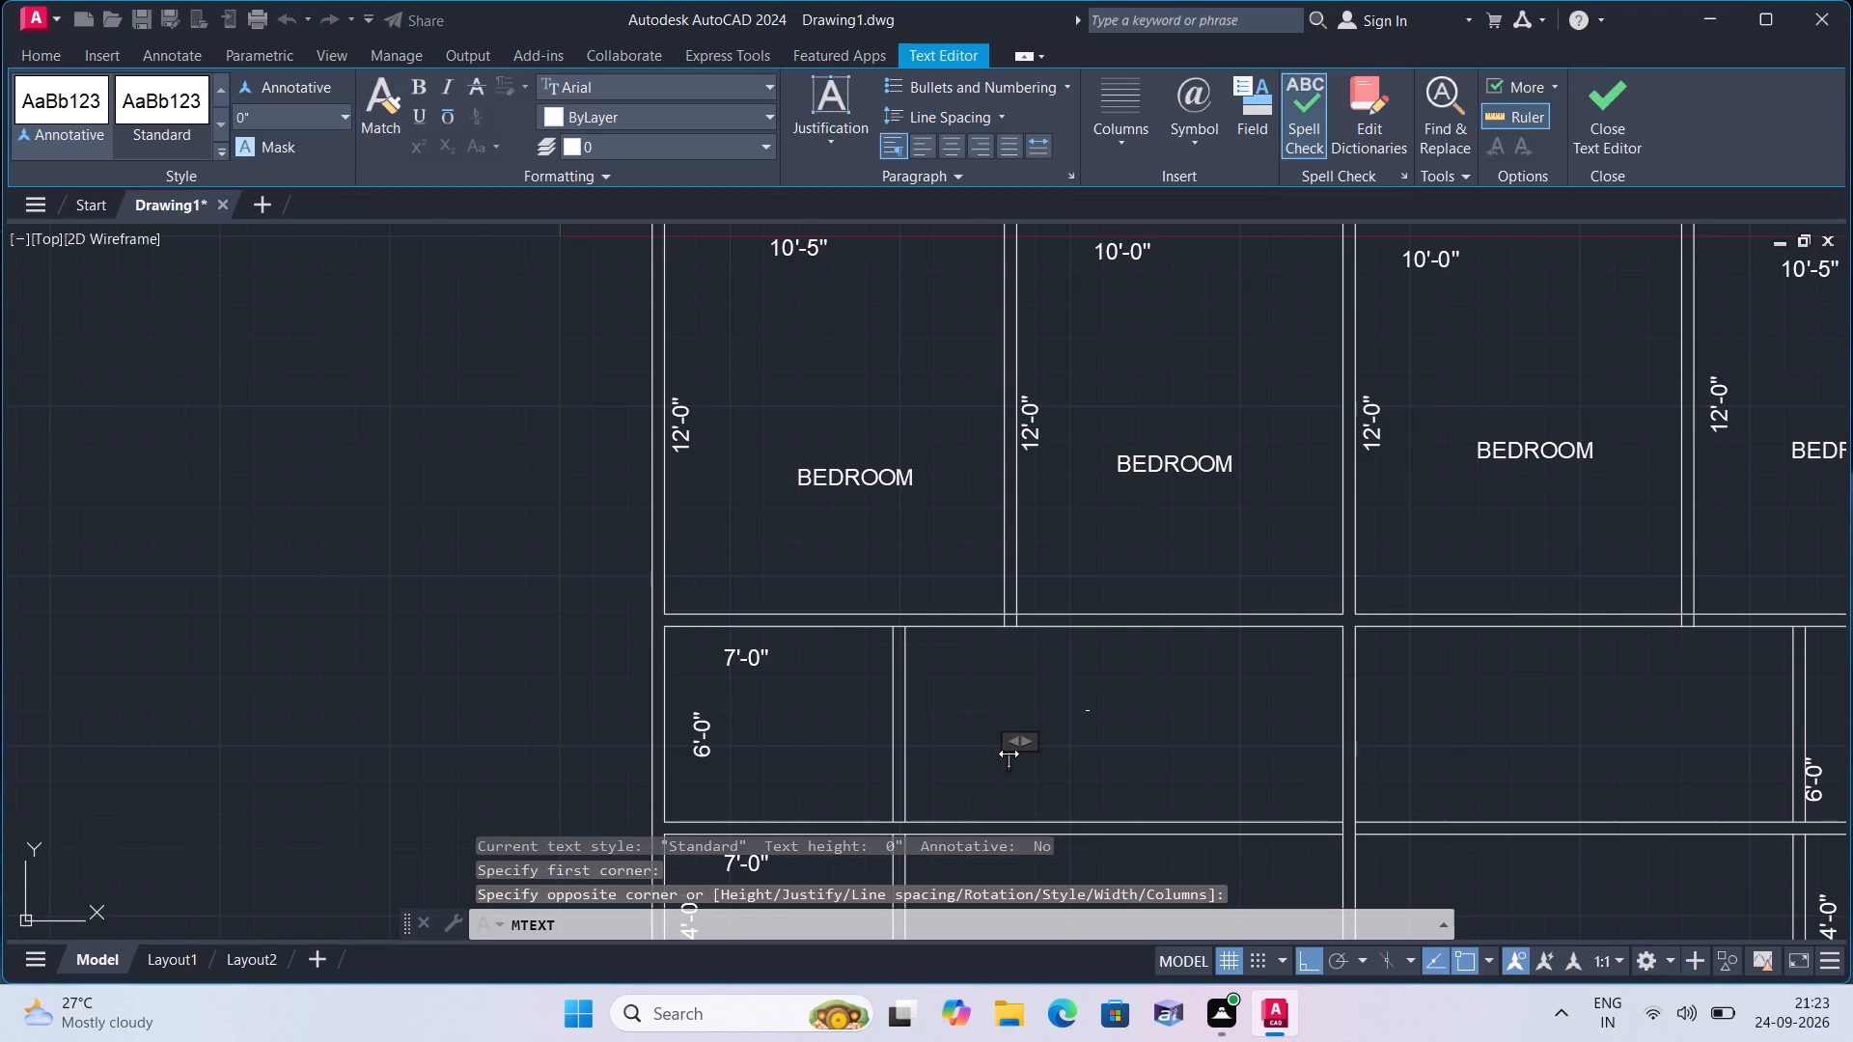
{"action": "type", "text": "10'-5\""}
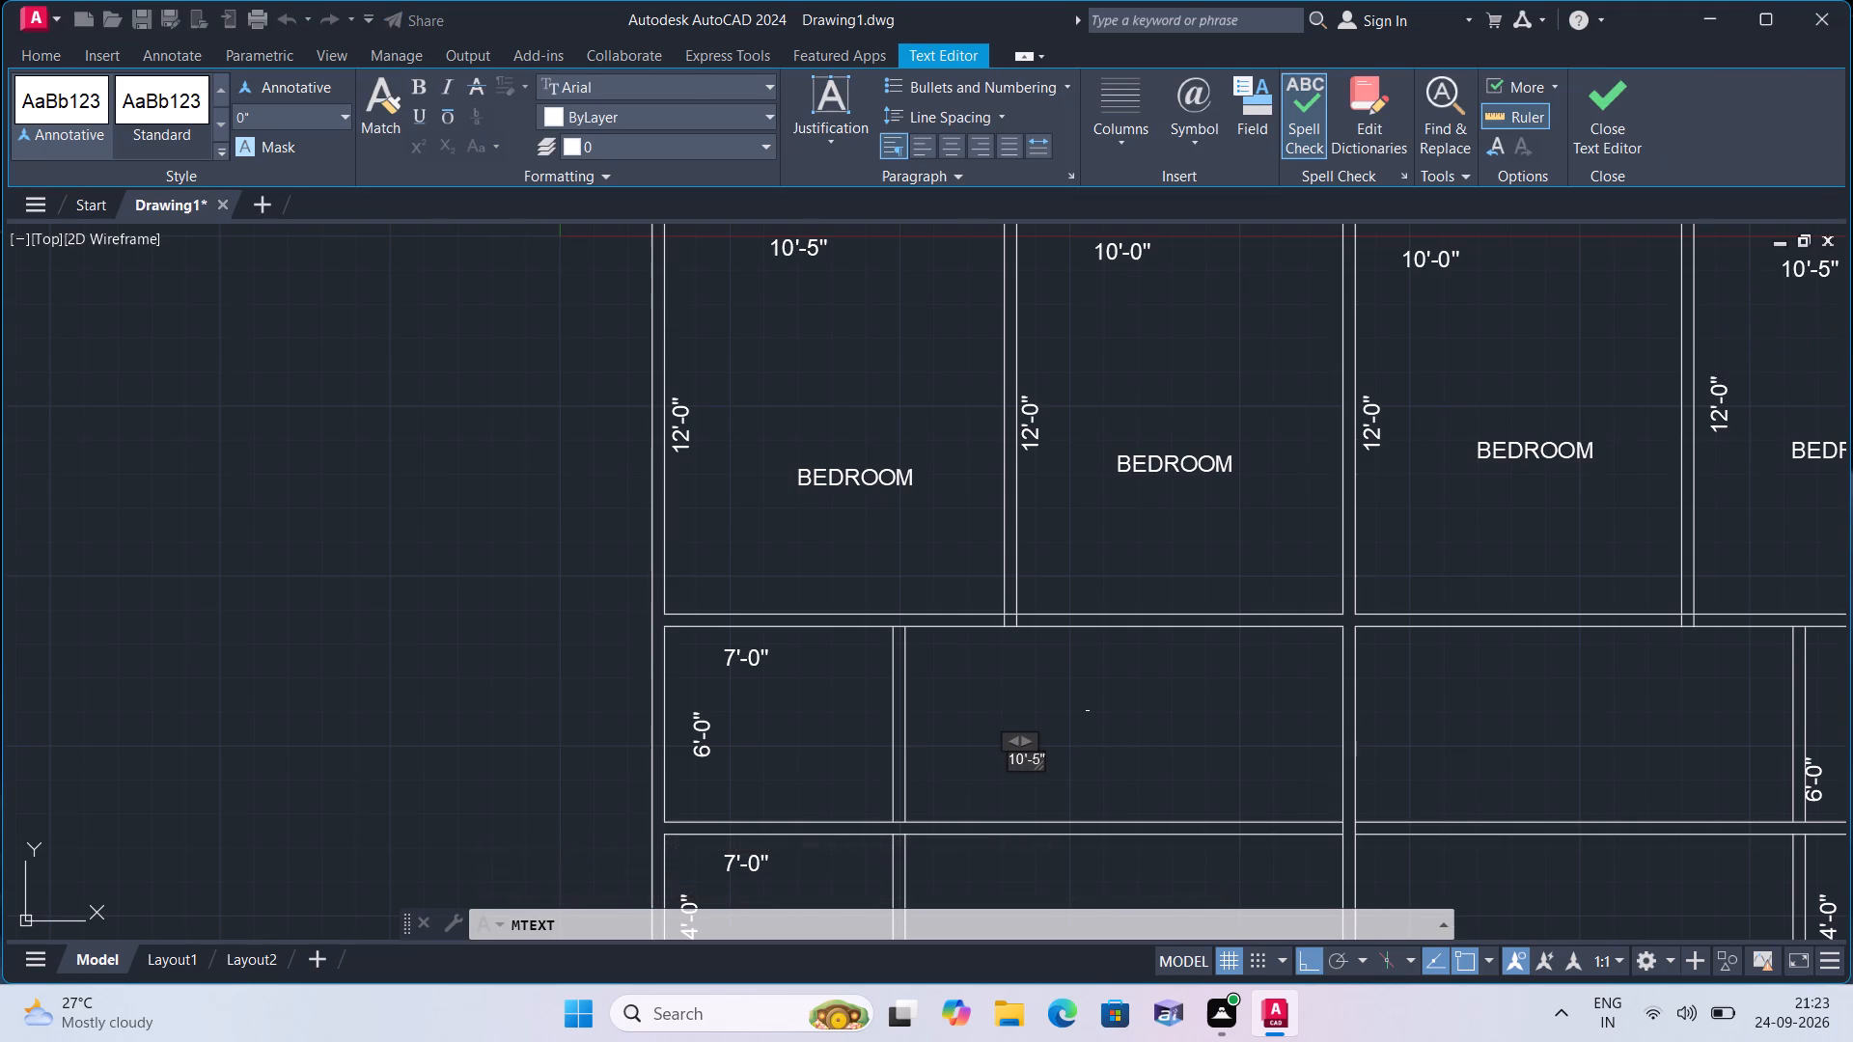
{"action": "left_click", "coordinate": [1049, 790]}
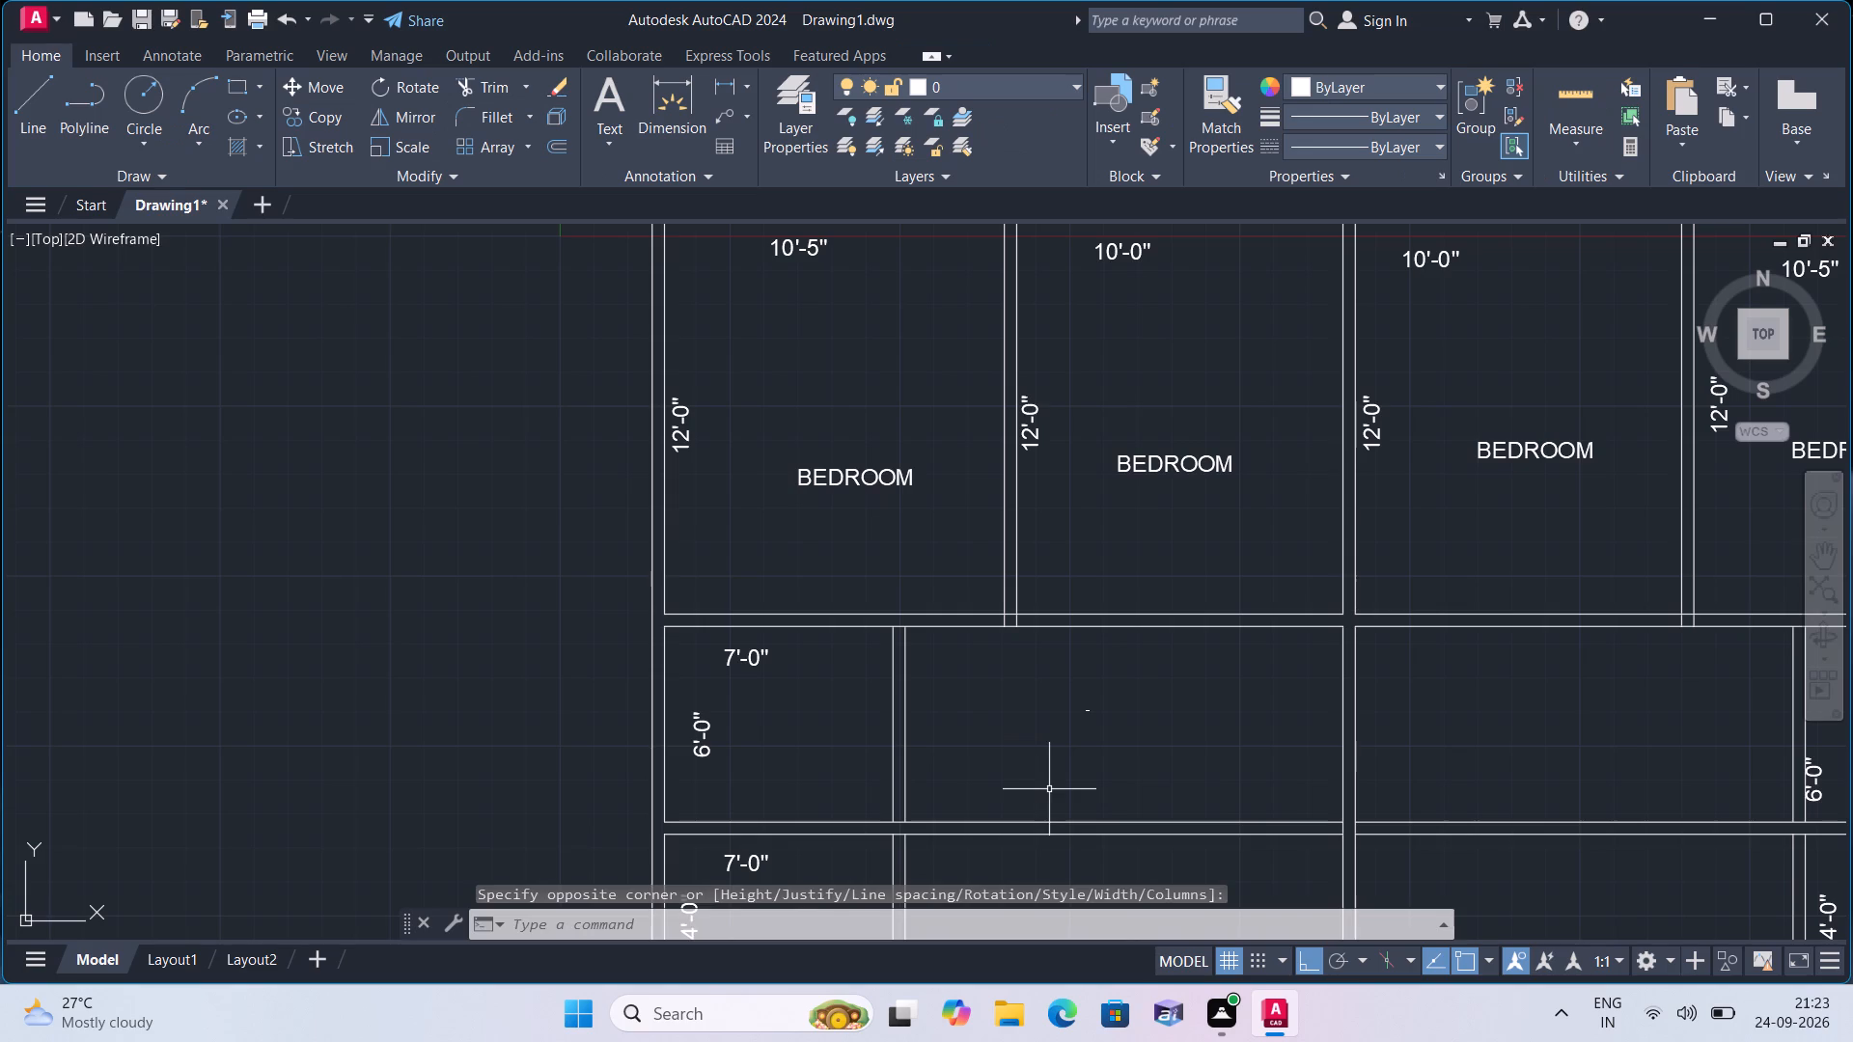
Add multiline text 13'-5" in the second row's large left room, just below the DRAW/DIN name.
{"action": "key", "text": "space"}
{"action": "triple_click", "coordinate": [1102, 768]}
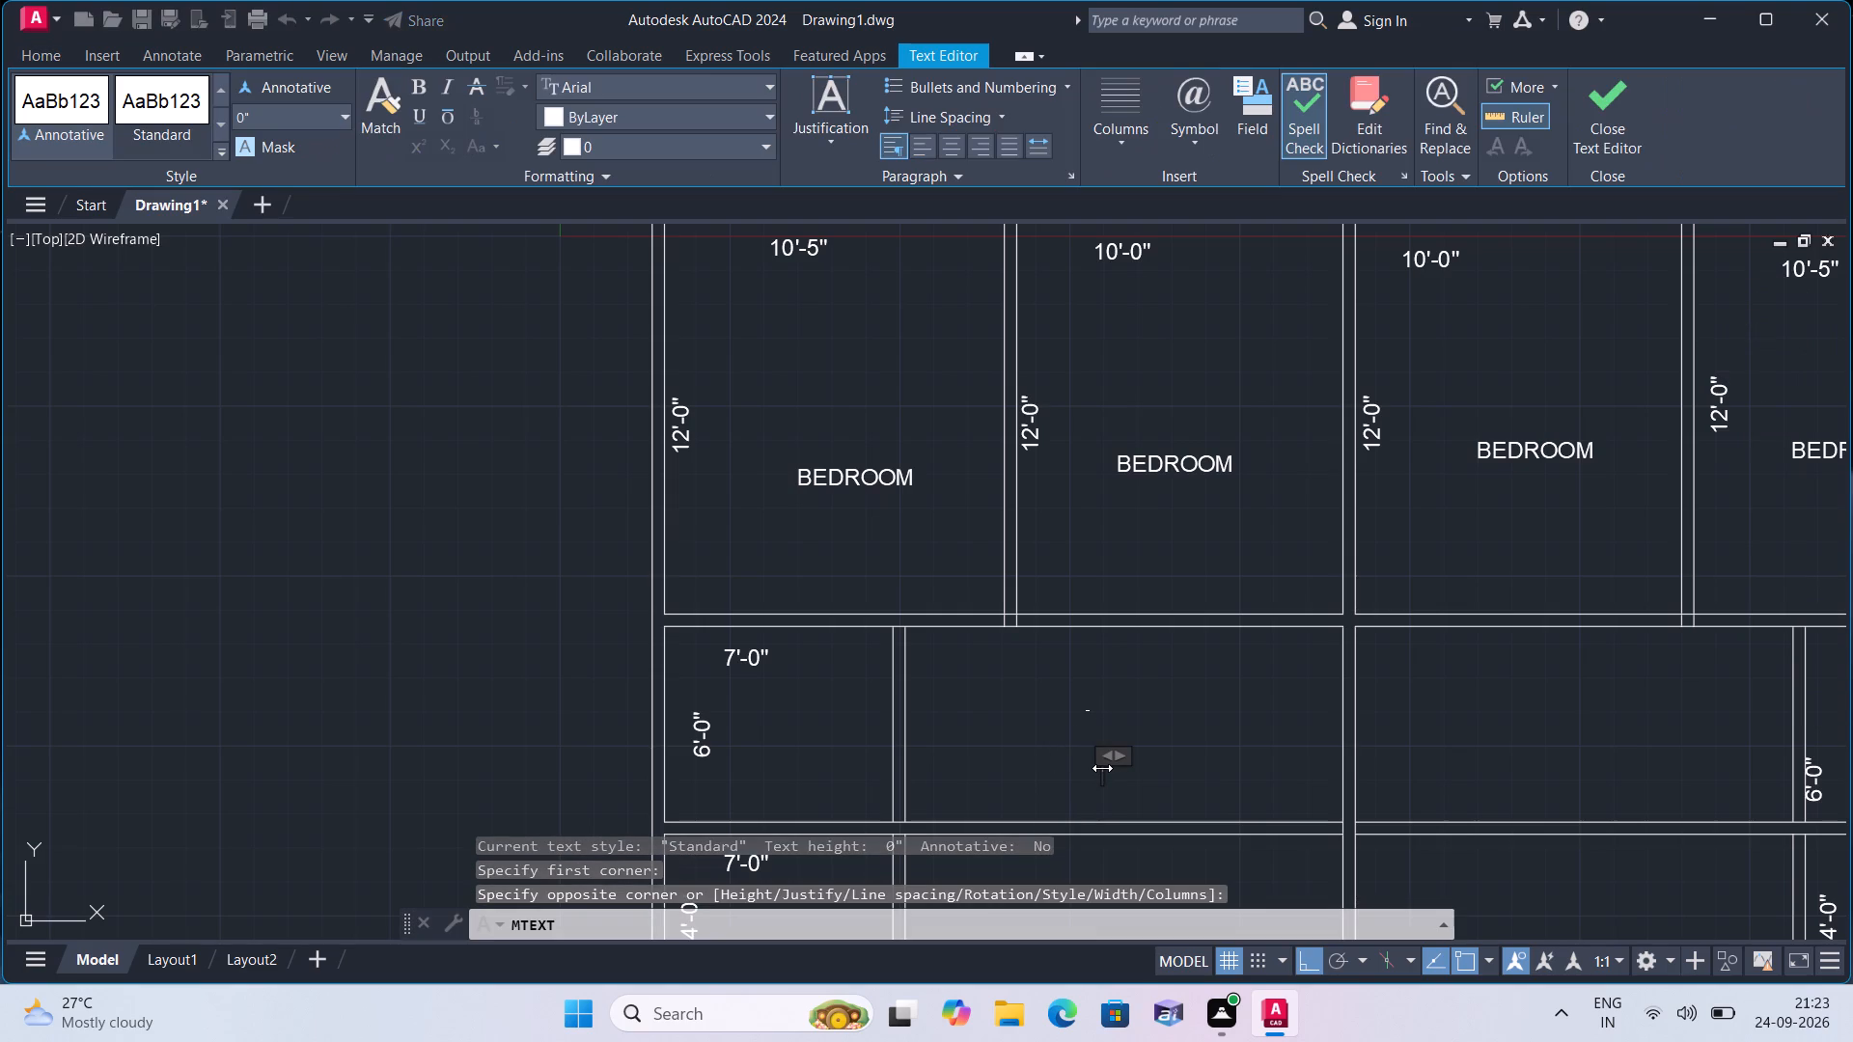
{"action": "type", "text": "13'-5\""}
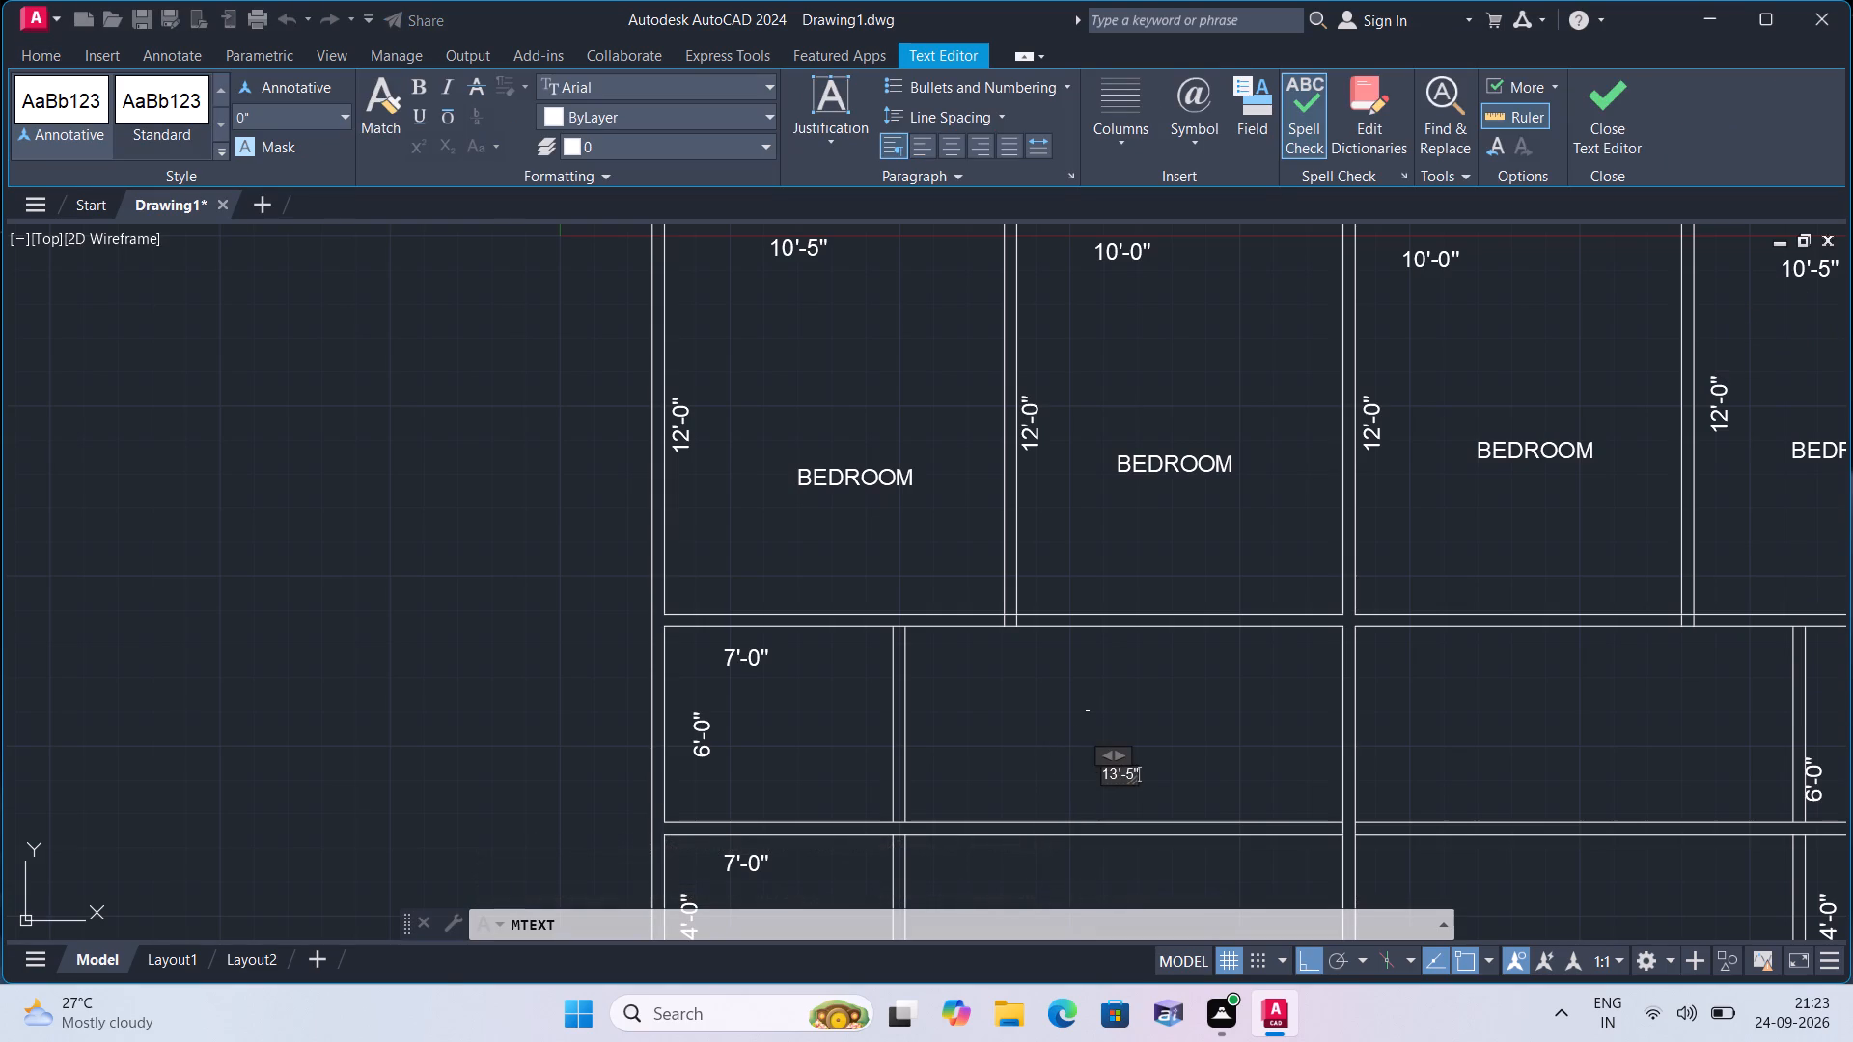
{"action": "left_click", "coordinate": [1197, 756]}
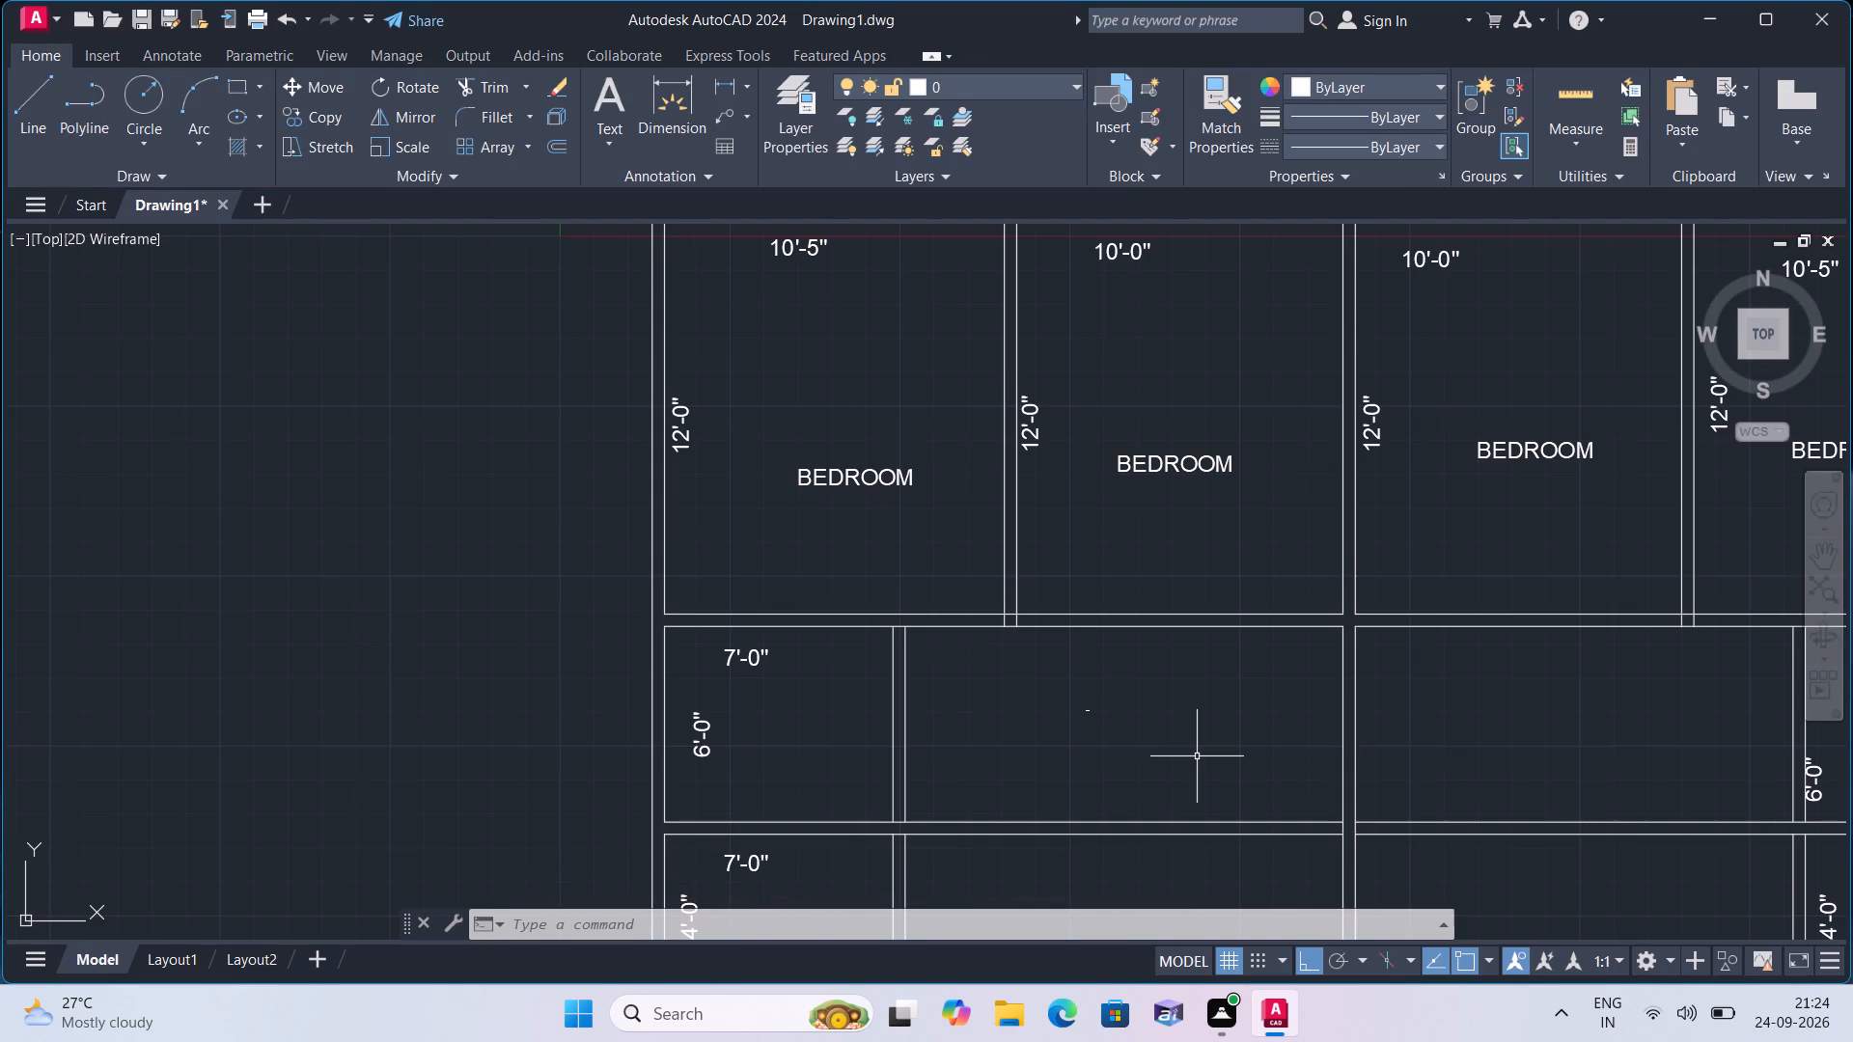
Add multiline text KITCHEN near the middle of the second row's small left room.
{"action": "middle_click_drag", "start_coordinate": [1024, 745], "coordinate": [1127, 619]}
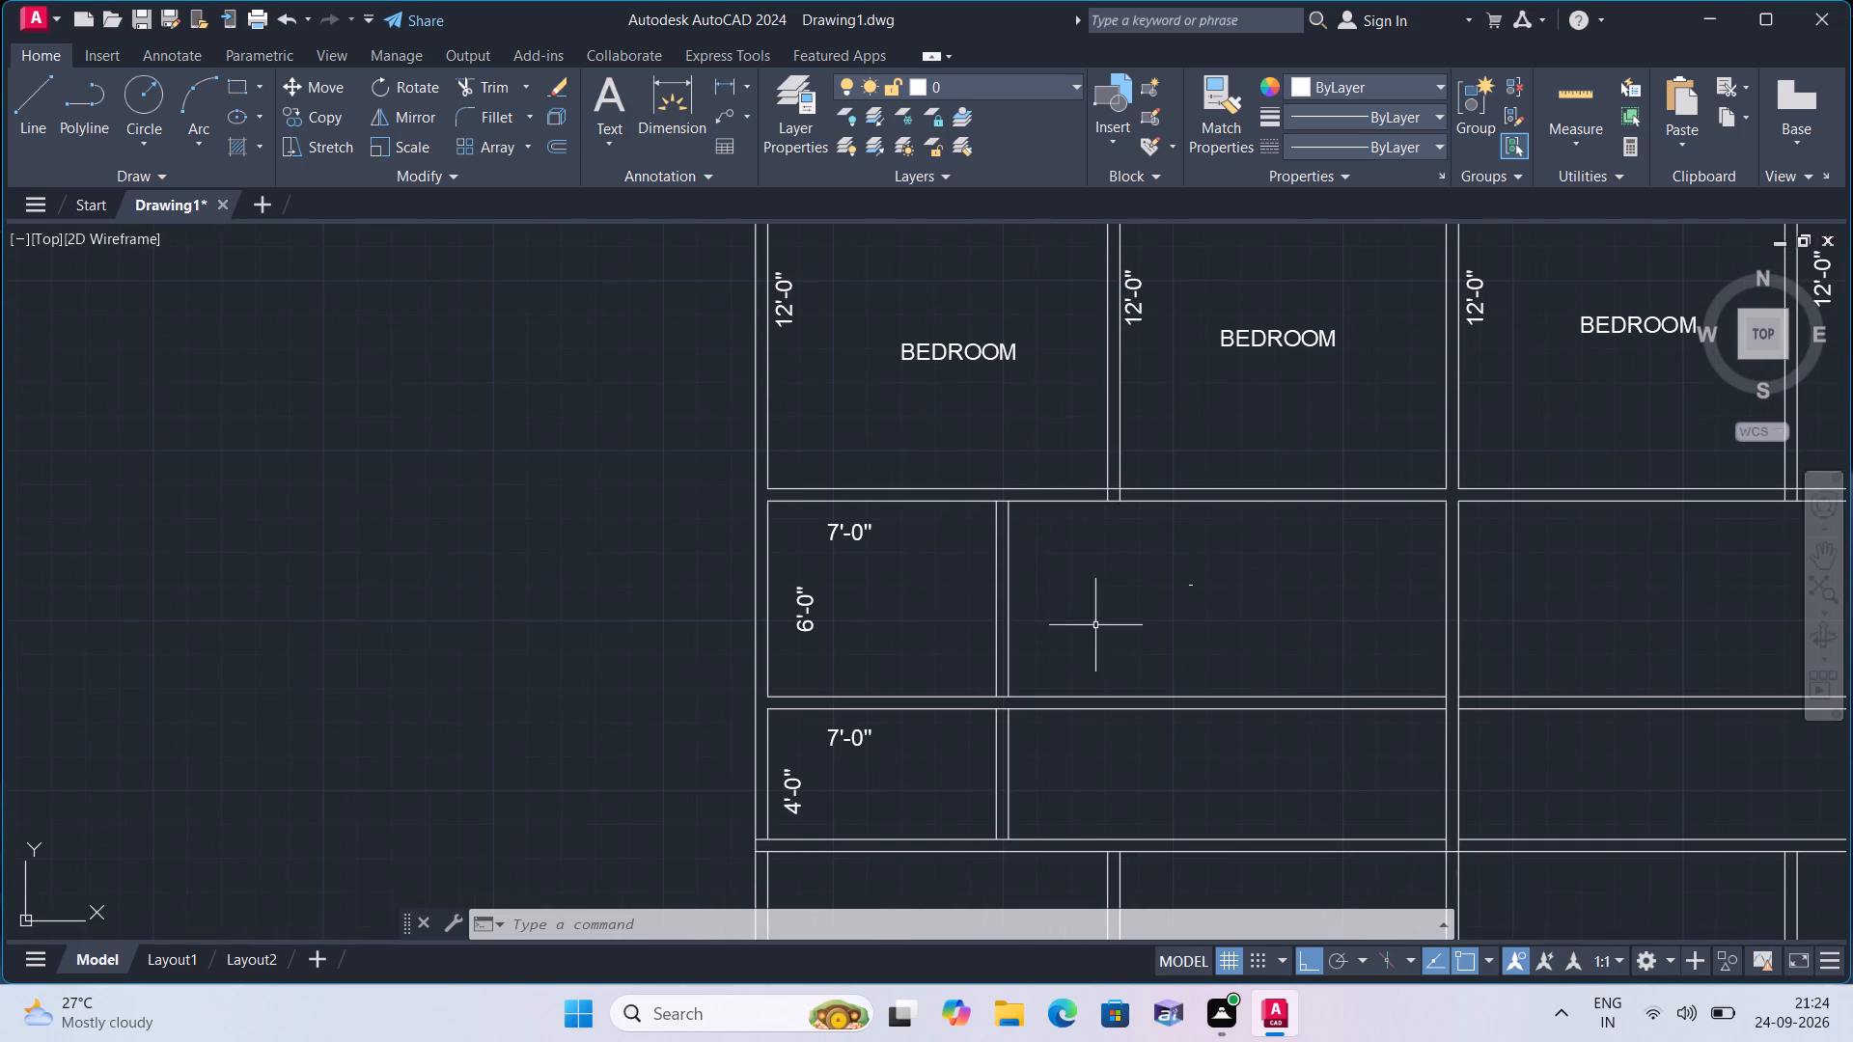
{"action": "key", "text": "space"}
{"action": "triple_click", "coordinate": [881, 620]}
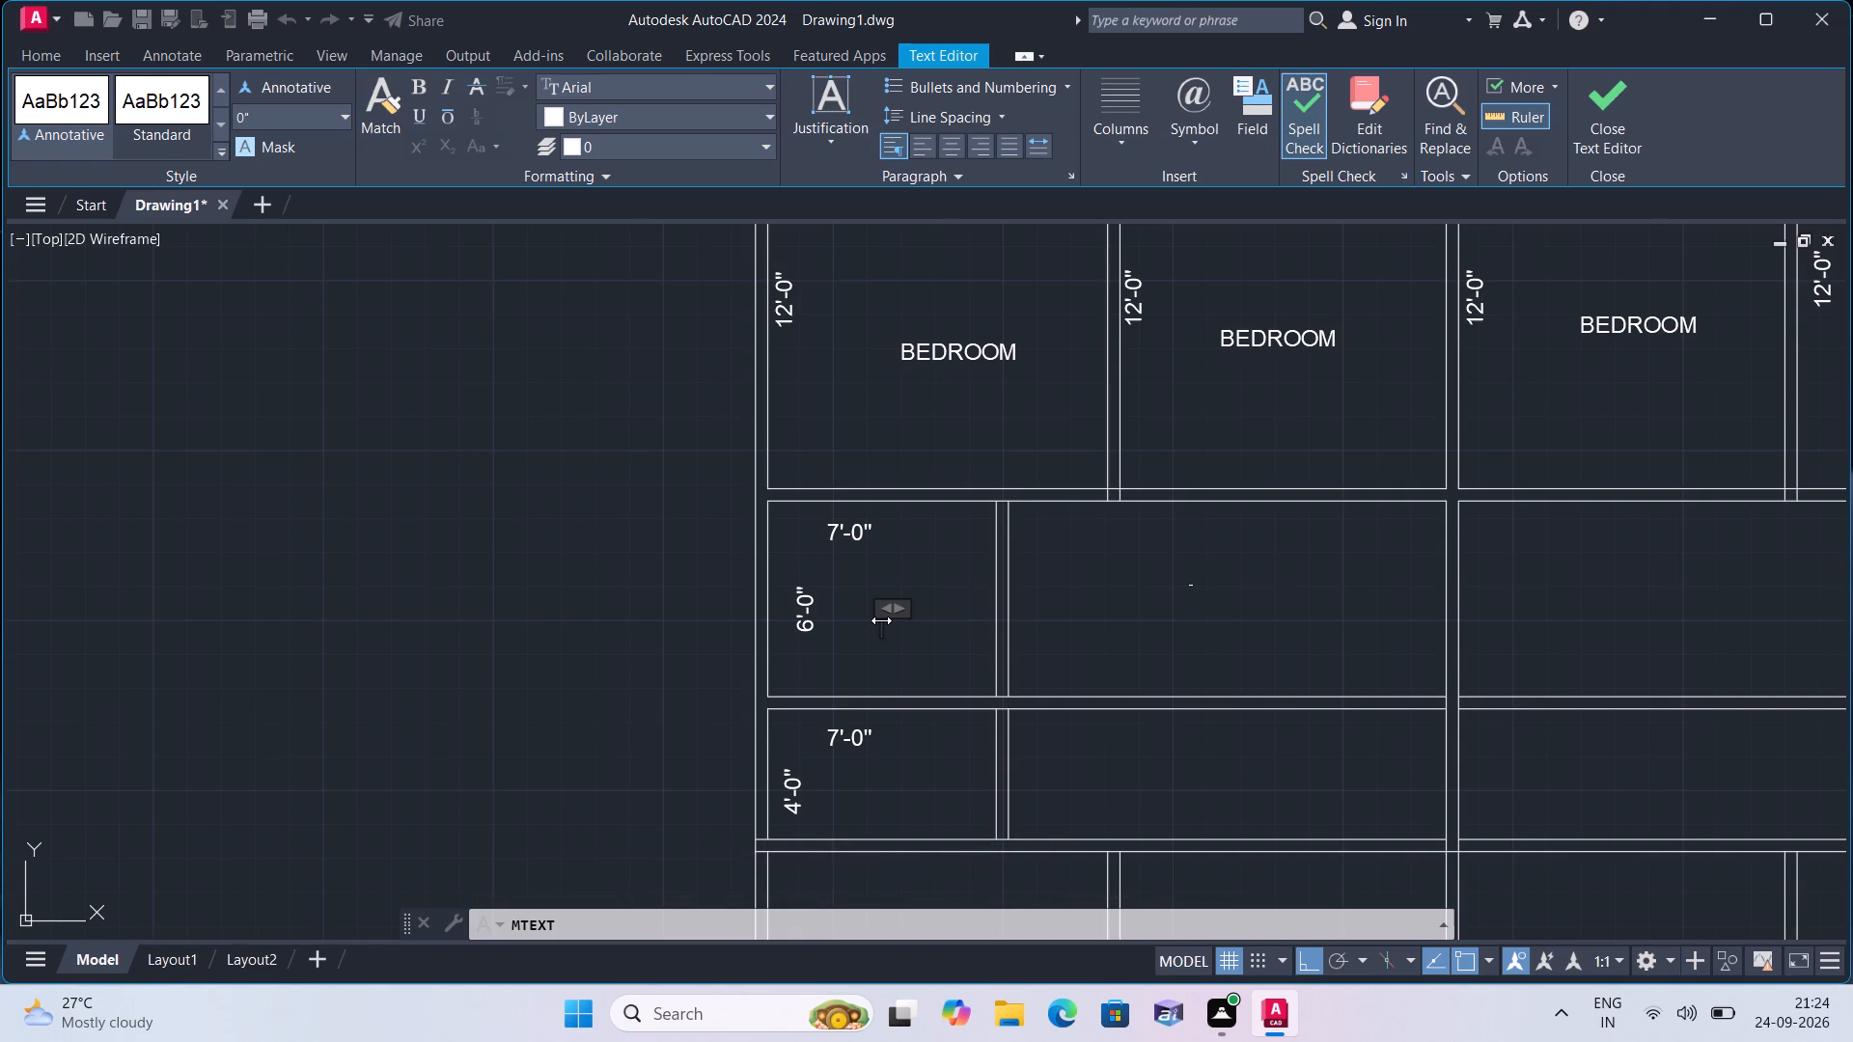
{"action": "type", "text": "KITCHEN"}
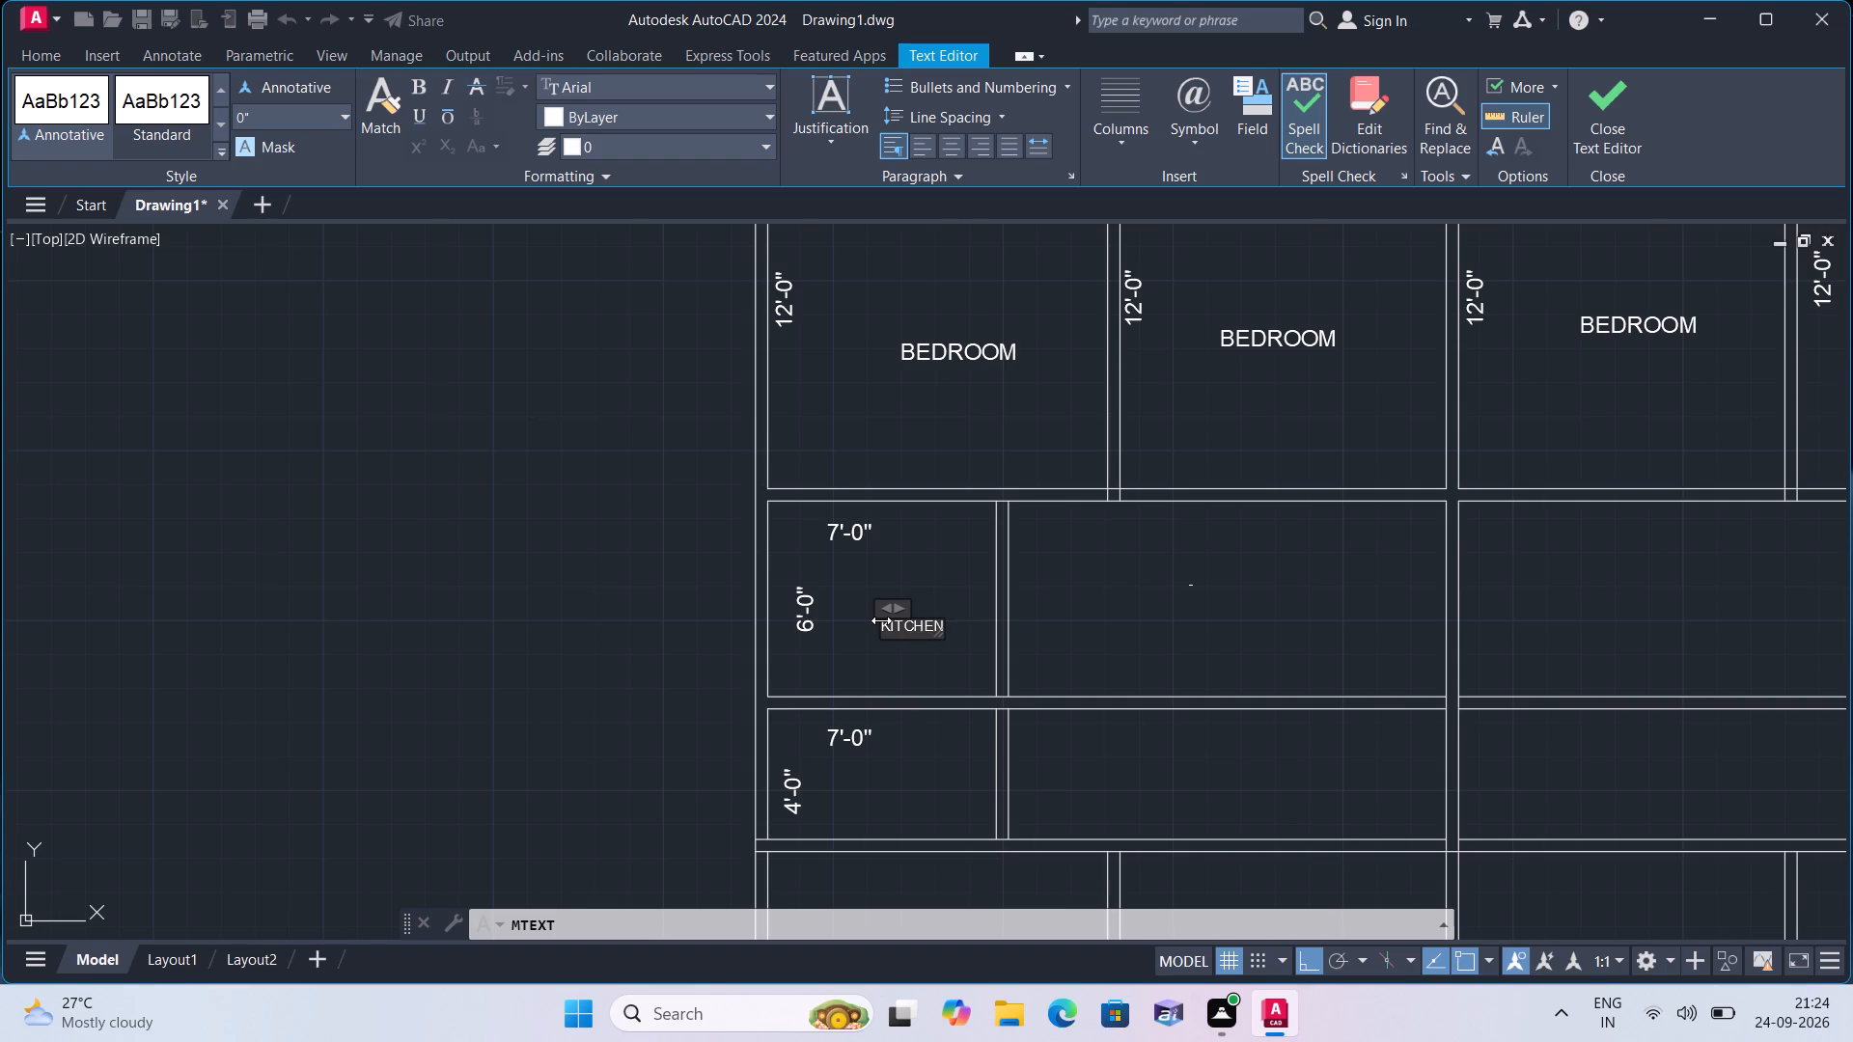
{"action": "left_click", "coordinate": [883, 642]}
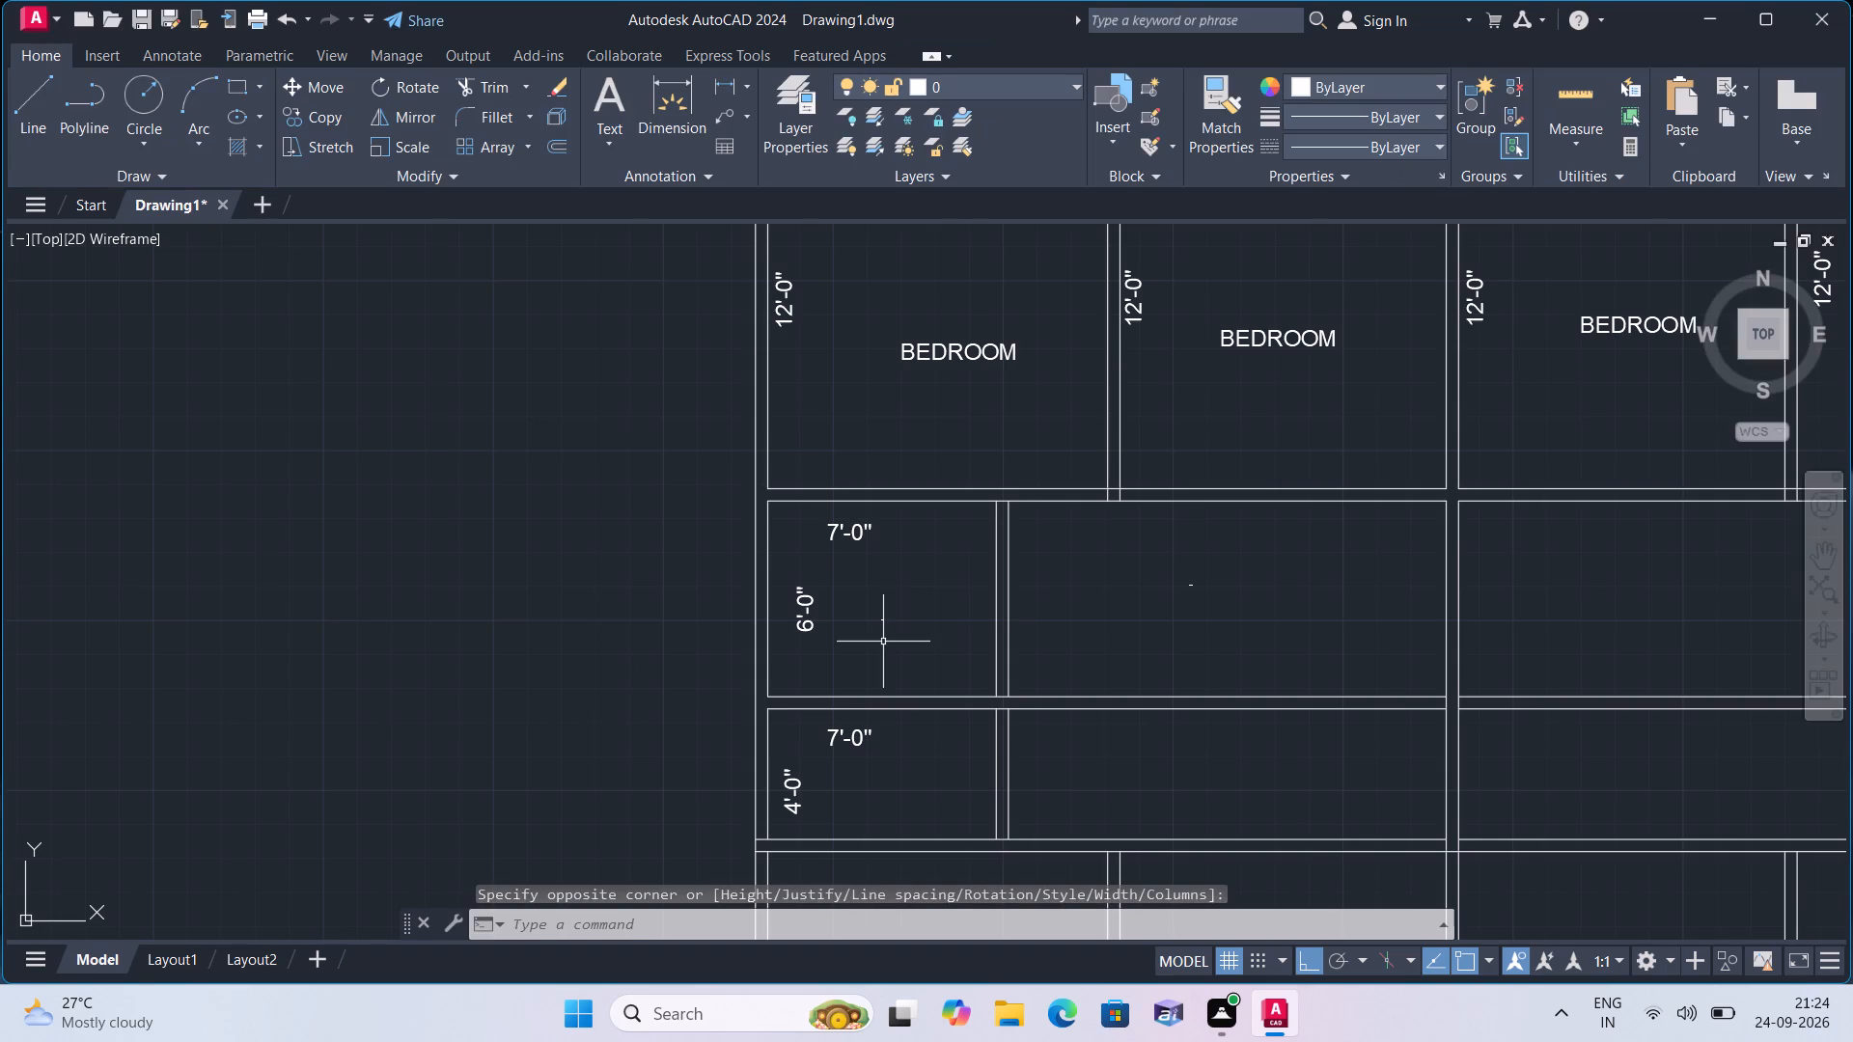
Add multiline text BATHROOM in the third row's small left room, below its 7'-0" text.
{"action": "middle_click_drag", "start_coordinate": [883, 642], "coordinate": [890, 572]}
{"action": "key", "text": "space"}
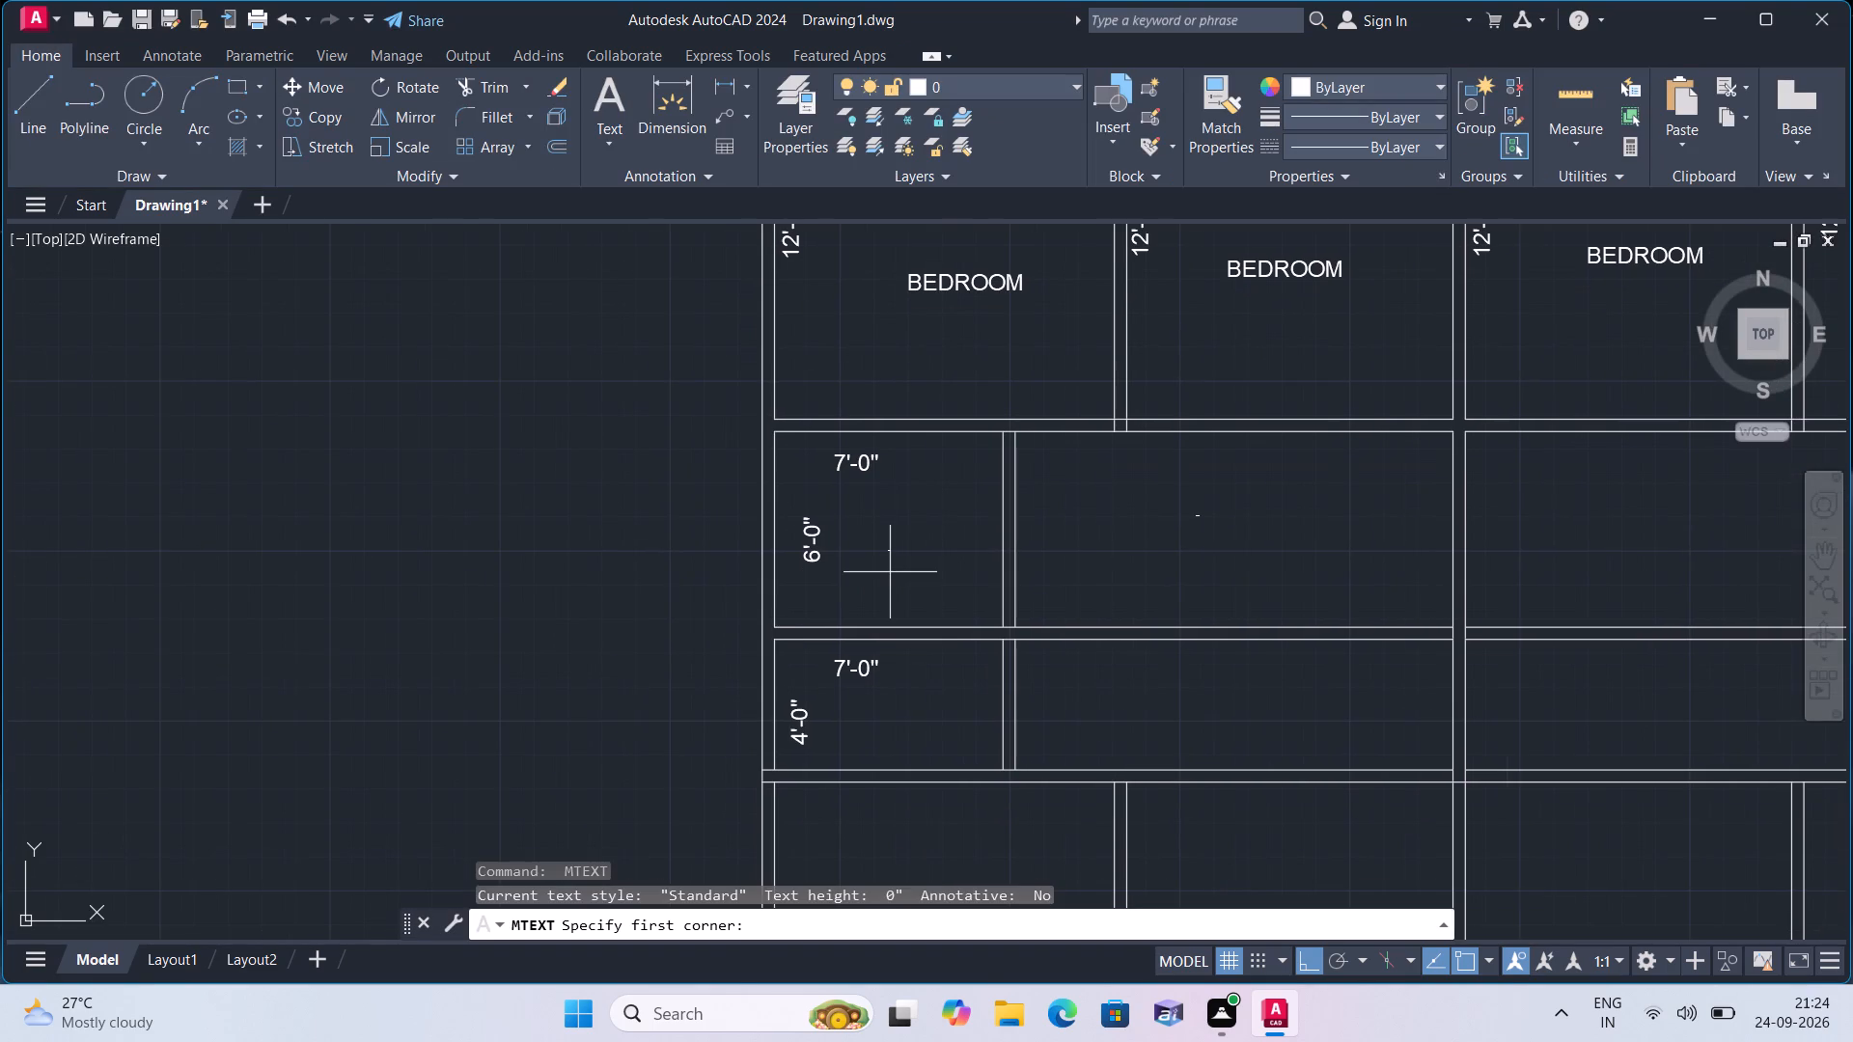
{"action": "triple_click", "coordinate": [877, 729]}
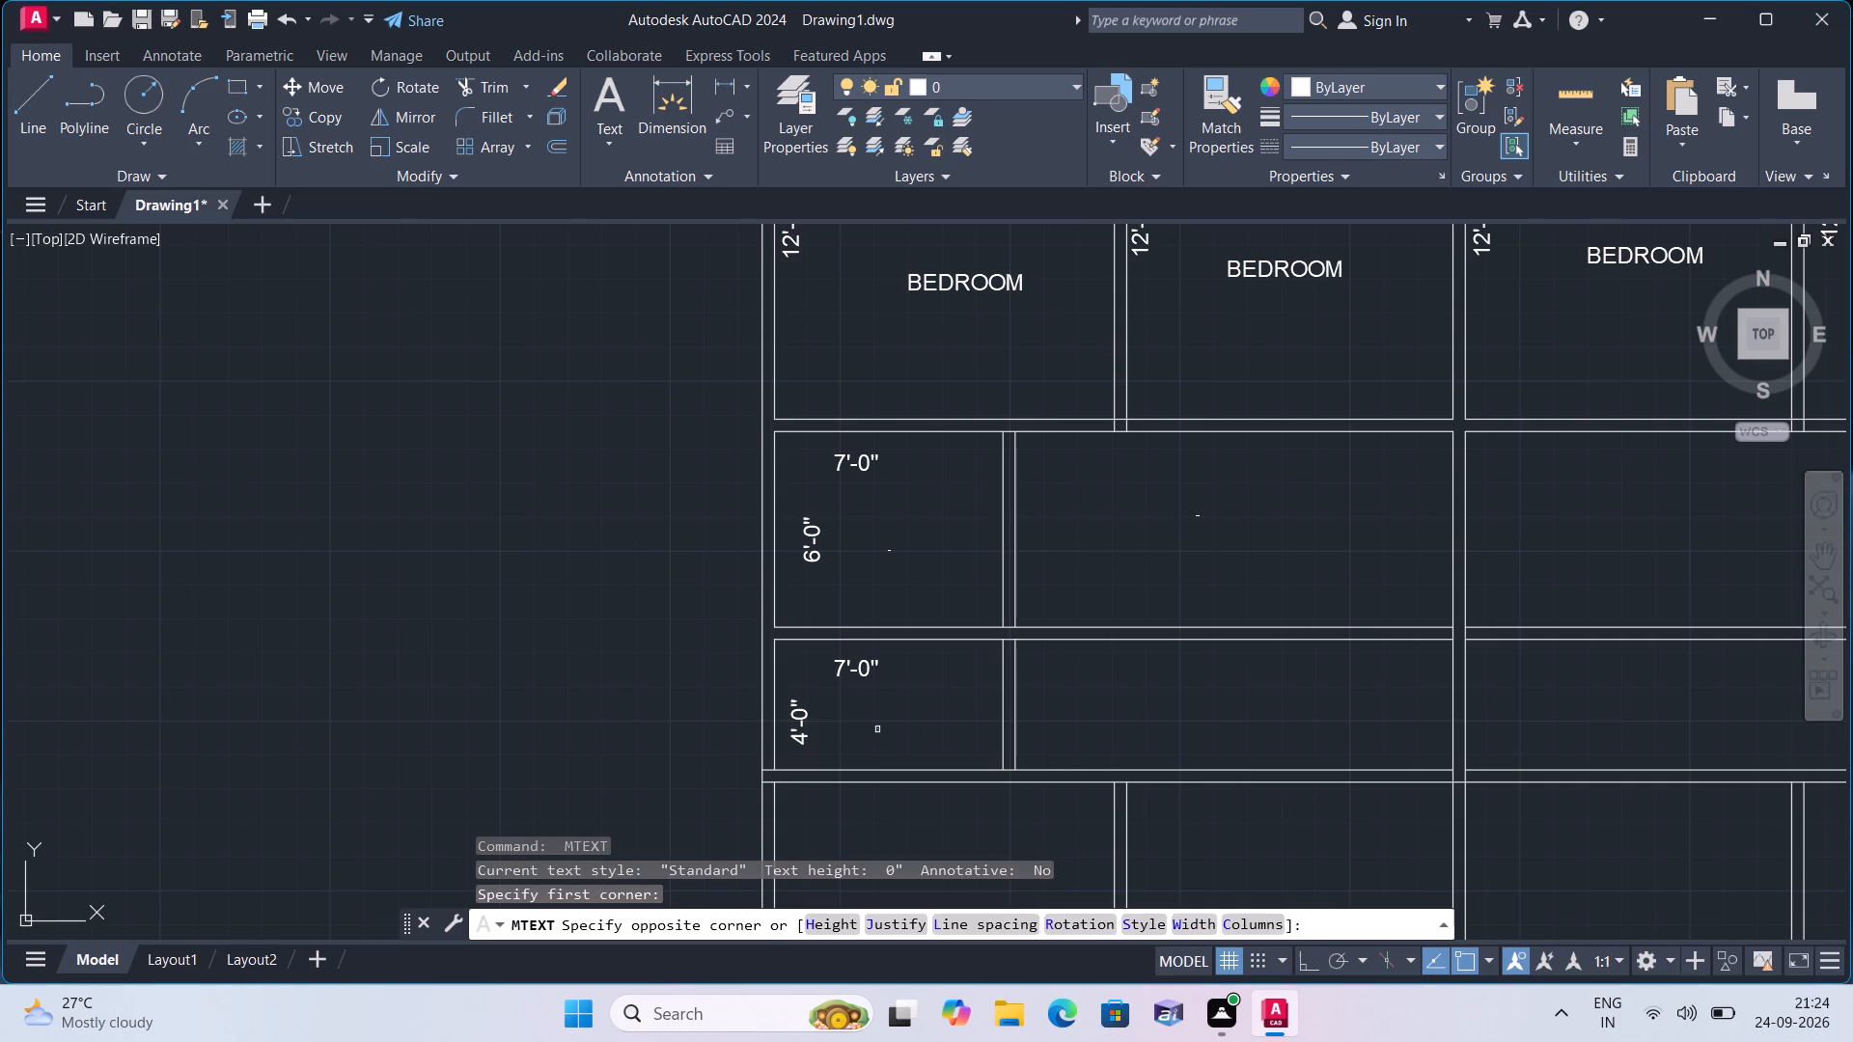
{"action": "left_click", "coordinate": [877, 729]}
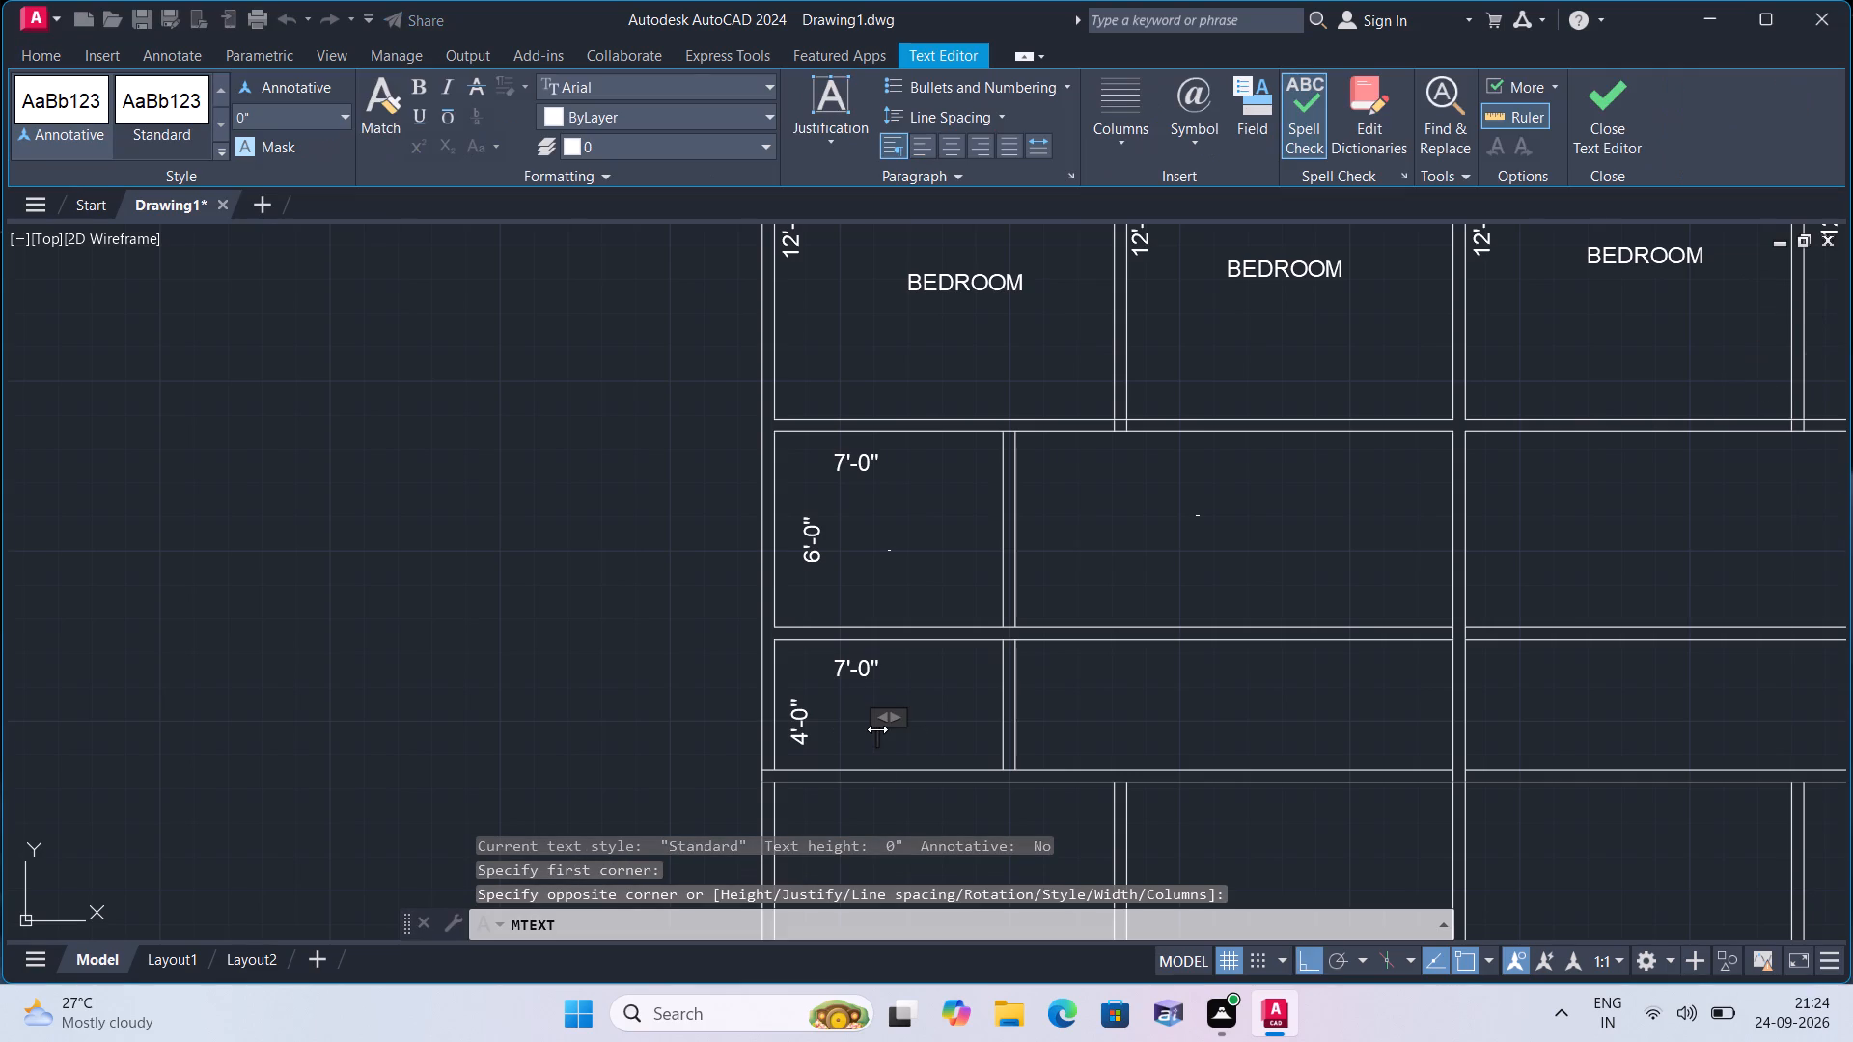
{"action": "type", "text": "BATHROOM"}
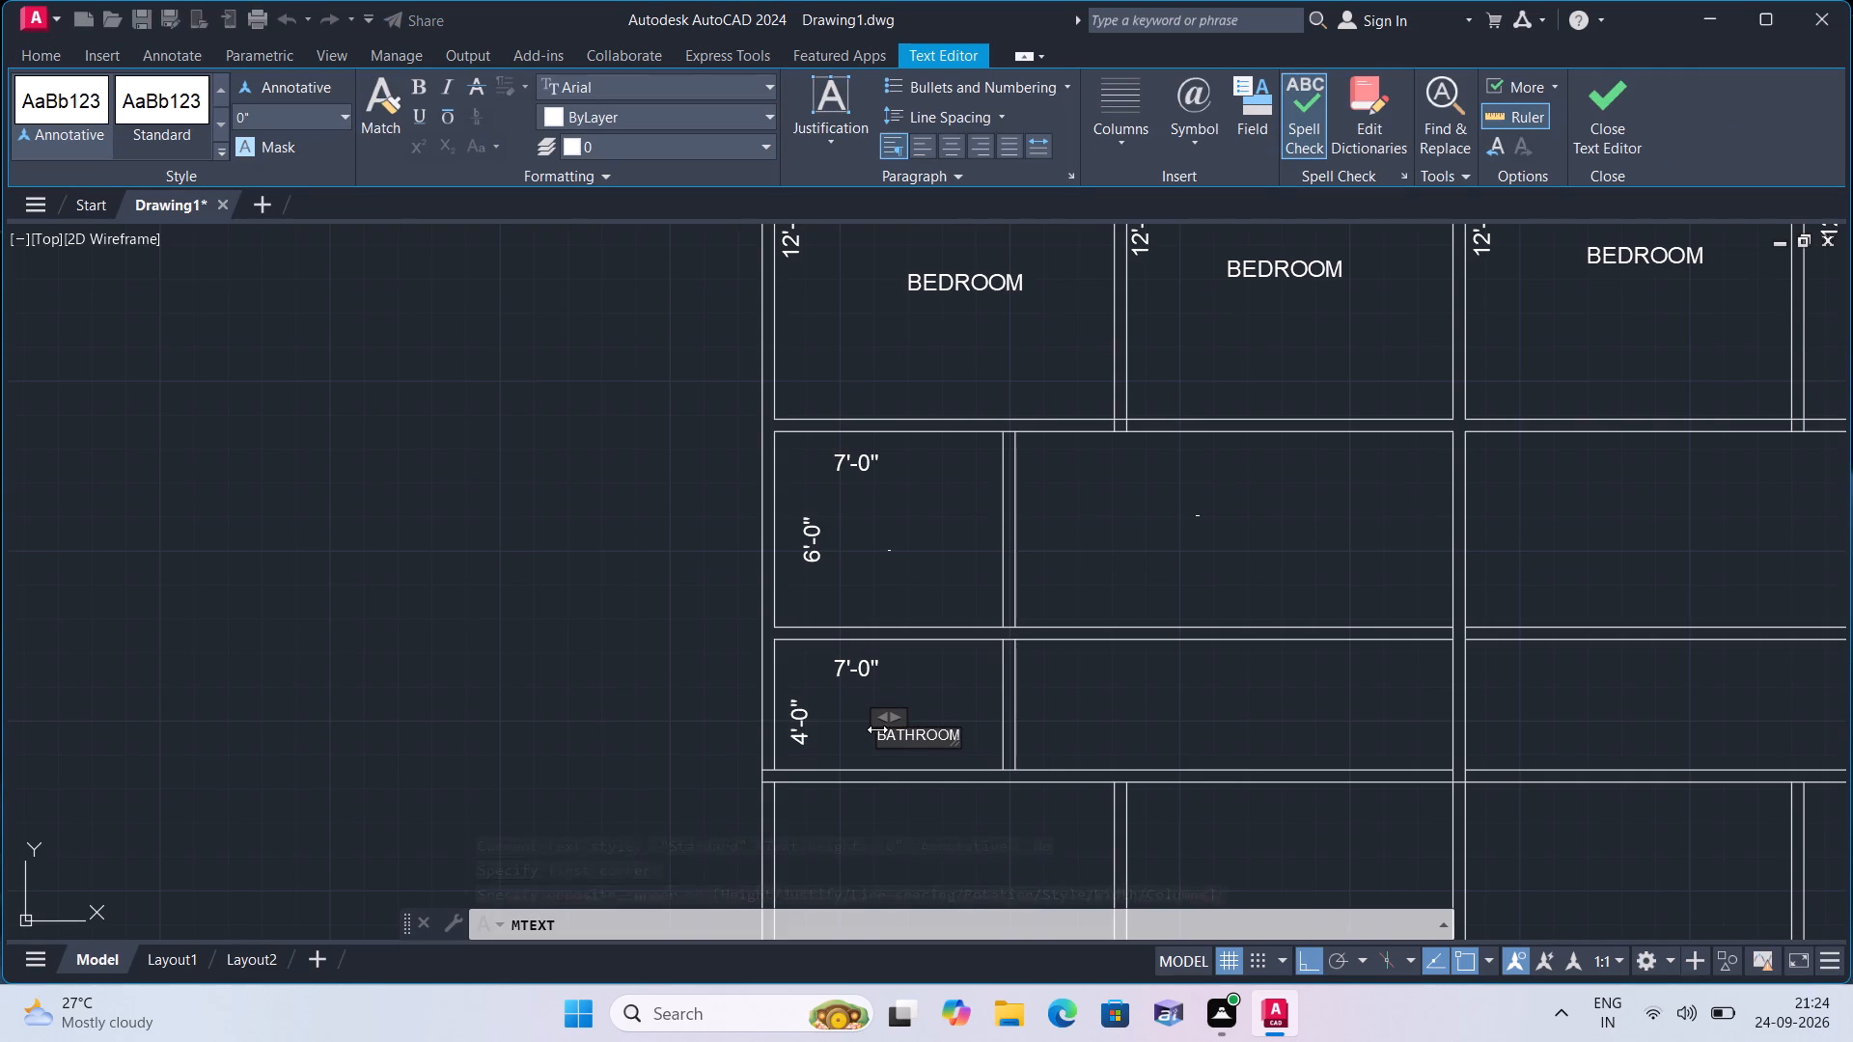
{"action": "left_click", "coordinate": [954, 701]}
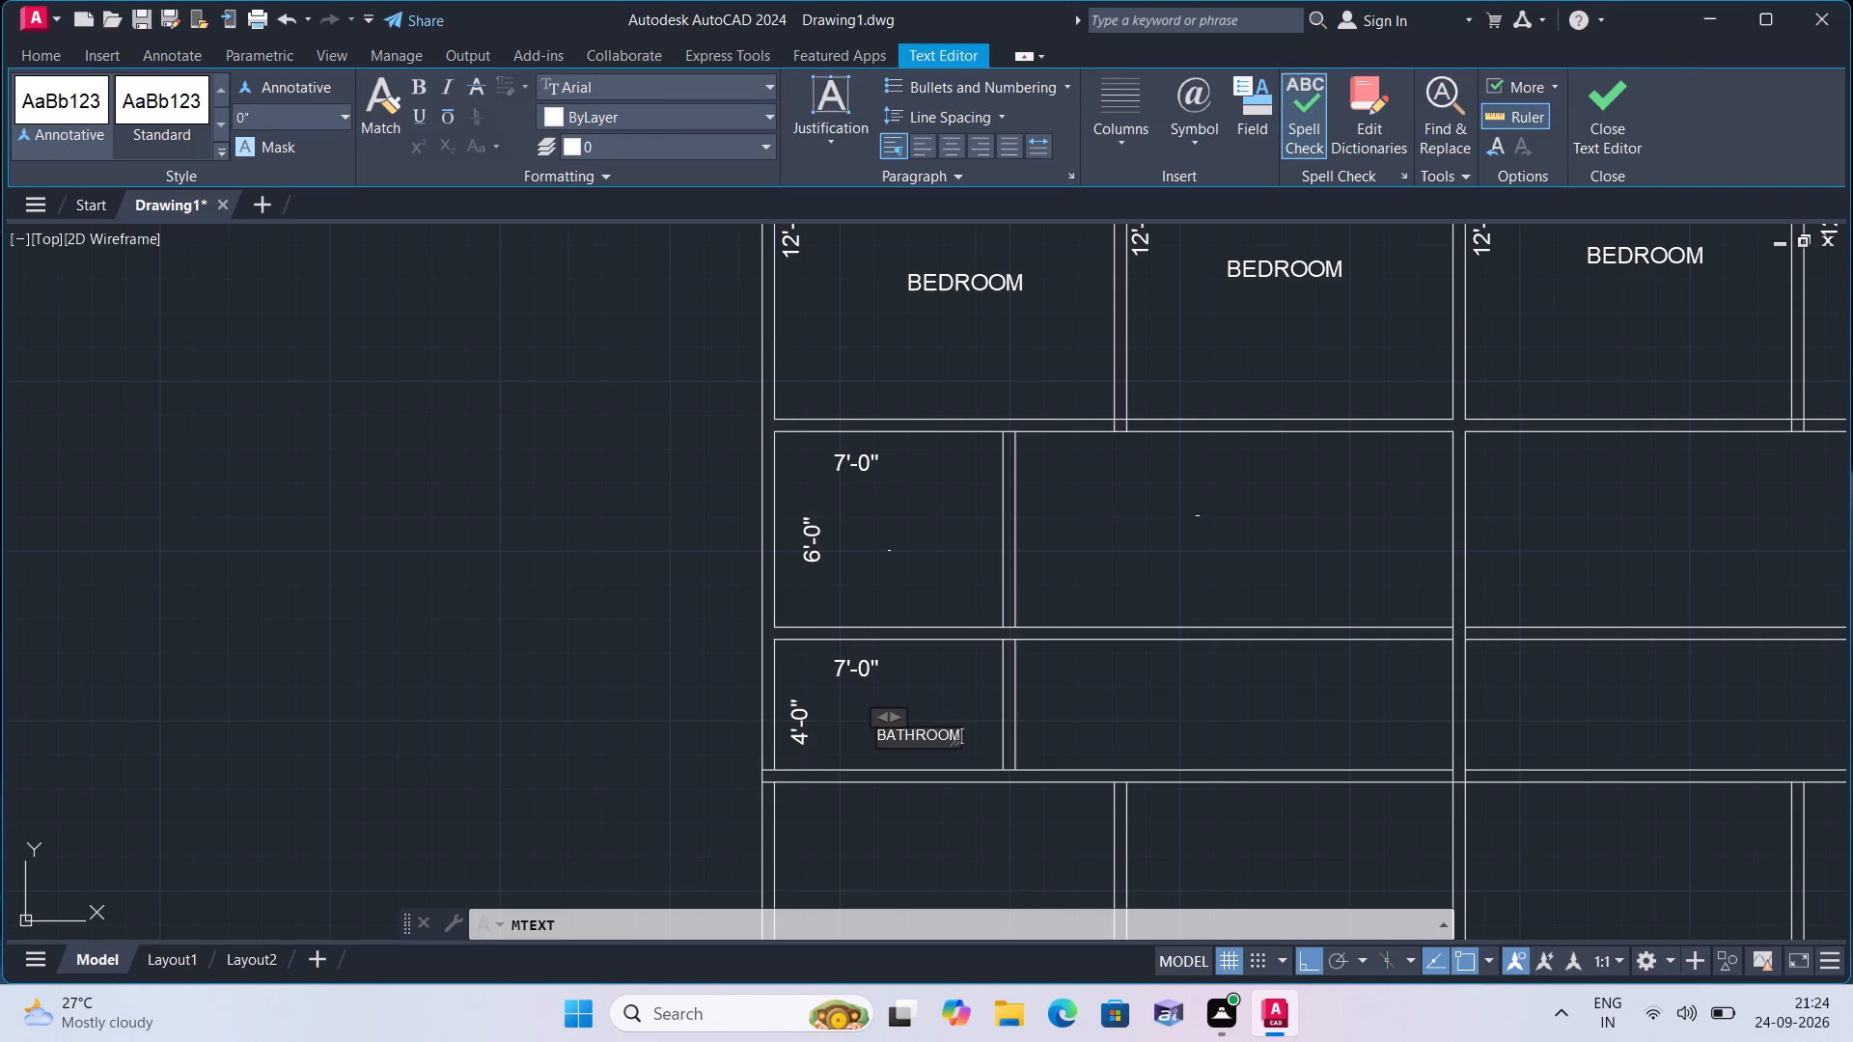
Set the text height to 6" for the KITCHEN, BATHROOM, DRAW/DIN, 10'-5" and 13'-5" texts together.
{"action": "scroll", "coordinate": [926, 565], "scroll_direction": "up", "scroll_amount": 2}
{"action": "left_click", "coordinate": [926, 564]}
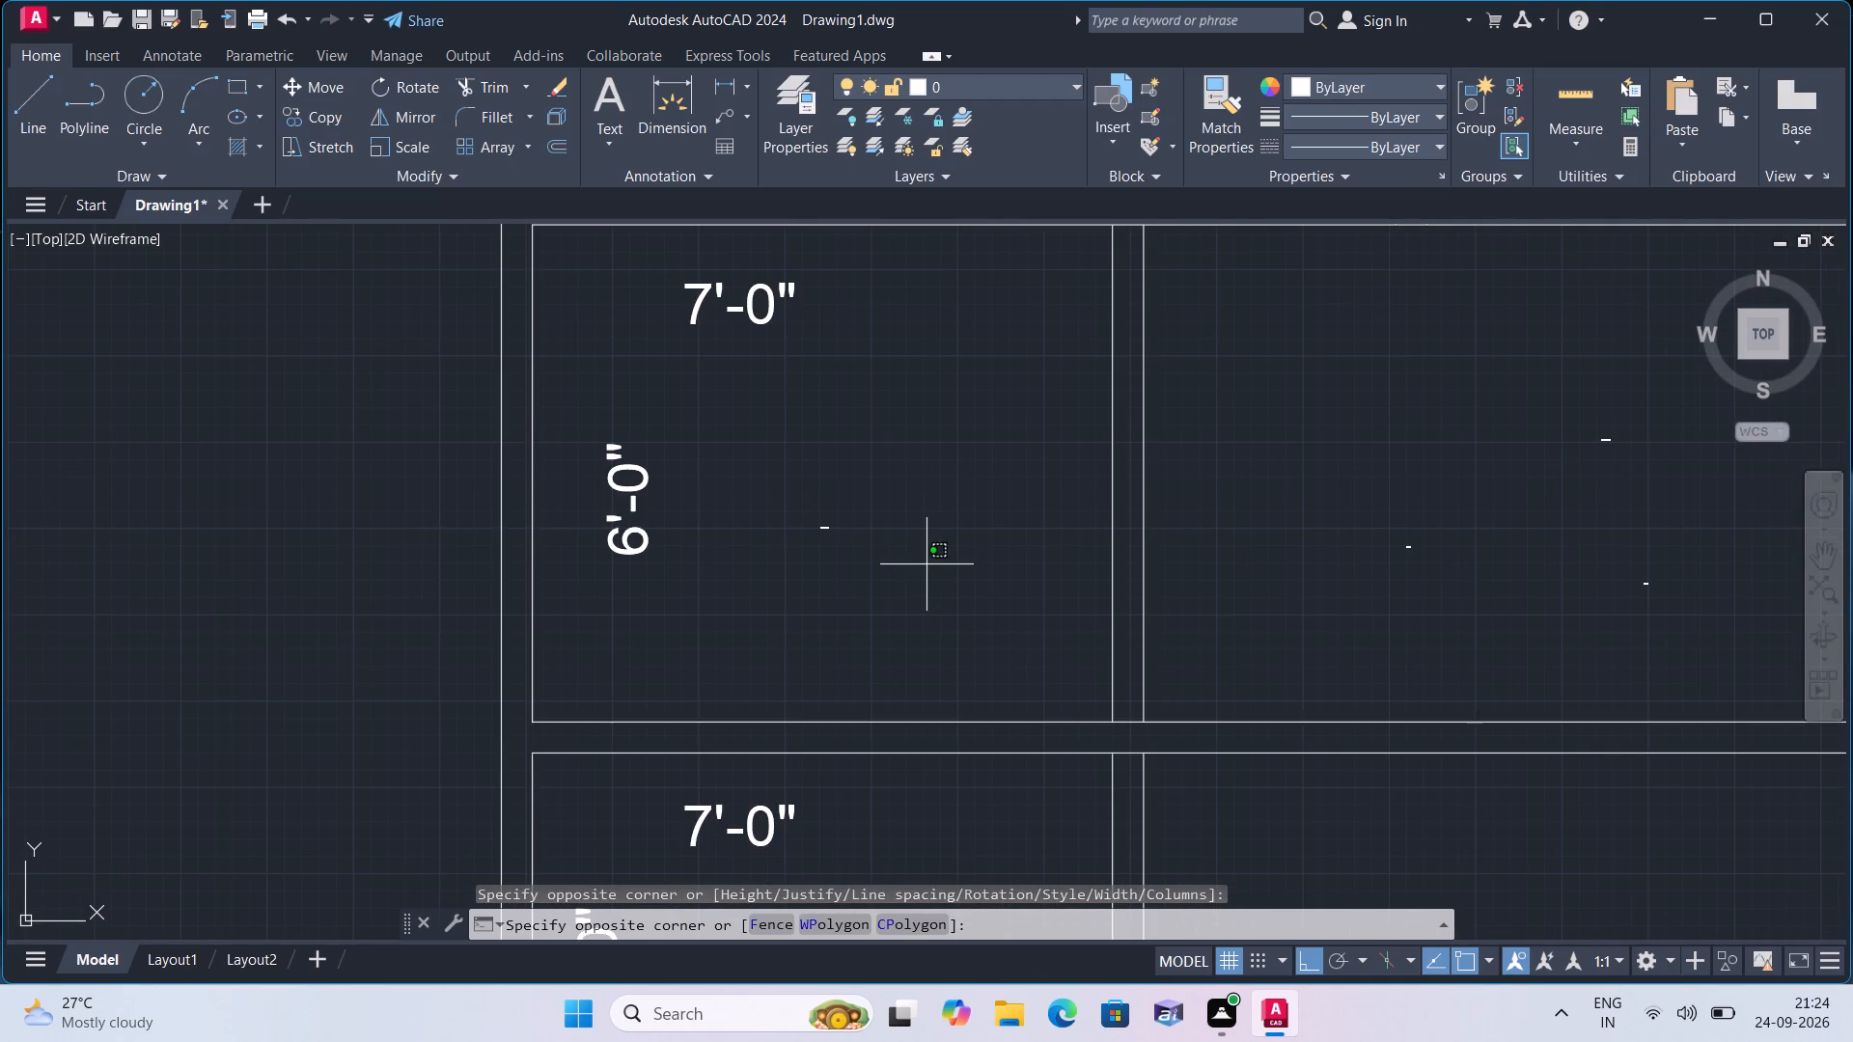
{"action": "left_click", "coordinate": [765, 468]}
{"action": "scroll", "coordinate": [815, 493], "scroll_direction": "down", "scroll_amount": 2}
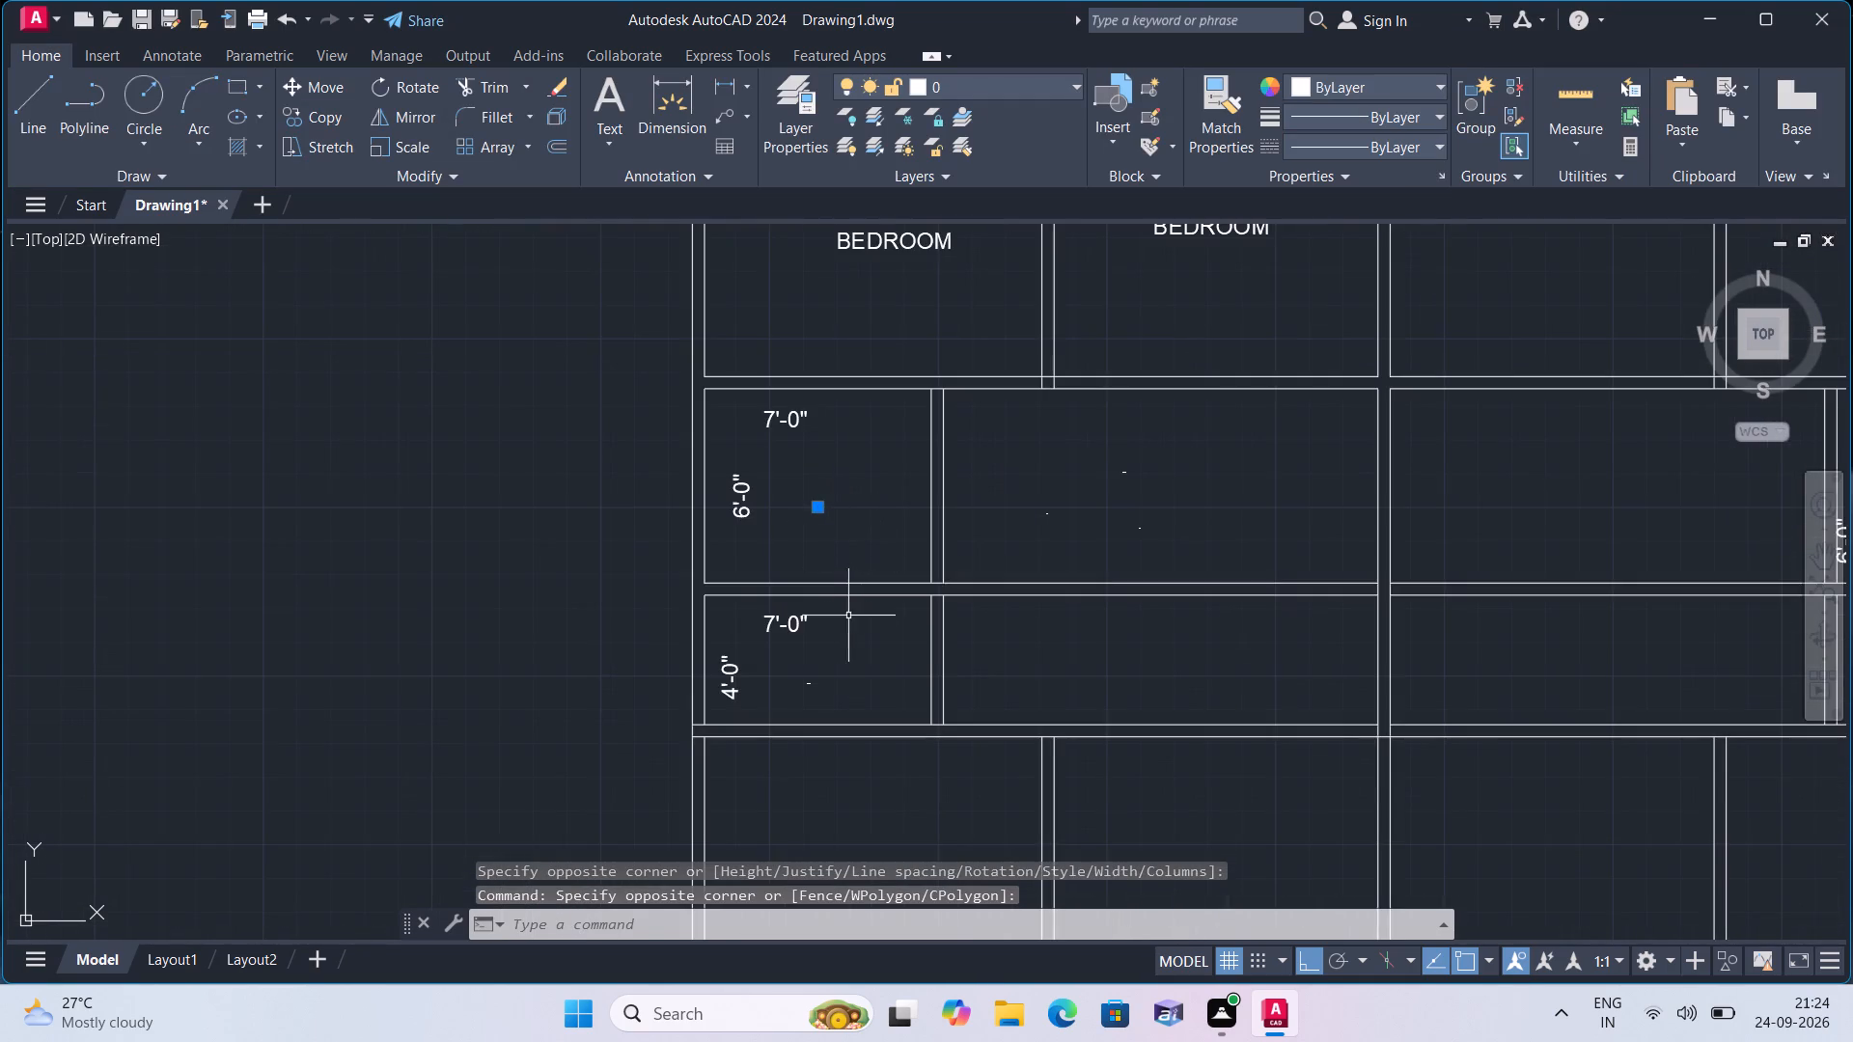
{"action": "scroll", "coordinate": [831, 666], "scroll_direction": "up", "scroll_amount": 2}
{"action": "left_click", "coordinate": [832, 707]}
{"action": "left_click", "coordinate": [716, 666]}
{"action": "scroll", "coordinate": [722, 664], "scroll_direction": "down", "scroll_amount": 2}
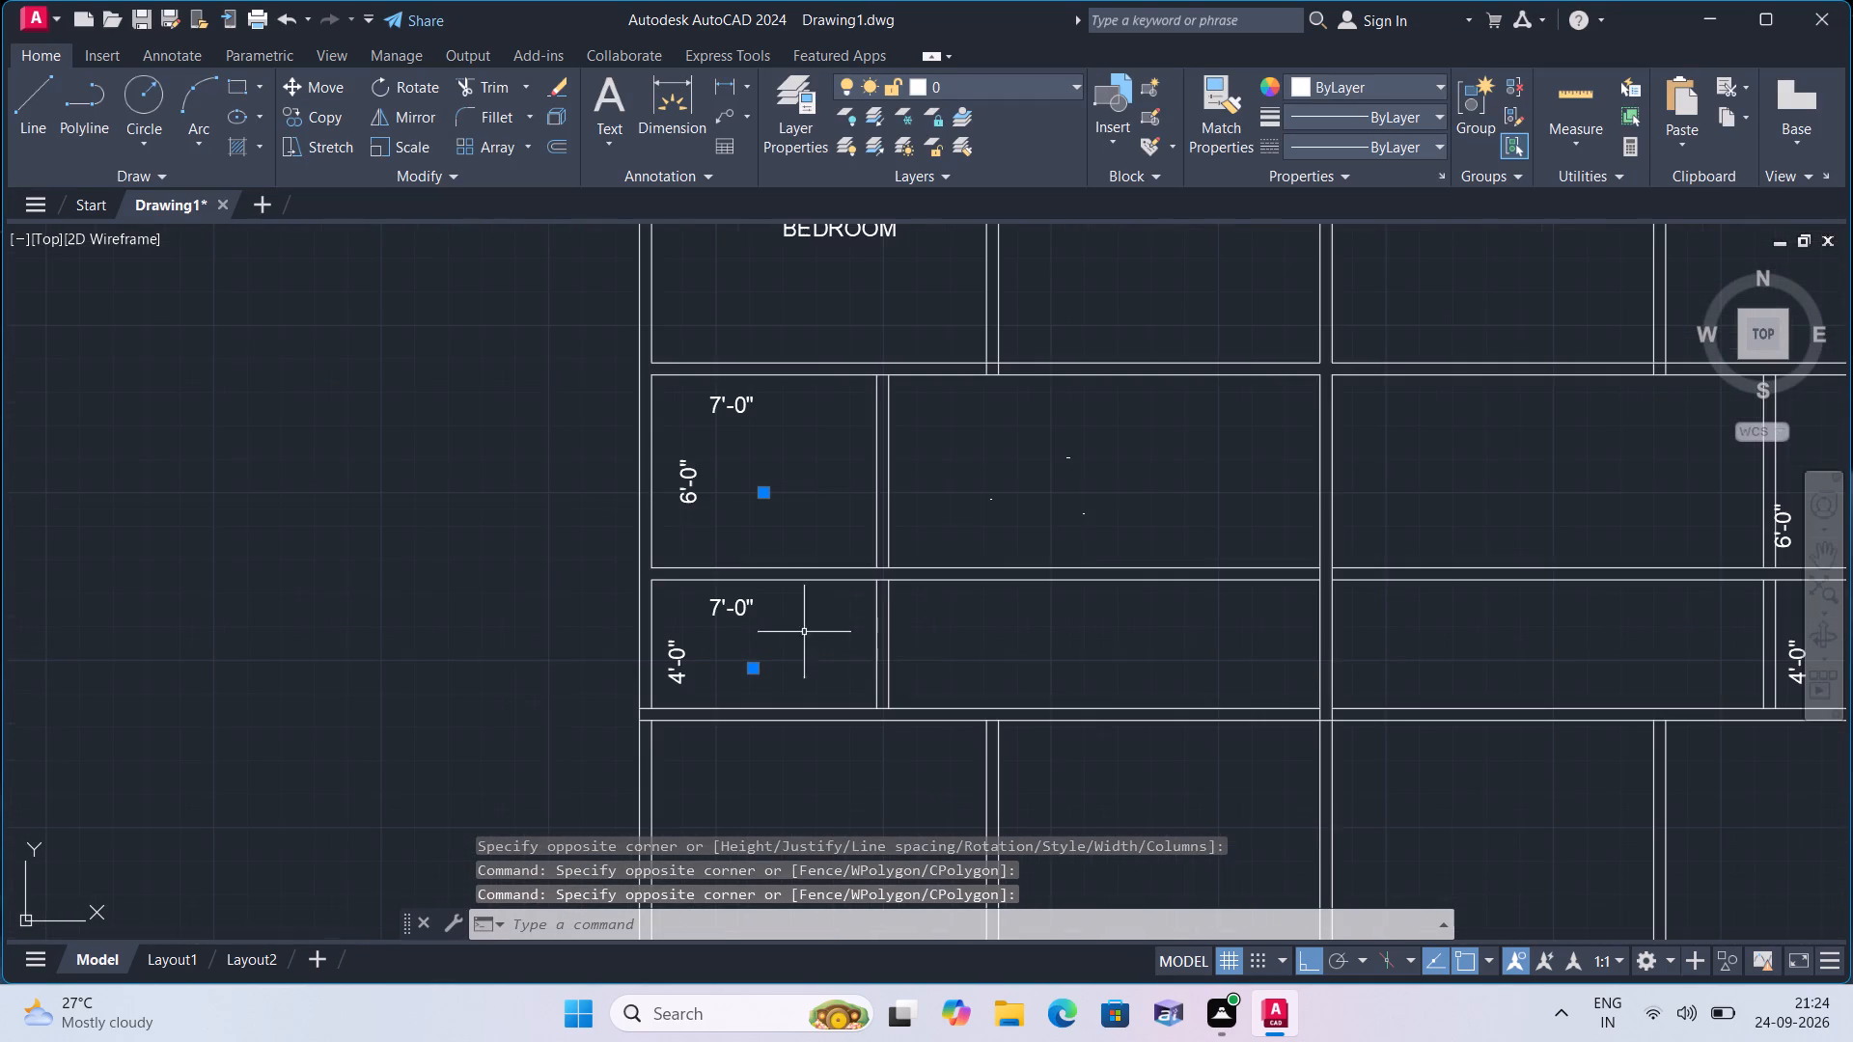
{"action": "left_click", "coordinate": [1097, 537]}
{"action": "left_click", "coordinate": [943, 425]}
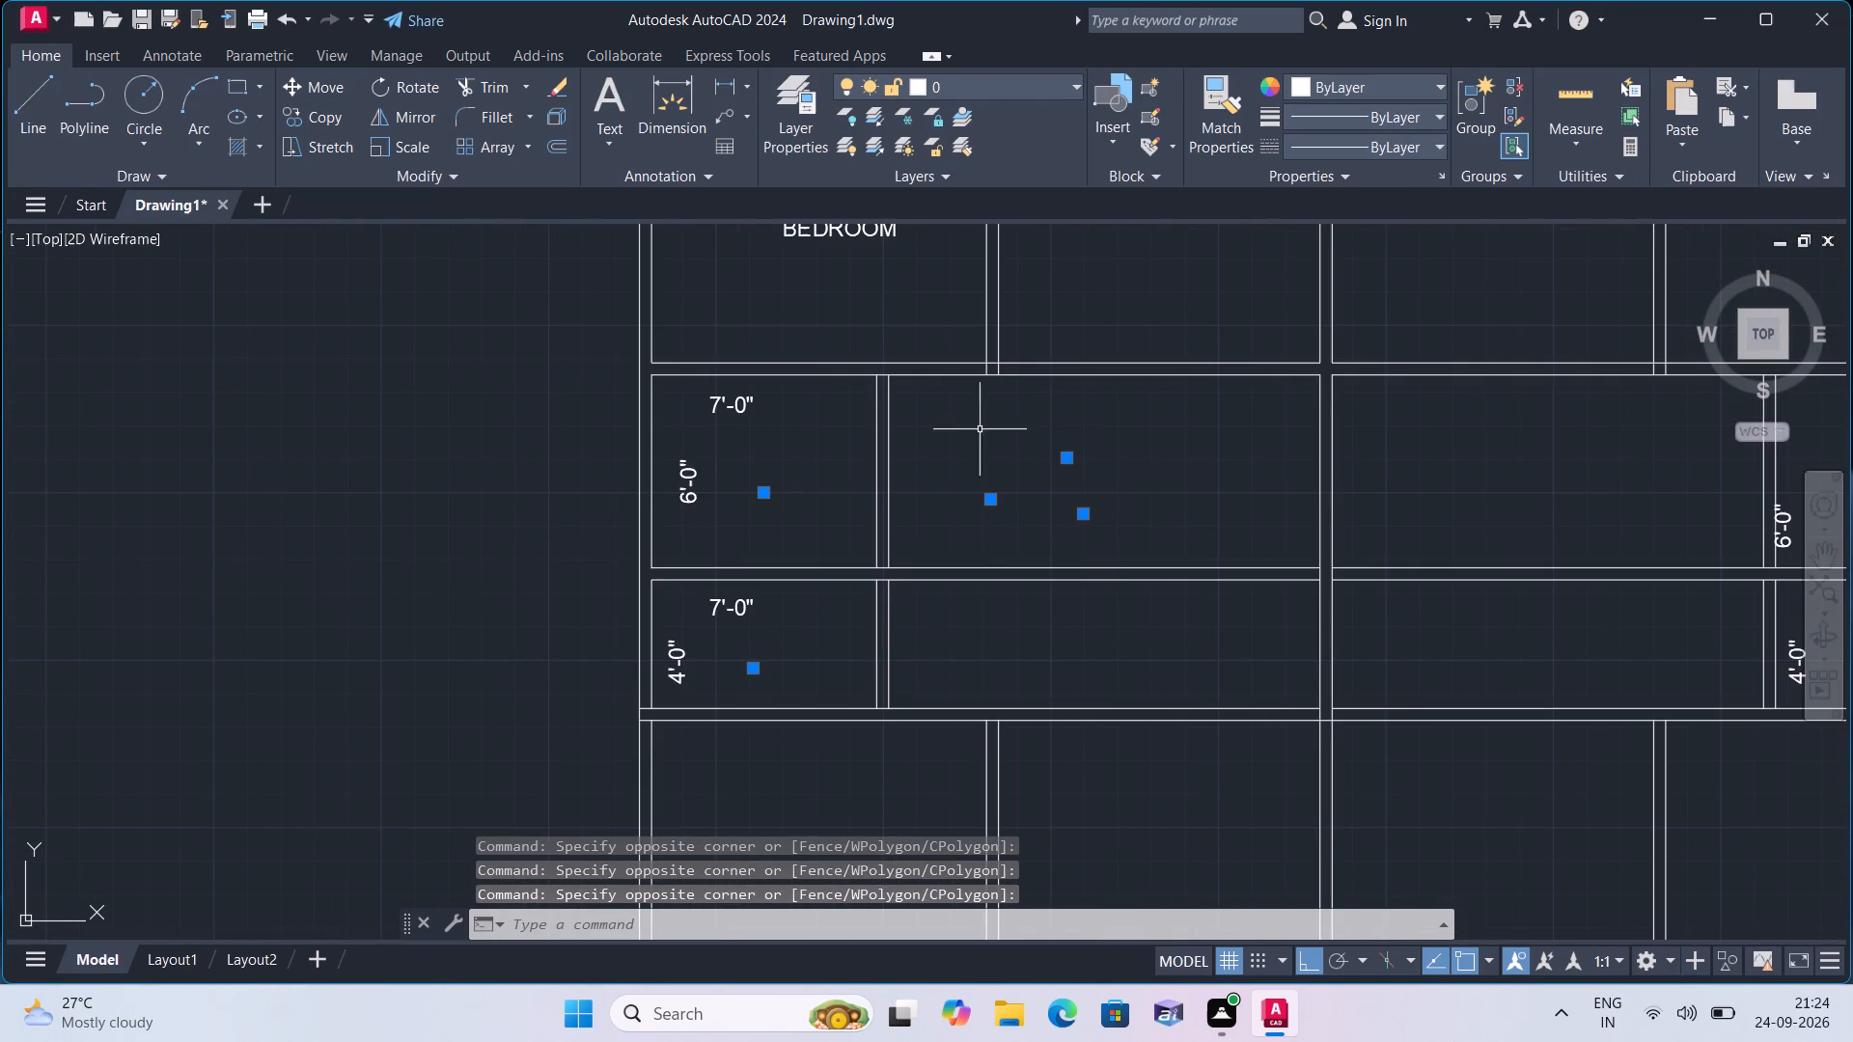
{"action": "right_click", "coordinate": [1003, 430]}
{"action": "left_click", "coordinate": [1037, 936]}
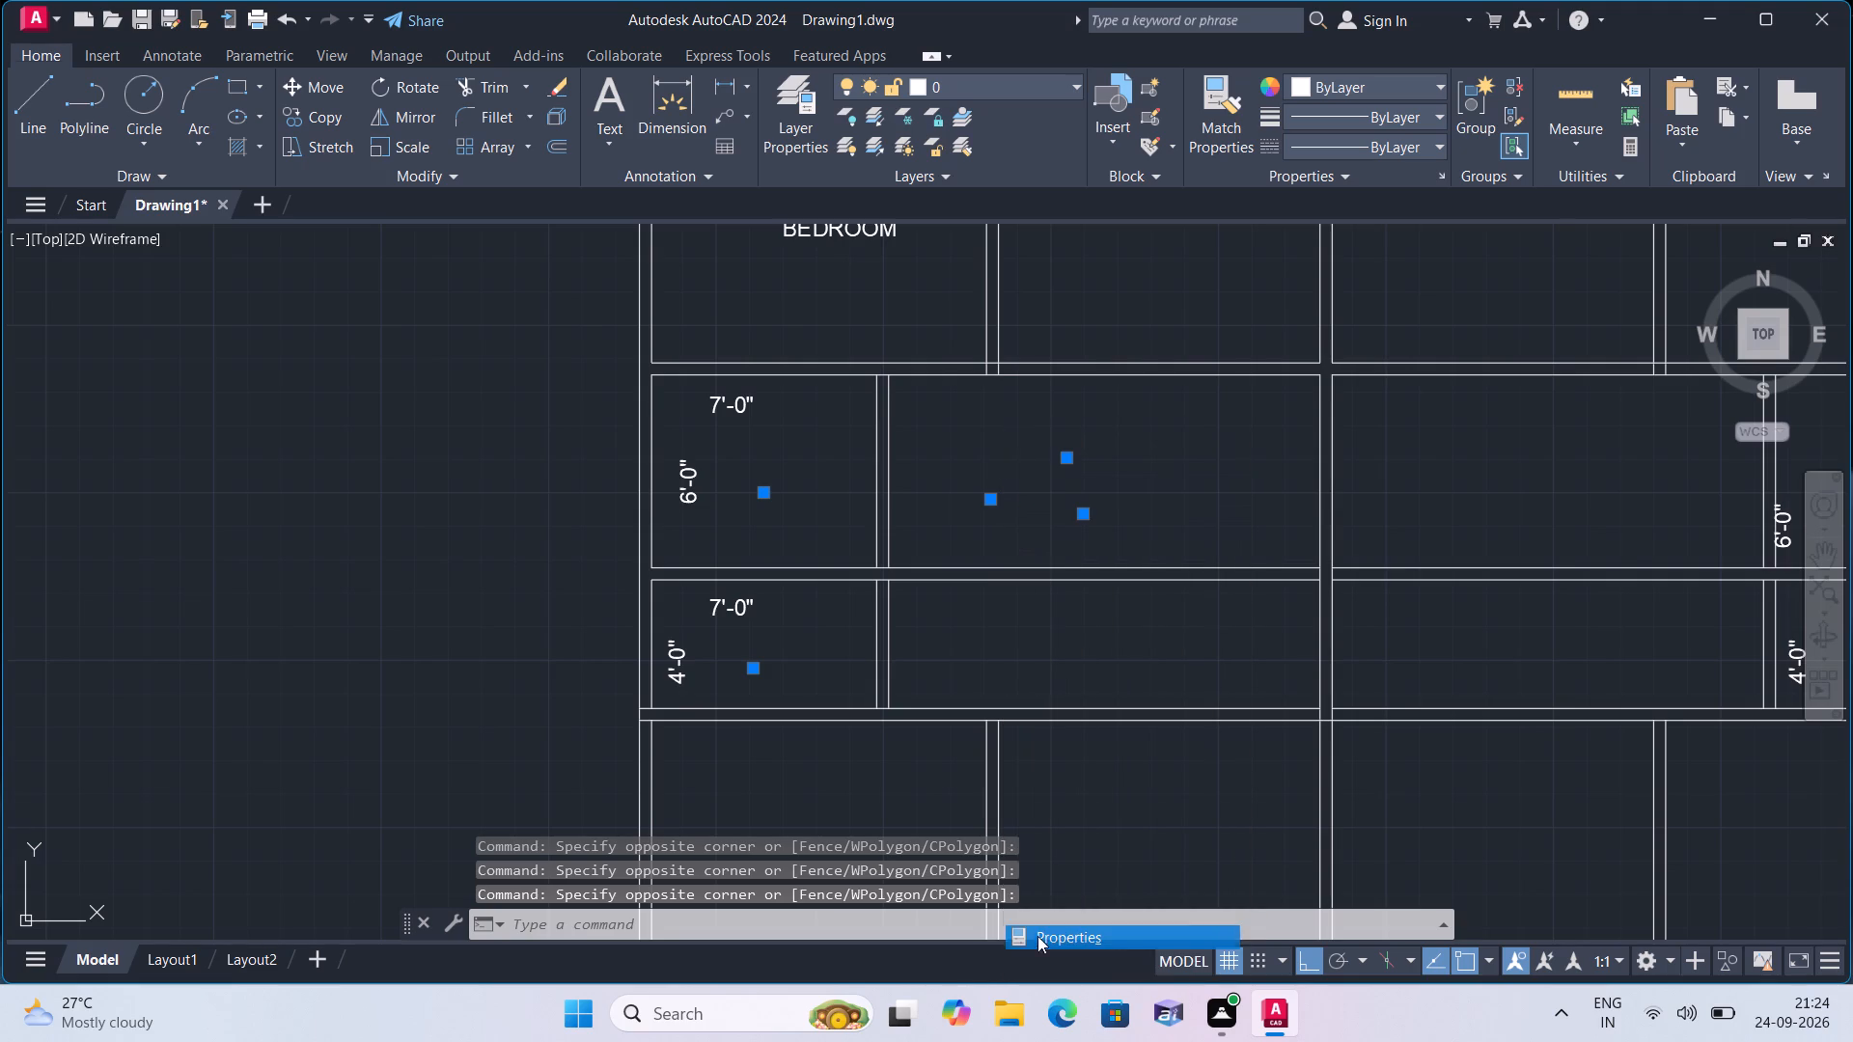
{"action": "scroll", "coordinate": [257, 452], "scroll_direction": "down", "scroll_amount": 1}
{"action": "scroll", "coordinate": [136, 477], "scroll_direction": "down", "scroll_amount": 4}
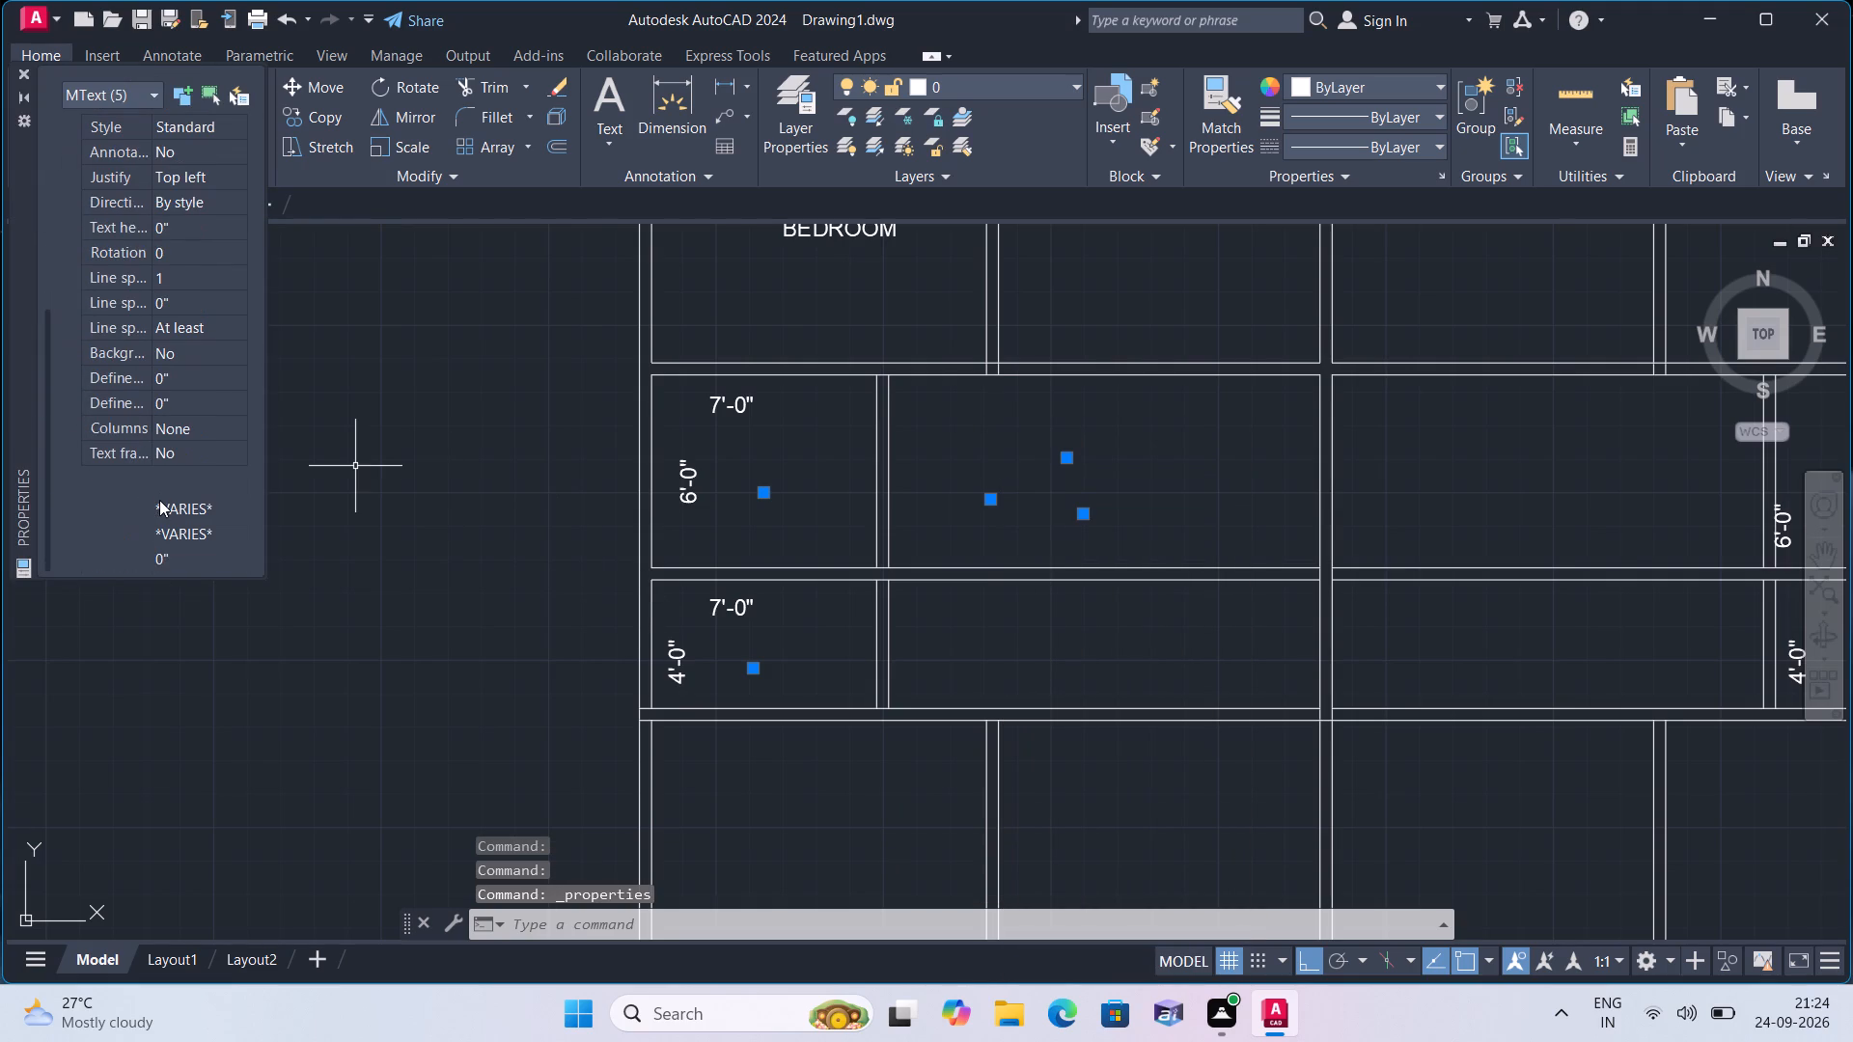
{"action": "scroll", "coordinate": [159, 500], "scroll_direction": "down", "scroll_amount": 1}
{"action": "left_click", "coordinate": [199, 226]}
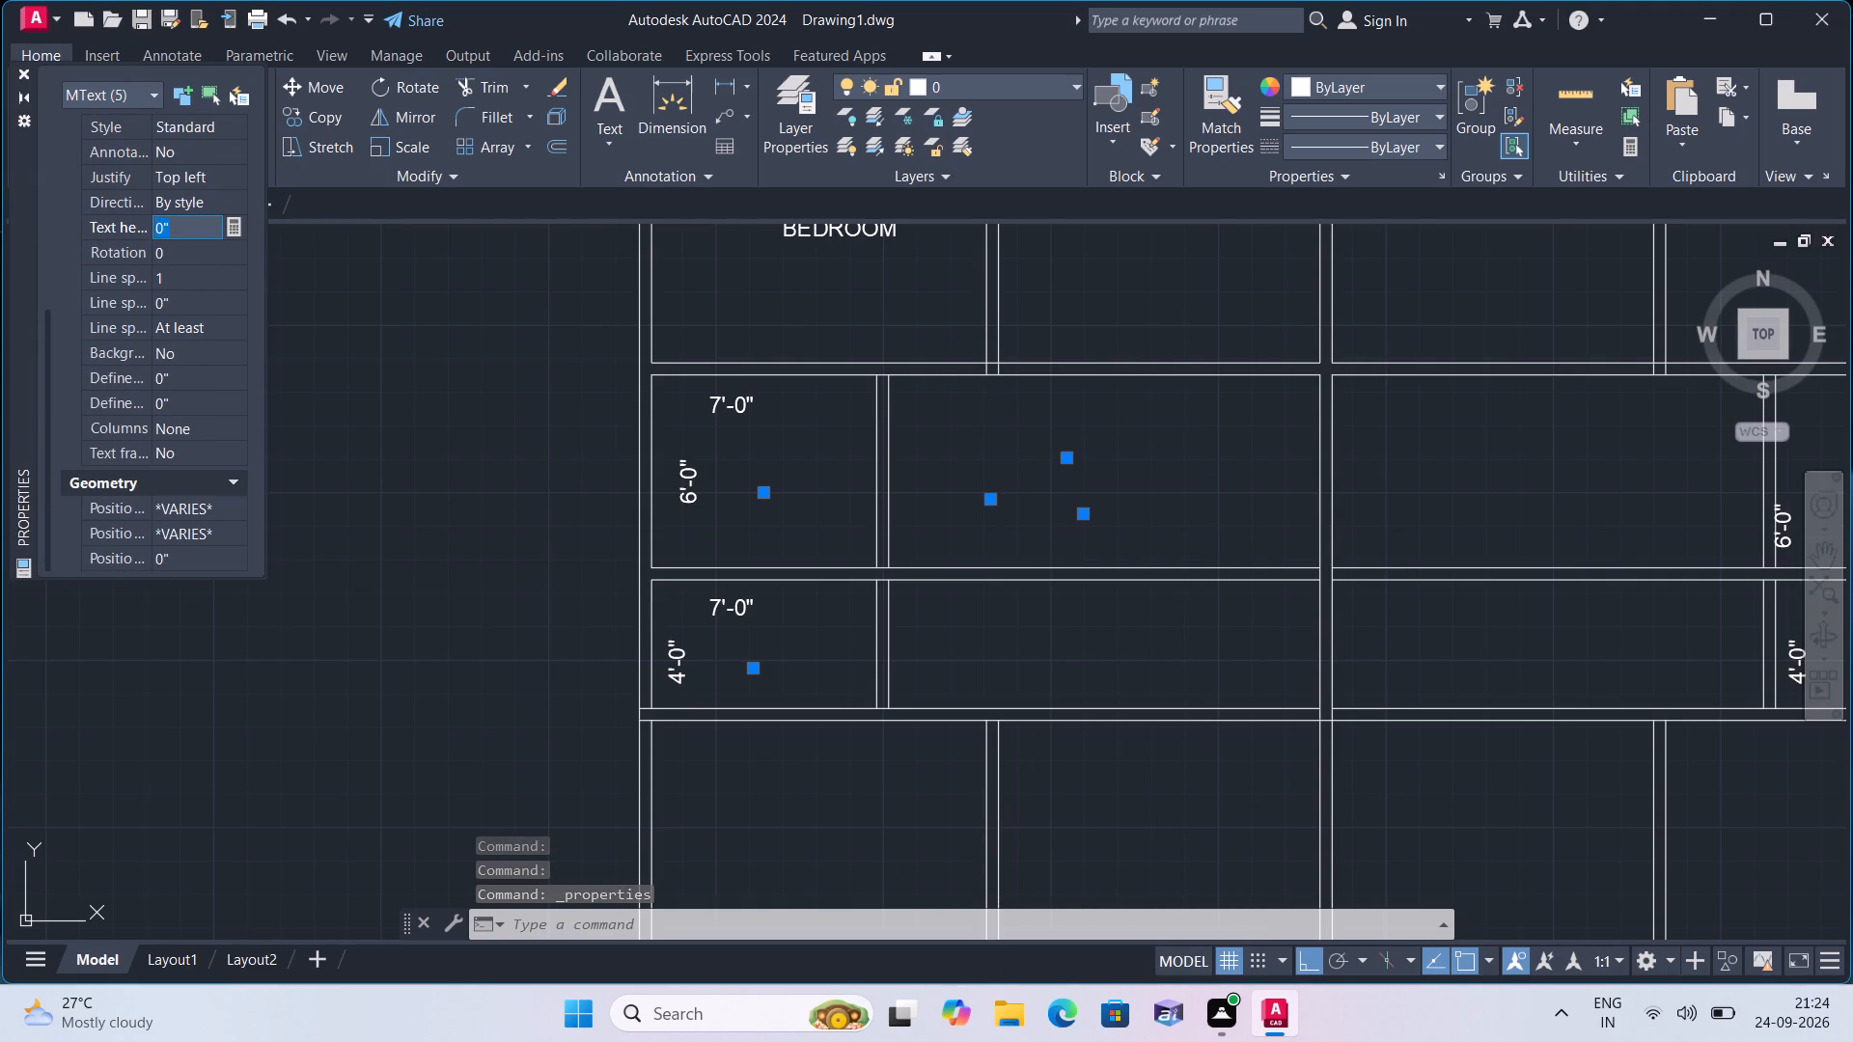
{"action": "key", "text": "BackSpace"}
{"action": "type", "text": "6\""}
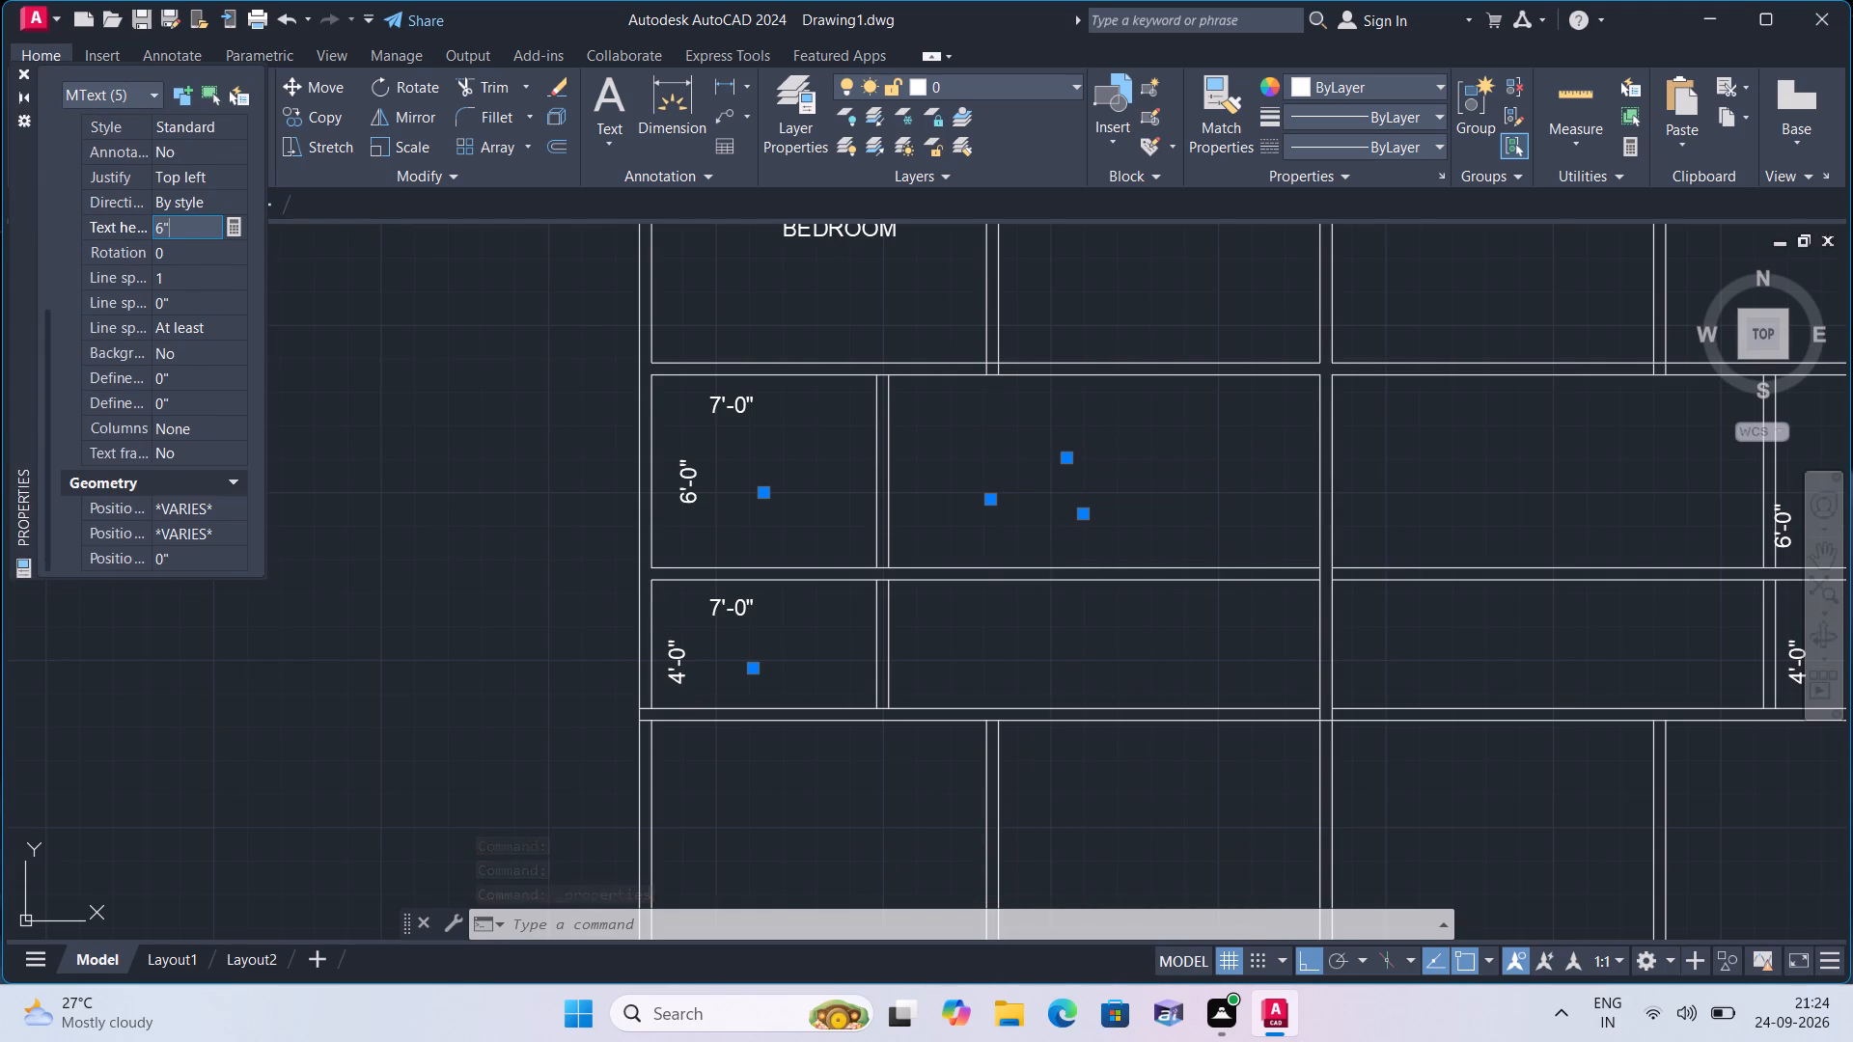
{"action": "left_click", "coordinate": [346, 359]}
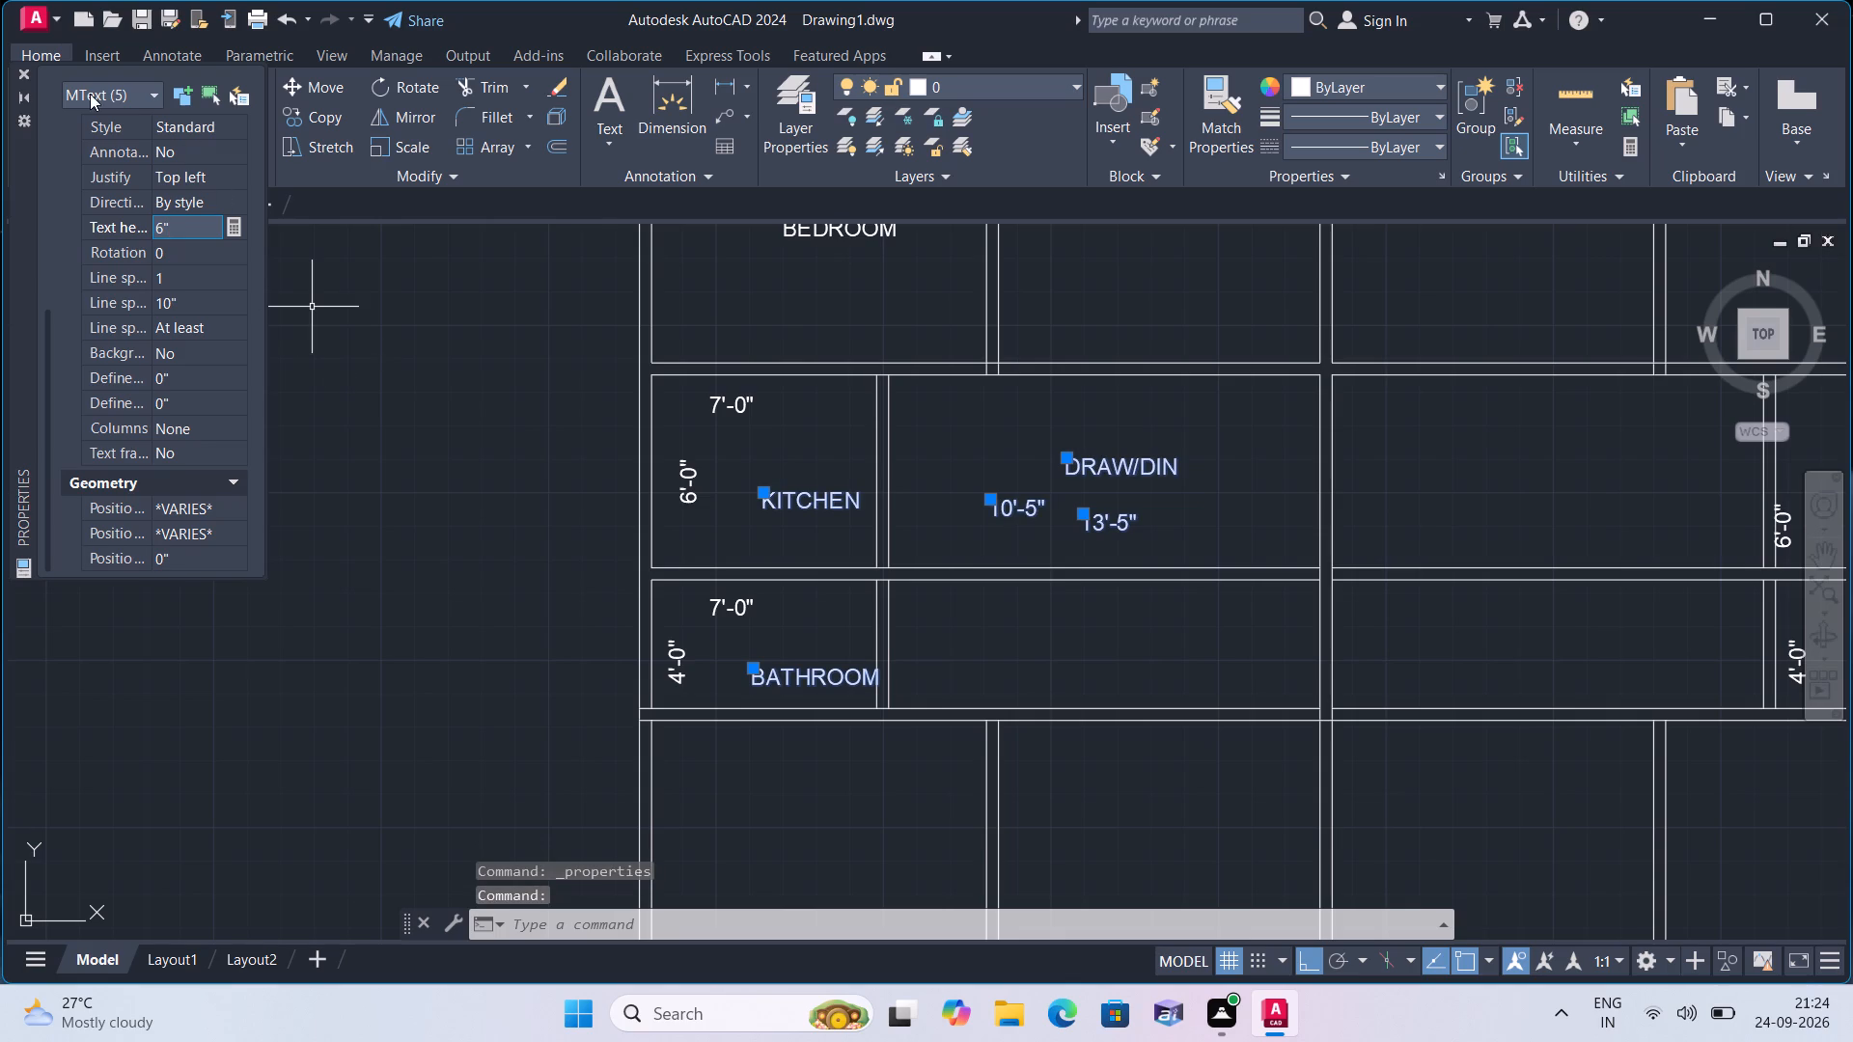
{"action": "left_click", "coordinate": [23, 70]}
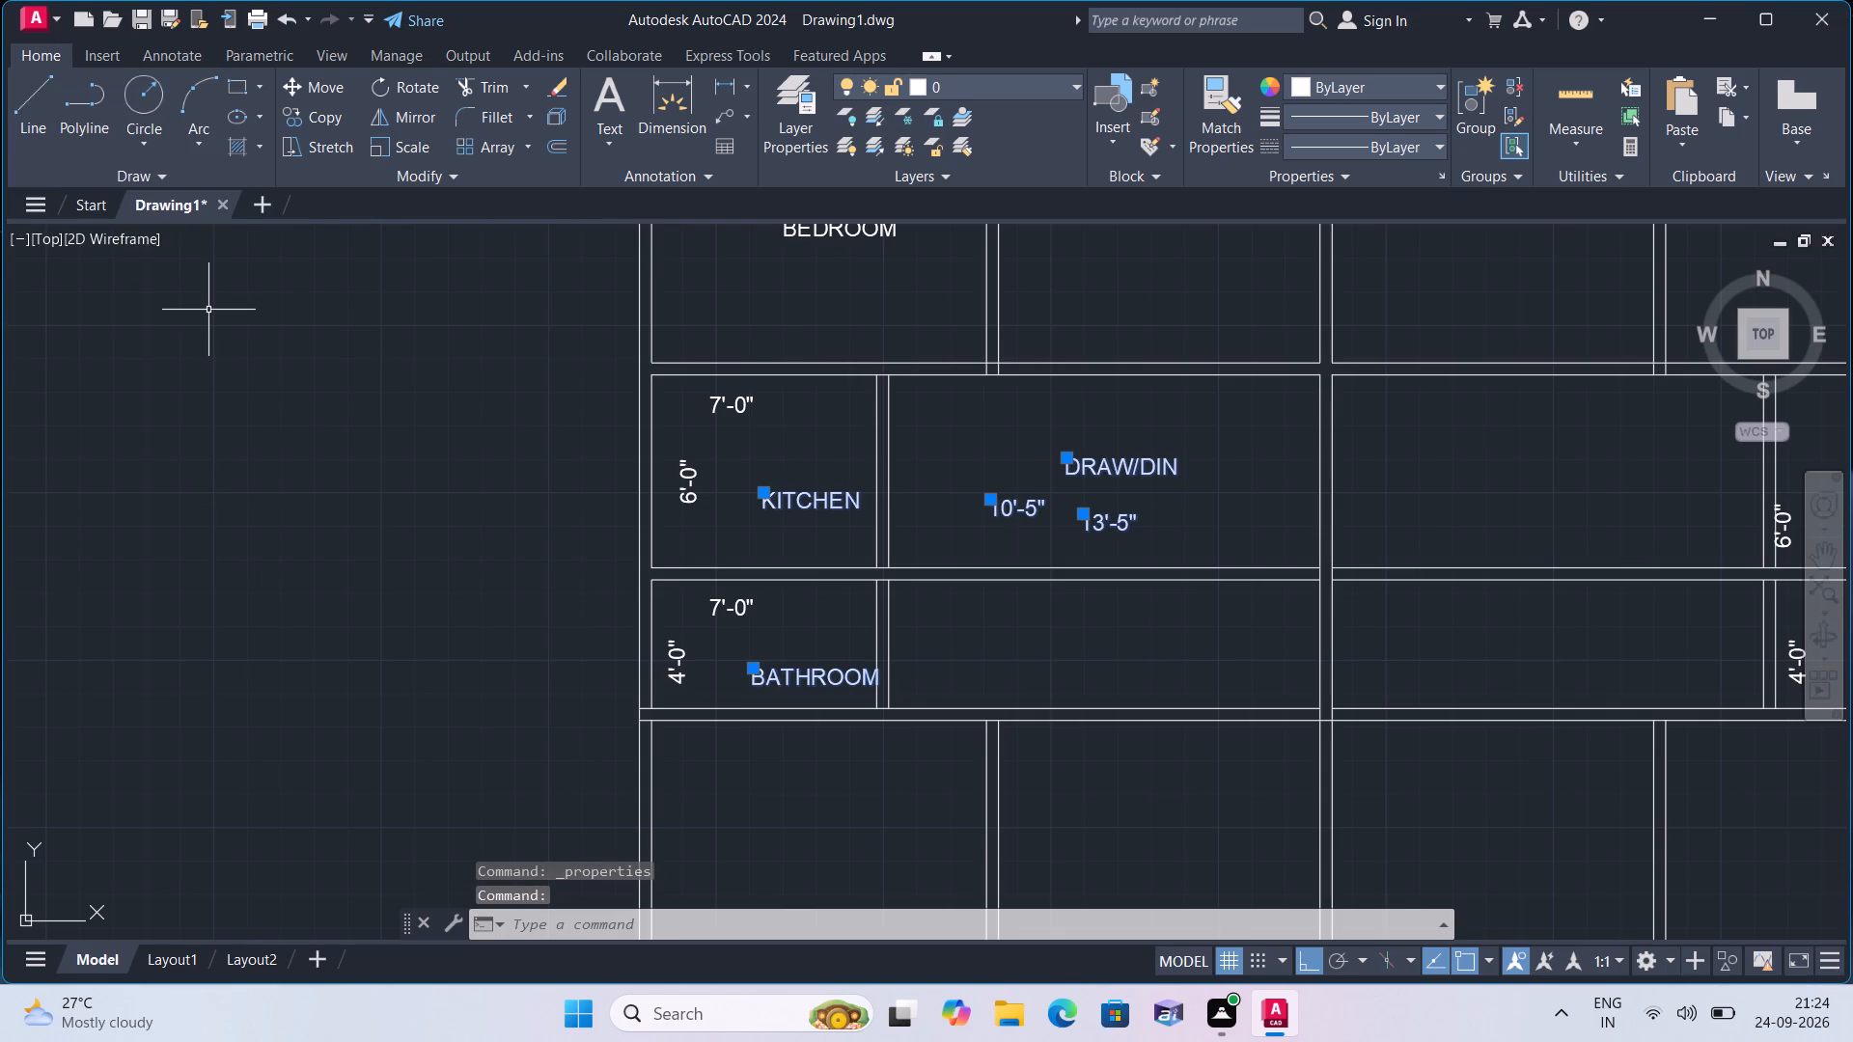
{"action": "key", "text": "Escape"}
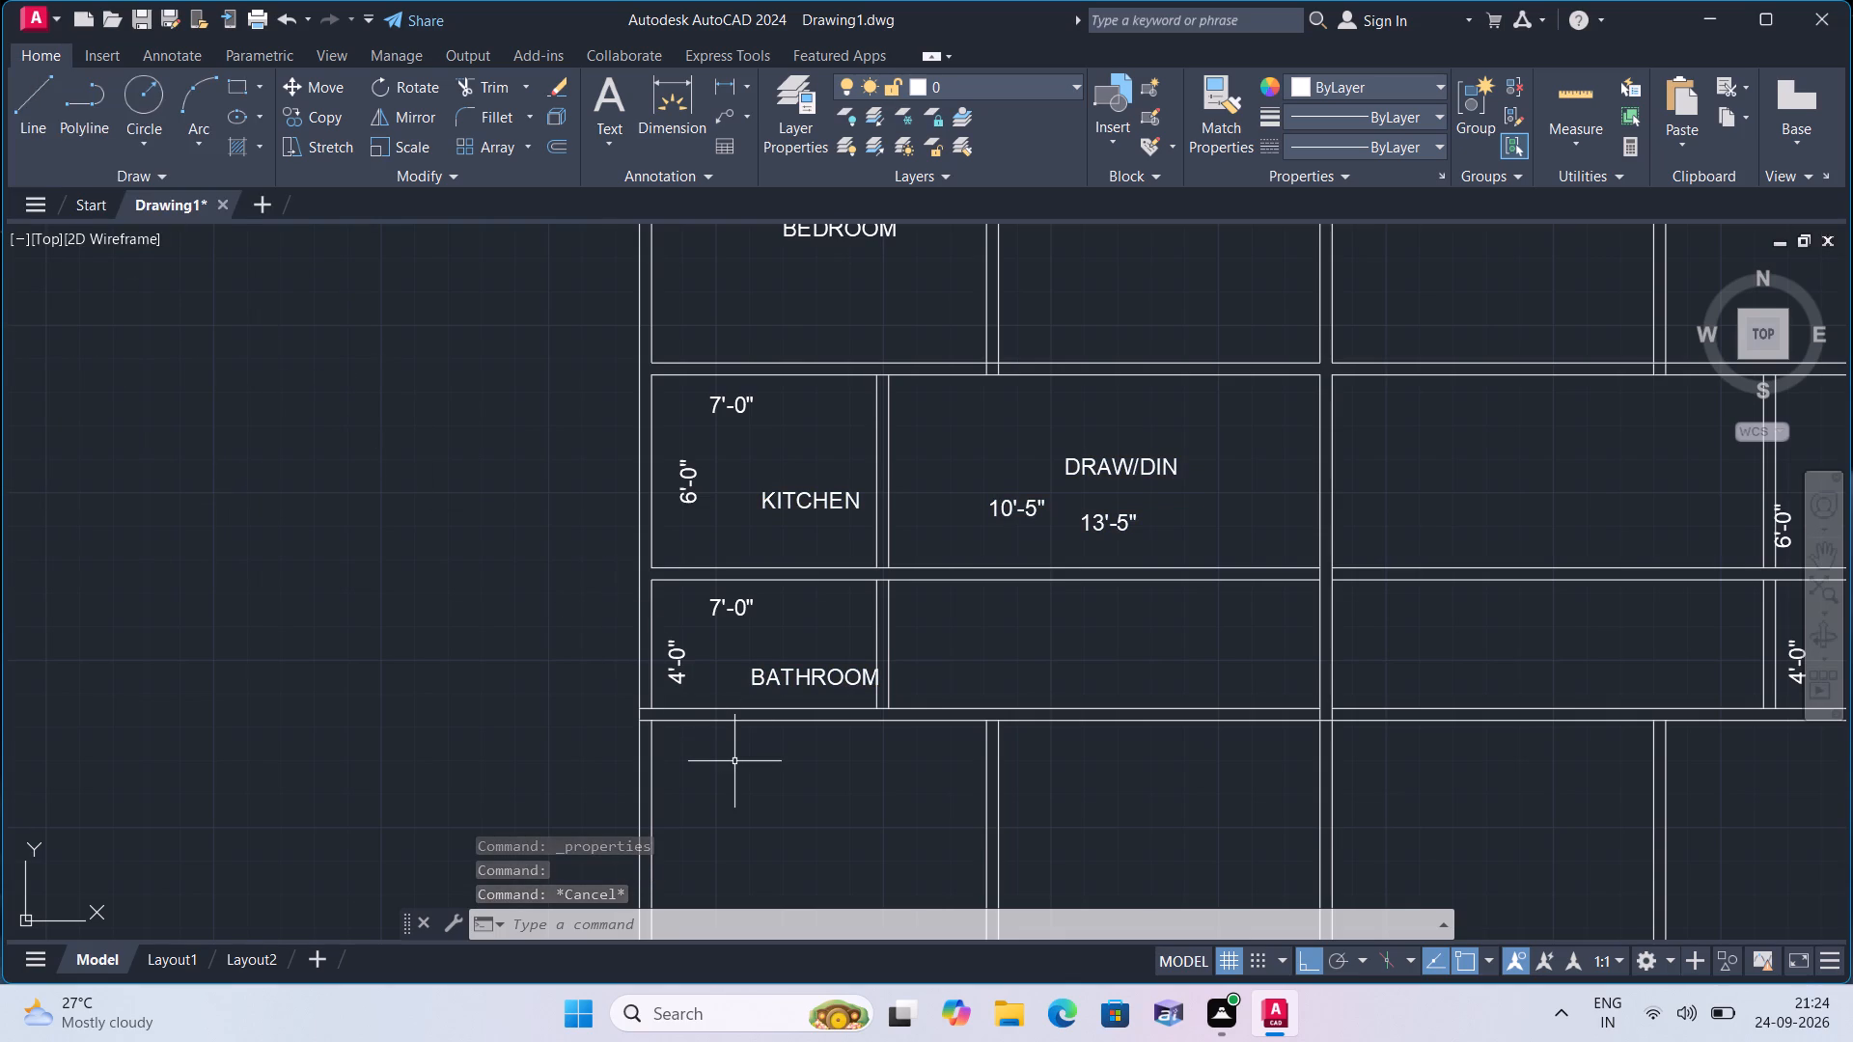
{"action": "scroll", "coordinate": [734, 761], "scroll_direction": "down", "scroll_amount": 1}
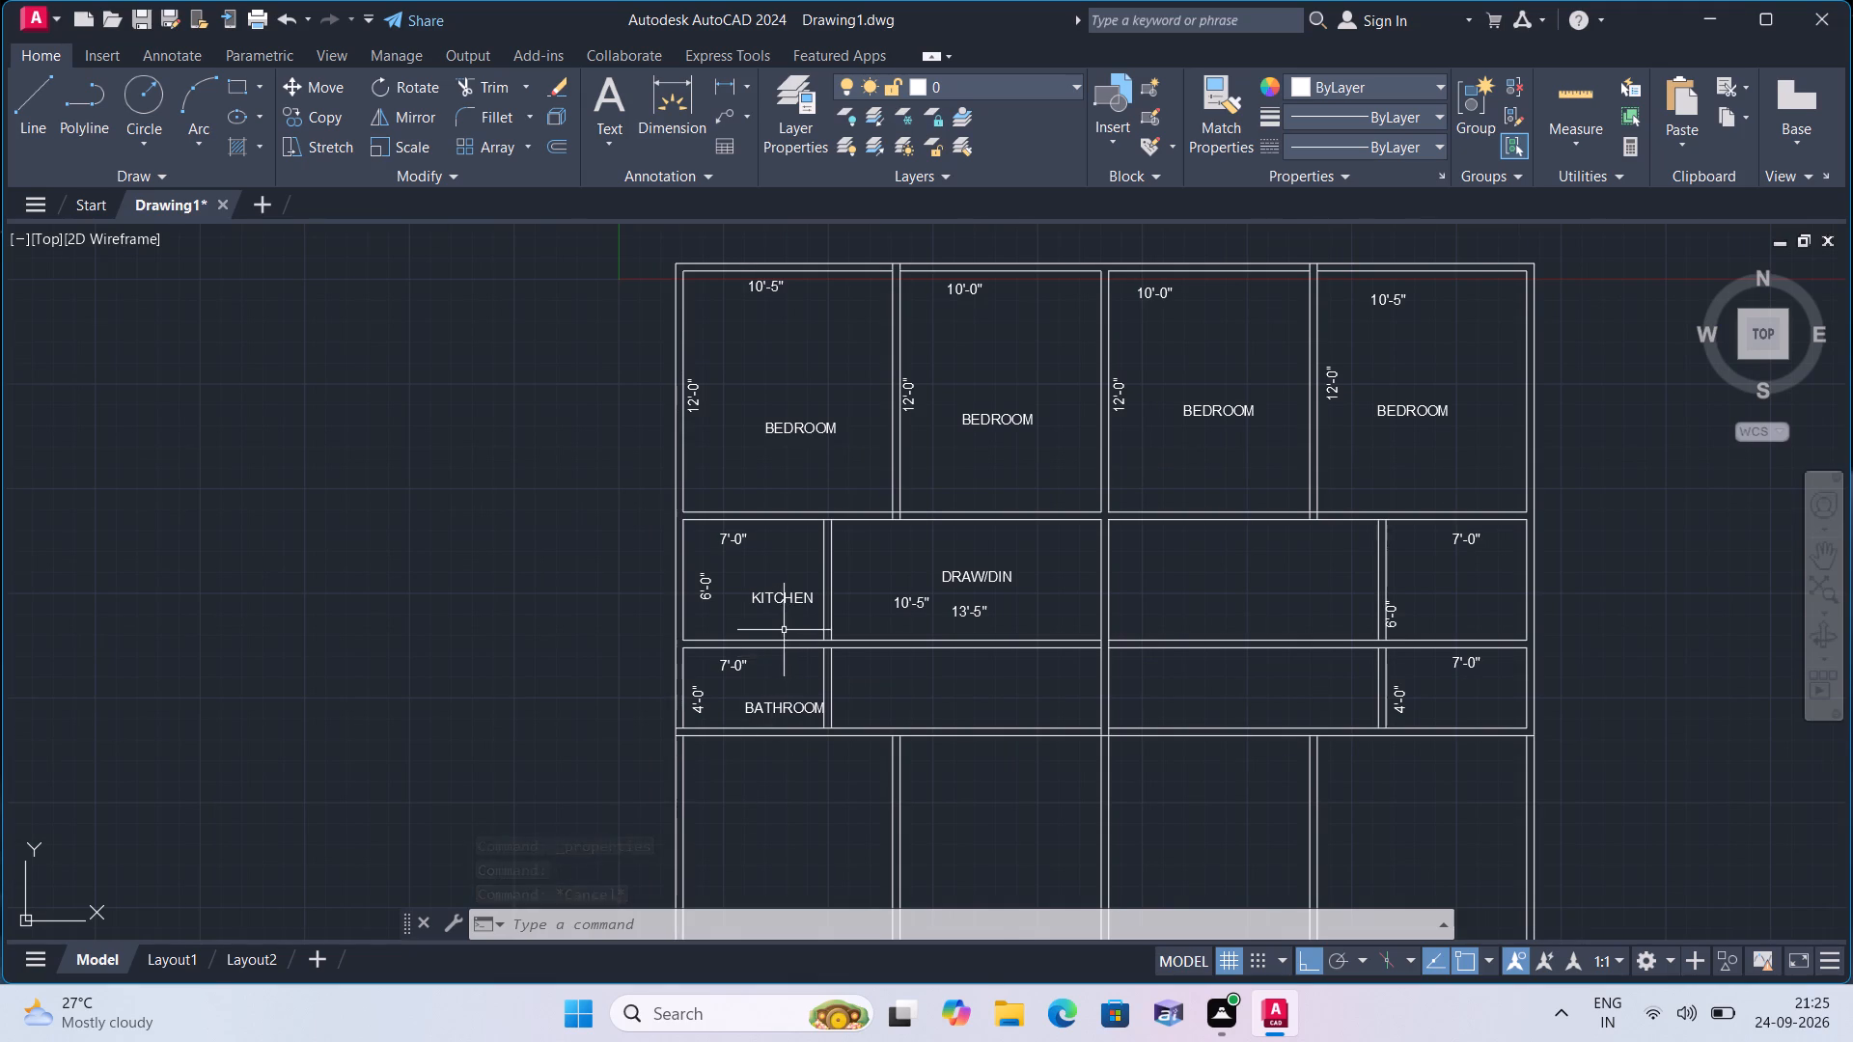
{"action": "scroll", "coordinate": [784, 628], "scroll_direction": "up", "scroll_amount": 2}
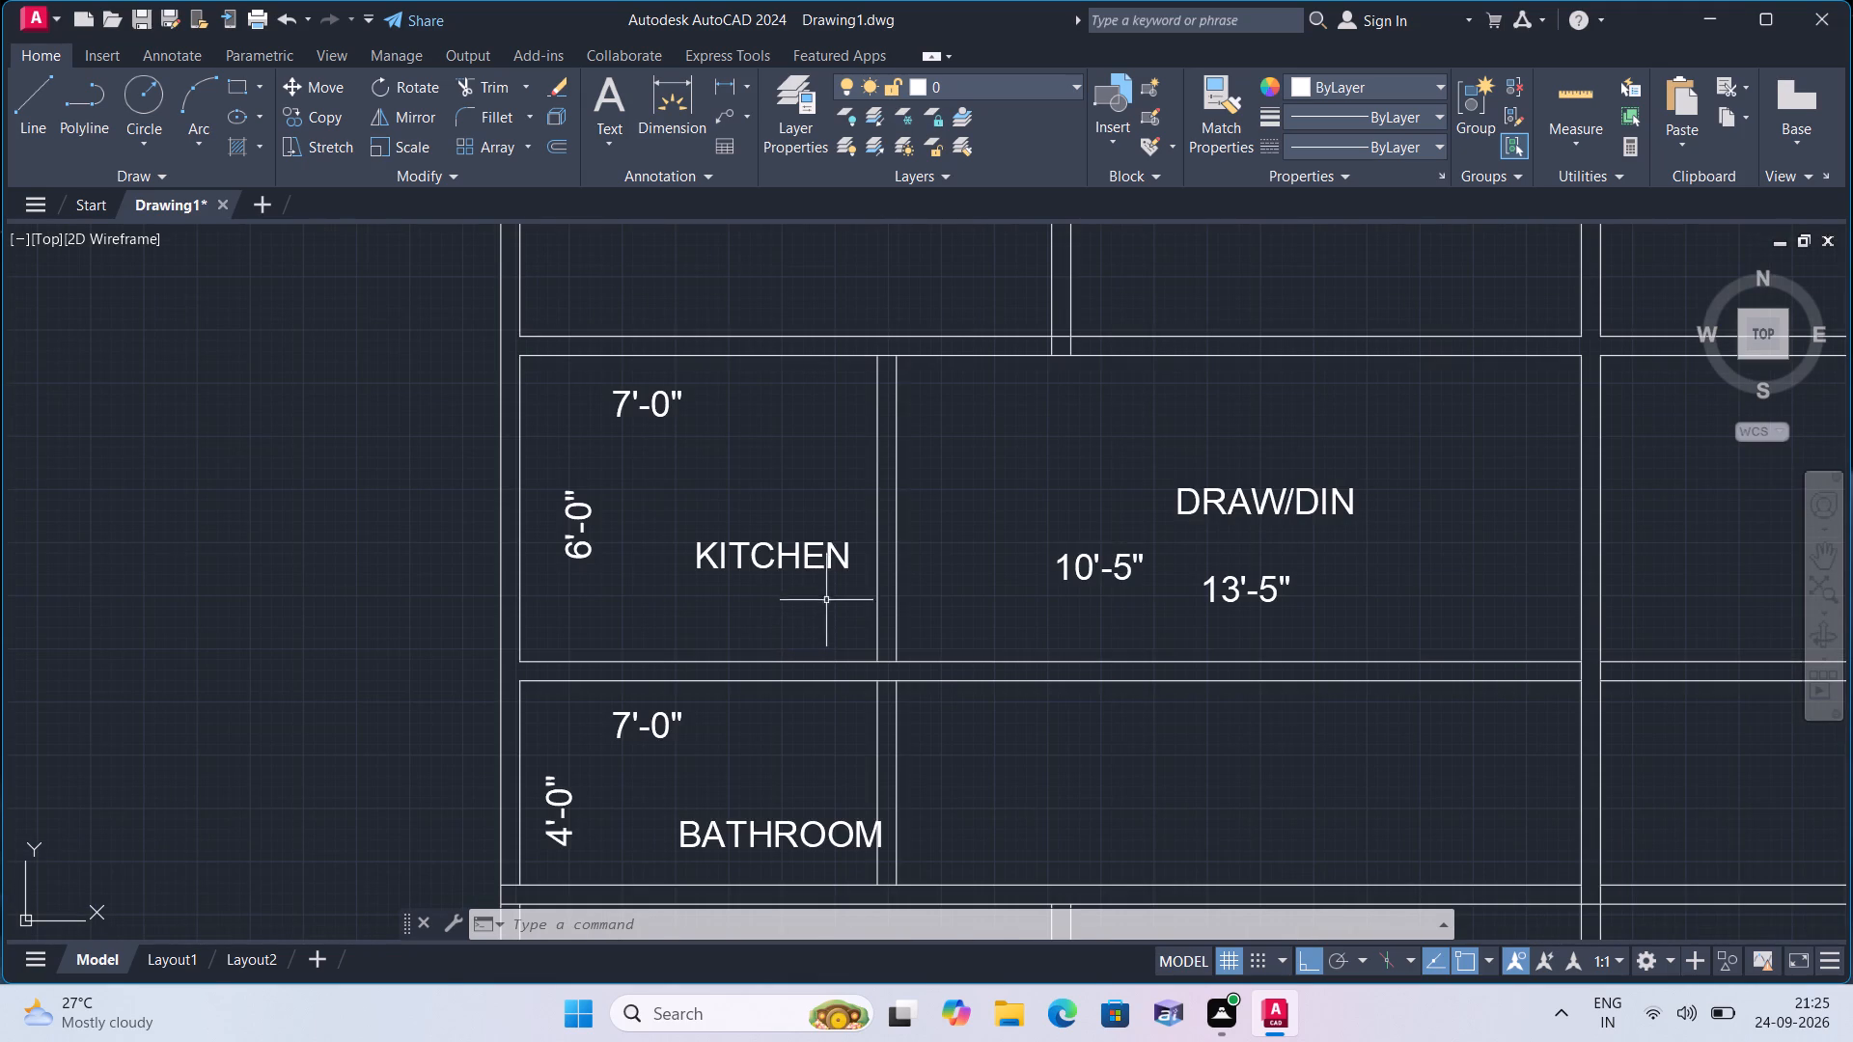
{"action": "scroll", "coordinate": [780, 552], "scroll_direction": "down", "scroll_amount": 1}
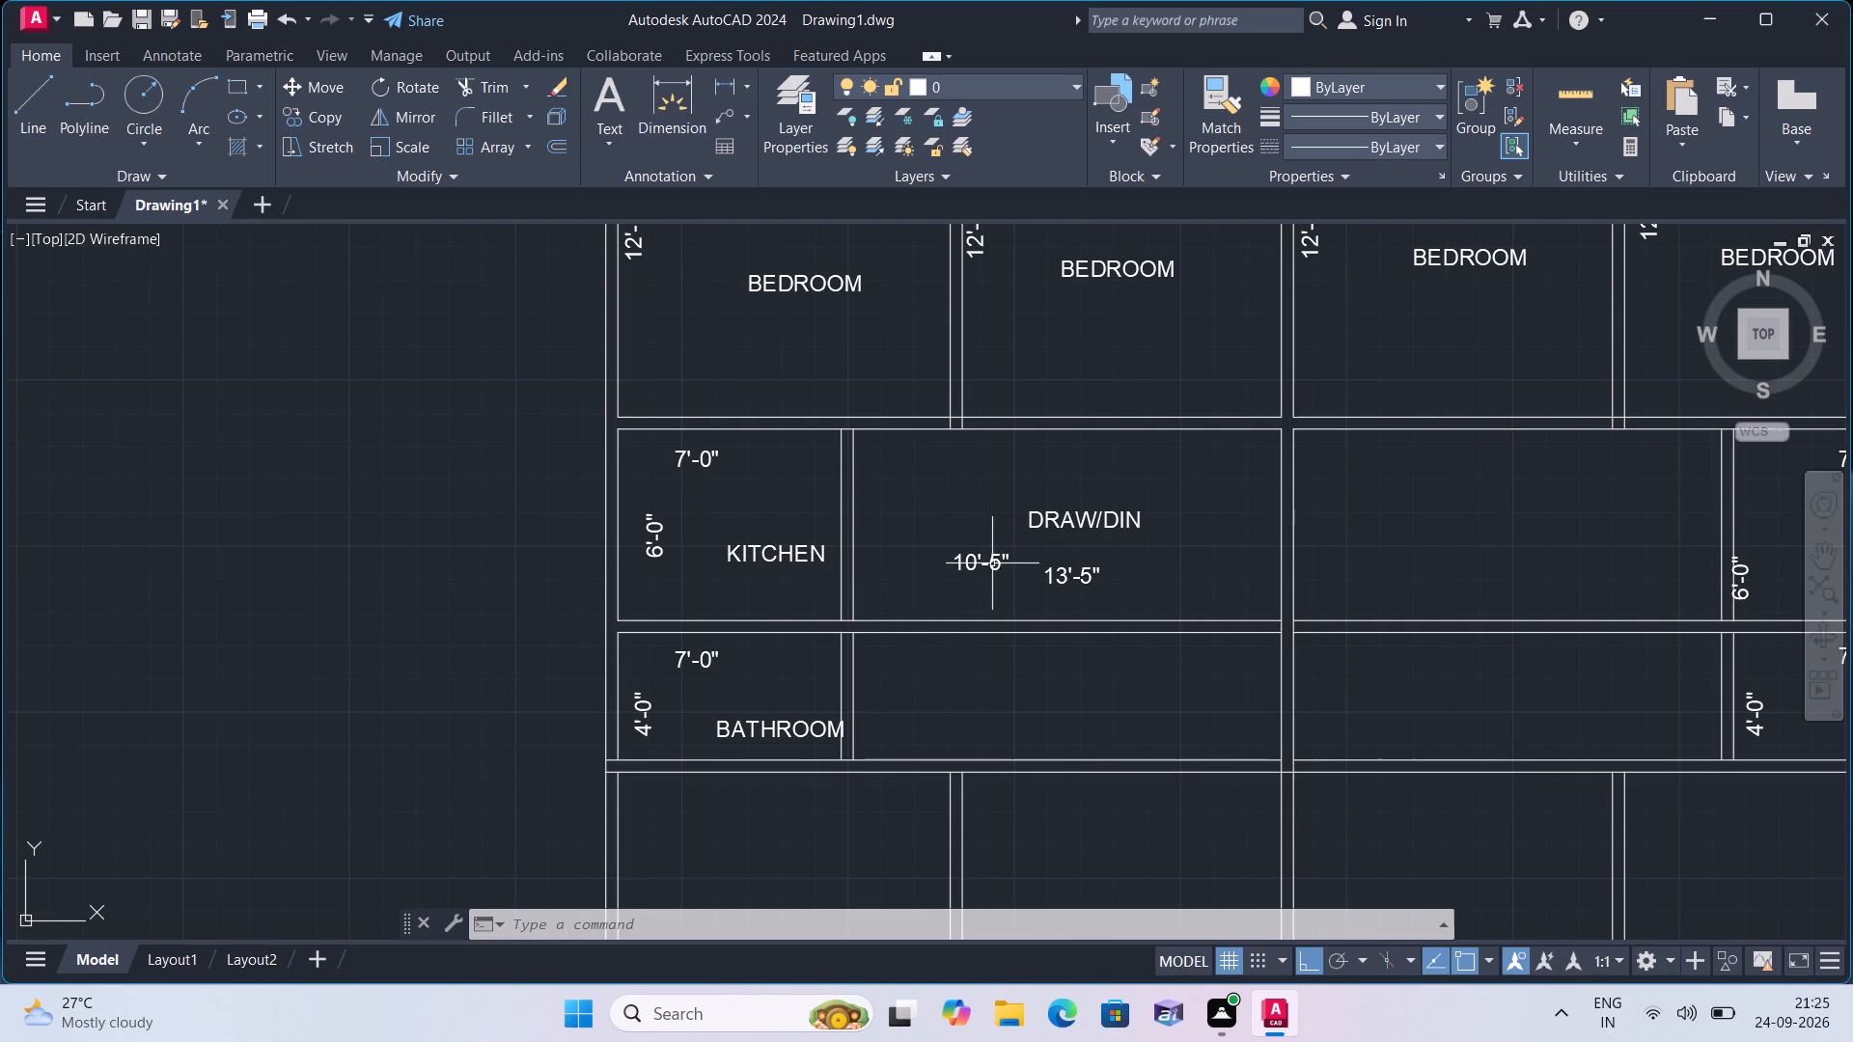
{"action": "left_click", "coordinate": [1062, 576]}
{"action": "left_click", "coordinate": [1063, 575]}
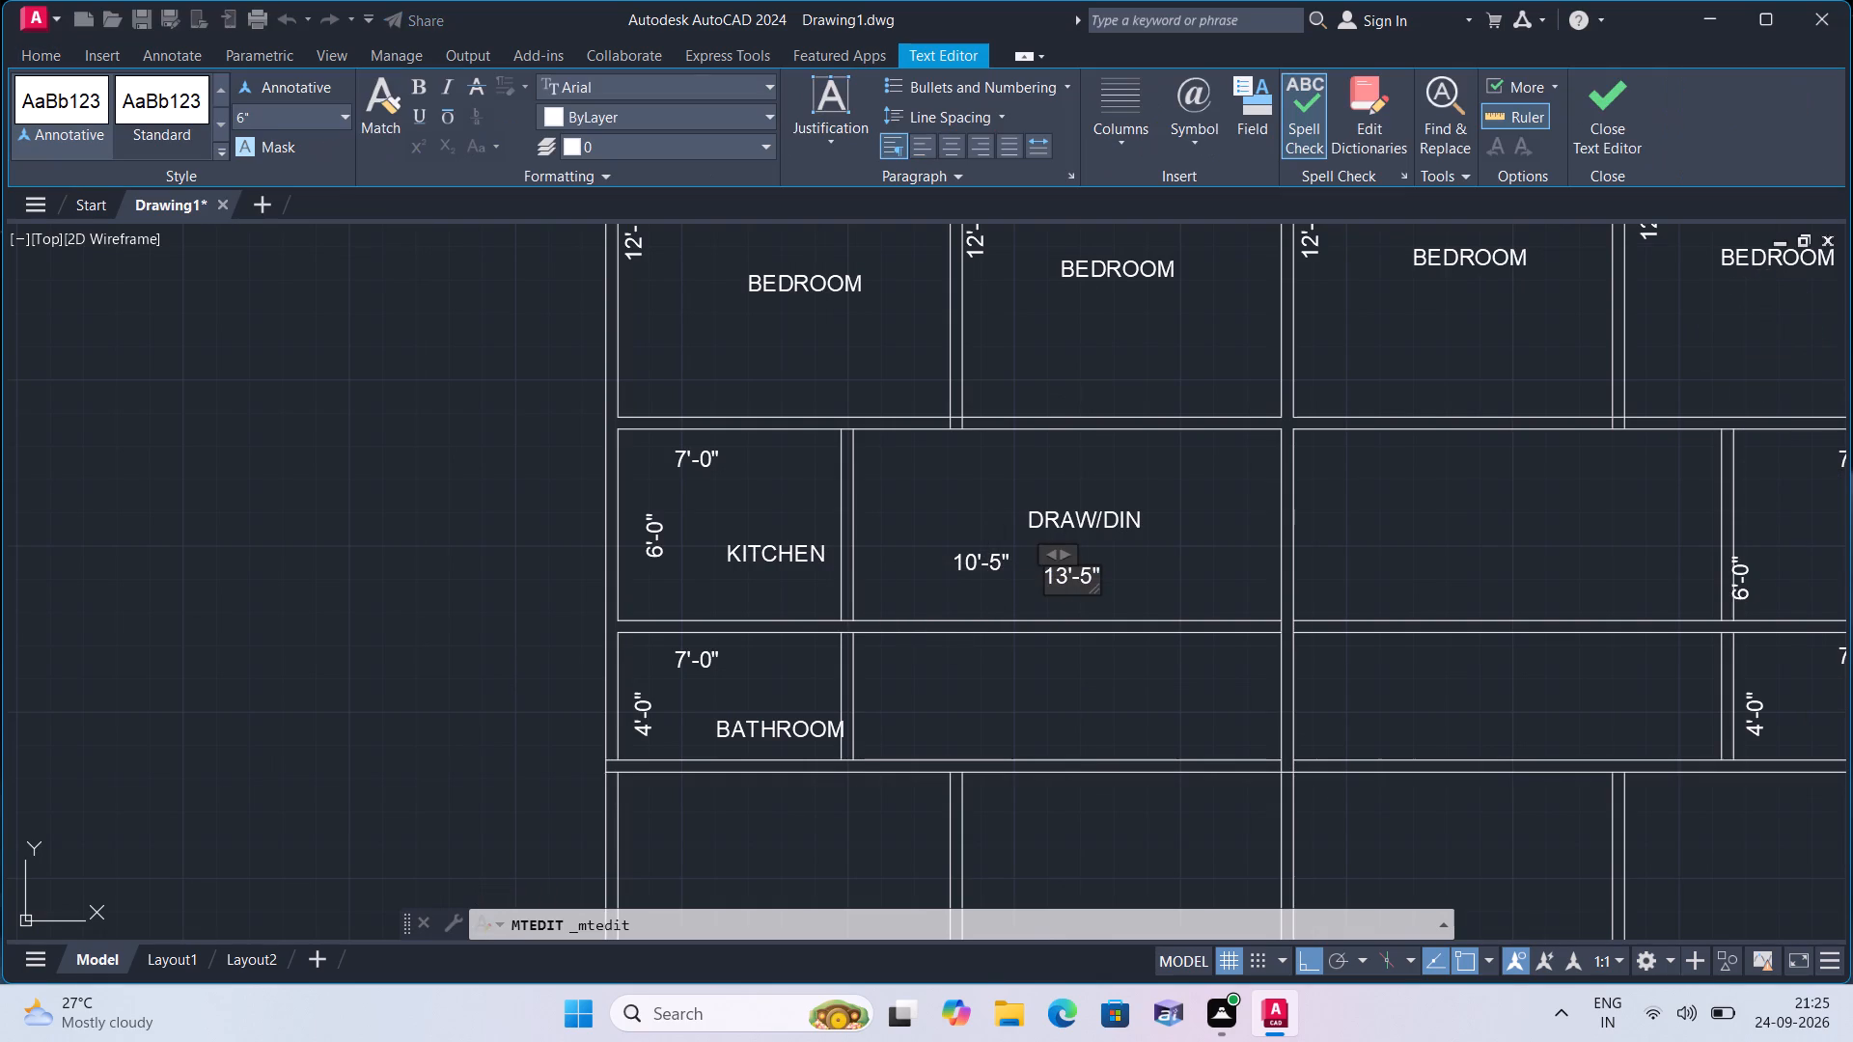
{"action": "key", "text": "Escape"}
Move the 13'-5" text straight up about 3'-5", placing it above the DRAW/DIN name near the room's upper wall.
{"action": "left_click", "coordinate": [1062, 575]}
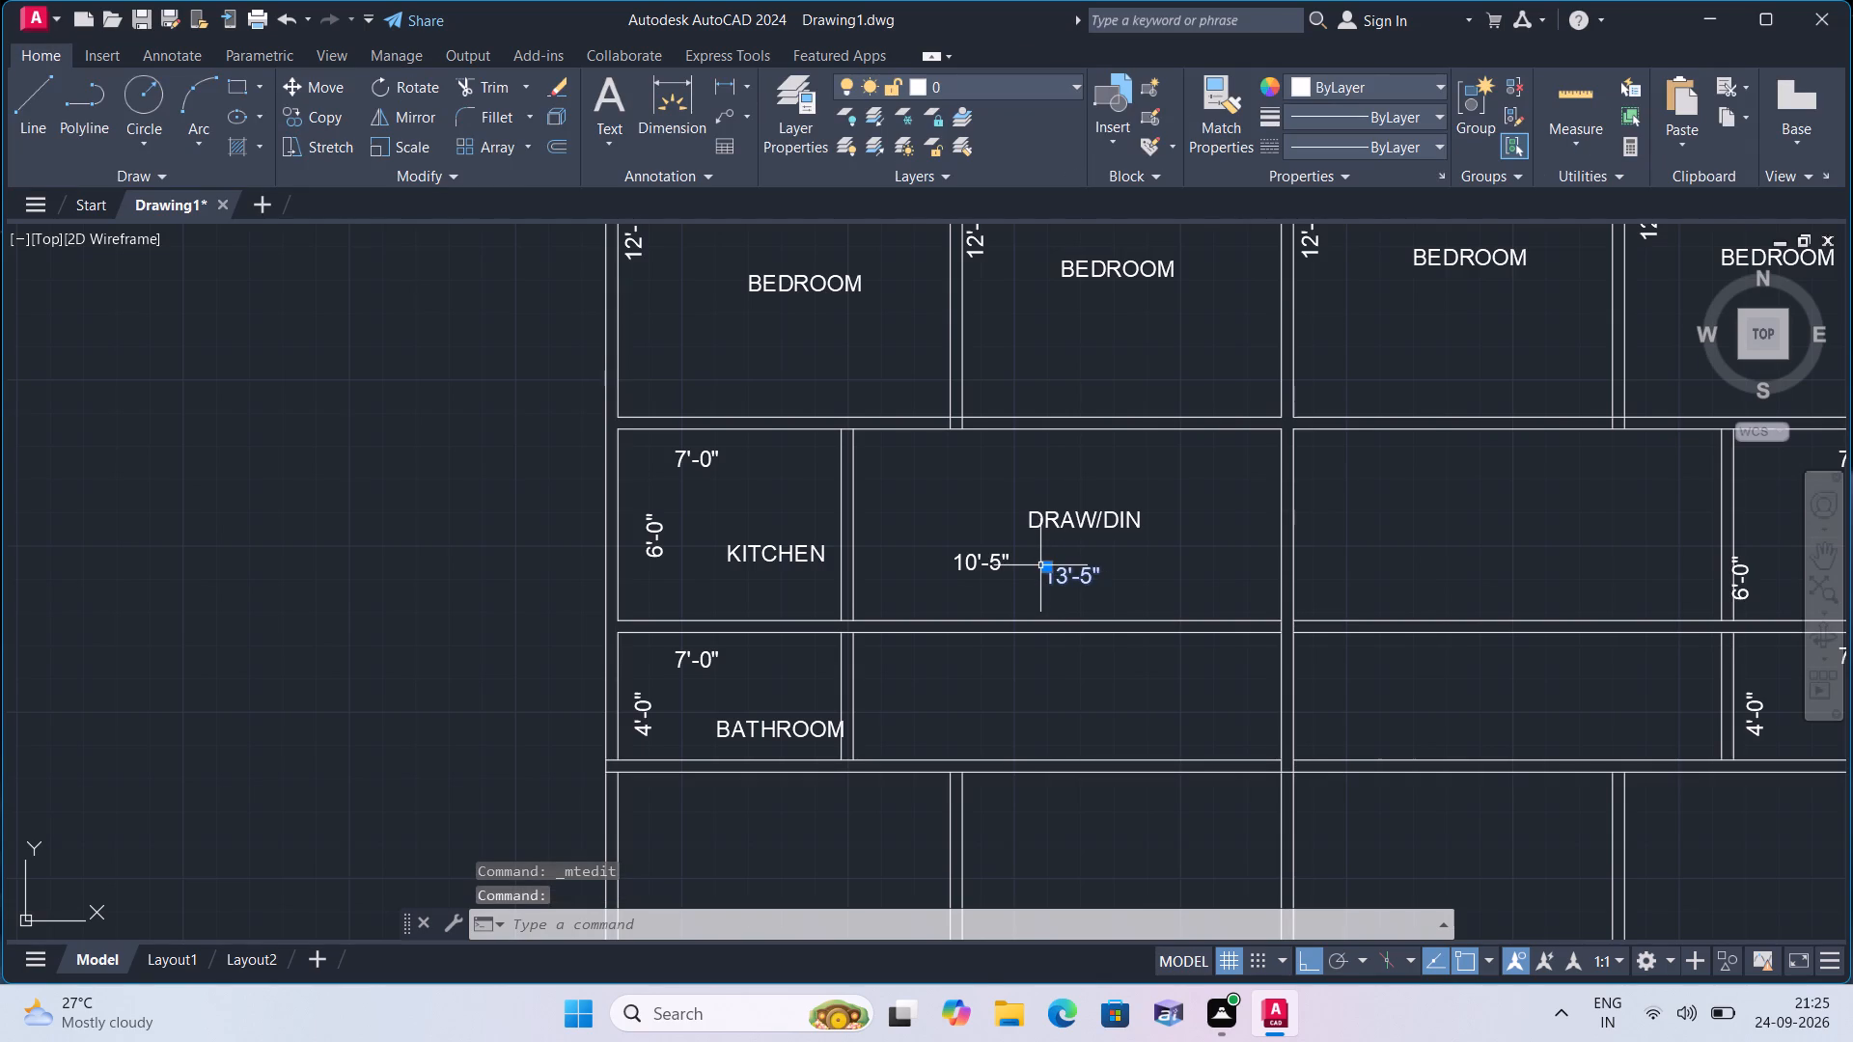
{"action": "left_click", "coordinate": [1043, 565]}
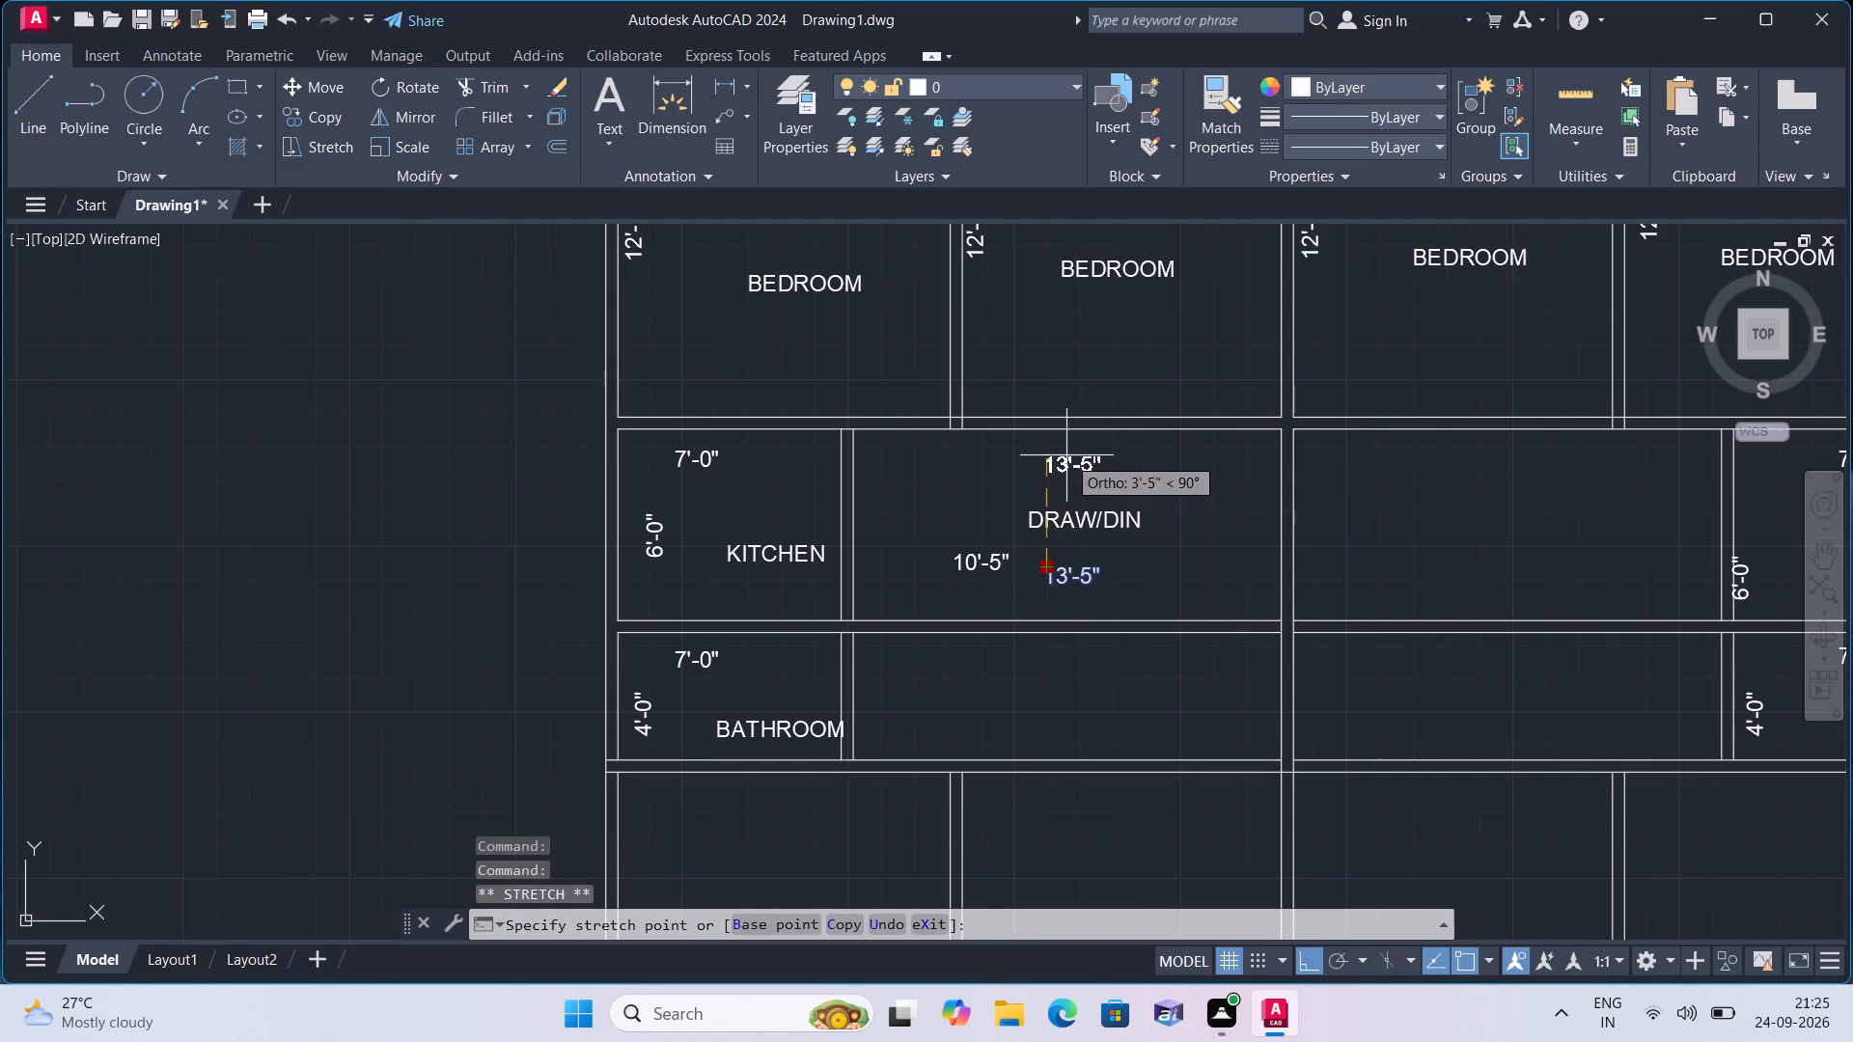
{"action": "left_click", "coordinate": [1066, 454]}
{"action": "key", "text": "space"}
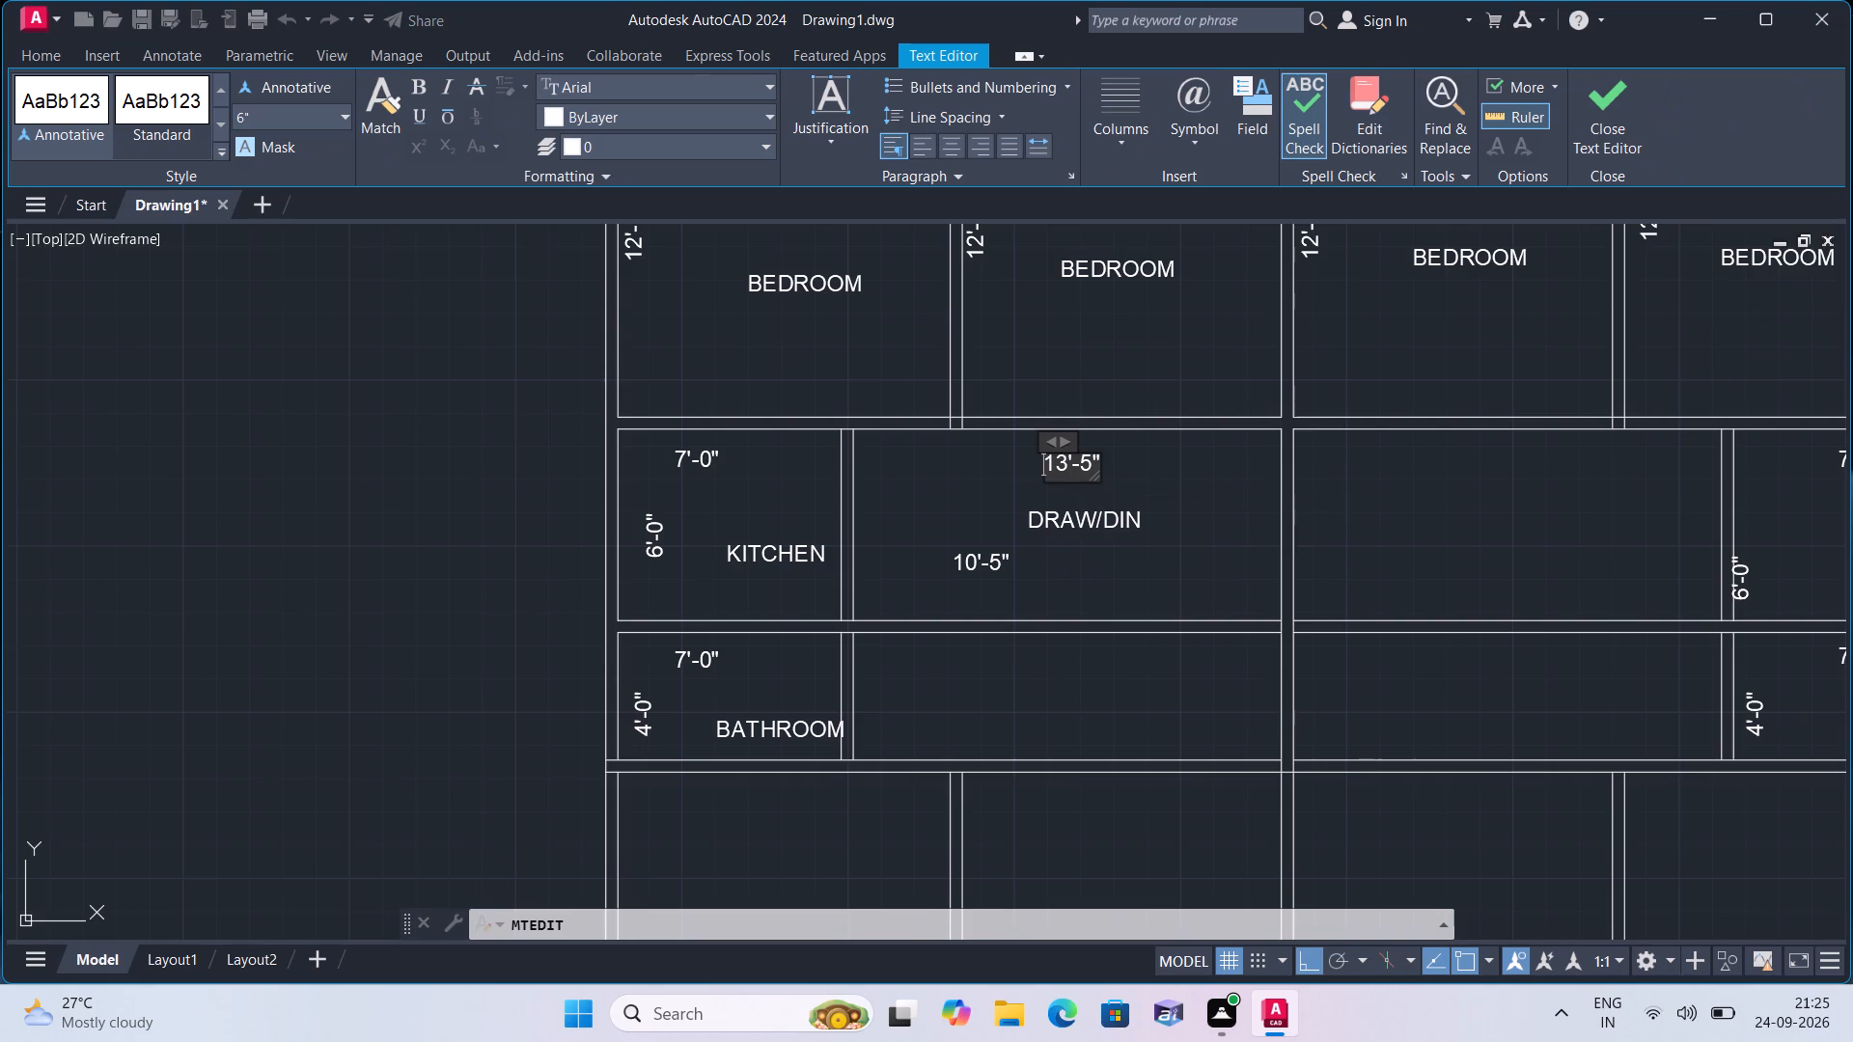
{"action": "key", "text": "Escape"}
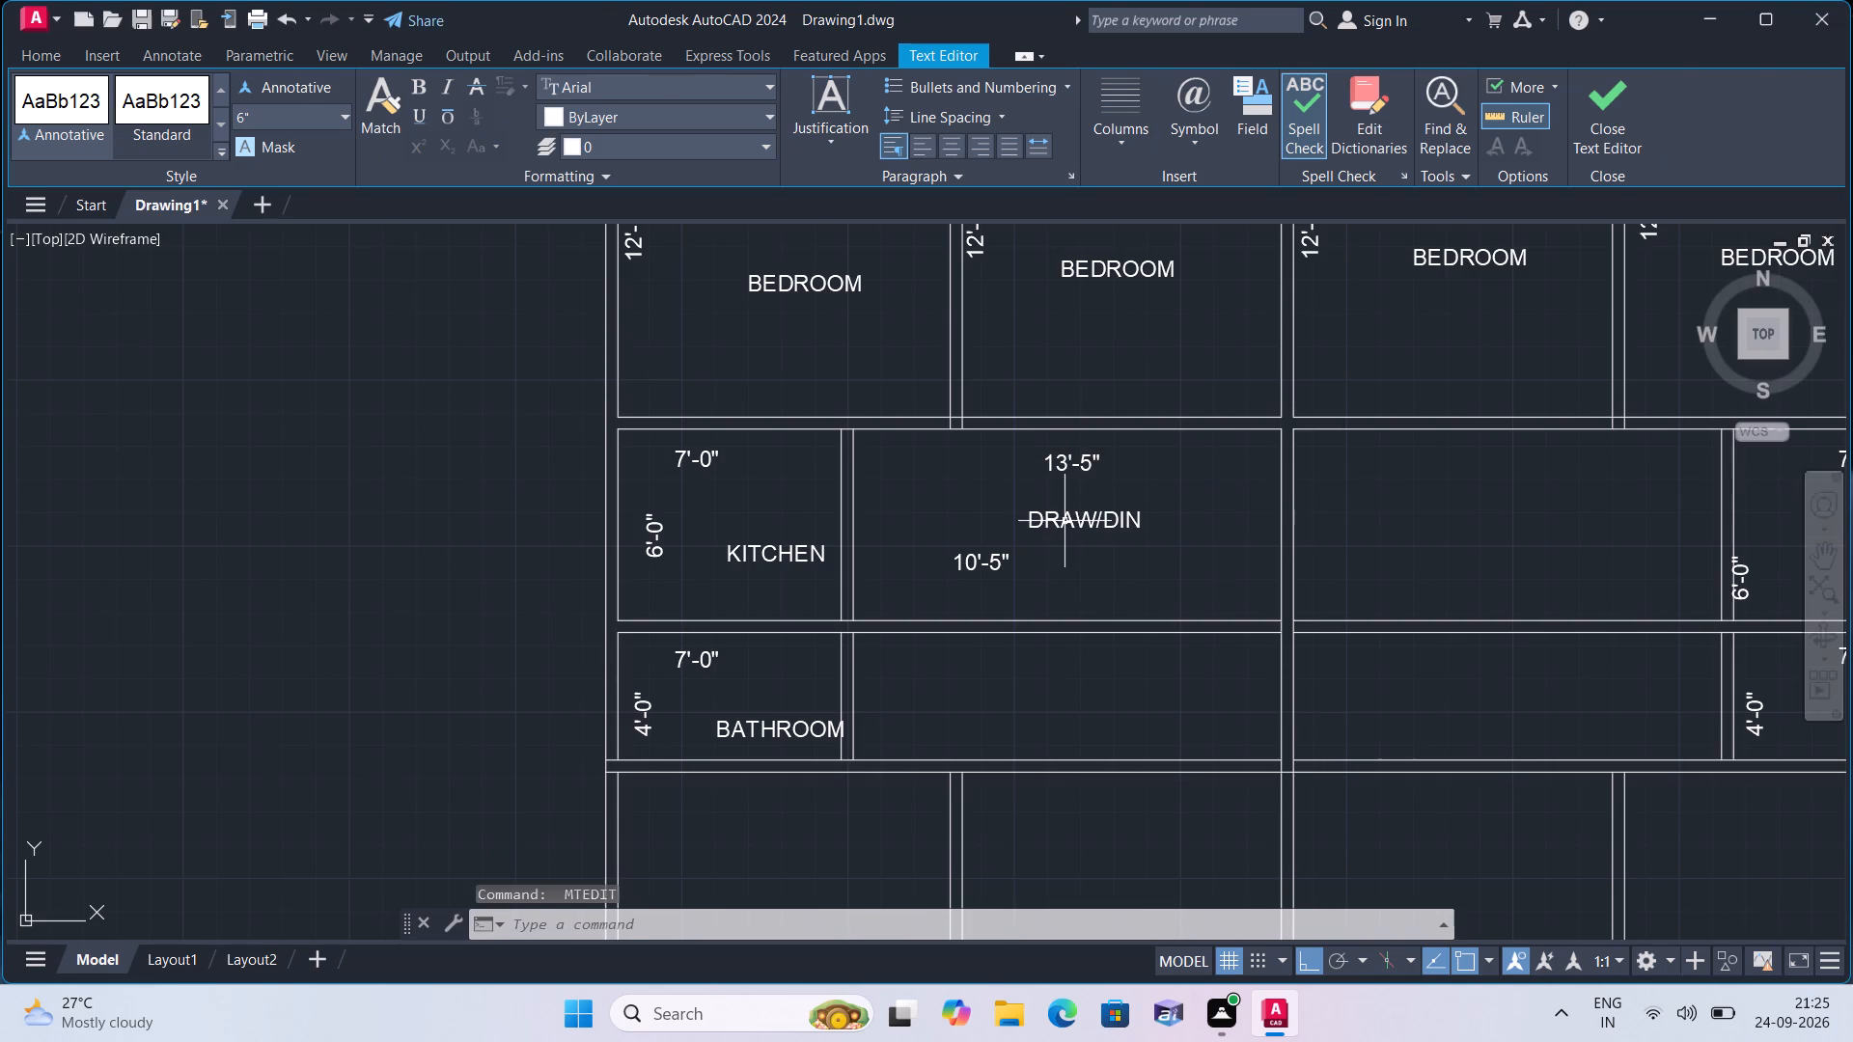
Copy the 13'-5" text horizontally from the DRAW/DIN room into the second row's large right room.
{"action": "scroll", "coordinate": [1064, 530], "scroll_direction": "down", "scroll_amount": 1}
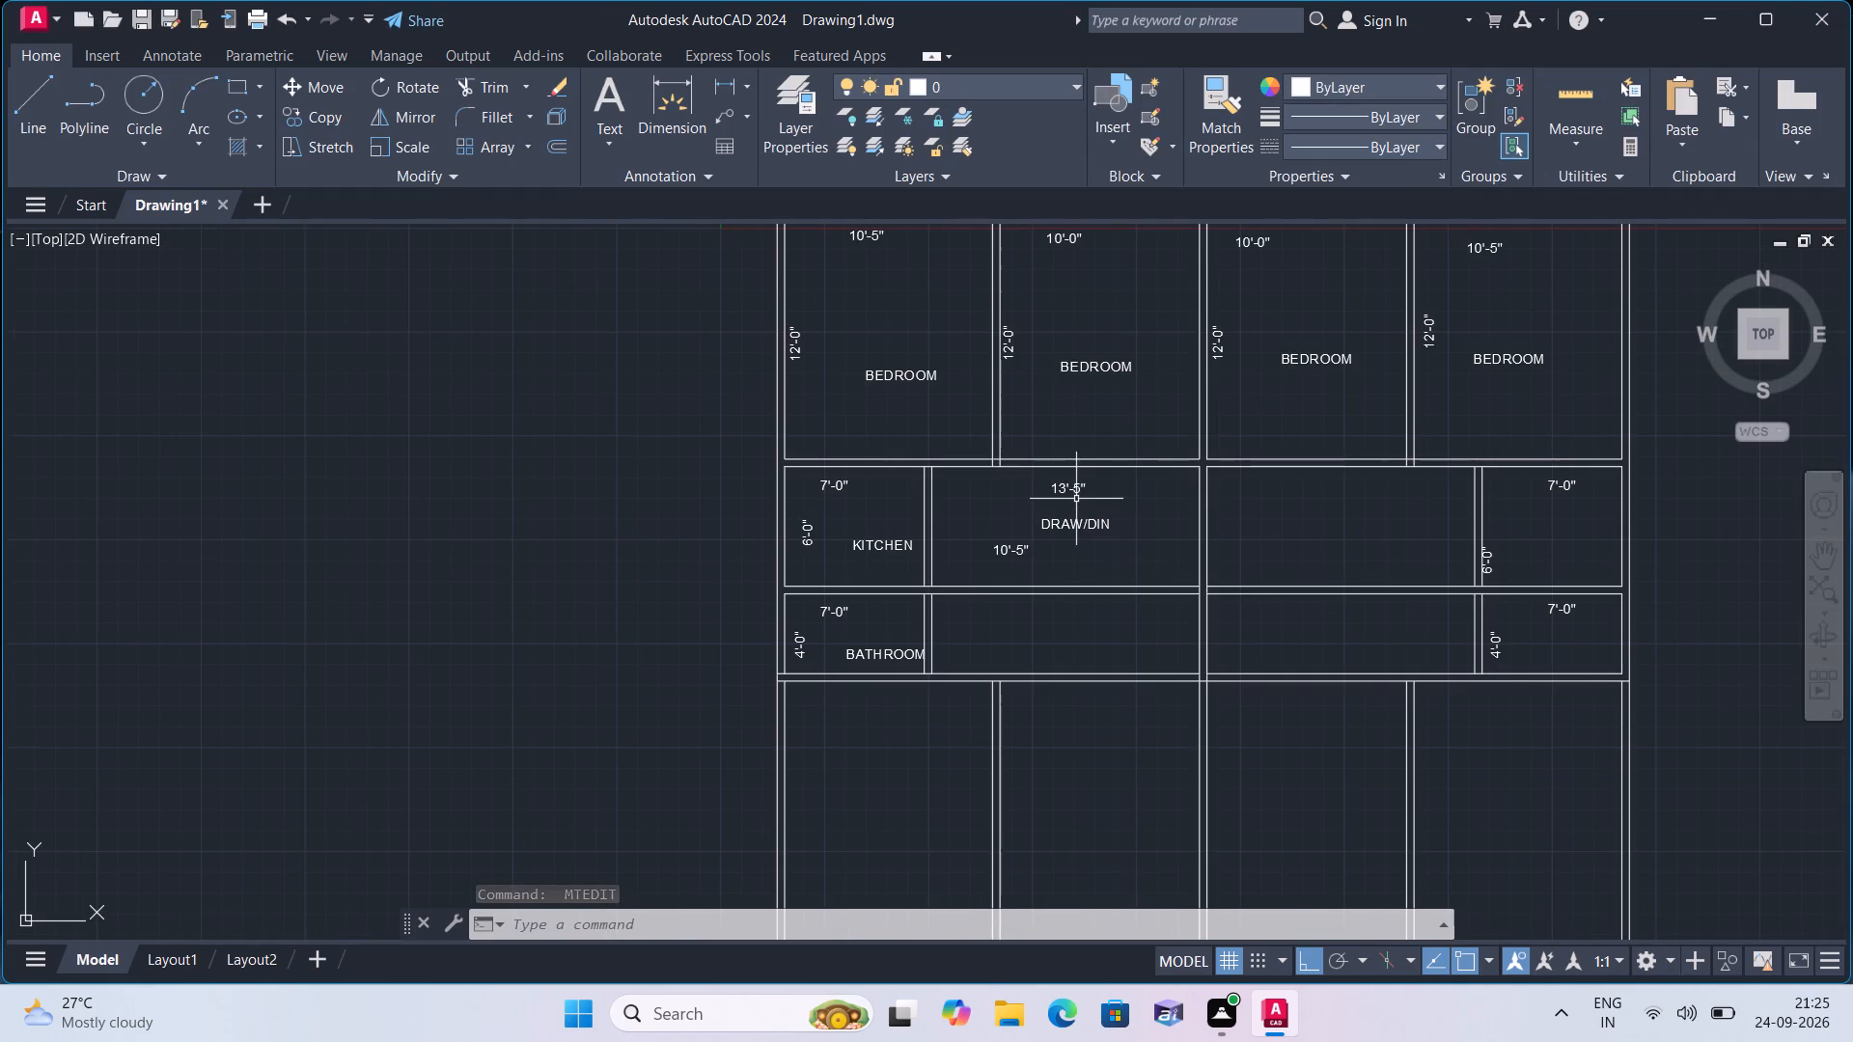
{"action": "left_click", "coordinate": [1074, 491]}
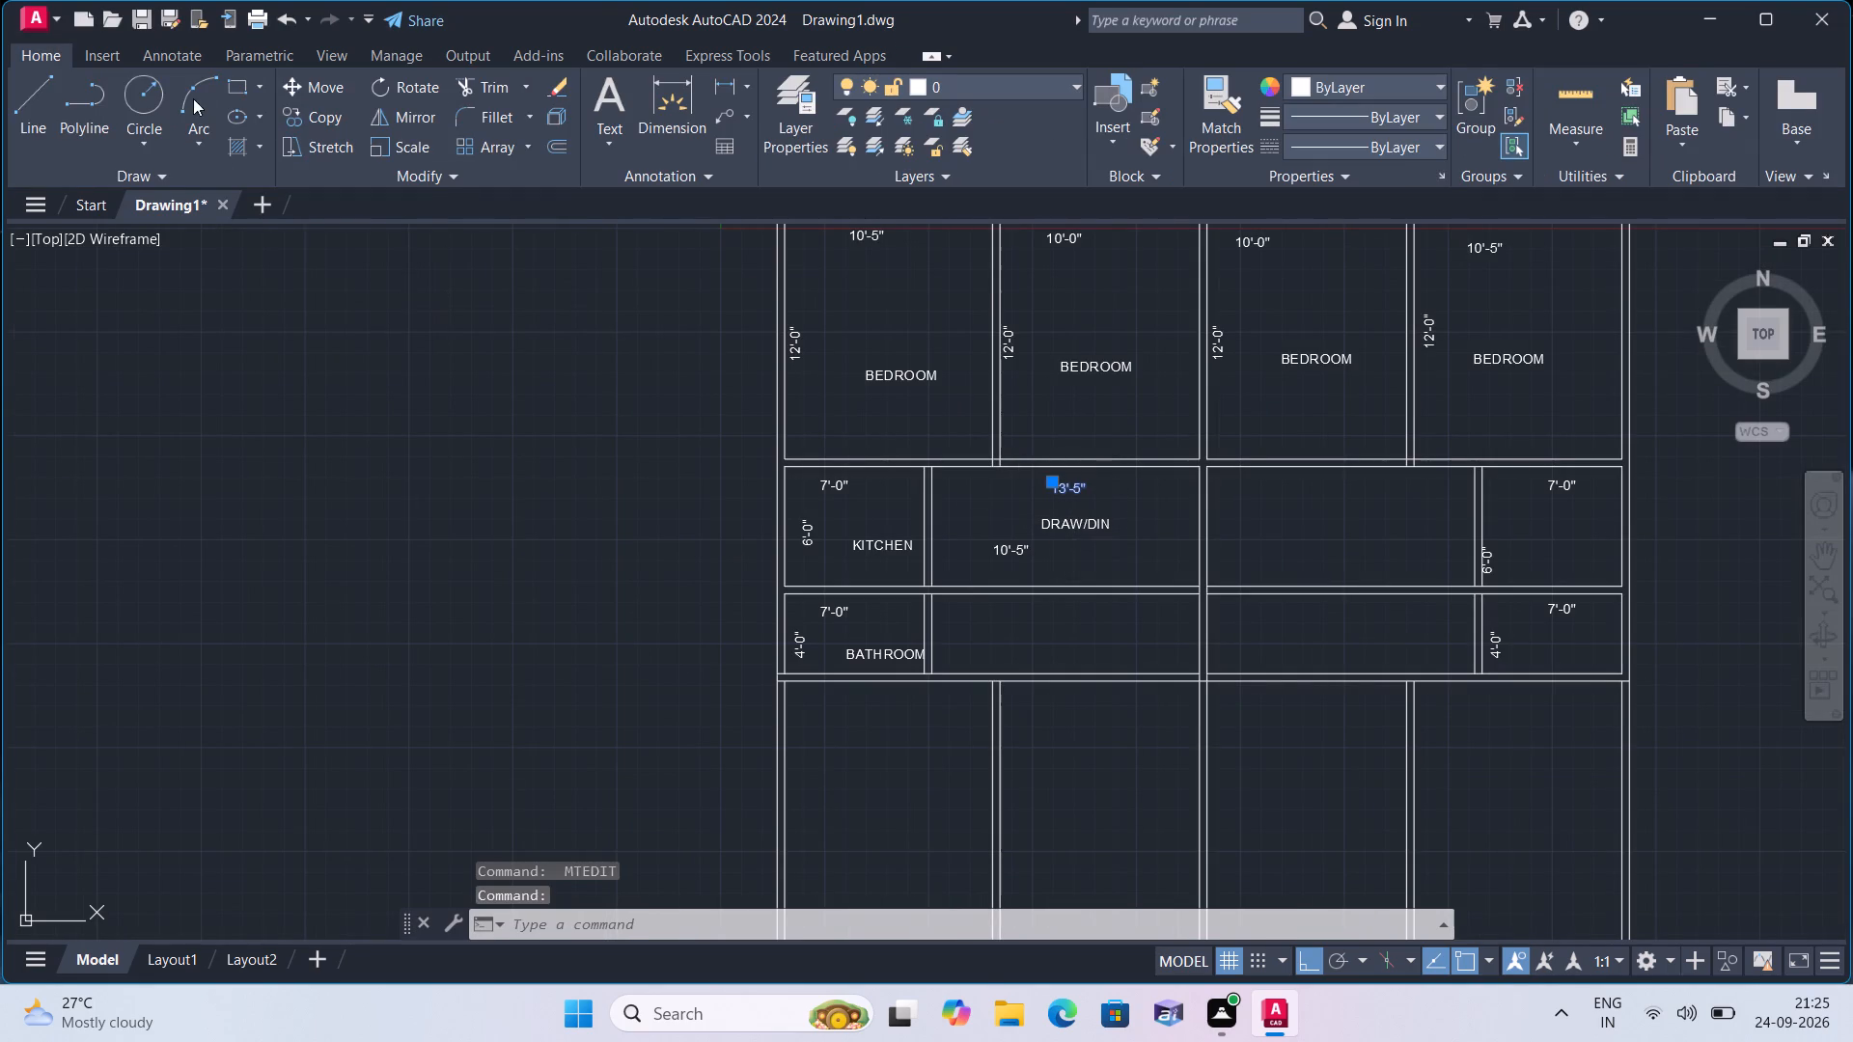
{"action": "left_click", "coordinate": [308, 115]}
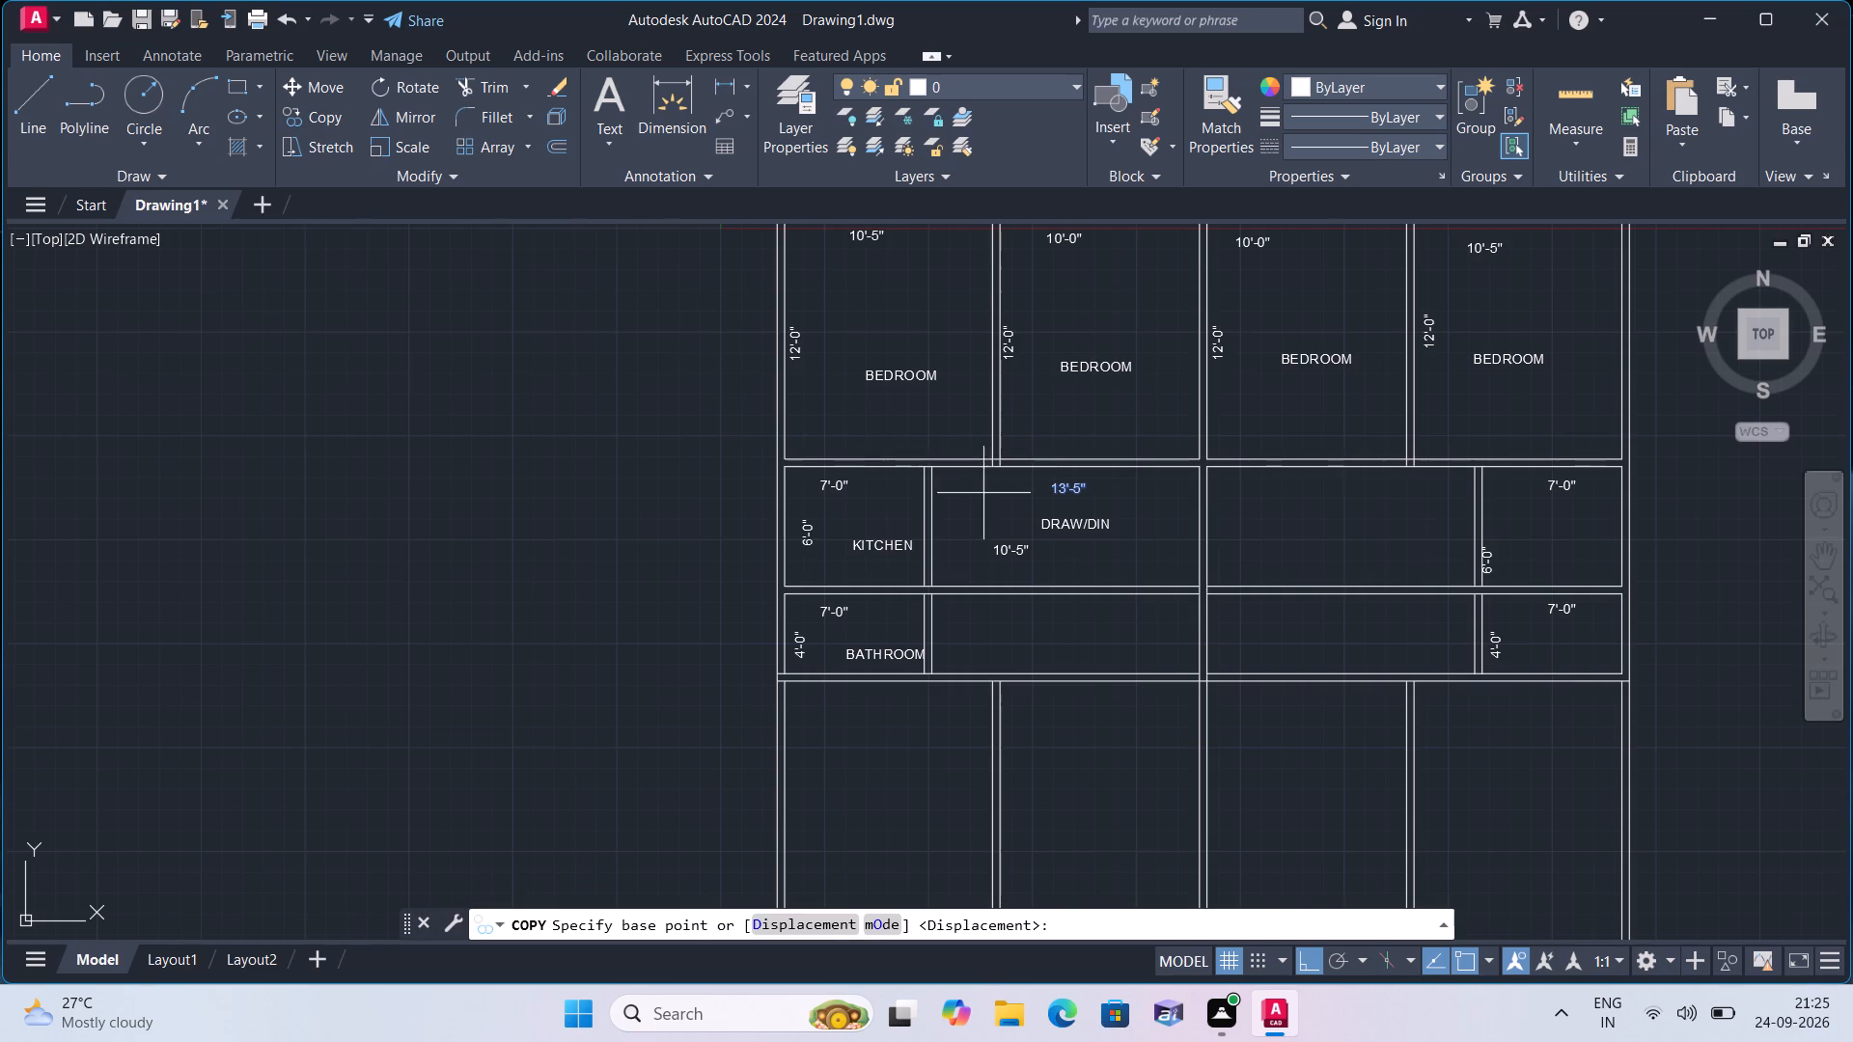
{"action": "left_click", "coordinate": [1069, 486]}
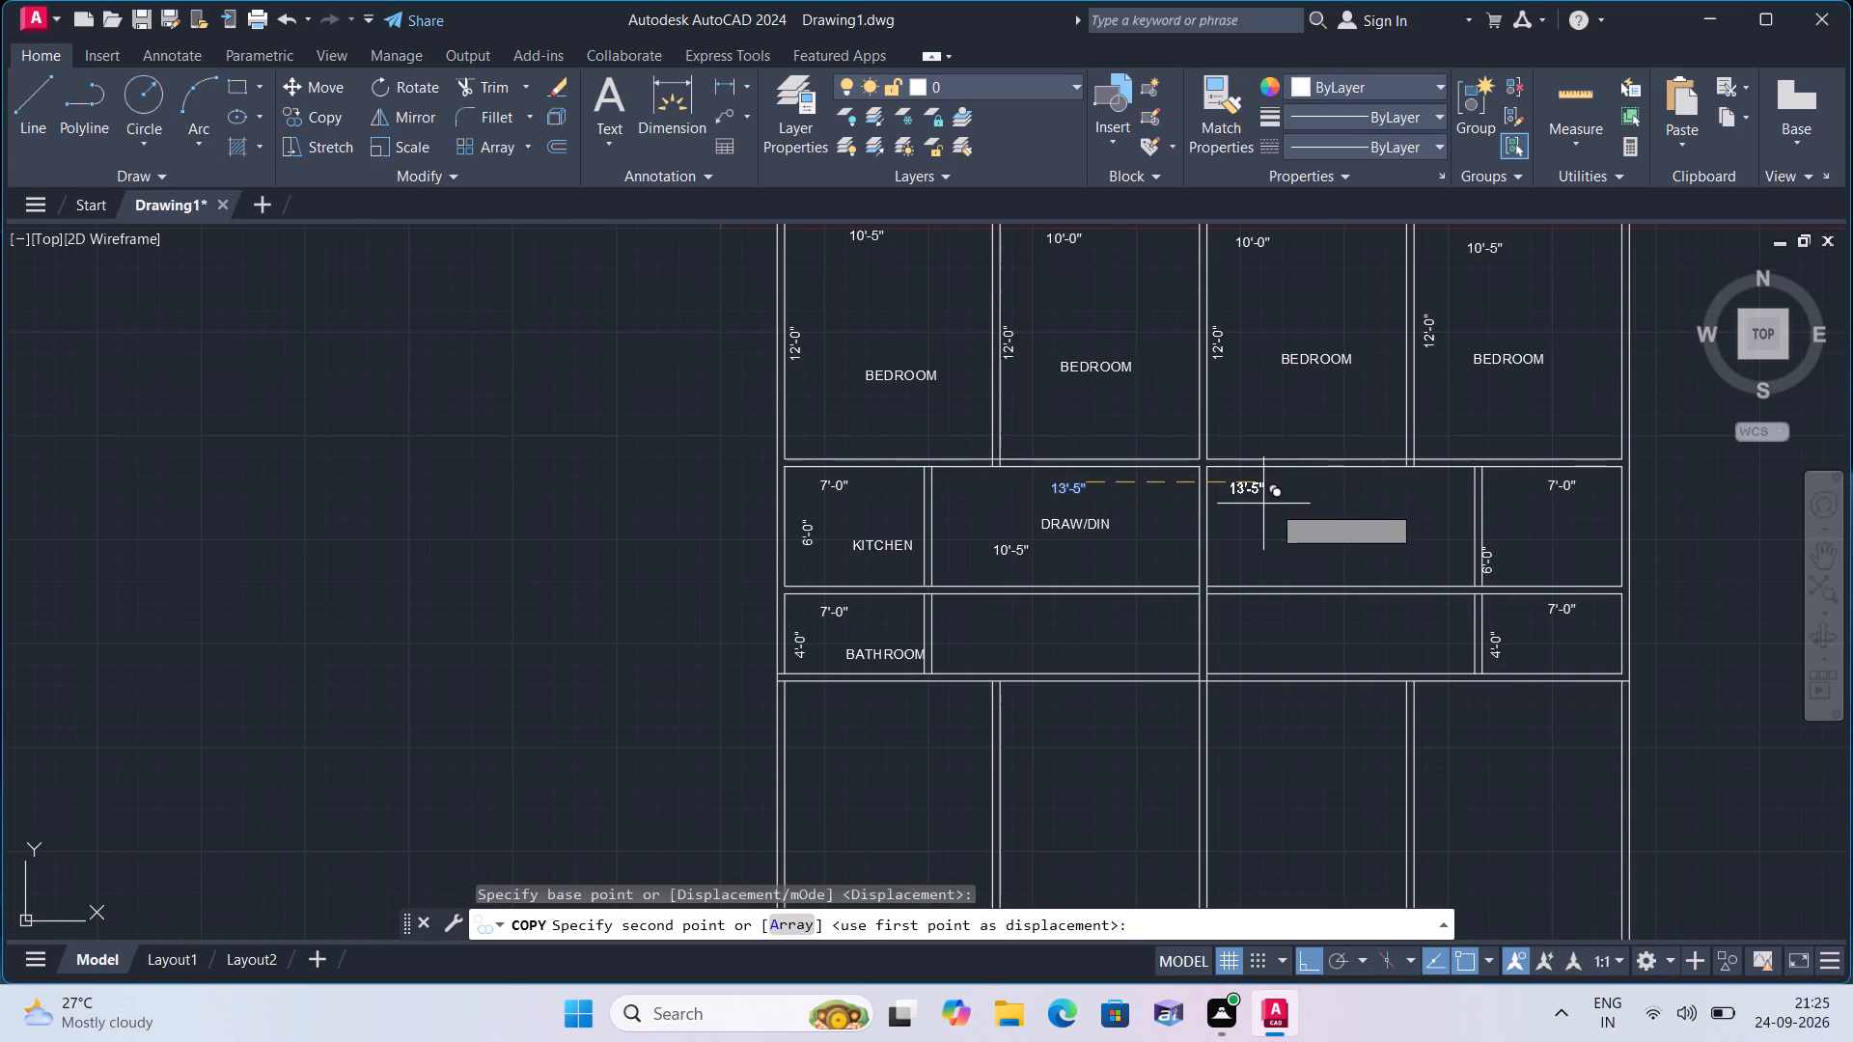
{"action": "left_click", "coordinate": [1317, 501]}
{"action": "key", "text": "Escape"}
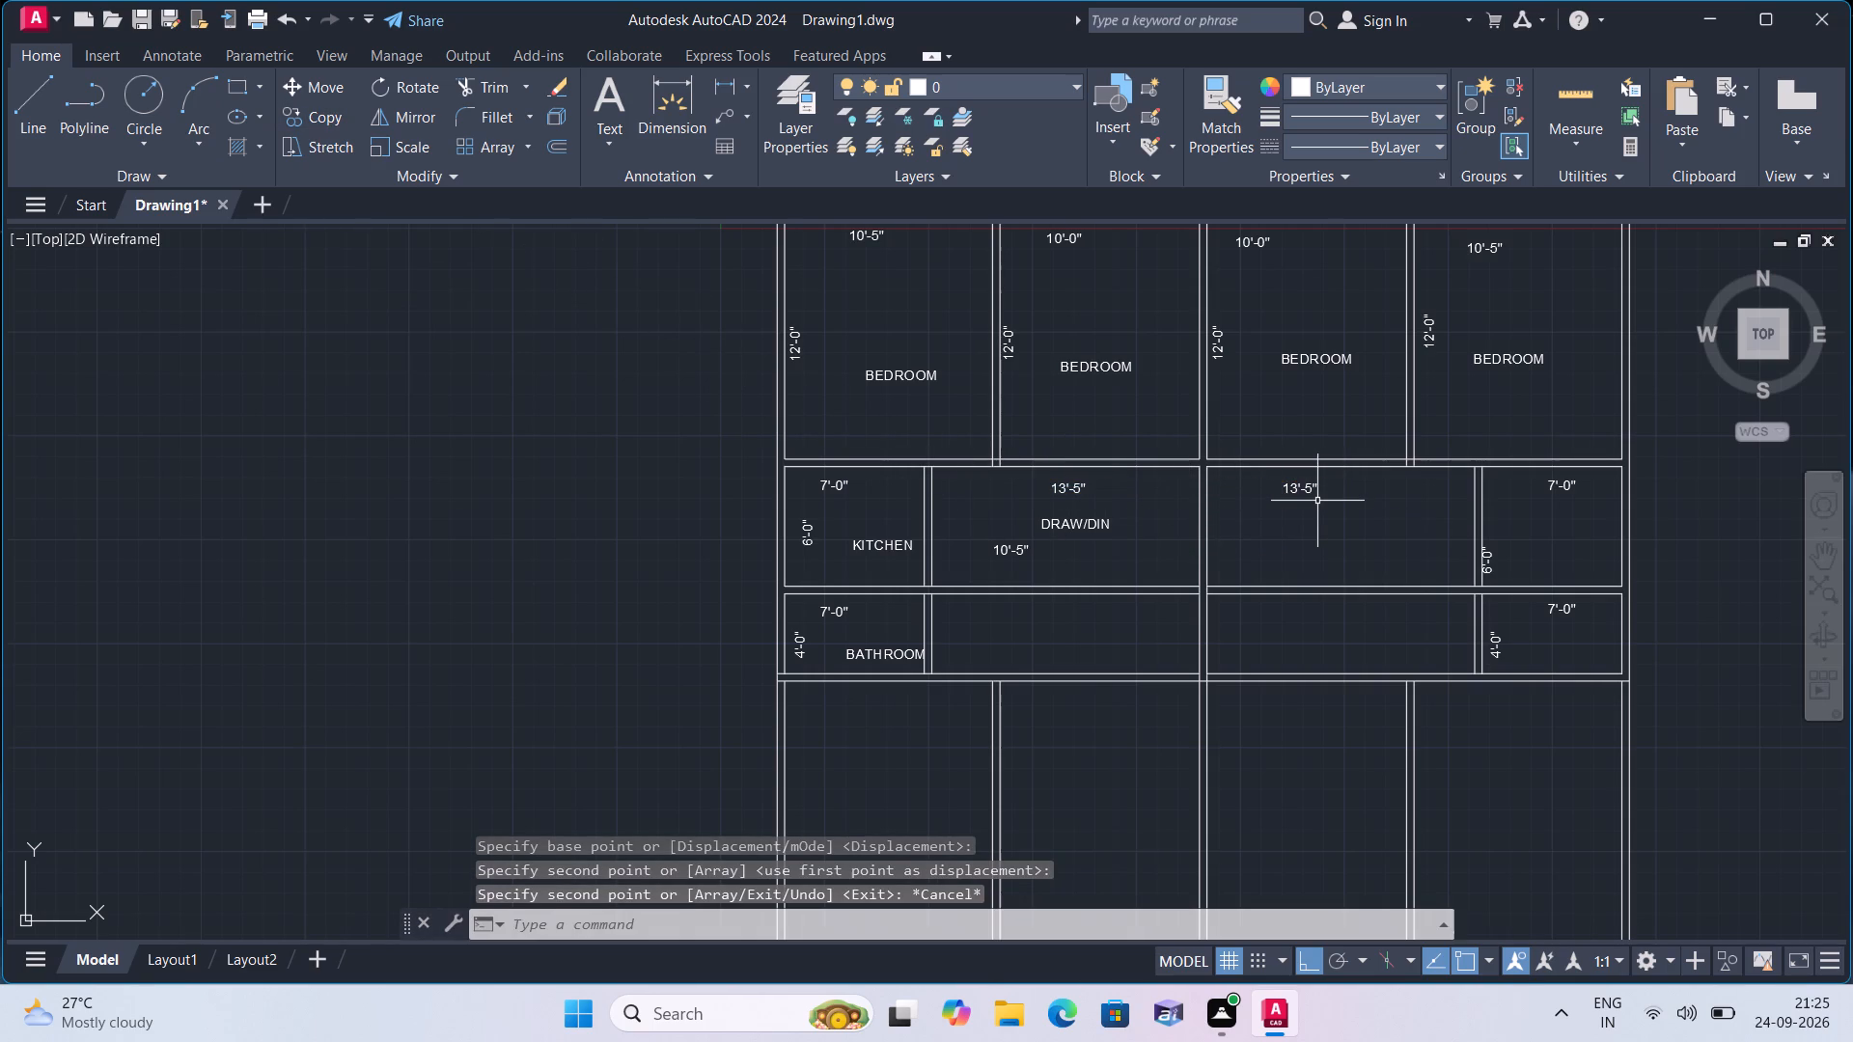
Rotate the horizontal 10'-5" text in the DRAW/DIN room by 90° so it reads vertically.
{"action": "left_click", "coordinate": [1009, 549]}
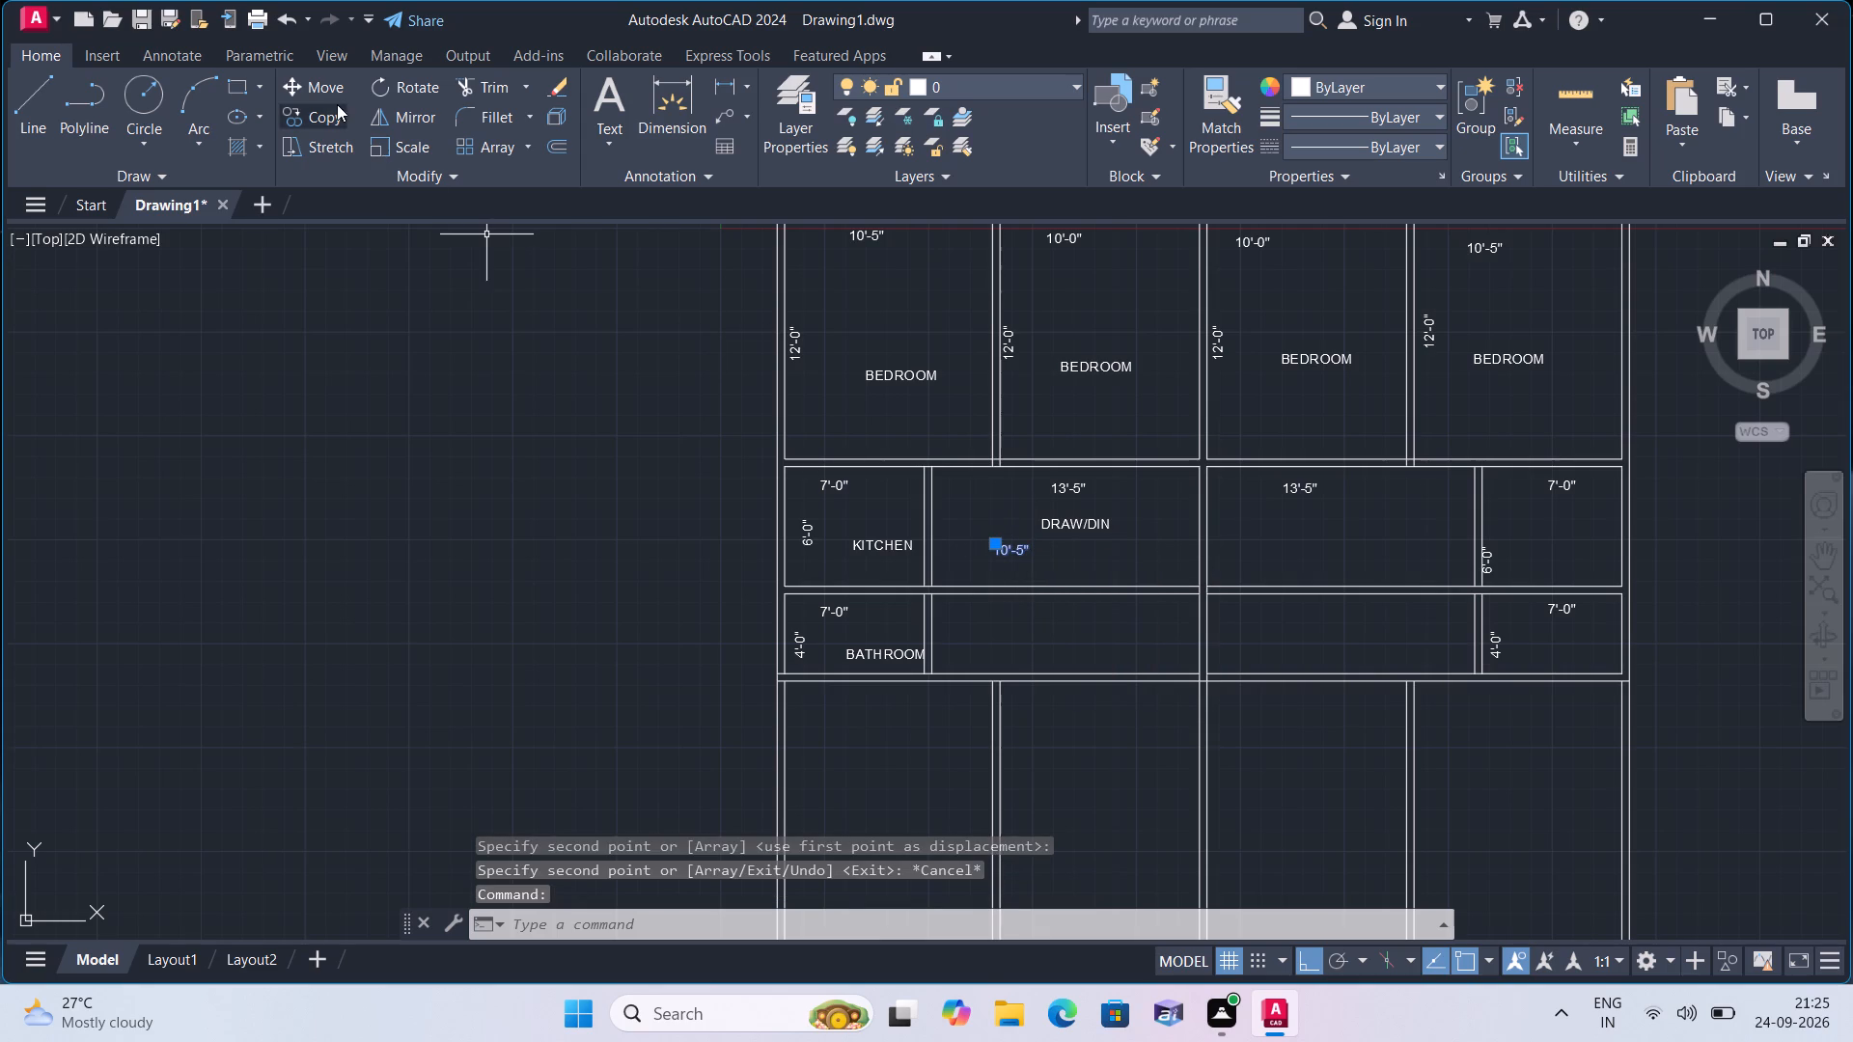
{"action": "left_click", "coordinate": [409, 86]}
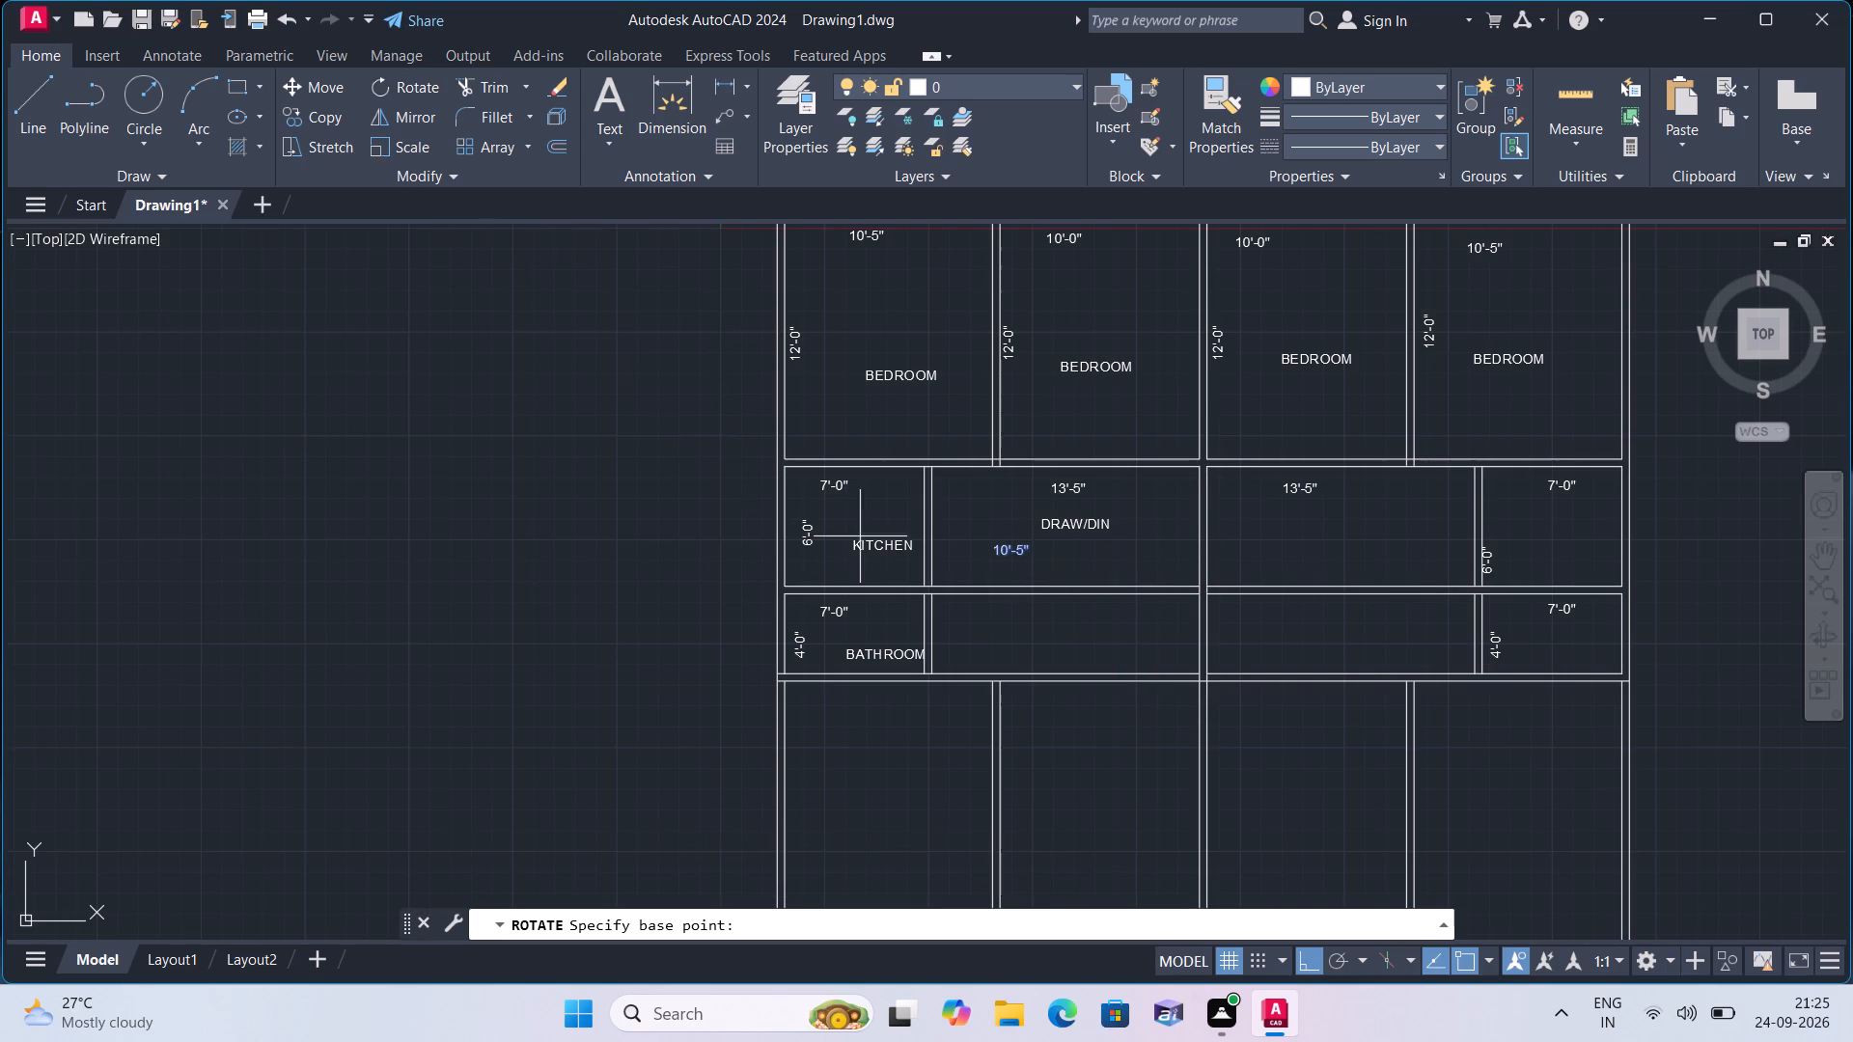
{"action": "left_click", "coordinate": [1010, 553]}
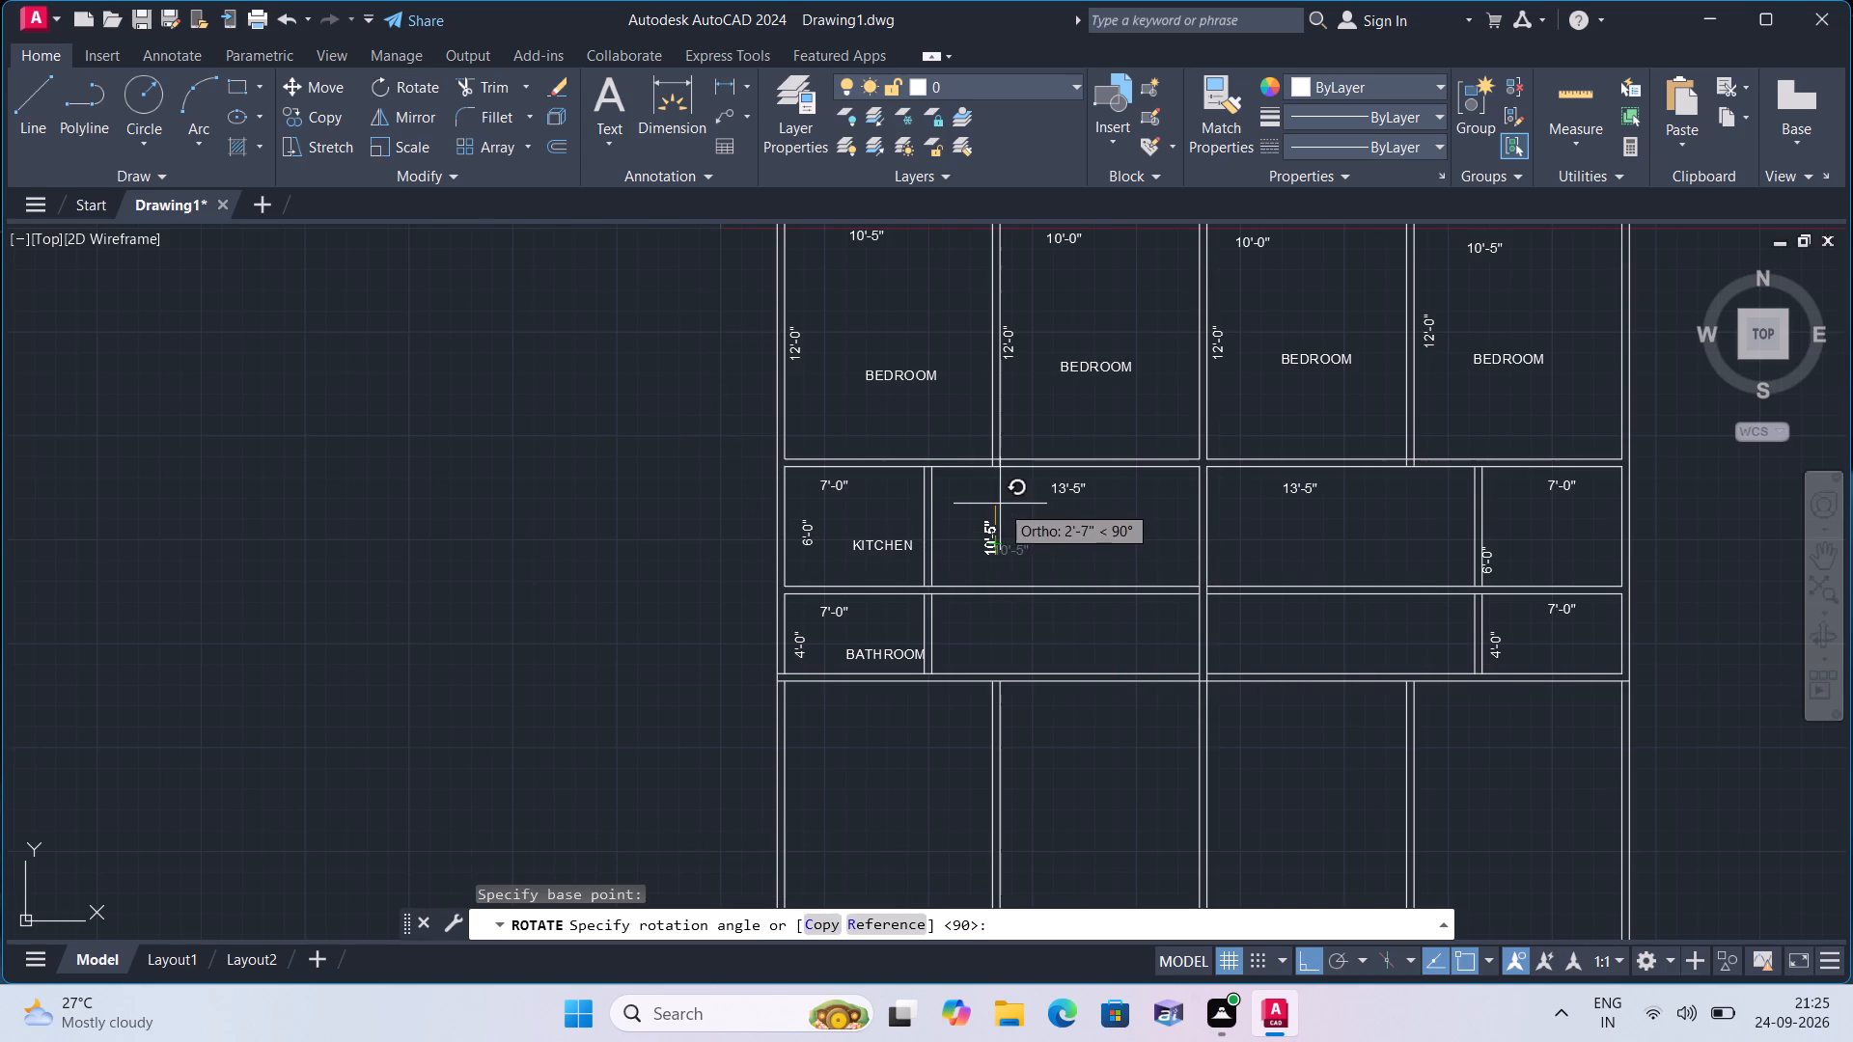
{"action": "left_click", "coordinate": [1000, 504]}
Copy the vertical 10'-5" text horizontally from the DRAW/DIN room into the second row's large right room, near its left wall.
{"action": "left_click", "coordinate": [993, 530]}
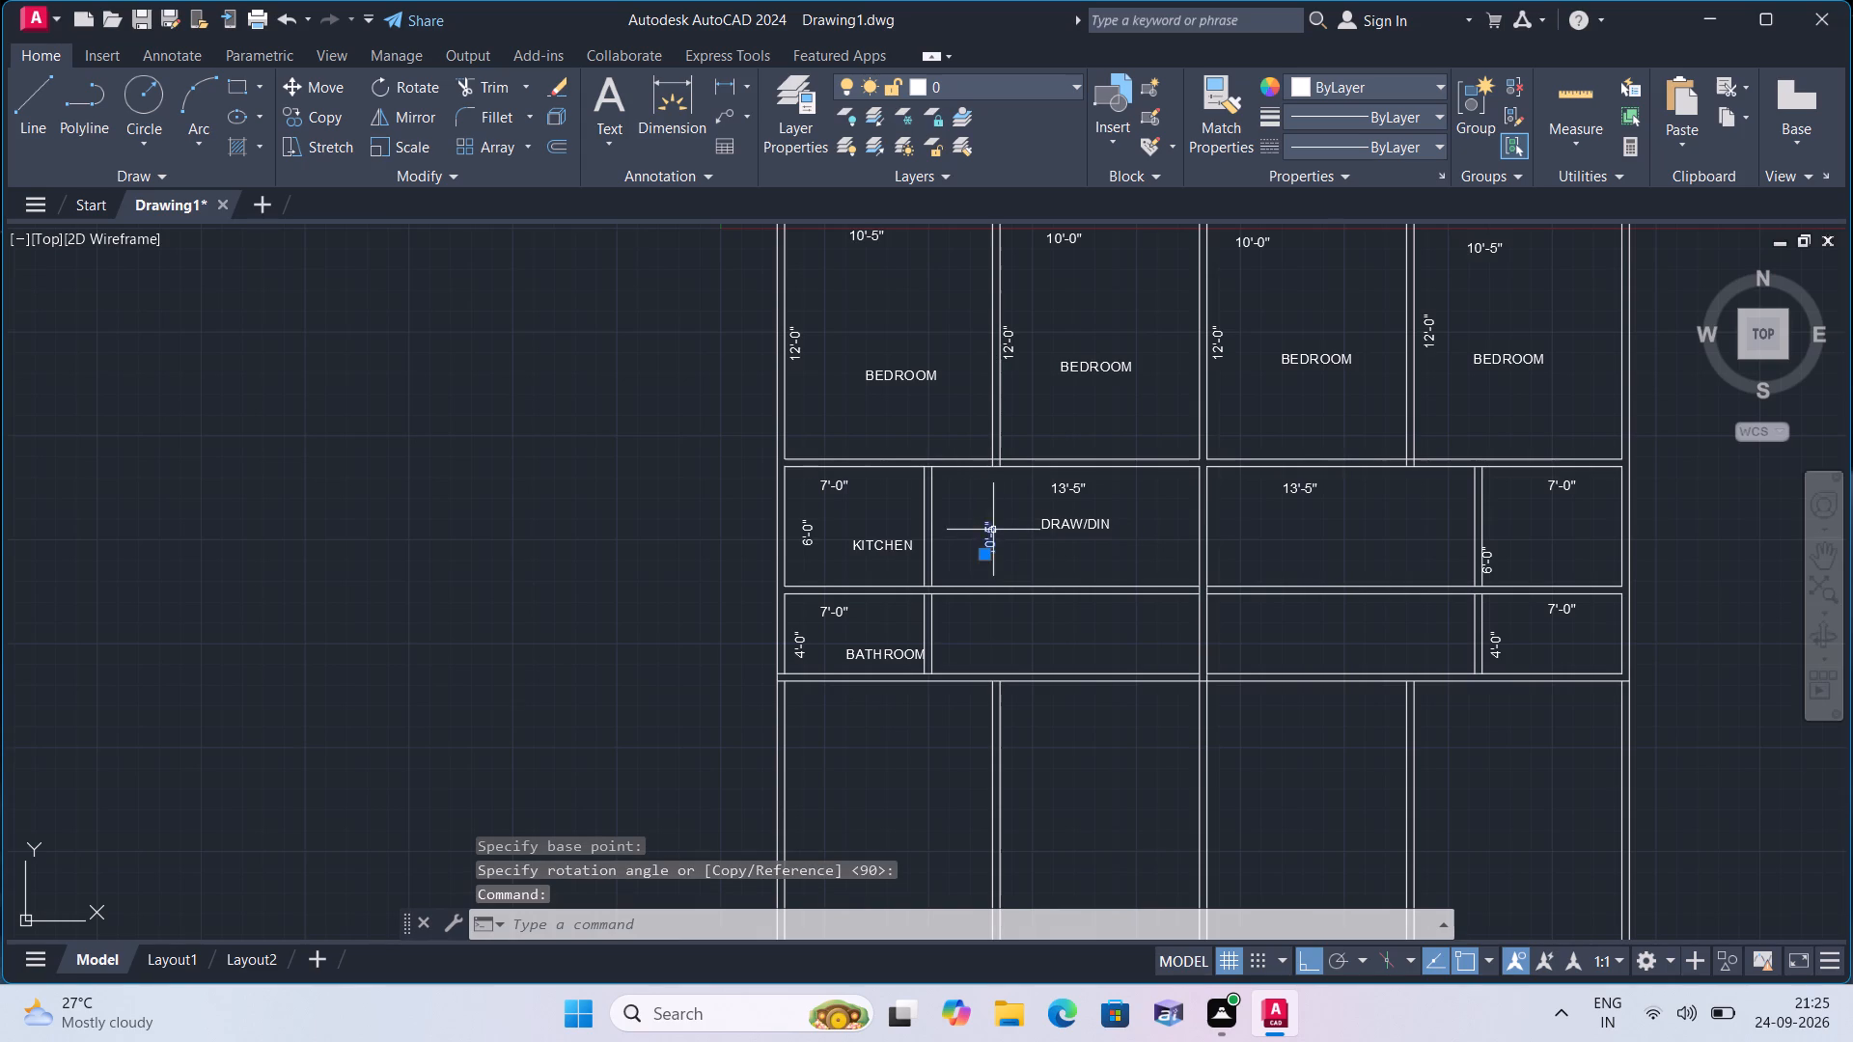
{"action": "left_click", "coordinate": [321, 112]}
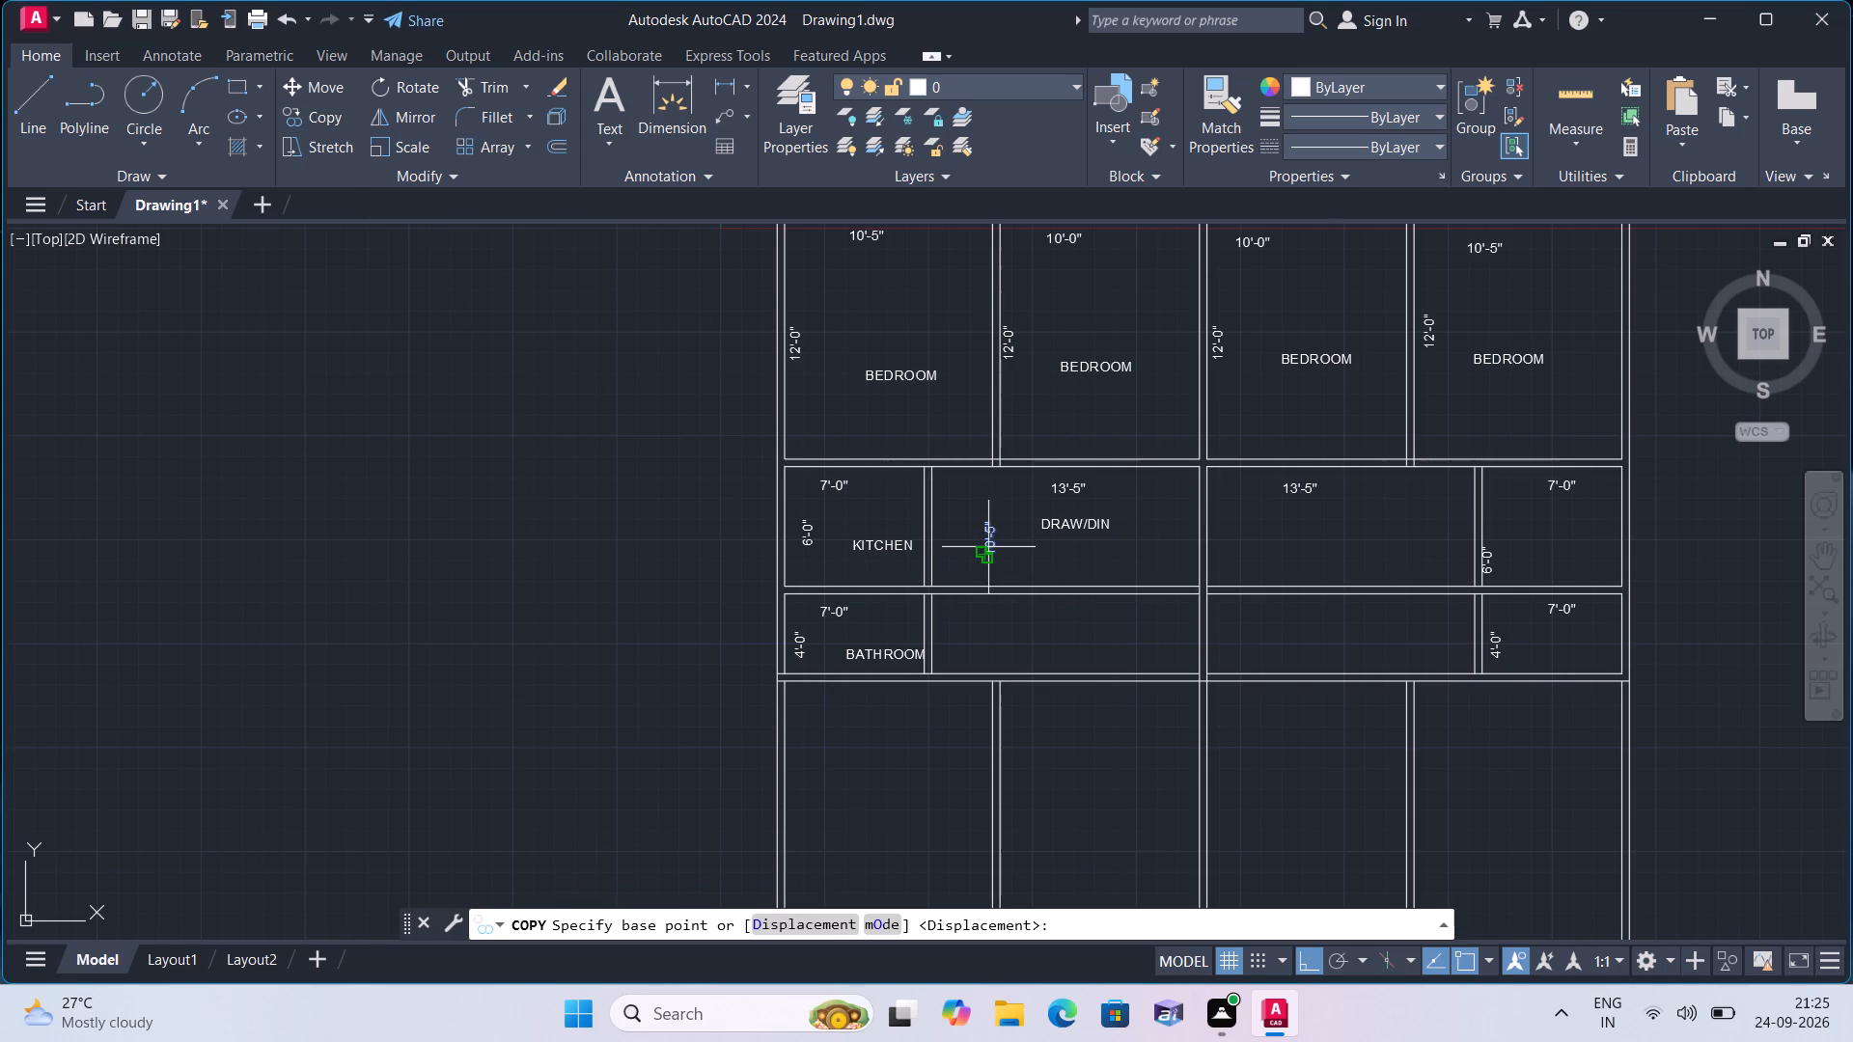
{"action": "left_click", "coordinate": [988, 547]}
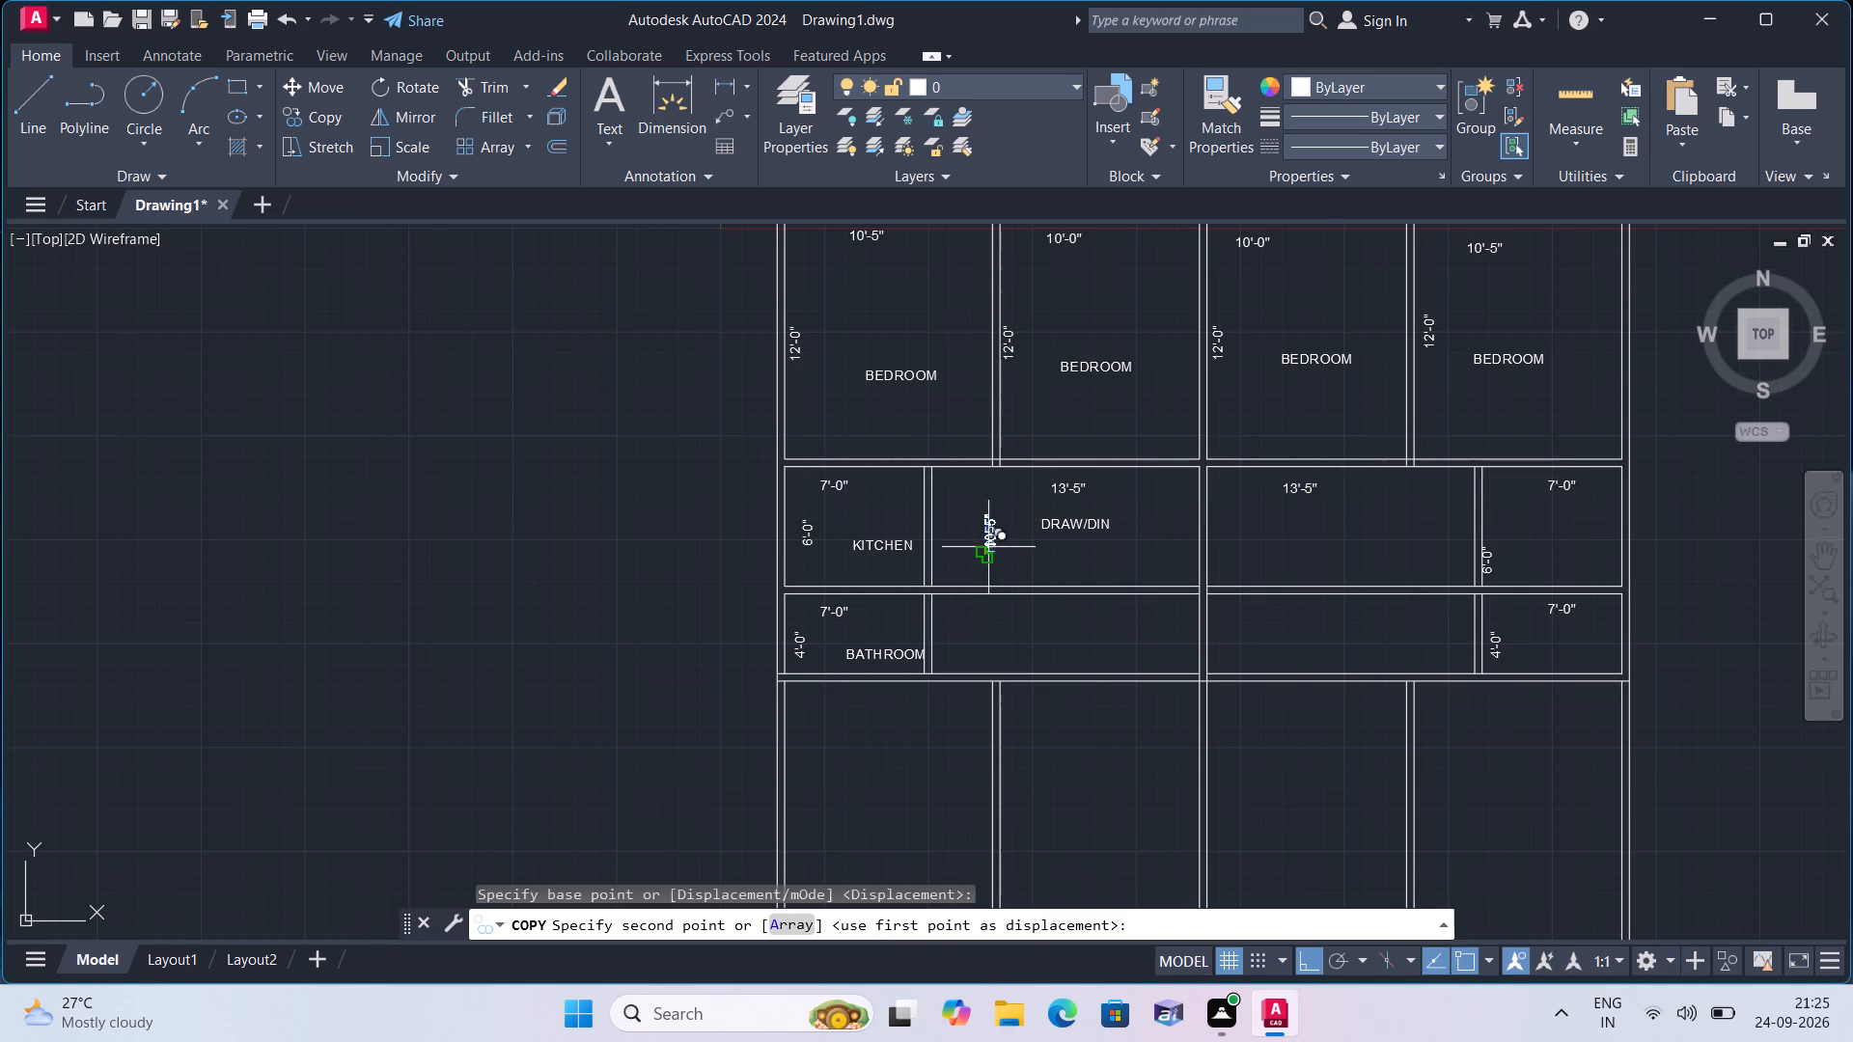
{"action": "left_click", "coordinate": [1232, 563]}
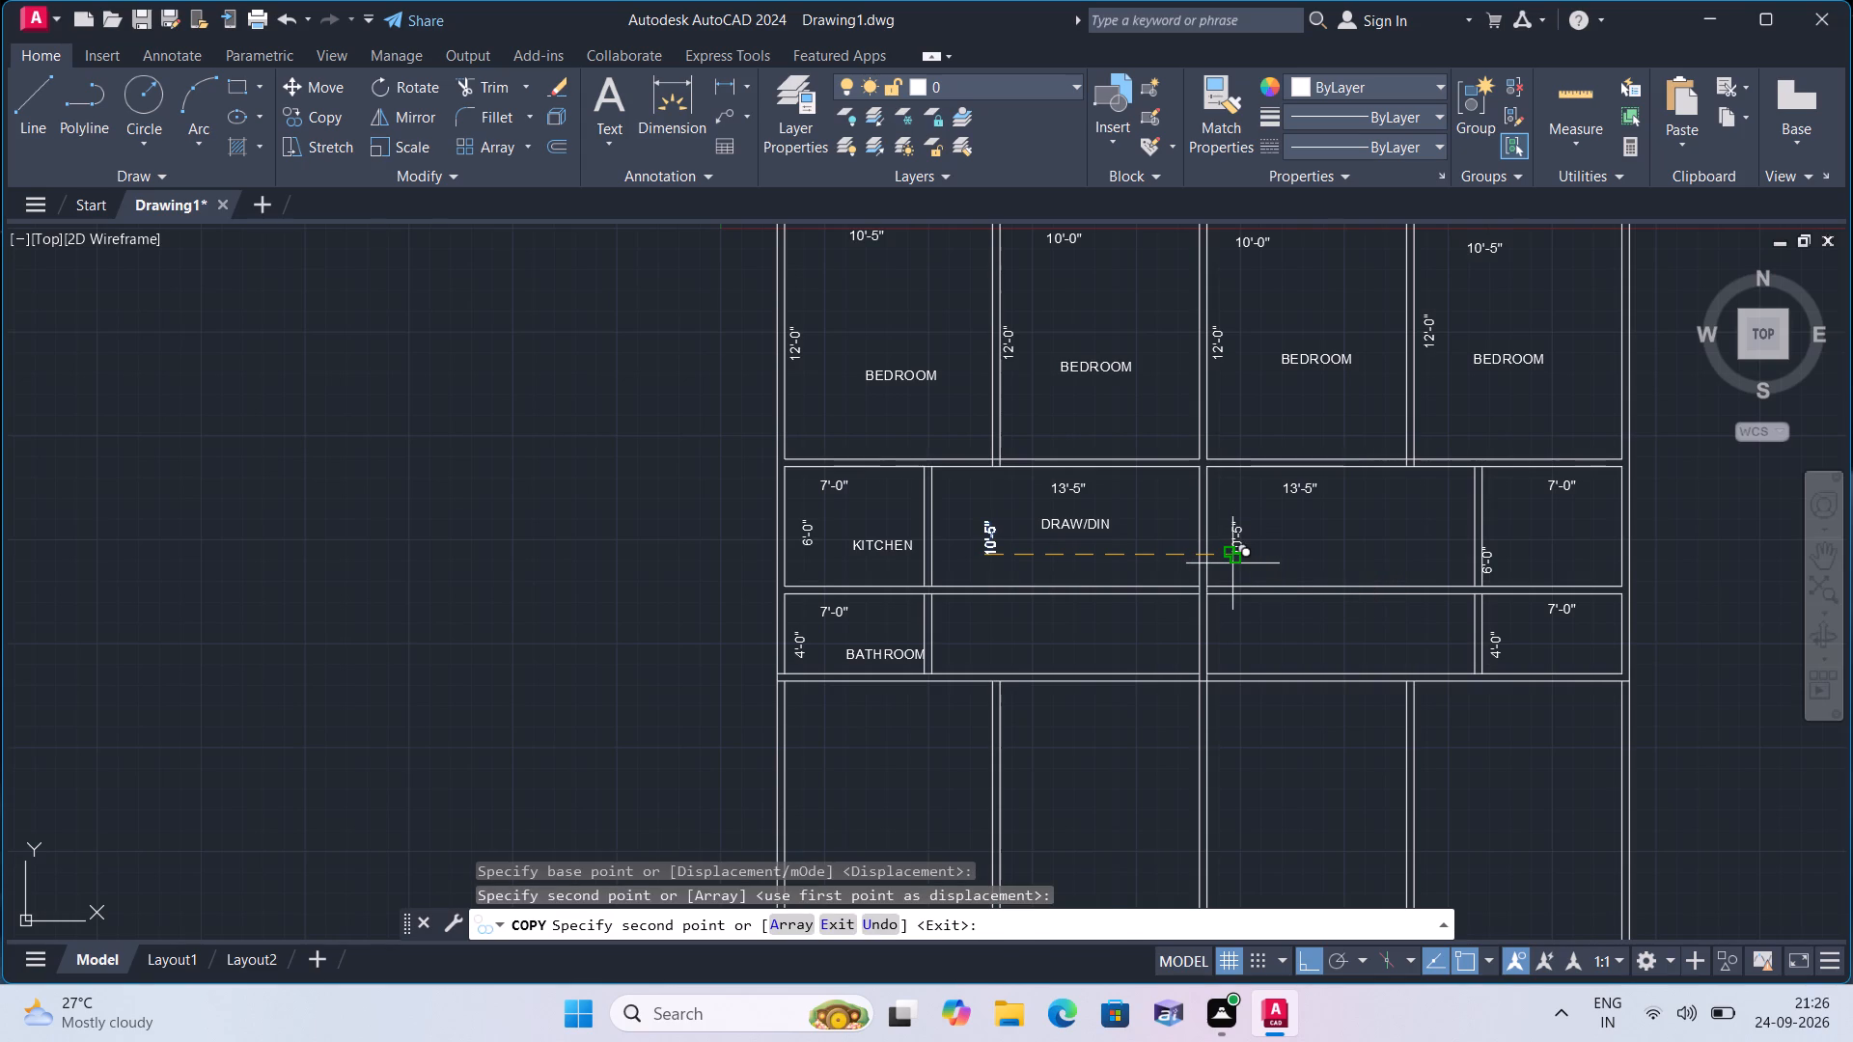
{"action": "key", "text": "Escape"}
Copy the DRAW/DIN name horizontally into the second row's large right room, below its 13'-5" text.
{"action": "scroll", "coordinate": [971, 543], "scroll_direction": "up", "scroll_amount": 2}
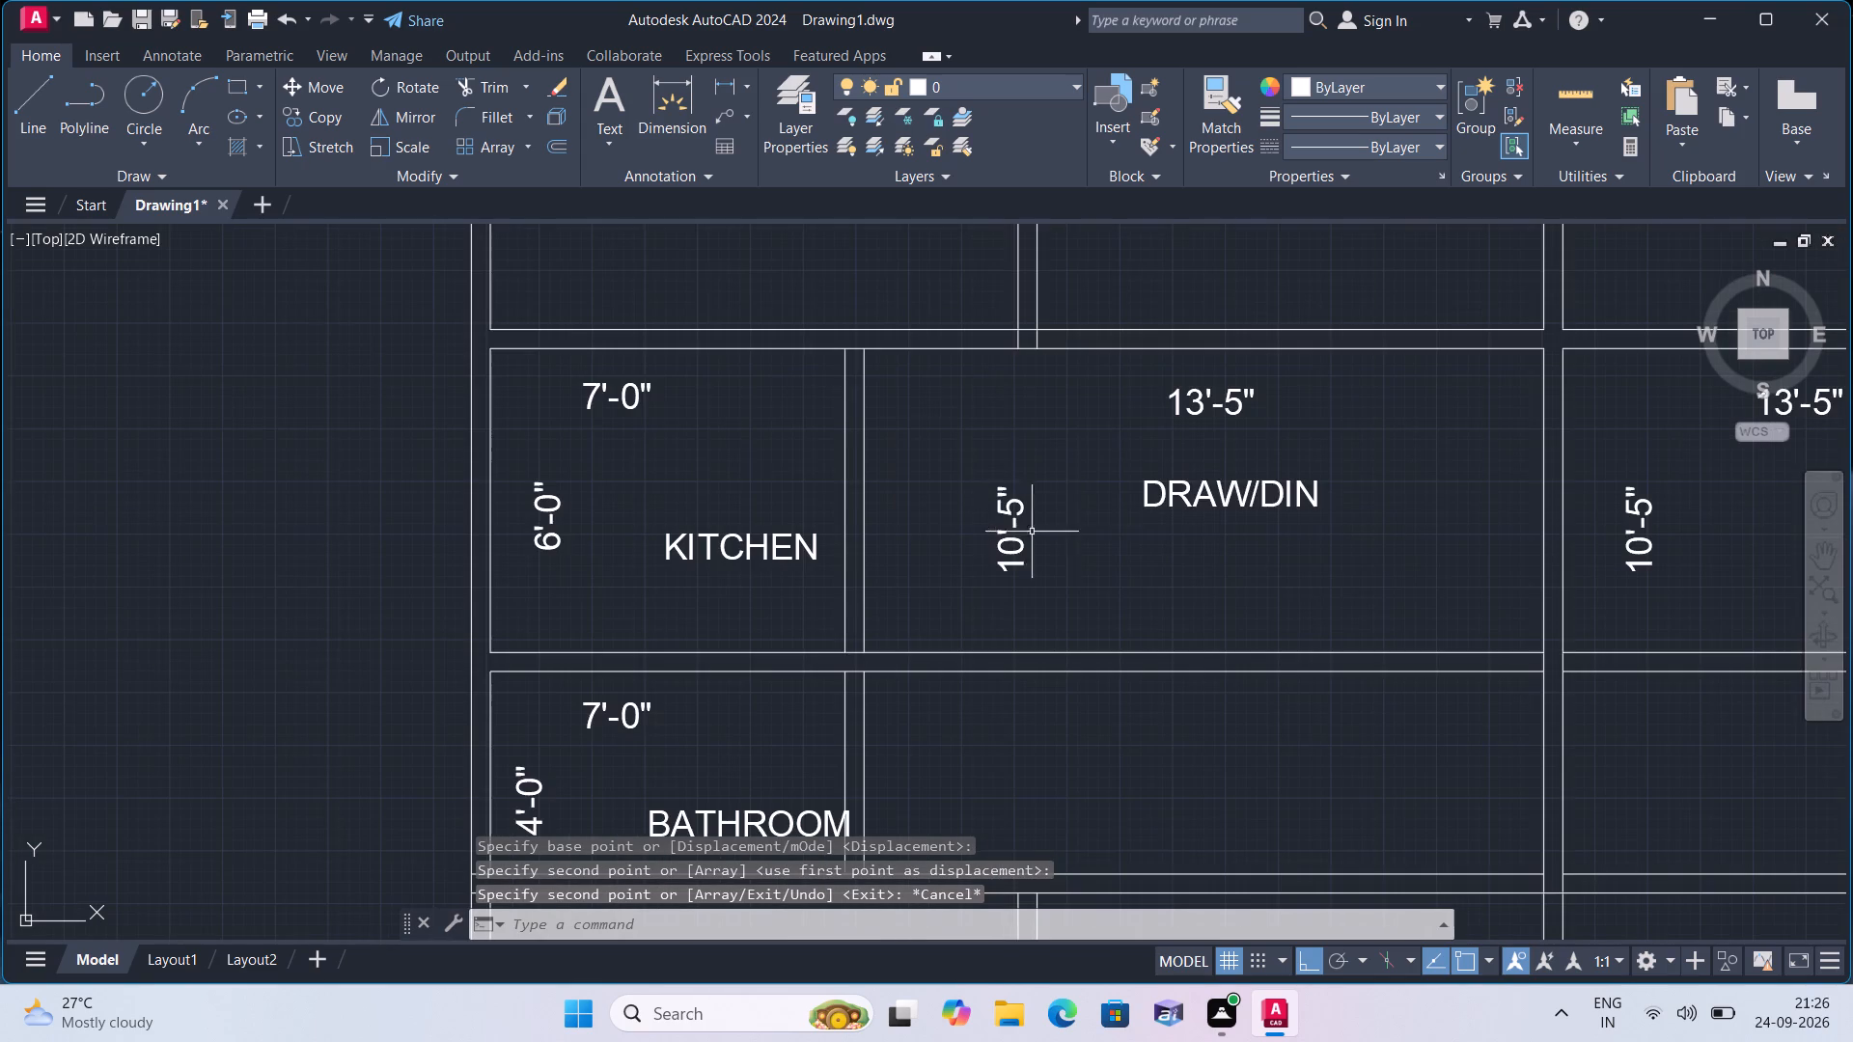
{"action": "left_click", "coordinate": [1188, 505]}
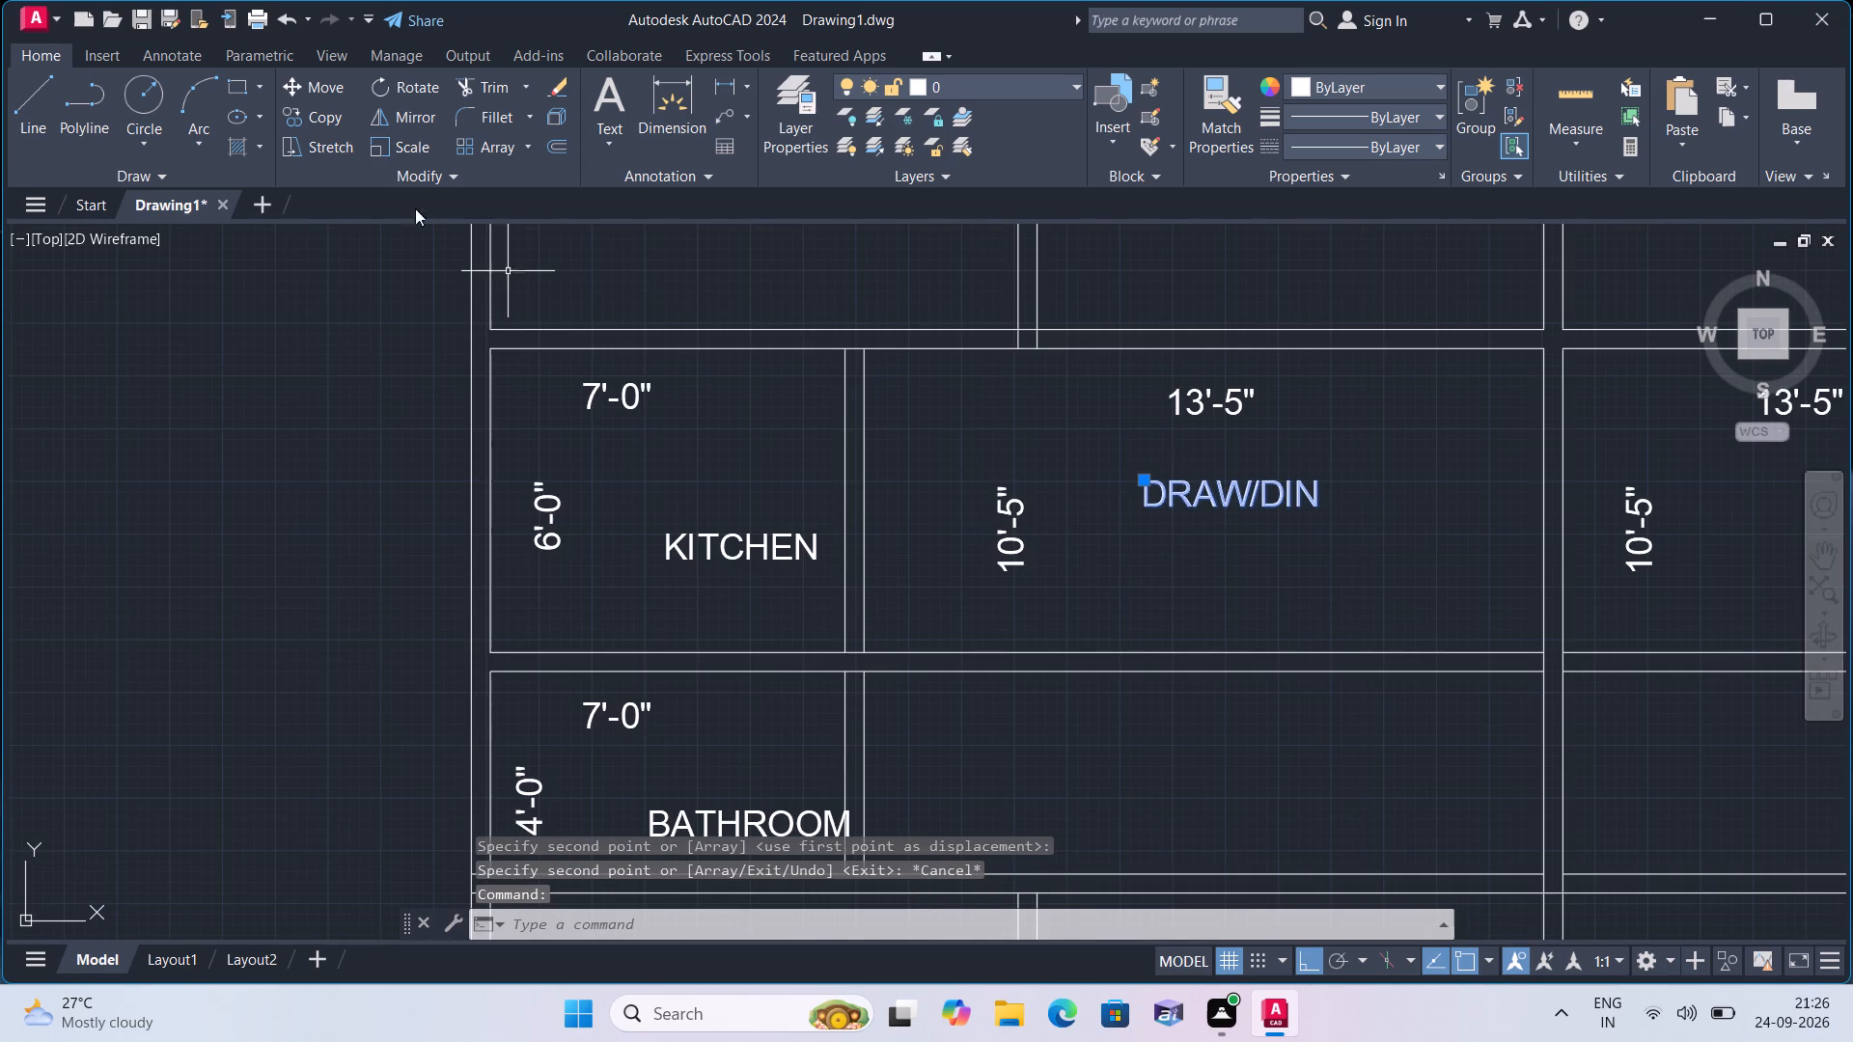
{"action": "left_click", "coordinate": [329, 109]}
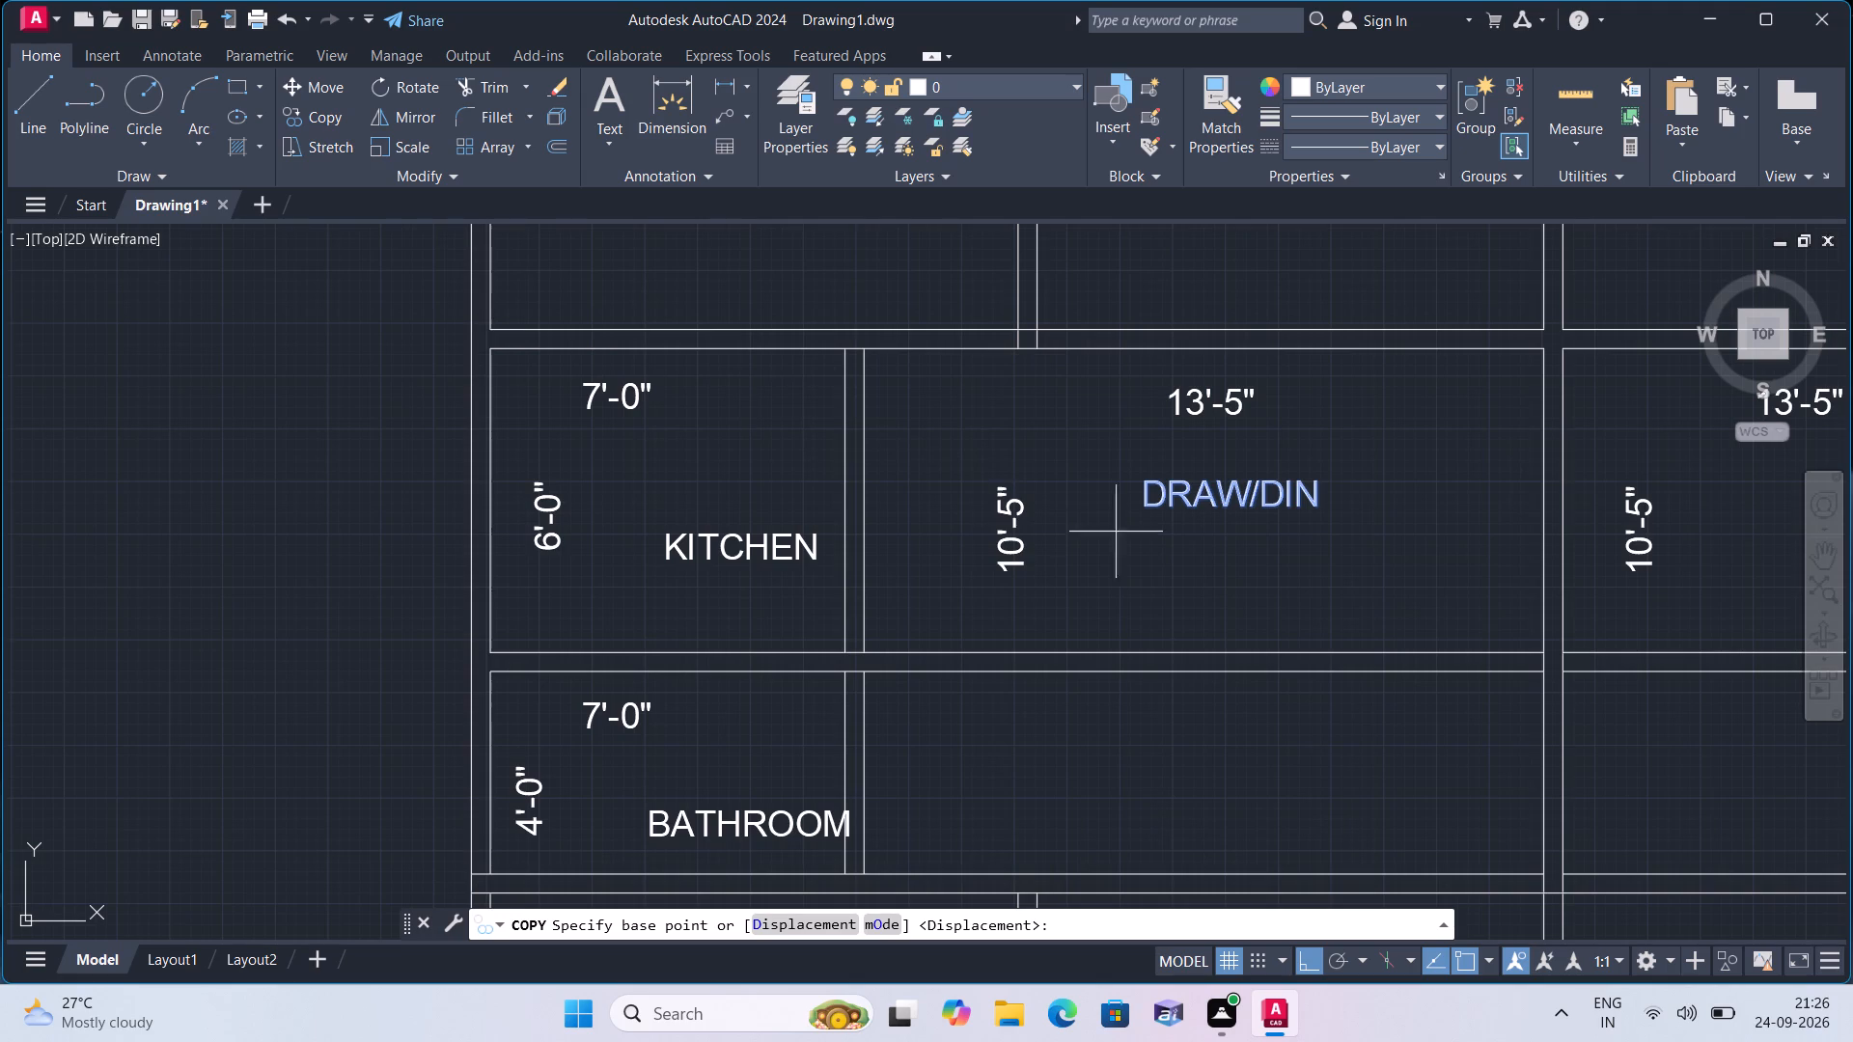
{"action": "left_click", "coordinate": [1233, 493]}
{"action": "scroll", "coordinate": [1175, 504], "scroll_direction": "down", "scroll_amount": 2}
{"action": "middle_click_drag", "start_coordinate": [1146, 505], "coordinate": [1044, 395]}
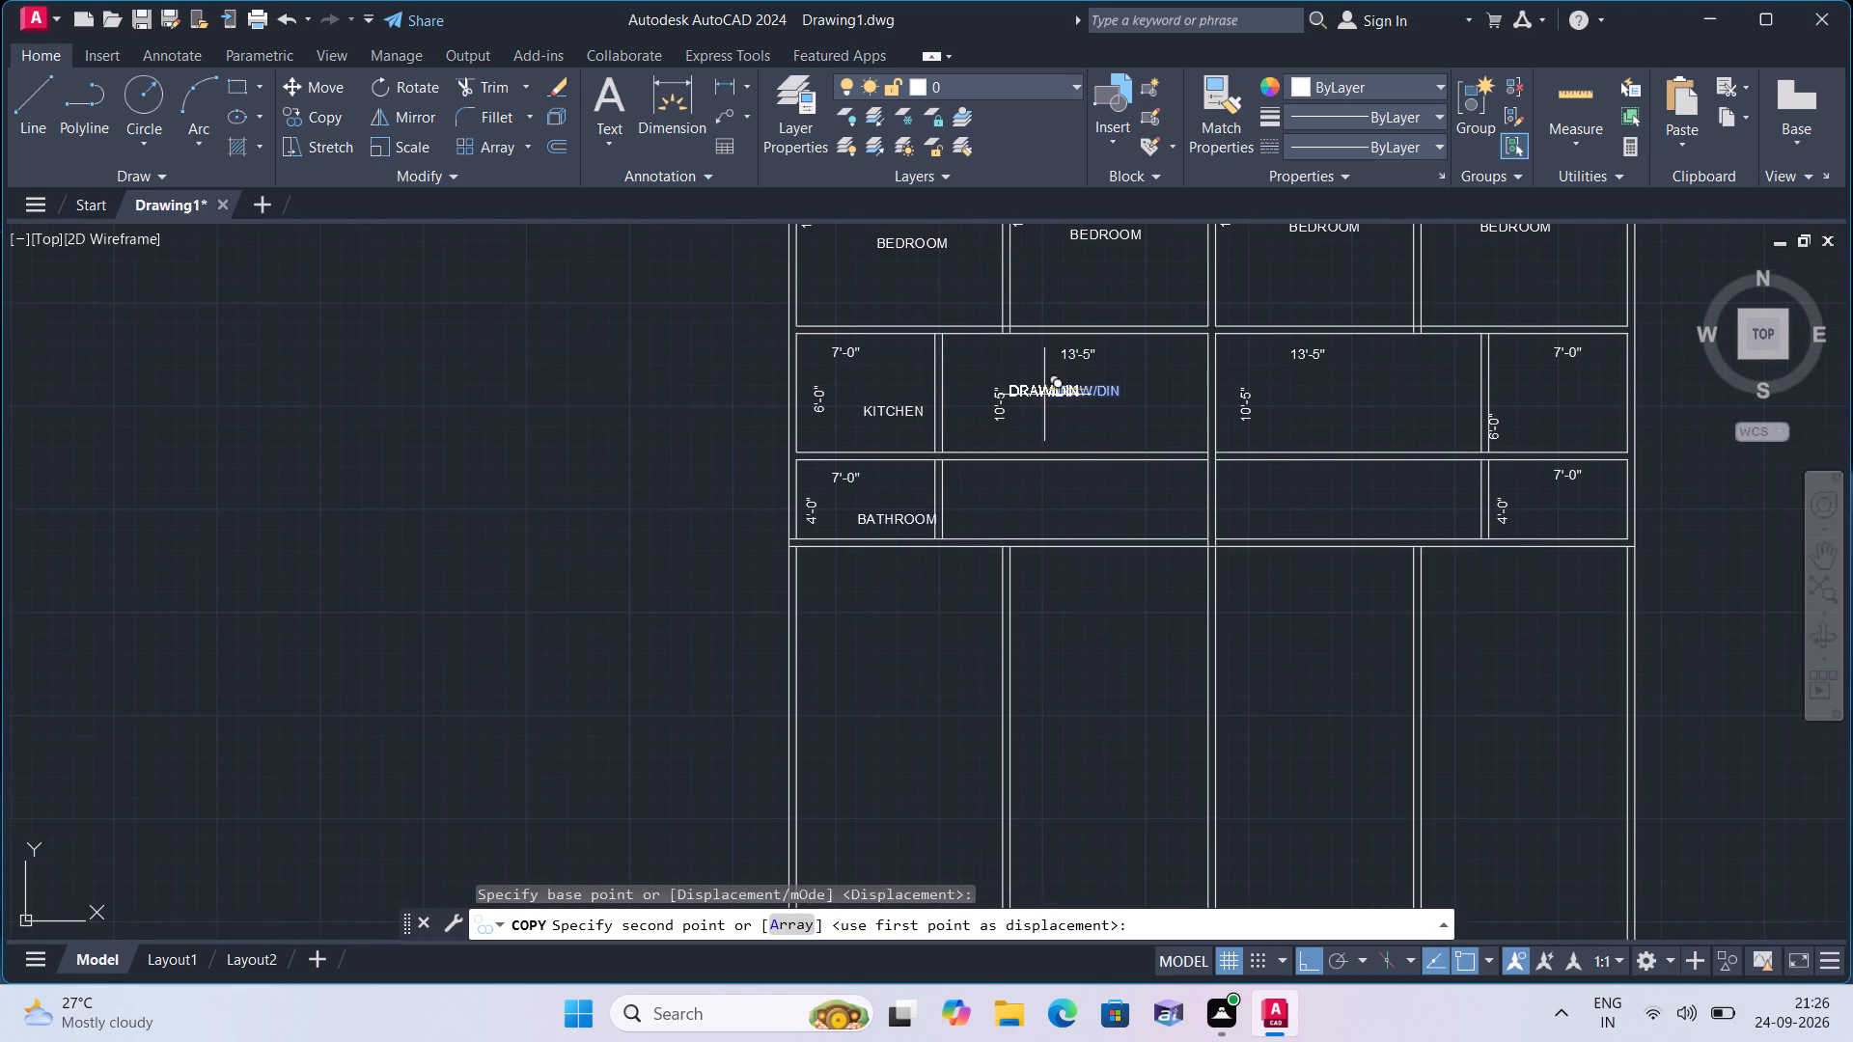
{"action": "left_click", "coordinate": [1318, 425]}
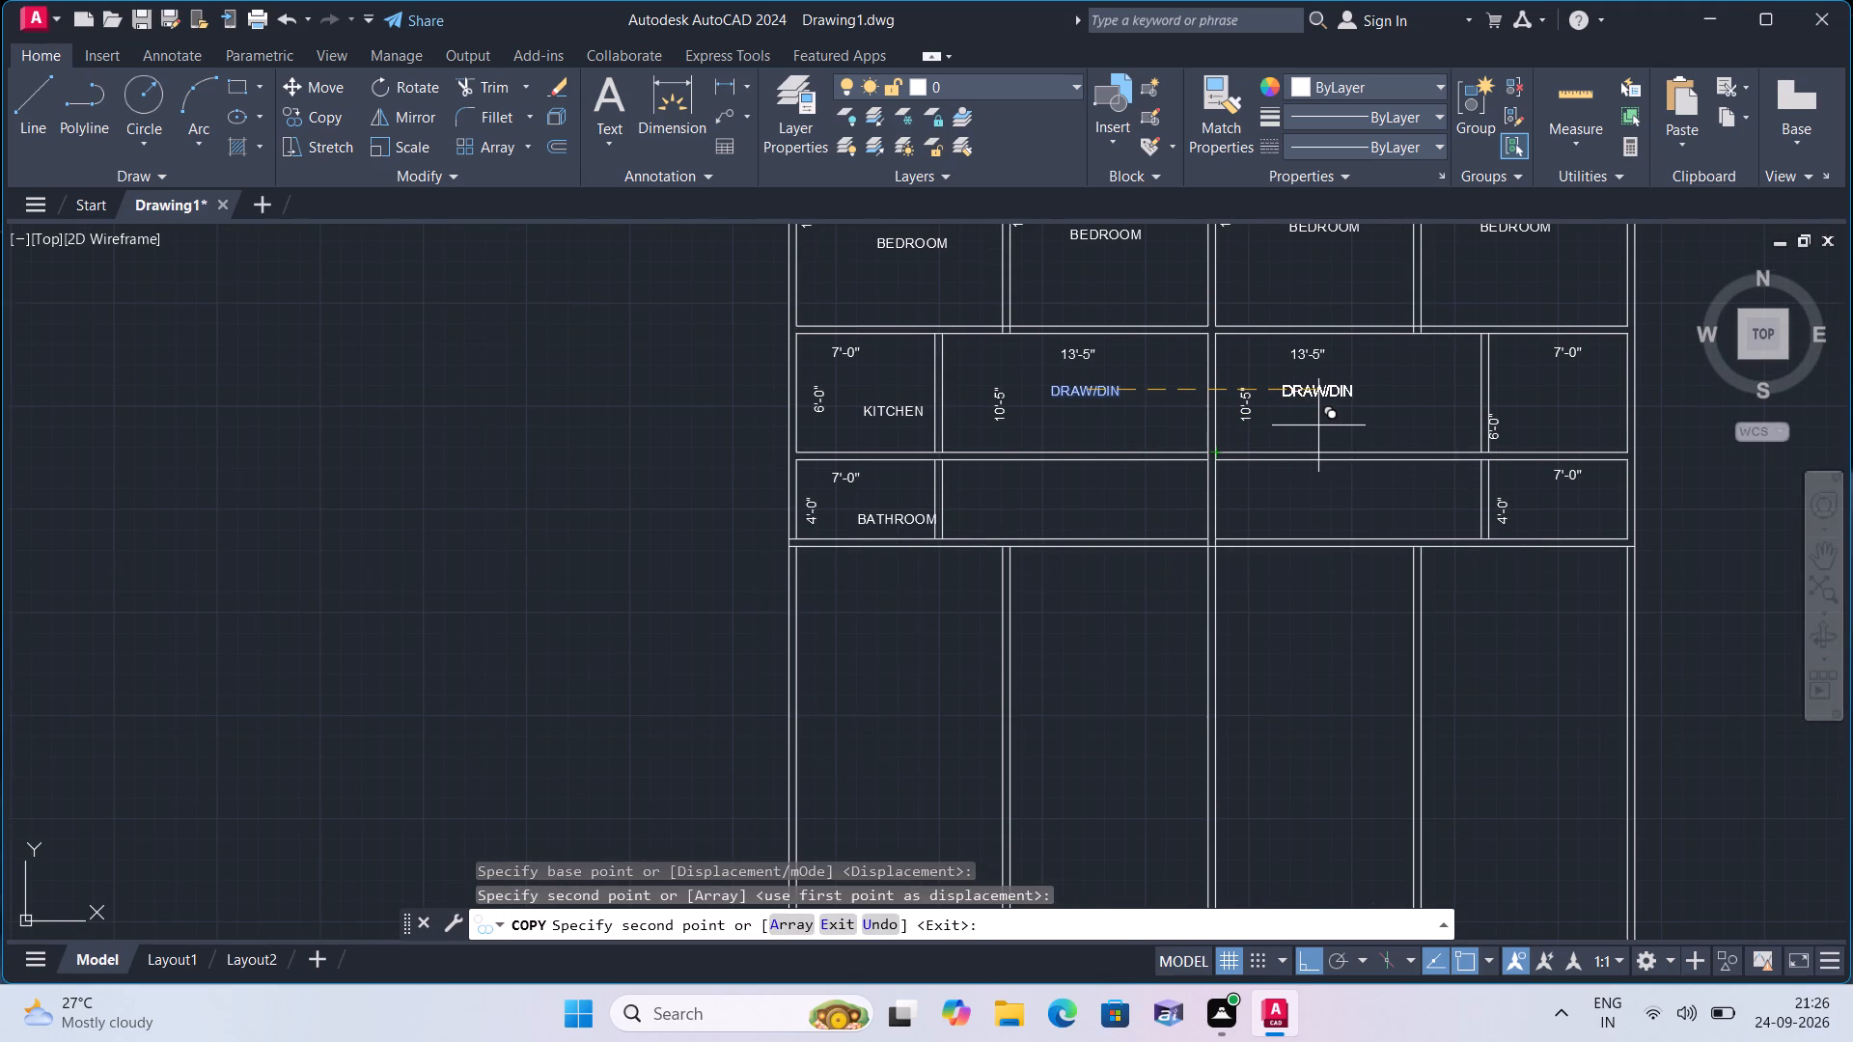
{"action": "key", "text": "Escape"}
Draw a short vertical line across the horizontal partition's thickness, joining the right-hand faces of the KITCHEN and BATHROOM side walls.
{"action": "scroll", "coordinate": [1262, 469], "scroll_direction": "down", "scroll_amount": 1}
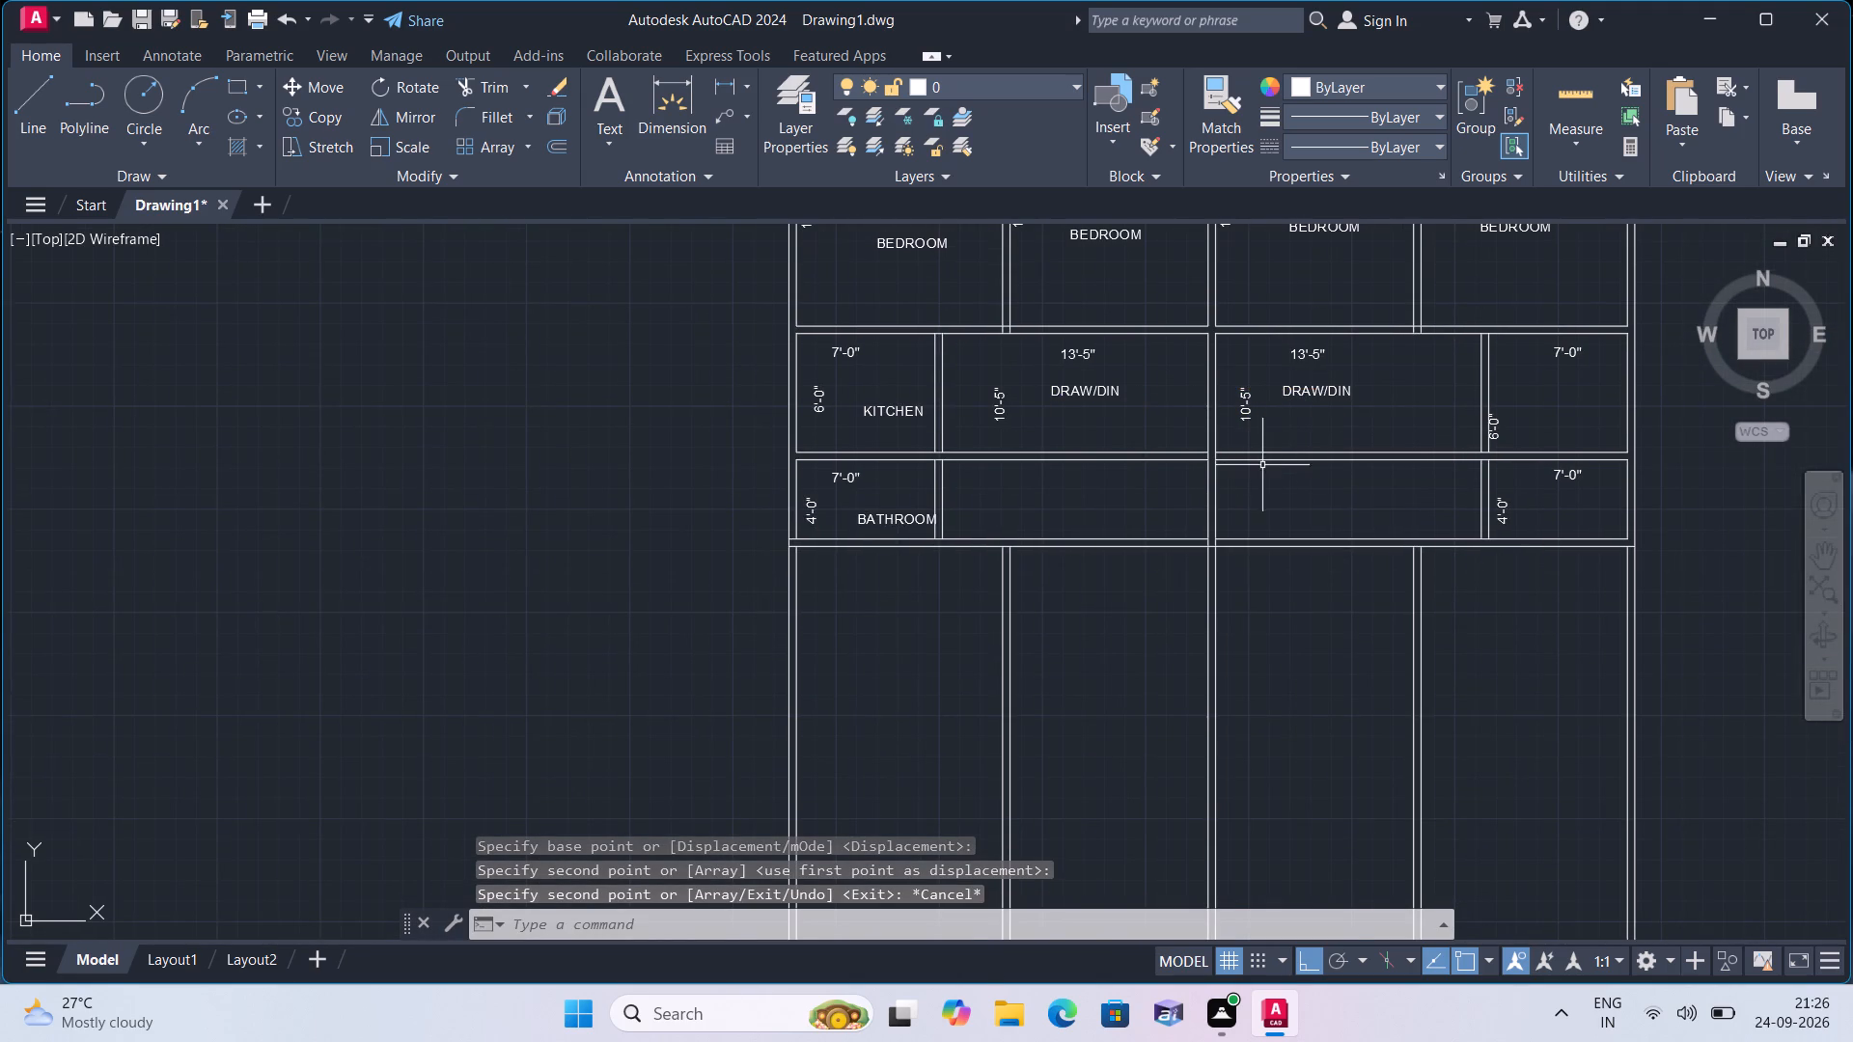
{"action": "scroll", "coordinate": [1030, 608], "scroll_direction": "up", "scroll_amount": 1}
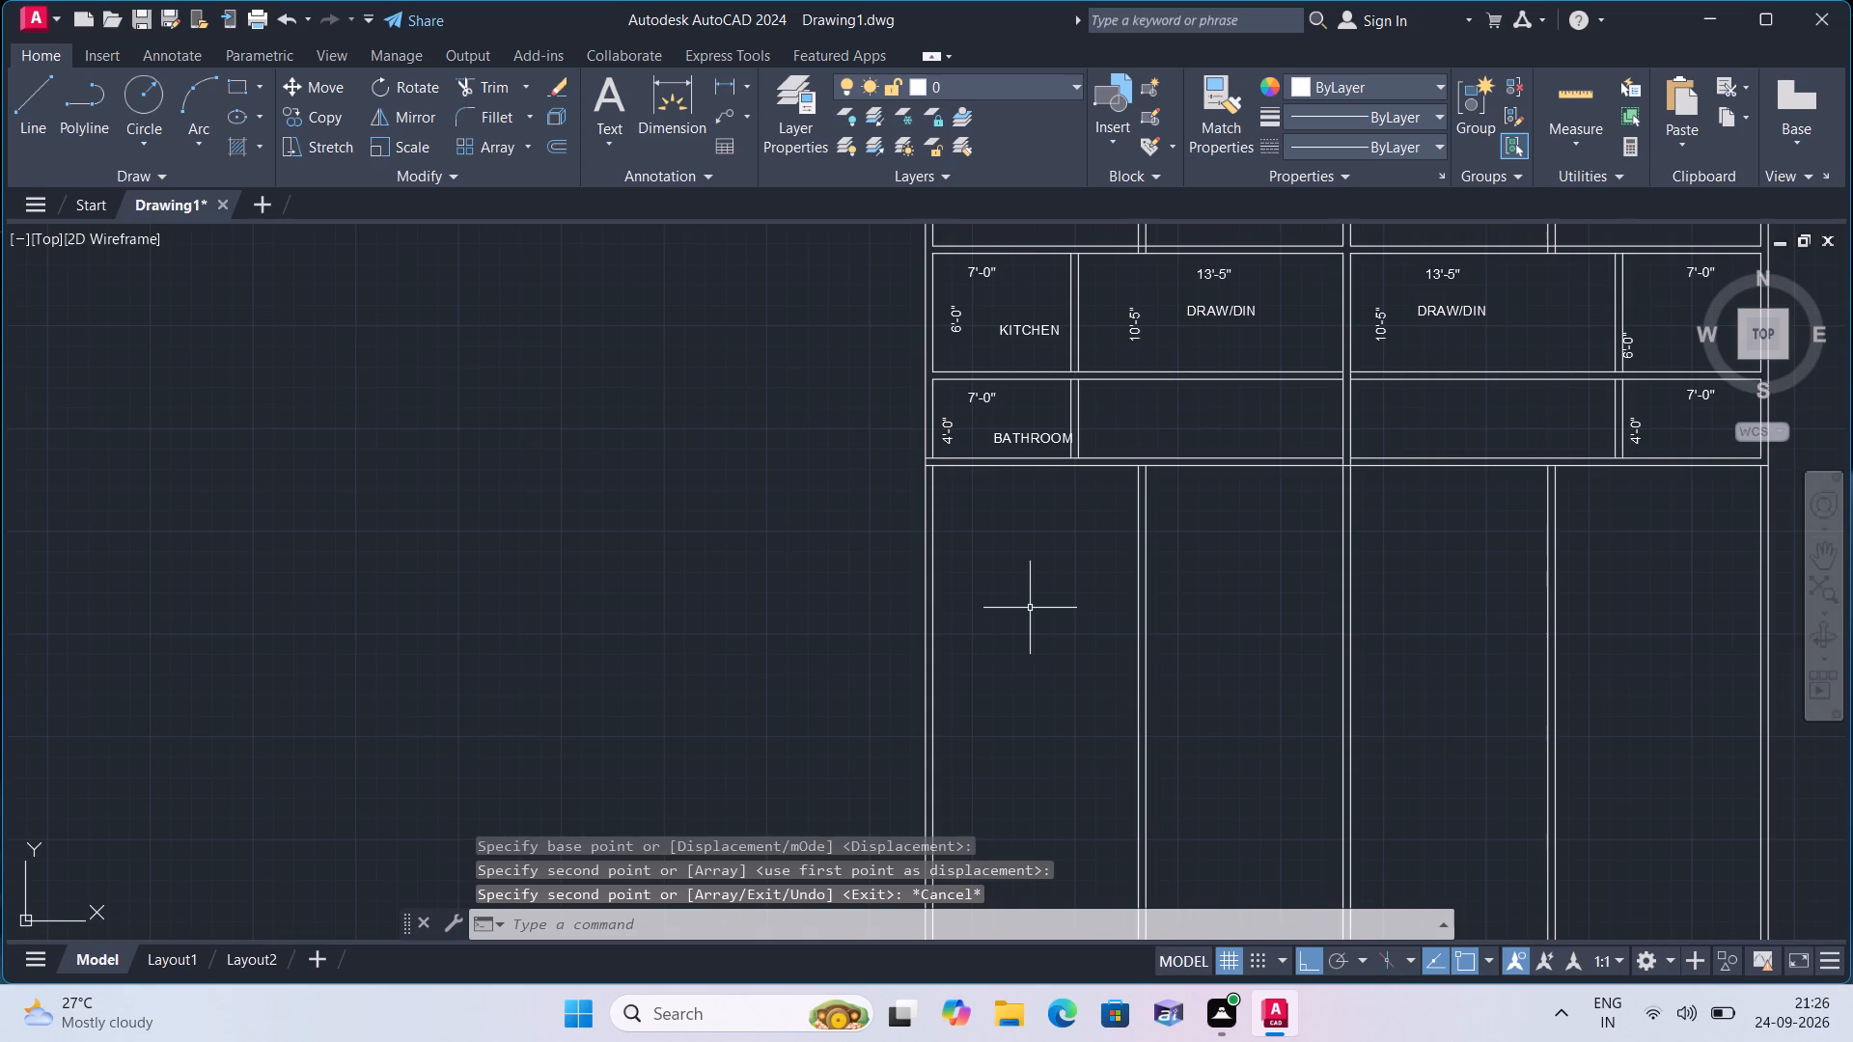
{"action": "scroll", "coordinate": [1030, 608], "scroll_direction": "down", "scroll_amount": 1}
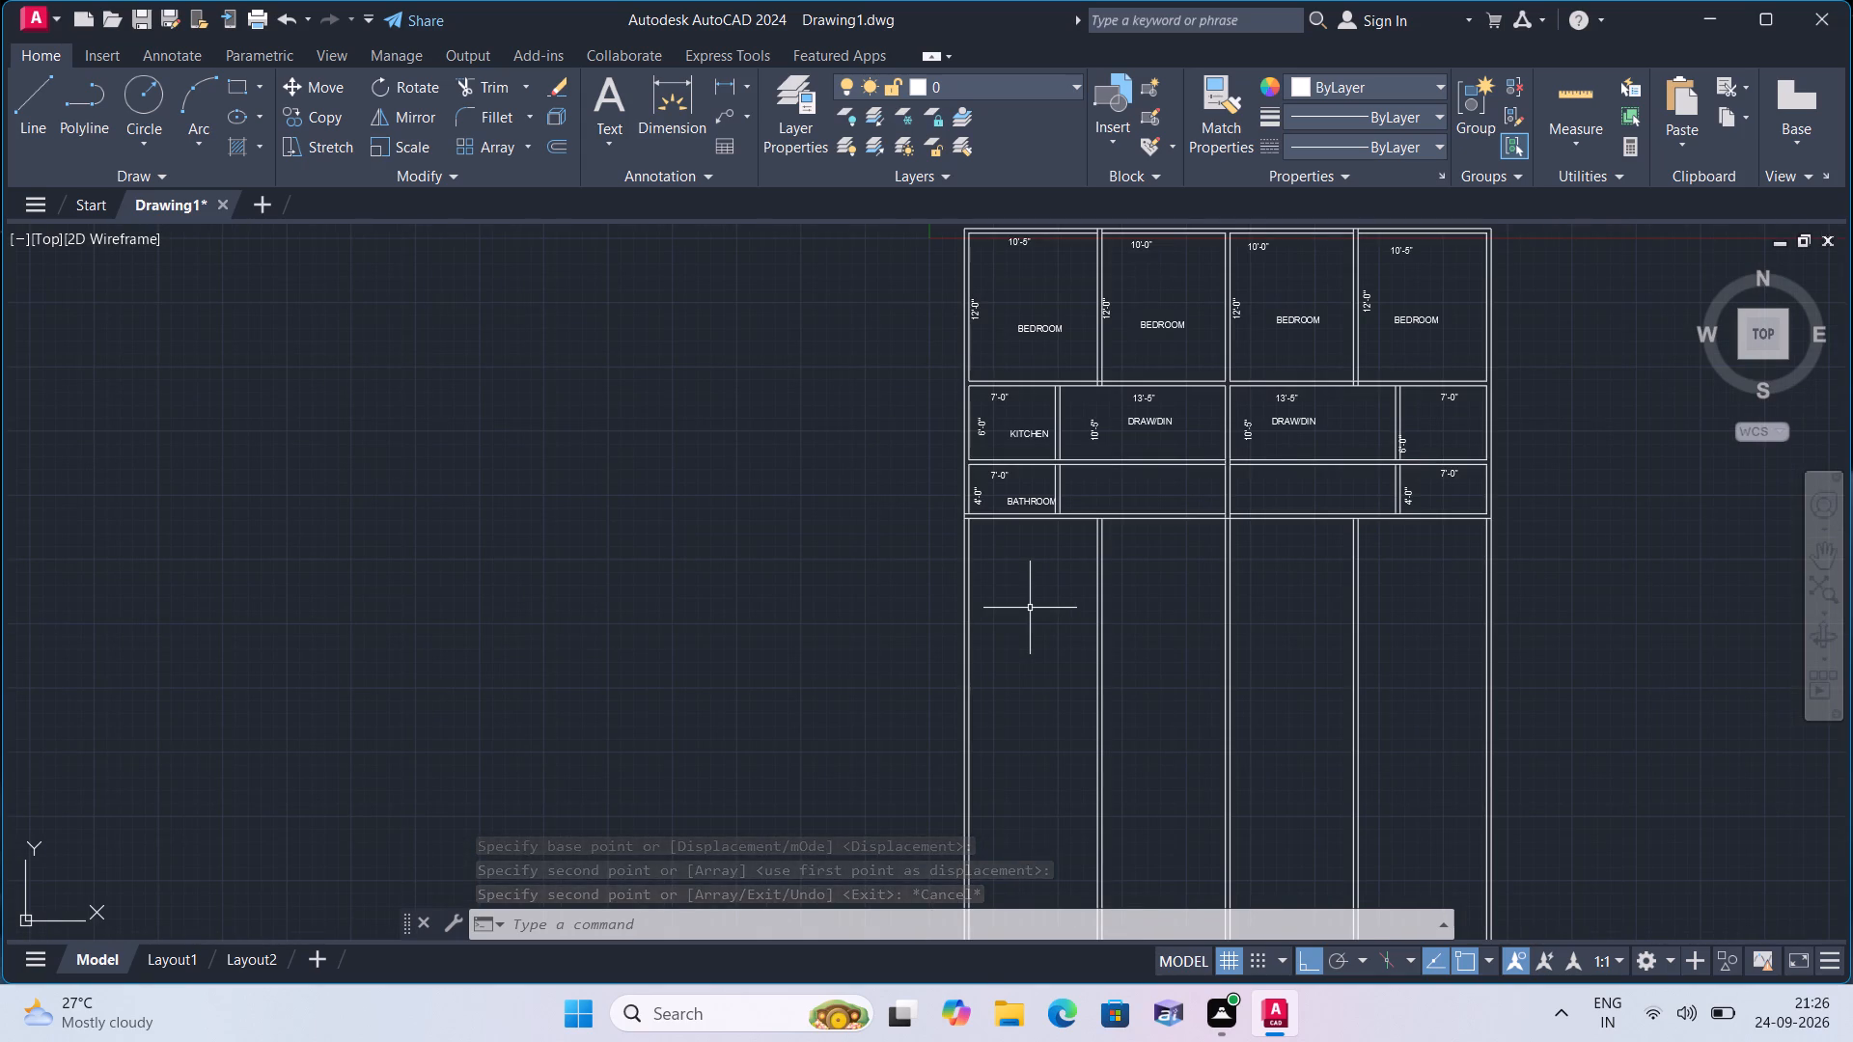
{"action": "type", "text": "L"}
{"action": "key", "text": "space"}
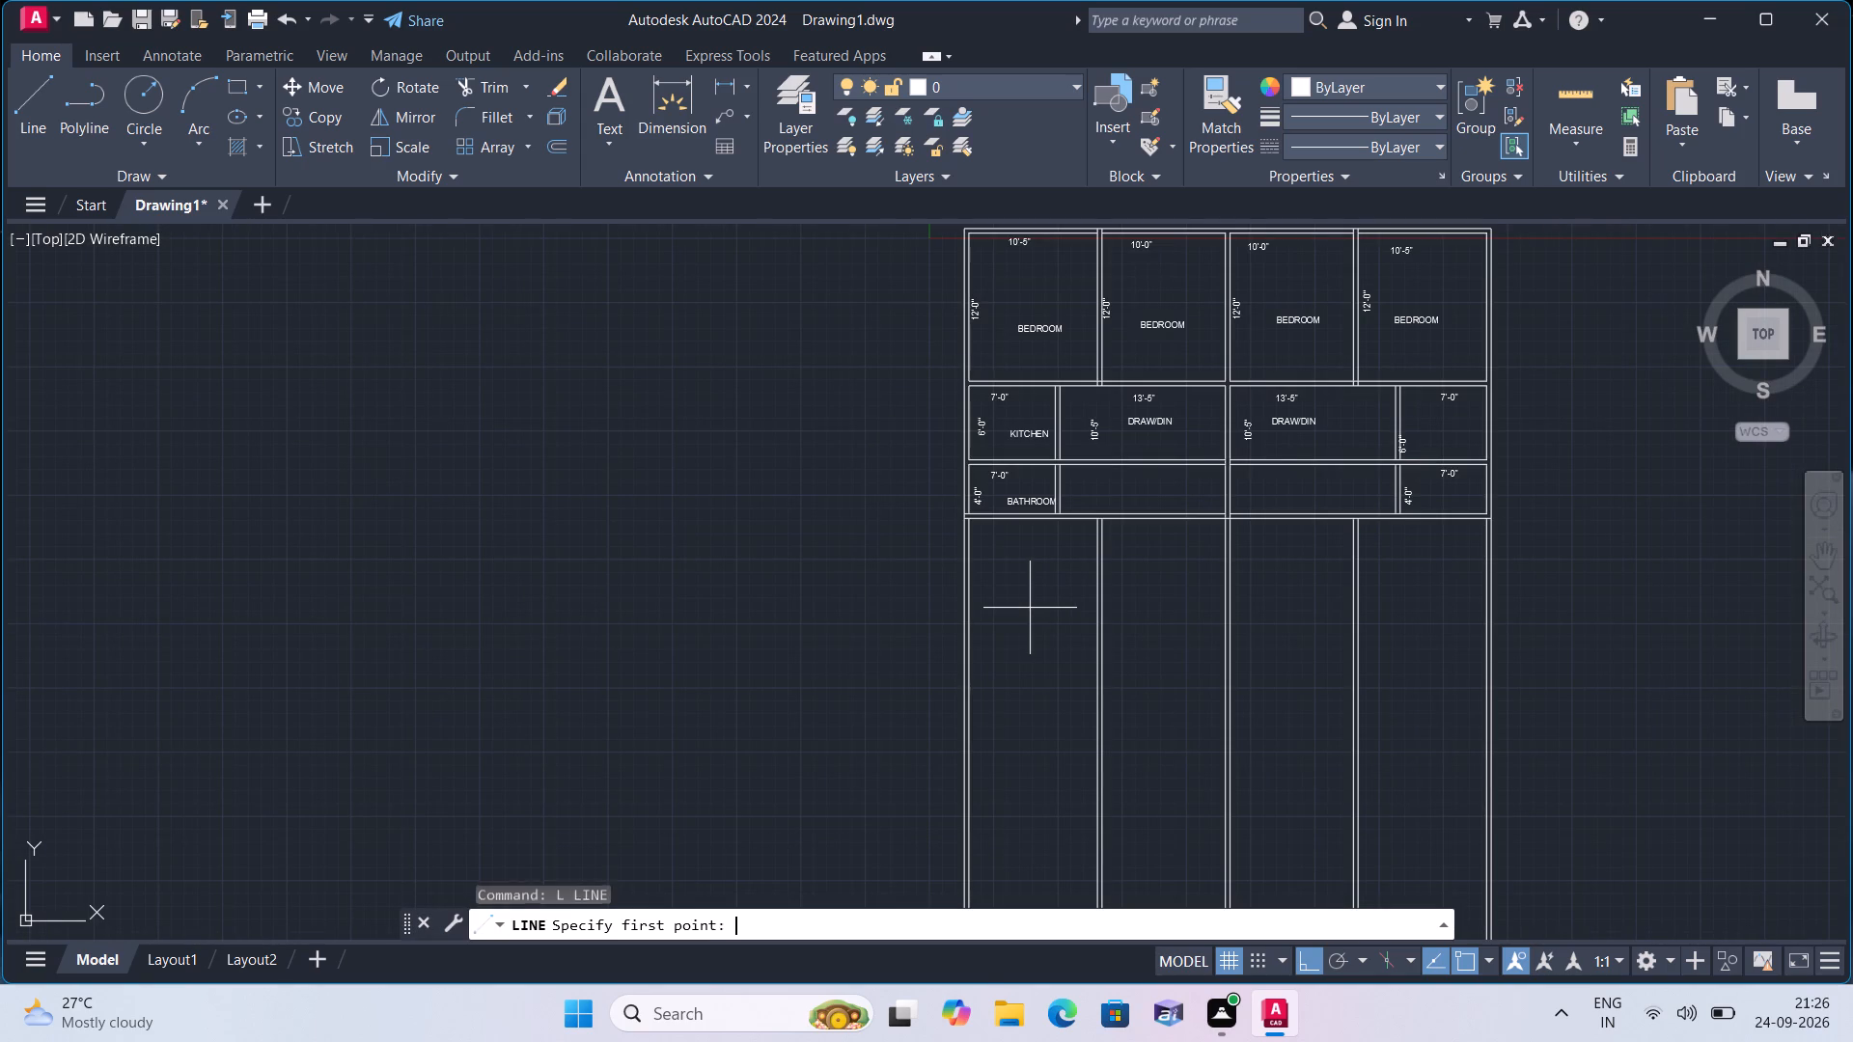
{"action": "scroll", "coordinate": [912, 604], "scroll_direction": "up", "scroll_amount": 1}
{"action": "scroll", "coordinate": [1132, 376], "scroll_direction": "up", "scroll_amount": 1}
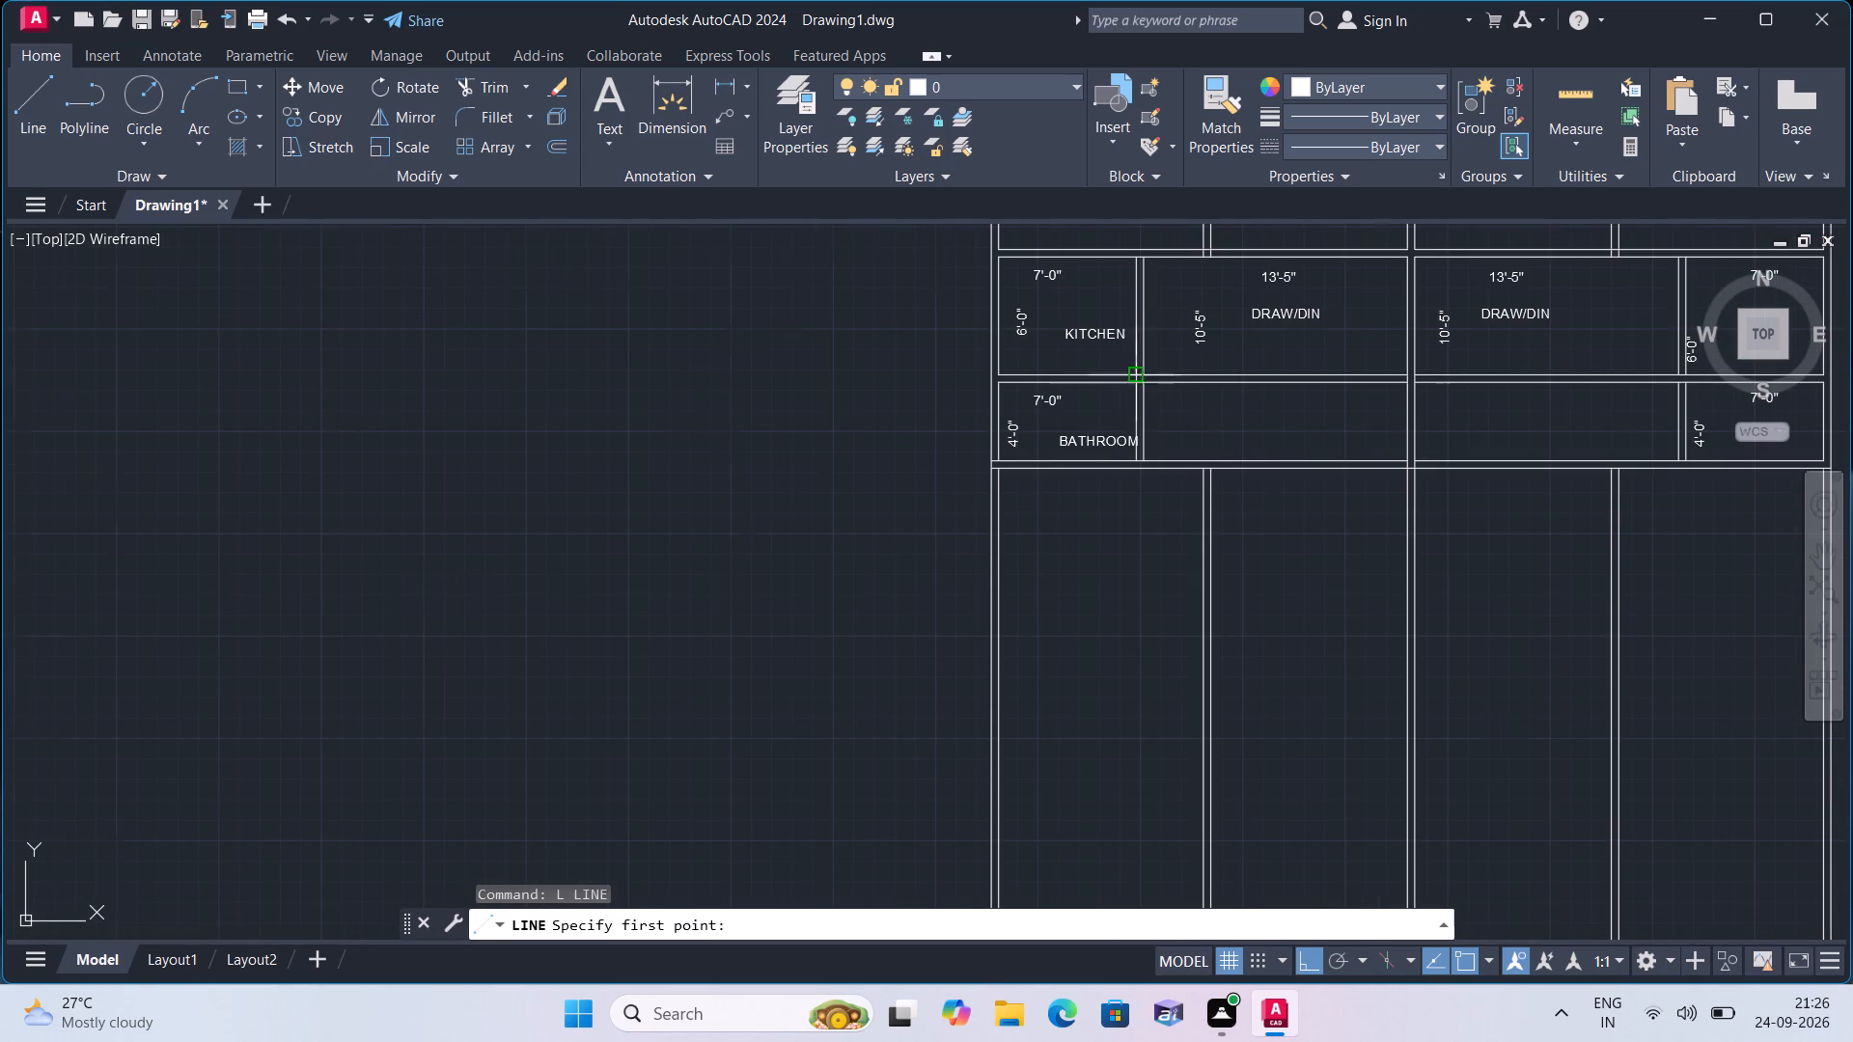
{"action": "scroll", "coordinate": [1132, 376], "scroll_direction": "up", "scroll_amount": 1}
{"action": "left_click", "coordinate": [1149, 370]}
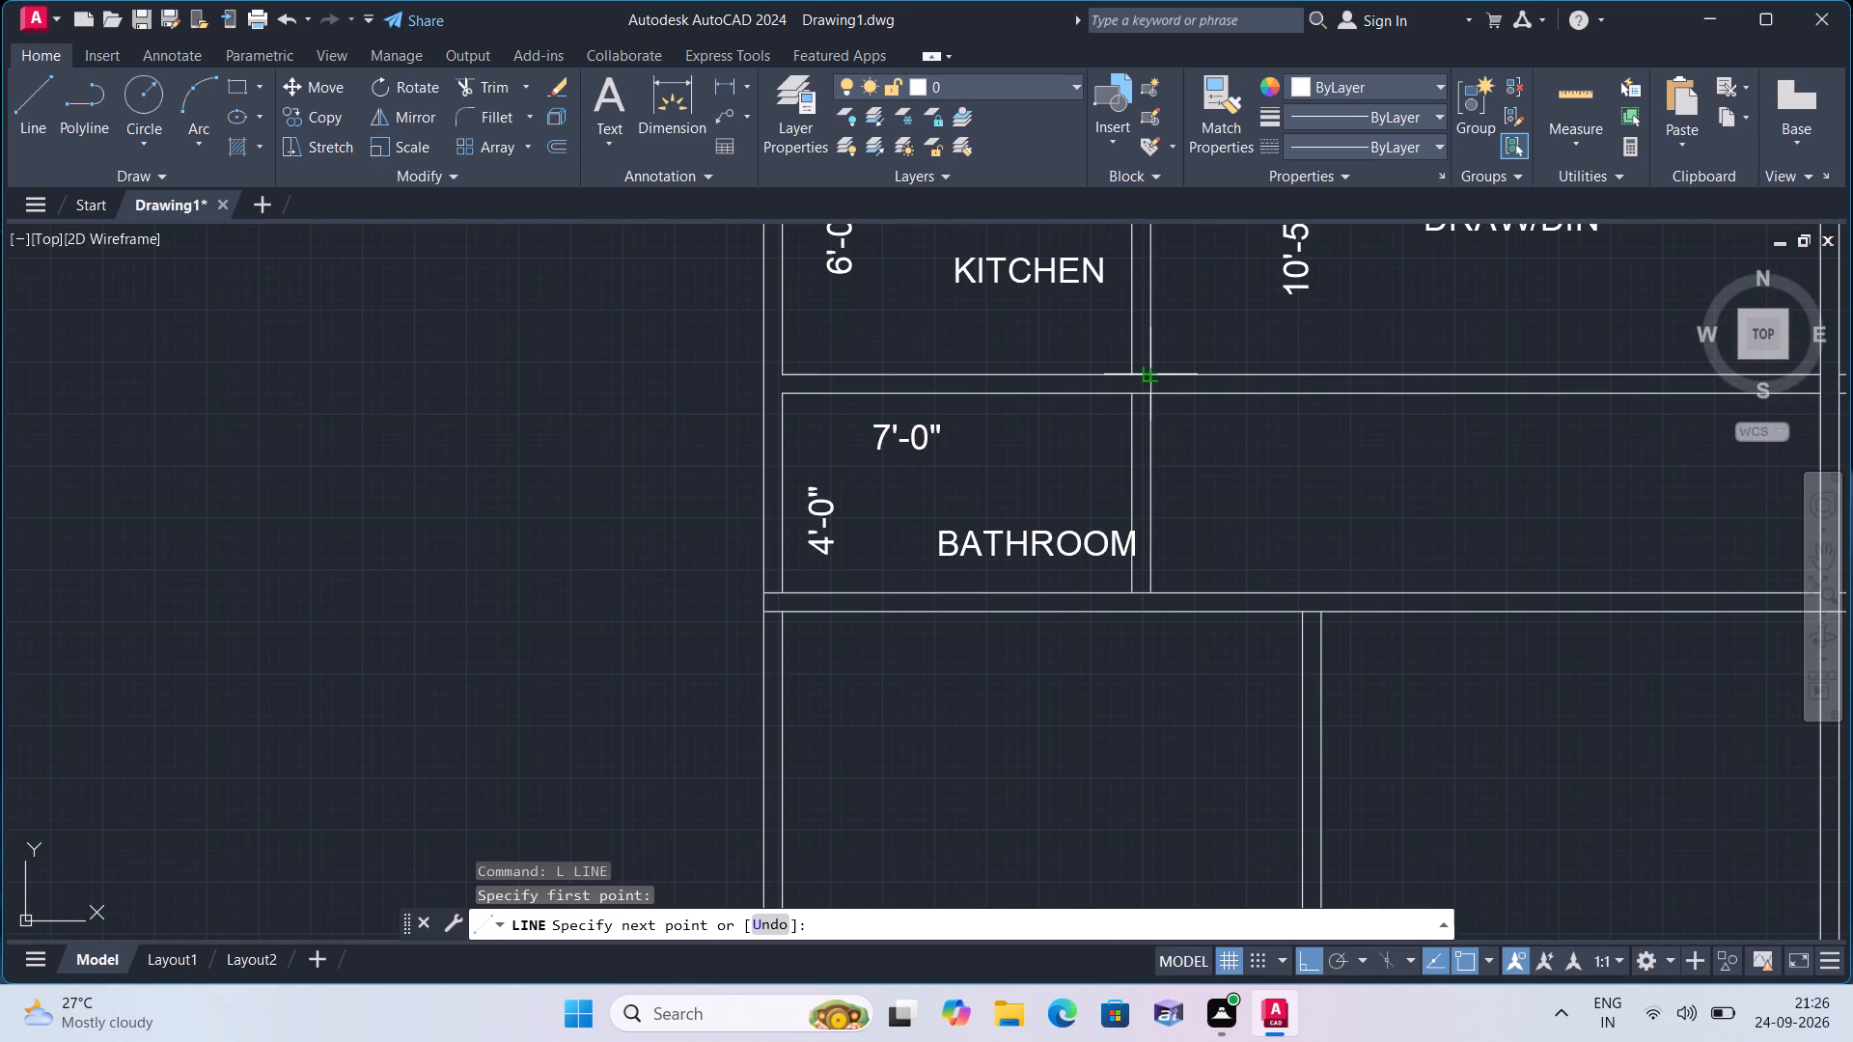
{"action": "left_click", "coordinate": [1144, 389]}
{"action": "key", "text": "space"}
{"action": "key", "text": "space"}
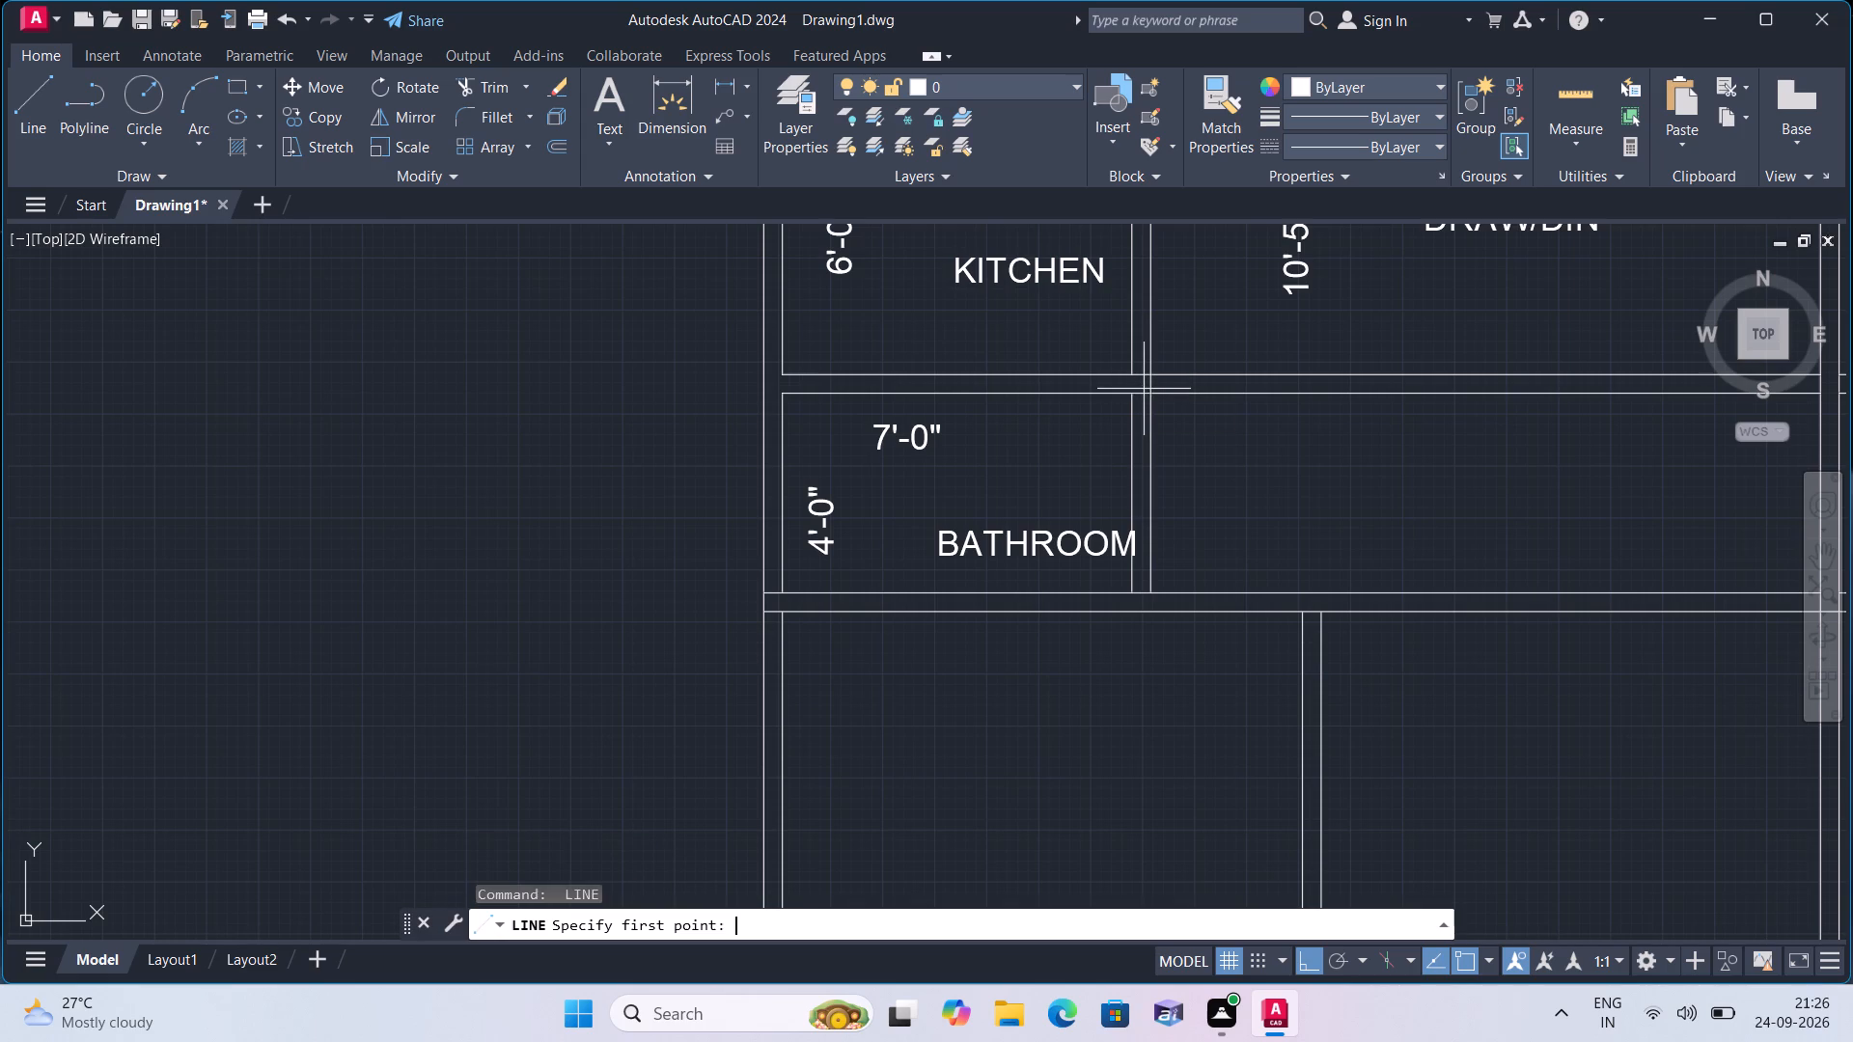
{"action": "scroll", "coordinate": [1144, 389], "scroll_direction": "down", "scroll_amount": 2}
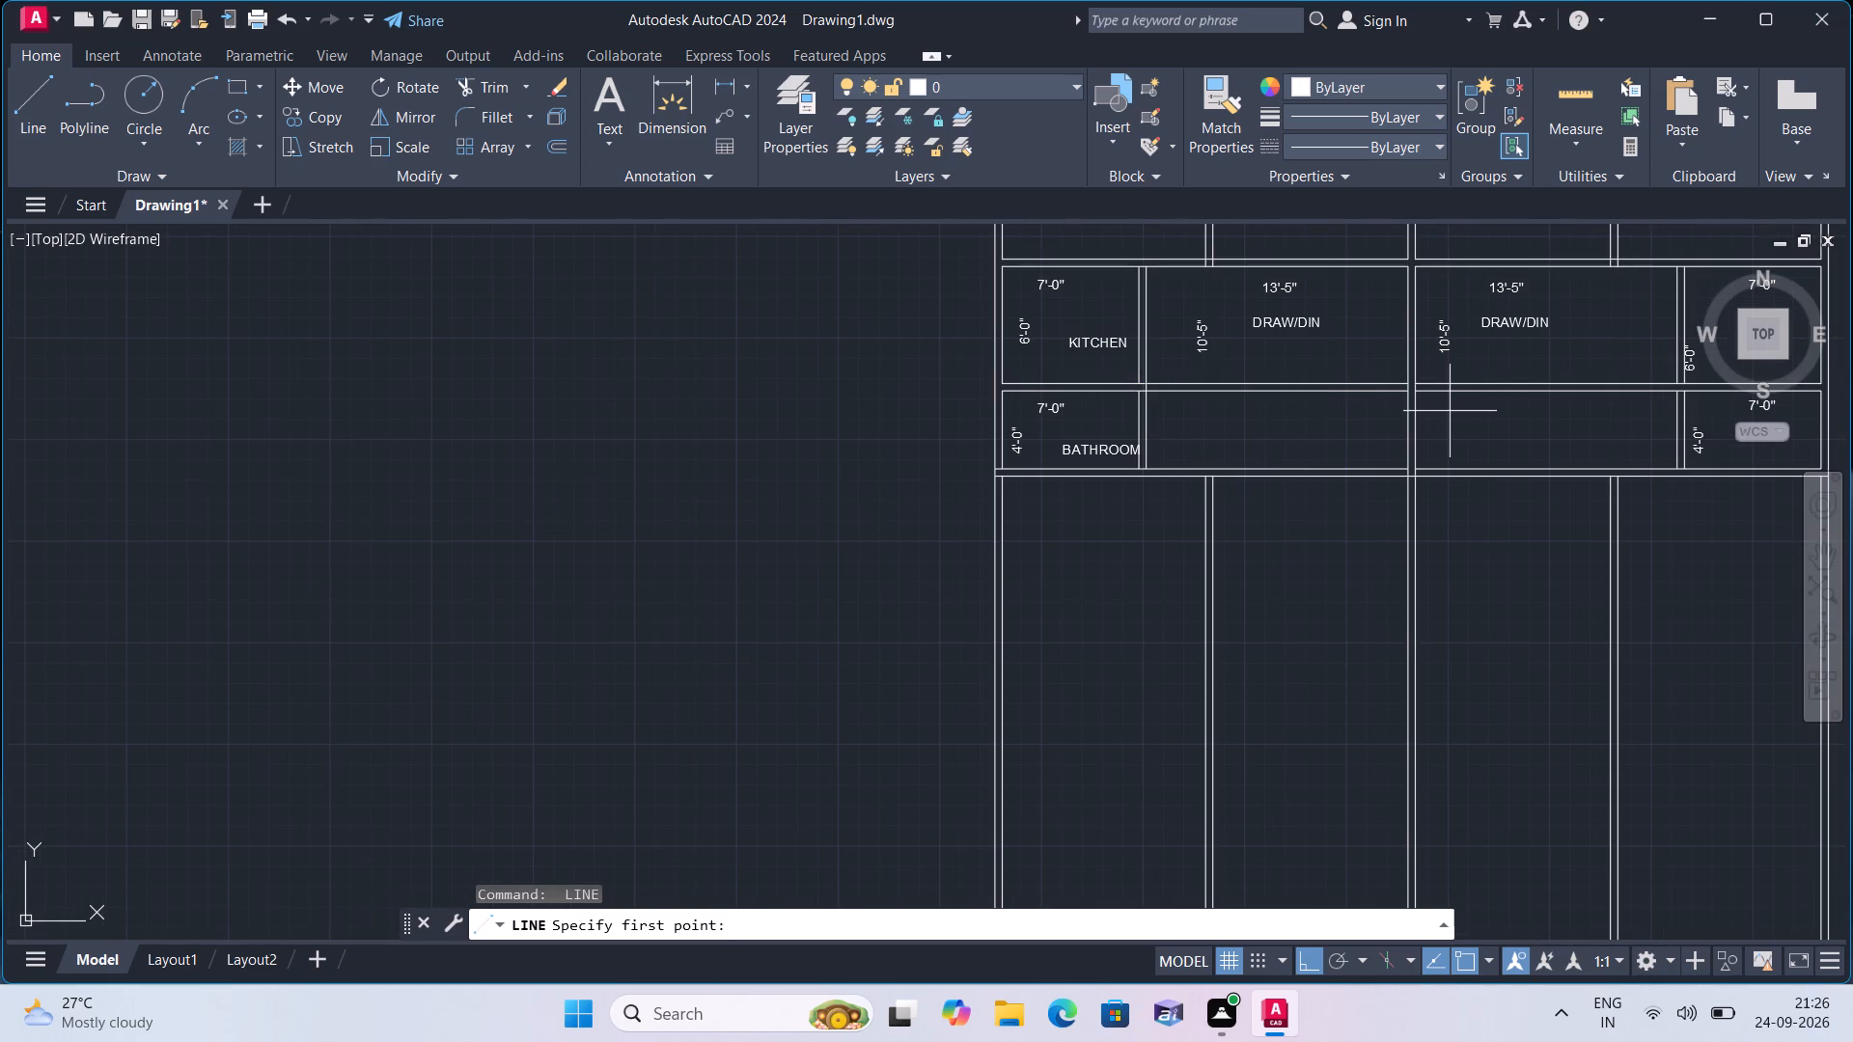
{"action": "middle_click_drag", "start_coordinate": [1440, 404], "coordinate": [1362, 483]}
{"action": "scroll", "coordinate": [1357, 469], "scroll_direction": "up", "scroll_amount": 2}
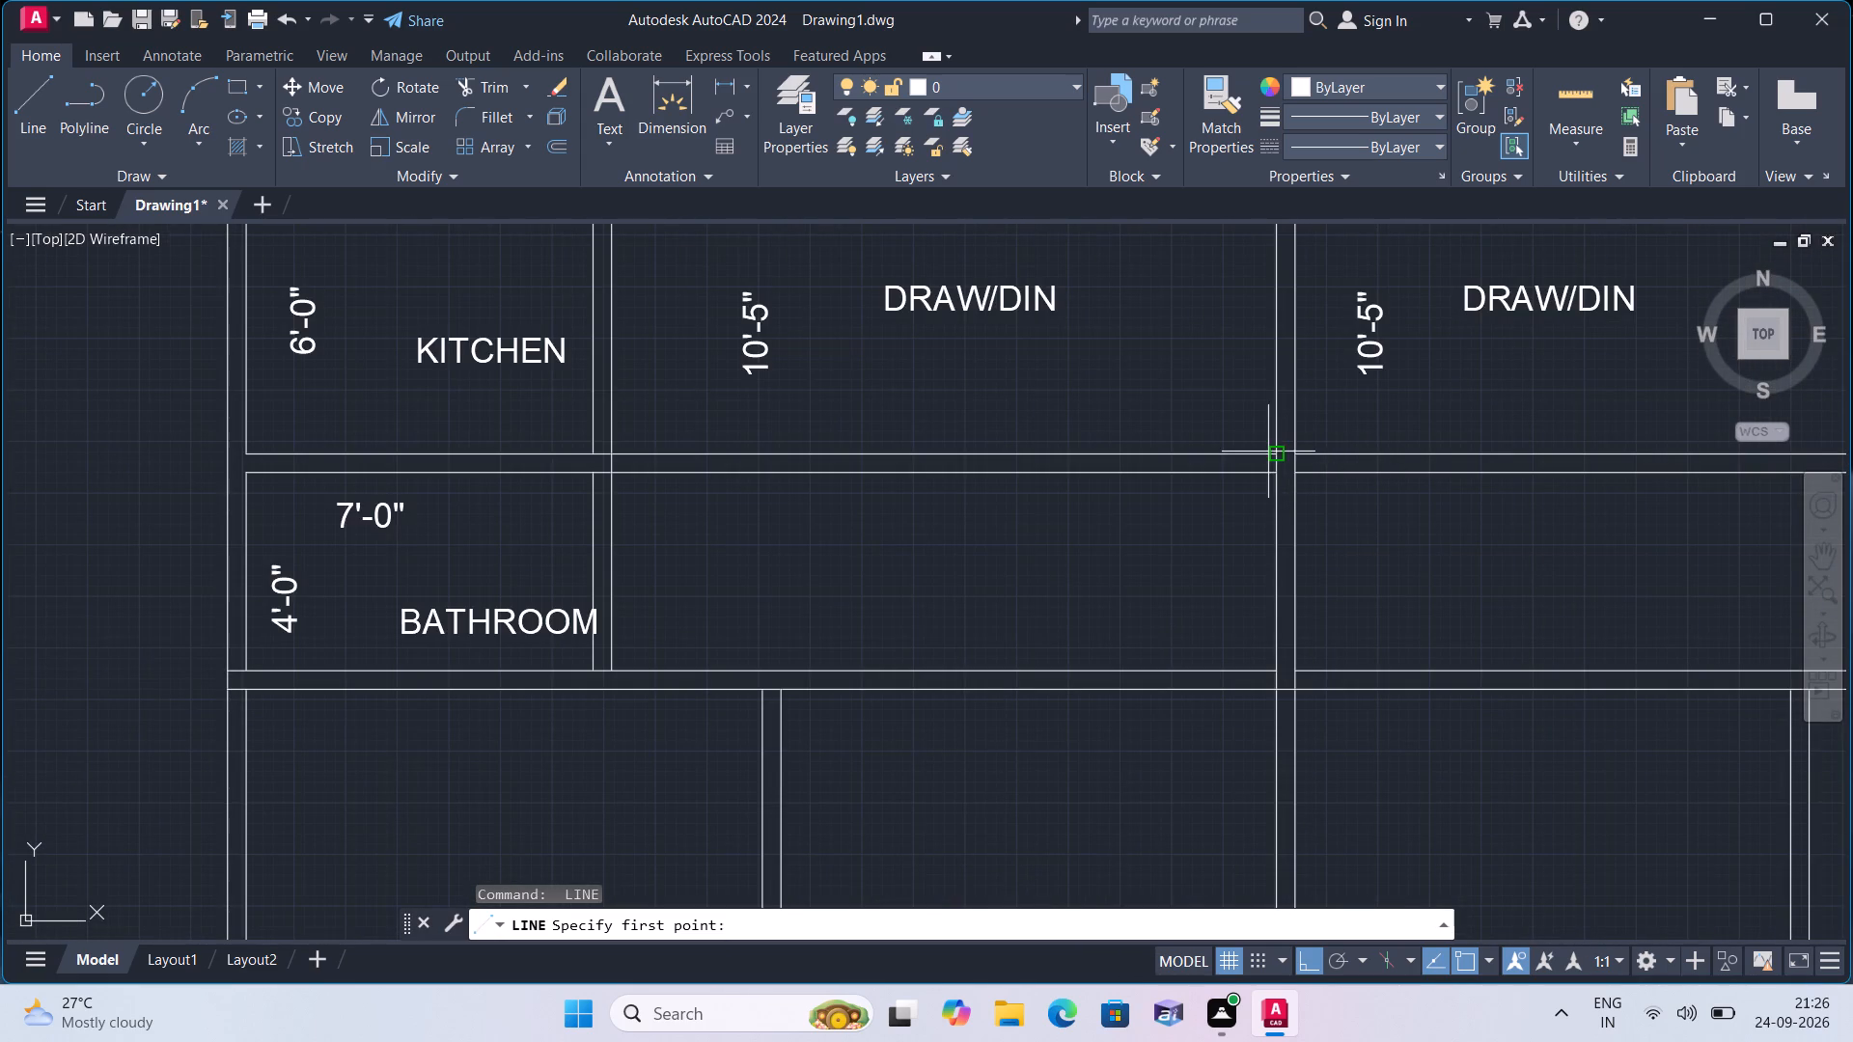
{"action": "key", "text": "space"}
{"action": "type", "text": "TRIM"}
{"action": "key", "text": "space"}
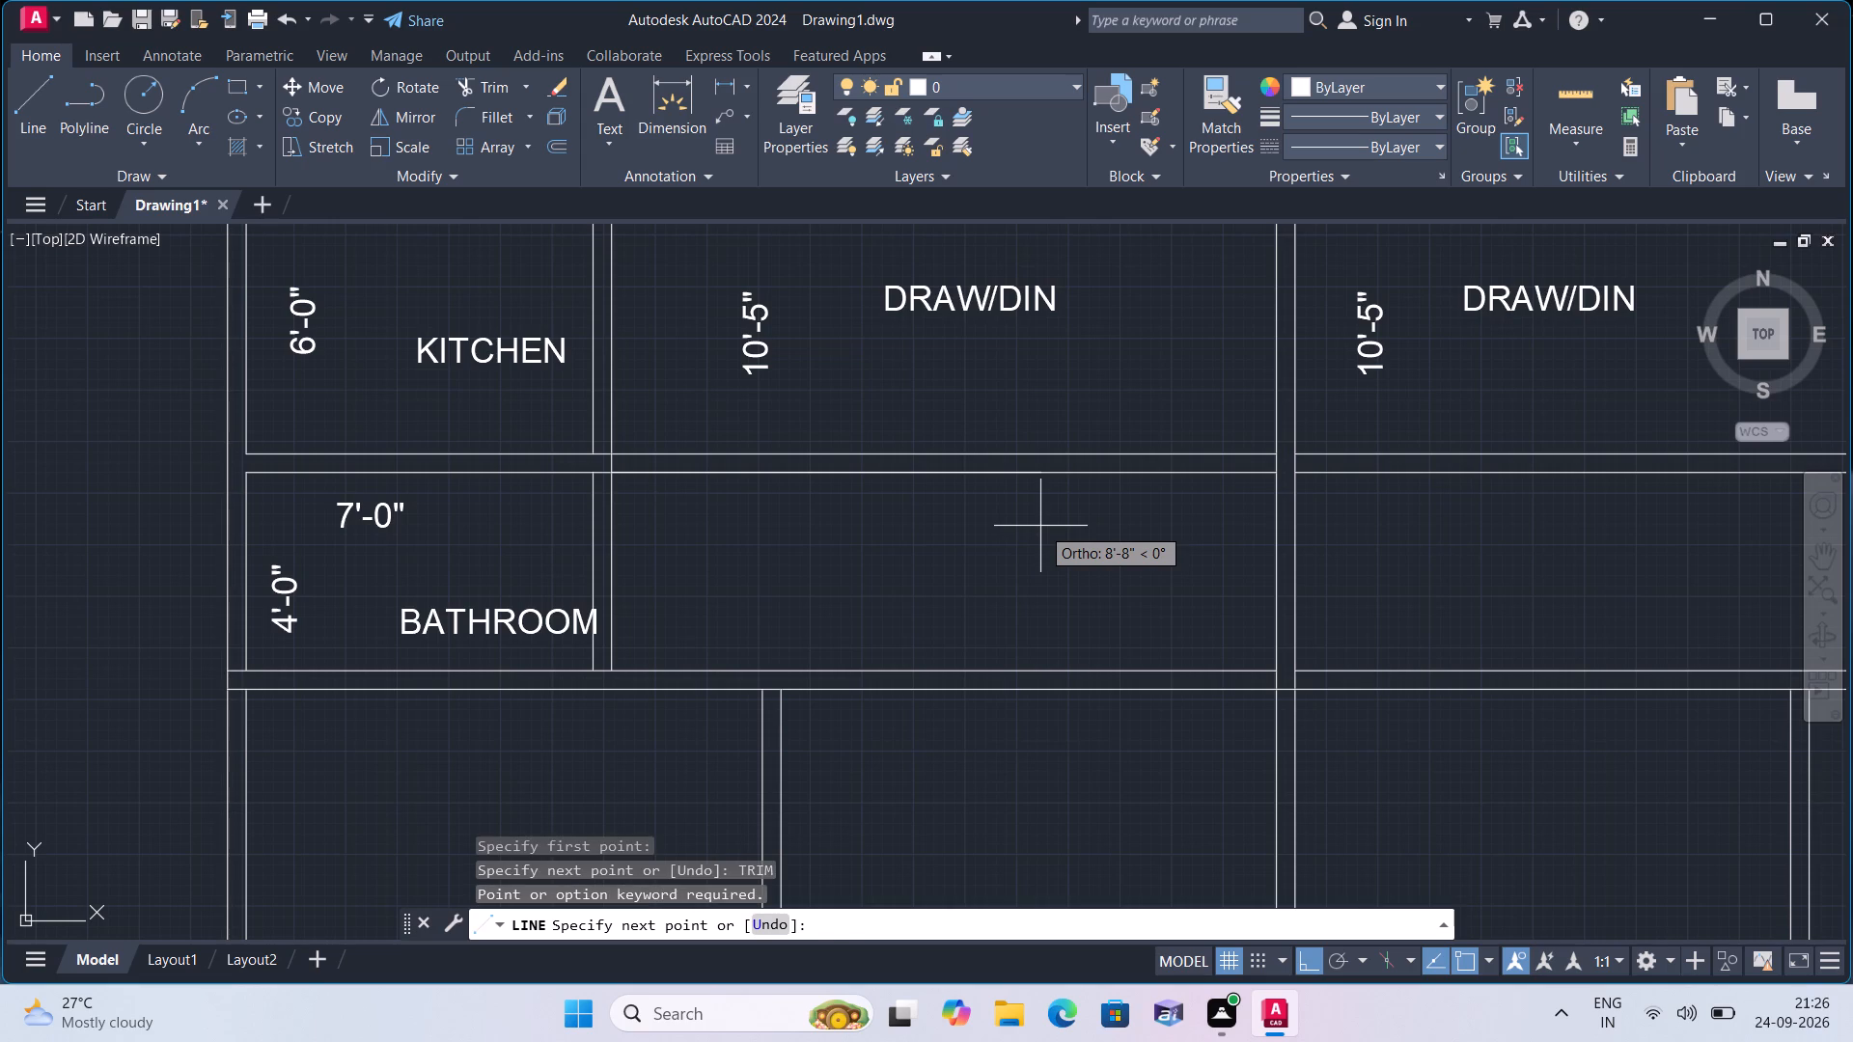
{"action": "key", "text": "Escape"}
Trim the double partition line below the left DRAW/DIN room, including its short ends inside the KITCHEN and BATHROOM side wall.
{"action": "type", "text": "TRIM"}
{"action": "key", "text": "space"}
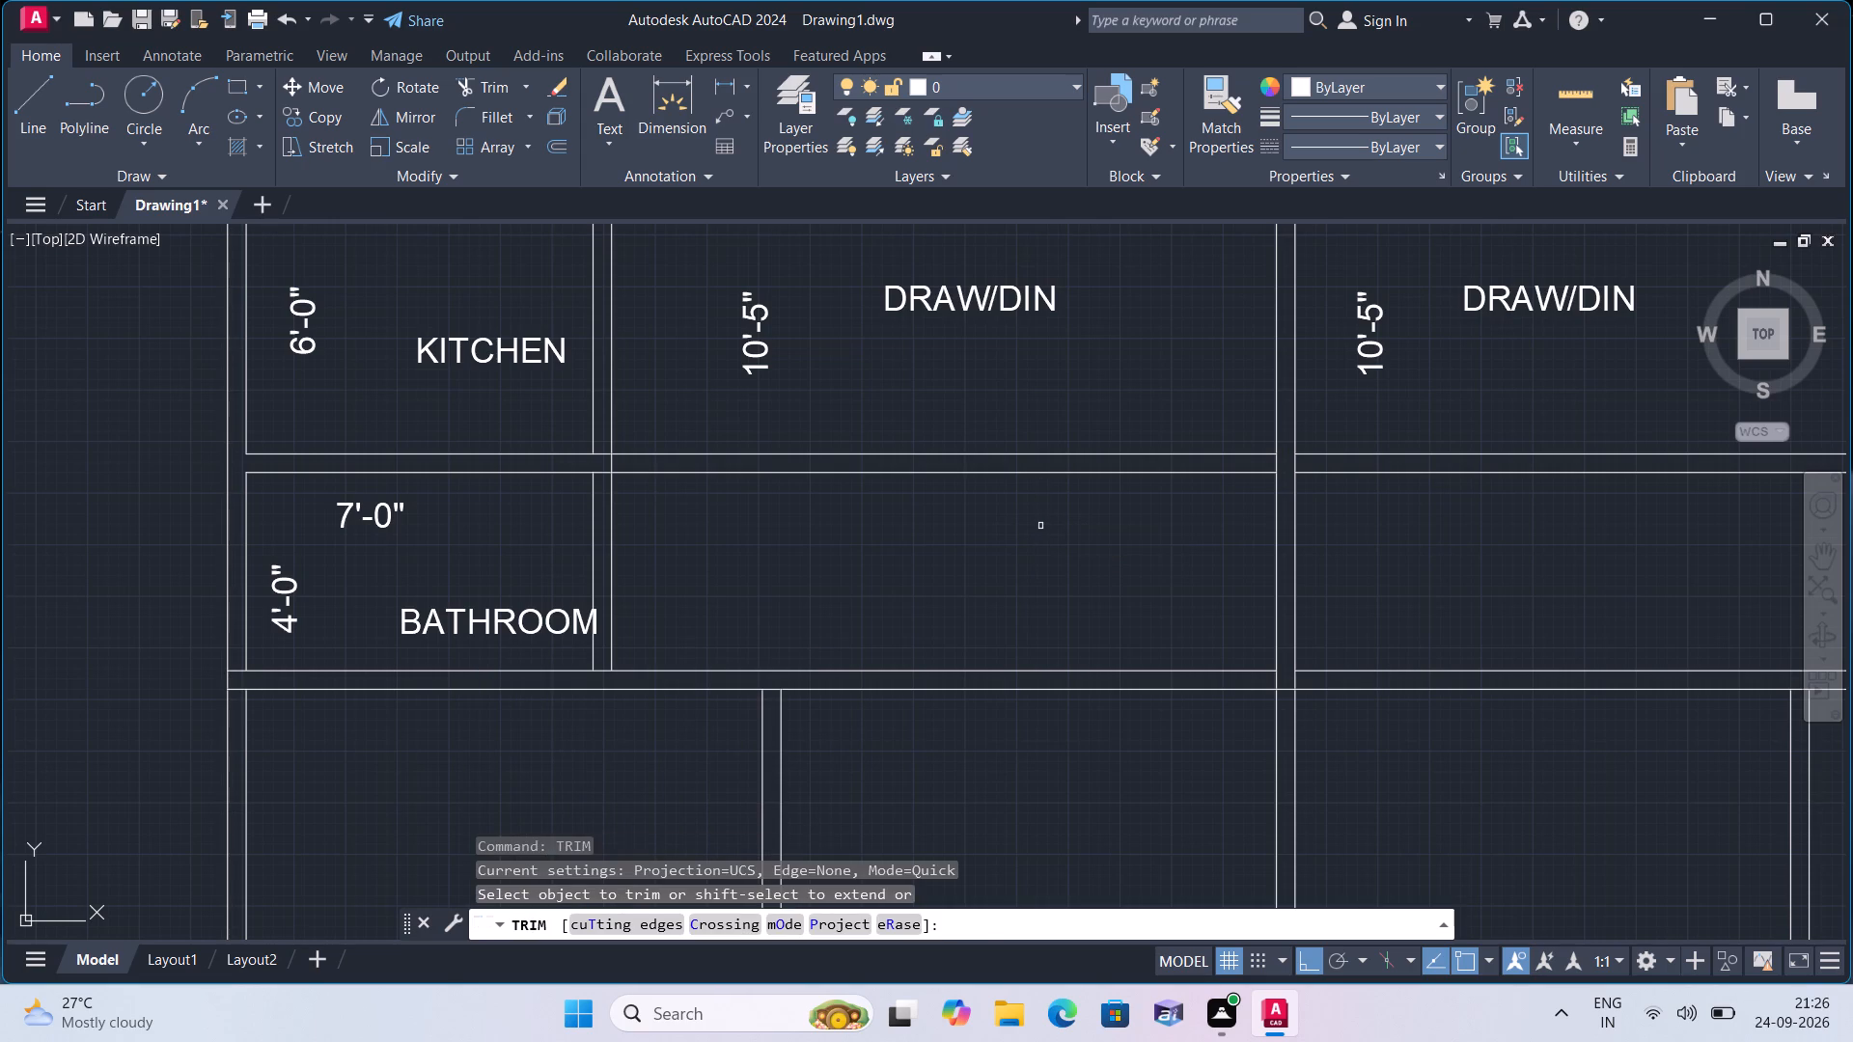
{"action": "left_click", "coordinate": [1019, 389]}
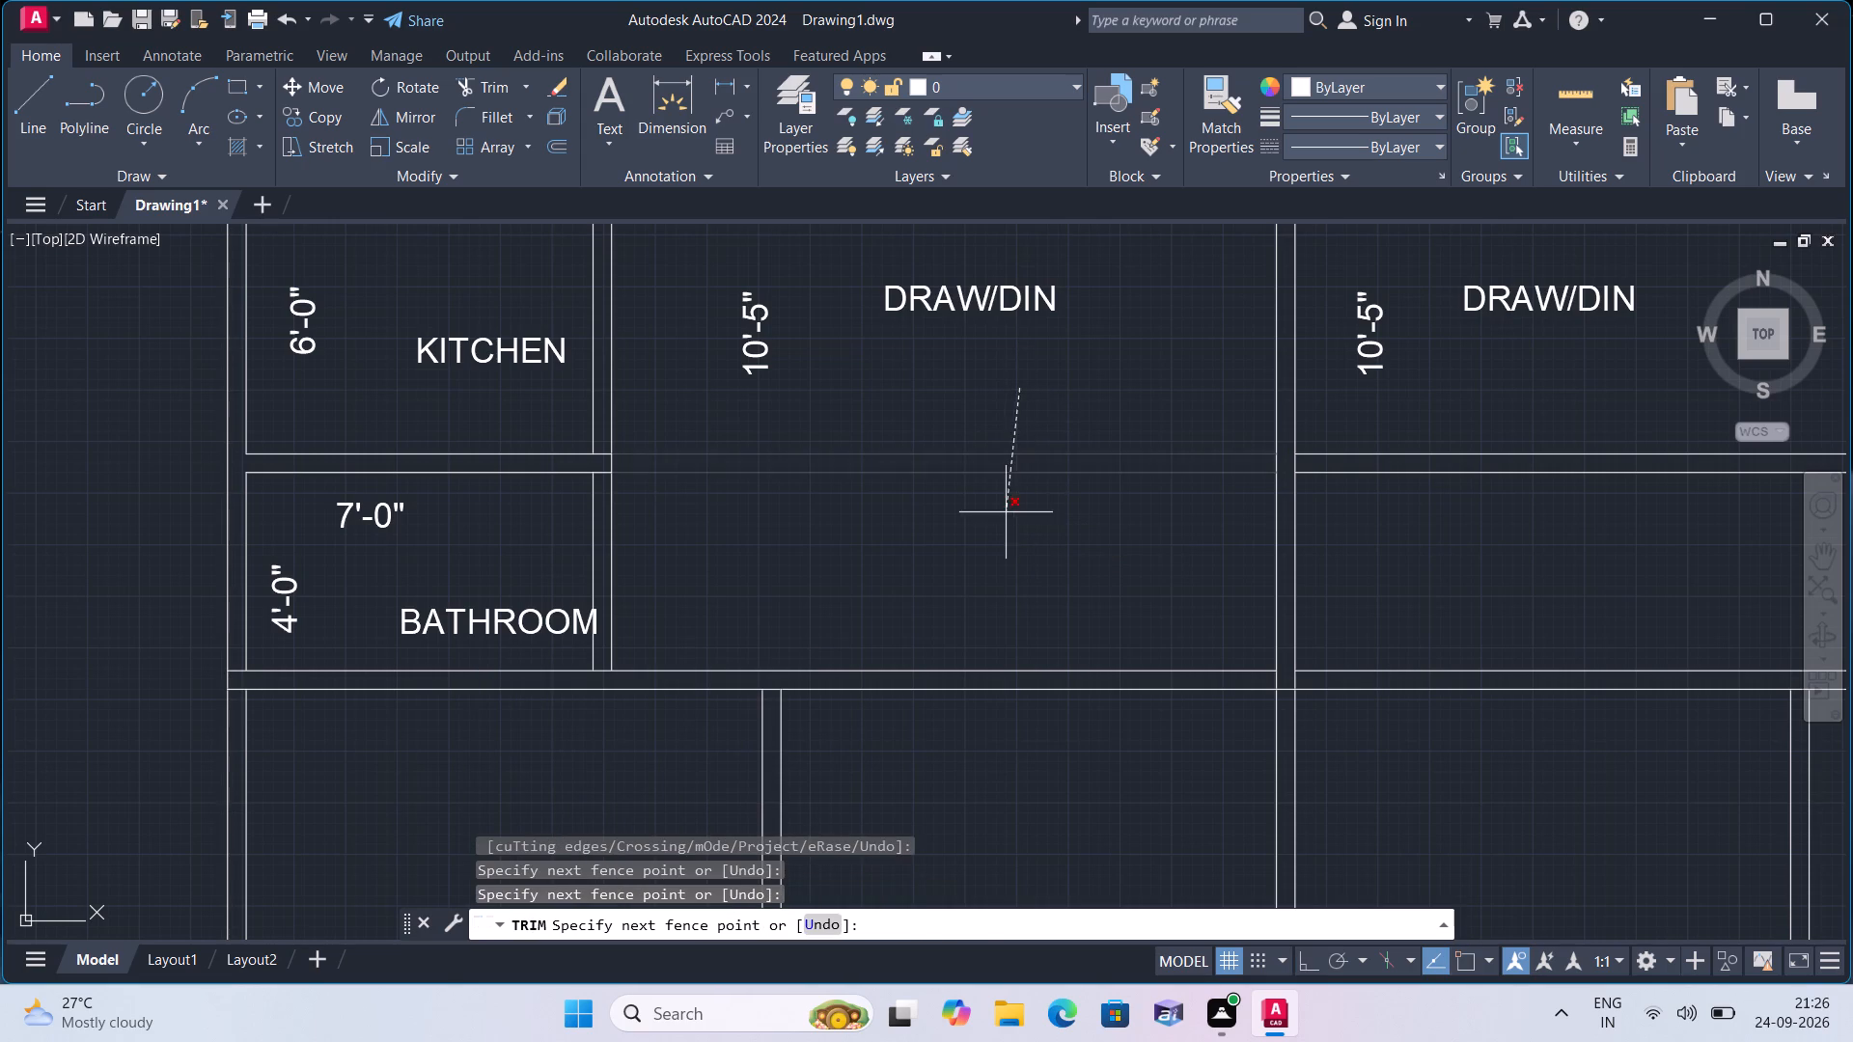
{"action": "left_click", "coordinate": [1006, 514]}
{"action": "scroll", "coordinate": [1006, 514], "scroll_direction": "down", "scroll_amount": 1}
{"action": "scroll", "coordinate": [769, 469], "scroll_direction": "up", "scroll_amount": 3}
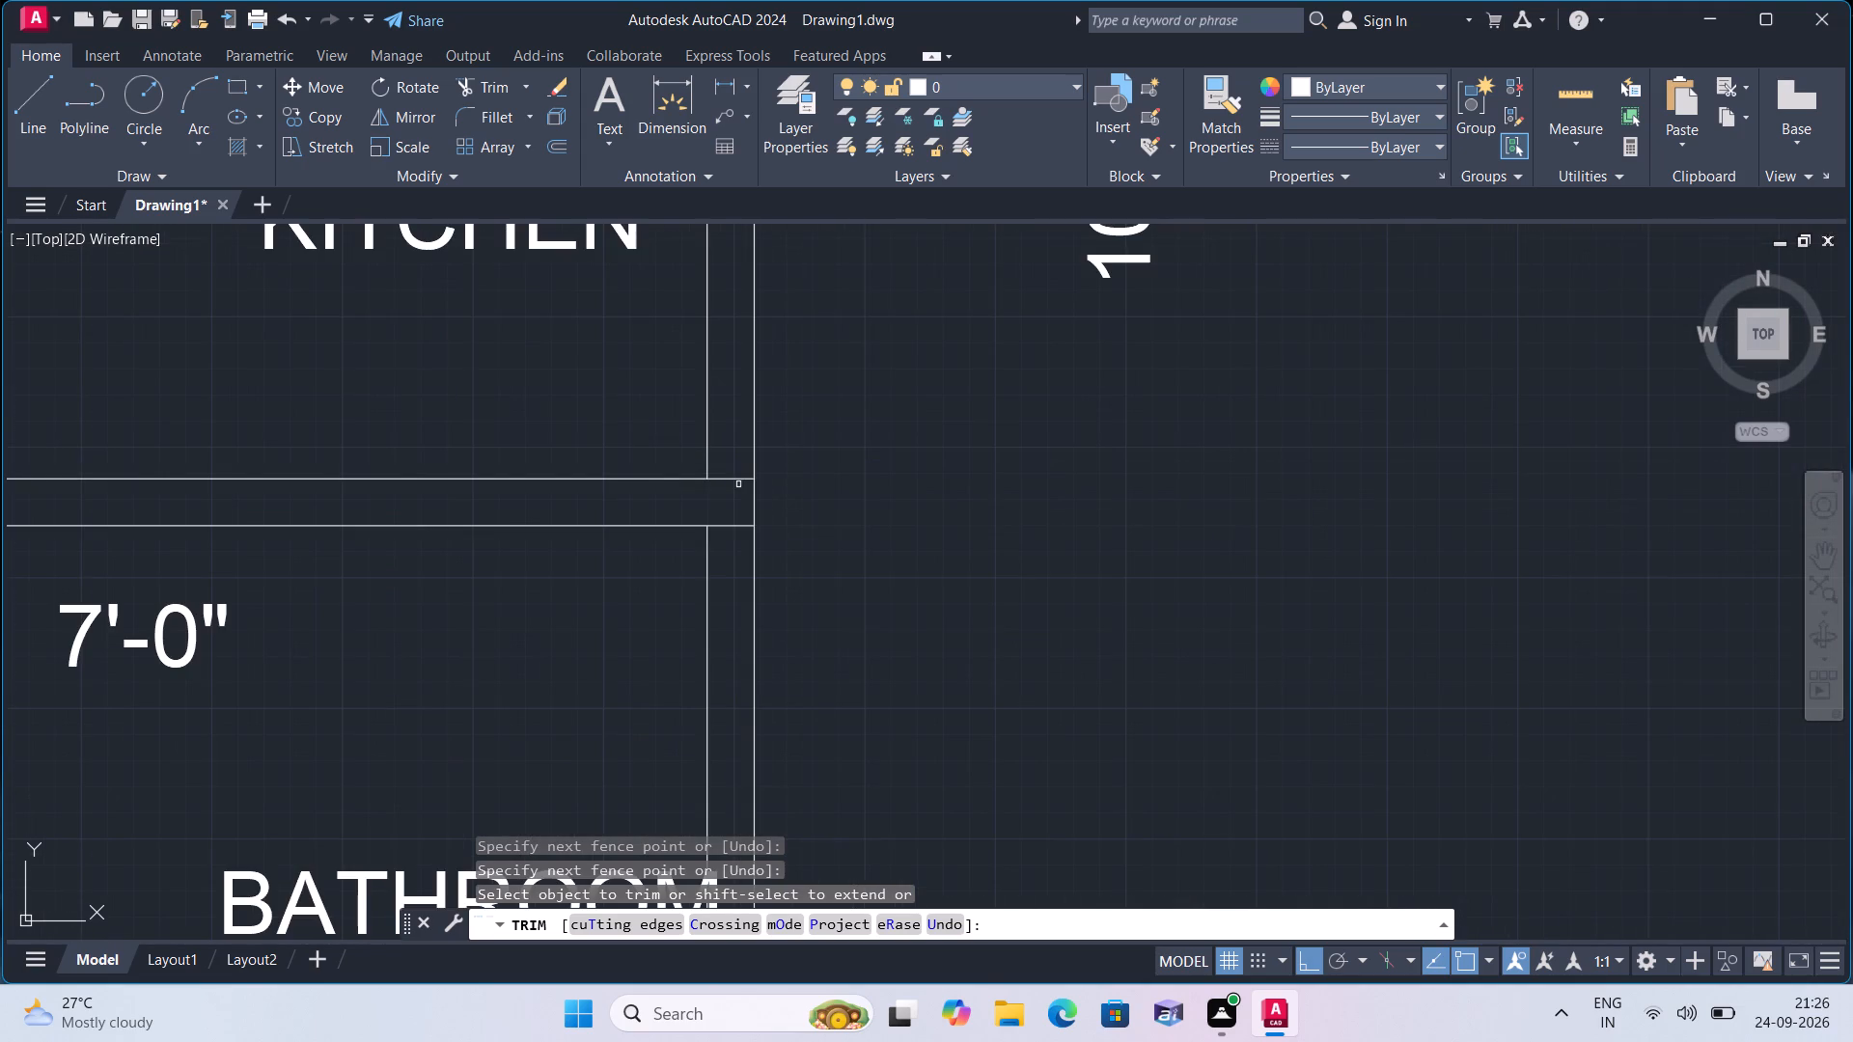
{"action": "left_click", "coordinate": [737, 468]}
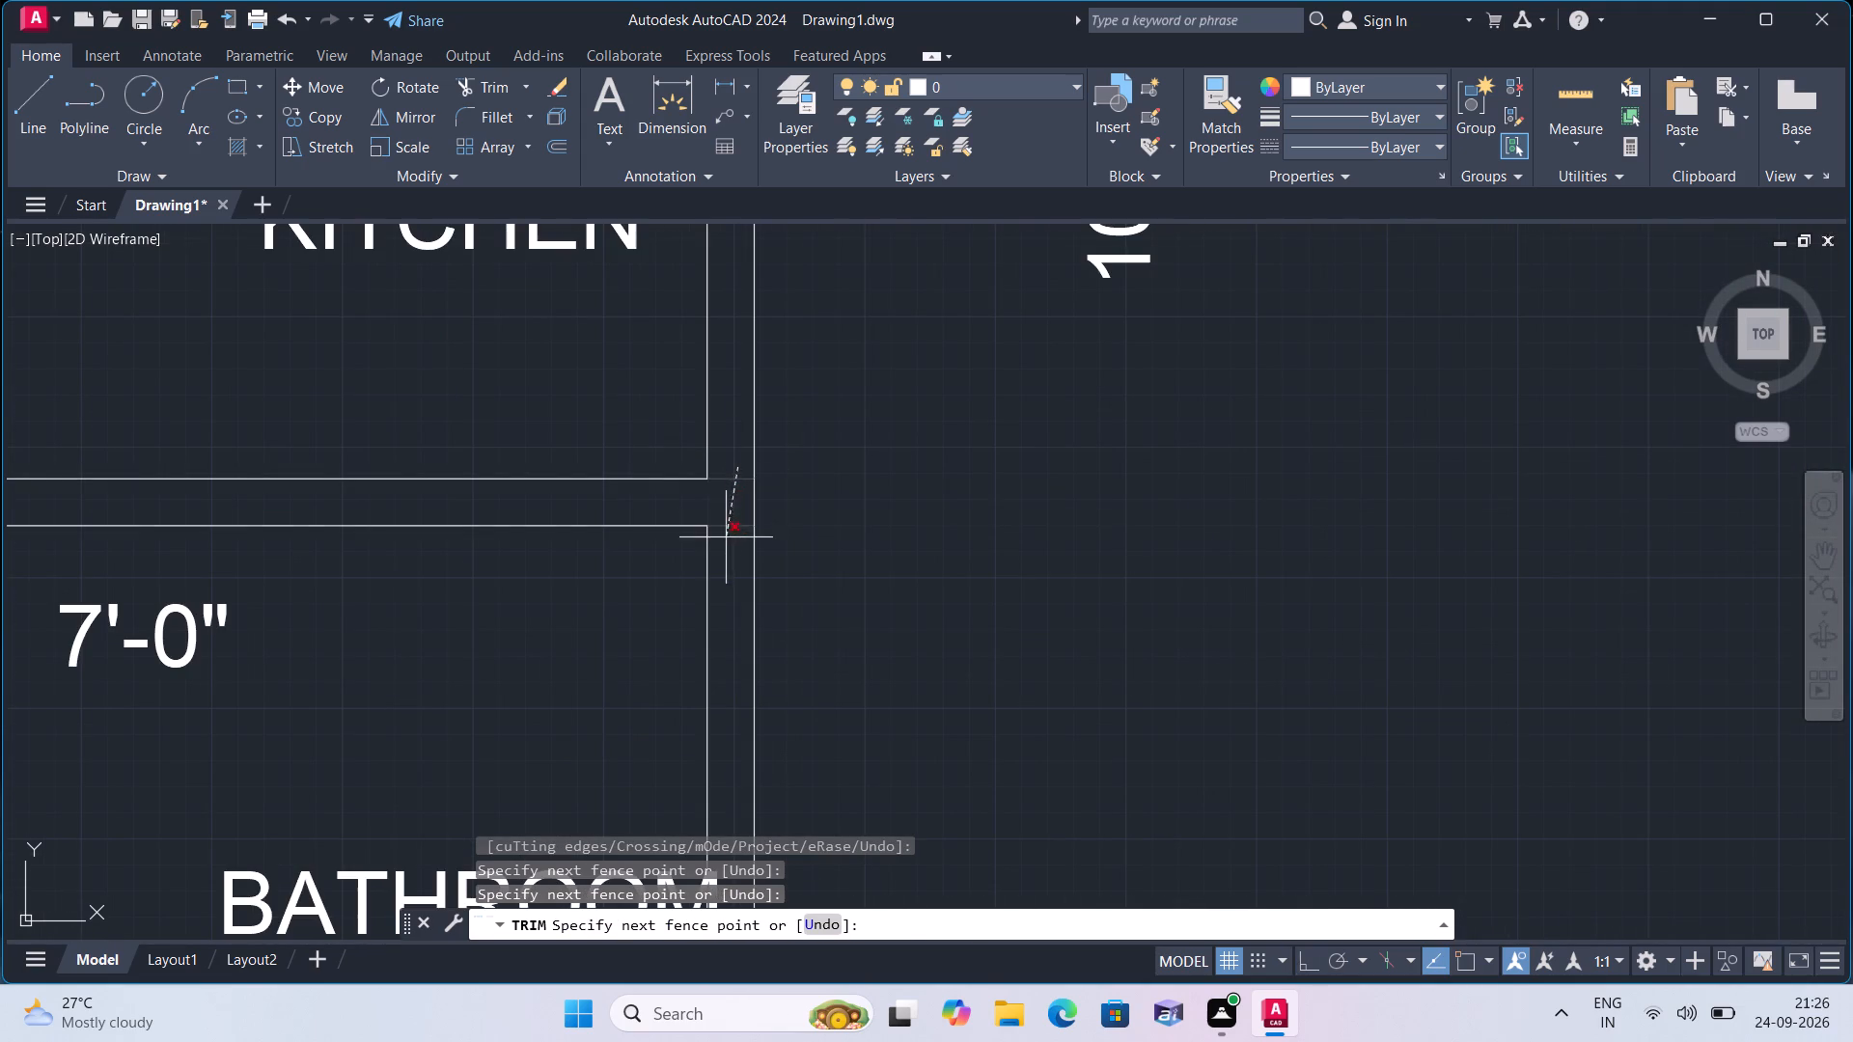
{"action": "left_click", "coordinate": [726, 537]}
Trim the double partition line below the right DRAW/DIN room, between the central wall and the small rooms' side wall.
{"action": "scroll", "coordinate": [726, 537], "scroll_direction": "down", "scroll_amount": 3}
{"action": "left_click", "coordinate": [1241, 582]}
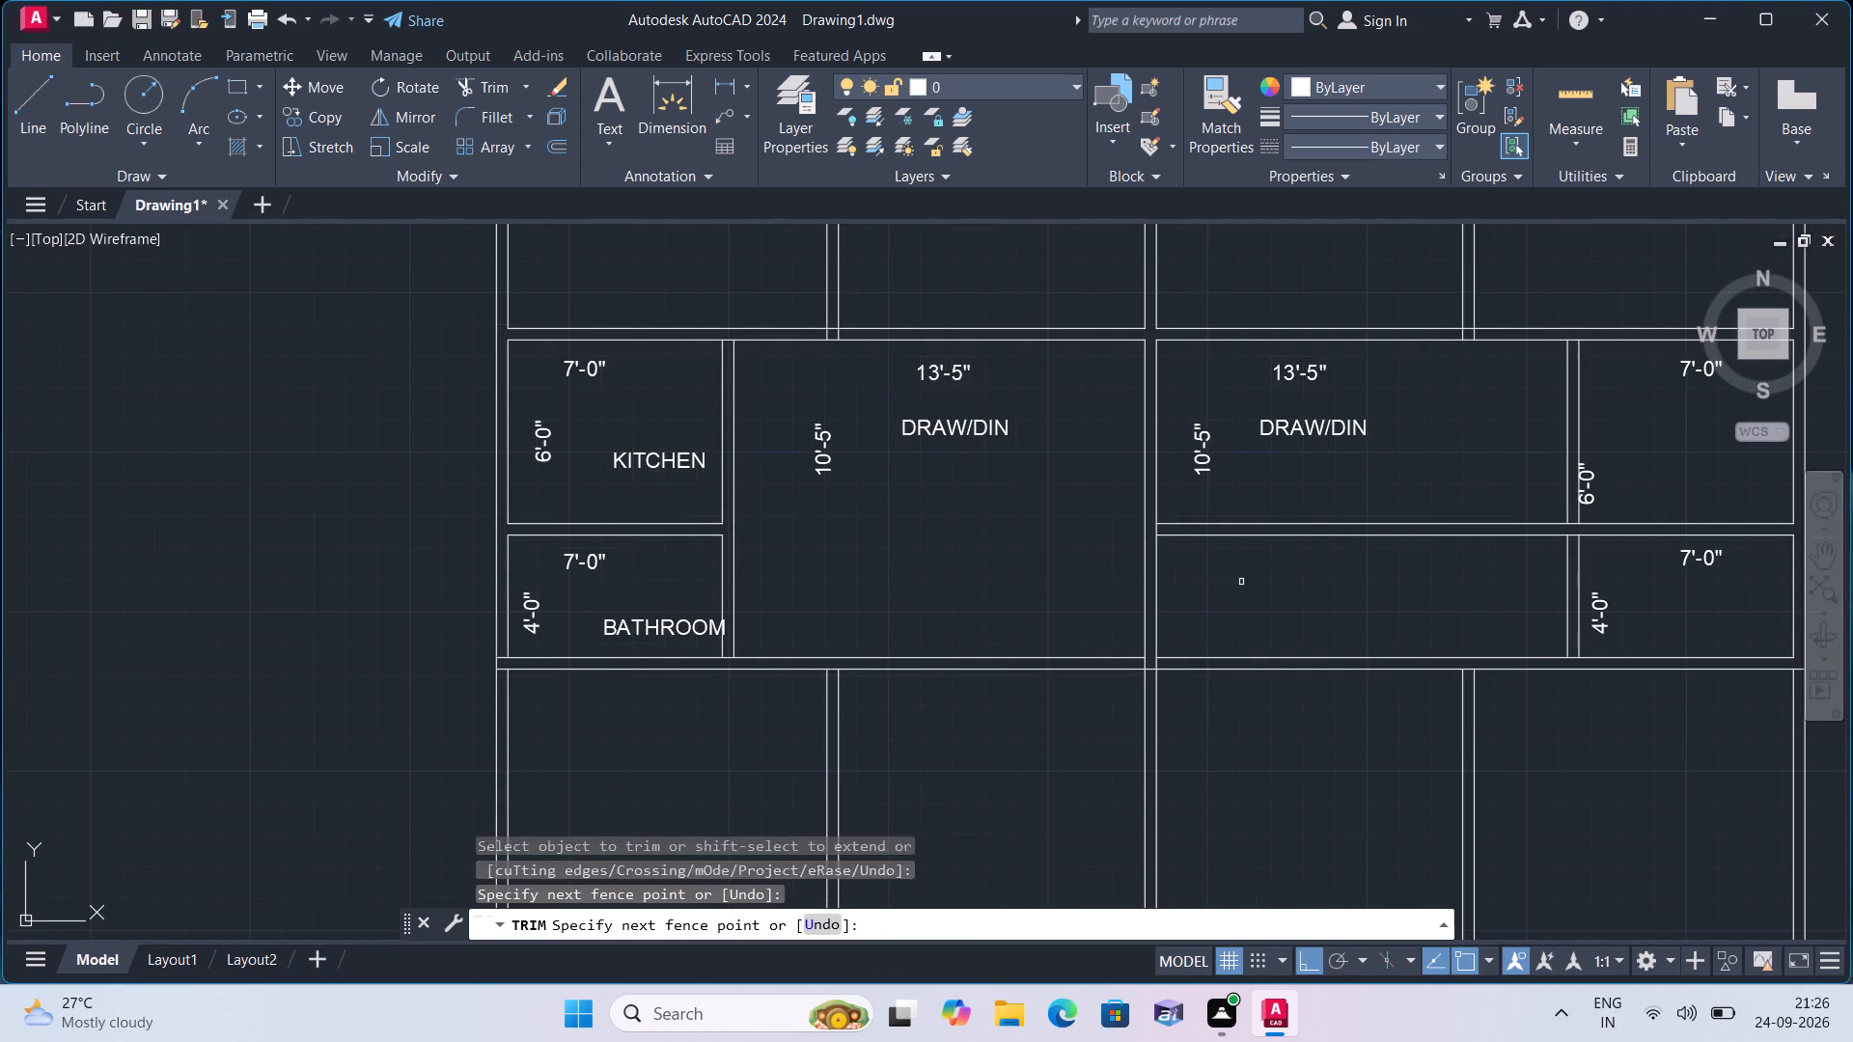
{"action": "left_click", "coordinate": [1275, 521]}
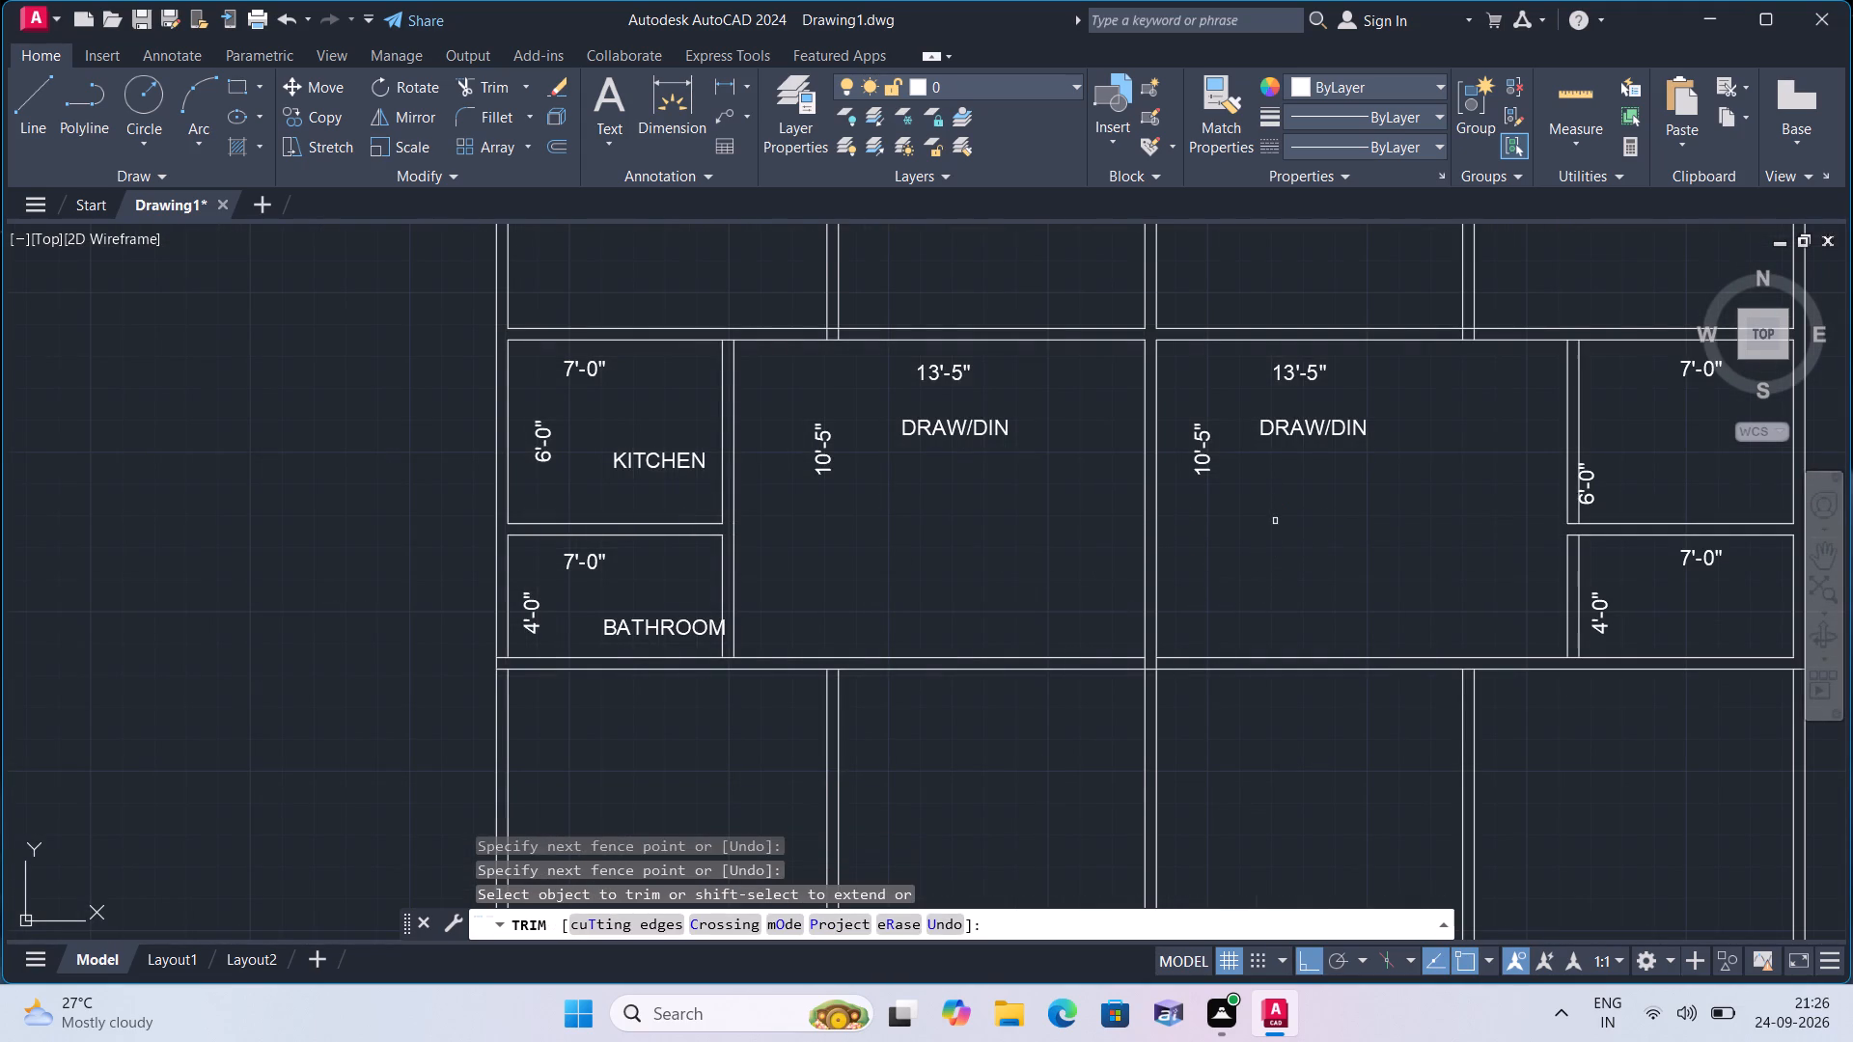
{"action": "key", "text": "space"}
Draw a short vertical line closing the gap in the left face of the right-hand small rooms' side wall.
{"action": "type", "text": "L"}
{"action": "key", "text": "space"}
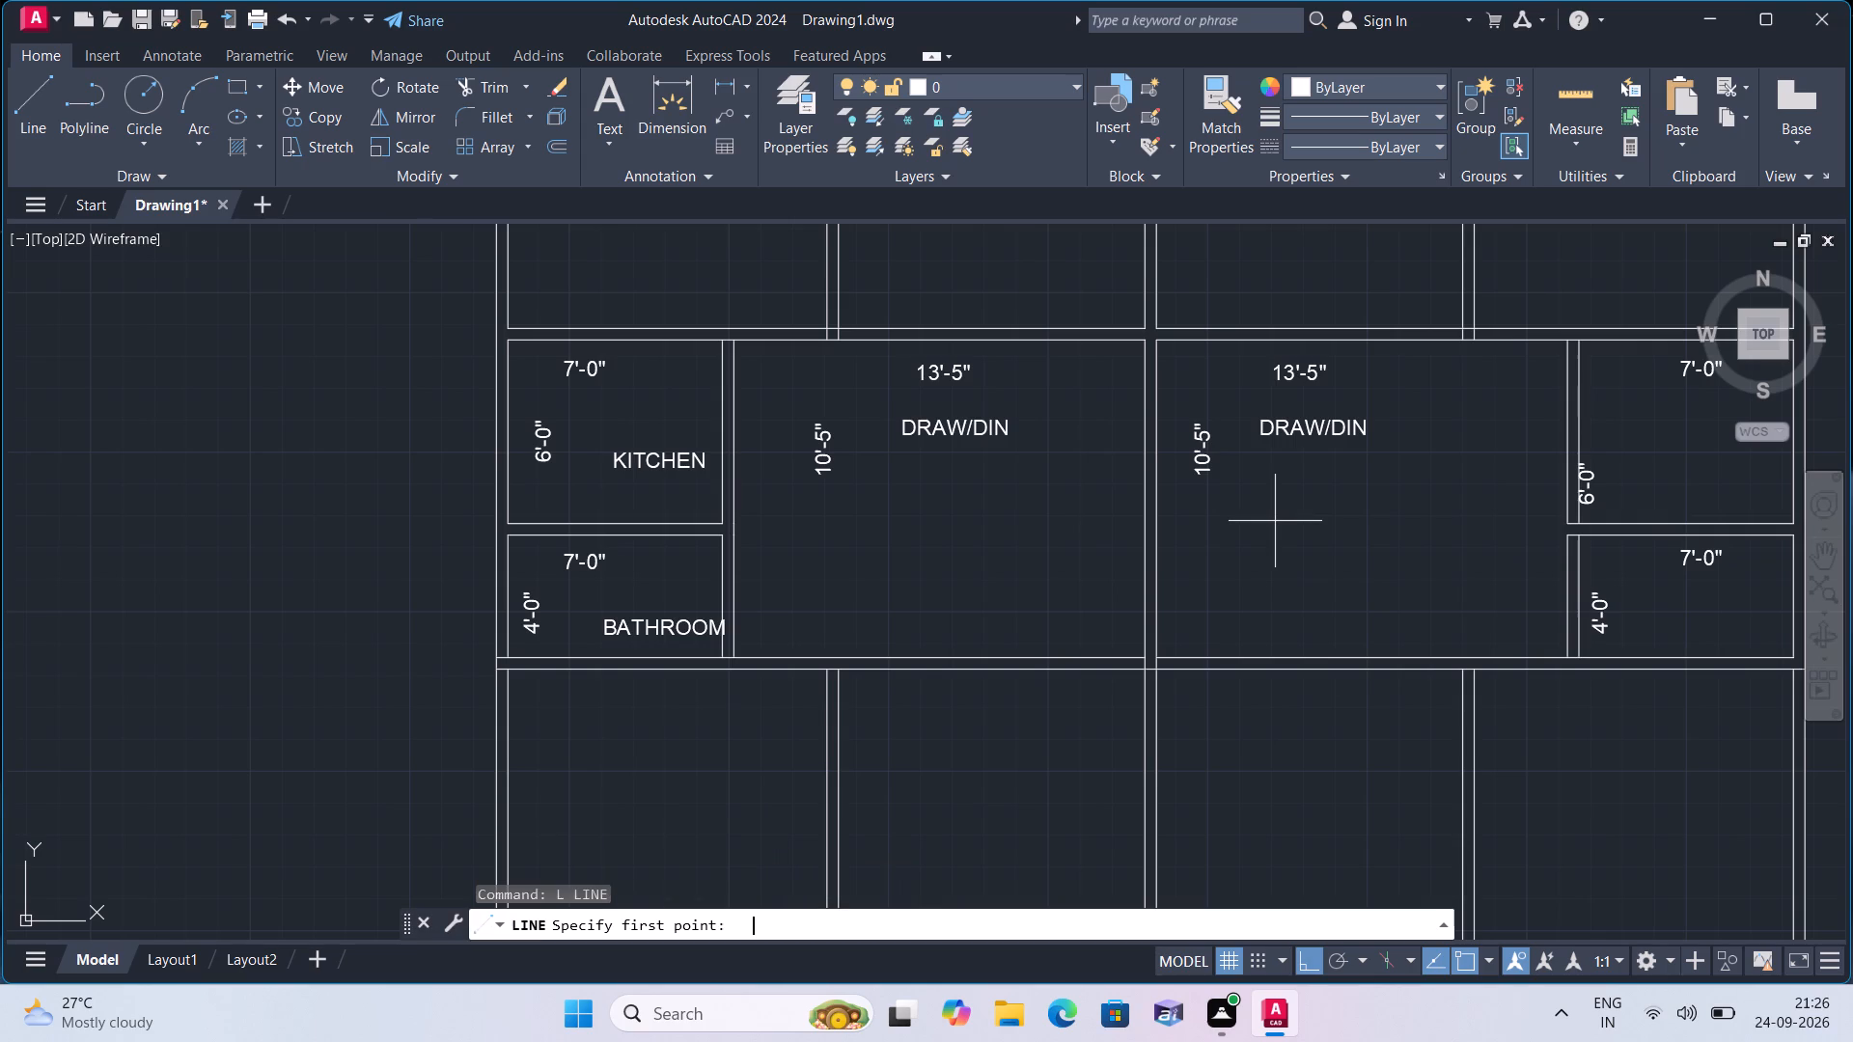
{"action": "left_click", "coordinate": [1563, 524]}
{"action": "left_click", "coordinate": [1563, 538]}
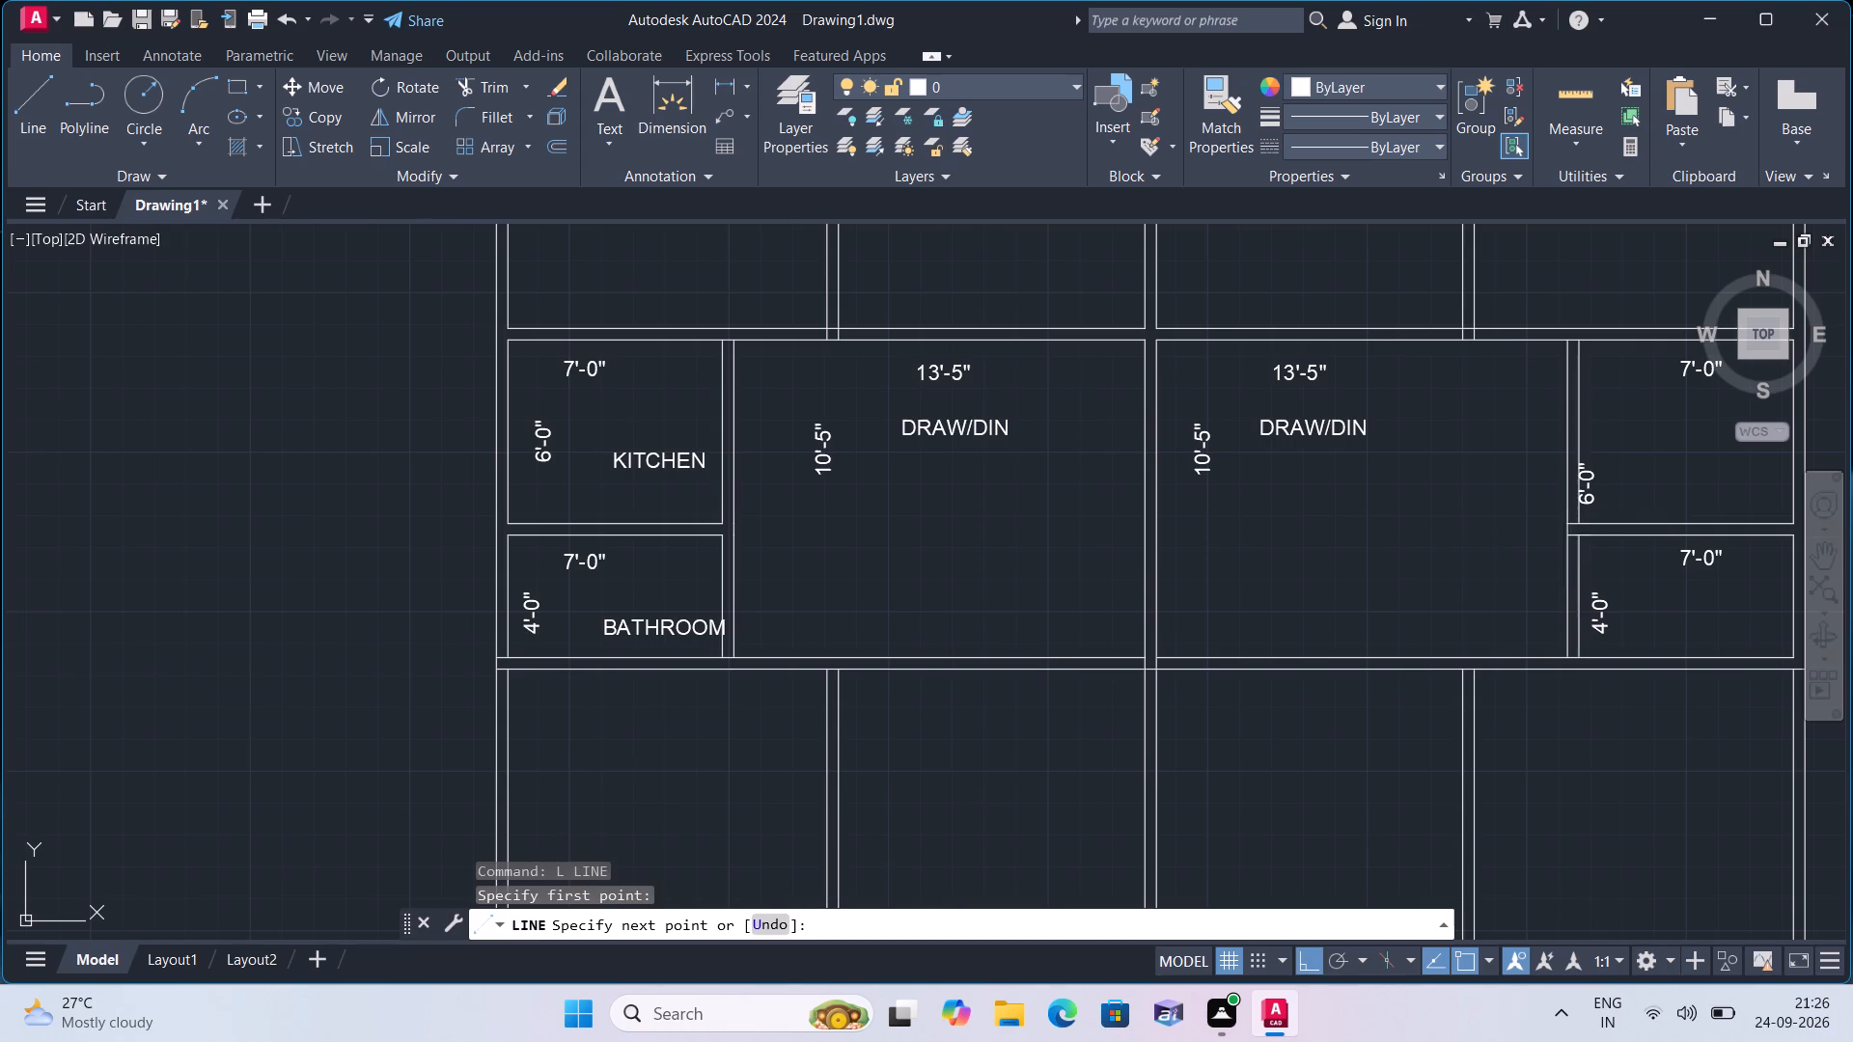
{"action": "key", "text": "space"}
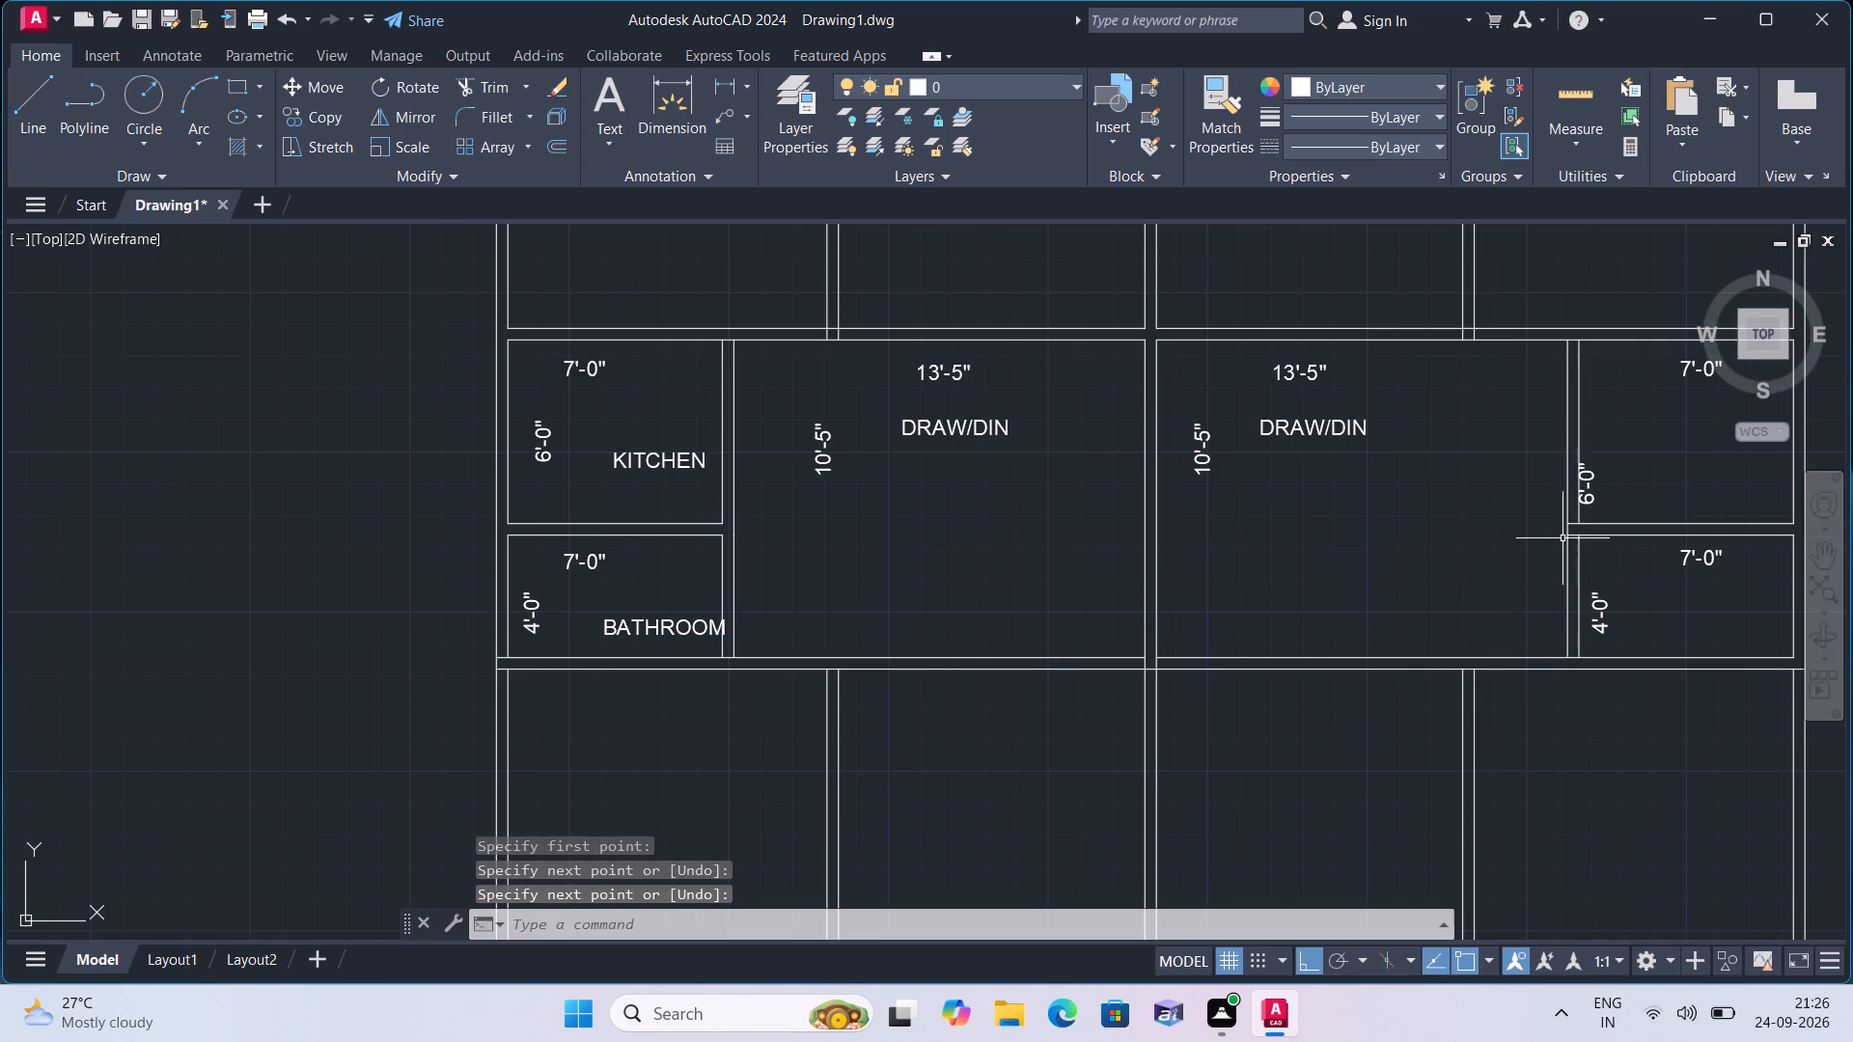
Trim the two short partition line ends inside the side wall between the right DRAW/DIN room and the small right rooms.
{"action": "type", "text": "TRIM"}
{"action": "key", "text": "space"}
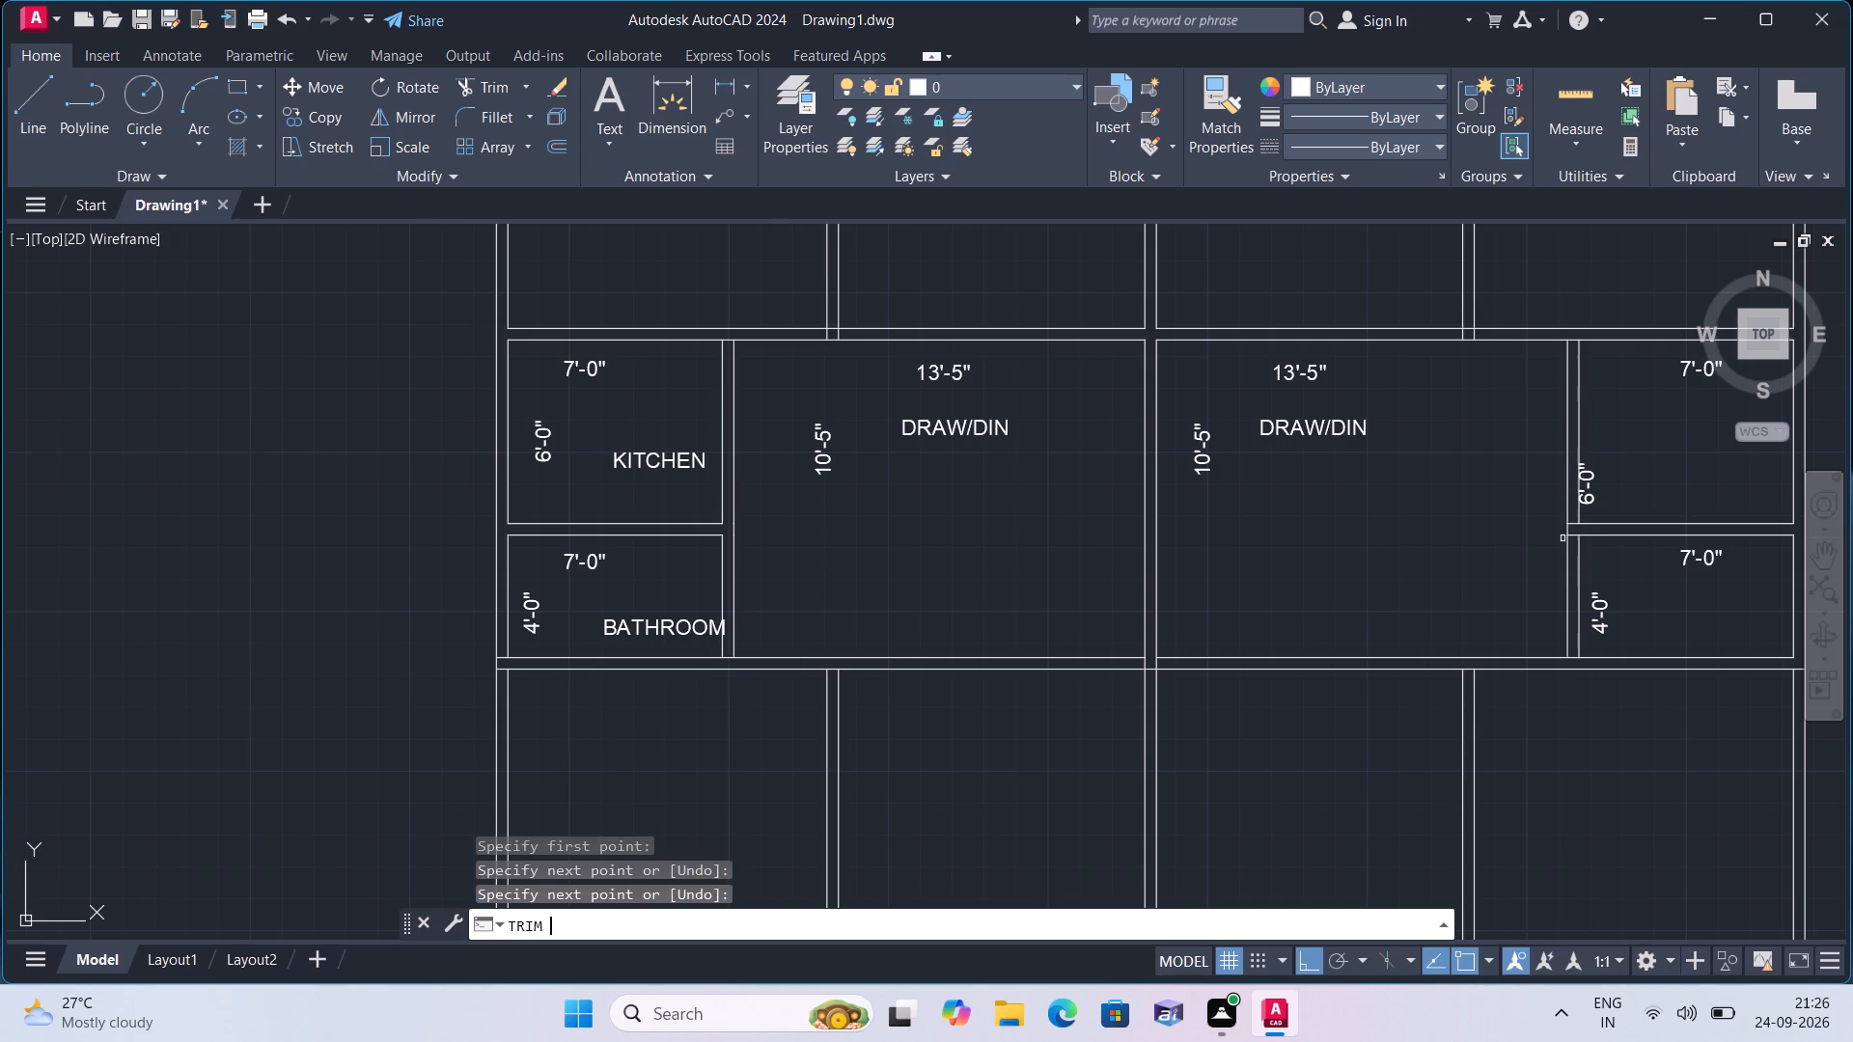
{"action": "scroll", "coordinate": [1587, 529], "scroll_direction": "up", "scroll_amount": 4}
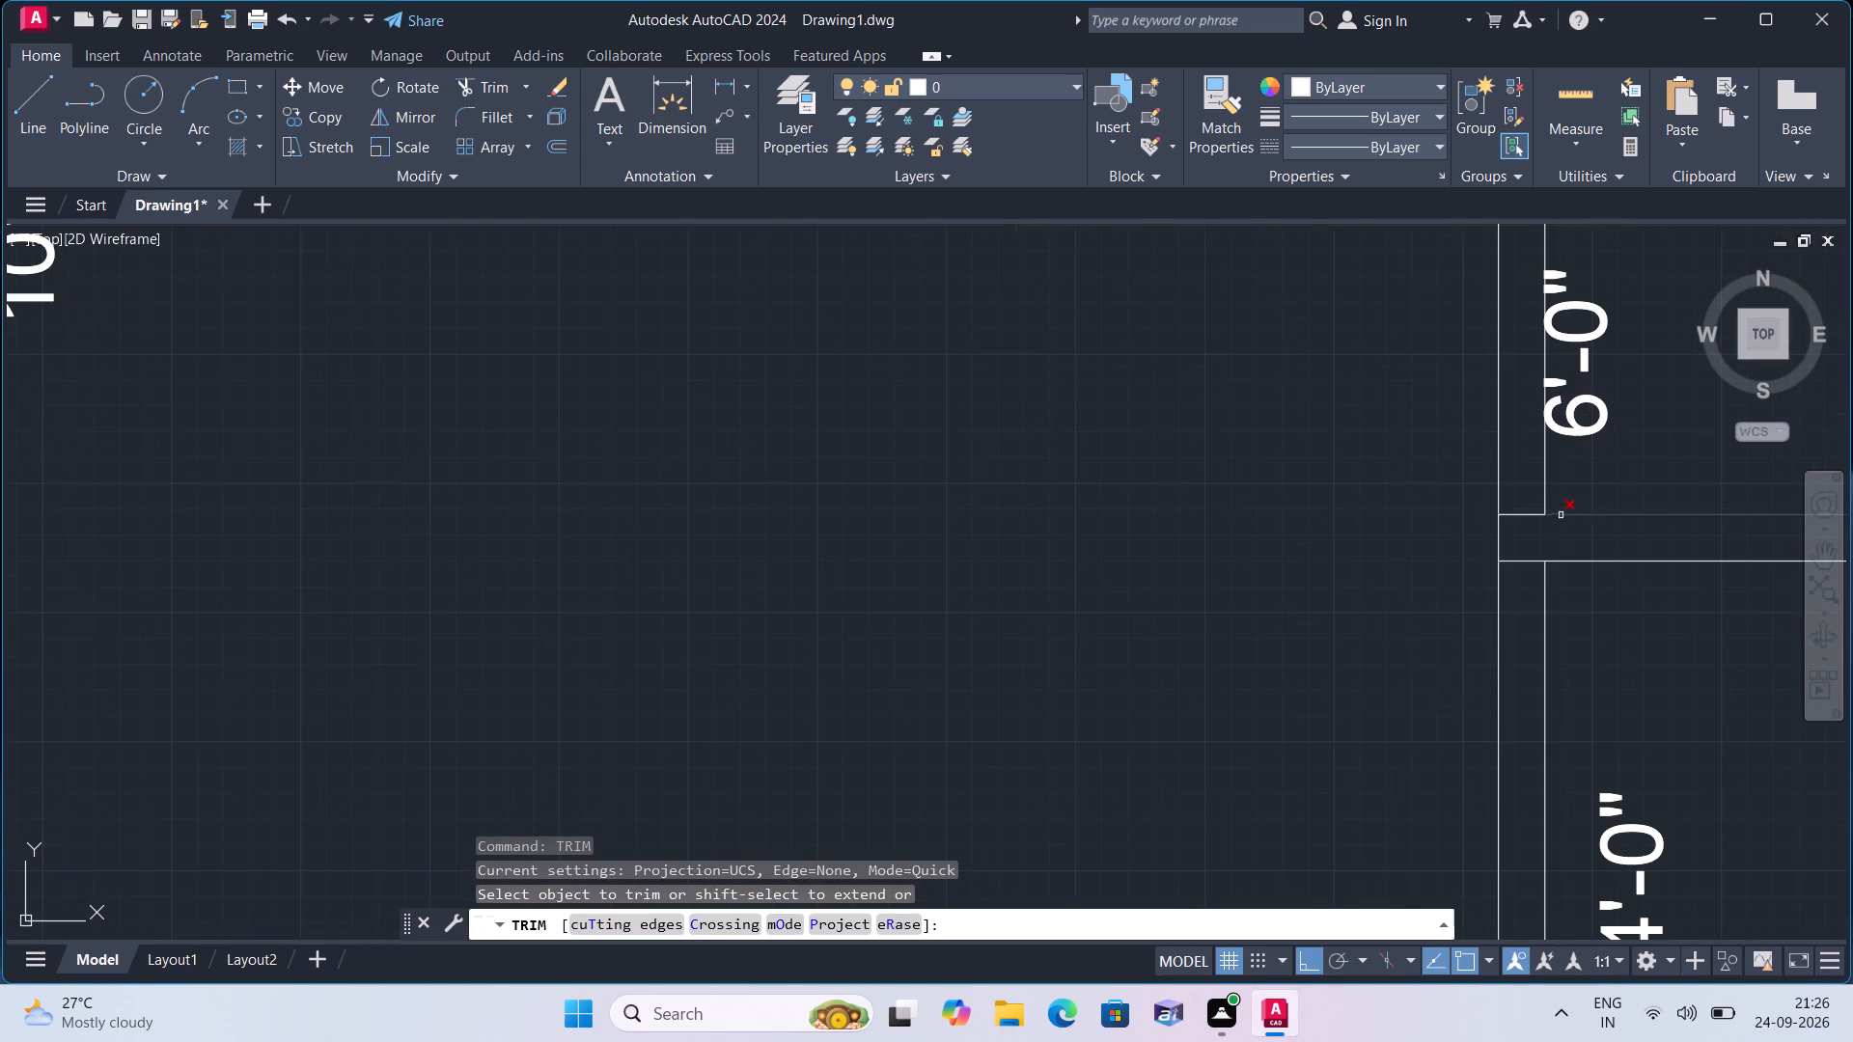
{"action": "left_click", "coordinate": [1528, 509]}
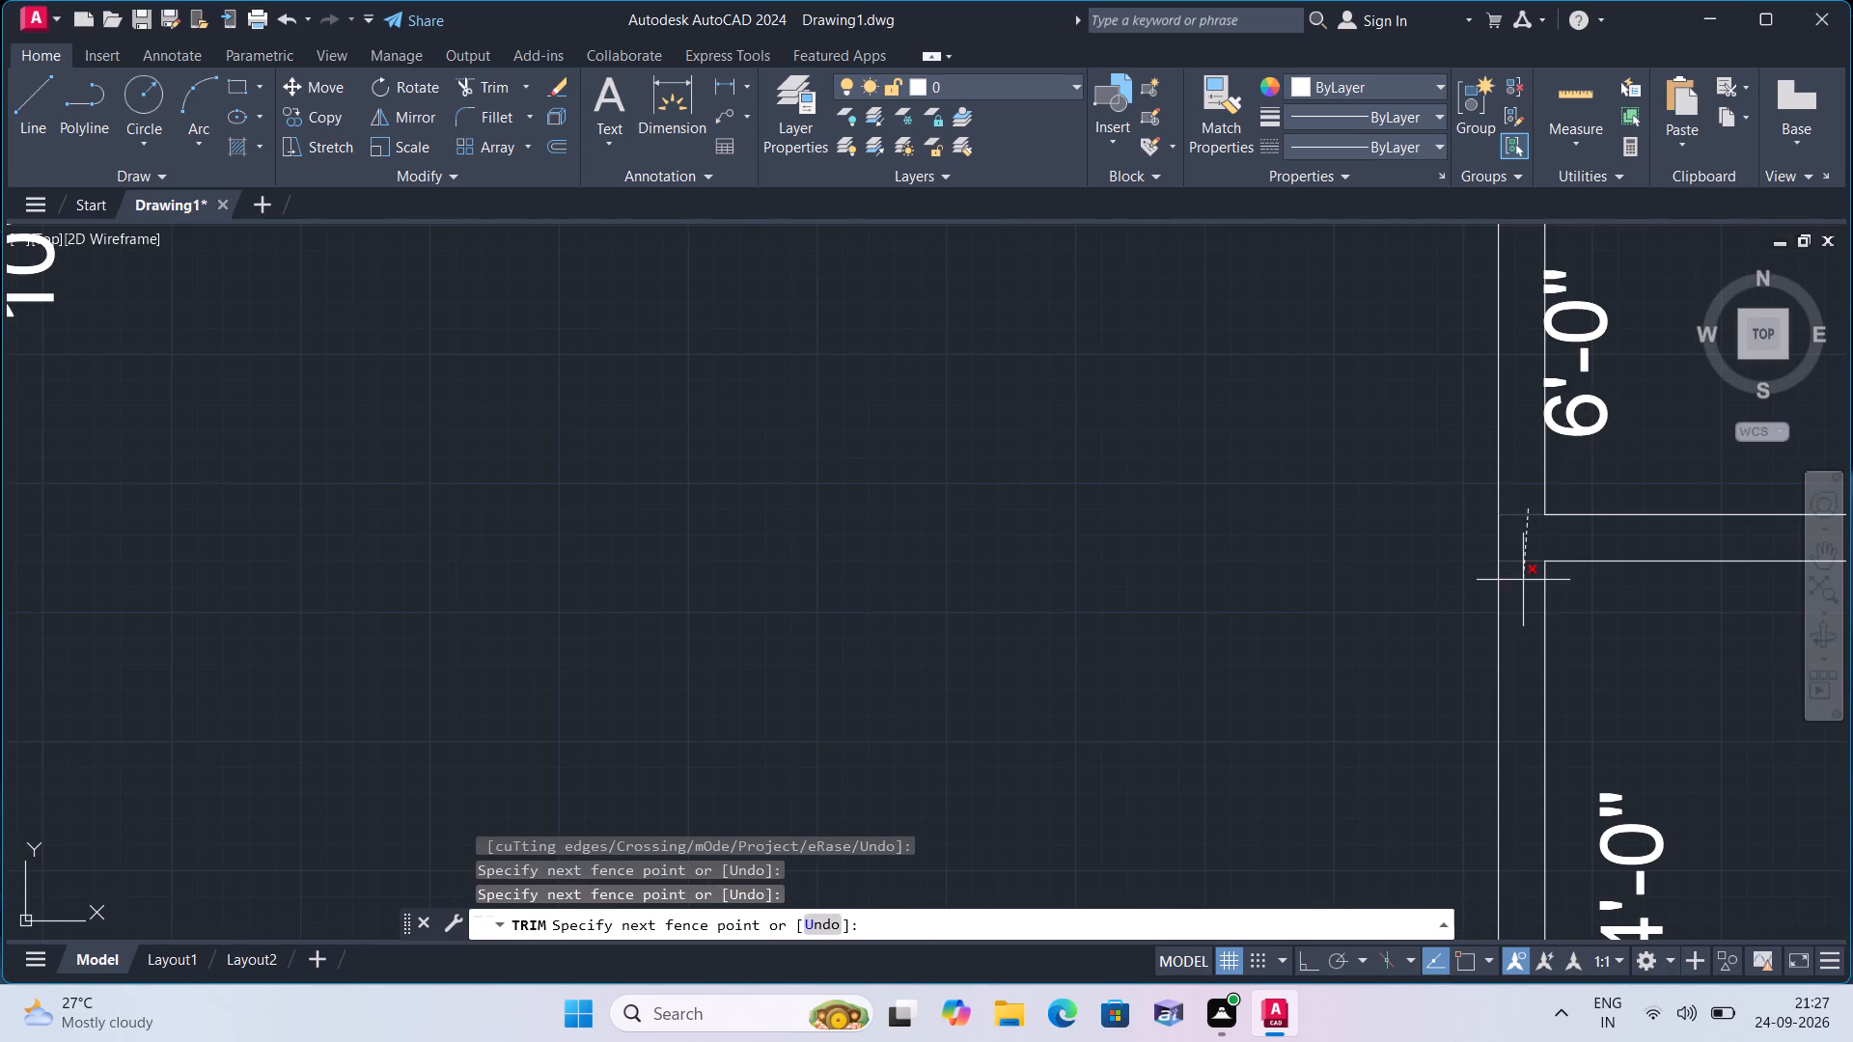
{"action": "left_click", "coordinate": [1523, 580]}
{"action": "scroll", "coordinate": [1523, 580], "scroll_direction": "down", "scroll_amount": 2}
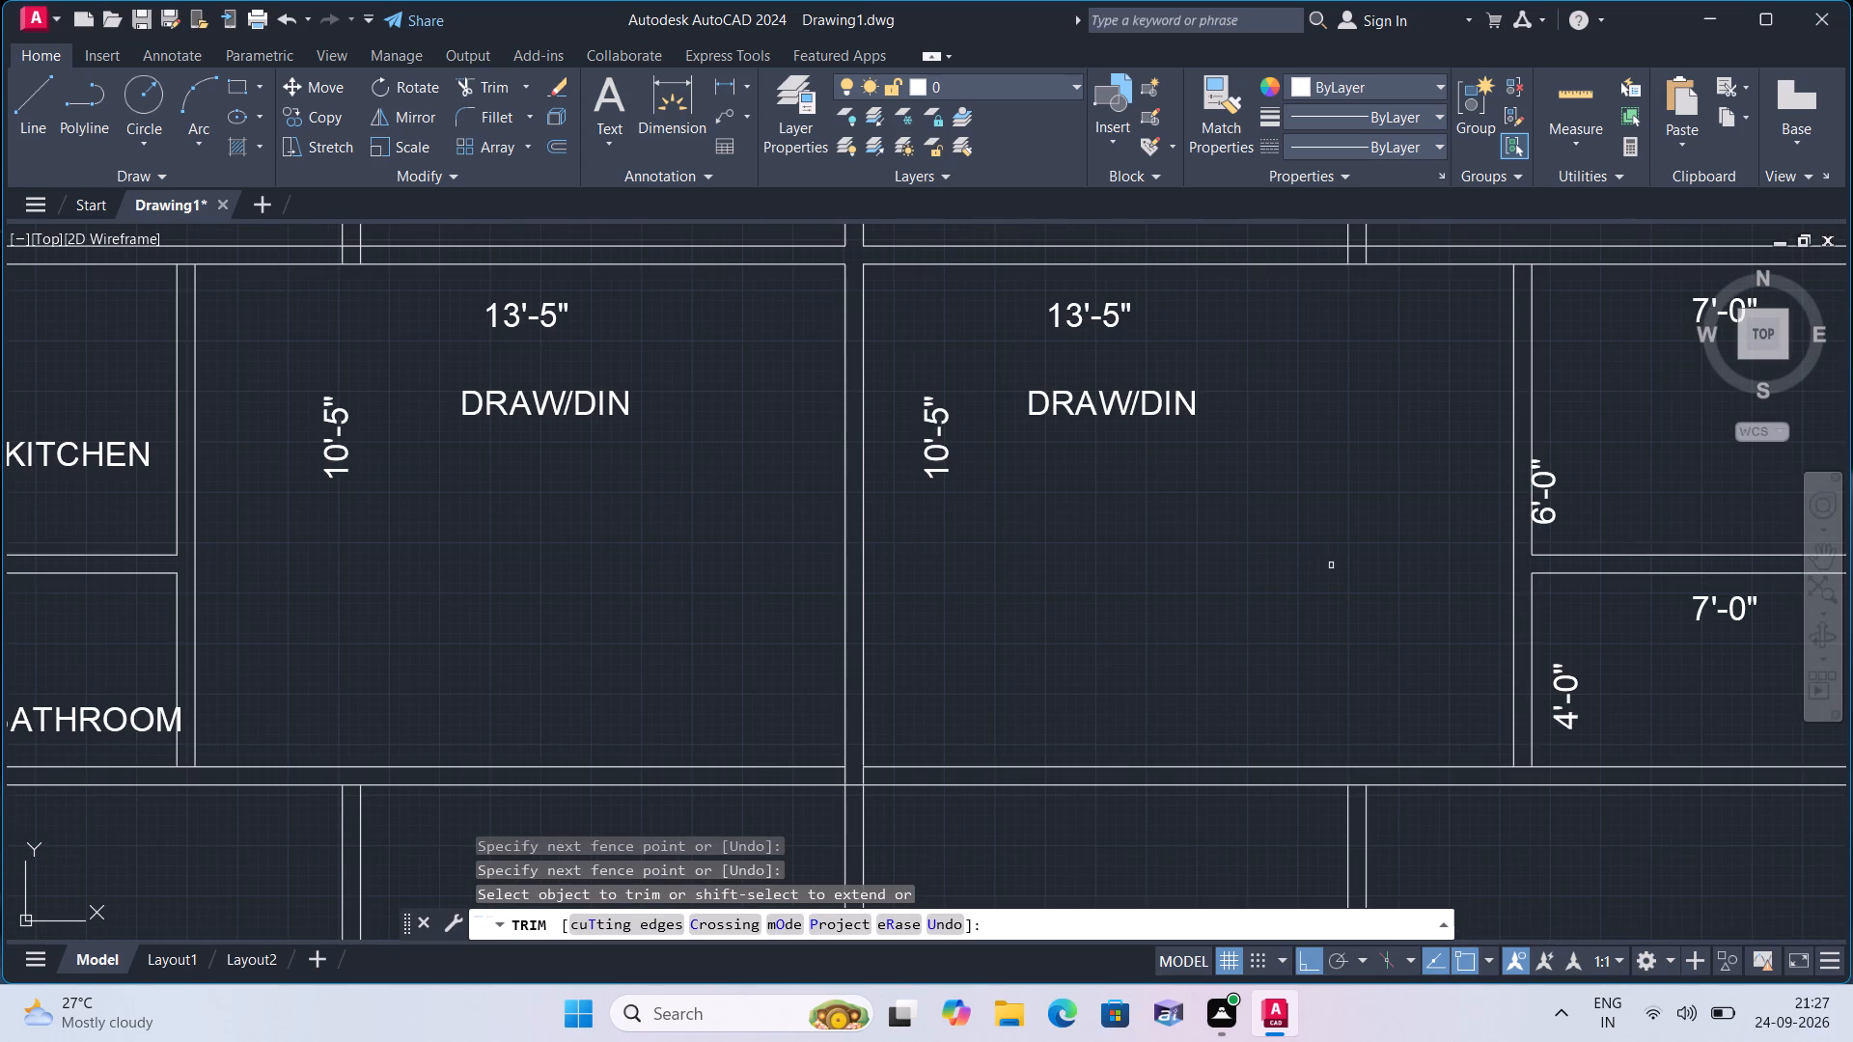
Copy the KITCHEN label about 34' horizontally into the unnamed 7'-0" by 6'-0" room on the plan's right side.
{"action": "key", "text": "space"}
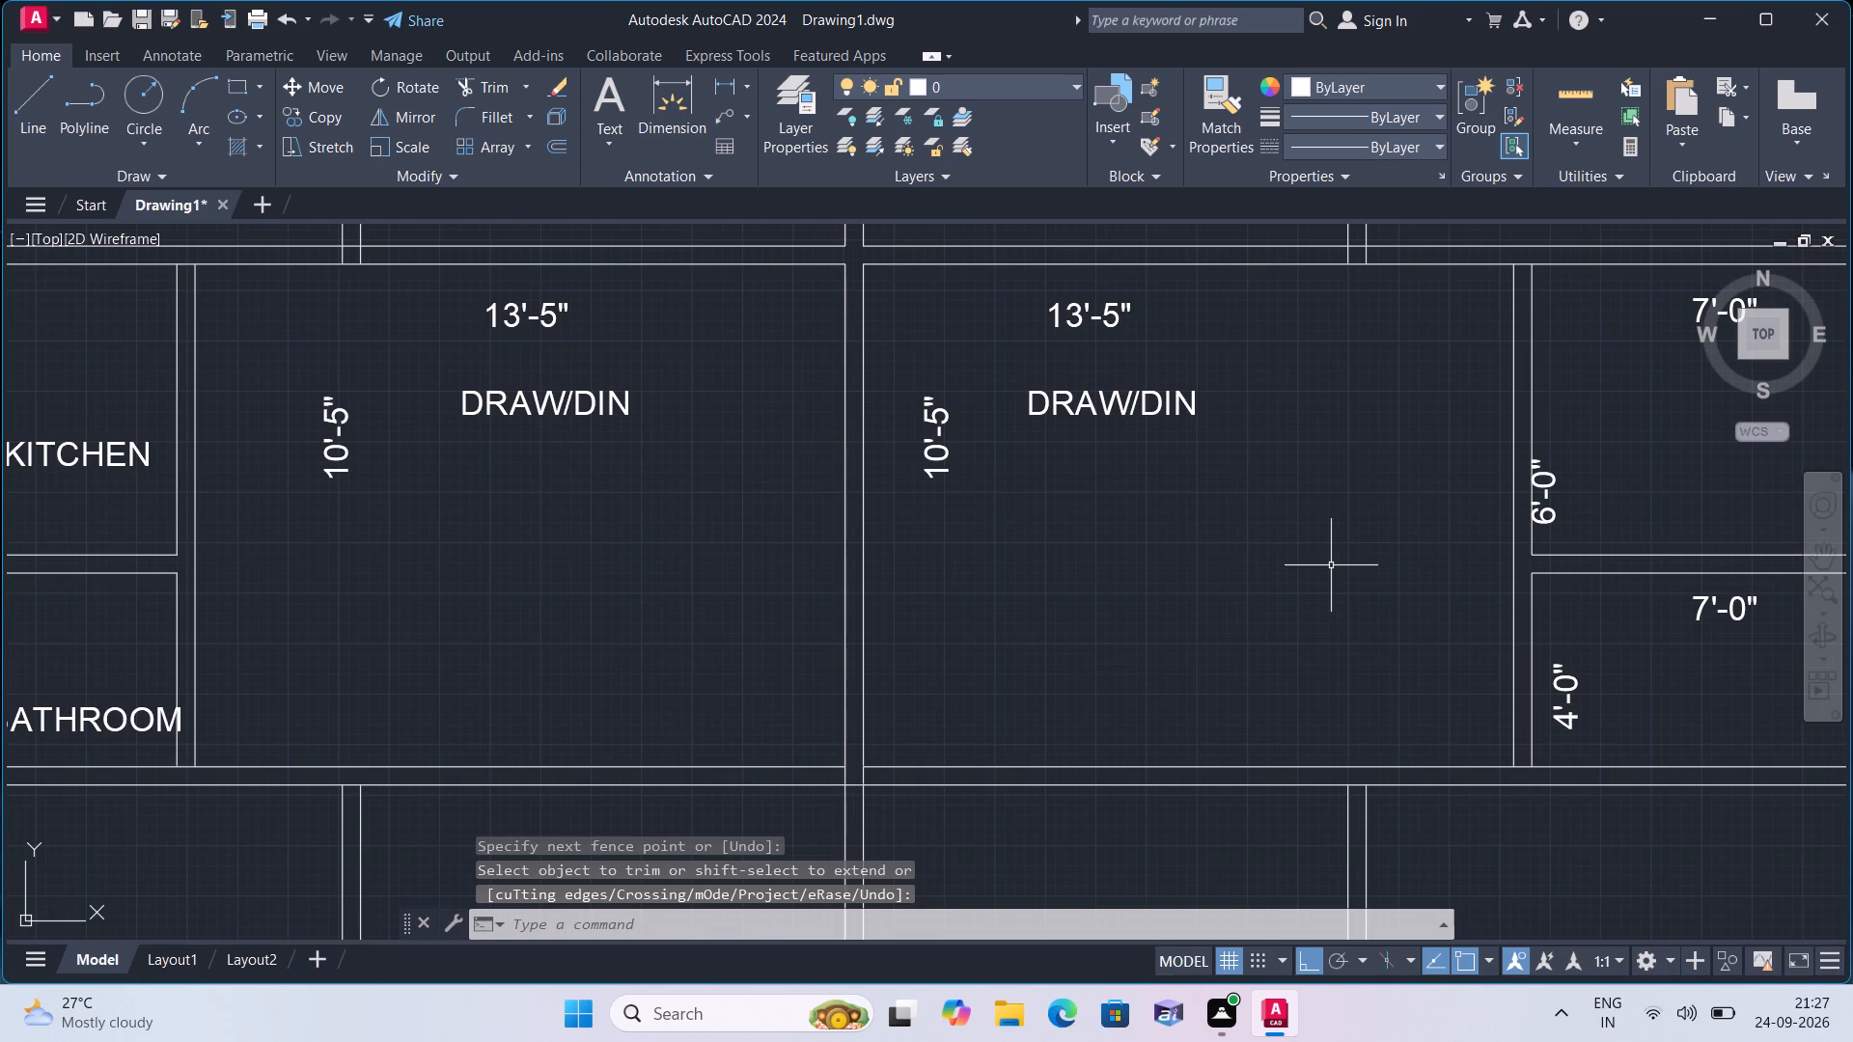
{"action": "scroll", "coordinate": [1243, 562], "scroll_direction": "down", "scroll_amount": 3}
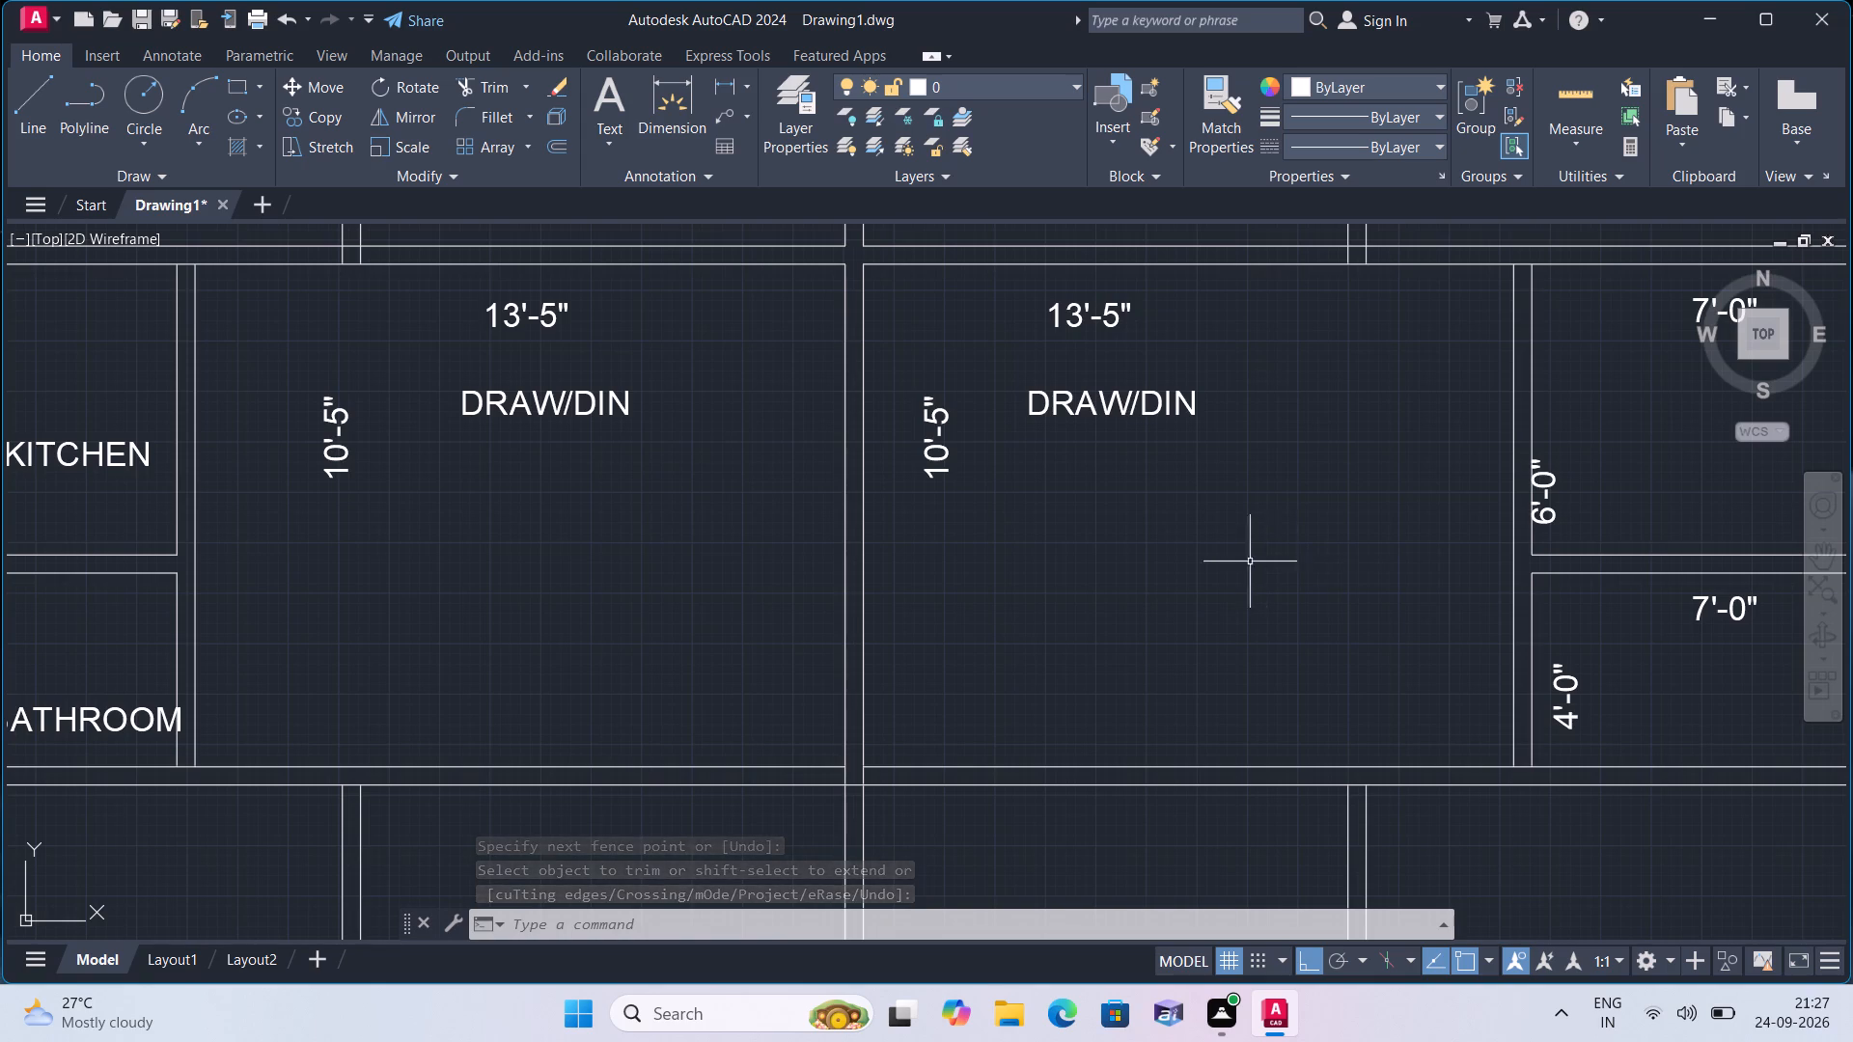
{"action": "scroll", "coordinate": [1217, 559], "scroll_direction": "down", "scroll_amount": 1}
{"action": "scroll", "coordinate": [1245, 494], "scroll_direction": "up", "scroll_amount": 3}
{"action": "scroll", "coordinate": [1166, 564], "scroll_direction": "down", "scroll_amount": 1}
{"action": "middle_click_drag", "start_coordinate": [1166, 564], "coordinate": [1173, 405]}
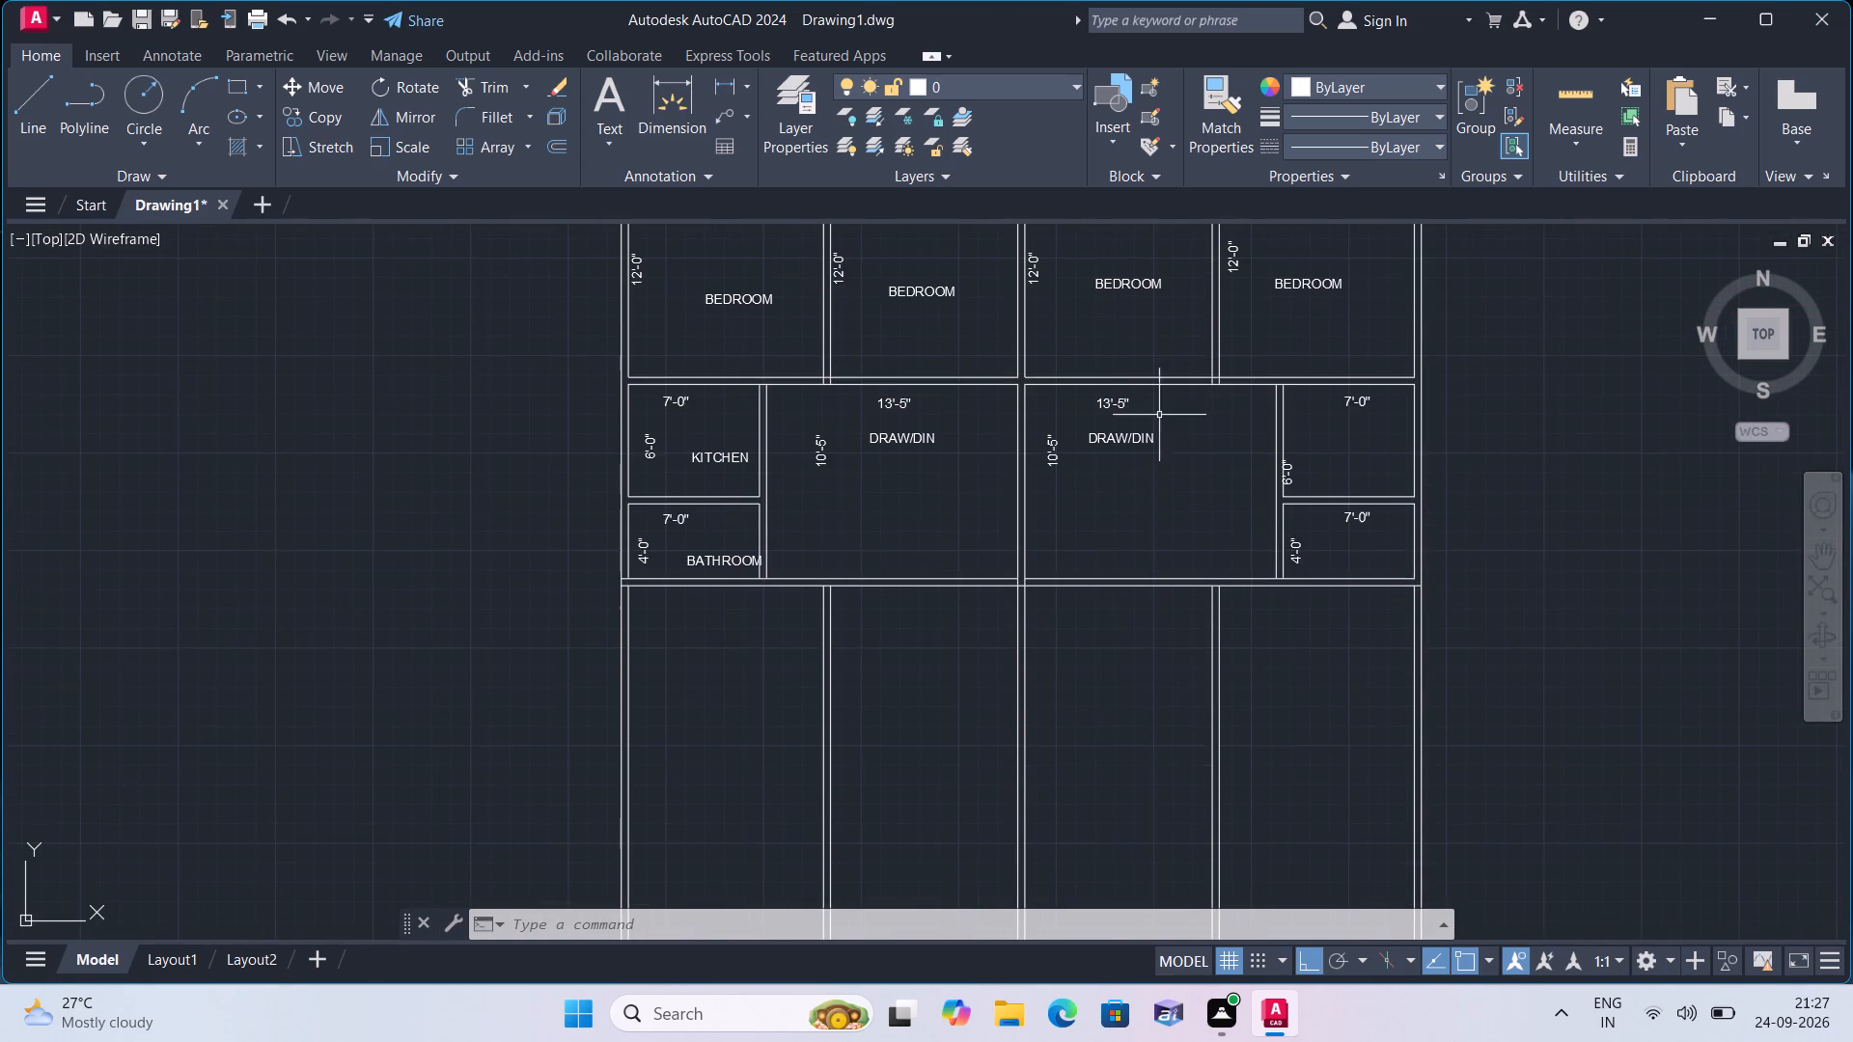
{"action": "scroll", "coordinate": [651, 461], "scroll_direction": "up", "scroll_amount": 1}
{"action": "left_click", "coordinate": [722, 454]}
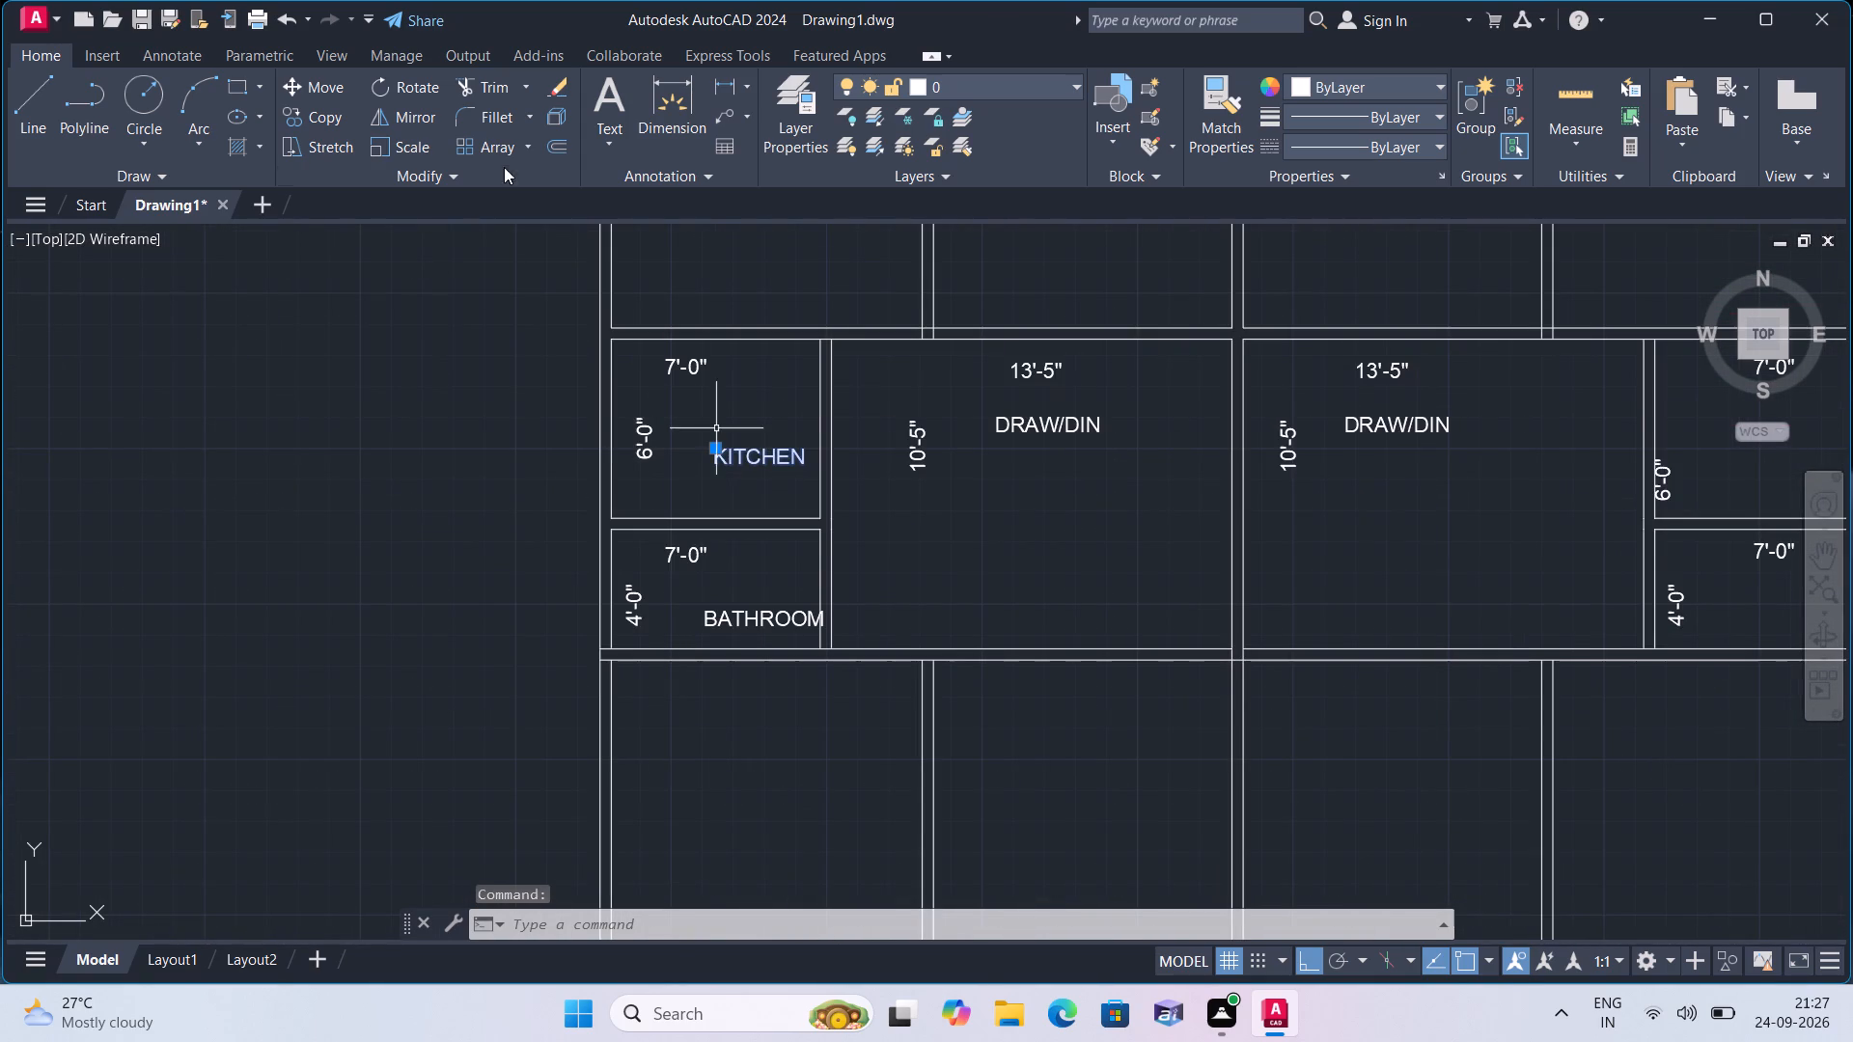
{"action": "left_click", "coordinate": [324, 119]}
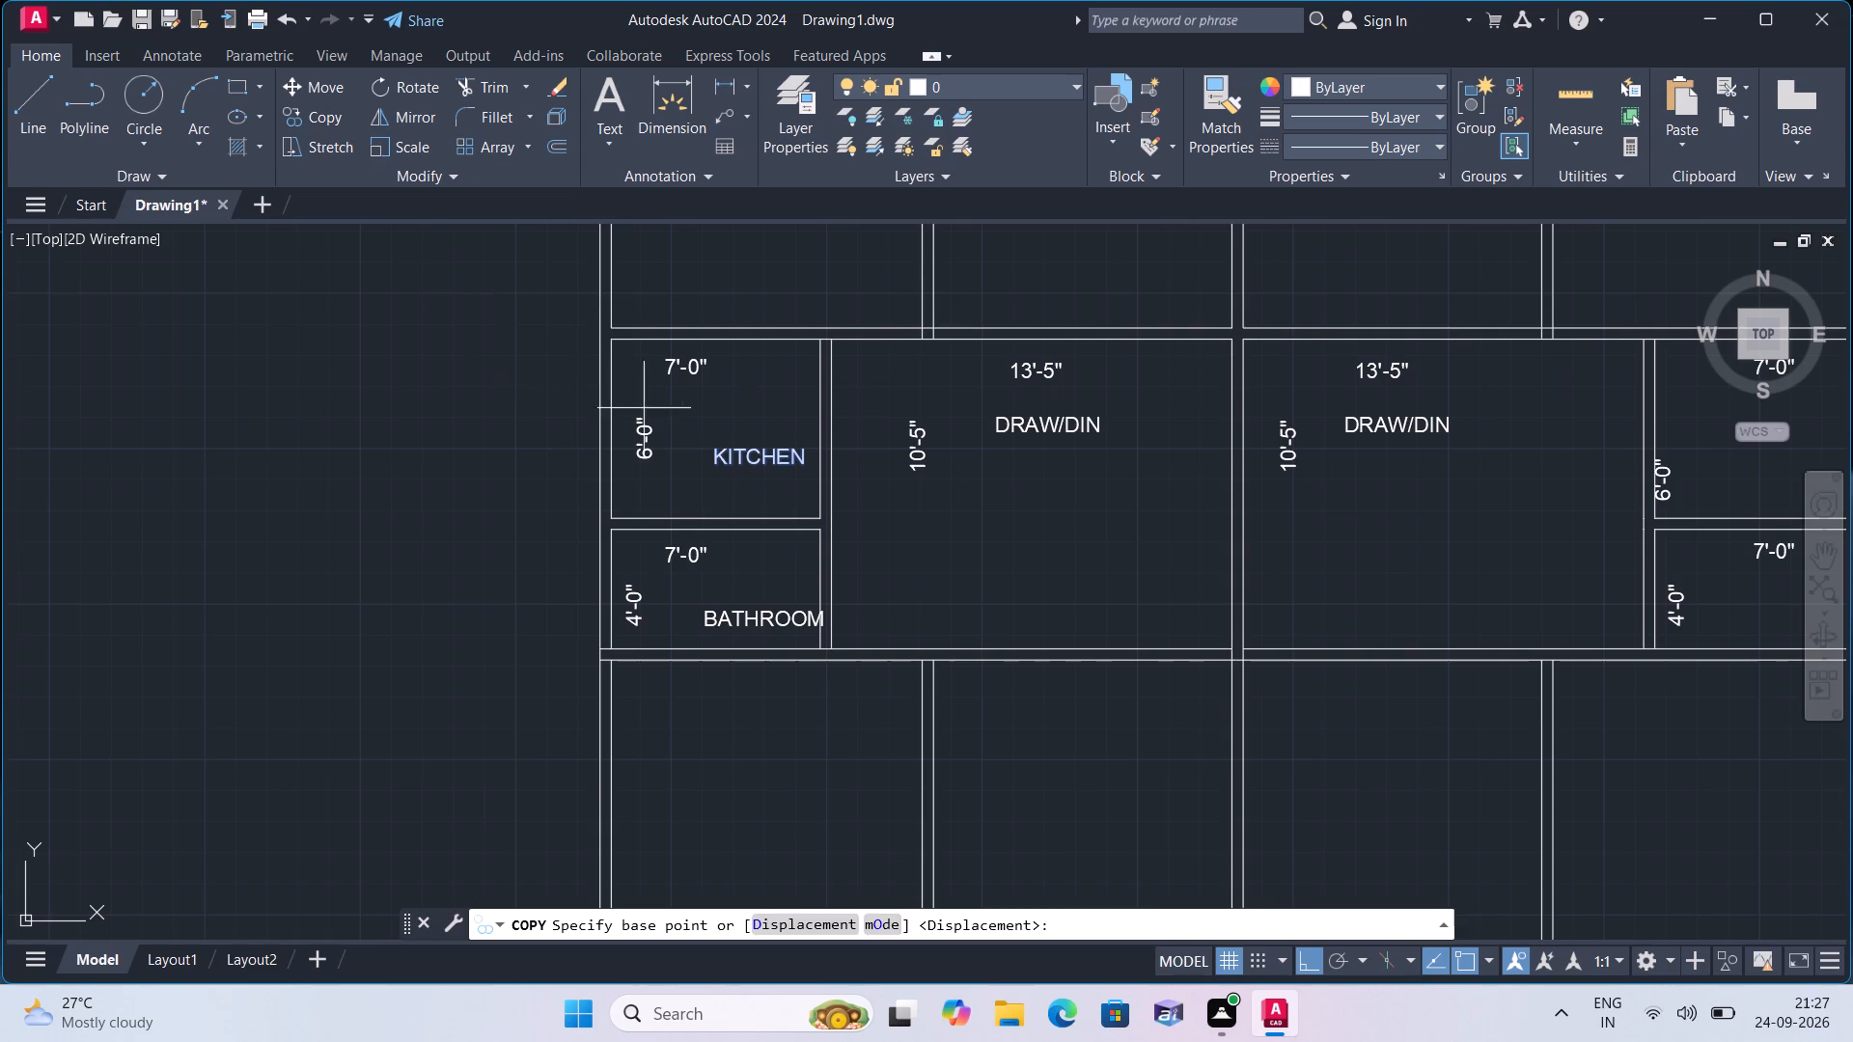
{"action": "left_click", "coordinate": [748, 450]}
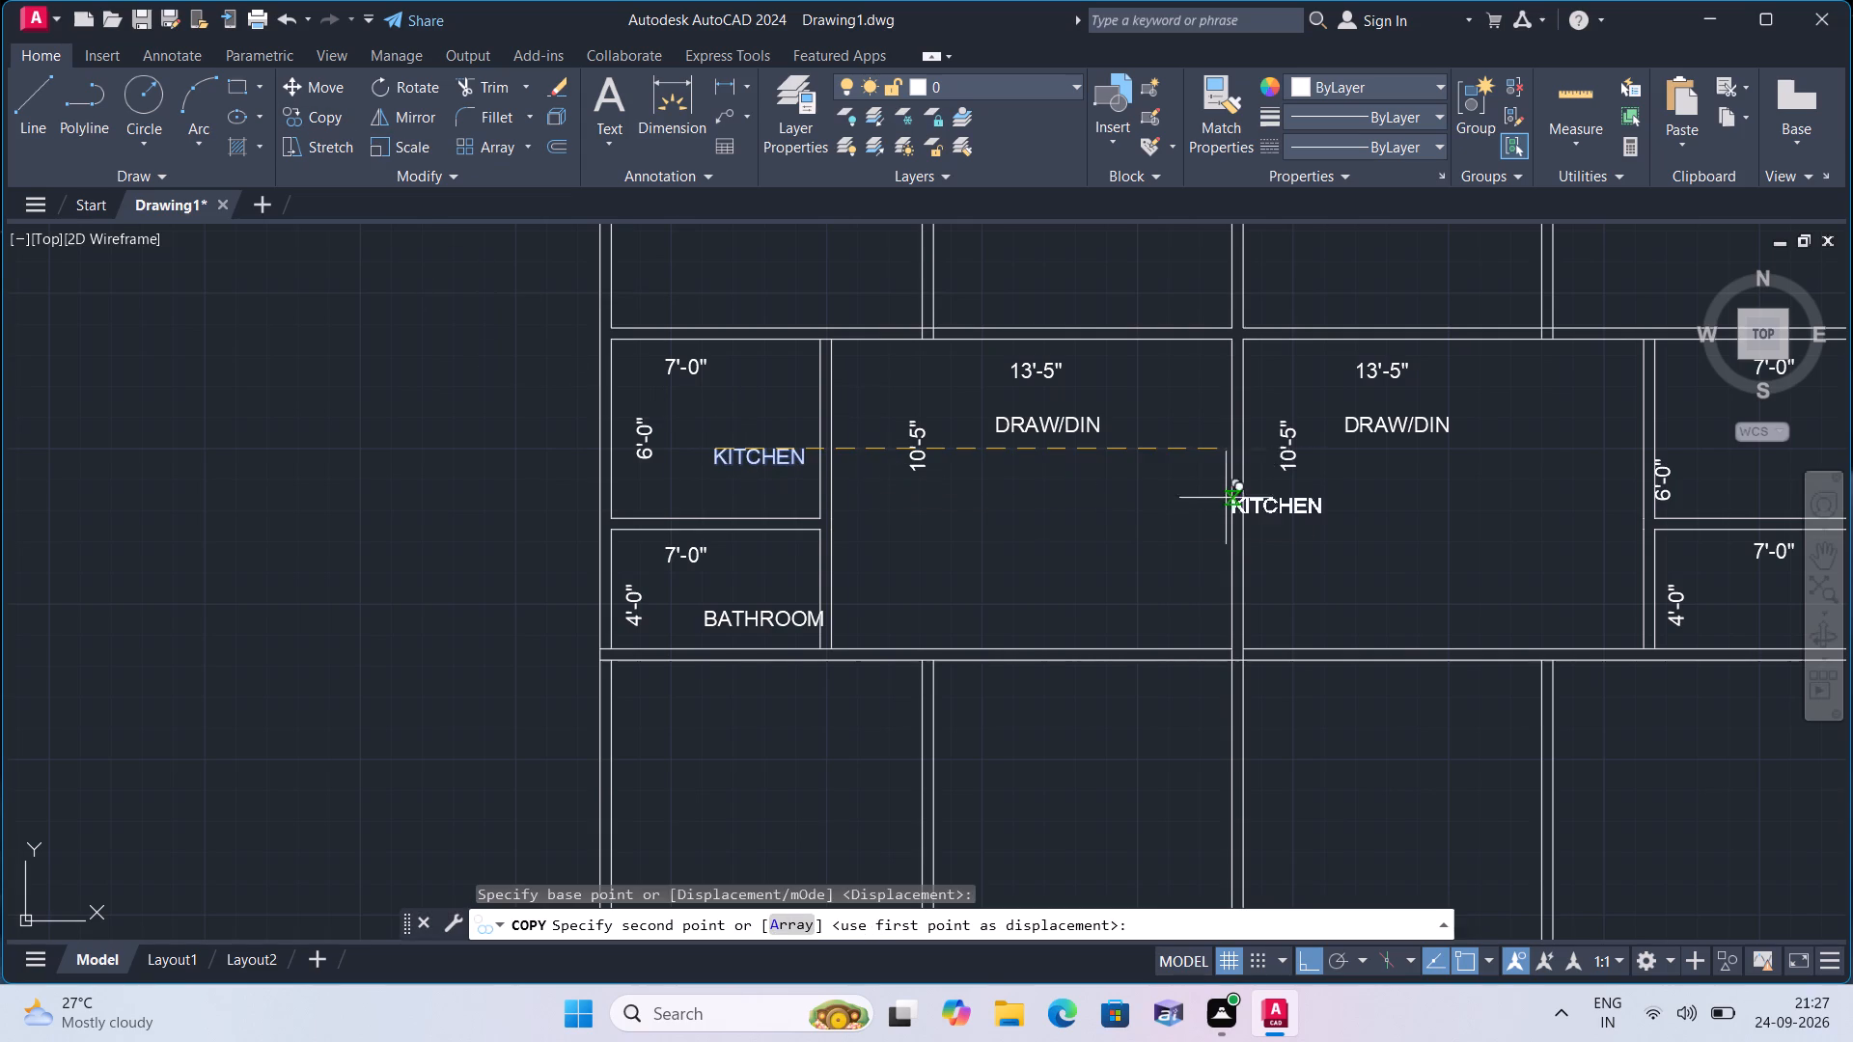
{"action": "scroll", "coordinate": [1223, 498], "scroll_direction": "down", "scroll_amount": 1}
{"action": "middle_click_drag", "start_coordinate": [1222, 498], "coordinate": [971, 467]}
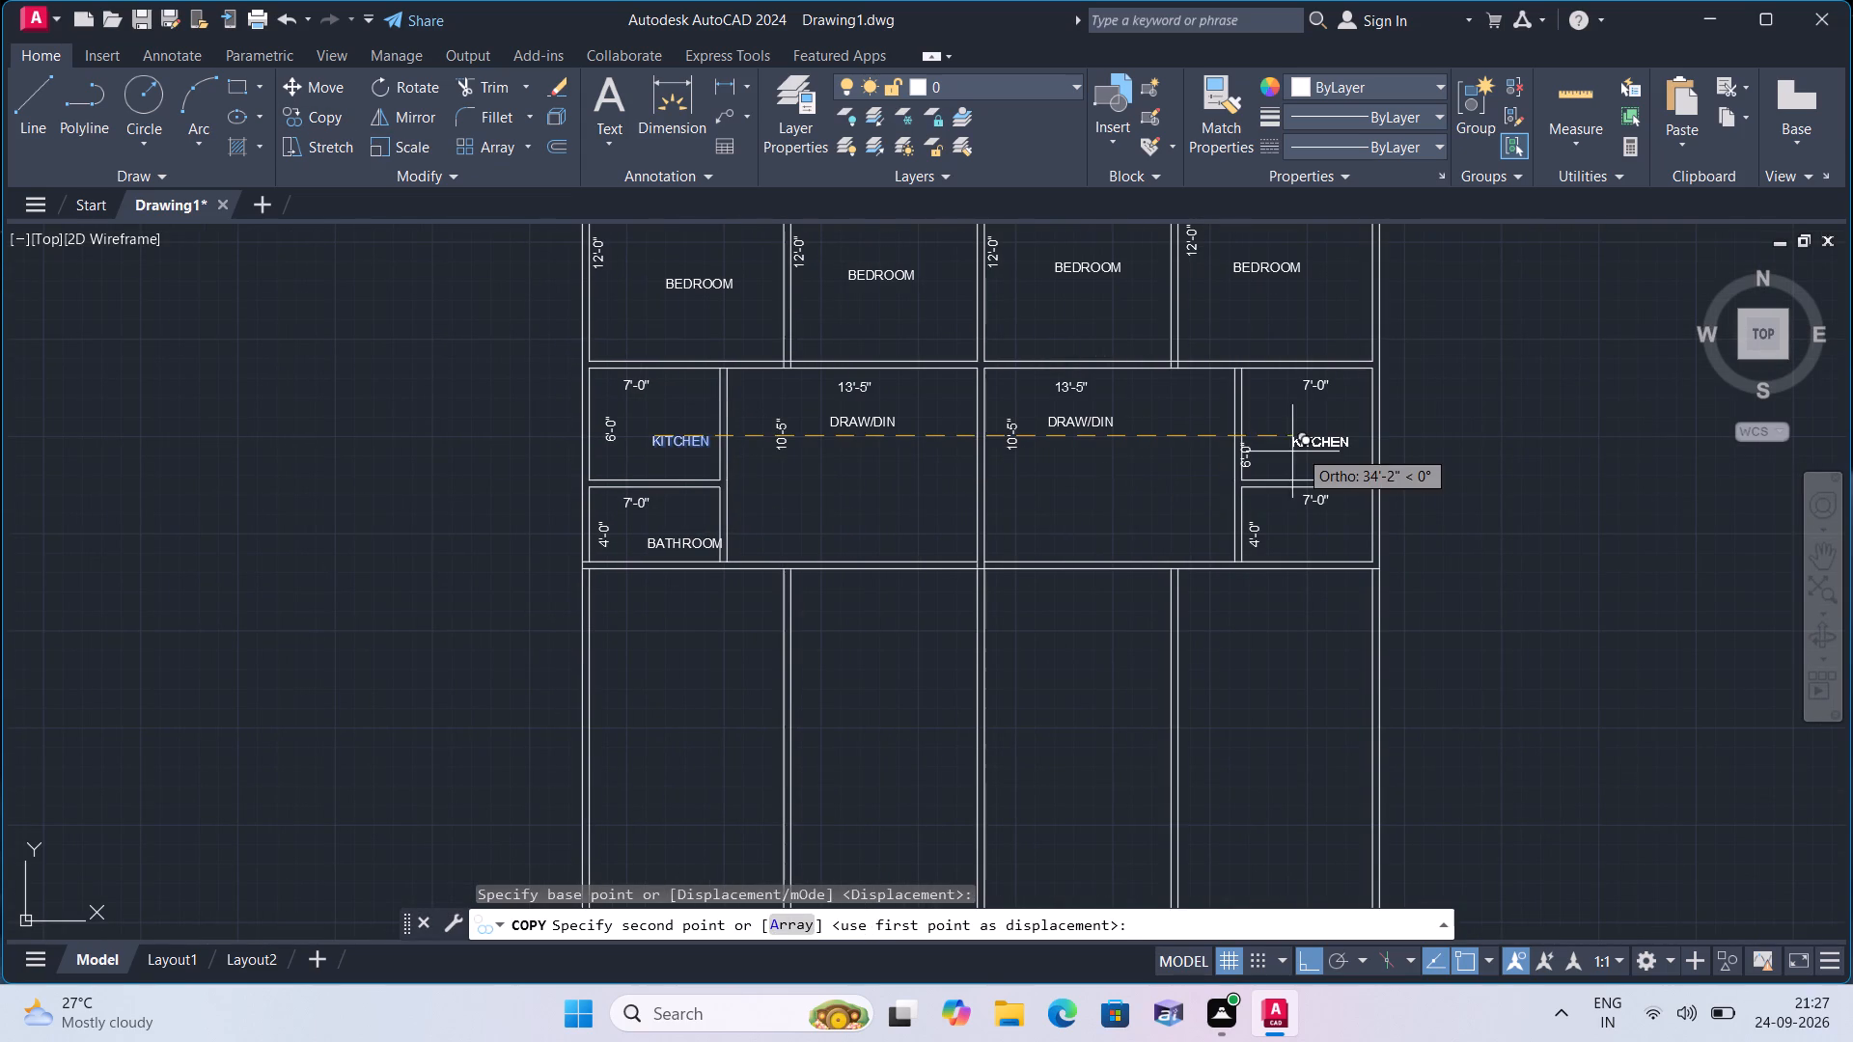
{"action": "left_click", "coordinate": [1298, 448]}
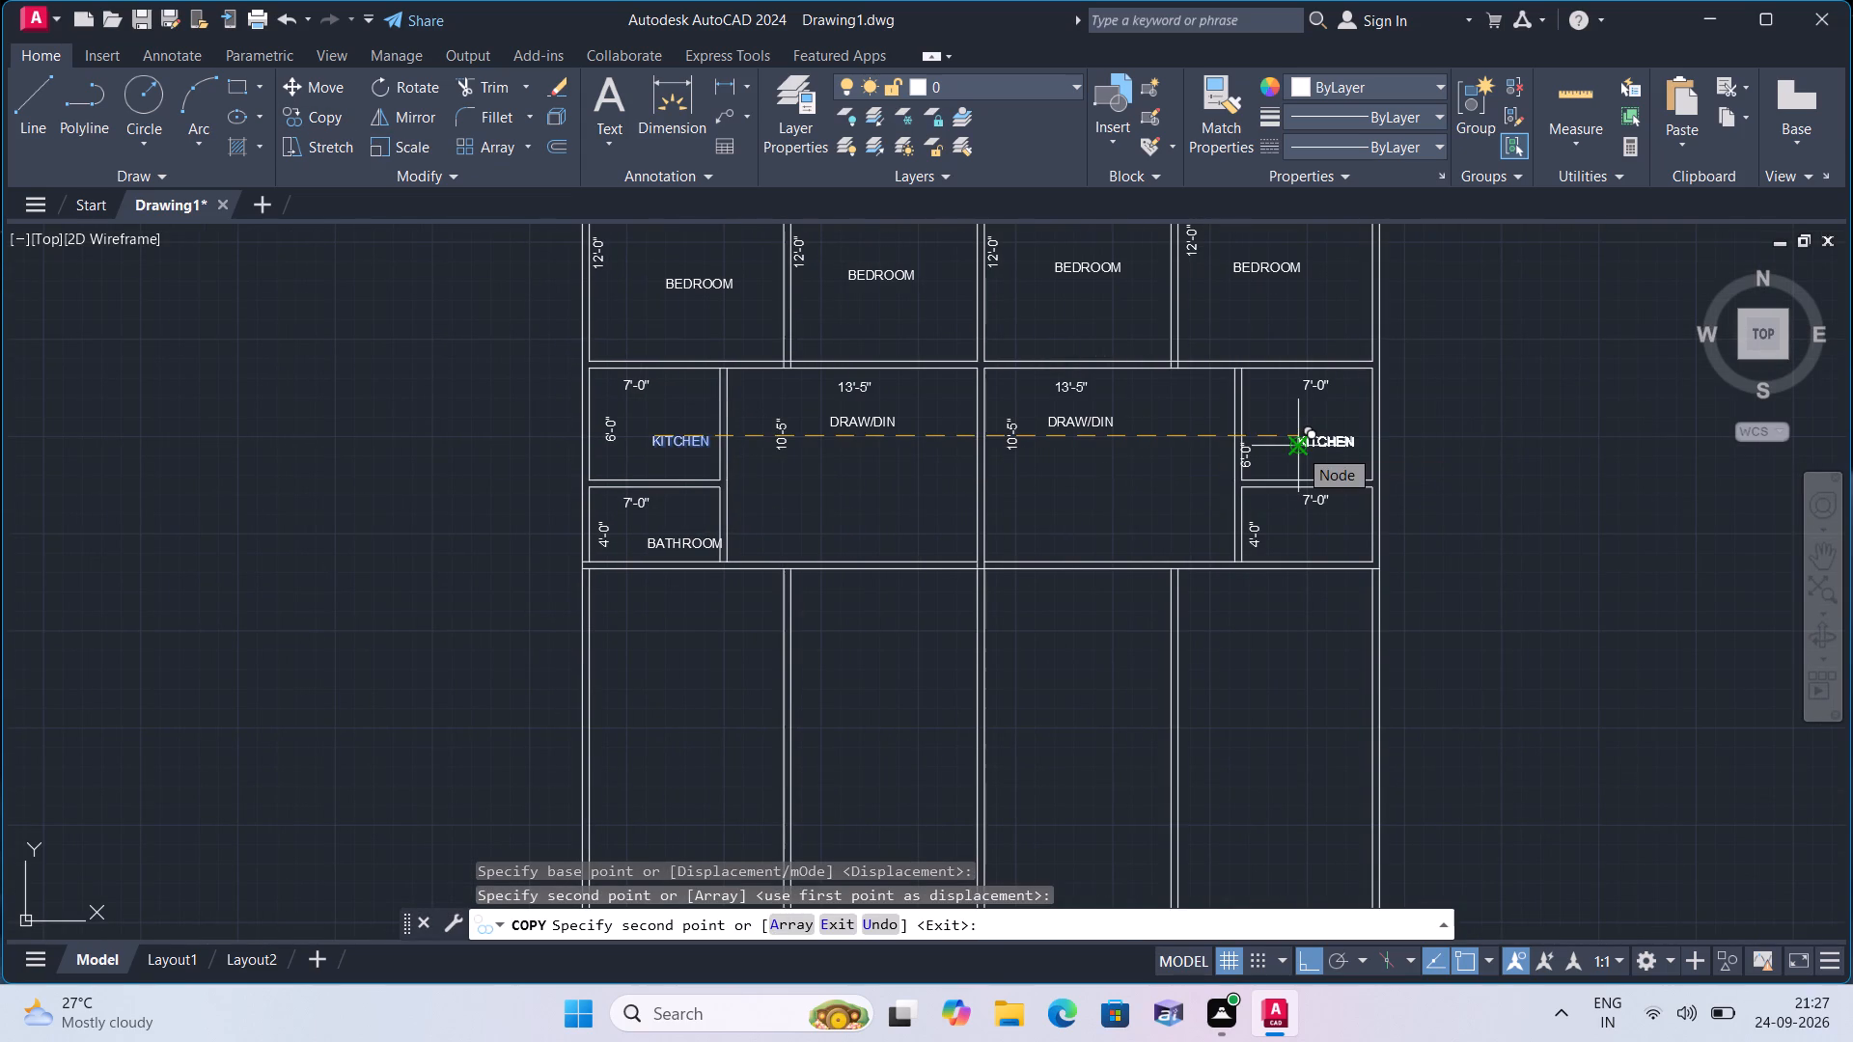
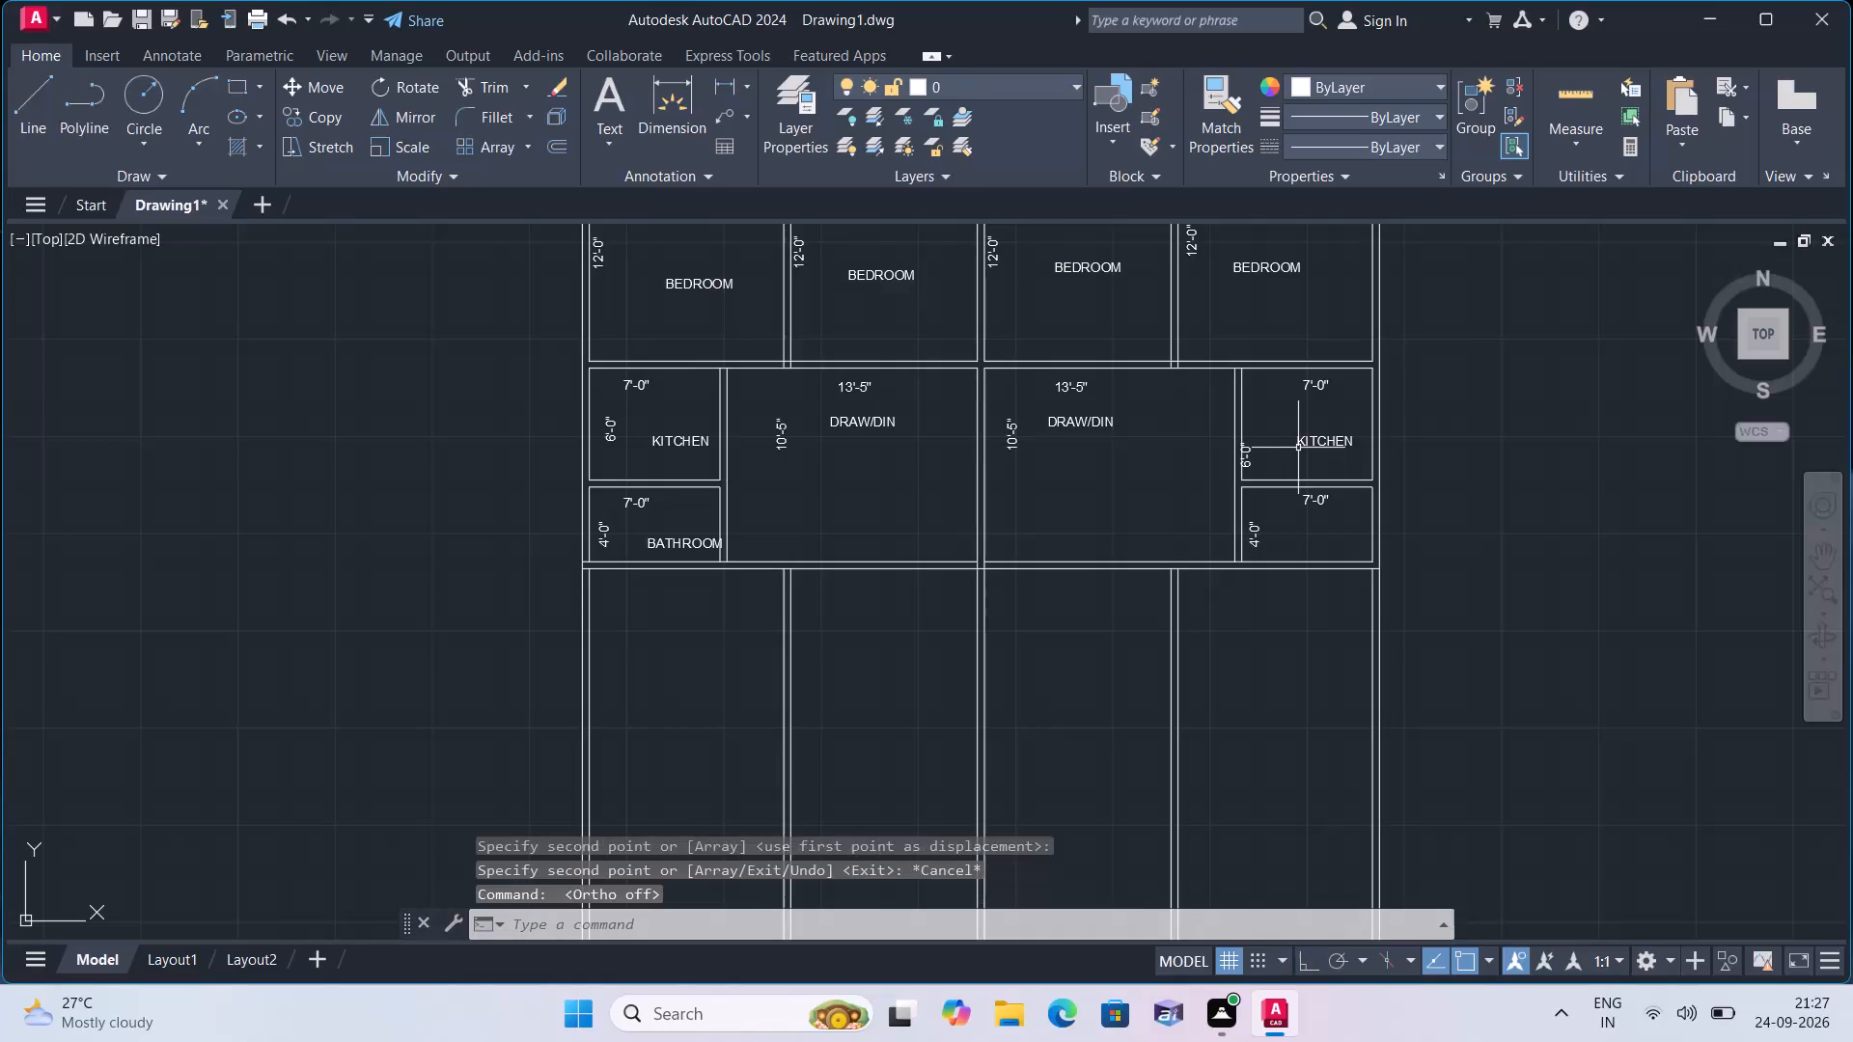
Copy the BATHROOM label horizontally into the unnamed 7'-0" by 4'-0" room below the right KITCHEN.
{"action": "scroll", "coordinate": [794, 506], "scroll_direction": "up", "scroll_amount": 2}
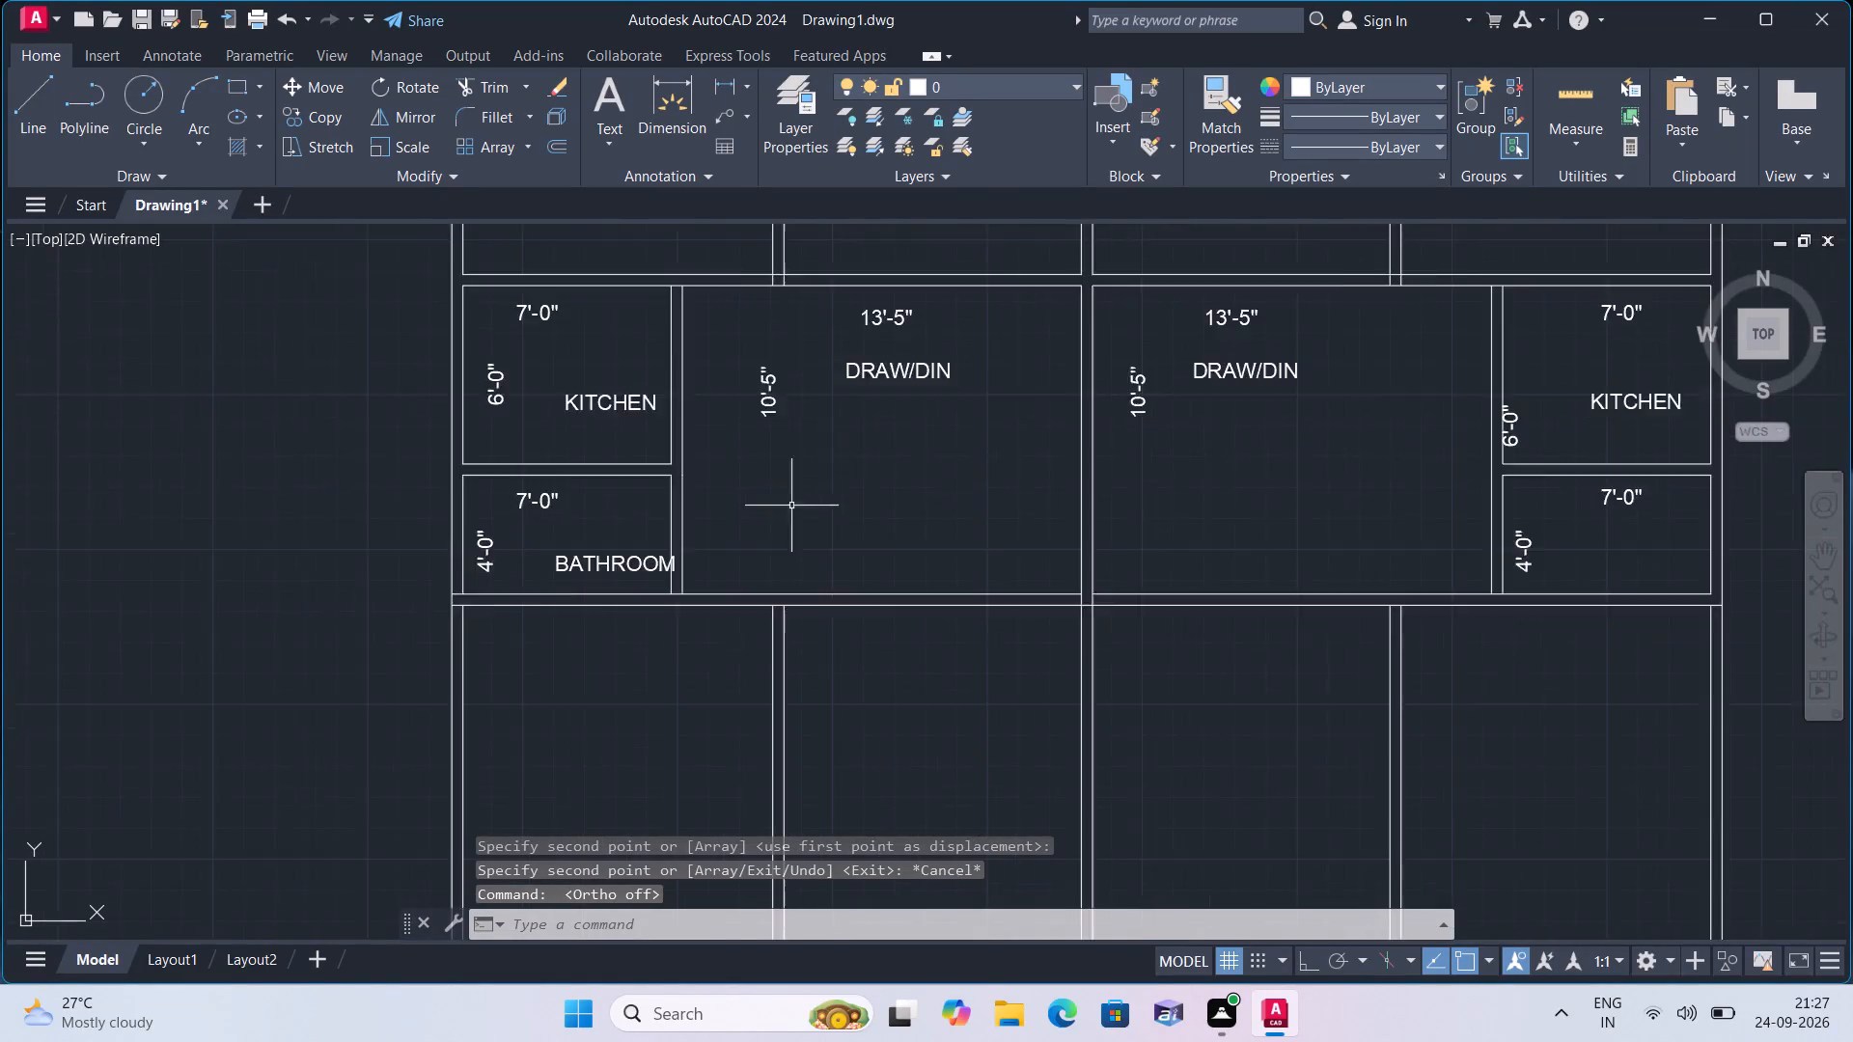
{"action": "left_click", "coordinate": [455, 598]}
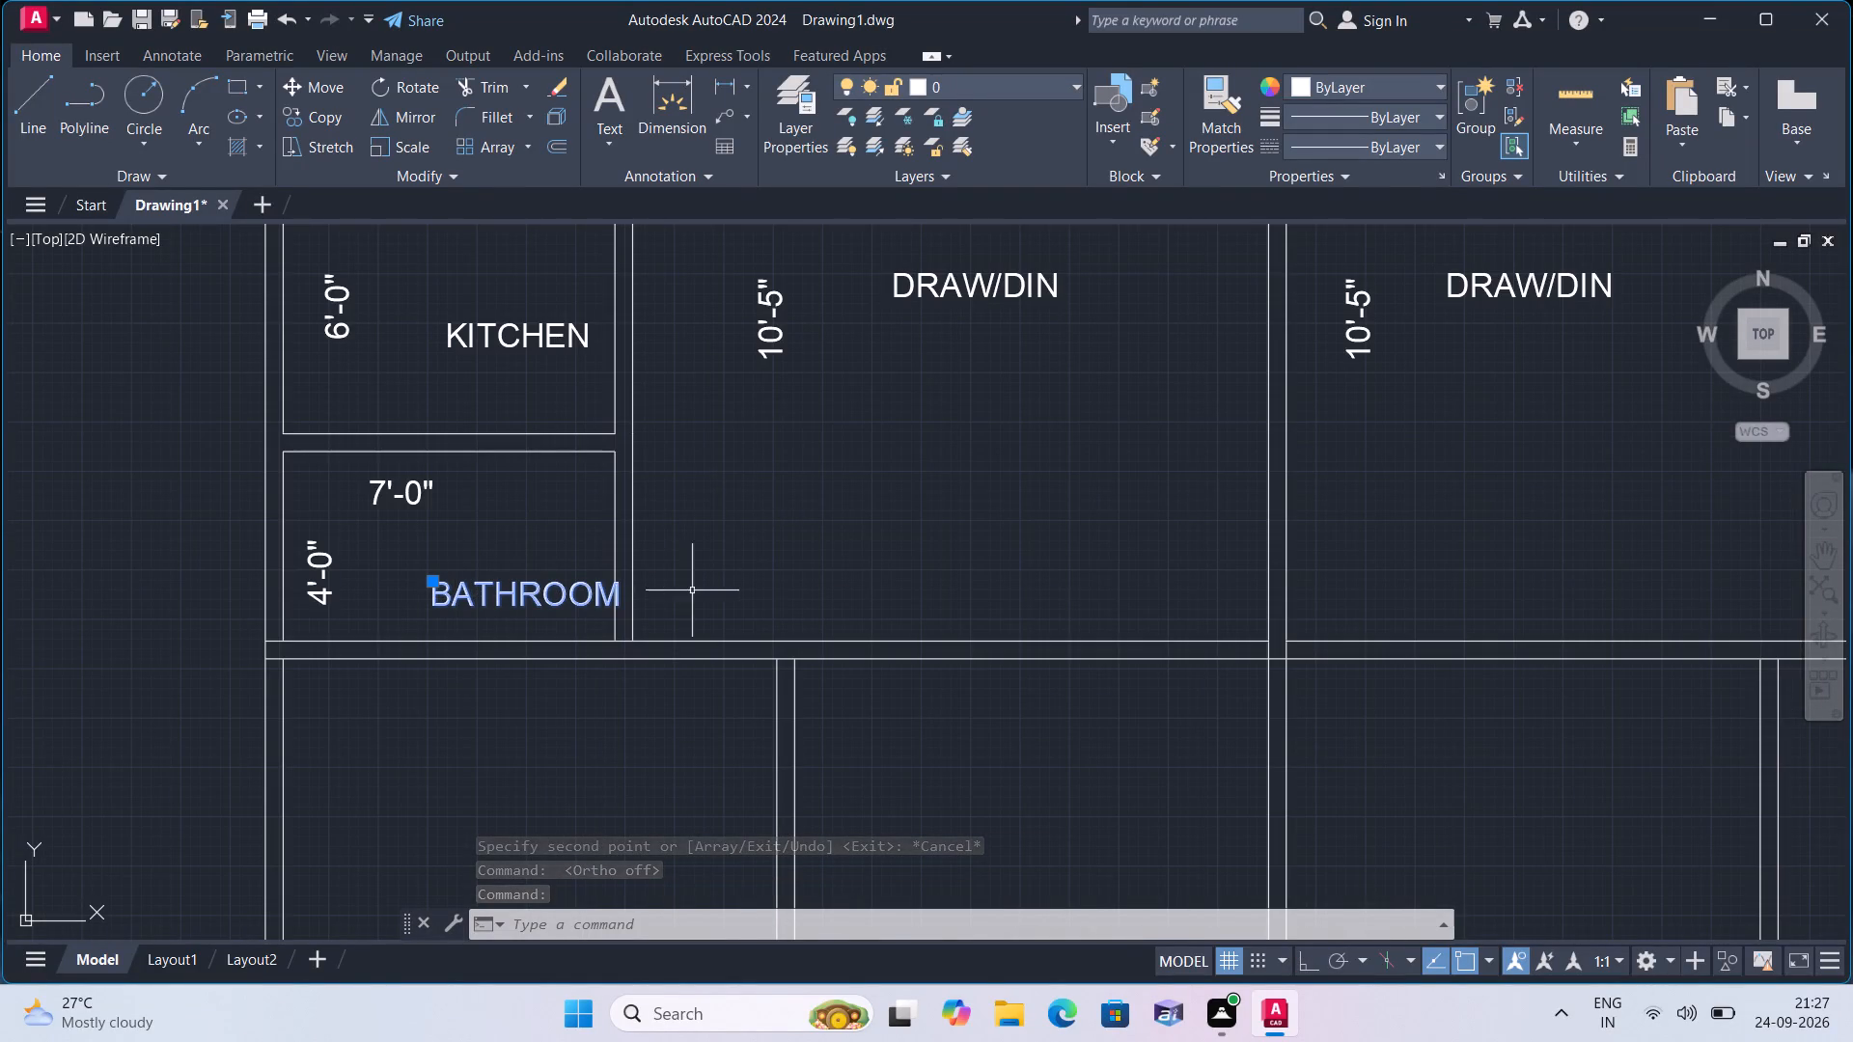
{"action": "left_click", "coordinate": [320, 117]}
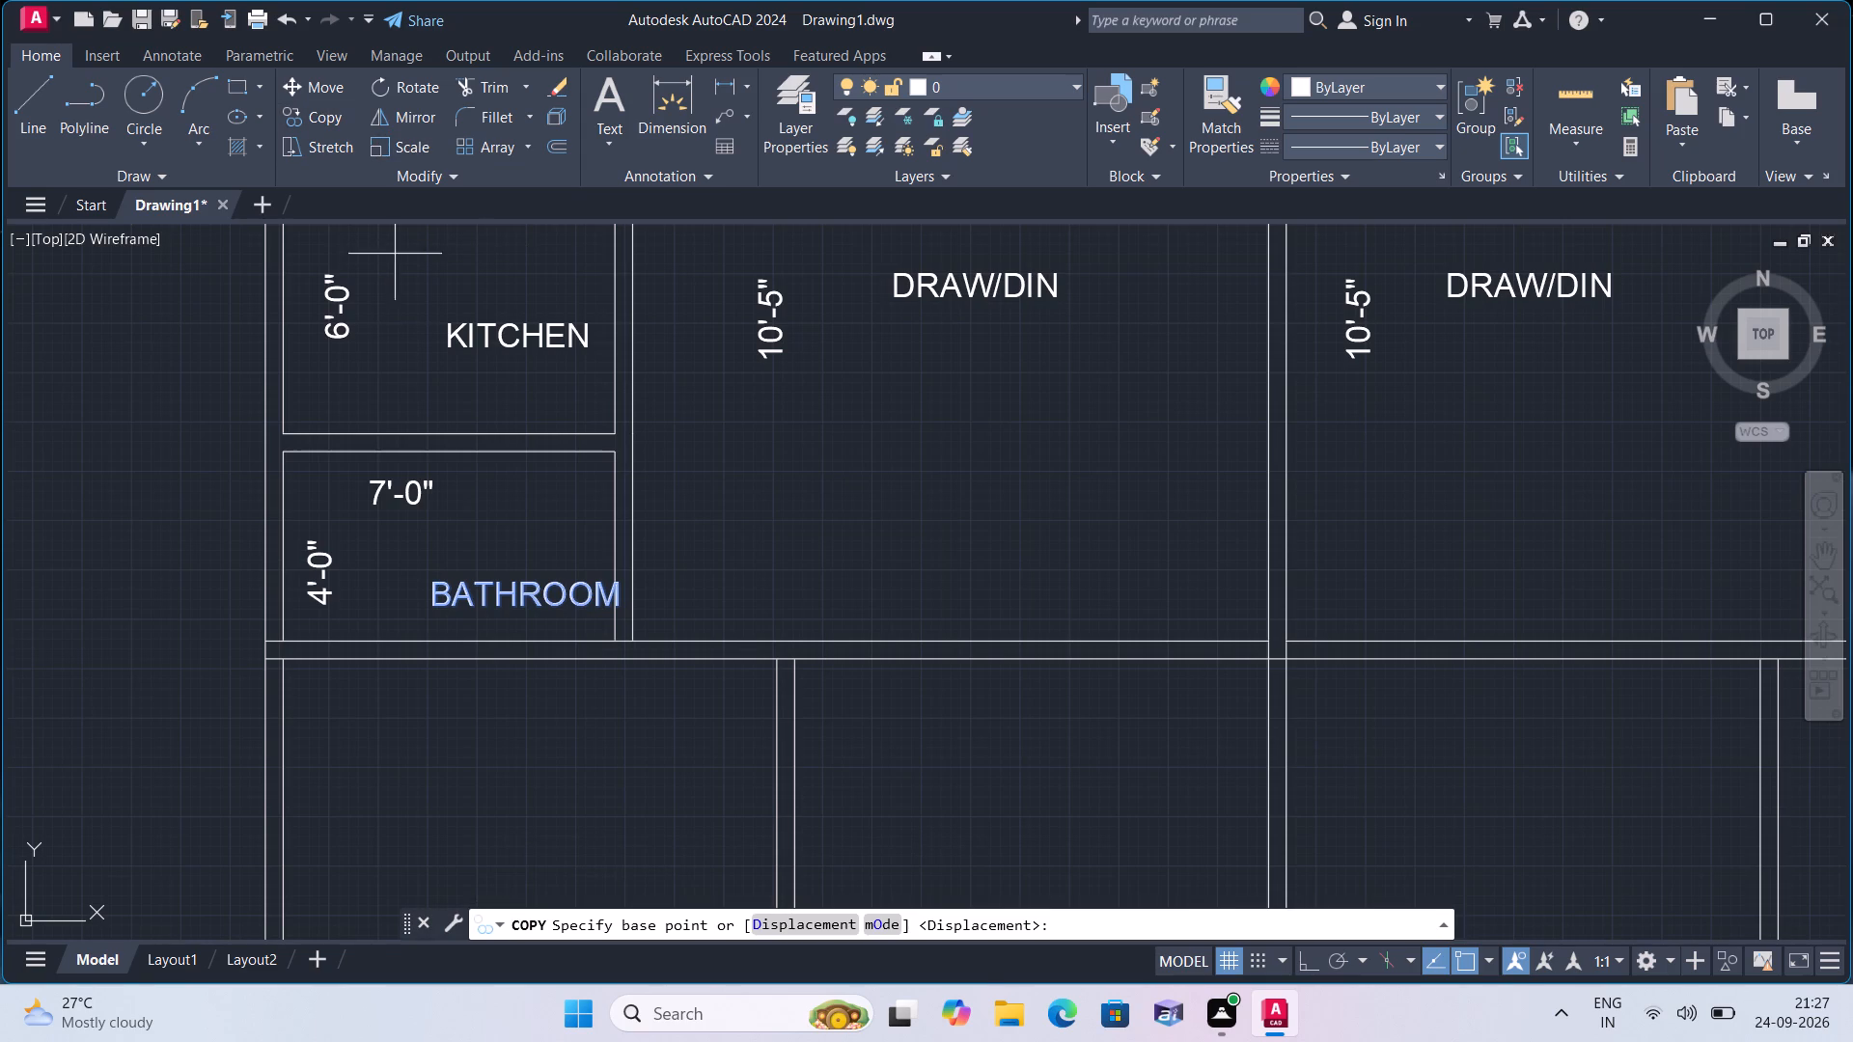
{"action": "left_click", "coordinate": [483, 587]}
{"action": "scroll", "coordinate": [709, 545], "scroll_direction": "down", "scroll_amount": 1}
{"action": "middle_click_drag", "start_coordinate": [750, 526], "coordinate": [709, 464]}
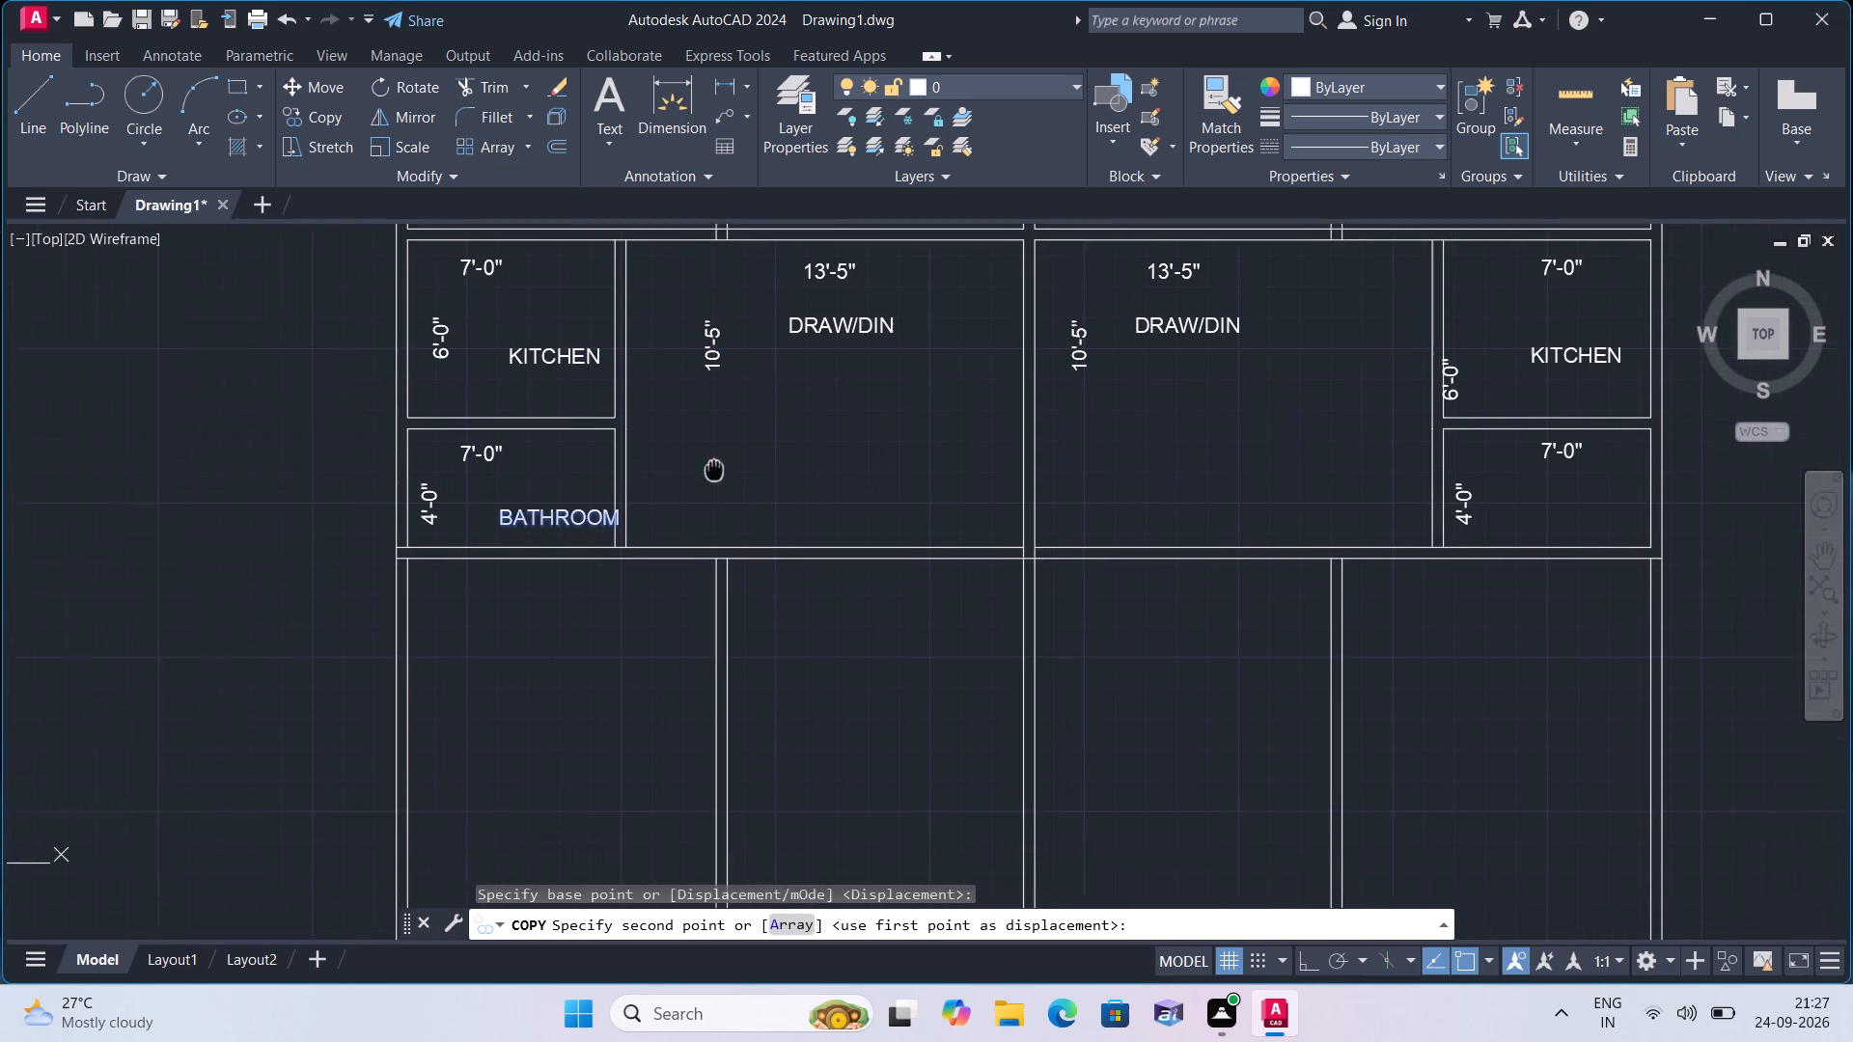
{"action": "middle_click_drag", "start_coordinate": [709, 464], "coordinate": [705, 463]}
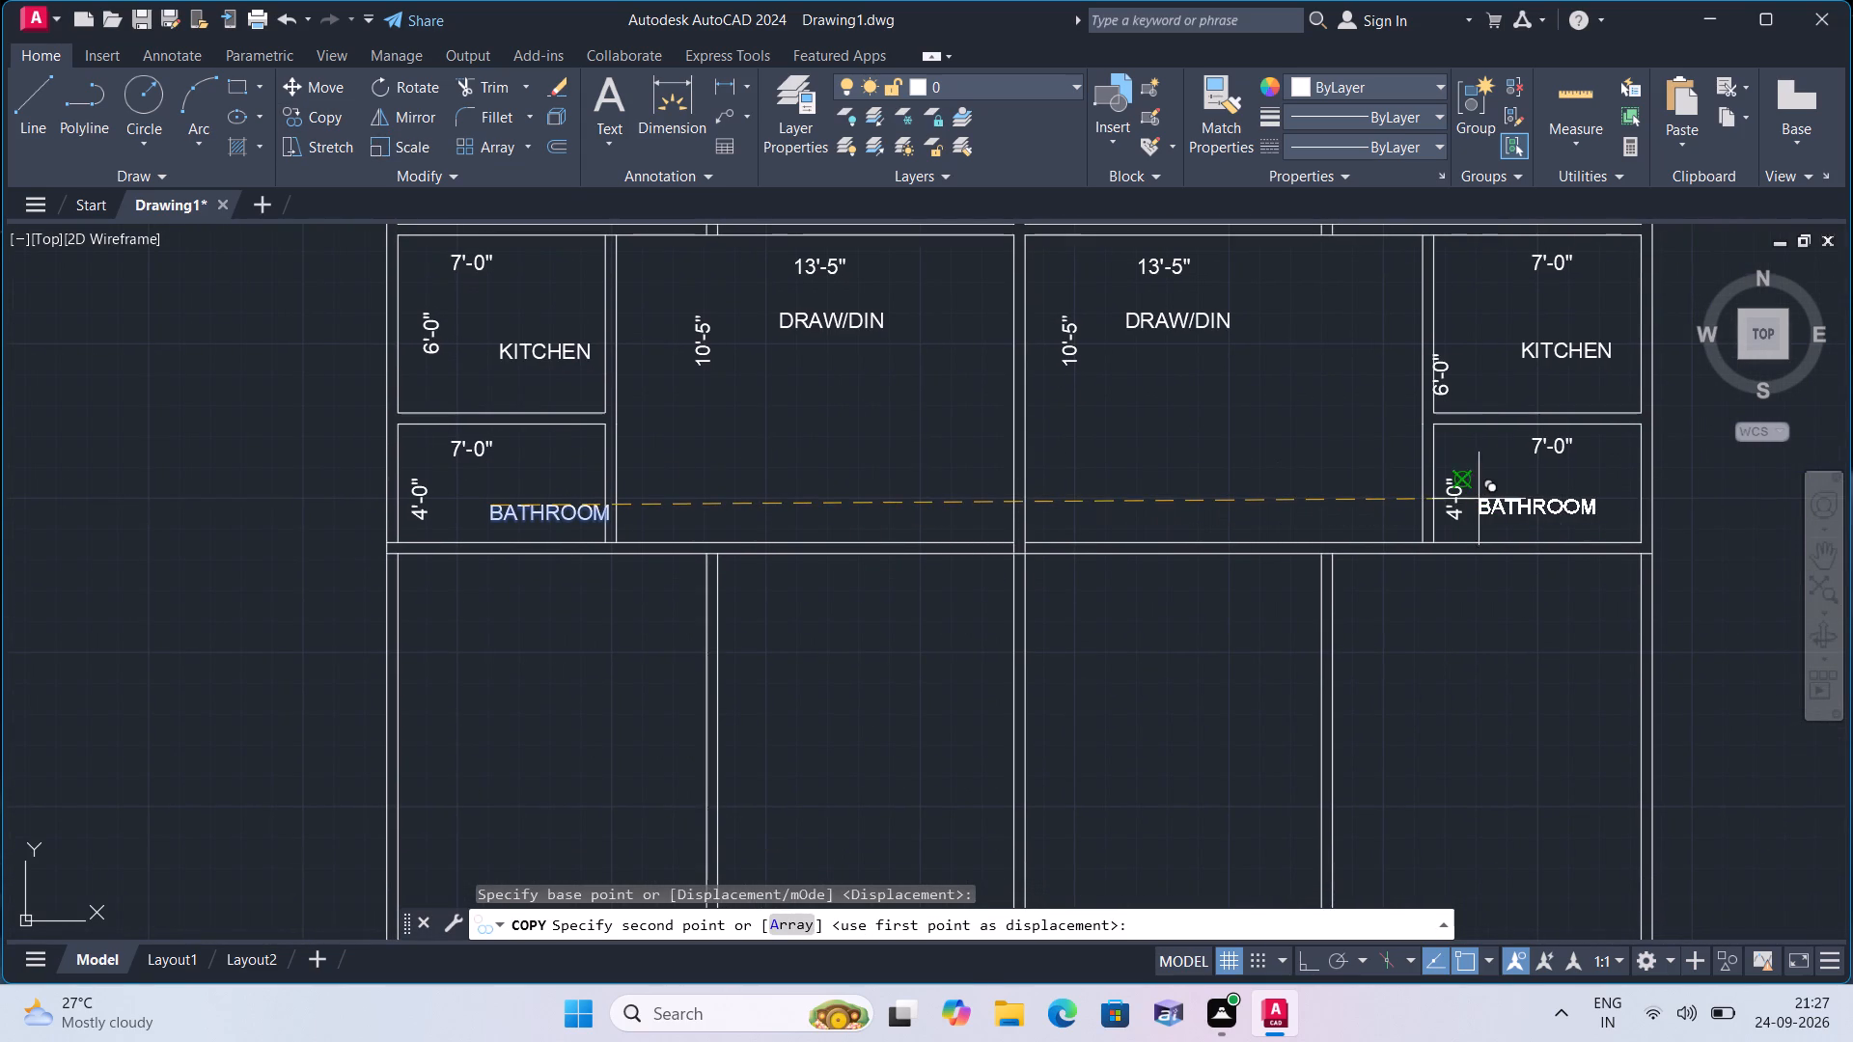
{"action": "left_click", "coordinate": [1488, 497]}
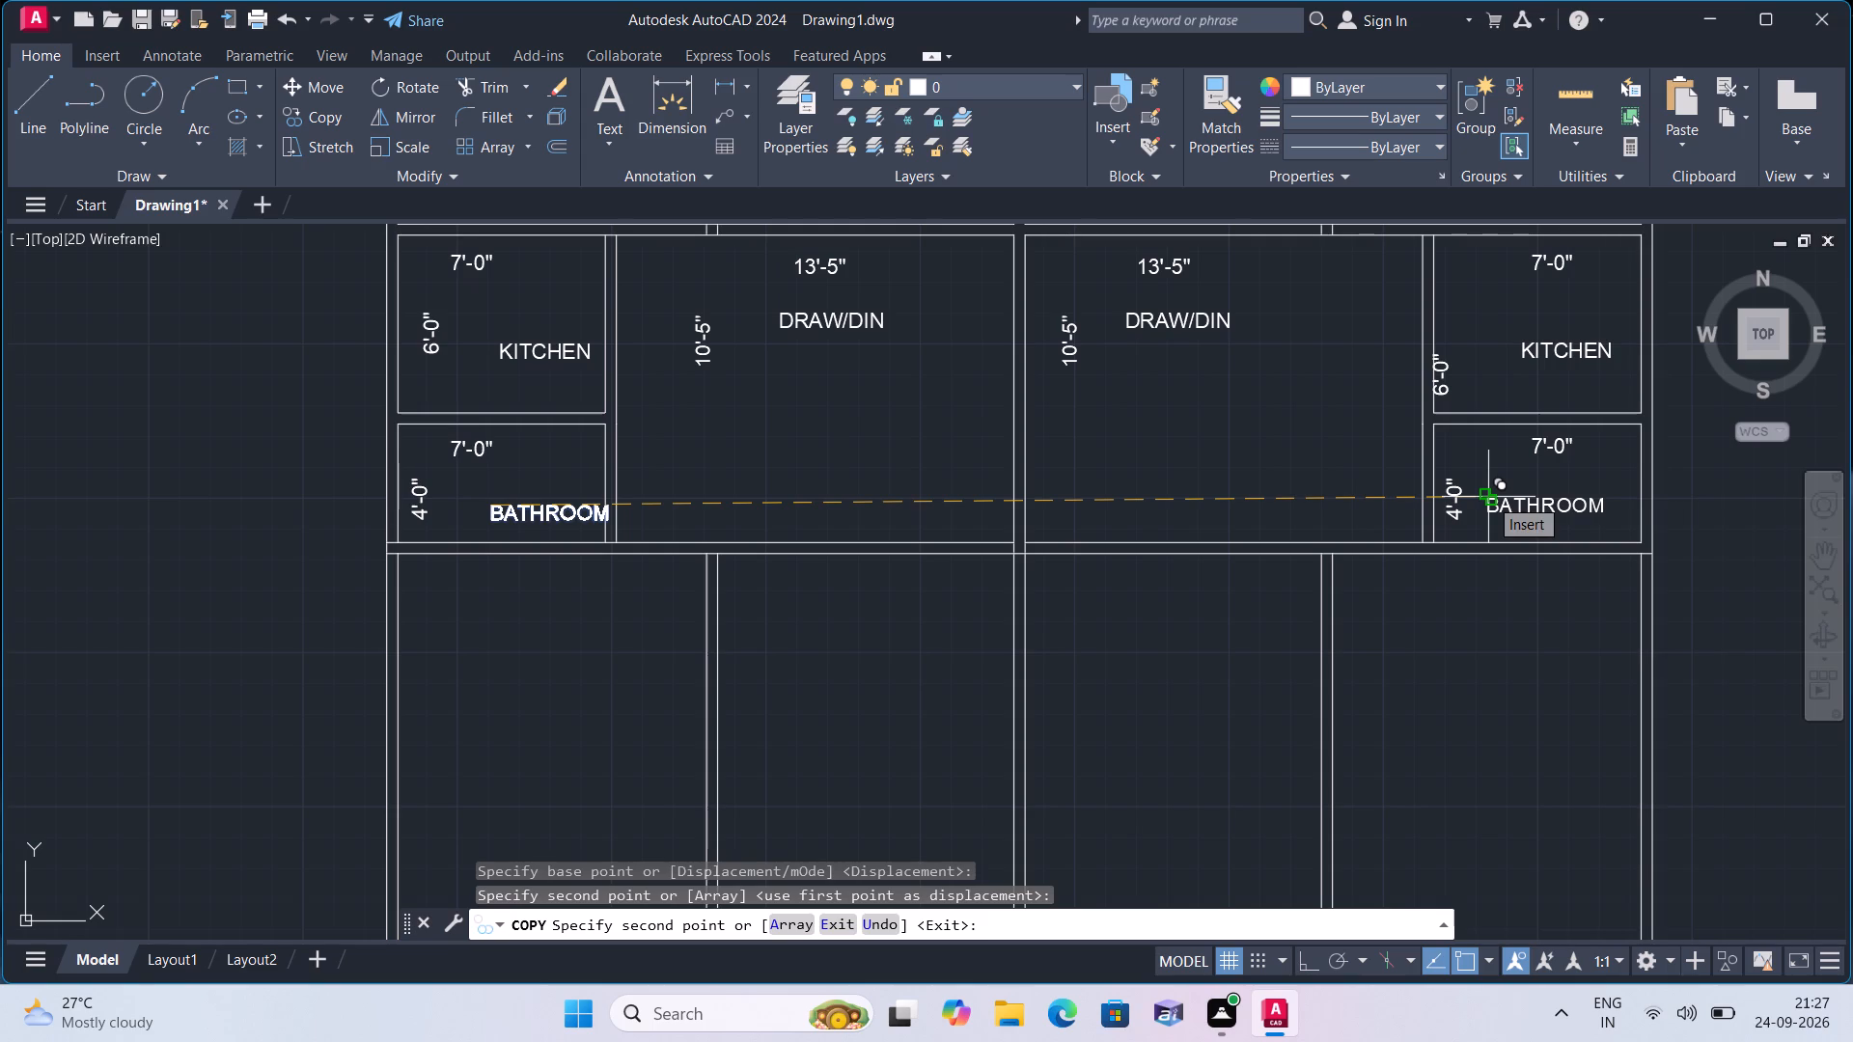
{"action": "key", "text": "Escape"}
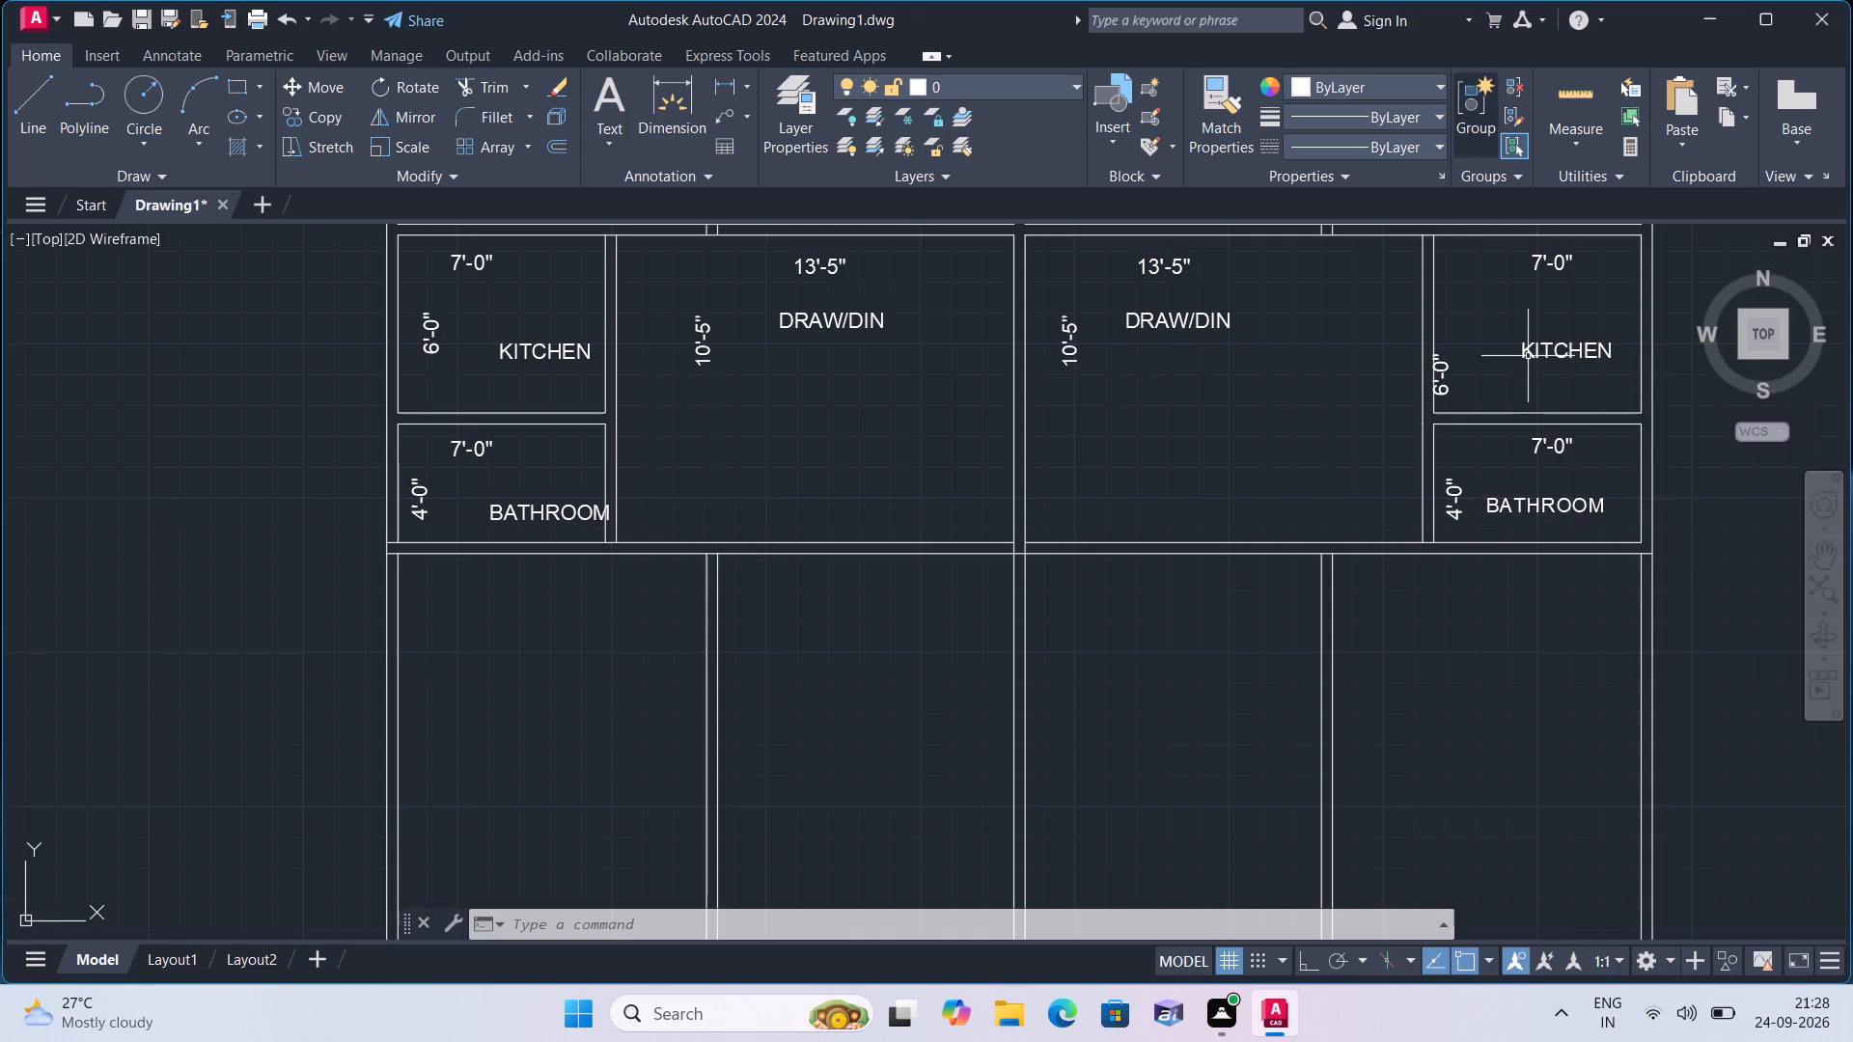
Review the floor plan's room labels, dimension texts and wall junctions, from the bedrooms to the unfinished lower bays.
{"action": "scroll", "coordinate": [722, 121], "scroll_direction": "down", "scroll_amount": 1}
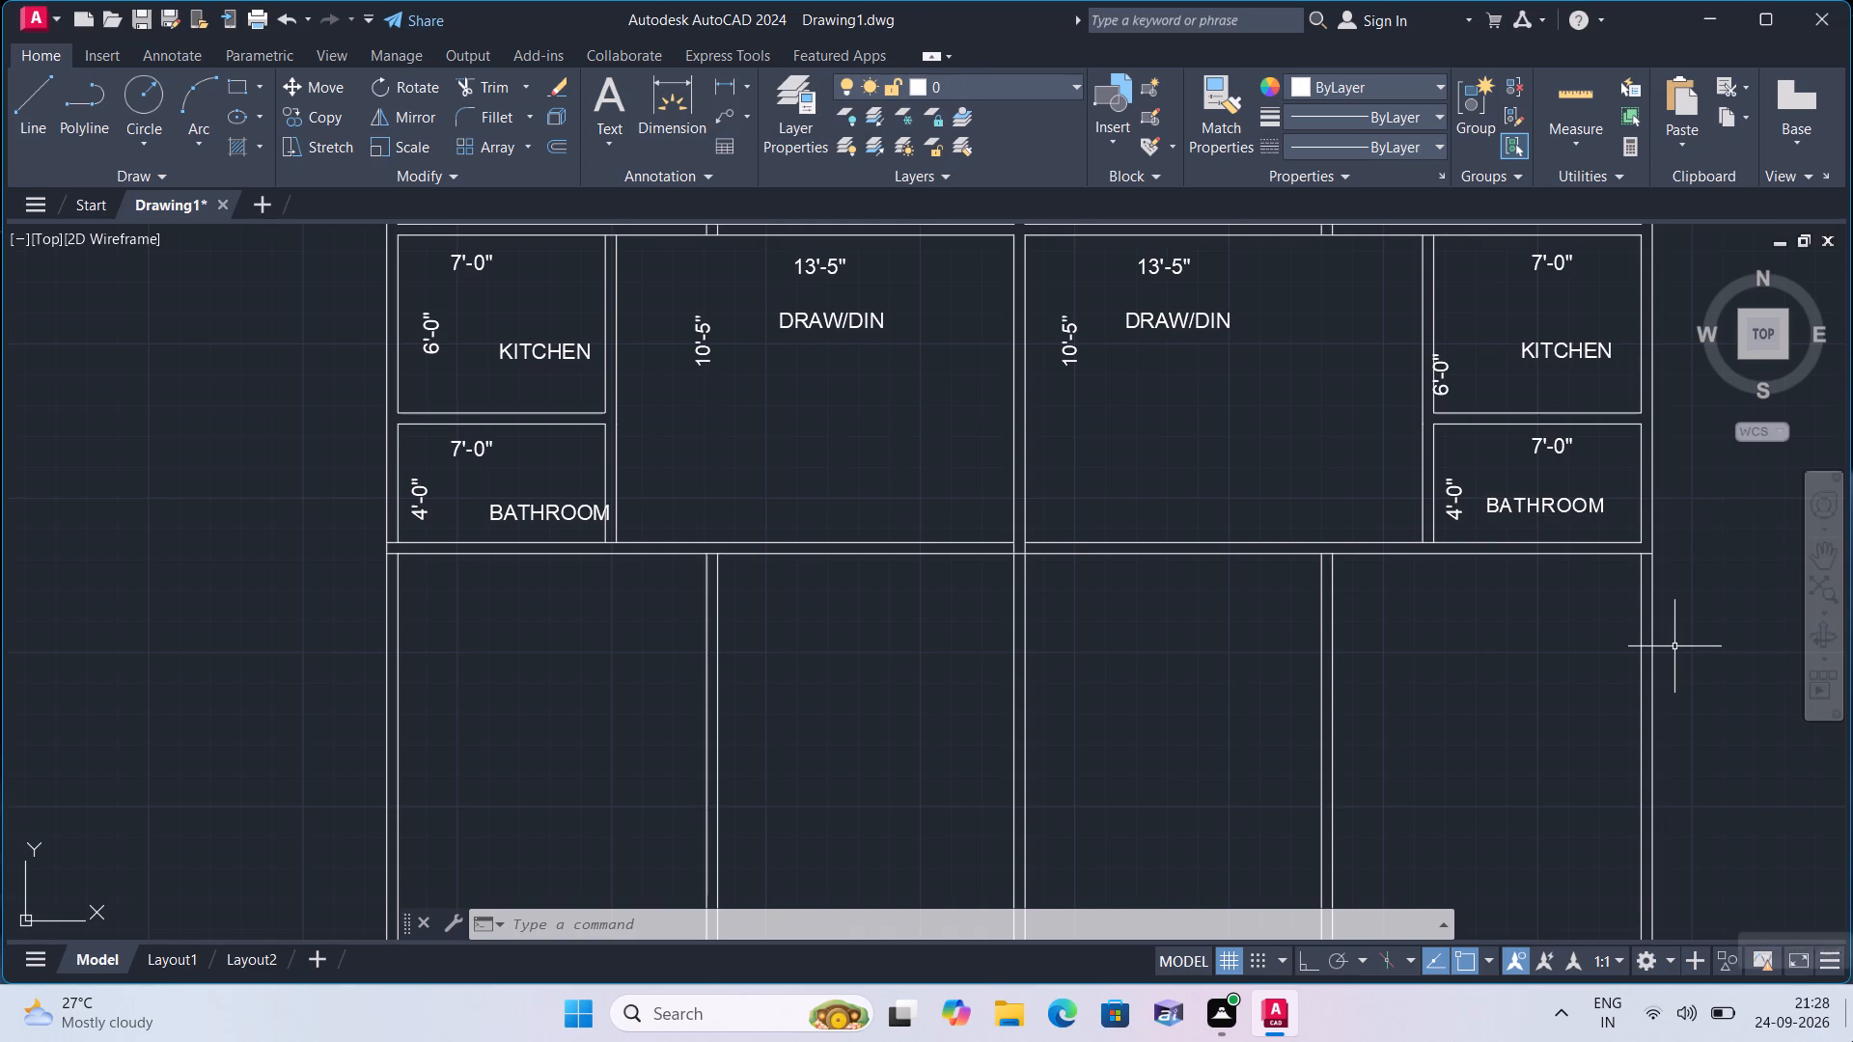
{"action": "scroll", "coordinate": [1787, 1041], "scroll_direction": "down", "scroll_amount": 1}
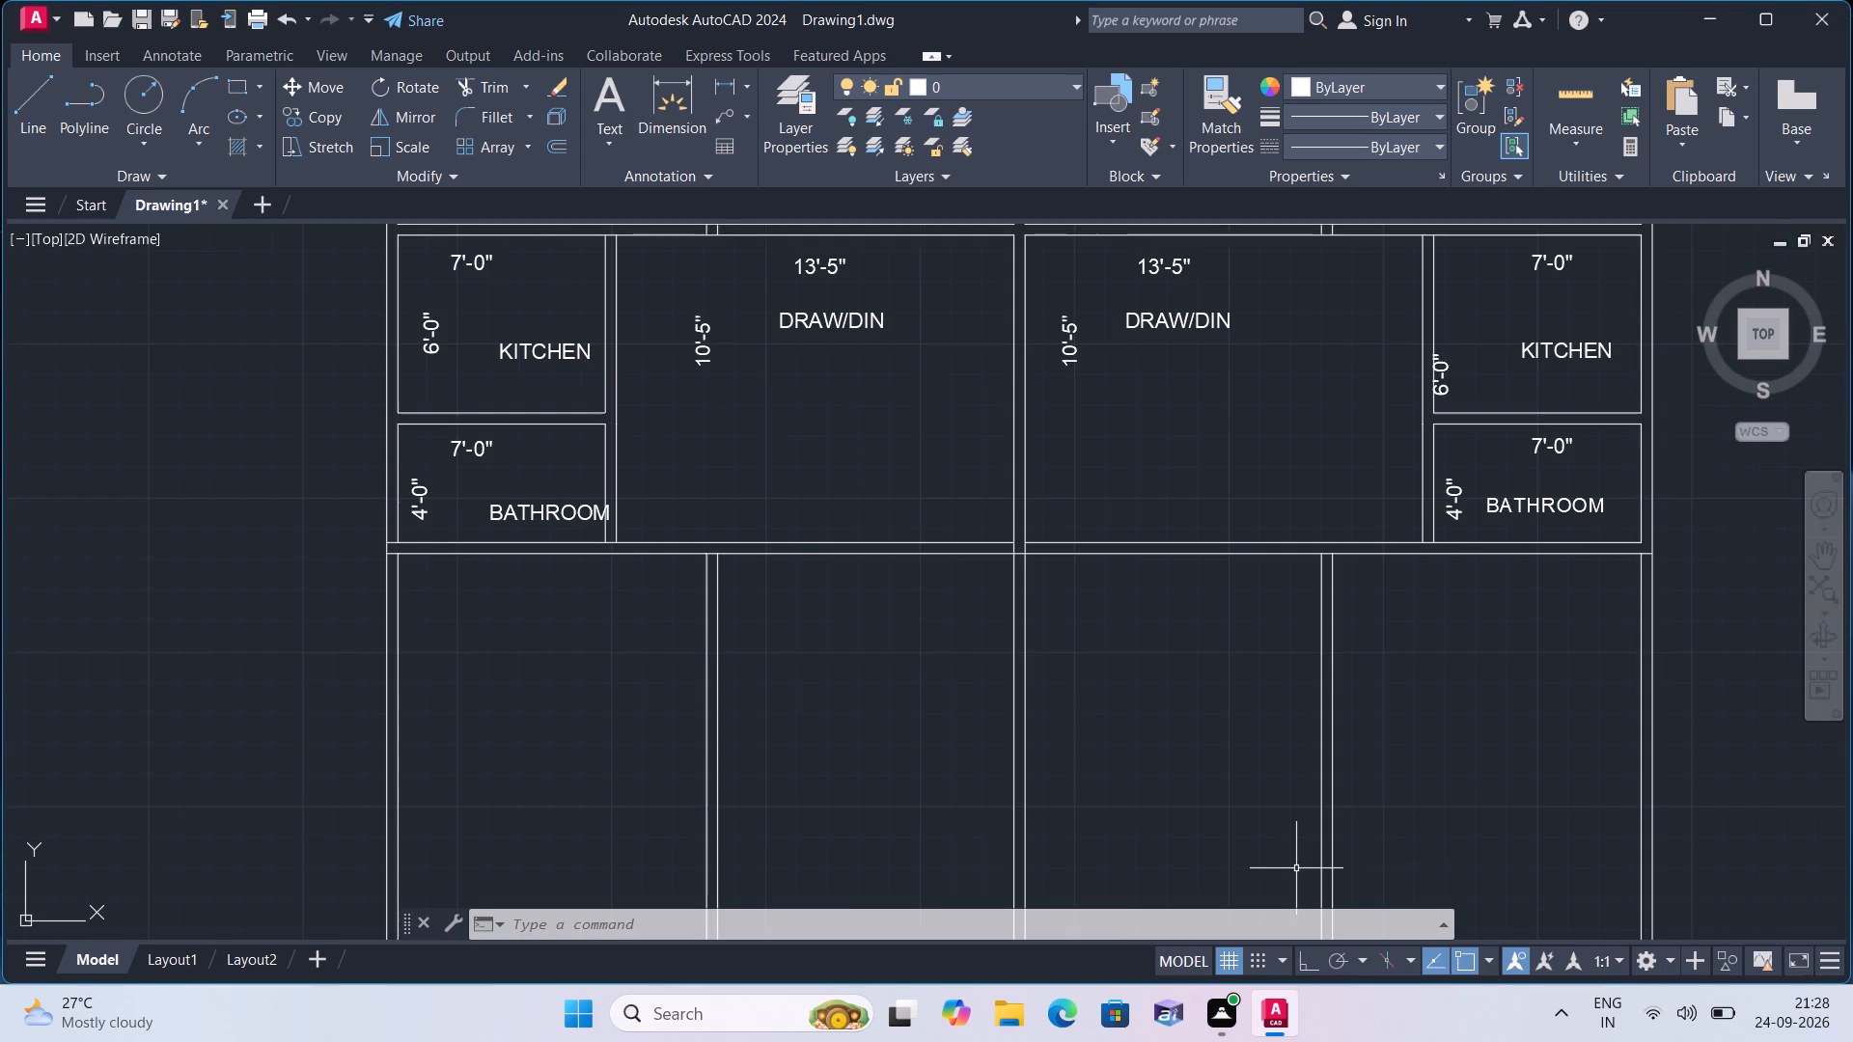
{"action": "scroll", "coordinate": [1296, 868], "scroll_direction": "down", "scroll_amount": 1}
{"action": "middle_click", "coordinate": [1304, 895]}
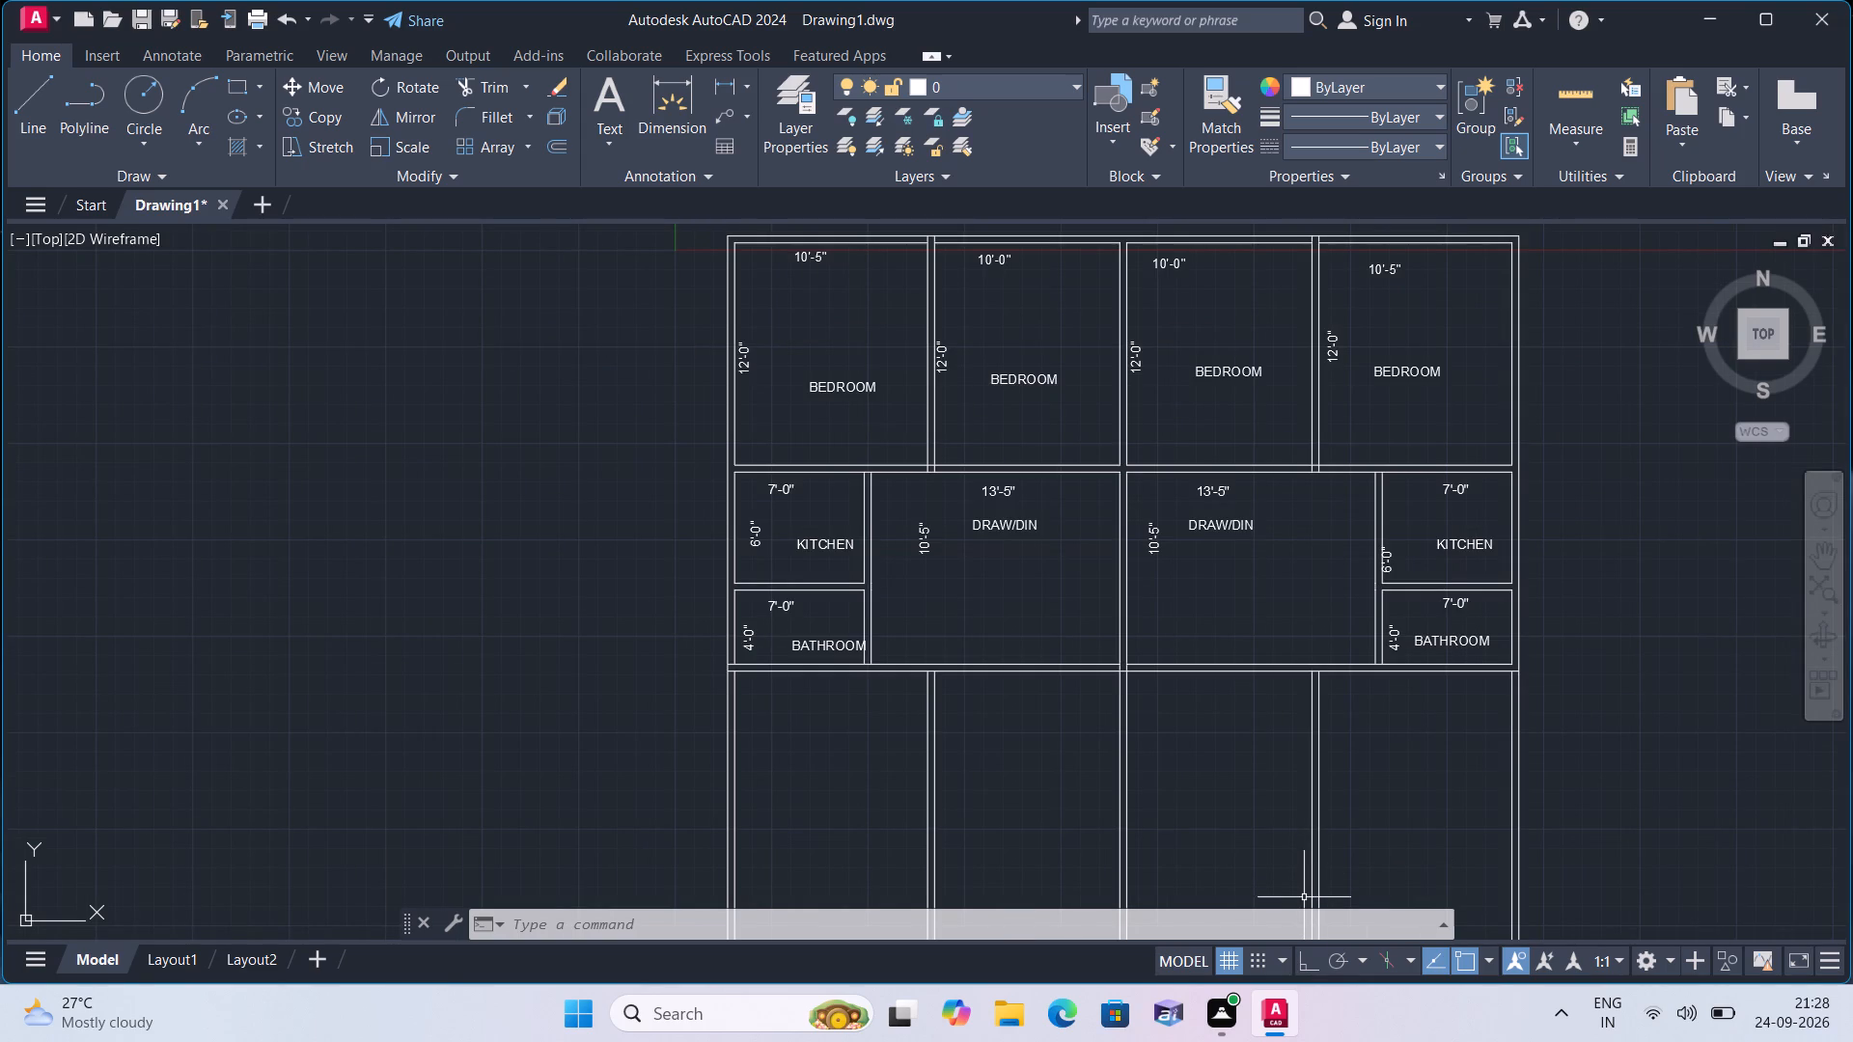
{"action": "scroll", "coordinate": [1304, 897], "scroll_direction": "down", "scroll_amount": 1}
{"action": "scroll", "coordinate": [1284, 872], "scroll_direction": "up", "scroll_amount": 2}
{"action": "scroll", "coordinate": [1247, 803], "scroll_direction": "up", "scroll_amount": 1}
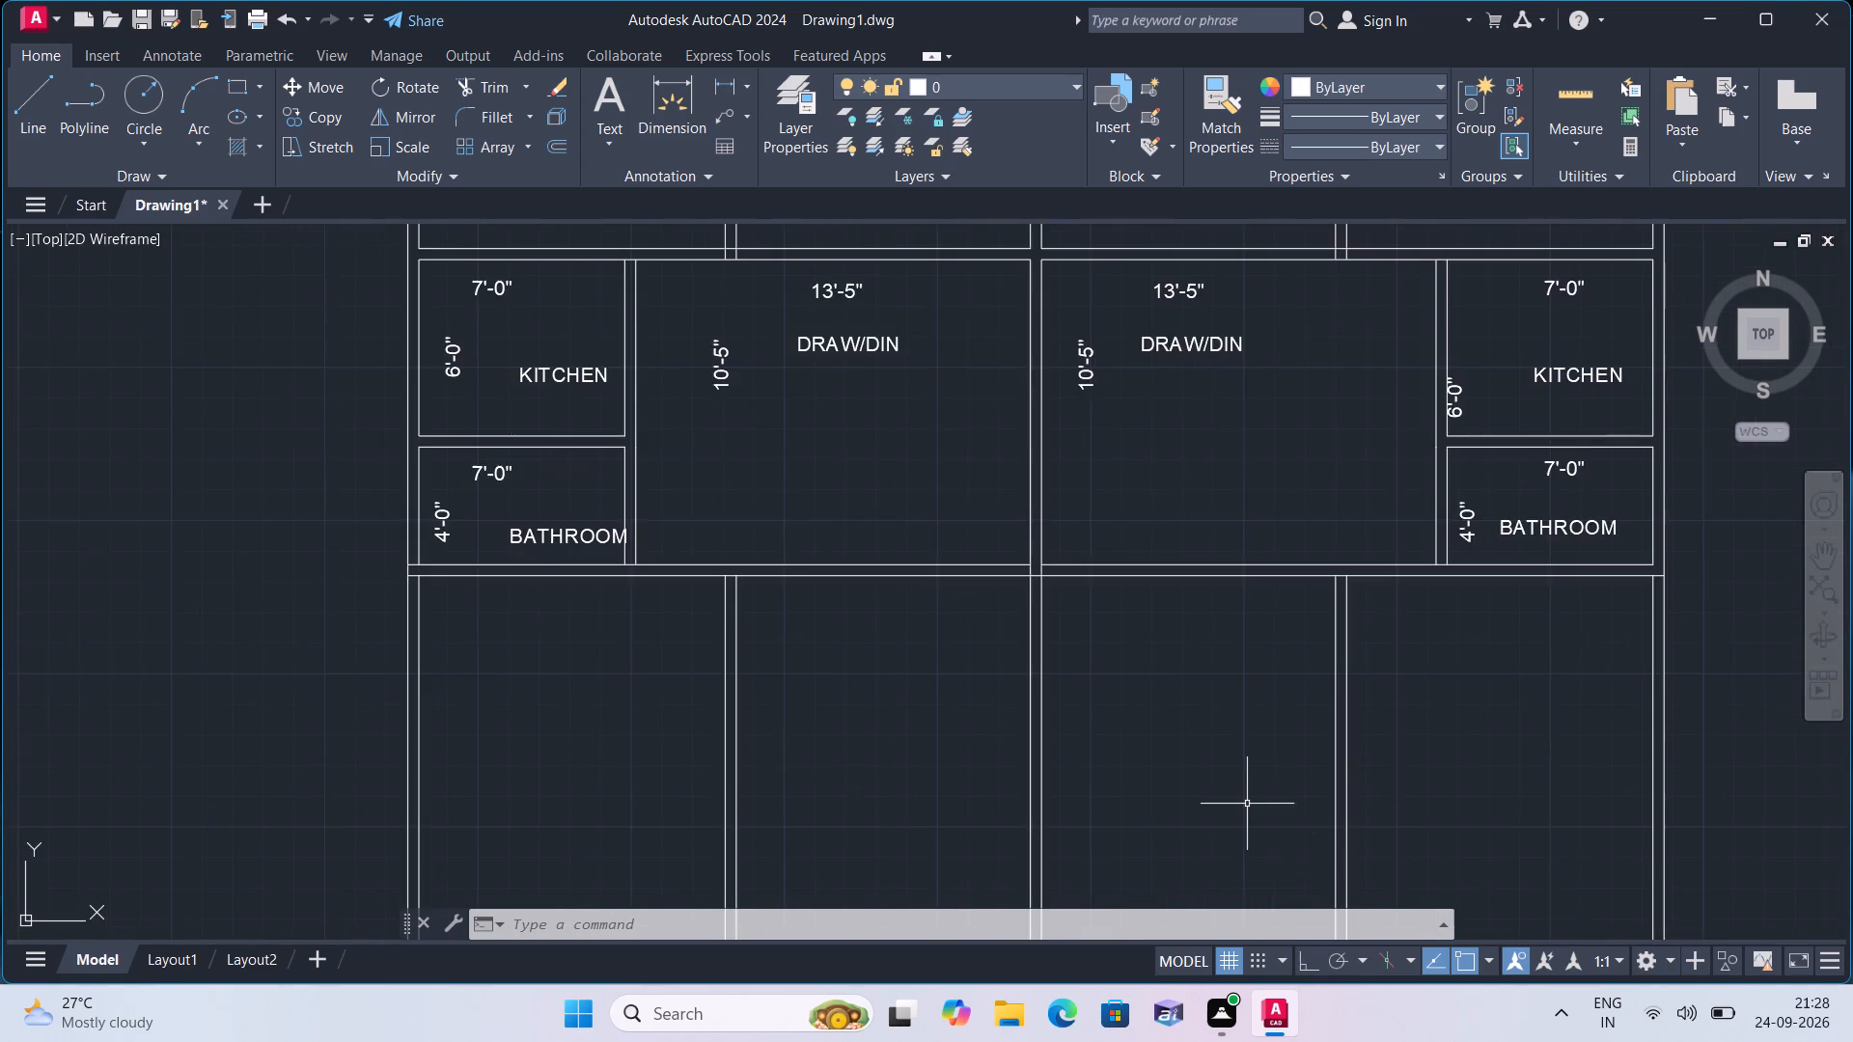
{"action": "scroll", "coordinate": [1247, 803], "scroll_direction": "down", "scroll_amount": 2}
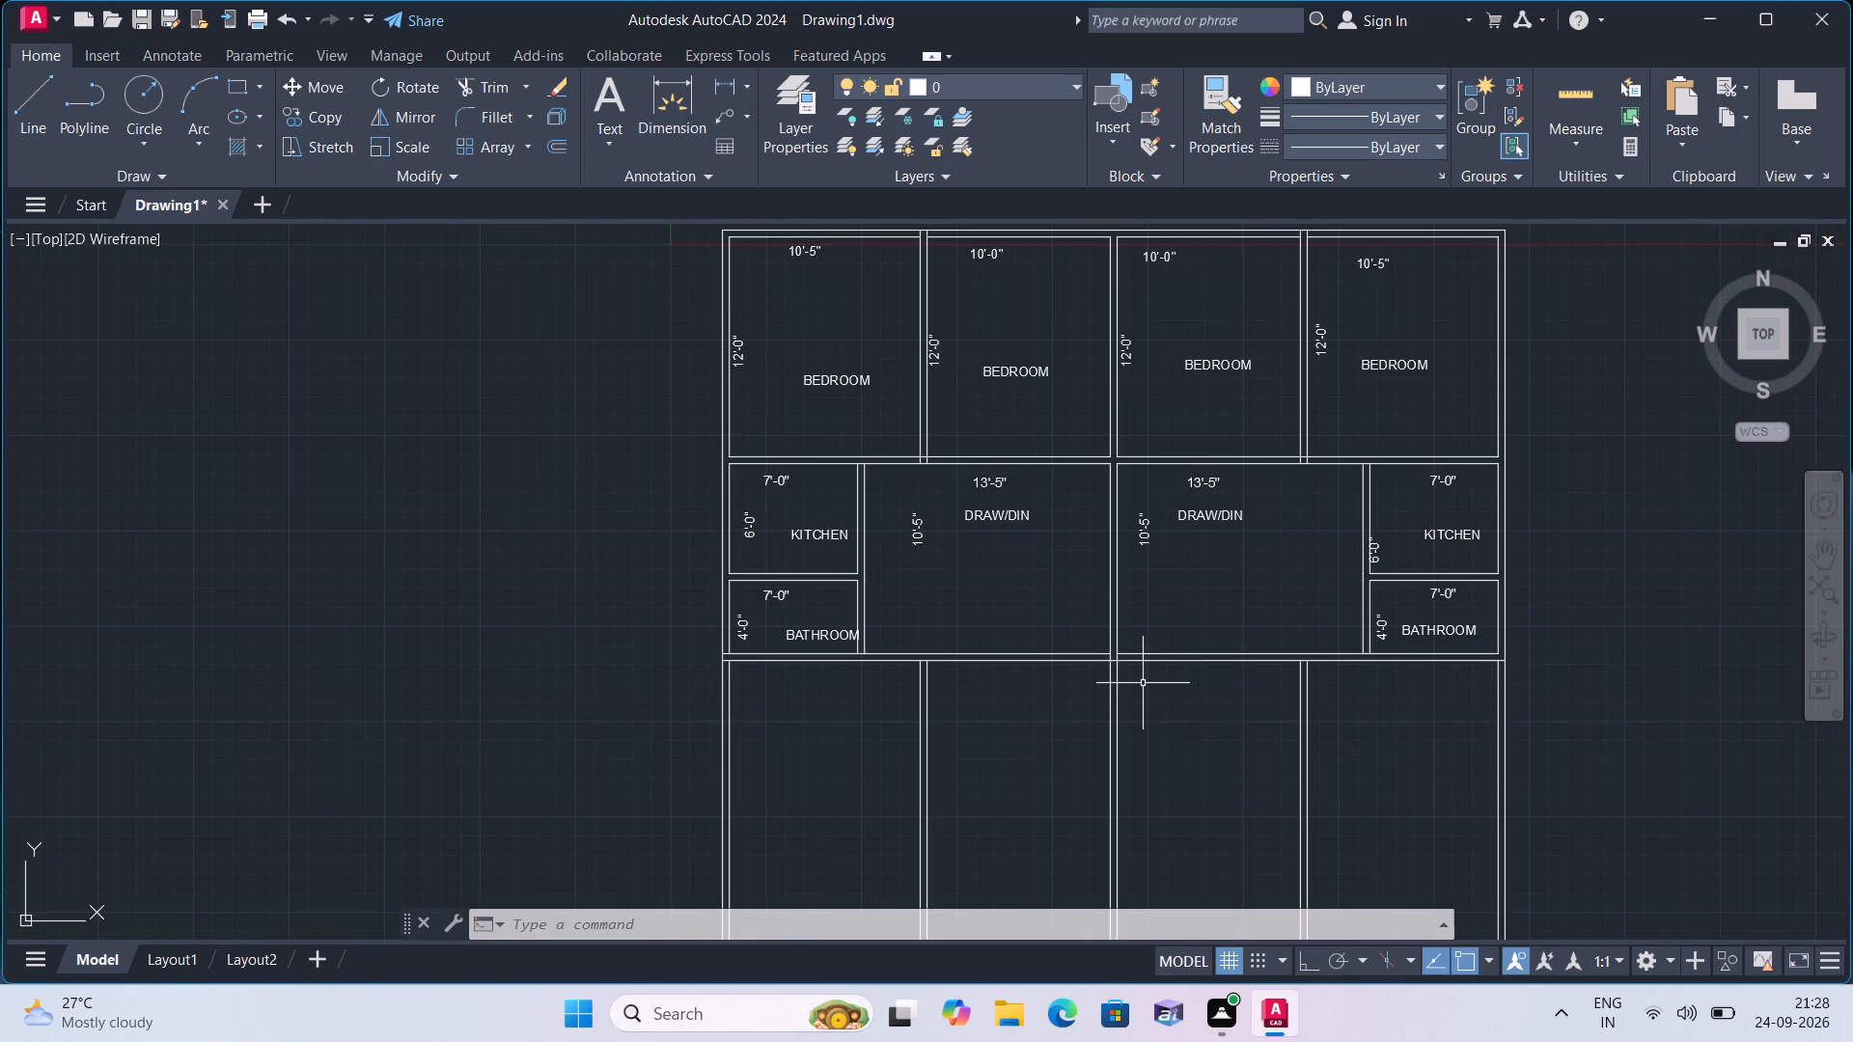
{"action": "scroll", "coordinate": [1165, 695], "scroll_direction": "up", "scroll_amount": 2}
{"action": "scroll", "coordinate": [1165, 696], "scroll_direction": "down", "scroll_amount": 1}
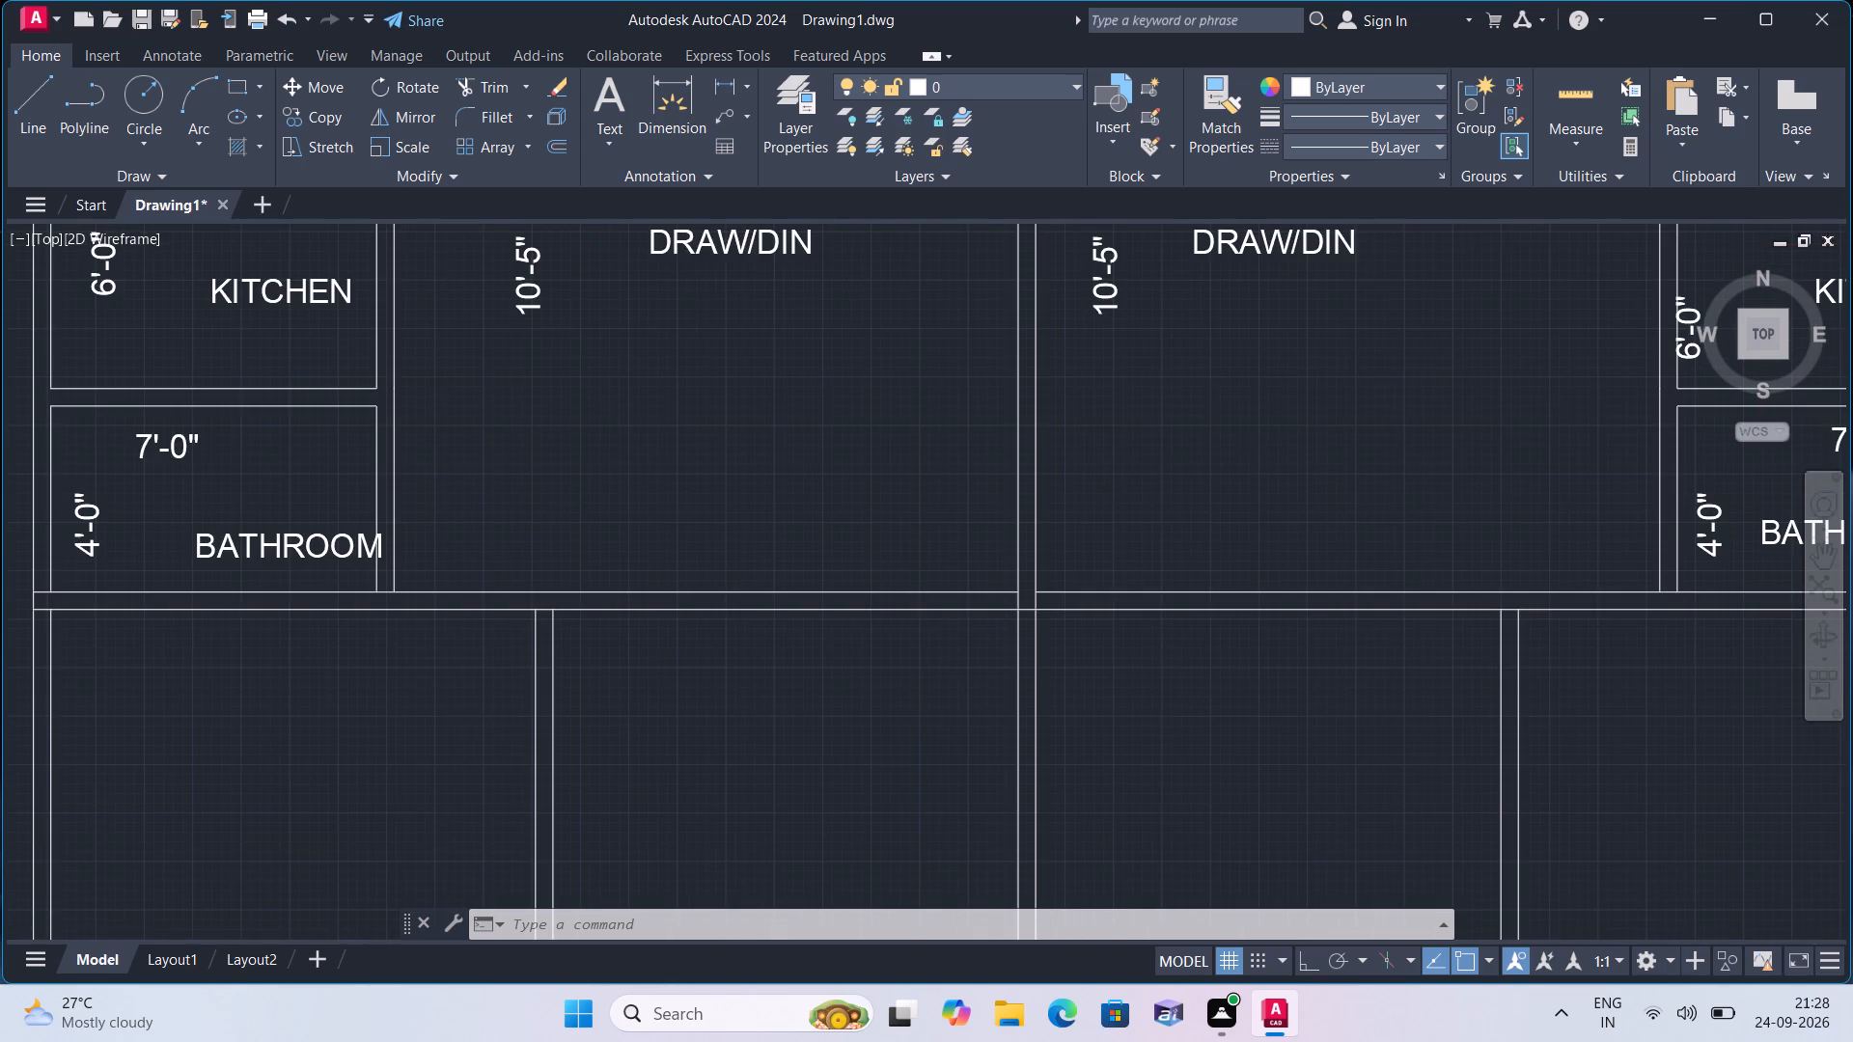
{"action": "scroll", "coordinate": [1165, 696], "scroll_direction": "down", "scroll_amount": 1}
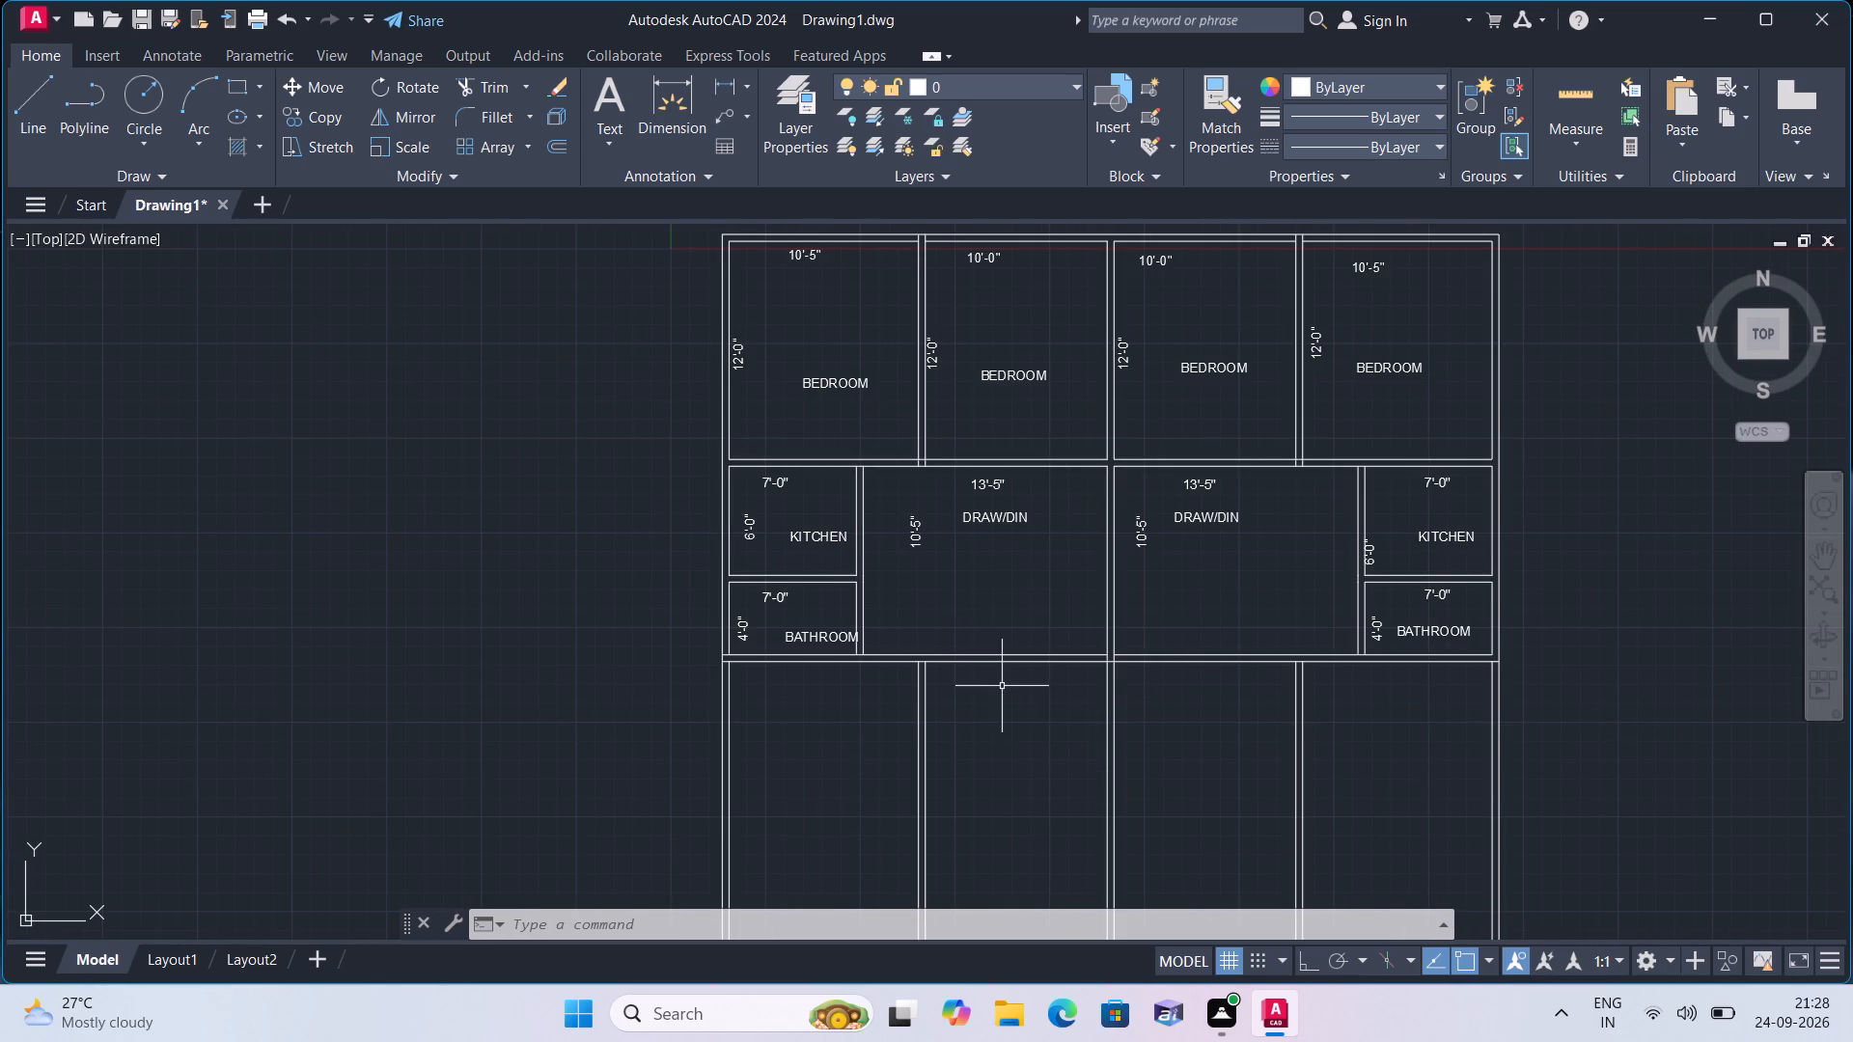
{"action": "middle_click_drag", "start_coordinate": [1003, 687], "coordinate": [1034, 815]}
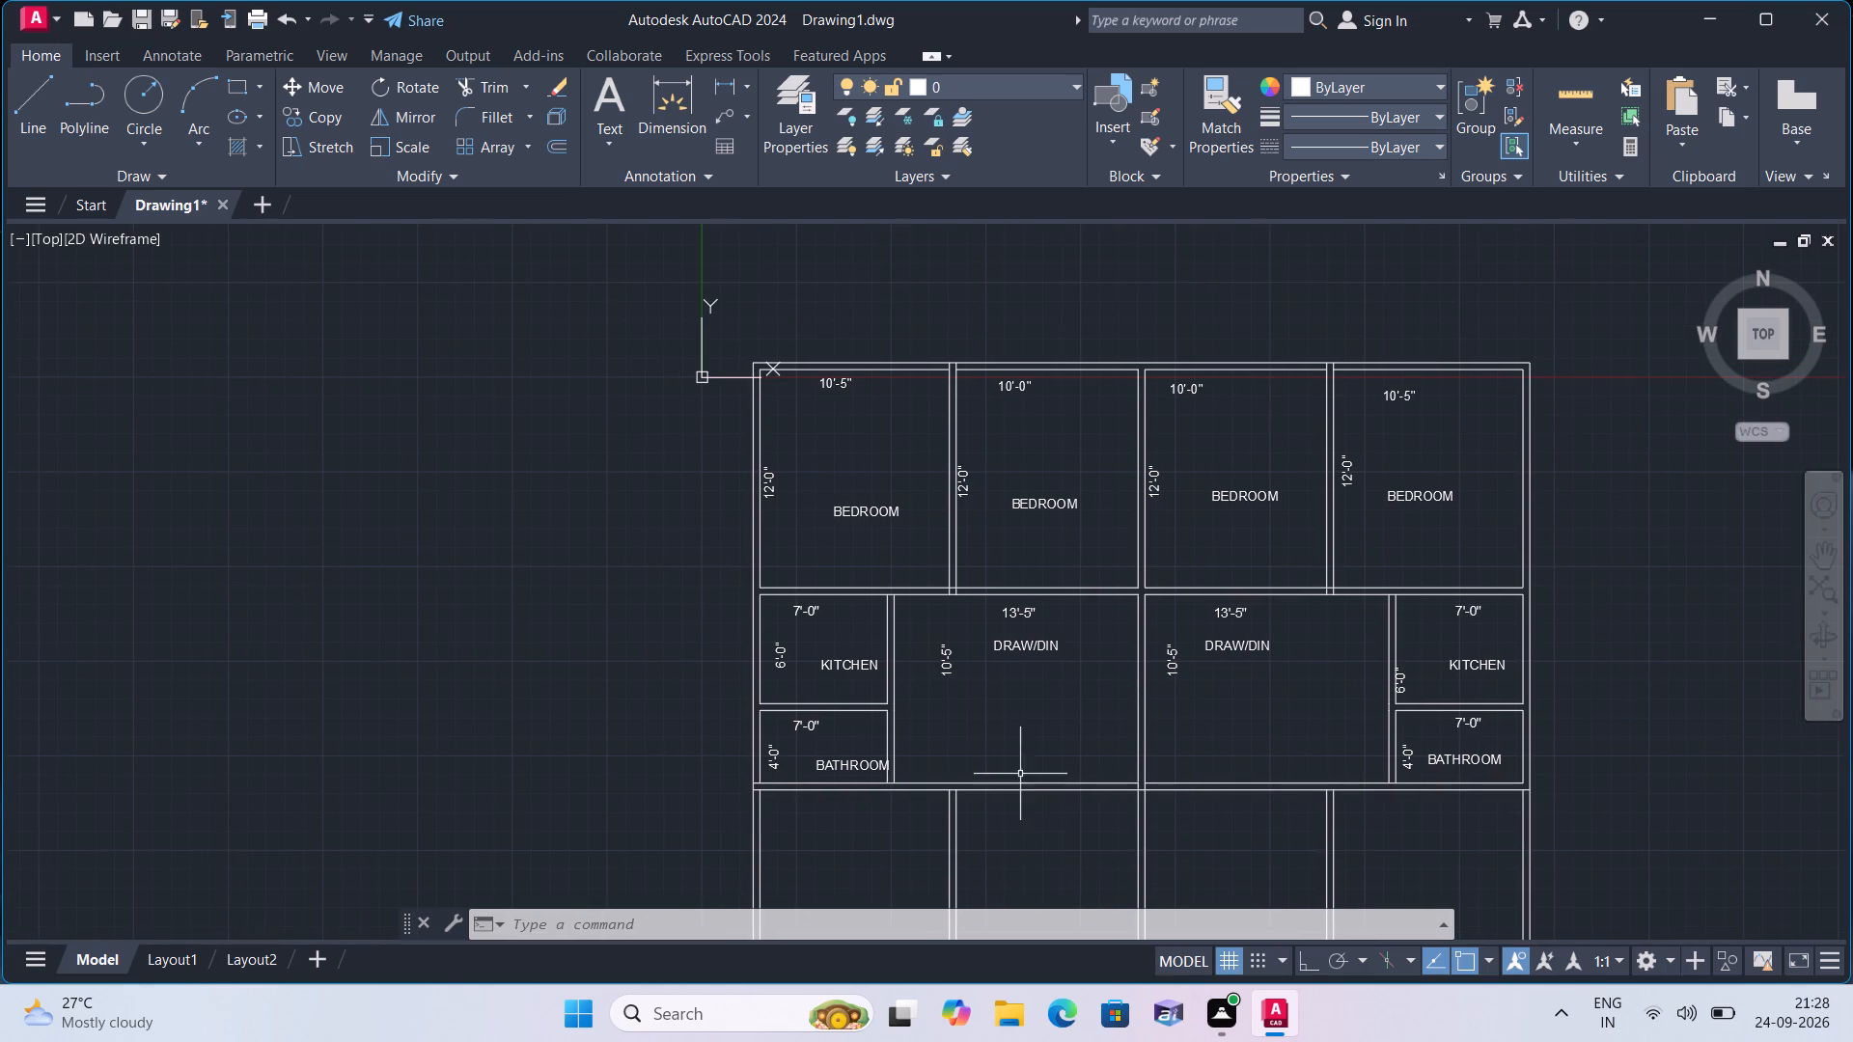
{"action": "middle_click_drag", "start_coordinate": [1007, 737], "coordinate": [978, 864]}
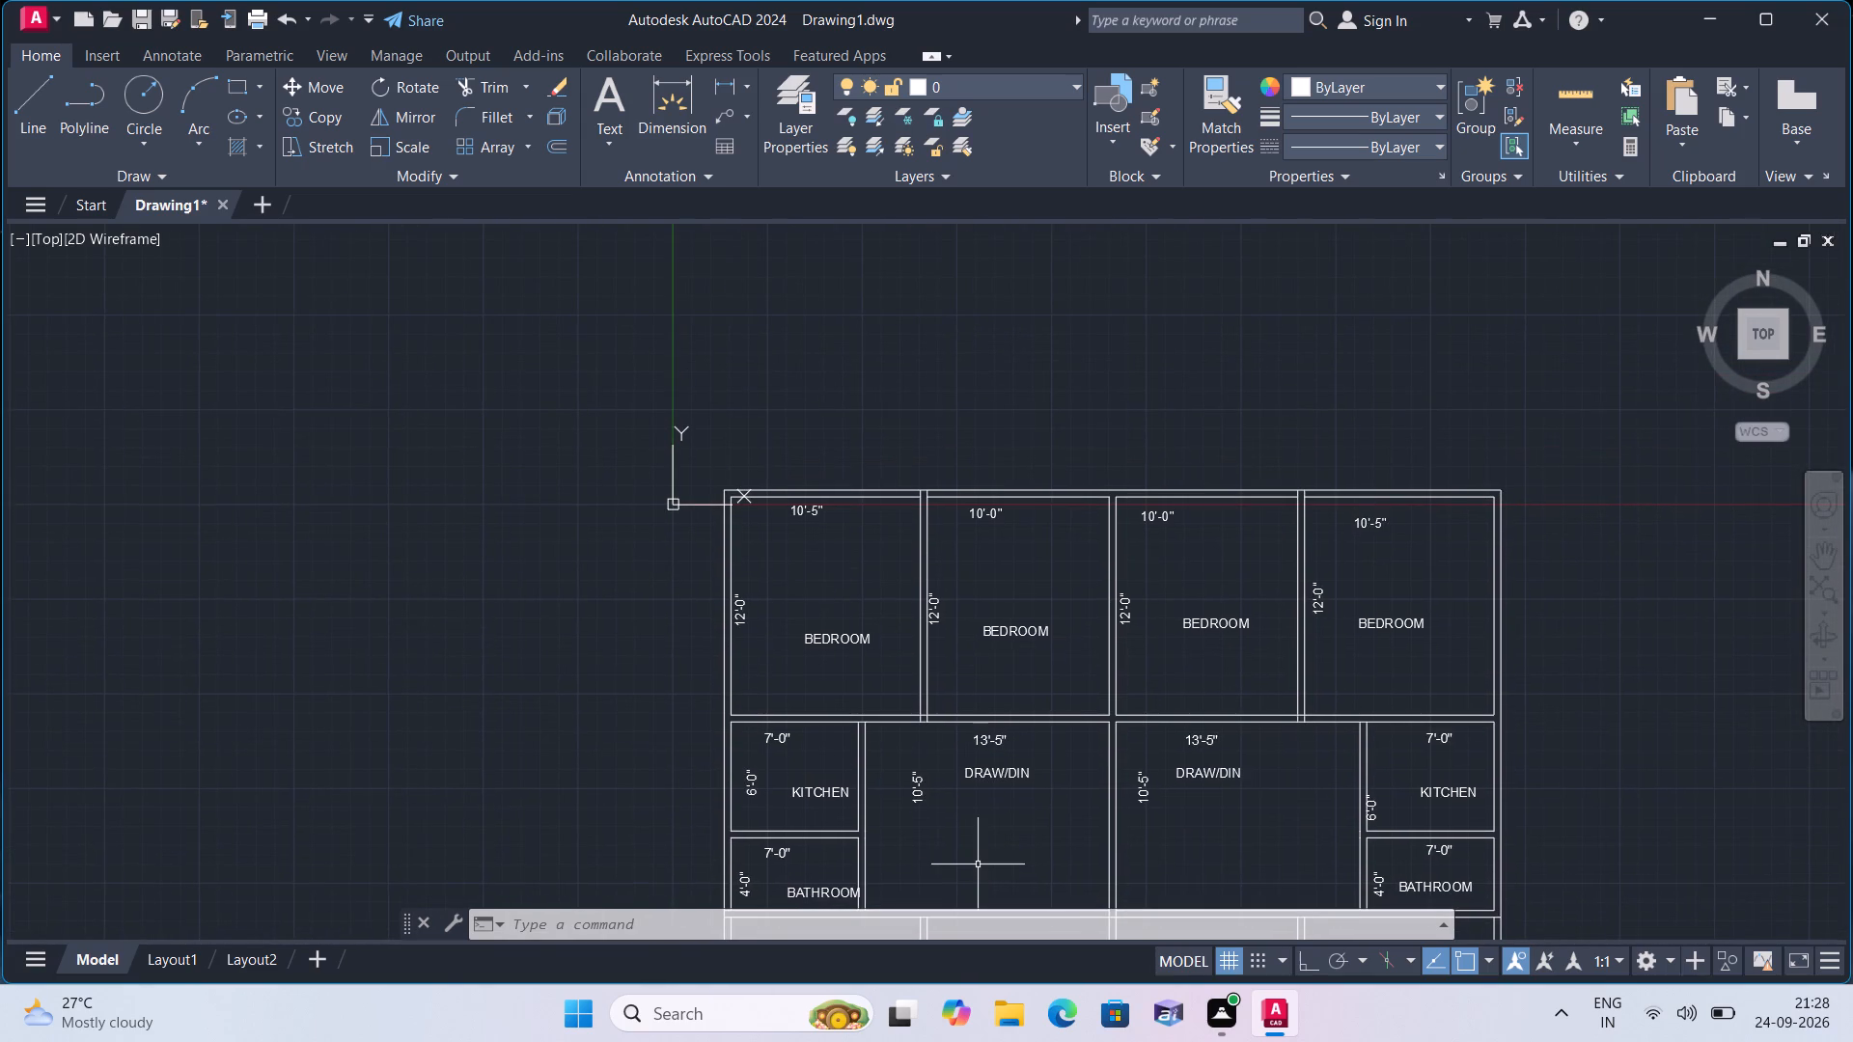
{"action": "scroll", "coordinate": [927, 741], "scroll_direction": "up", "scroll_amount": 2}
{"action": "scroll", "coordinate": [927, 739], "scroll_direction": "down", "scroll_amount": 1}
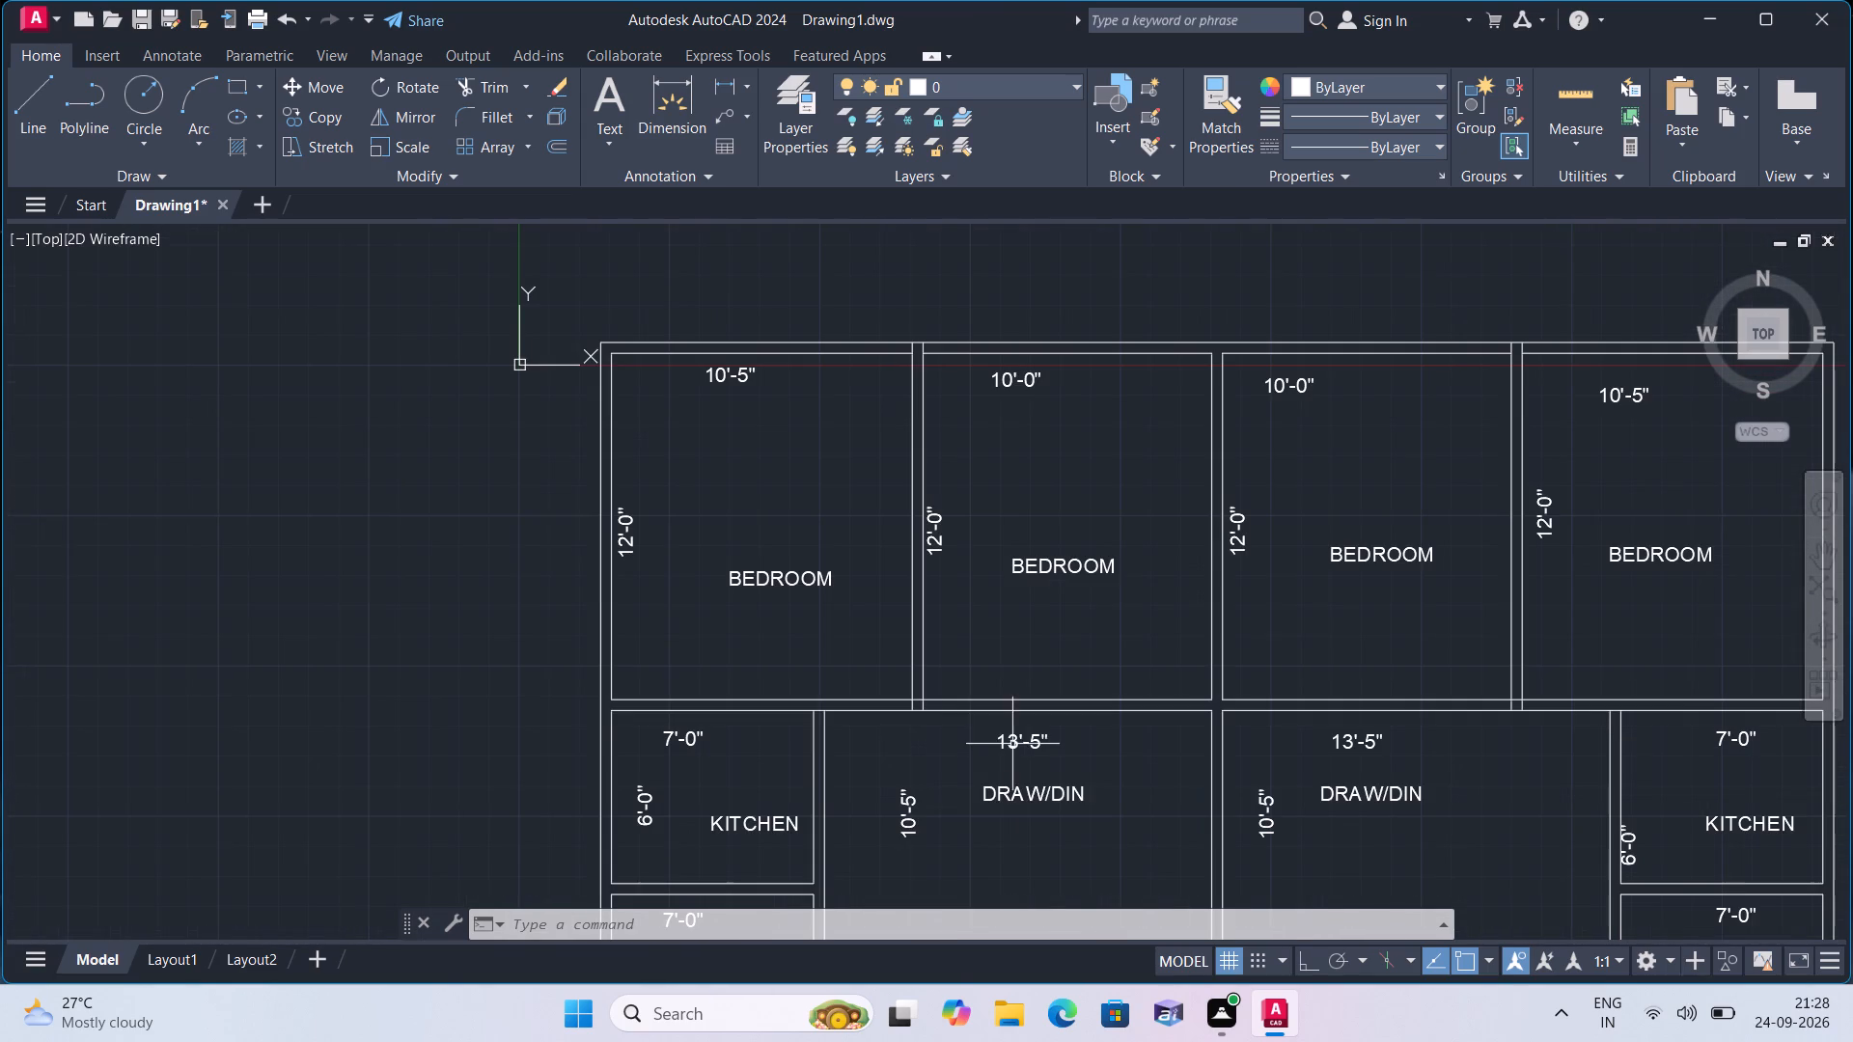
{"action": "scroll", "coordinate": [831, 551], "scroll_direction": "up", "scroll_amount": 1}
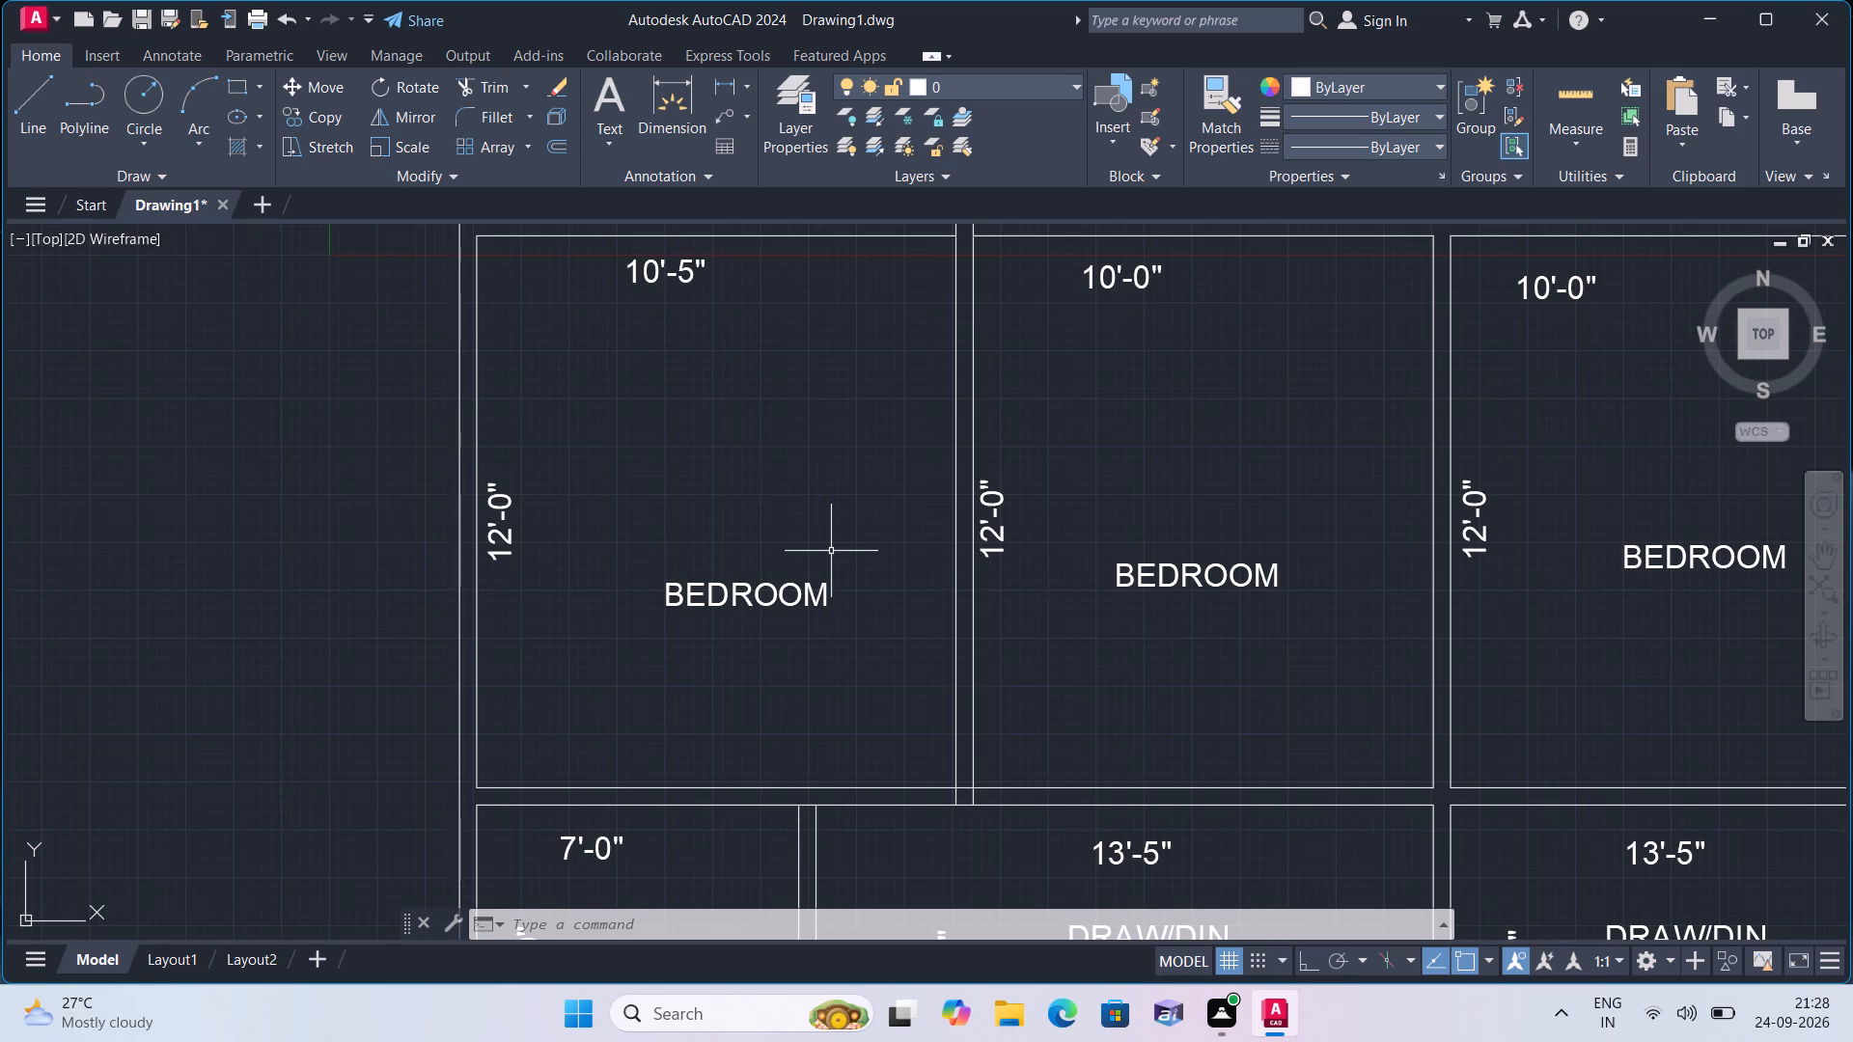
{"action": "scroll", "coordinate": [831, 551], "scroll_direction": "down", "scroll_amount": 1}
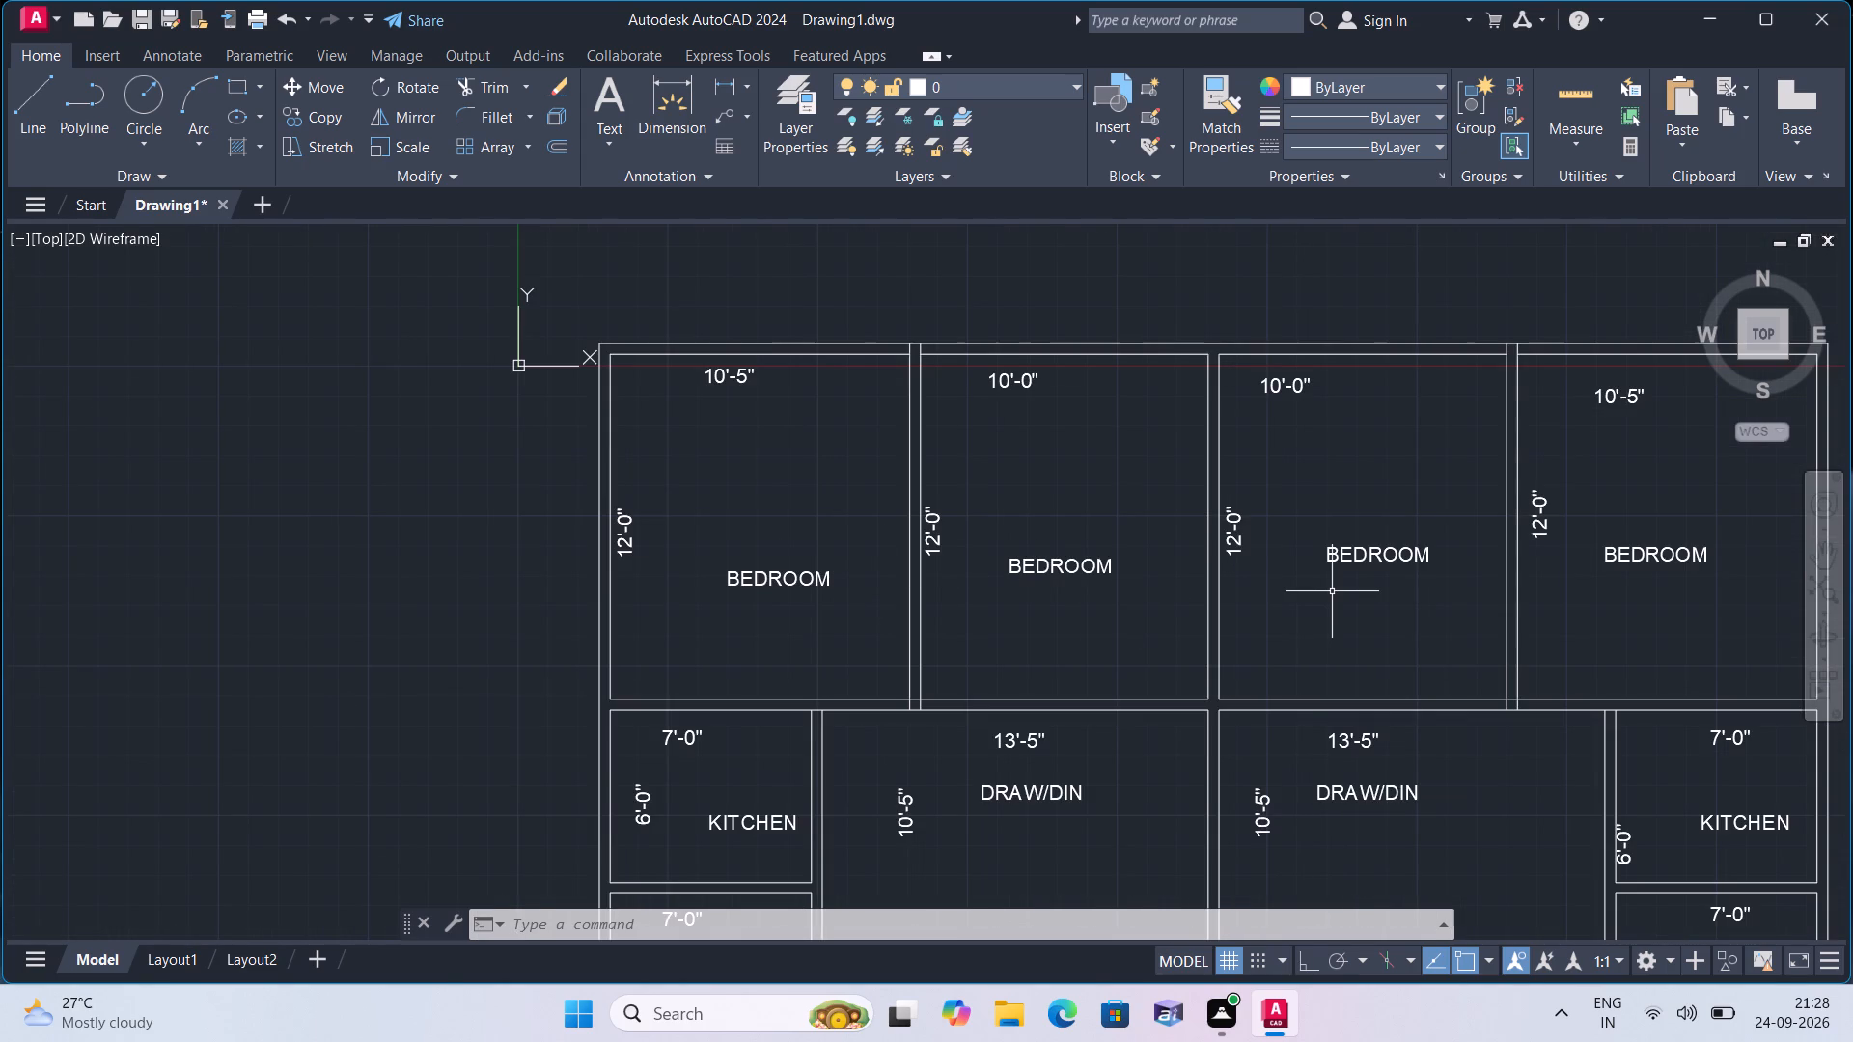
{"action": "middle_click_drag", "start_coordinate": [1331, 591], "coordinate": [1315, 556]}
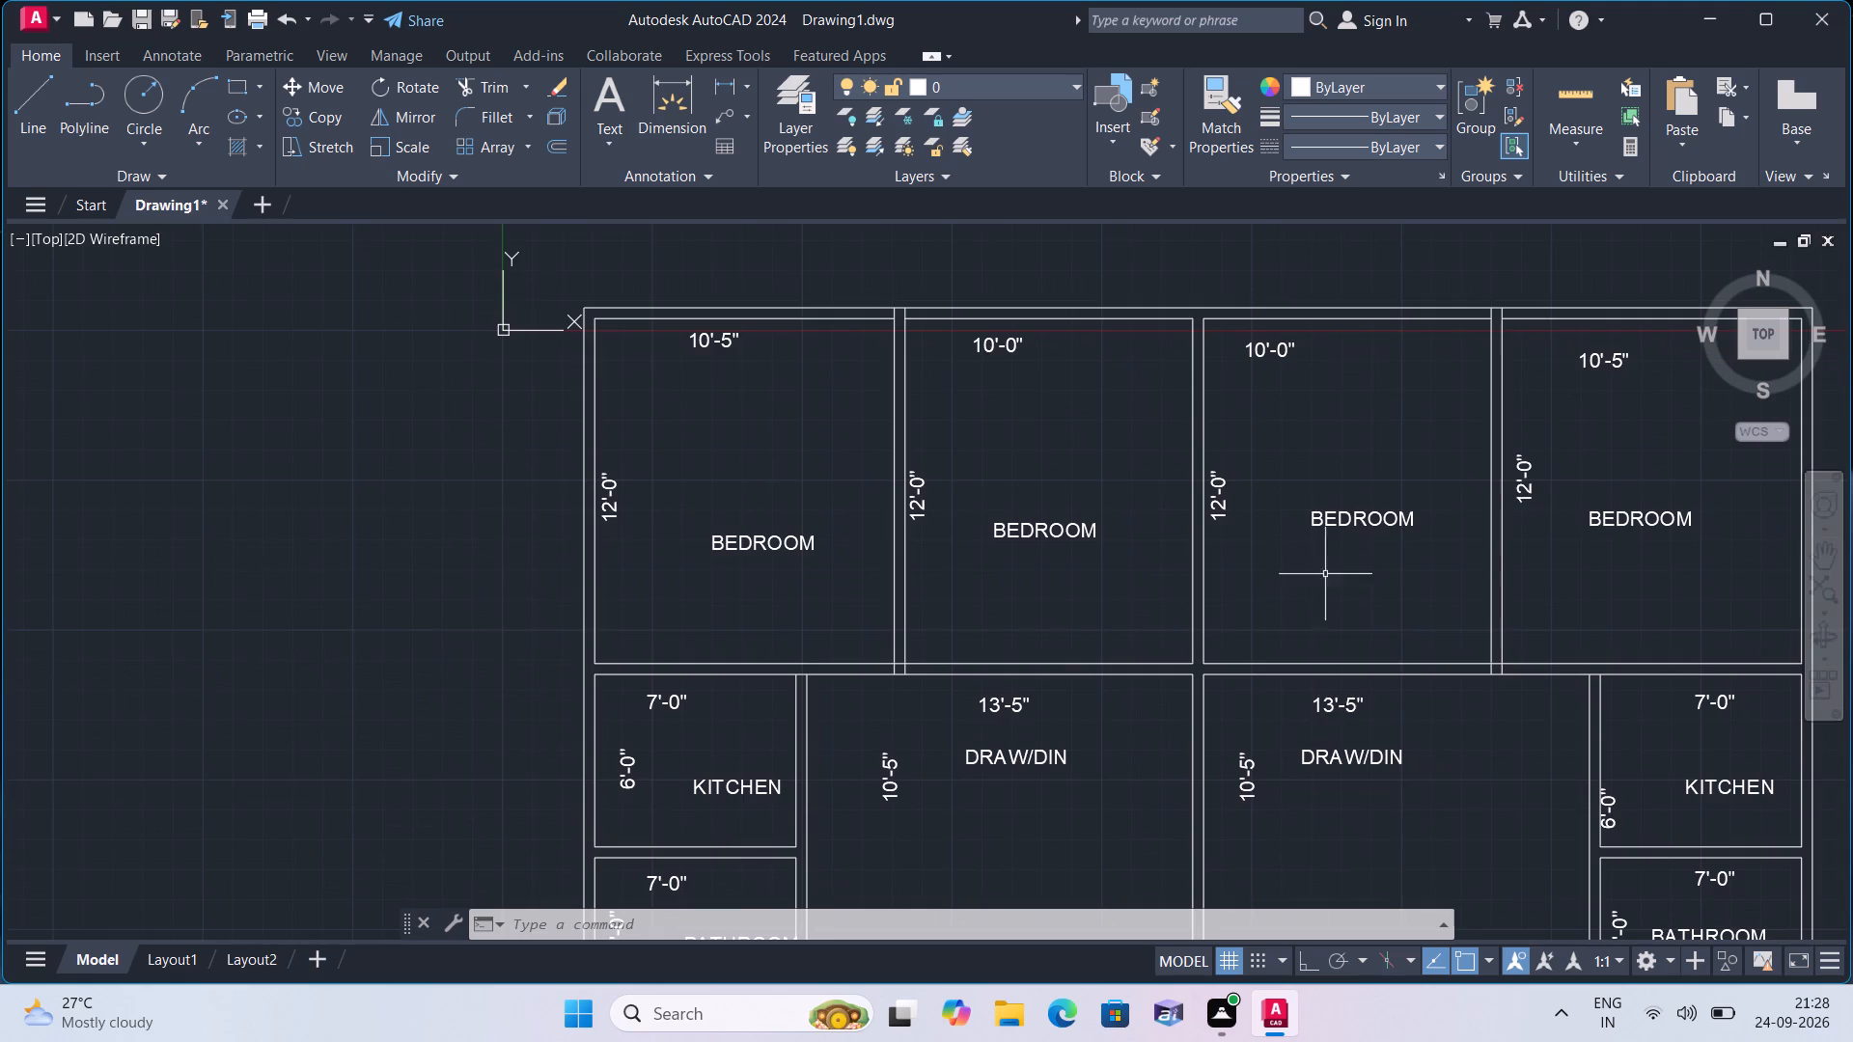
{"action": "middle_click_drag", "start_coordinate": [1332, 734], "coordinate": [1293, 652]}
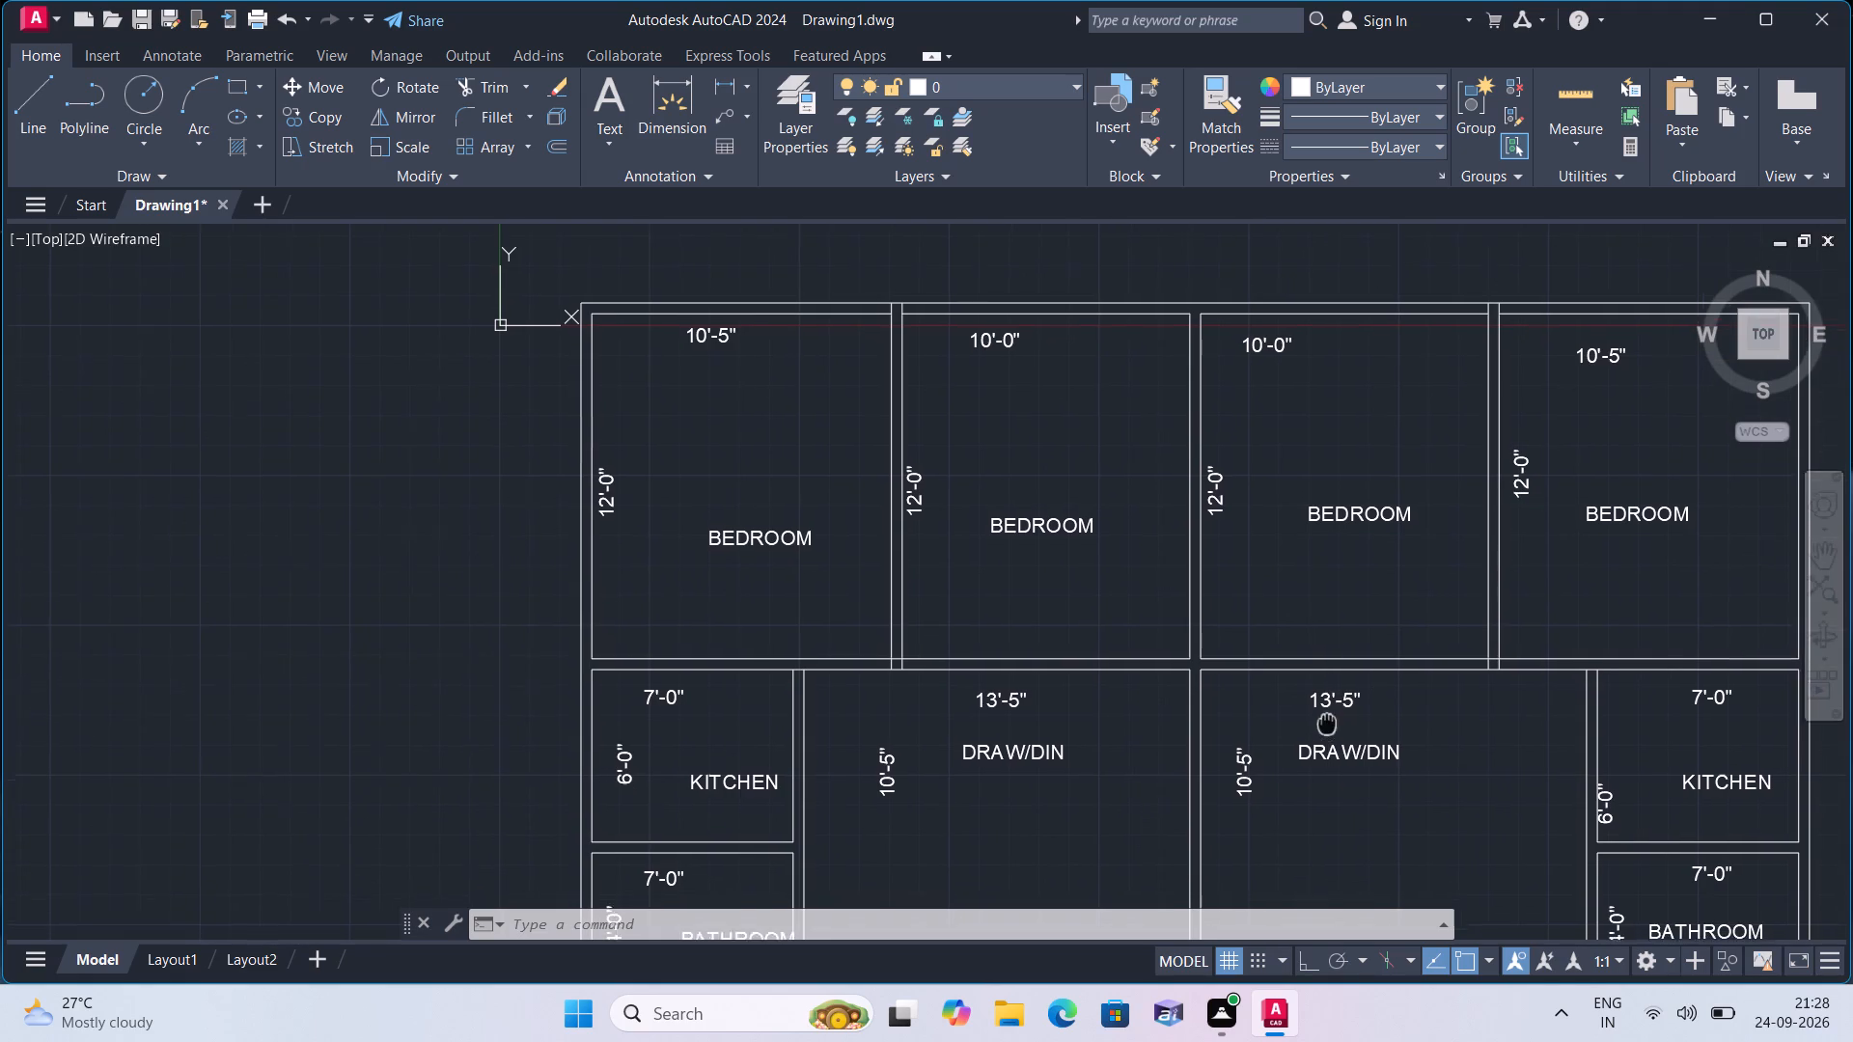
{"action": "middle_click_drag", "start_coordinate": [1293, 652], "coordinate": [1276, 603]}
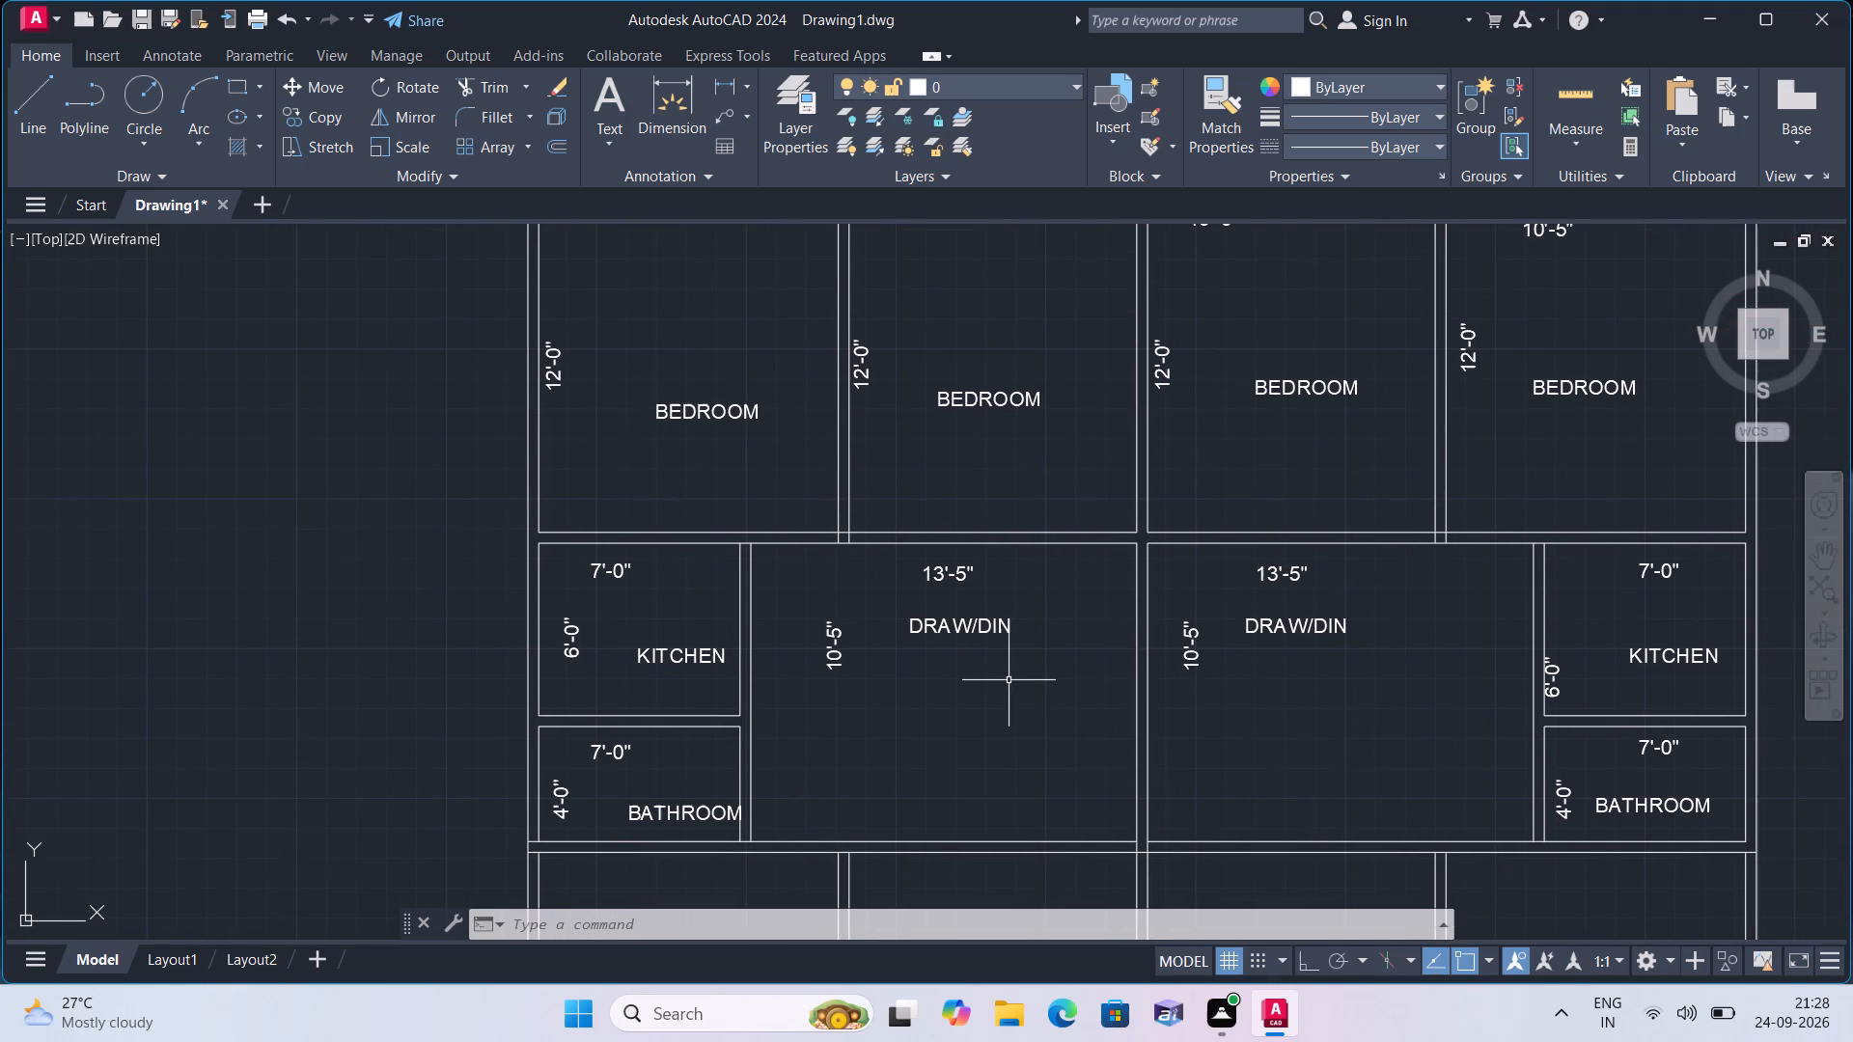
{"action": "middle_click_drag", "start_coordinate": [1009, 680], "coordinate": [1006, 645]}
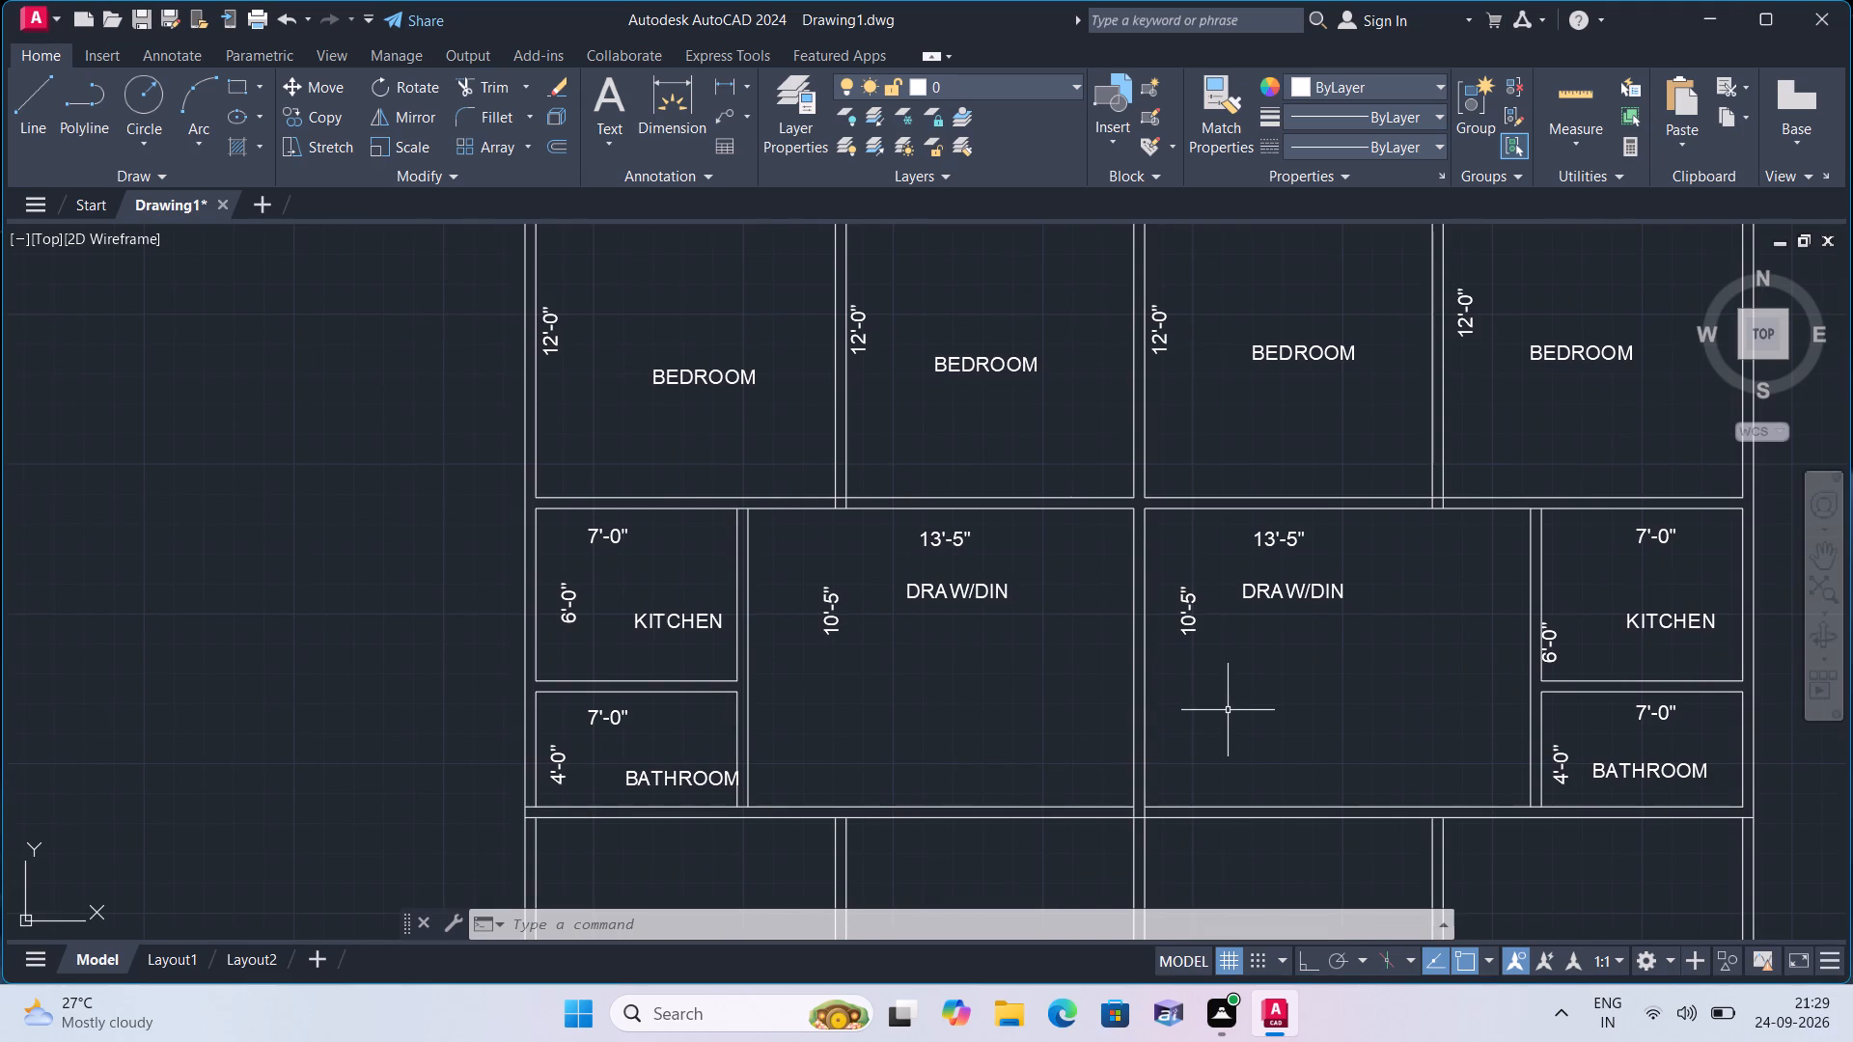
{"action": "middle_click_drag", "start_coordinate": [1226, 709], "coordinate": [1187, 678]}
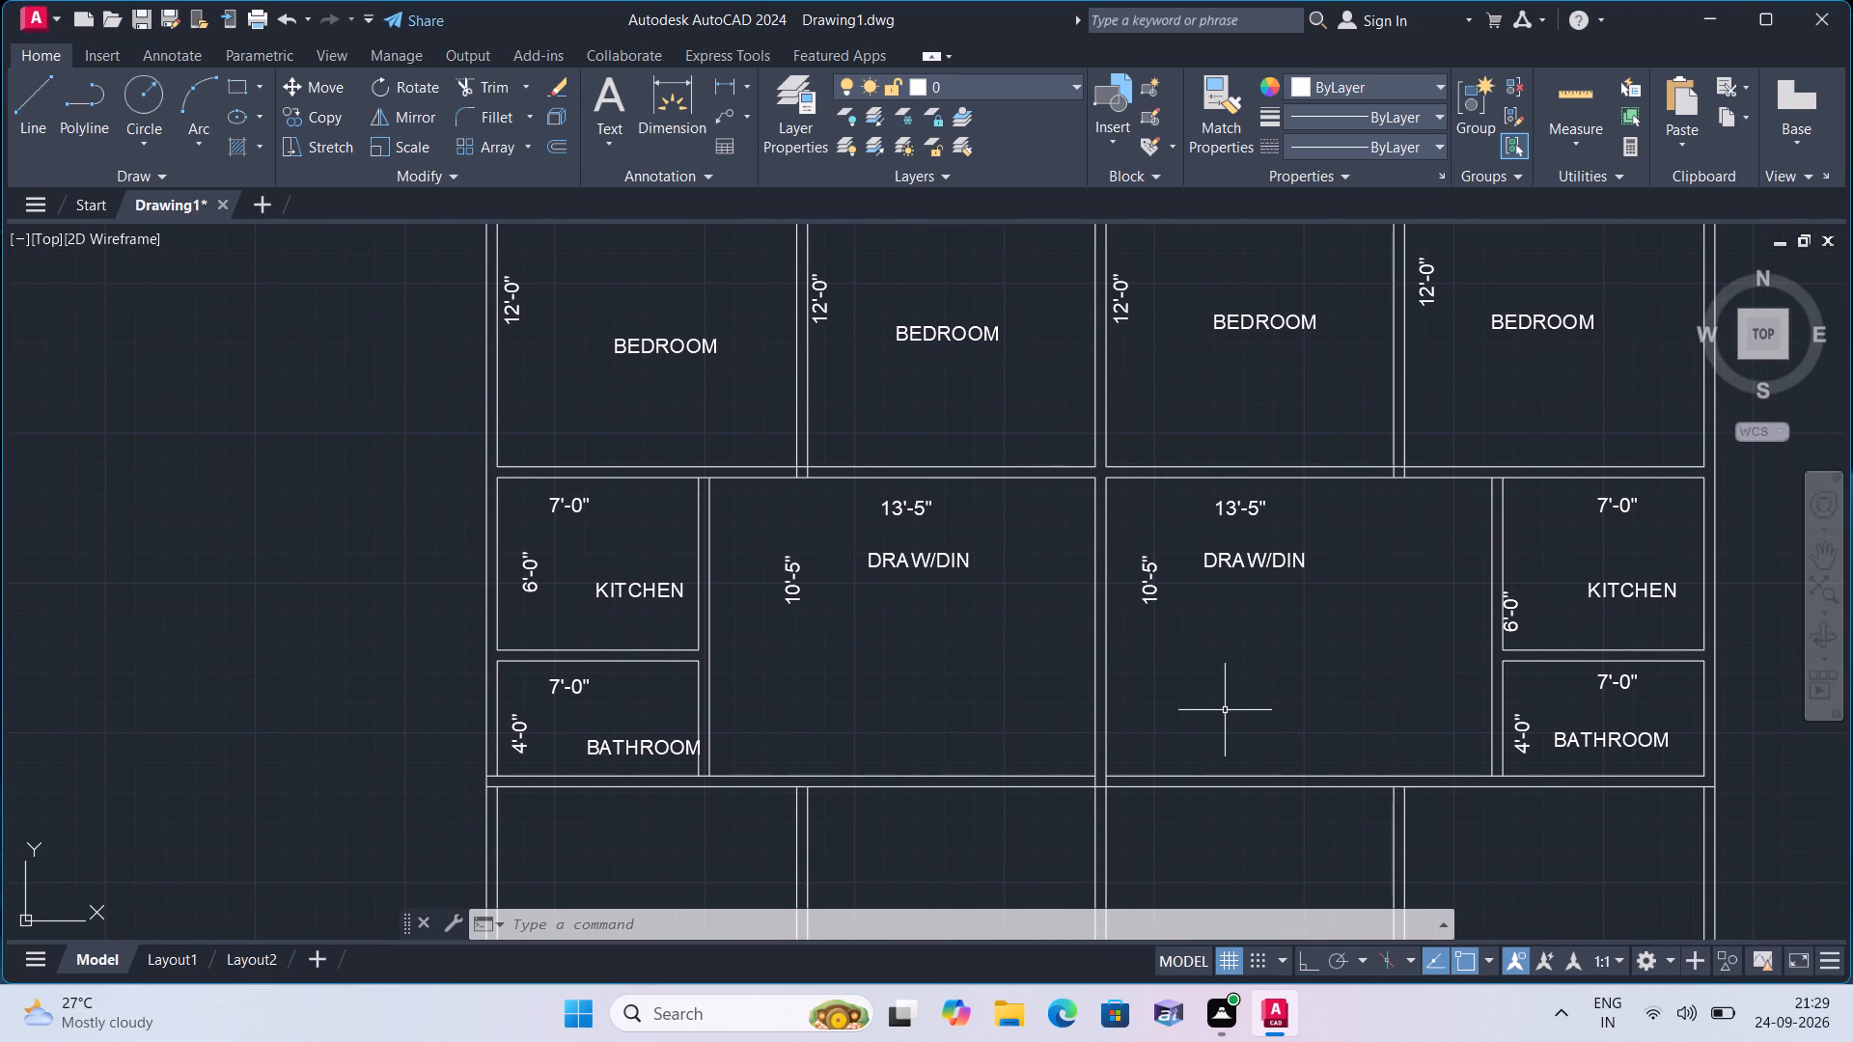
{"action": "middle_click_drag", "start_coordinate": [1225, 710], "coordinate": [1234, 668]}
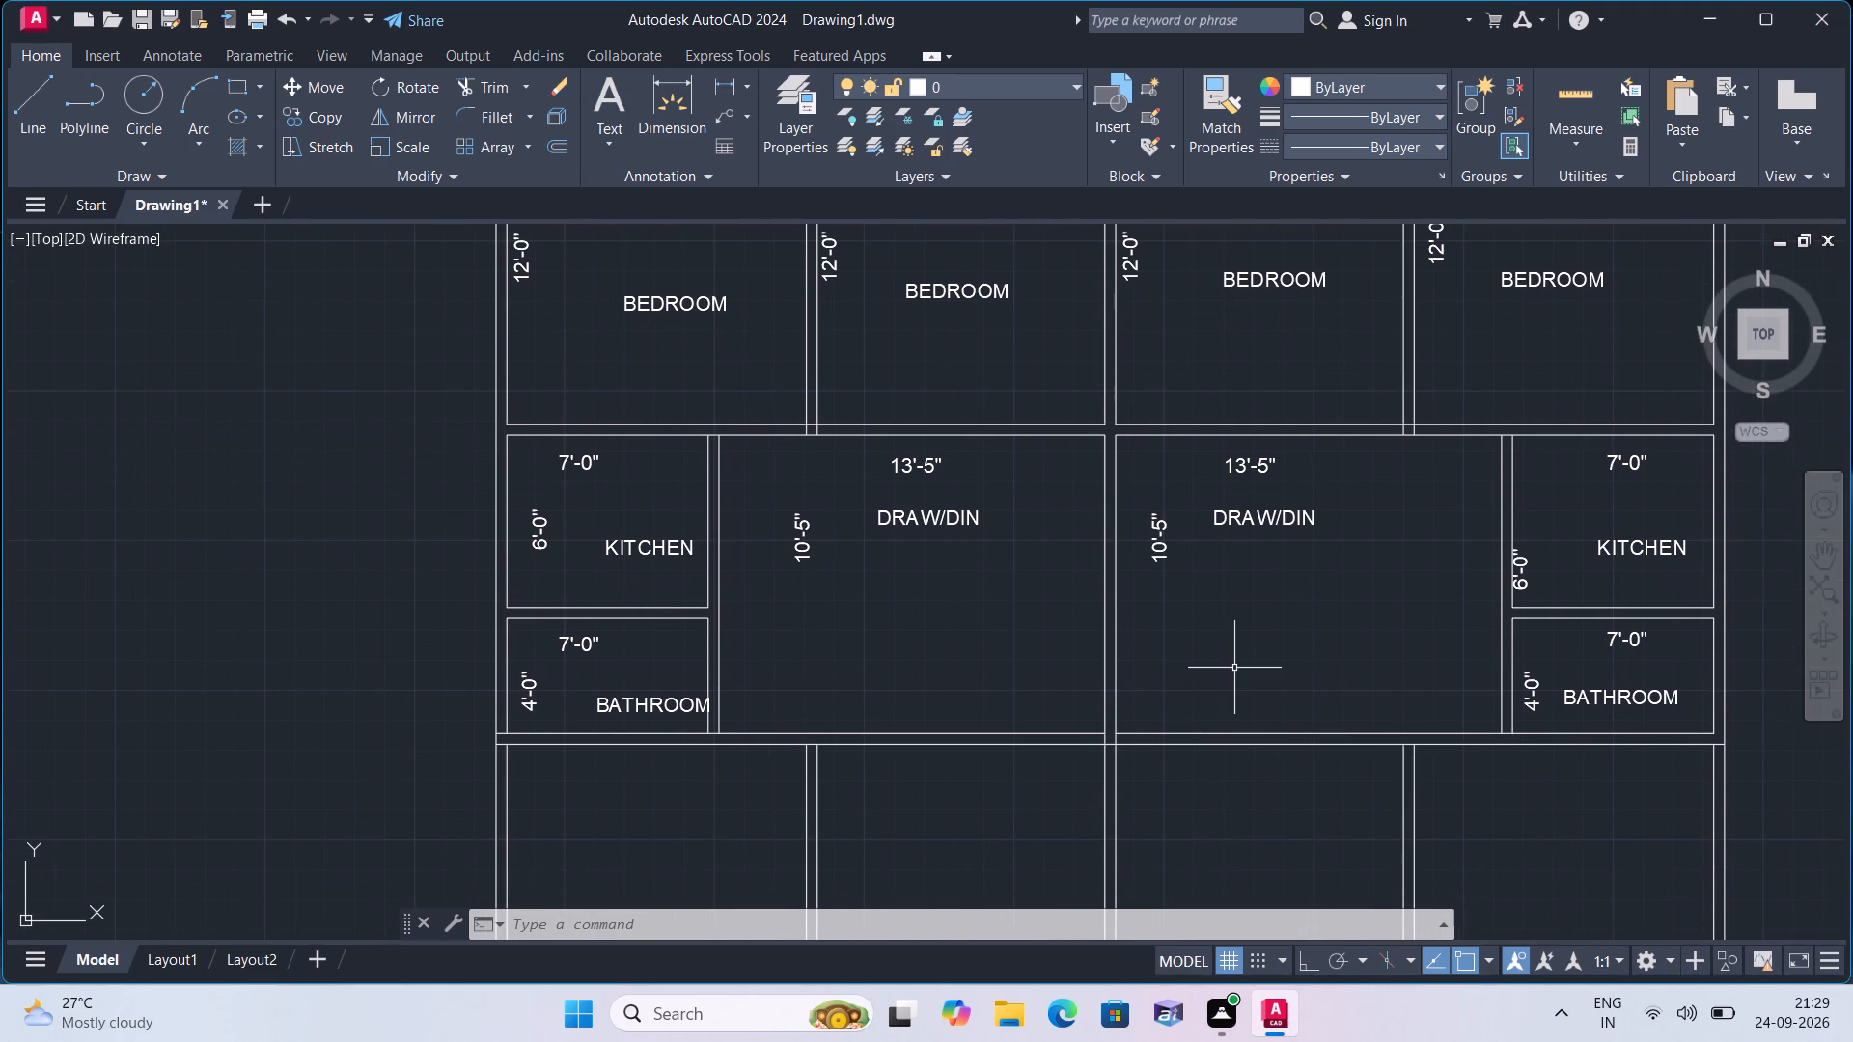
{"action": "scroll", "coordinate": [932, 689], "scroll_direction": "down", "scroll_amount": 1}
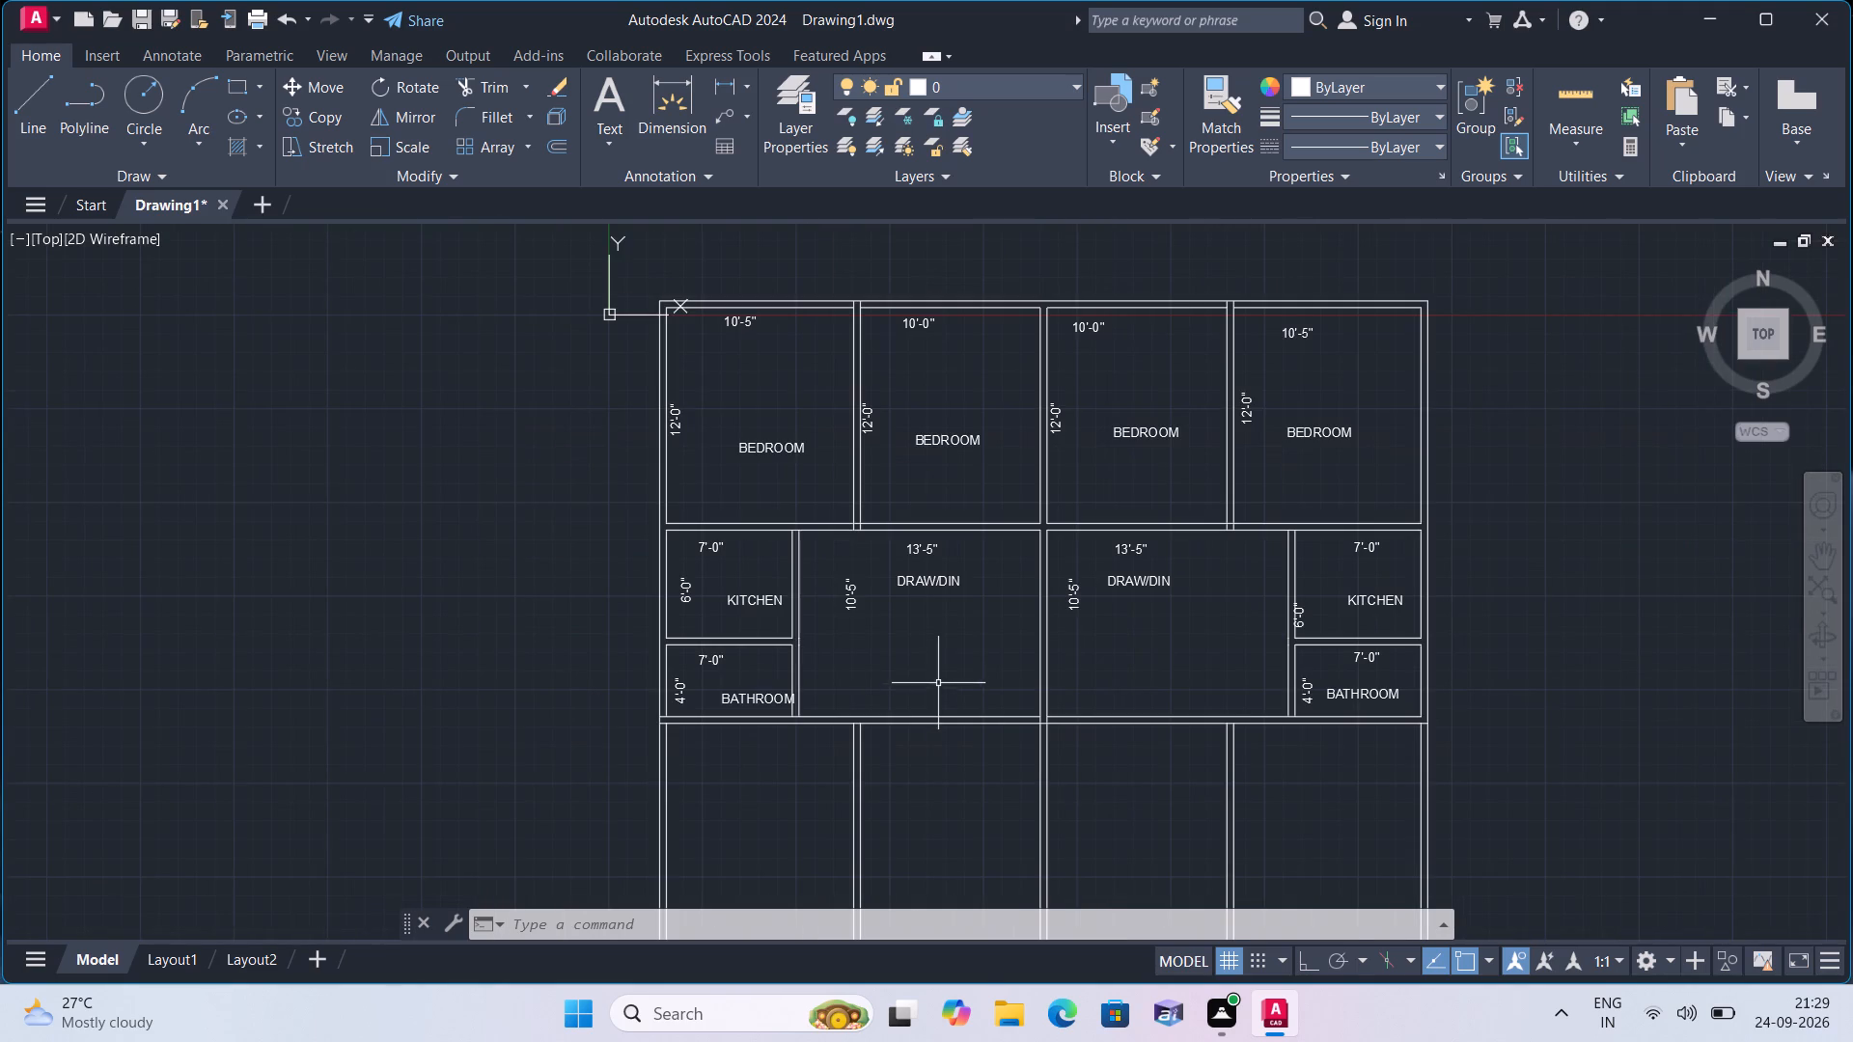
{"action": "middle_click_drag", "start_coordinate": [976, 621], "coordinate": [1005, 547]}
{"action": "scroll", "coordinate": [989, 590], "scroll_direction": "down", "scroll_amount": 1}
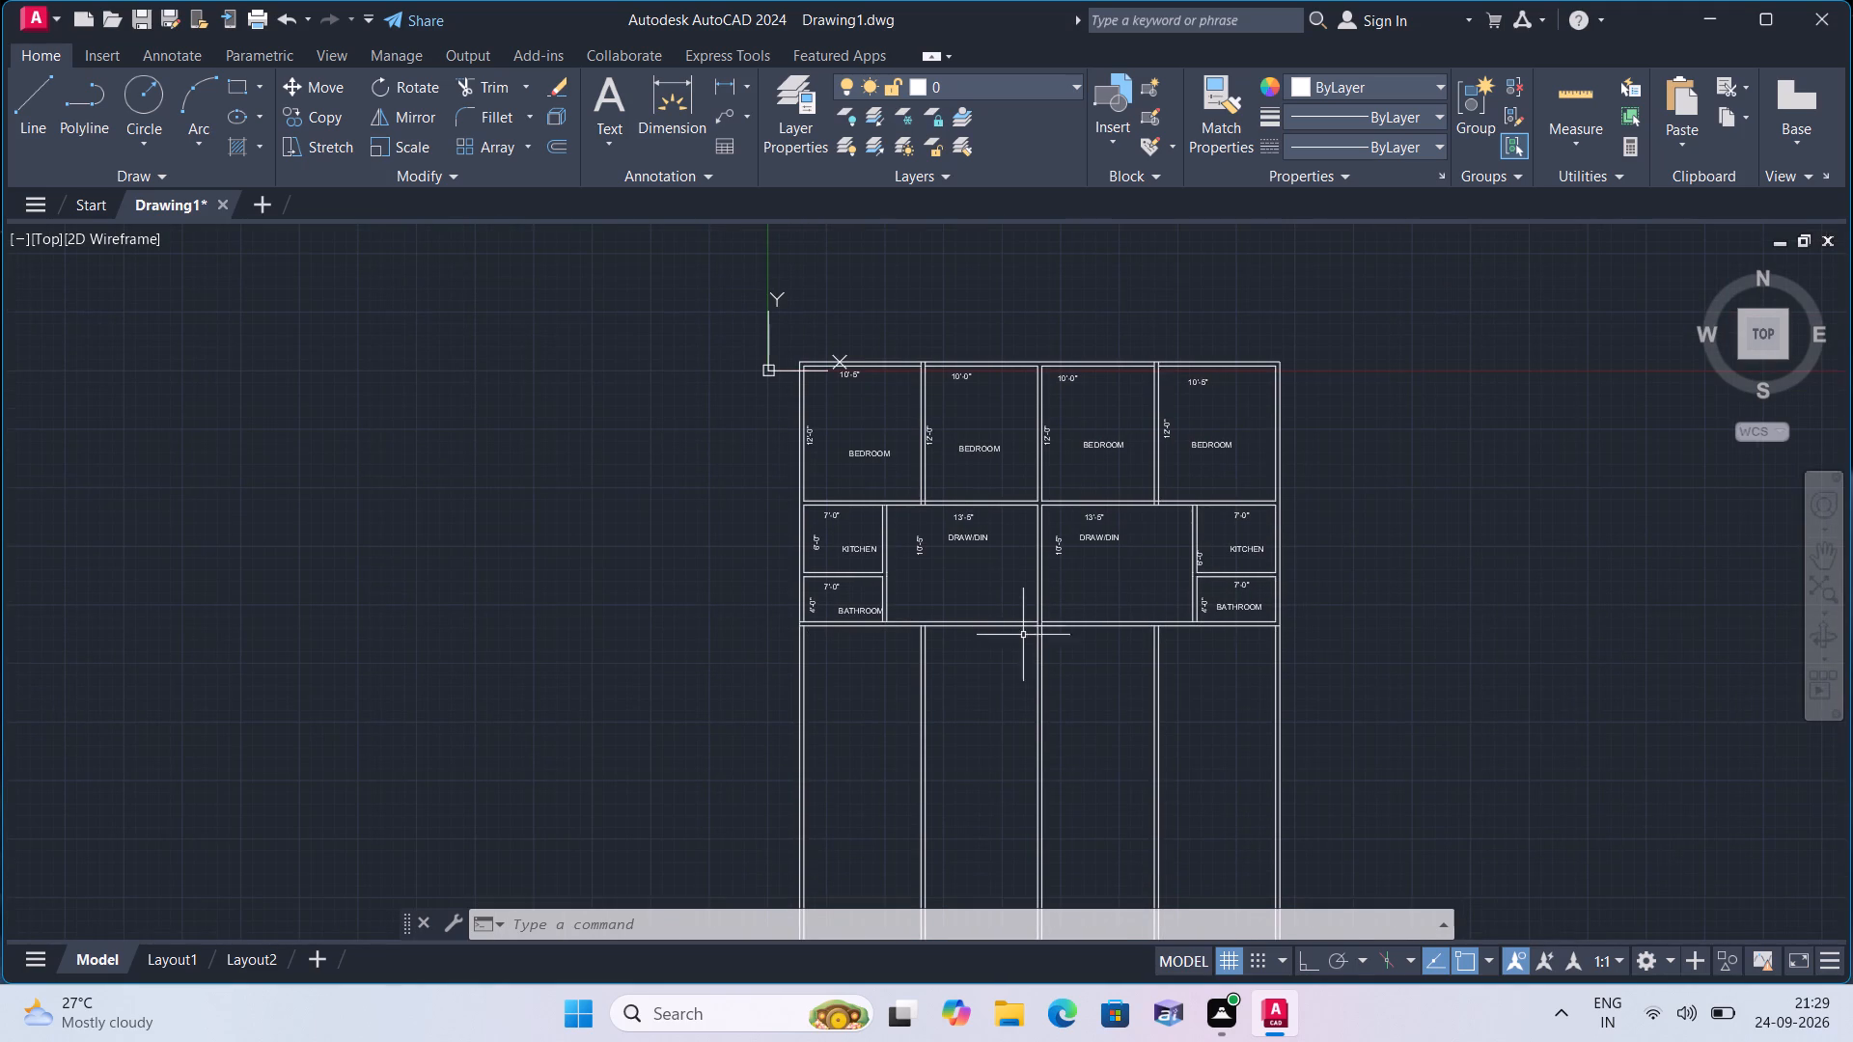
{"action": "middle_click_drag", "start_coordinate": [1020, 648], "coordinate": [1063, 570]}
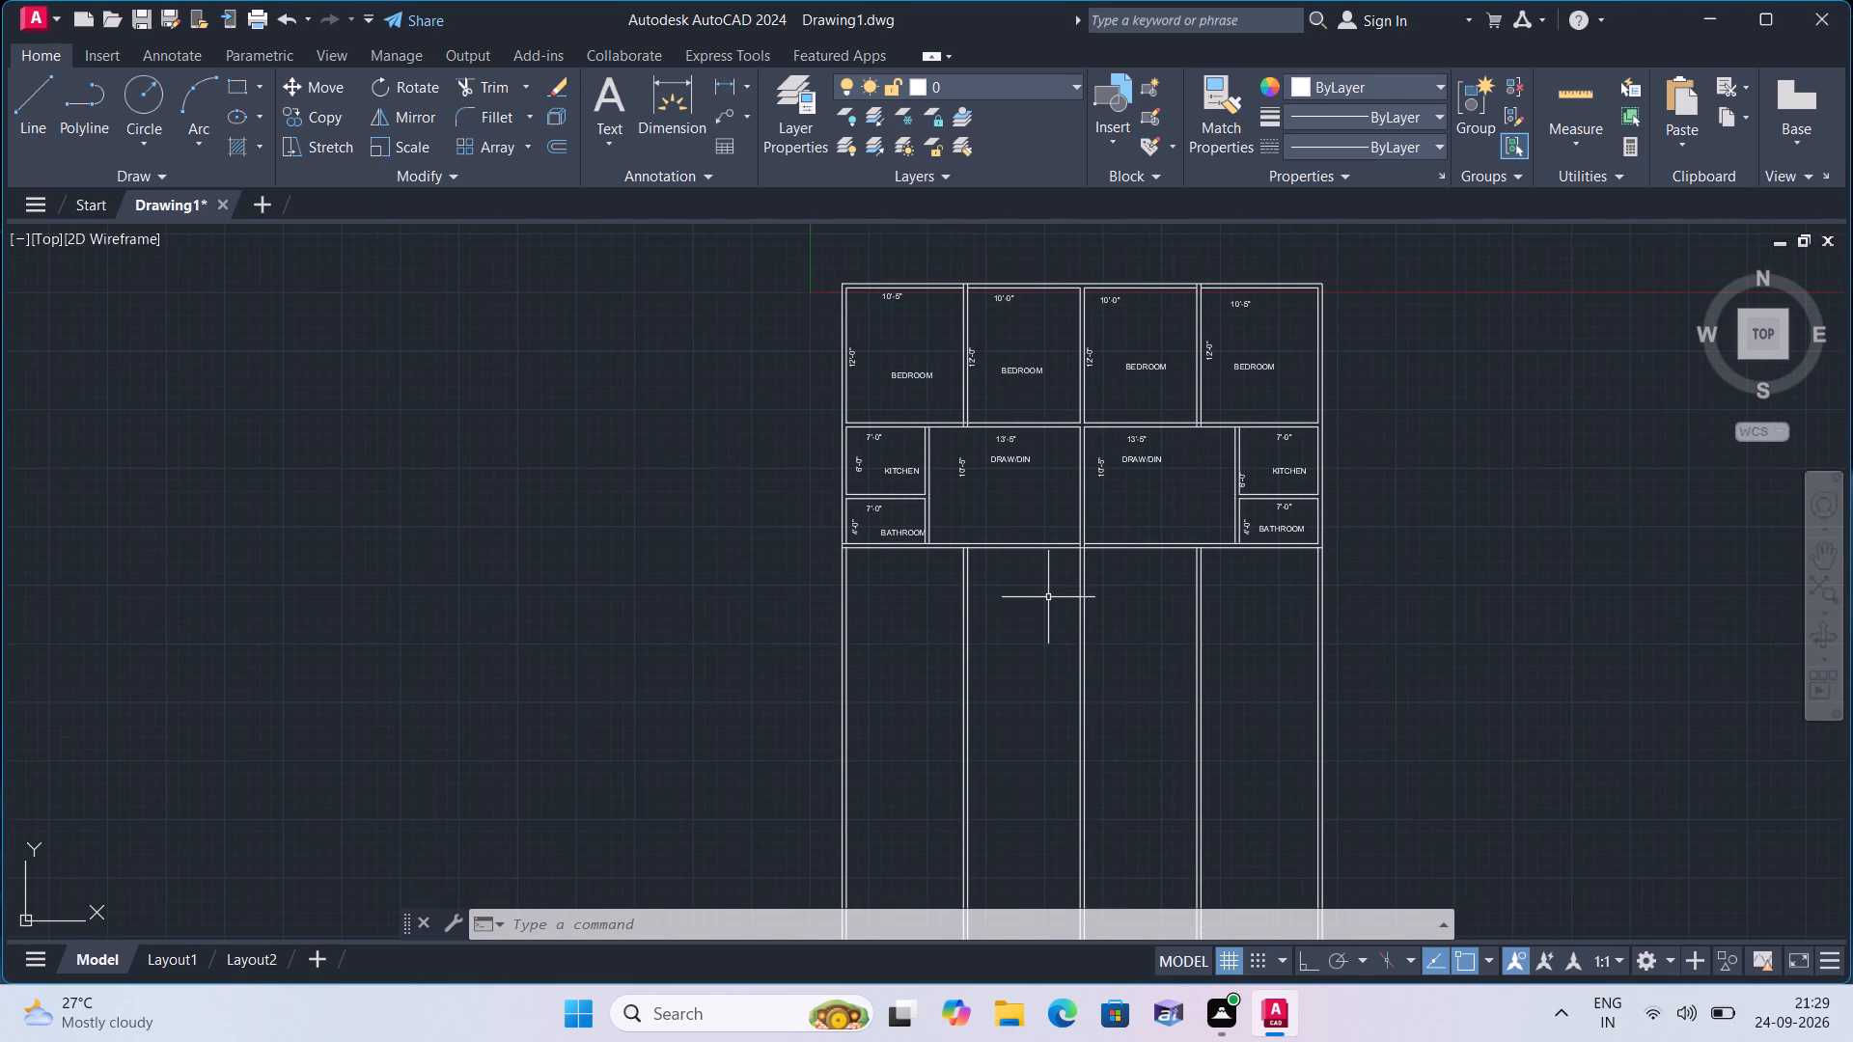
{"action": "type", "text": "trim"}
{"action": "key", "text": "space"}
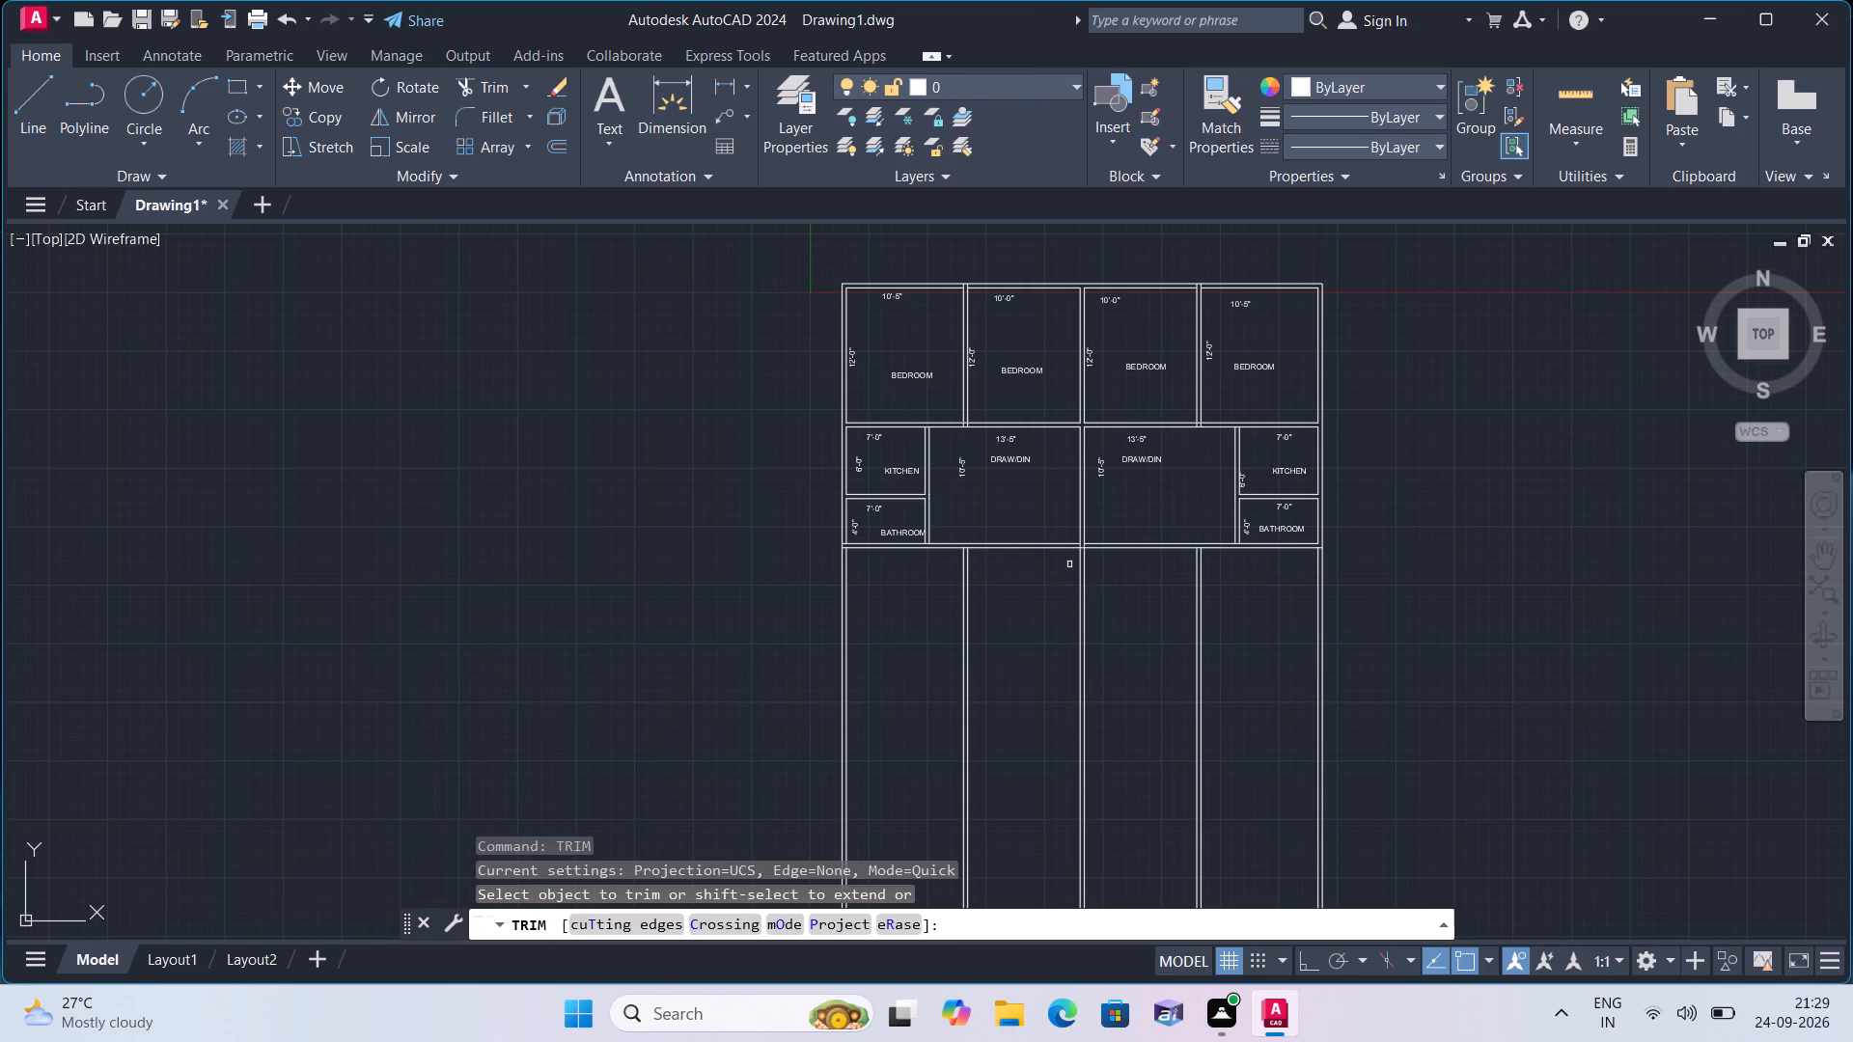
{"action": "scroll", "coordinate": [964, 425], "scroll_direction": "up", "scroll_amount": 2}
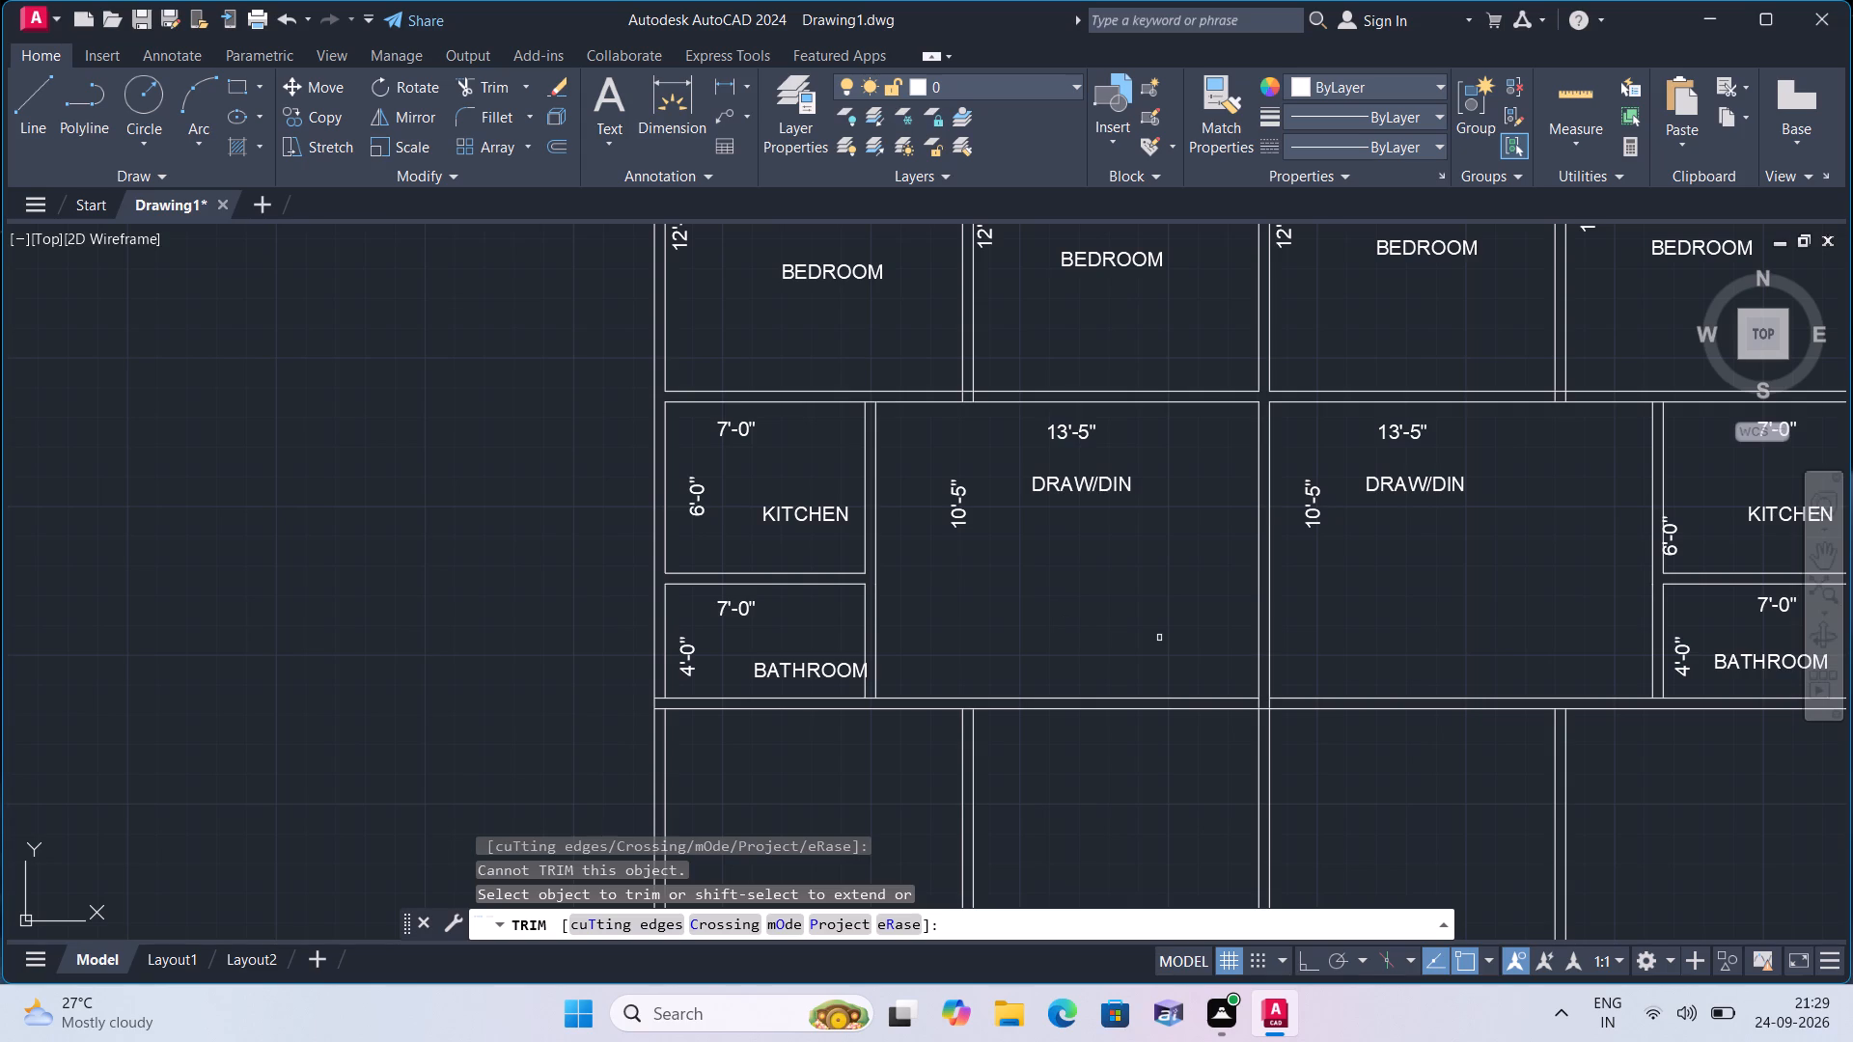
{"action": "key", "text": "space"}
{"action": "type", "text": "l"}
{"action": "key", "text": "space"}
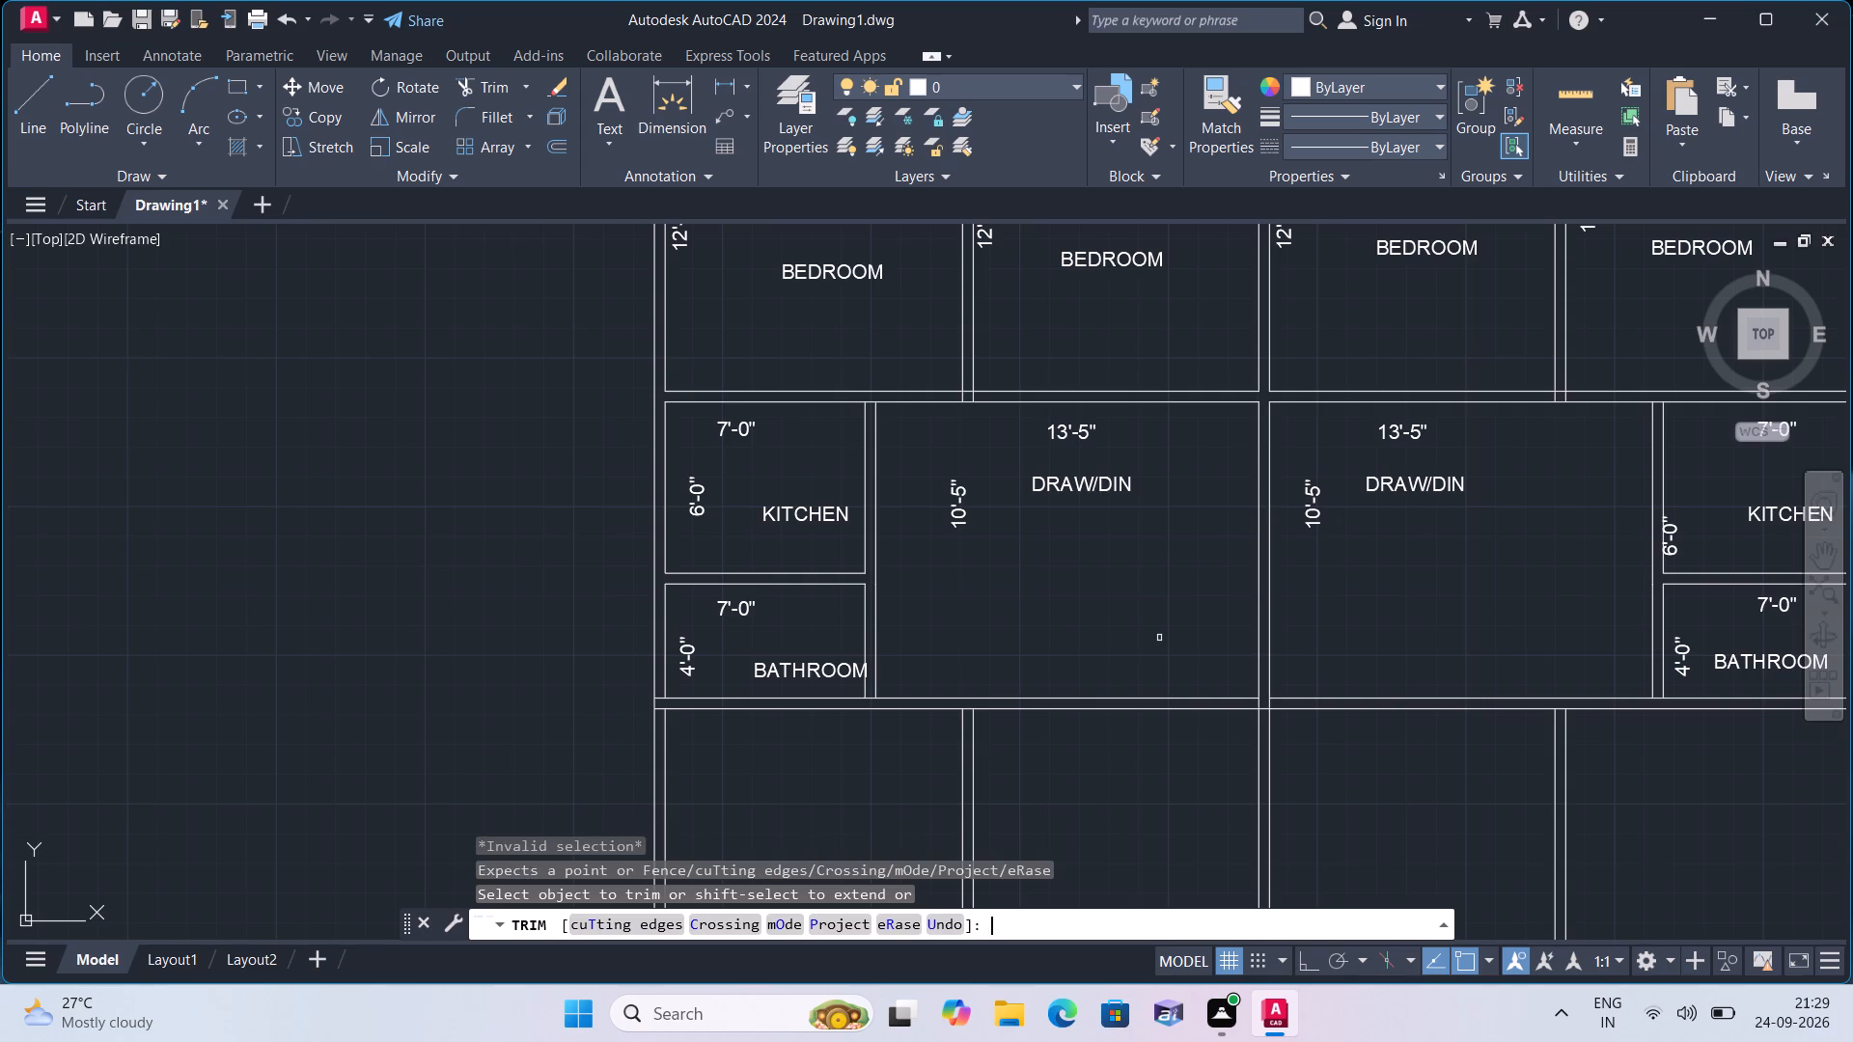
Turn on ortho mode and end the Trim command.
{"action": "key", "text": "F8"}
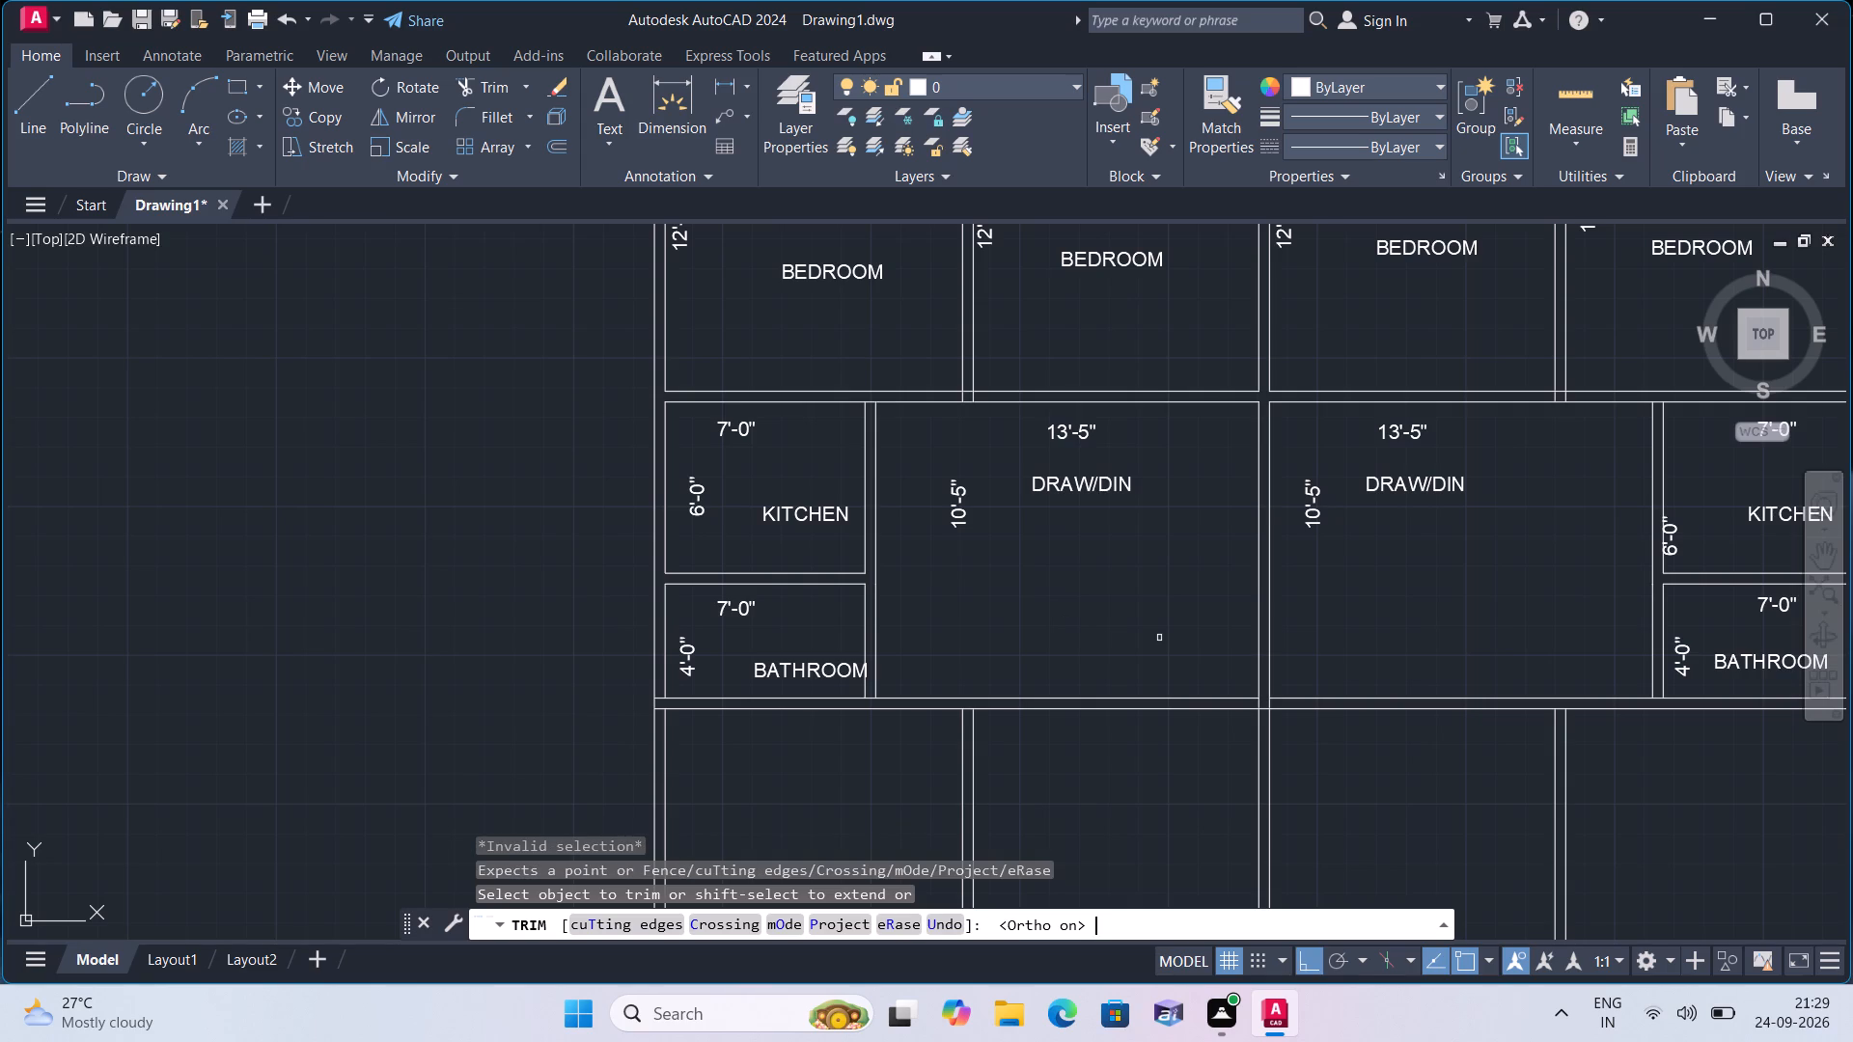
{"action": "key", "text": "Escape"}
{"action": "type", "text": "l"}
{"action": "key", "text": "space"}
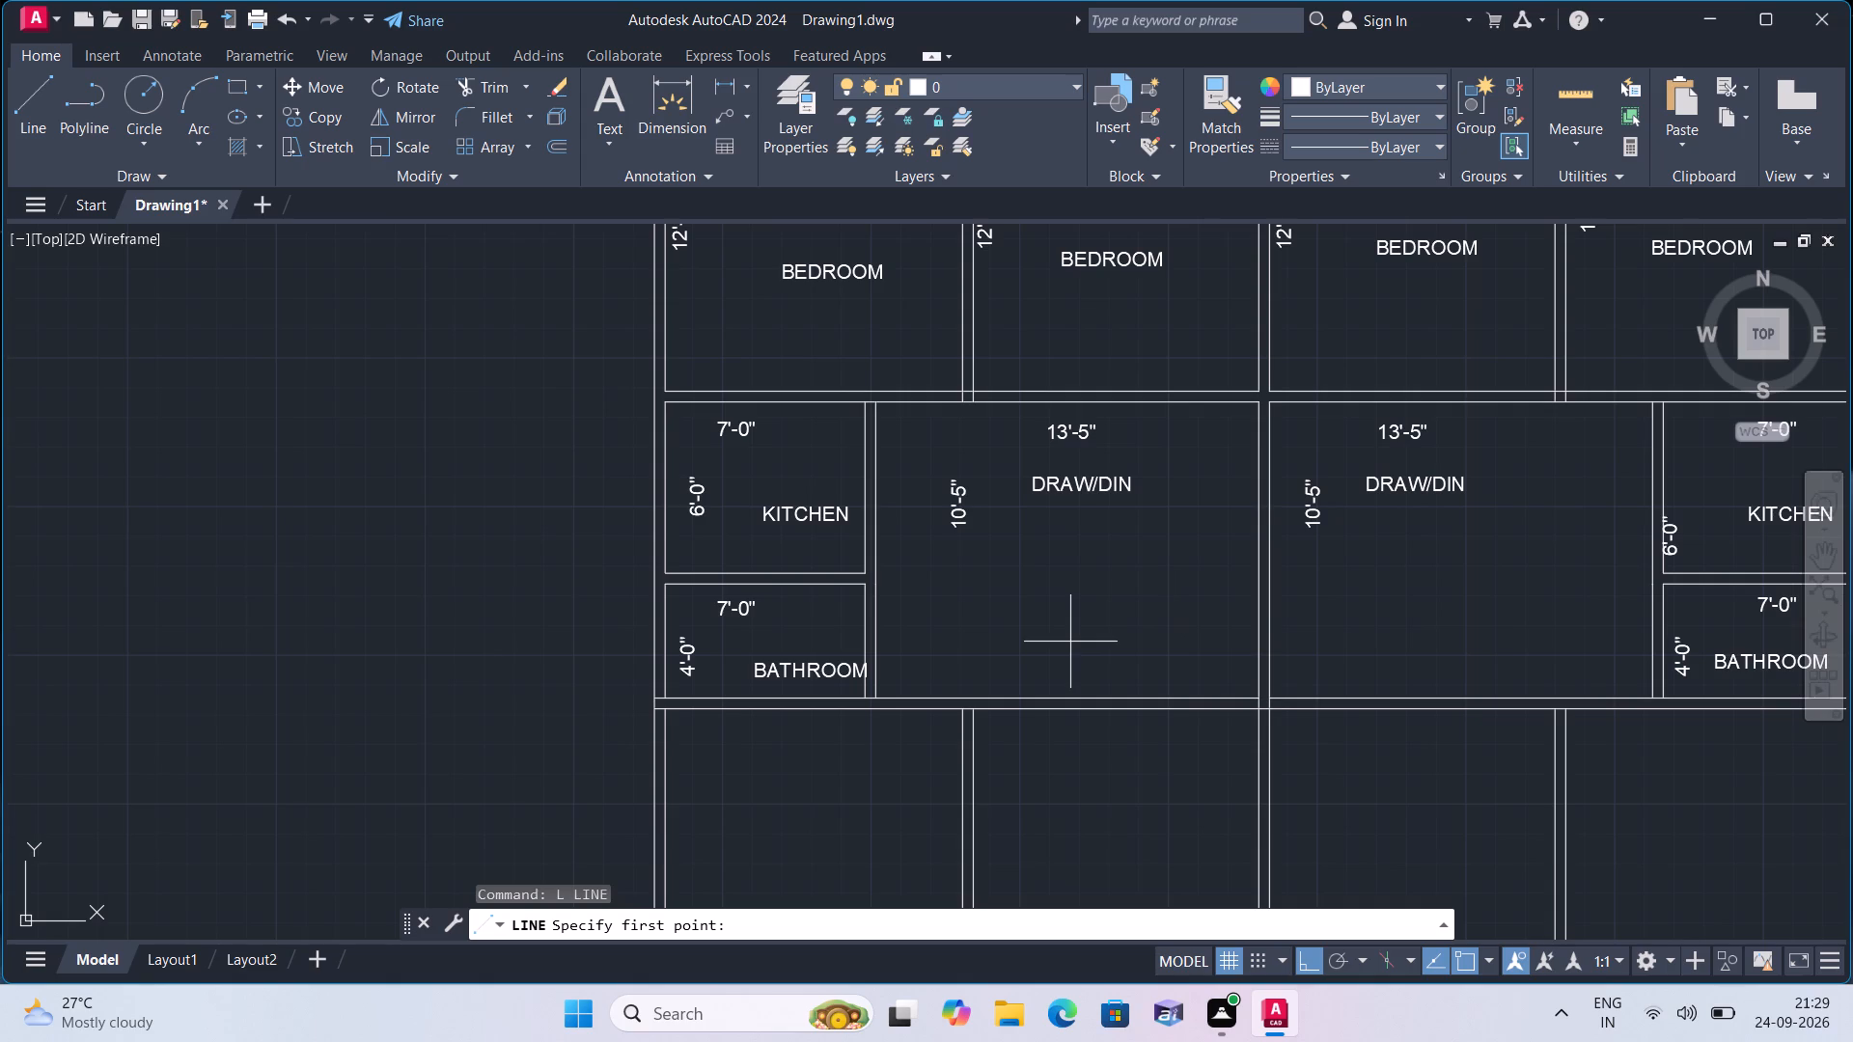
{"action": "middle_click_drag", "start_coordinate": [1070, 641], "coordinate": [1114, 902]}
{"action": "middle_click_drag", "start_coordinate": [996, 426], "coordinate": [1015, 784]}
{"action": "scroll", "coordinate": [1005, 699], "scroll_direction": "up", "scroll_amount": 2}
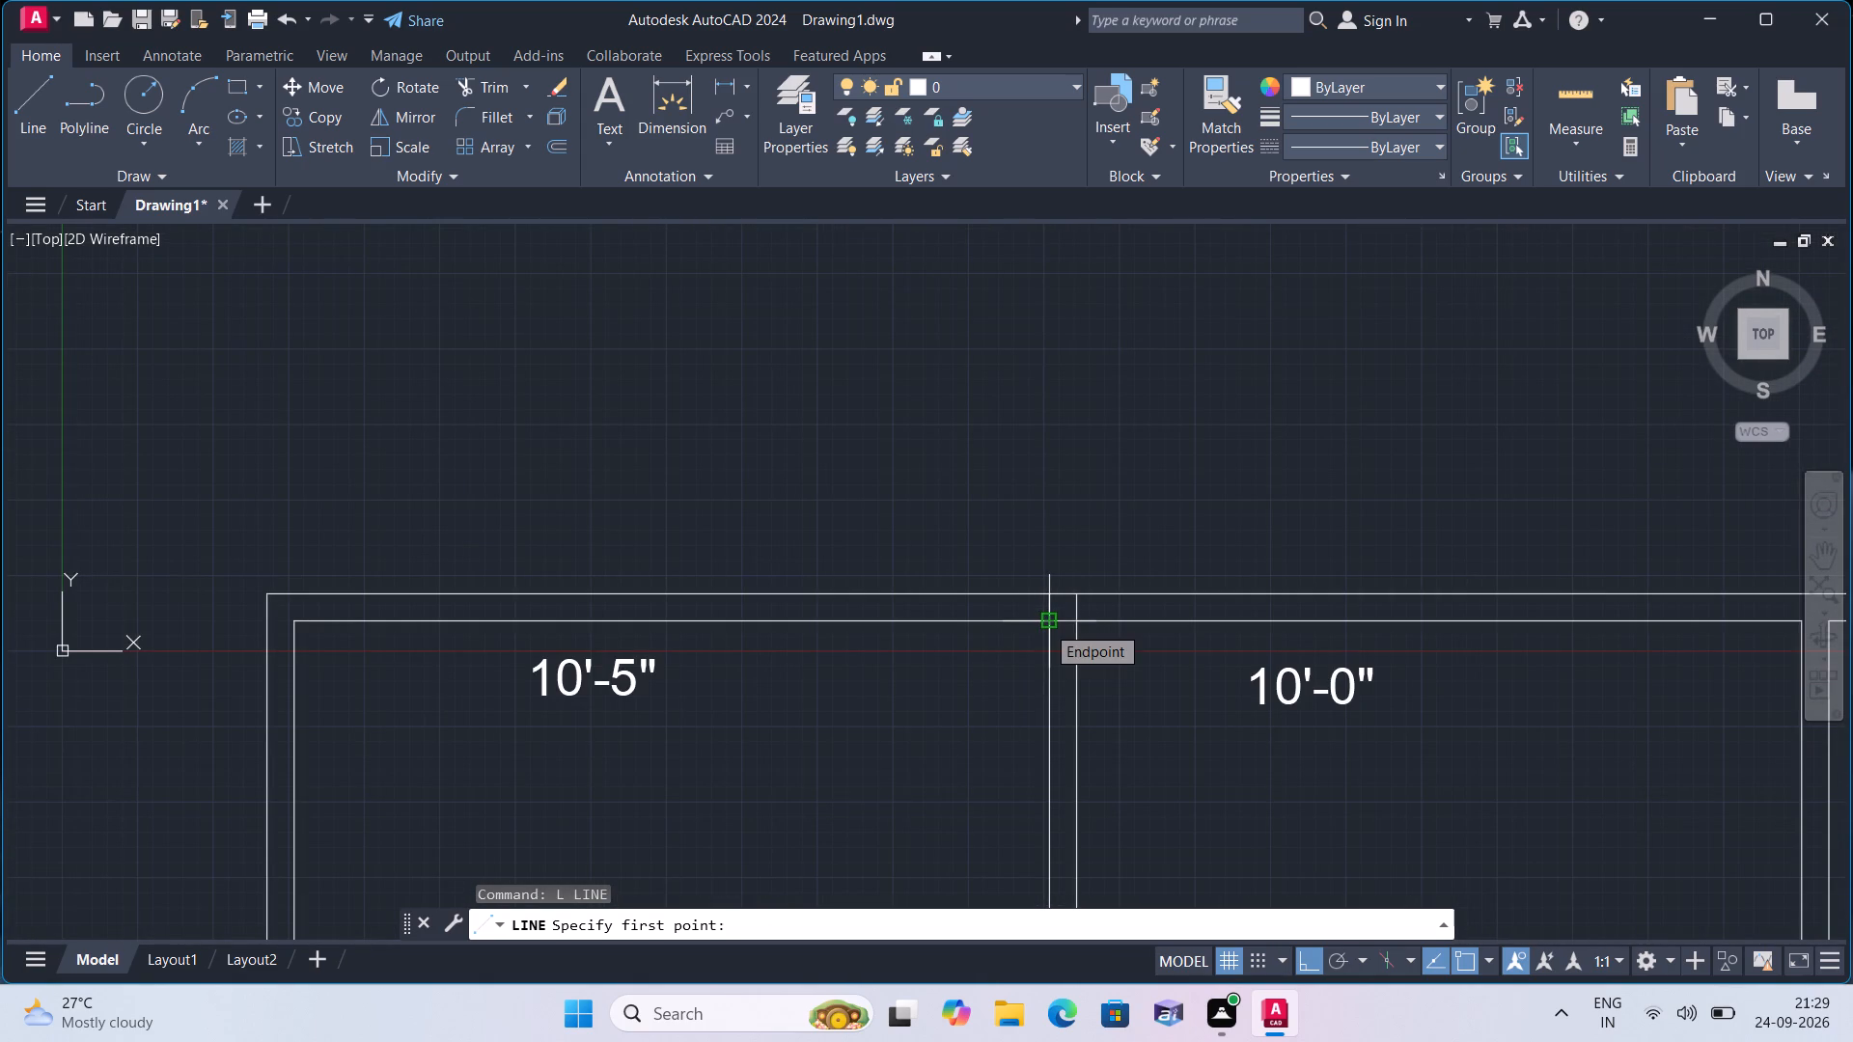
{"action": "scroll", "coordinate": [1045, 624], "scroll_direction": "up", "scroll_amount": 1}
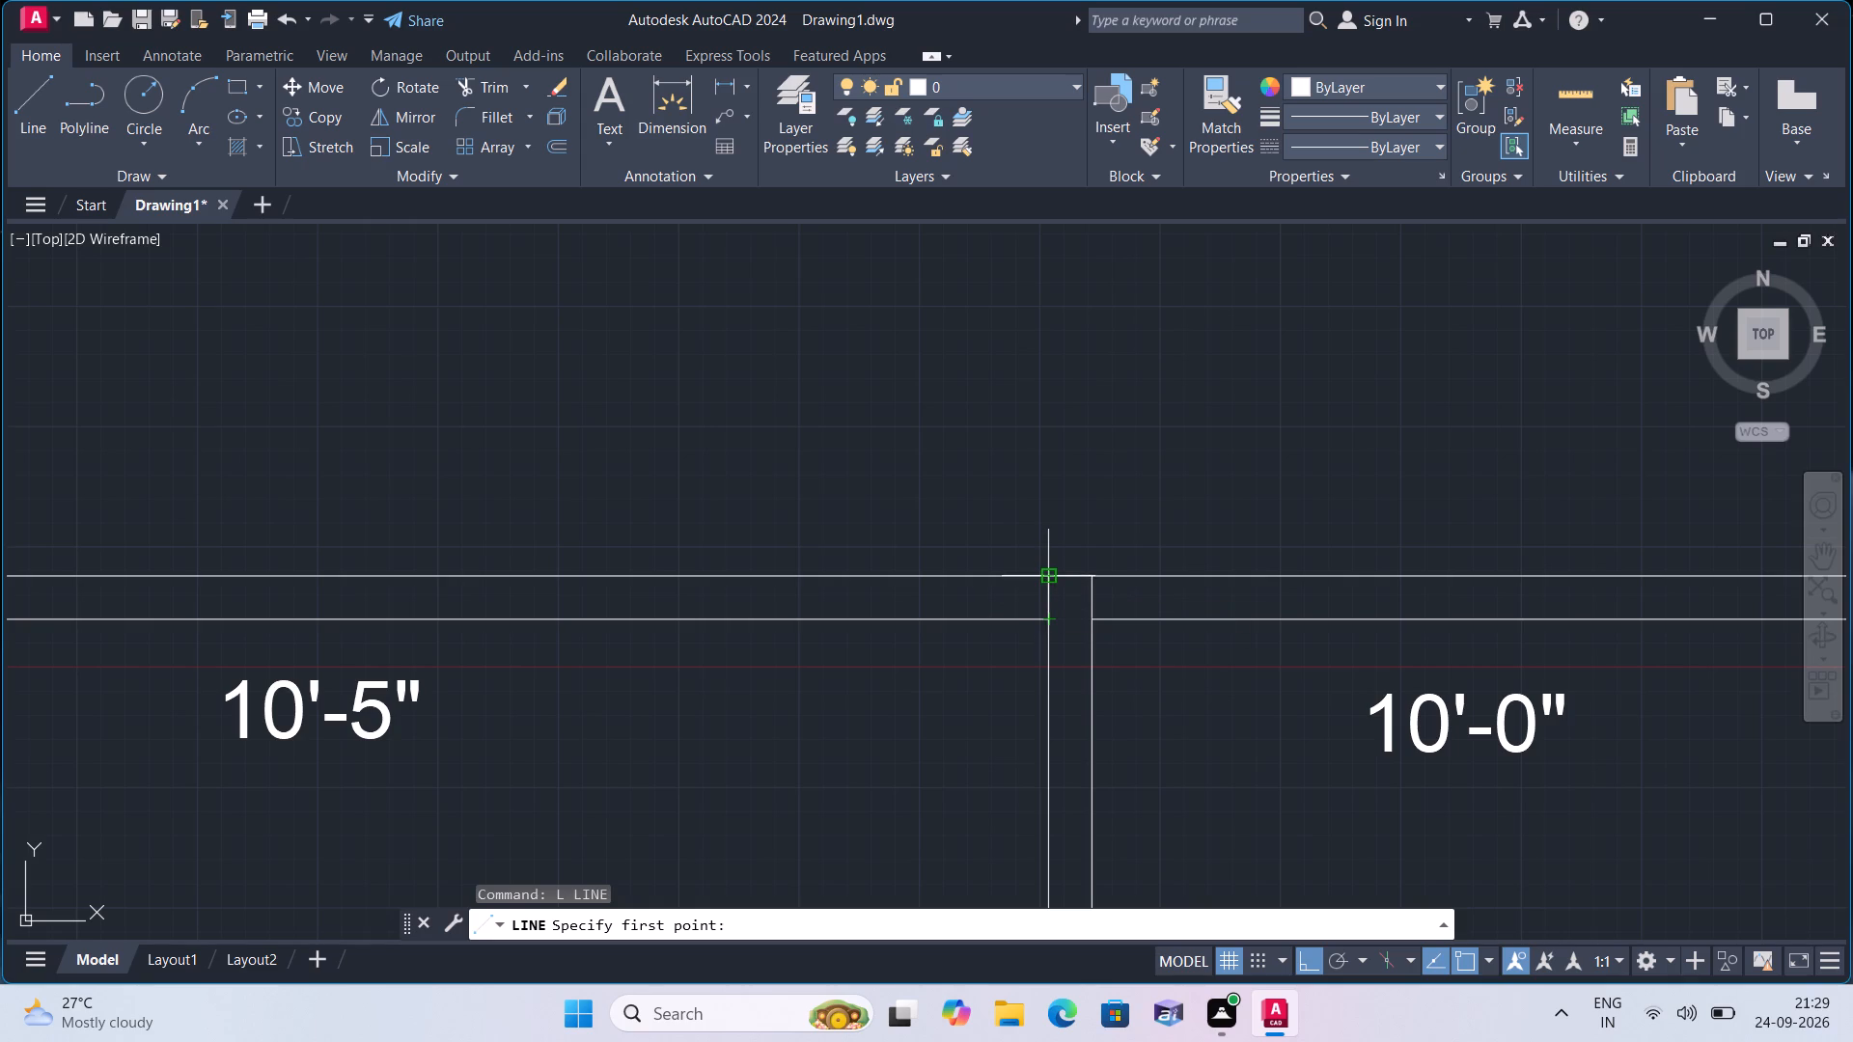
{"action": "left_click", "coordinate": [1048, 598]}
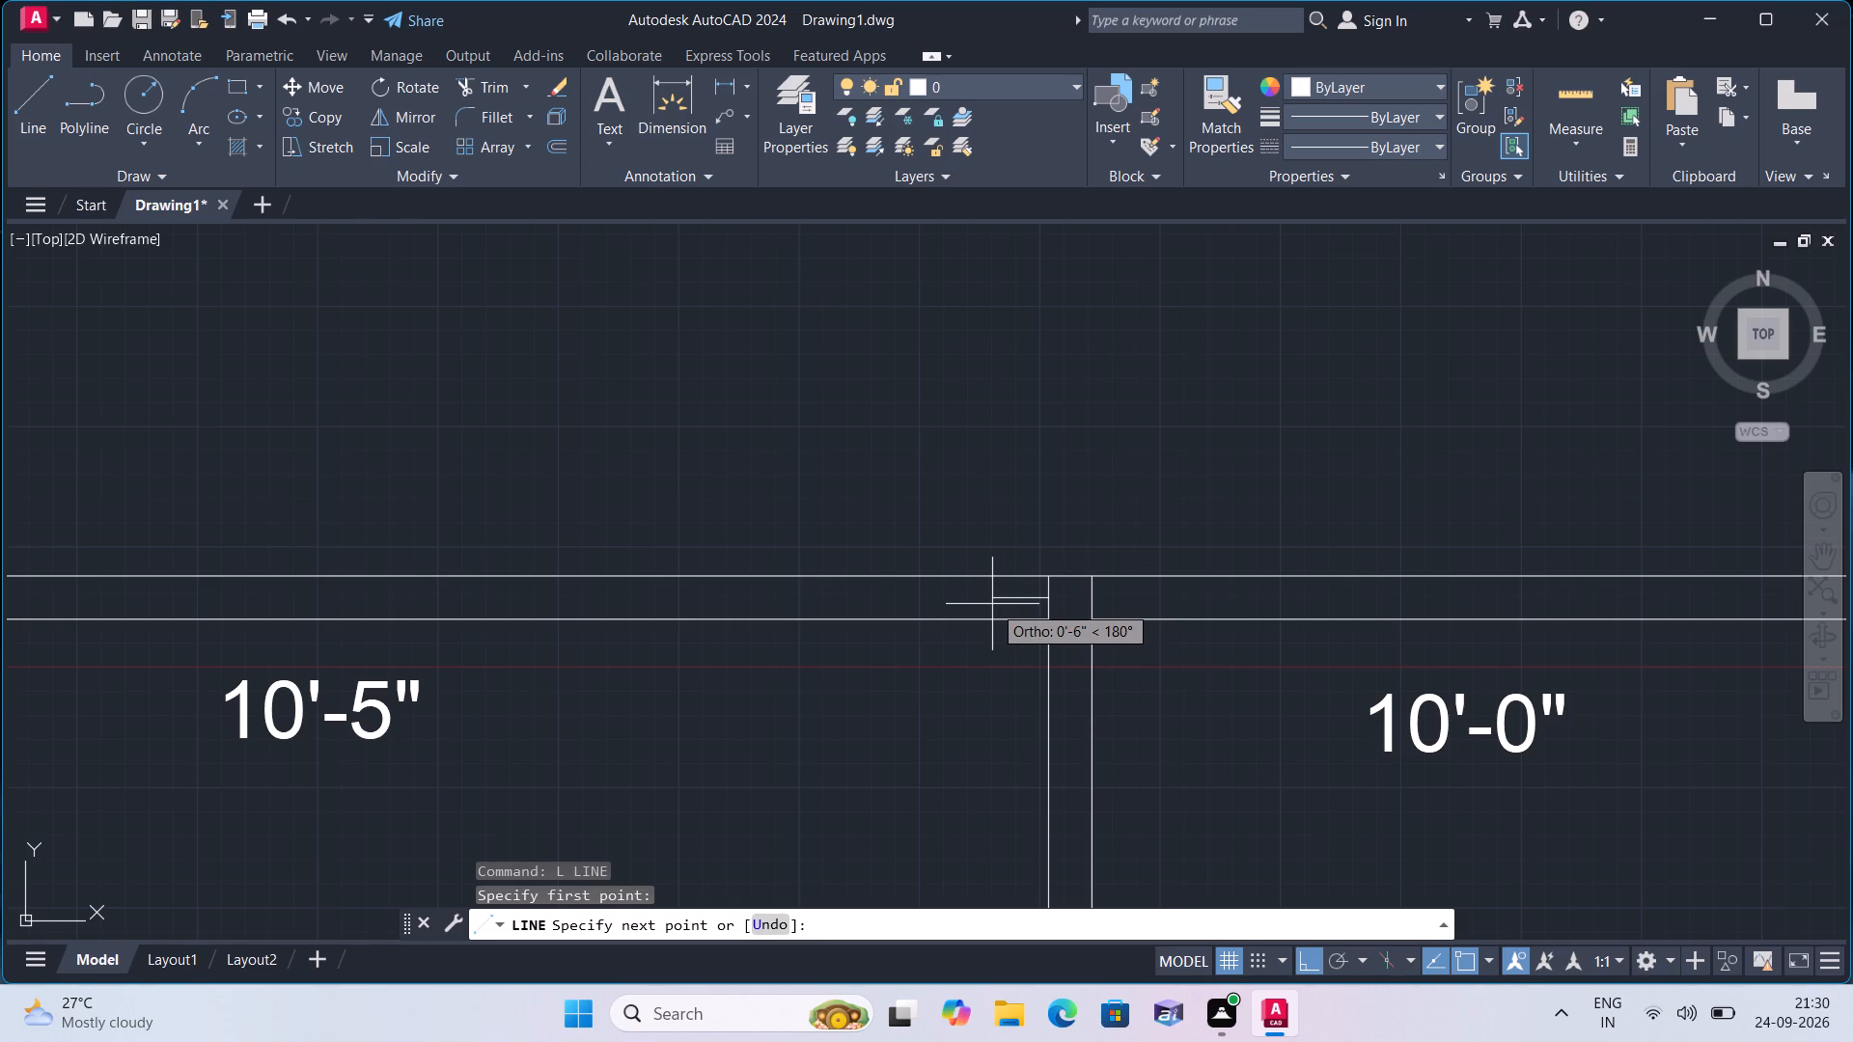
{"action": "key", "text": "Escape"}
Draw a short line across the top wall's thickness, along the left face of the partition between the 10'-5" and 10'-0" bedrooms.
{"action": "type", "text": "l"}
{"action": "key", "text": "space"}
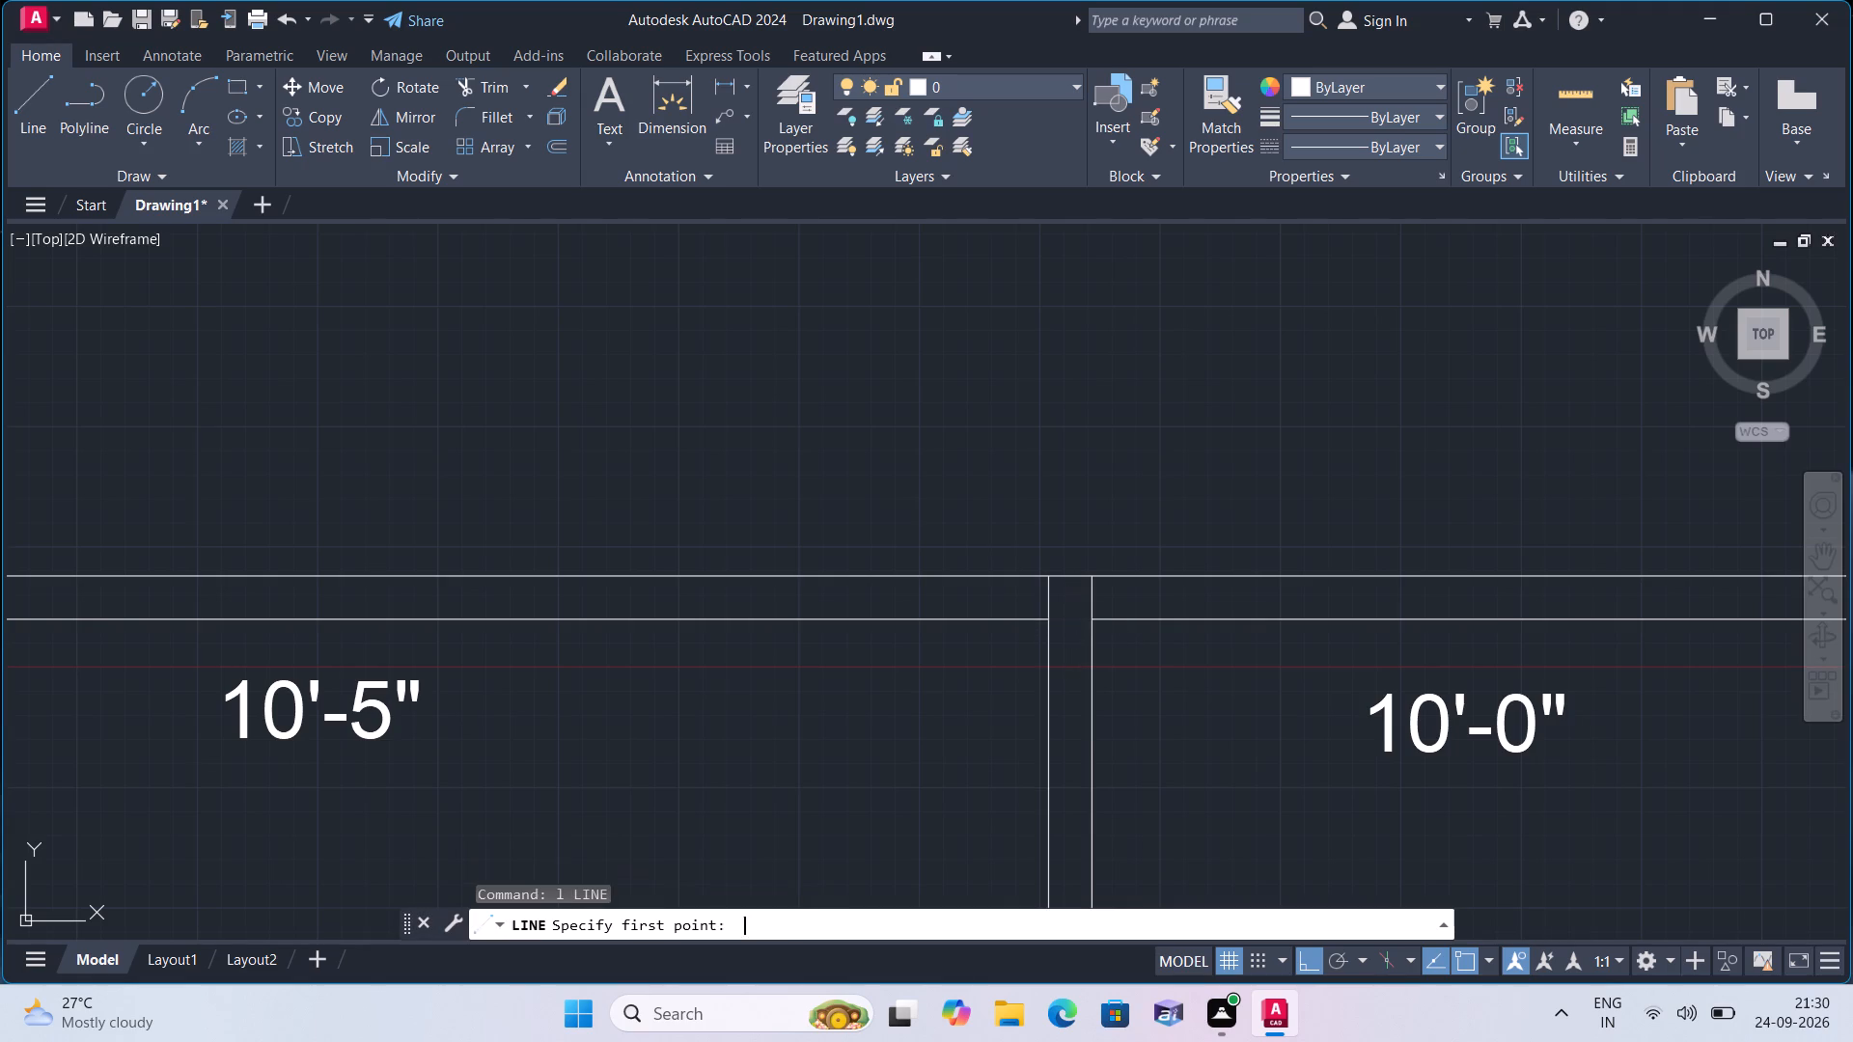
{"action": "scroll", "coordinate": [1071, 592], "scroll_direction": "up", "scroll_amount": 2}
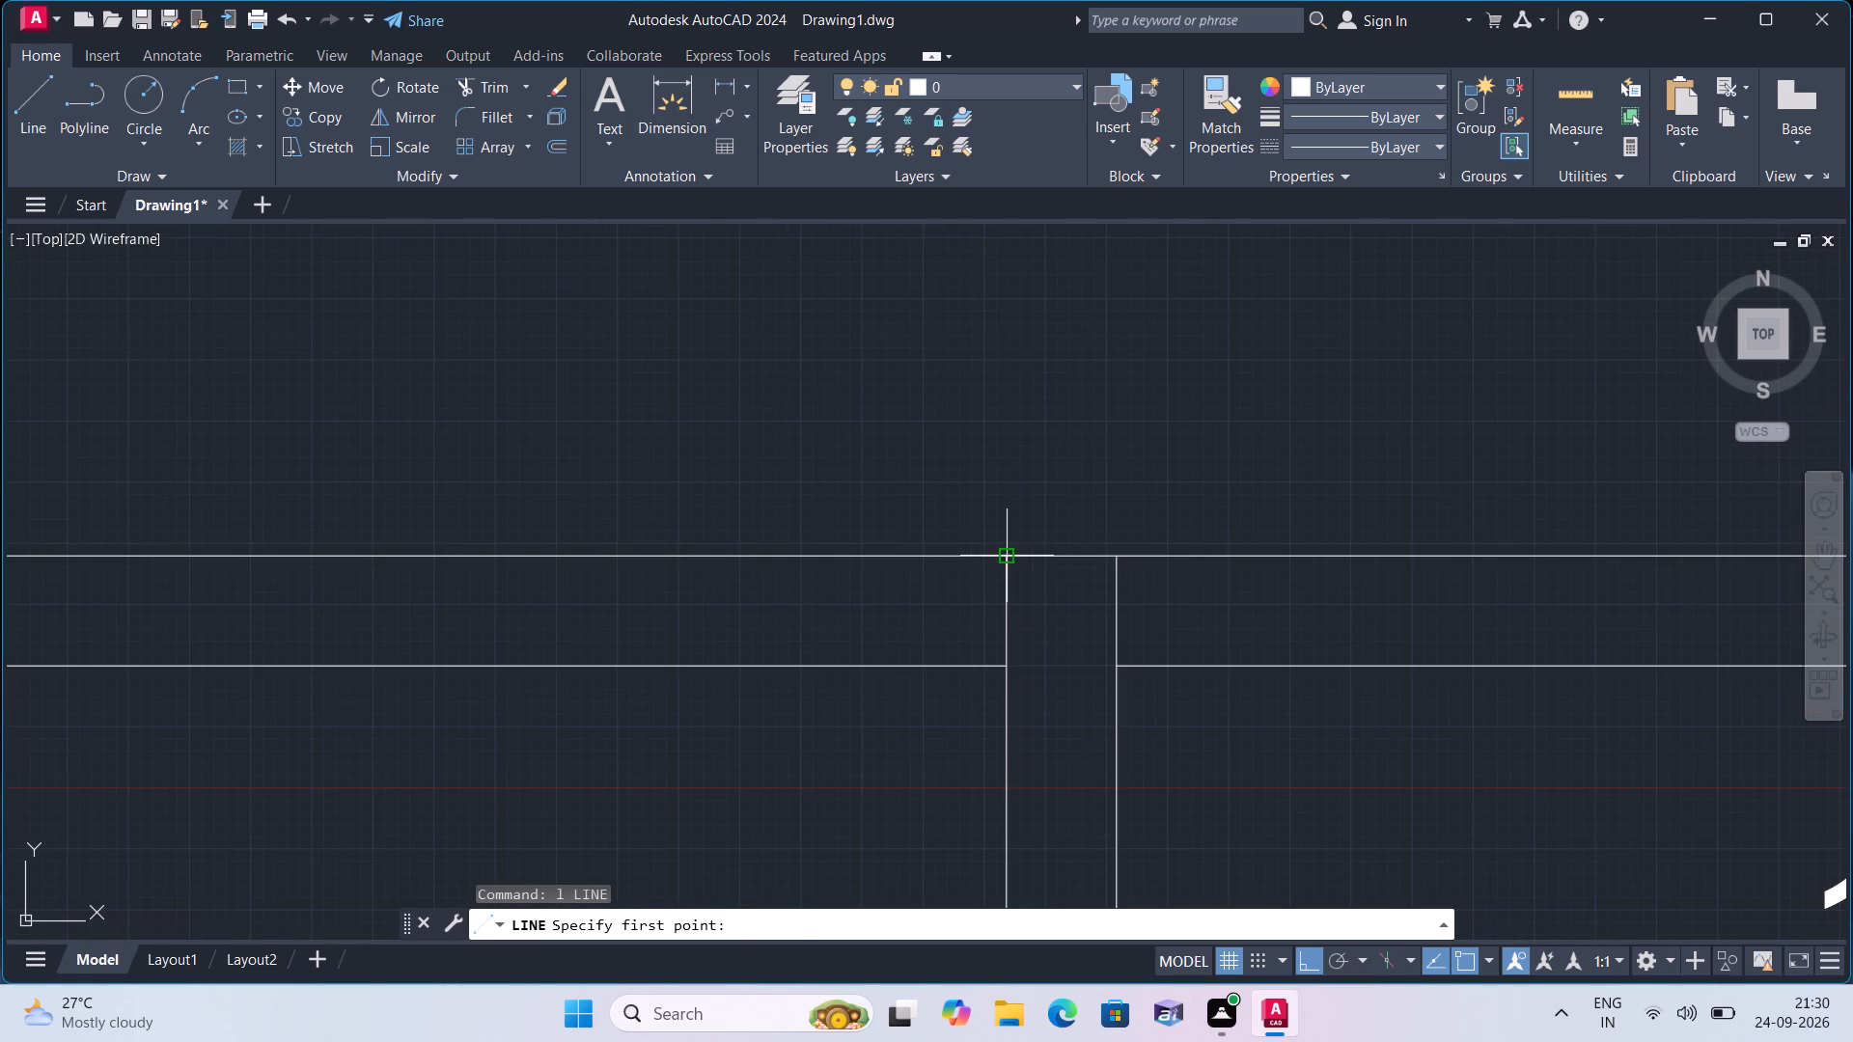
{"action": "left_click", "coordinate": [1010, 556]}
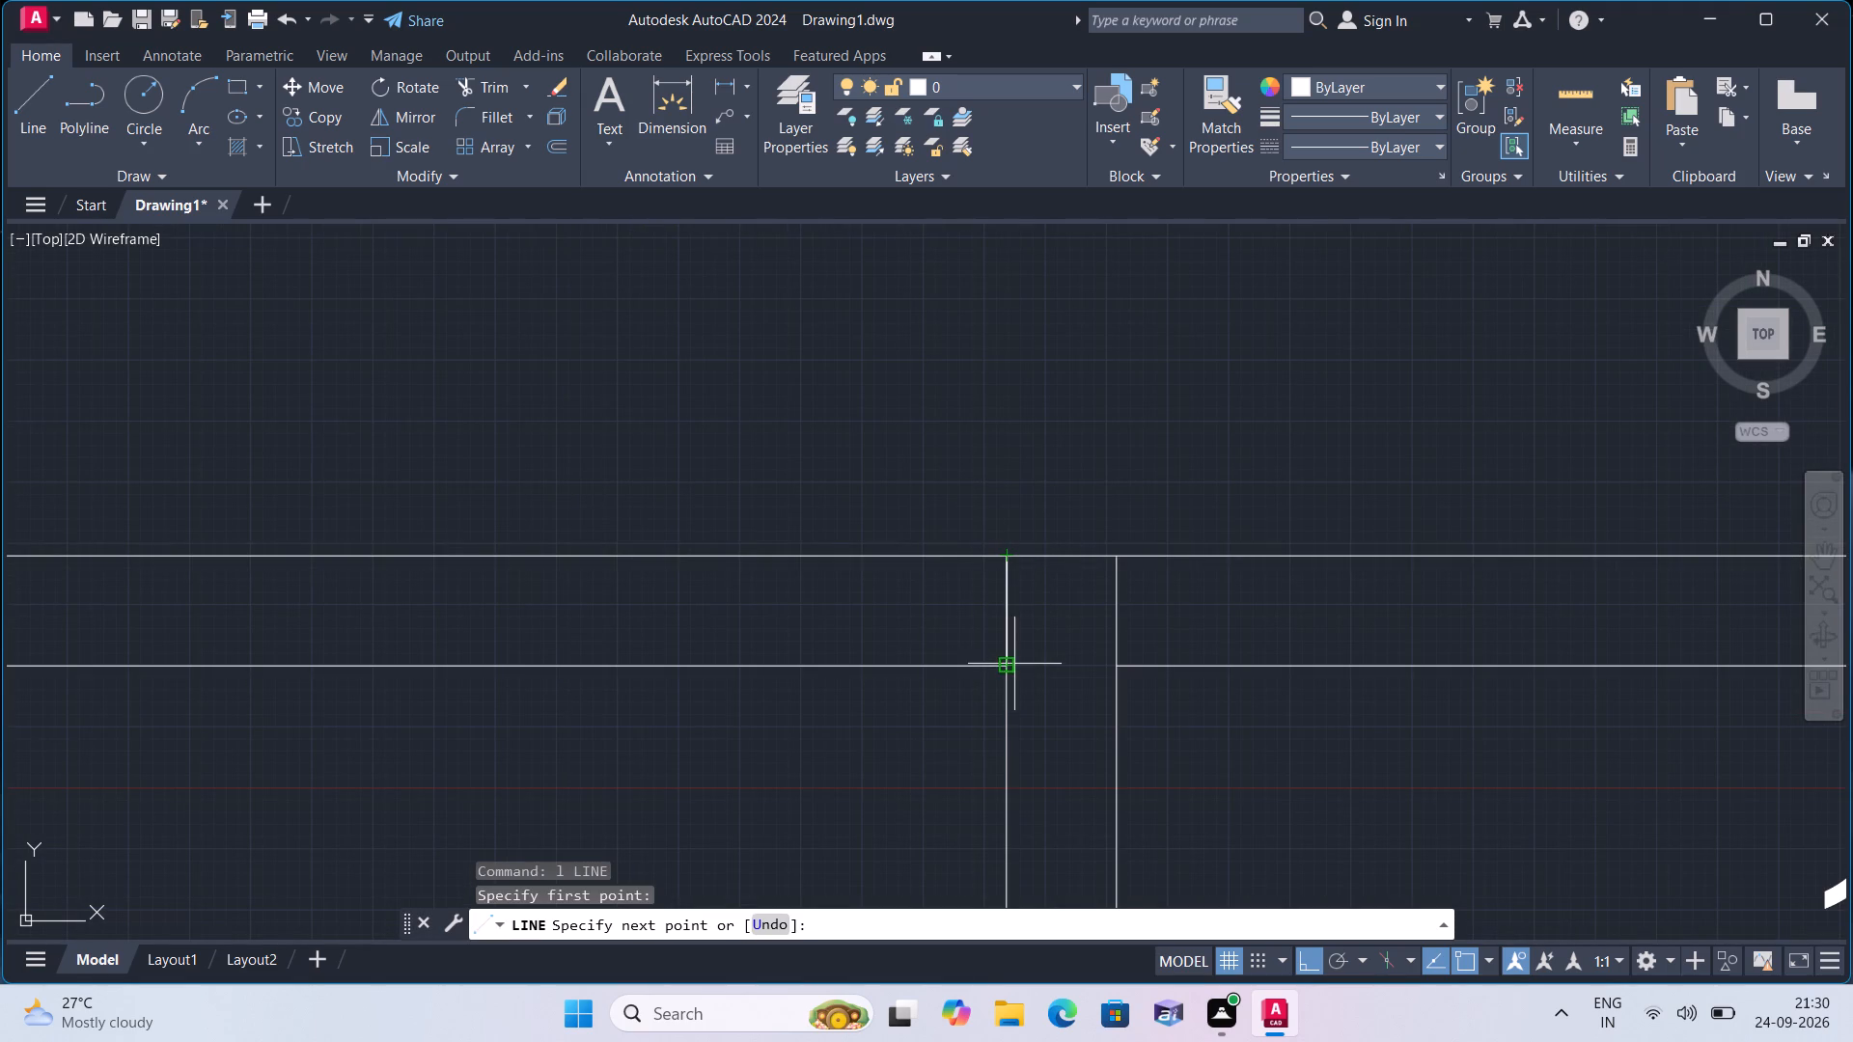
{"action": "left_click", "coordinate": [1014, 664]}
{"action": "key", "text": "space"}
From that short line's midpoint, draw connected segments of 1", 2' and 1" leftward inside the top wall, ending up at its outer face.
{"action": "key", "text": "space"}
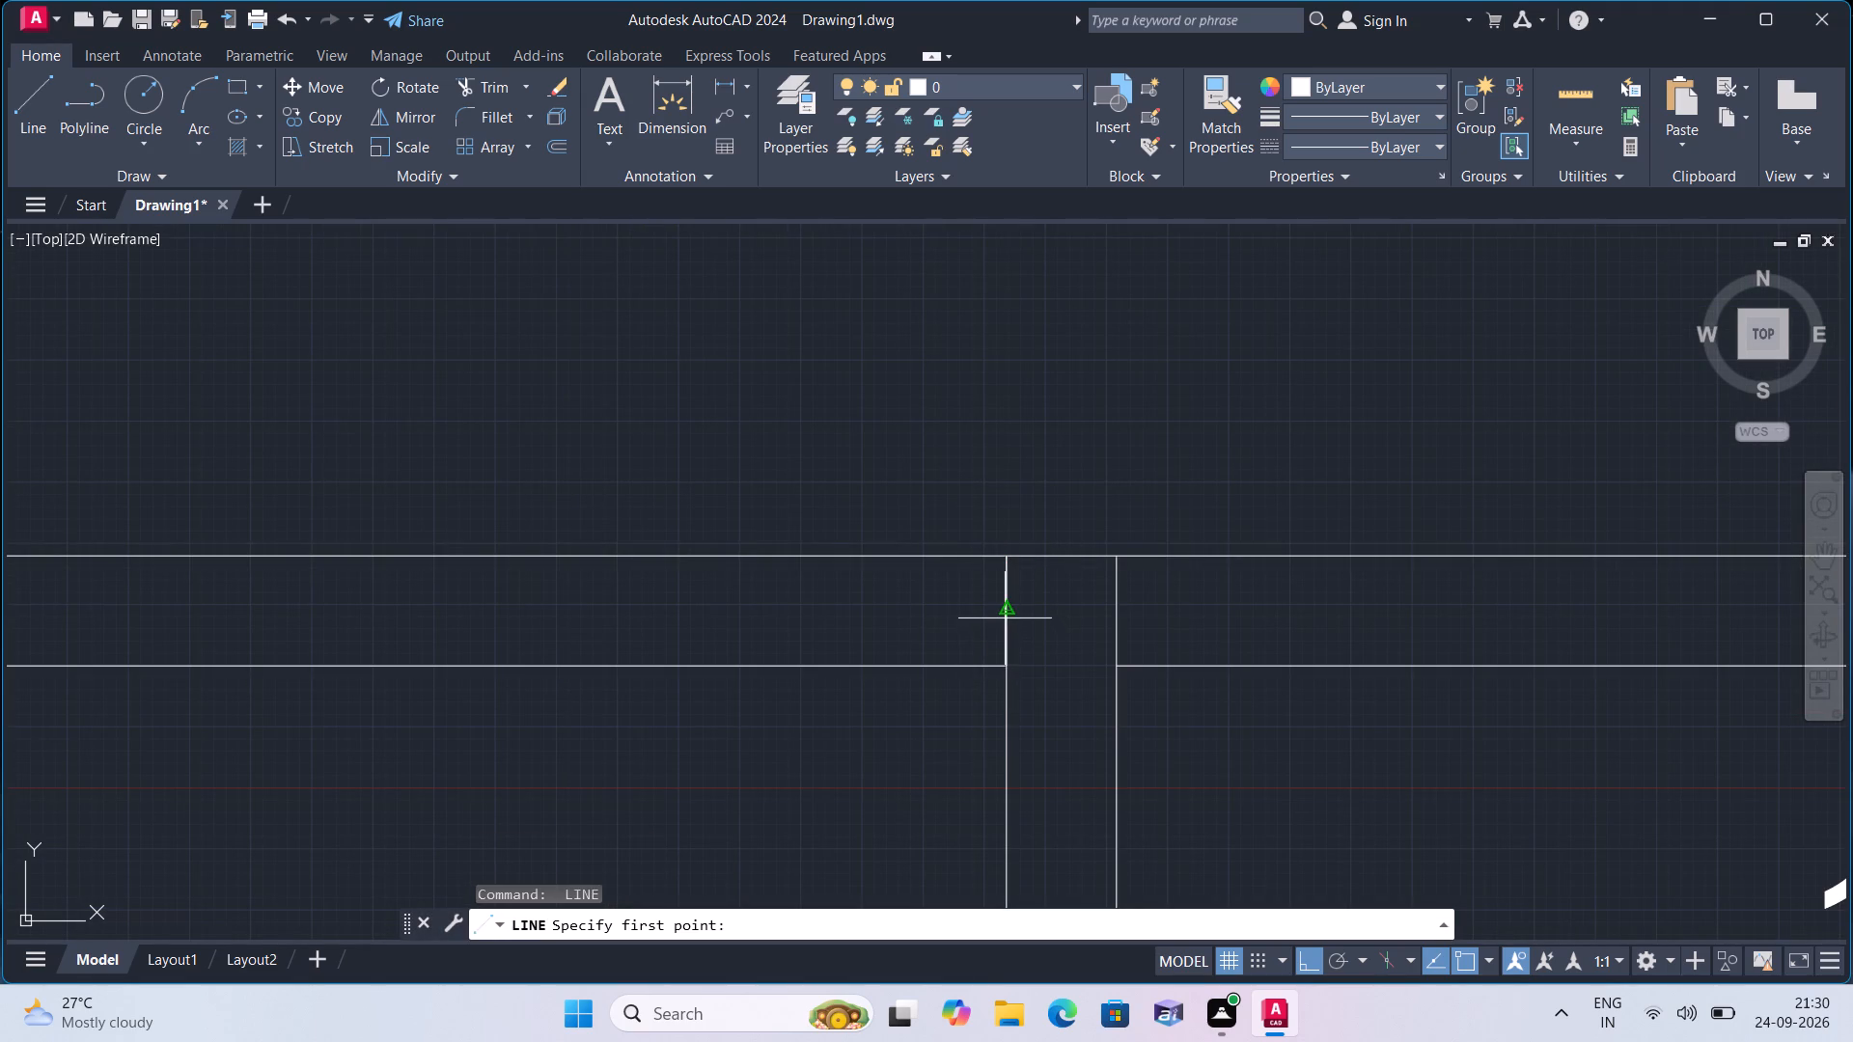
{"action": "left_click", "coordinate": [1005, 615]}
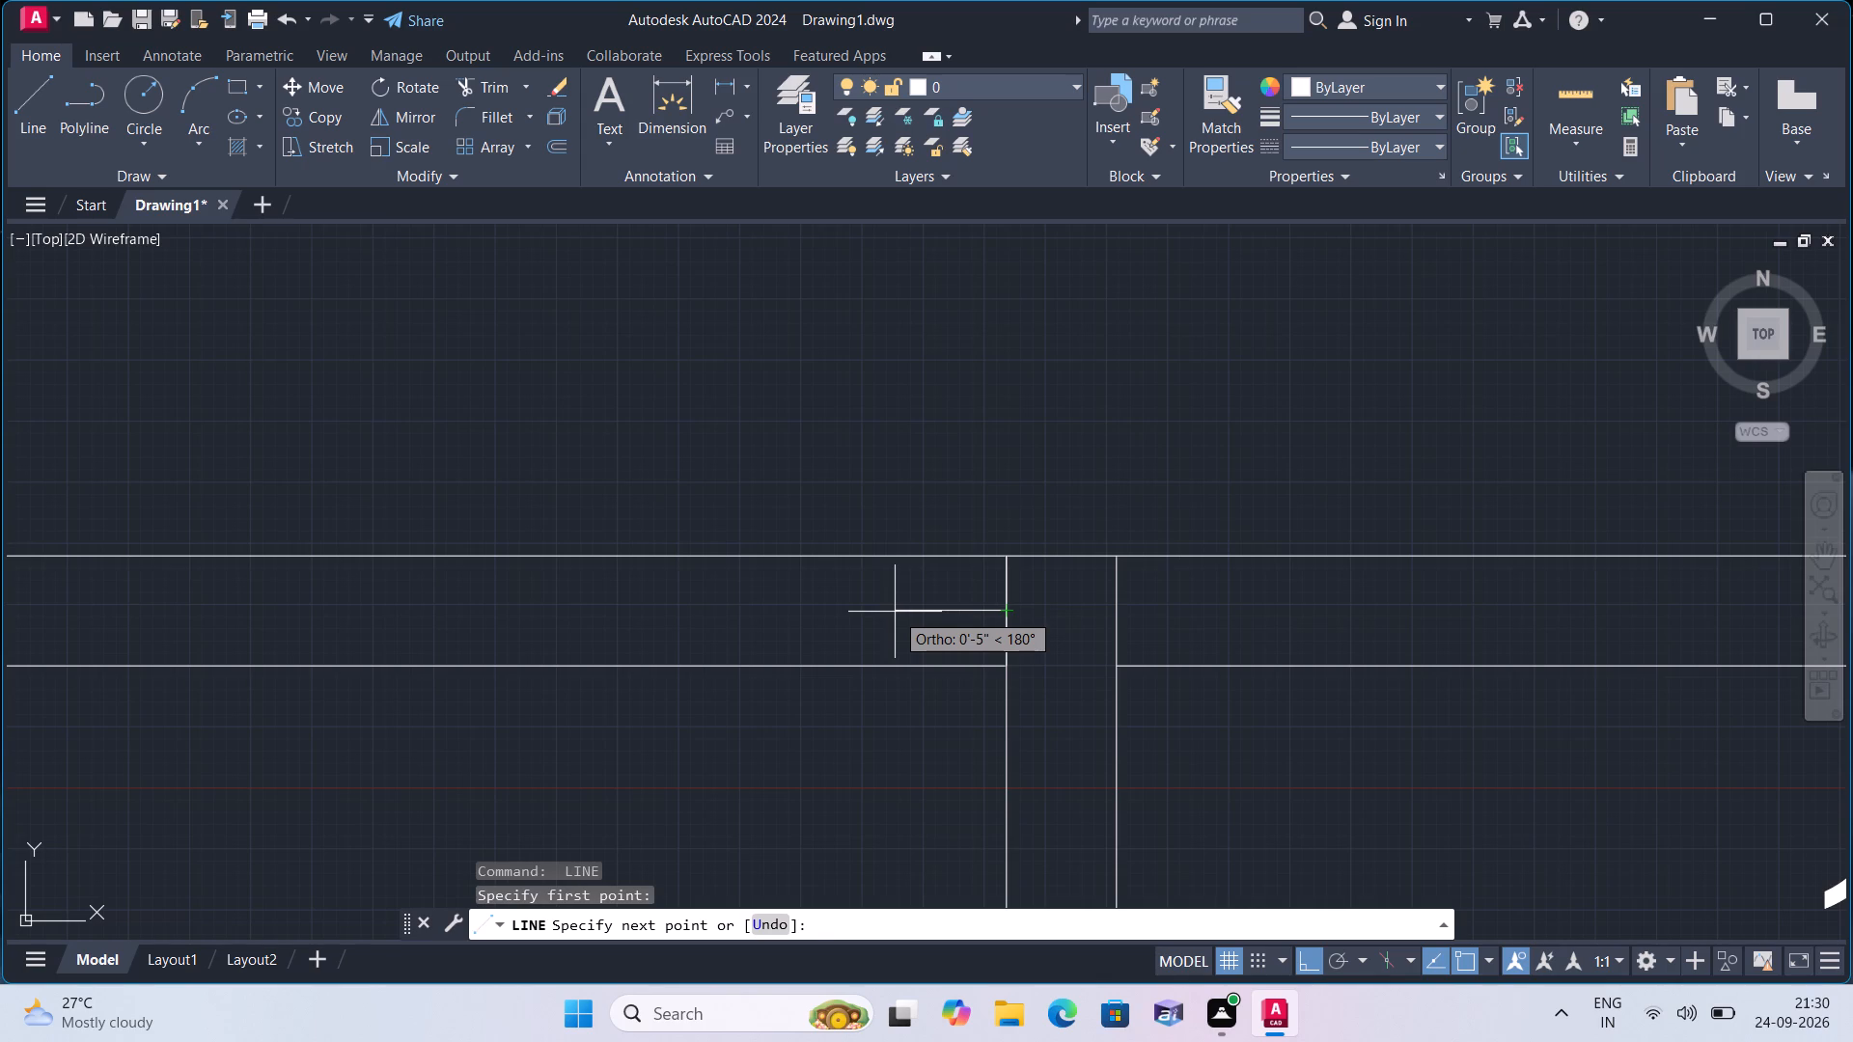
{"action": "type", "text": "2\""}
{"action": "key", "text": "BackSpace"}
{"action": "key", "text": "BackSpace"}
{"action": "type", "text": "1\""}
{"action": "key", "text": "space"}
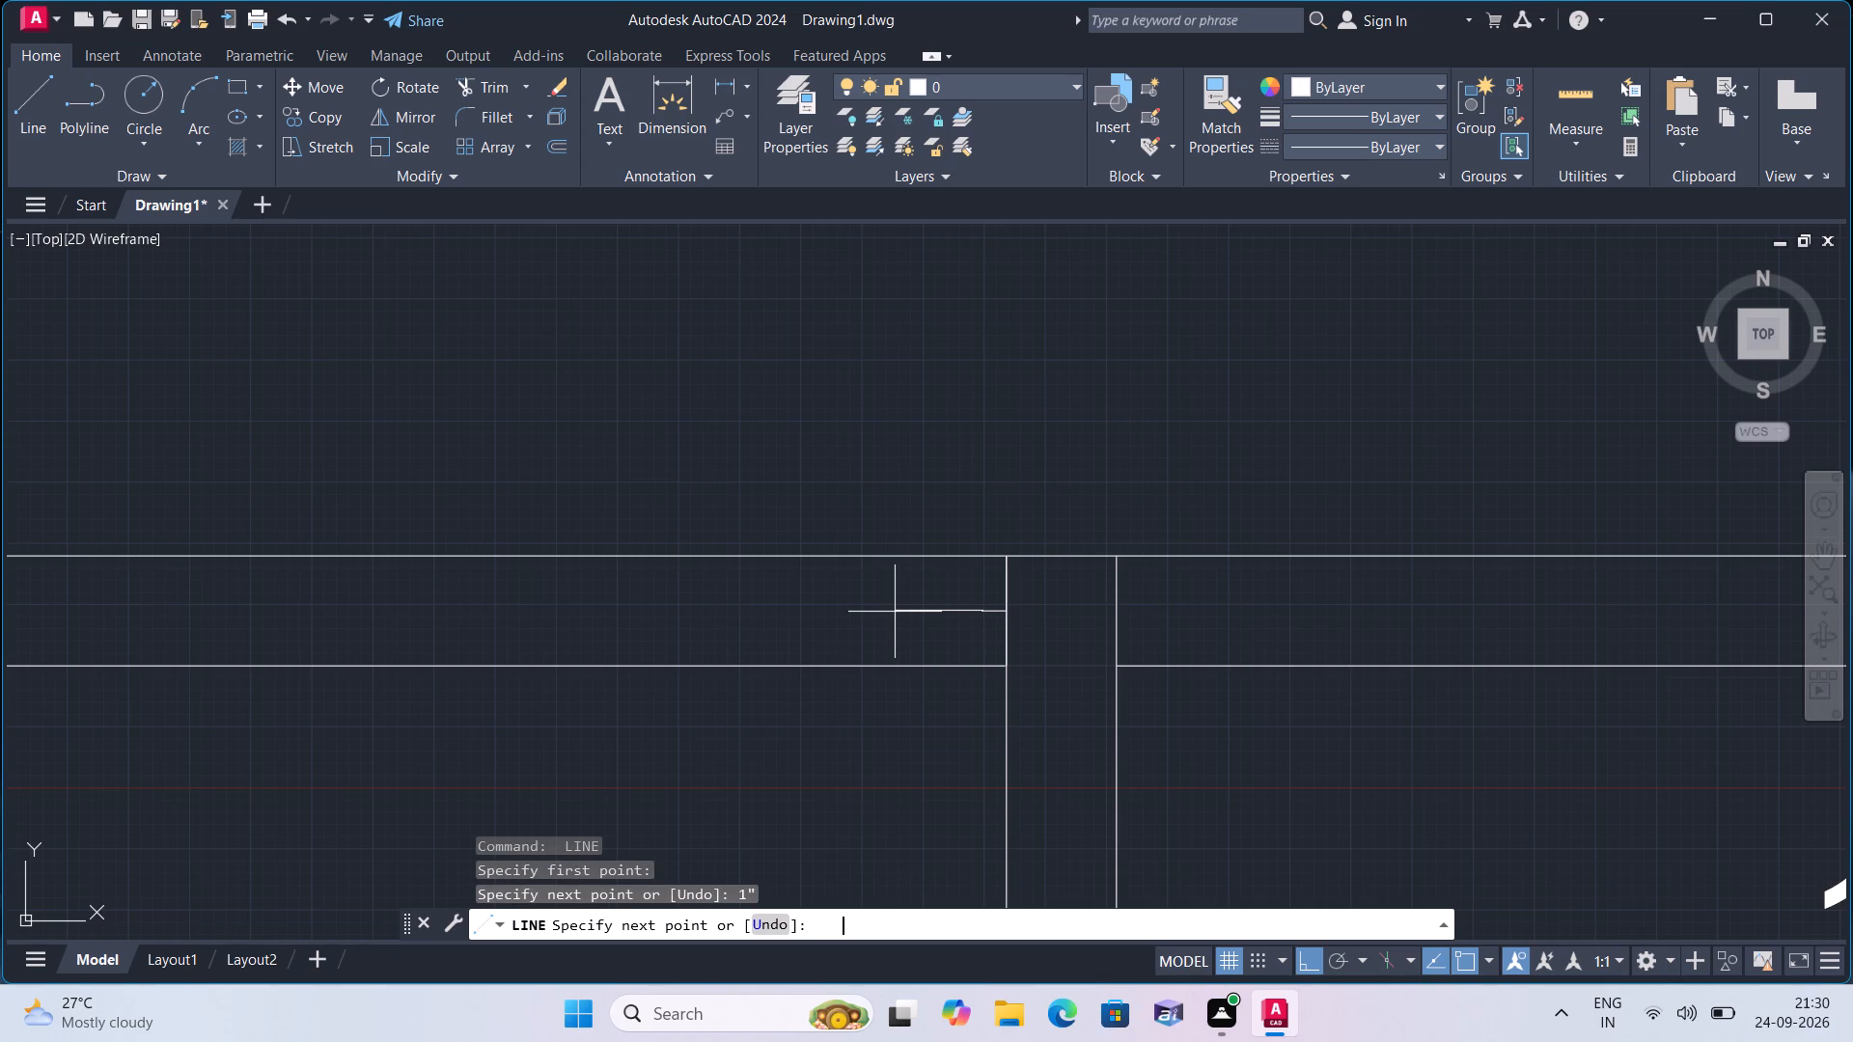
{"action": "type", "text": "2'"}
{"action": "key", "text": "space"}
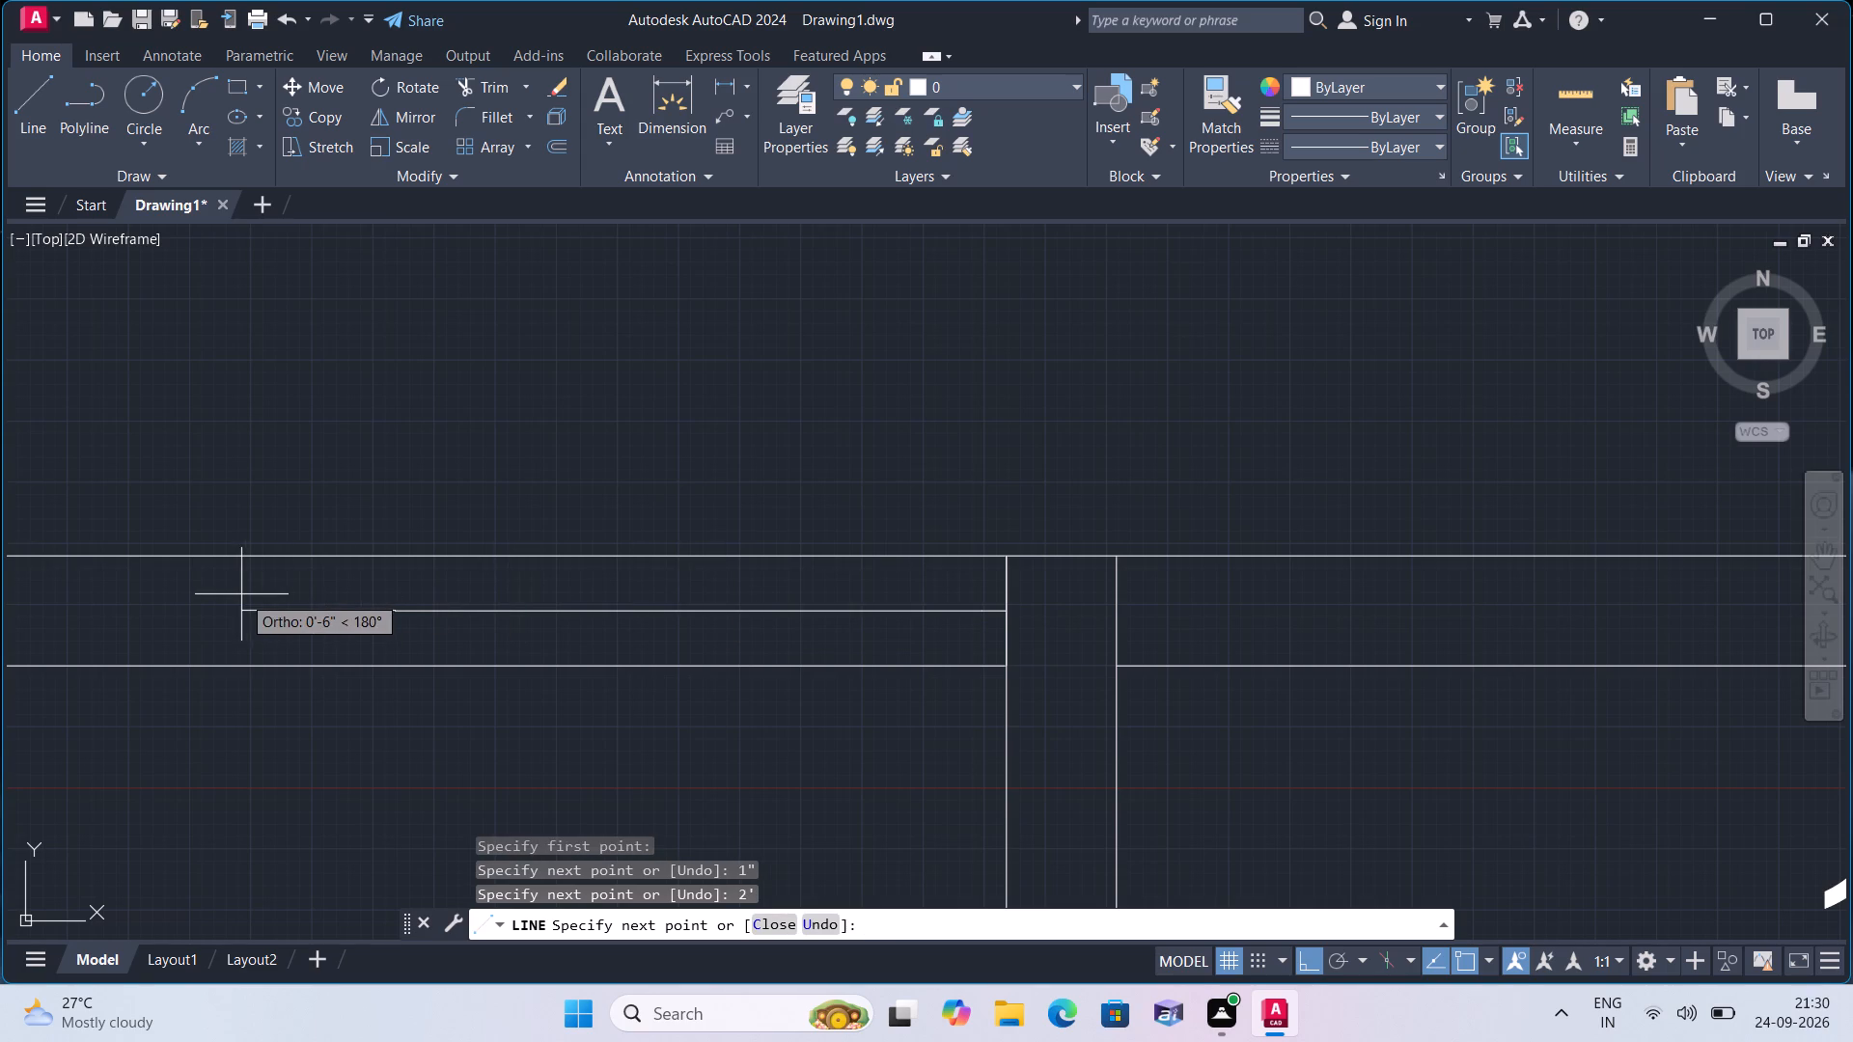
{"action": "type", "text": "1\""}
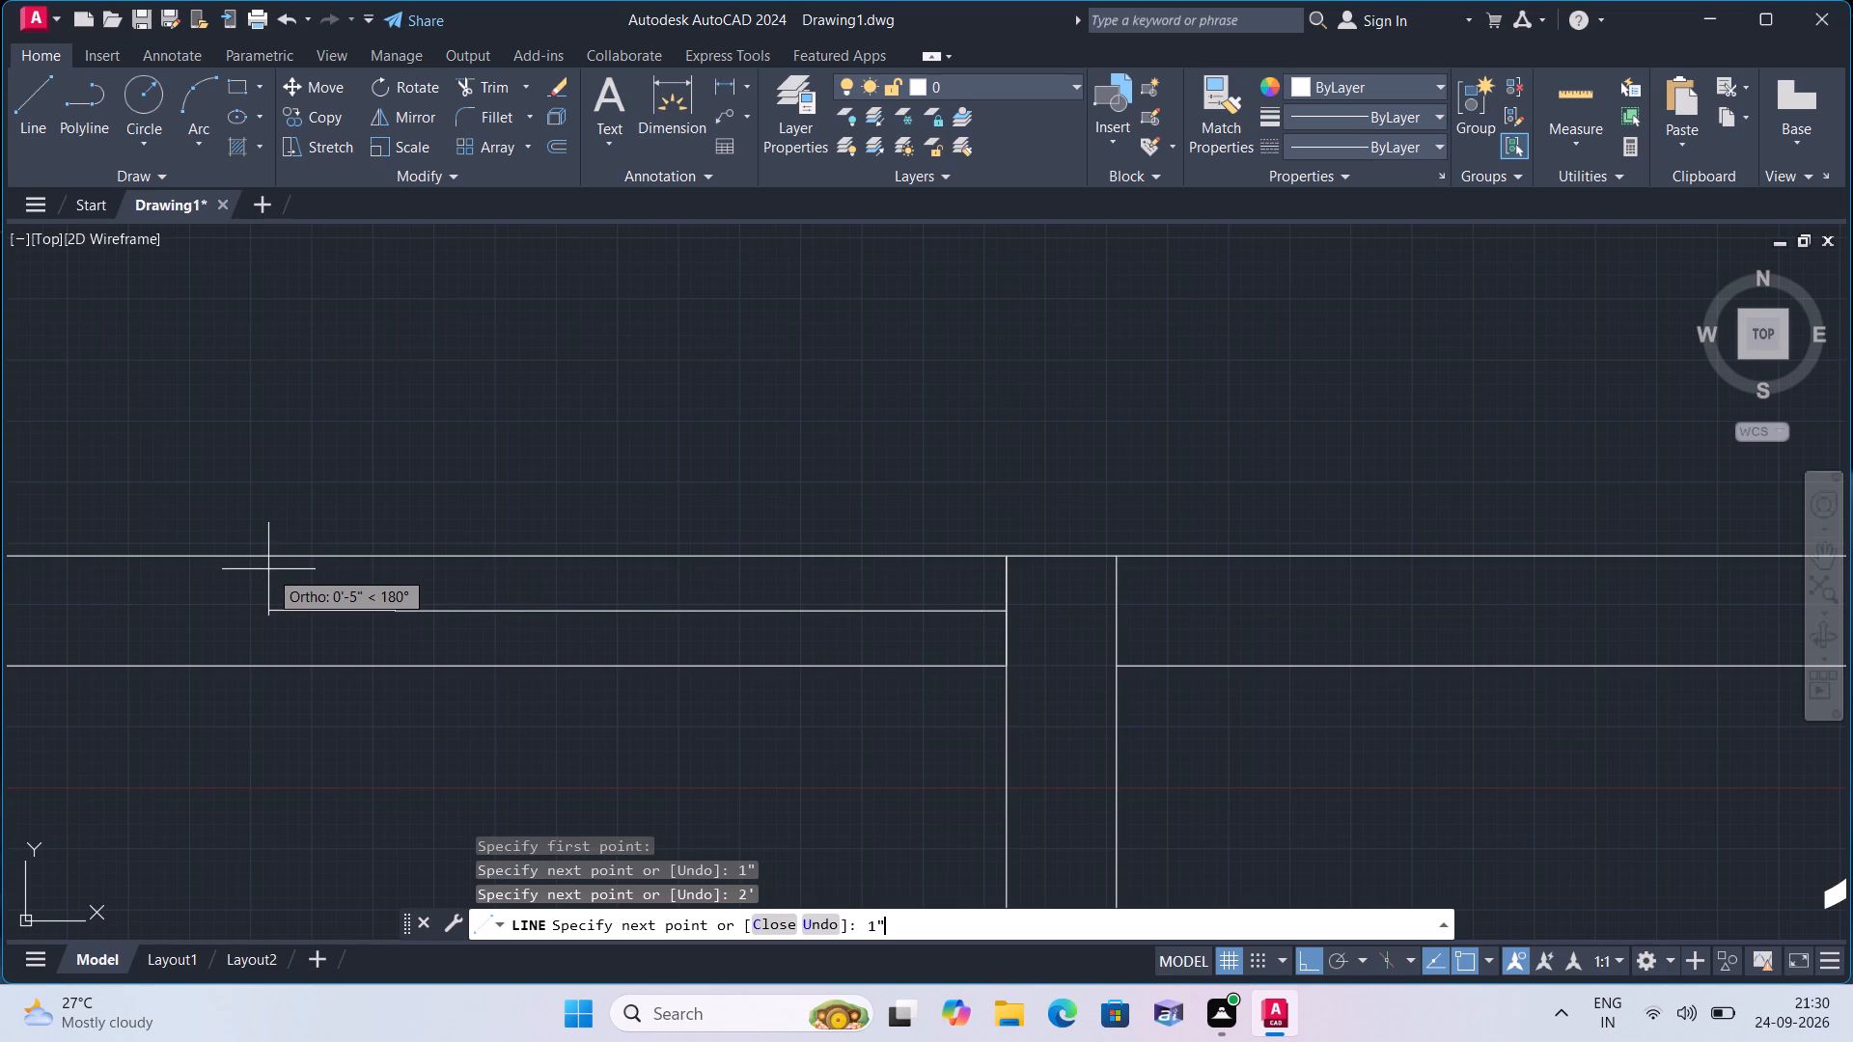
{"action": "key", "text": "space"}
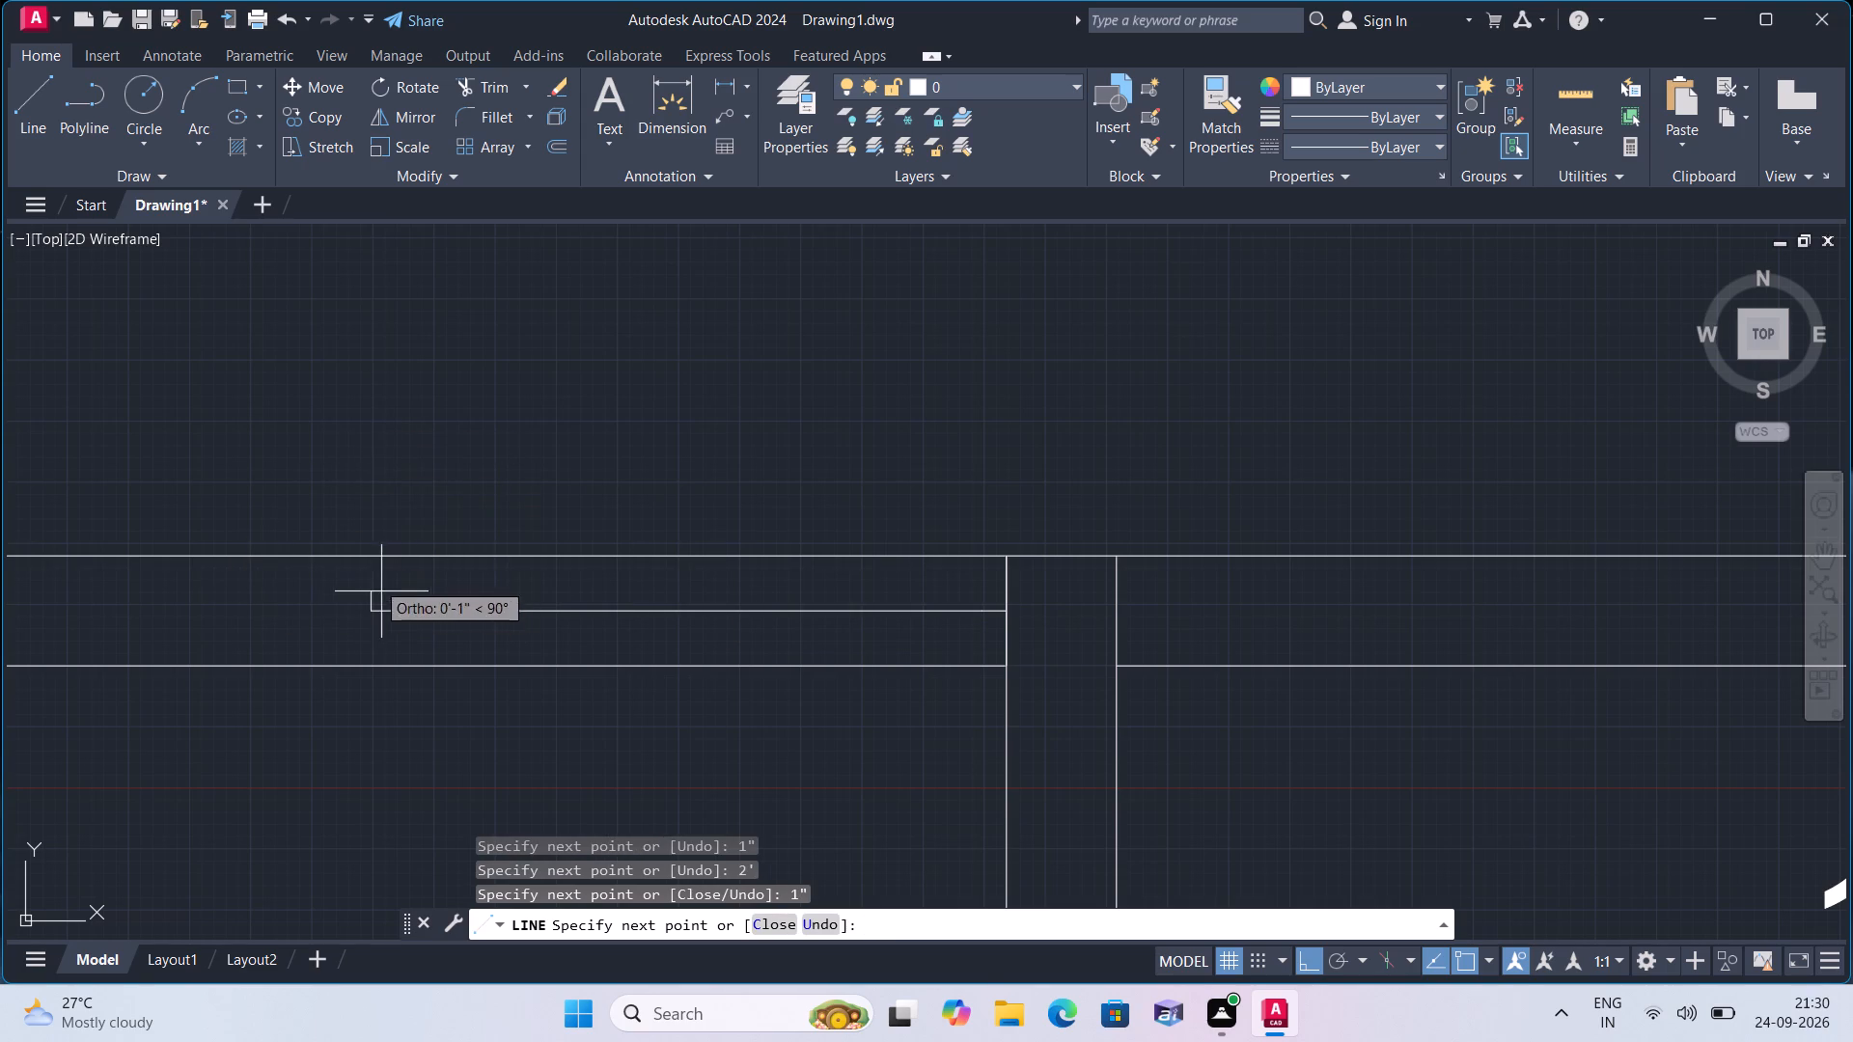
{"action": "left_click", "coordinate": [375, 560]}
{"action": "key", "text": "space"}
Complete the door opening's far jamb with a line from the segment corner down to the wall's inner face.
{"action": "key", "text": "space"}
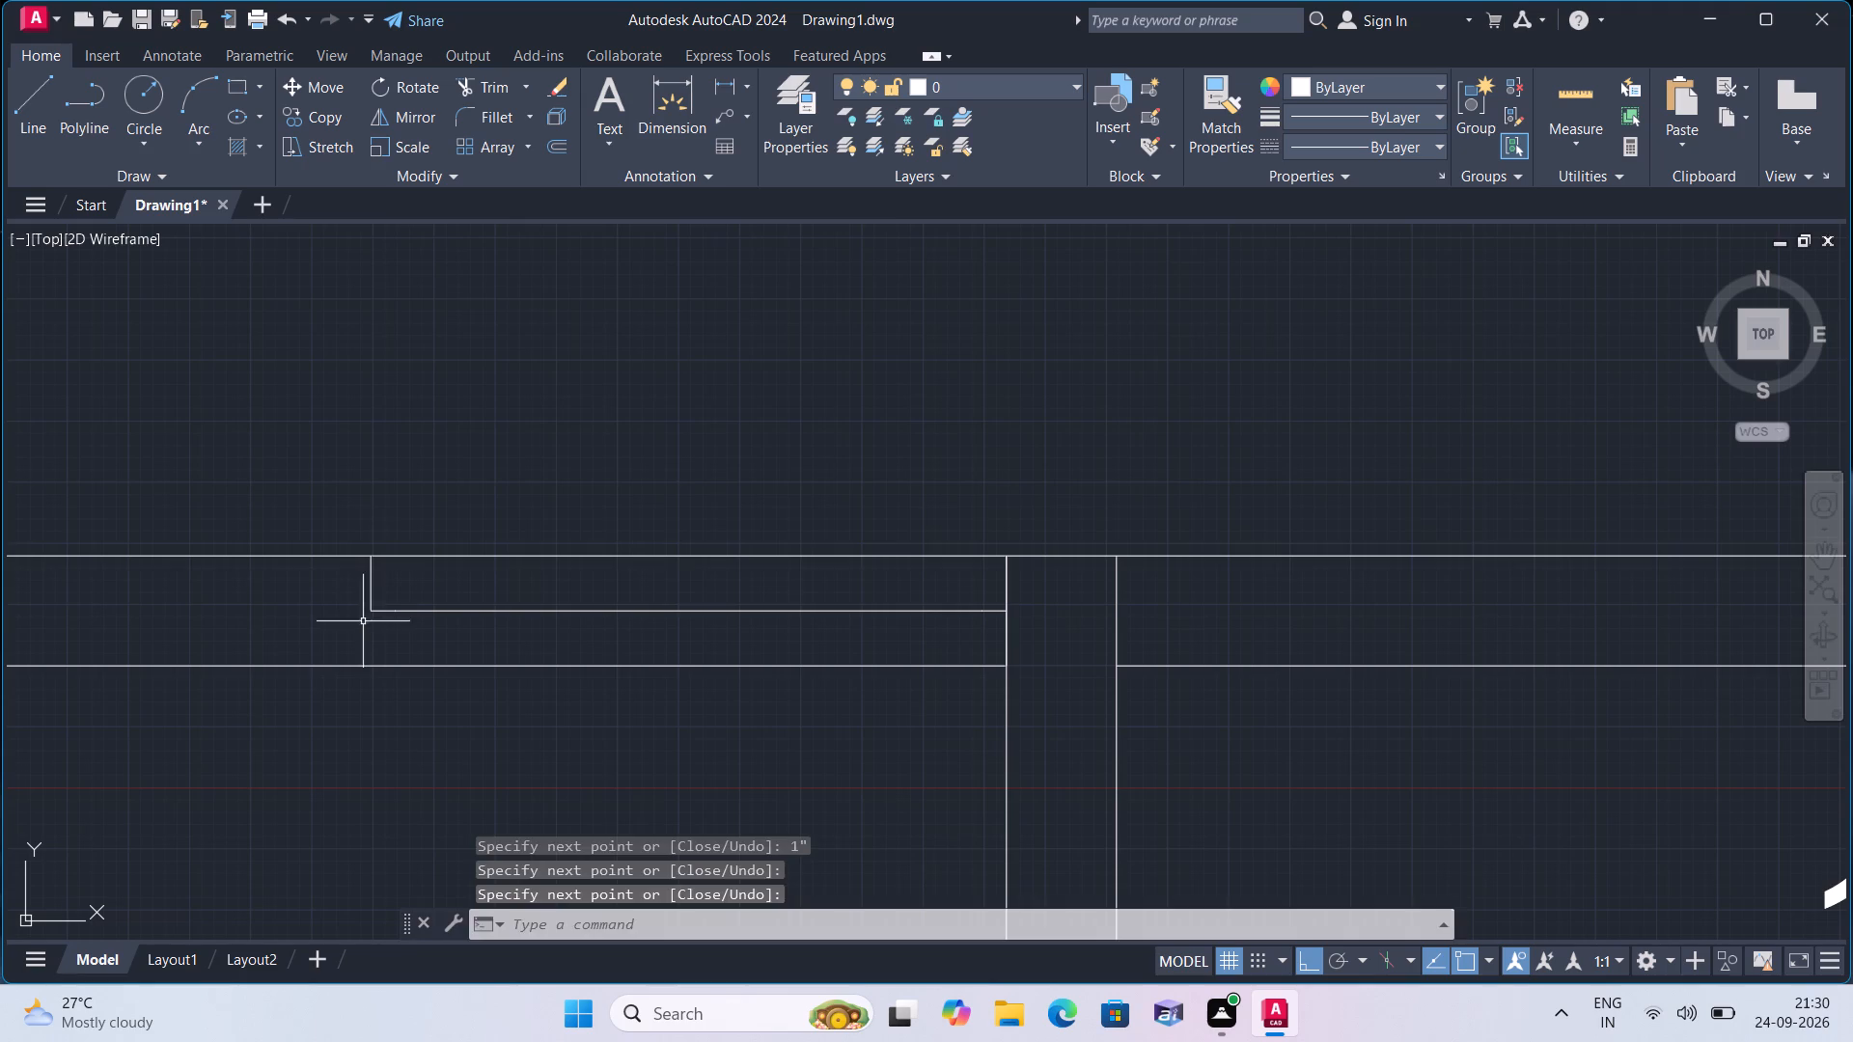
{"action": "left_click", "coordinate": [370, 612]}
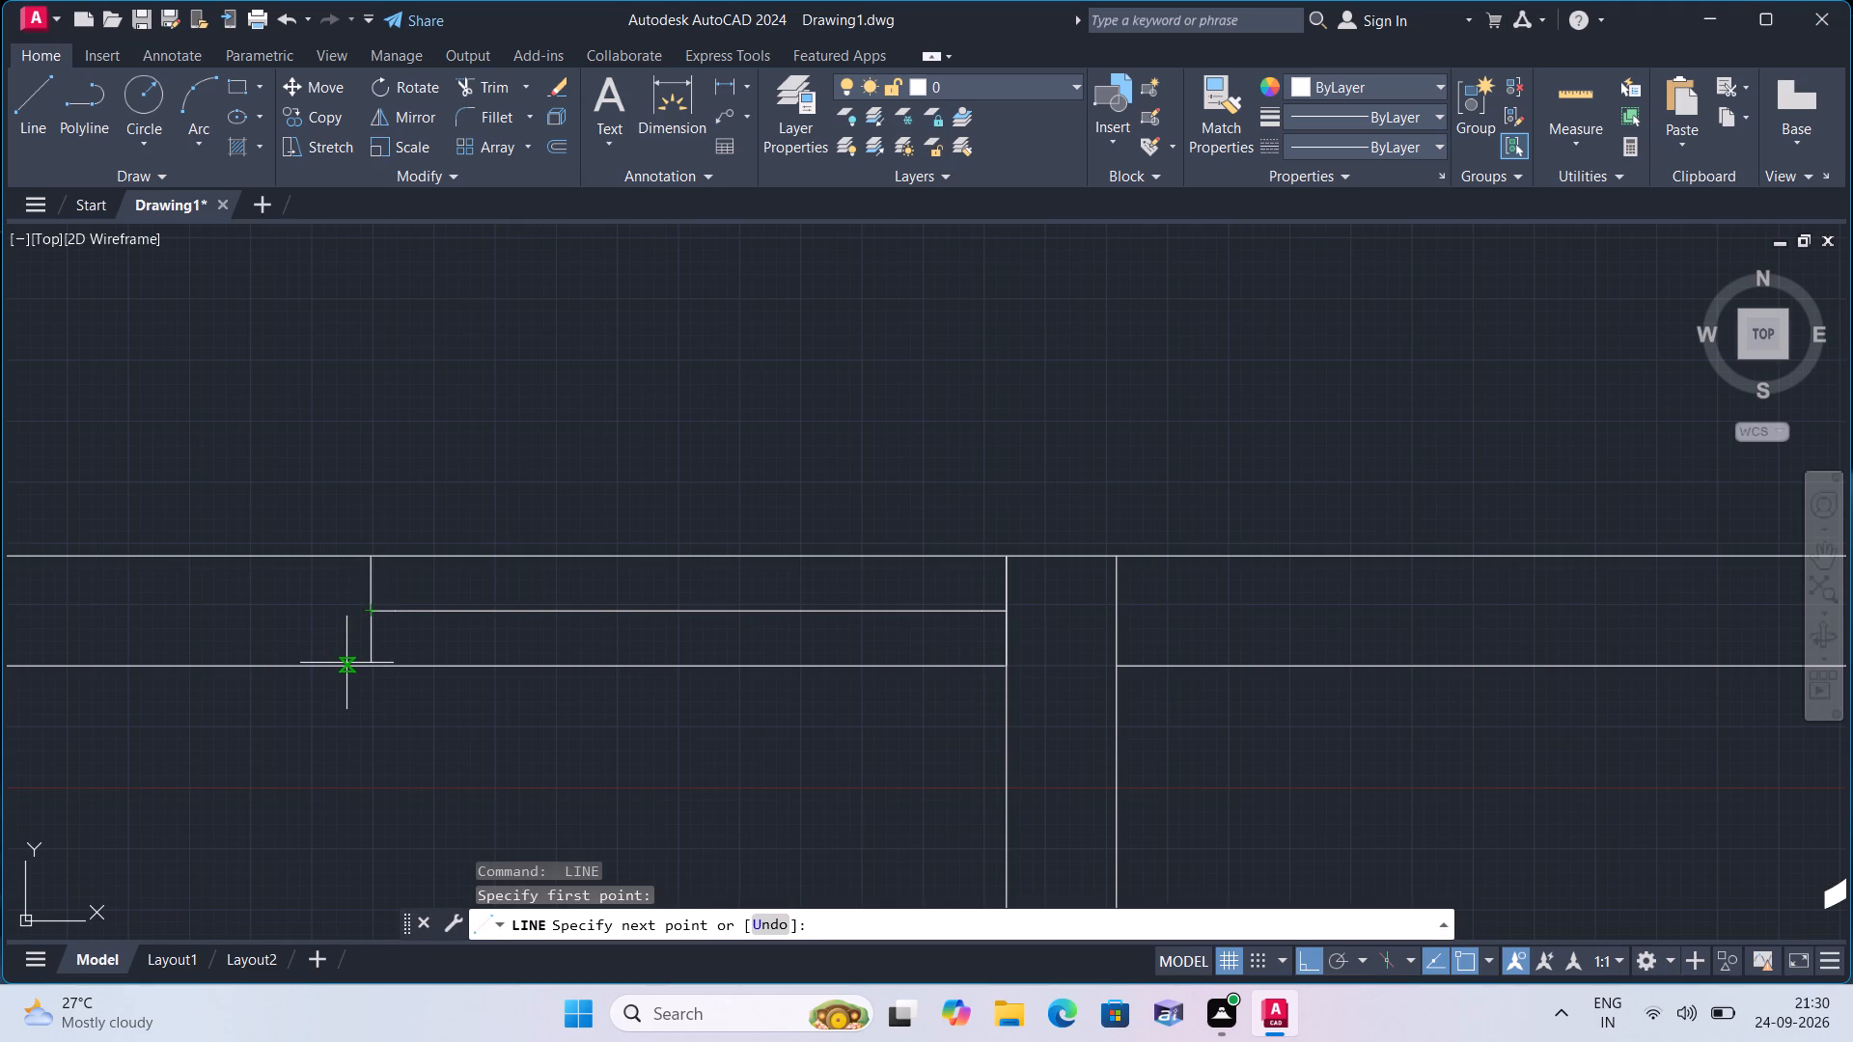
{"action": "left_click", "coordinate": [362, 659]}
{"action": "key", "text": "space"}
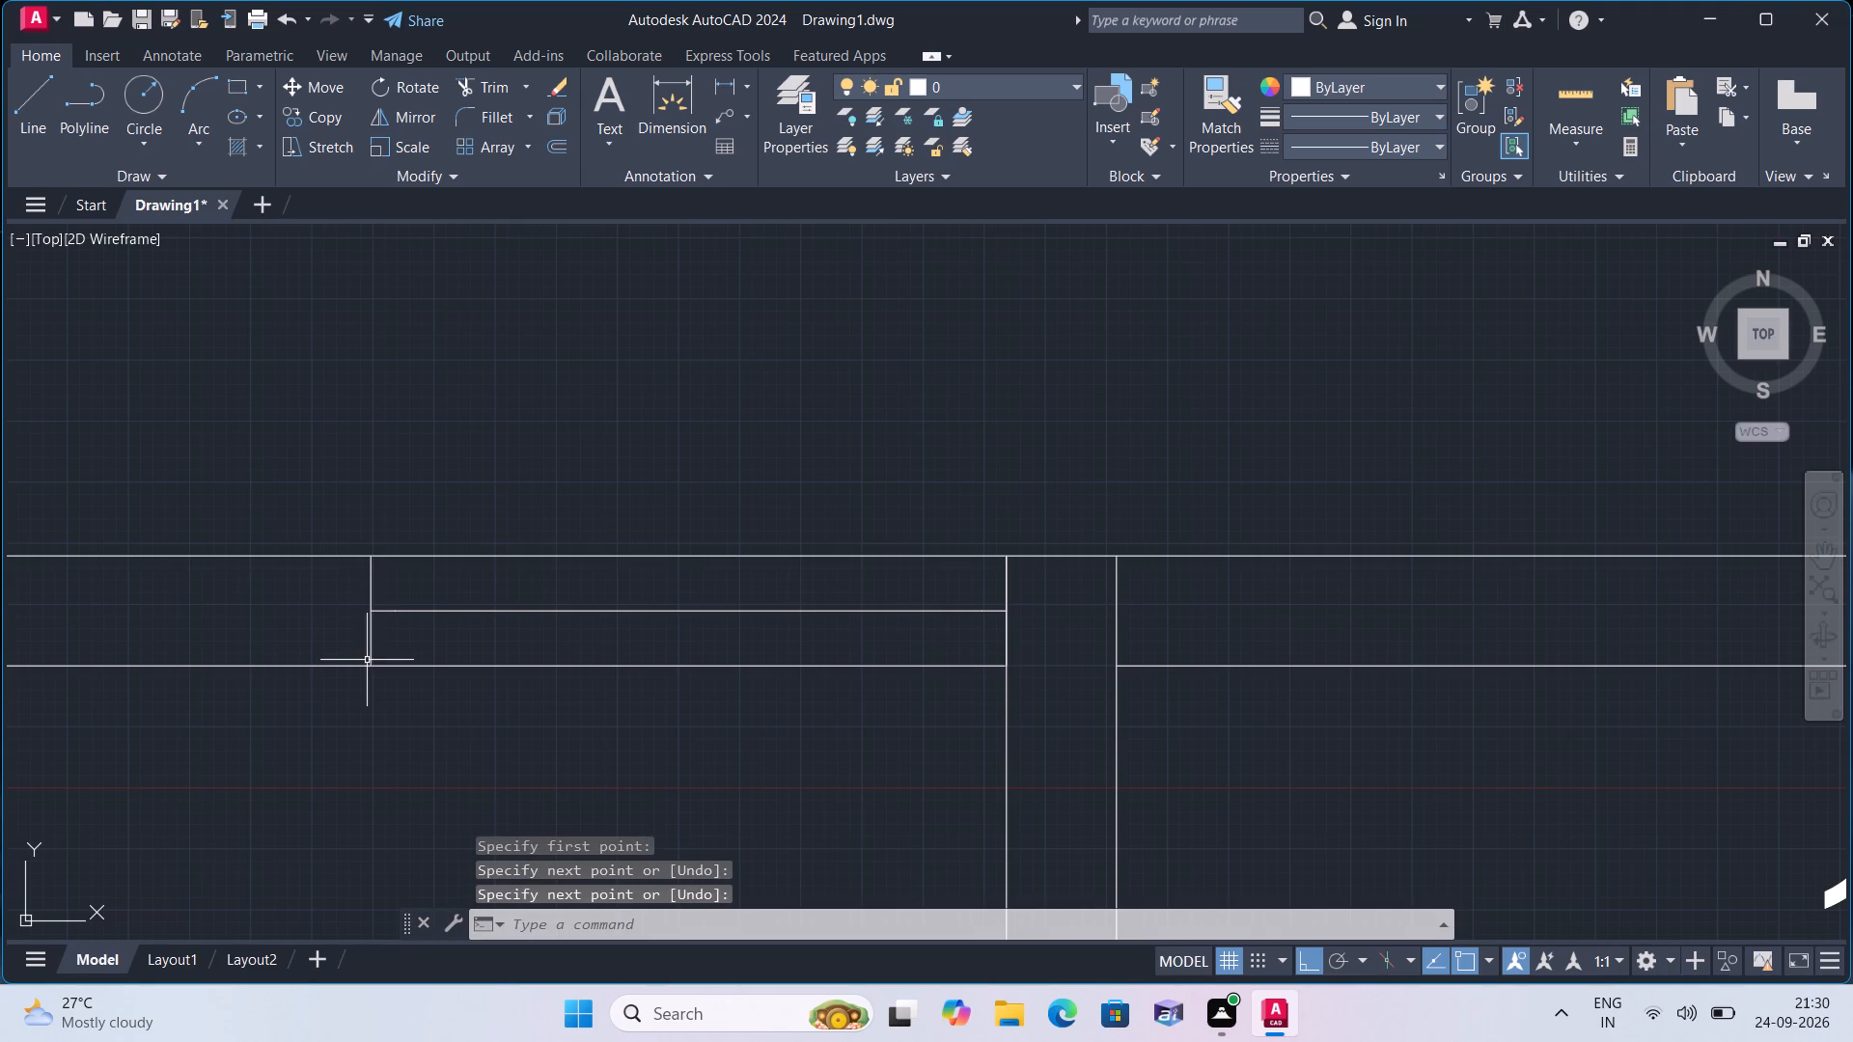
Erase the 2' middle segment and the short construction line at the partition, keeping the two 1" stubs.
{"action": "left_click", "coordinate": [554, 612]}
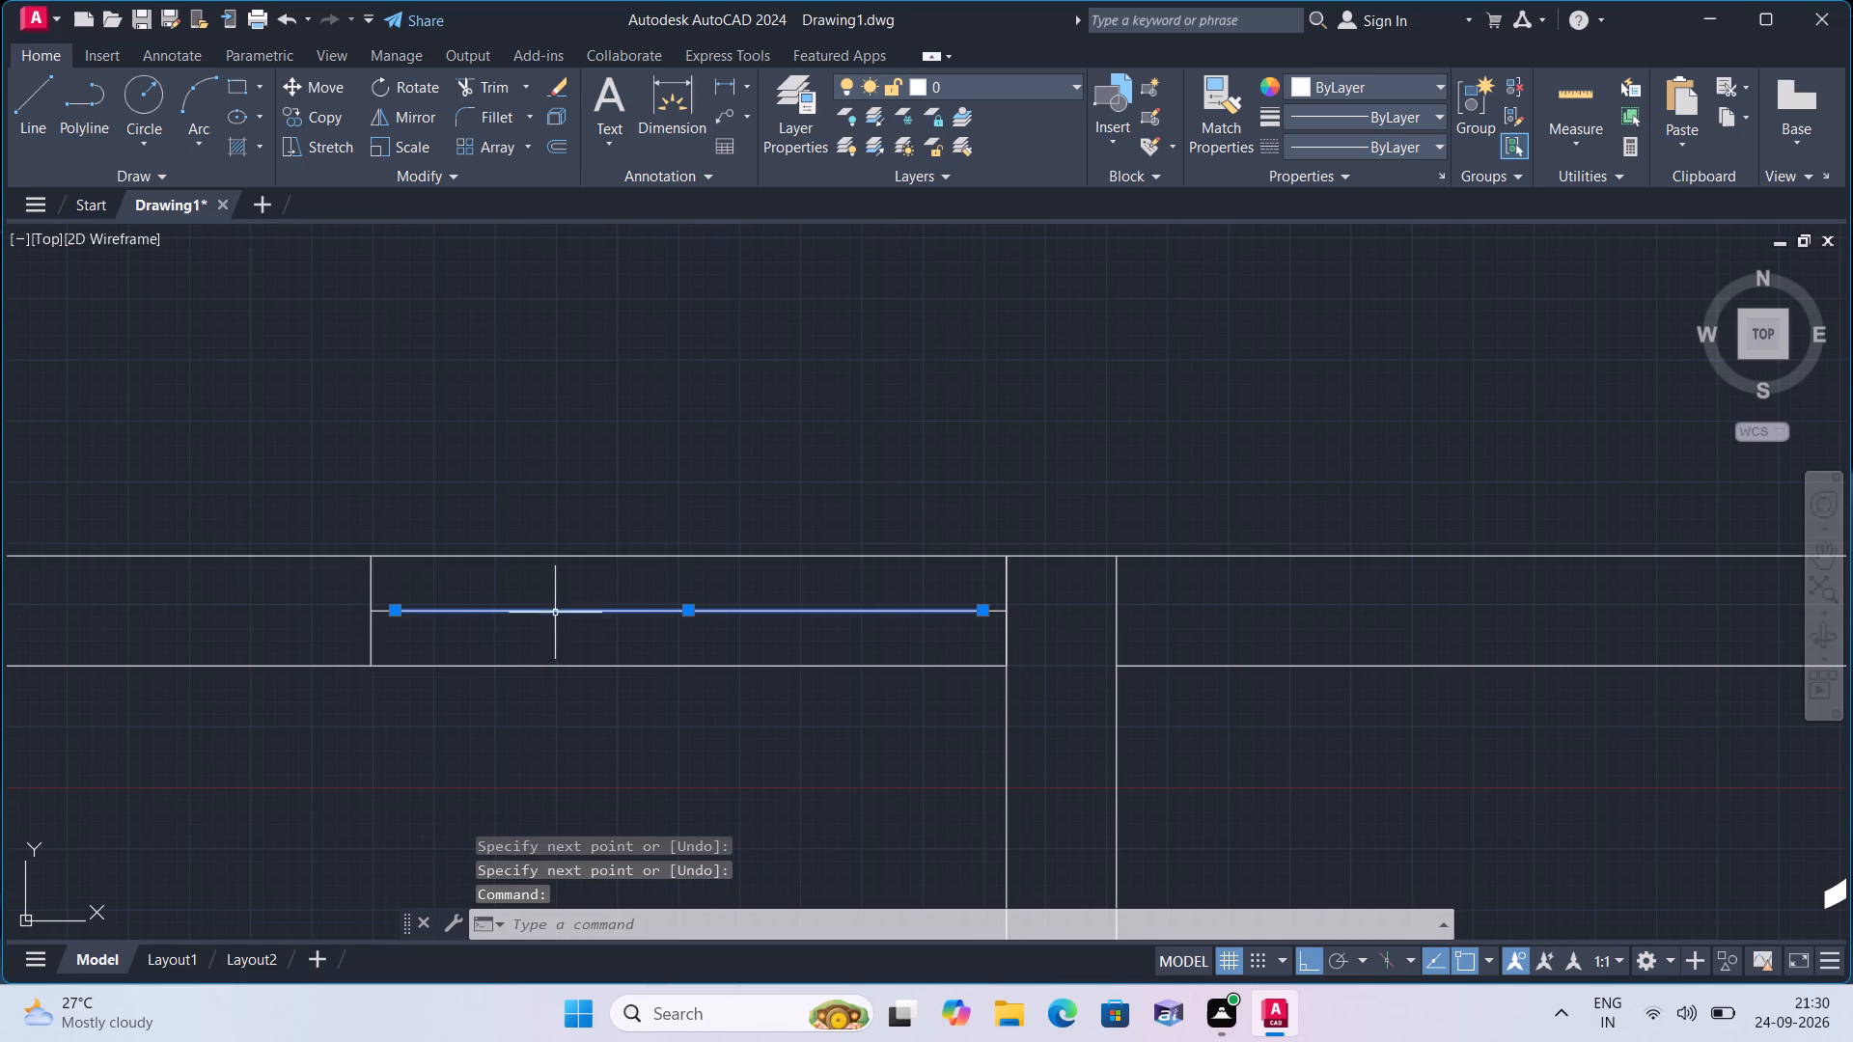
{"action": "left_click", "coordinate": [1006, 581]}
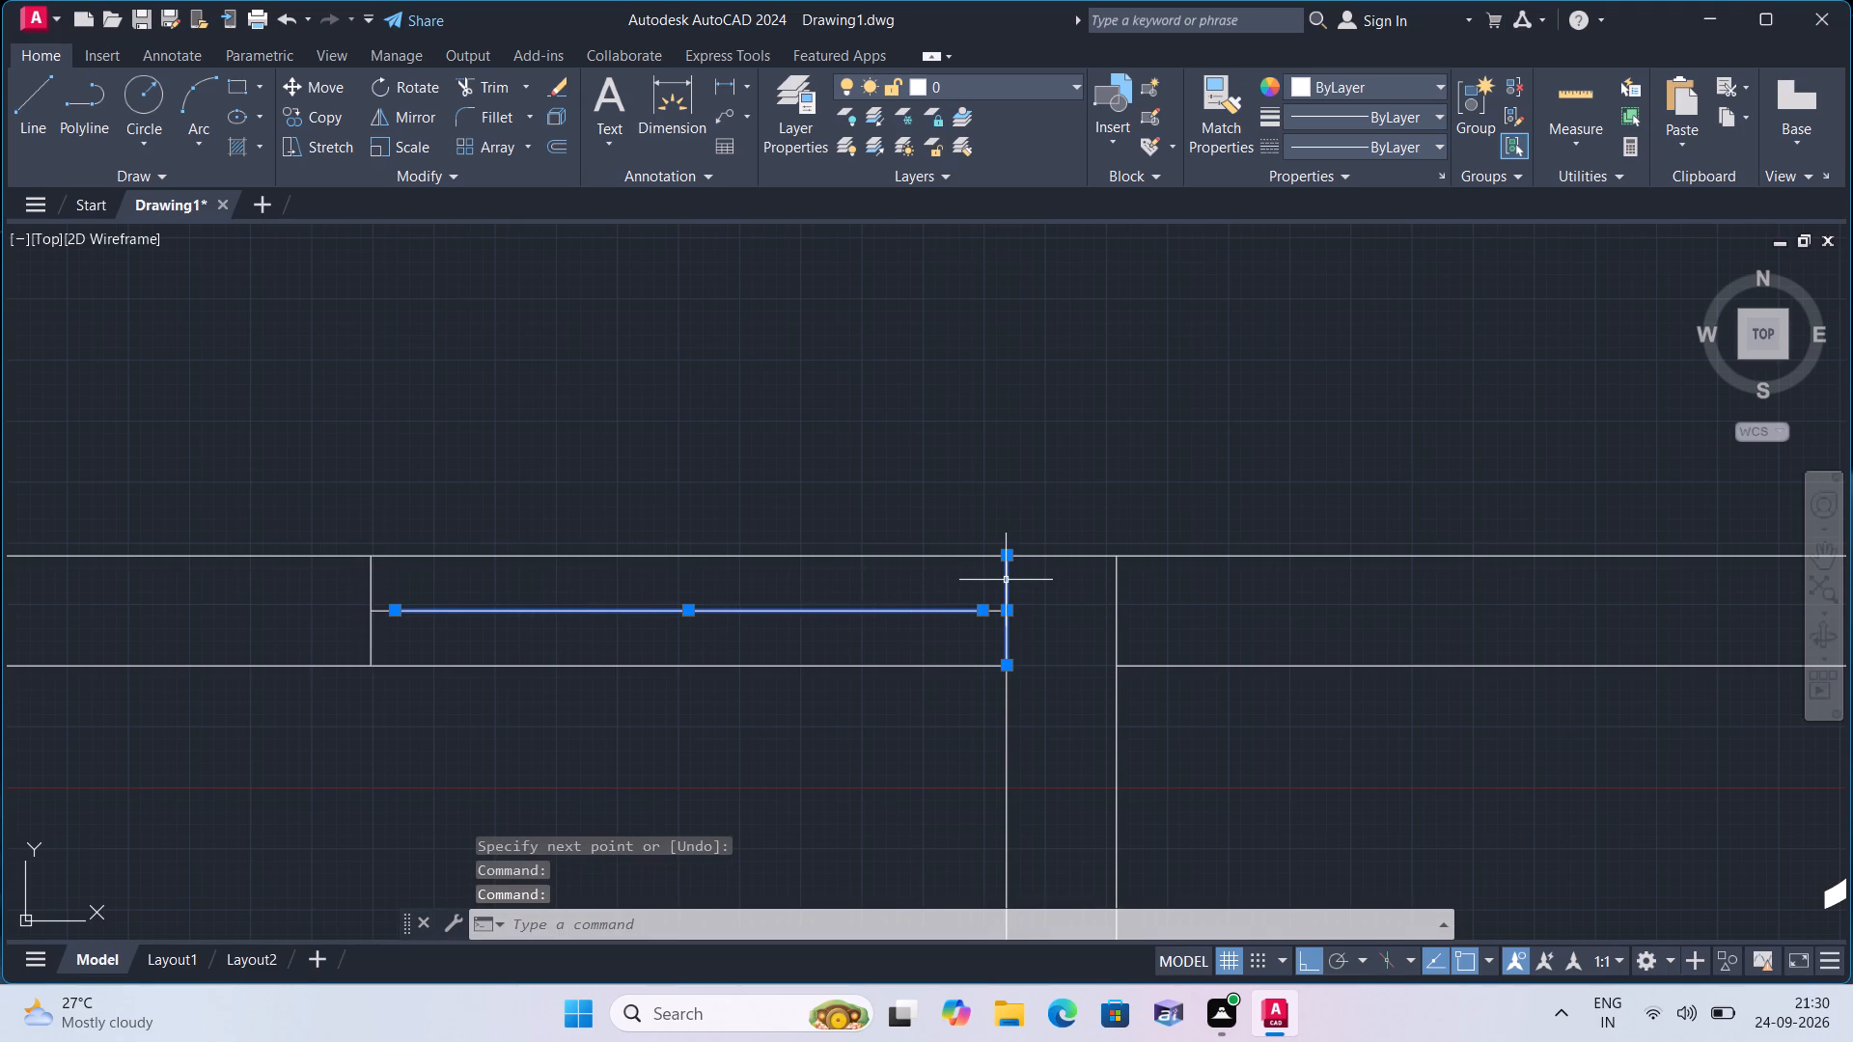
{"action": "key", "text": "Delete"}
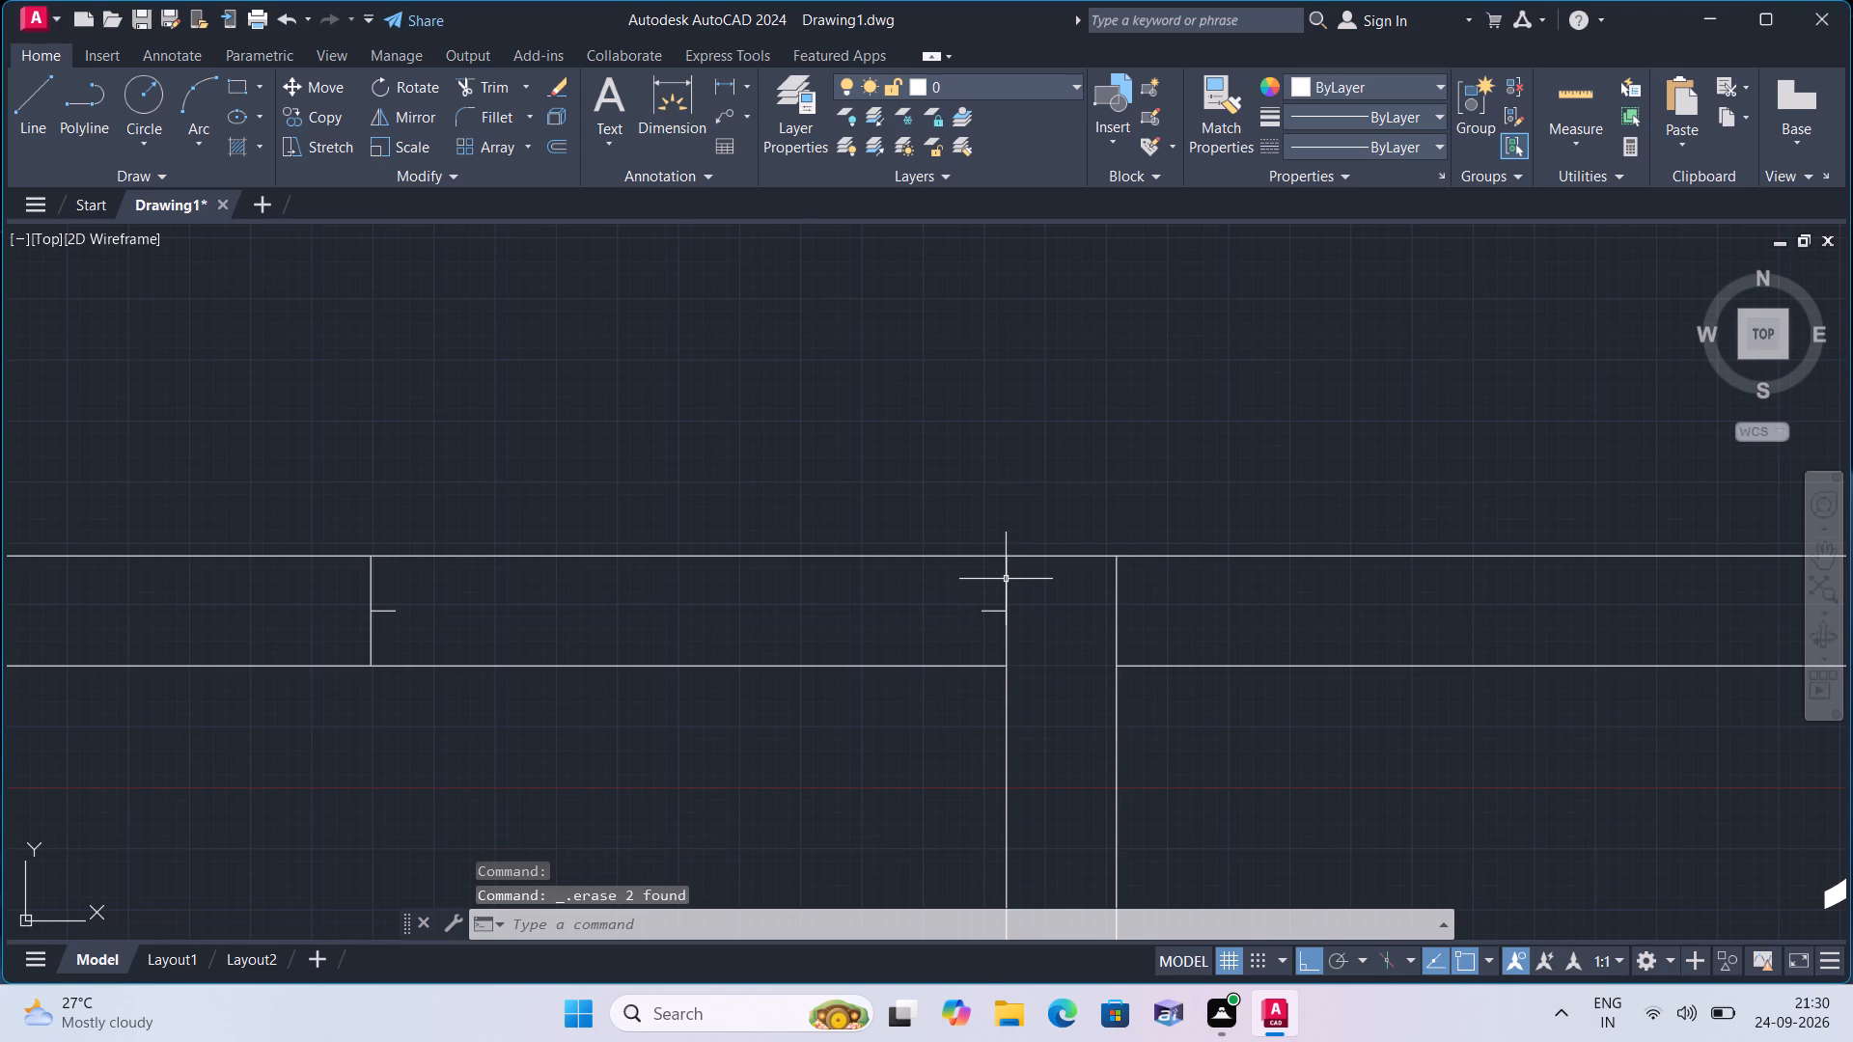
Draw the door leaf as a 2' vertical line going up from the inner end of the stub beside the partition.
{"action": "type", "text": "l"}
{"action": "key", "text": "space"}
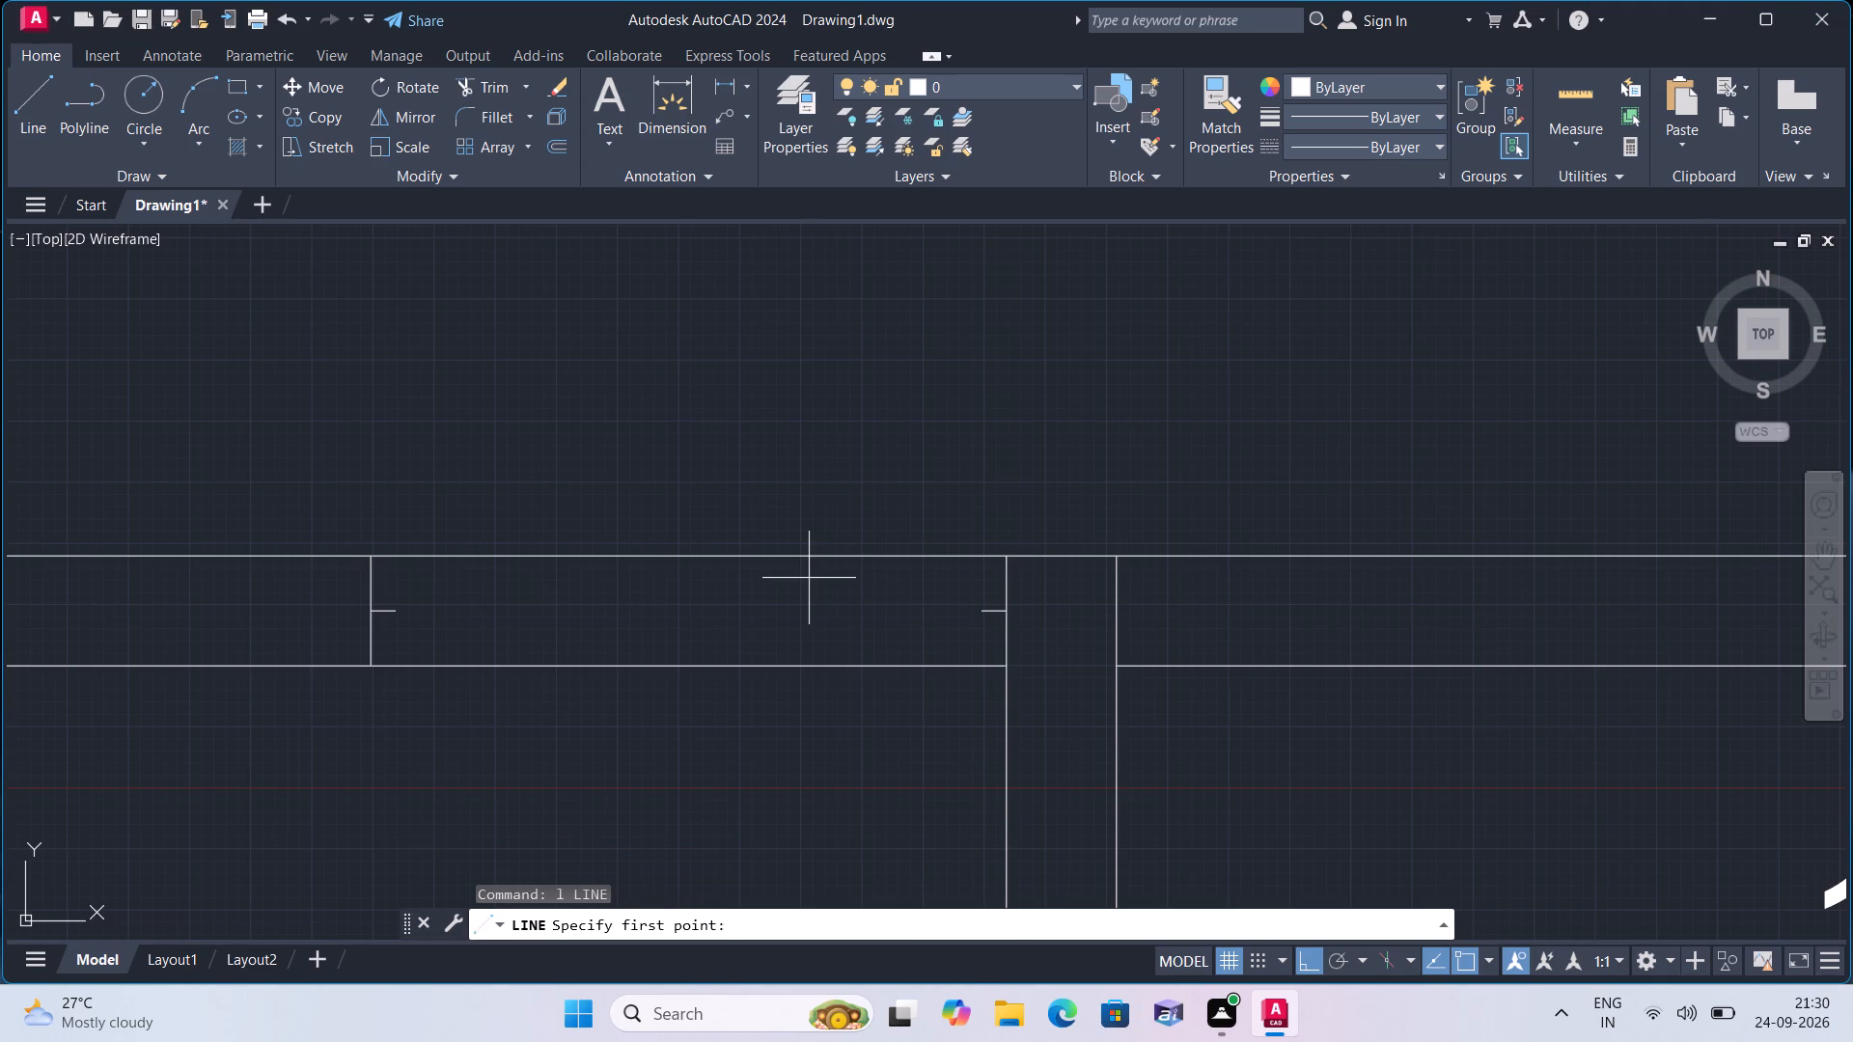
{"action": "scroll", "coordinate": [831, 597], "scroll_direction": "up", "scroll_amount": 1}
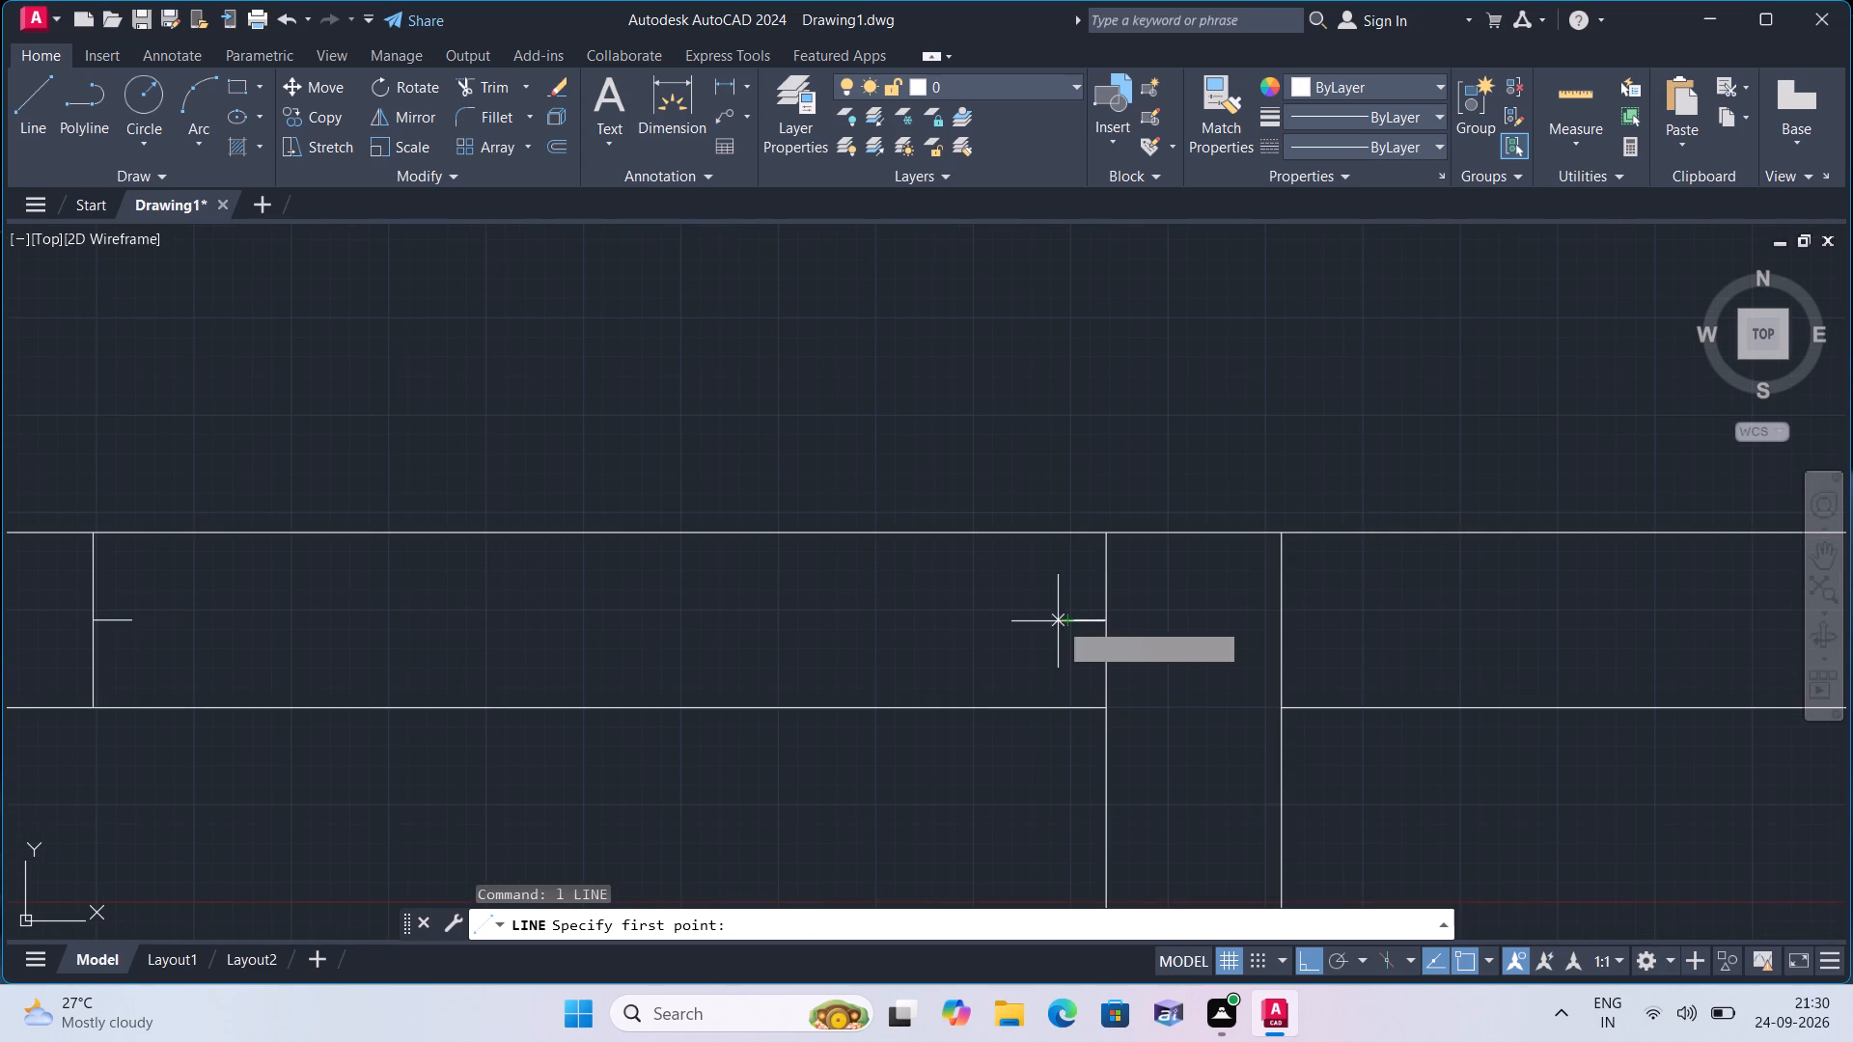
{"action": "left_click", "coordinate": [1063, 621]}
{"action": "scroll", "coordinate": [1009, 488], "scroll_direction": "down", "scroll_amount": 2}
{"action": "middle_click_drag", "start_coordinate": [1009, 477], "coordinate": [1175, 661]}
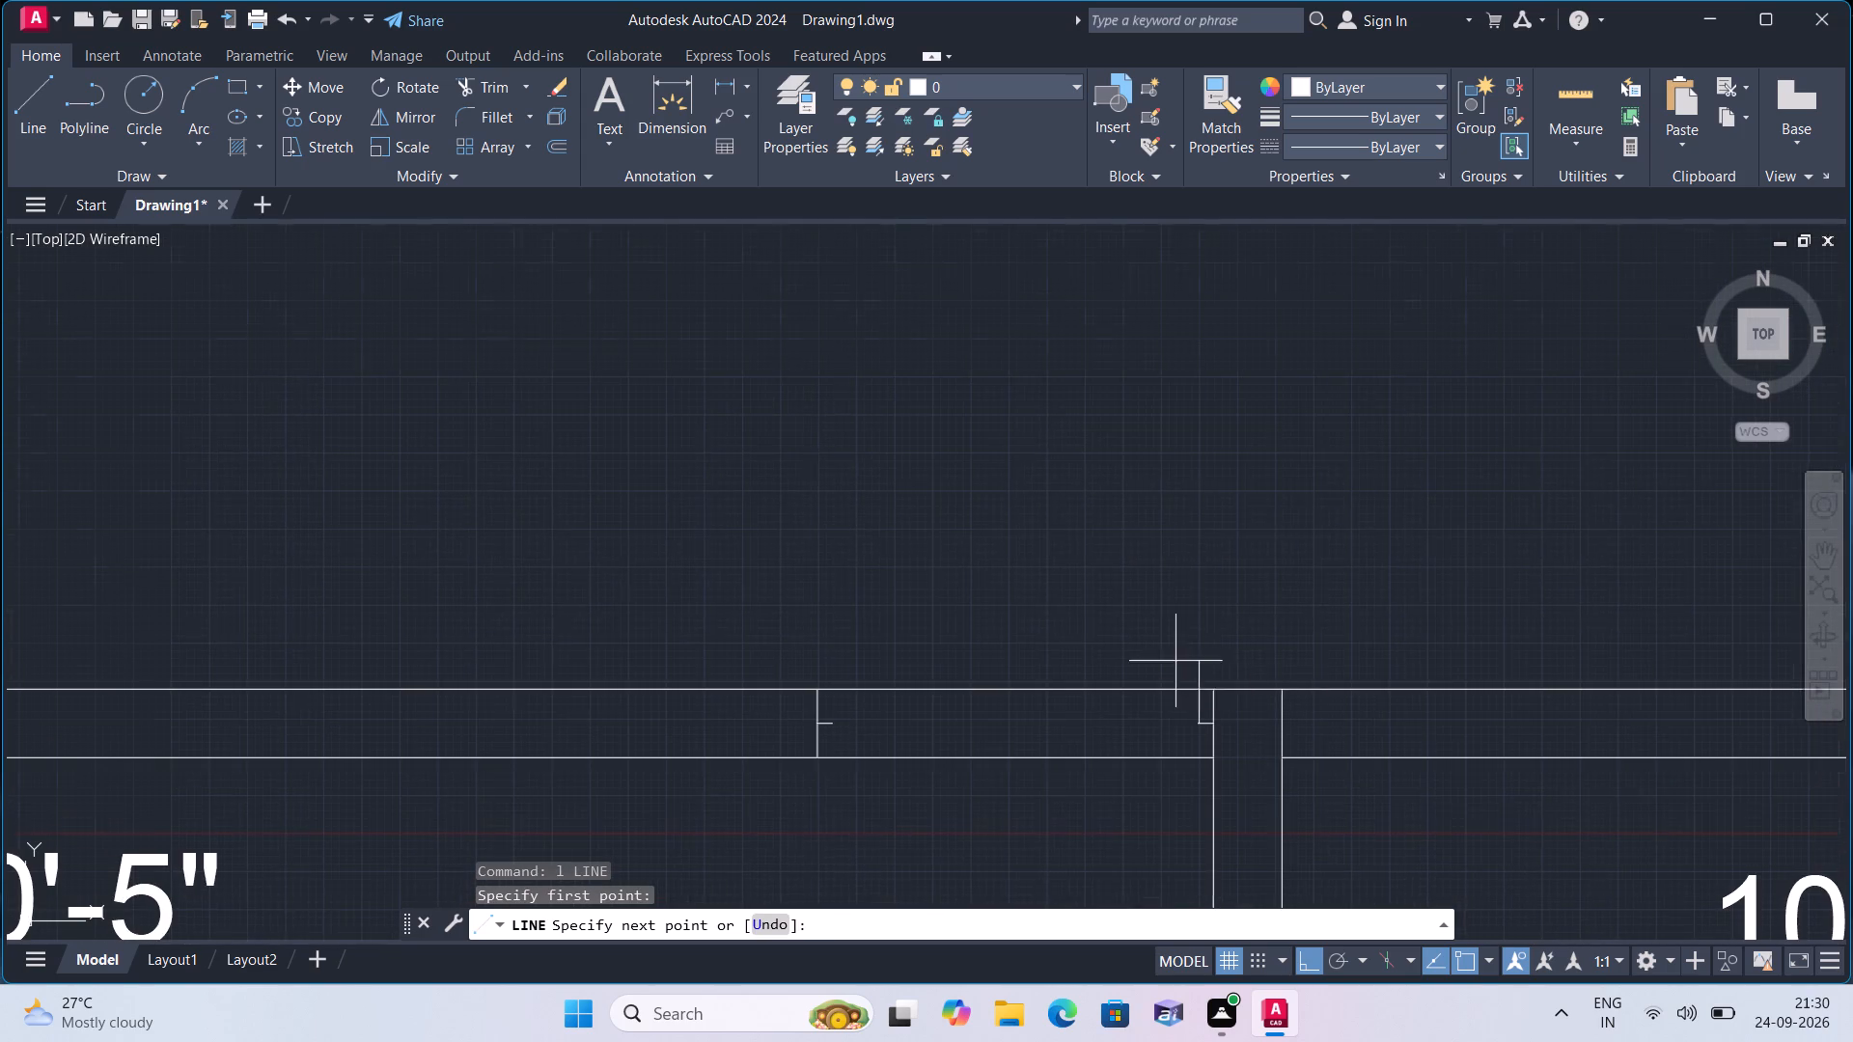
{"action": "type", "text": "2'"}
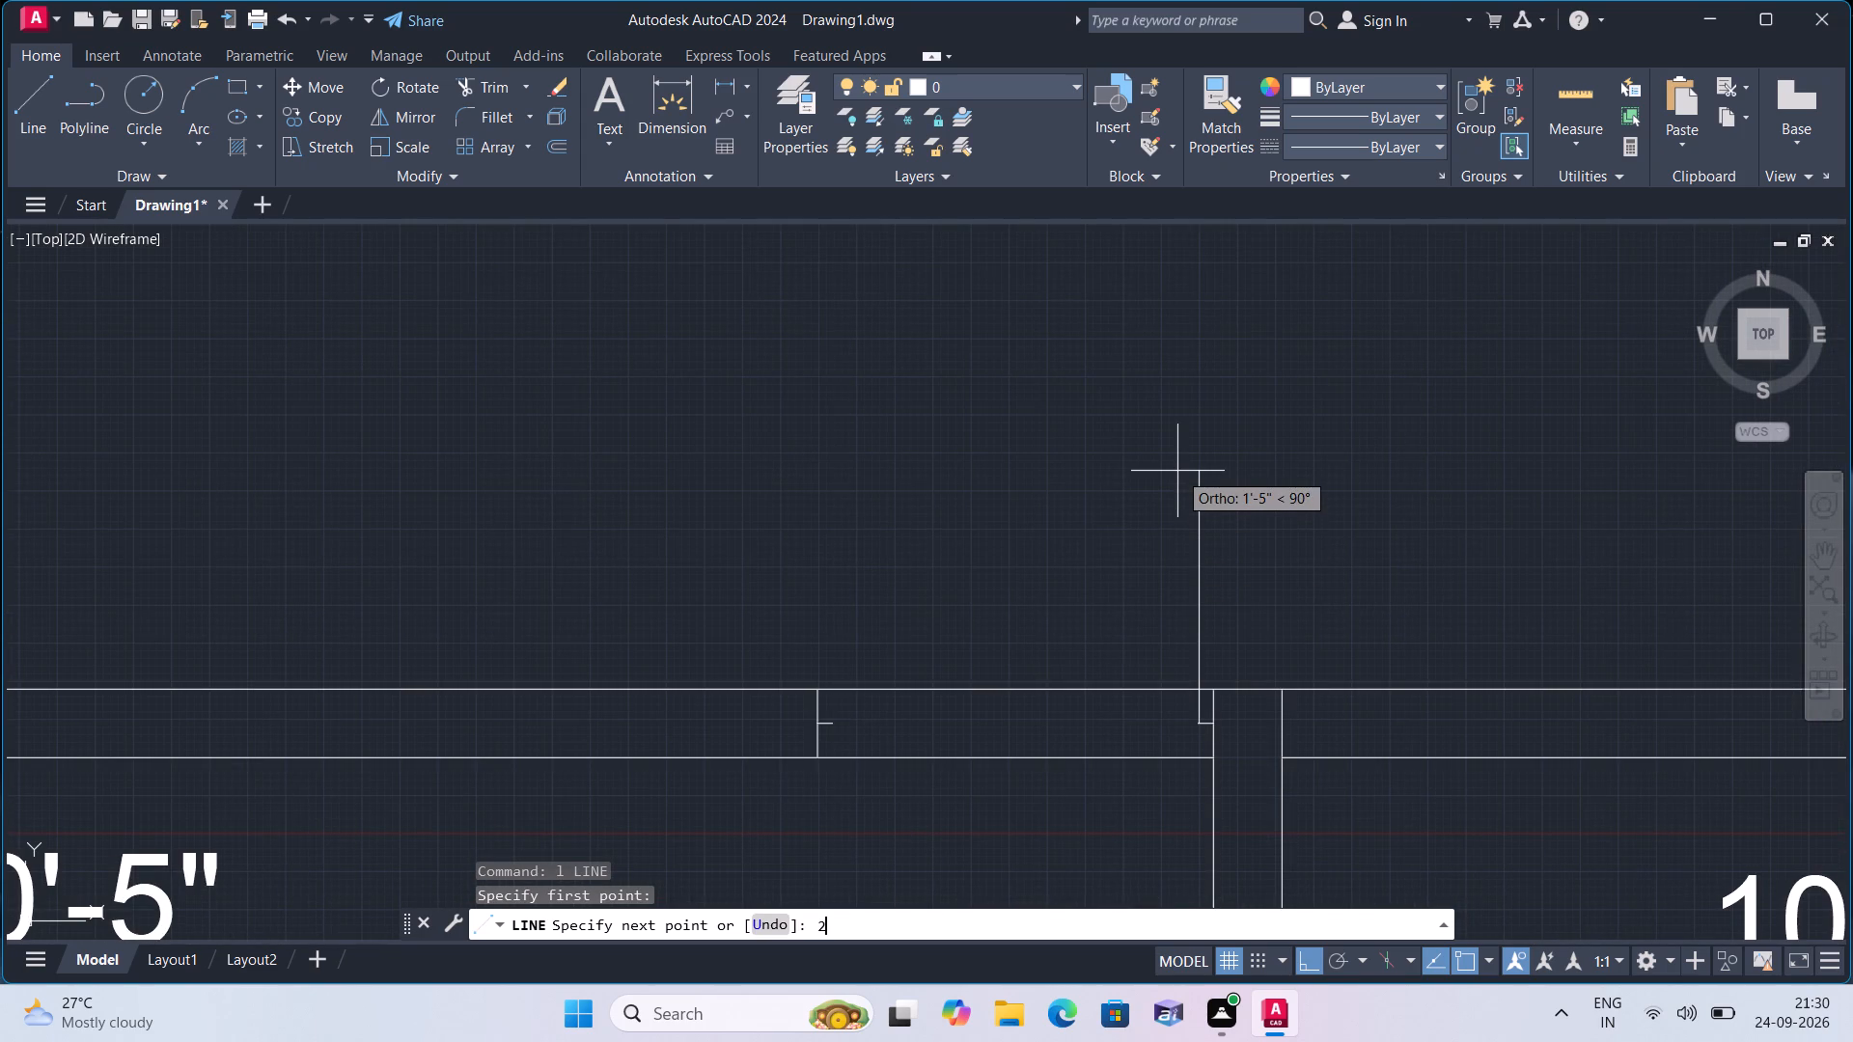
{"action": "key", "text": "space"}
{"action": "key", "text": "Escape"}
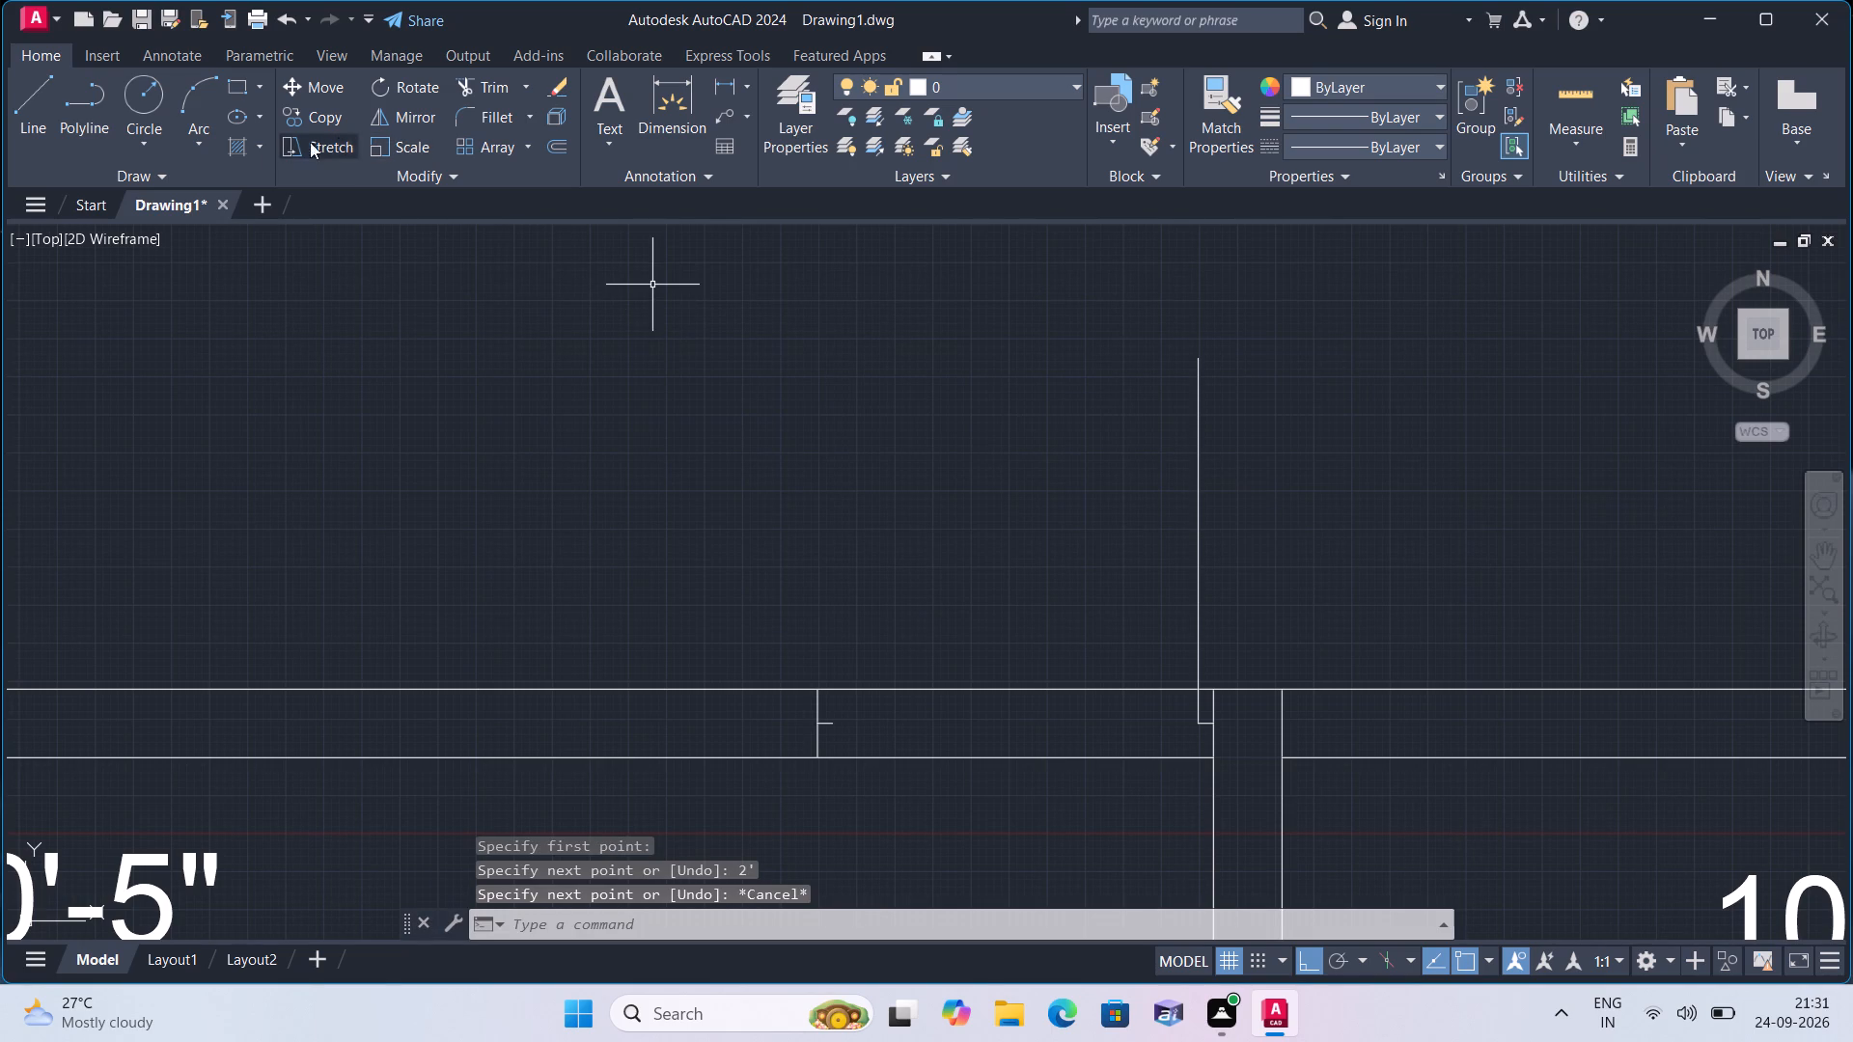
Draw the door swing as a Start, End, Direction arc from the leaf's top to the opposite stub's end, curving outward.
{"action": "left_click", "coordinate": [207, 142]}
{"action": "left_click", "coordinate": [298, 436]}
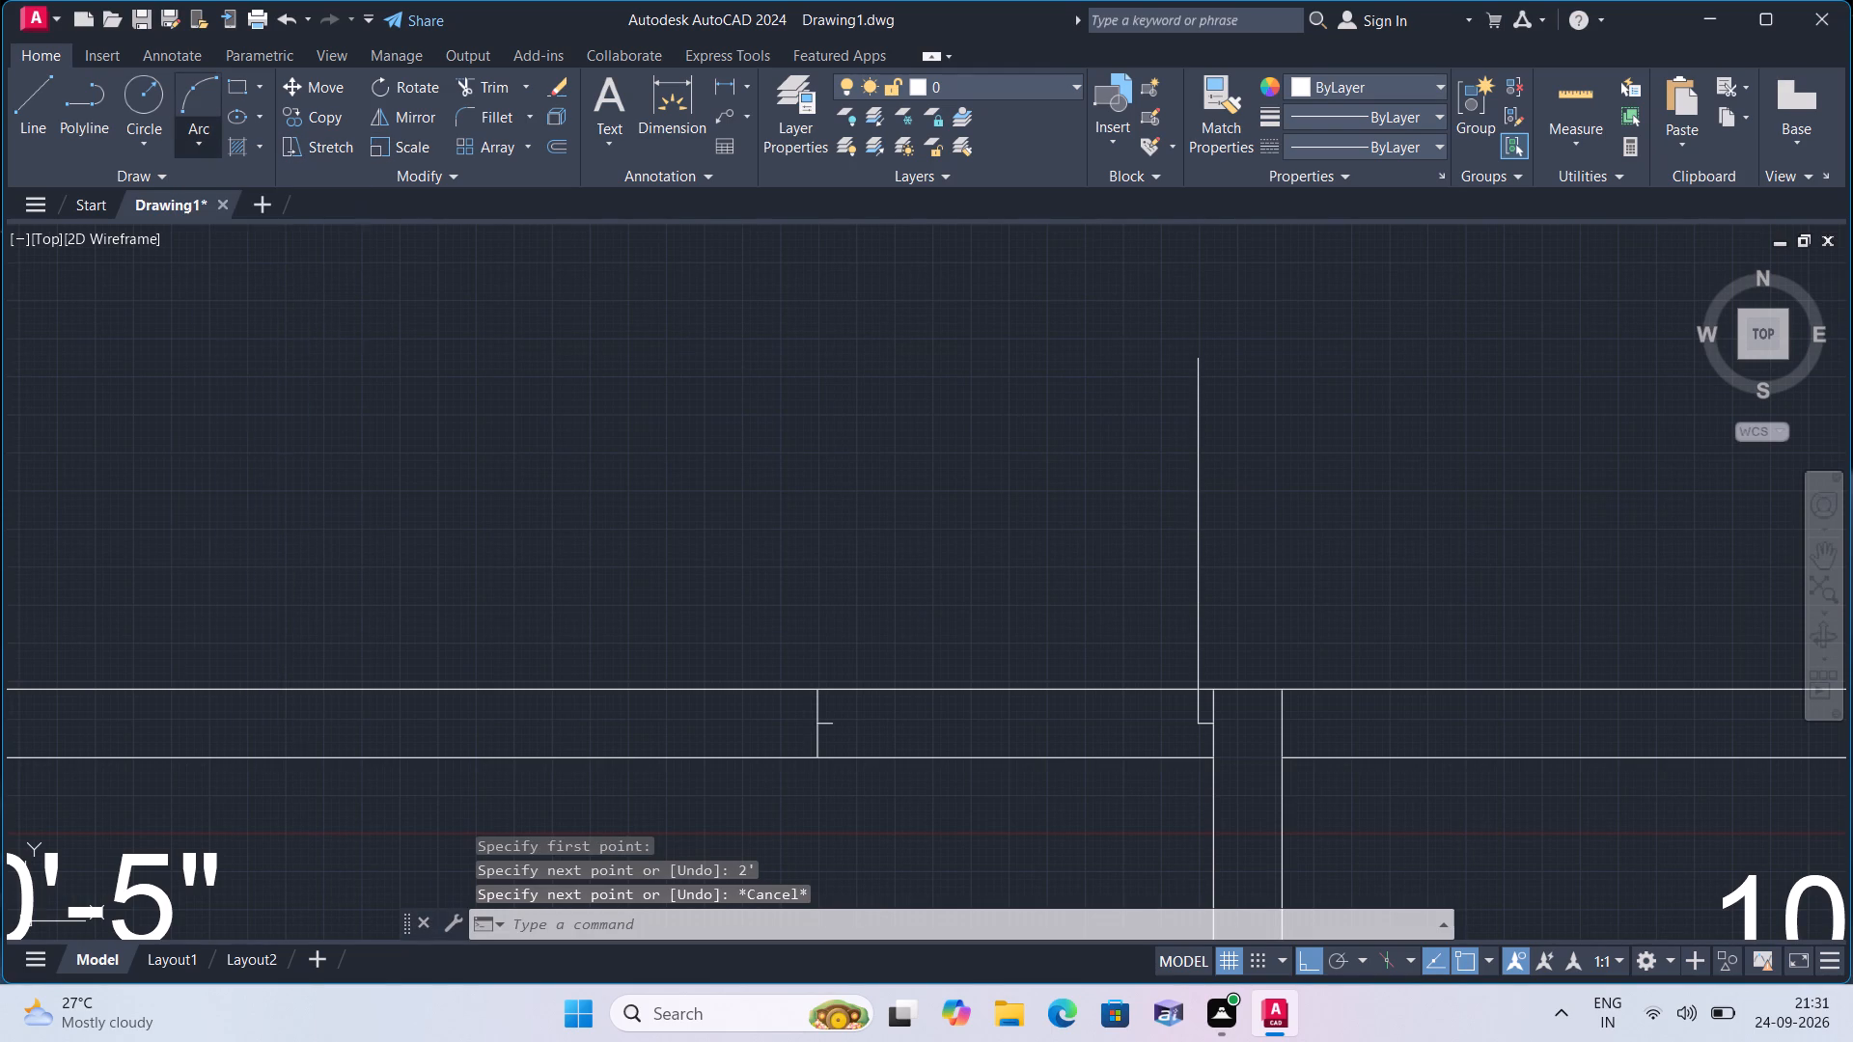
{"action": "left_click", "coordinate": [1194, 356]}
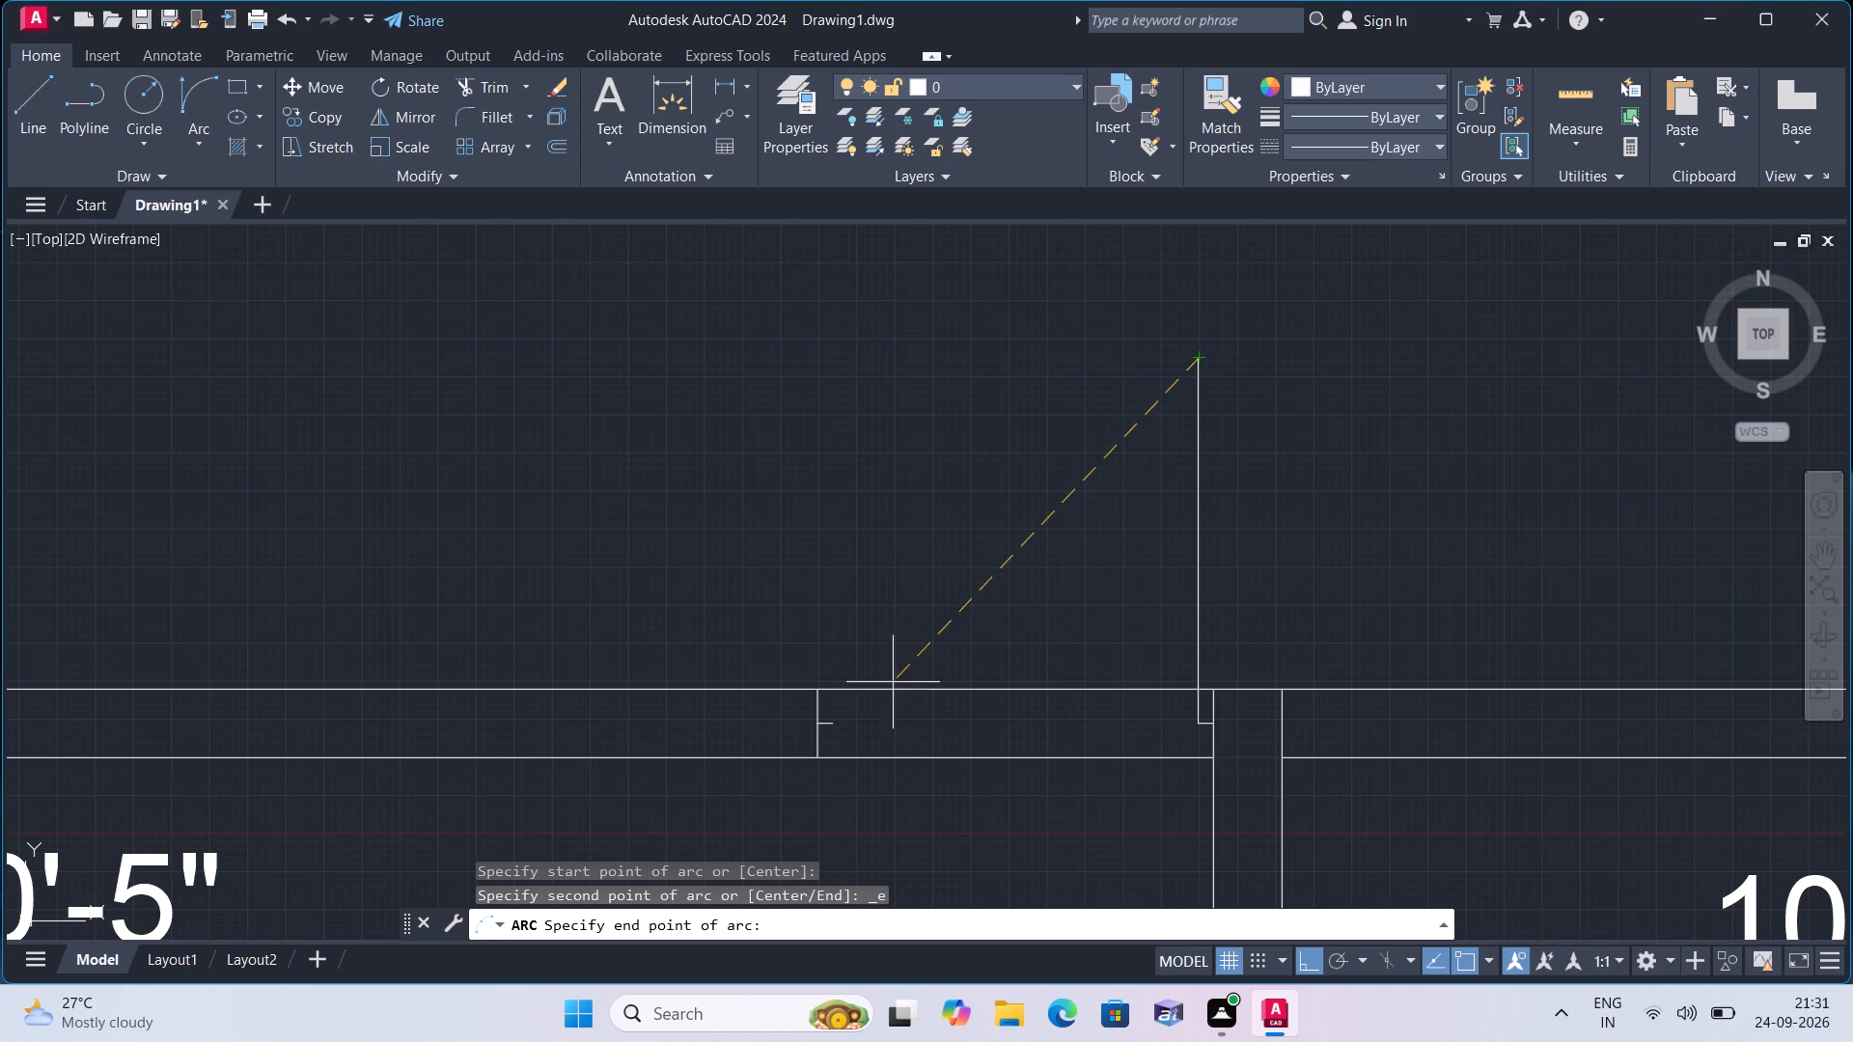
{"action": "left_click", "coordinate": [834, 716]}
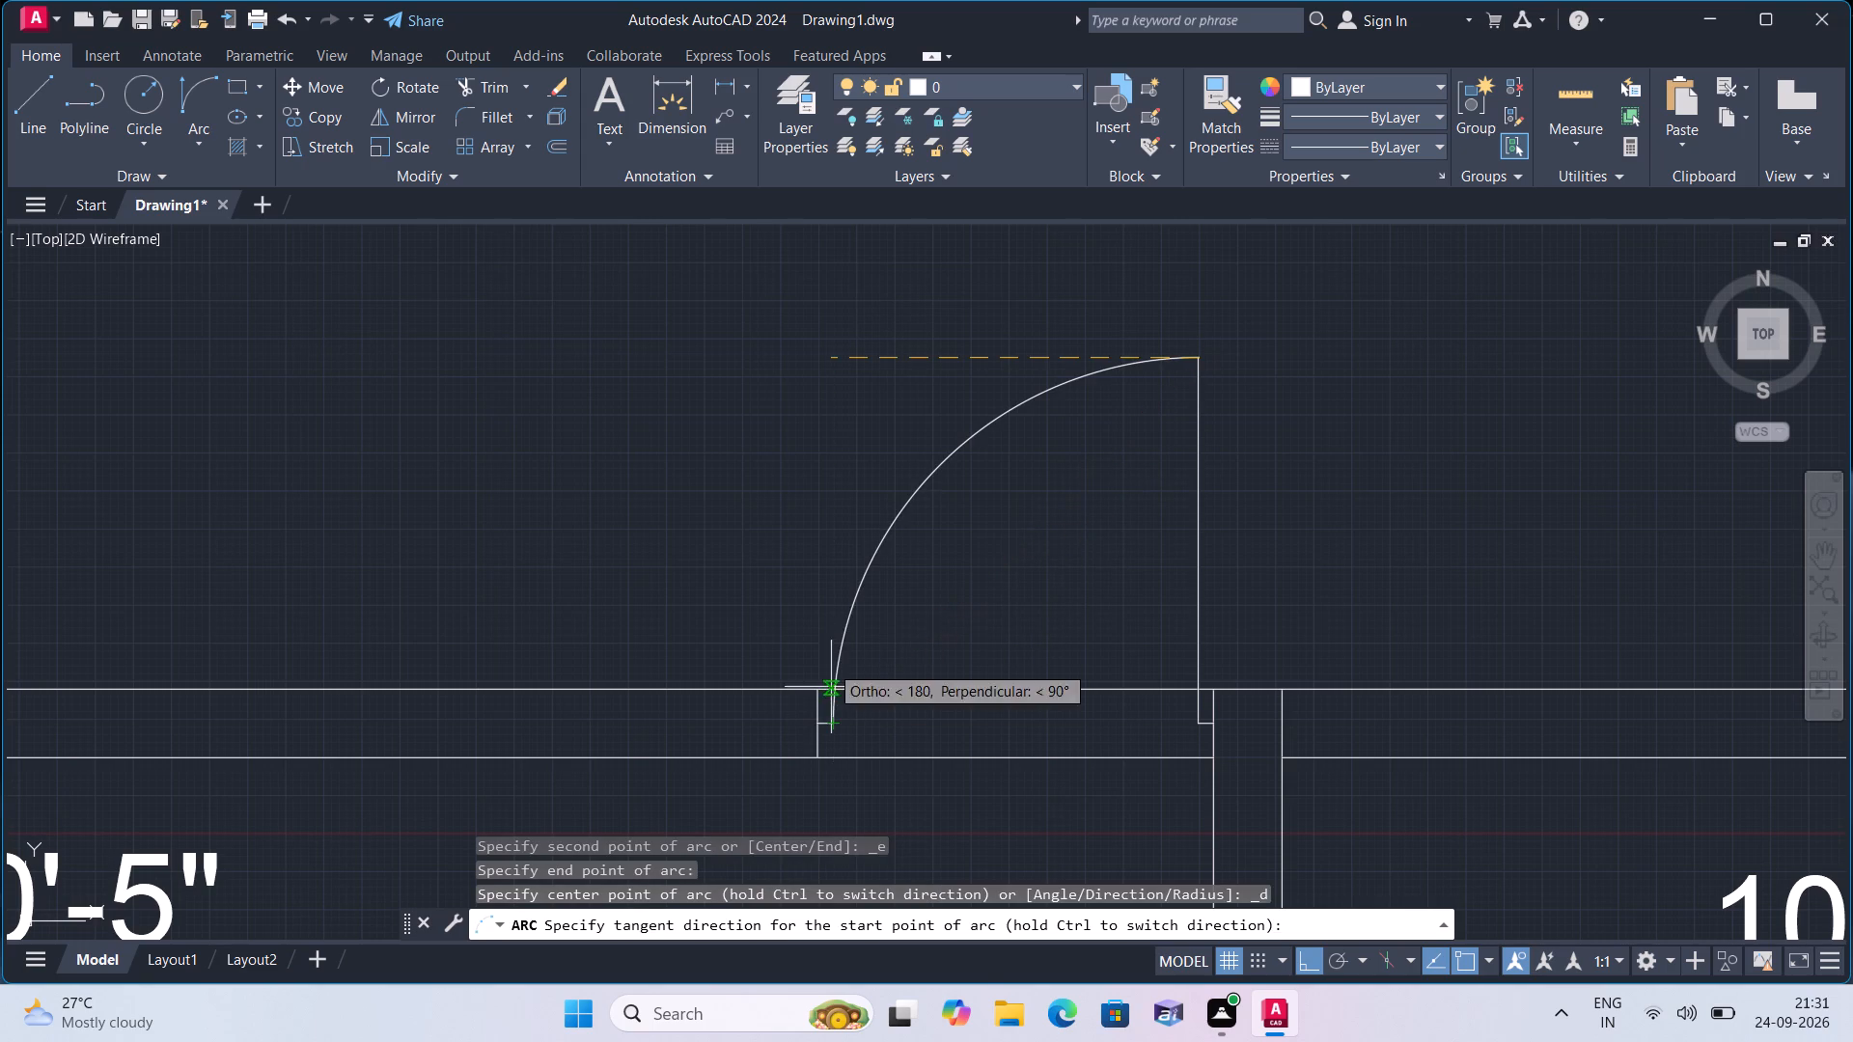
{"action": "left_click", "coordinate": [809, 584]}
Draw a short line across the top wall's thickness, along the partition's right face at the 10'-0" bedroom.
{"action": "scroll", "coordinate": [809, 583], "scroll_direction": "down", "scroll_amount": 2}
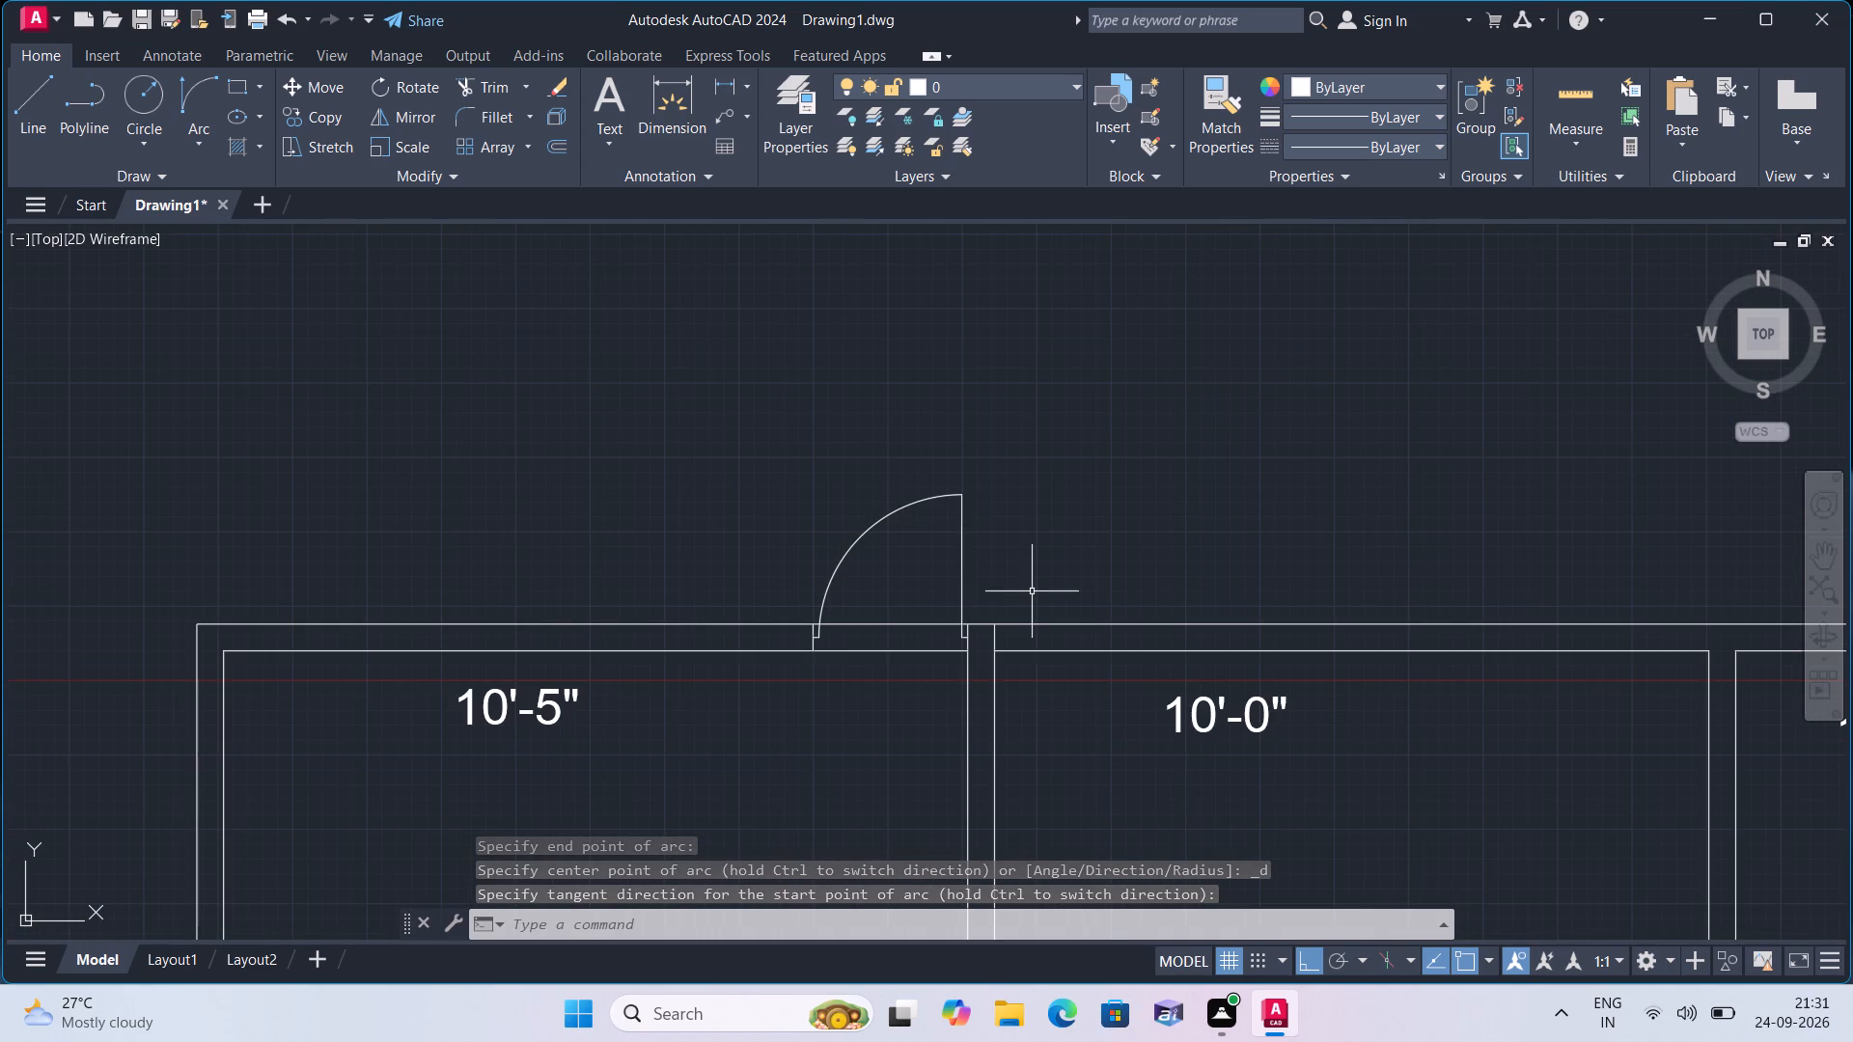
{"action": "type", "text": "l"}
{"action": "key", "text": "space"}
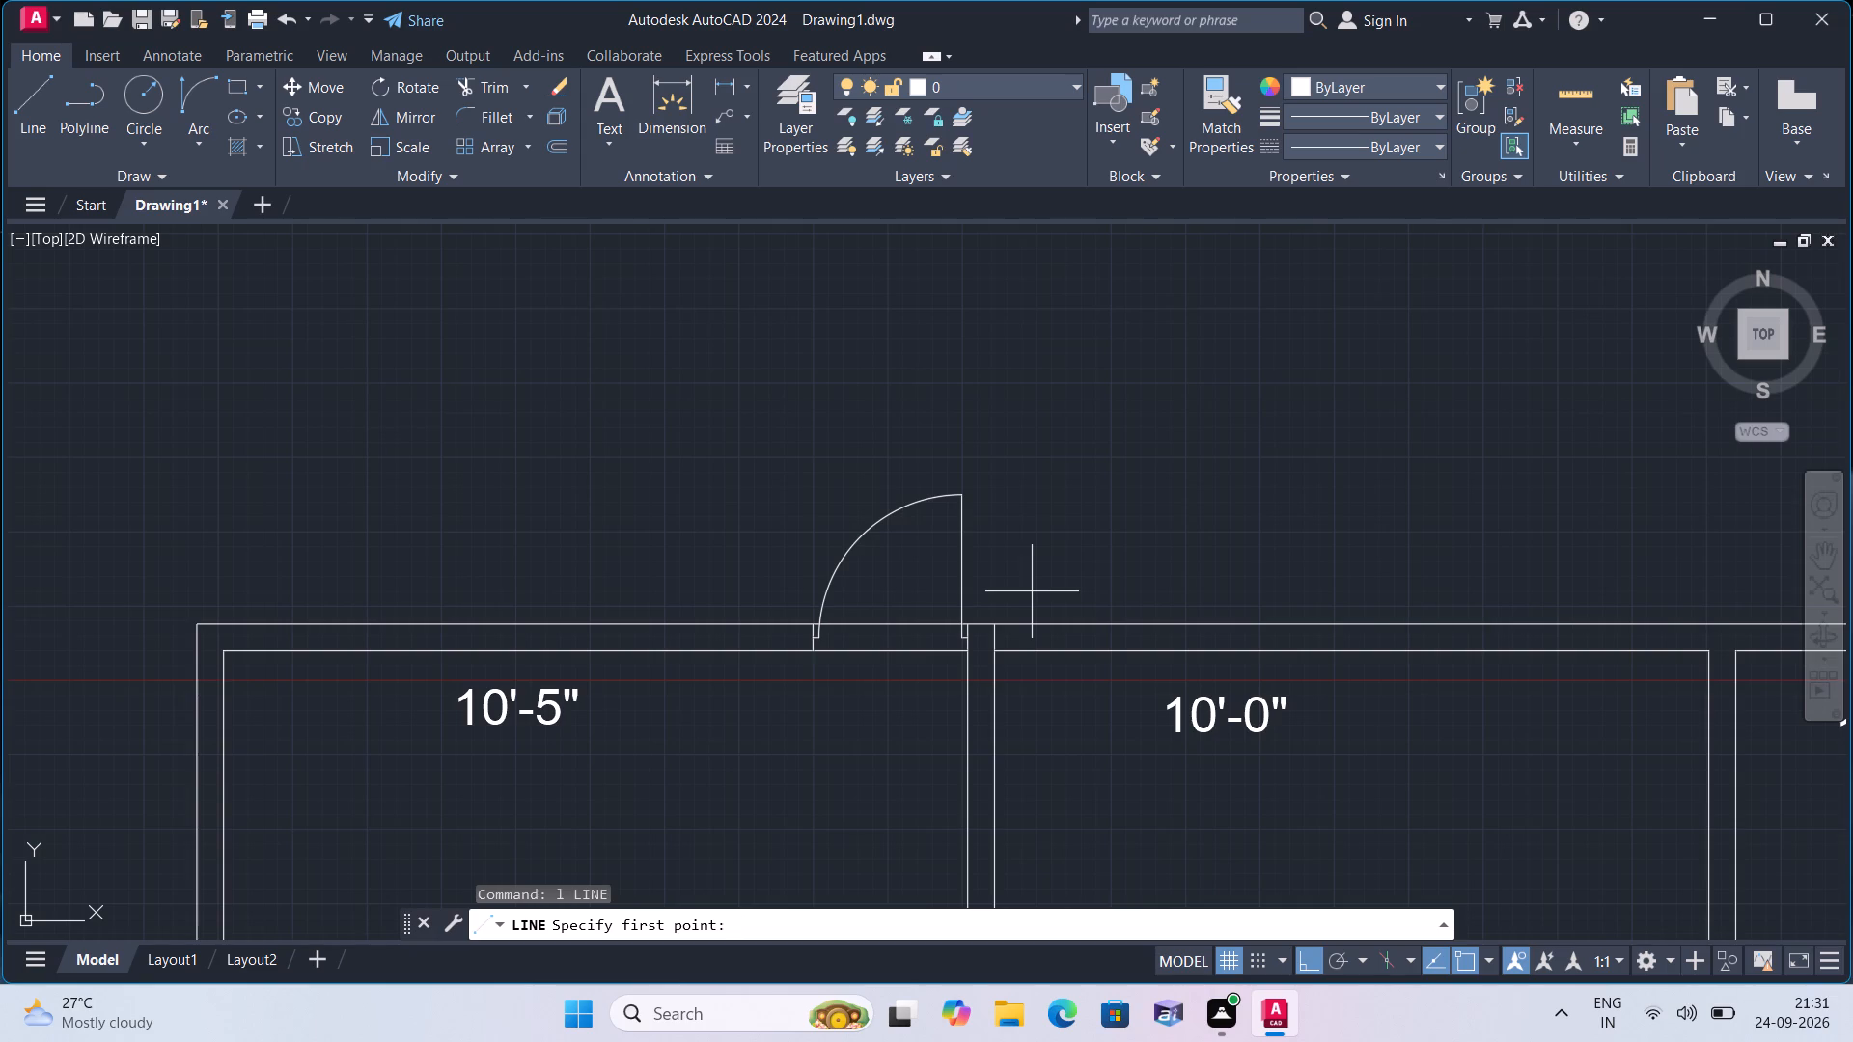
{"action": "scroll", "coordinate": [1032, 591], "scroll_direction": "up", "scroll_amount": 1}
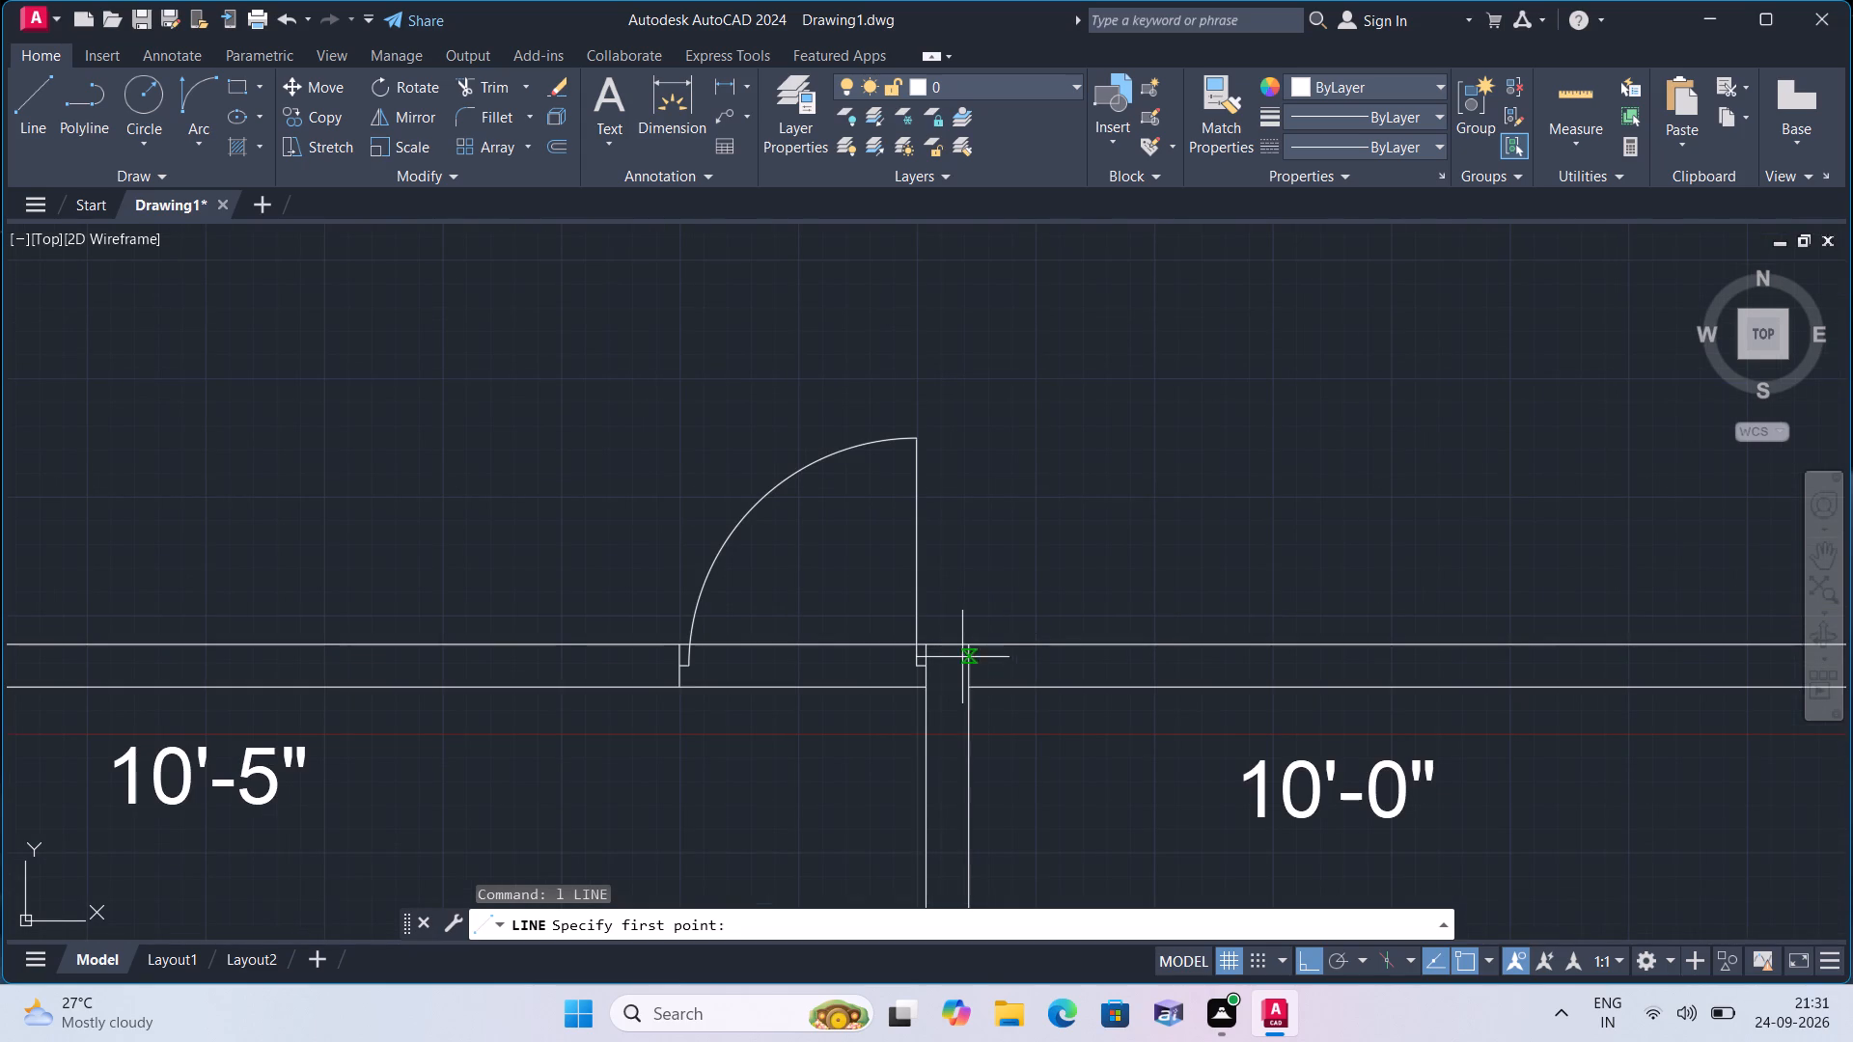
{"action": "left_click", "coordinate": [965, 648]}
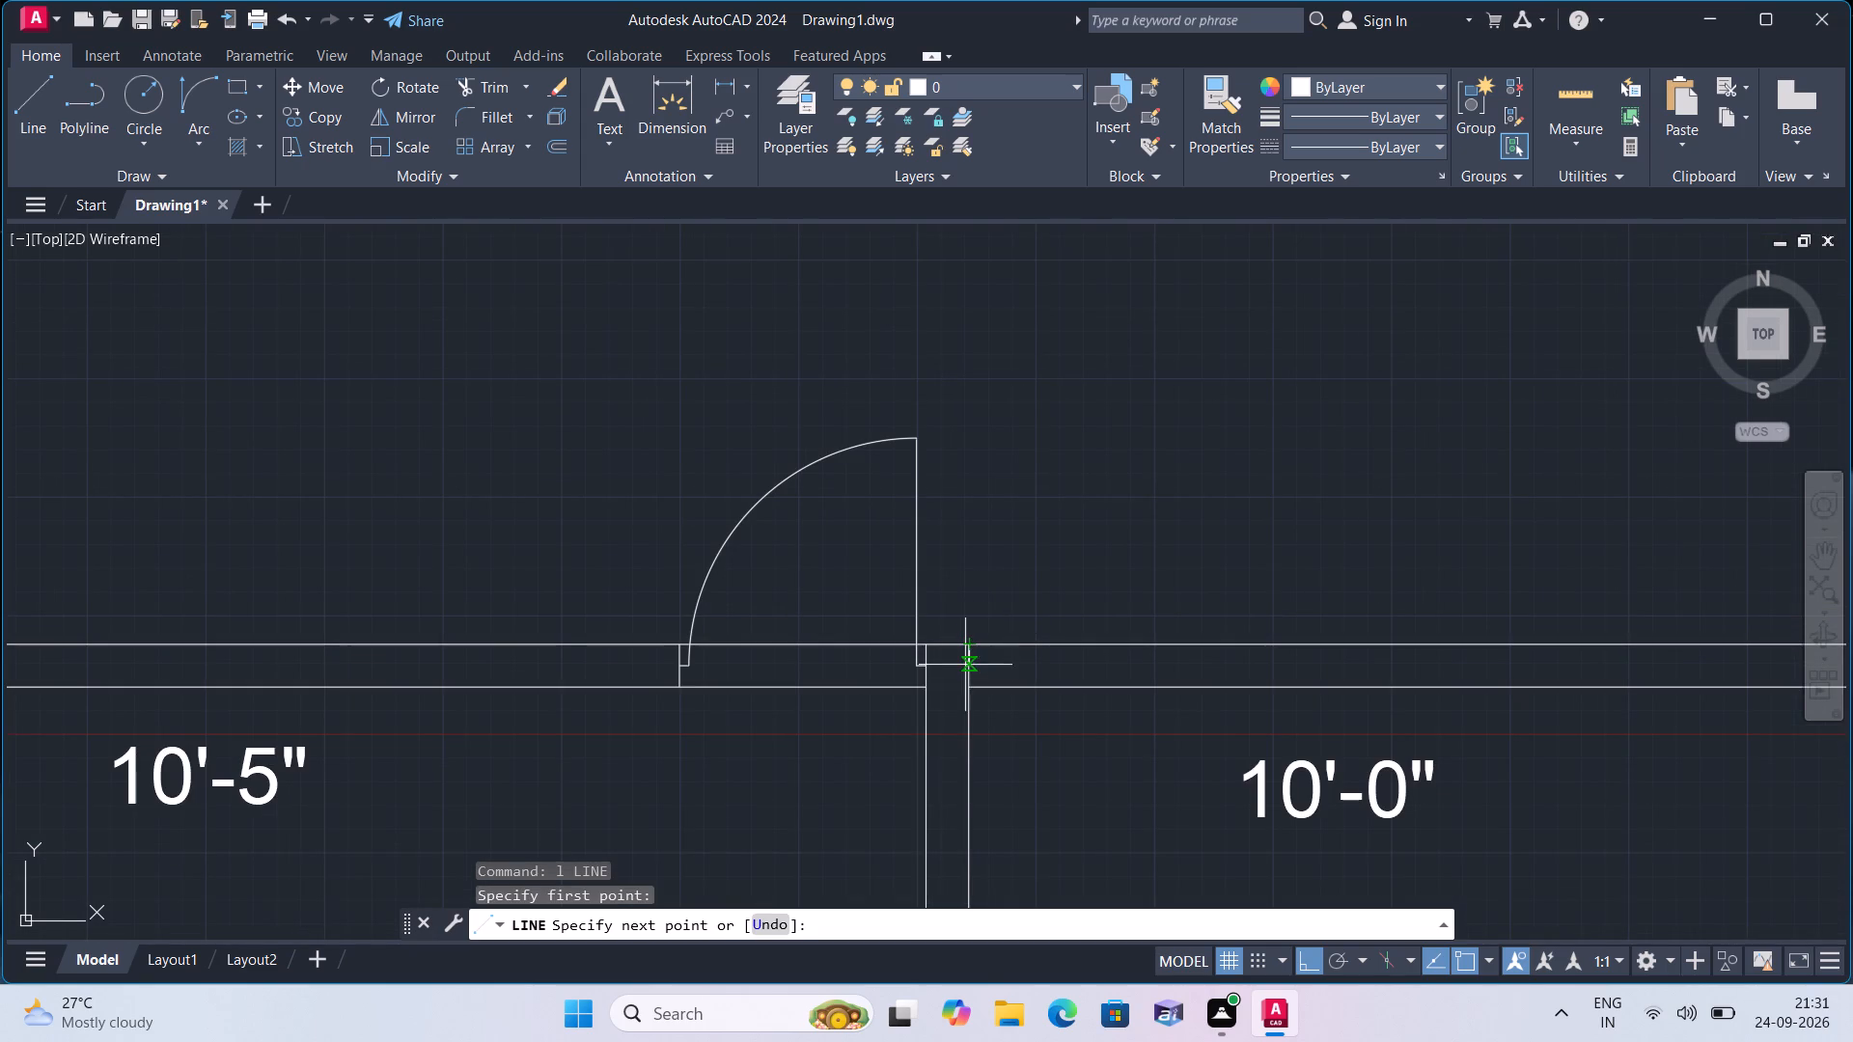
{"action": "left_click", "coordinate": [968, 680]}
{"action": "key", "text": "space"}
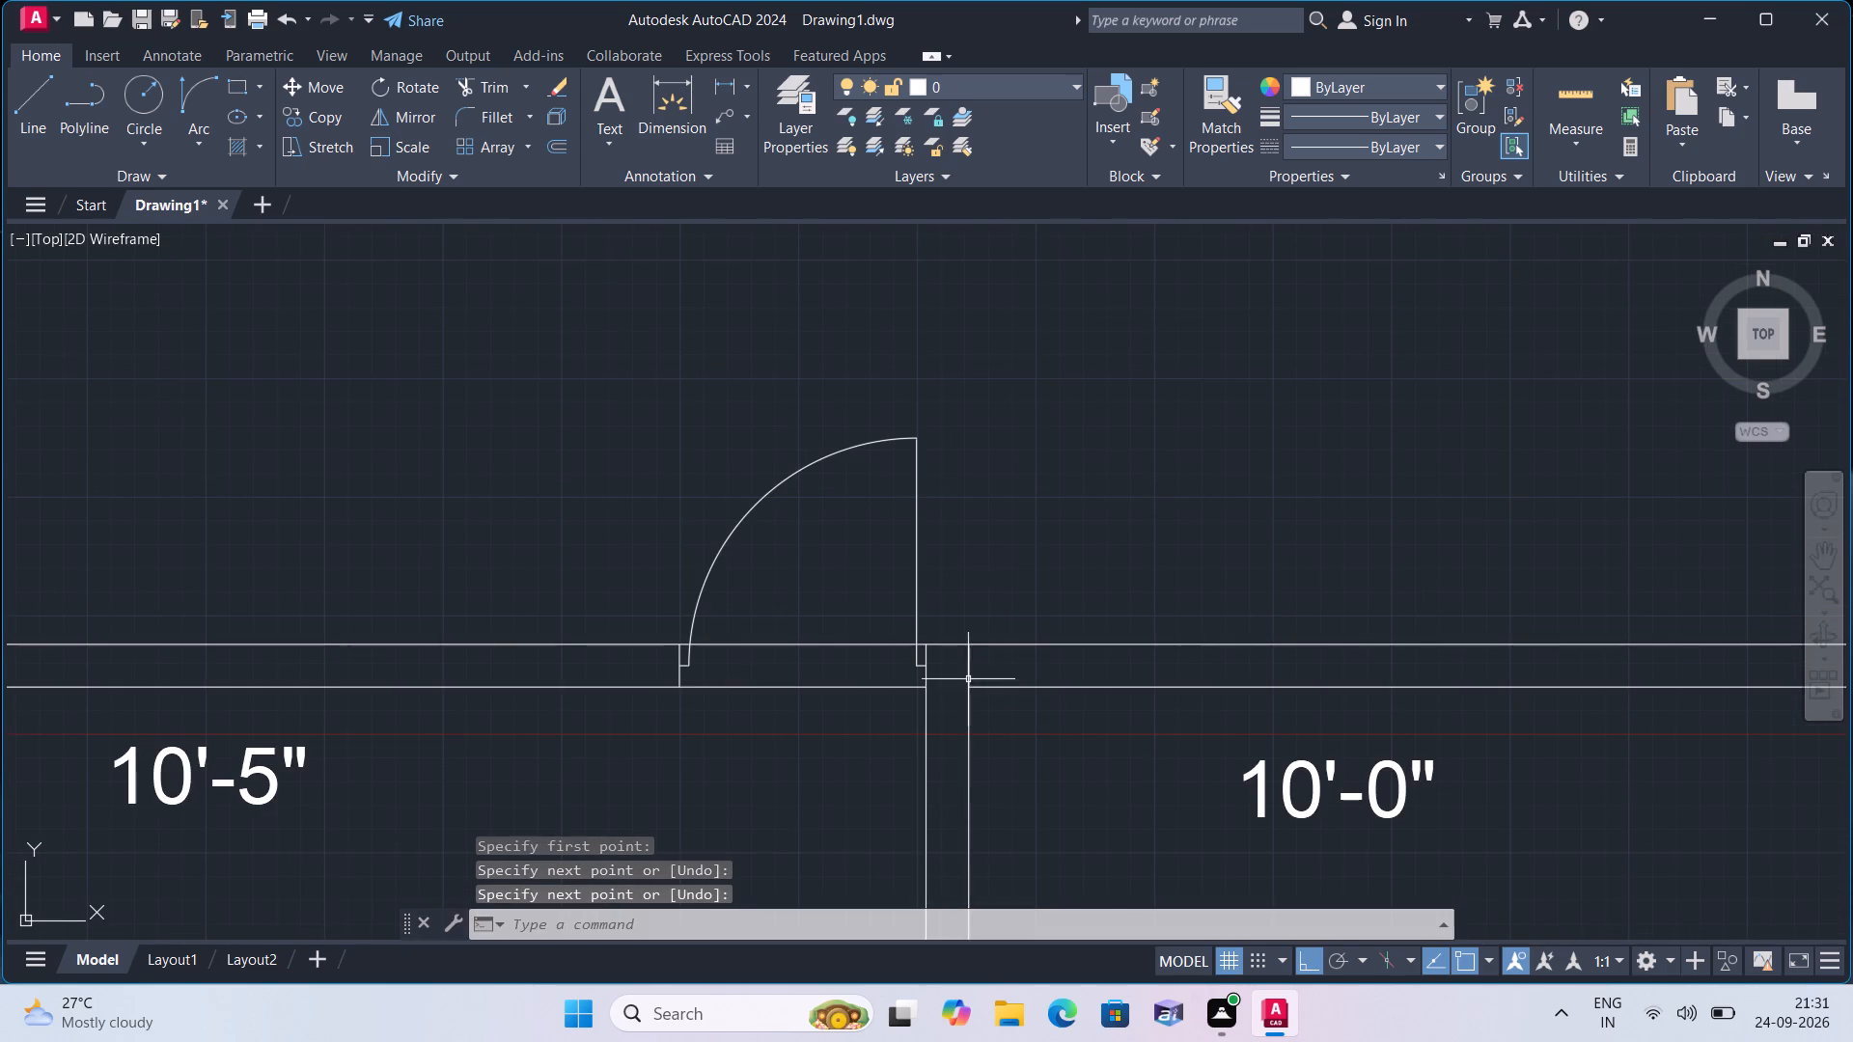
Draw consecutive 1", 2' and 1" horizontal segments along the top wall's centre, starting from the partition's right face at the 10'-0" bedroom.
{"action": "key", "text": "space"}
{"action": "left_click", "coordinate": [973, 667]}
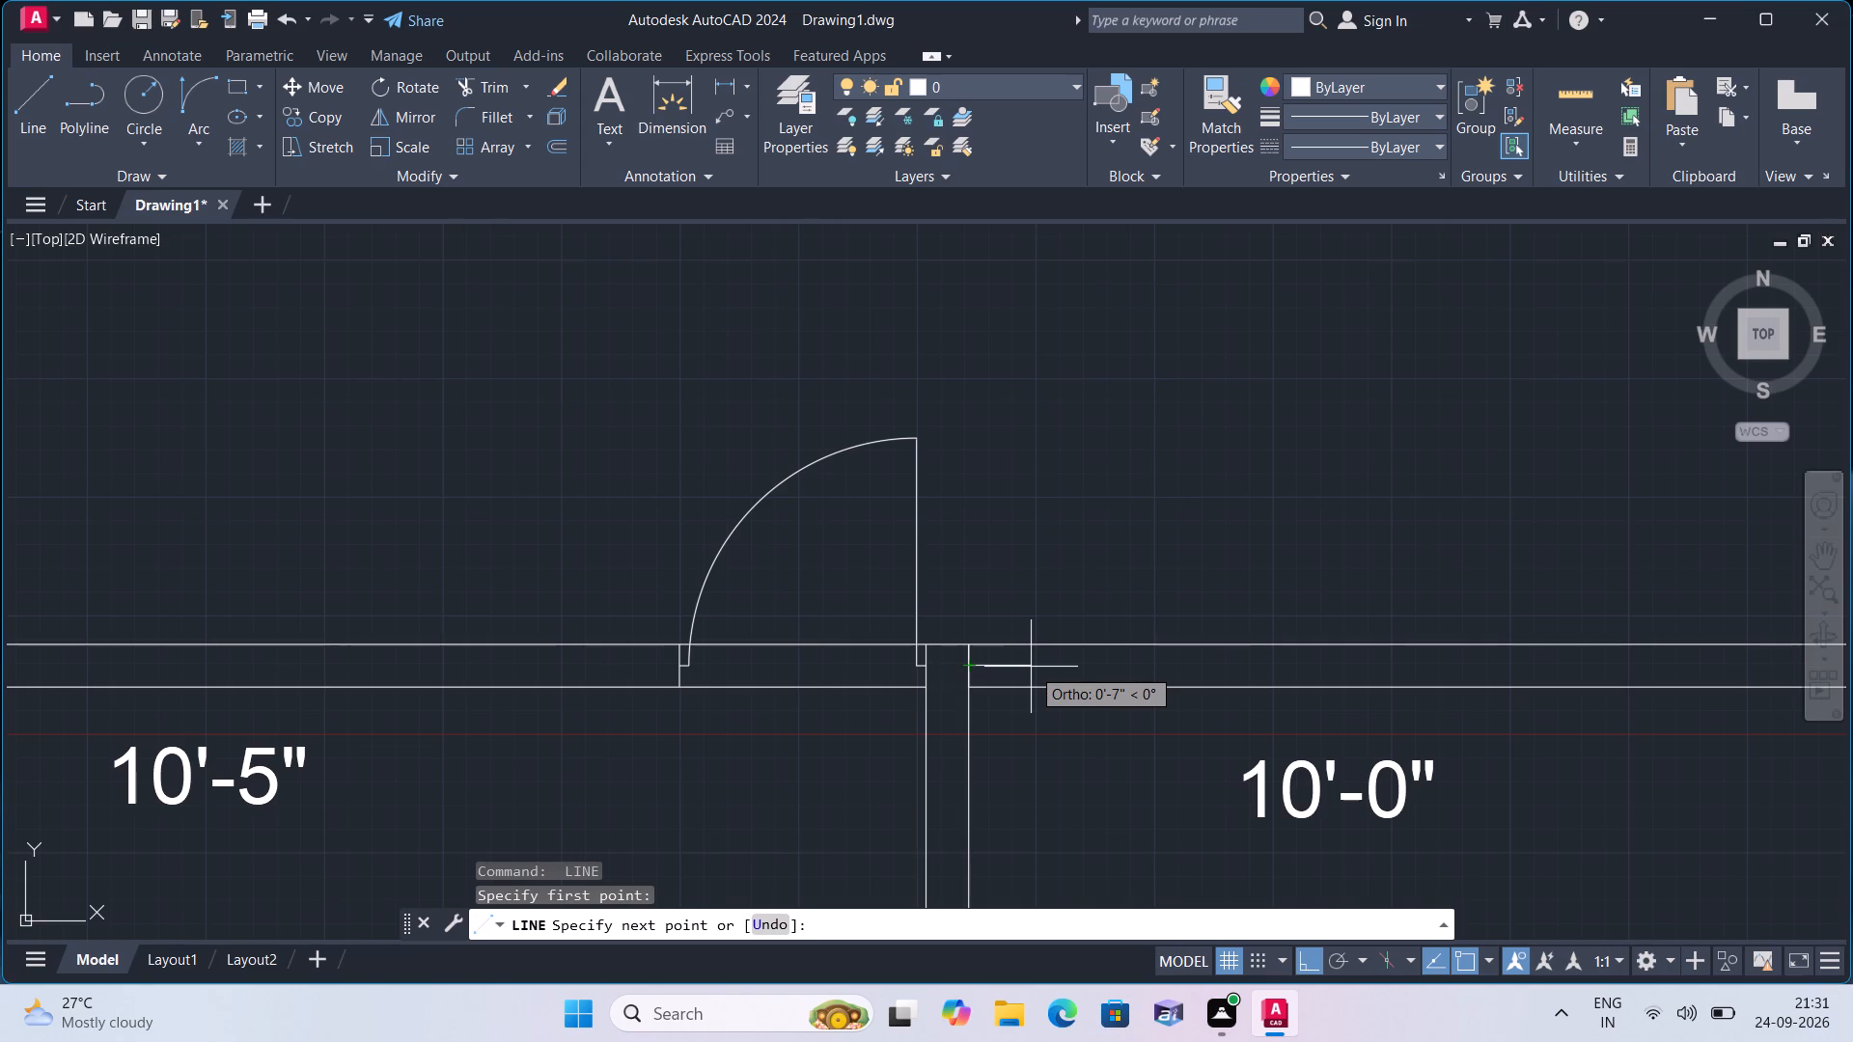
{"action": "type", "text": "1\""}
{"action": "key", "text": "space"}
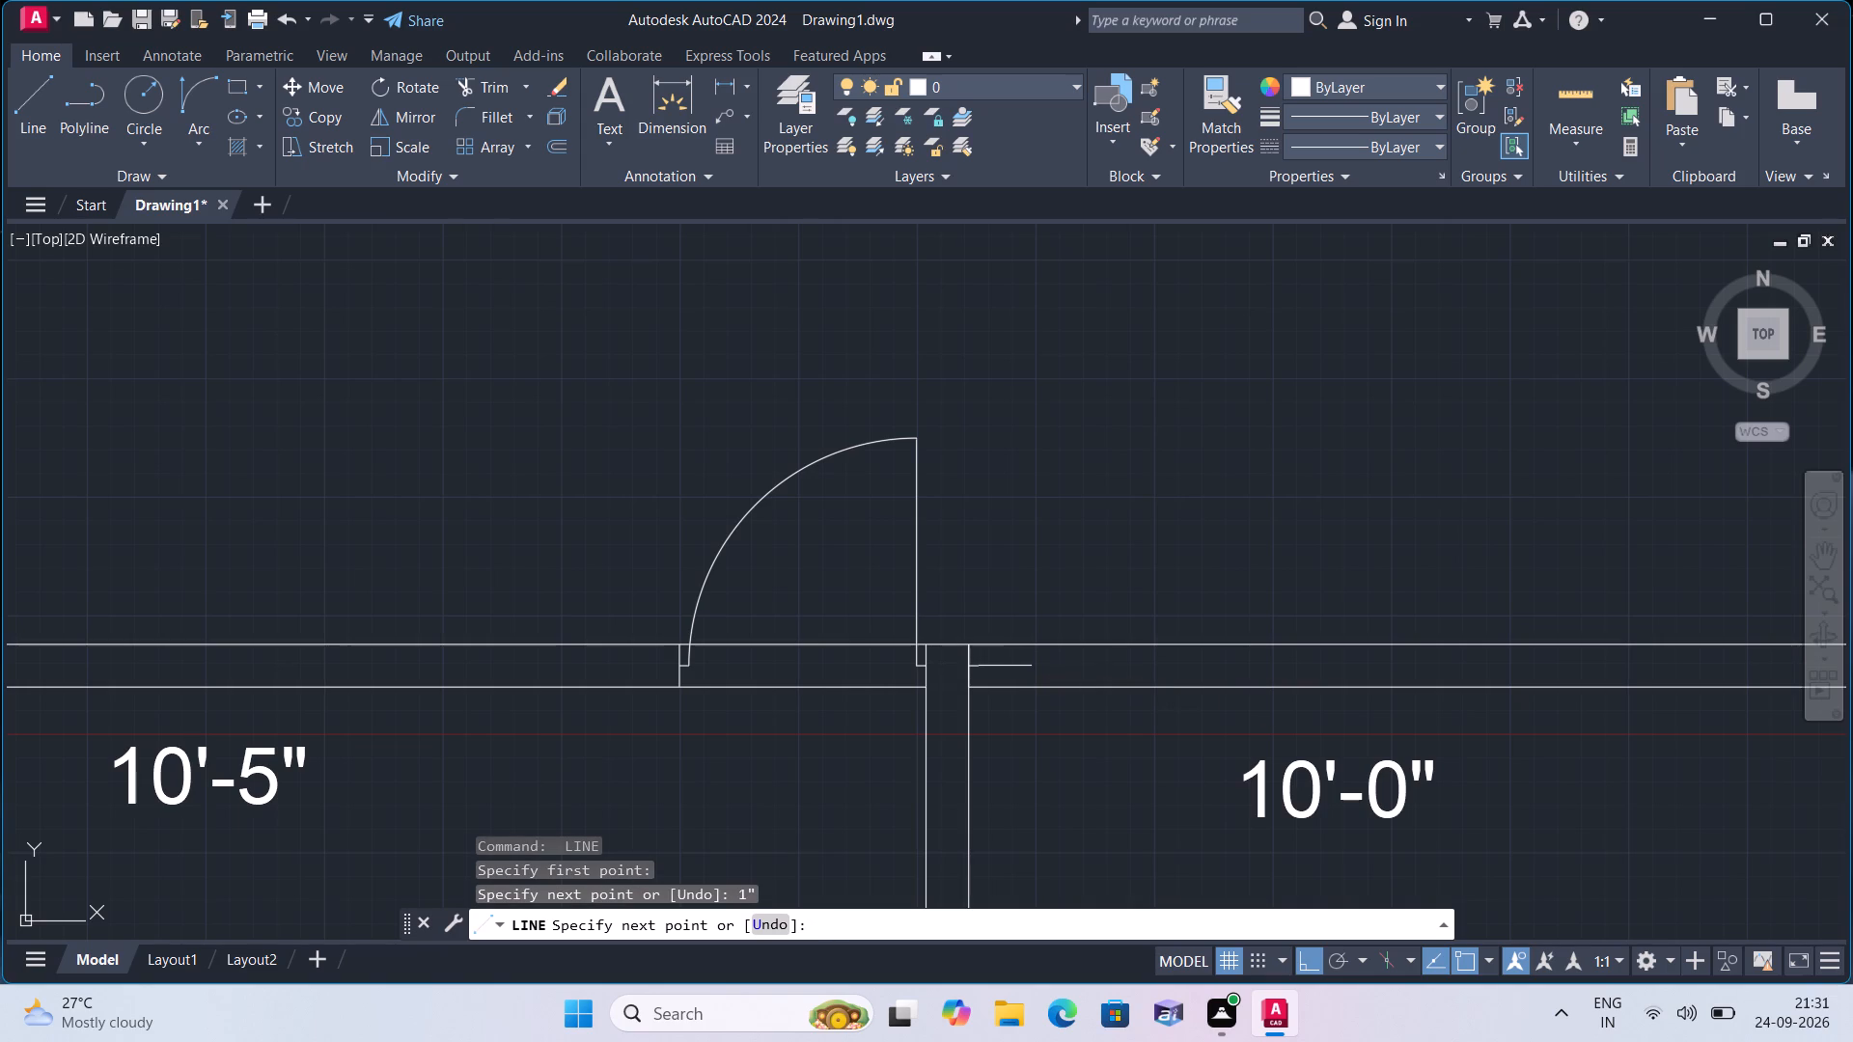
{"action": "type", "text": "2'"}
{"action": "key", "text": "space"}
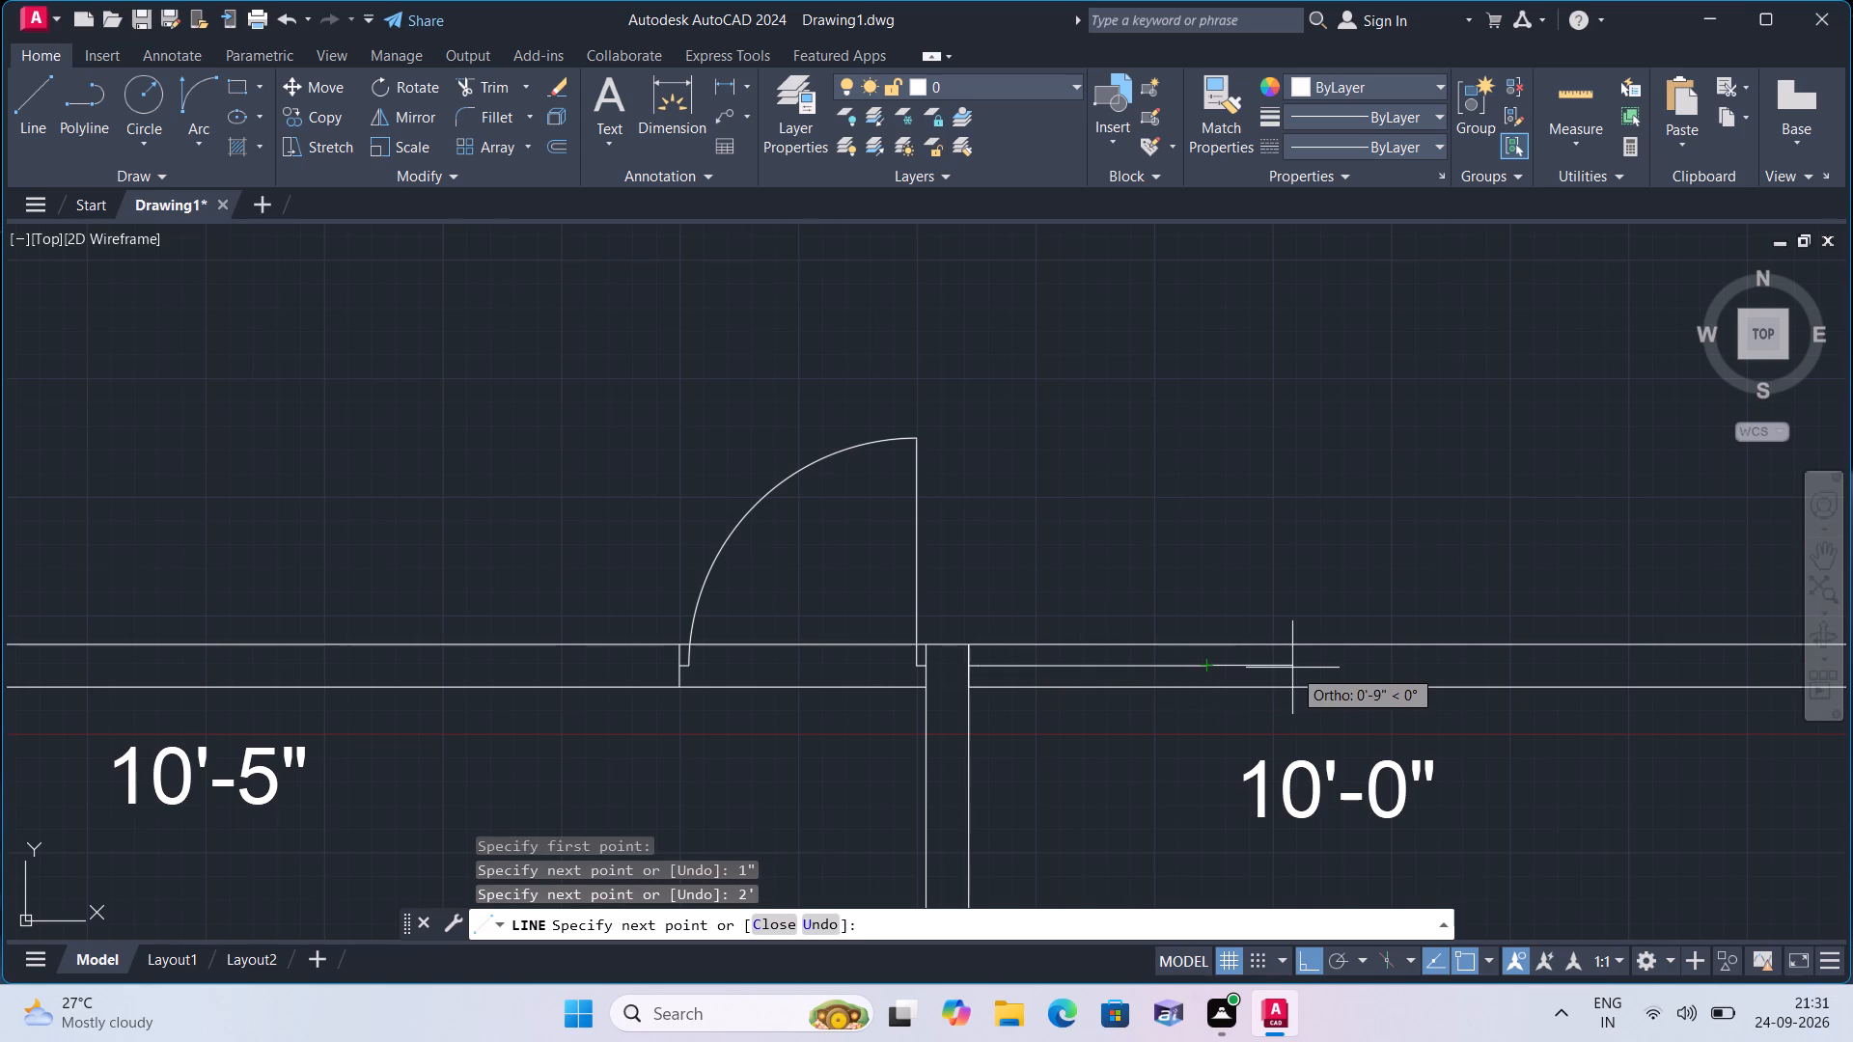
{"action": "type", "text": "1\""}
{"action": "key", "text": "space"}
Draw the far jamb across the wall's thickness, with lines from the last 1" segment's end to the outer and inner faces.
{"action": "scroll", "coordinate": [1228, 620], "scroll_direction": "up", "scroll_amount": 1}
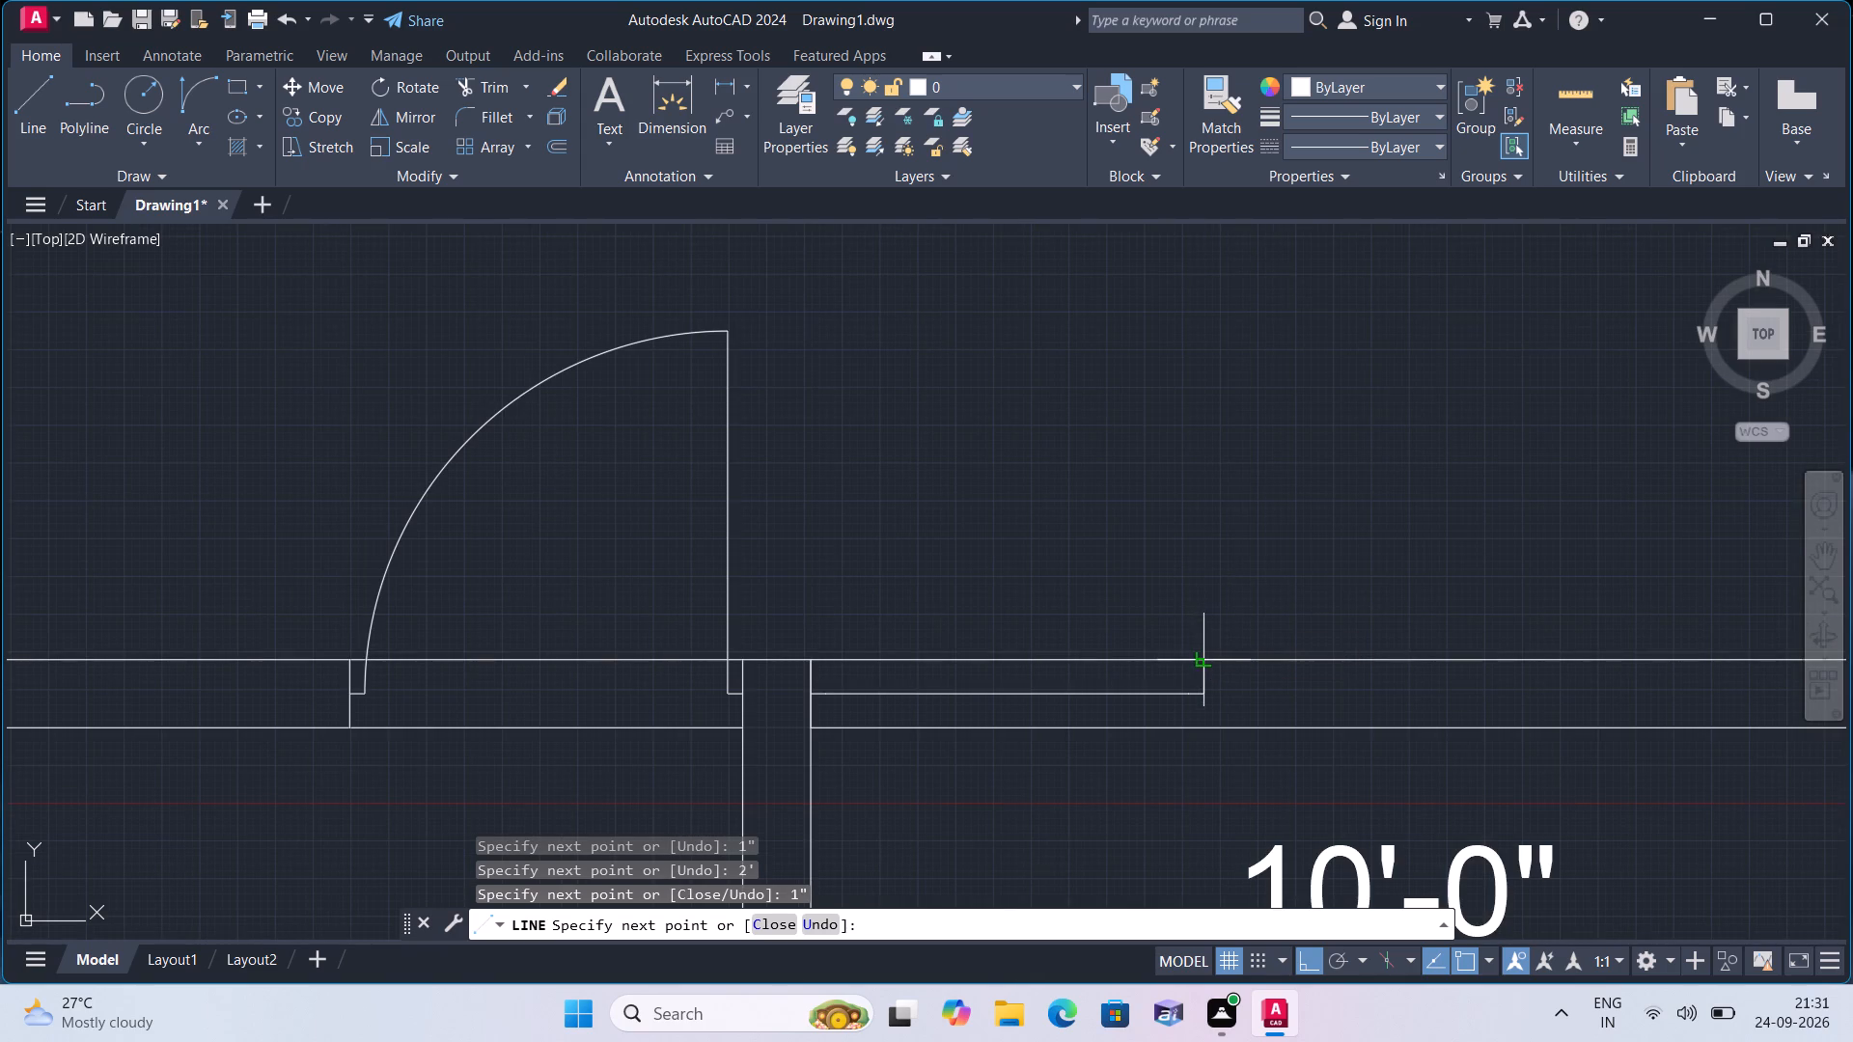
{"action": "left_click", "coordinate": [1208, 657]}
{"action": "key", "text": "space"}
{"action": "key", "text": "space"}
{"action": "left_click", "coordinate": [1202, 698]}
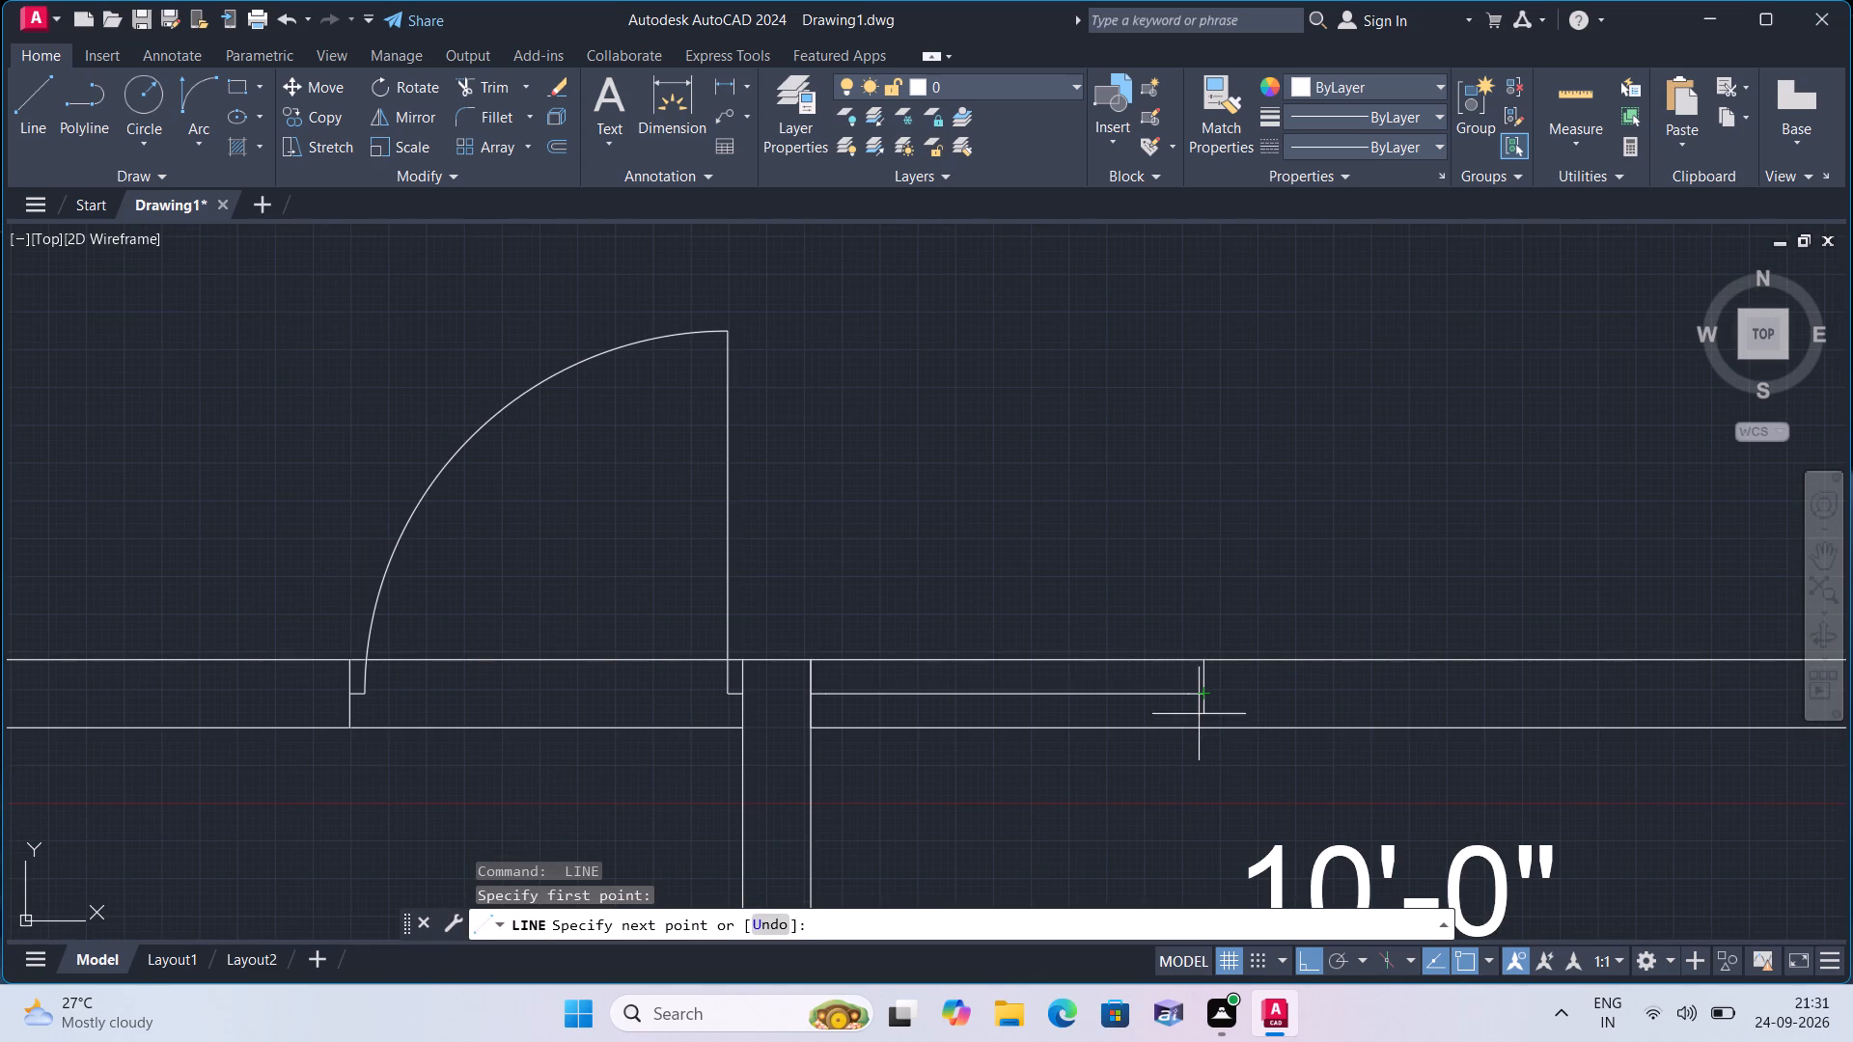
{"action": "left_click", "coordinate": [1206, 725]}
{"action": "key", "text": "space"}
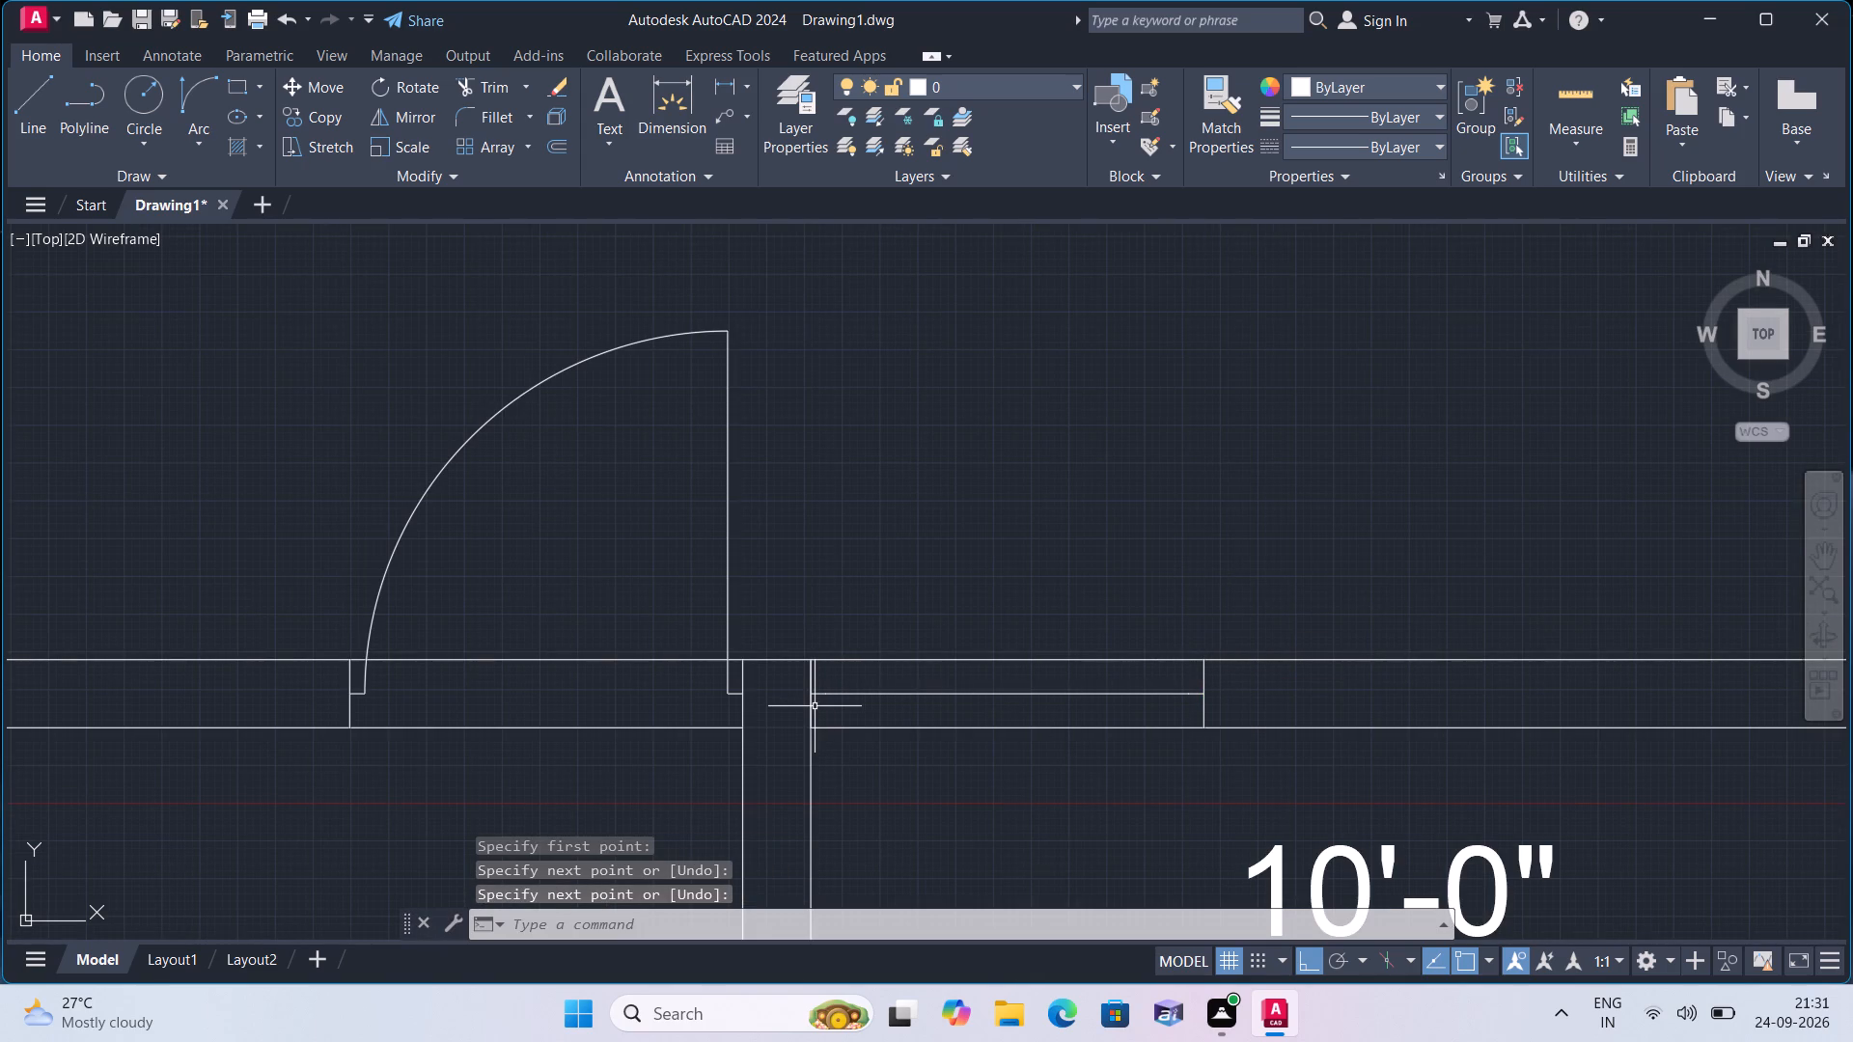
Erase the 2' middle segment and the short construction line at the partition's right face, keeping the two 1" stubs.
{"action": "left_click", "coordinate": [812, 707]}
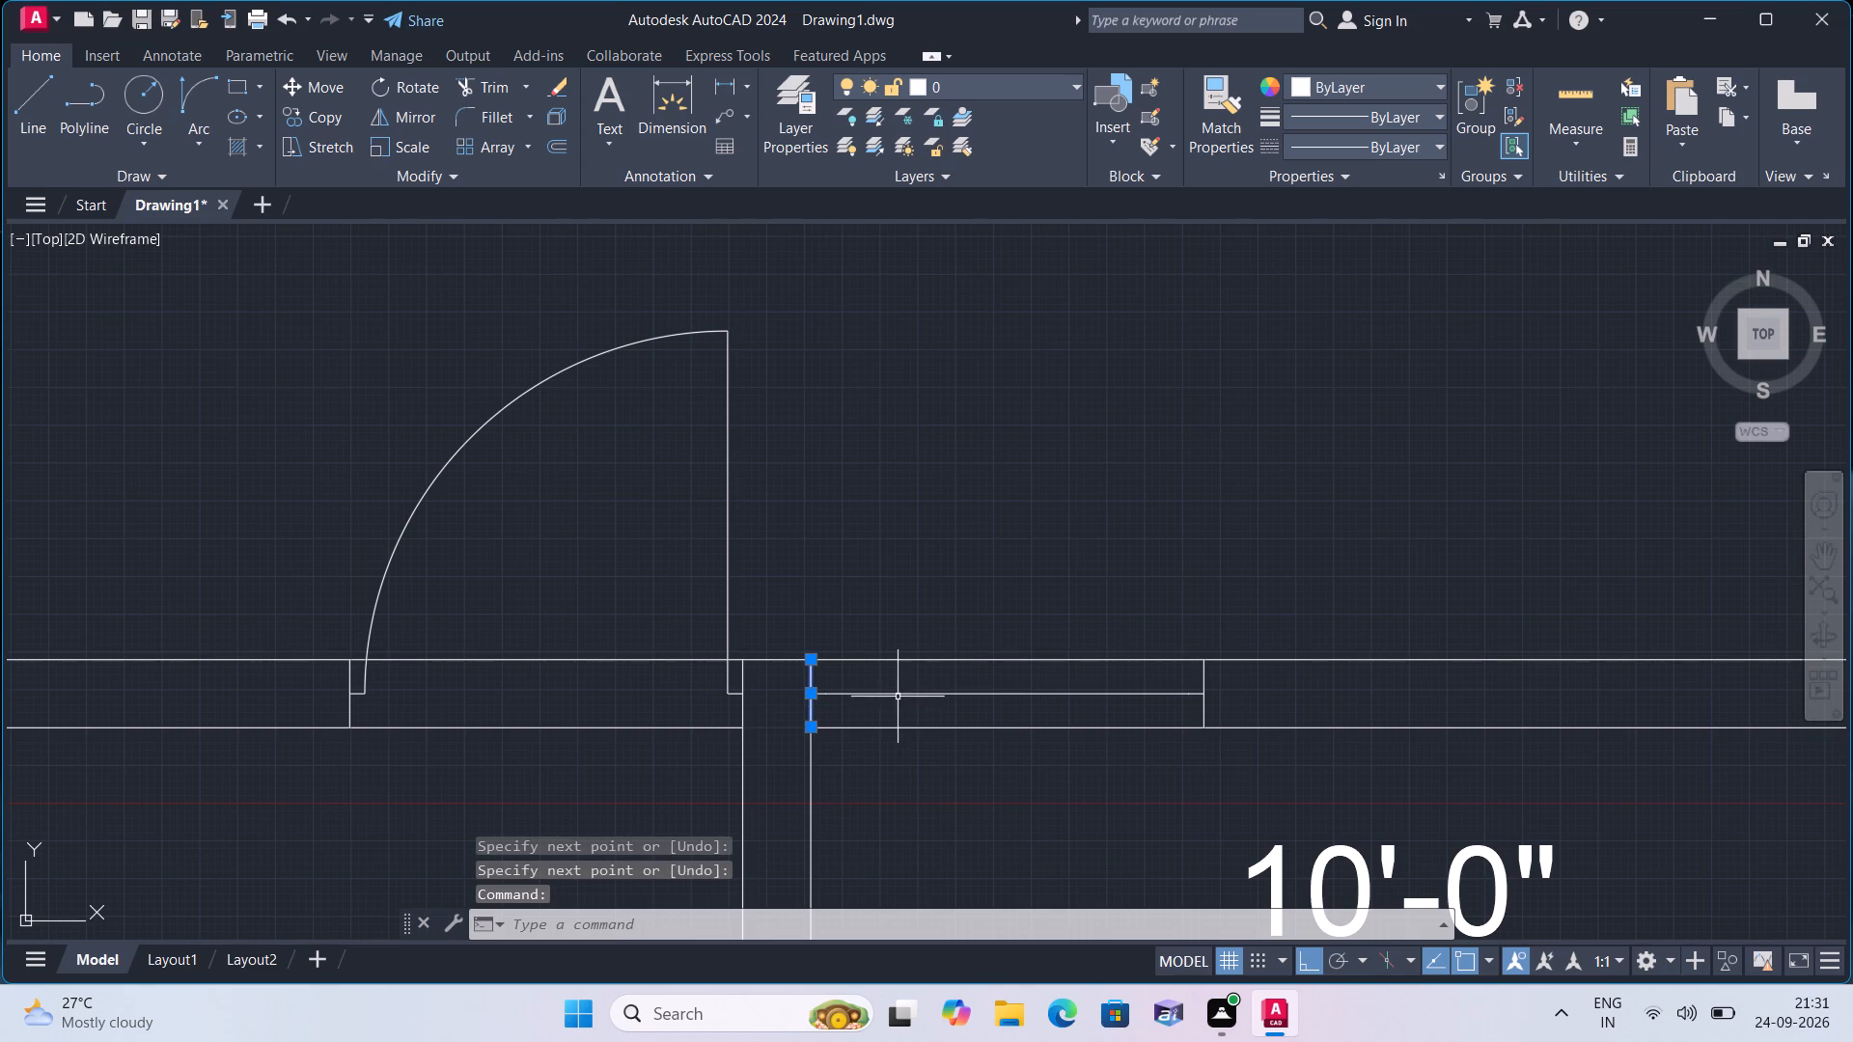
{"action": "left_click", "coordinate": [901, 694]}
{"action": "key", "text": "Delete"}
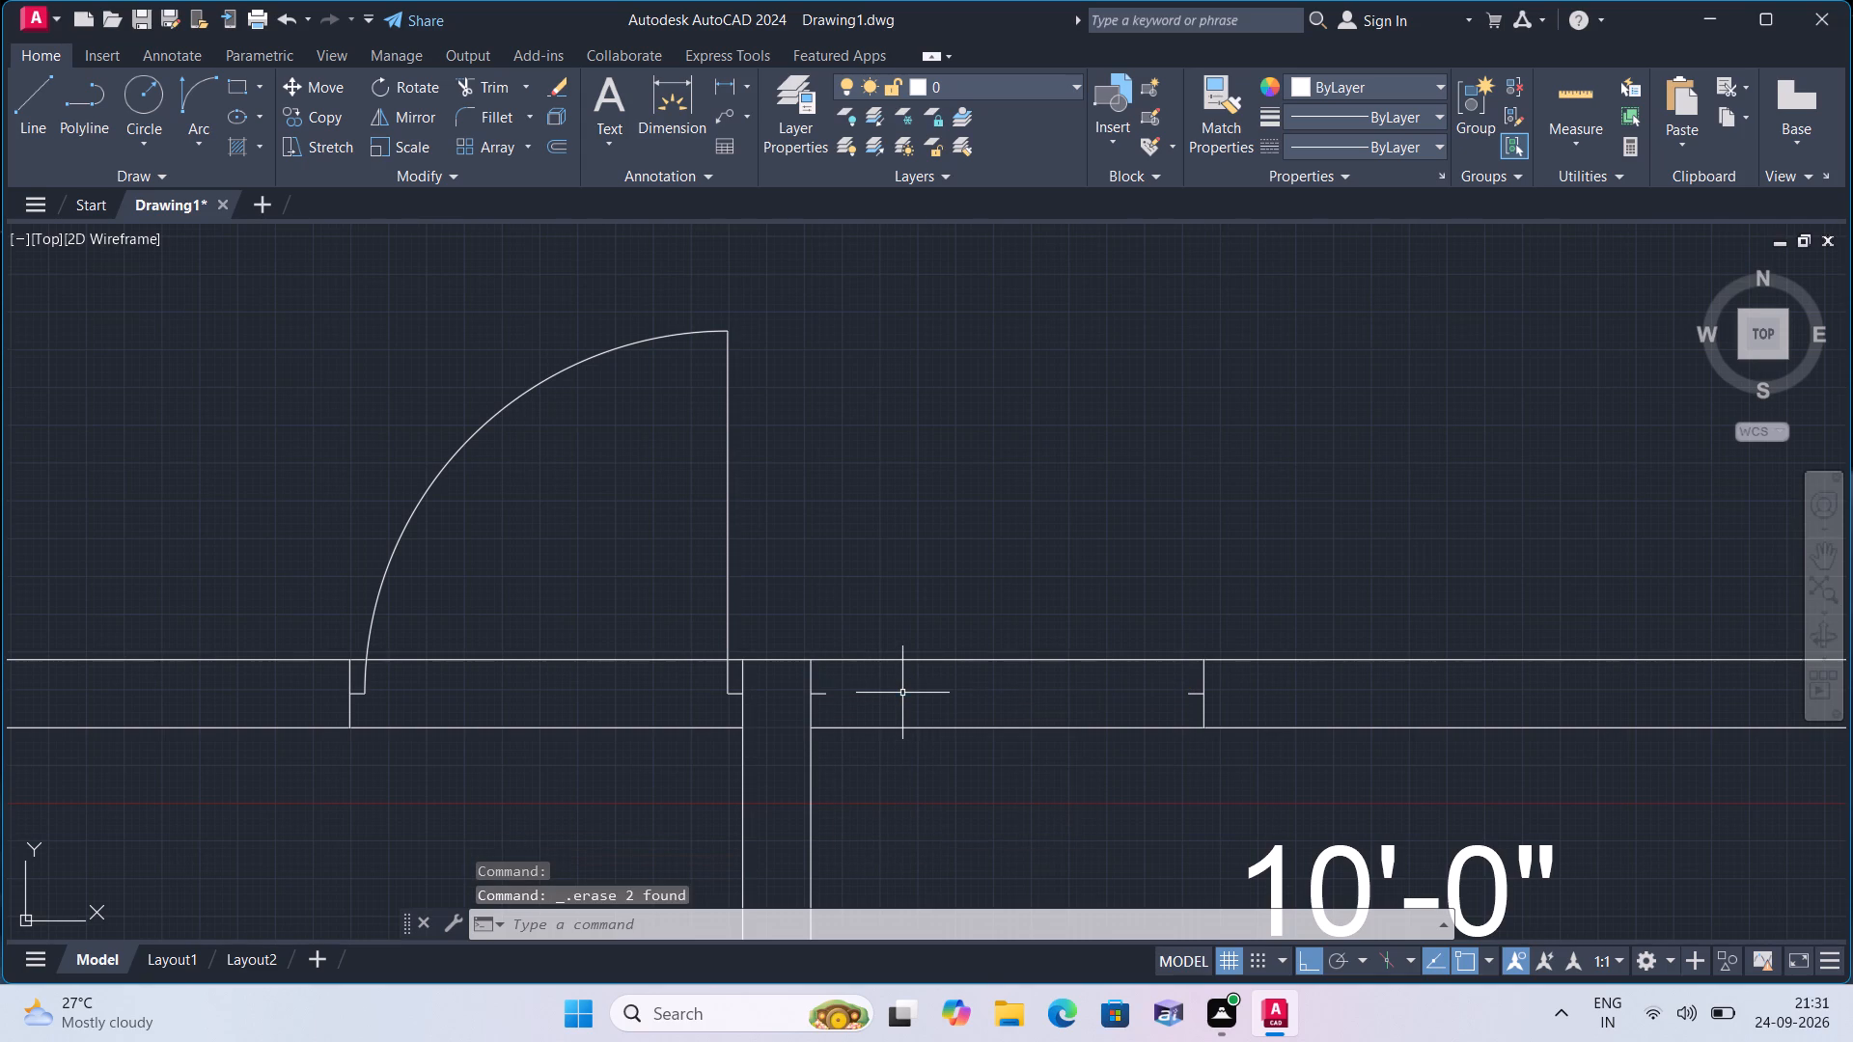
Draw the 10'-0" bedroom's door leaf as a 2' vertical line going up from the inner end of the stub beside the partition.
{"action": "type", "text": "l"}
{"action": "key", "text": "space"}
{"action": "scroll", "coordinate": [908, 699], "scroll_direction": "up", "scroll_amount": 2}
{"action": "scroll", "coordinate": [760, 652], "scroll_direction": "up", "scroll_amount": 1}
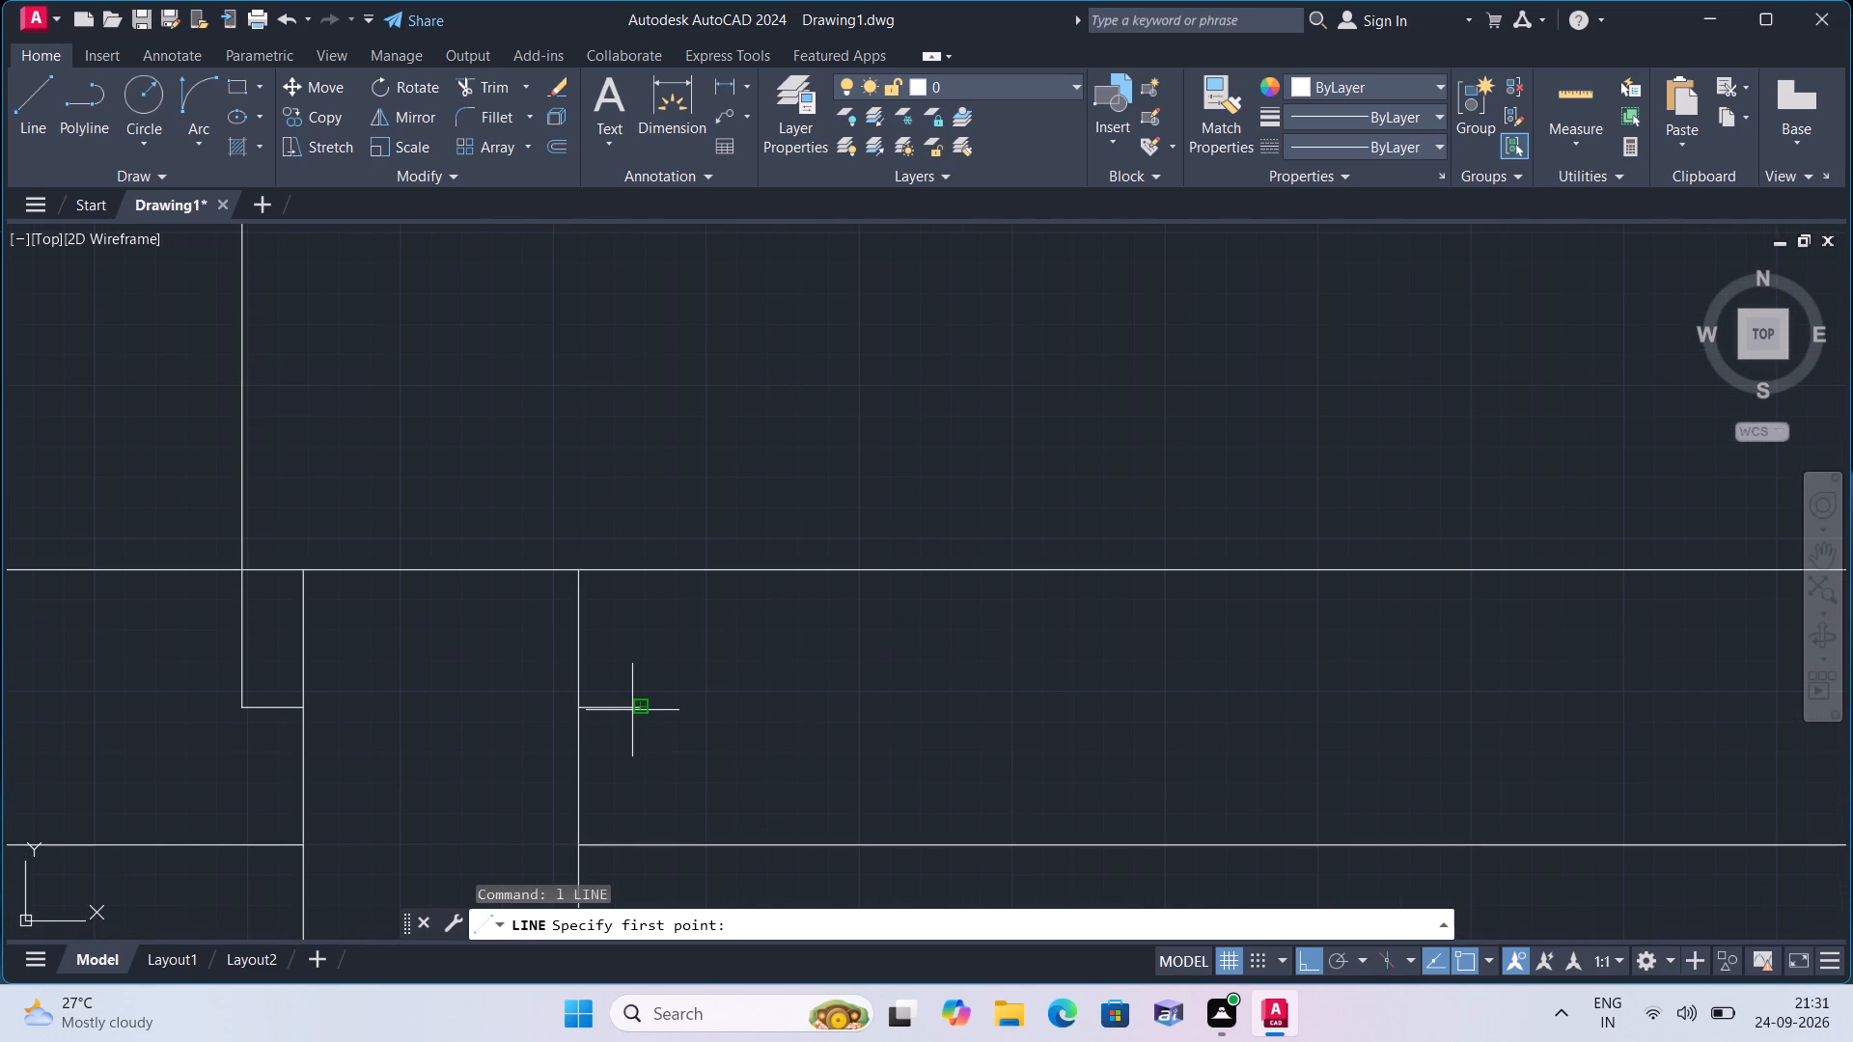
{"action": "left_click", "coordinate": [634, 701]}
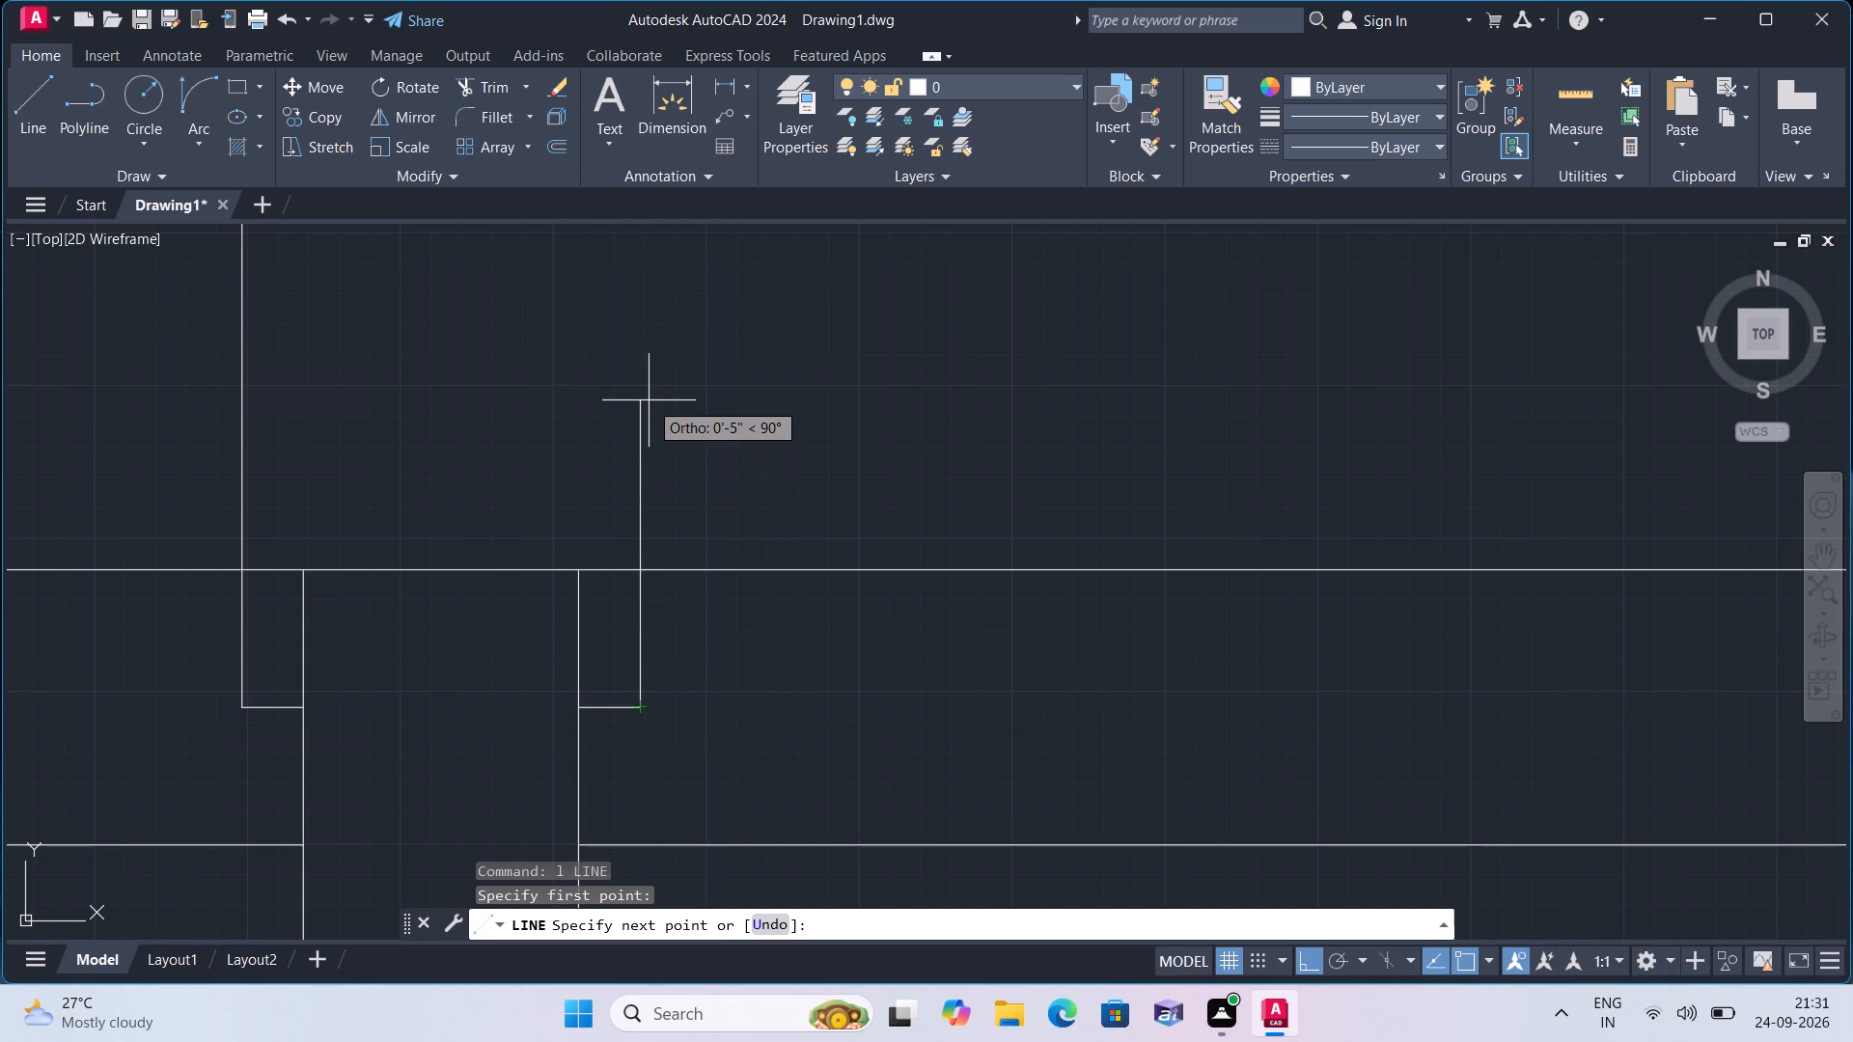
{"action": "type", "text": "2'"}
{"action": "key", "text": "space"}
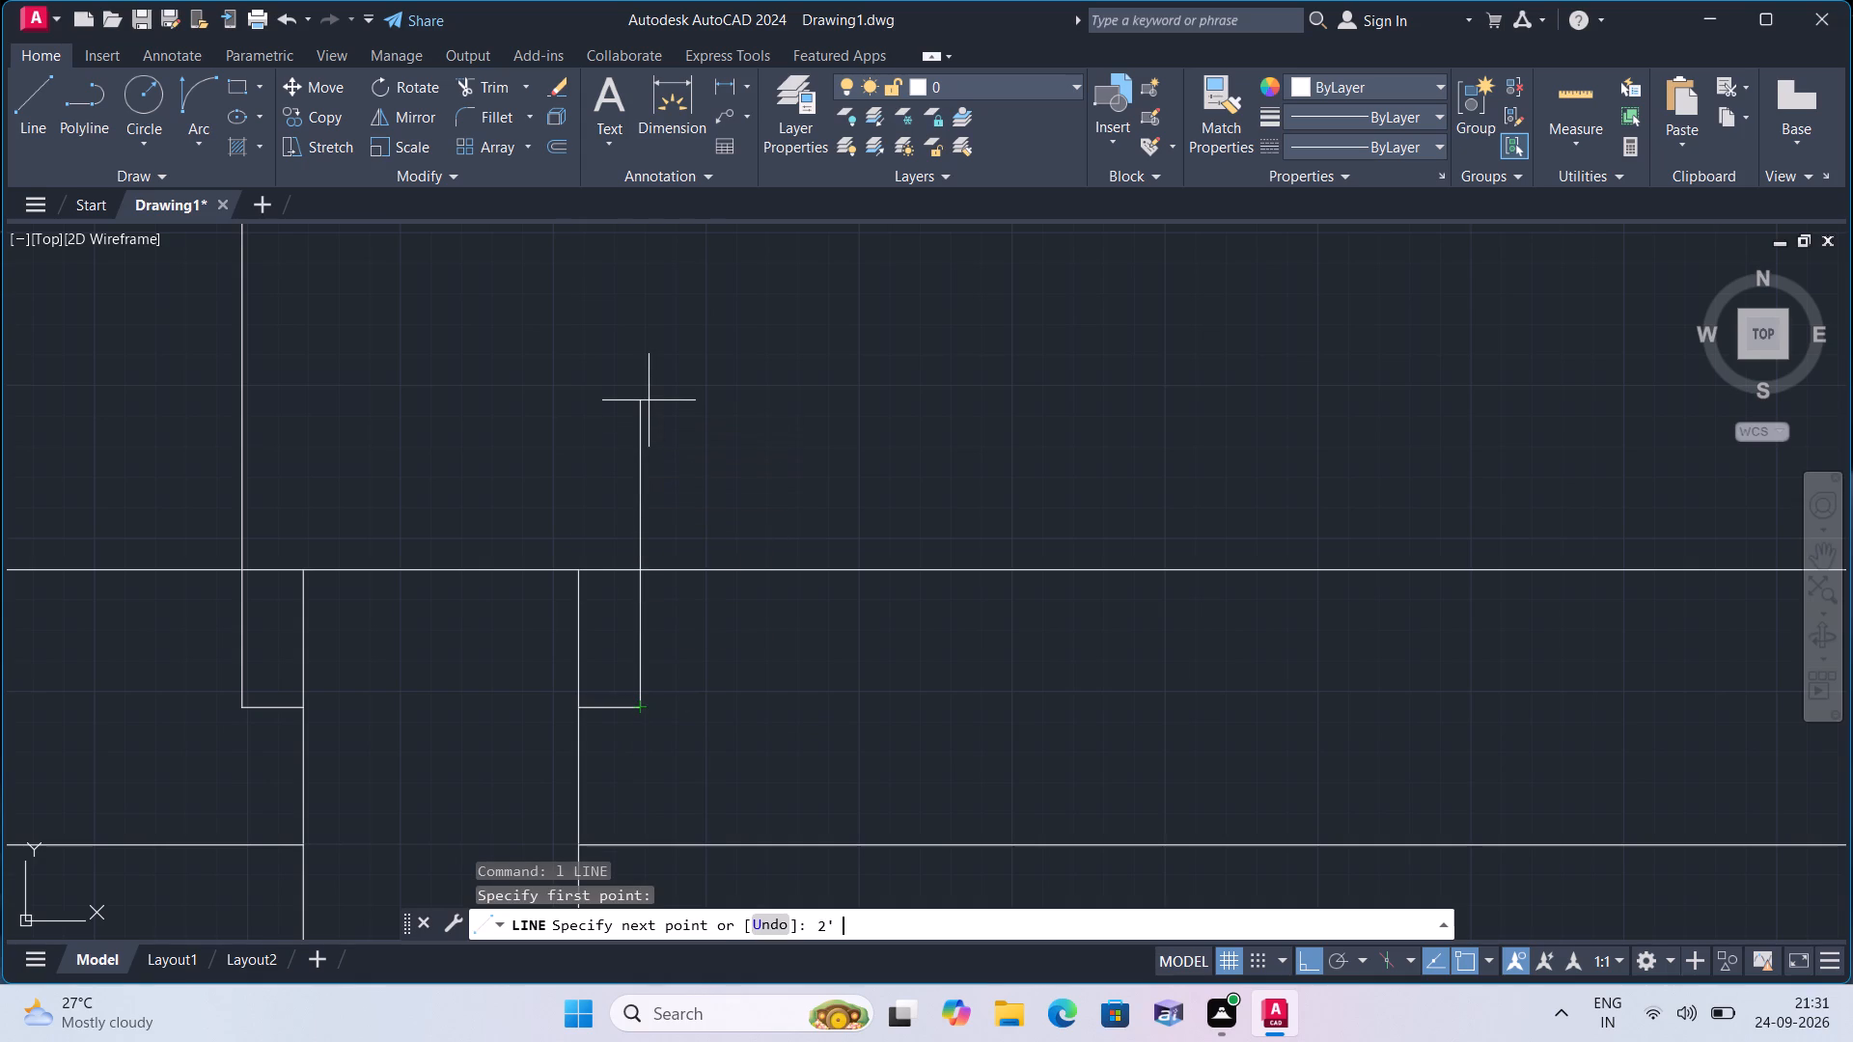
{"action": "key", "text": "Escape"}
Draw the second door's swing as a Start, End, Direction arc from the leaf's top to the far stub's end, curving outward.
{"action": "scroll", "coordinate": [649, 400], "scroll_direction": "down", "scroll_amount": 1}
{"action": "middle_click_drag", "start_coordinate": [649, 400], "coordinate": [760, 591]}
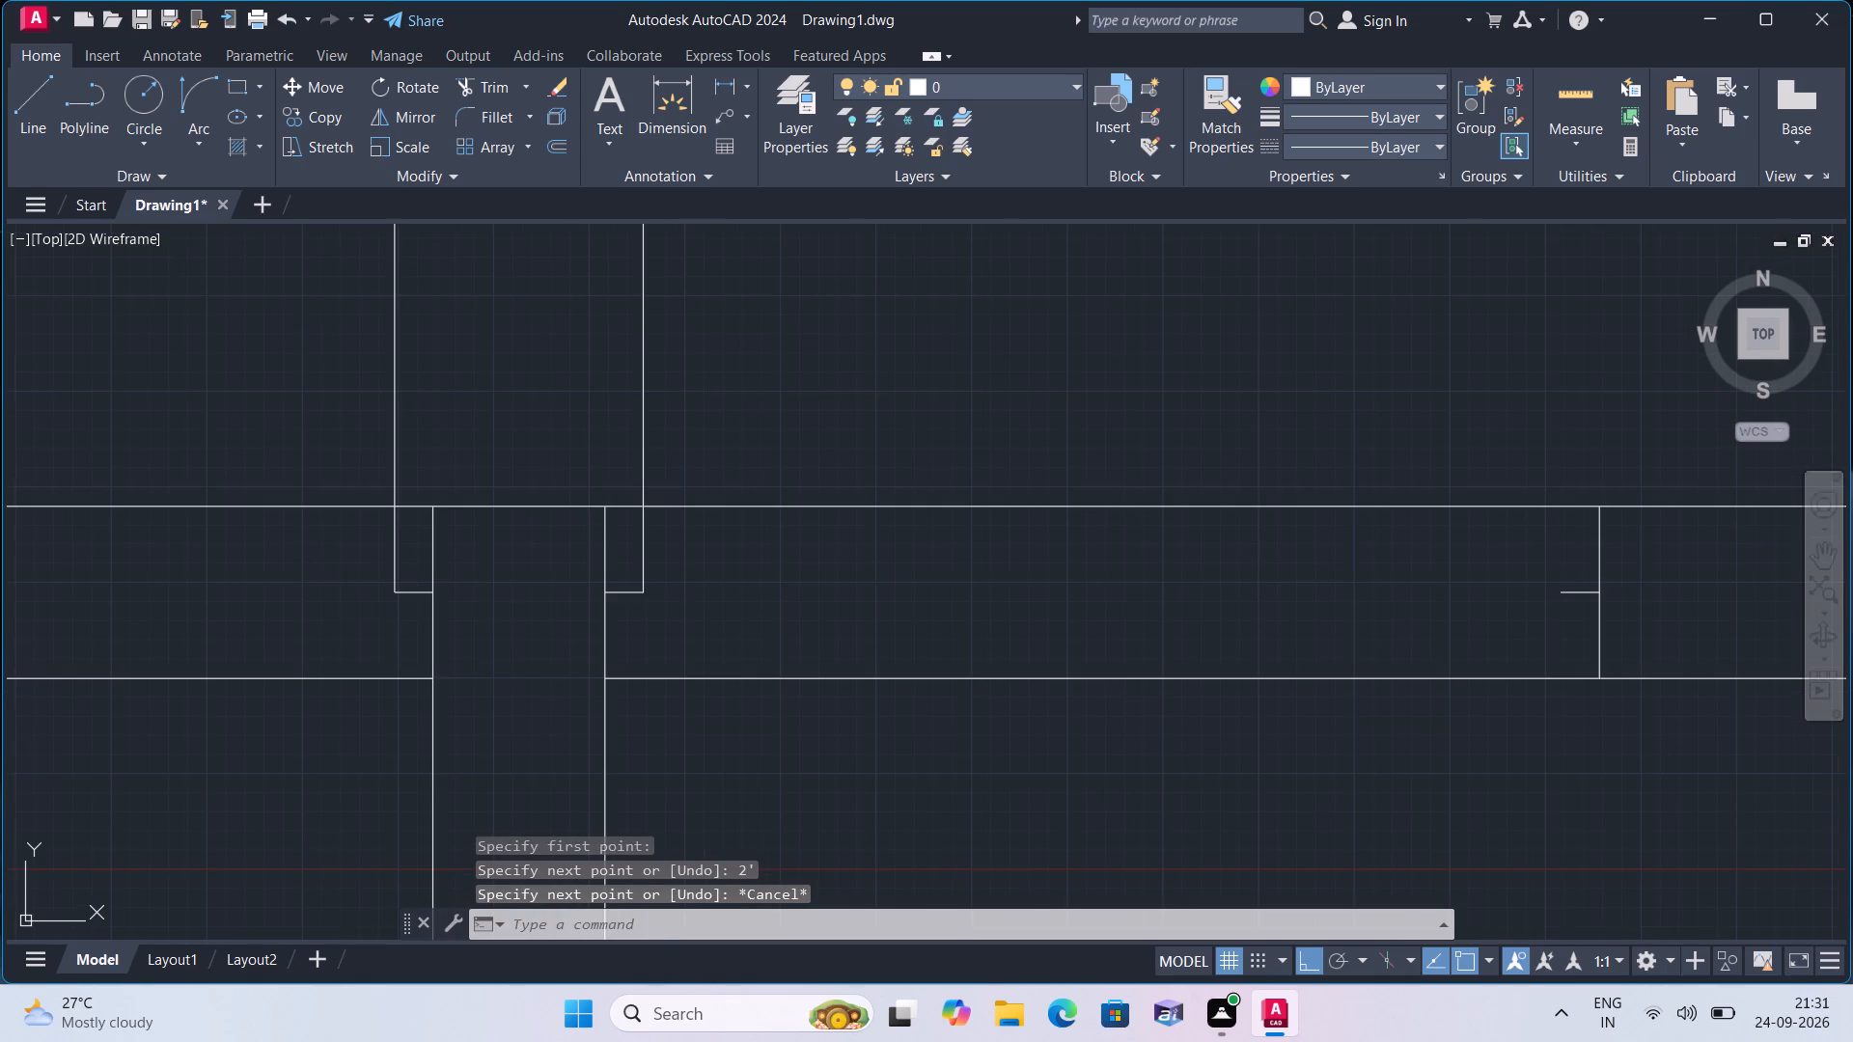
{"action": "scroll", "coordinate": [760, 590], "scroll_direction": "down", "scroll_amount": 2}
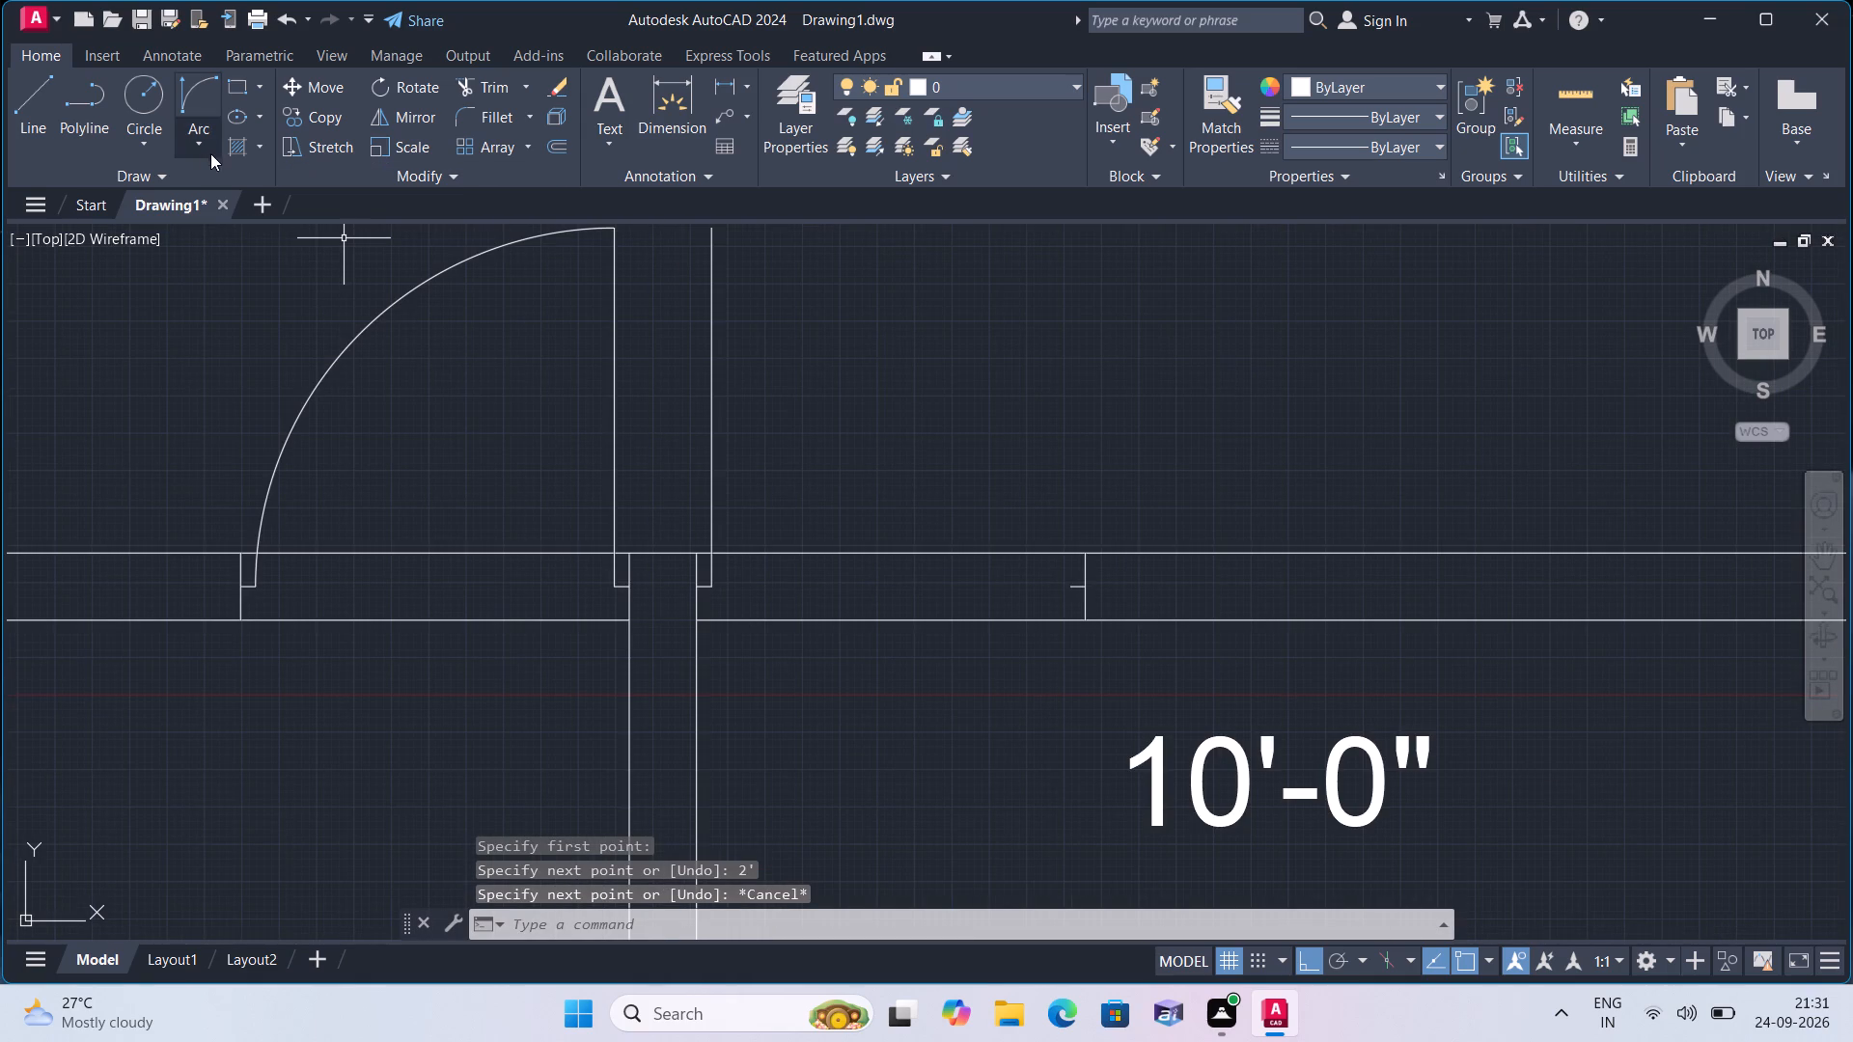
{"action": "left_click", "coordinate": [207, 146]}
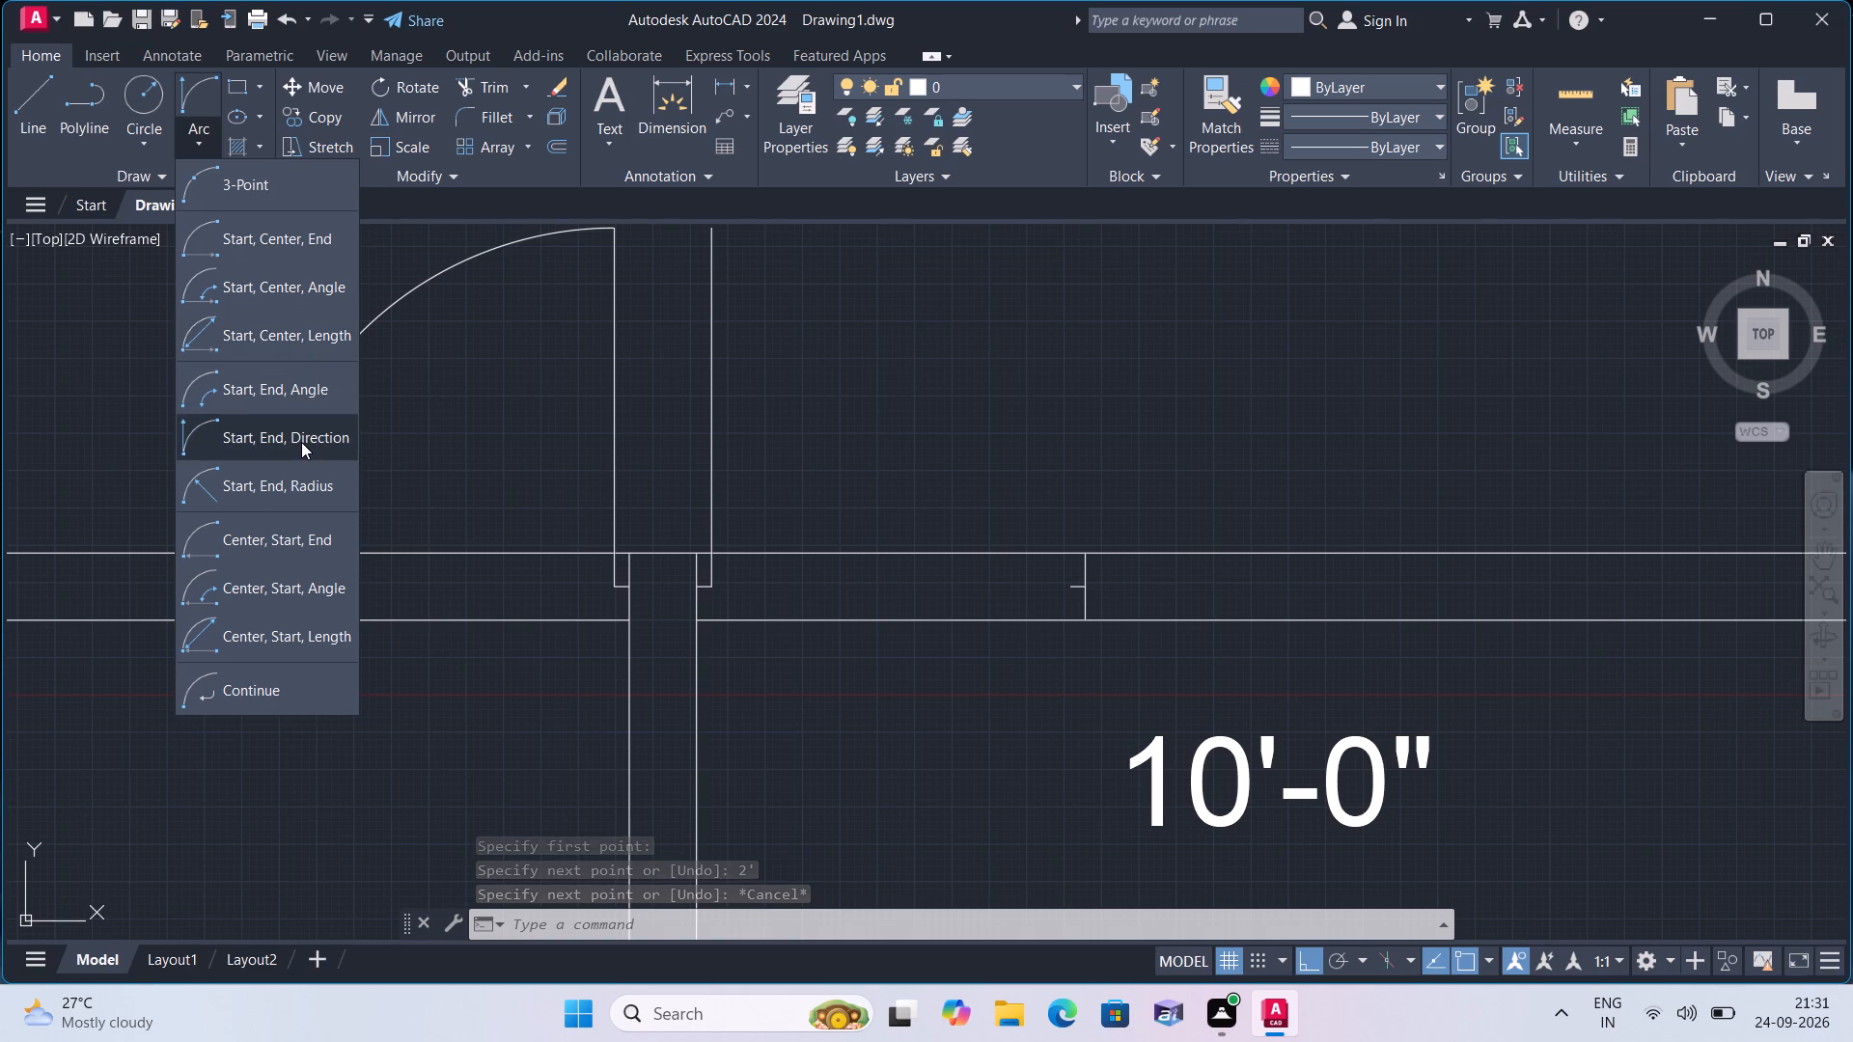
{"action": "left_click", "coordinate": [311, 439]}
{"action": "scroll", "coordinate": [566, 398], "scroll_direction": "down", "scroll_amount": 2}
{"action": "middle_click_drag", "start_coordinate": [779, 392], "coordinate": [777, 440]}
{"action": "scroll", "coordinate": [674, 395], "scroll_direction": "up", "scroll_amount": 1}
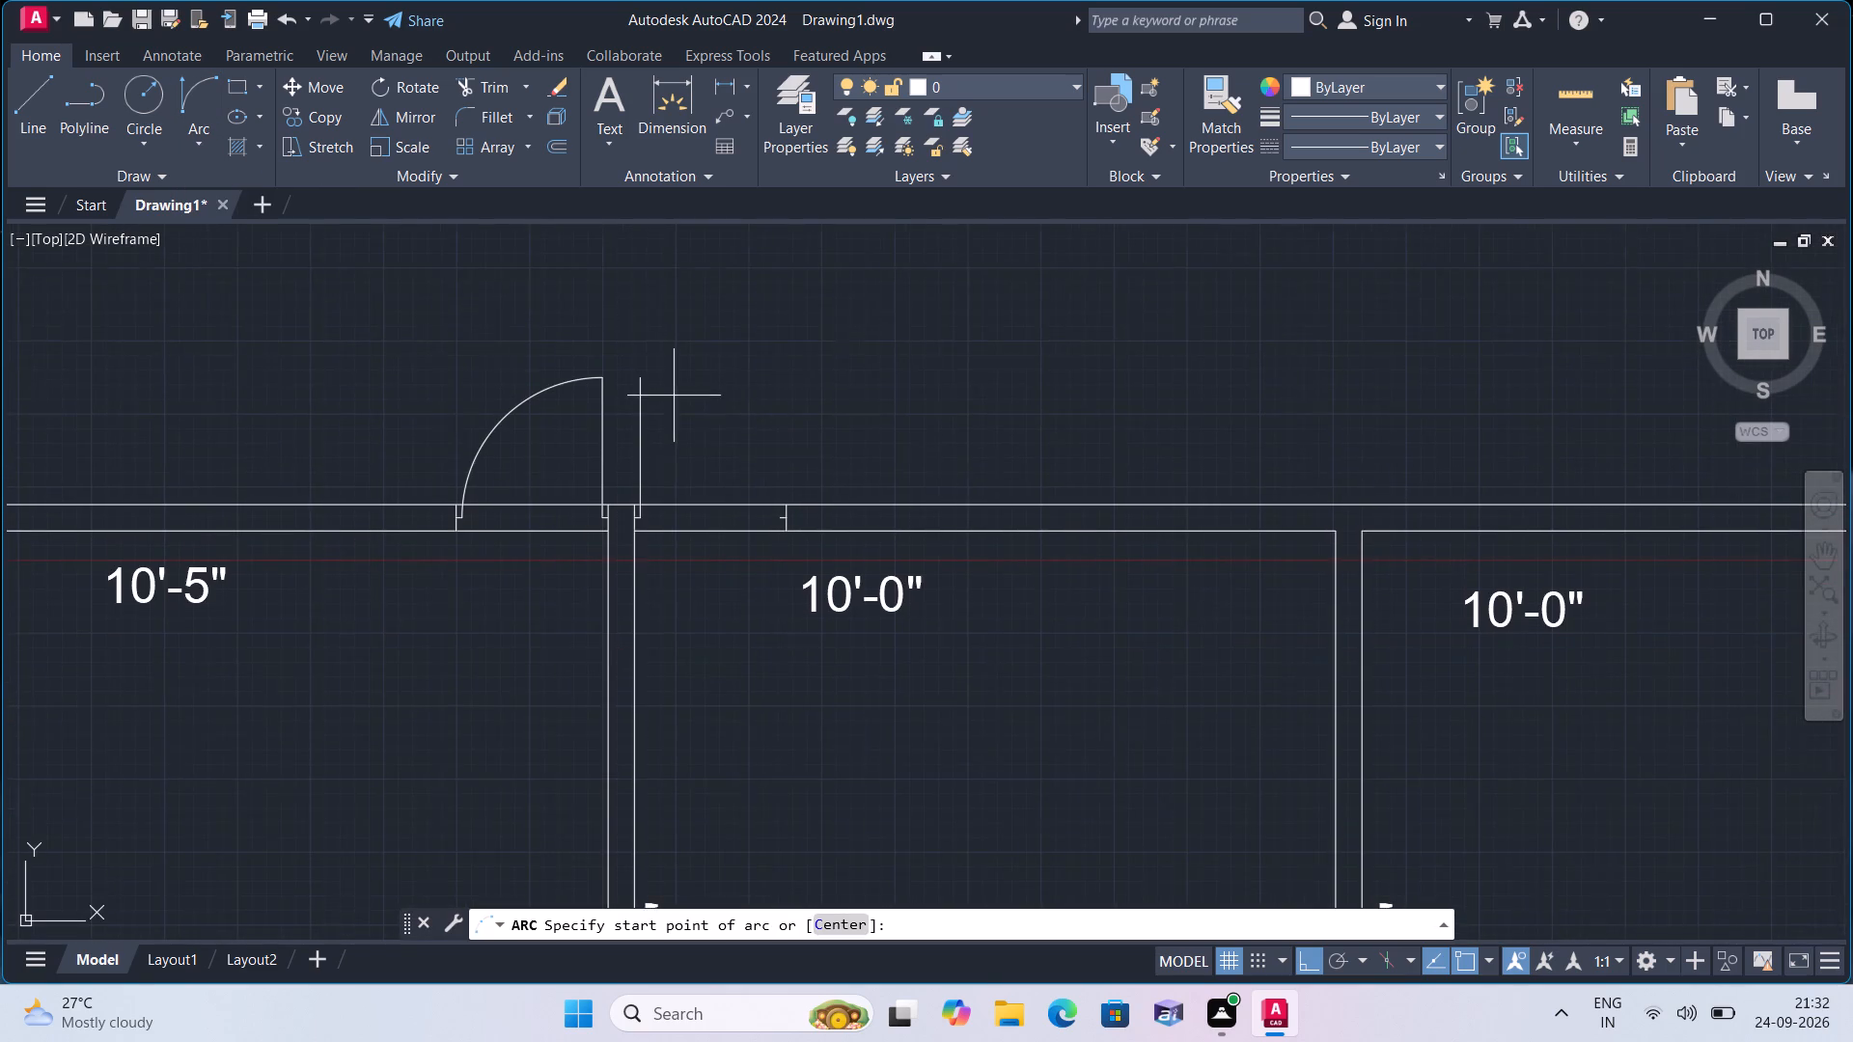
{"action": "scroll", "coordinate": [674, 395], "scroll_direction": "up", "scroll_amount": 1}
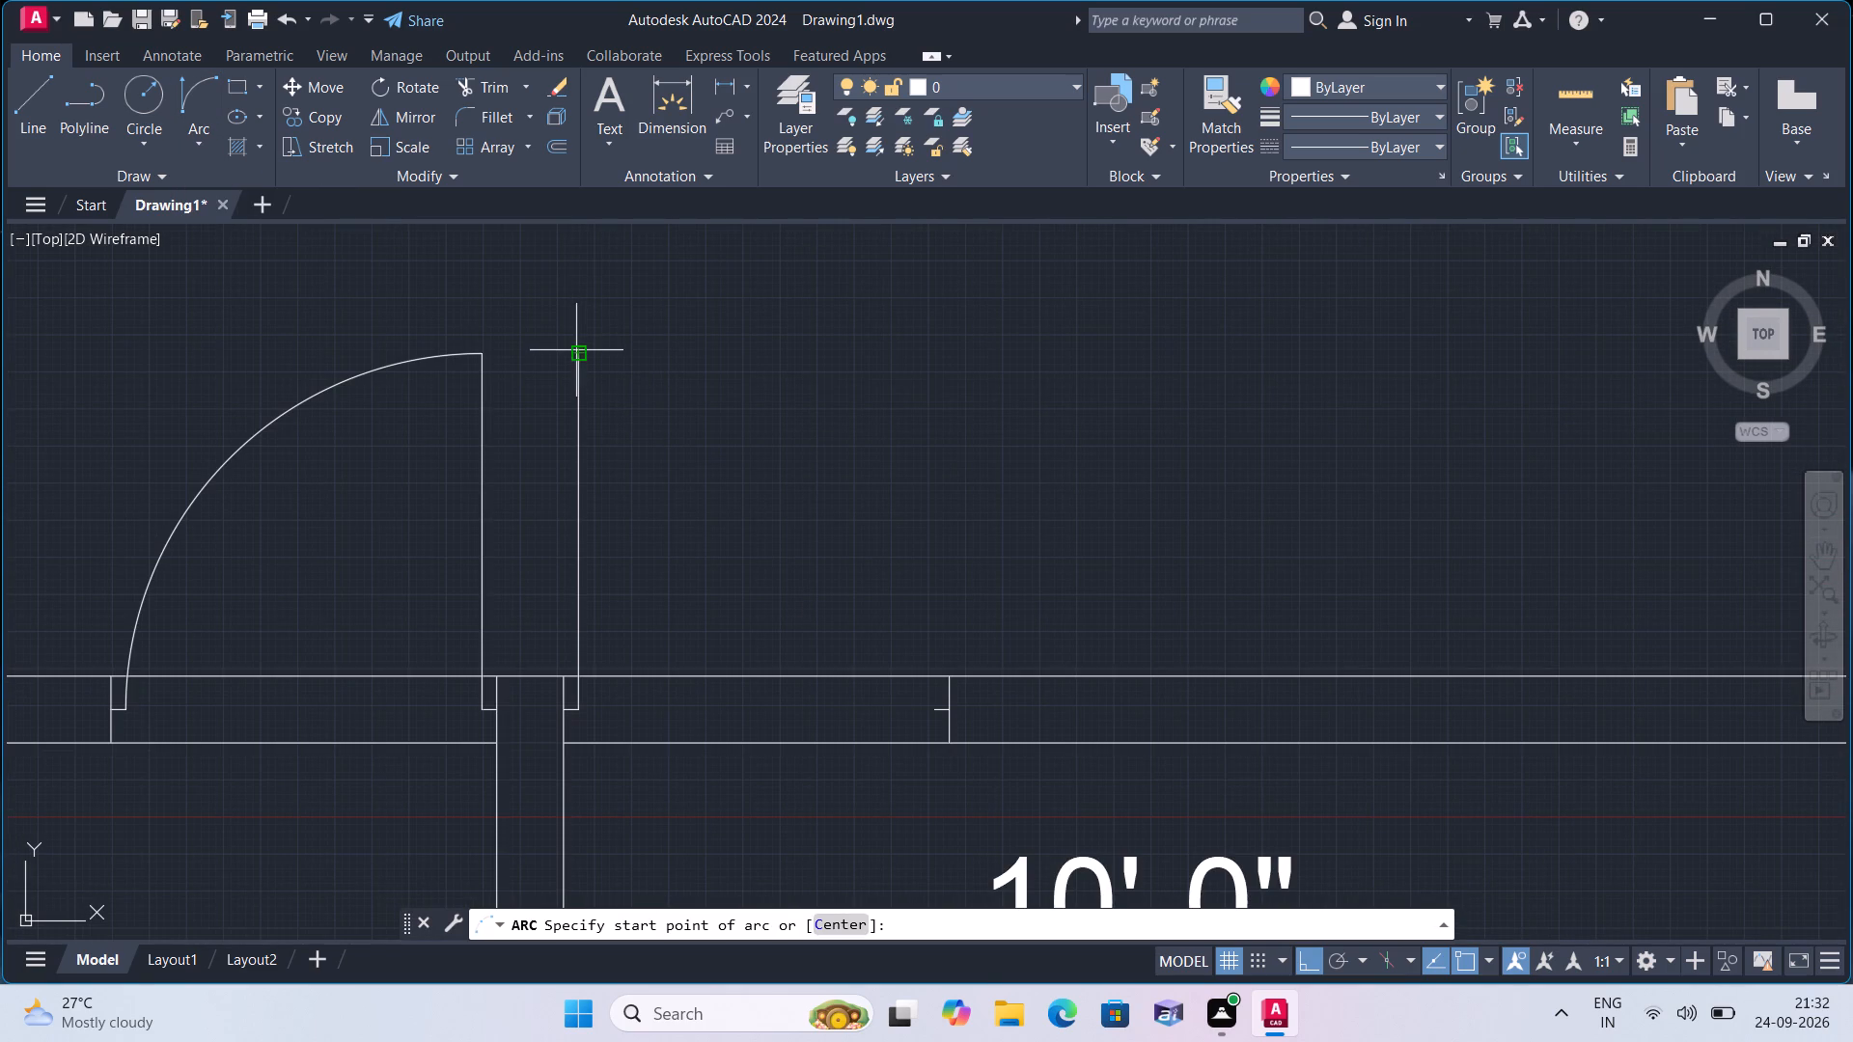
{"action": "left_click", "coordinate": [574, 358]}
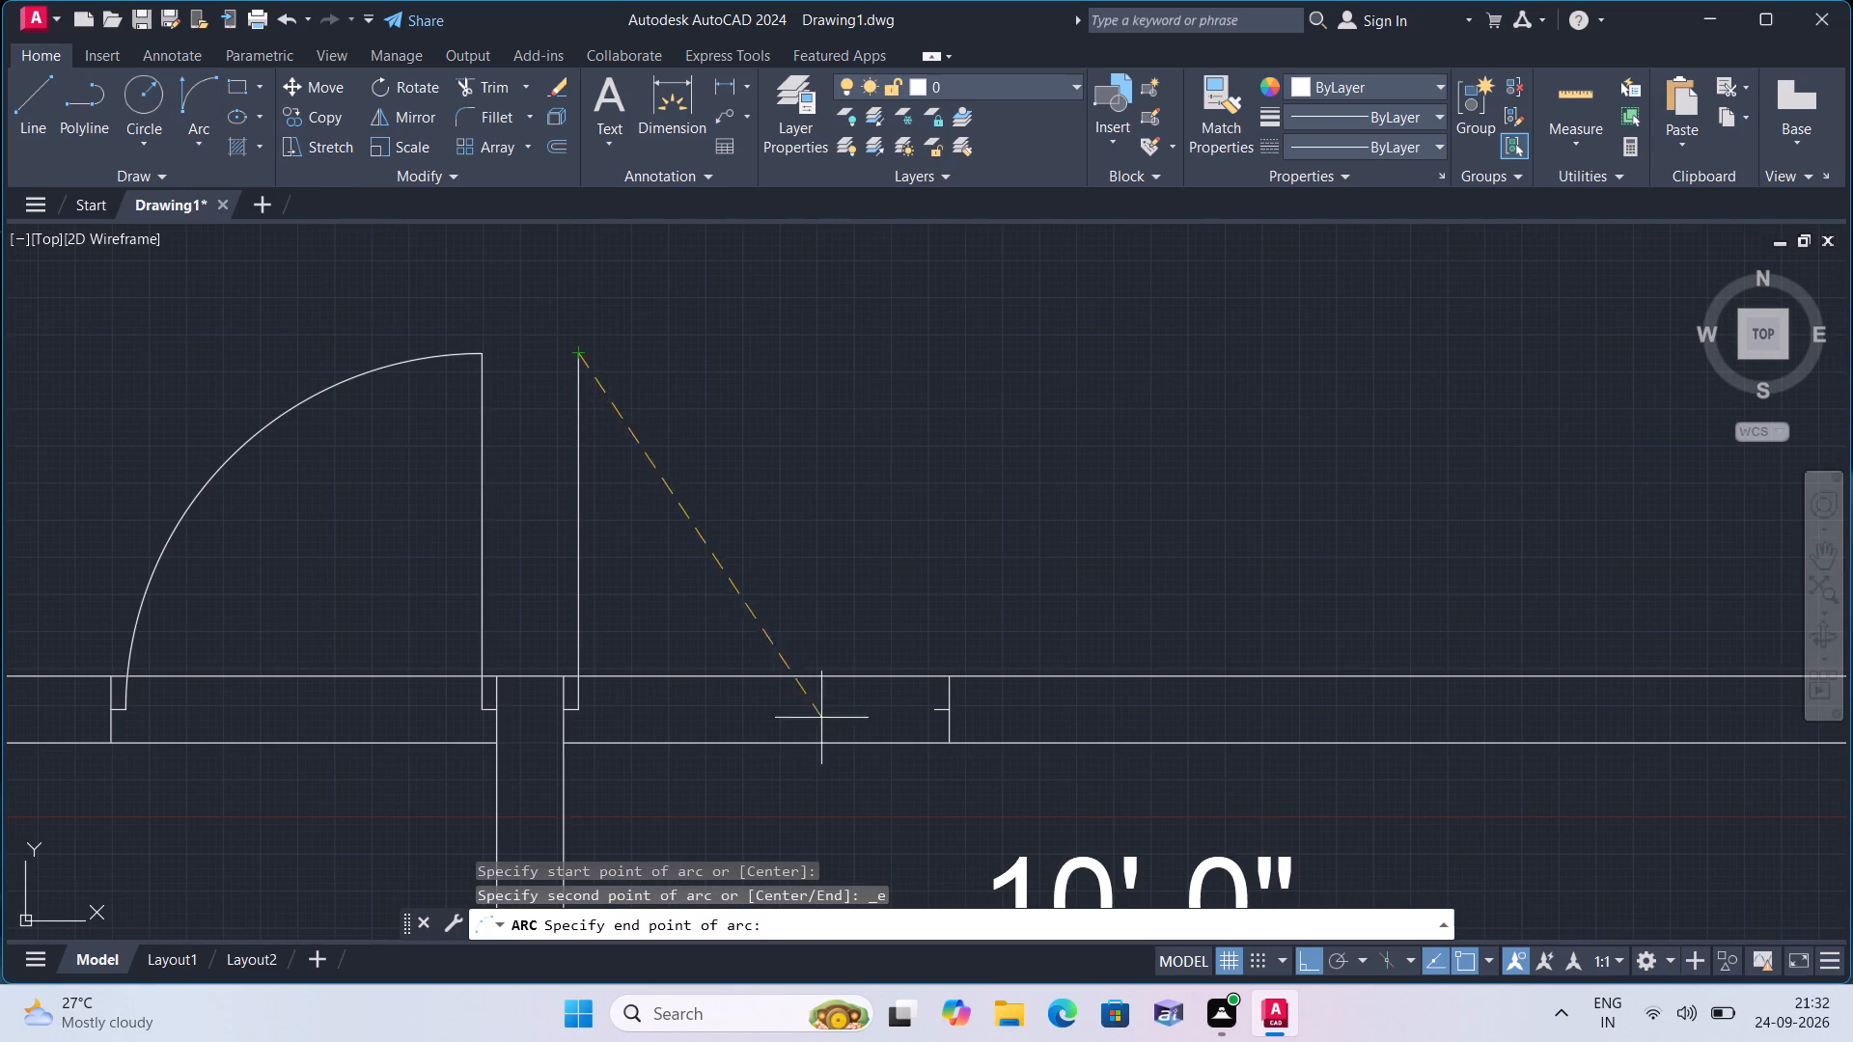
{"action": "left_click", "coordinate": [931, 707]}
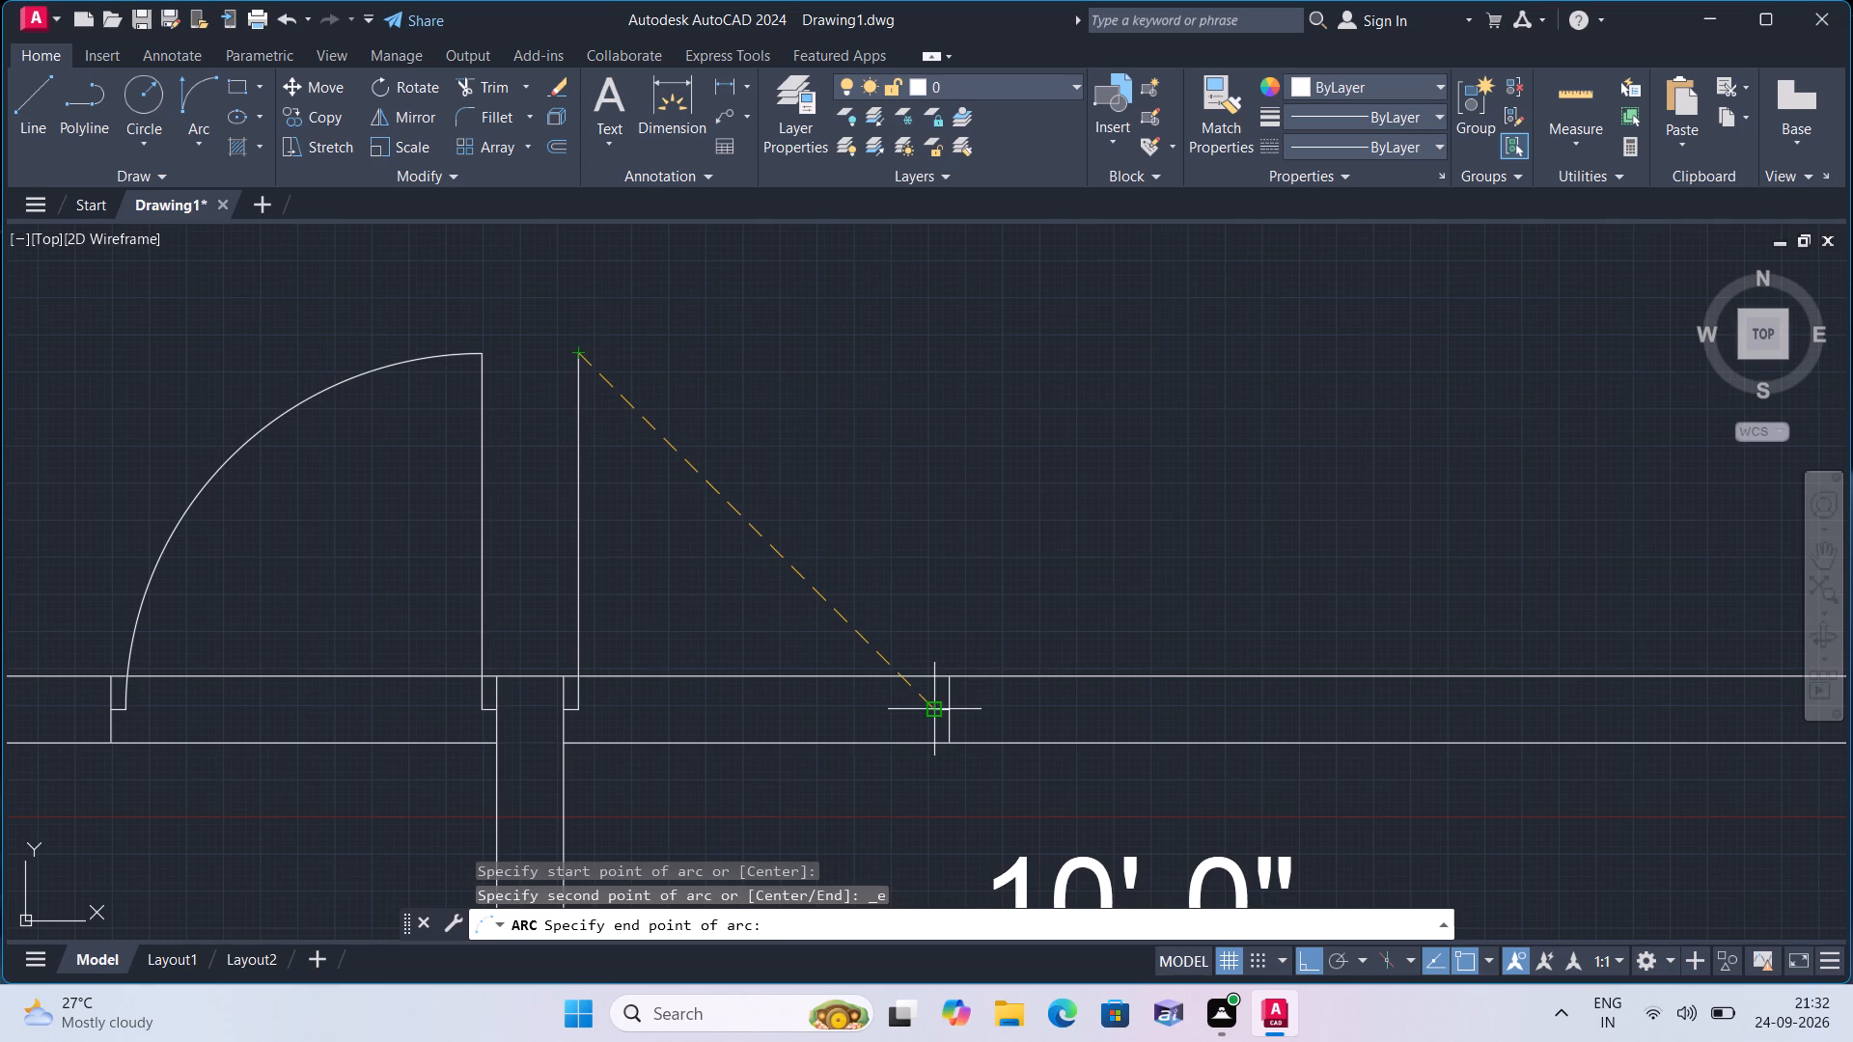
{"action": "left_click", "coordinate": [943, 512]}
Trim the top wall's outer line across the 10'-5" bedroom's door opening, including the short pieces beside the arc and the leaf.
{"action": "scroll", "coordinate": [943, 511], "scroll_direction": "down", "scroll_amount": 2}
{"action": "middle_click_drag", "start_coordinate": [1016, 574], "coordinate": [1001, 569]}
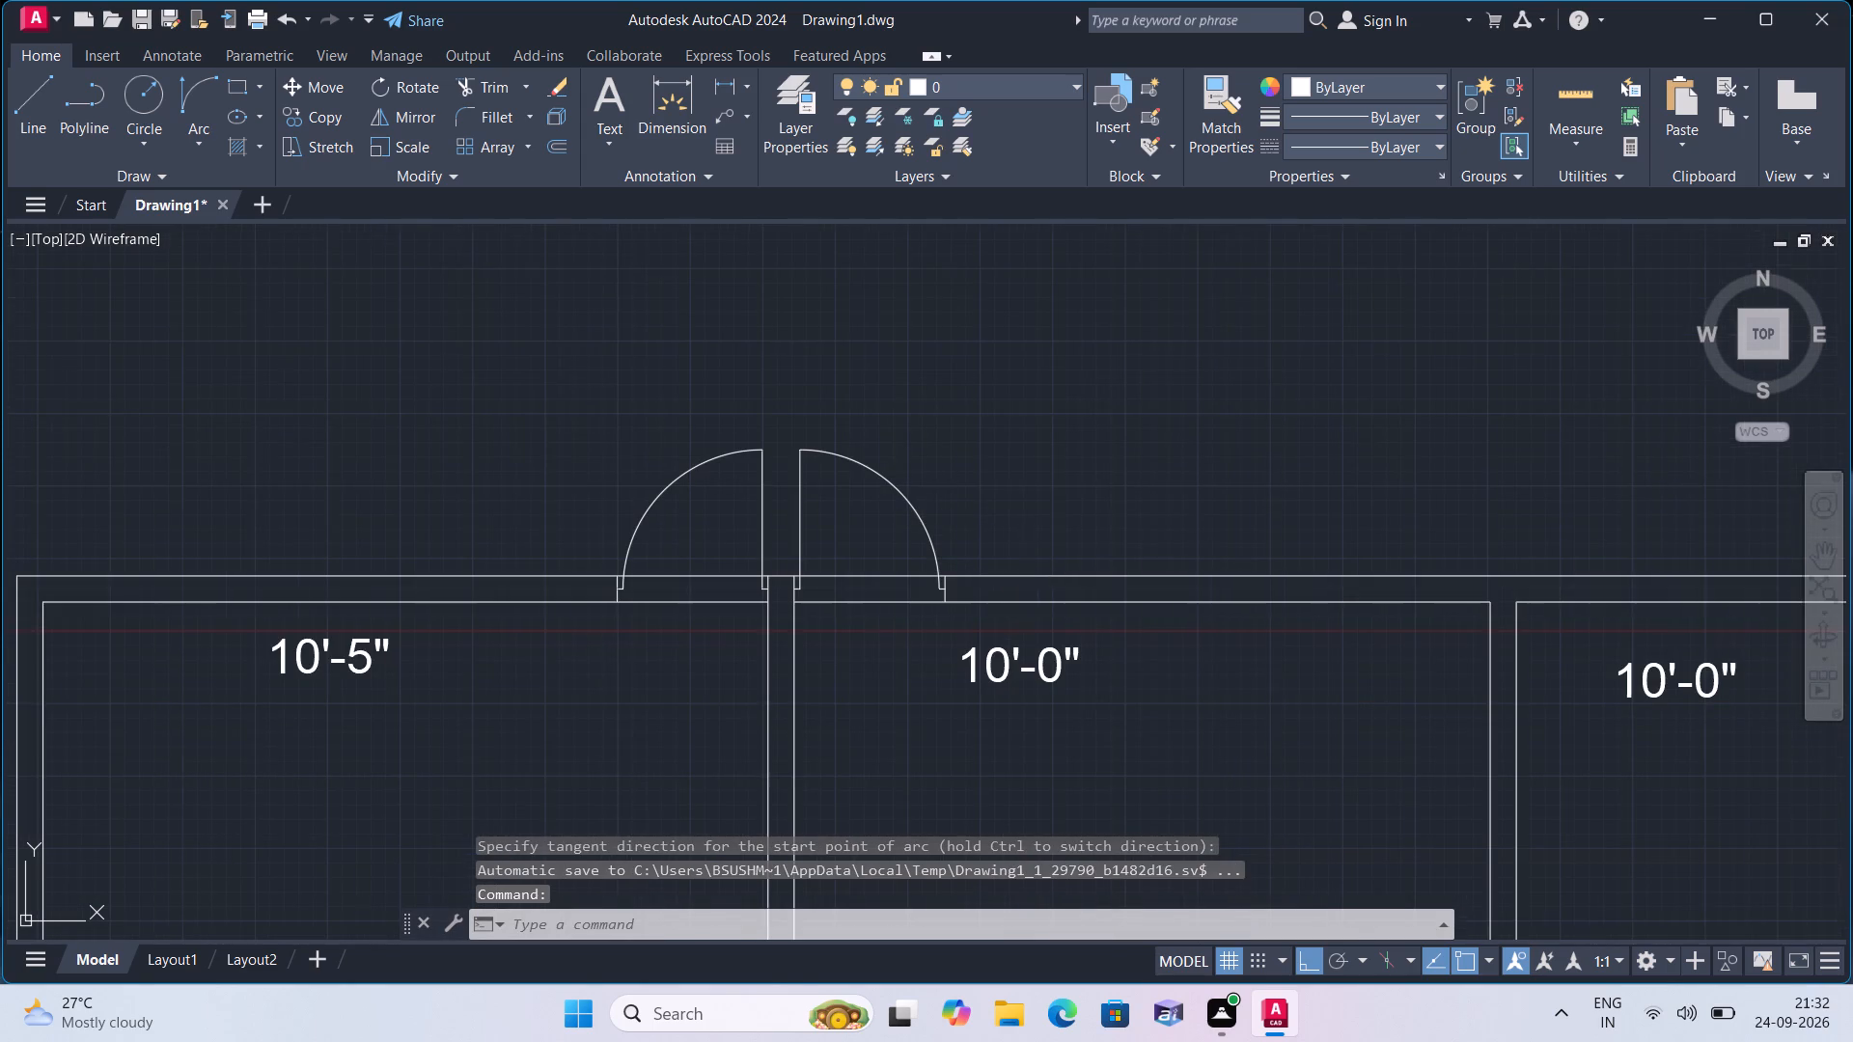
{"action": "middle_click_drag", "start_coordinate": [1001, 569], "coordinate": [850, 509]}
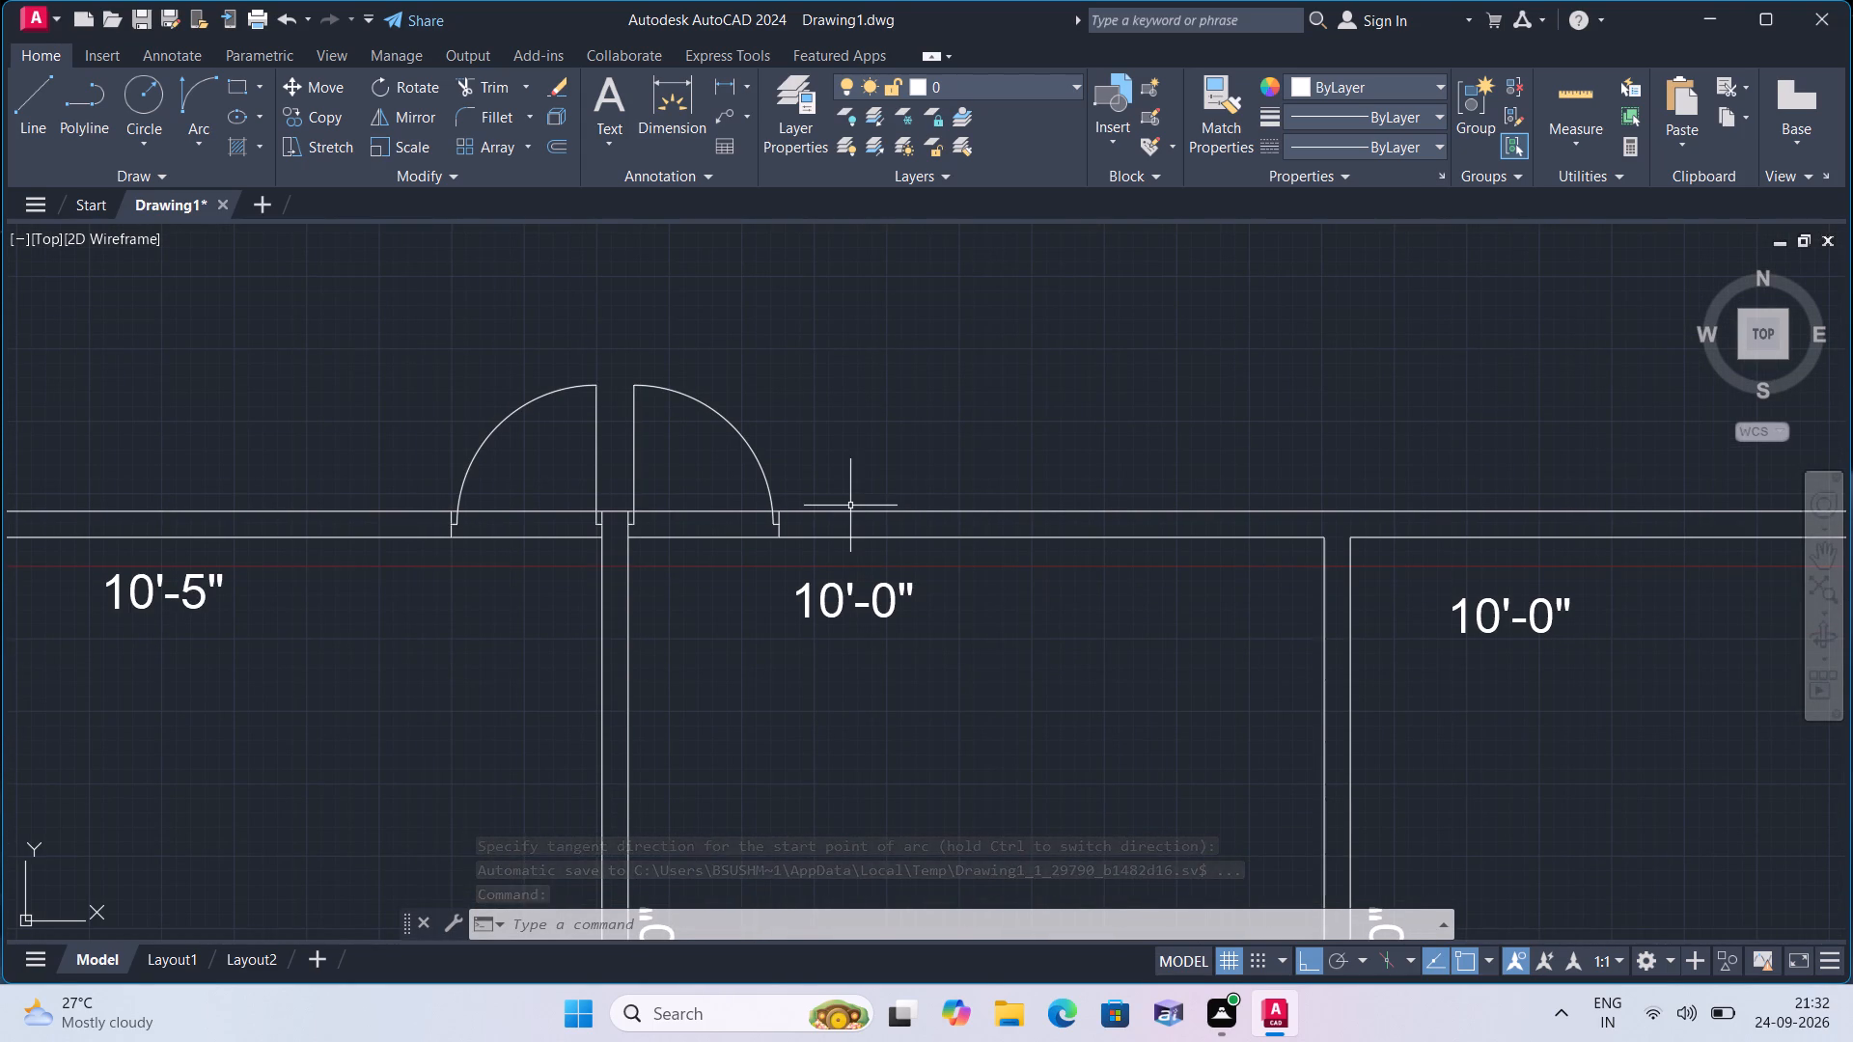
{"action": "middle_click_drag", "start_coordinate": [640, 526], "coordinate": [643, 529]}
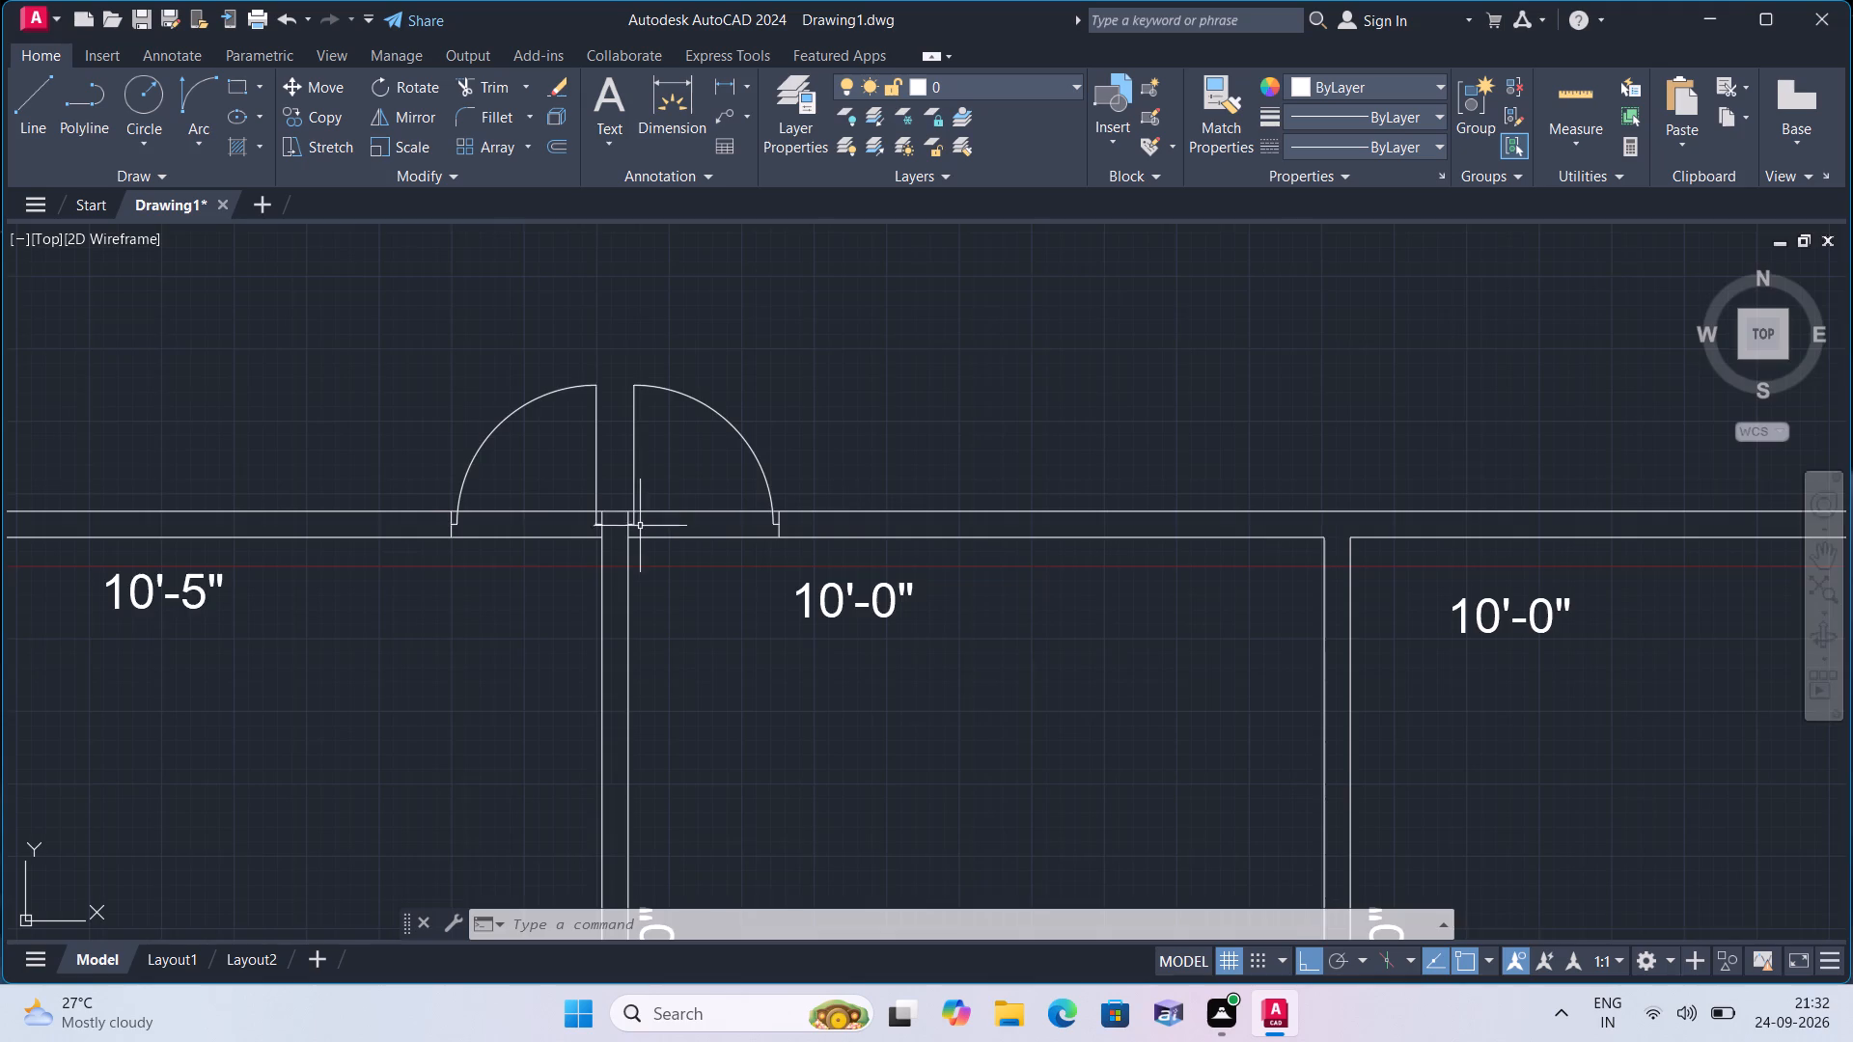
{"action": "middle_click_drag", "start_coordinate": [643, 529], "coordinate": [963, 631]}
{"action": "type", "text": "trim"}
{"action": "key", "text": "space"}
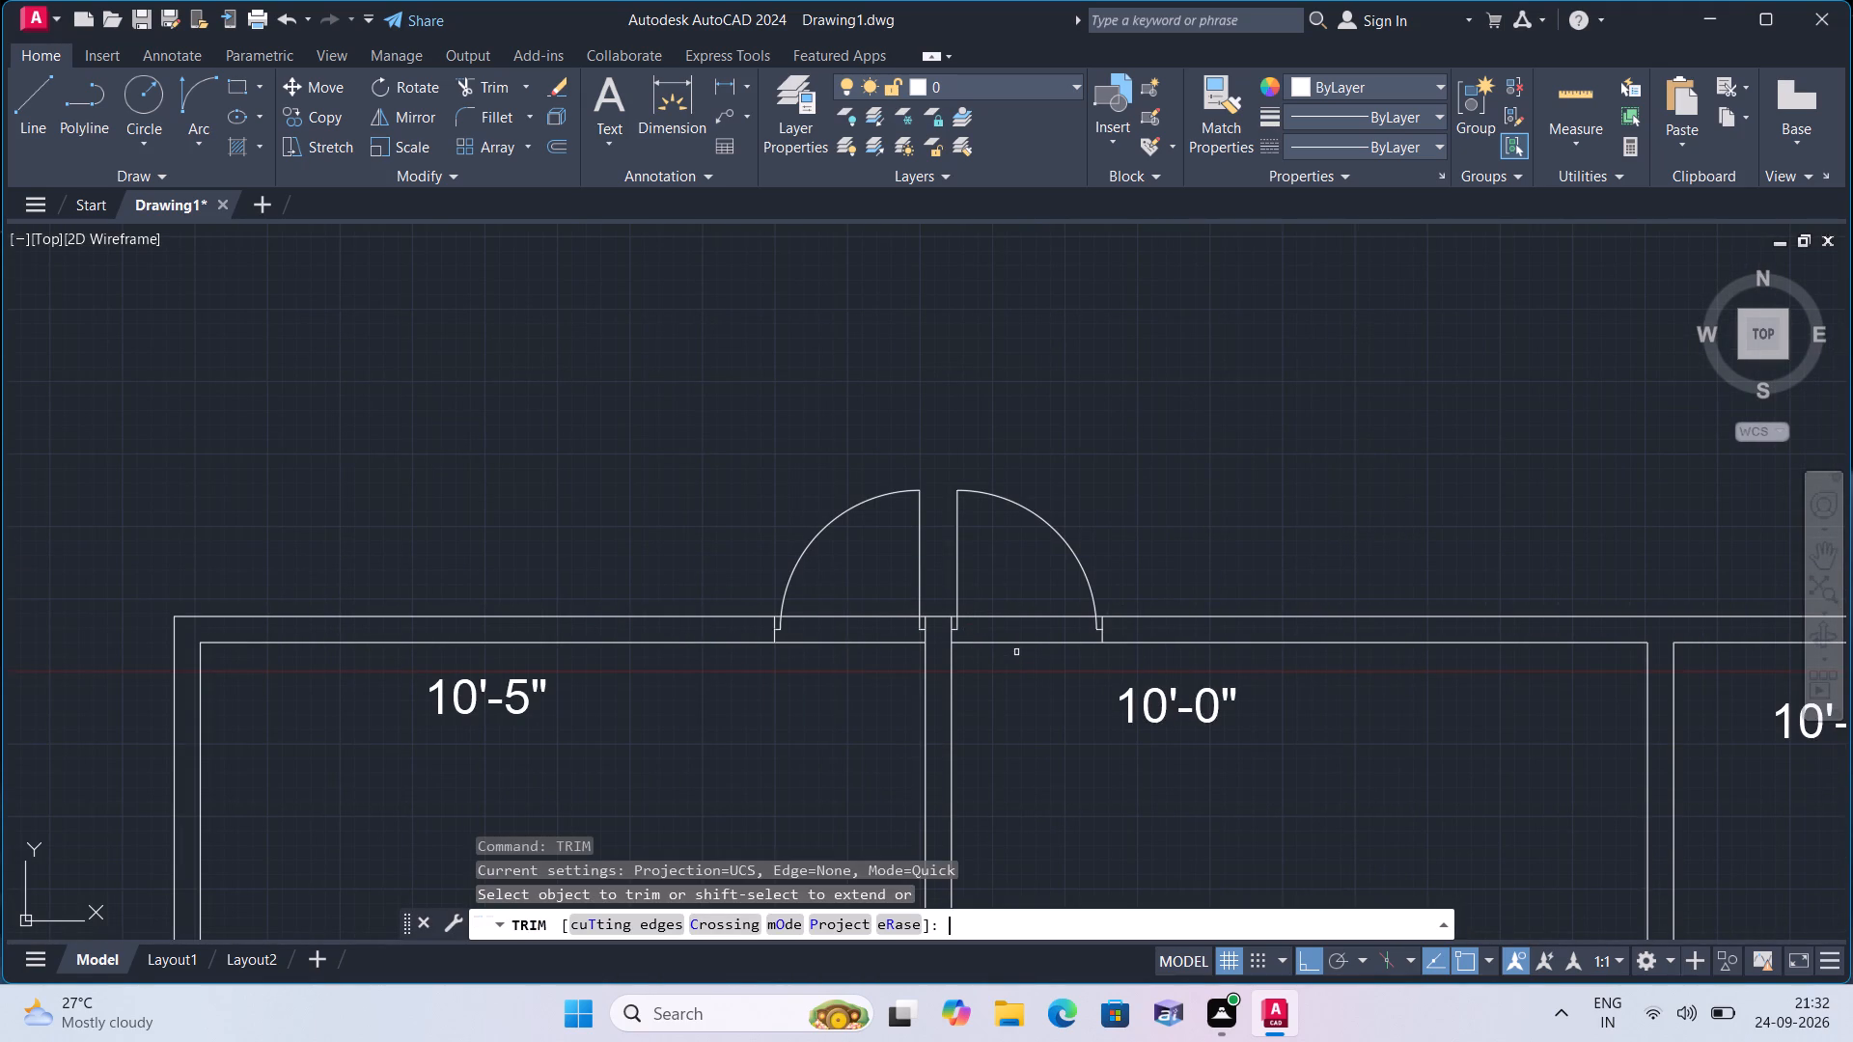
{"action": "scroll", "coordinate": [844, 605], "scroll_direction": "up", "scroll_amount": 2}
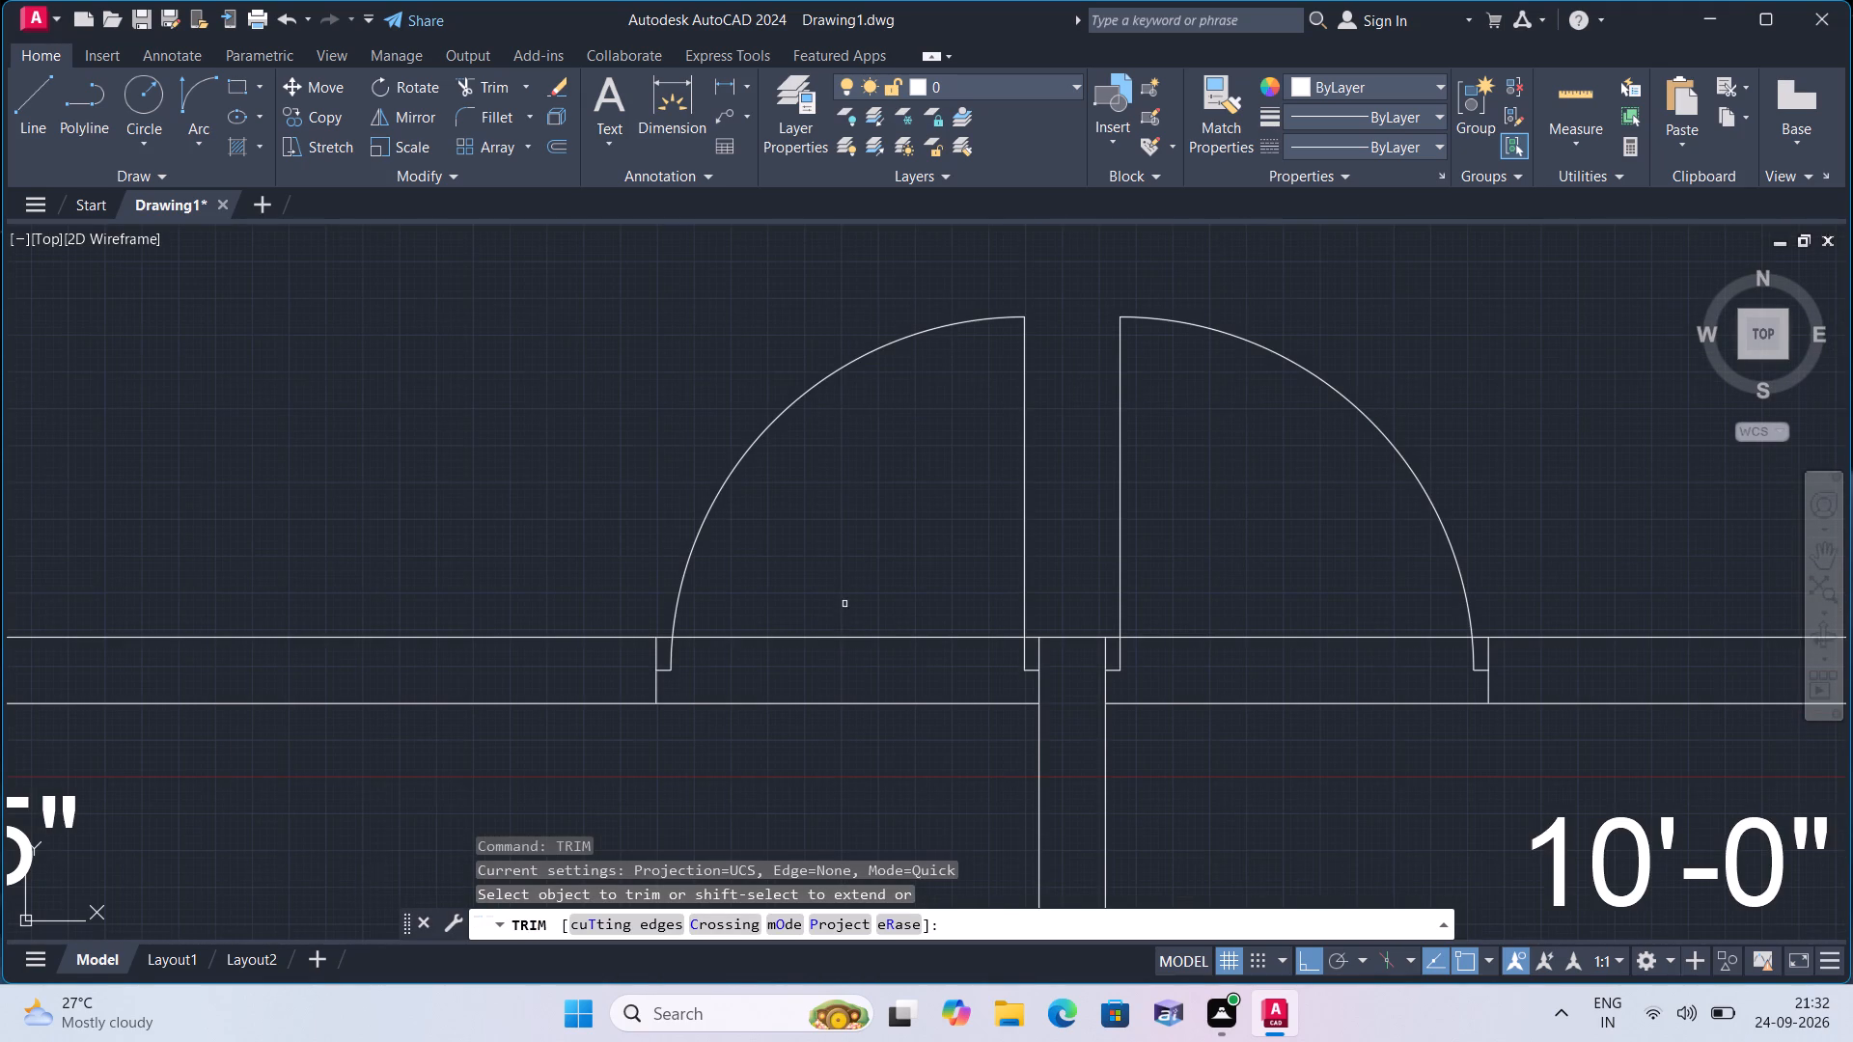
{"action": "left_click", "coordinate": [841, 635]}
{"action": "scroll", "coordinate": [658, 606], "scroll_direction": "up", "scroll_amount": 2}
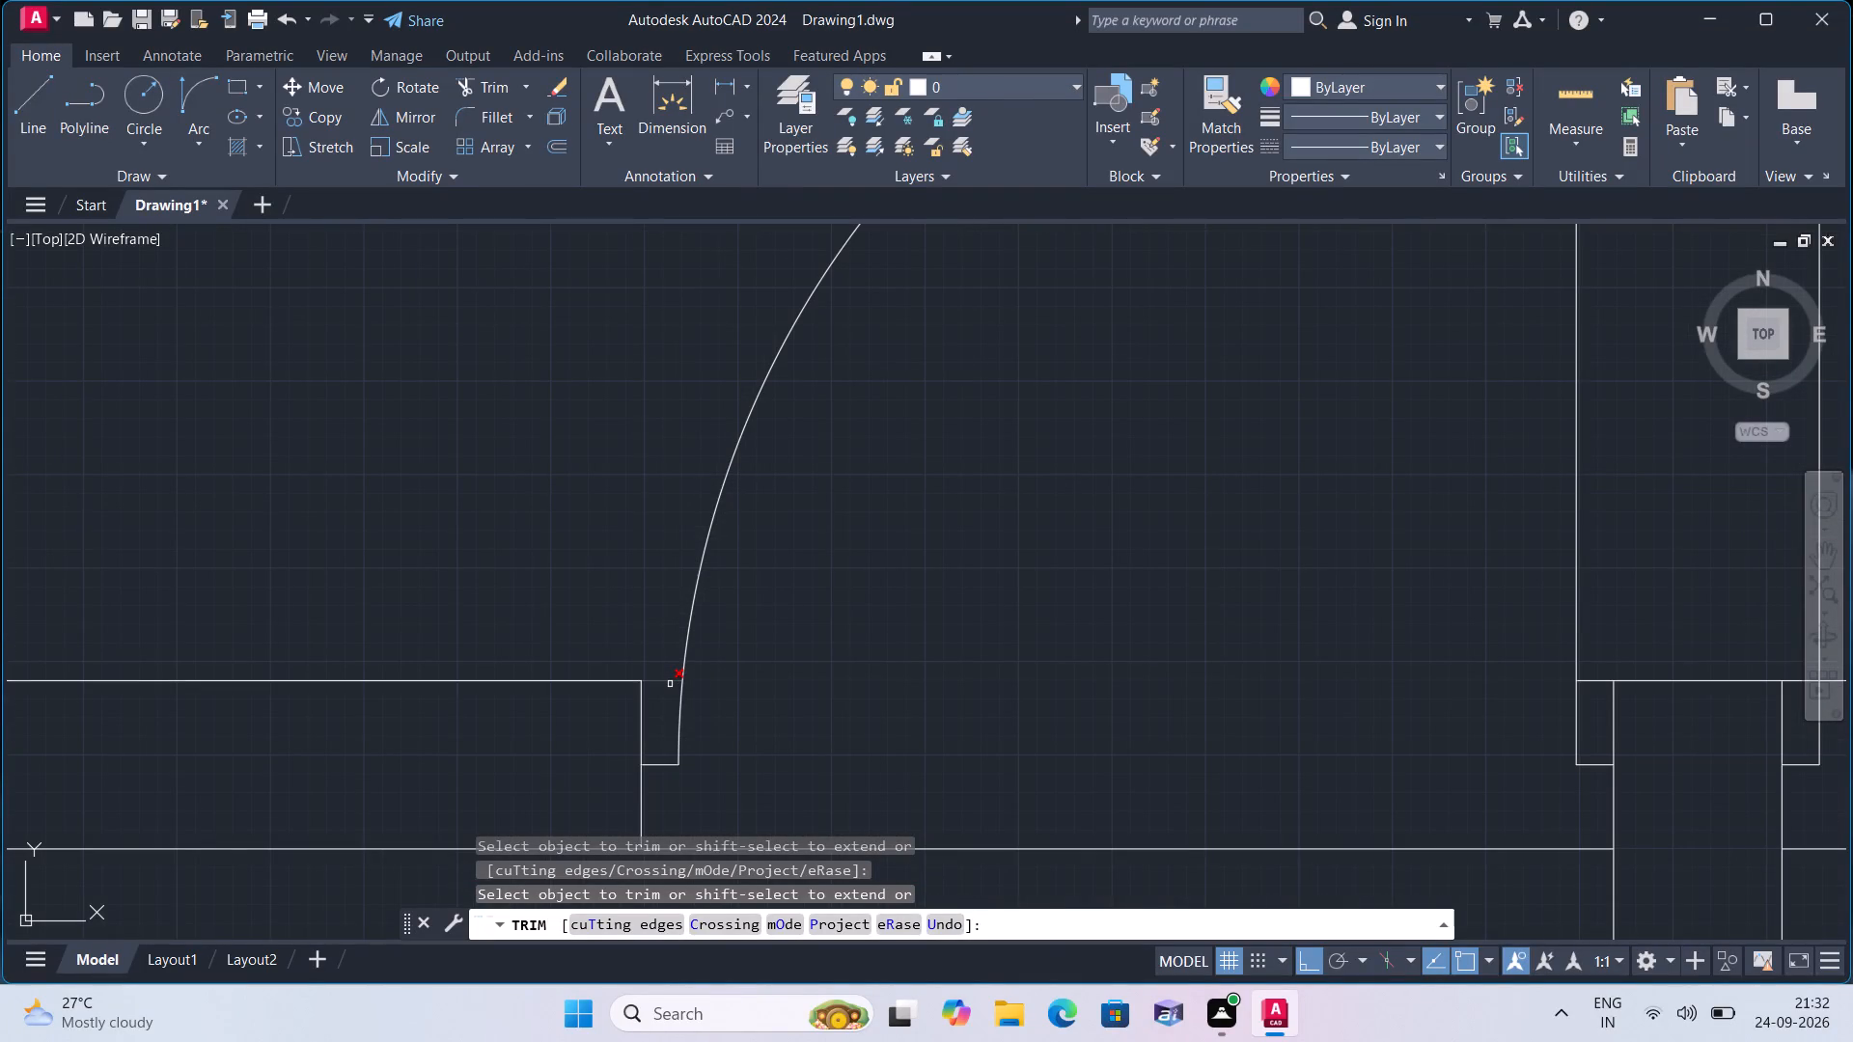
{"action": "left_click", "coordinate": [670, 684]}
{"action": "scroll", "coordinate": [860, 691], "scroll_direction": "down", "scroll_amount": 1}
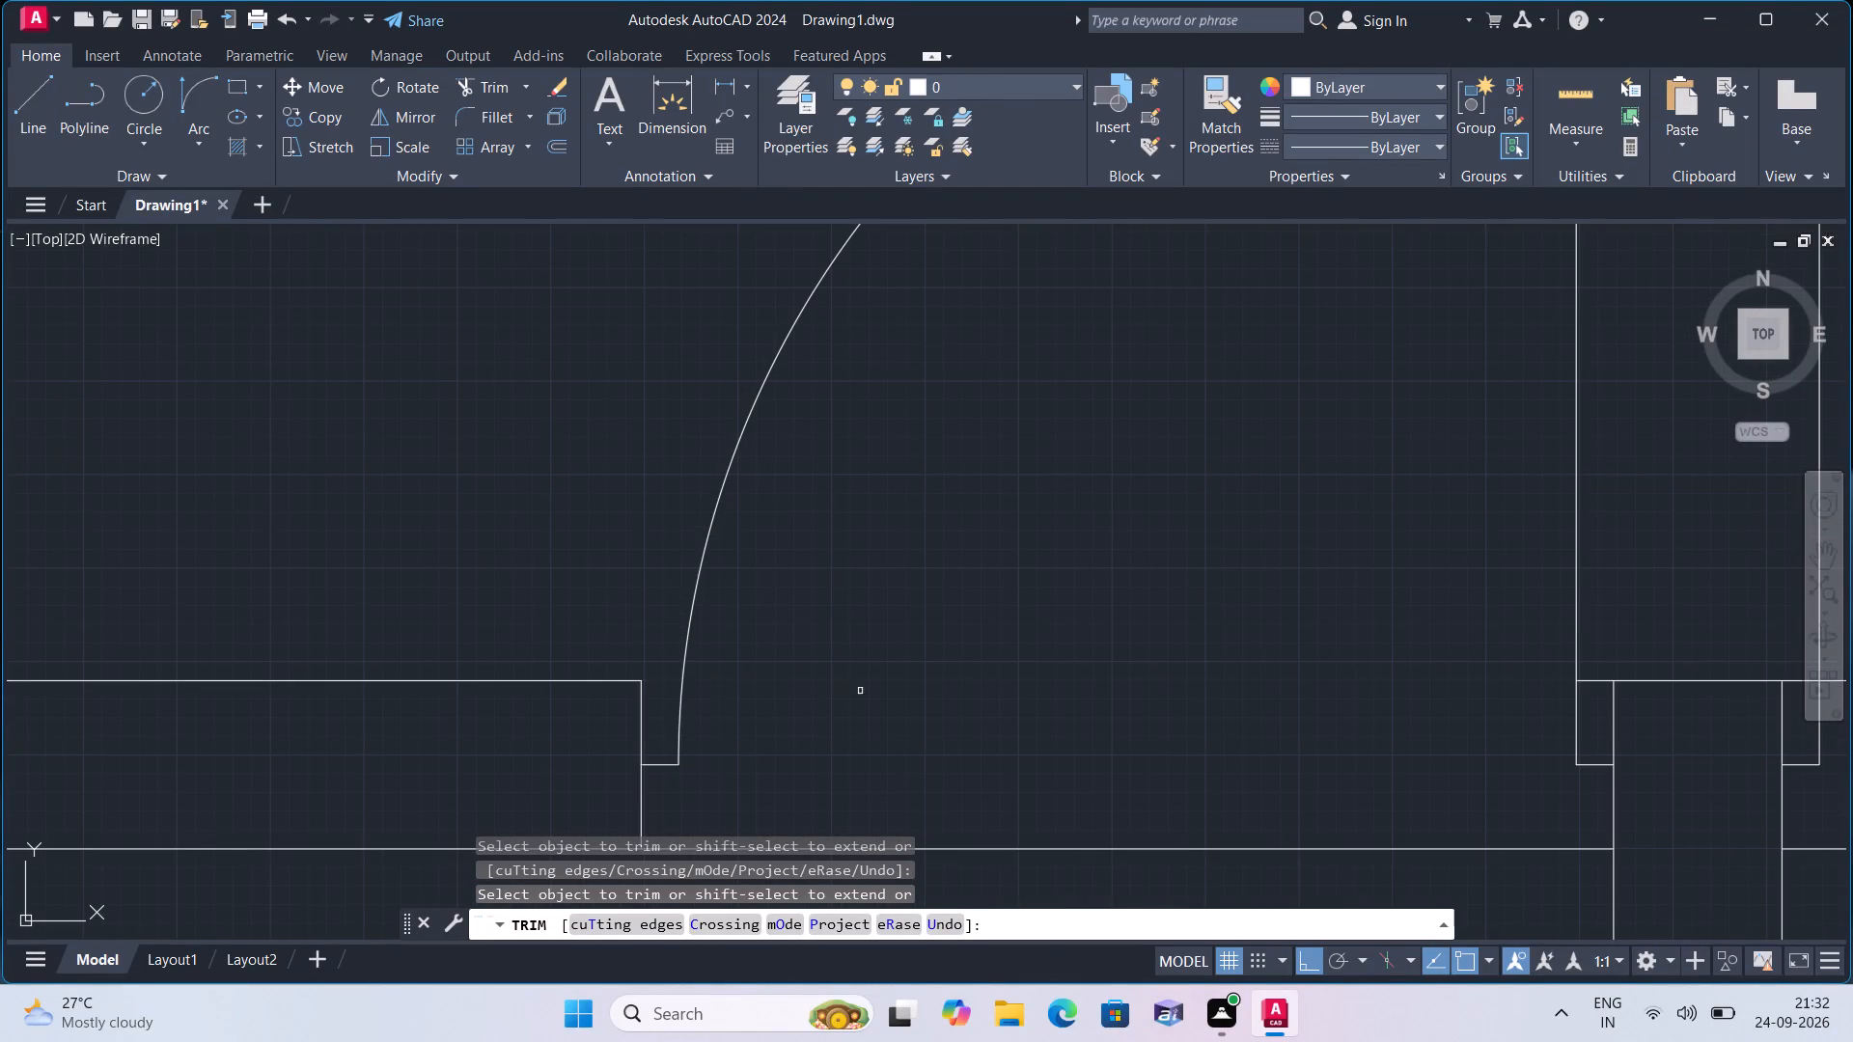
{"action": "scroll", "coordinate": [1310, 668], "scroll_direction": "up", "scroll_amount": 1}
{"action": "left_click", "coordinate": [1334, 696]}
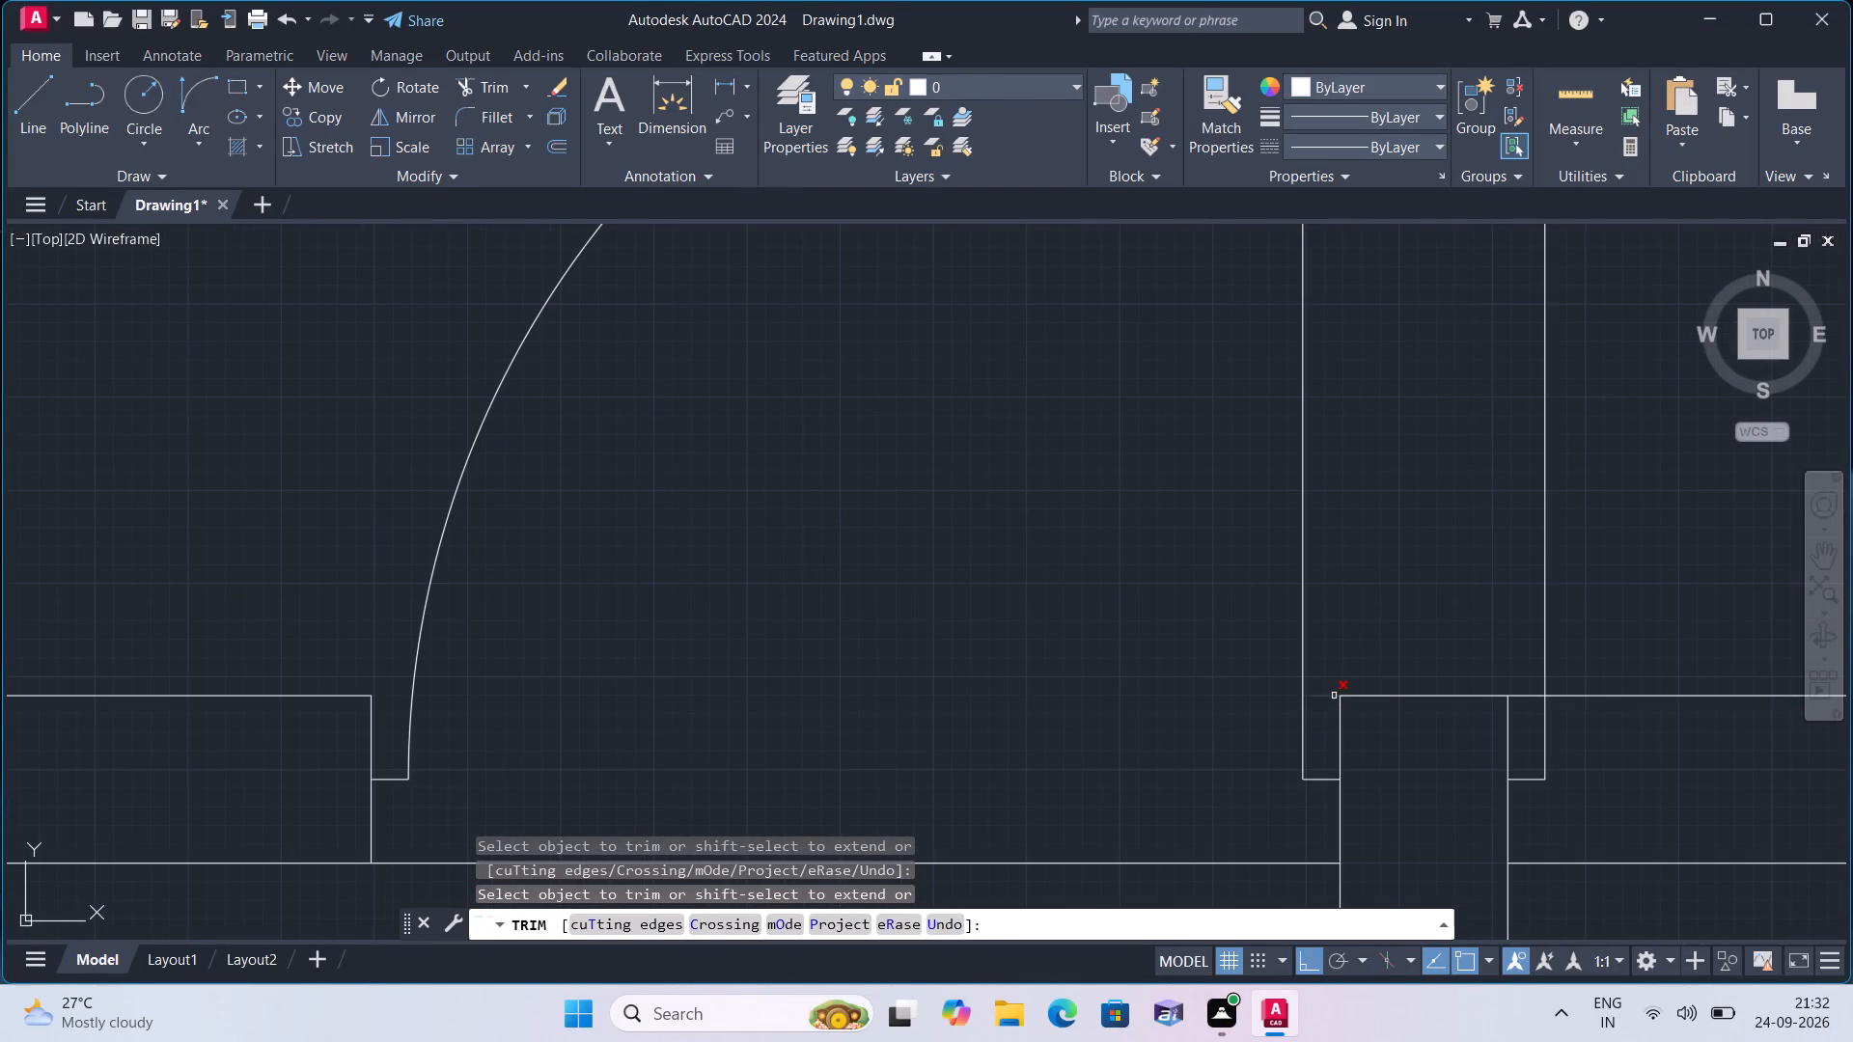
Trim the top wall's outer line across the 10'-0" bedroom's door opening, from the partition's right face to the far jamb.
{"action": "scroll", "coordinate": [1328, 689], "scroll_direction": "down", "scroll_amount": 1}
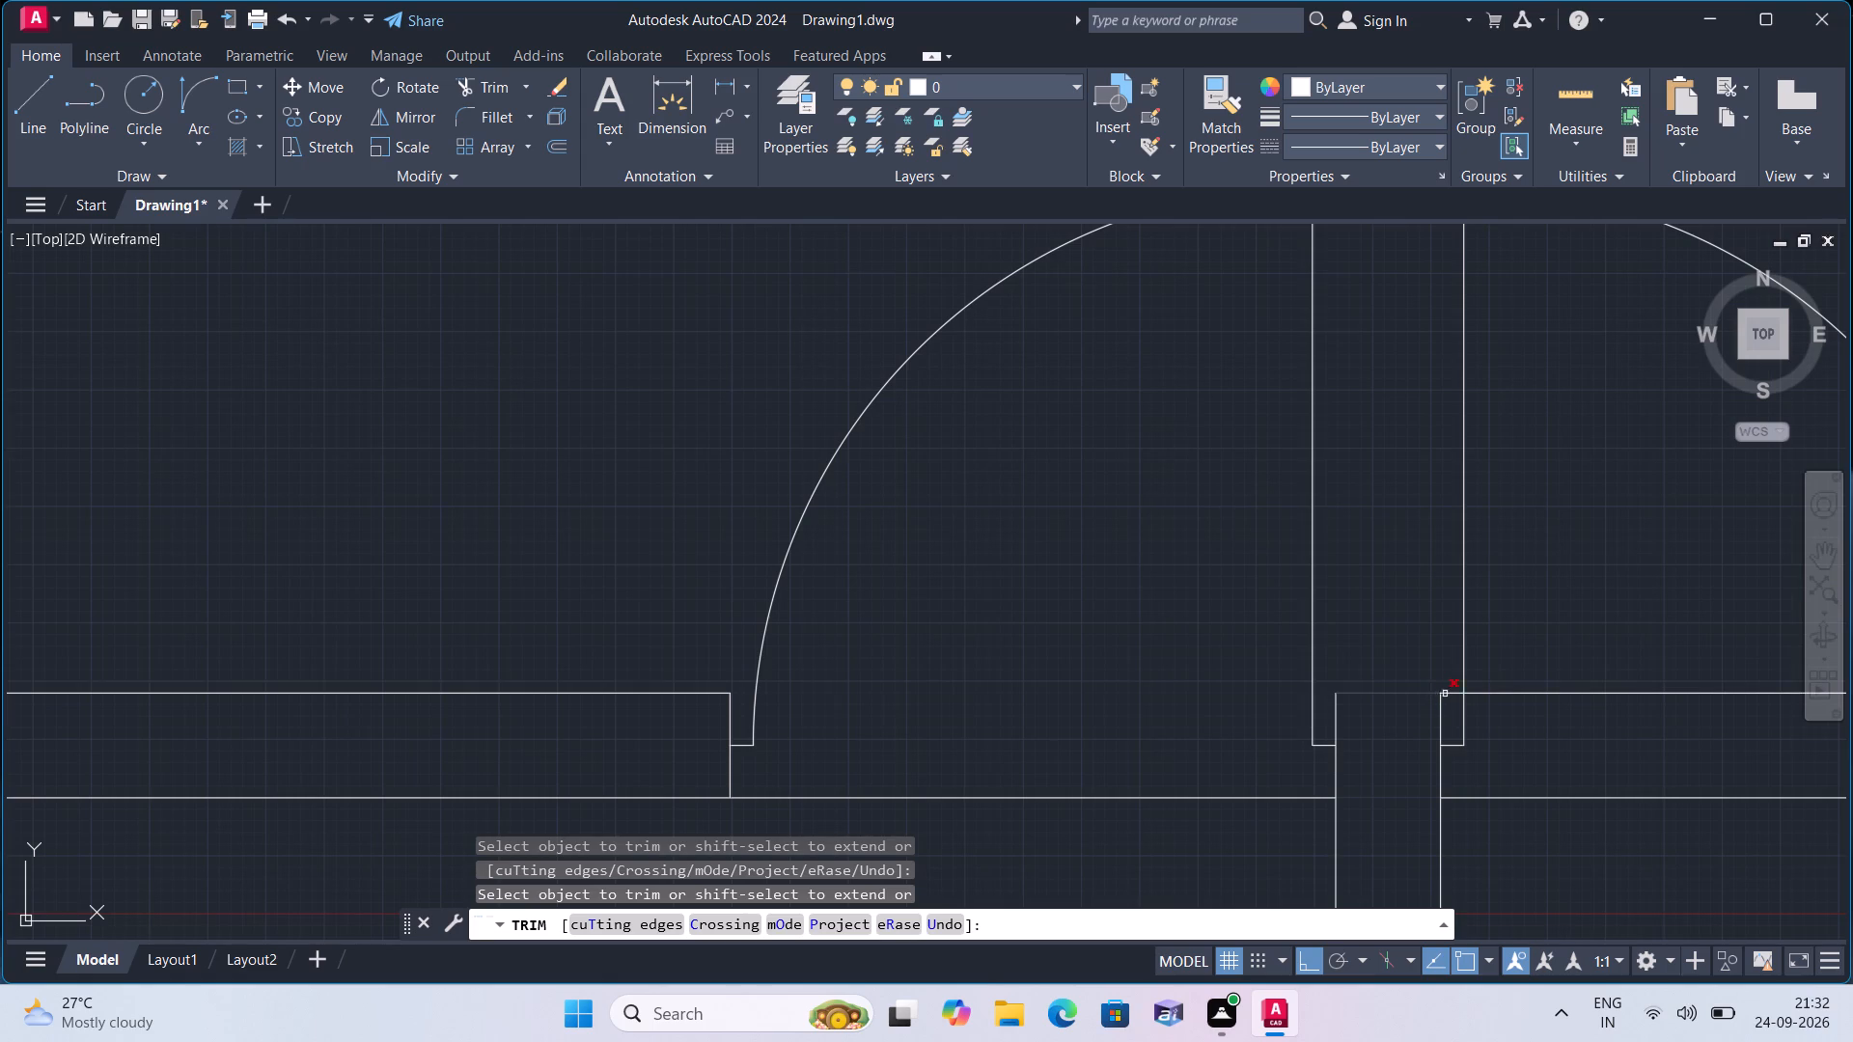
{"action": "left_click", "coordinate": [1453, 691]}
{"action": "scroll", "coordinate": [1434, 676], "scroll_direction": "down", "scroll_amount": 1}
{"action": "middle_click_drag", "start_coordinate": [1424, 670], "coordinate": [1293, 583]}
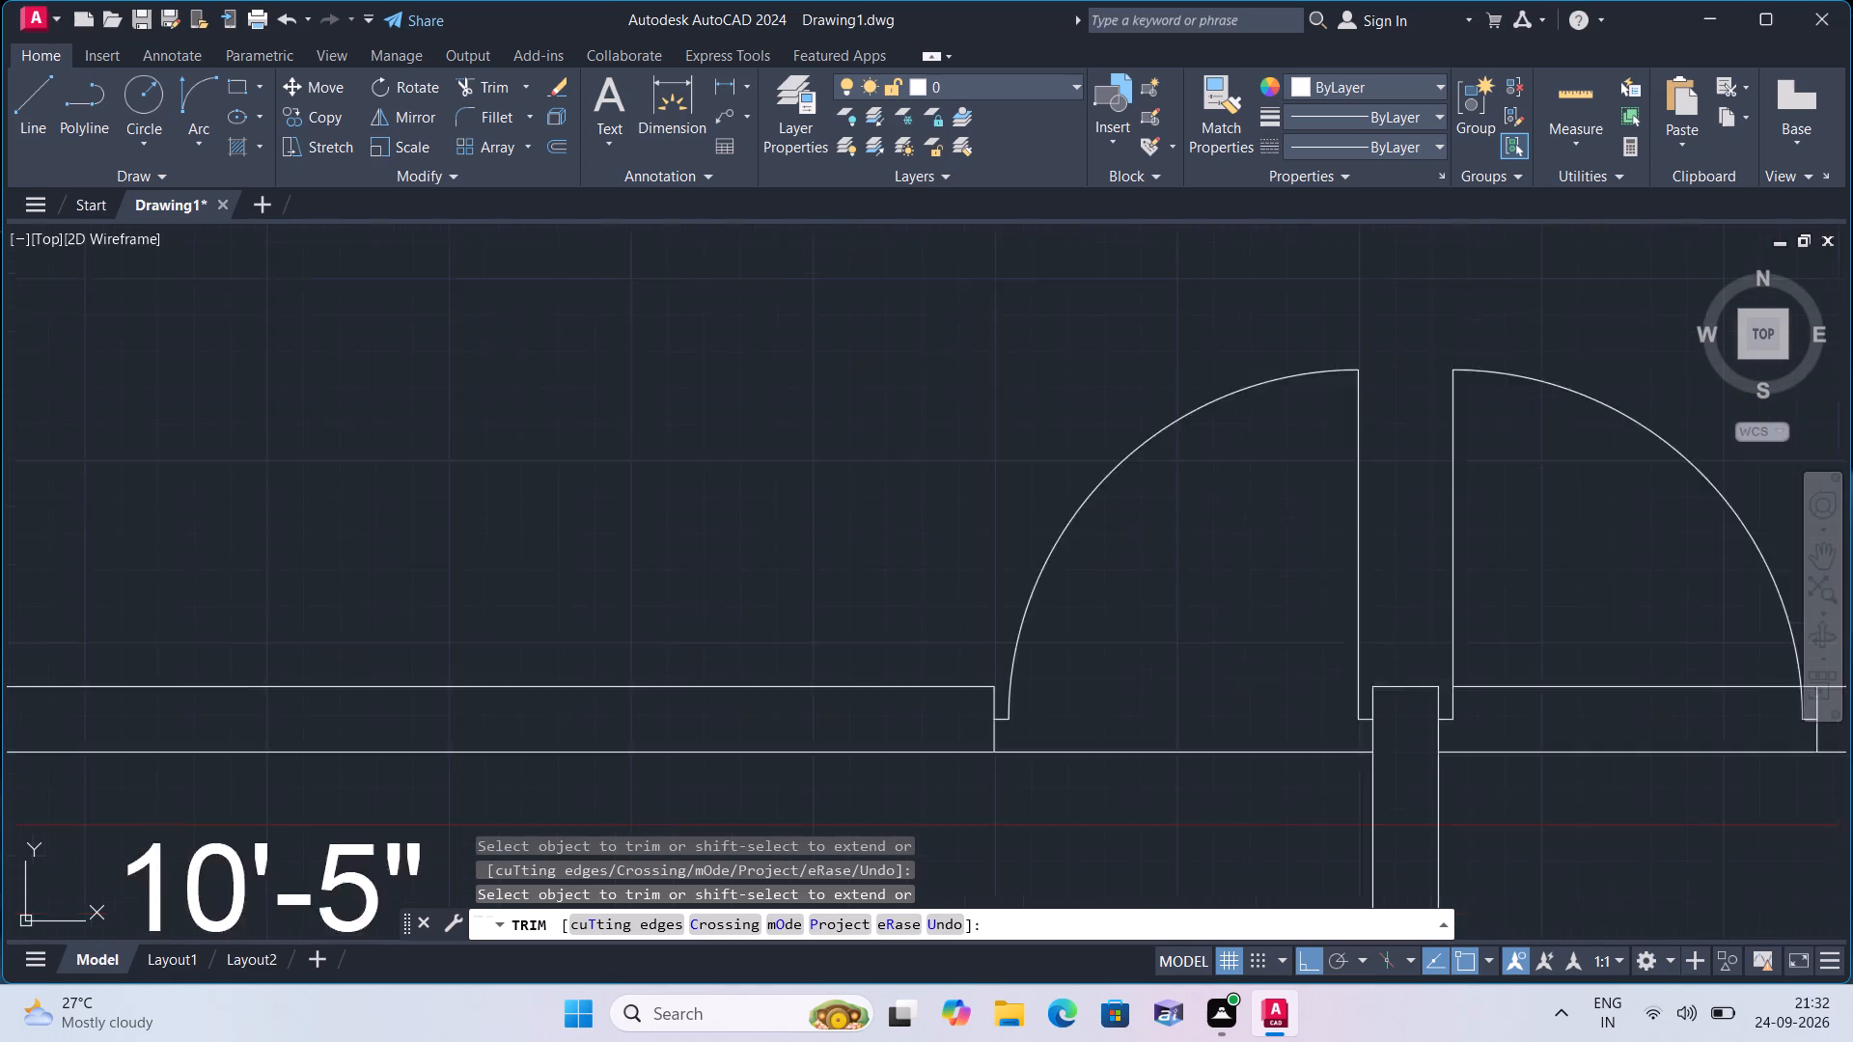
{"action": "middle_click_drag", "start_coordinate": [1293, 583], "coordinate": [1081, 533]}
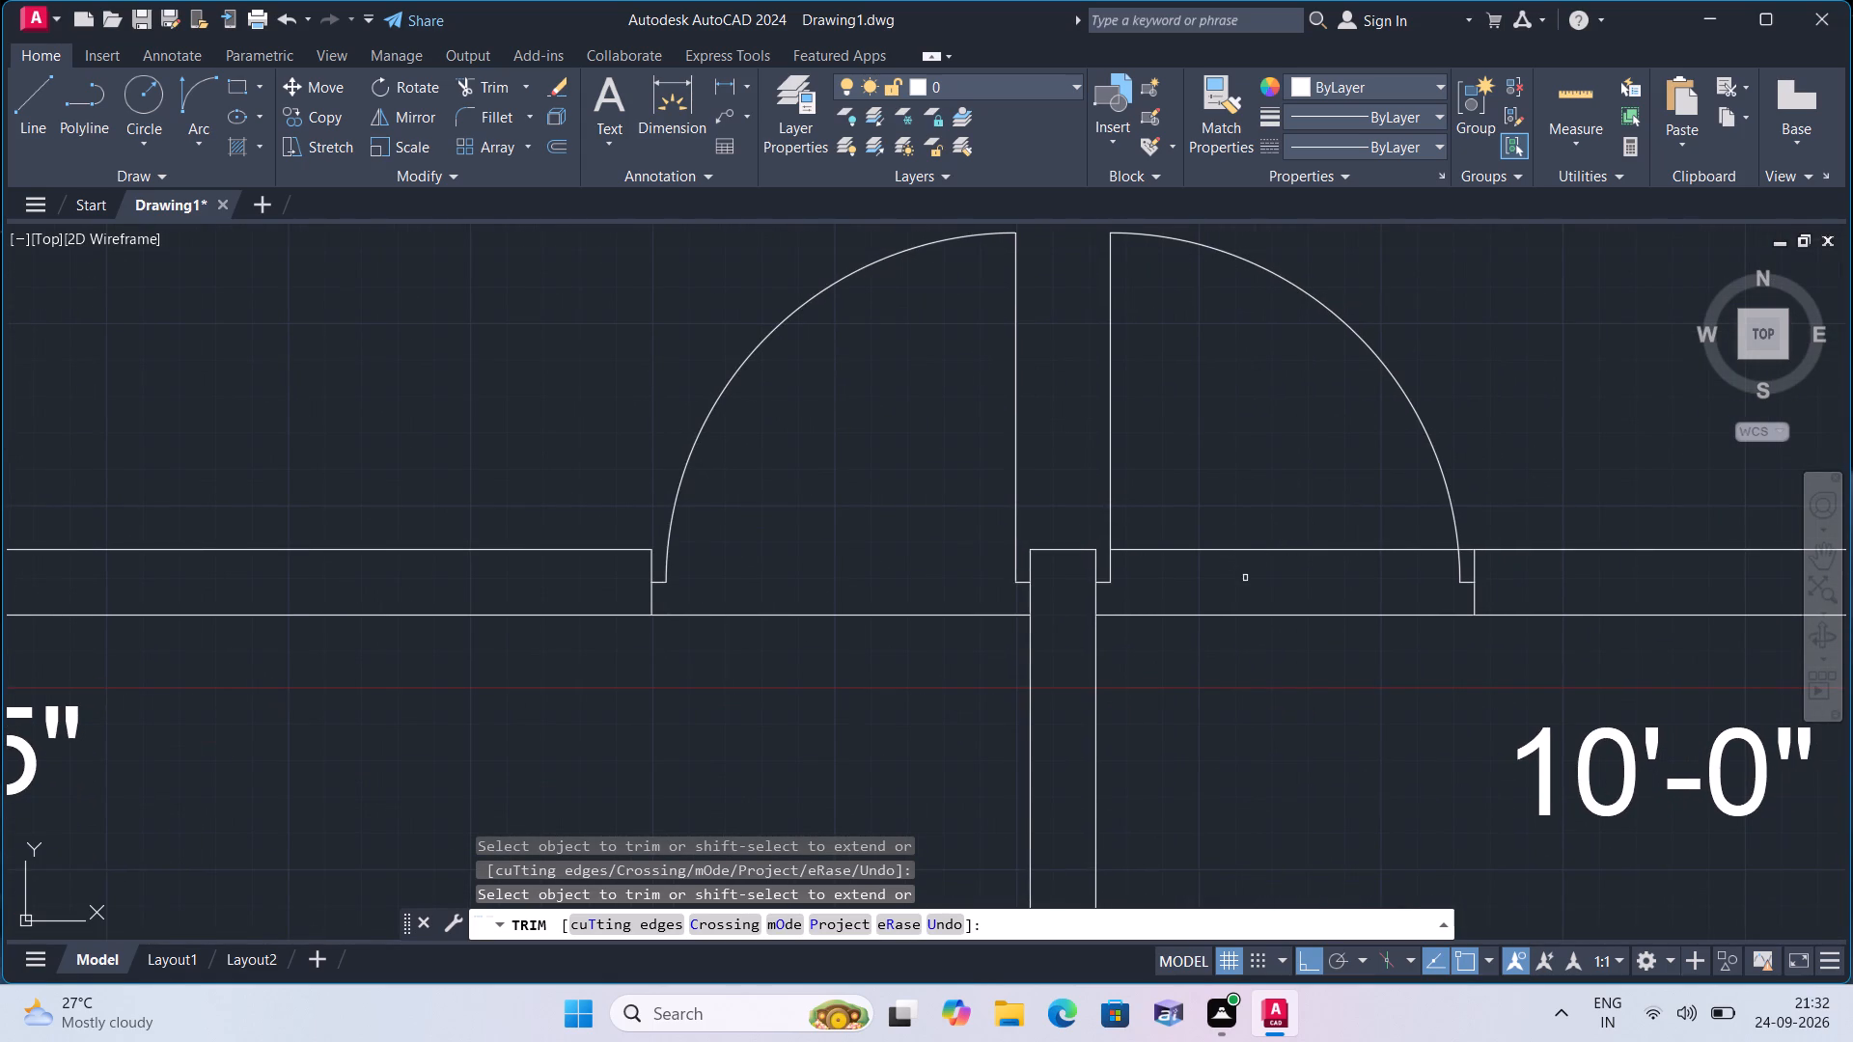
{"action": "left_click", "coordinate": [1257, 549]}
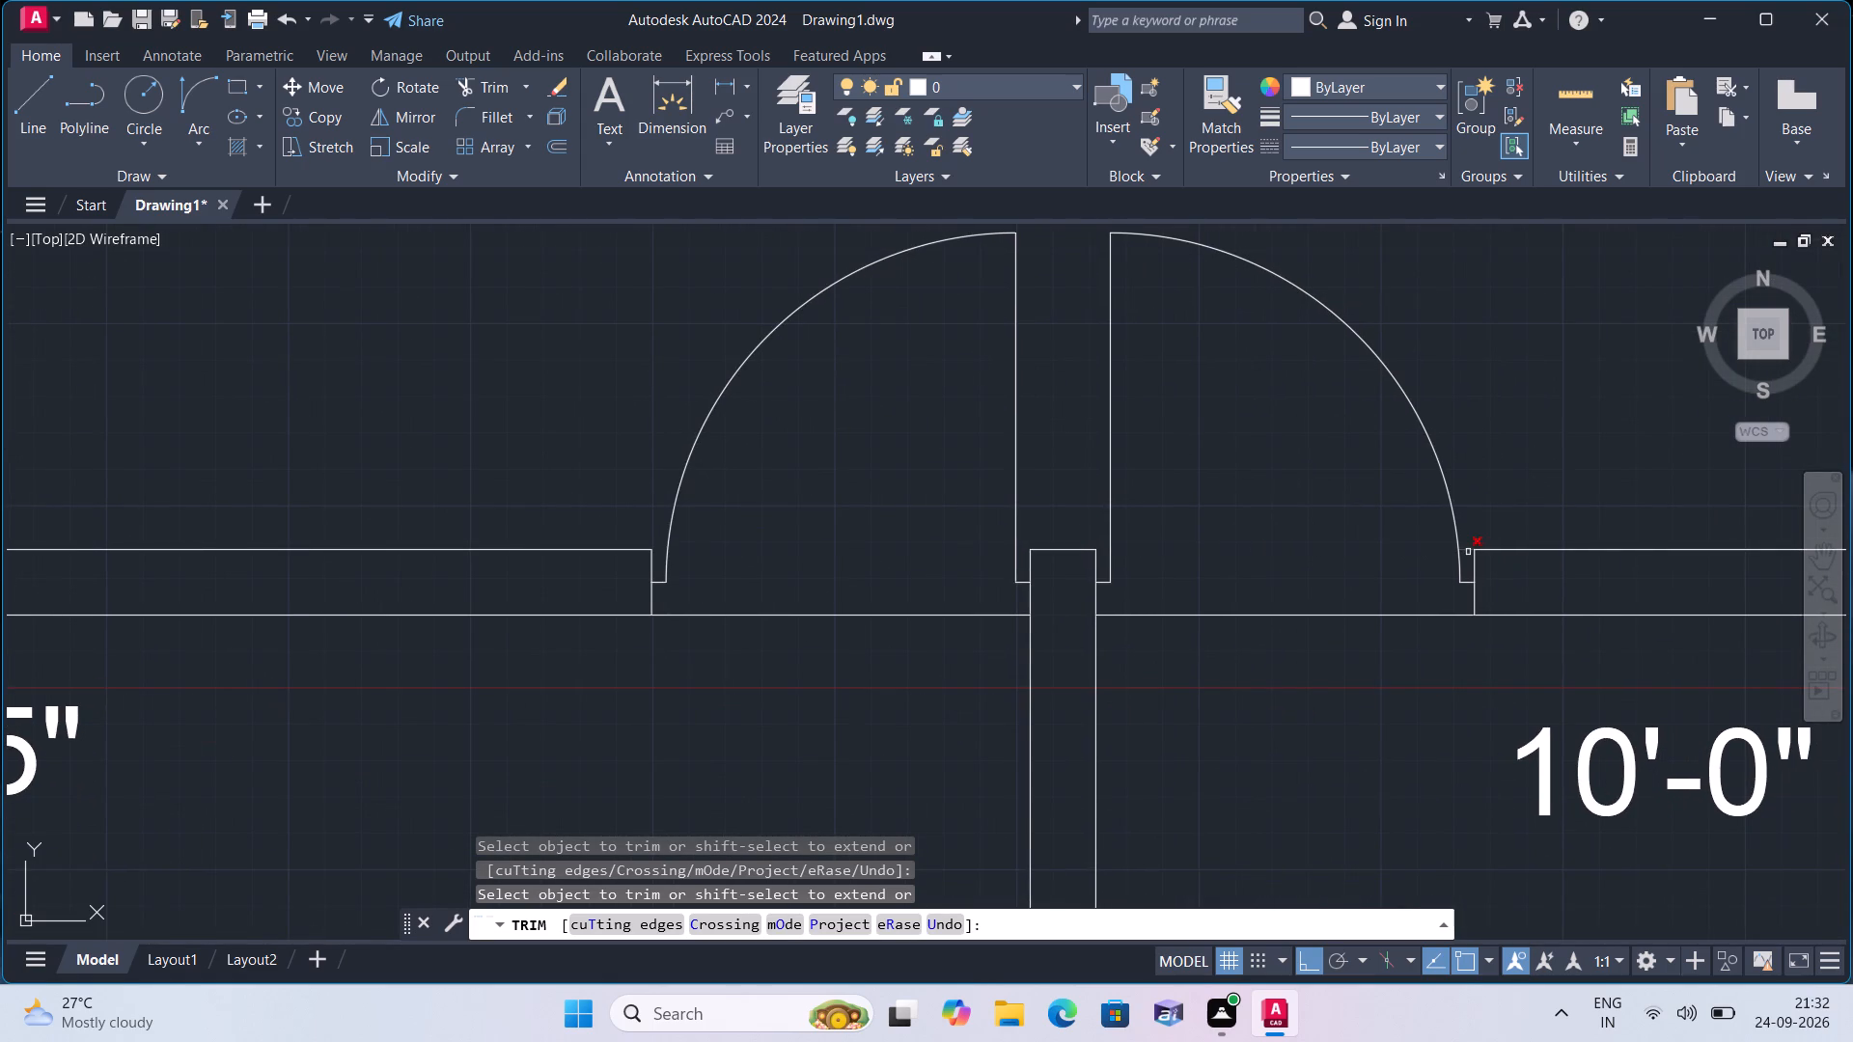
{"action": "left_click", "coordinate": [1469, 547]}
{"action": "scroll", "coordinate": [1465, 508], "scroll_direction": "down", "scroll_amount": 2}
{"action": "key", "text": "space"}
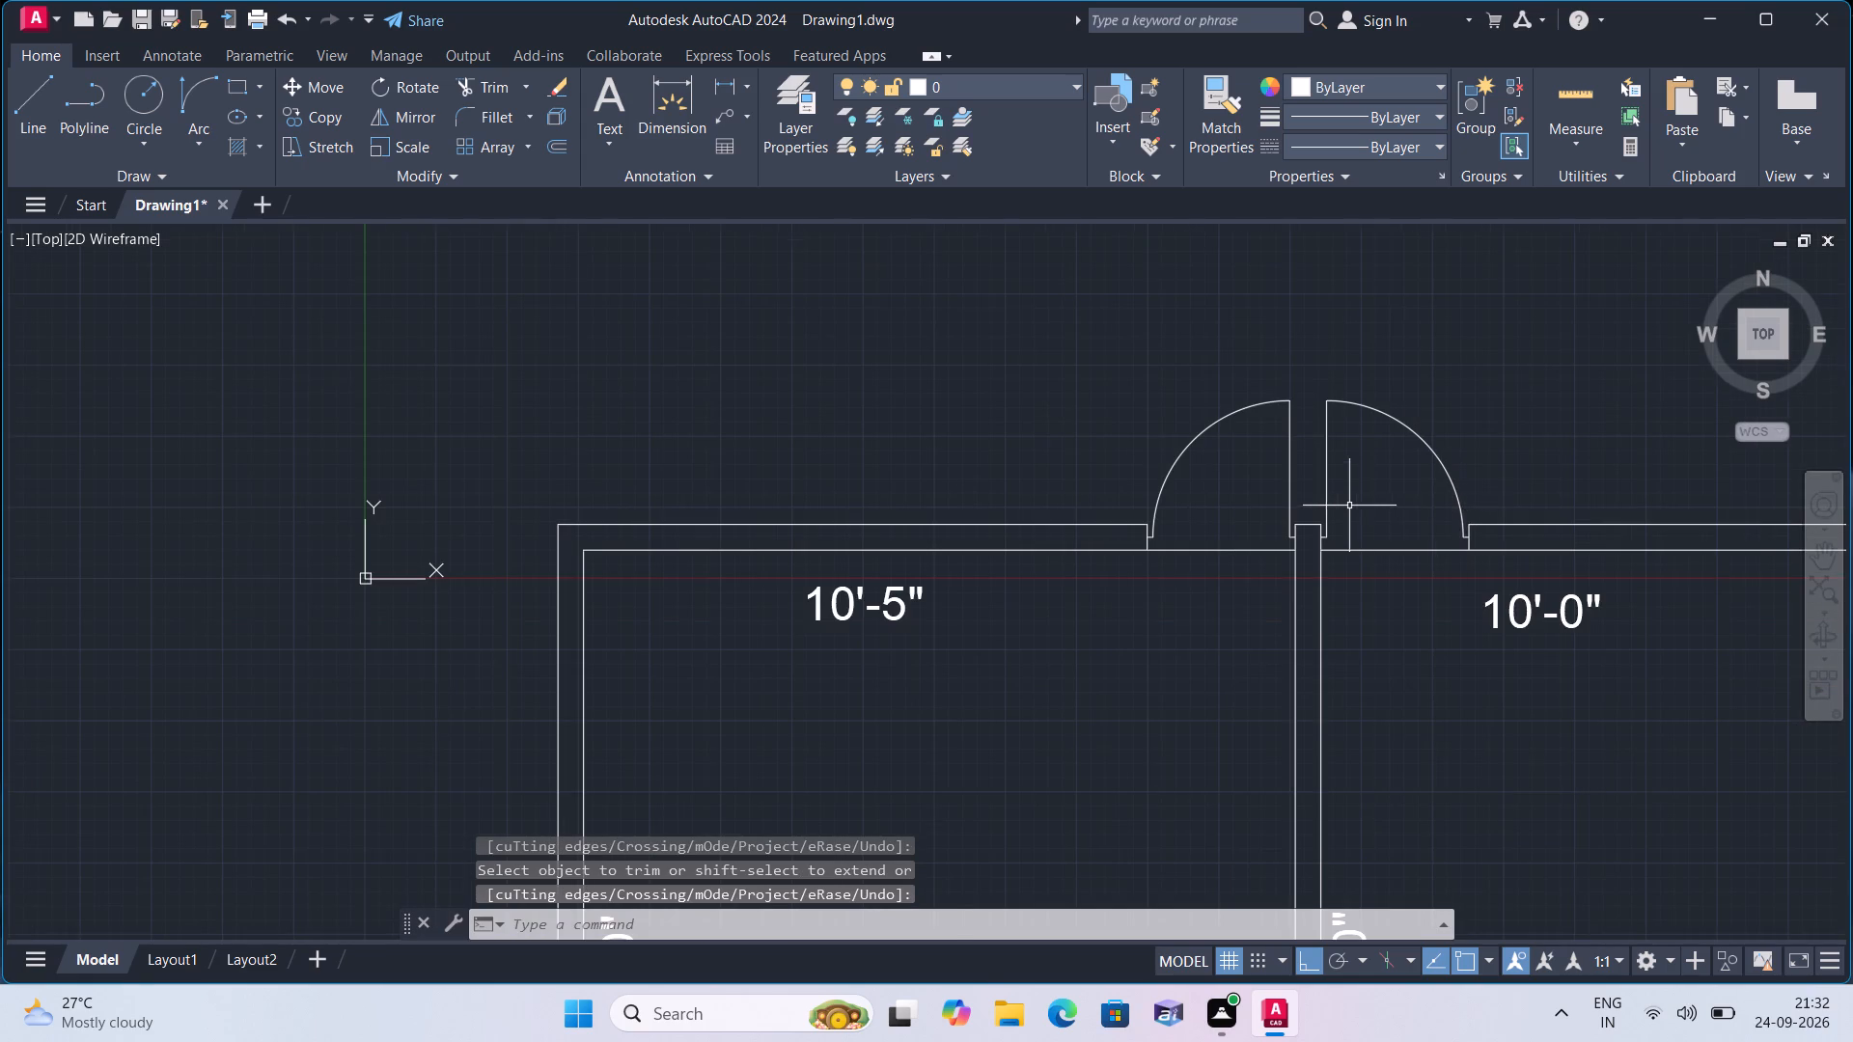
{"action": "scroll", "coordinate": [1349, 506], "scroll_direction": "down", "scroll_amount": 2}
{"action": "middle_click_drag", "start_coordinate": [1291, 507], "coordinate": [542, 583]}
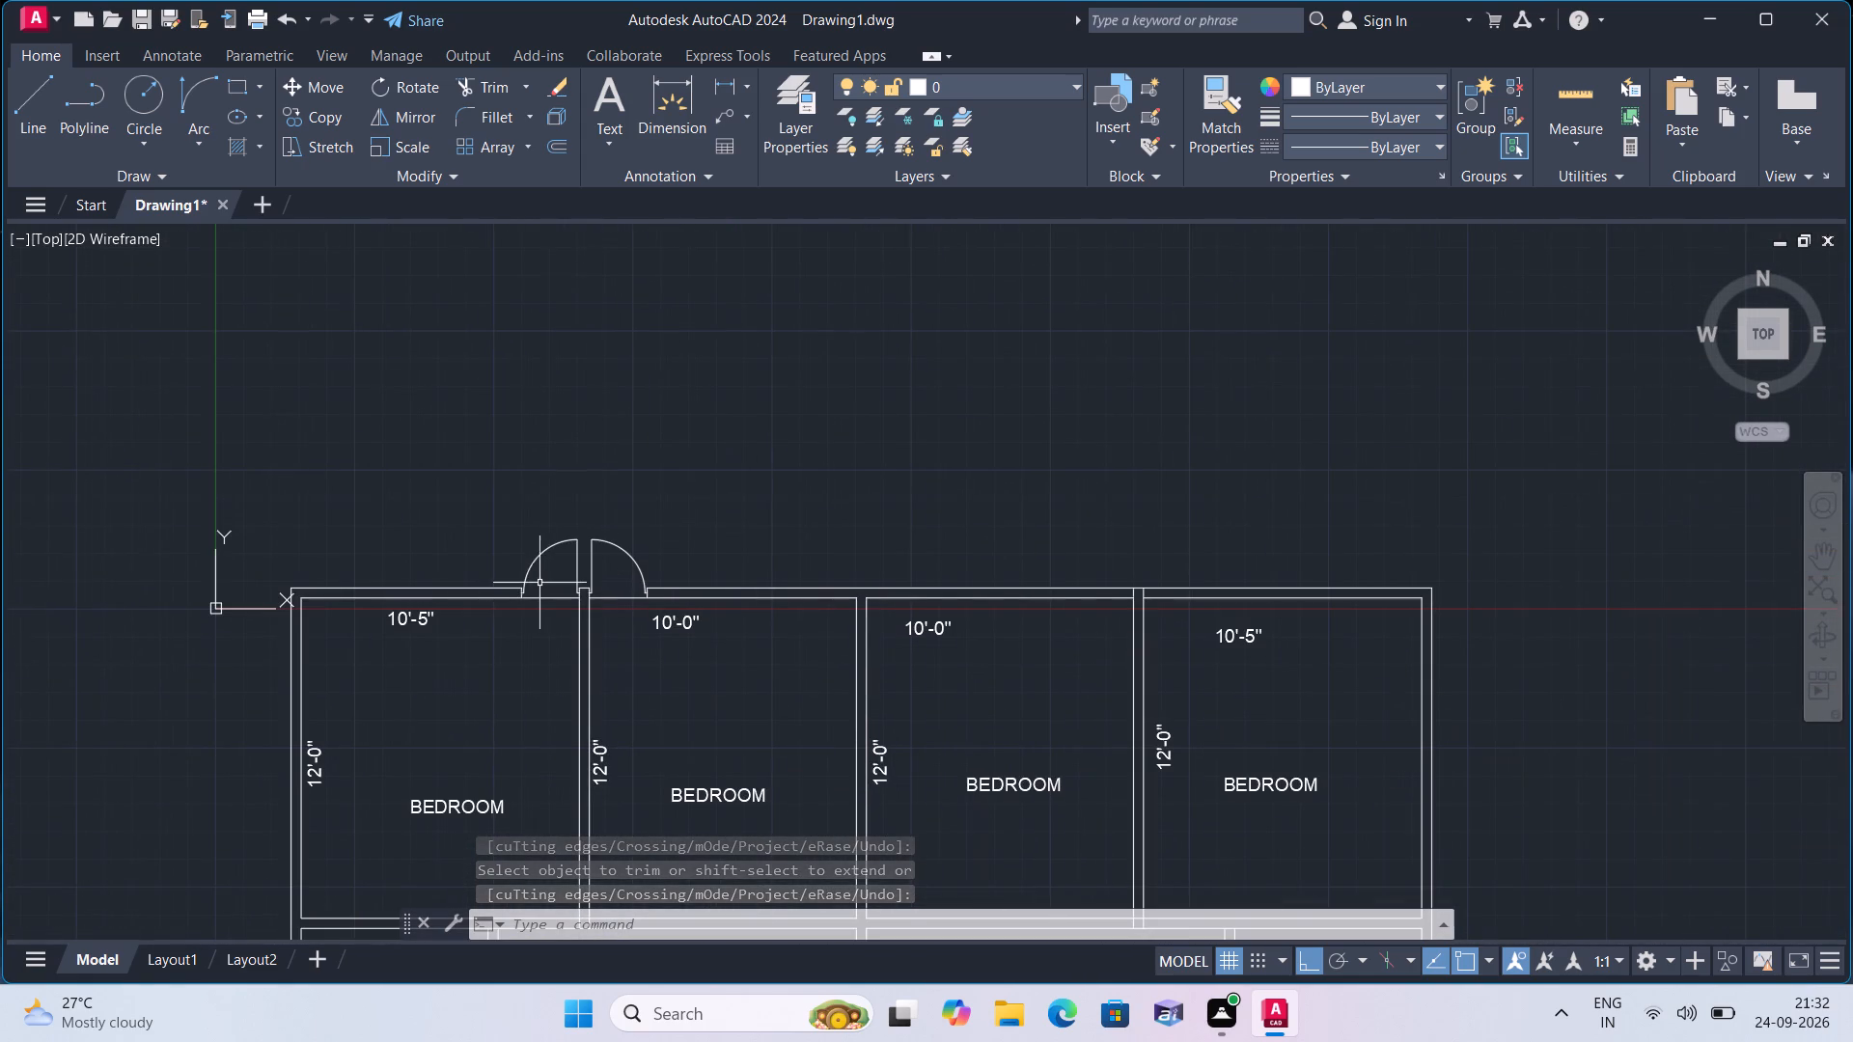
Draw a helper line across the top wall's thickness along the left face of the partition between the third and fourth bedrooms.
{"action": "scroll", "coordinate": [540, 632], "scroll_direction": "up", "scroll_amount": 1}
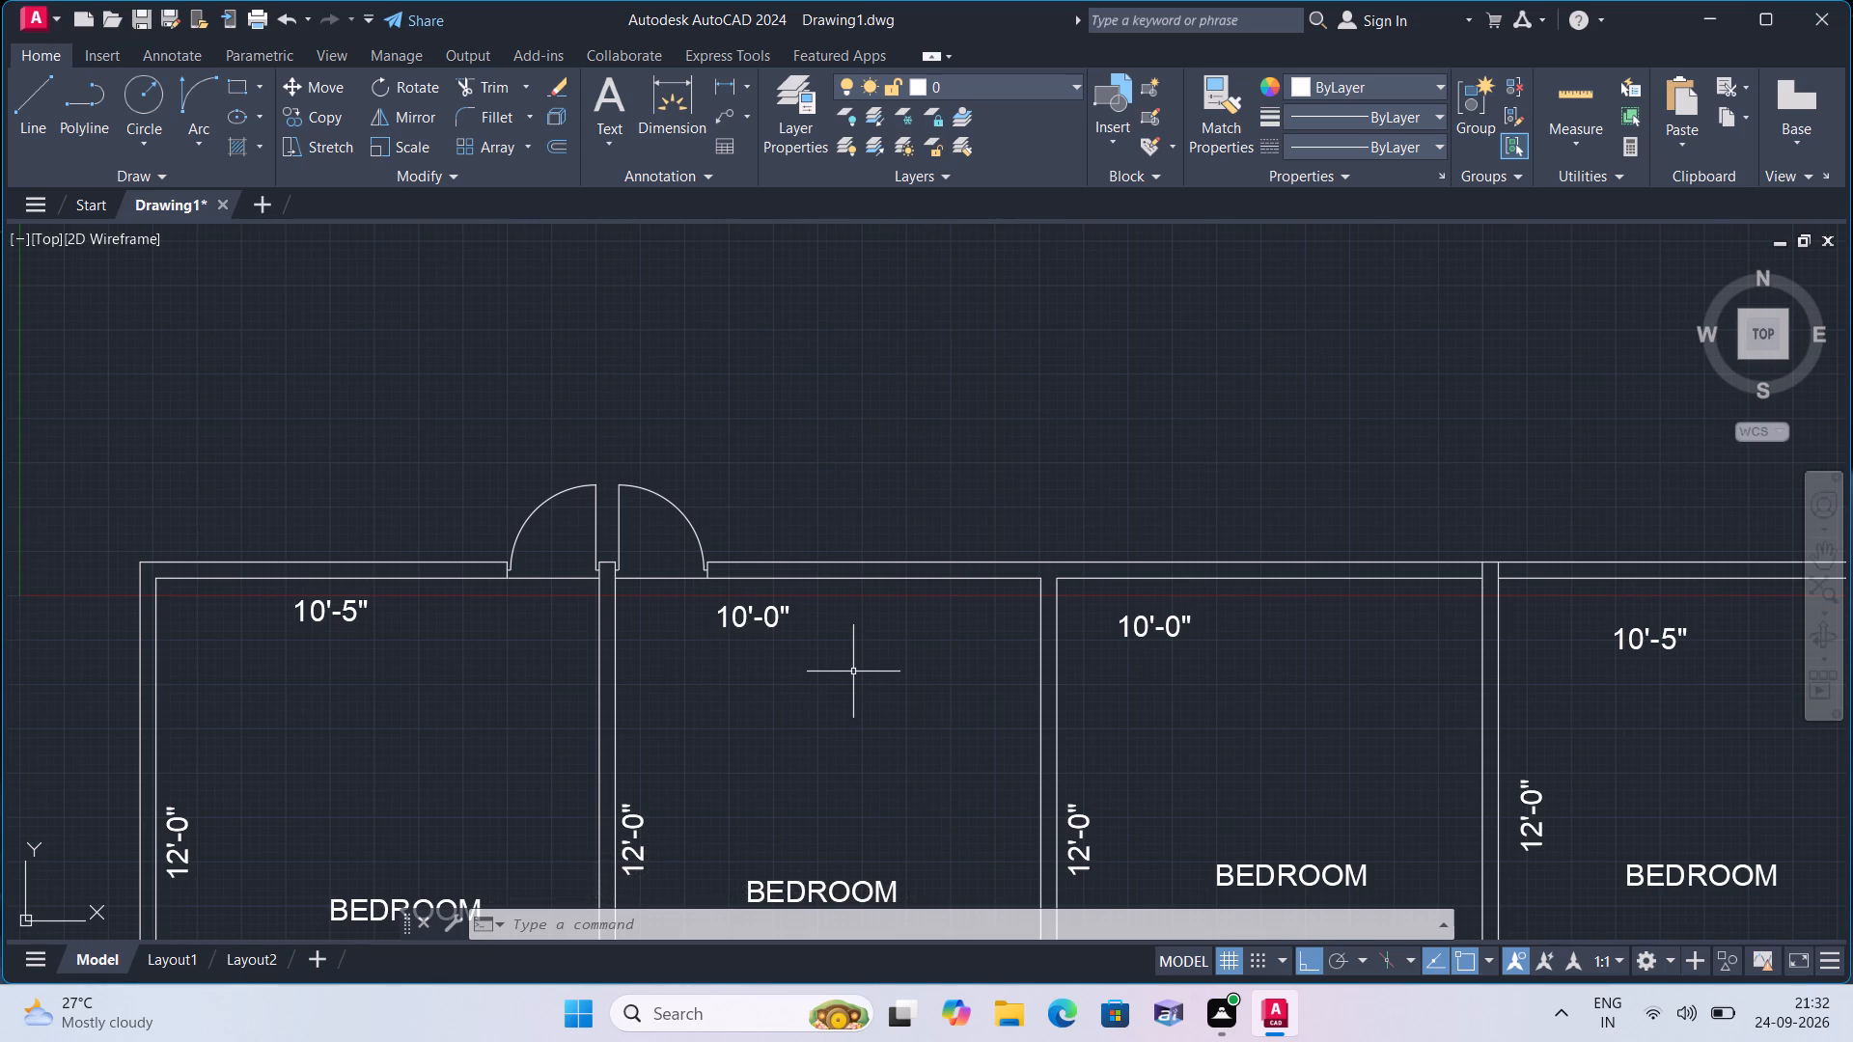
{"action": "middle_click_drag", "start_coordinate": [846, 676], "coordinate": [644, 740]}
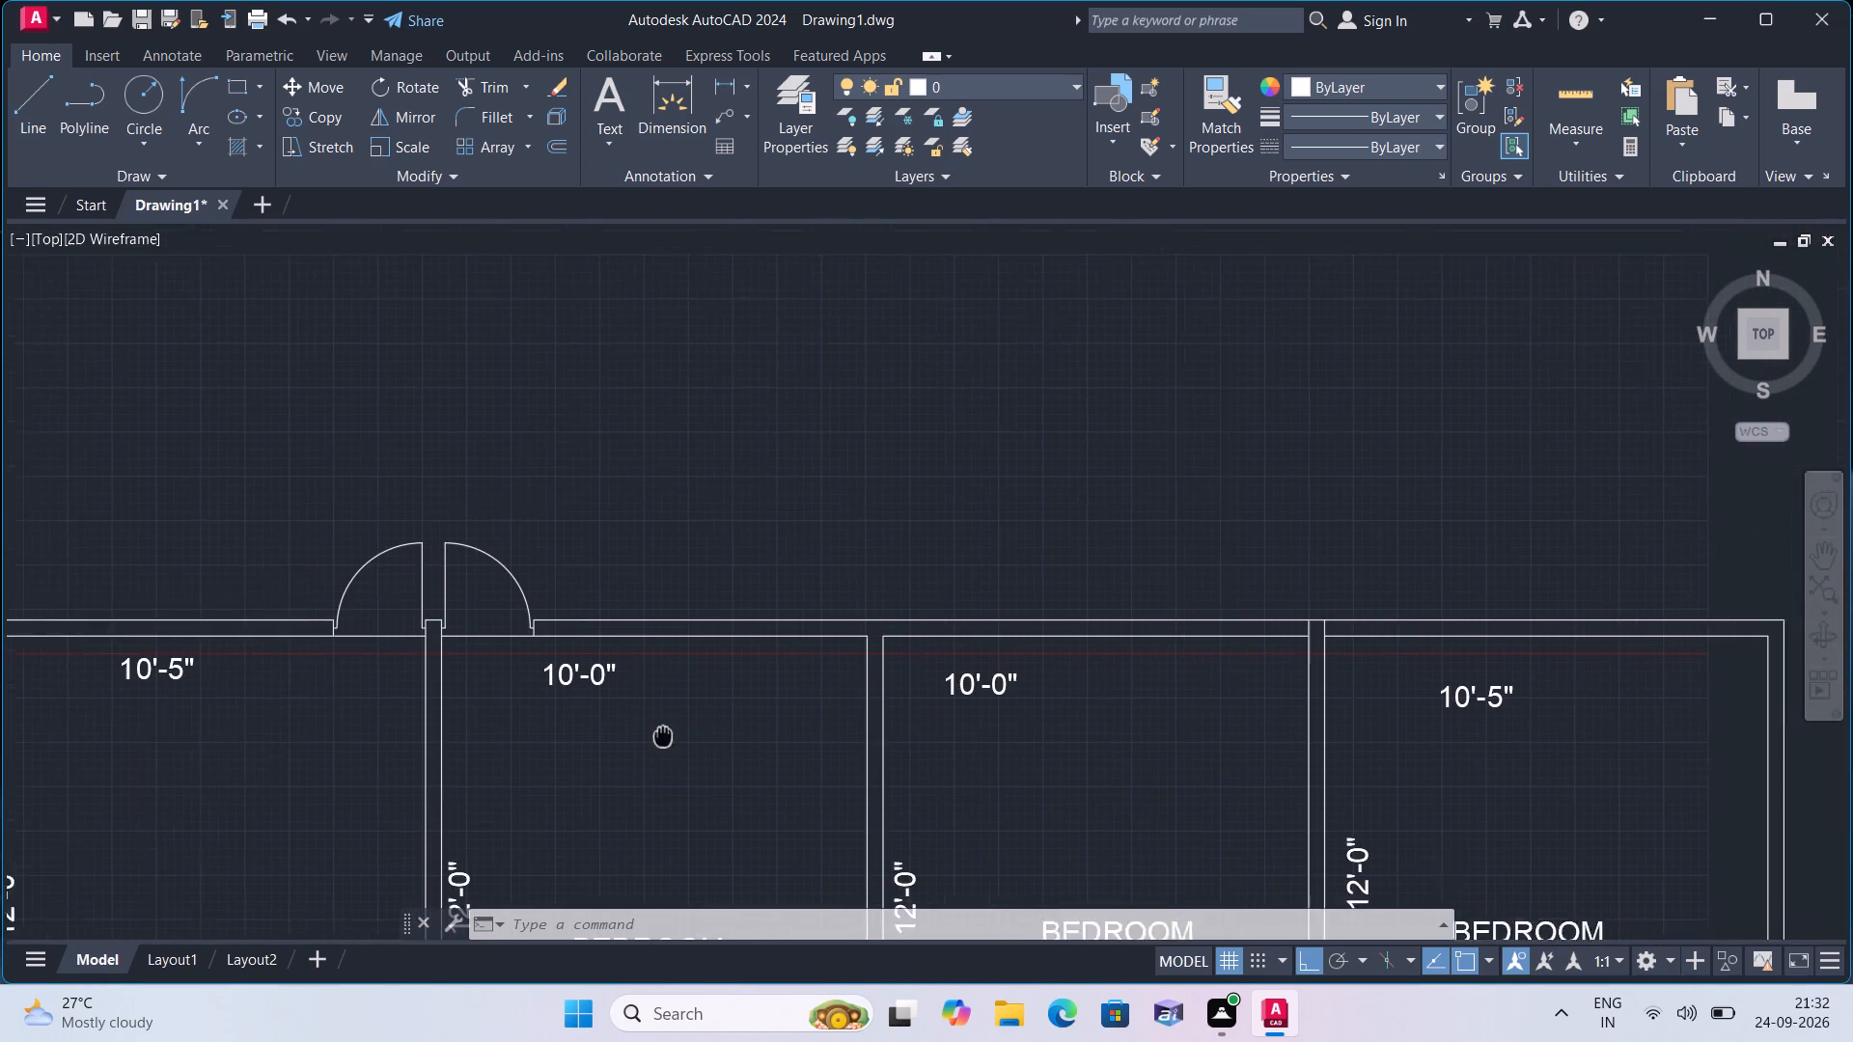
{"action": "scroll", "coordinate": [1007, 717], "scroll_direction": "up", "scroll_amount": 1}
{"action": "middle_click_drag", "start_coordinate": [1066, 732], "coordinate": [990, 766]}
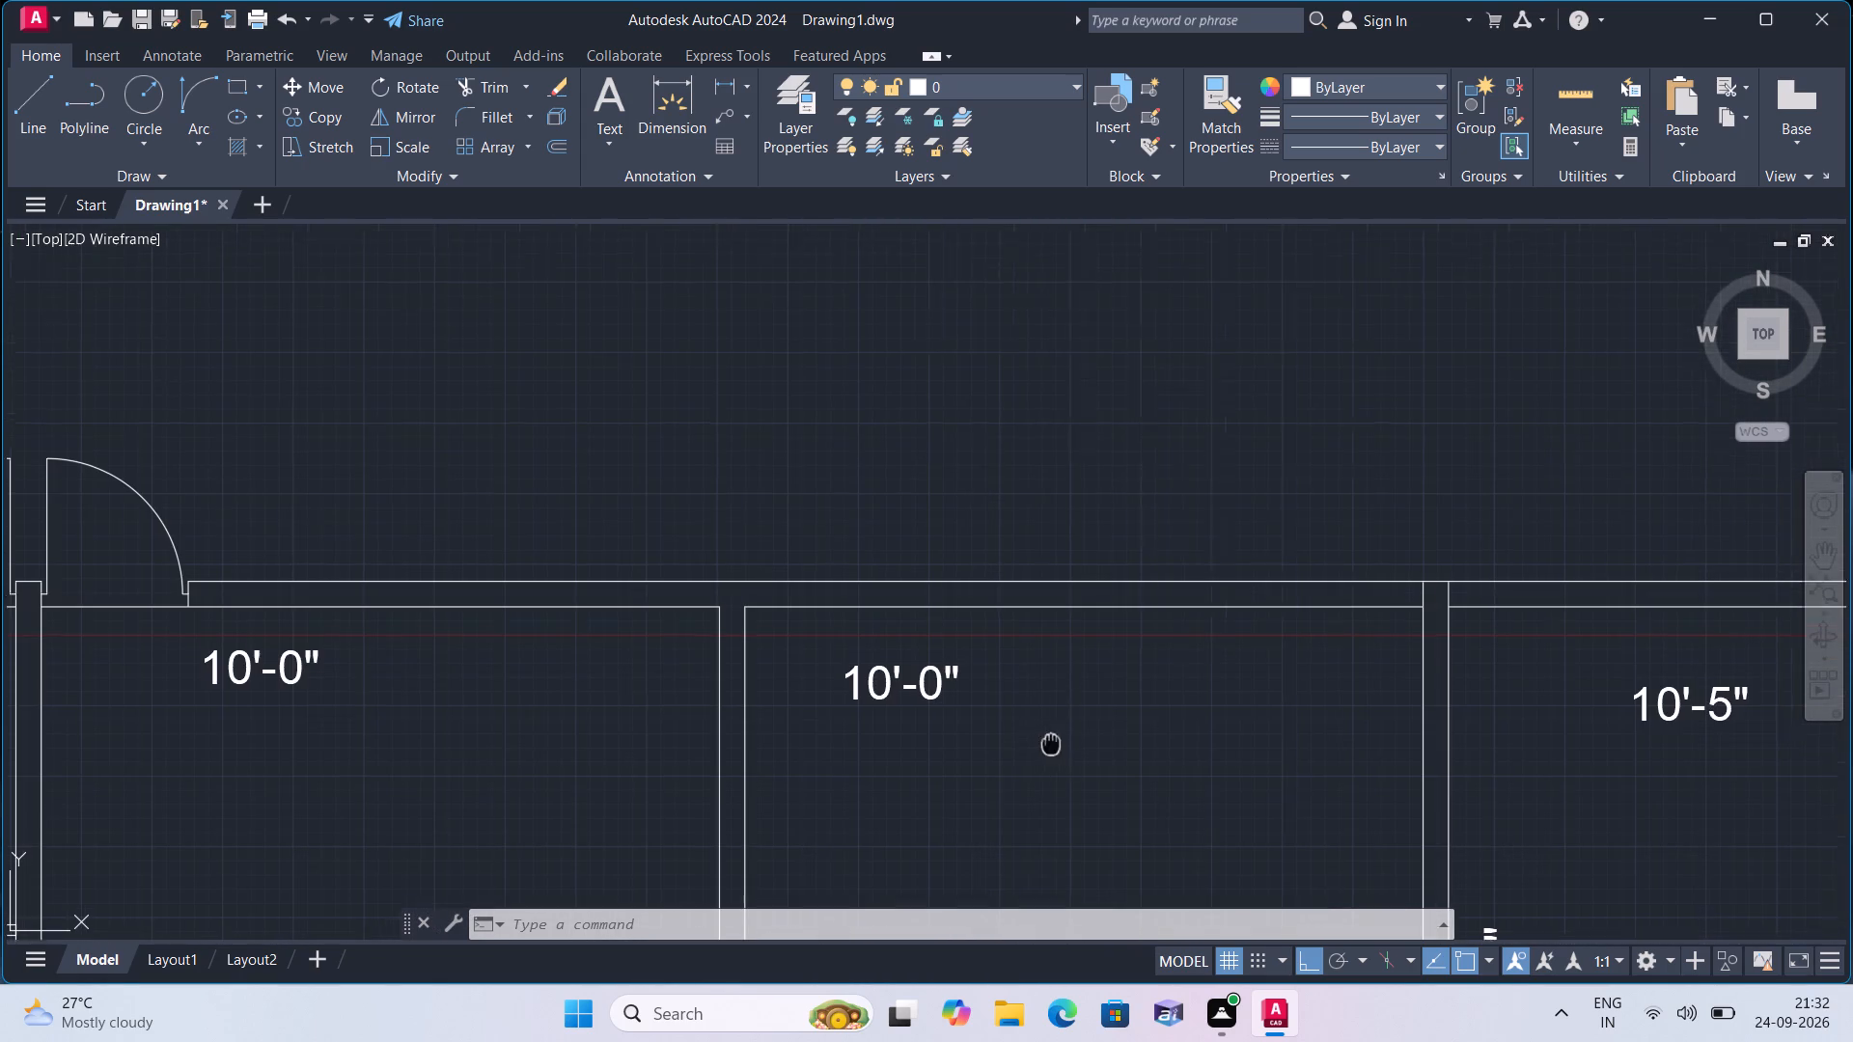
{"action": "middle_click_drag", "start_coordinate": [990, 766], "coordinate": [907, 807]}
{"action": "type", "text": "l"}
{"action": "key", "text": "space"}
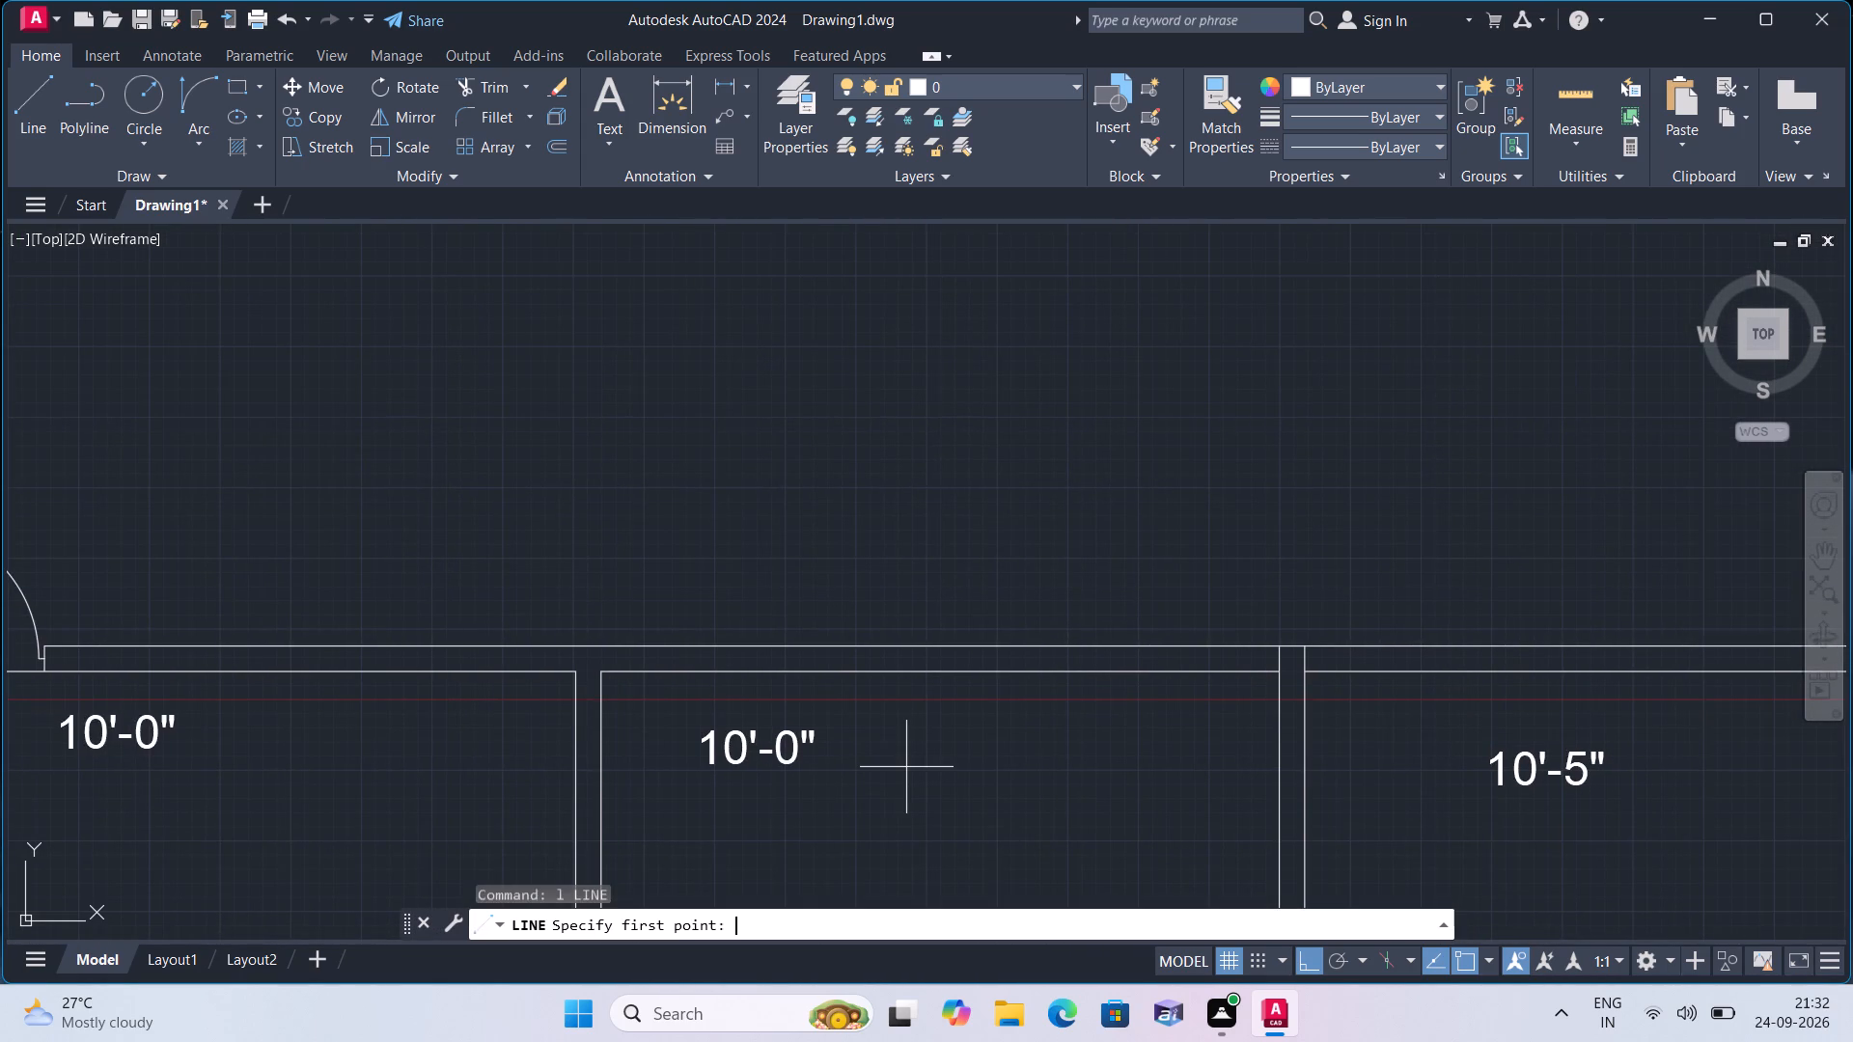
{"action": "scroll", "coordinate": [1216, 635], "scroll_direction": "up", "scroll_amount": 3}
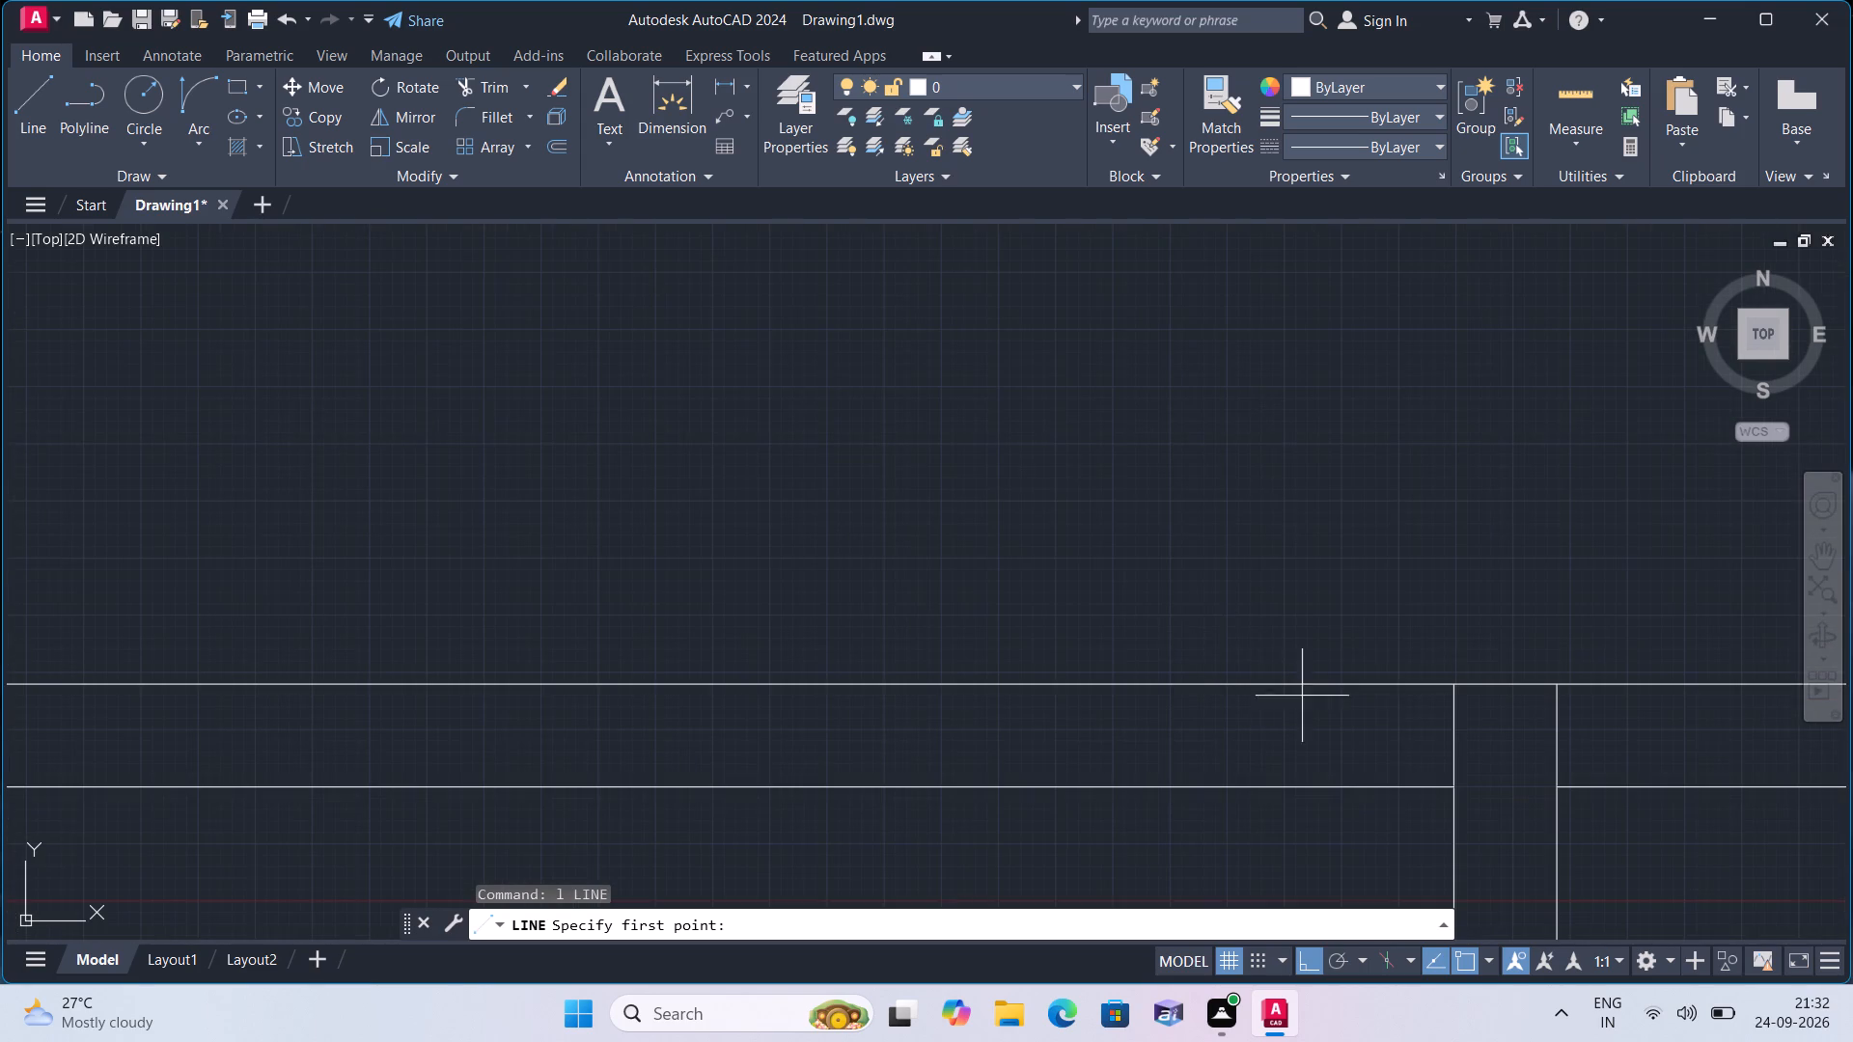
{"action": "left_click", "coordinate": [1457, 688]}
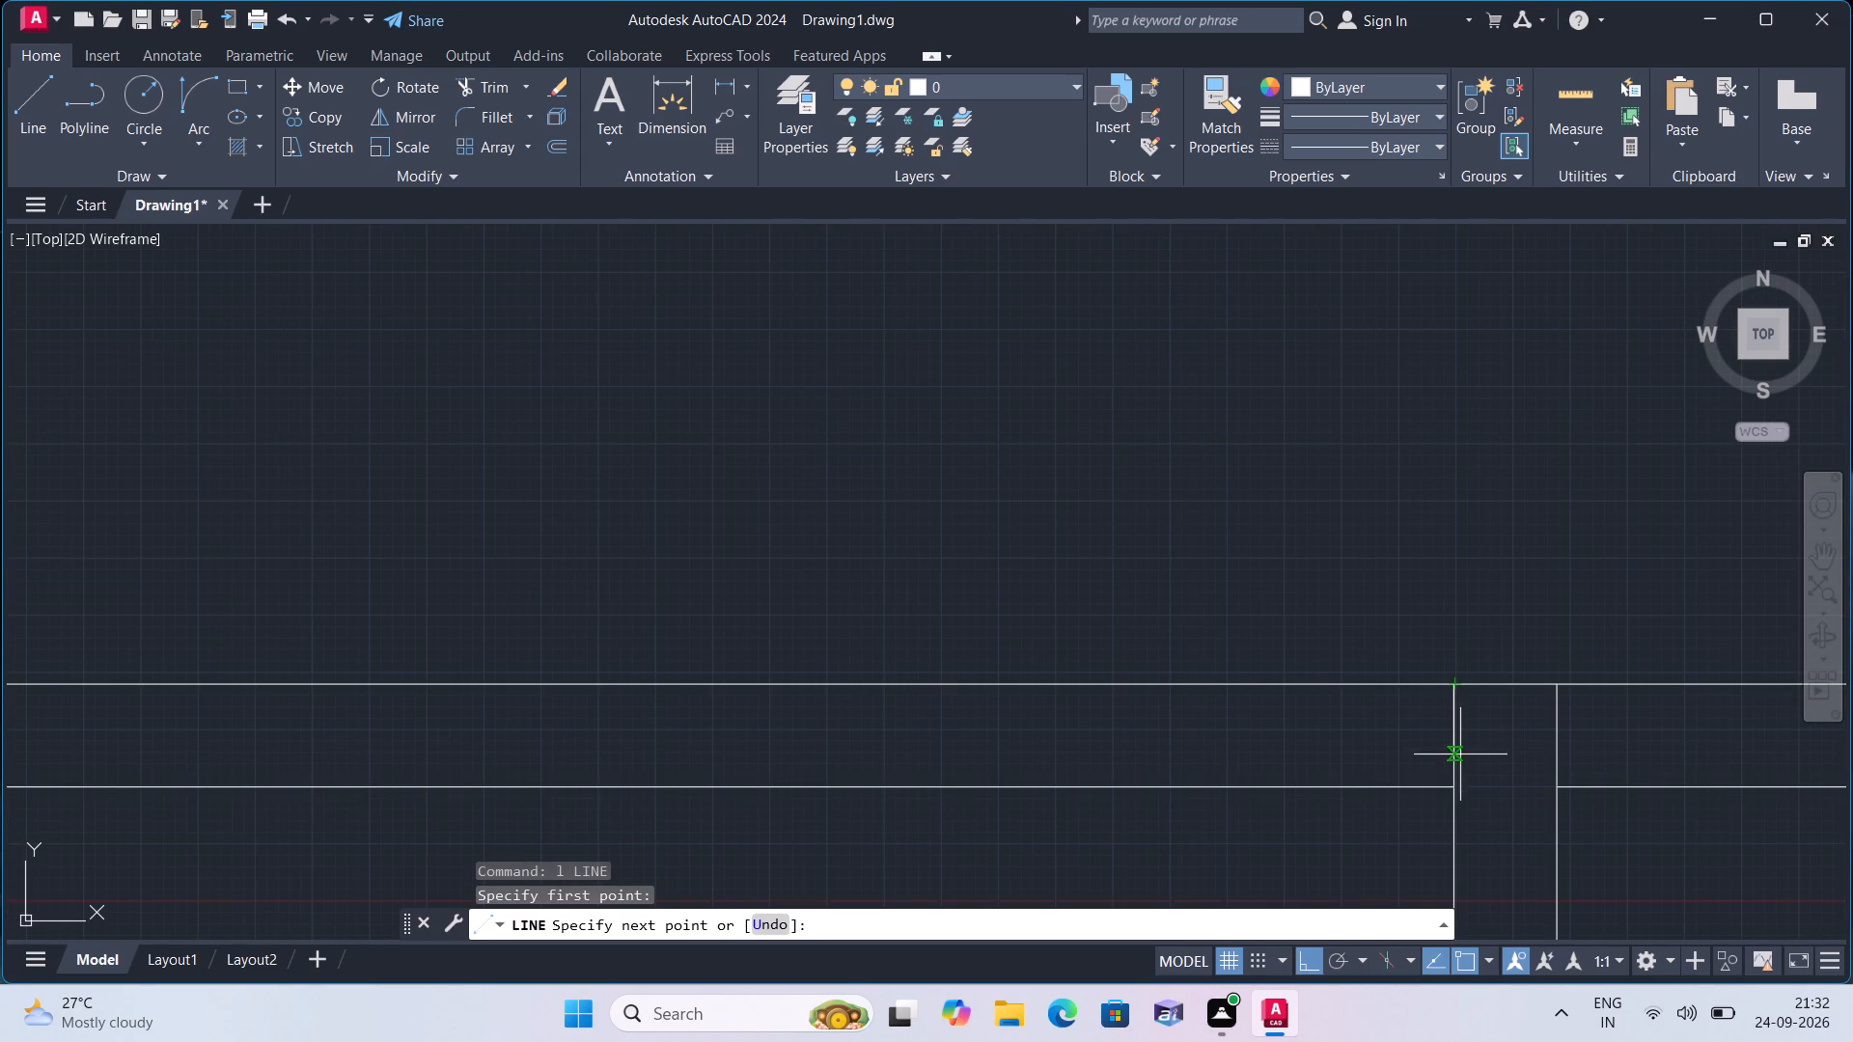
{"action": "left_click", "coordinate": [1451, 790]}
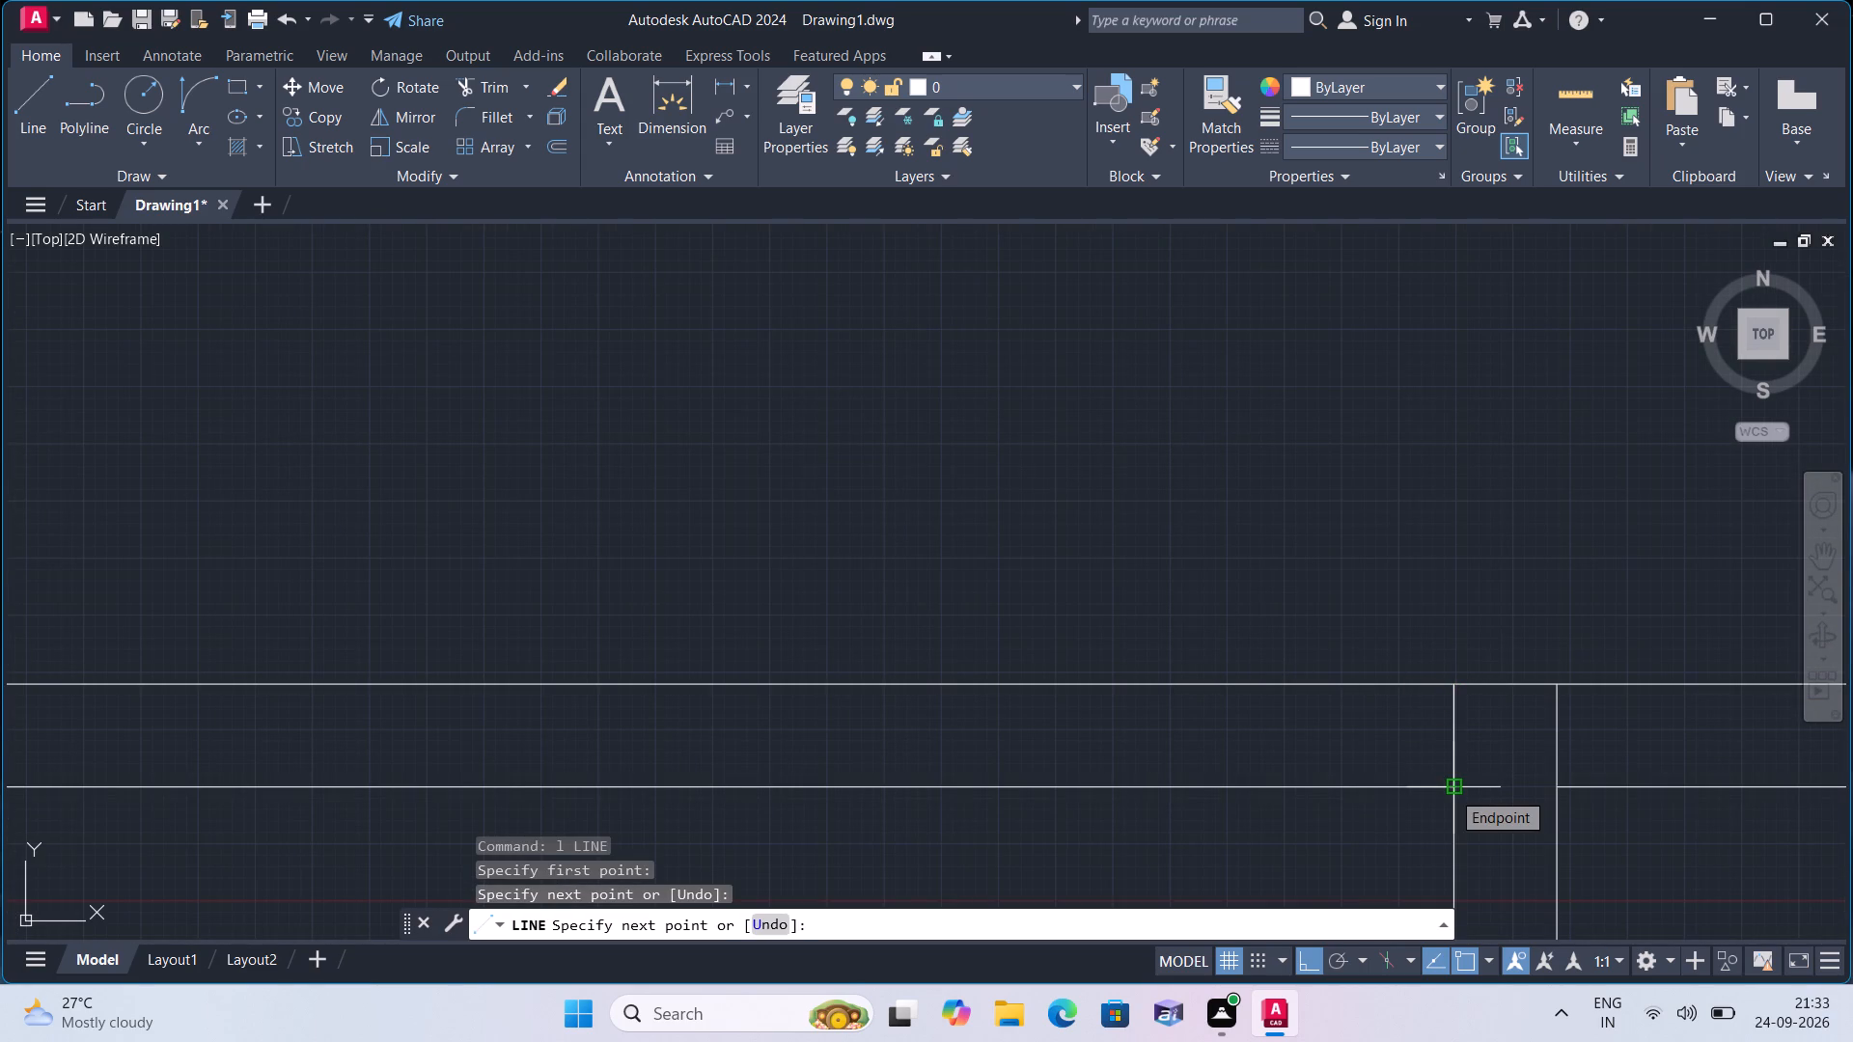
{"action": "key", "text": "space"}
Draw consecutive horizontal segments of 1", 2' and 1" leftward from the helper line's midpoint inside the third bedroom's top wall.
{"action": "key", "text": "space"}
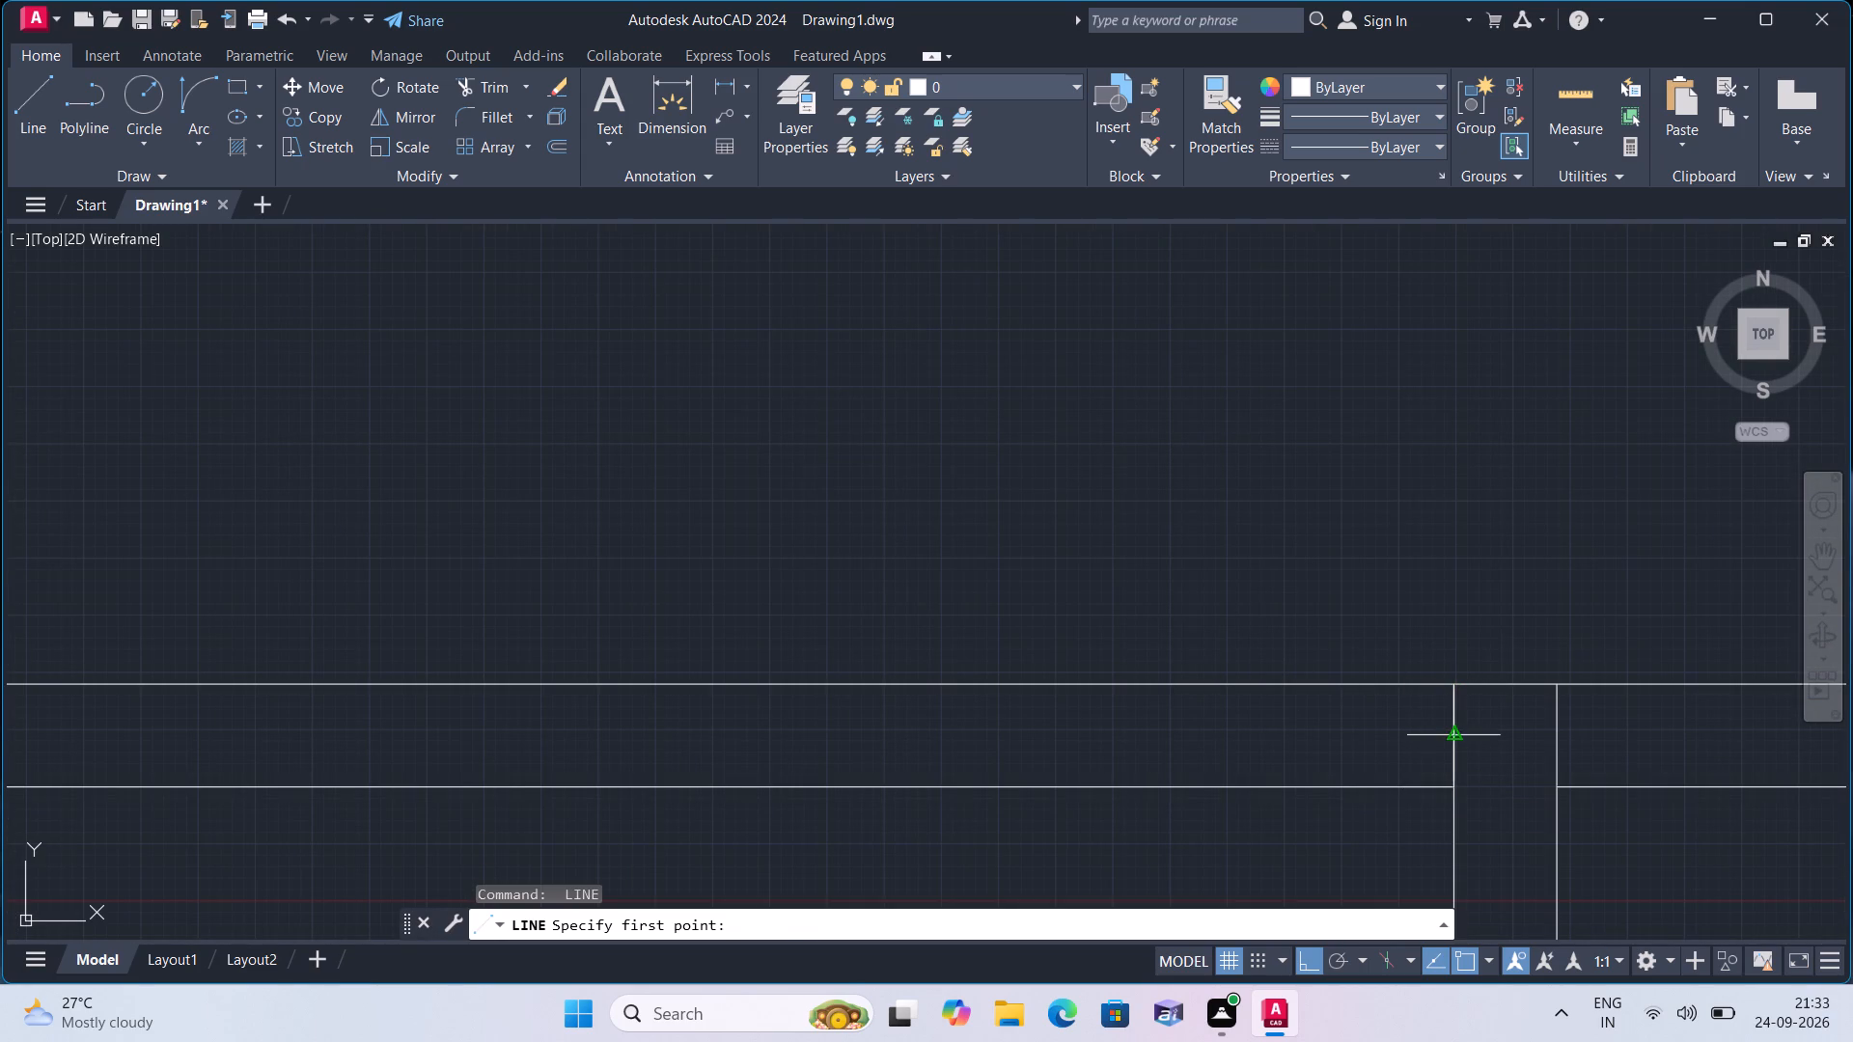
{"action": "left_click", "coordinate": [1452, 736]}
{"action": "type", "text": "1\""}
{"action": "key", "text": "space"}
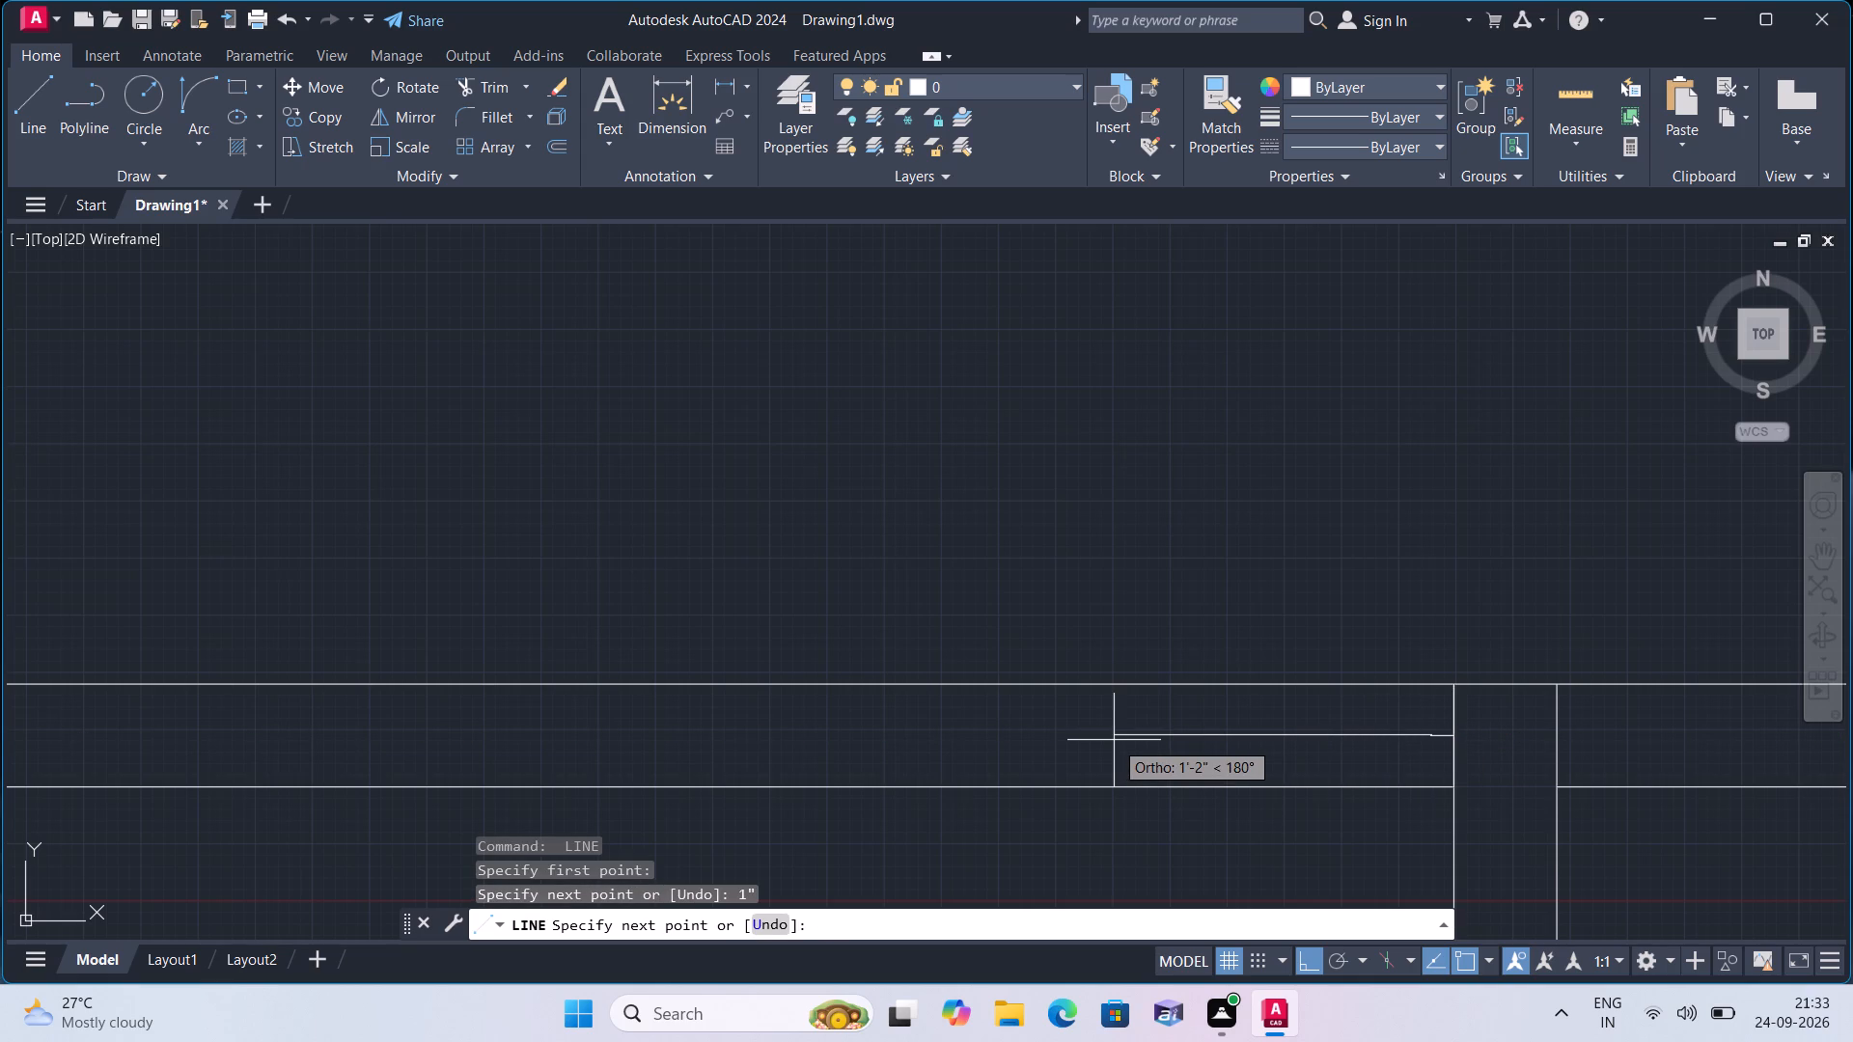
{"action": "type", "text": "2'"}
{"action": "key", "text": "space"}
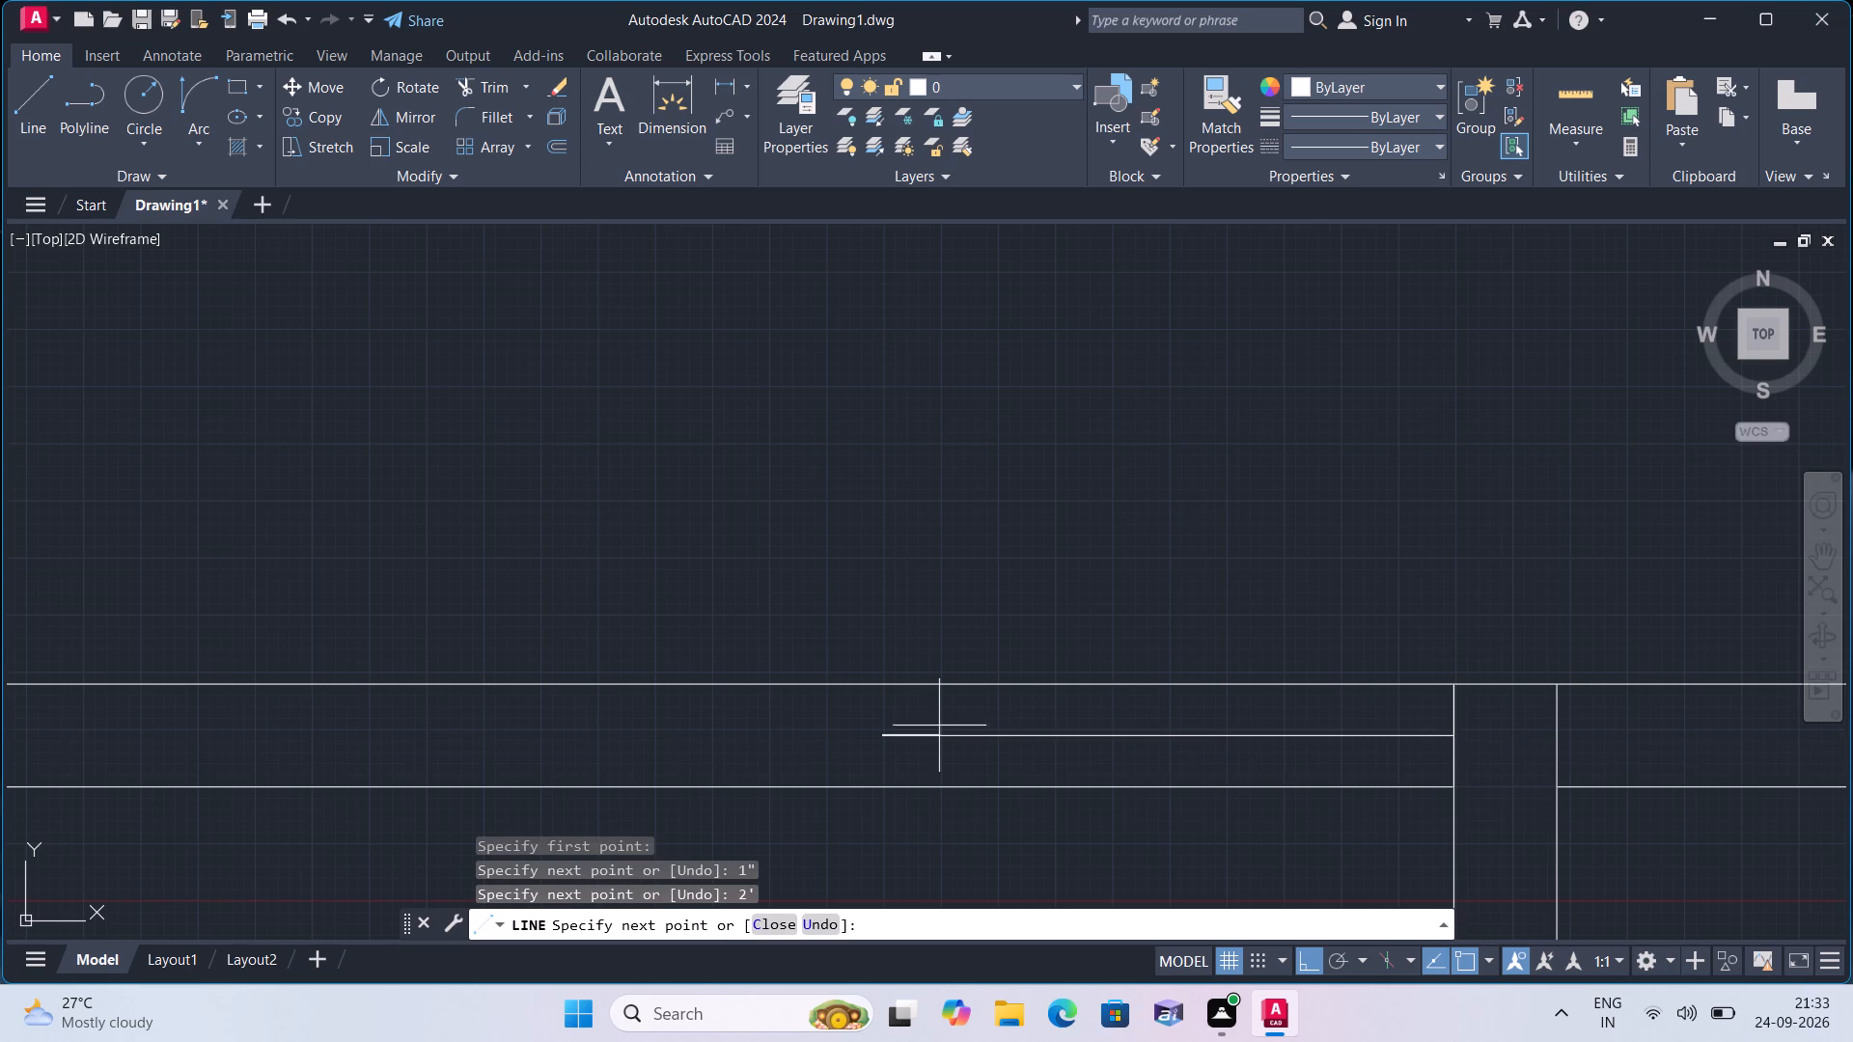
{"action": "key", "text": "2"}
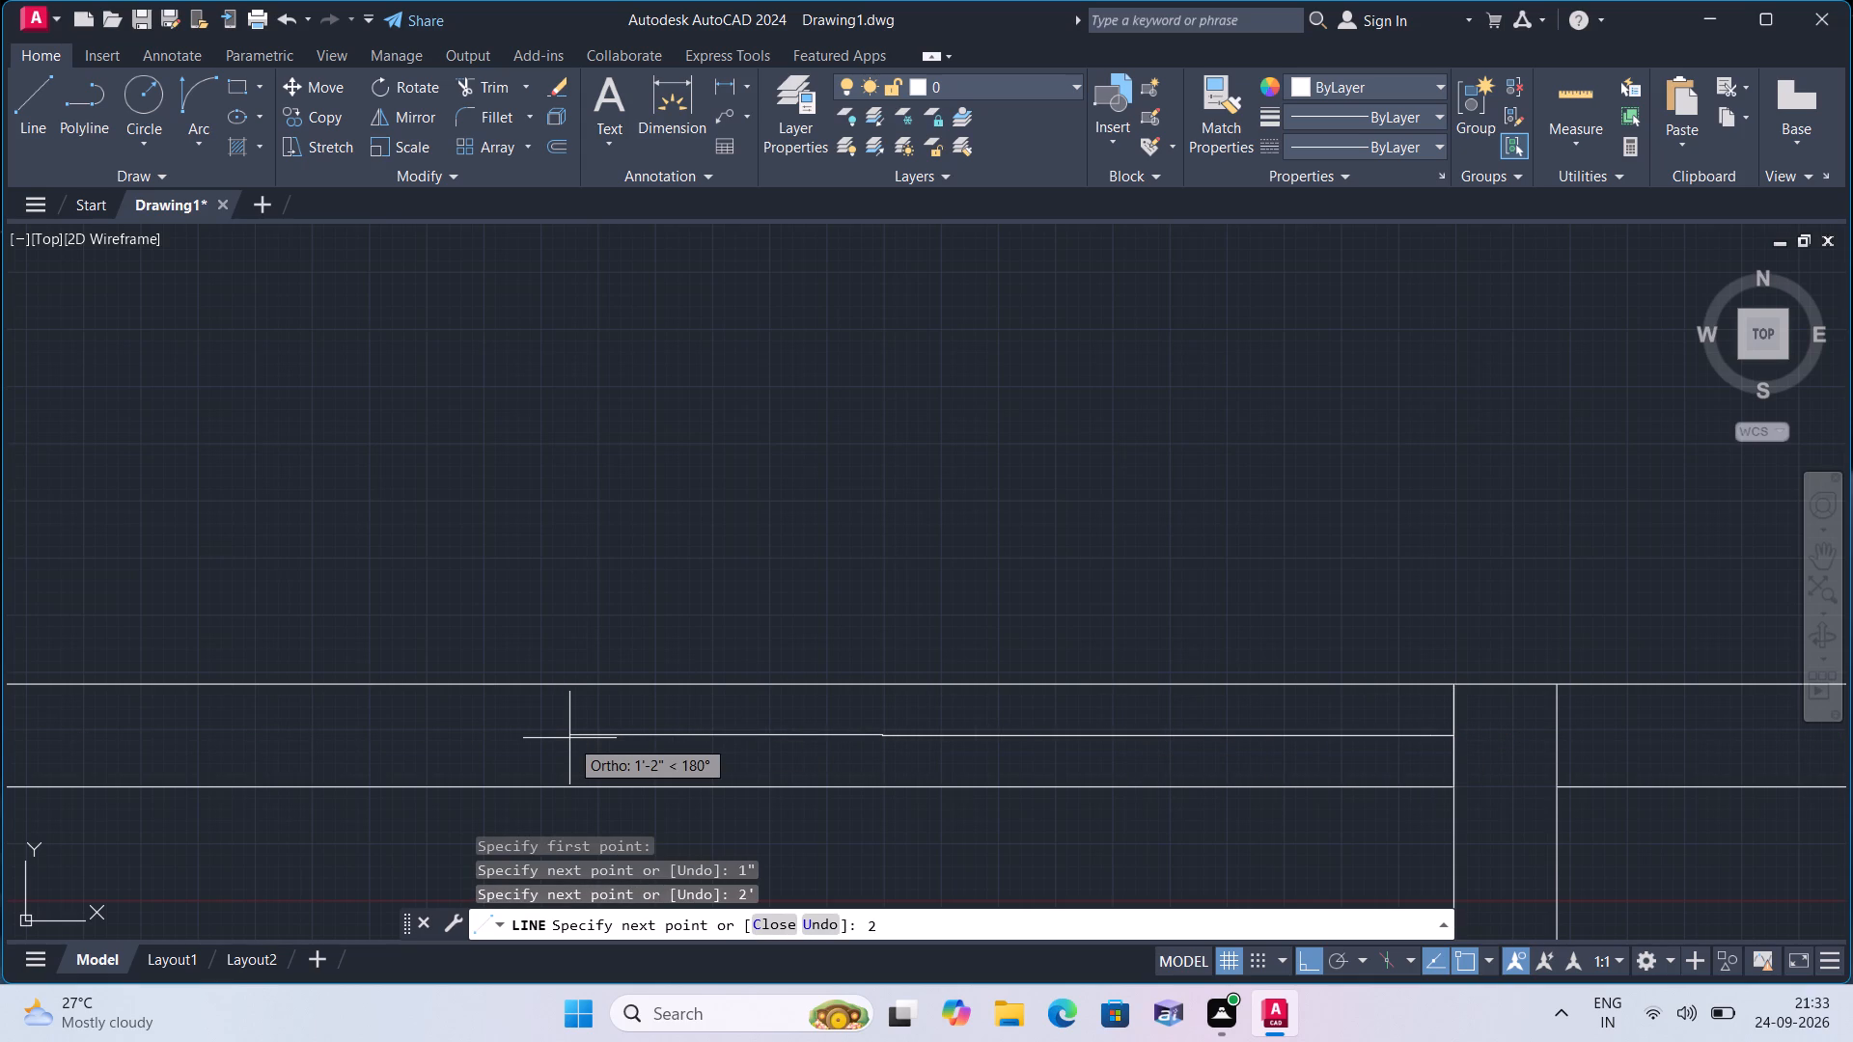
{"action": "key", "text": "BackSpace"}
{"action": "type", "text": "1\""}
{"action": "key", "text": "space"}
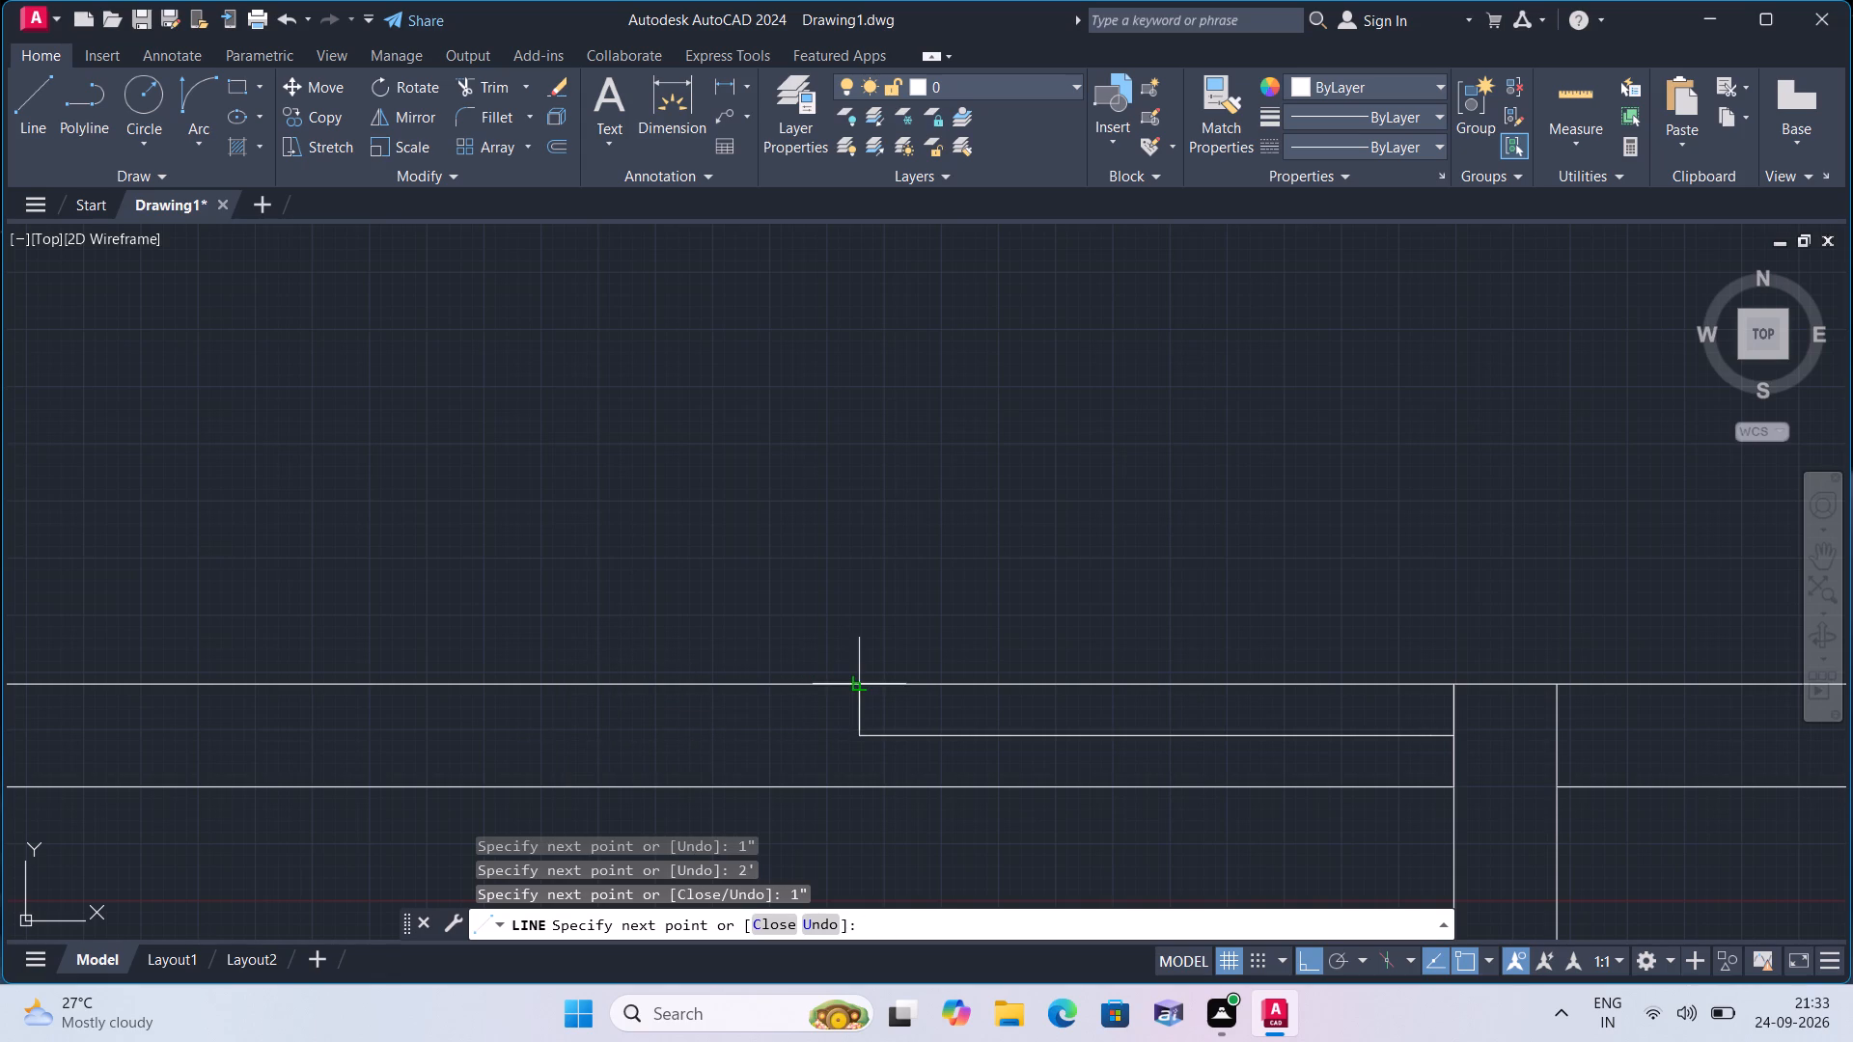
Draw the third bedroom's far door jamb from the last segment's end up to the outer wall line and down to the inner one.
{"action": "left_click", "coordinate": [855, 682]}
{"action": "key", "text": "space"}
{"action": "key", "text": "space"}
{"action": "left_click", "coordinate": [863, 734]}
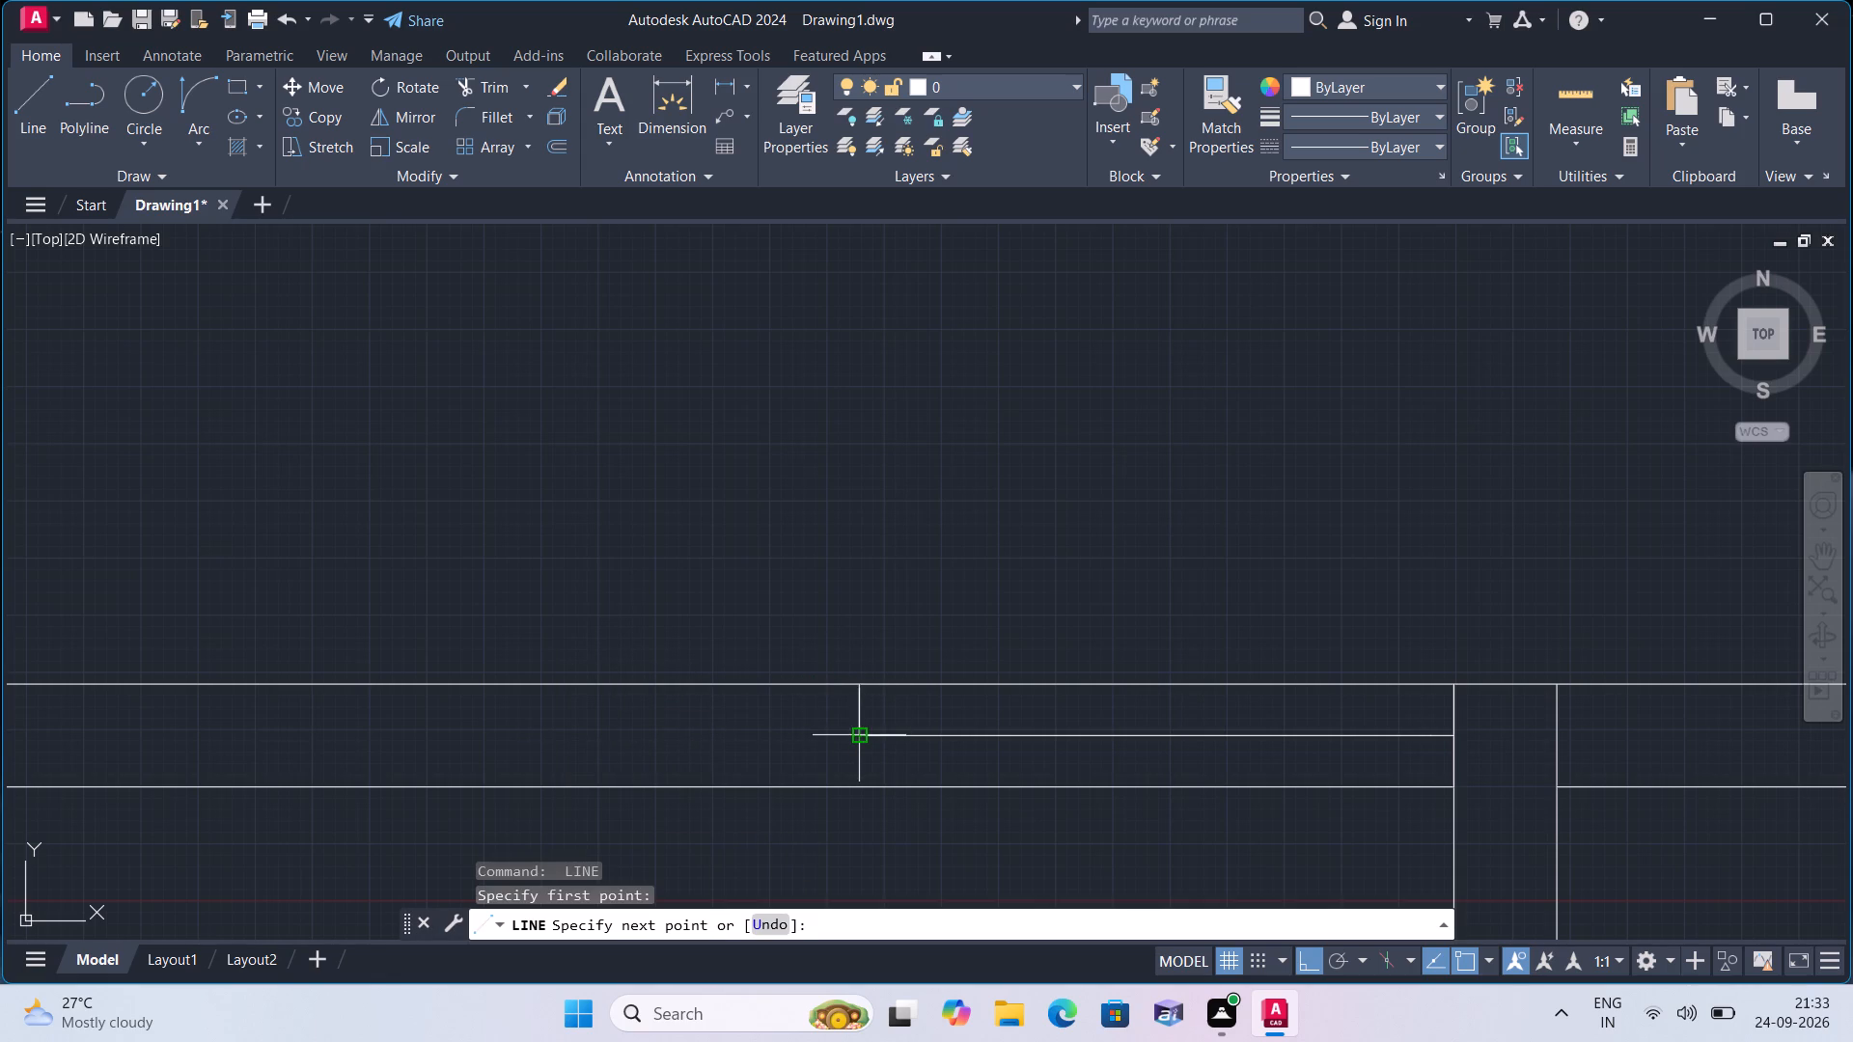
{"action": "left_click", "coordinate": [855, 786]}
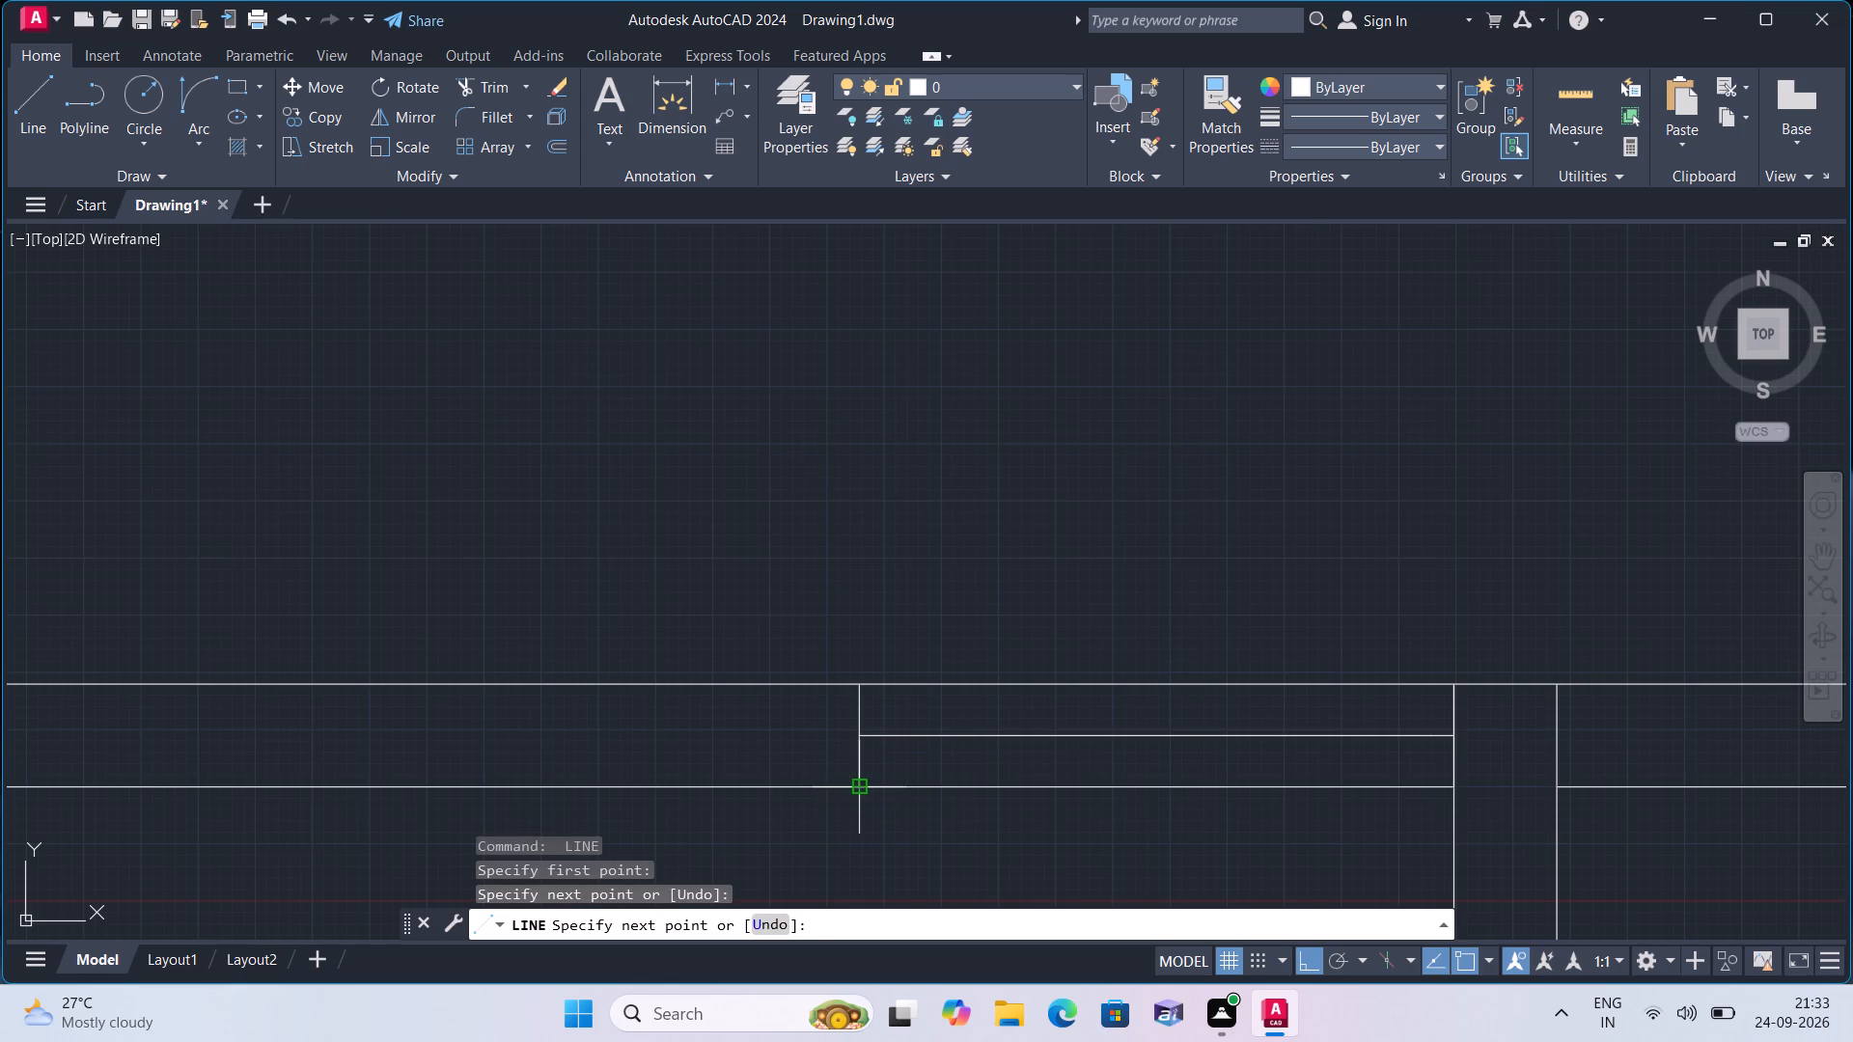
{"action": "key", "text": "space"}
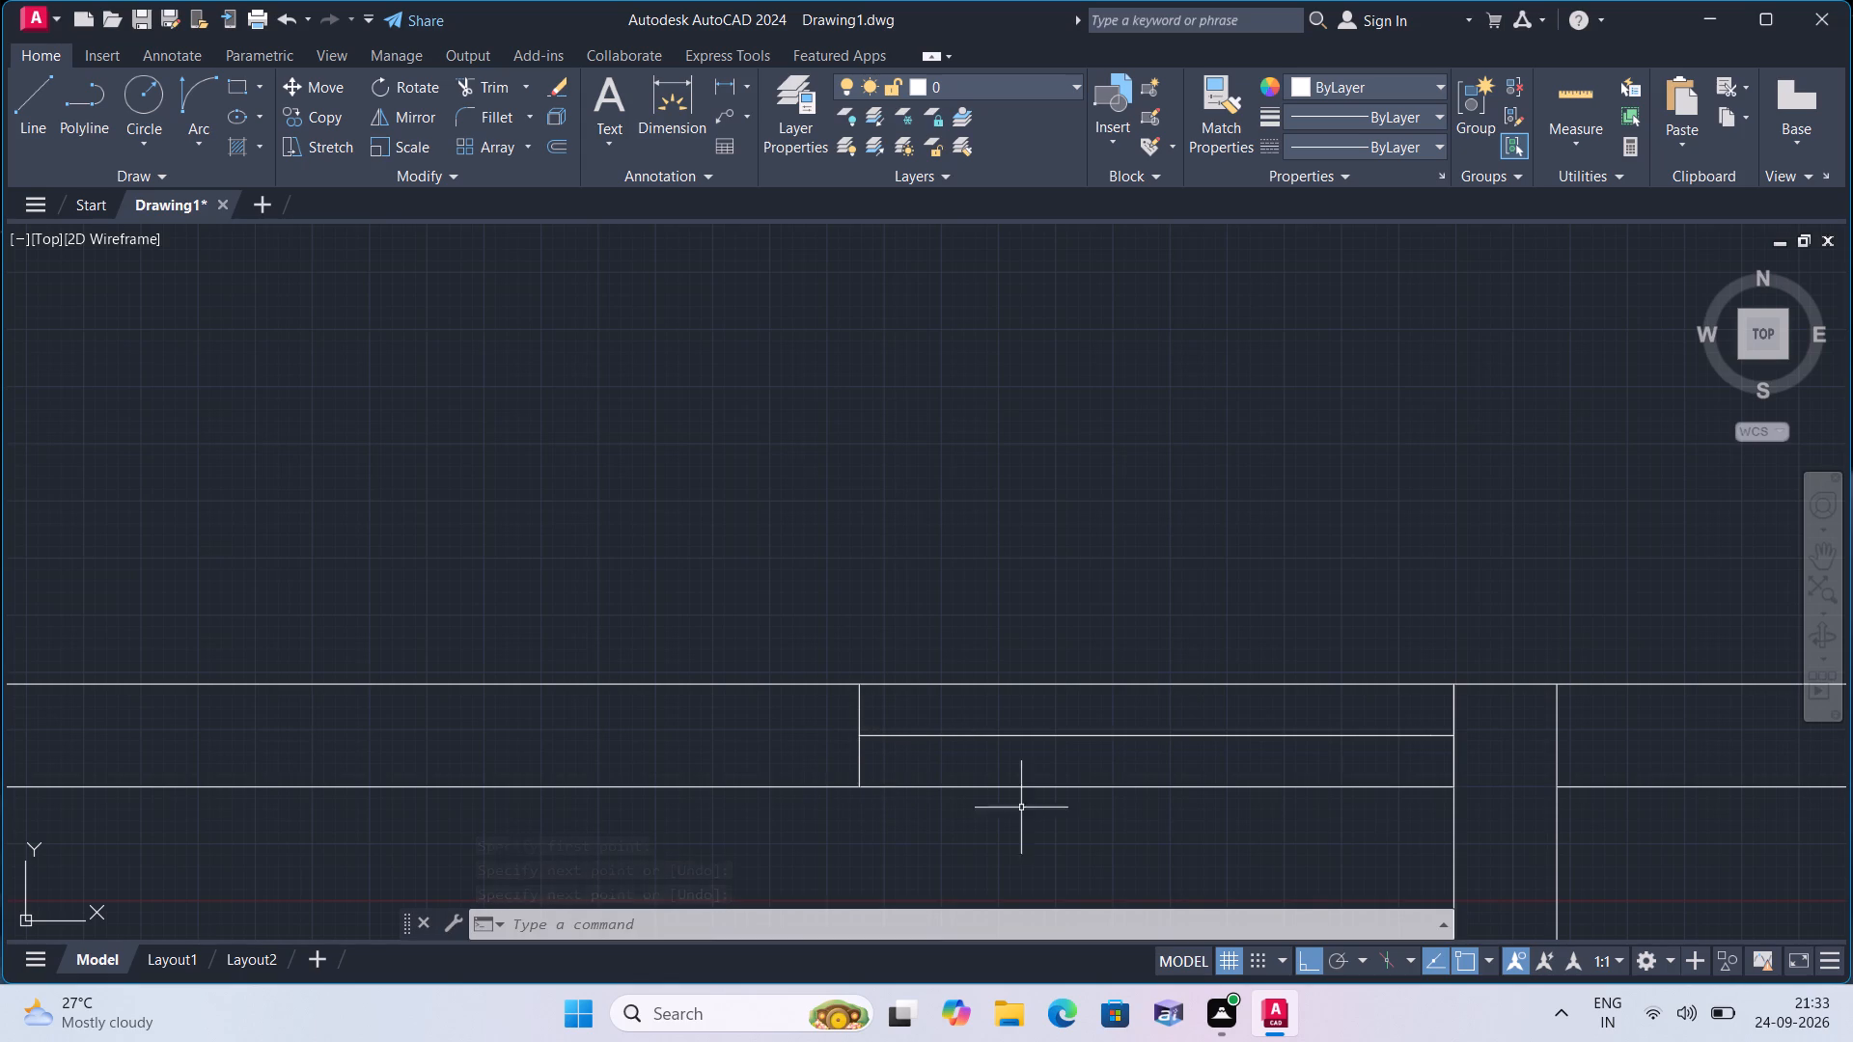
Delete the 2' middle segment and the helper line at the partition, keeping the two 1" stubs.
{"action": "left_click", "coordinate": [1294, 732]}
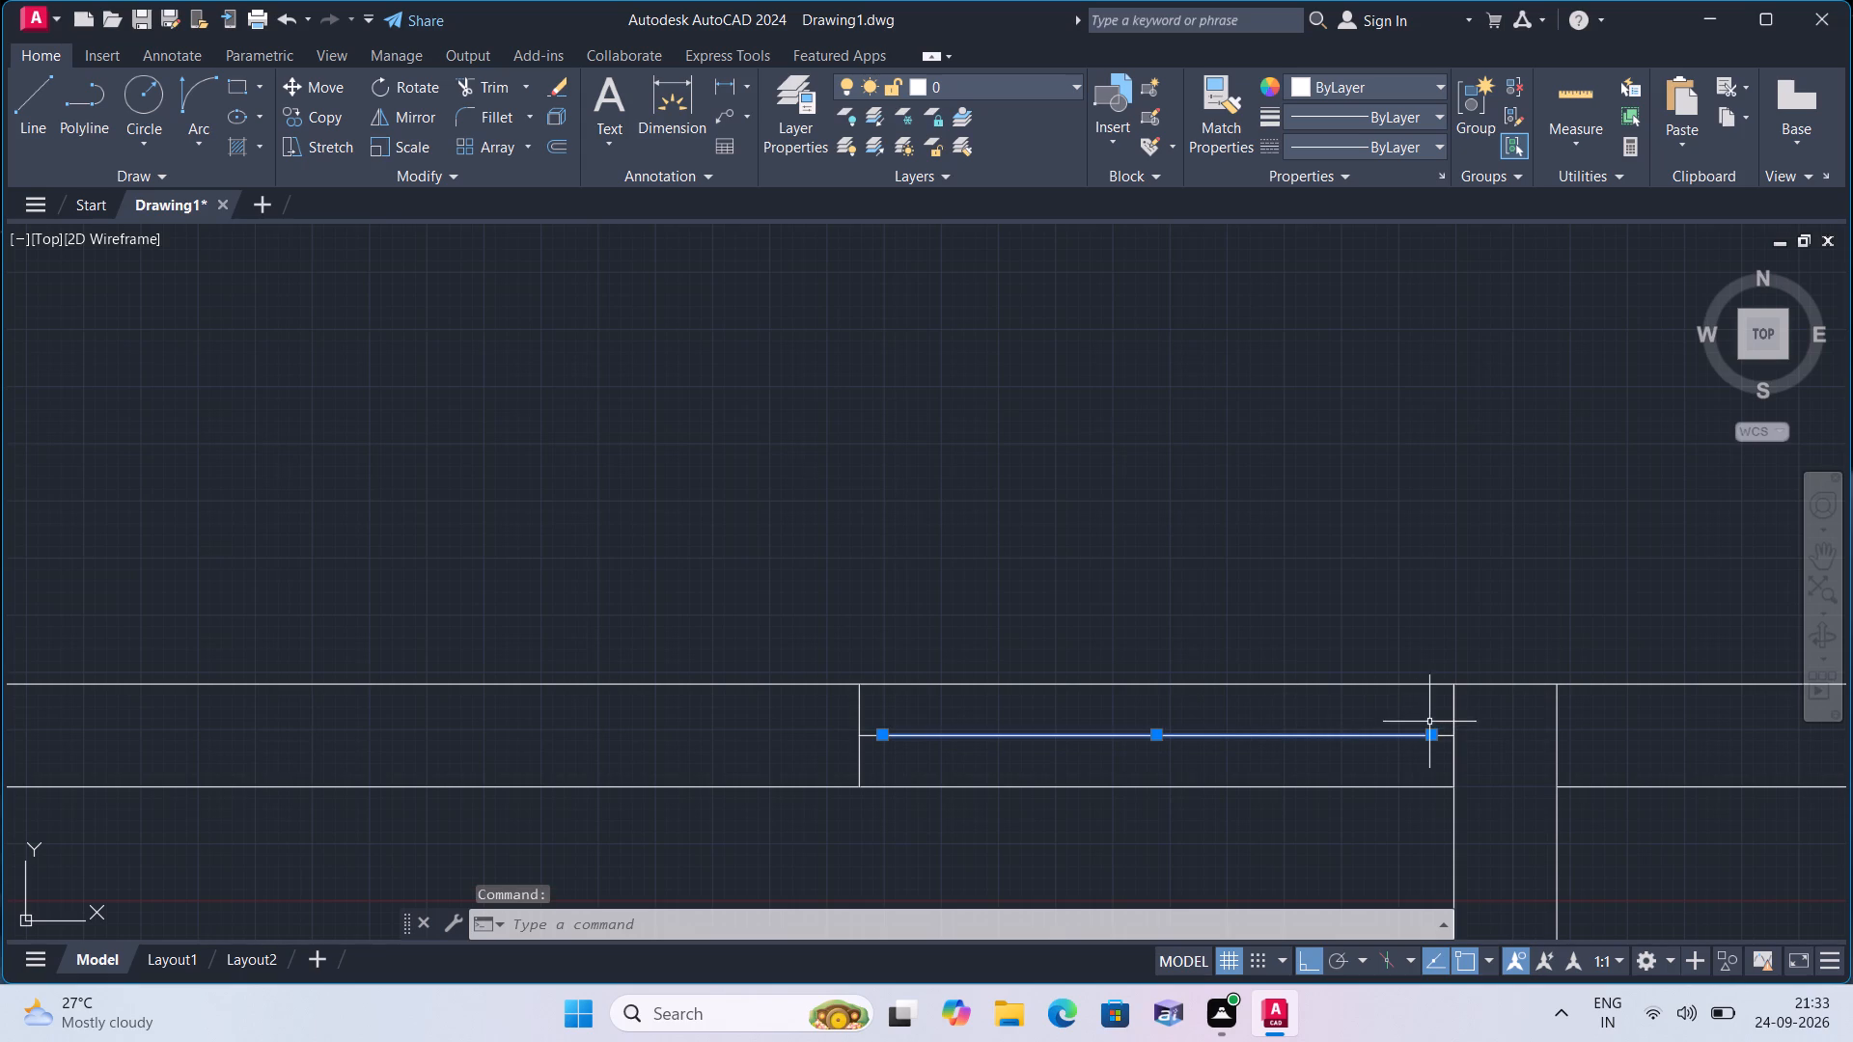
{"action": "left_click", "coordinate": [1453, 709]}
{"action": "key", "text": "Delete"}
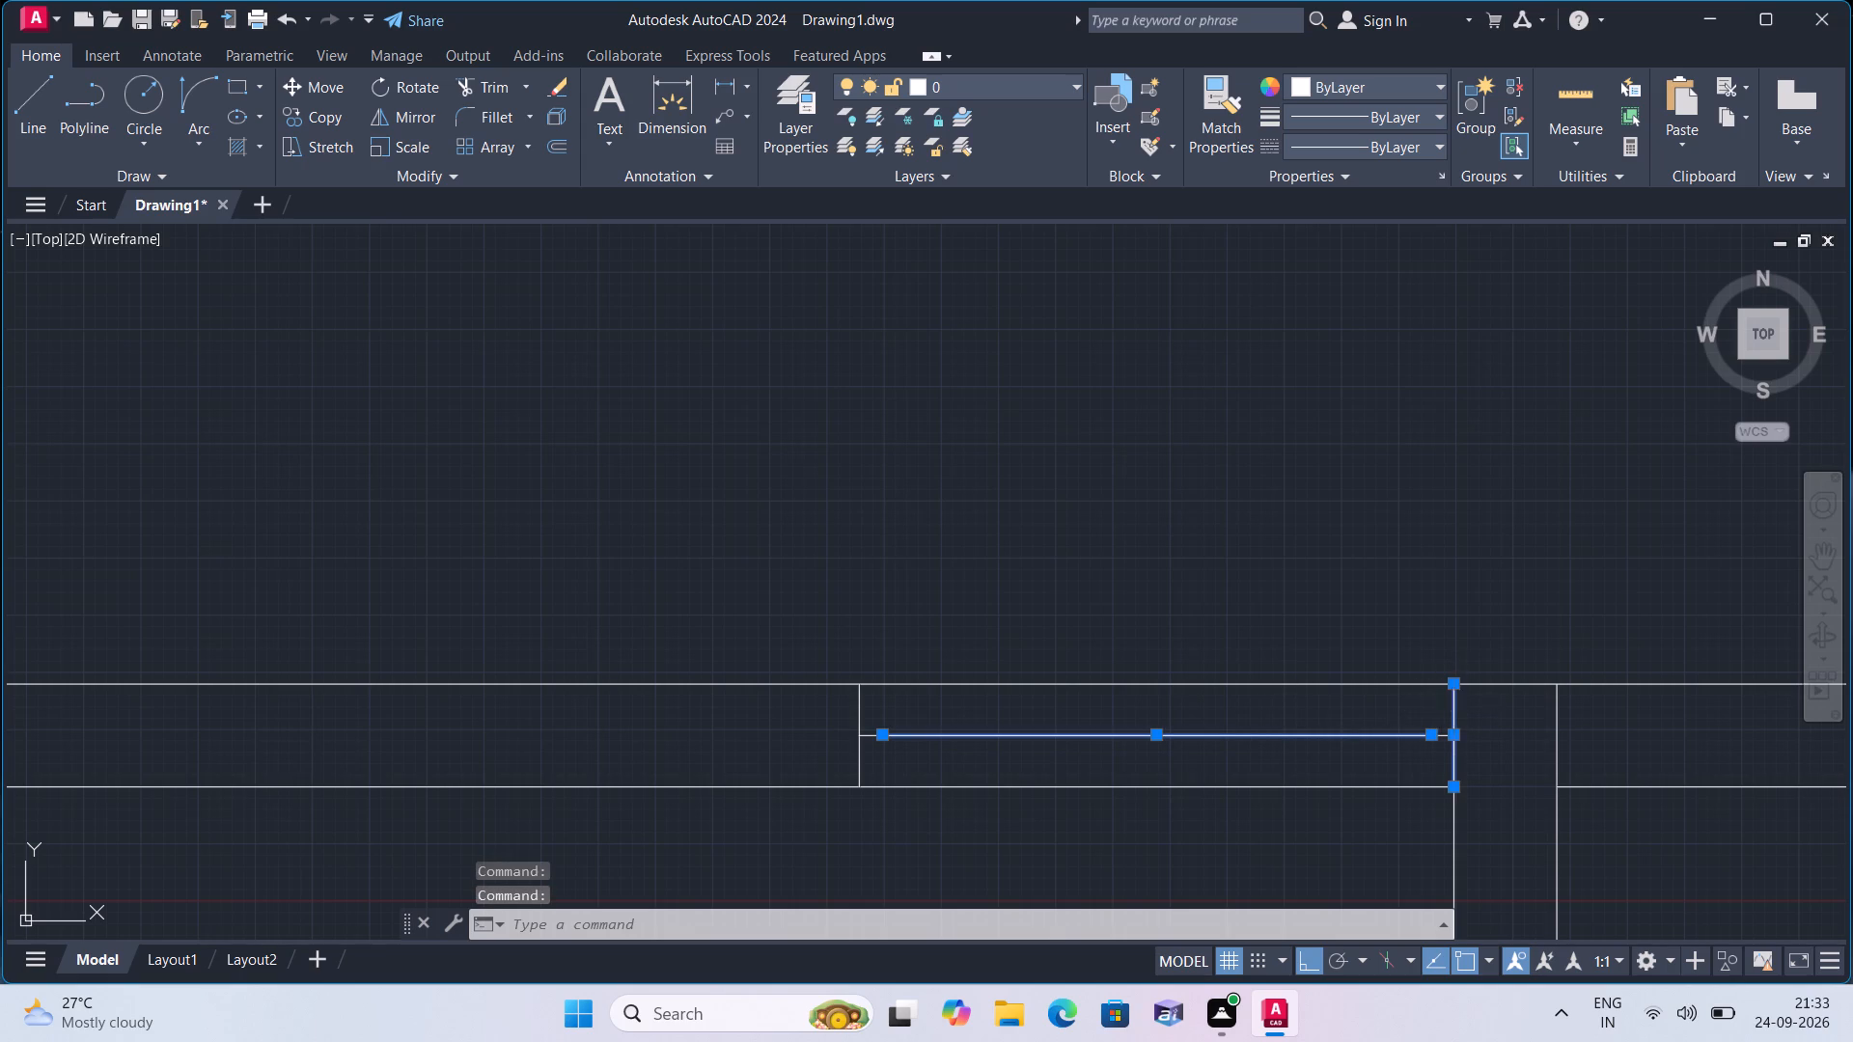
Draw the third bedroom's door leaf as a 2' vertical line going up from the inner end of the stub beside the partition.
{"action": "type", "text": "l"}
{"action": "key", "text": "space"}
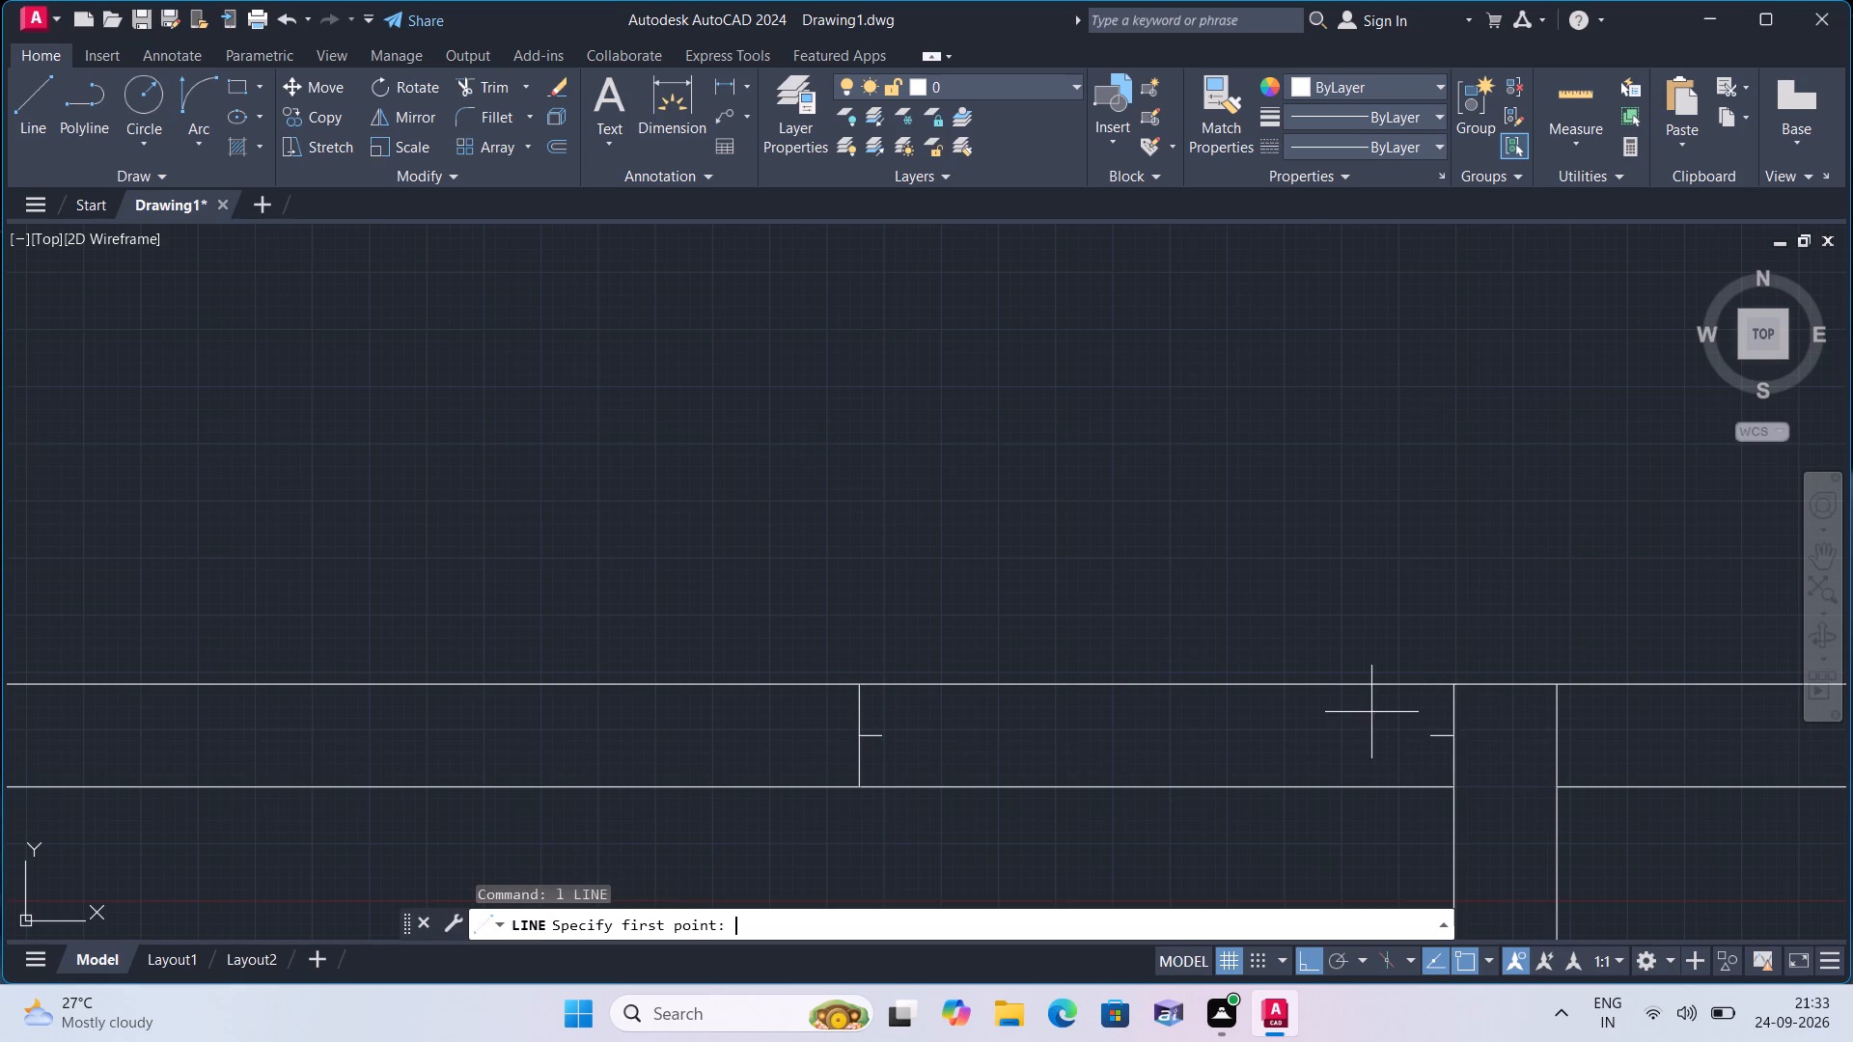
{"action": "left_click", "coordinate": [1428, 736]}
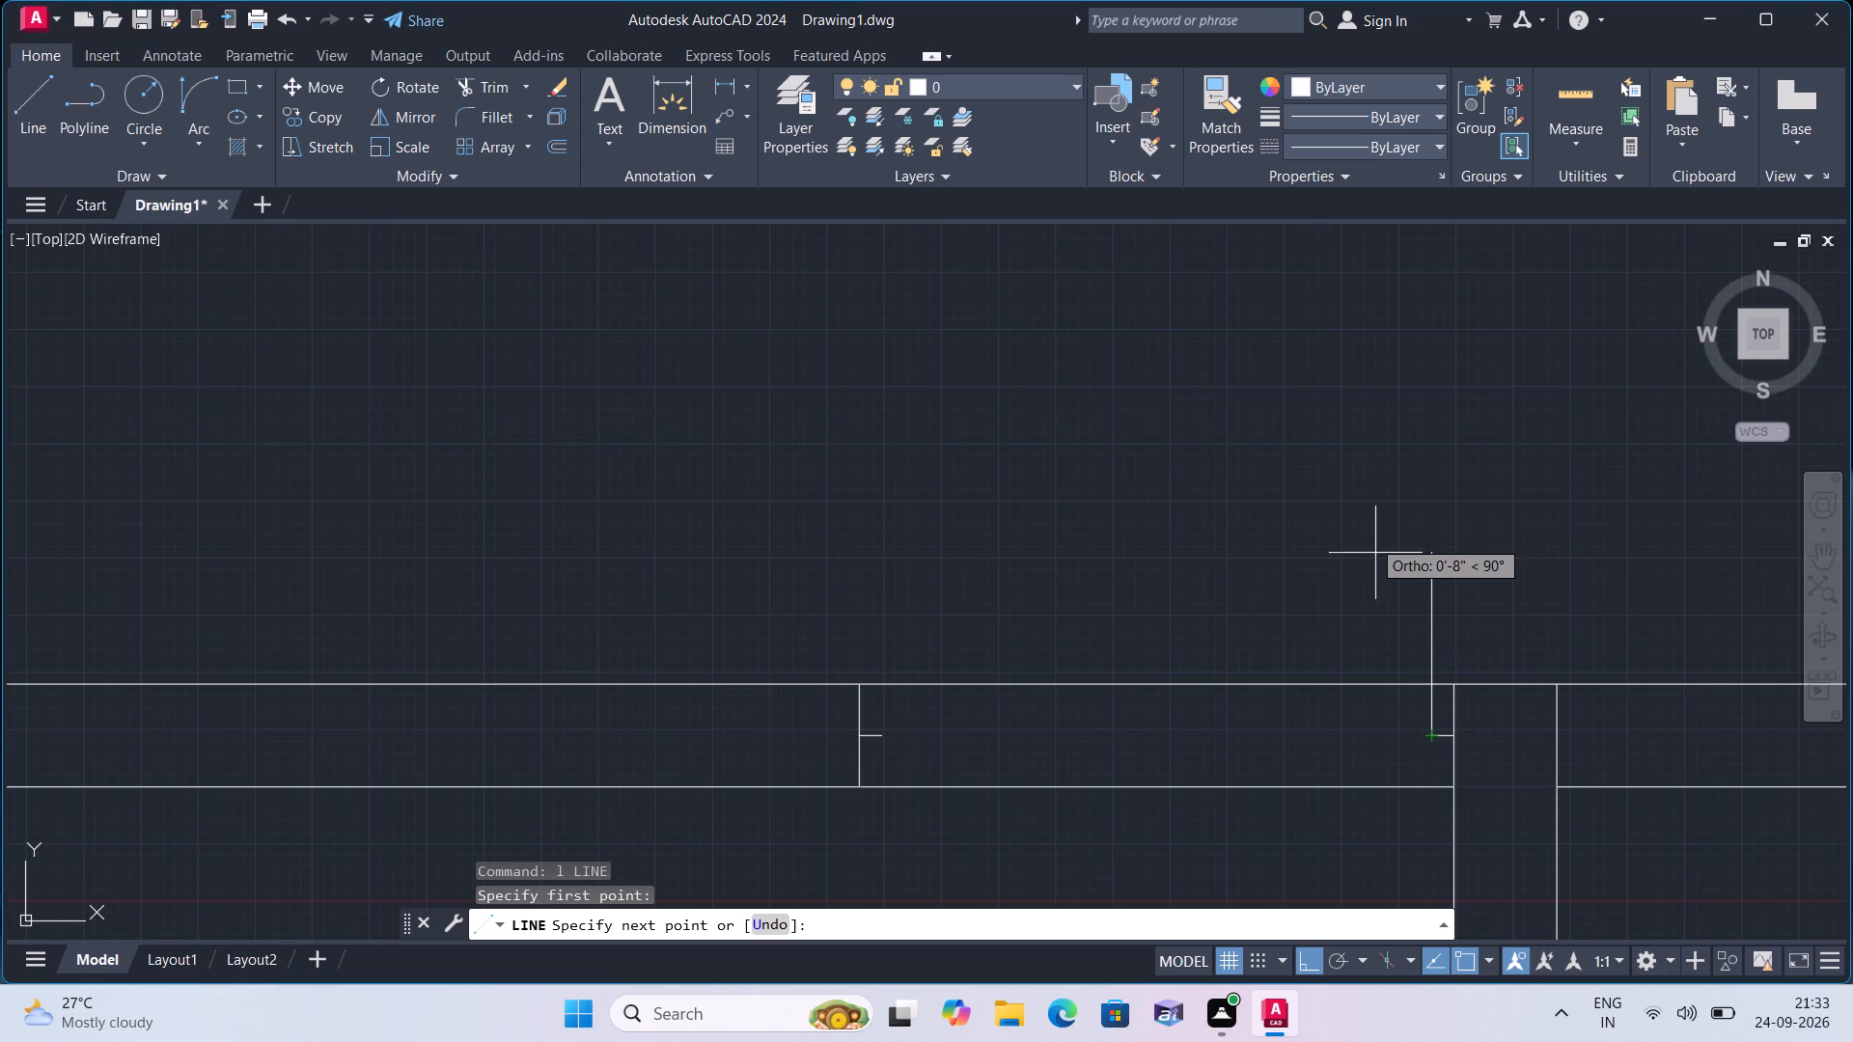
{"action": "type", "text": "2'"}
{"action": "key", "text": "space"}
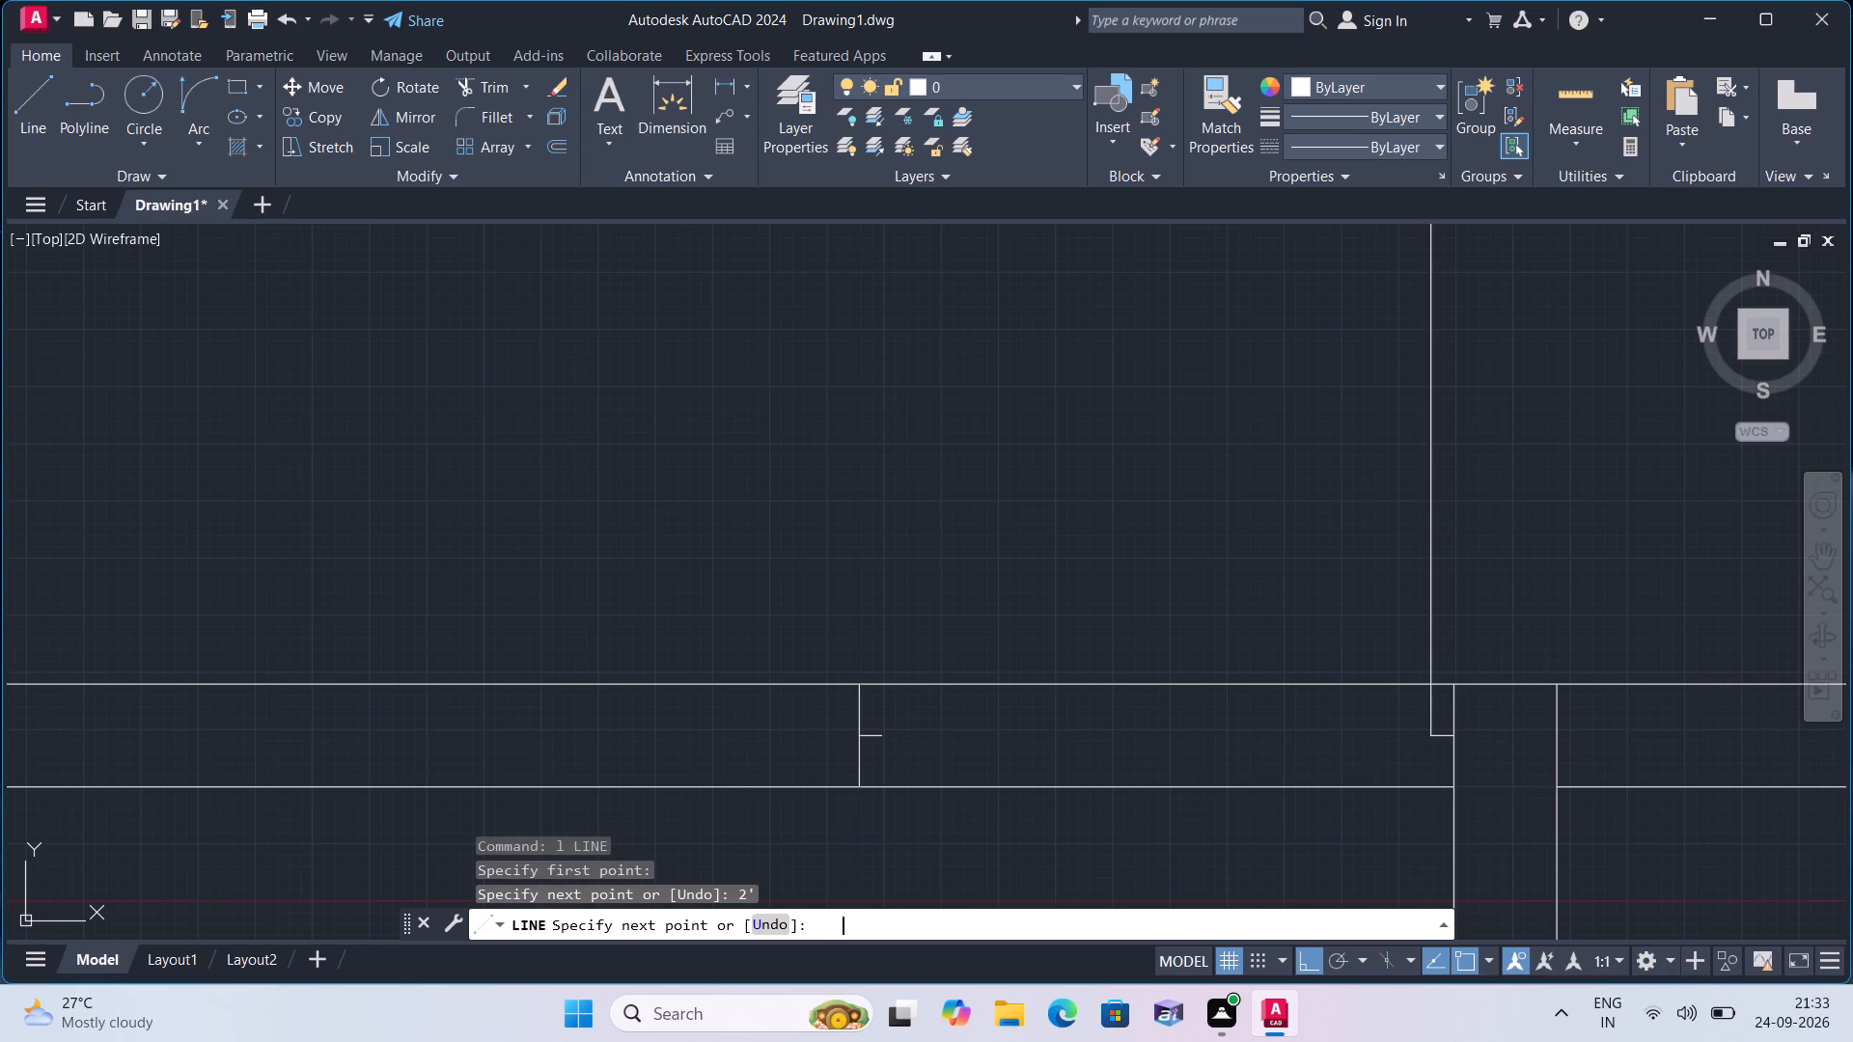
{"action": "key", "text": "Escape"}
Draw the third bedroom's door swing as a Start, End, Direction arc from the leaf's top to the far stub's end, curving outward.
{"action": "scroll", "coordinate": [1332, 510], "scroll_direction": "down", "scroll_amount": 2}
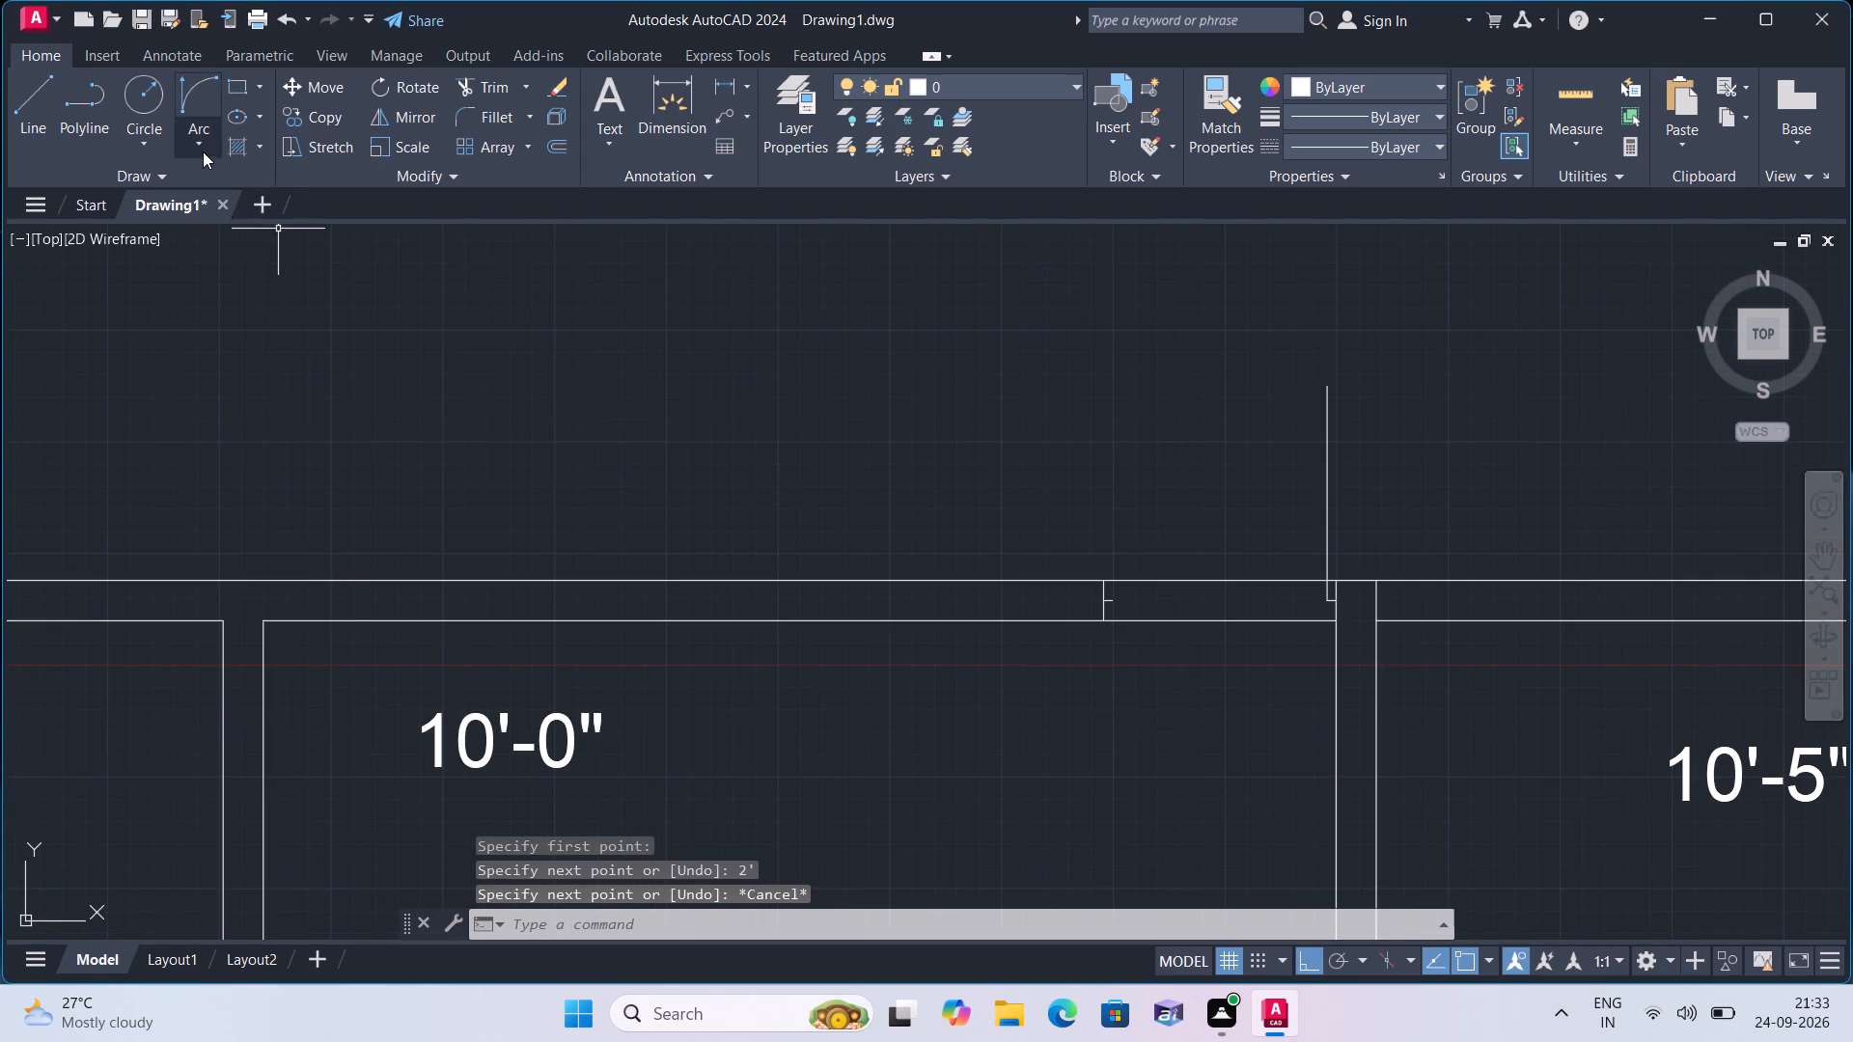
{"action": "left_click", "coordinate": [196, 144]}
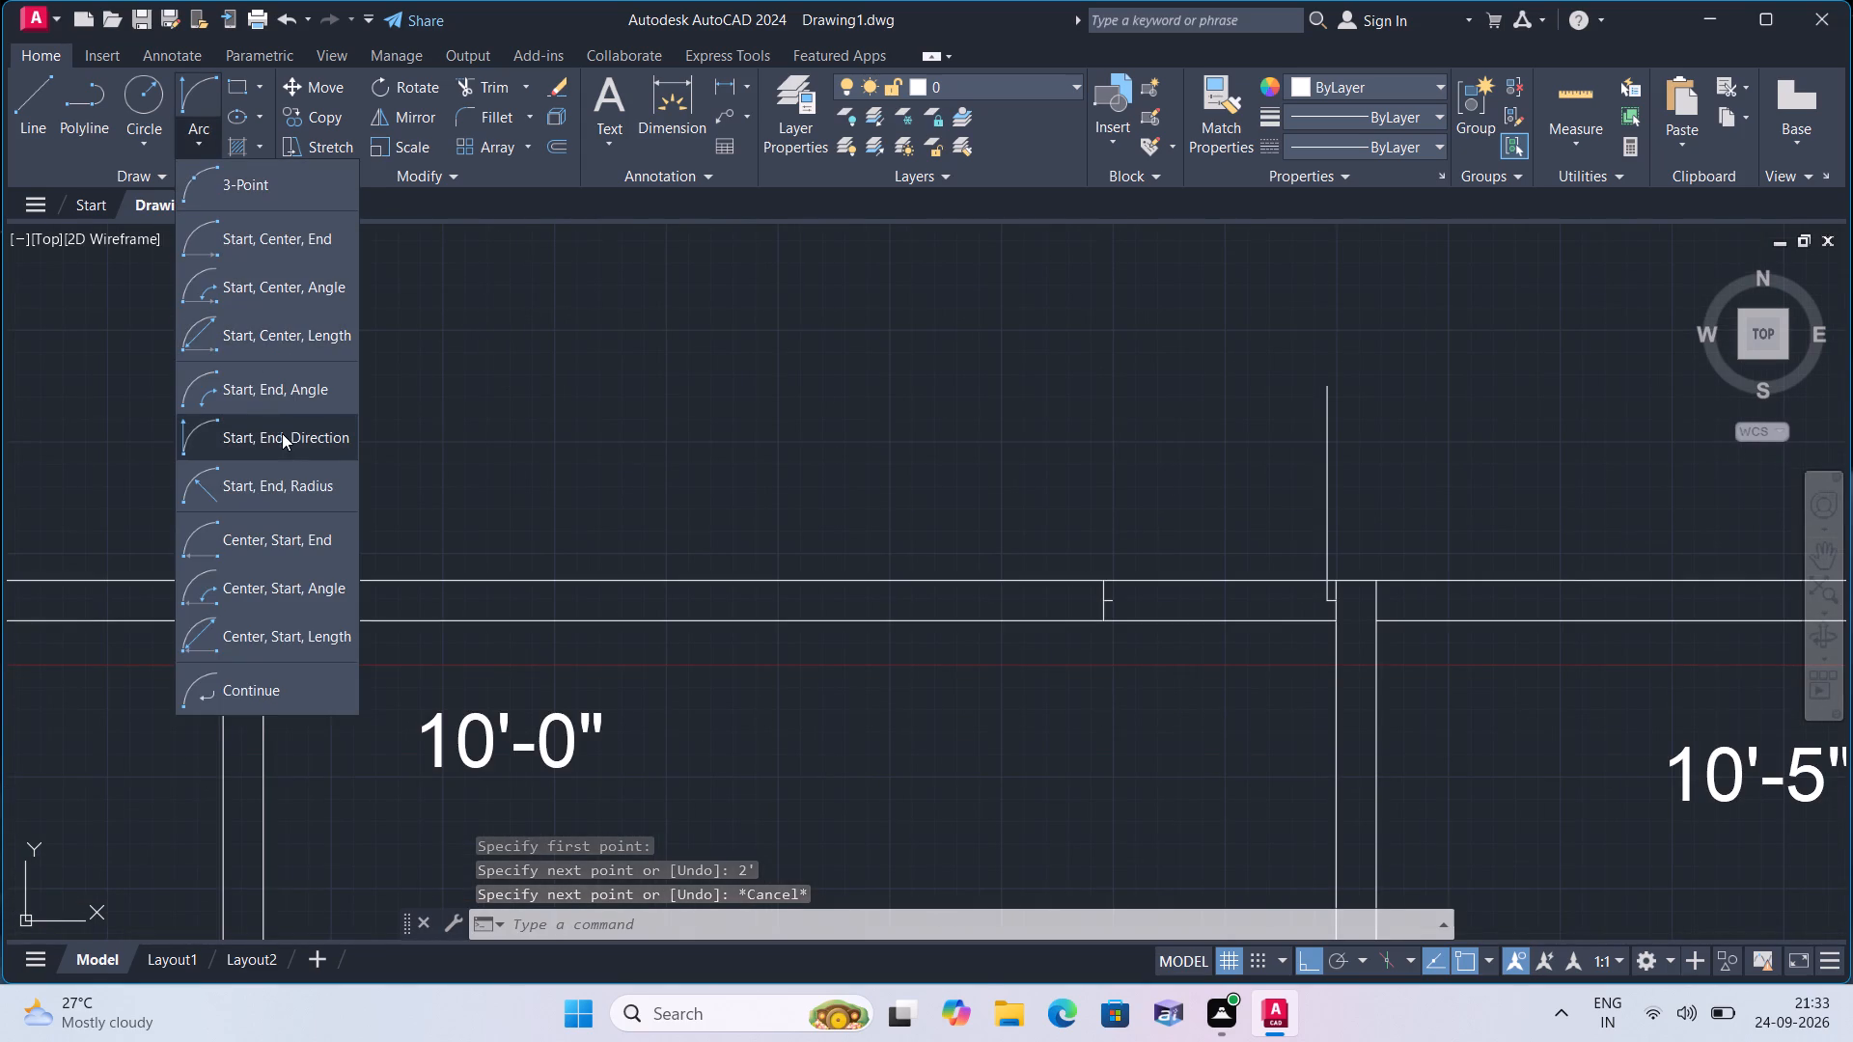
{"action": "left_click", "coordinate": [282, 433]}
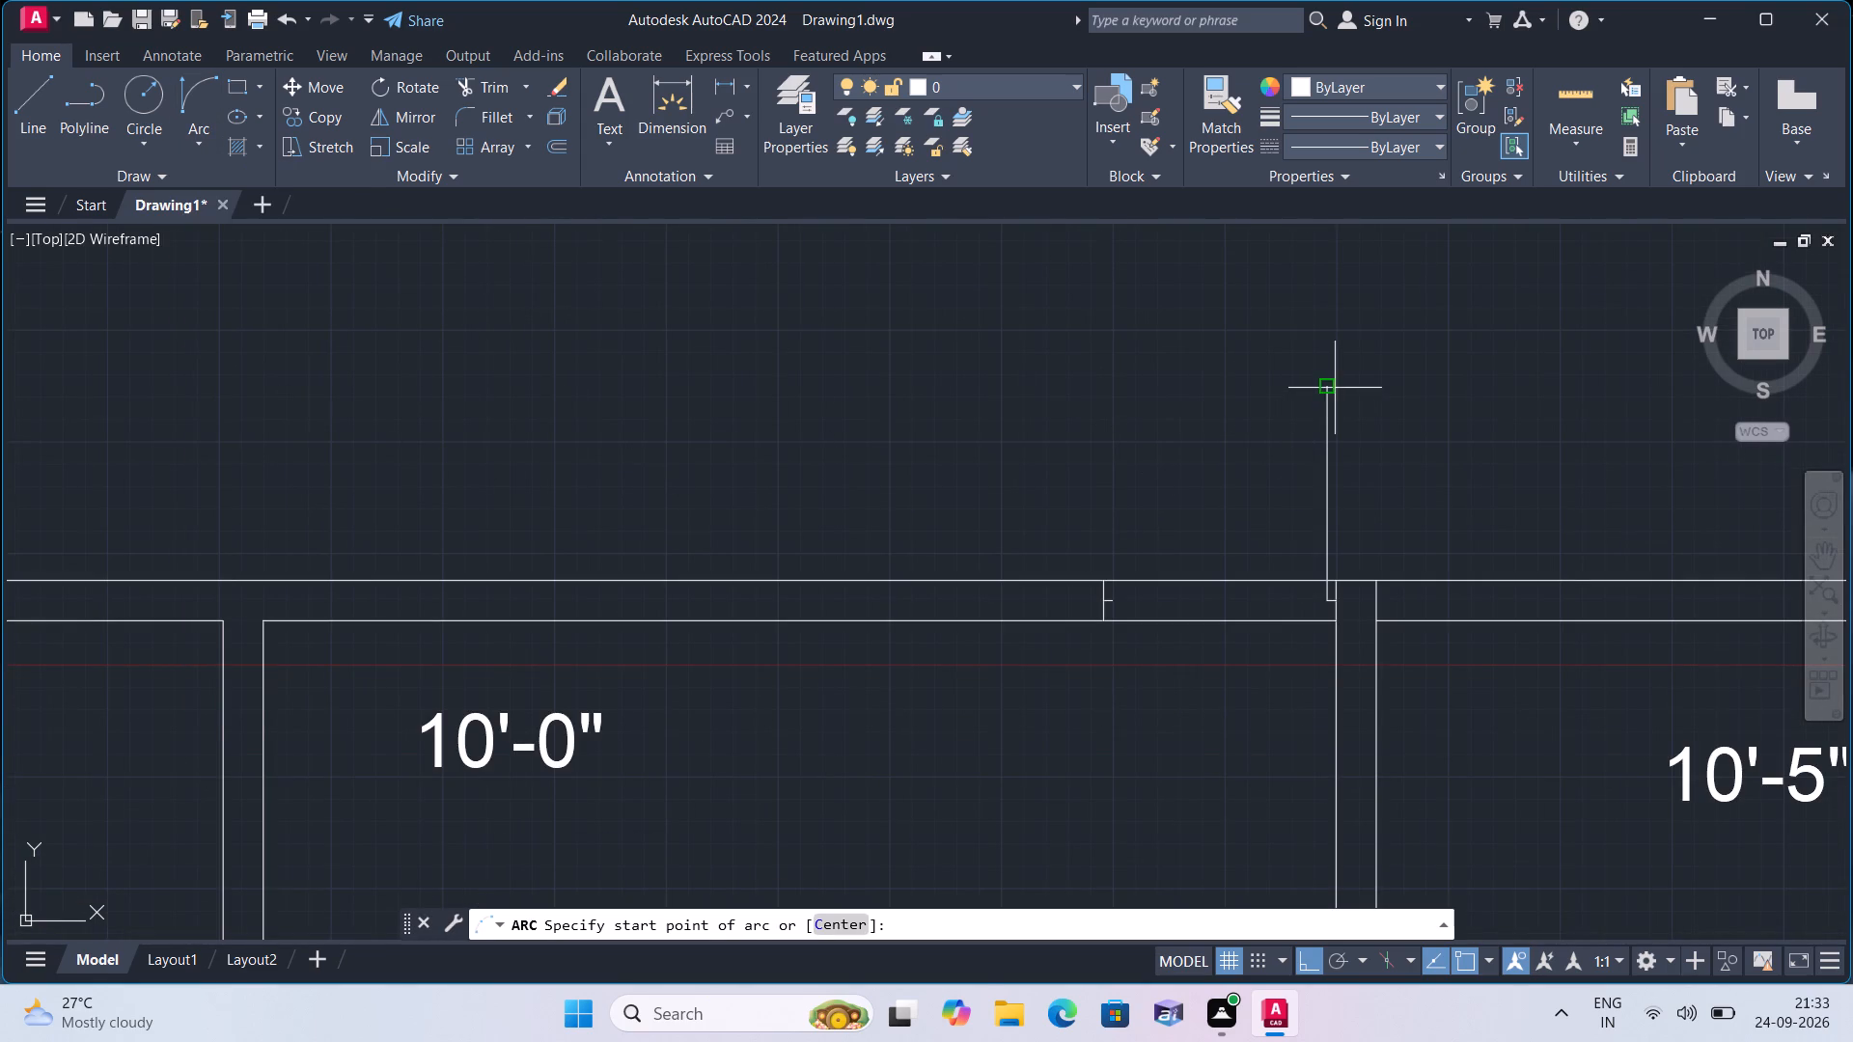
{"action": "left_click", "coordinate": [1321, 391]}
{"action": "scroll", "coordinate": [1096, 570], "scroll_direction": "up", "scroll_amount": 1}
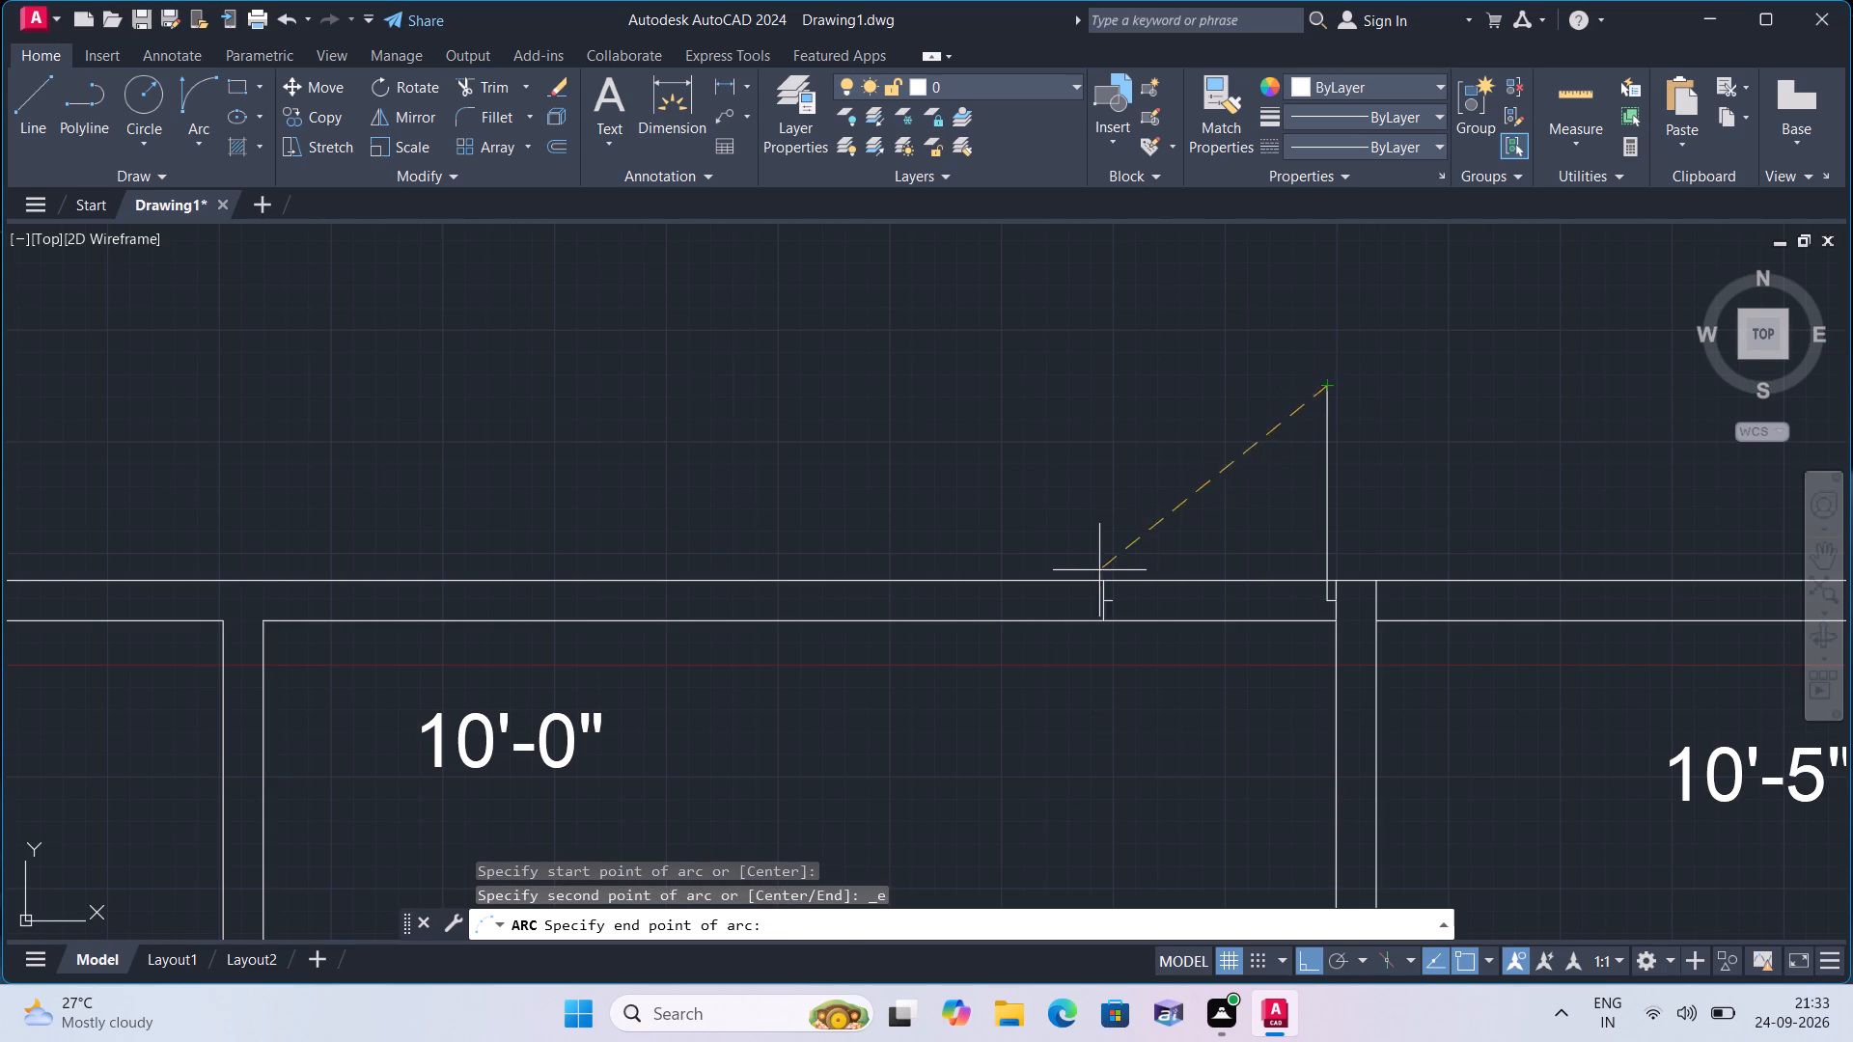
{"action": "scroll", "coordinate": [1096, 570], "scroll_direction": "up", "scroll_amount": 1}
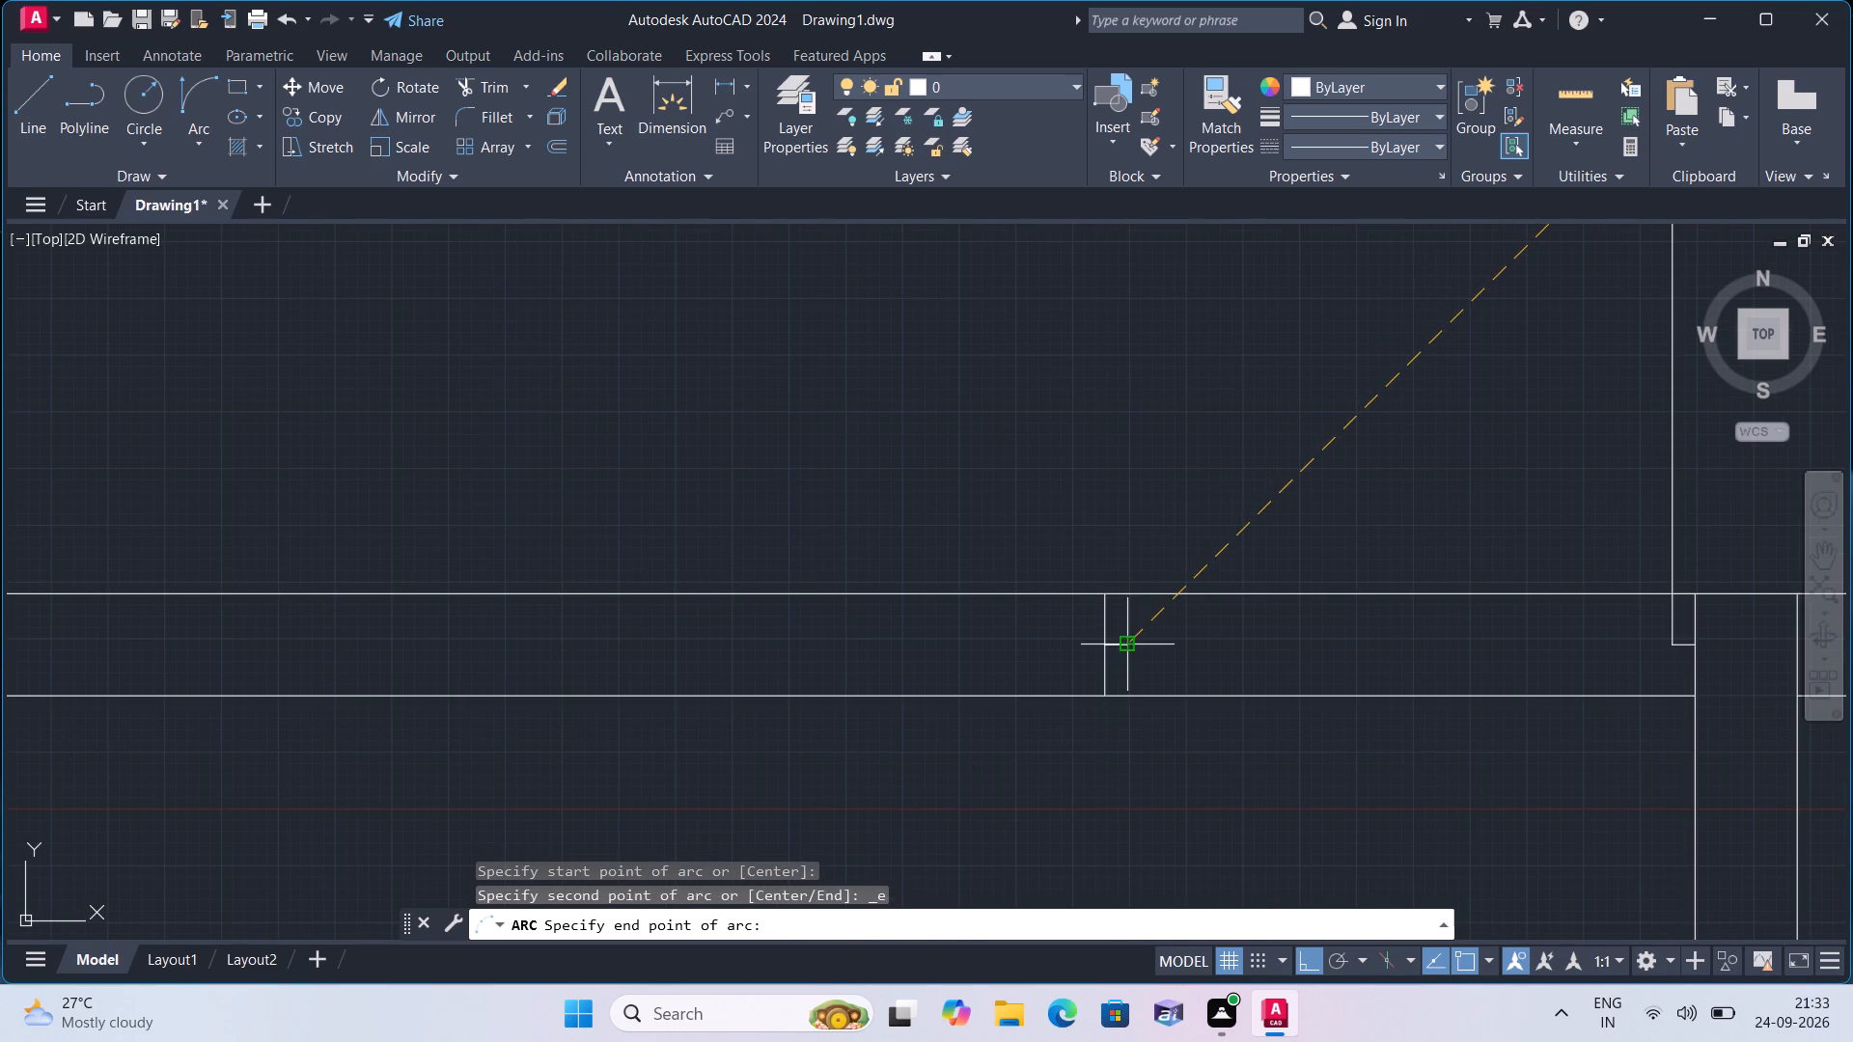
{"action": "left_click", "coordinate": [1125, 639]}
{"action": "left_click", "coordinate": [1009, 438]}
Draw a helper line down the same partition's right face, from the top wall's outer line to around its inner line.
{"action": "scroll", "coordinate": [1006, 448], "scroll_direction": "down", "scroll_amount": 2}
{"action": "middle_click_drag", "start_coordinate": [1052, 561], "coordinate": [885, 558]}
{"action": "scroll", "coordinate": [1030, 561], "scroll_direction": "down", "scroll_amount": 1}
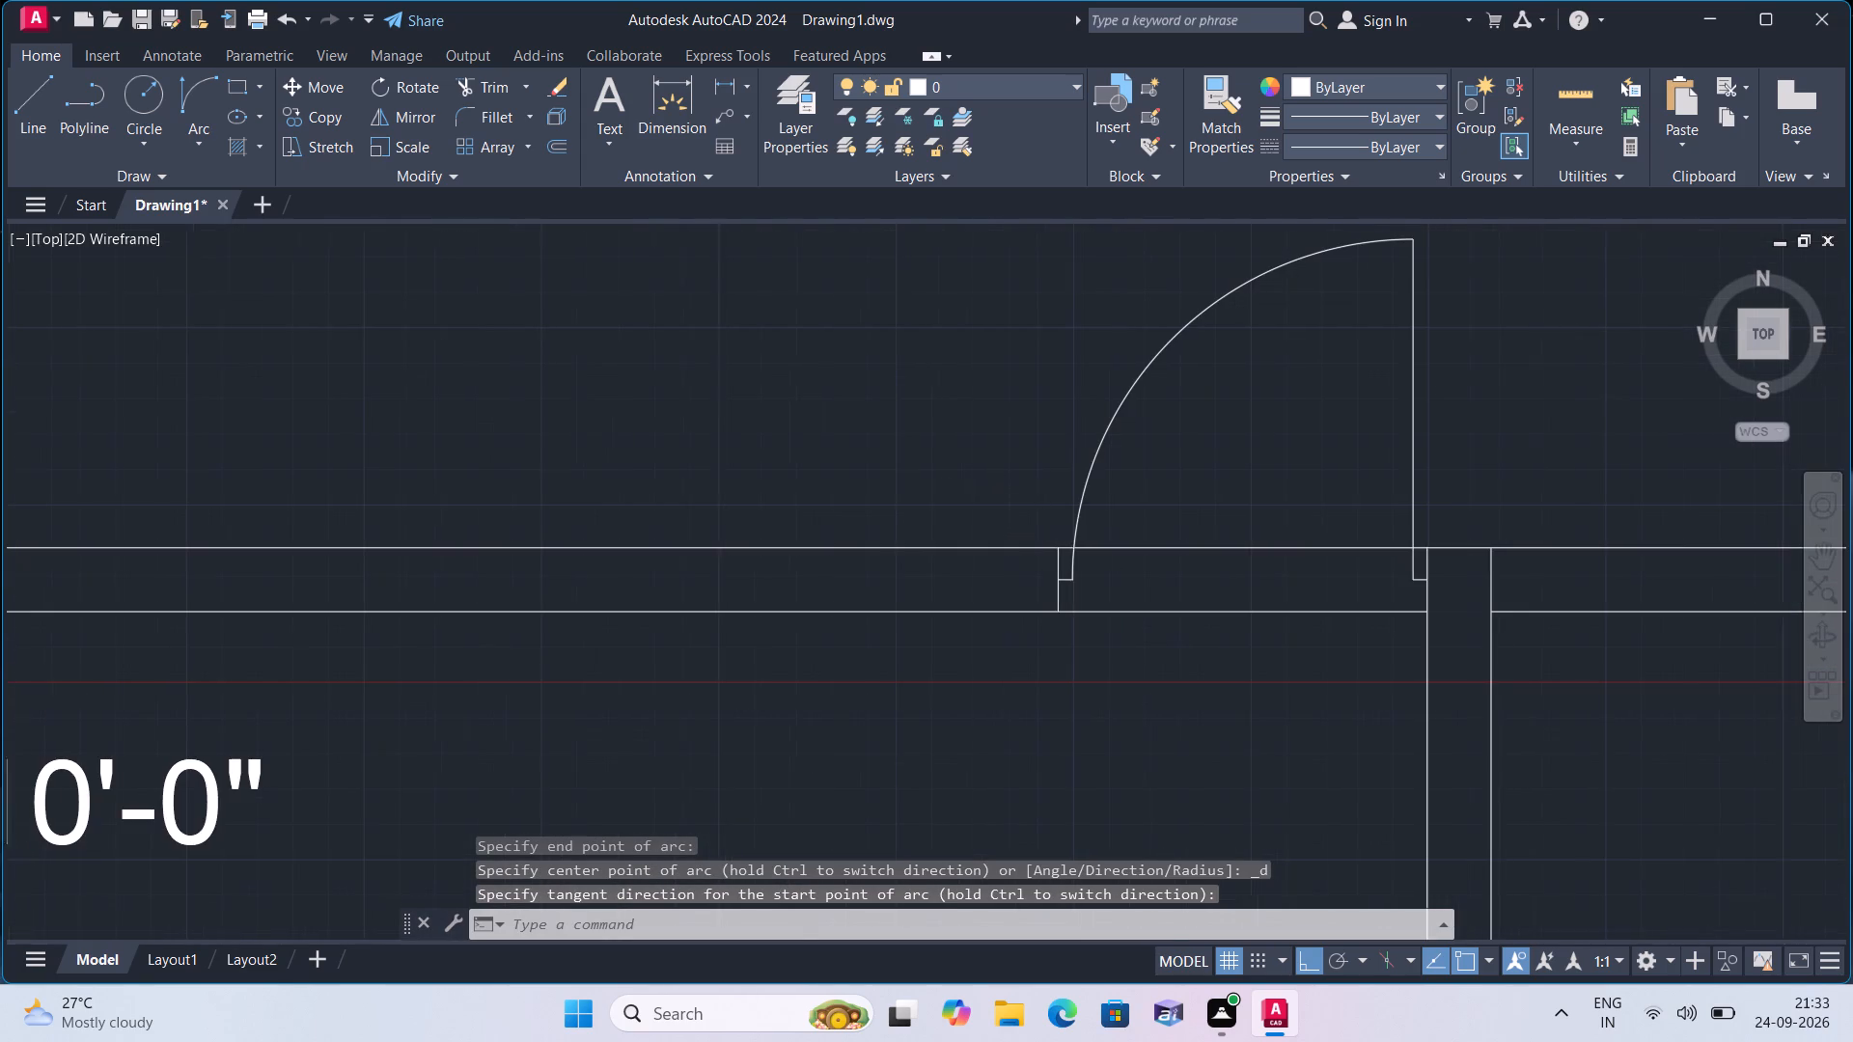
{"action": "type", "text": "l"}
{"action": "key", "text": "space"}
{"action": "scroll", "coordinate": [1190, 562], "scroll_direction": "up", "scroll_amount": 2}
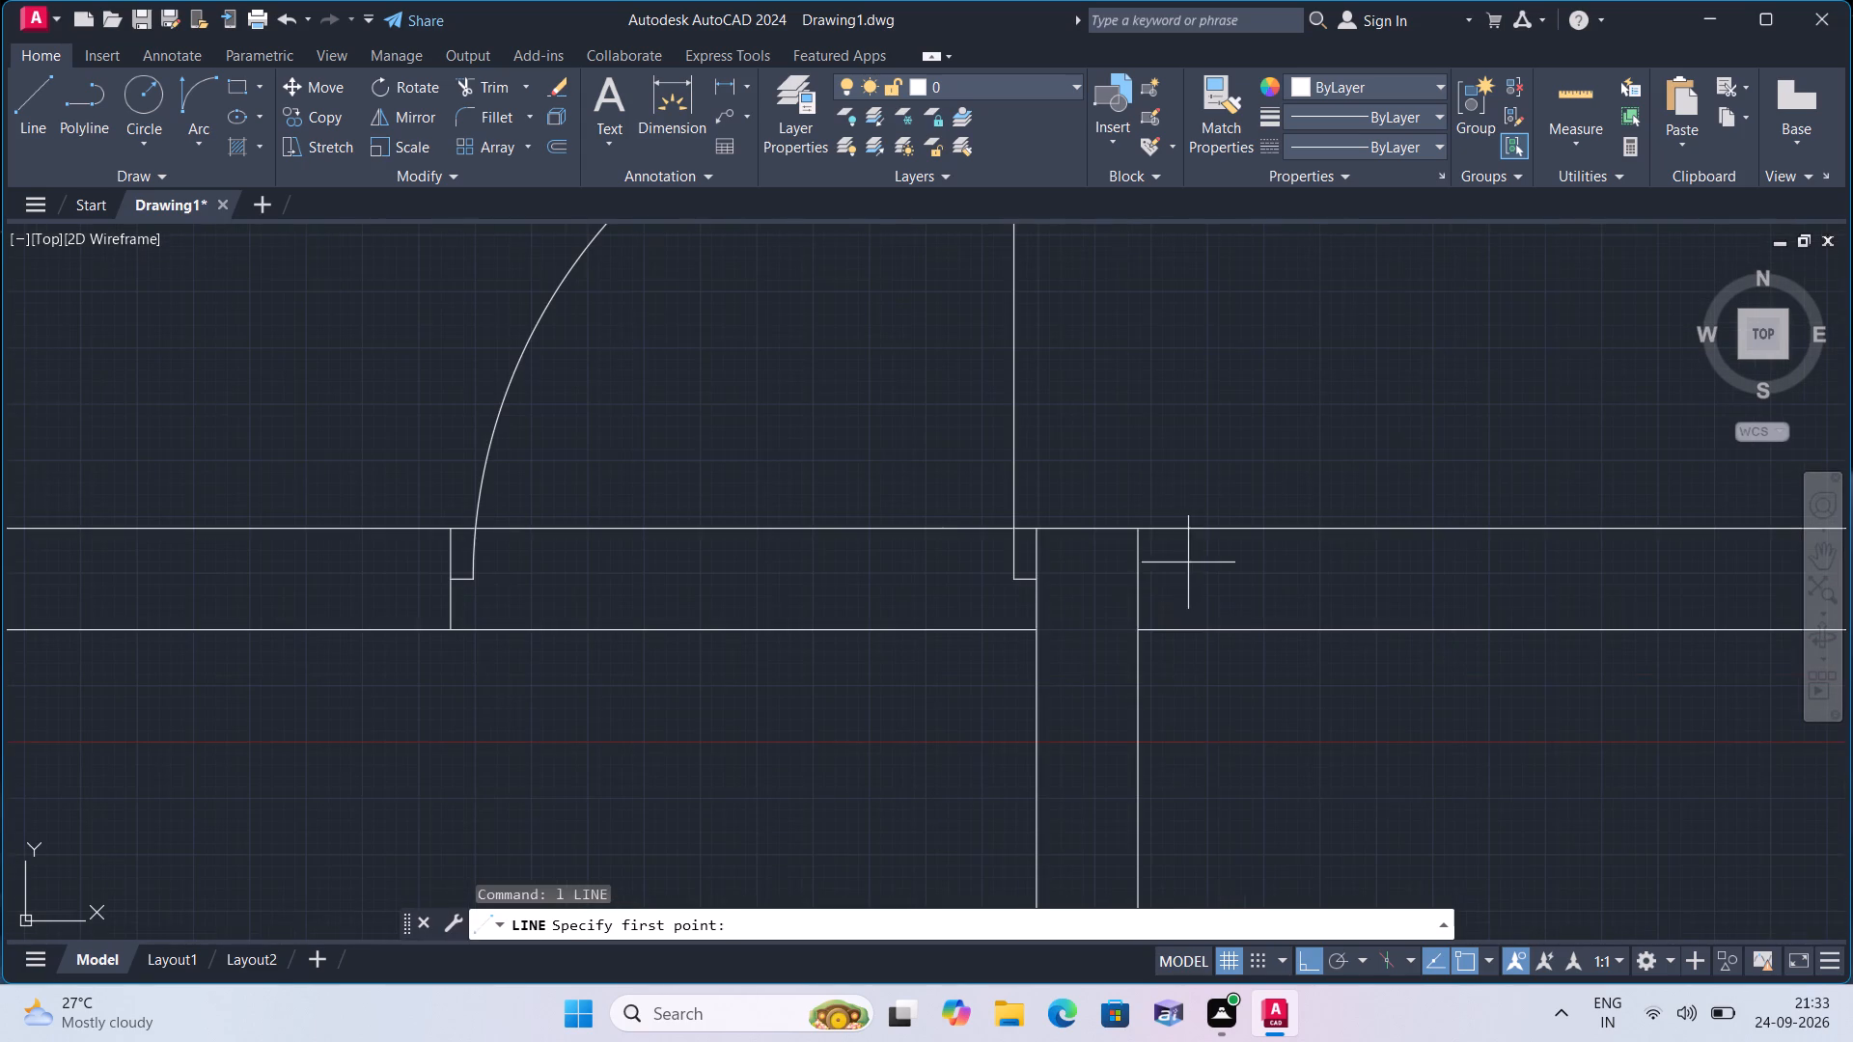
{"action": "left_click", "coordinate": [1138, 534]}
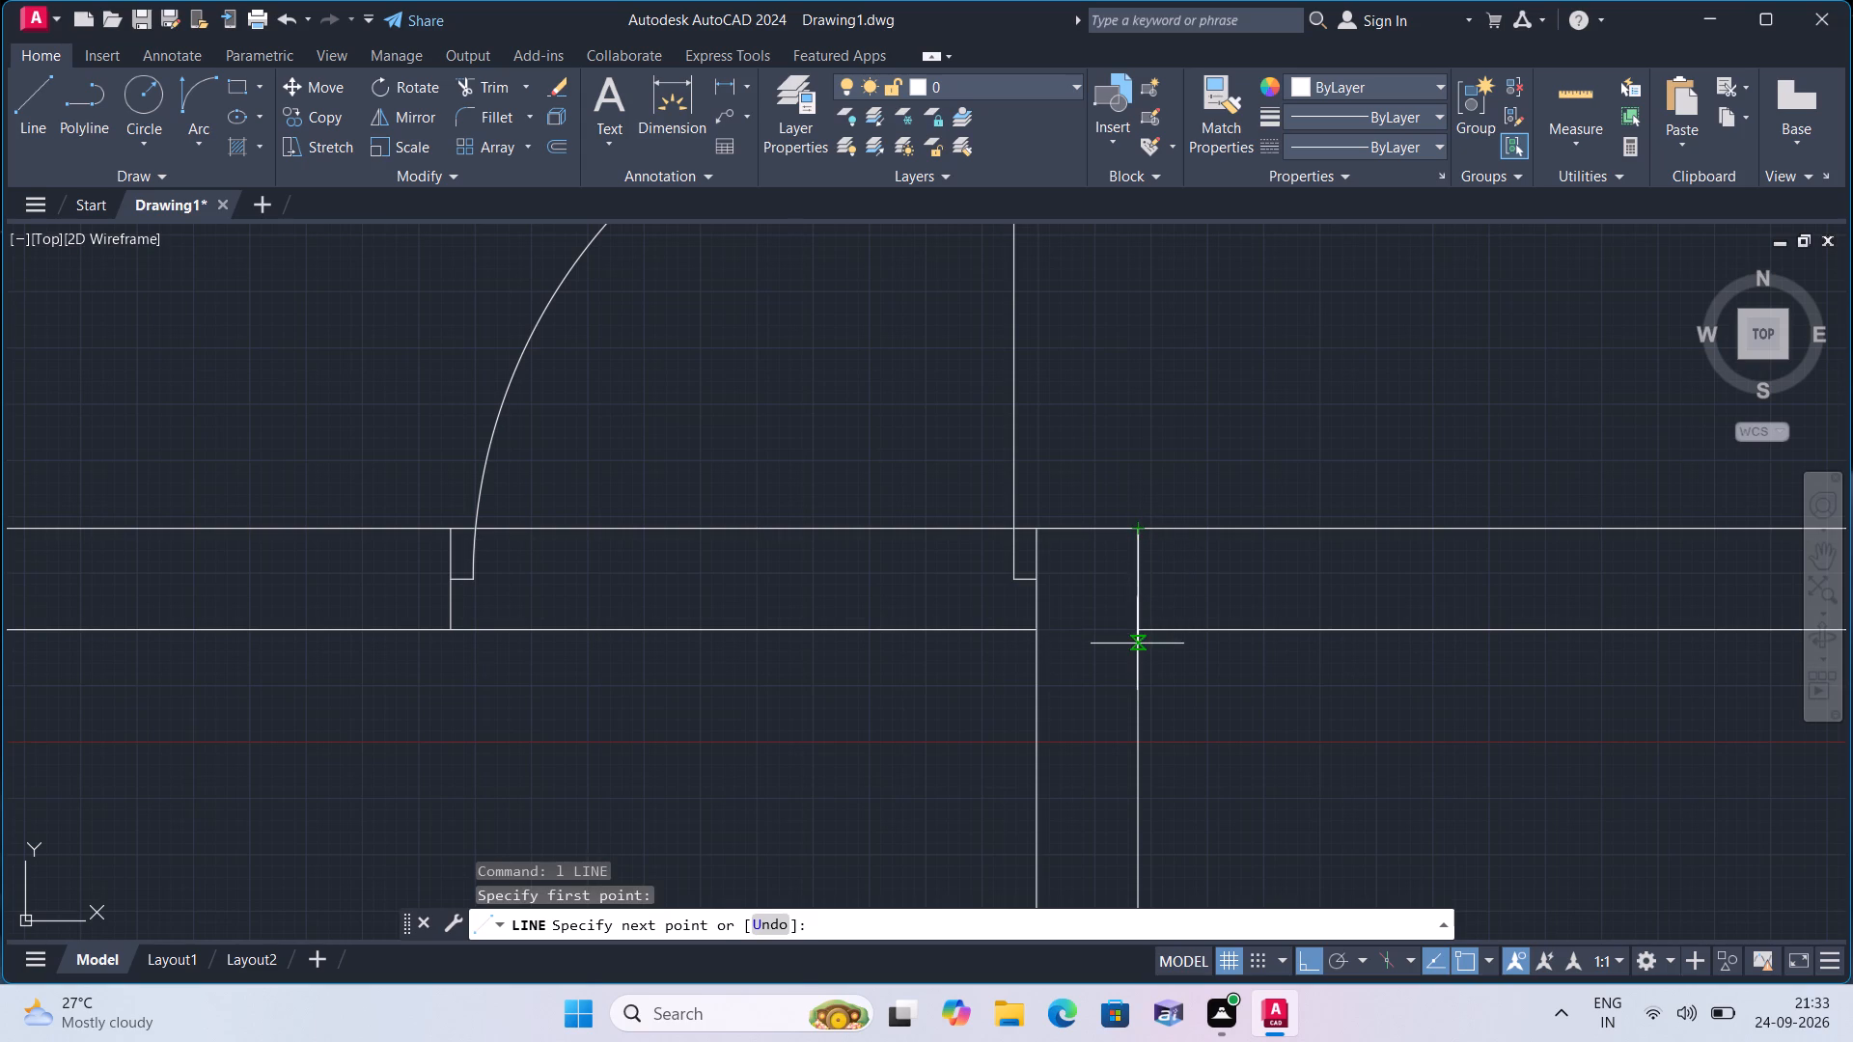
{"action": "left_click", "coordinate": [1137, 644]}
{"action": "key", "text": "space"}
Draw consecutive horizontal segments of 1", 2' and 1" rightward from the new helper line's midpoint inside the fourth bedroom's top wall.
{"action": "key", "text": "space"}
{"action": "left_click", "coordinate": [1133, 586]}
{"action": "type", "text": "1\""}
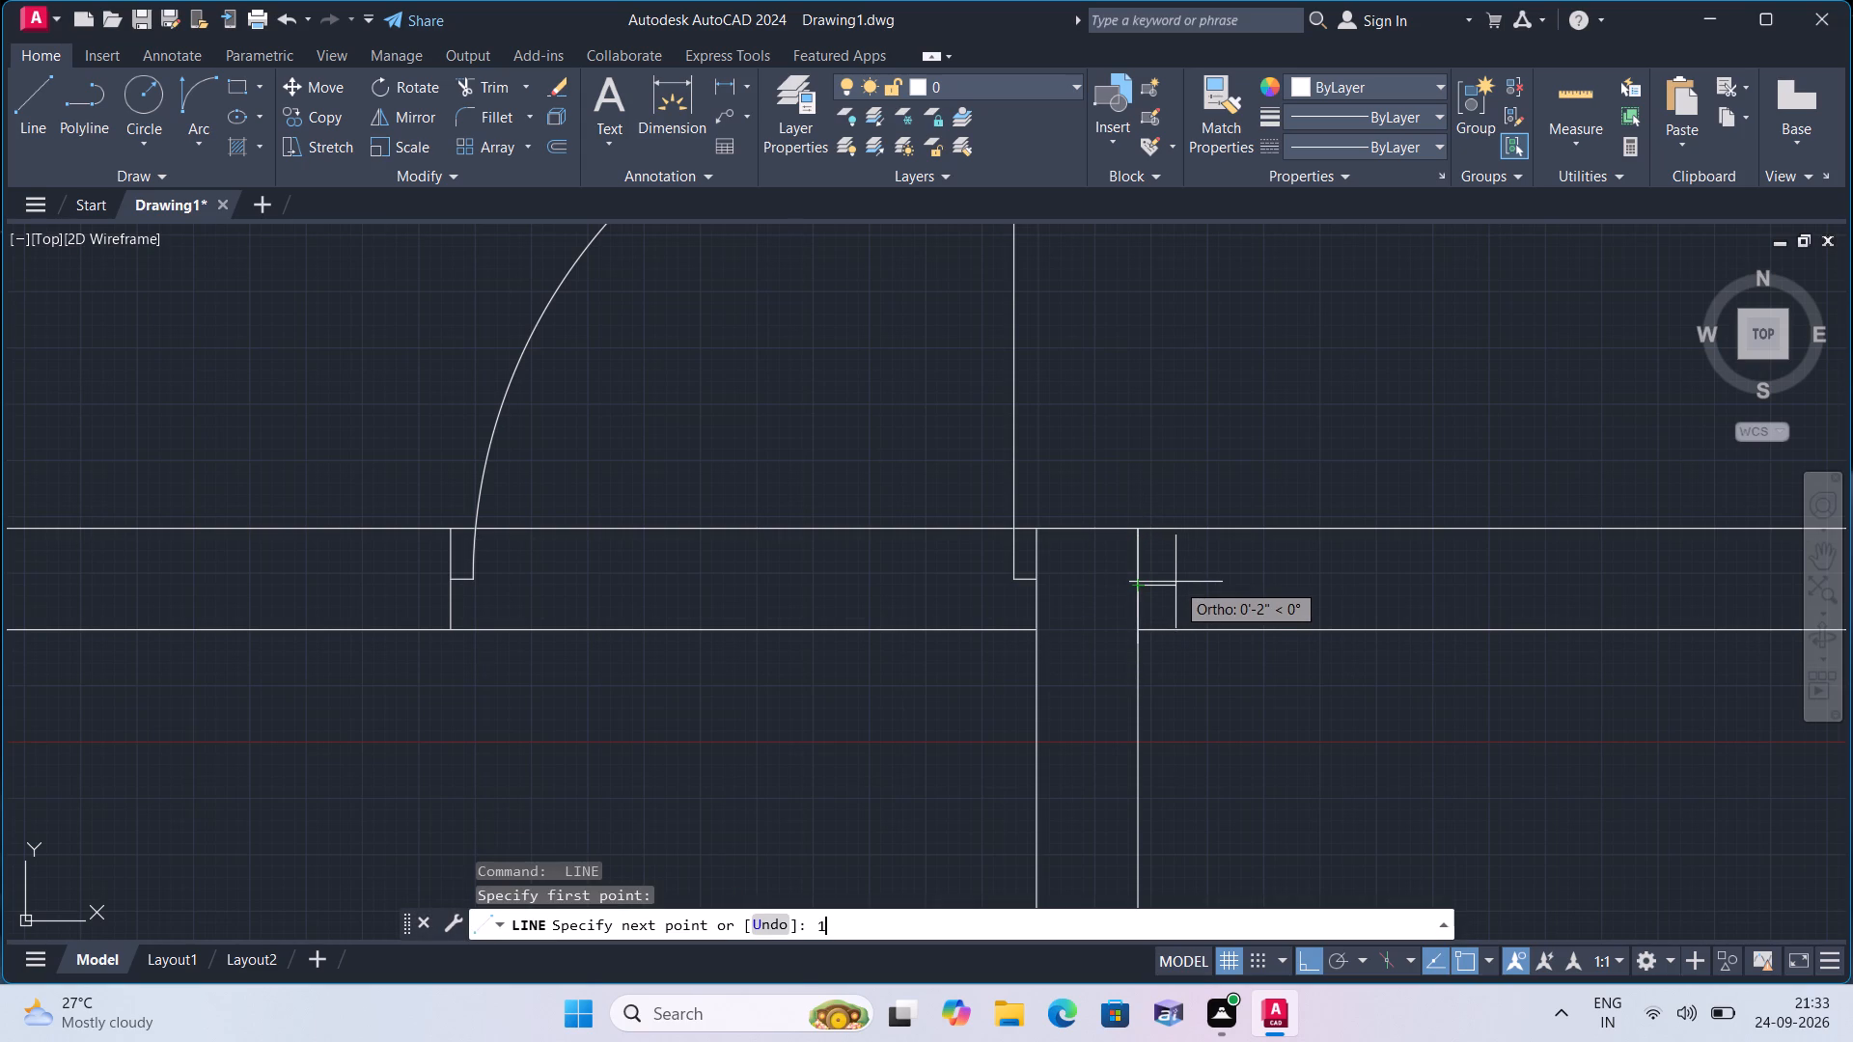
{"action": "key", "text": "space"}
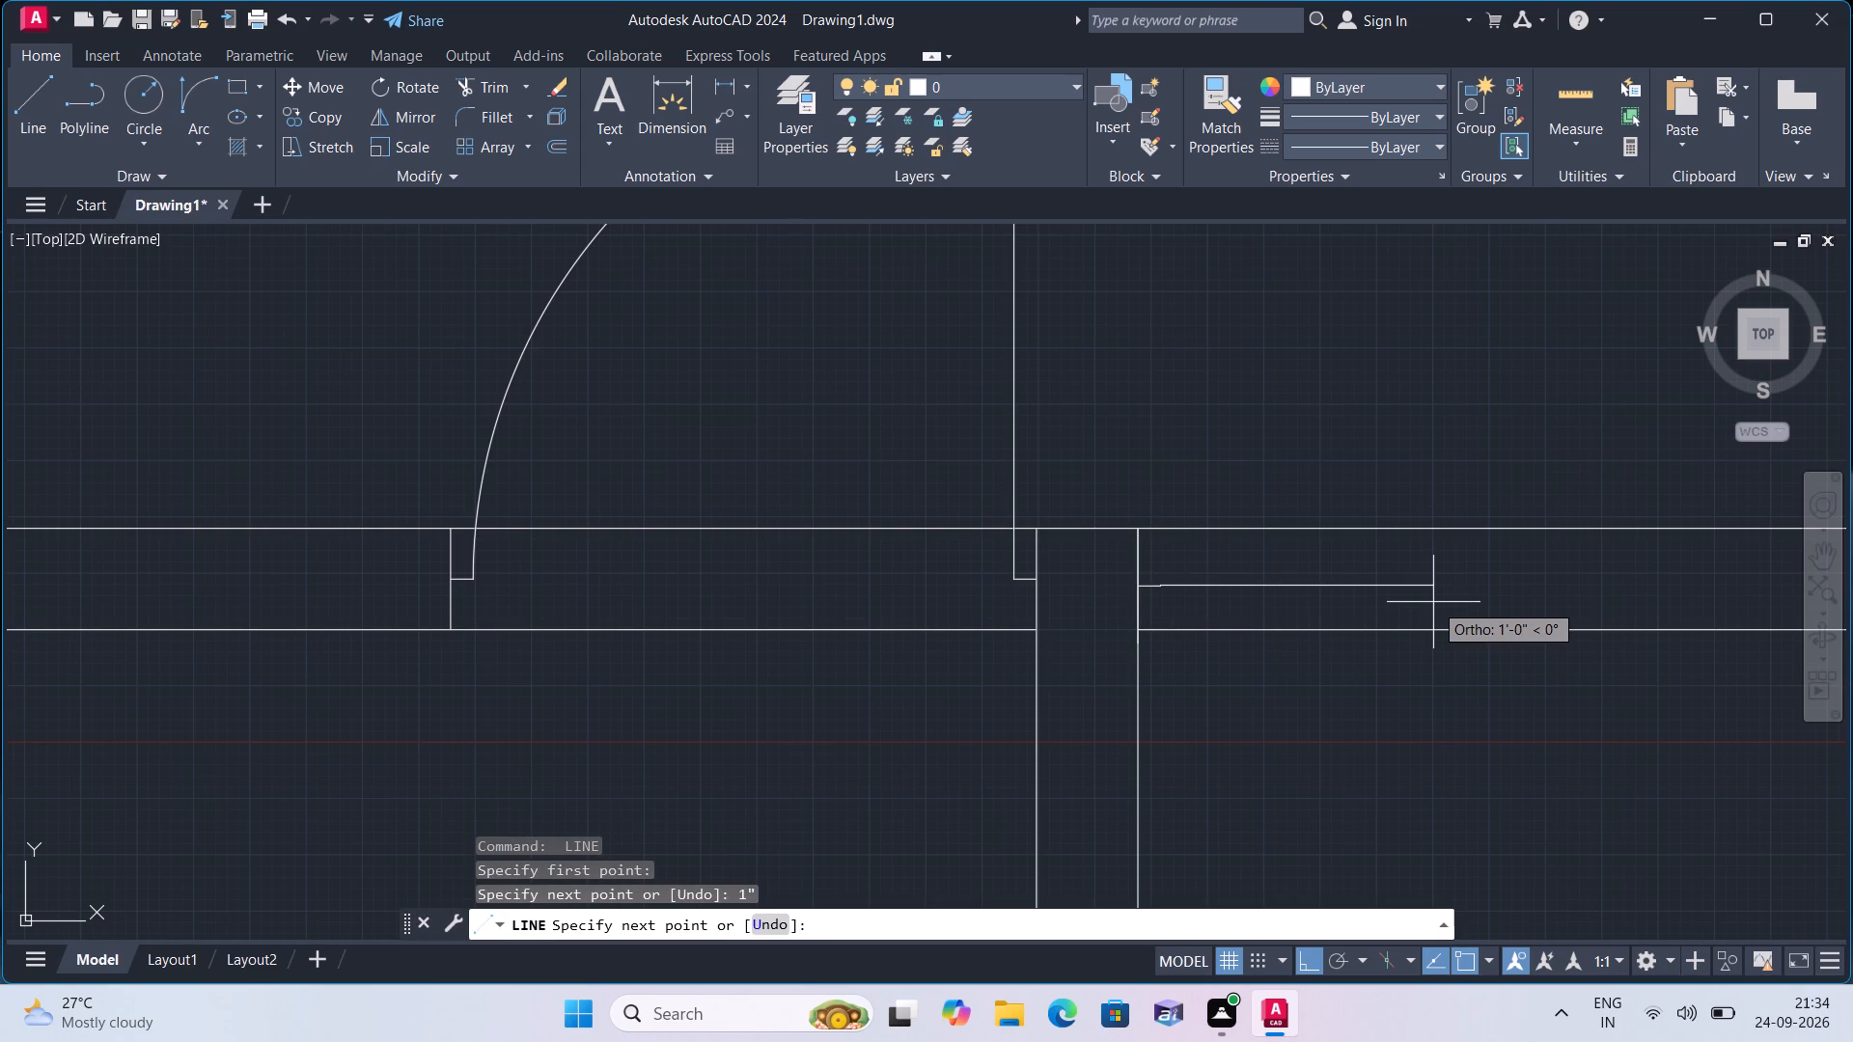
{"action": "type", "text": "2'"}
{"action": "key", "text": "space"}
{"action": "middle_click_drag", "start_coordinate": [1433, 602], "coordinate": [1058, 686]}
{"action": "middle_click_drag", "start_coordinate": [1313, 708], "coordinate": [696, 659]}
{"action": "scroll", "coordinate": [1126, 727], "scroll_direction": "down", "scroll_amount": 1}
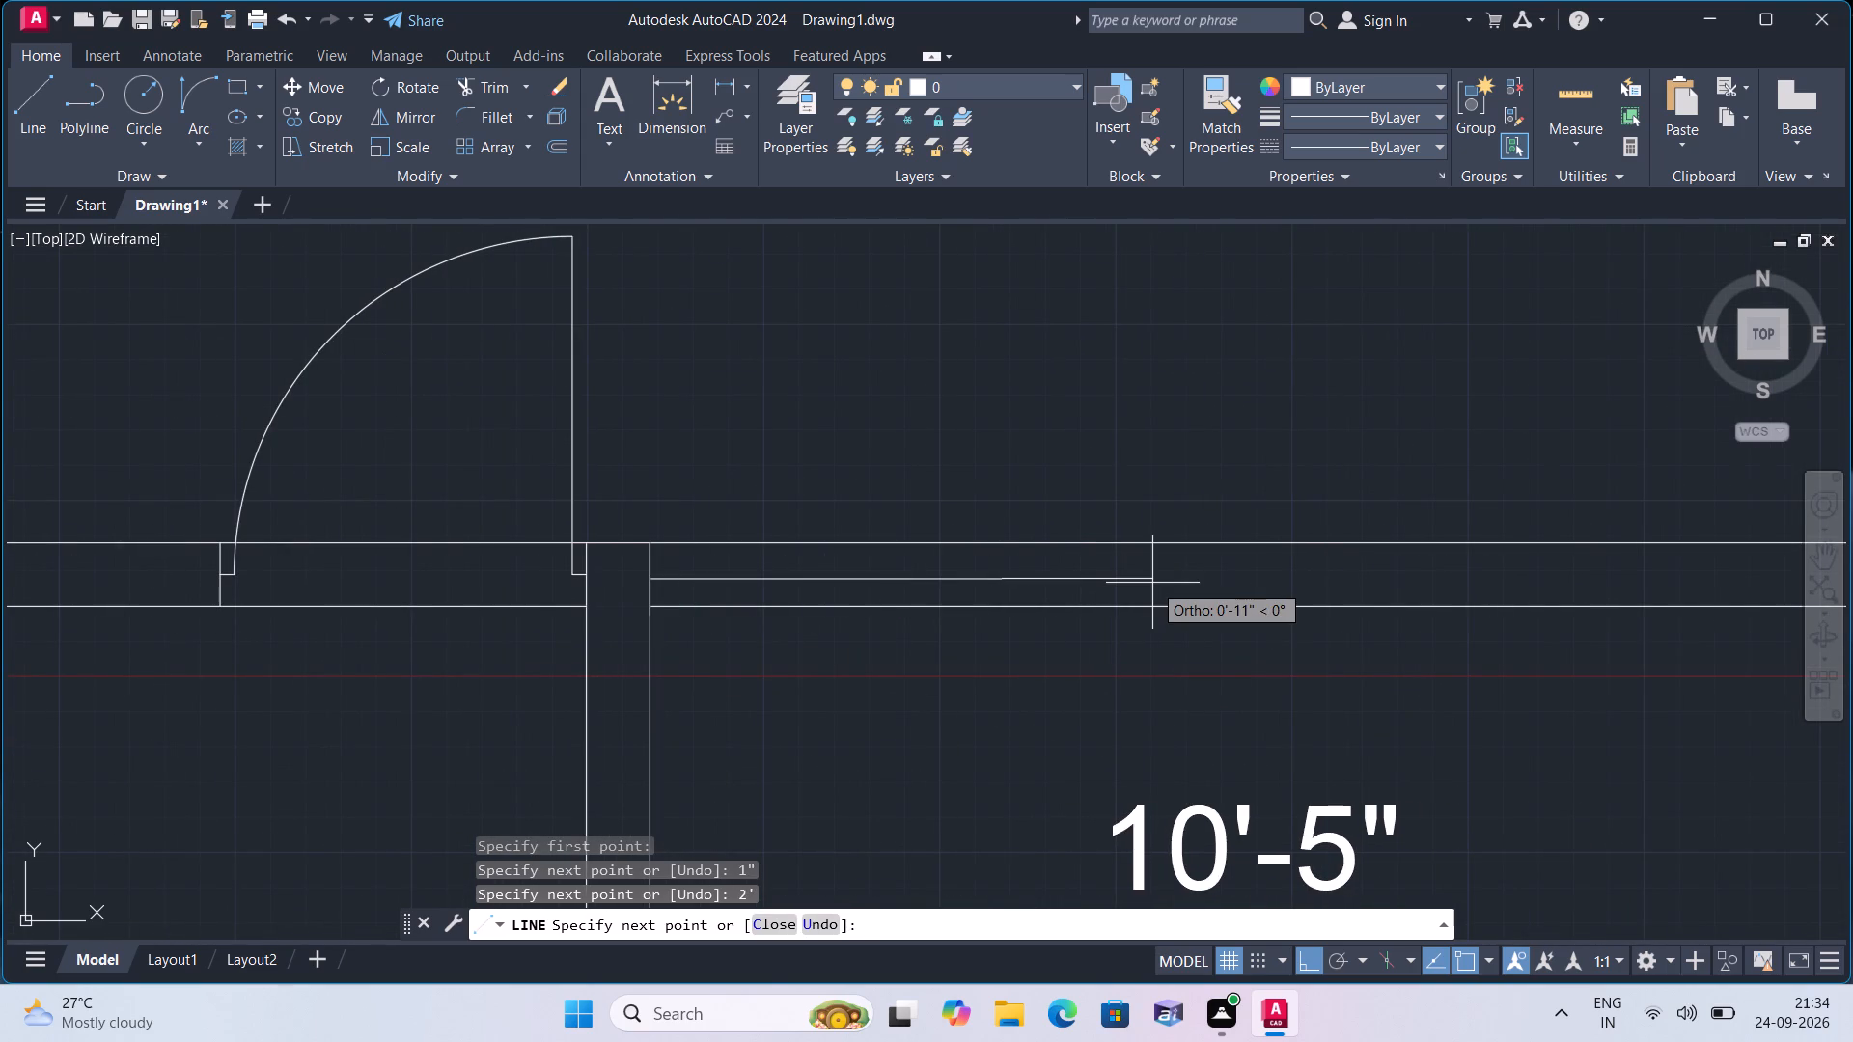
{"action": "type", "text": "1\""}
{"action": "key", "text": "space"}
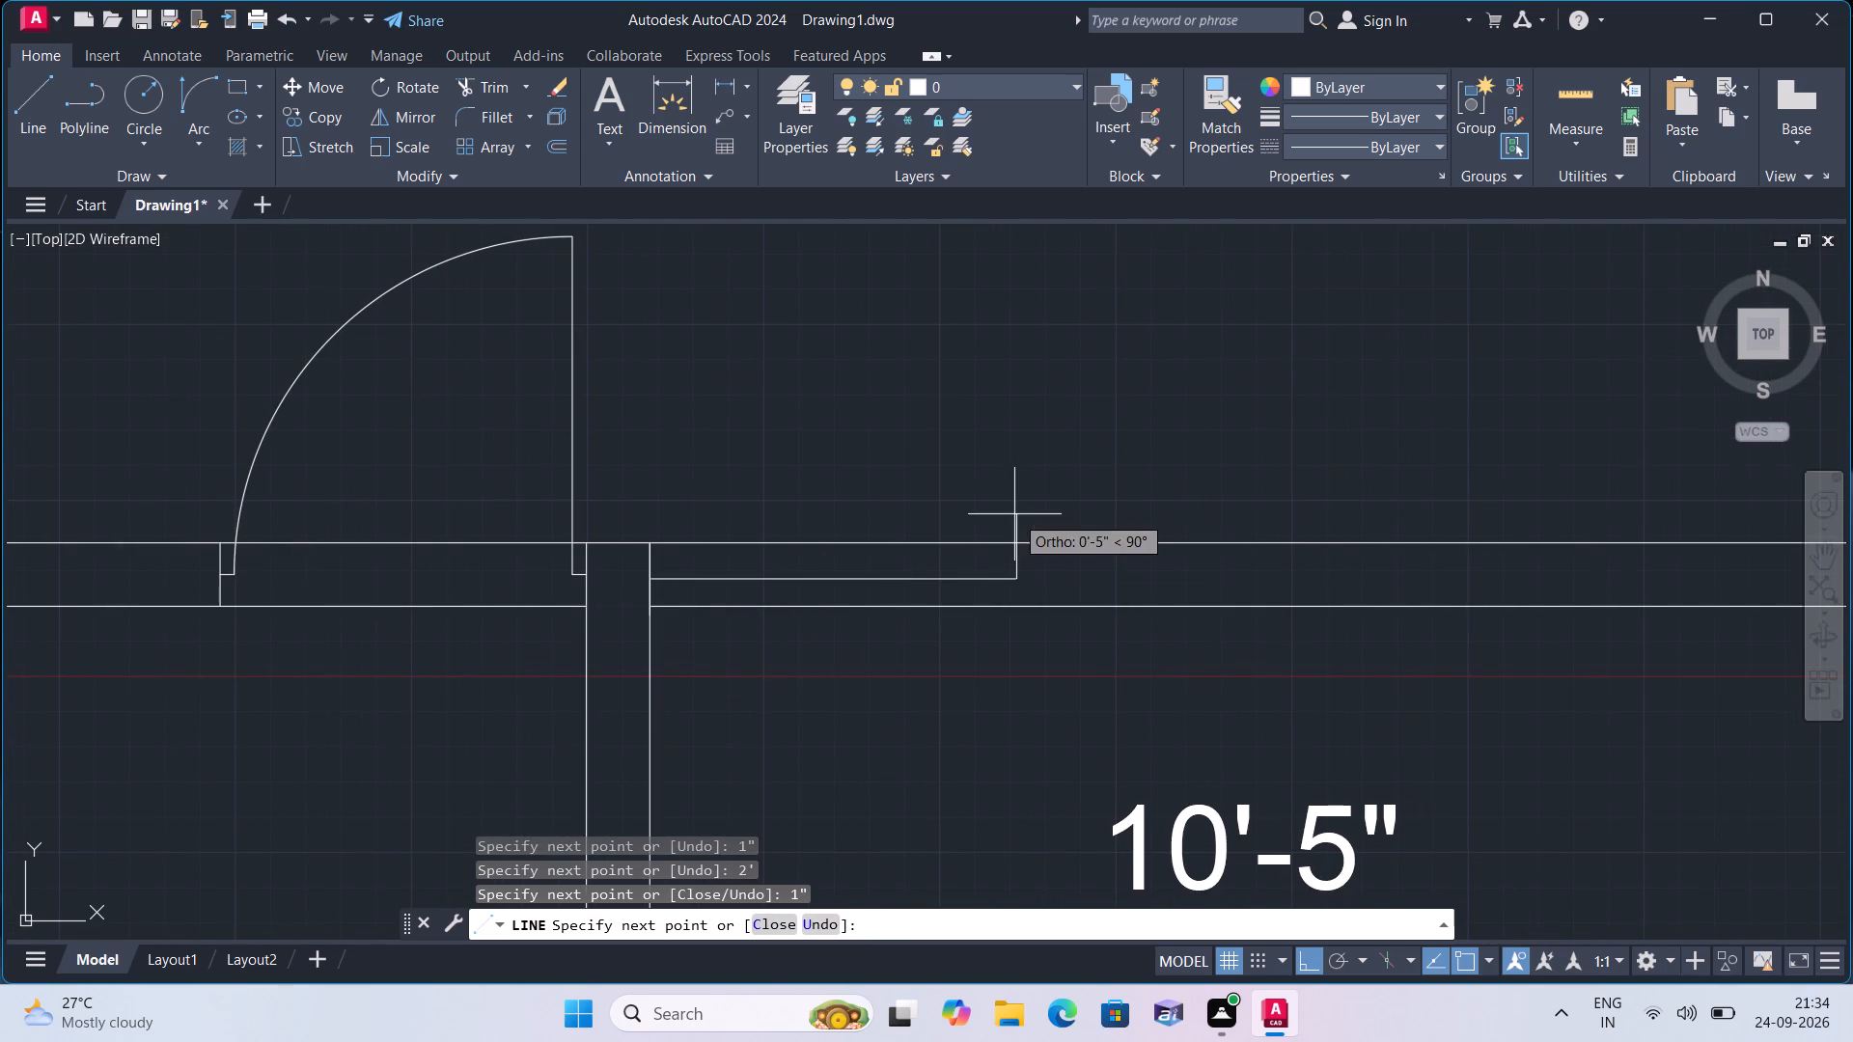
Draw the fourth bedroom door's far jamb with vertical lines from the segments' end to the top wall's outer and inner lines.
{"action": "left_click", "coordinate": [1012, 542]}
{"action": "key", "text": "space"}
{"action": "key", "text": "space"}
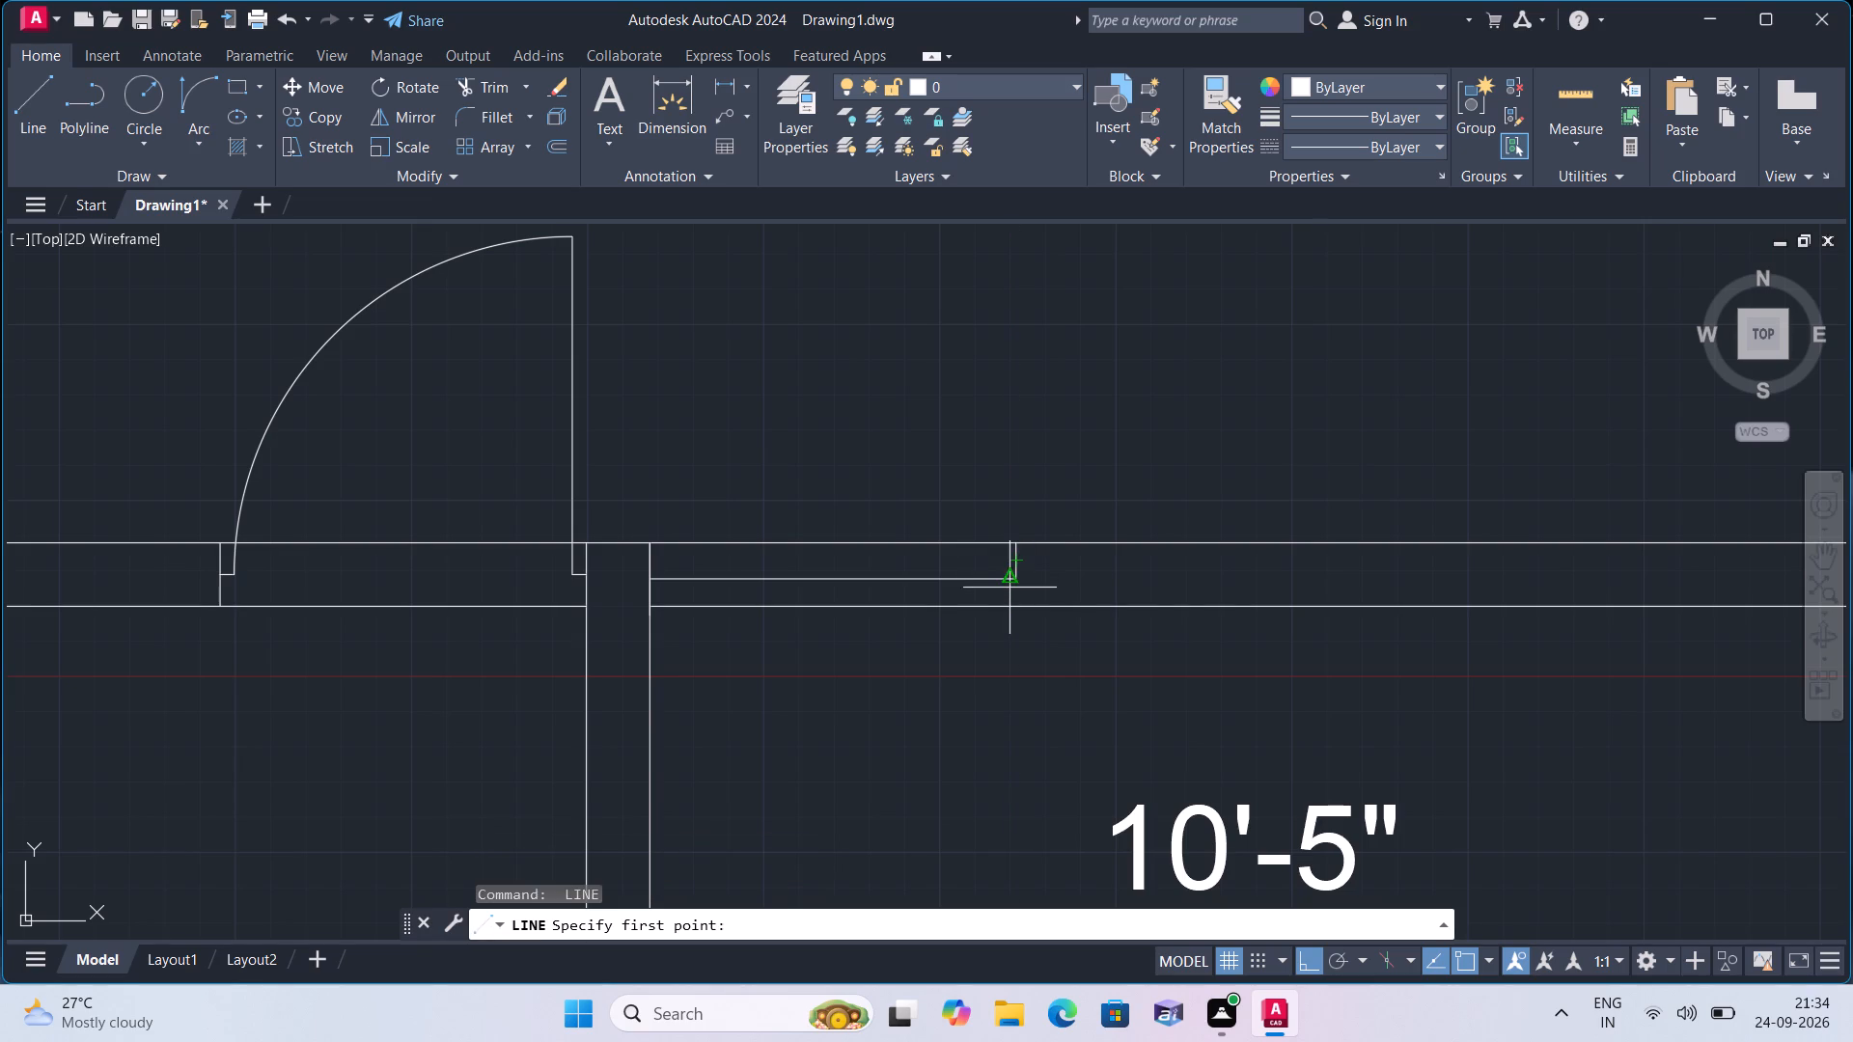
{"action": "left_click", "coordinate": [1015, 579]}
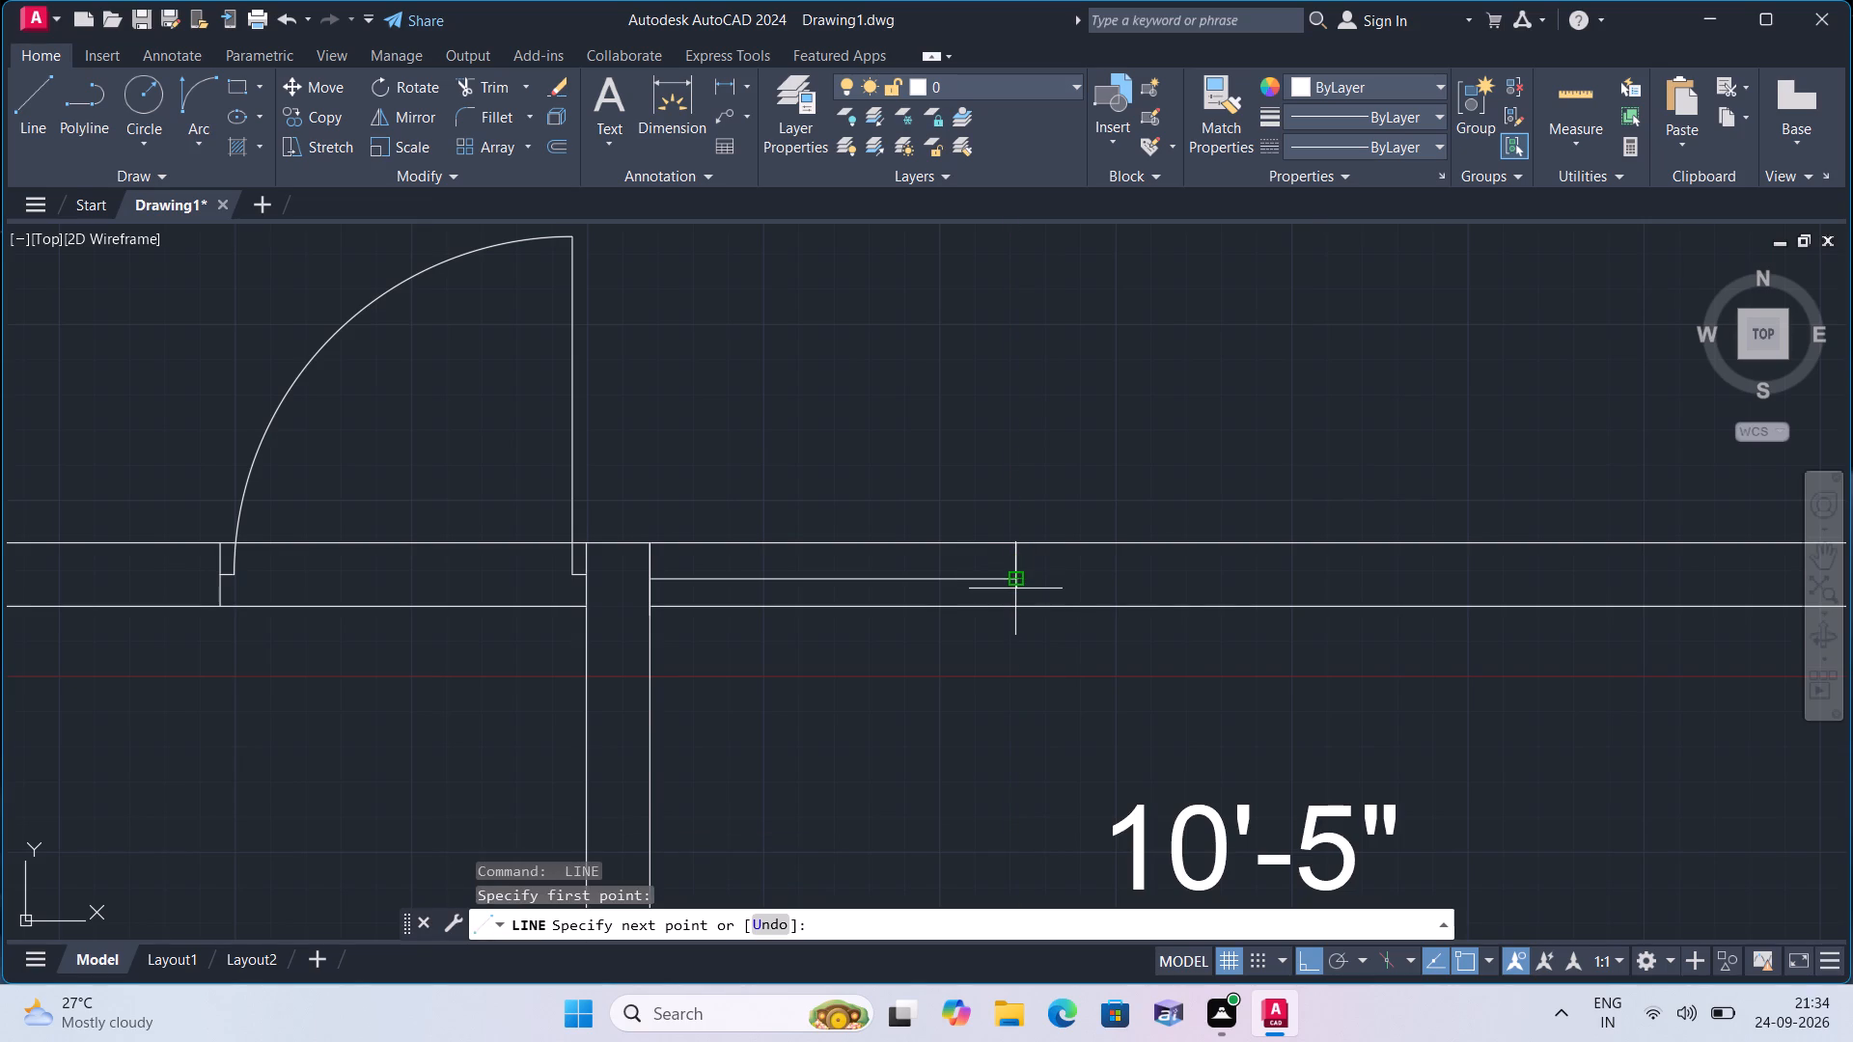
{"action": "left_click", "coordinate": [1014, 602]}
{"action": "key", "text": "space"}
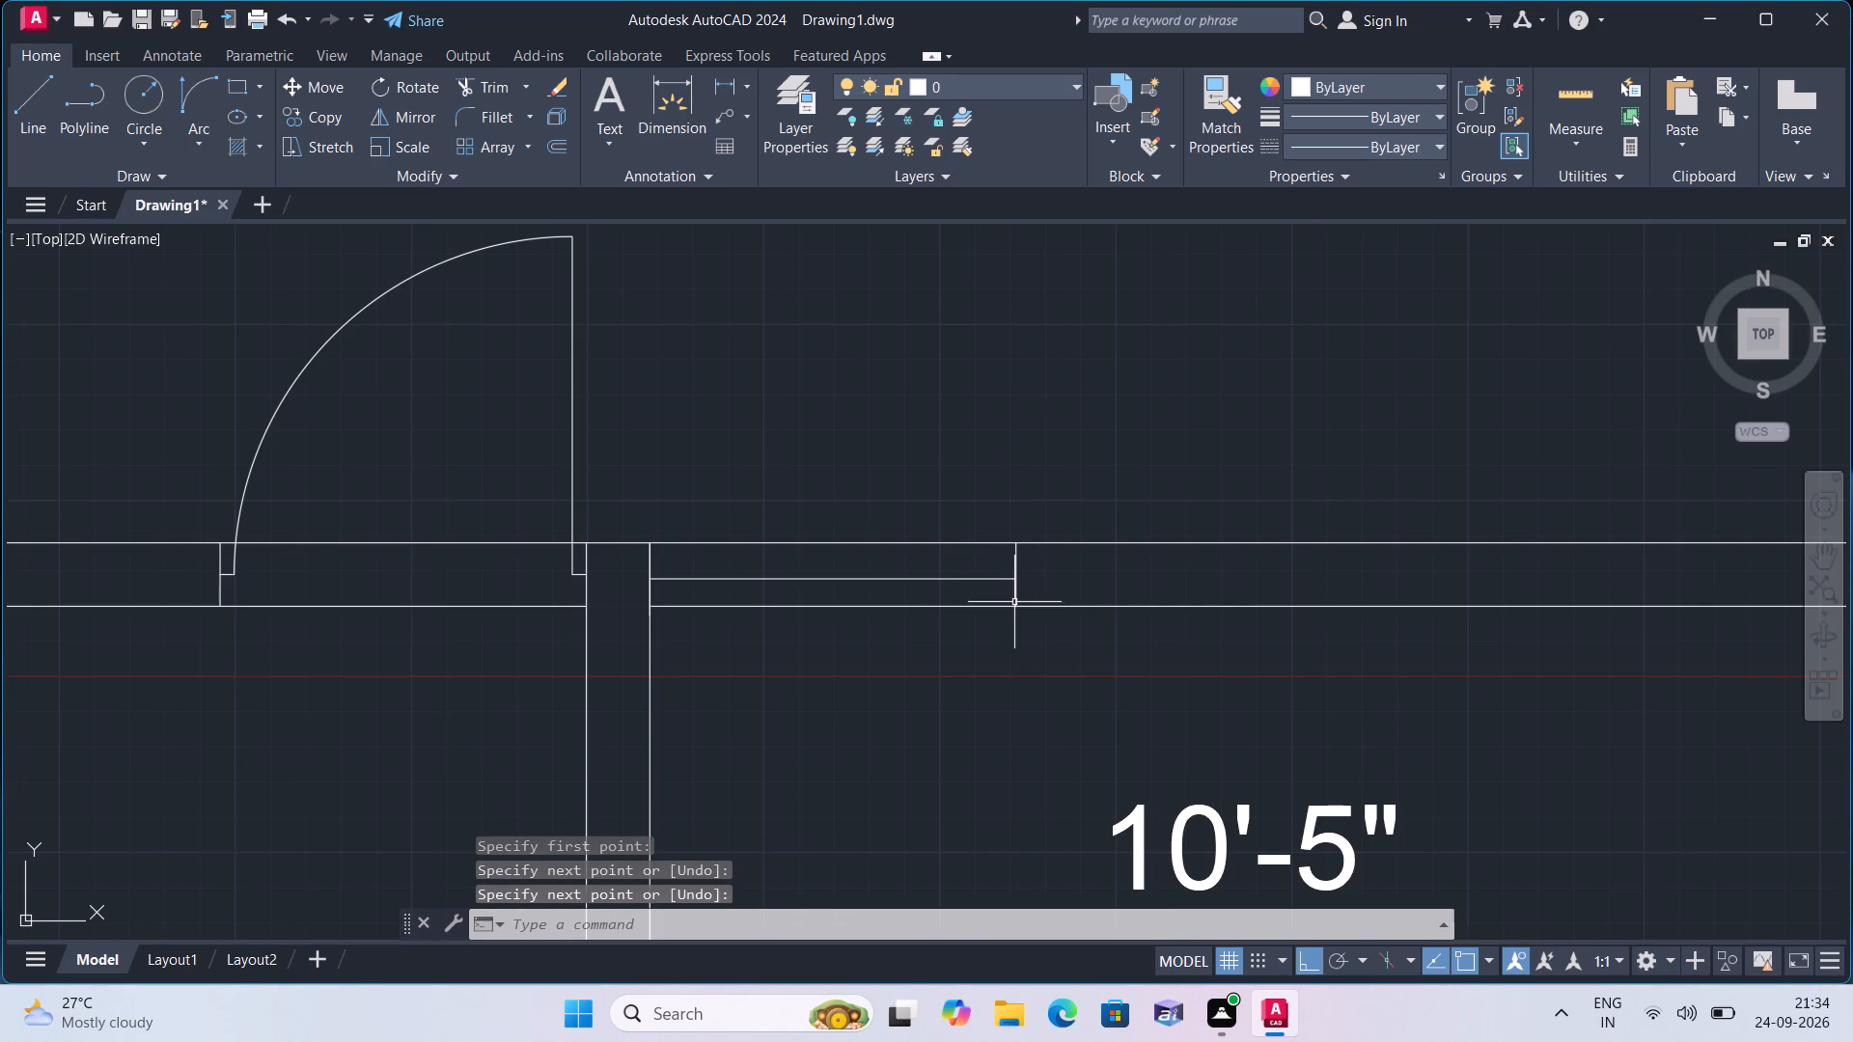
Delete the 2' middle segment and the helper line on the partition's right face, keeping the two 1" stubs.
{"action": "scroll", "coordinate": [1014, 602], "scroll_direction": "up", "scroll_amount": 1}
{"action": "left_click", "coordinate": [954, 563]}
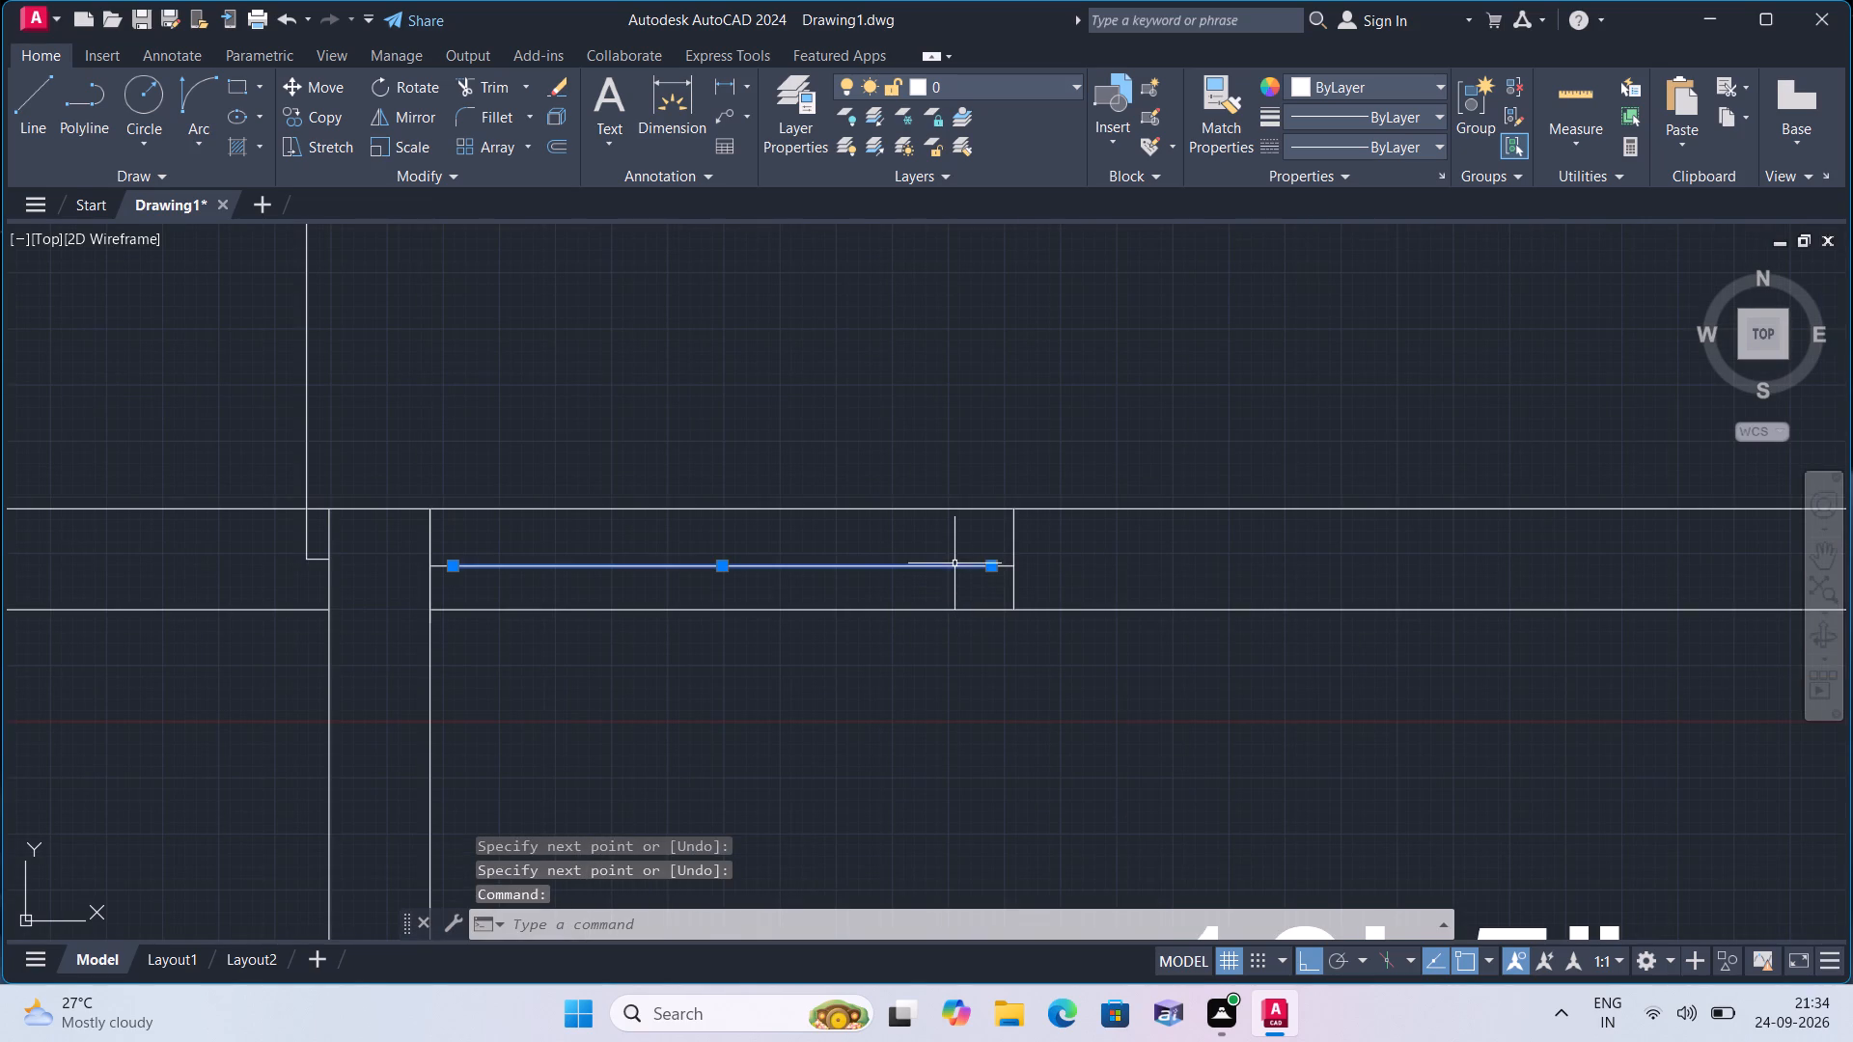
{"action": "scroll", "coordinate": [613, 590], "scroll_direction": "down", "scroll_amount": 1}
{"action": "scroll", "coordinate": [501, 558], "scroll_direction": "up", "scroll_amount": 2}
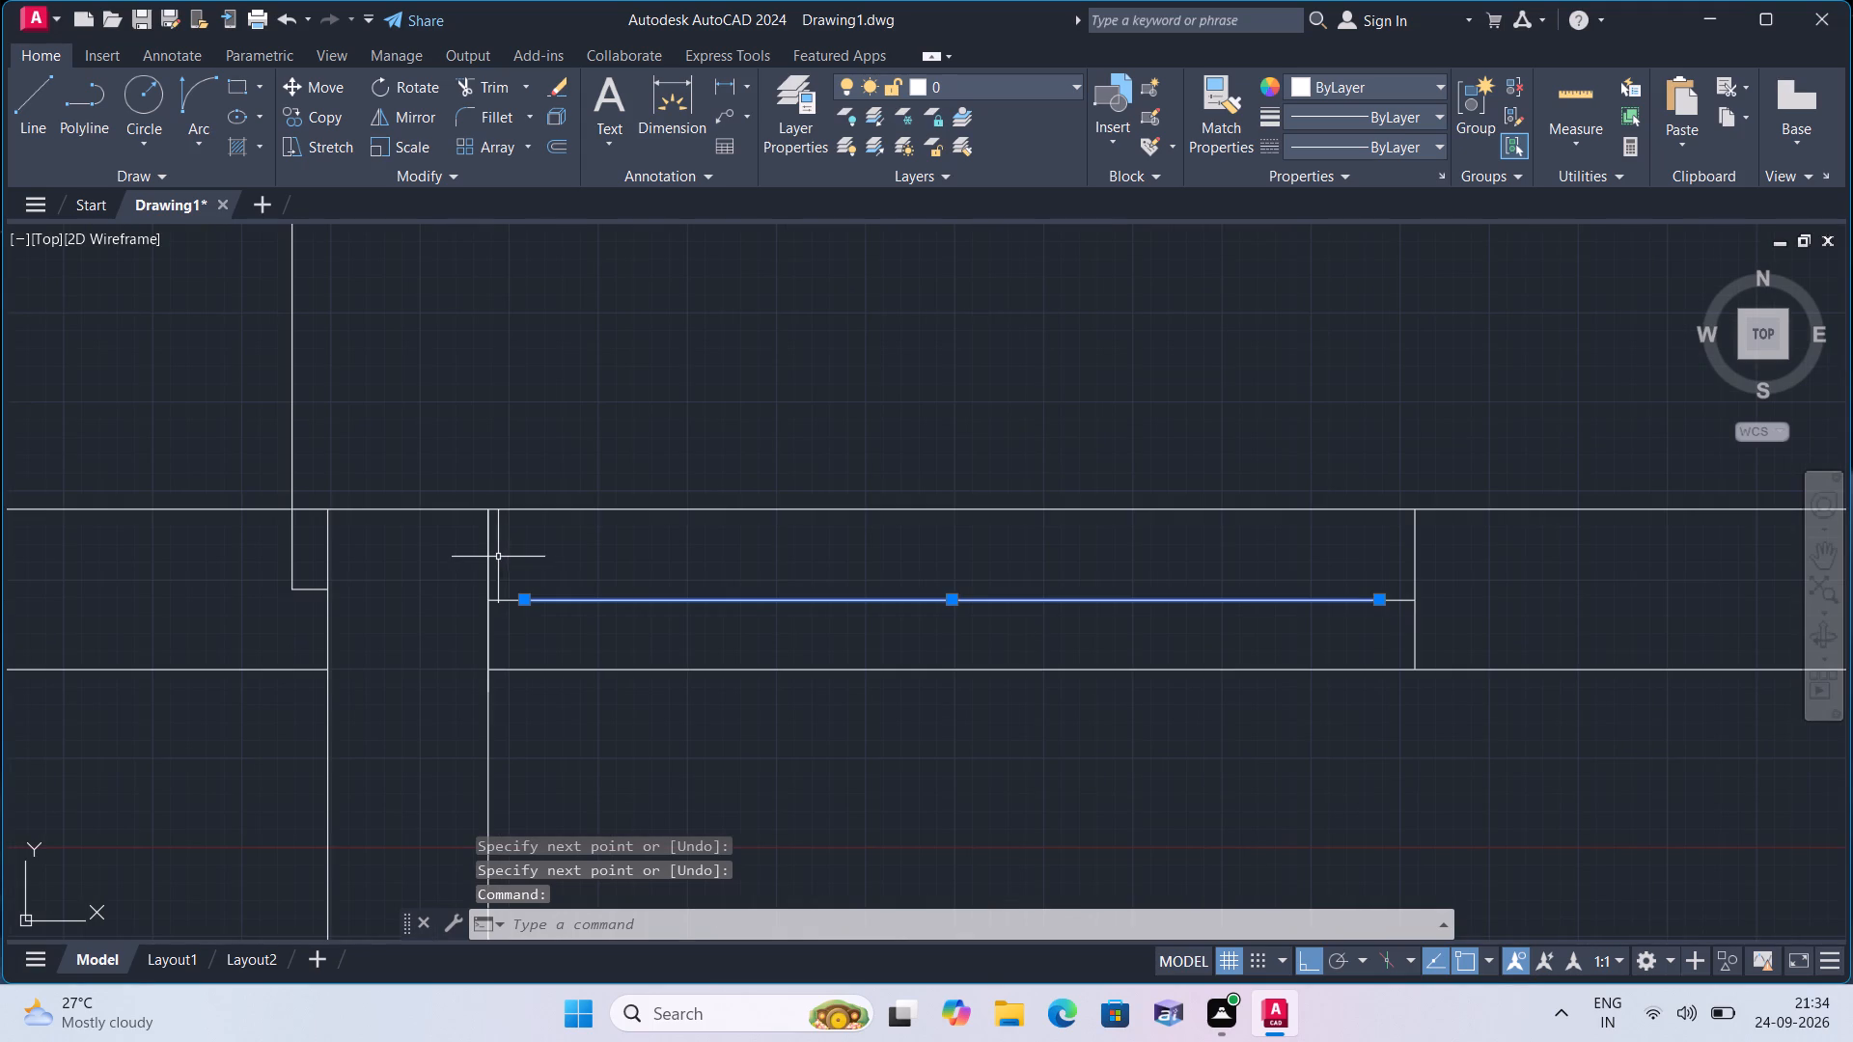
{"action": "left_click", "coordinate": [490, 543]}
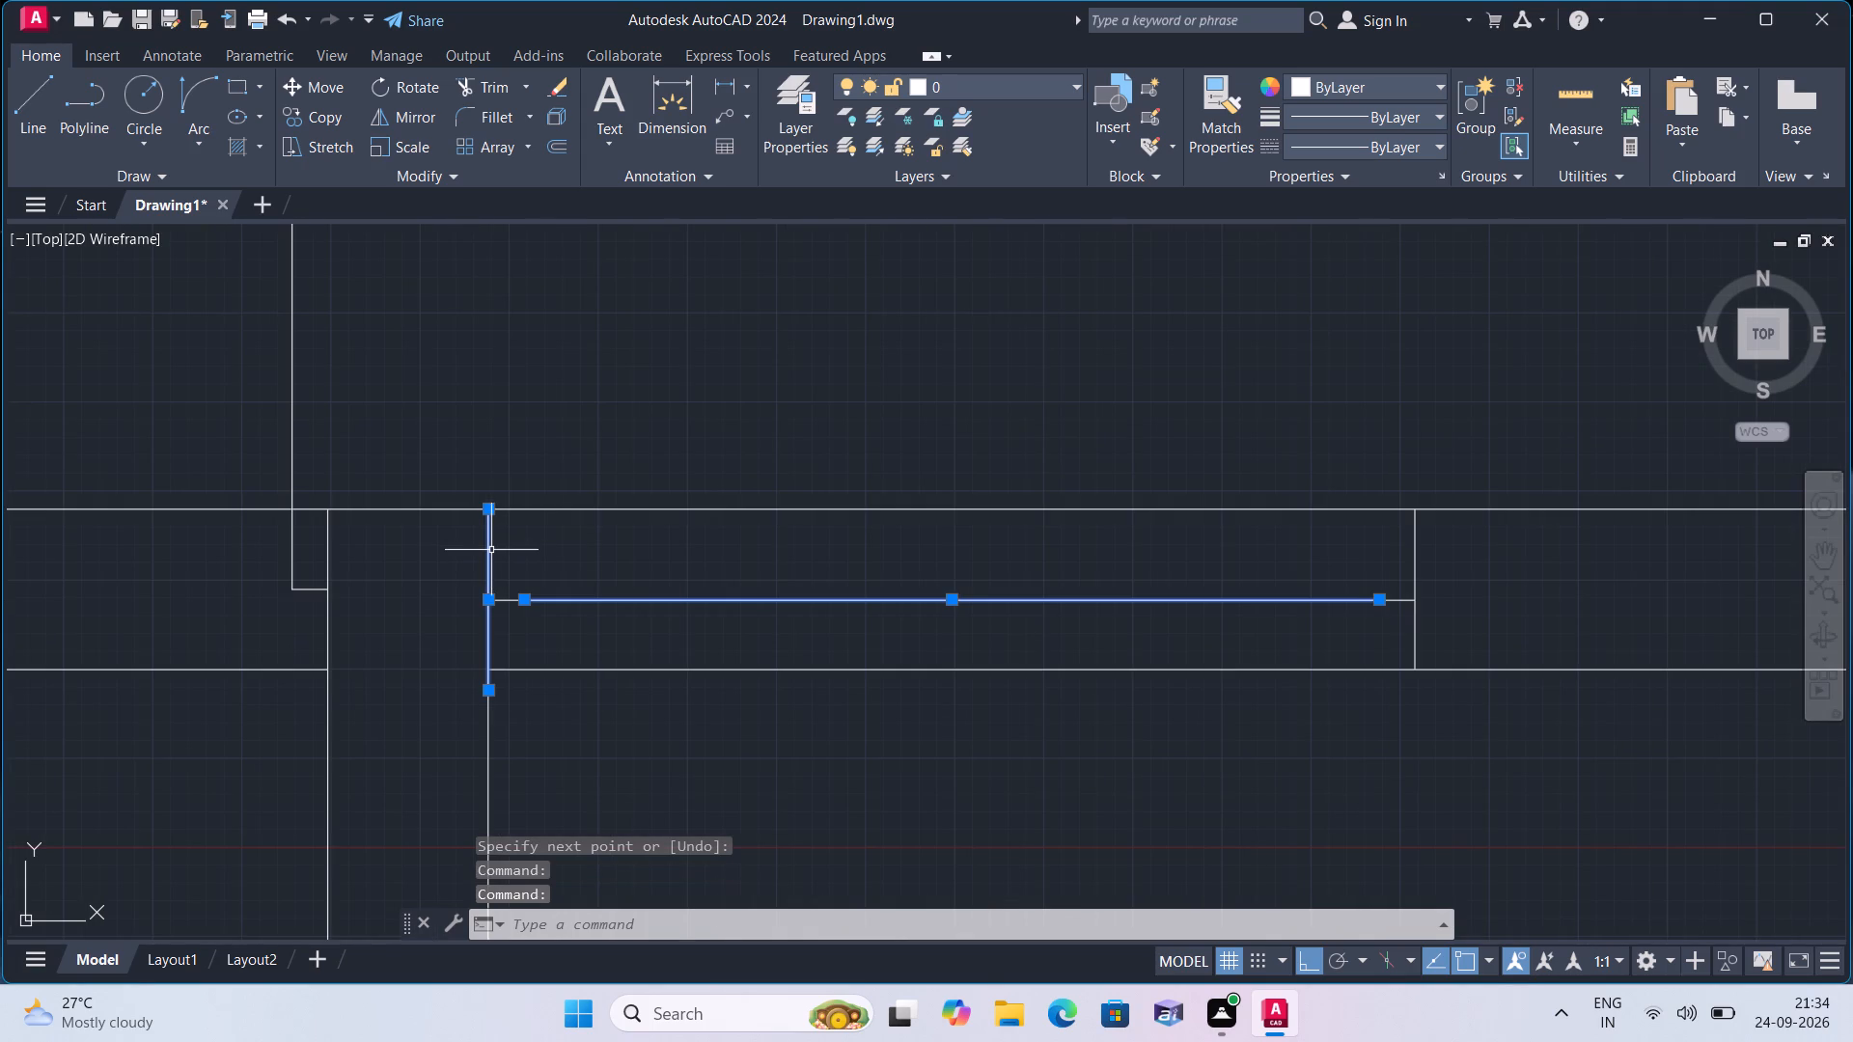
{"action": "key", "text": "Delete"}
Draw the fourth bedroom's door leaf as a 2' vertical line going up from the inner end of the stub beside the partition.
{"action": "scroll", "coordinate": [491, 550], "scroll_direction": "down", "scroll_amount": 1}
{"action": "type", "text": "l"}
{"action": "key", "text": "space"}
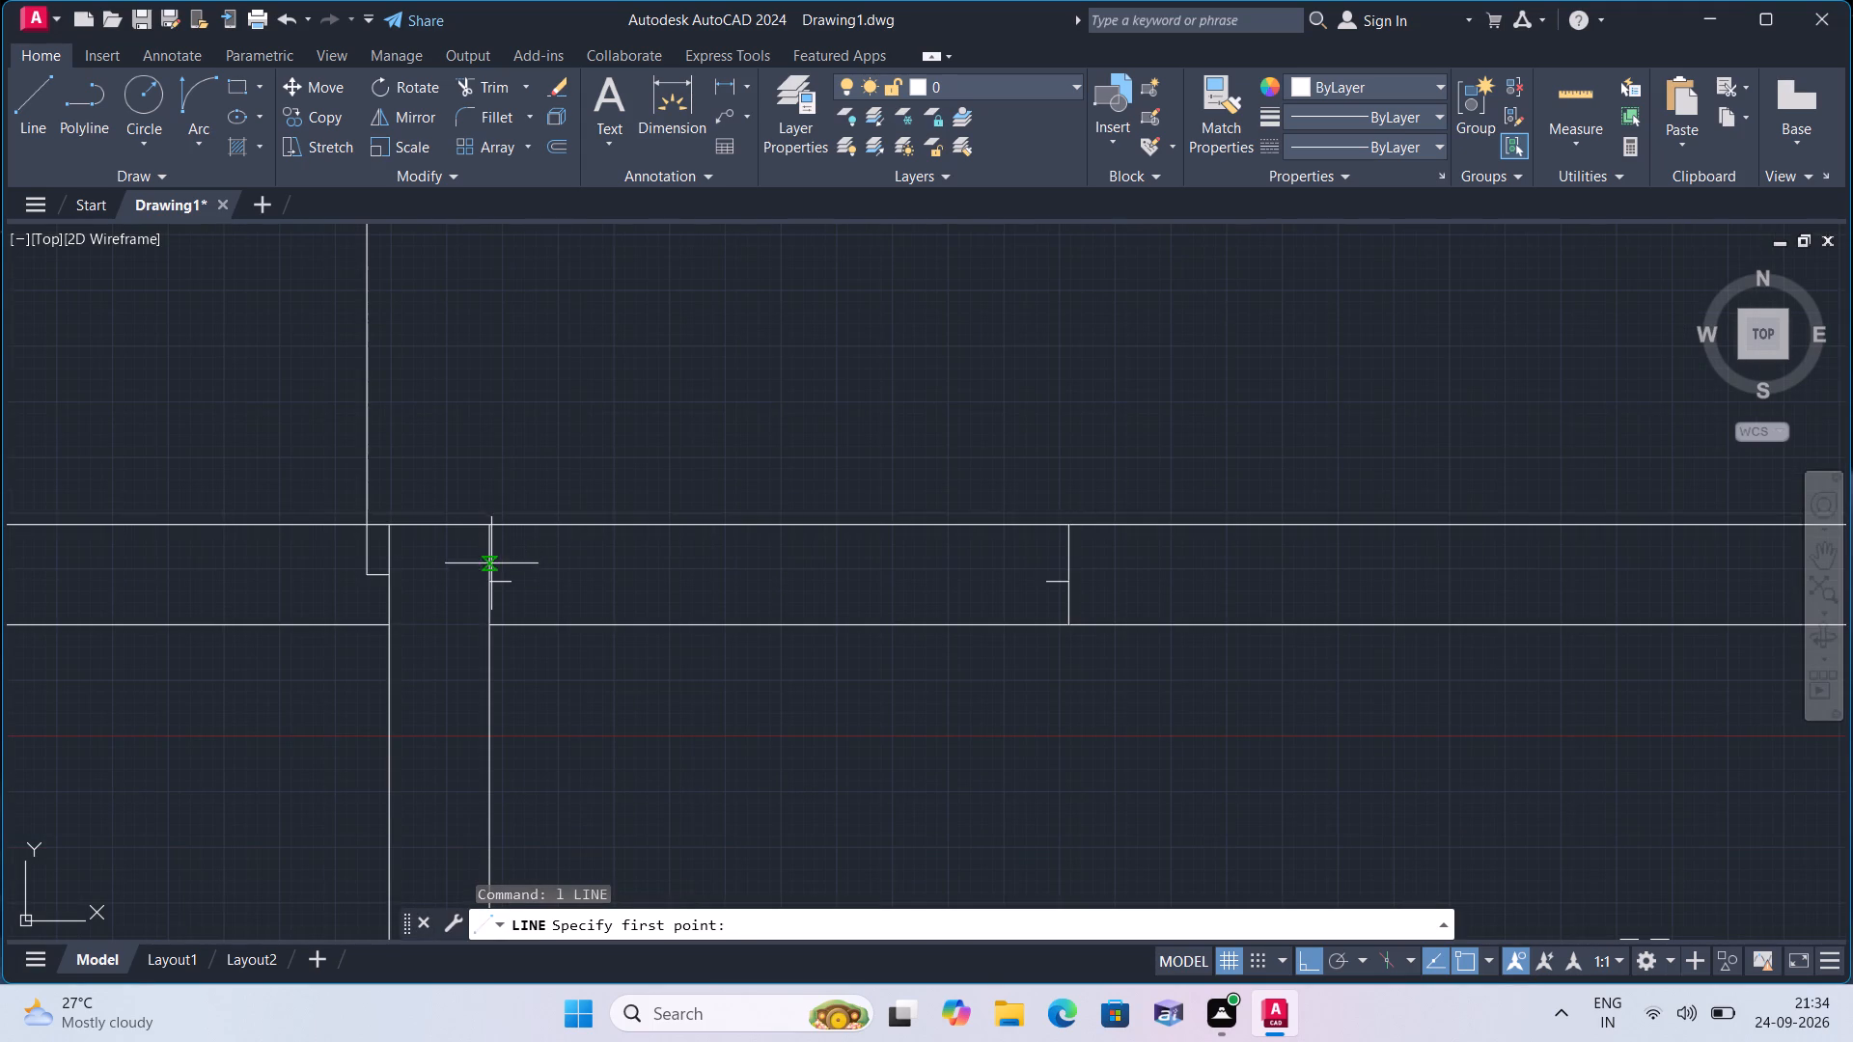
{"action": "left_click", "coordinate": [515, 579]}
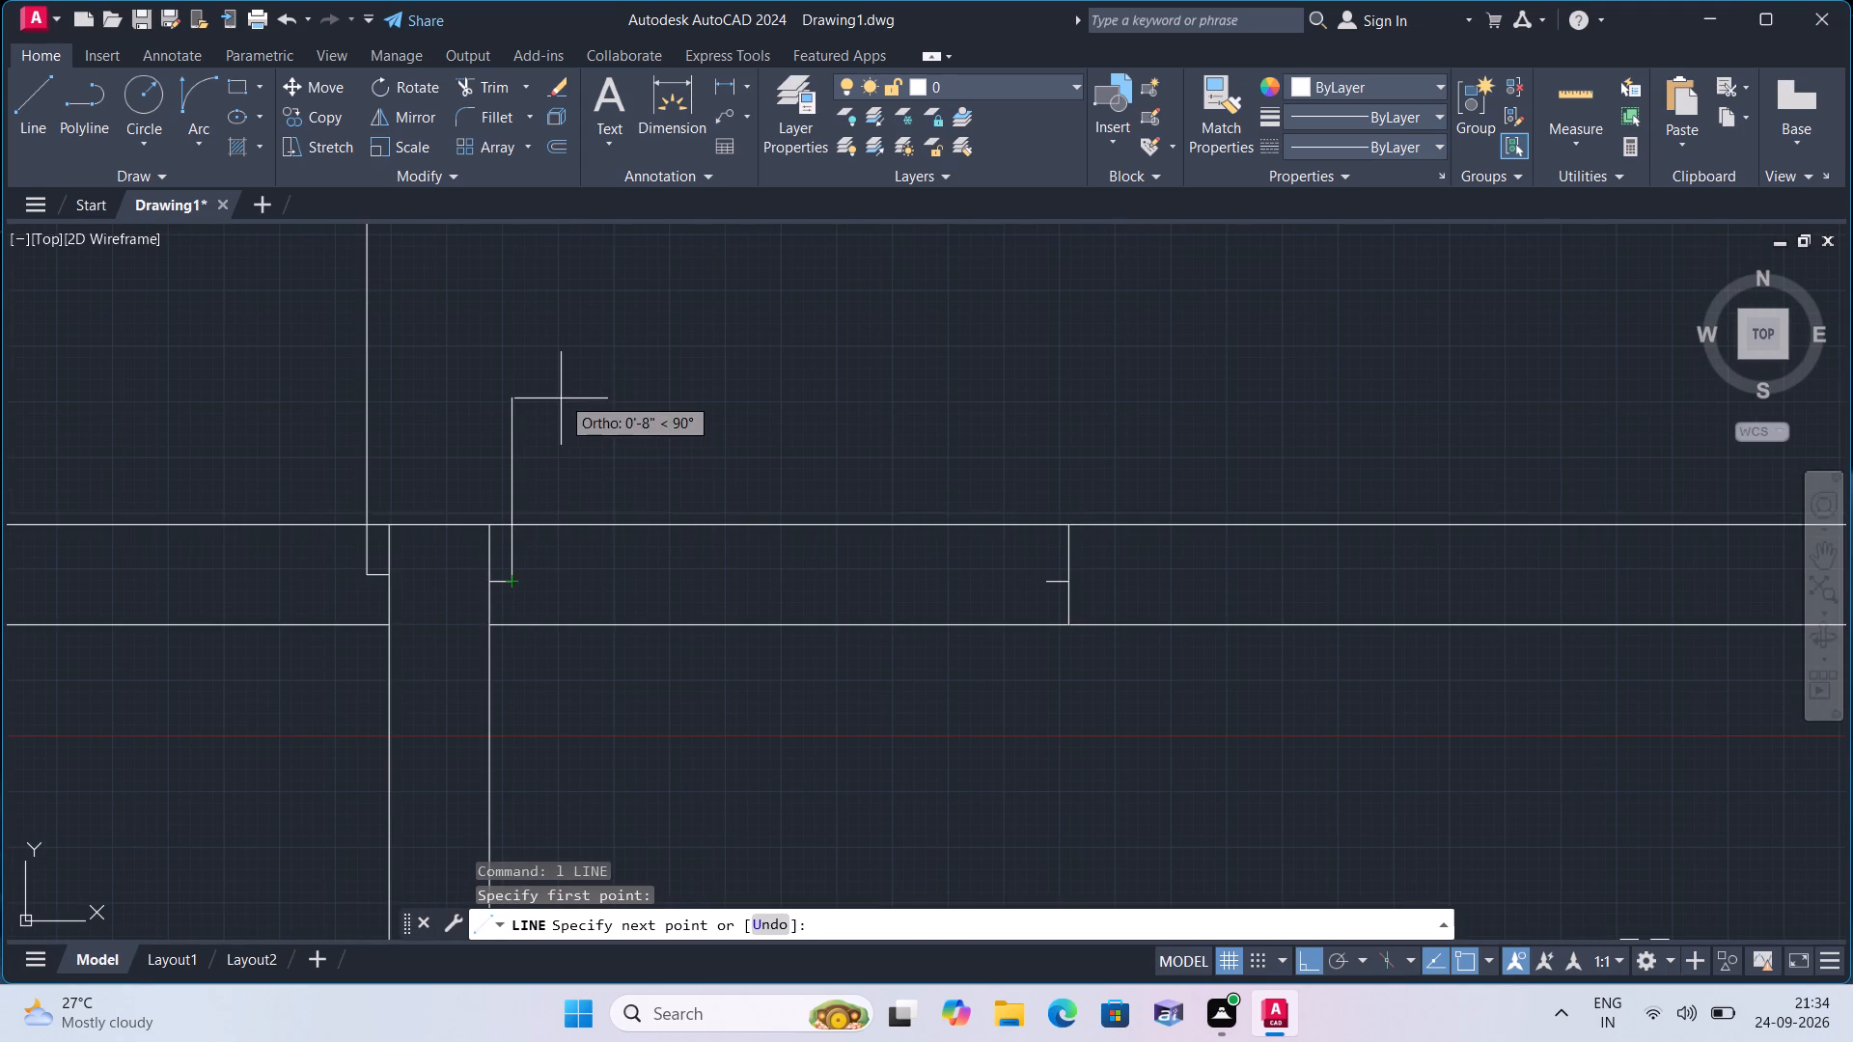
{"action": "type", "text": "2'"}
{"action": "key", "text": "space"}
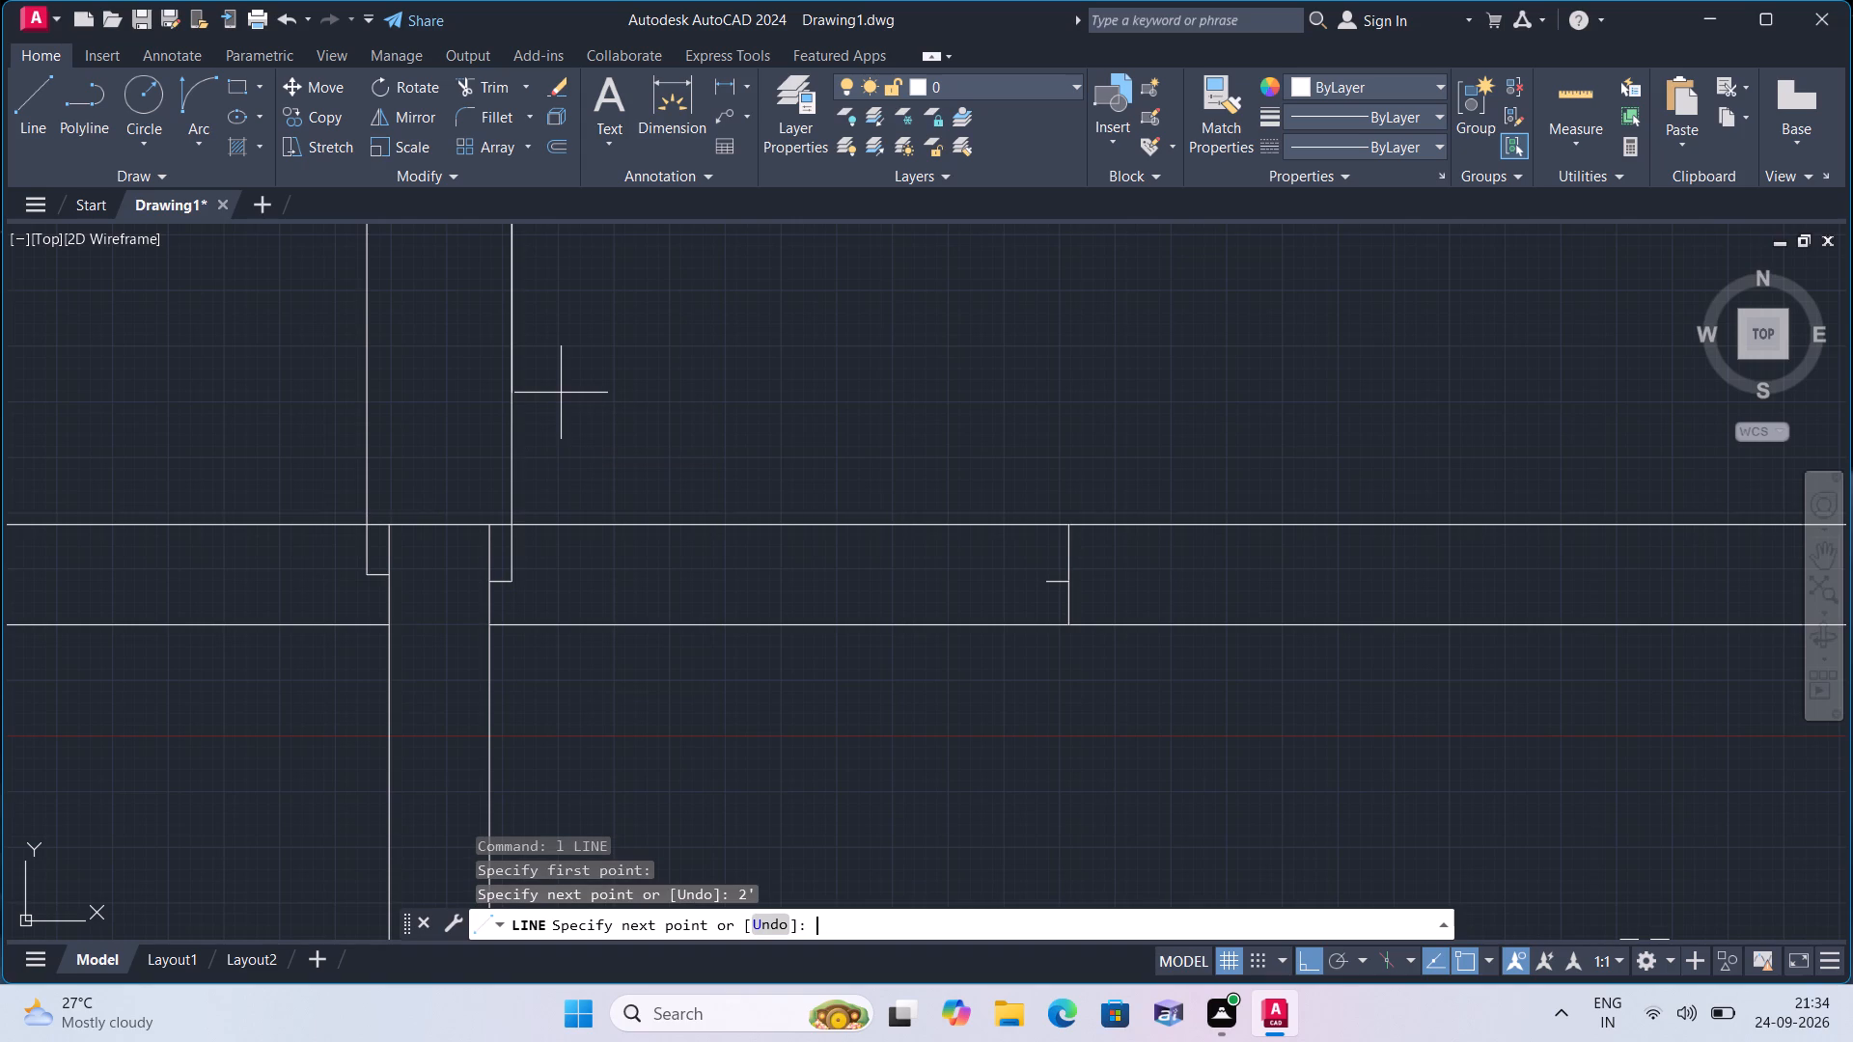
{"action": "key", "text": "Escape"}
Draw the fourth bedroom's door swing as a Start, End, Direction arc from the leaf's top to the far stub's end, curving outward.
{"action": "scroll", "coordinate": [561, 393], "scroll_direction": "down", "scroll_amount": 2}
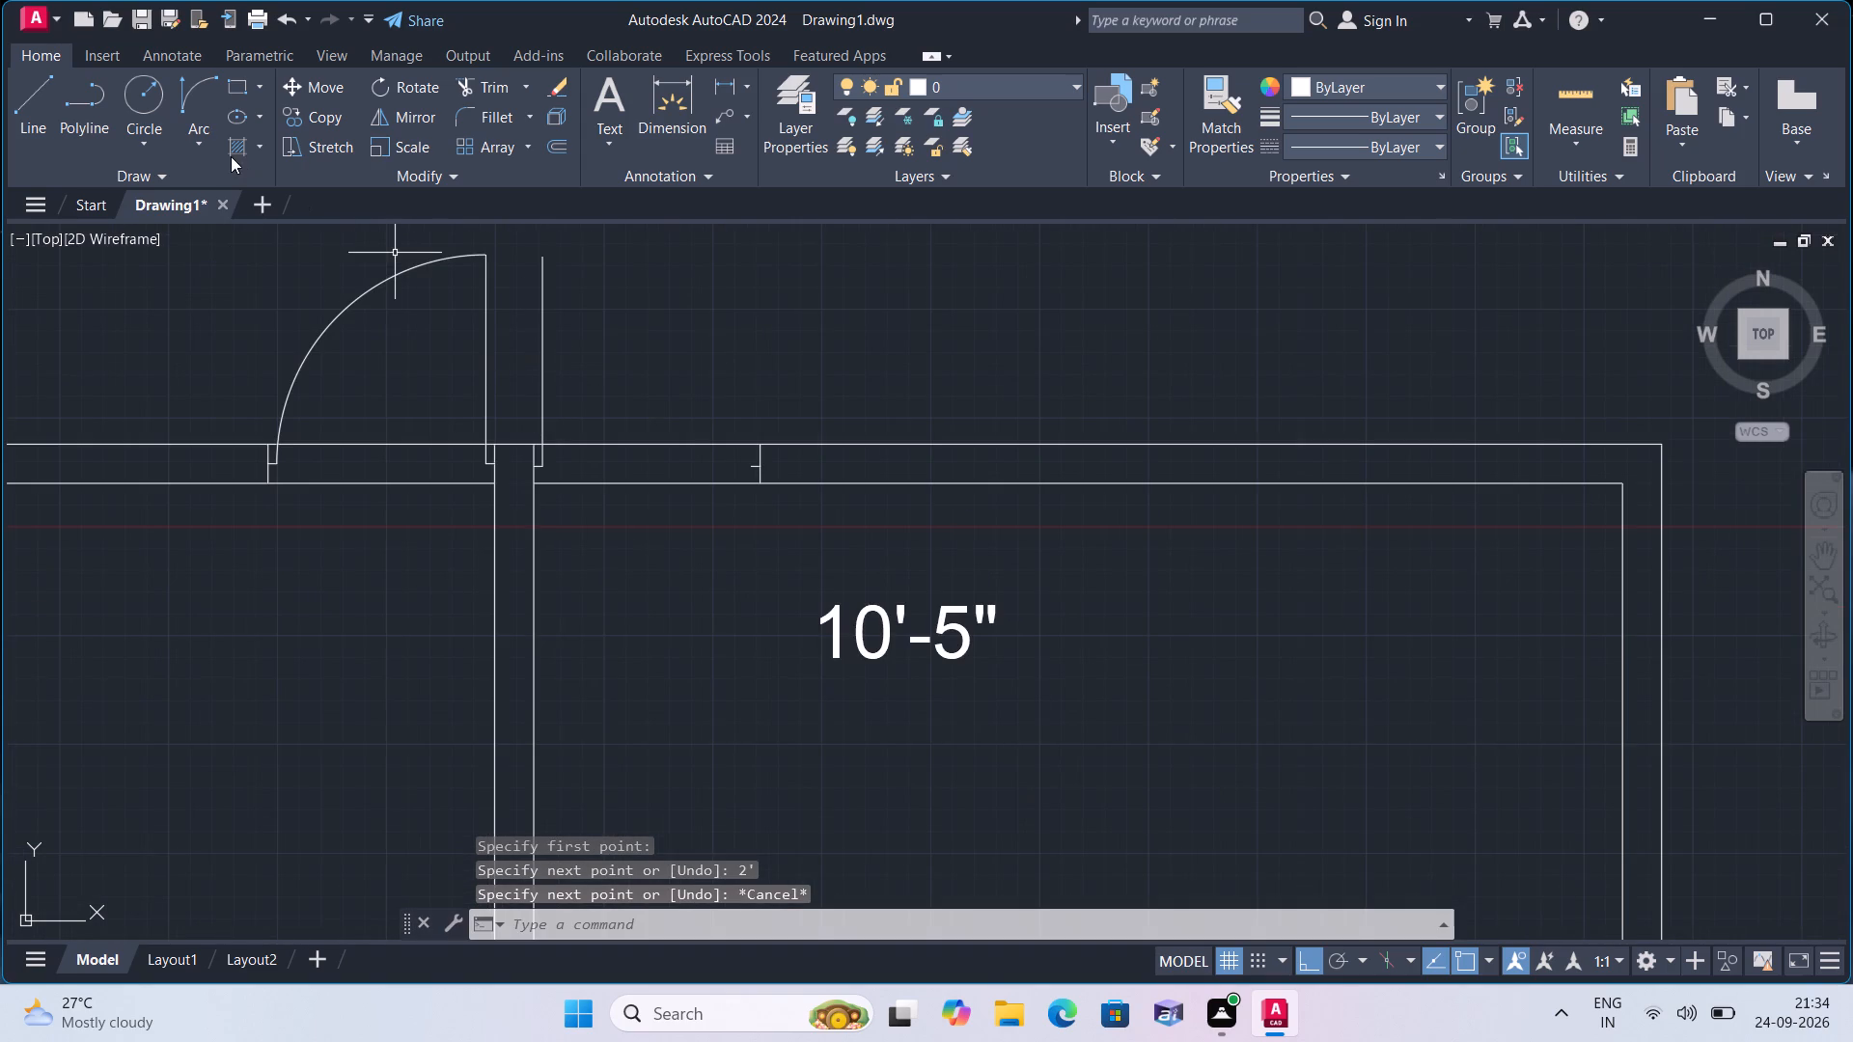
{"action": "left_click", "coordinate": [204, 143]}
{"action": "left_click", "coordinate": [276, 435]}
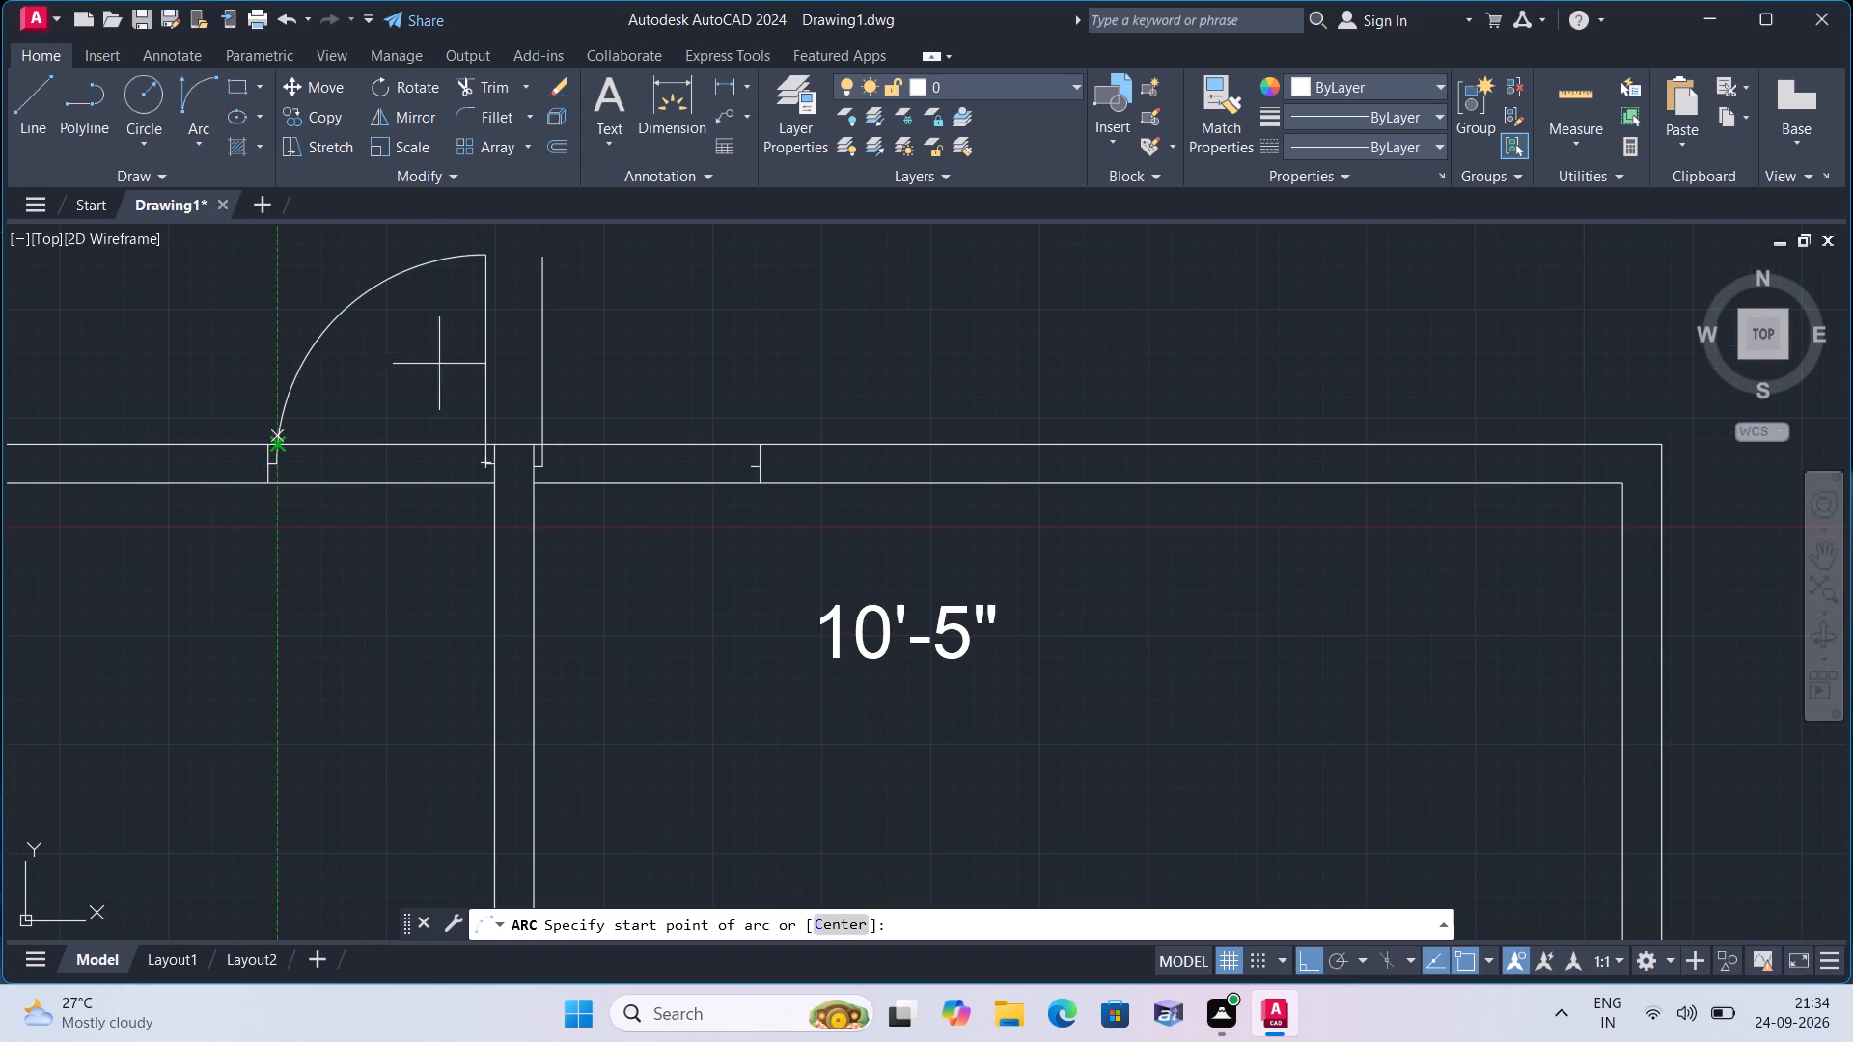
{"action": "left_click", "coordinate": [547, 254]}
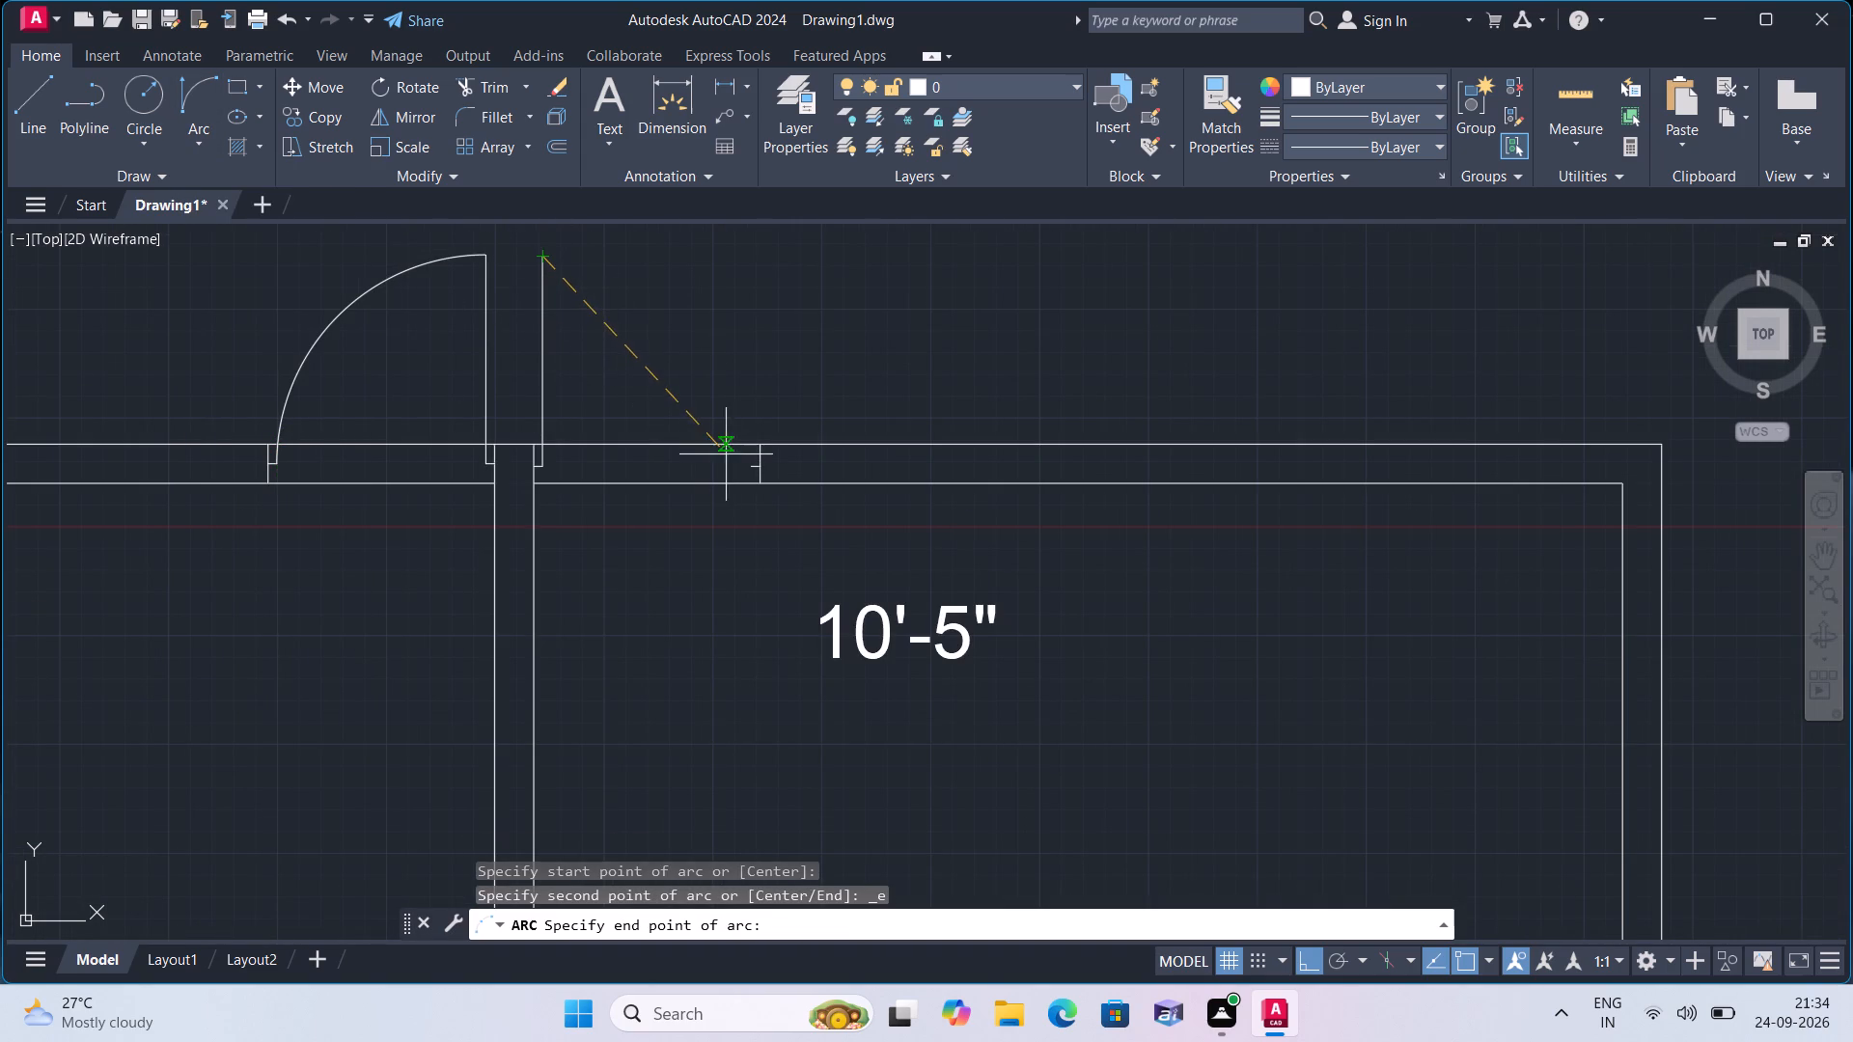
{"action": "left_click", "coordinate": [749, 463]}
{"action": "left_click", "coordinate": [750, 359]}
{"action": "scroll", "coordinate": [750, 359], "scroll_direction": "down", "scroll_amount": 1}
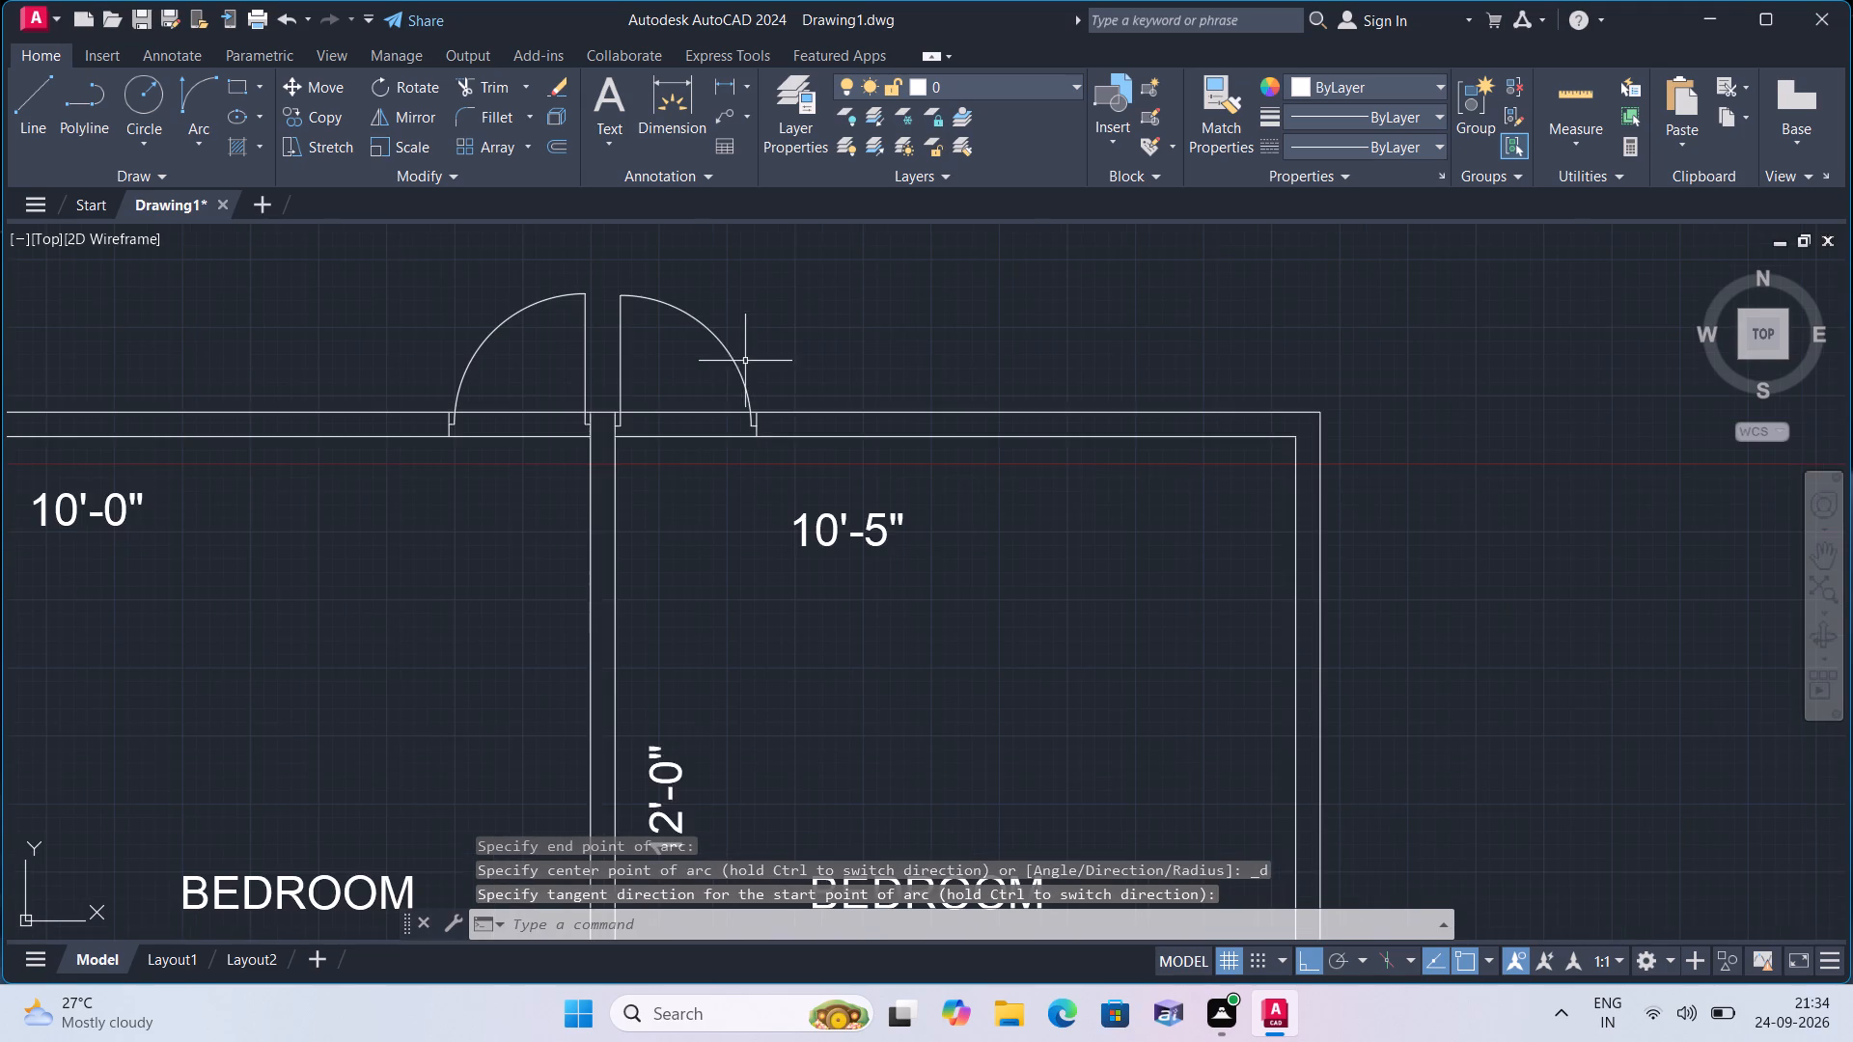
Trim the top wall's outer line across the third bedroom's doorway, from the far jamb to the partition.
{"action": "middle_click_drag", "start_coordinate": [667, 425], "coordinate": [783, 547]}
{"action": "type", "text": "trim"}
{"action": "key", "text": "space"}
{"action": "scroll", "coordinate": [484, 496], "scroll_direction": "up", "scroll_amount": 2}
{"action": "scroll", "coordinate": [600, 534], "scroll_direction": "up", "scroll_amount": 1}
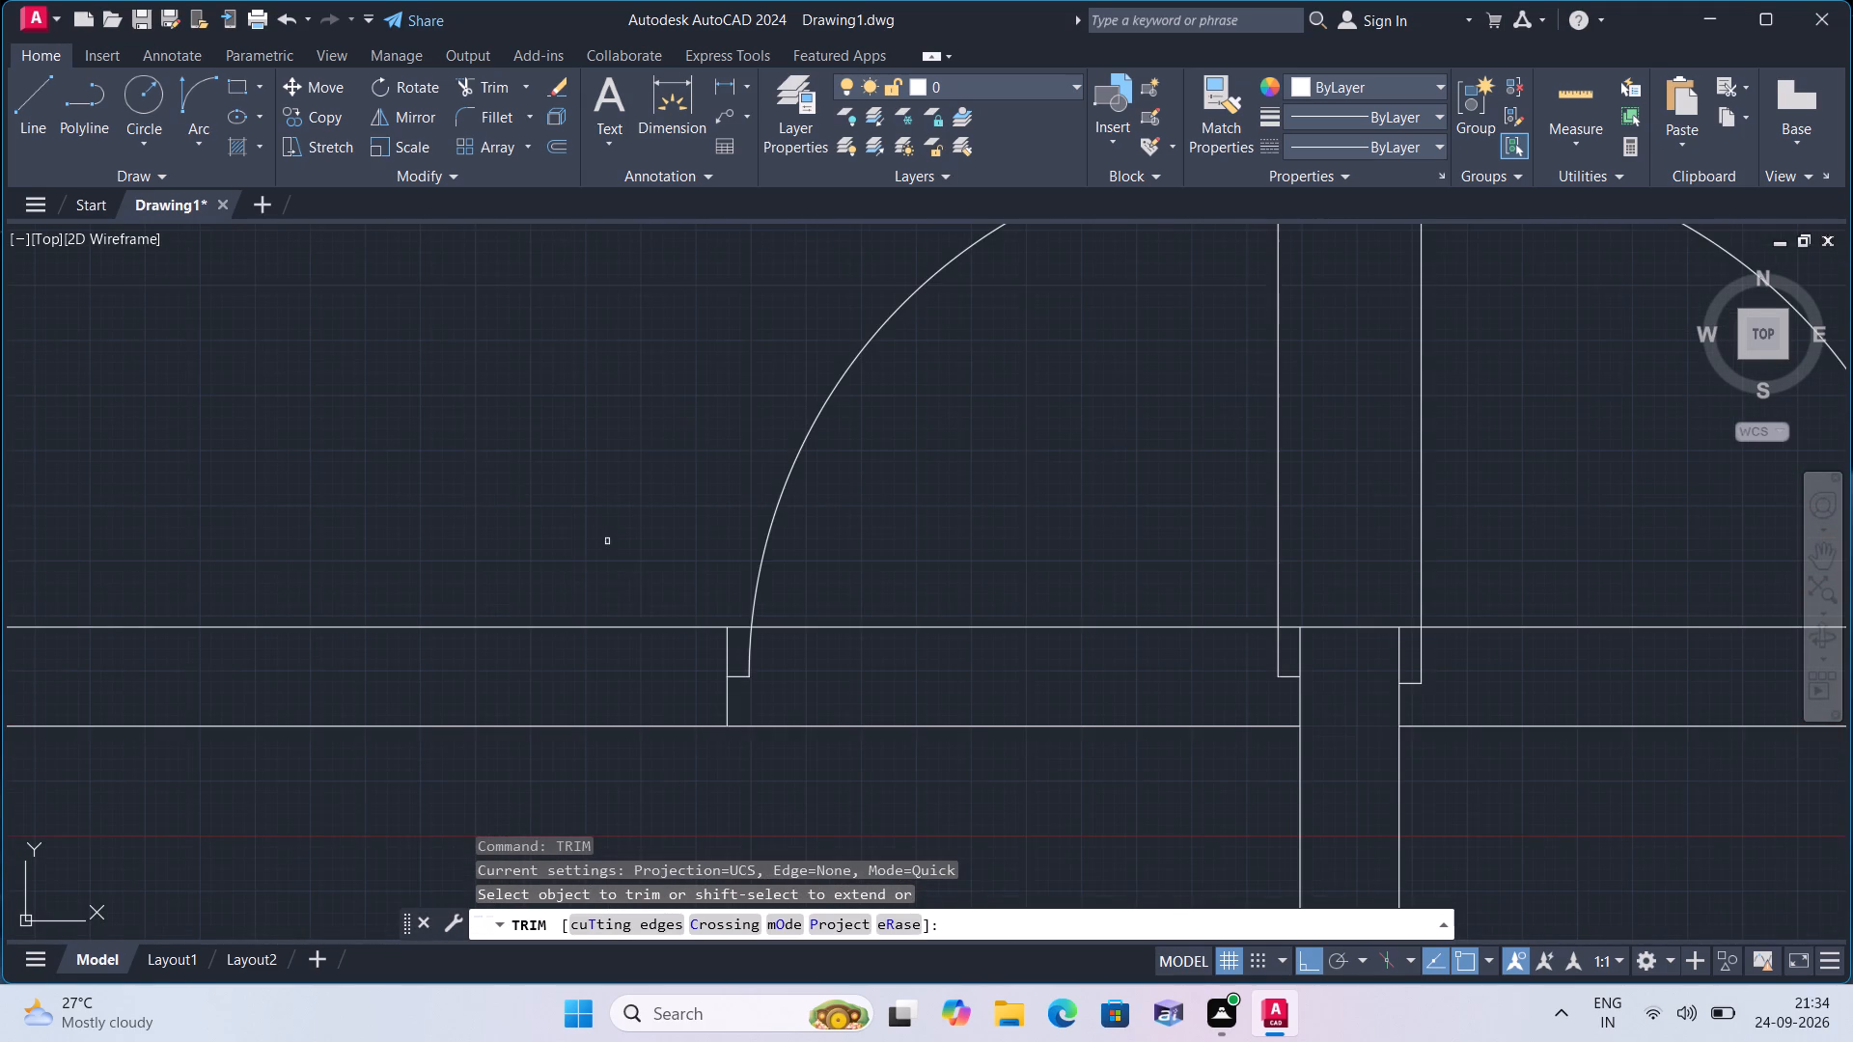
{"action": "left_click", "coordinate": [738, 630]}
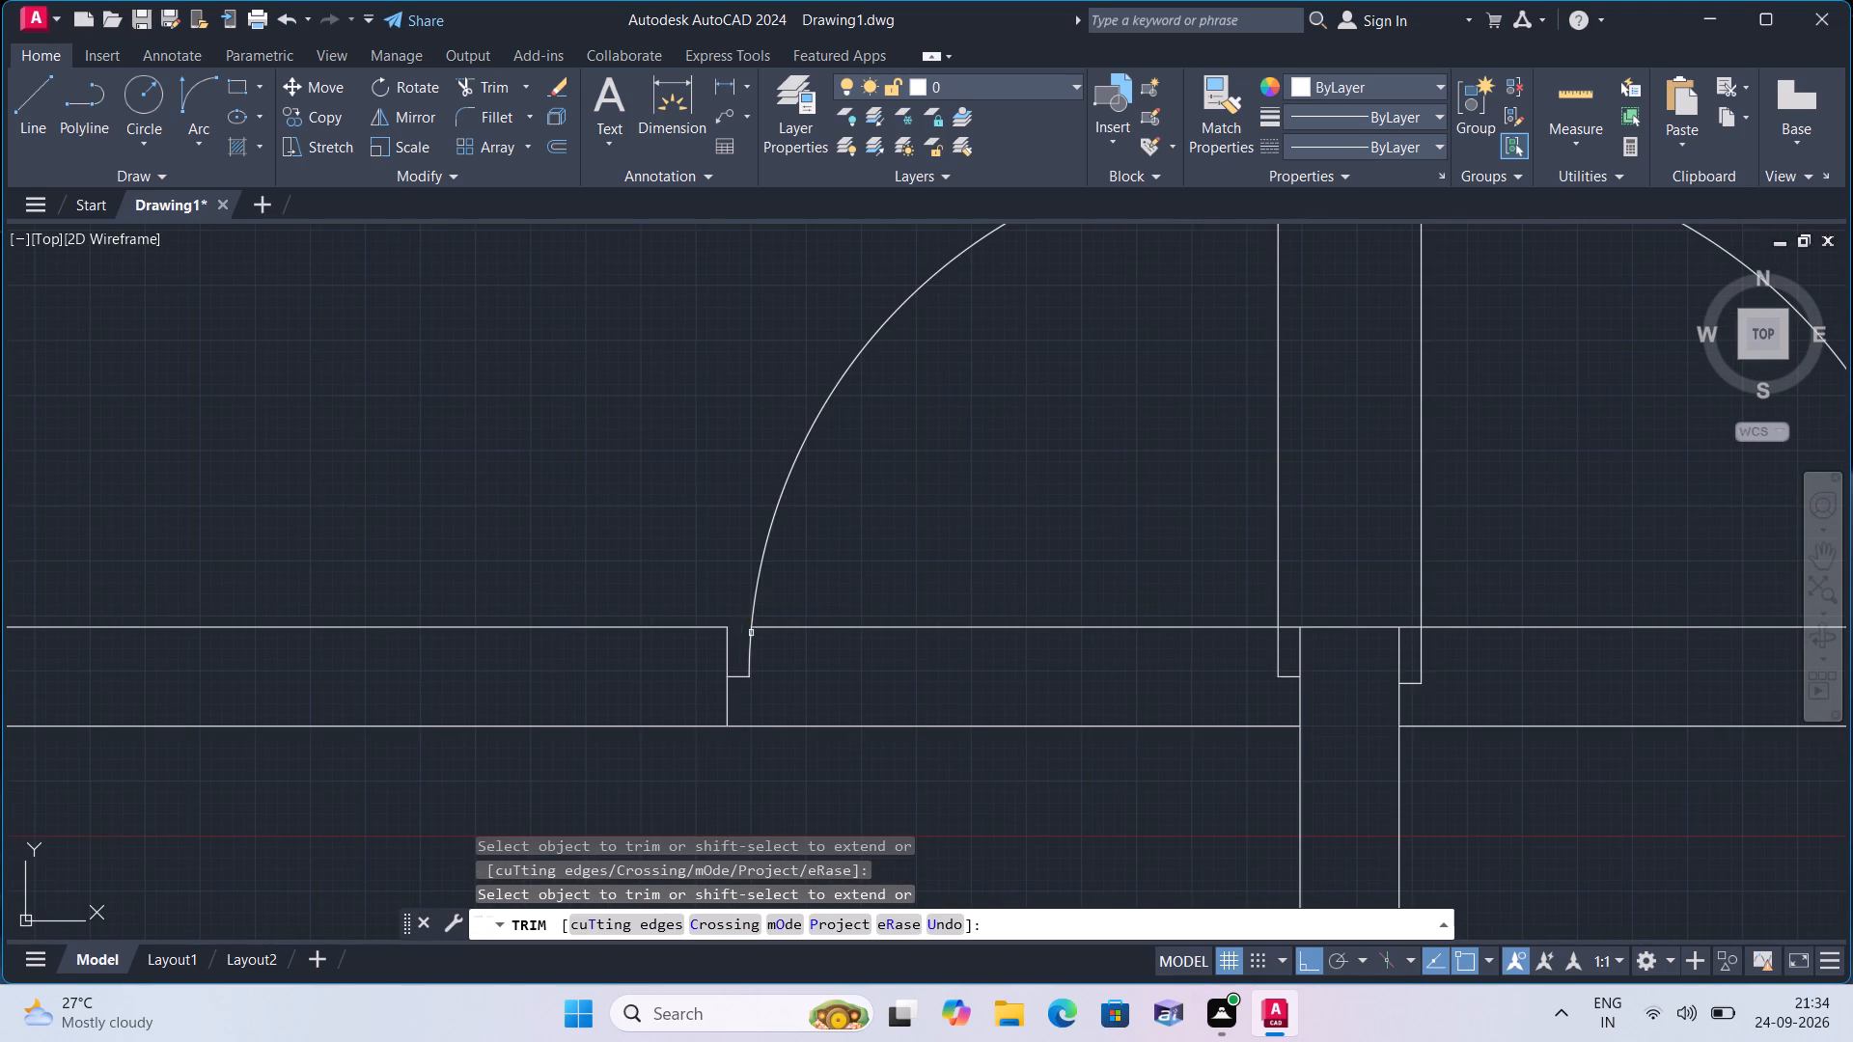
{"action": "left_click", "coordinate": [863, 624]}
{"action": "middle_click_drag", "start_coordinate": [863, 625], "coordinate": [774, 498]}
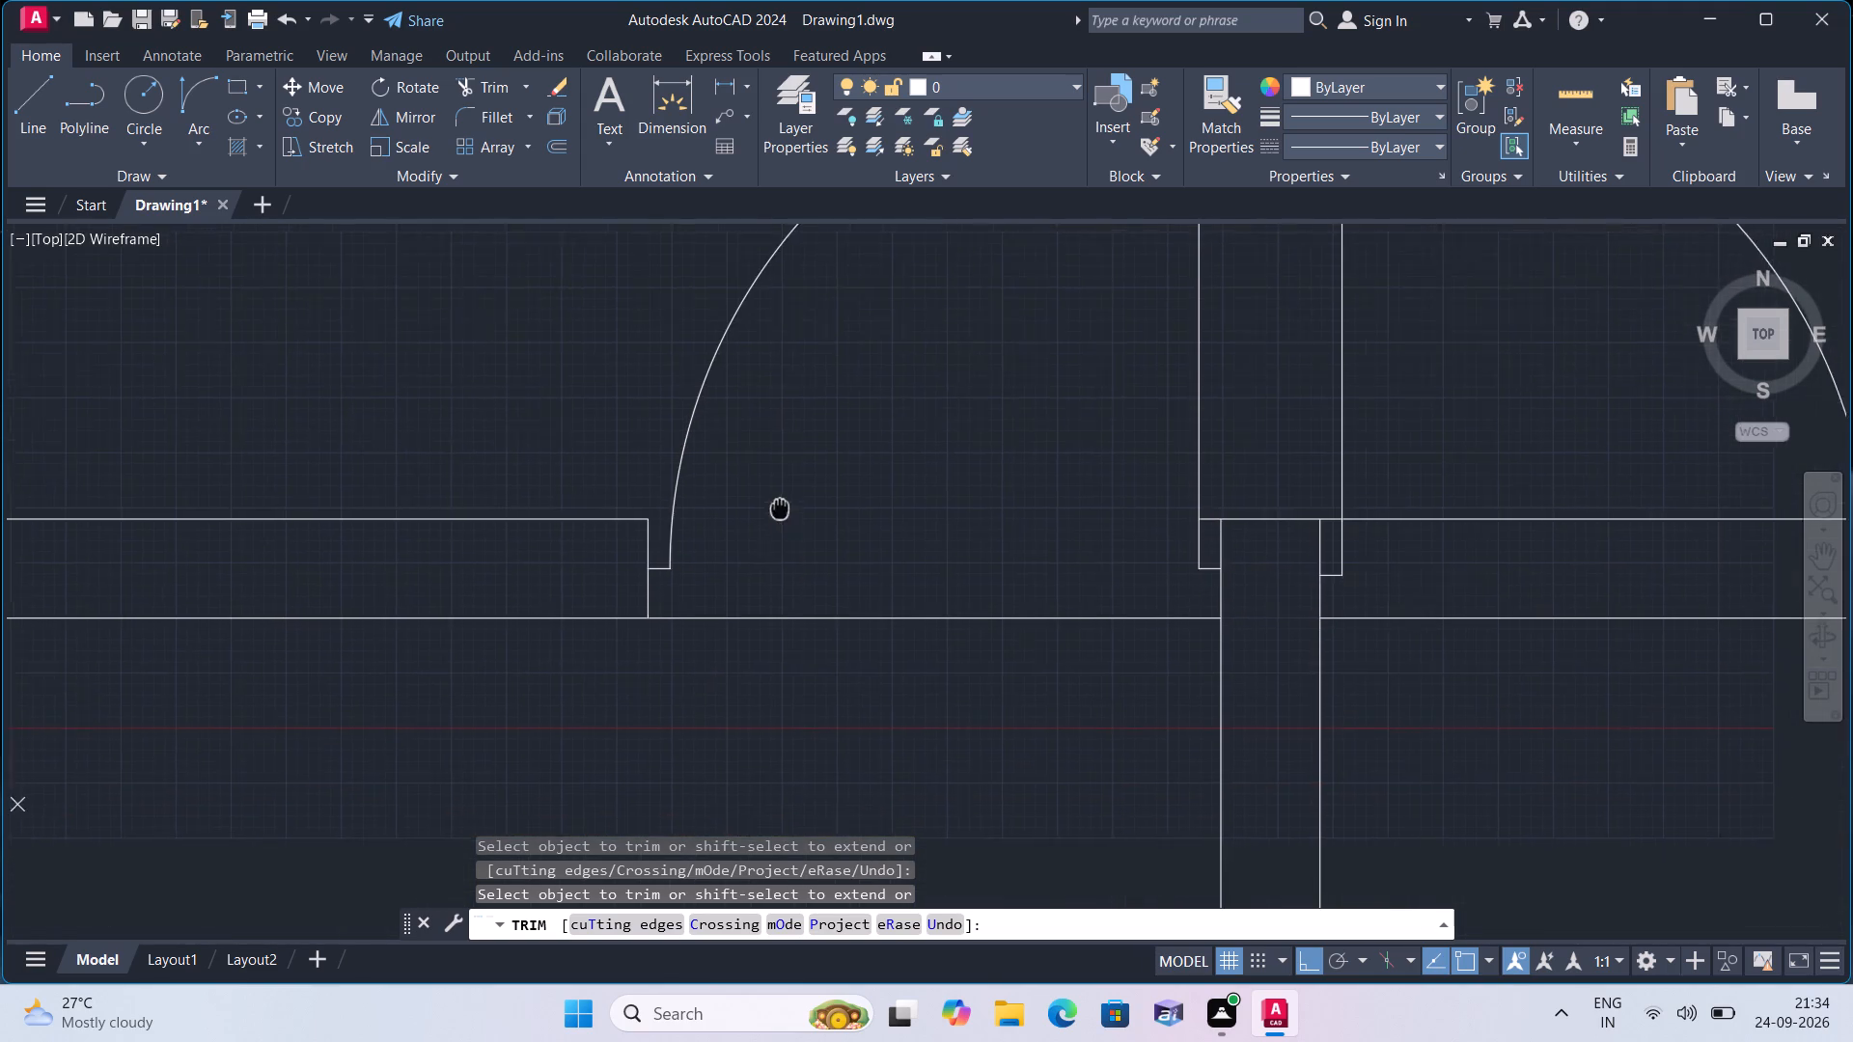
{"action": "middle_click_drag", "start_coordinate": [774, 498], "coordinate": [774, 499]}
{"action": "scroll", "coordinate": [1169, 524], "scroll_direction": "up", "scroll_amount": 1}
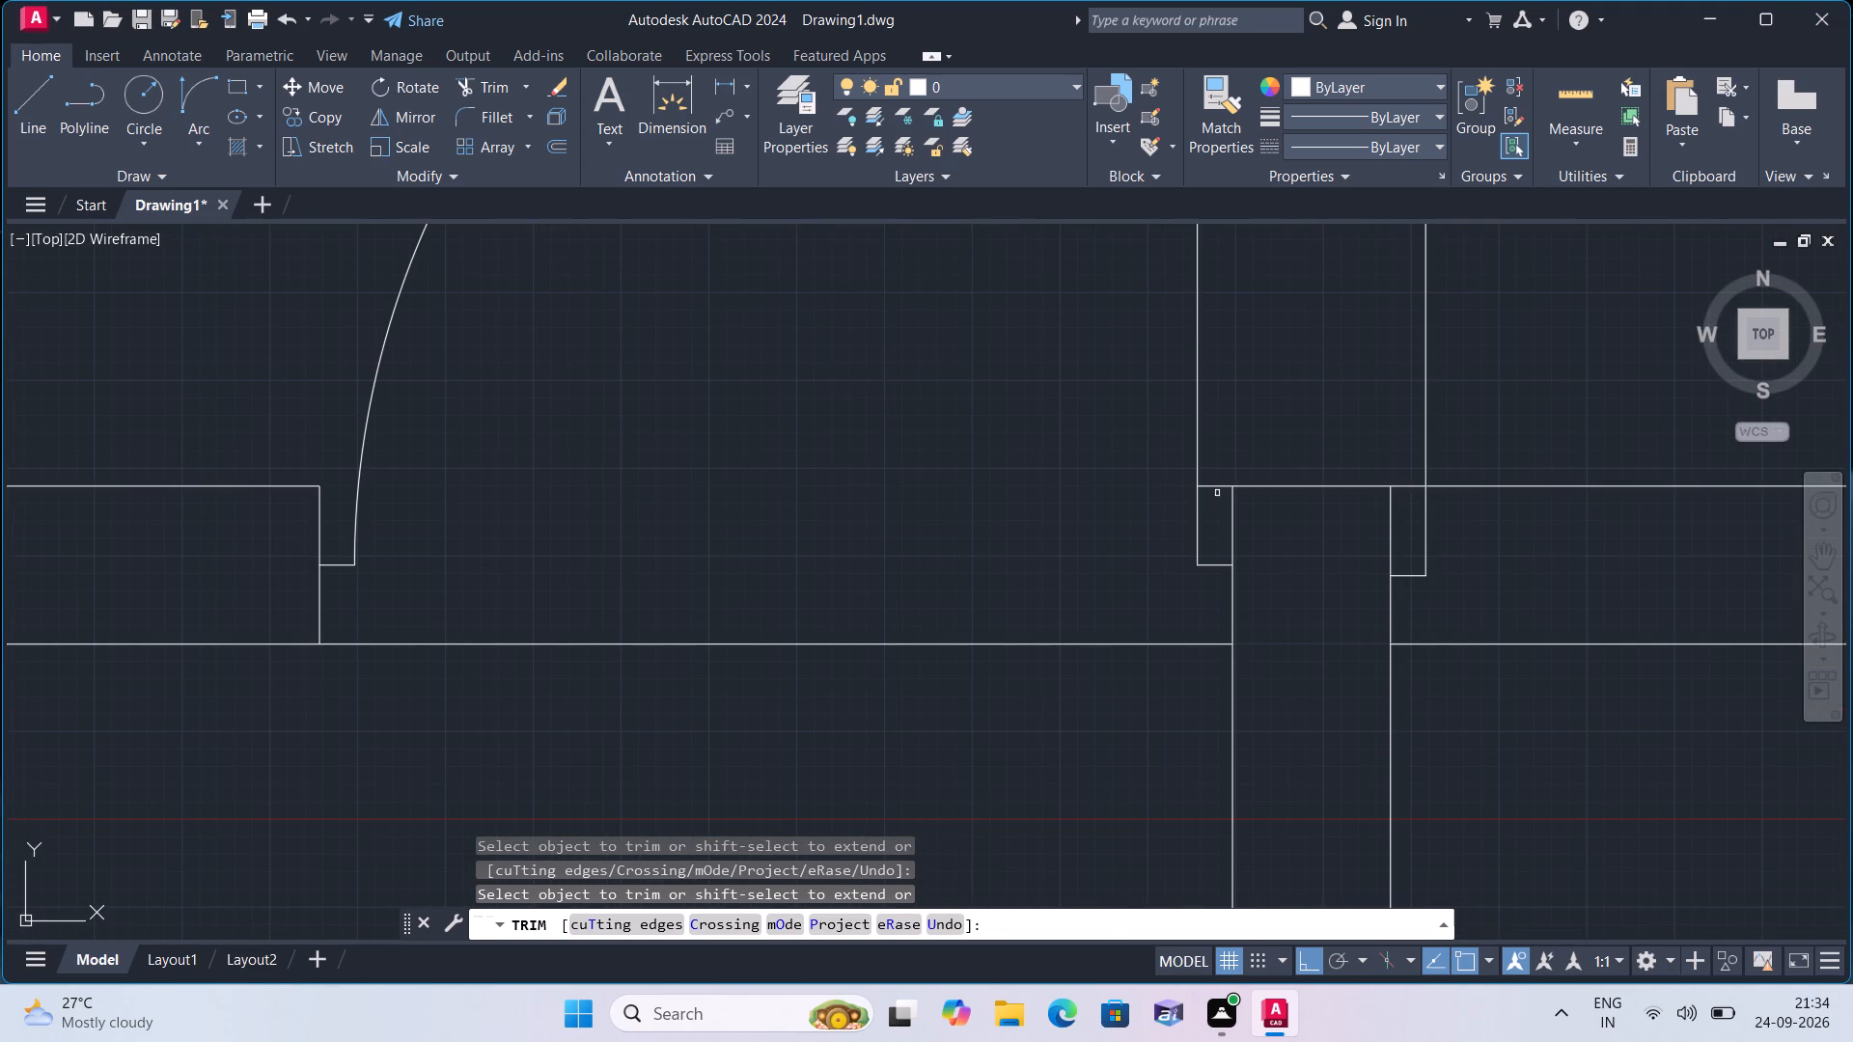
{"action": "left_click", "coordinate": [1217, 481]}
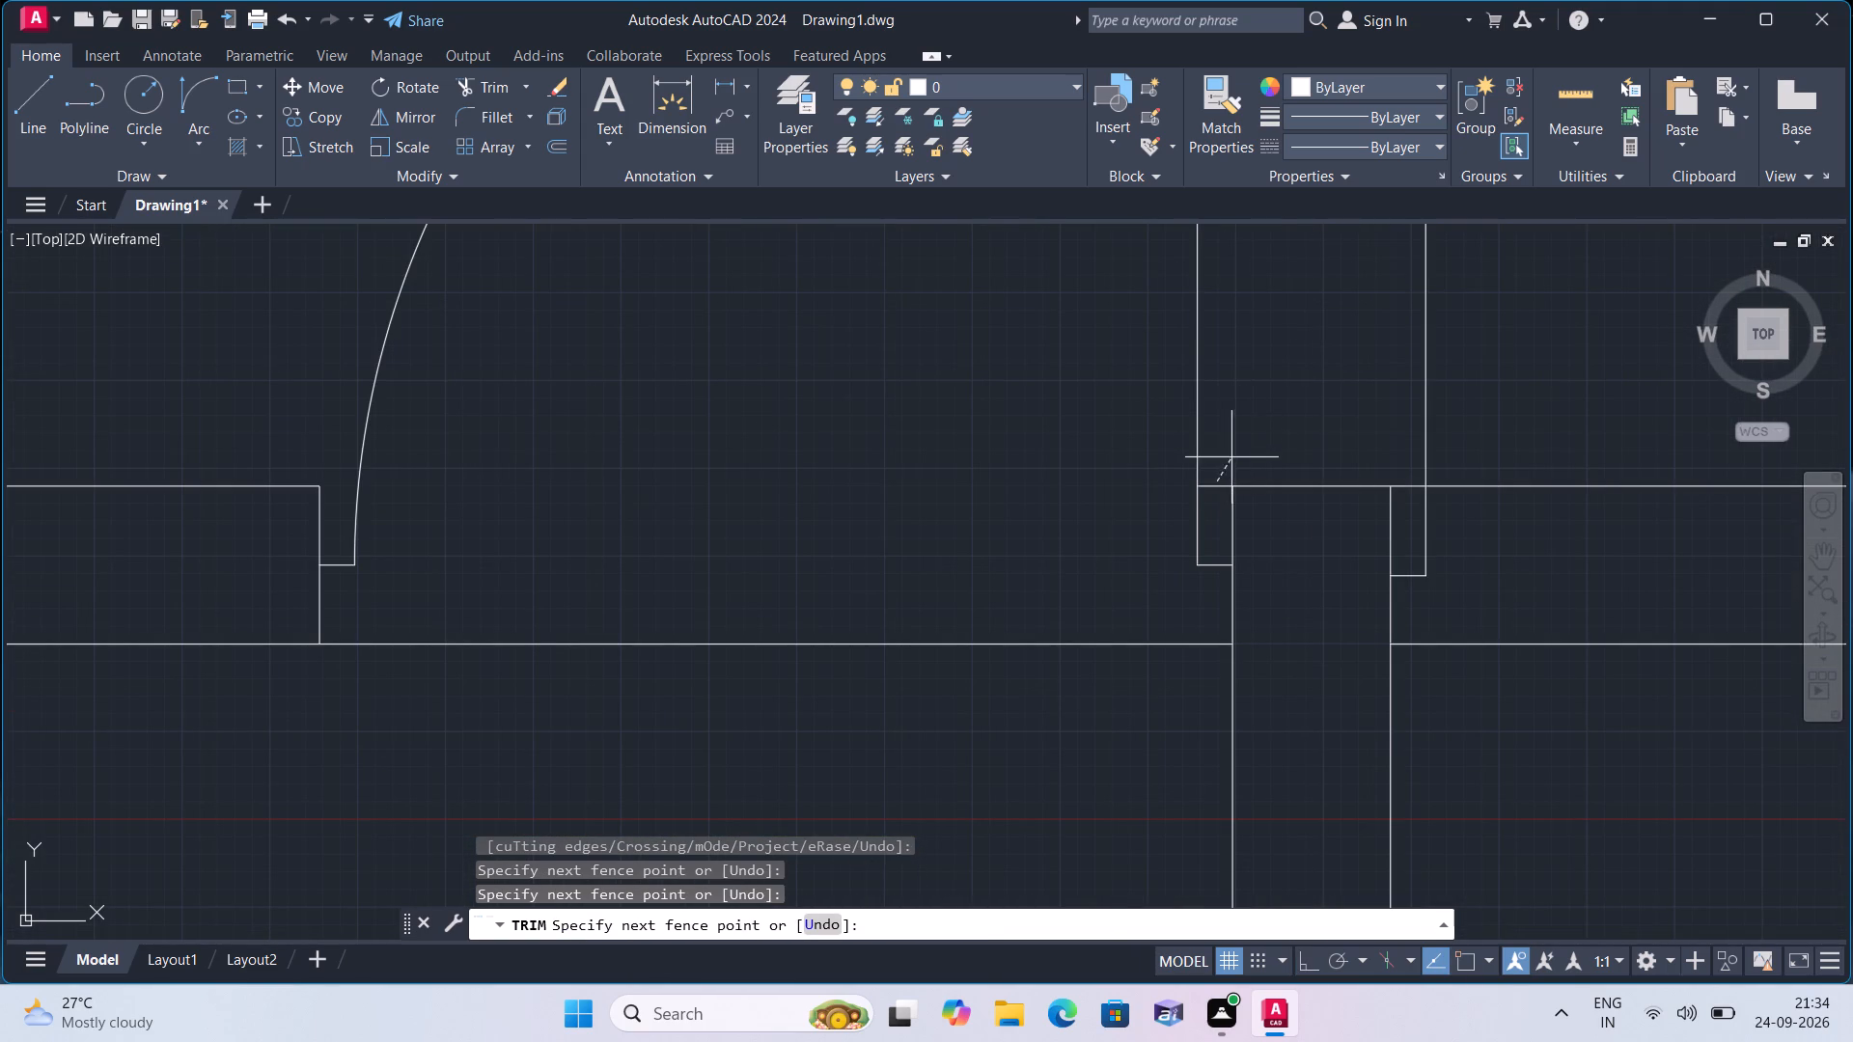
{"action": "left_click", "coordinate": [1222, 510]}
Trim the top wall's outer line across the fourth bedroom's doorway, from the partition to the far jamb.
{"action": "middle_click_drag", "start_coordinate": [1222, 510], "coordinate": [880, 395]}
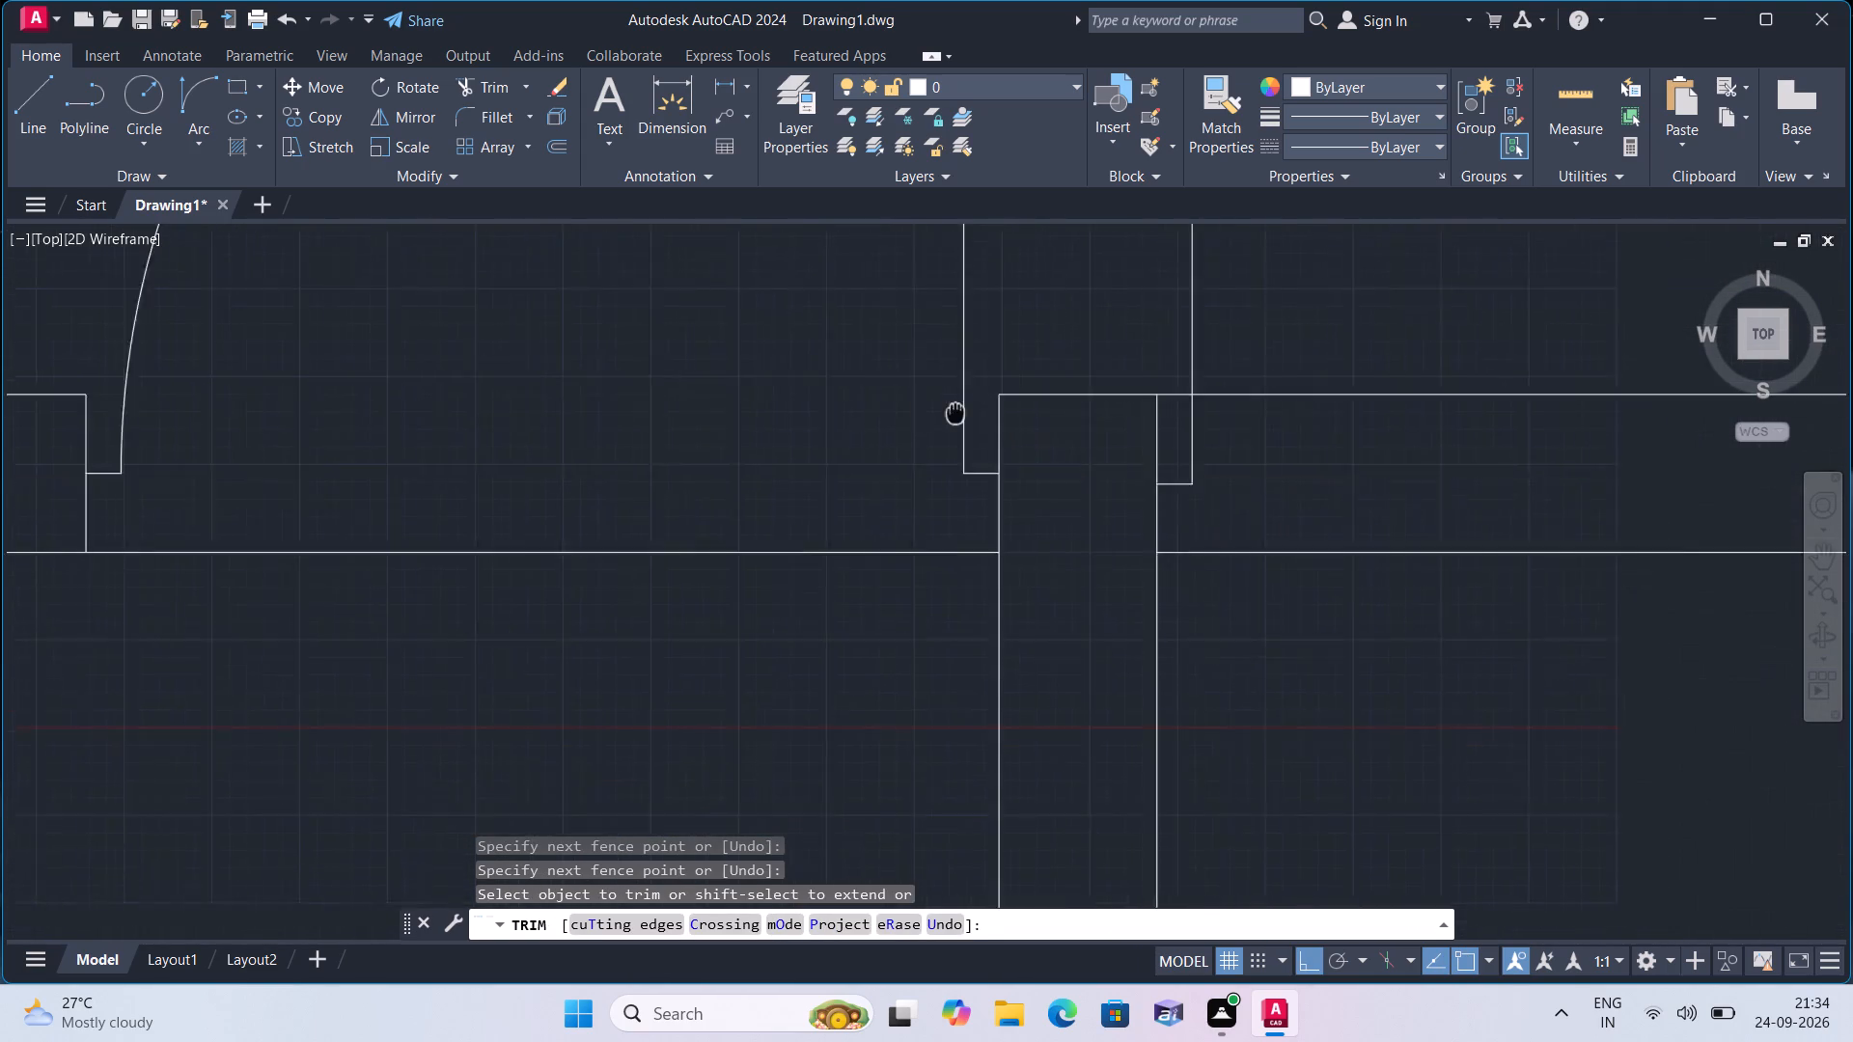
{"action": "left_click", "coordinate": [1070, 371]}
{"action": "scroll", "coordinate": [991, 398], "scroll_direction": "down", "scroll_amount": 3}
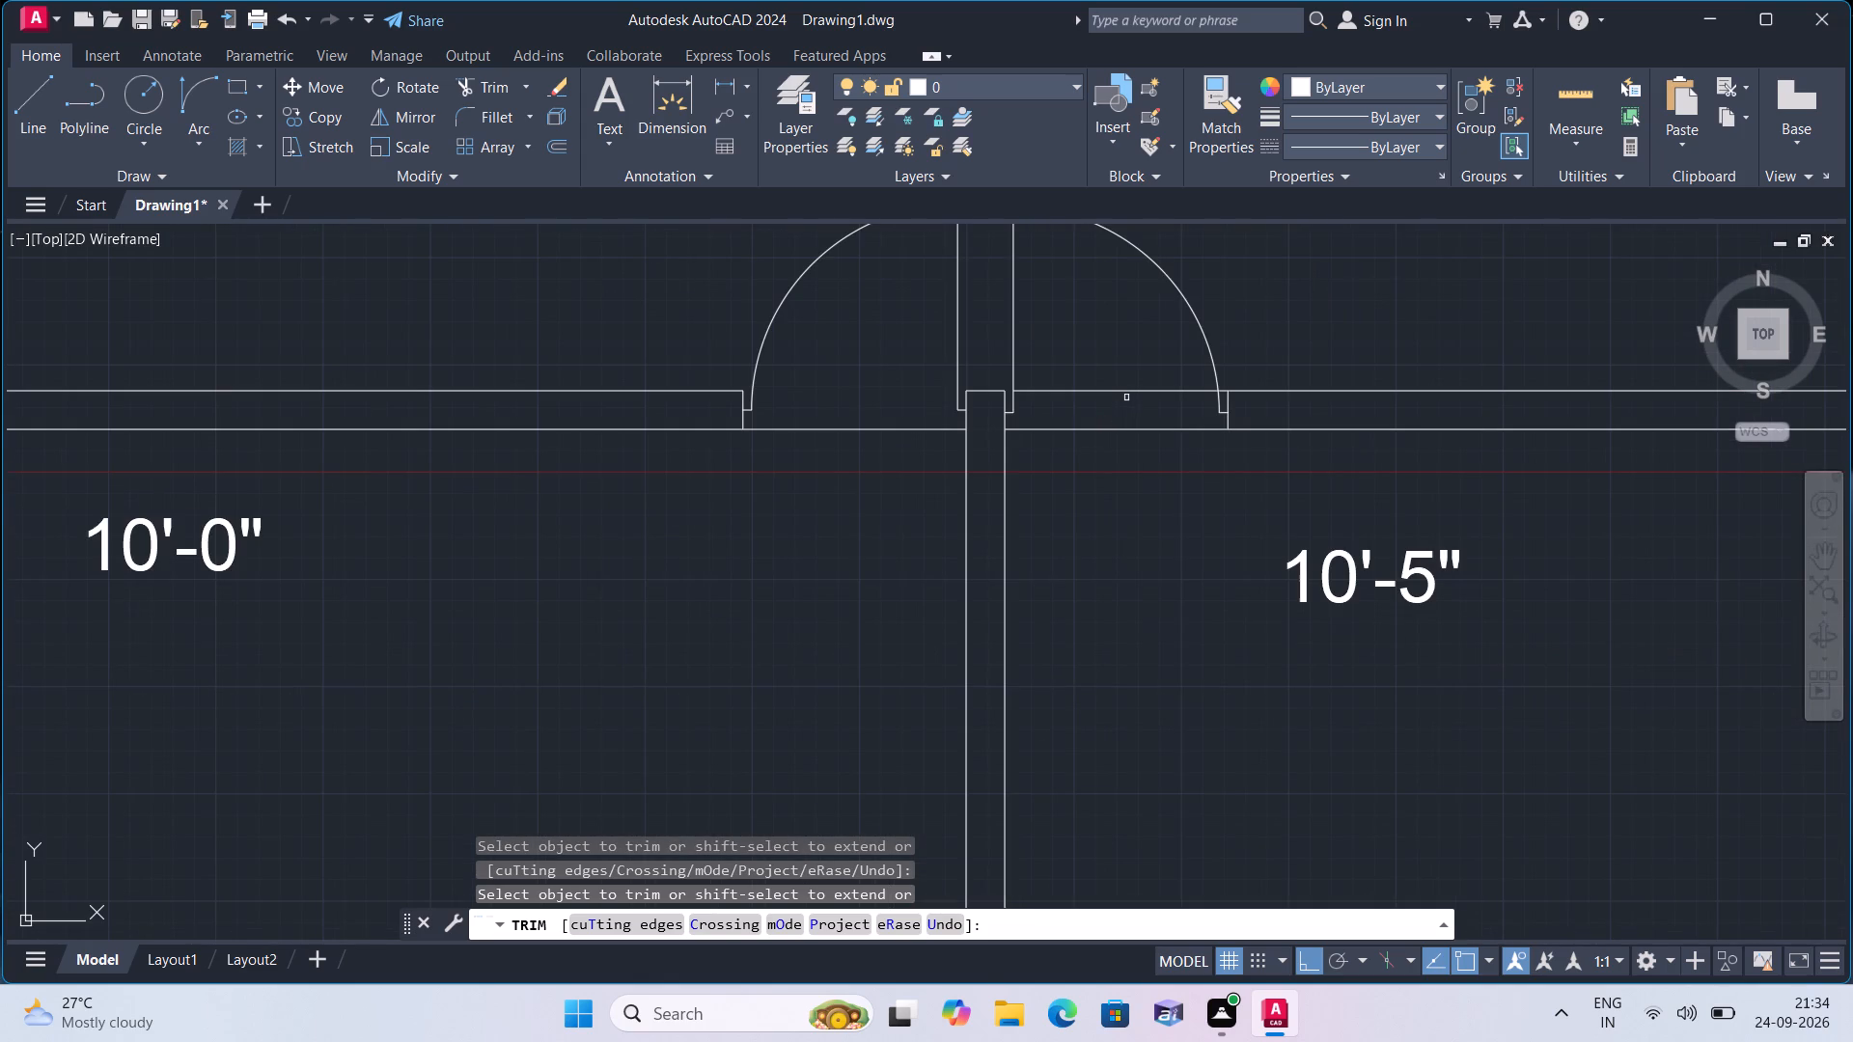
{"action": "left_click", "coordinate": [1125, 395]}
{"action": "left_click", "coordinate": [1121, 370]}
{"action": "scroll", "coordinate": [1306, 381], "scroll_direction": "up", "scroll_amount": 2}
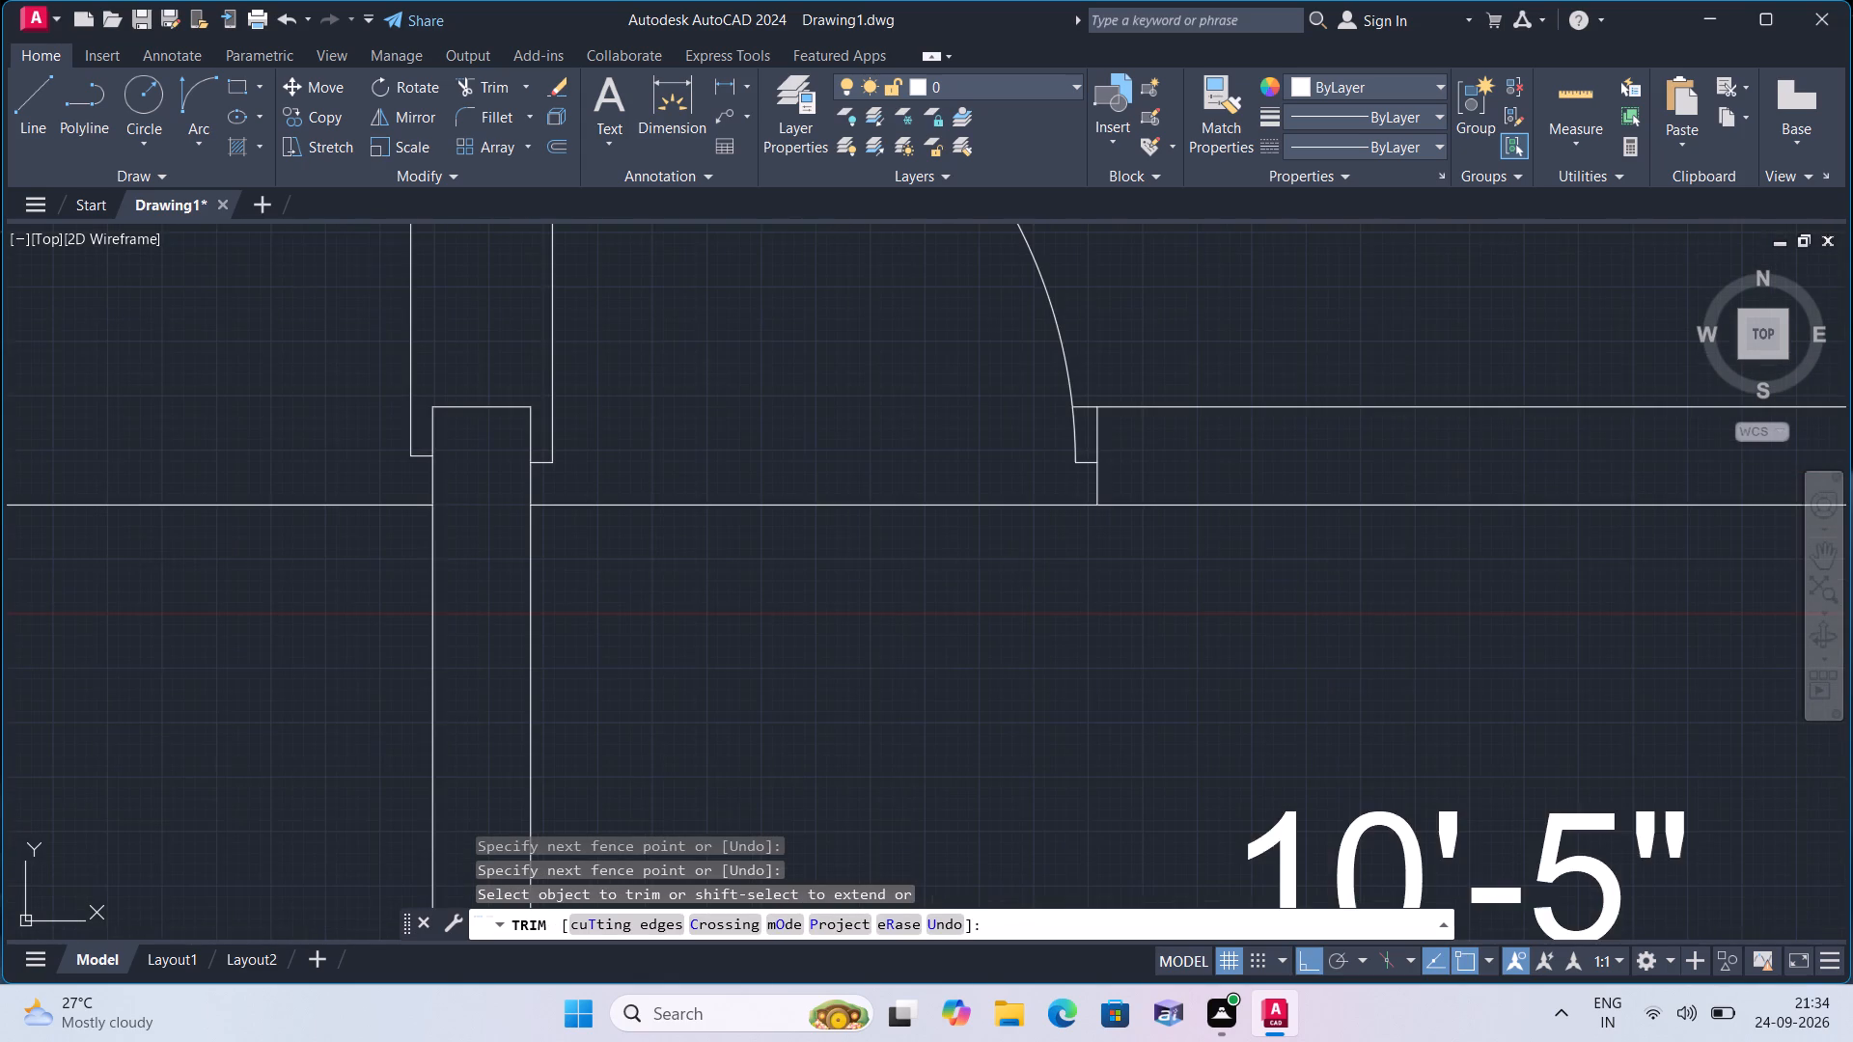
{"action": "scroll", "coordinate": [1203, 374], "scroll_direction": "up", "scroll_amount": 1}
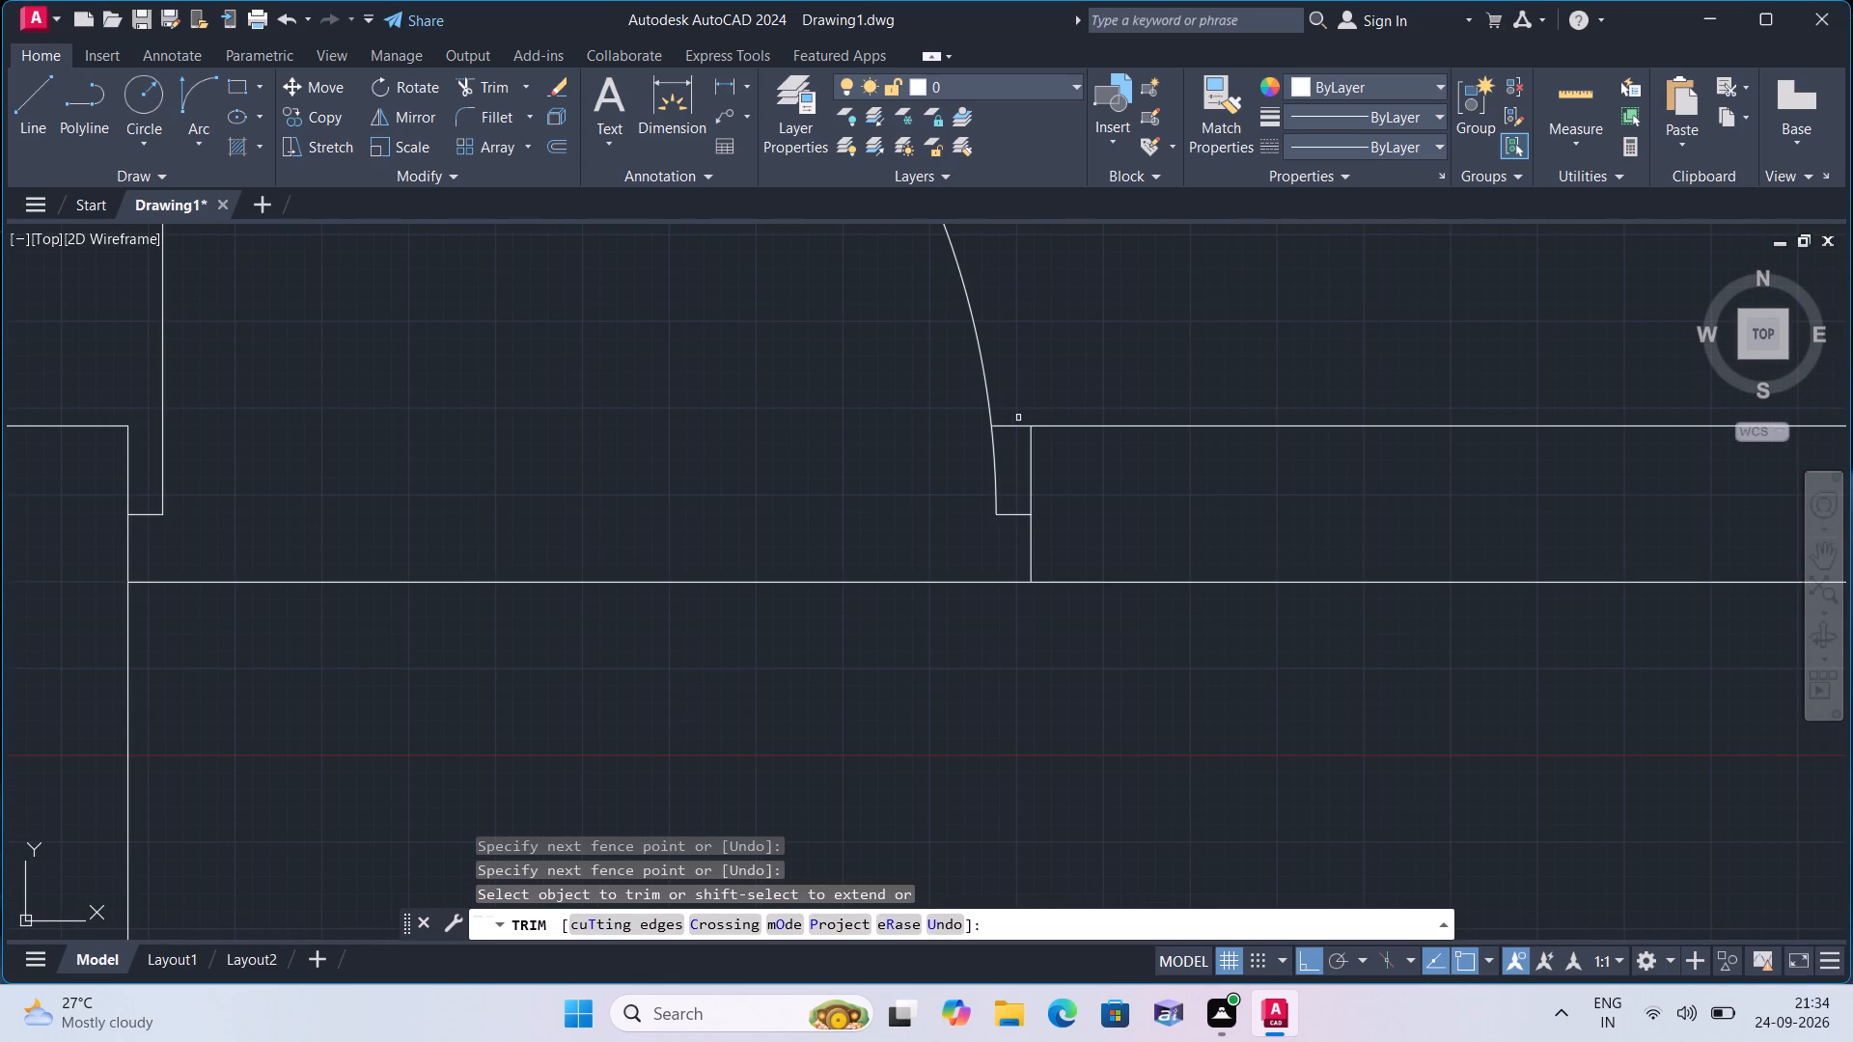
{"action": "left_click", "coordinate": [1012, 427]}
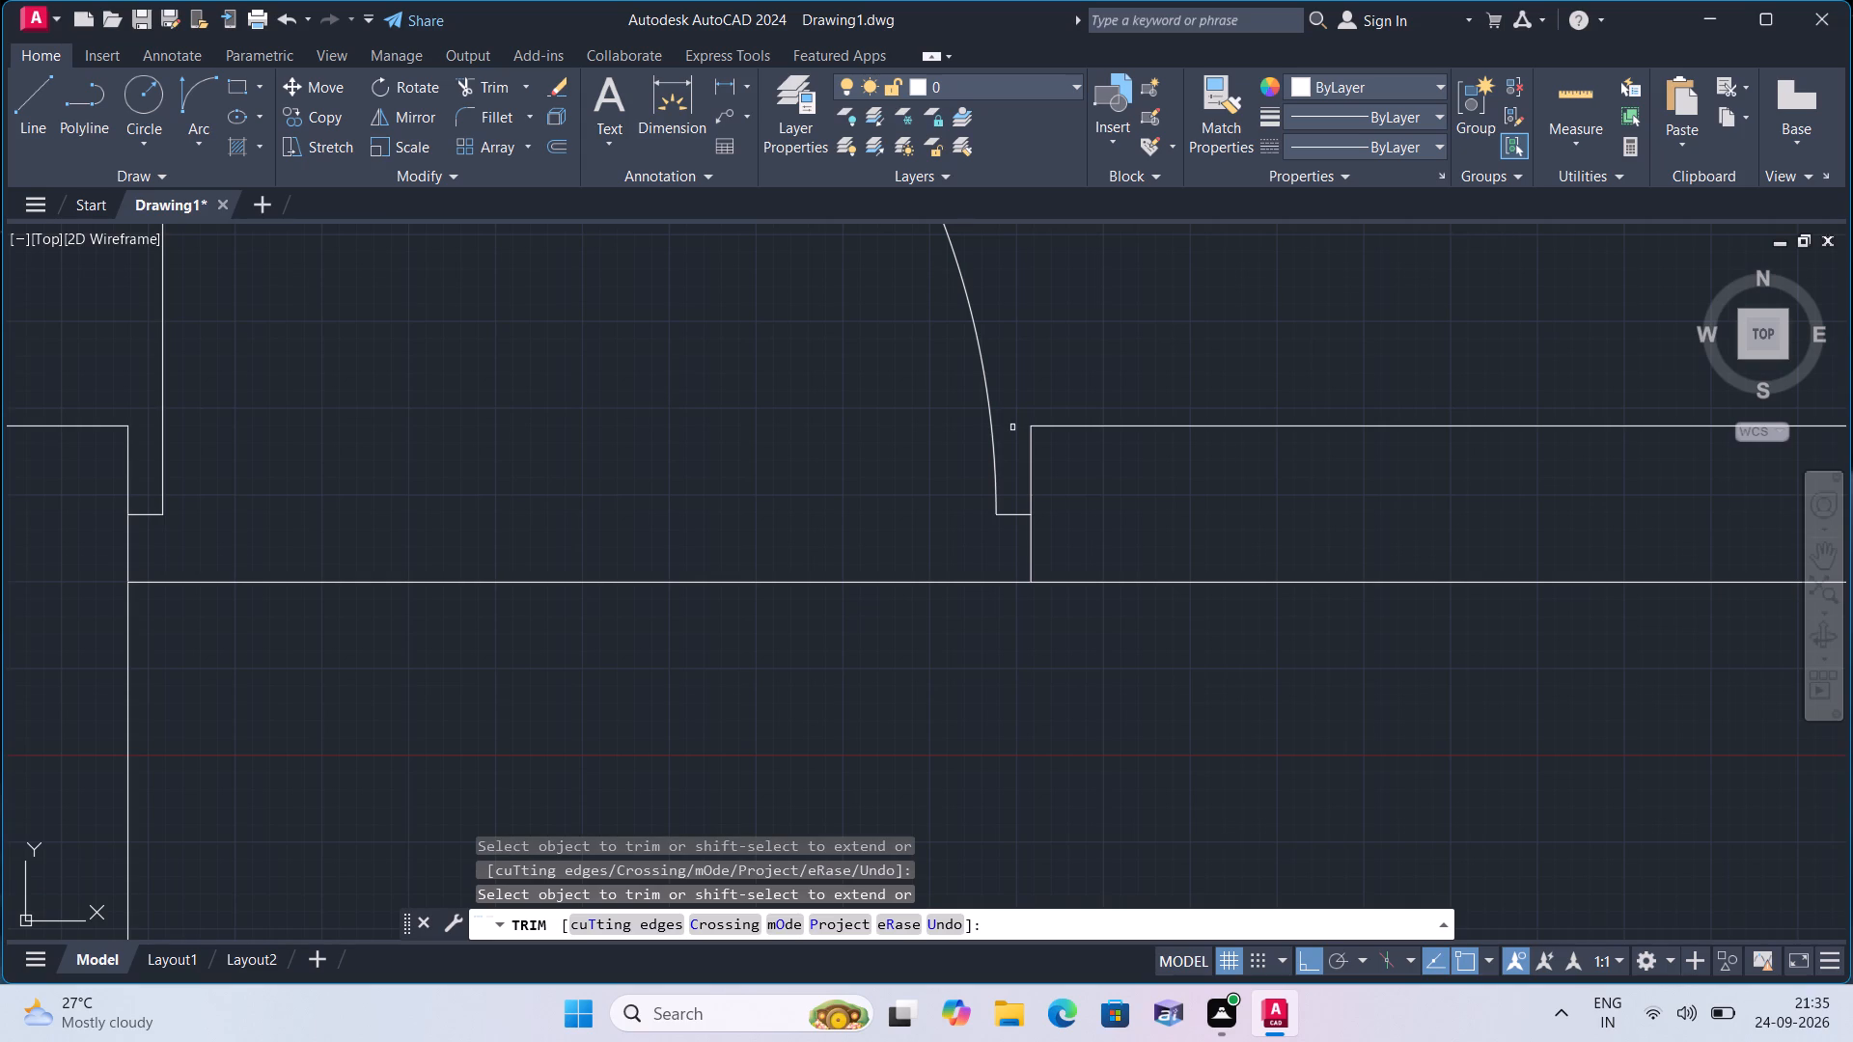
{"action": "key", "text": "Escape"}
From the outer corner of the first bedroom door's far jamb, draw a 1' line leftward along the wall and a 2' line upward.
{"action": "scroll", "coordinate": [1005, 435], "scroll_direction": "down", "scroll_amount": 3}
{"action": "scroll", "coordinate": [771, 482], "scroll_direction": "down", "scroll_amount": 1}
{"action": "middle_click_drag", "start_coordinate": [771, 482], "coordinate": [1038, 514]}
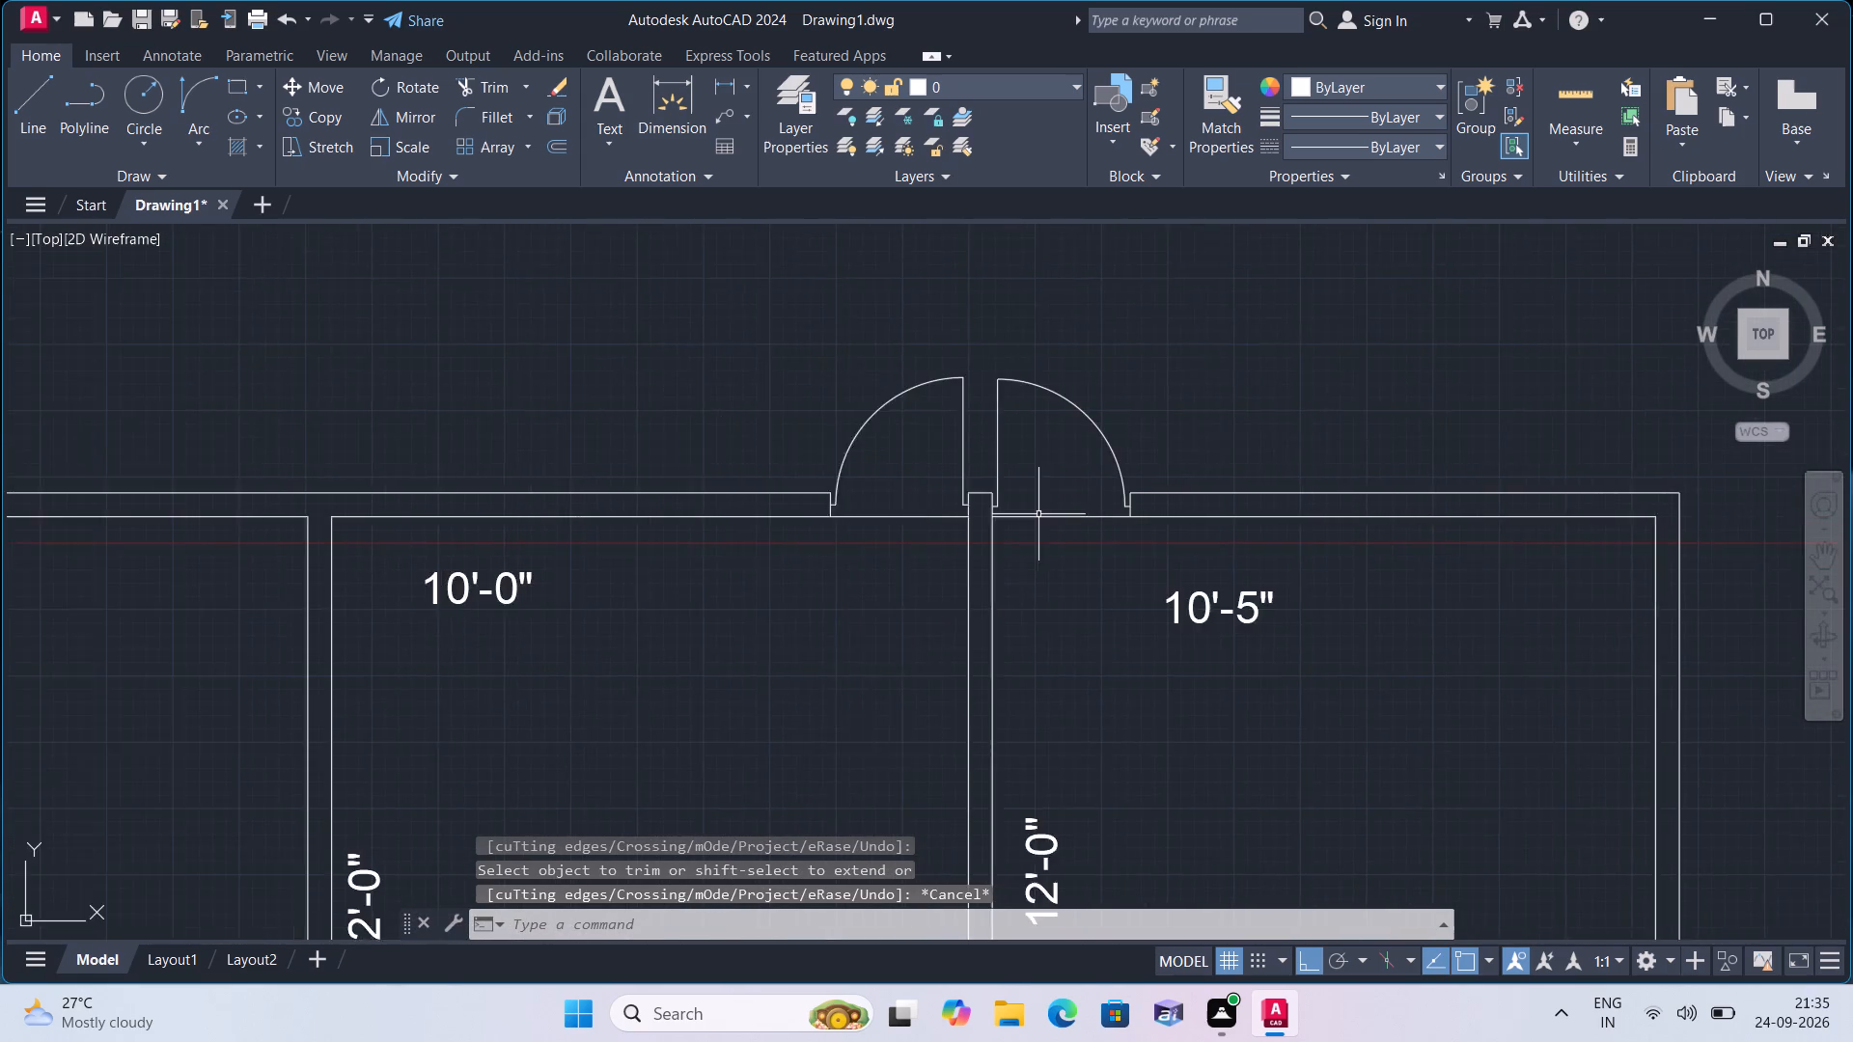
{"action": "scroll", "coordinate": [1038, 514], "scroll_direction": "down", "scroll_amount": 1}
{"action": "middle_click_drag", "start_coordinate": [652, 601], "coordinate": [926, 516]}
{"action": "scroll", "coordinate": [926, 516], "scroll_direction": "down", "scroll_amount": 2}
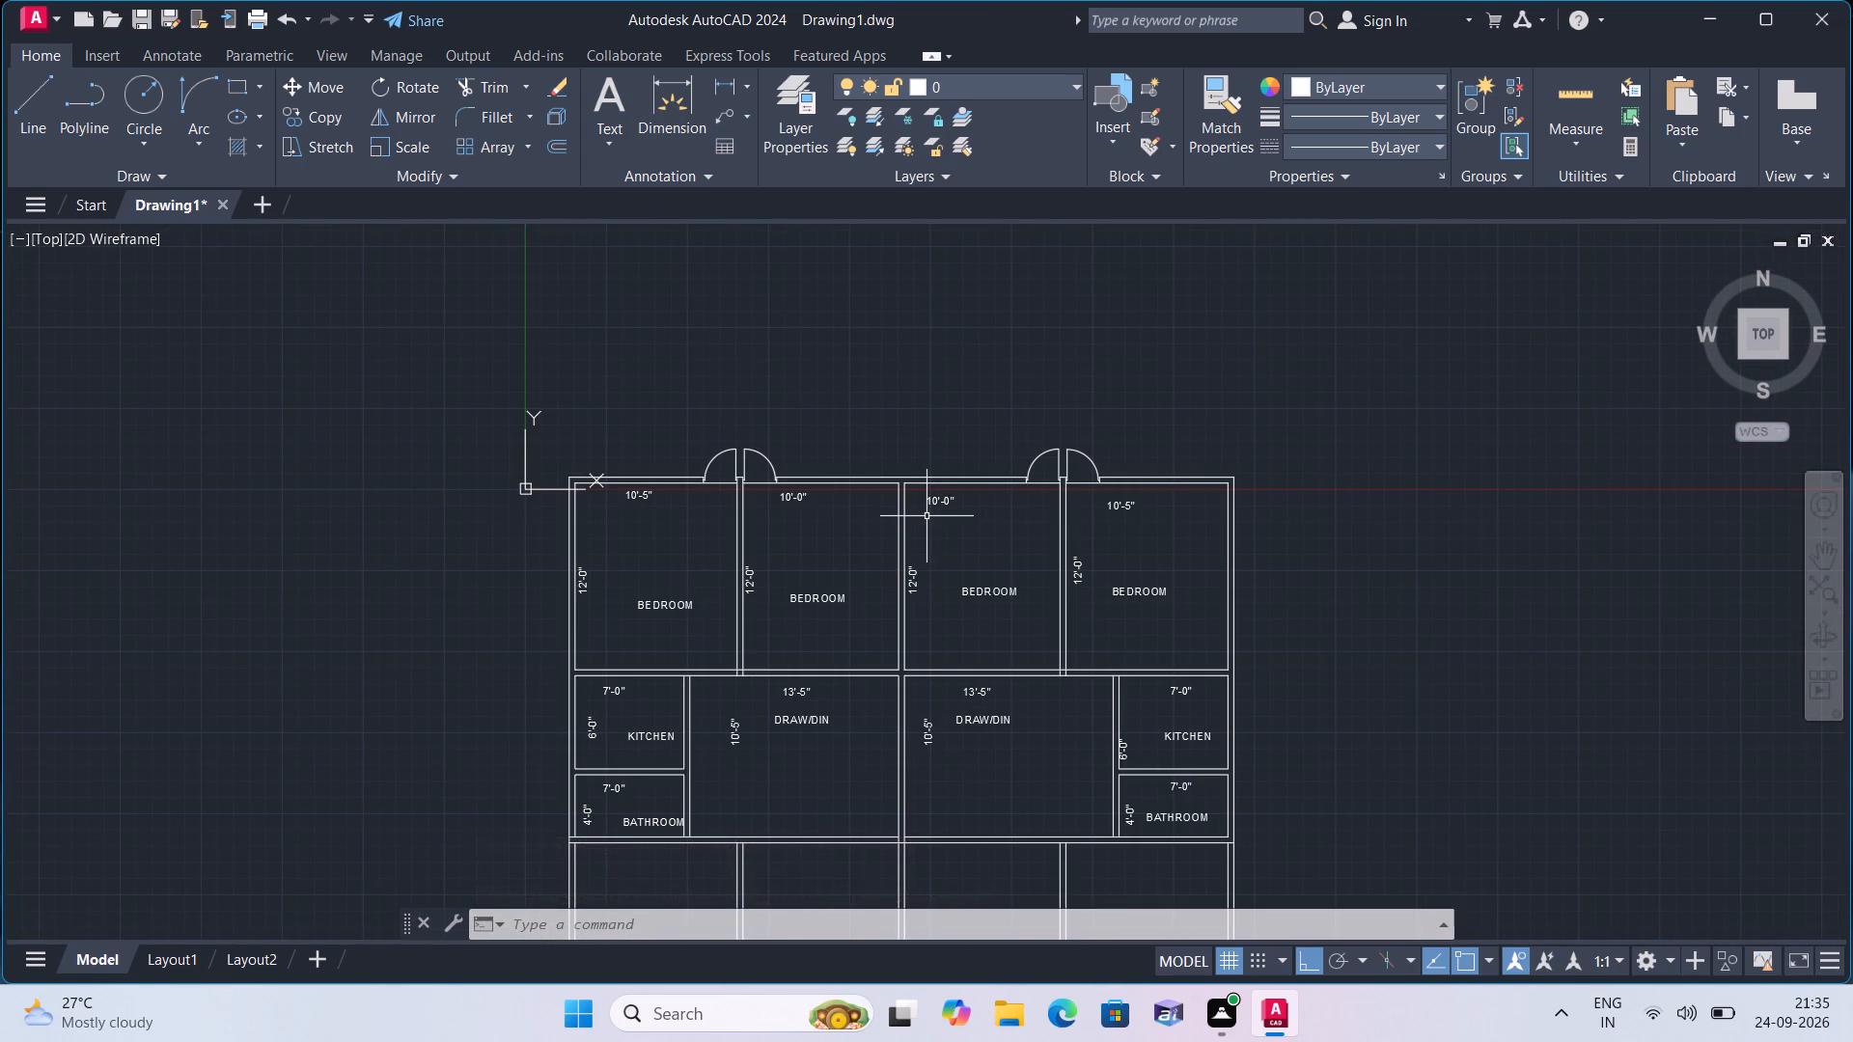
{"action": "middle_click_drag", "start_coordinate": [574, 548], "coordinate": [644, 652]}
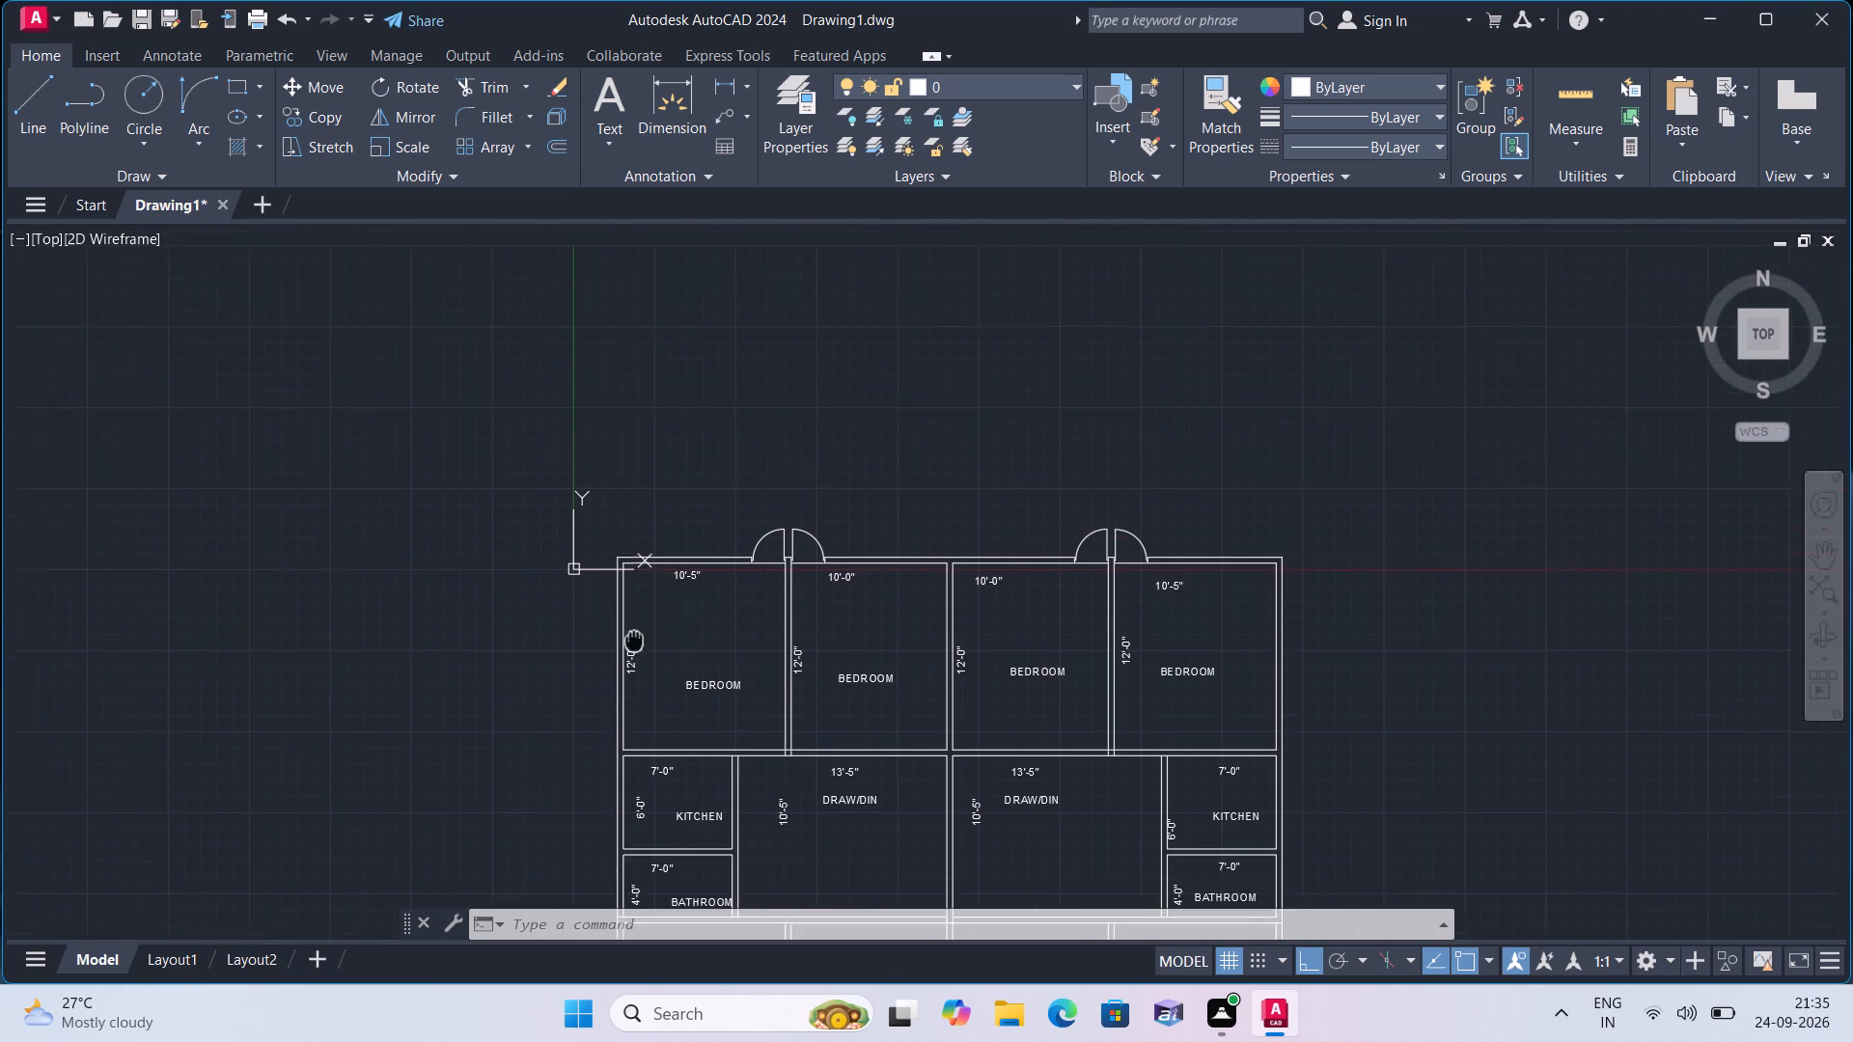
{"action": "middle_click_drag", "start_coordinate": [644, 652], "coordinate": [662, 692]}
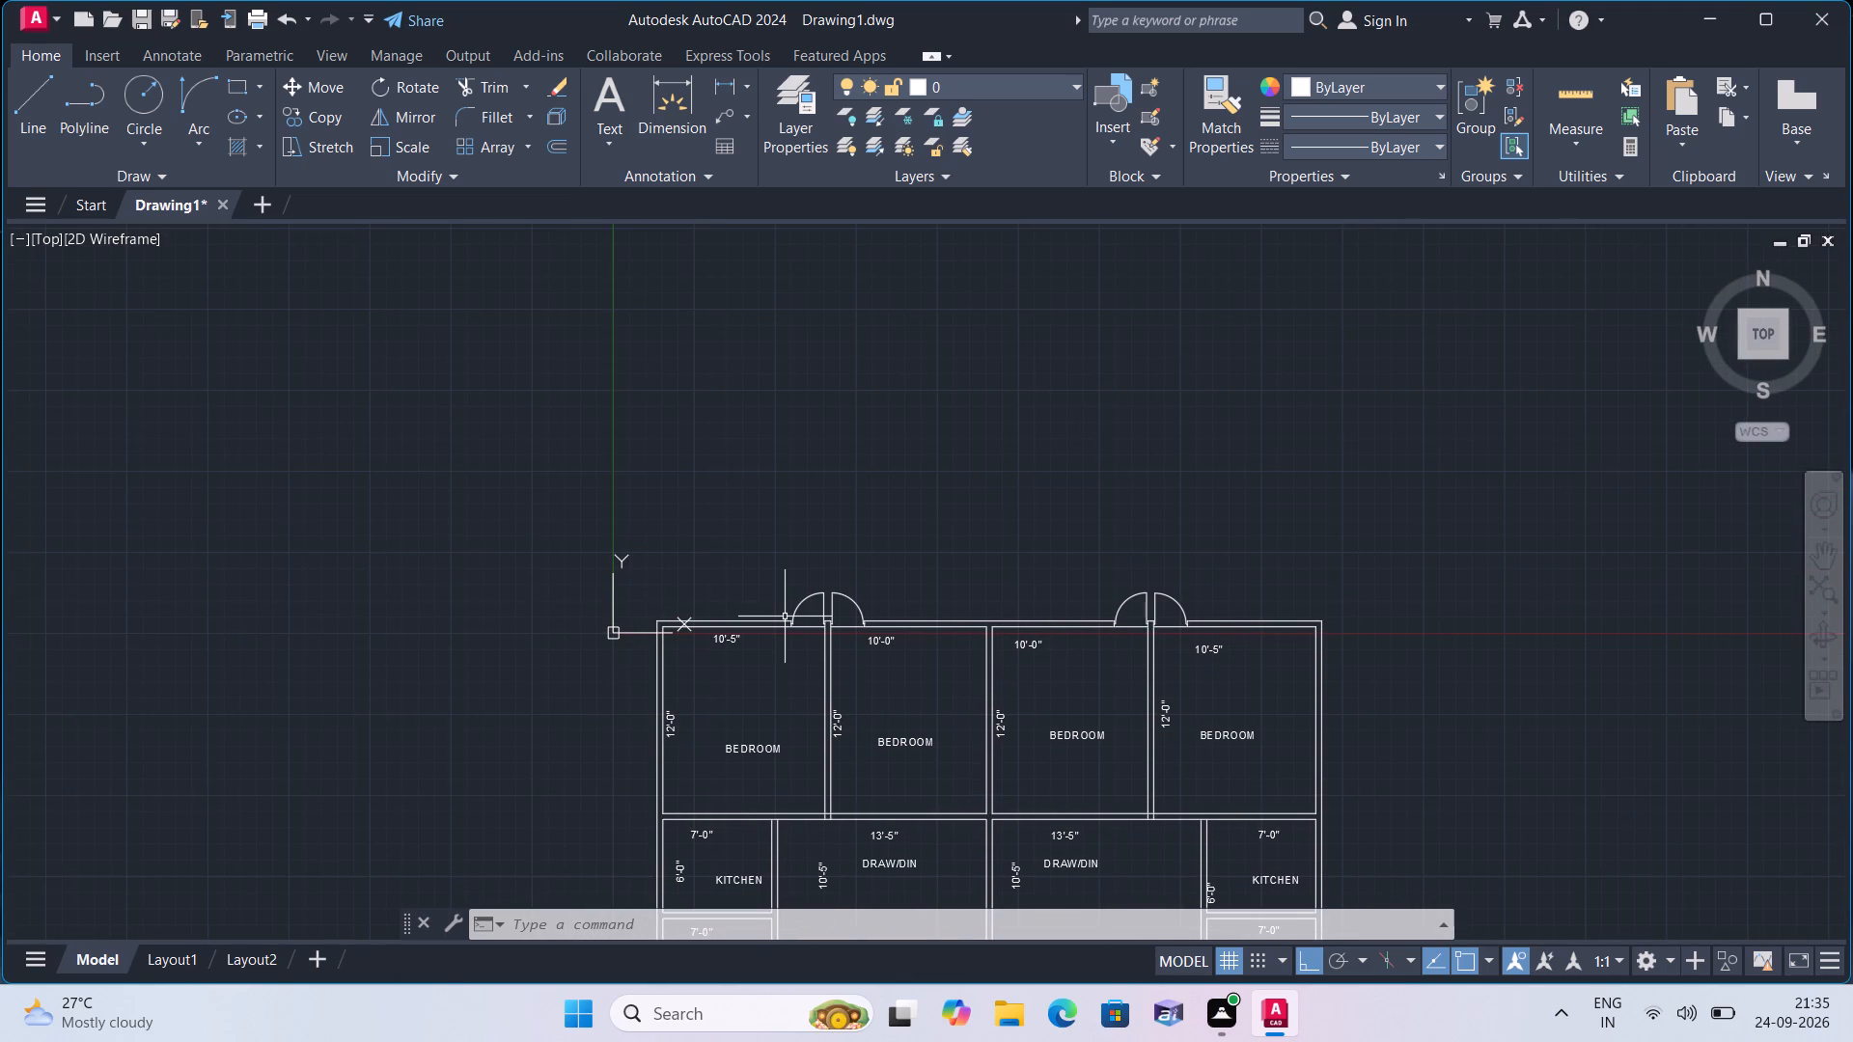
{"action": "type", "text": "l"}
{"action": "key", "text": "space"}
{"action": "scroll", "coordinate": [818, 612], "scroll_direction": "up", "scroll_amount": 5}
{"action": "scroll", "coordinate": [694, 644], "scroll_direction": "up", "scroll_amount": 3}
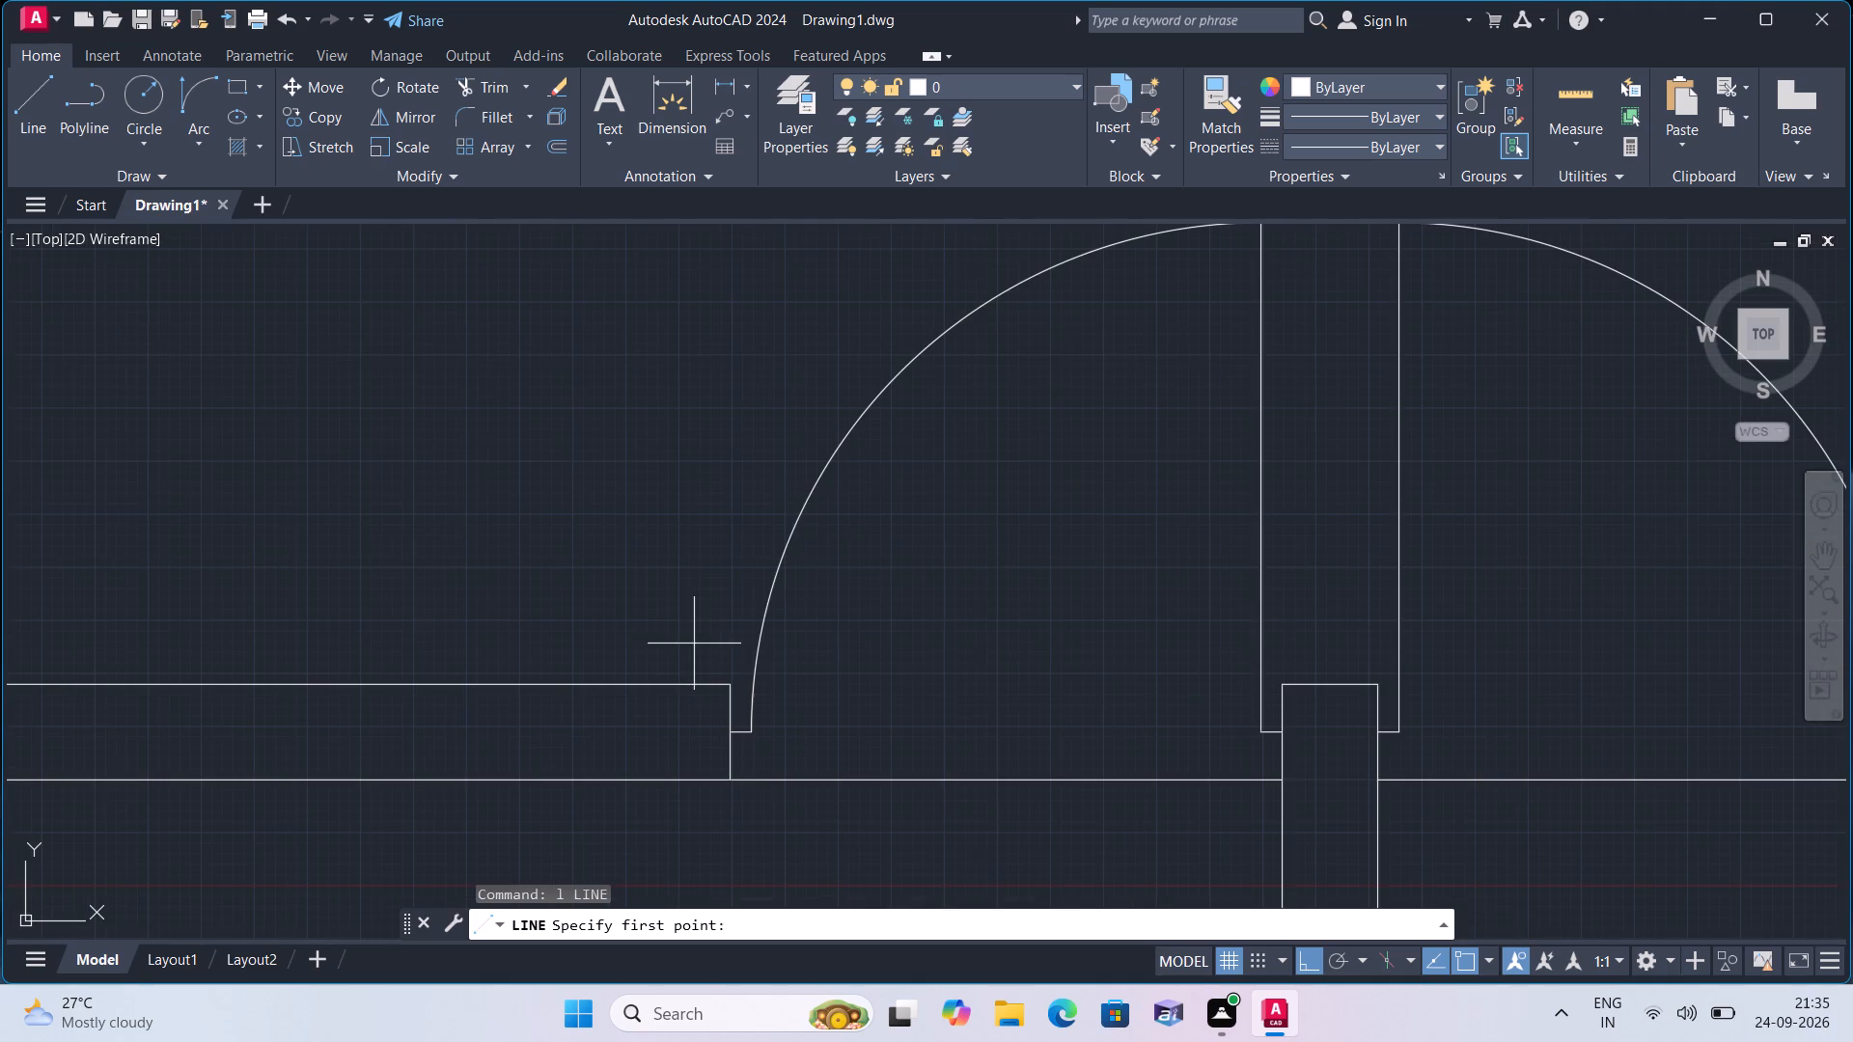
{"action": "left_click", "coordinate": [722, 681]}
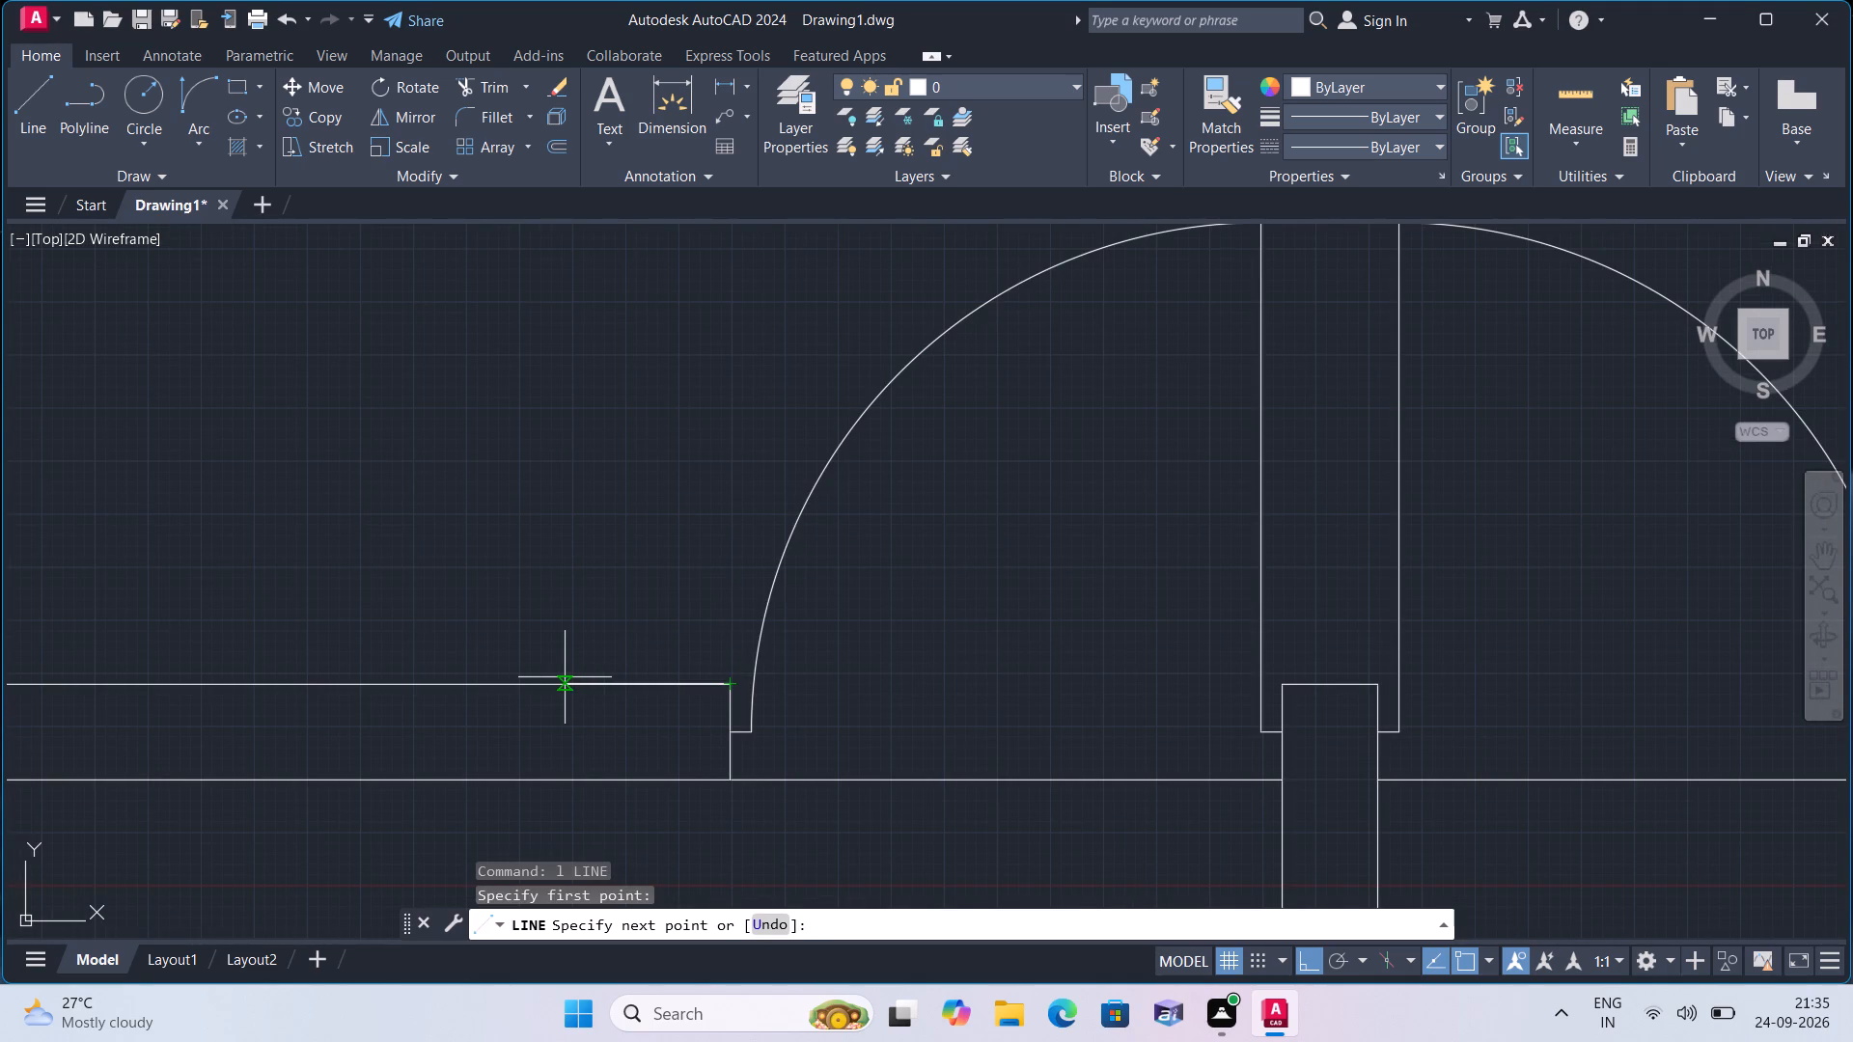
{"action": "key", "text": "1"}
{"action": "key", "text": "apostrophe"}
{"action": "key", "text": "space"}
{"action": "middle_click_drag", "start_coordinate": [595, 454], "coordinate": [547, 740]}
{"action": "scroll", "coordinate": [595, 453], "scroll_direction": "down", "scroll_amount": 1}
{"action": "scroll", "coordinate": [547, 719], "scroll_direction": "down", "scroll_amount": 1}
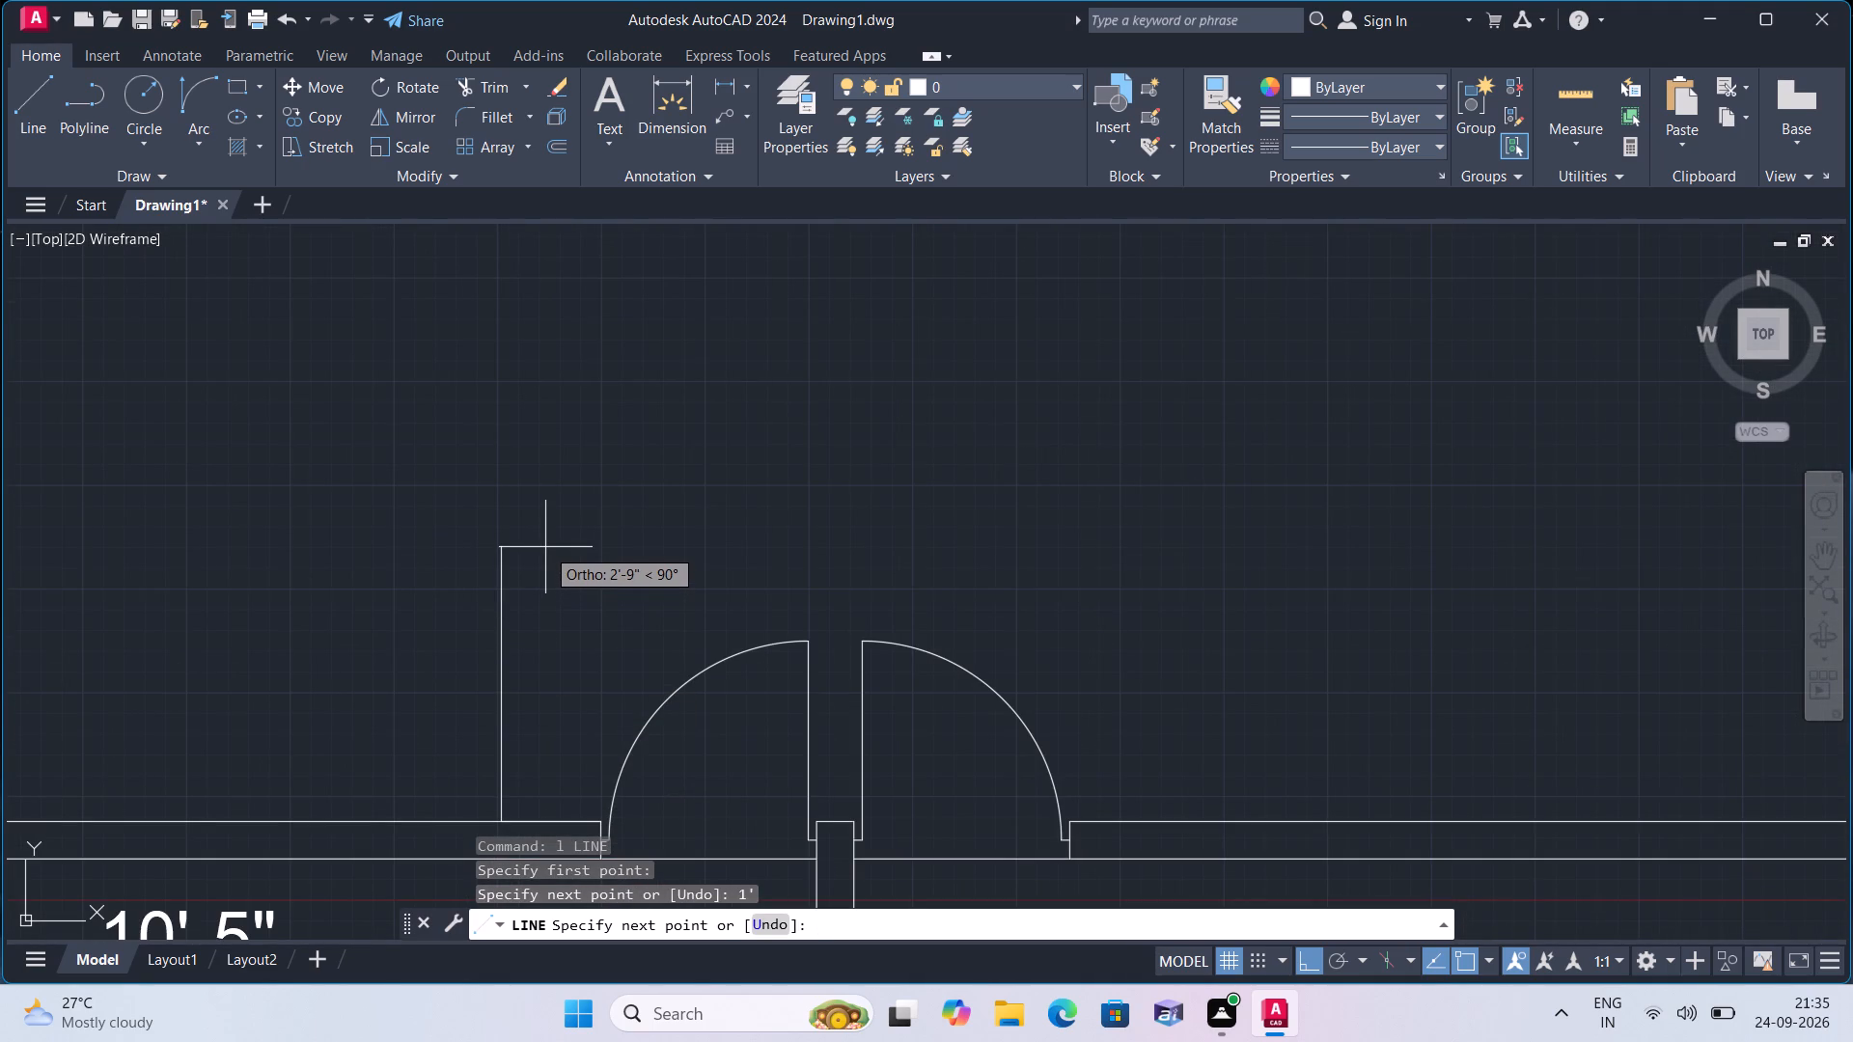
{"action": "type", "text": "2'"}
{"action": "key", "text": "space"}
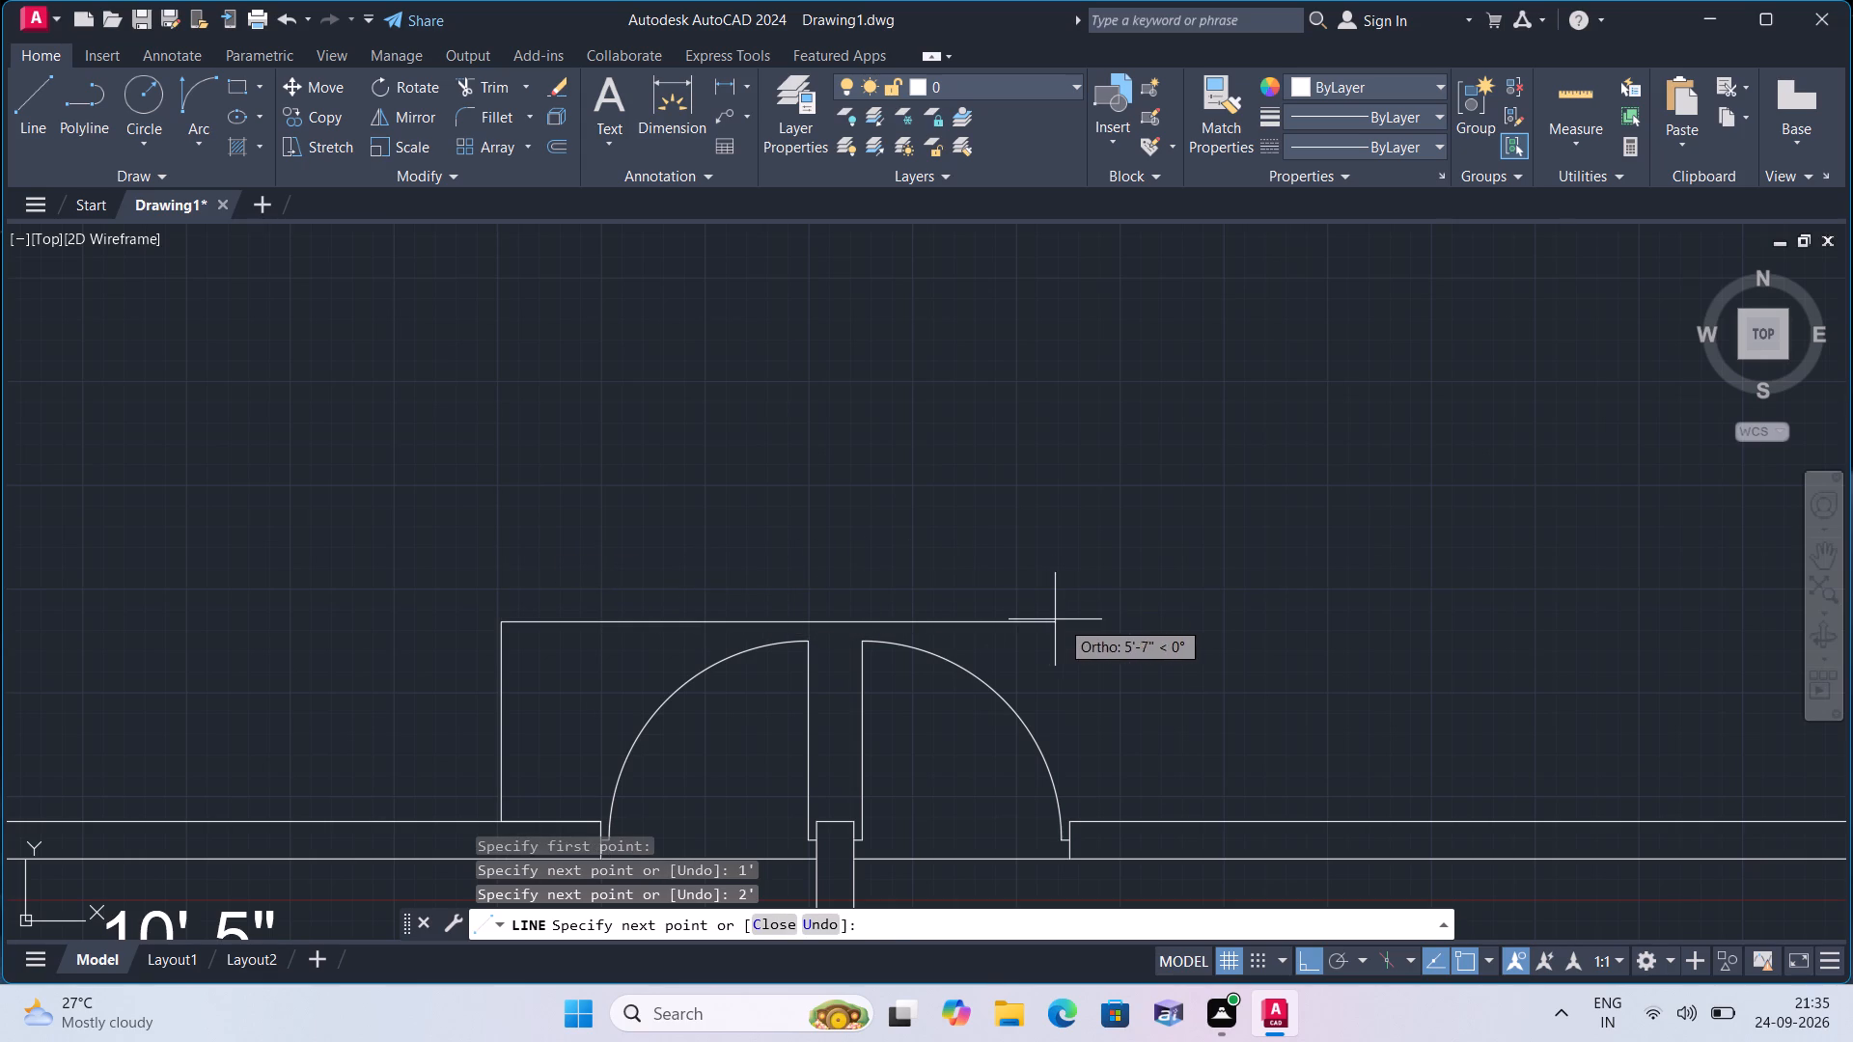
{"action": "middle_click_drag", "start_coordinate": [1199, 631], "coordinate": [1115, 580]}
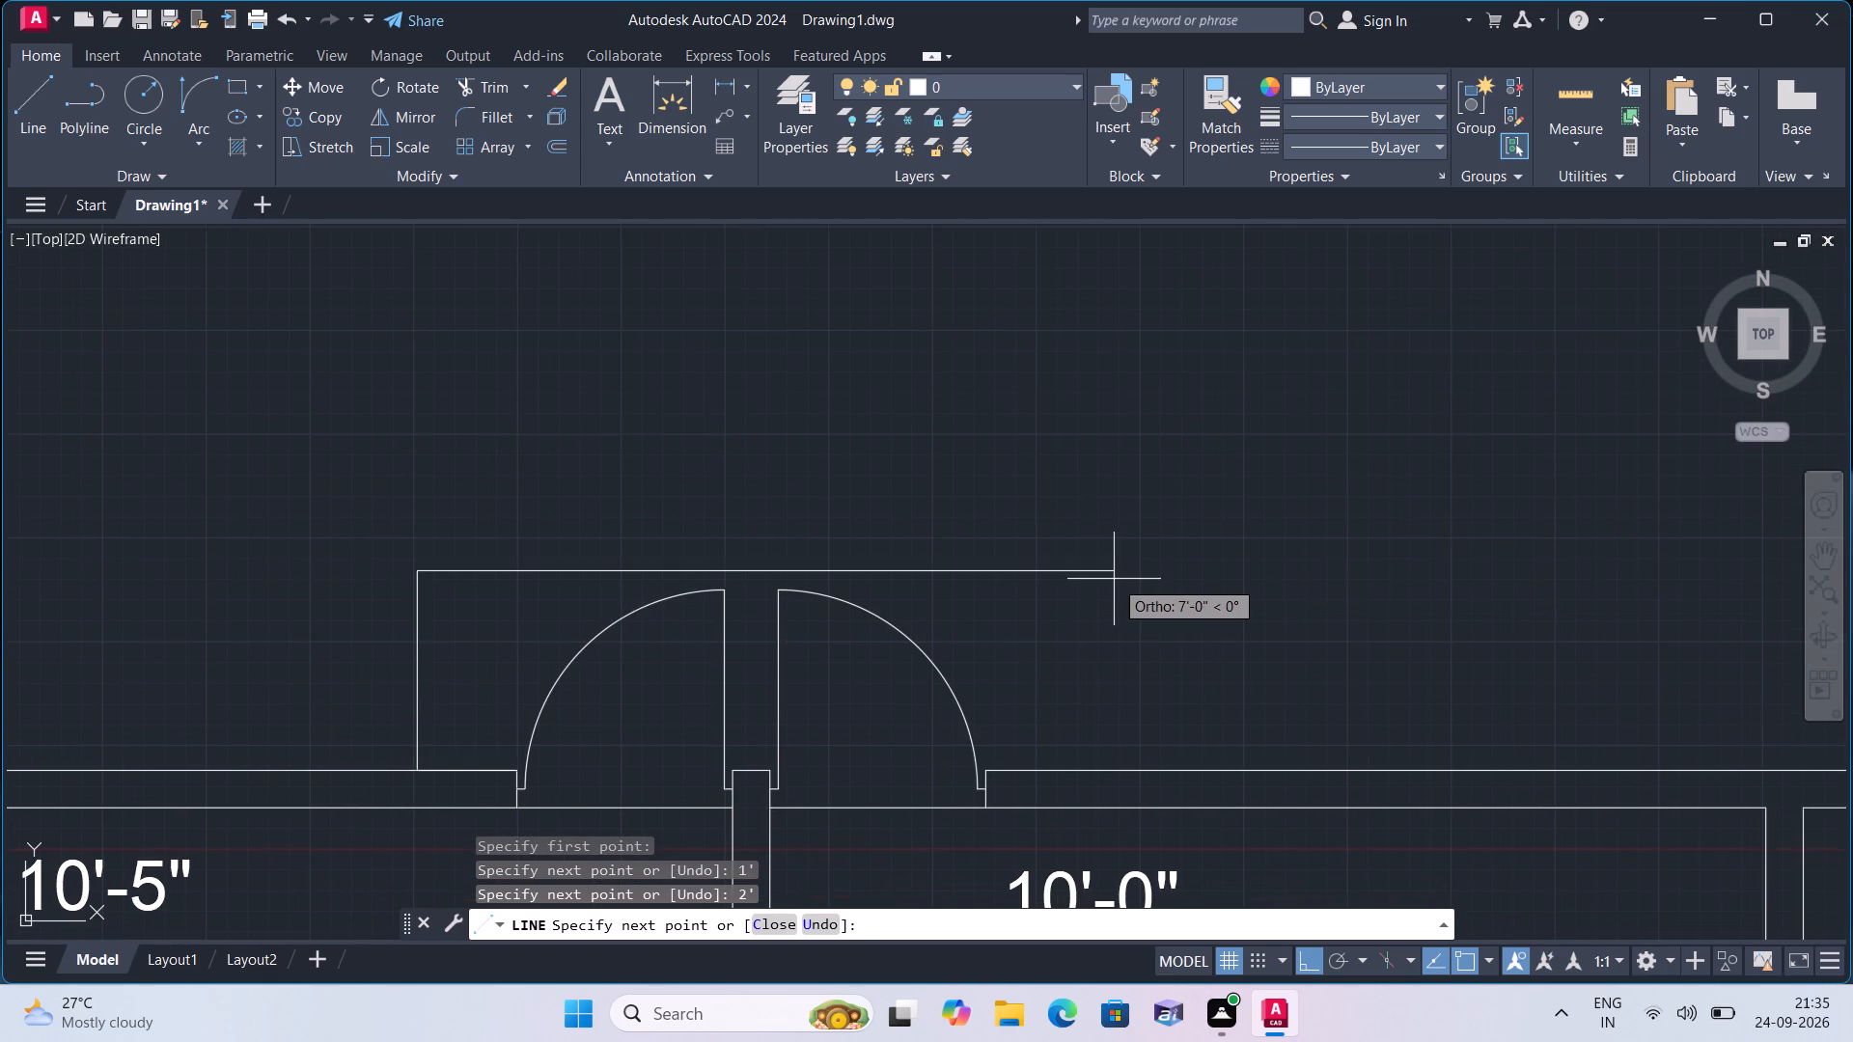
{"action": "key", "text": "Escape"}
From the outer corner of the second bedroom door's far jamb, draw a 1' line rightward along the wall and a 2' line upward.
{"action": "type", "text": "l"}
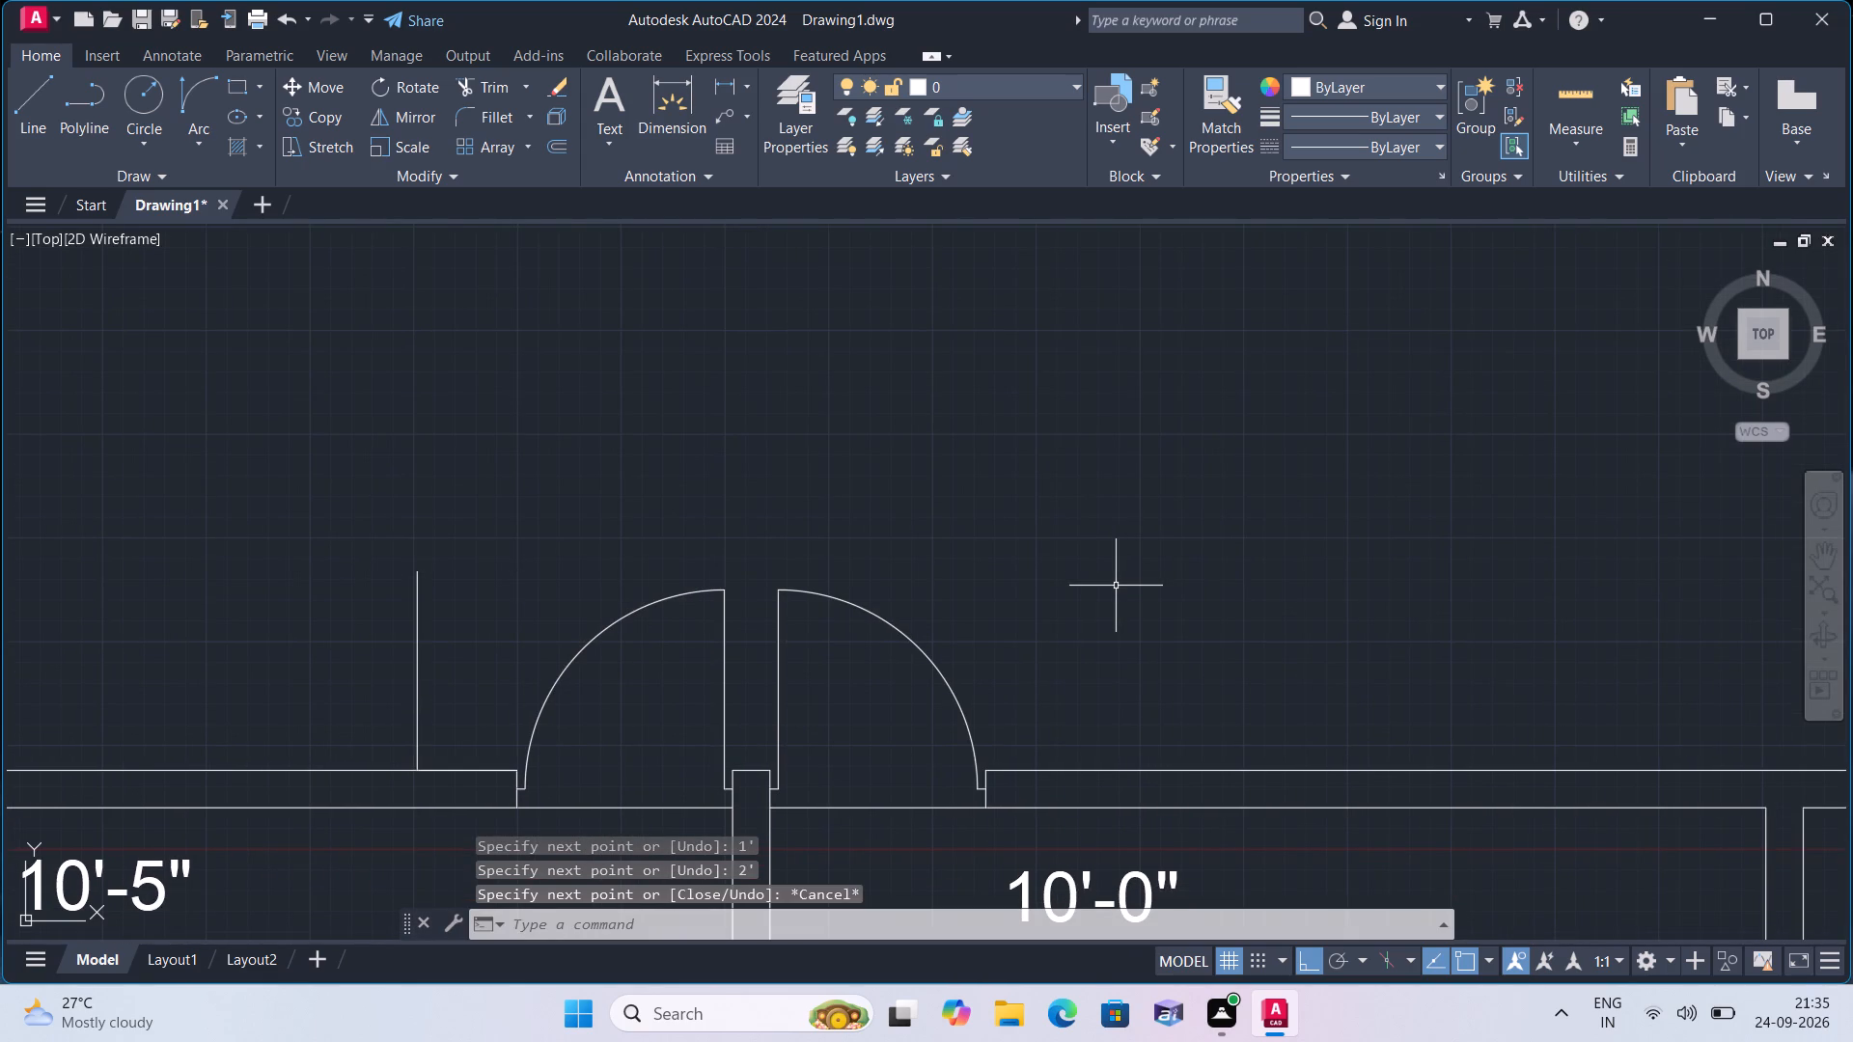
{"action": "key", "text": "space"}
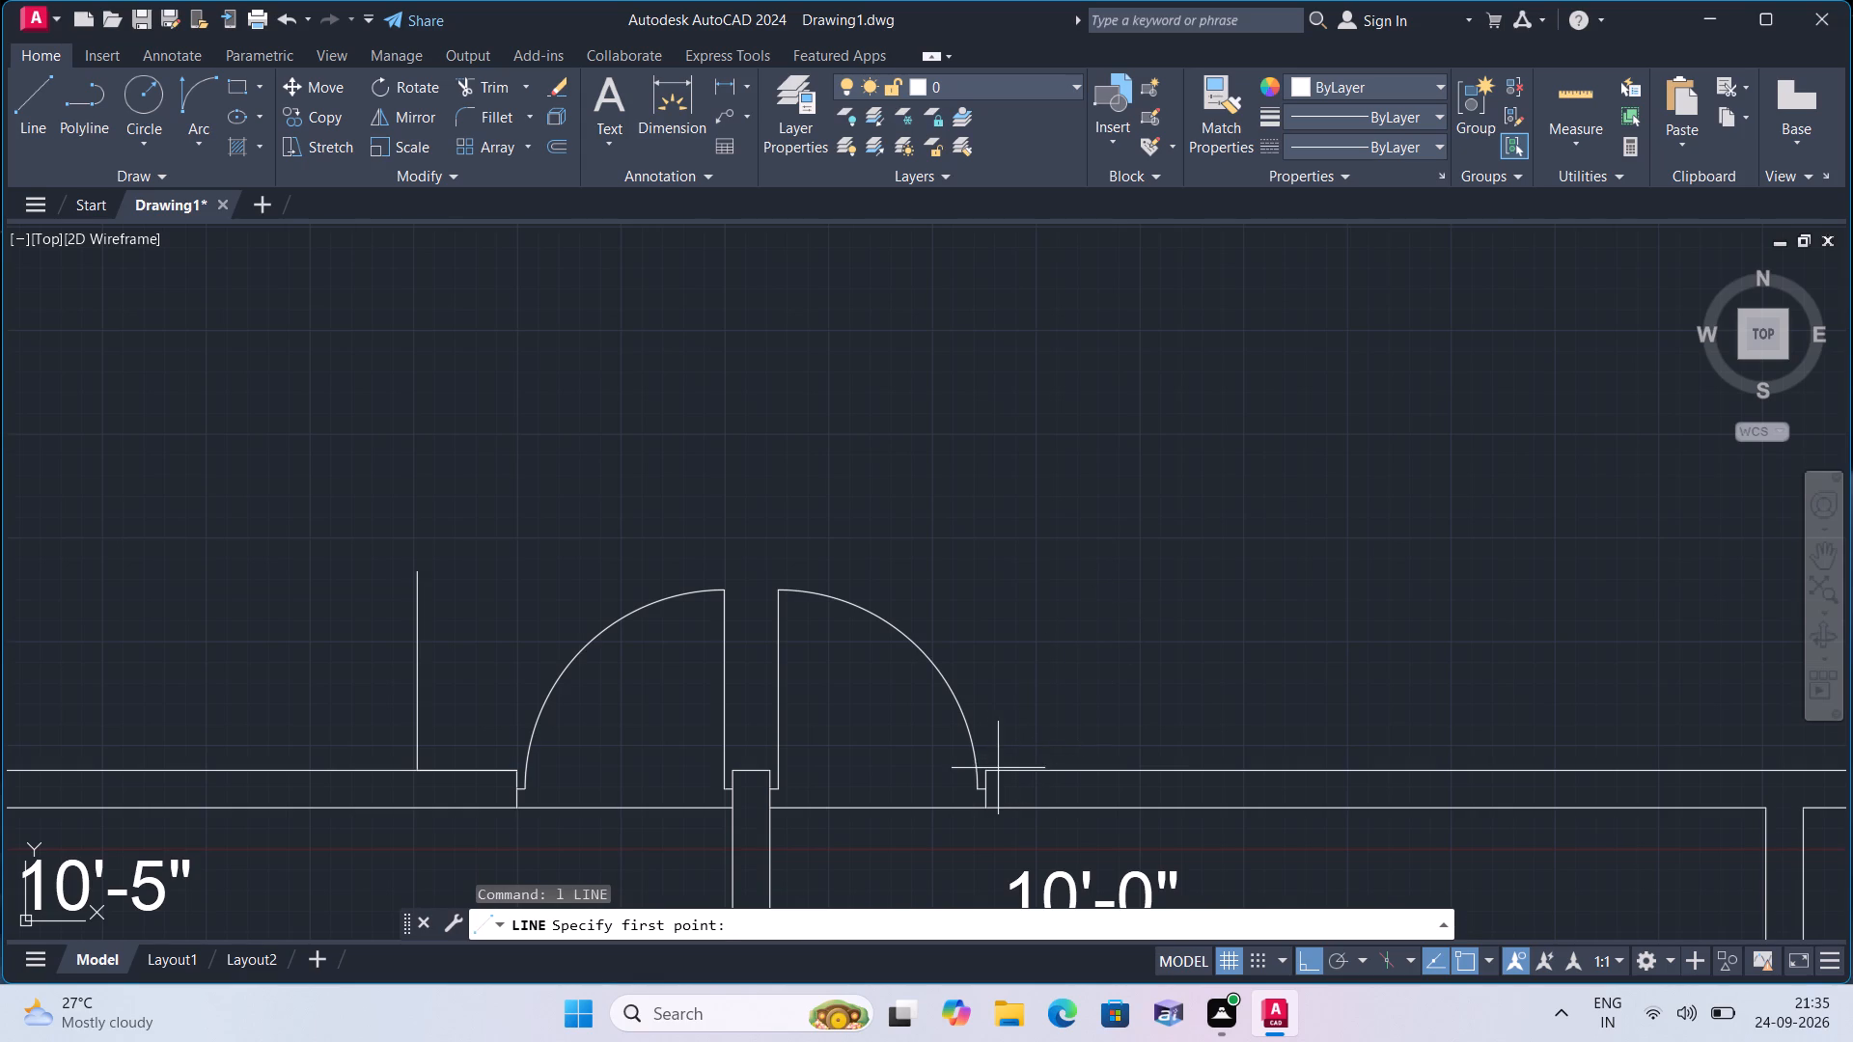
{"action": "left_click", "coordinate": [987, 771]}
{"action": "type", "text": "1'"}
{"action": "key", "text": "space"}
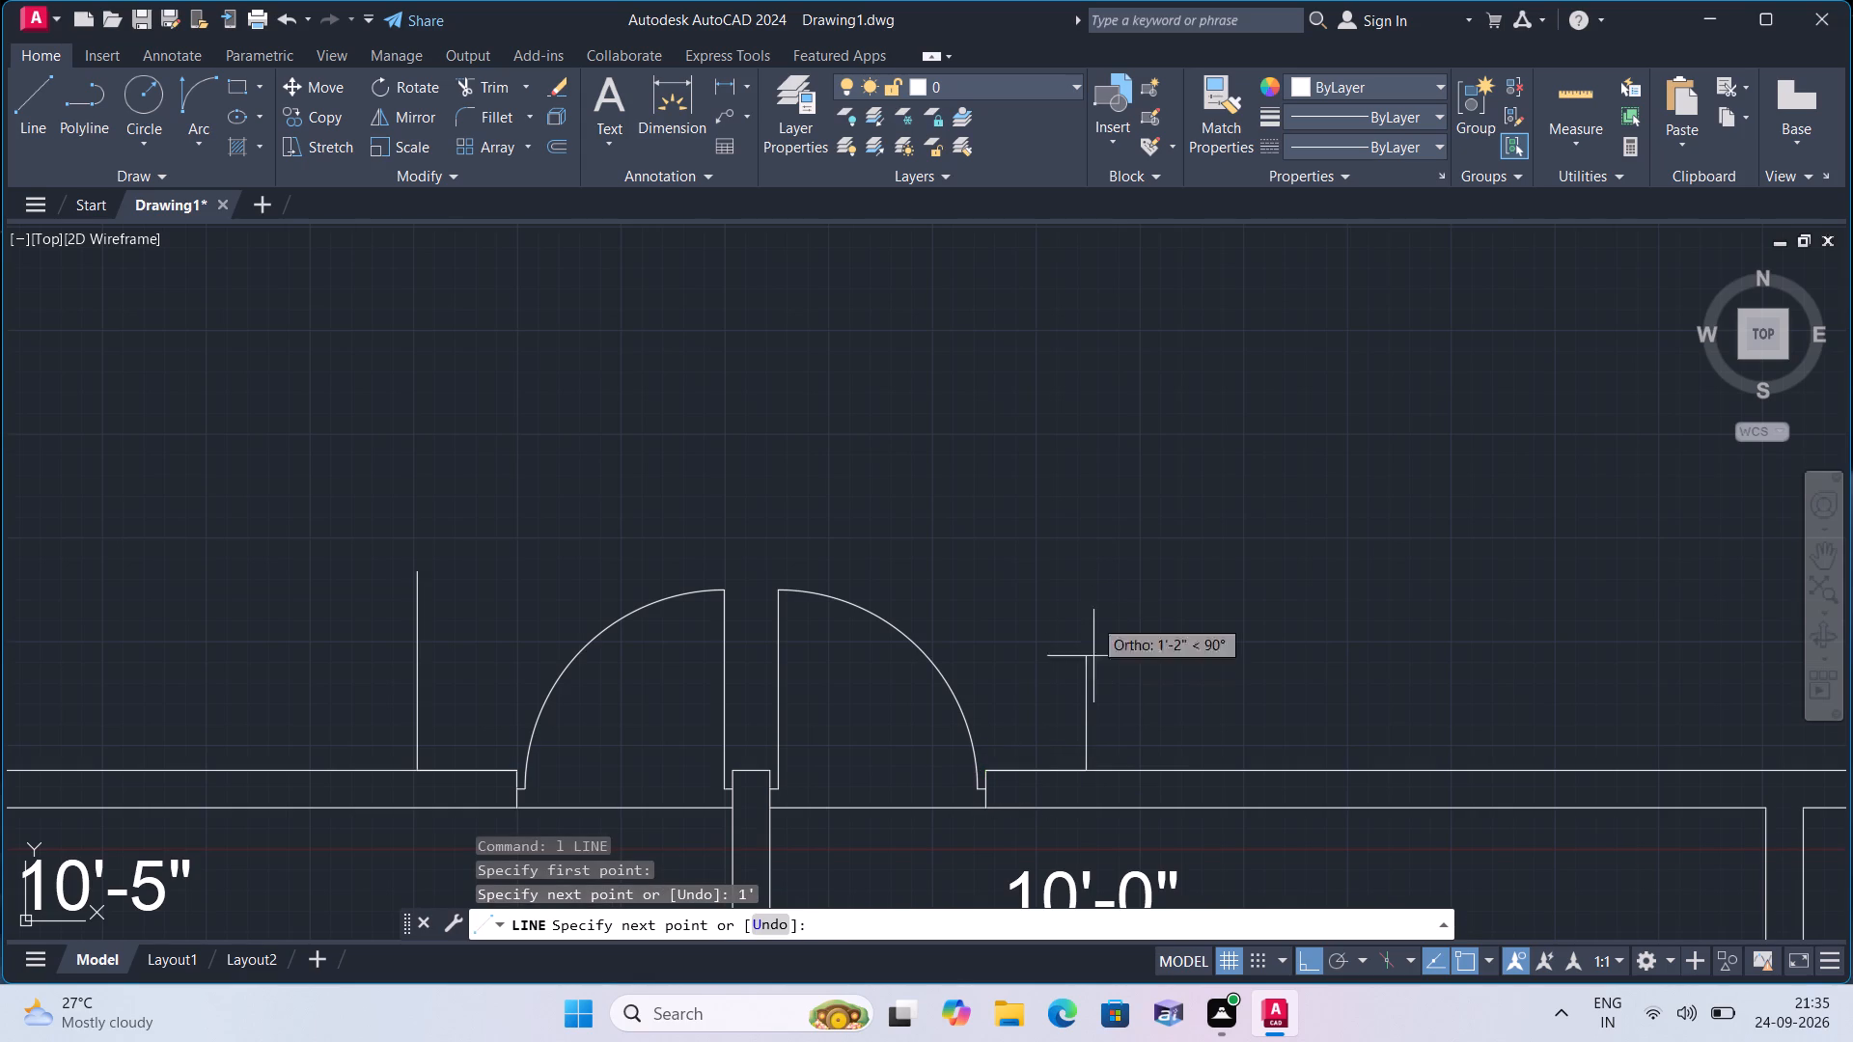
{"action": "type", "text": "2'"}
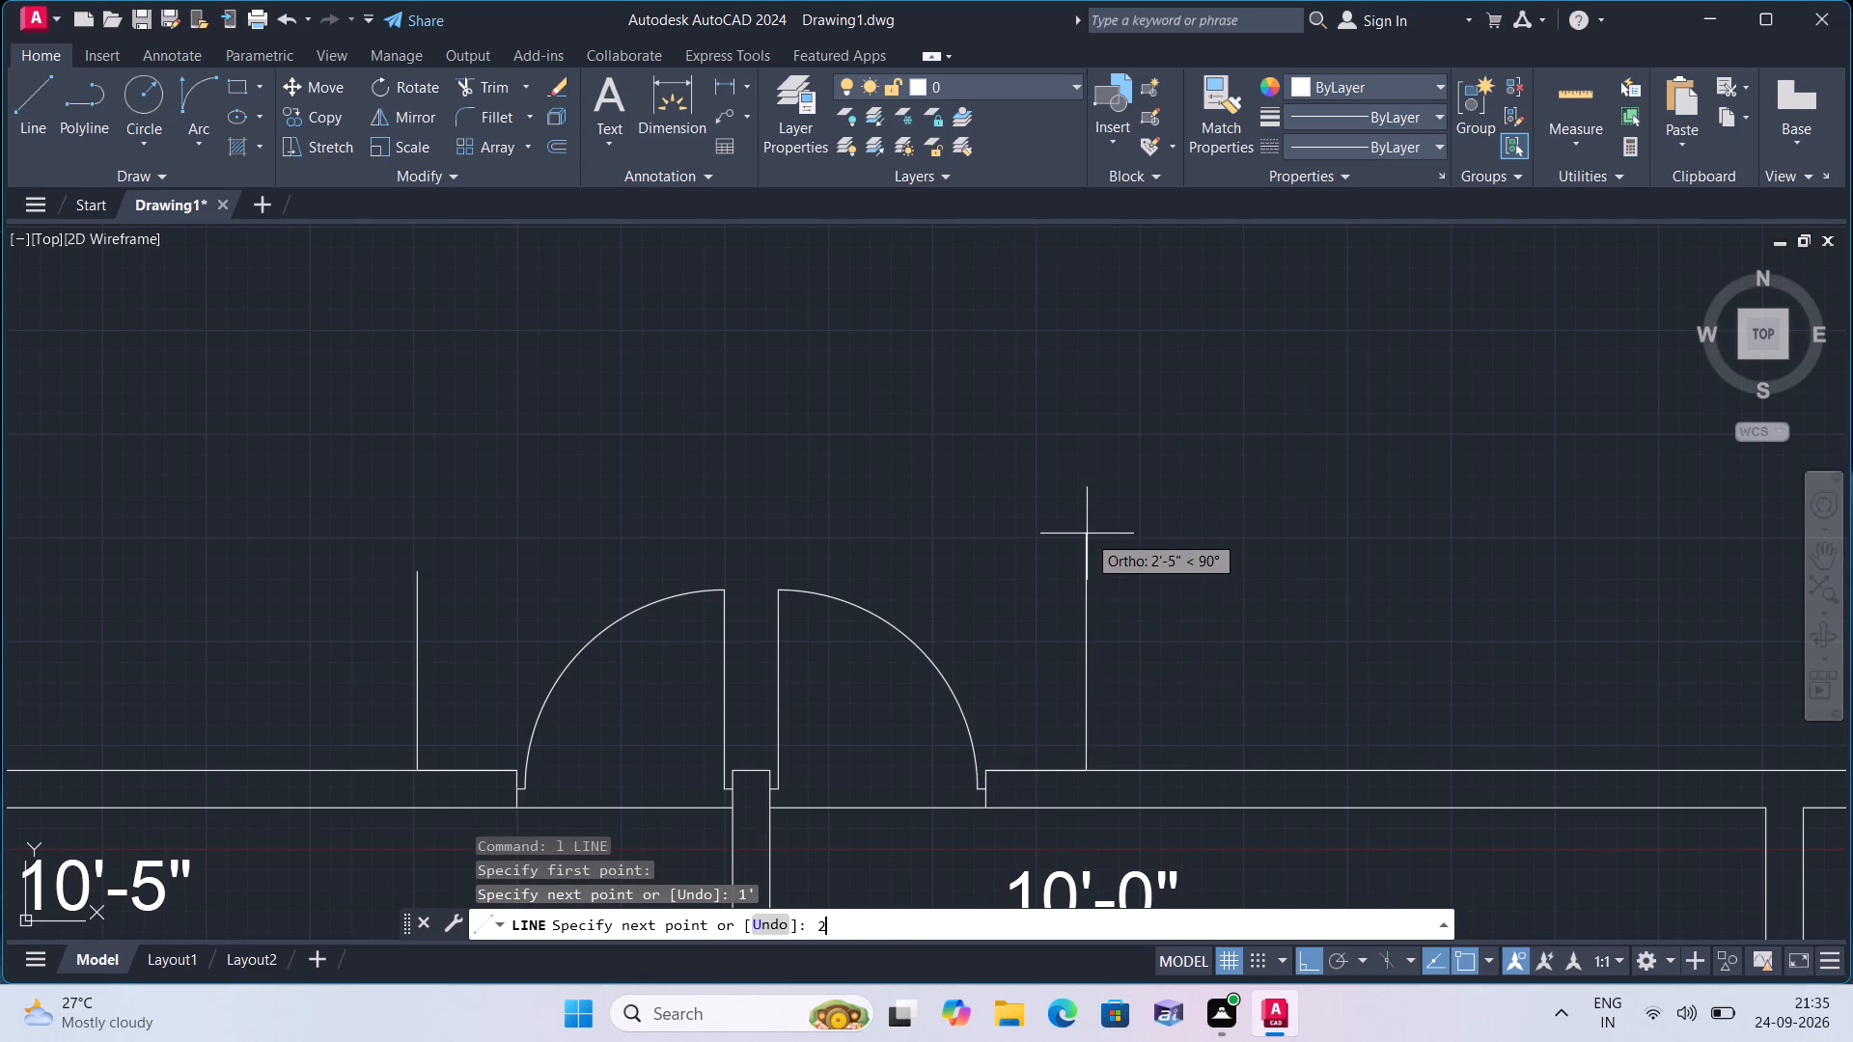
{"action": "key", "text": "space"}
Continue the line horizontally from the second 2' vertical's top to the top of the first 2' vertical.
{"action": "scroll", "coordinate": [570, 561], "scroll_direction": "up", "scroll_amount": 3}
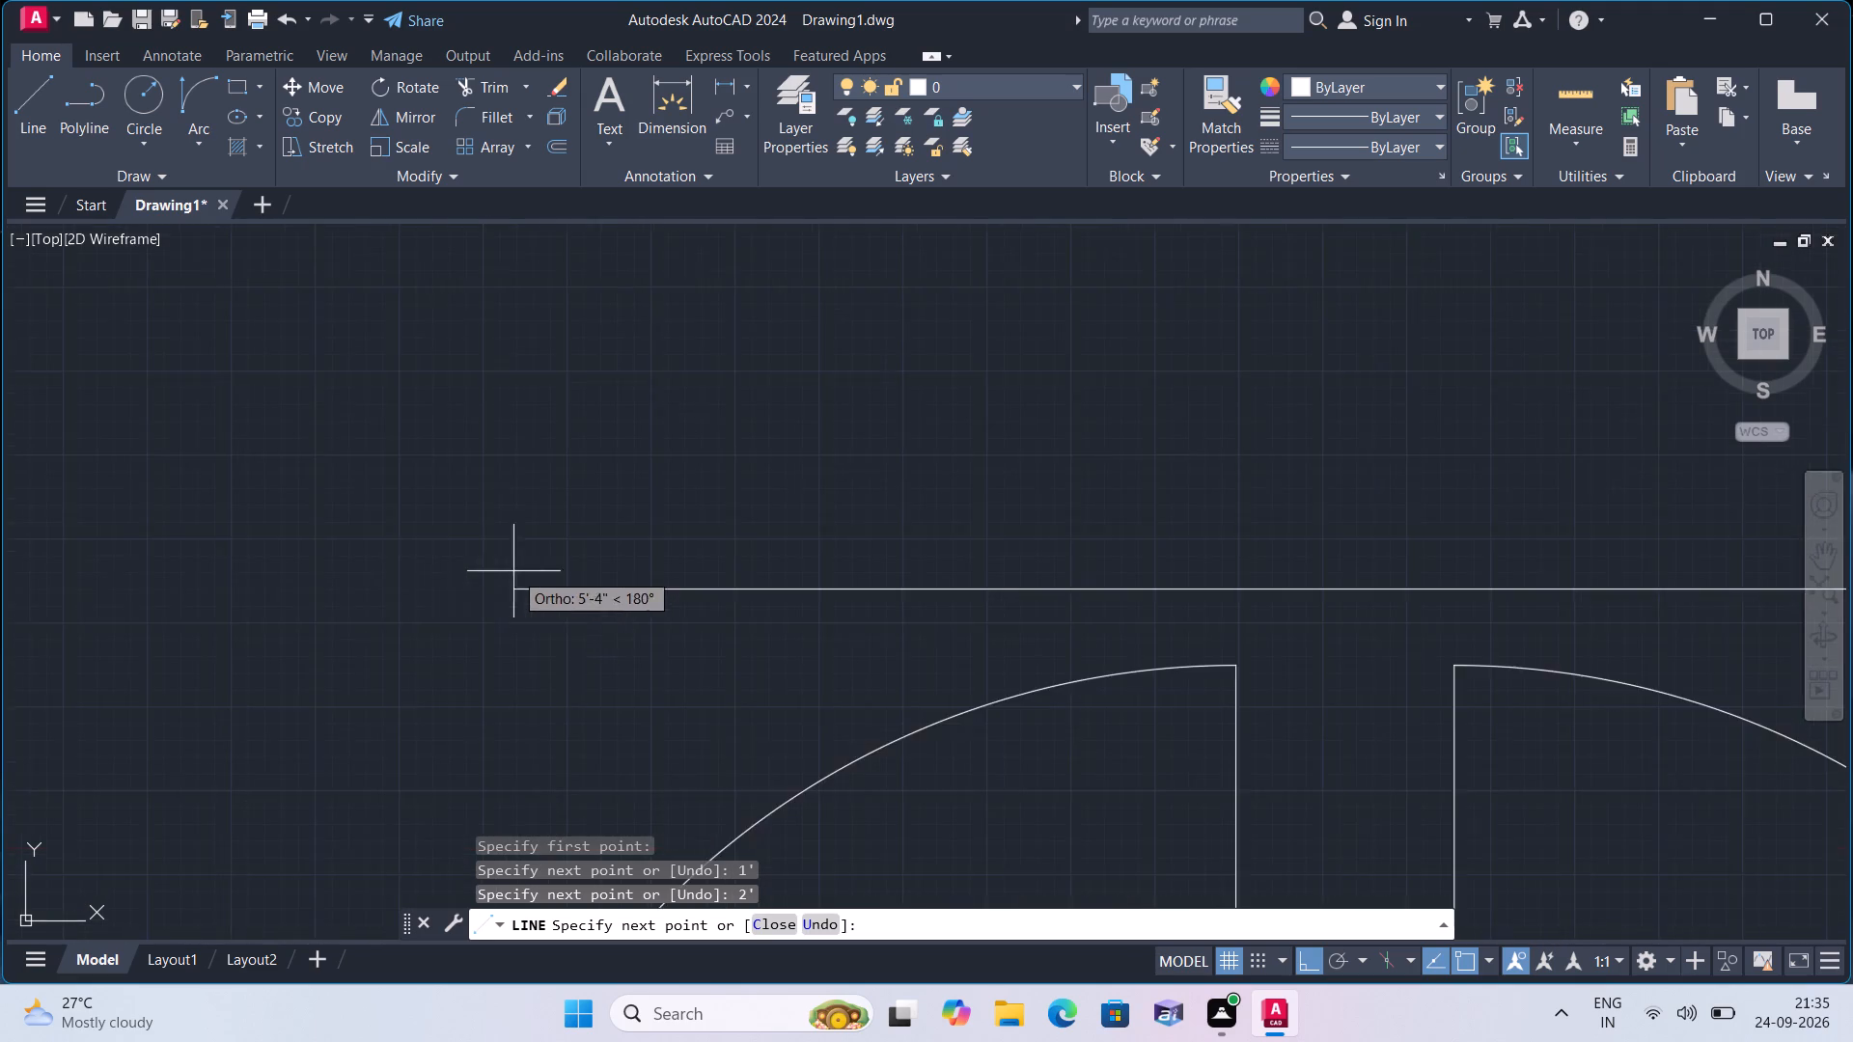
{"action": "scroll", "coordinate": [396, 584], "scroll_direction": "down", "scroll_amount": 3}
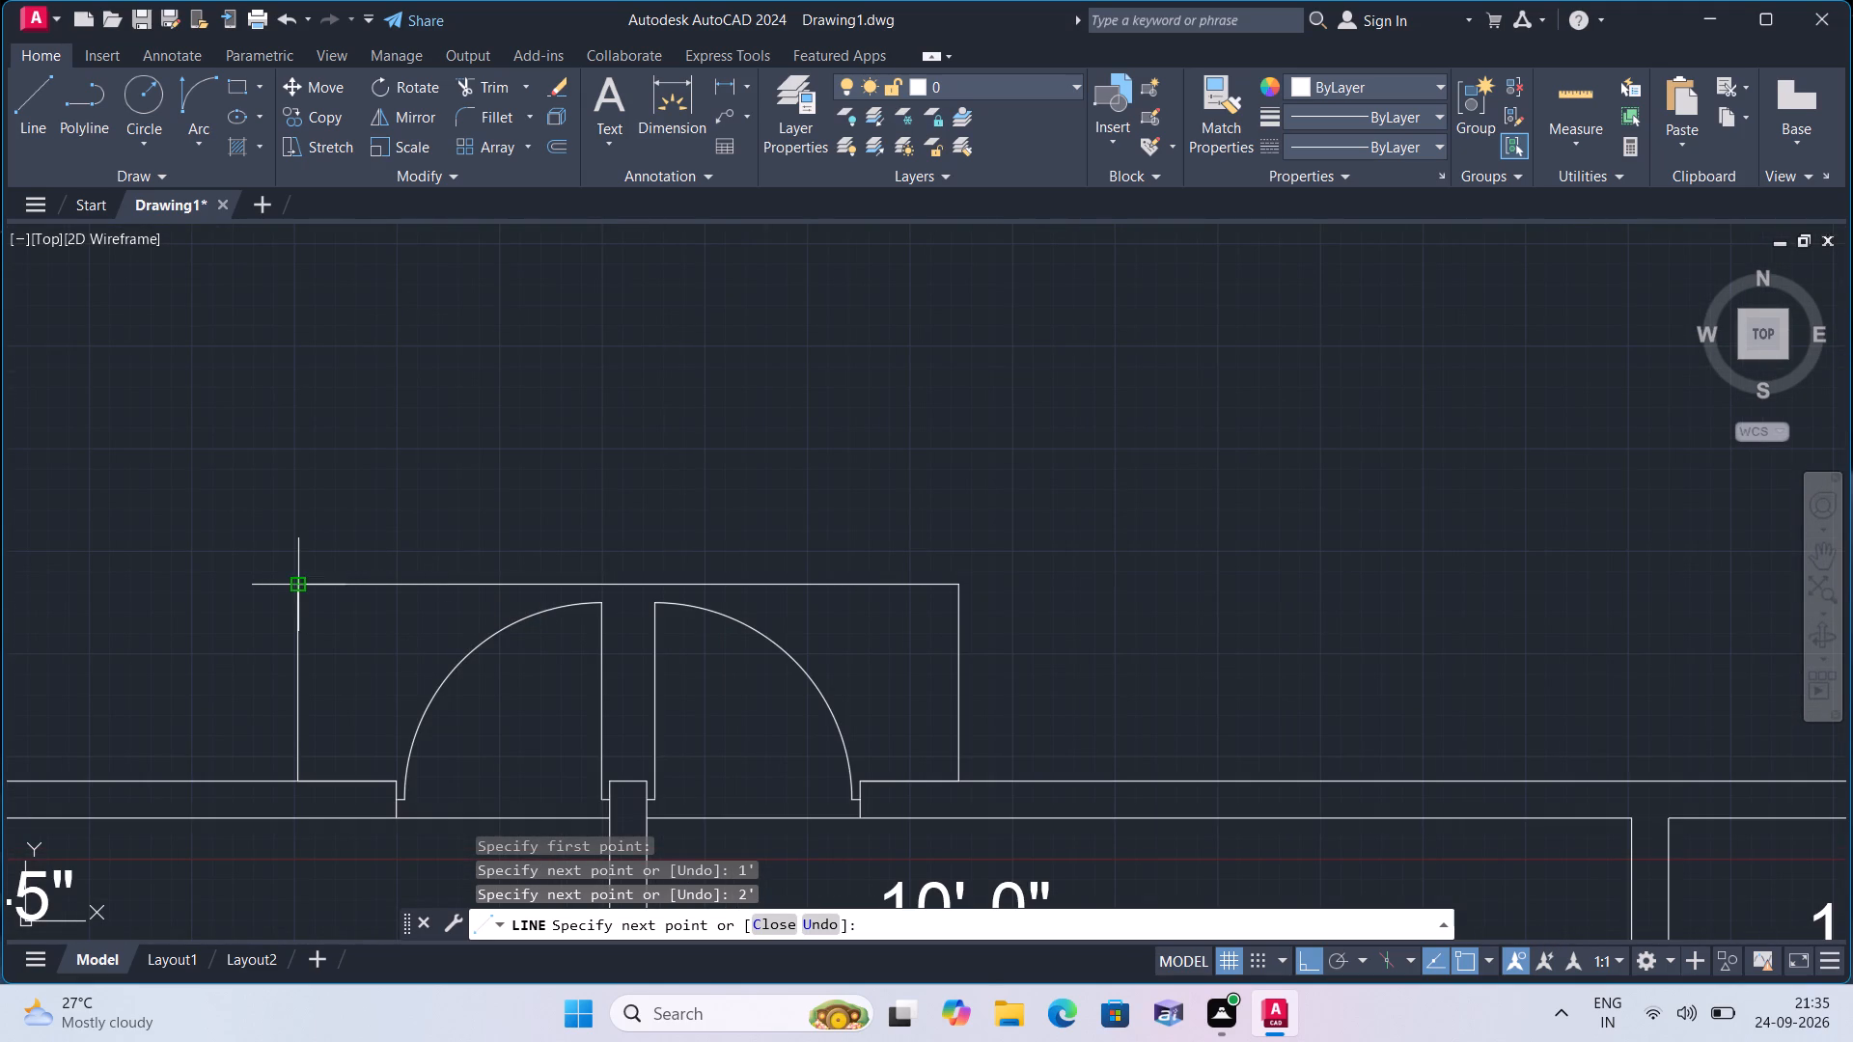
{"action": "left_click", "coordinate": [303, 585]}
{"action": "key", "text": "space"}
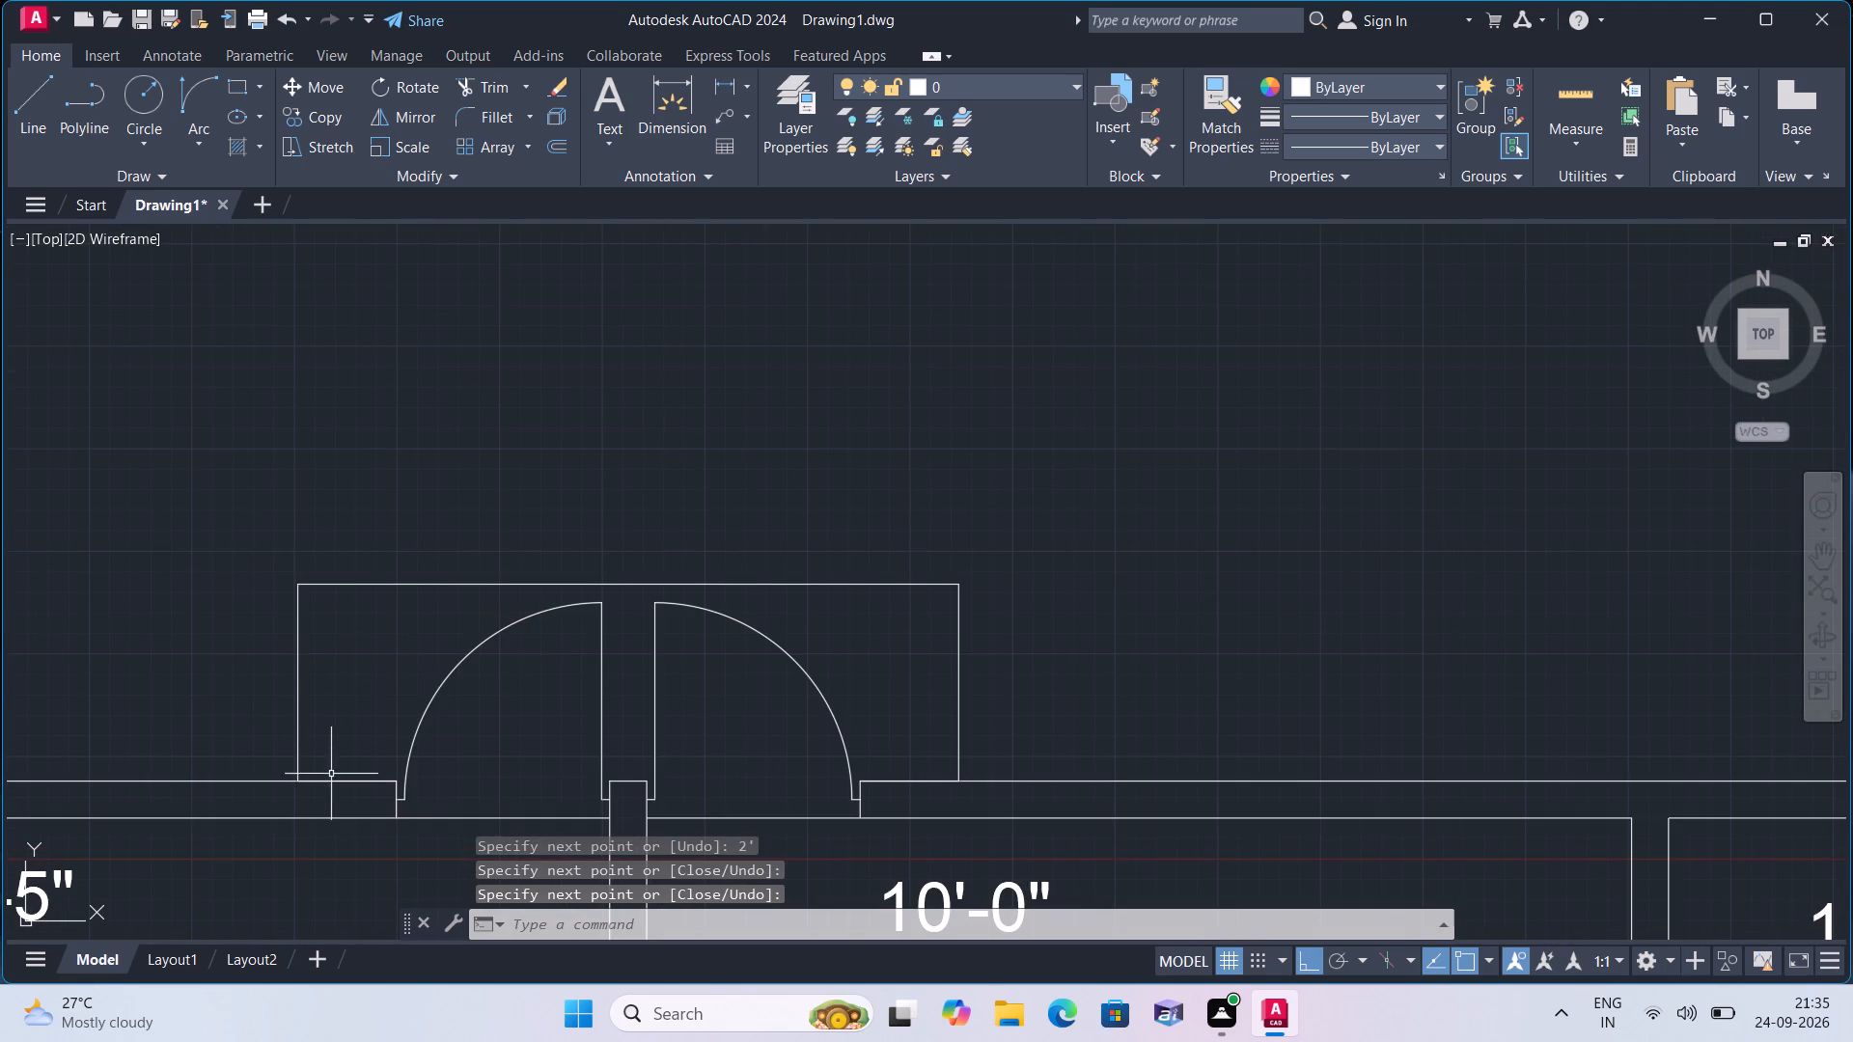
Delete the two 1' segments lying along the wall beside the first and second bedroom doors.
{"action": "left_click", "coordinate": [332, 779]}
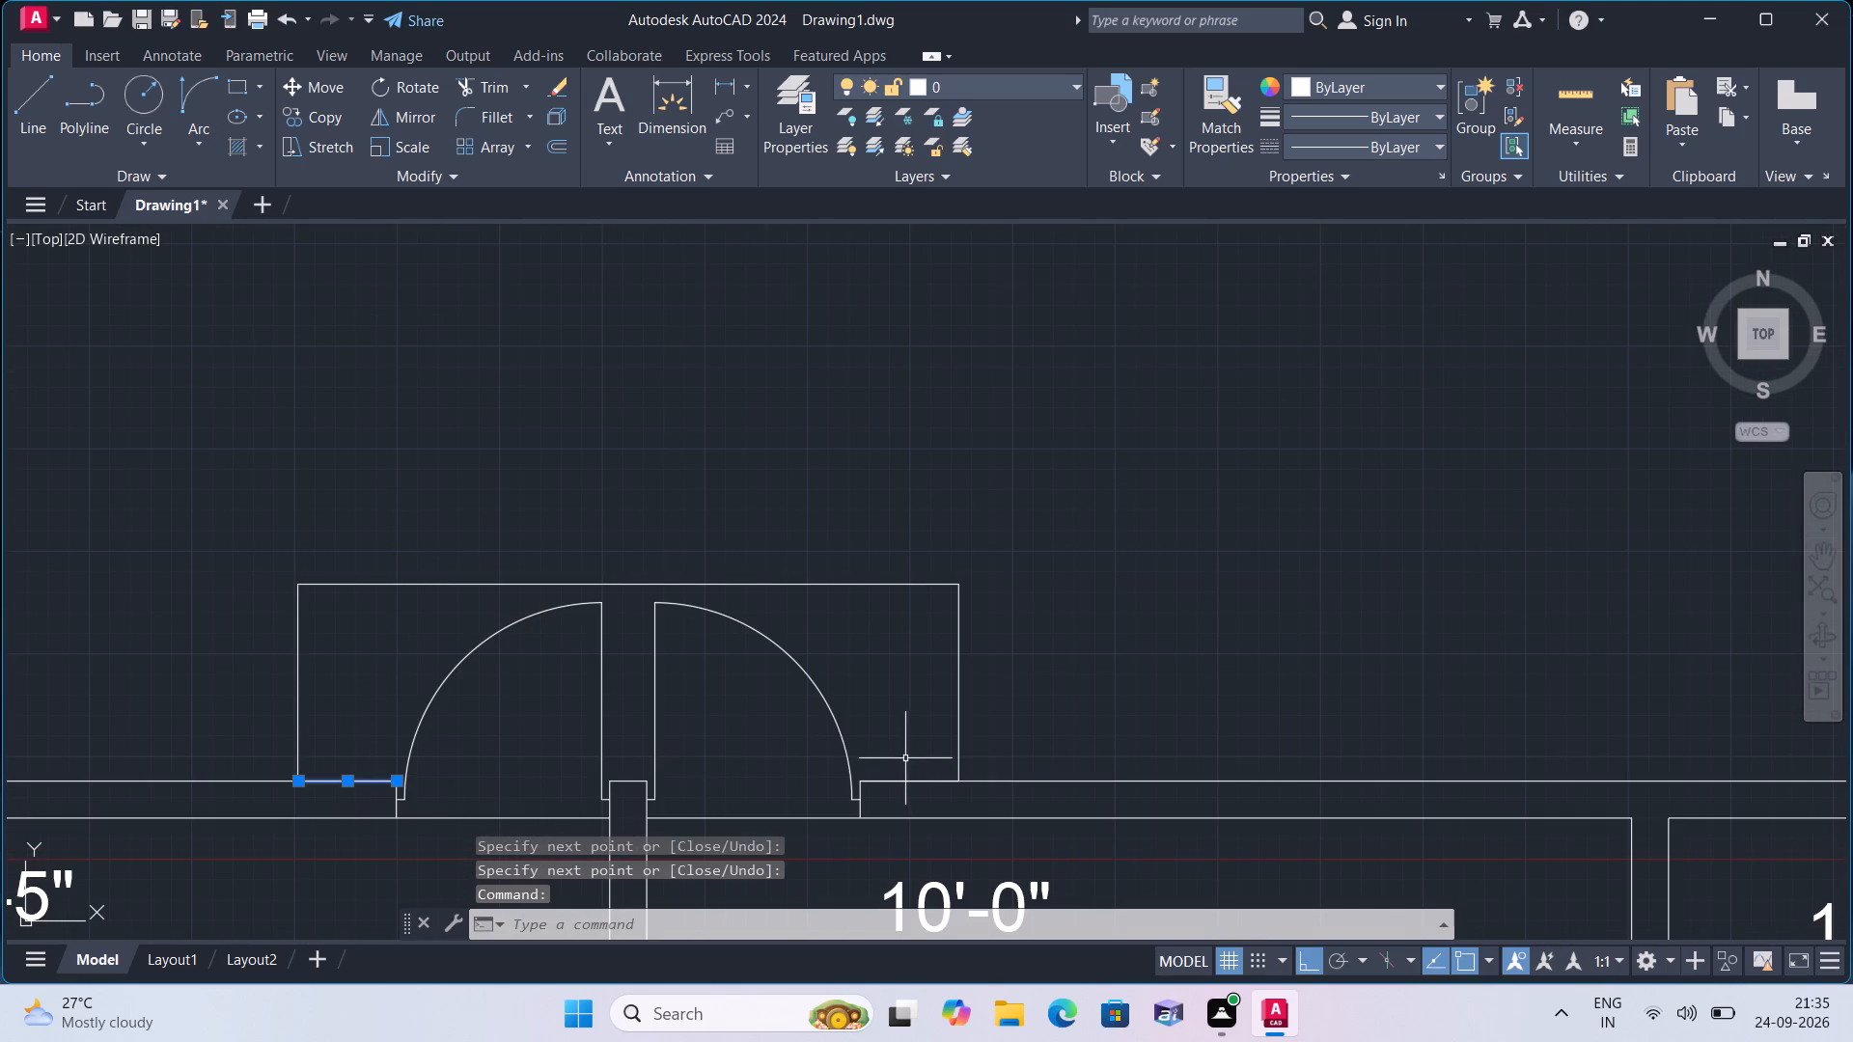
{"action": "left_click", "coordinate": [899, 780]}
{"action": "key", "text": "Delete"}
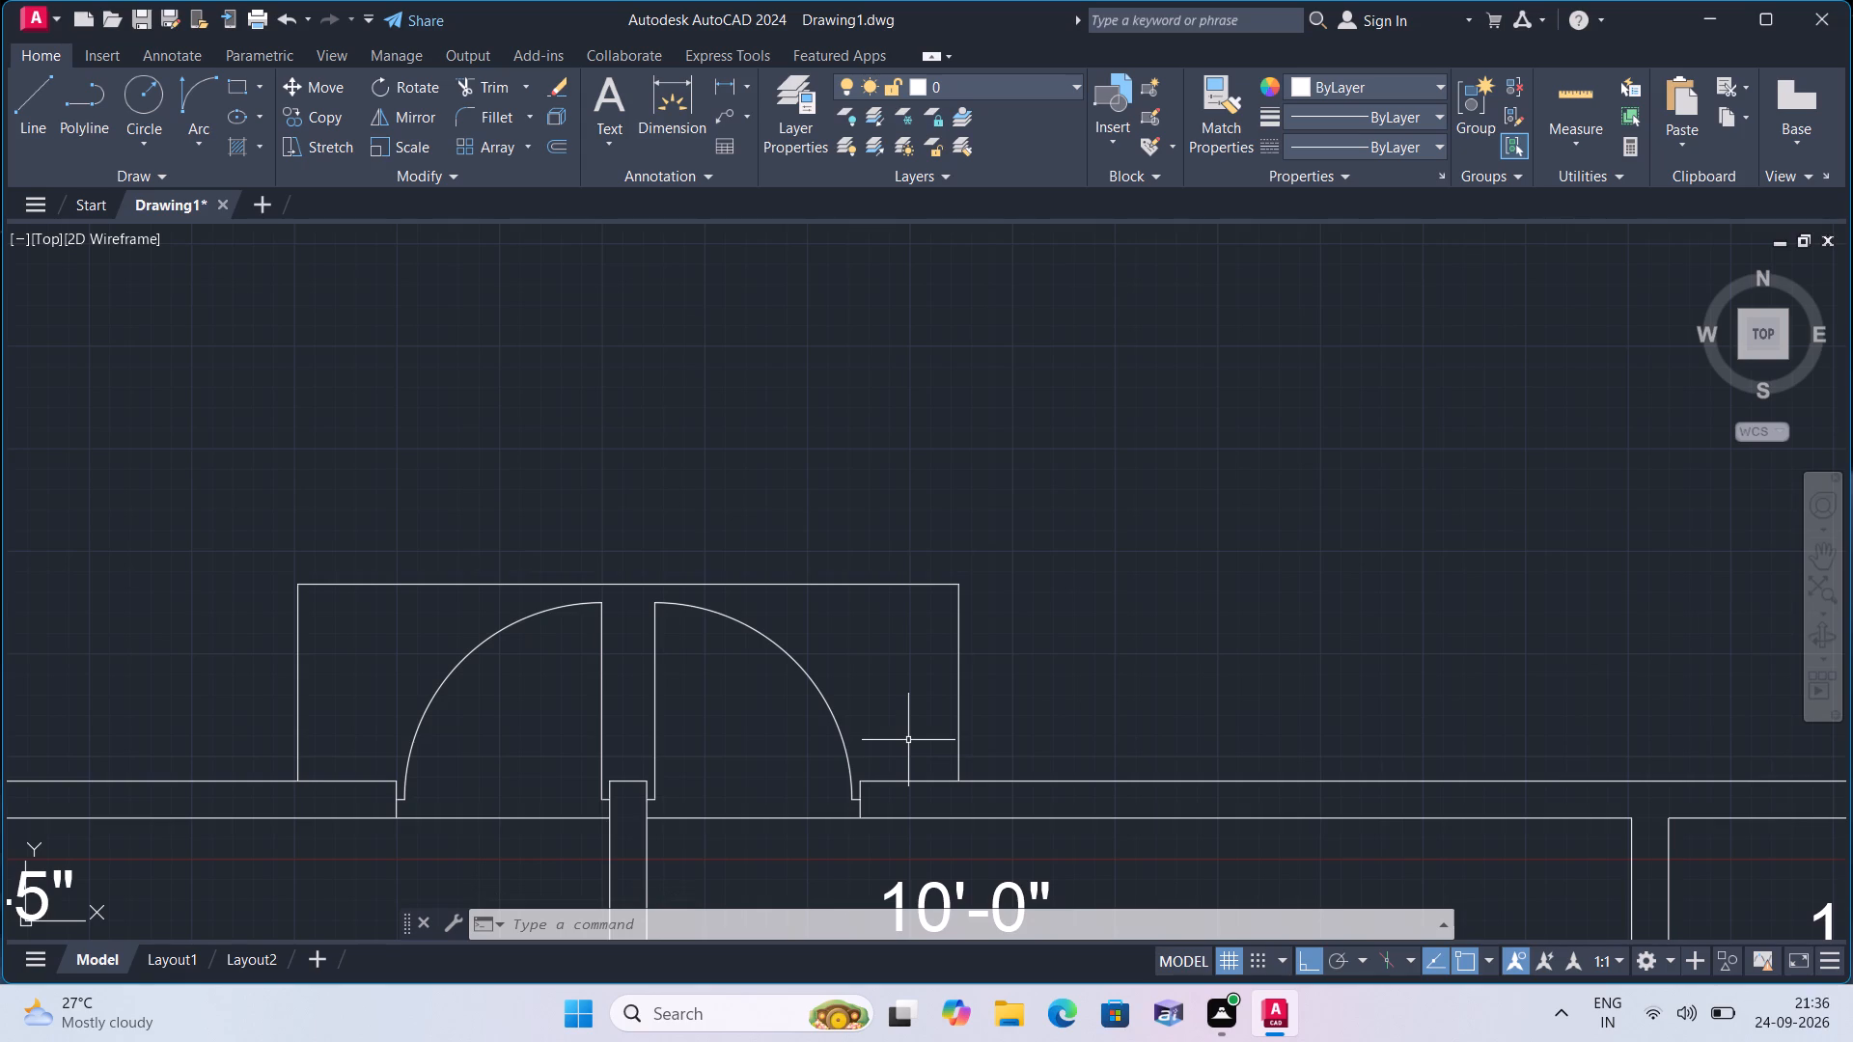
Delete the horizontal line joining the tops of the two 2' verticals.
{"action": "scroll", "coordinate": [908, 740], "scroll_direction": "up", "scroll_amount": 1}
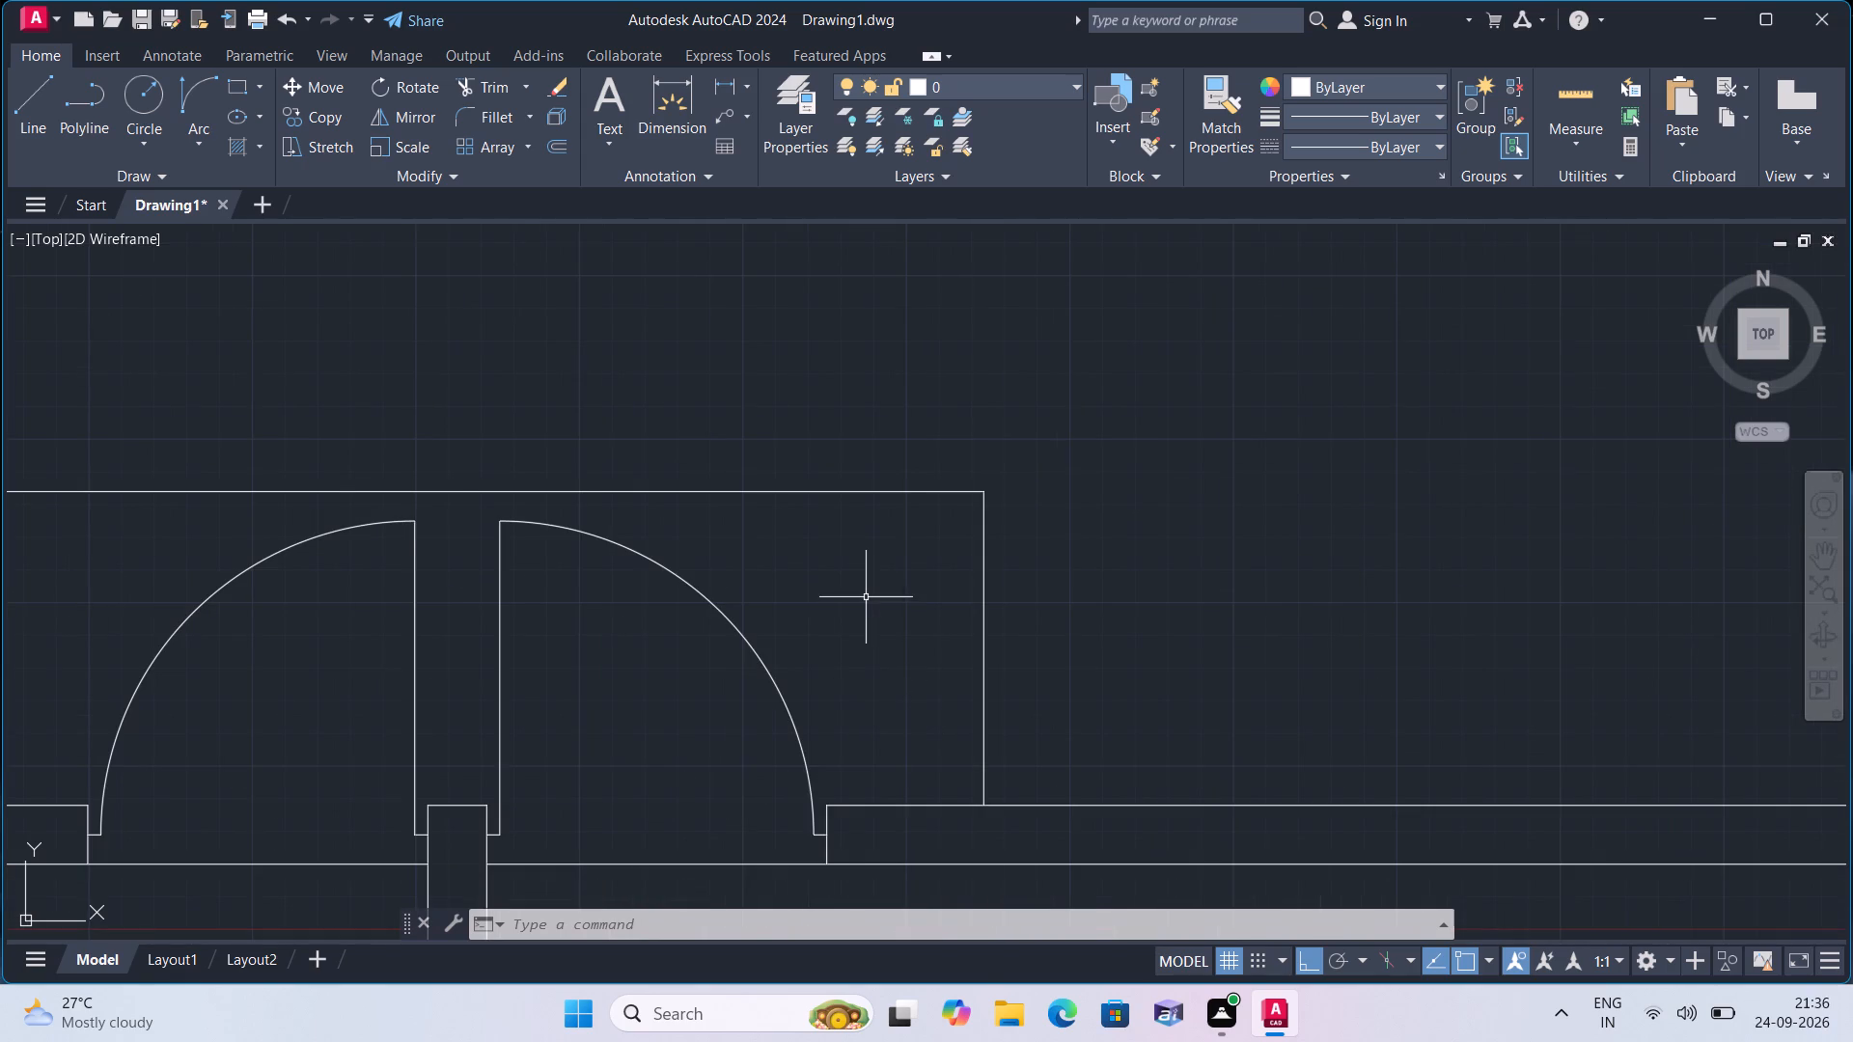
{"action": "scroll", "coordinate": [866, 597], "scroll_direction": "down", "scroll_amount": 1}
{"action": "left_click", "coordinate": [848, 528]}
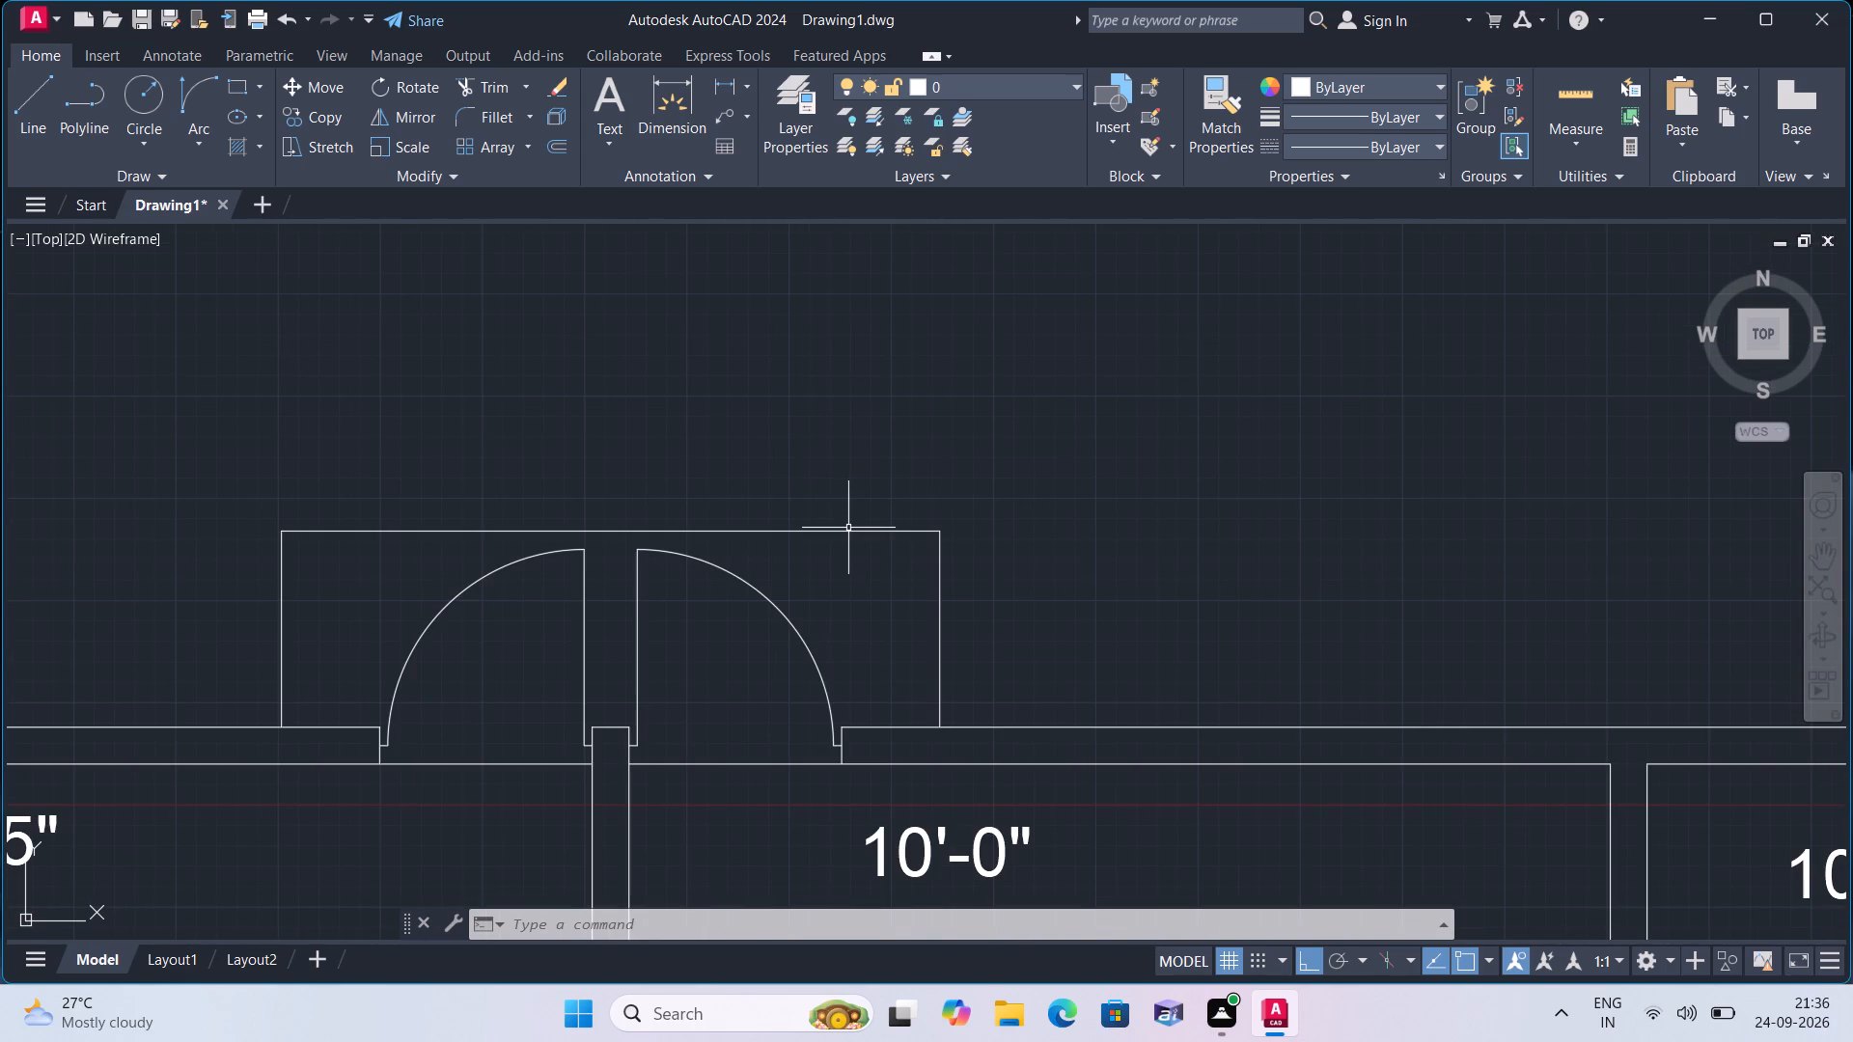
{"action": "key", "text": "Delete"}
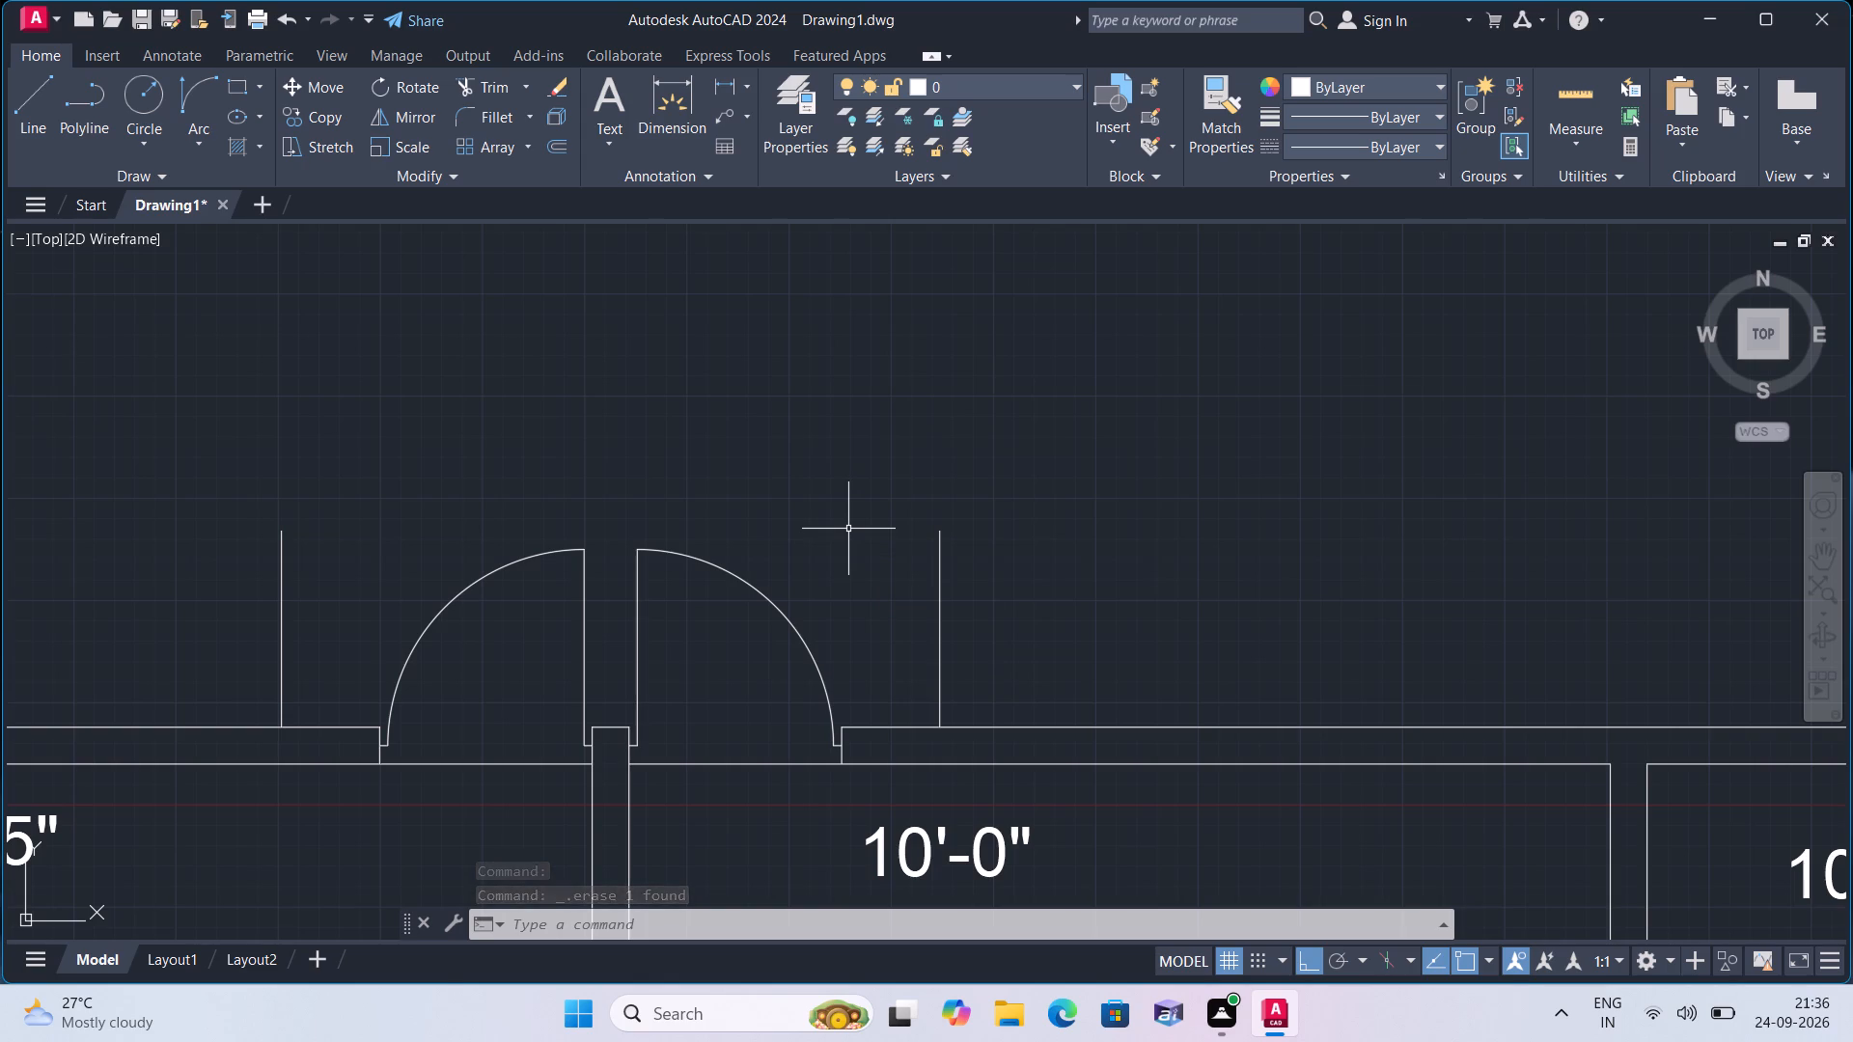
From the right vertical's top, draw a line 1' upward, across until level with the left vertical, and down to its top.
{"action": "type", "text": "l"}
{"action": "key", "text": "space"}
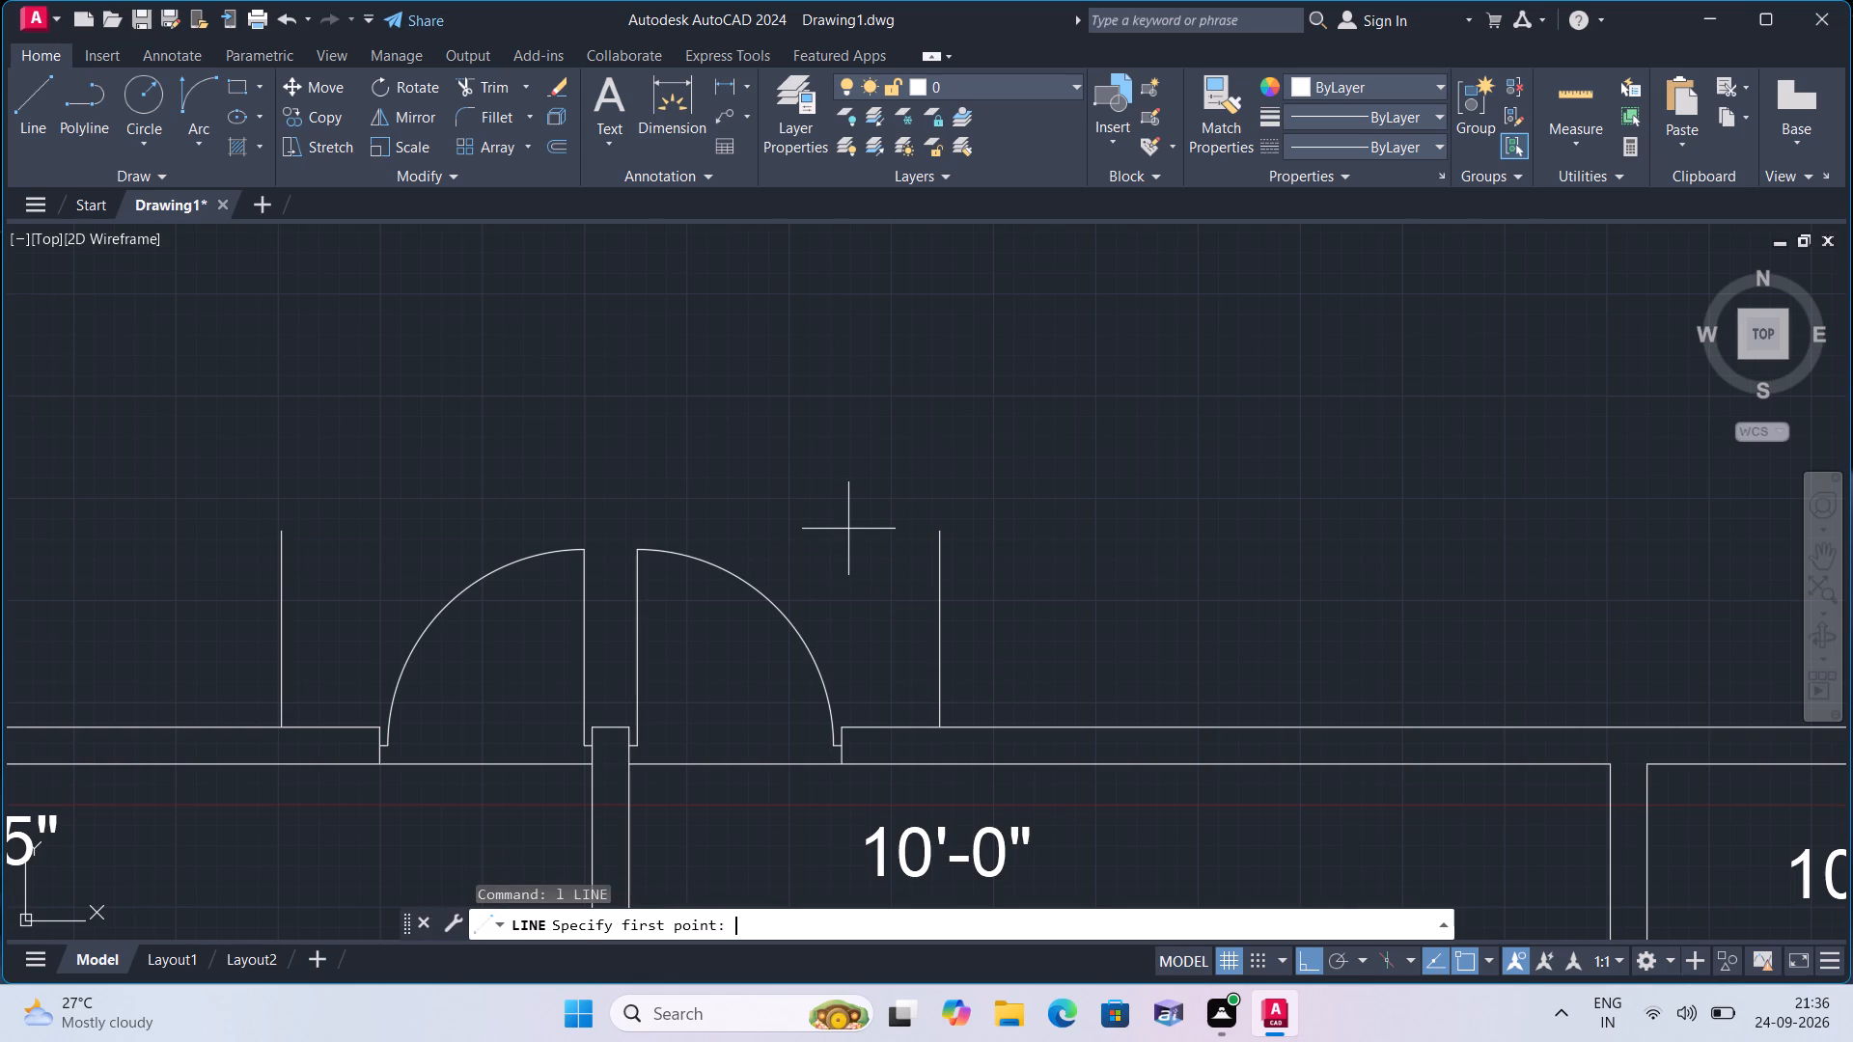
{"action": "left_click", "coordinate": [938, 533]}
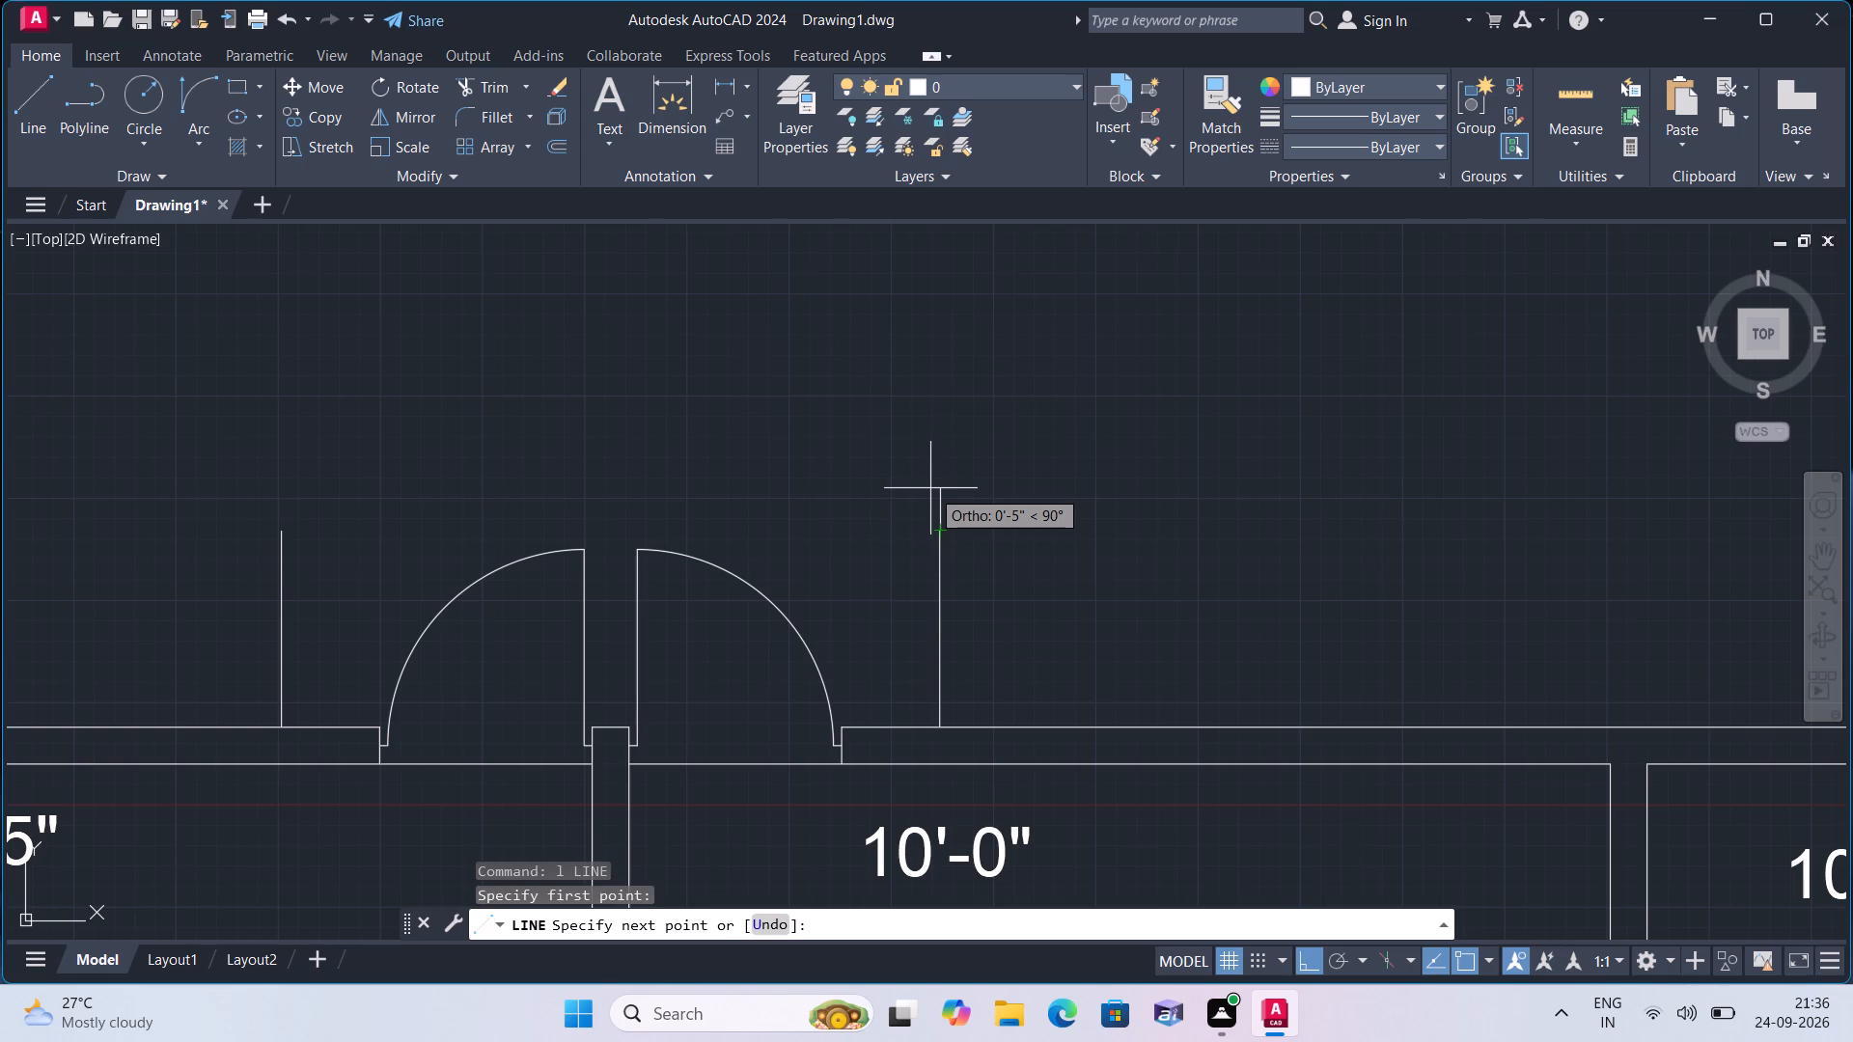
{"action": "type", "text": "1'"}
{"action": "key", "text": "space"}
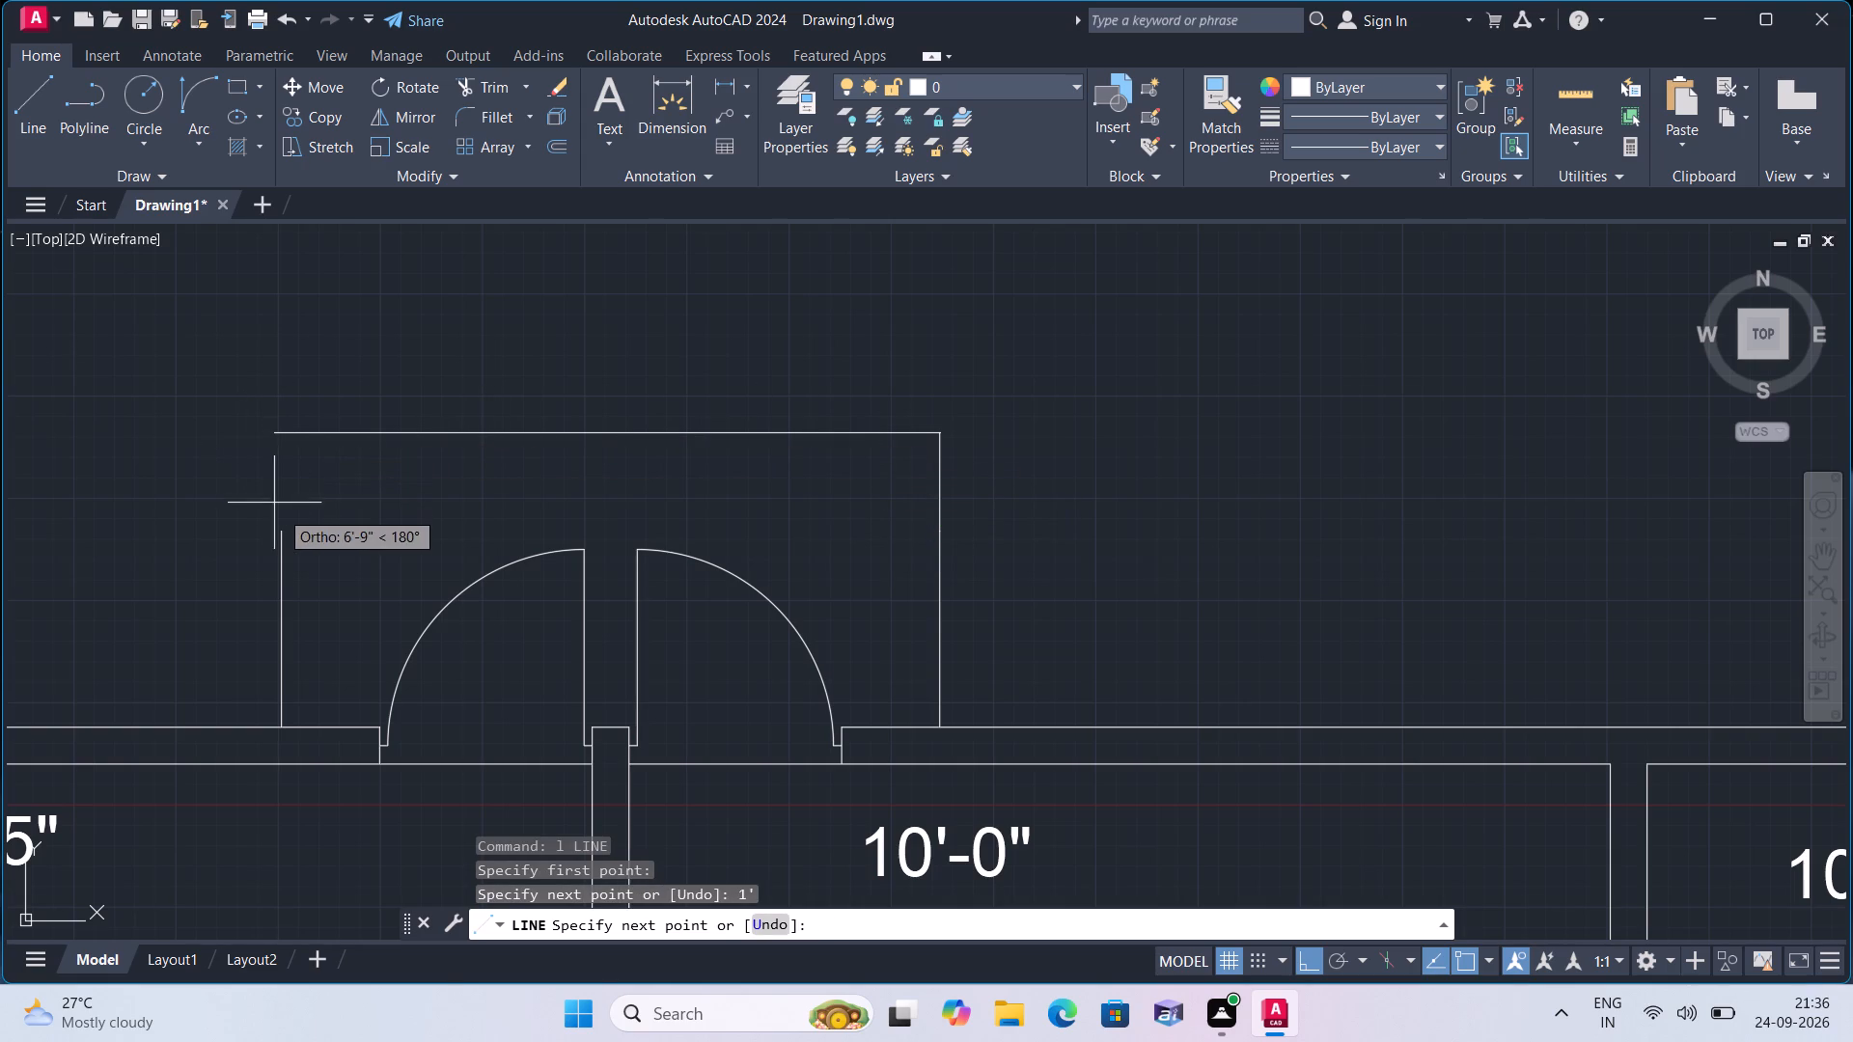
{"action": "left_click", "coordinate": [279, 433]}
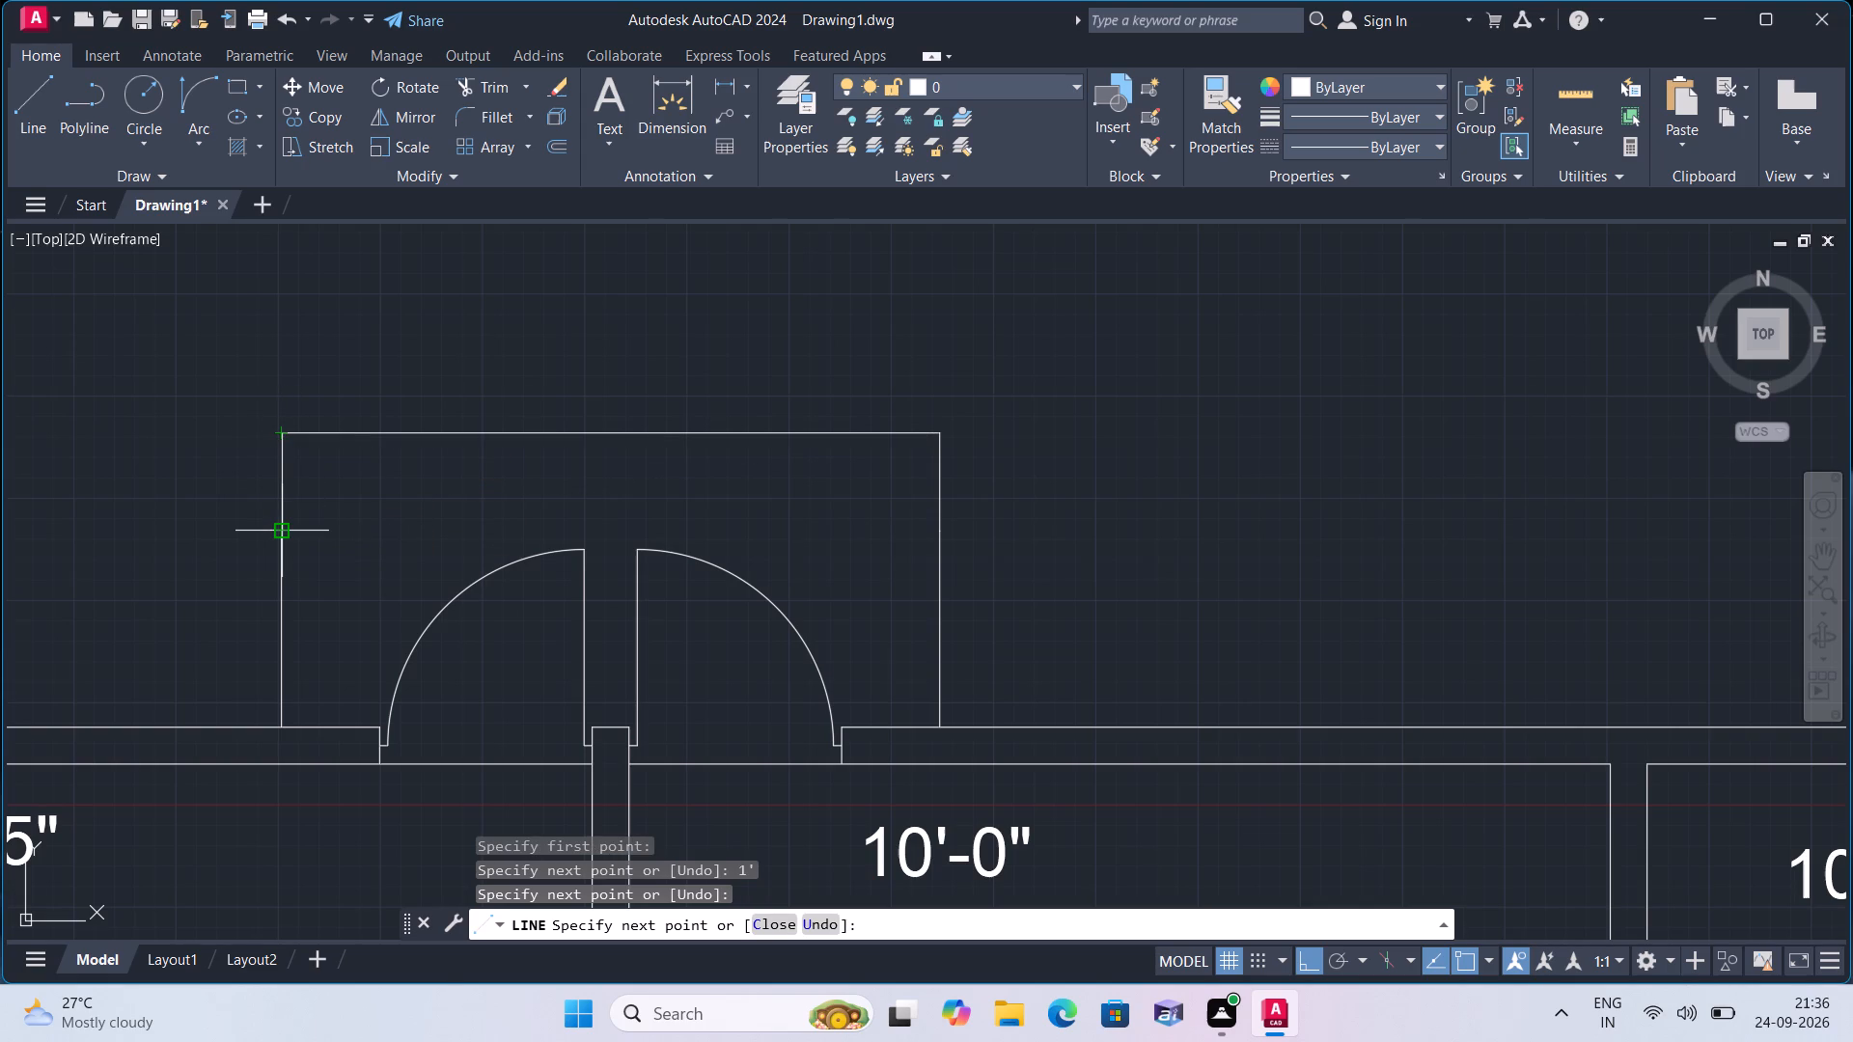
{"action": "left_click", "coordinate": [275, 526]}
{"action": "key", "text": "space"}
Offset the top line and both segments of each side line of the enclosure around the doors 4.5" outward.
{"action": "type", "text": "offset"}
{"action": "key", "text": "space"}
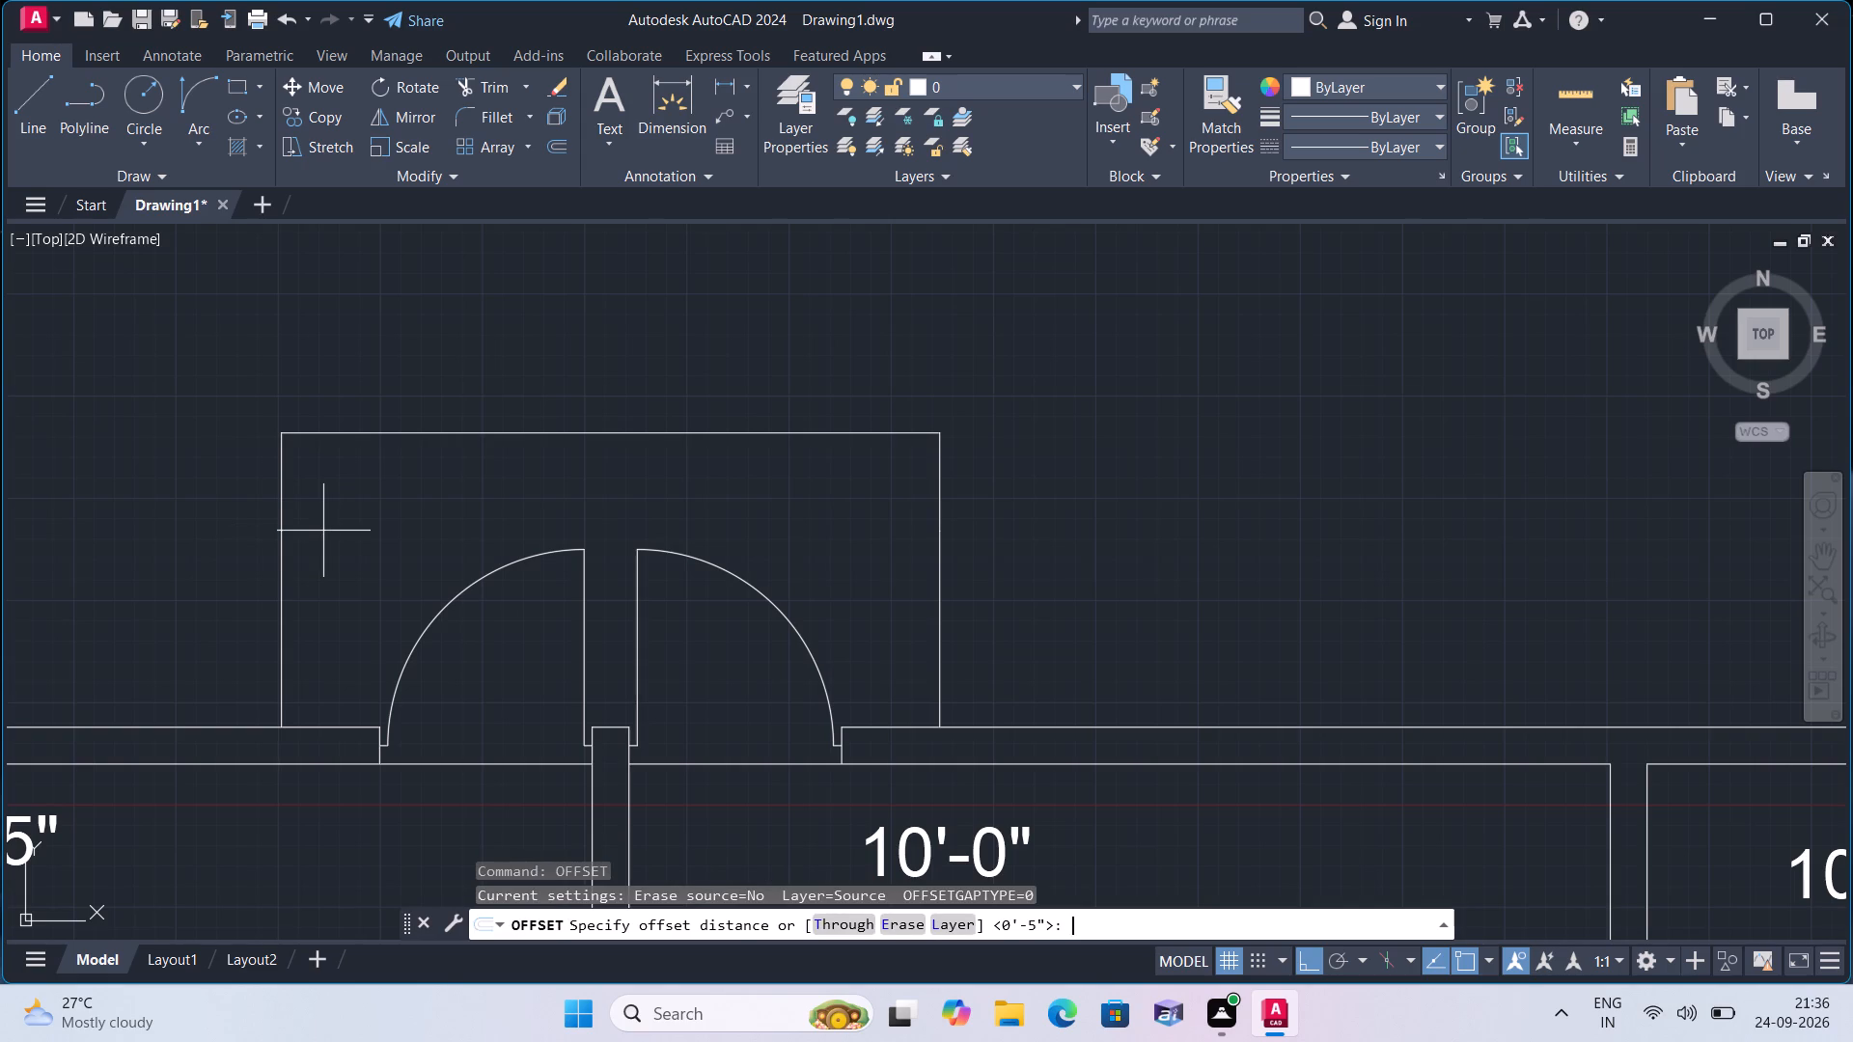
{"action": "type", "text": "4.5\""}
{"action": "key", "text": "space"}
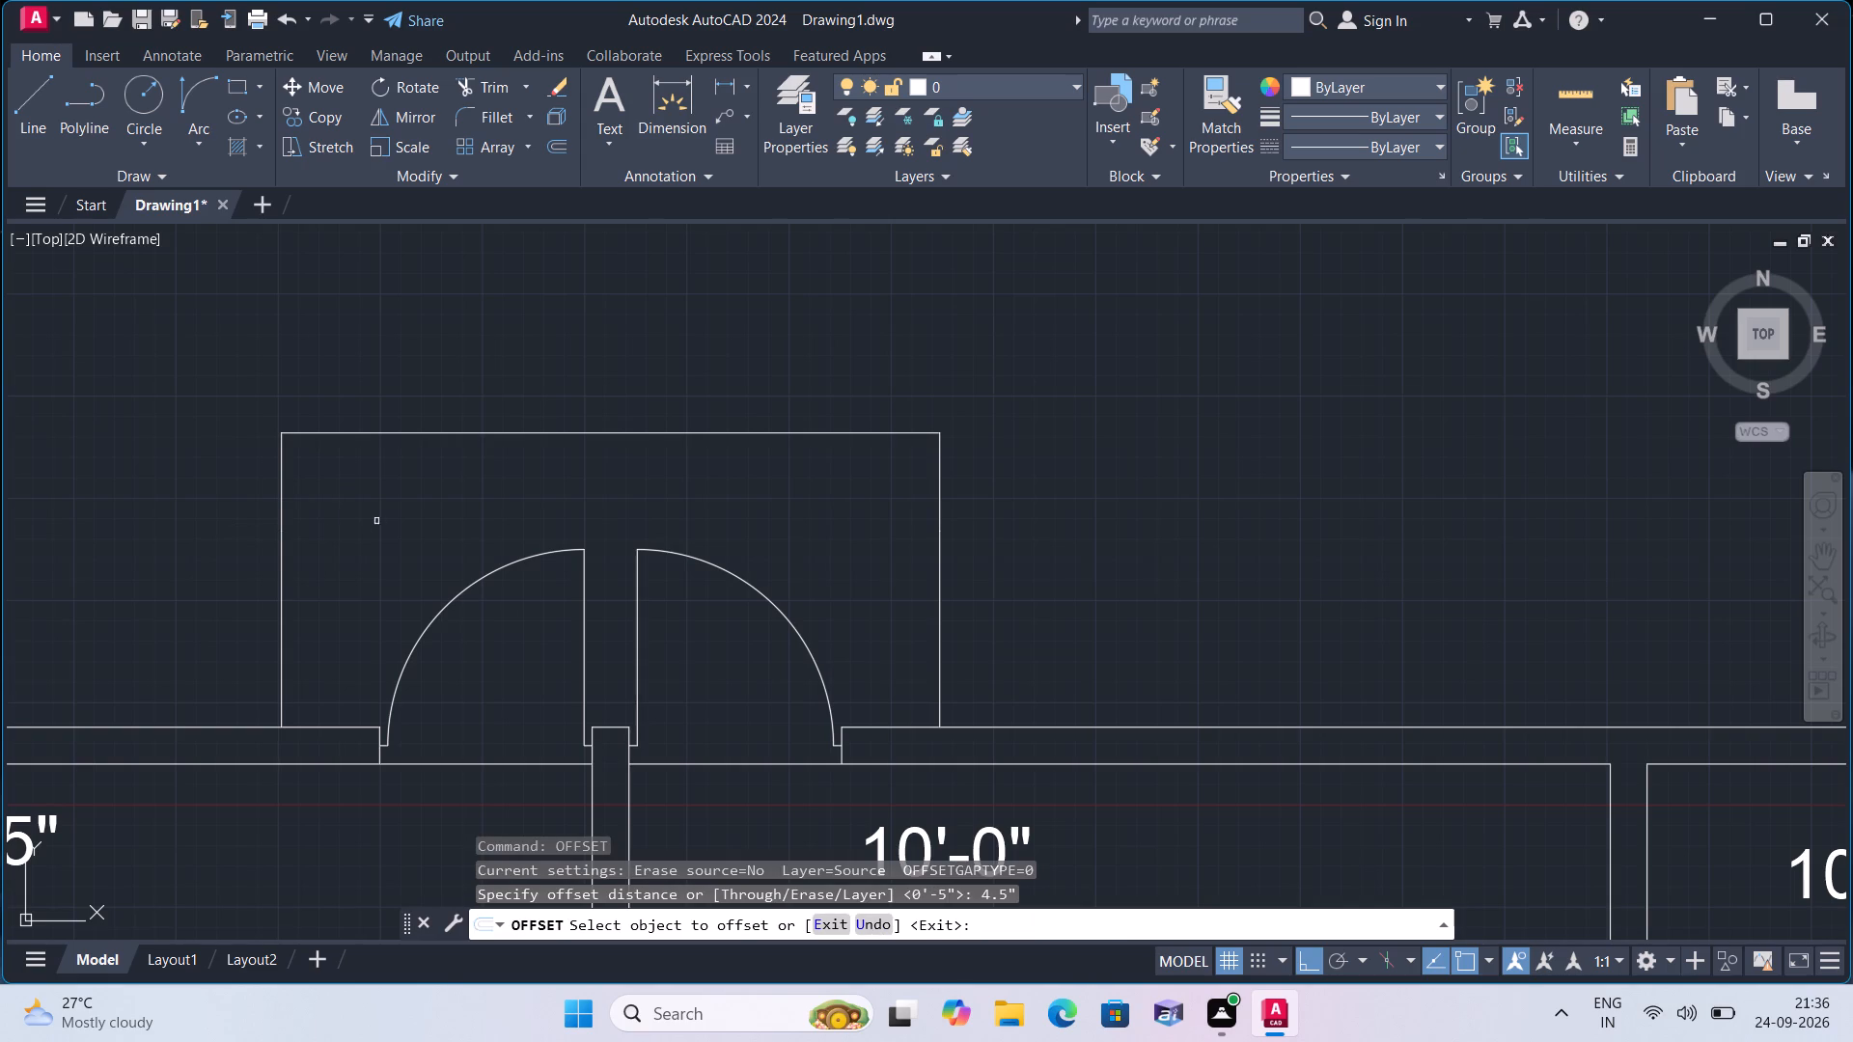
{"action": "left_click", "coordinate": [721, 431]}
{"action": "left_click", "coordinate": [709, 381]}
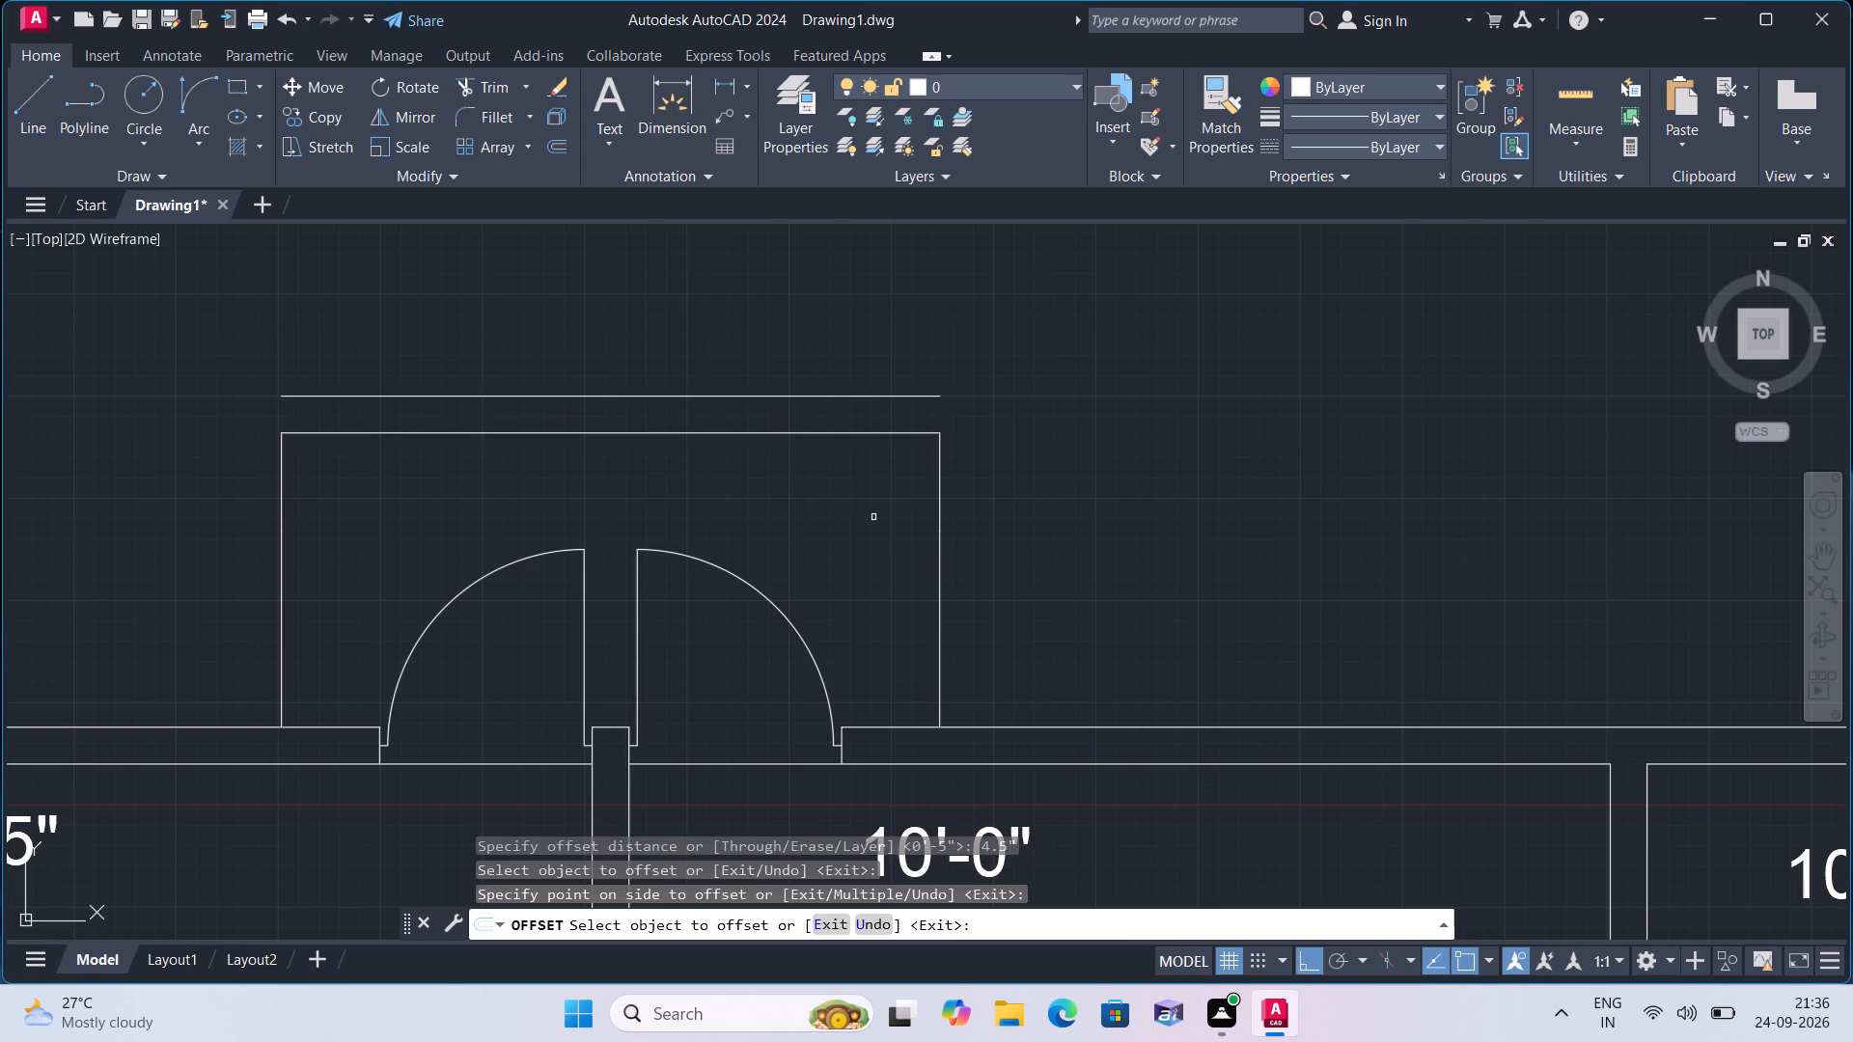
{"action": "left_click", "coordinate": [939, 566]}
{"action": "left_click", "coordinate": [1026, 586]}
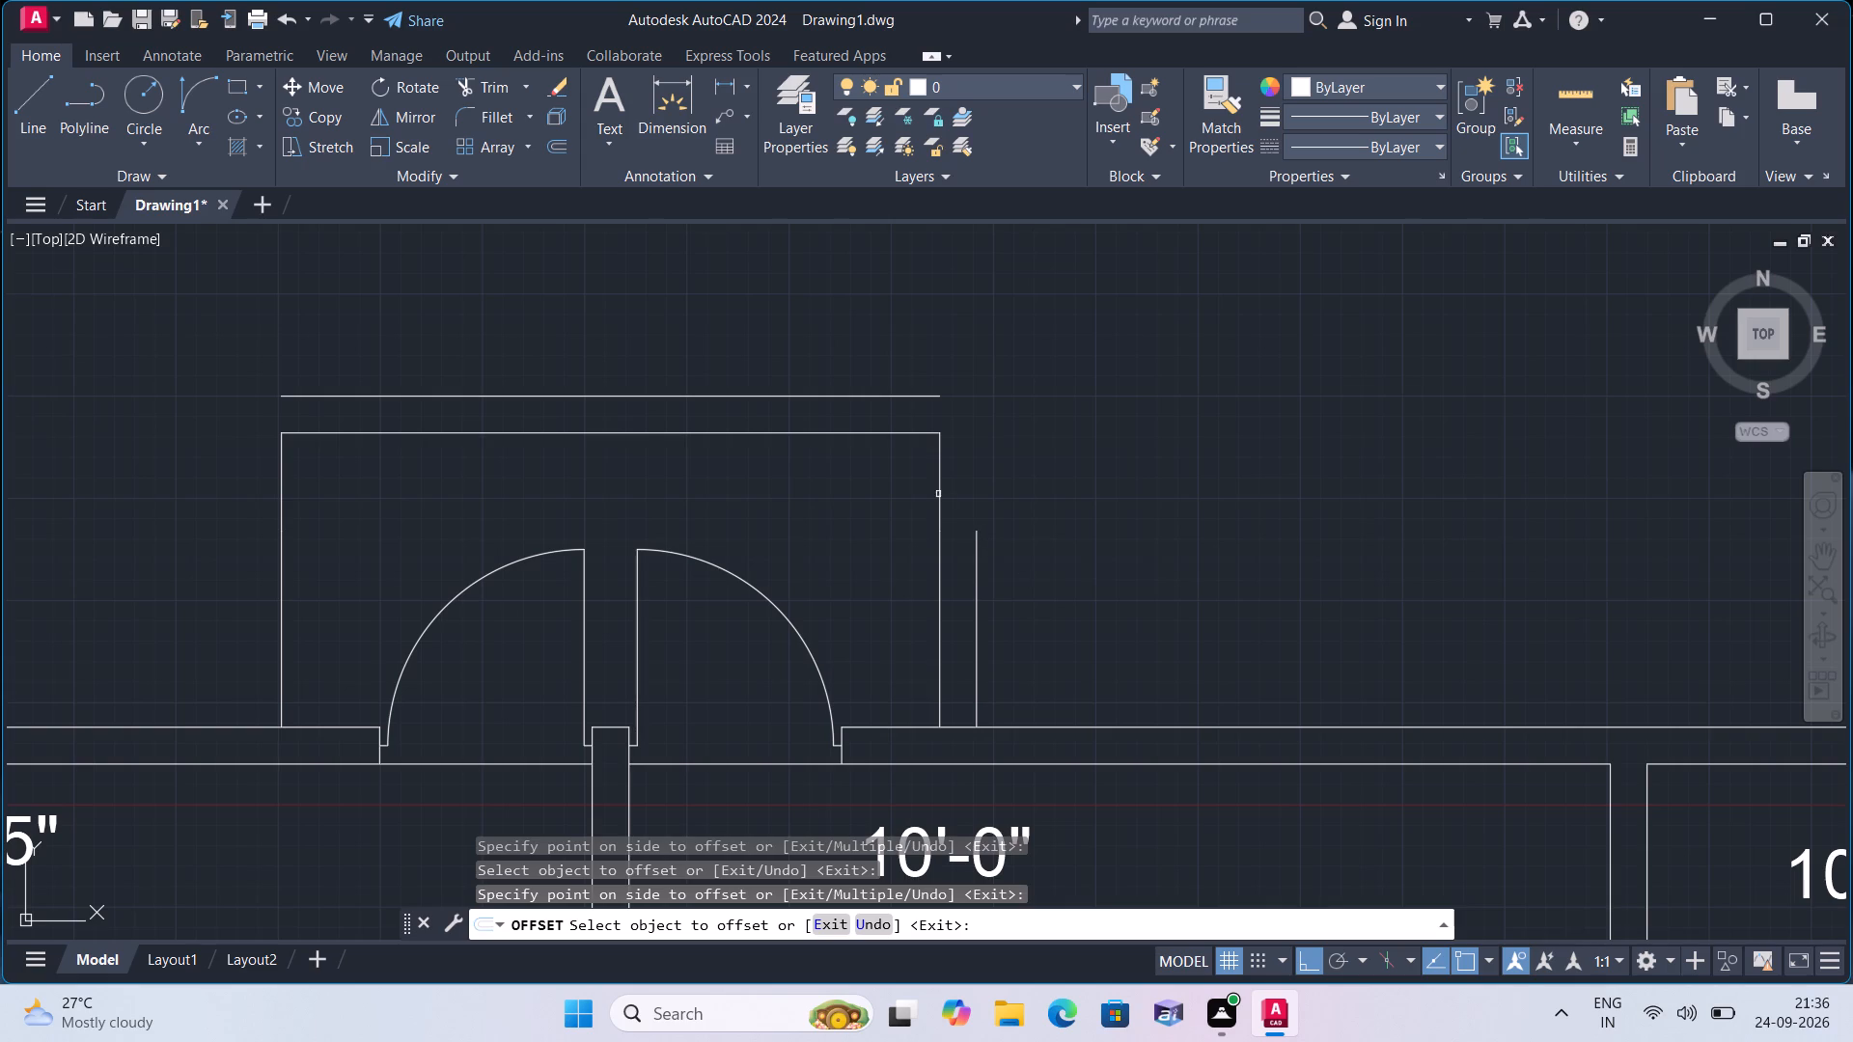
{"action": "left_click", "coordinate": [936, 486]}
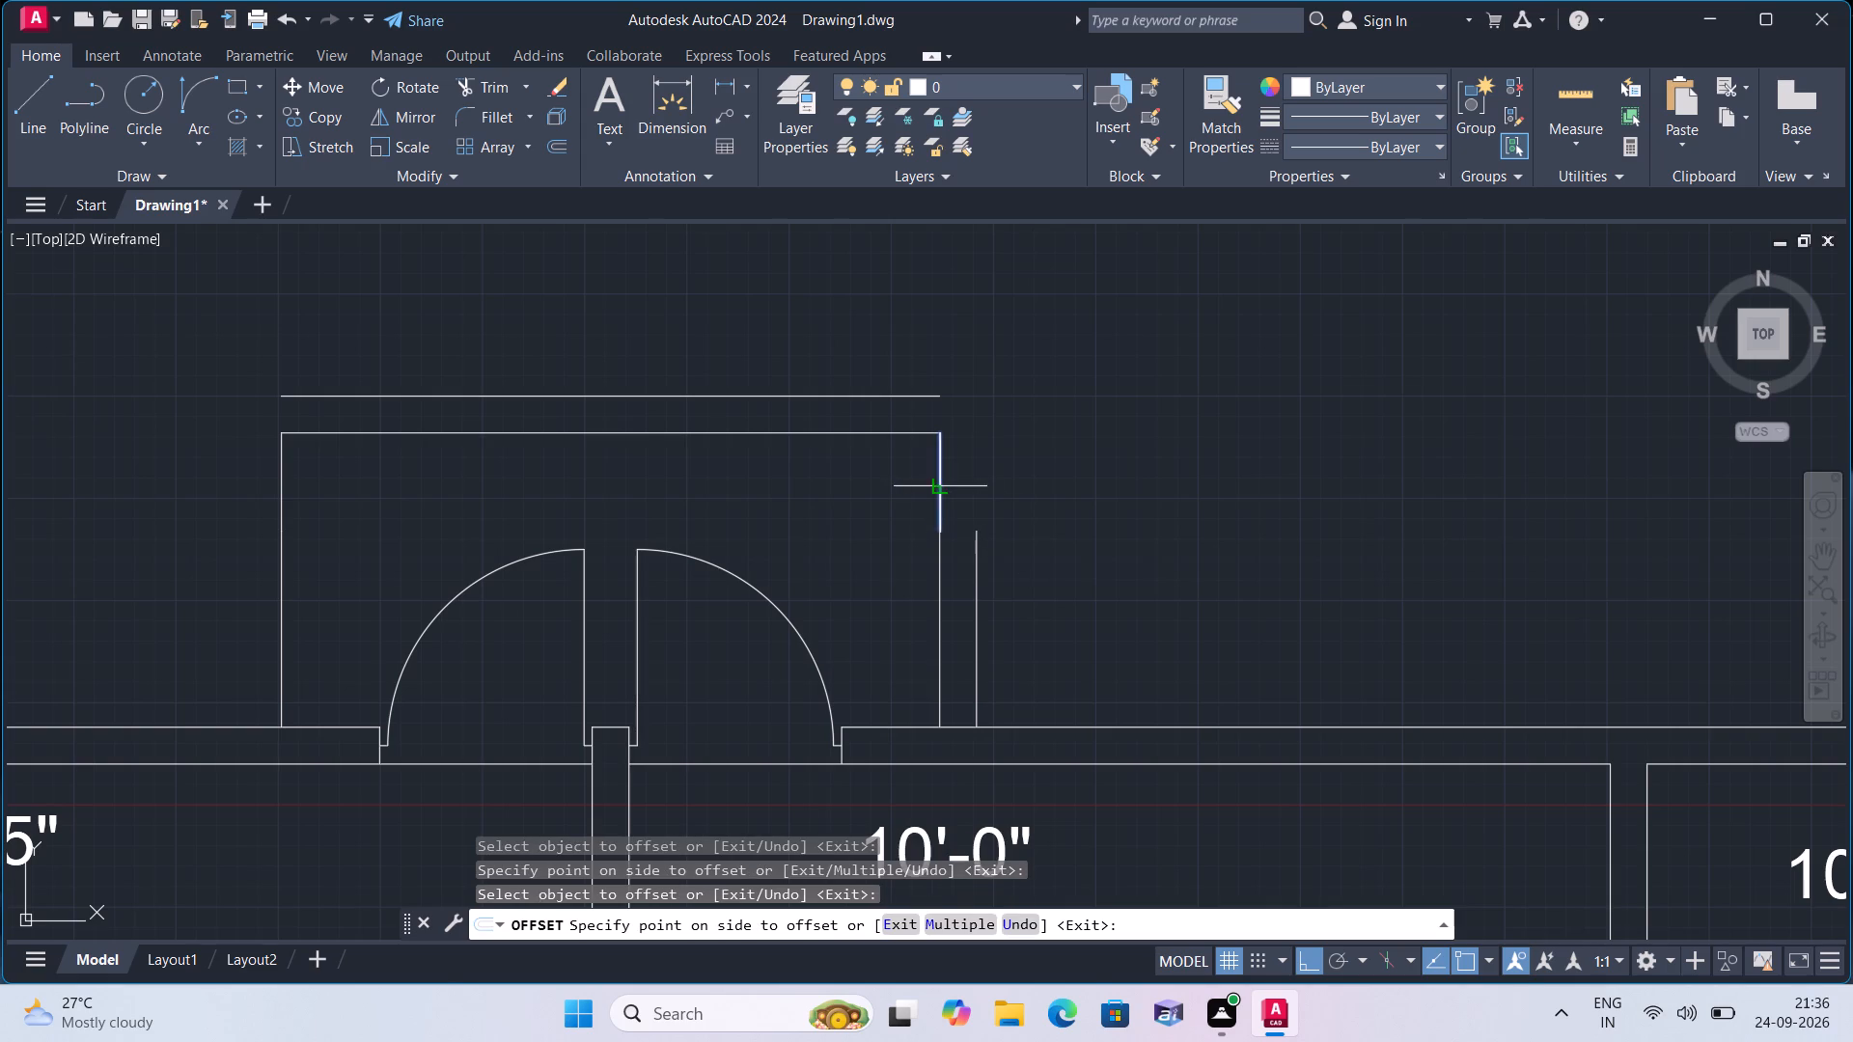
{"action": "left_click", "coordinate": [1033, 506]}
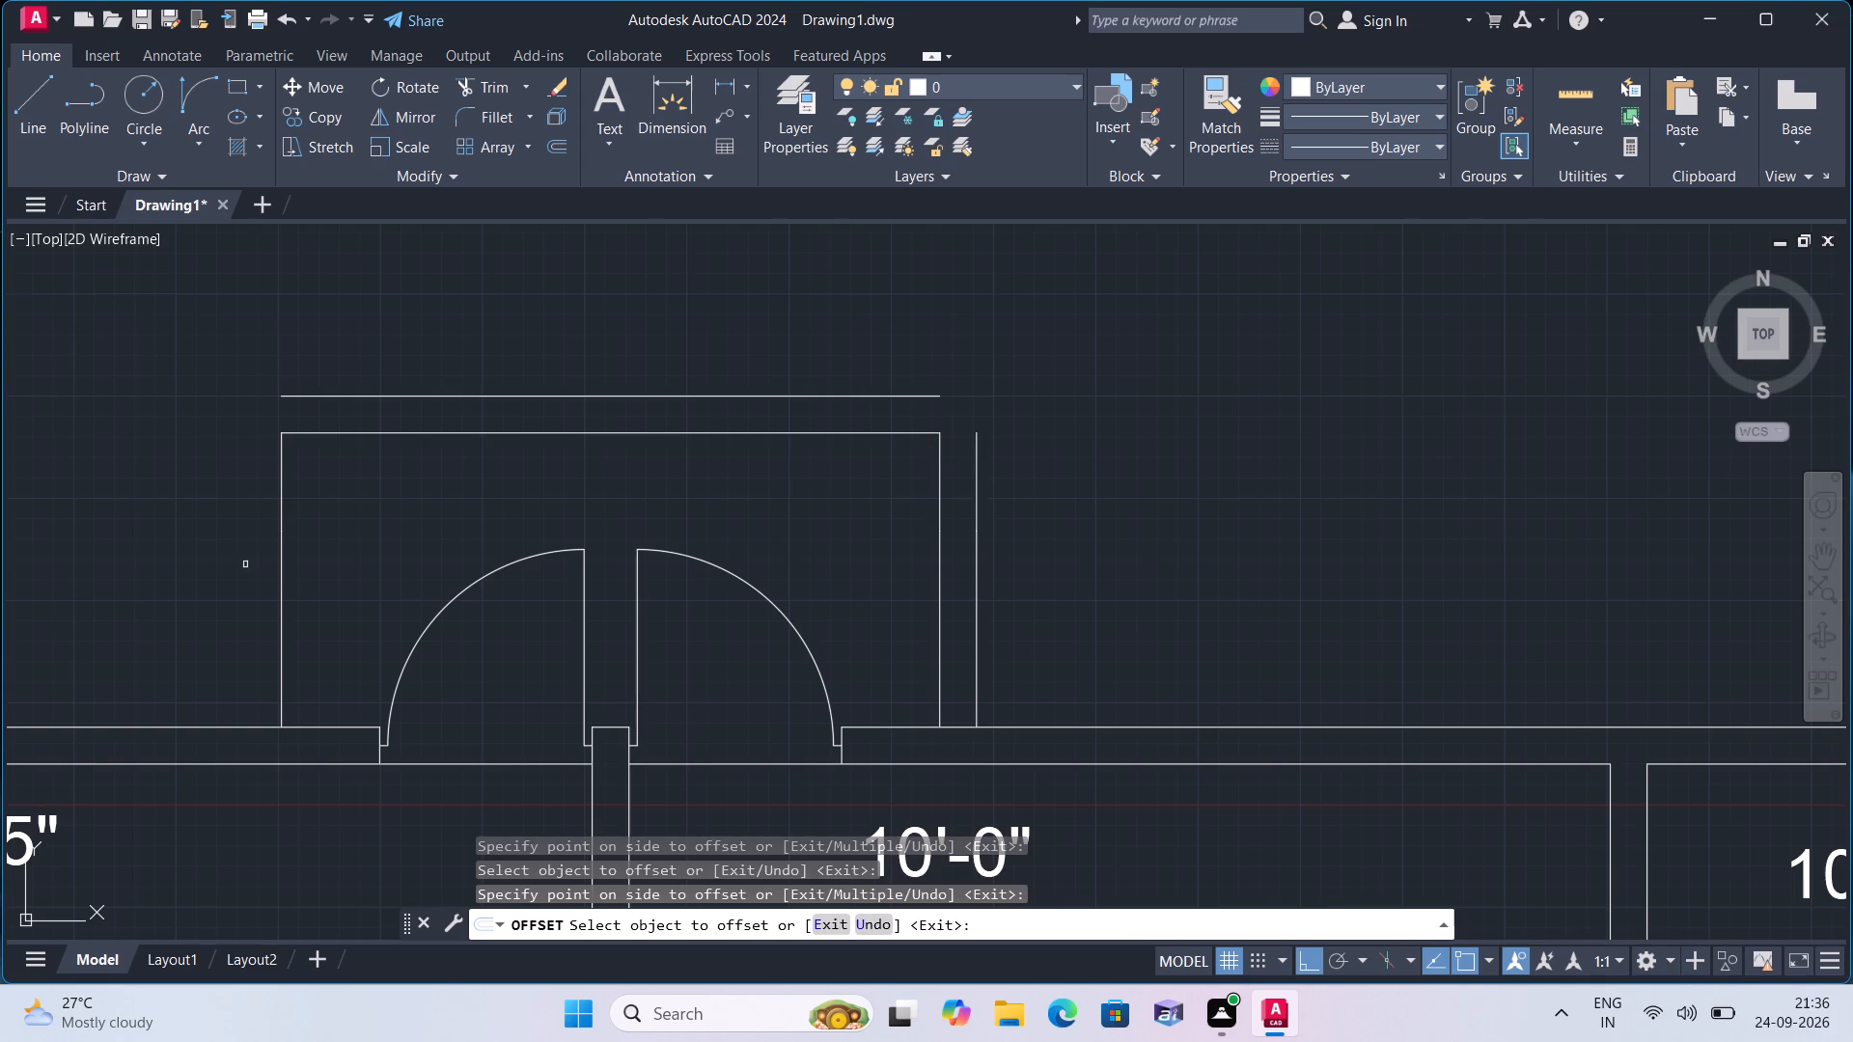
{"action": "left_click", "coordinate": [285, 578]}
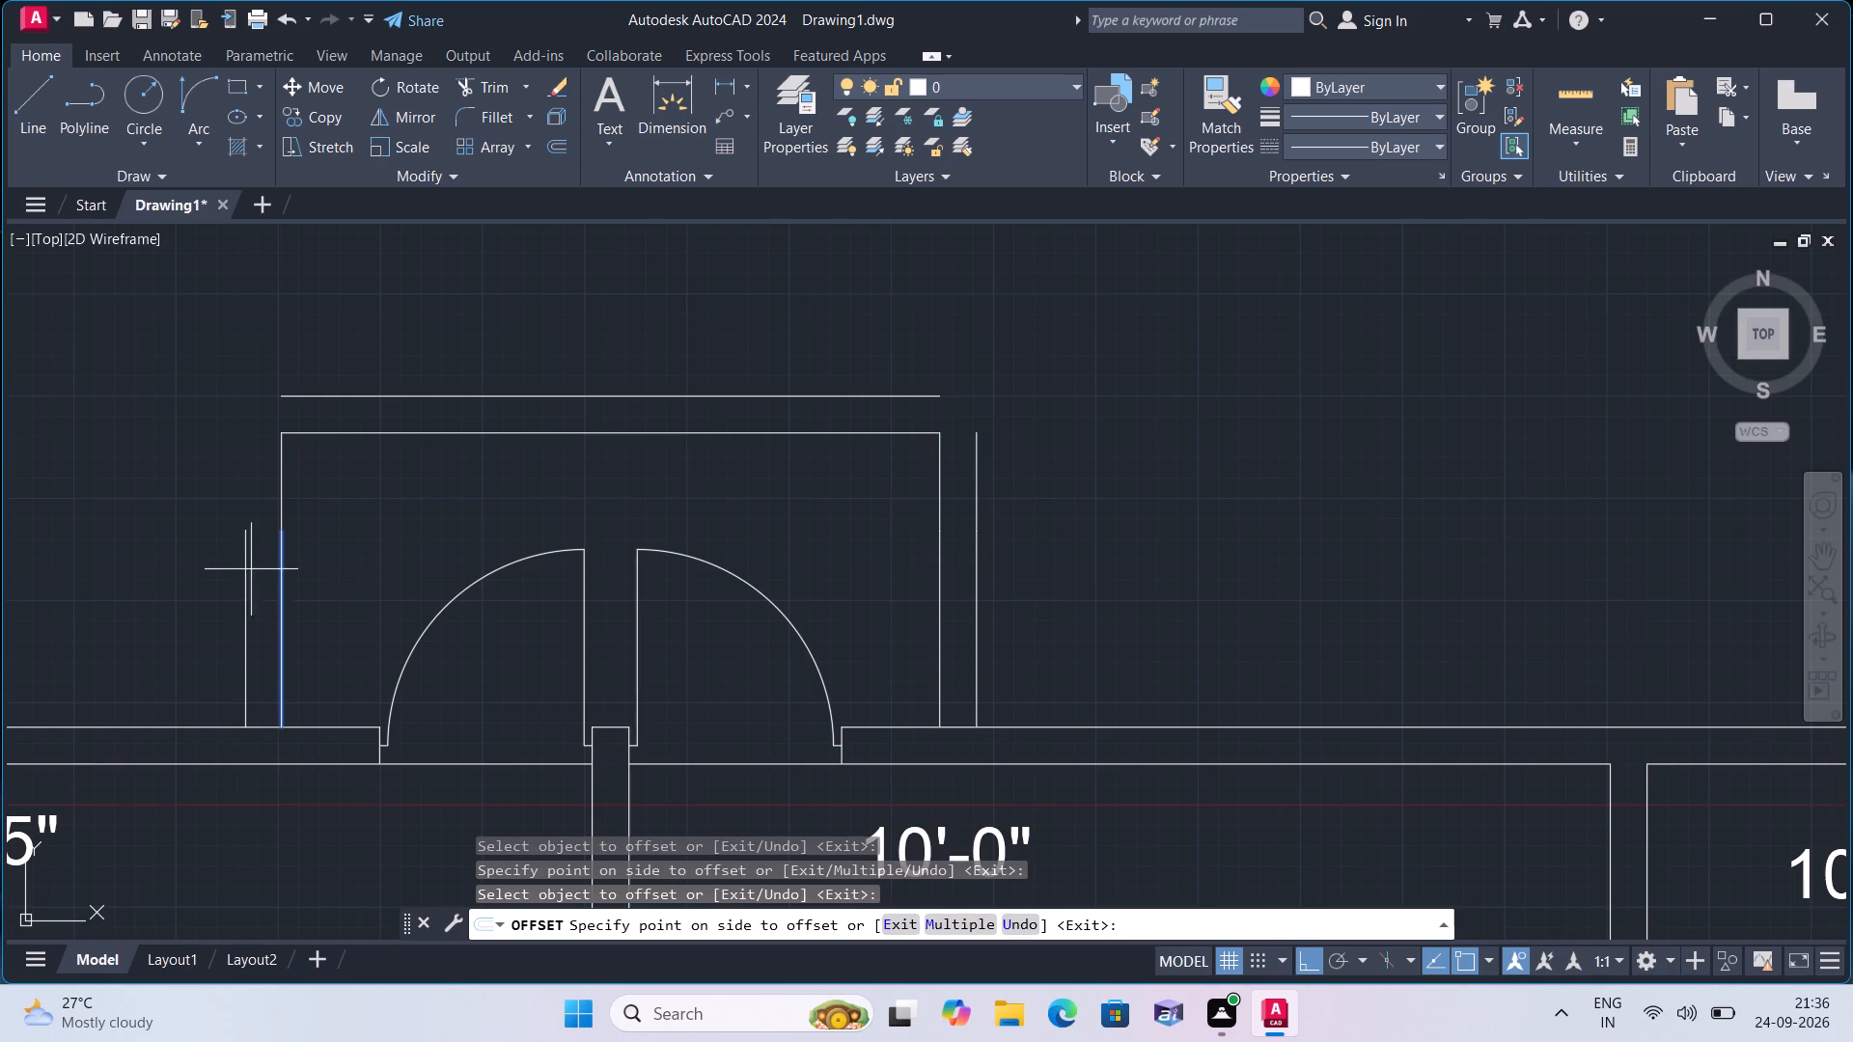
{"action": "left_click", "coordinate": [248, 568]}
{"action": "left_click", "coordinate": [281, 504]}
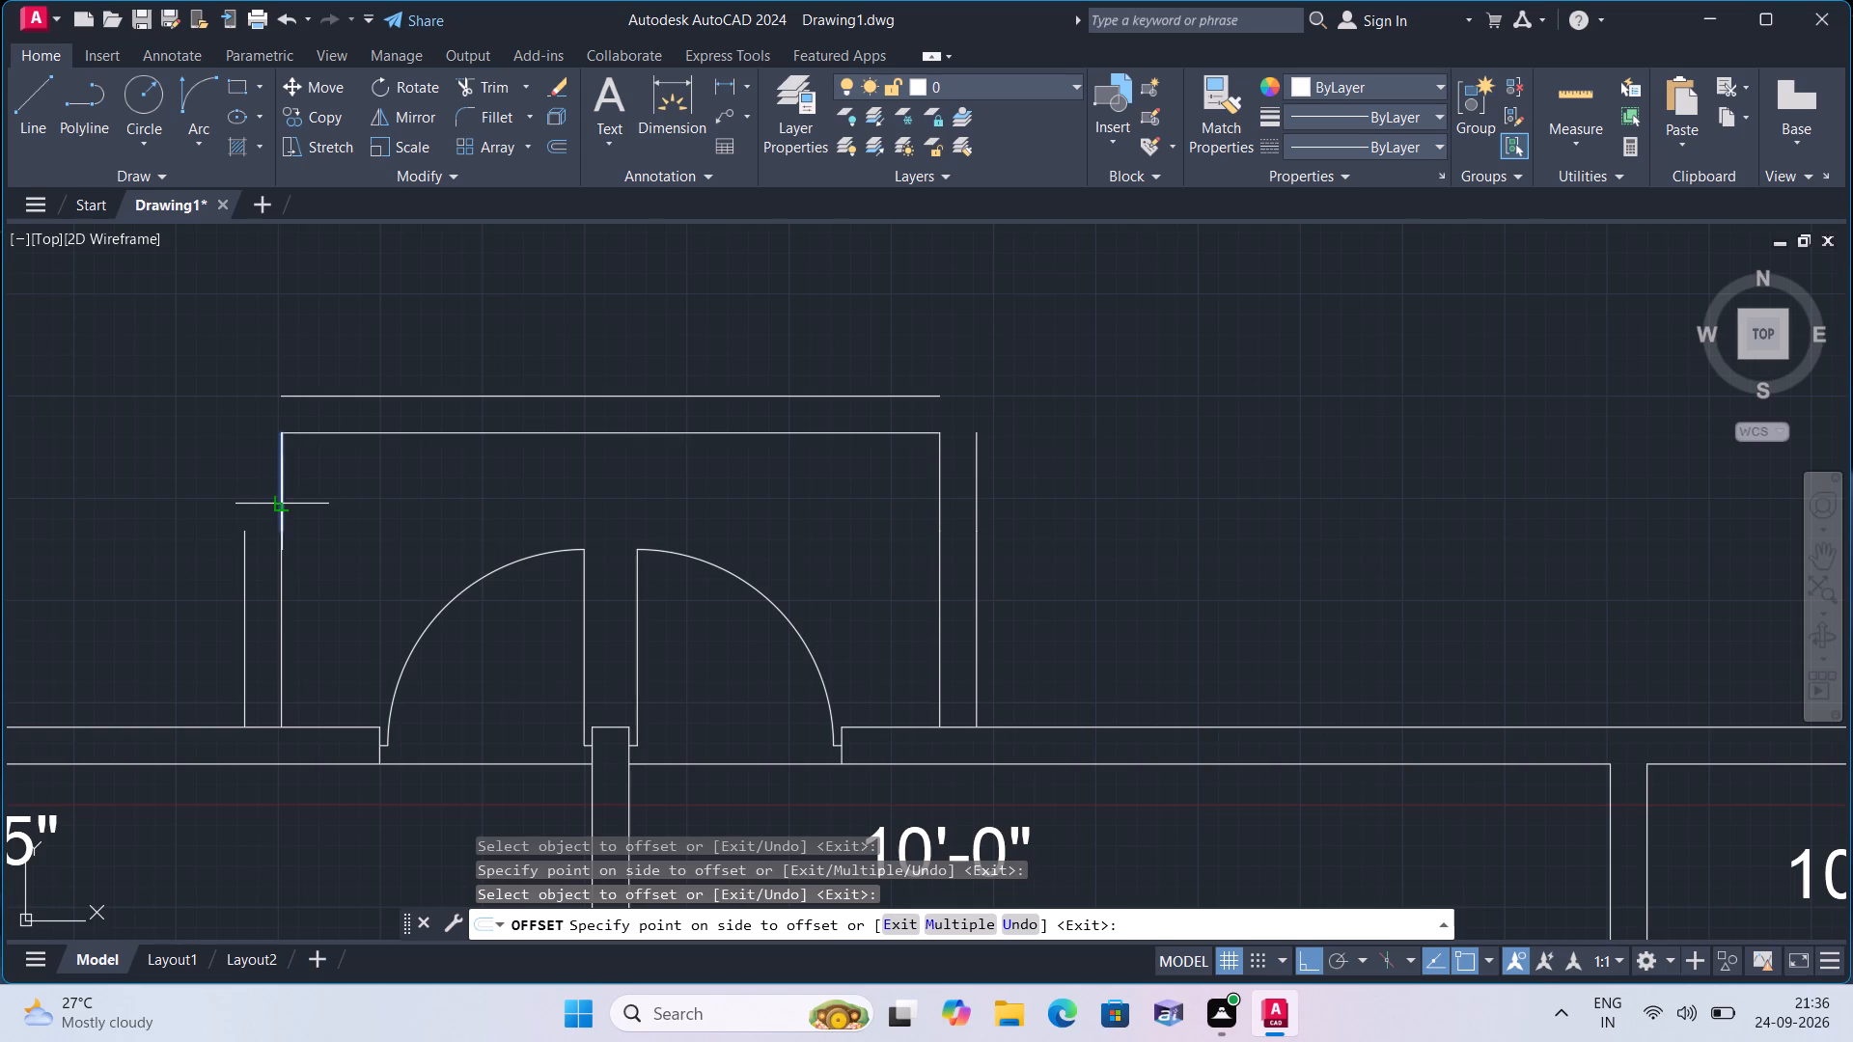
{"action": "left_click", "coordinate": [240, 488]}
{"action": "key", "text": "space"}
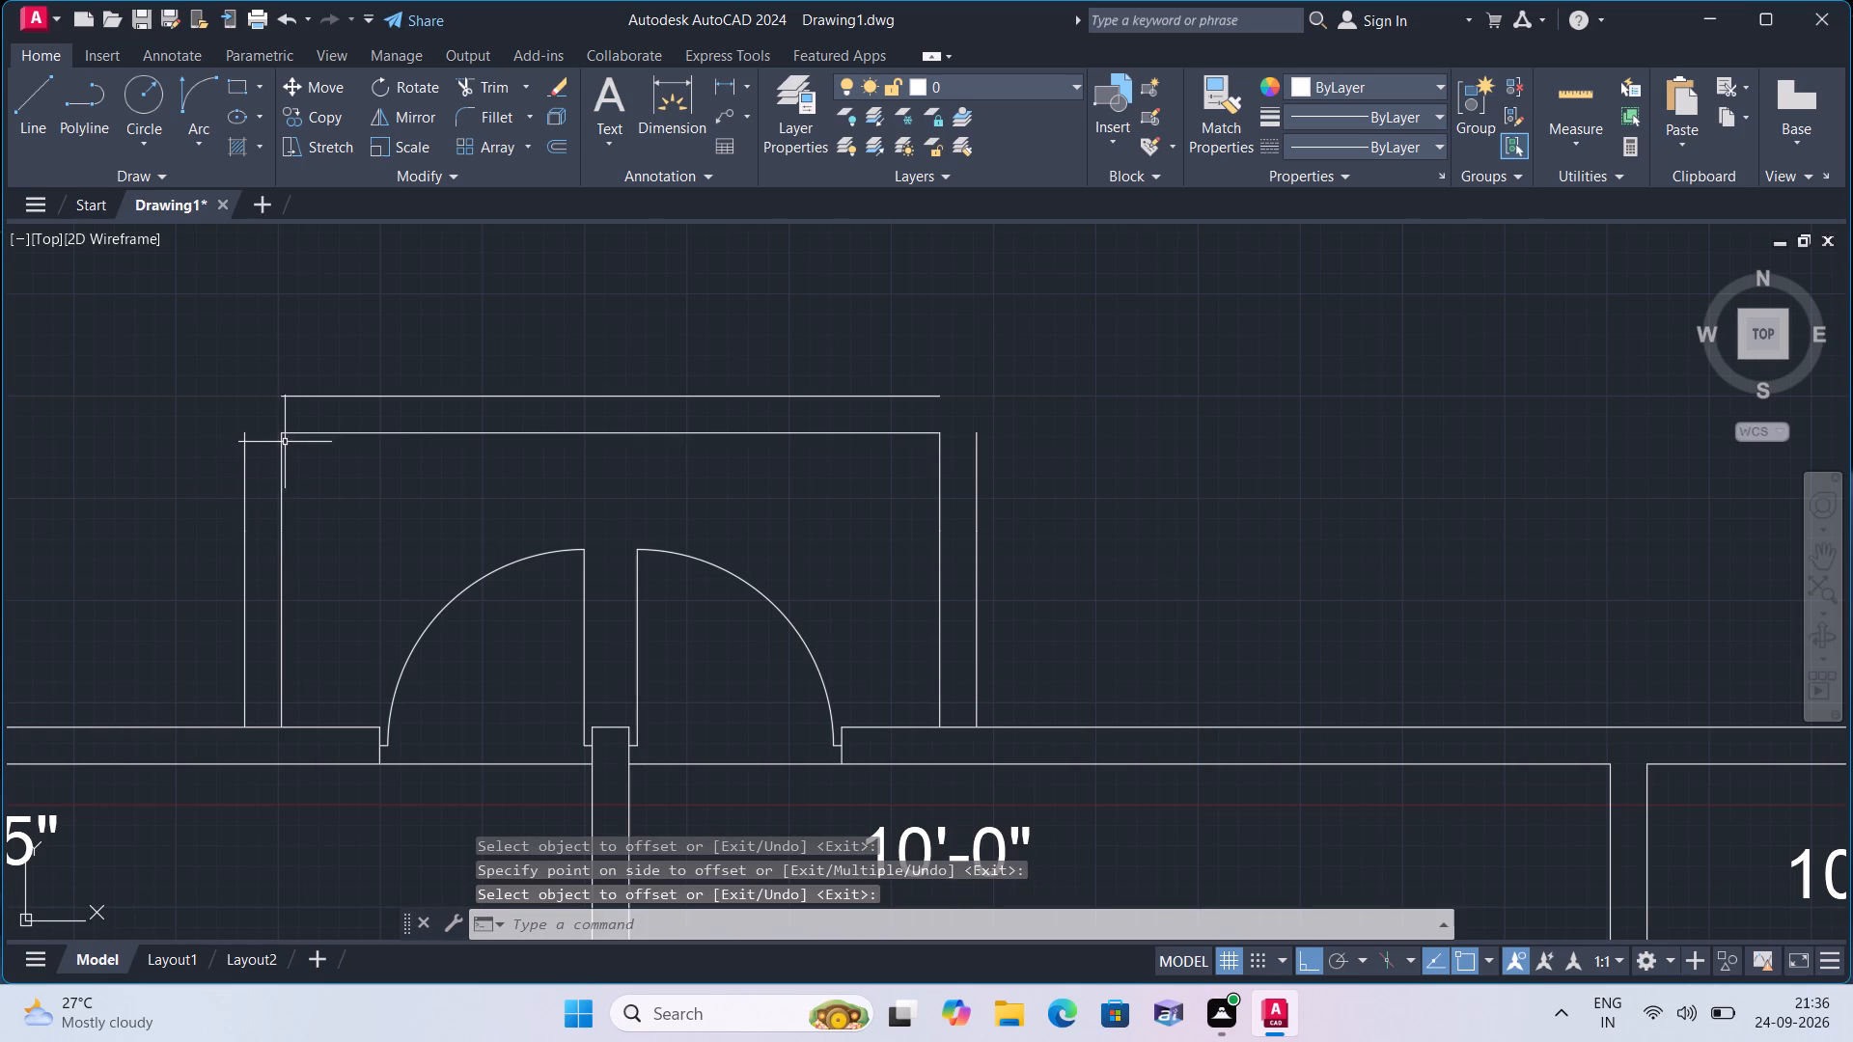
Close the enclosure's outer right corner with lines from the outer top line's end across and down to the outer side line.
{"action": "key", "text": "l"}
{"action": "key", "text": "space"}
{"action": "scroll", "coordinate": [888, 406], "scroll_direction": "up", "scroll_amount": 1}
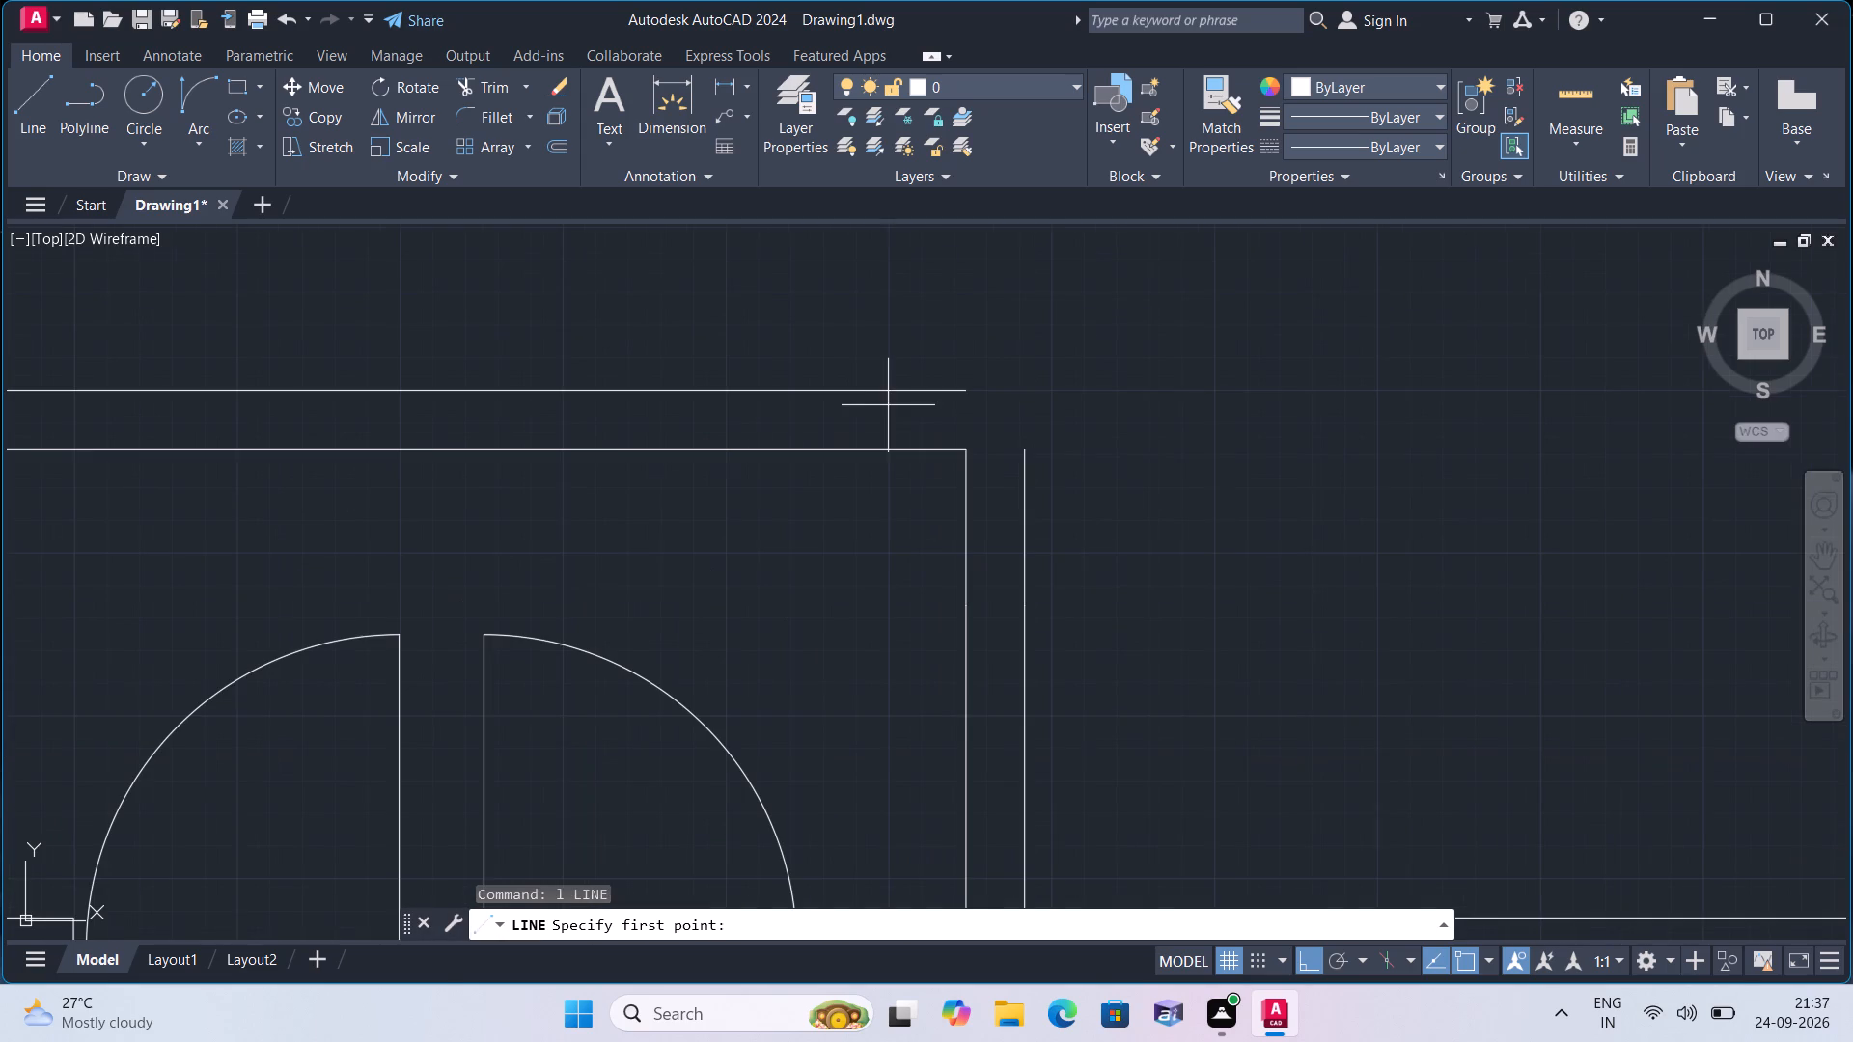
{"action": "left_click", "coordinate": [965, 389]}
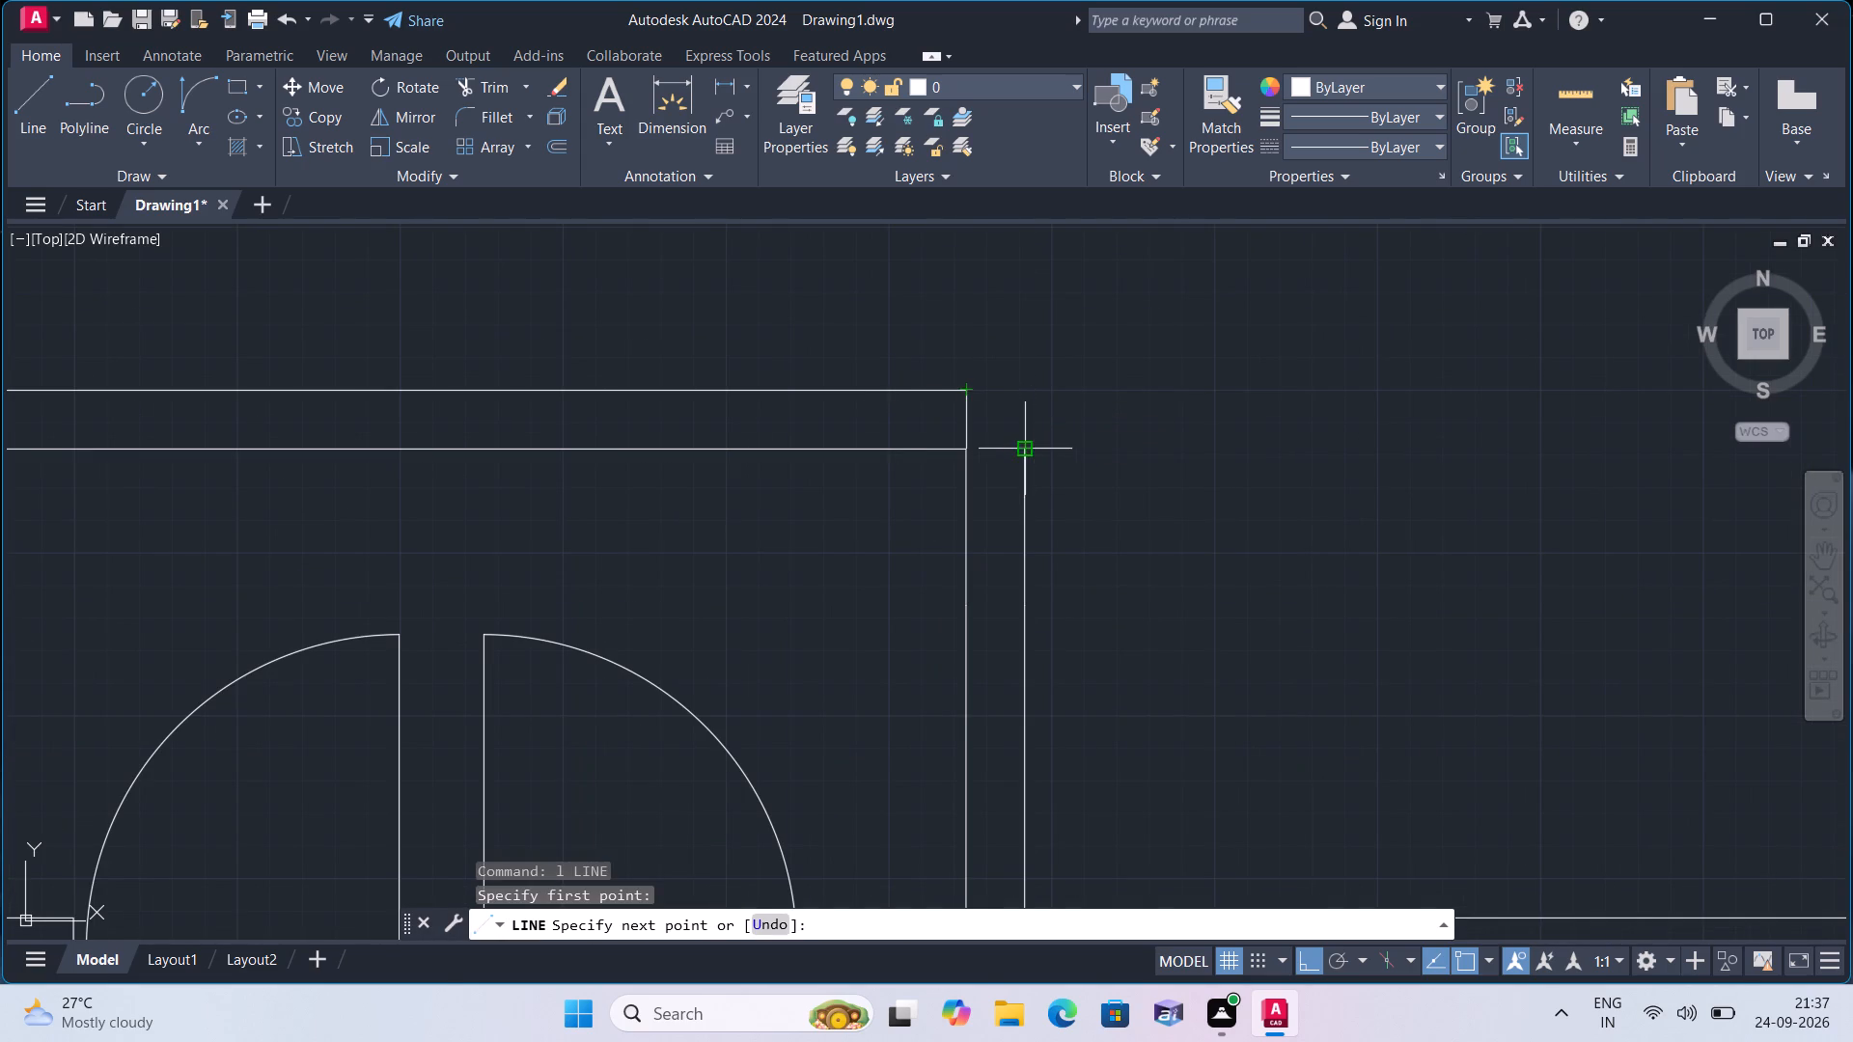
{"action": "left_click", "coordinate": [1027, 388]}
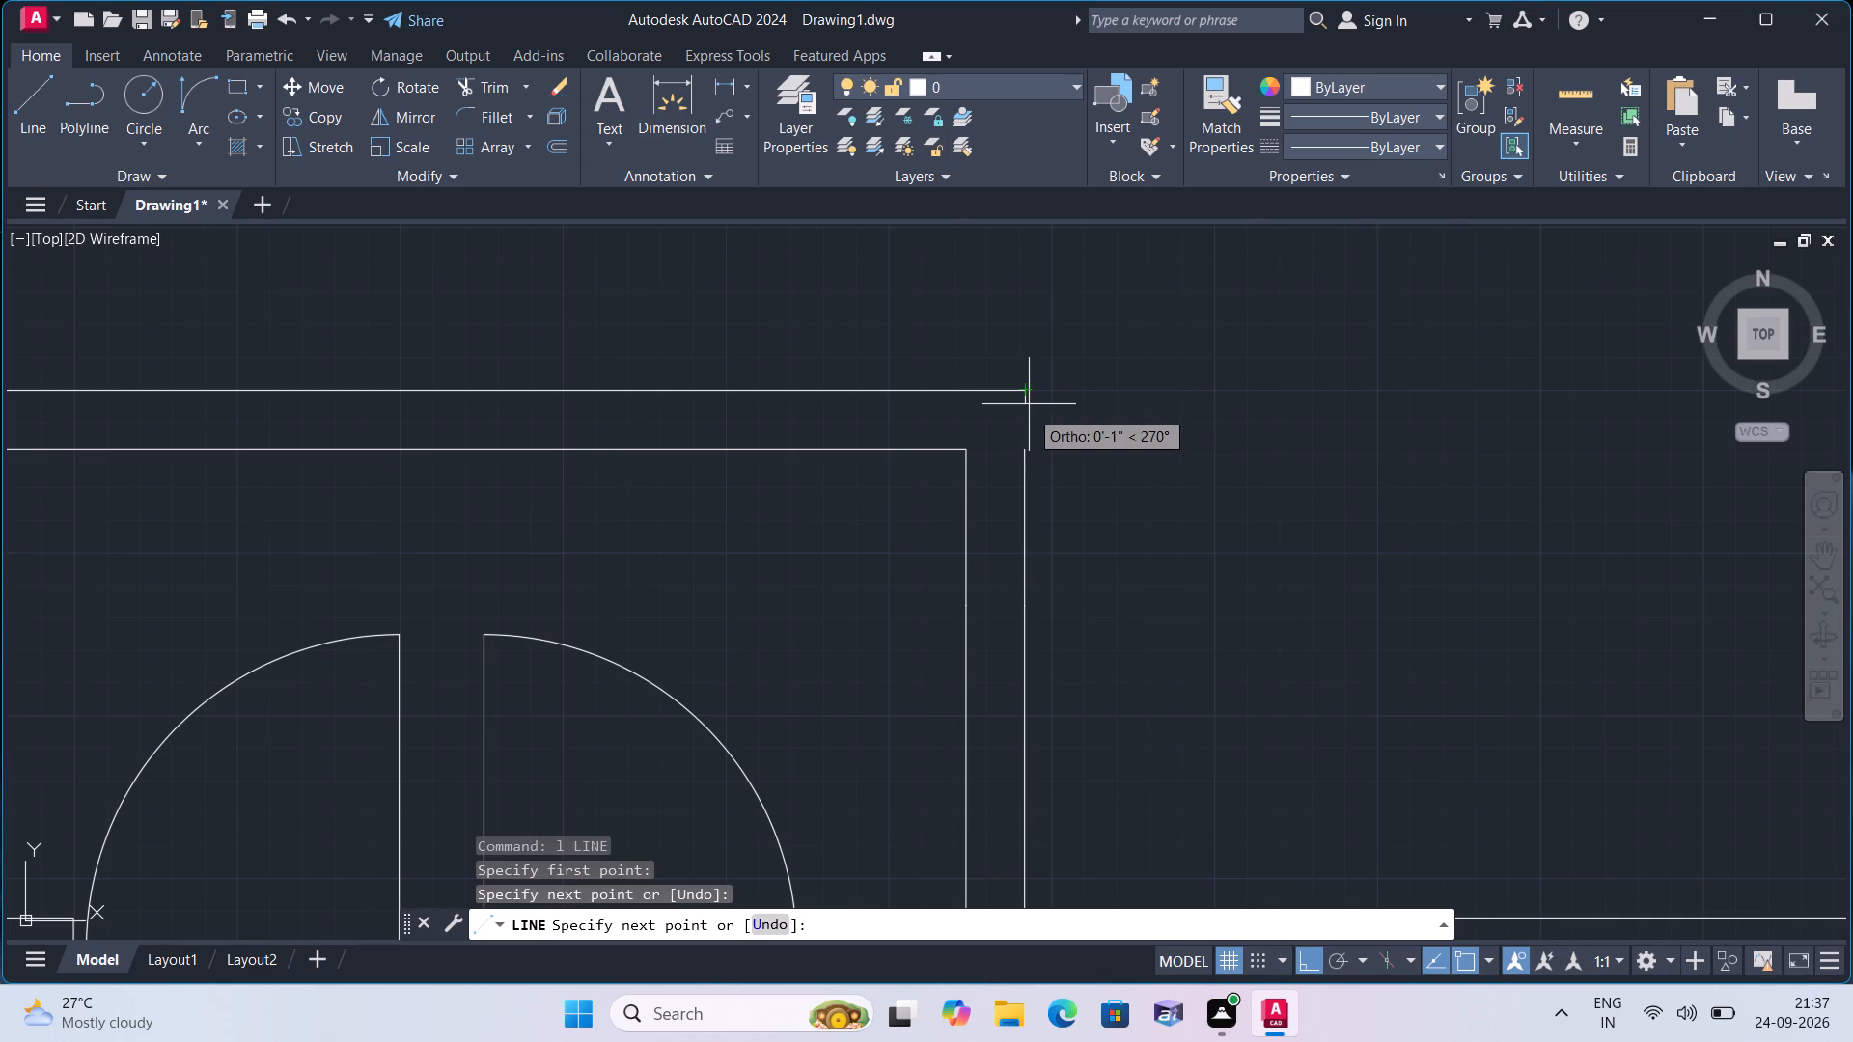
{"action": "left_click", "coordinate": [1027, 449]}
{"action": "key", "text": "space"}
Close the enclosure's outer left corner with lines from the outer side line's top up and across to the outer top line.
{"action": "middle_click_drag", "start_coordinate": [997, 454], "coordinate": [1171, 392]}
{"action": "scroll", "coordinate": [992, 449], "scroll_direction": "down", "scroll_amount": 1}
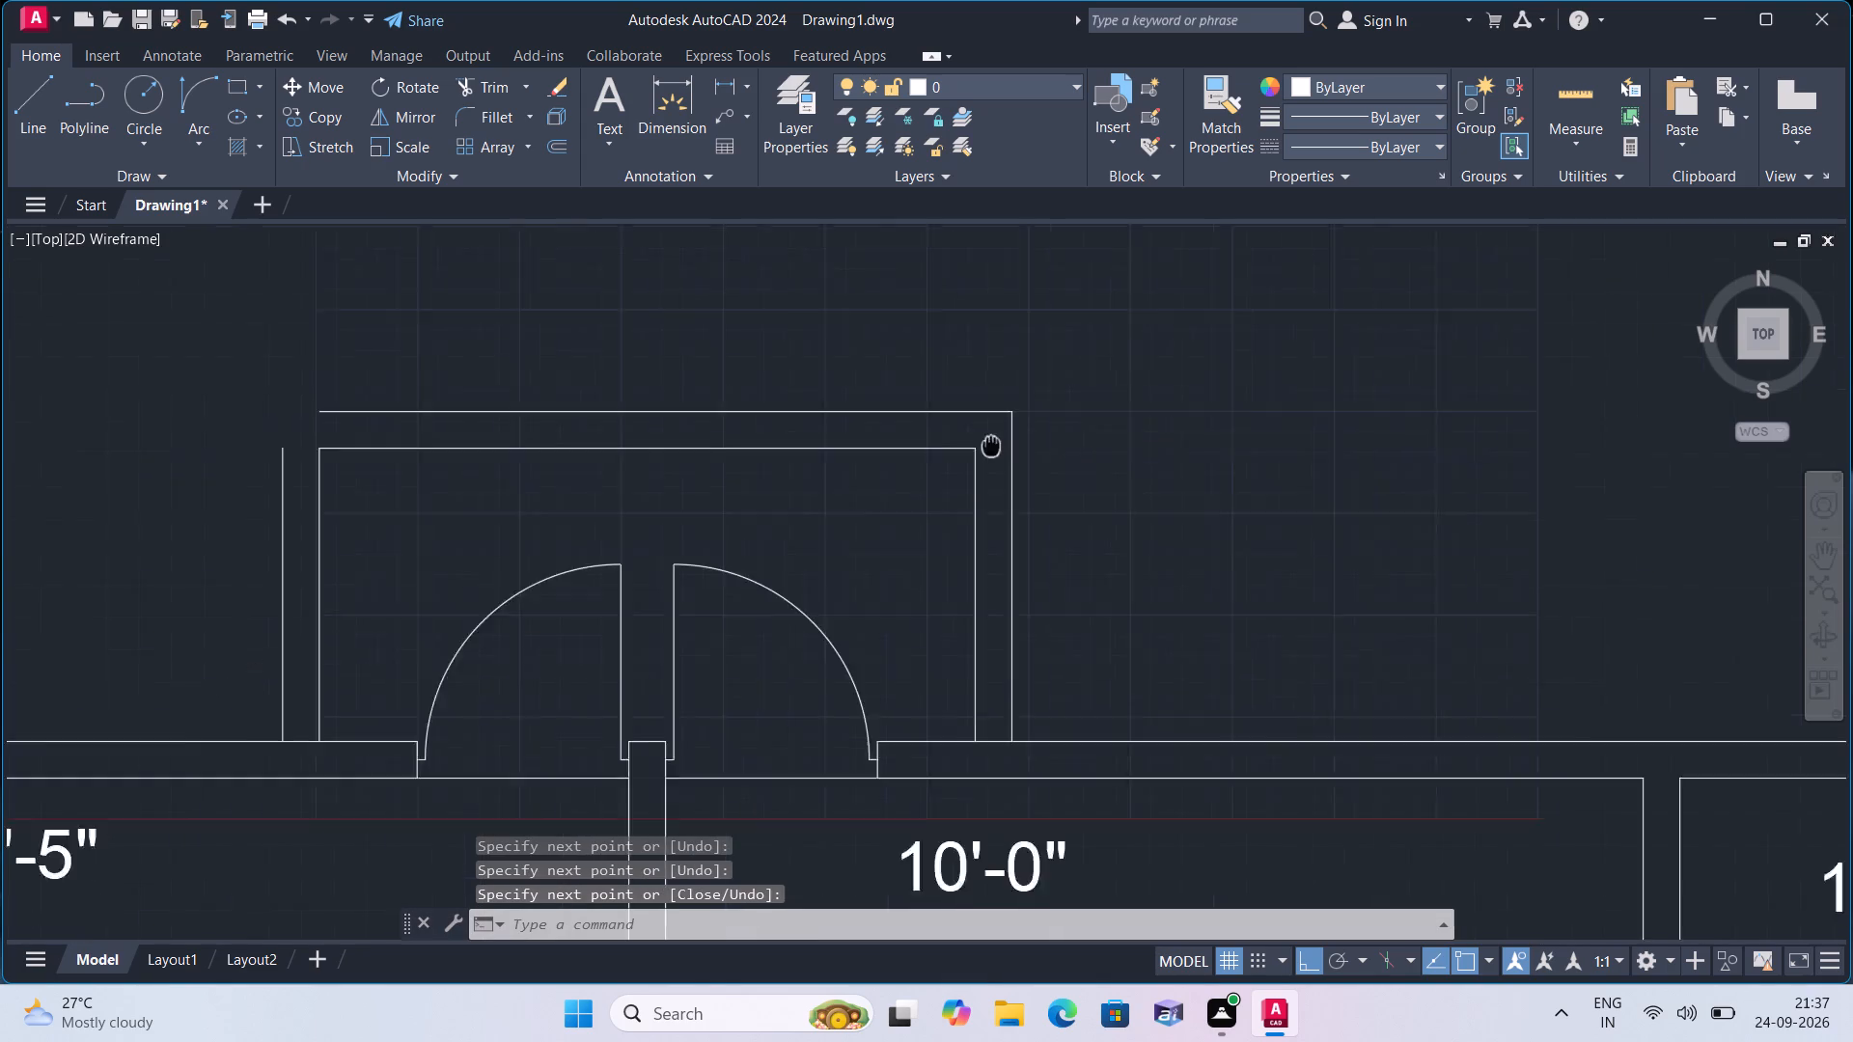
{"action": "middle_click_drag", "start_coordinate": [1171, 392], "coordinate": [1260, 382]}
{"action": "scroll", "coordinate": [639, 407], "scroll_direction": "up", "scroll_amount": 1}
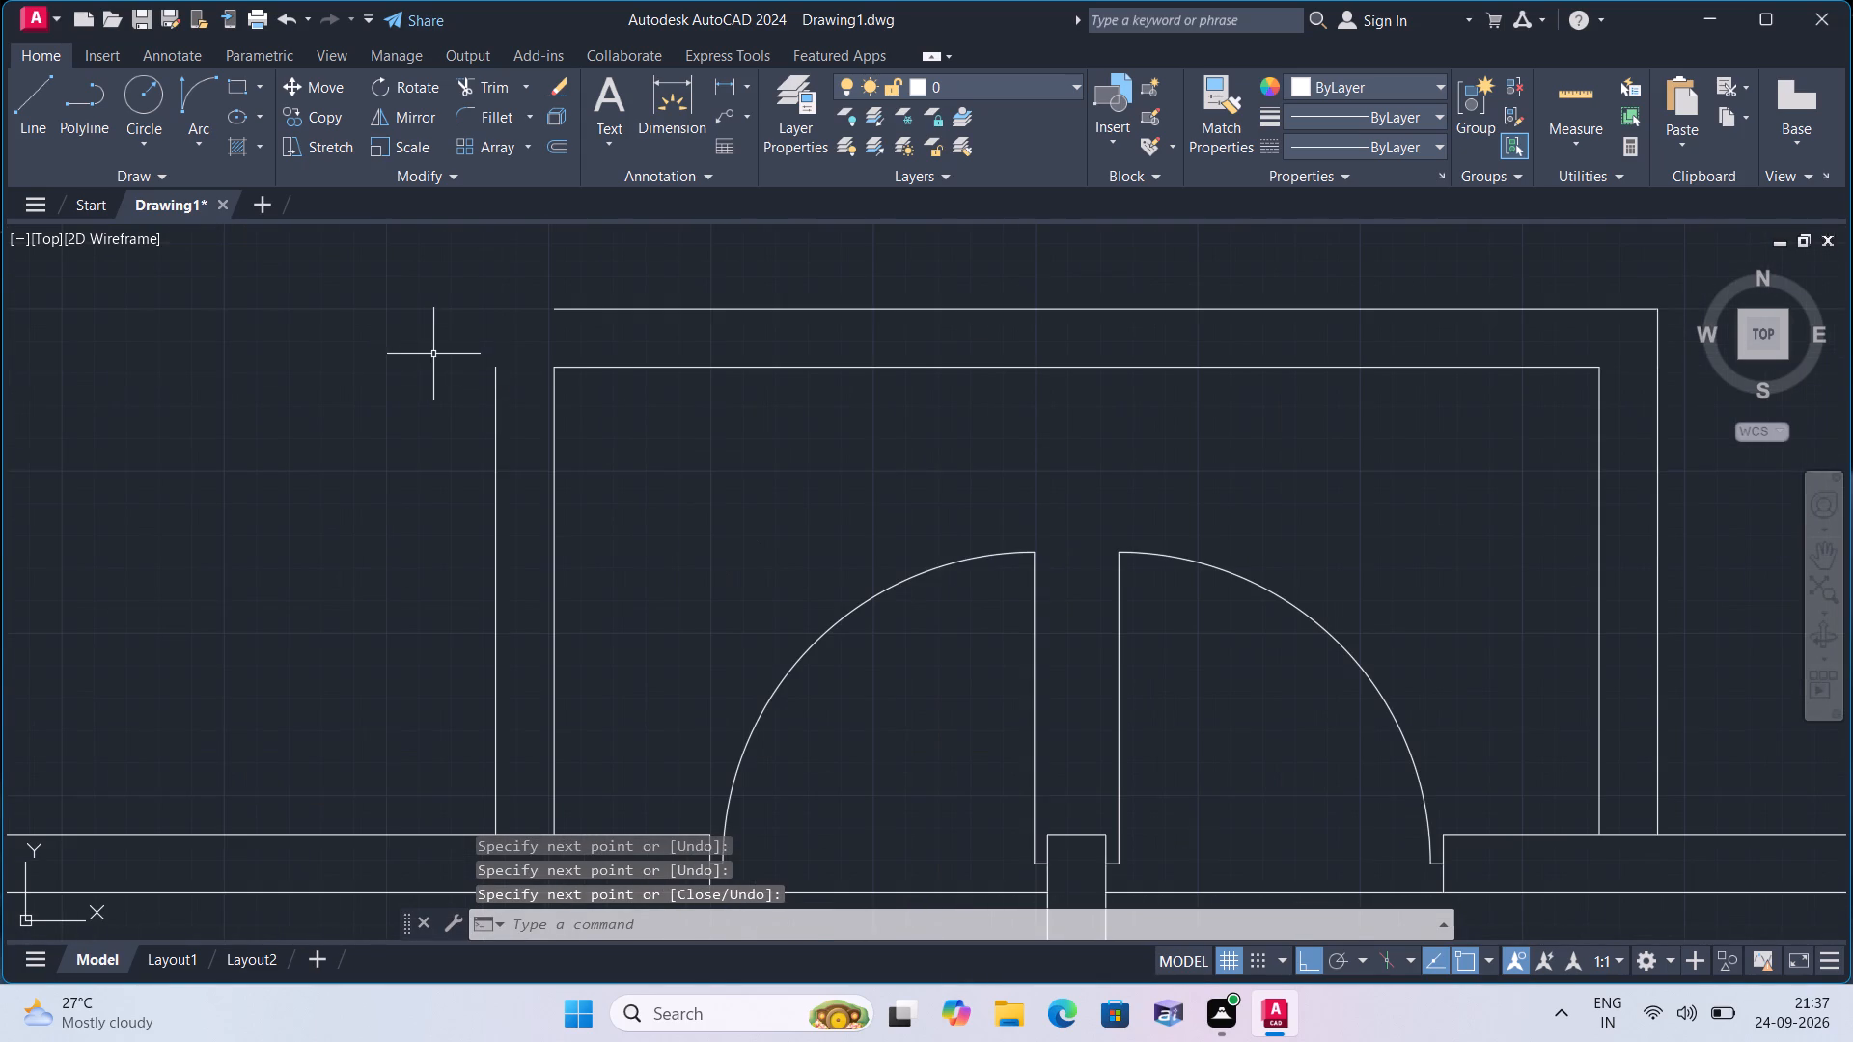
{"action": "key", "text": "space"}
{"action": "left_click", "coordinate": [493, 368]}
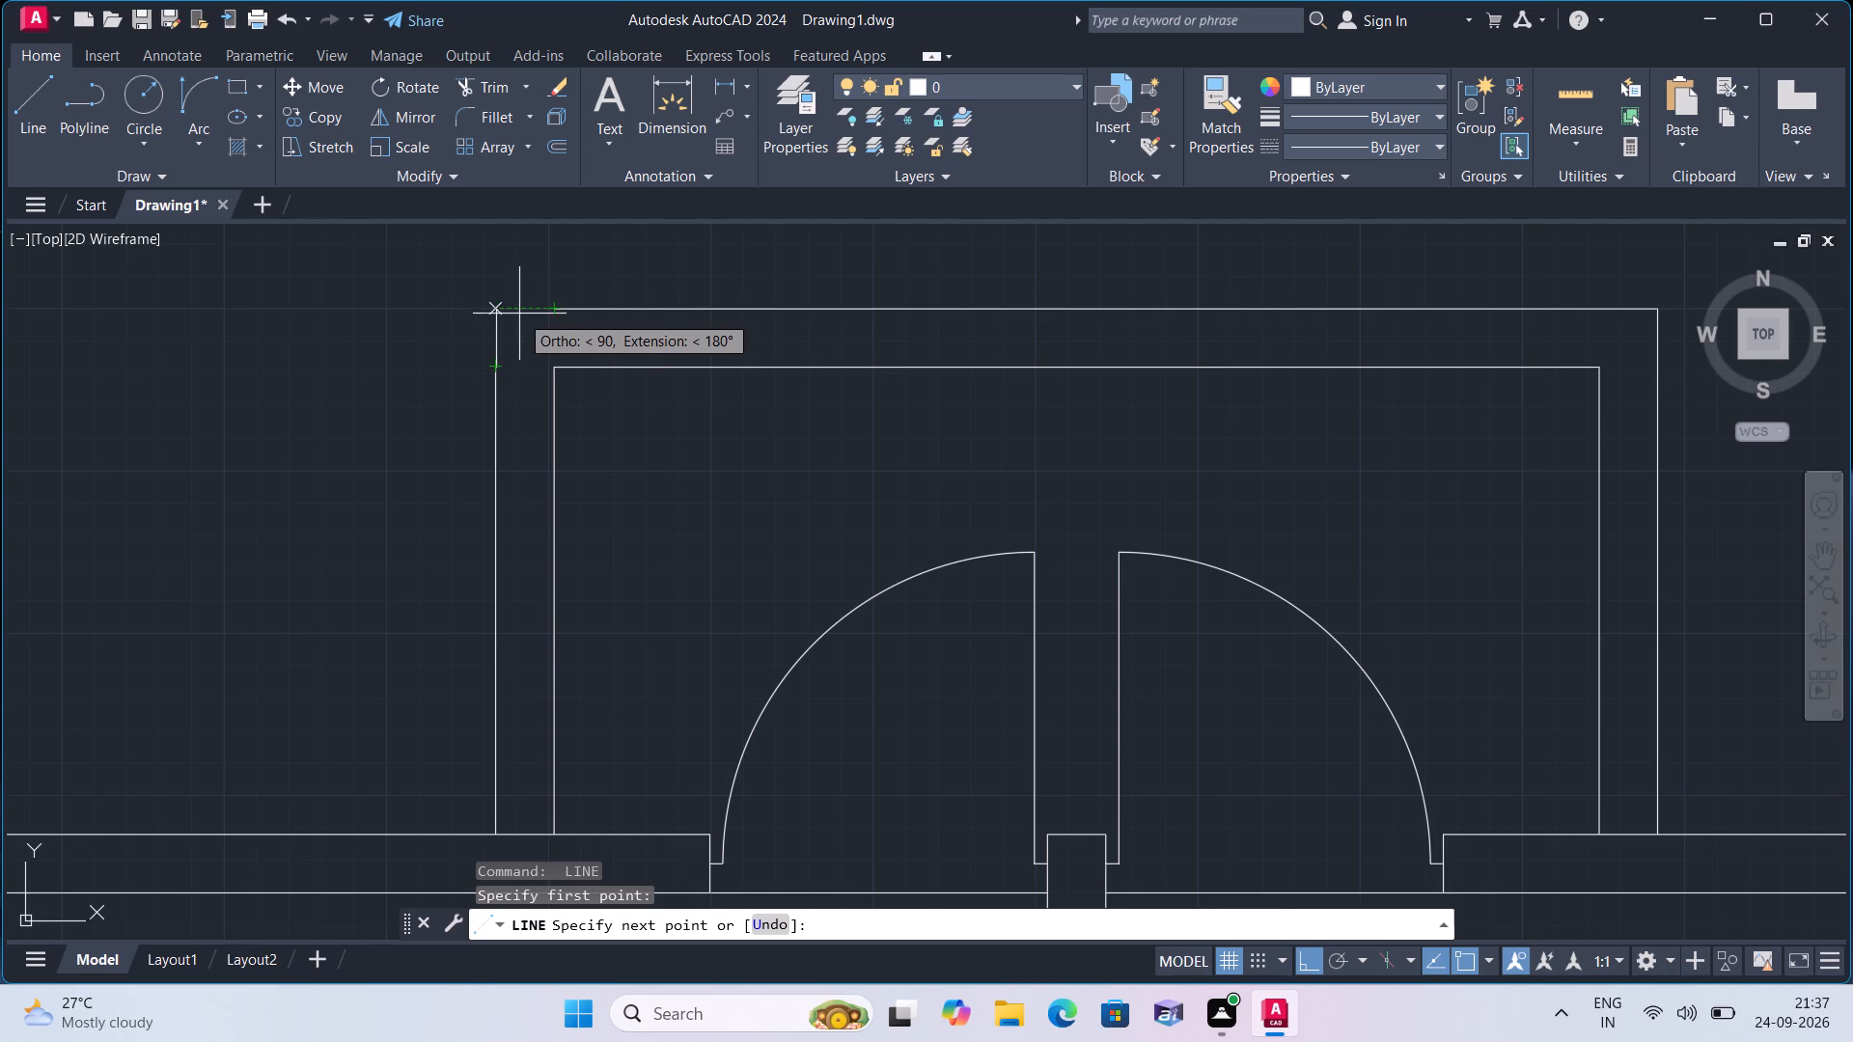
{"action": "left_click", "coordinate": [496, 311]}
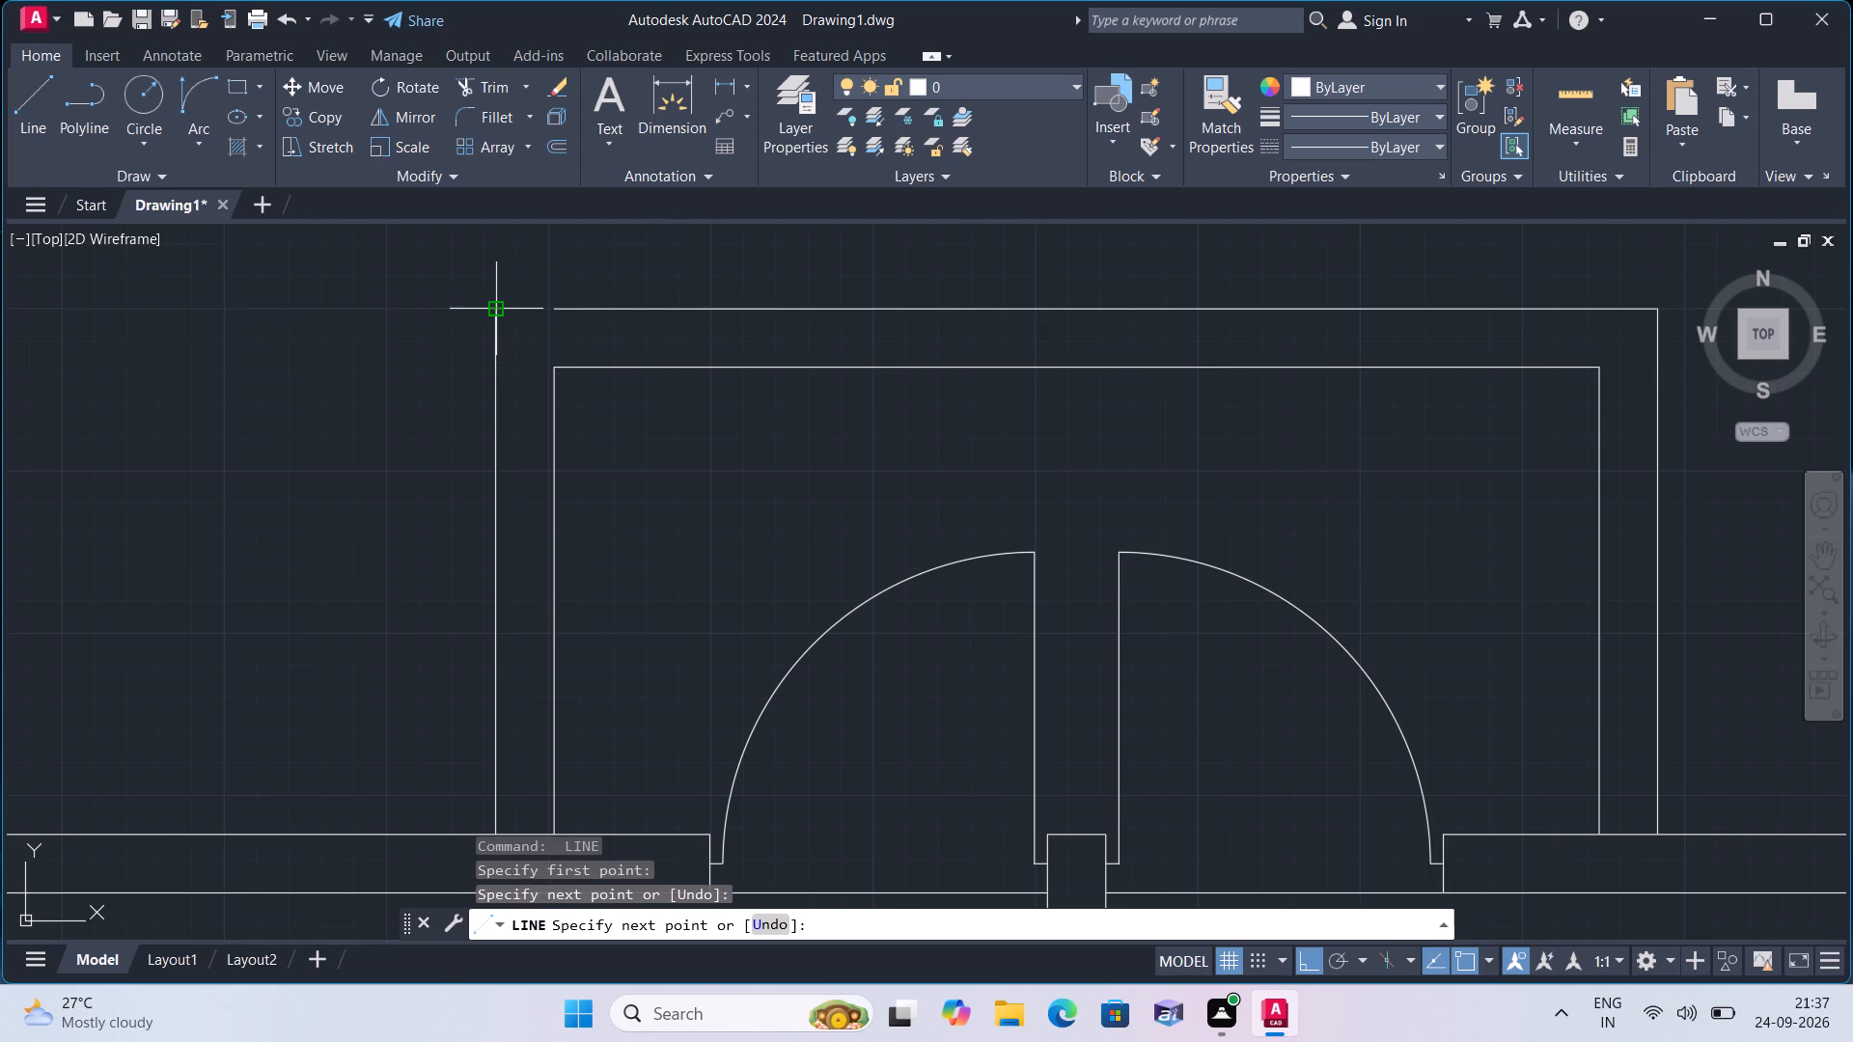
{"action": "left_click", "coordinate": [546, 313]}
{"action": "key", "text": "space"}
{"action": "scroll", "coordinate": [546, 313], "scroll_direction": "down", "scroll_amount": 4}
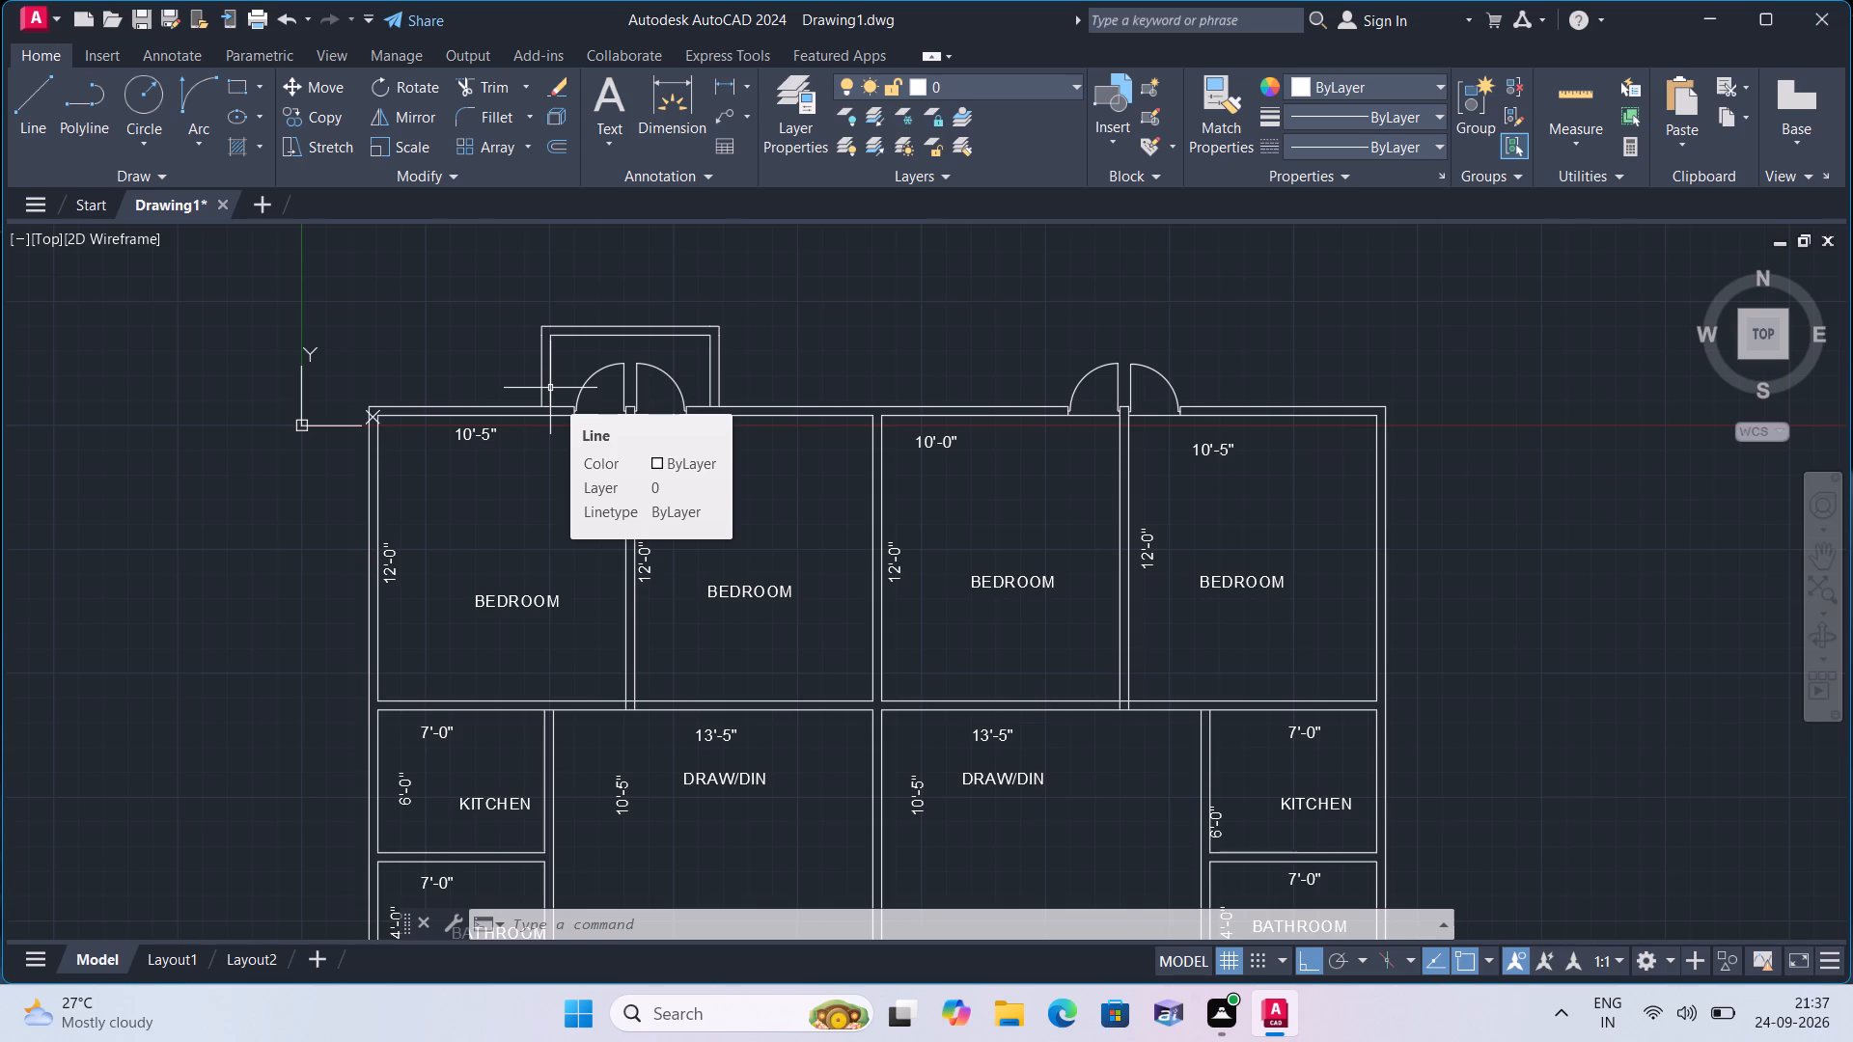
{"action": "key", "text": "Escape"}
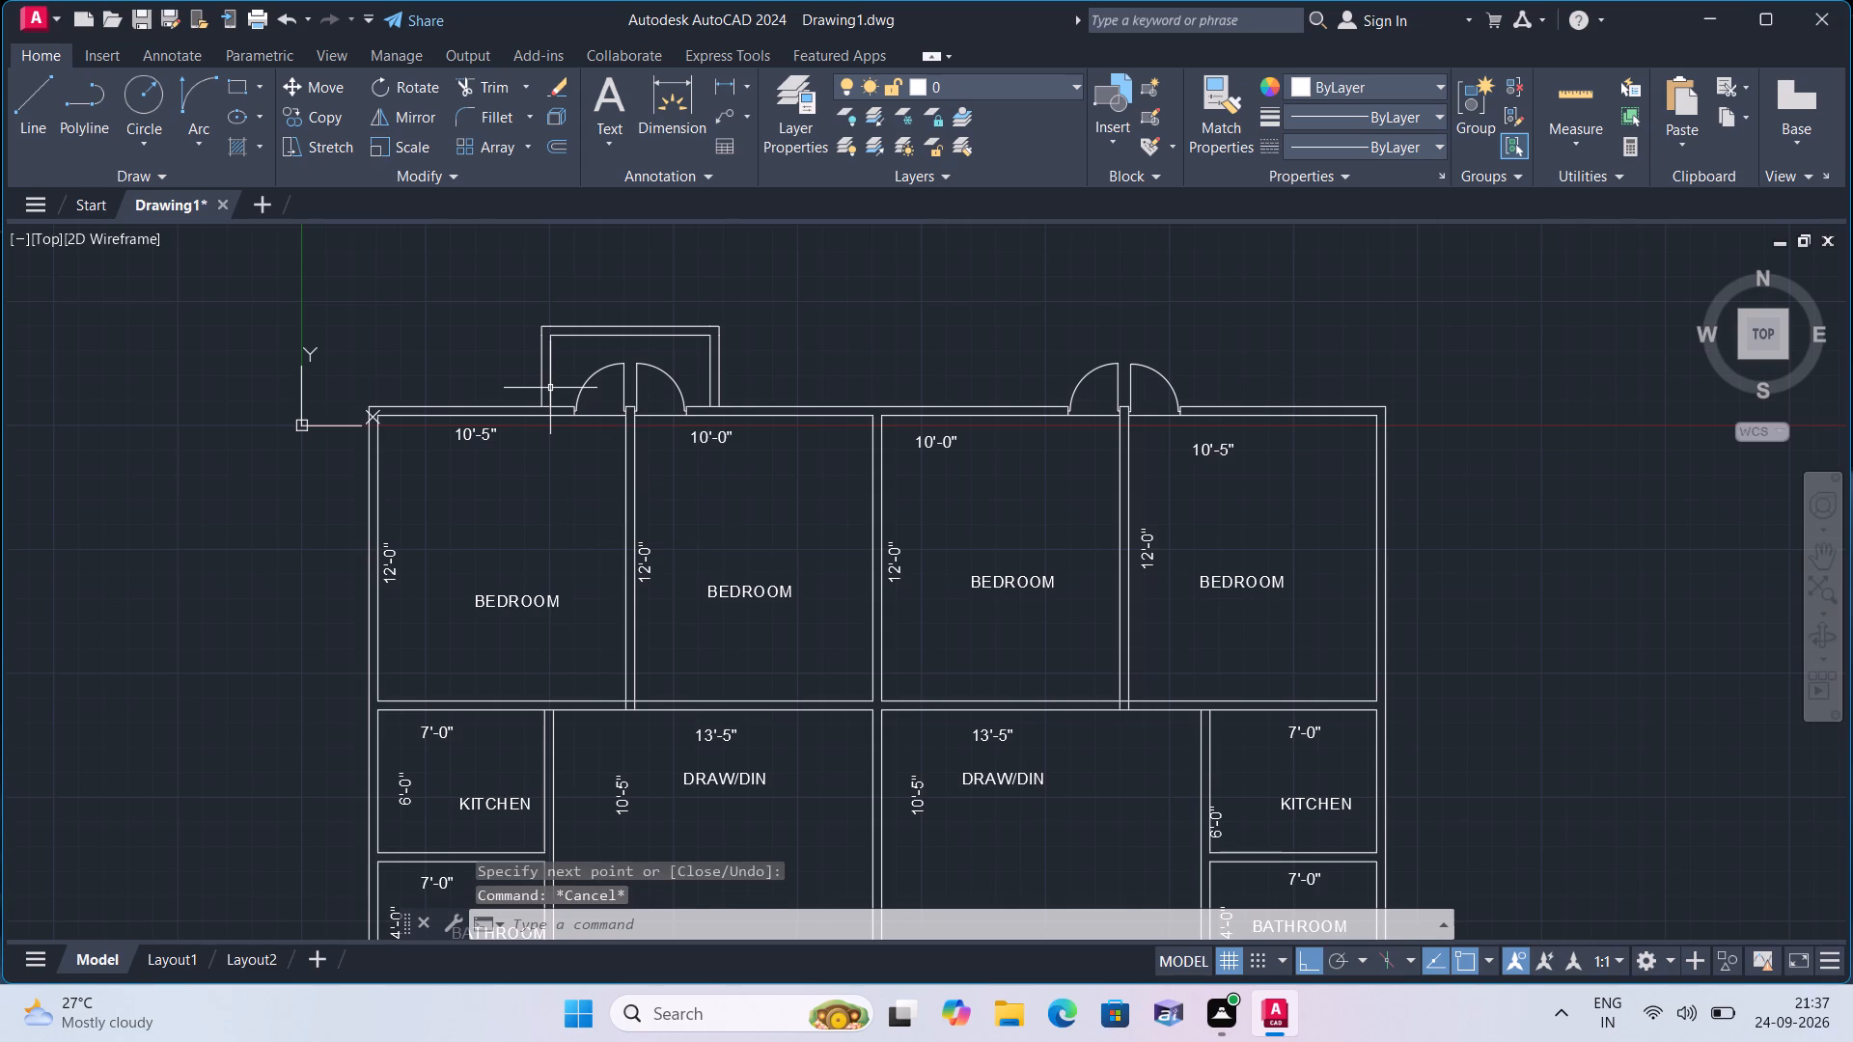
From the outer wall corner left of the right-hand pair of bedroom doors, draw a line 1' left along the wall and 3' upward.
{"action": "type", "text": "l"}
{"action": "key", "text": "space"}
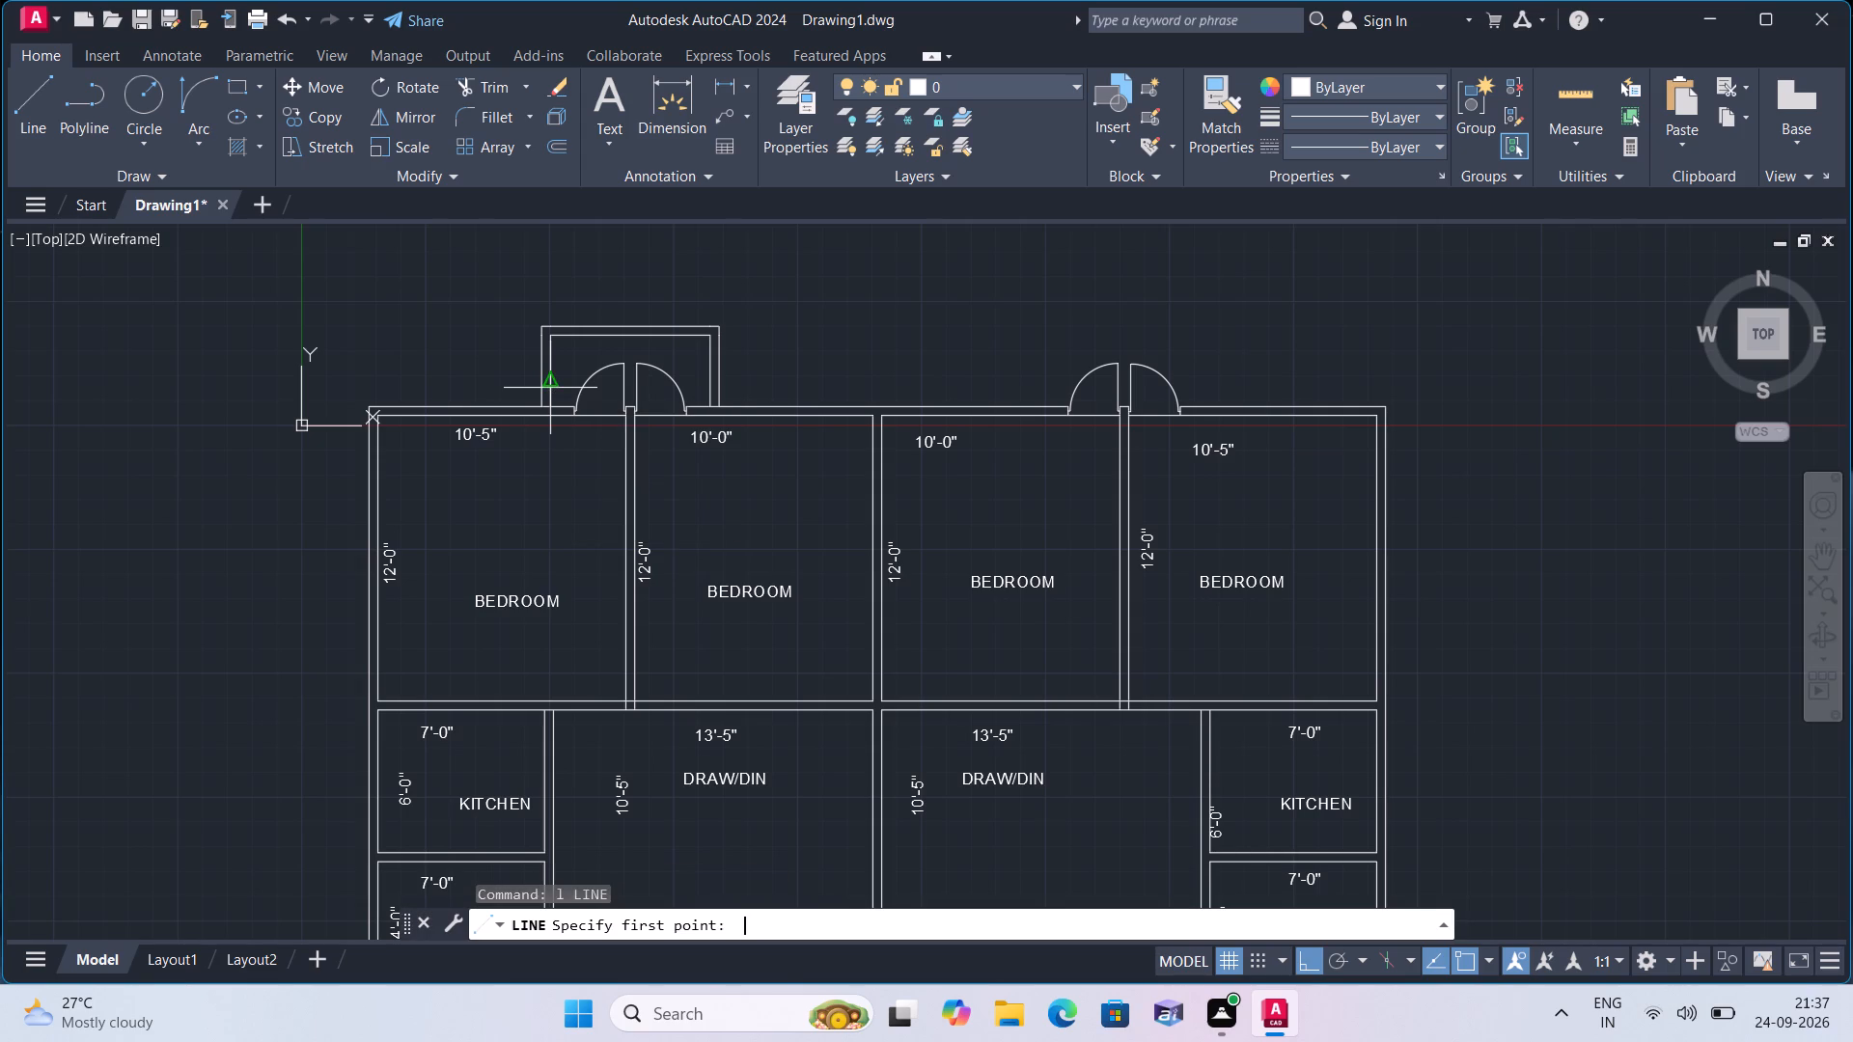
{"action": "scroll", "coordinate": [970, 379], "scroll_direction": "up", "scroll_amount": 2}
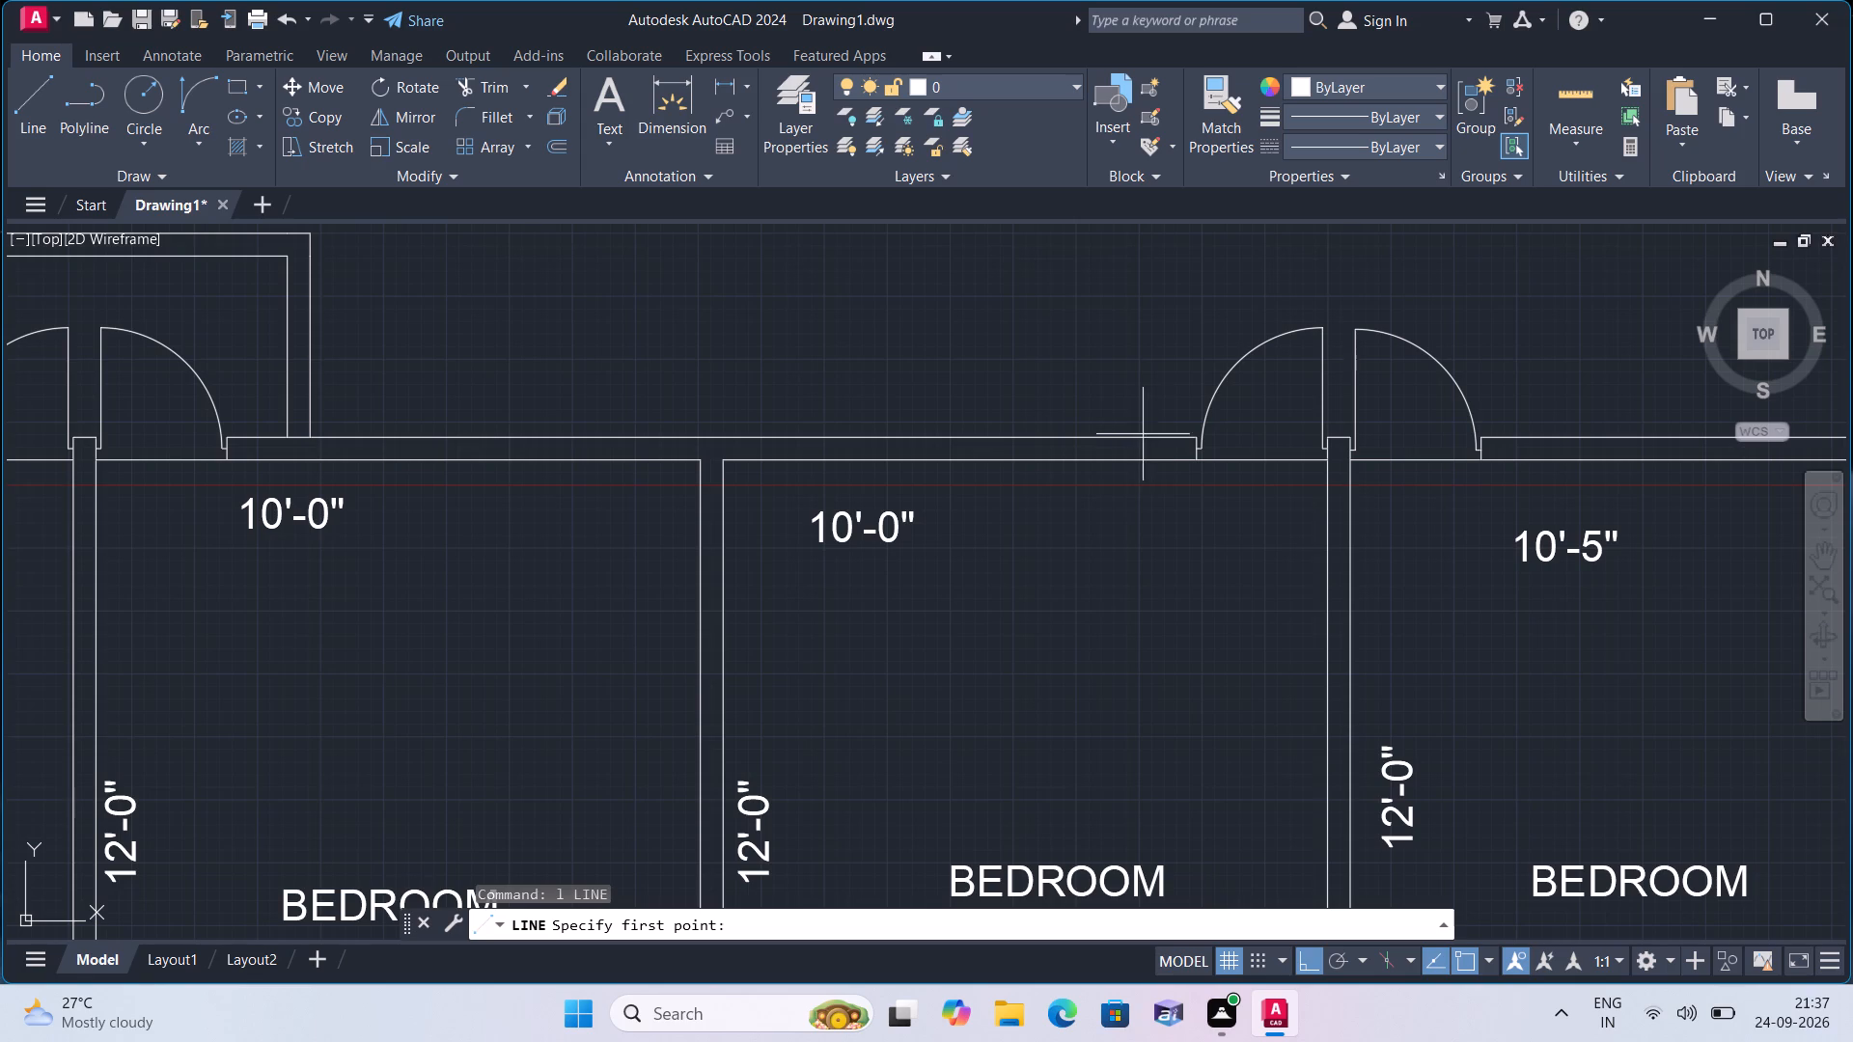
{"action": "left_click", "coordinate": [1189, 438]}
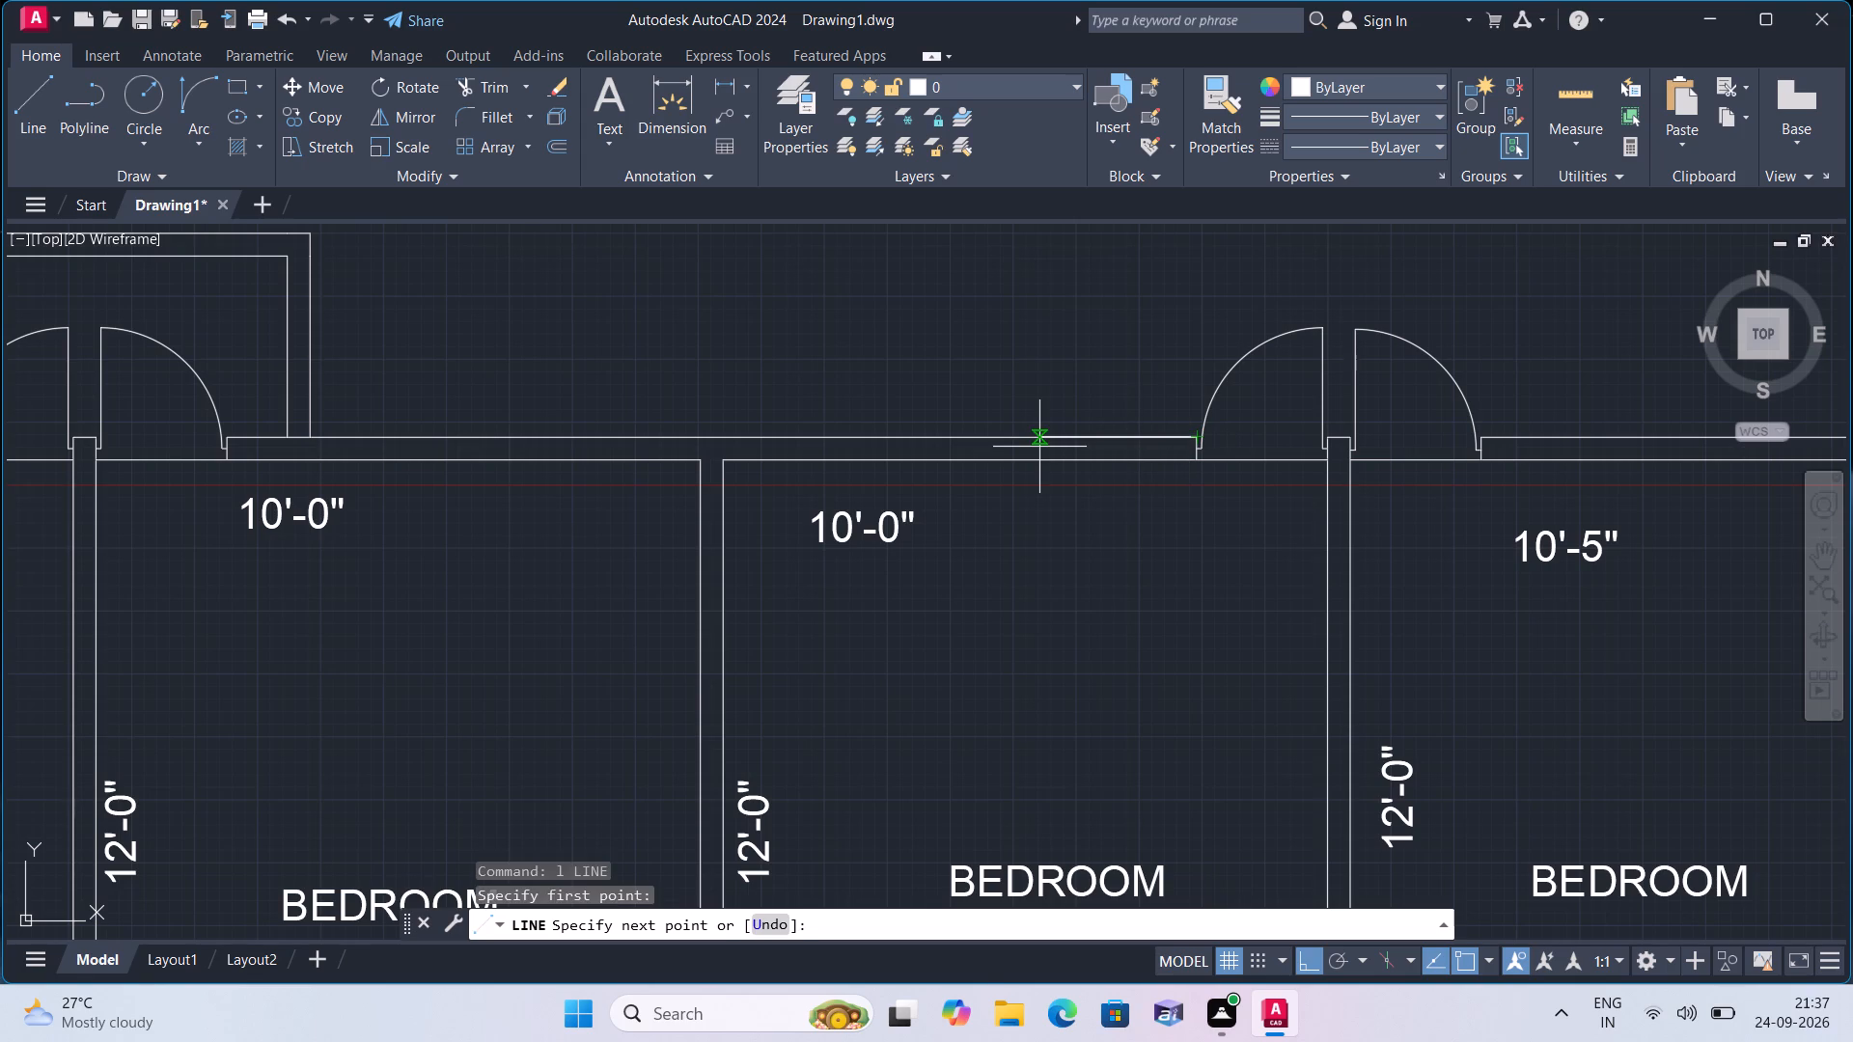
{"action": "type", "text": "1'"}
{"action": "key", "text": "space"}
{"action": "scroll", "coordinate": [1046, 369], "scroll_direction": "down", "scroll_amount": 1}
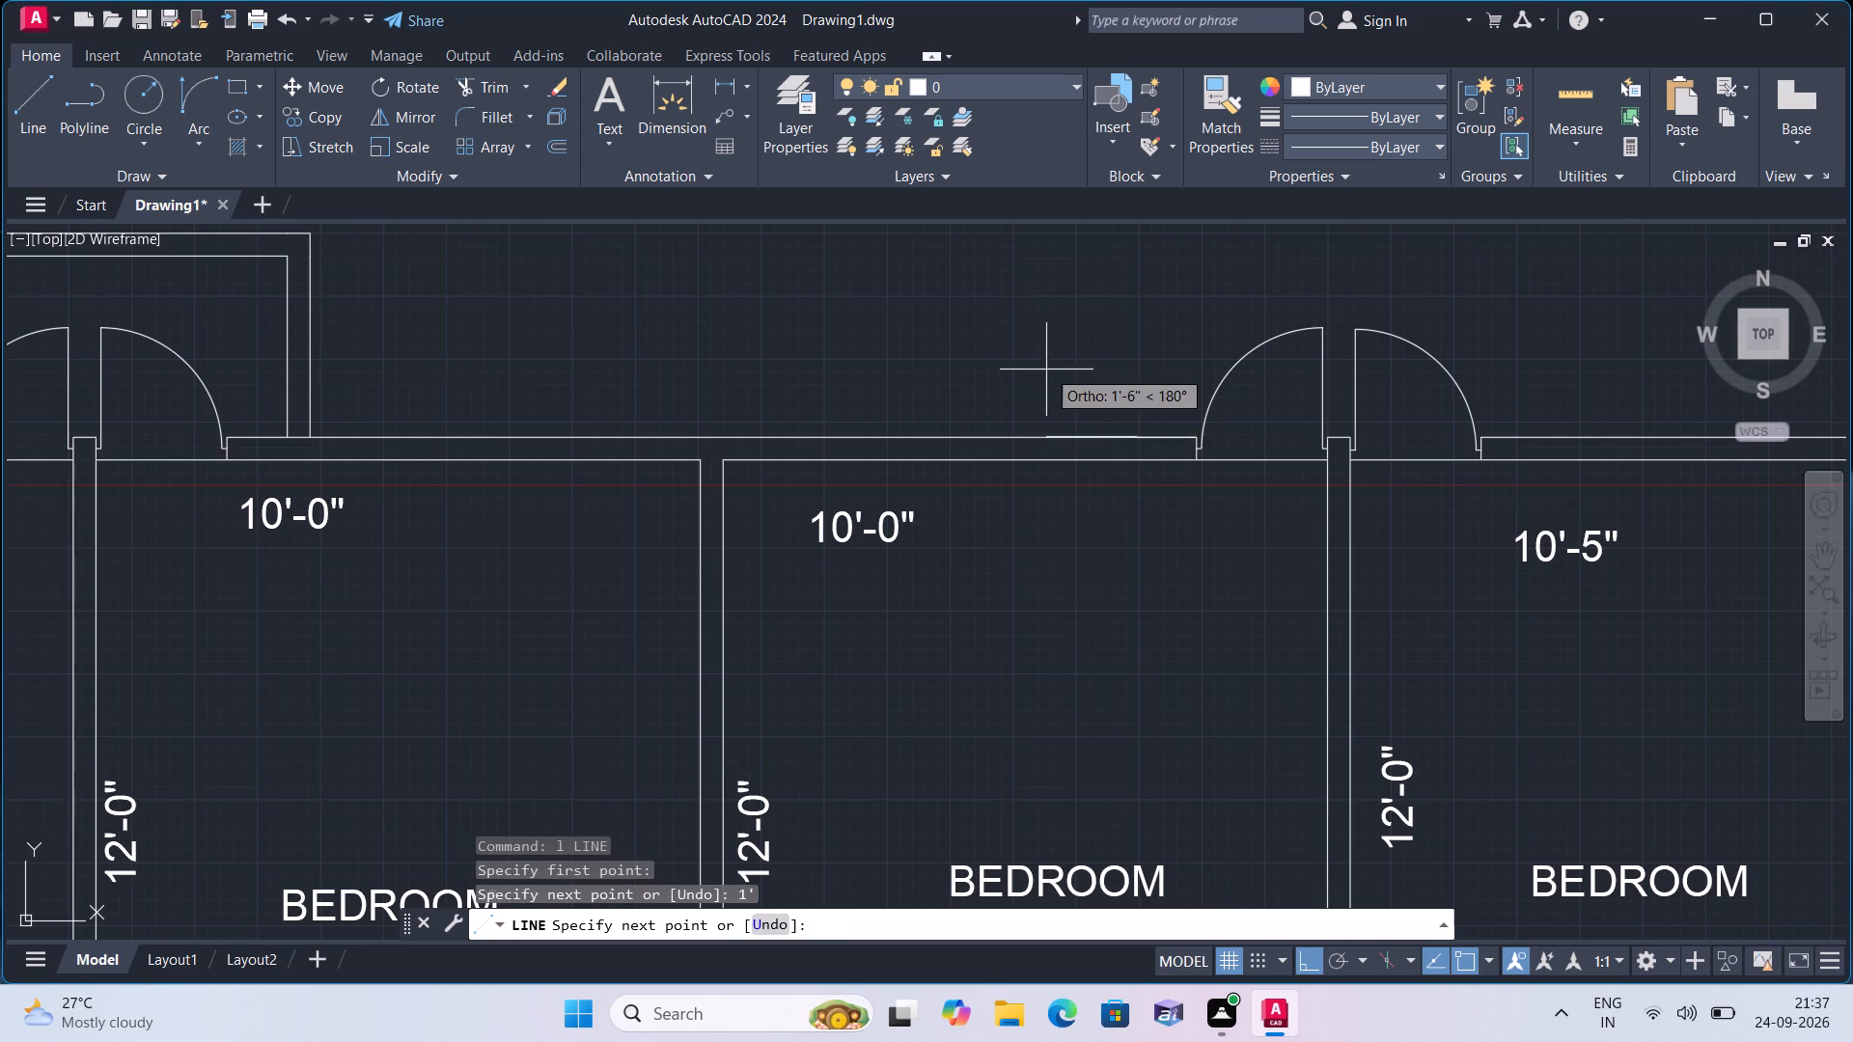
{"action": "scroll", "coordinate": [1064, 295], "scroll_direction": "down", "scroll_amount": 1}
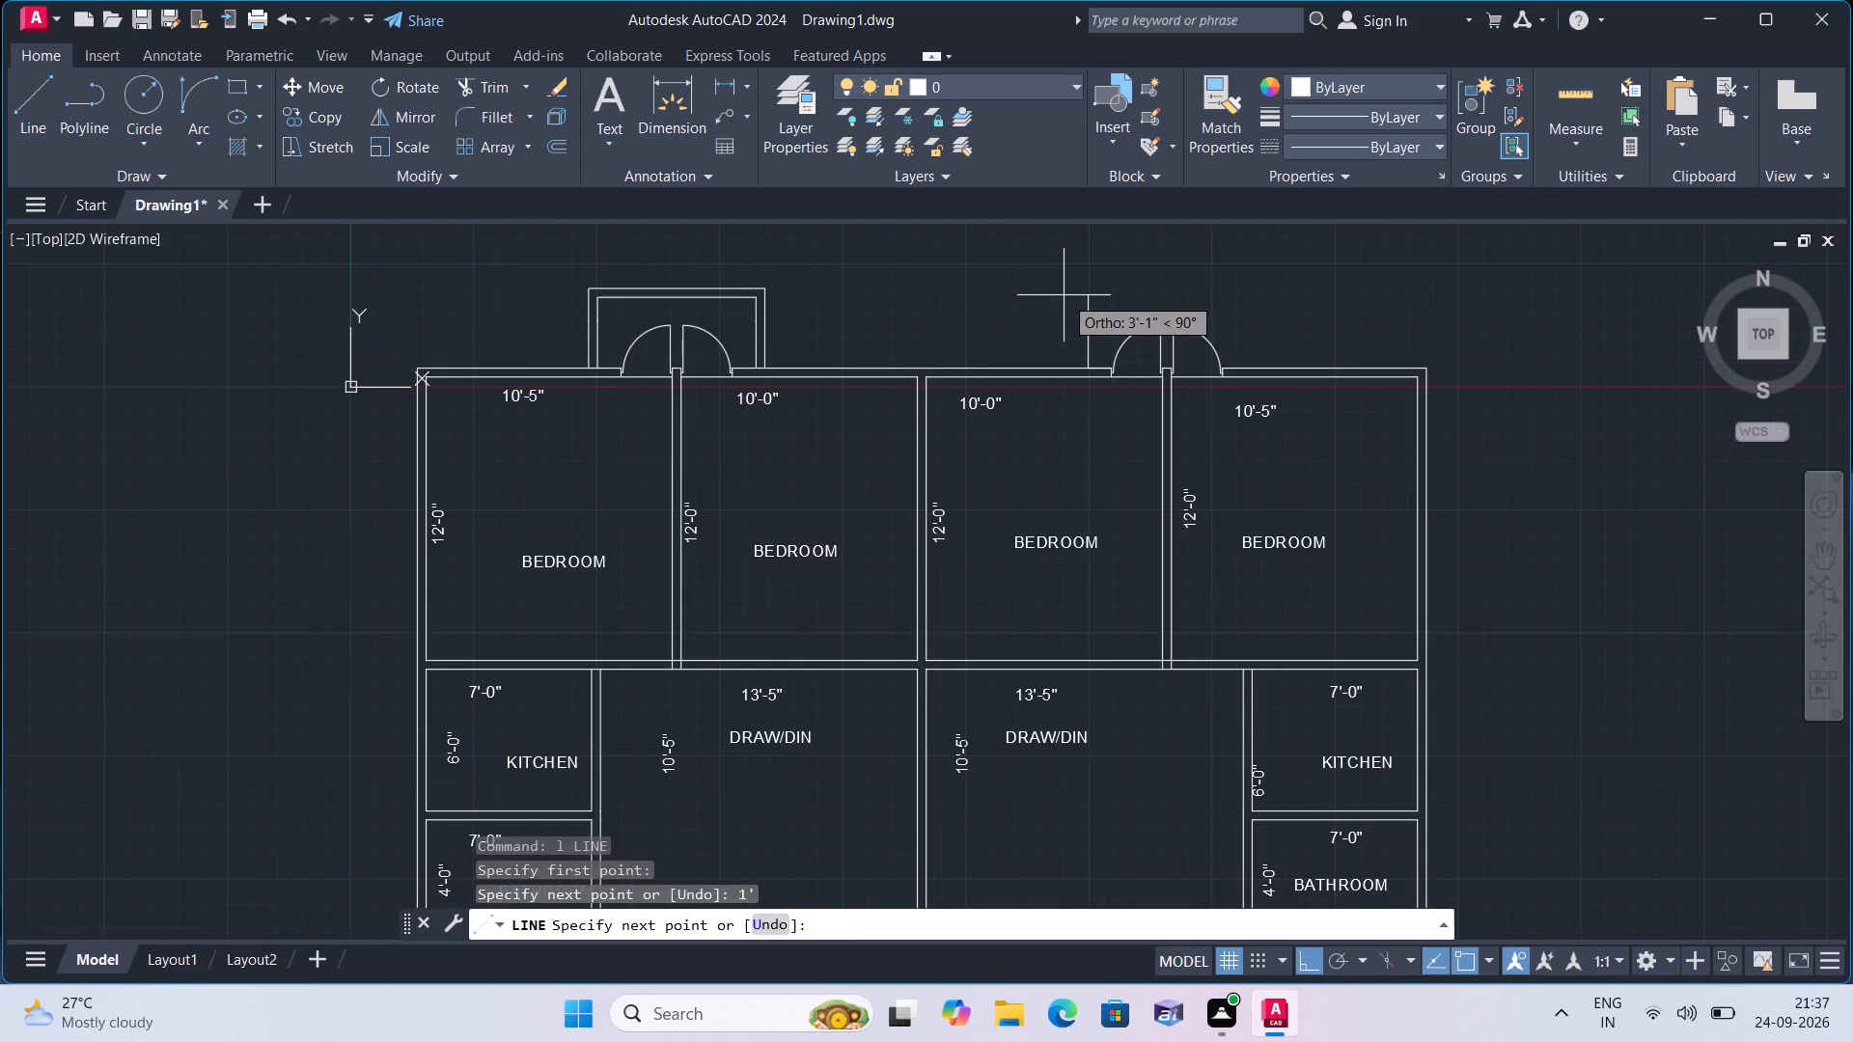
{"action": "type", "text": "3'"}
{"action": "key", "text": "space"}
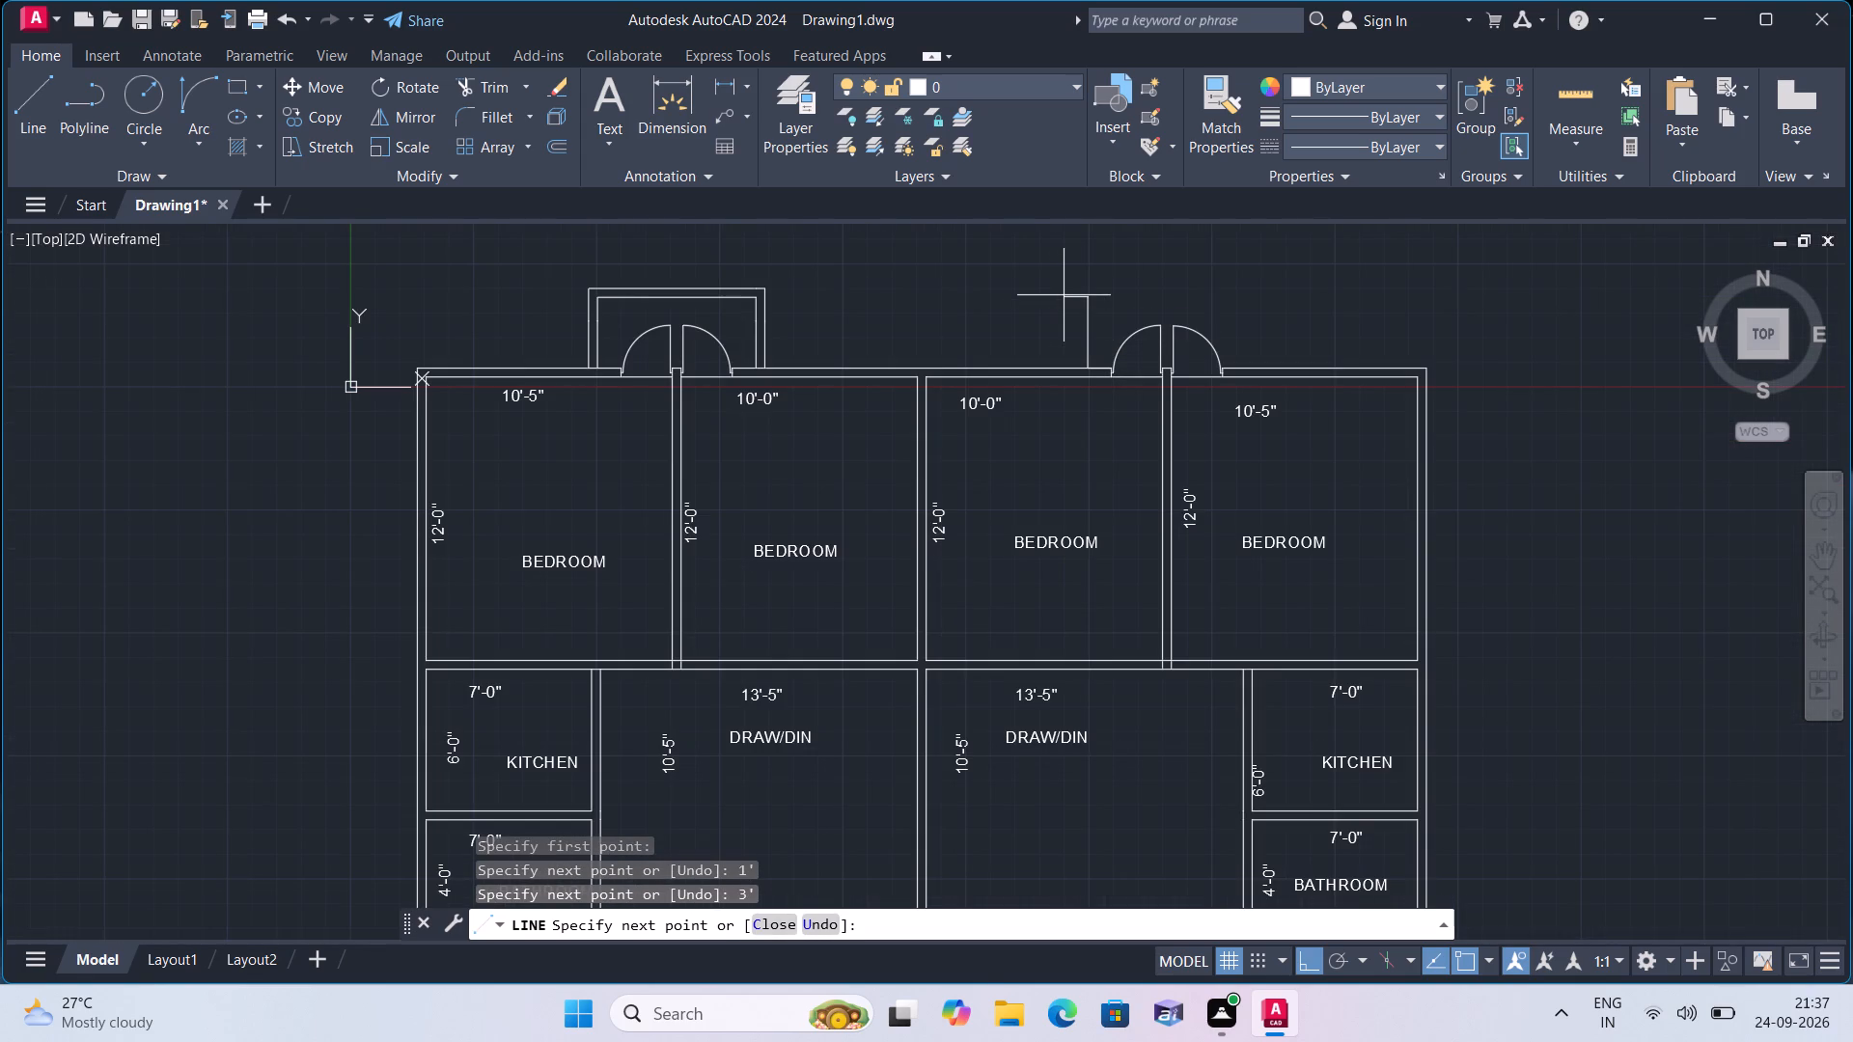
{"action": "key", "text": "Escape"}
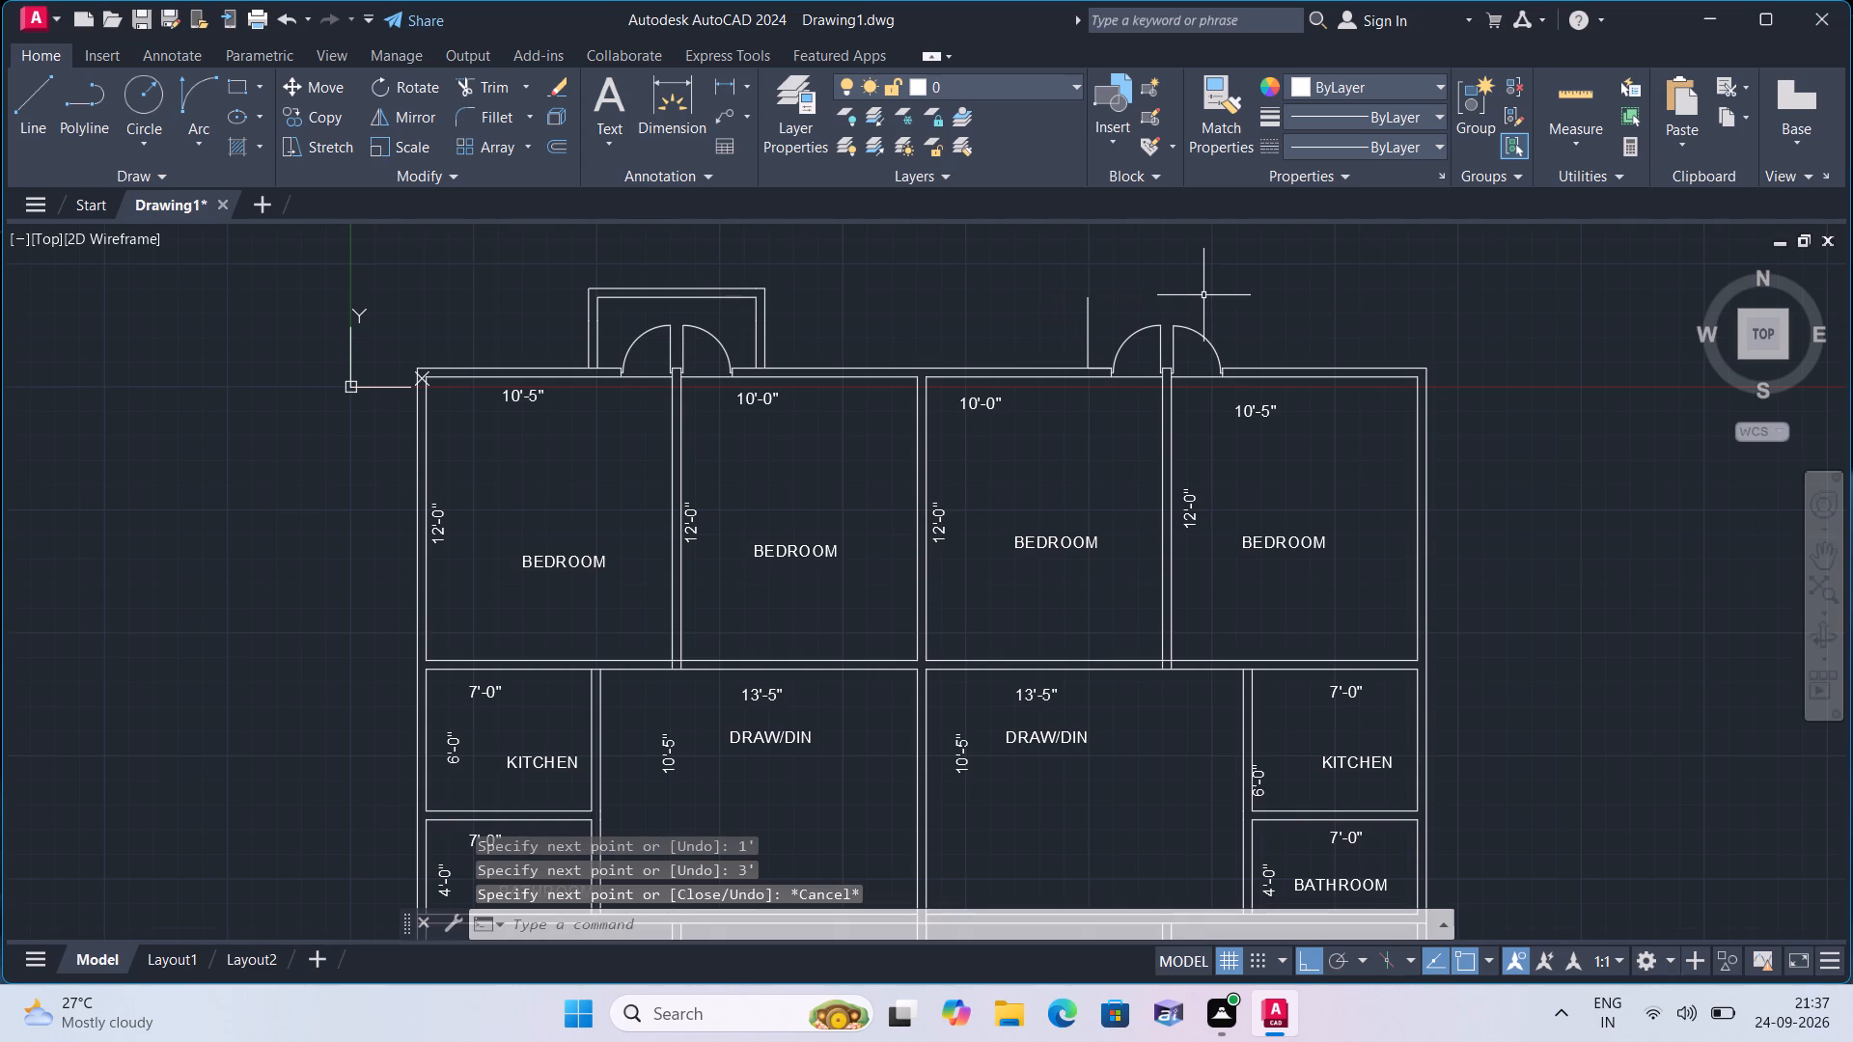
From the wall corner right of the same doors, draw a line 1' right, 3' upward, and across to the left vertical's top.
{"action": "key", "text": "l"}
{"action": "key", "text": "space"}
{"action": "scroll", "coordinate": [1226, 372], "scroll_direction": "up", "scroll_amount": 2}
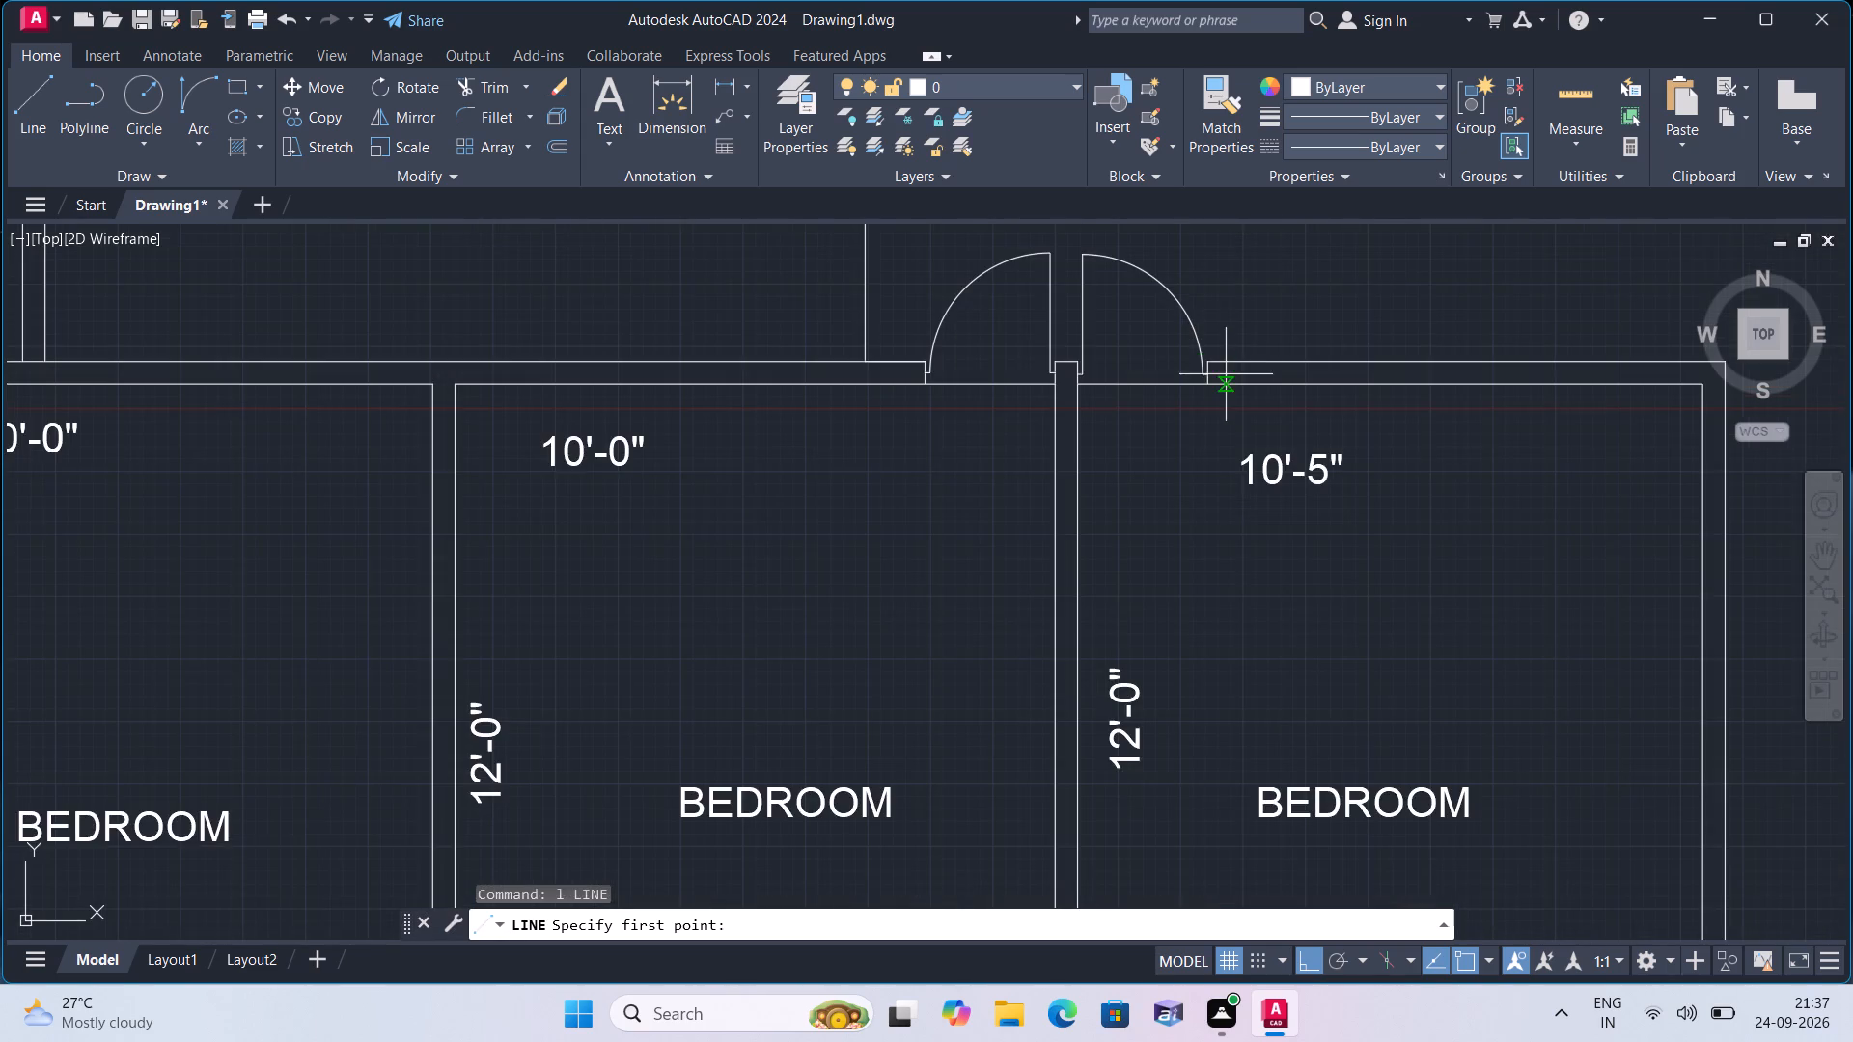
{"action": "scroll", "coordinate": [1214, 362], "scroll_direction": "up", "scroll_amount": 2}
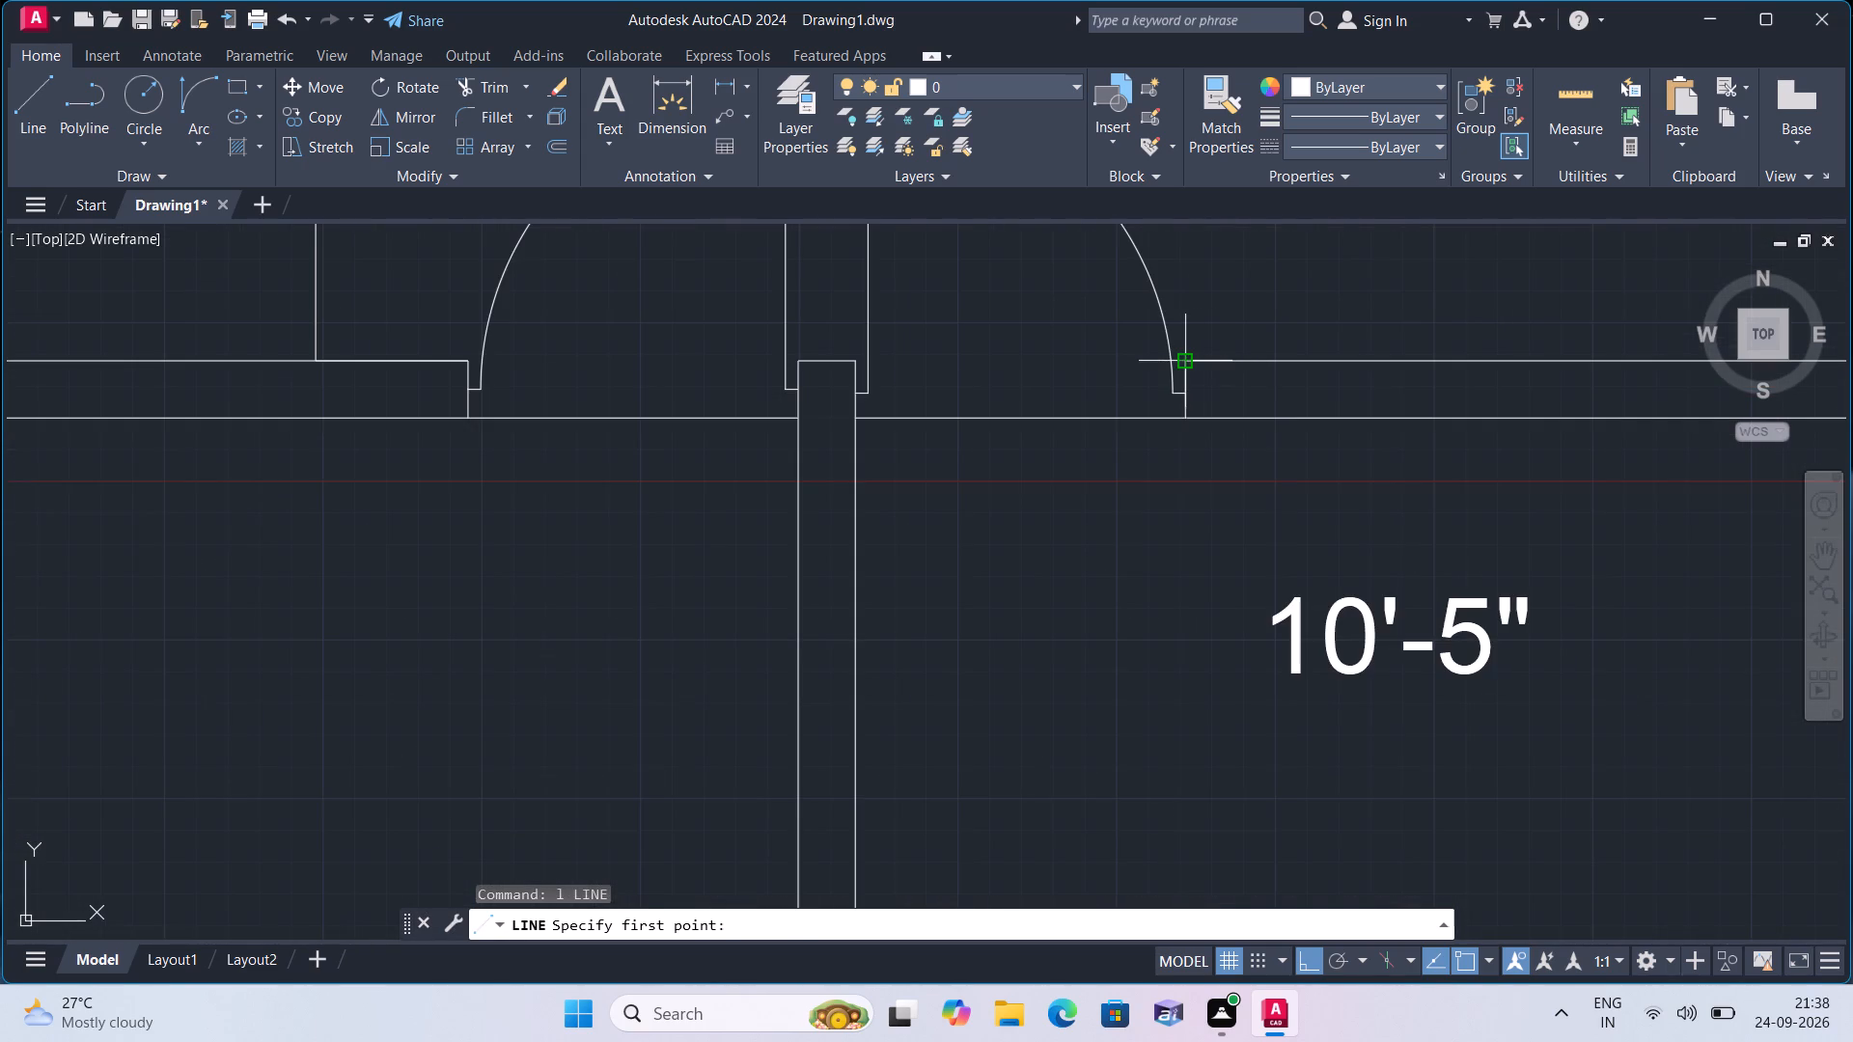
{"action": "left_click", "coordinate": [1192, 359]}
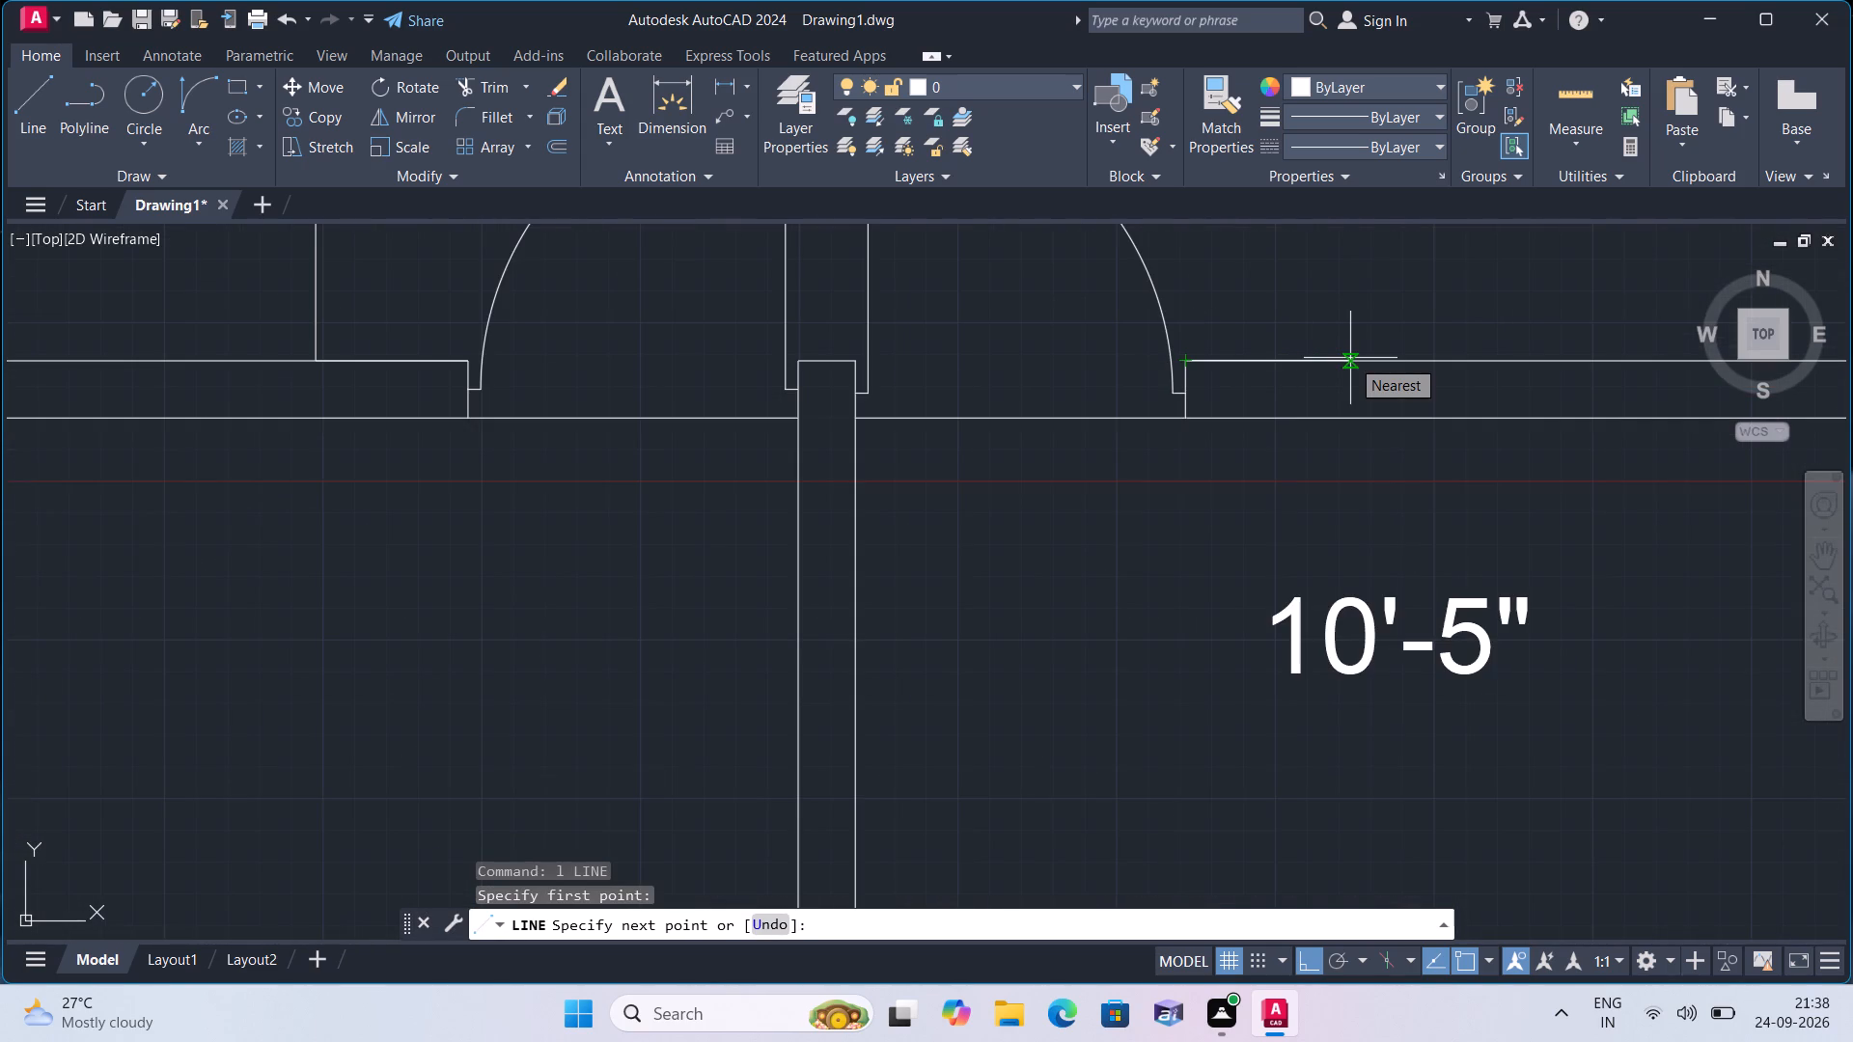
{"action": "type", "text": "1'"}
{"action": "key", "text": "space"}
{"action": "scroll", "coordinate": [1349, 355], "scroll_direction": "down", "scroll_amount": 2}
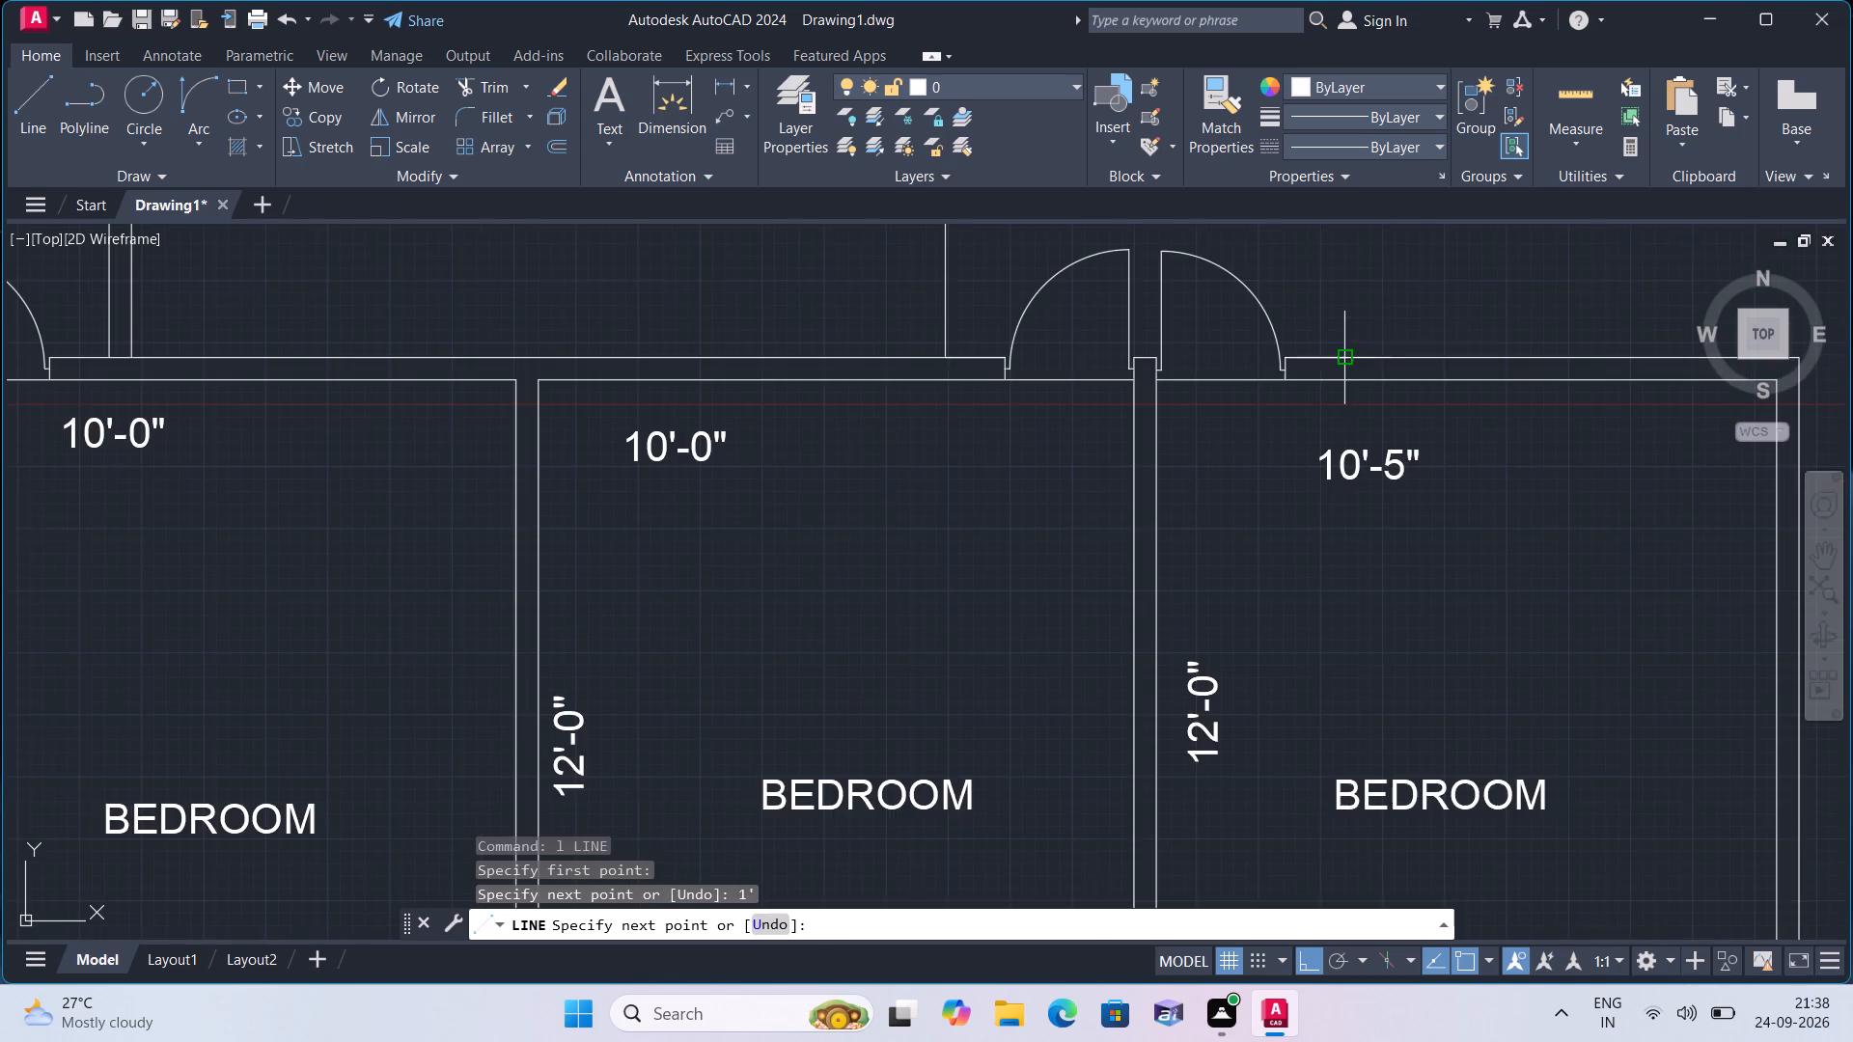
{"action": "middle_click_drag", "start_coordinate": [1345, 327], "coordinate": [1425, 533]}
{"action": "type", "text": "3'"}
{"action": "key", "text": "space"}
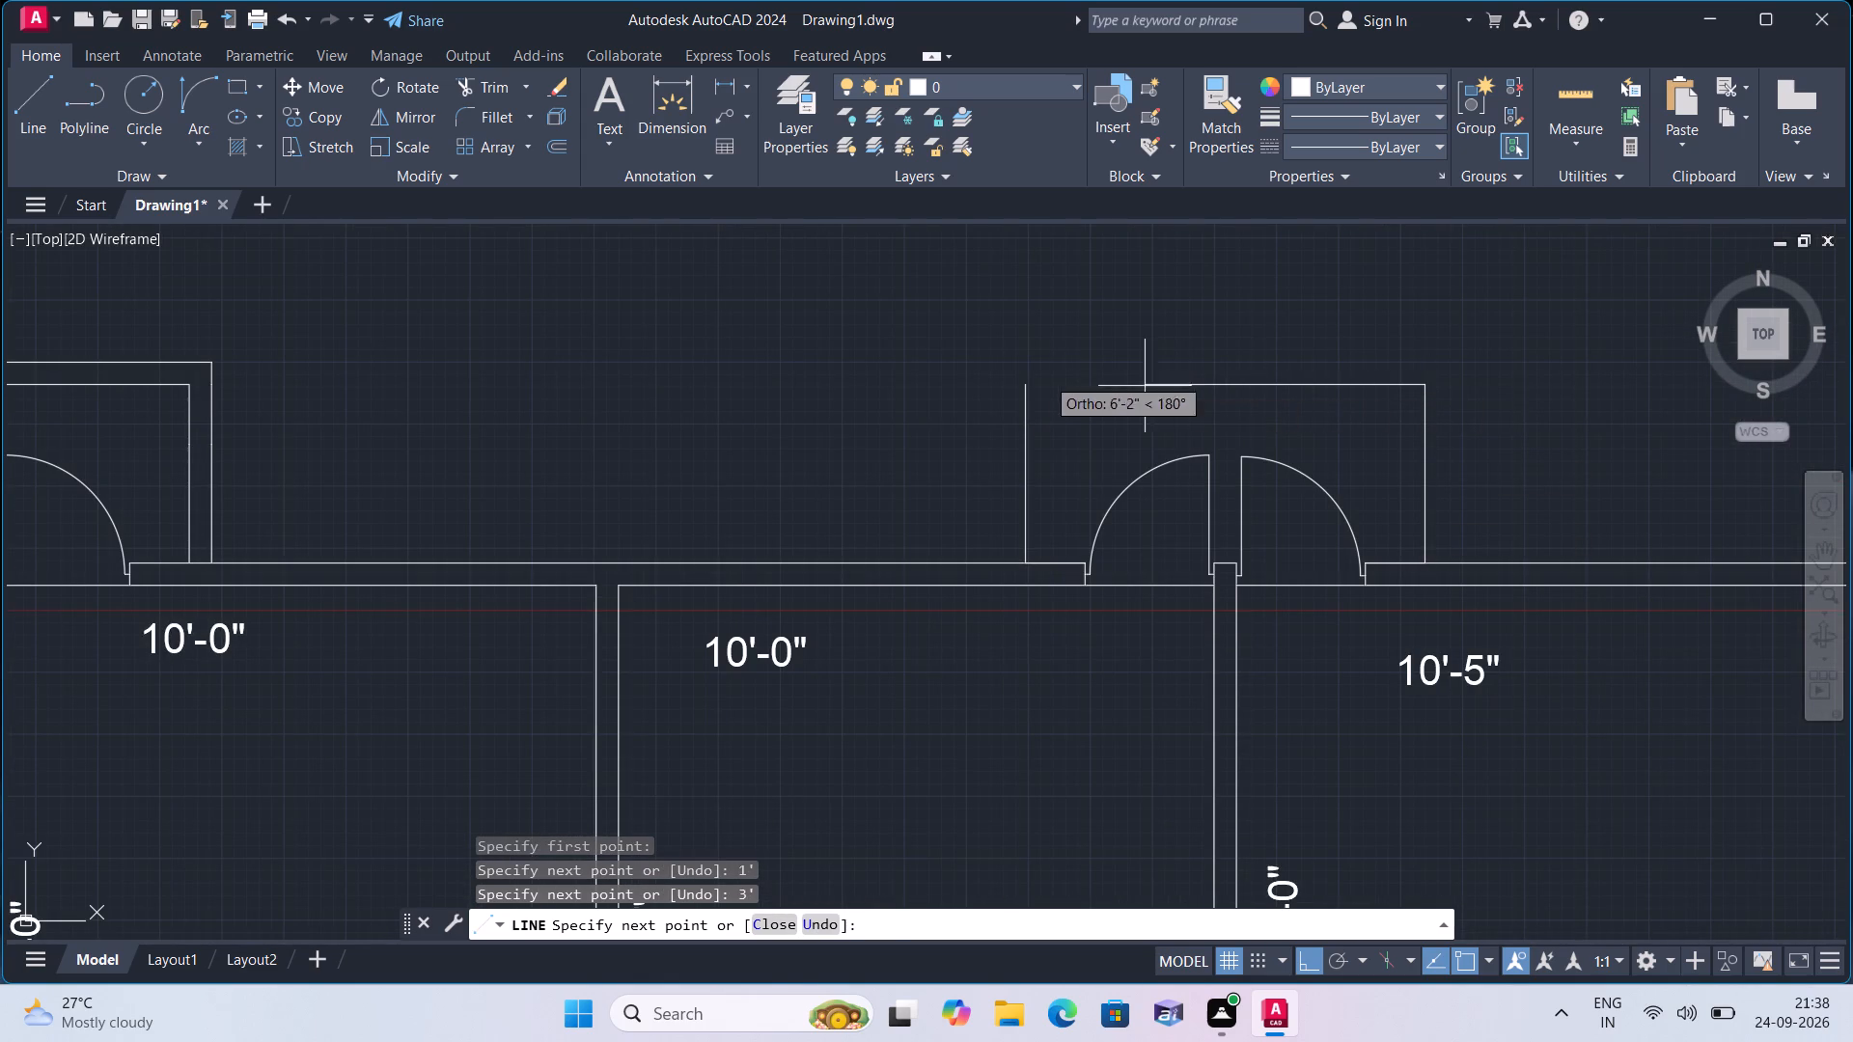
{"action": "scroll", "coordinate": [1004, 376], "scroll_direction": "up", "scroll_amount": 1}
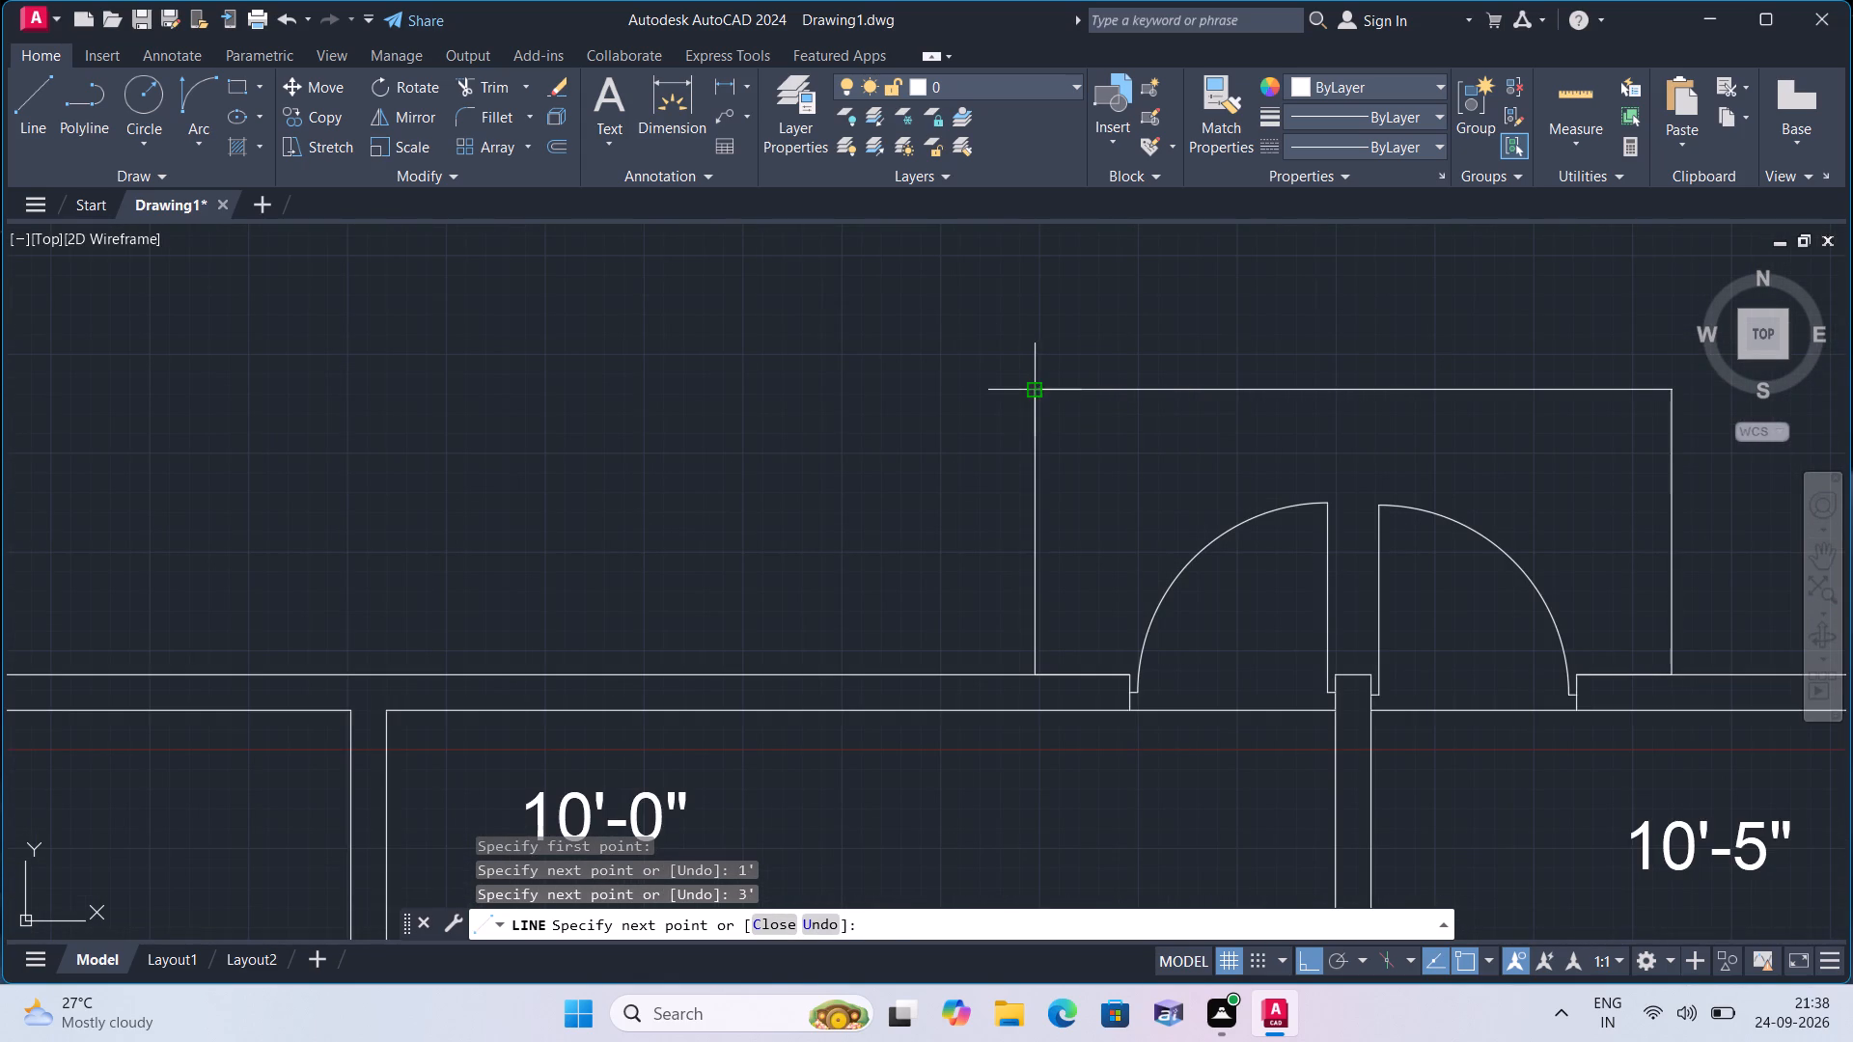
{"action": "left_click", "coordinate": [1038, 386]}
{"action": "key", "text": "space"}
{"action": "scroll", "coordinate": [1064, 399], "scroll_direction": "down", "scroll_amount": 1}
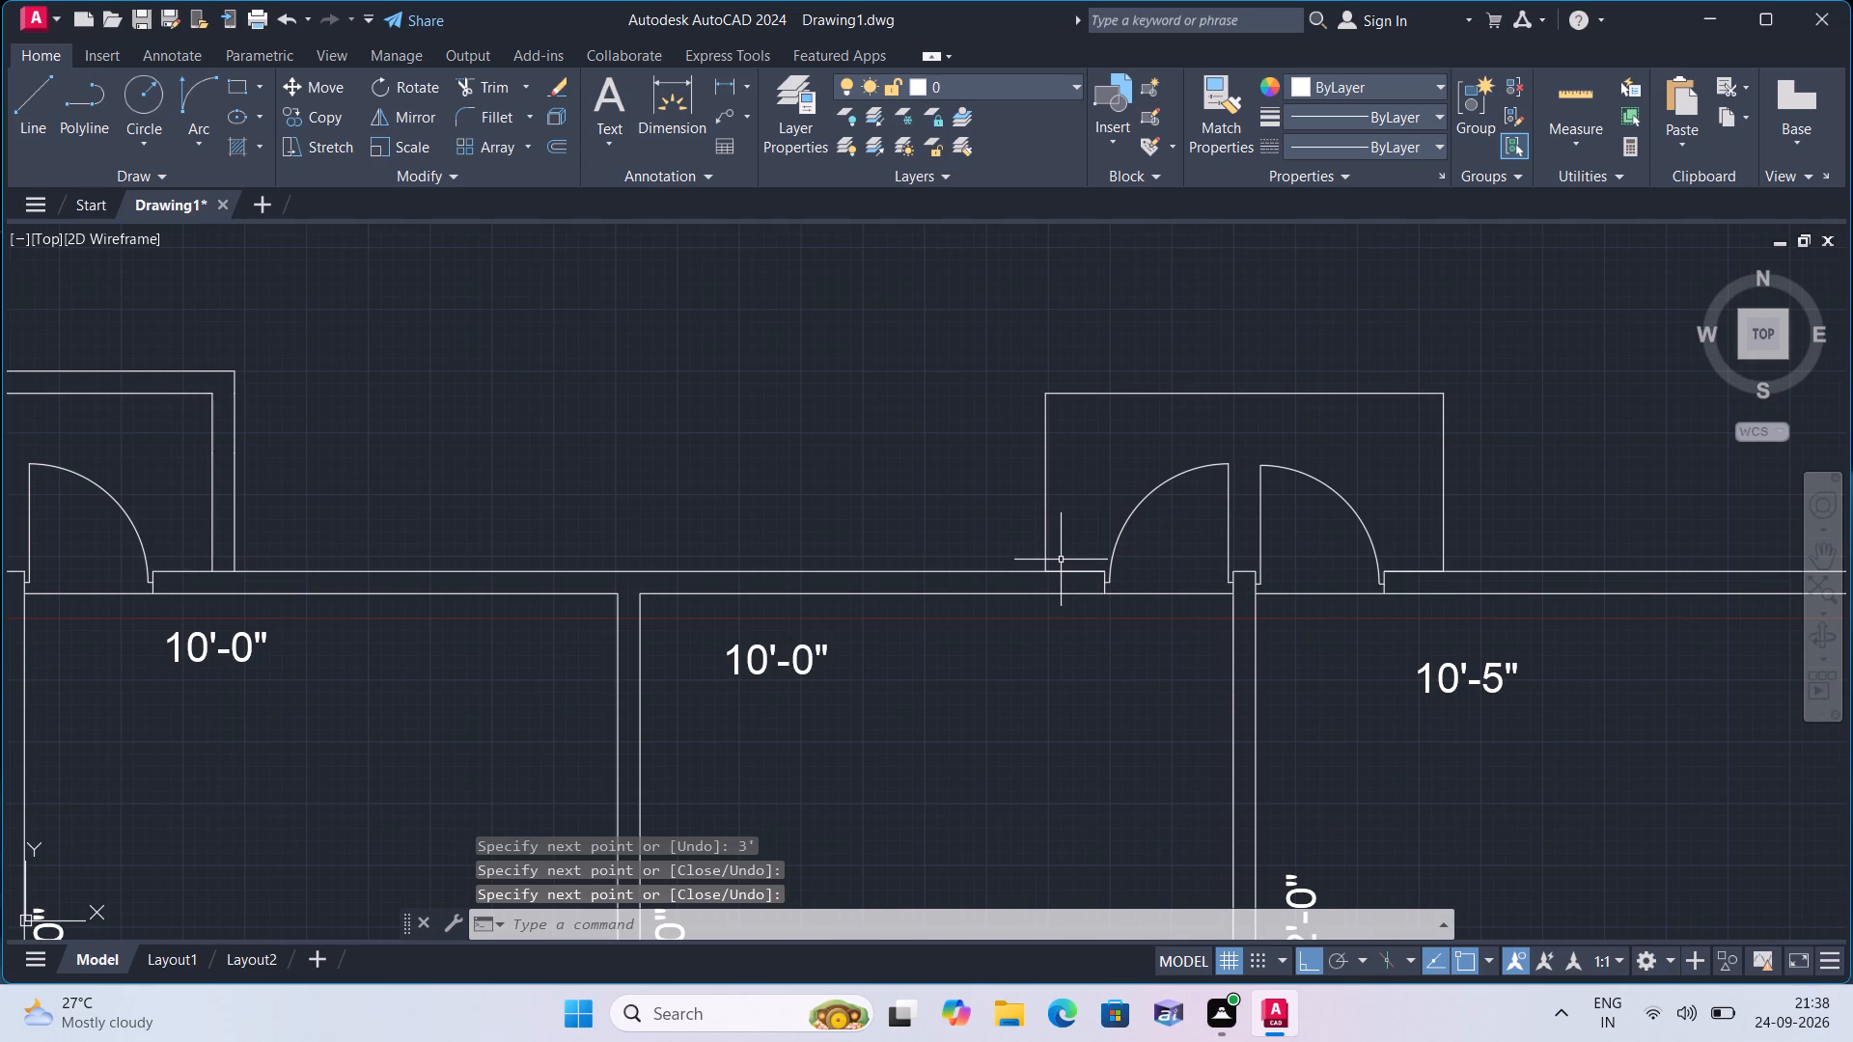
Delete the two 1' construction segments lying on the outer wall line either side of the doors.
{"action": "left_click", "coordinate": [1065, 572]}
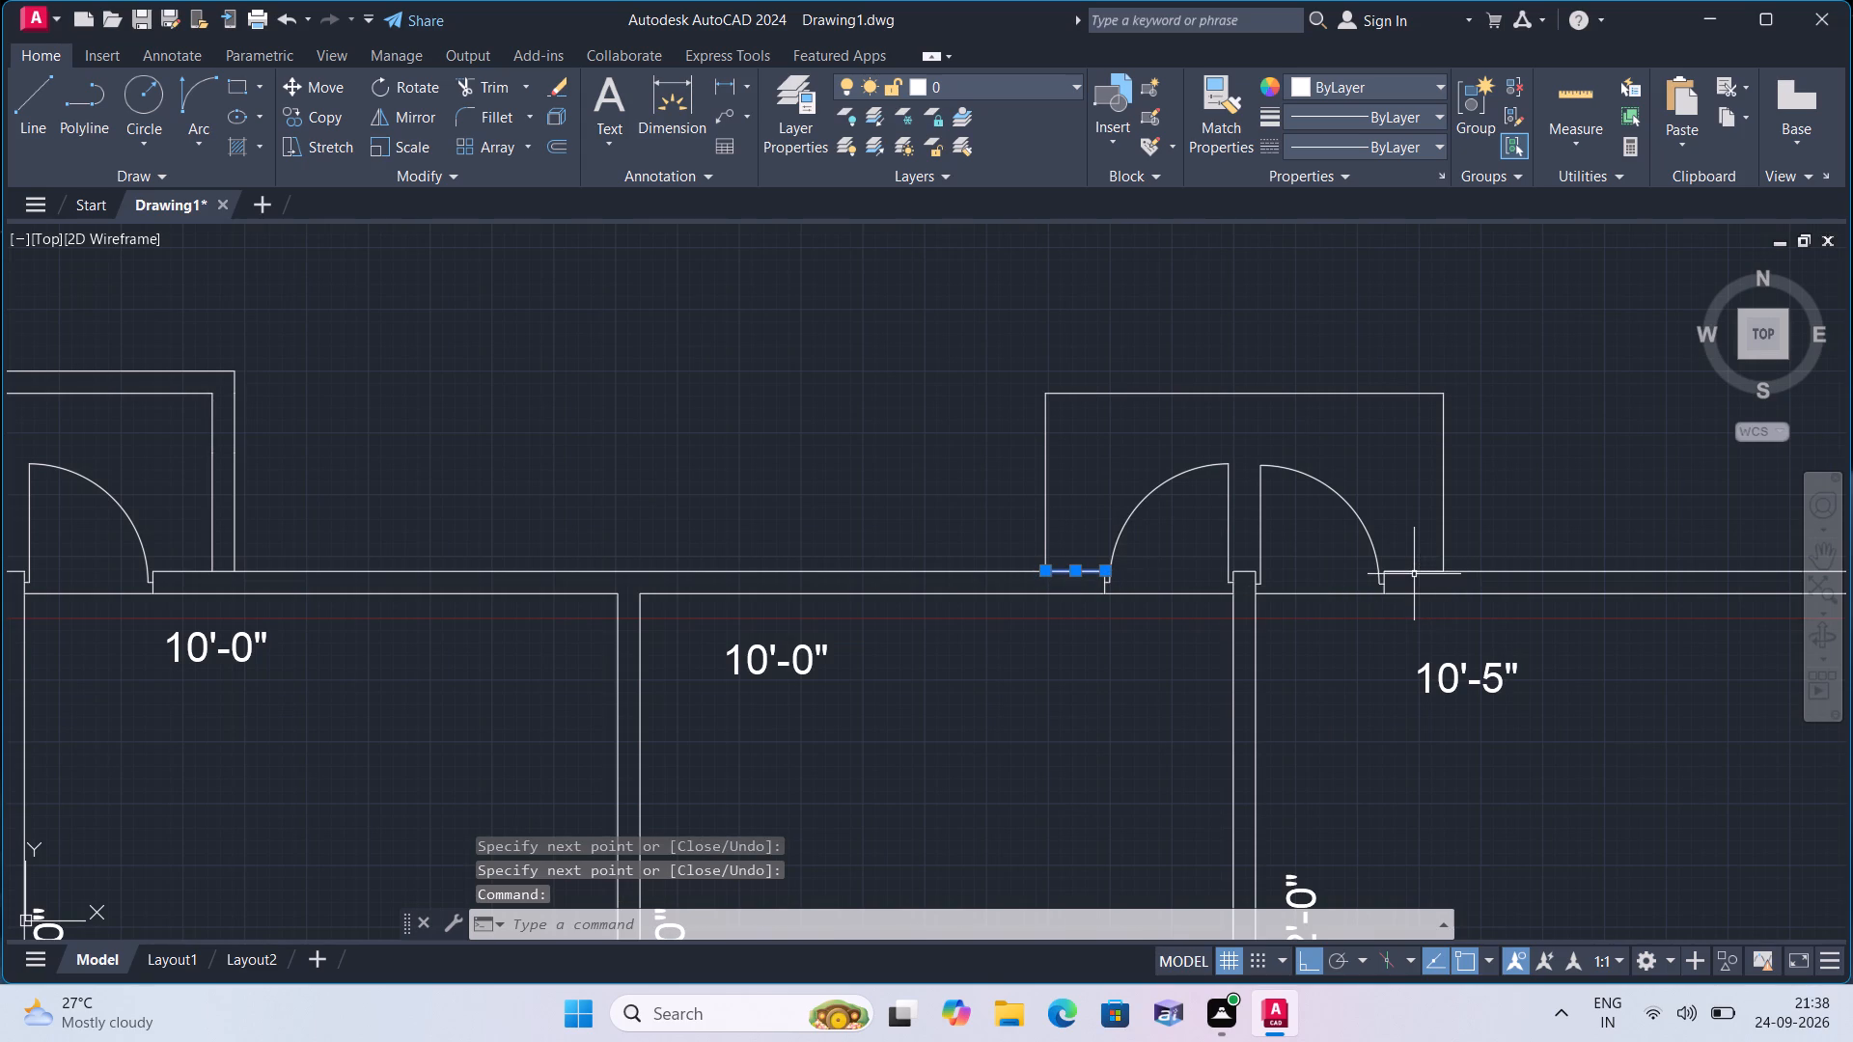
{"action": "left_click", "coordinate": [1414, 574]}
{"action": "key", "text": "Delete"}
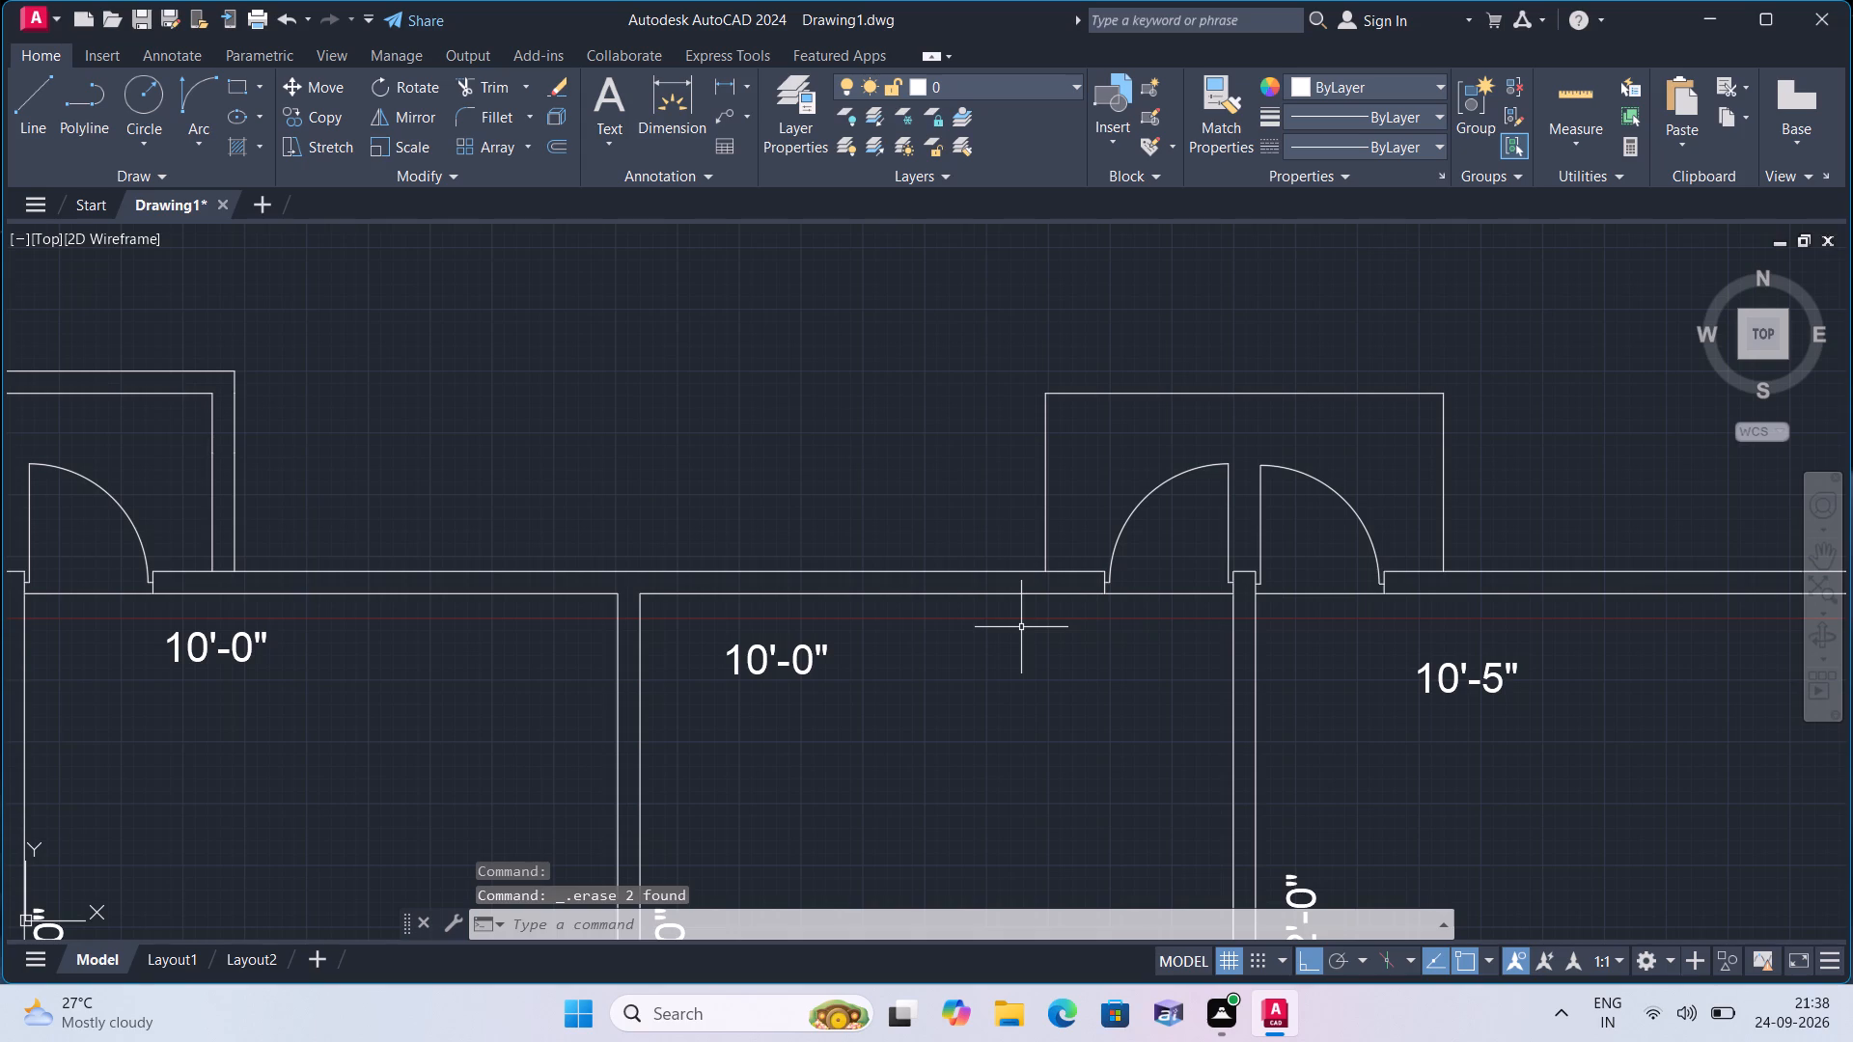
Offset the left, top and right lines of the enclosure around the right-hand doors 4.5" outward.
{"action": "type", "text": "offset"}
{"action": "key", "text": "space"}
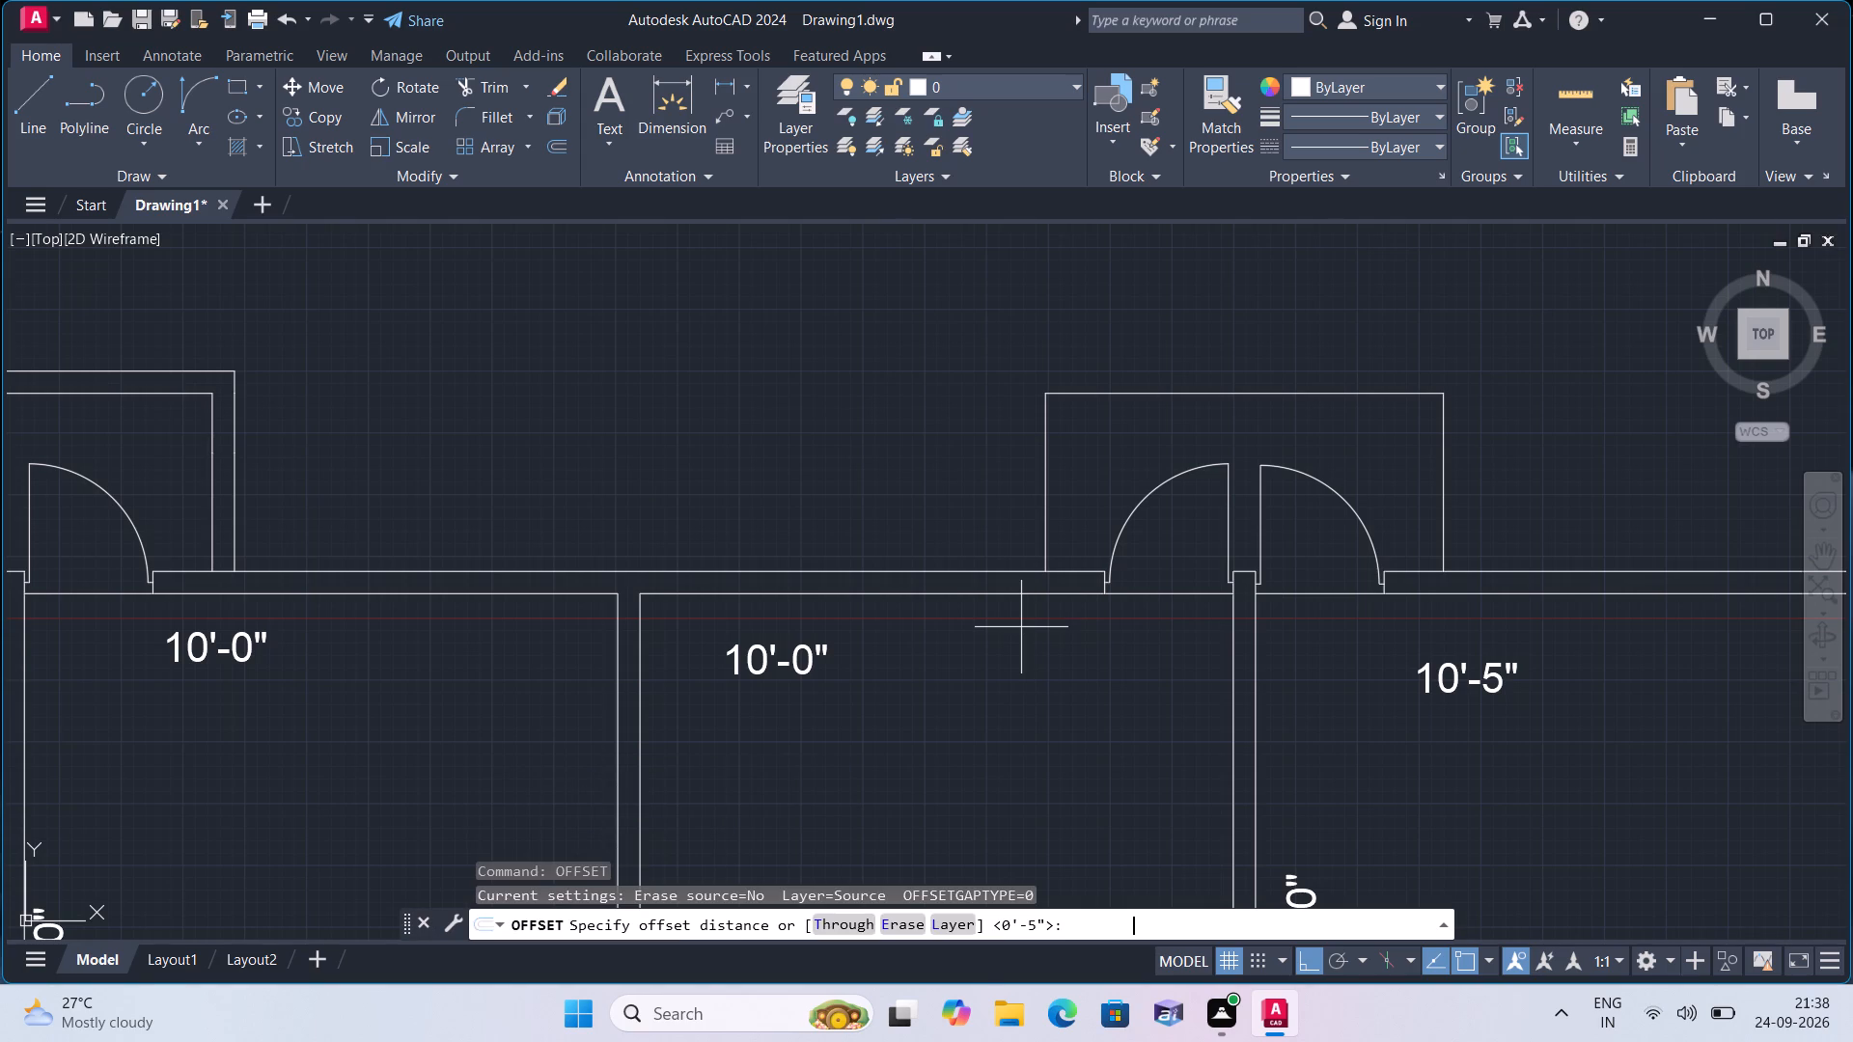
{"action": "type", "text": "4.5\""}
{"action": "key", "text": "space"}
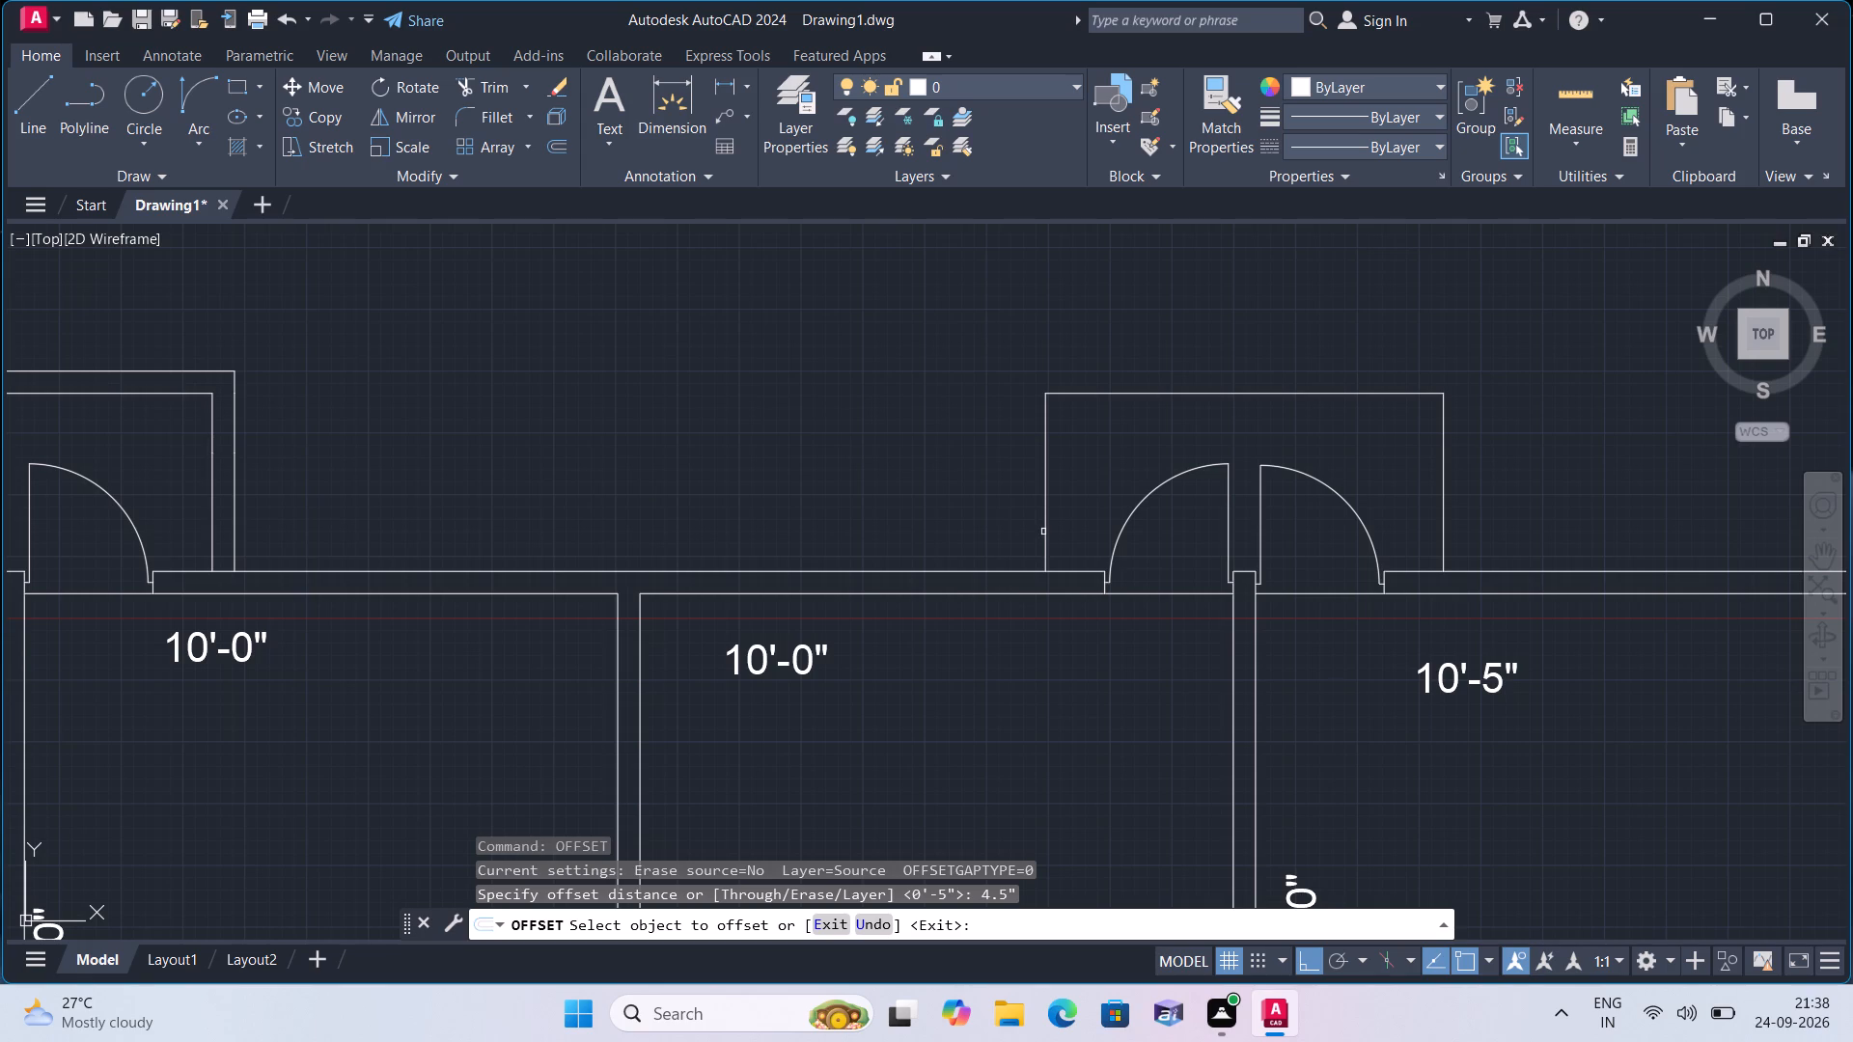
{"action": "left_click", "coordinate": [1046, 529]}
{"action": "left_click", "coordinate": [969, 522]}
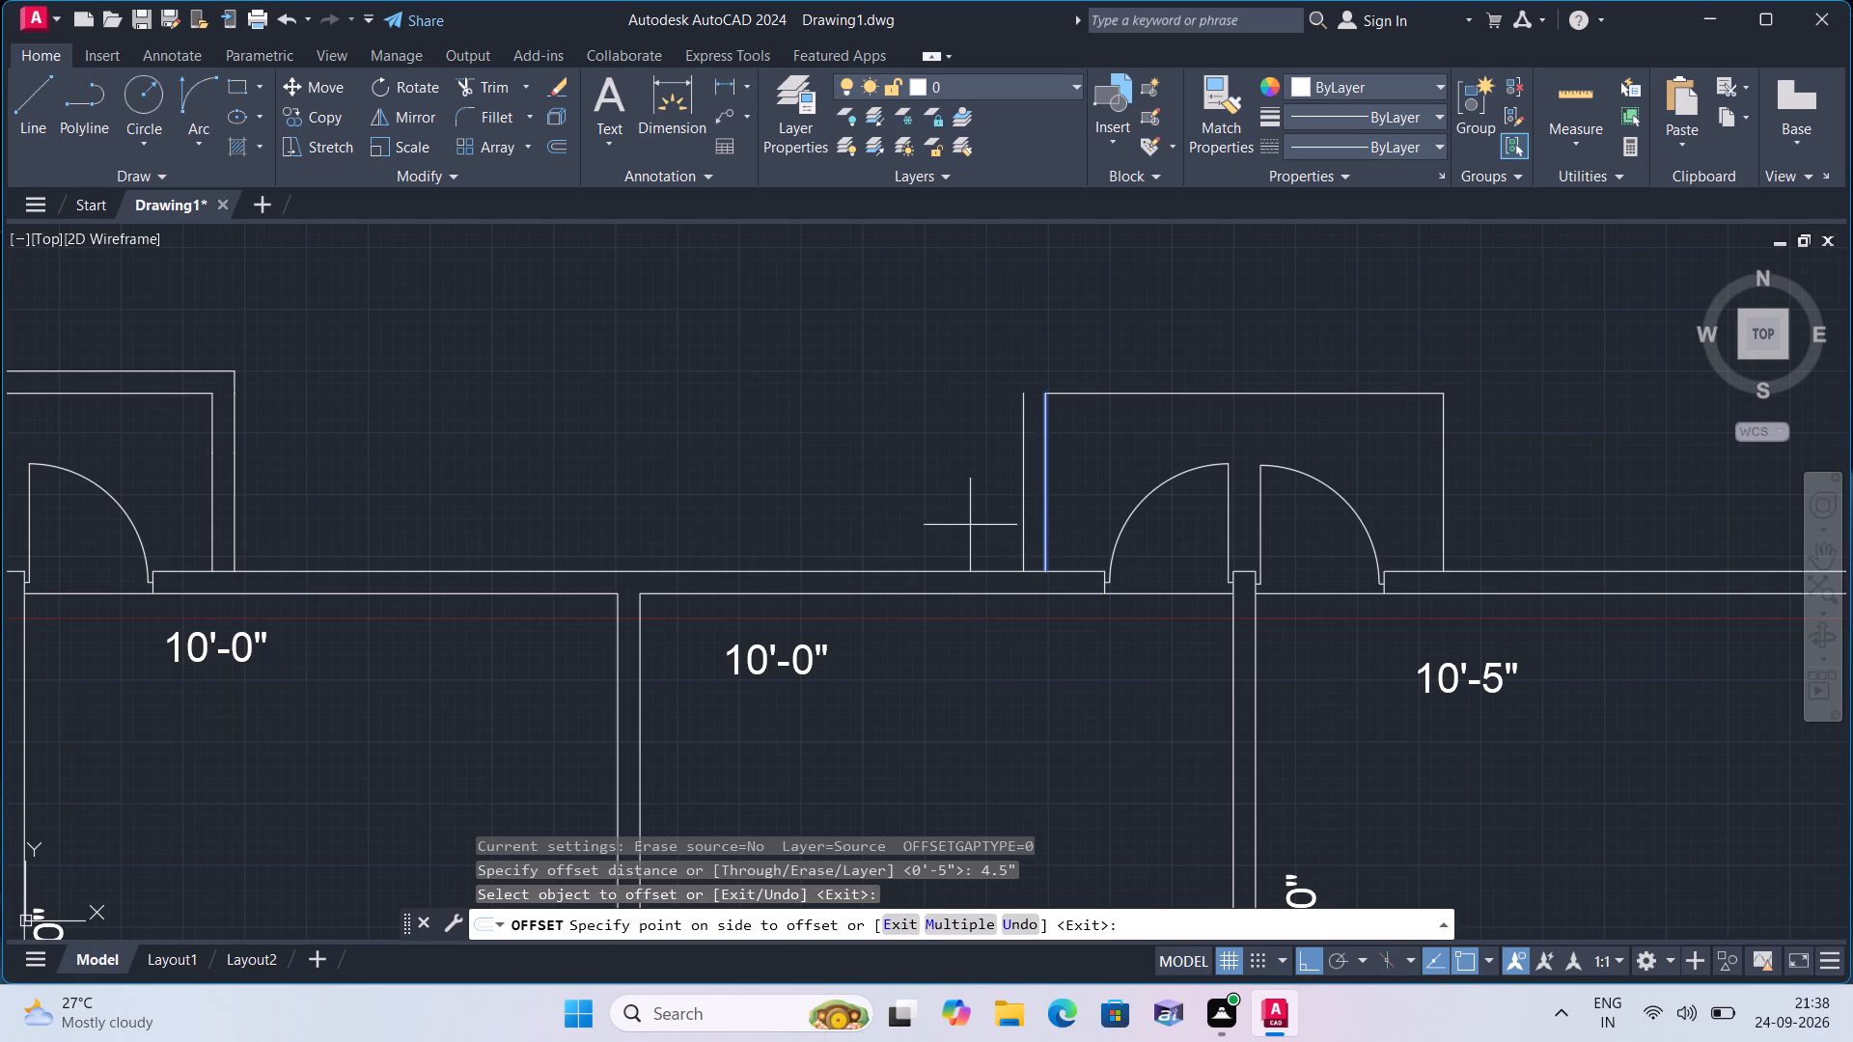
{"action": "left_click", "coordinate": [1164, 393]}
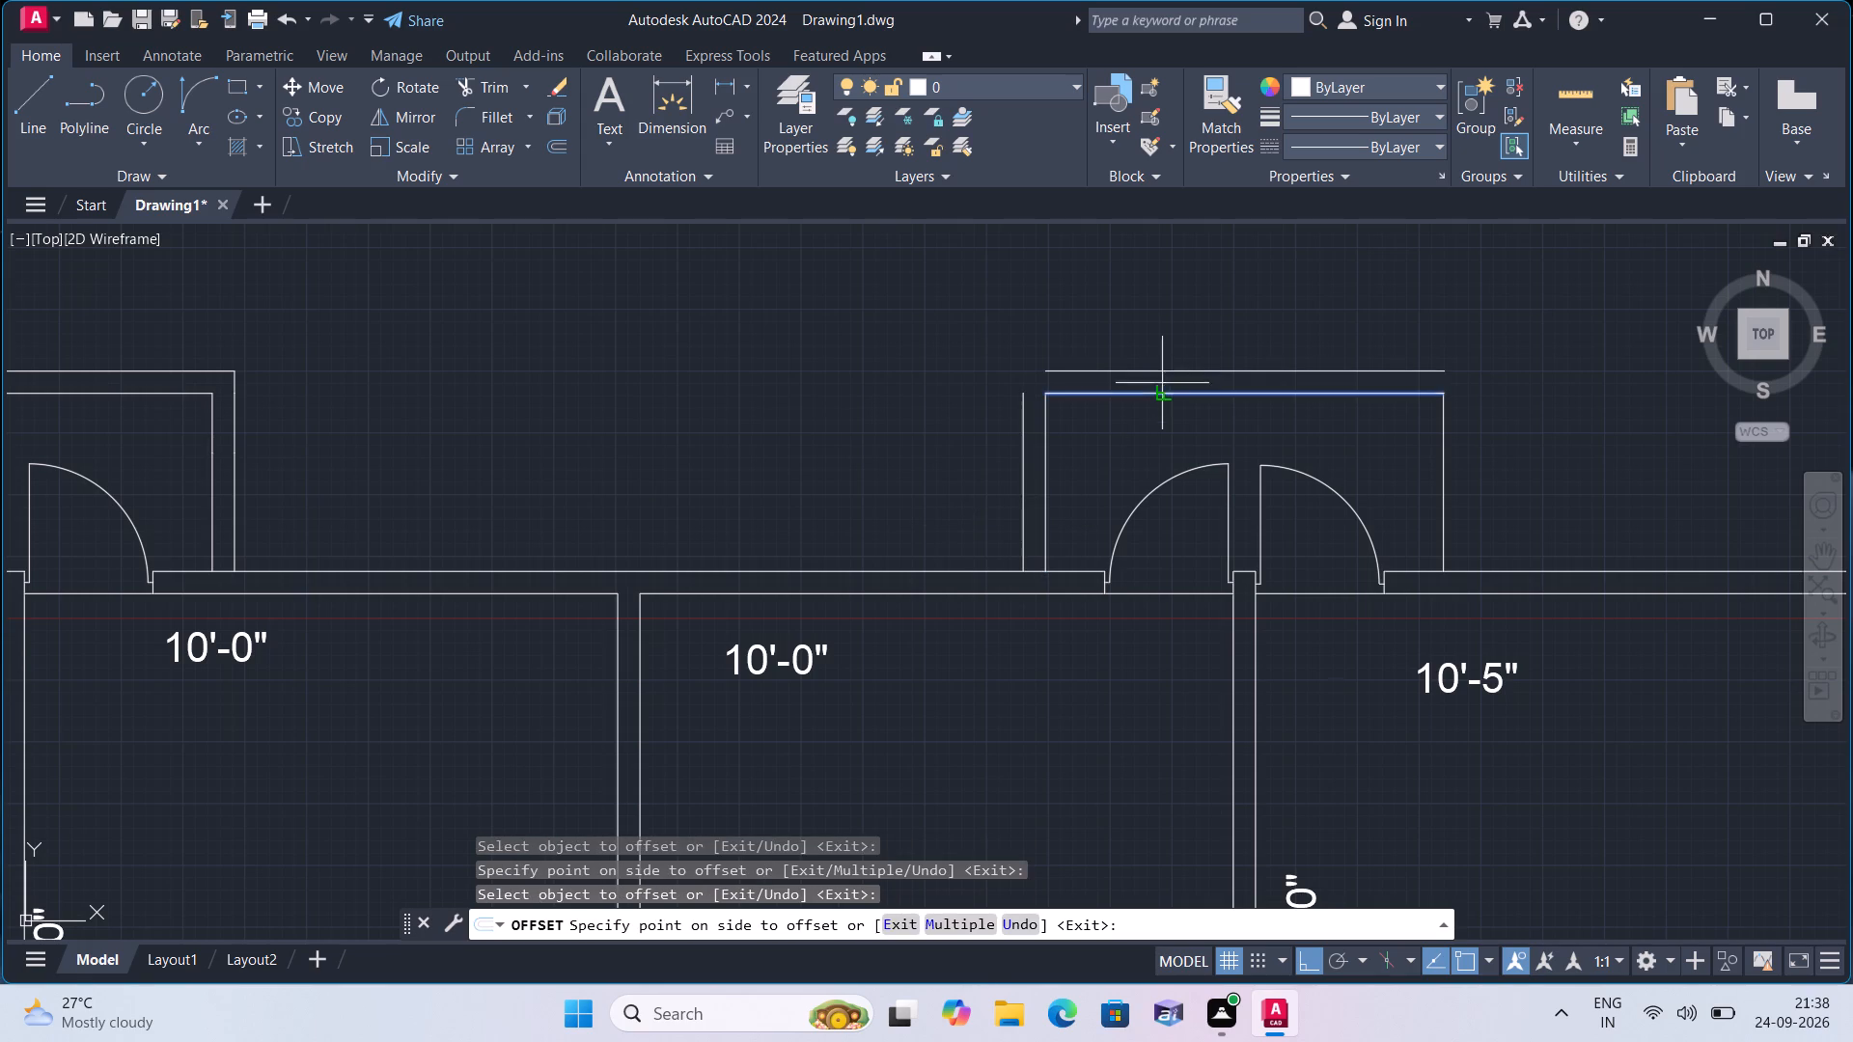
{"action": "left_click", "coordinate": [1151, 333]}
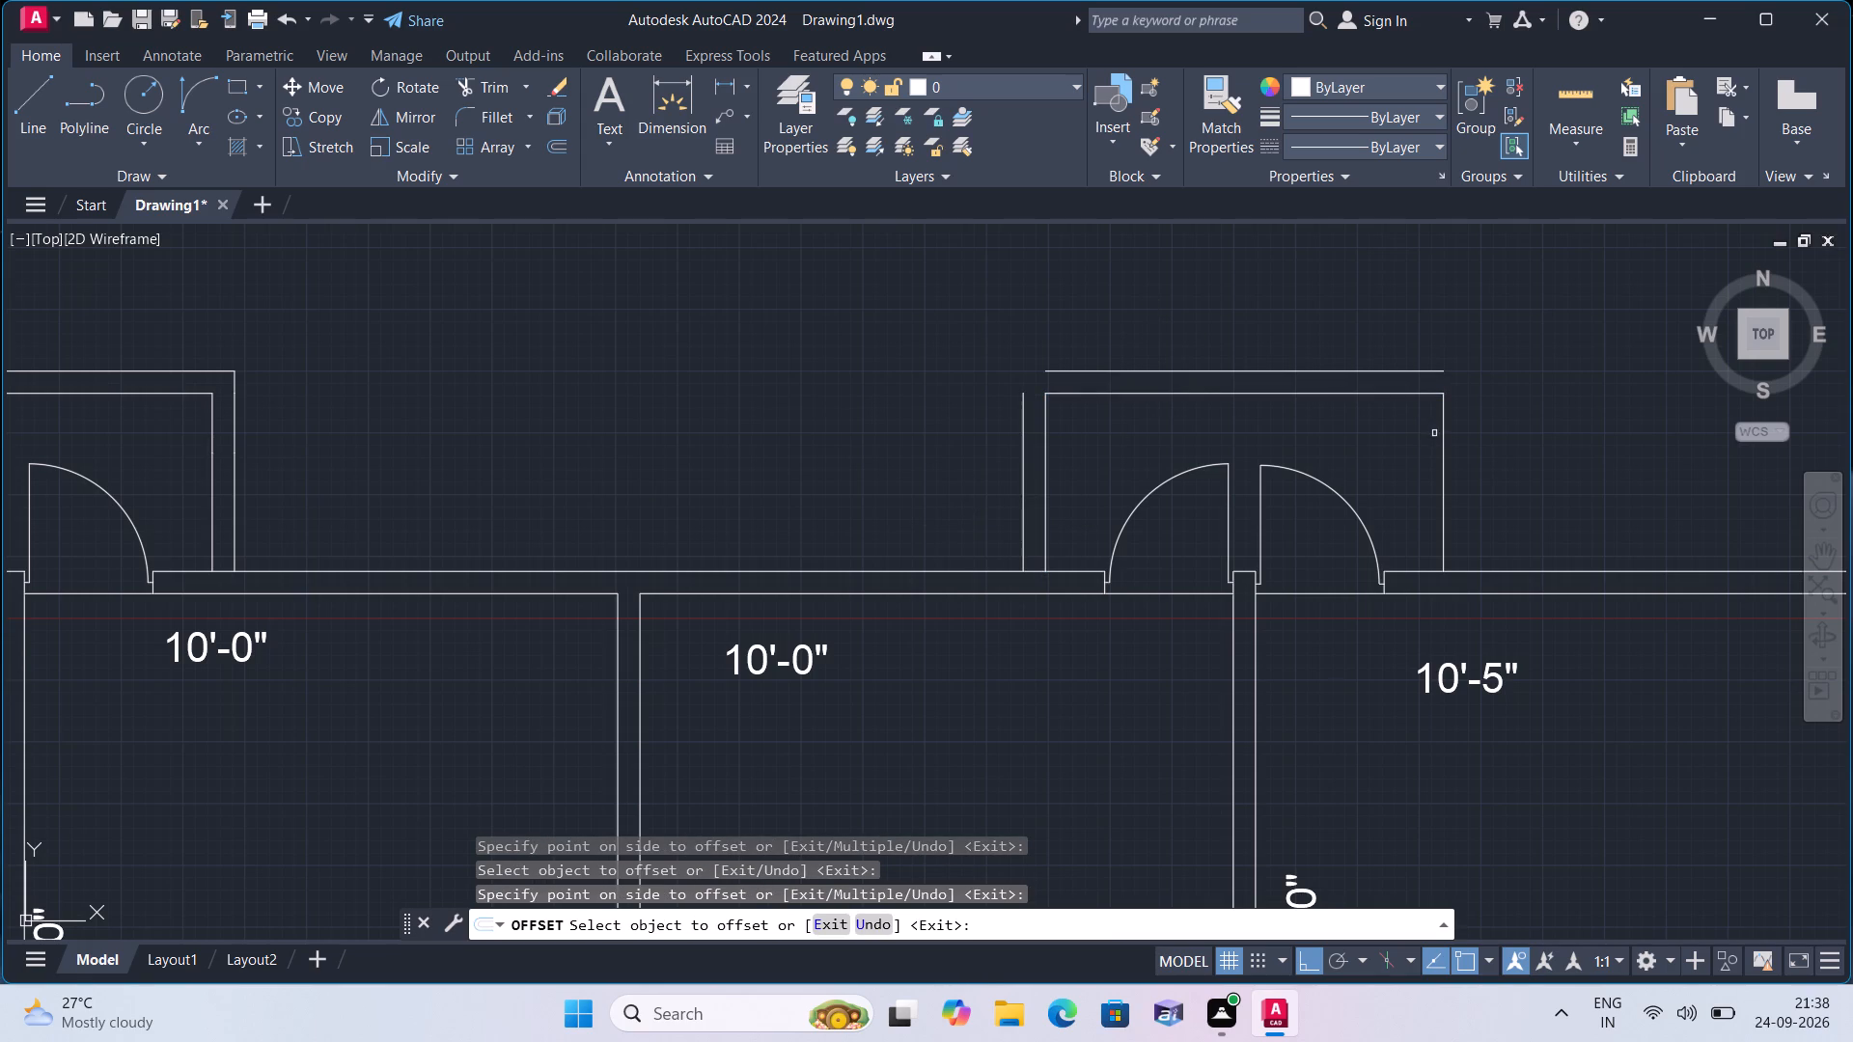
{"action": "left_click", "coordinate": [1445, 445]}
{"action": "left_click", "coordinate": [1495, 441]}
{"action": "key", "text": "Escape"}
Close this enclosure's outer left corner with lines from the outer side line's top up and across to the outer top line.
{"action": "key", "text": "l"}
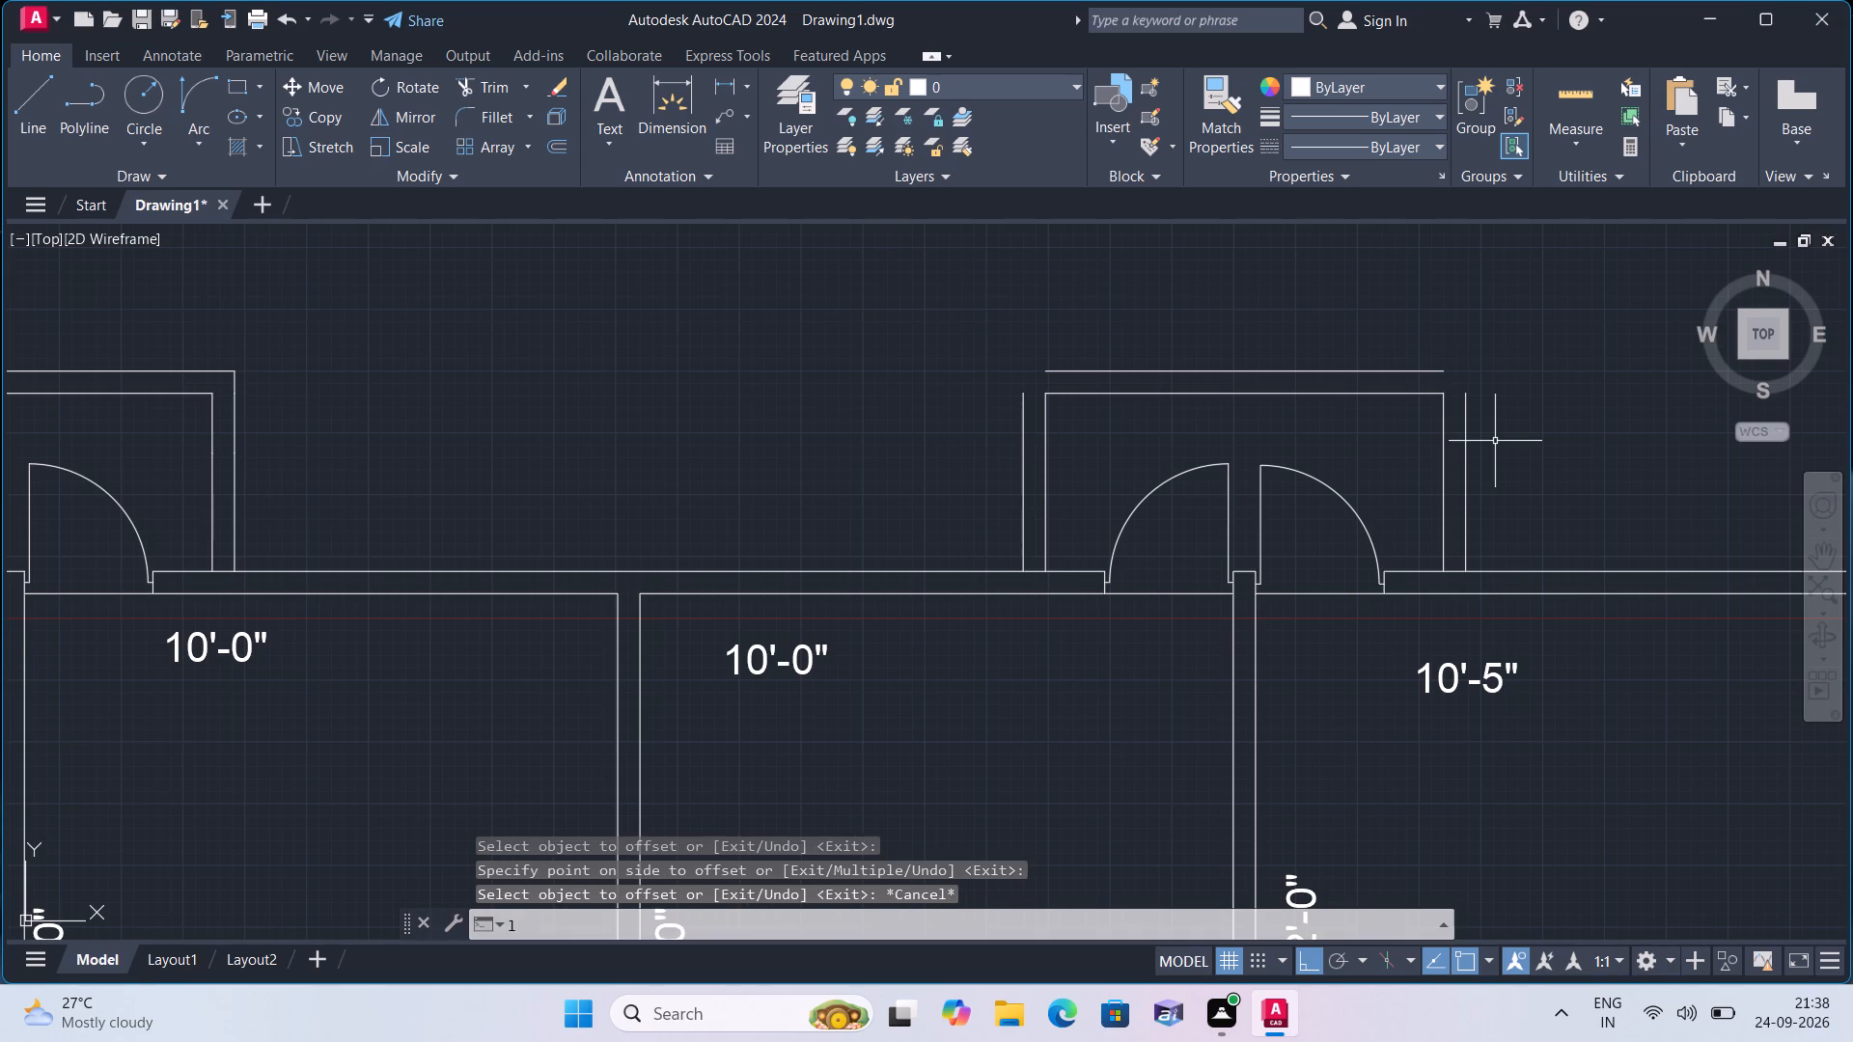
{"action": "key", "text": "space"}
{"action": "scroll", "coordinate": [1307, 371], "scroll_direction": "up", "scroll_amount": 1}
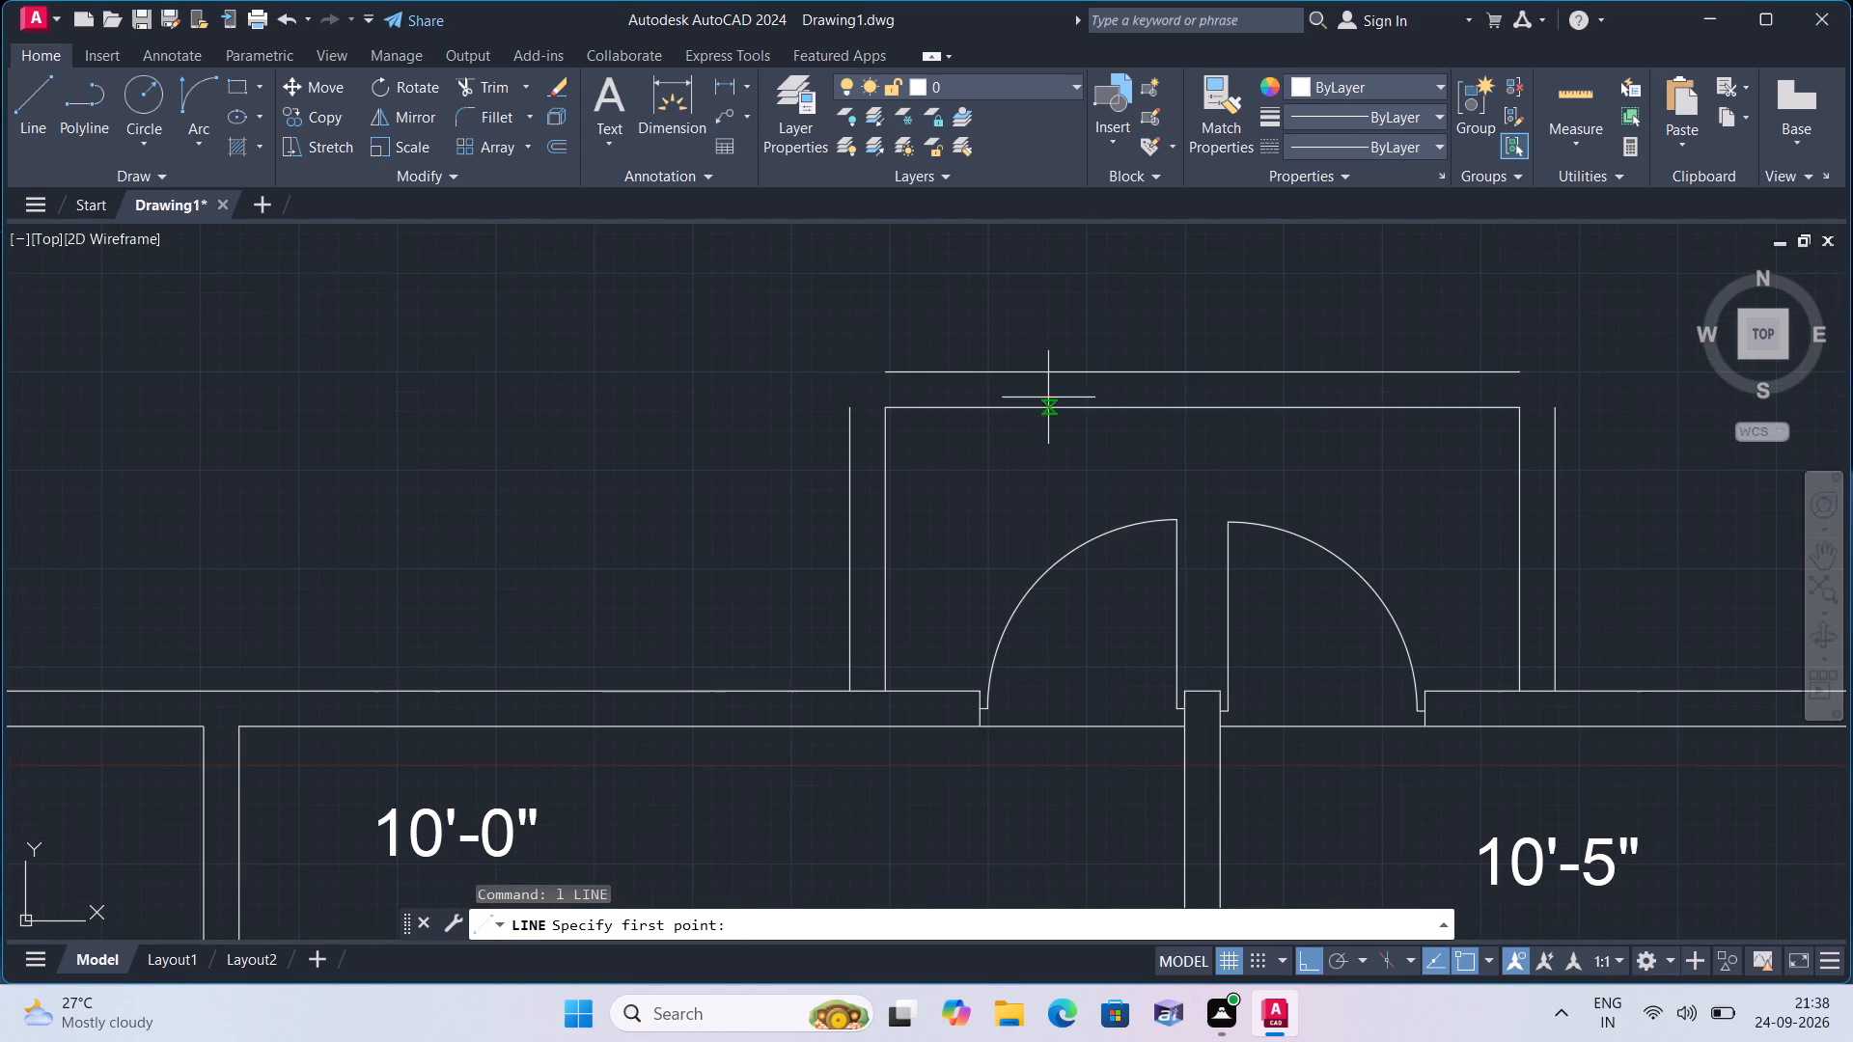
{"action": "left_click", "coordinate": [847, 408]}
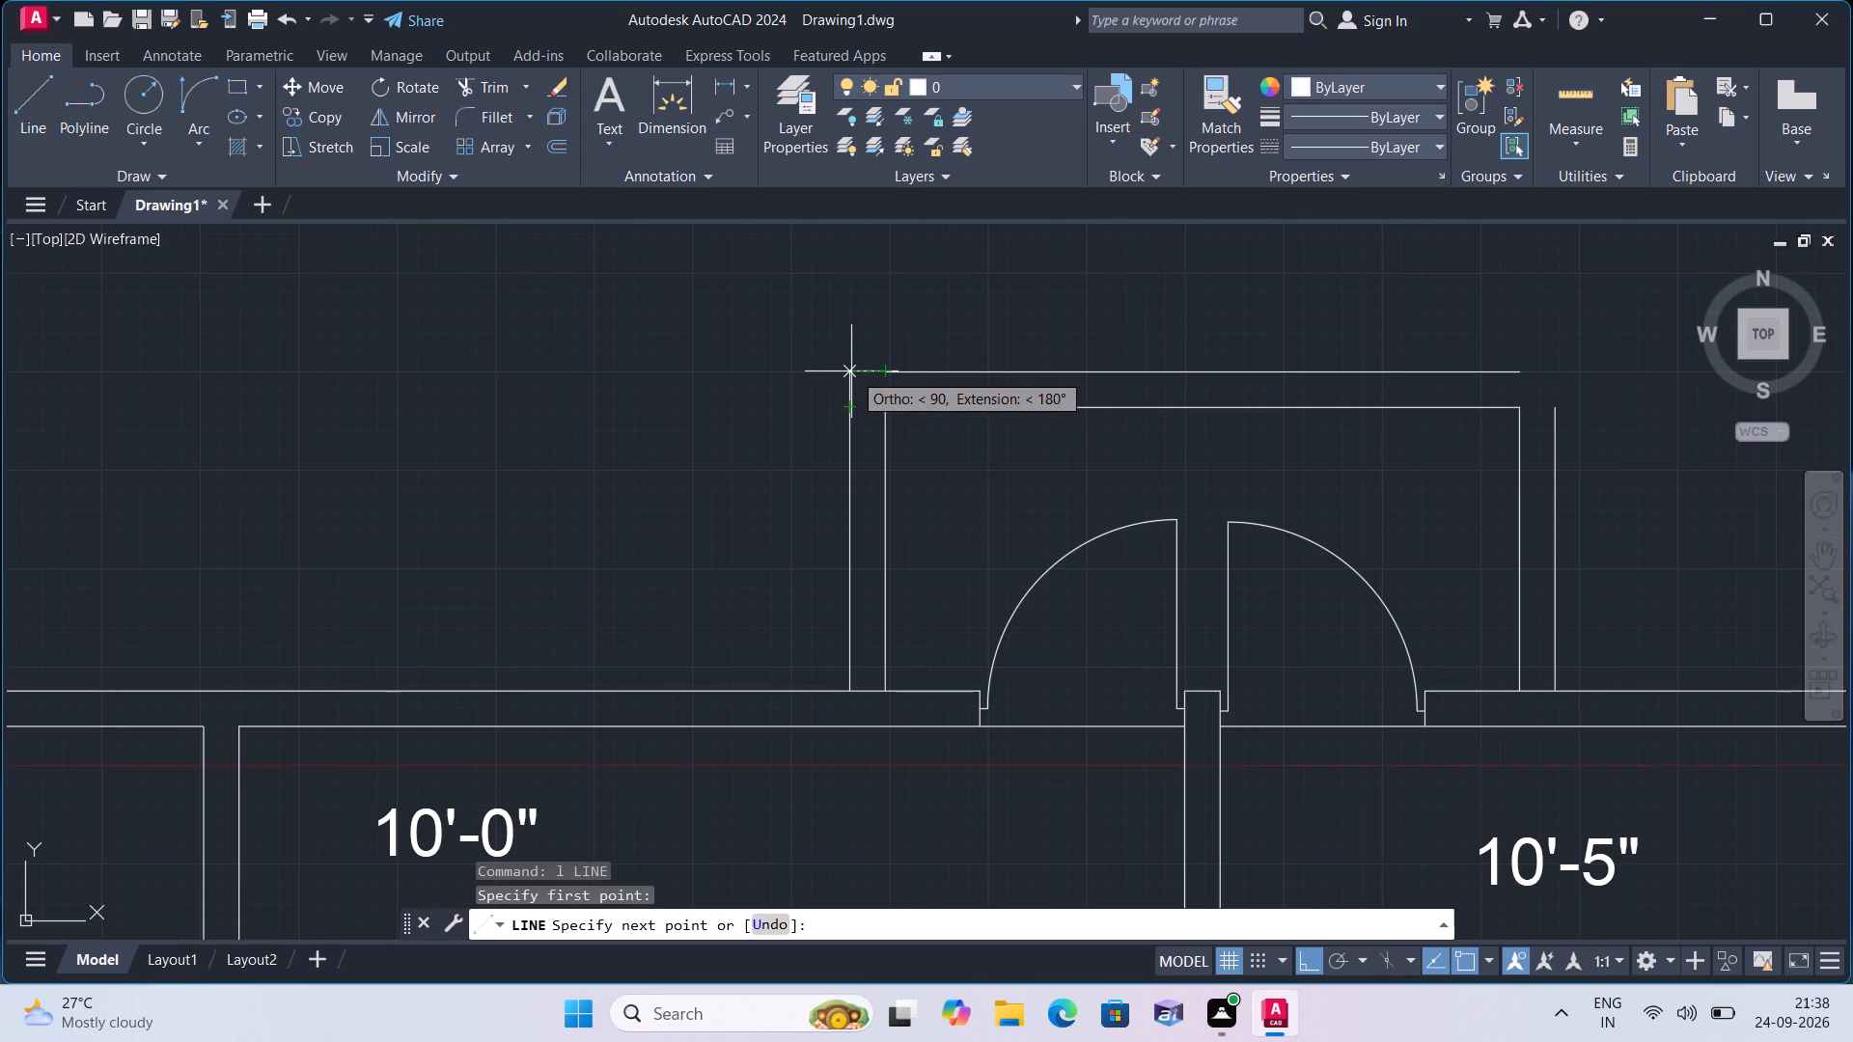
{"action": "left_click", "coordinate": [851, 371]}
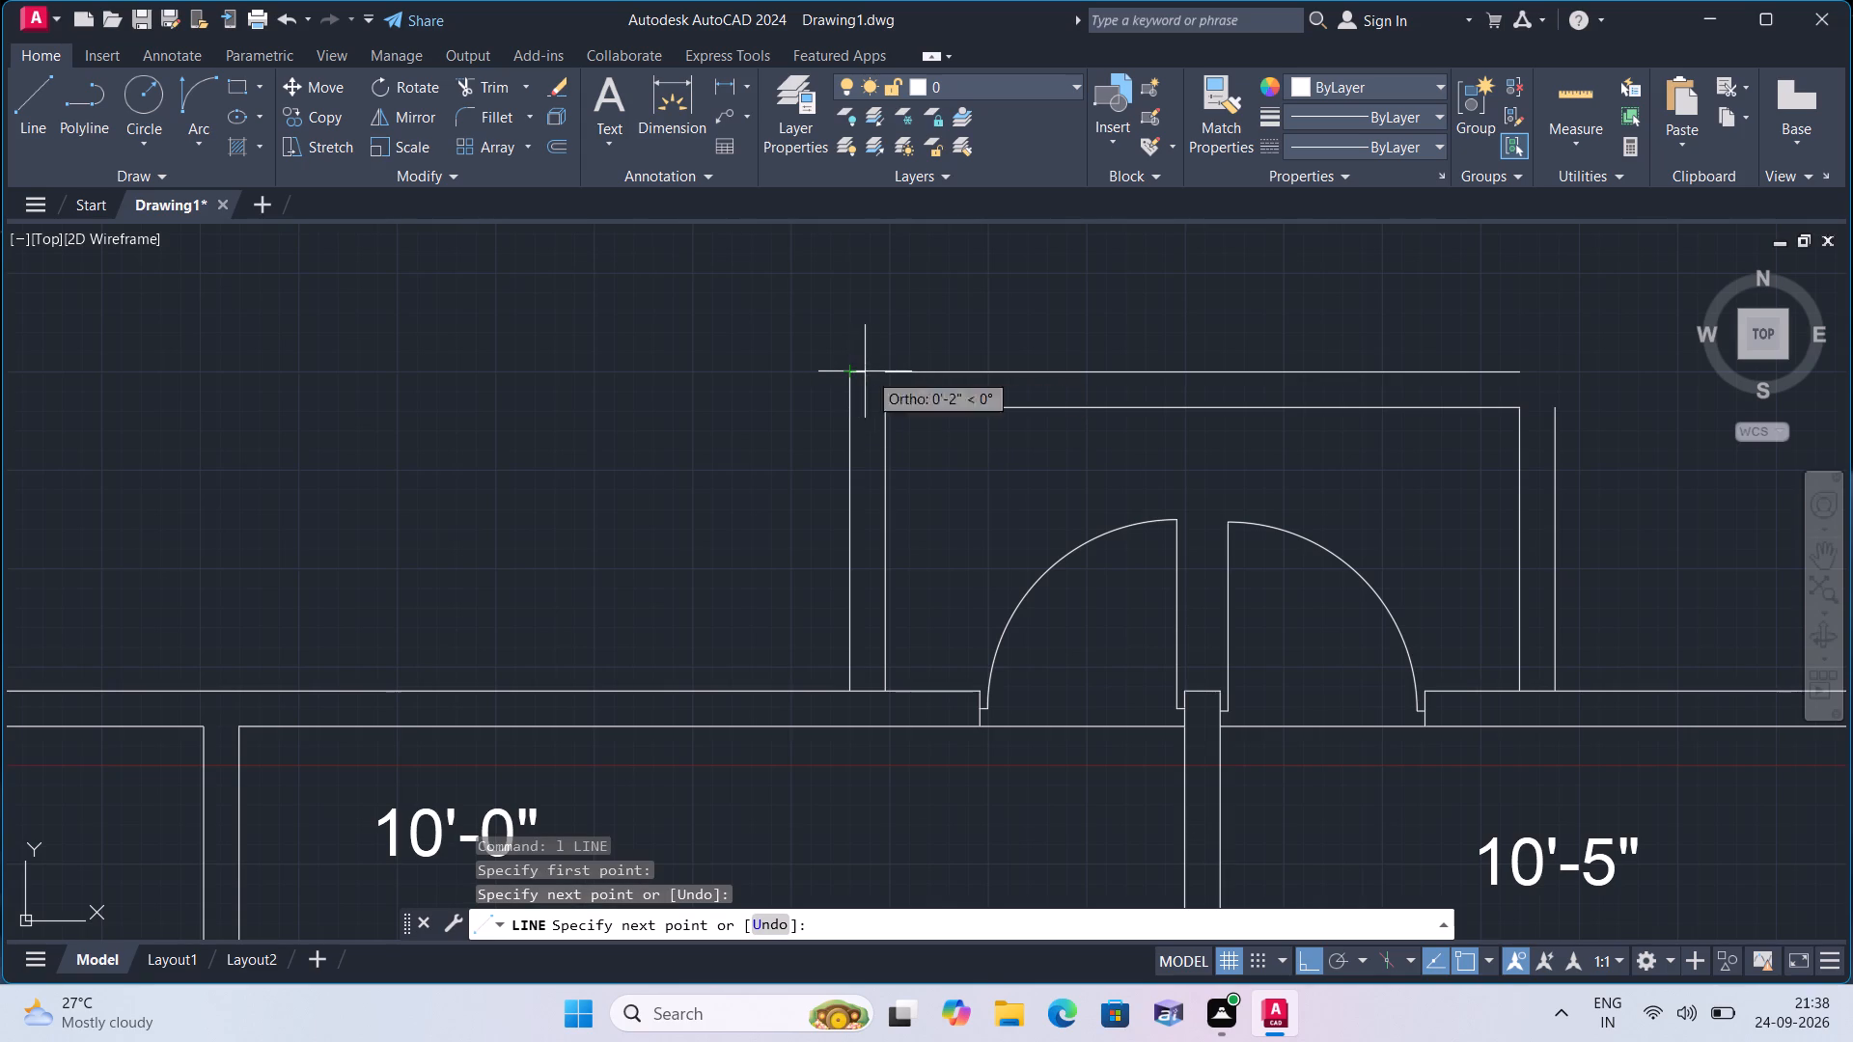
{"action": "left_click", "coordinate": [887, 371]}
{"action": "key", "text": "space"}
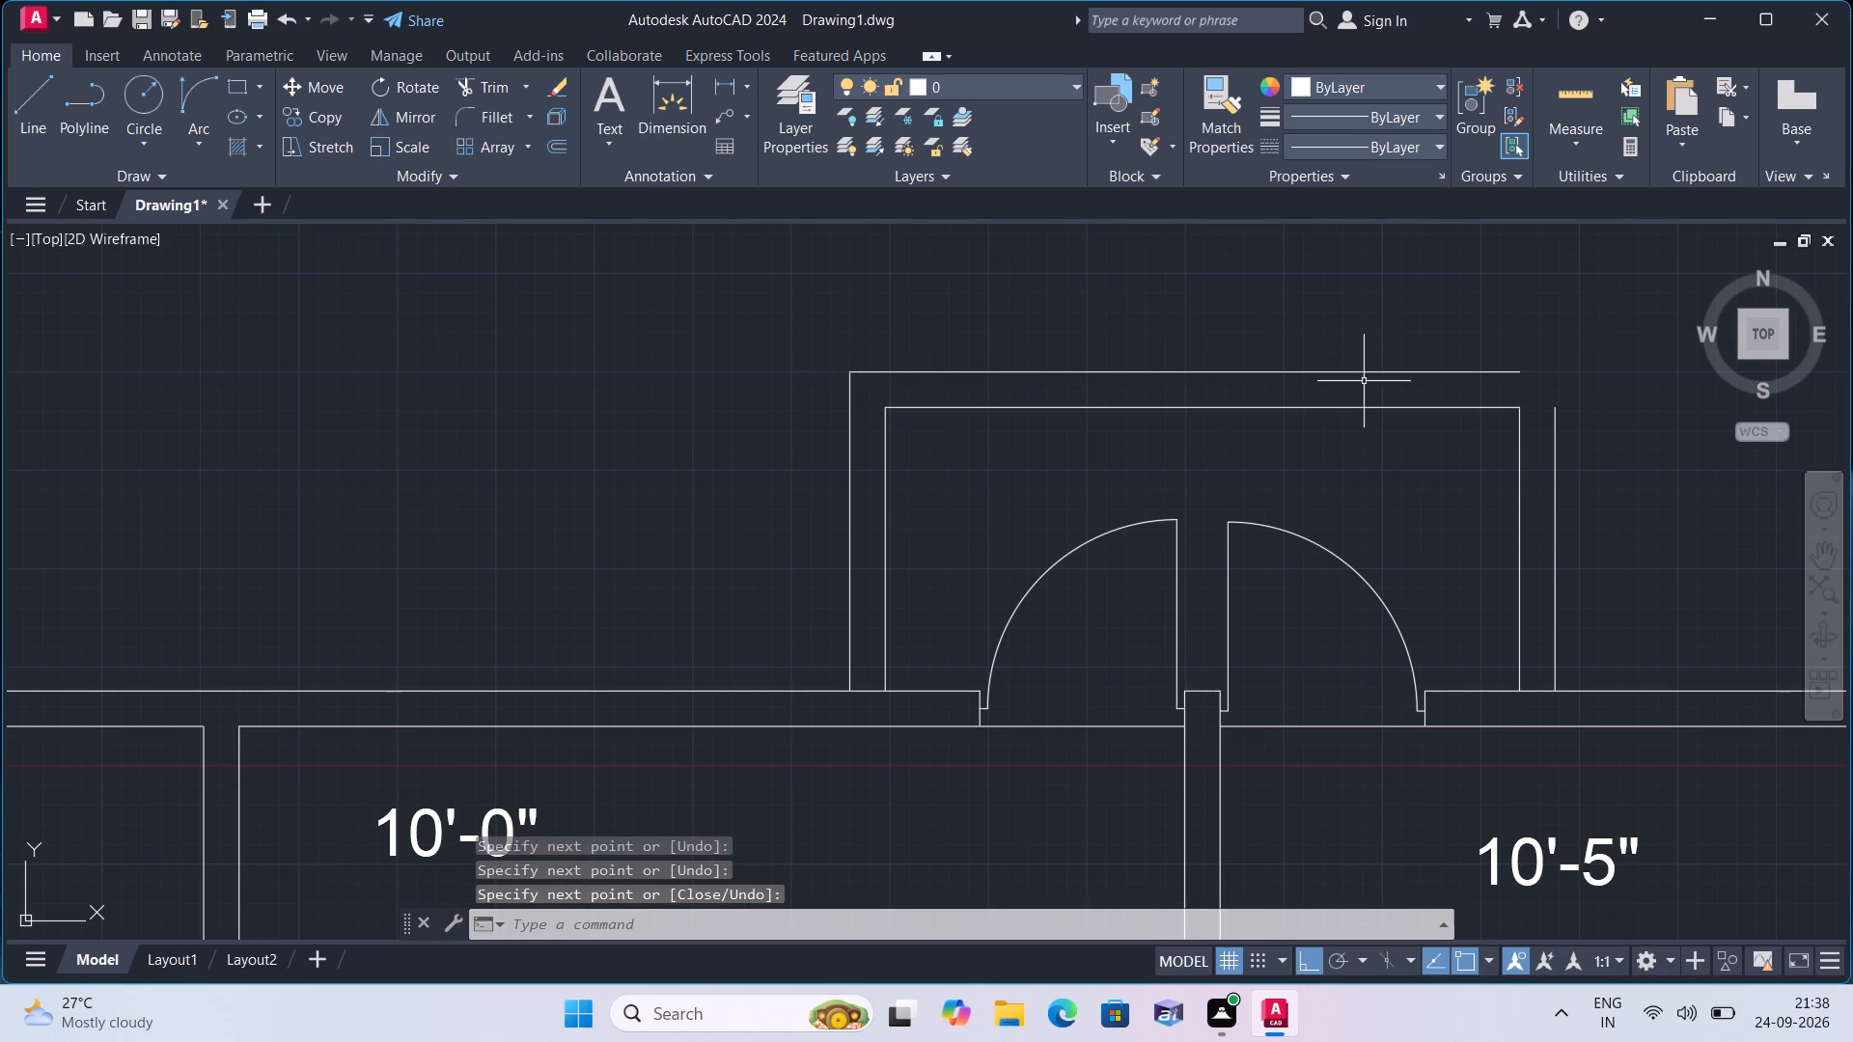
Close the enclosure's outer right corner with lines from the outer top line's end across and down to the outer side line.
{"action": "key", "text": "space"}
{"action": "left_click", "coordinate": [1525, 373]}
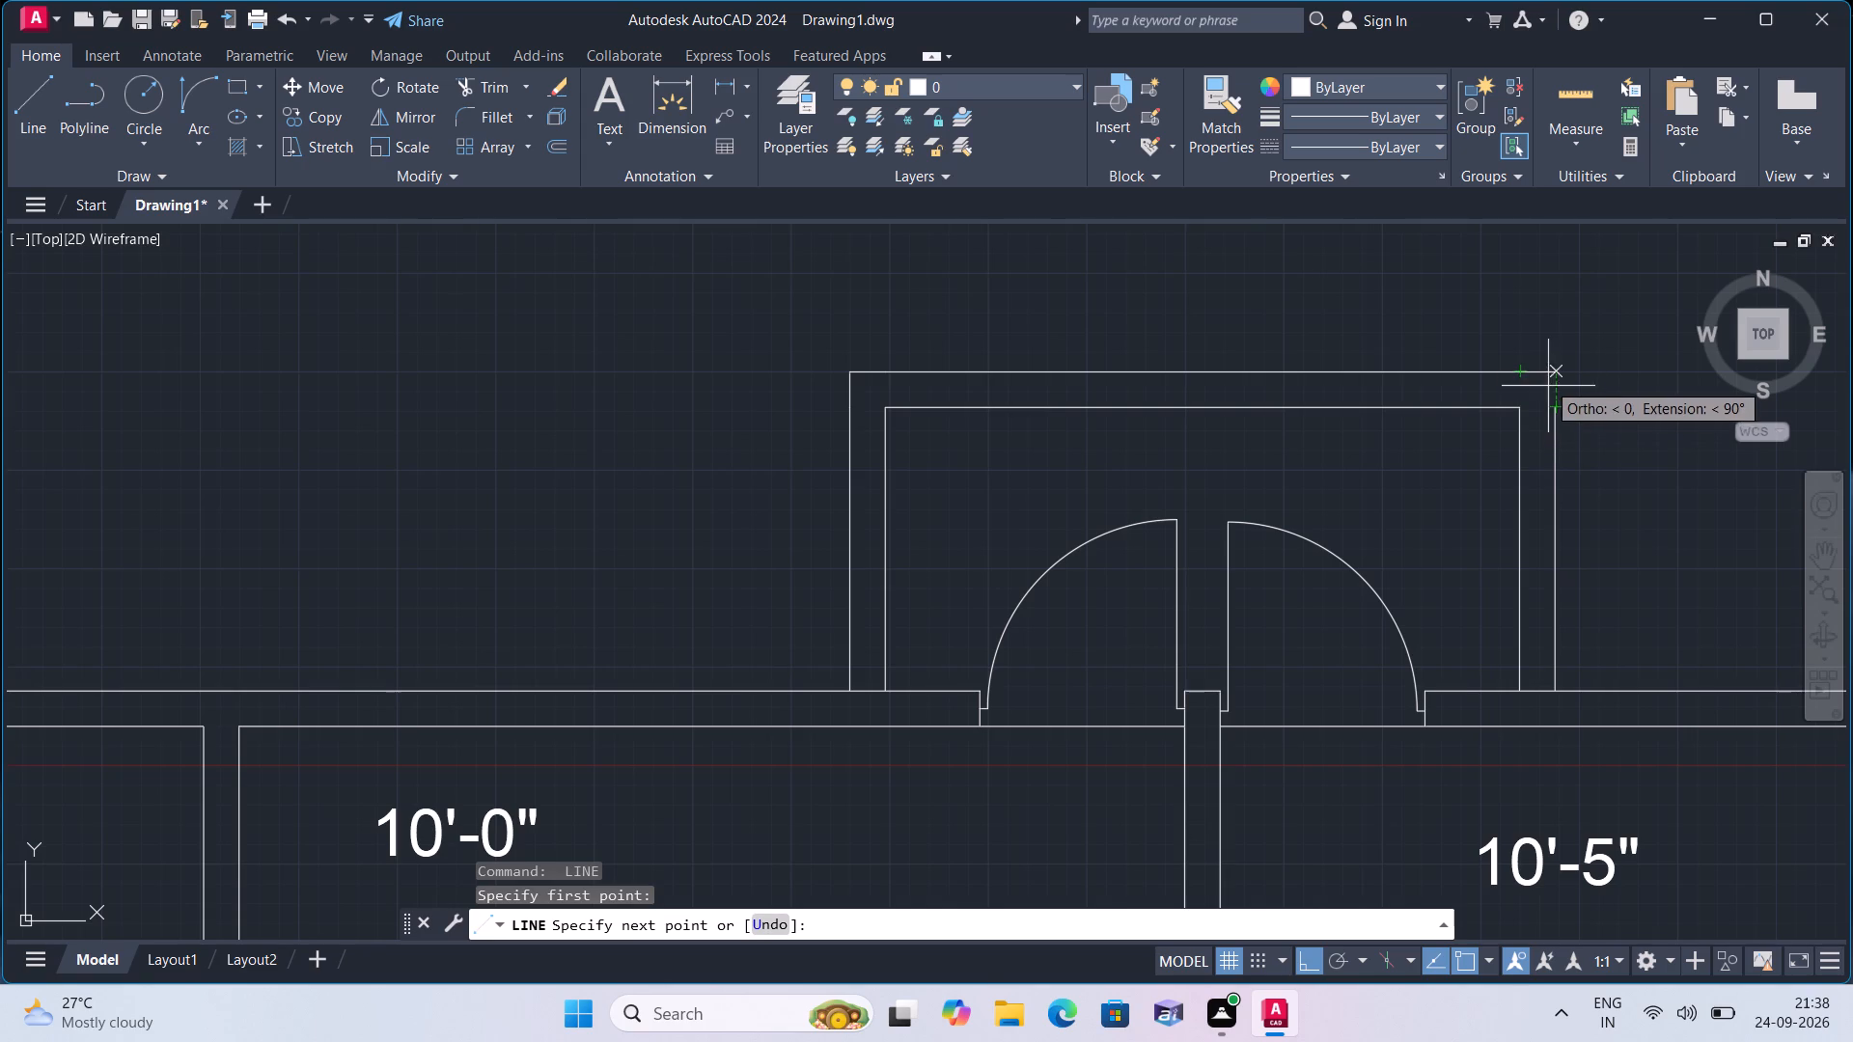
{"action": "left_click", "coordinate": [1554, 372]}
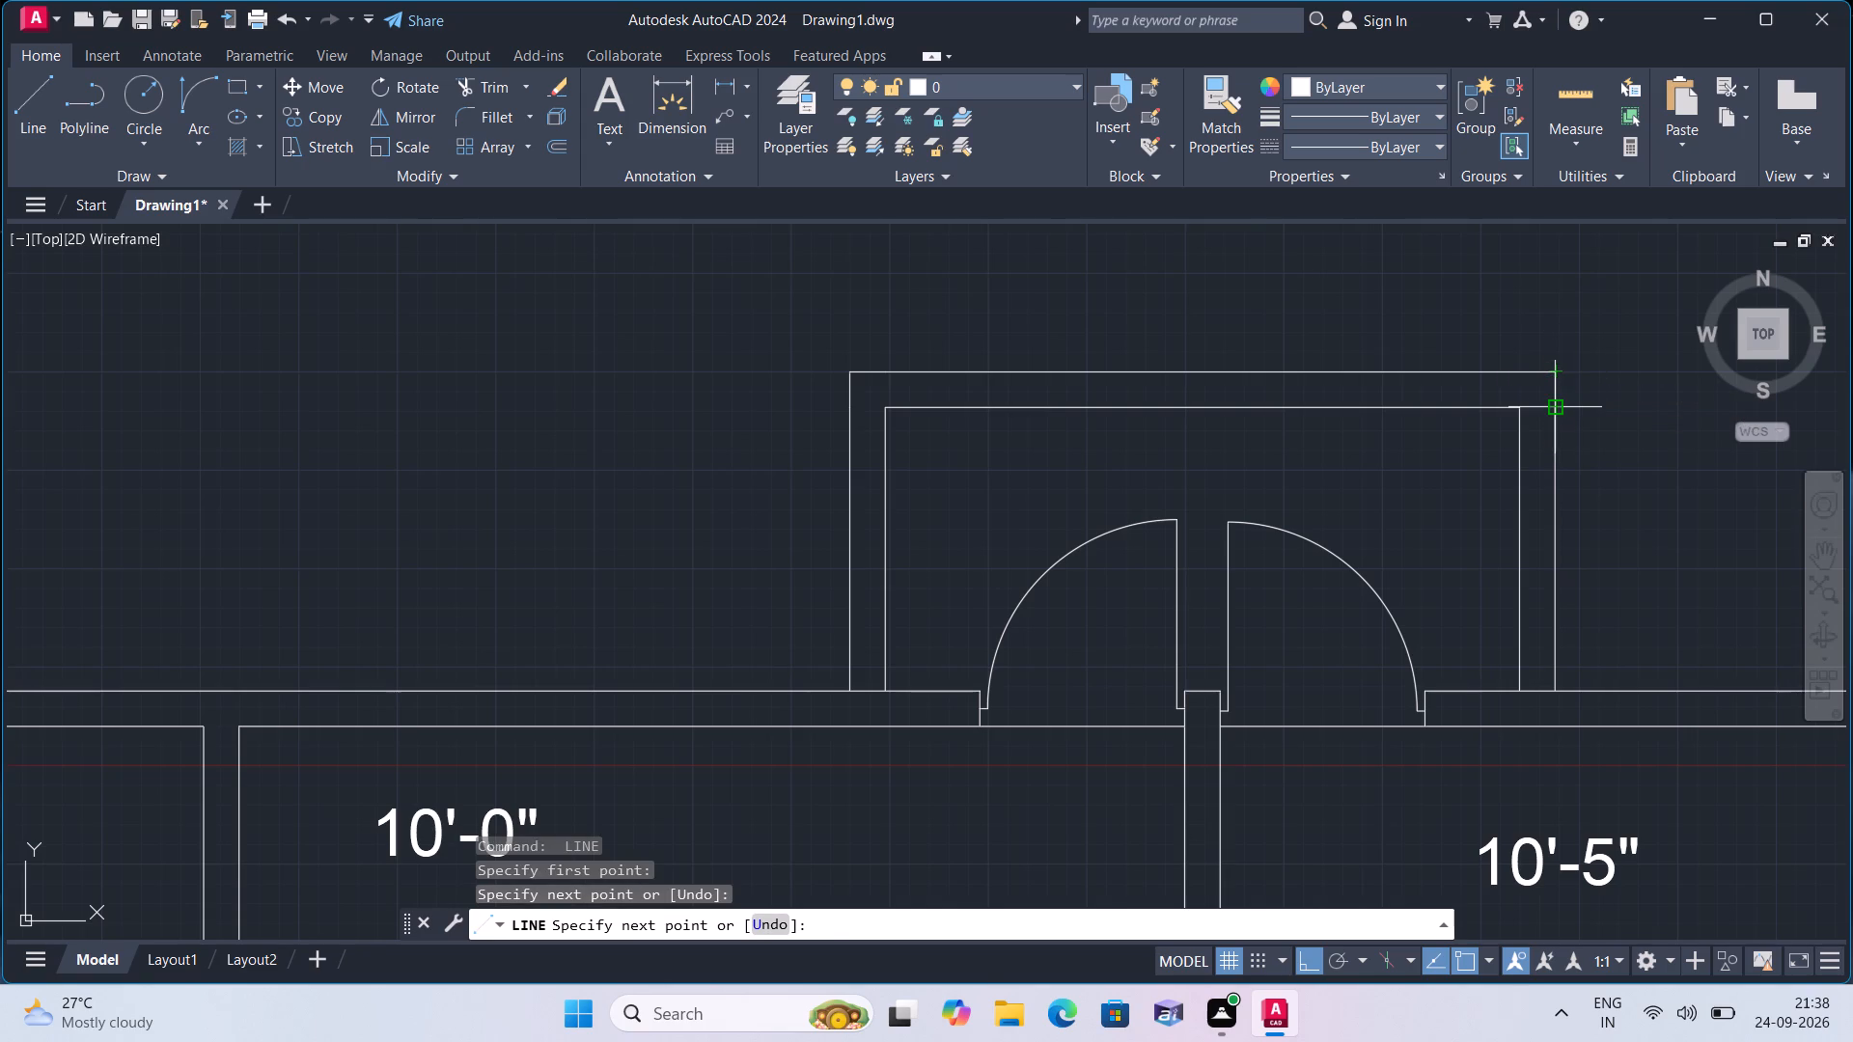
{"action": "left_click", "coordinate": [1556, 402]}
{"action": "key", "text": "space"}
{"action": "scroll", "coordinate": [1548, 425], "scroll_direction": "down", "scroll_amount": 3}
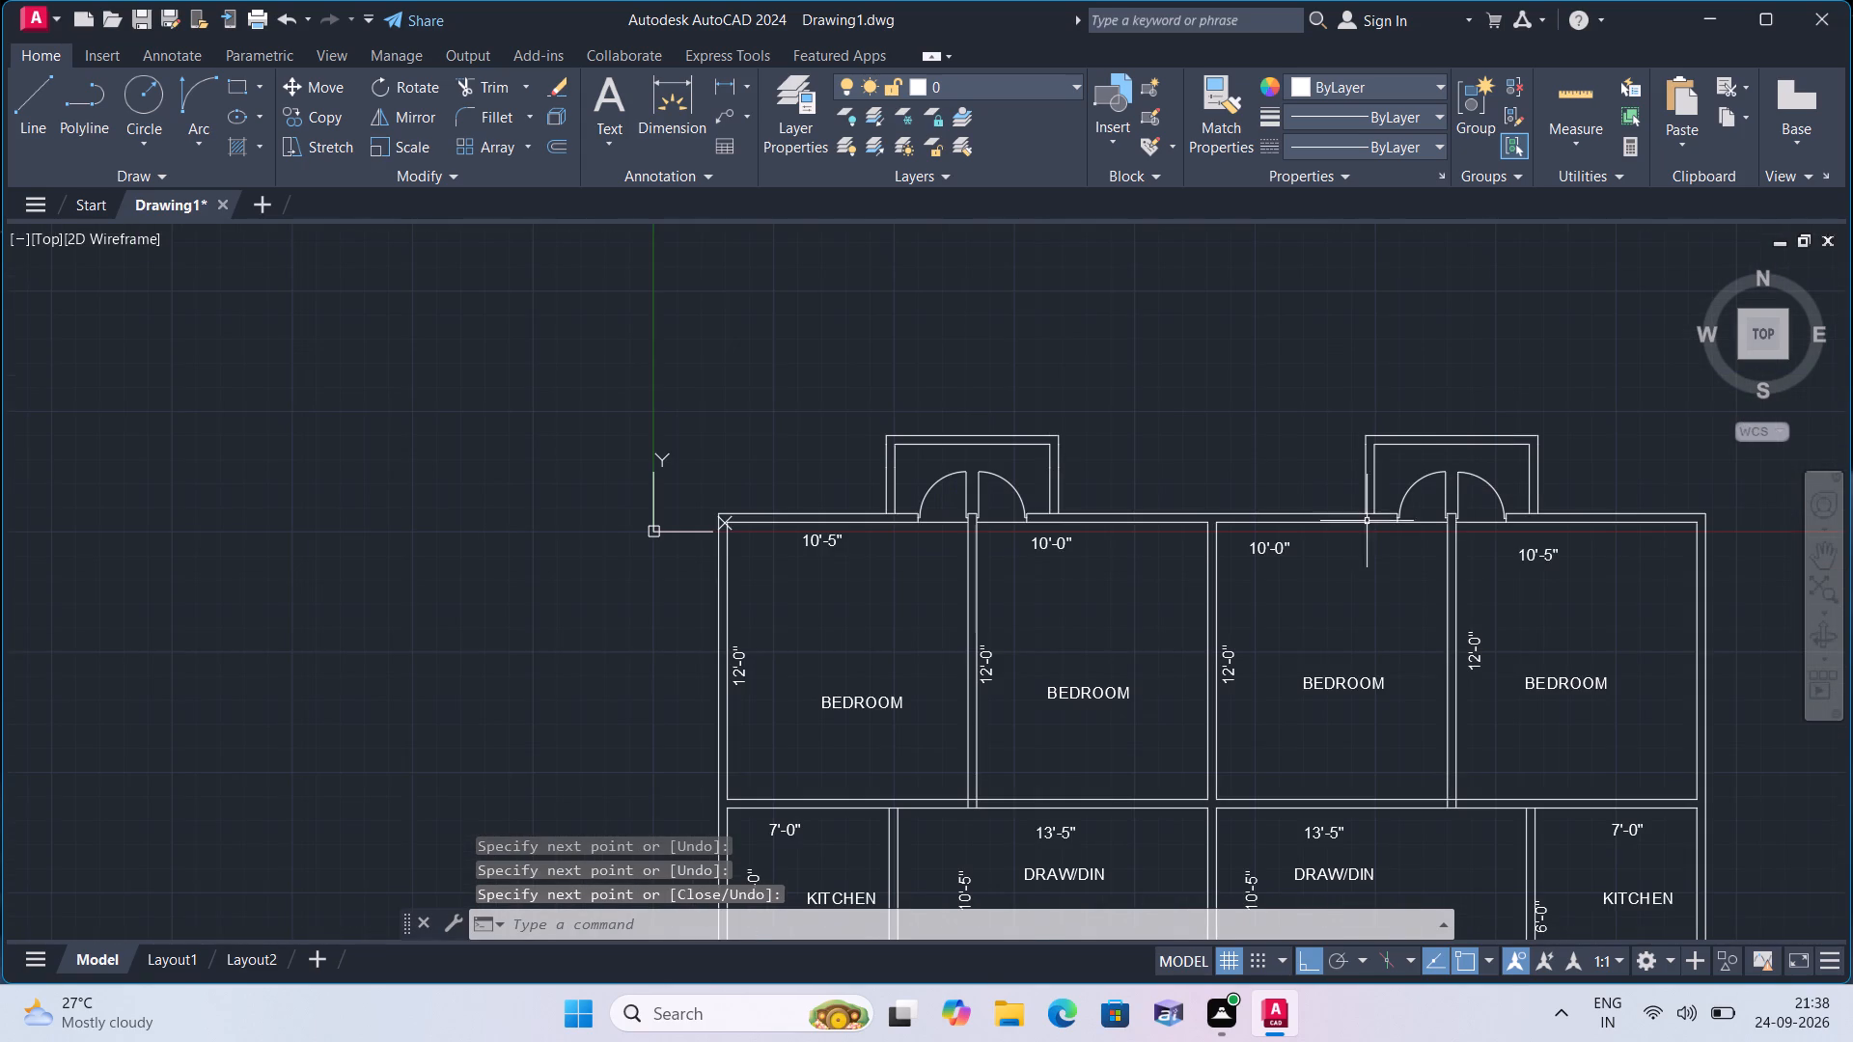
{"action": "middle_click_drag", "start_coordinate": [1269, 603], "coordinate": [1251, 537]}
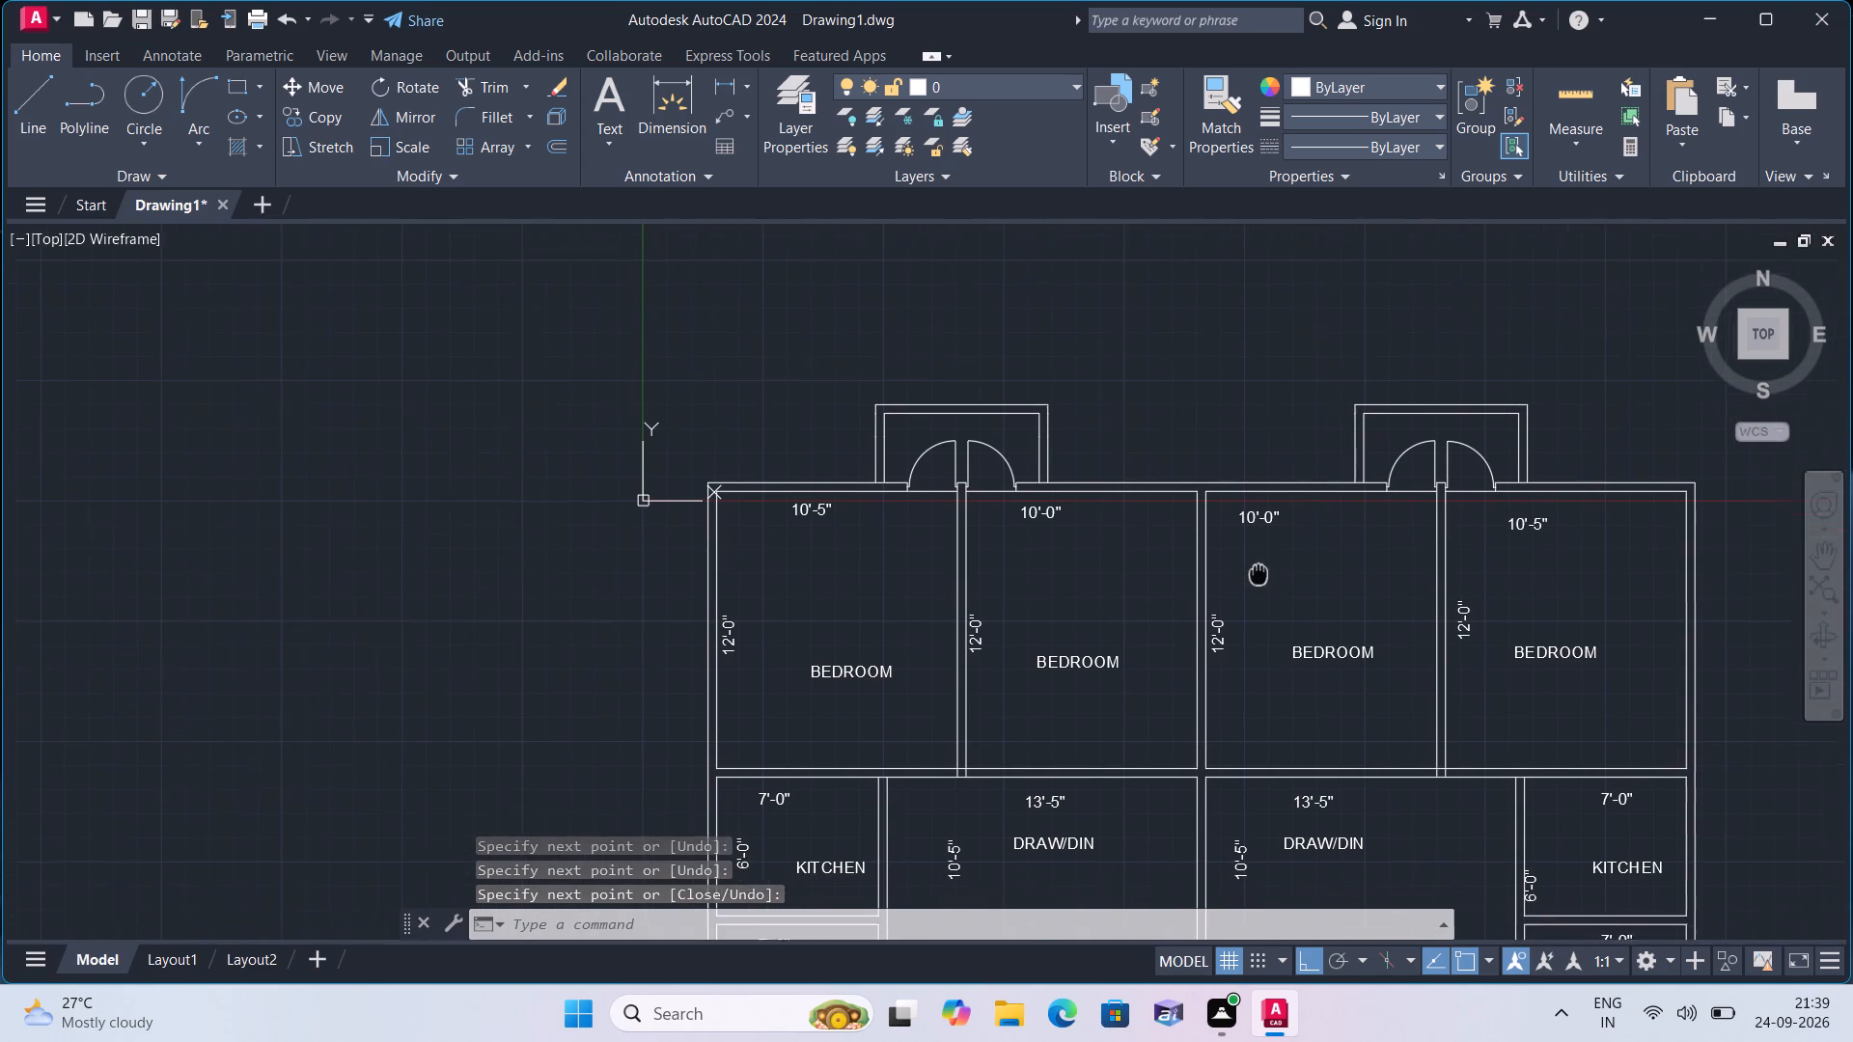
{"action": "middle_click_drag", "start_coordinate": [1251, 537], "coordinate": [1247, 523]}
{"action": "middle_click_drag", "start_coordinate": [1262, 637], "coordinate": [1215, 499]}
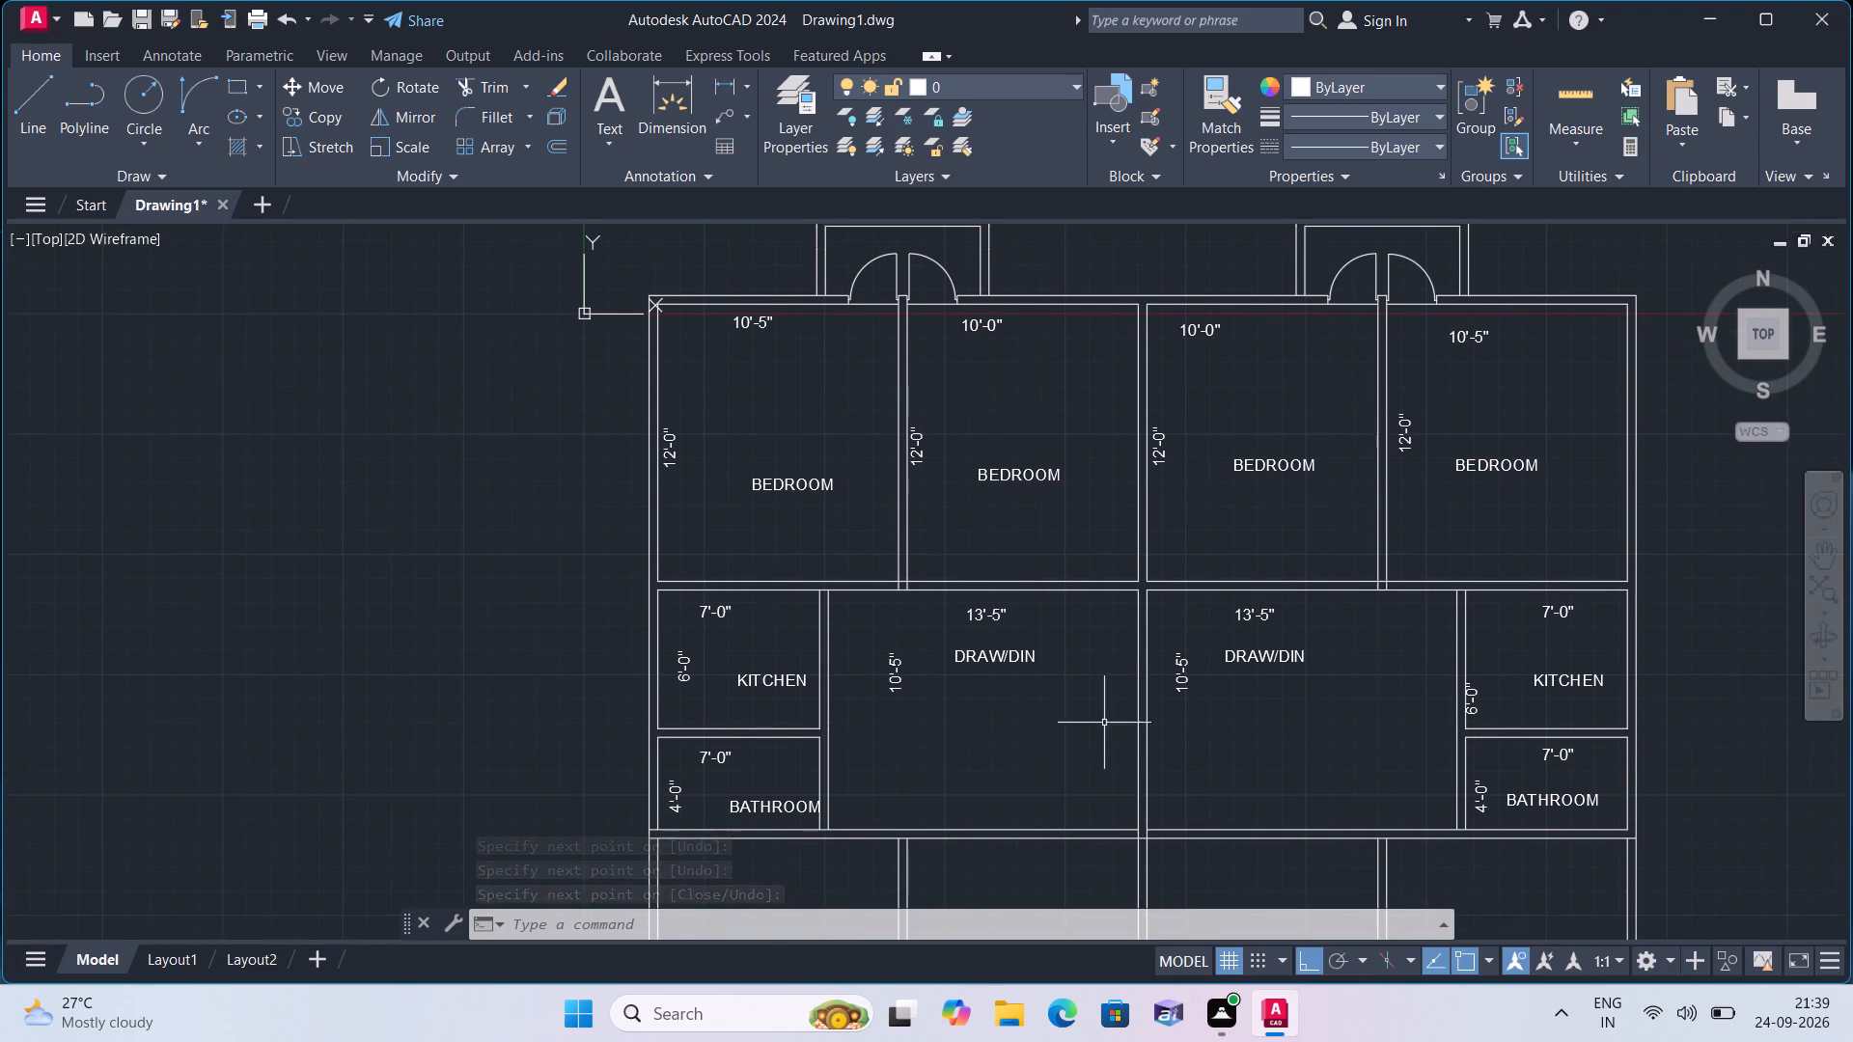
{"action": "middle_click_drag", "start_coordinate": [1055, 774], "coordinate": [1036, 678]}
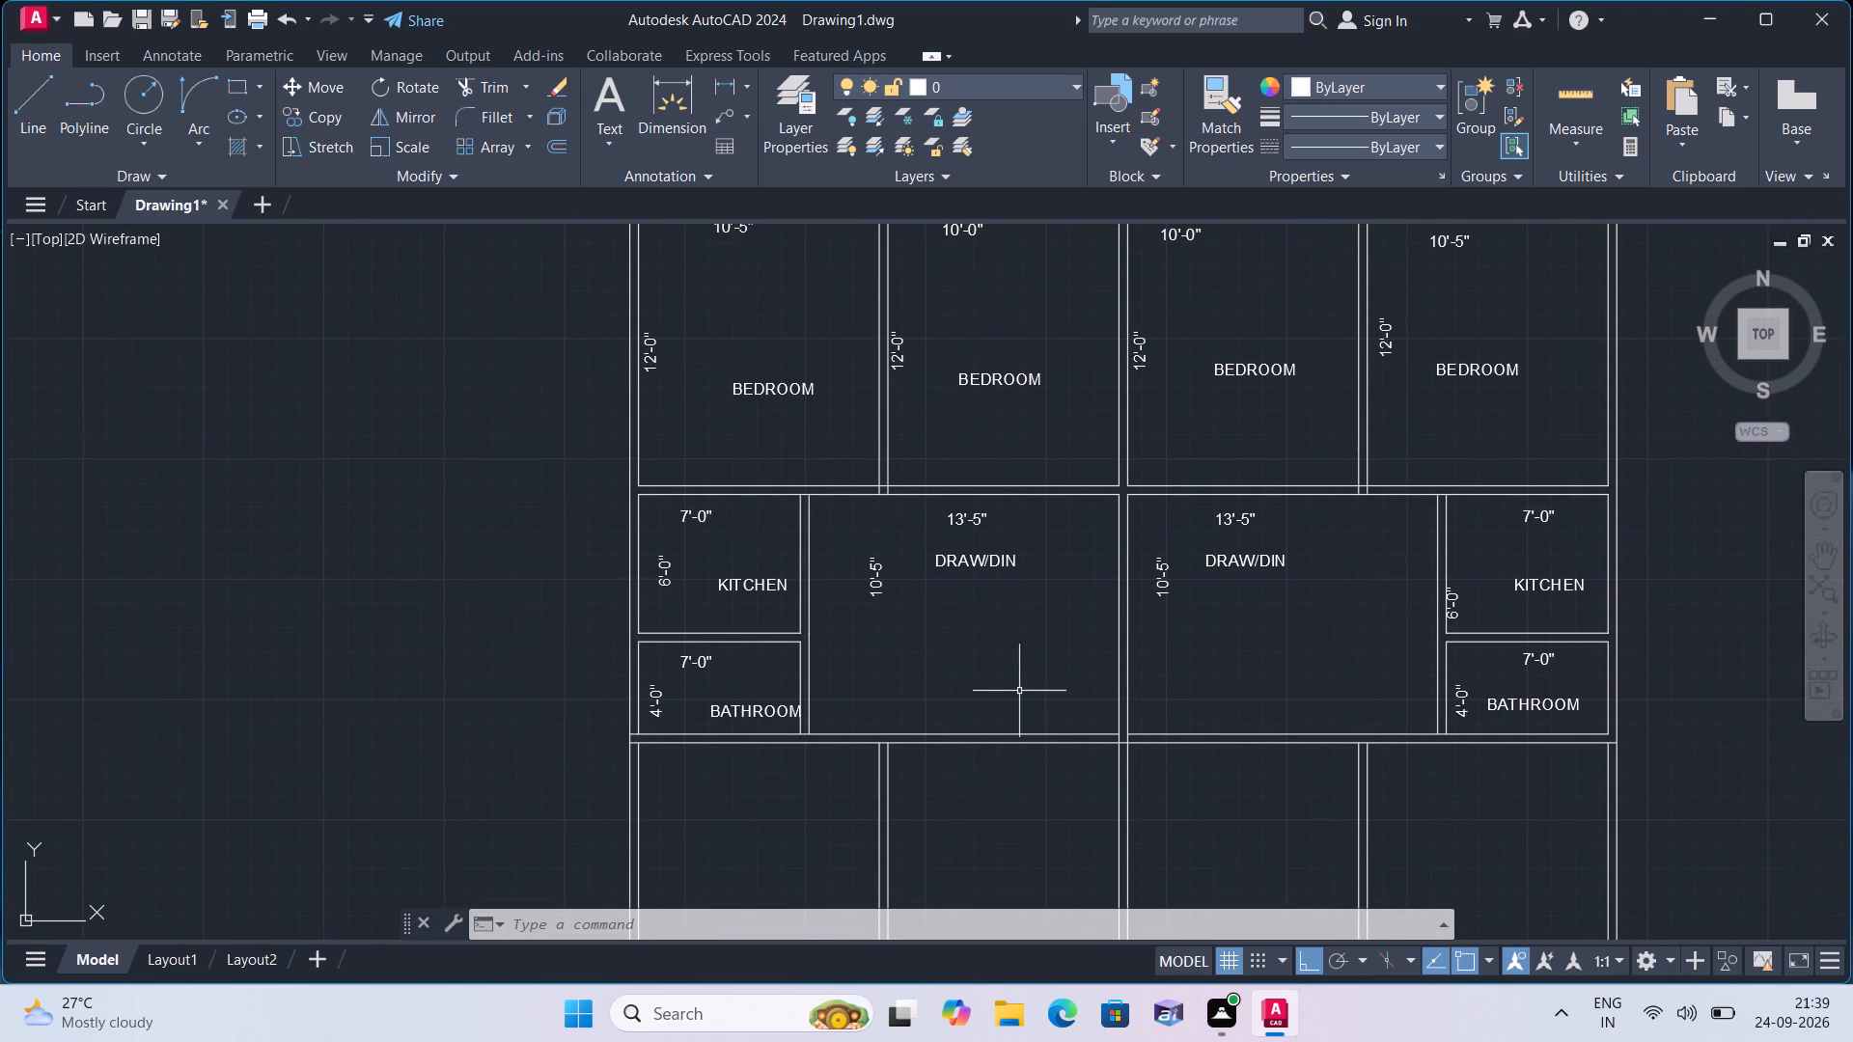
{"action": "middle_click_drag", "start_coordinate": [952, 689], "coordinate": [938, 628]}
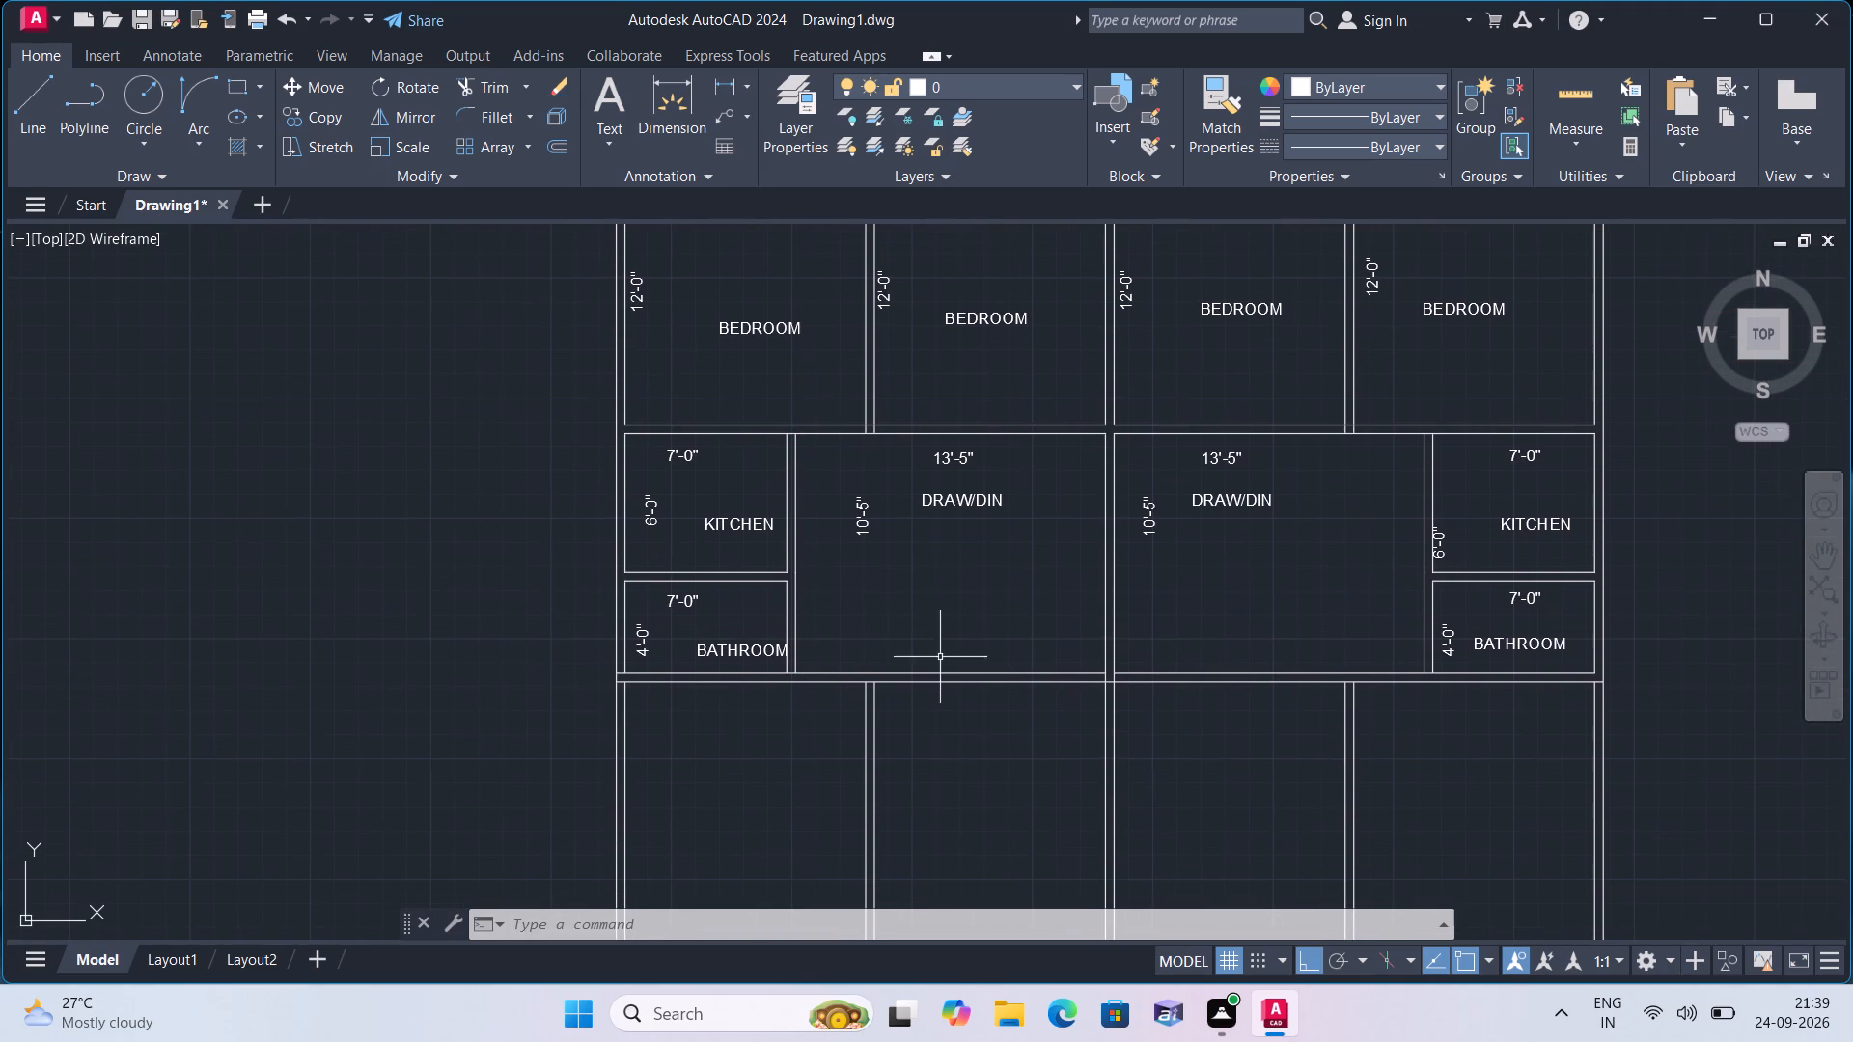
Look over the kitchens, bathrooms, DRAW/DIN rooms and the unlabelled bays below them.
{"action": "middle_click_drag", "start_coordinate": [939, 708], "coordinate": [951, 681]}
{"action": "scroll", "coordinate": [951, 681], "scroll_direction": "down", "scroll_amount": 1}
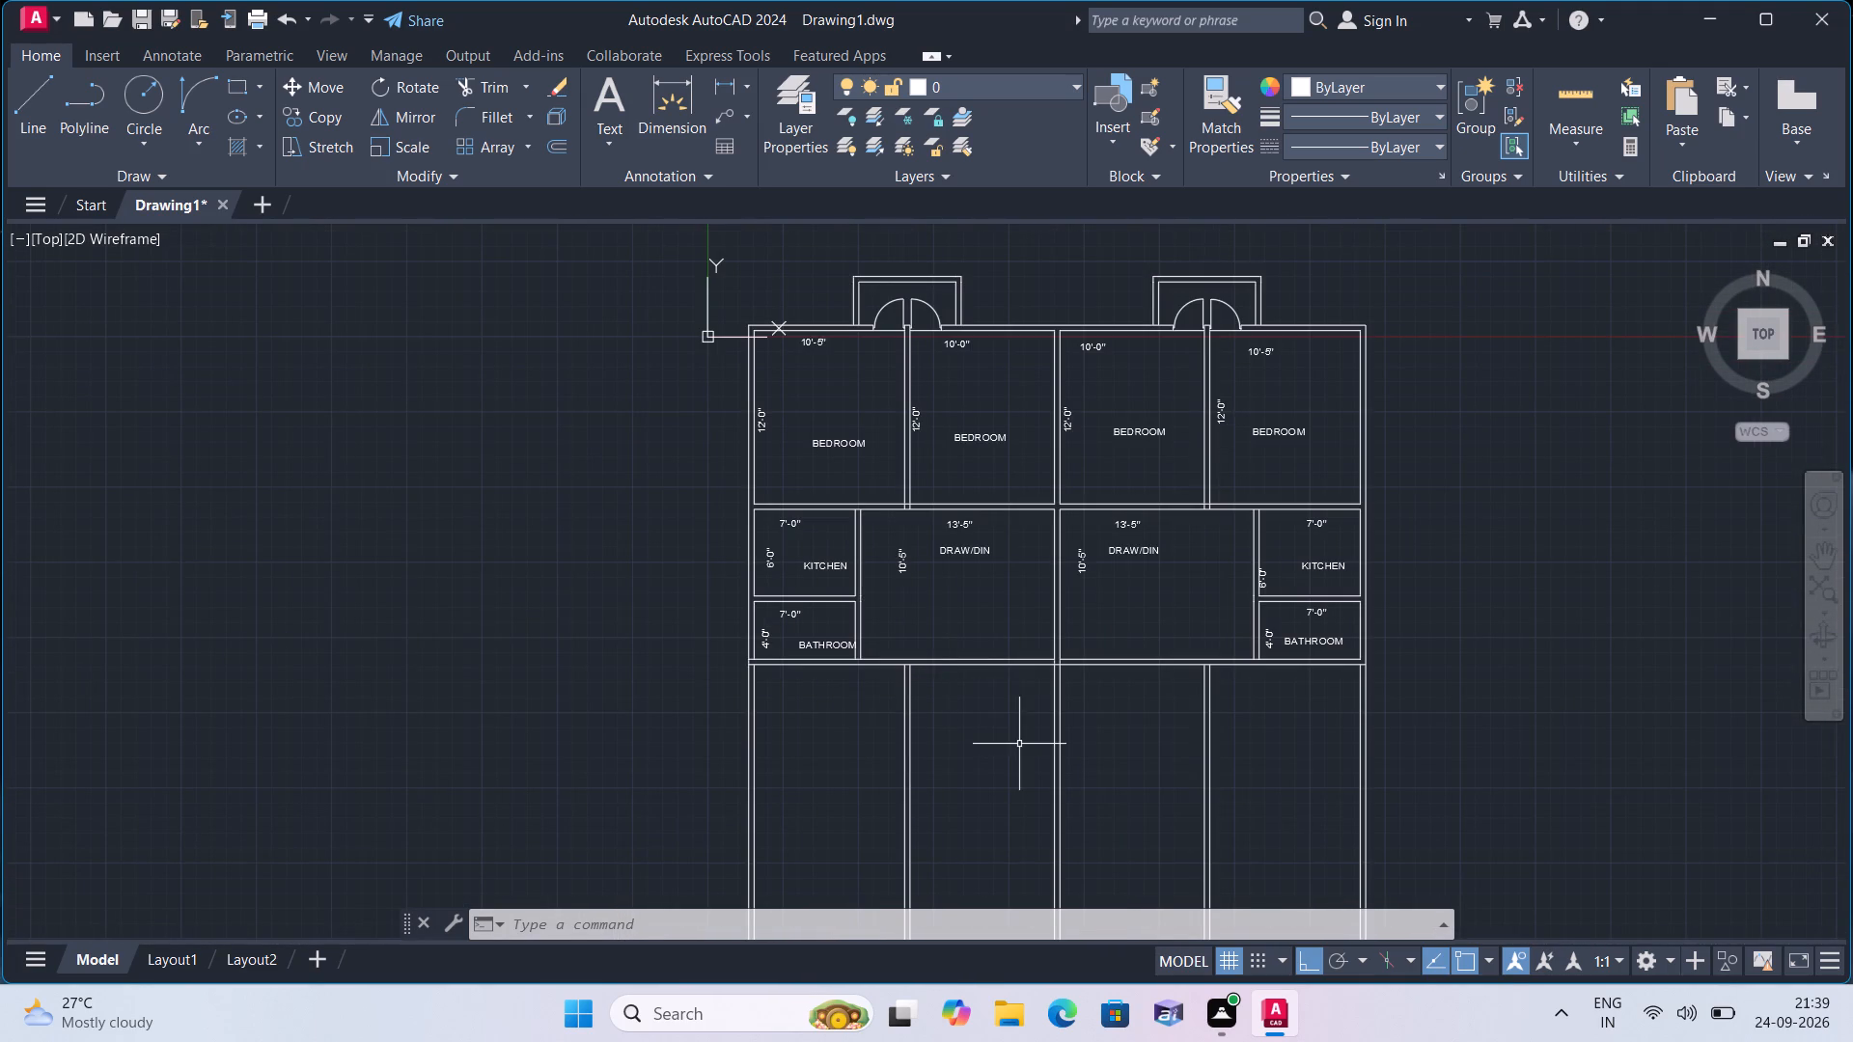
{"action": "middle_click_drag", "start_coordinate": [1020, 746], "coordinate": [1019, 683]}
{"action": "scroll", "coordinate": [1020, 746], "scroll_direction": "down", "scroll_amount": 1}
{"action": "scroll", "coordinate": [1019, 683], "scroll_direction": "up", "scroll_amount": 1}
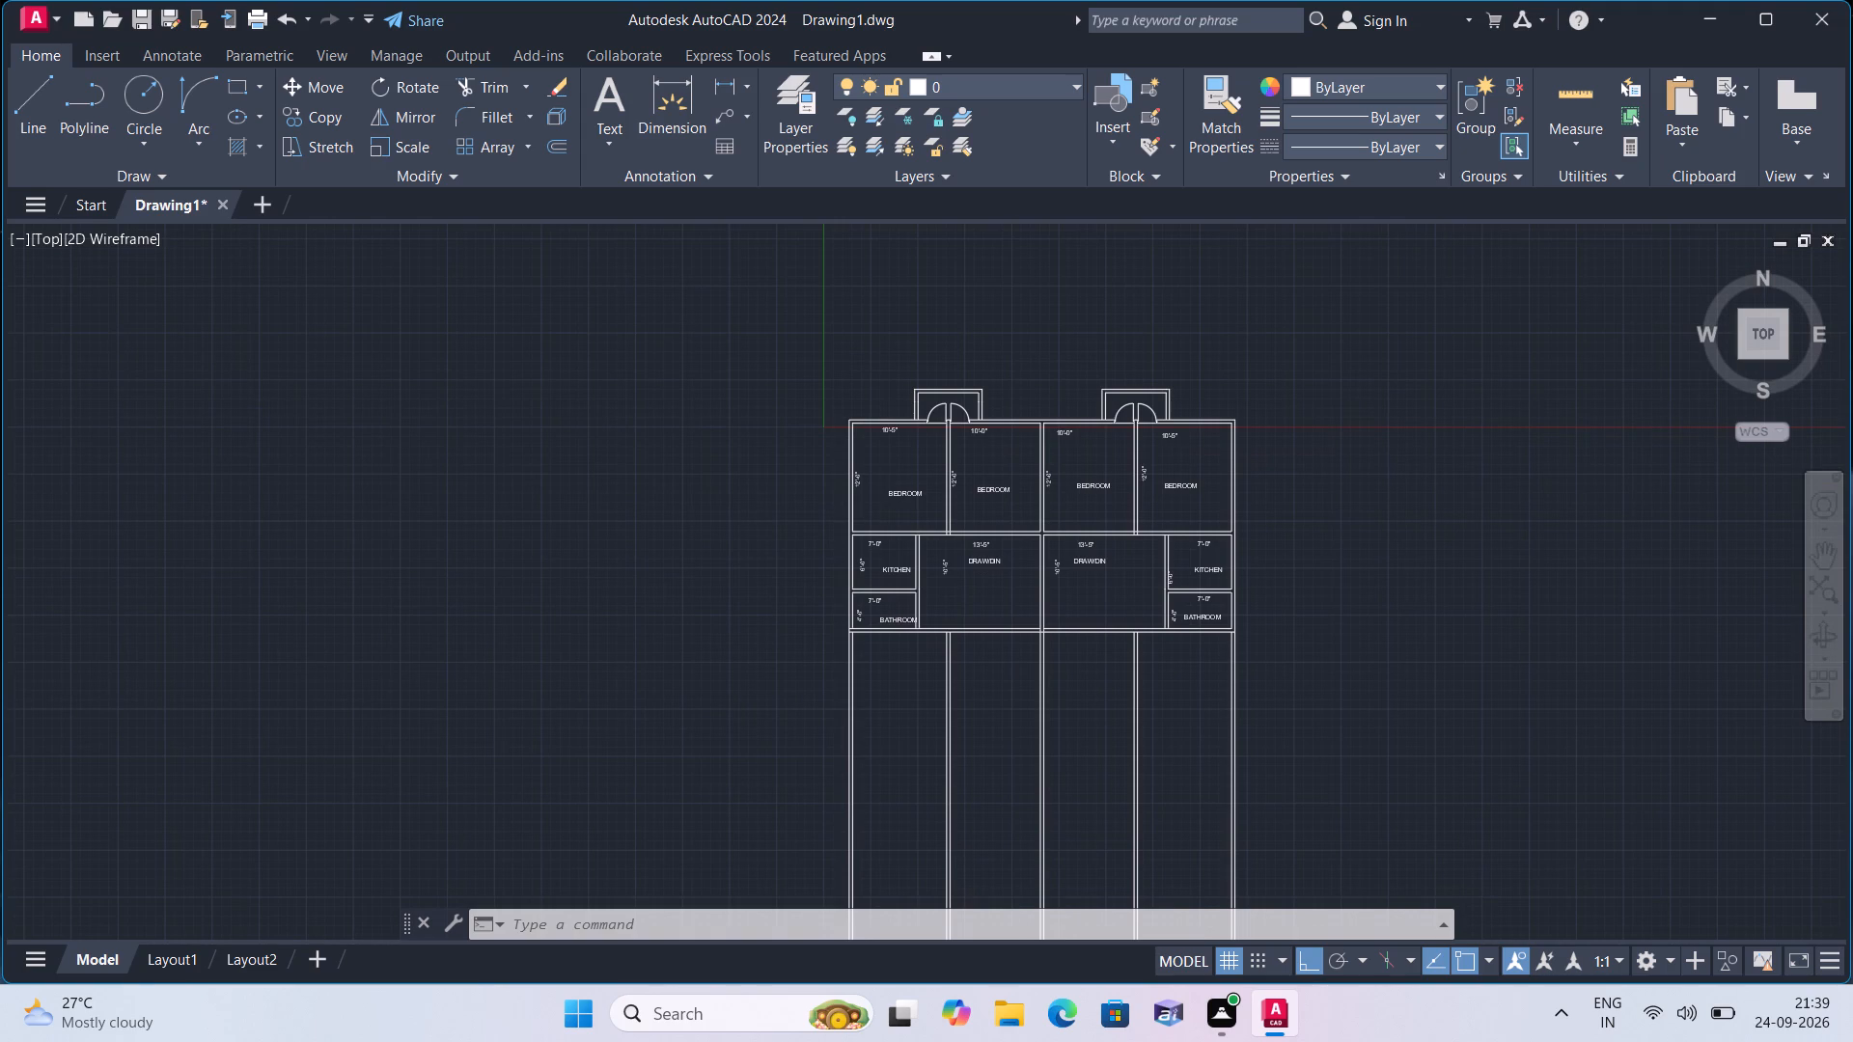
{"action": "scroll", "coordinate": [1019, 683], "scroll_direction": "down", "scroll_amount": 1}
{"action": "middle_click_drag", "start_coordinate": [1000, 700], "coordinate": [1009, 646]}
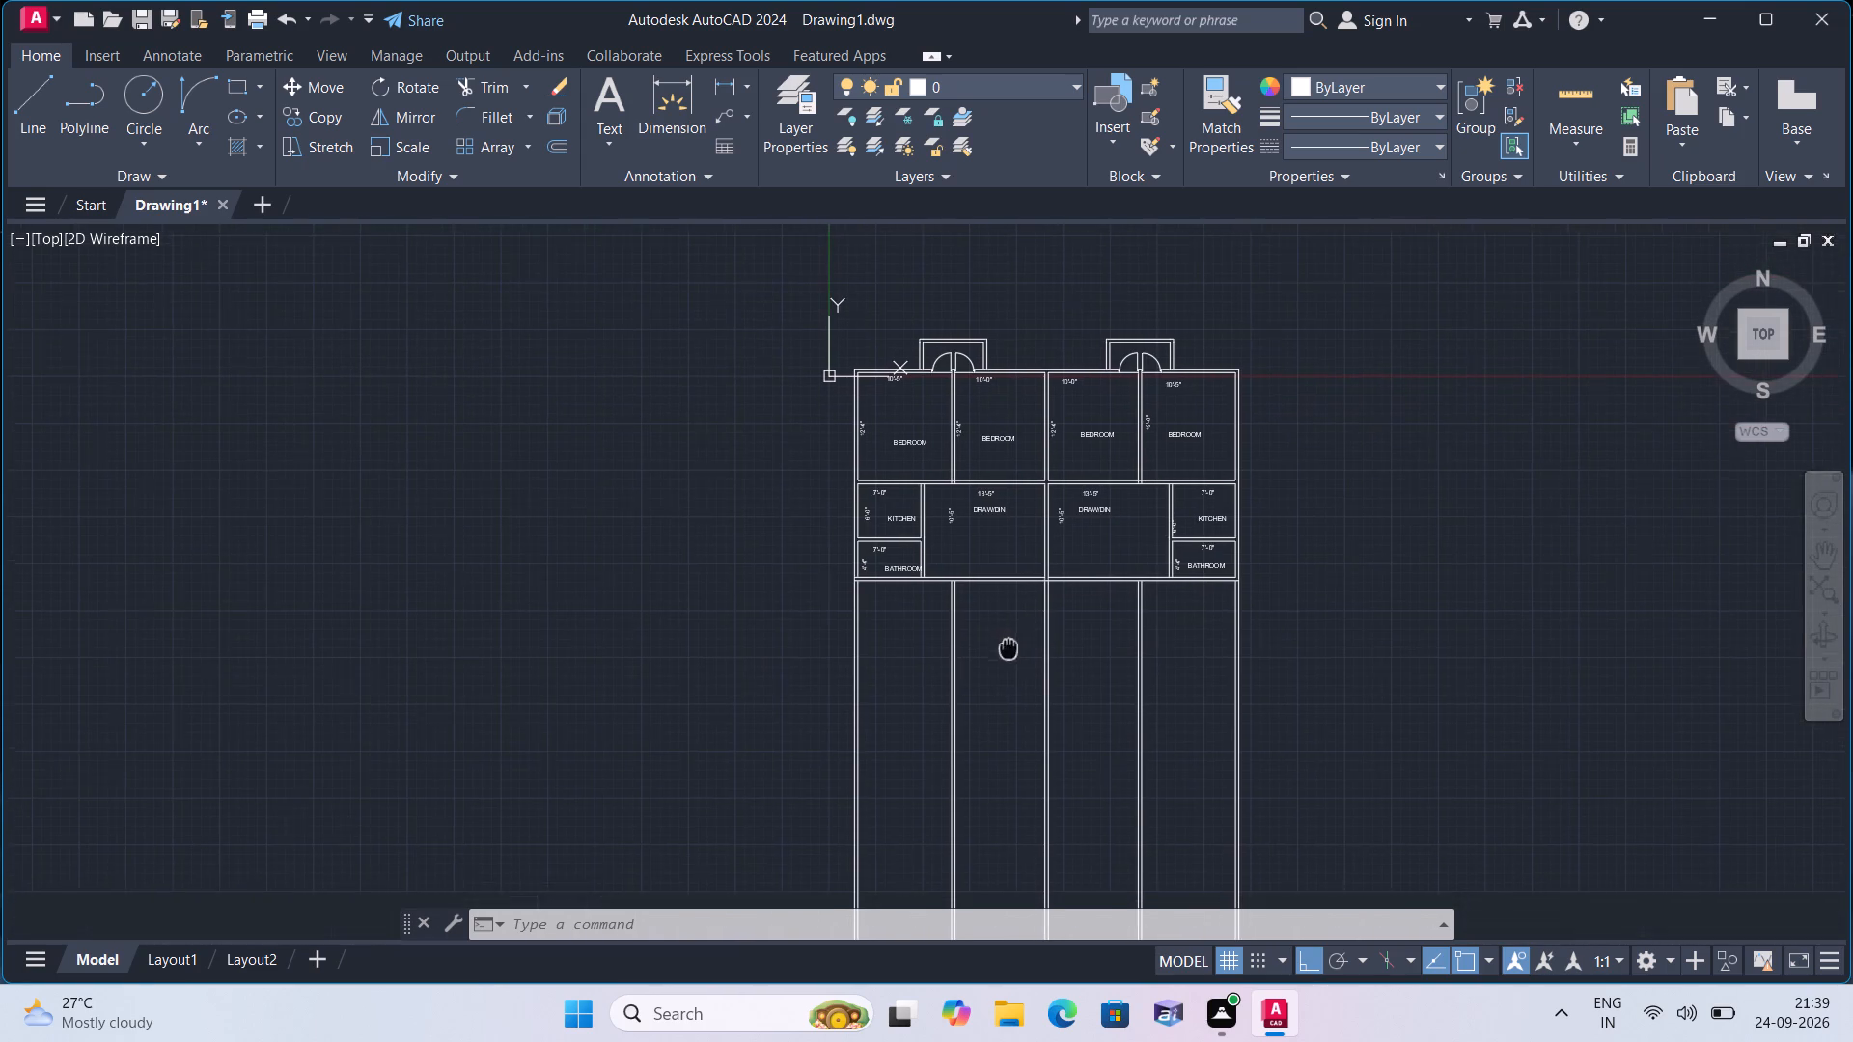
{"action": "scroll", "coordinate": [1002, 611], "scroll_direction": "up", "scroll_amount": 2}
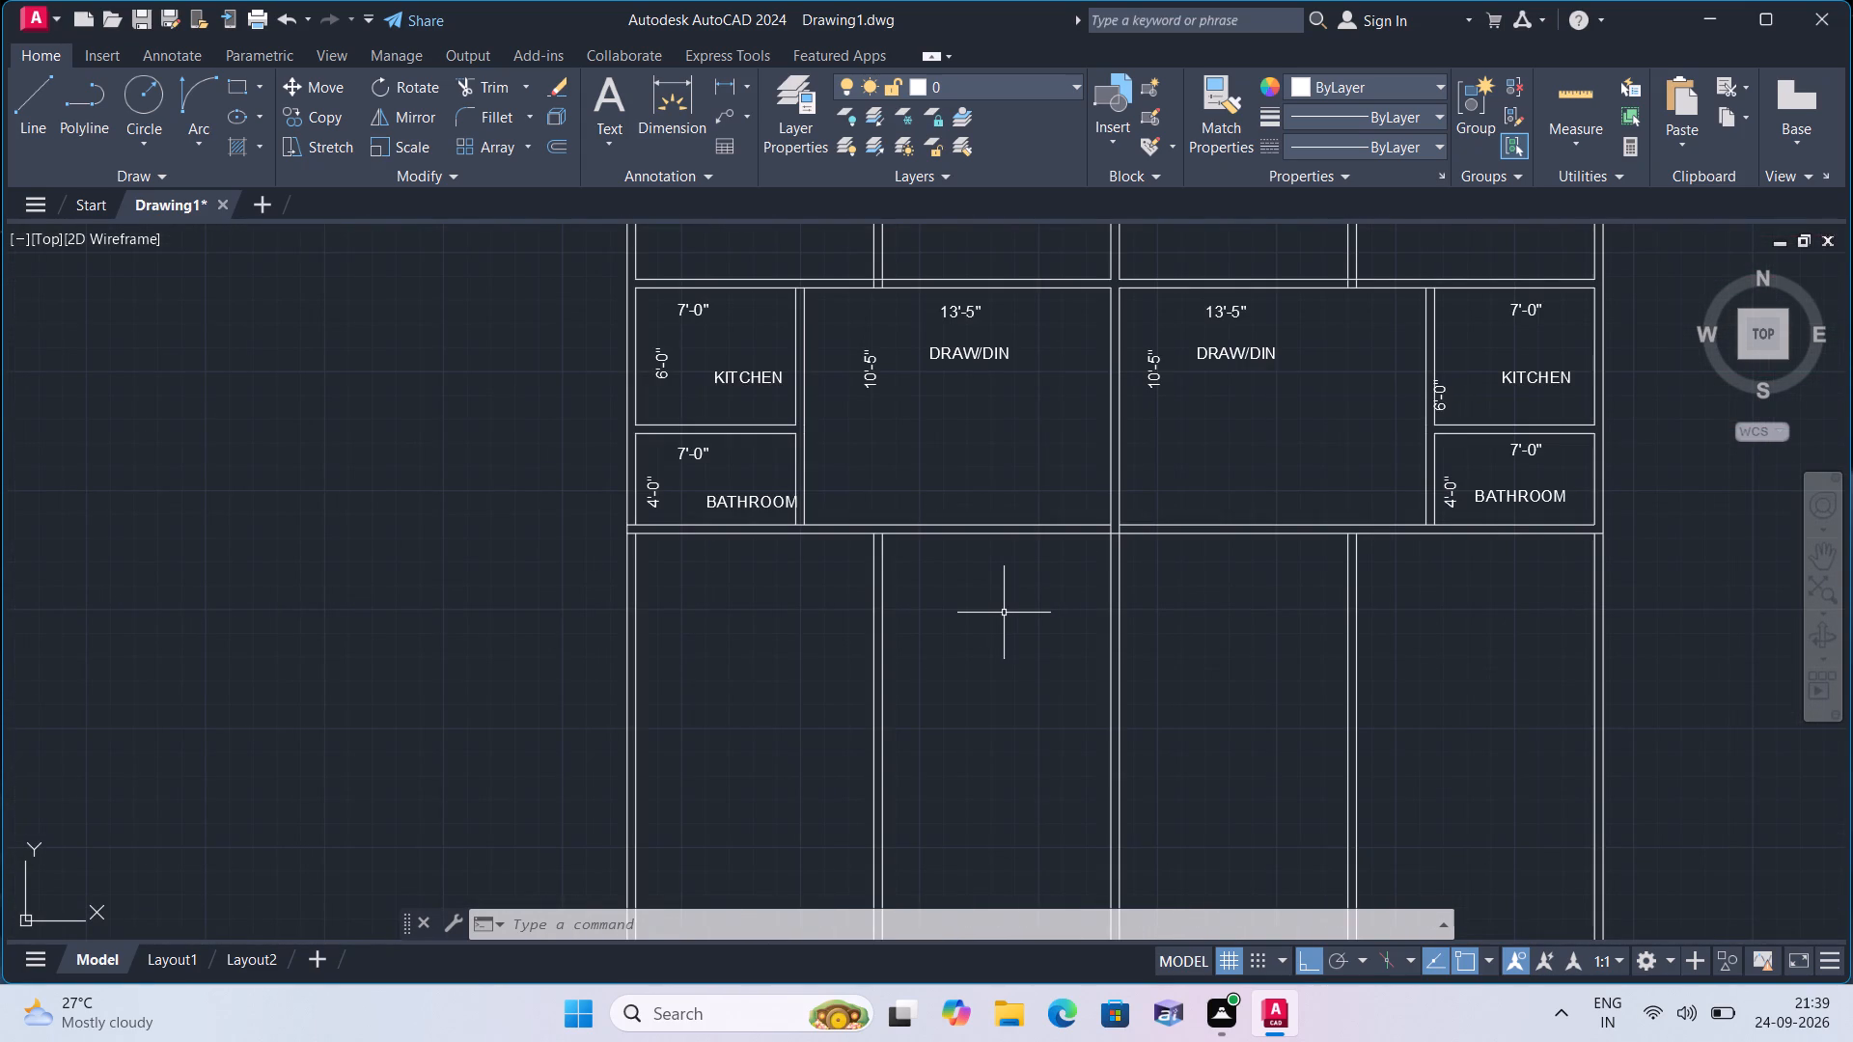
{"action": "scroll", "coordinate": [1005, 613], "scroll_direction": "down", "scroll_amount": 1}
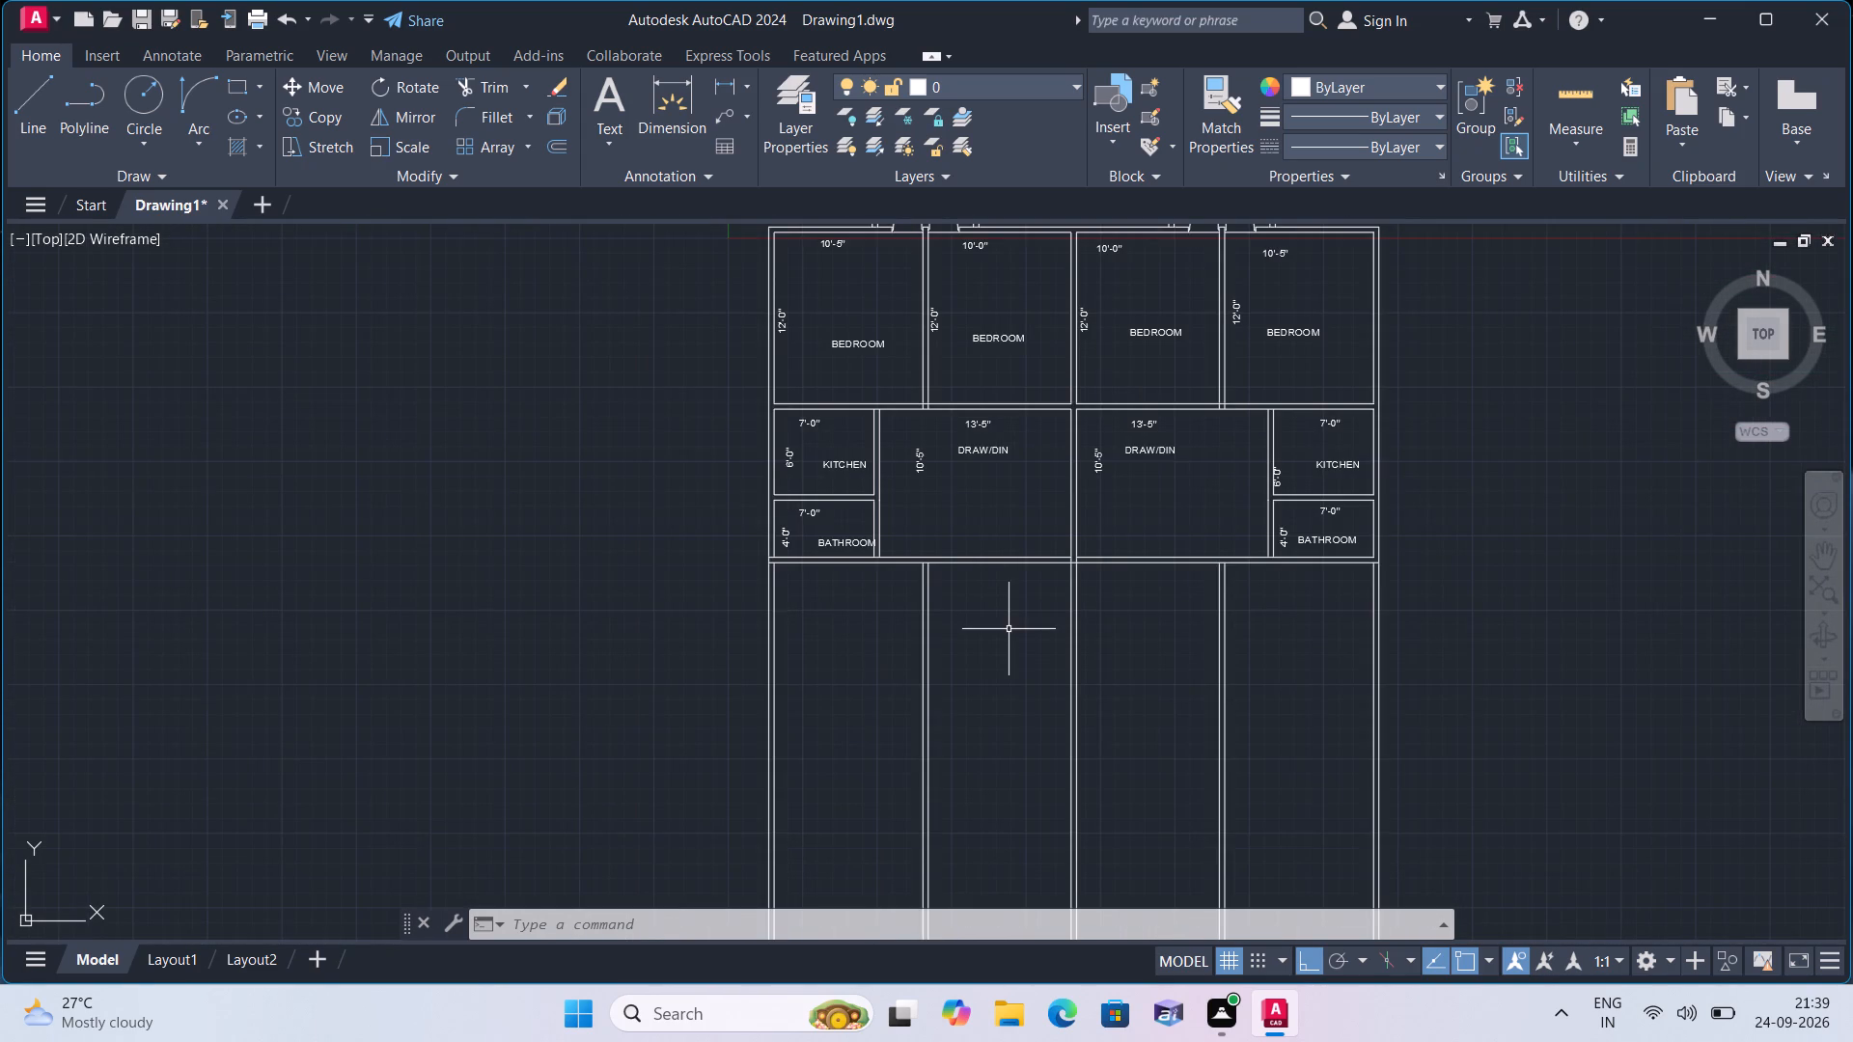
{"action": "middle_click_drag", "start_coordinate": [1009, 629], "coordinate": [1044, 592]}
{"action": "scroll", "coordinate": [1025, 617], "scroll_direction": "down", "scroll_amount": 1}
Add the multiline text BALCONY inside the enclosure outside the left-hand bedroom doors.
{"action": "middle_click_drag", "start_coordinate": [1025, 617], "coordinate": [1158, 908]}
{"action": "scroll", "coordinate": [1102, 669], "scroll_direction": "up", "scroll_amount": 3}
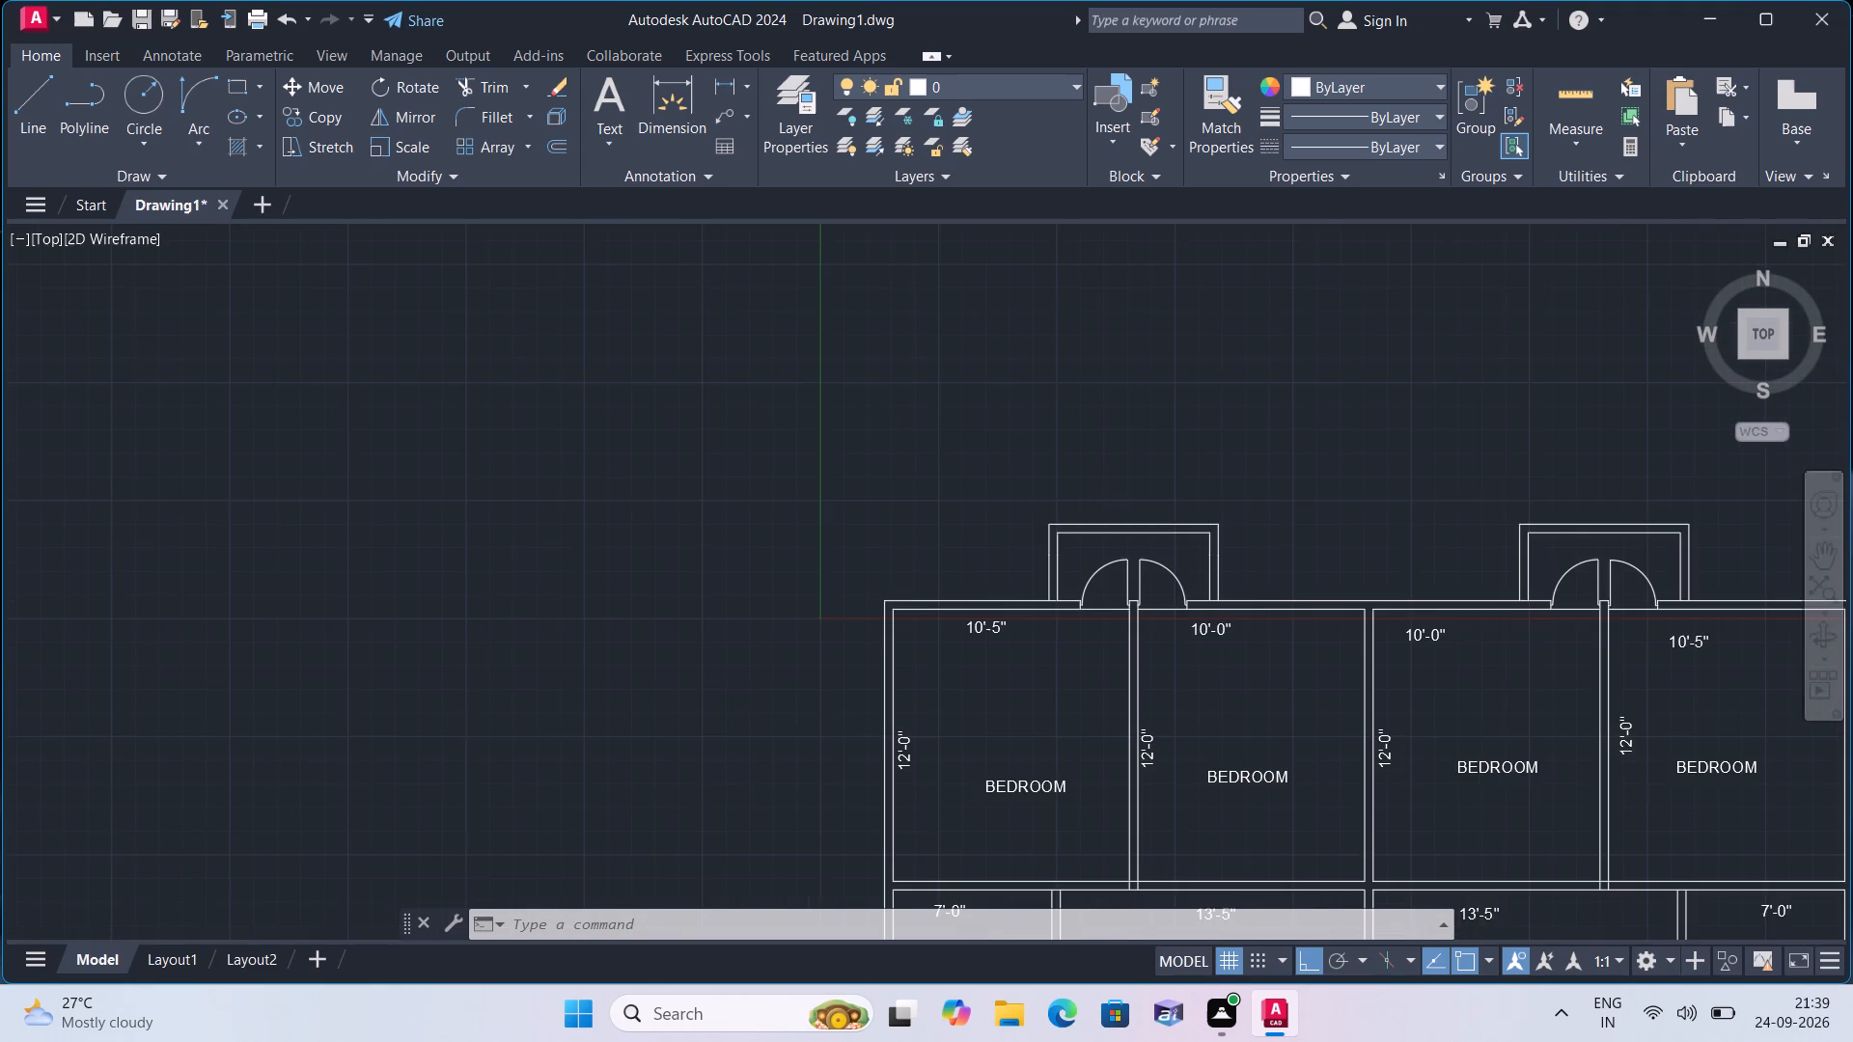
{"action": "type", "text": "mt"}
{"action": "key", "text": "space"}
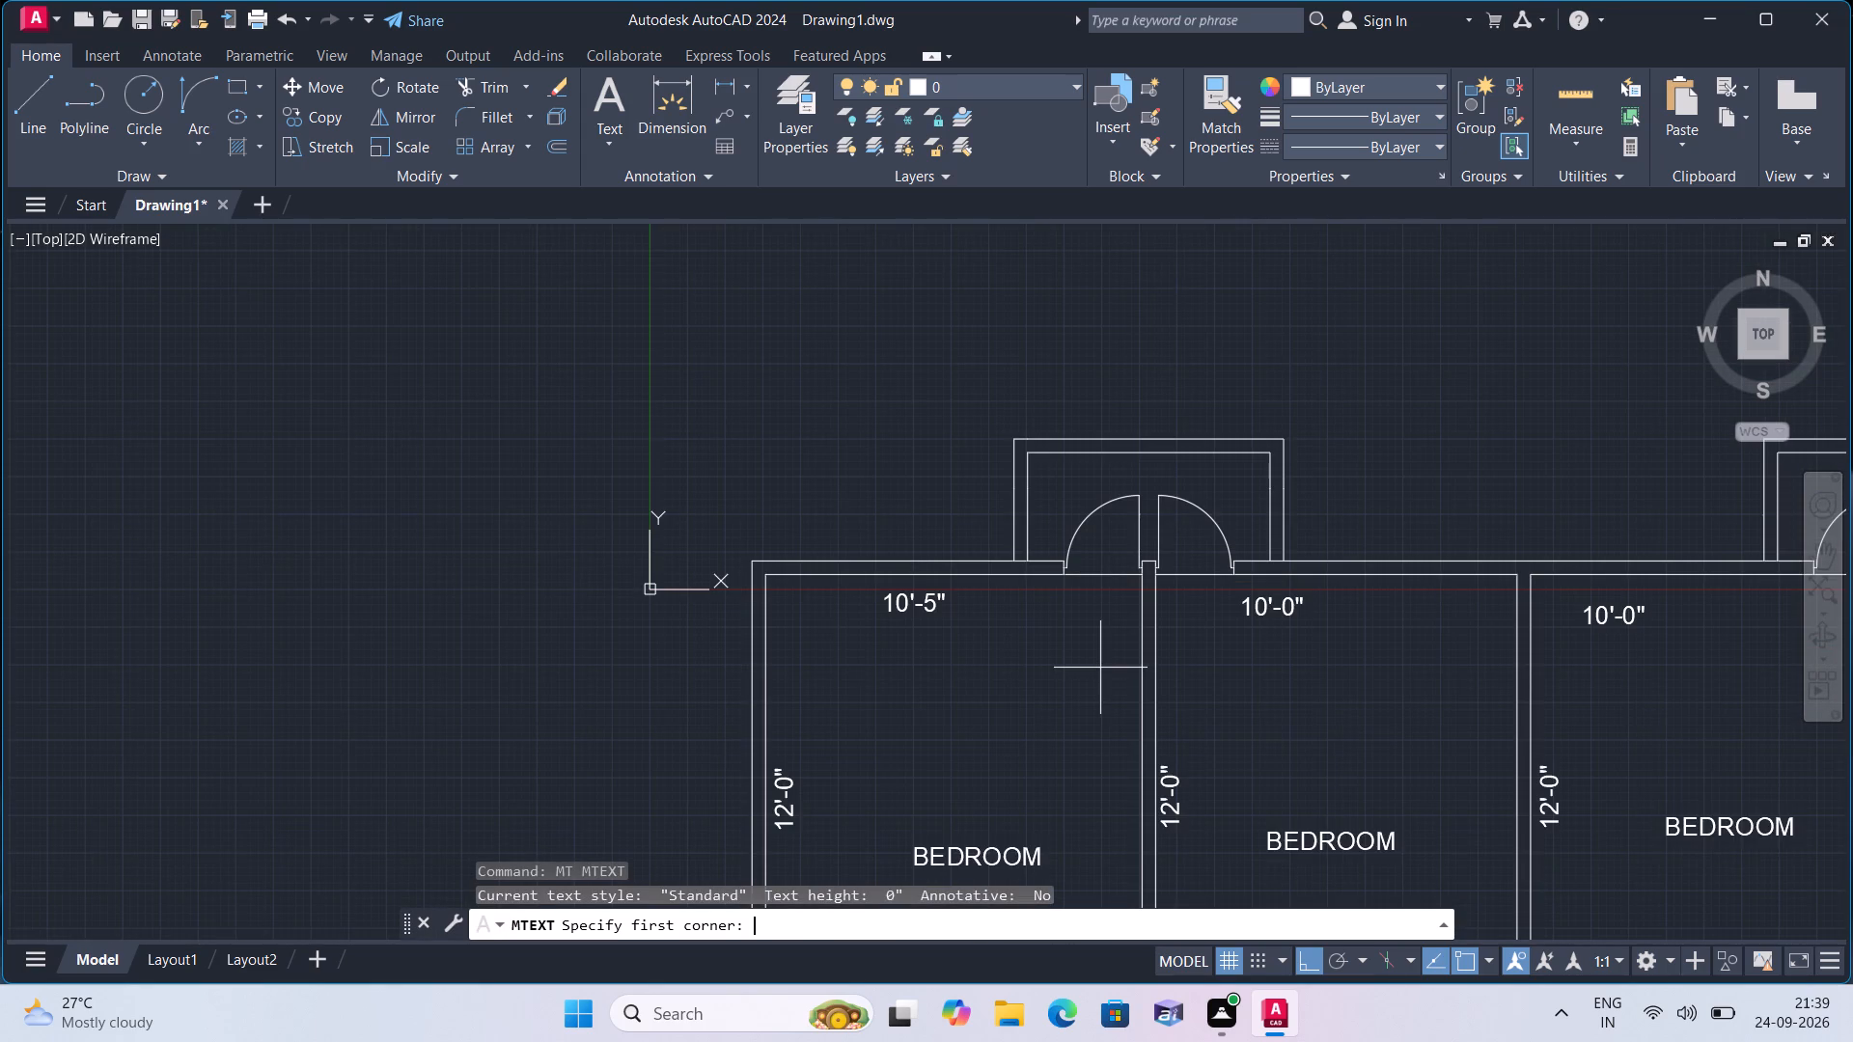
{"action": "scroll", "coordinate": [1130, 484], "scroll_direction": "up", "scroll_amount": 2}
{"action": "triple_click", "coordinate": [1108, 471]}
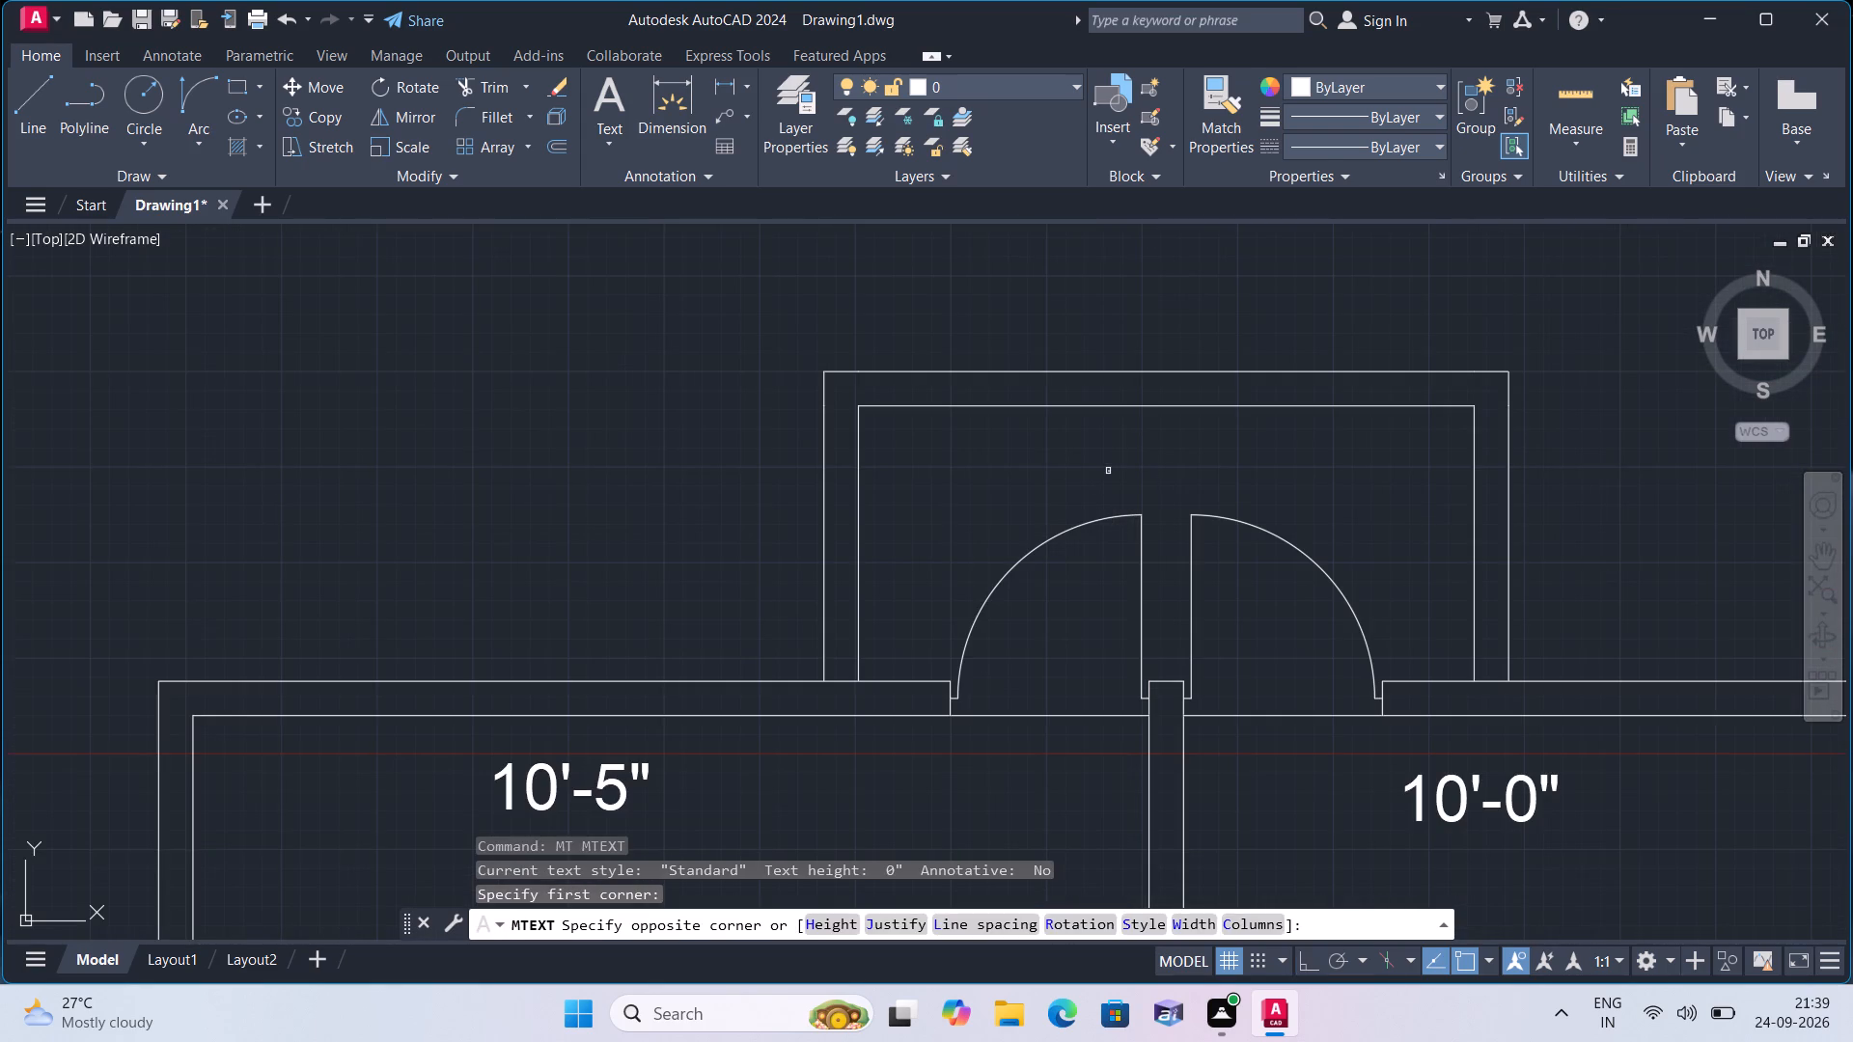
{"action": "type", "text": "BALCONY"}
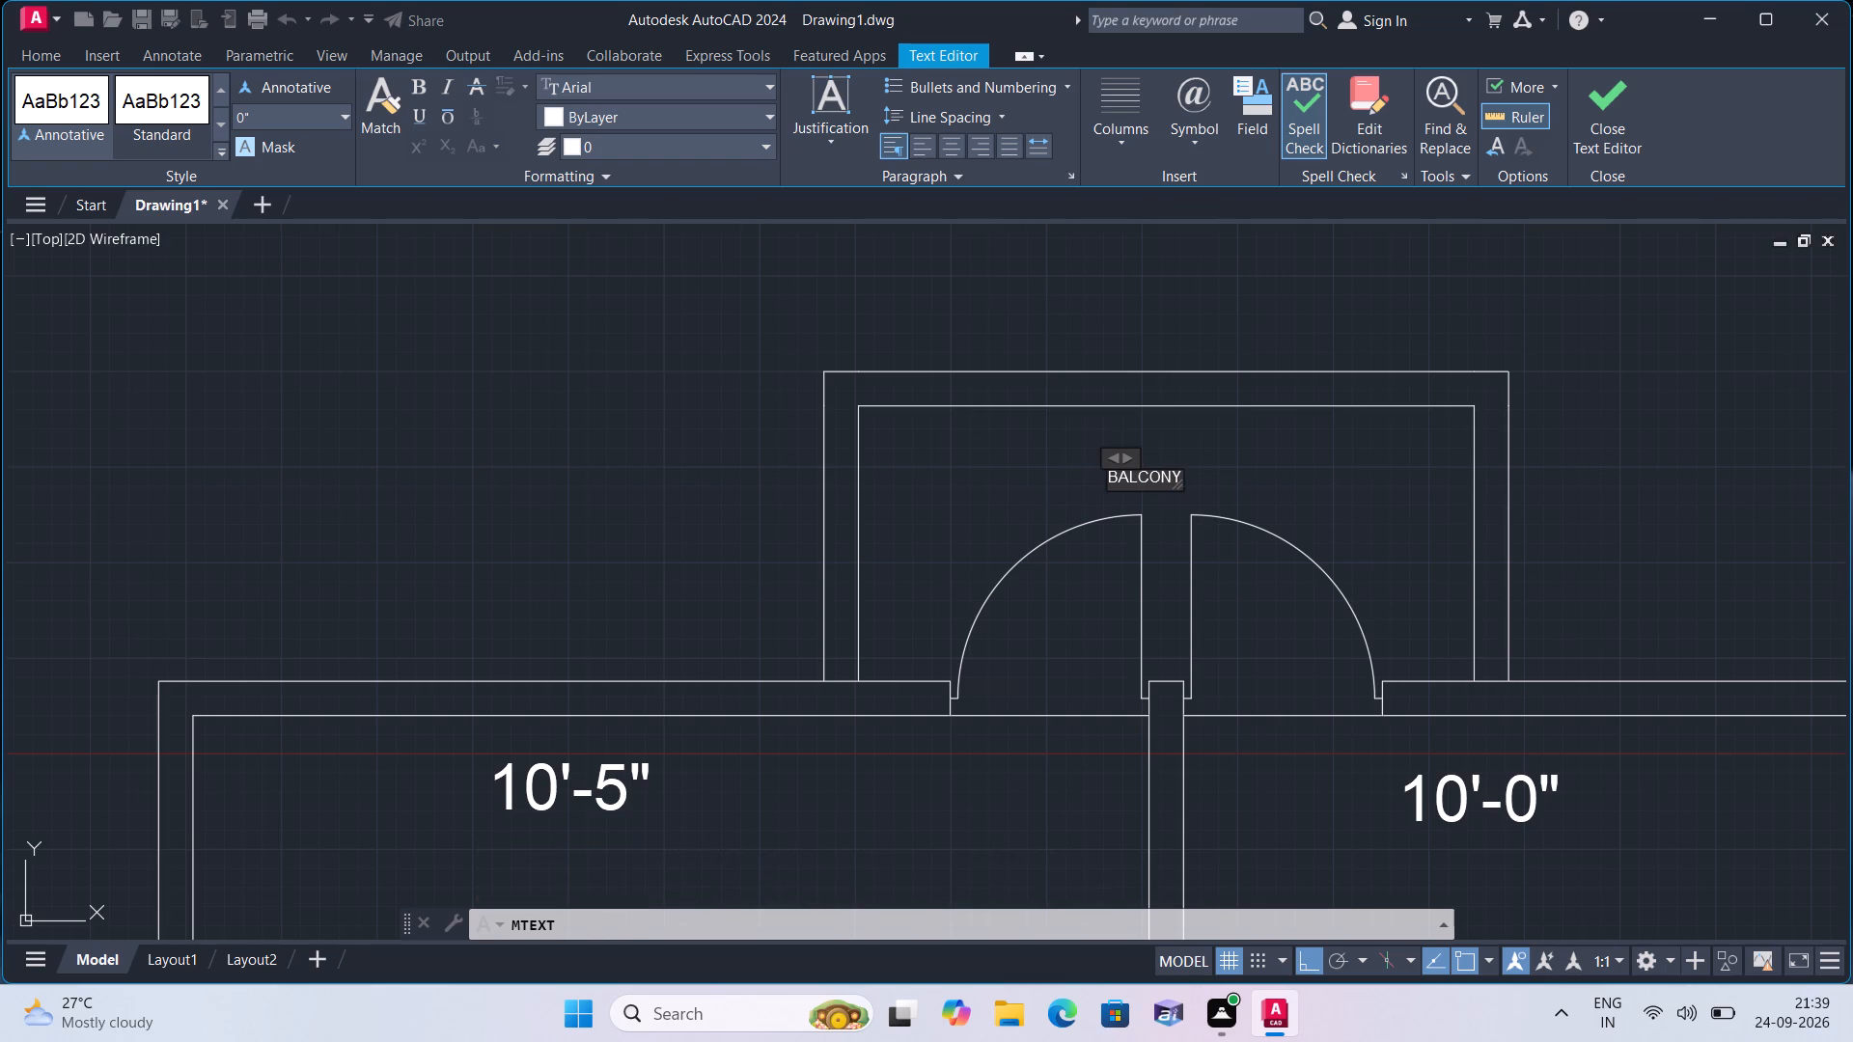
{"action": "left_click", "coordinate": [1031, 491]}
Set the BALCONY text's height to 6" in its properties.
{"action": "scroll", "coordinate": [1118, 480], "scroll_direction": "up", "scroll_amount": 1}
{"action": "left_click", "coordinate": [1119, 480]}
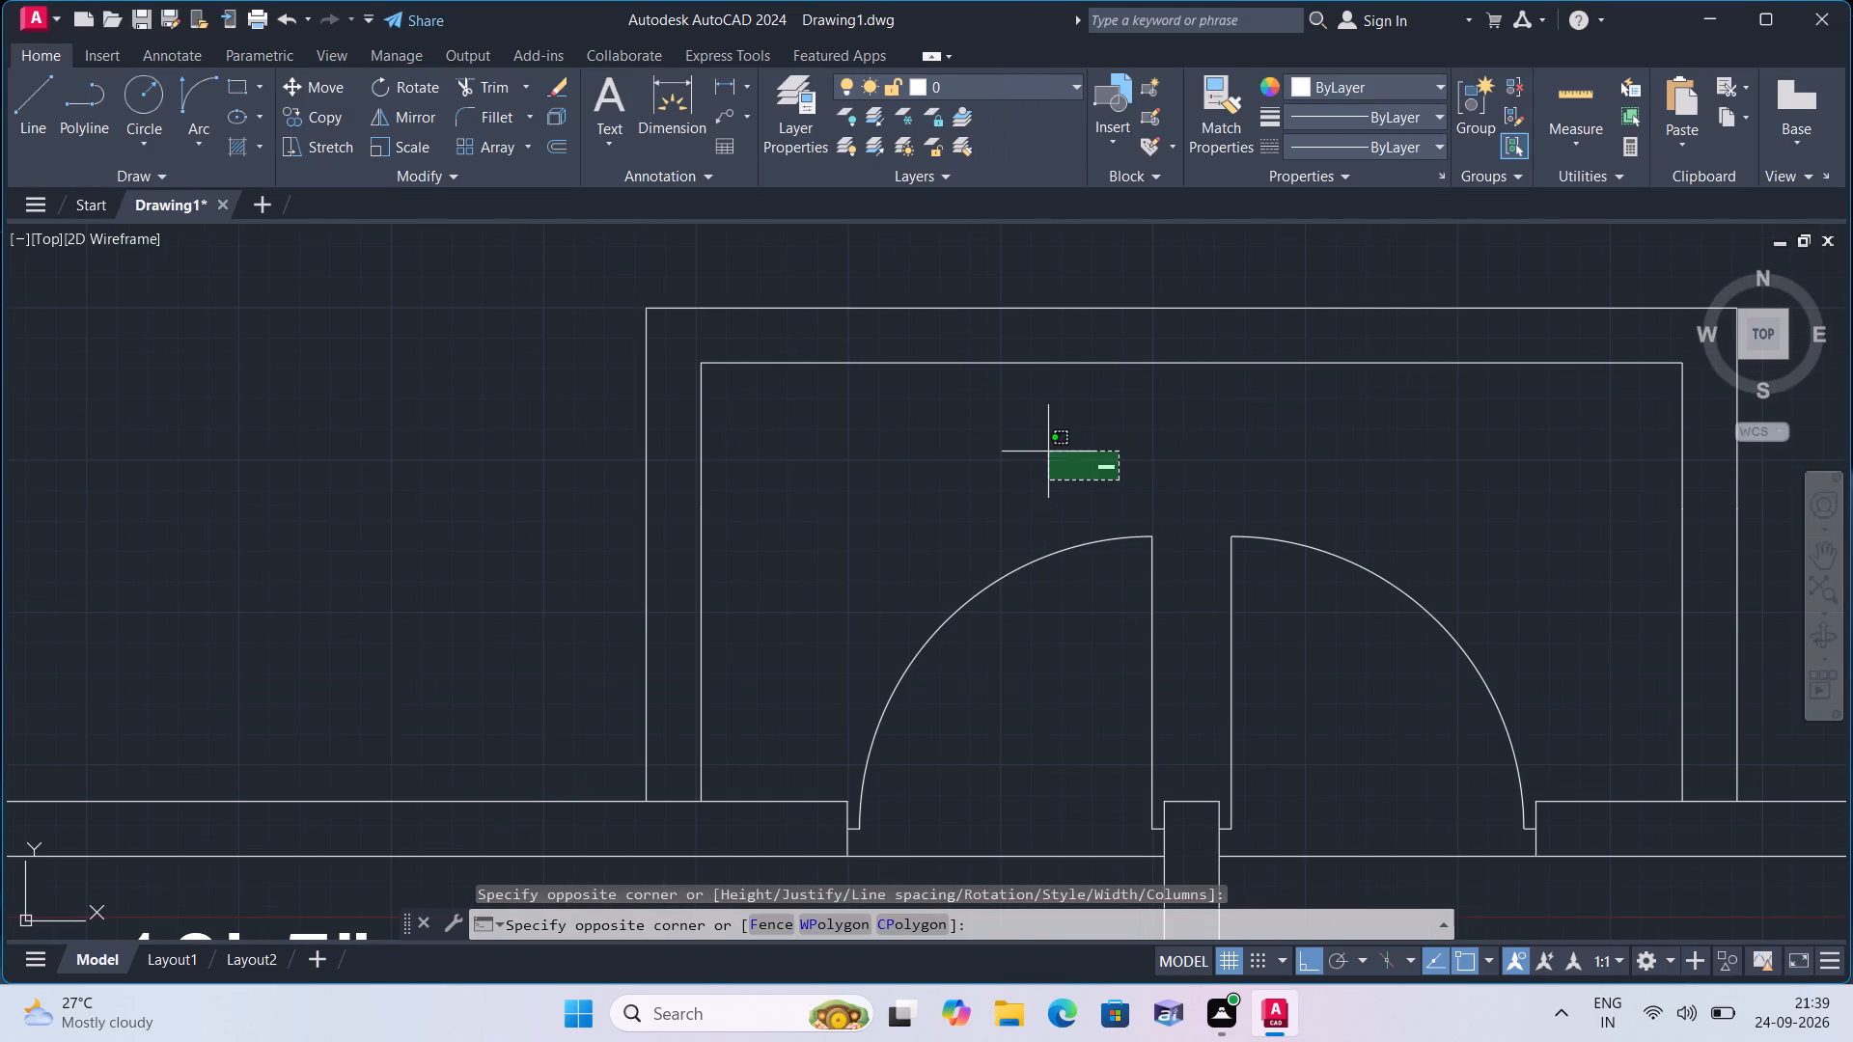
{"action": "left_click", "coordinate": [1047, 450]}
{"action": "right_click", "coordinate": [977, 468]}
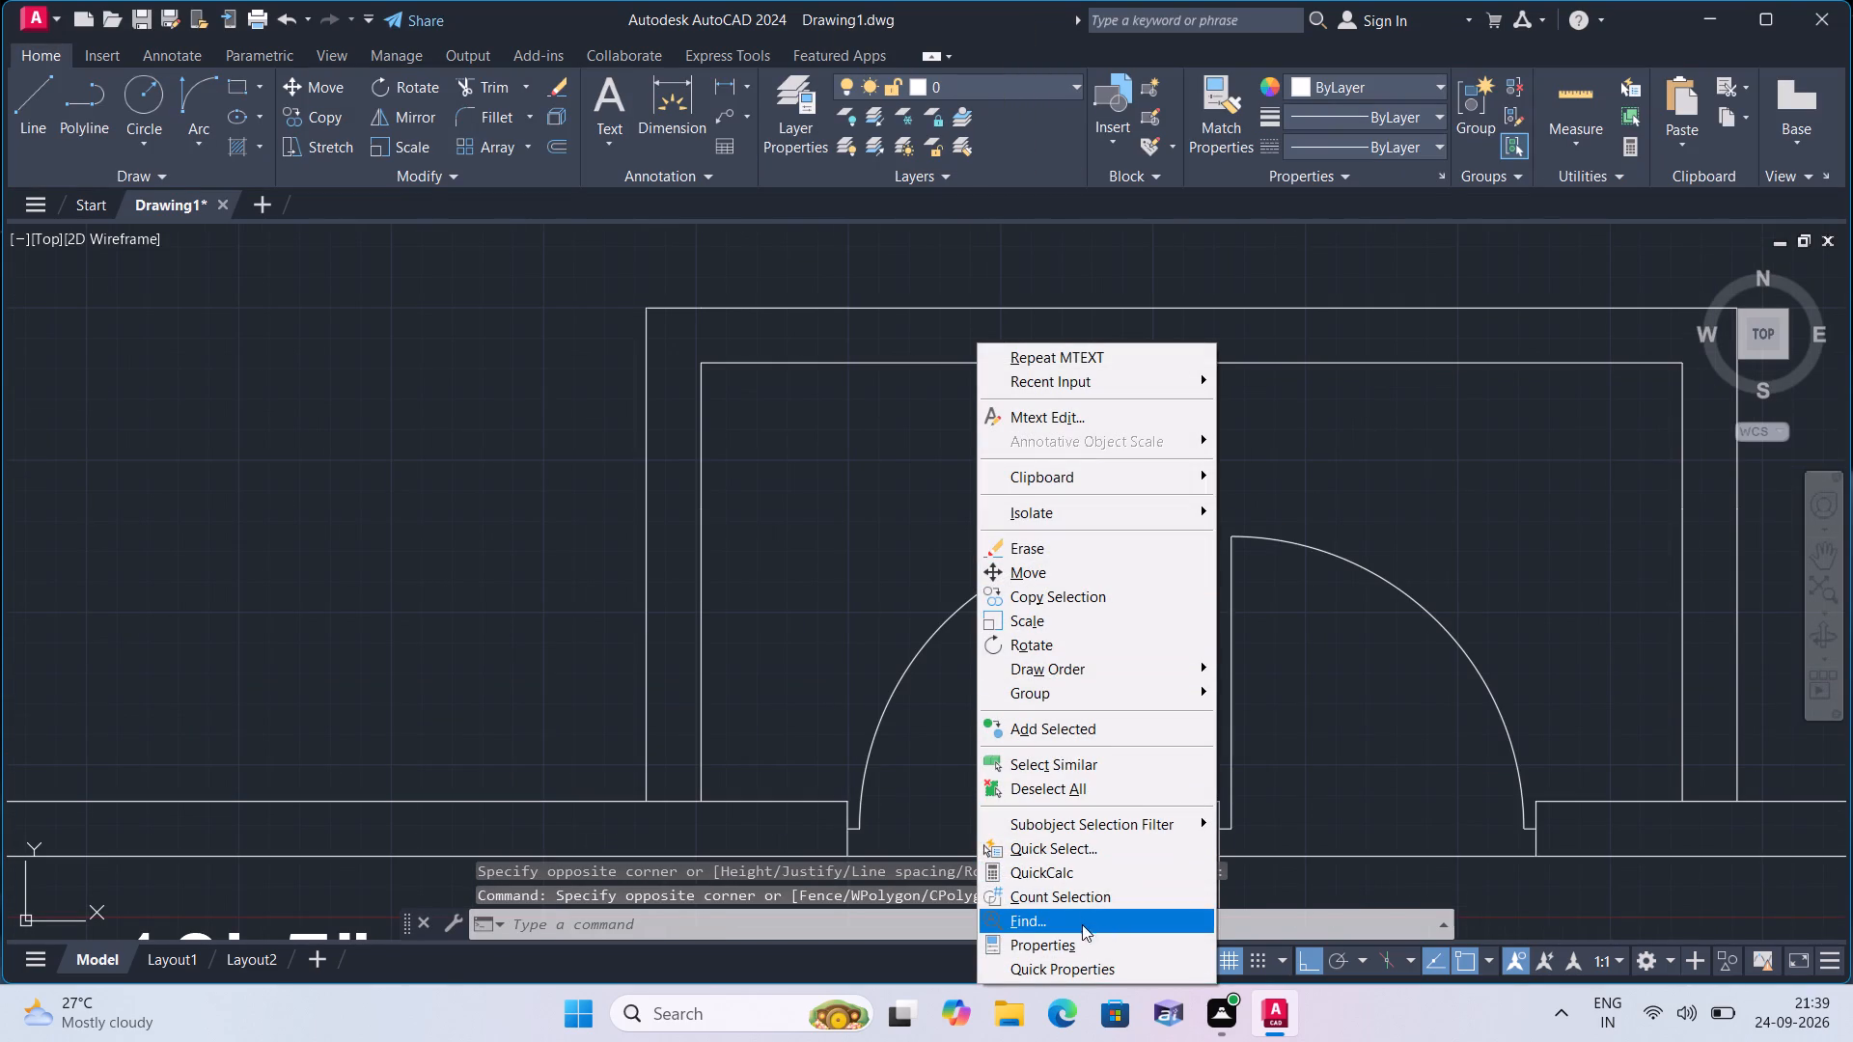
{"action": "left_click", "coordinate": [1080, 945]}
{"action": "scroll", "coordinate": [303, 551], "scroll_direction": "down", "scroll_amount": 1}
{"action": "scroll", "coordinate": [153, 593], "scroll_direction": "down", "scroll_amount": 1}
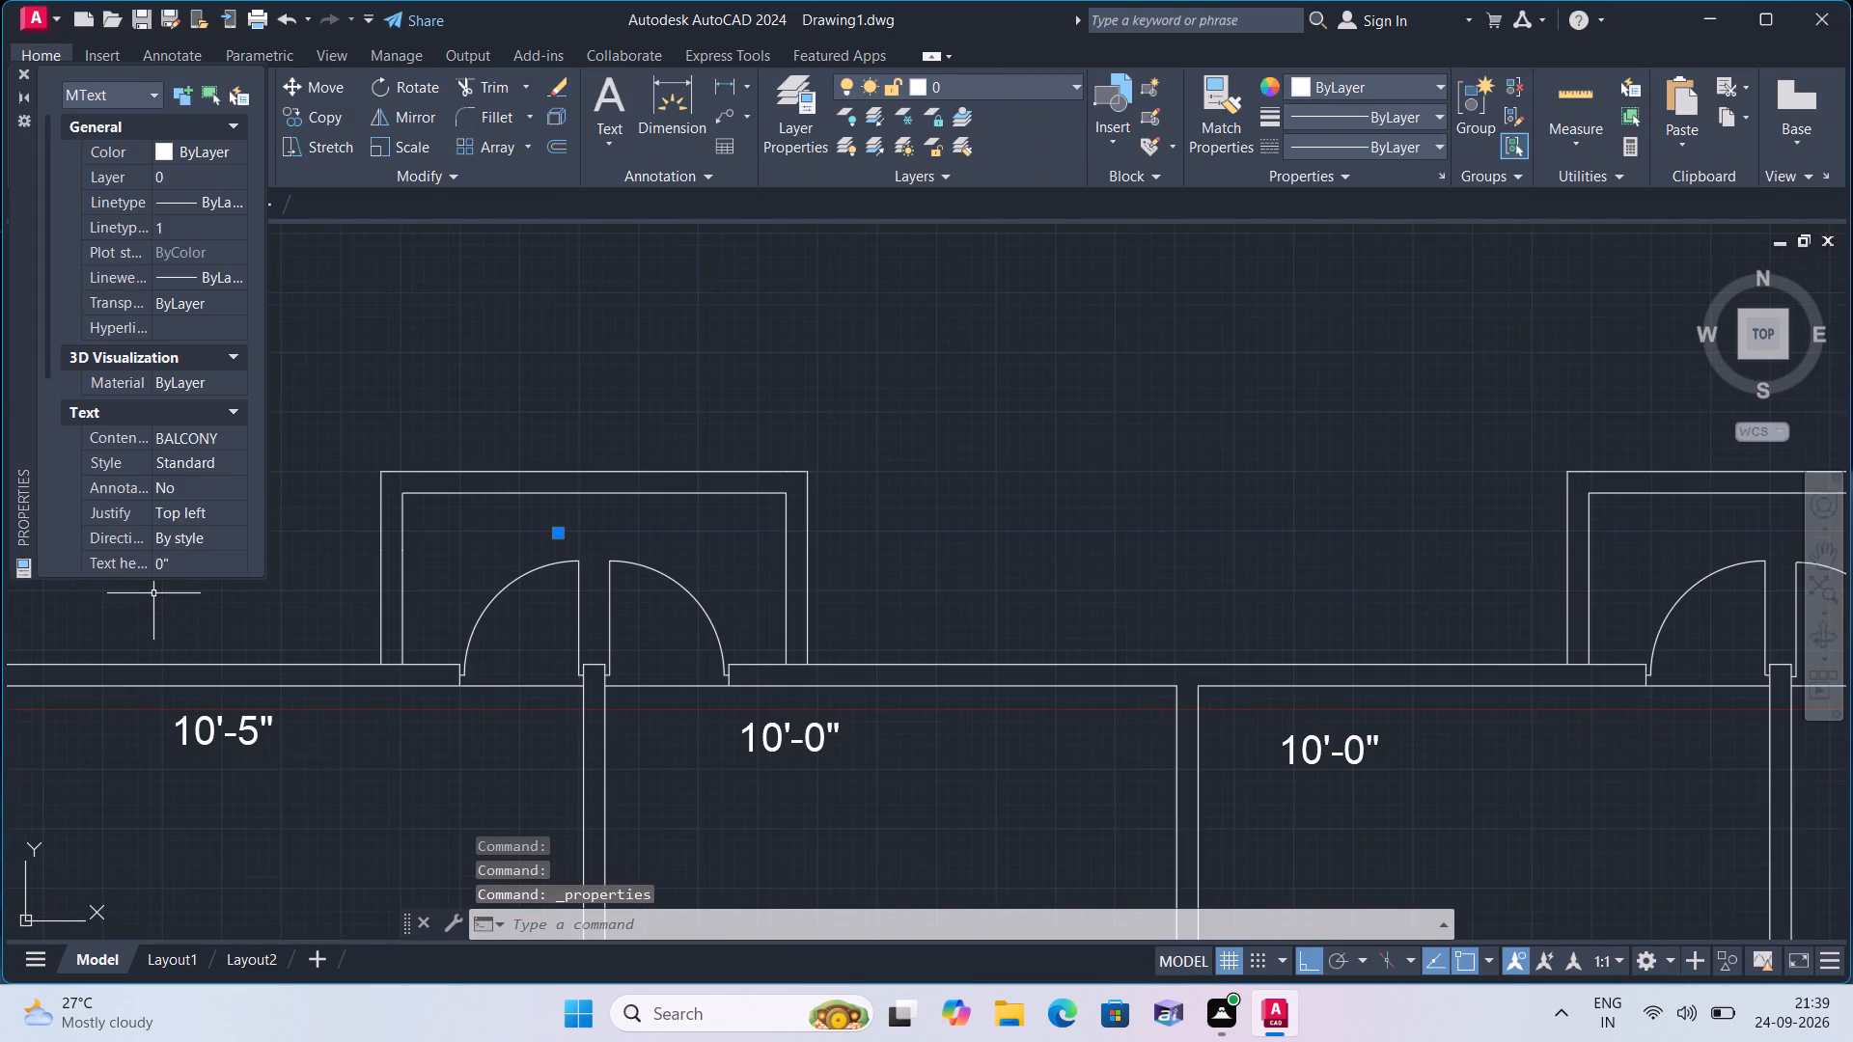
{"action": "scroll", "coordinate": [141, 483], "scroll_direction": "down", "scroll_amount": 4}
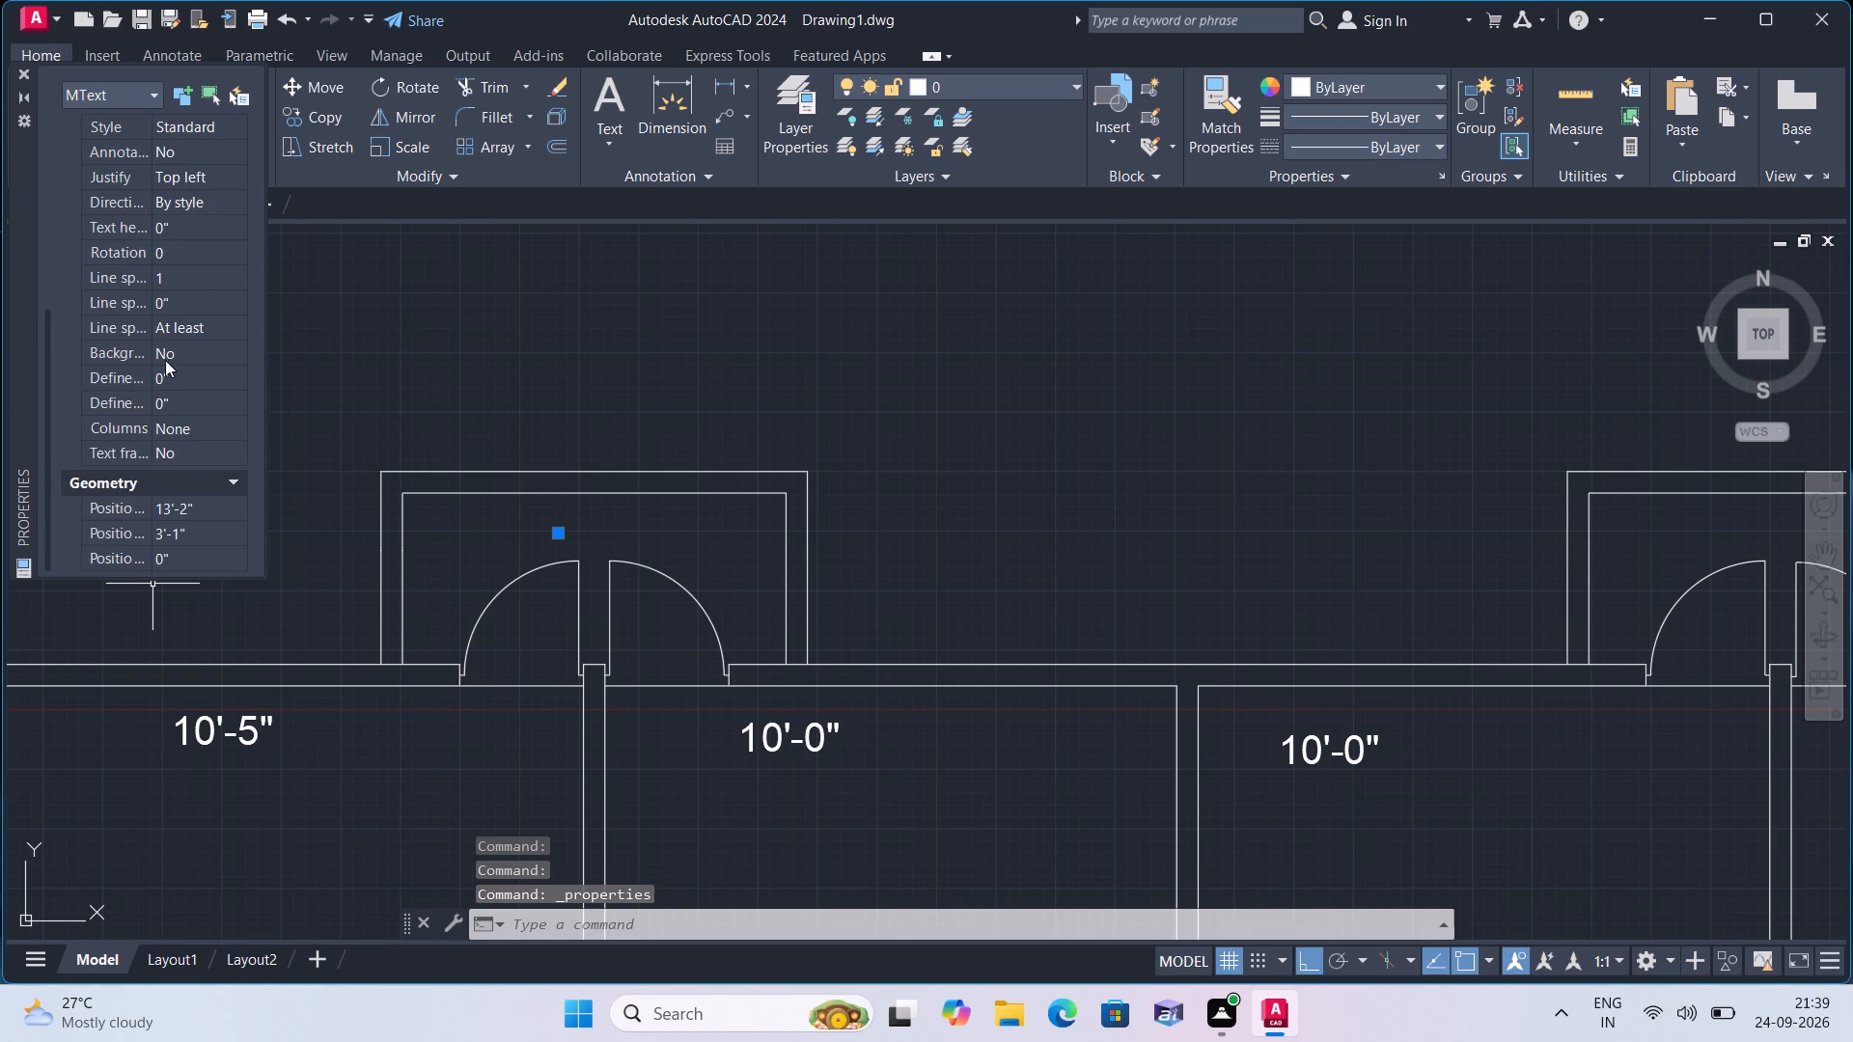
{"action": "scroll", "coordinate": [139, 509], "scroll_direction": "down", "scroll_amount": 2}
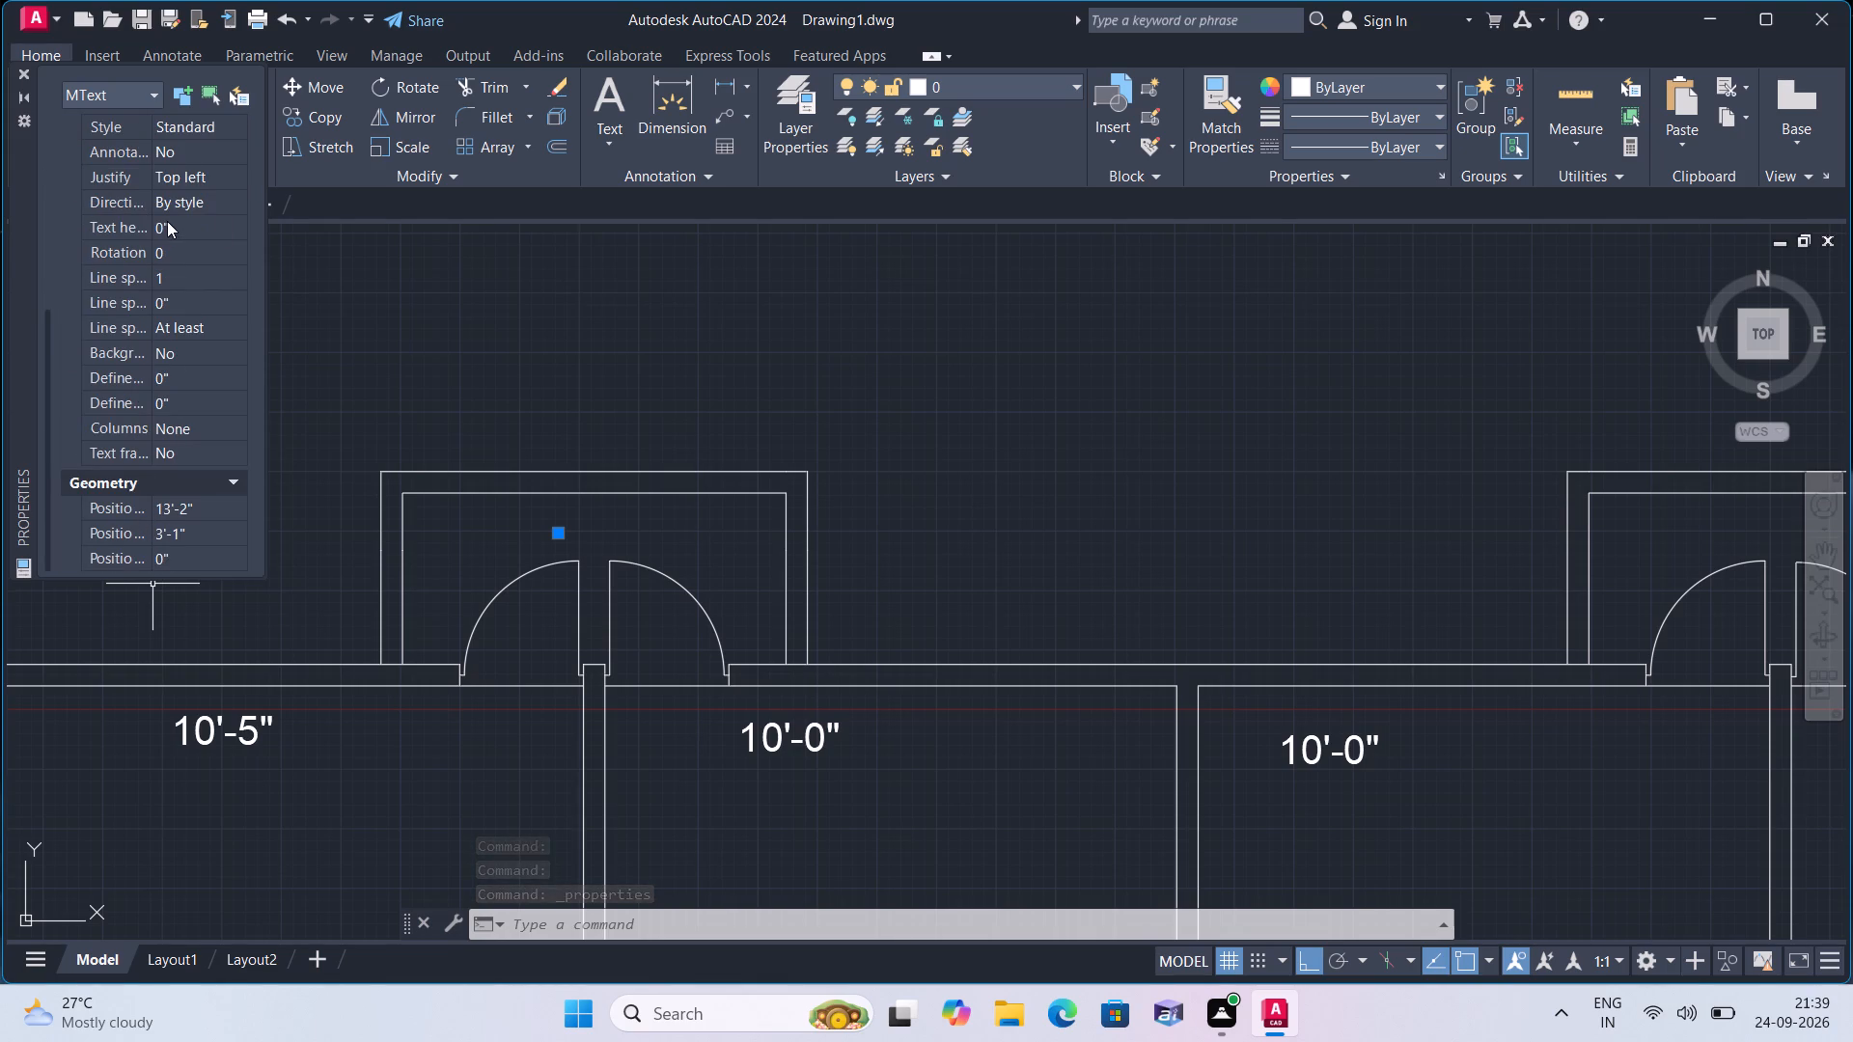
{"action": "left_click", "coordinate": [169, 219]}
{"action": "key", "text": "BackSpace"}
{"action": "type", "text": "6\""}
{"action": "left_click", "coordinate": [351, 277]}
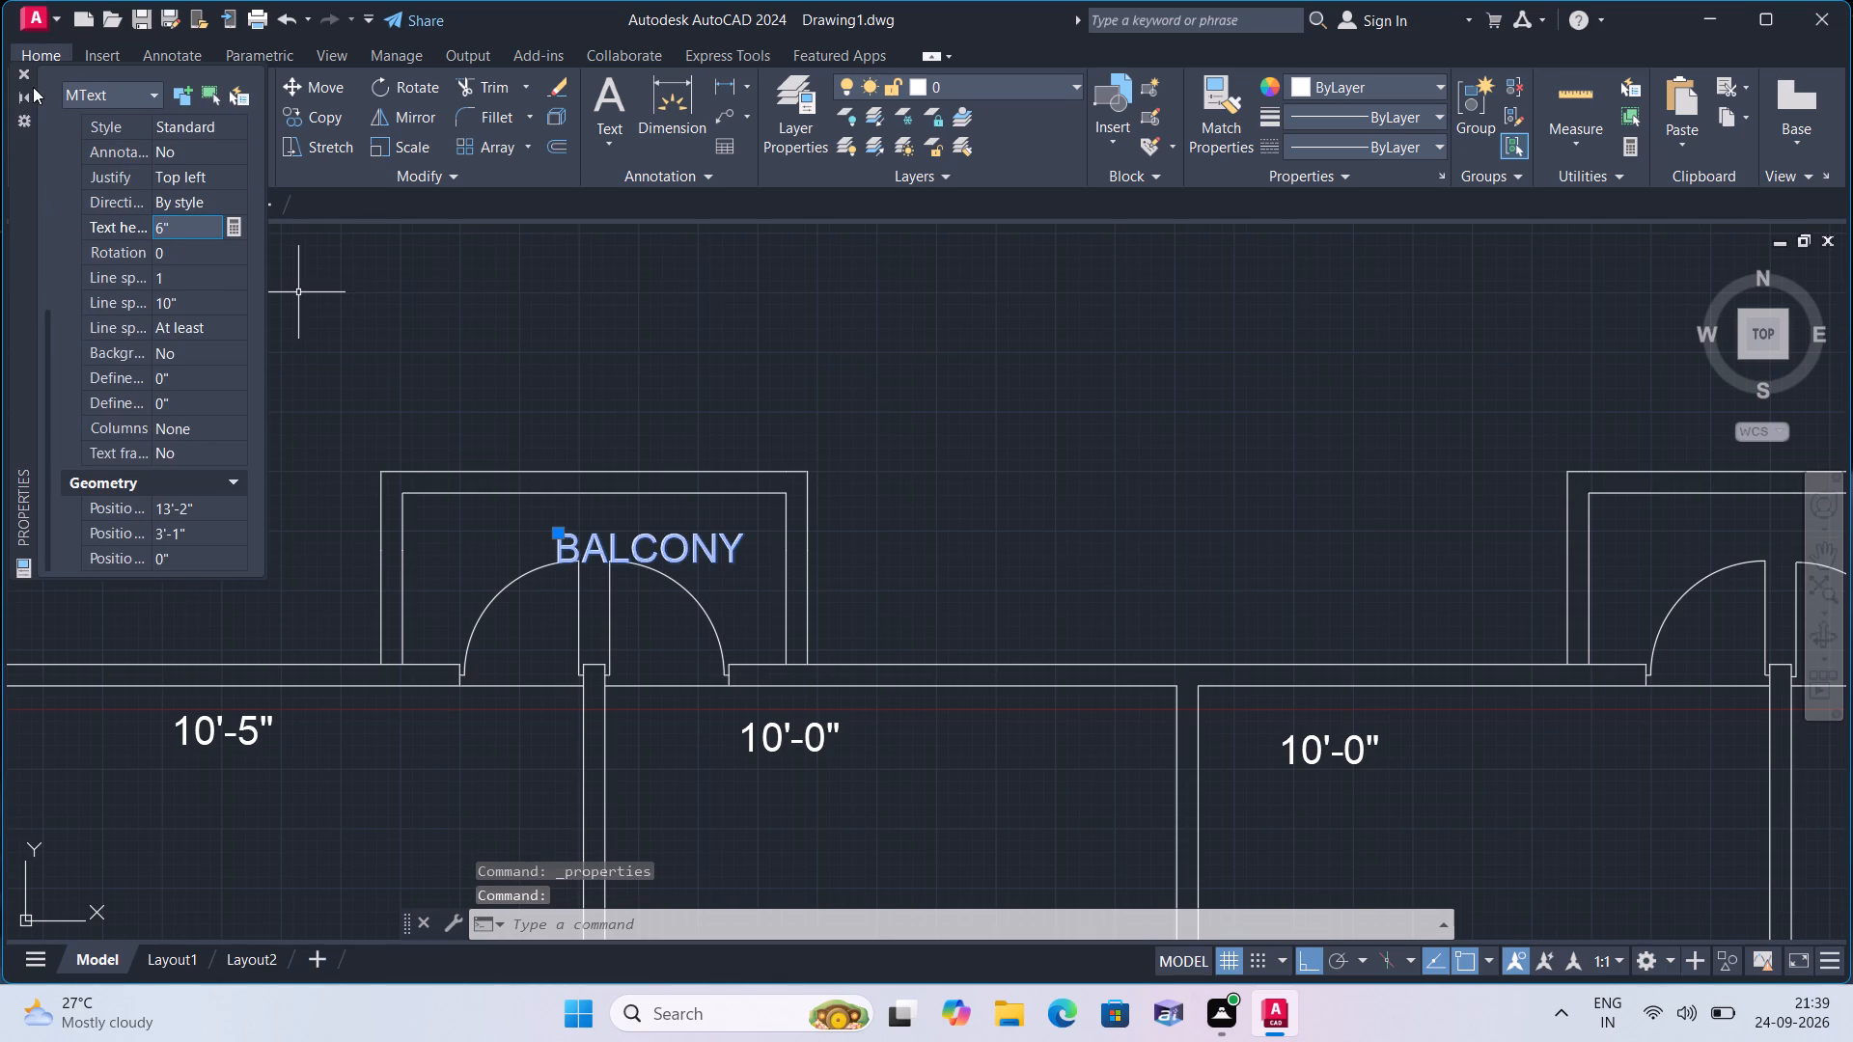
{"action": "left_click", "coordinate": [26, 69]}
{"action": "key", "text": "Escape"}
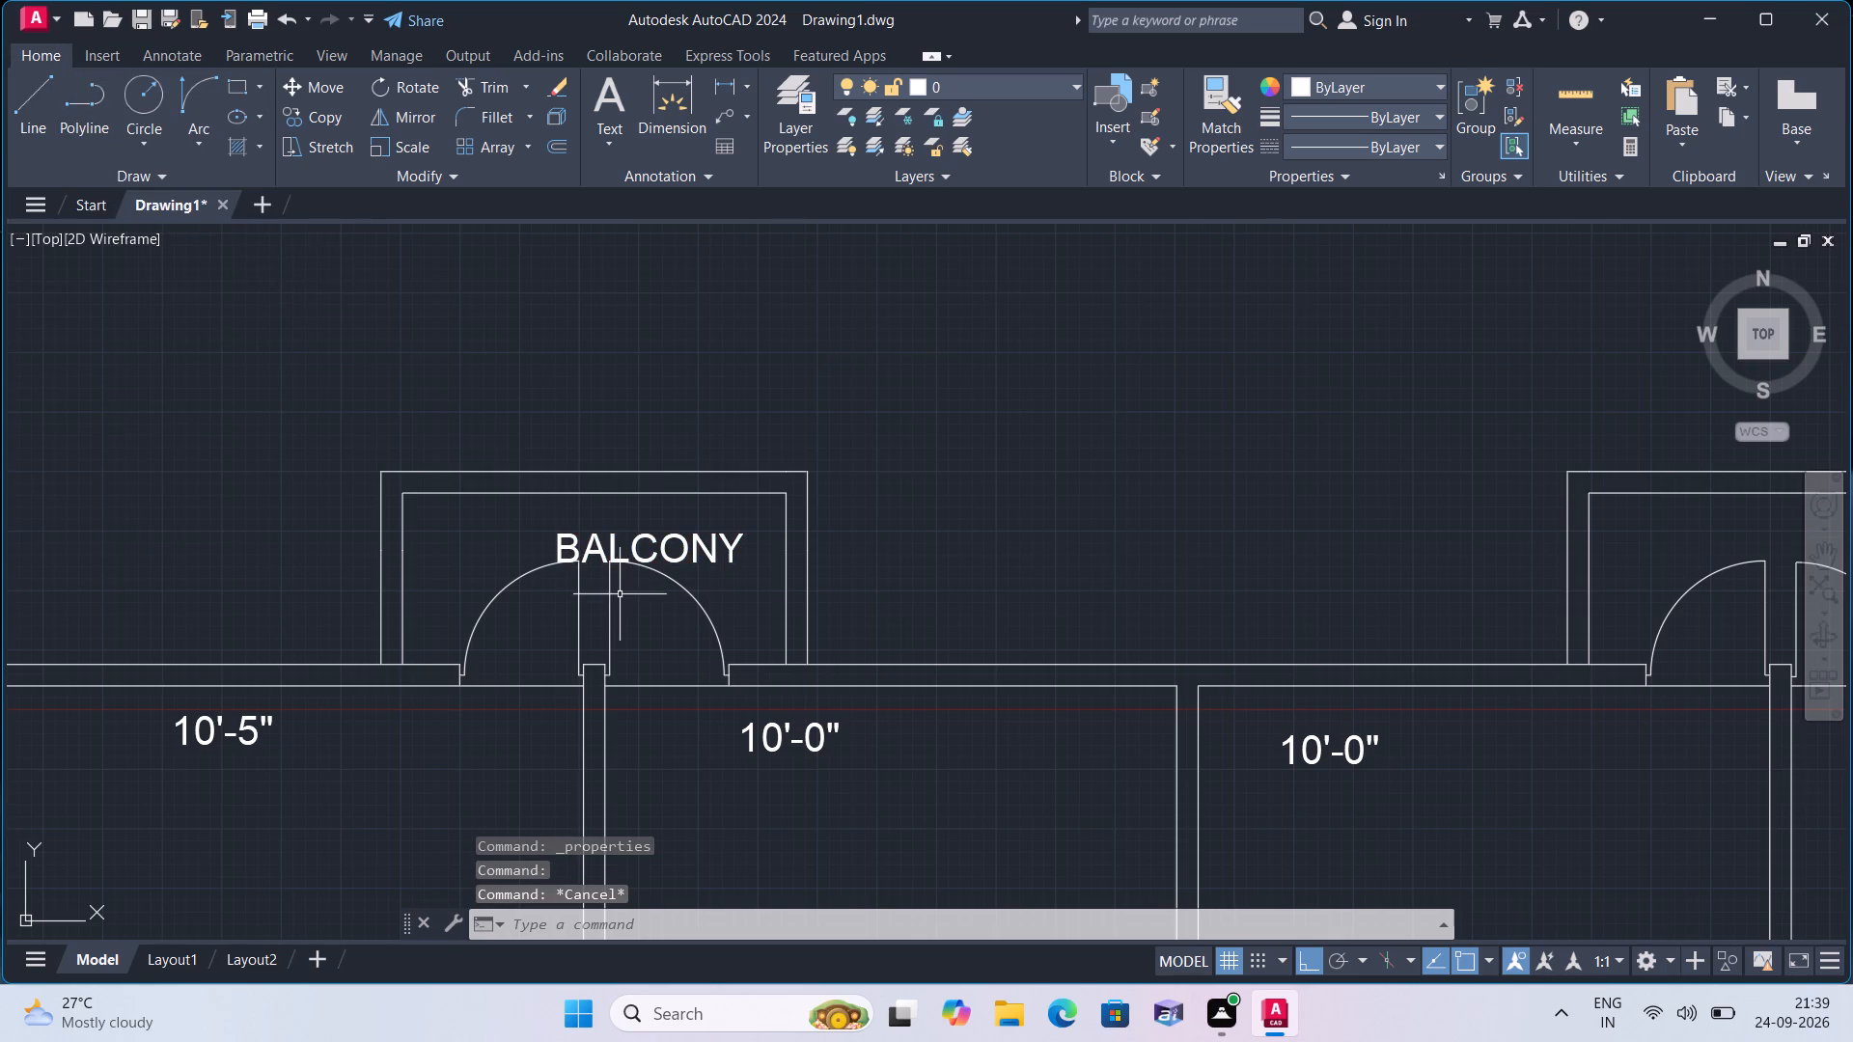
Turn ortho off and move the BALCONY text up and left, clear of the door arcs inside the enclosure.
{"action": "scroll", "coordinate": [606, 563], "scroll_direction": "up", "scroll_amount": 2}
{"action": "middle_click", "coordinate": [573, 497]}
{"action": "left_click", "coordinate": [561, 517]}
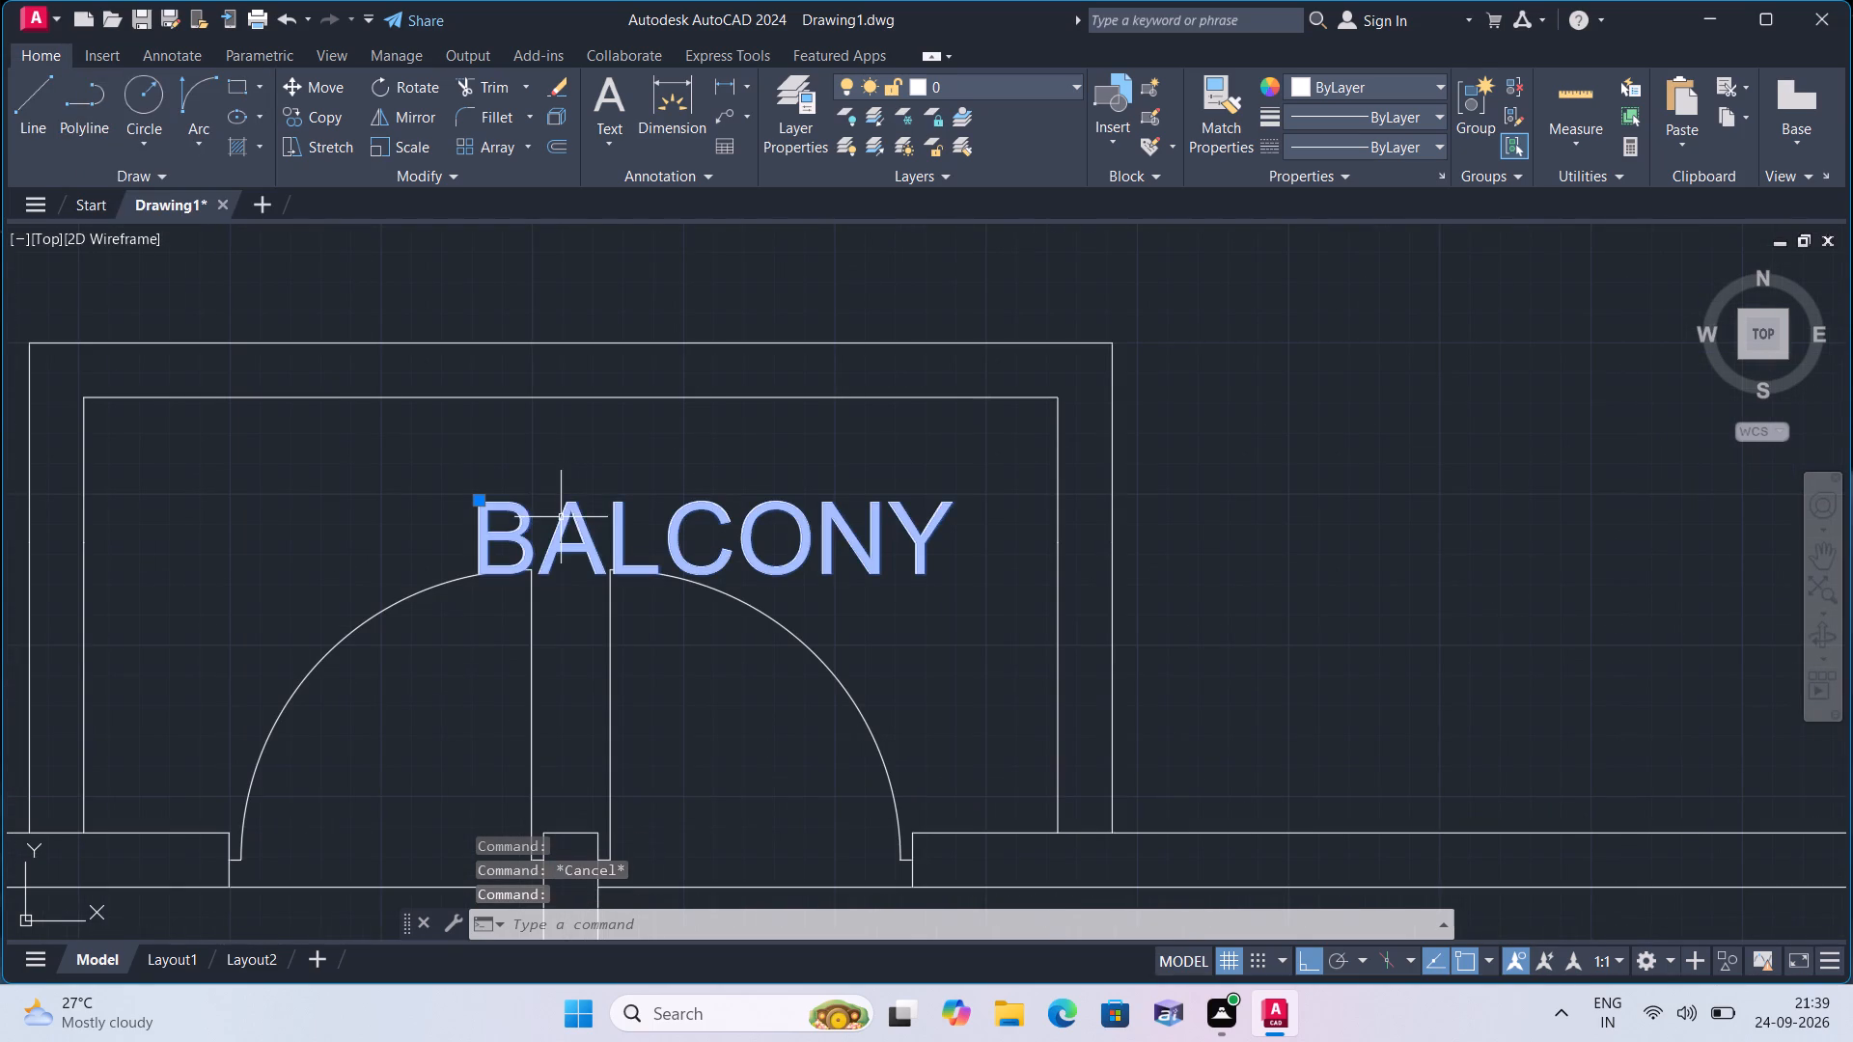
{"action": "left_click", "coordinate": [475, 501]}
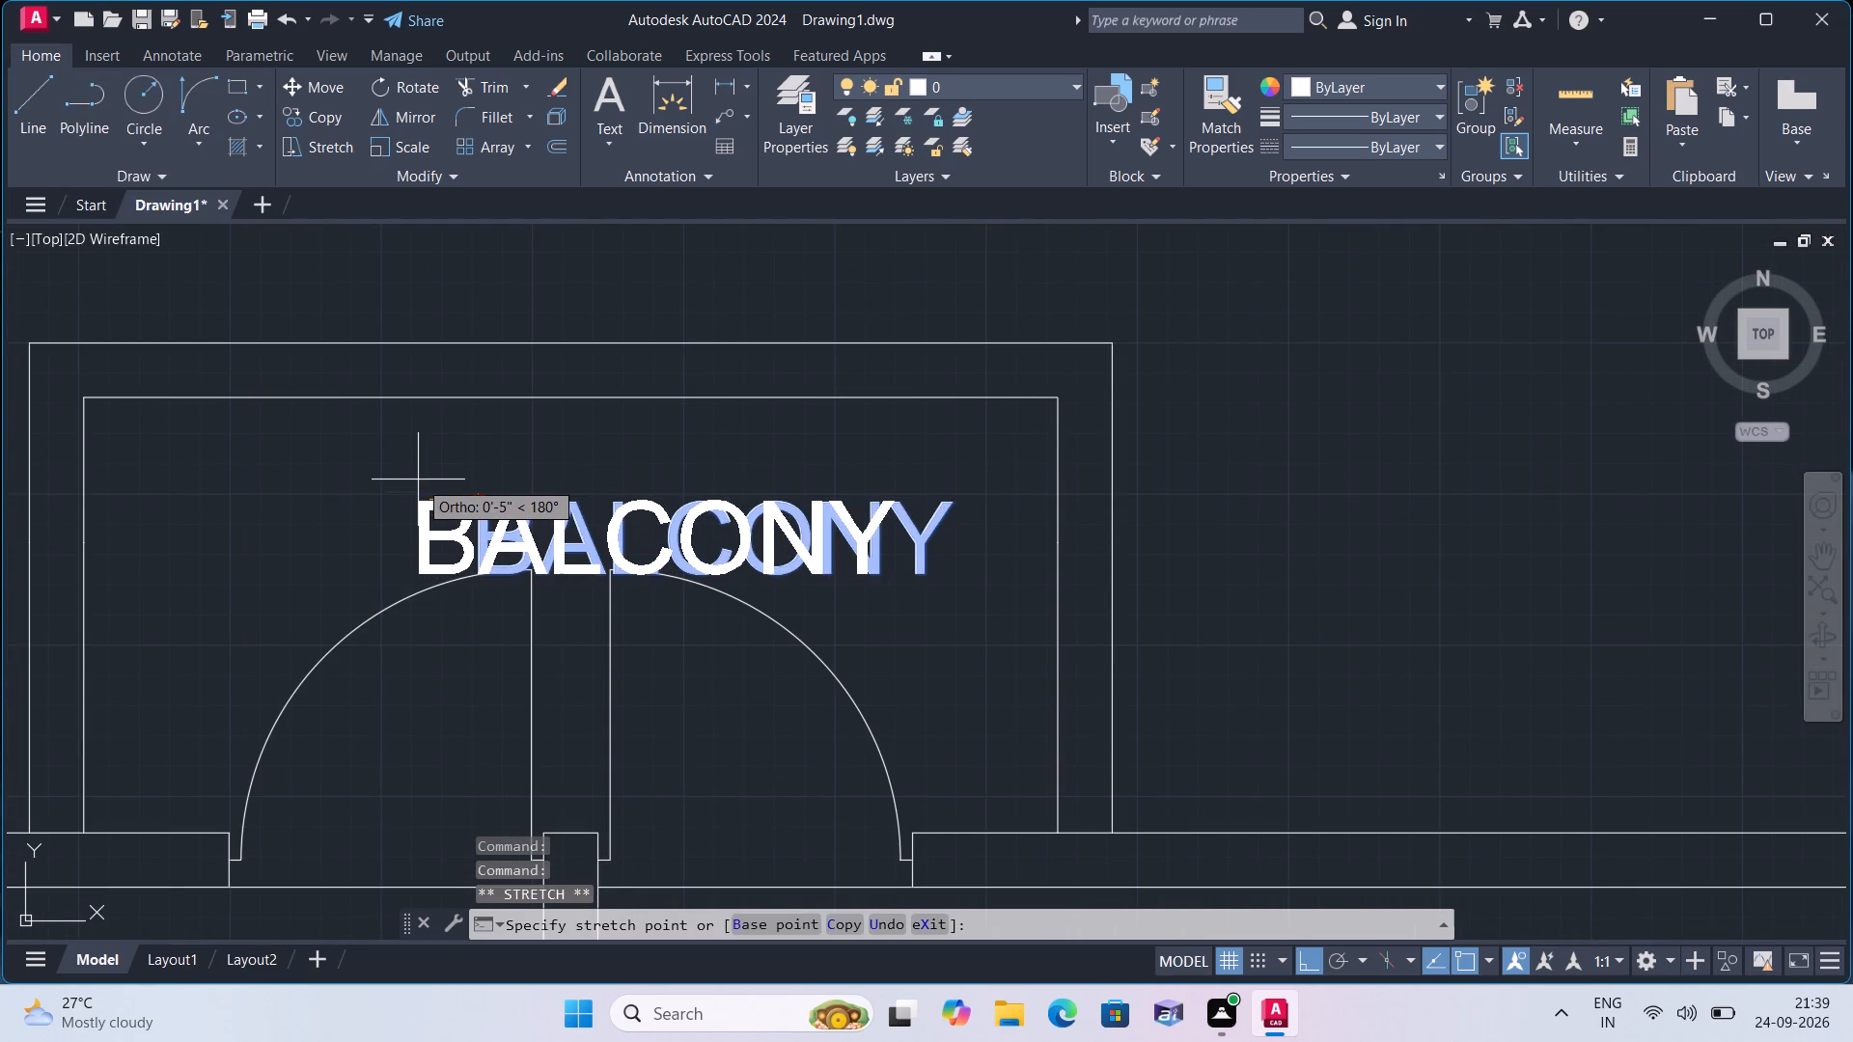
{"action": "key", "text": "F8"}
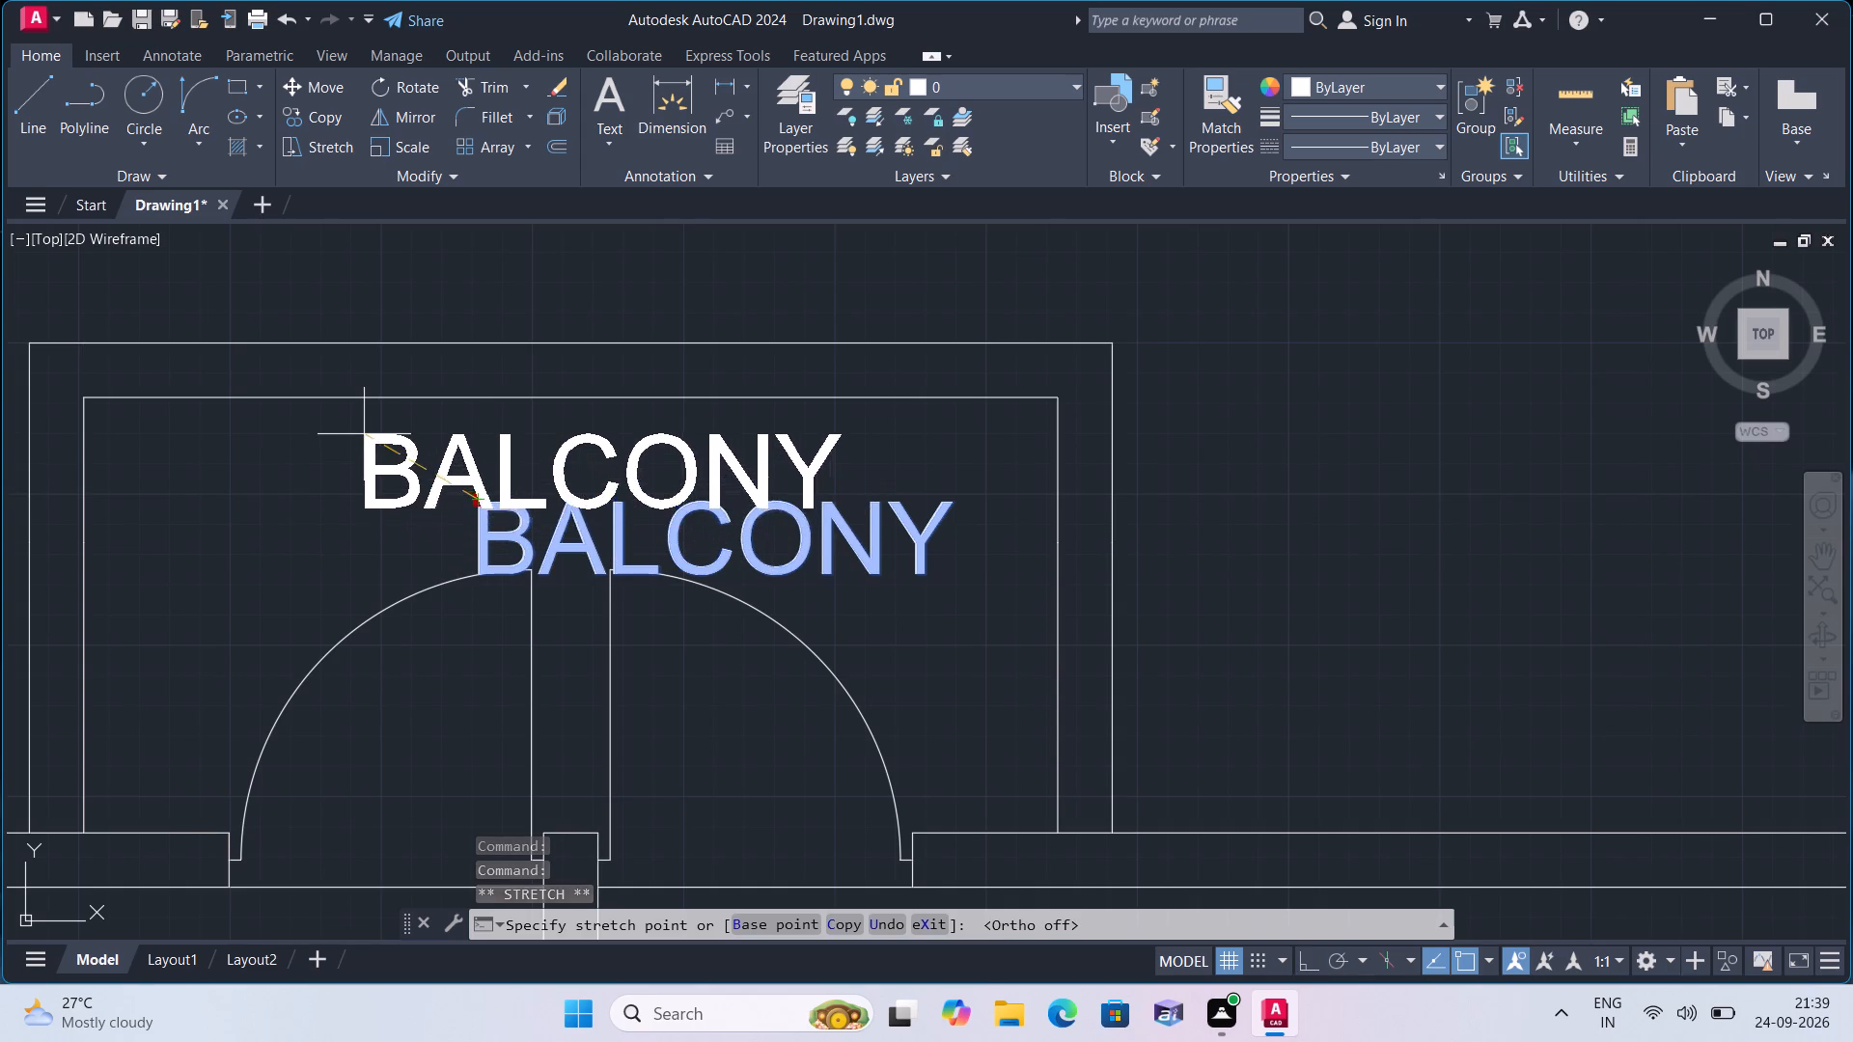
{"action": "left_click", "coordinate": [364, 434]}
{"action": "key", "text": "Escape"}
Copy the BALCONY text to the matching place in the enclosure outside the right-hand bedroom doors.
{"action": "left_click", "coordinate": [404, 466]}
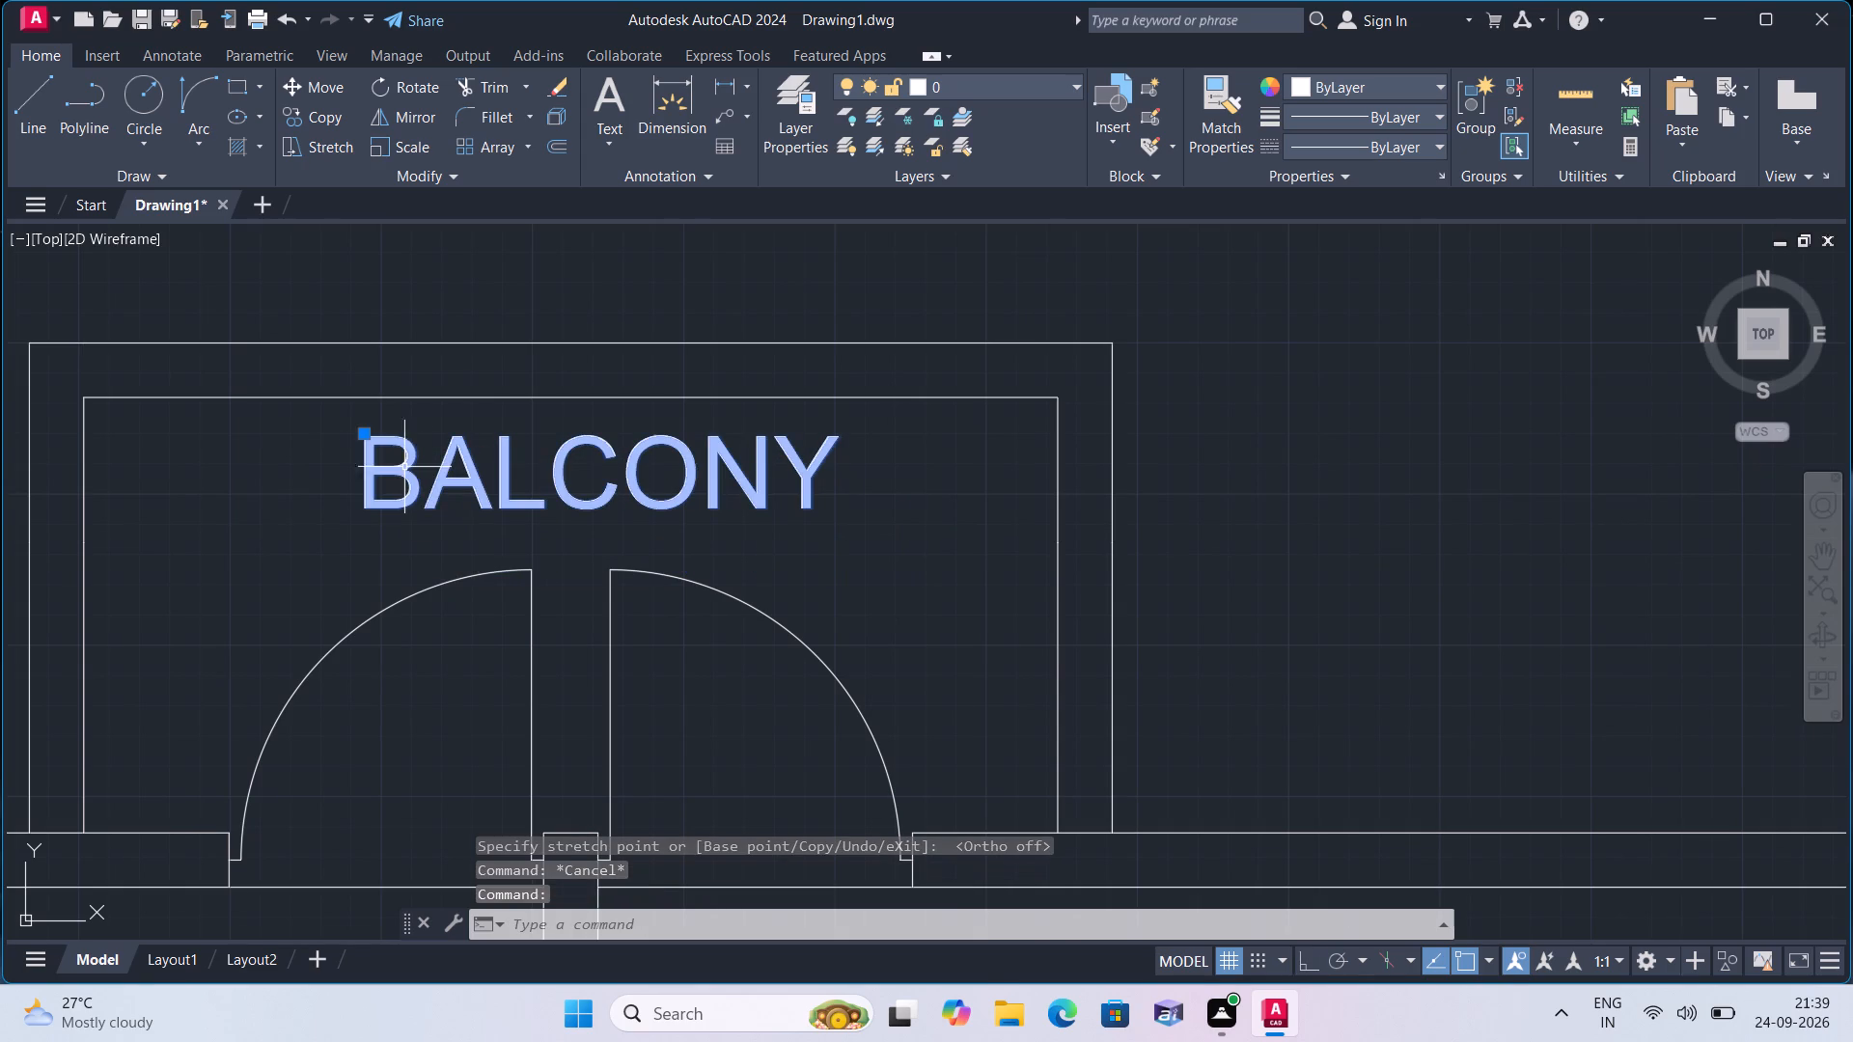
{"action": "left_click", "coordinate": [325, 122]}
{"action": "left_click", "coordinate": [390, 467]}
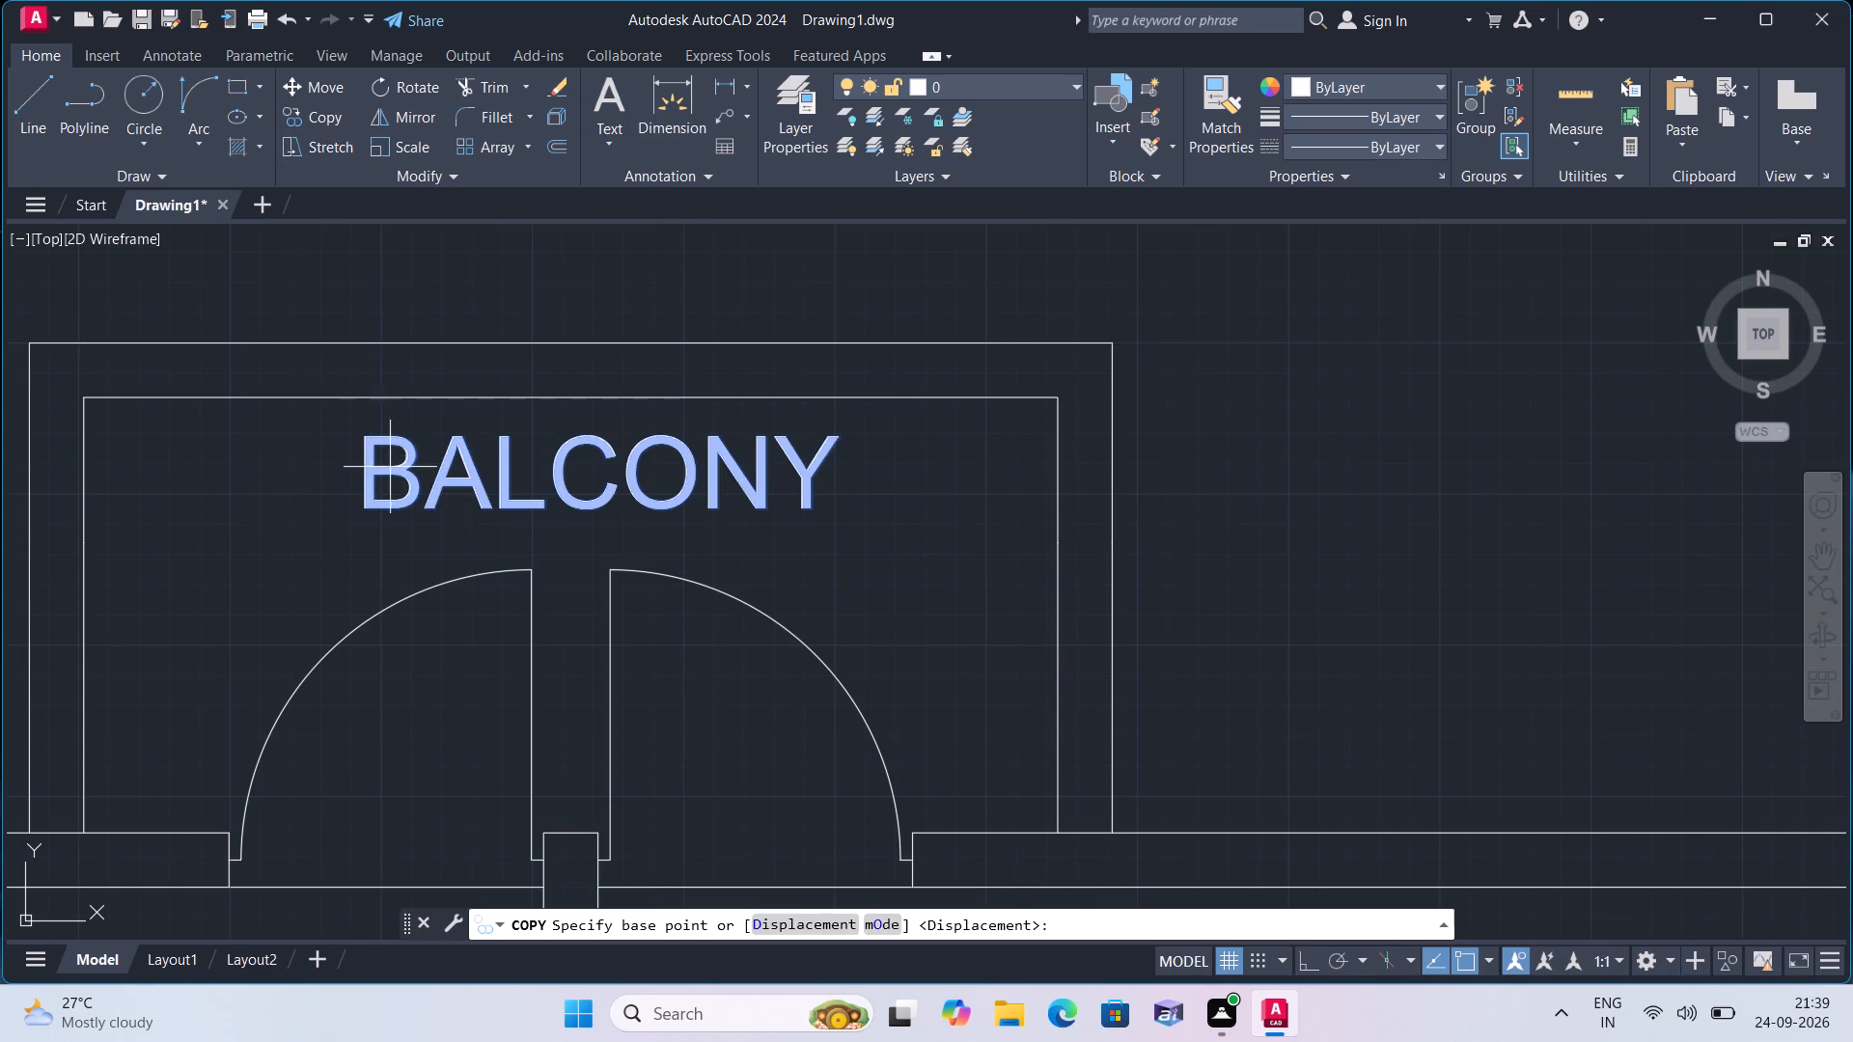
{"action": "scroll", "coordinate": [459, 470], "scroll_direction": "down", "scroll_amount": 3}
{"action": "scroll", "coordinate": [1155, 466], "scroll_direction": "up", "scroll_amount": 1}
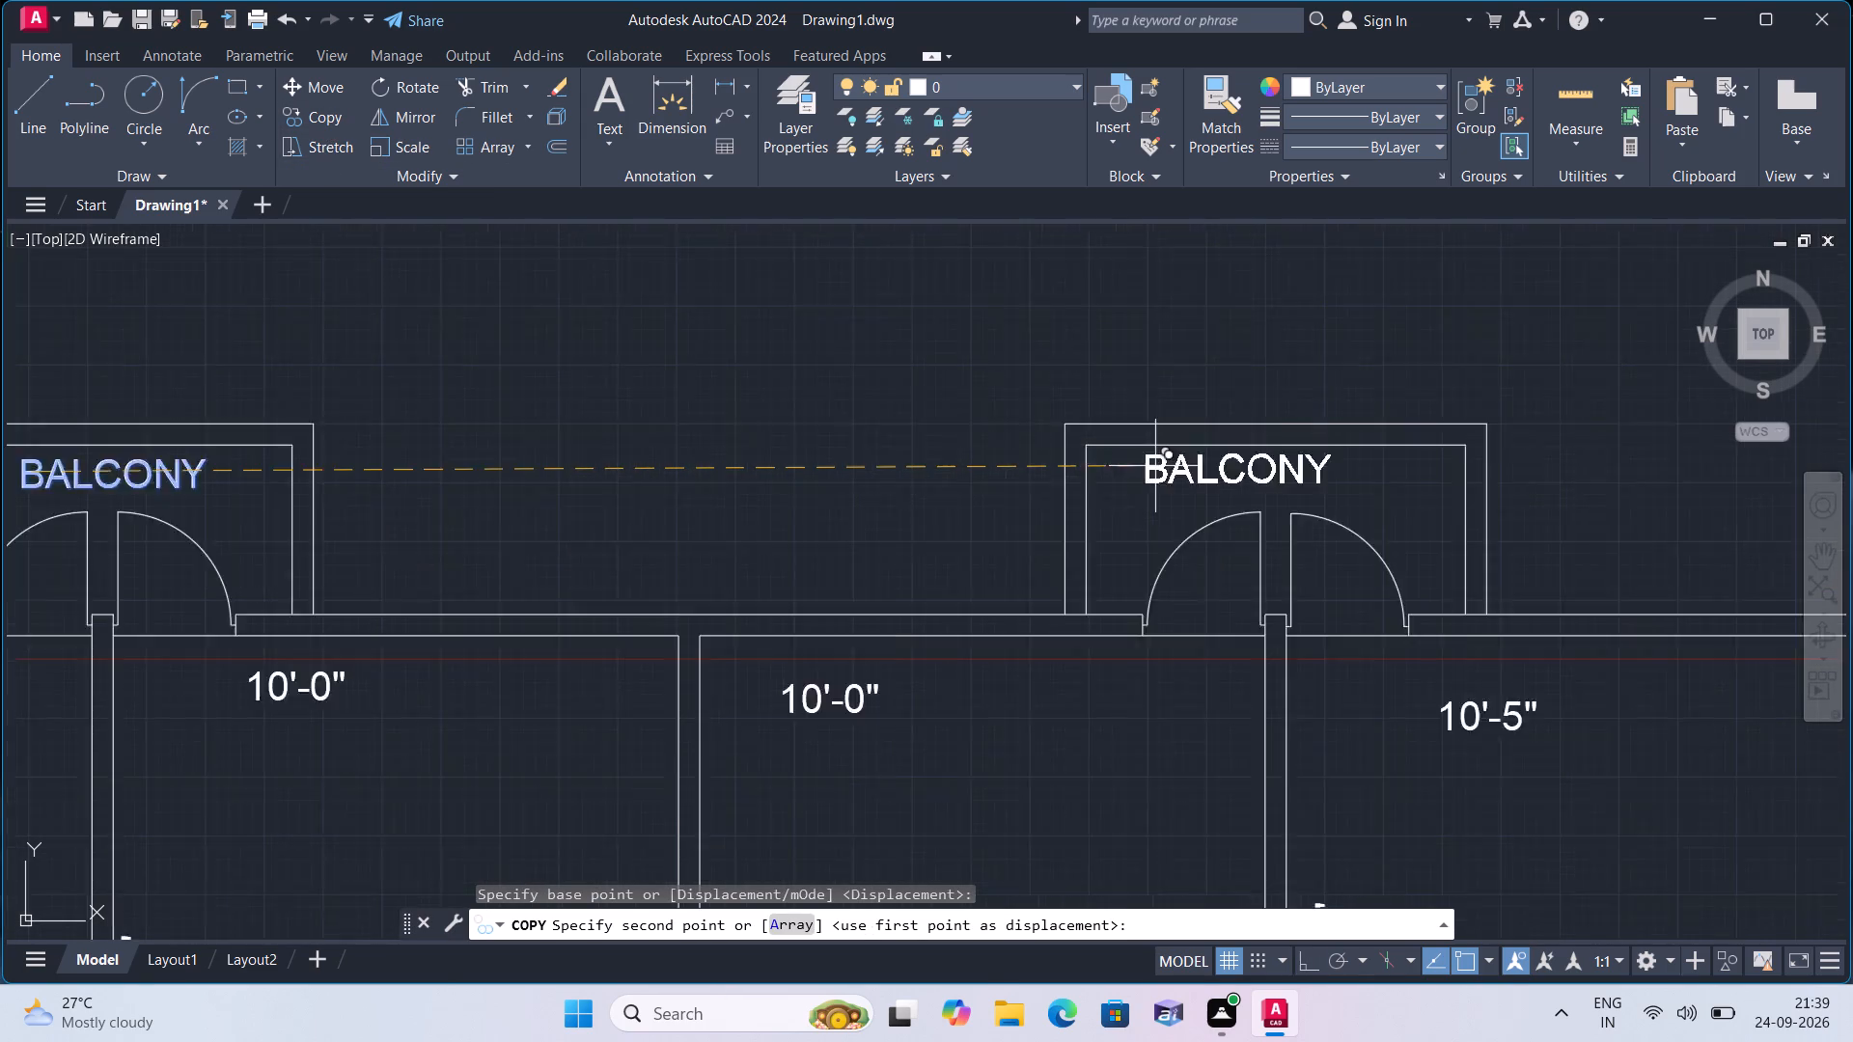
{"action": "scroll", "coordinate": [1155, 466], "scroll_direction": "up", "scroll_amount": 1}
{"action": "left_click", "coordinate": [1197, 476]}
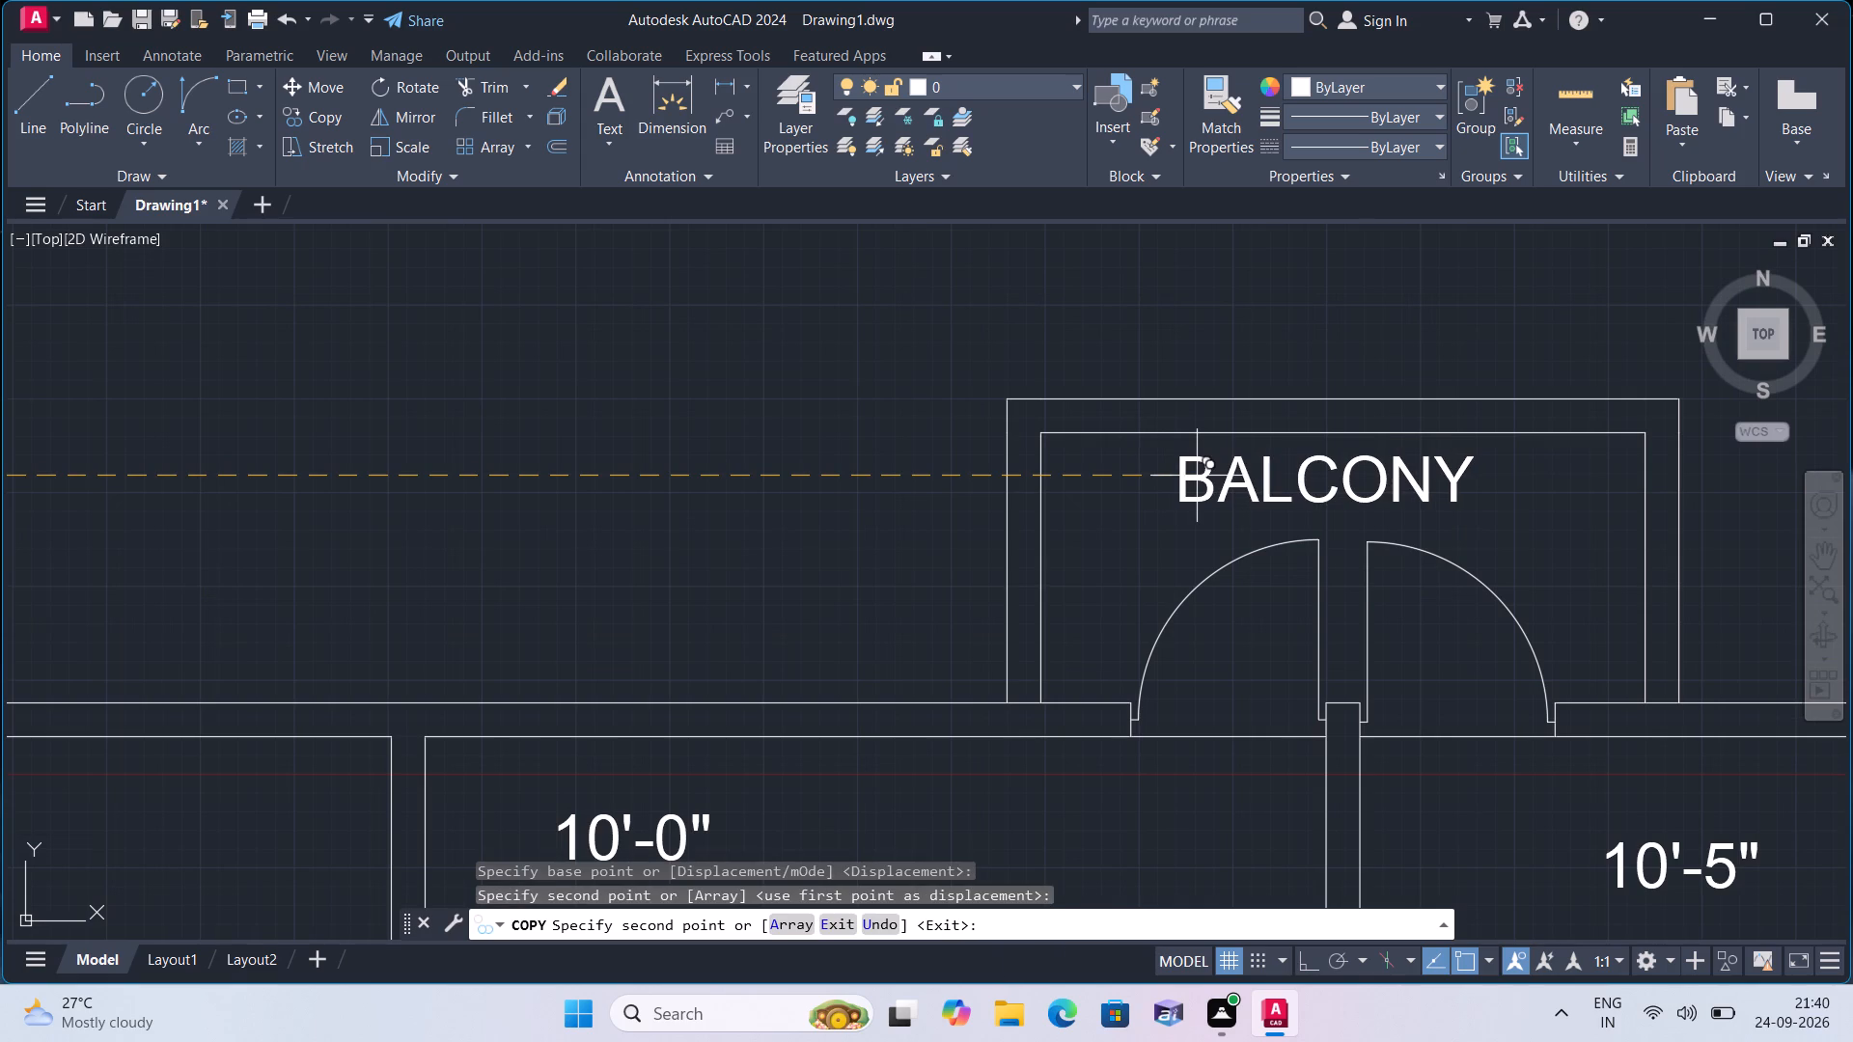
{"action": "key", "text": "Escape"}
Review the whole plan, from the balconies and bedrooms down to the kitchens, bathrooms and the open bays below.
{"action": "scroll", "coordinate": [1091, 543], "scroll_direction": "down", "scroll_amount": 2}
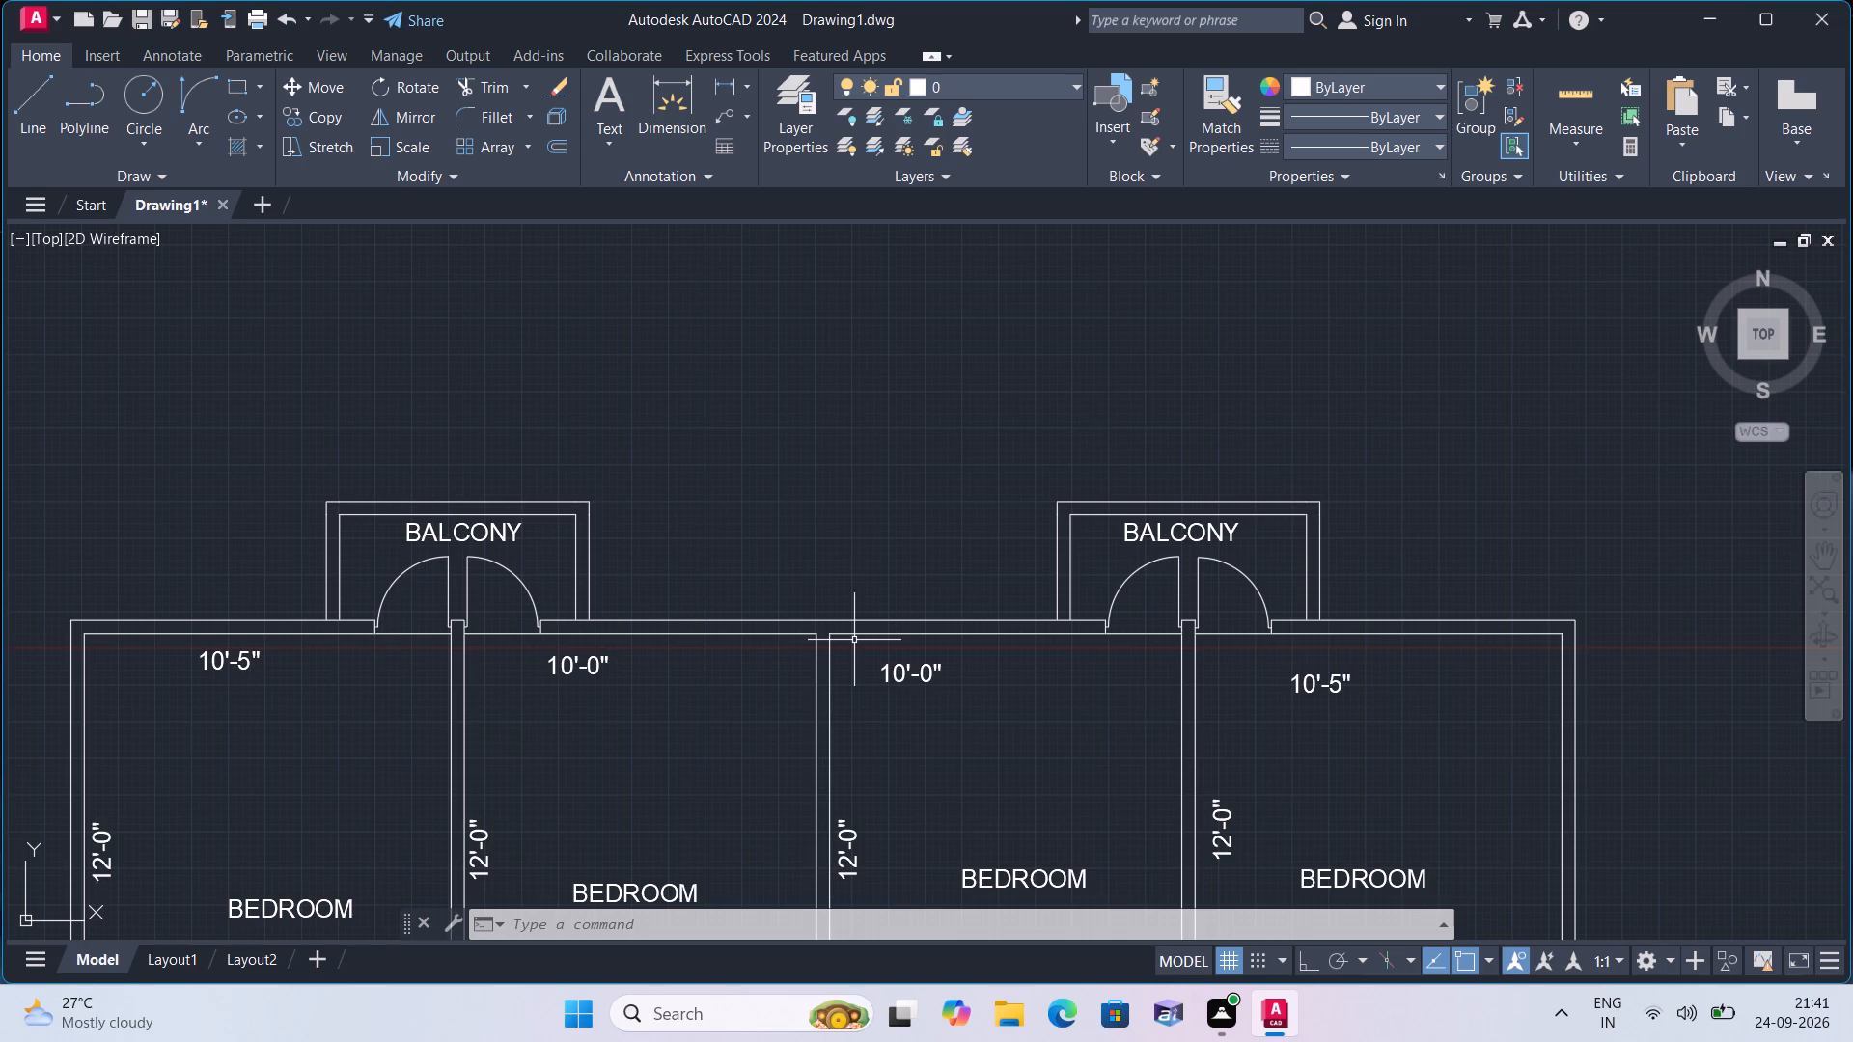
{"action": "left_click", "coordinate": [854, 640]}
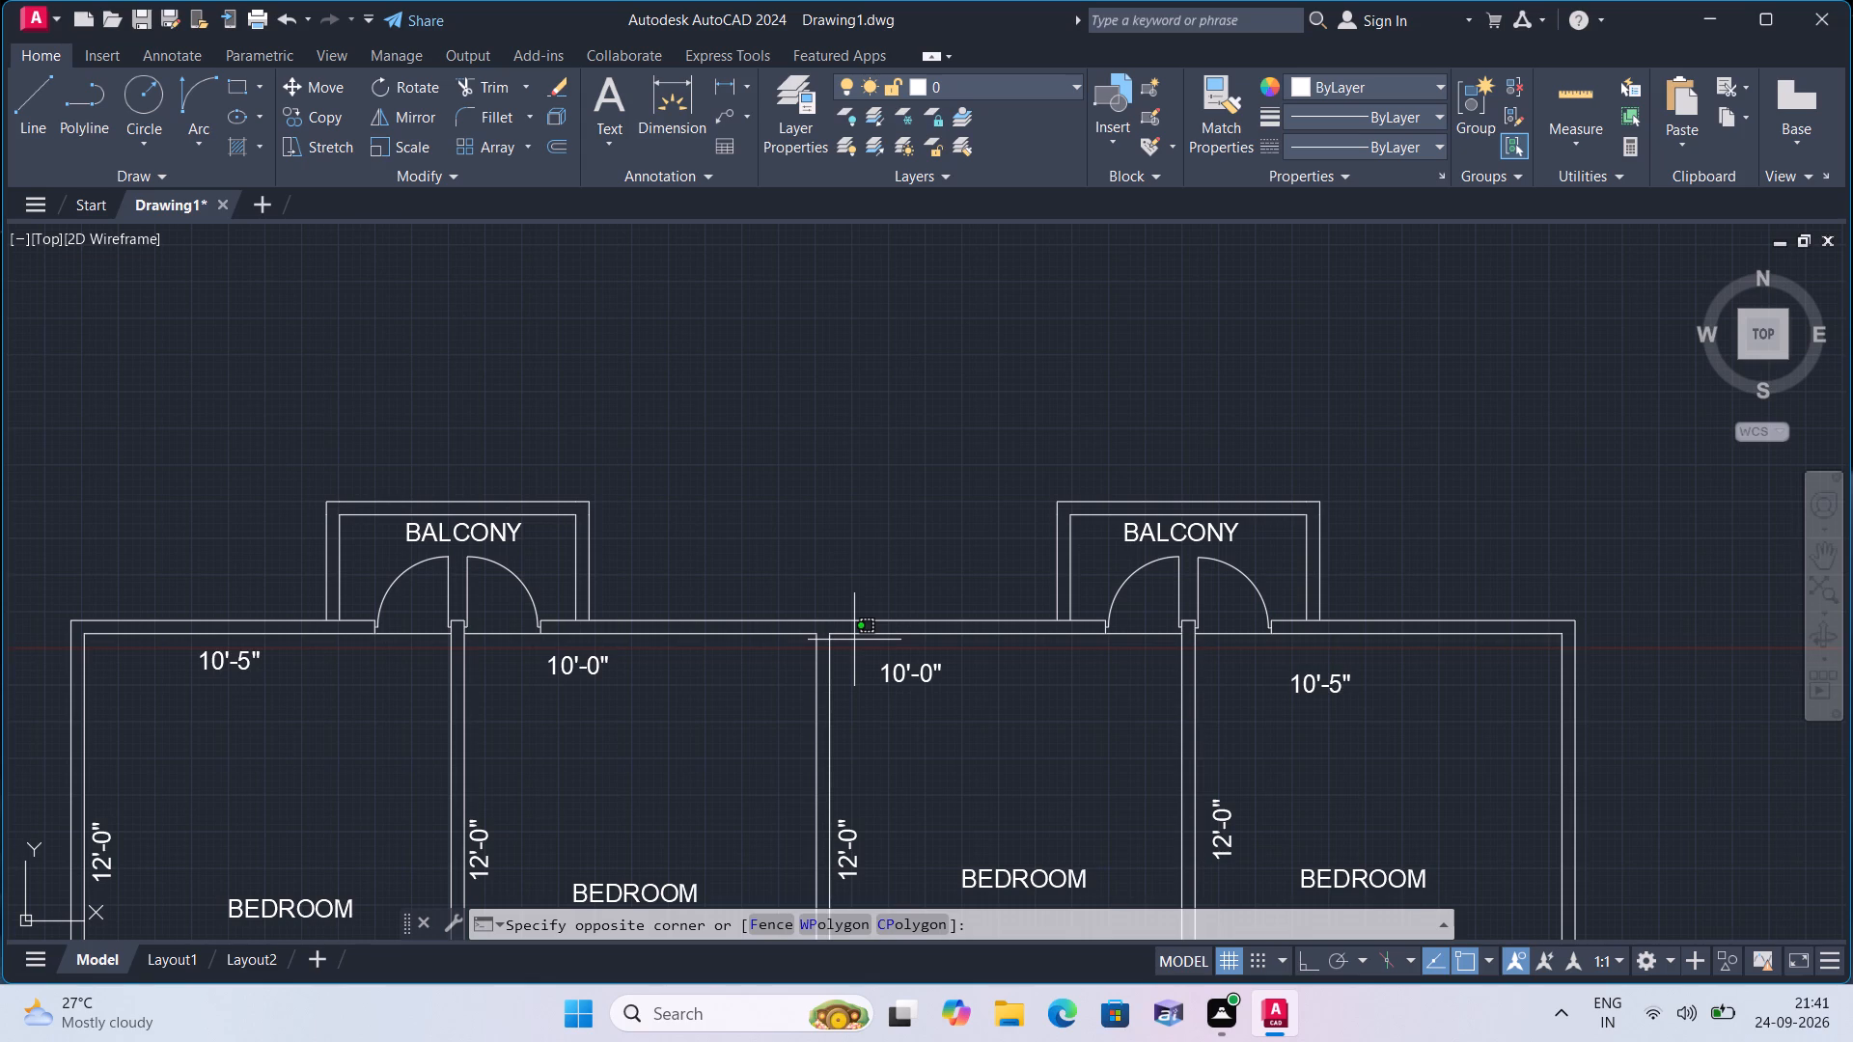
{"action": "left_click", "coordinate": [864, 464]}
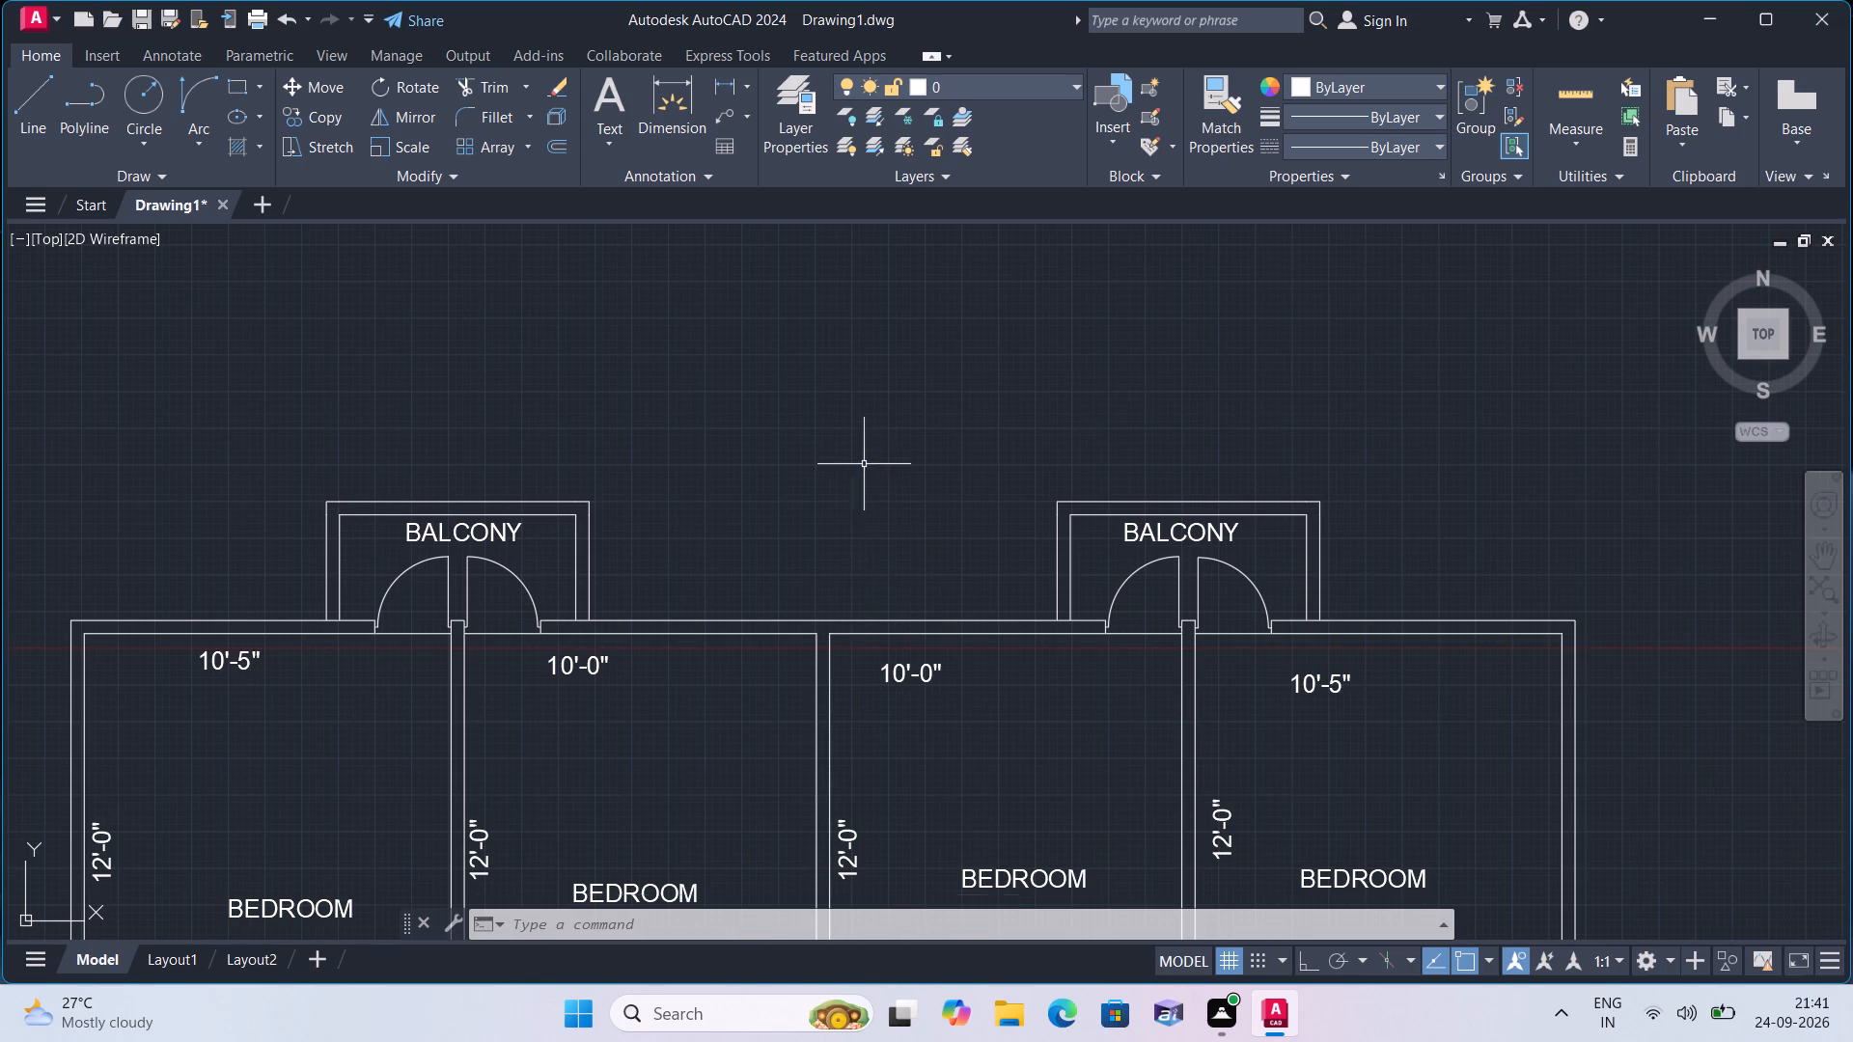
{"action": "scroll", "coordinate": [886, 508], "scroll_direction": "down", "scroll_amount": 1}
{"action": "middle_click_drag", "start_coordinate": [900, 575], "coordinate": [914, 301]}
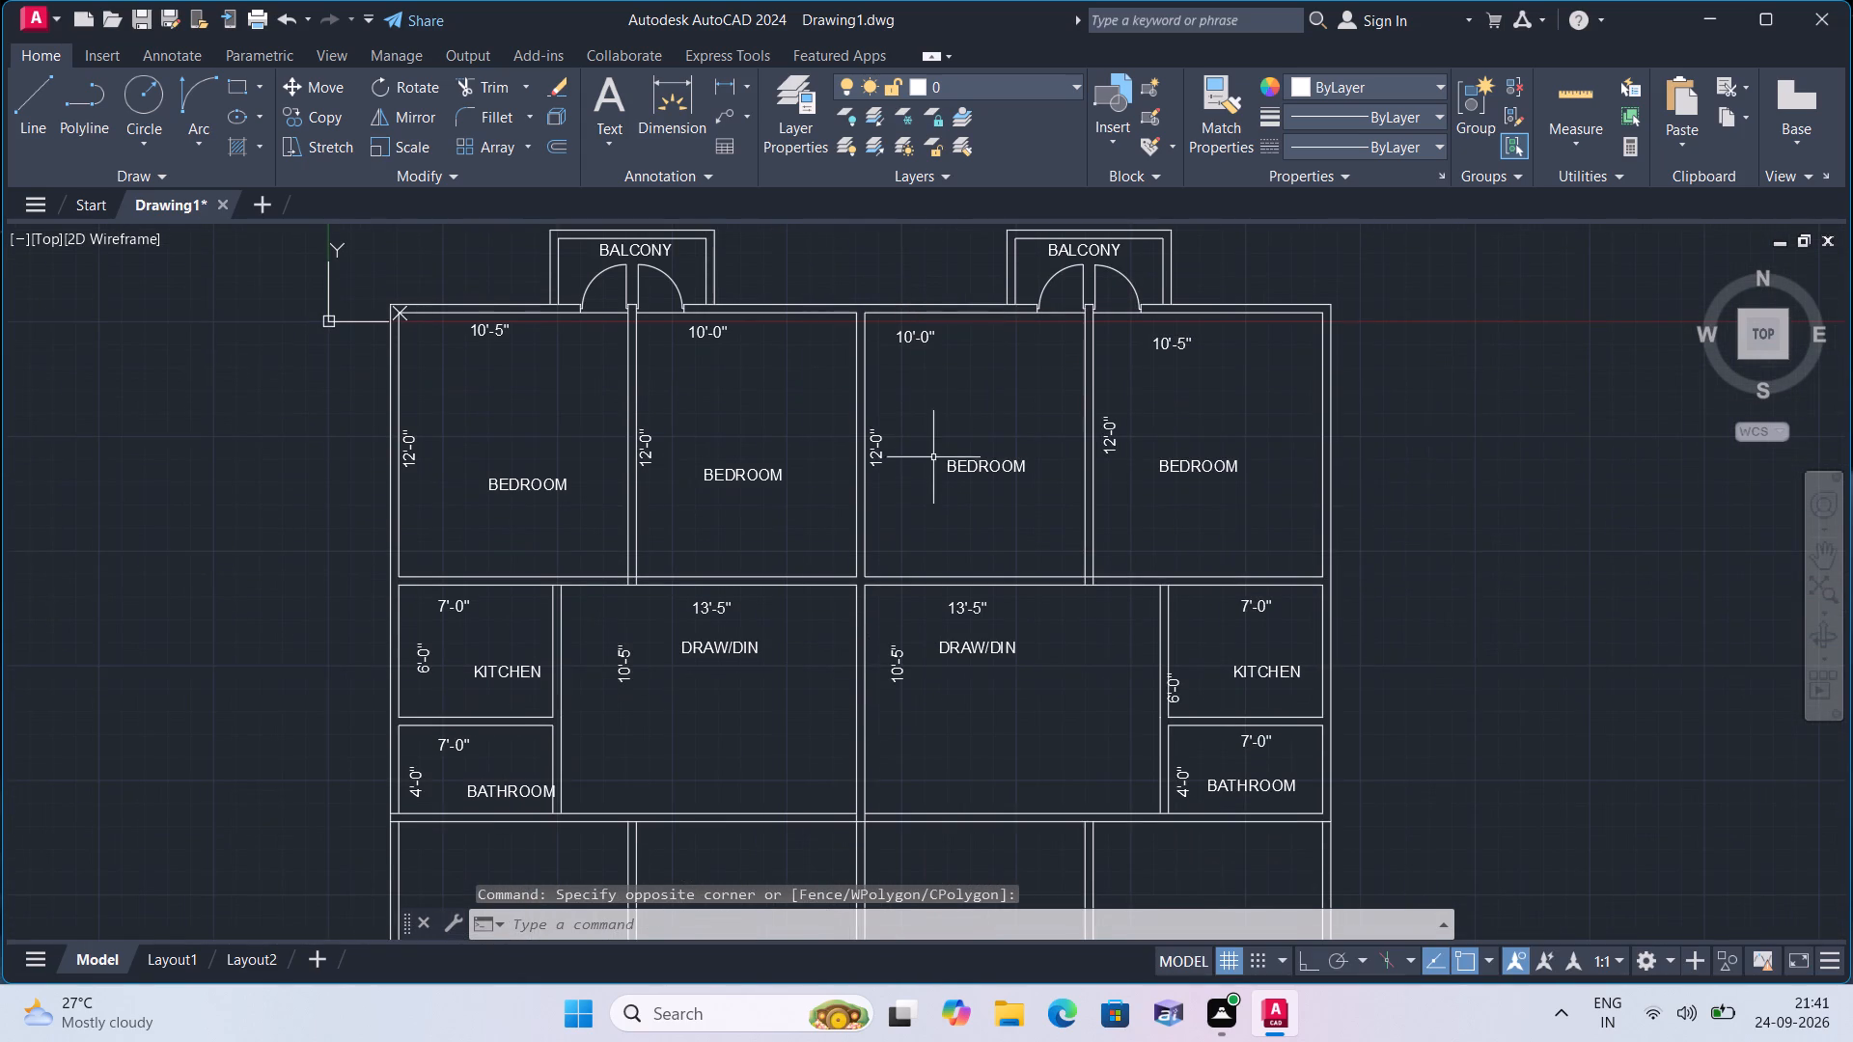
{"action": "middle_click_drag", "start_coordinate": [933, 452], "coordinate": [948, 395]}
{"action": "middle_click_drag", "start_coordinate": [788, 496], "coordinate": [842, 401]}
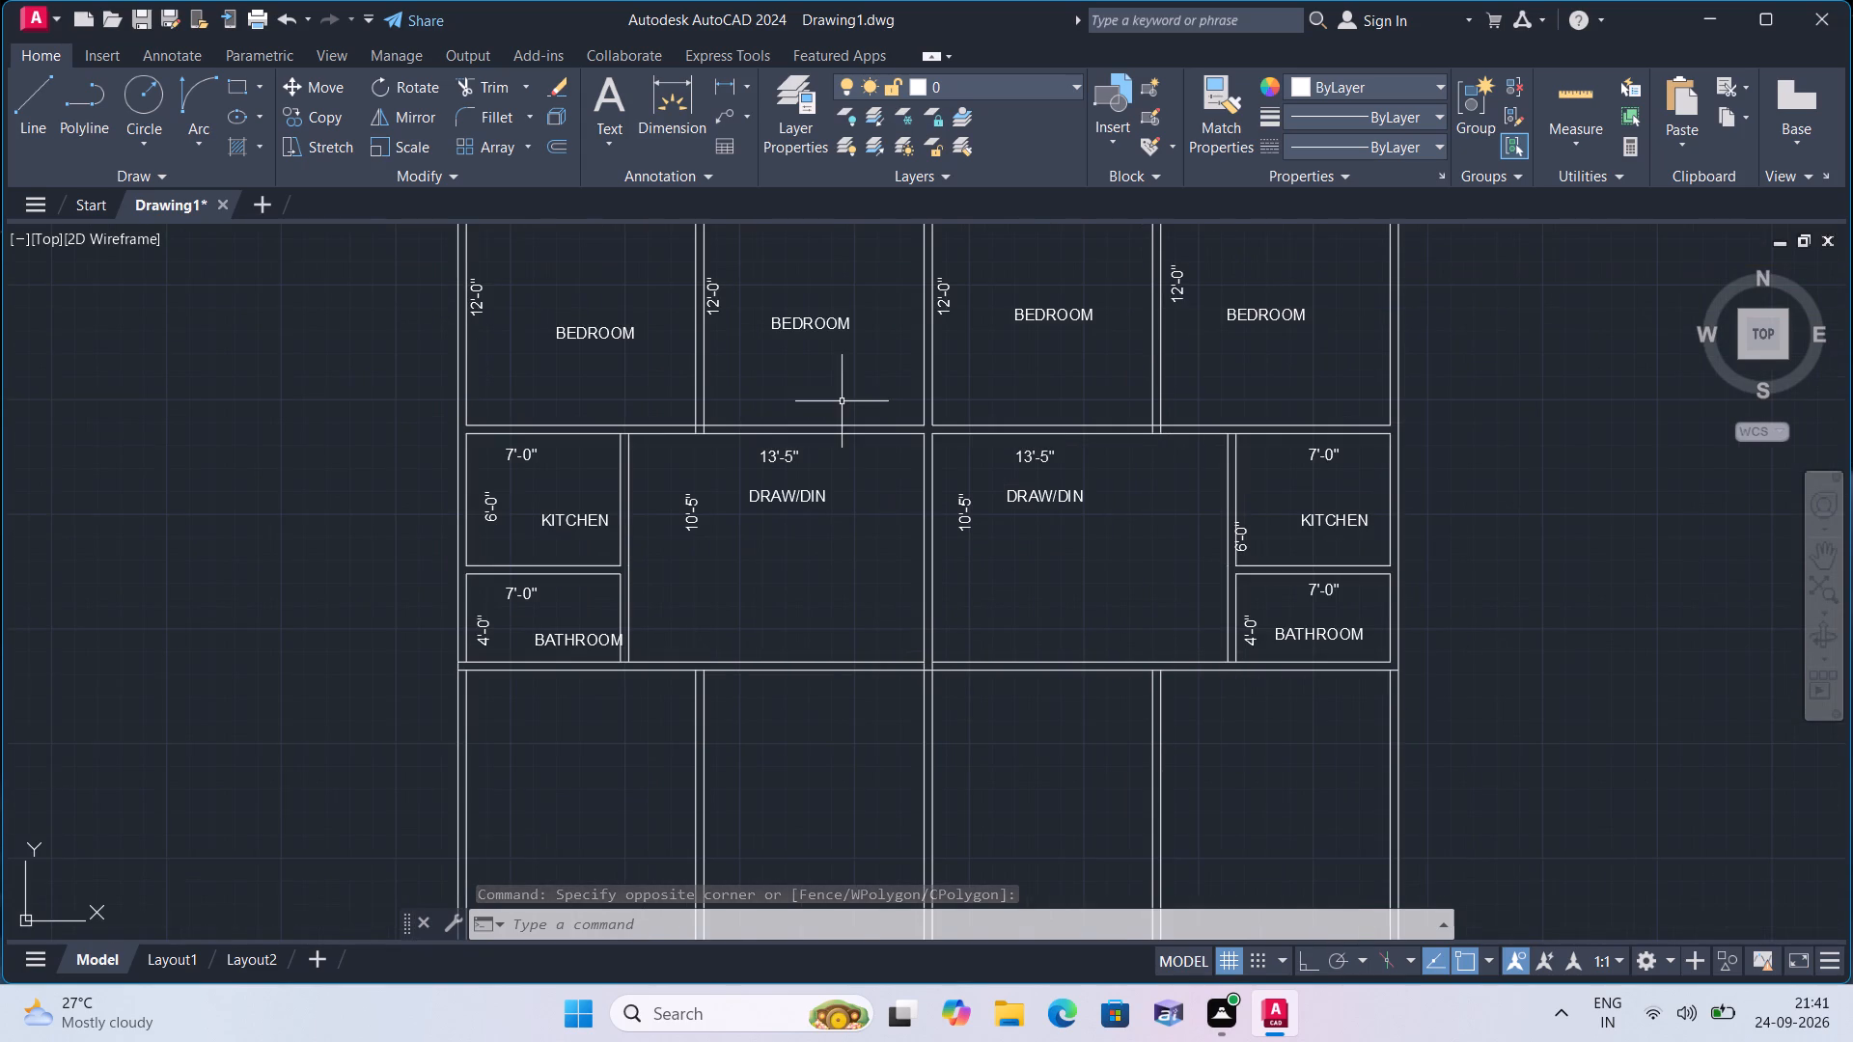
{"action": "middle_click_drag", "start_coordinate": [784, 452], "coordinate": [819, 372]}
{"action": "scroll", "coordinate": [786, 453], "scroll_direction": "down", "scroll_amount": 1}
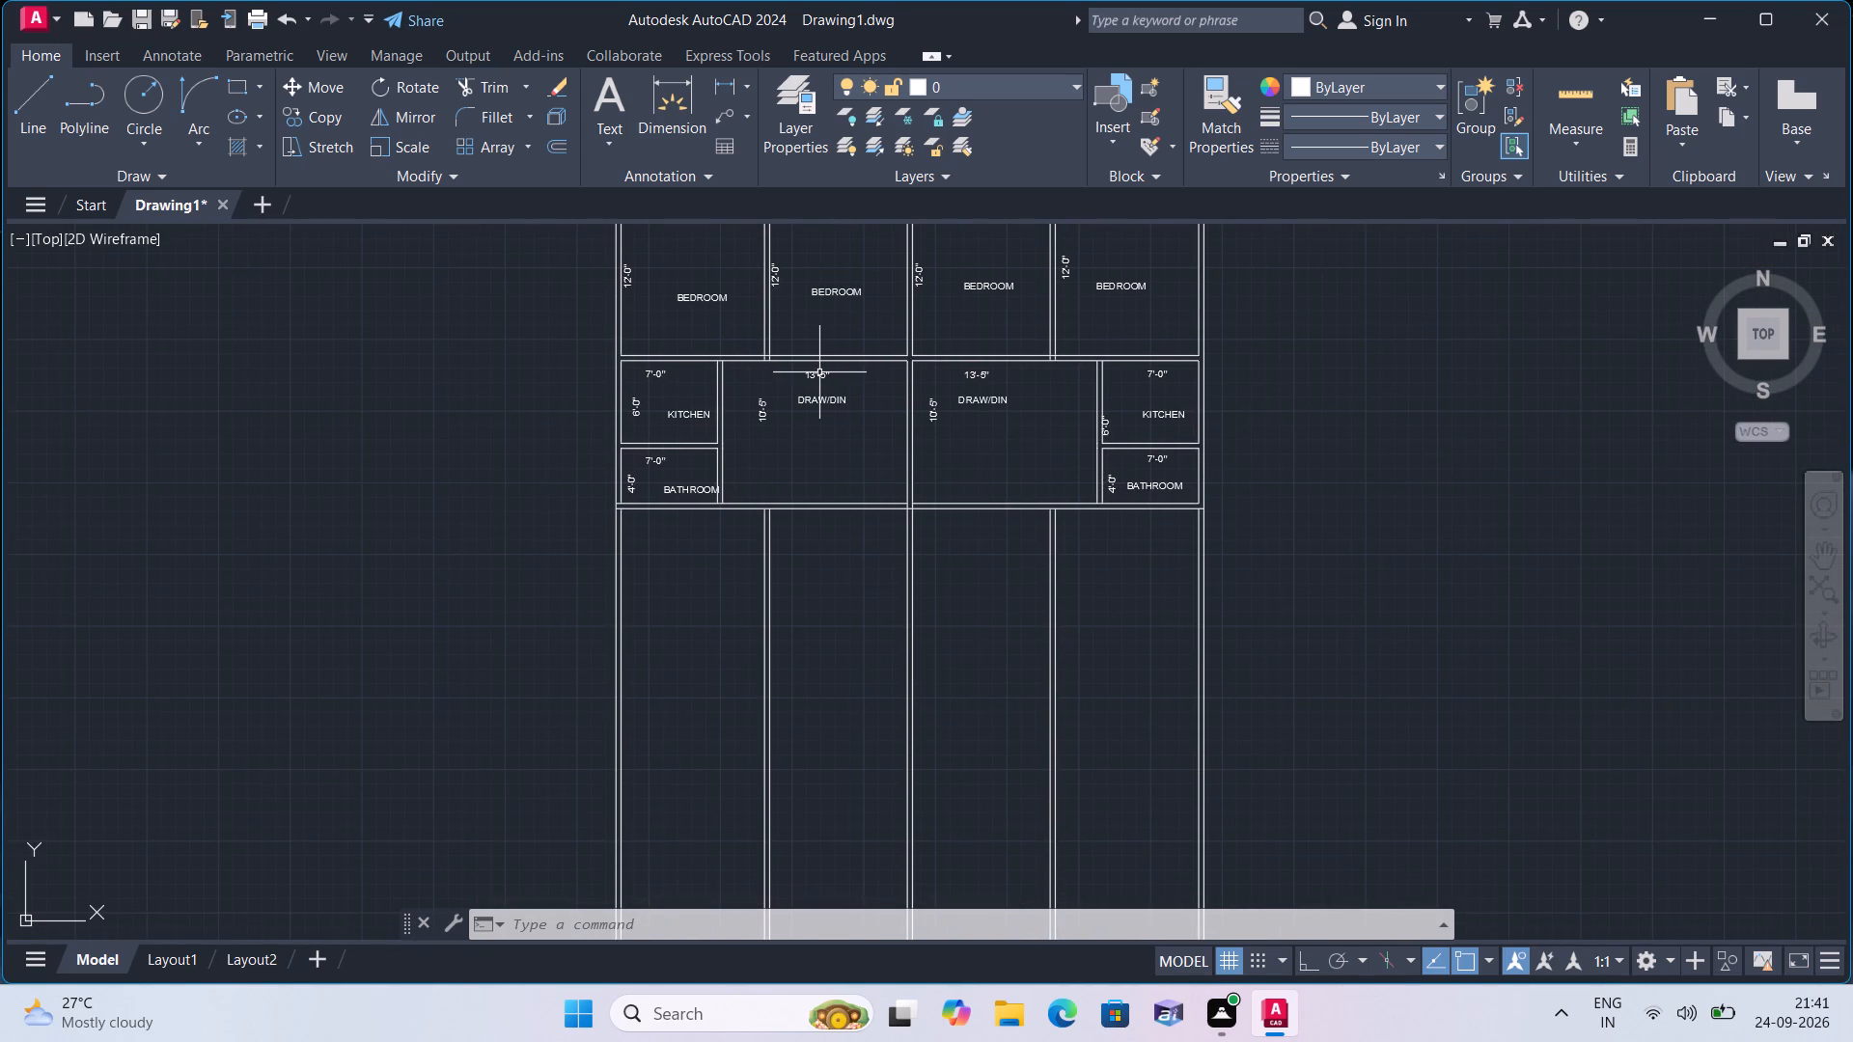
{"action": "middle_click_drag", "start_coordinate": [846, 426], "coordinate": [848, 416]}
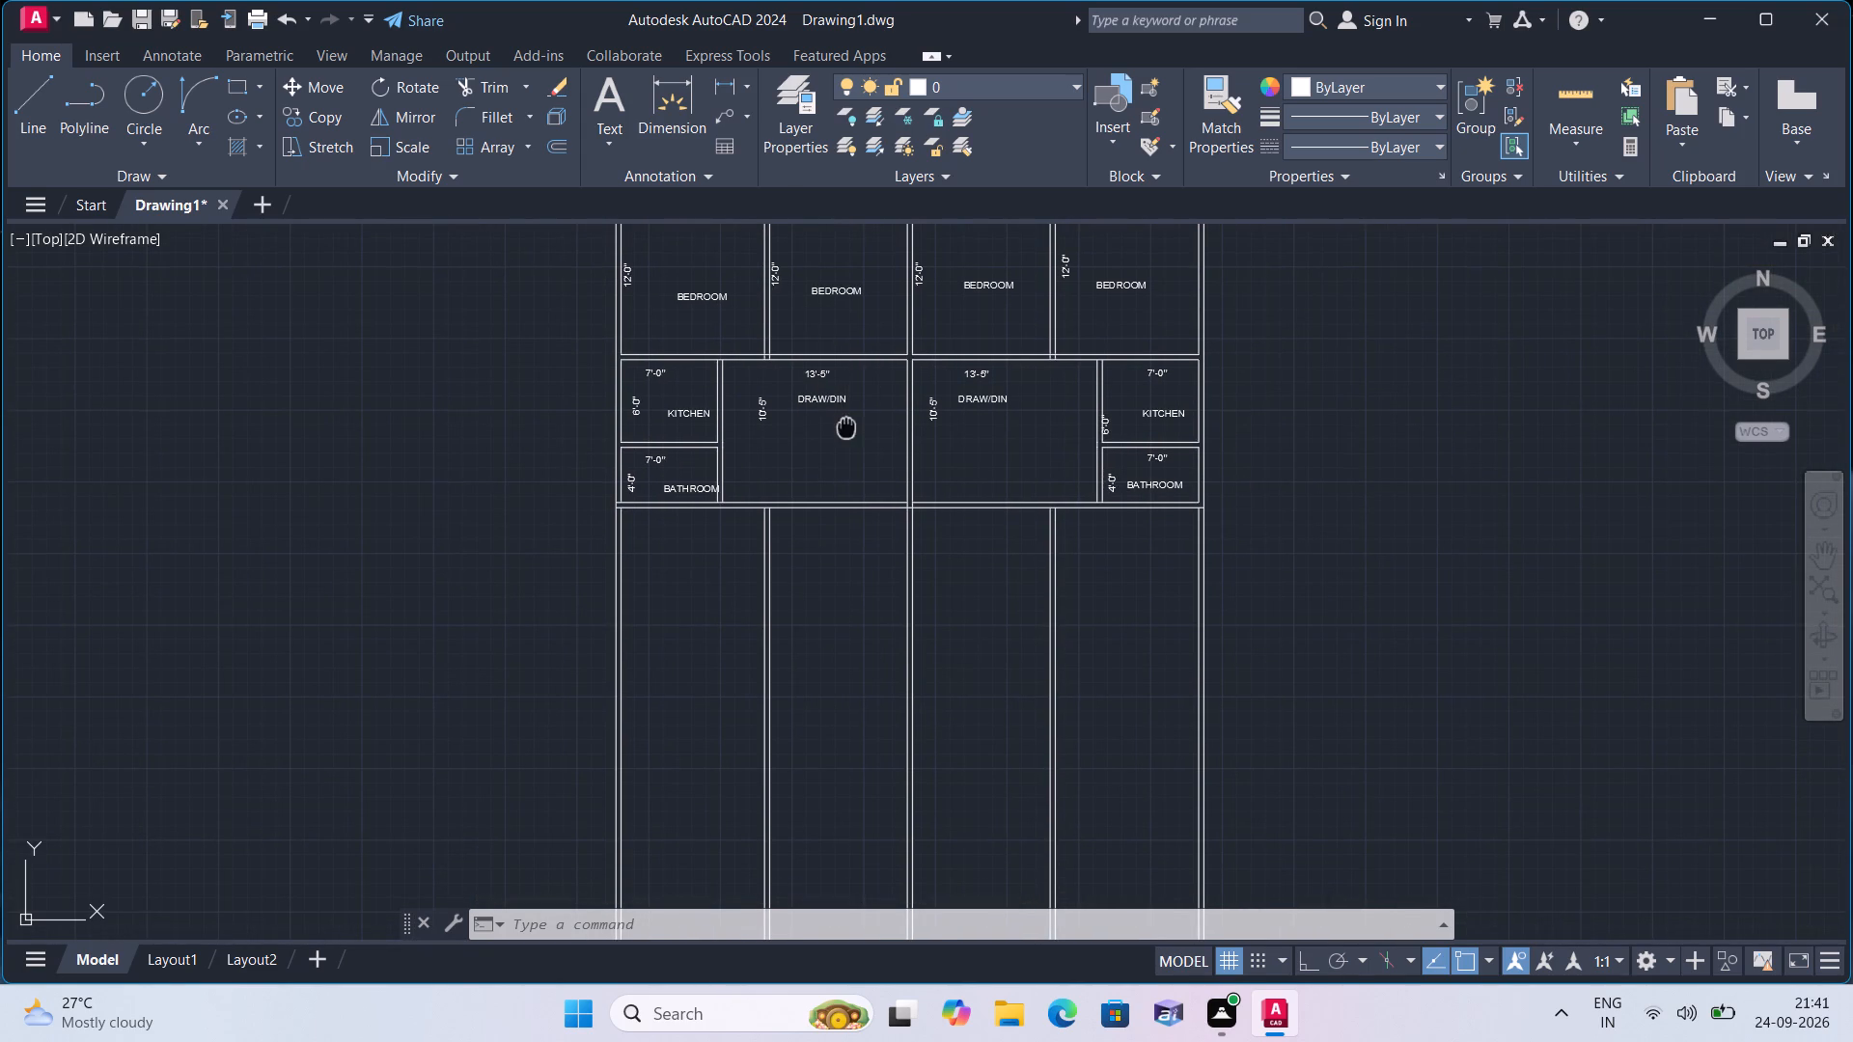
{"action": "middle_click_drag", "start_coordinate": [848, 416], "coordinate": [852, 406]}
{"action": "middle_click_drag", "start_coordinate": [852, 406], "coordinate": [873, 363]}
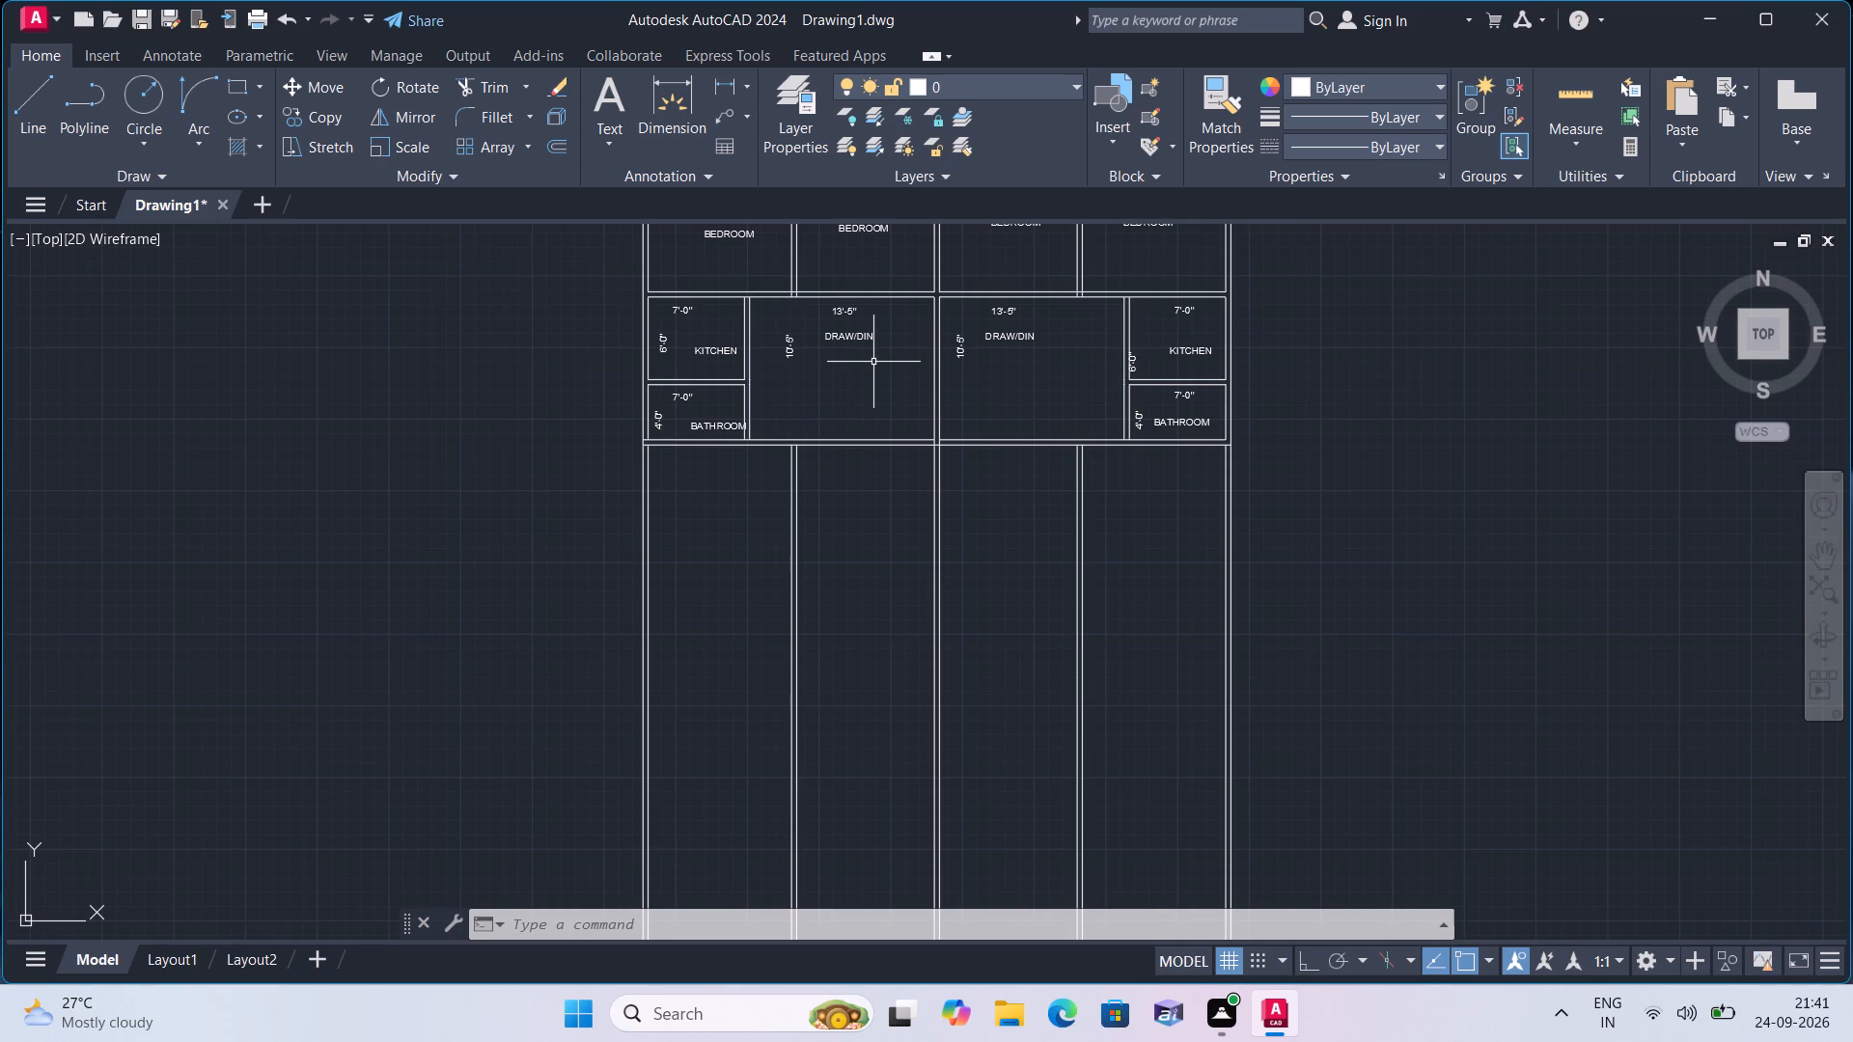
{"action": "scroll", "coordinate": [834, 404], "scroll_direction": "up", "scroll_amount": 1}
{"action": "middle_click_drag", "start_coordinate": [854, 425], "coordinate": [931, 608]}
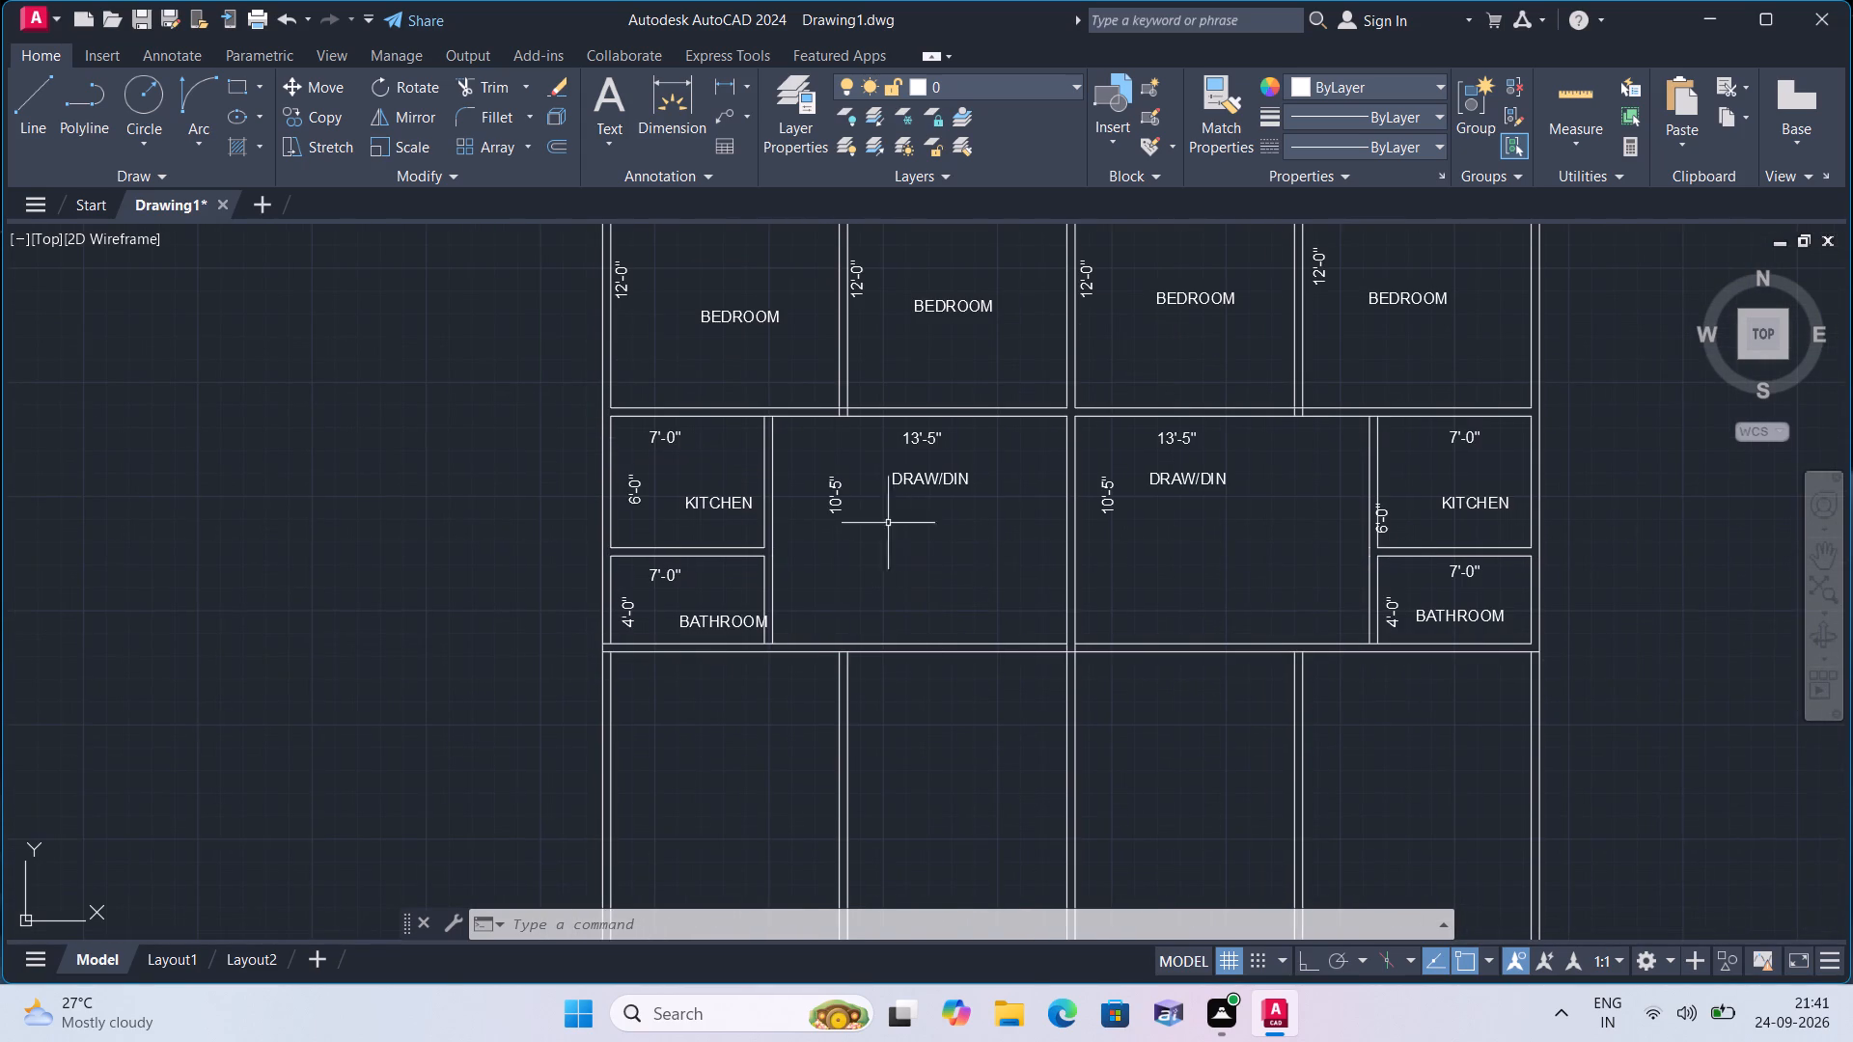
{"action": "scroll", "coordinate": [875, 478], "scroll_direction": "up", "scroll_amount": 1}
{"action": "middle_click_drag", "start_coordinate": [872, 474], "coordinate": [927, 666]}
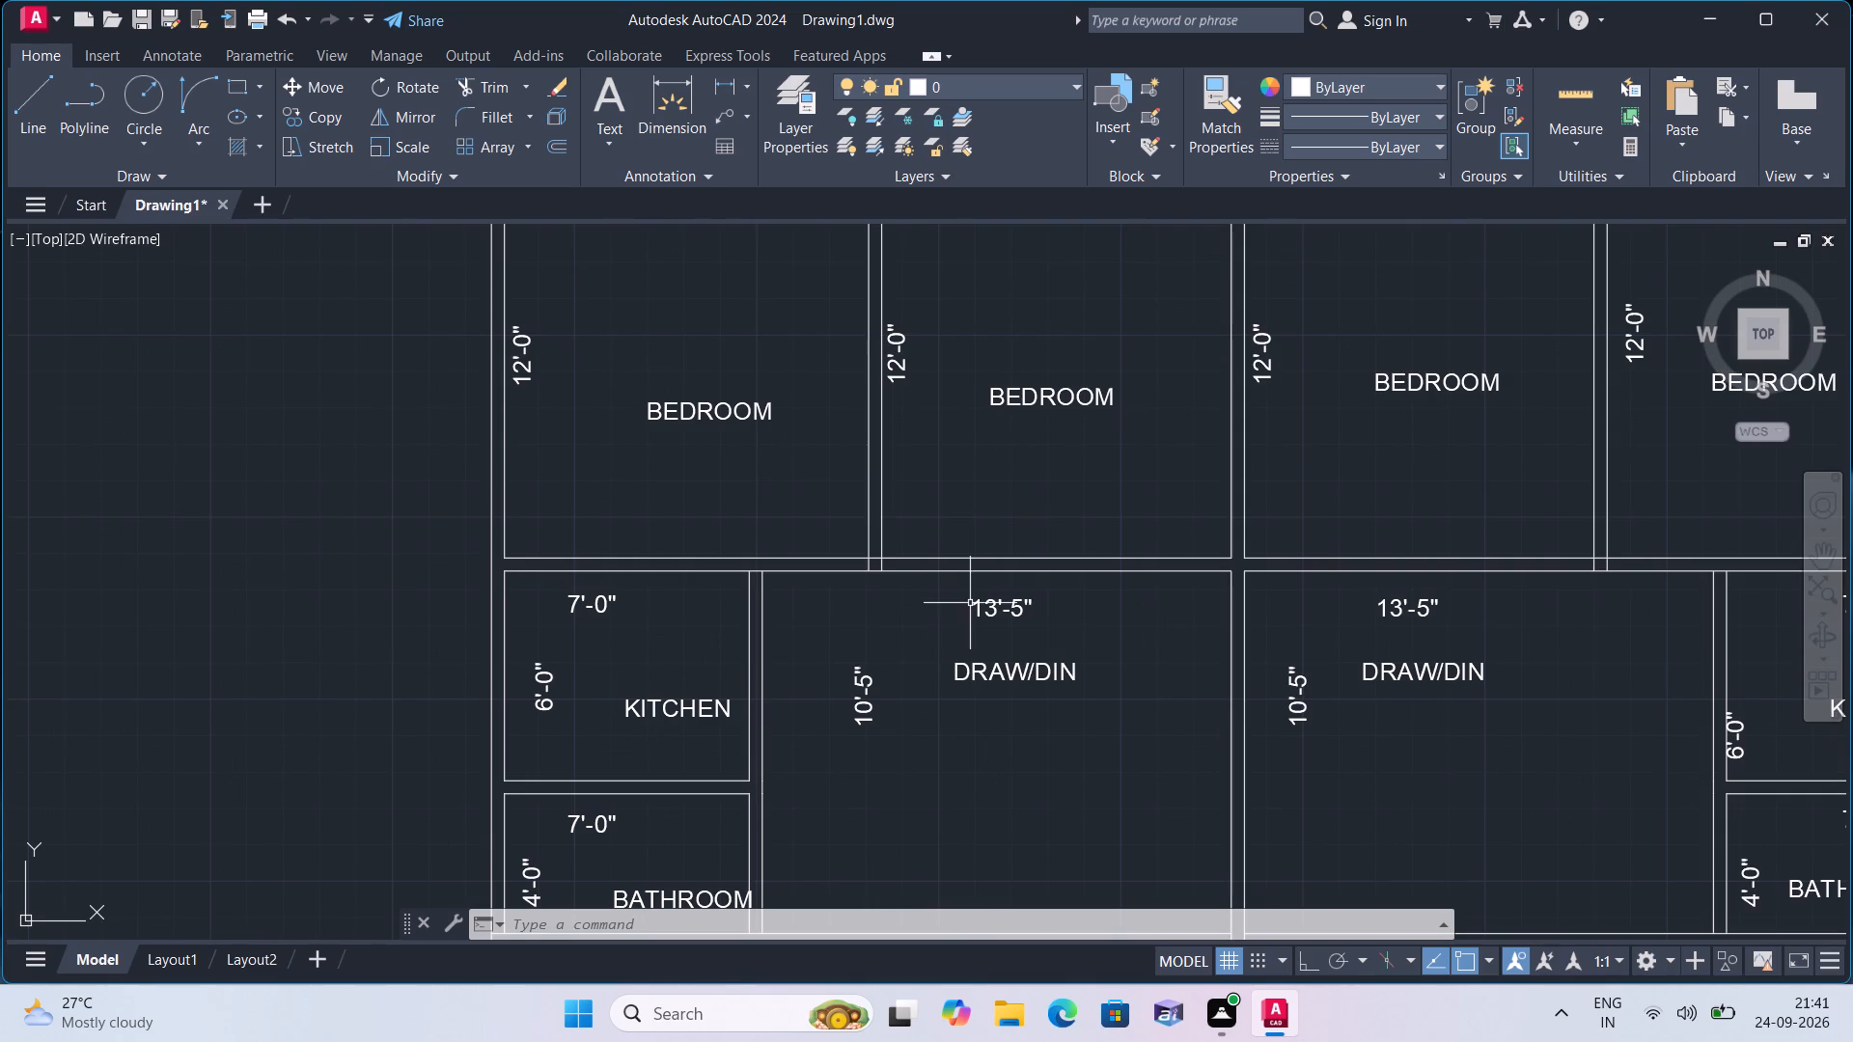
{"action": "middle_click_drag", "start_coordinate": [842, 522], "coordinate": [827, 701]}
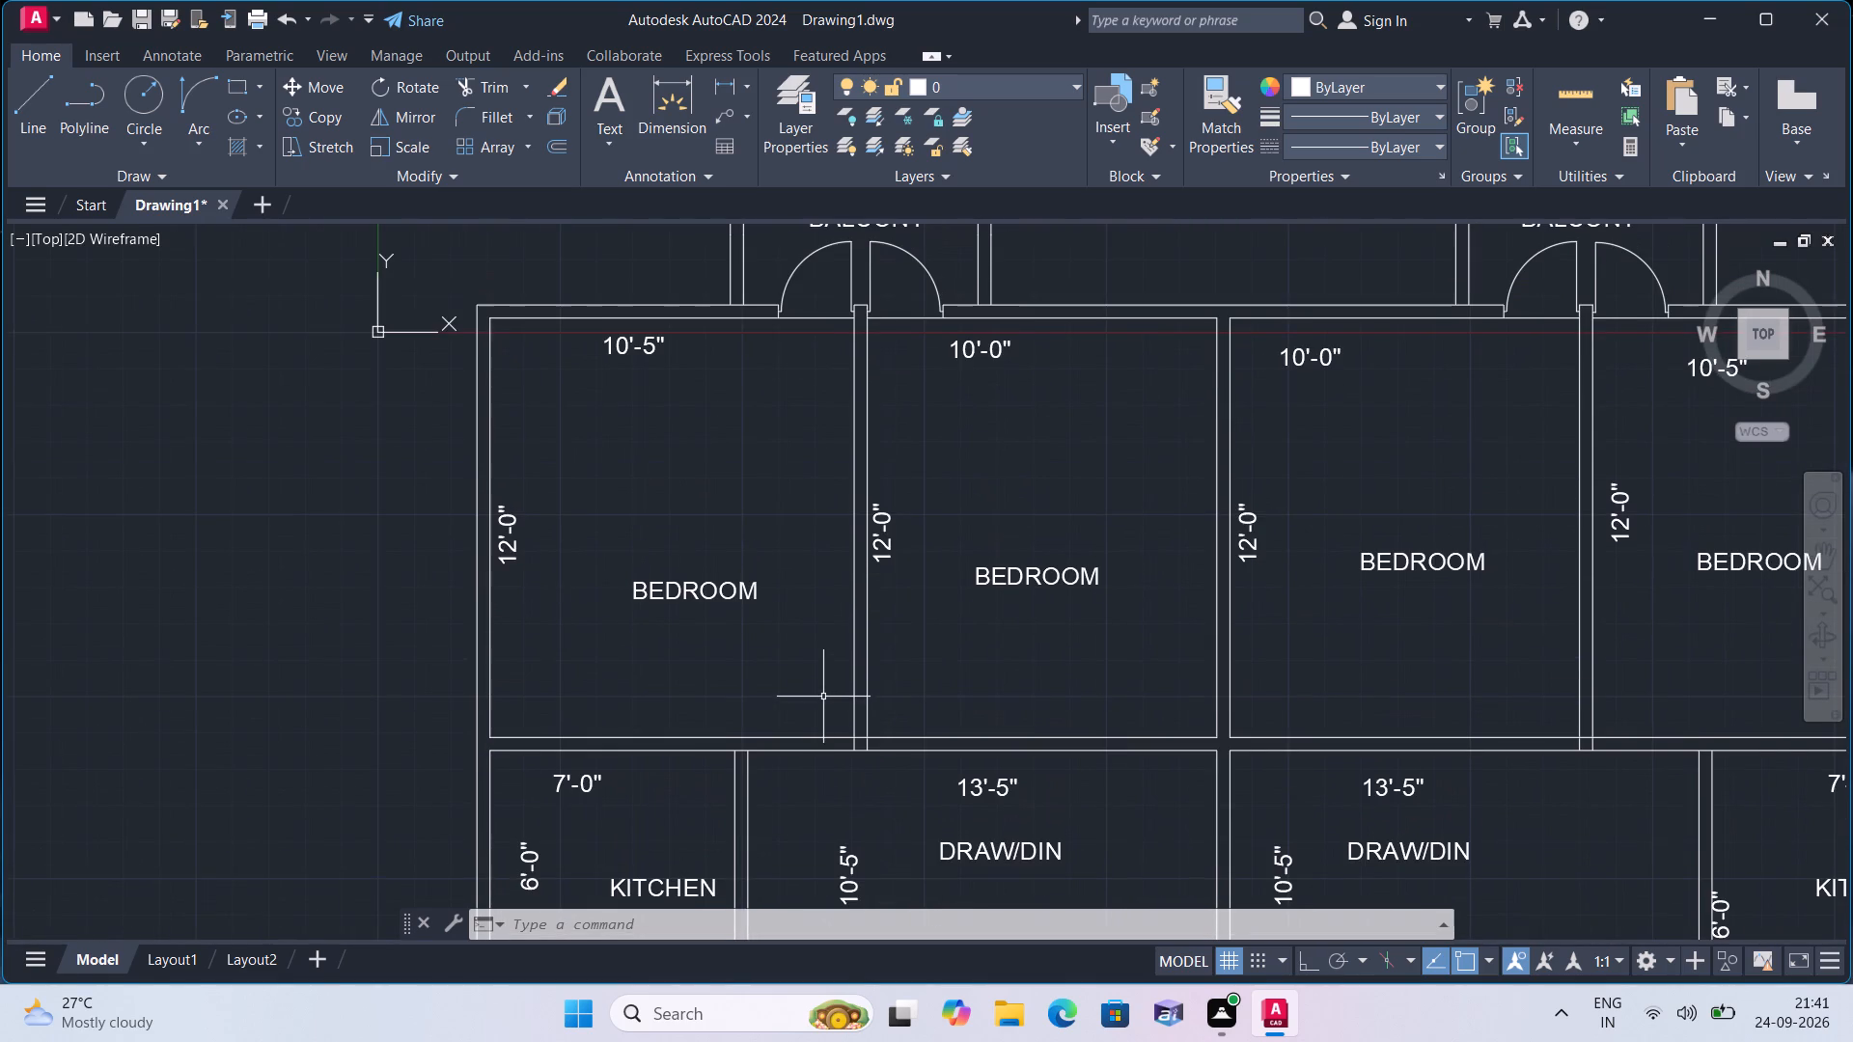
{"action": "middle_click_drag", "start_coordinate": [830, 707], "coordinate": [816, 658]}
{"action": "scroll", "coordinate": [816, 658], "scroll_direction": "down", "scroll_amount": 1}
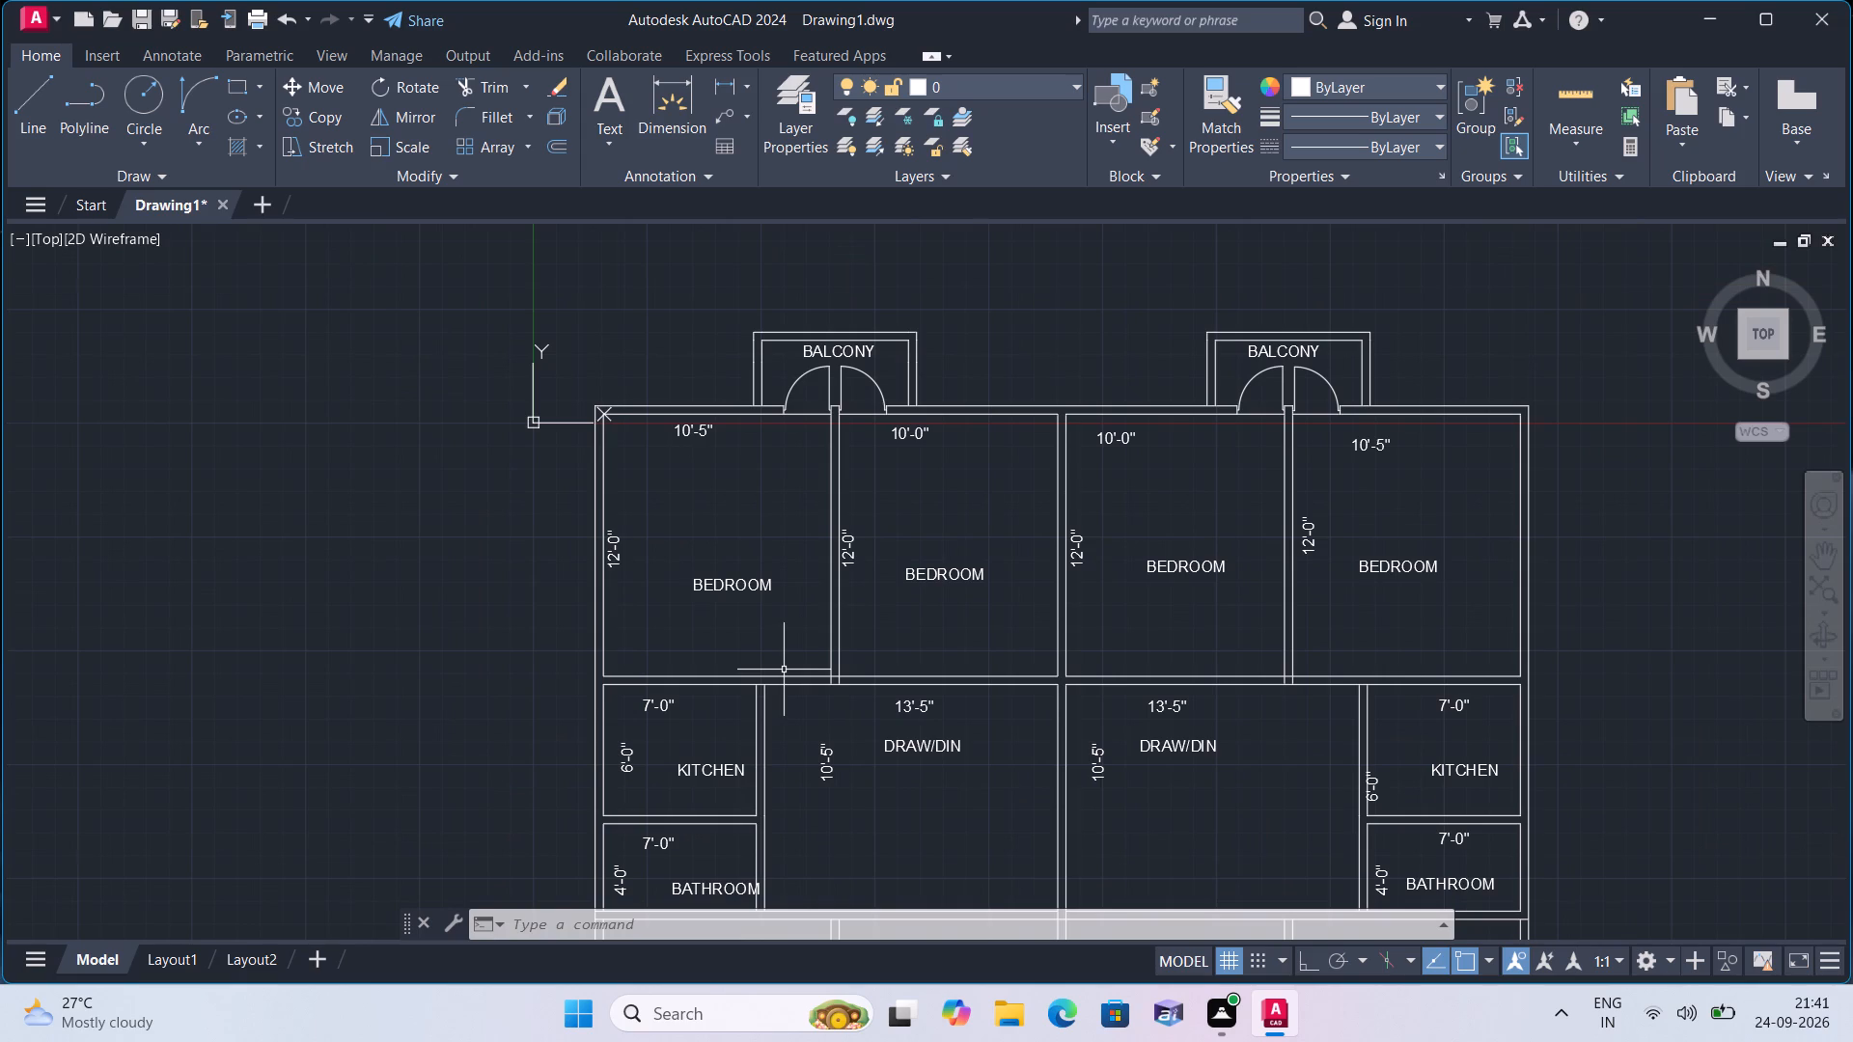
Draw a short line across the wall below the leftmost bedroom, in line with the left face of the bedroom partition.
{"action": "scroll", "coordinate": [784, 670], "scroll_direction": "up", "scroll_amount": 1}
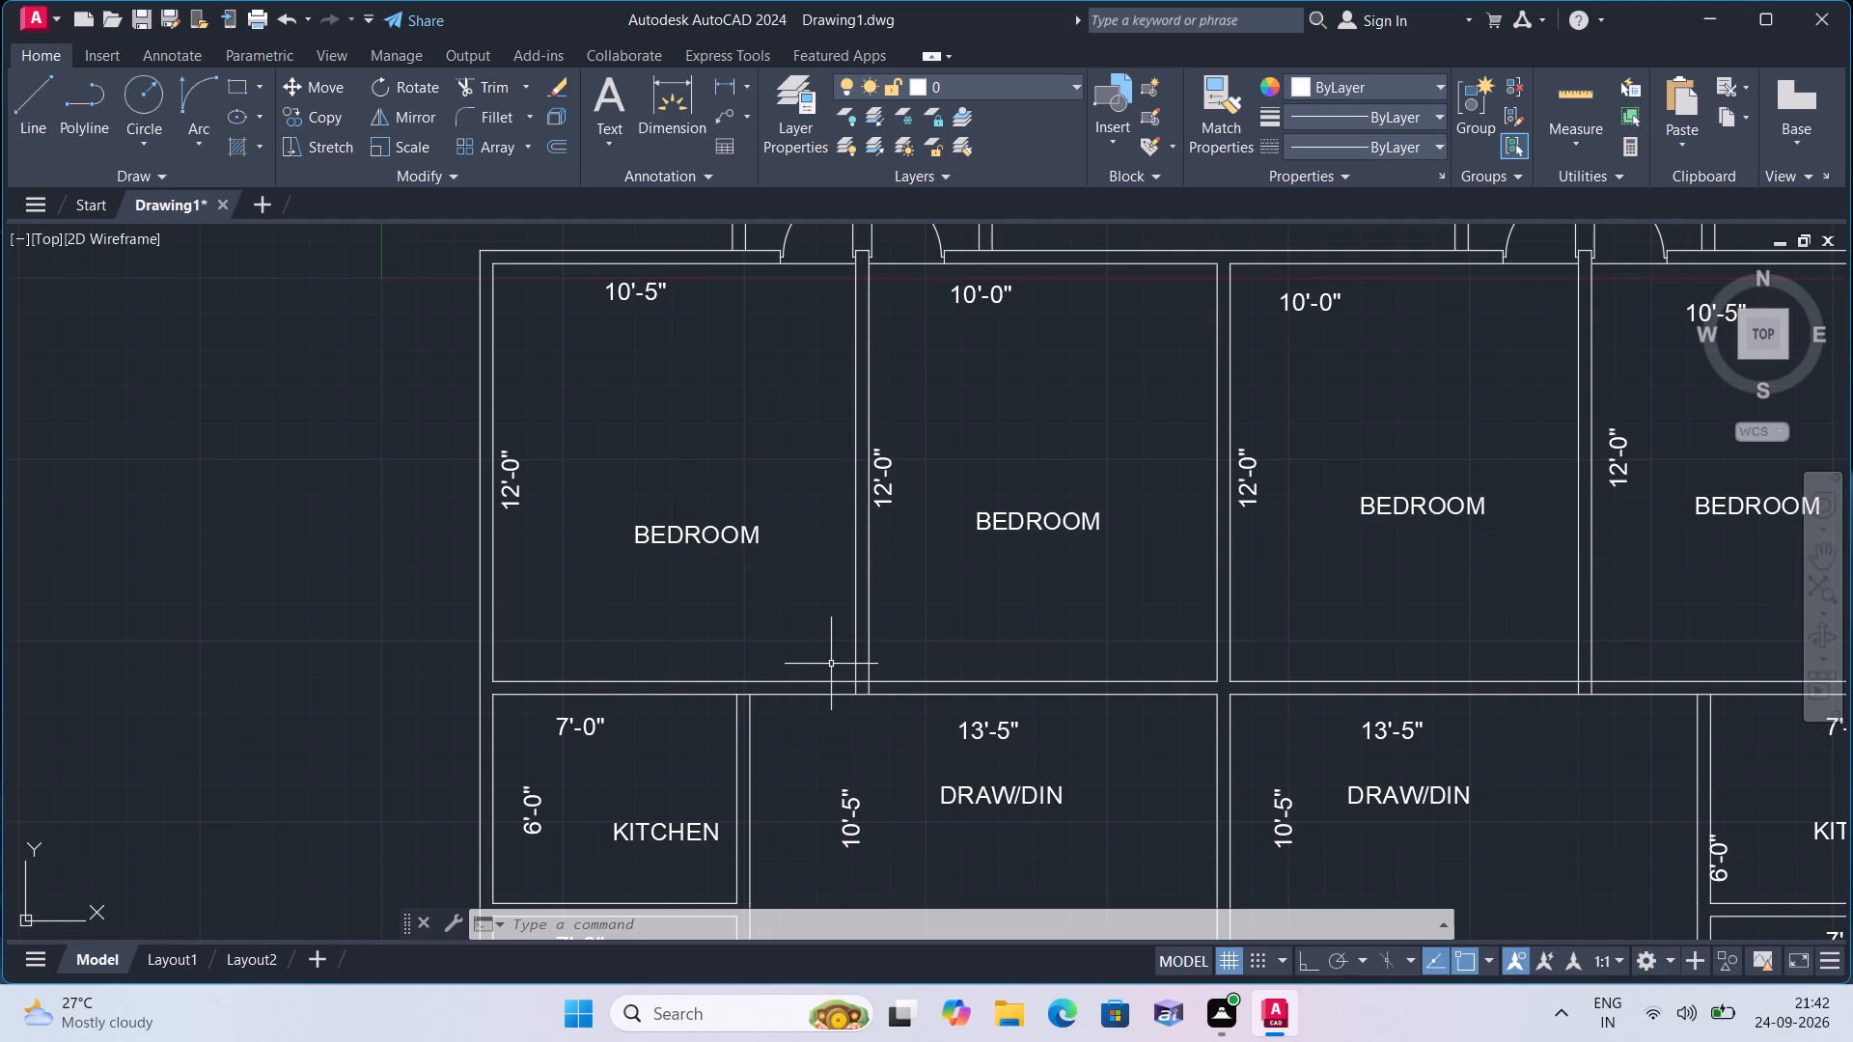
{"action": "scroll", "coordinate": [736, 738], "scroll_direction": "up", "scroll_amount": 2}
{"action": "middle_click_drag", "start_coordinate": [927, 678], "coordinate": [926, 679]}
{"action": "scroll", "coordinate": [927, 678], "scroll_direction": "down", "scroll_amount": 1}
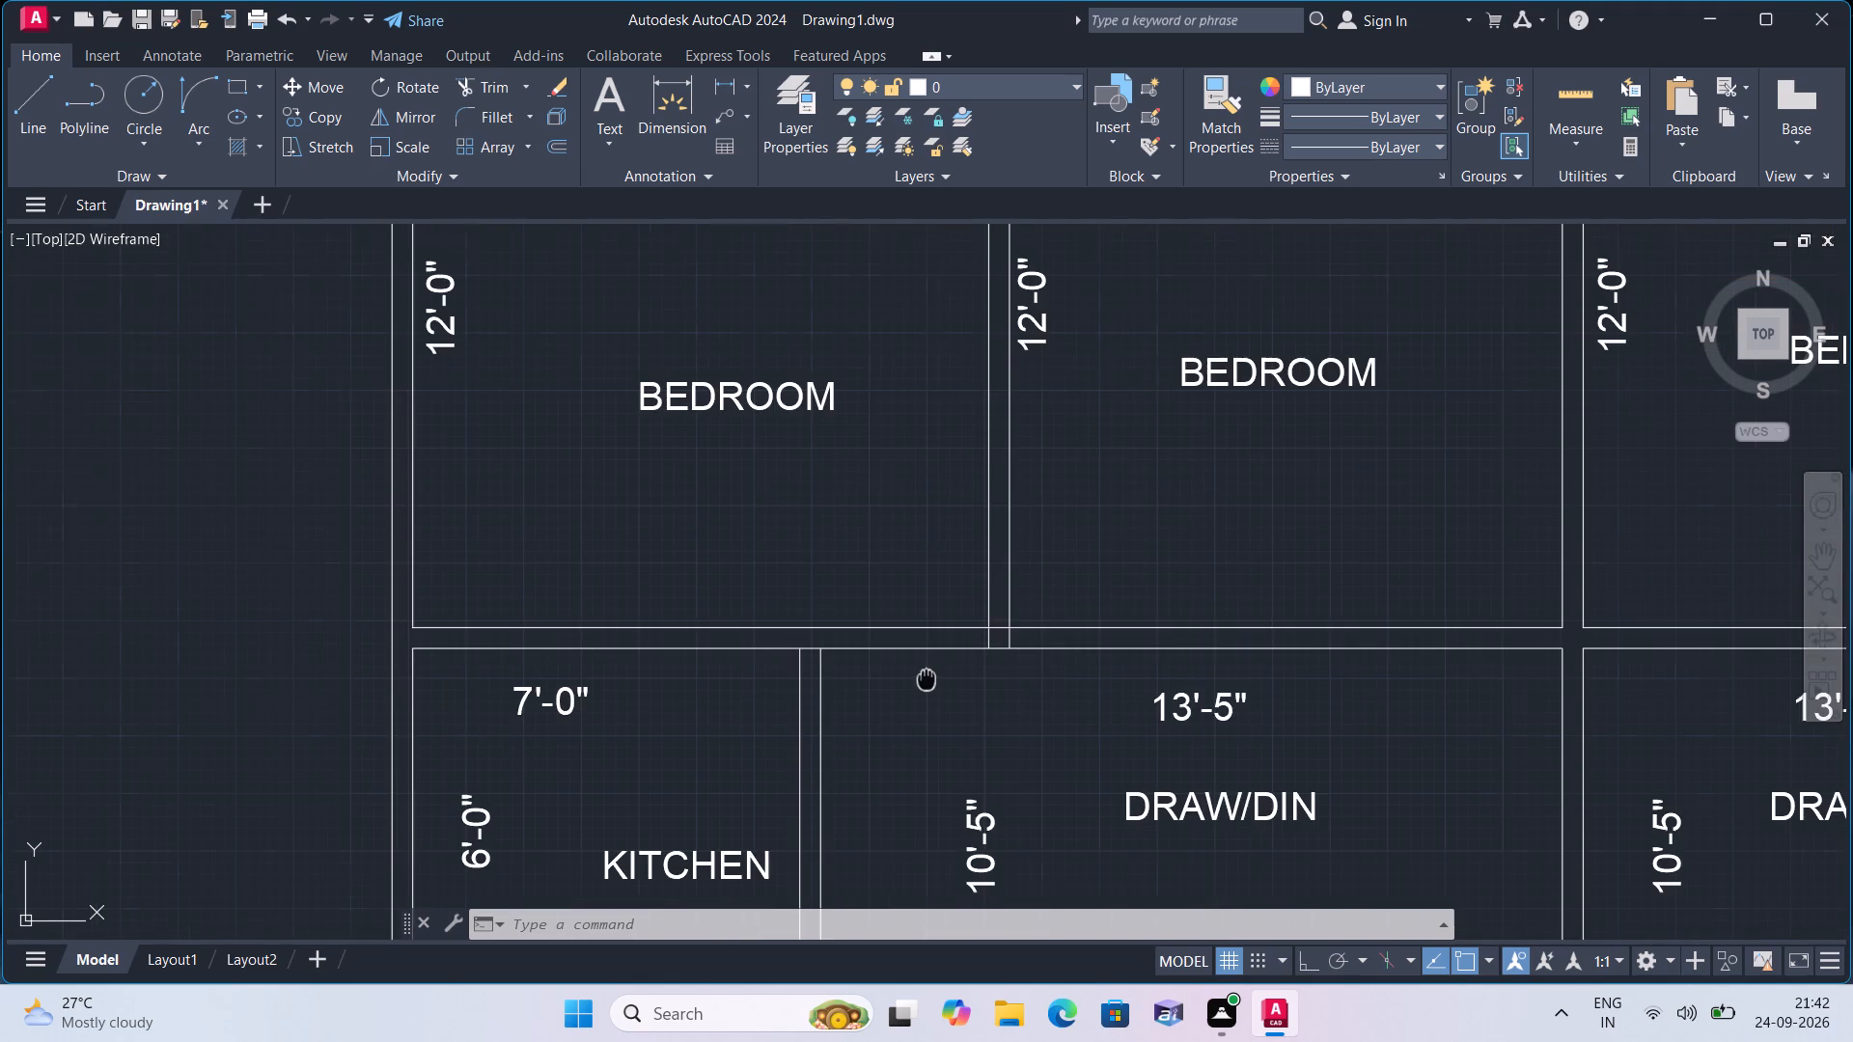
{"action": "middle_click_drag", "start_coordinate": [926, 679], "coordinate": [919, 676]}
{"action": "scroll", "coordinate": [919, 676], "scroll_direction": "down", "scroll_amount": 1}
{"action": "middle_click_drag", "start_coordinate": [919, 678], "coordinate": [882, 651]}
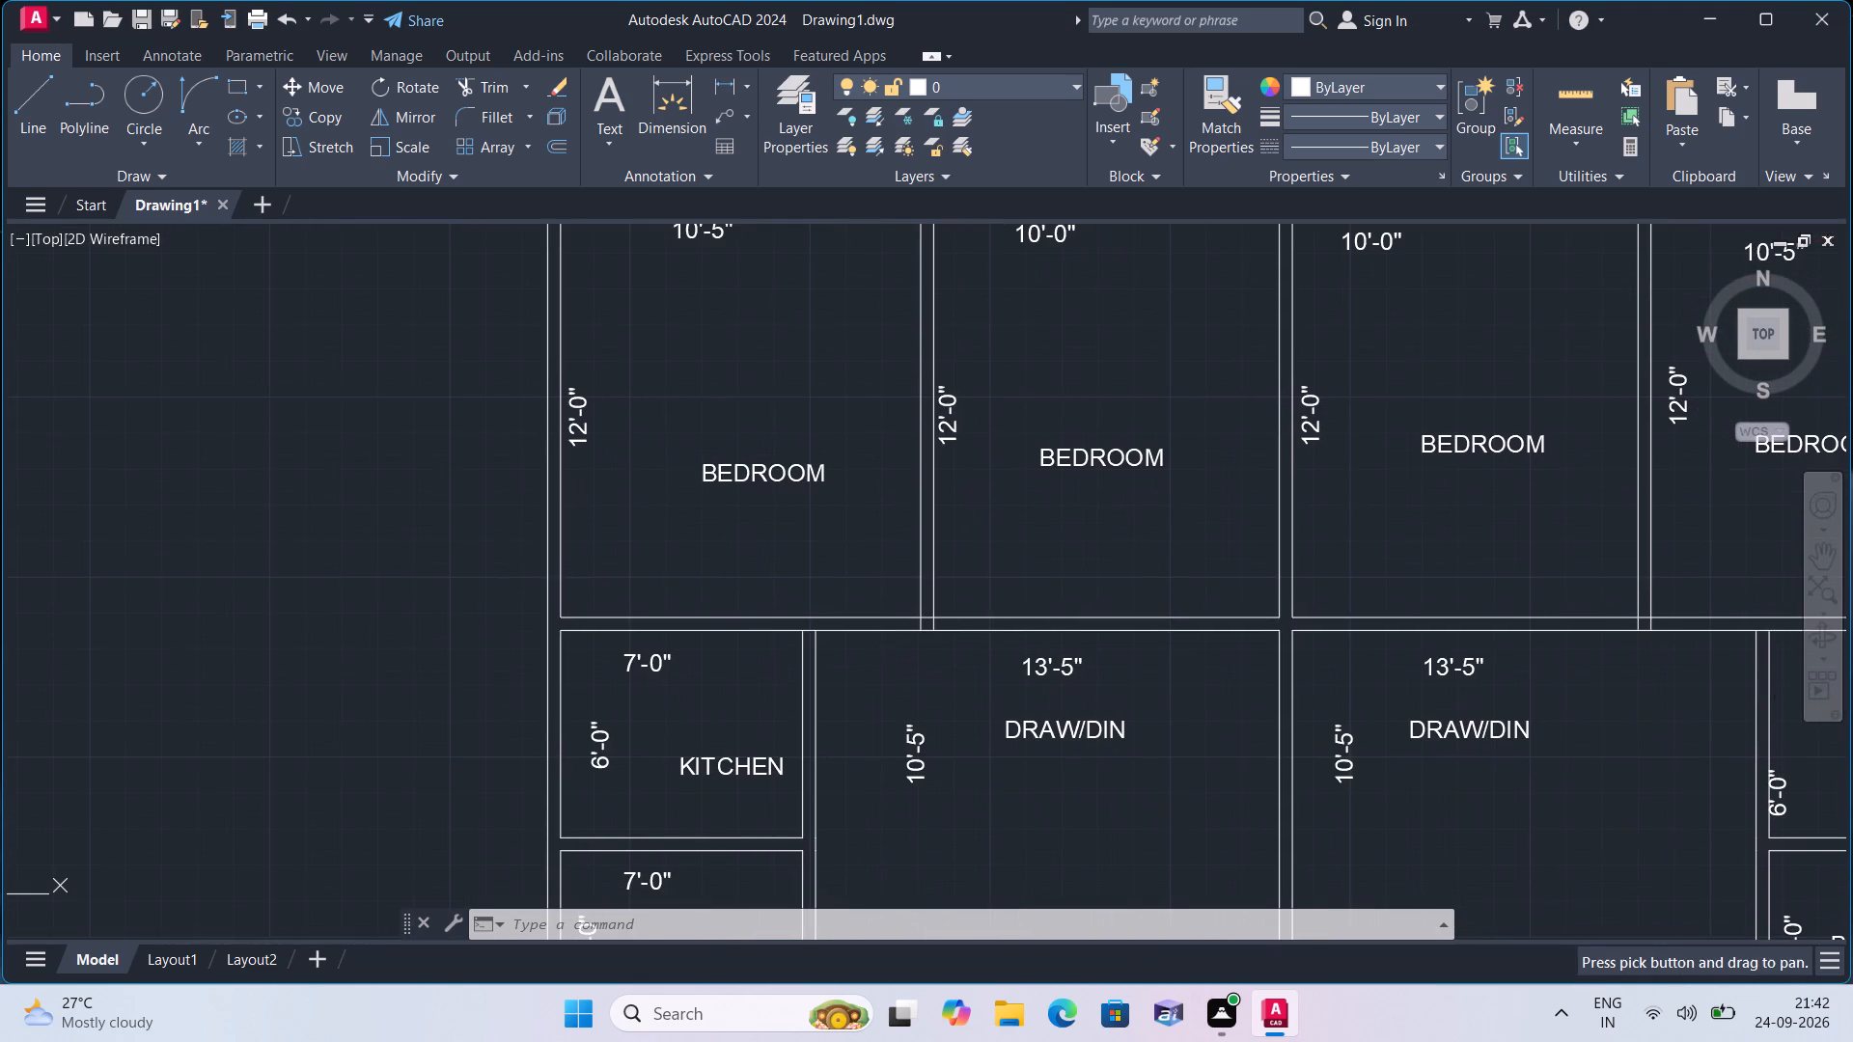
{"action": "scroll", "coordinate": [882, 651], "scroll_direction": "down", "scroll_amount": 1}
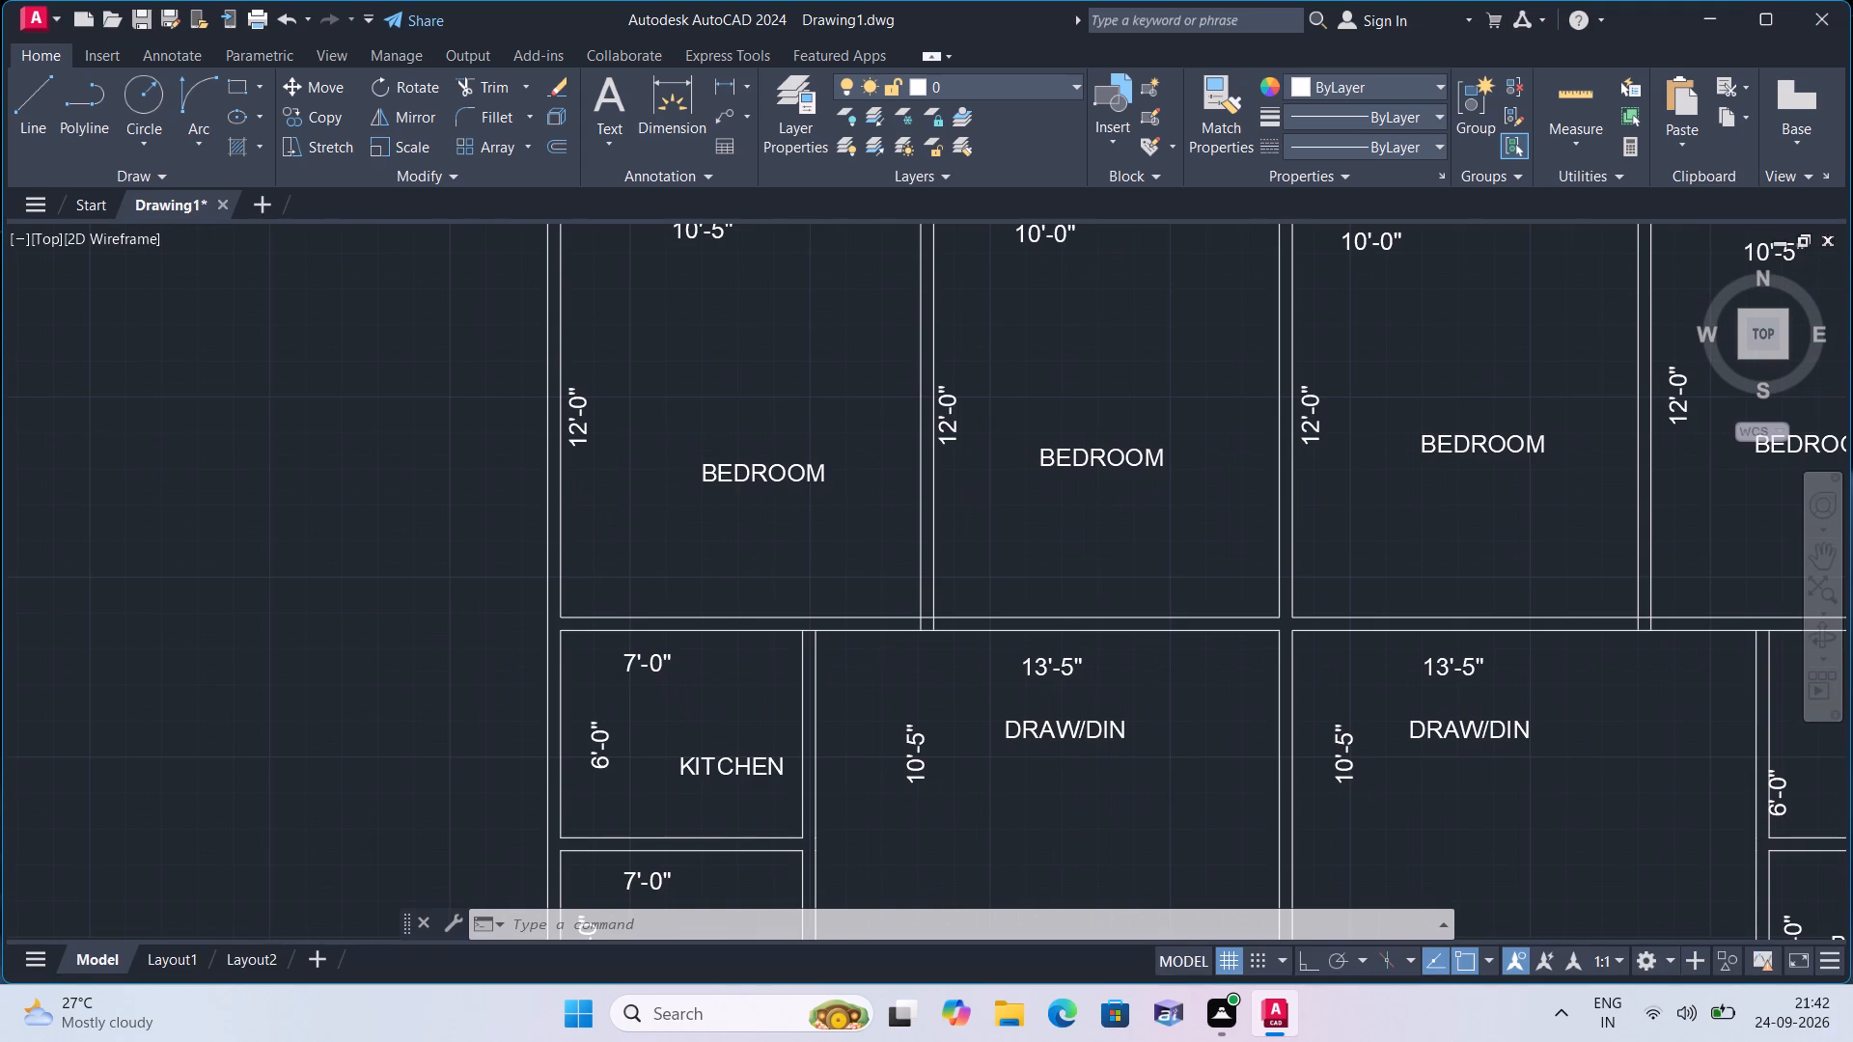
{"action": "scroll", "coordinate": [892, 647], "scroll_direction": "up", "scroll_amount": 1}
{"action": "key", "text": "l"}
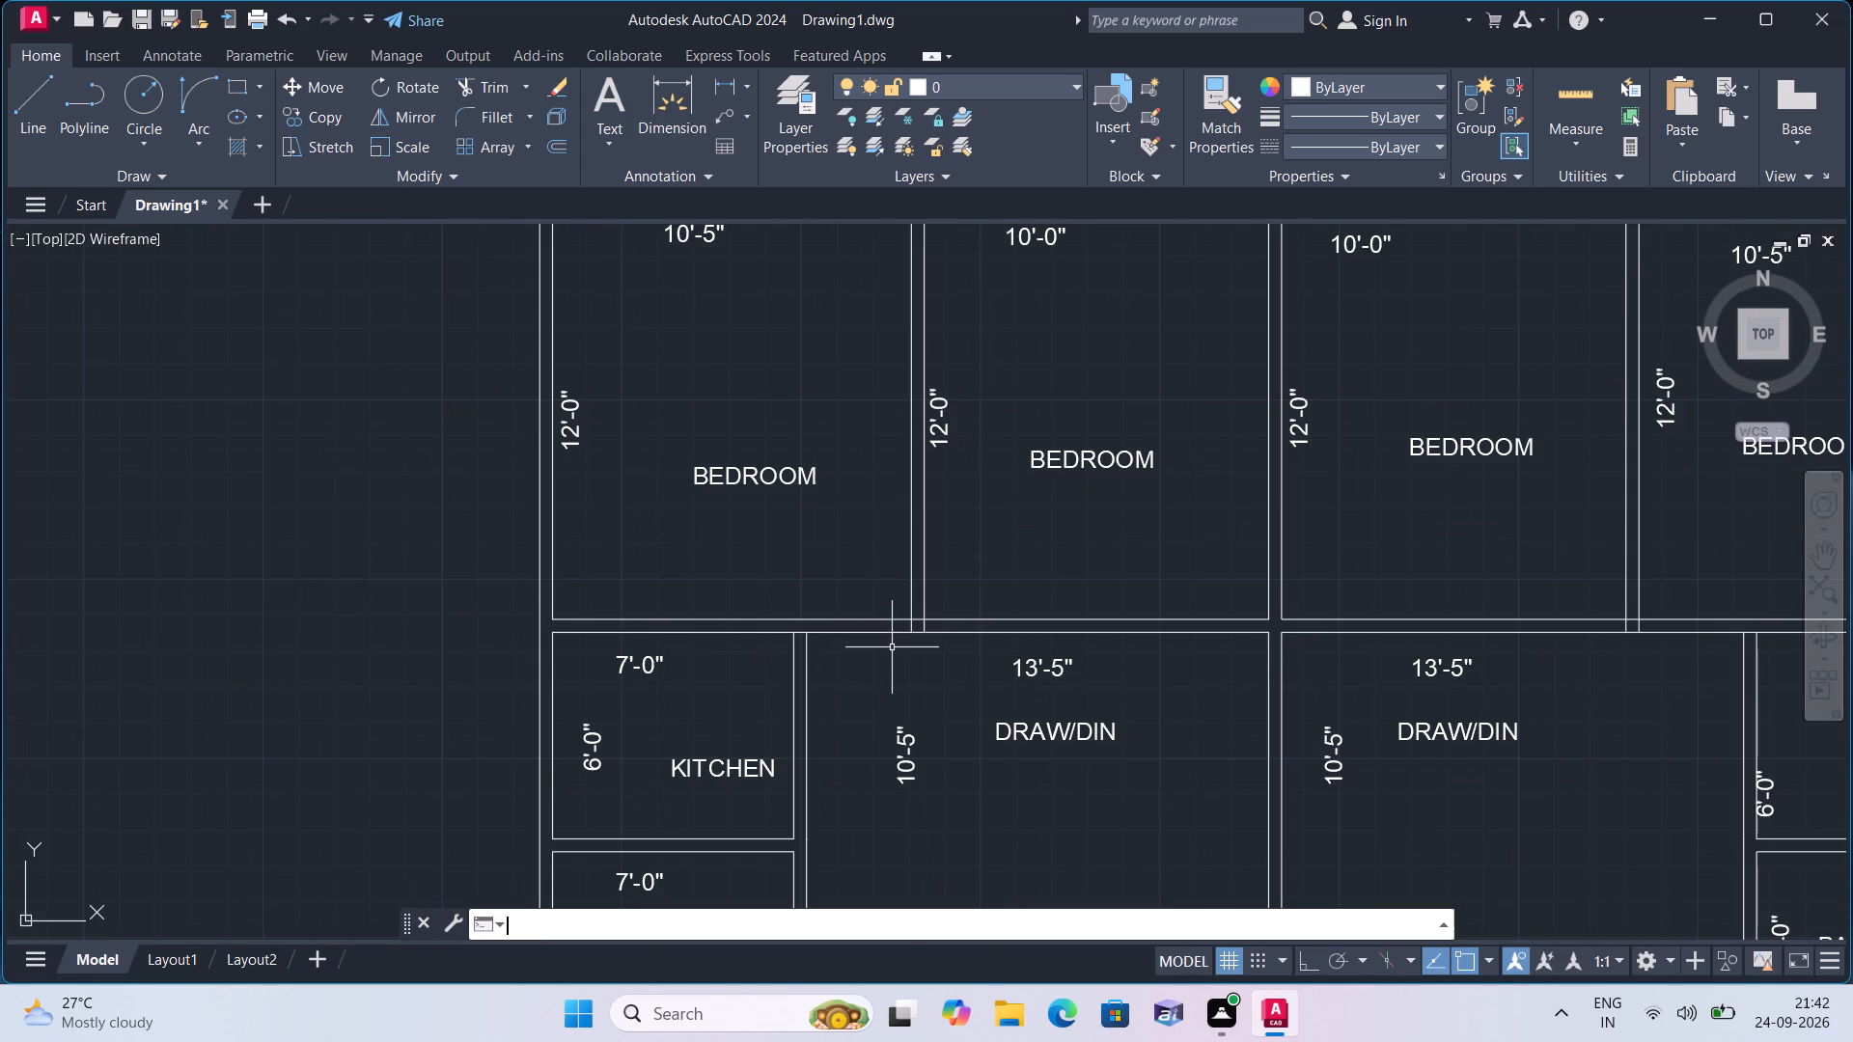
{"action": "key", "text": "space"}
{"action": "scroll", "coordinate": [935, 612], "scroll_direction": "up", "scroll_amount": 2}
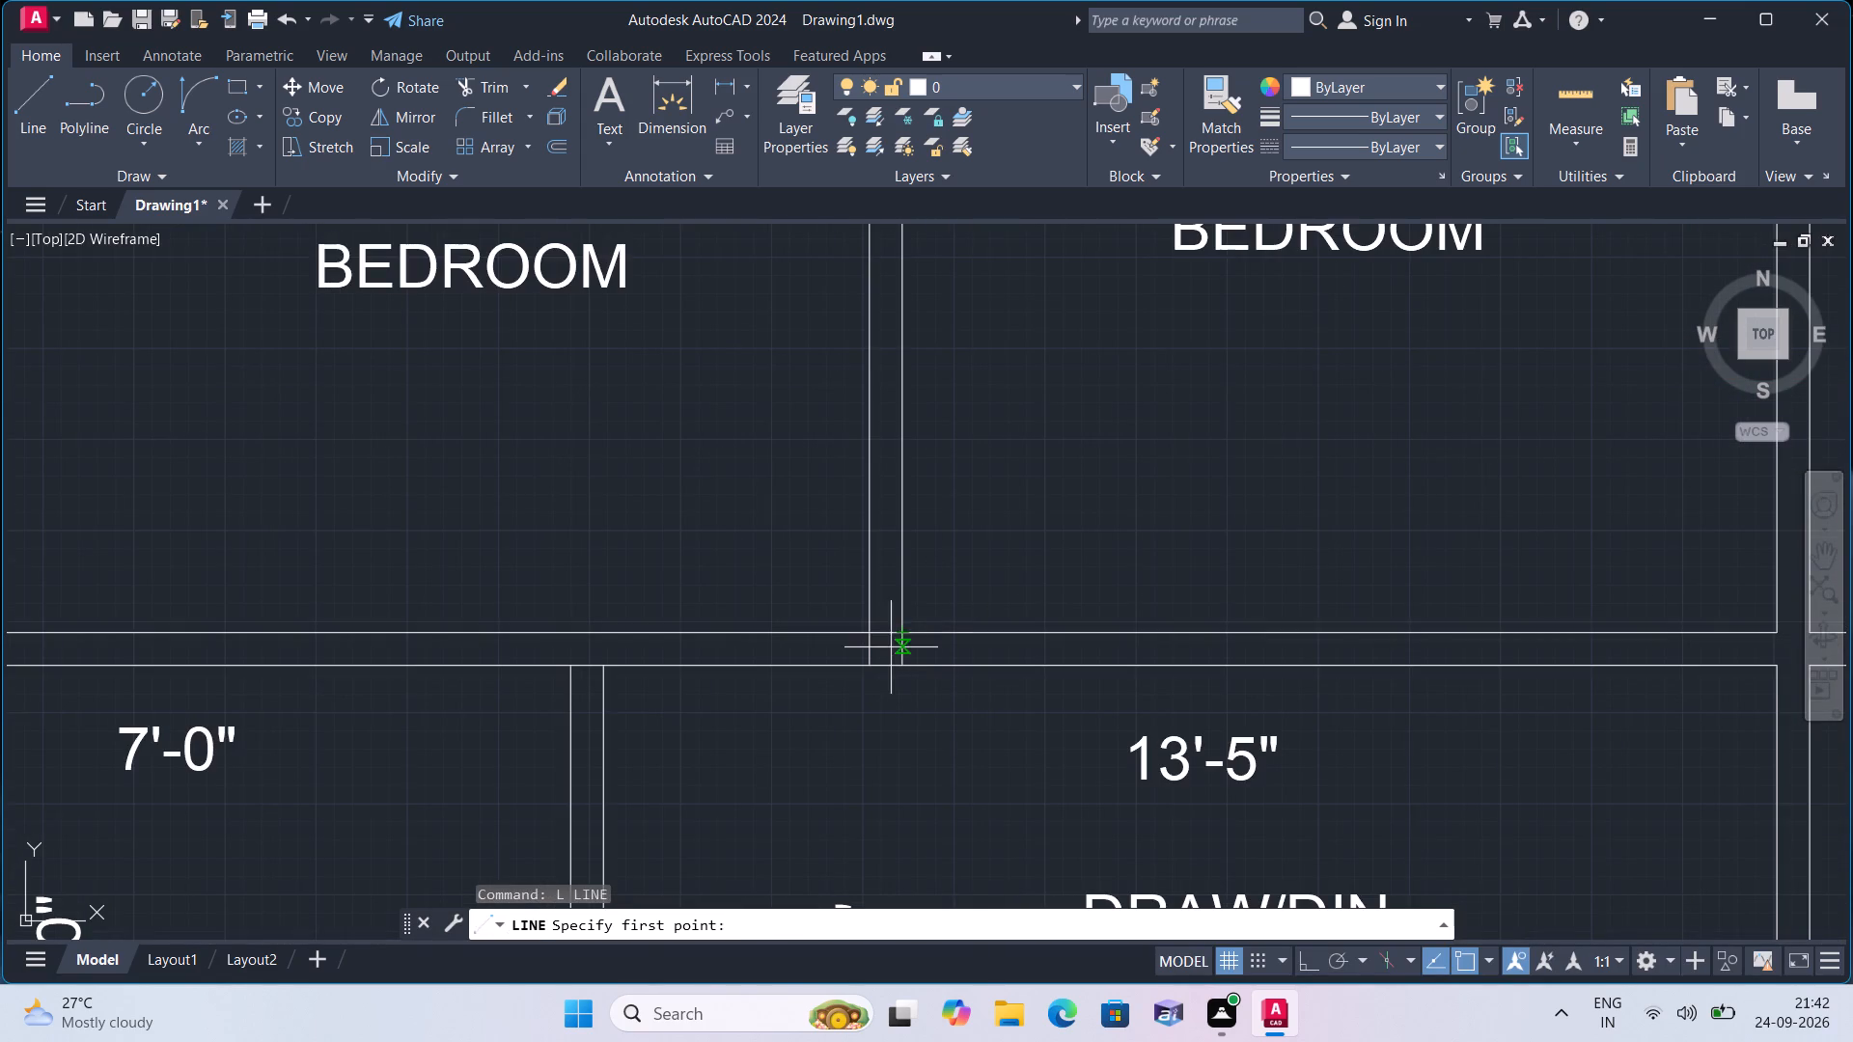
{"action": "left_click", "coordinate": [872, 635]}
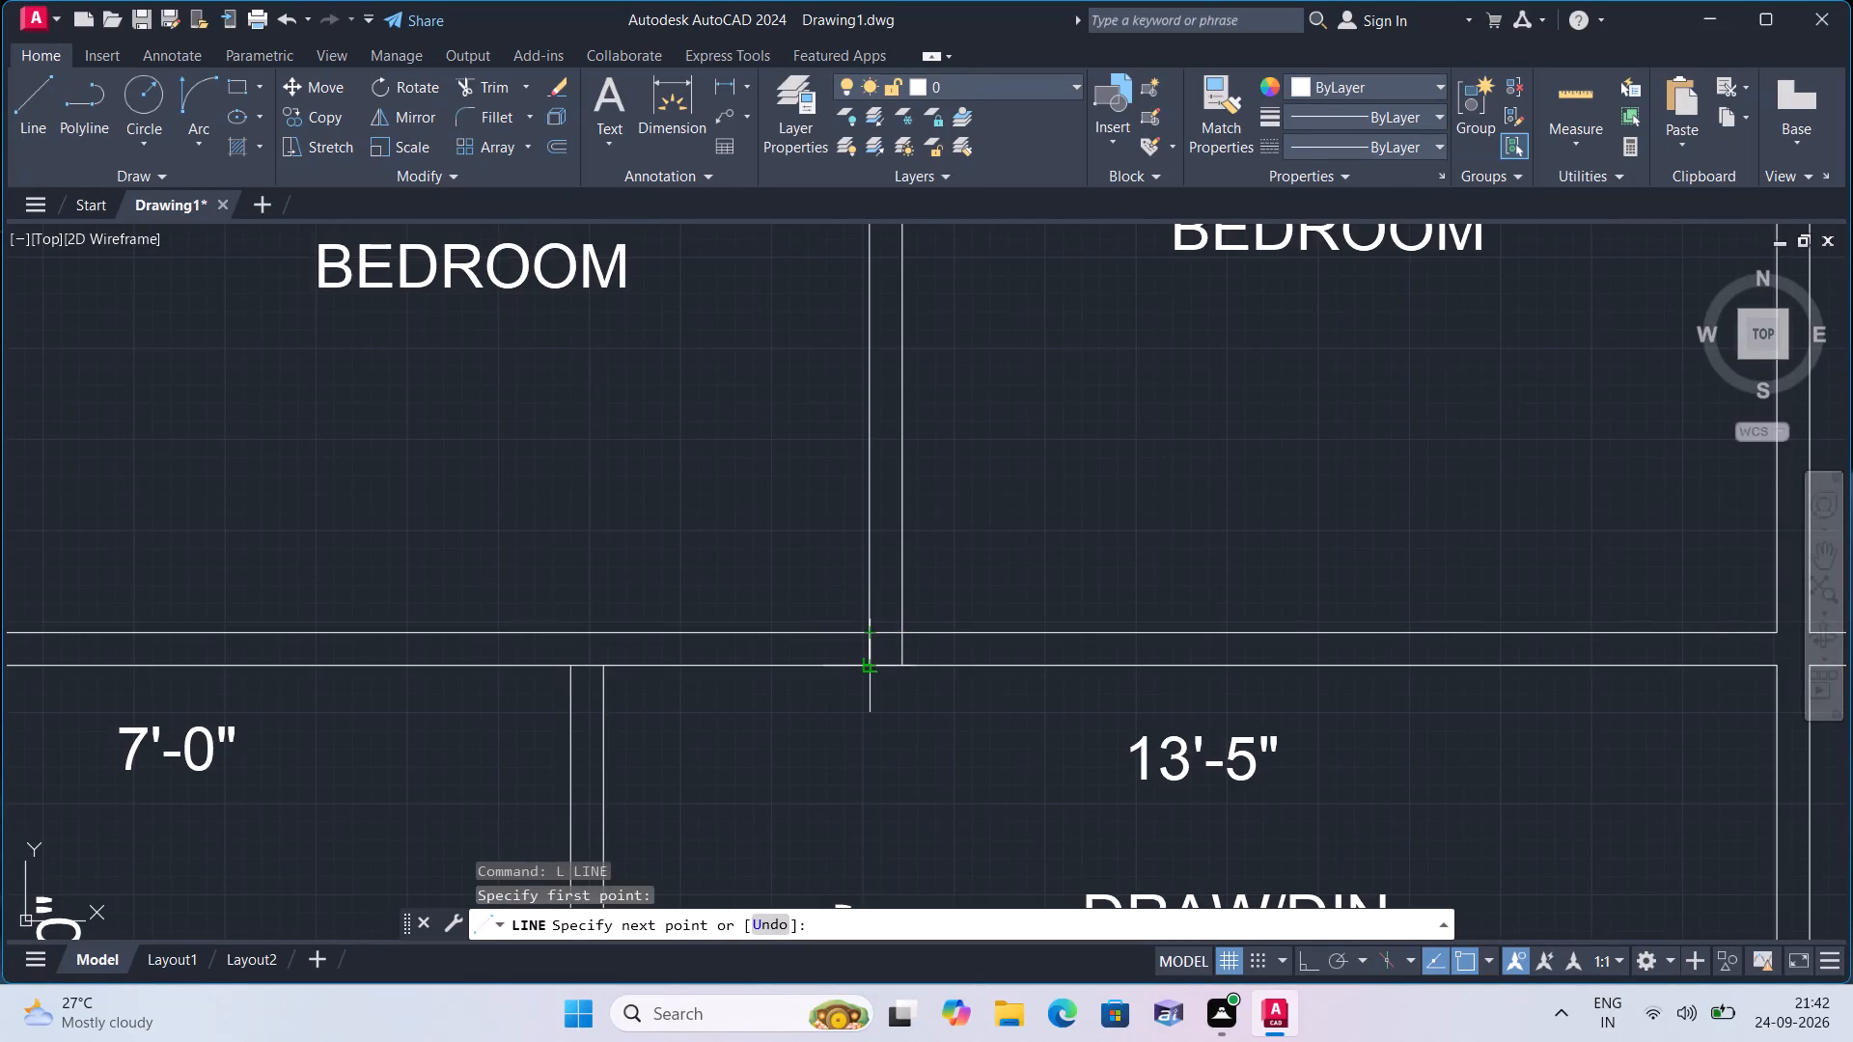
{"action": "left_click", "coordinate": [872, 662]}
{"action": "key", "text": "space"}
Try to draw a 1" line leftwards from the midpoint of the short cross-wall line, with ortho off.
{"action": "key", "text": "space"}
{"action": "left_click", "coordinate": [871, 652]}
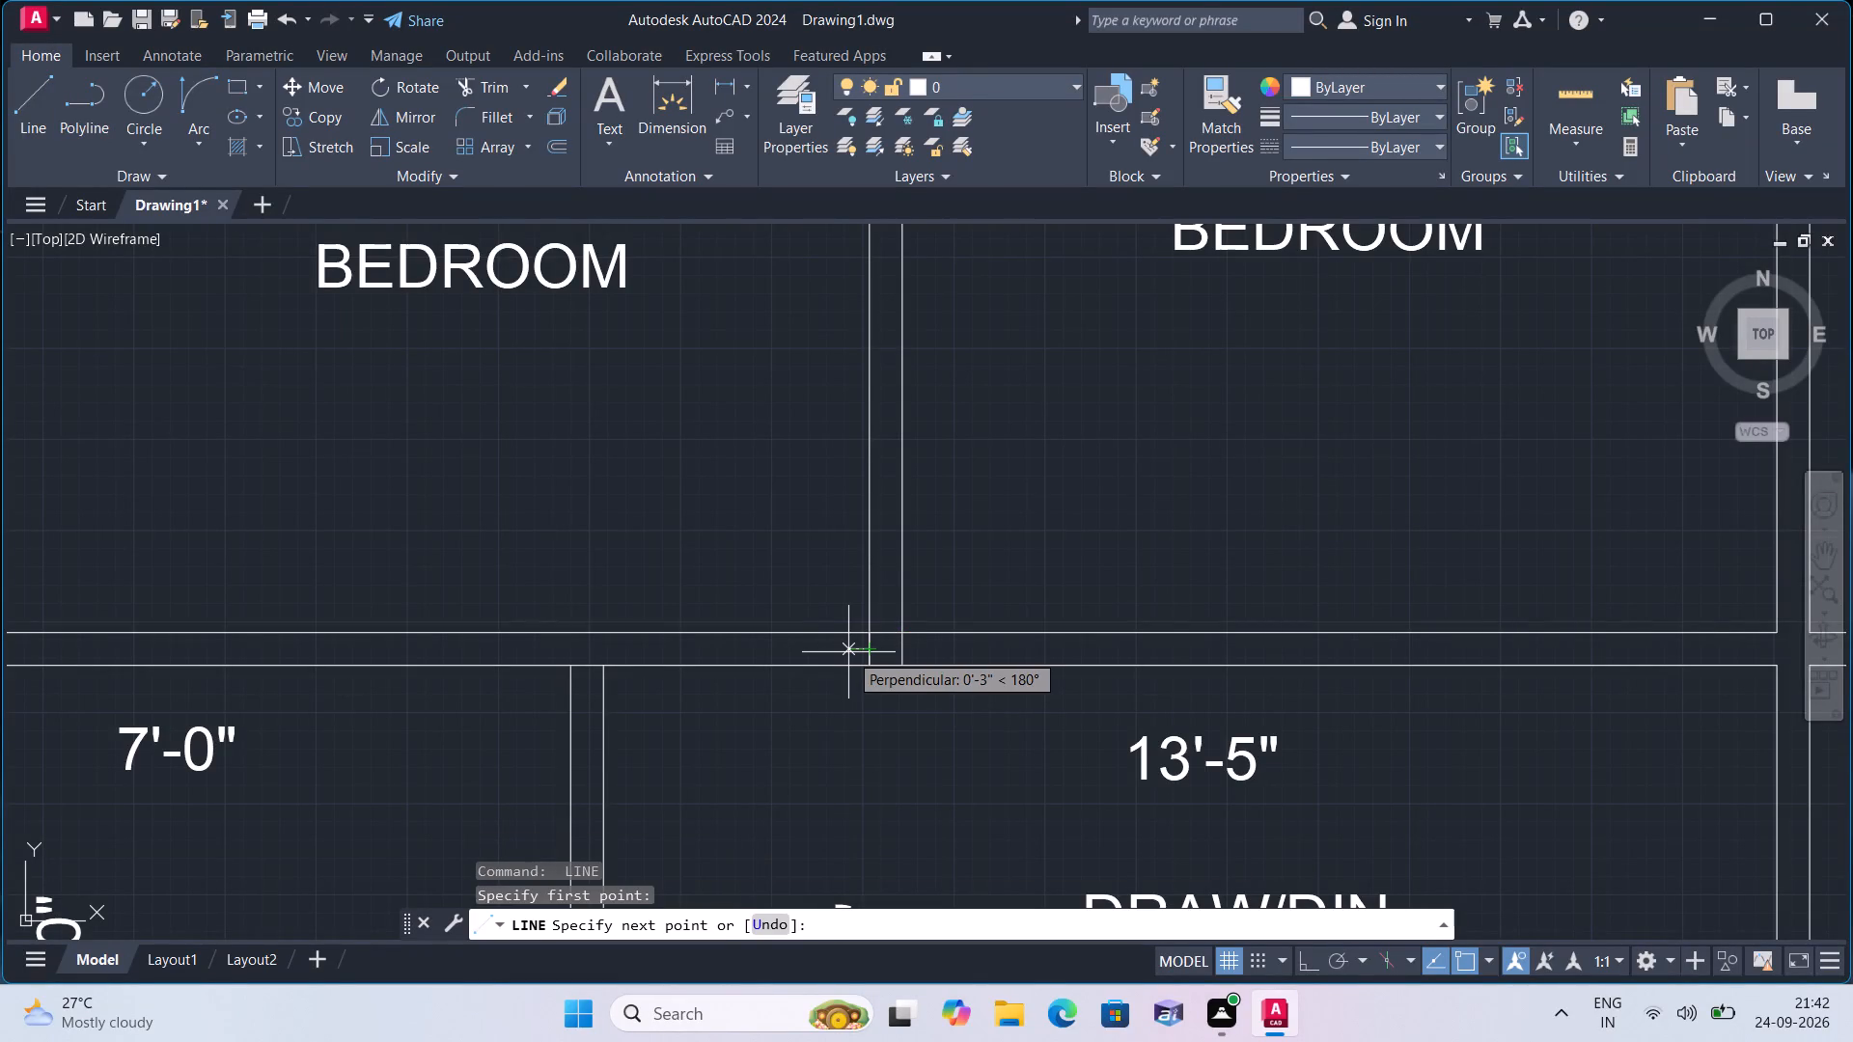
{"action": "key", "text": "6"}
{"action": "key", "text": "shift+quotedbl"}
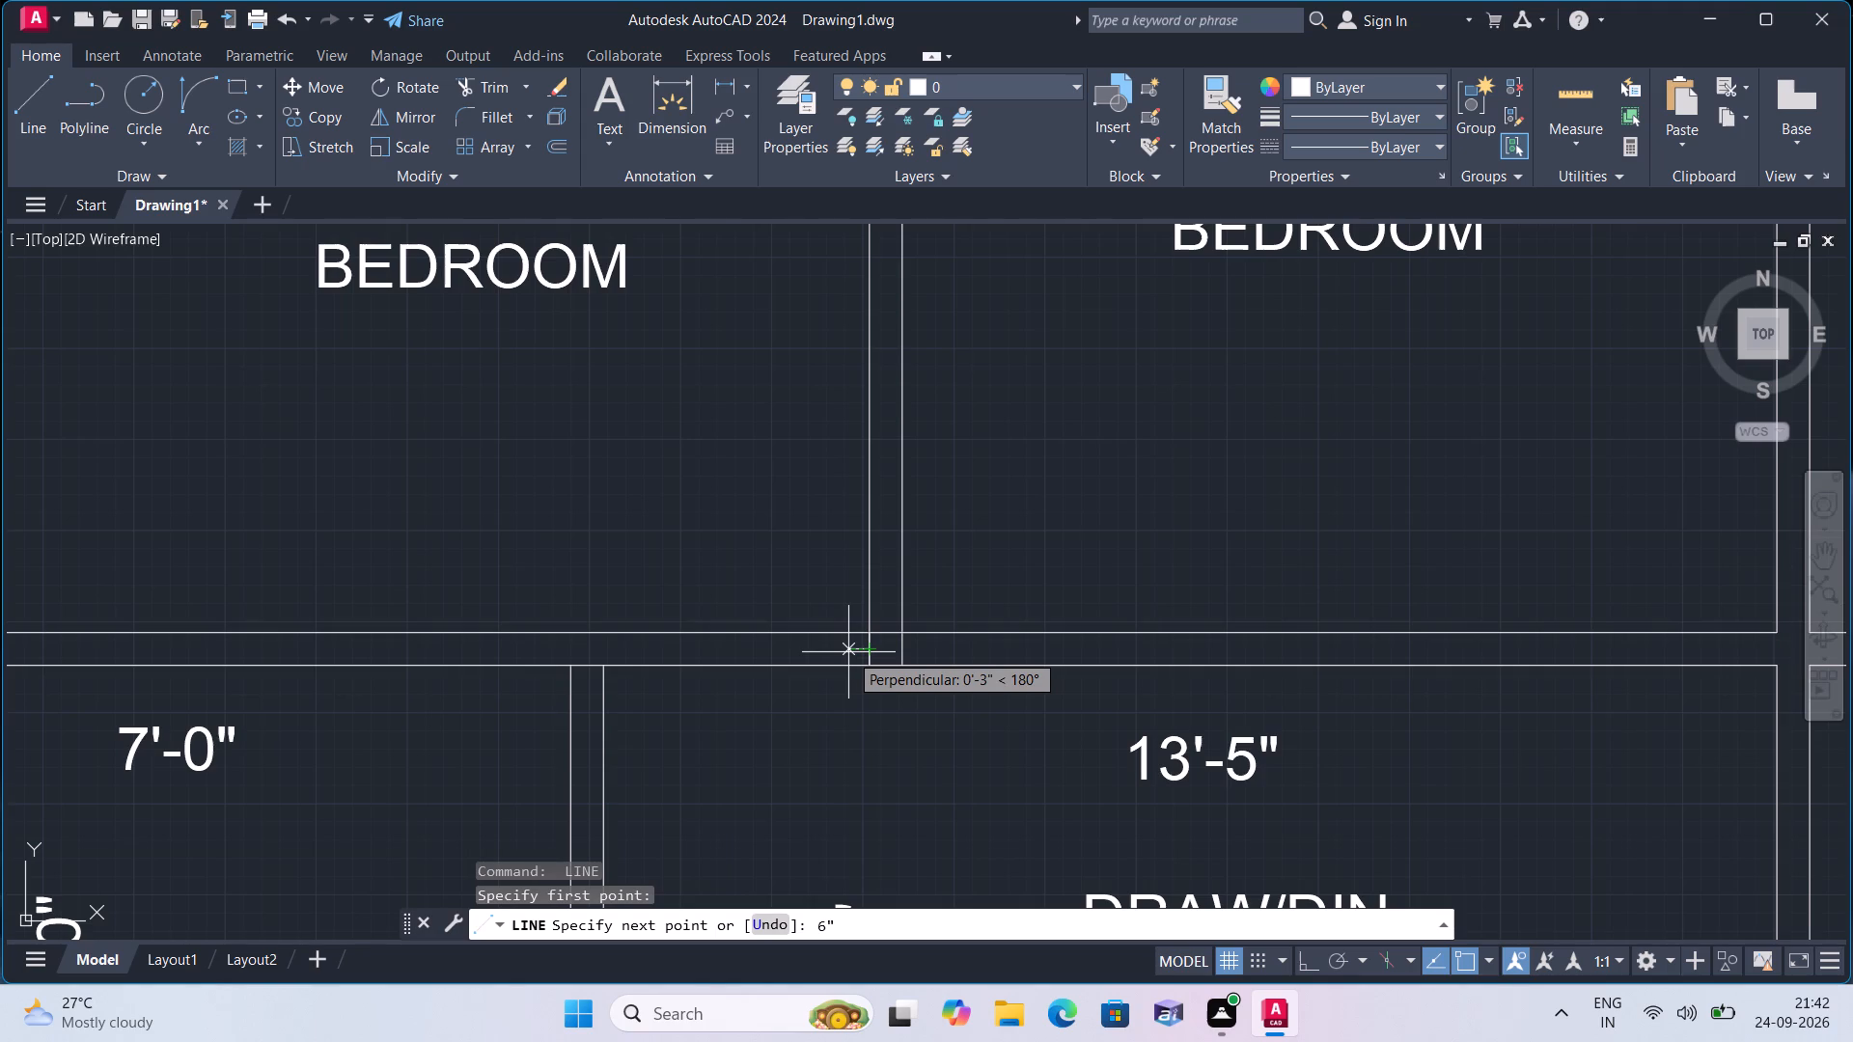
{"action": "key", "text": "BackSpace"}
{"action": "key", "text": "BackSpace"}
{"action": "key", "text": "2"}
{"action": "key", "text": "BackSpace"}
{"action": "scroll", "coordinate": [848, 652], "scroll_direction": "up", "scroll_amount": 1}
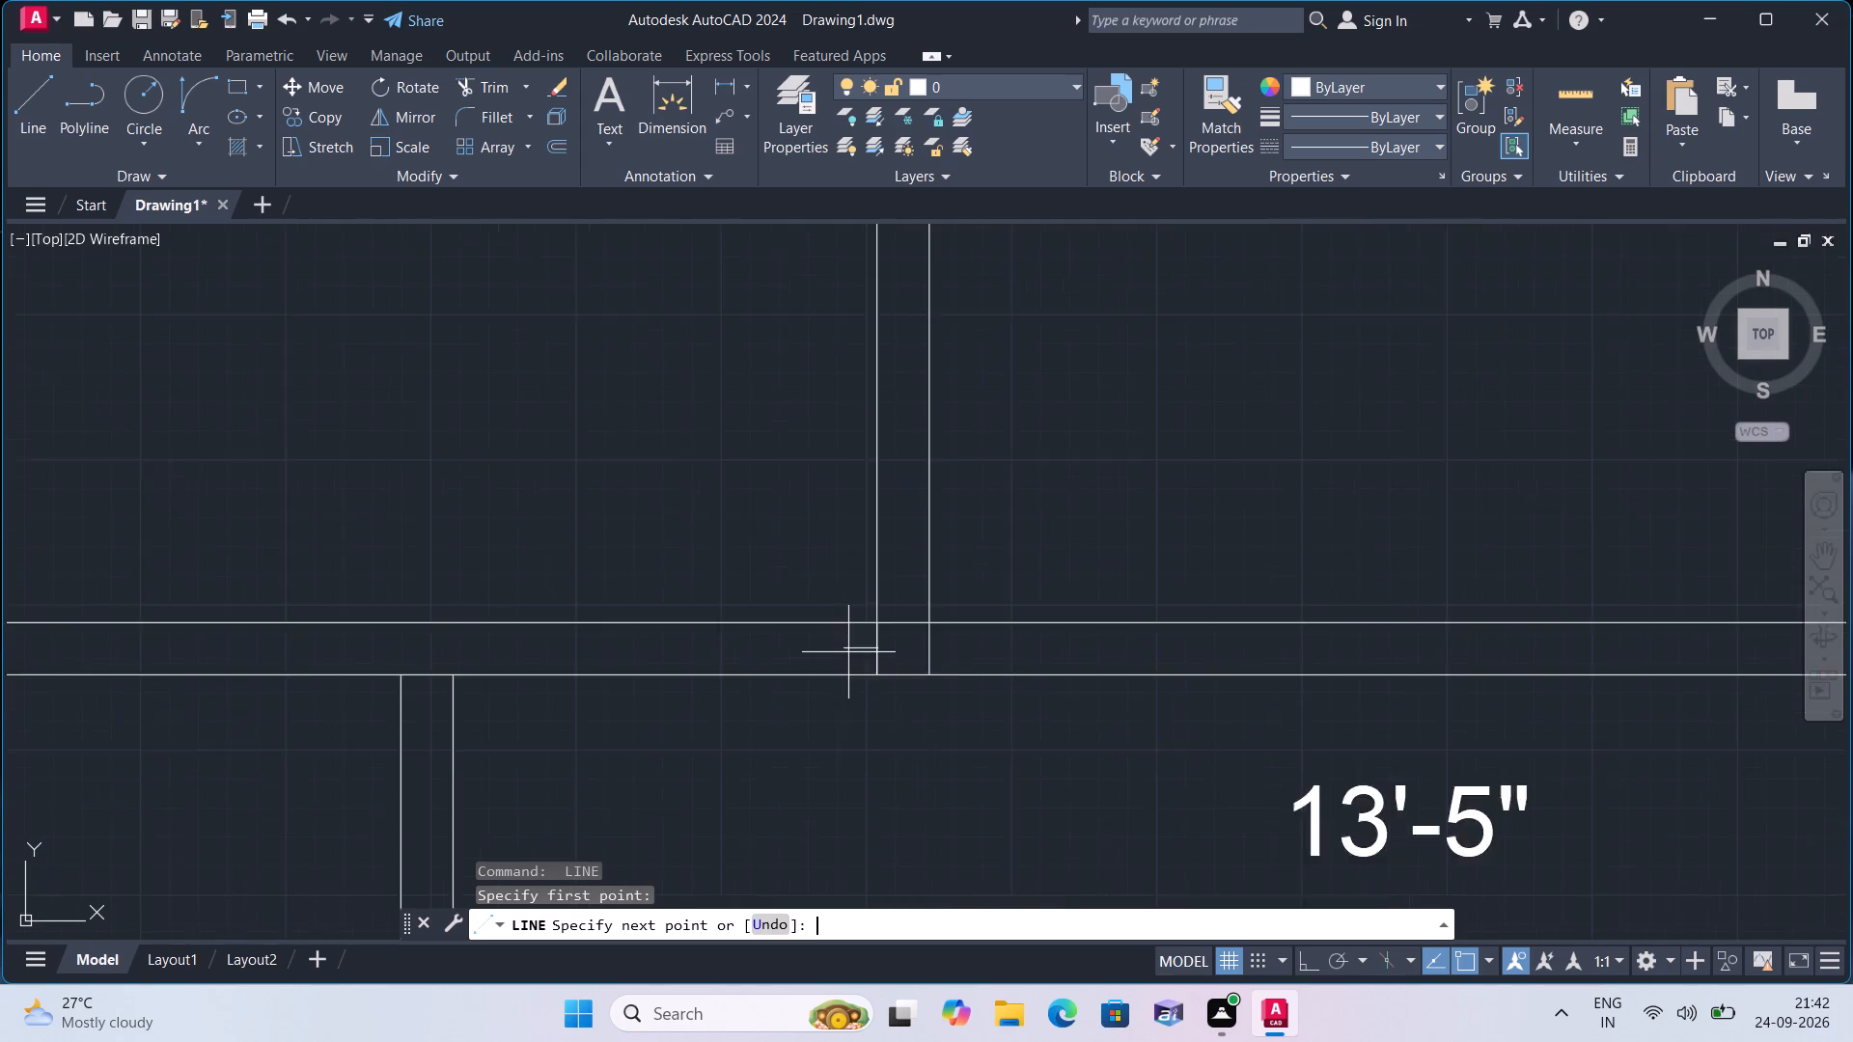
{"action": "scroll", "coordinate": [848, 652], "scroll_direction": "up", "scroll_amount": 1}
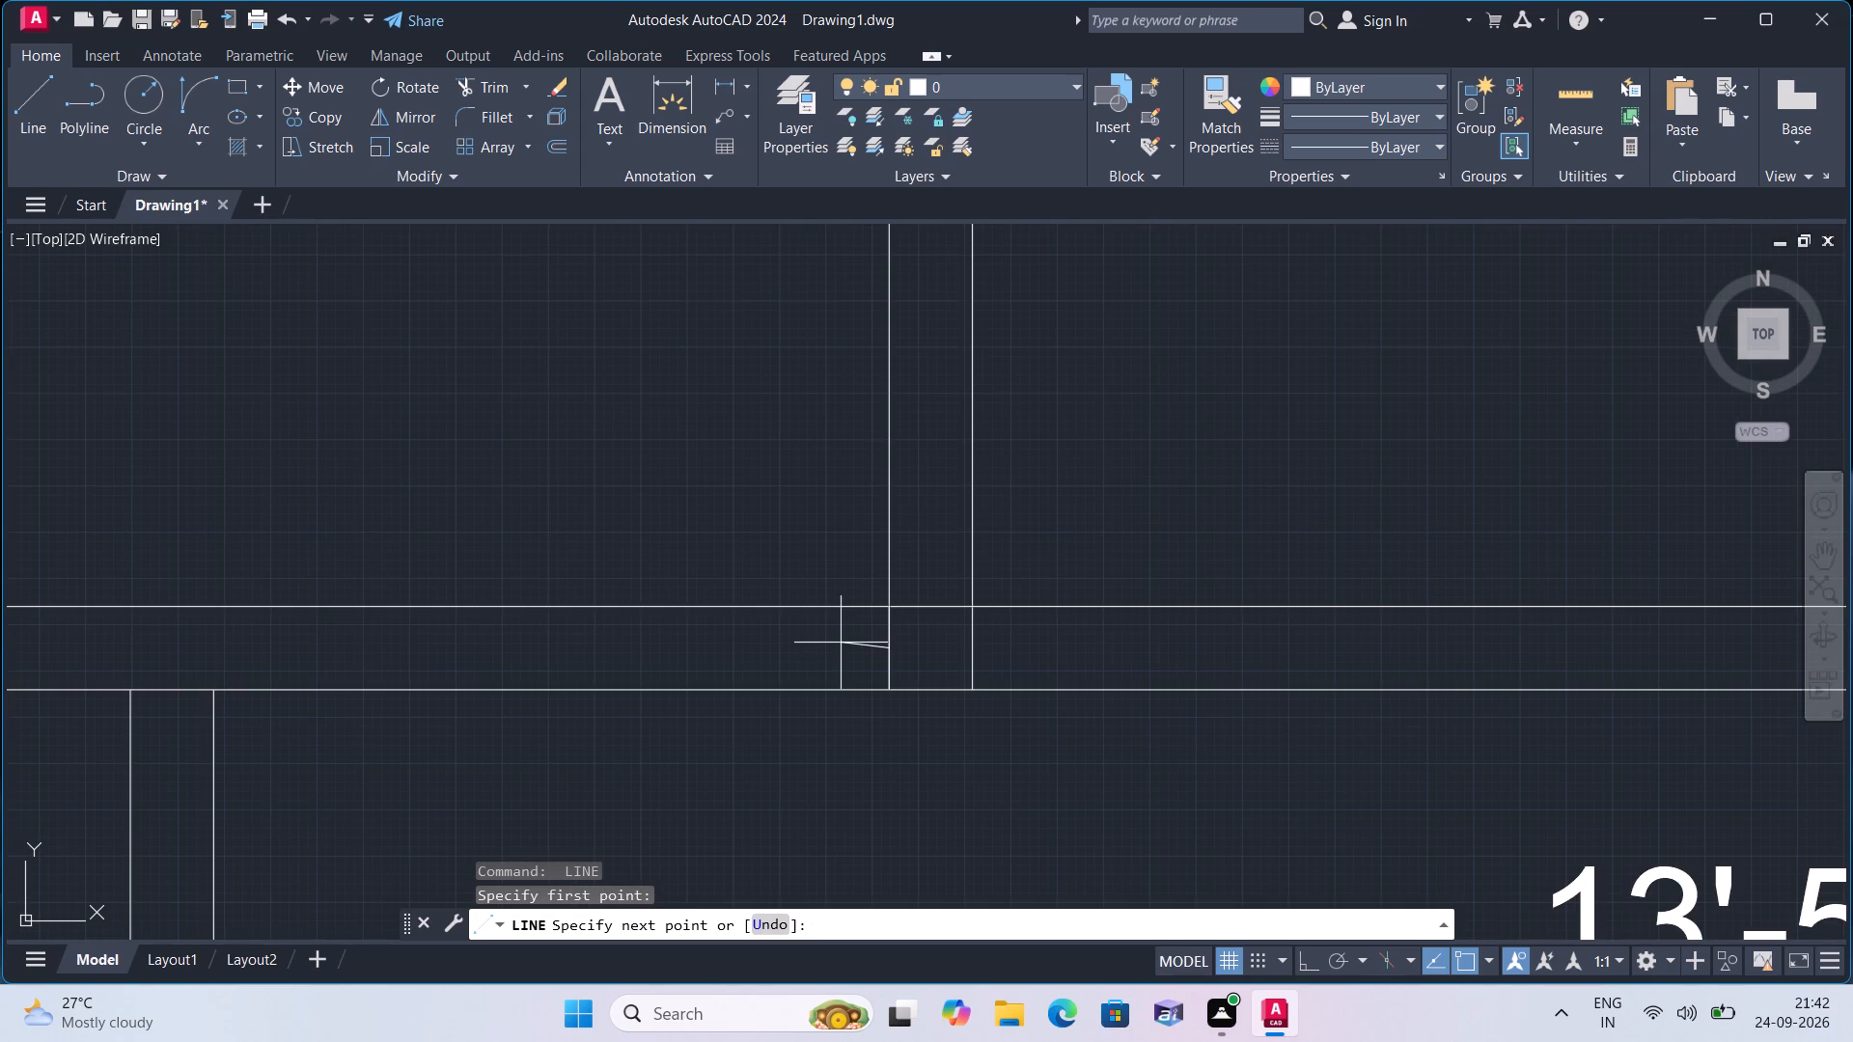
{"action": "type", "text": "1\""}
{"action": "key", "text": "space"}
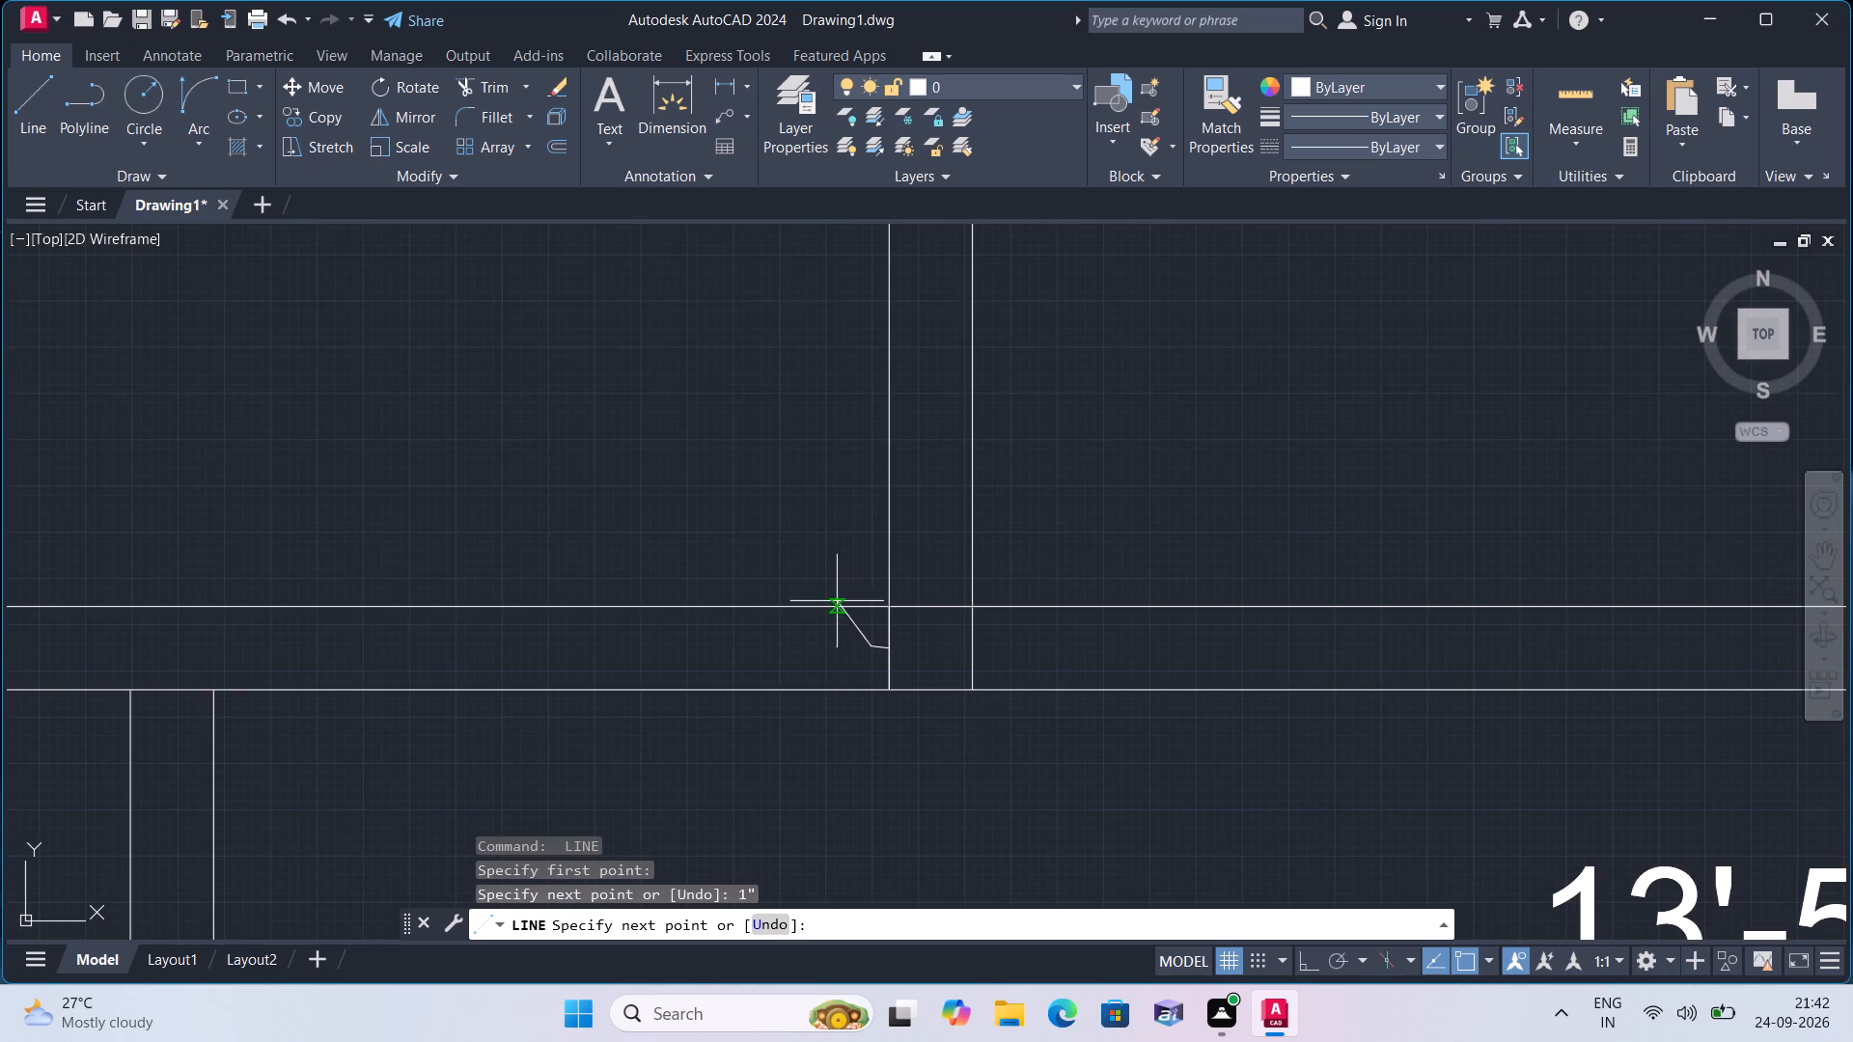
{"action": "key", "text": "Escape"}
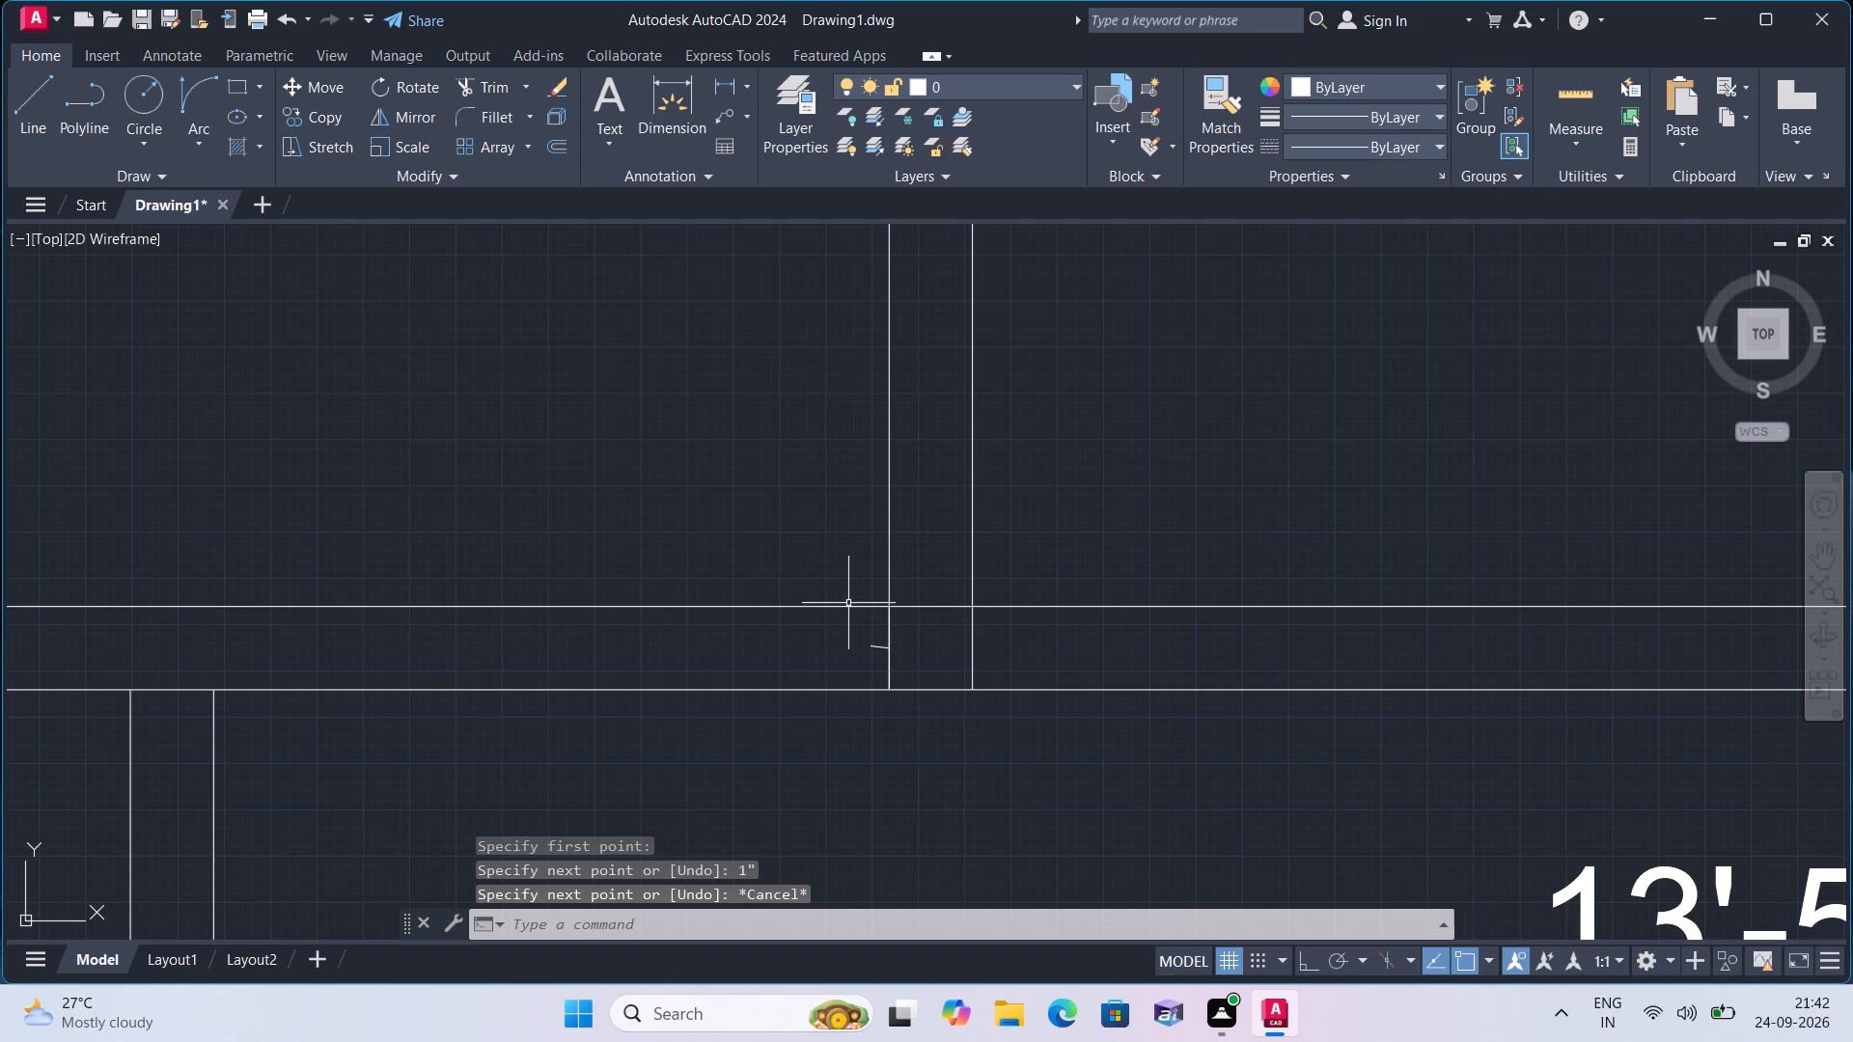
Turn ortho on and erase the slanted 1" line beside the partition.
{"action": "key", "text": "F8"}
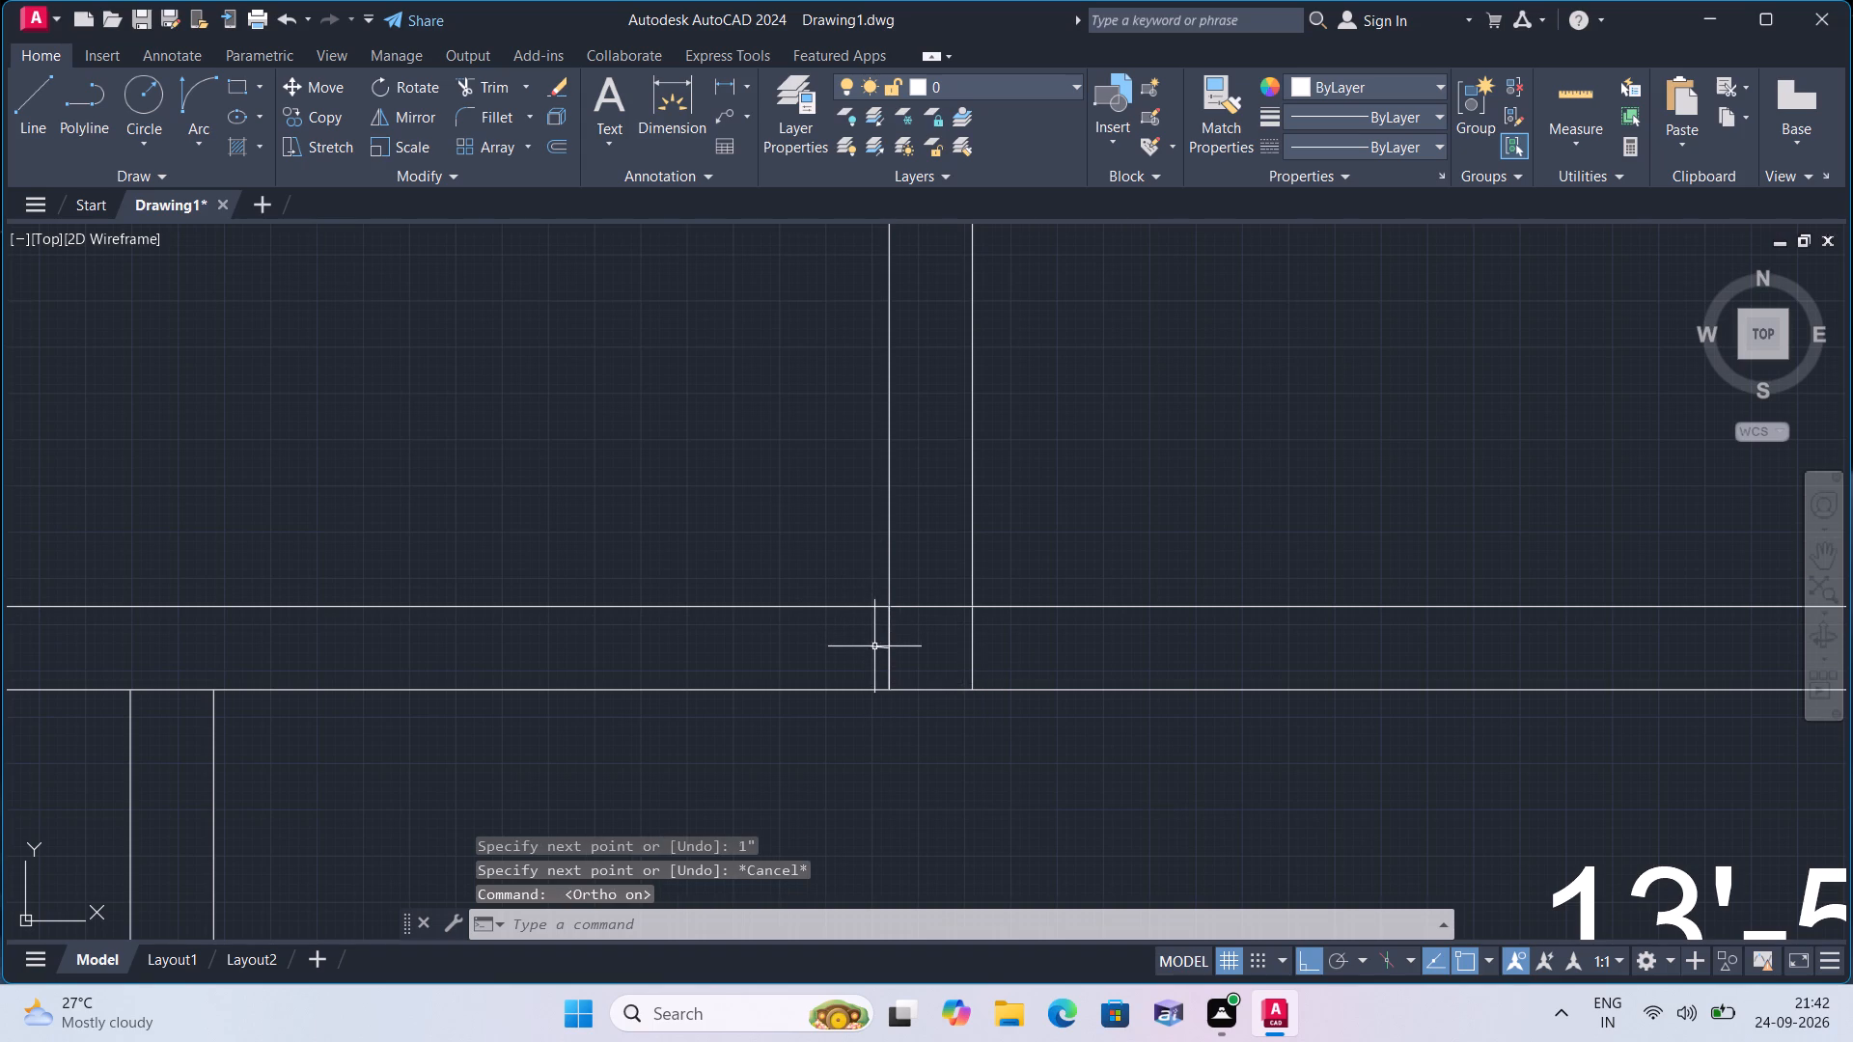
{"action": "left_click", "coordinate": [874, 646]}
{"action": "key", "text": "Delete"}
Draw consecutive 1", 2' and 1" line segments leftwards along the wall's middle from the midpoint of the cross-wall line.
{"action": "middle_click_drag", "start_coordinate": [860, 644], "coordinate": [862, 601]}
{"action": "type", "text": "l"}
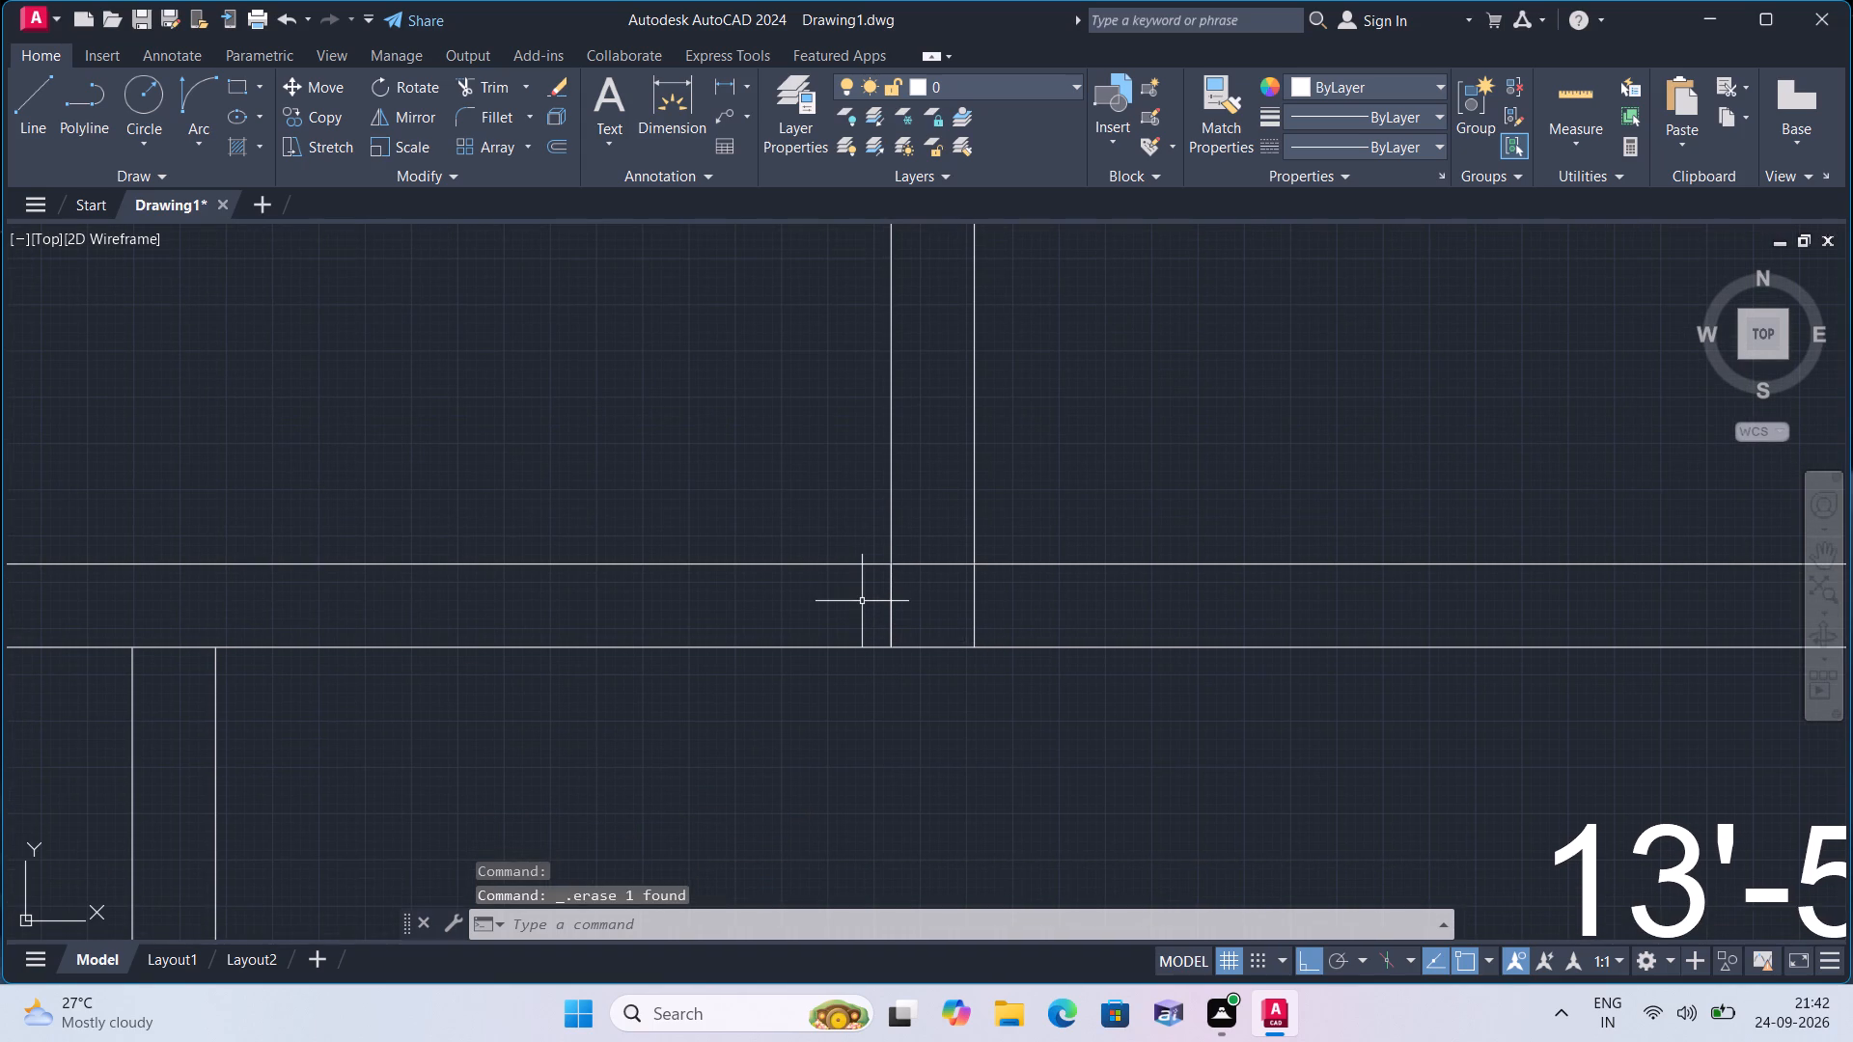
{"action": "key", "text": "space"}
{"action": "left_click", "coordinate": [889, 606]}
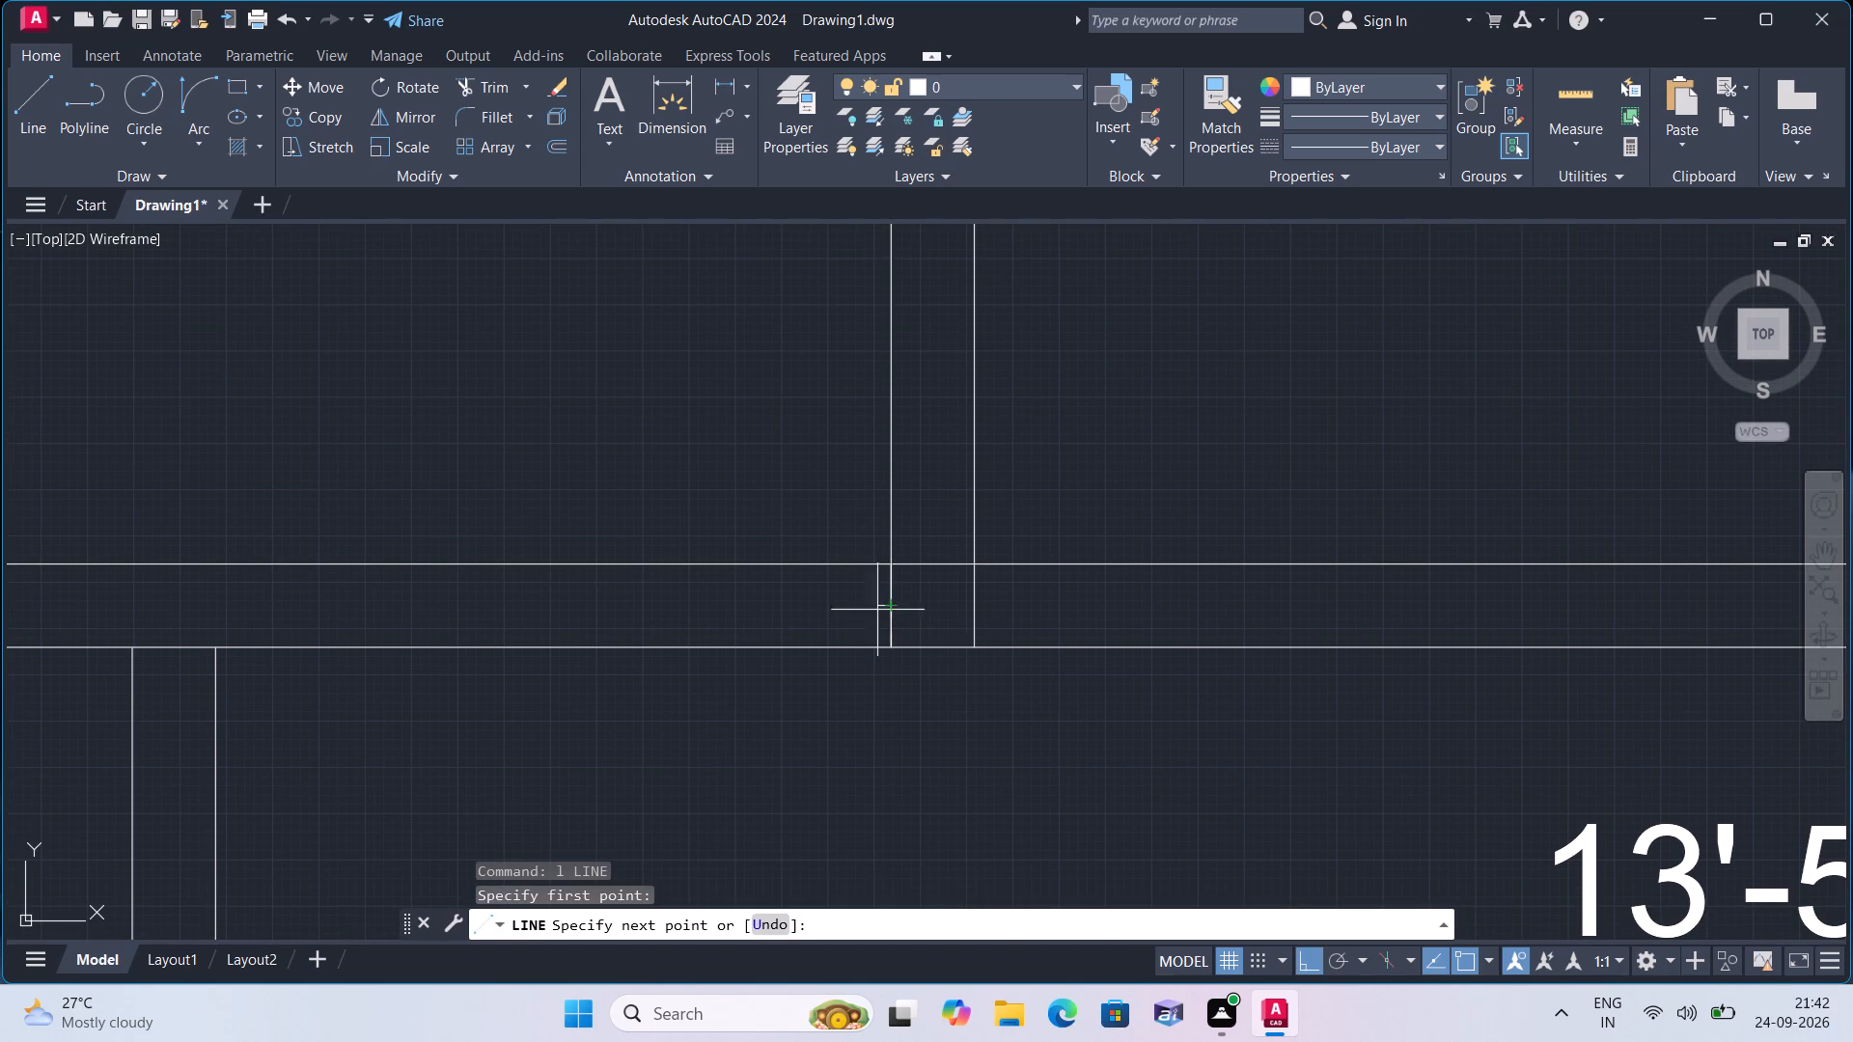
{"action": "type", "text": "1\""}
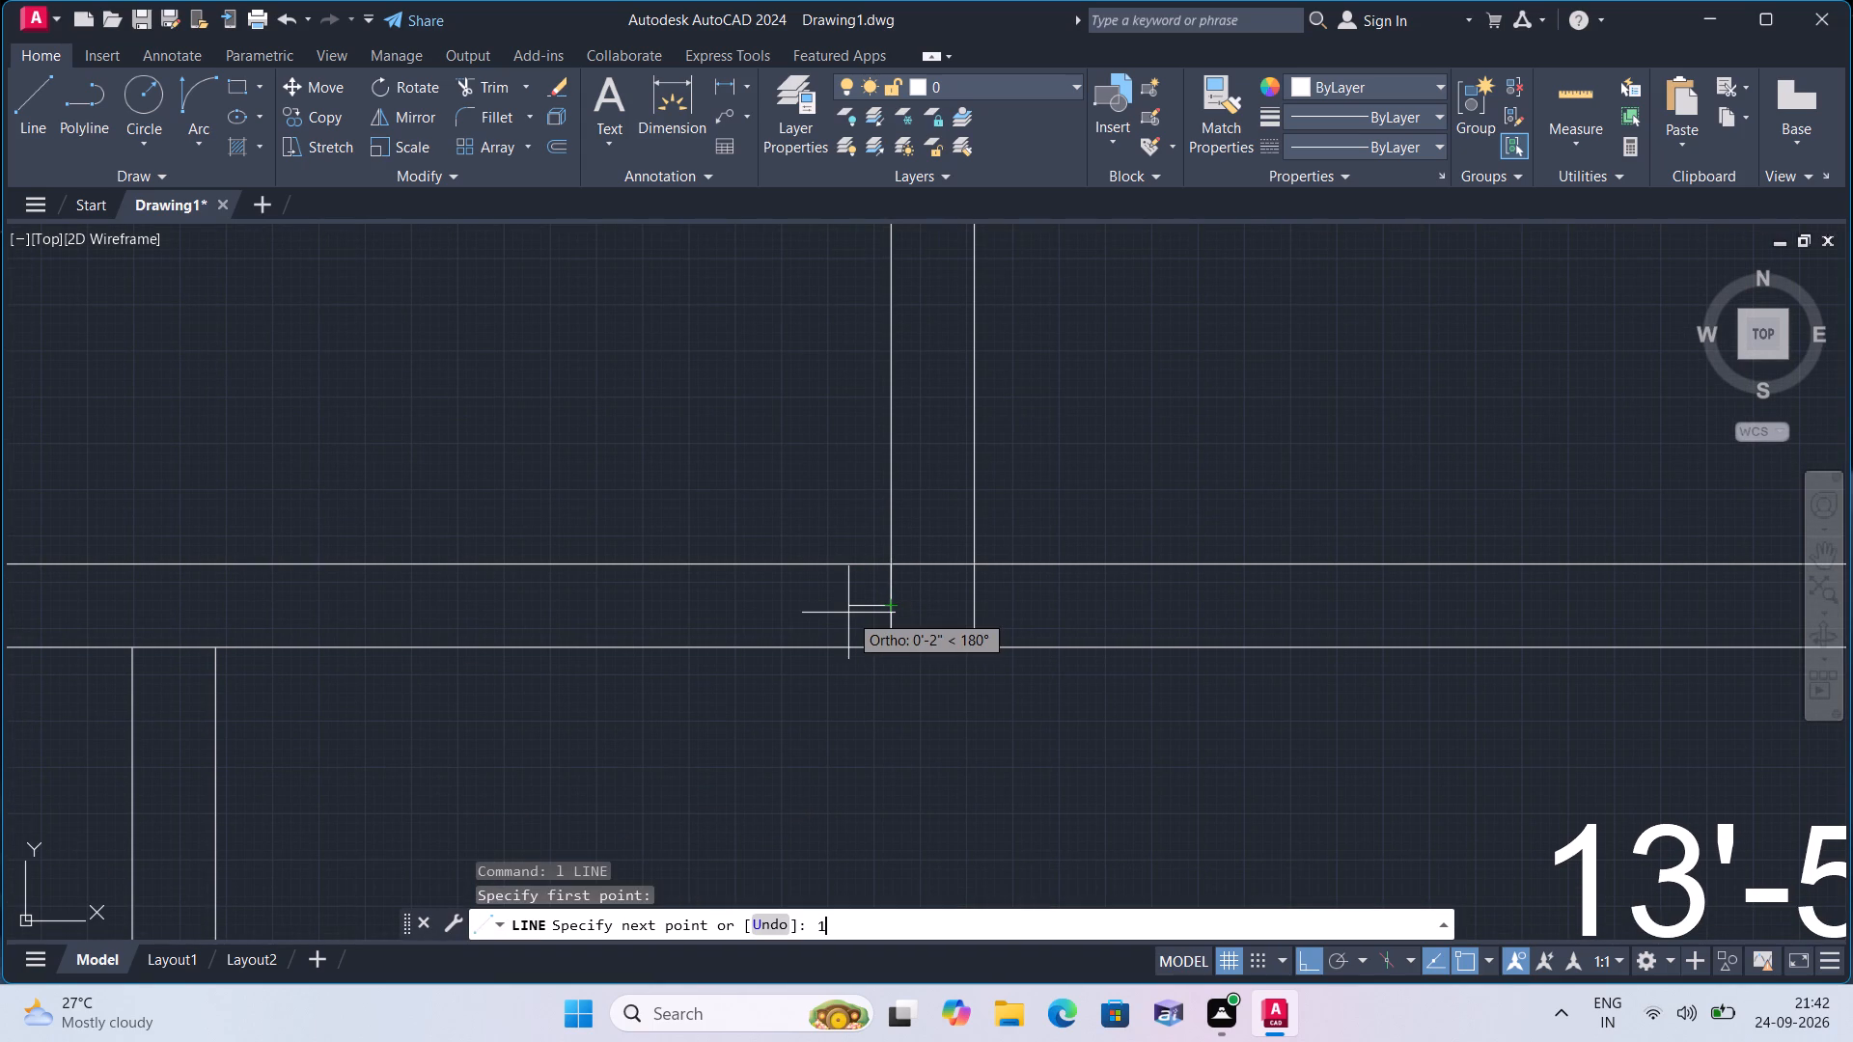
{"action": "key", "text": "space"}
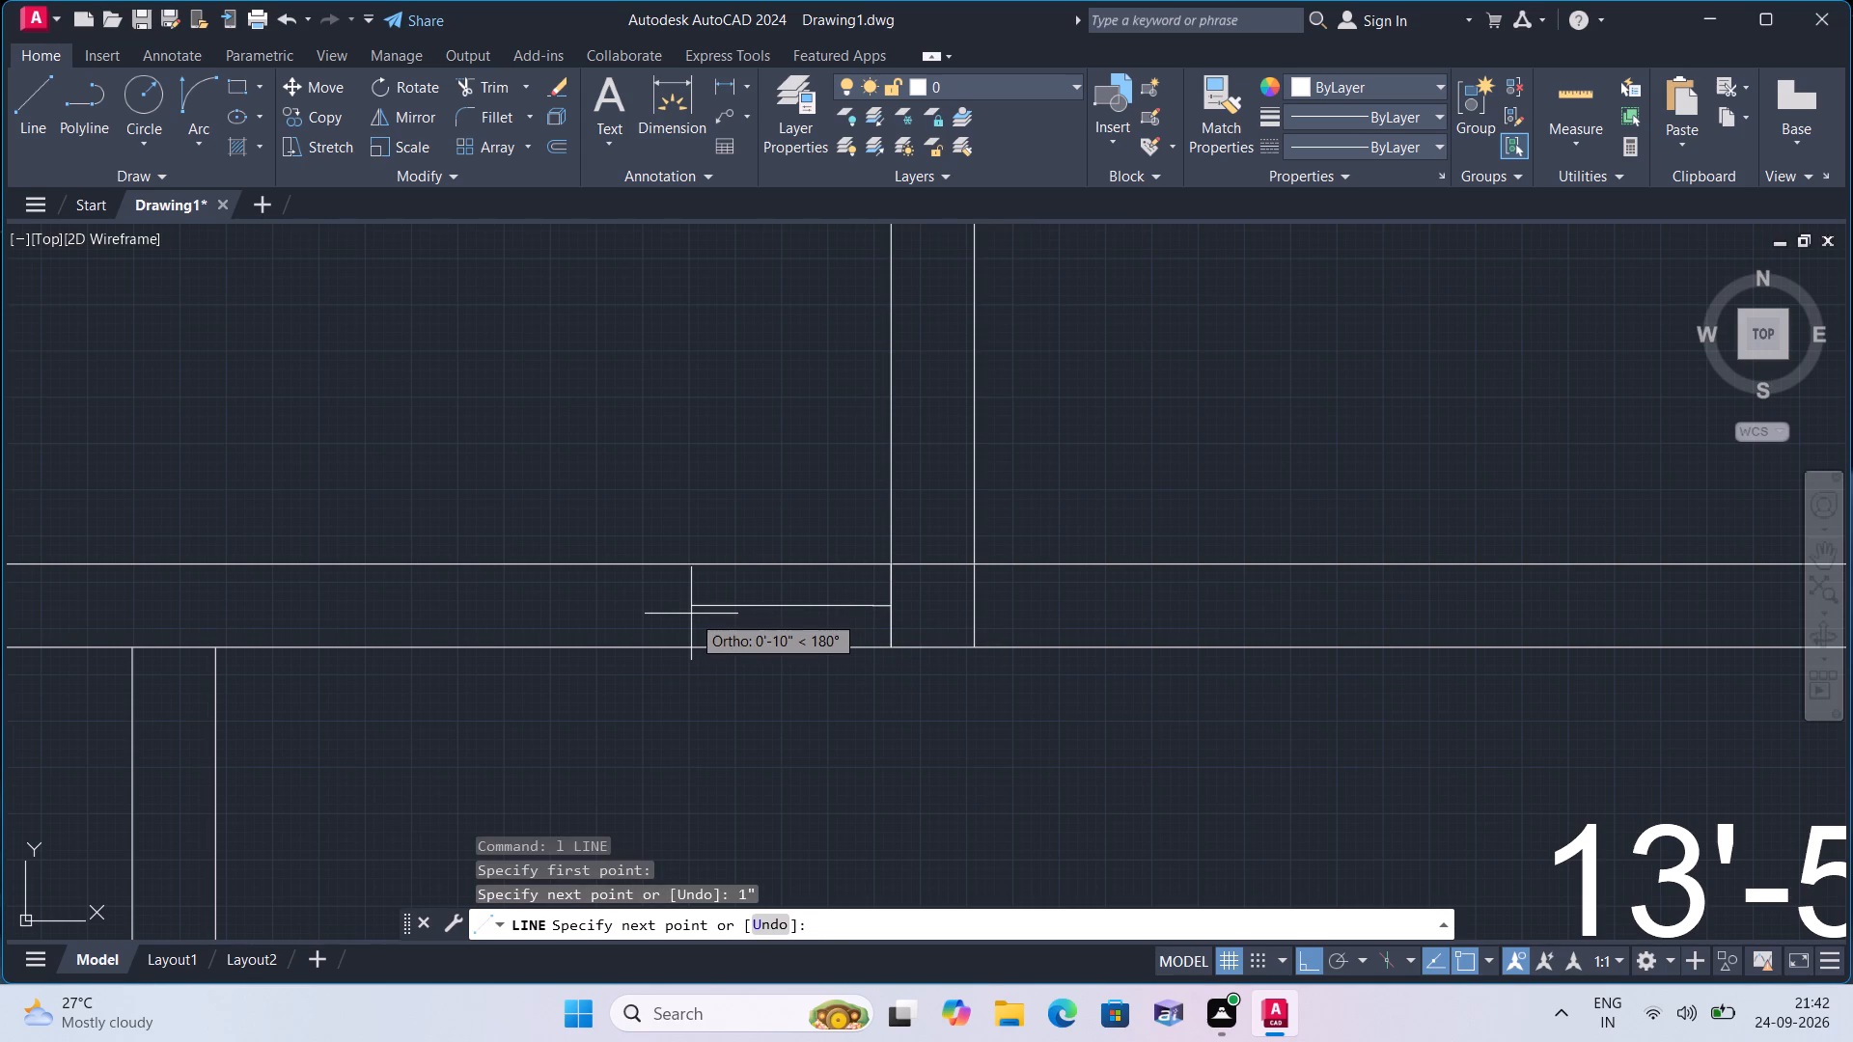
{"action": "type", "text": "2'"}
{"action": "key", "text": "space"}
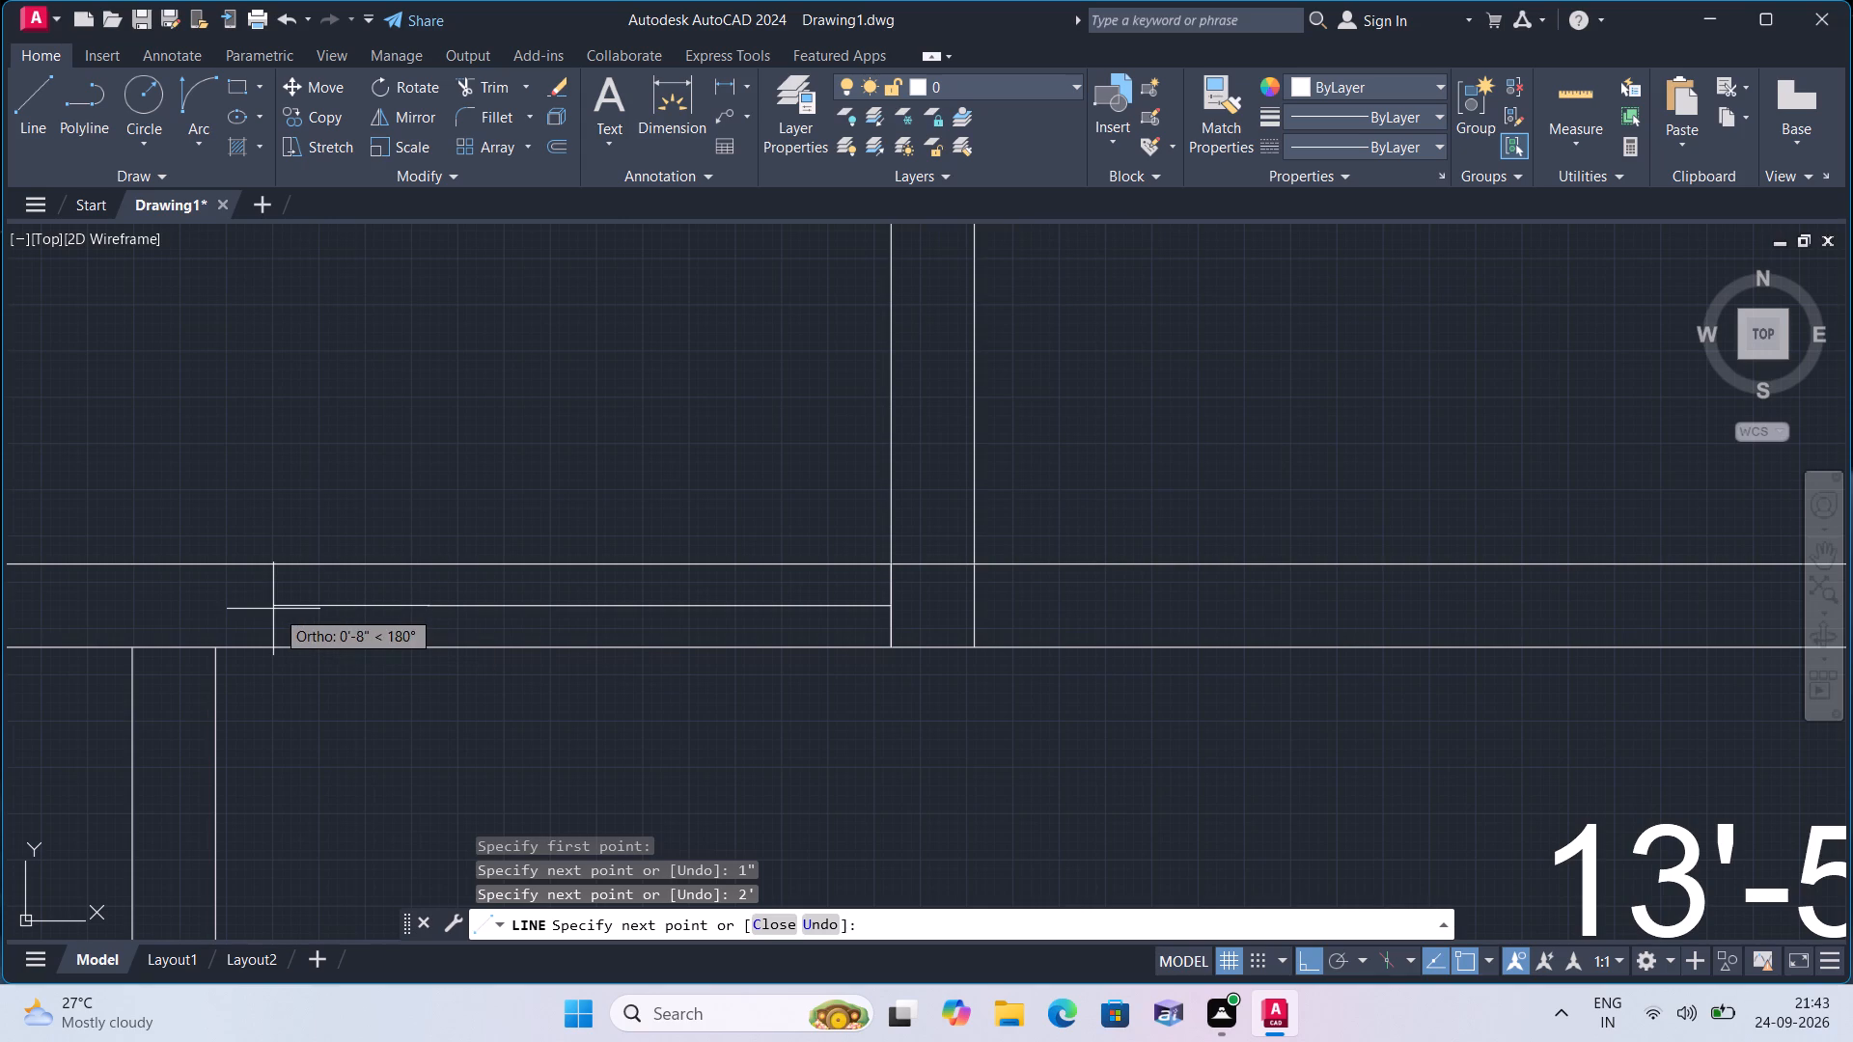
{"action": "key", "text": "2"}
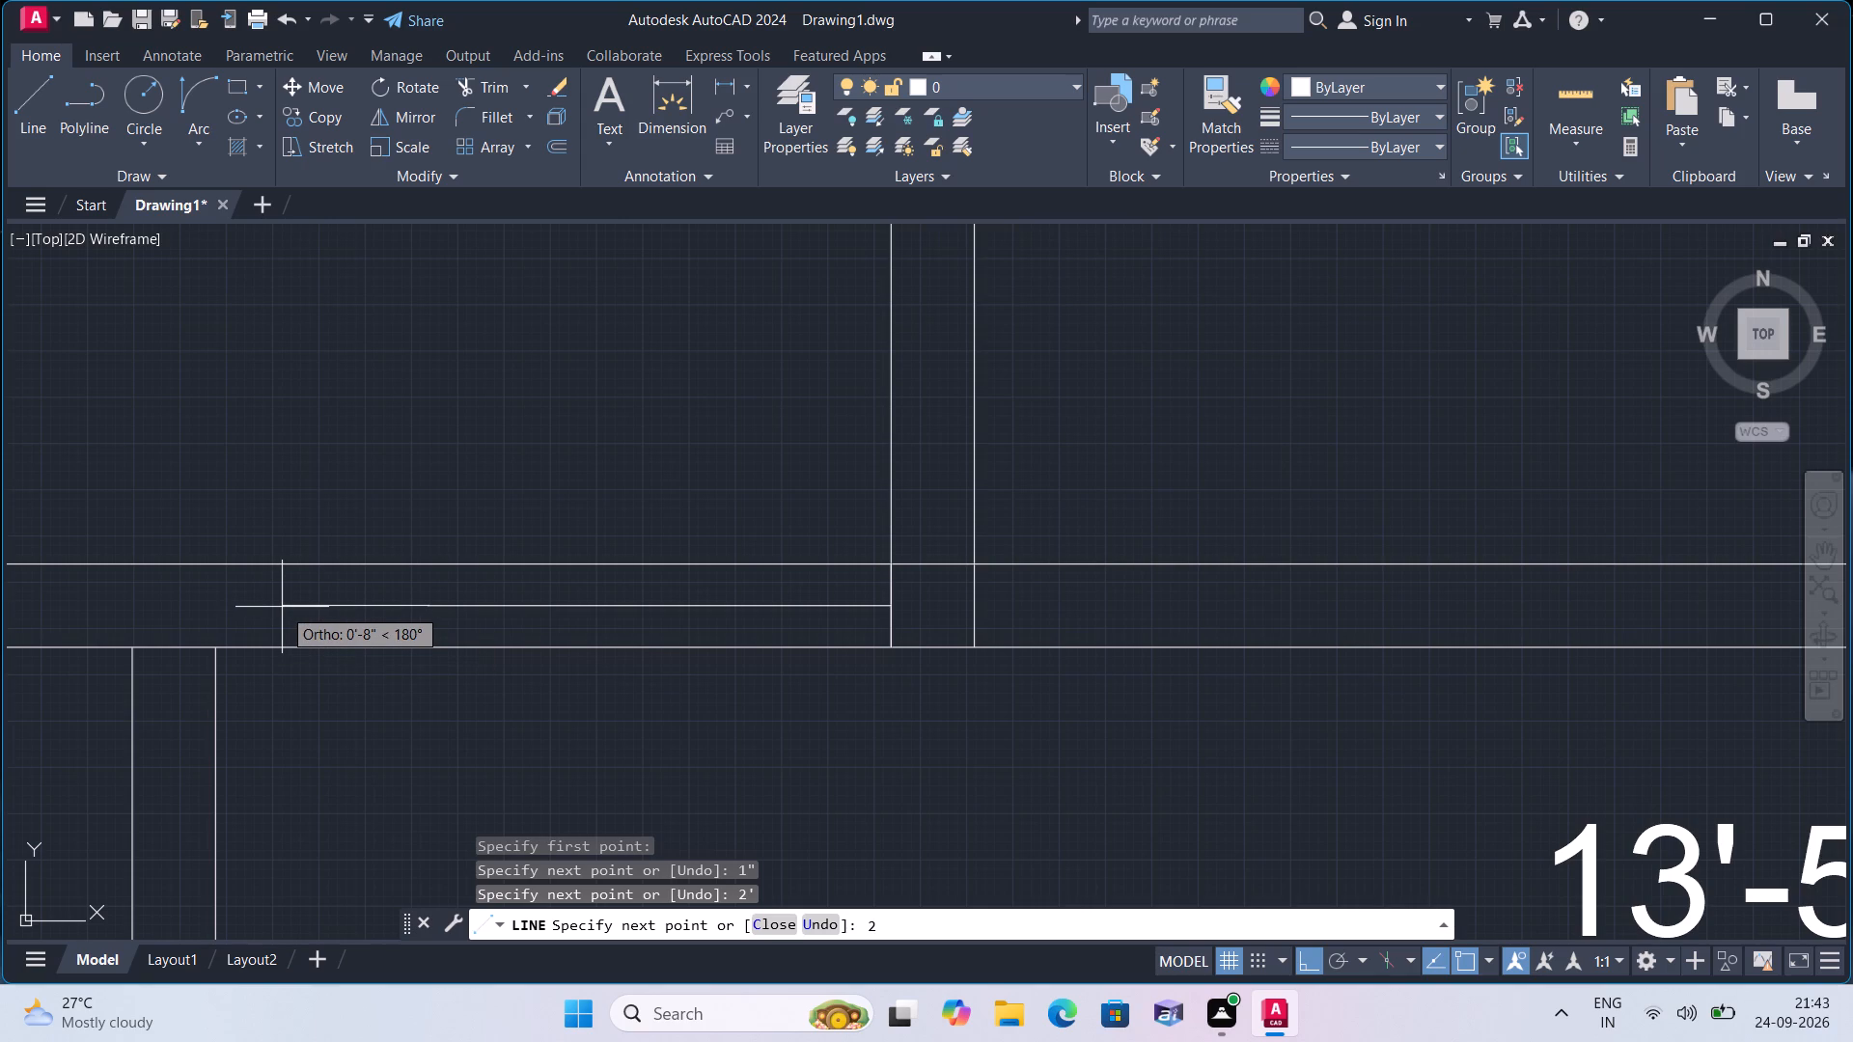
{"action": "key", "text": "BackSpace"}
{"action": "type", "text": "1\""}
{"action": "key", "text": "space"}
Close the far end of the door opening with short vertical lines to the wall's upper and lower faces.
{"action": "middle_click_drag", "start_coordinate": [264, 610], "coordinate": [346, 494]}
{"action": "scroll", "coordinate": [386, 460], "scroll_direction": "down", "scroll_amount": 1}
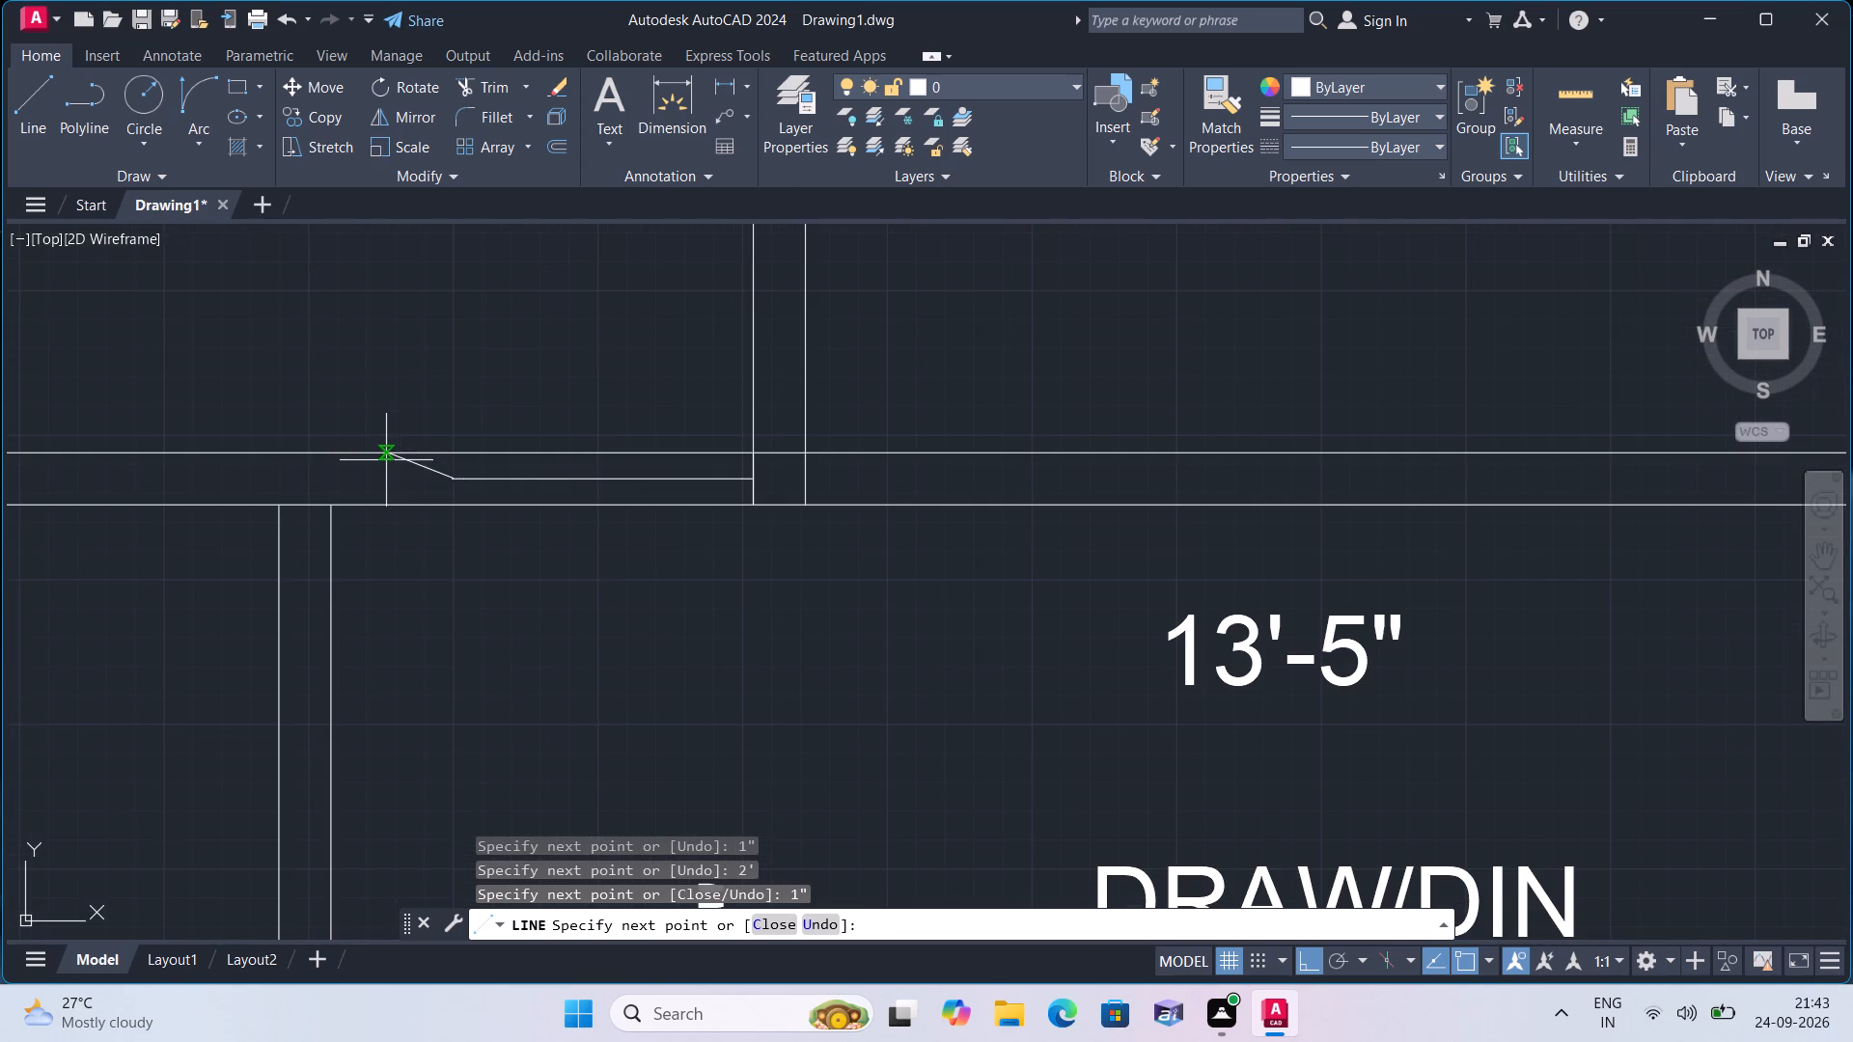
{"action": "scroll", "coordinate": [385, 463], "scroll_direction": "up", "scroll_amount": 1}
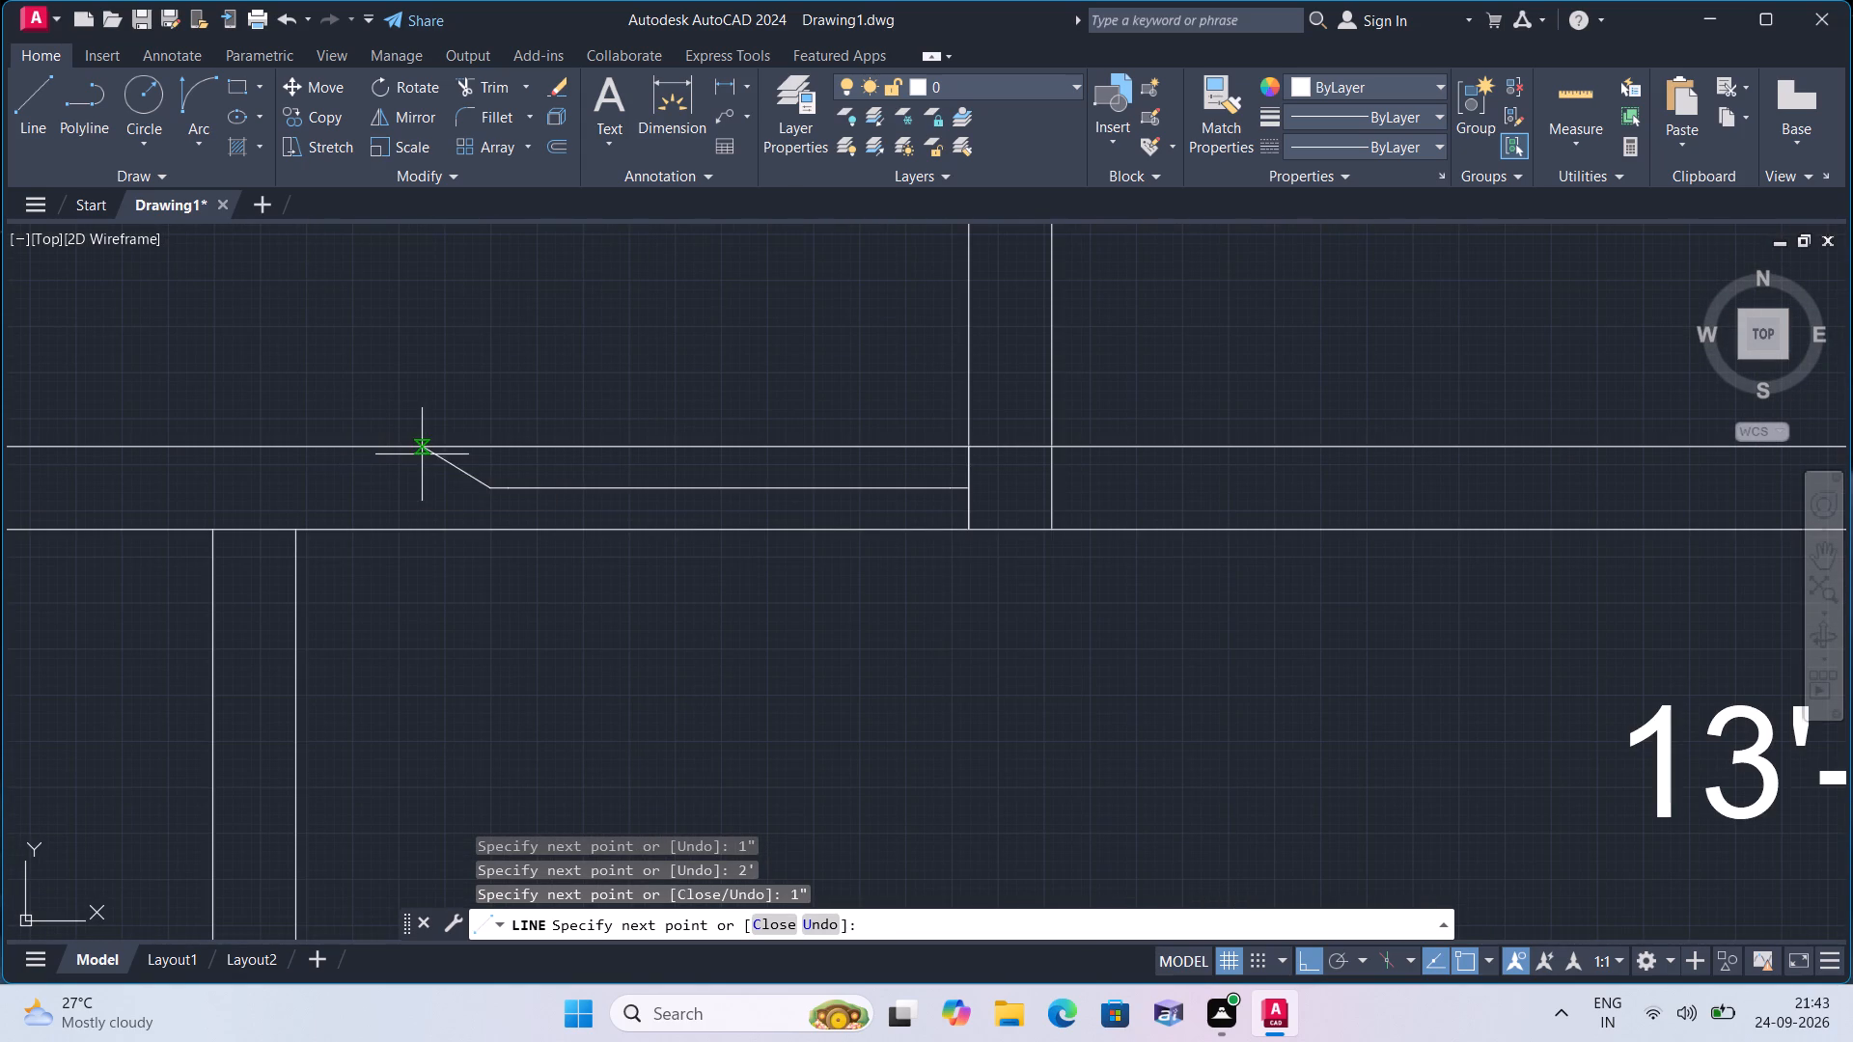
{"action": "scroll", "coordinate": [446, 447], "scroll_direction": "down", "scroll_amount": 1}
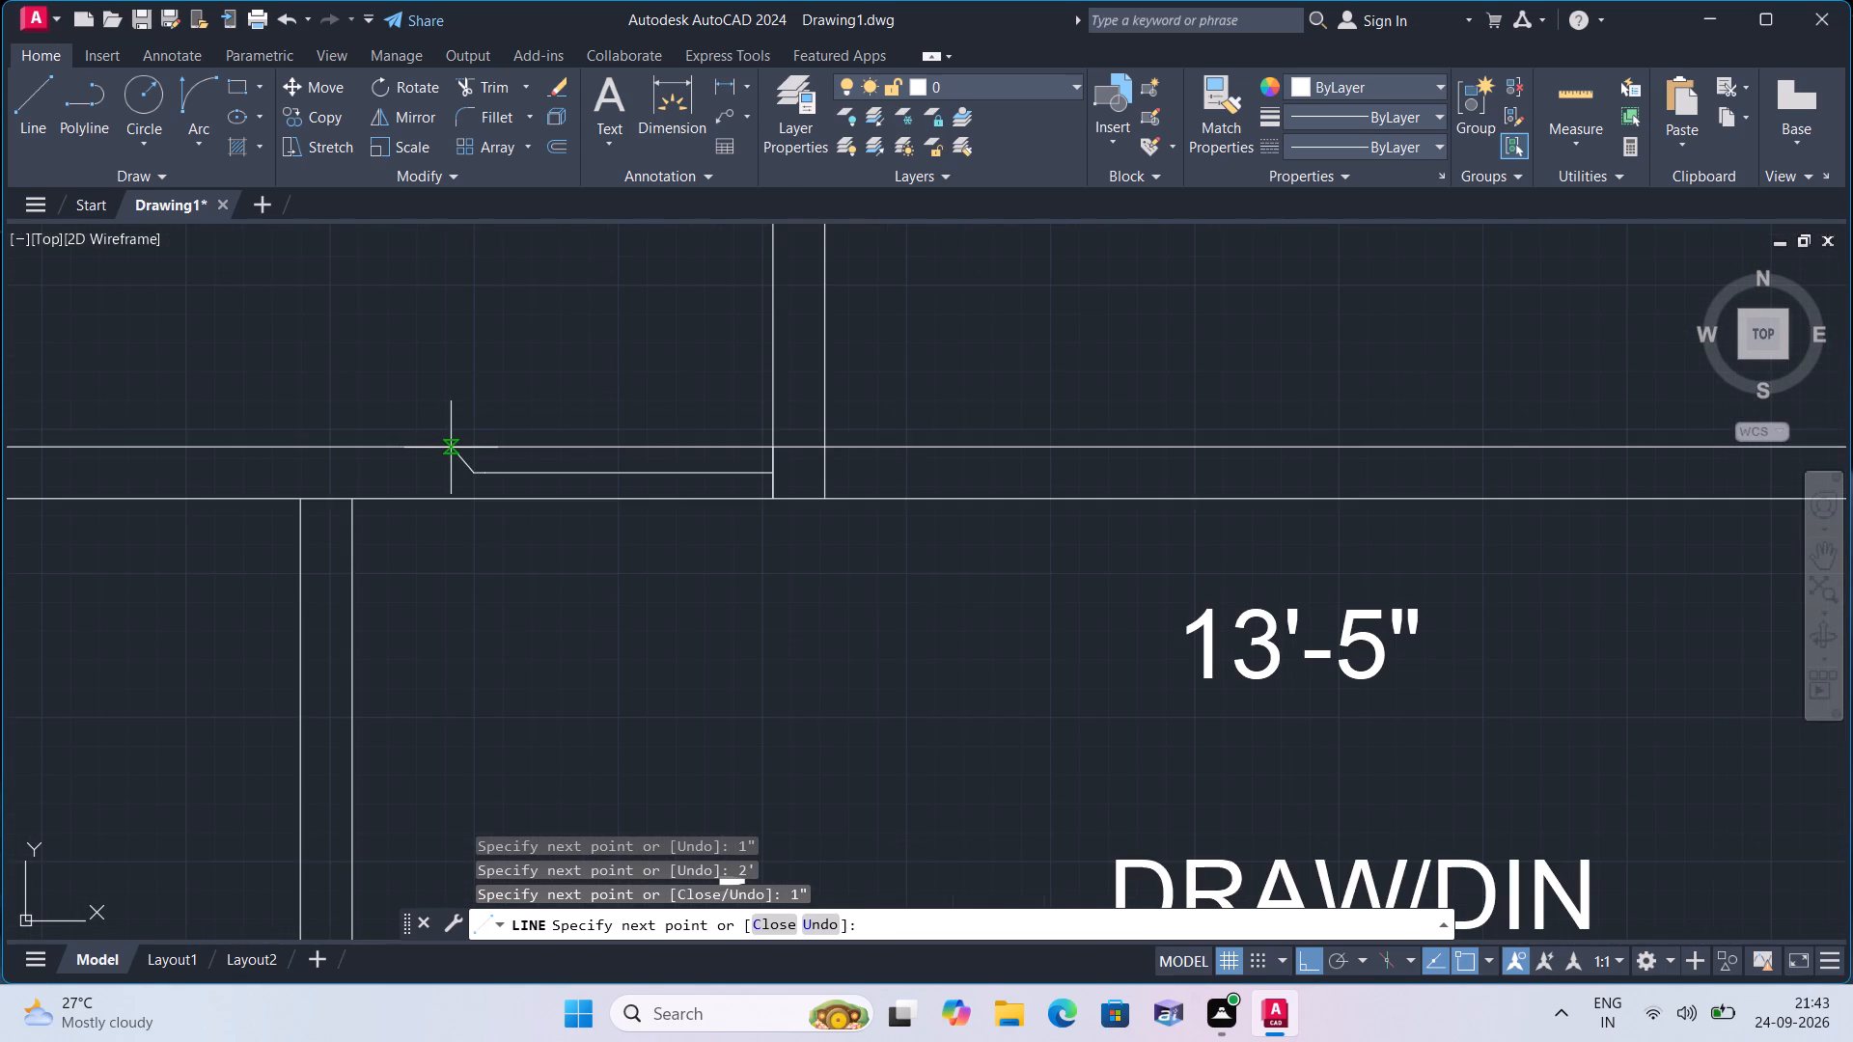
{"action": "left_click", "coordinate": [467, 449]}
{"action": "key", "text": "space"}
{"action": "key", "text": "space"}
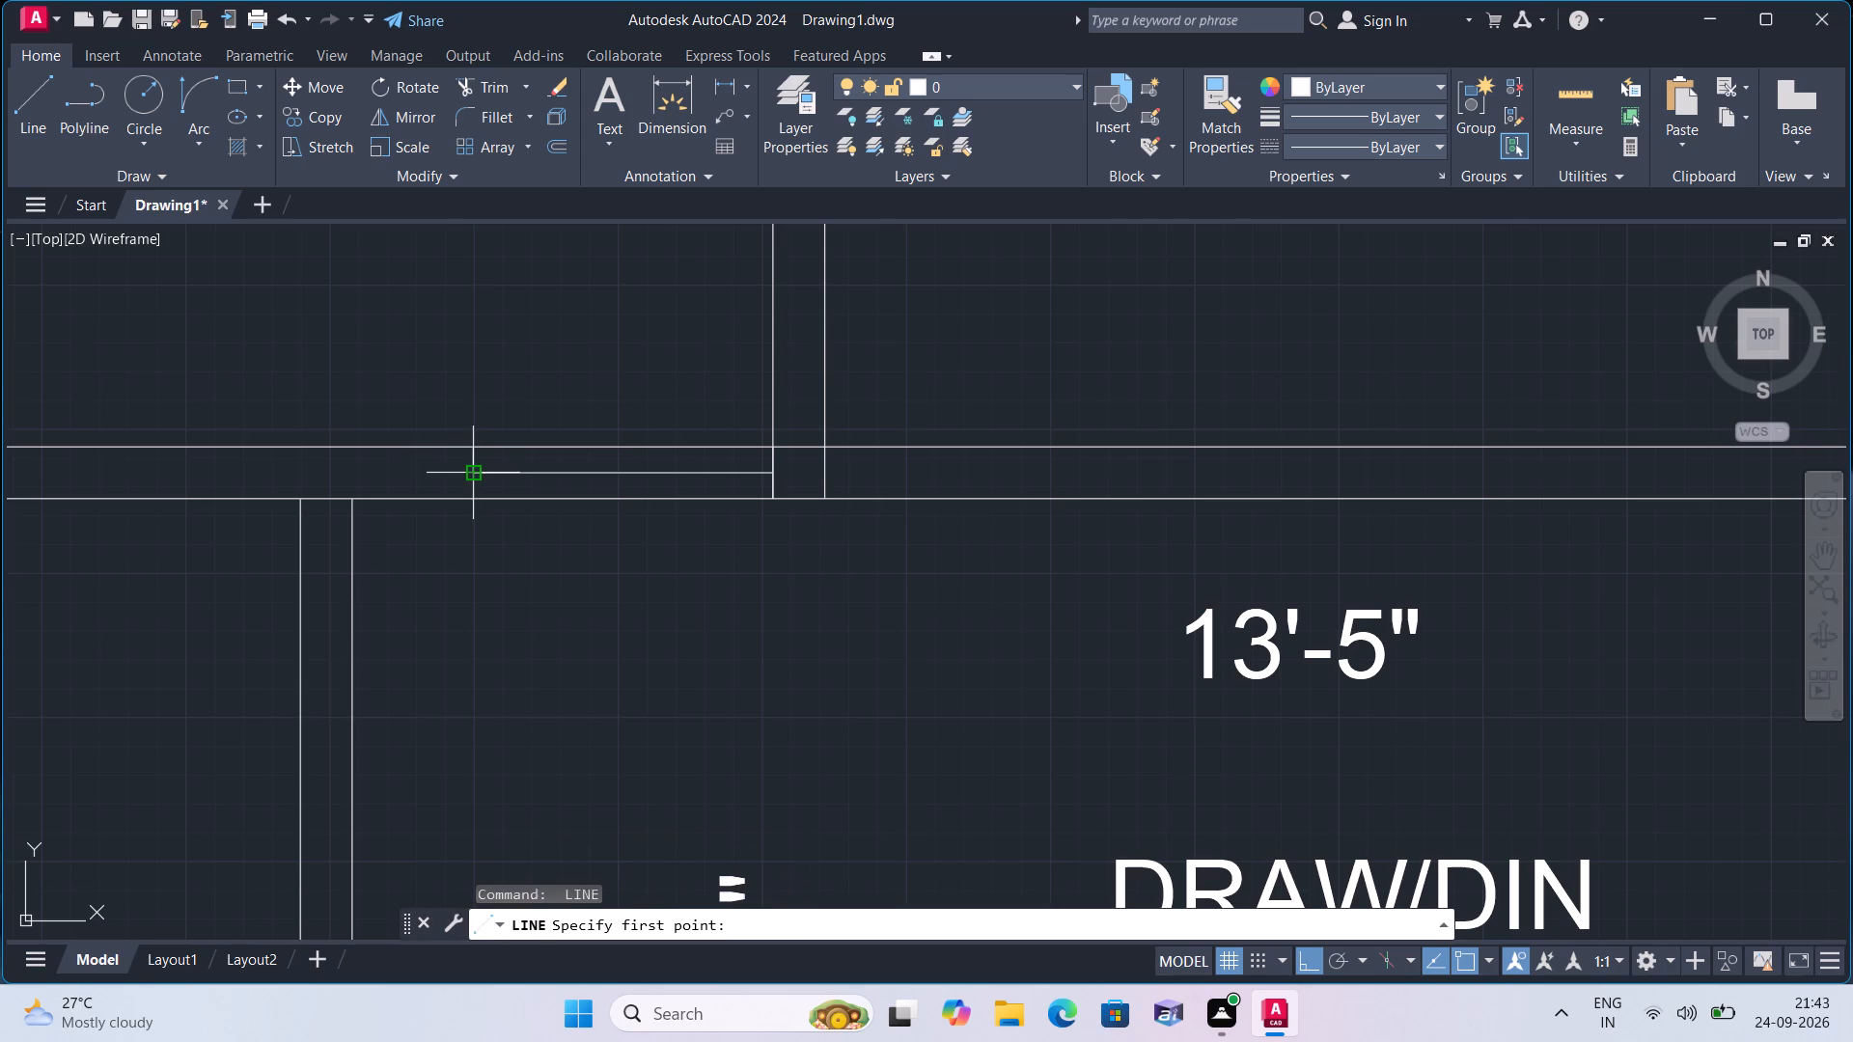
{"action": "left_click", "coordinate": [474, 474]}
{"action": "left_click", "coordinate": [475, 497]}
{"action": "key", "text": "space"}
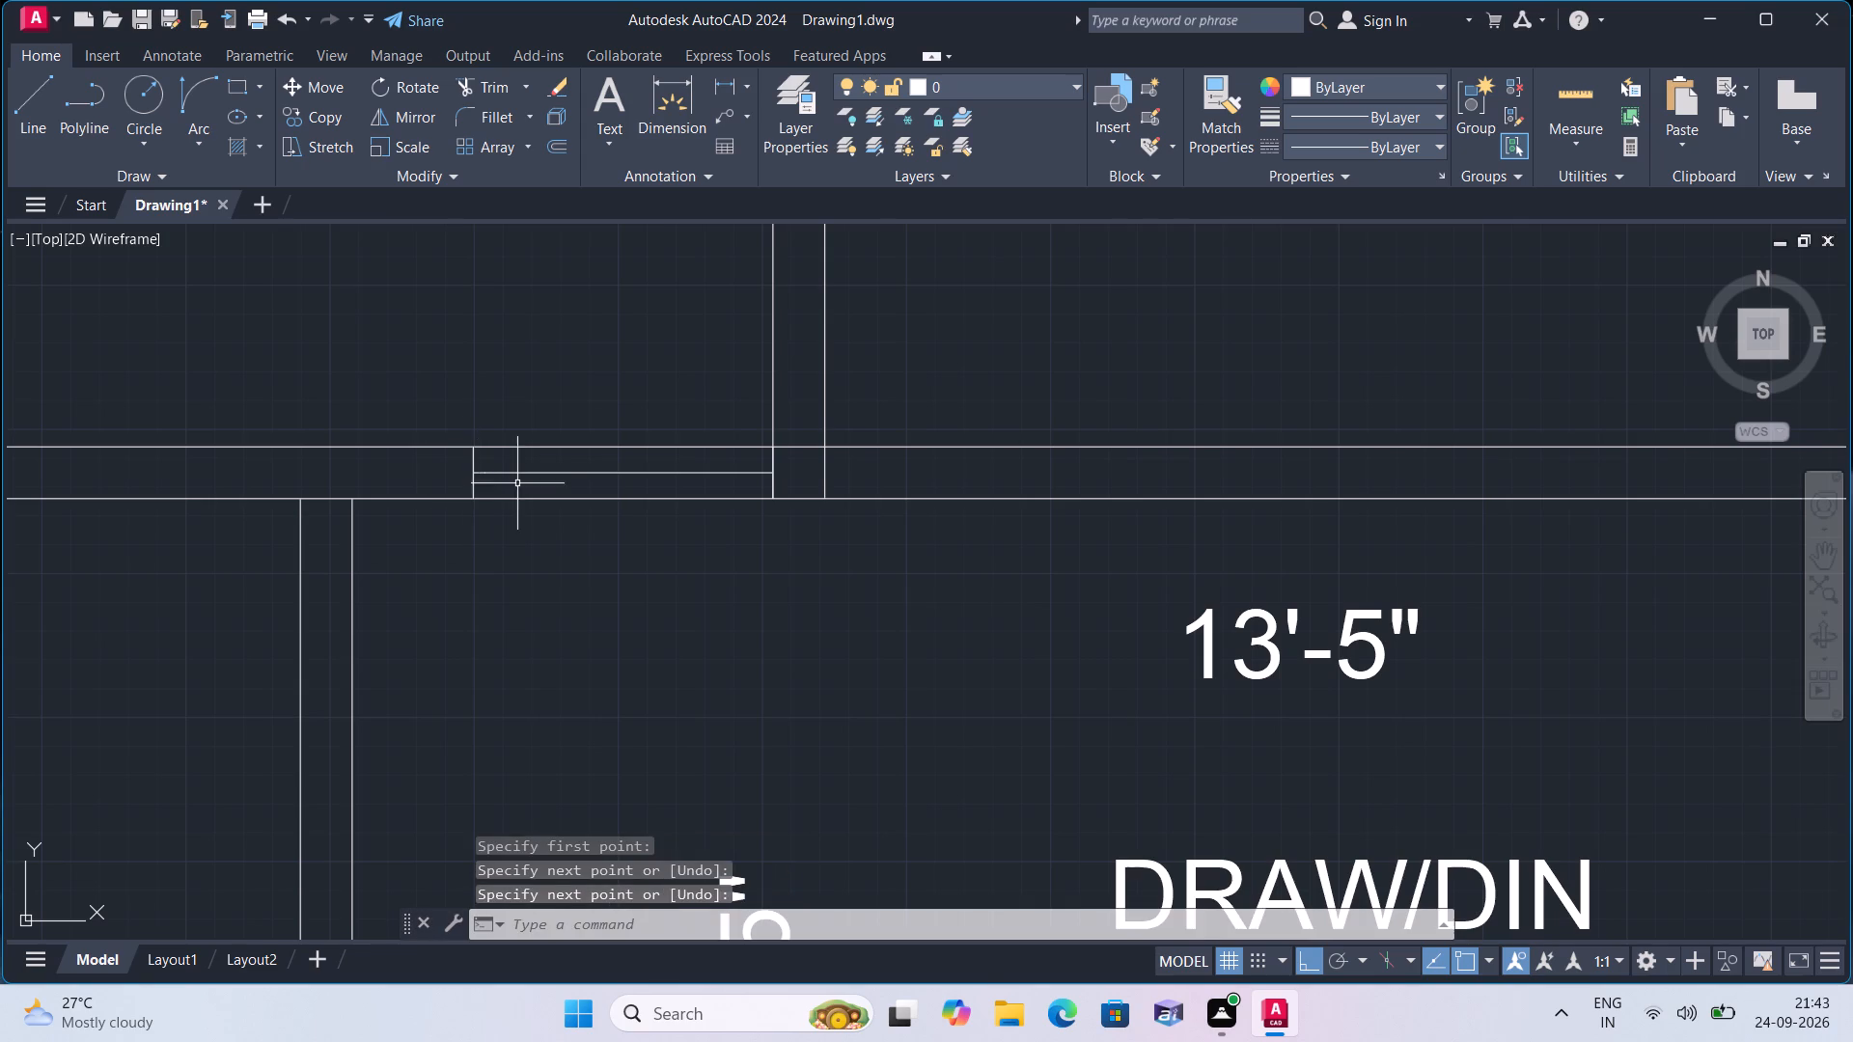
Erase the 2' middle segment and the cross-wall line at the partition, keeping the two 1" stubs.
{"action": "left_click", "coordinate": [524, 477]}
{"action": "left_click", "coordinate": [524, 475]}
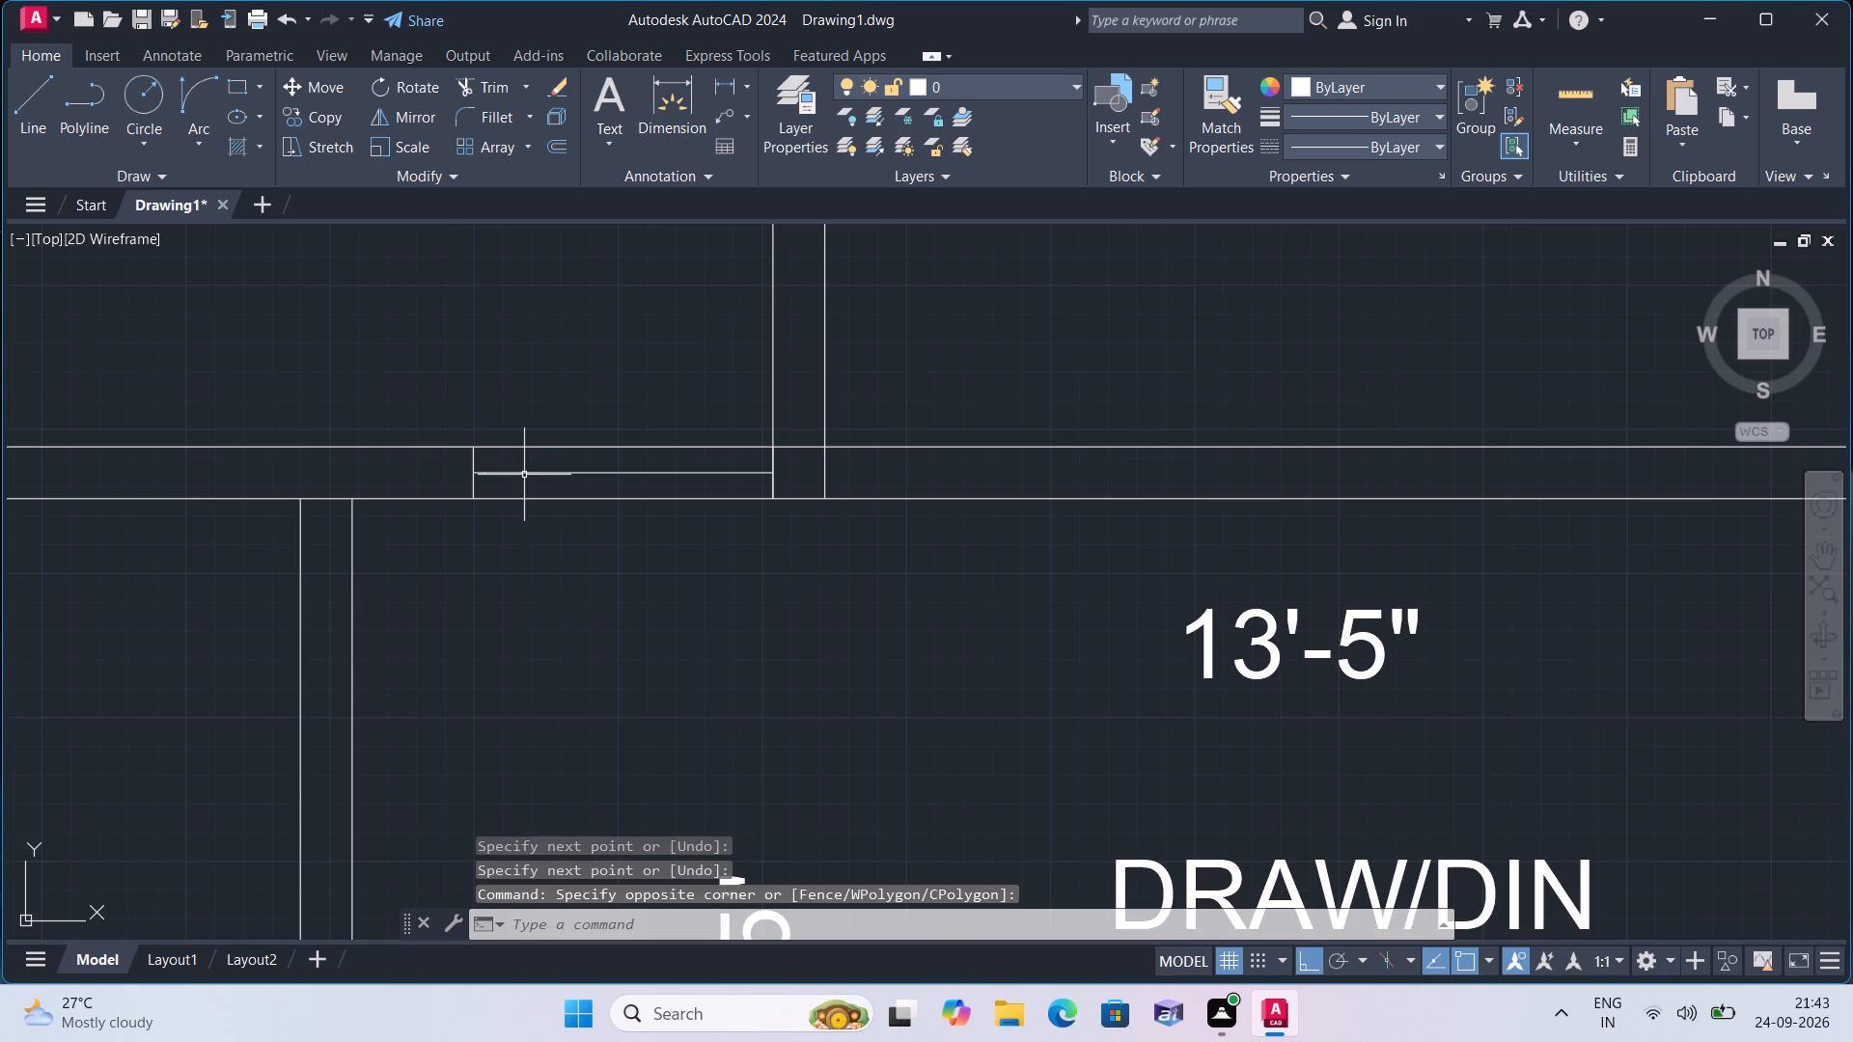
{"action": "double_click", "coordinate": [524, 475]}
{"action": "scroll", "coordinate": [782, 452], "scroll_direction": "up", "scroll_amount": 1}
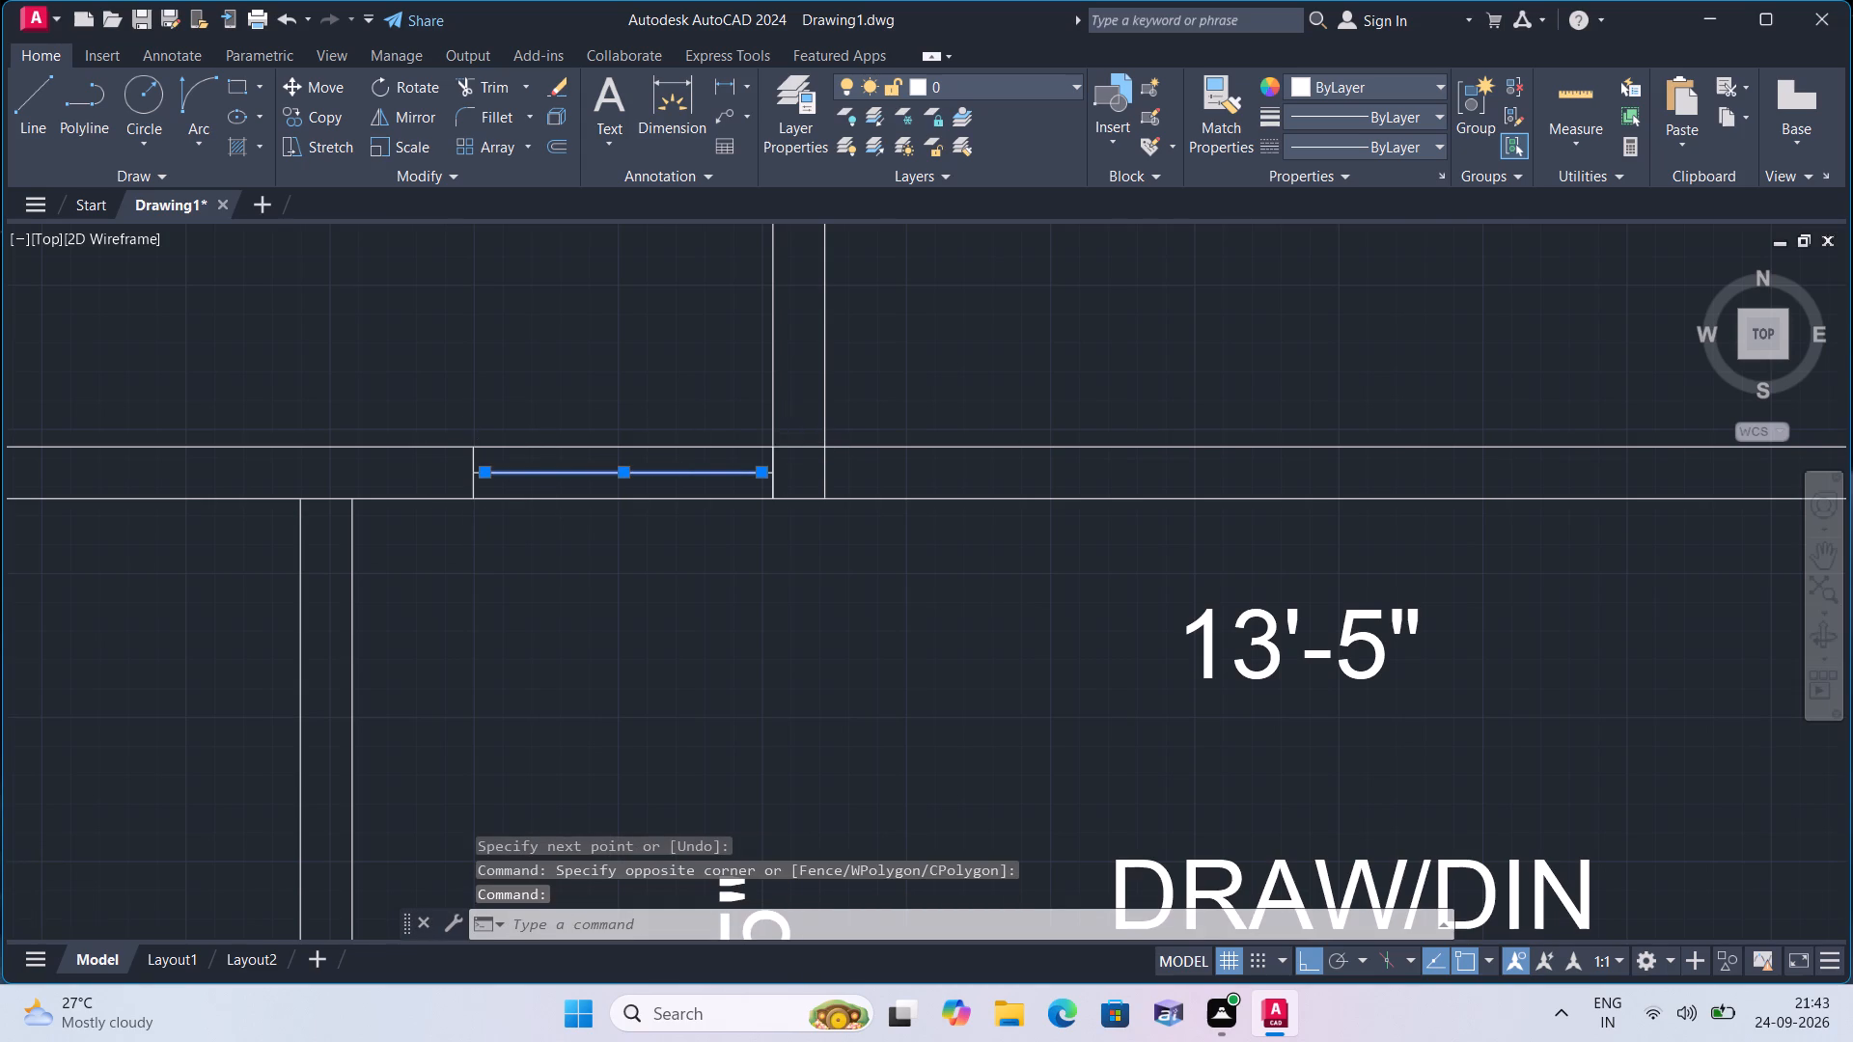
{"action": "left_click", "coordinate": [763, 464]}
{"action": "scroll", "coordinate": [831, 450], "scroll_direction": "down", "scroll_amount": 1}
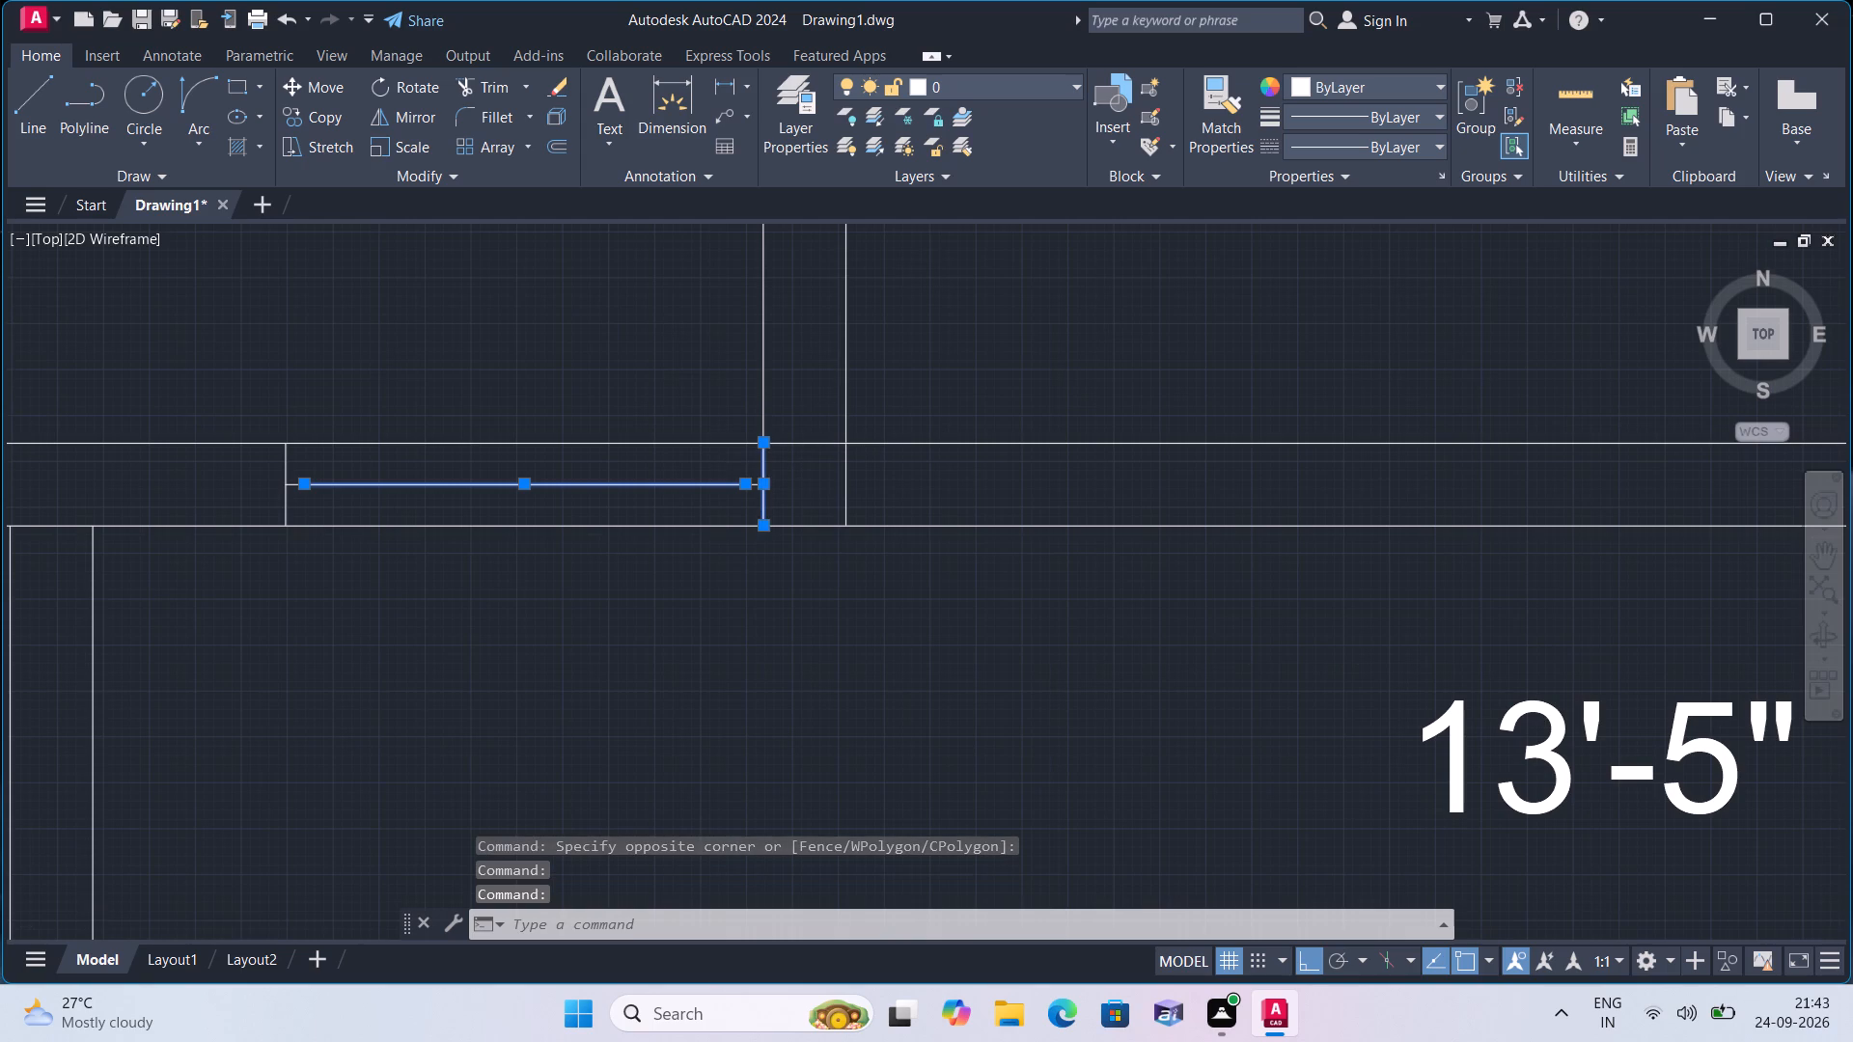
{"action": "key", "text": "Delete"}
Draw a 2' vertical door-leaf line up into the 10'-5" bedroom from the end of the 1" stub beside the partition.
{"action": "key", "text": "l"}
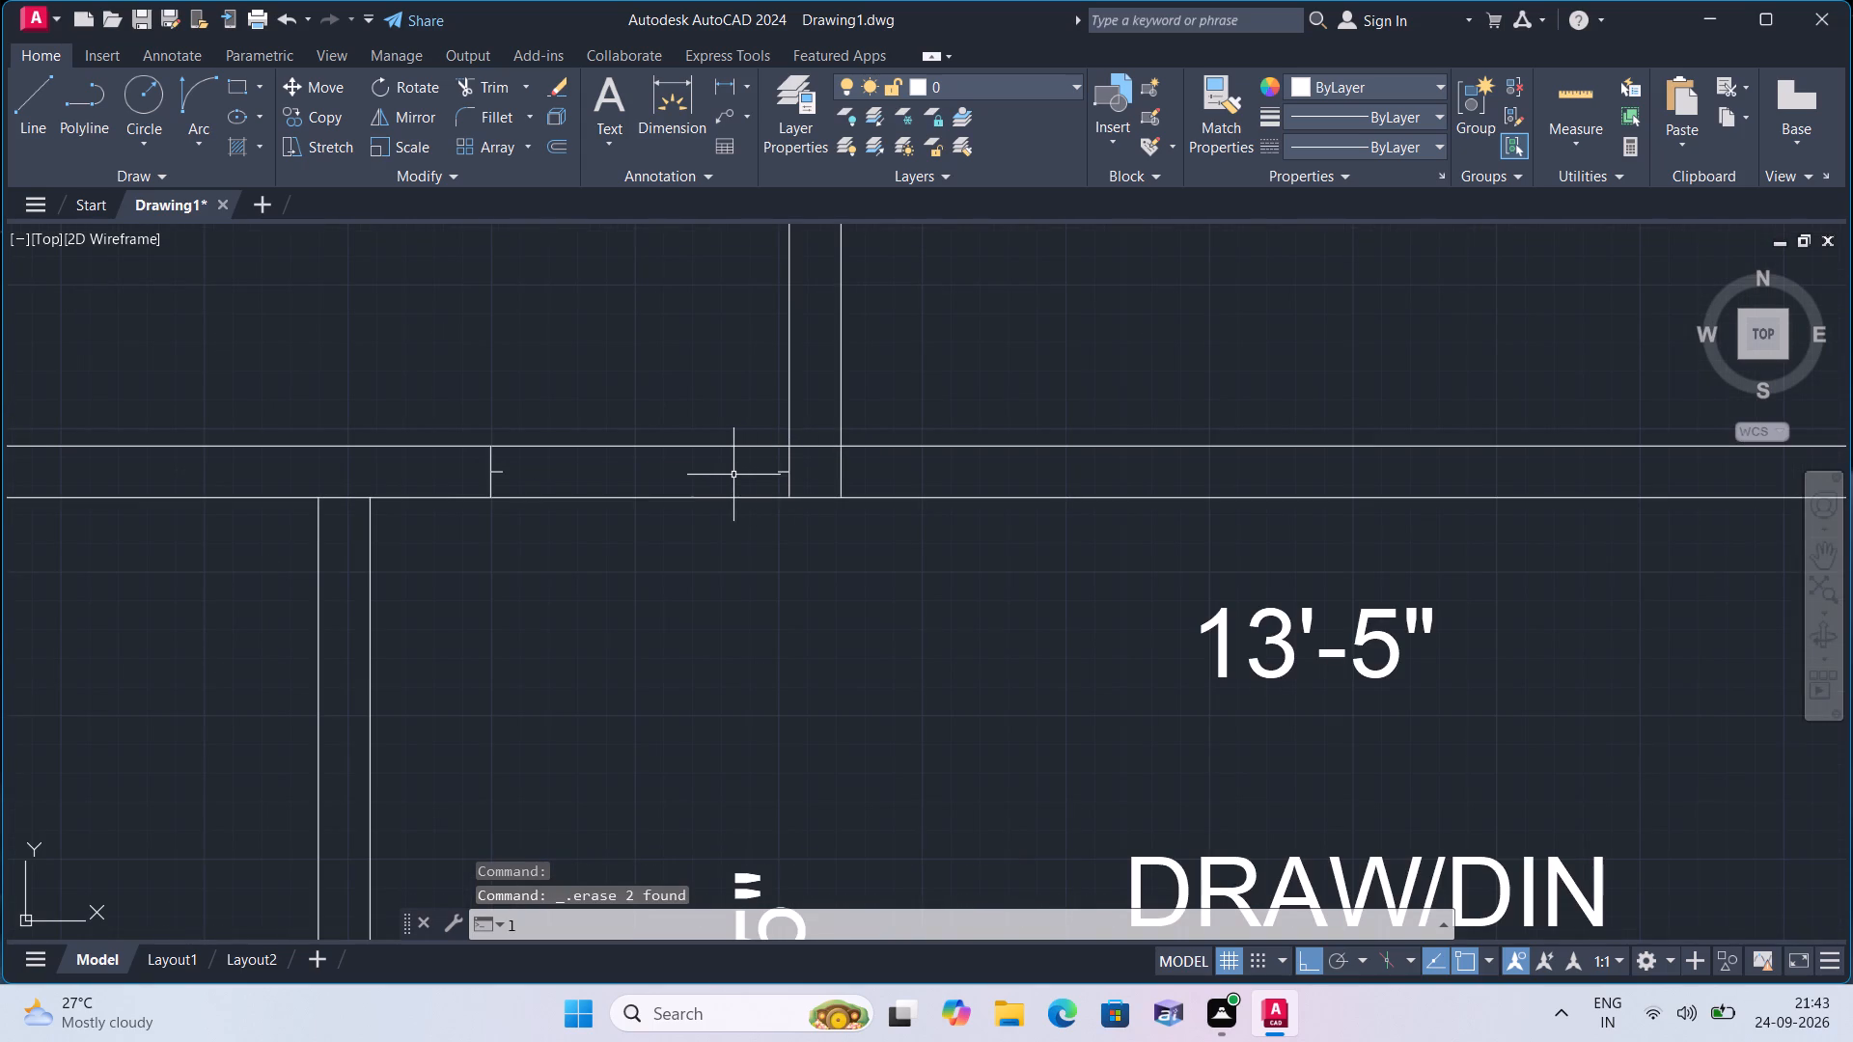
{"action": "key", "text": "space"}
{"action": "scroll", "coordinate": [707, 489], "scroll_direction": "up", "scroll_amount": 1}
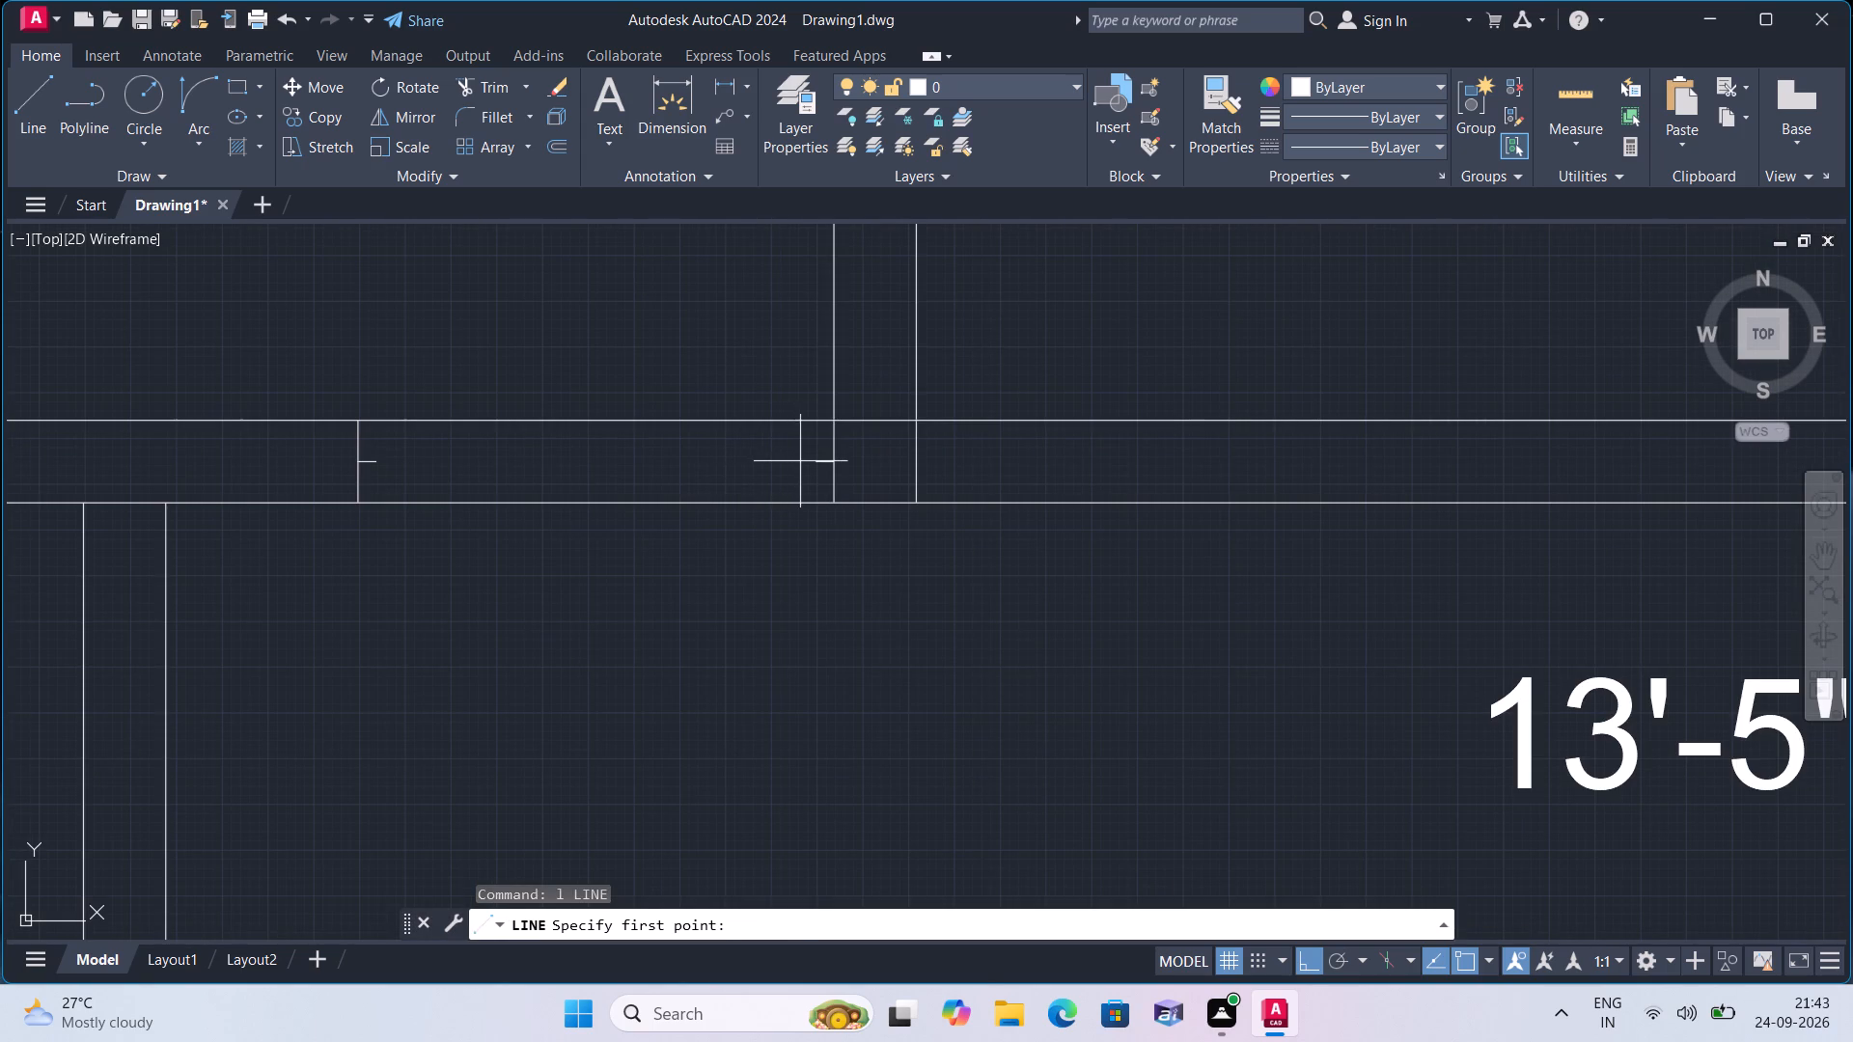
{"action": "left_click", "coordinate": [809, 461]}
{"action": "scroll", "coordinate": [728, 345], "scroll_direction": "down", "scroll_amount": 2}
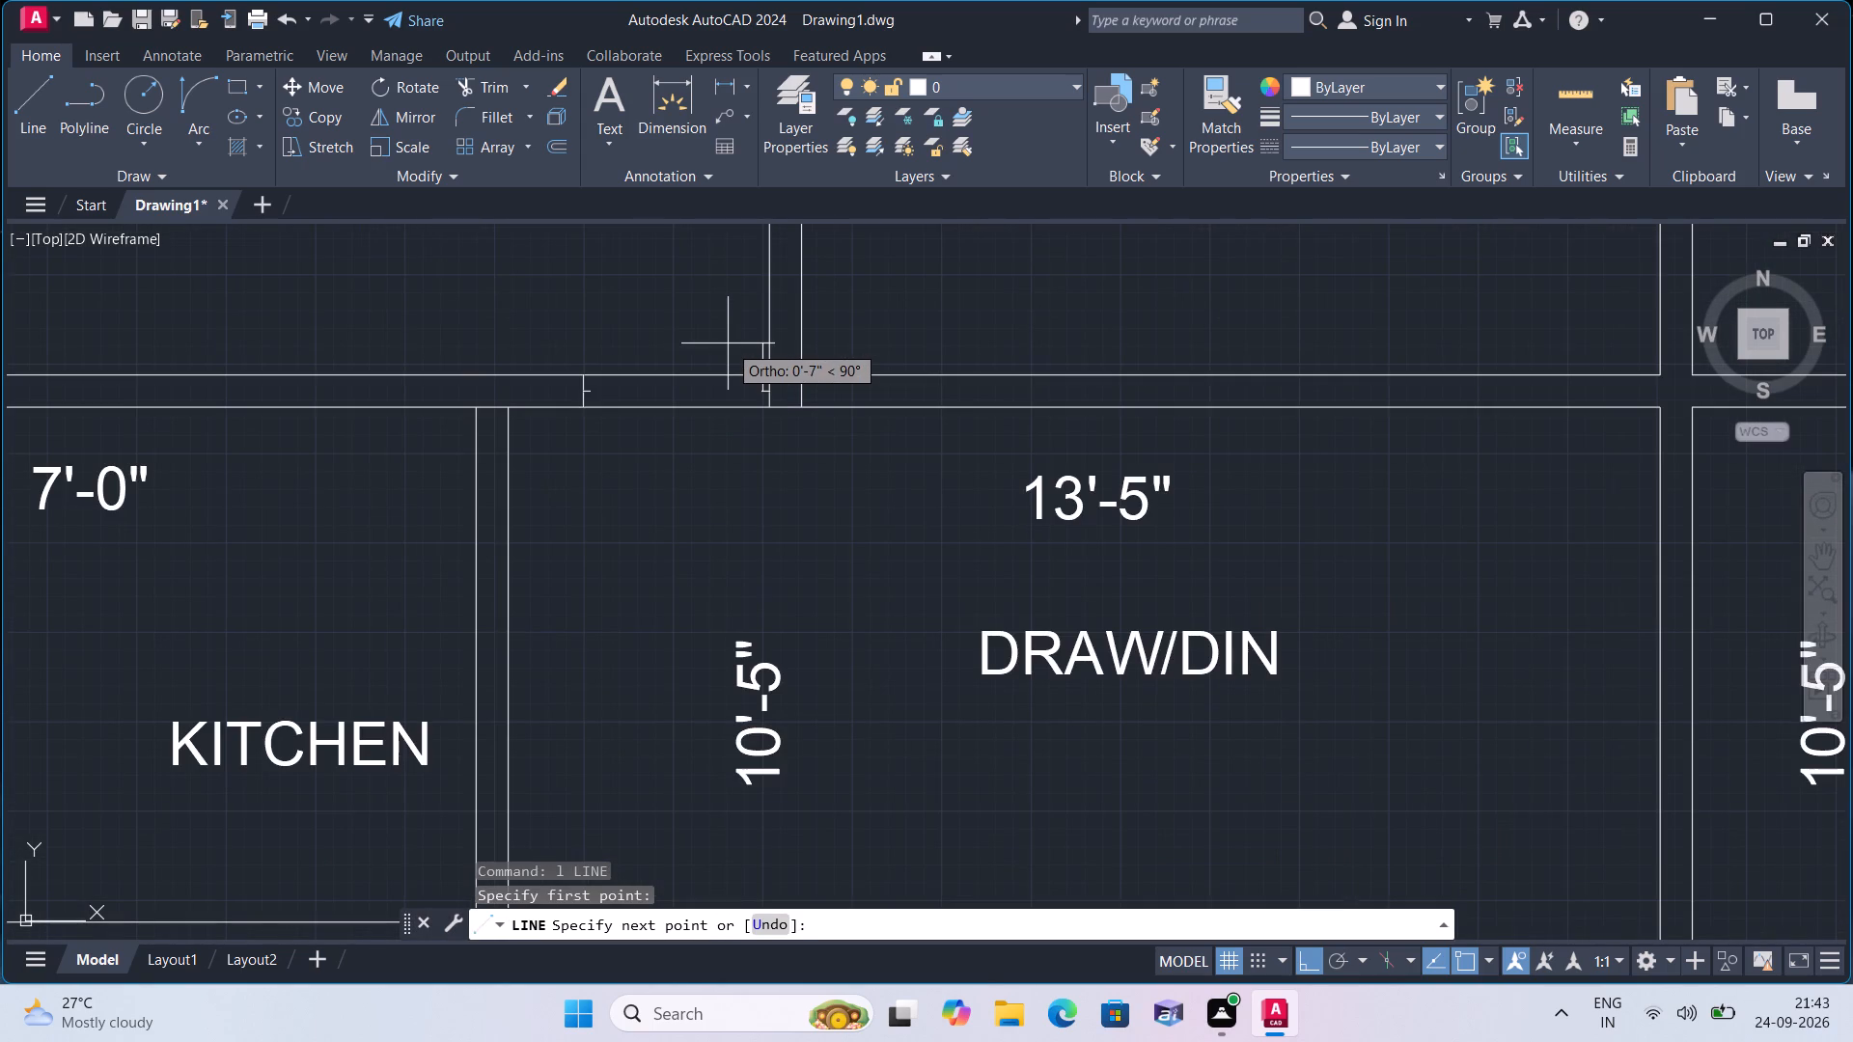
{"action": "key", "text": "2"}
{"action": "scroll", "coordinate": [728, 343], "scroll_direction": "up", "scroll_amount": 1}
{"action": "type", "text": "'"}
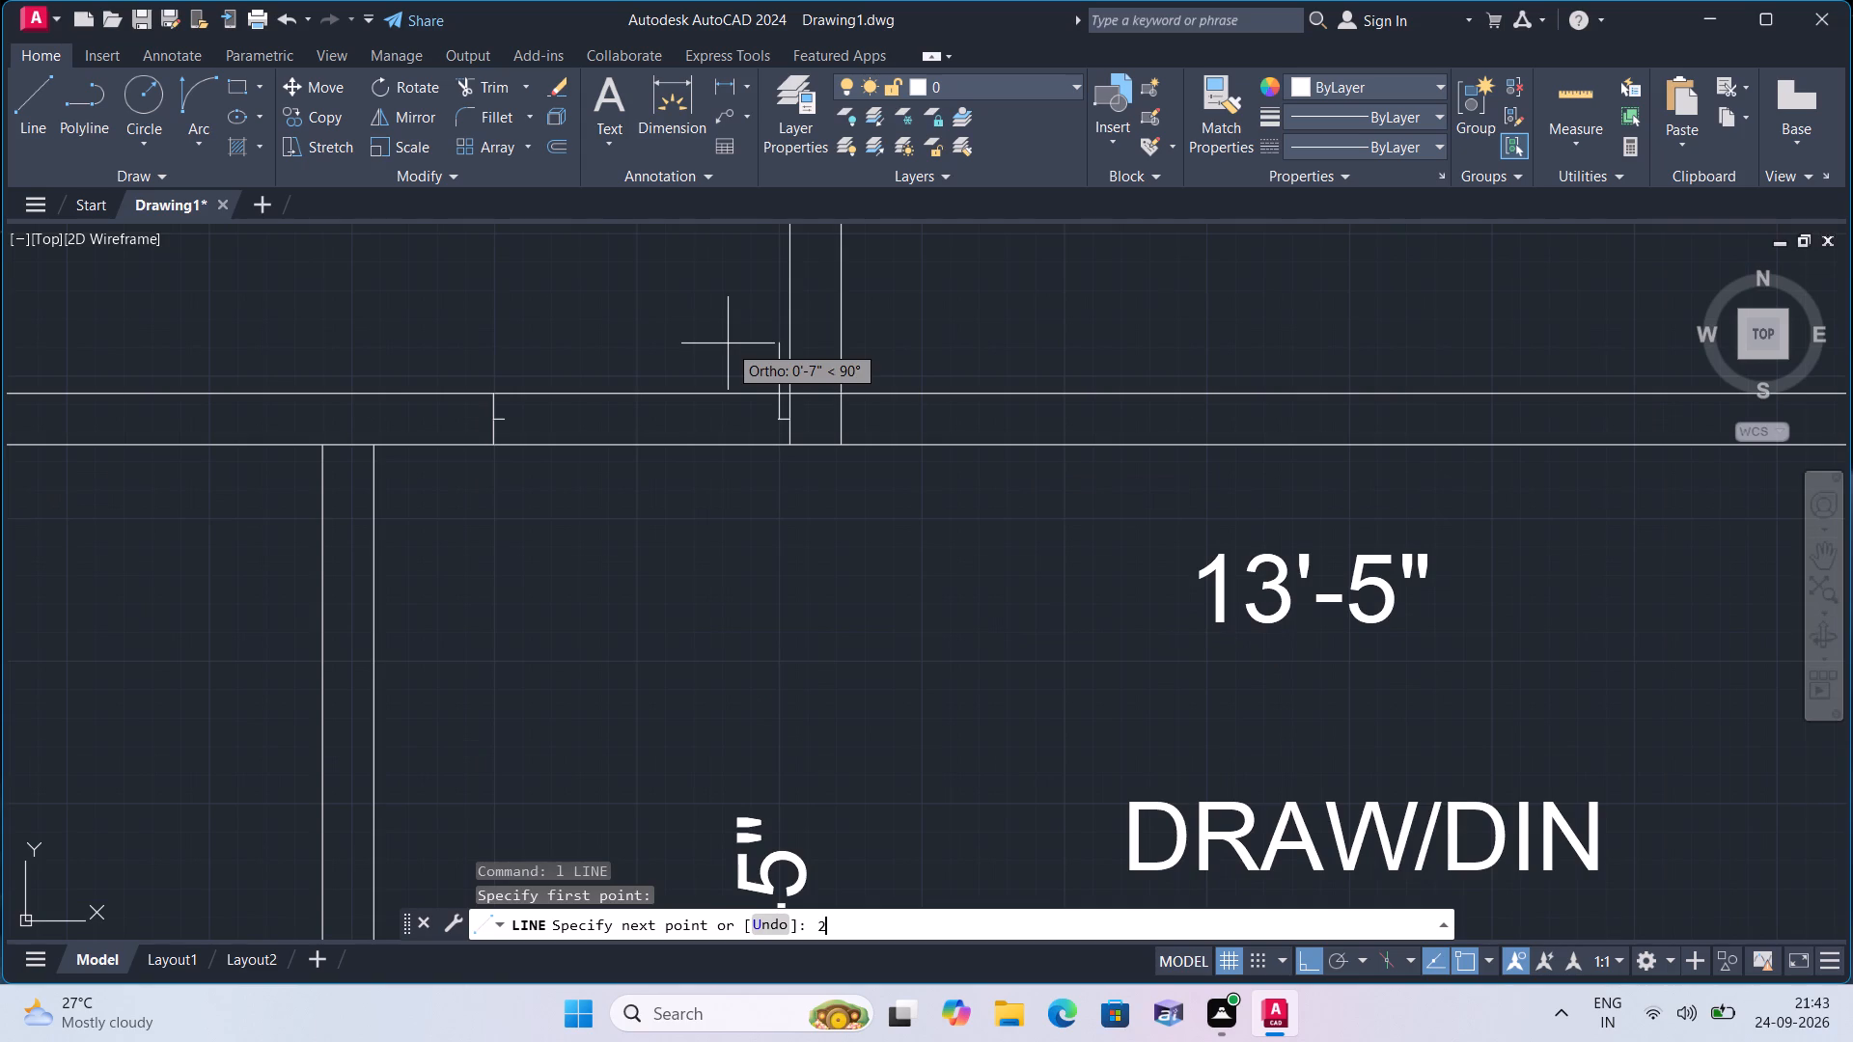
{"action": "key", "text": "space"}
{"action": "key", "text": "Escape"}
Draw the door swing as a Start, End, Direction arc from the 2' leaf's top to the far stub's end.
{"action": "scroll", "coordinate": [728, 343], "scroll_direction": "down", "scroll_amount": 2}
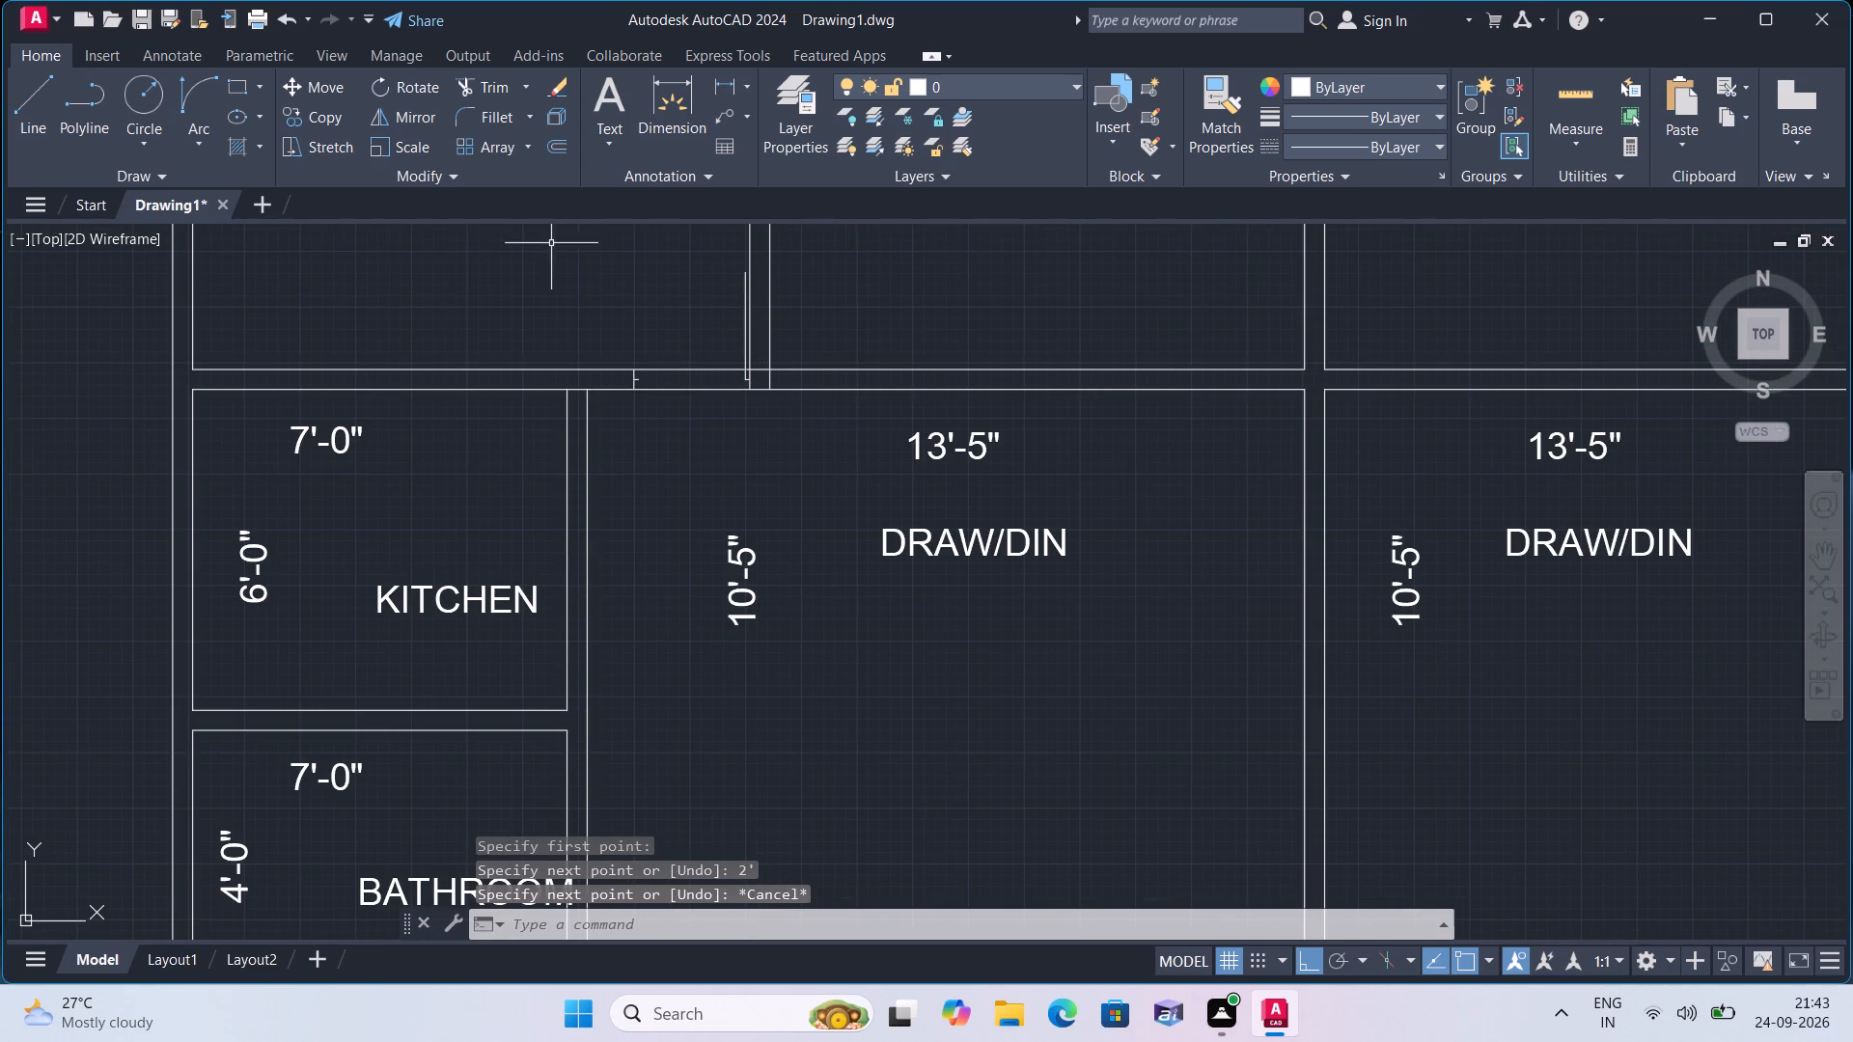
{"action": "left_click", "coordinate": [202, 136]}
{"action": "left_click", "coordinate": [303, 437]}
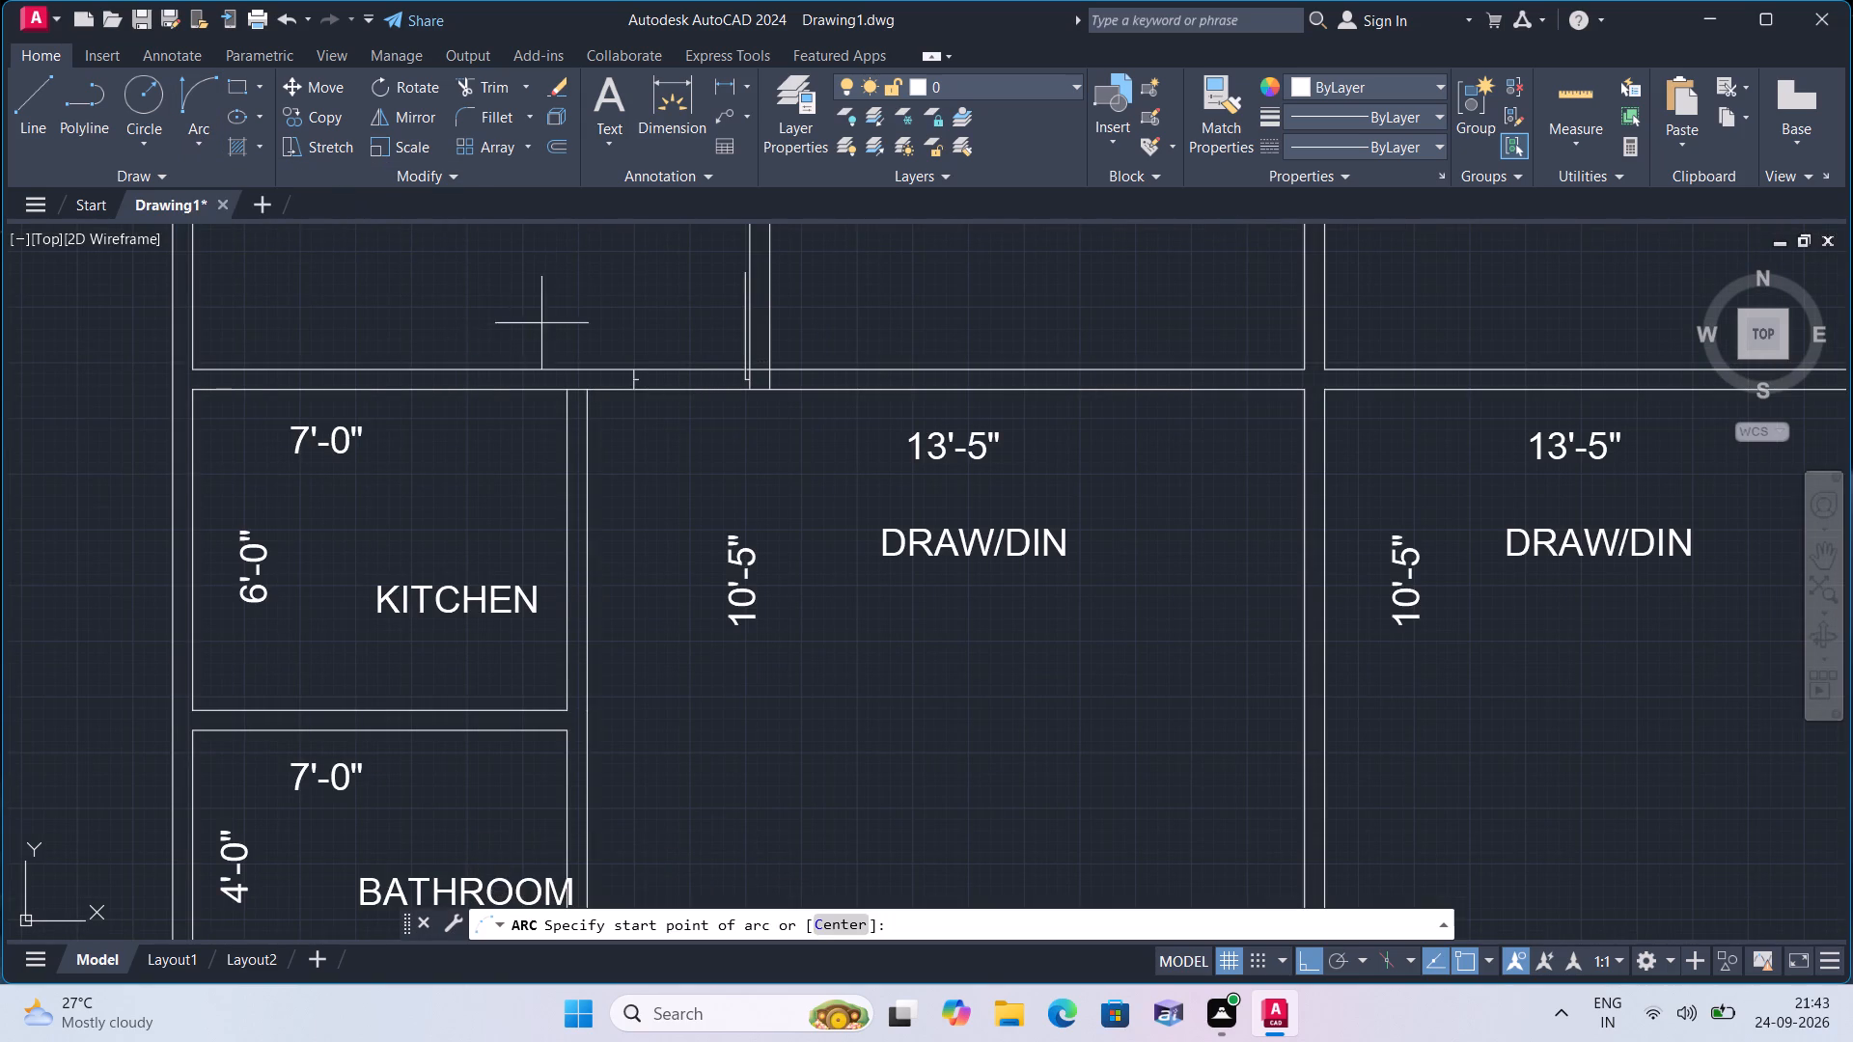
{"action": "middle_click_drag", "start_coordinate": [542, 322], "coordinate": [569, 381]}
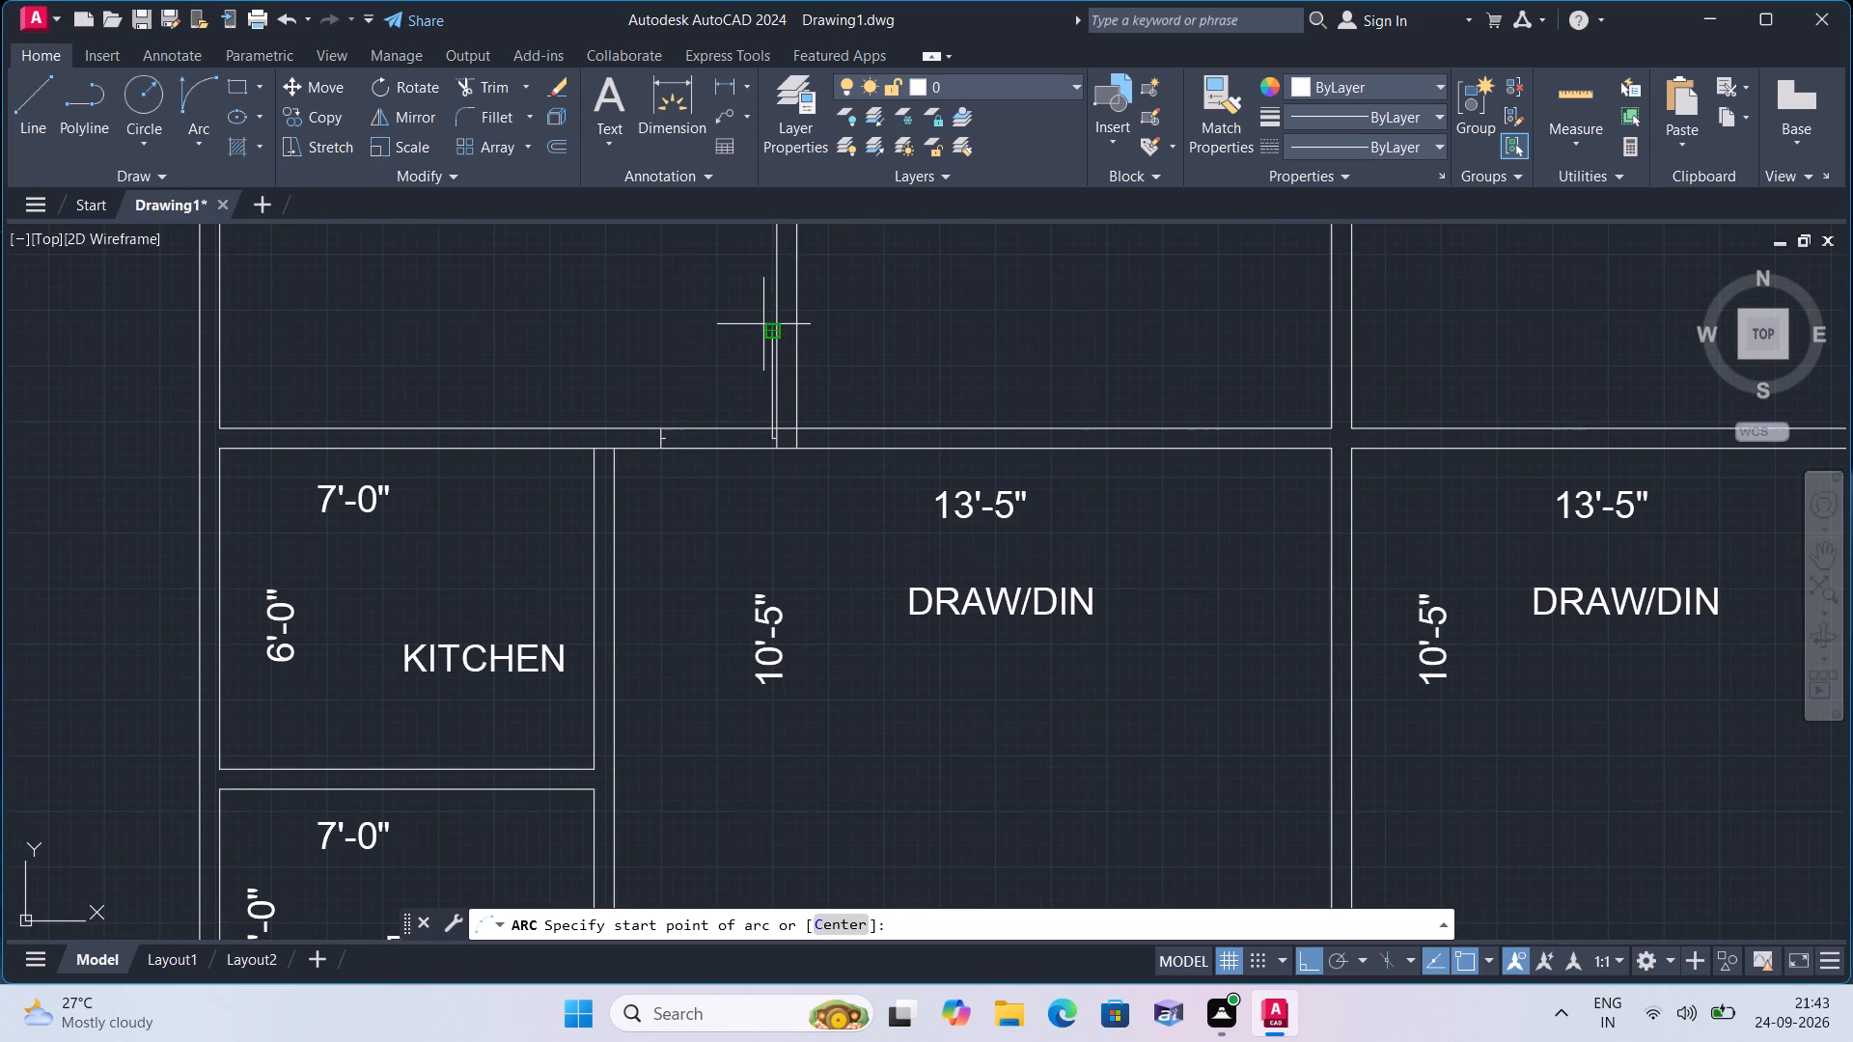
{"action": "scroll", "coordinate": [761, 326], "scroll_direction": "up", "scroll_amount": 3}
{"action": "left_click", "coordinate": [784, 344]}
{"action": "scroll", "coordinate": [646, 478], "scroll_direction": "down", "scroll_amount": 2}
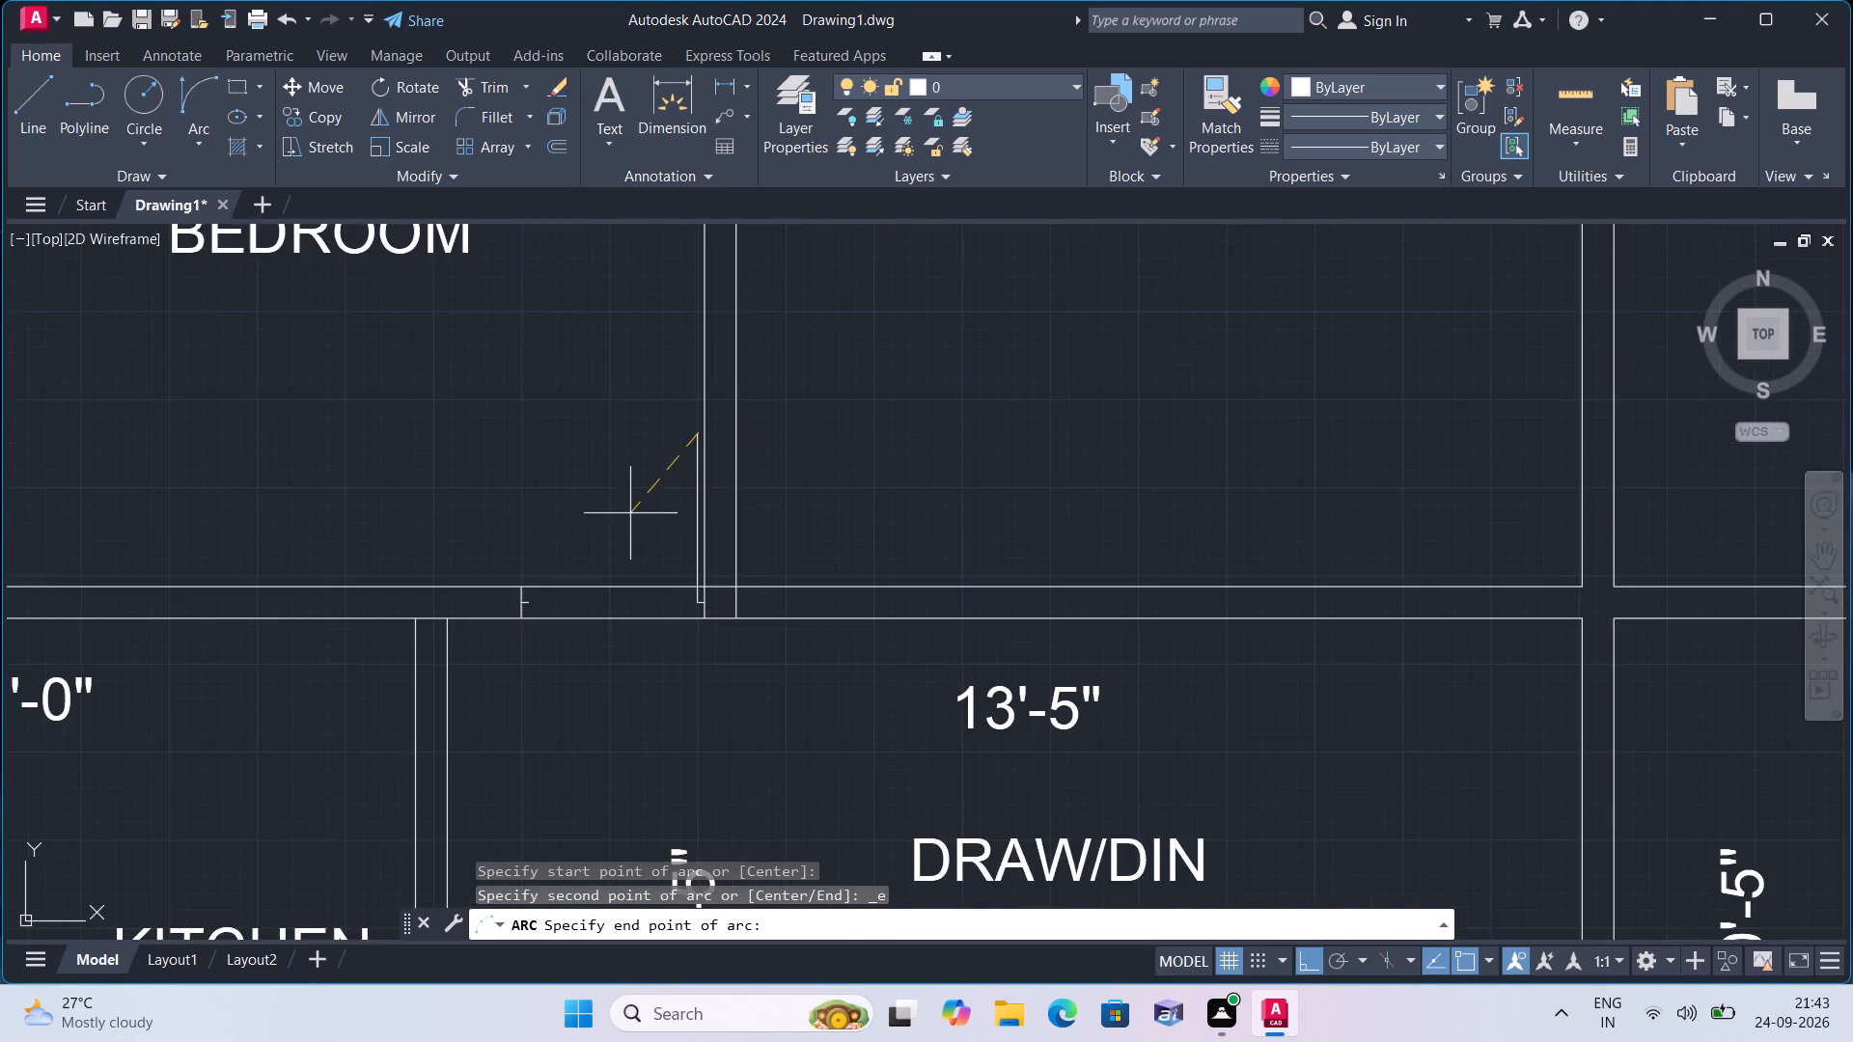
{"action": "middle_click_drag", "start_coordinate": [630, 513], "coordinate": [631, 403]}
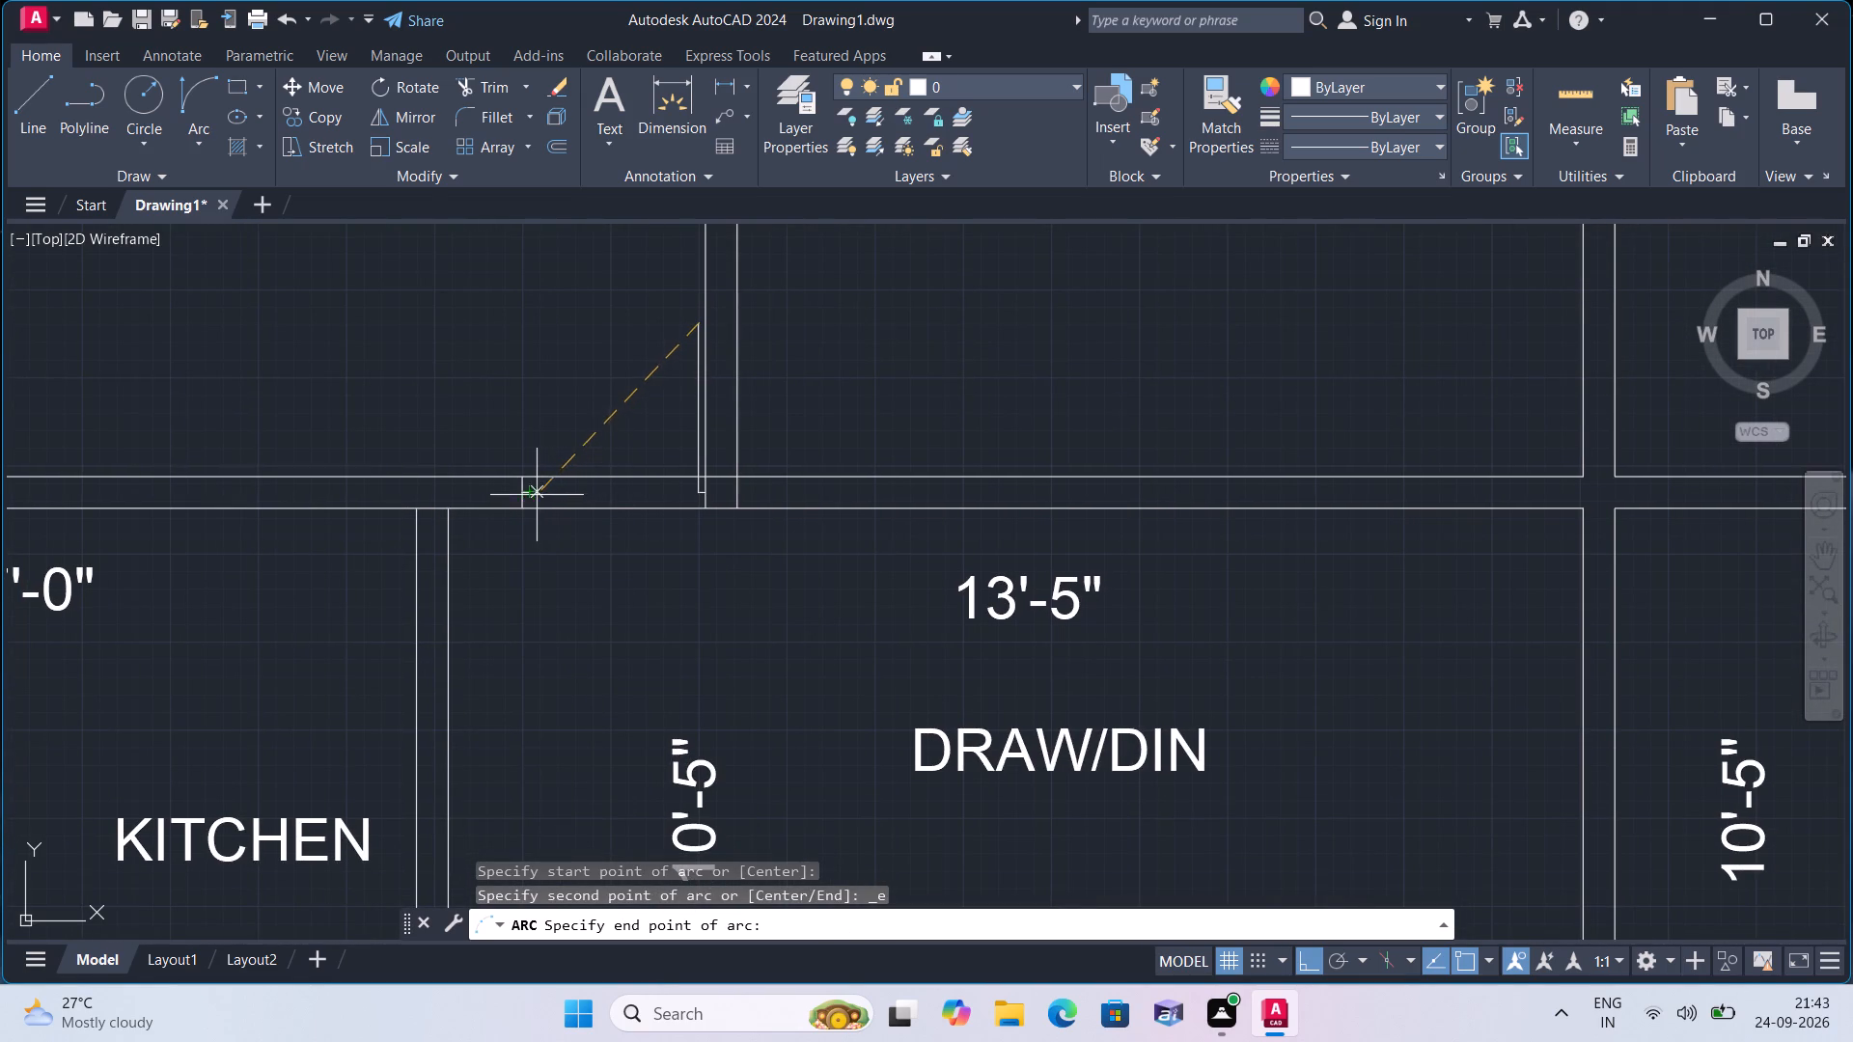
{"action": "left_click", "coordinate": [529, 495]}
{"action": "left_click", "coordinate": [512, 404]}
Draw a short vertical line across the wall thickness at the 10'-0" bedroom side of the partition.
{"action": "scroll", "coordinate": [512, 404], "scroll_direction": "down", "scroll_amount": 1}
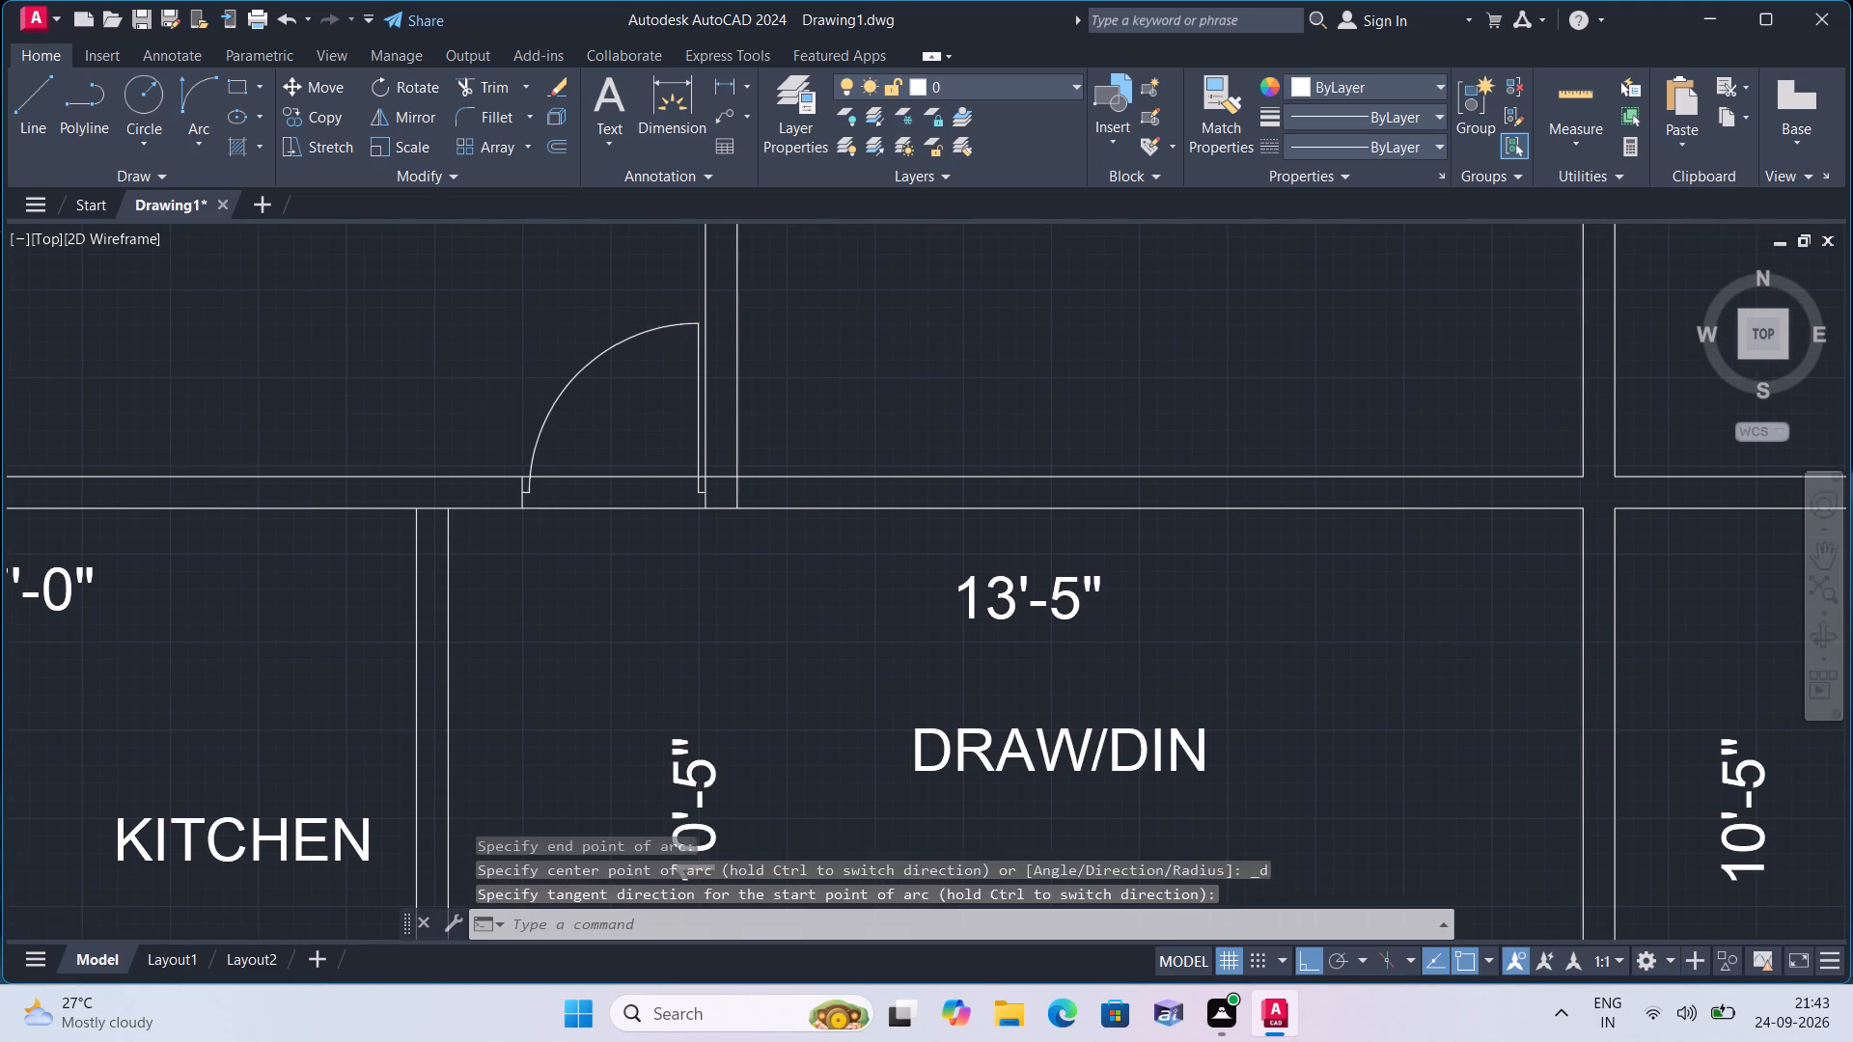
{"action": "scroll", "coordinate": [512, 404], "scroll_direction": "down", "scroll_amount": 1}
{"action": "middle_click_drag", "start_coordinate": [529, 441], "coordinate": [570, 535]}
{"action": "scroll", "coordinate": [577, 539], "scroll_direction": "down", "scroll_amount": 1}
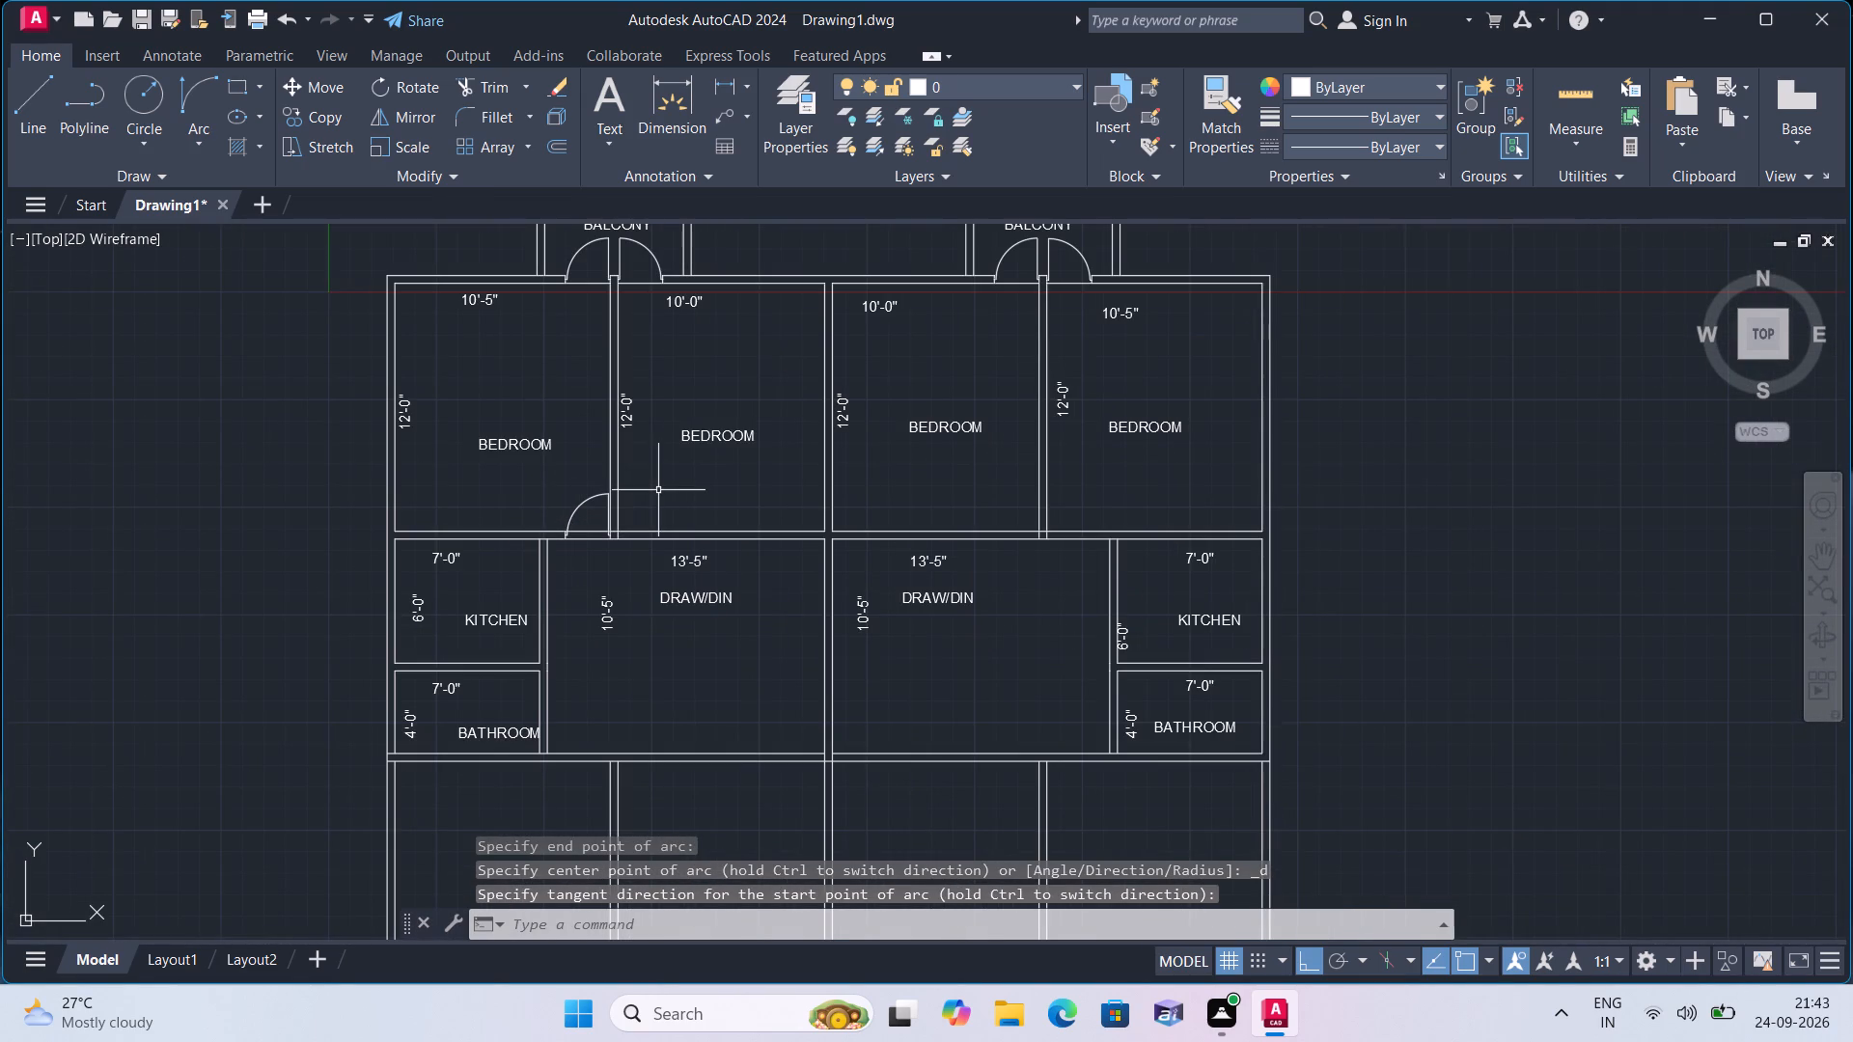
{"action": "scroll", "coordinate": [610, 523], "scroll_direction": "up", "scroll_amount": 2}
{"action": "middle_click_drag", "start_coordinate": [621, 506], "coordinate": [732, 506]}
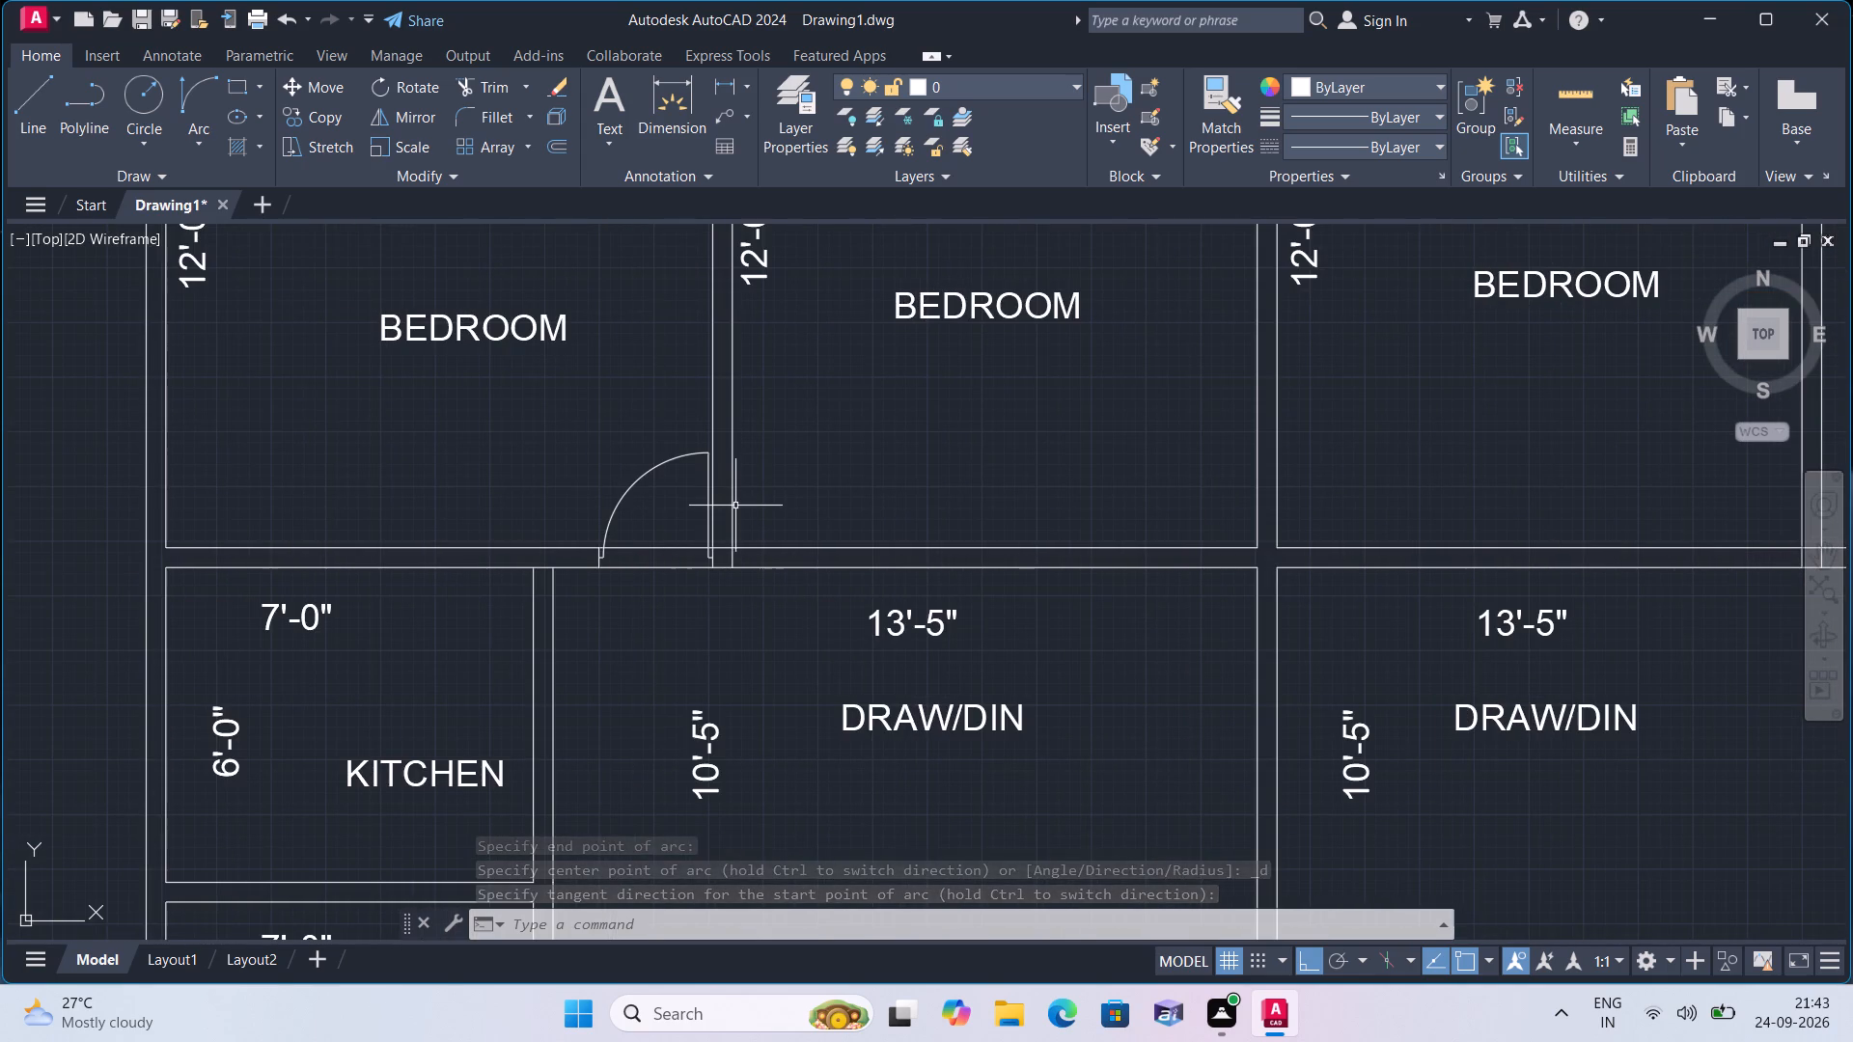
{"action": "key", "text": "l"}
{"action": "key", "text": "space"}
{"action": "scroll", "coordinate": [734, 563], "scroll_direction": "up", "scroll_amount": 2}
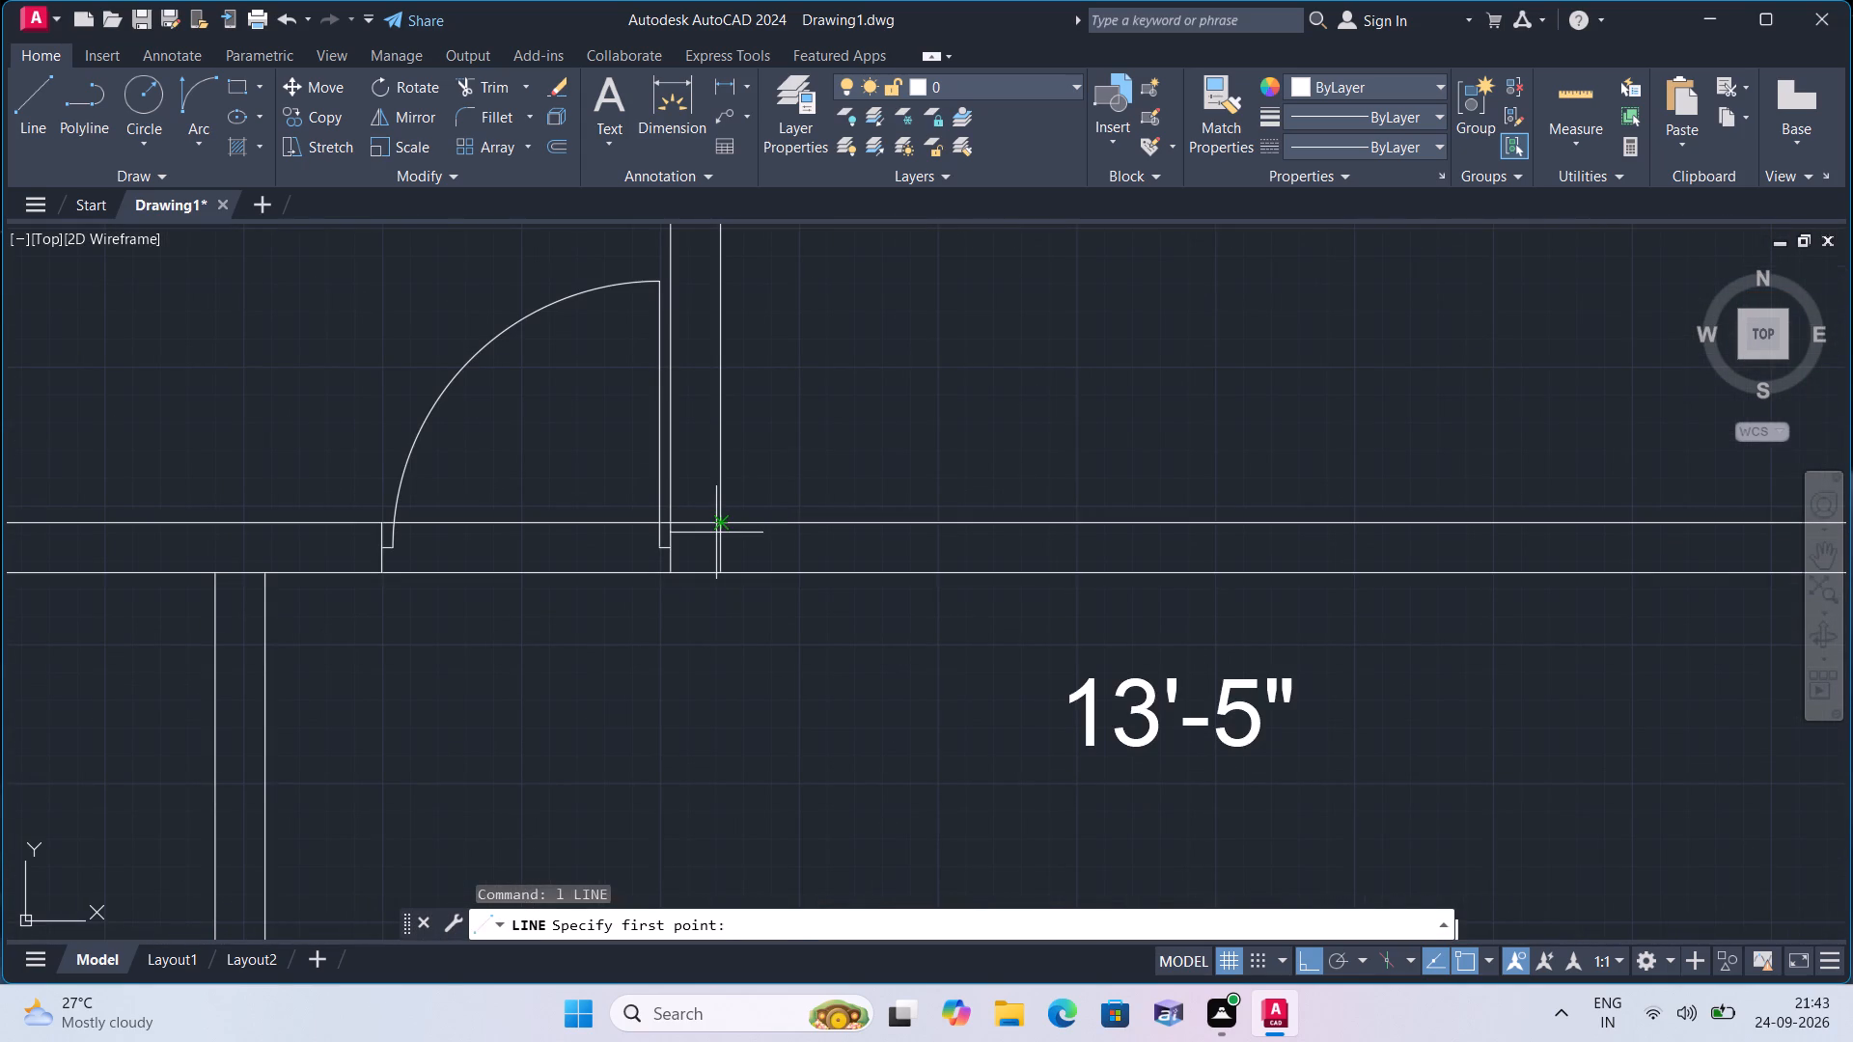
{"action": "left_click", "coordinate": [716, 524]}
{"action": "left_click", "coordinate": [723, 571]}
{"action": "key", "text": "space"}
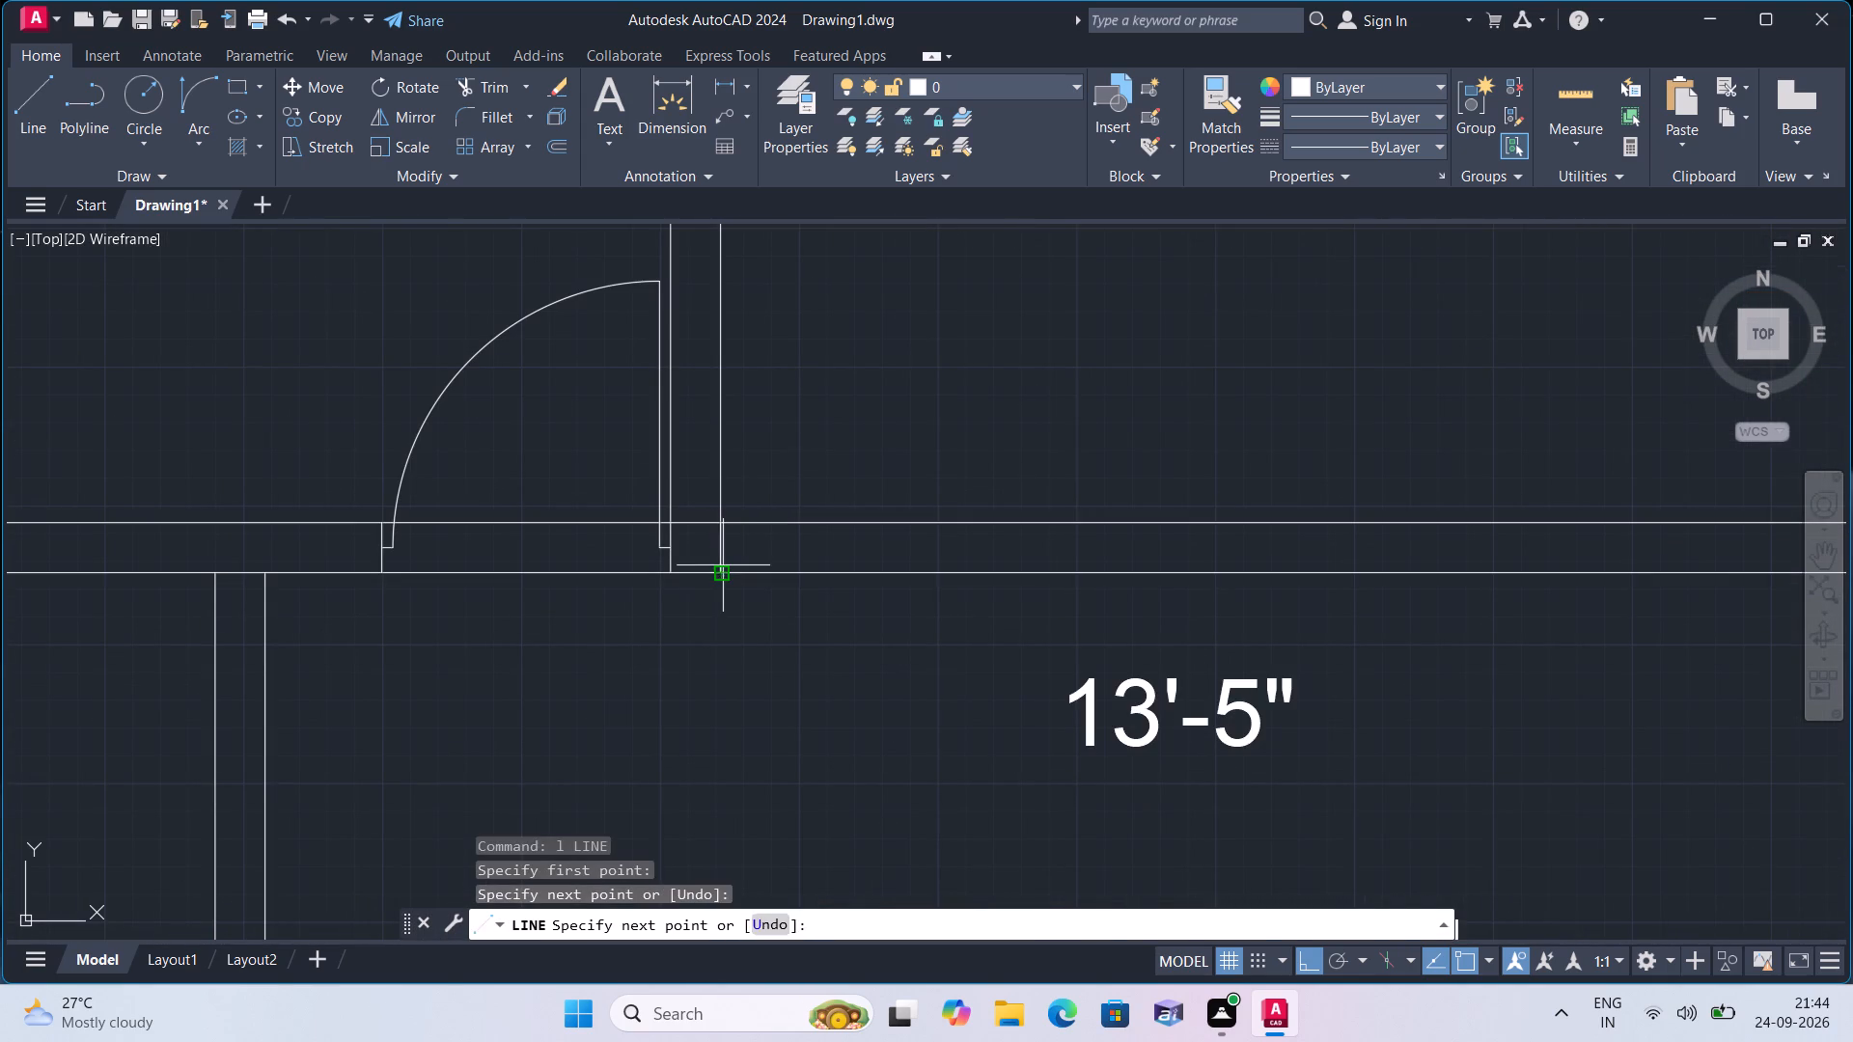
Draw consecutive 1", 3' and 1" line segments rightwards along the wall's middle from the cross-wall line's midpoint.
{"action": "key", "text": "space"}
{"action": "left_click", "coordinate": [720, 554]}
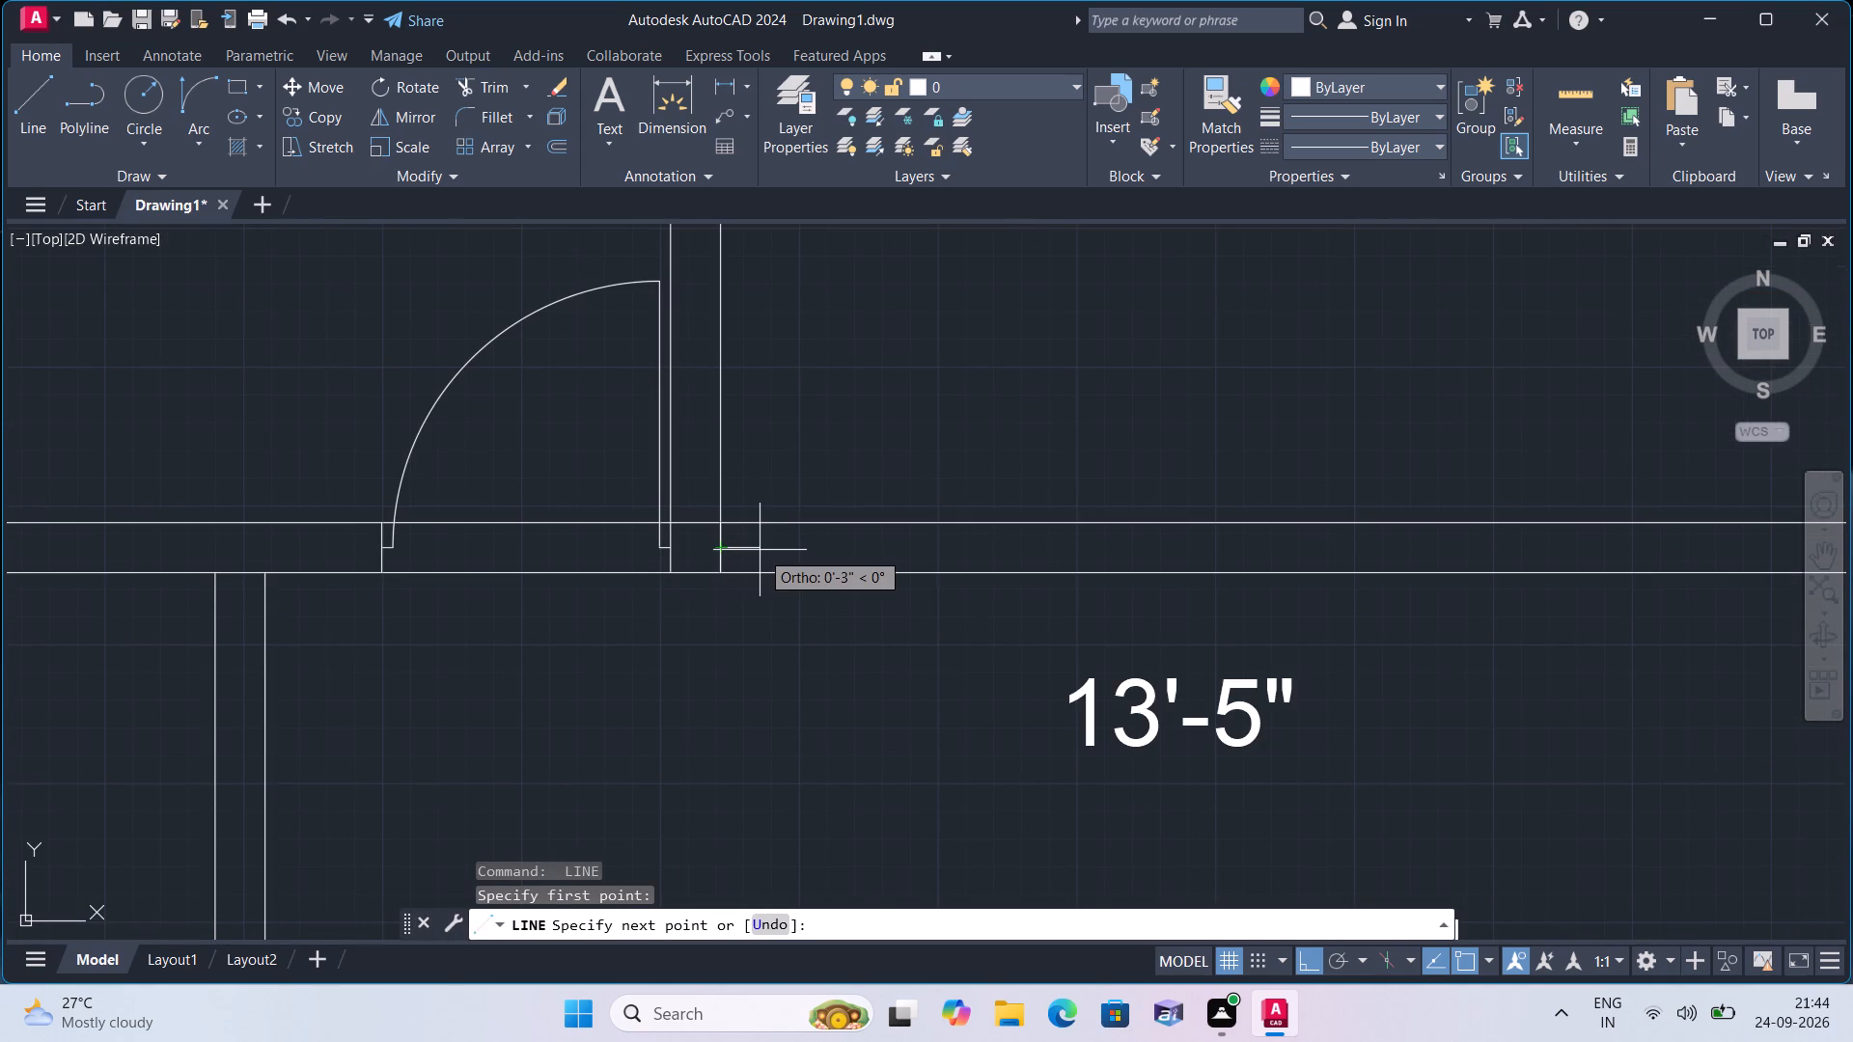
{"action": "type", "text": "1\""}
{"action": "key", "text": "space"}
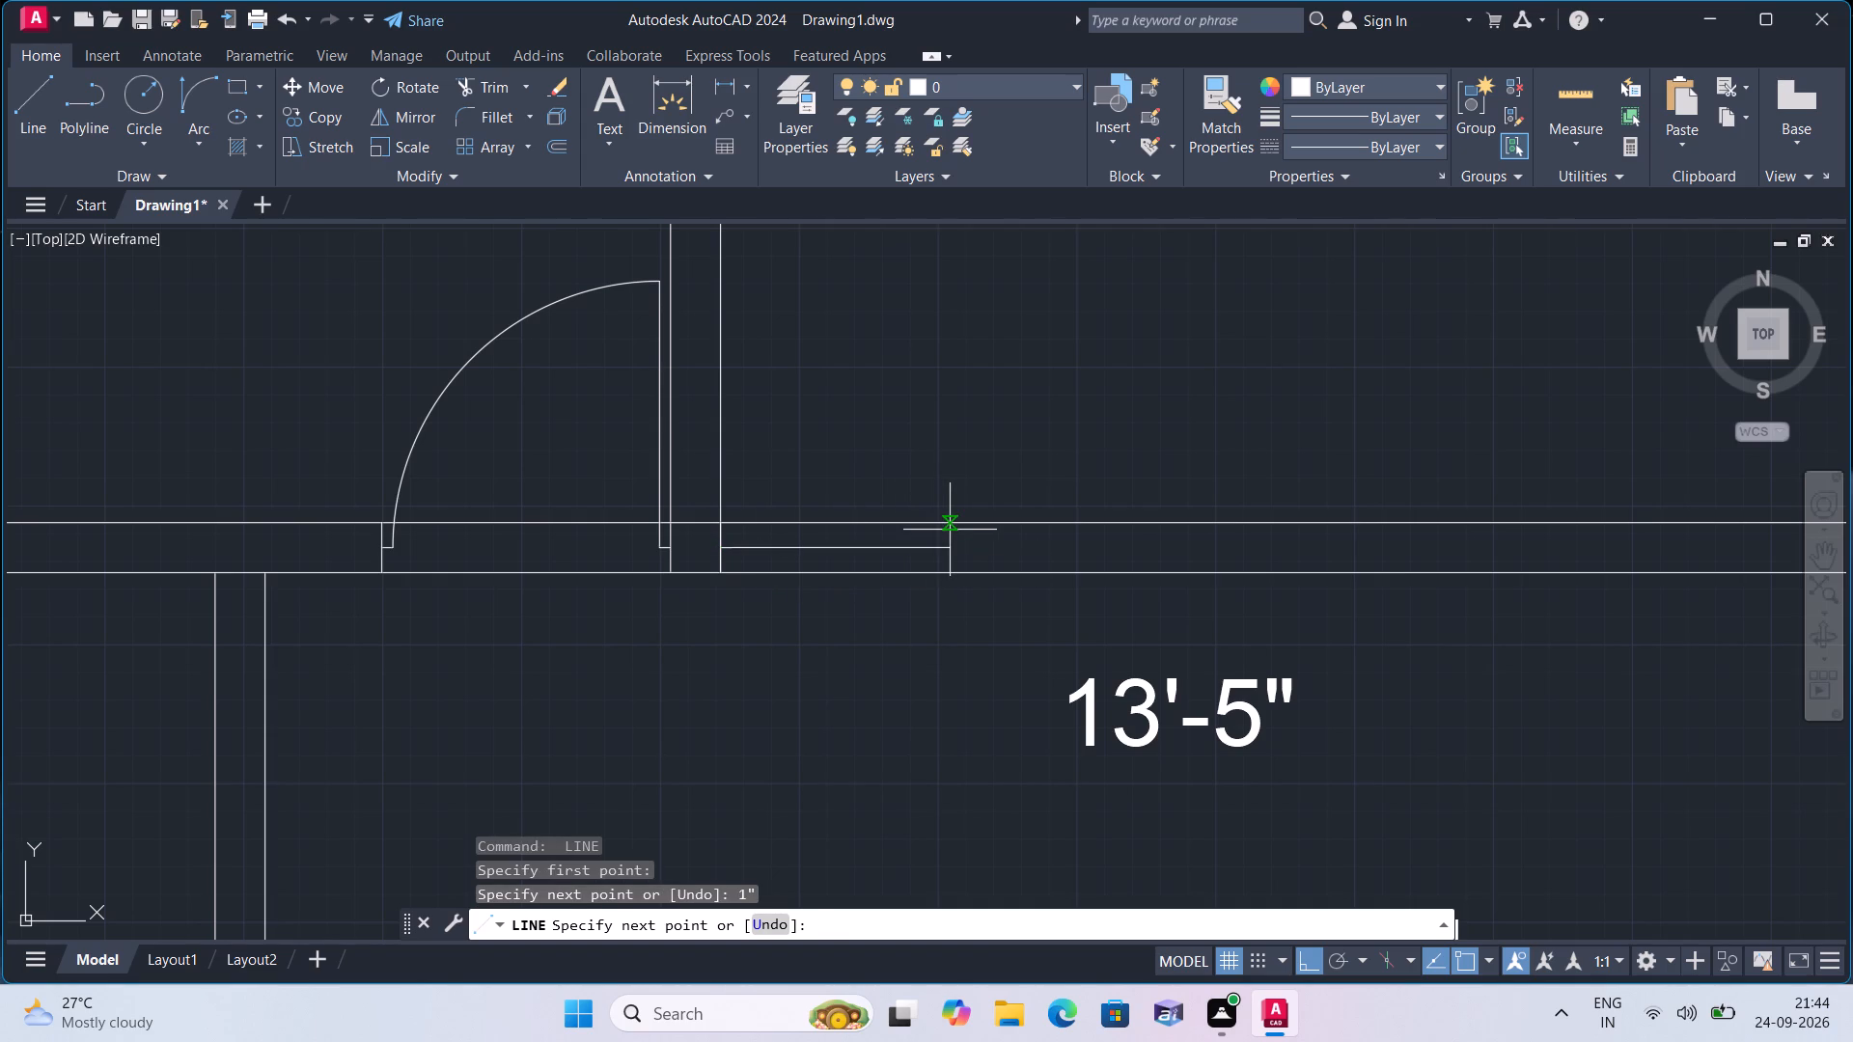
{"action": "type", "text": "3'"}
{"action": "key", "text": "space"}
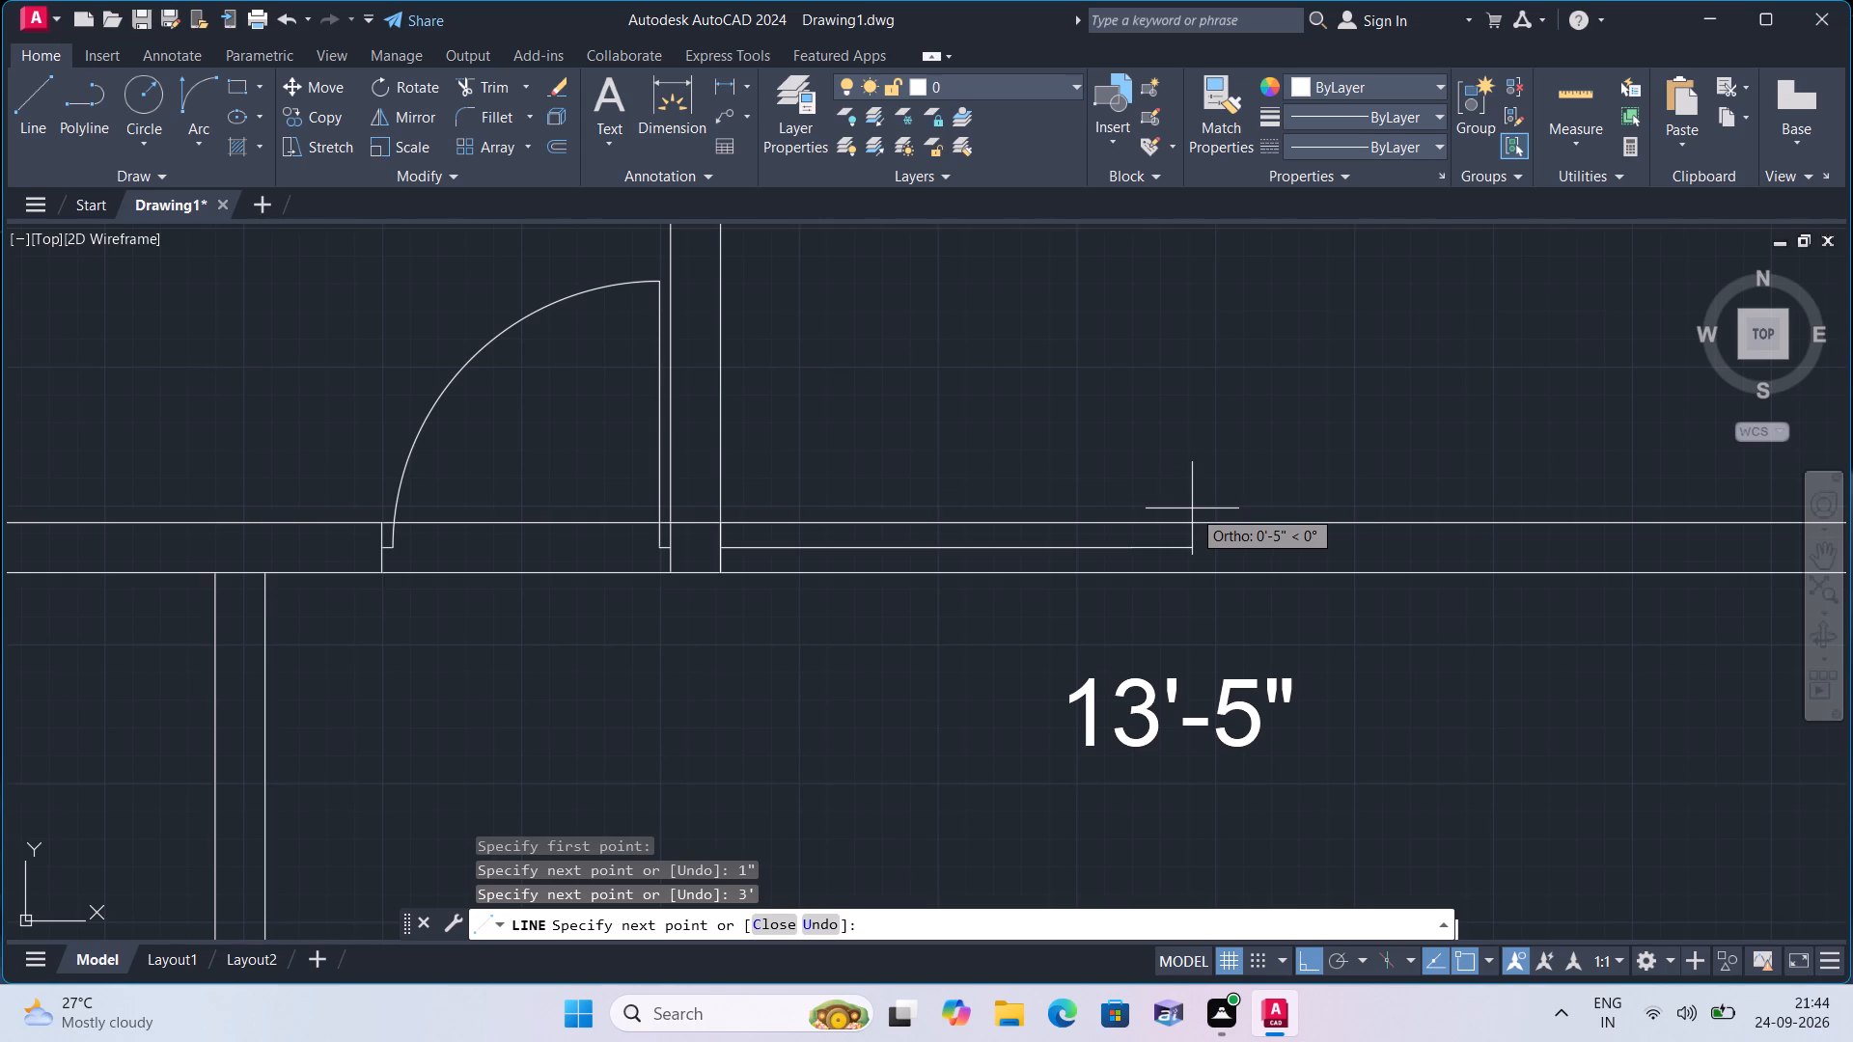
{"action": "type", "text": "1\""}
{"action": "key", "text": "space"}
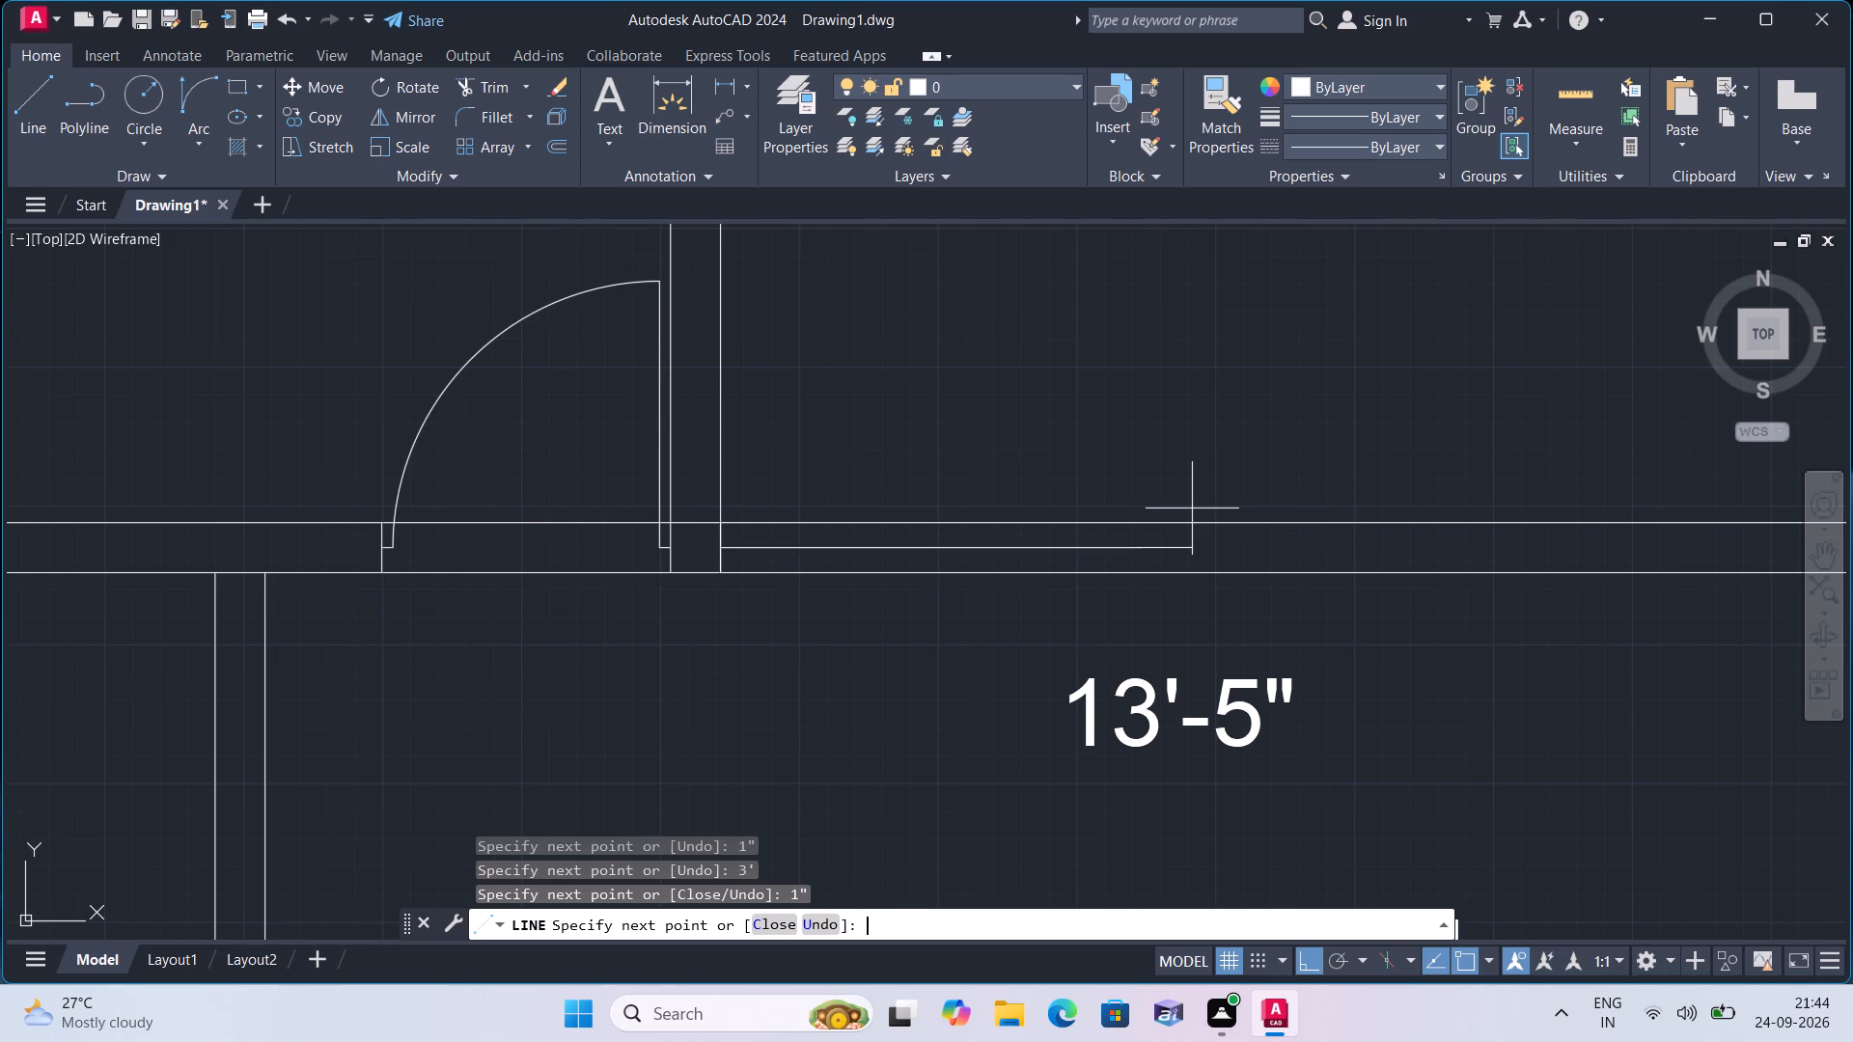
Close the far end of the 3' door opening with short vertical lines to the wall's upper and lower faces.
{"action": "scroll", "coordinate": [1188, 509], "scroll_direction": "up", "scroll_amount": 1}
{"action": "left_click", "coordinate": [1107, 534]}
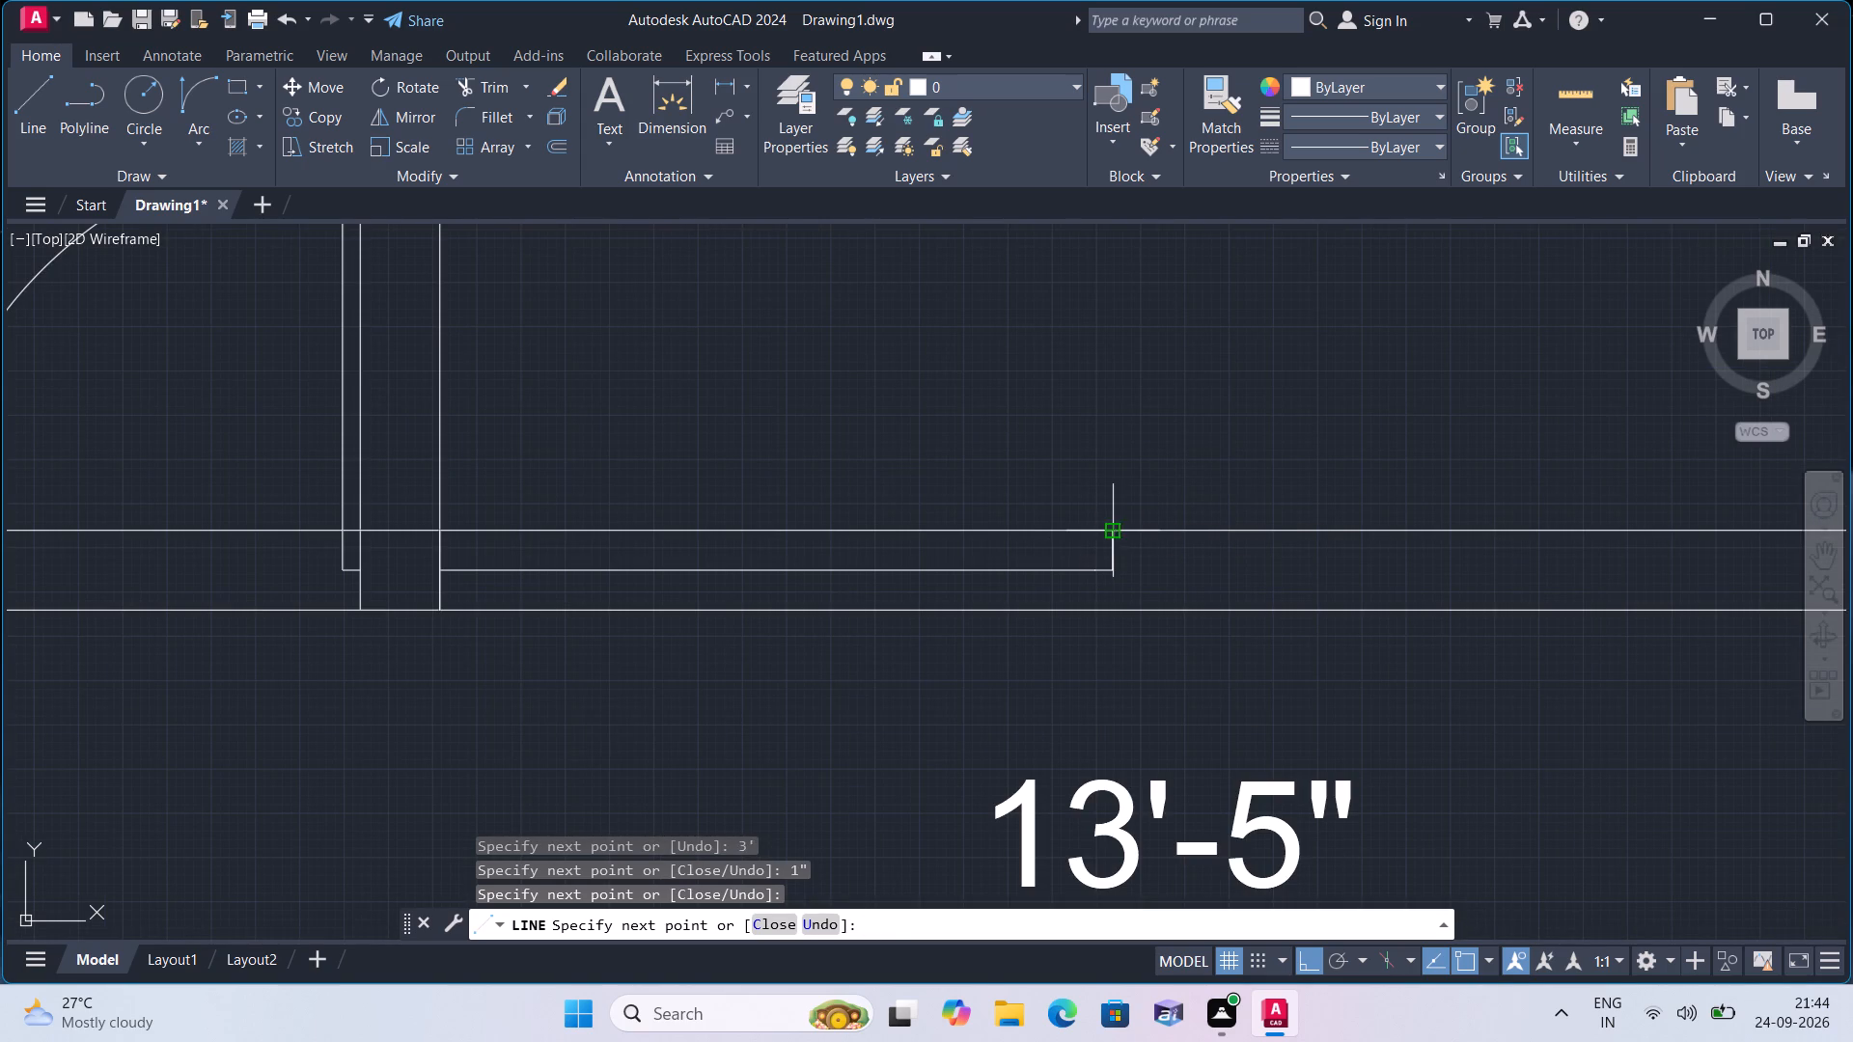
{"action": "key", "text": "space"}
{"action": "key", "text": "space"}
{"action": "left_click", "coordinate": [1111, 566]}
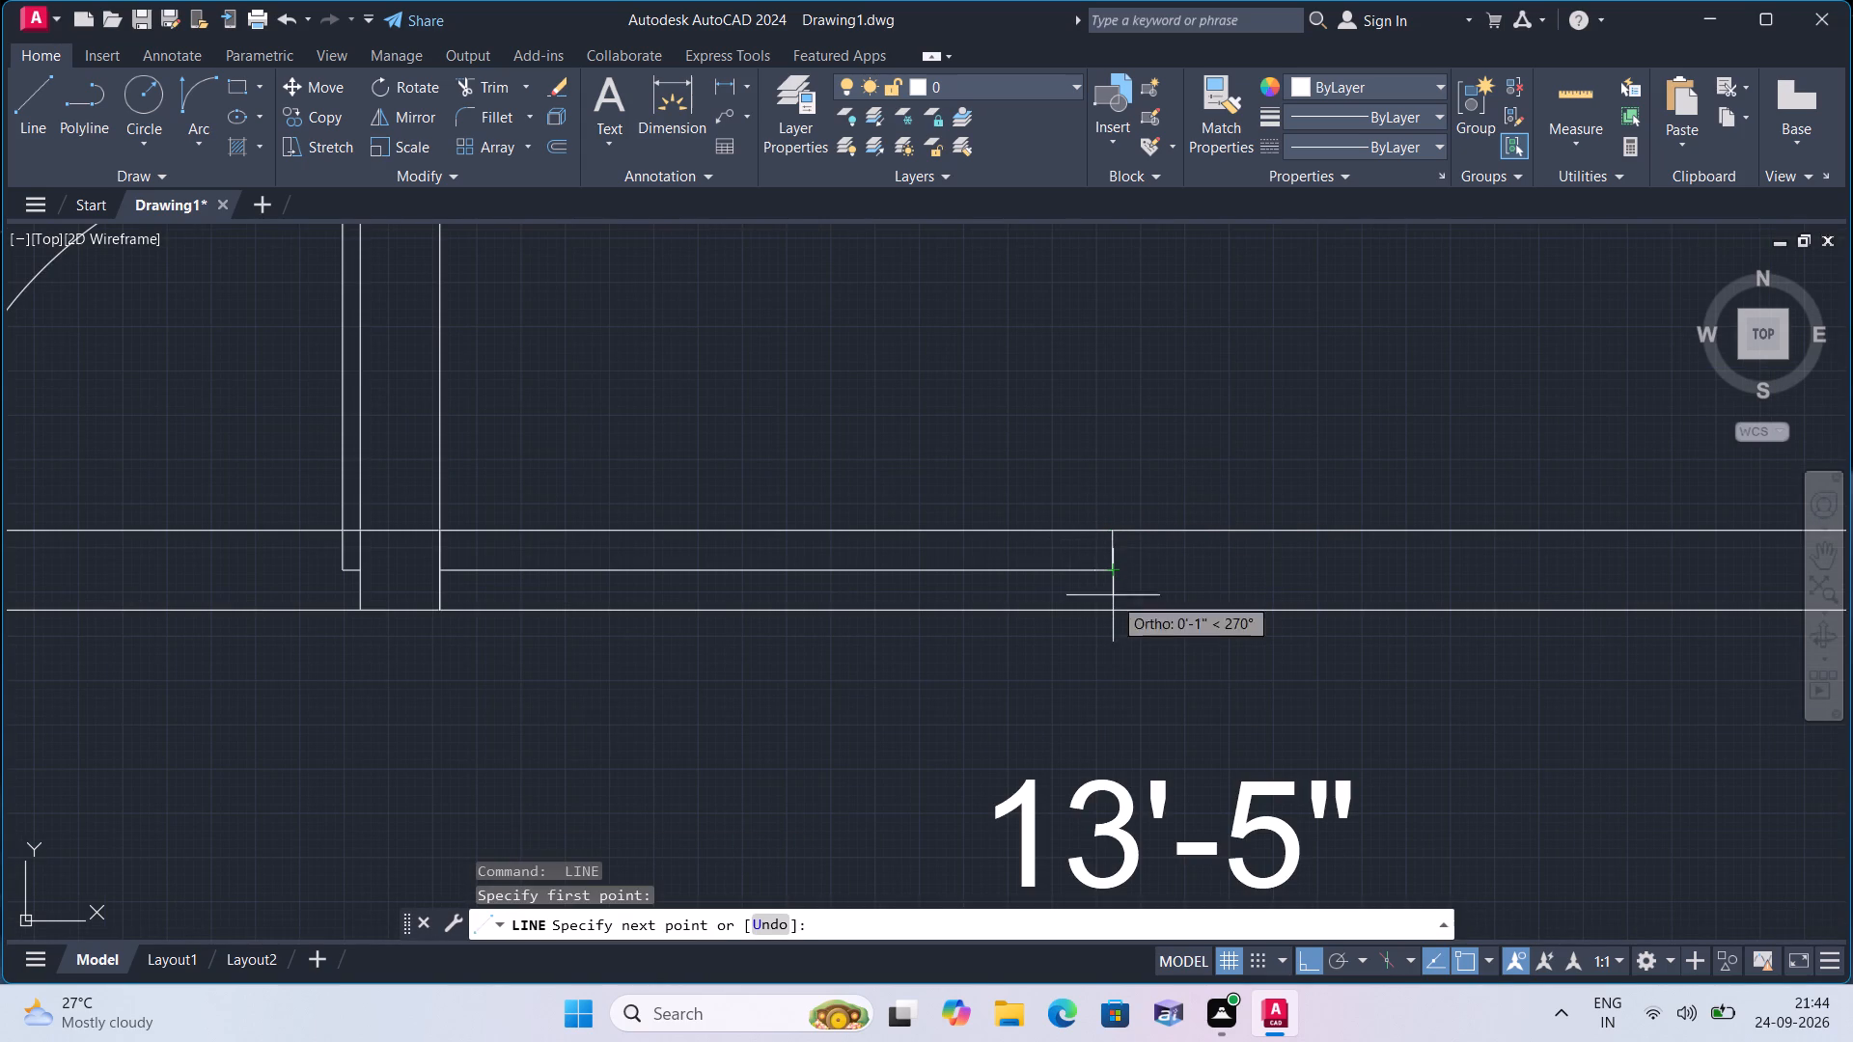
{"action": "left_click", "coordinate": [1113, 605]}
{"action": "key", "text": "space"}
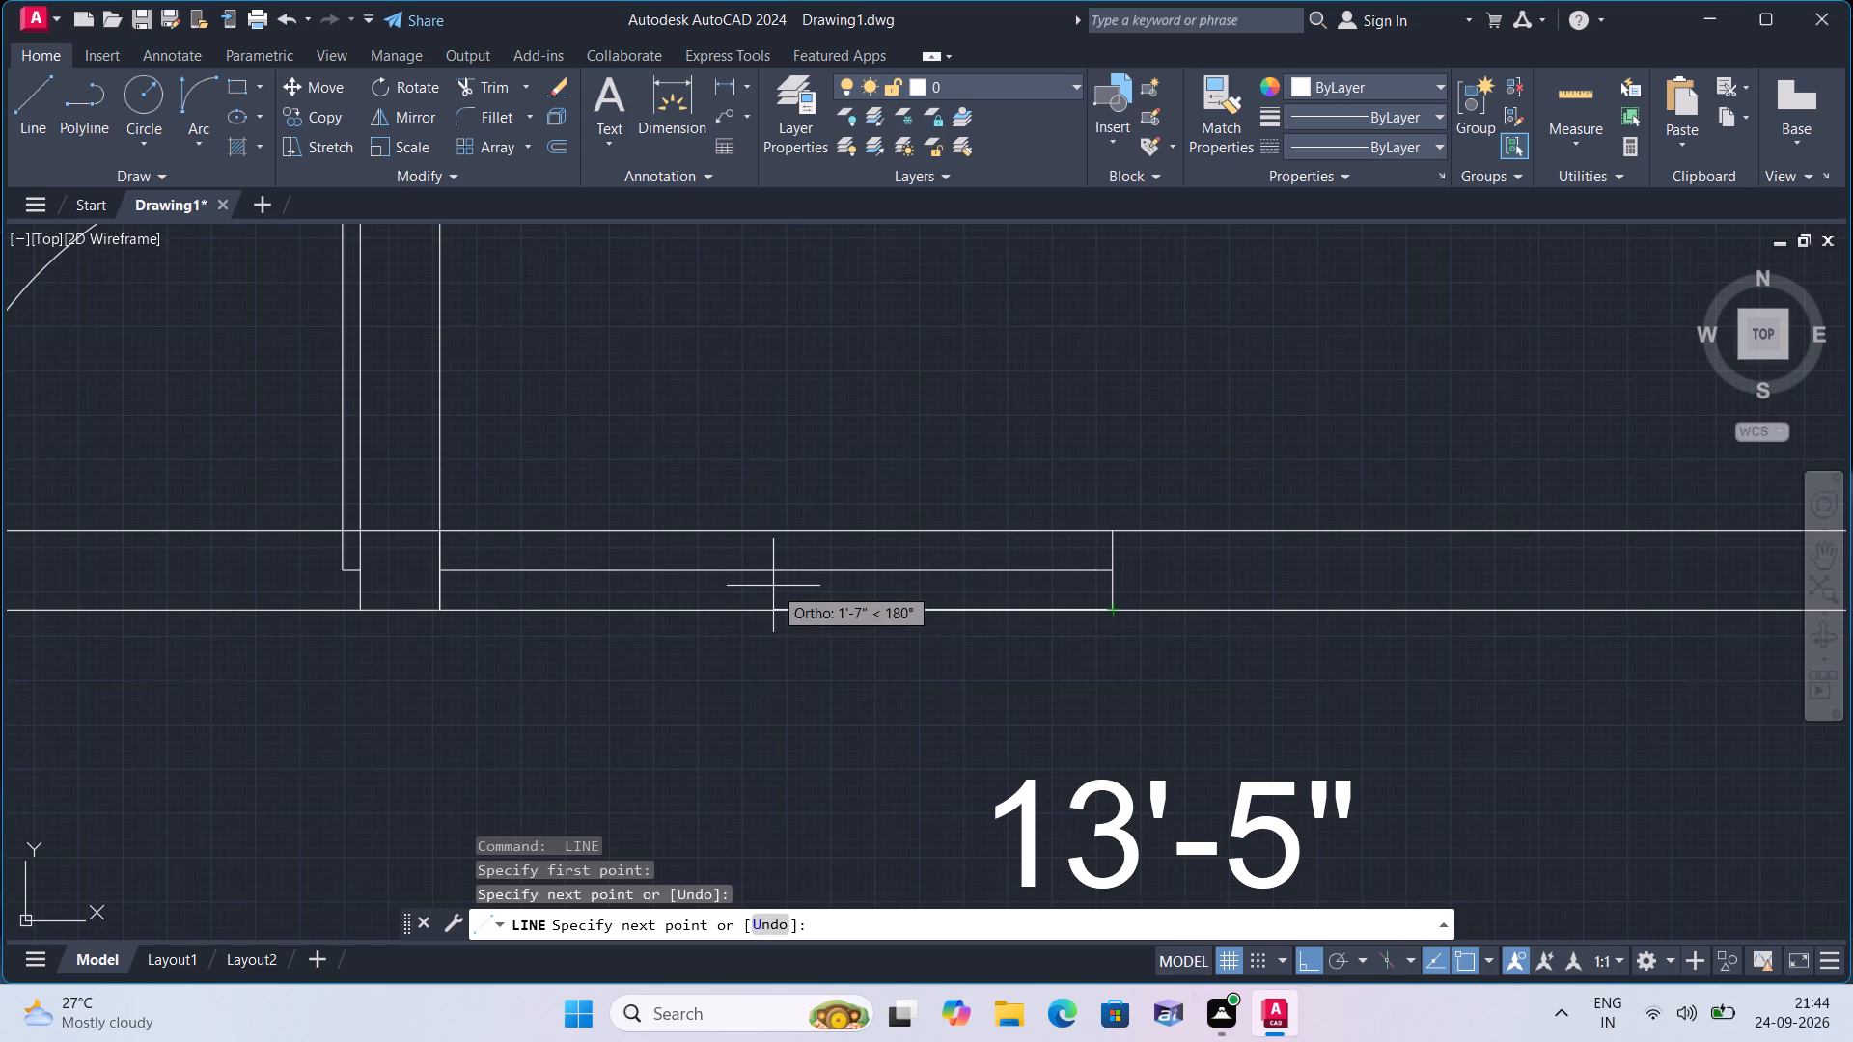
Erase the 3' middle segment and the cross-wall line at the partition, keeping the two 1" stubs.
{"action": "left_click", "coordinate": [799, 568]}
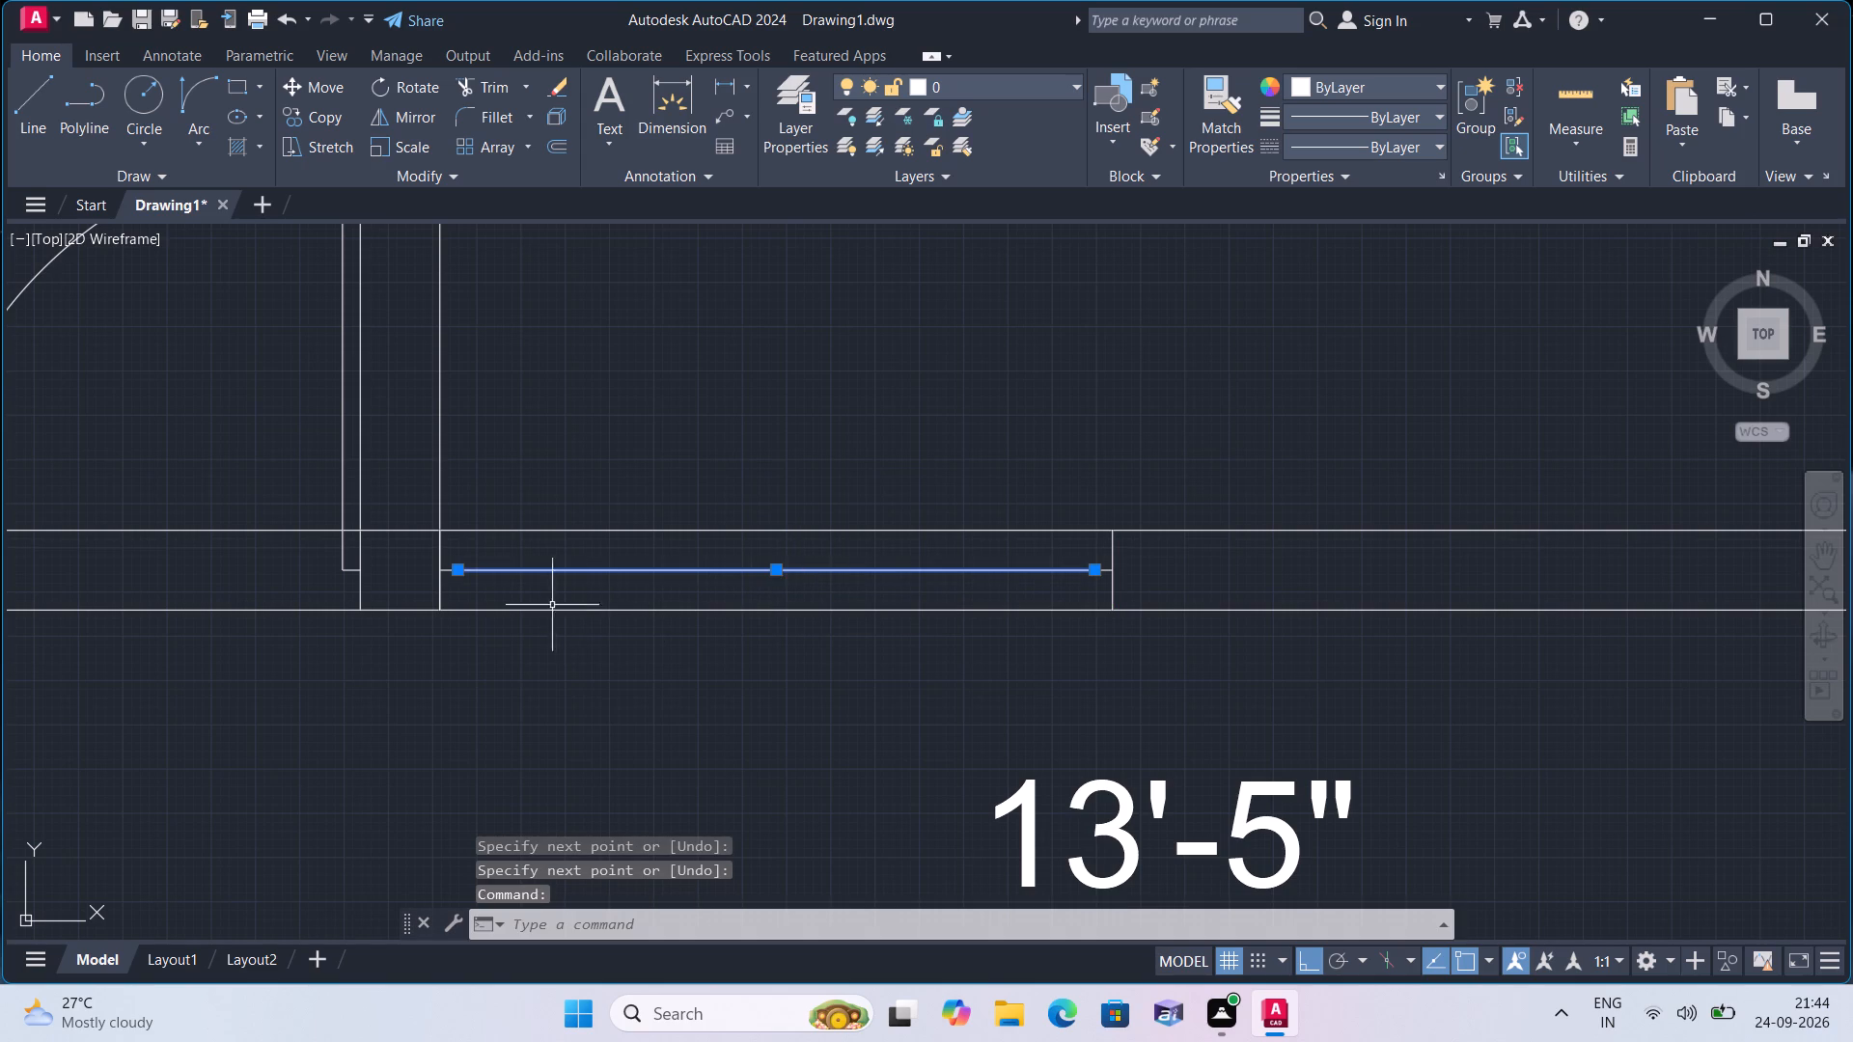
{"action": "left_click", "coordinate": [439, 556]}
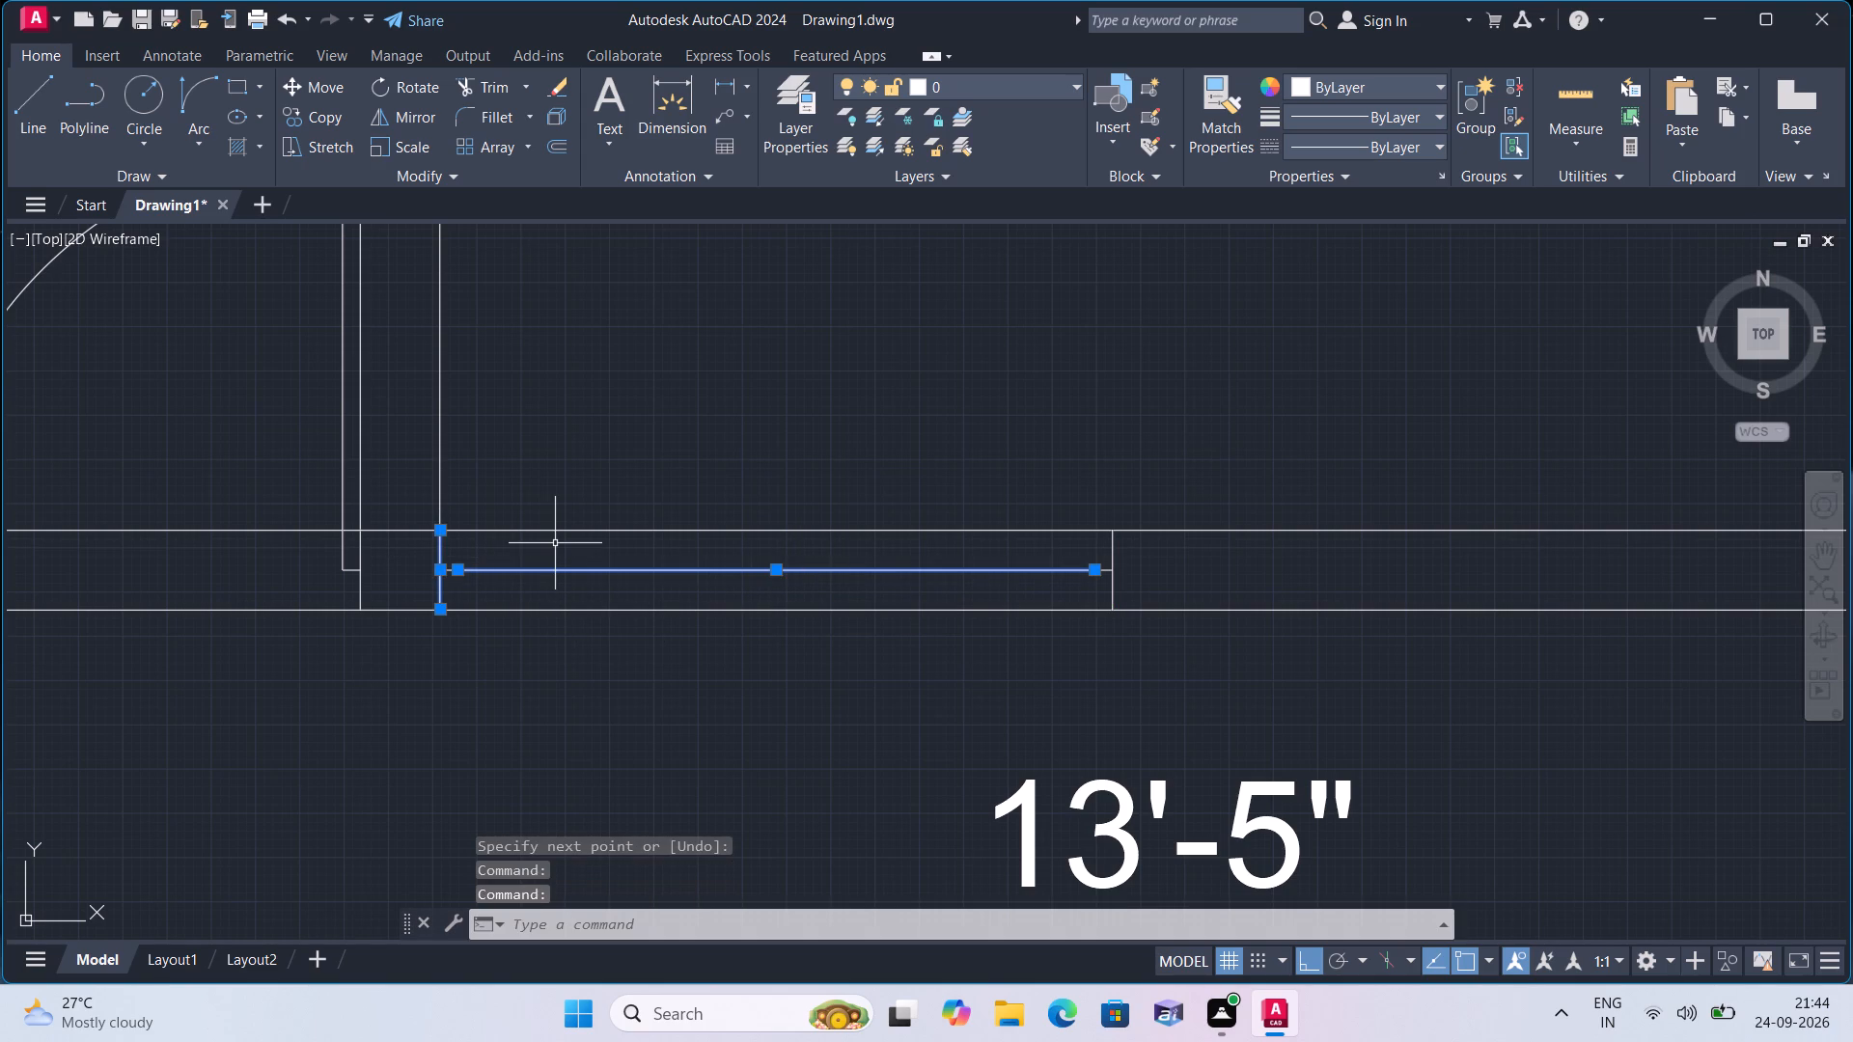
{"action": "key", "text": "BackSpace"}
{"action": "key", "text": "Delete"}
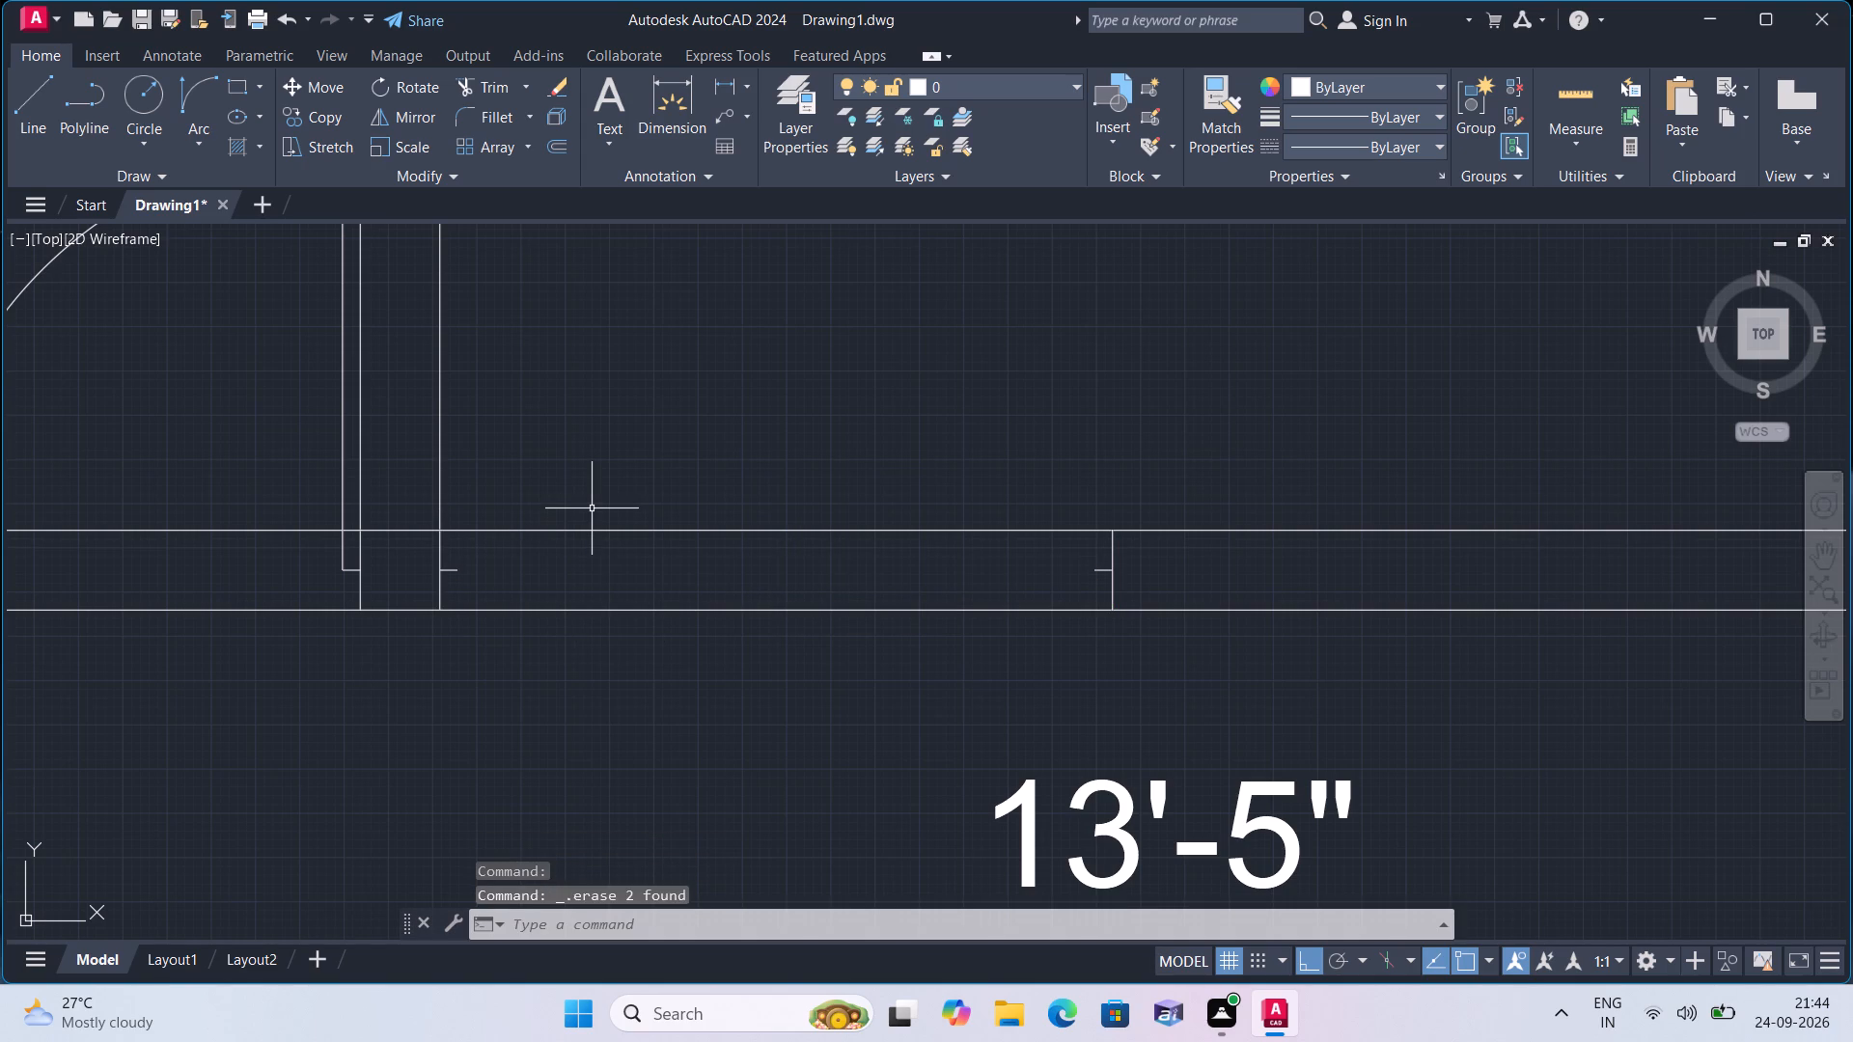
Draw a 3' vertical door-leaf line up into the 10'-0" bedroom from the end of the stub beside the partition.
{"action": "key", "text": "l"}
{"action": "key", "text": "space"}
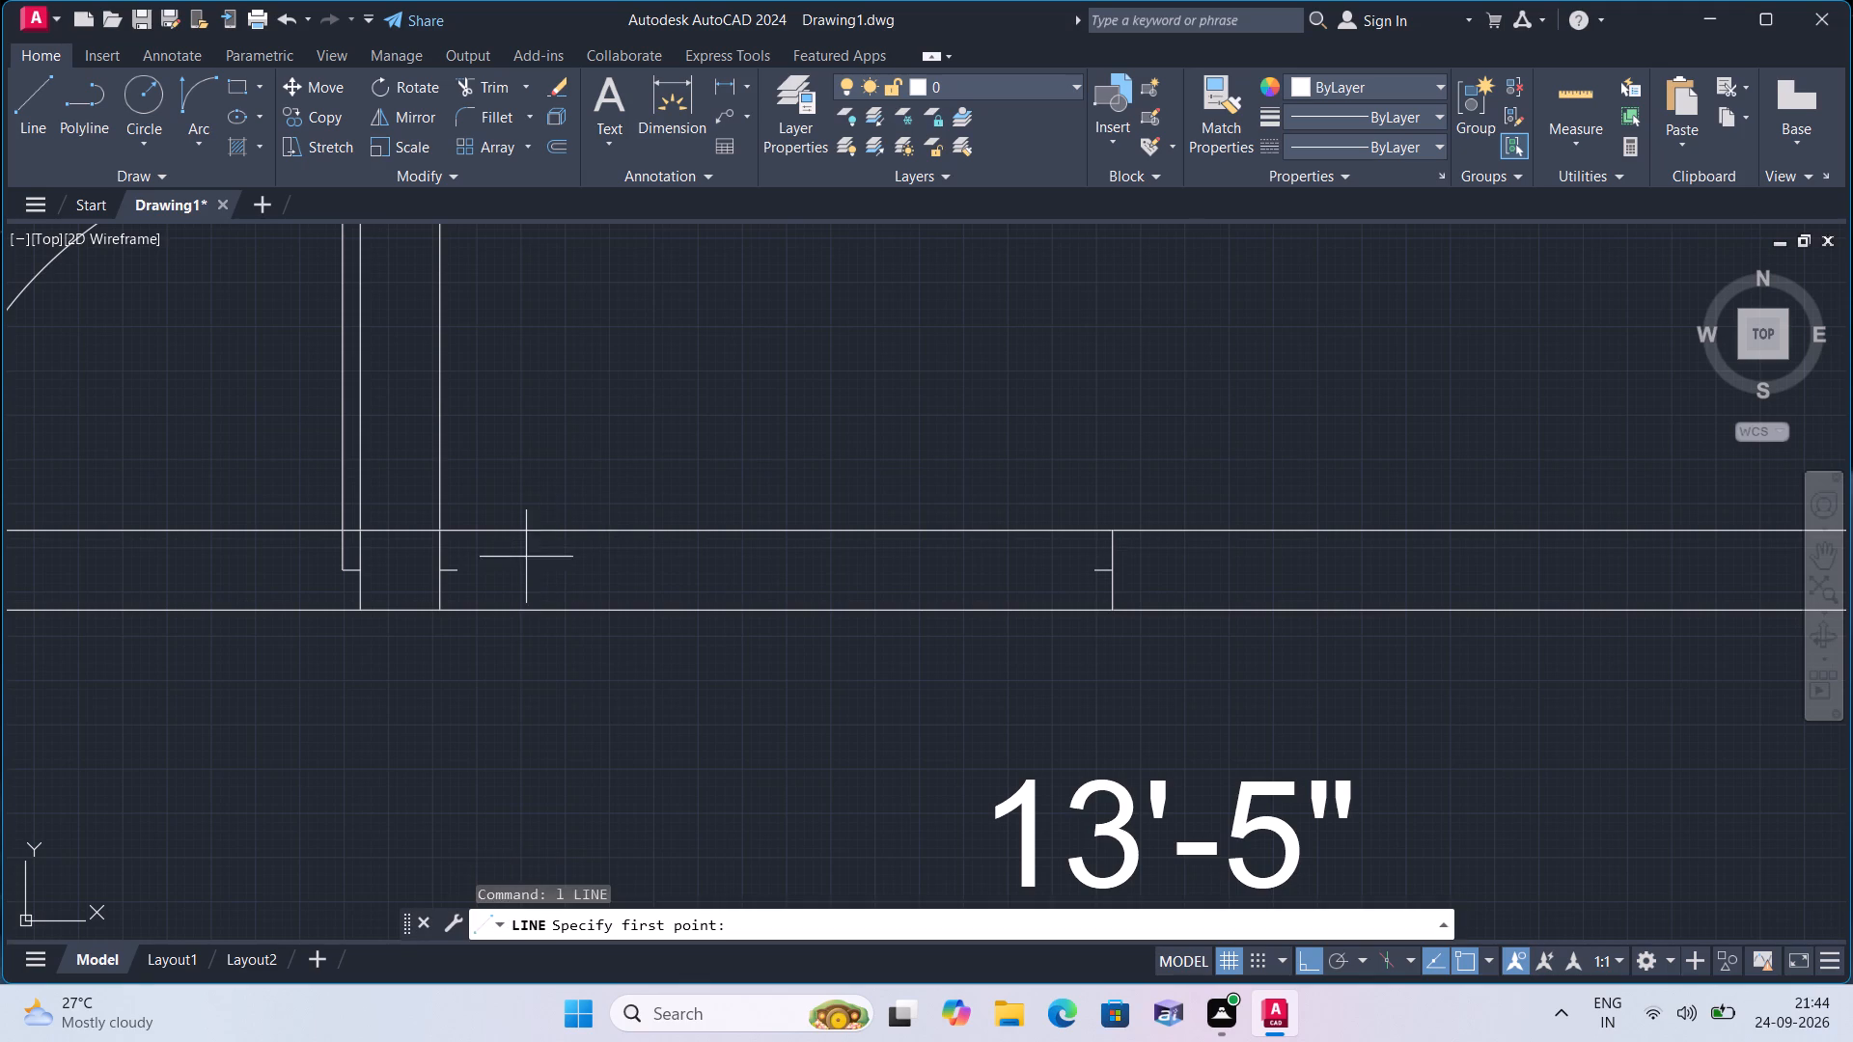
{"action": "left_click", "coordinate": [462, 571]}
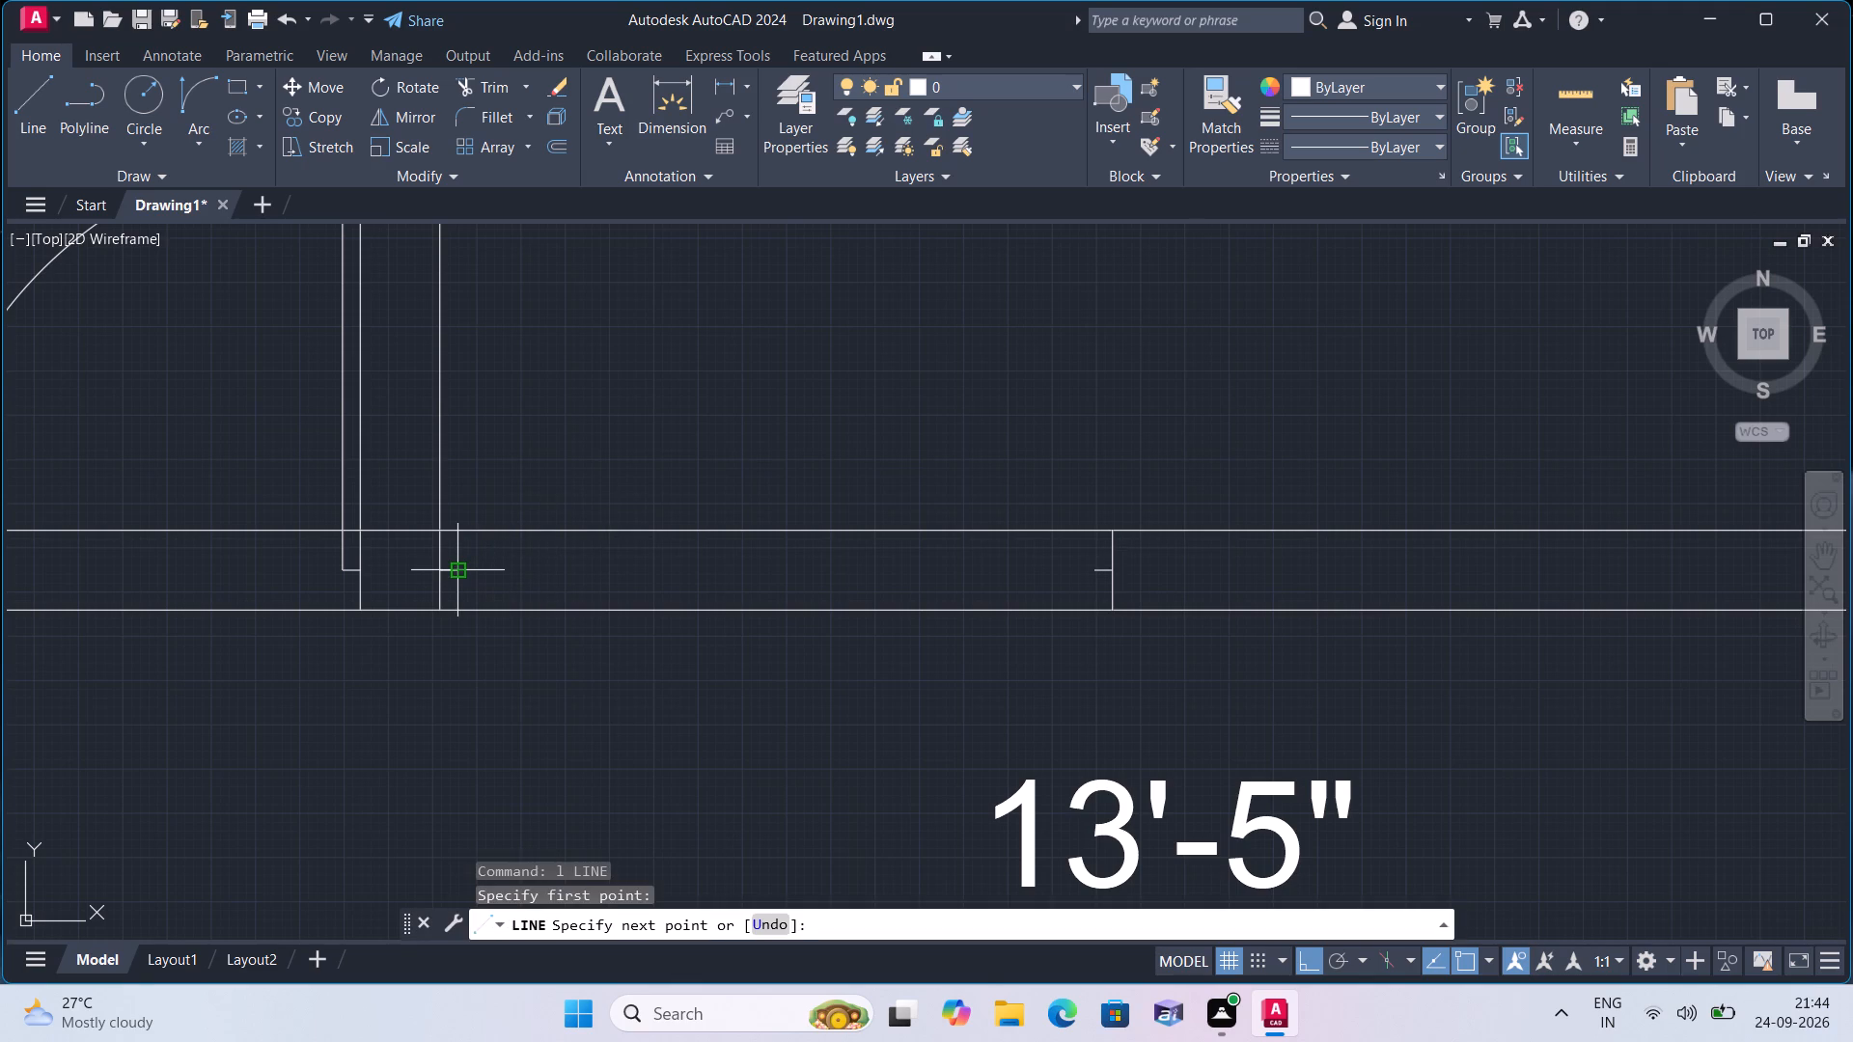
{"action": "scroll", "coordinate": [464, 483], "scroll_direction": "down", "scroll_amount": 1}
{"action": "type", "text": "3'"}
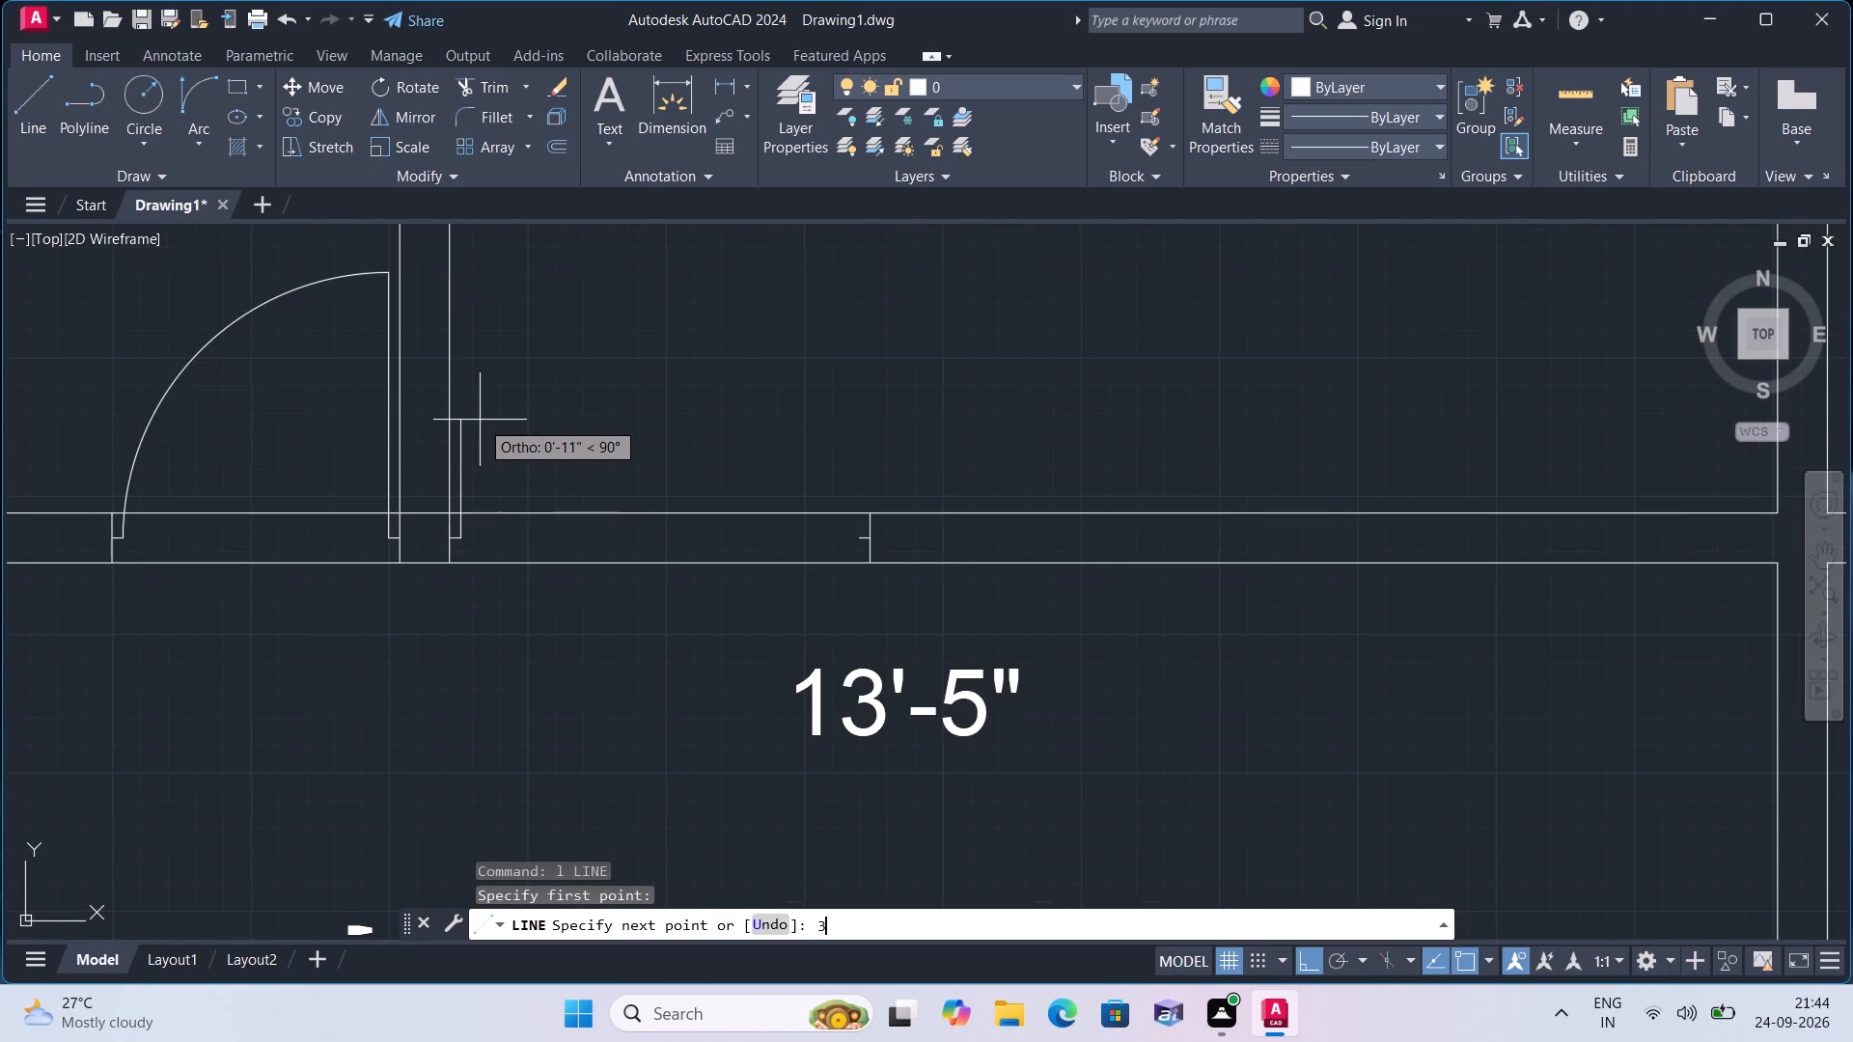
{"action": "key", "text": "space"}
{"action": "key", "text": "Escape"}
Draw the door swing as a Start, End, Direction arc from the 3' leaf's top to the far stub's end.
{"action": "scroll", "coordinate": [480, 420], "scroll_direction": "down", "scroll_amount": 1}
{"action": "middle_click_drag", "start_coordinate": [507, 463], "coordinate": [531, 501]}
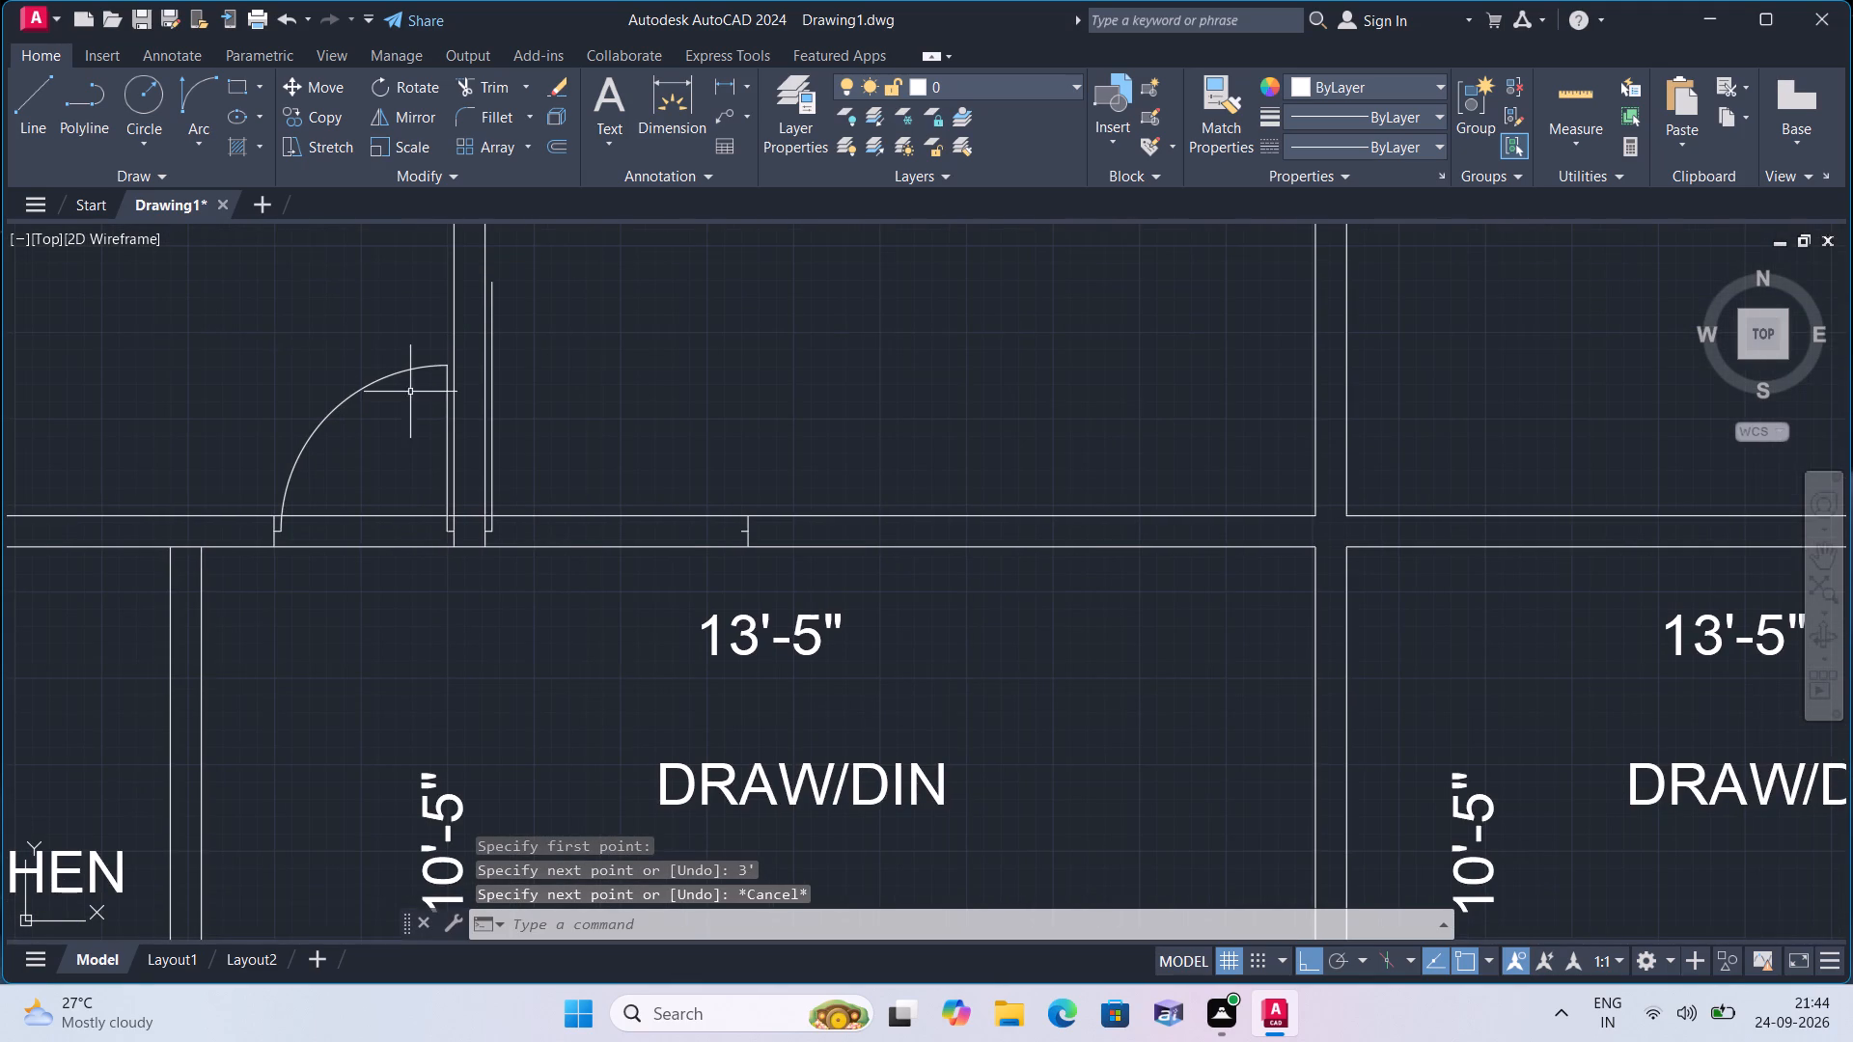
{"action": "left_click", "coordinate": [194, 145]}
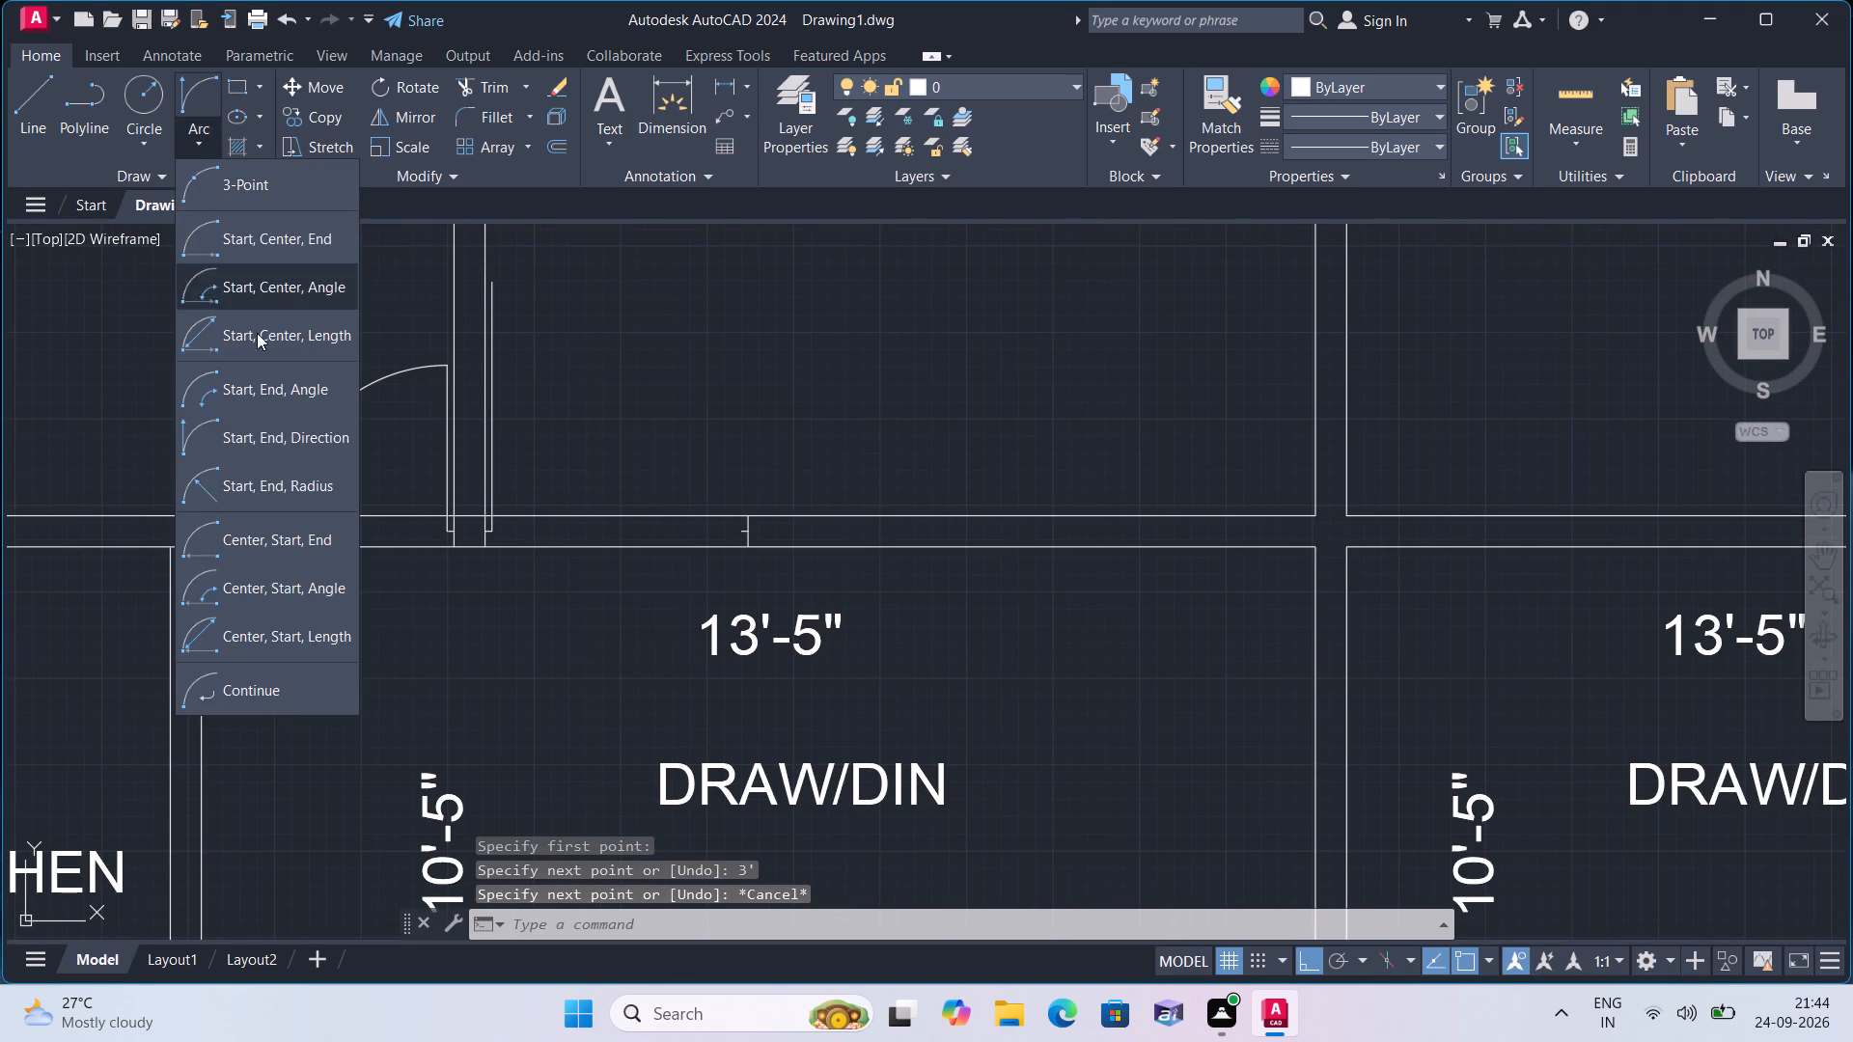
{"action": "left_click", "coordinate": [288, 438]}
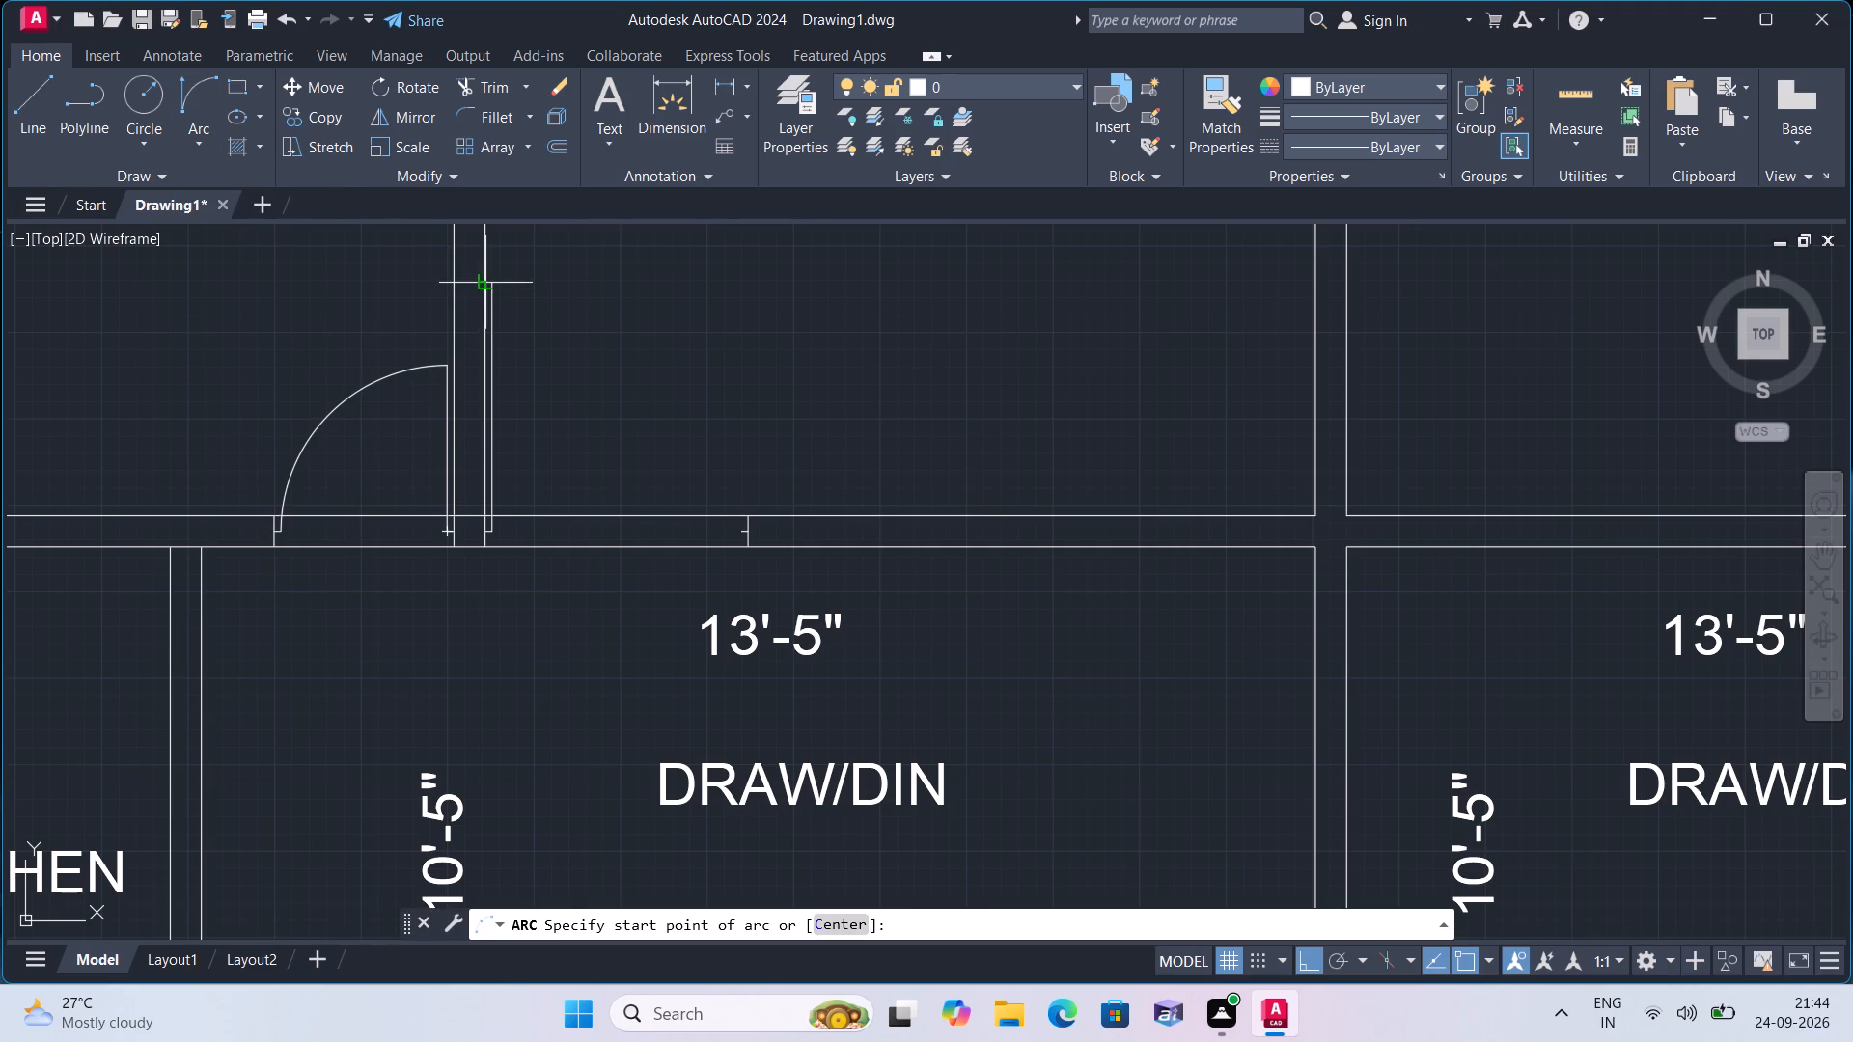
{"action": "left_click", "coordinate": [494, 287]}
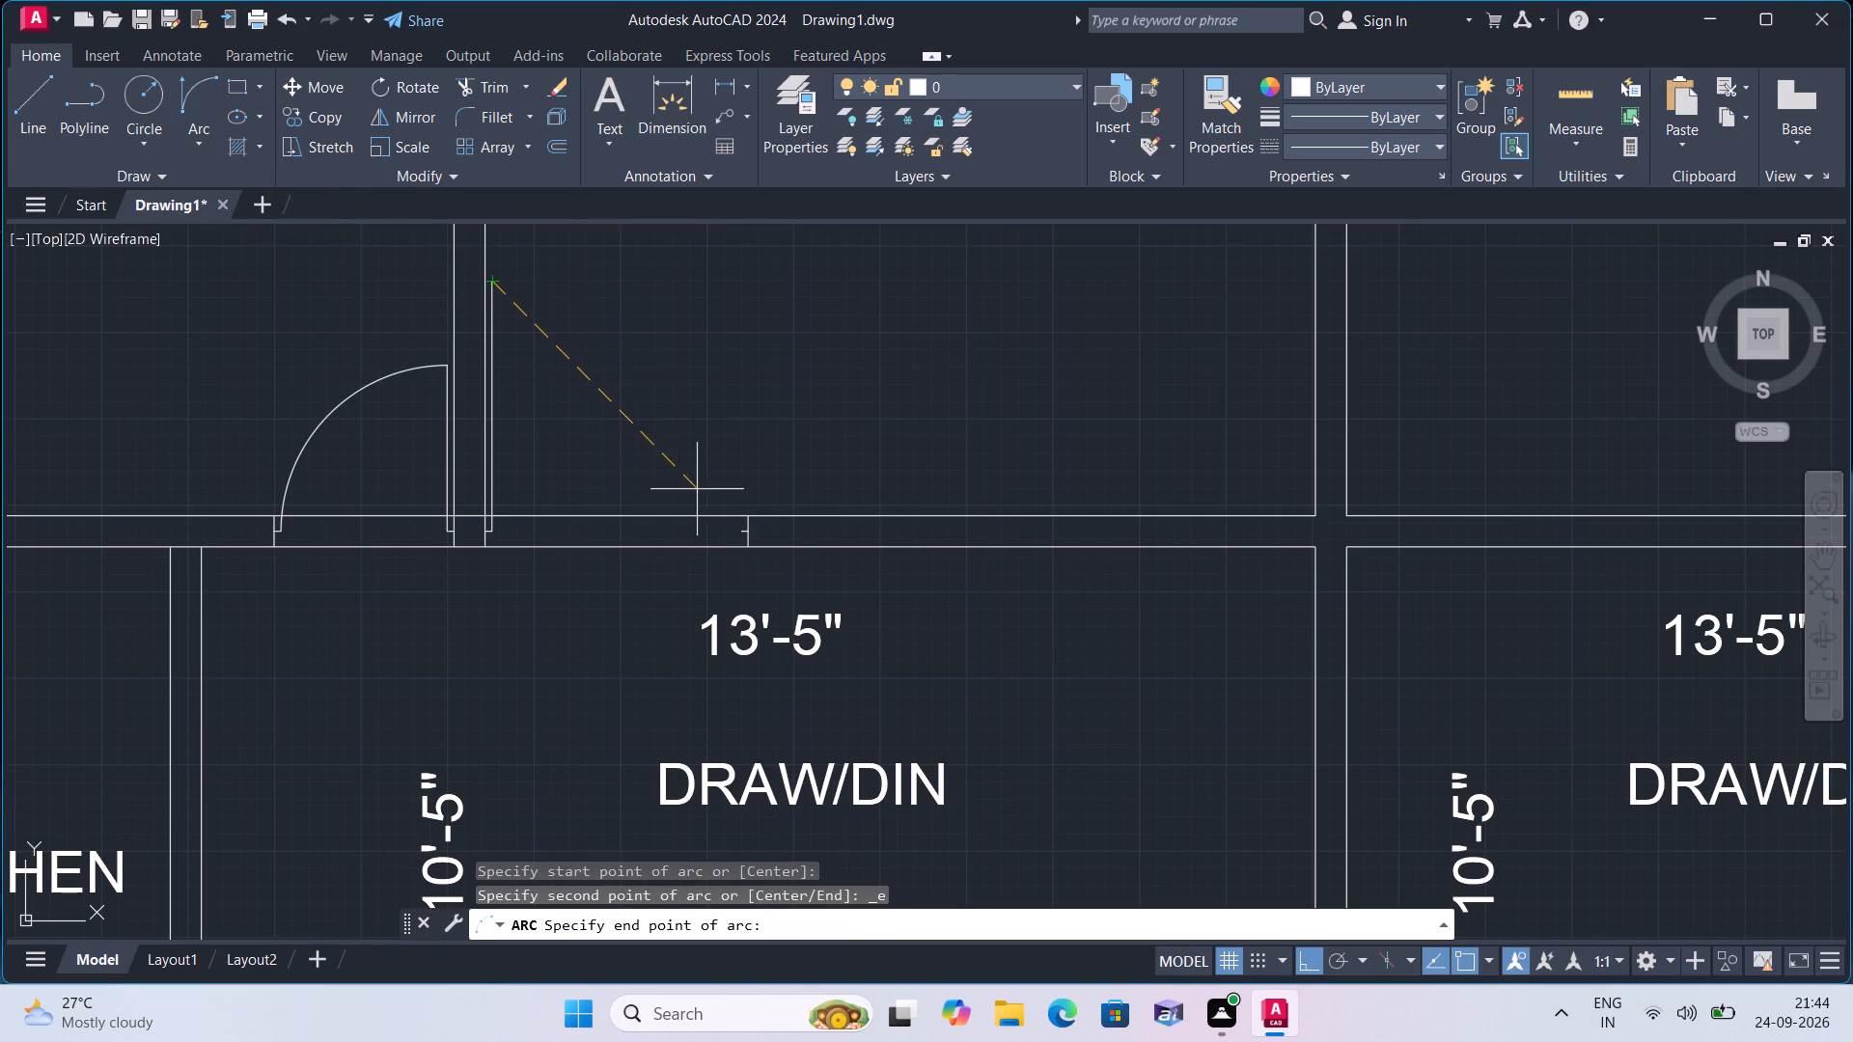
{"action": "left_click", "coordinate": [737, 534]}
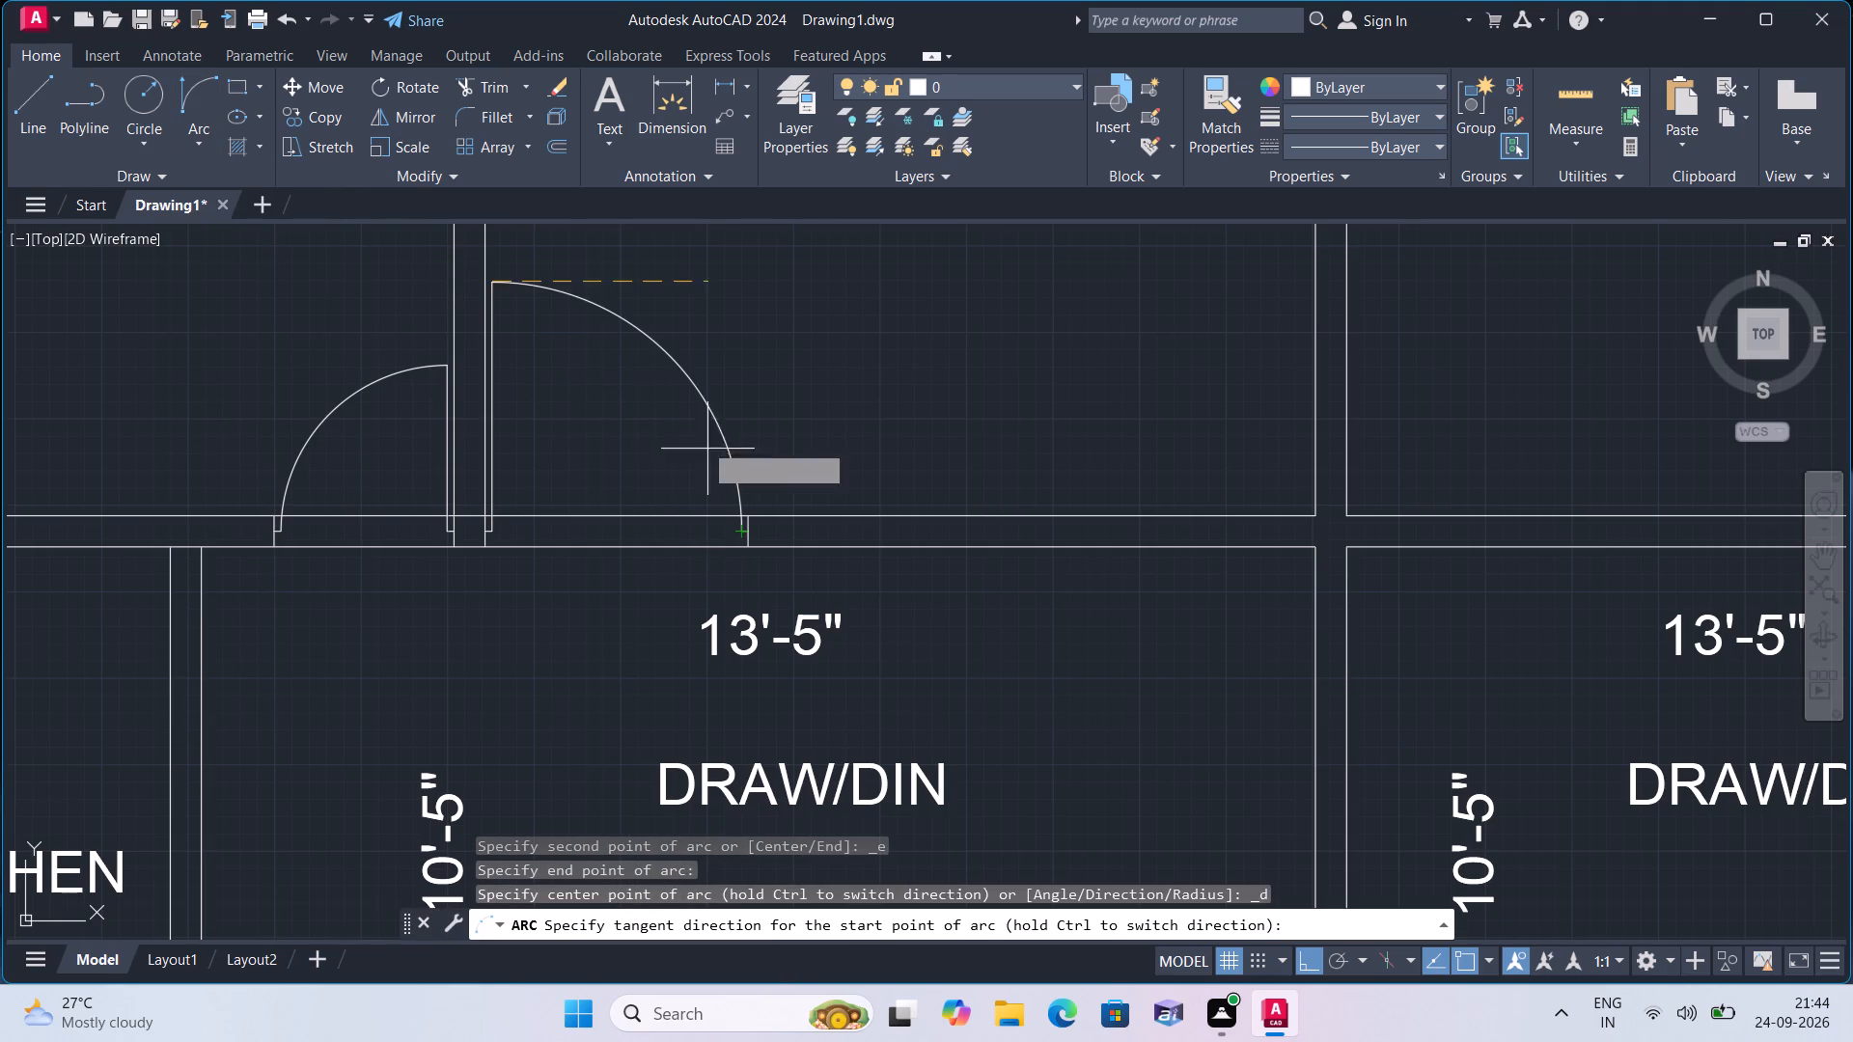
{"action": "left_click", "coordinate": [710, 391]}
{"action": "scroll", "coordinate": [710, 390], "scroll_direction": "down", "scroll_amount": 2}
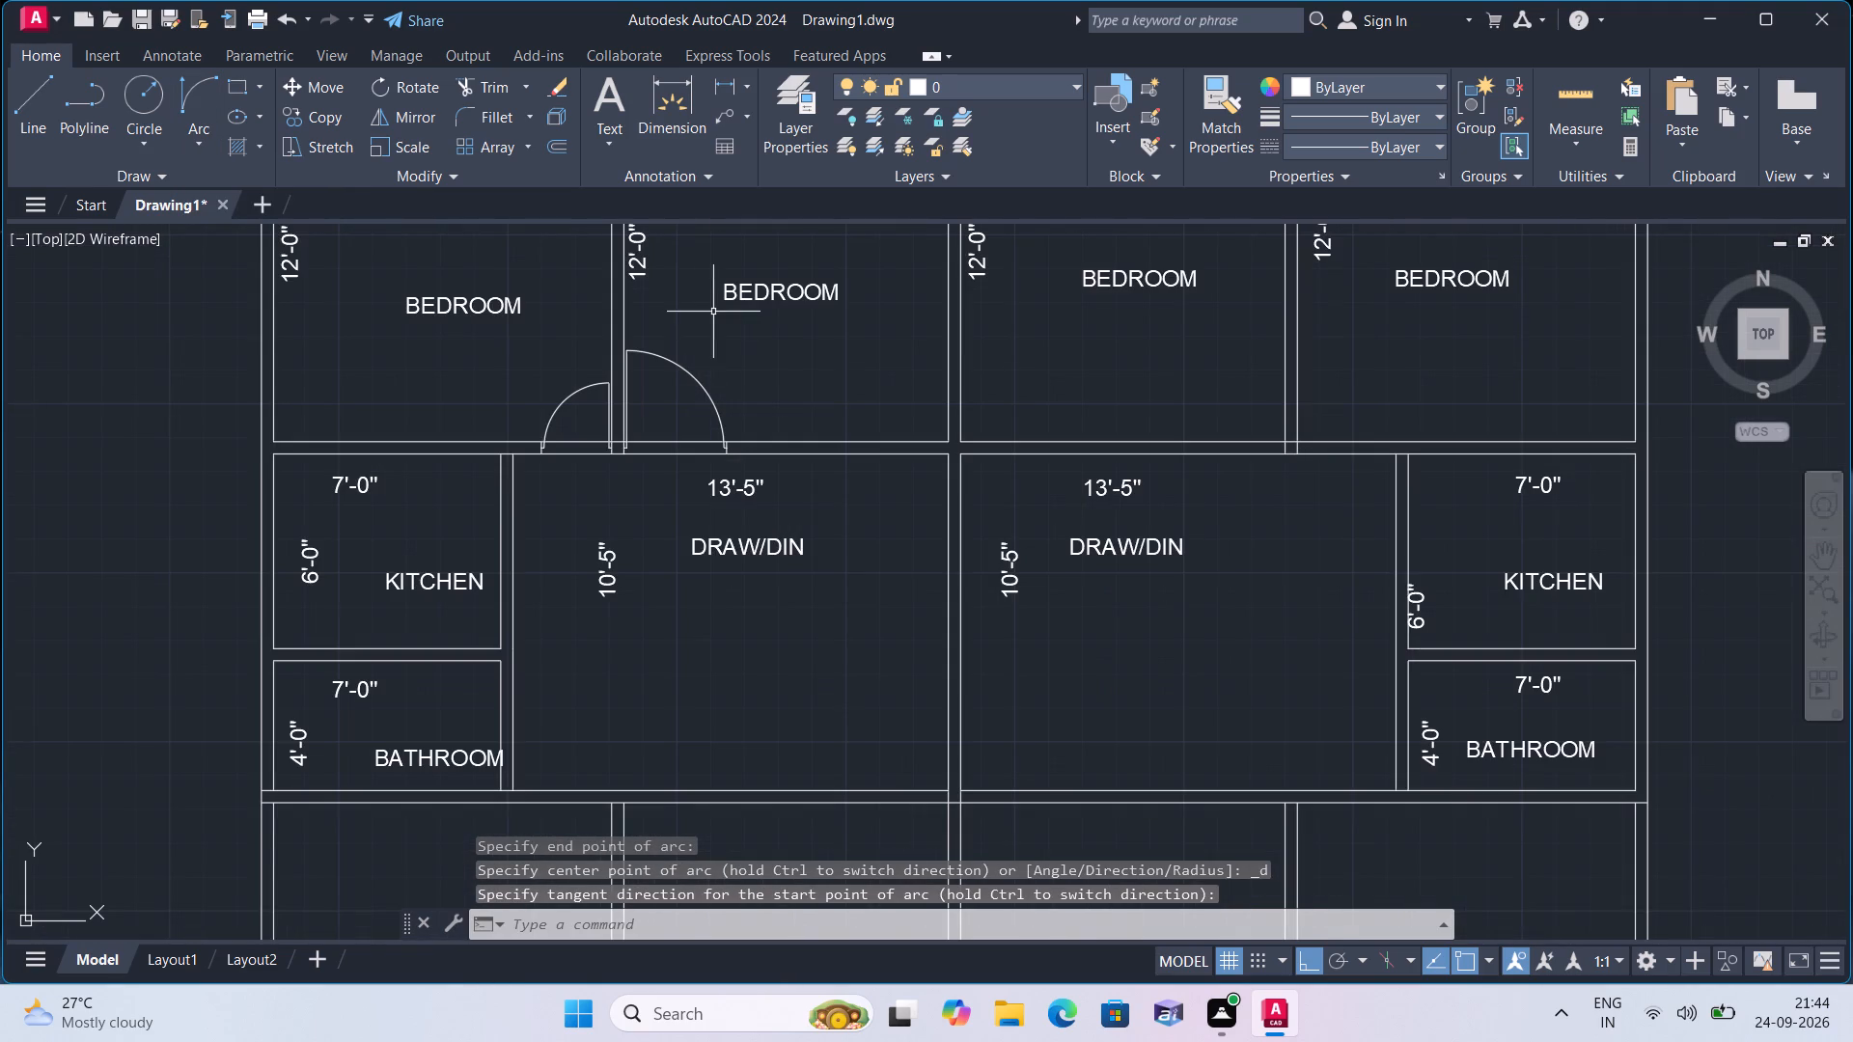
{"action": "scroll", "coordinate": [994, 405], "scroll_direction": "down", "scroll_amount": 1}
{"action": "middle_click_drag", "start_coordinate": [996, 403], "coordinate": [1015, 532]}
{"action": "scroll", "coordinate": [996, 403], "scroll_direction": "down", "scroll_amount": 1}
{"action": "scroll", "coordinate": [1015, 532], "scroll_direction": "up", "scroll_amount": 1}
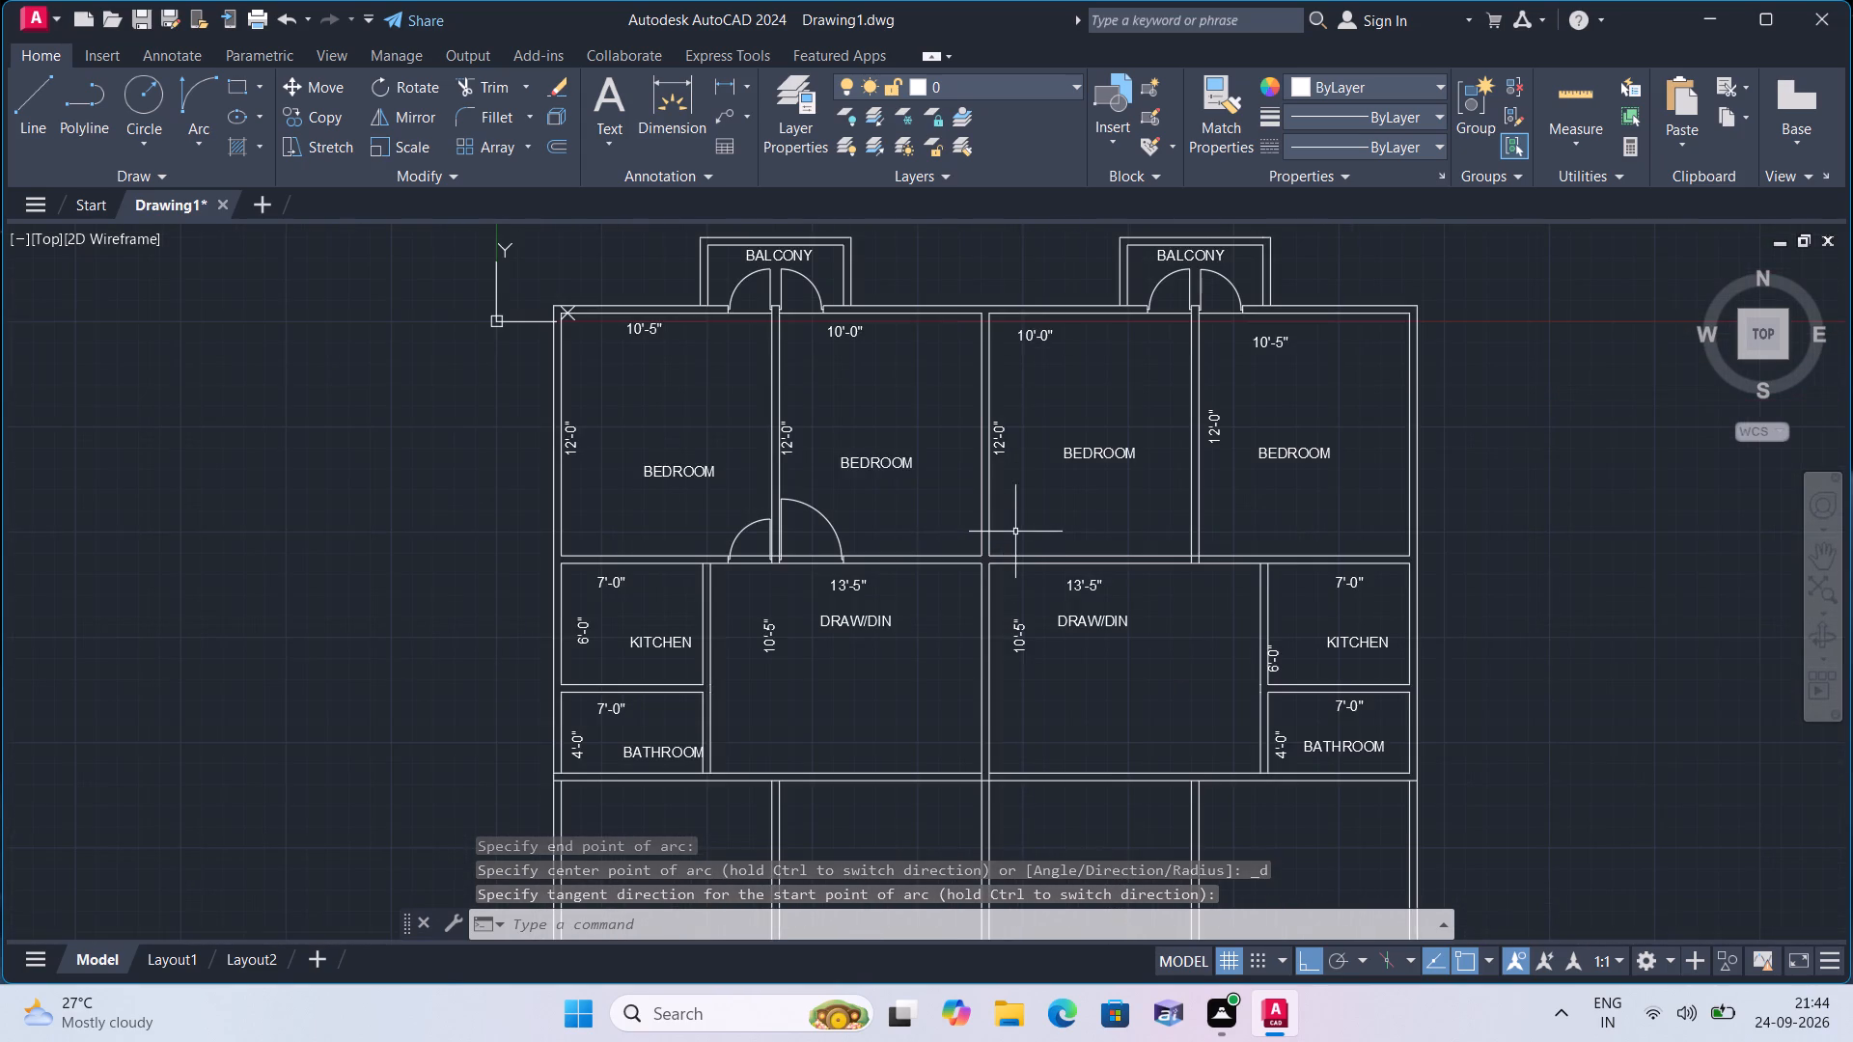
Draw a short vertical line across the lower bedroom wall at the partition face bordering the east unit's 10'-0" bedroom.
{"action": "scroll", "coordinate": [1016, 554], "scroll_direction": "down", "scroll_amount": 1}
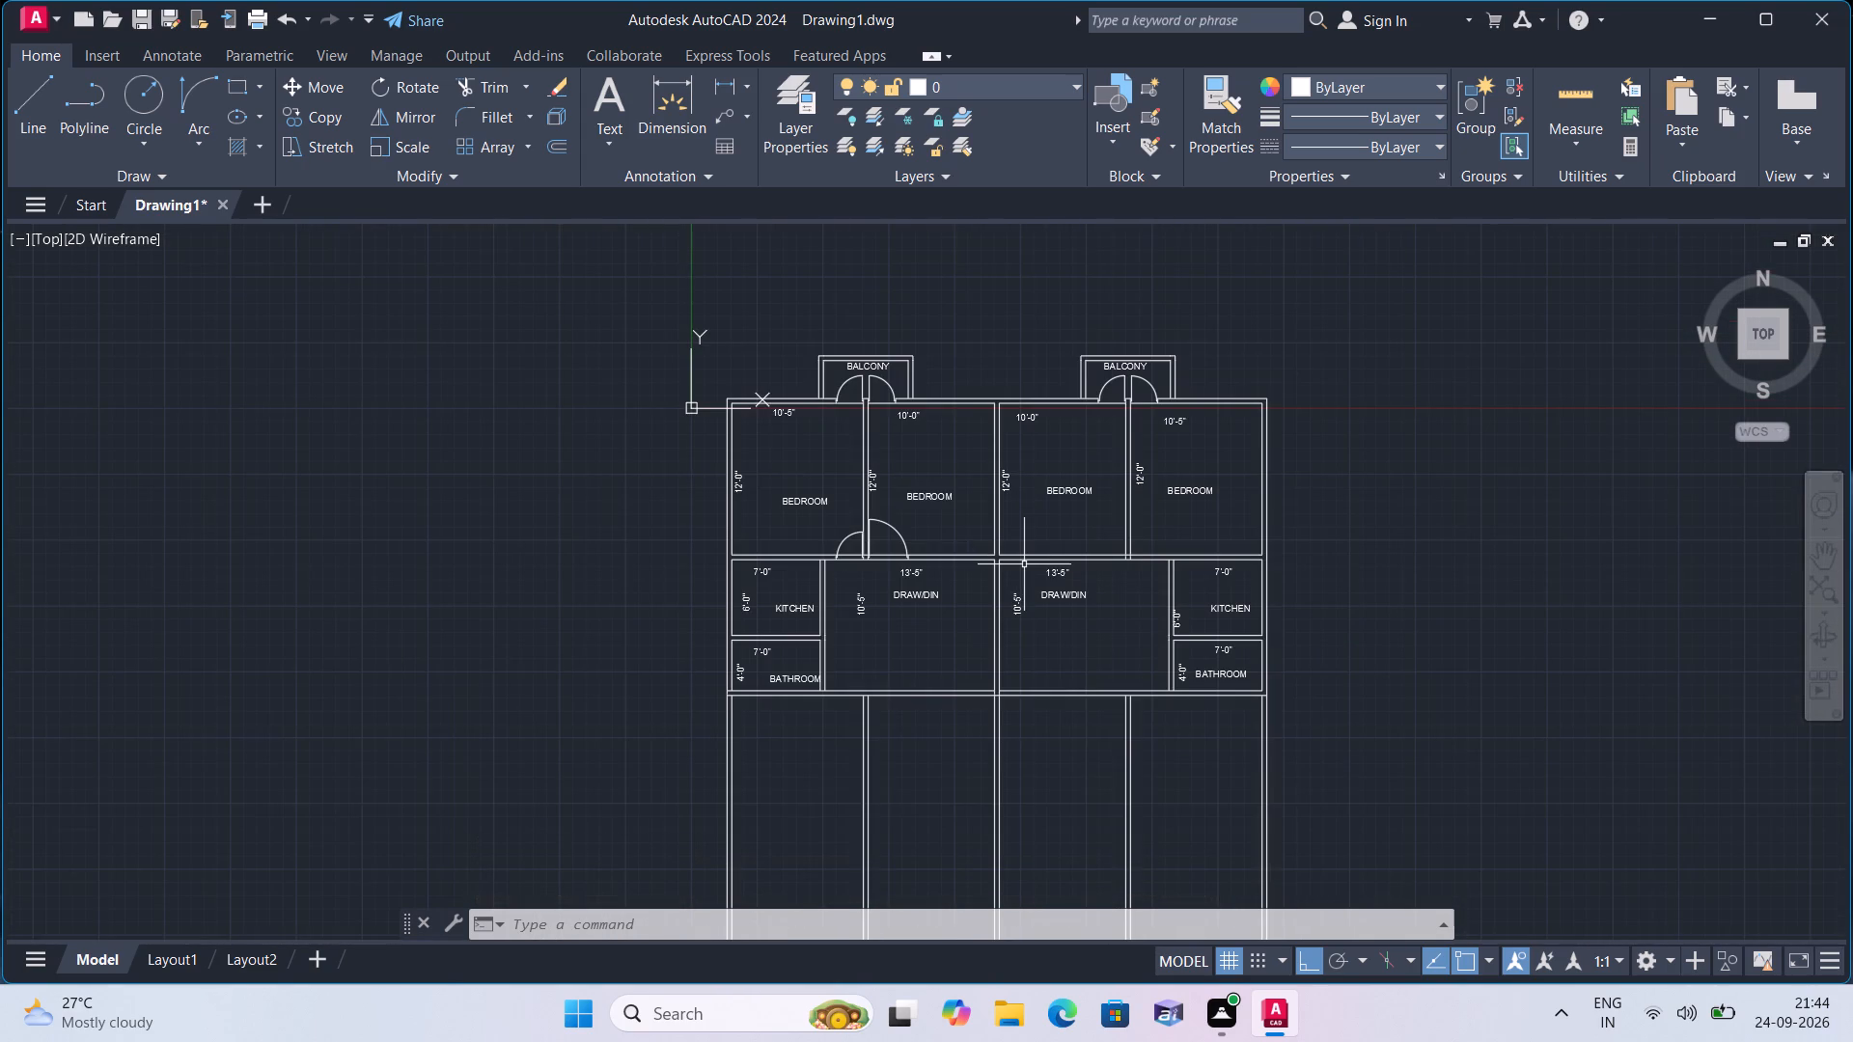
{"action": "scroll", "coordinate": [1024, 564], "scroll_direction": "down", "scroll_amount": 1}
{"action": "middle_click_drag", "start_coordinate": [1019, 567], "coordinate": [932, 614]}
{"action": "scroll", "coordinate": [933, 609], "scroll_direction": "up", "scroll_amount": 2}
{"action": "middle_click_drag", "start_coordinate": [955, 613], "coordinate": [913, 626]}
{"action": "scroll", "coordinate": [713, 620], "scroll_direction": "up", "scroll_amount": 1}
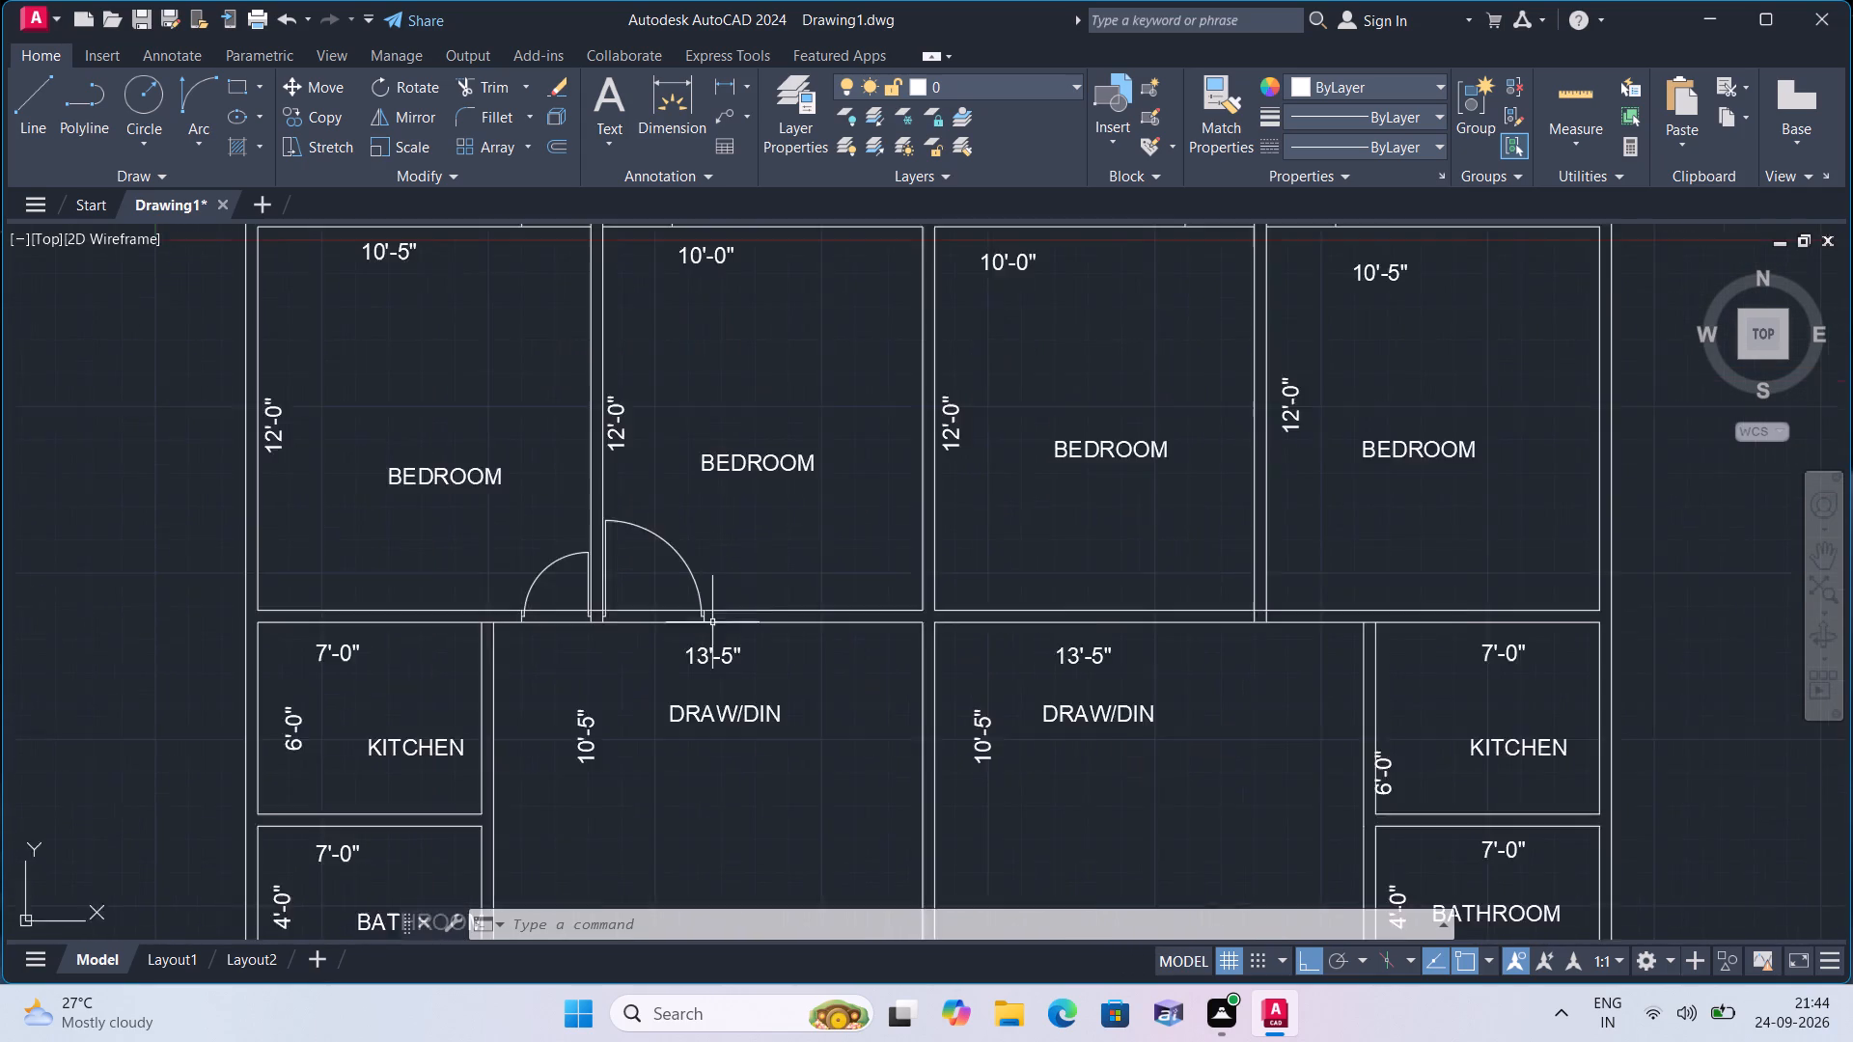
{"action": "scroll", "coordinate": [712, 622], "scroll_direction": "up", "scroll_amount": 2}
{"action": "scroll", "coordinate": [664, 656], "scroll_direction": "down", "scroll_amount": 2}
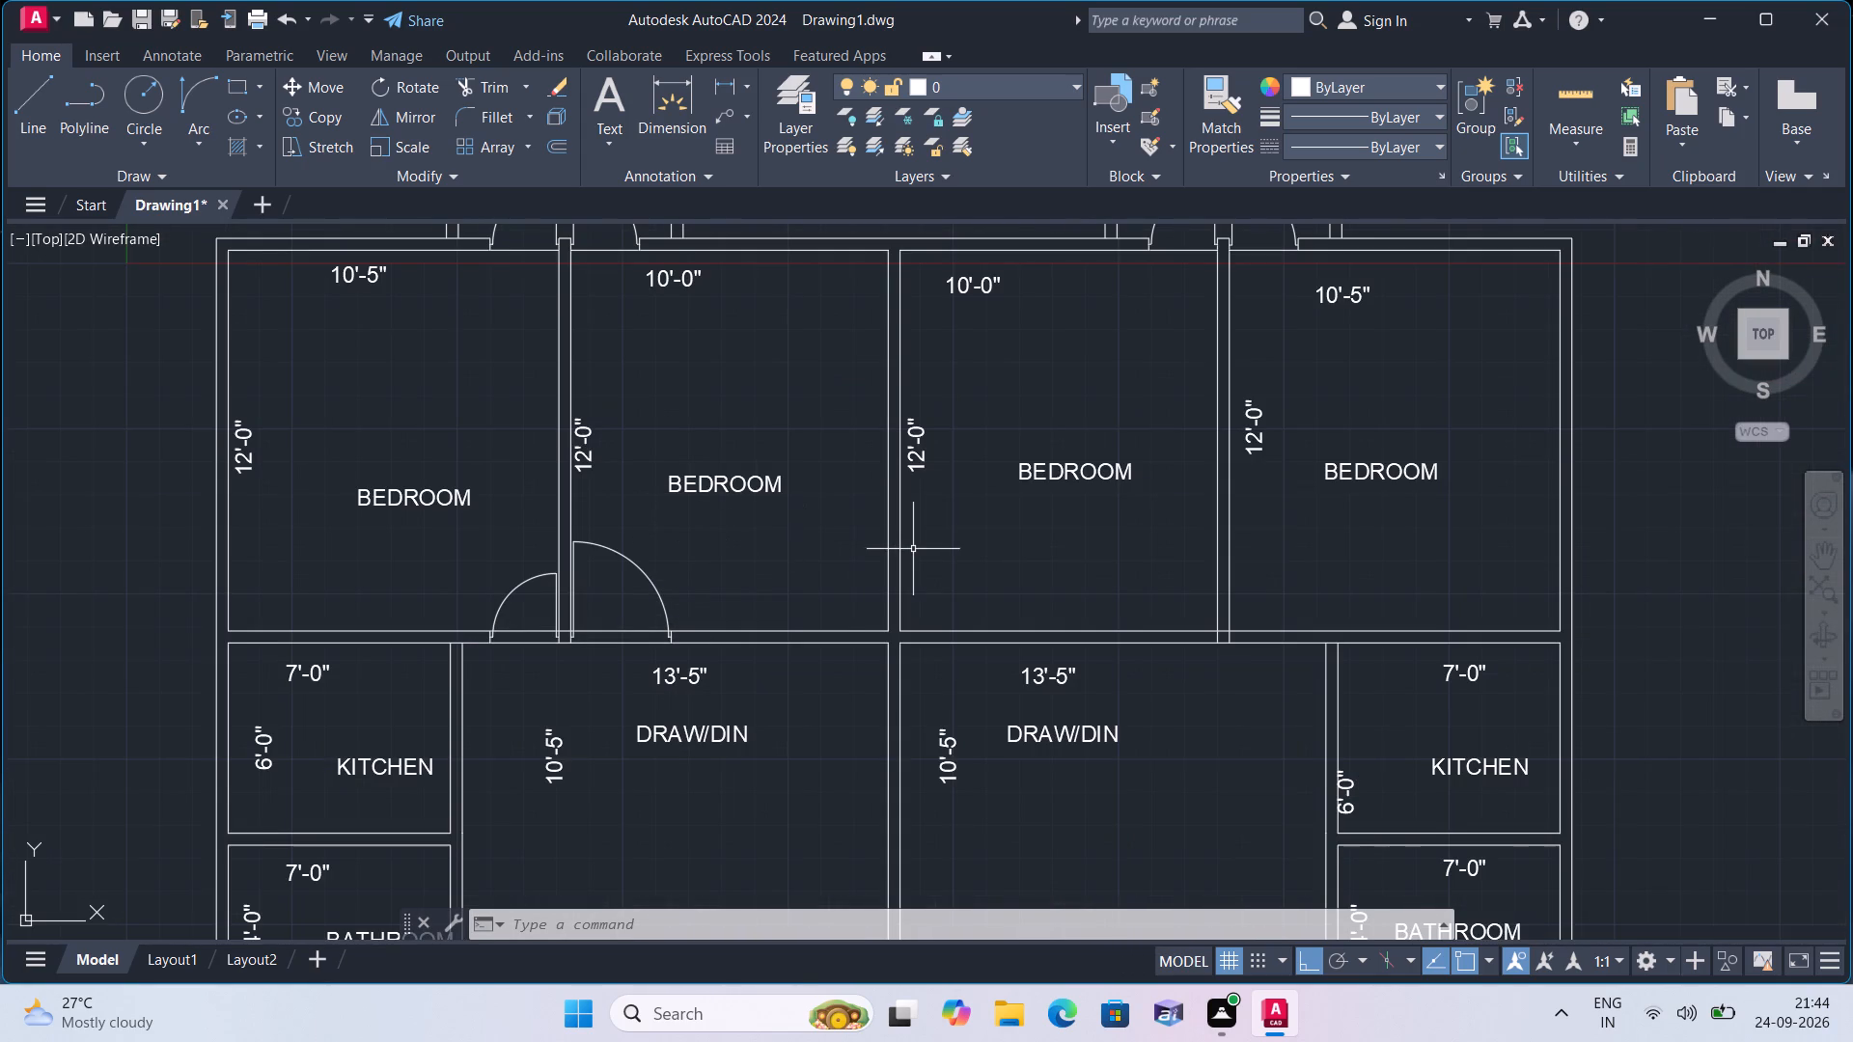
{"action": "middle_click_drag", "start_coordinate": [909, 553], "coordinate": [843, 620]}
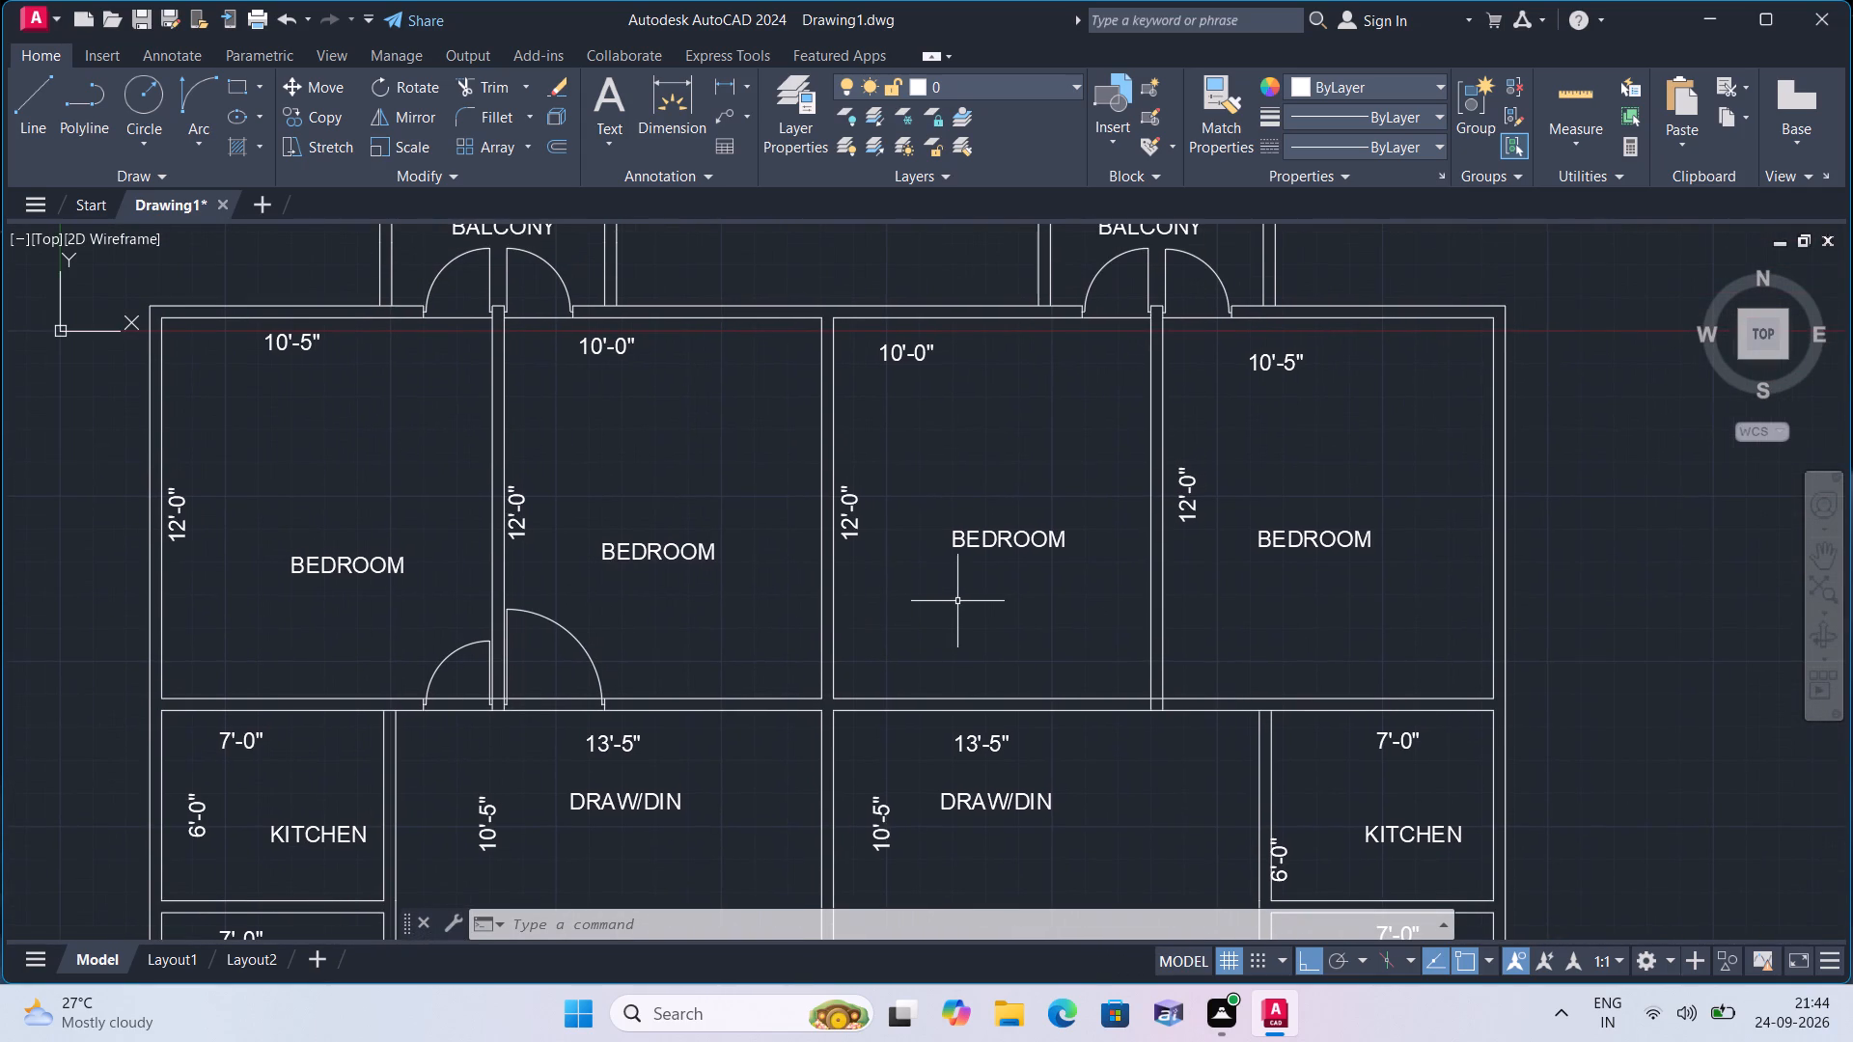
{"action": "middle_click_drag", "start_coordinate": [958, 601], "coordinate": [814, 614]}
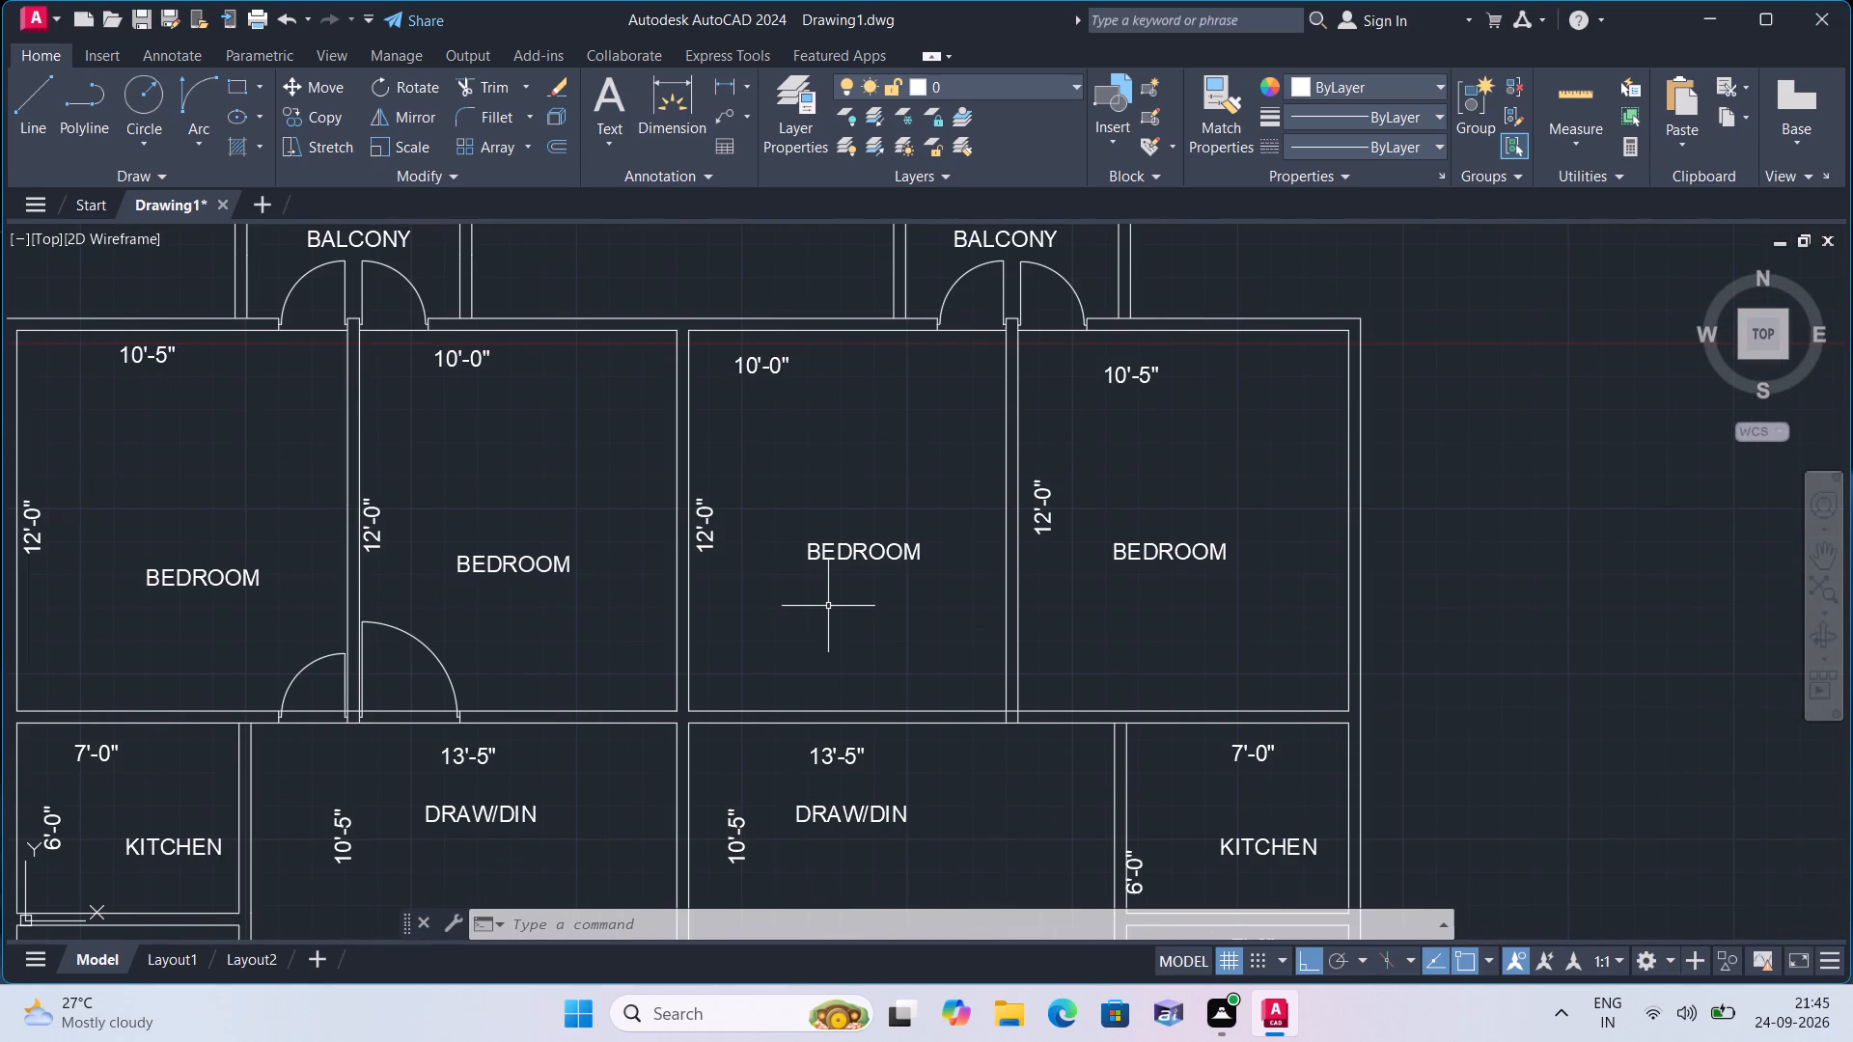
{"action": "key", "text": "l"}
{"action": "key", "text": "space"}
{"action": "scroll", "coordinate": [912, 631], "scroll_direction": "up", "scroll_amount": 2}
{"action": "middle_click_drag", "start_coordinate": [993, 668], "coordinate": [891, 509]}
{"action": "scroll", "coordinate": [891, 509], "scroll_direction": "up", "scroll_amount": 1}
{"action": "scroll", "coordinate": [1006, 673], "scroll_direction": "up", "scroll_amount": 1}
{"action": "middle_click_drag", "start_coordinate": [968, 660], "coordinate": [885, 468]}
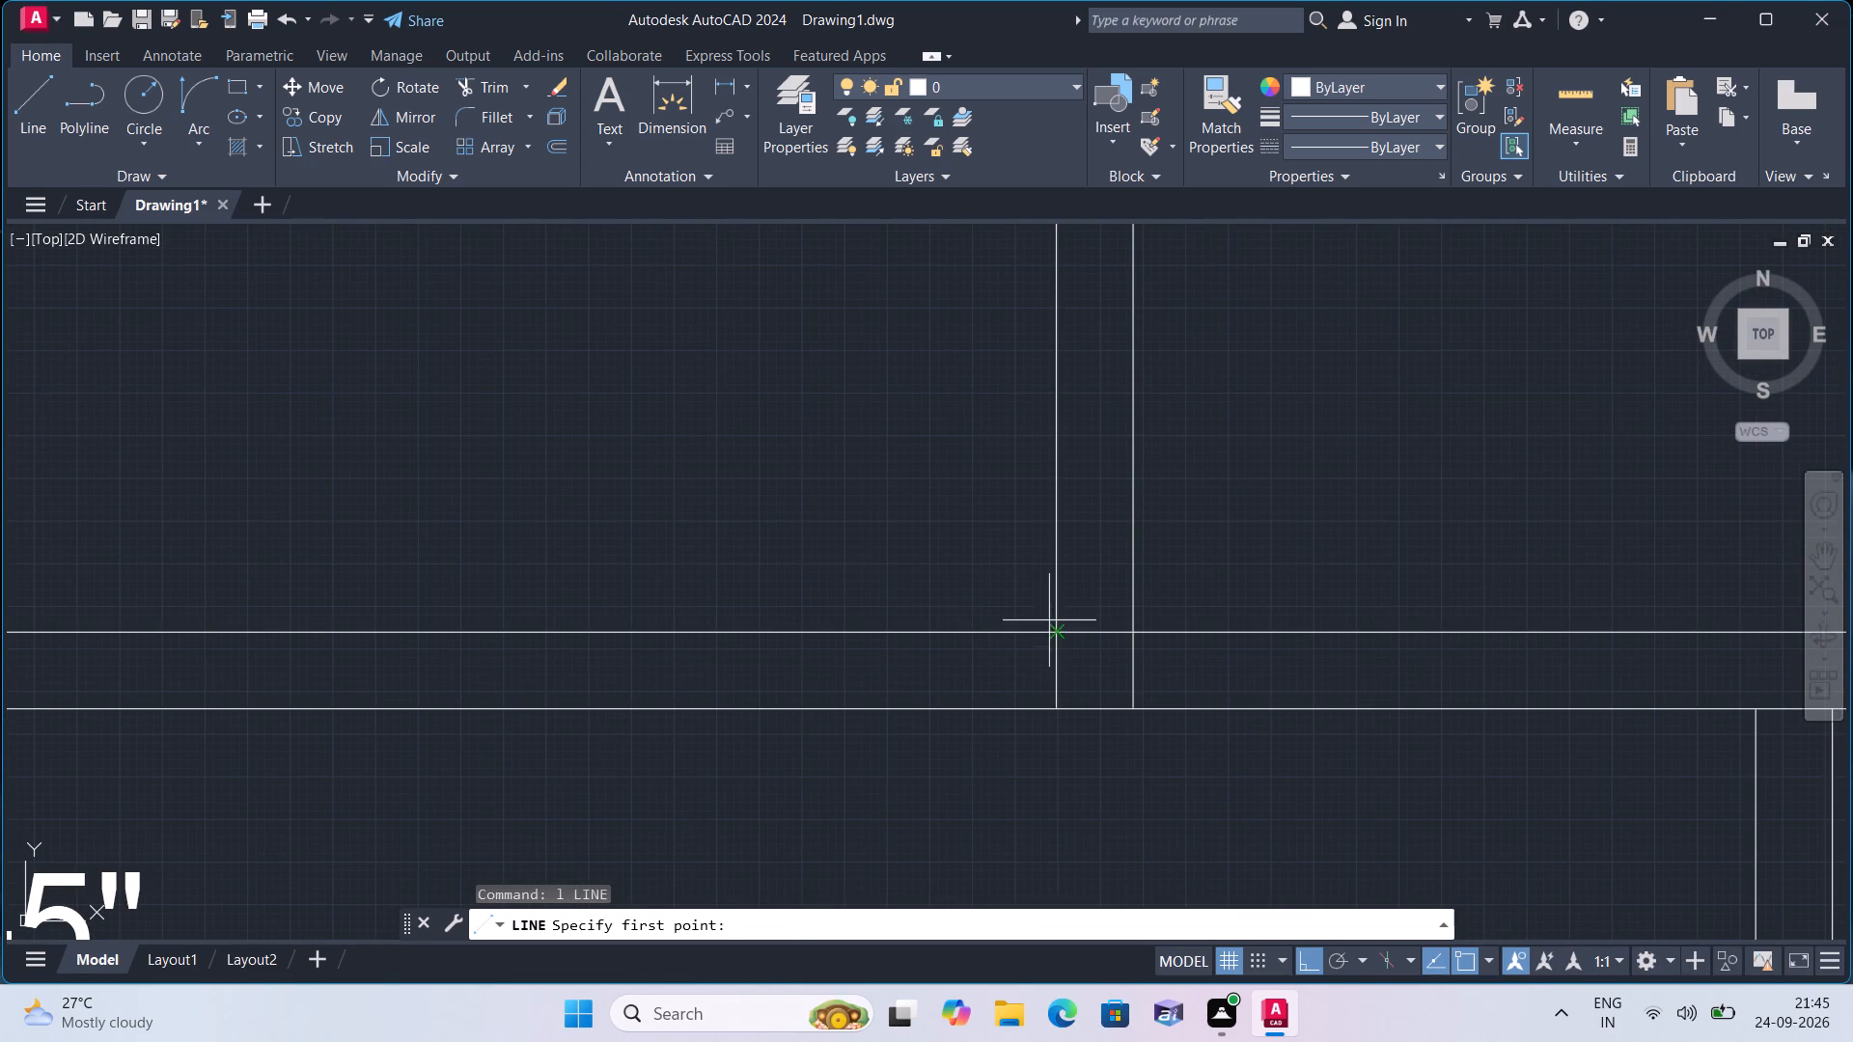
{"action": "left_click", "coordinate": [1050, 627]}
{"action": "left_click", "coordinate": [1062, 704]}
{"action": "key", "text": "space"}
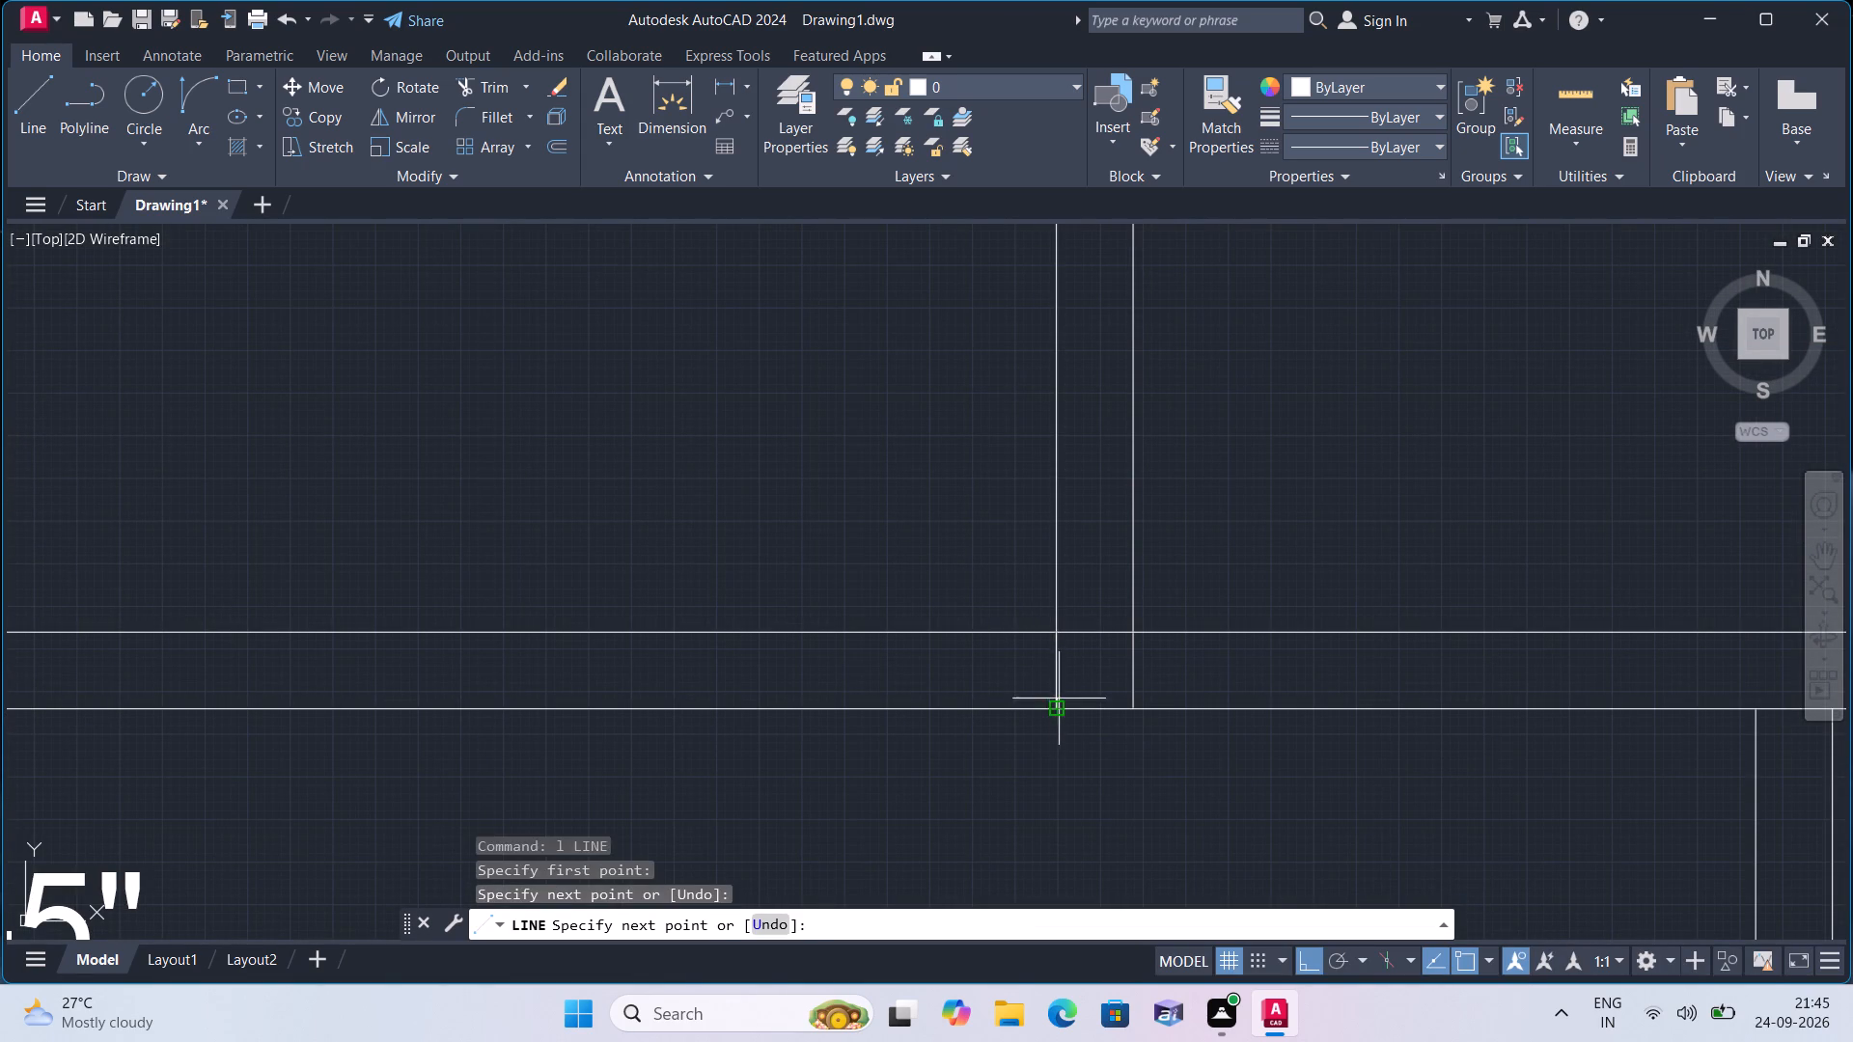
Draw consecutive 1", 3' and 1" line segments westward along the wall's centre from the cross-wall line's midpoint.
{"action": "key", "text": "space"}
{"action": "left_click", "coordinate": [1058, 673]}
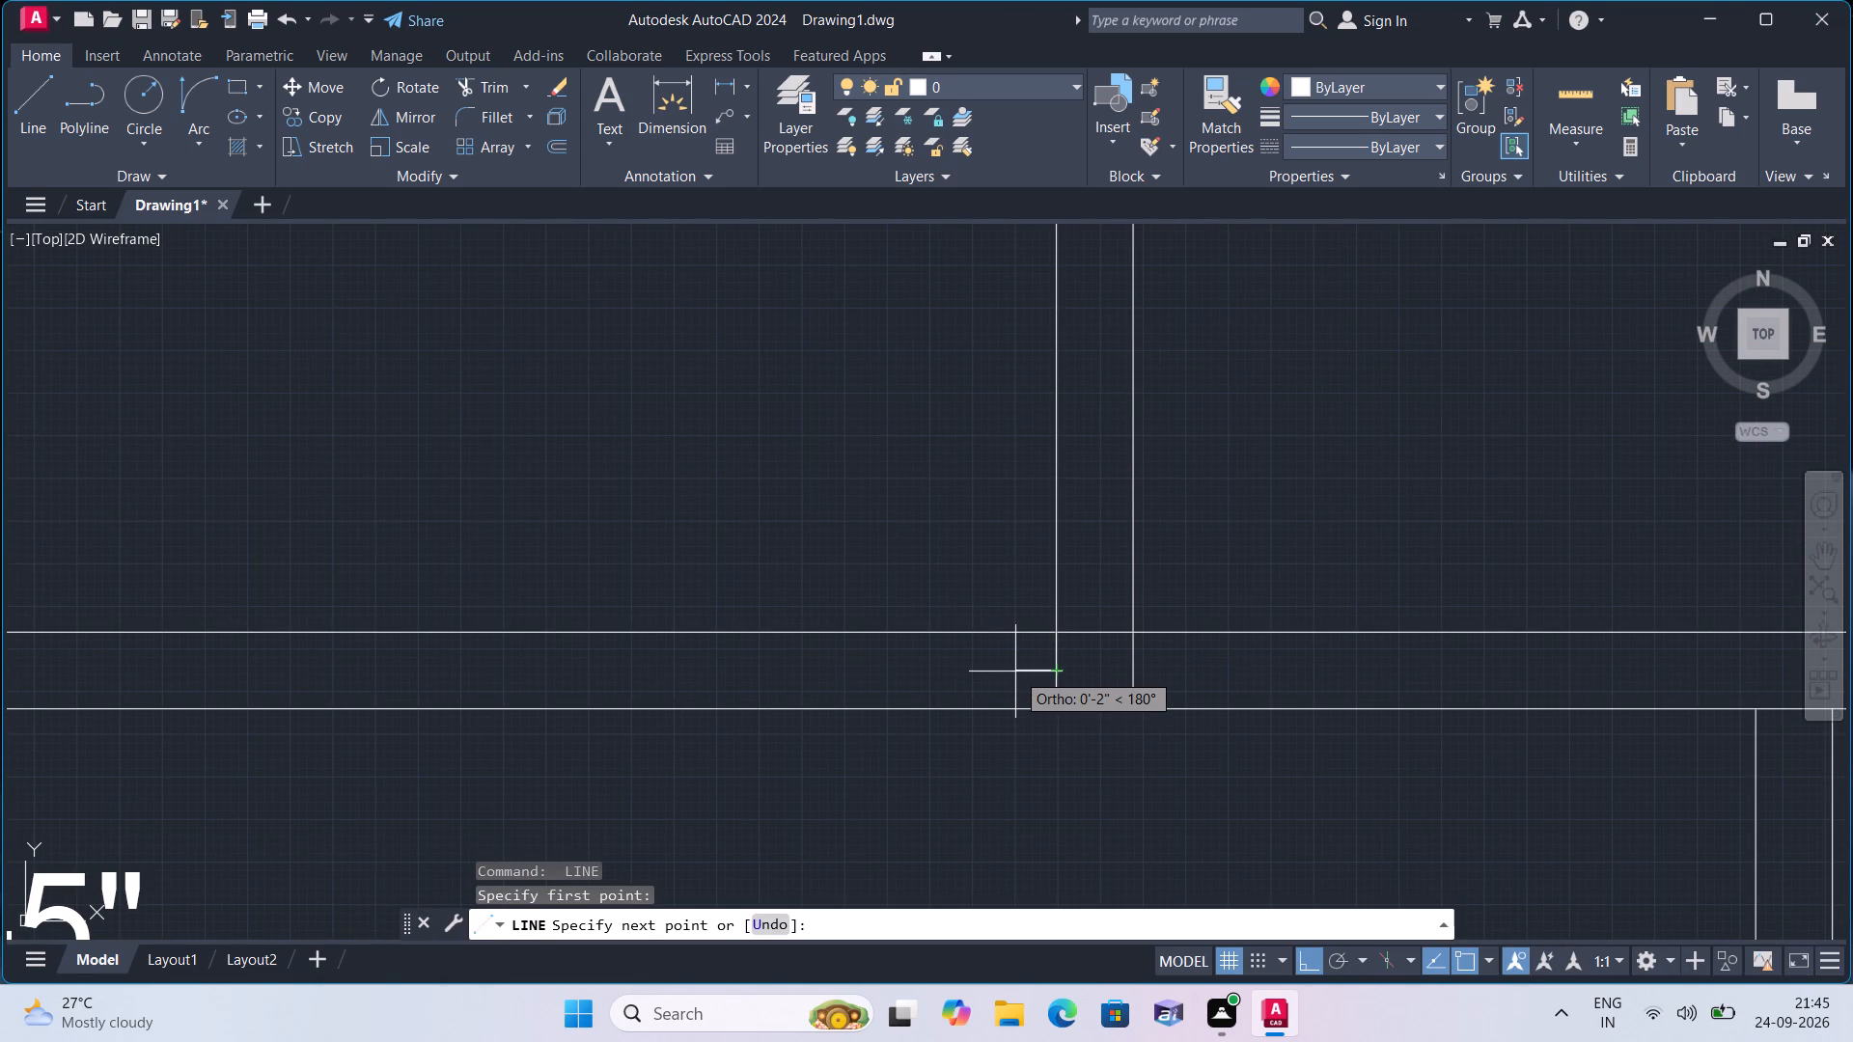
{"action": "type", "text": "1\""}
{"action": "key", "text": "space"}
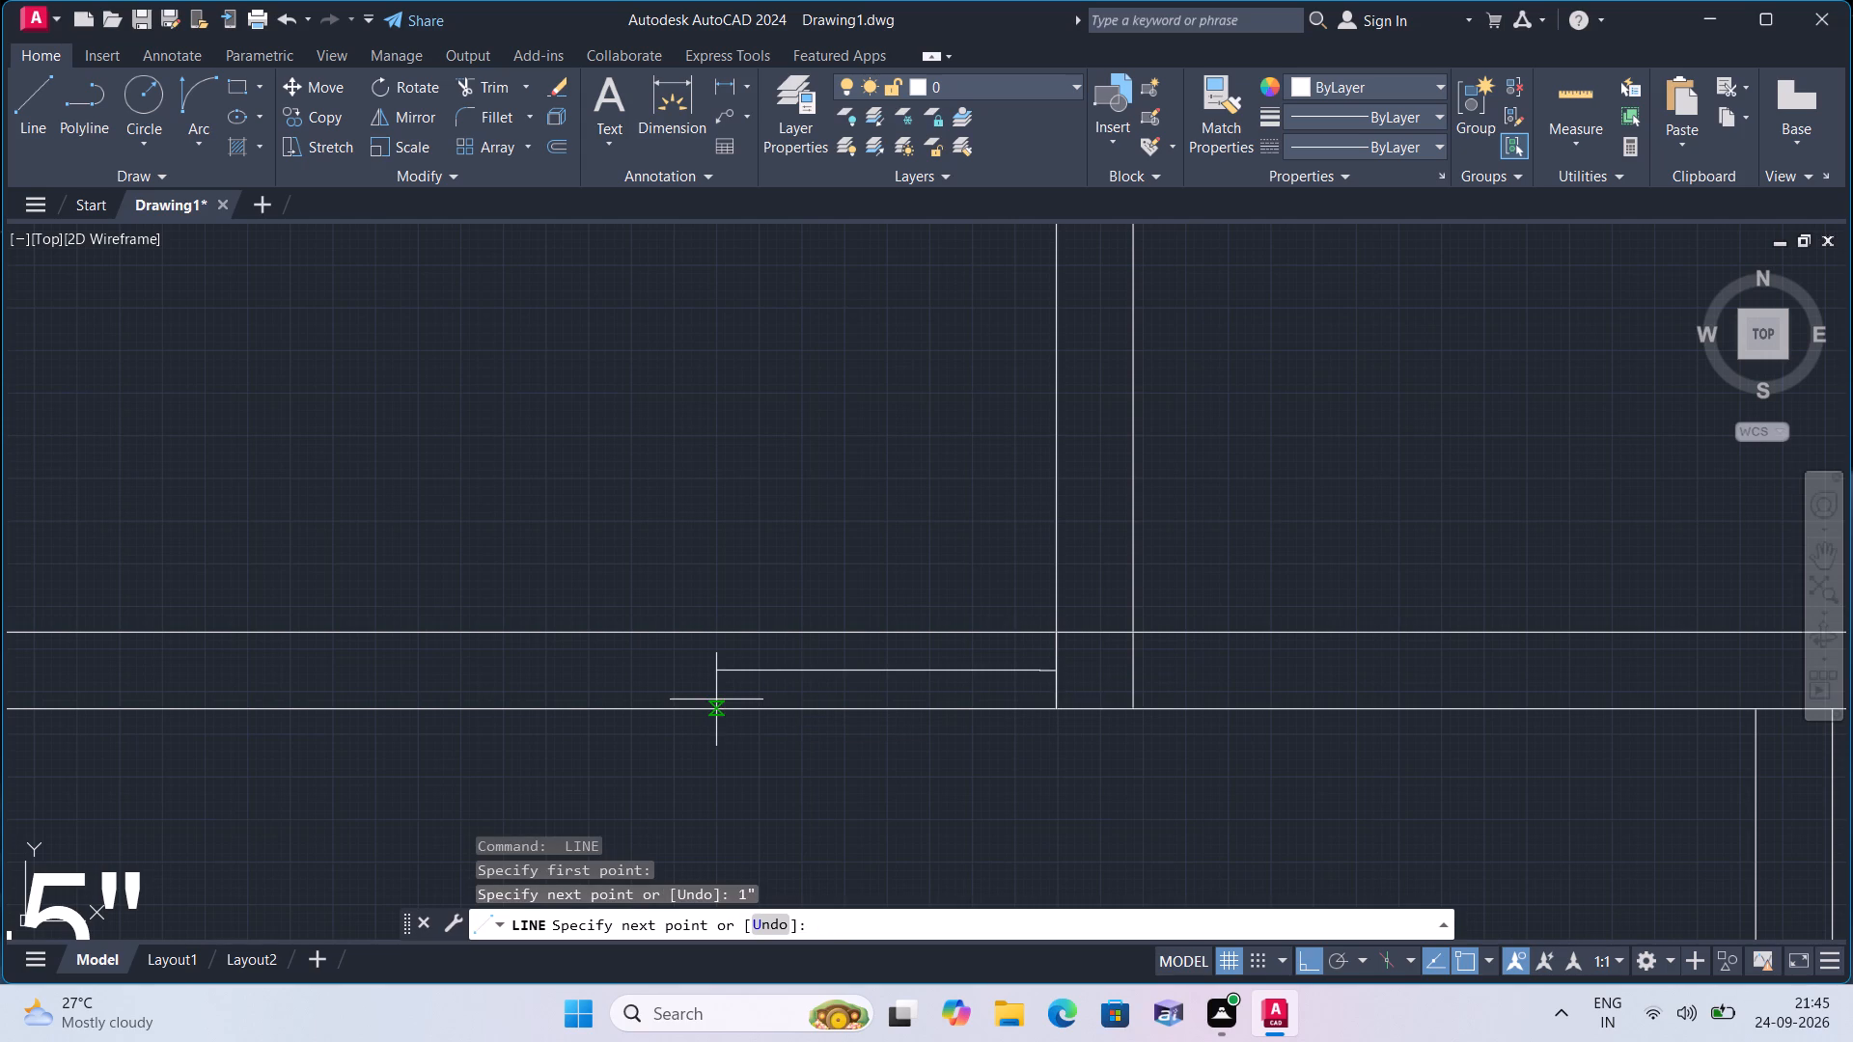
{"action": "type", "text": "3'"}
{"action": "key", "text": "space"}
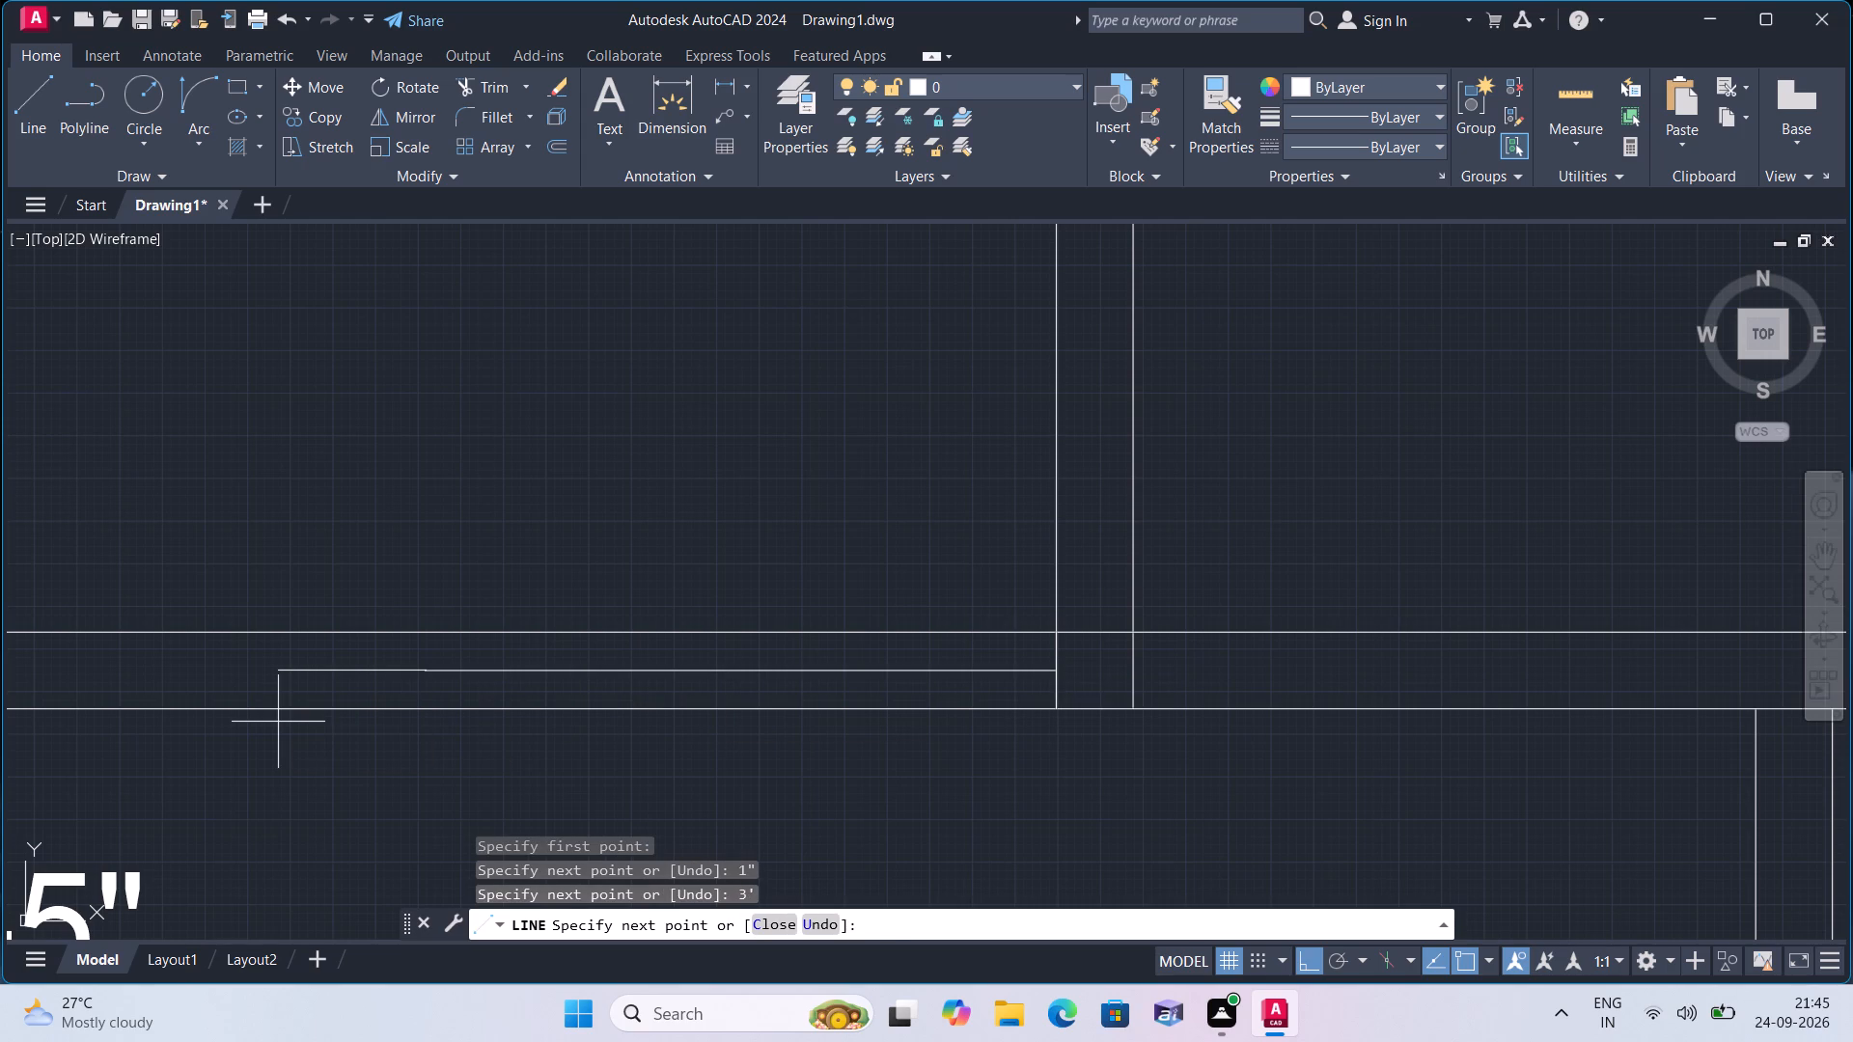
{"action": "type", "text": "1\""}
{"action": "key", "text": "space"}
Close the far end of the 3' door opening with short vertical lines to the wall's upper and lower faces.
{"action": "left_click", "coordinate": [407, 637]}
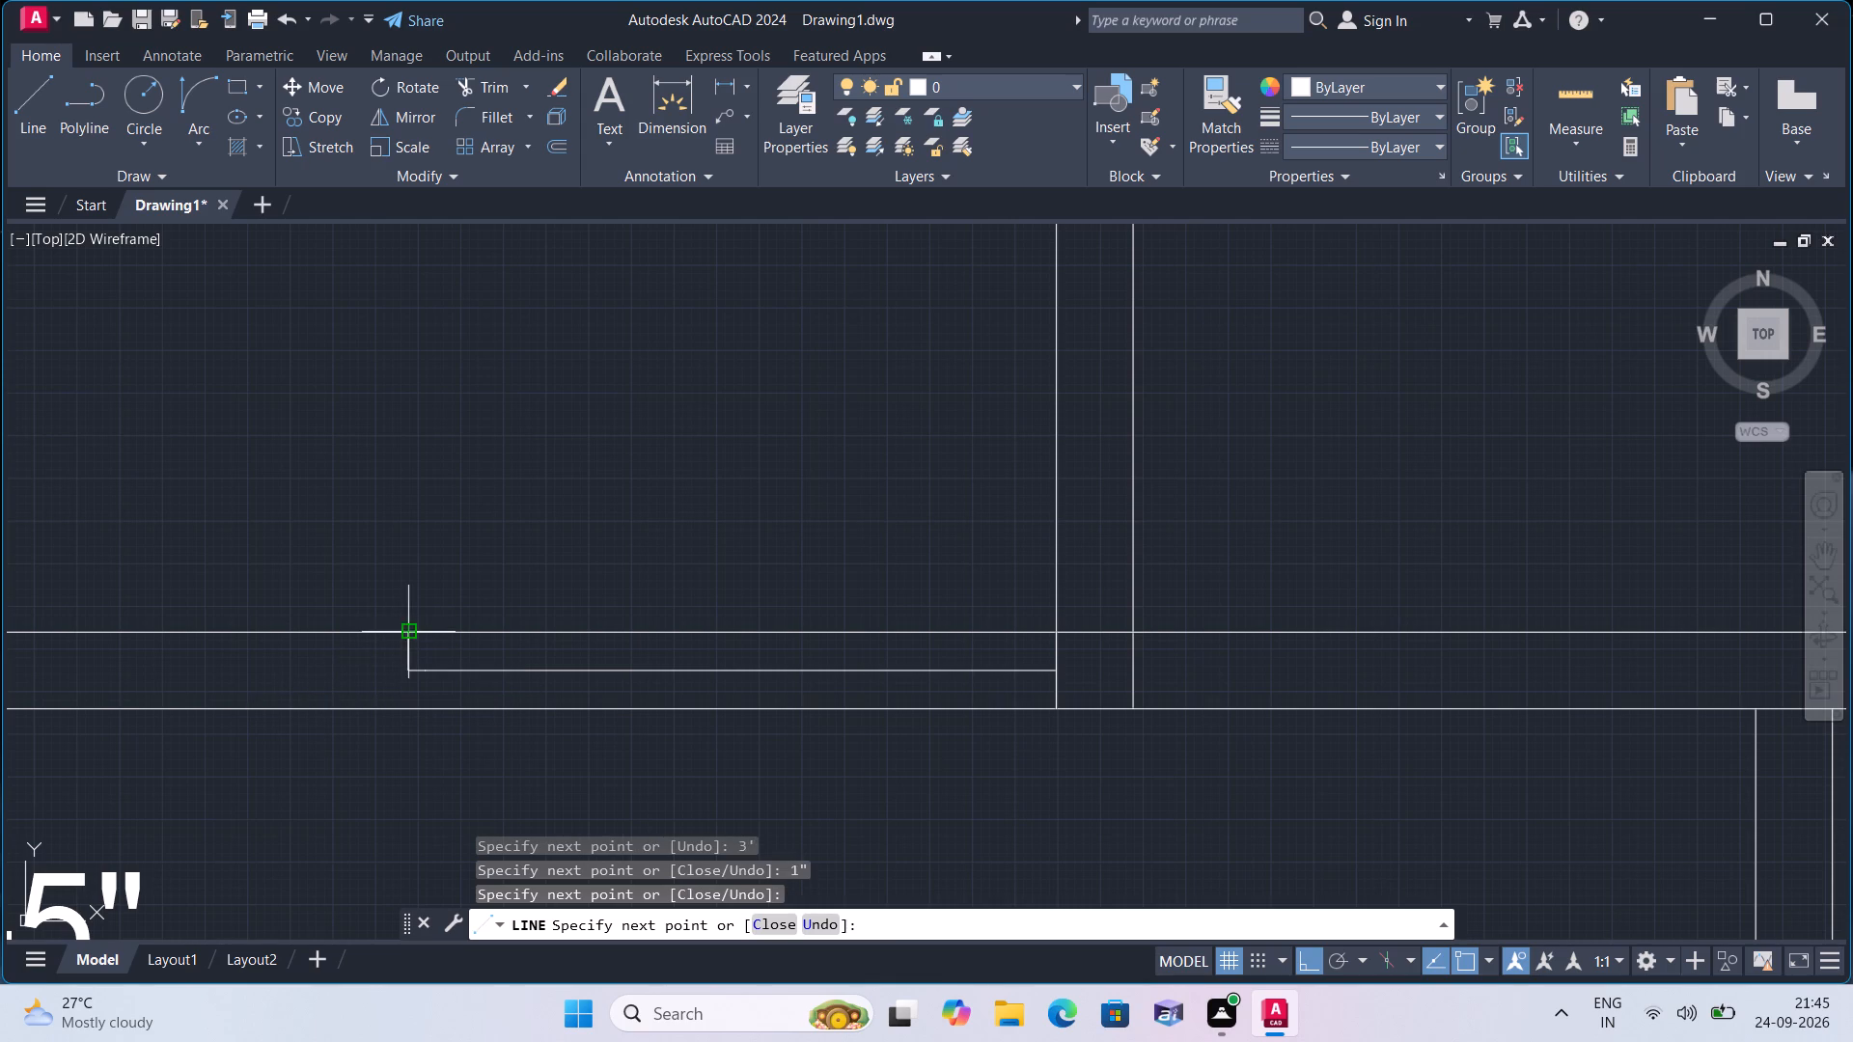
{"action": "key", "text": "space"}
{"action": "key", "text": "space"}
{"action": "left_click", "coordinate": [403, 674]}
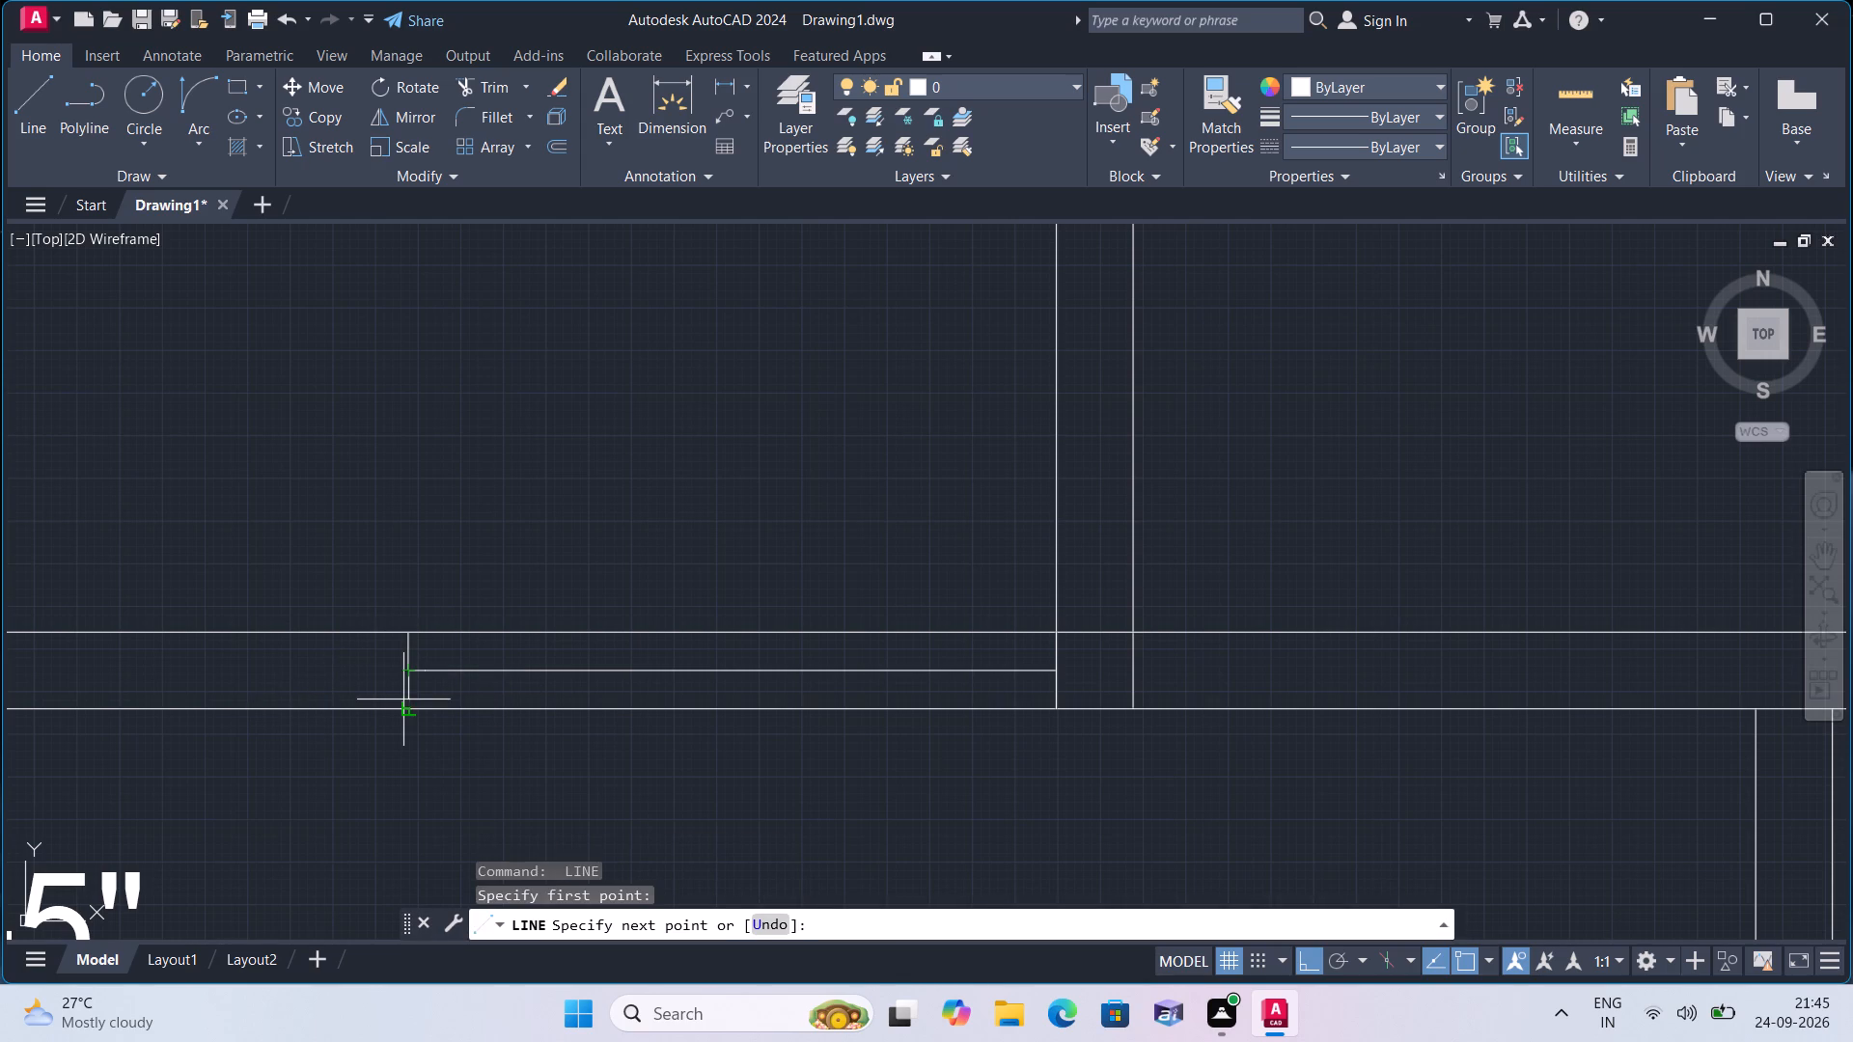
{"action": "left_click", "coordinate": [403, 706]}
{"action": "key", "text": "space"}
Erase the 3' middle segment and the cross-wall line at the partition, keeping the two 1" stubs.
{"action": "left_click", "coordinate": [478, 672]}
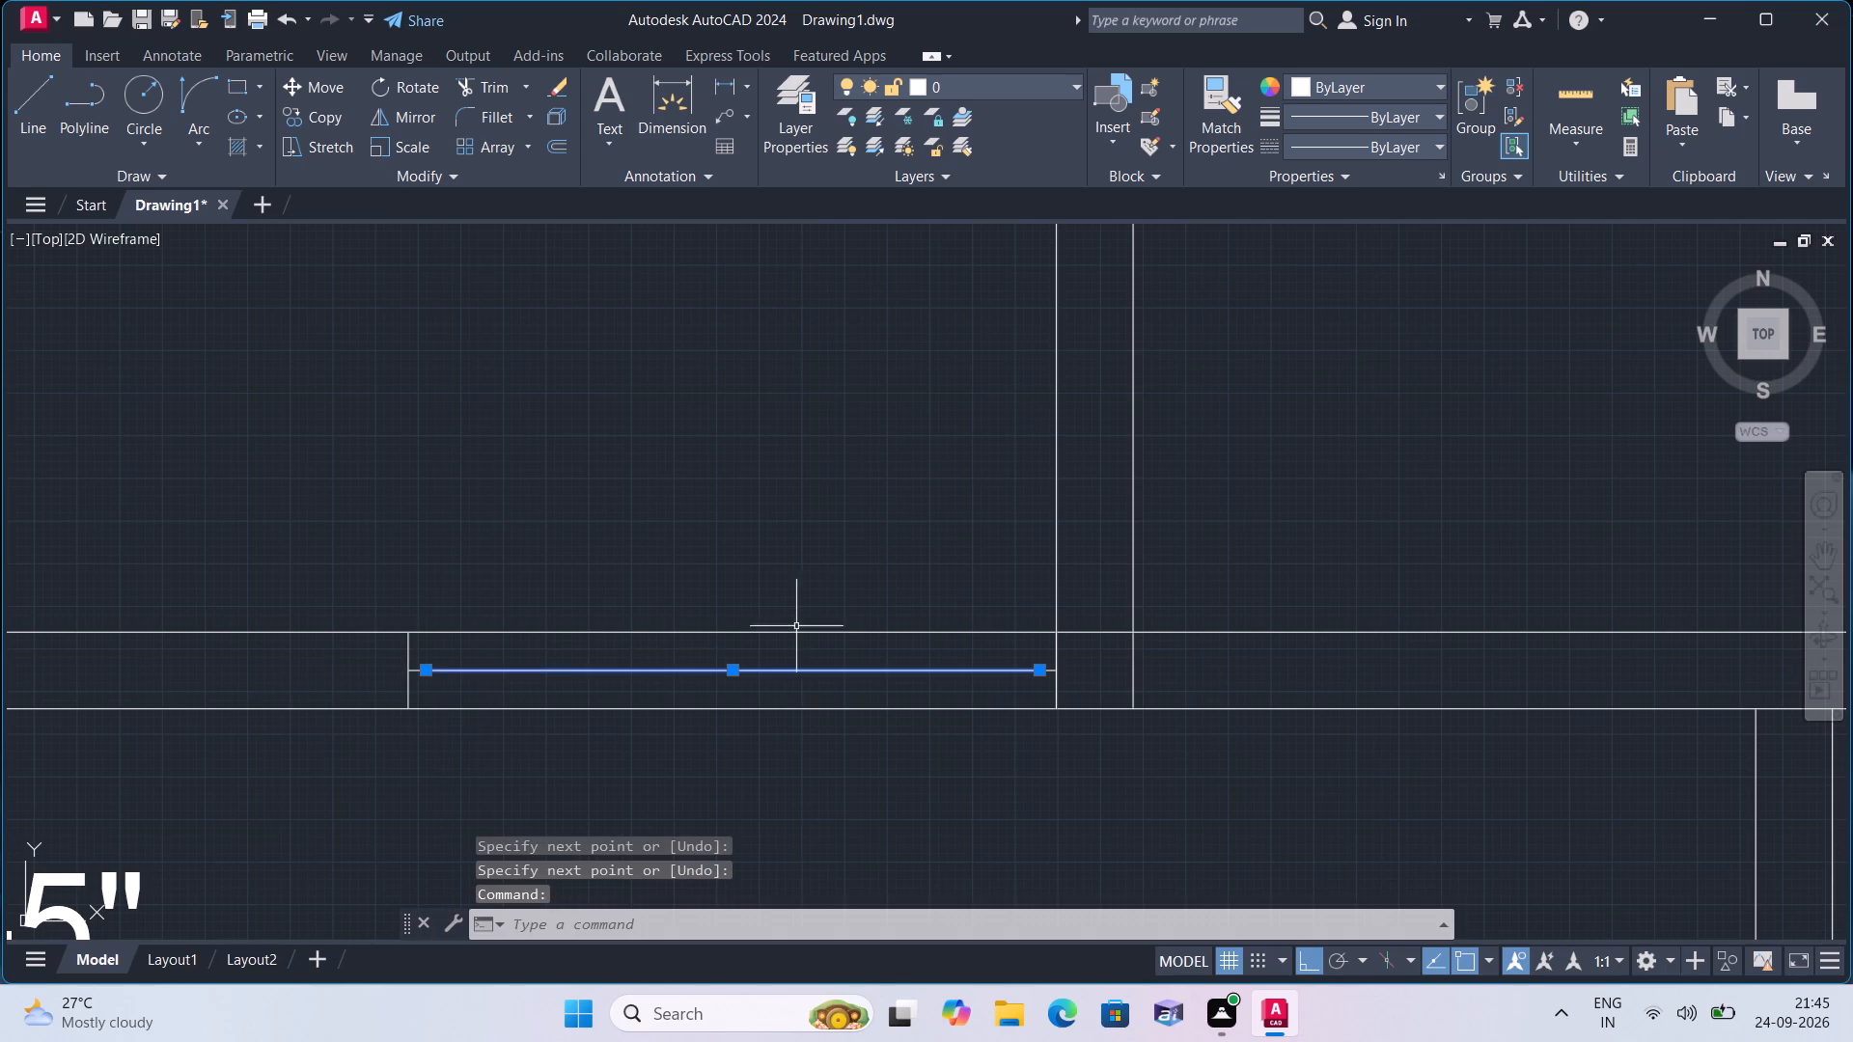
{"action": "left_click", "coordinate": [1056, 645]}
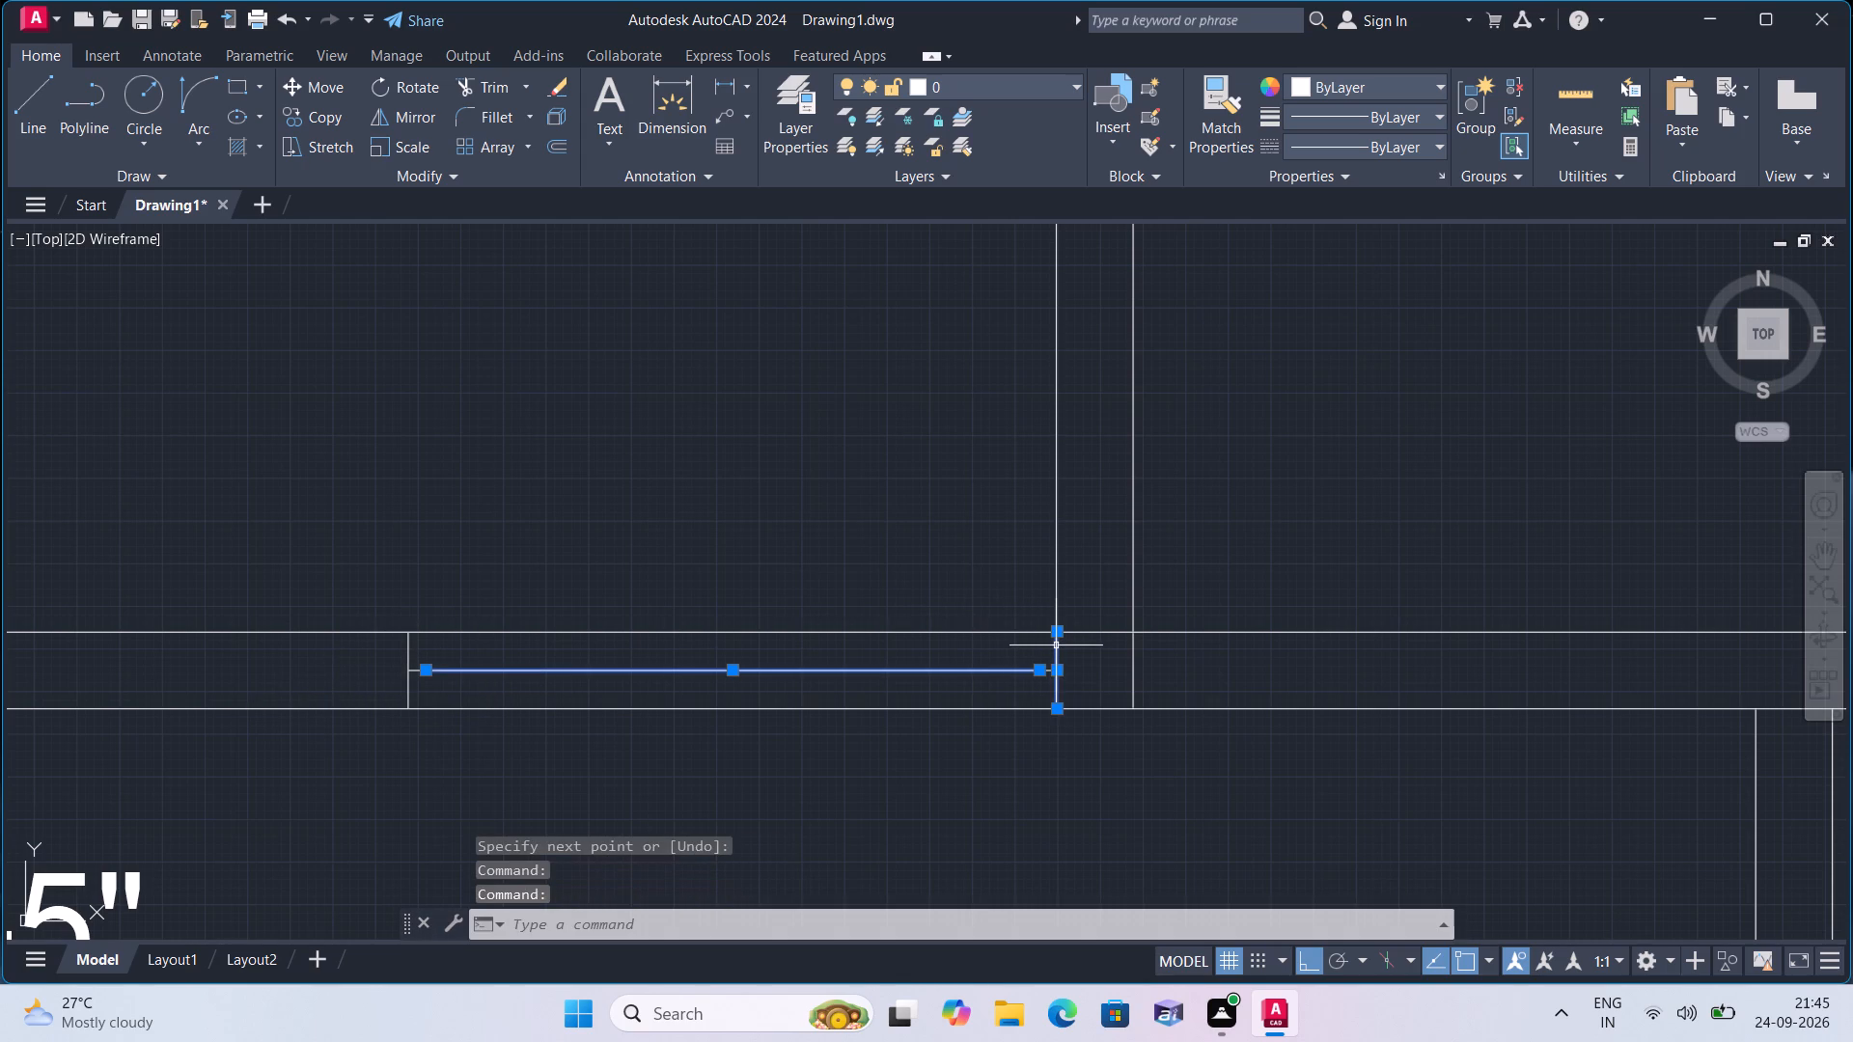
{"action": "key", "text": "Delete"}
Draw a 3' vertical door-leaf line up into the east unit's 10'-0" bedroom from the stub beside the partition.
{"action": "key", "text": "l"}
{"action": "key", "text": "space"}
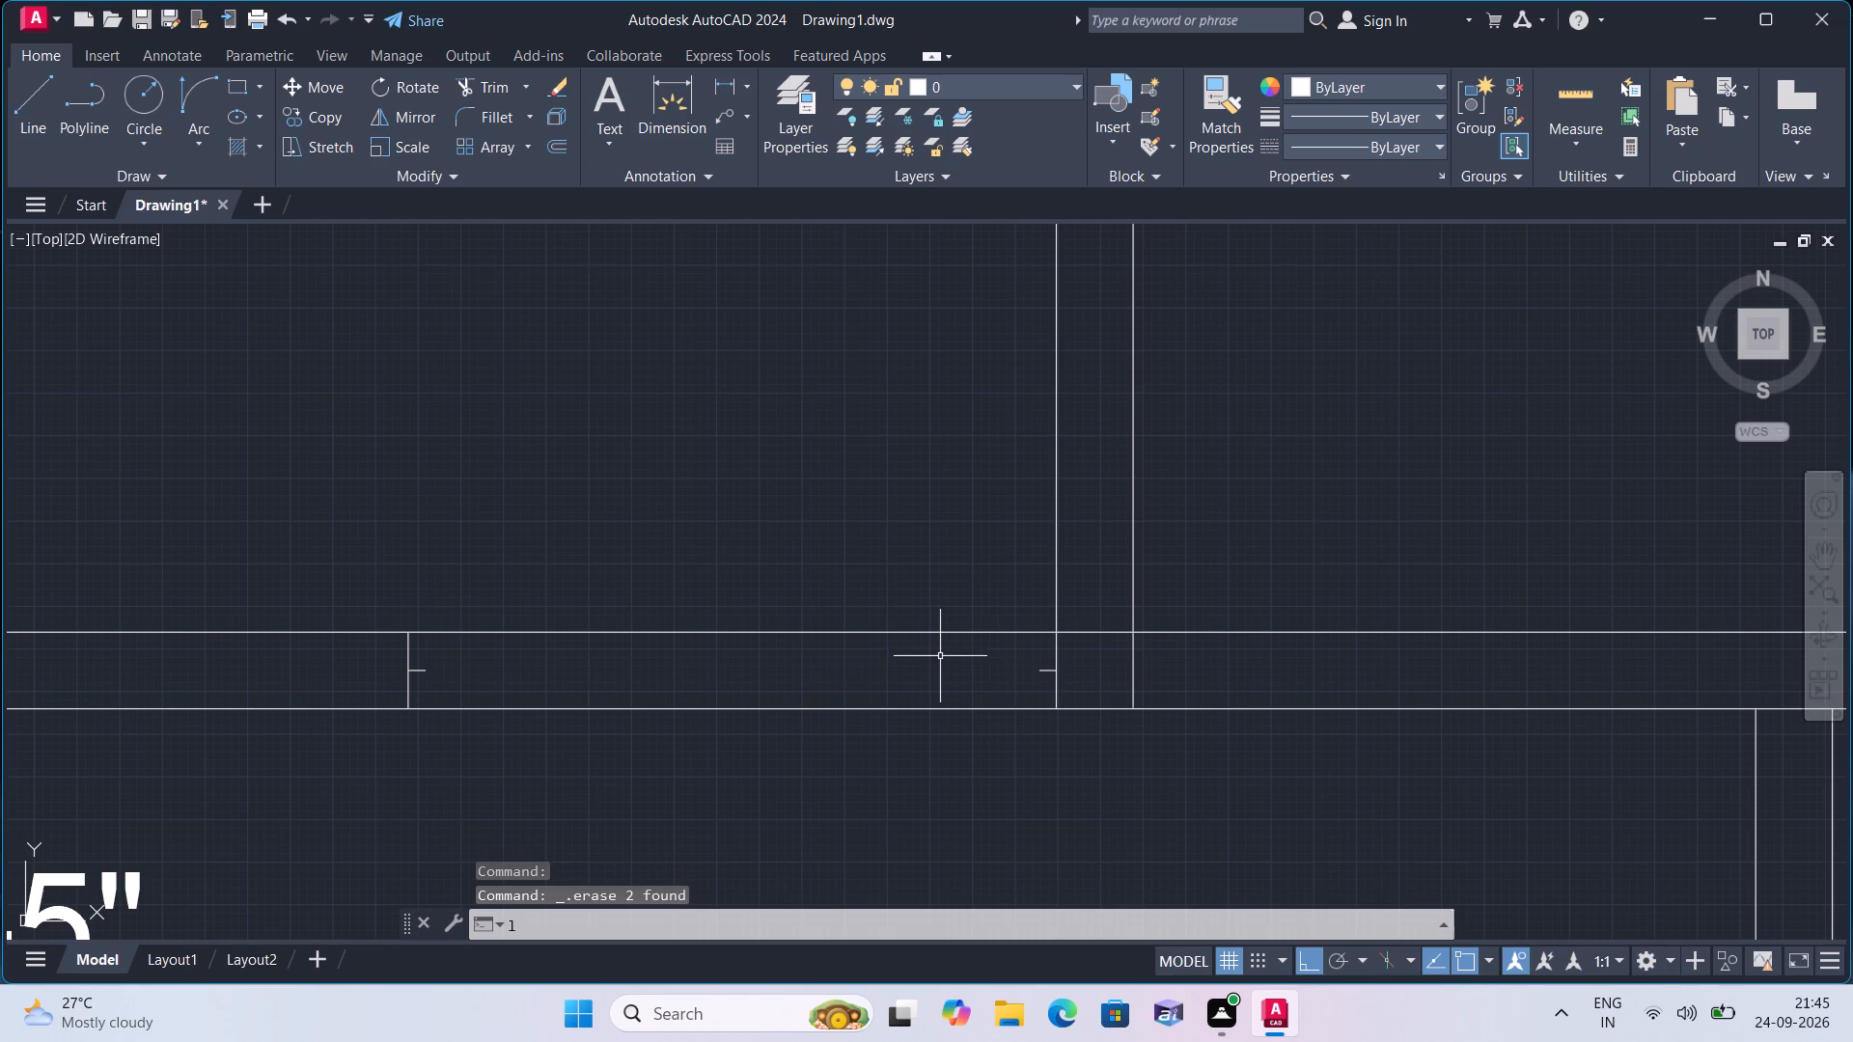
{"action": "left_click", "coordinate": [1035, 669]}
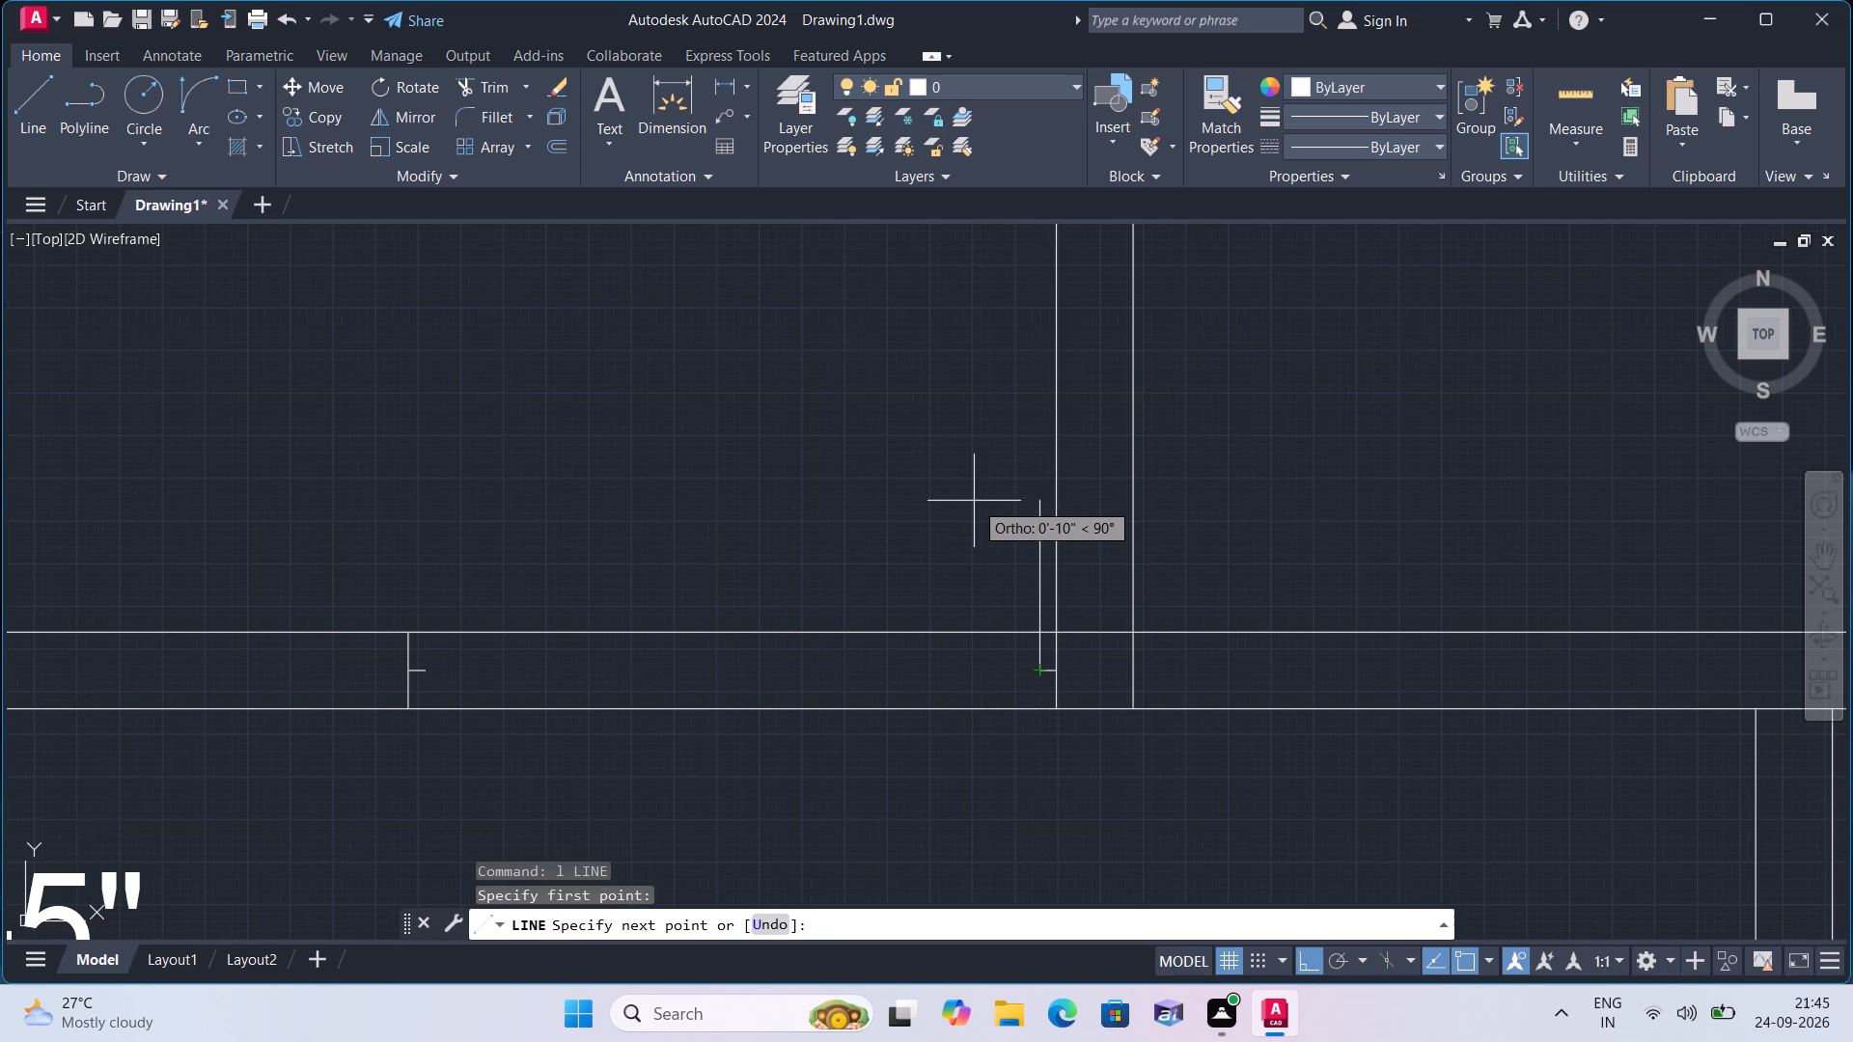
{"action": "type", "text": "3'"}
{"action": "key", "text": "space"}
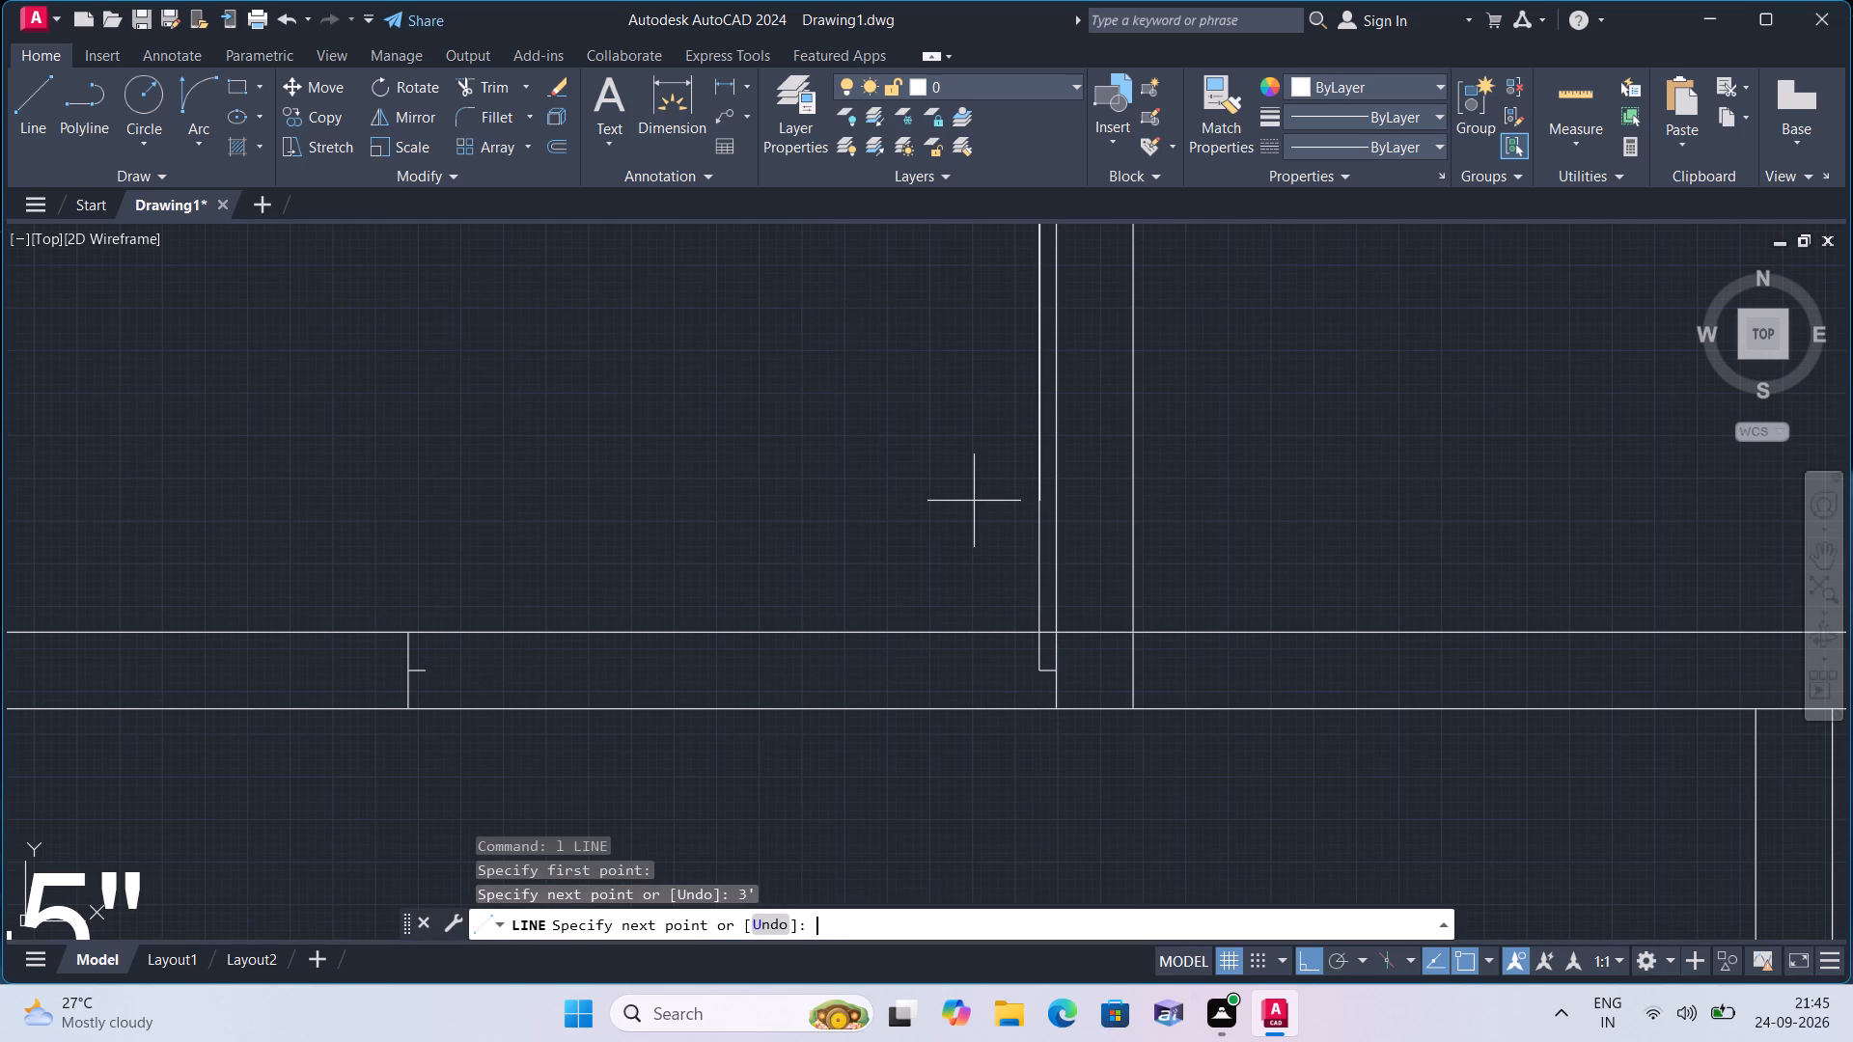
{"action": "key", "text": "Escape"}
Draw the door swing as a Start, End, Direction arc from the 3' leaf's top to the far stub's end.
{"action": "middle_click_drag", "start_coordinate": [445, 473], "coordinate": [459, 527]}
{"action": "scroll", "coordinate": [438, 512], "scroll_direction": "down", "scroll_amount": 2}
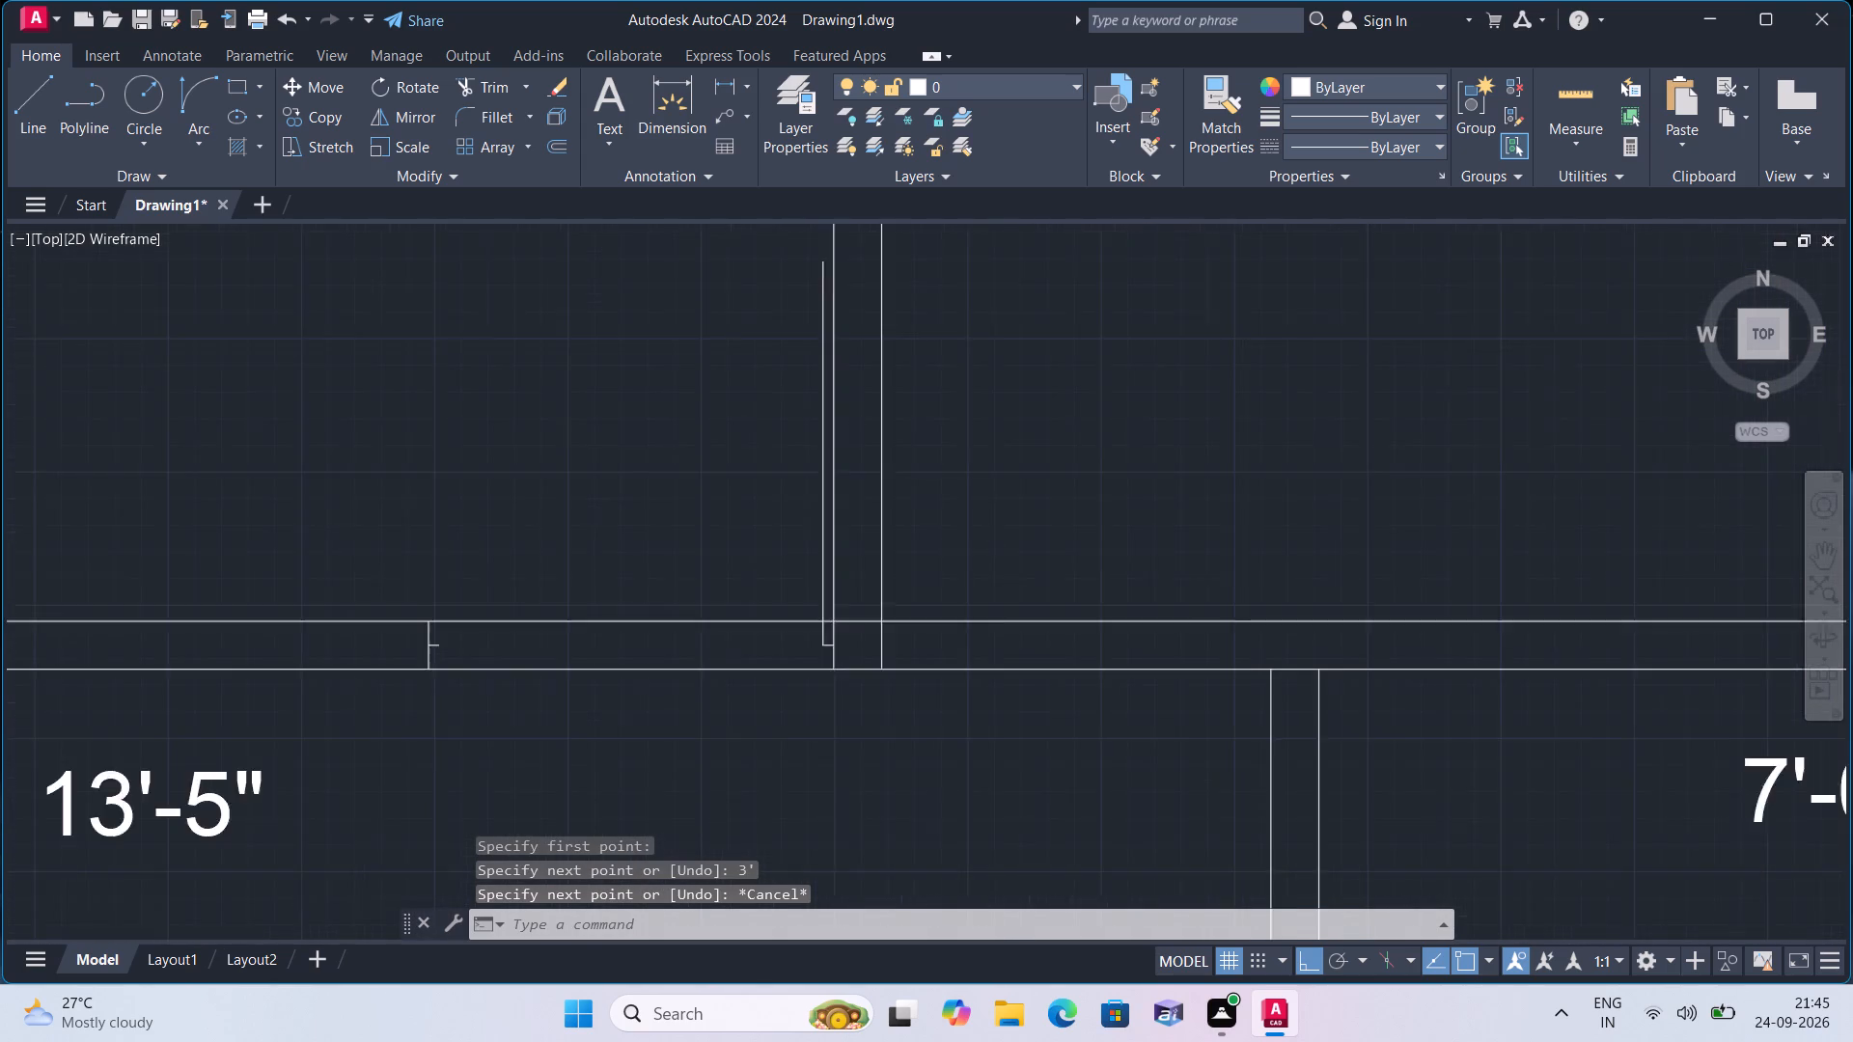
{"action": "left_click_drag", "start_coordinate": [188, 150], "coordinate": [192, 153]}
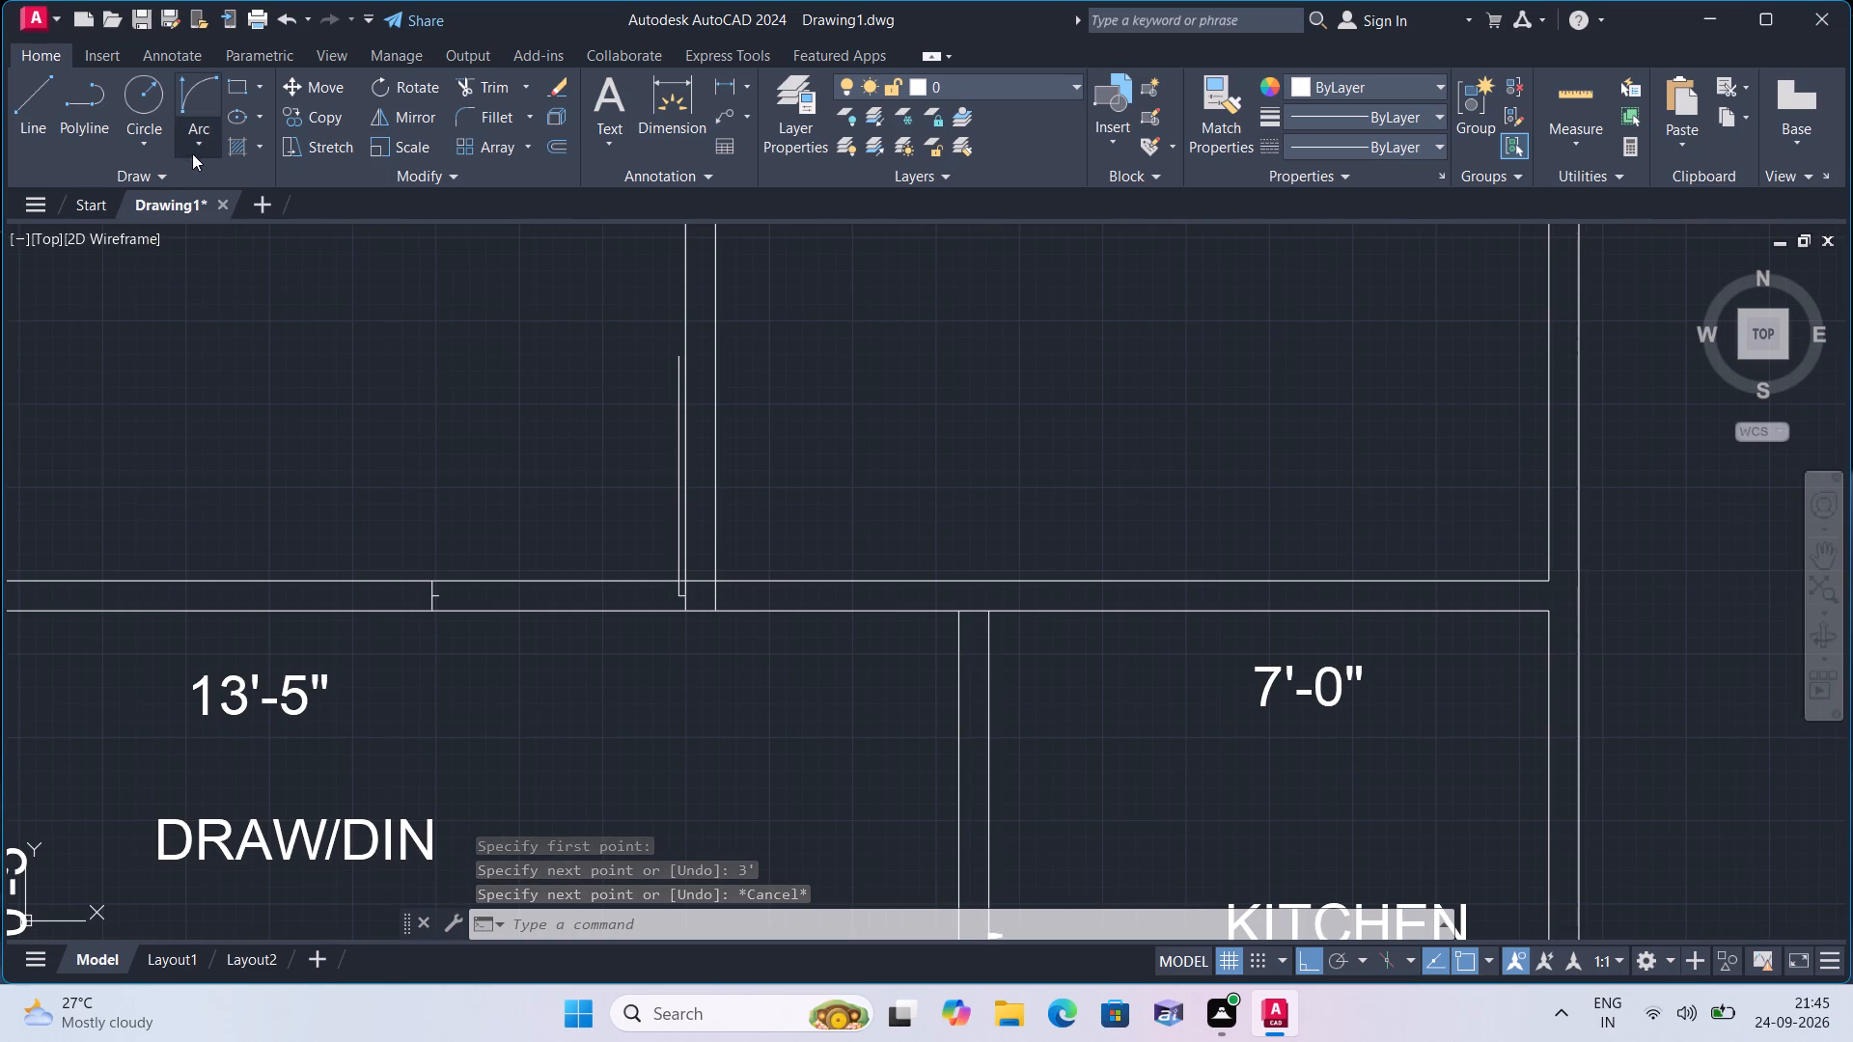
{"action": "left_click_drag", "start_coordinate": [192, 153], "coordinate": [206, 172]}
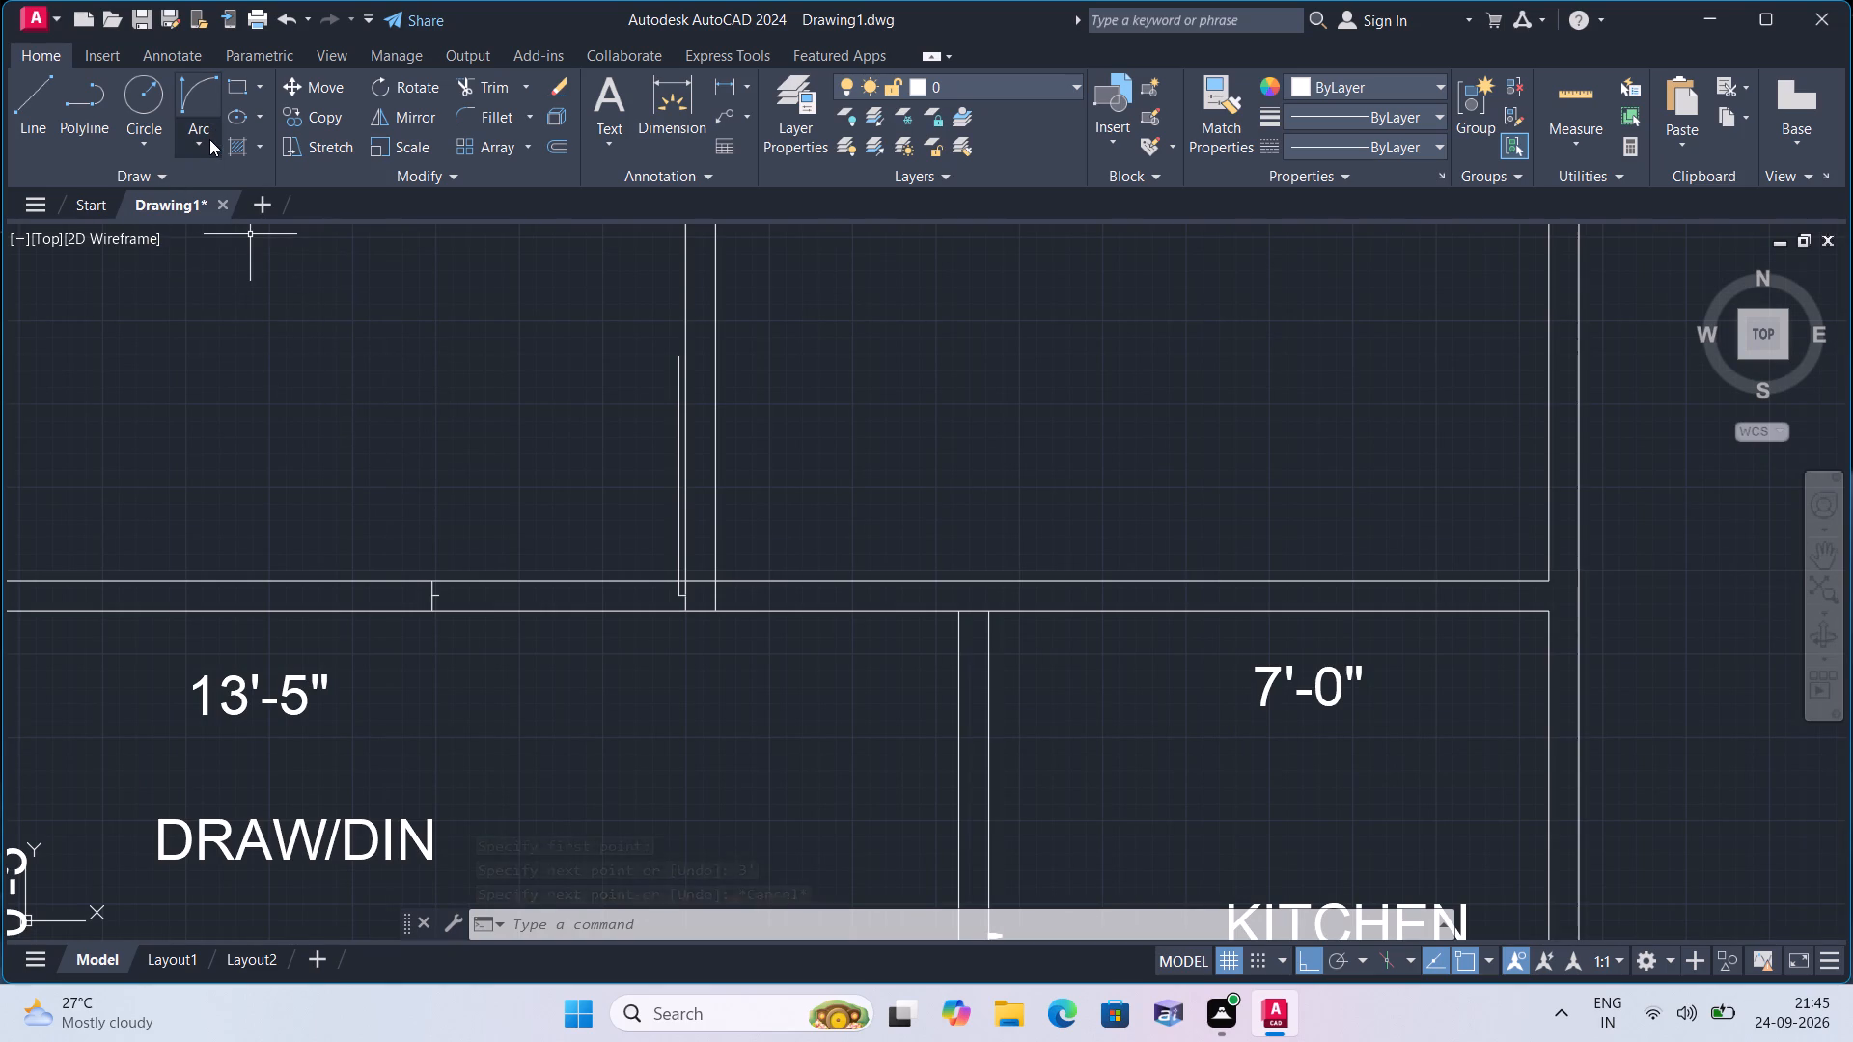
{"action": "left_click", "coordinate": [206, 141]}
{"action": "left_click", "coordinate": [330, 432]}
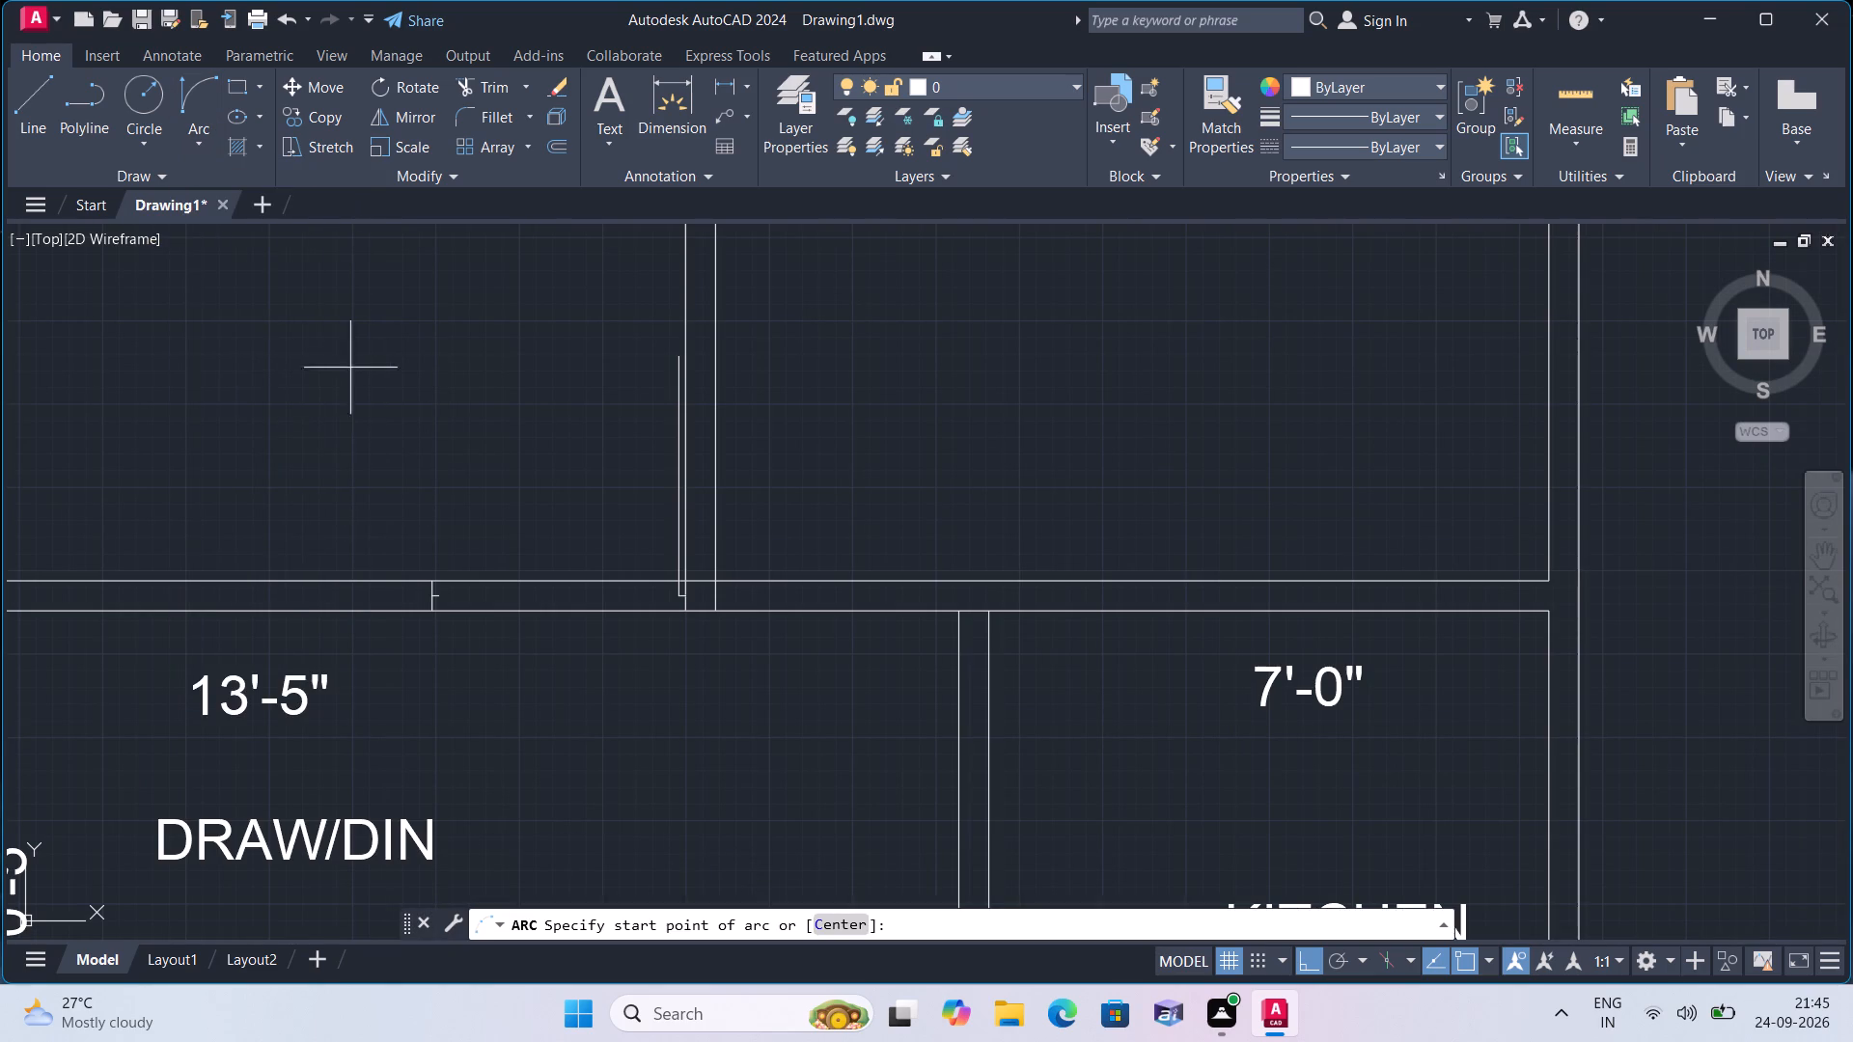
{"action": "middle_click_drag", "start_coordinate": [421, 397], "coordinate": [564, 480]}
{"action": "scroll", "coordinate": [741, 447], "scroll_direction": "up", "scroll_amount": 1}
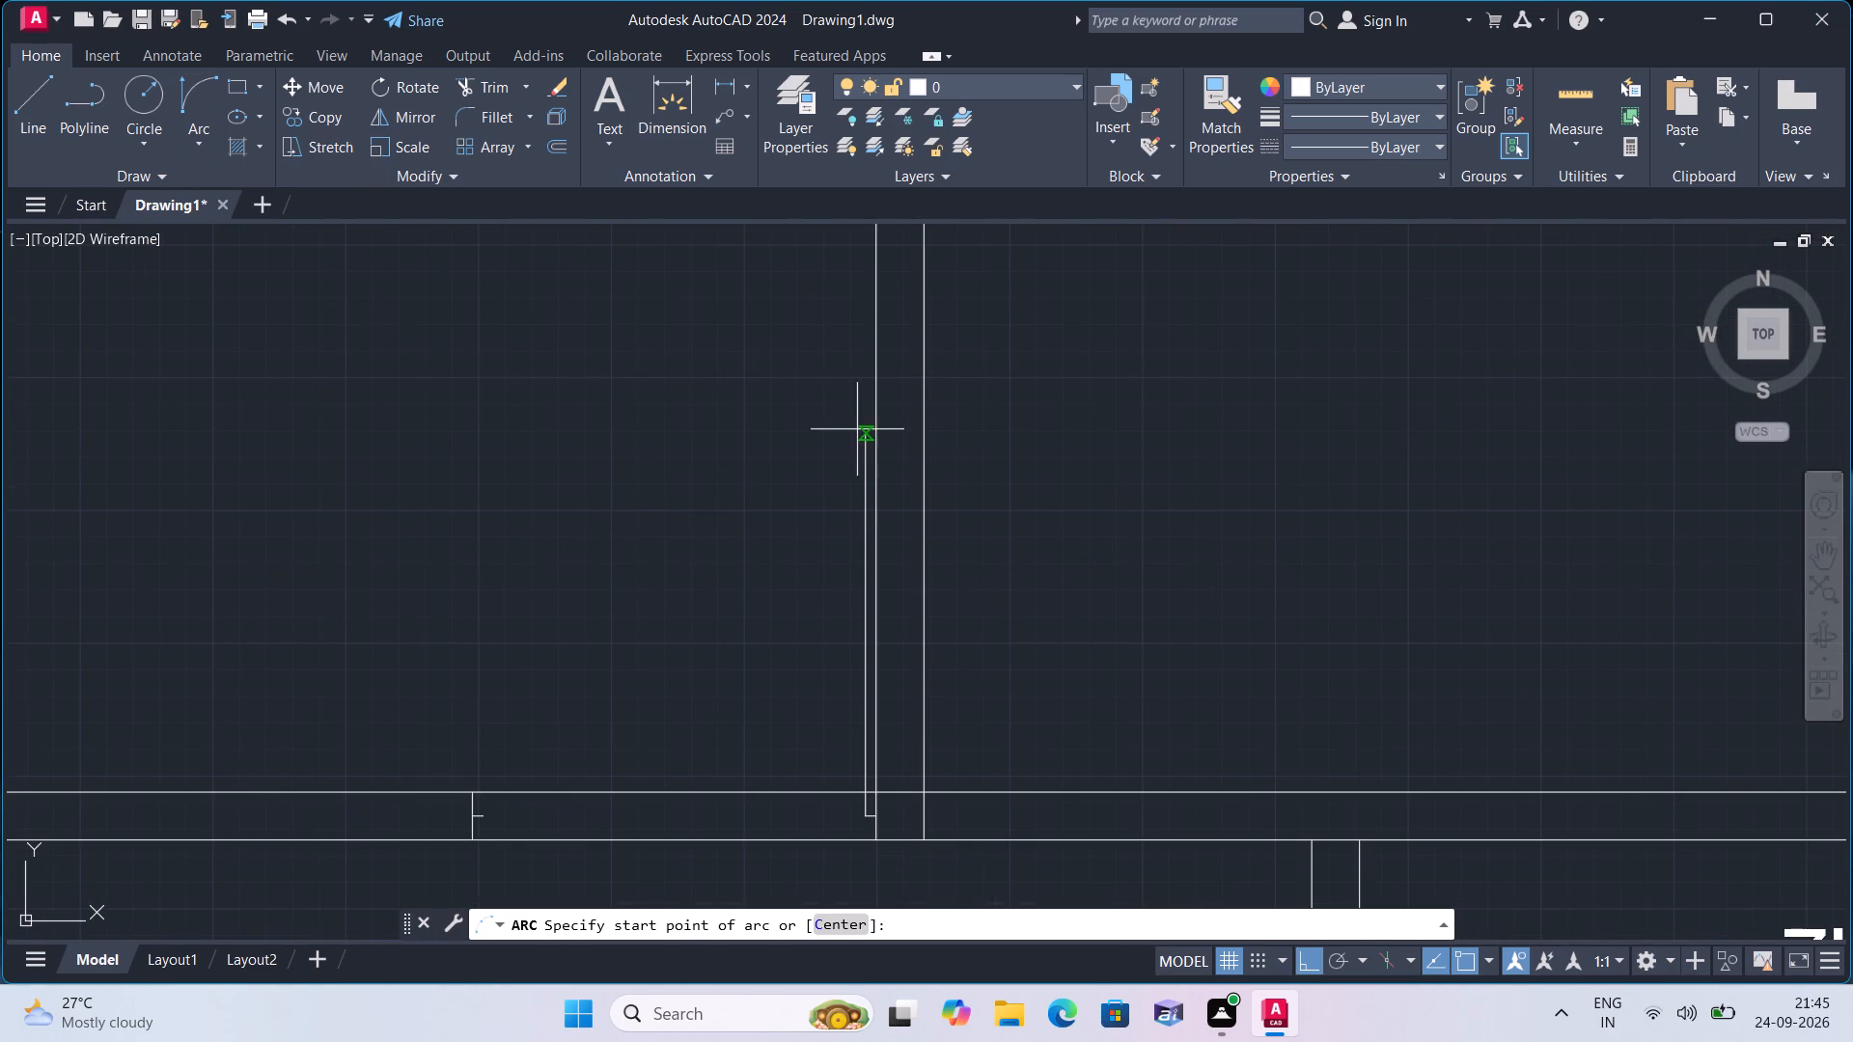
{"action": "left_click", "coordinate": [864, 433]}
{"action": "scroll", "coordinate": [714, 516], "scroll_direction": "down", "scroll_amount": 1}
{"action": "middle_click_drag", "start_coordinate": [714, 516], "coordinate": [759, 389]}
{"action": "scroll", "coordinate": [650, 557], "scroll_direction": "up", "scroll_amount": 1}
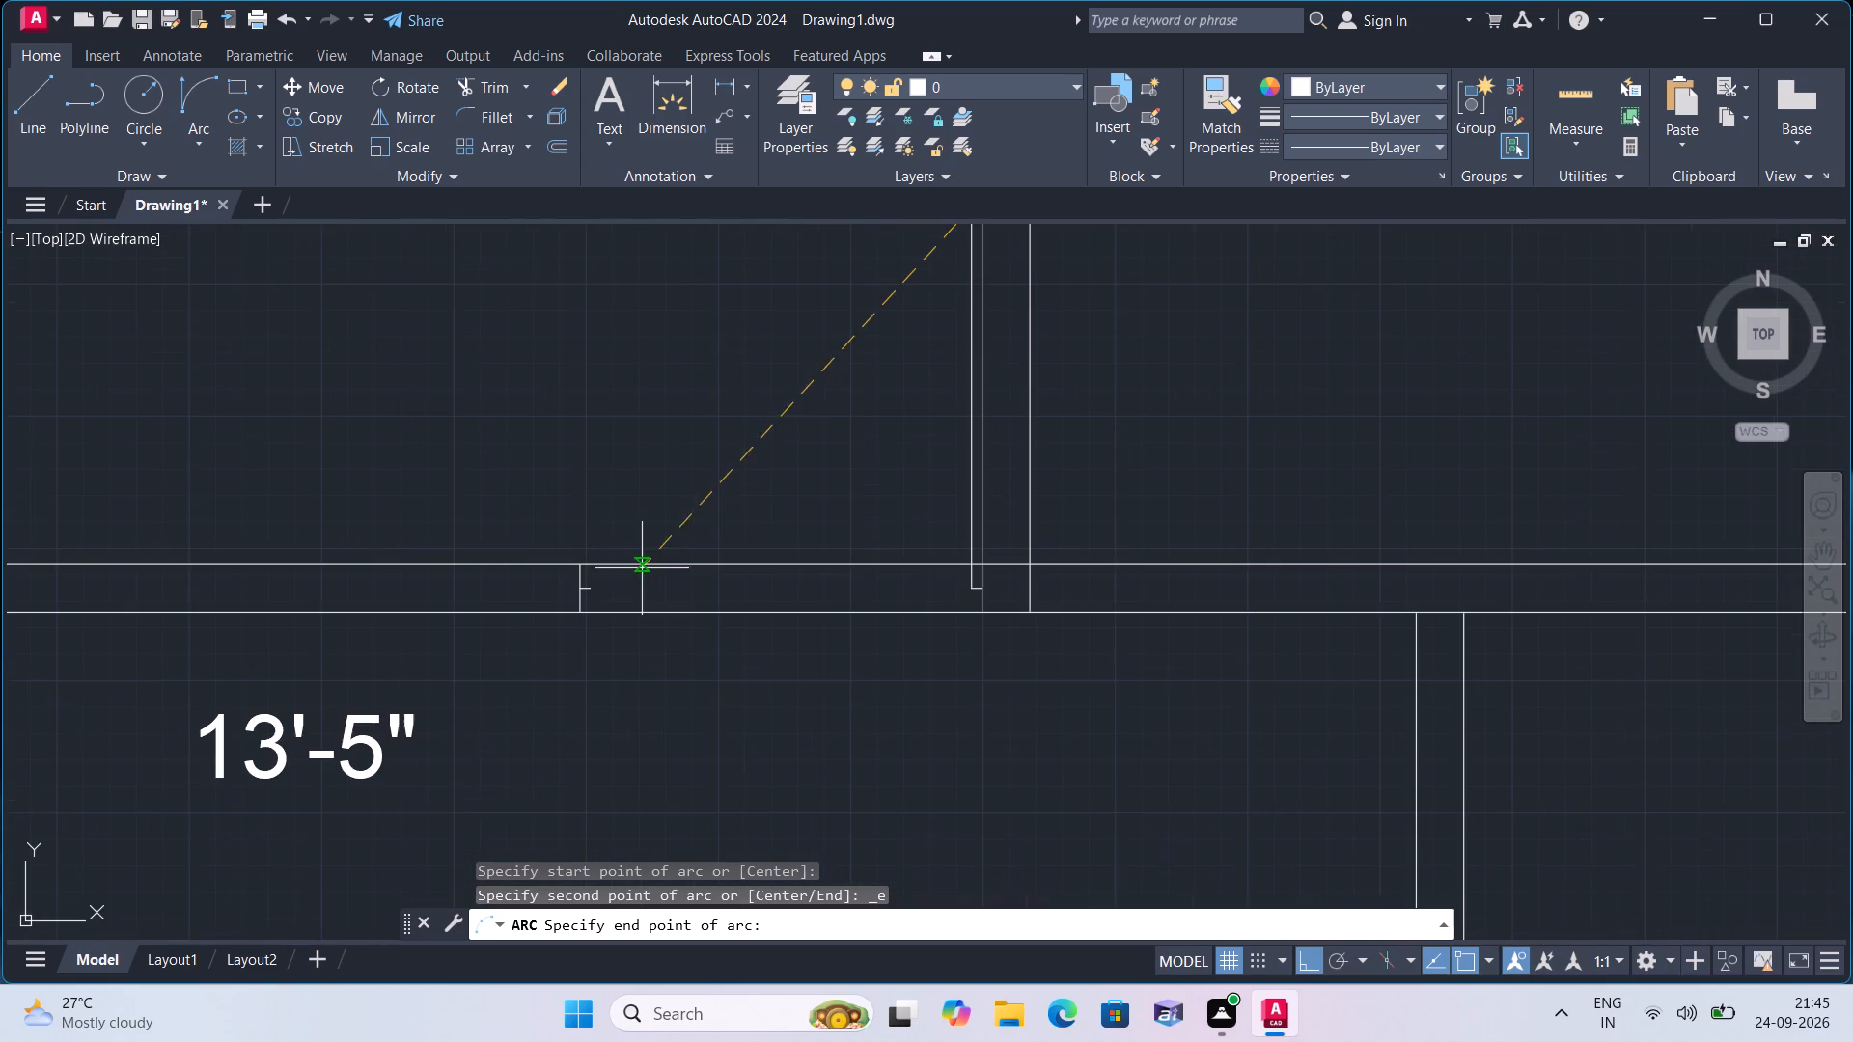
{"action": "left_click", "coordinate": [594, 582]}
{"action": "left_click", "coordinate": [574, 538]}
{"action": "scroll", "coordinate": [572, 511], "scroll_direction": "down", "scroll_amount": 1}
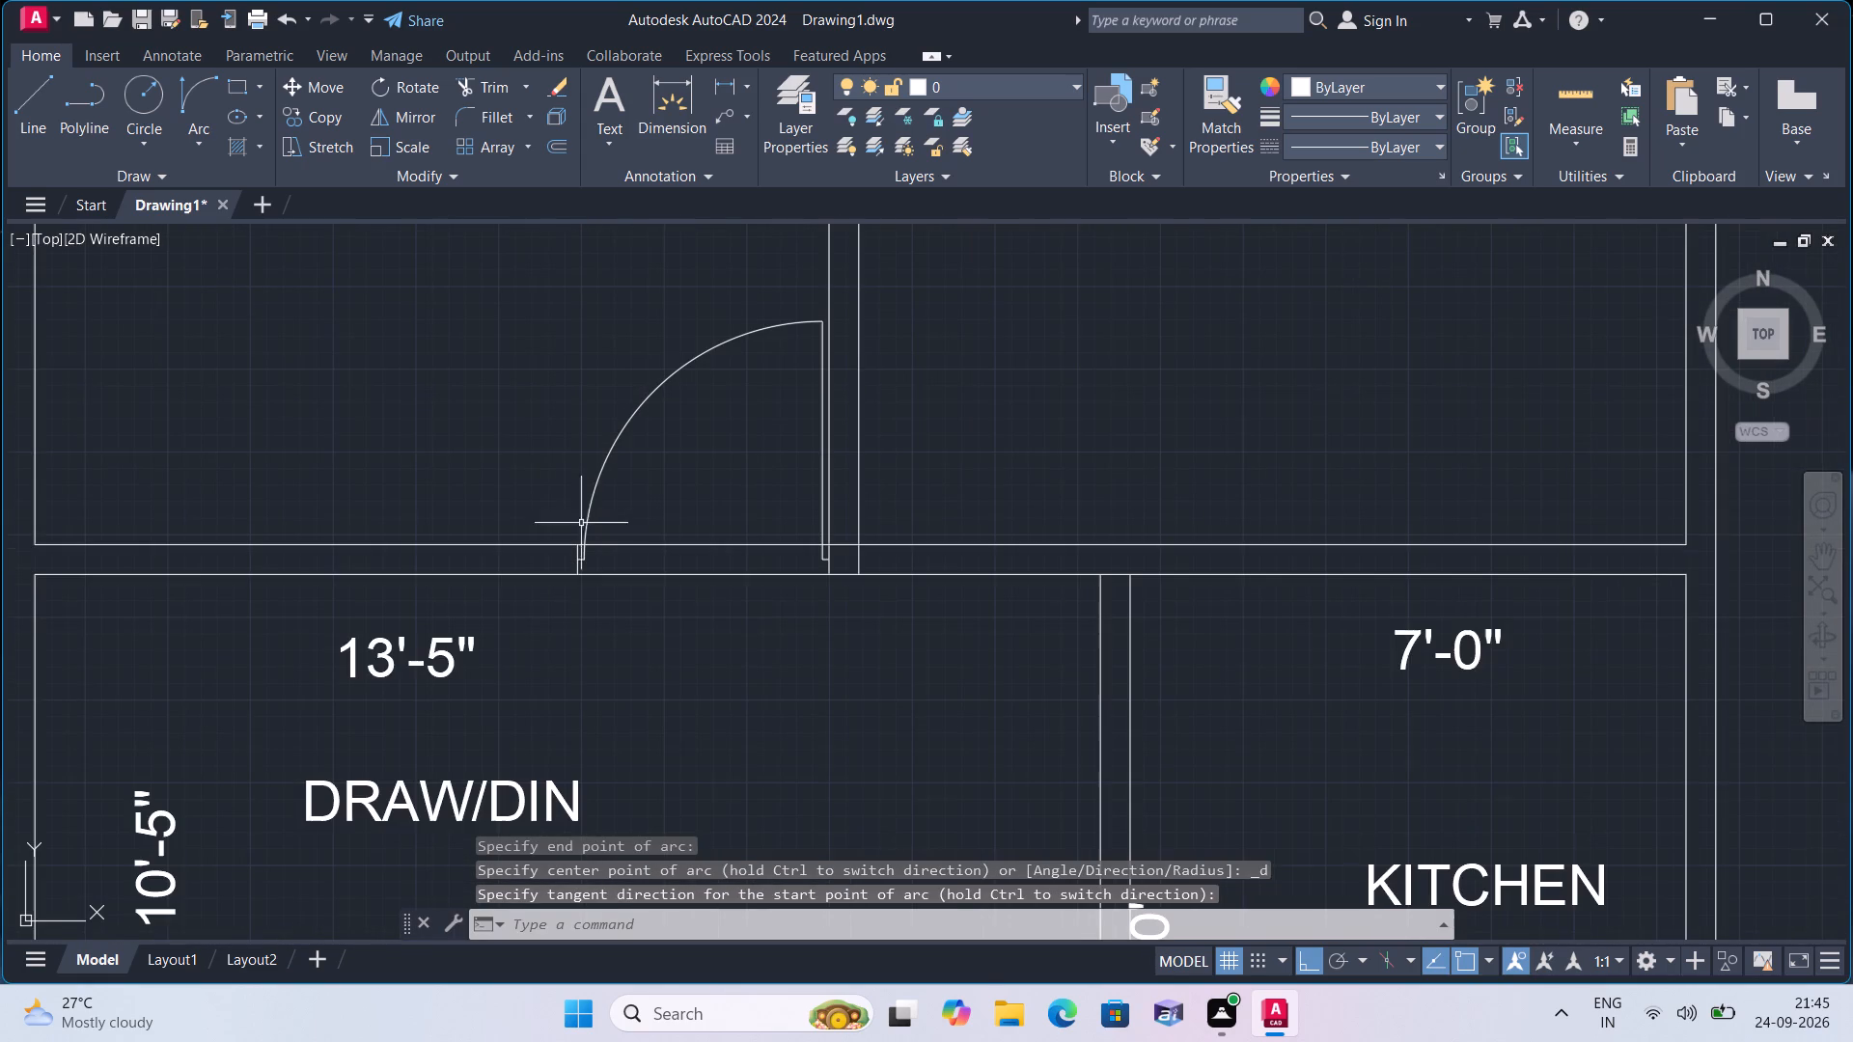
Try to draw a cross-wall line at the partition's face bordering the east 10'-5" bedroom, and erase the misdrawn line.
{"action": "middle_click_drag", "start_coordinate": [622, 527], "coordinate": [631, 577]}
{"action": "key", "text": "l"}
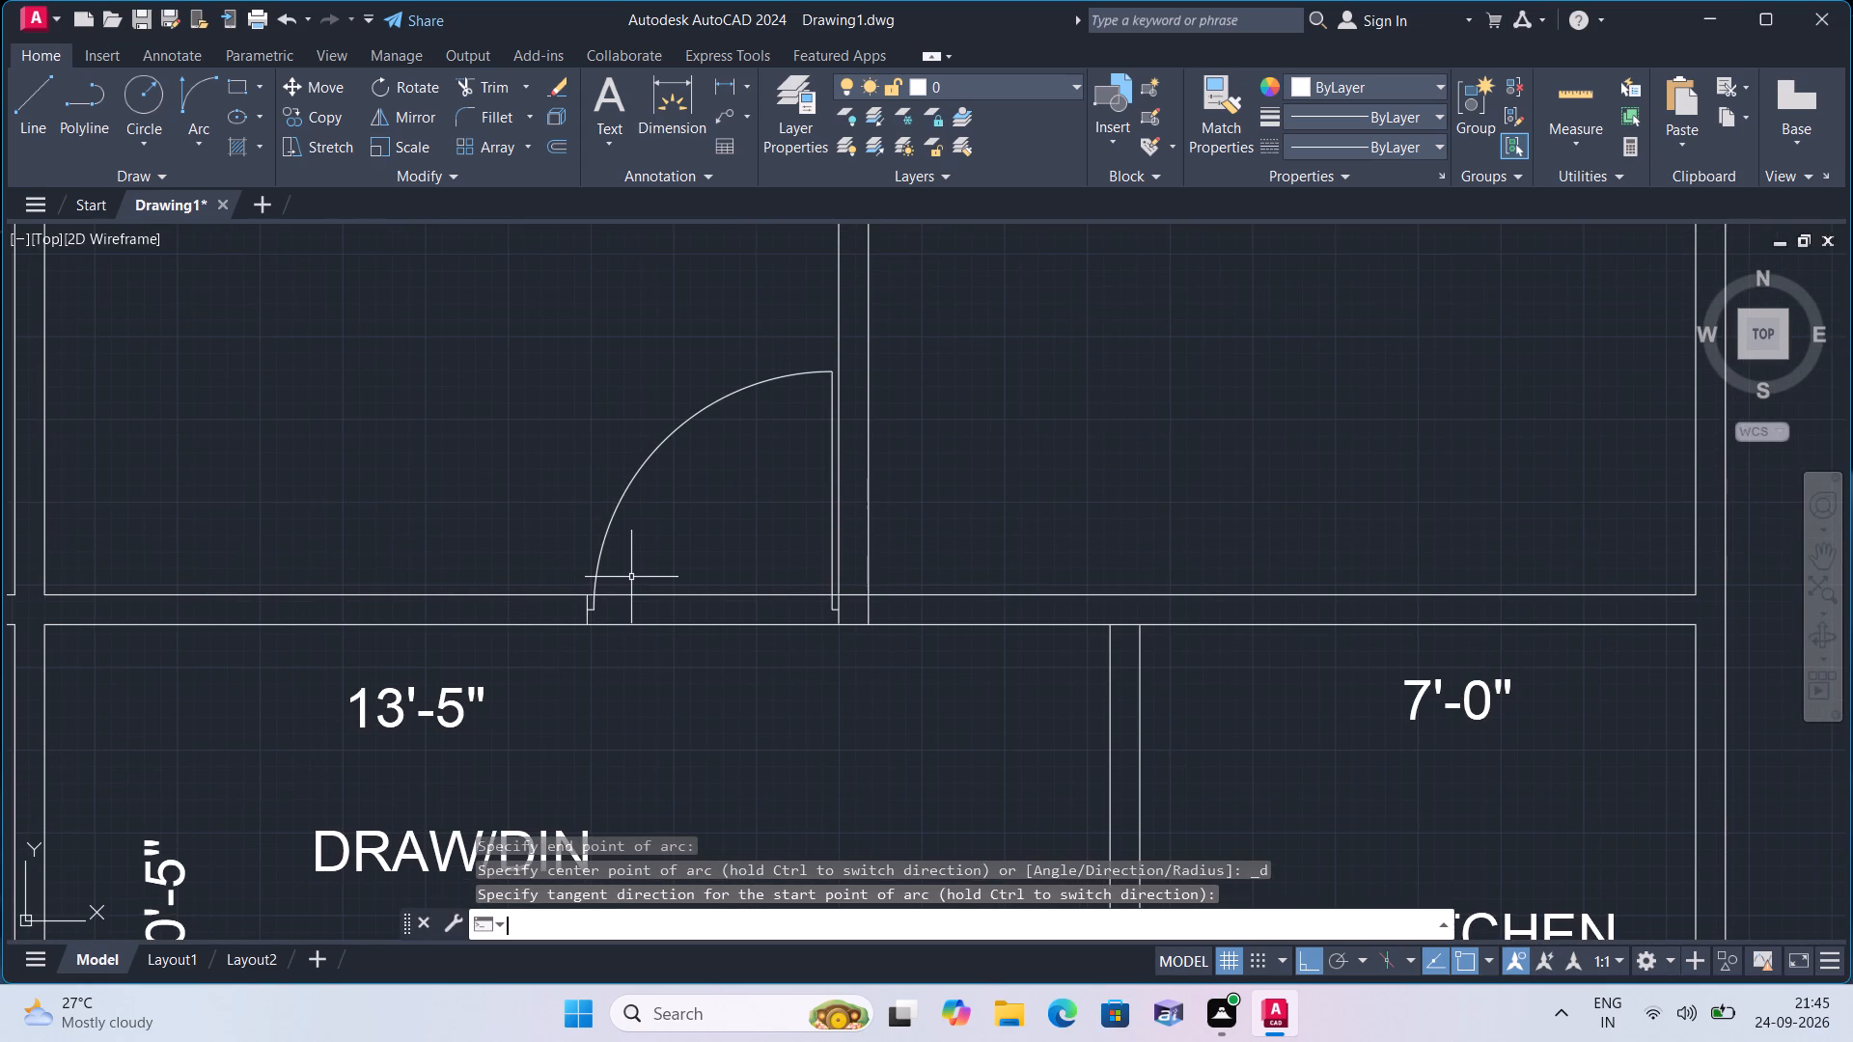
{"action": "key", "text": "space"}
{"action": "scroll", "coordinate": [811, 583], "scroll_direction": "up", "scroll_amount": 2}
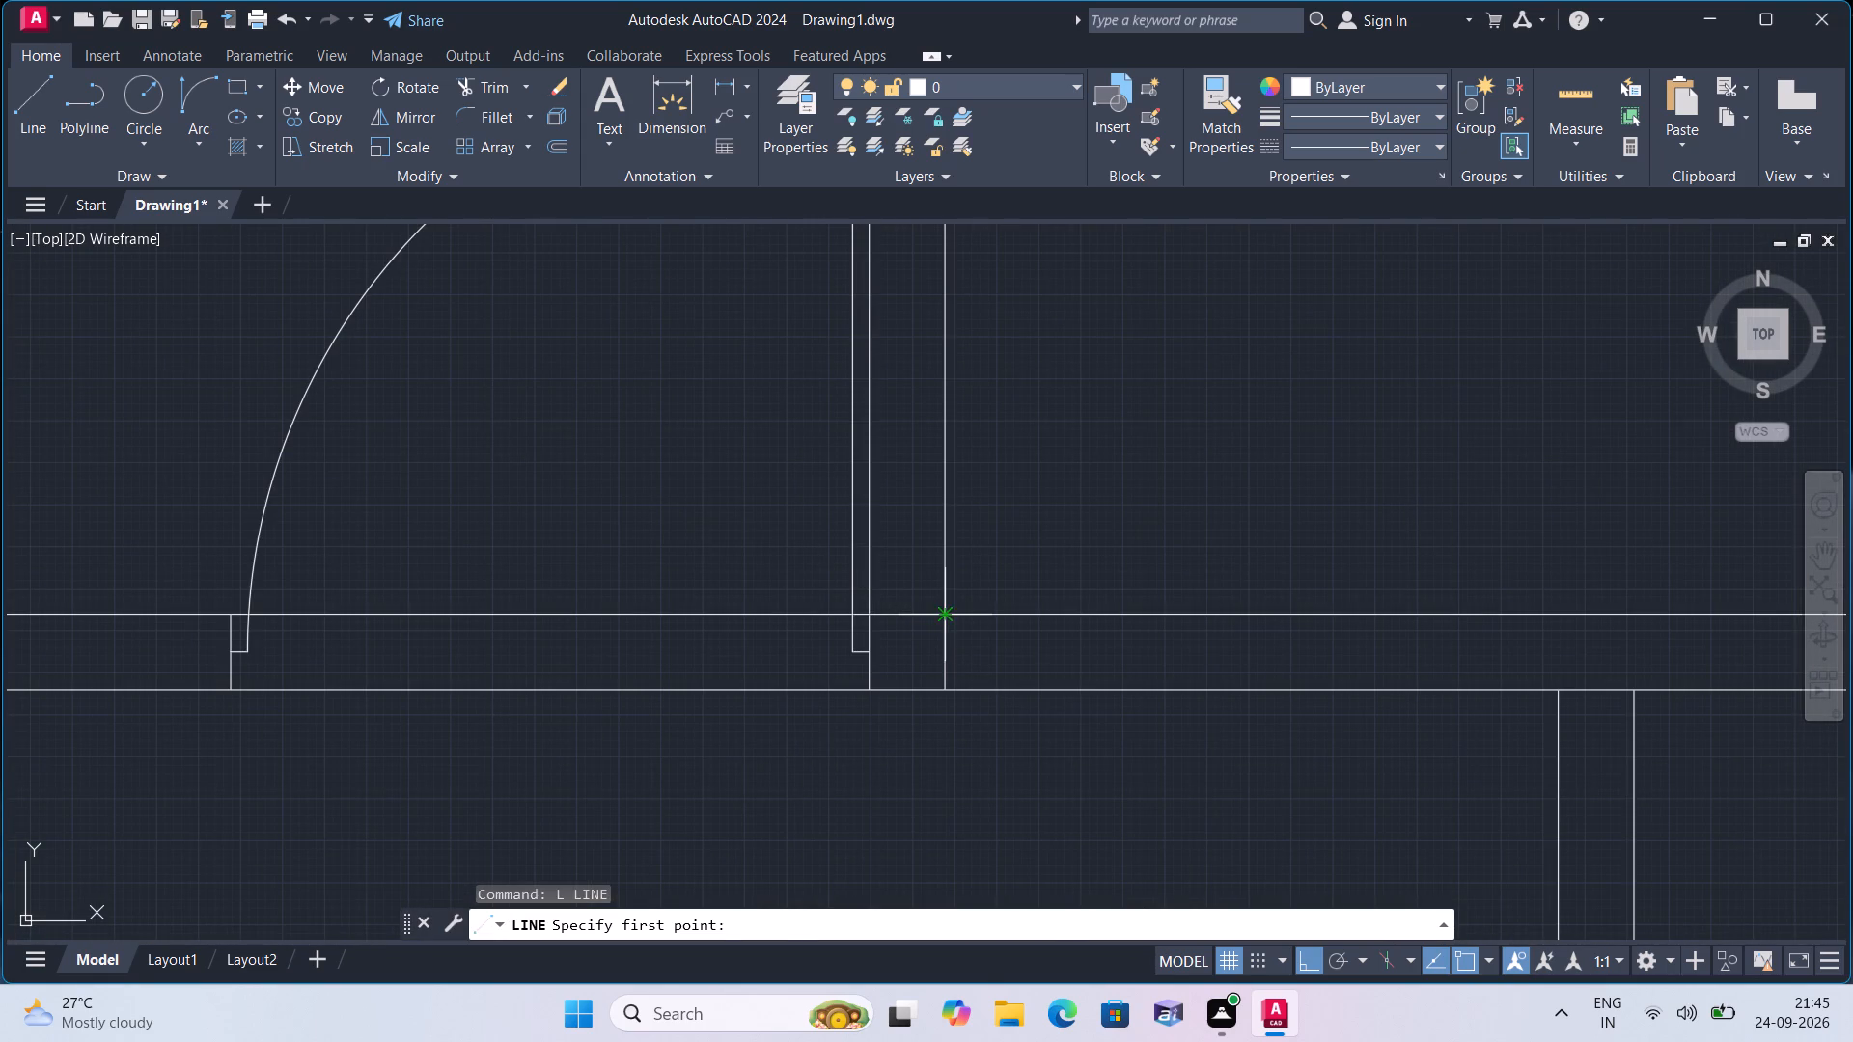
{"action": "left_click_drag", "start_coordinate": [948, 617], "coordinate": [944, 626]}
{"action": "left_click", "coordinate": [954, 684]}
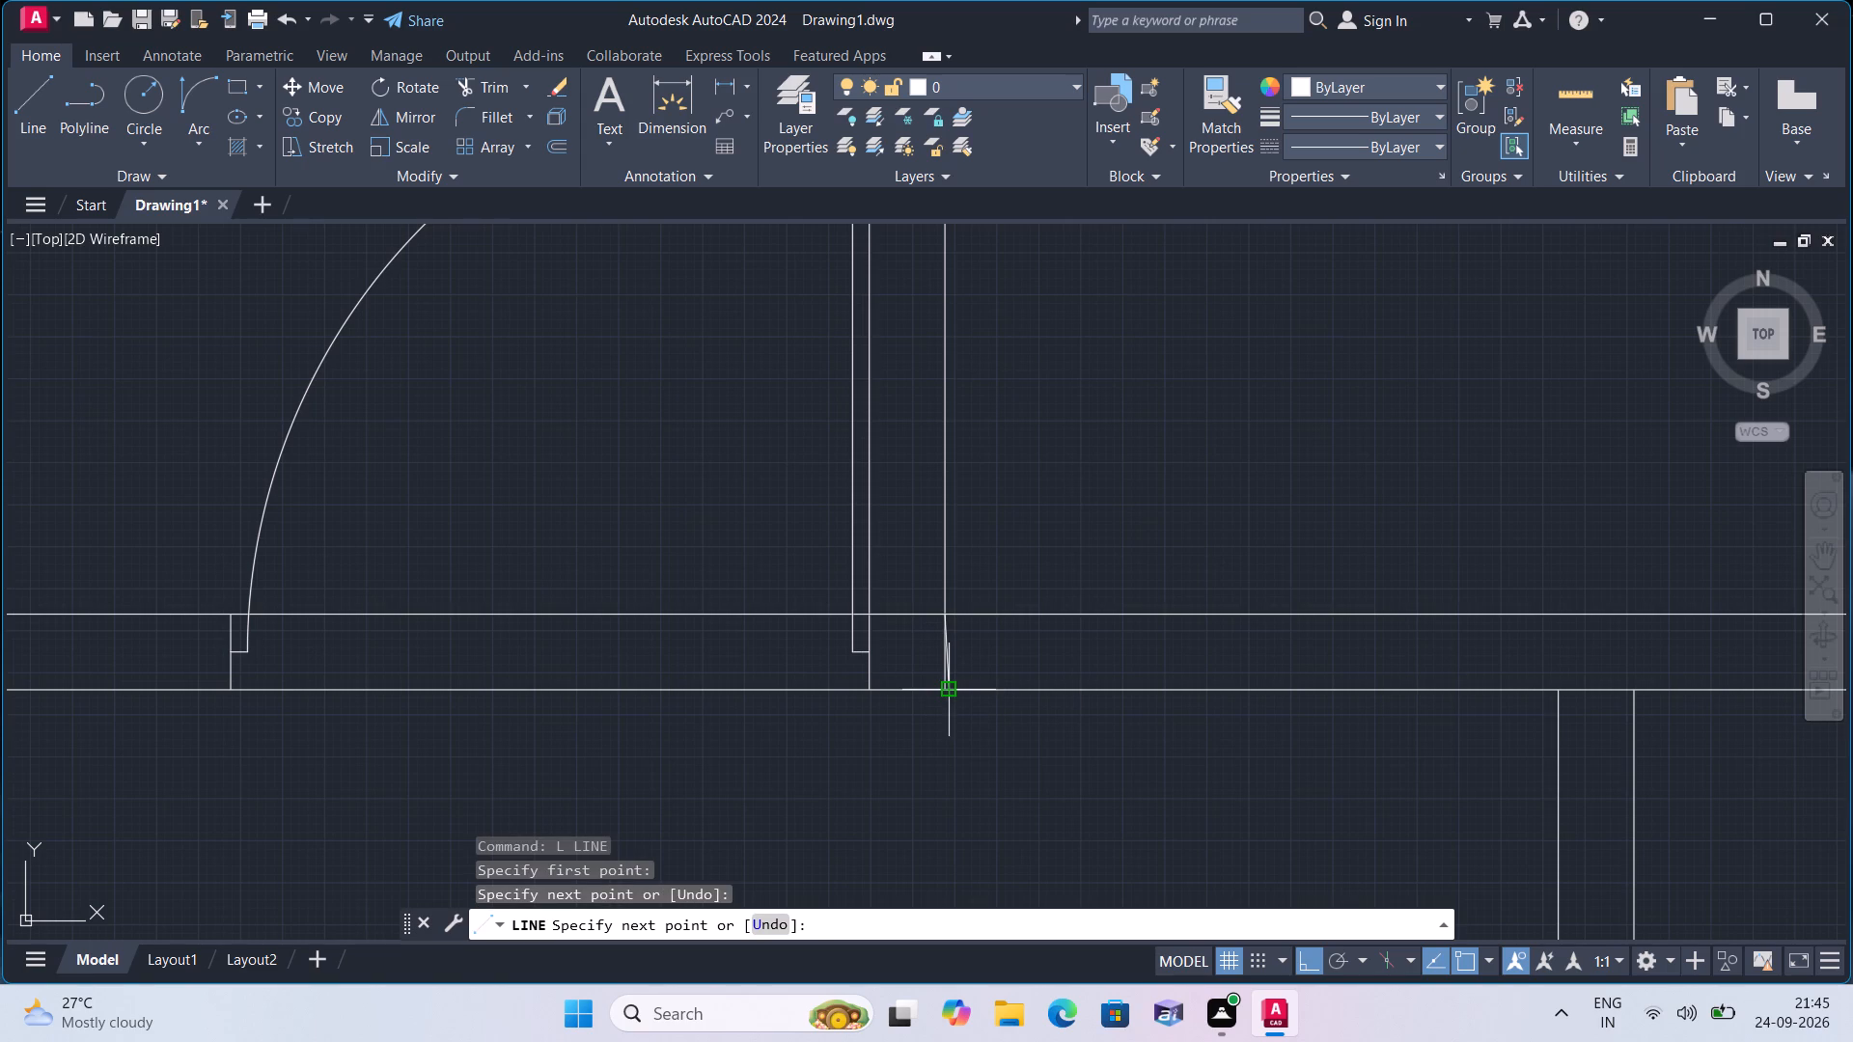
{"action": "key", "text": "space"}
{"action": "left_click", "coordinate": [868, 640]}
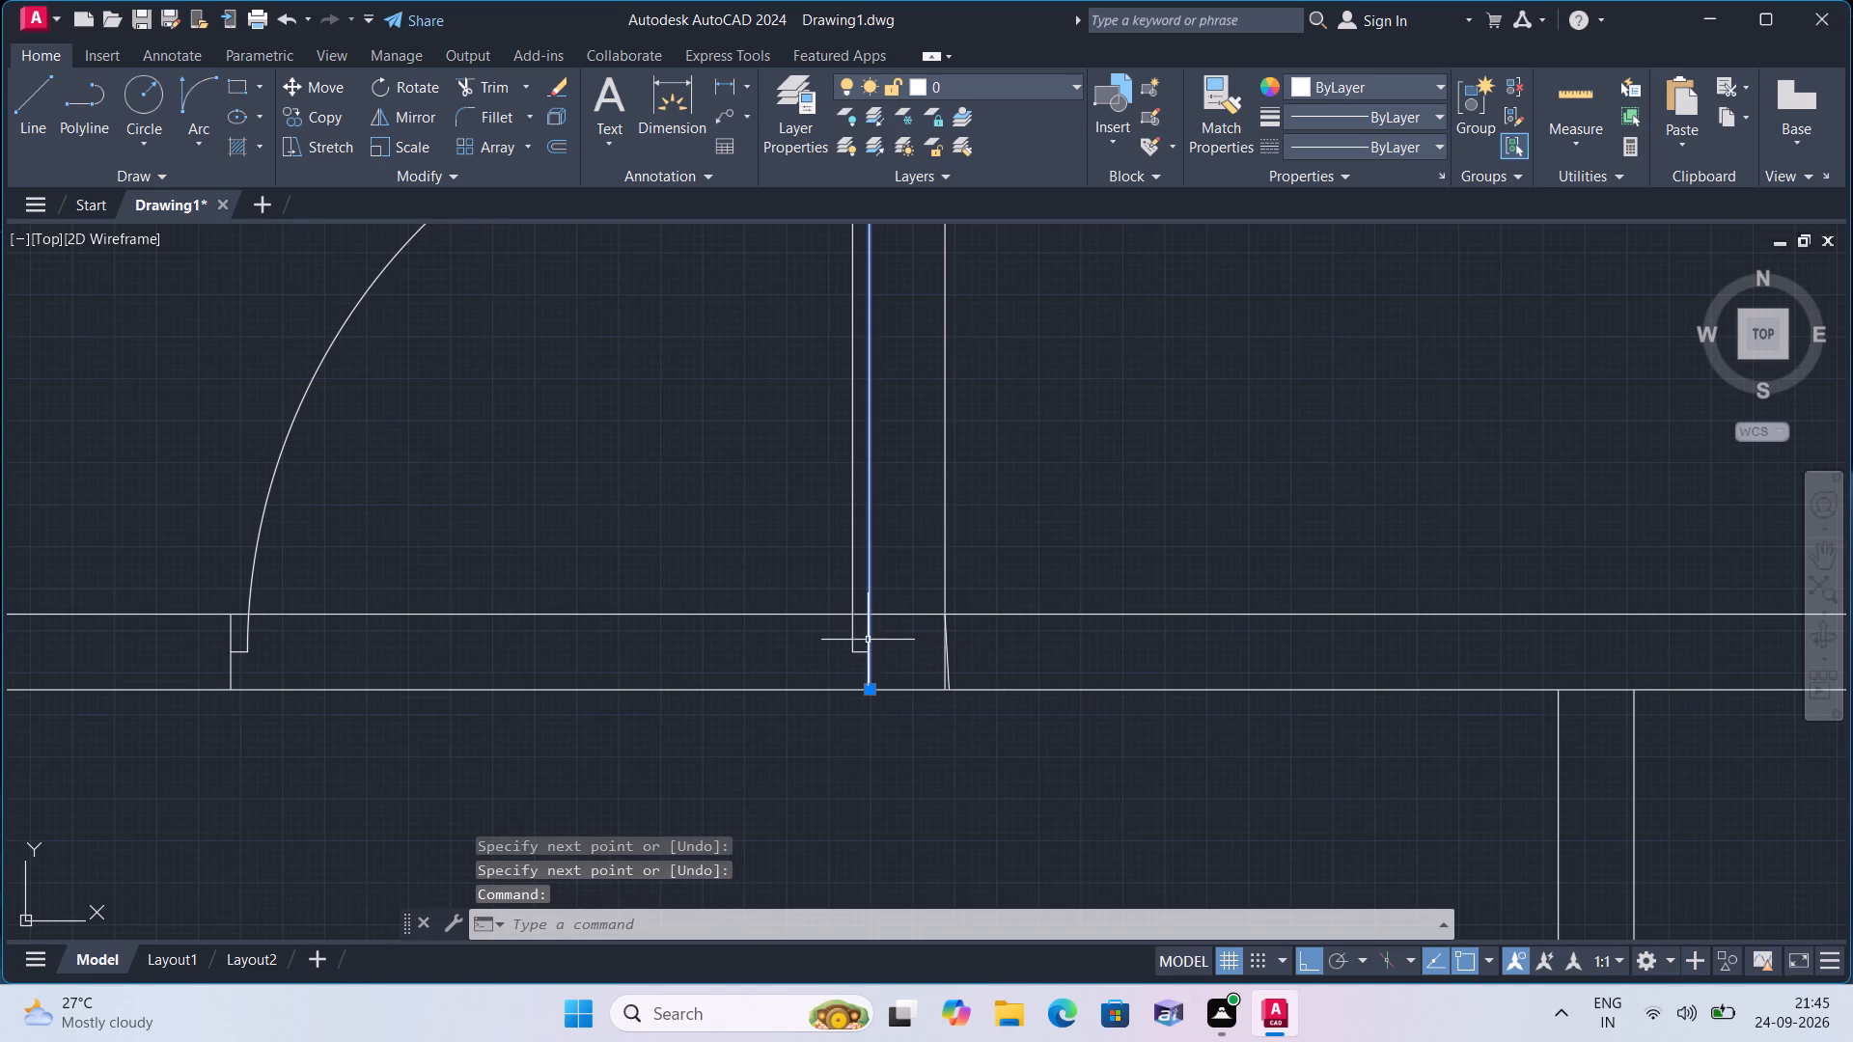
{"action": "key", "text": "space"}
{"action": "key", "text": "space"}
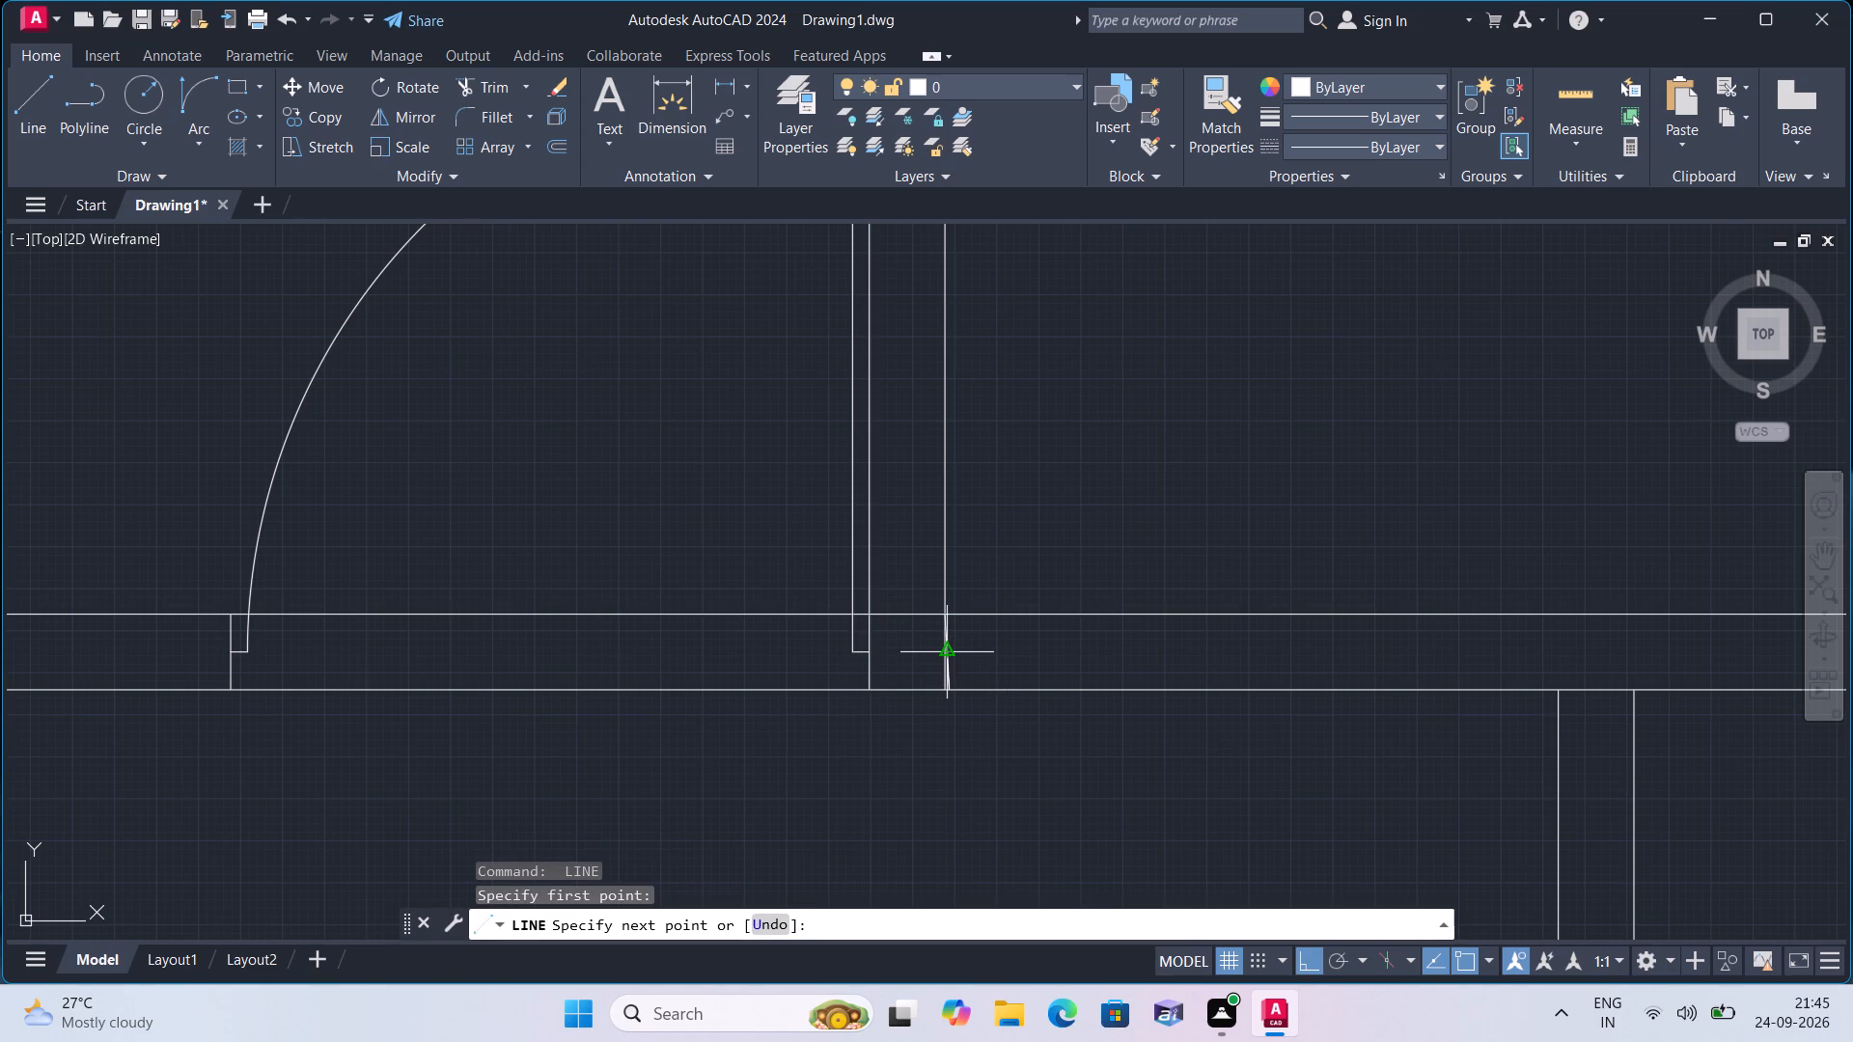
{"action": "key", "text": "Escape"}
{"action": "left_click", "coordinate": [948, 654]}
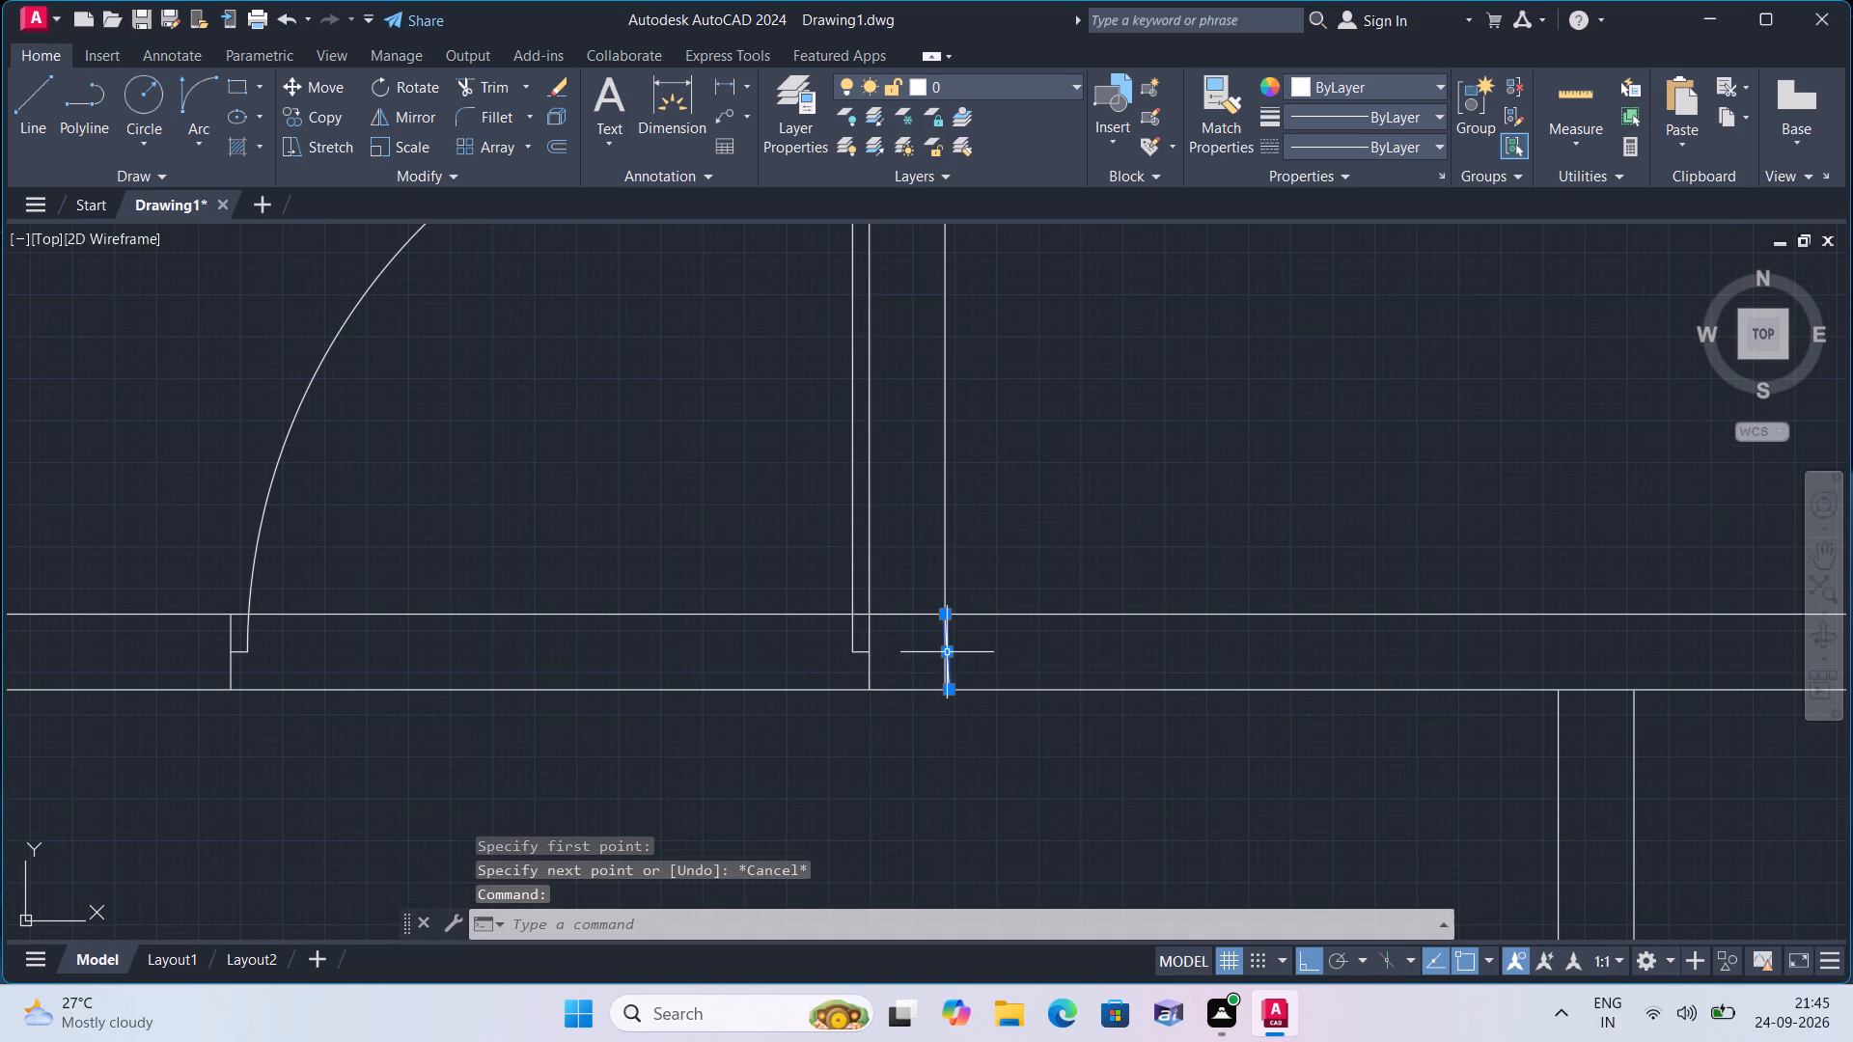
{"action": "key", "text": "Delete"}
Draw a vertical line across the lower wall, from upper to lower face, at the partition's east face.
{"action": "type", "text": "l"}
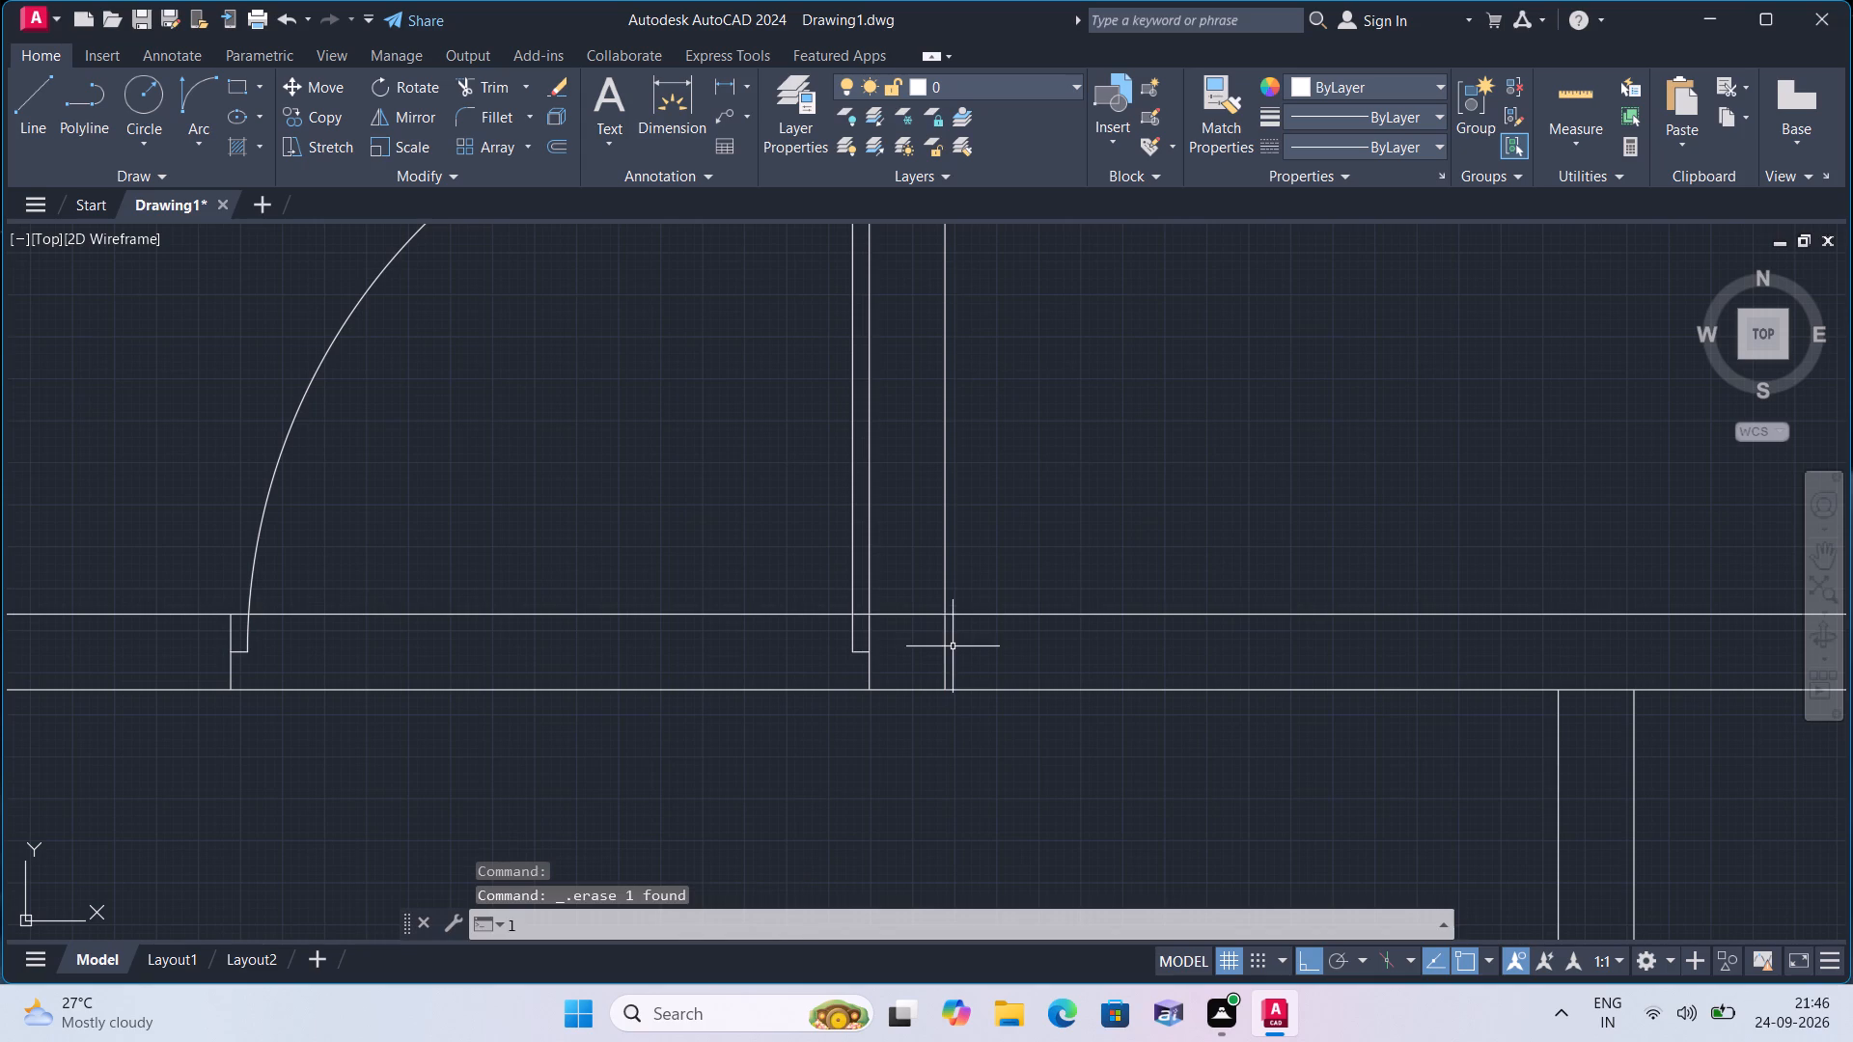
{"action": "key", "text": "space"}
{"action": "scroll", "coordinate": [945, 631], "scroll_direction": "up", "scroll_amount": 2}
{"action": "left_click", "coordinate": [938, 597]}
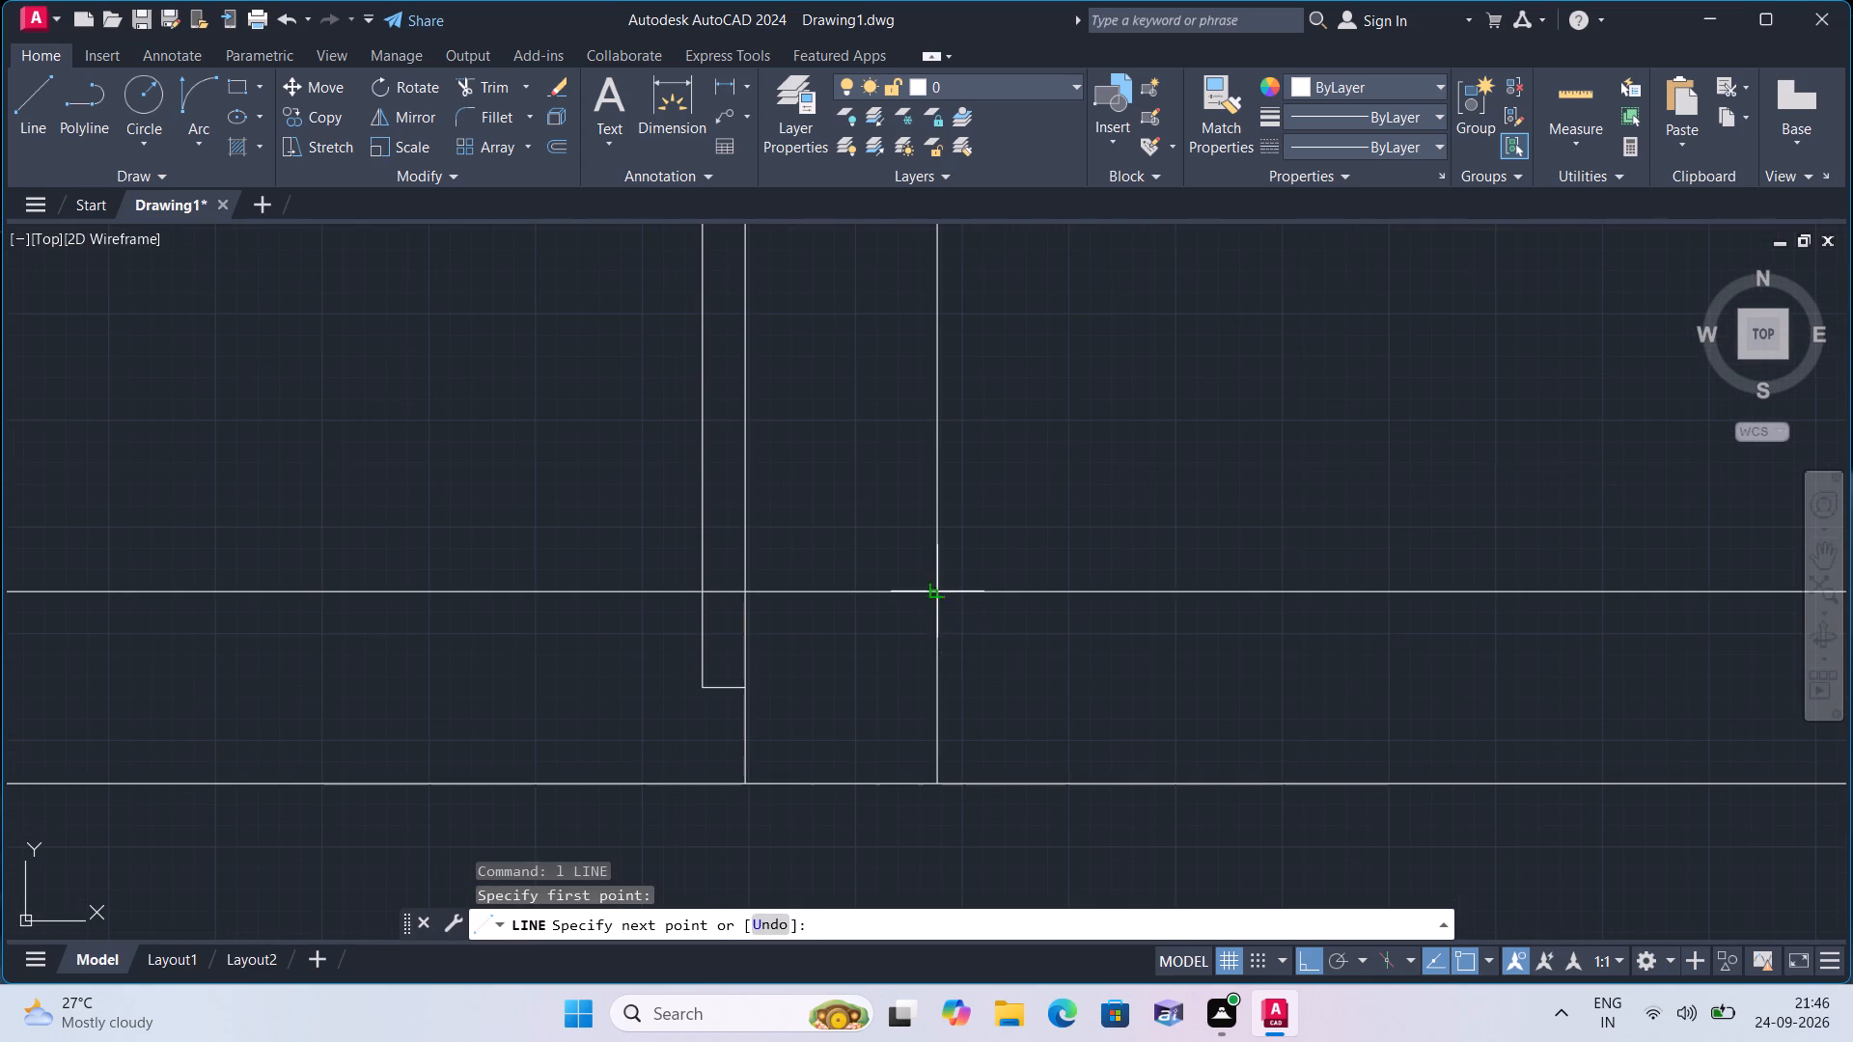
{"action": "left_click", "coordinate": [937, 780]}
{"action": "key", "text": "space"}
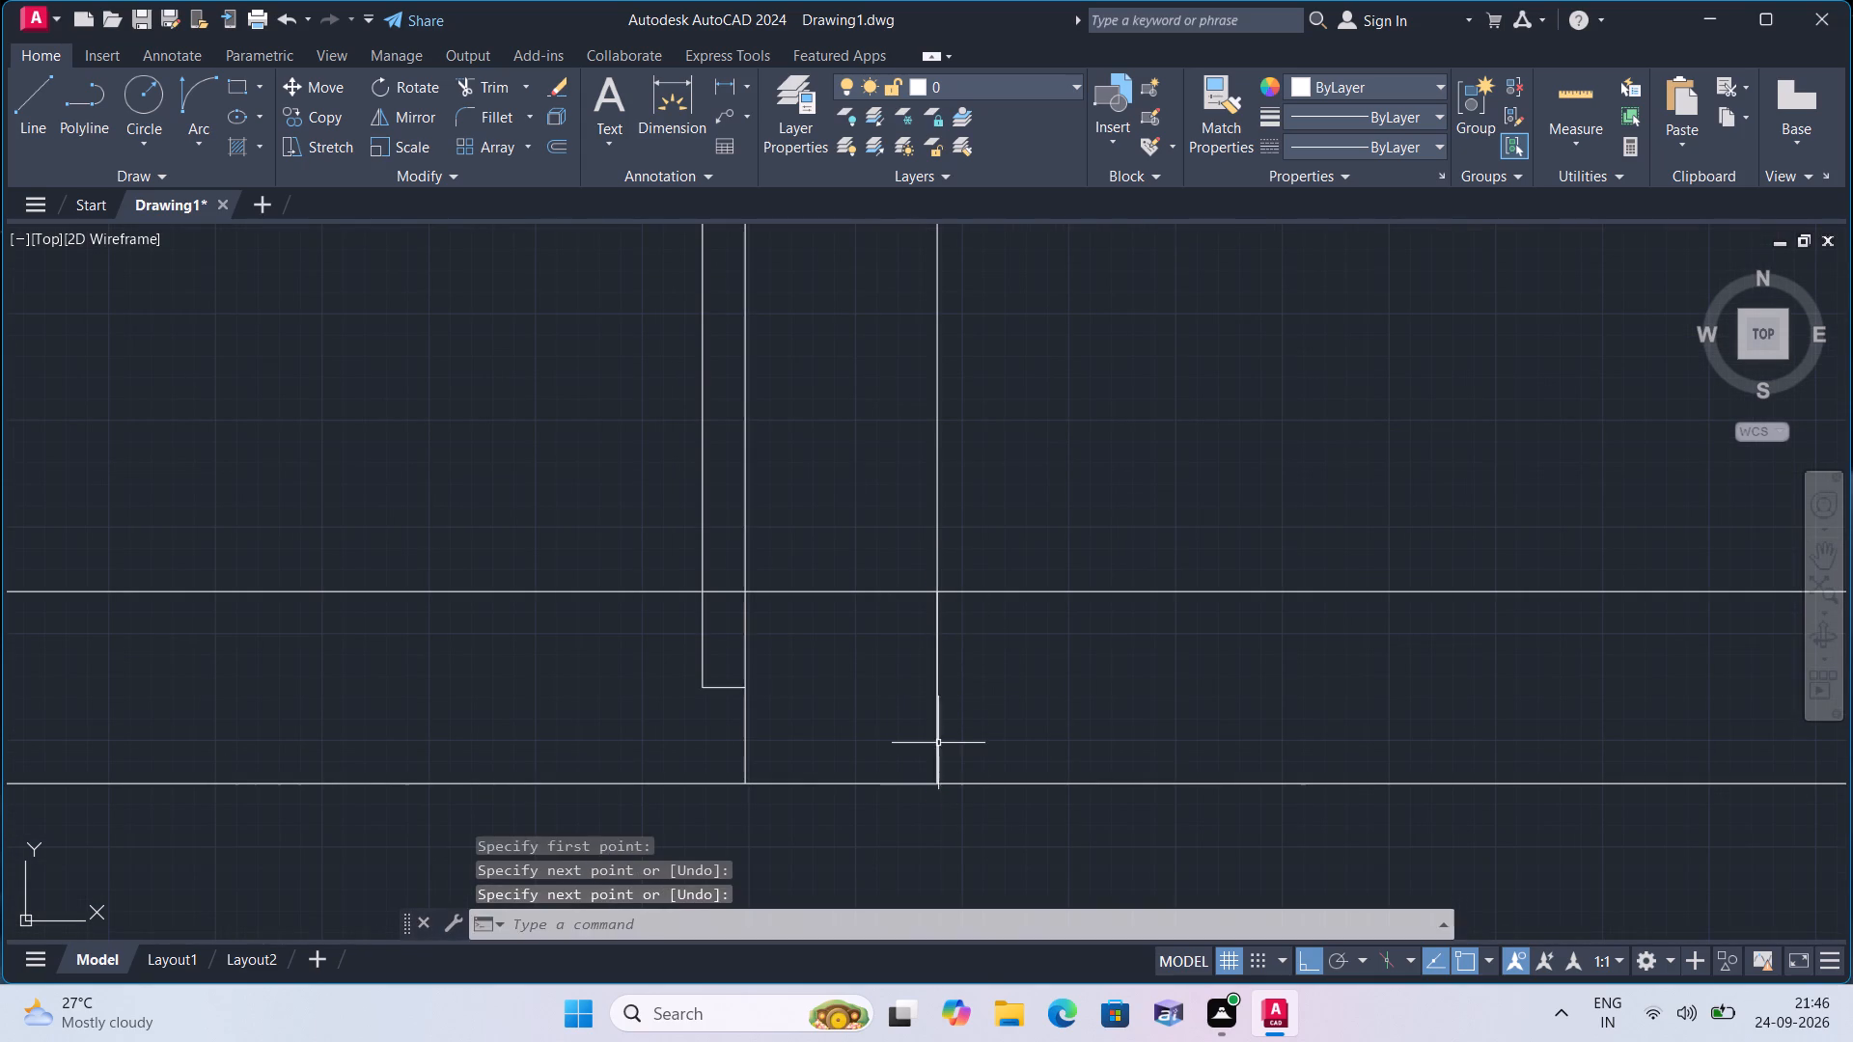
Draw consecutive 1", 2' and 1" line segments eastward from the midpoint of the cross-wall line at the partition's east face.
{"action": "key", "text": "space"}
{"action": "left_click", "coordinate": [941, 685]}
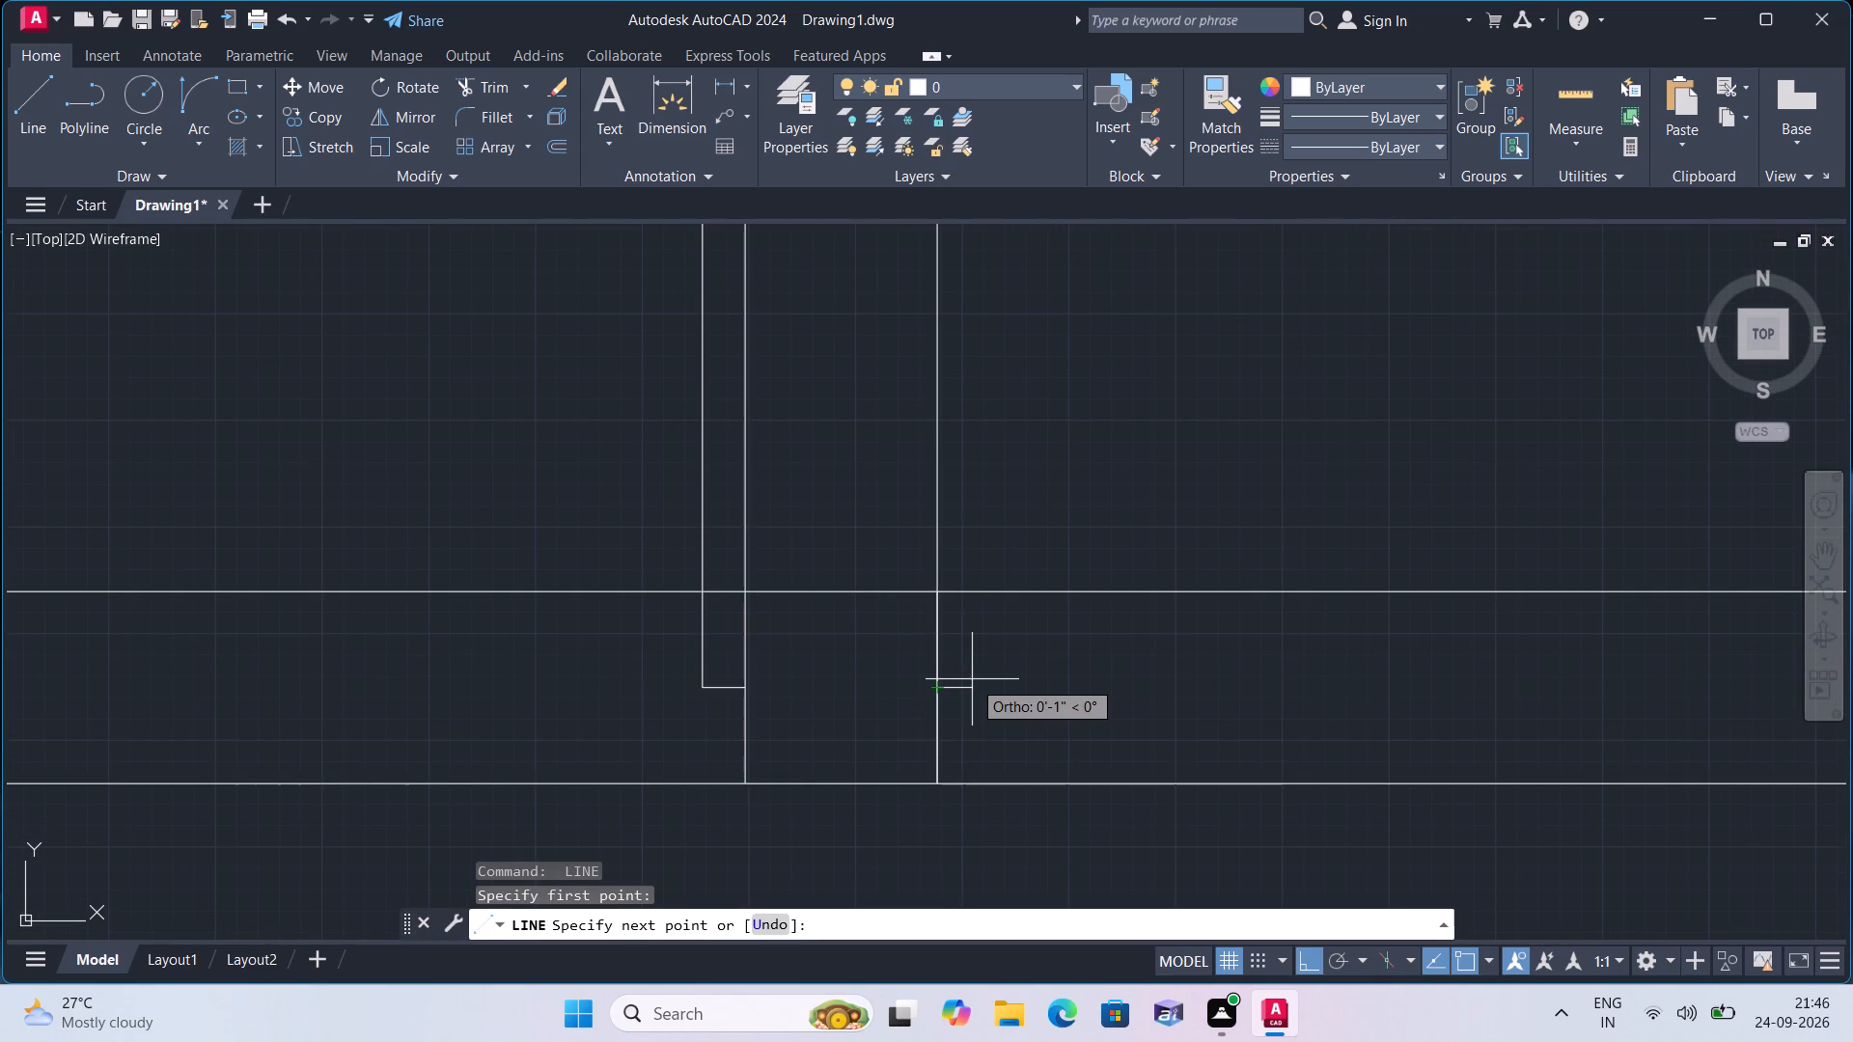
{"action": "type", "text": "1\""}
{"action": "key", "text": "space"}
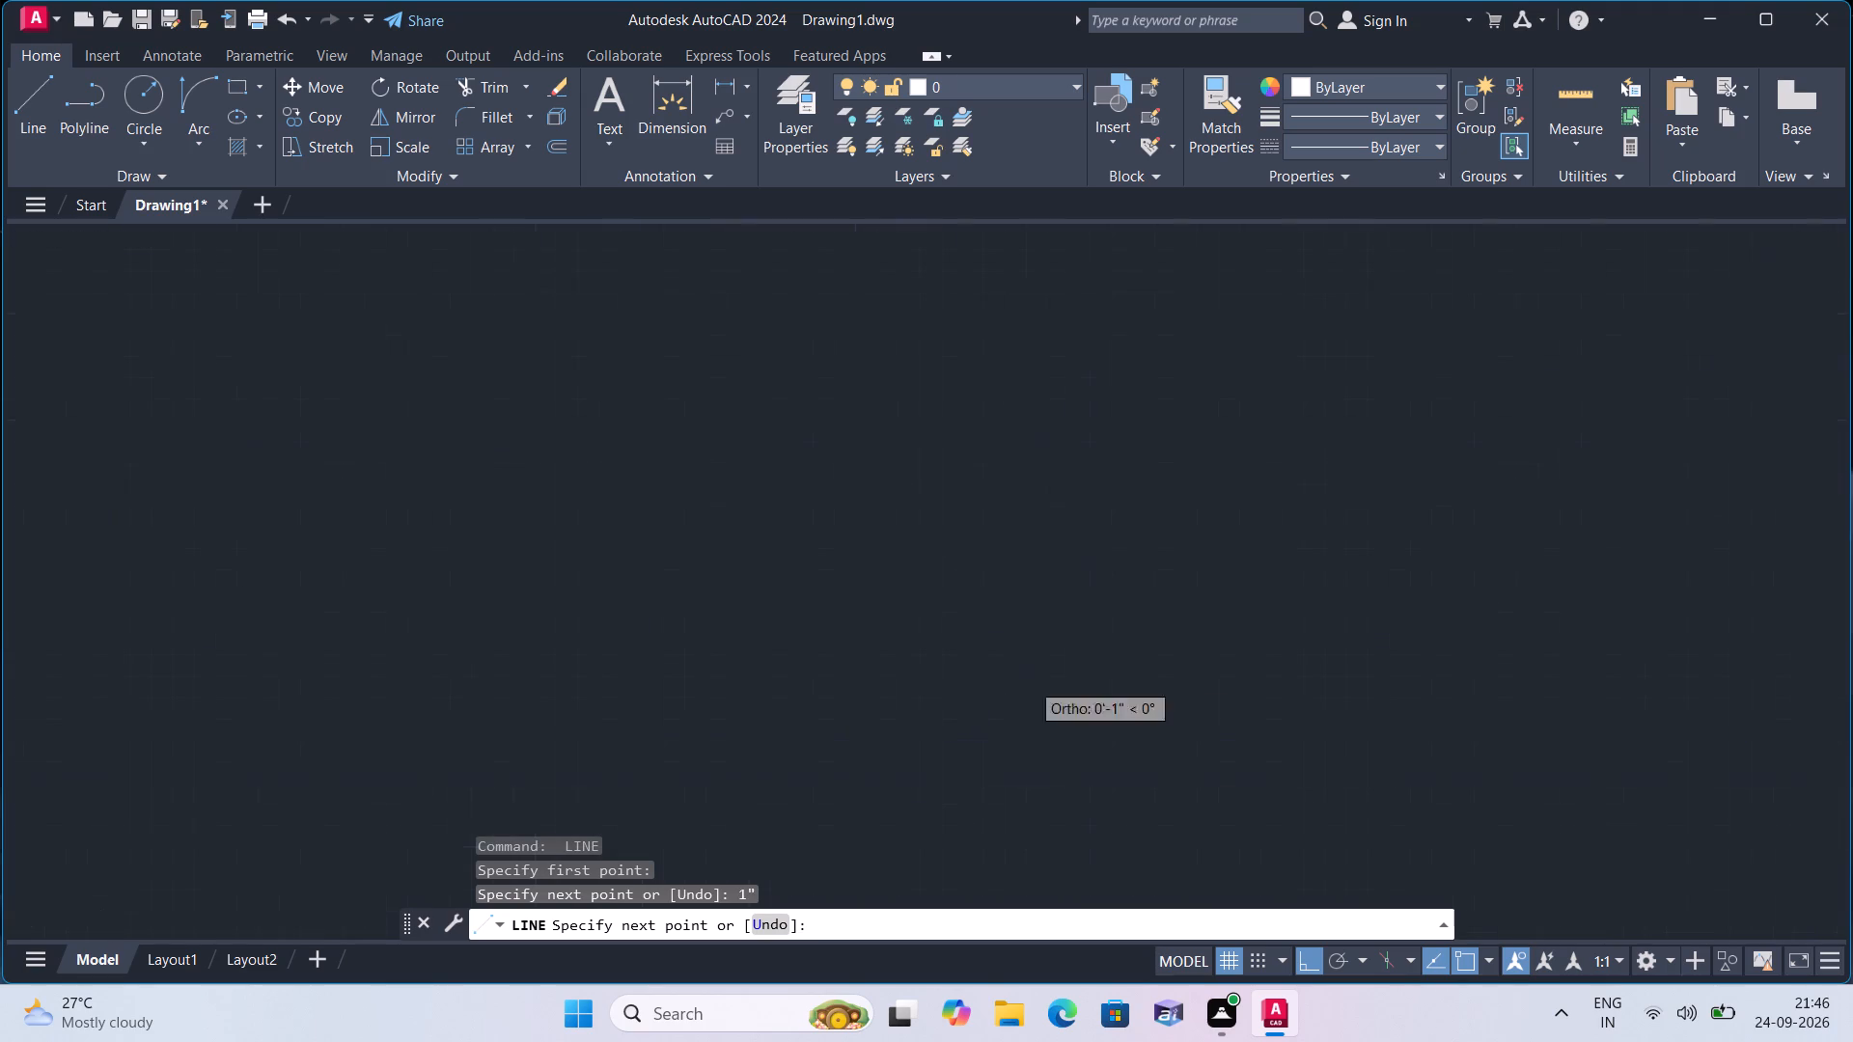
{"action": "scroll", "coordinate": [1127, 683], "scroll_direction": "down", "scroll_amount": 2}
{"action": "middle_click_drag", "start_coordinate": [1196, 681], "coordinate": [961, 675]}
{"action": "type", "text": "2'"}
{"action": "key", "text": "space"}
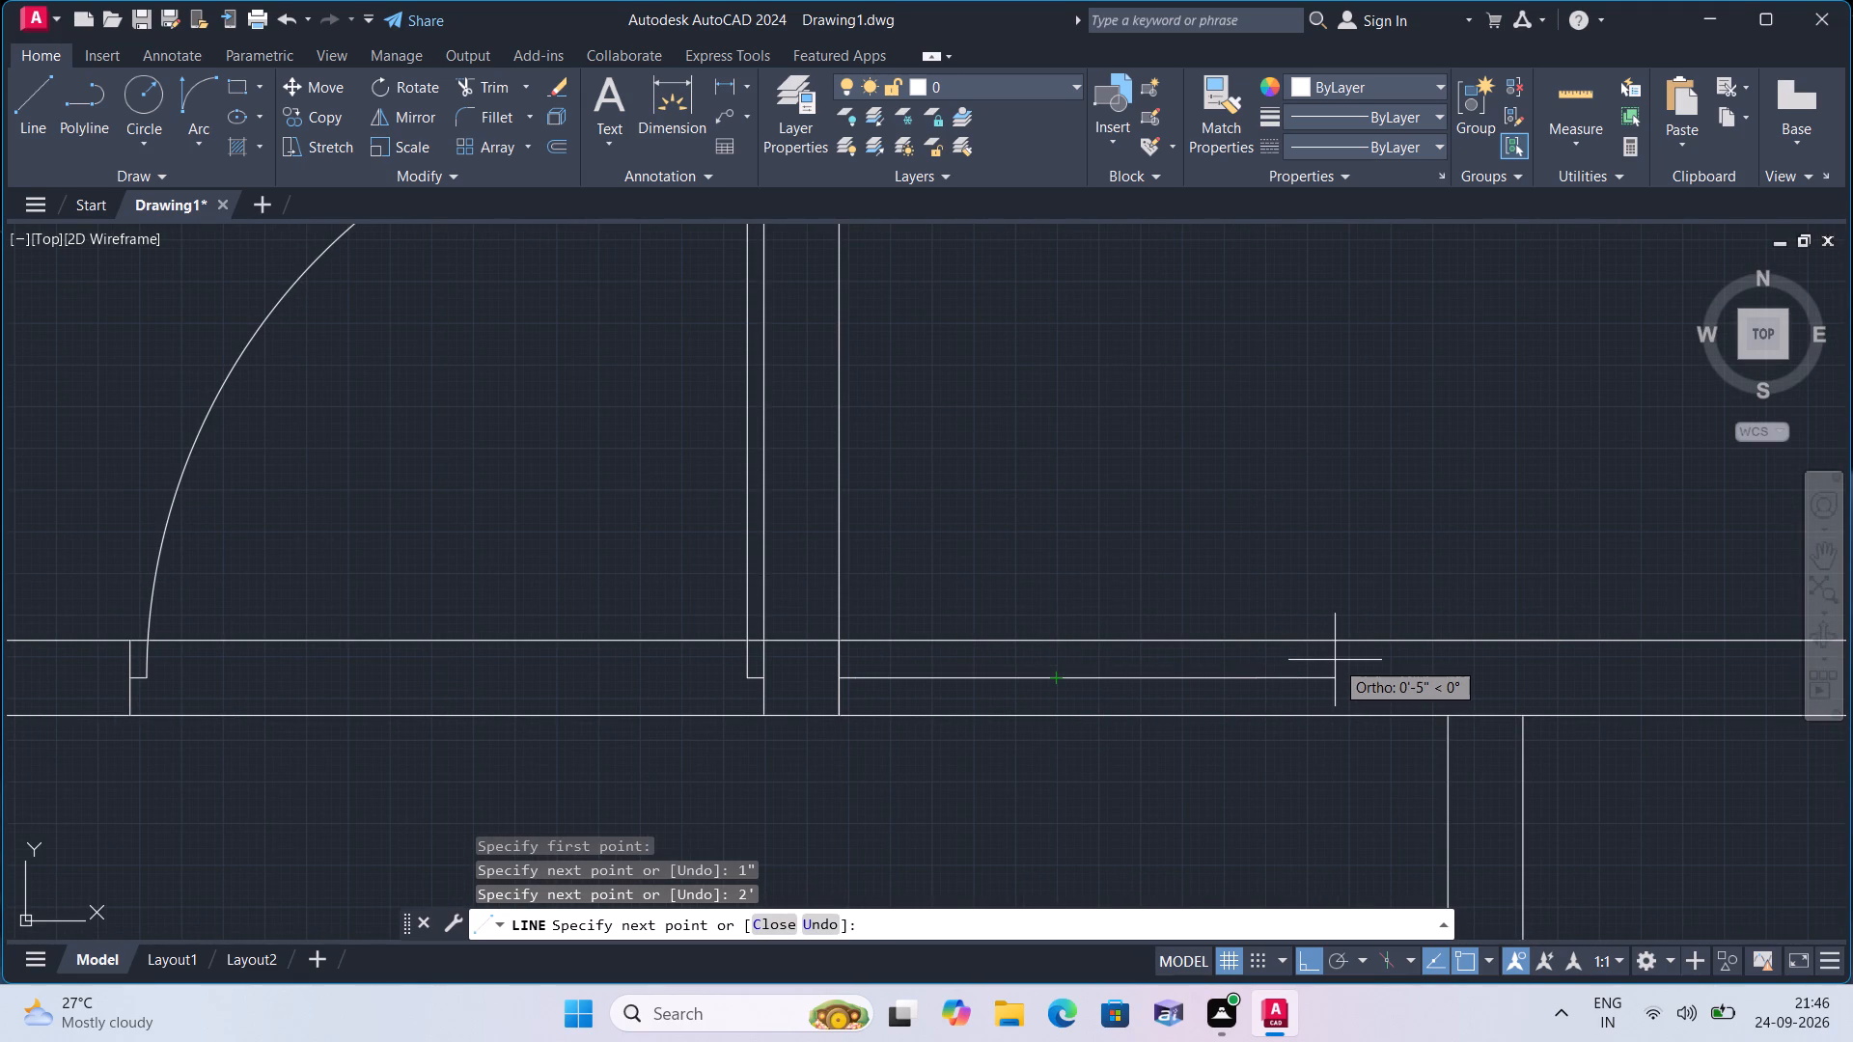
{"action": "type", "text": "1\""}
{"action": "key", "text": "space"}
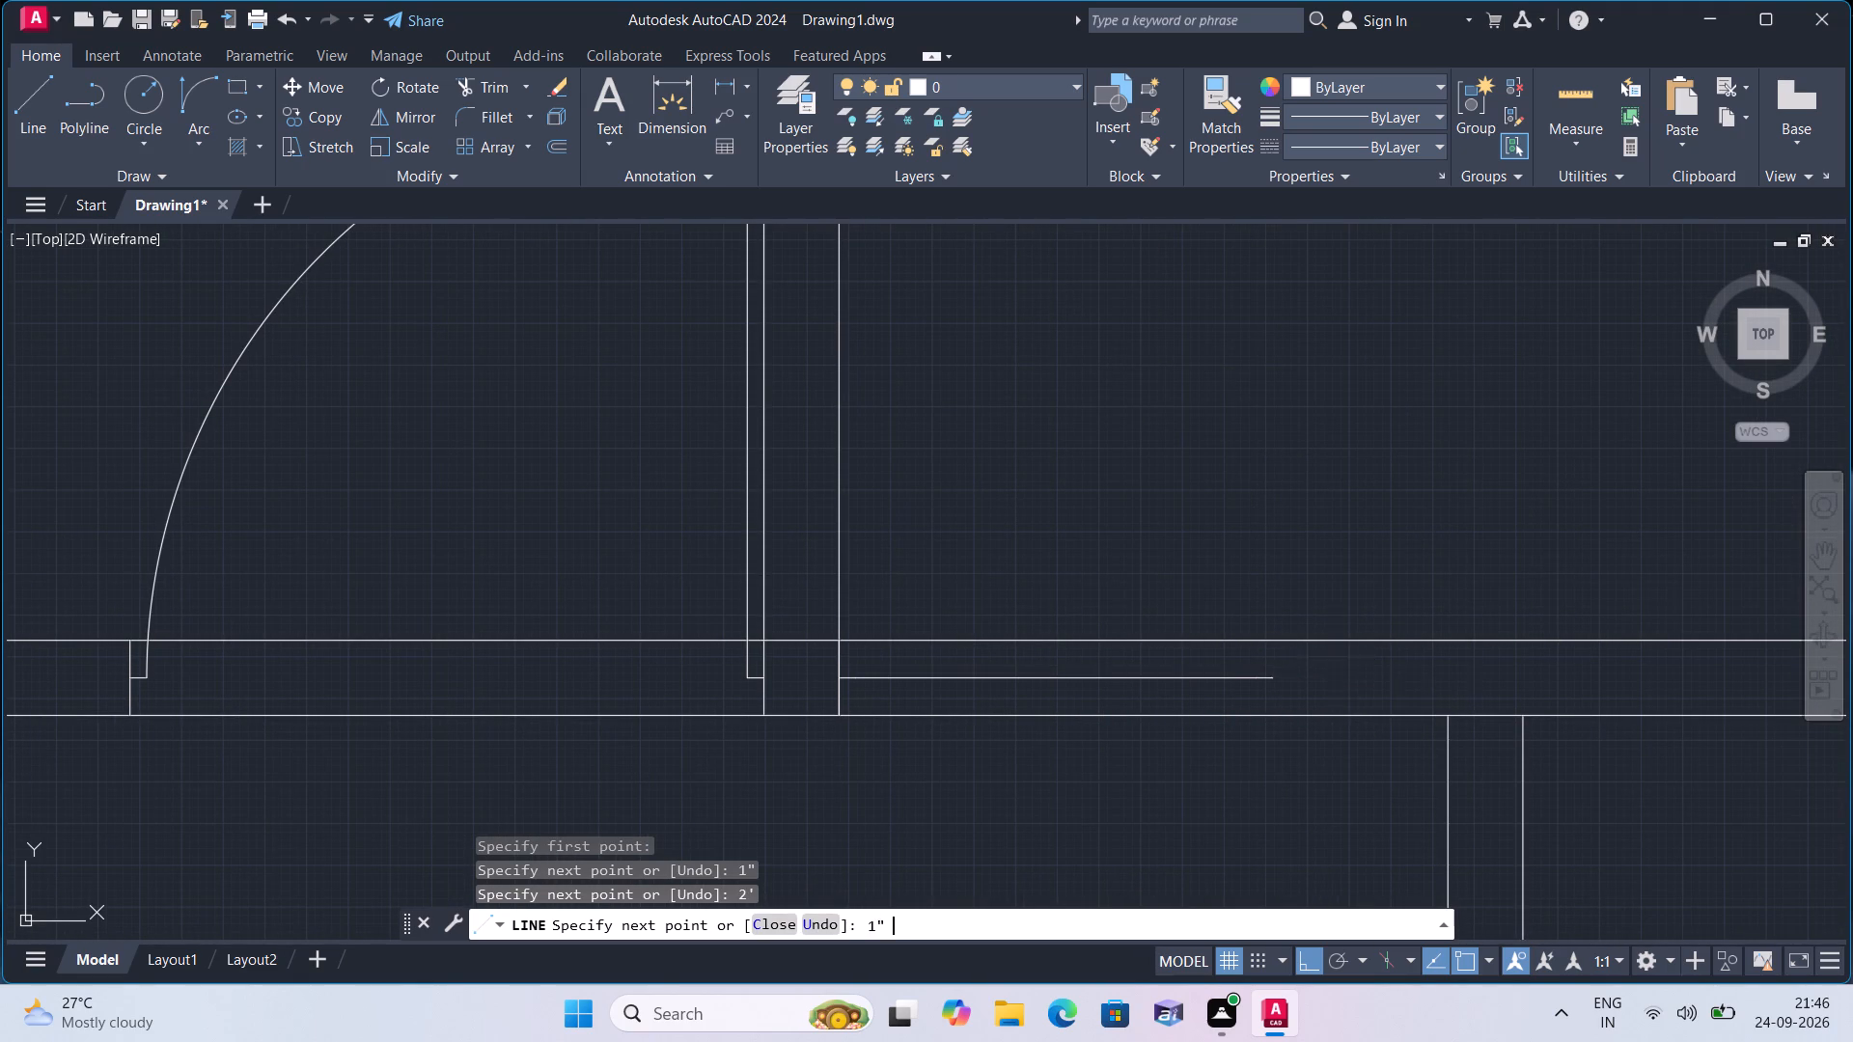
Close the door opening's far end with vertical lines from the 1" segment's end to the upper and lower wall faces.
{"action": "scroll", "coordinate": [1334, 657], "scroll_direction": "up", "scroll_amount": 1}
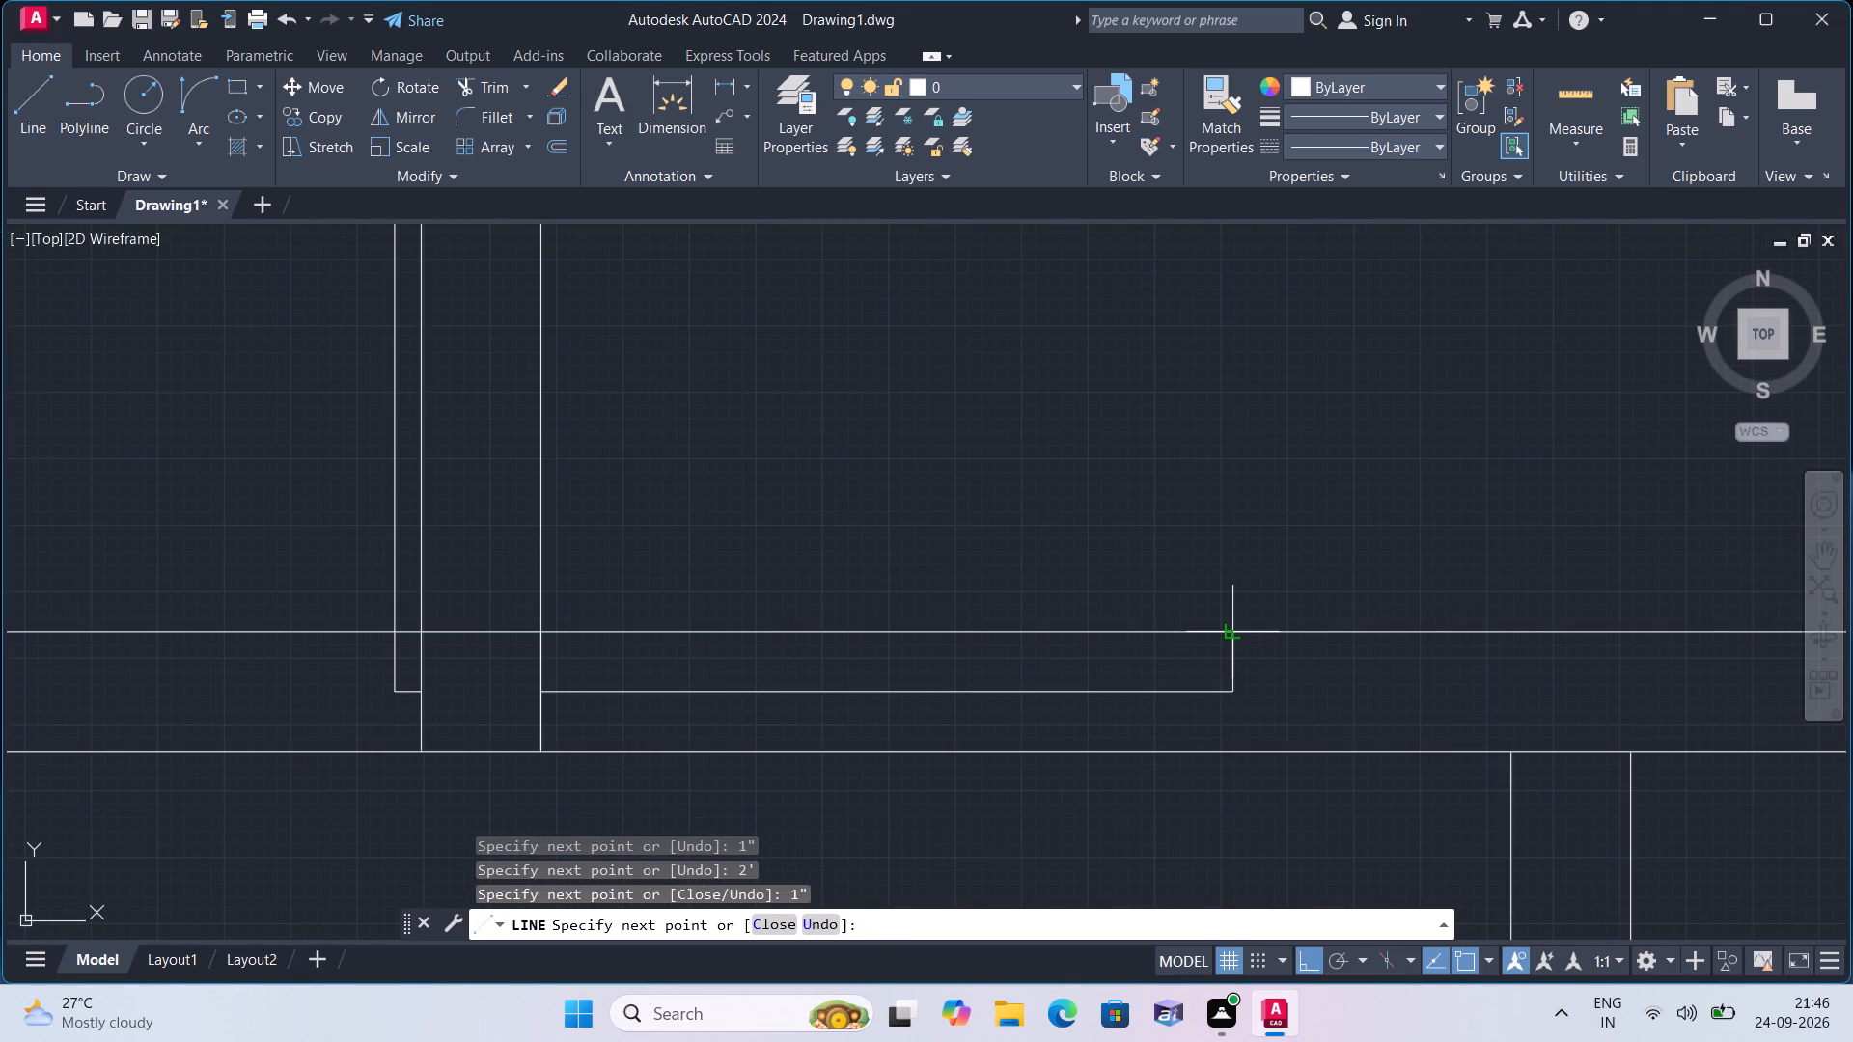
{"action": "left_click", "coordinate": [1238, 633]}
{"action": "key", "text": "space"}
{"action": "key", "text": "space"}
{"action": "left_click", "coordinate": [1237, 695]}
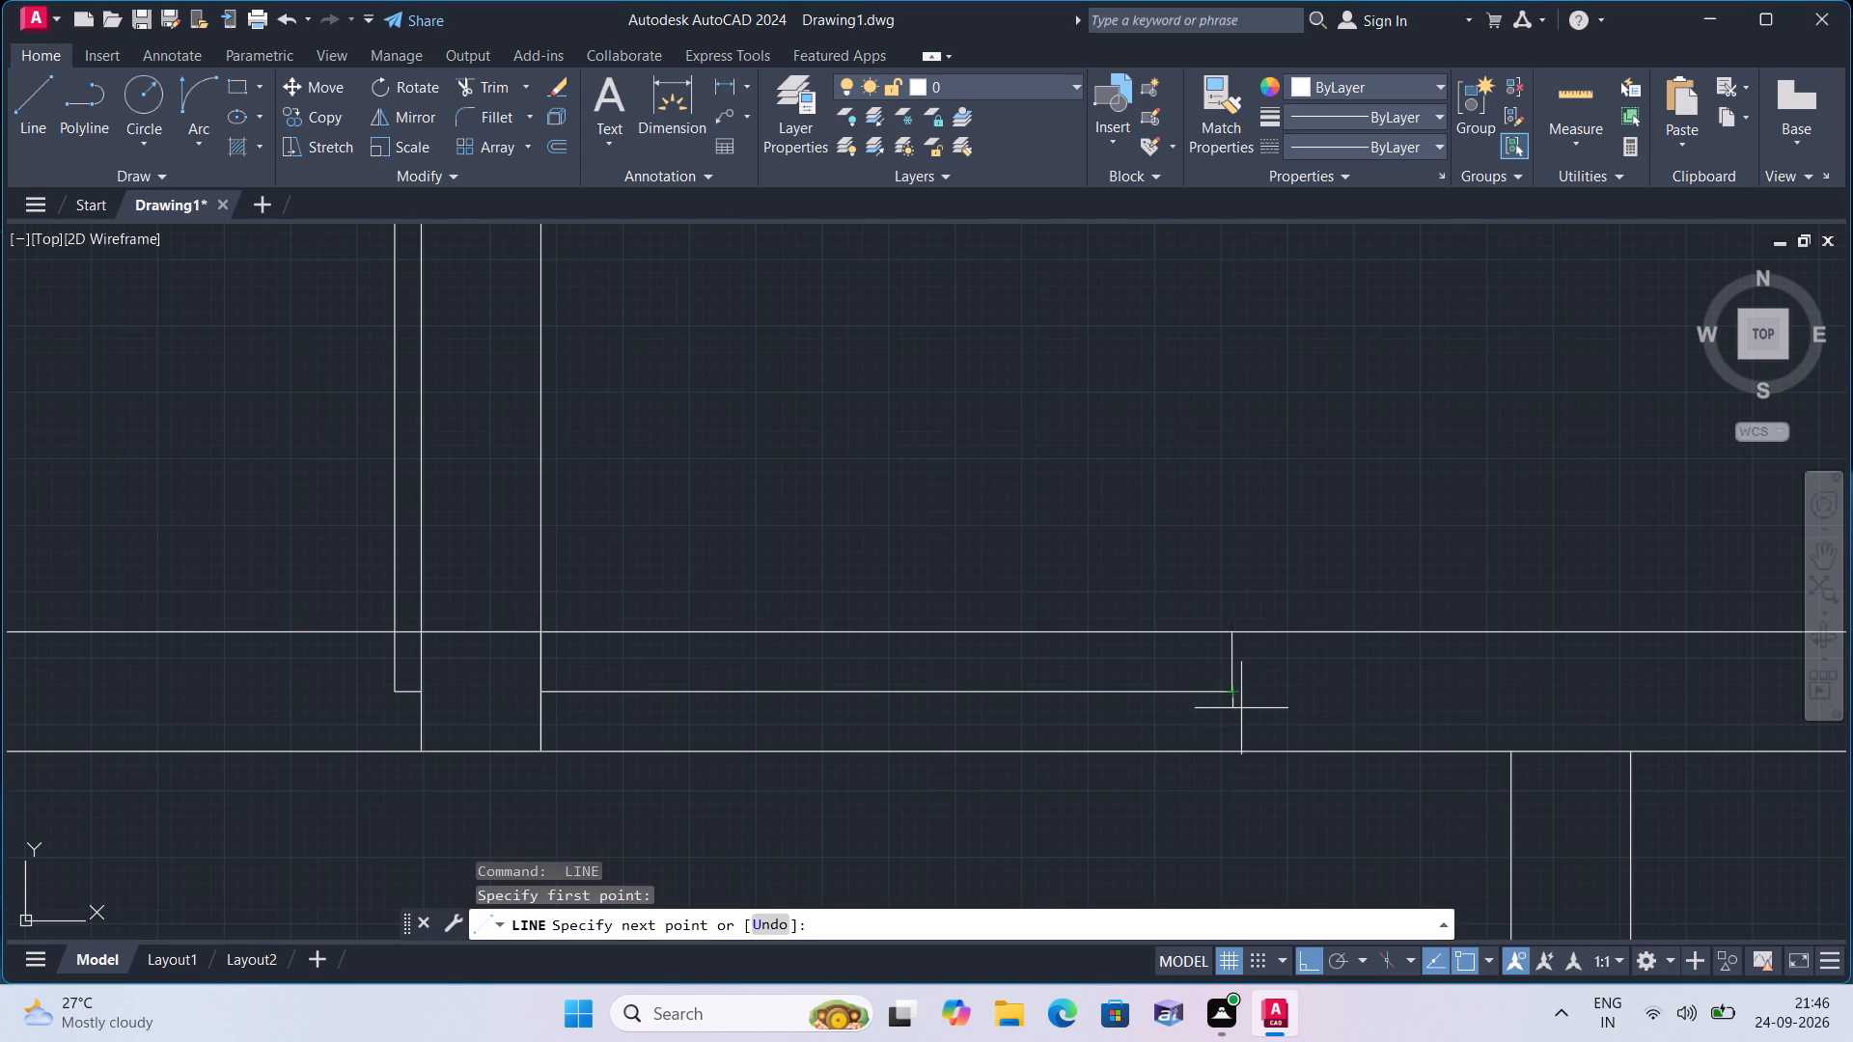
{"action": "left_click", "coordinate": [1242, 749]}
{"action": "key", "text": "space"}
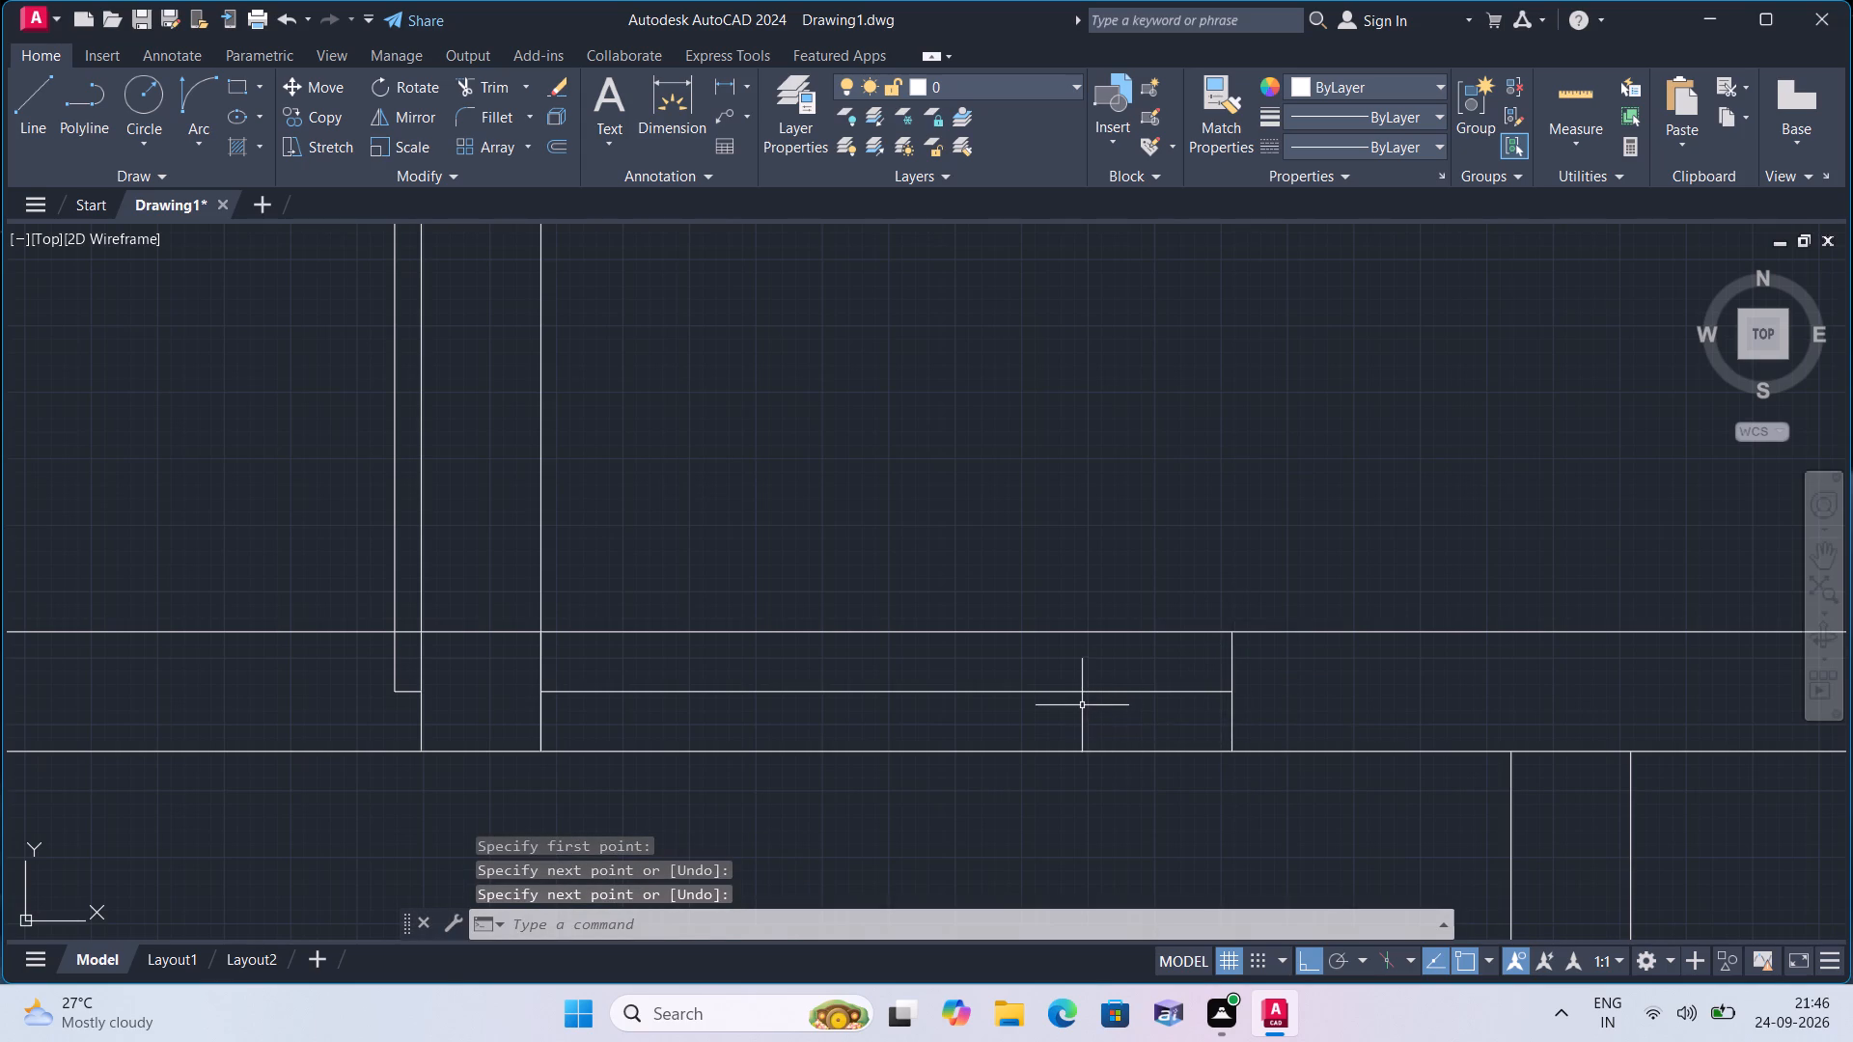
Erase the 2' middle segment between the two 1" stubs and the selected vertical line across the wall at the partition's east face.
{"action": "left_click", "coordinate": [1078, 697]}
{"action": "left_click", "coordinate": [1077, 693]}
{"action": "left_click", "coordinate": [1077, 693]}
{"action": "left_click", "coordinate": [1077, 692]}
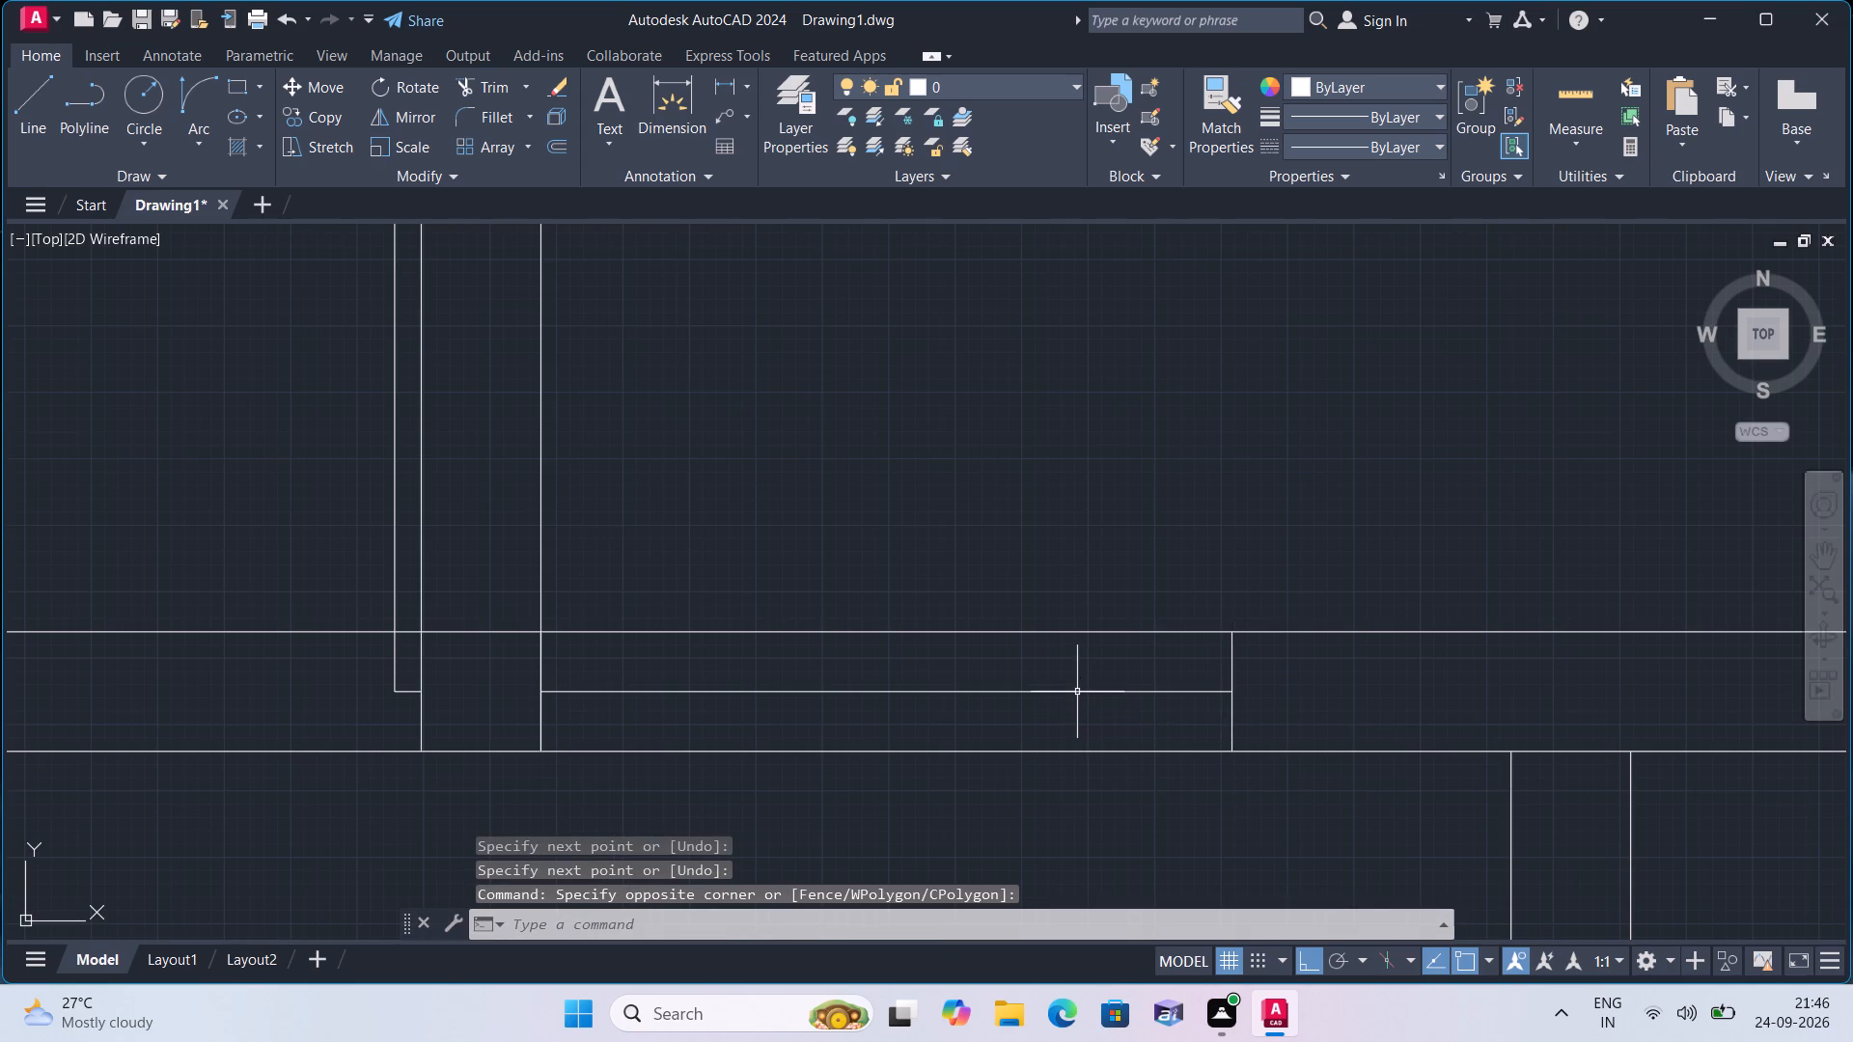
{"action": "scroll", "coordinate": [1073, 696], "scroll_direction": "down", "scroll_amount": 1}
{"action": "middle_click_drag", "start_coordinate": [1070, 699], "coordinate": [1111, 662]}
{"action": "scroll", "coordinate": [878, 720], "scroll_direction": "up", "scroll_amount": 2}
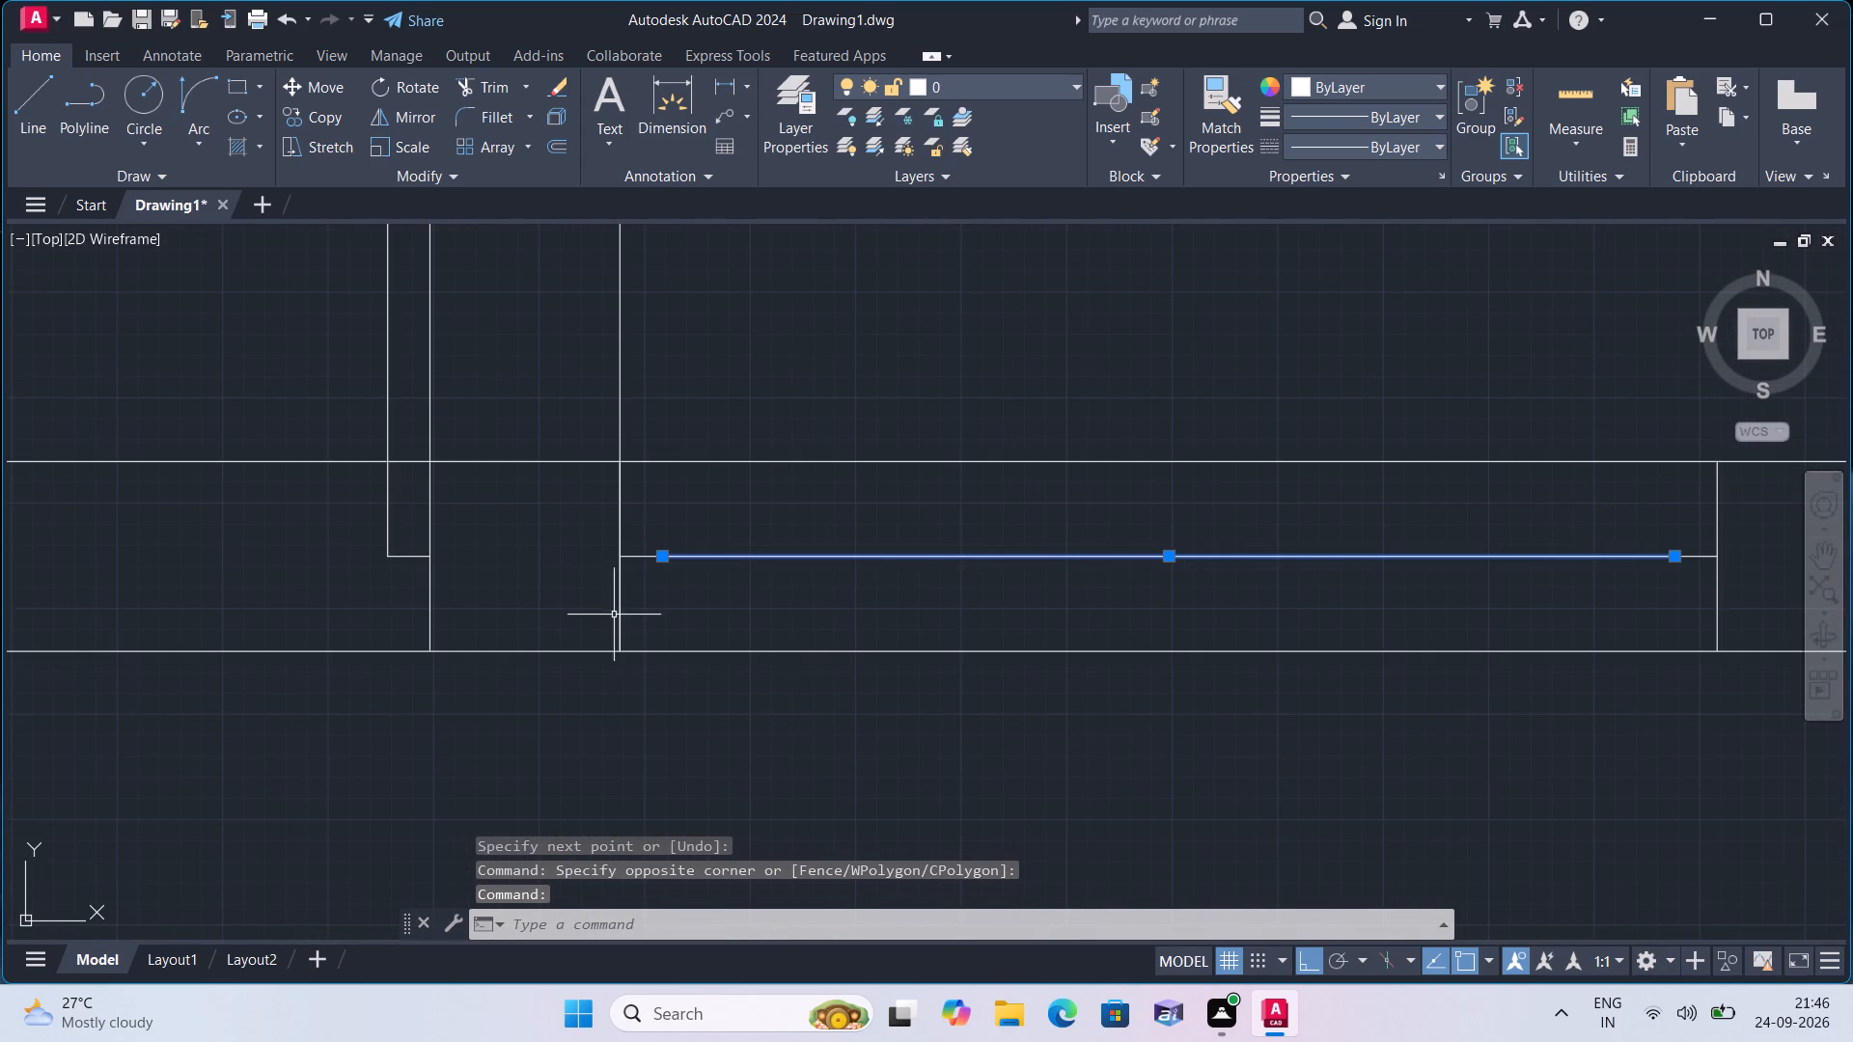
{"action": "left_click", "coordinate": [619, 609]}
{"action": "key", "text": "Delete"}
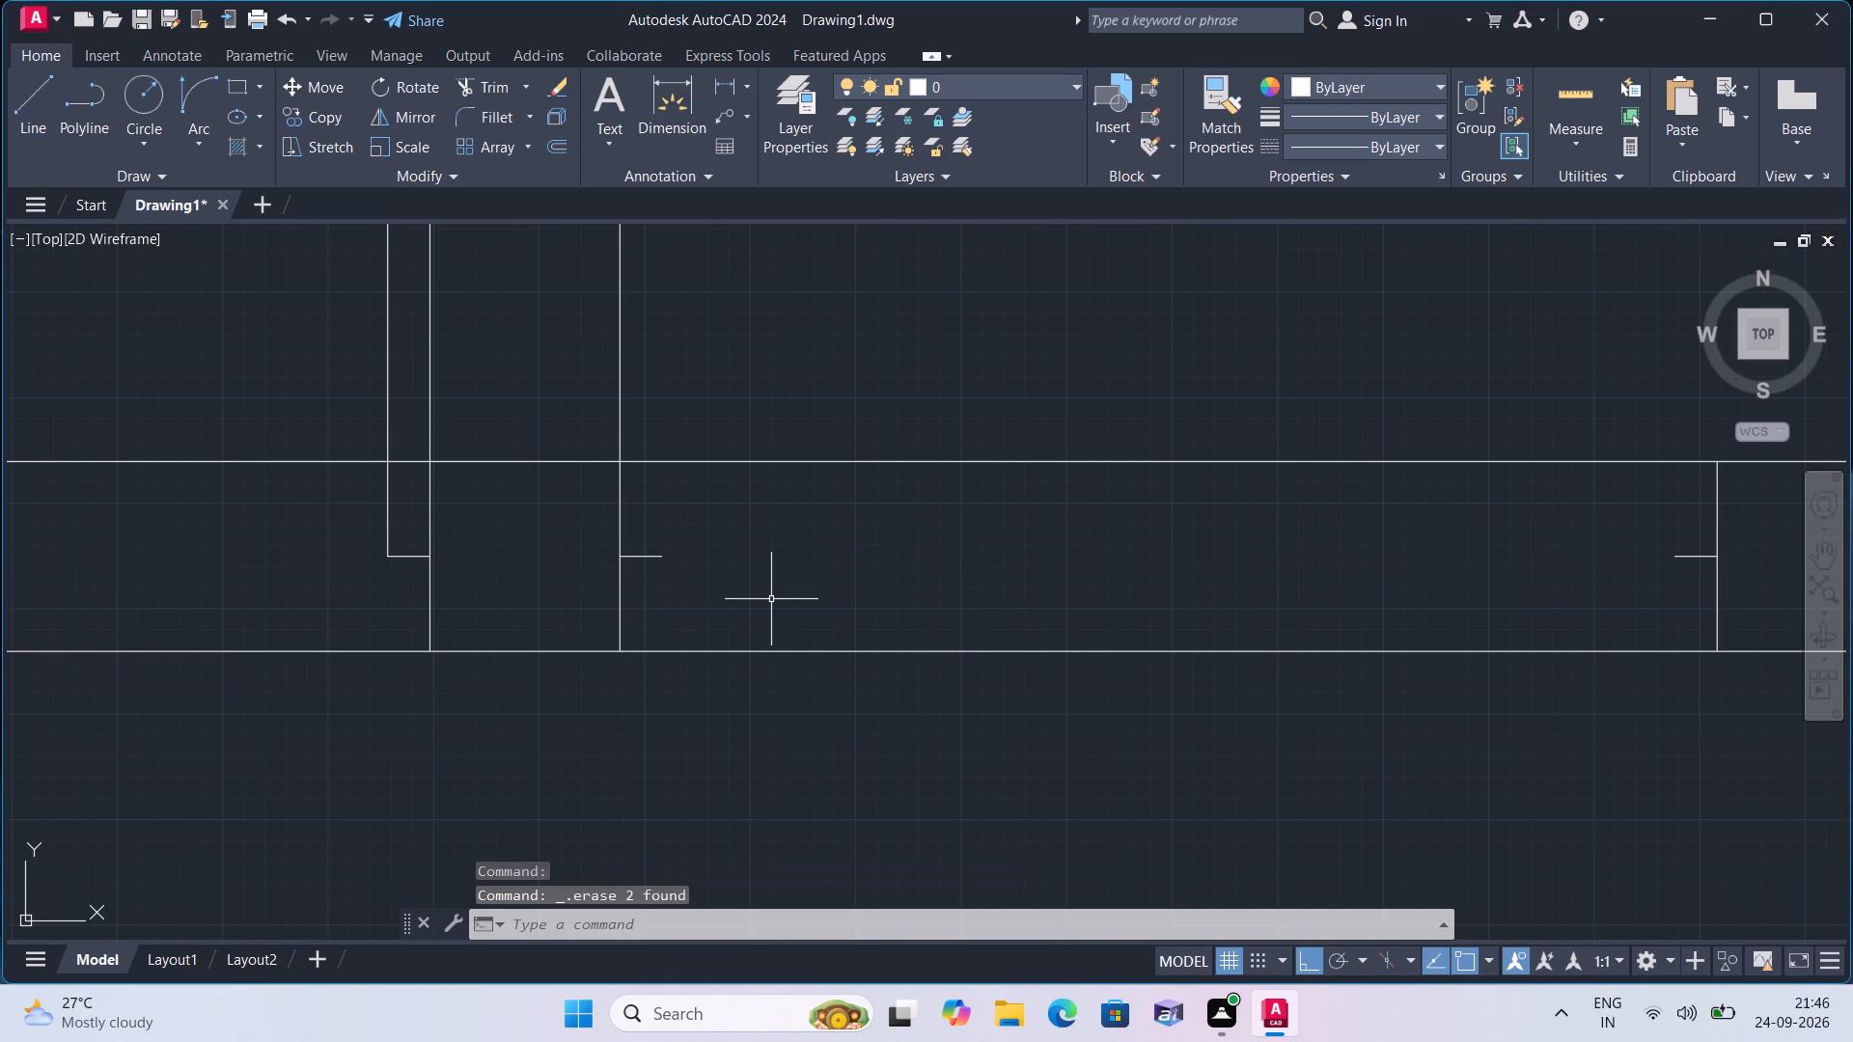
Draw a 2' vertical door-leaf line up into the east 10'-5" bedroom from the end of the stub beside the partition.
{"action": "key", "text": "k"}
{"action": "key", "text": "Delete"}
{"action": "key", "text": "BackSpace"}
{"action": "type", "text": "l"}
{"action": "key", "text": "space"}
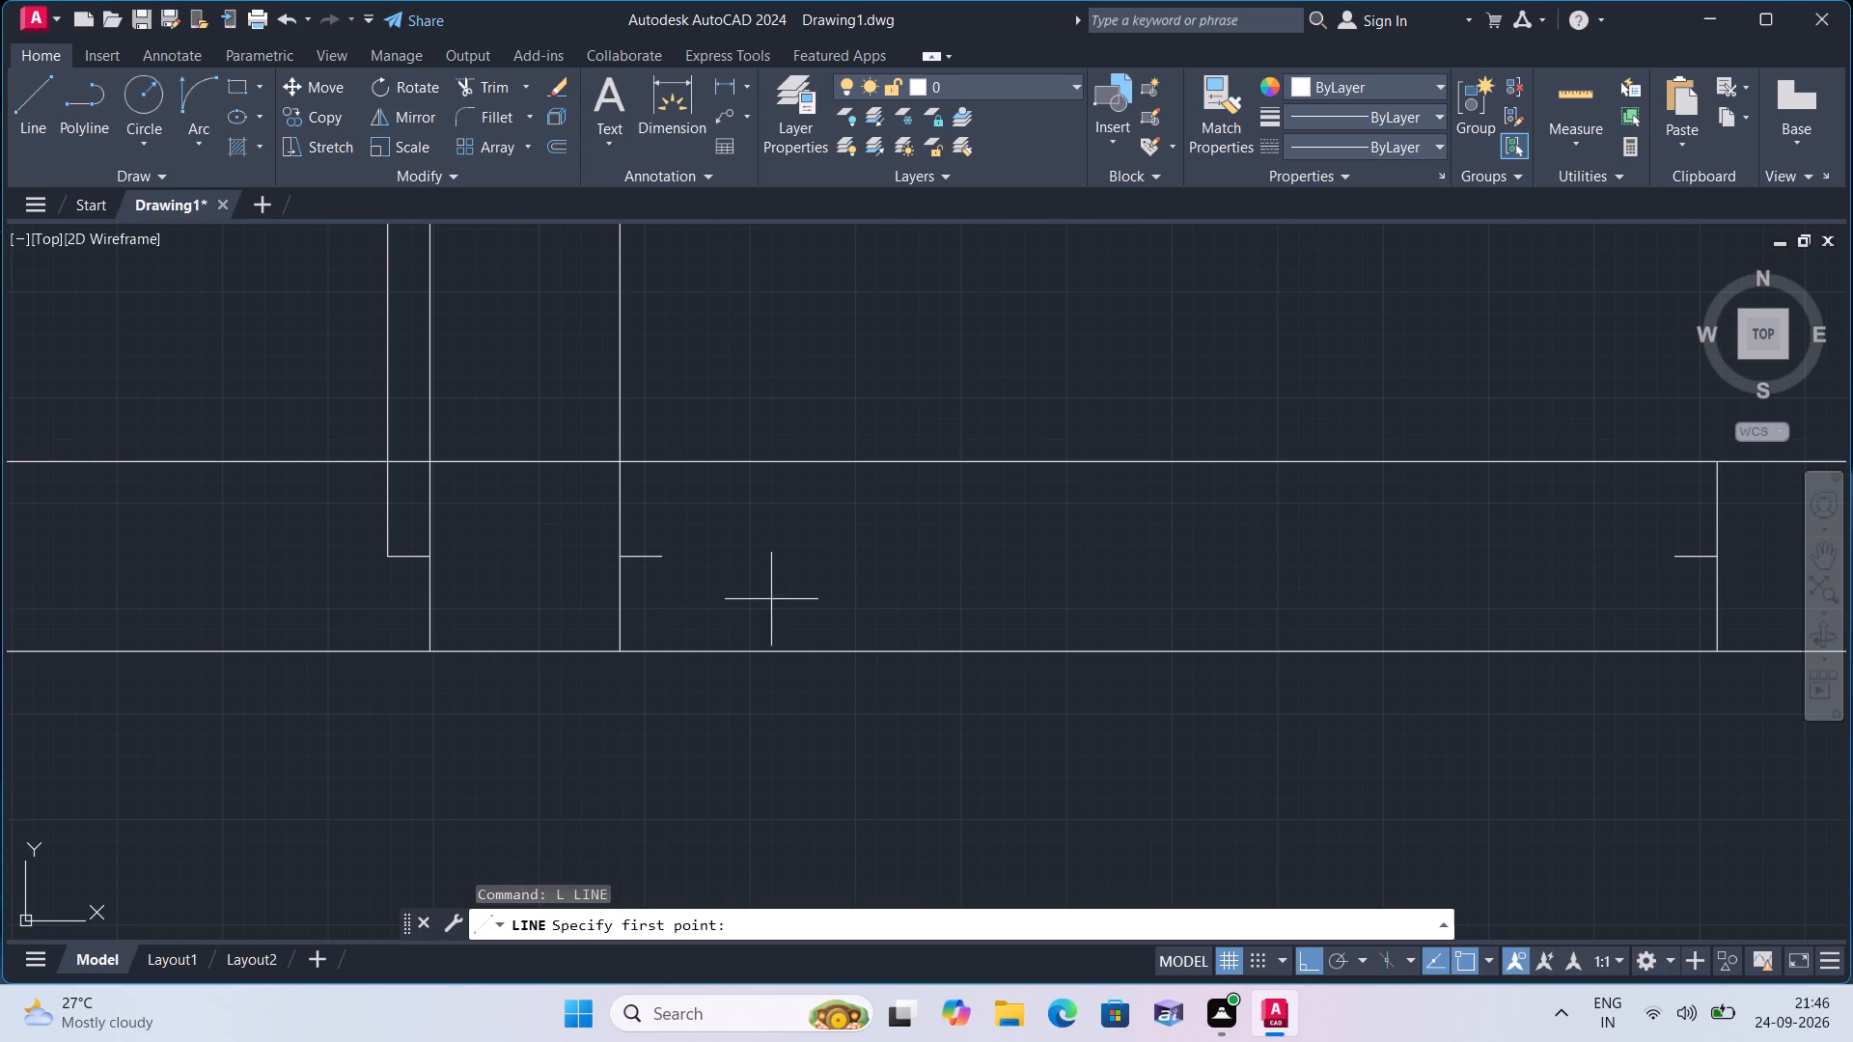
{"action": "left_click", "coordinate": [666, 560]}
{"action": "scroll", "coordinate": [696, 478], "scroll_direction": "down", "scroll_amount": 1}
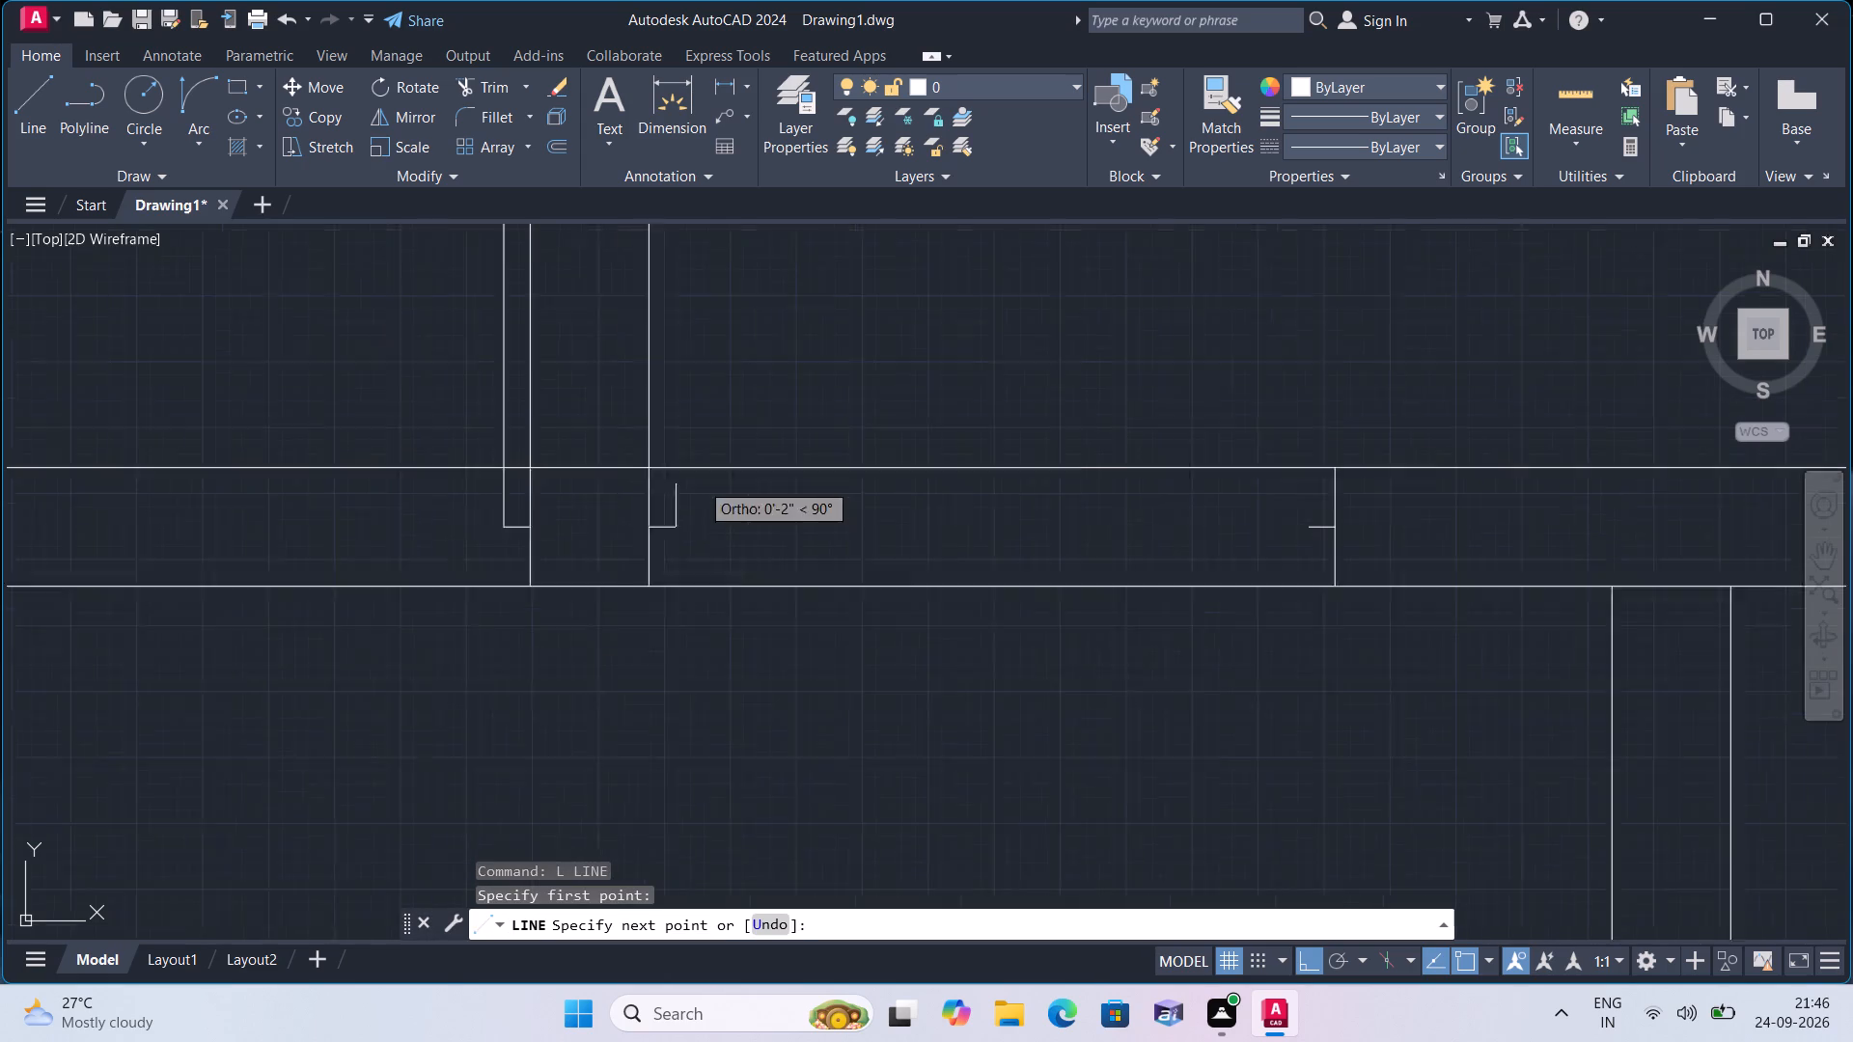
{"action": "scroll", "coordinate": [692, 471], "scroll_direction": "down", "scroll_amount": 1}
{"action": "key", "text": "2"}
{"action": "type", "text": "'"}
{"action": "key", "text": "space"}
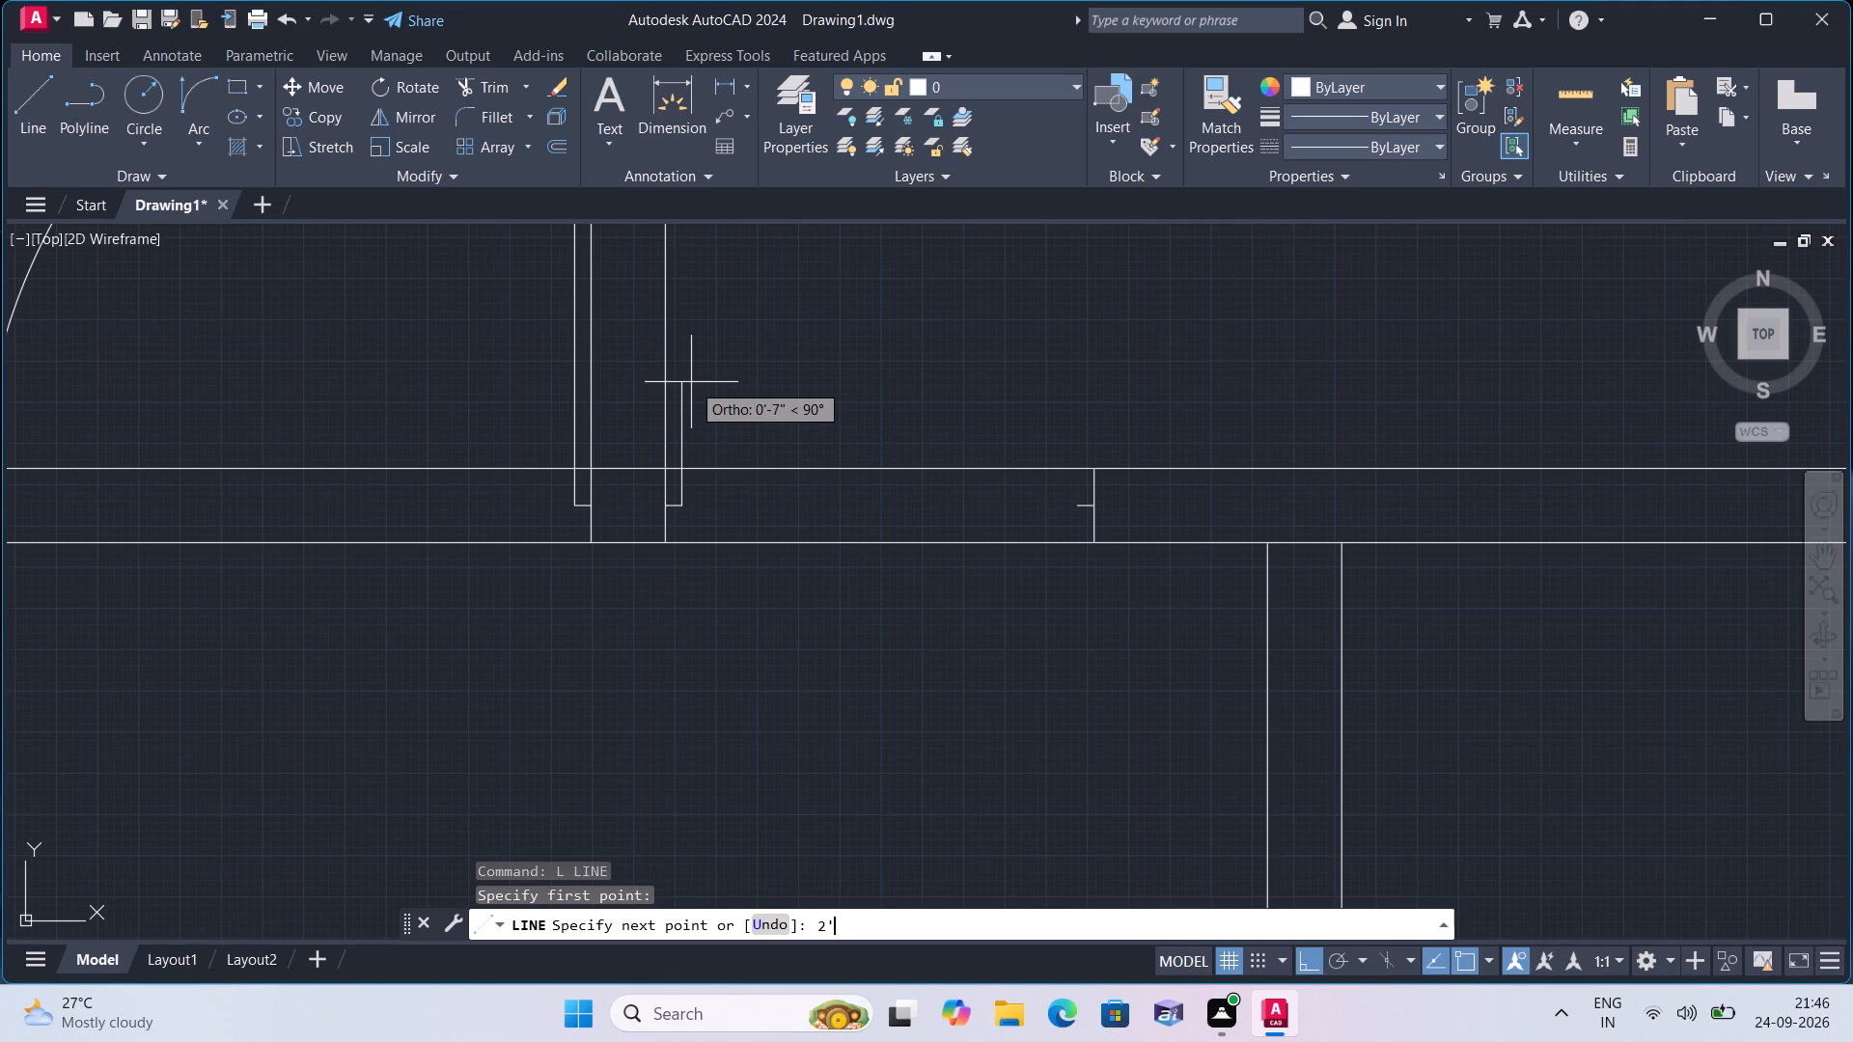
{"action": "key", "text": "Escape"}
Draw the door swing as a Start, End, Direction arc from the 2' leaf's top to the far stub's end.
{"action": "middle_click_drag", "start_coordinate": [693, 384], "coordinate": [793, 535]}
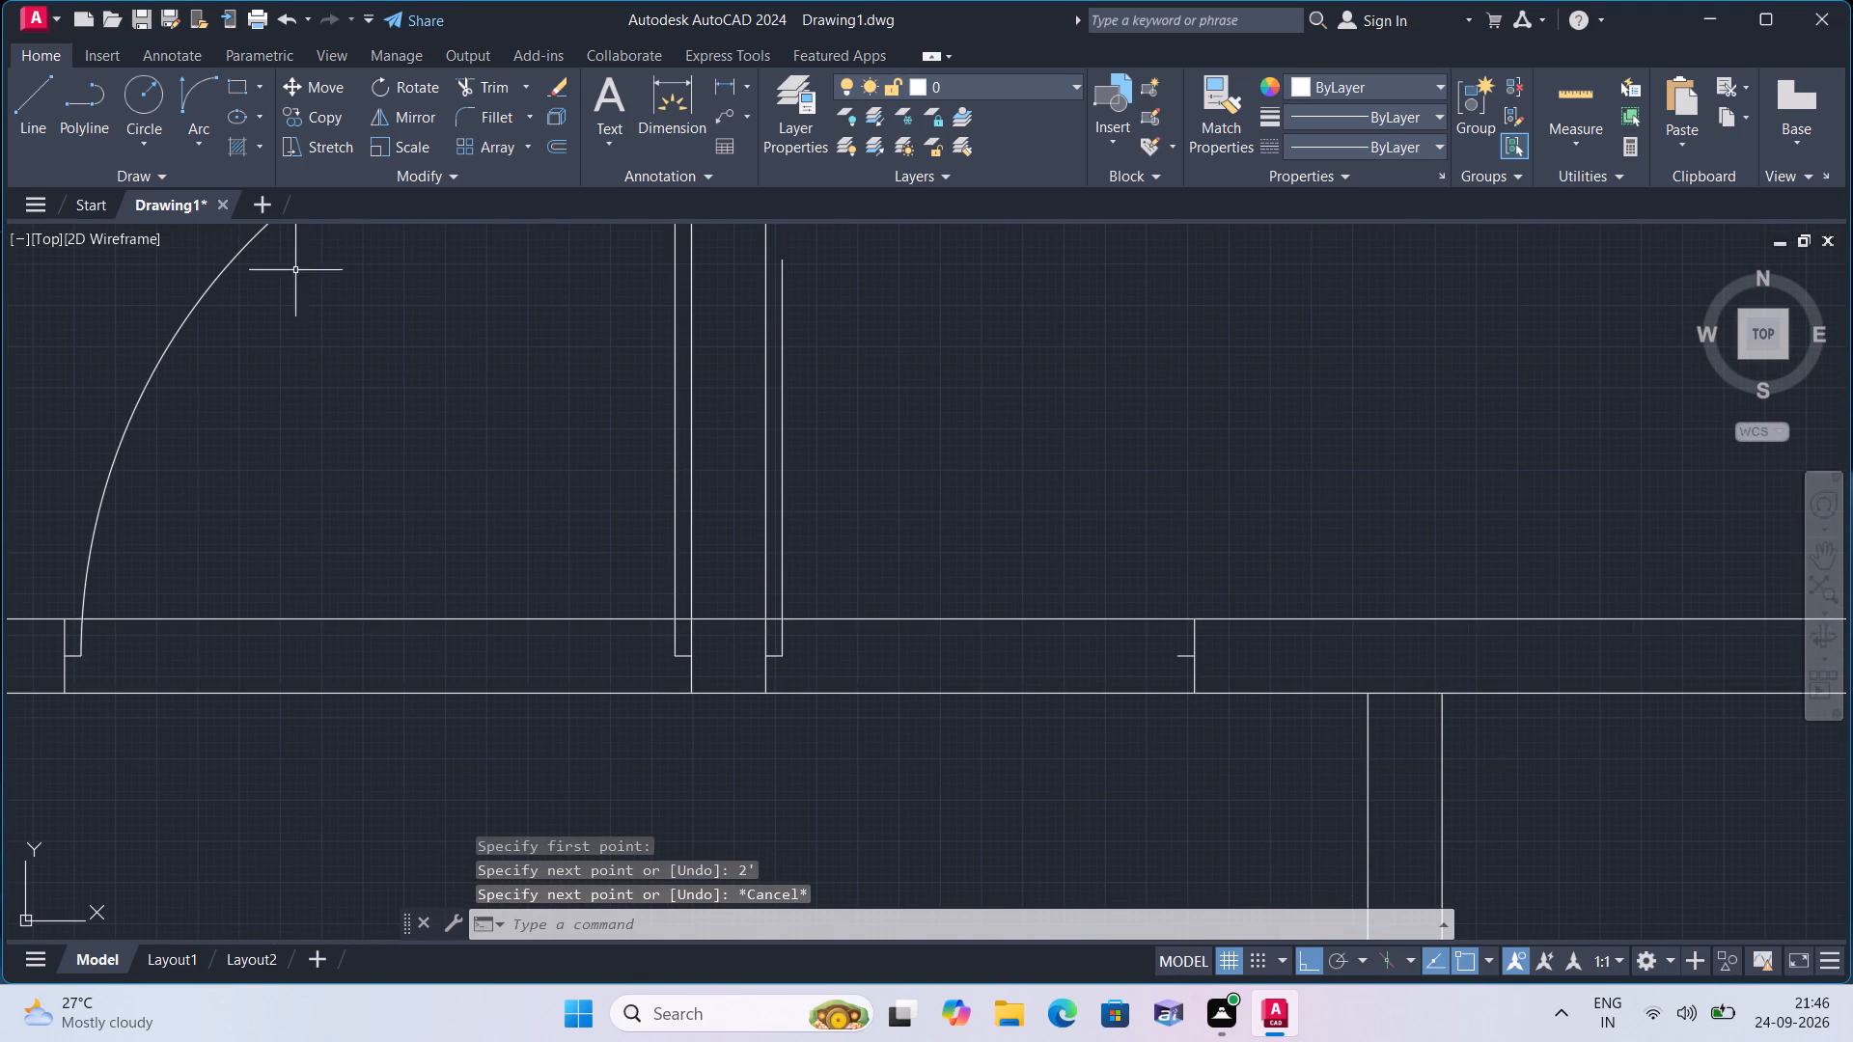
{"action": "left_click", "coordinate": [202, 146]}
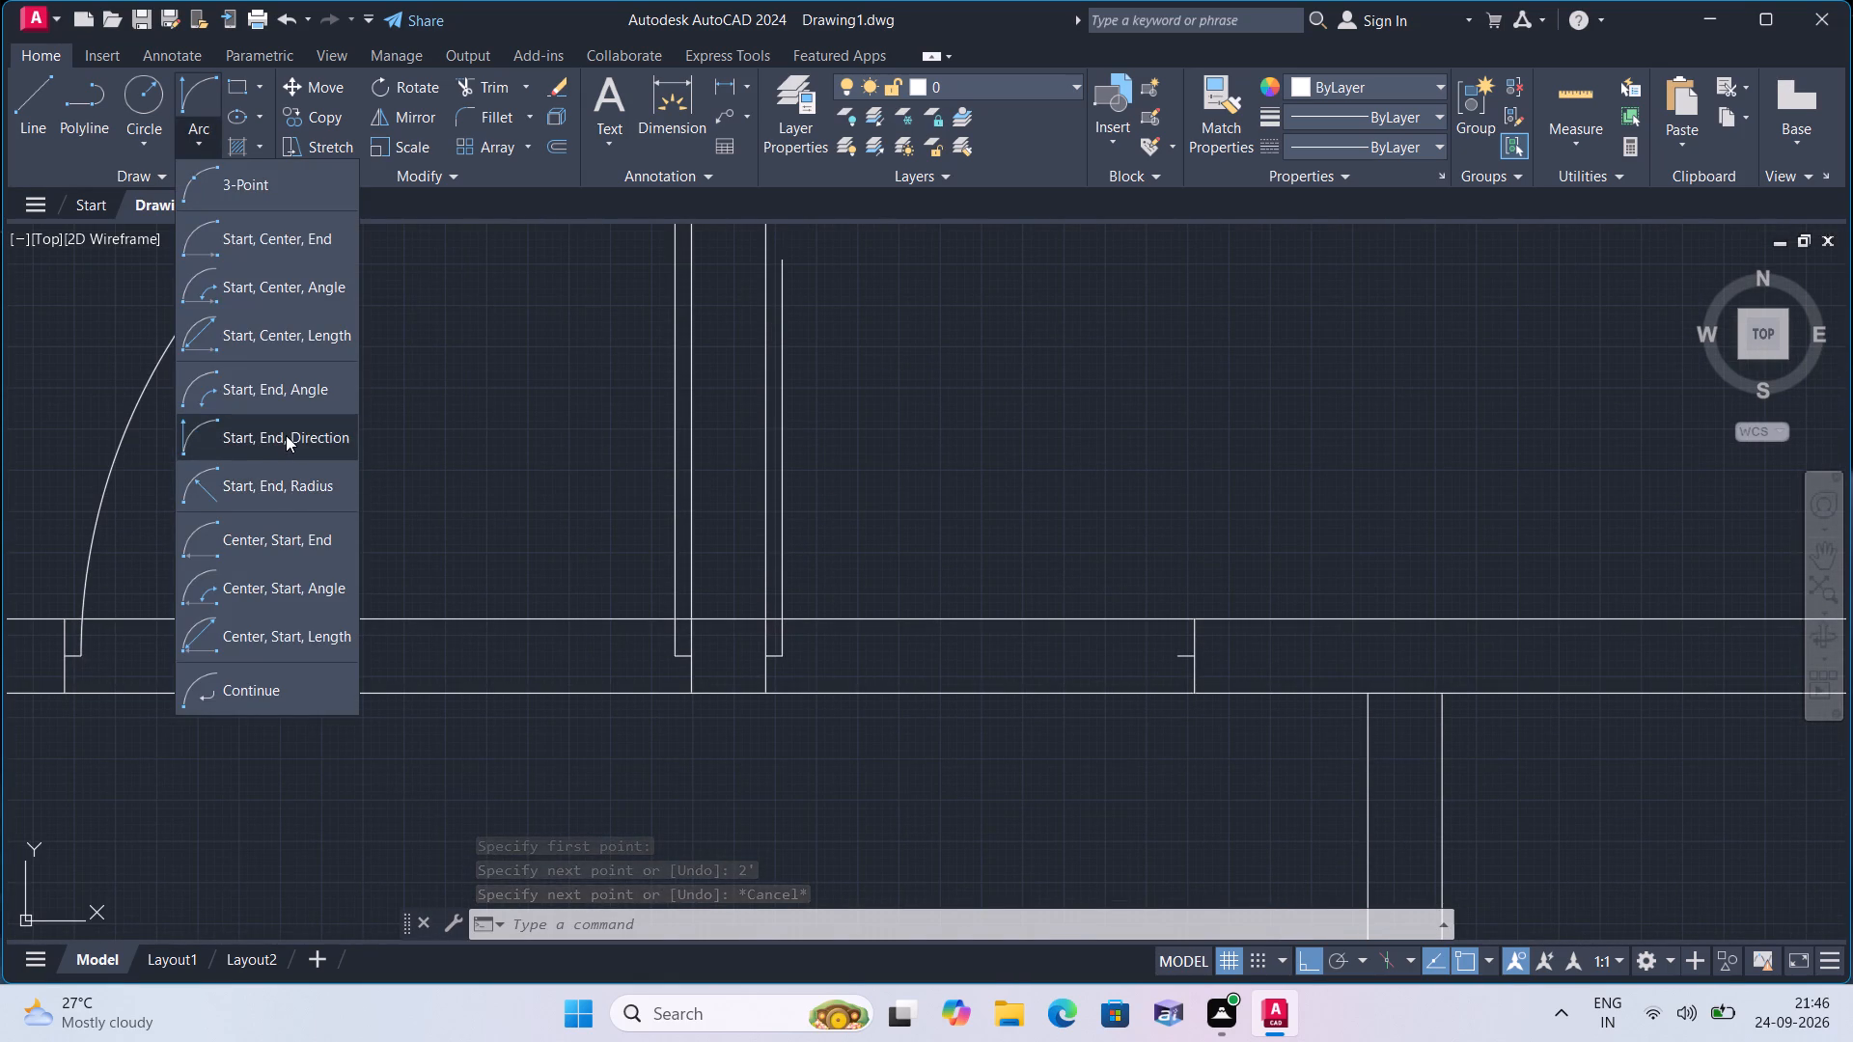
{"action": "left_click", "coordinate": [286, 435]}
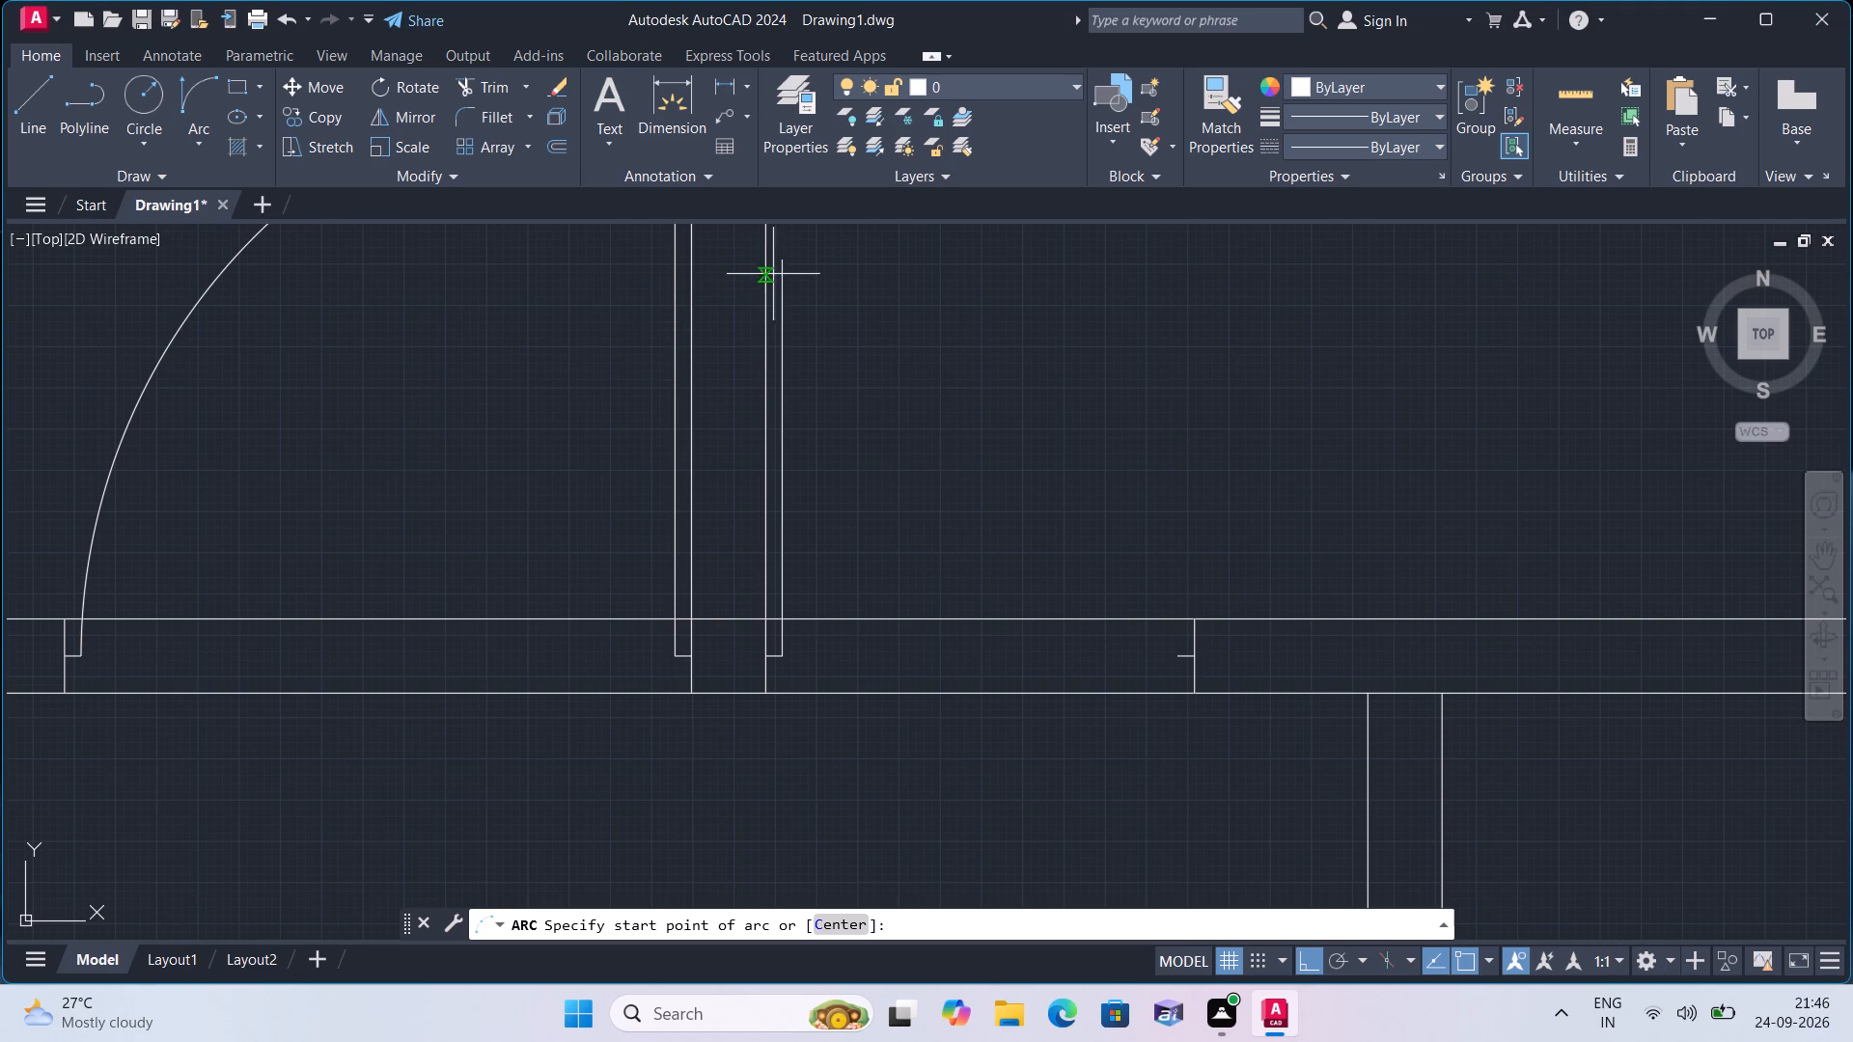
{"action": "left_click", "coordinate": [778, 263]}
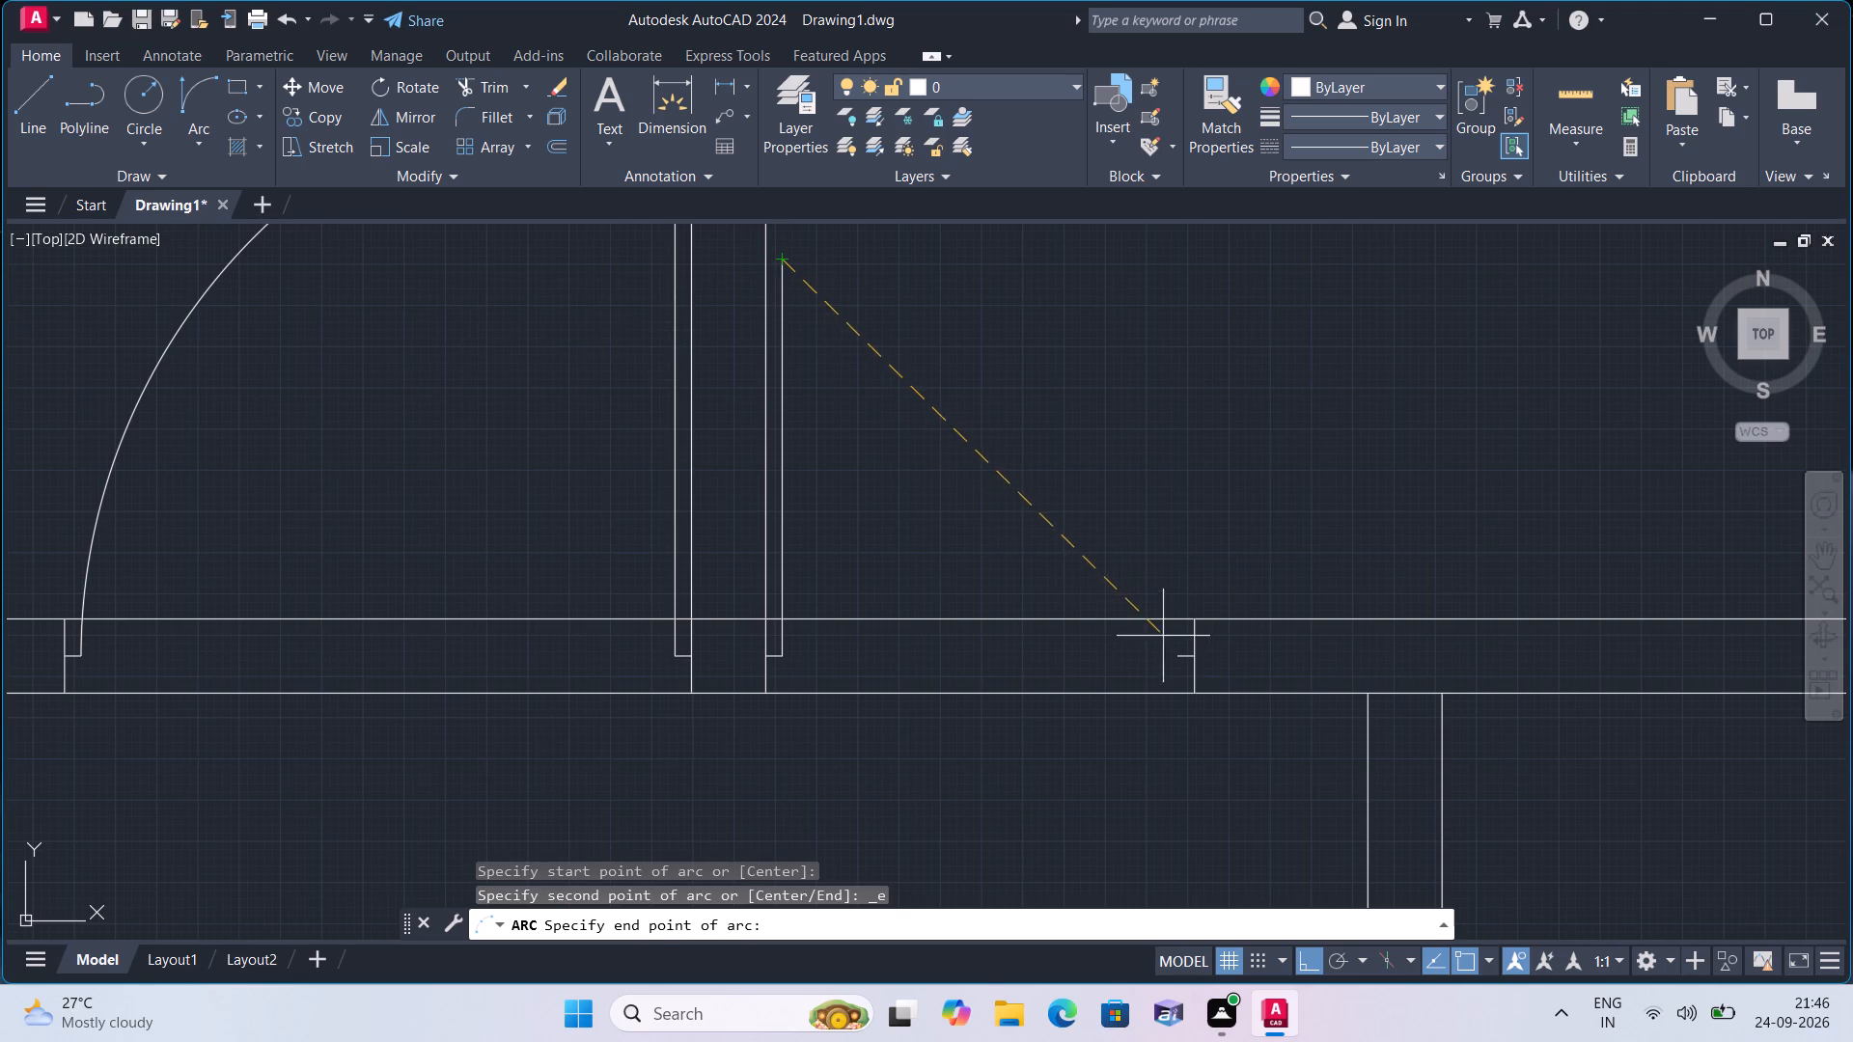
{"action": "left_click", "coordinate": [1176, 651]}
{"action": "left_click", "coordinate": [1143, 505]}
Examine the floor plan from the balconies and bedroom doors down to the draw/din rooms, kitchens and bathrooms of both units.
{"action": "scroll", "coordinate": [1143, 505], "scroll_direction": "down", "scroll_amount": 2}
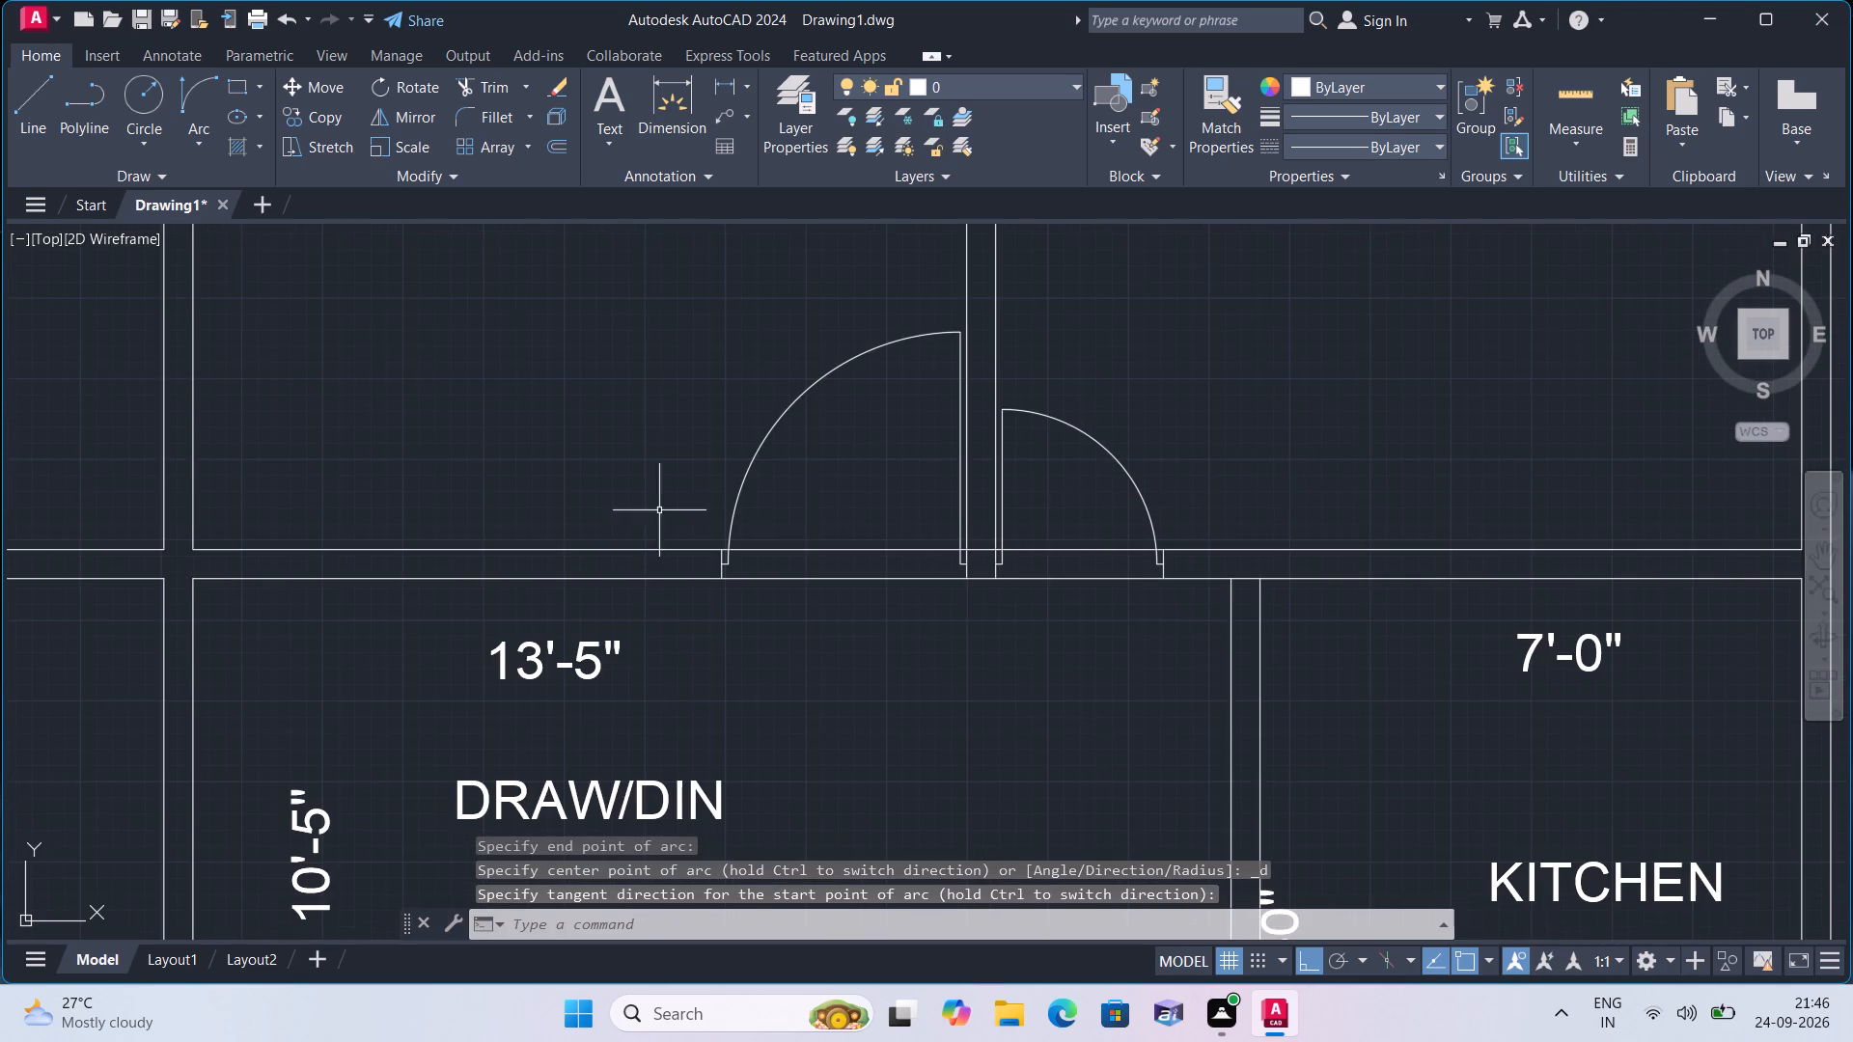
{"action": "scroll", "coordinate": [667, 525], "scroll_direction": "down", "scroll_amount": 2}
{"action": "middle_click_drag", "start_coordinate": [667, 525], "coordinate": [878, 828]}
{"action": "middle_click_drag", "start_coordinate": [797, 720], "coordinate": [790, 714]}
{"action": "scroll", "coordinate": [793, 717], "scroll_direction": "down", "scroll_amount": 1}
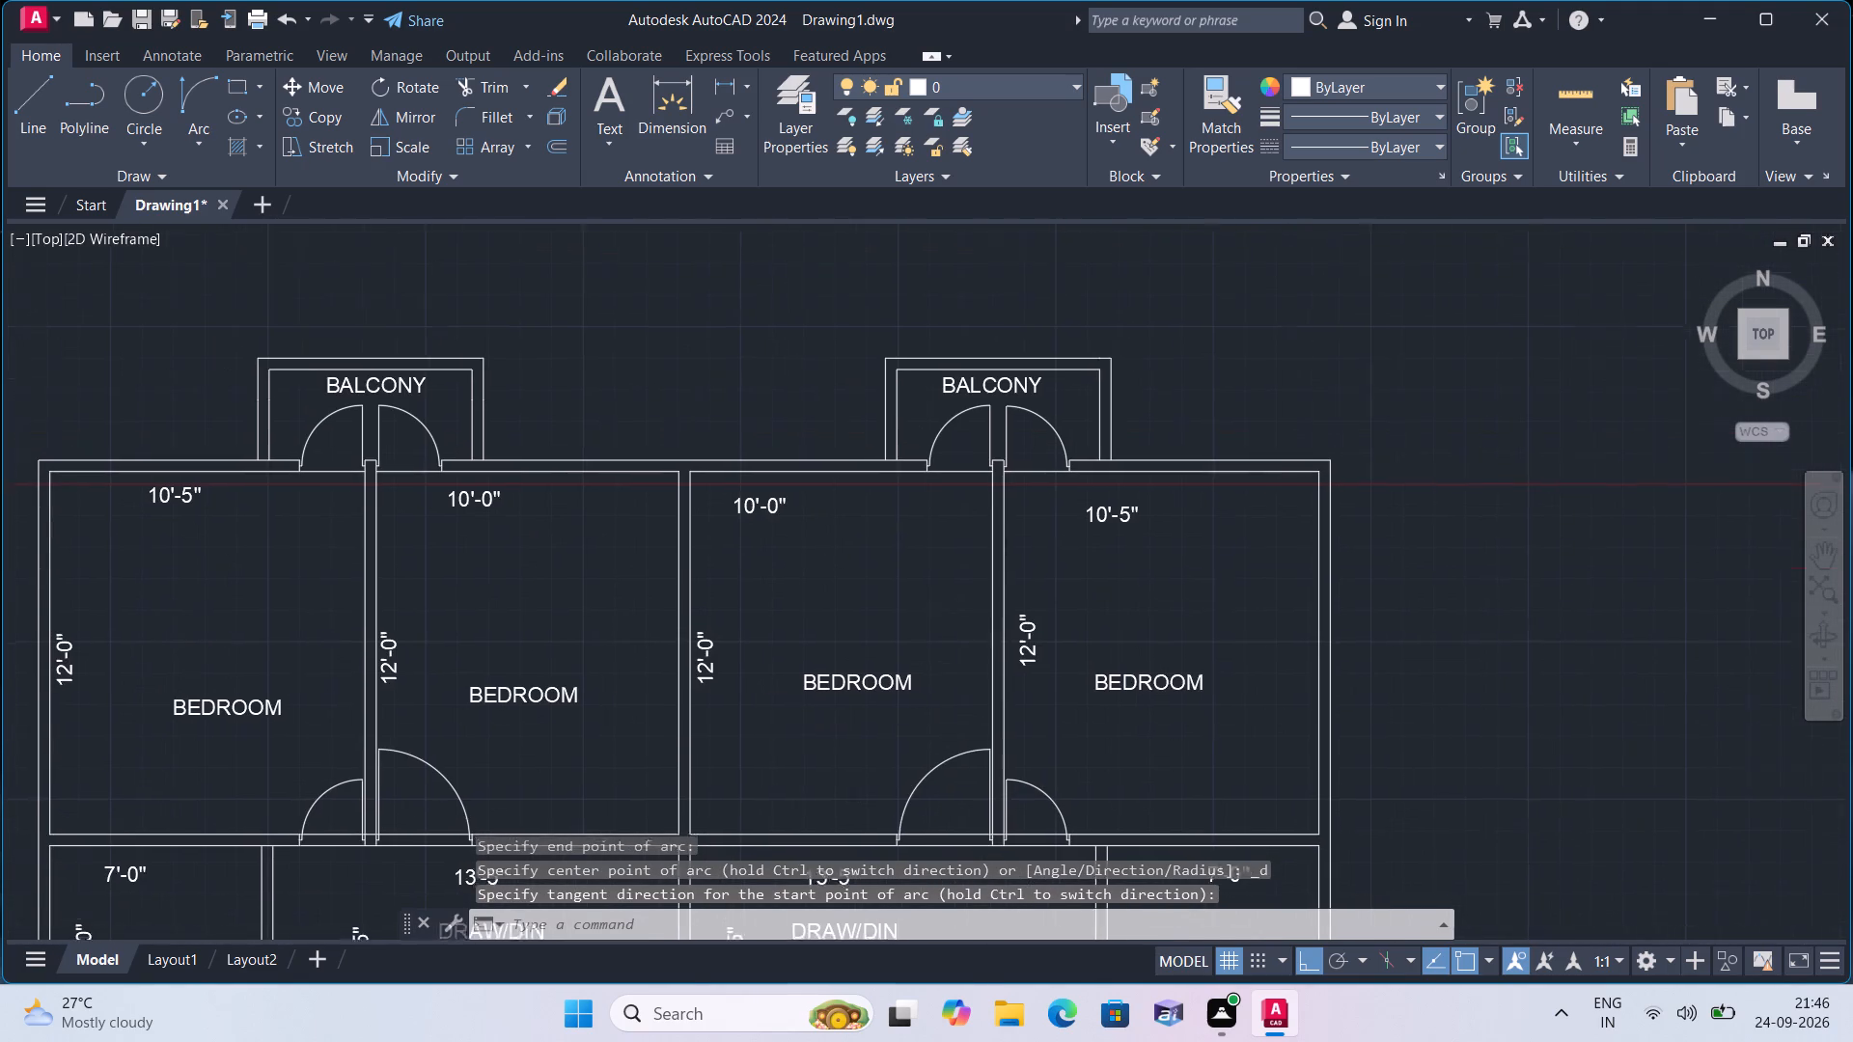
{"action": "middle_click_drag", "start_coordinate": [790, 714], "coordinate": [947, 657]}
{"action": "scroll", "coordinate": [430, 555], "scroll_direction": "up", "scroll_amount": 2}
{"action": "middle_click_drag", "start_coordinate": [1016, 532], "coordinate": [902, 693]}
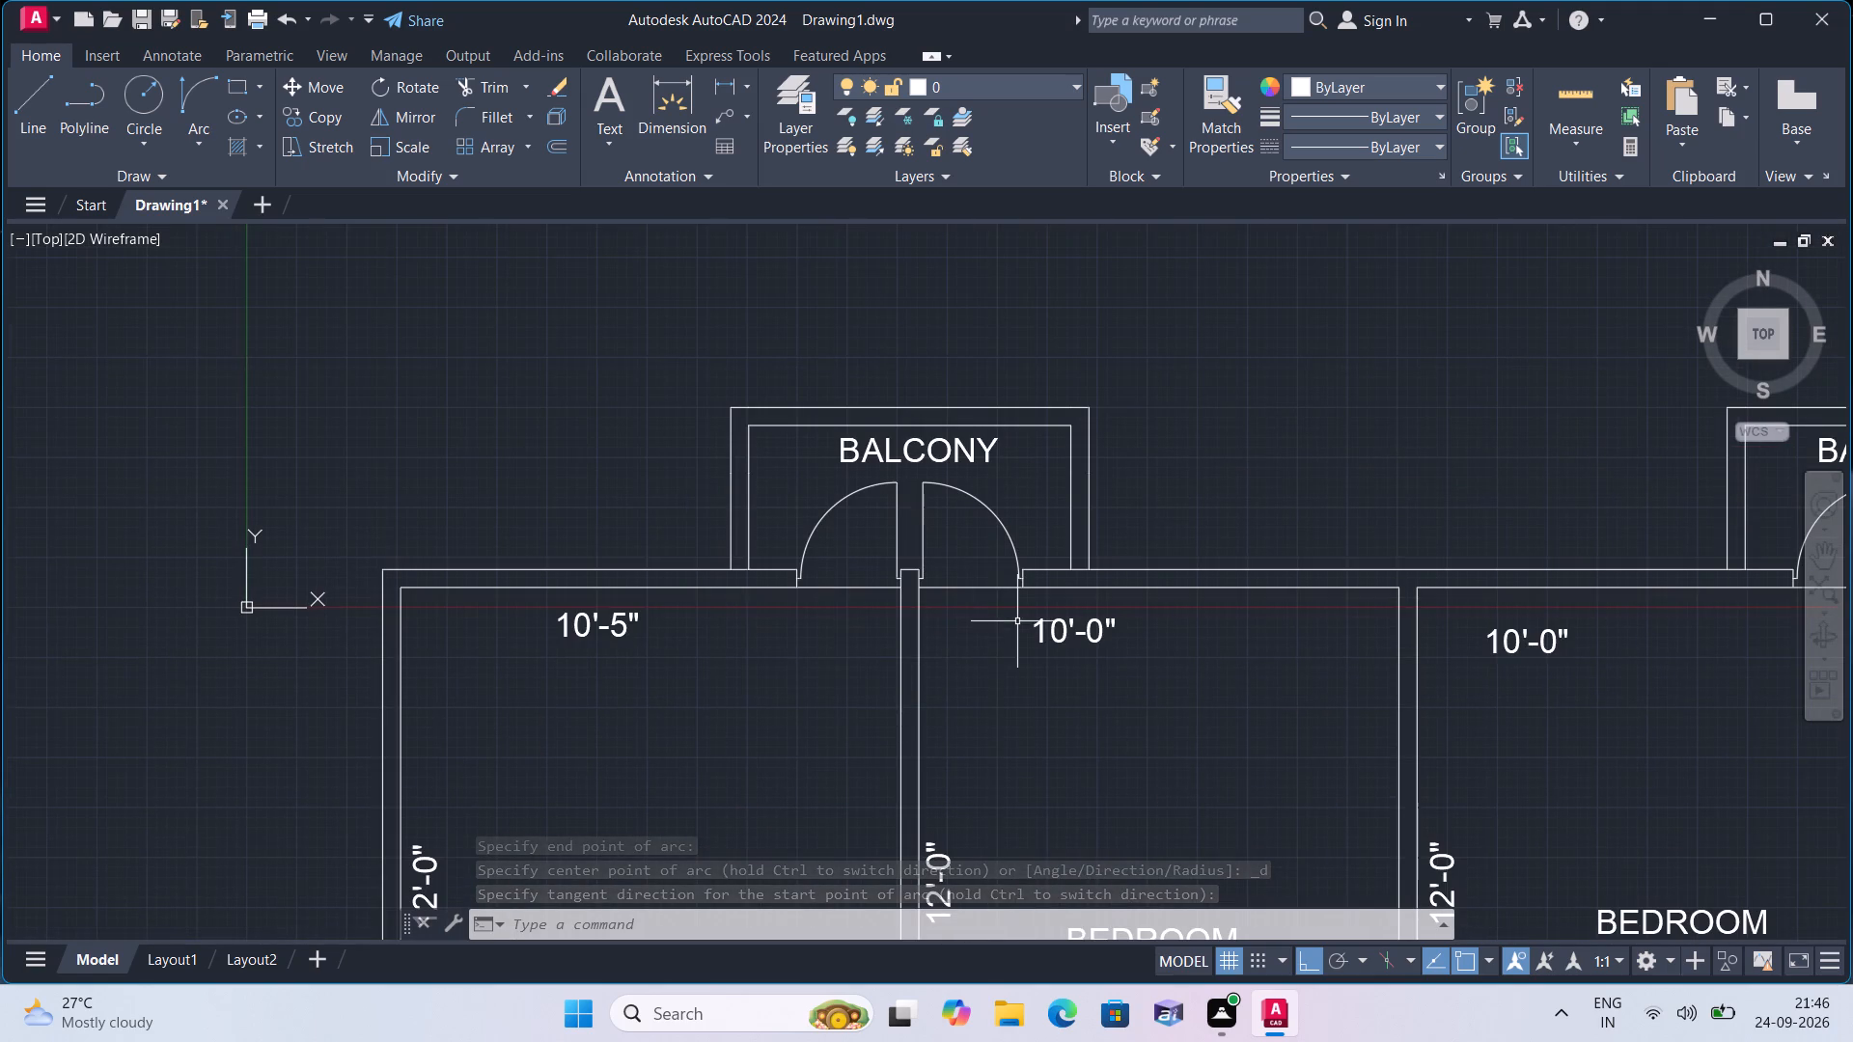
{"action": "middle_click_drag", "start_coordinate": [1001, 699], "coordinate": [982, 607]}
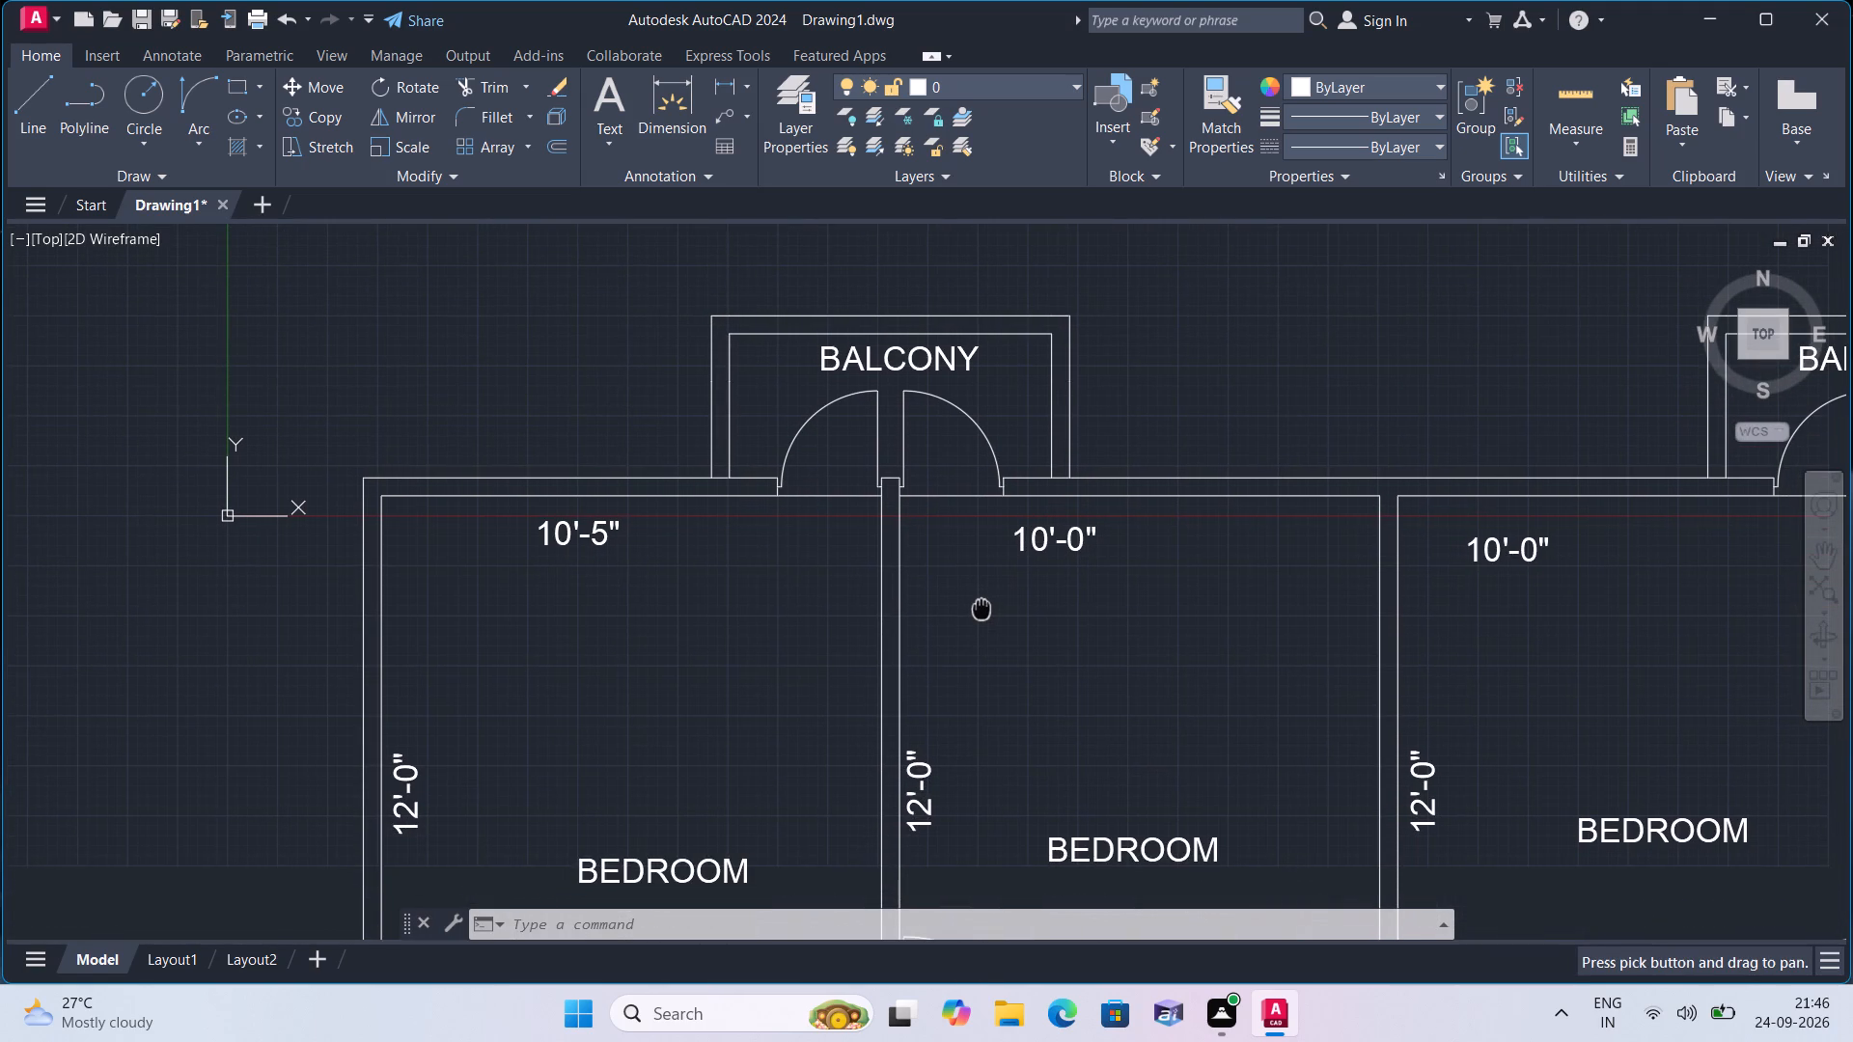
{"action": "scroll", "coordinate": [982, 607], "scroll_direction": "down", "scroll_amount": 1}
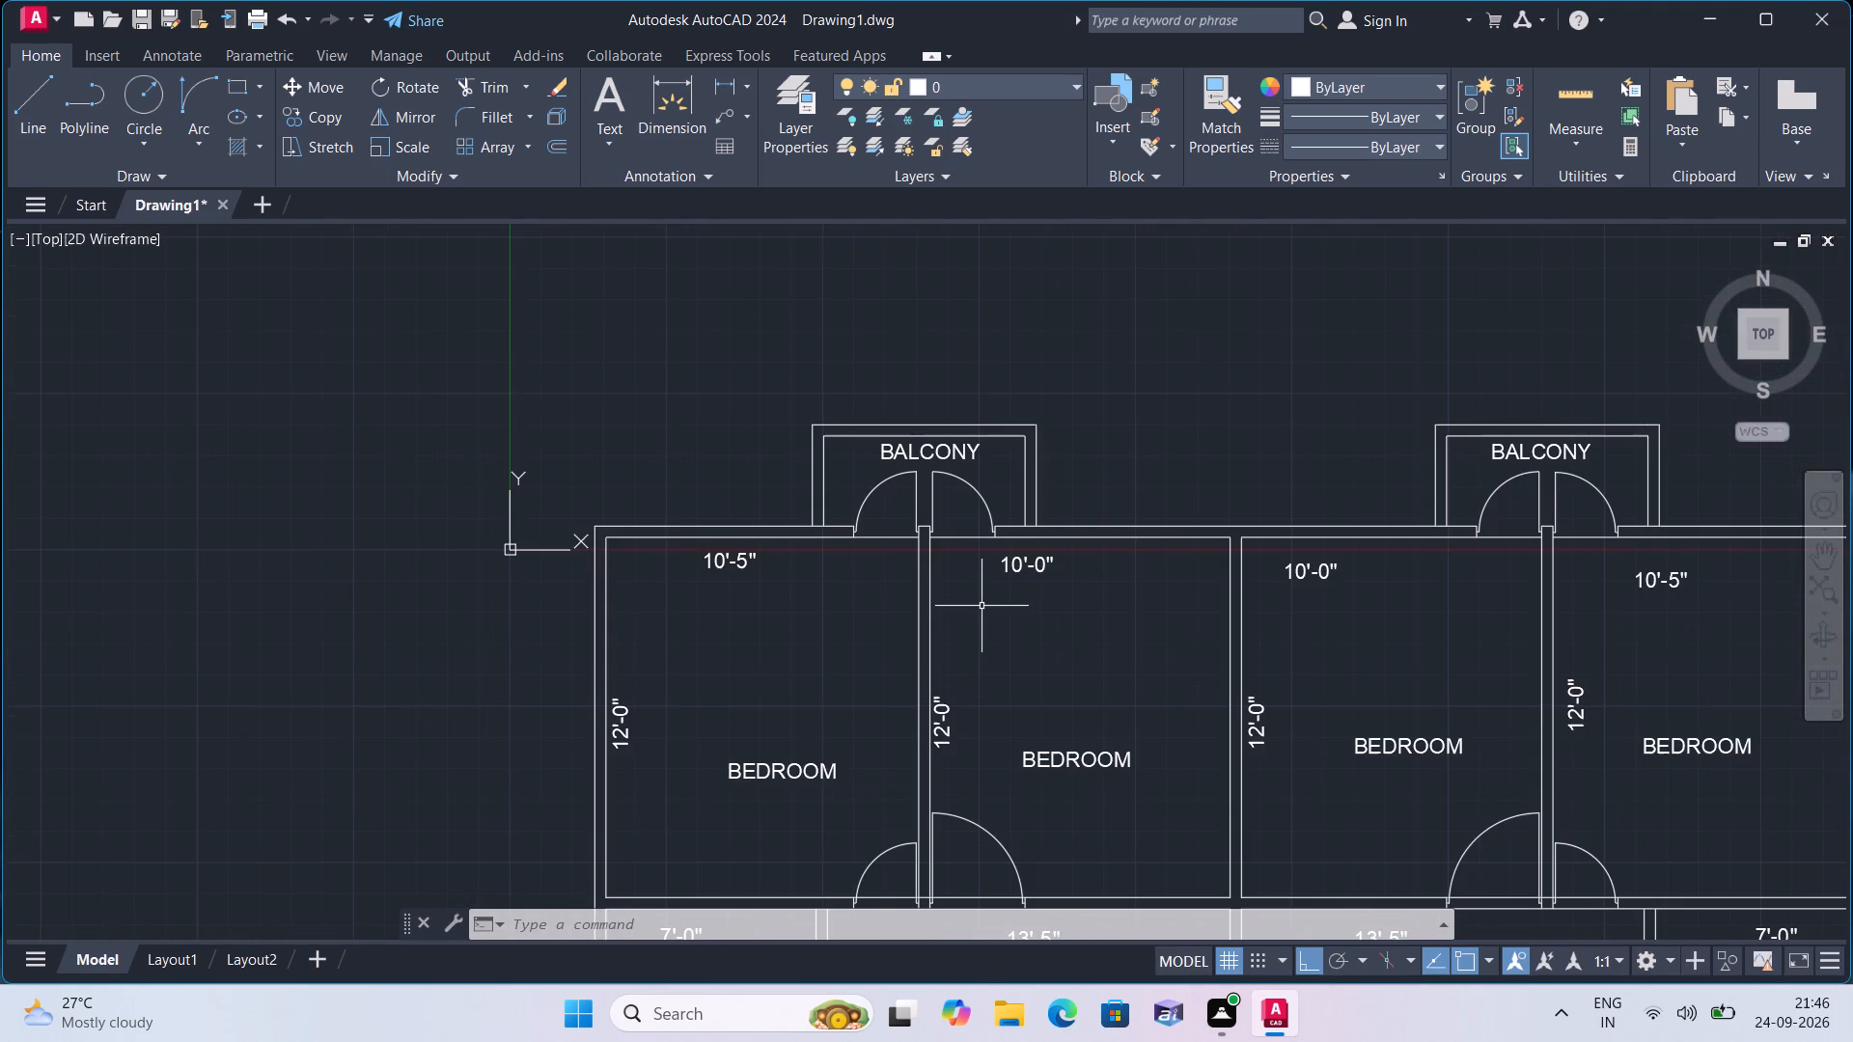
{"action": "scroll", "coordinate": [982, 612], "scroll_direction": "down", "scroll_amount": 1}
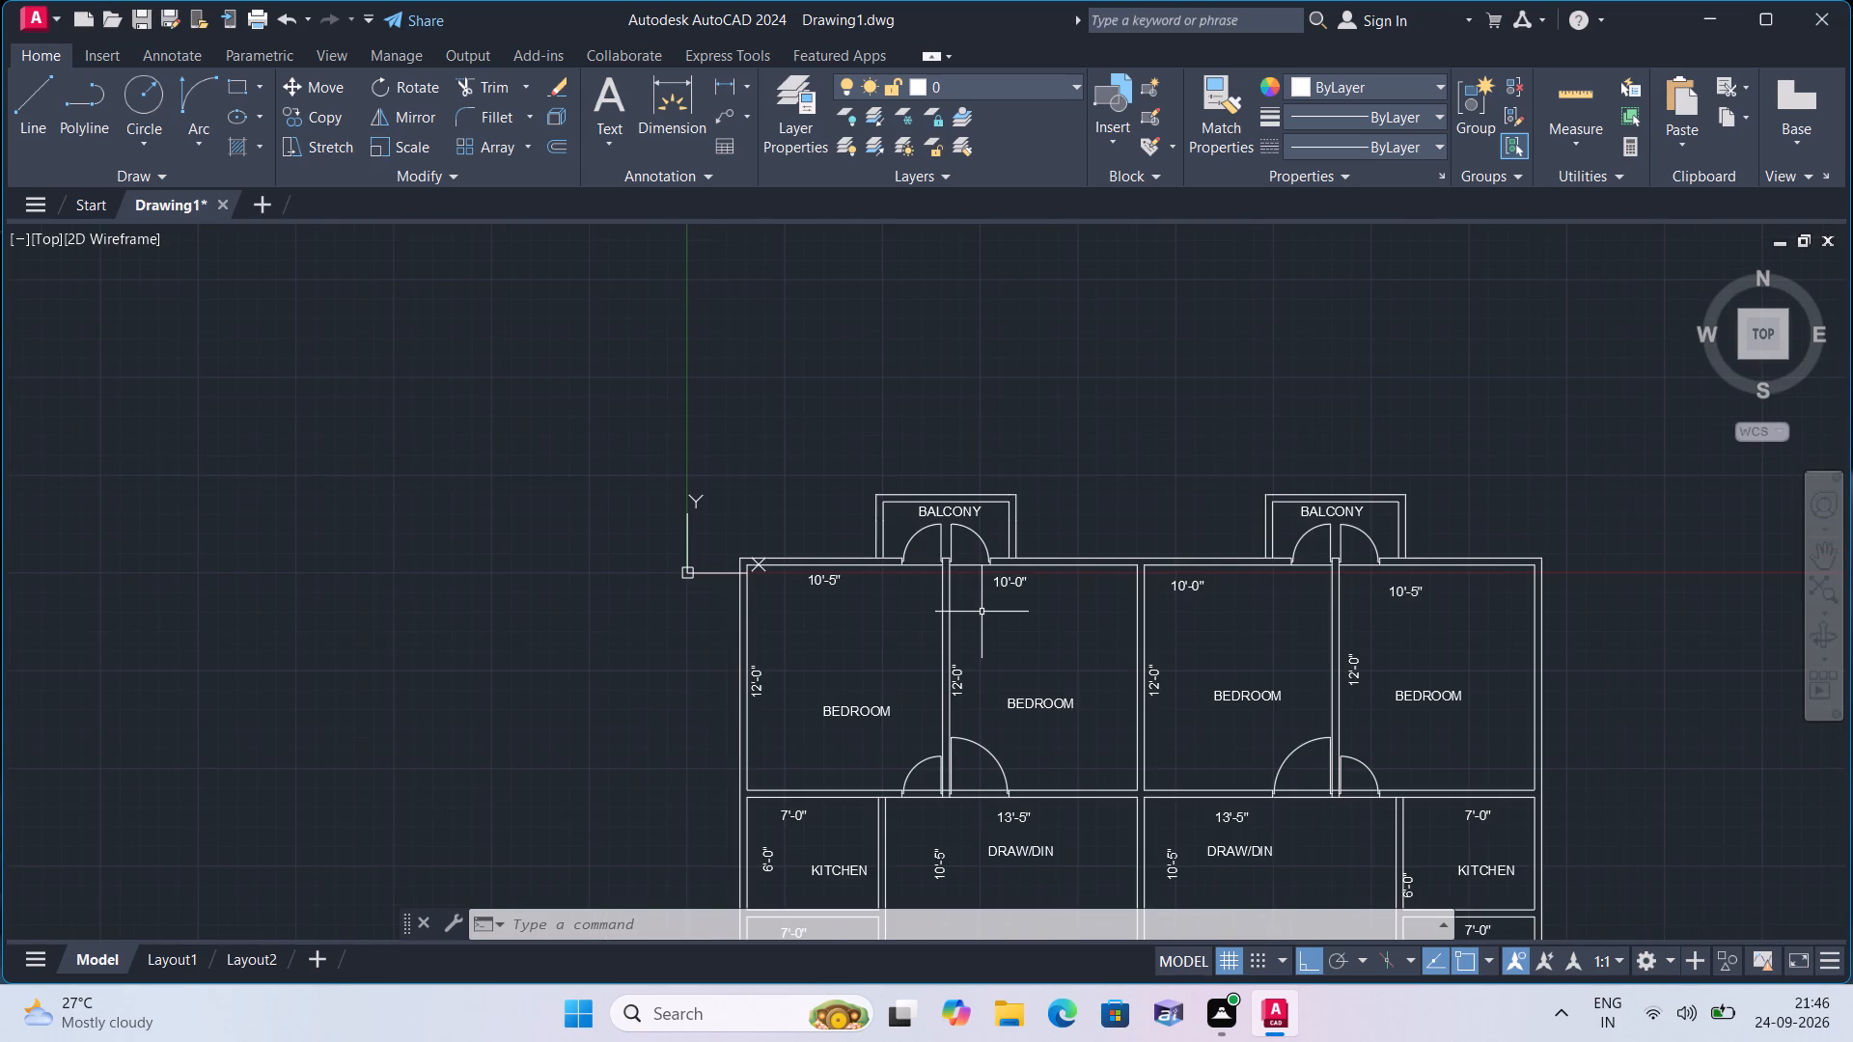
{"action": "scroll", "coordinate": [978, 607], "scroll_direction": "up", "scroll_amount": 3}
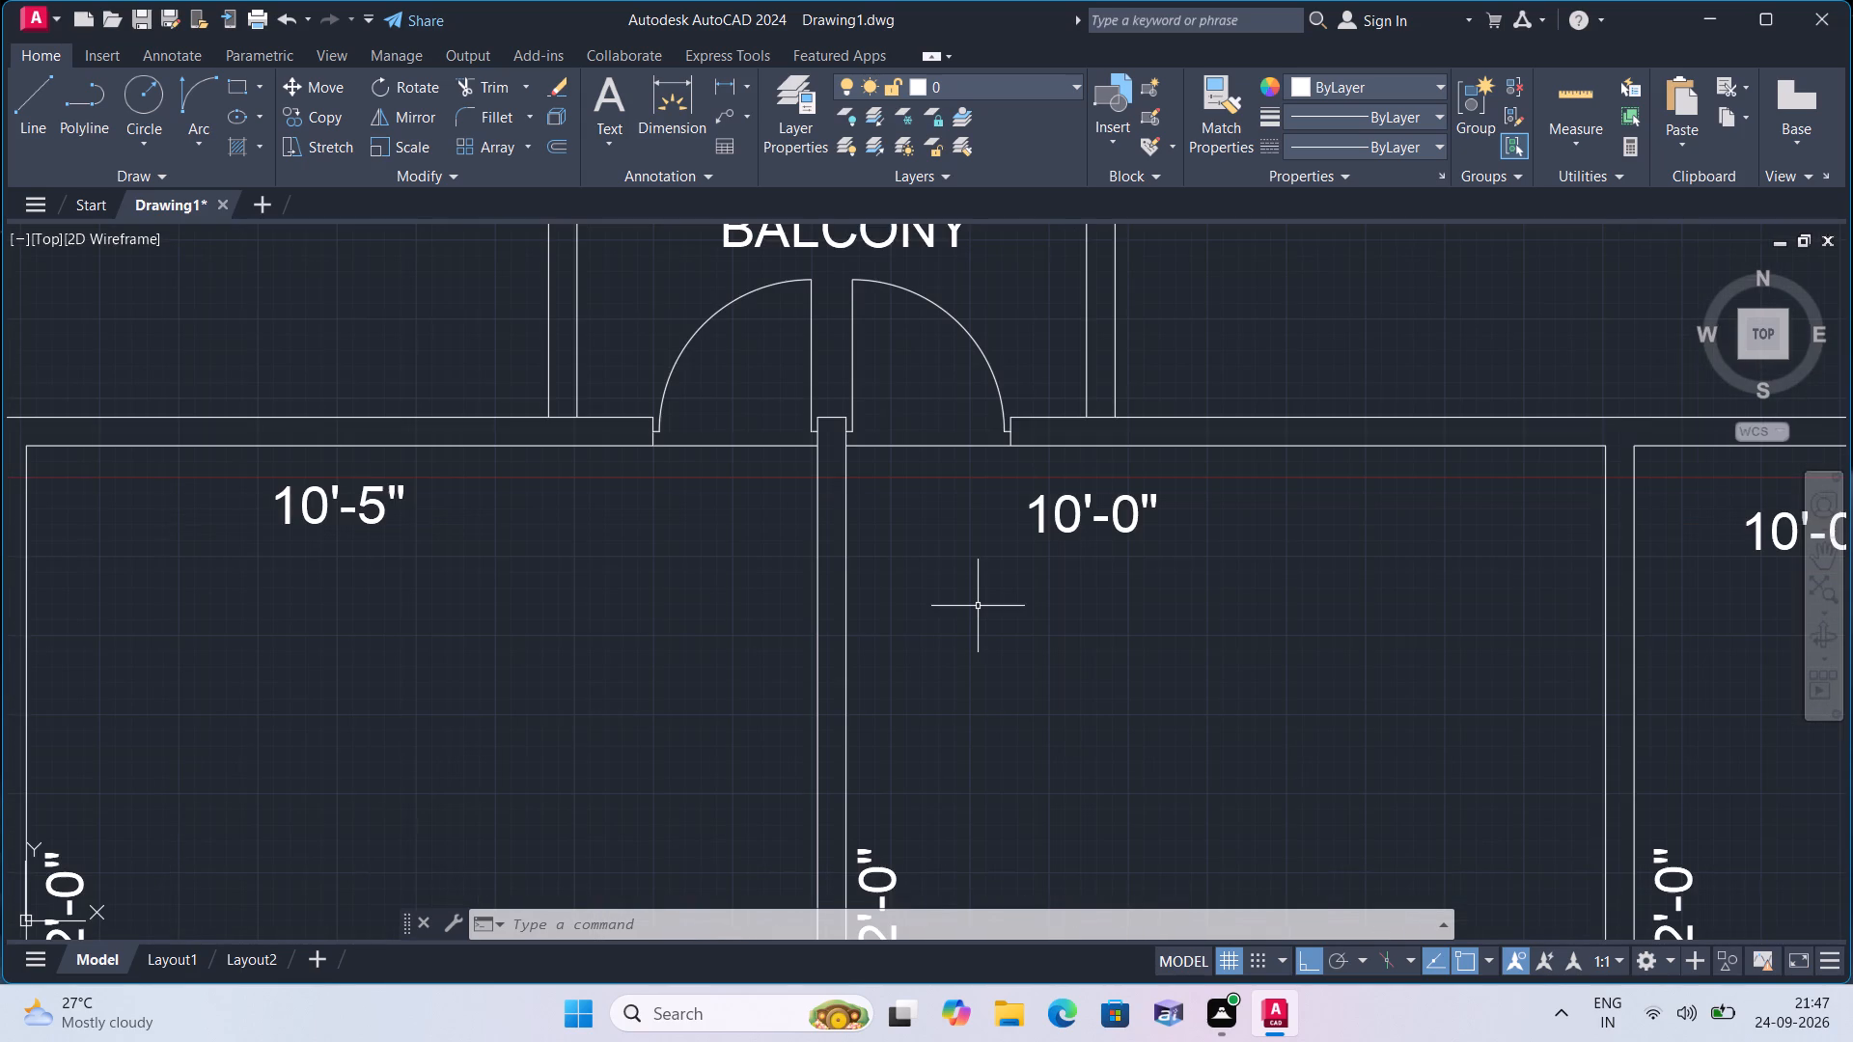
{"action": "scroll", "coordinate": [978, 597], "scroll_direction": "down", "scroll_amount": 1}
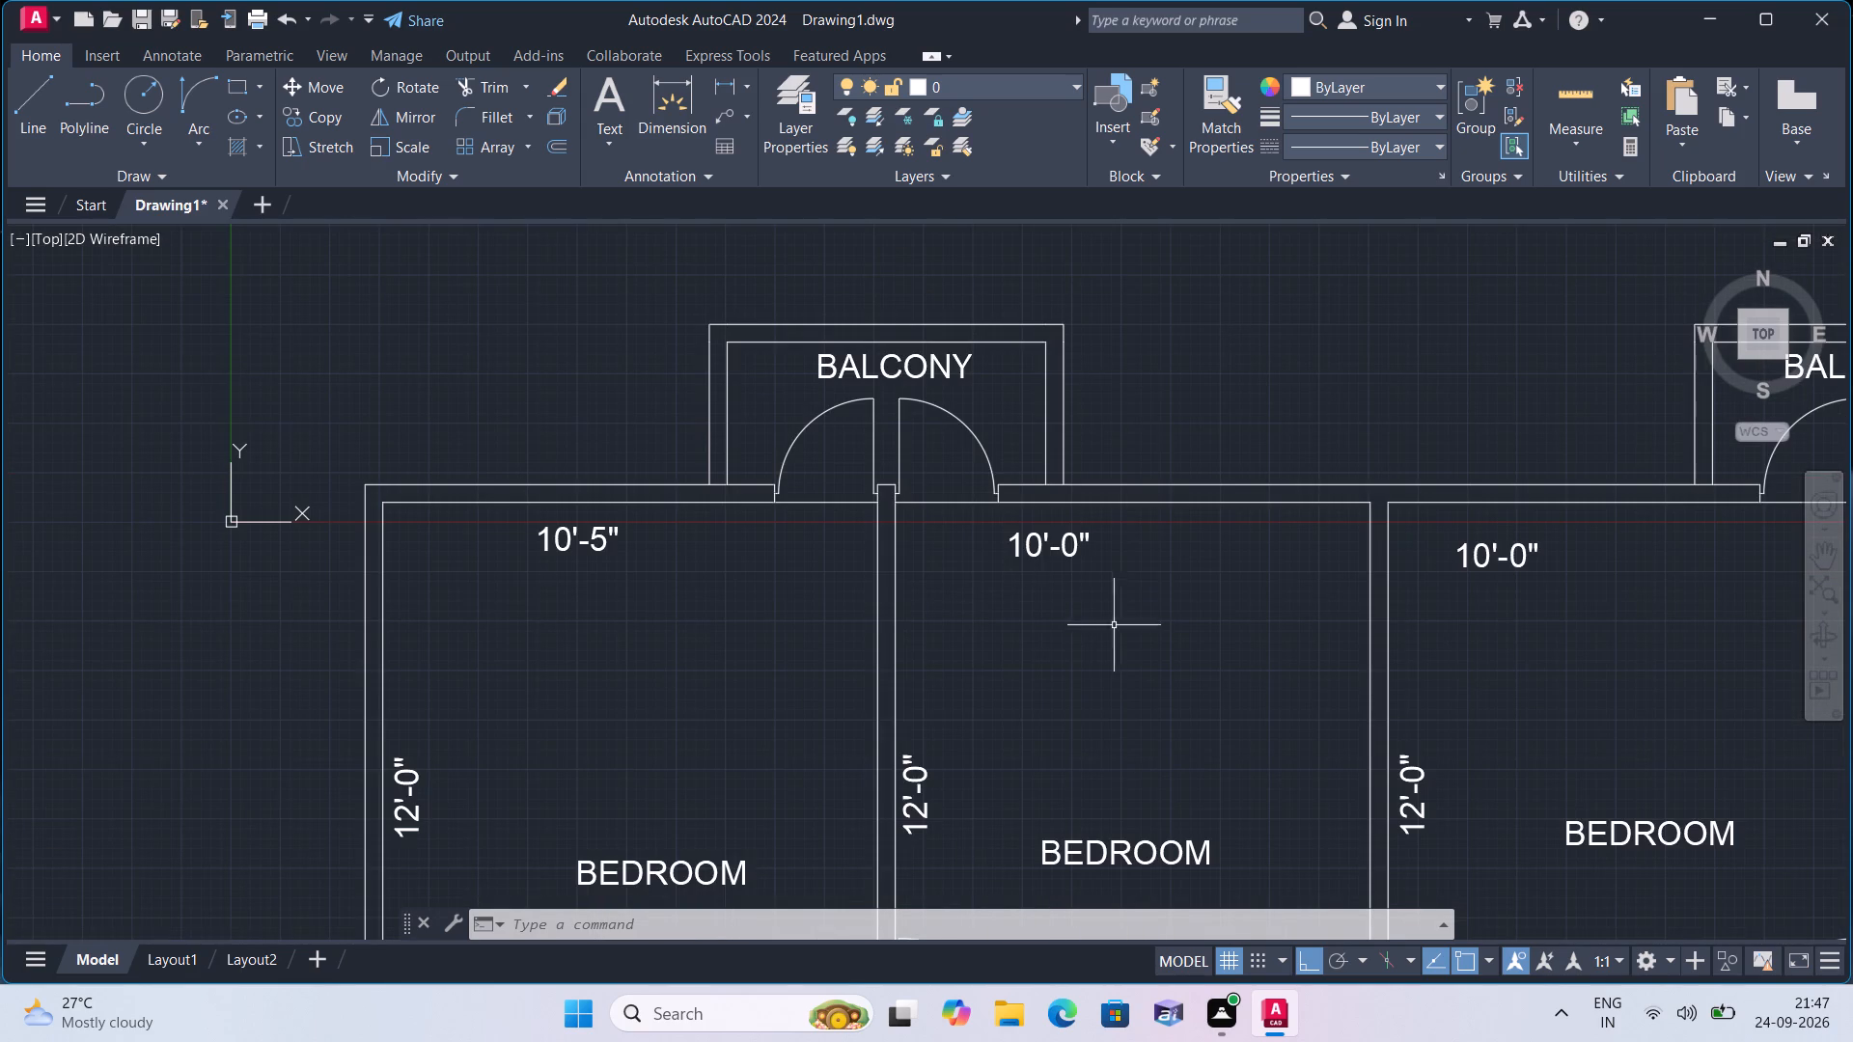
{"action": "middle_click_drag", "start_coordinate": [1123, 629], "coordinate": [1065, 480]}
{"action": "scroll", "coordinate": [1076, 535], "scroll_direction": "down", "scroll_amount": 1}
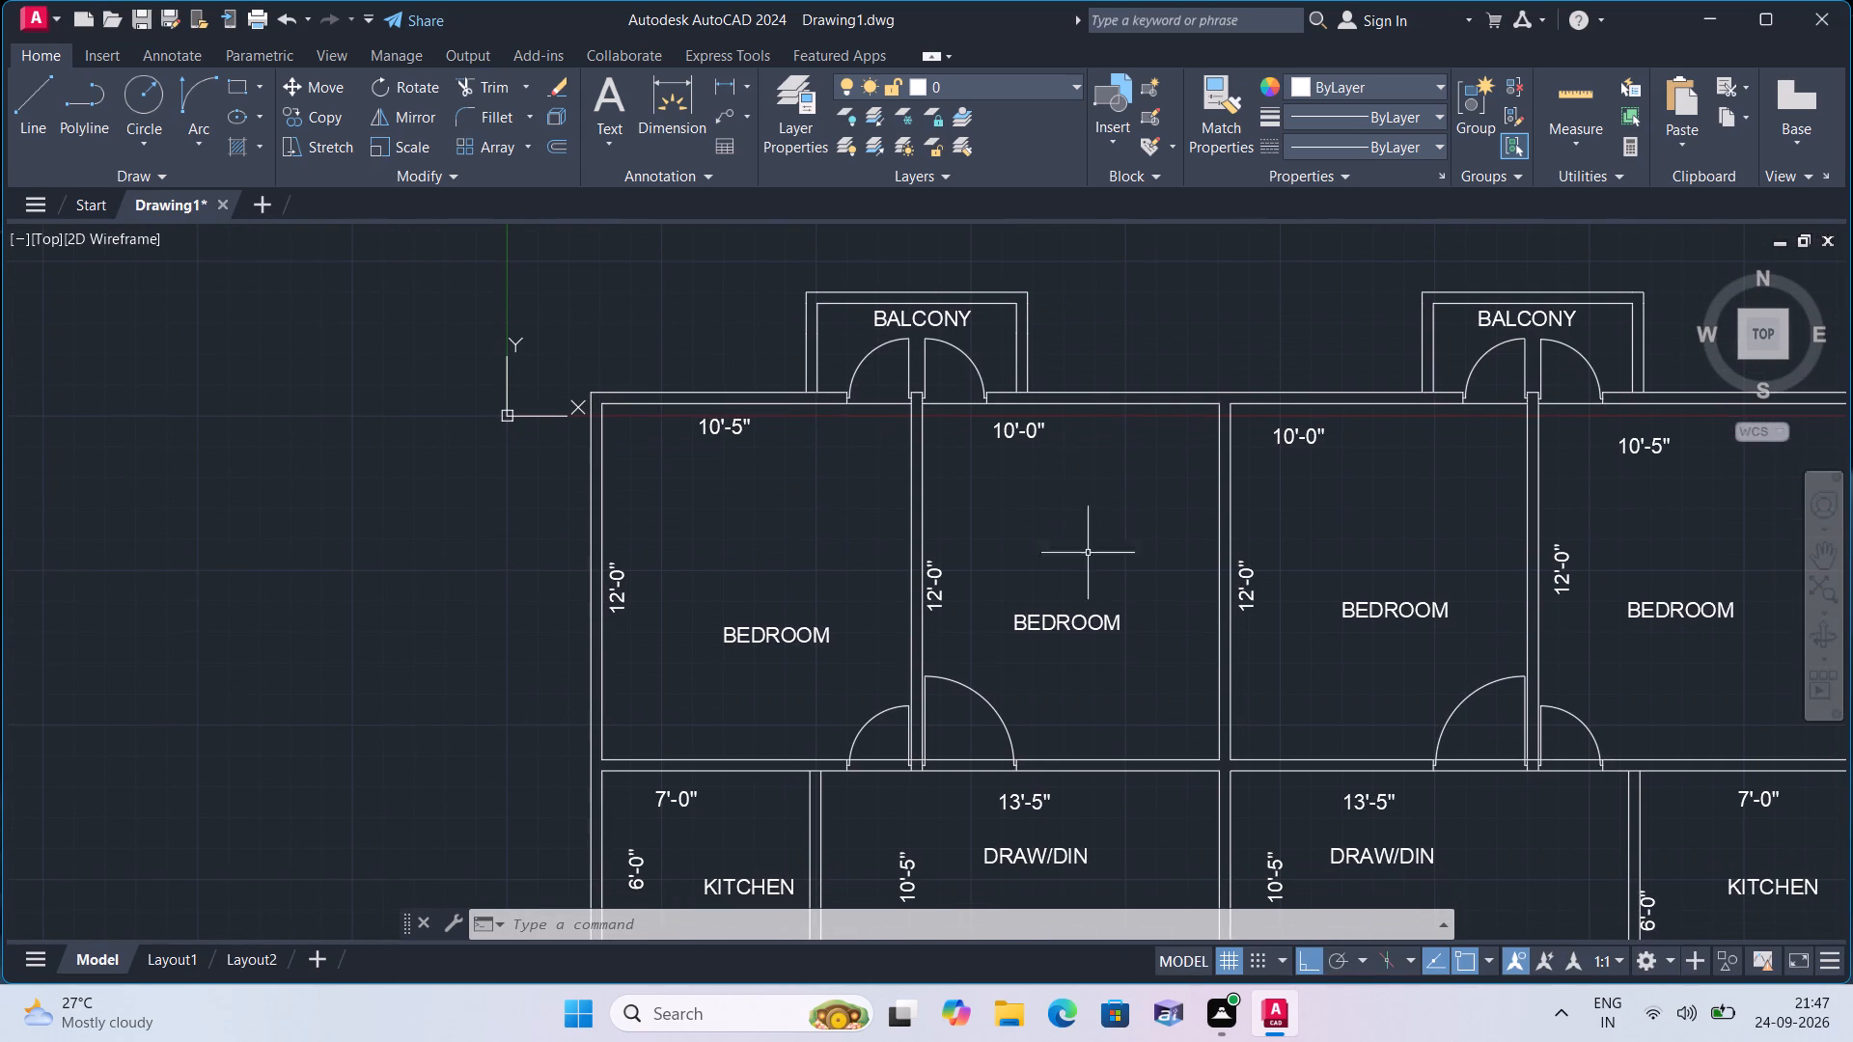
{"action": "middle_click_drag", "start_coordinate": [1091, 562], "coordinate": [1037, 440]}
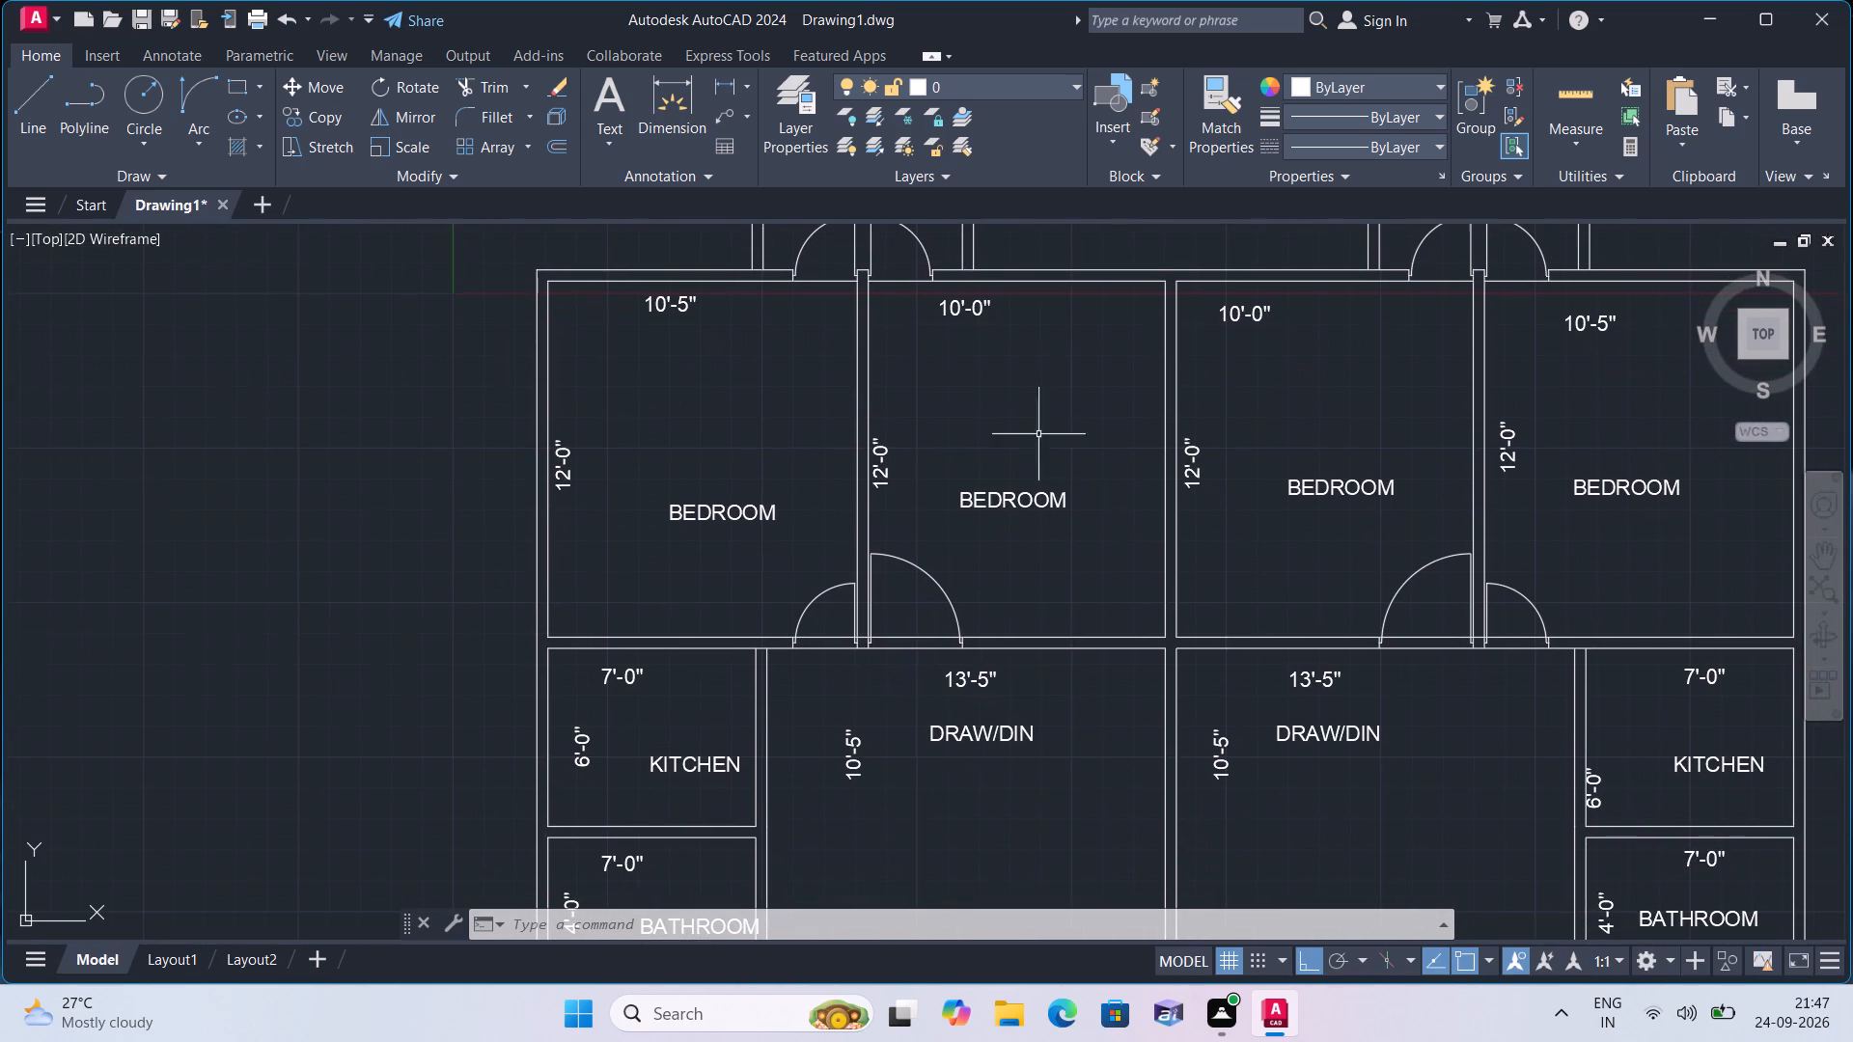
{"action": "middle_click_drag", "start_coordinate": [1035, 676], "coordinate": [1030, 667]}
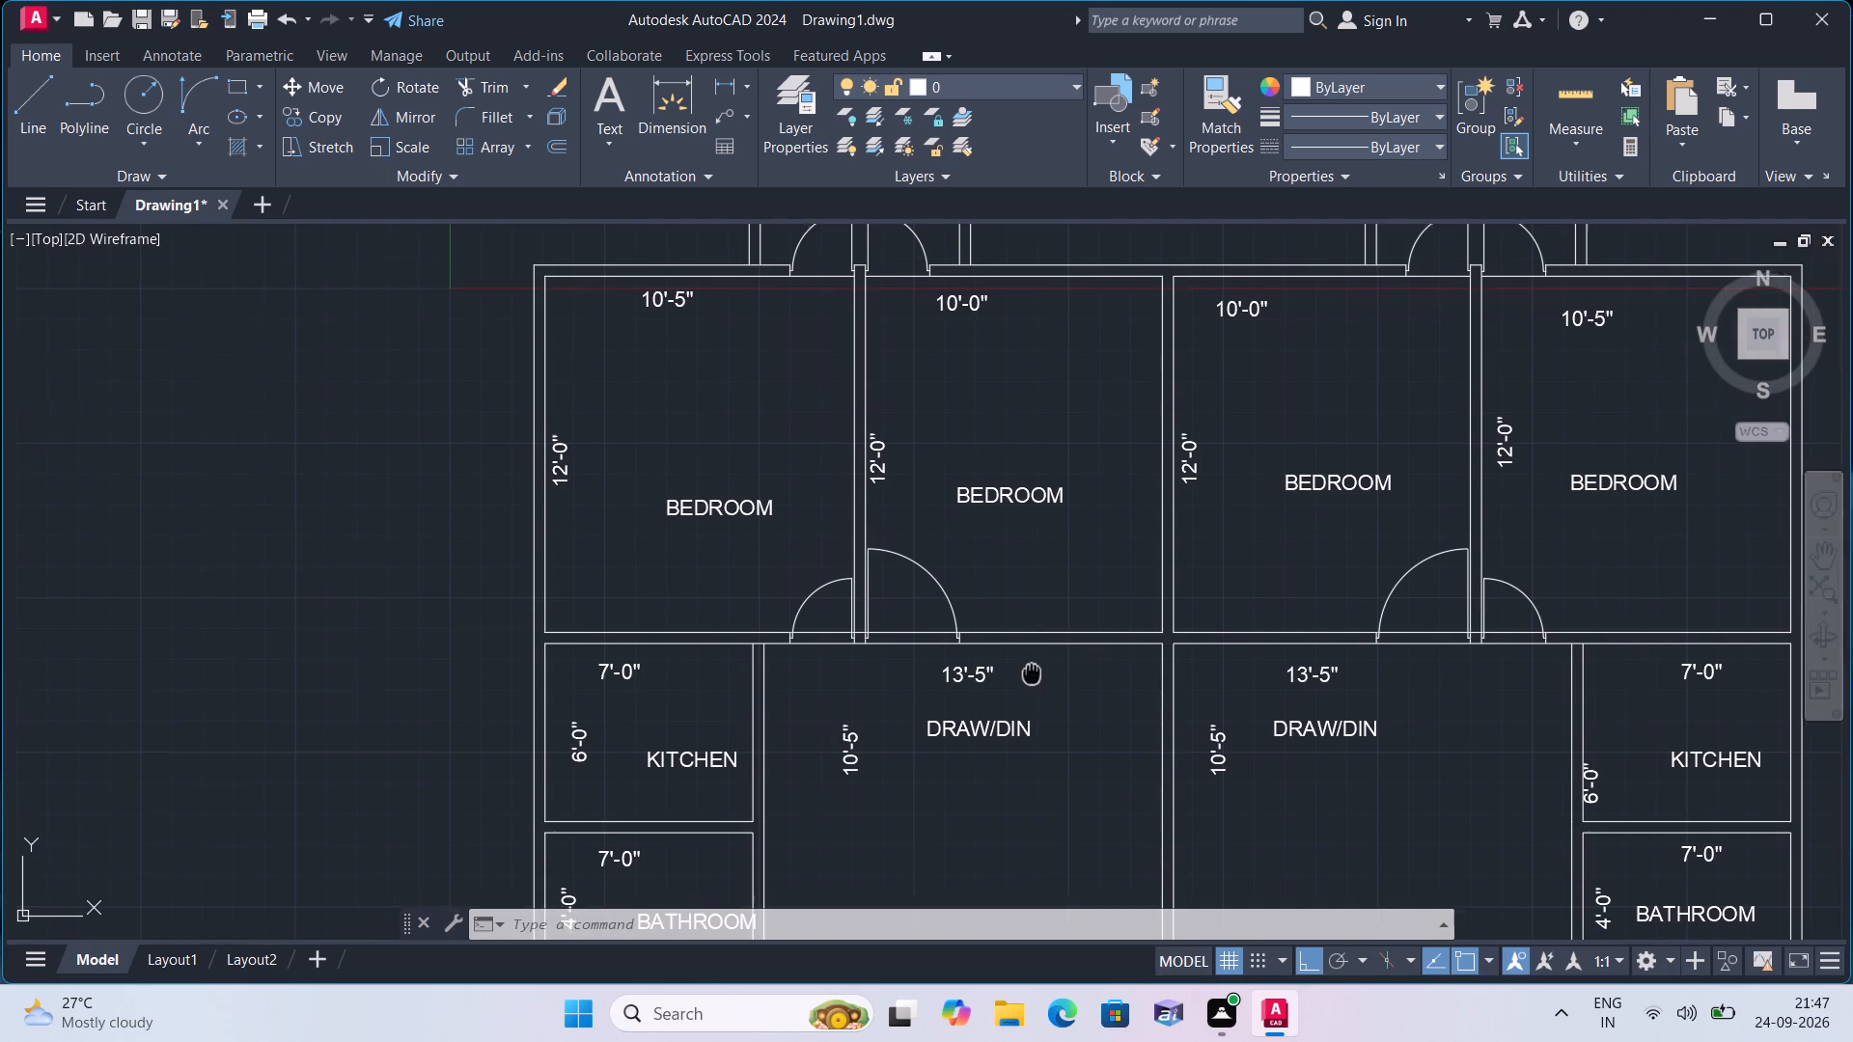
{"action": "middle_click_drag", "start_coordinate": [1030, 667], "coordinate": [1004, 616]}
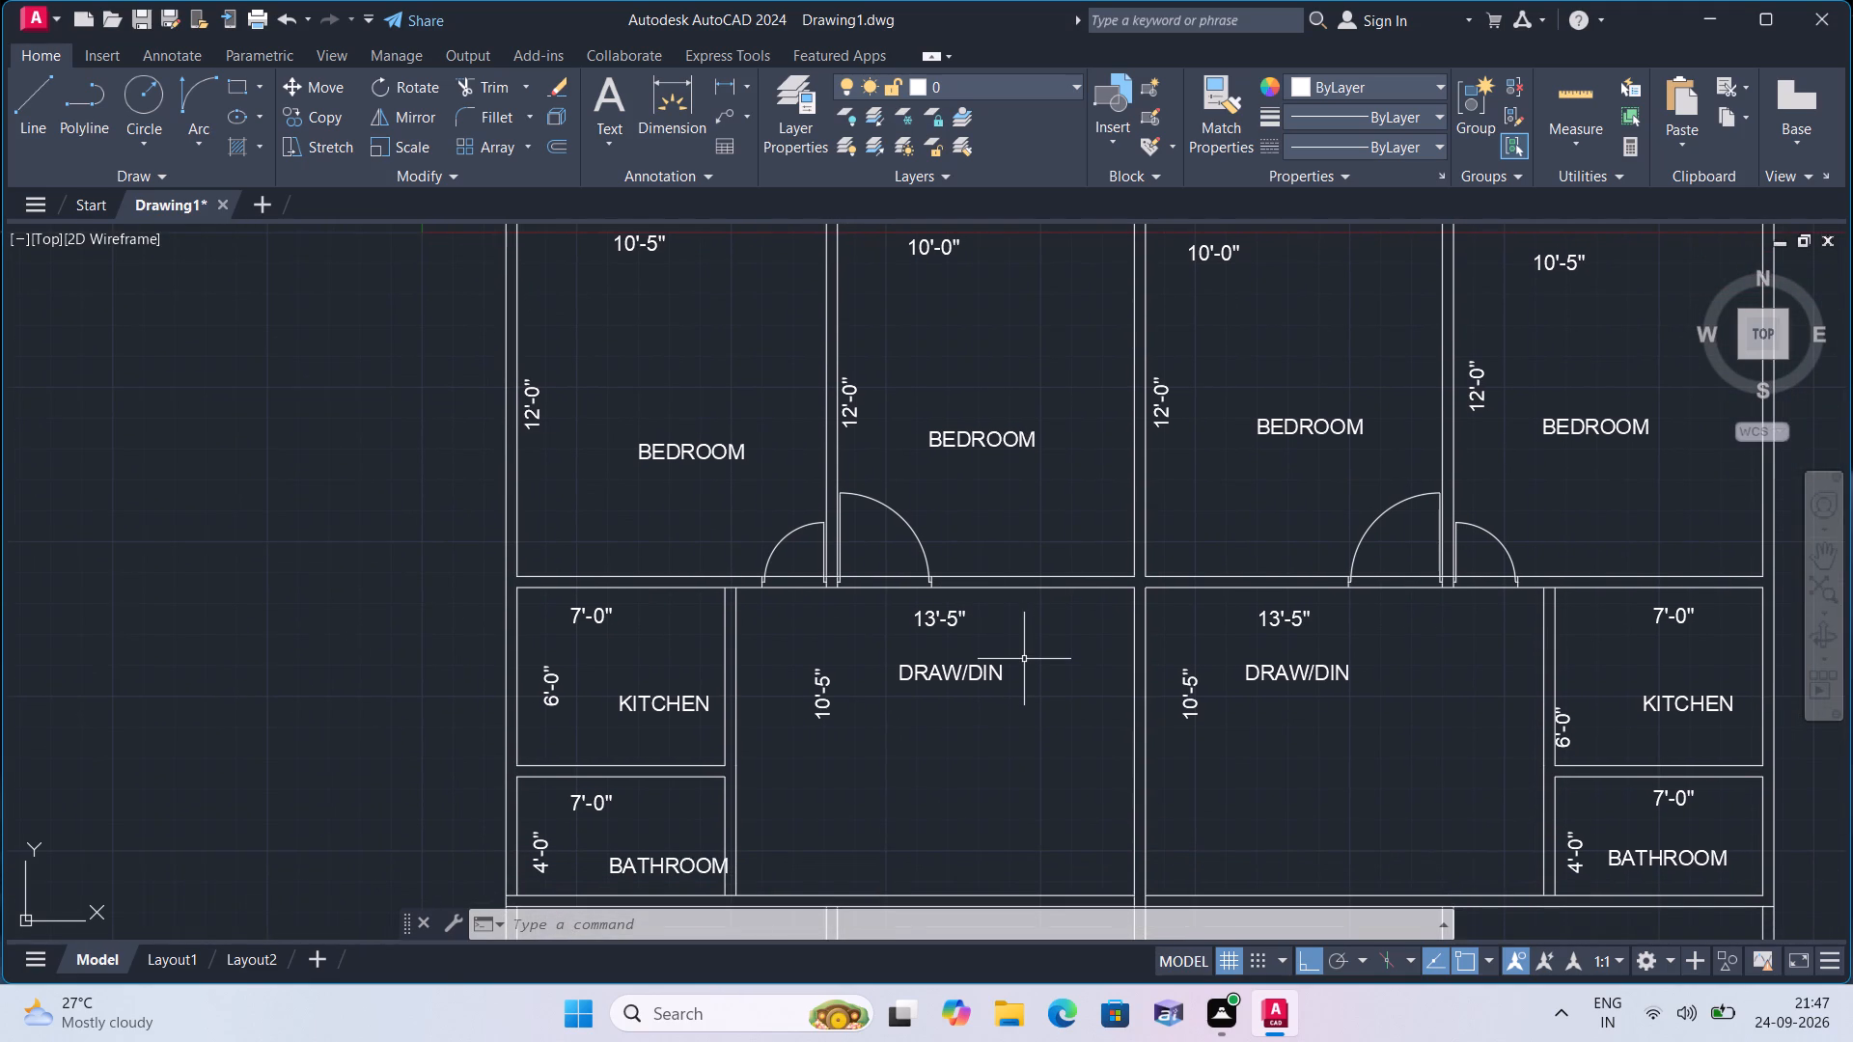
{"action": "middle_click_drag", "start_coordinate": [1024, 659], "coordinate": [995, 590]}
{"action": "scroll", "coordinate": [1016, 655], "scroll_direction": "down", "scroll_amount": 1}
{"action": "middle_click", "coordinate": [991, 580]}
{"action": "scroll", "coordinate": [987, 565], "scroll_direction": "down", "scroll_amount": 1}
{"action": "scroll", "coordinate": [987, 565], "scroll_direction": "up", "scroll_amount": 2}
{"action": "scroll", "coordinate": [987, 565], "scroll_direction": "down", "scroll_amount": 1}
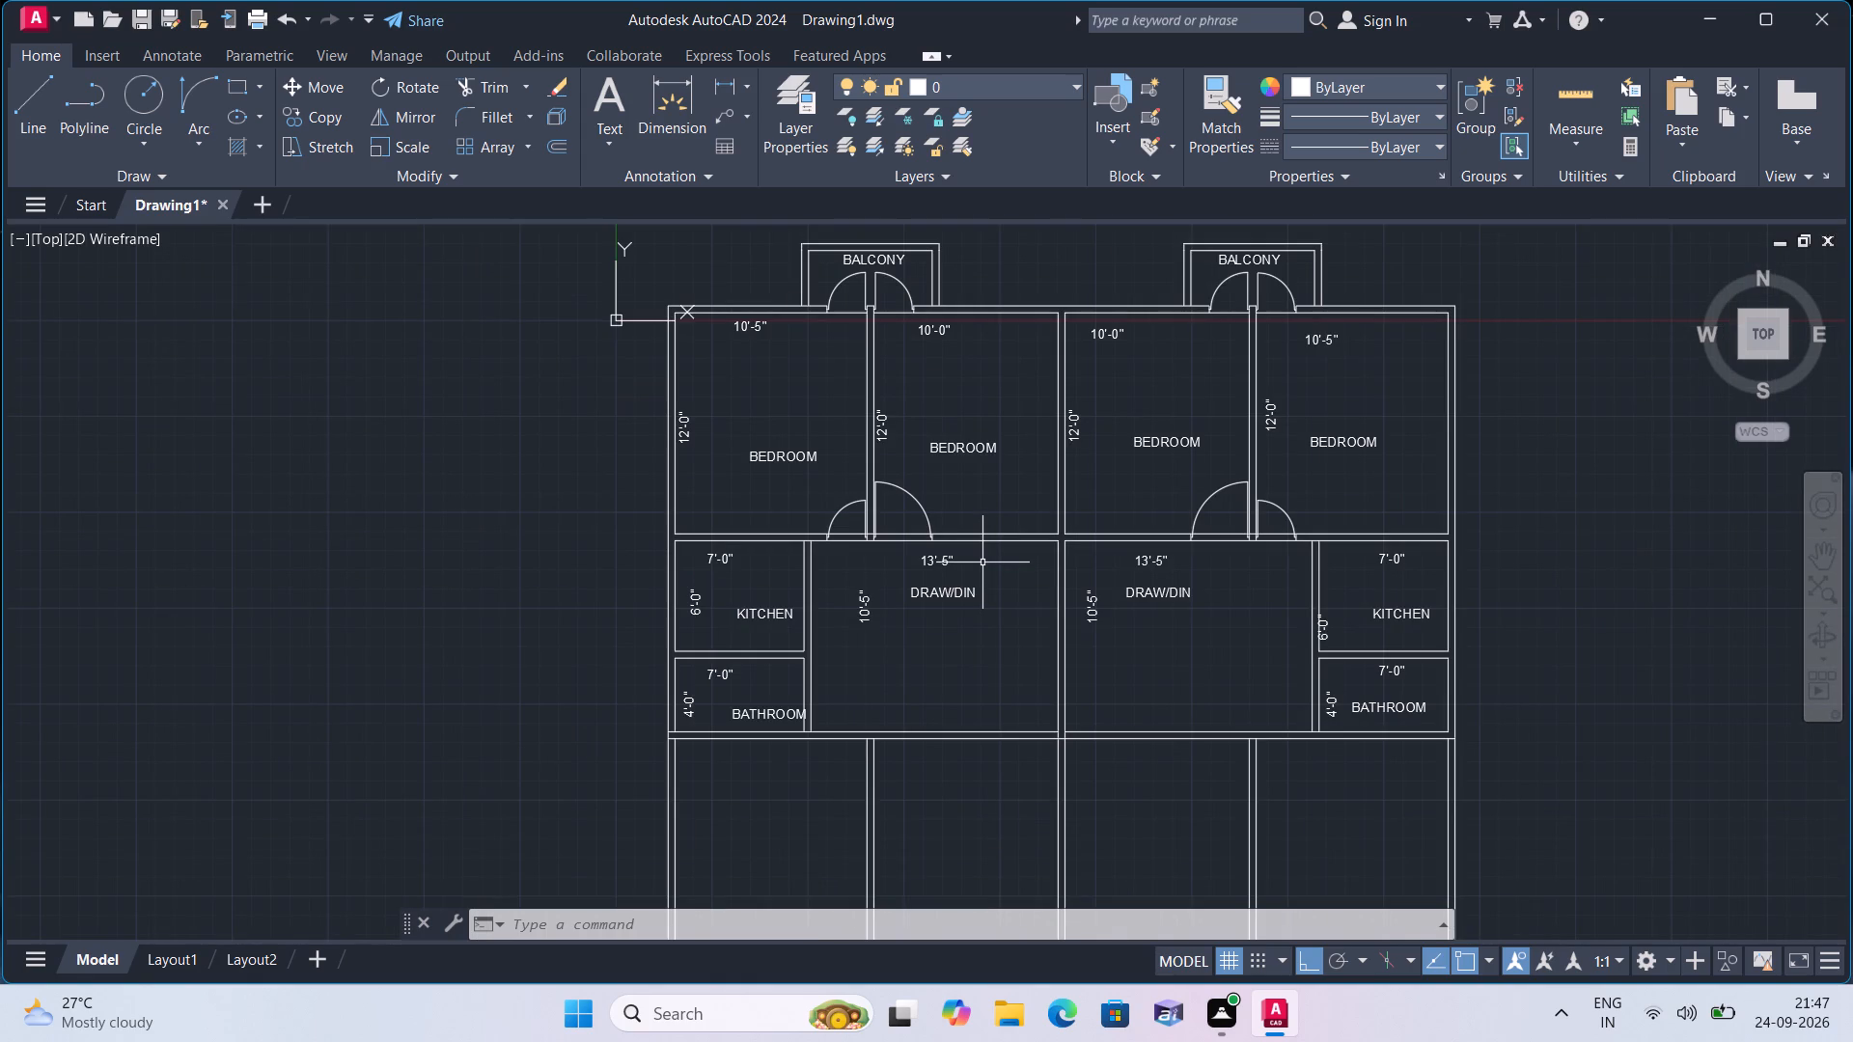
{"action": "scroll", "coordinate": [933, 574], "scroll_direction": "up", "scroll_amount": 1}
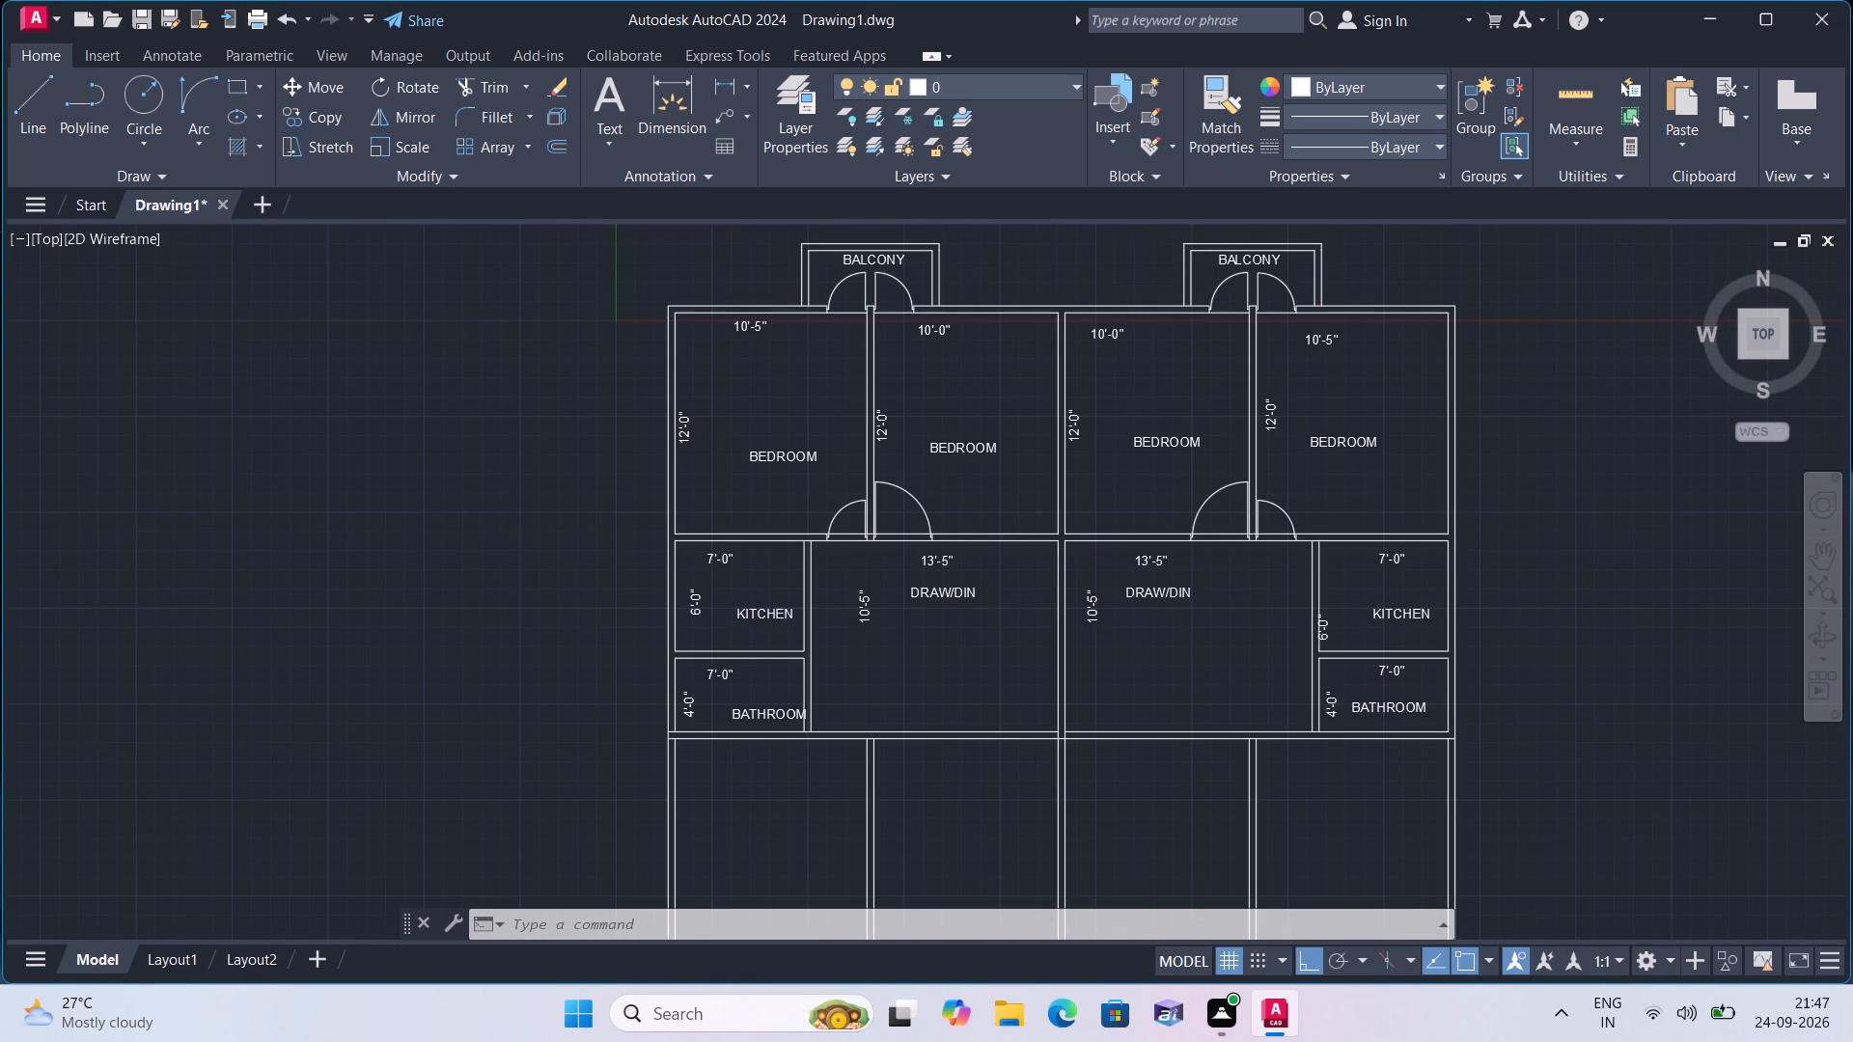
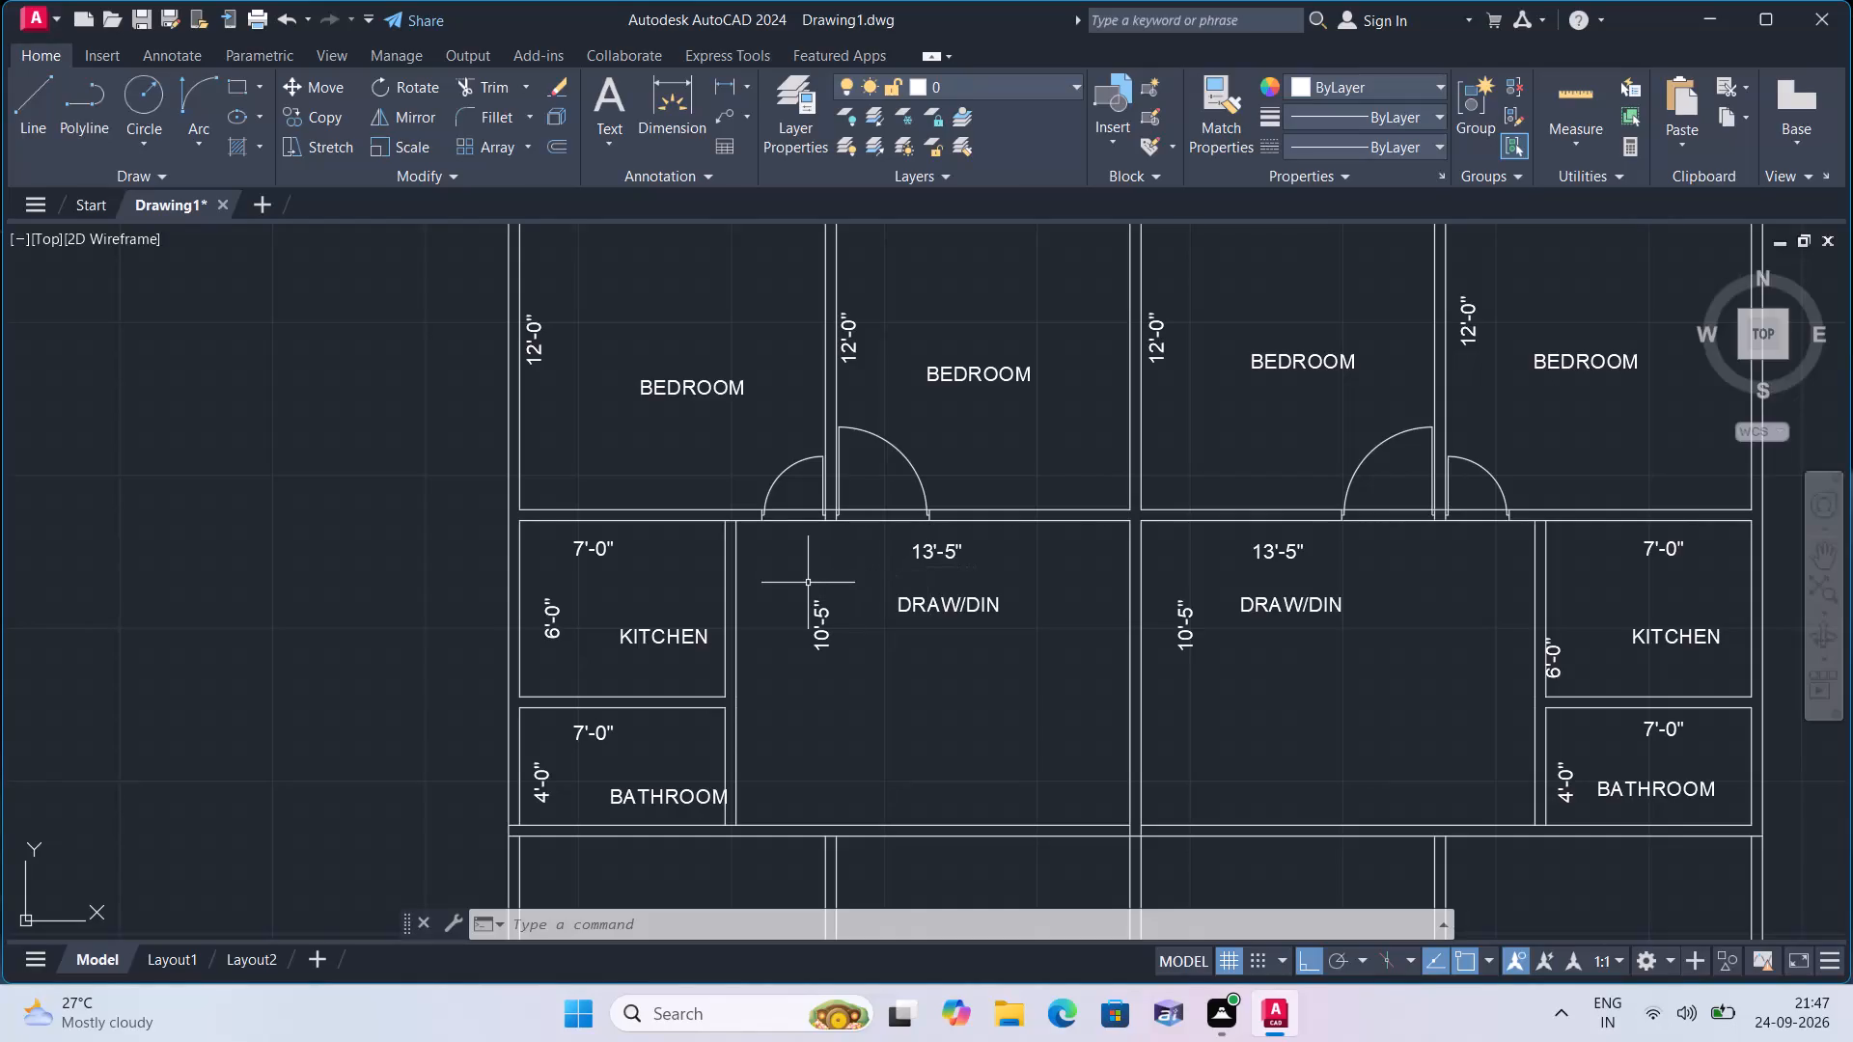
Draw a line across the left unit's kitchen/dining wall, 2' below its upper end, and erase the 2' guide line.
{"action": "key", "text": "l"}
{"action": "key", "text": "space"}
{"action": "scroll", "coordinate": [724, 565], "scroll_direction": "up", "scroll_amount": 2}
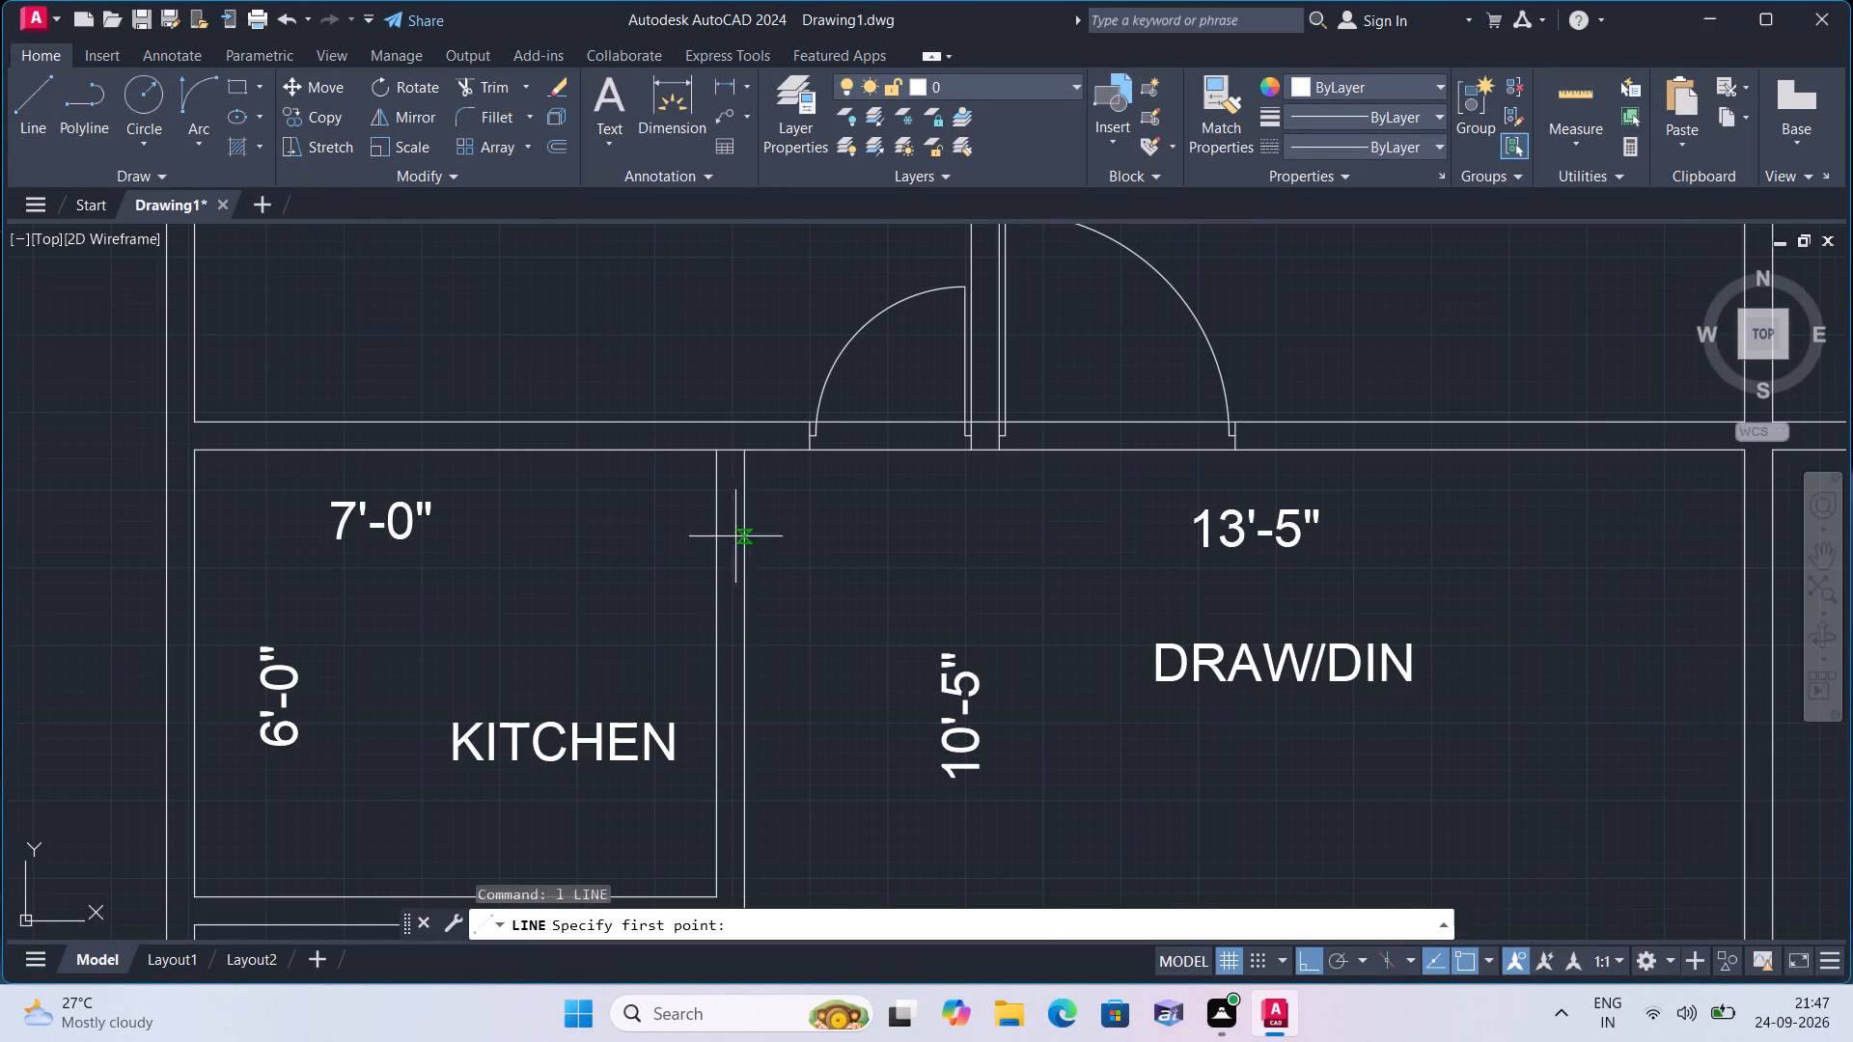
{"action": "left_click", "coordinate": [746, 455]}
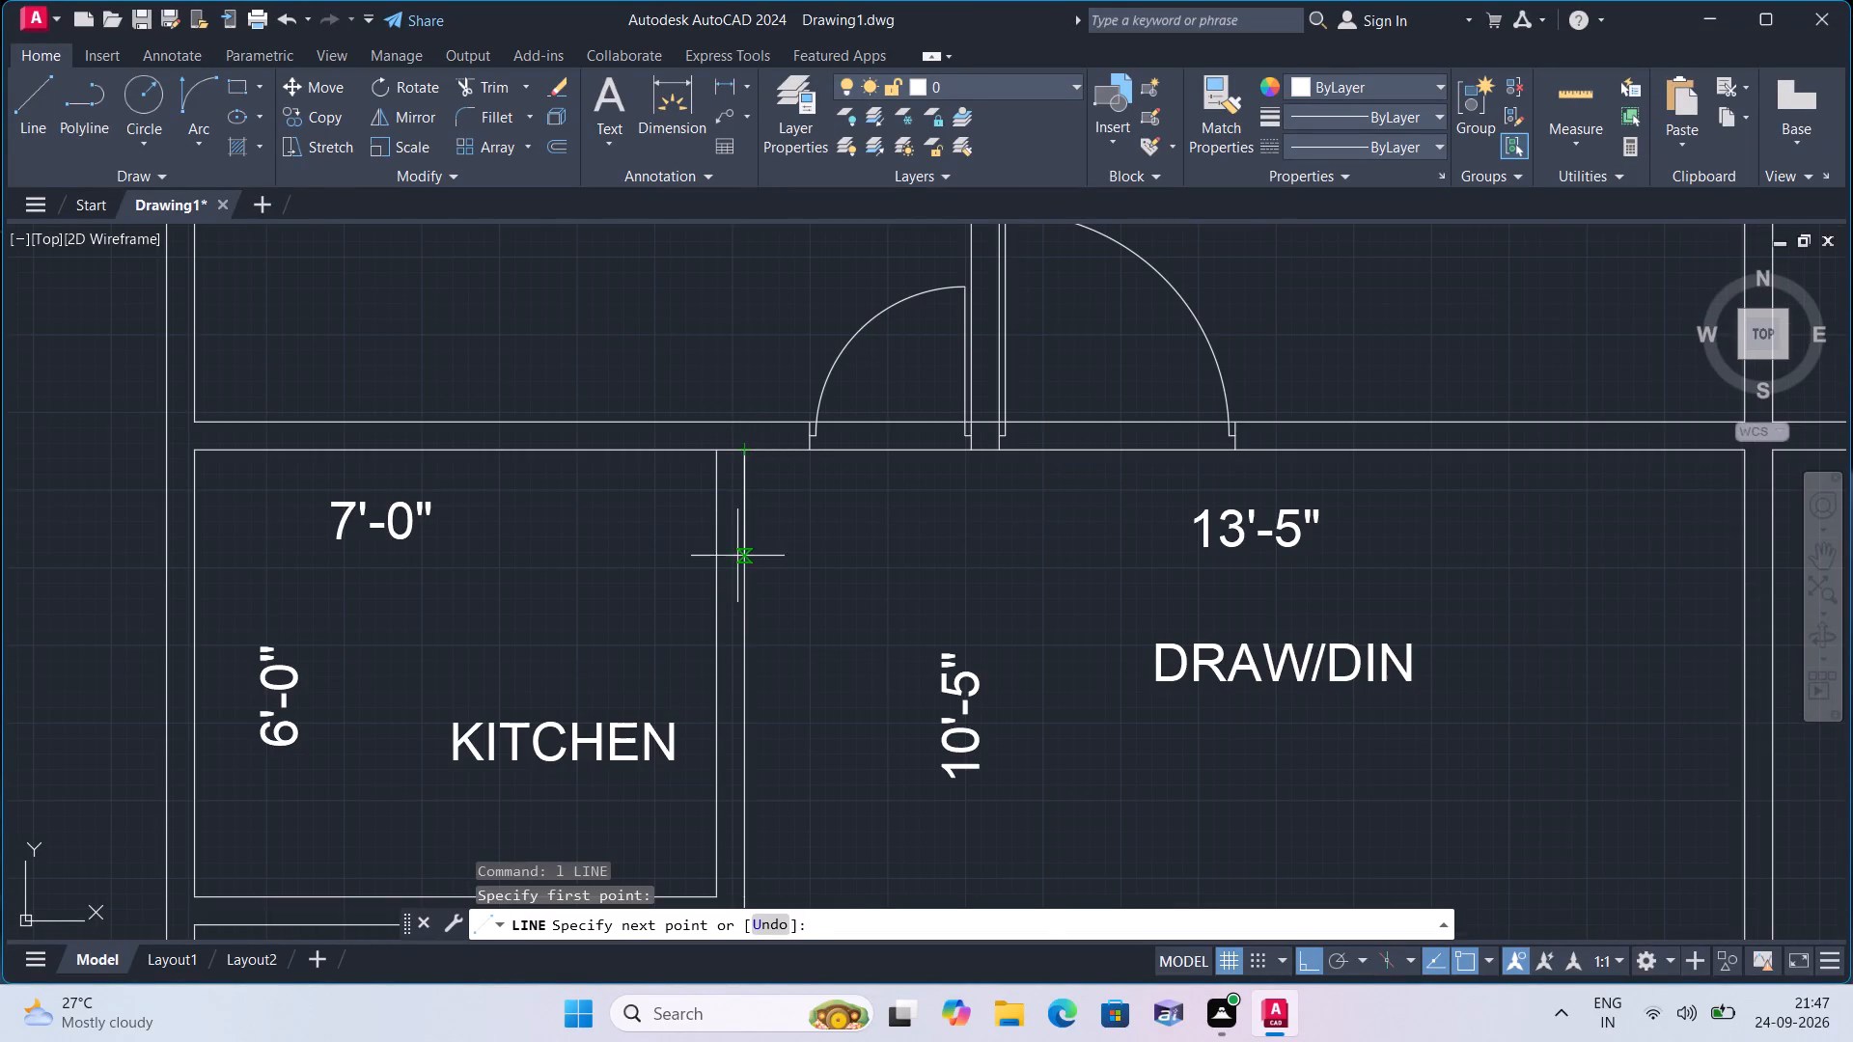
{"action": "type", "text": "2'"}
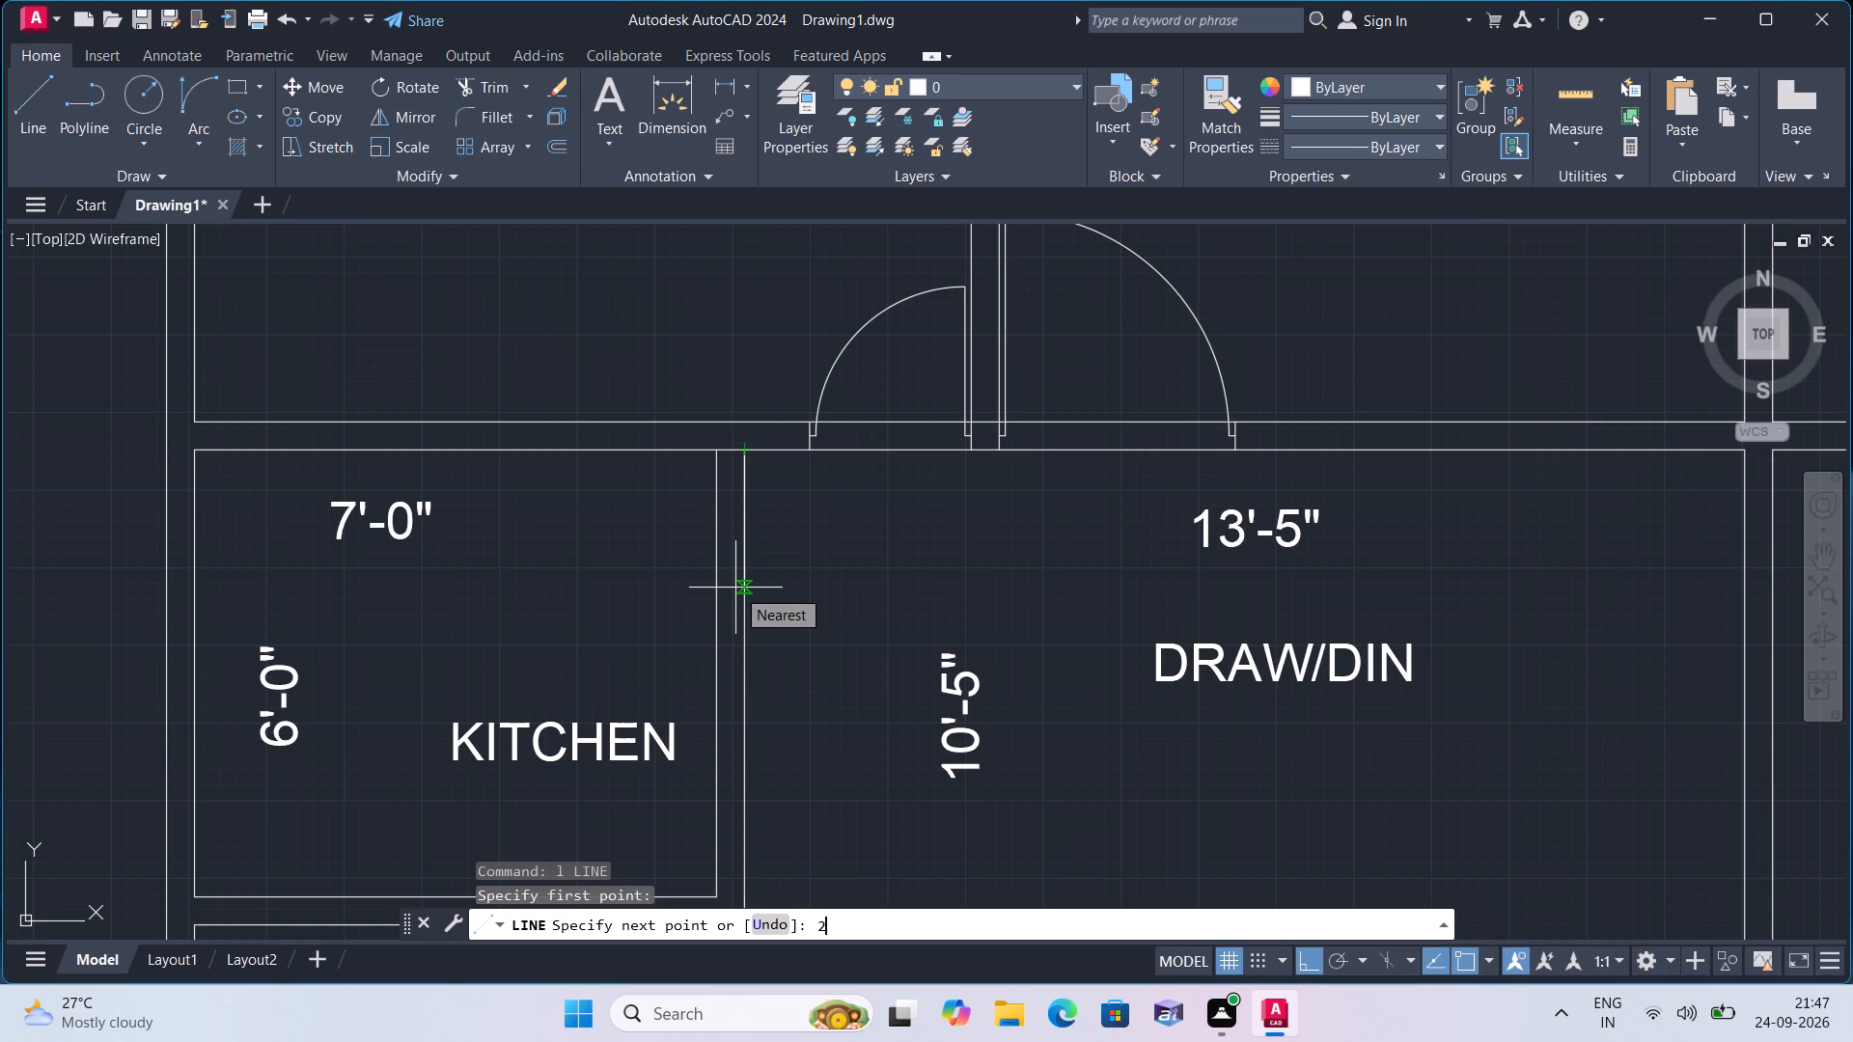
{"action": "key", "text": "space"}
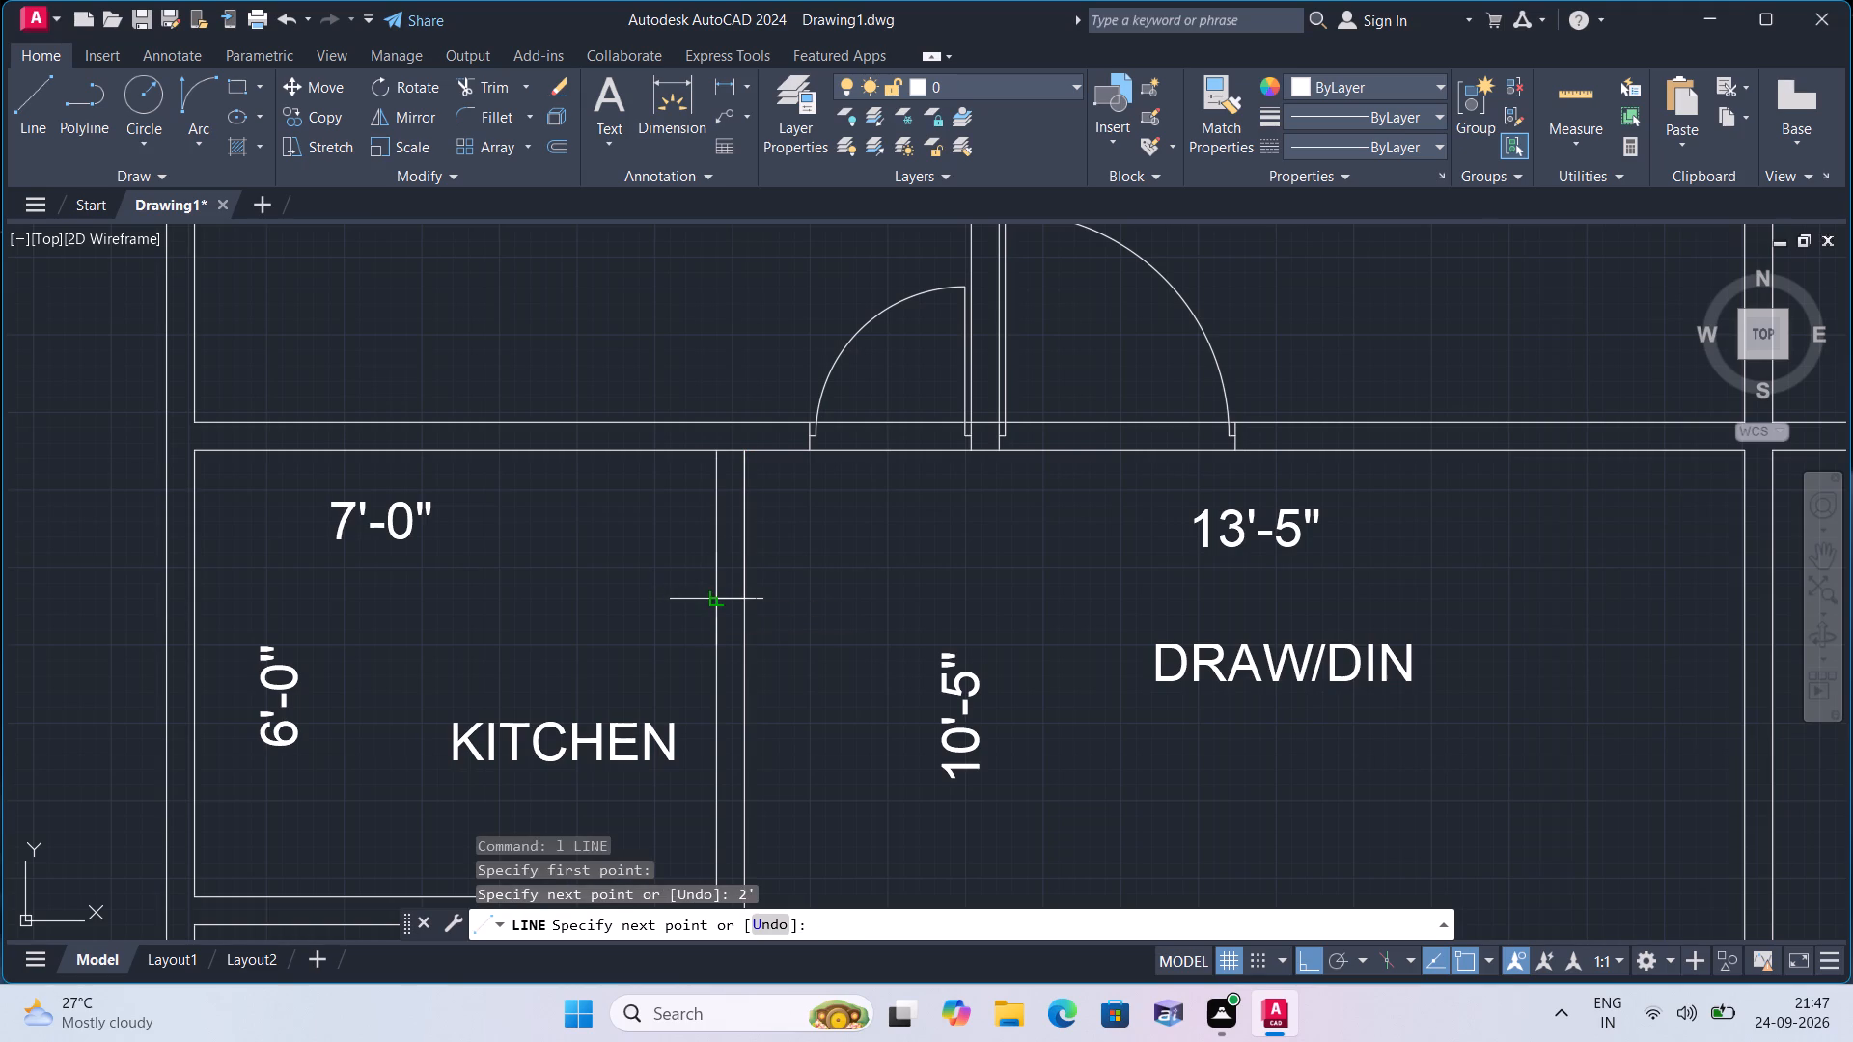
{"action": "left_click", "coordinate": [712, 602]}
{"action": "key", "text": "space"}
{"action": "left_click", "coordinate": [740, 569]}
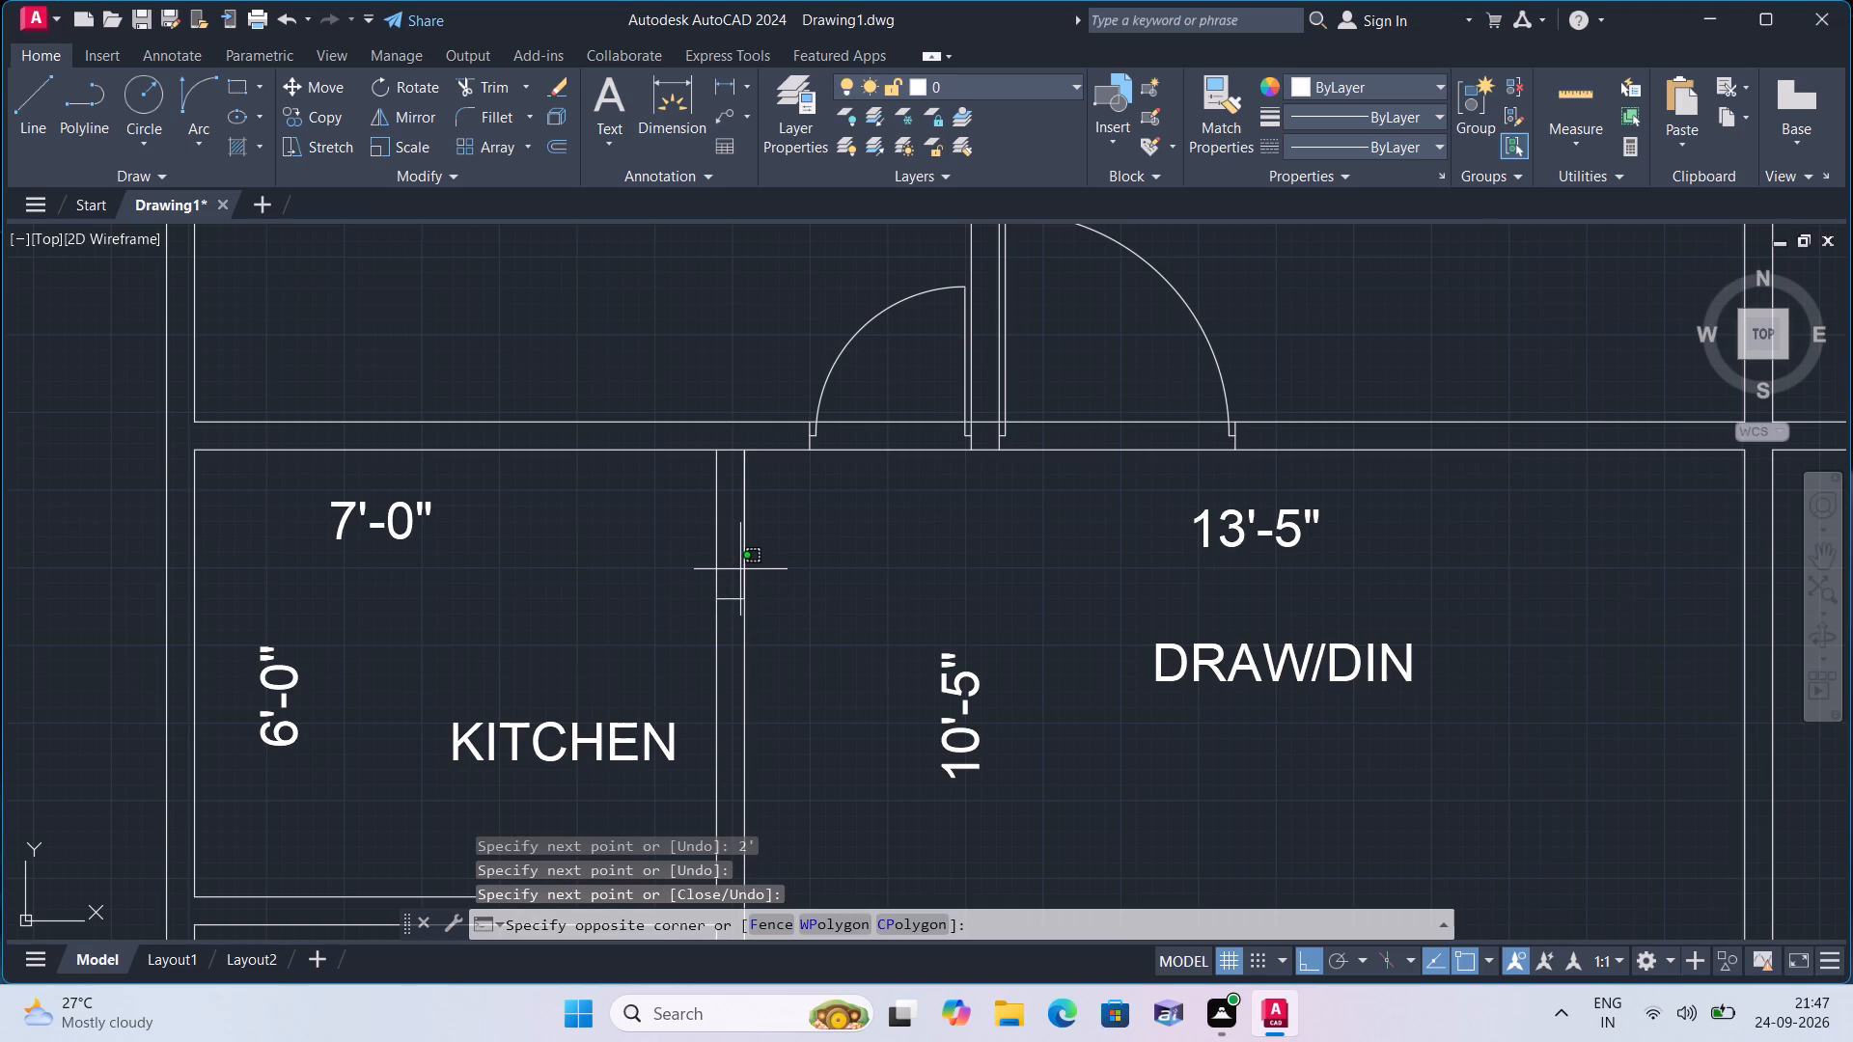
{"action": "left_click", "coordinate": [740, 569]}
{"action": "left_click", "coordinate": [741, 563]}
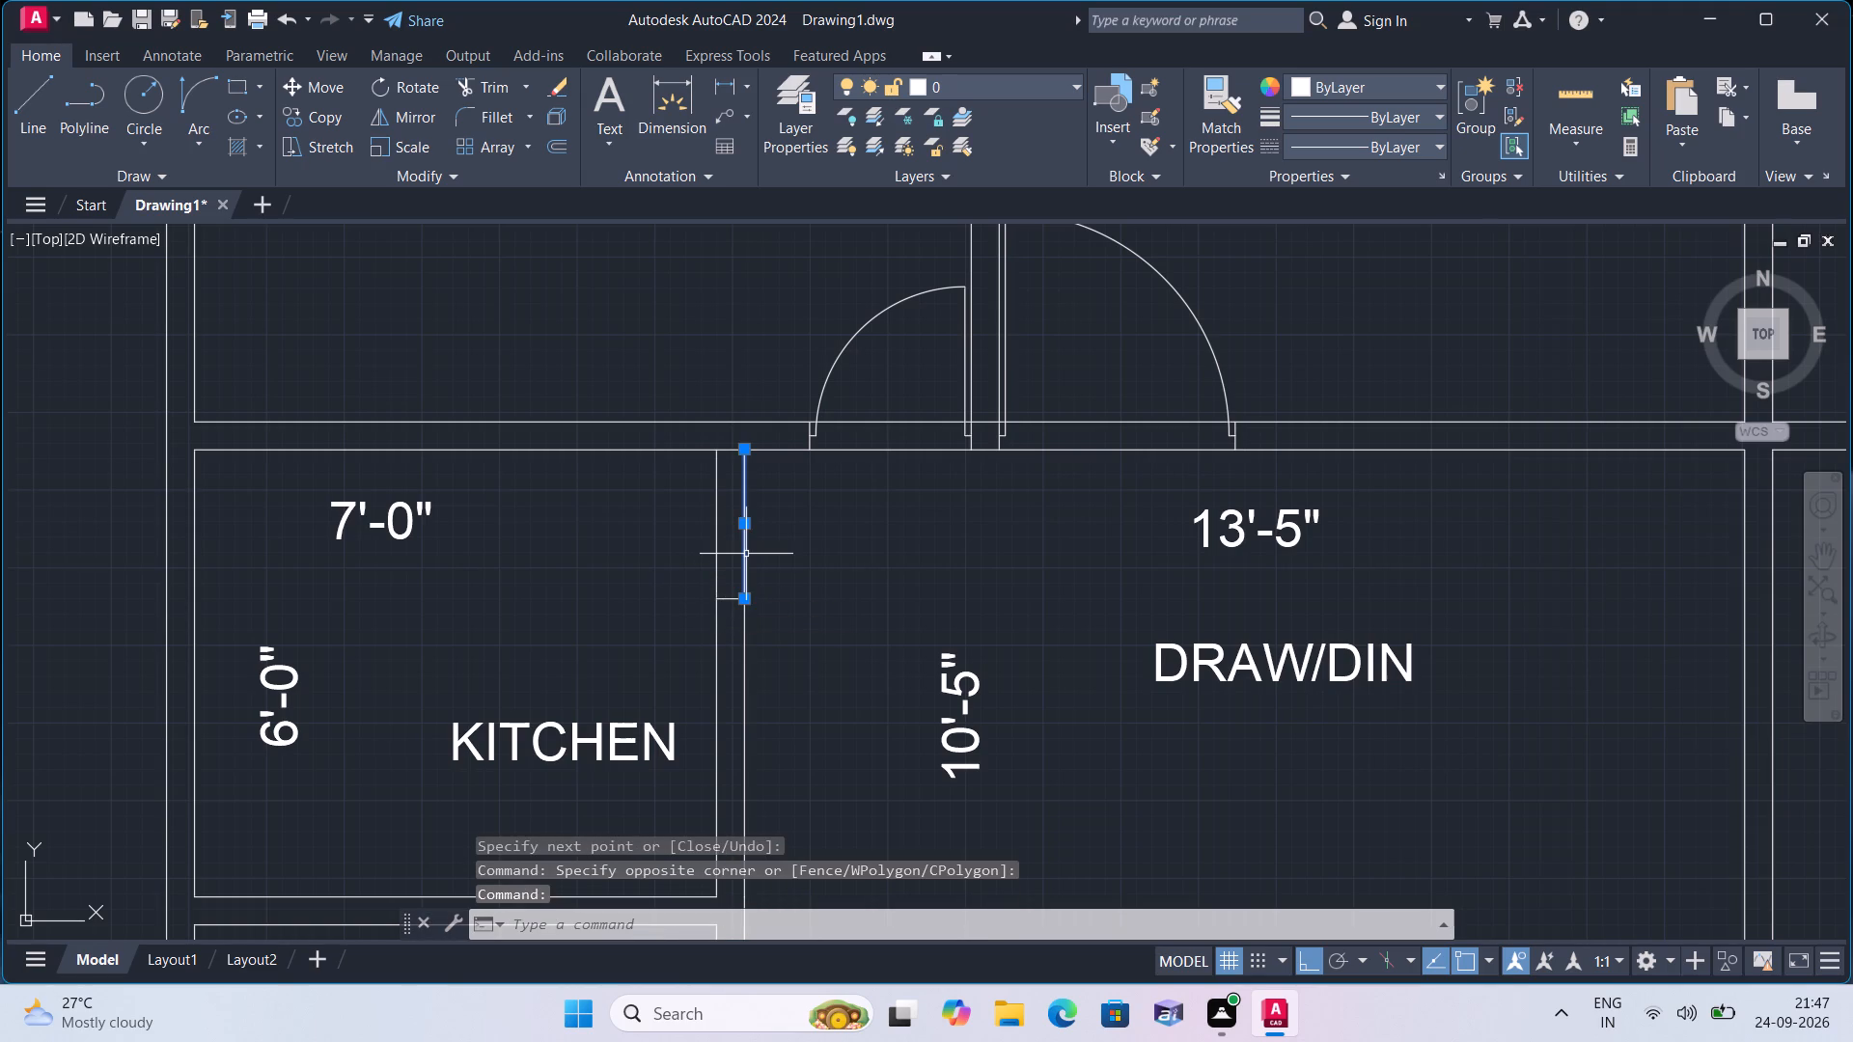
{"action": "key", "text": "Delete"}
Draw a line across the right unit's kitchen/dining wall, 2' below its upper end, and erase the 2' guide line.
{"action": "scroll", "coordinate": [748, 546], "scroll_direction": "down", "scroll_amount": 1}
{"action": "scroll", "coordinate": [859, 559], "scroll_direction": "down", "scroll_amount": 1}
{"action": "middle_click_drag", "start_coordinate": [859, 559], "coordinate": [677, 590]}
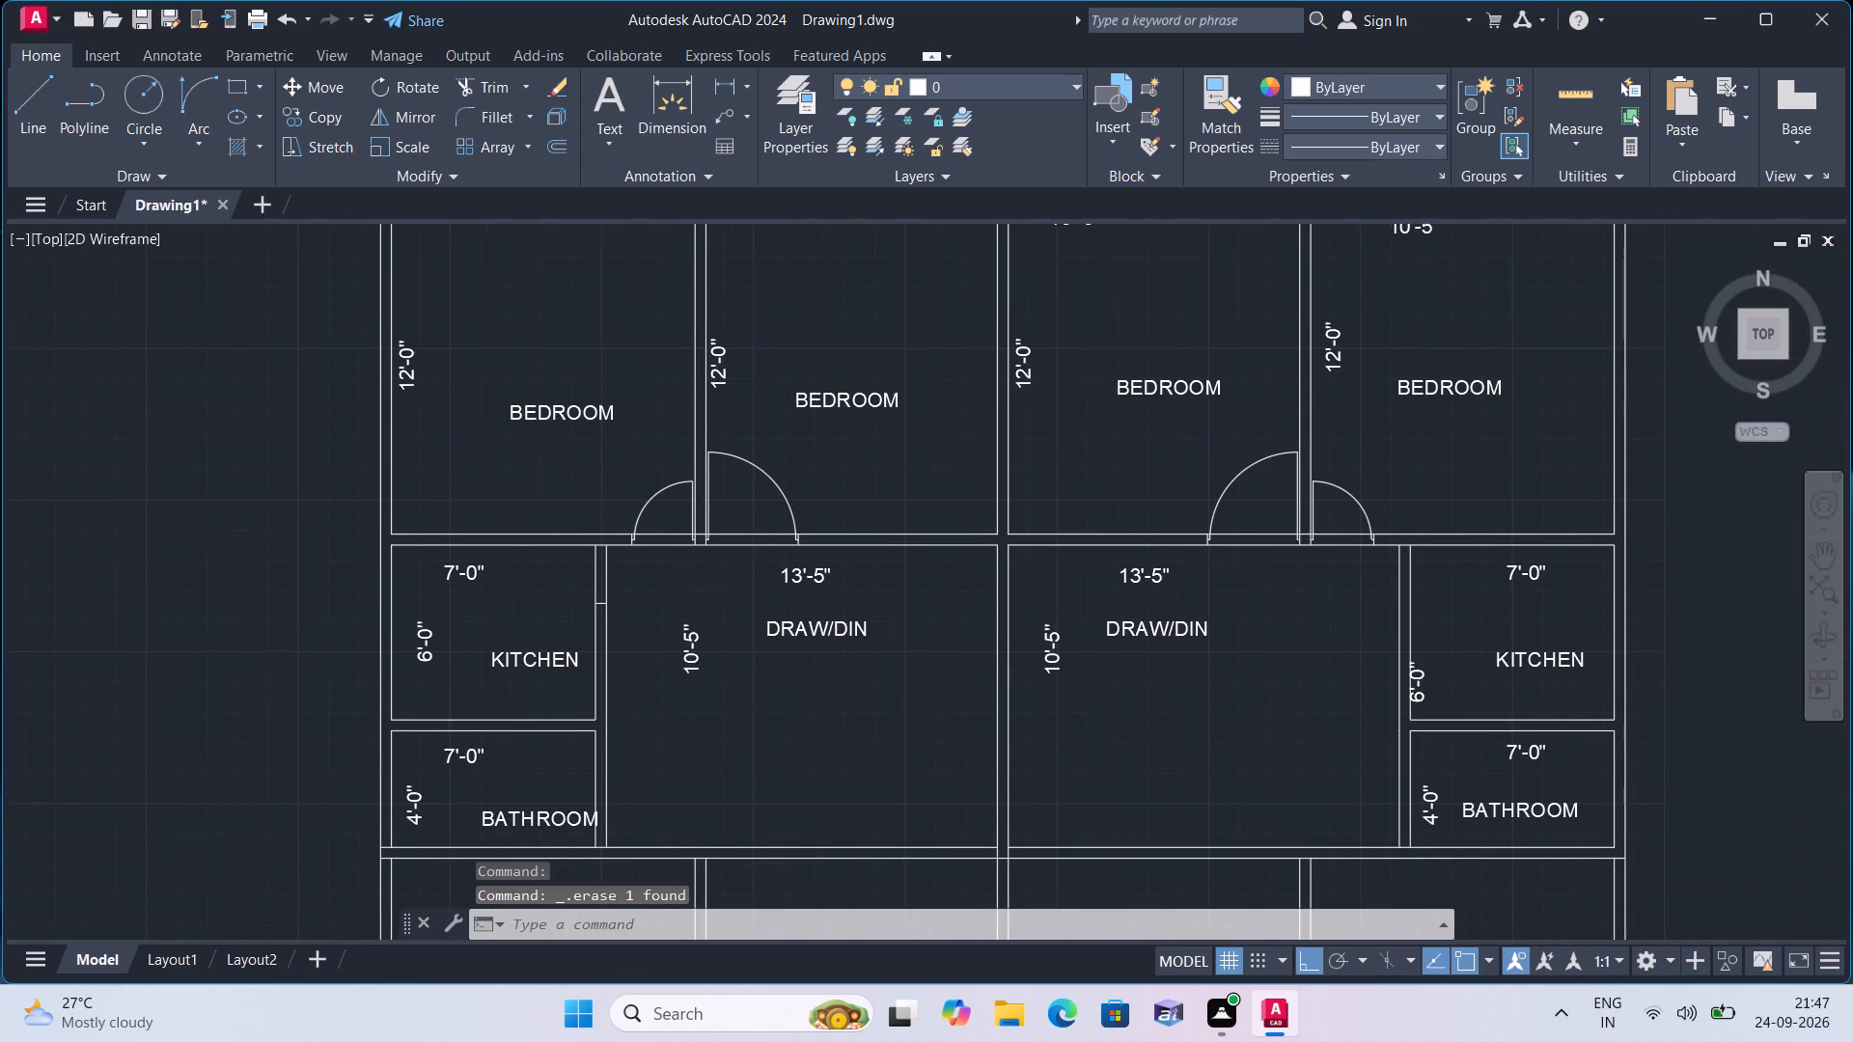
{"action": "key", "text": "l"}
{"action": "key", "text": "space"}
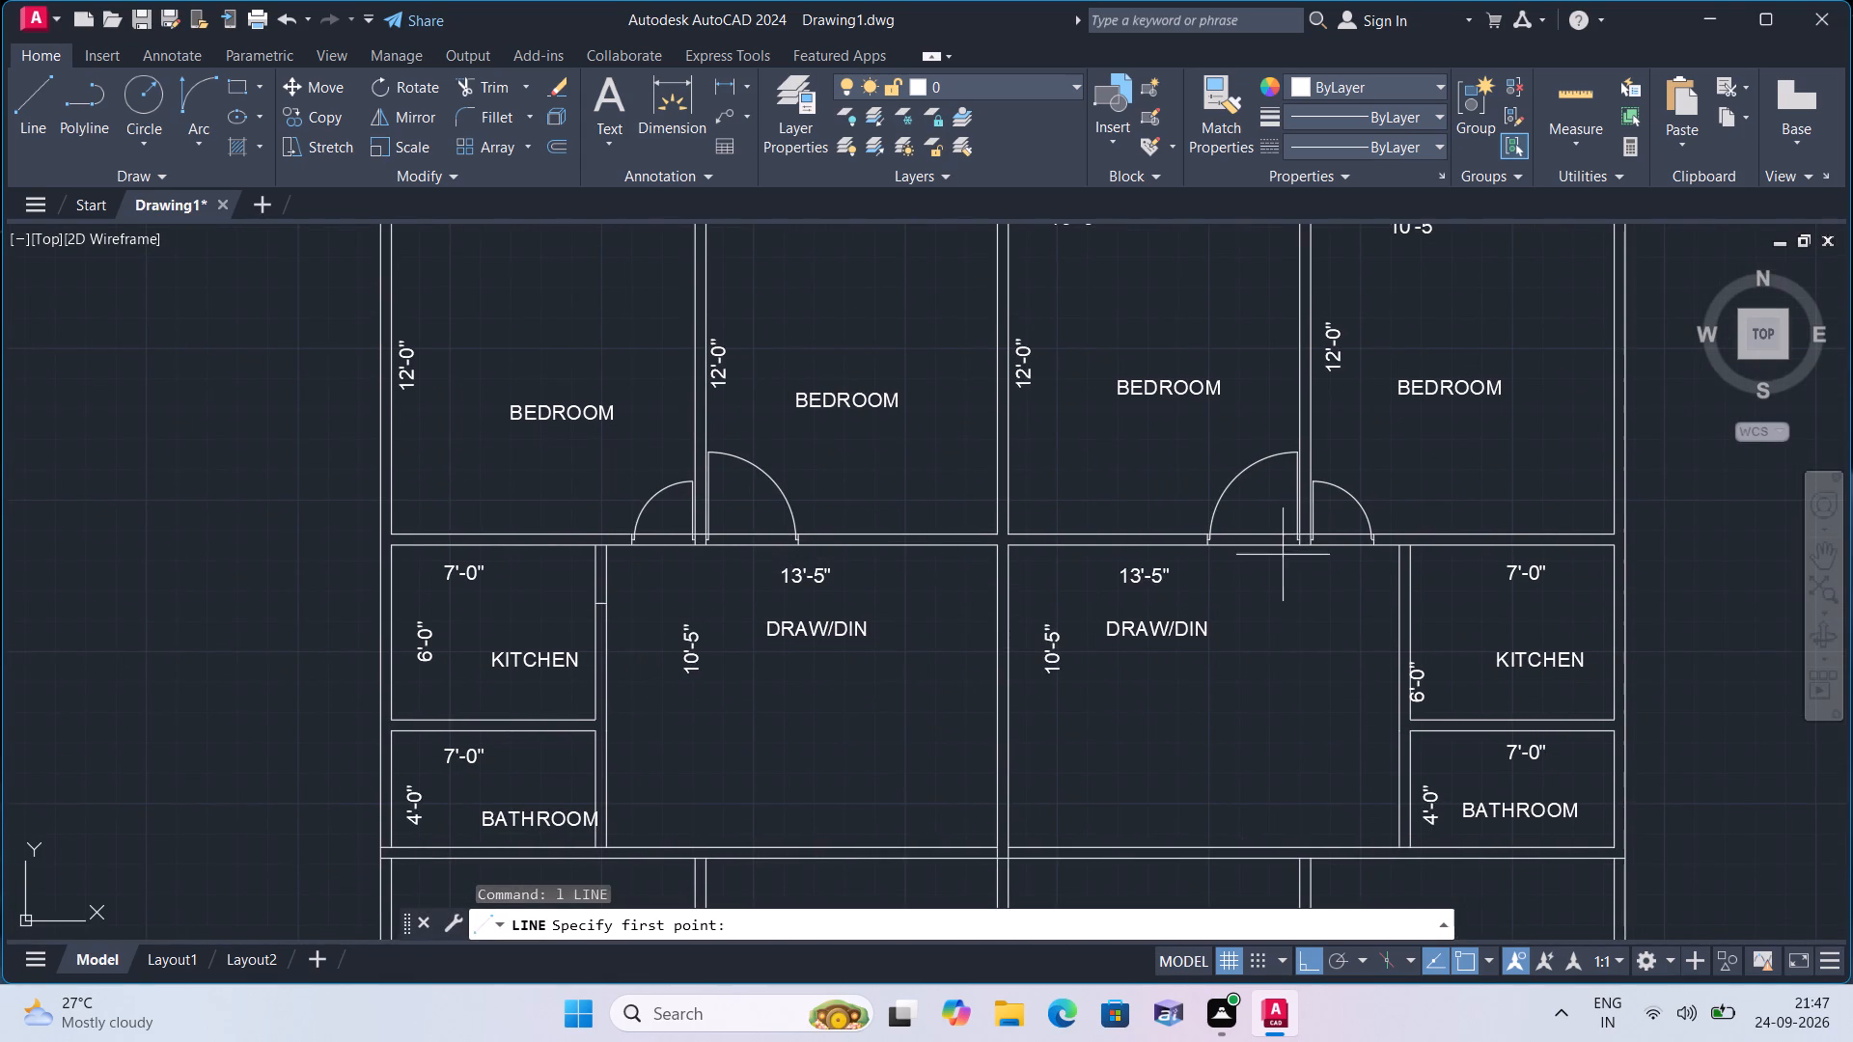
{"action": "scroll", "coordinate": [1290, 560], "scroll_direction": "up", "scroll_amount": 3}
{"action": "scroll", "coordinate": [1290, 557], "scroll_direction": "down", "scroll_amount": 1}
{"action": "left_click", "coordinate": [1552, 518]}
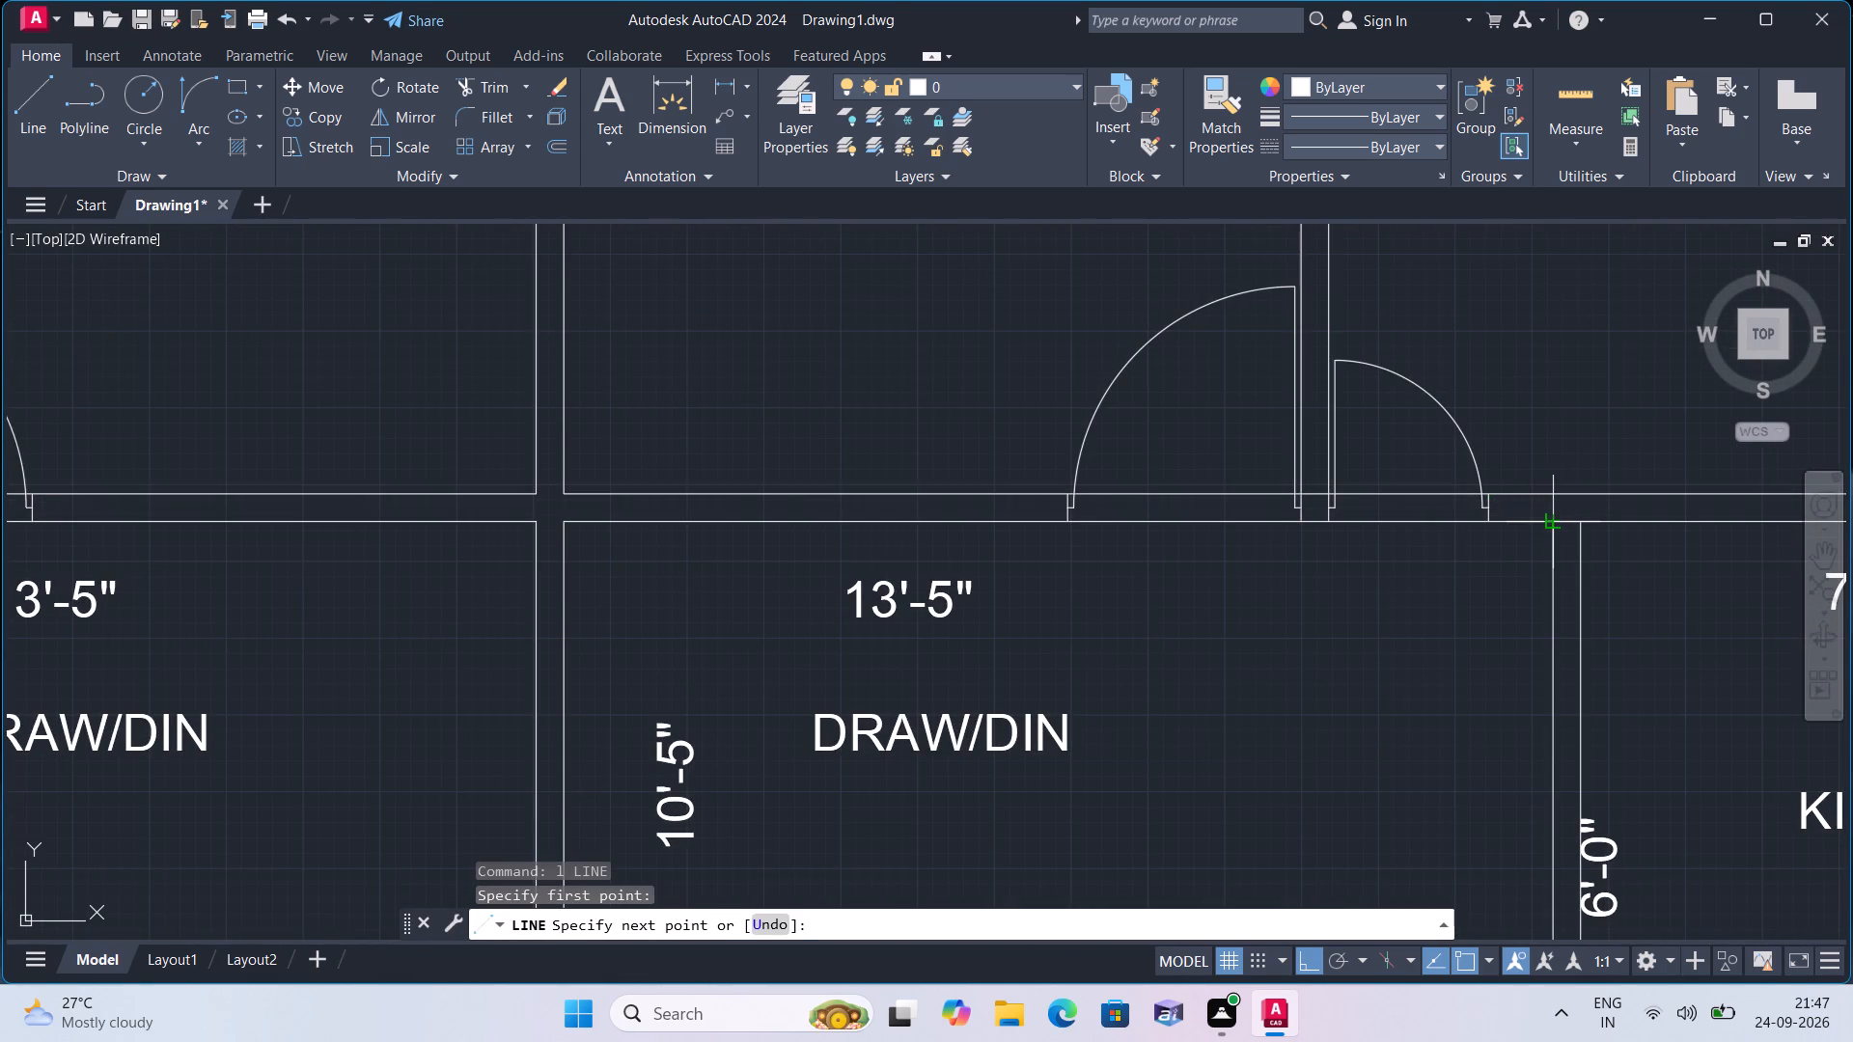
{"action": "key", "text": "2"}
{"action": "key", "text": "apostrophe"}
{"action": "key", "text": "space"}
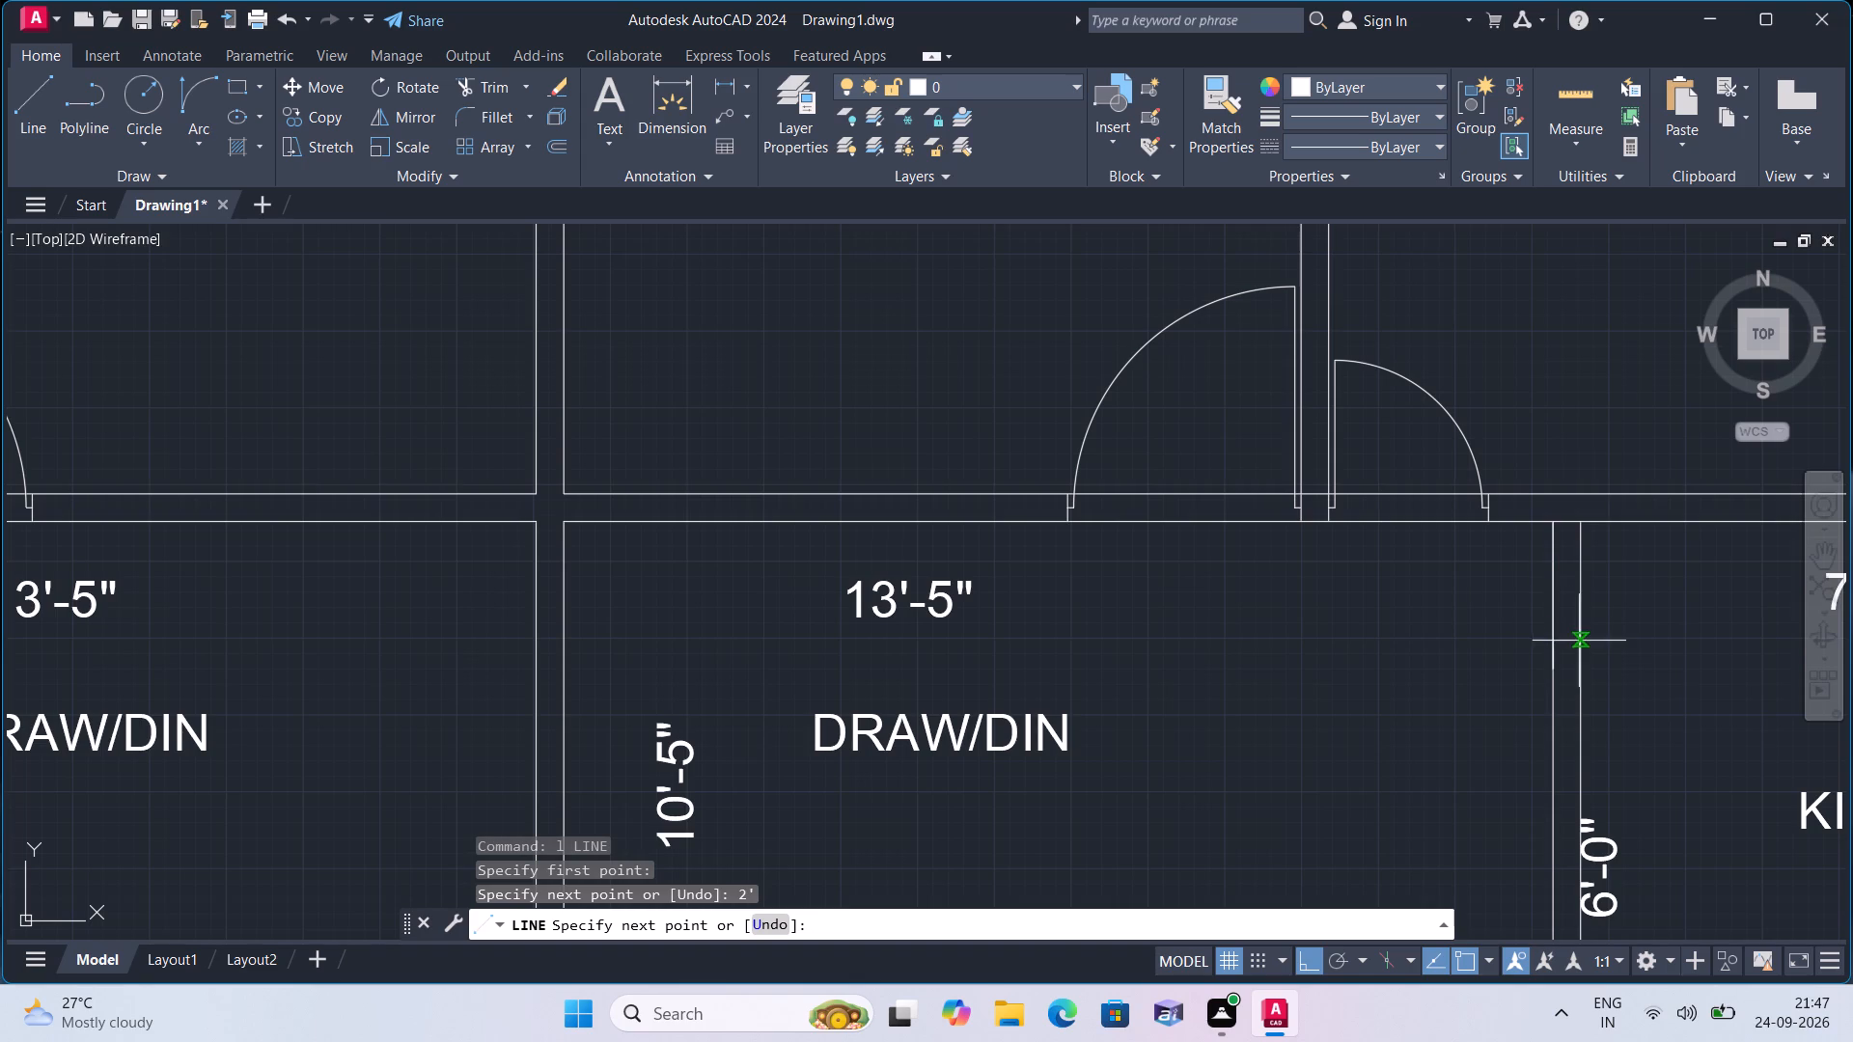
{"action": "left_click", "coordinate": [1582, 657]}
{"action": "key", "text": "space"}
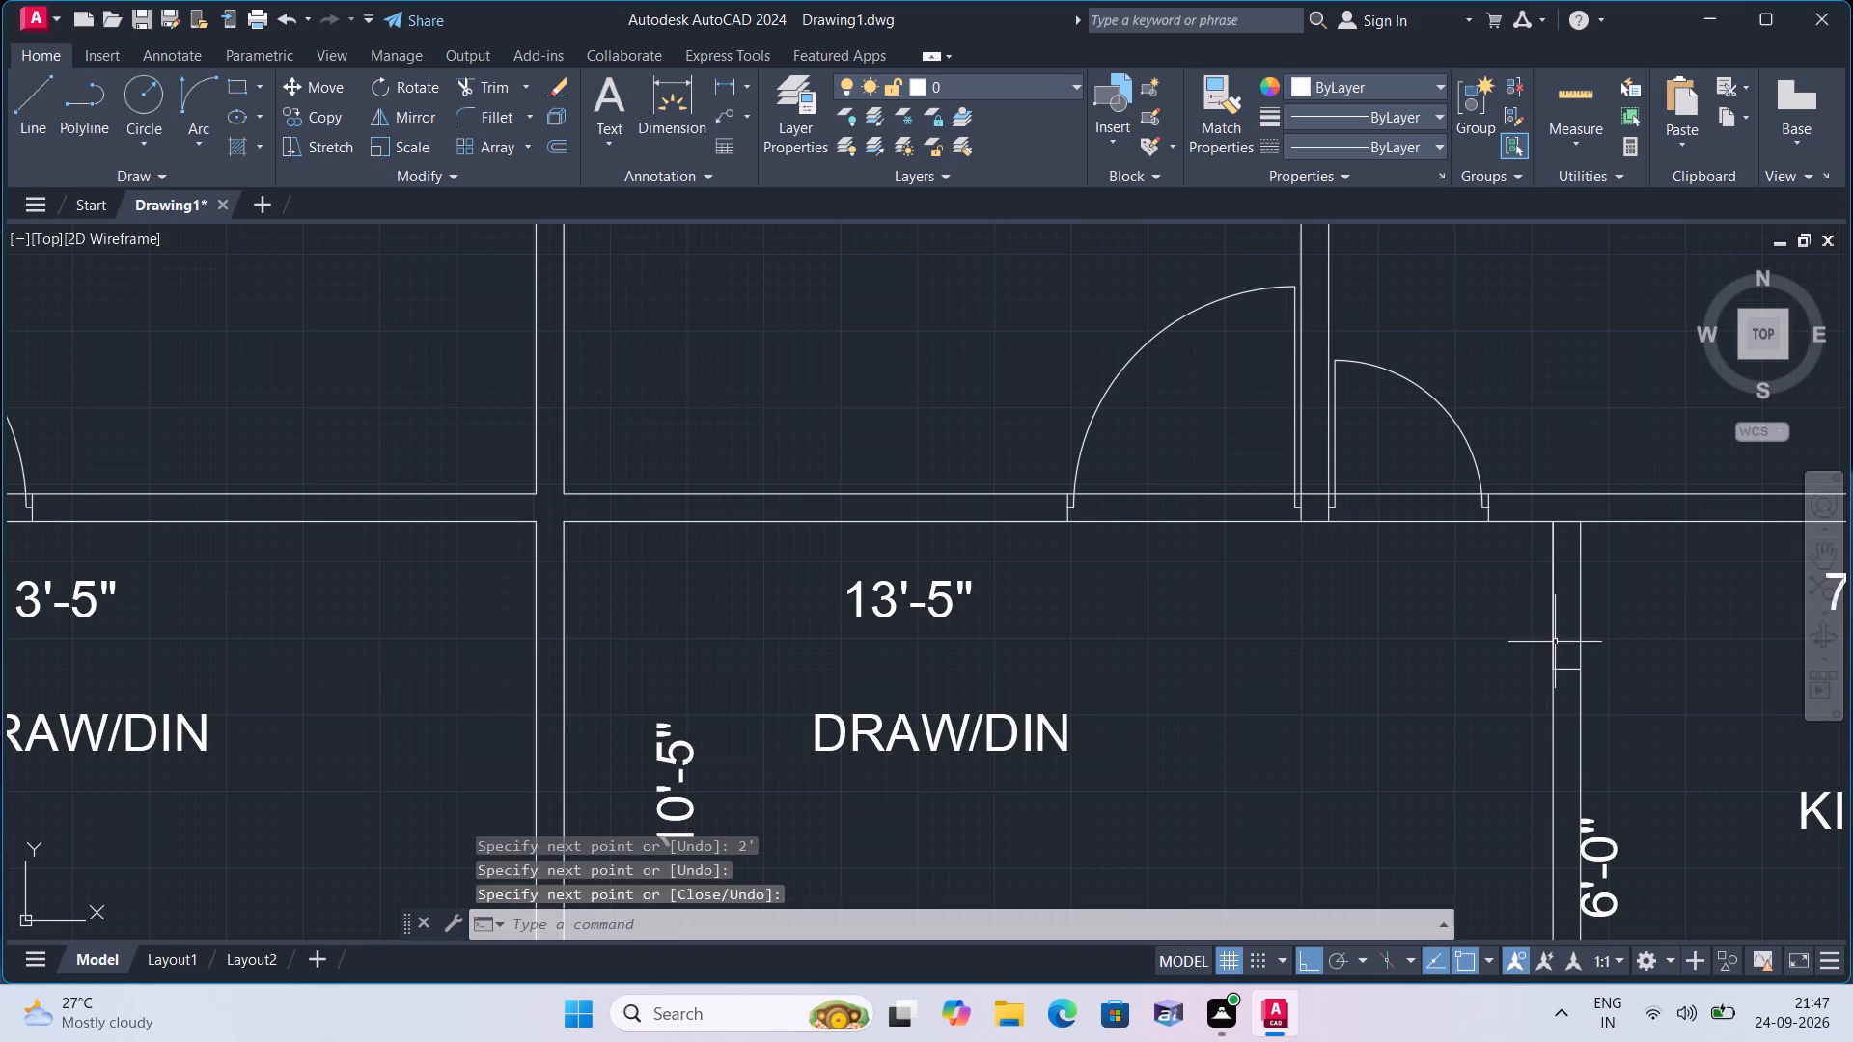
{"action": "left_click", "coordinate": [1555, 641]}
{"action": "key", "text": "Delete"}
Examine the drawing/dining rooms, the bathrooms and the unlabelled rooms below them in the floor plan.
{"action": "scroll", "coordinate": [1549, 644], "scroll_direction": "down", "scroll_amount": 2}
{"action": "middle_click_drag", "start_coordinate": [1484, 678], "coordinate": [1454, 611]}
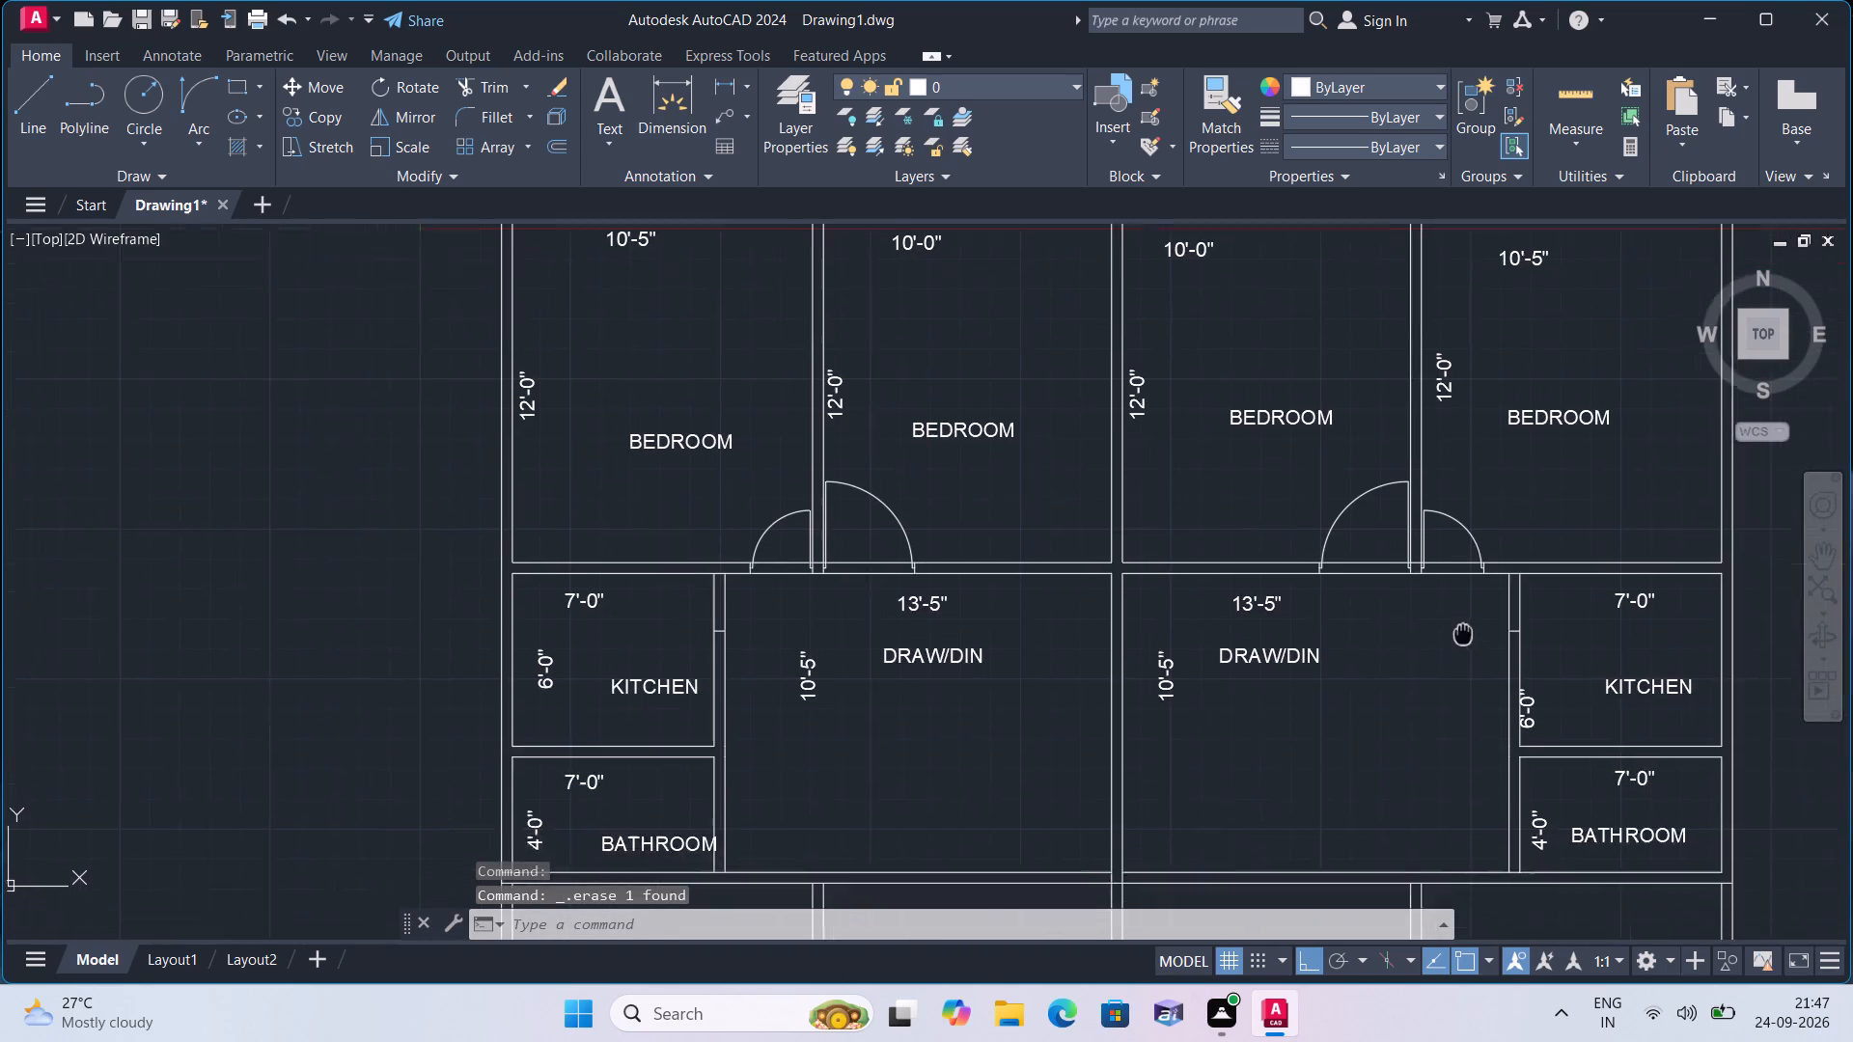
{"action": "middle_click_drag", "start_coordinate": [1454, 611], "coordinate": [1453, 599]}
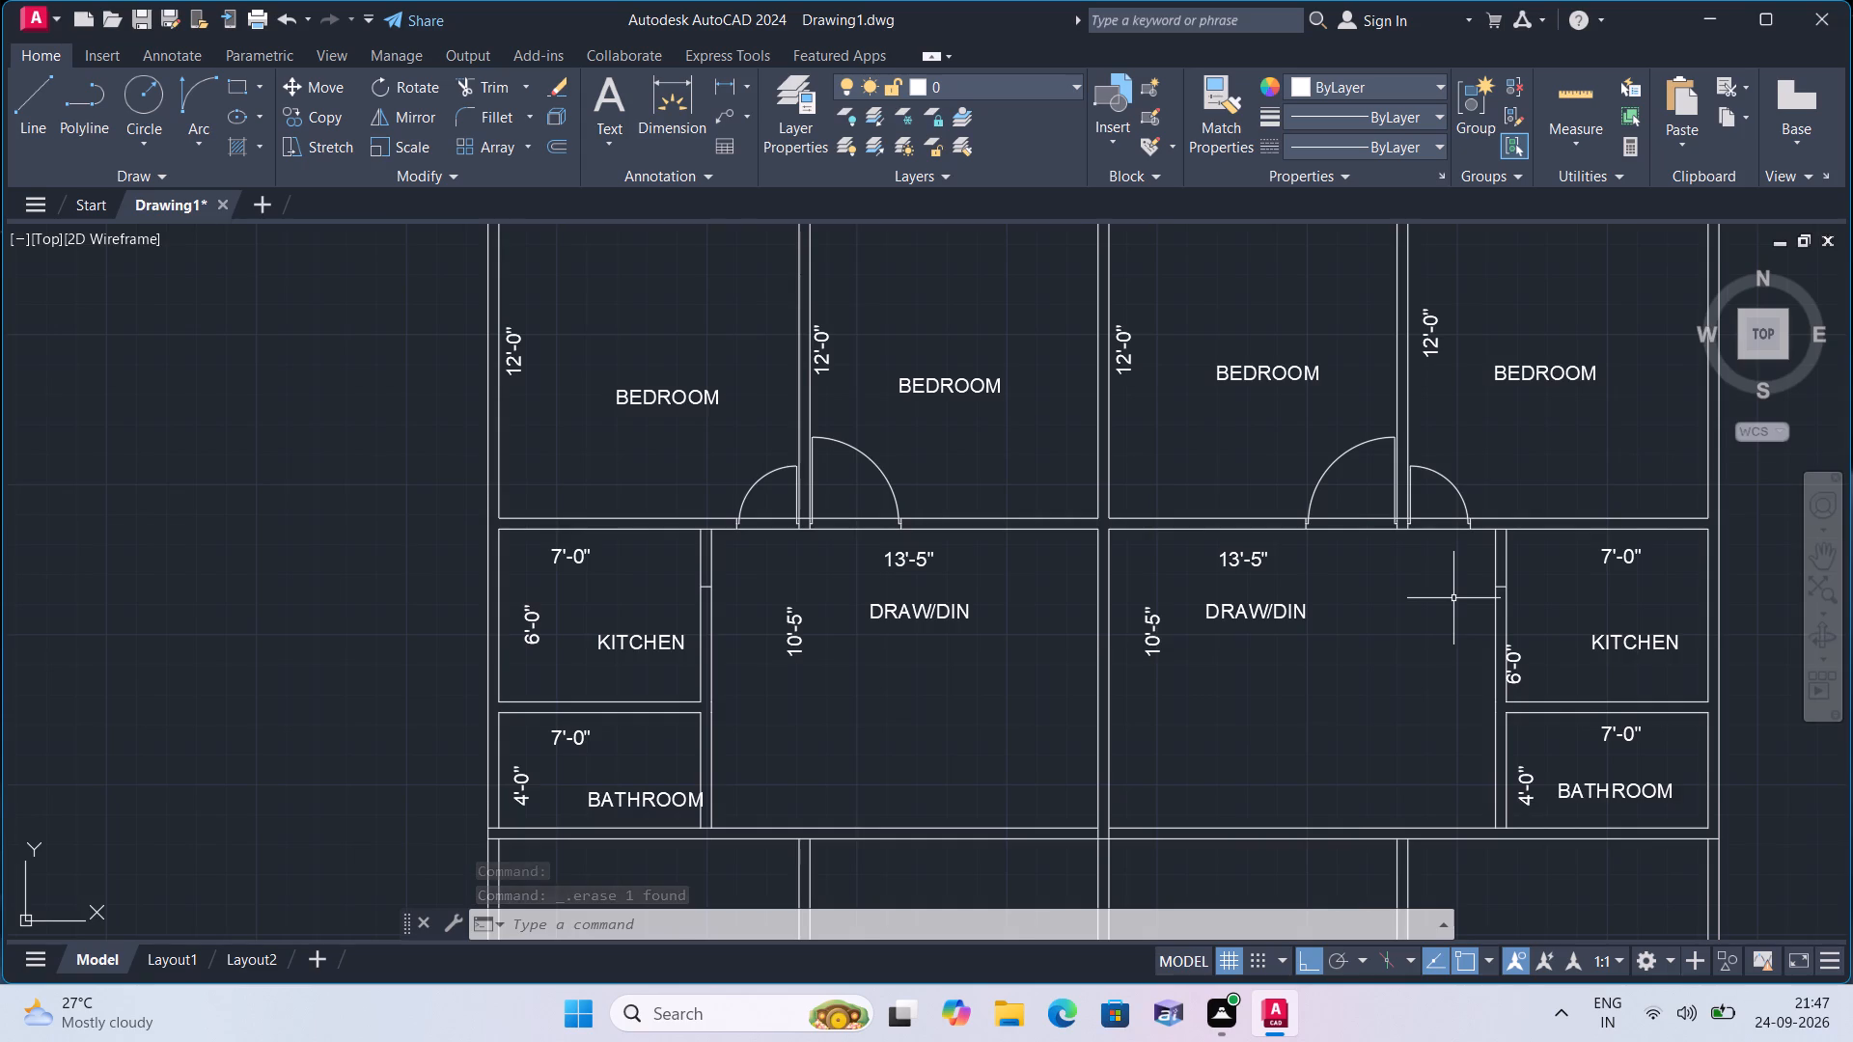
{"action": "scroll", "coordinate": [1453, 598], "scroll_direction": "up", "scroll_amount": 1}
{"action": "scroll", "coordinate": [1445, 630], "scroll_direction": "down", "scroll_amount": 2}
{"action": "middle_click_drag", "start_coordinate": [1384, 713], "coordinate": [1367, 524]}
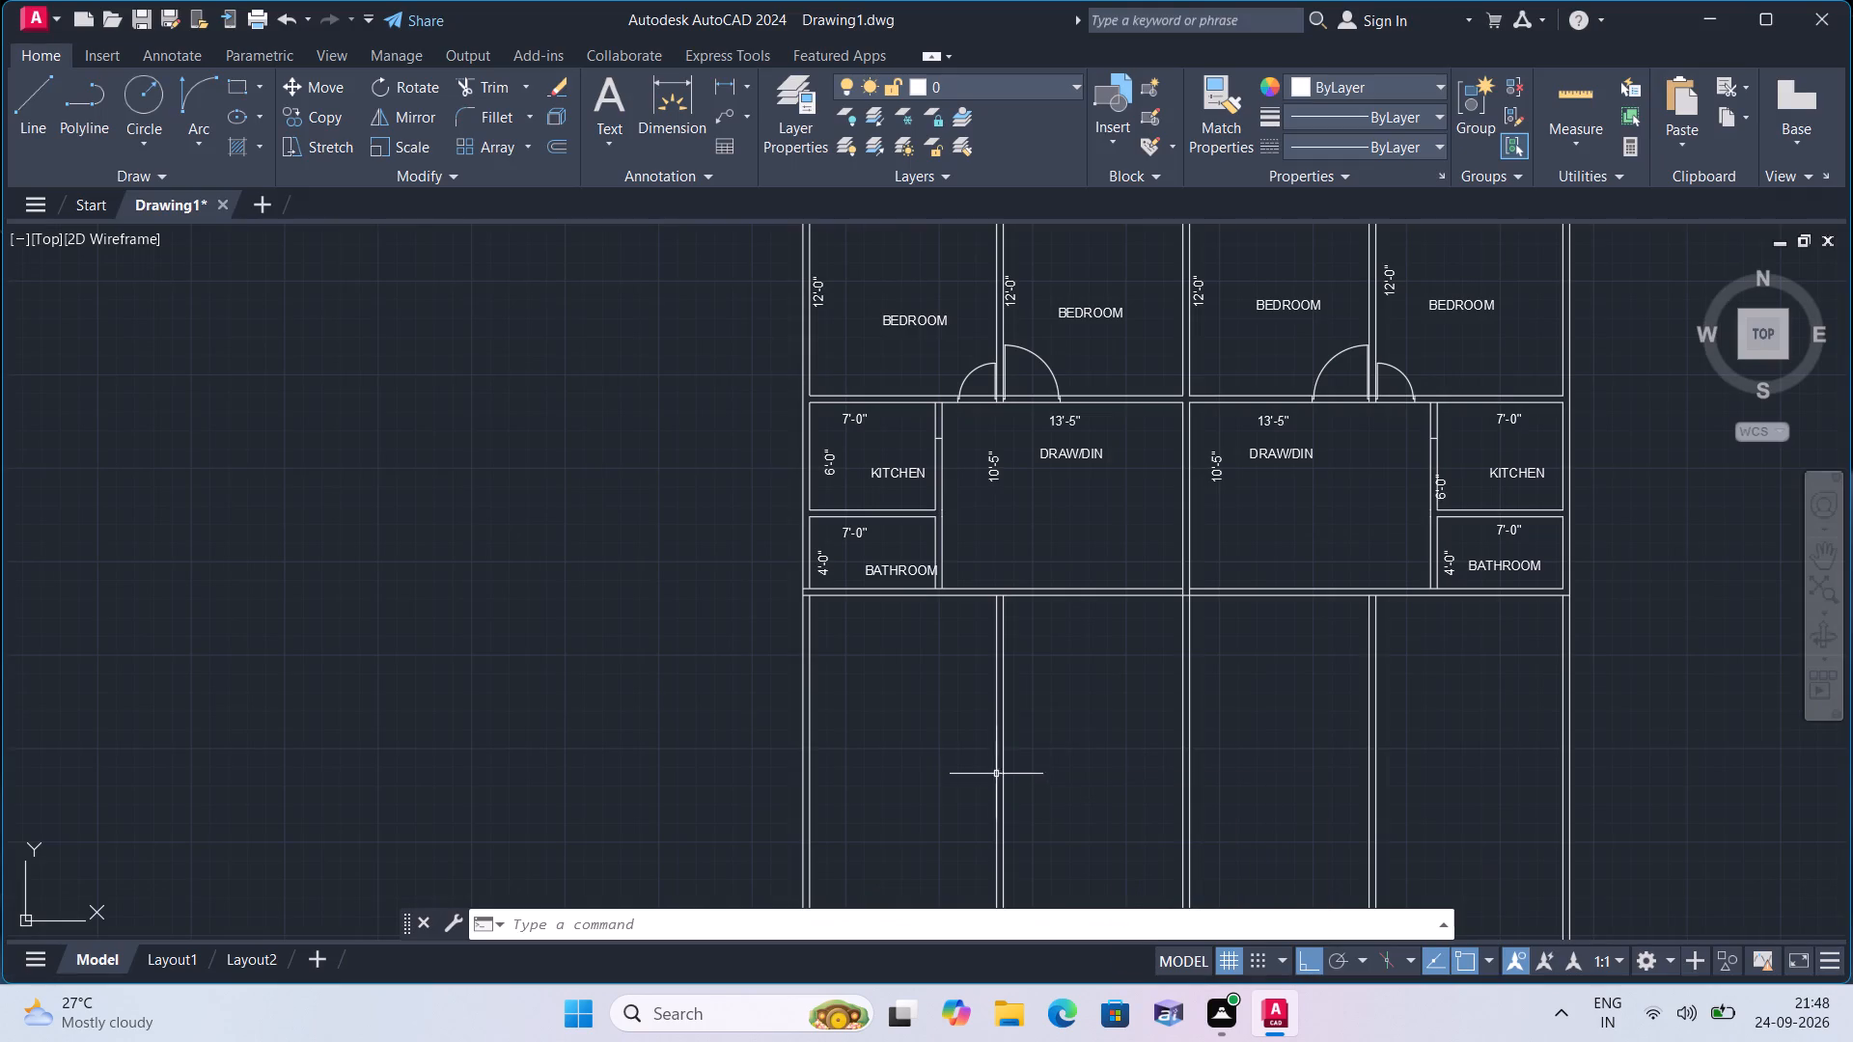
{"action": "middle_click_drag", "start_coordinate": [1088, 671], "coordinate": [1080, 559]}
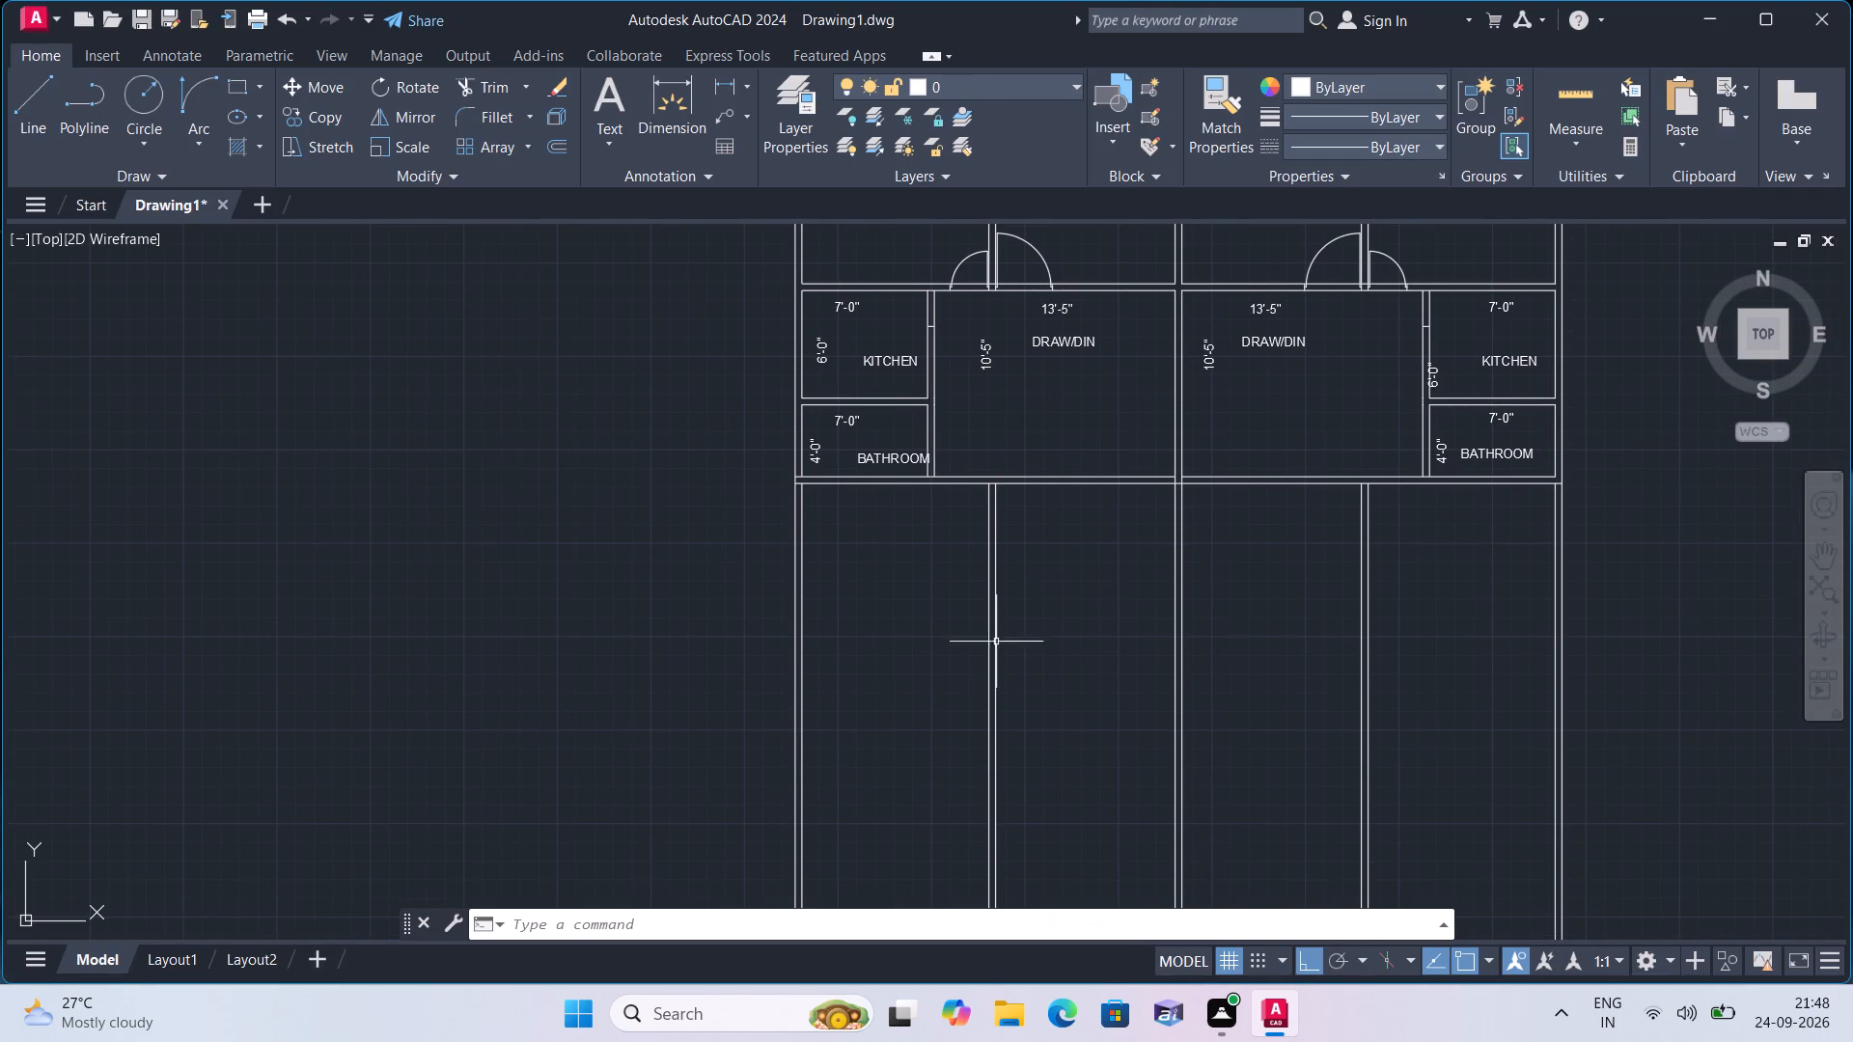
{"action": "scroll", "coordinate": [979, 621], "scroll_direction": "up", "scroll_amount": 1}
{"action": "middle_click_drag", "start_coordinate": [1091, 565], "coordinate": [948, 776]}
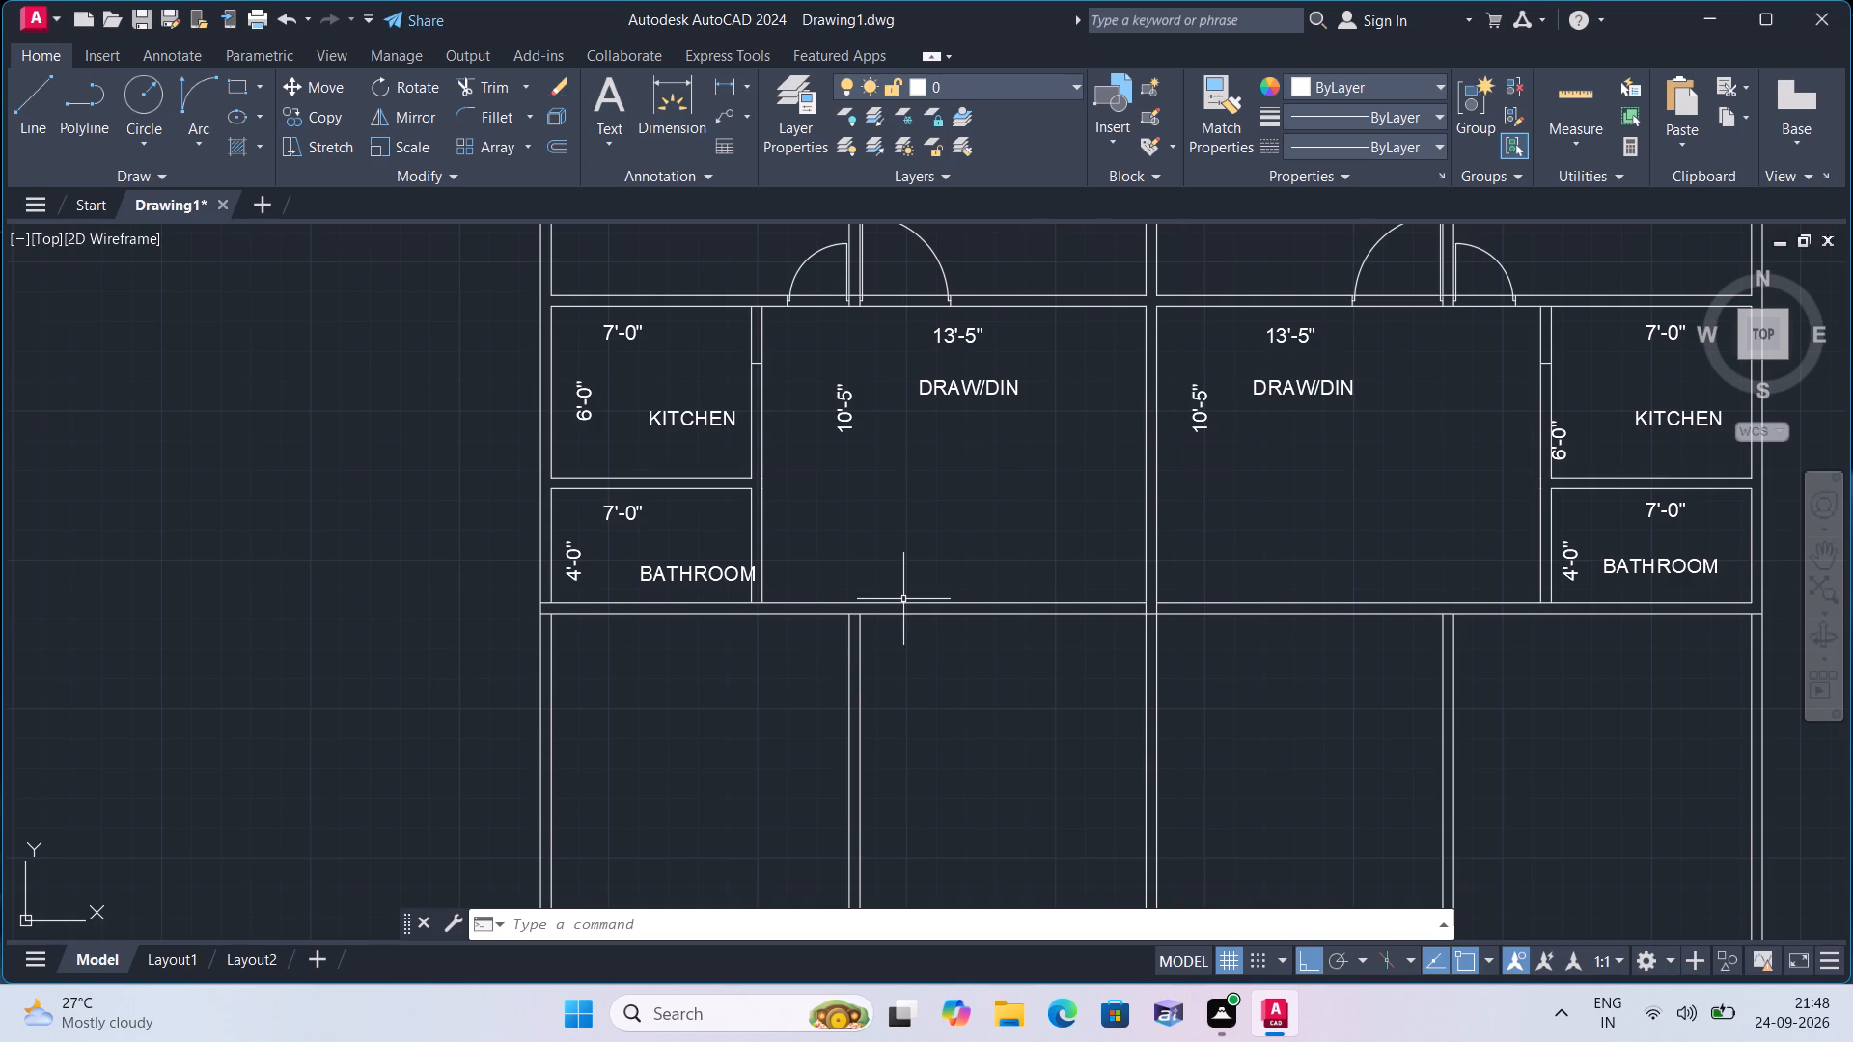
{"action": "scroll", "coordinate": [913, 611], "scroll_direction": "down", "scroll_amount": 1}
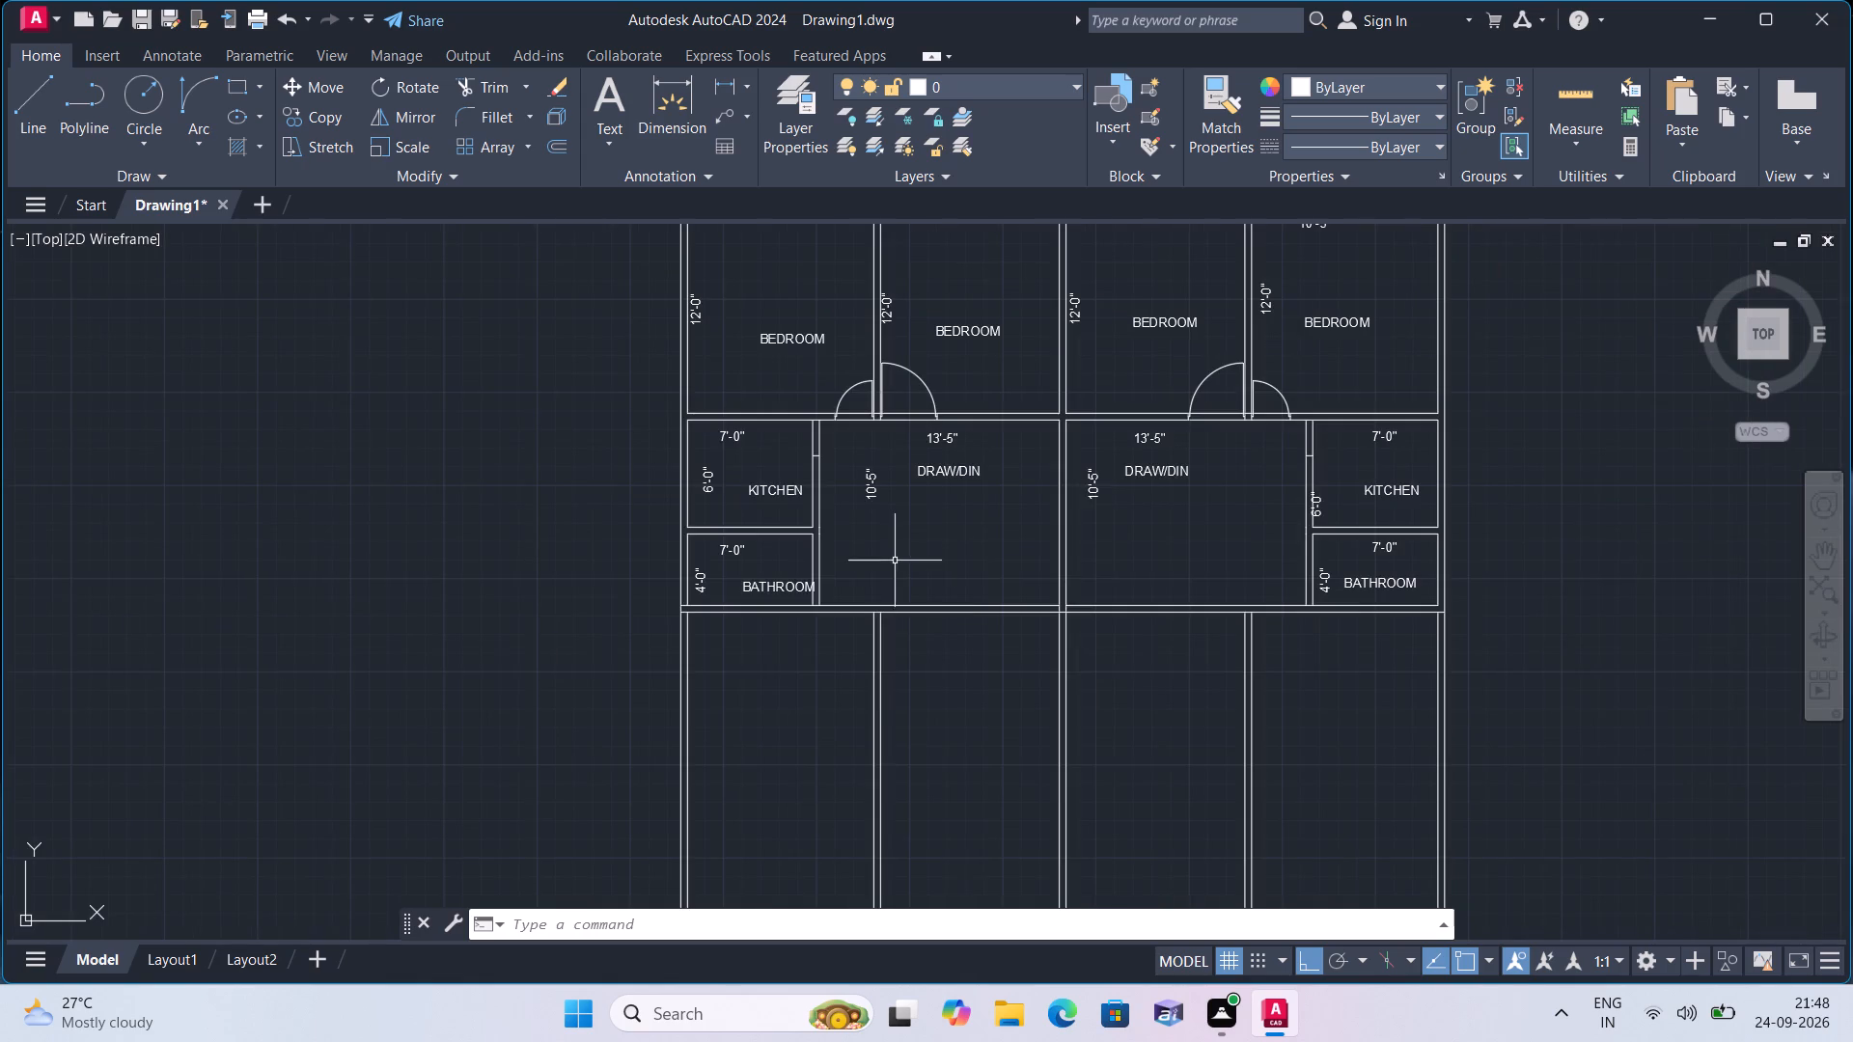
{"action": "middle_click_drag", "start_coordinate": [894, 559], "coordinate": [675, 567]}
{"action": "scroll", "coordinate": [699, 578], "scroll_direction": "up", "scroll_amount": 2}
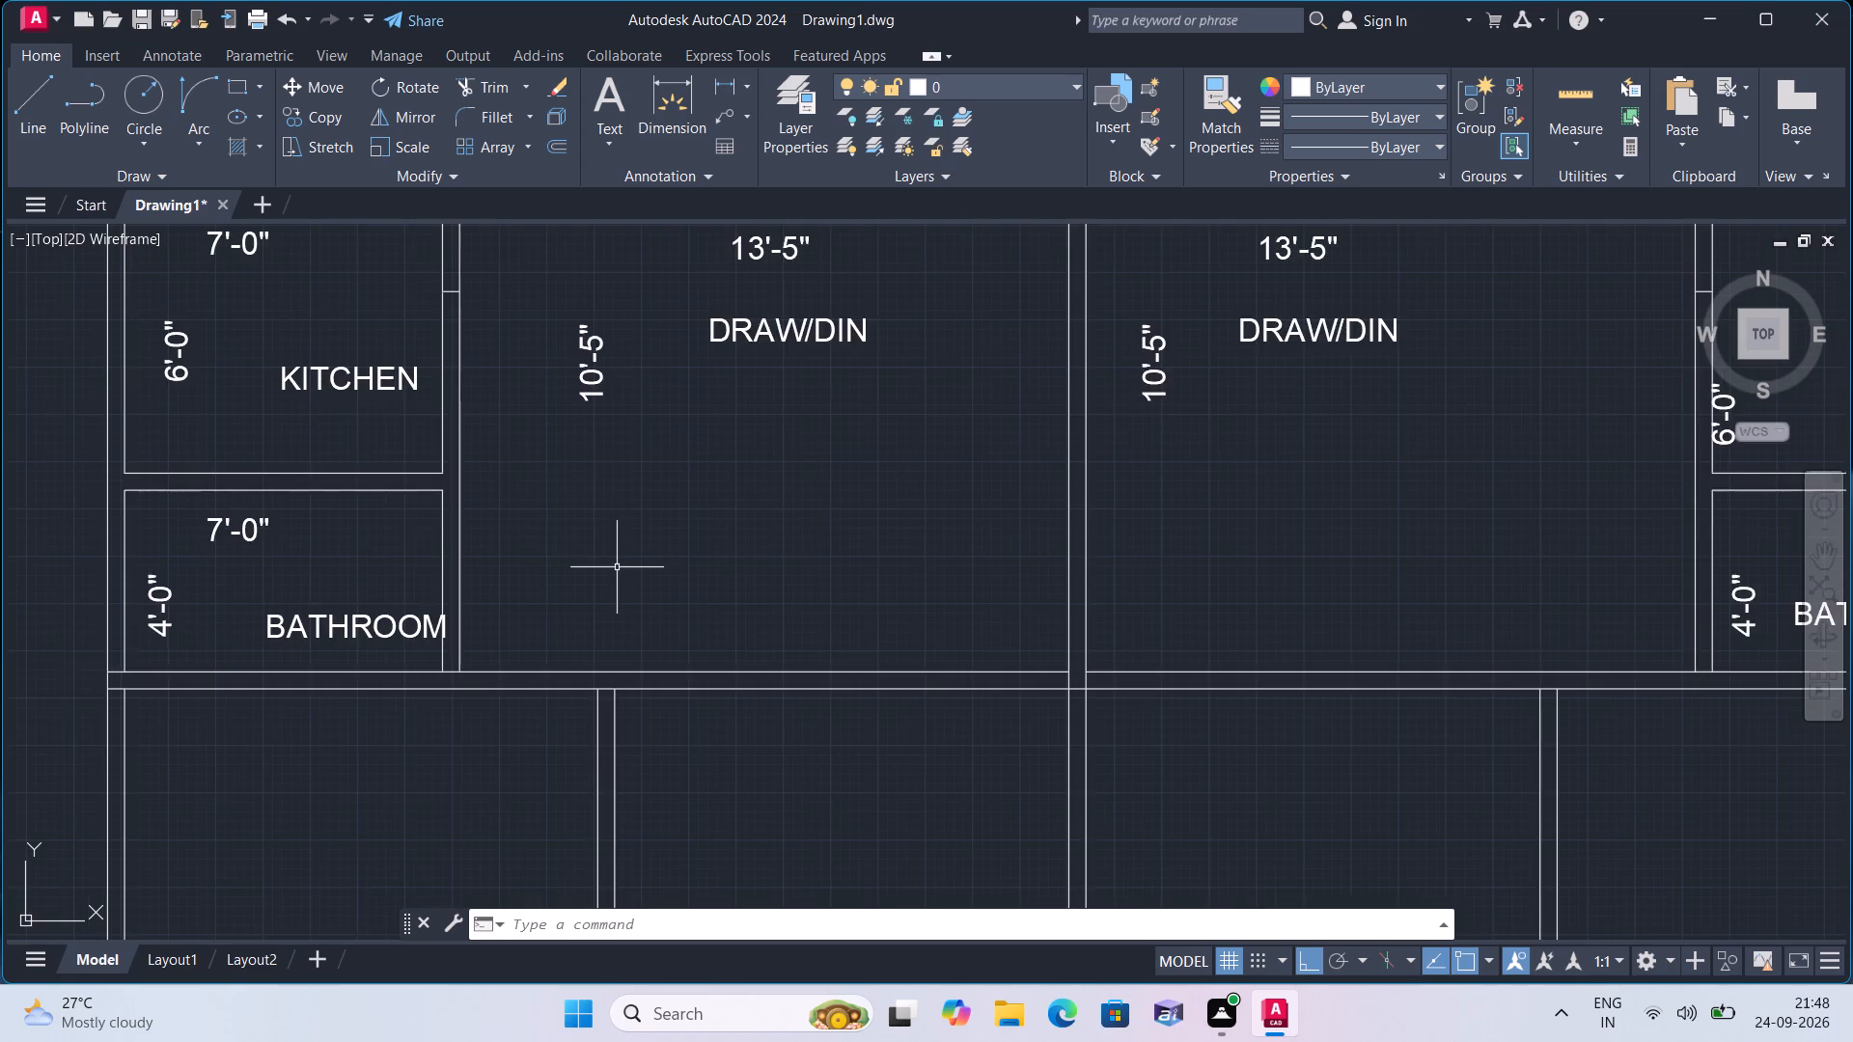
{"action": "middle_click_drag", "start_coordinate": [615, 566], "coordinate": [732, 722]}
{"action": "scroll", "coordinate": [732, 722], "scroll_direction": "up", "scroll_amount": 1}
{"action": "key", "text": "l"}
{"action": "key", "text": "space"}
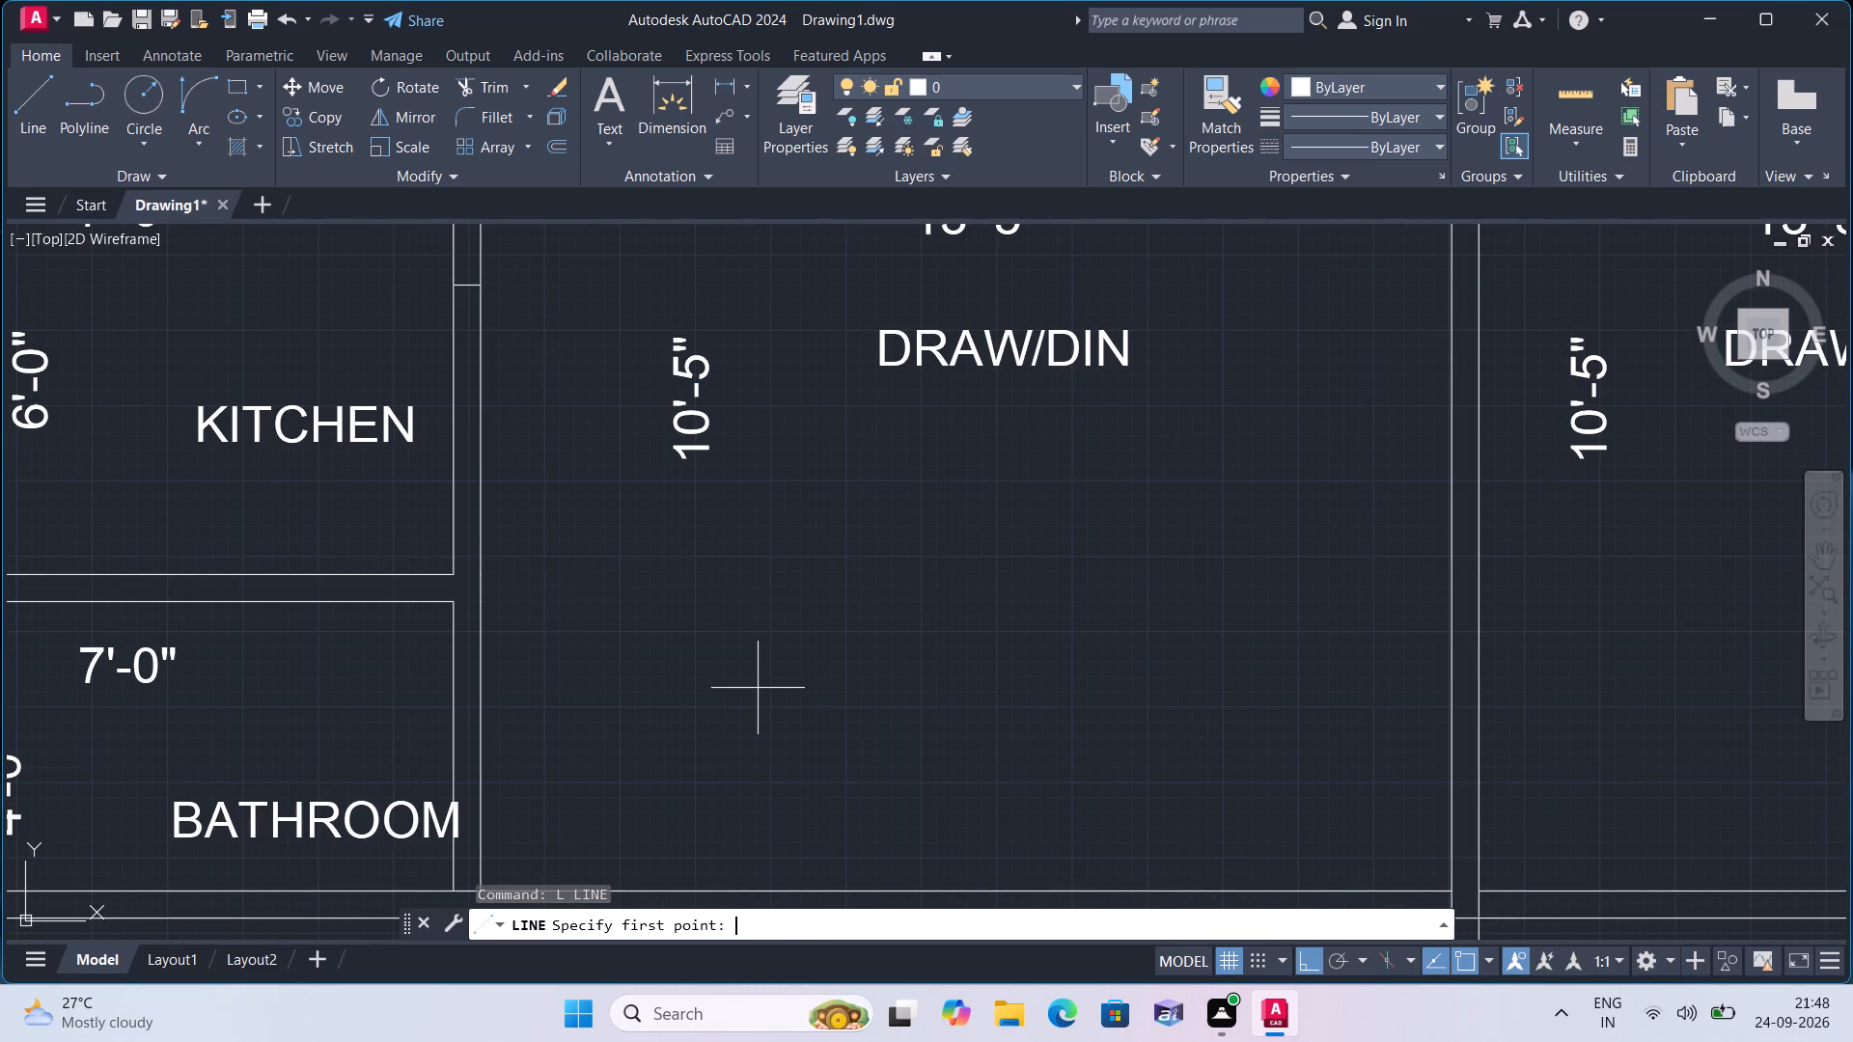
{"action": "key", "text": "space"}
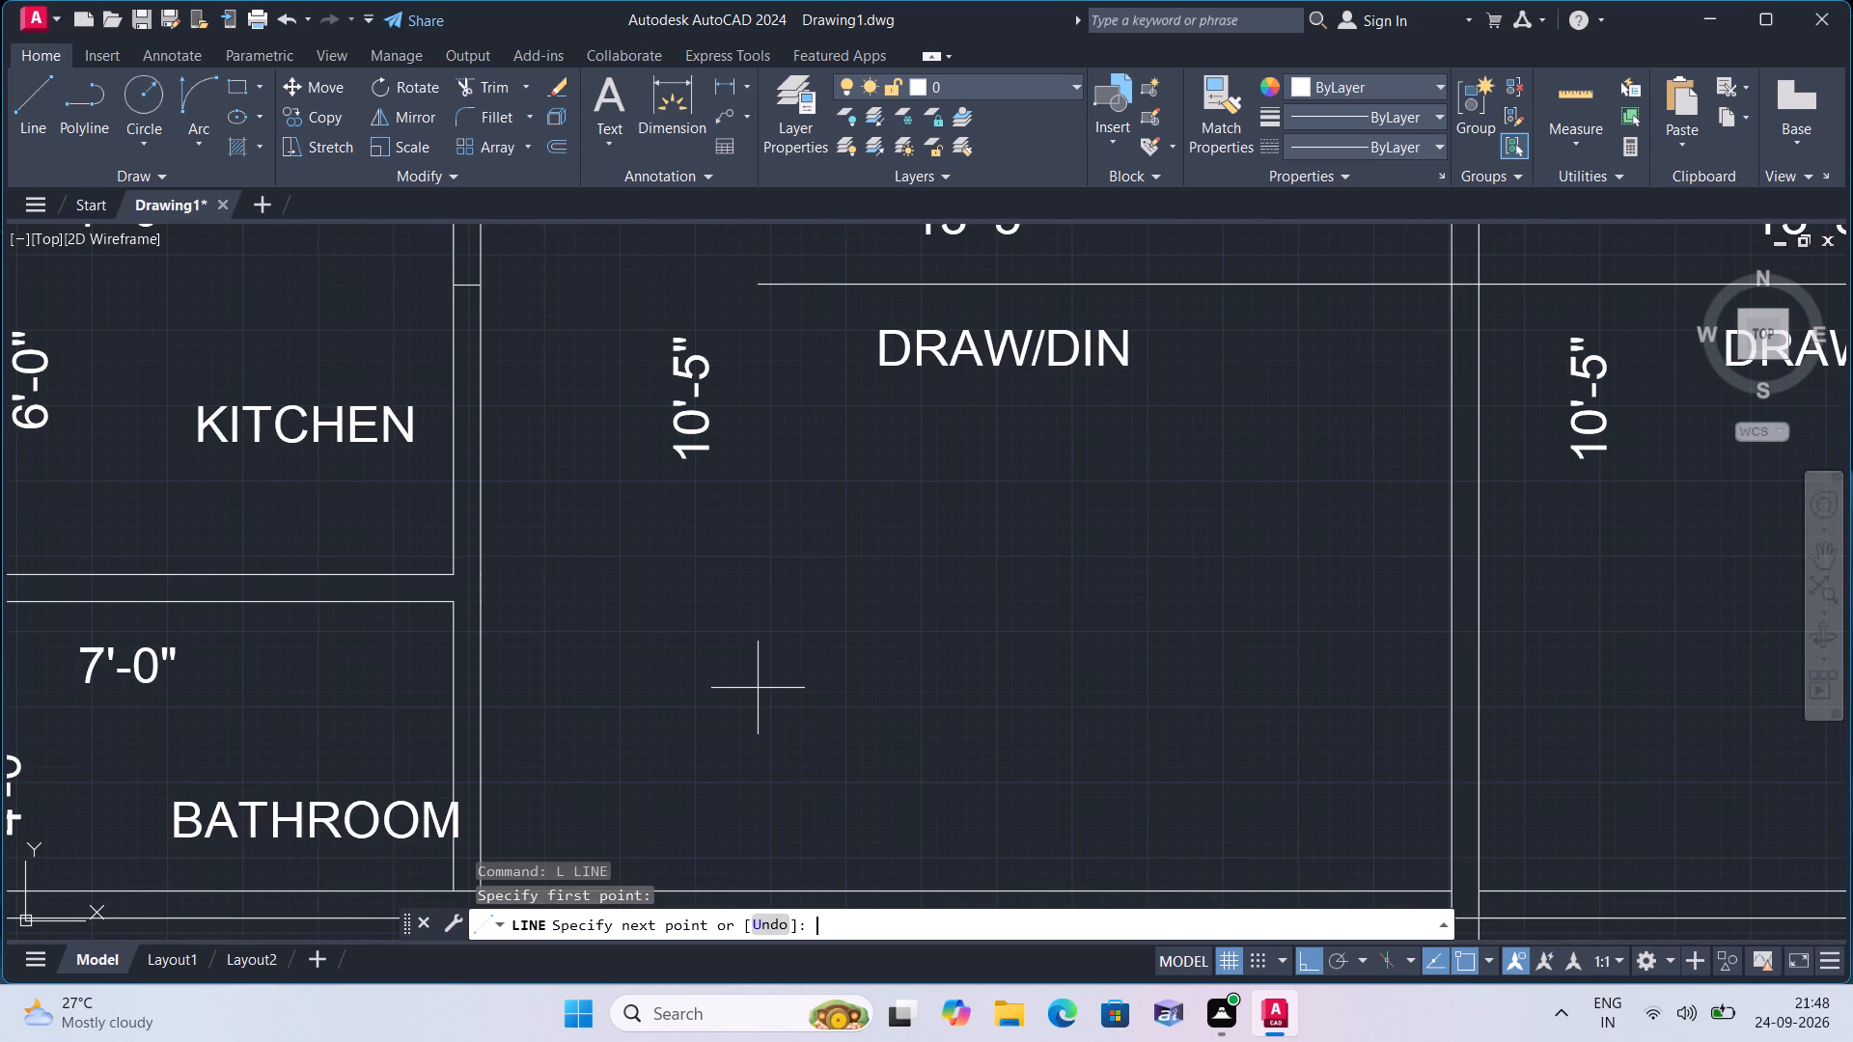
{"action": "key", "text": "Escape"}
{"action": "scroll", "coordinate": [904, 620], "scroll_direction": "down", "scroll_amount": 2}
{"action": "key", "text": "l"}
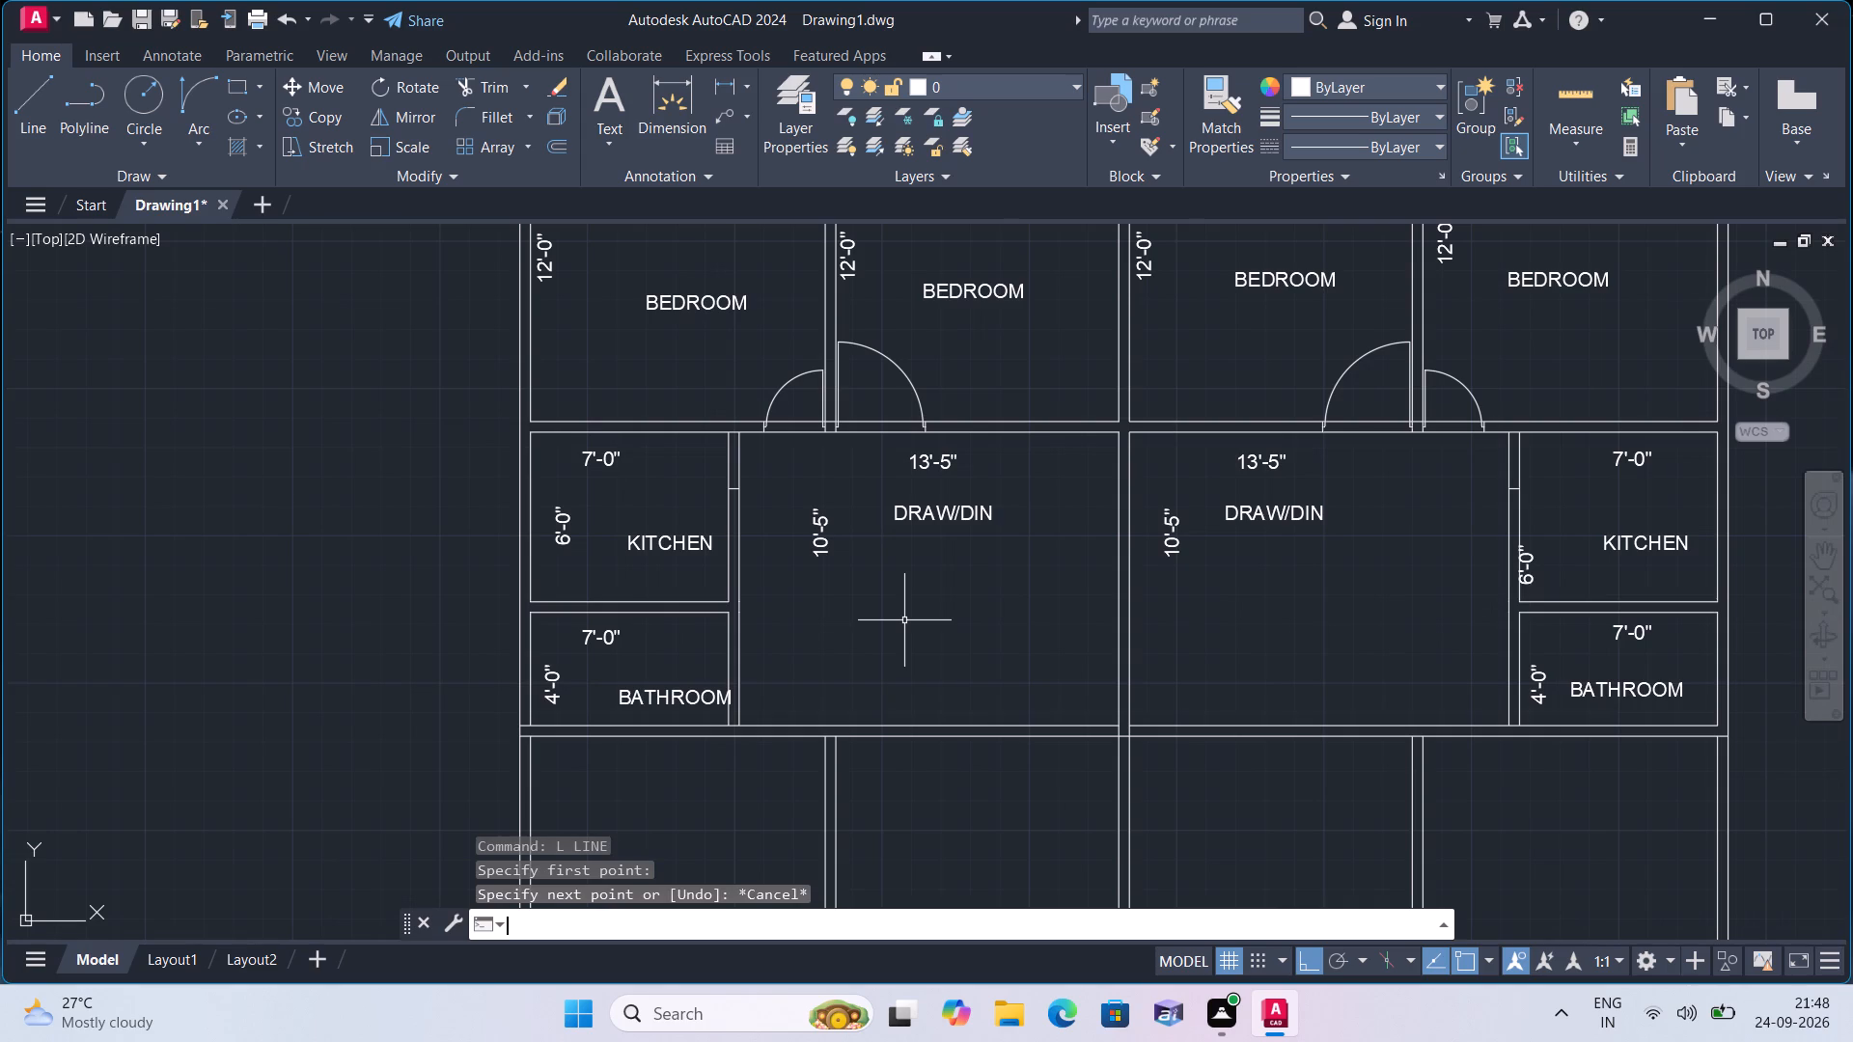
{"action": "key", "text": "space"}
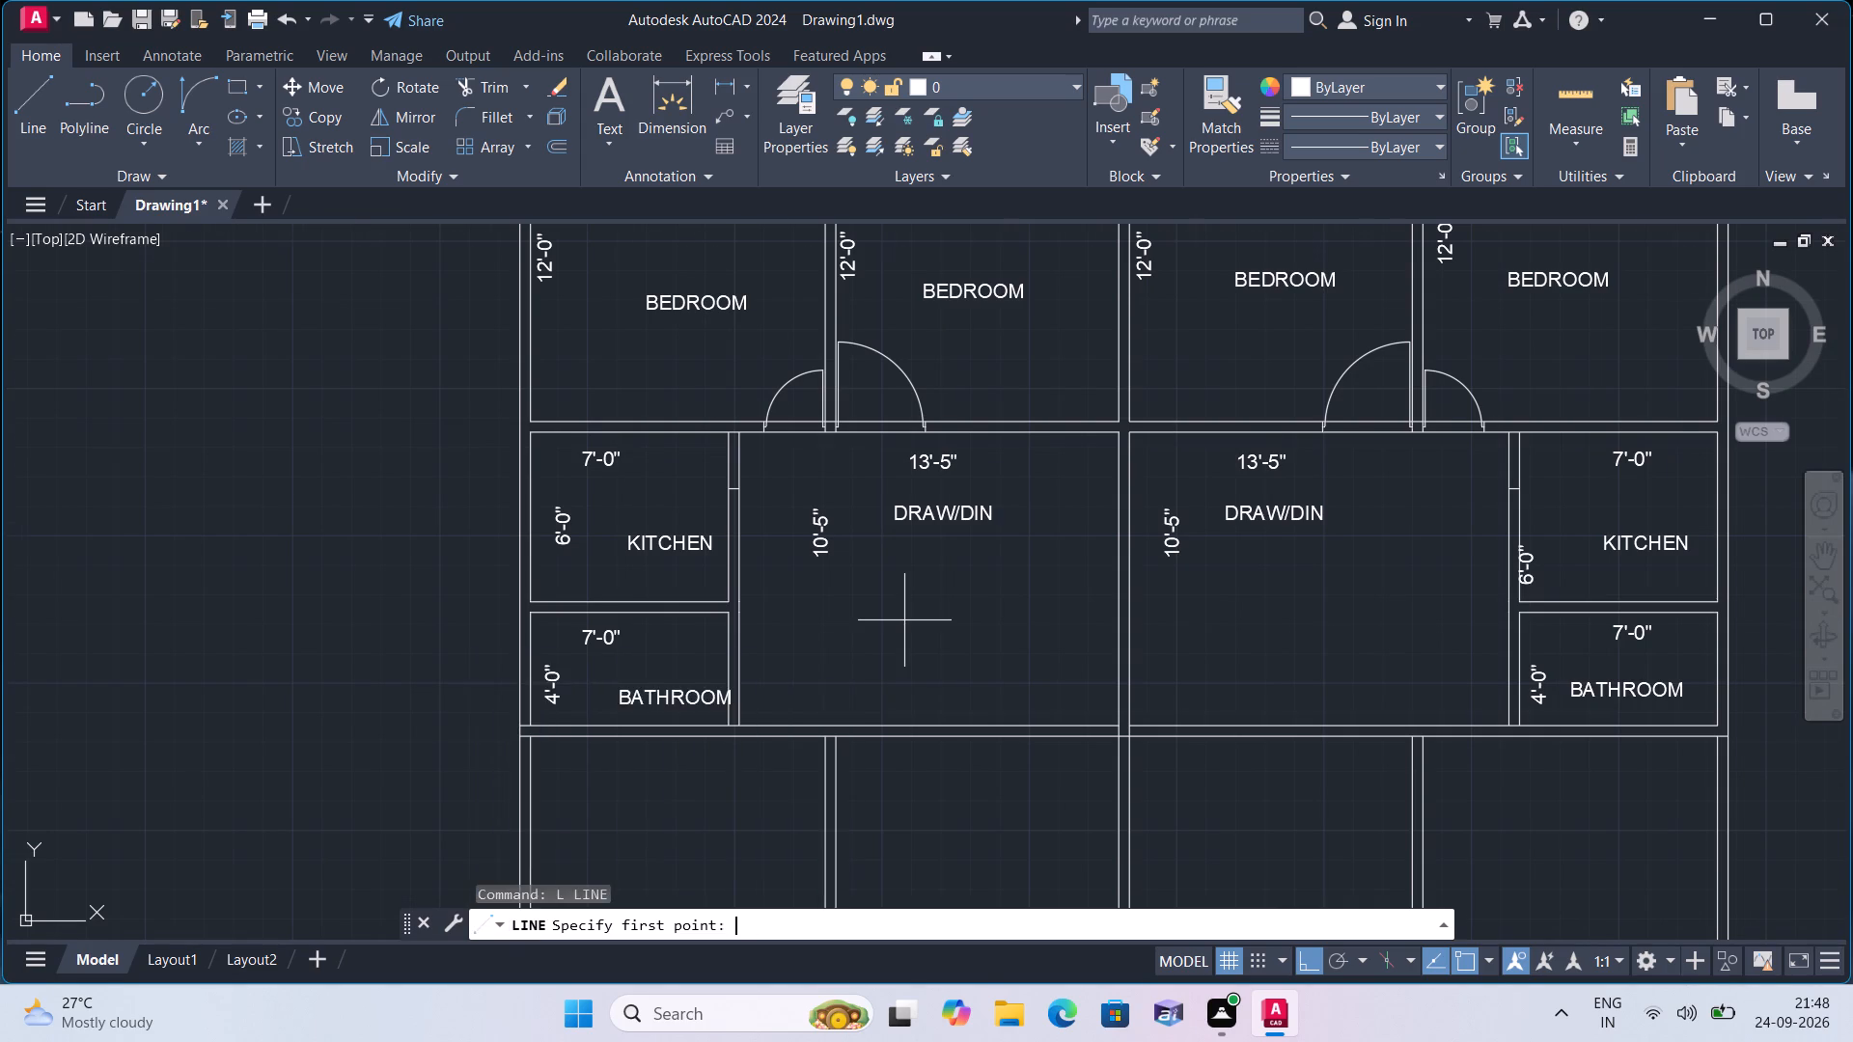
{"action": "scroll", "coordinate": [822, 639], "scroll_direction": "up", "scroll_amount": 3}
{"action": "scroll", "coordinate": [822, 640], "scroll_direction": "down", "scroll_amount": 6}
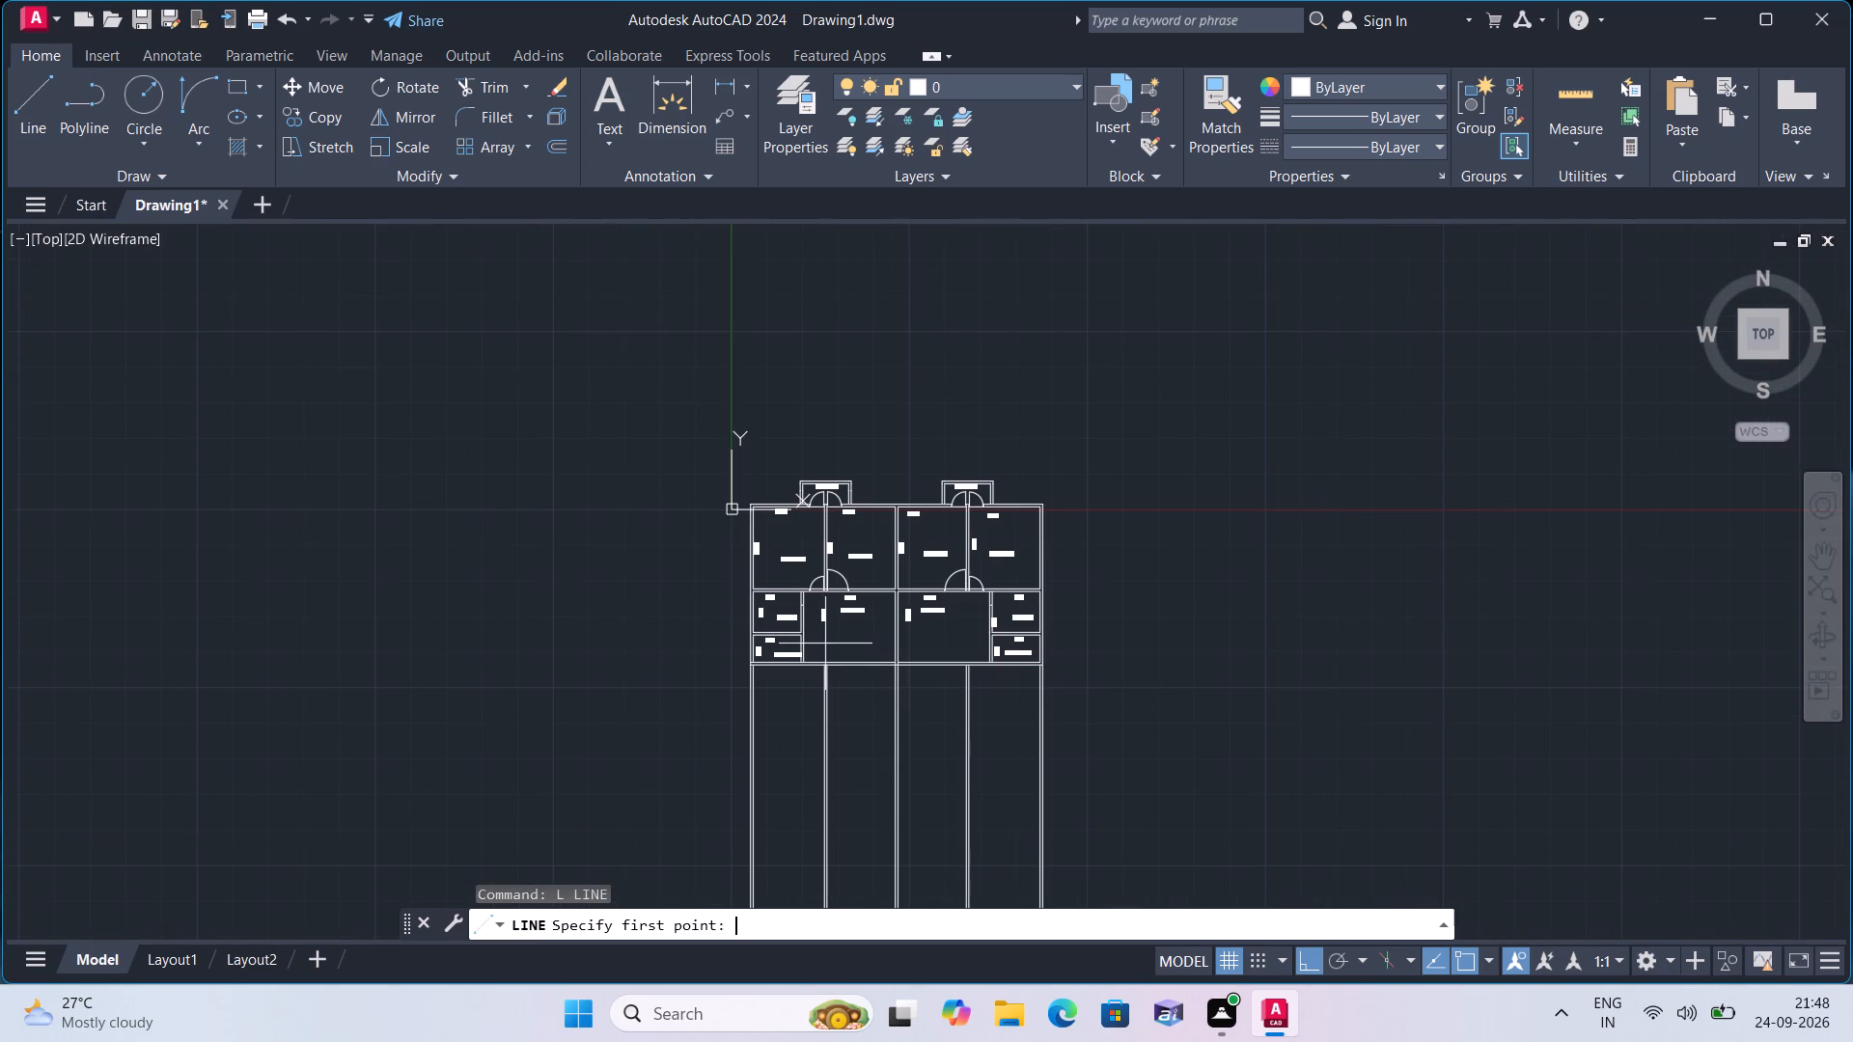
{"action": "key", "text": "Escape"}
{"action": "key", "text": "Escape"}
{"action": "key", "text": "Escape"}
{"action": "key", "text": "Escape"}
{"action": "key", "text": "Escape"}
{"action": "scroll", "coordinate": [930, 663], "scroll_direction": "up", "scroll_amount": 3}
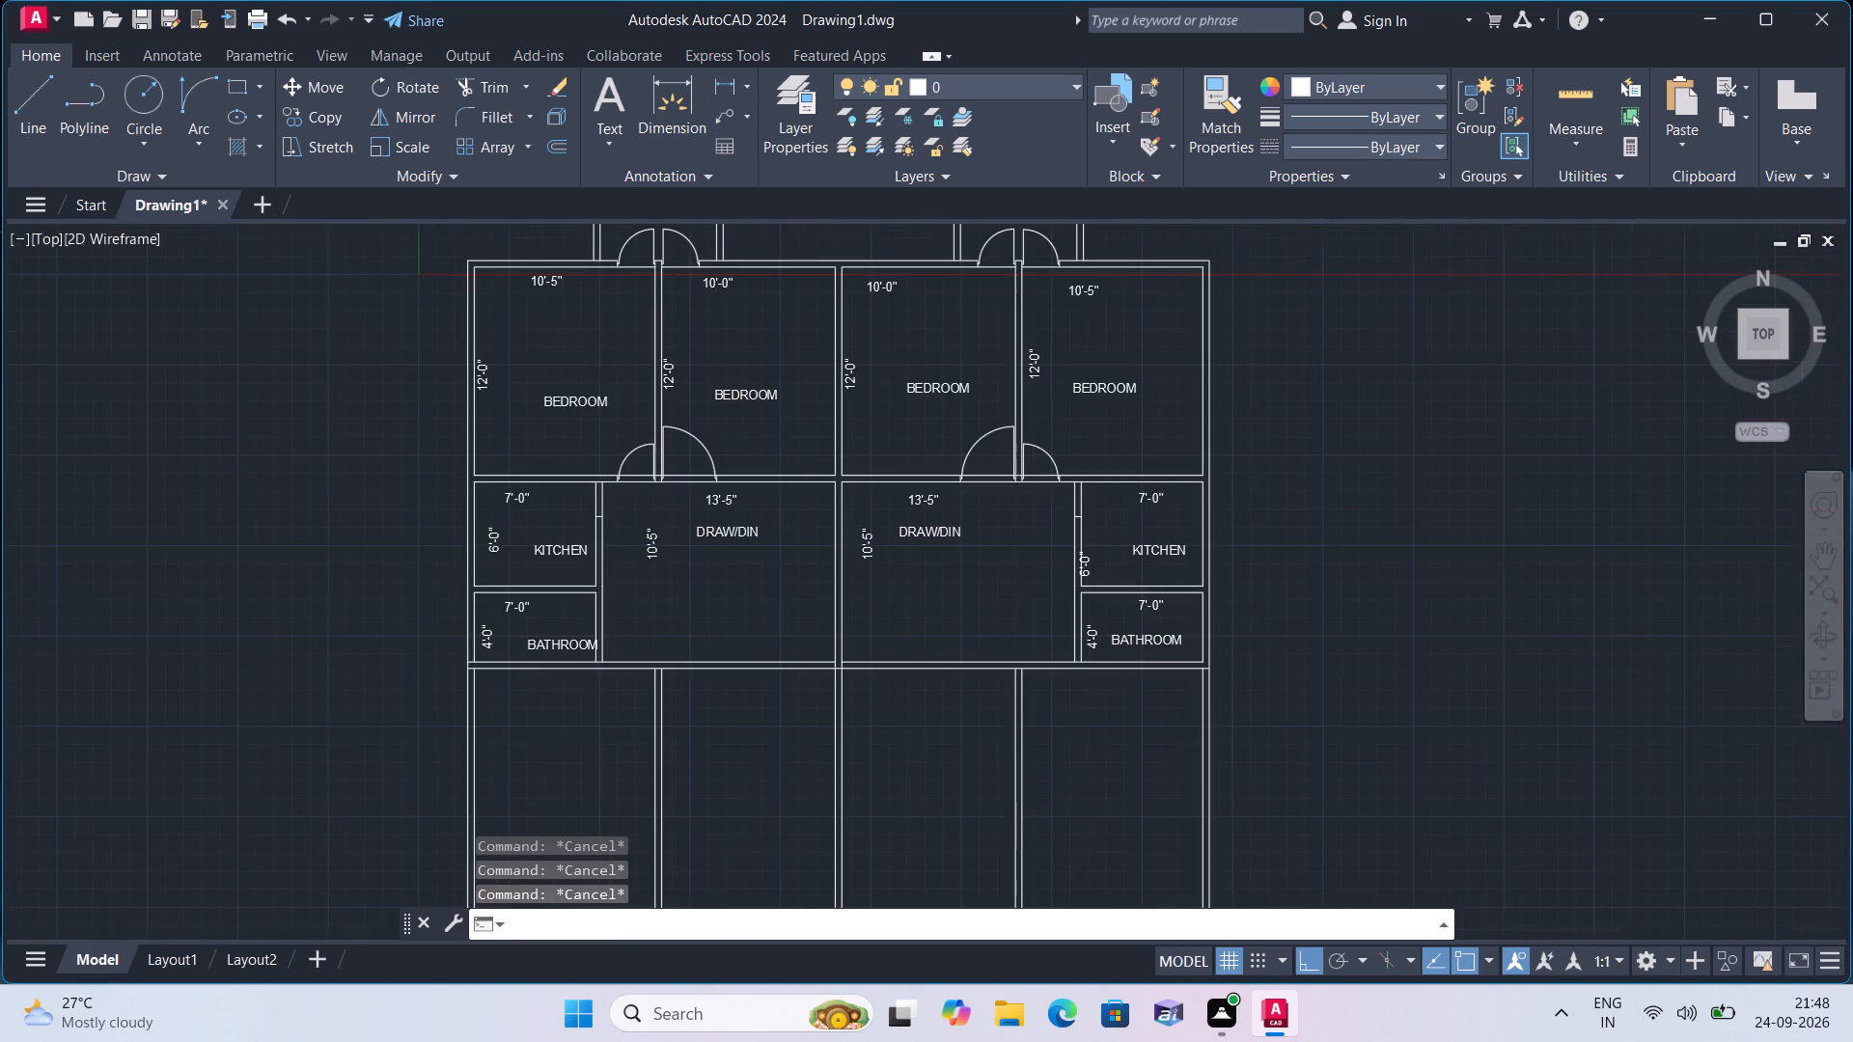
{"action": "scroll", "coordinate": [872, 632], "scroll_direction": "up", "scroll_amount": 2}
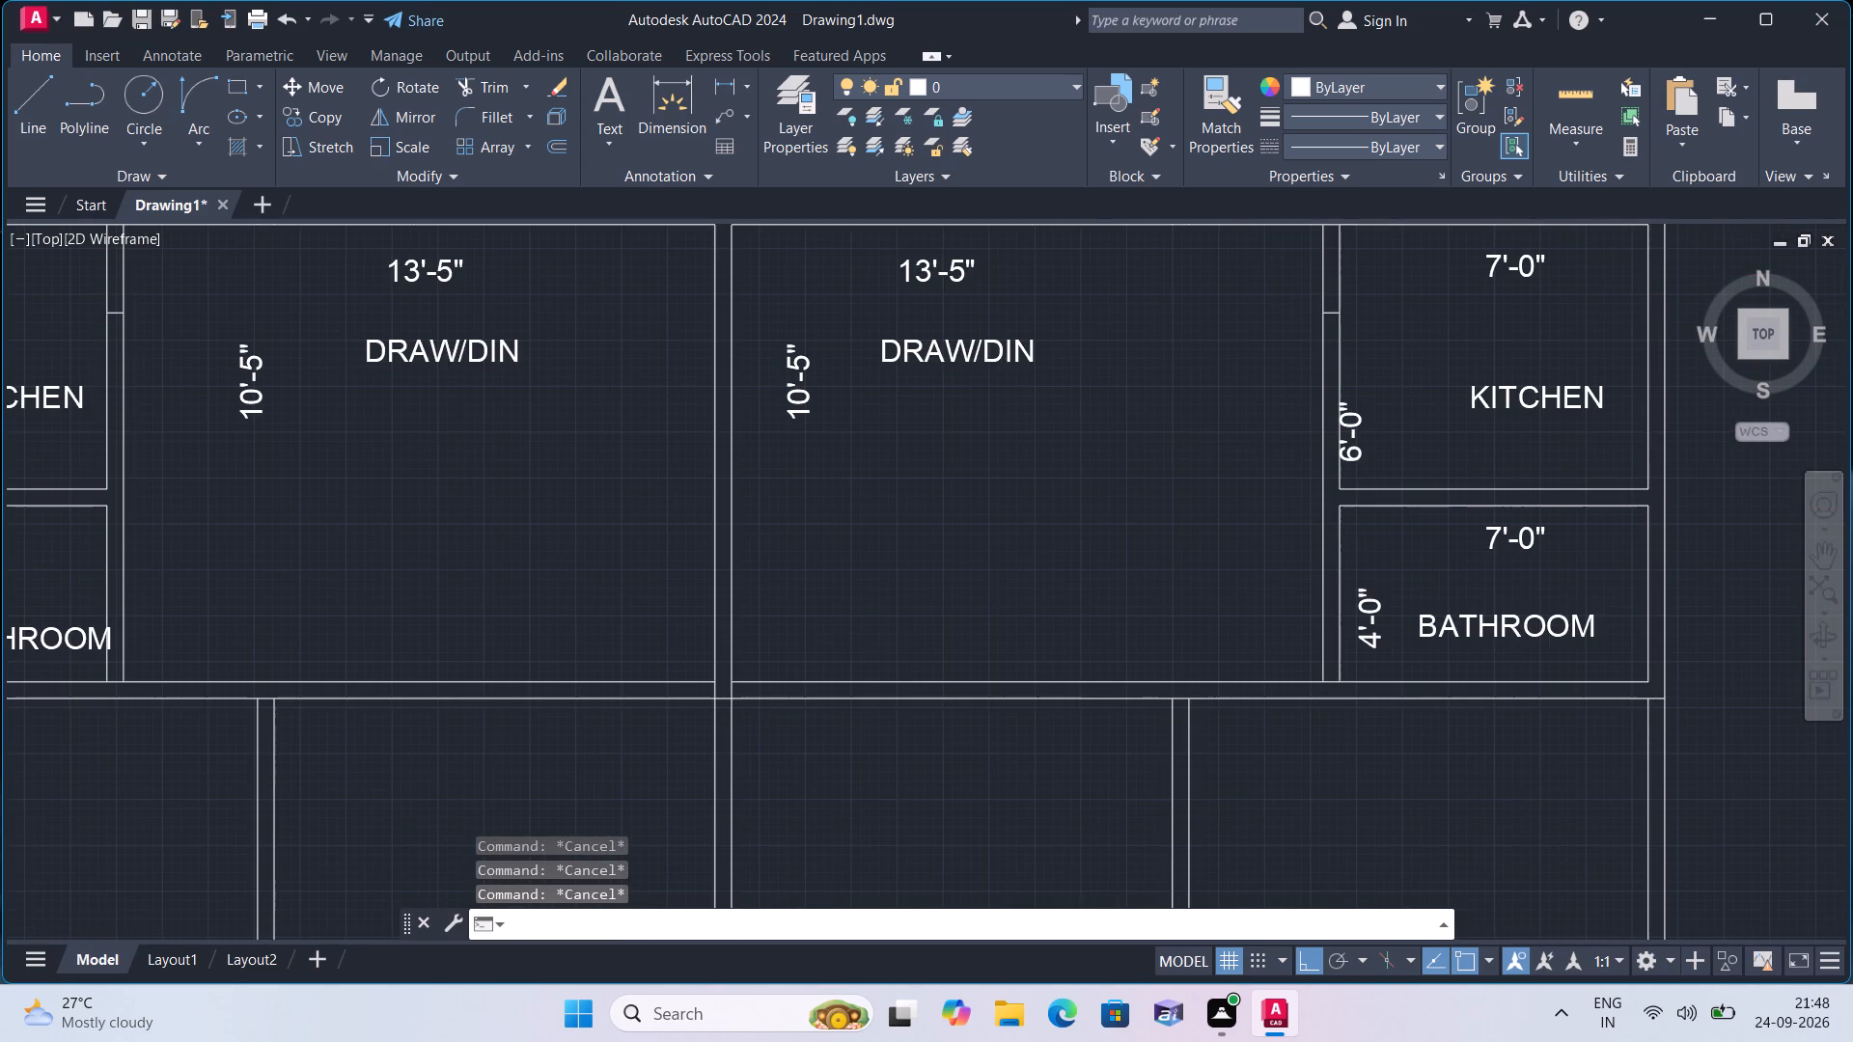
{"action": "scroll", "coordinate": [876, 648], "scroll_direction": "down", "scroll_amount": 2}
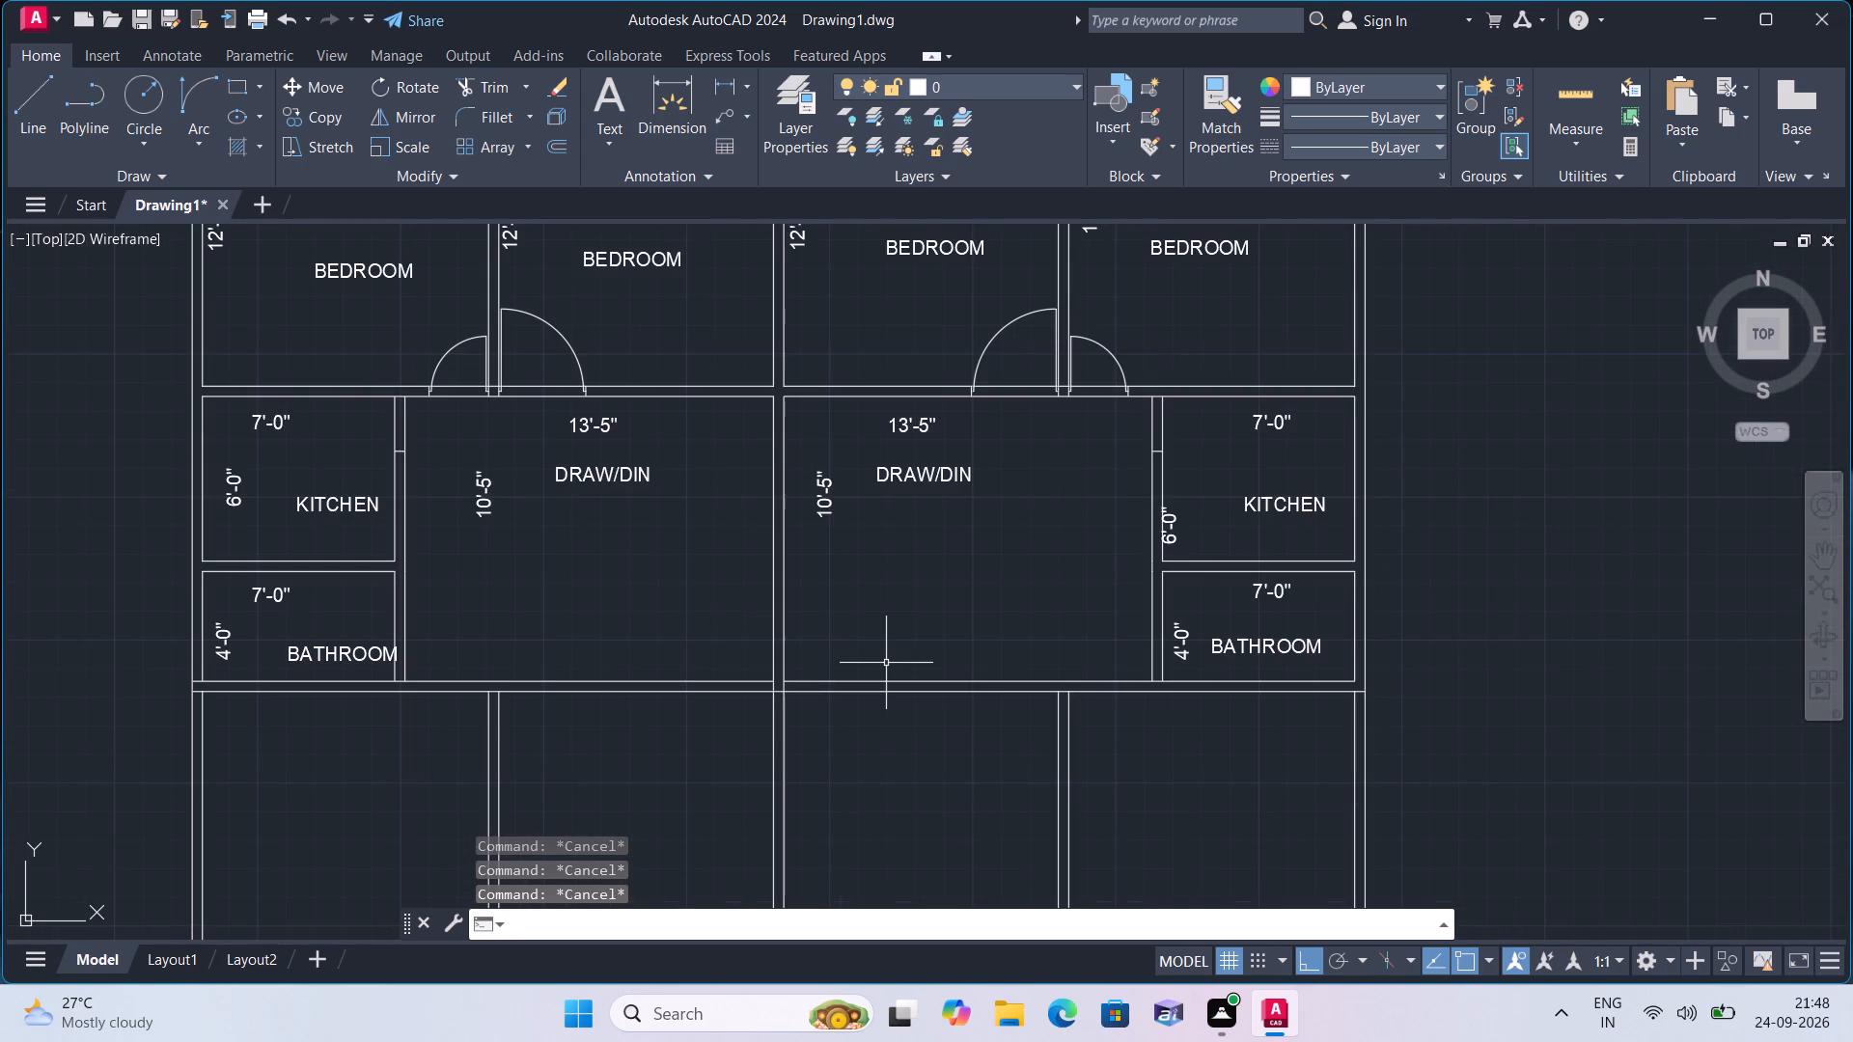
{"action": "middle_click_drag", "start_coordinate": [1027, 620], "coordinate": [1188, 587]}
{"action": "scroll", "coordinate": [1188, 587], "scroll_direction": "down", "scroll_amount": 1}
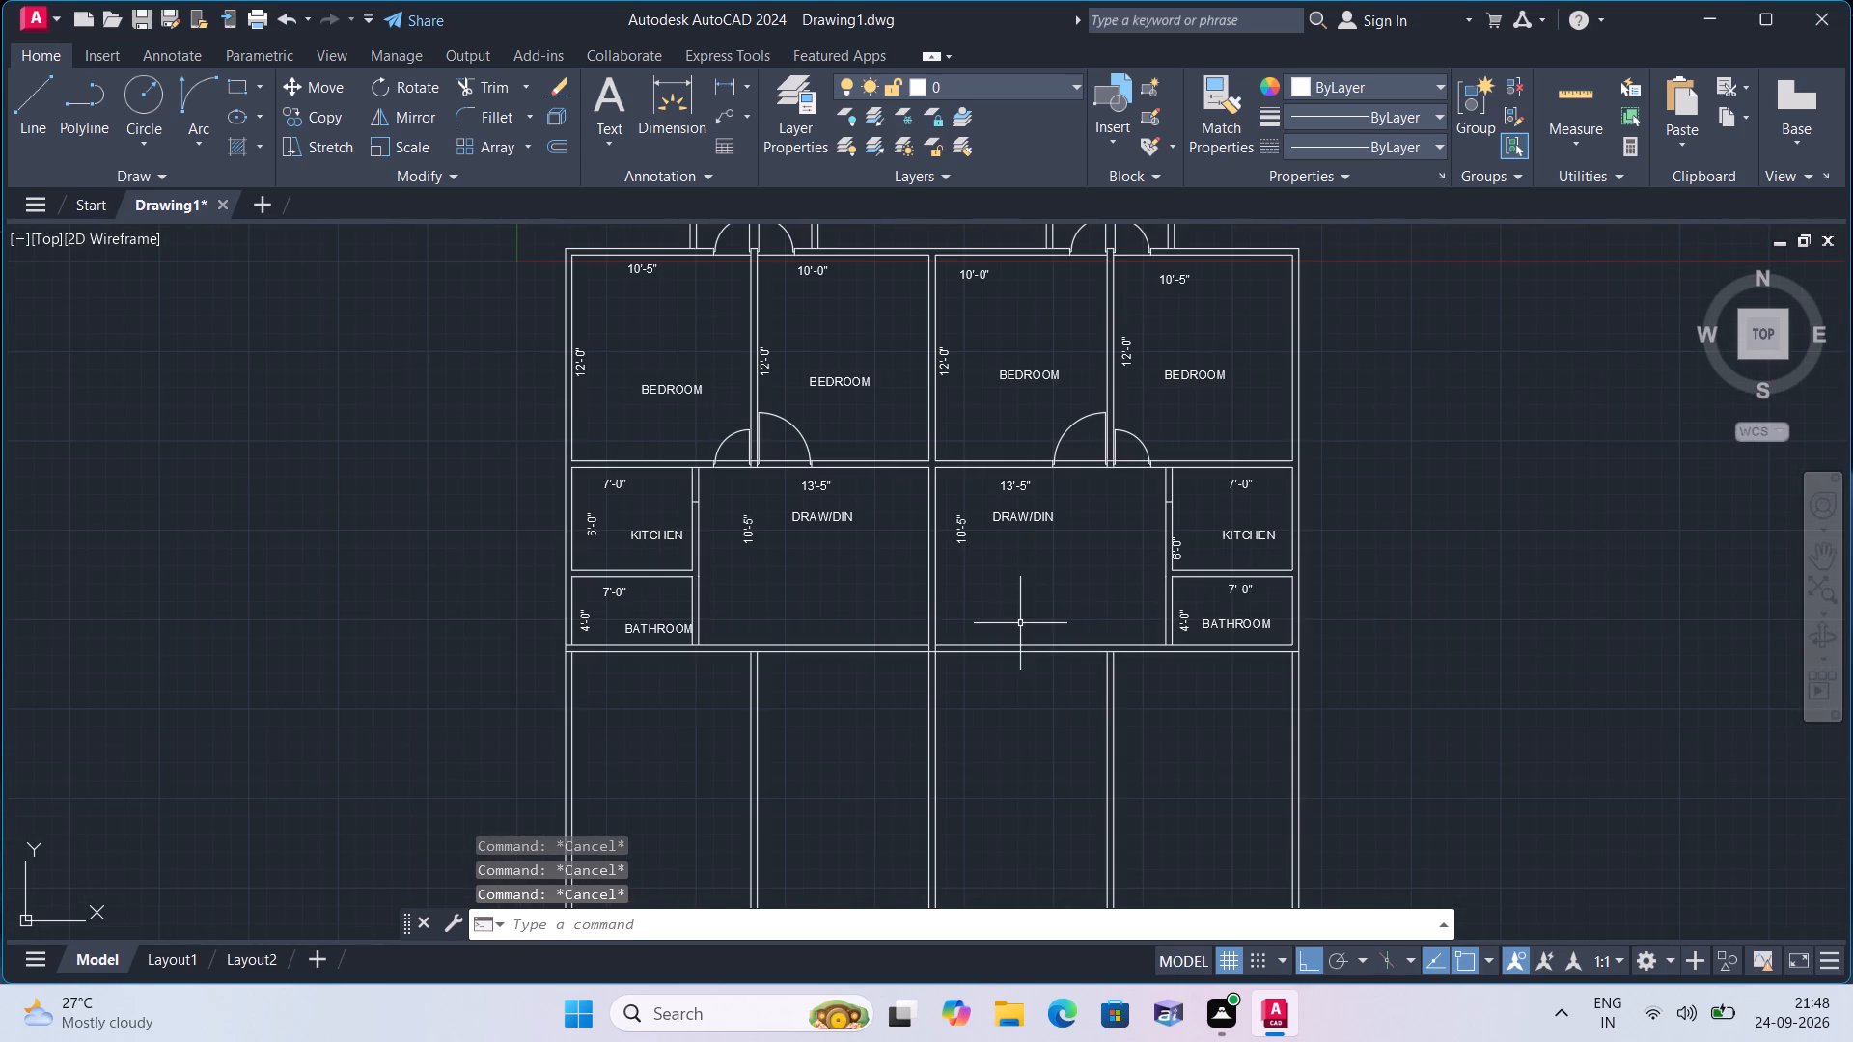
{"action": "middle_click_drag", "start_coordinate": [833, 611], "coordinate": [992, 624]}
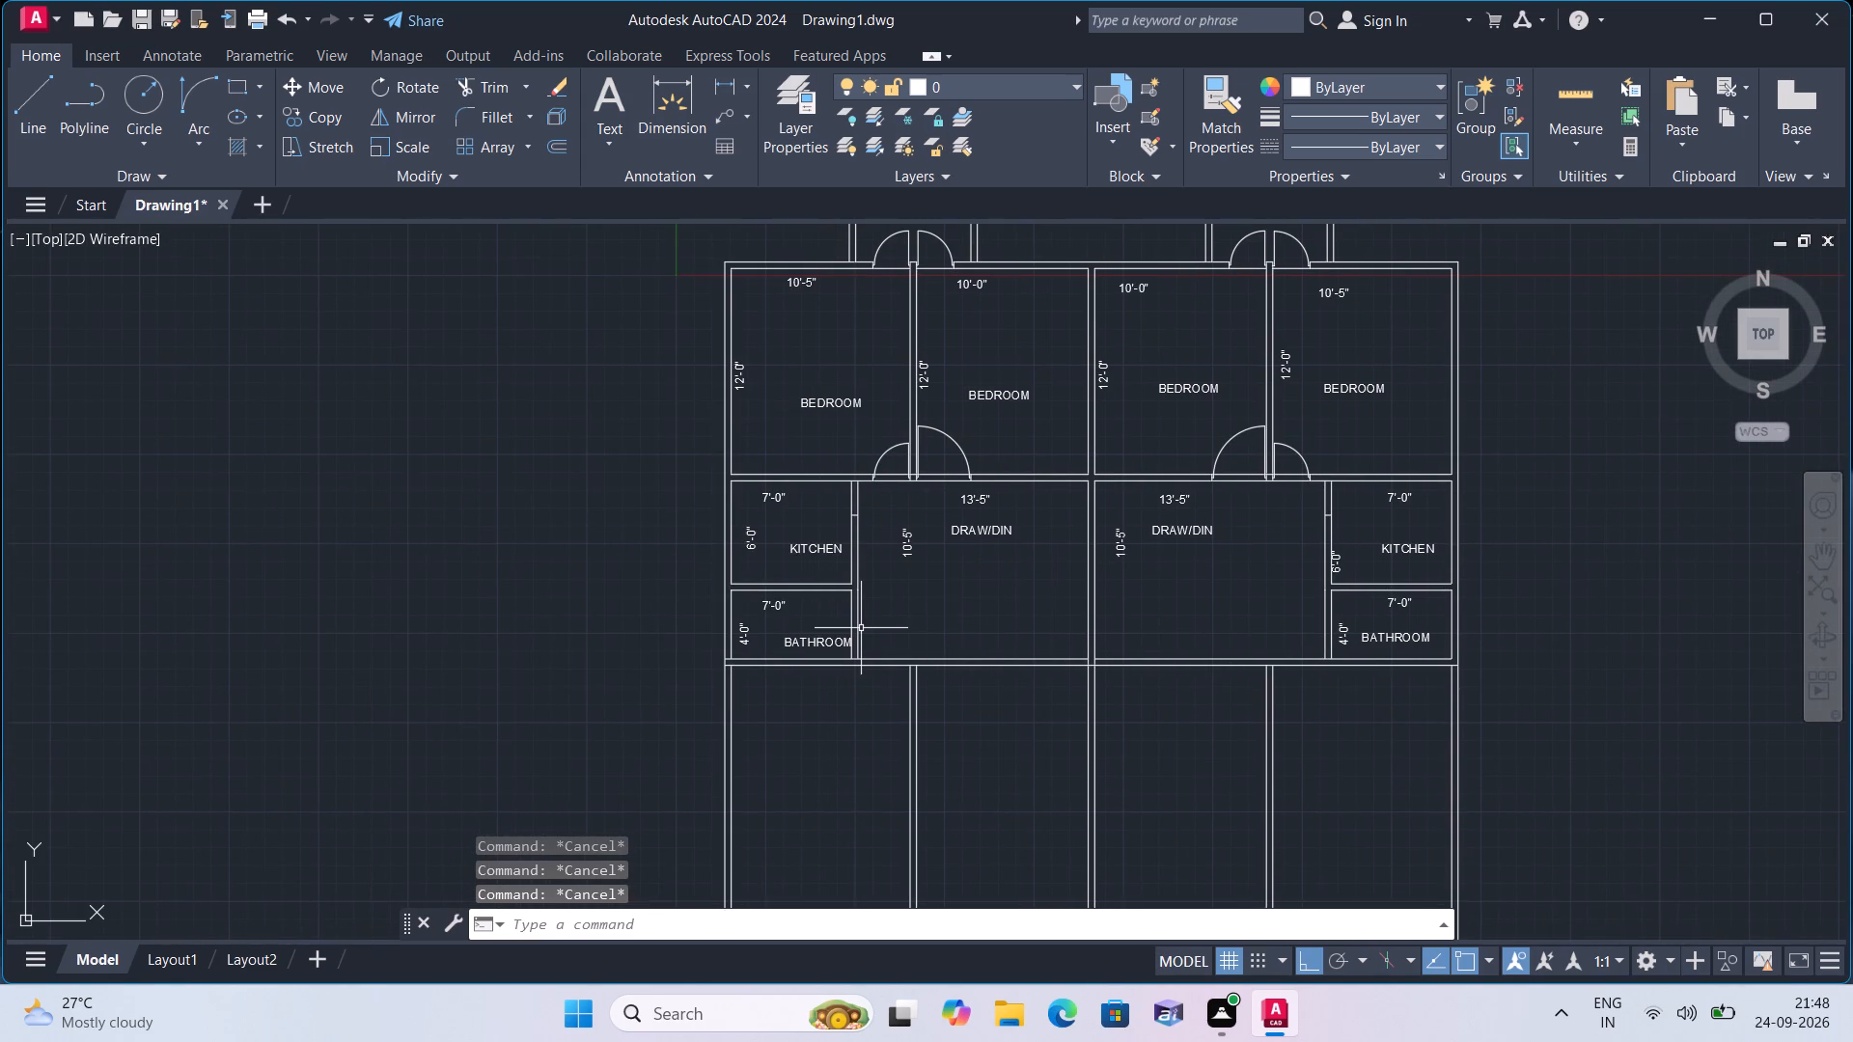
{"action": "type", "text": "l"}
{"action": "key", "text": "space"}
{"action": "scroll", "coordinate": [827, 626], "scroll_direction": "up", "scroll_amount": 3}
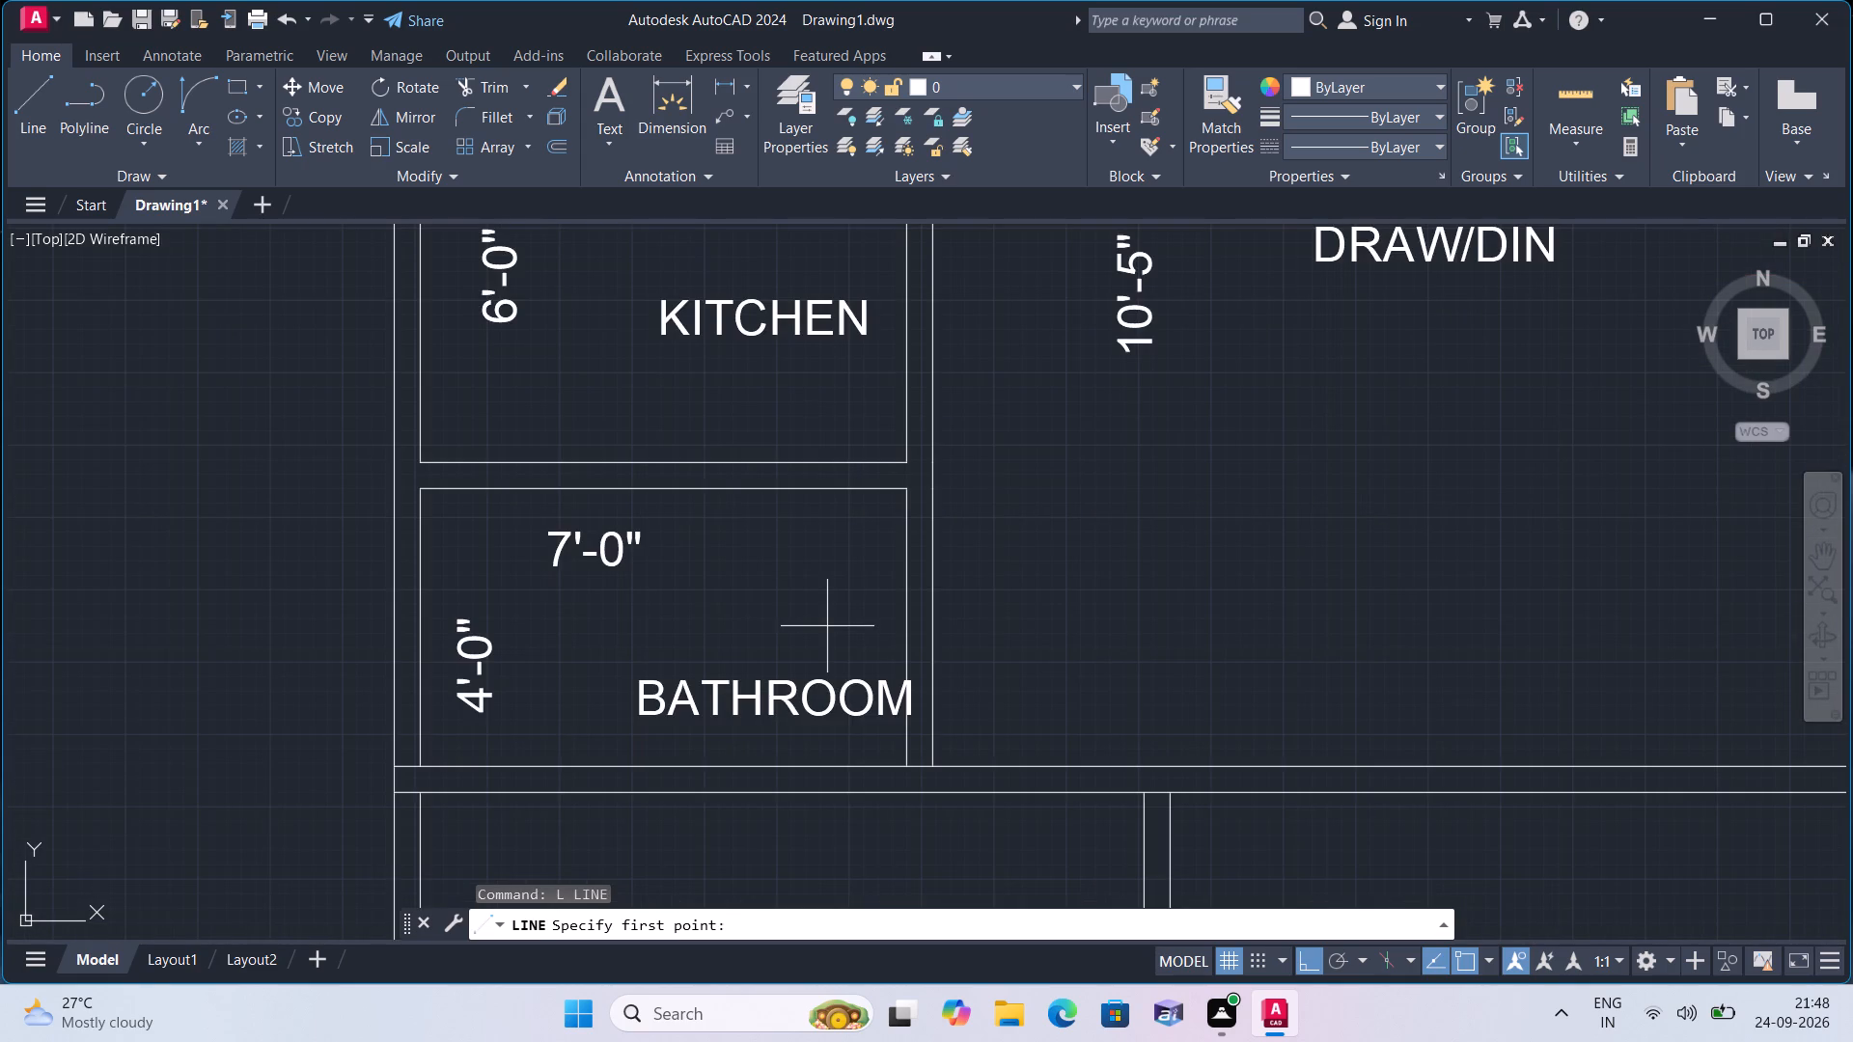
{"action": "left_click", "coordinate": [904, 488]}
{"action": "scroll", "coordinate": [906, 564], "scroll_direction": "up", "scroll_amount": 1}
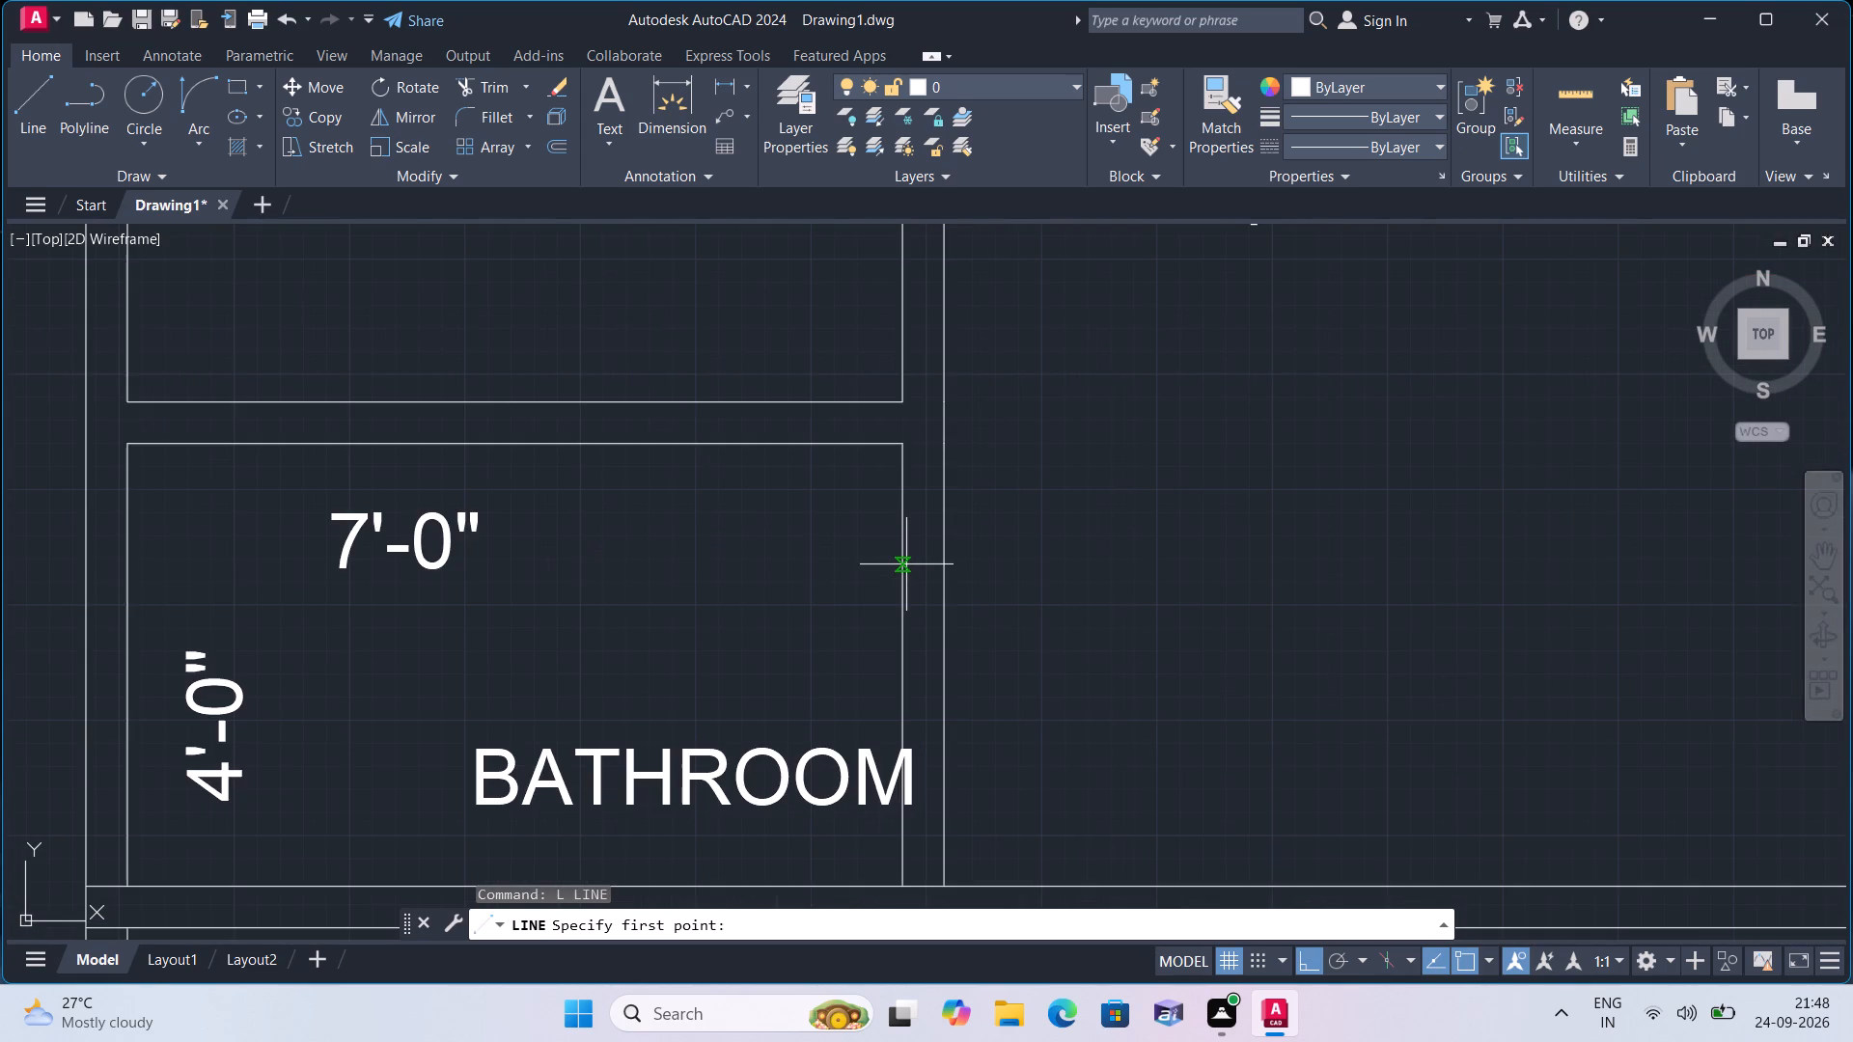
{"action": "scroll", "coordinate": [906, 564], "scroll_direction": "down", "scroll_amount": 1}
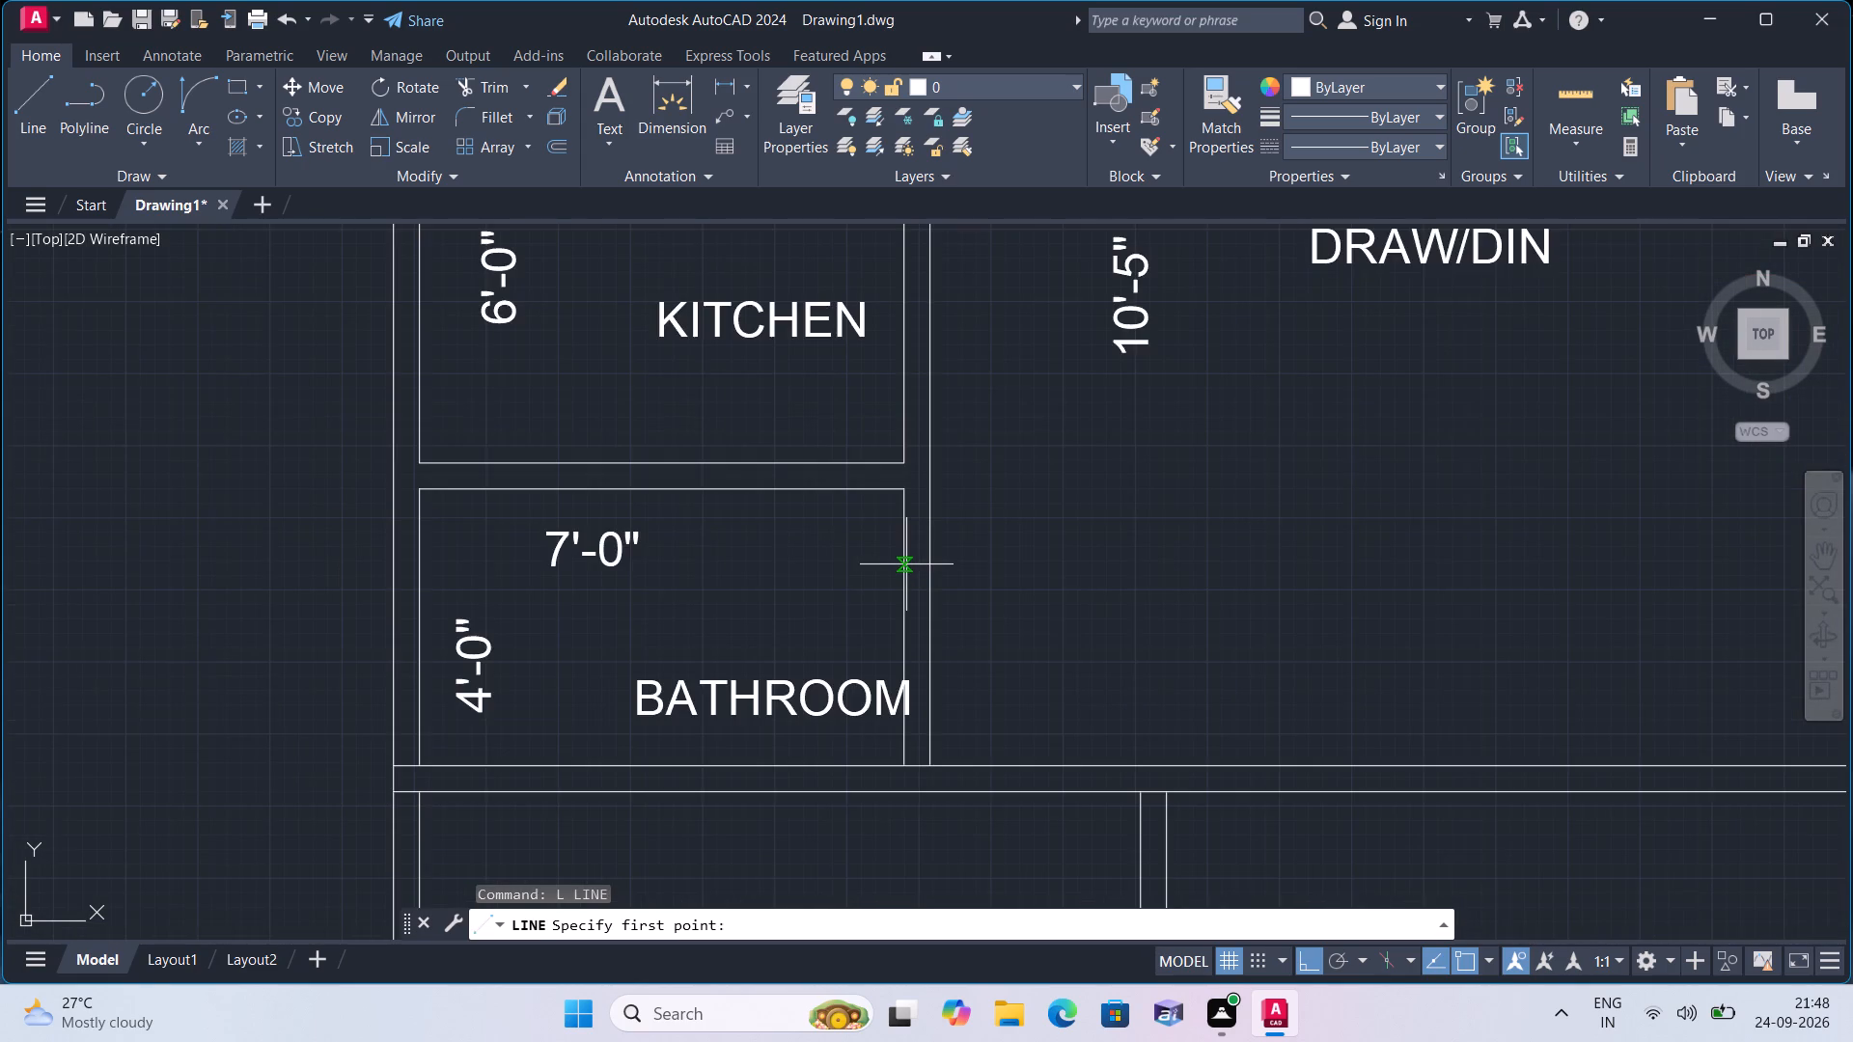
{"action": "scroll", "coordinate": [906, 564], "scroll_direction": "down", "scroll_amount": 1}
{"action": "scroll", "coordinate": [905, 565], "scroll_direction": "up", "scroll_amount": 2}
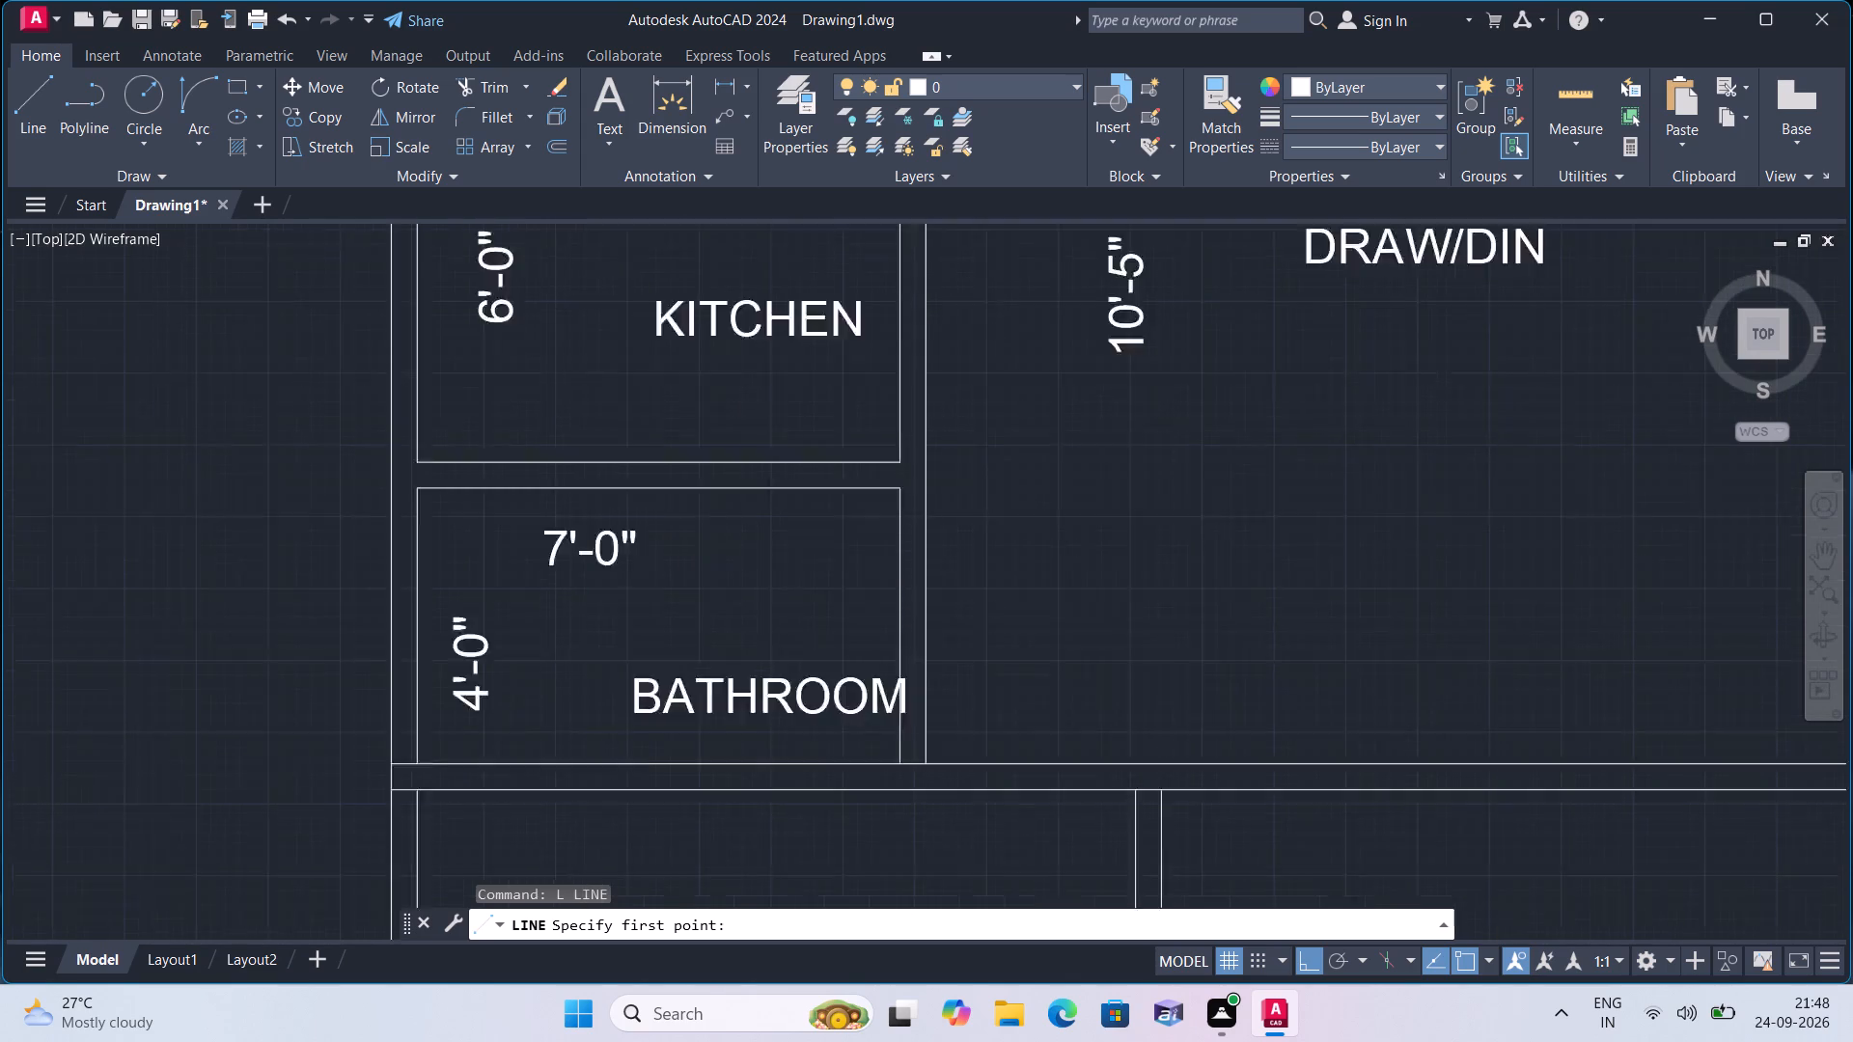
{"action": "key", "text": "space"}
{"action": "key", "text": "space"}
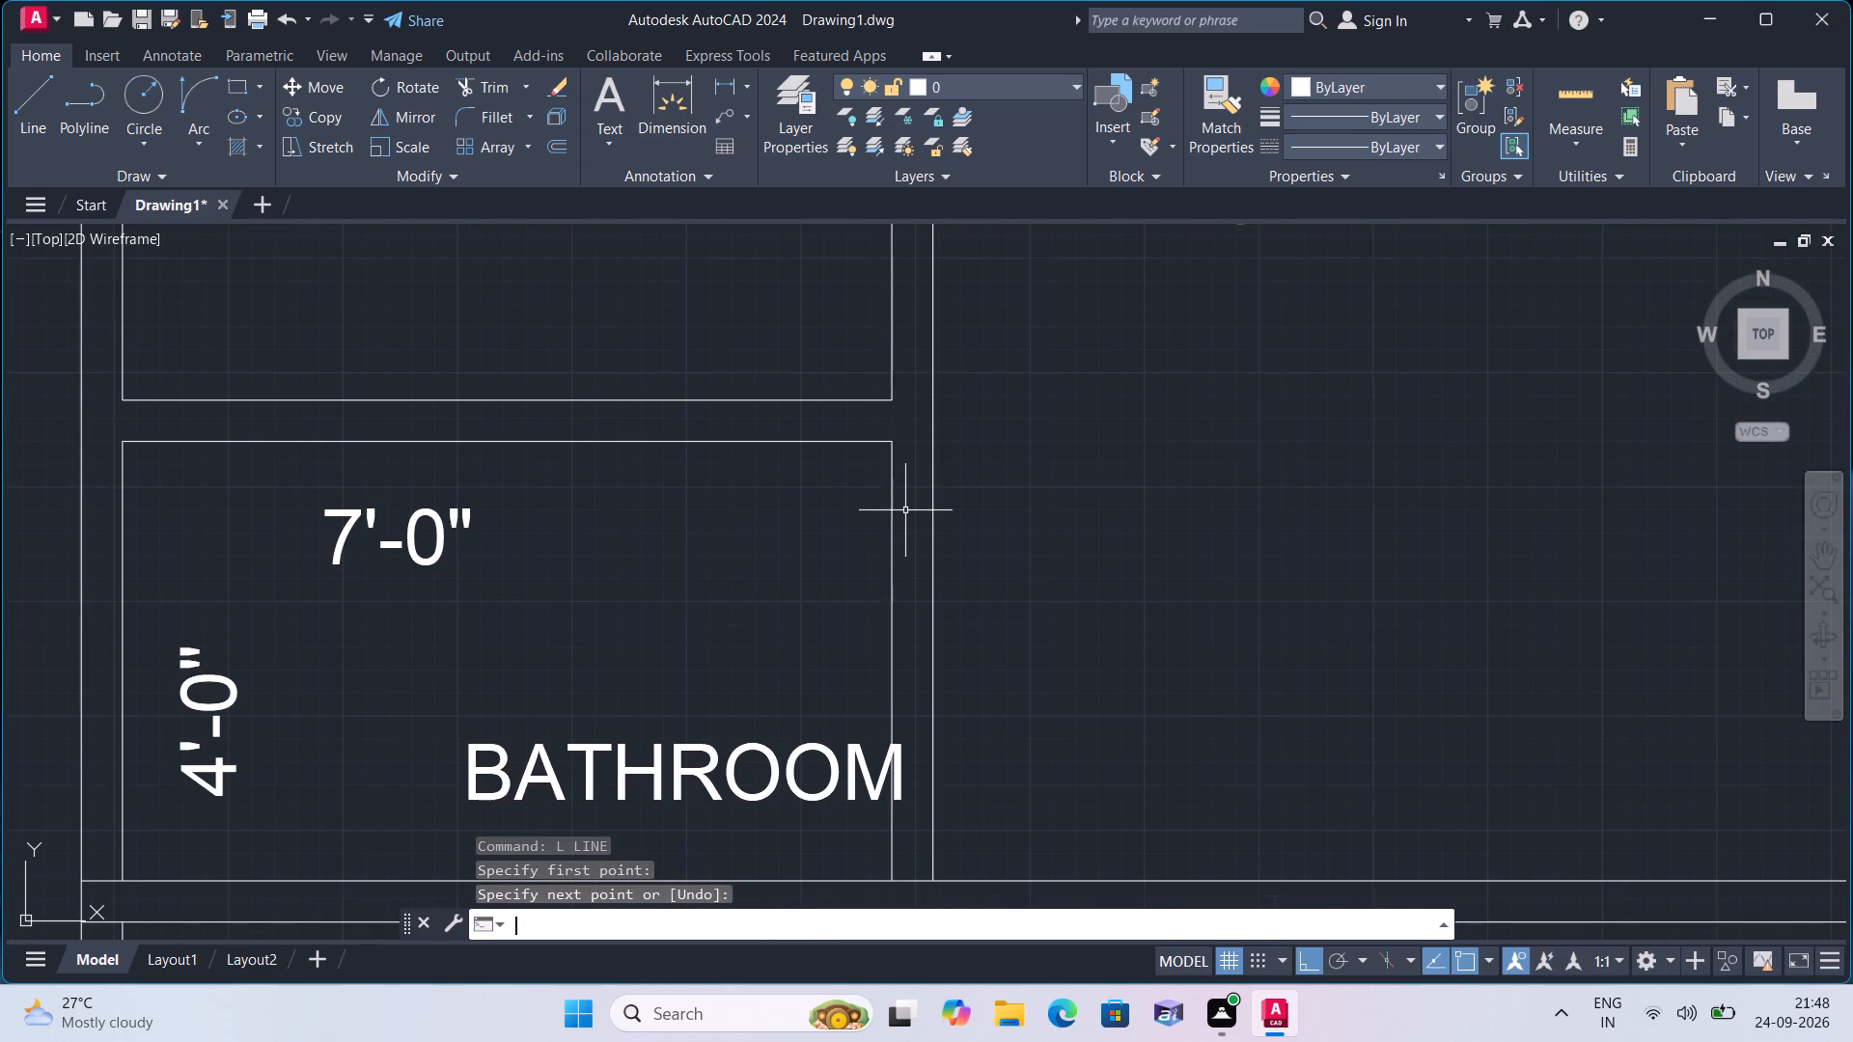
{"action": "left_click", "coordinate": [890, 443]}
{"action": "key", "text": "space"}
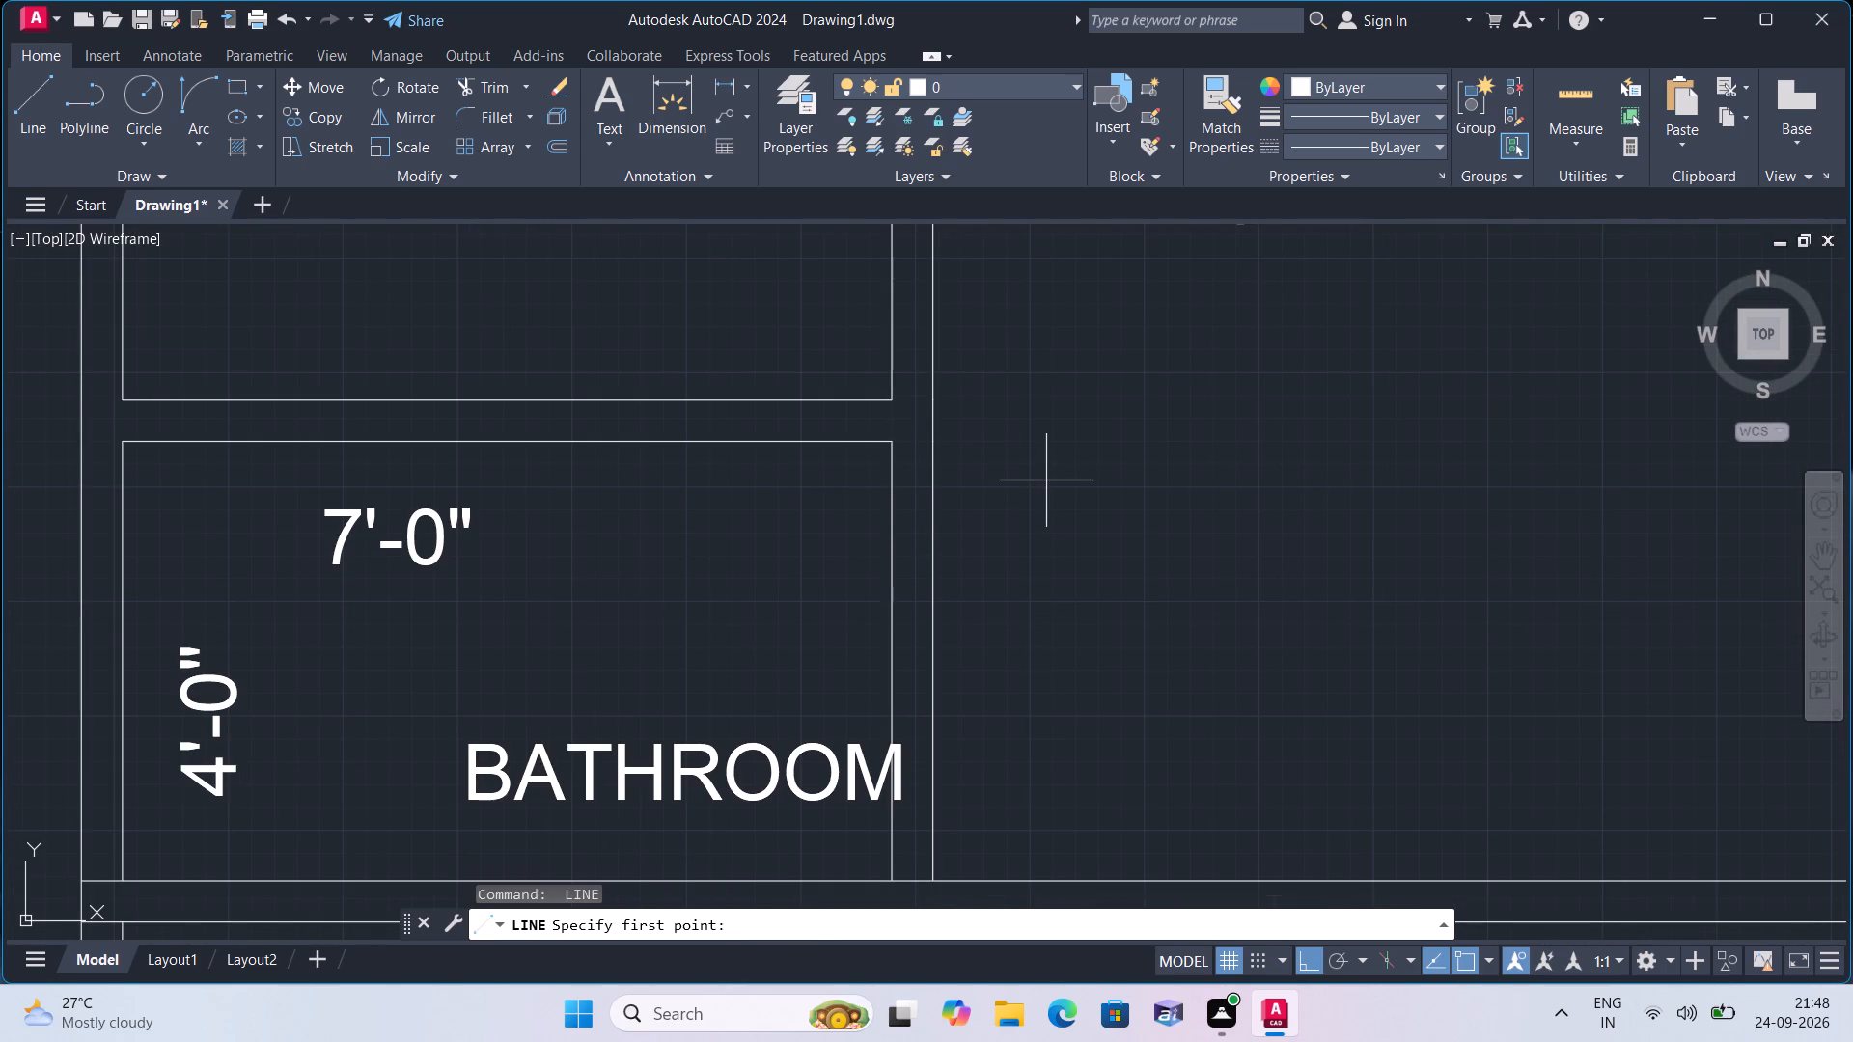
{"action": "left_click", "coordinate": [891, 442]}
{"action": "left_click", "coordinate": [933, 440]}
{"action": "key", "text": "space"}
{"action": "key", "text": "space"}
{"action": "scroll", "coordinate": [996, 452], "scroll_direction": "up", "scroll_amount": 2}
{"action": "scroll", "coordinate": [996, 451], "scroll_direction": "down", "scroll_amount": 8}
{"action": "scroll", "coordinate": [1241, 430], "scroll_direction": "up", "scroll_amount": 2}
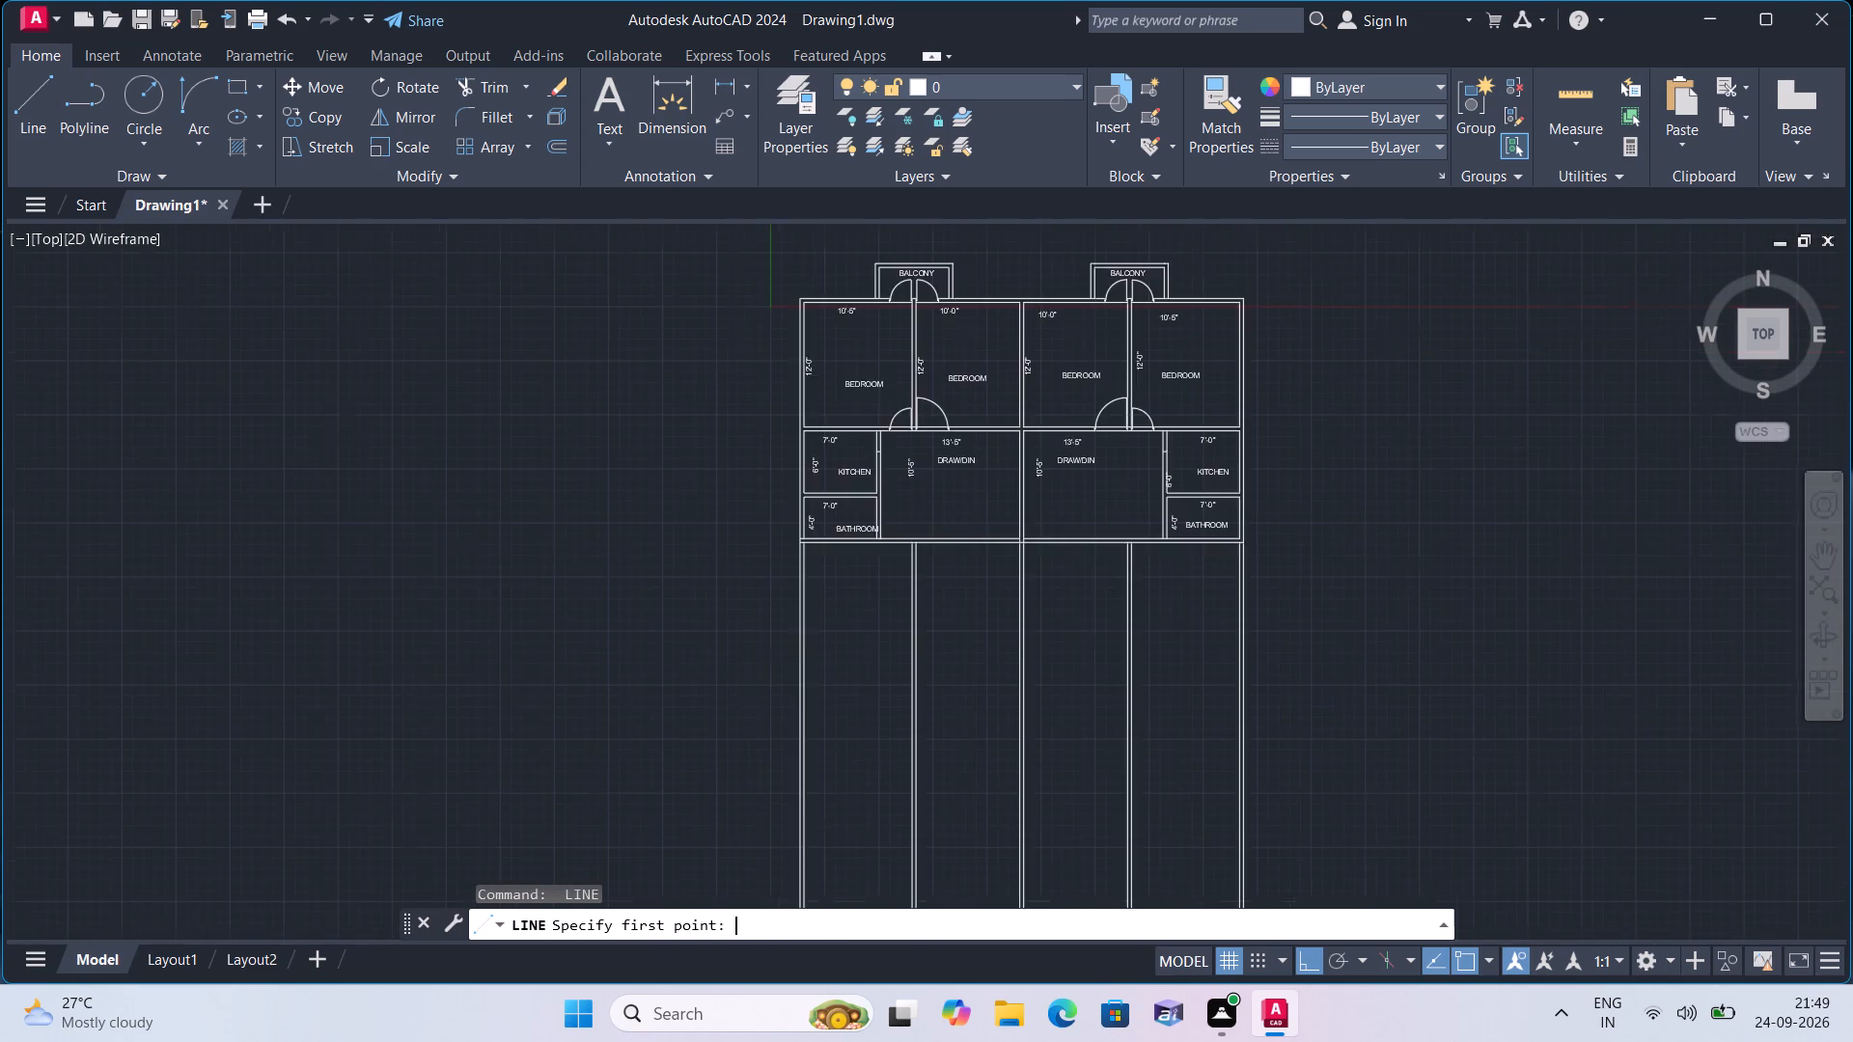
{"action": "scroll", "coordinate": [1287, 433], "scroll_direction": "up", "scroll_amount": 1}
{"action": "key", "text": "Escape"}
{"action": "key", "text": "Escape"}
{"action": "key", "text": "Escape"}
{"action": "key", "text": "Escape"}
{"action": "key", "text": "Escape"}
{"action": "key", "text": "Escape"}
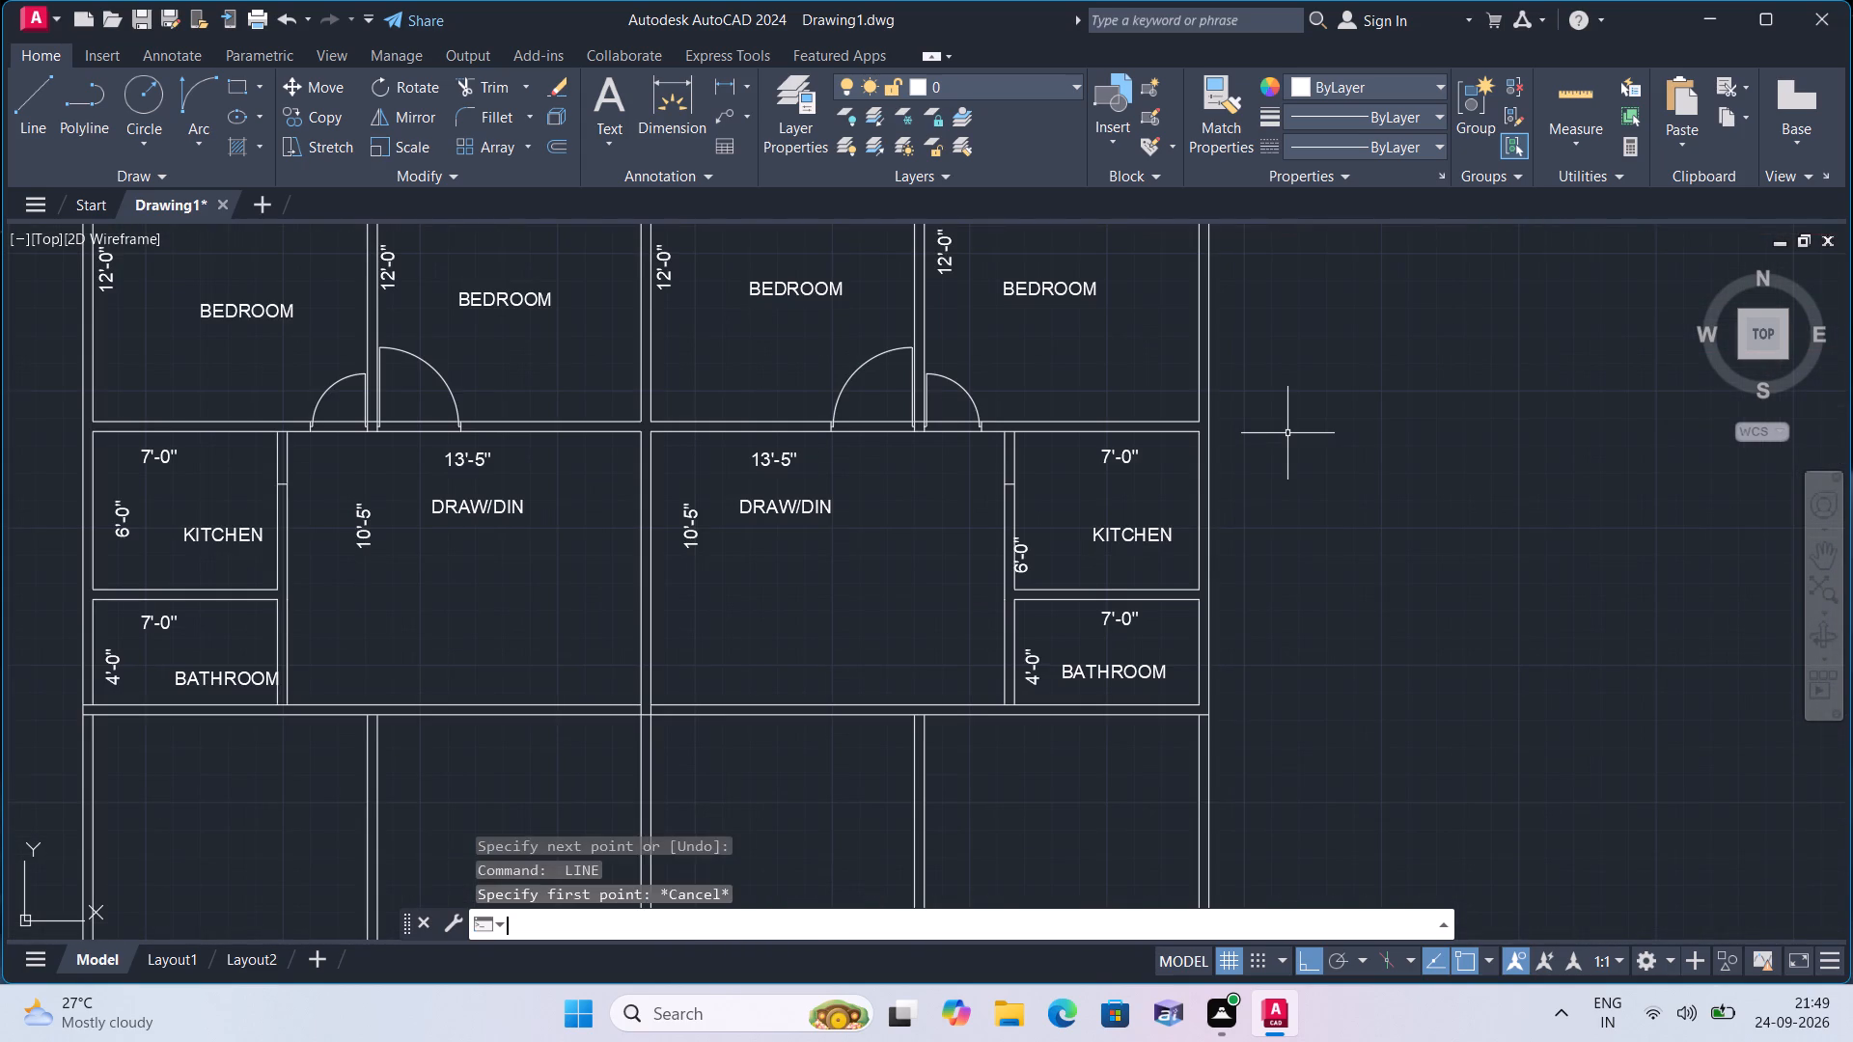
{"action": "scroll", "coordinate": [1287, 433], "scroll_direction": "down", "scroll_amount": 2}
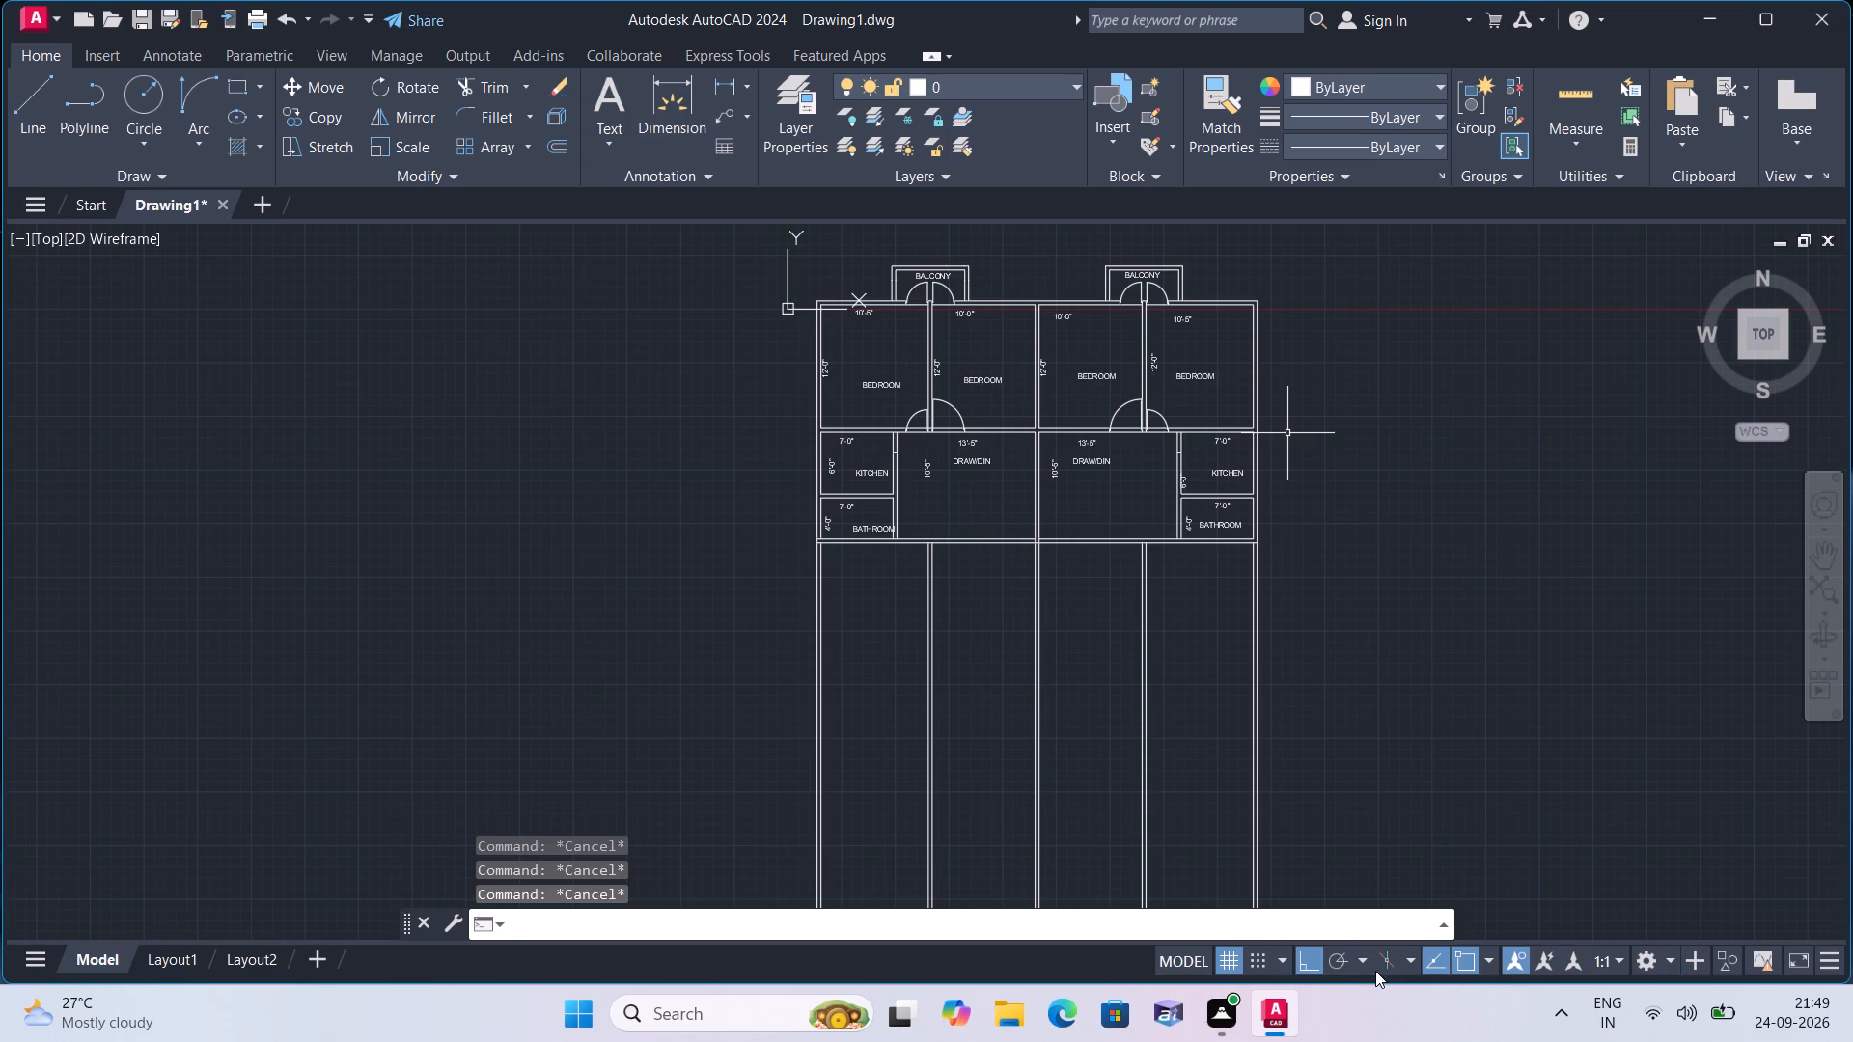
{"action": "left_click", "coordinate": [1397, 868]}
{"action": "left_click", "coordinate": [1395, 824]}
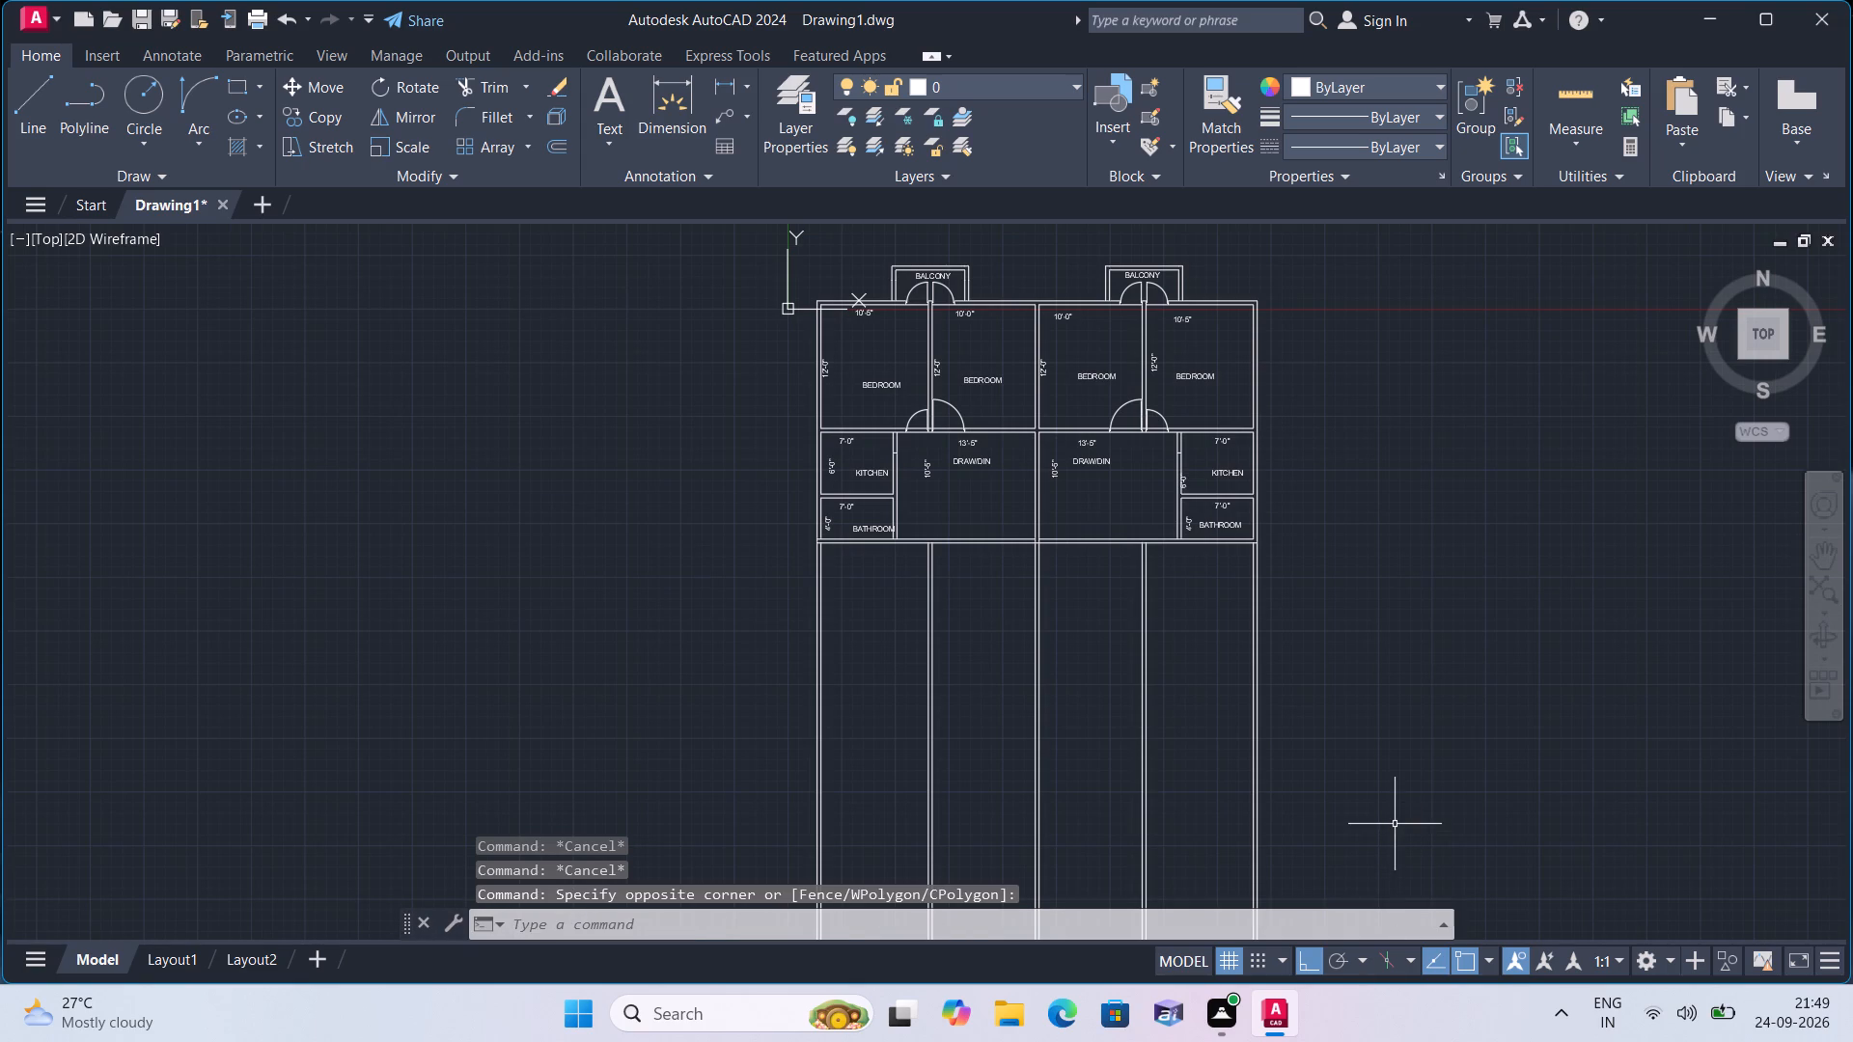
Draw a line across the wall between the left unit's bathroom and dining room, level with the bathroom's upper inner edge.
{"action": "scroll", "coordinate": [1369, 782], "scroll_direction": "down", "scroll_amount": 1}
{"action": "middle_click_drag", "start_coordinate": [1391, 703], "coordinate": [1185, 616]}
{"action": "scroll", "coordinate": [1043, 600], "scroll_direction": "up", "scroll_amount": 3}
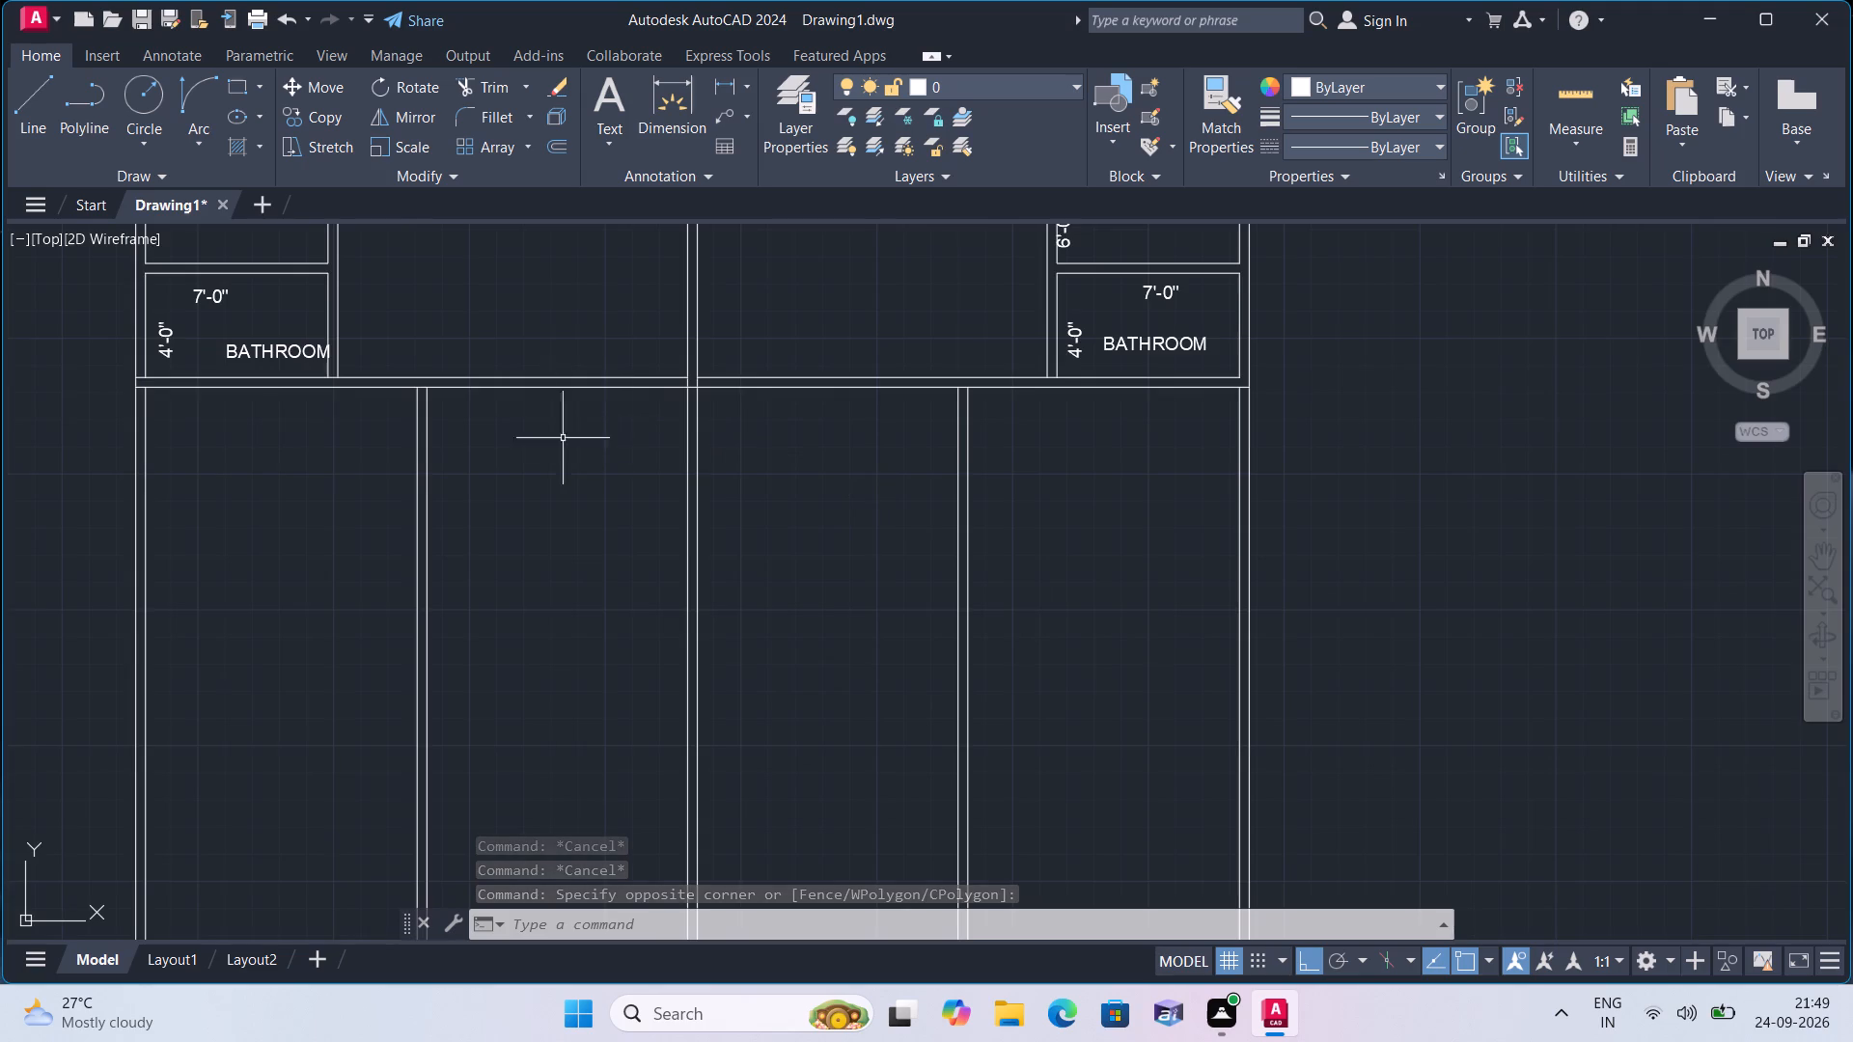
{"action": "middle_click_drag", "start_coordinate": [594, 479], "coordinate": [719, 696]}
{"action": "type", "text": "l"}
{"action": "key", "text": "space"}
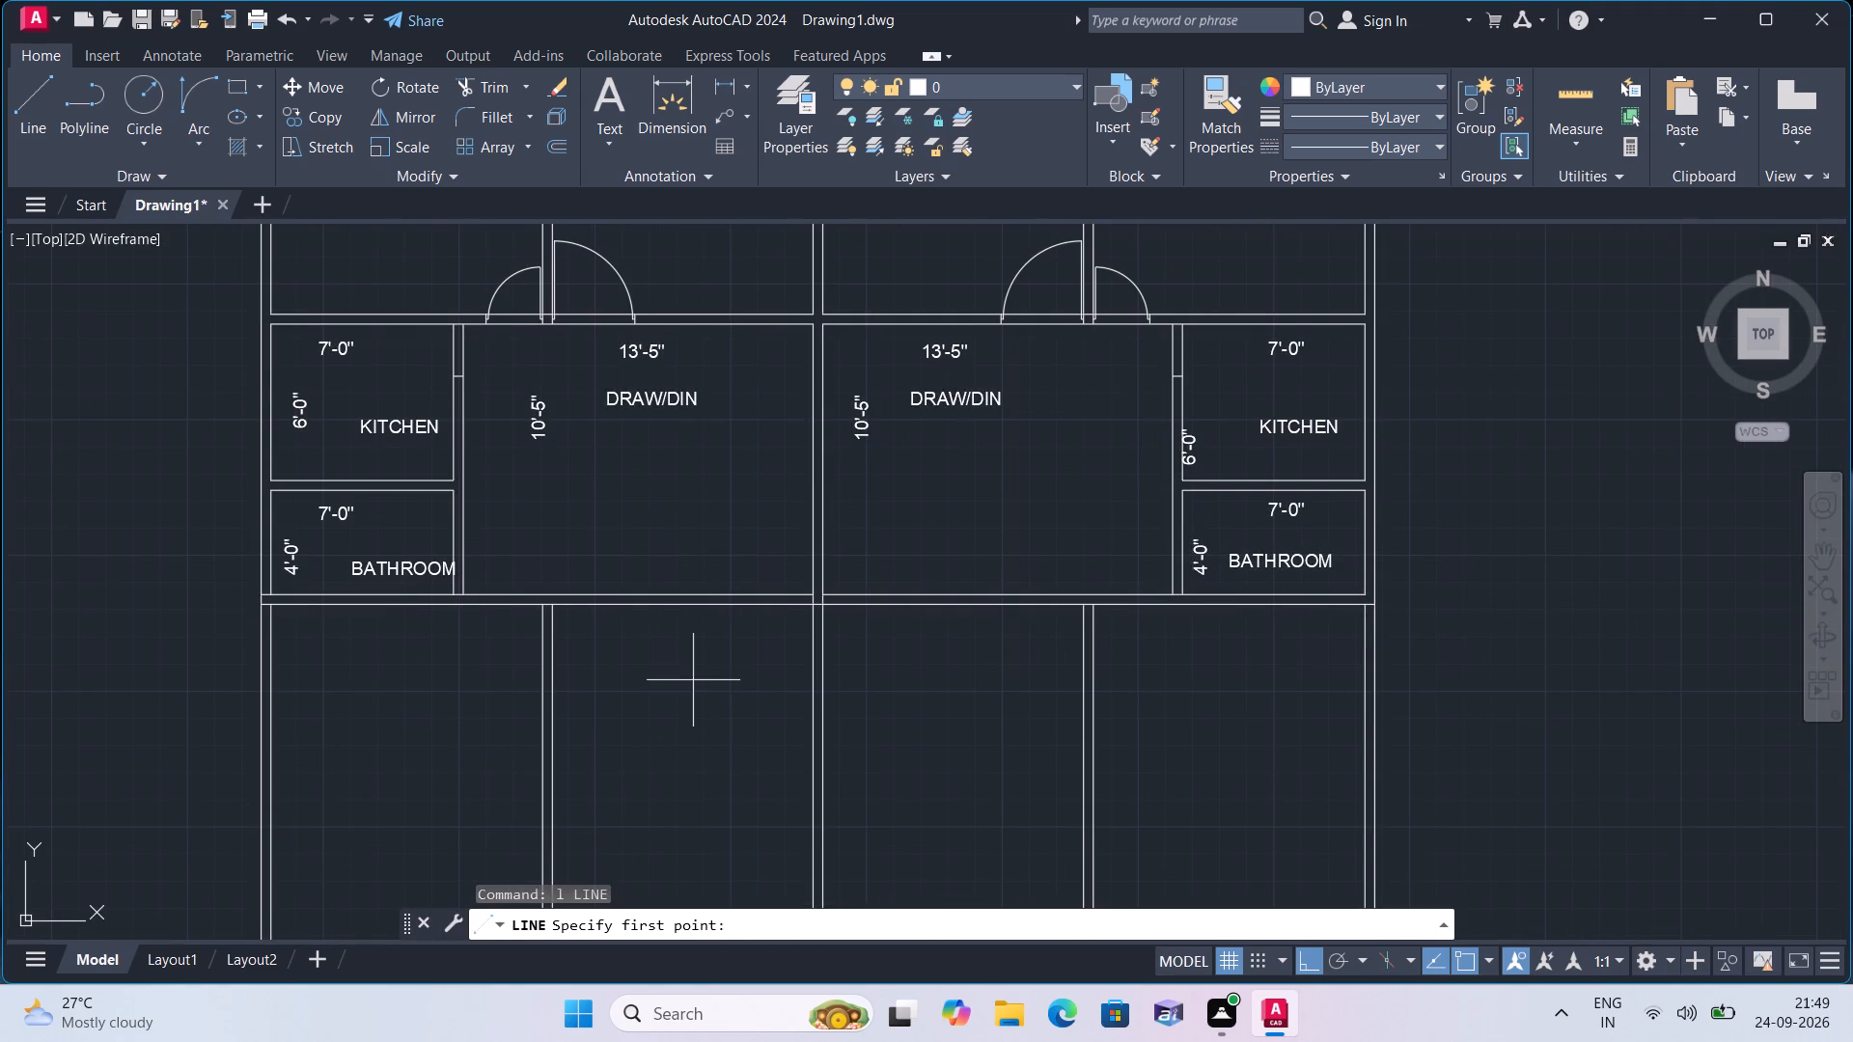
{"action": "scroll", "coordinate": [464, 539], "scroll_direction": "up", "scroll_amount": 2}
{"action": "middle_click_drag", "start_coordinate": [467, 538], "coordinate": [674, 706]}
{"action": "scroll", "coordinate": [631, 585], "scroll_direction": "up", "scroll_amount": 3}
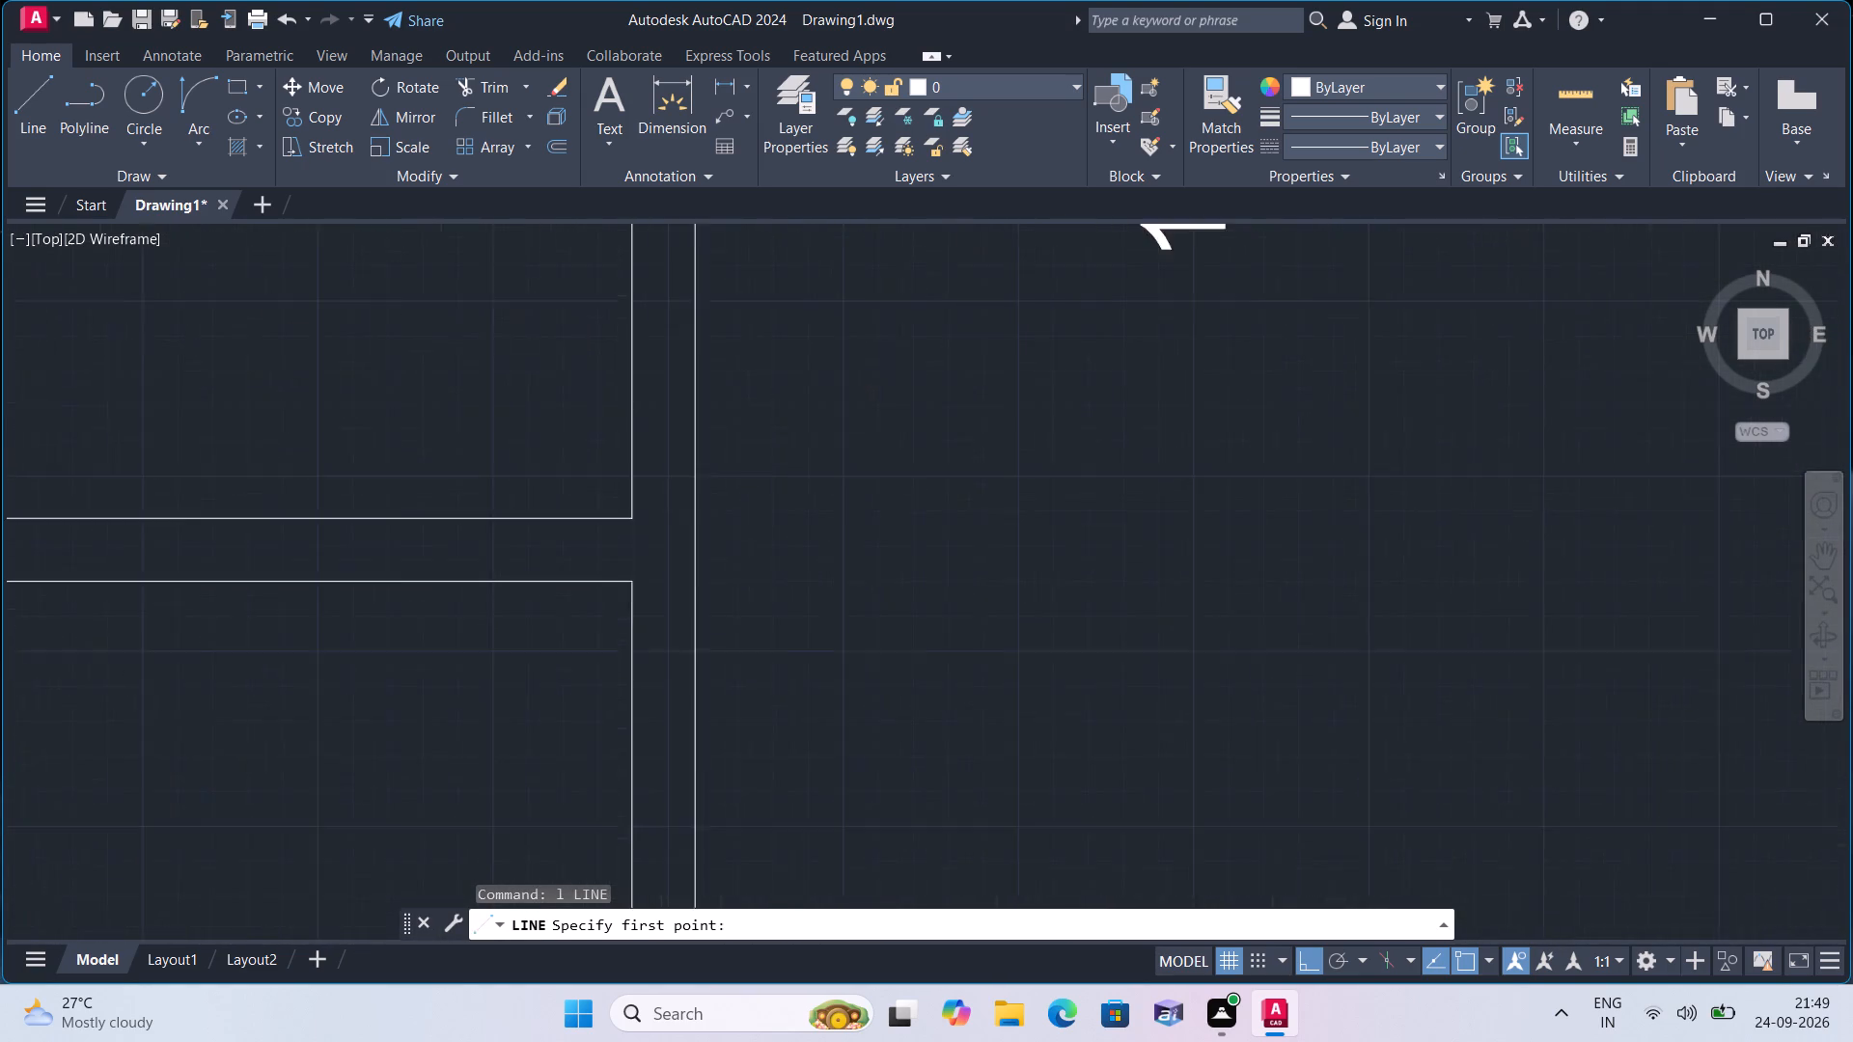
{"action": "scroll", "coordinate": [645, 584], "scroll_direction": "down", "scroll_amount": 1}
{"action": "left_click", "coordinate": [627, 579]}
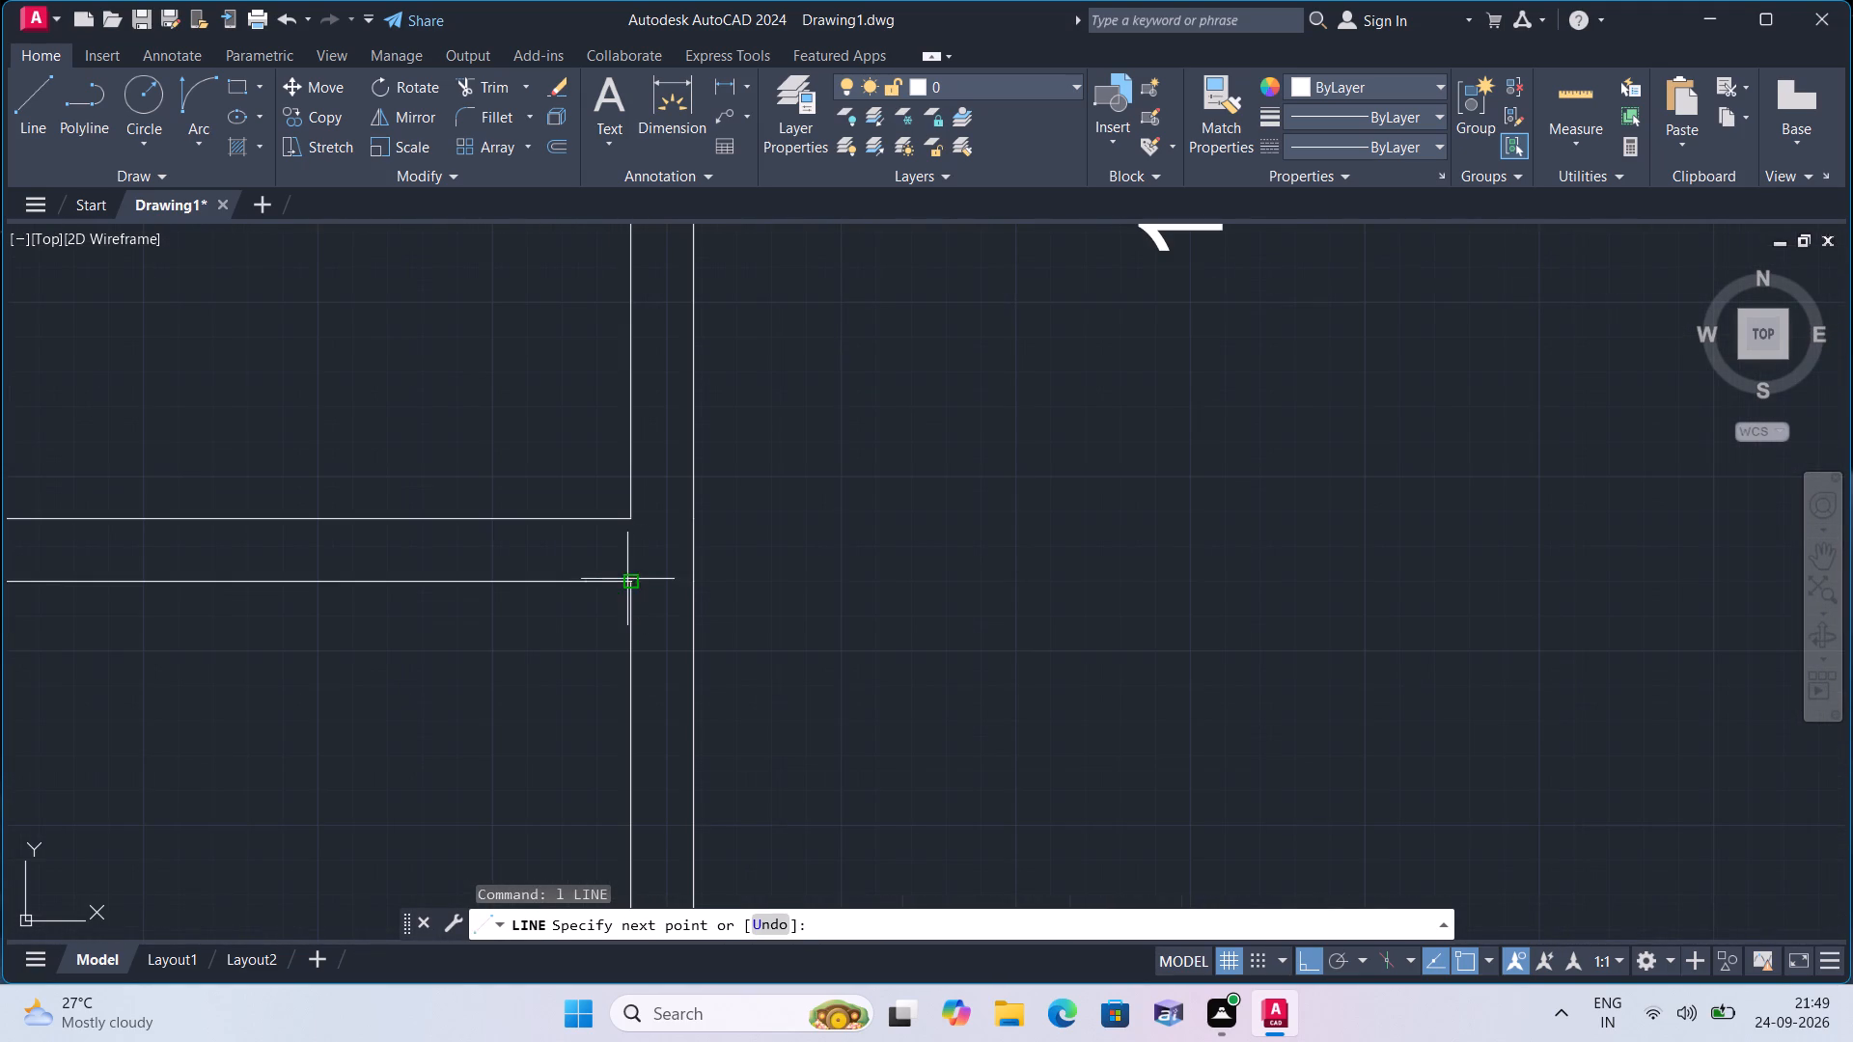
{"action": "left_click", "coordinate": [697, 578]}
{"action": "key", "text": "space"}
Draw a guide line down inside the left bathroom's wall from the cross line's midpoint, in segments of 1", 2' and 1".
{"action": "key", "text": "space"}
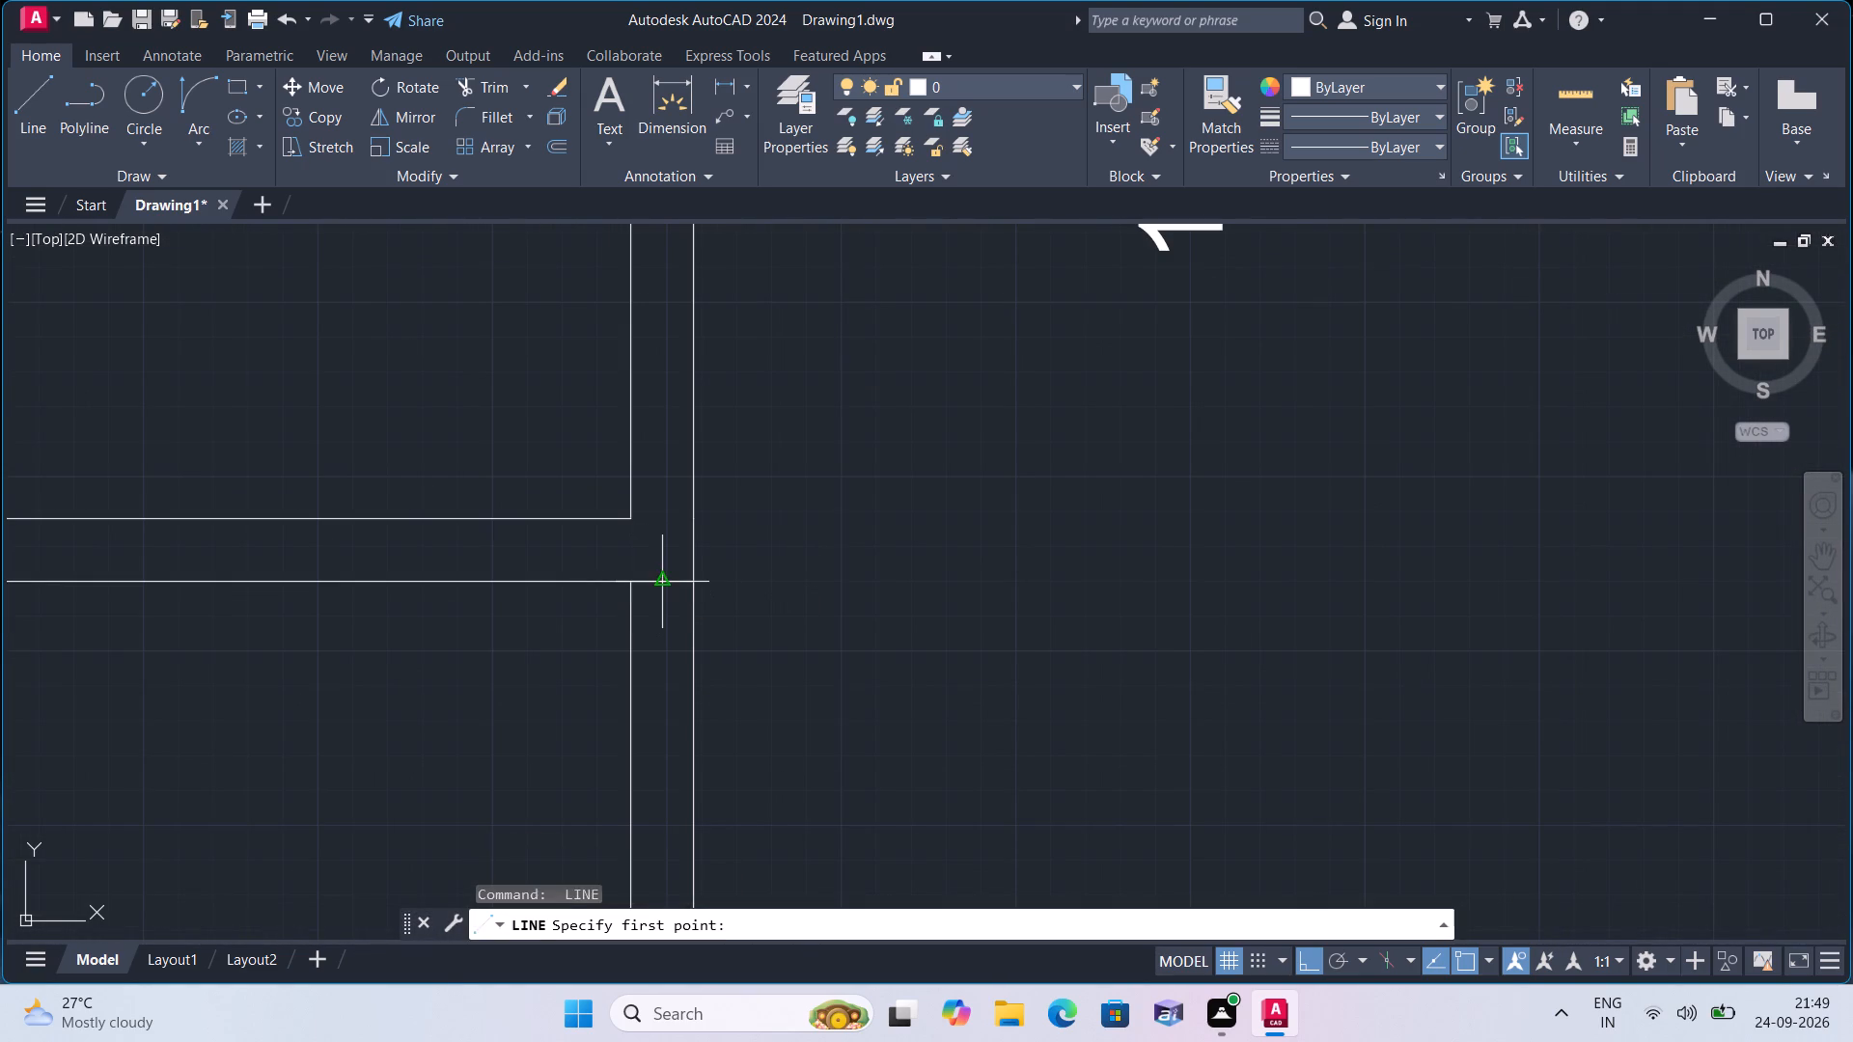
{"action": "left_click", "coordinate": [659, 580]}
{"action": "type", "text": "1\""}
{"action": "key", "text": "space"}
{"action": "scroll", "coordinate": [657, 605], "scroll_direction": "down", "scroll_amount": 1}
{"action": "middle_click_drag", "start_coordinate": [656, 601], "coordinate": [701, 461]}
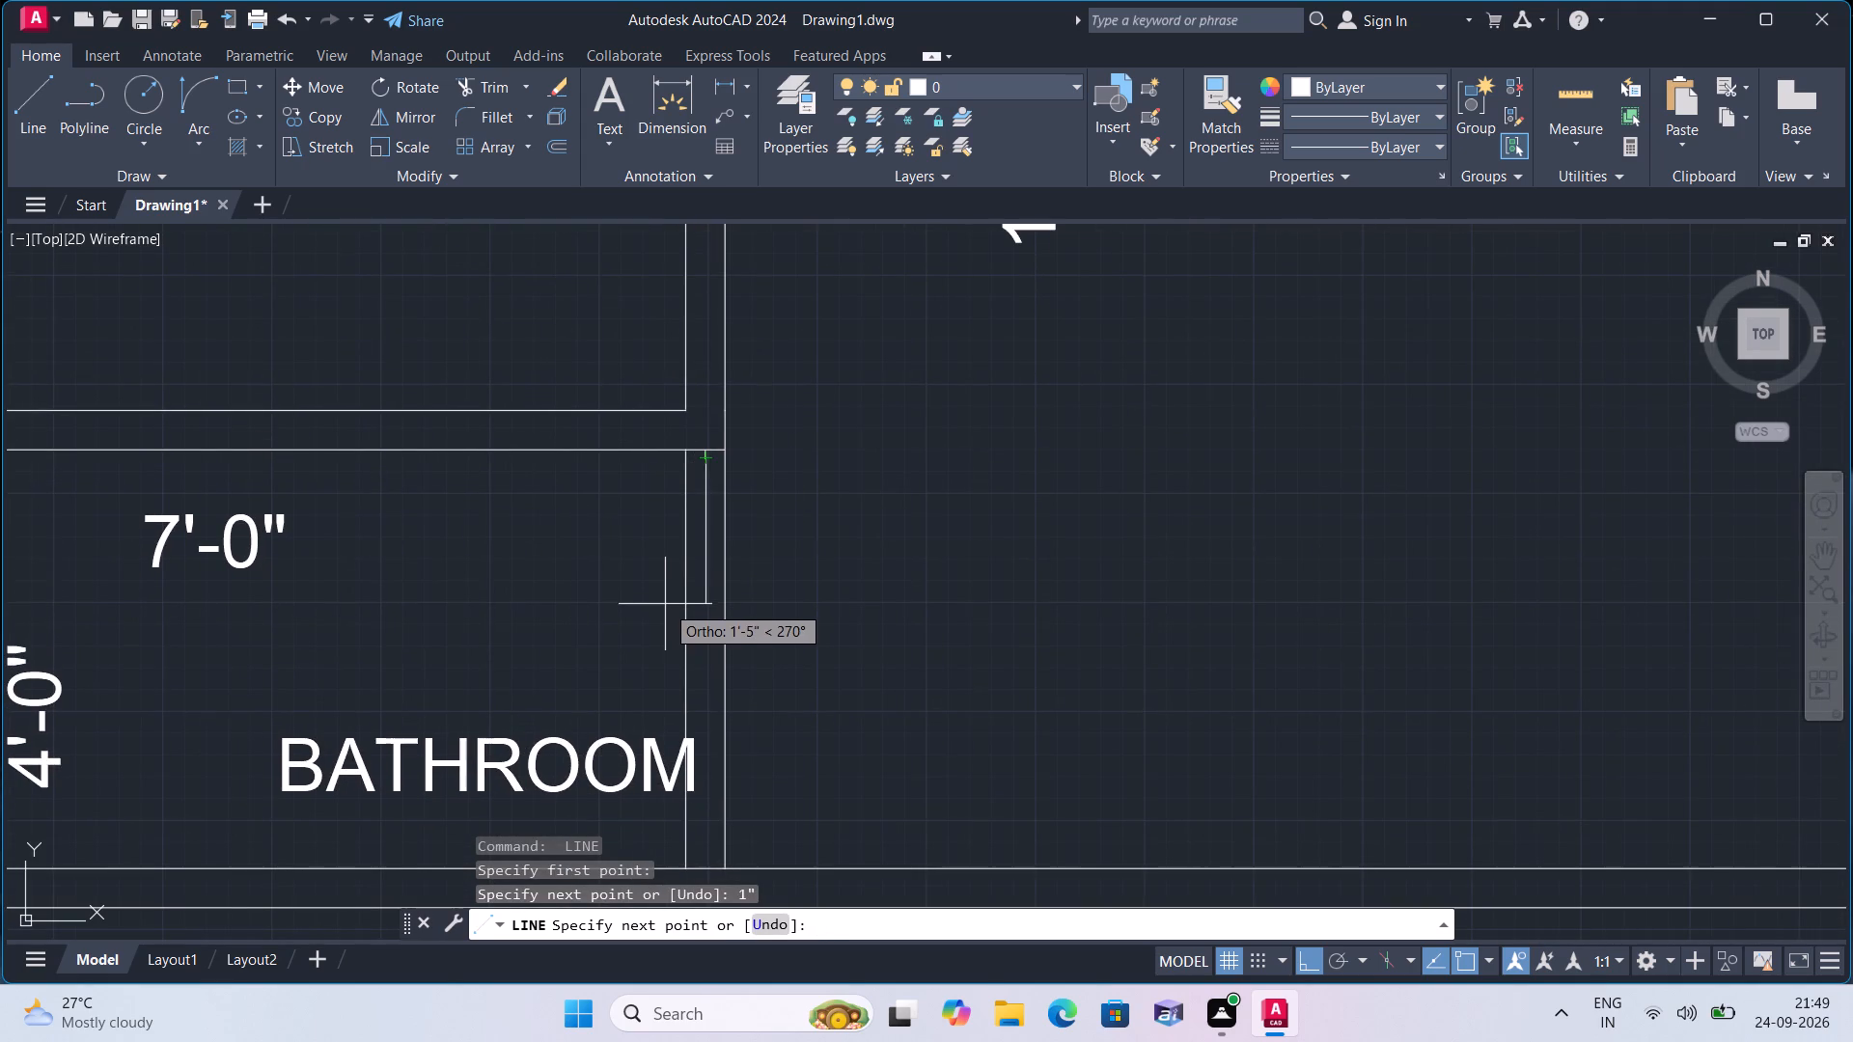
{"action": "type", "text": "2'"}
{"action": "key", "text": "space"}
{"action": "middle_click_drag", "start_coordinate": [661, 667], "coordinate": [650, 646]}
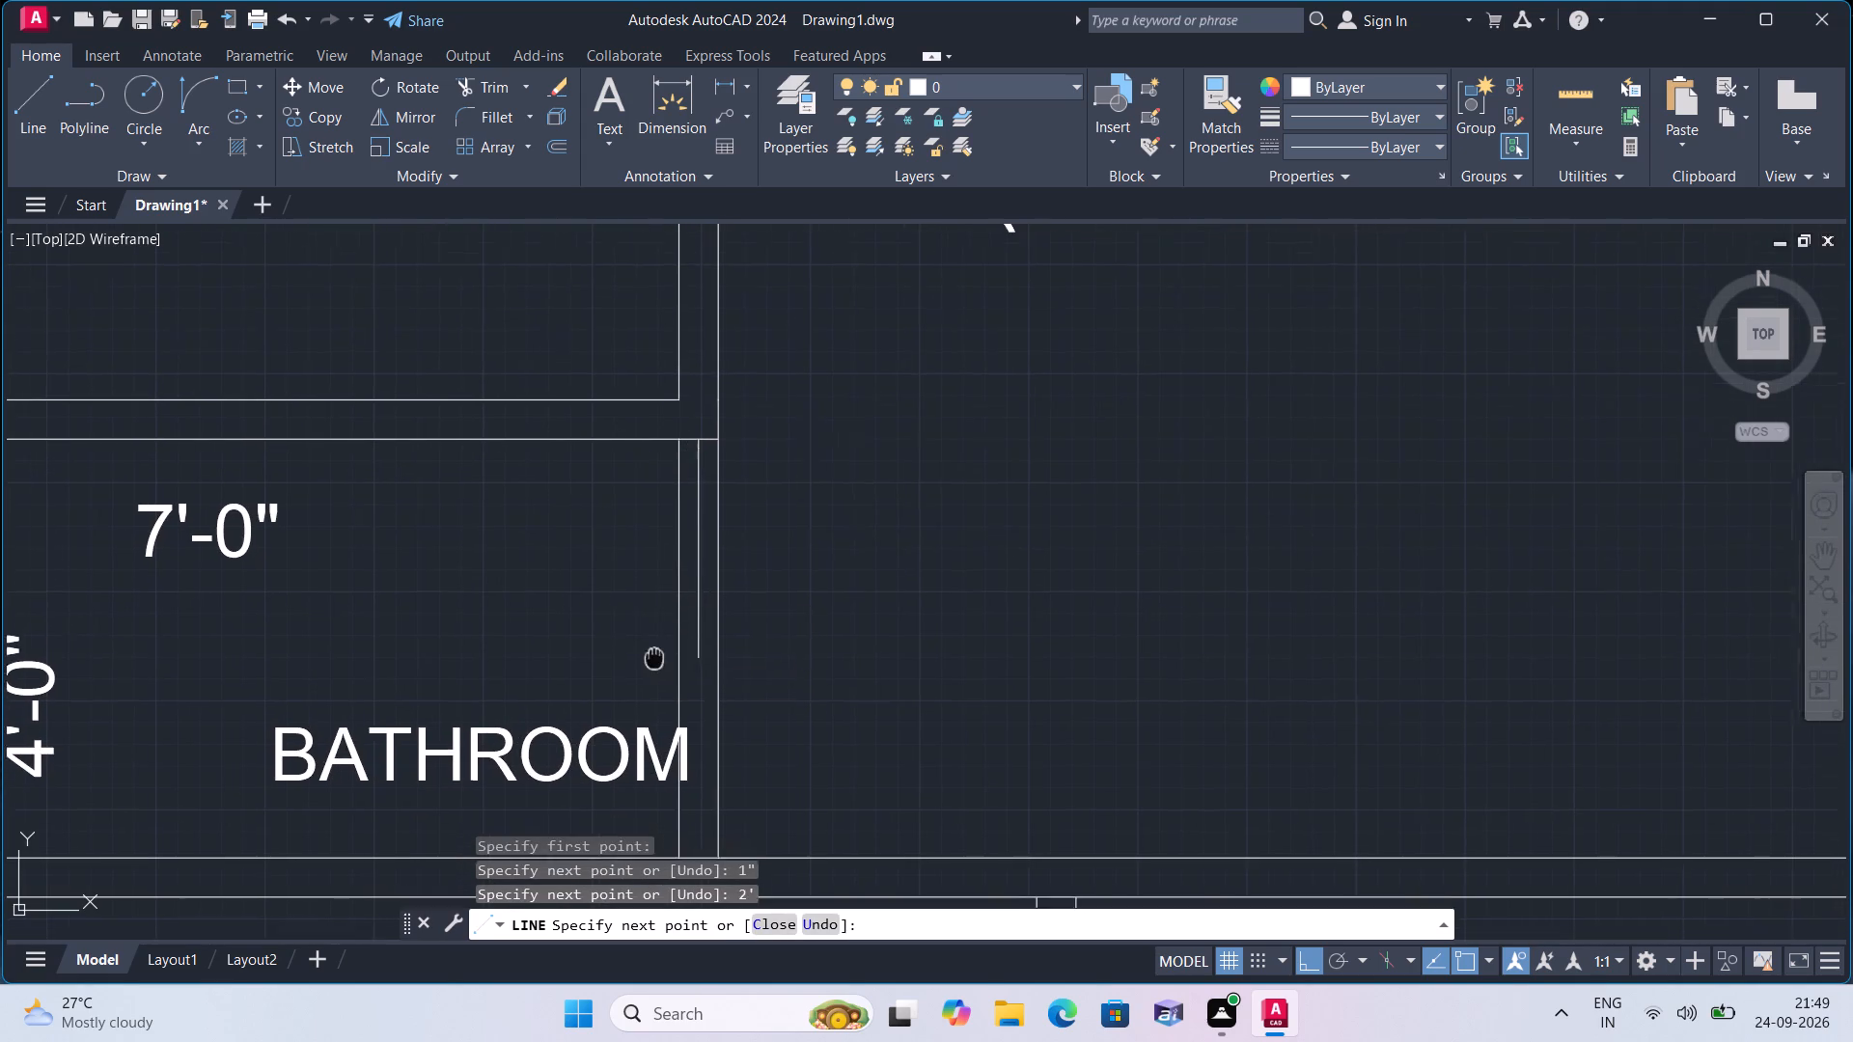
{"action": "middle_click_drag", "start_coordinate": [650, 646], "coordinate": [743, 463]}
{"action": "key", "text": "1"}
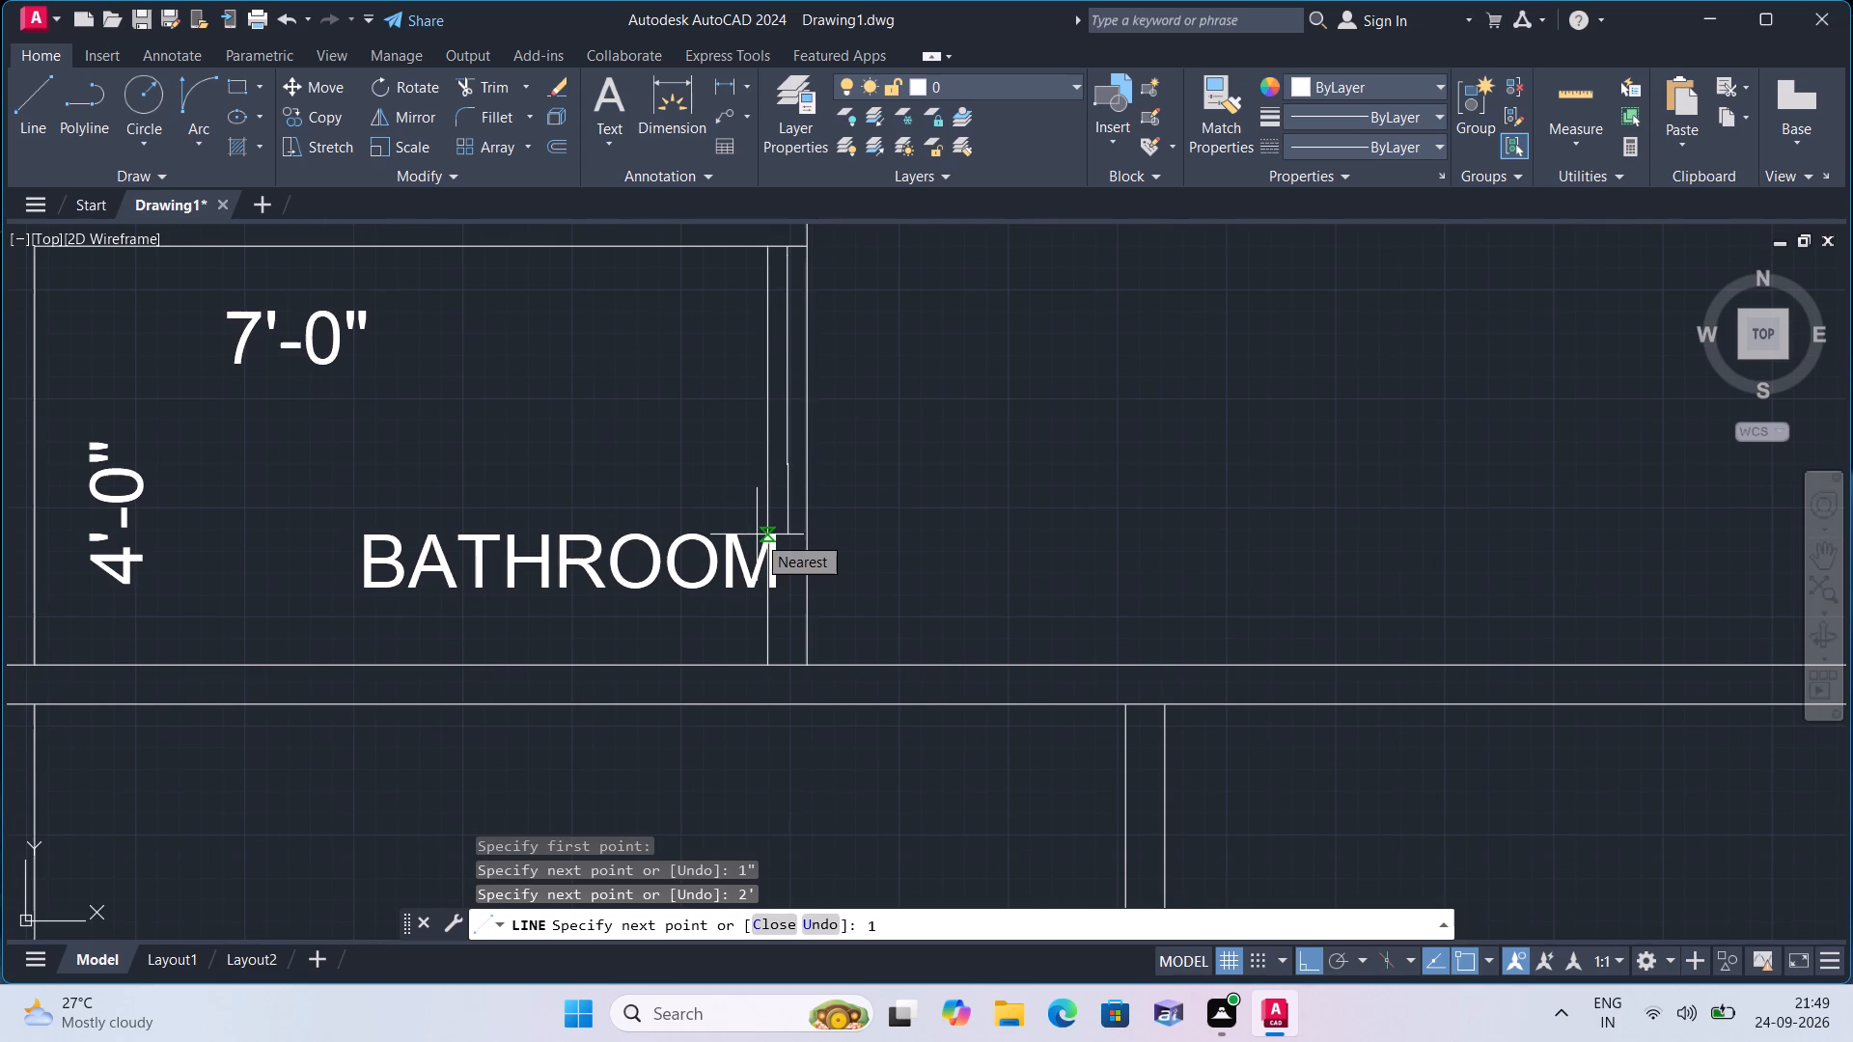
{"action": "key", "text": "shift+quotedbl"}
{"action": "key", "text": "space"}
Draw a line across the left bathroom's wall at the guide line's lower end, reaching both wall faces.
{"action": "scroll", "coordinate": [773, 503], "scroll_direction": "up", "scroll_amount": 1}
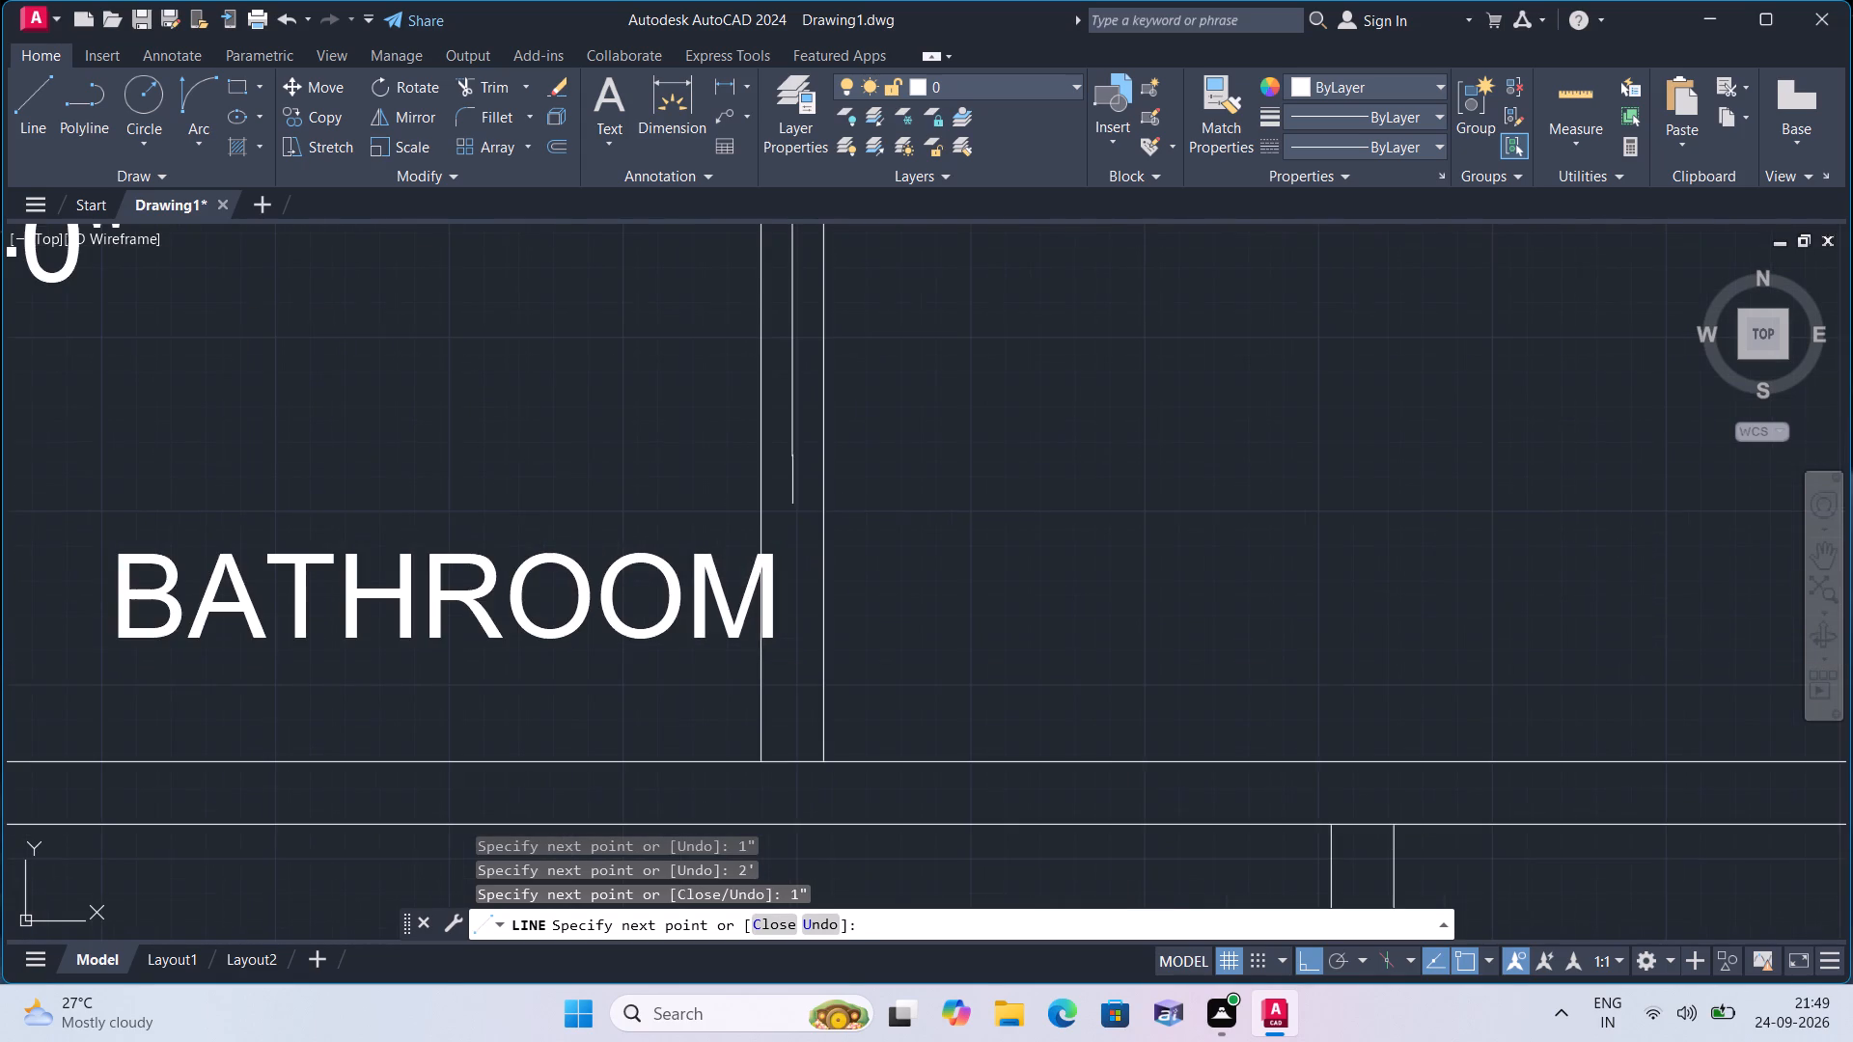
{"action": "scroll", "coordinate": [816, 475], "scroll_direction": "up", "scroll_amount": 2}
{"action": "left_click", "coordinate": [823, 427]}
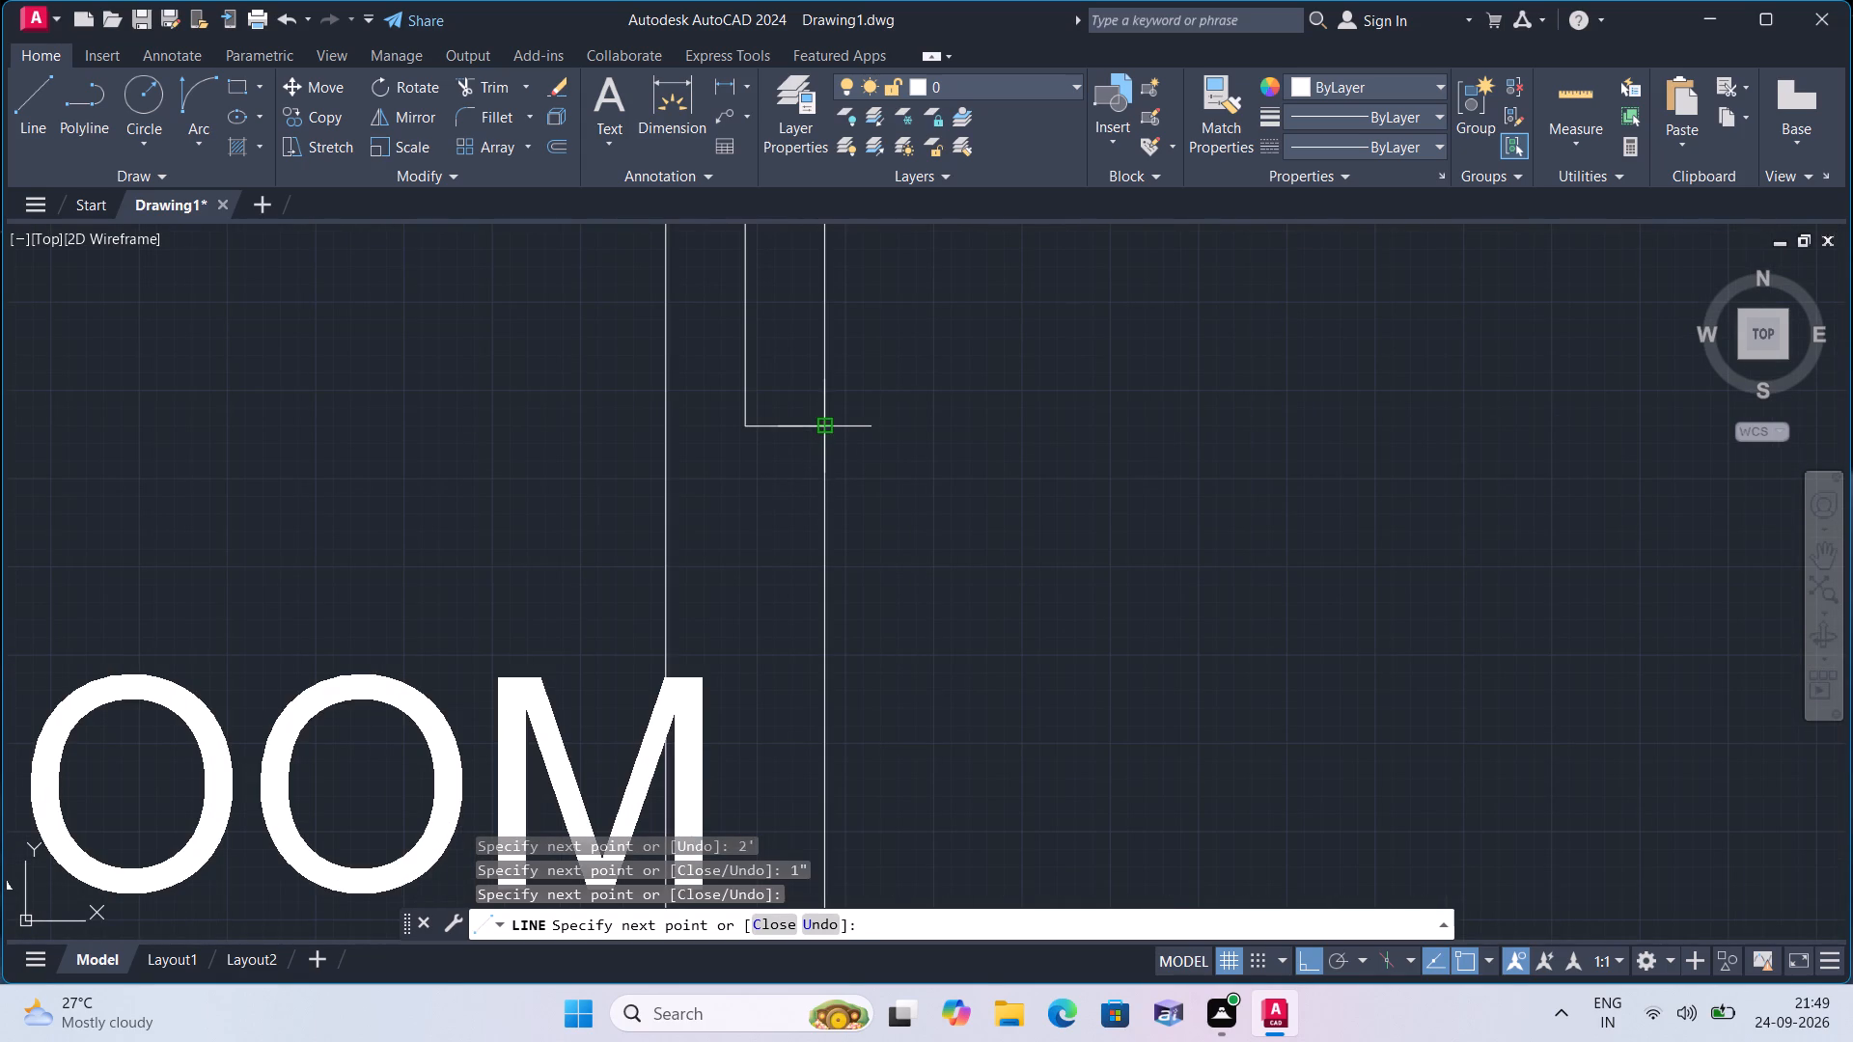
{"action": "key", "text": "space"}
{"action": "key", "text": "space"}
{"action": "left_click", "coordinate": [751, 426]}
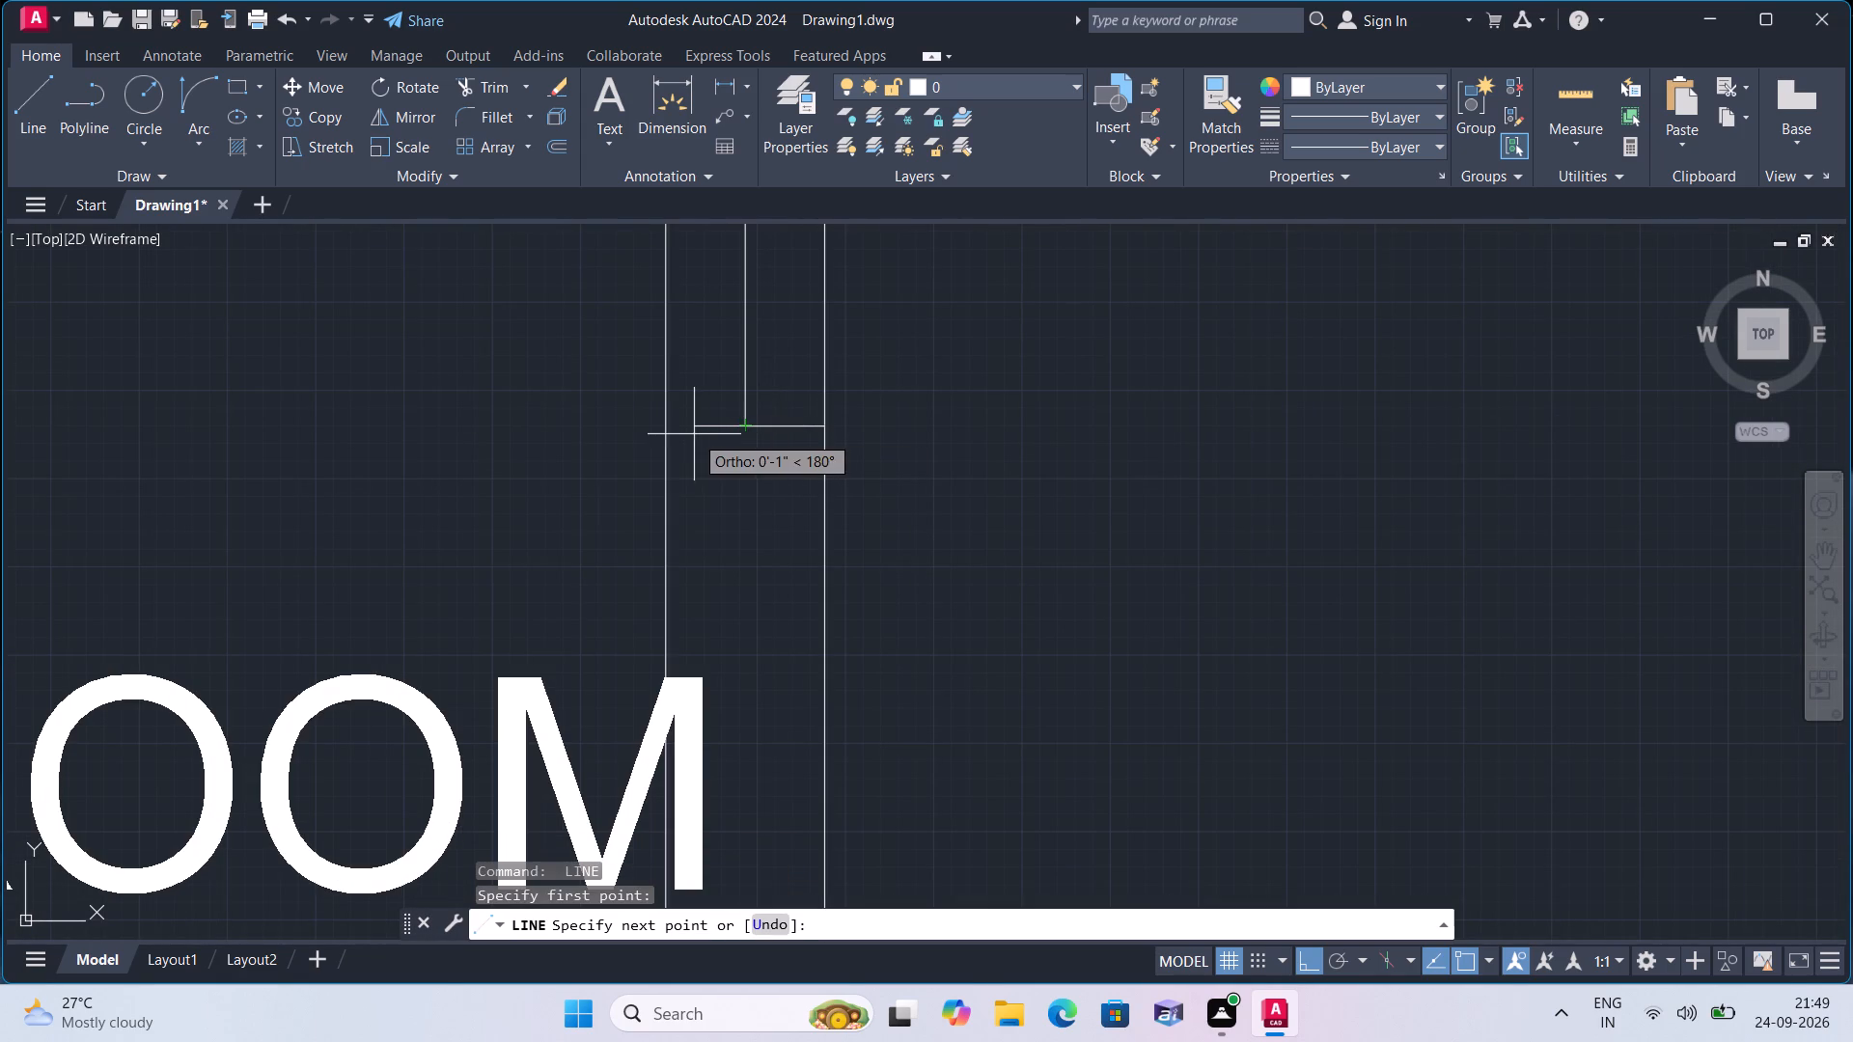
{"action": "left_click", "coordinate": [664, 427]}
{"action": "scroll", "coordinate": [681, 430], "scroll_direction": "down", "scroll_amount": 1}
{"action": "middle_click_drag", "start_coordinate": [681, 429], "coordinate": [859, 650]}
{"action": "scroll", "coordinate": [857, 648], "scroll_direction": "down", "scroll_amount": 3}
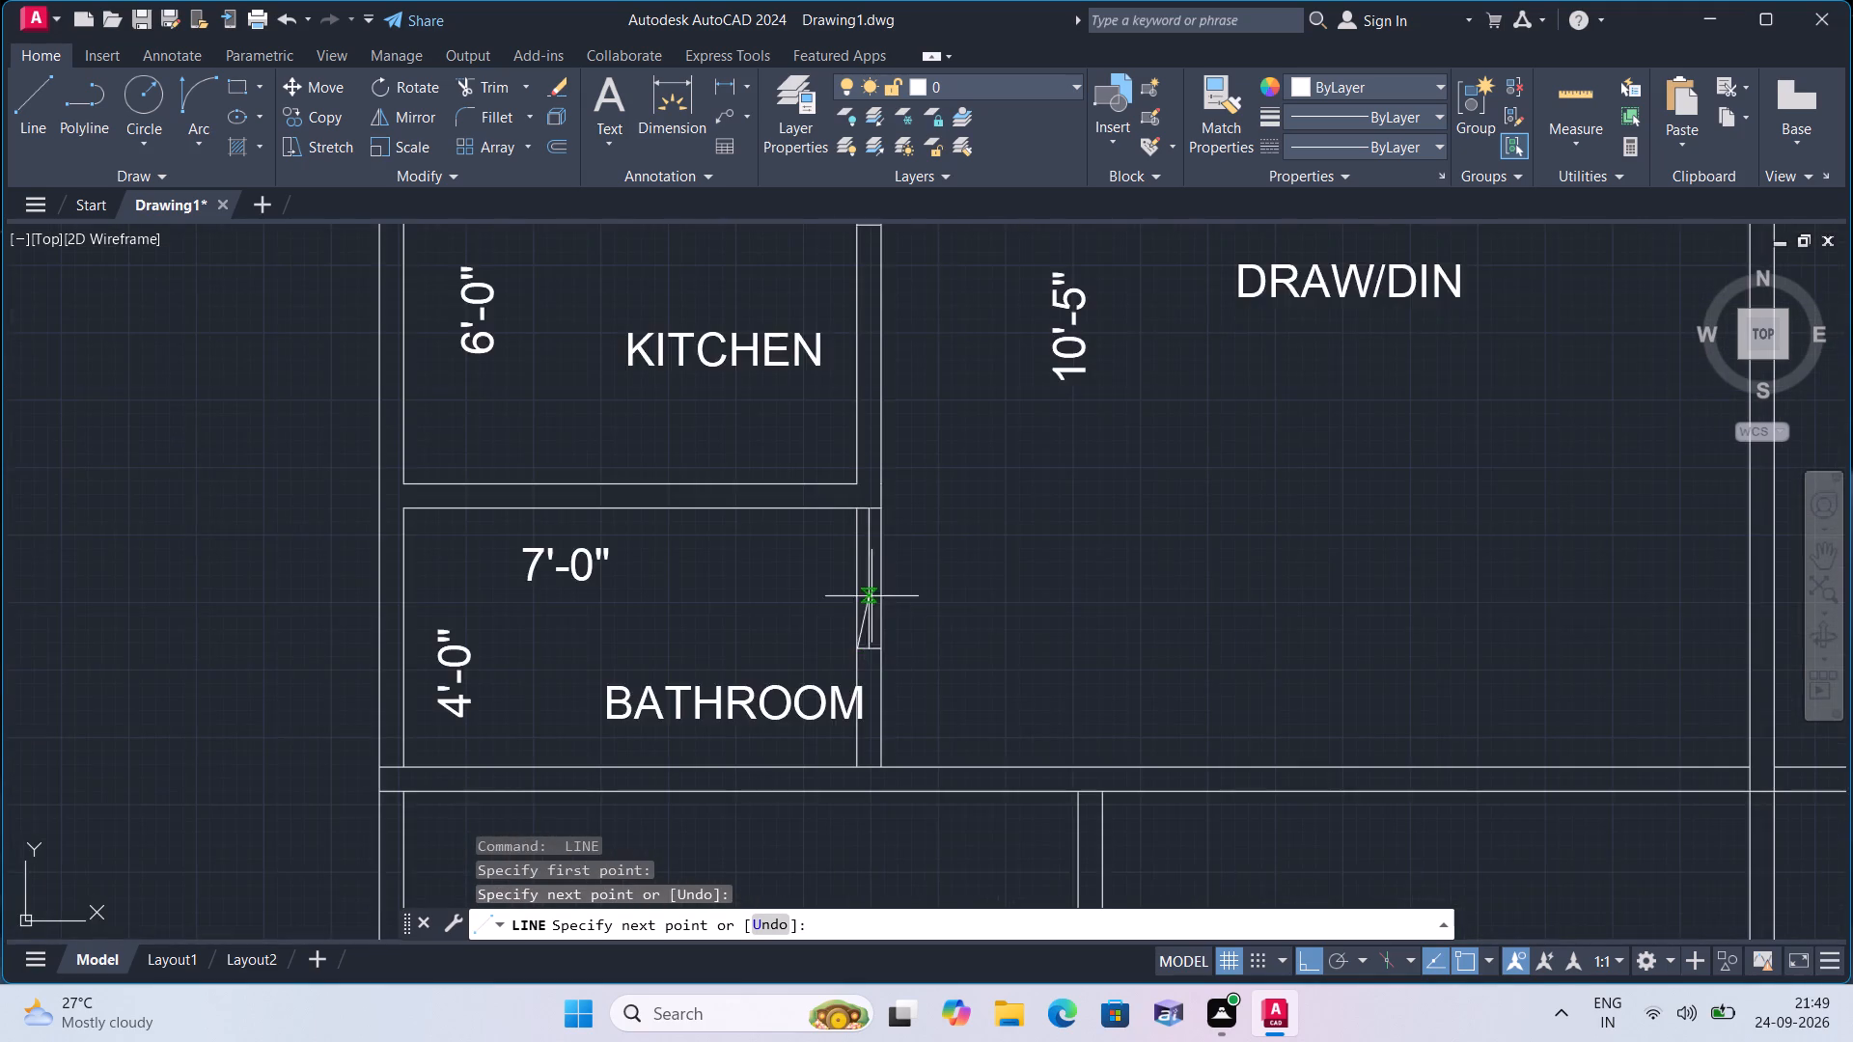
{"action": "scroll", "coordinate": [874, 581], "scroll_direction": "up", "scroll_amount": 3}
{"action": "key", "text": "space"}
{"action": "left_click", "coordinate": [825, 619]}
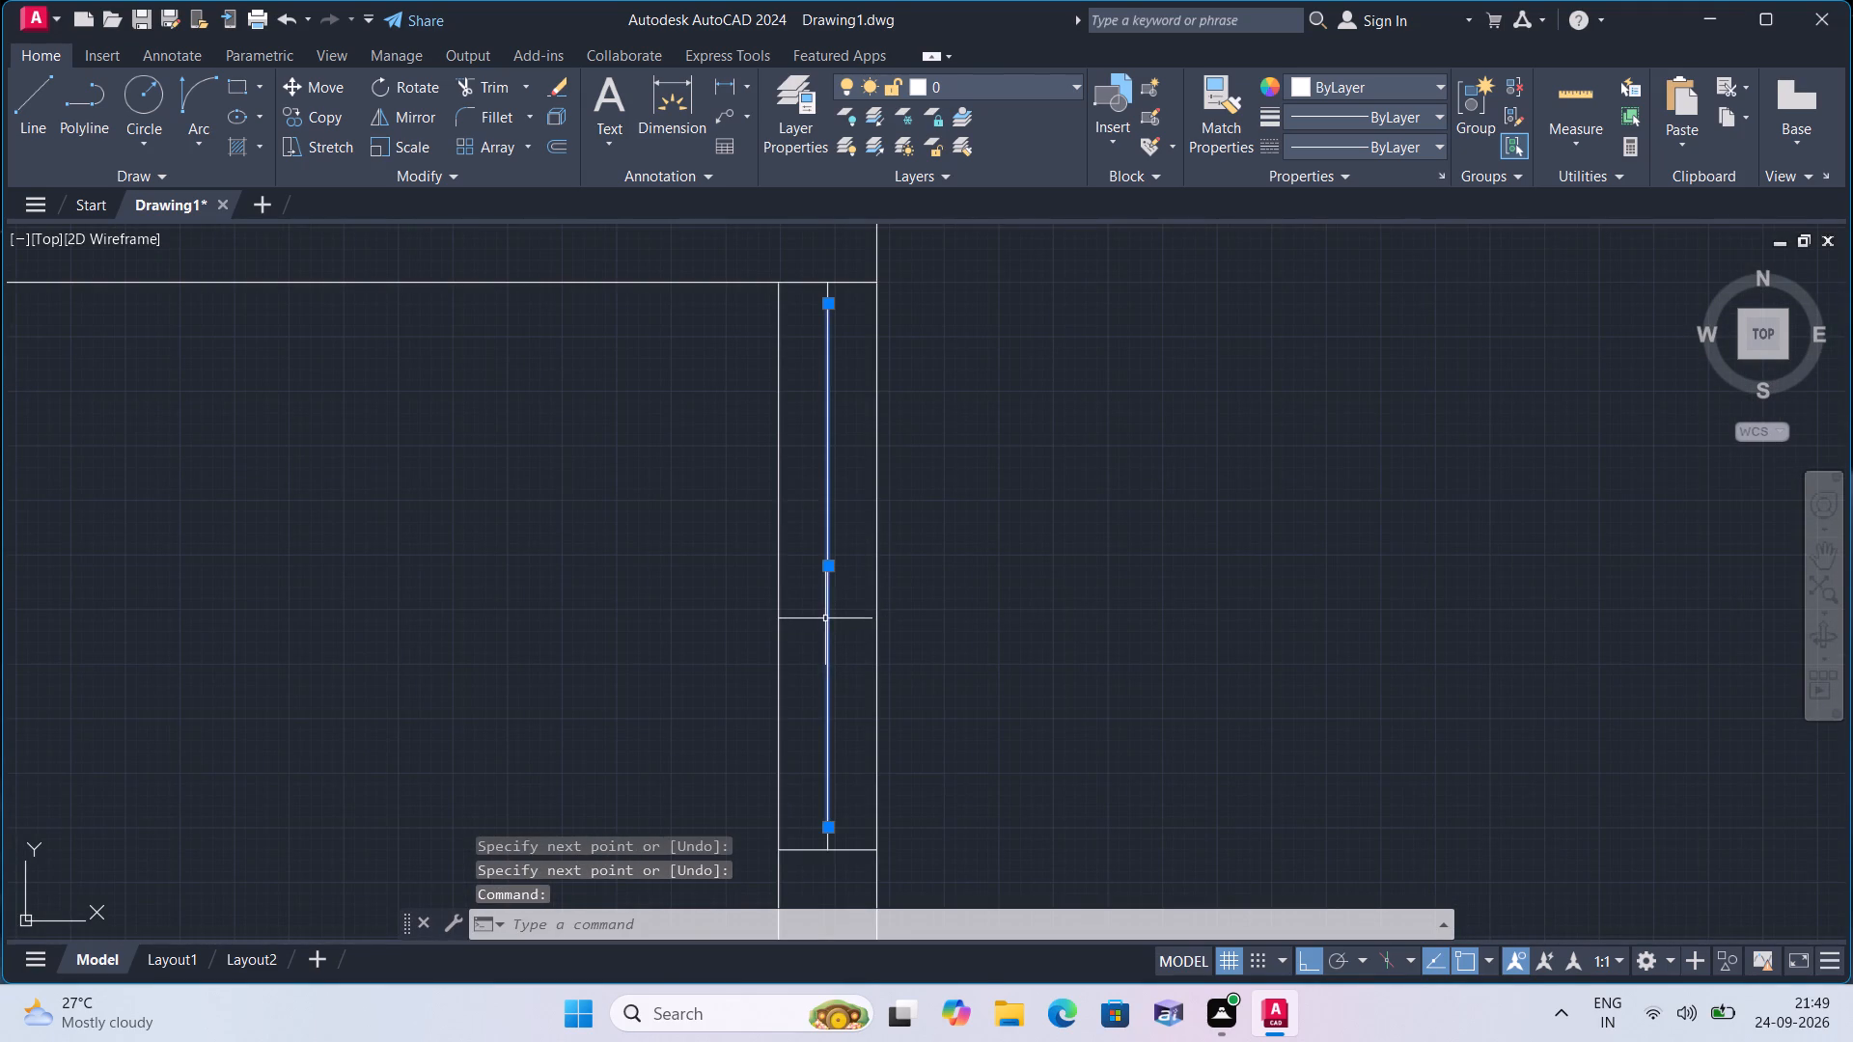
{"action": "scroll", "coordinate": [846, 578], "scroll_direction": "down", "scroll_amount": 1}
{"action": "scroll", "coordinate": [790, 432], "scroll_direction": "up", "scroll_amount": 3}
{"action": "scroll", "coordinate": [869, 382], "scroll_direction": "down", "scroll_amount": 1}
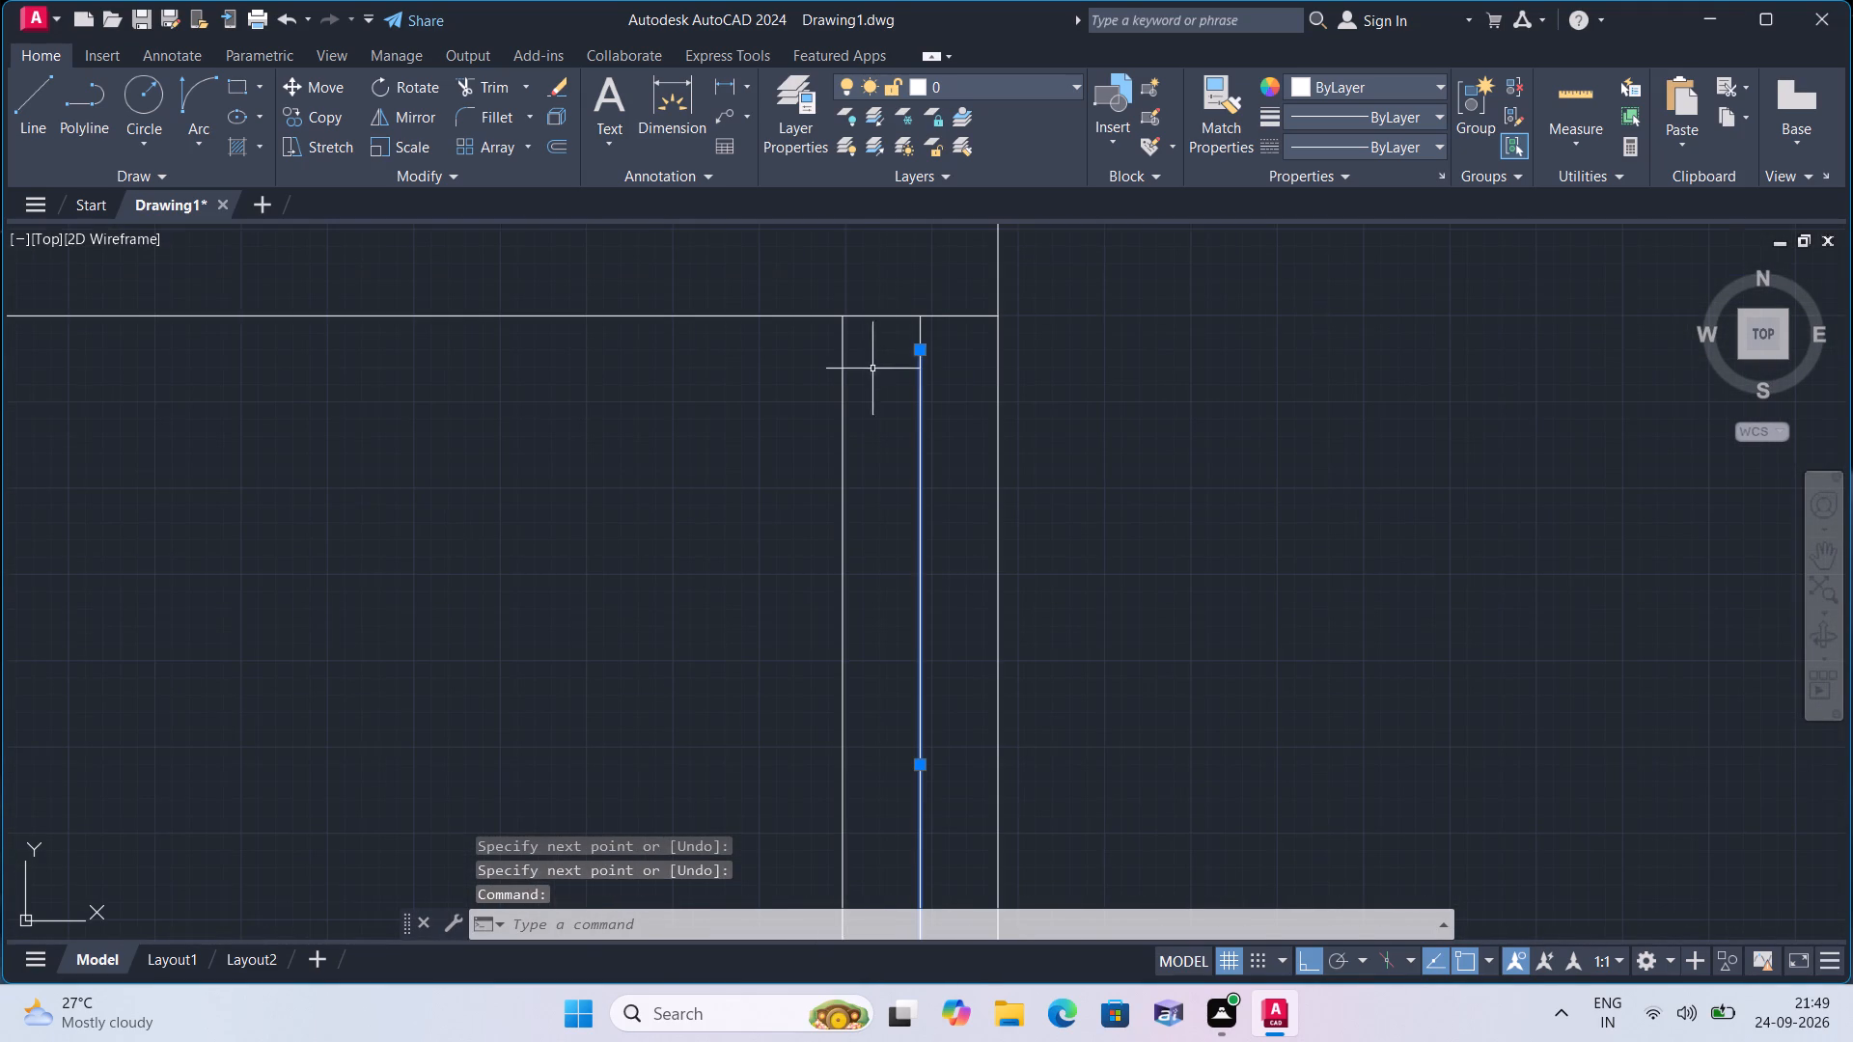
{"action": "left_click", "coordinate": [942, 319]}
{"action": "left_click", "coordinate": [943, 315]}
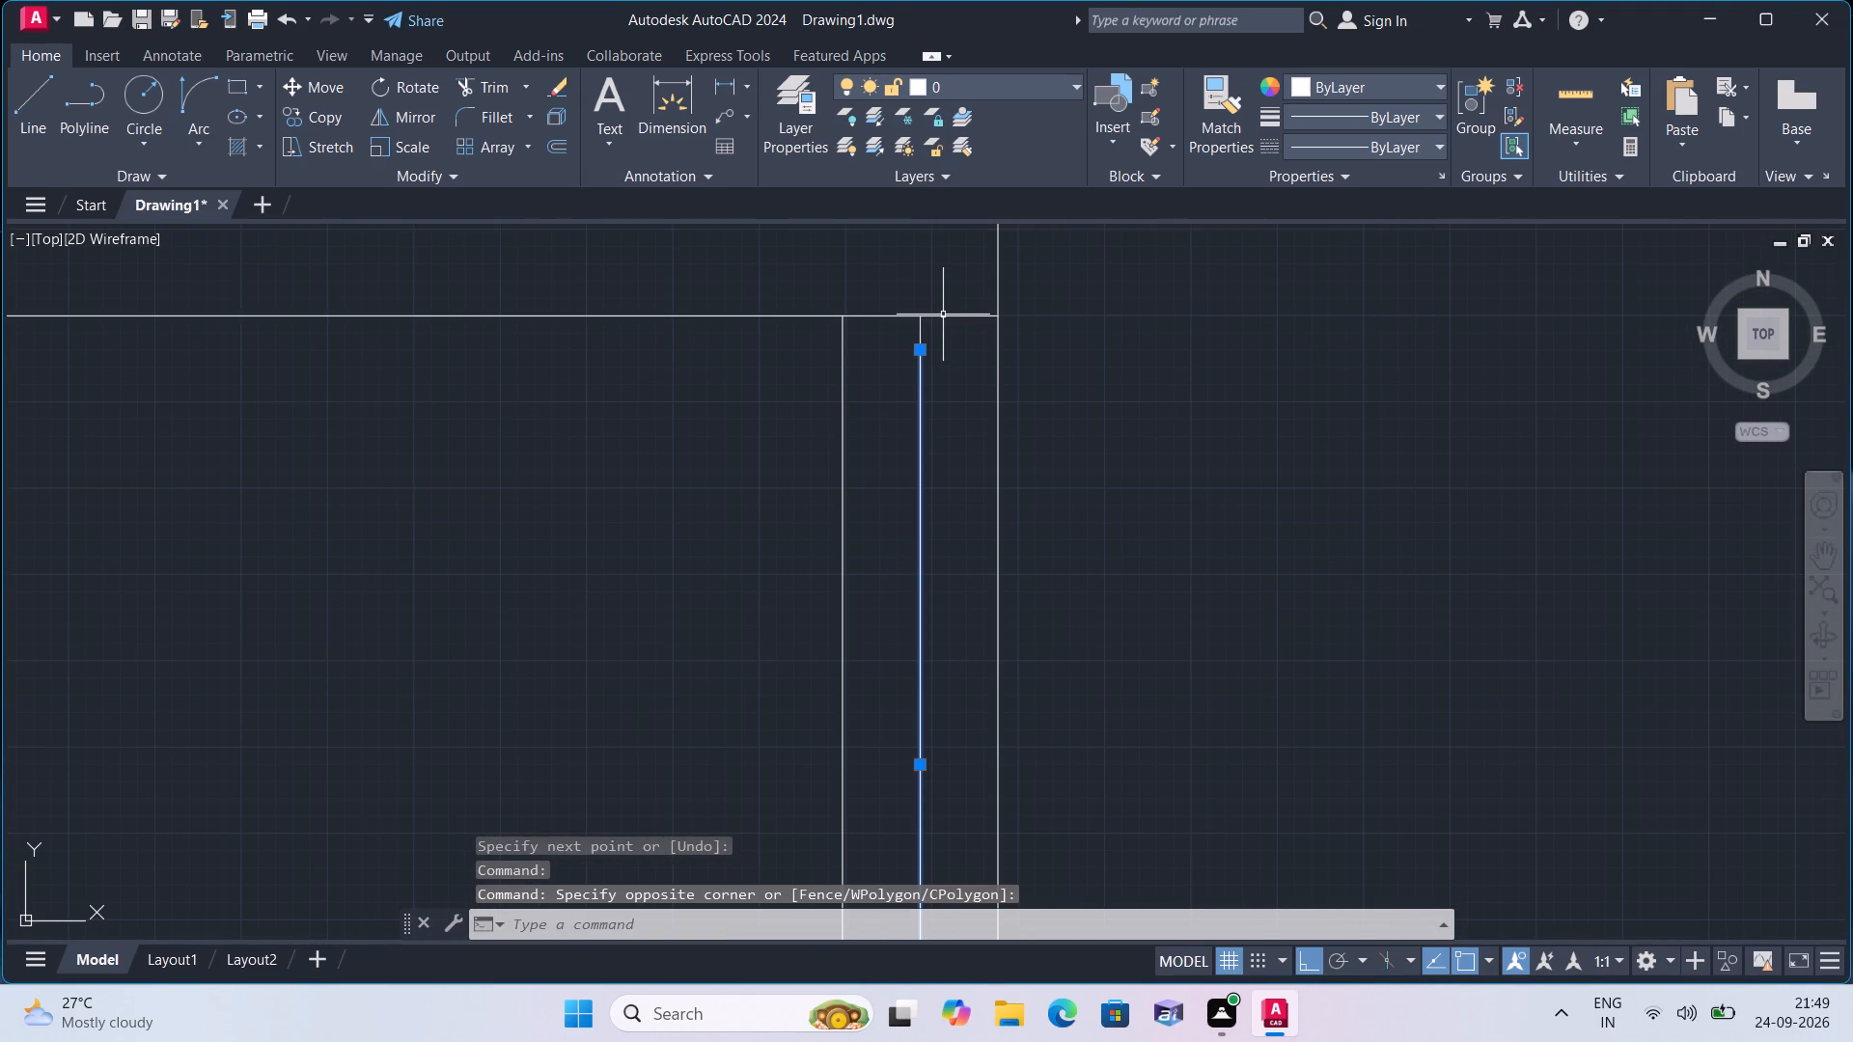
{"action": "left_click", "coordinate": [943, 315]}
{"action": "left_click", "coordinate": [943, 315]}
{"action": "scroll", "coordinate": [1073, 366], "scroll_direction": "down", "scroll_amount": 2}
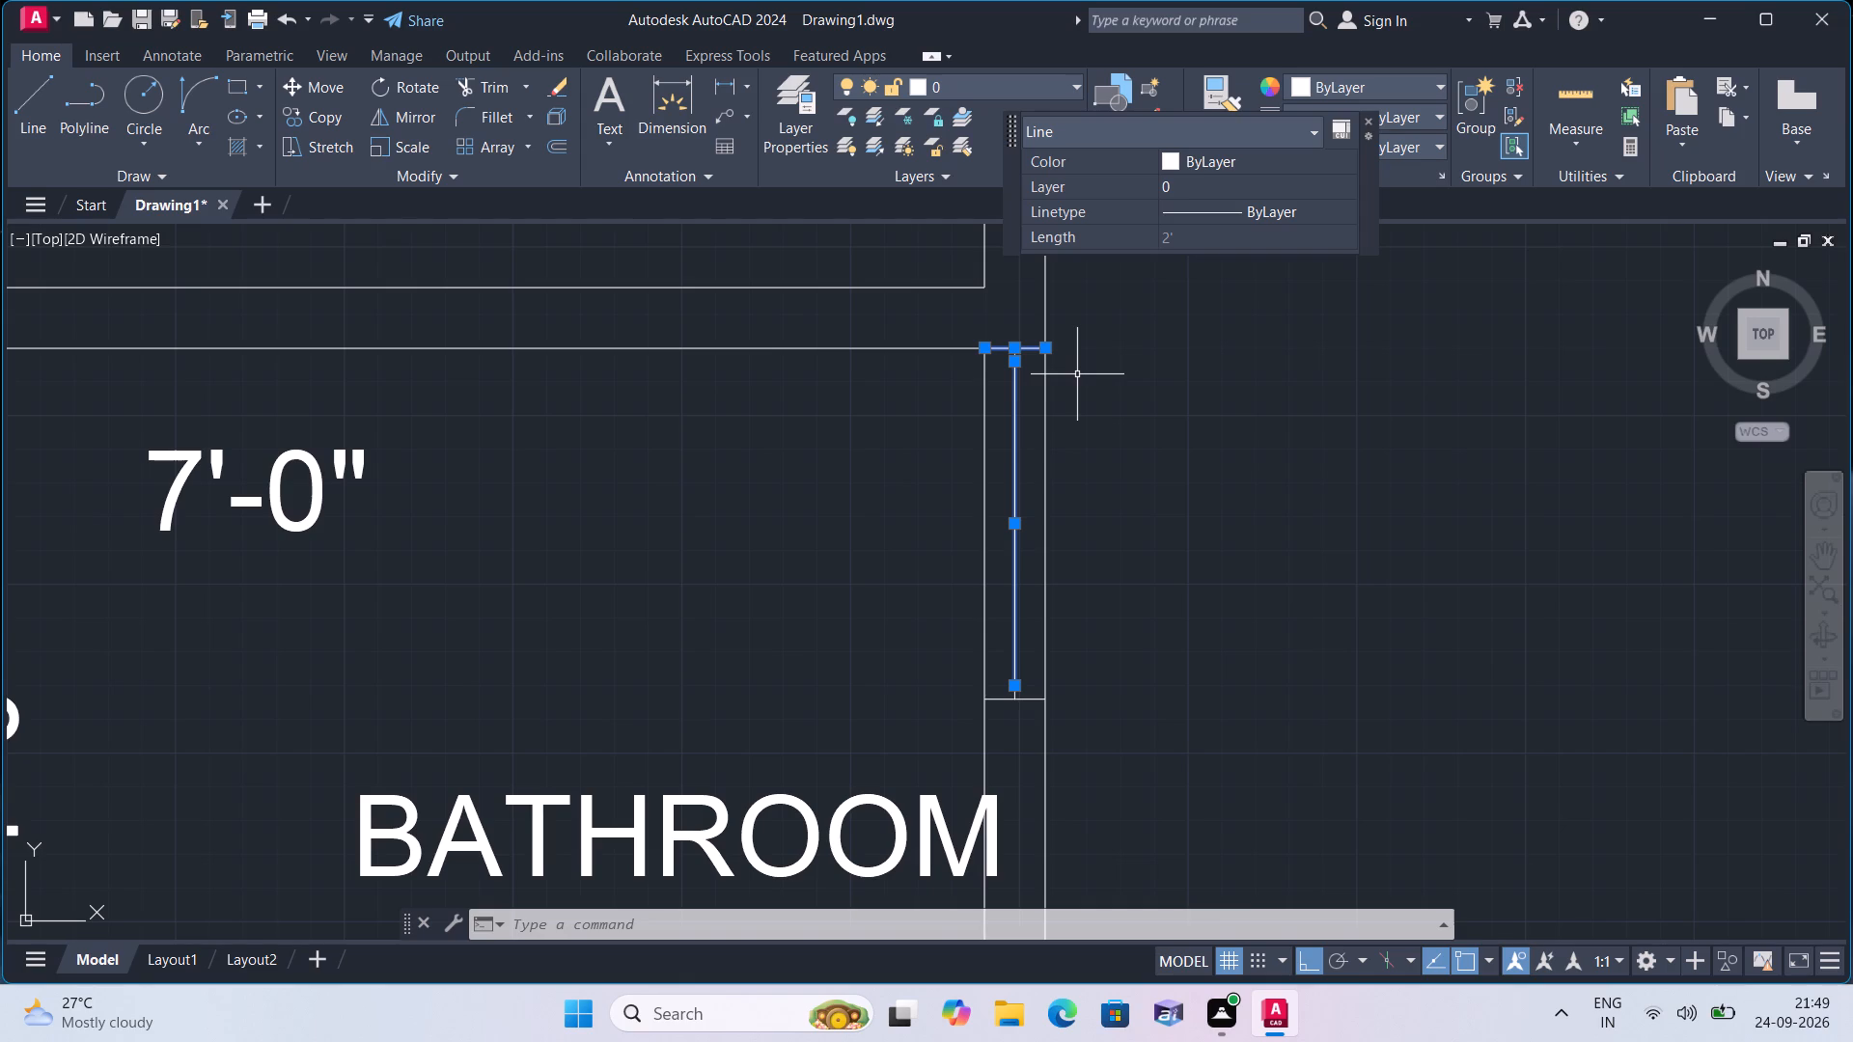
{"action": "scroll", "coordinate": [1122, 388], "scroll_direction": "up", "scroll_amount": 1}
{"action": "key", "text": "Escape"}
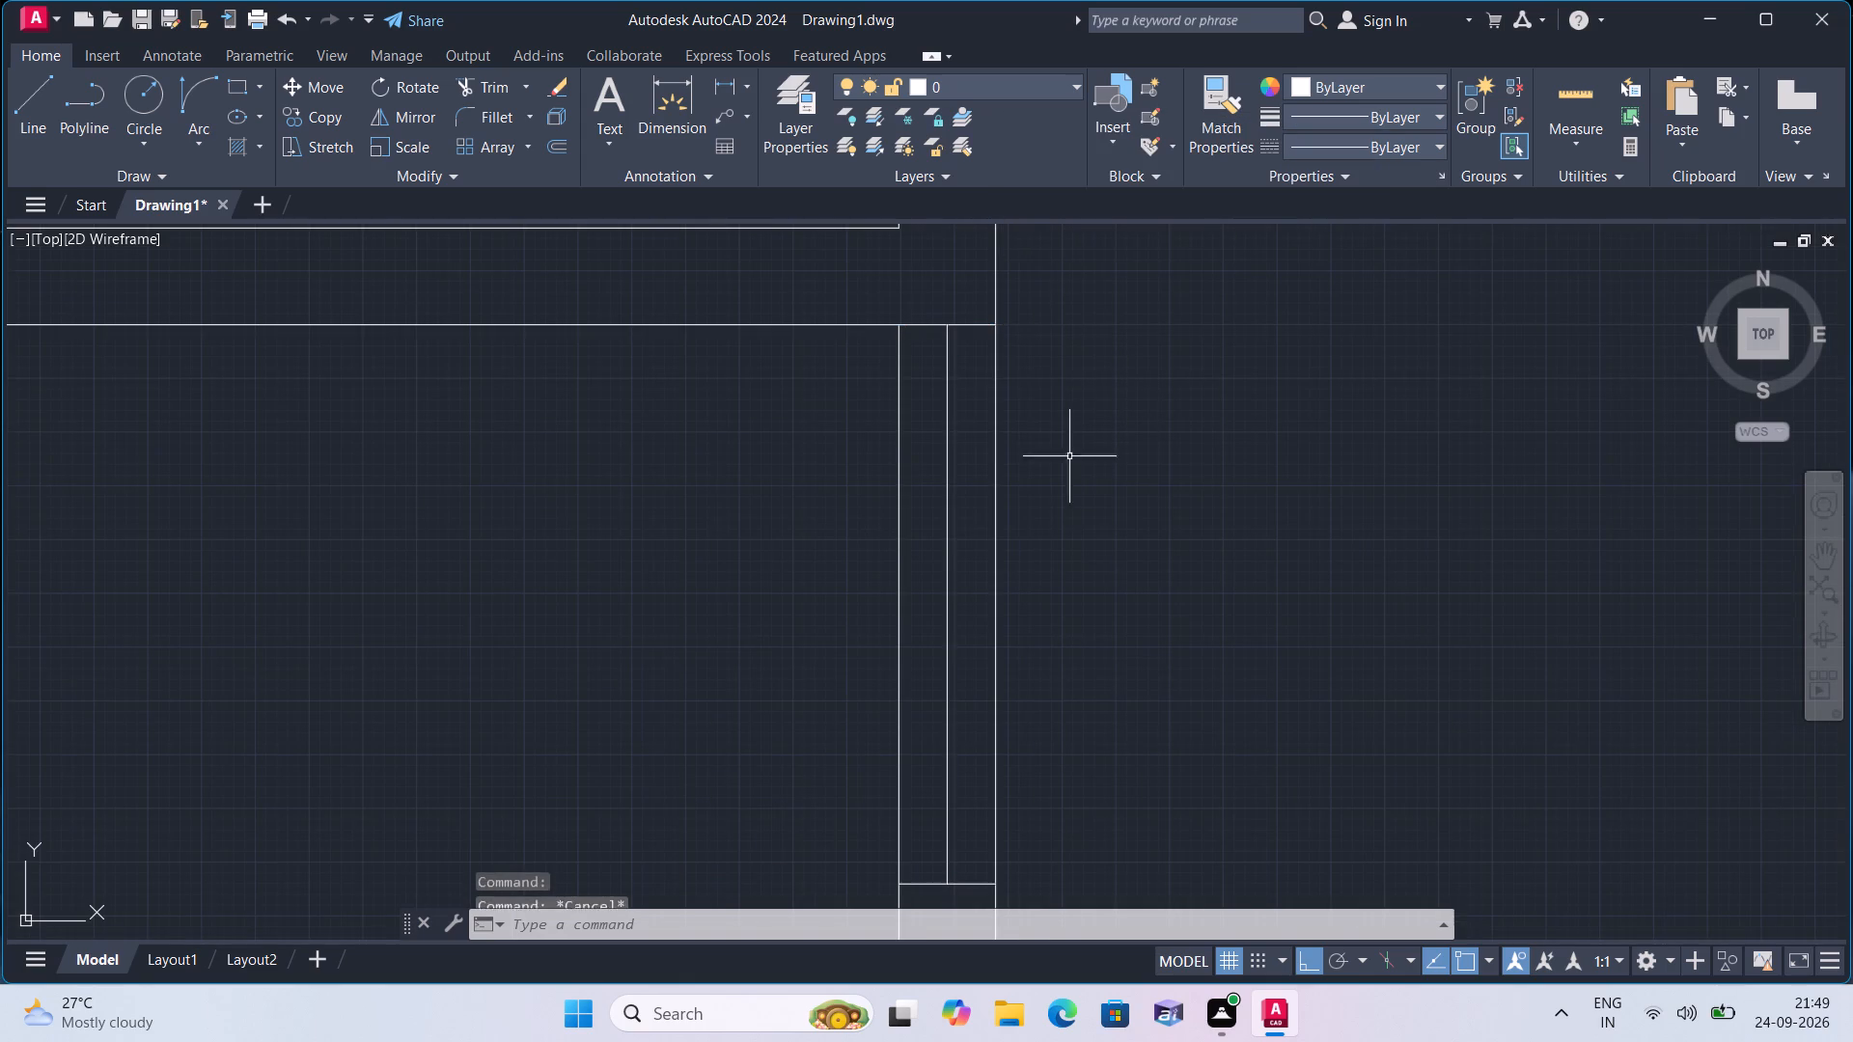
Delete the 2' middle segment of the guide line inside the left bathroom's wall, keeping both 1" end segments.
{"action": "left_click", "coordinate": [948, 530]}
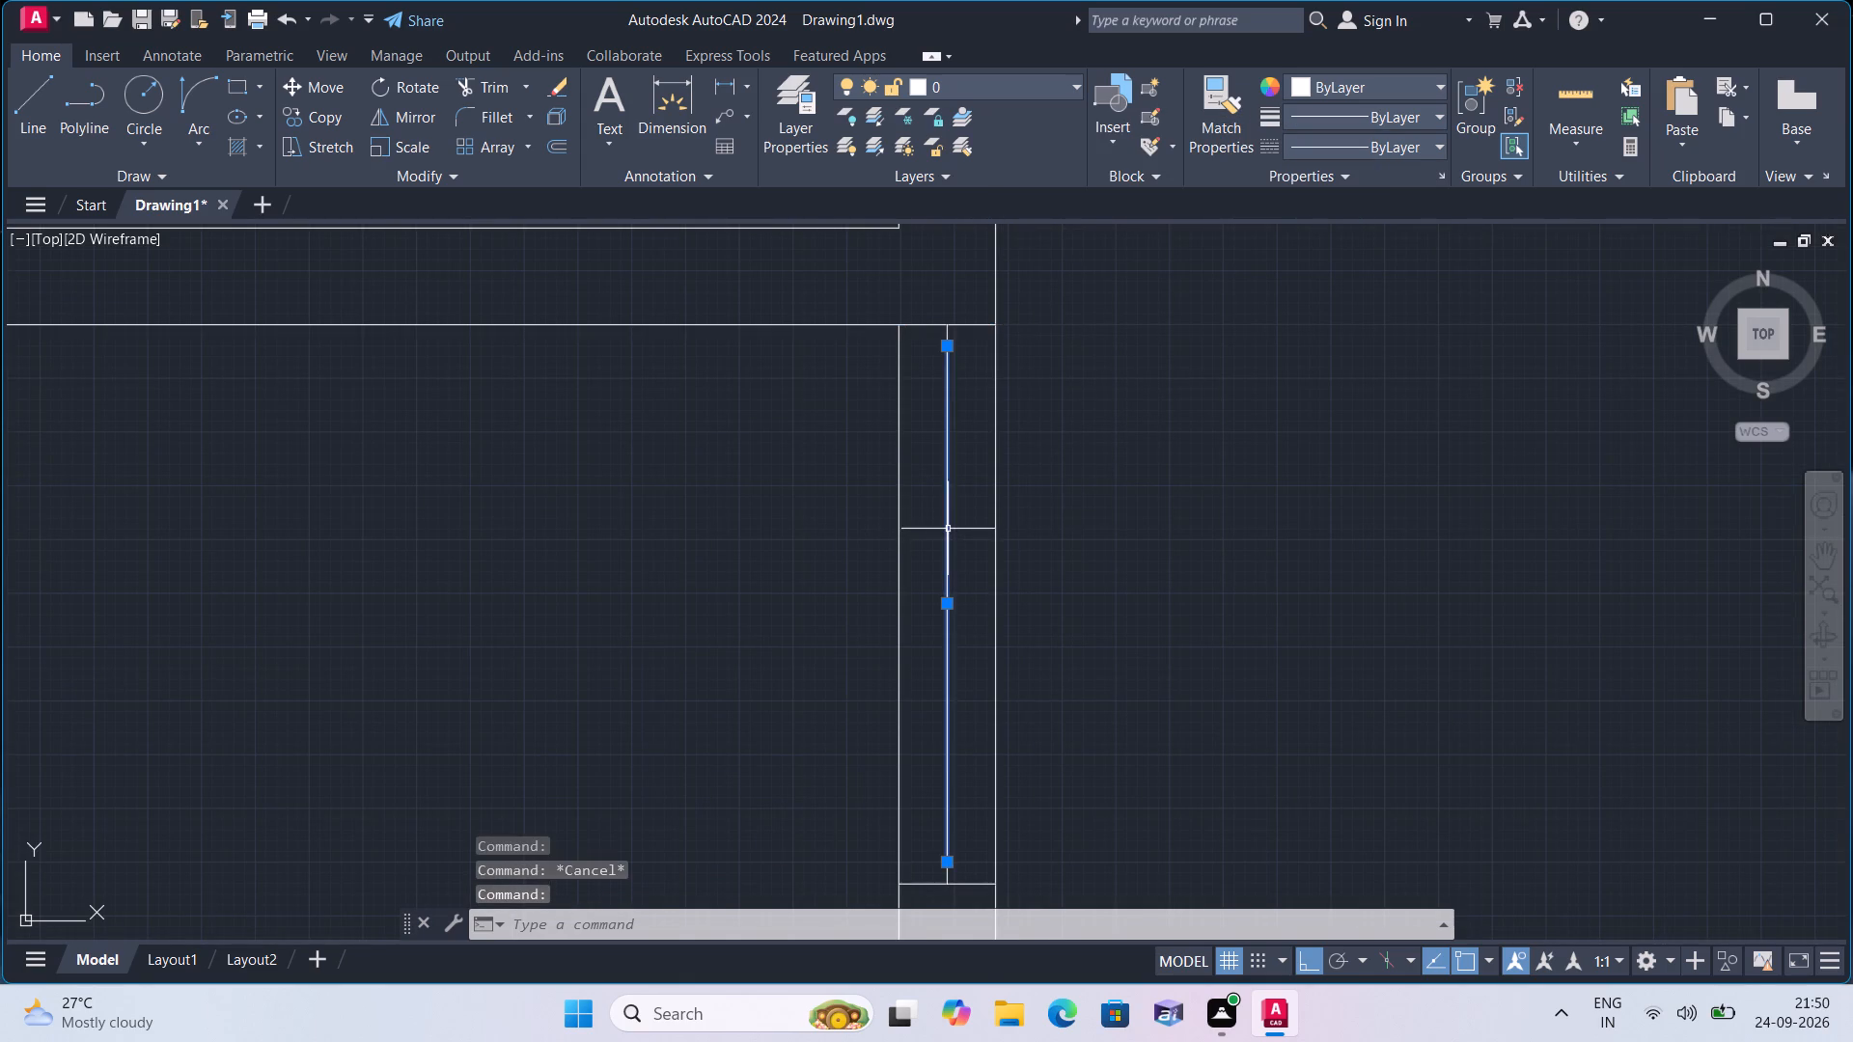
{"action": "scroll", "coordinate": [982, 529], "scroll_direction": "down", "scroll_amount": 1}
{"action": "key", "text": "Delete"}
Draw a 2' horizontal door leaf line from the upper 1" segment's free end into the left bathroom.
{"action": "middle_click_drag", "start_coordinate": [1105, 566], "coordinate": [1096, 559]}
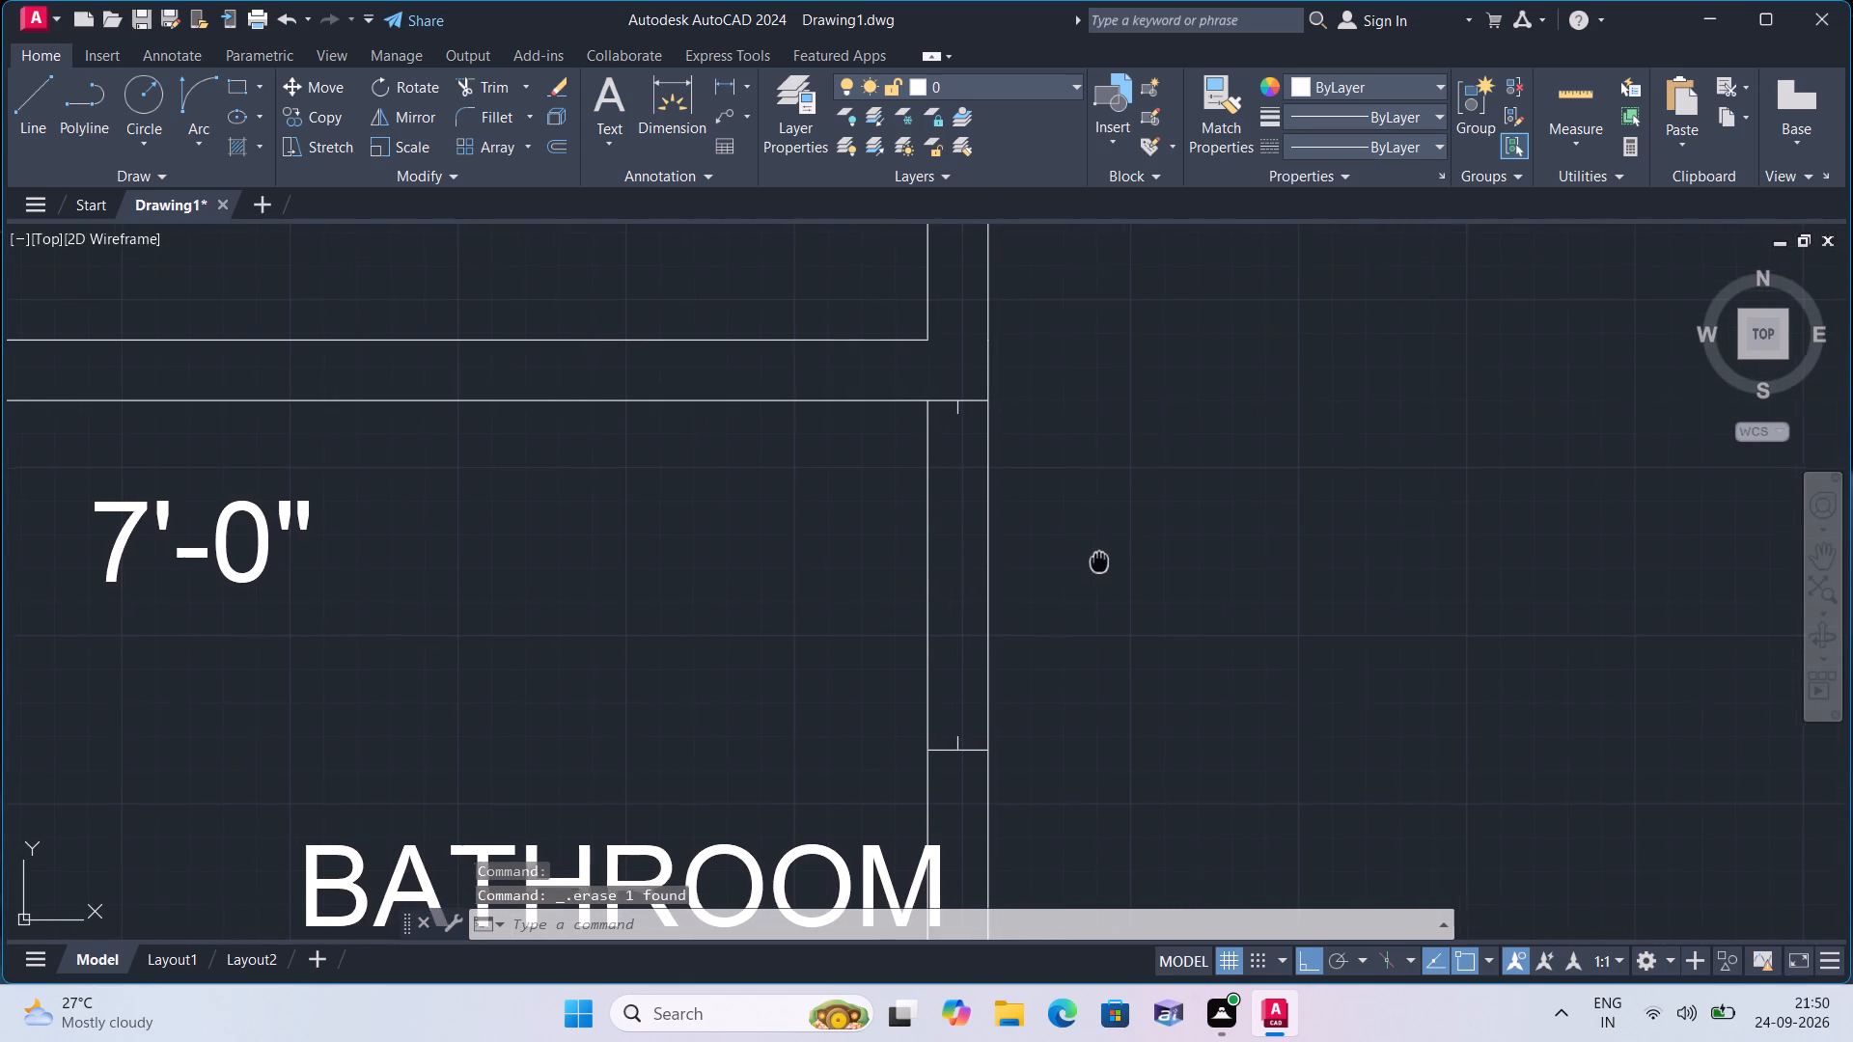
{"action": "middle_click_drag", "start_coordinate": [1096, 559], "coordinate": [1093, 548]}
{"action": "type", "text": "l"}
{"action": "key", "text": "space"}
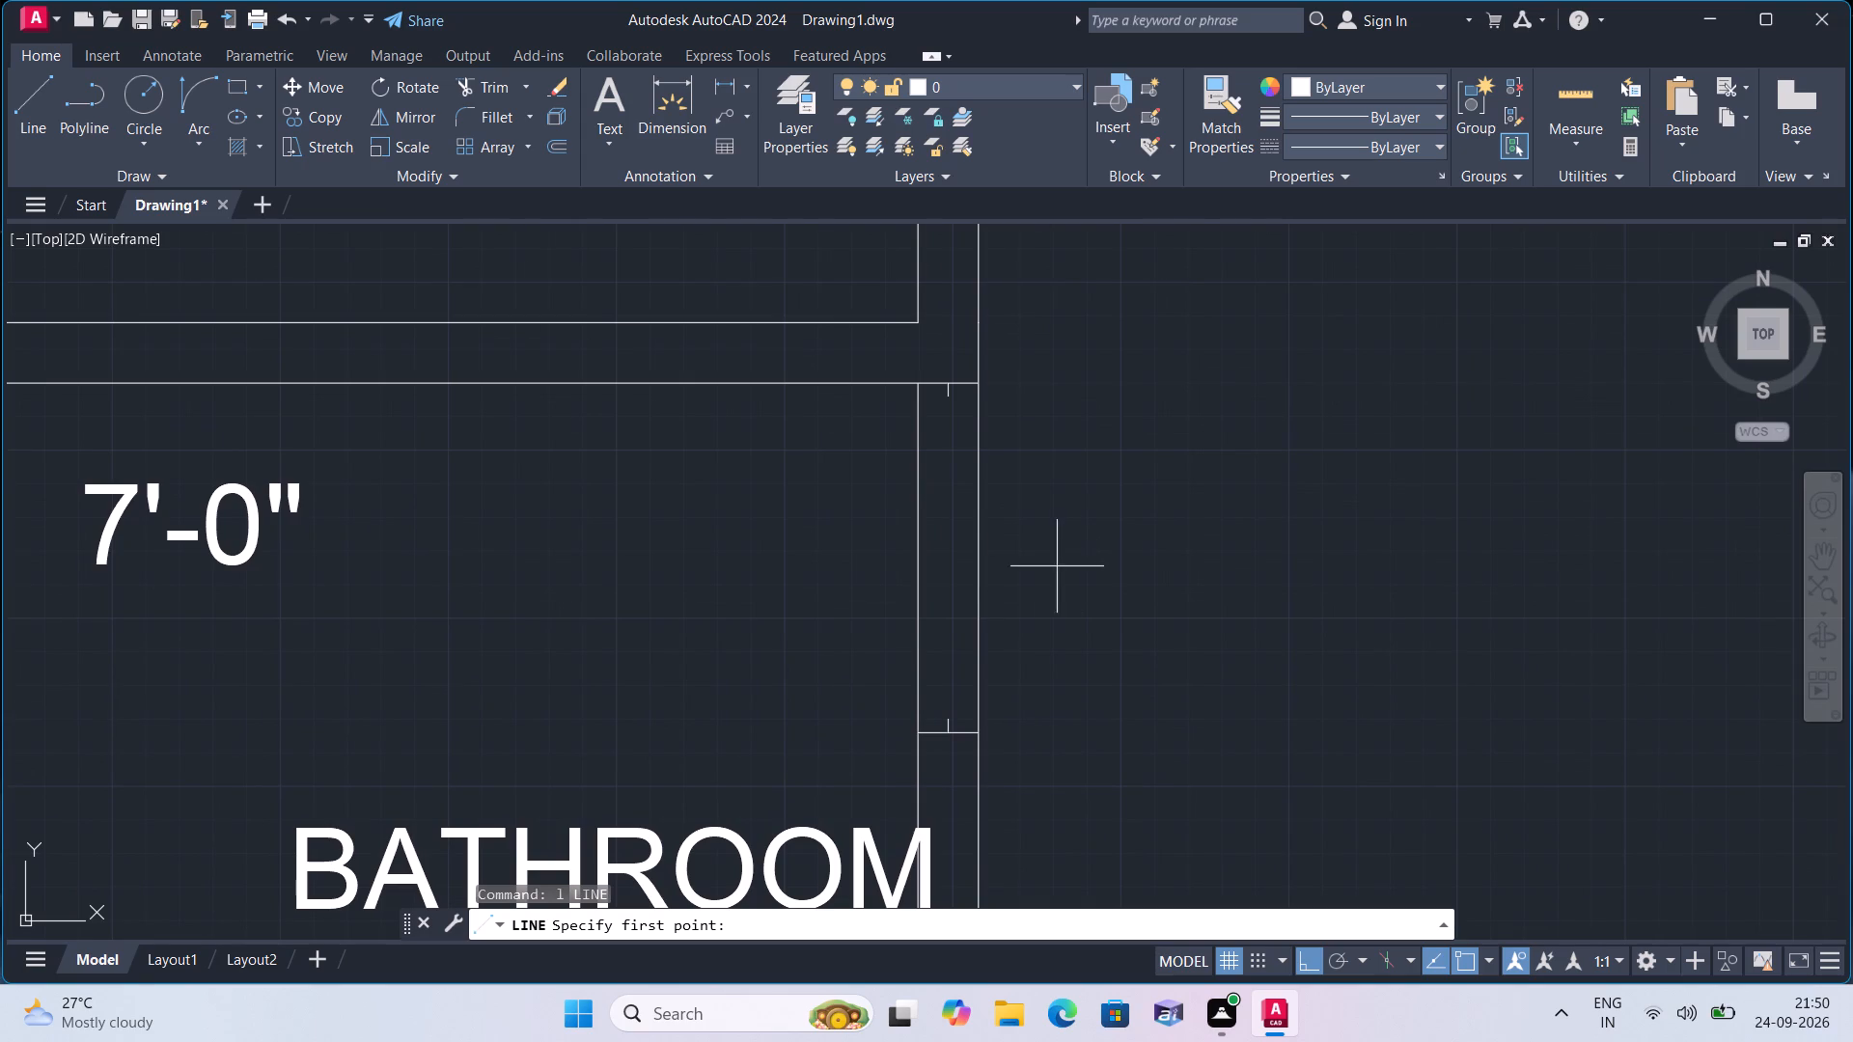
{"action": "left_click_drag", "start_coordinate": [951, 398], "coordinate": [938, 406]}
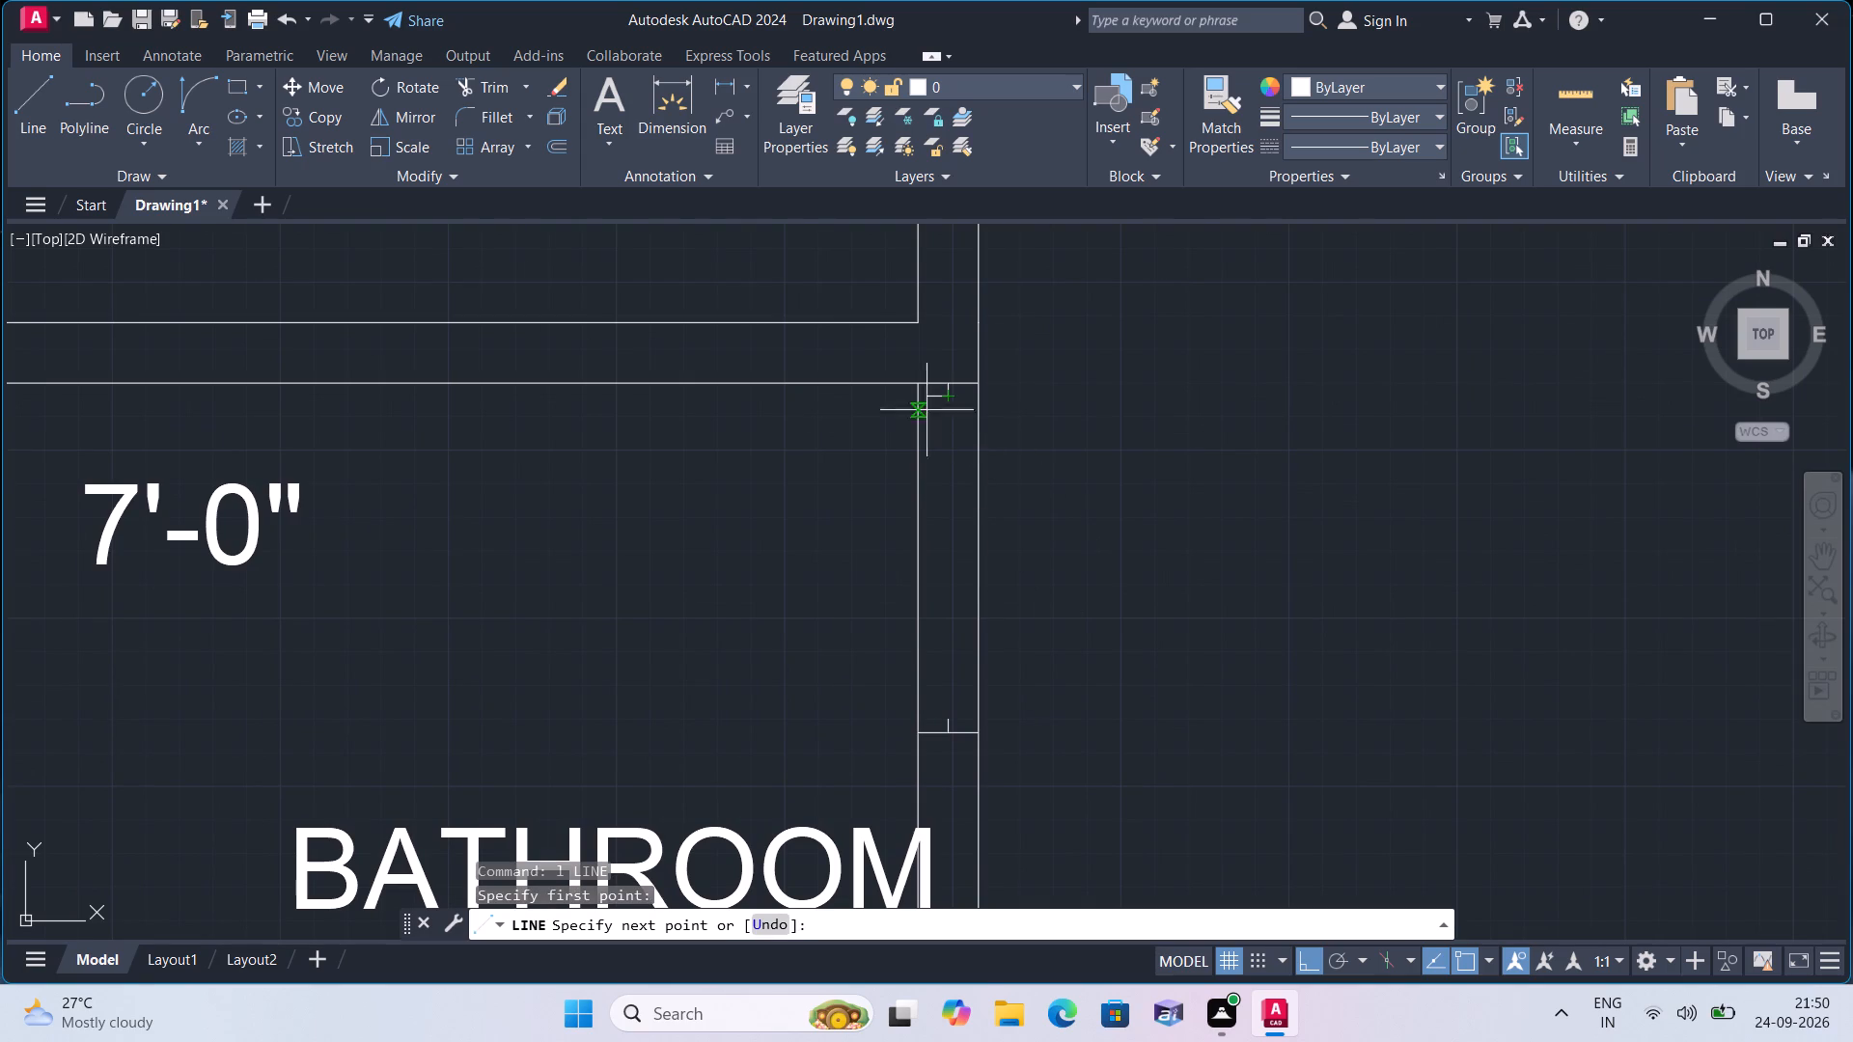
{"action": "type", "text": "2'"}
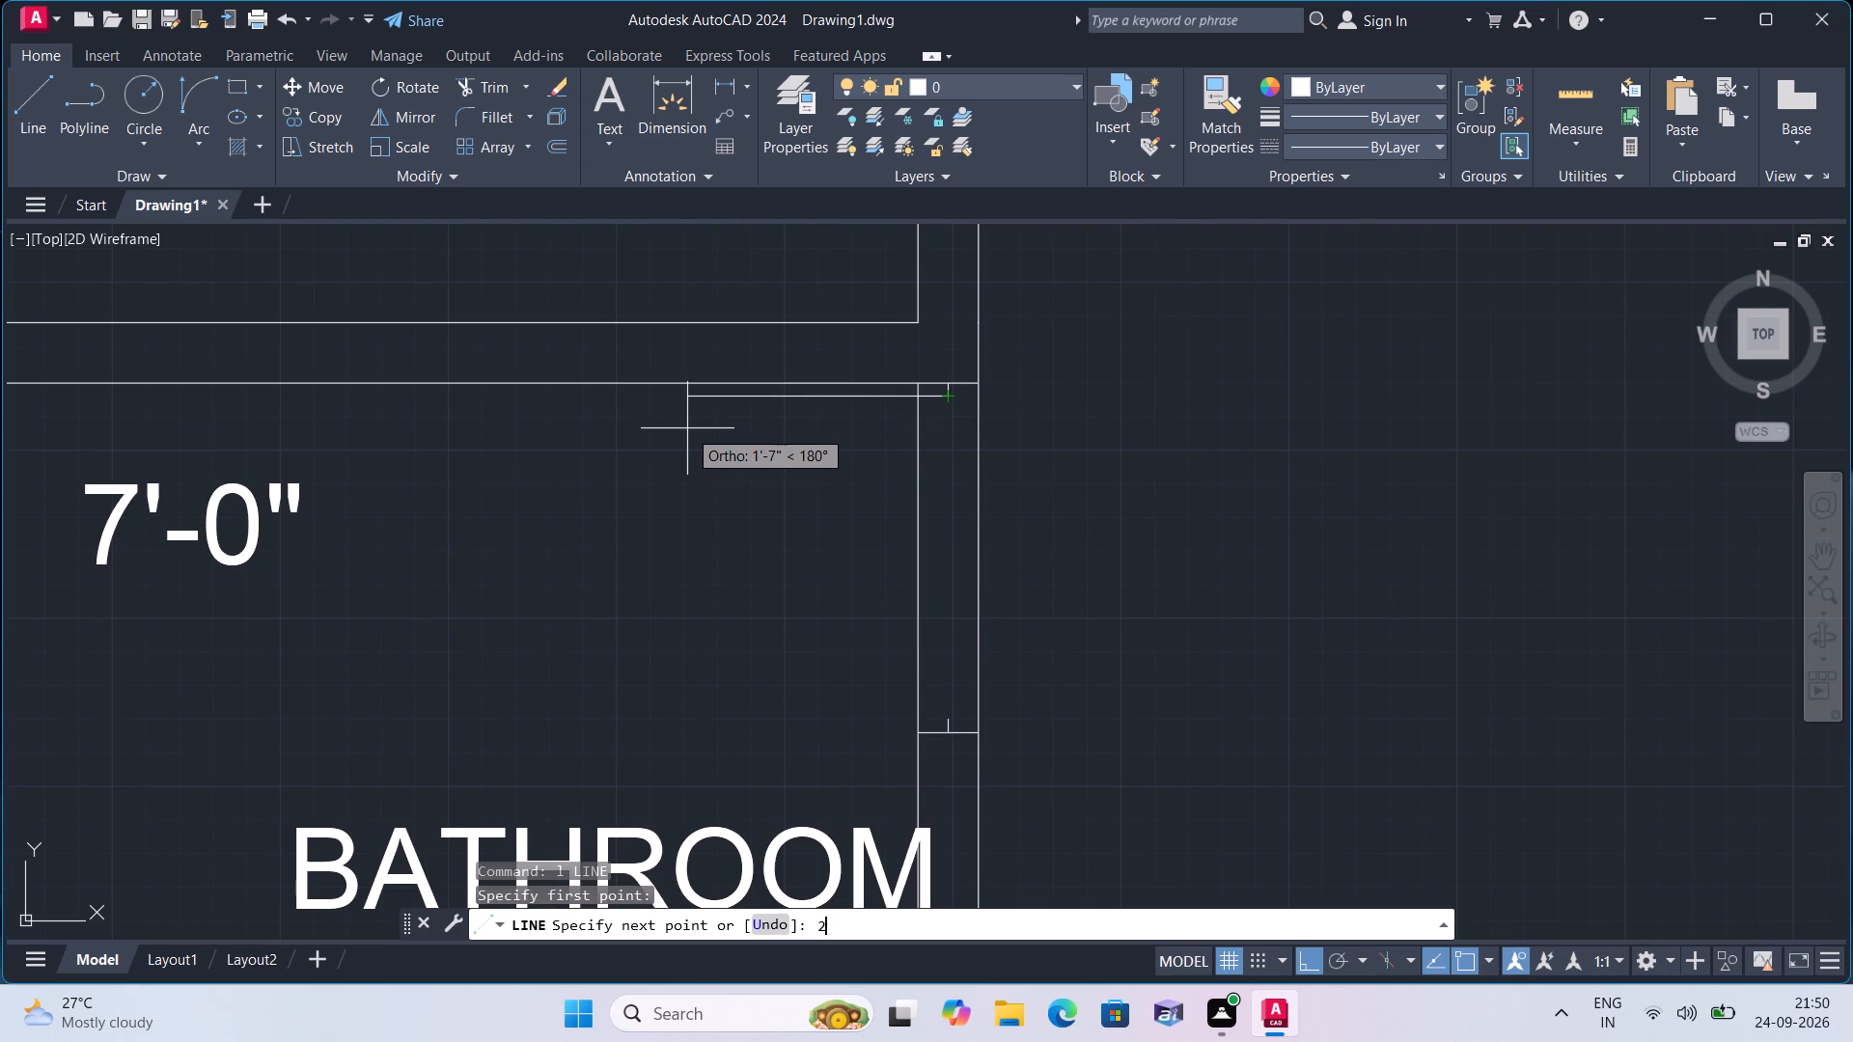
{"action": "key", "text": "space"}
{"action": "key", "text": "Escape"}
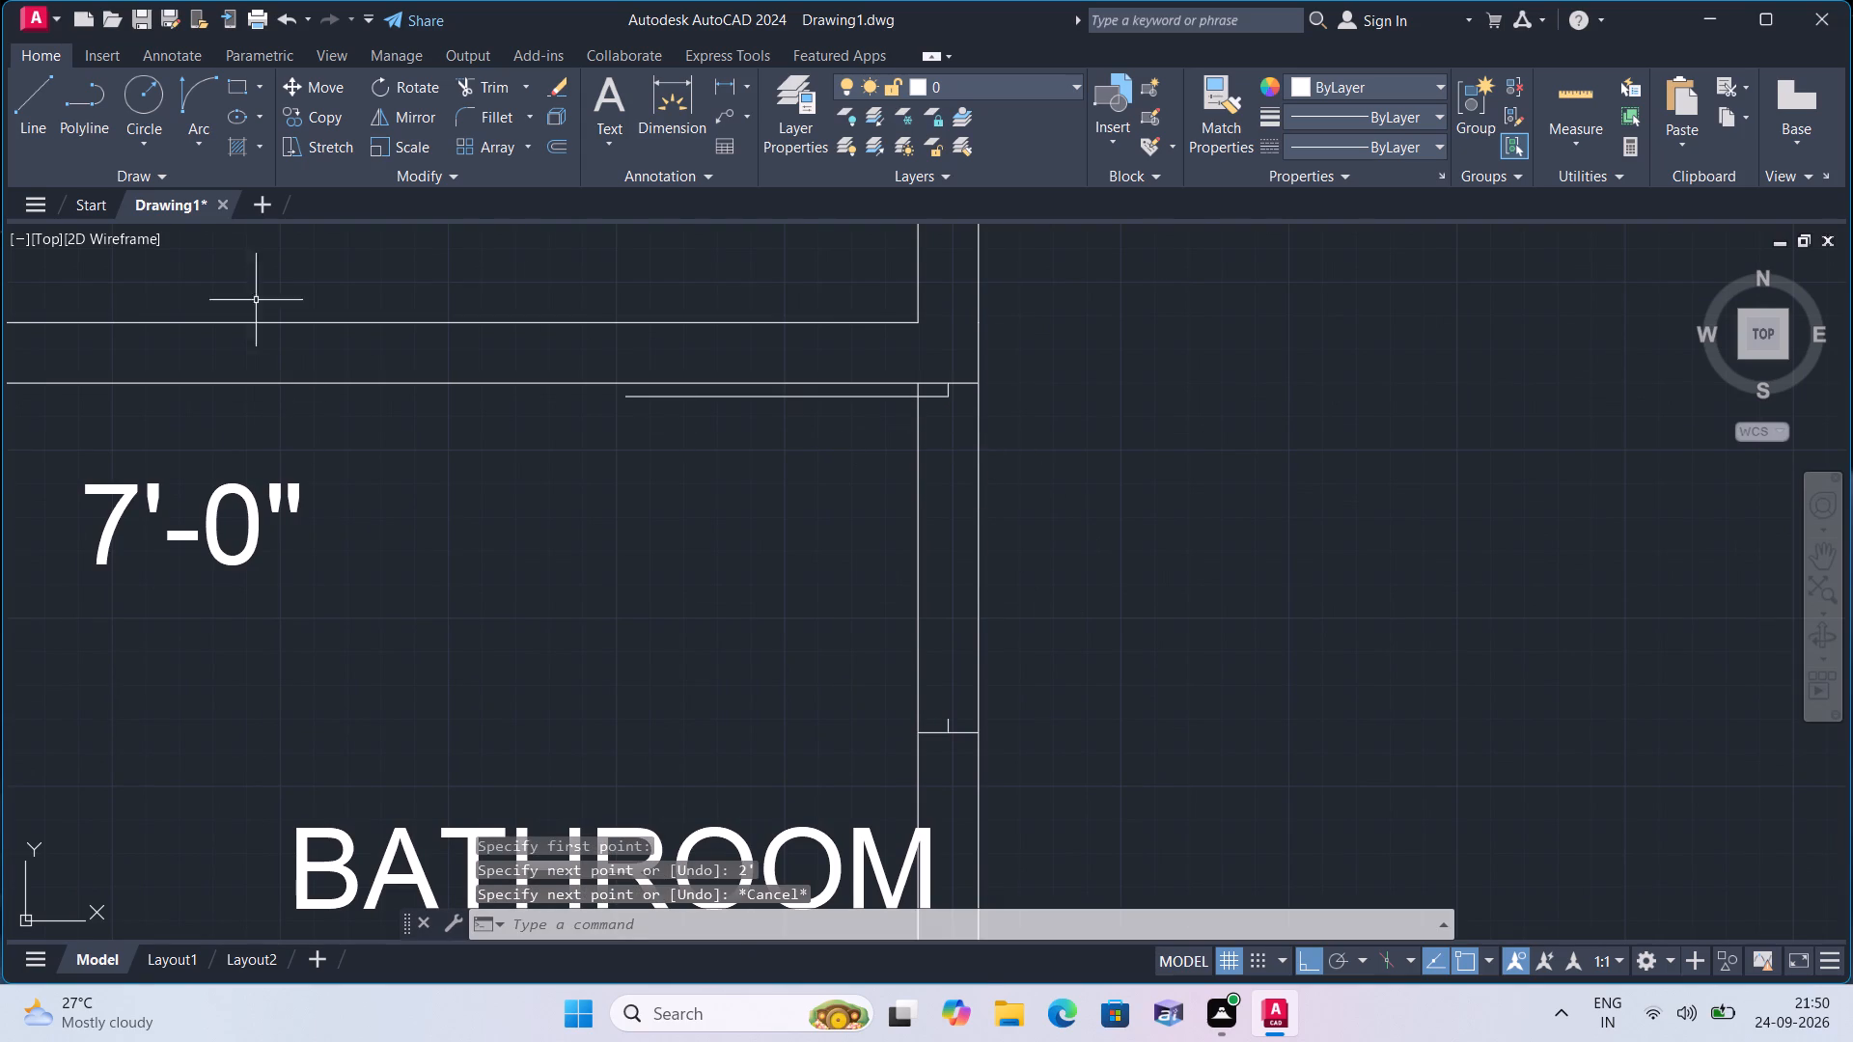
Draw the left bathroom's door swing with a Start, End, Direction arc from the leaf's free end to the lower 1" segment's tip.
{"action": "left_click", "coordinate": [212, 138]}
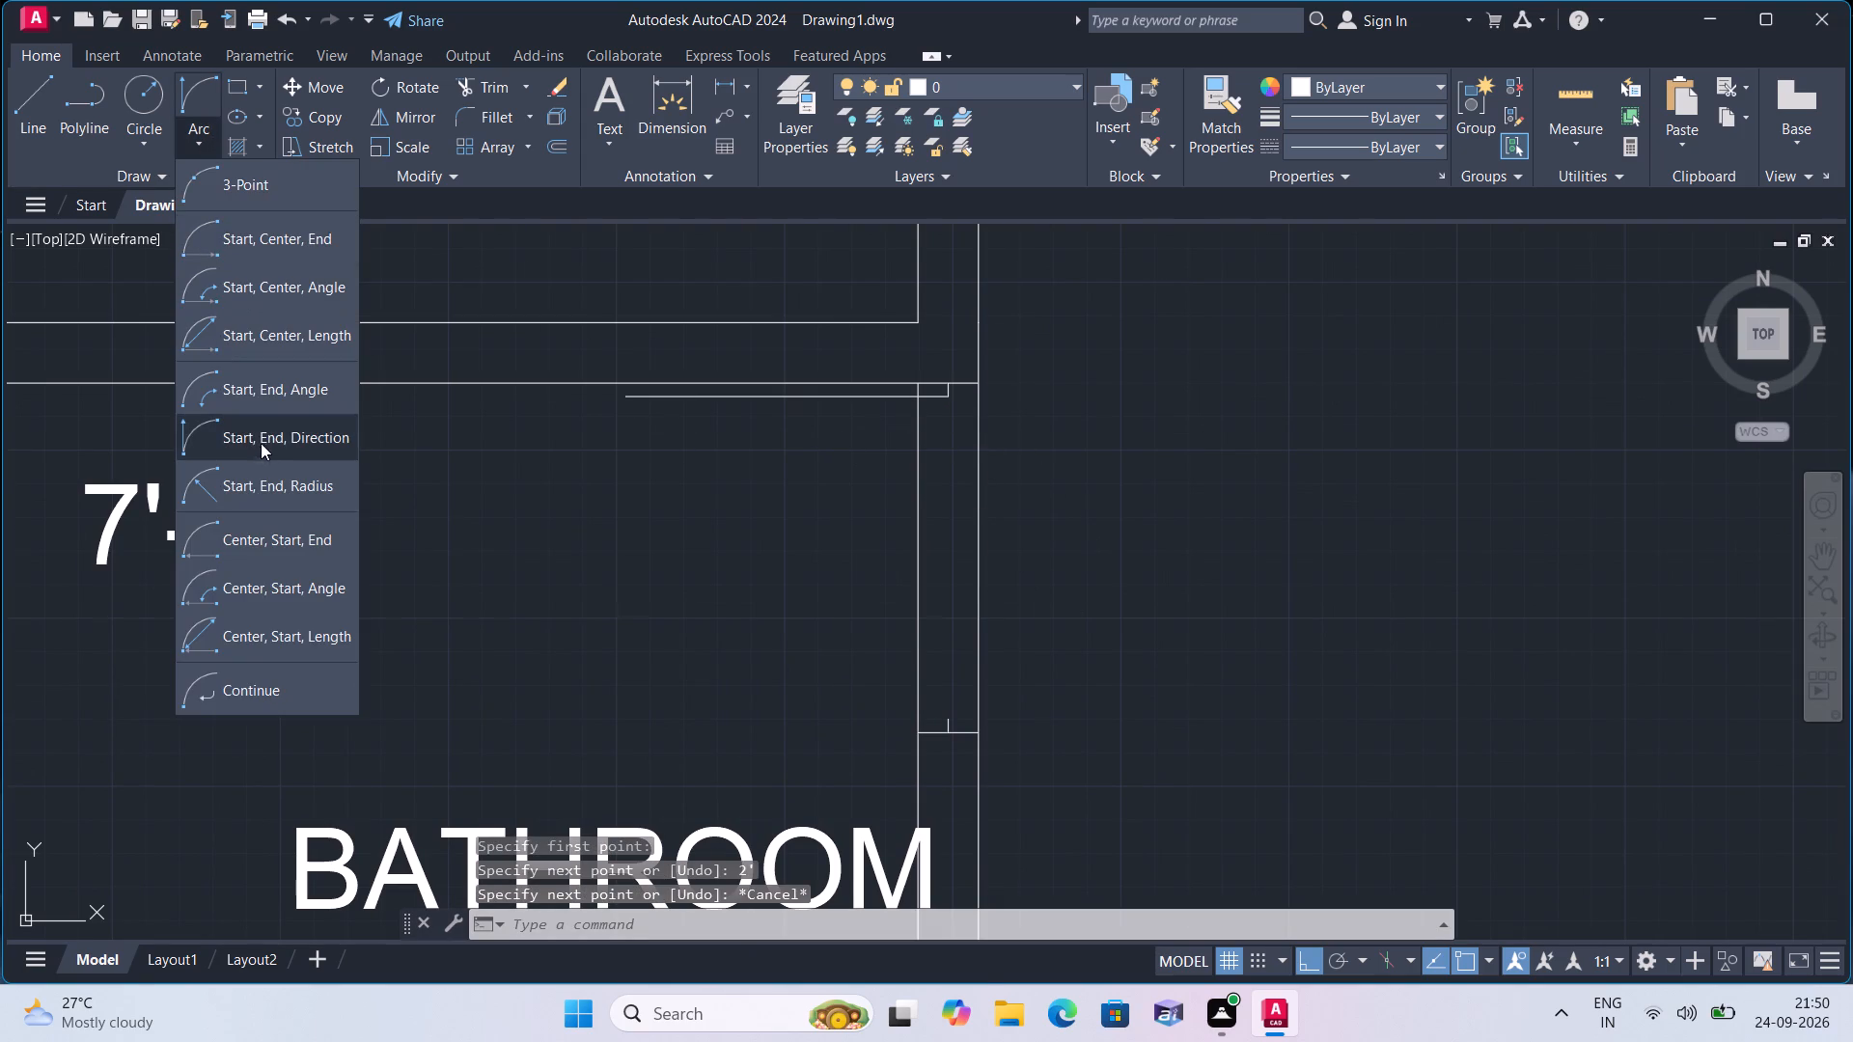
{"action": "left_click", "coordinate": [262, 441]}
{"action": "left_click", "coordinate": [619, 399]}
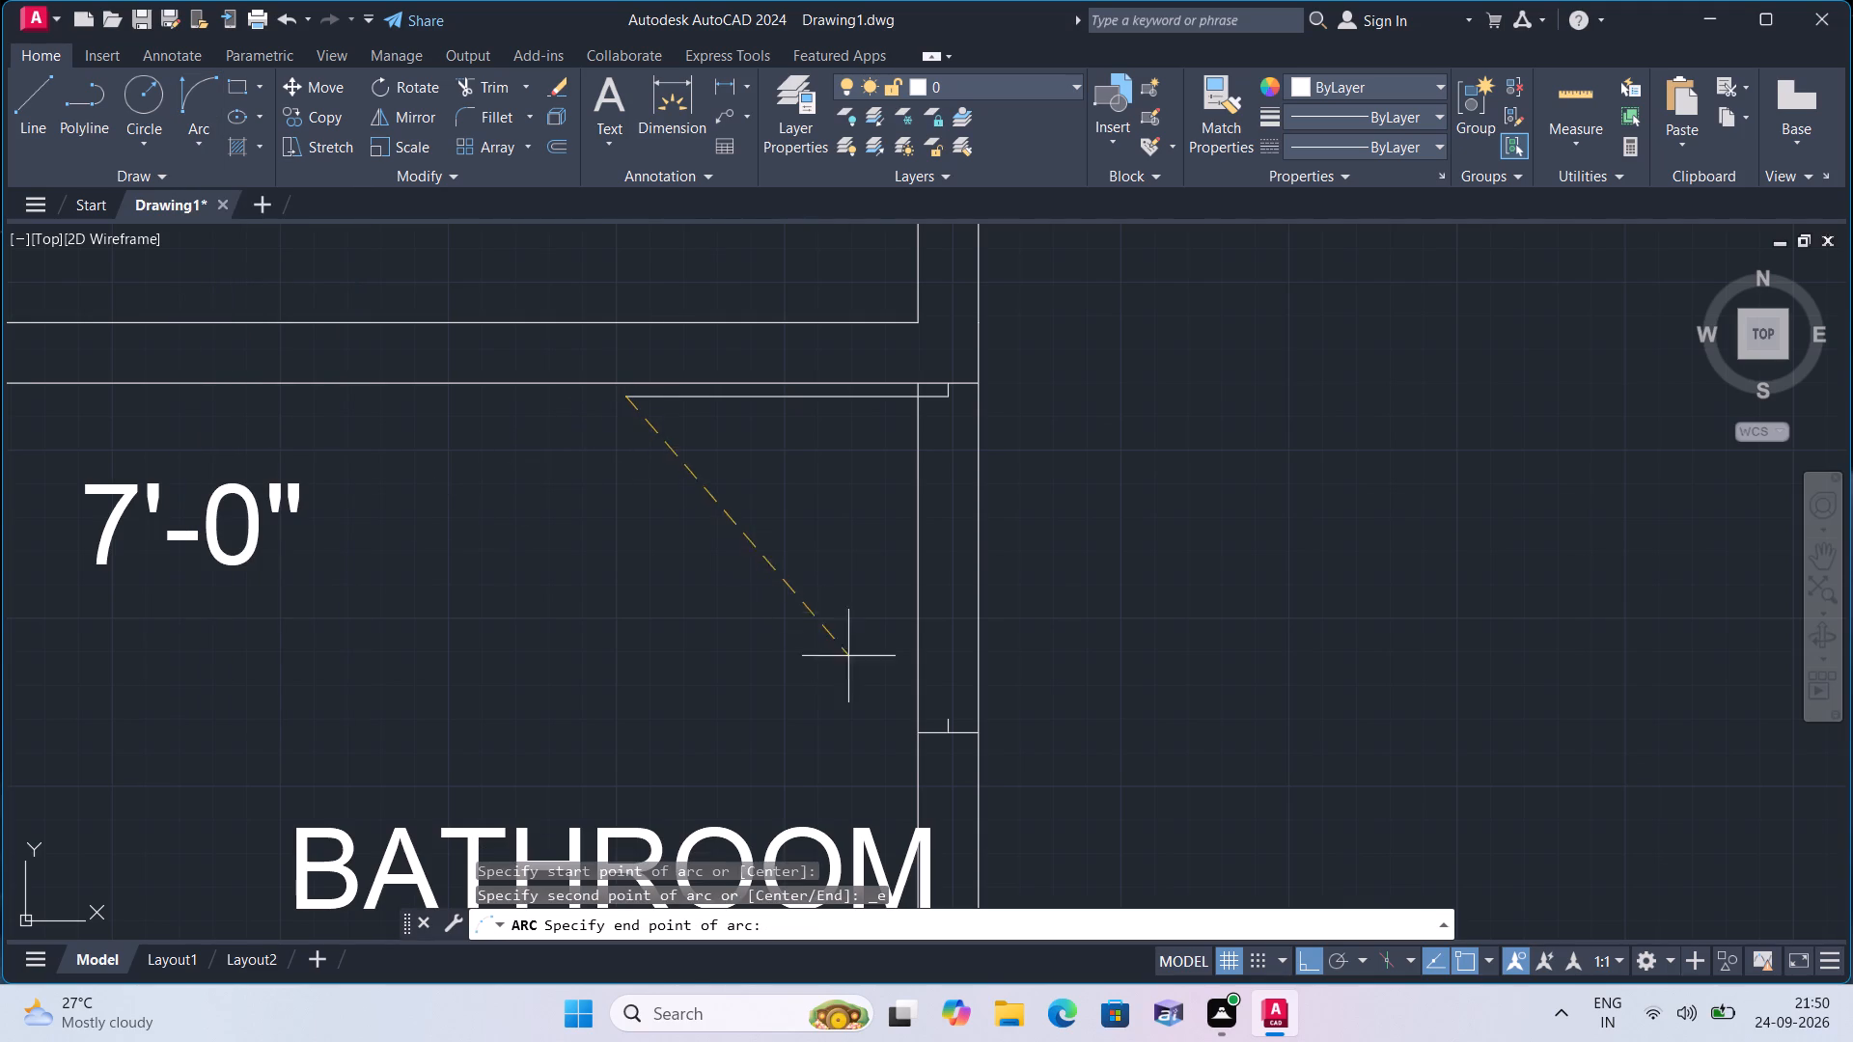
{"action": "left_click", "coordinate": [950, 718]}
{"action": "left_click", "coordinate": [776, 716]}
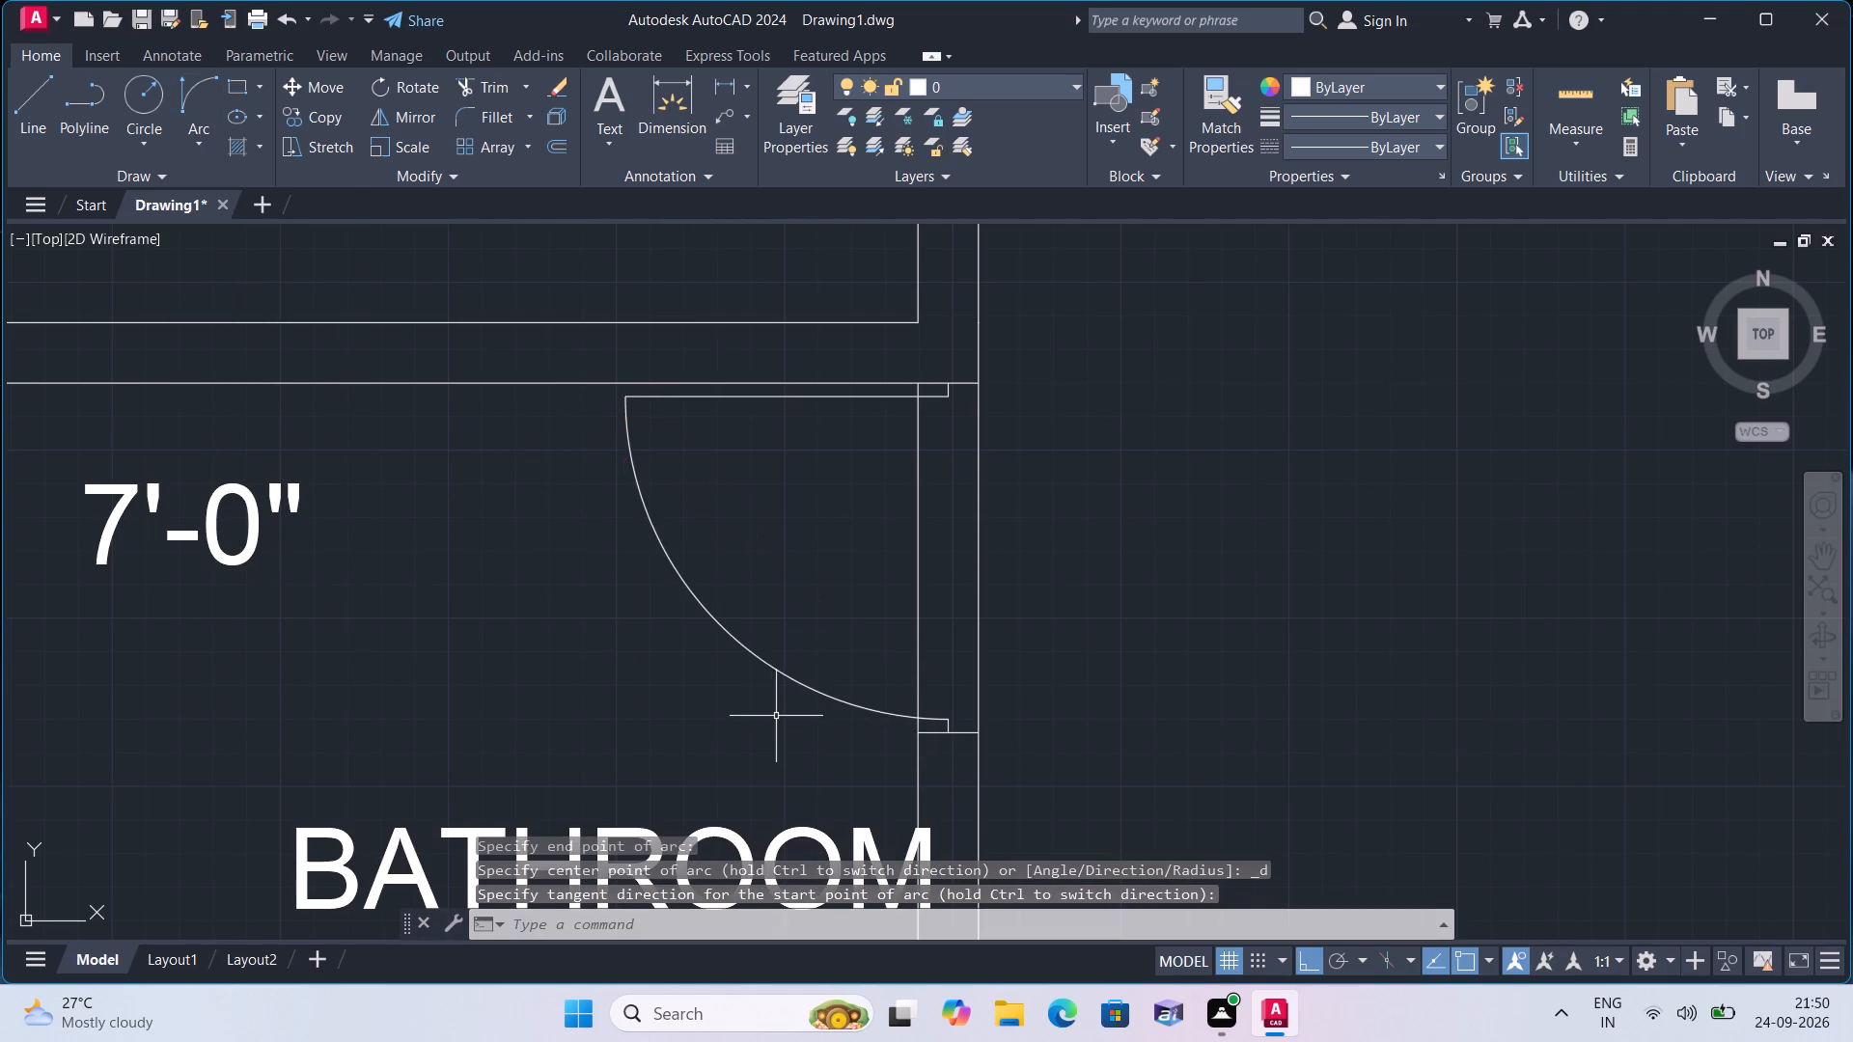
Draw a line across the wall between the right unit's bathroom and dining room, level with the bathroom's upper inner edge.
{"action": "scroll", "coordinate": [770, 713], "scroll_direction": "down", "scroll_amount": 3}
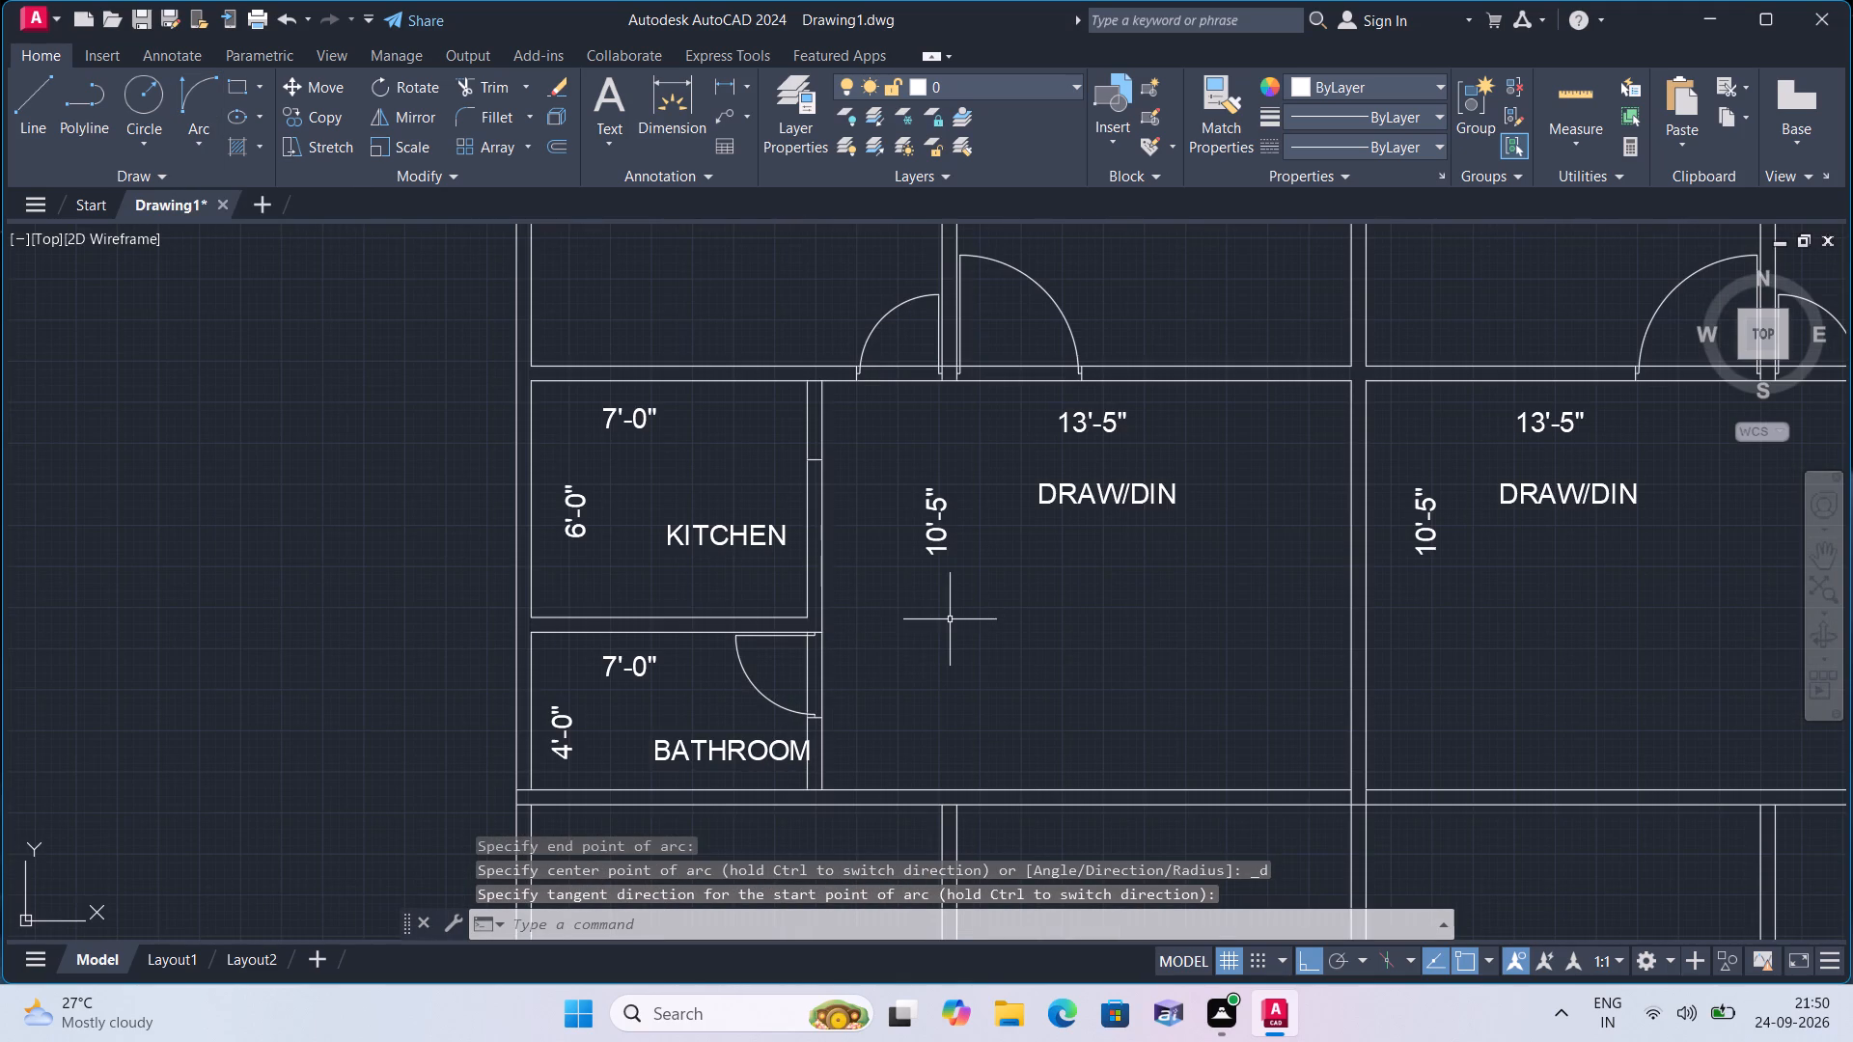
{"action": "middle_click_drag", "start_coordinate": [950, 619], "coordinate": [956, 672]}
{"action": "middle_click_drag", "start_coordinate": [1072, 726], "coordinate": [947, 665]}
{"action": "scroll", "coordinate": [925, 660], "scroll_direction": "down", "scroll_amount": 1}
{"action": "middle_click_drag", "start_coordinate": [1174, 648], "coordinate": [763, 584]}
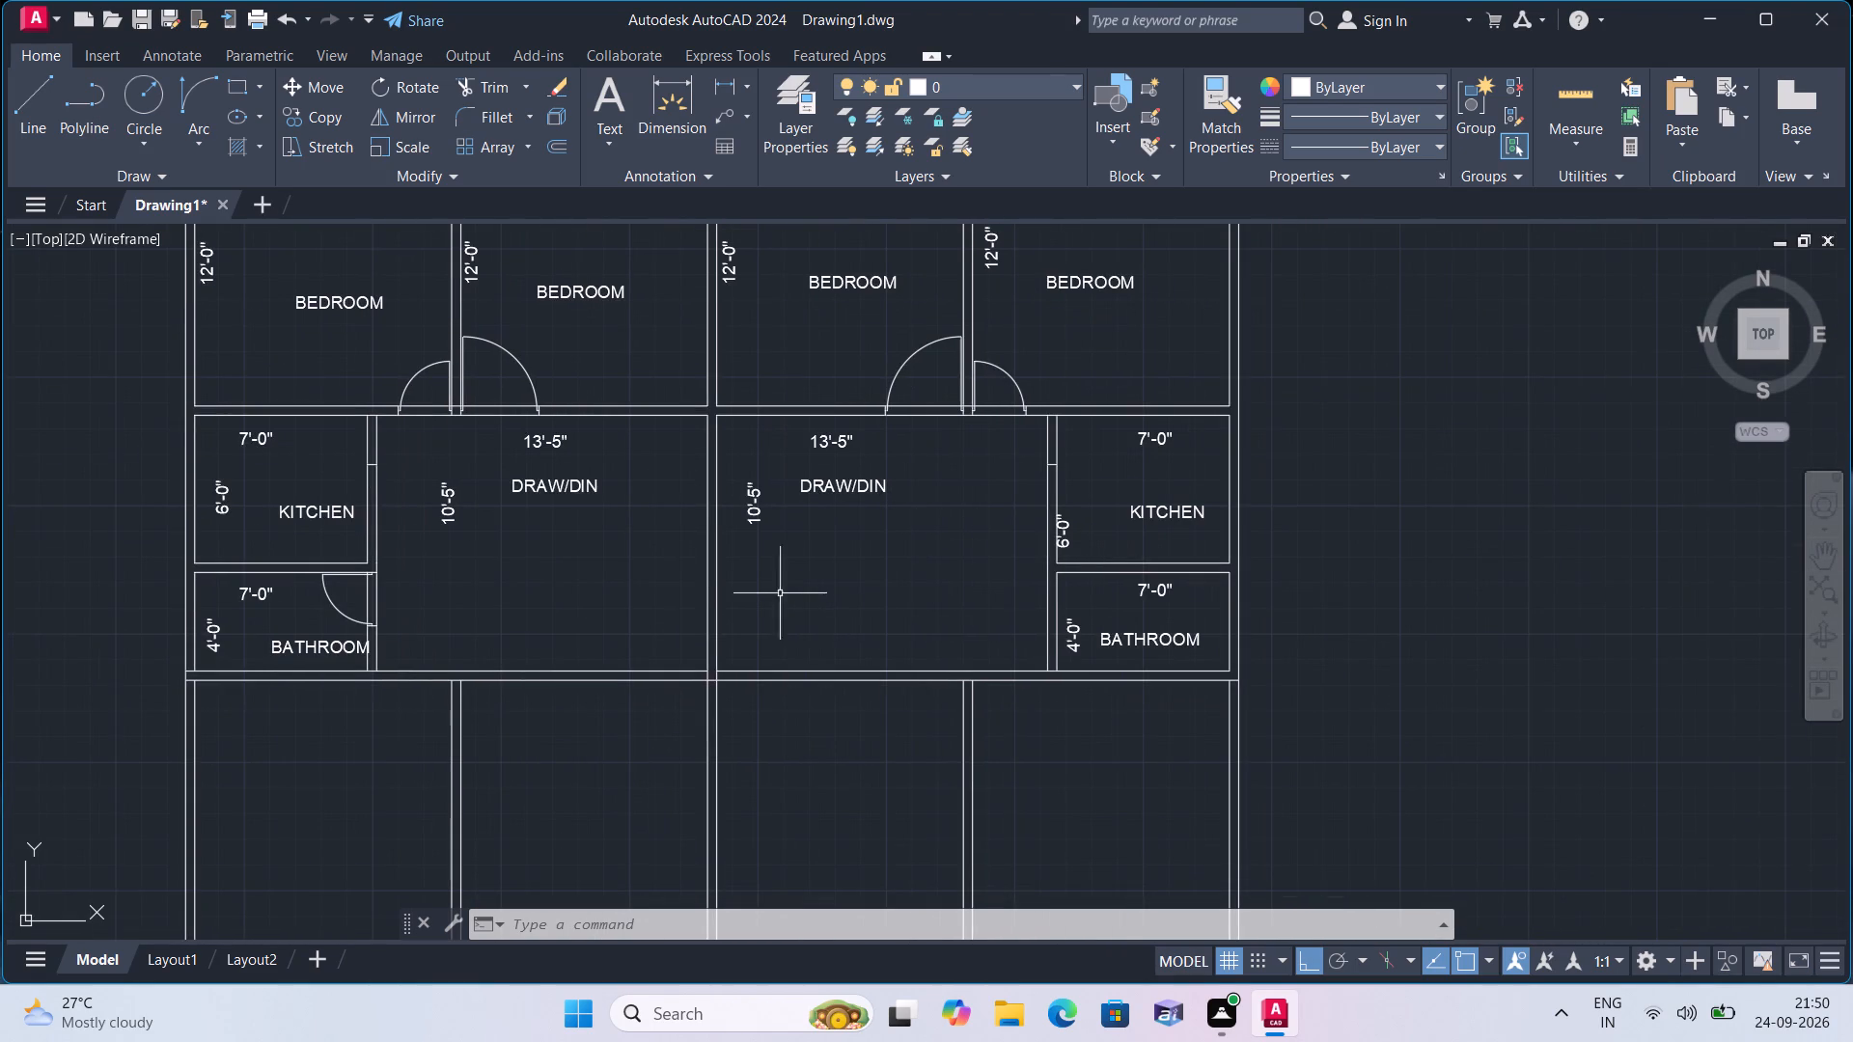
{"action": "type", "text": "l"}
{"action": "key", "text": "space"}
{"action": "scroll", "coordinate": [896, 555], "scroll_direction": "up", "scroll_amount": 1}
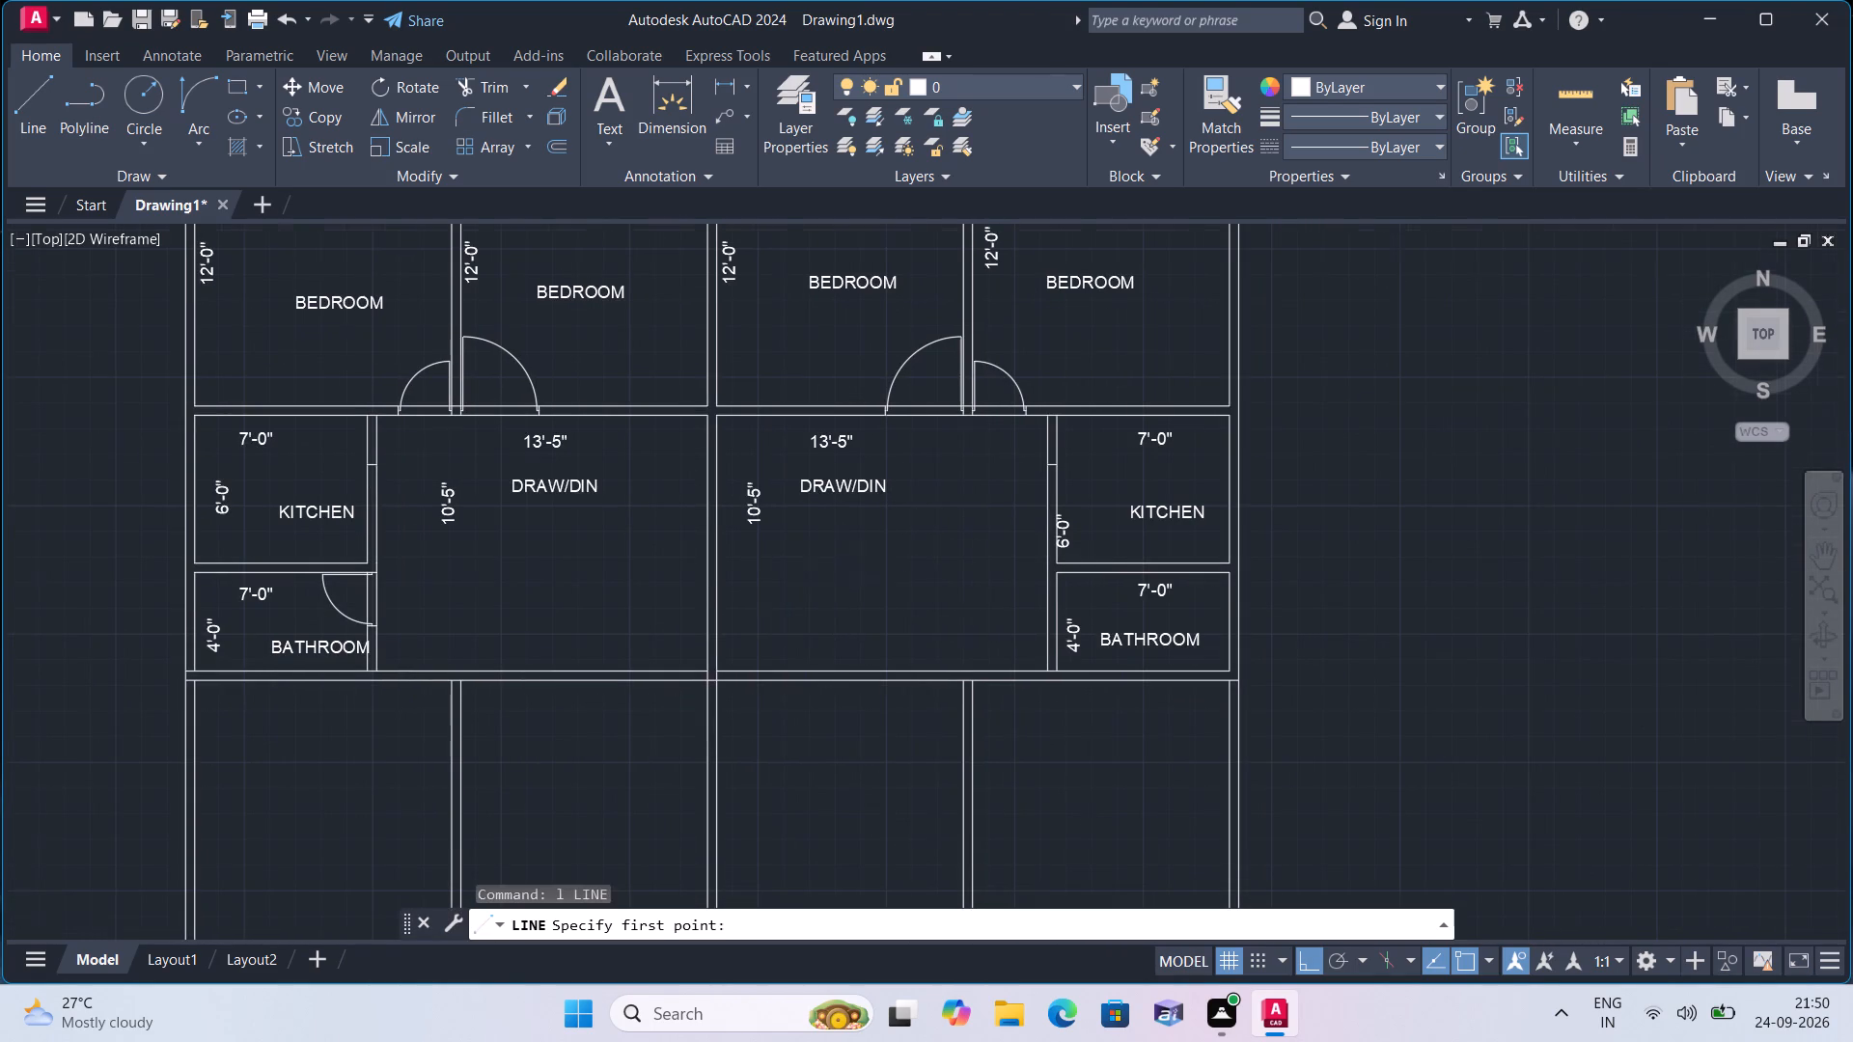
{"action": "scroll", "coordinate": [905, 551], "scroll_direction": "up", "scroll_amount": 1}
{"action": "left_click", "coordinate": [1282, 609]}
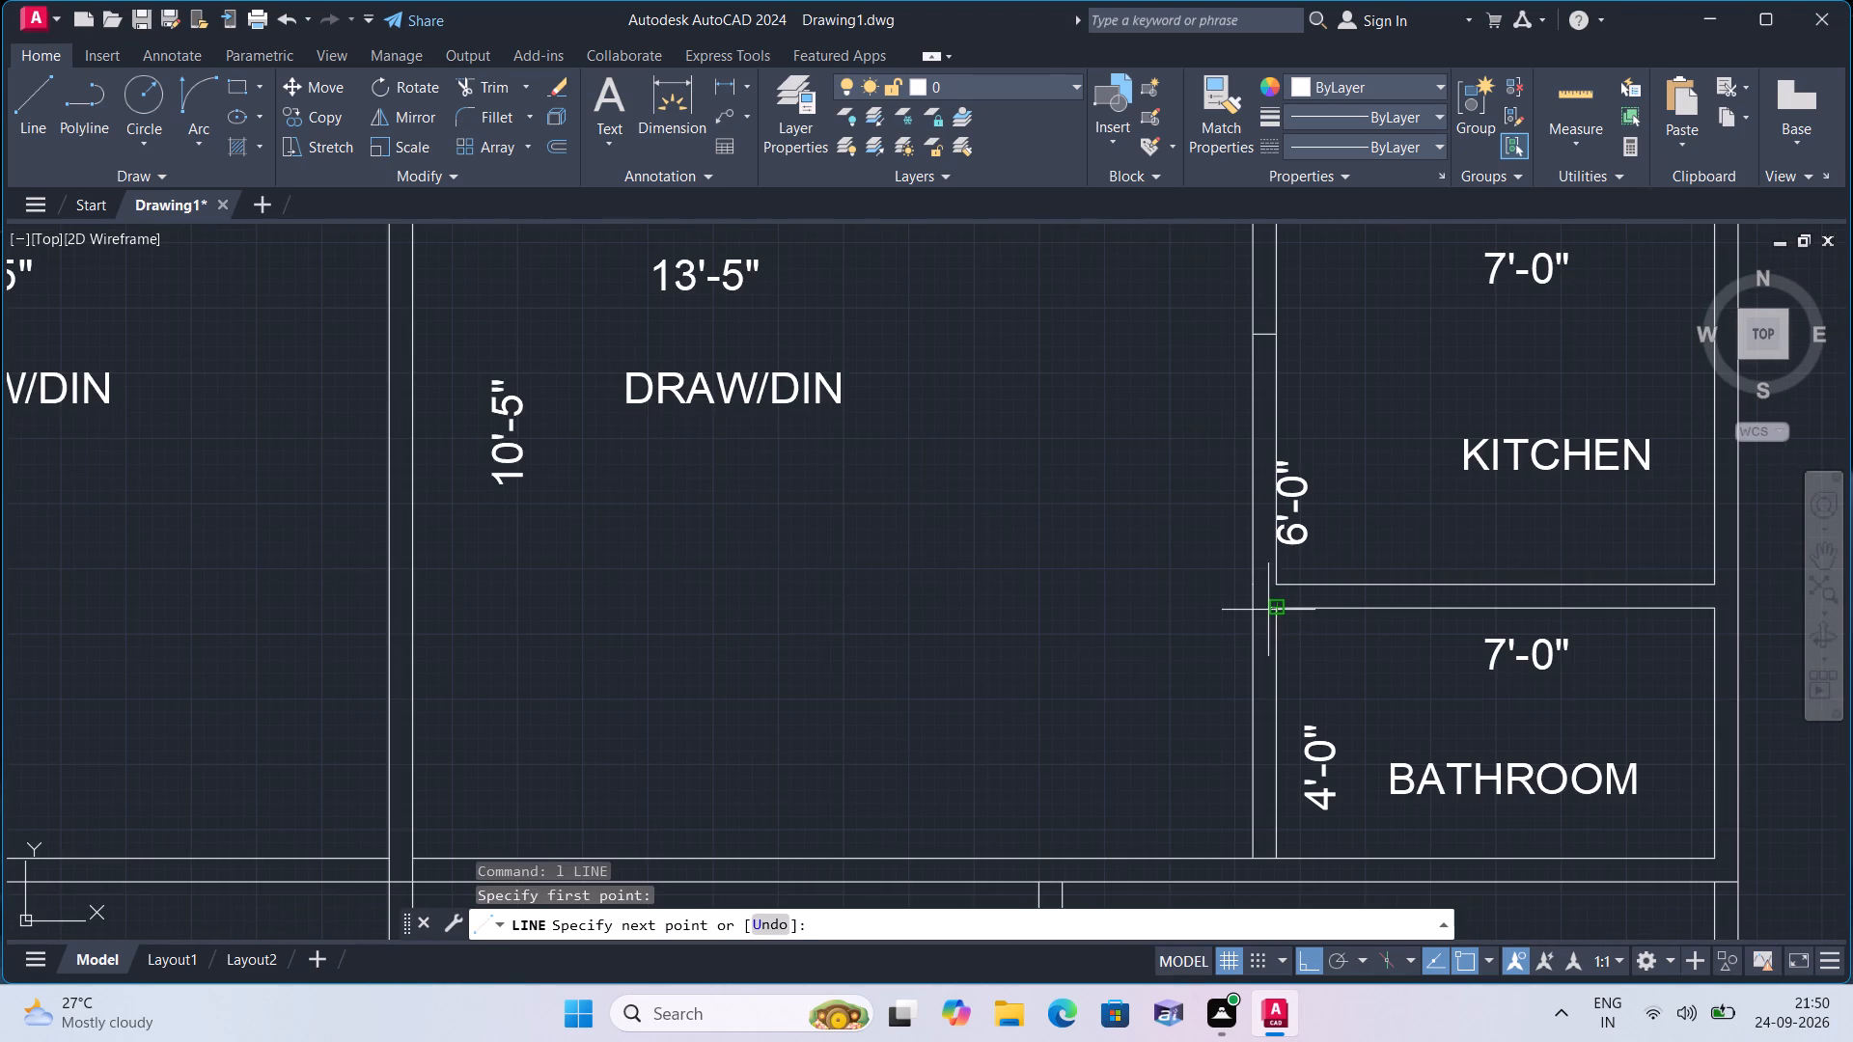
{"action": "left_click", "coordinate": [1254, 615]}
{"action": "key", "text": "space"}
Draw a guide line down inside the right bathroom's wall from the cross line's midpoint, in segments of 1", 2' and 1".
{"action": "scroll", "coordinate": [1266, 628], "scroll_direction": "up", "scroll_amount": 2}
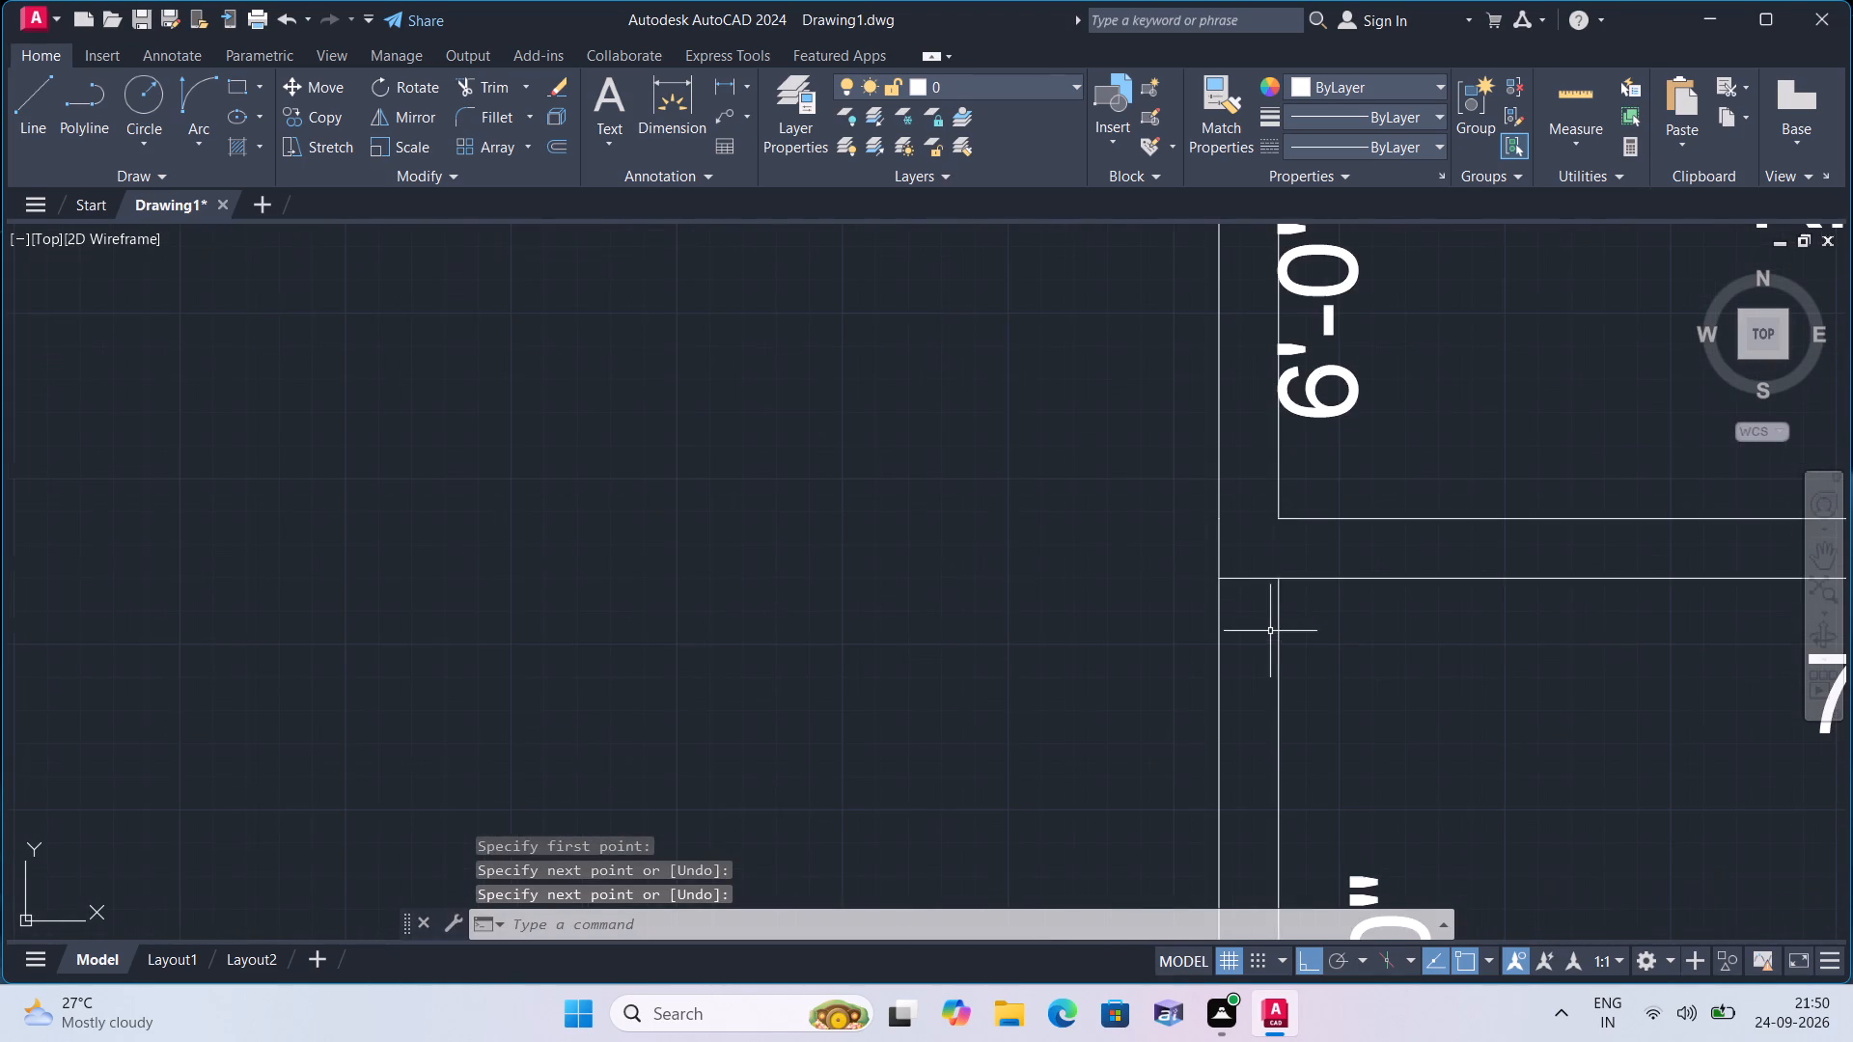
{"action": "key", "text": "space"}
{"action": "left_click_drag", "start_coordinate": [1255, 582], "coordinate": [1255, 594]}
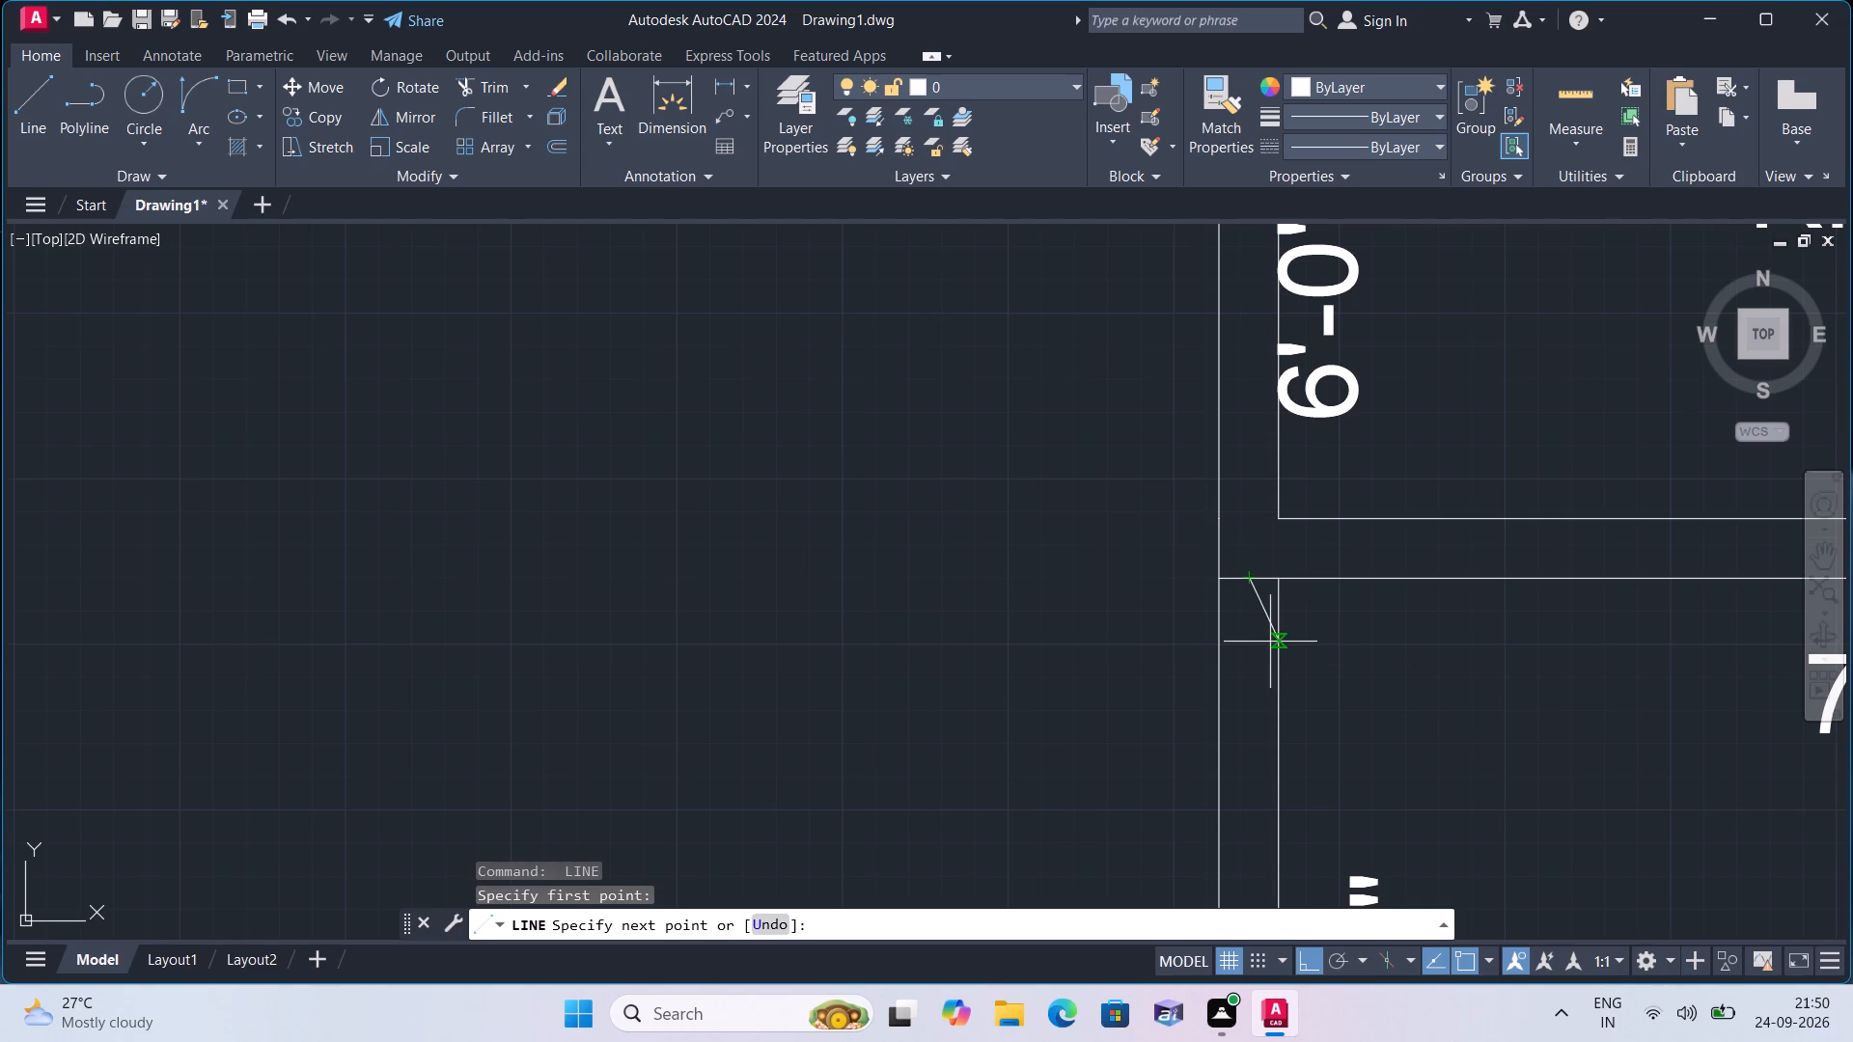
{"action": "type", "text": "1\""}
{"action": "key", "text": "space"}
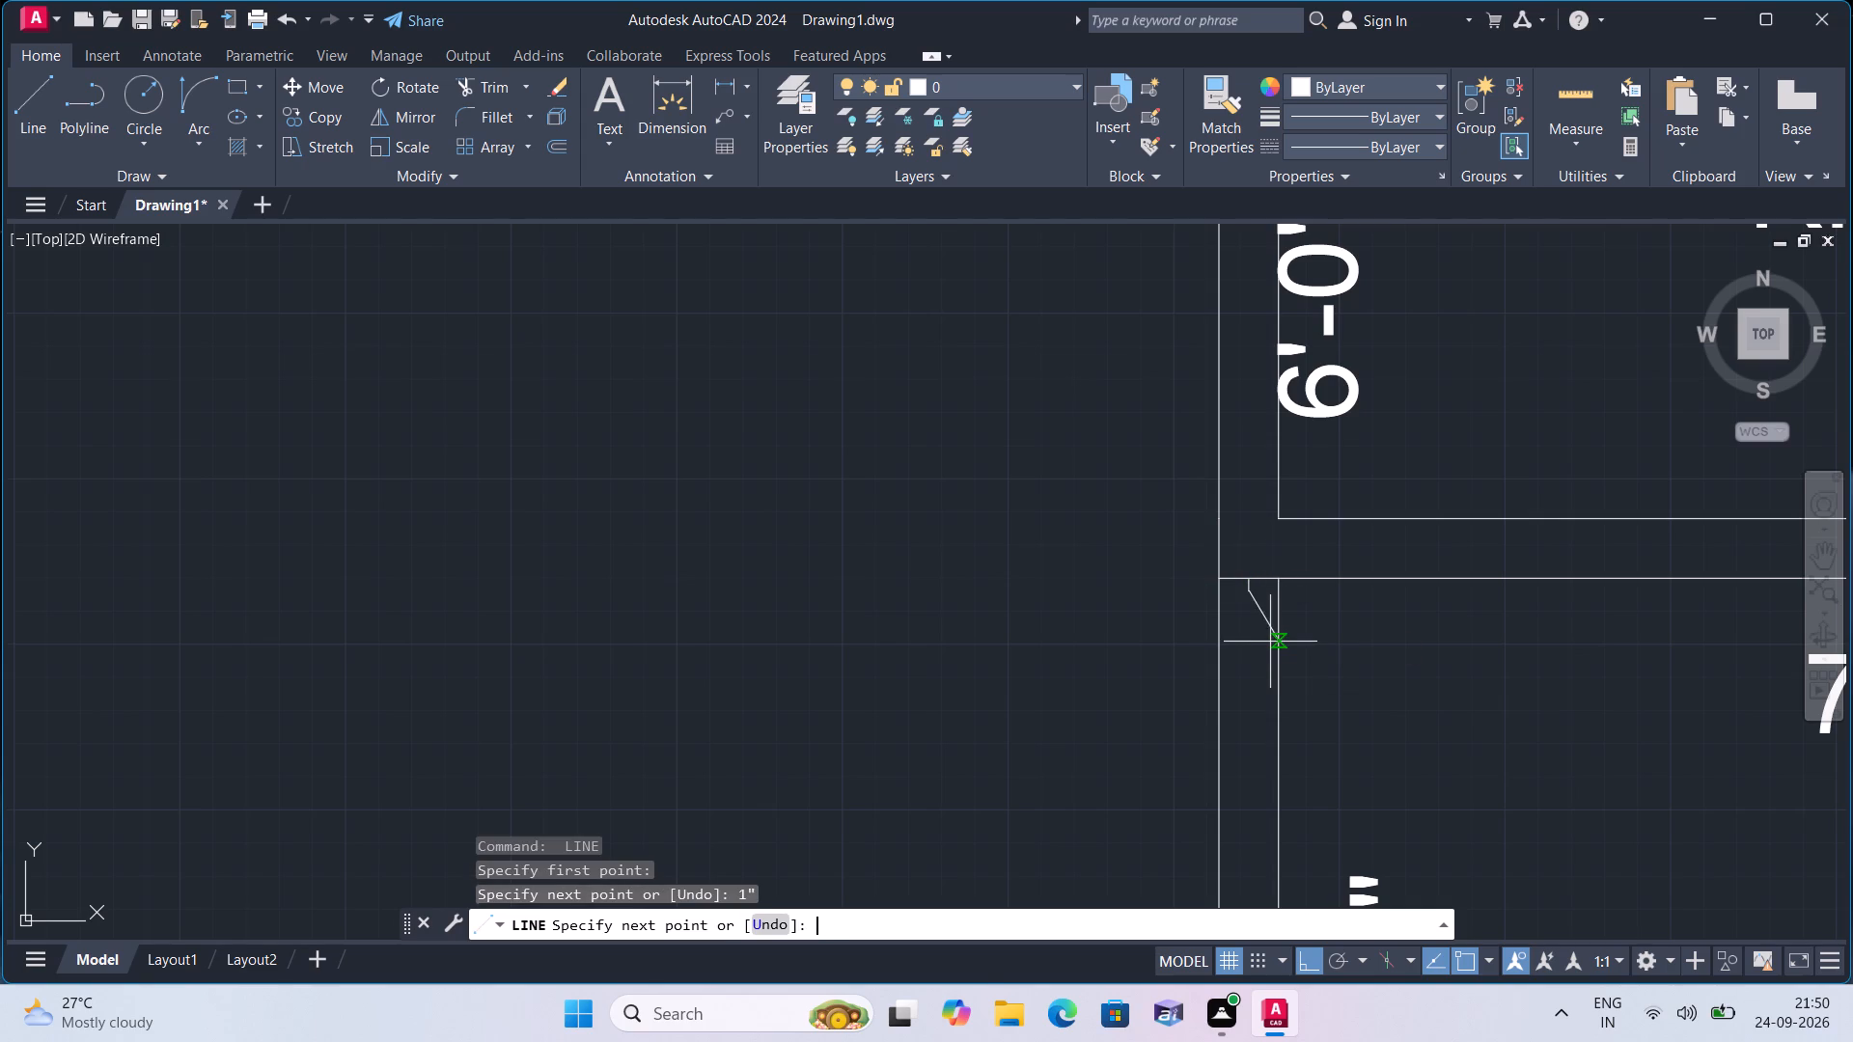
{"action": "middle_click_drag", "start_coordinate": [1246, 707], "coordinate": [1259, 567]}
{"action": "type", "text": "2'"}
{"action": "key", "text": "space"}
{"action": "middle_click_drag", "start_coordinate": [1252, 768], "coordinate": [1258, 605]}
{"action": "scroll", "coordinate": [1249, 761], "scroll_direction": "down", "scroll_amount": 1}
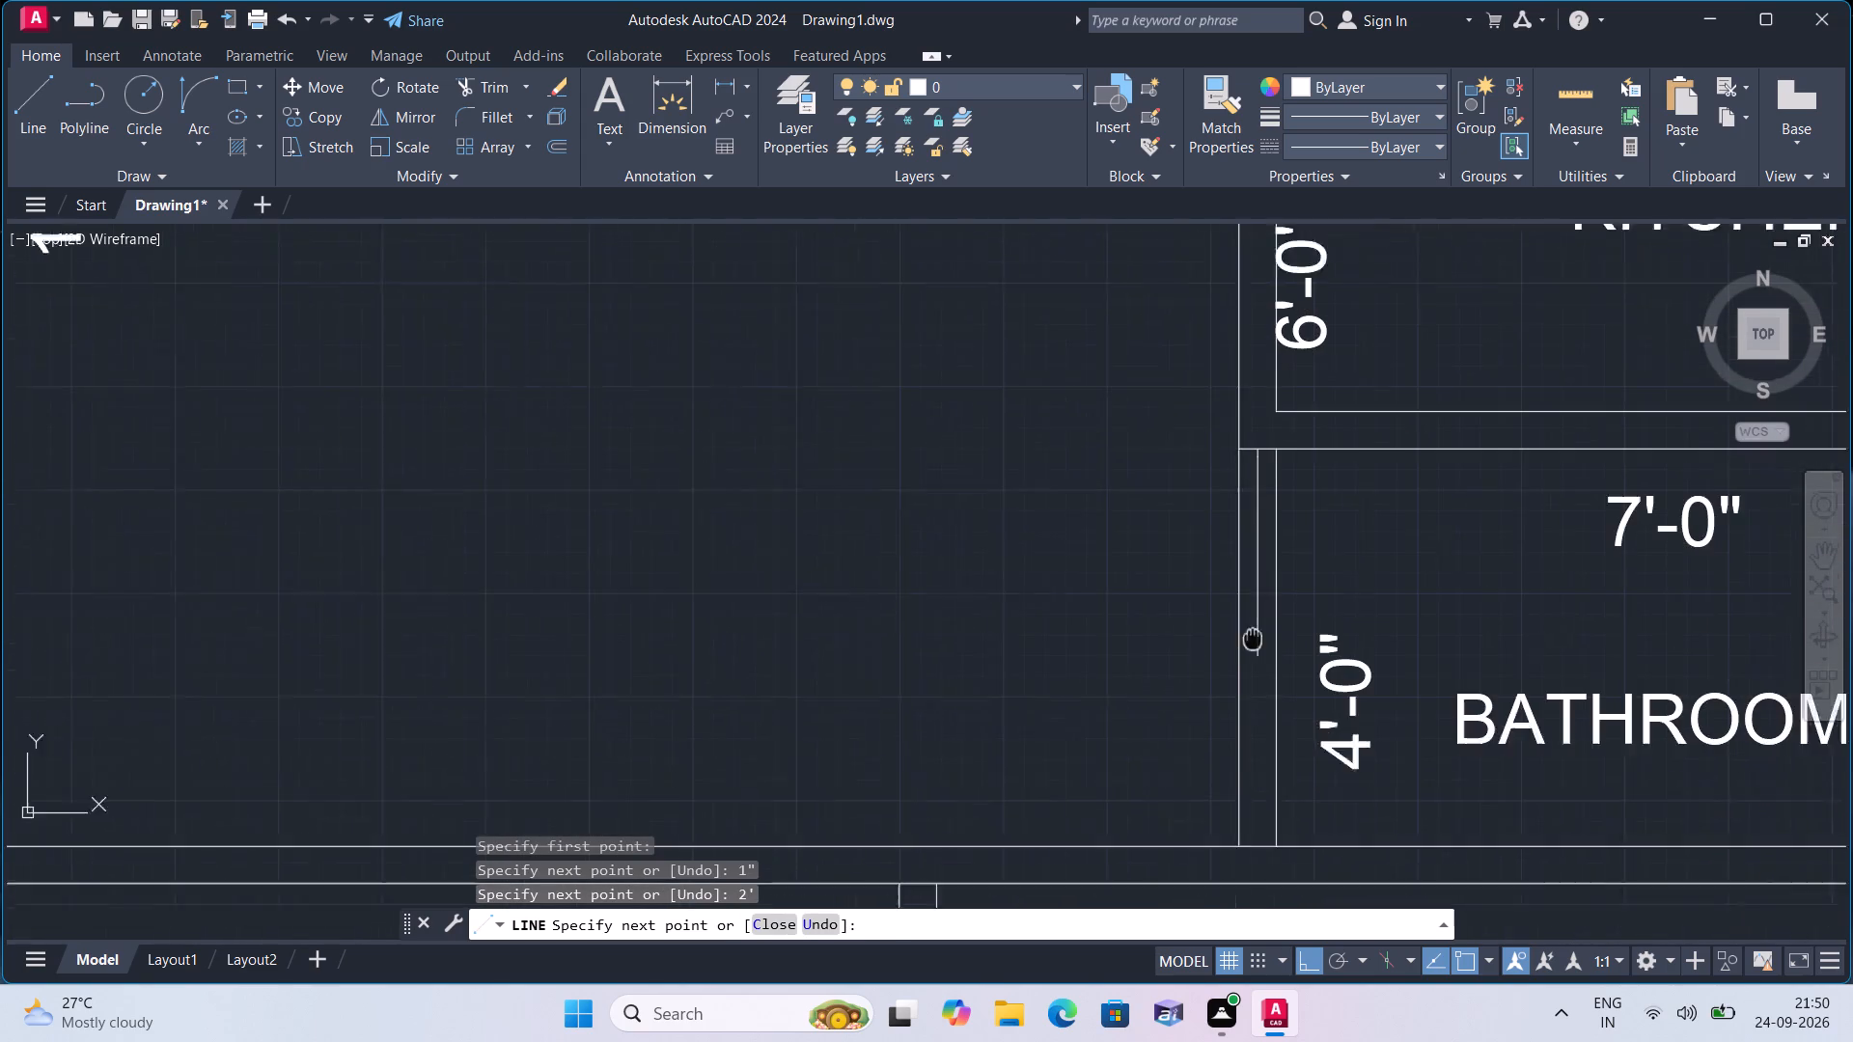
{"action": "middle_click_drag", "start_coordinate": [1258, 605], "coordinate": [1265, 582]}
{"action": "type", "text": "1\""}
{"action": "key", "text": "space"}
Draw a line across the right bathroom's wall at the guide line's lower end, reaching both wall faces.
{"action": "scroll", "coordinate": [1276, 670], "scroll_direction": "up", "scroll_amount": 2}
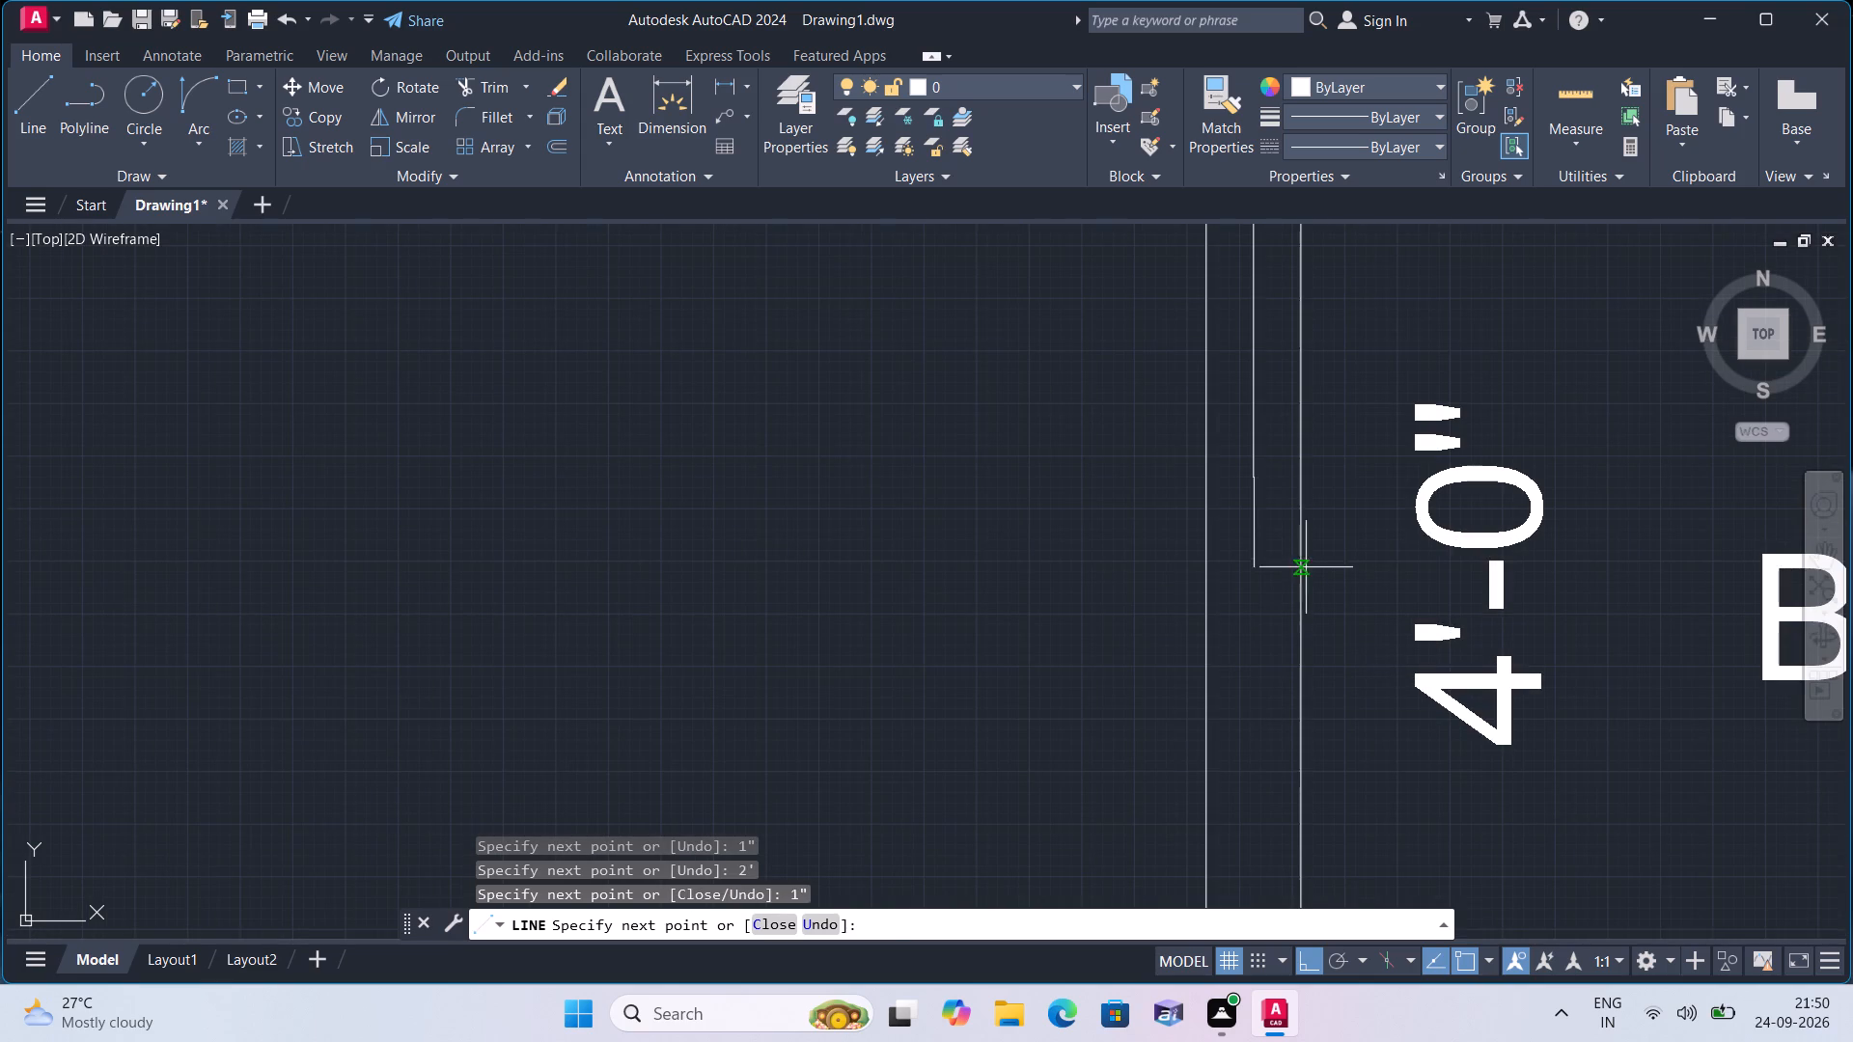
{"action": "left_click", "coordinate": [1301, 480]}
{"action": "key", "text": "space"}
{"action": "key", "text": "space"}
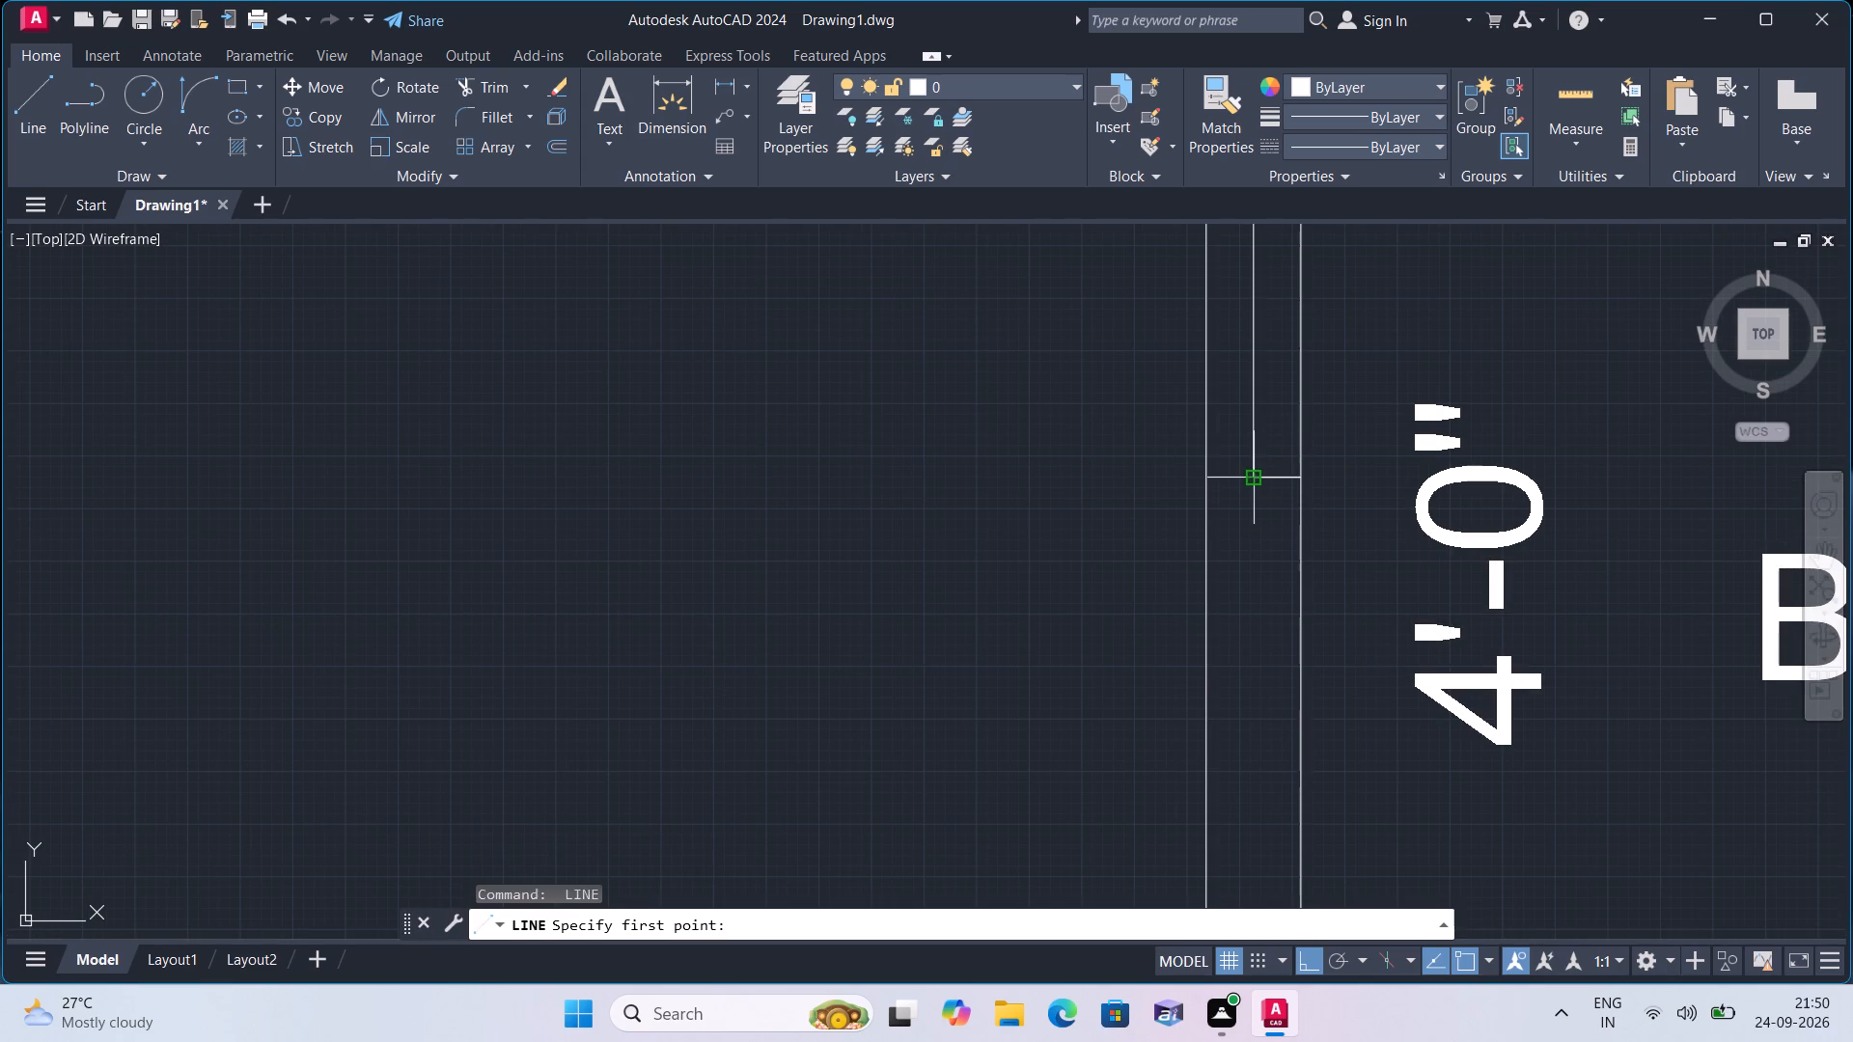
{"action": "left_click", "coordinate": [1254, 478]}
{"action": "left_click", "coordinate": [1205, 478]}
{"action": "scroll", "coordinate": [1205, 478], "scroll_direction": "down", "scroll_amount": 1}
{"action": "key", "text": "space"}
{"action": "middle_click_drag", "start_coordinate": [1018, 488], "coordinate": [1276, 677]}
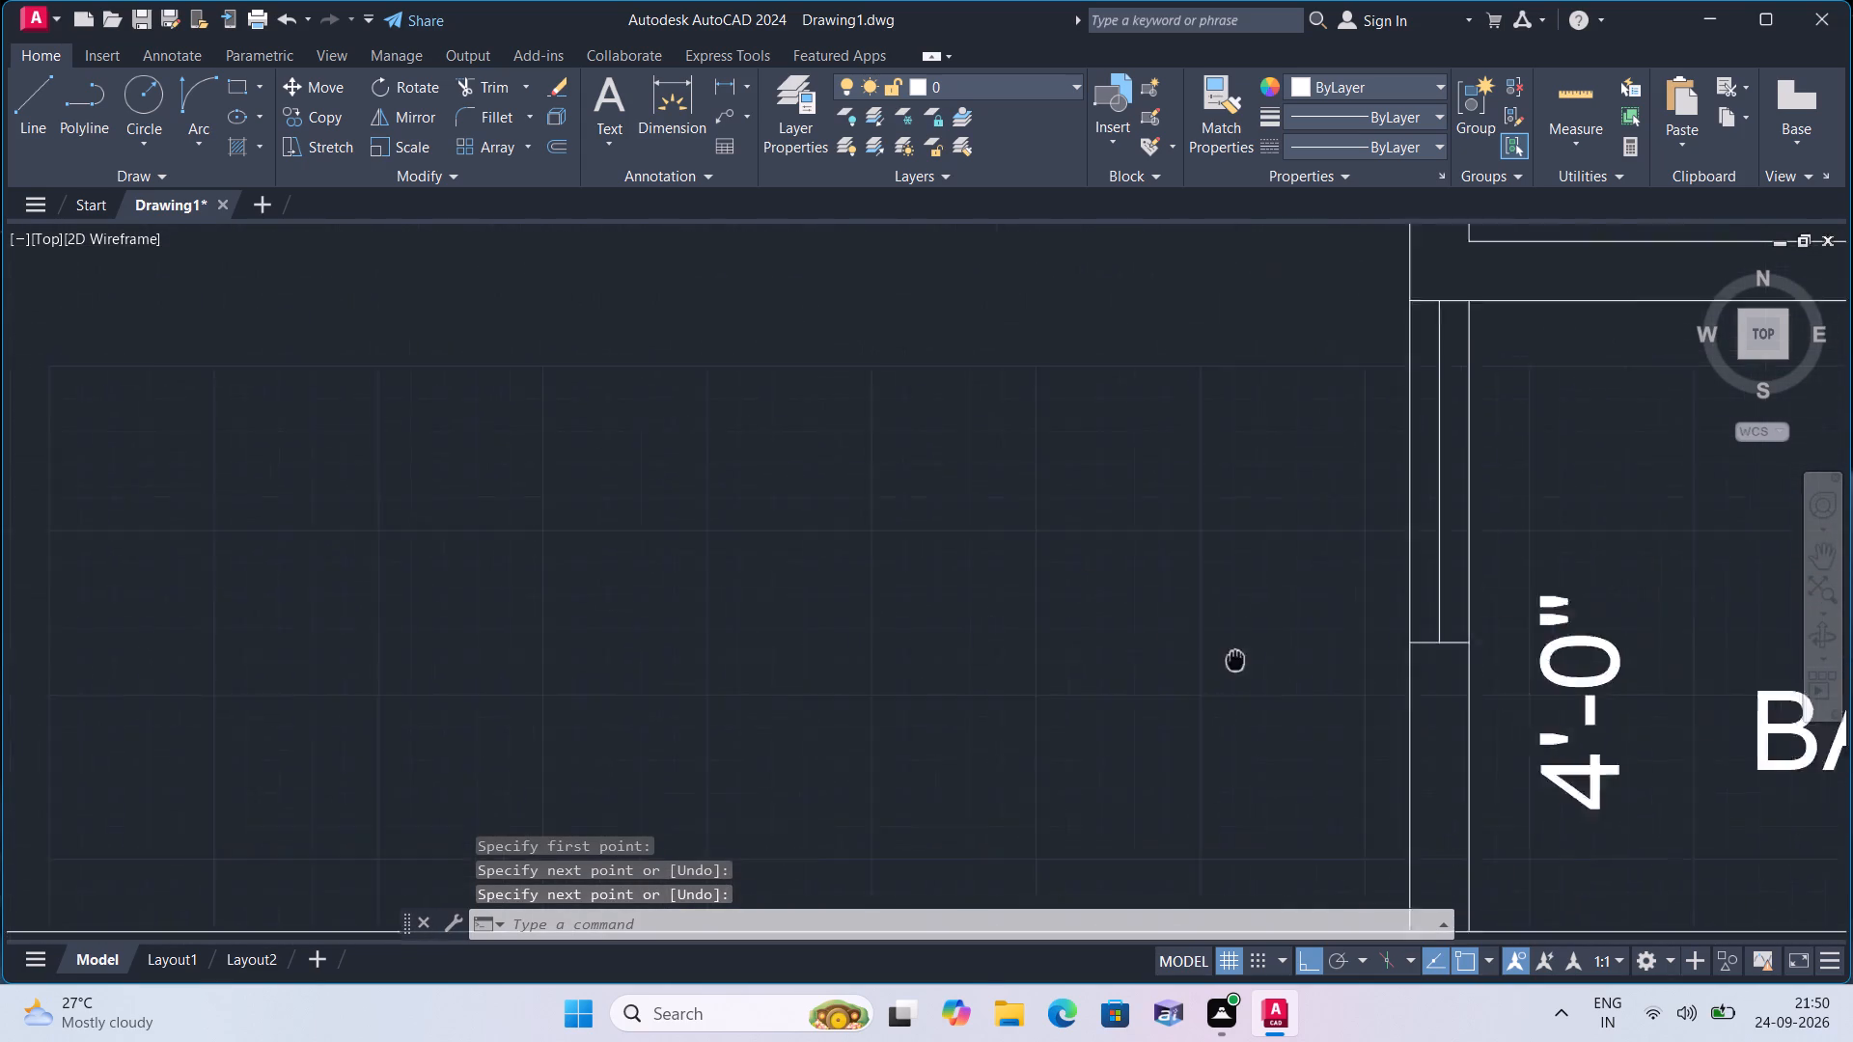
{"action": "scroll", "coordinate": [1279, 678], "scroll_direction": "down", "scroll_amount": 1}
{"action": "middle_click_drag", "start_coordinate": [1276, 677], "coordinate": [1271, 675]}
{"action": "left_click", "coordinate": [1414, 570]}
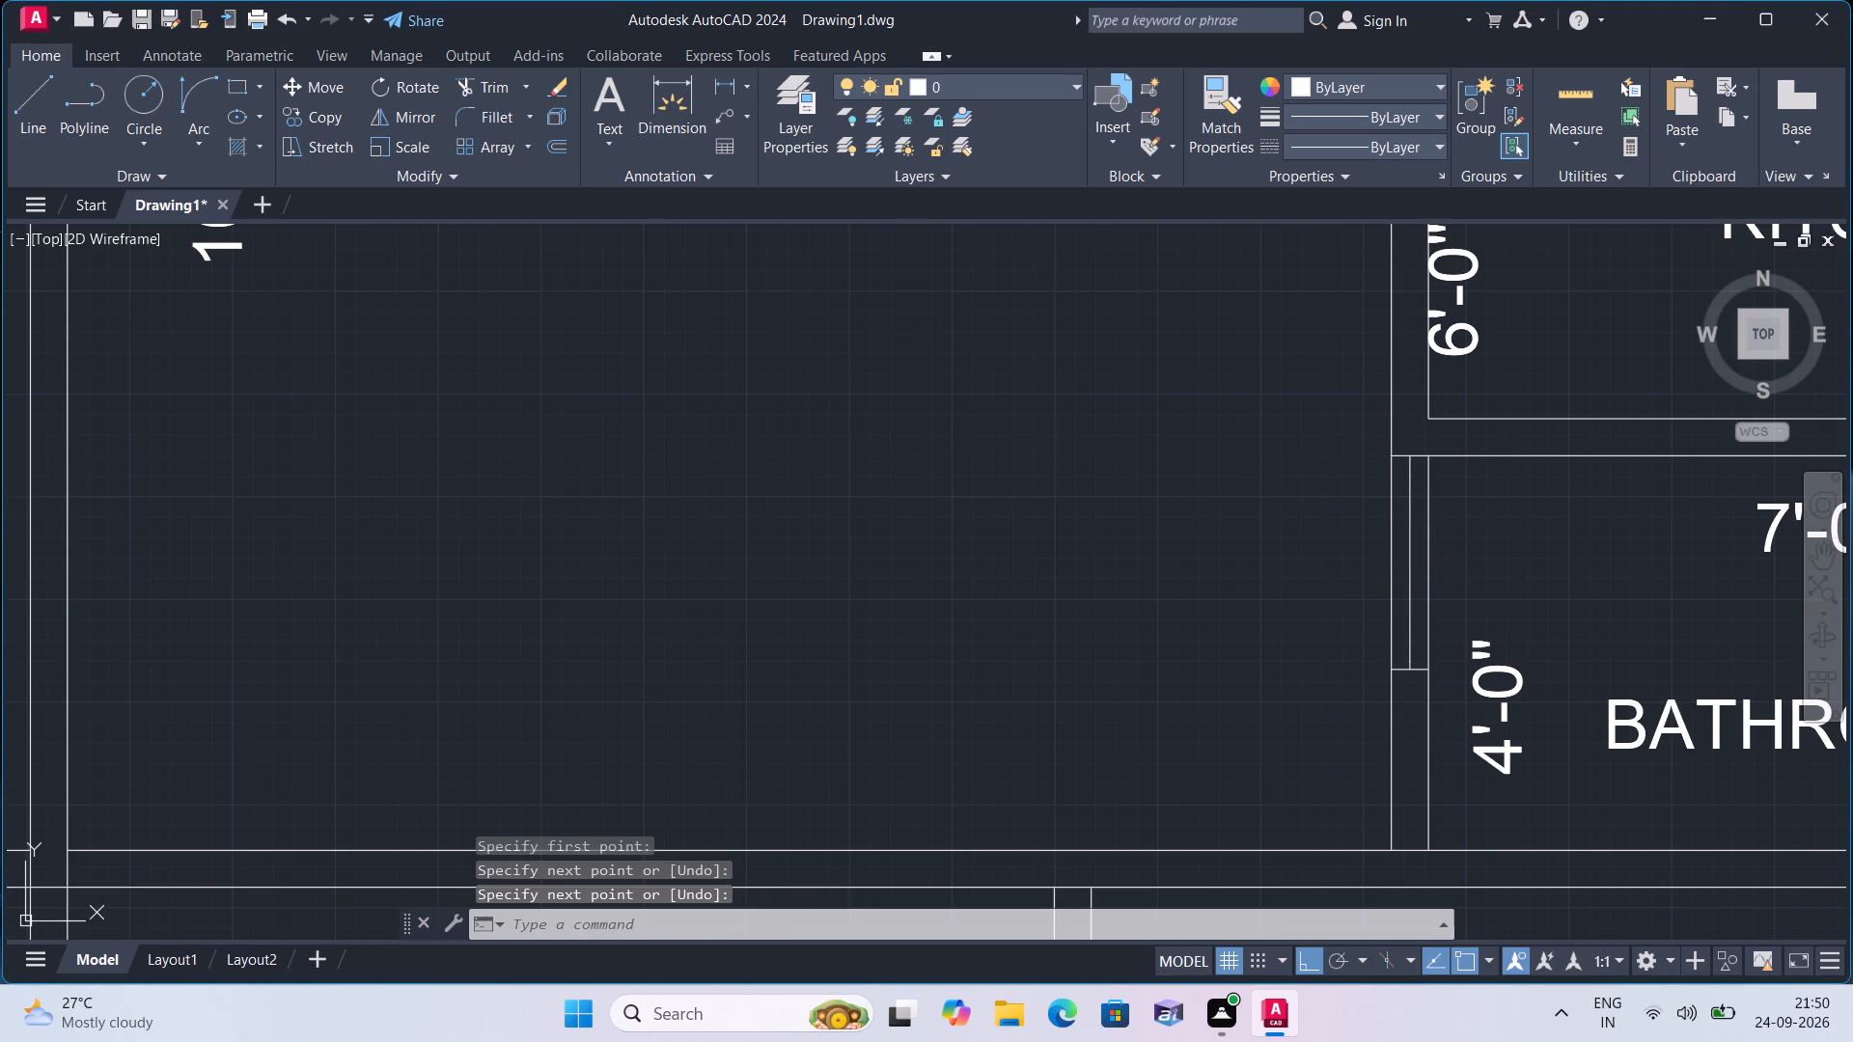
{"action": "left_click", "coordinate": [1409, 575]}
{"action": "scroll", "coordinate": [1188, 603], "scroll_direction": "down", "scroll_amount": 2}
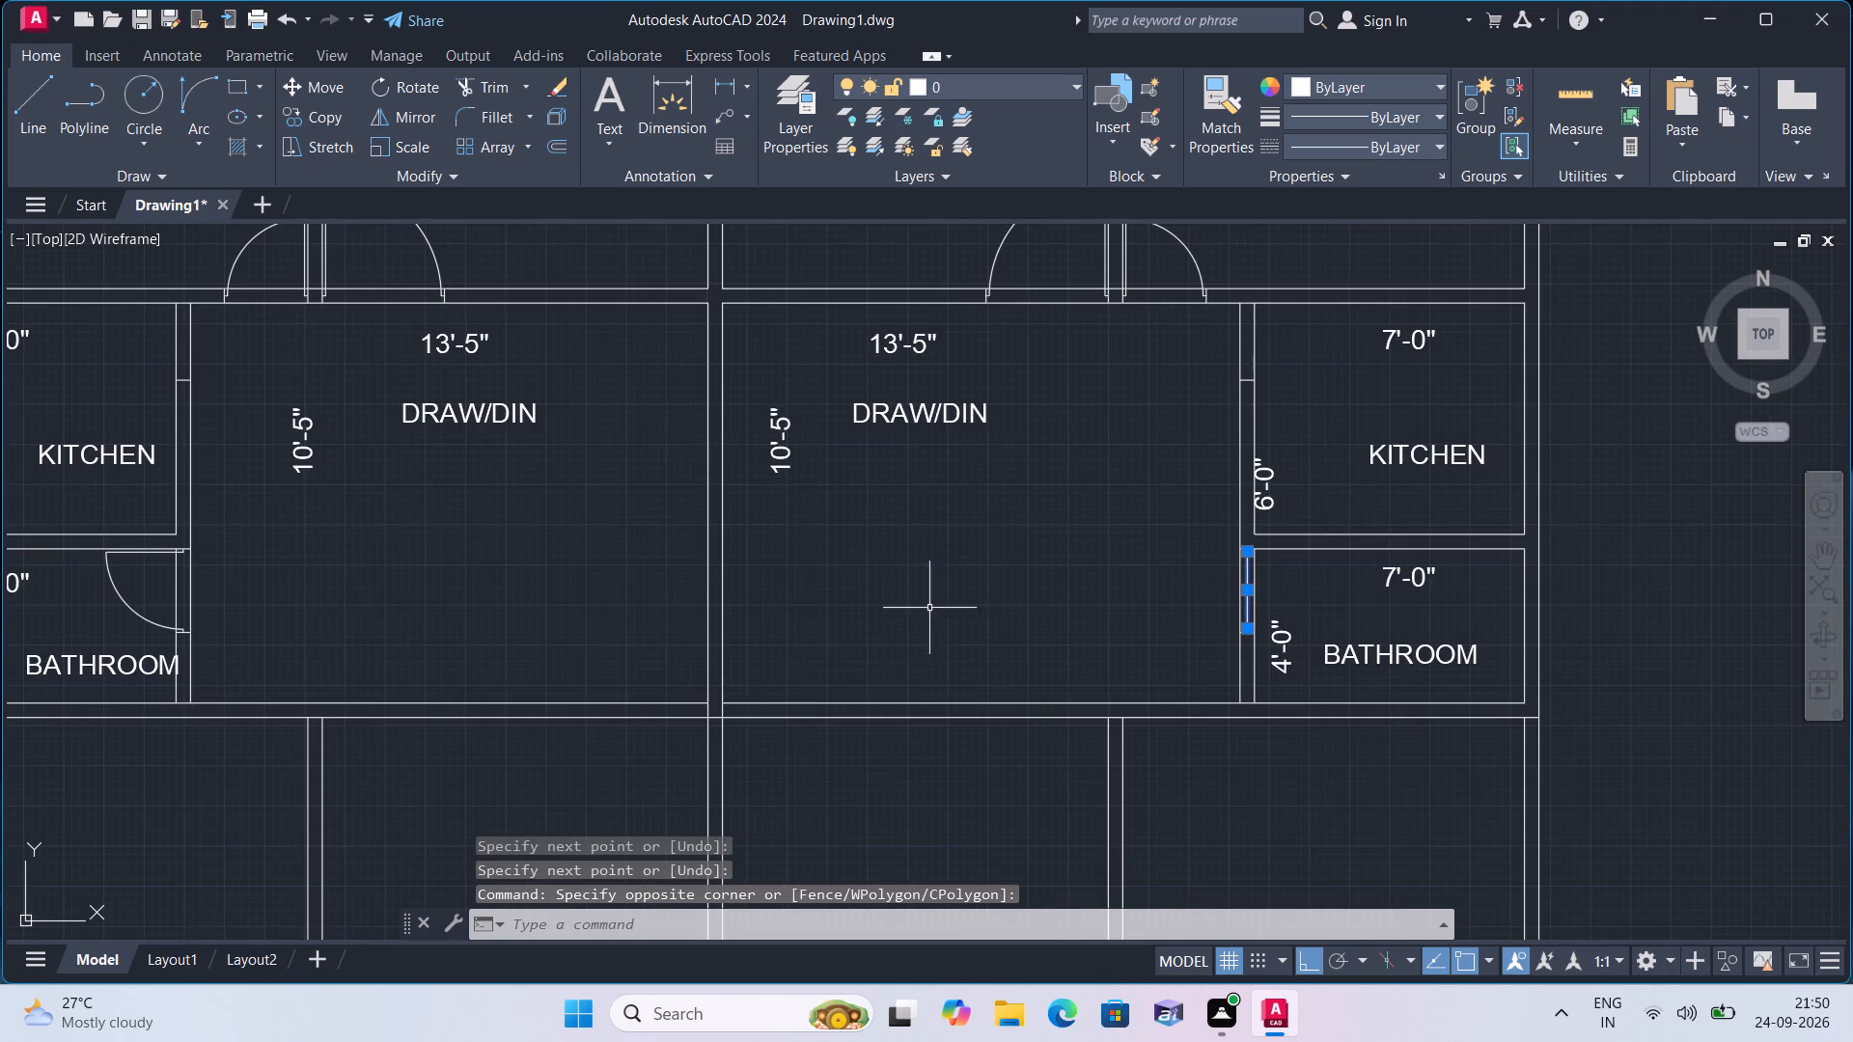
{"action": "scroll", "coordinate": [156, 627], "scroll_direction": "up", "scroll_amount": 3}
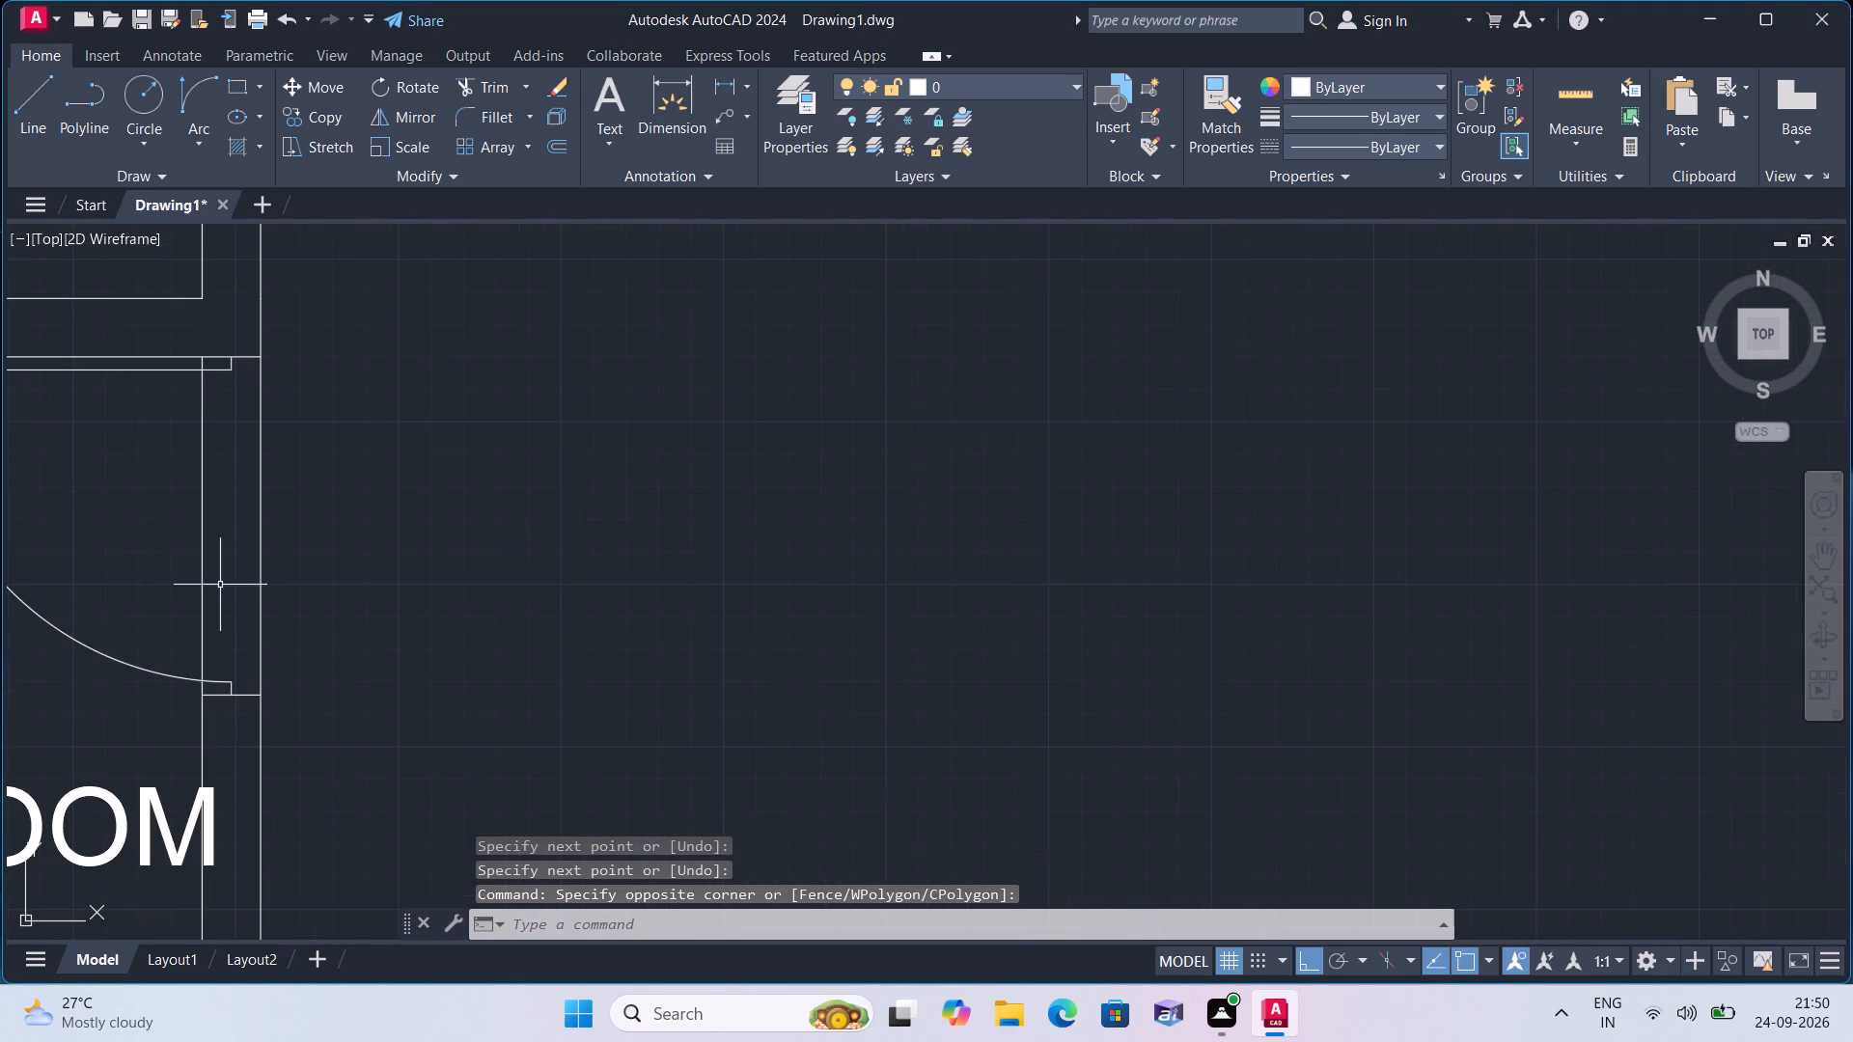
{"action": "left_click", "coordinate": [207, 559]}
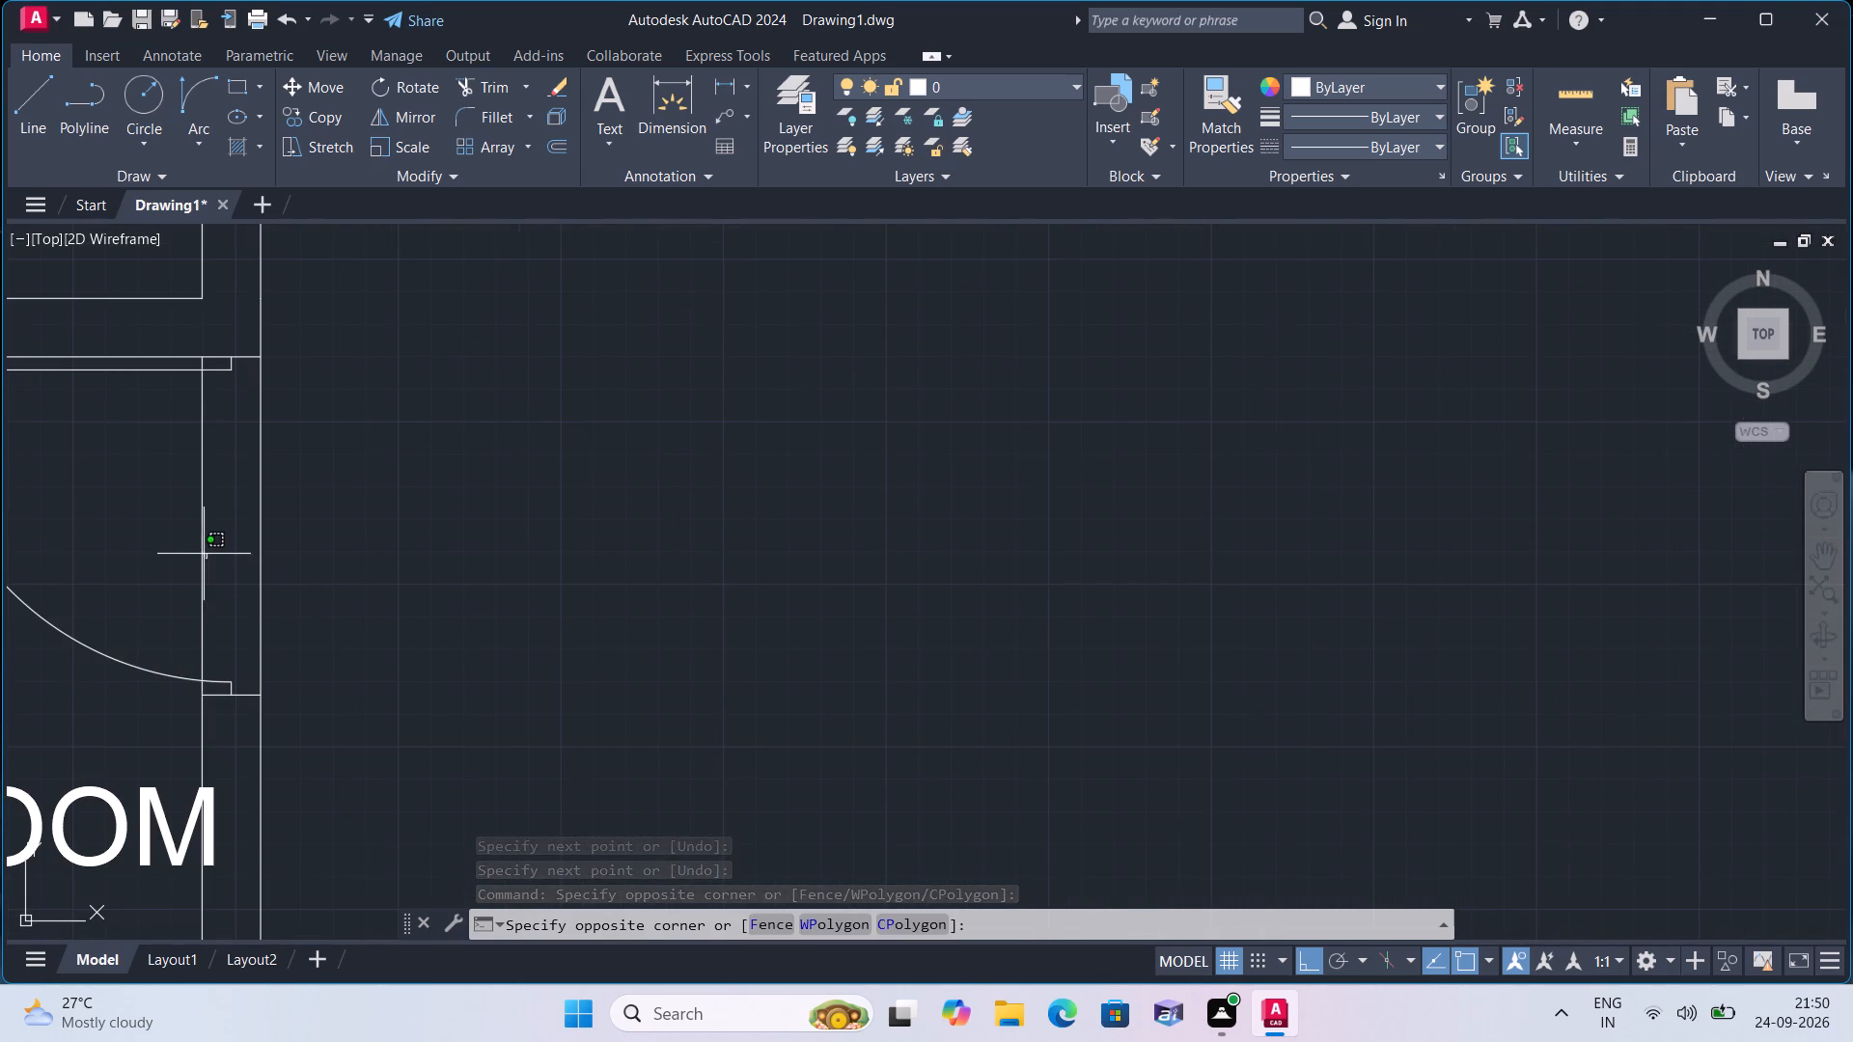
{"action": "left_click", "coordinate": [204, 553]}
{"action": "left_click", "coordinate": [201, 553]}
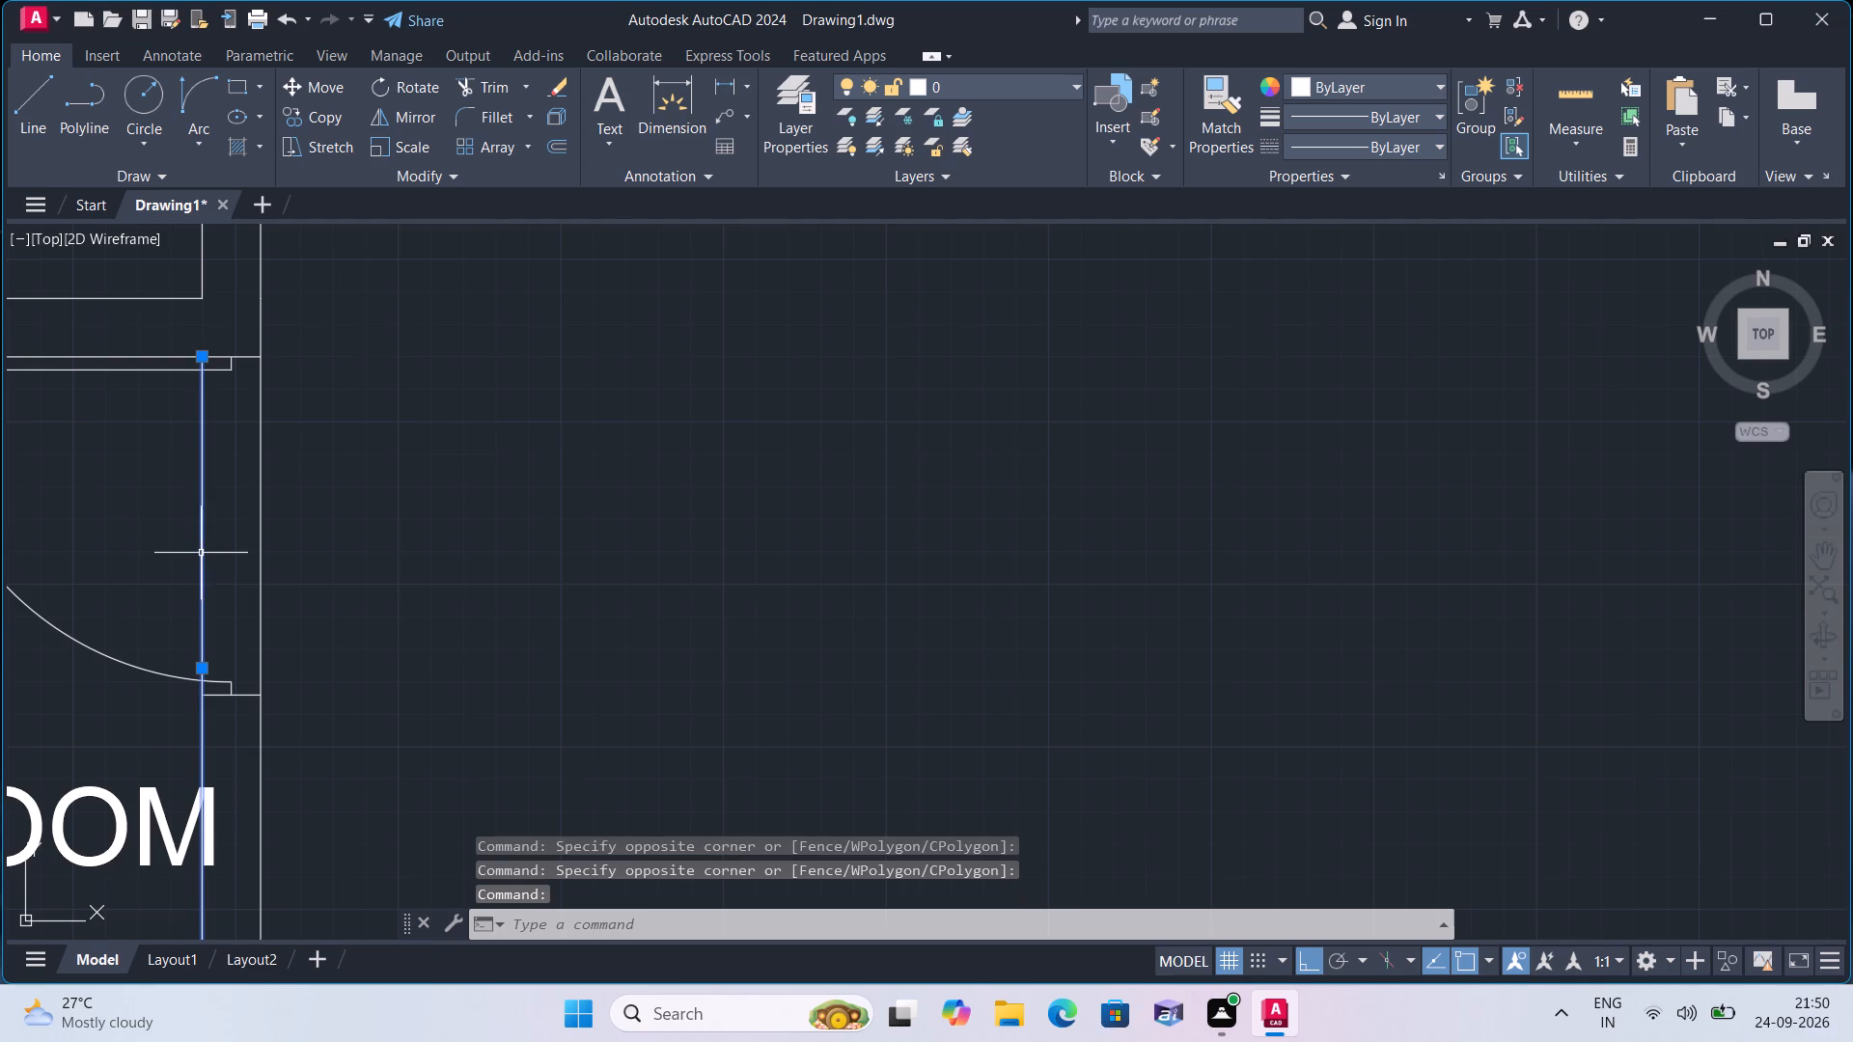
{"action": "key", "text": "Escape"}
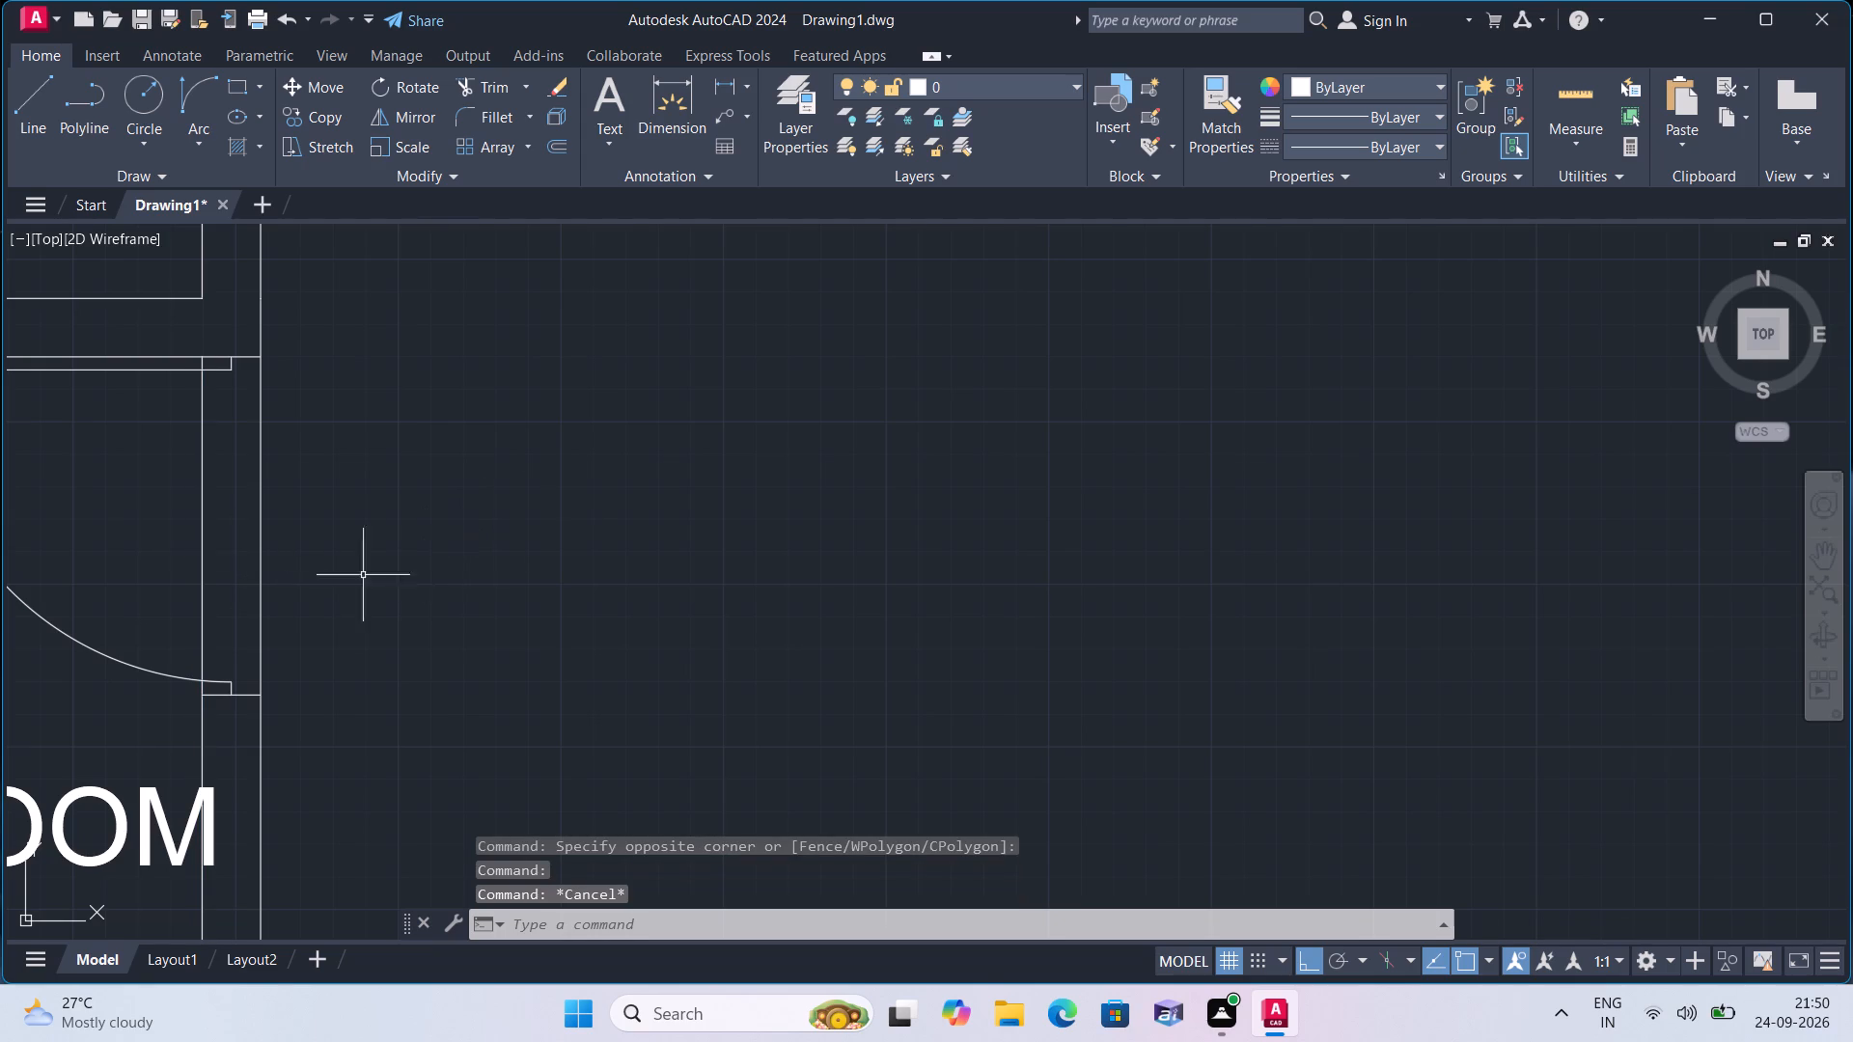
Delete the 2' middle segment of the guide line inside the right bathroom's wall, keeping both 1" end segments.
{"action": "scroll", "coordinate": [233, 565], "scroll_direction": "down", "scroll_amount": 2}
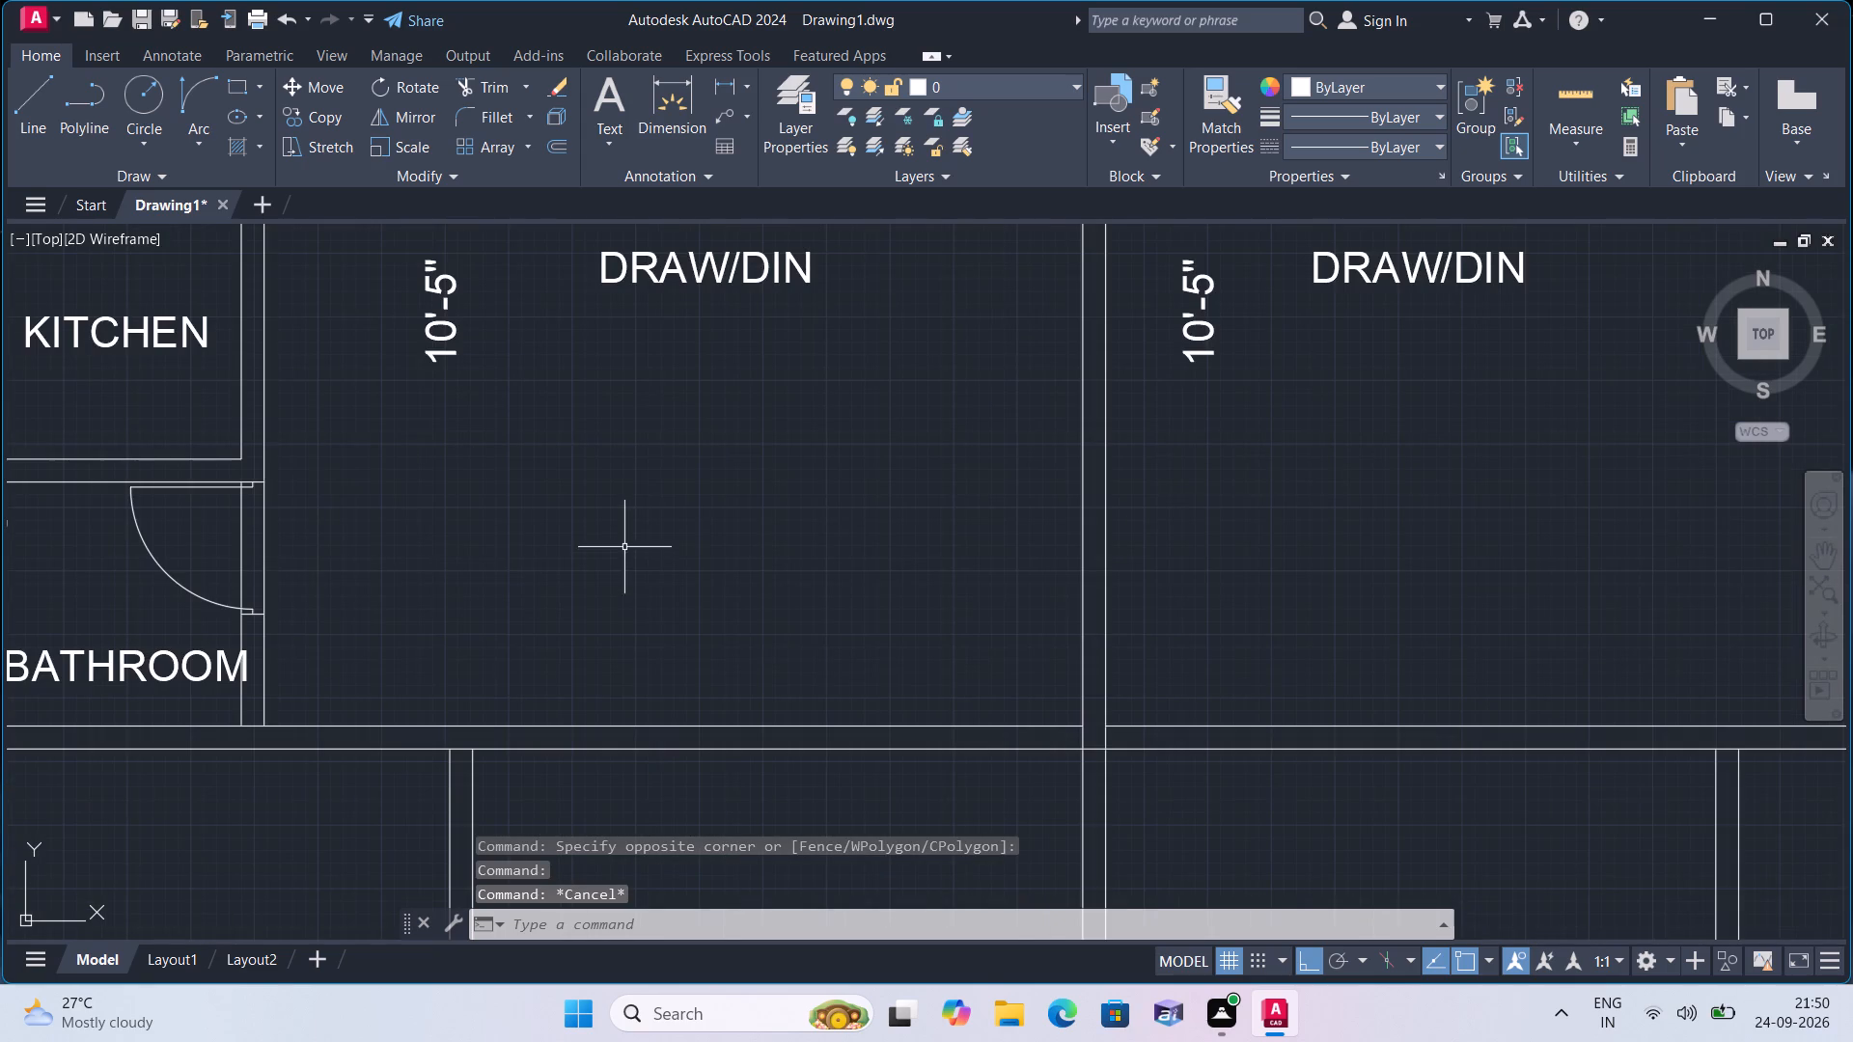
{"action": "middle_click_drag", "start_coordinate": [624, 547], "coordinate": [505, 593]}
{"action": "scroll", "coordinate": [1298, 550], "scroll_direction": "down", "scroll_amount": 1}
{"action": "middle_click_drag", "start_coordinate": [1298, 550], "coordinate": [1041, 567]}
{"action": "scroll", "coordinate": [1313, 608], "scroll_direction": "up", "scroll_amount": 3}
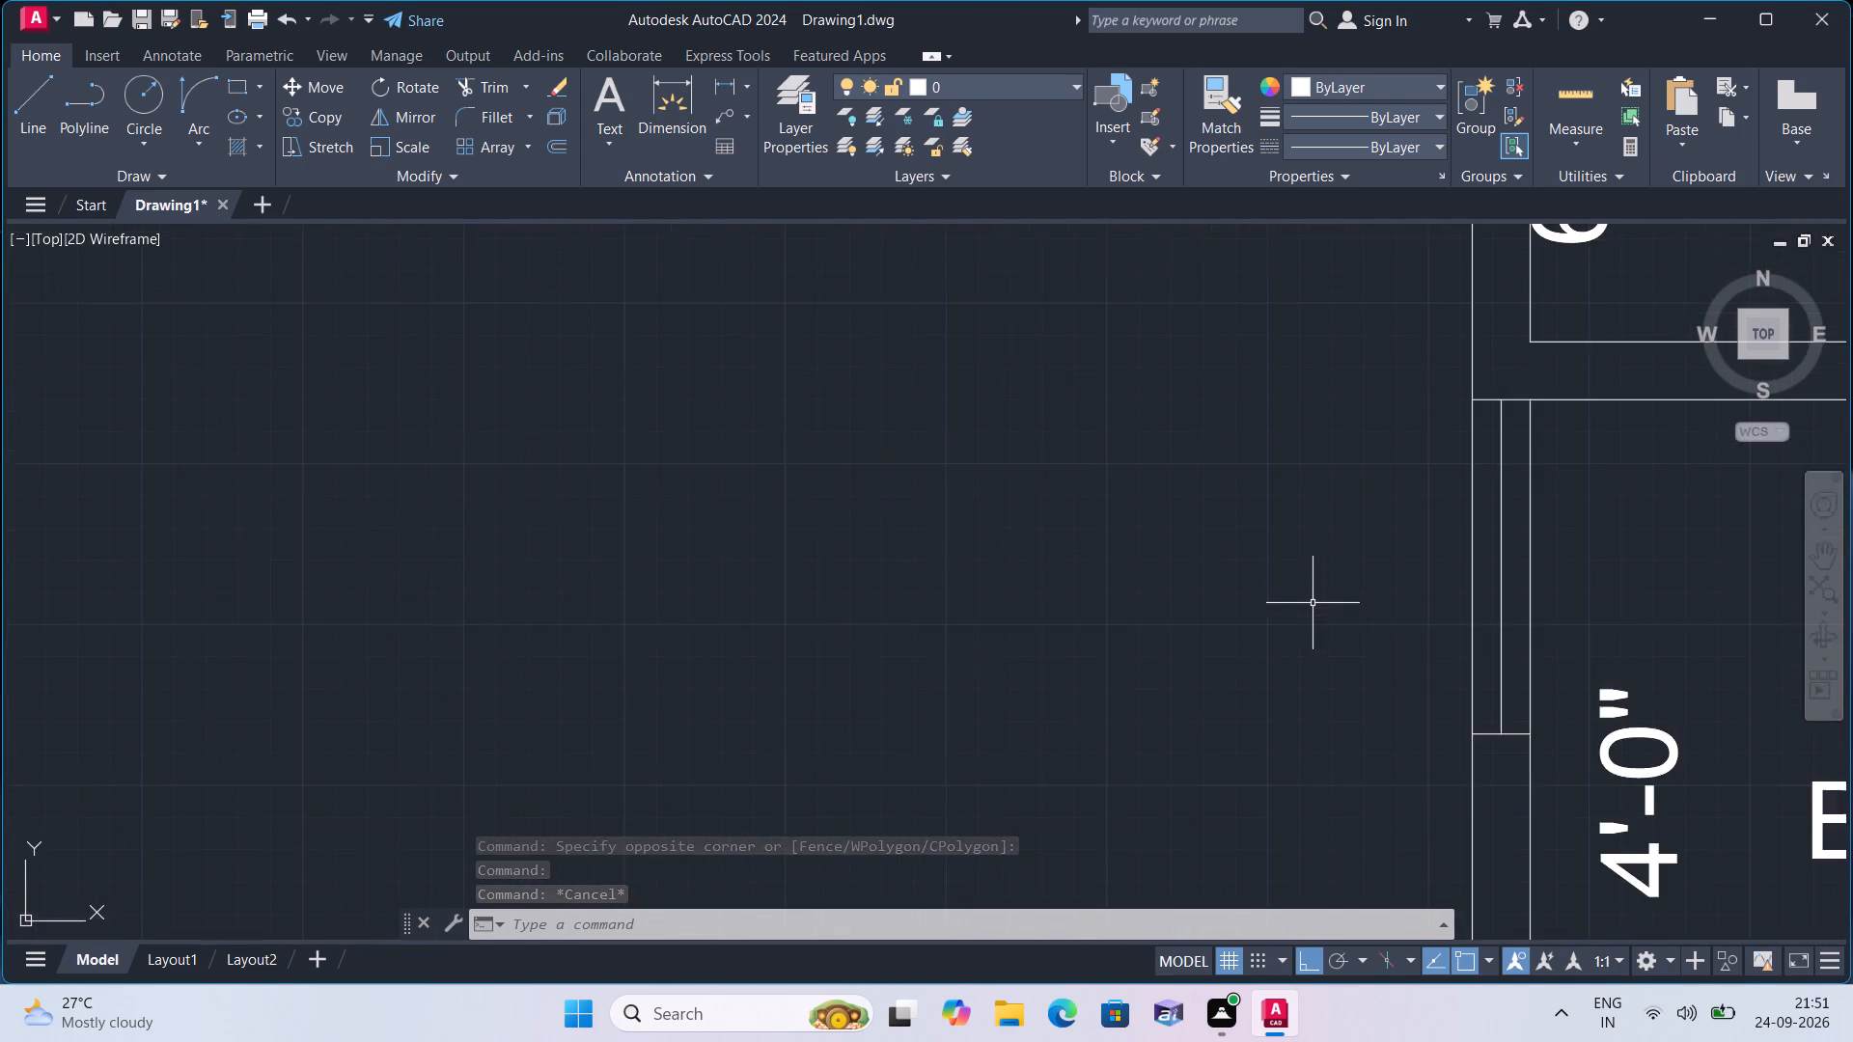
{"action": "middle_click_drag", "start_coordinate": [1314, 603], "coordinate": [1035, 616]}
{"action": "scroll", "coordinate": [1314, 603], "scroll_direction": "down", "scroll_amount": 1}
{"action": "scroll", "coordinate": [1201, 614], "scroll_direction": "up", "scroll_amount": 2}
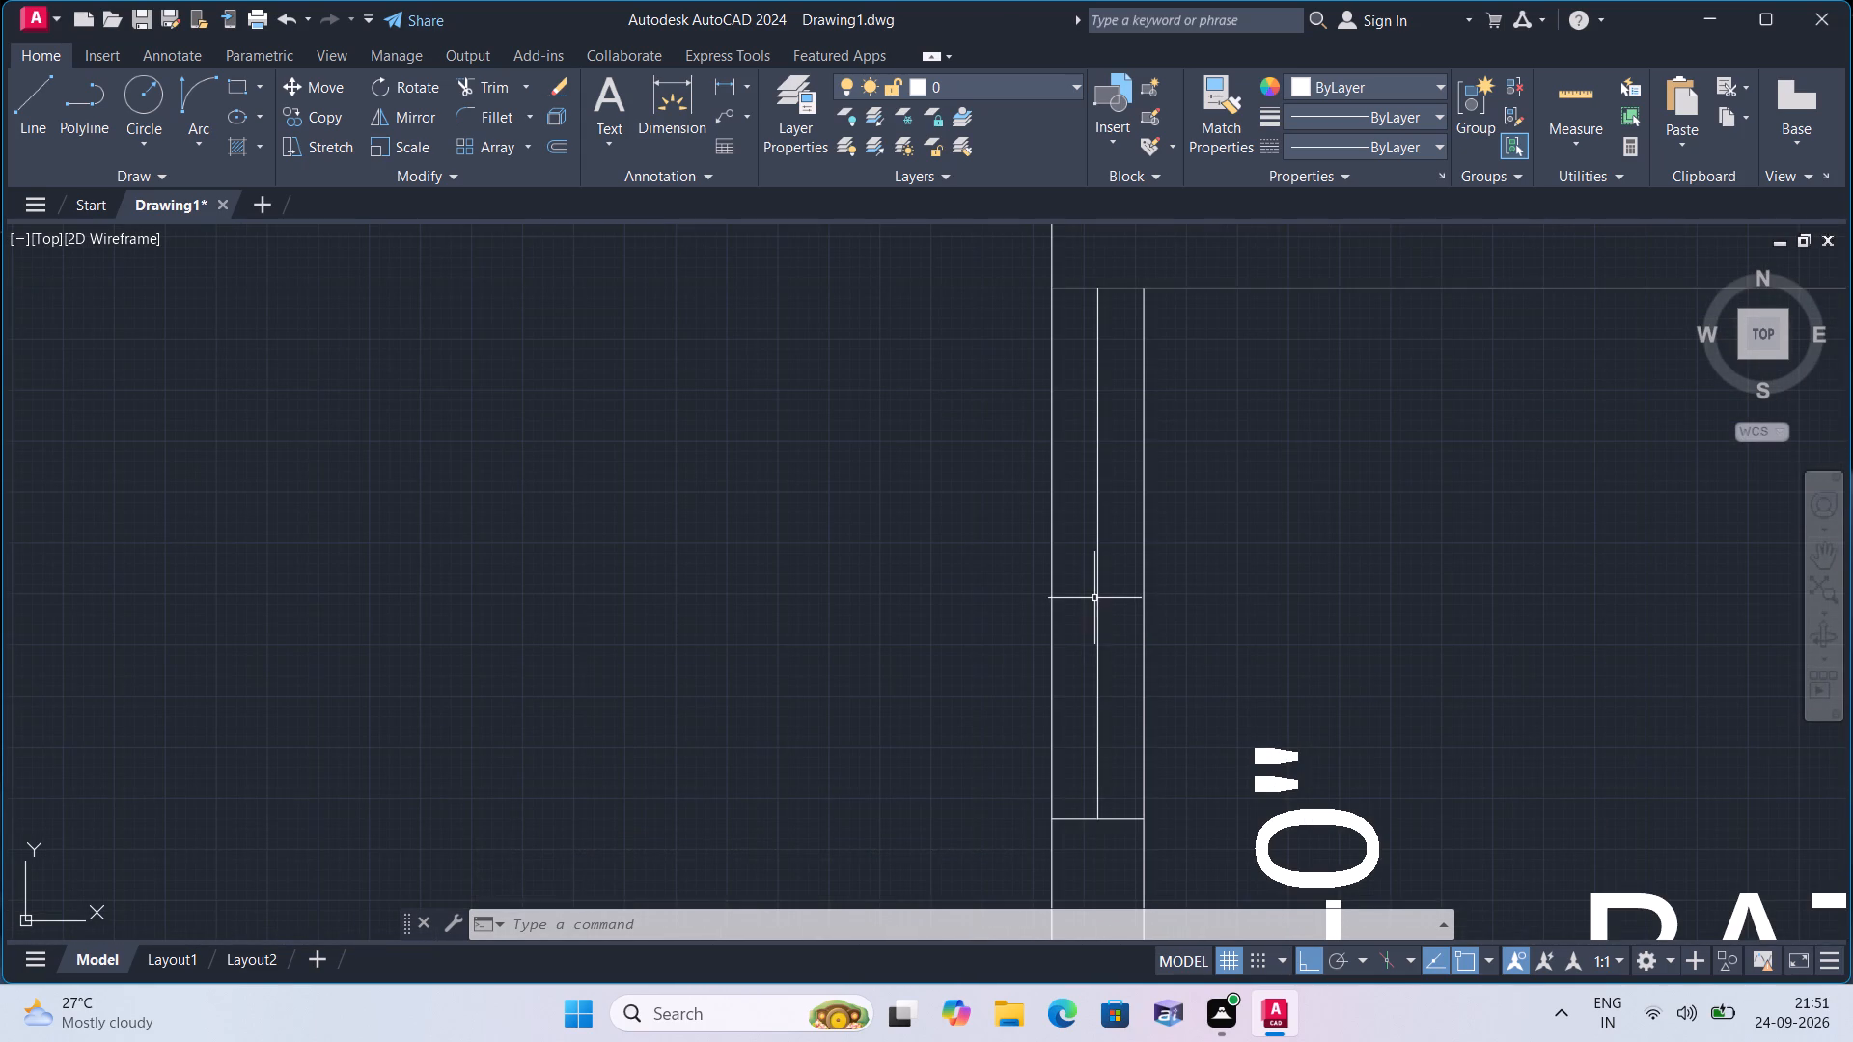
{"action": "left_click", "coordinate": [1094, 597]}
{"action": "scroll", "coordinate": [1231, 584], "scroll_direction": "down", "scroll_amount": 1}
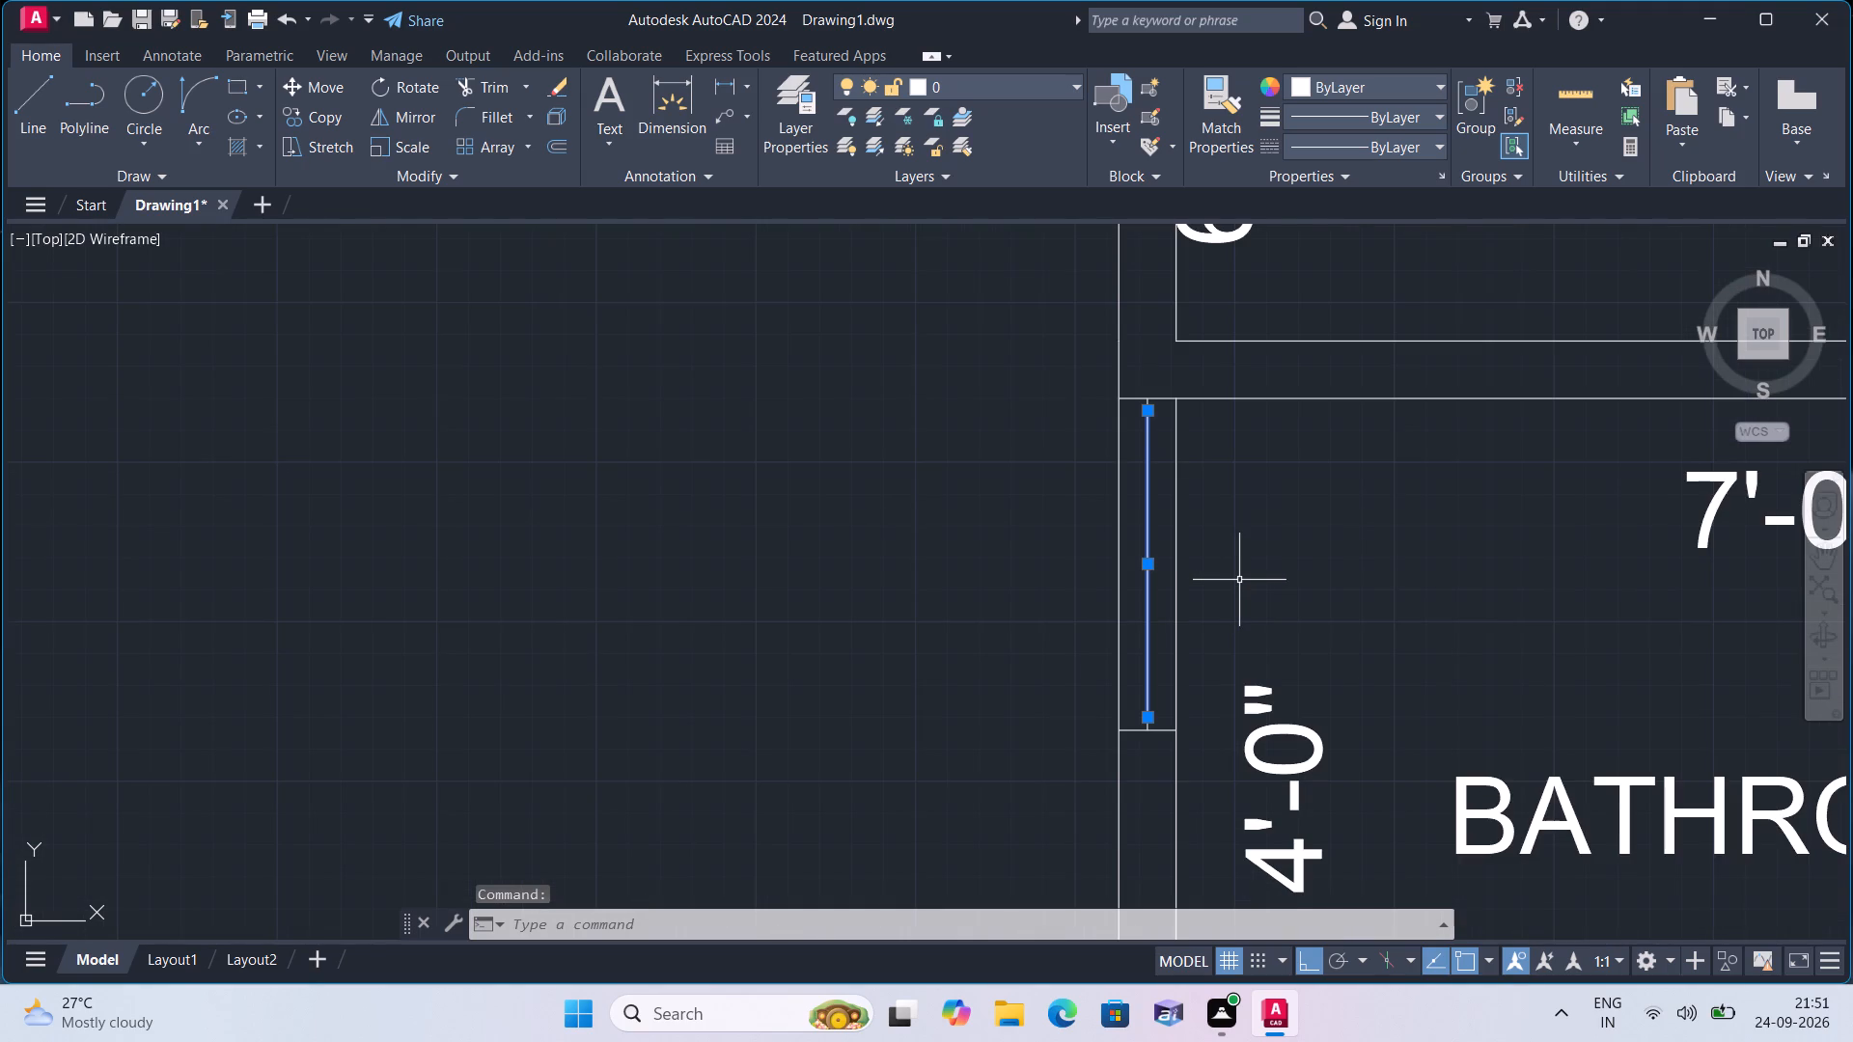
{"action": "key", "text": "Delete"}
Draw a 2' horizontal door leaf line from the upper 1" segment's free end into the right bathroom.
{"action": "type", "text": "l"}
{"action": "key", "text": "space"}
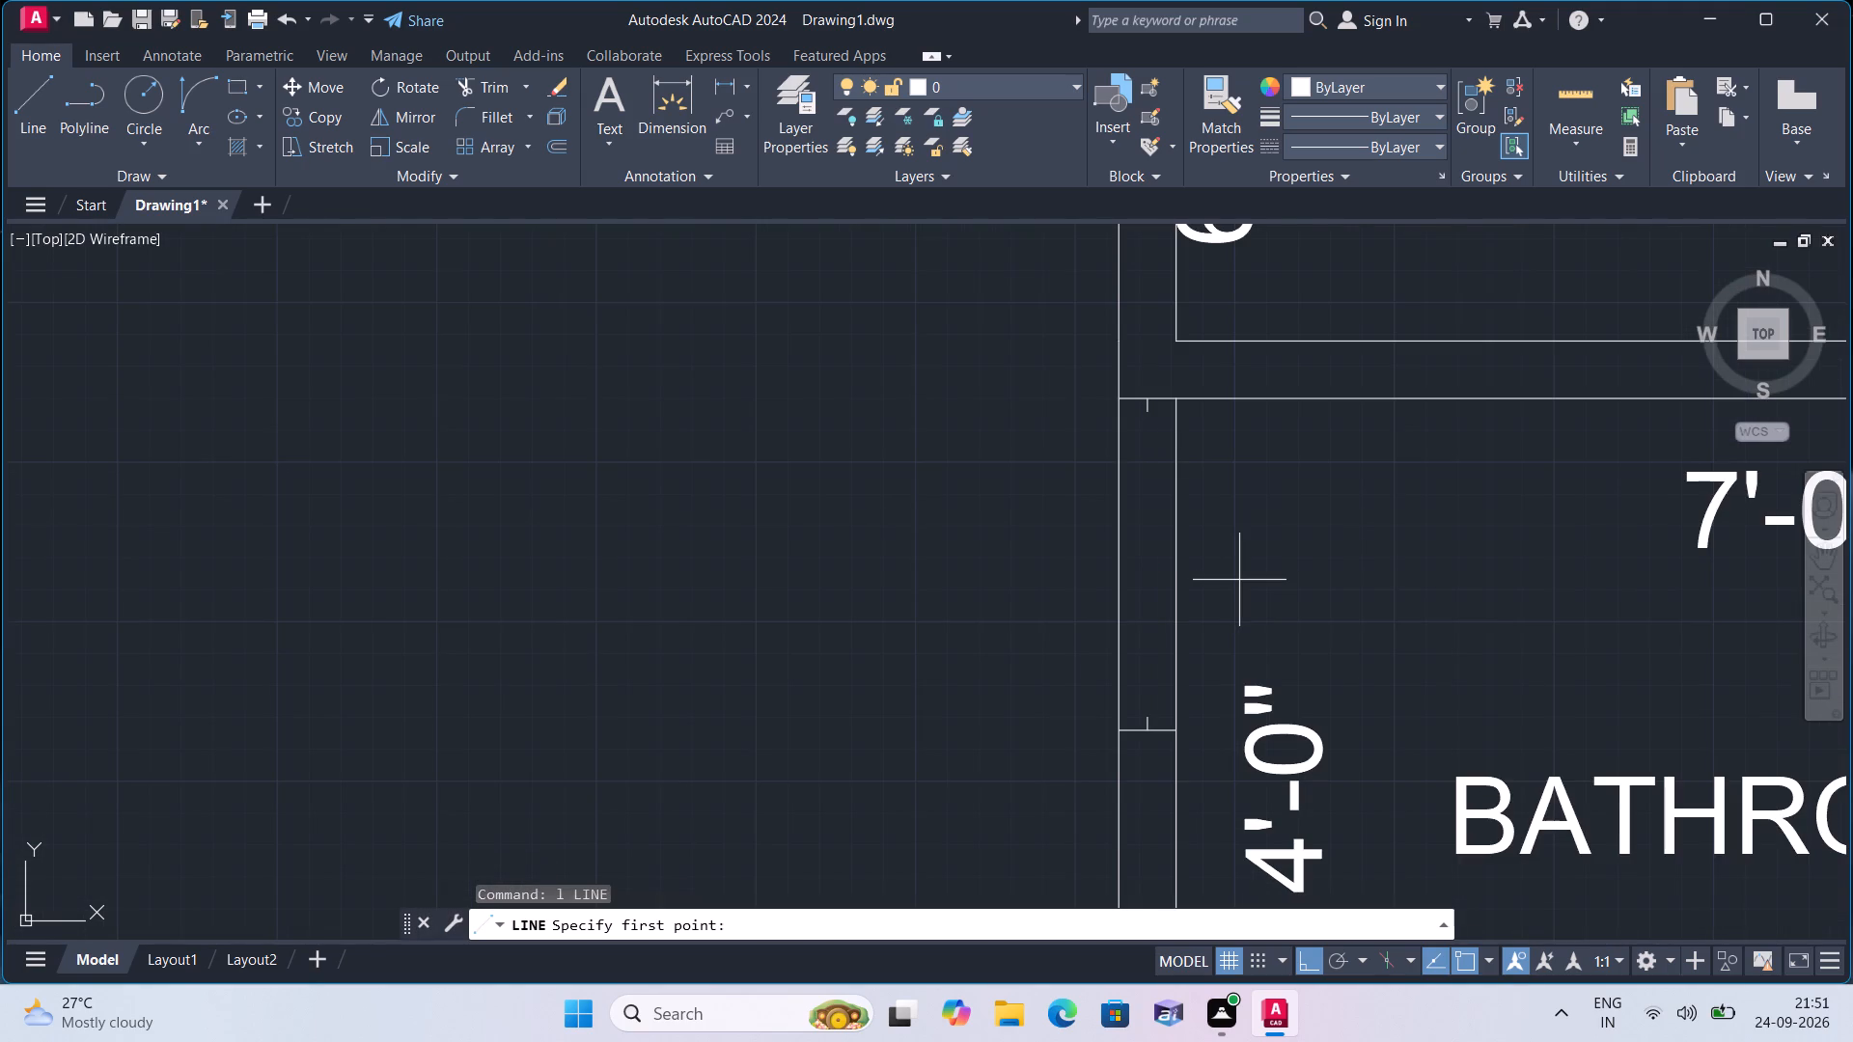
{"action": "left_click", "coordinate": [1144, 415]}
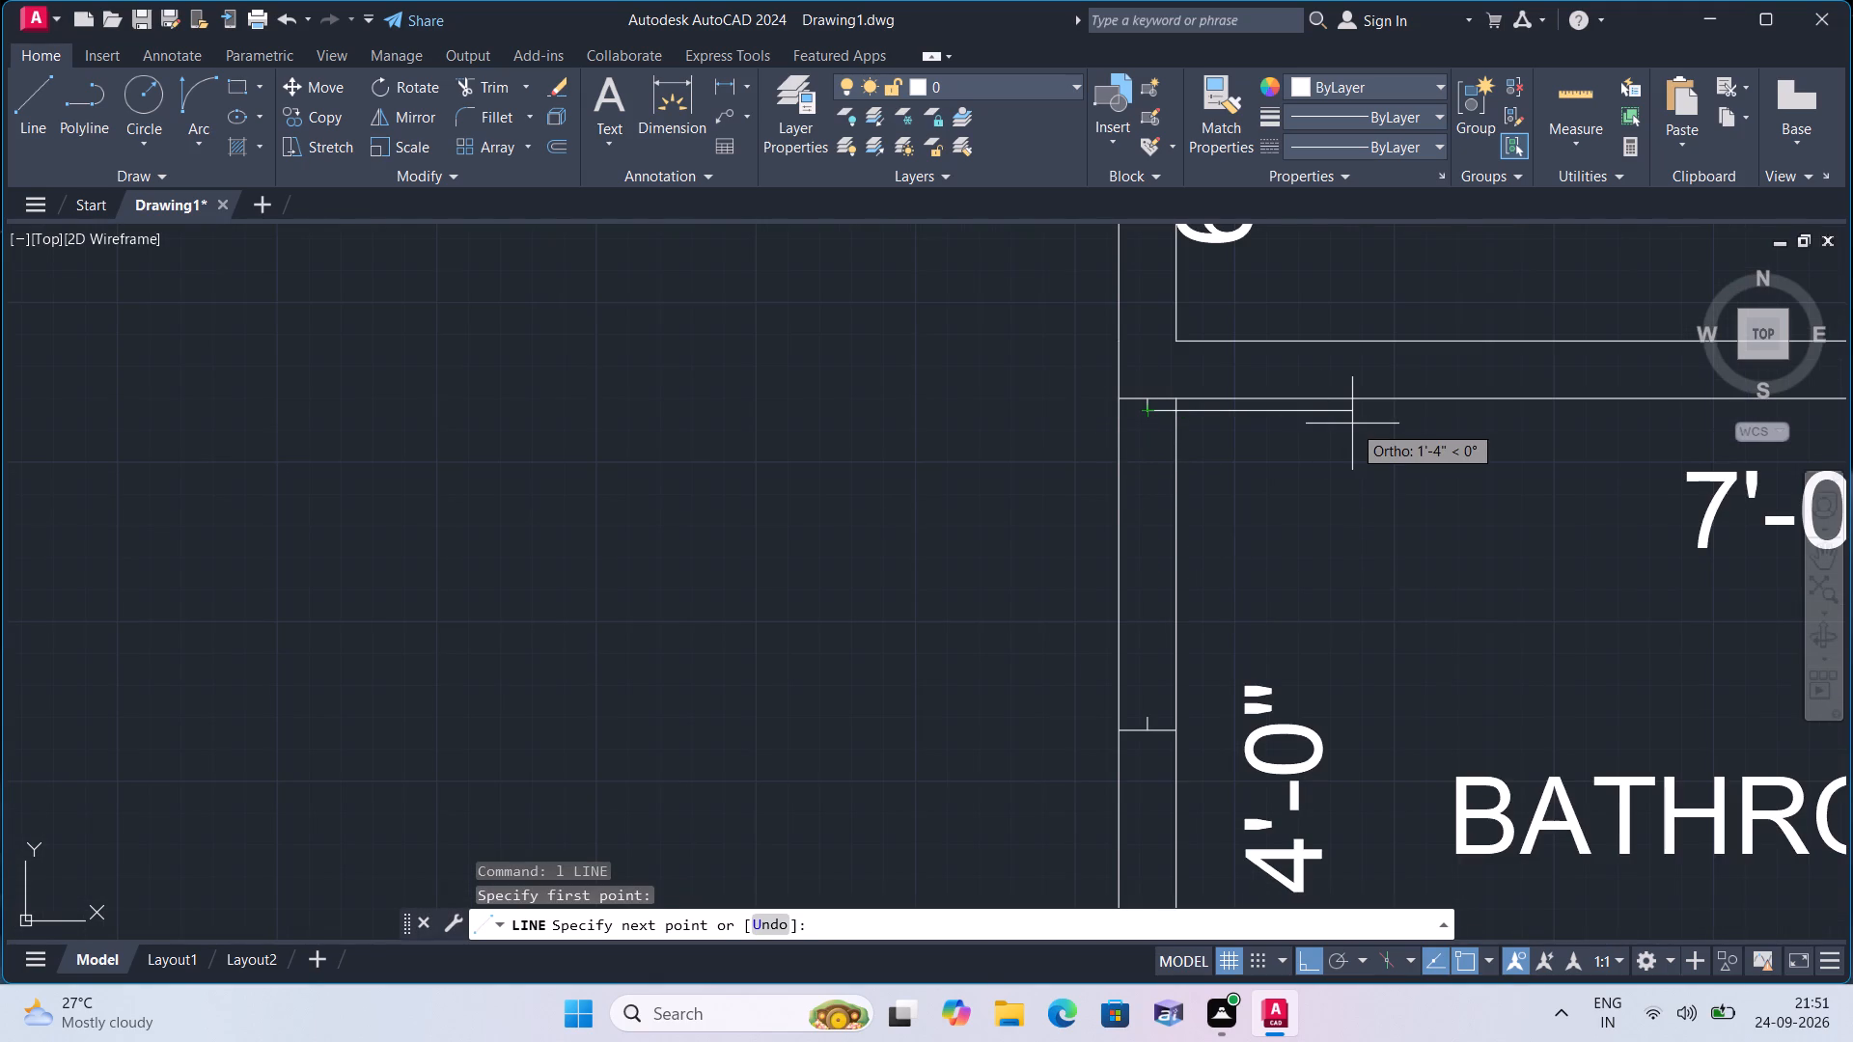
{"action": "type", "text": "2'"}
{"action": "key", "text": "space"}
{"action": "key", "text": "Escape"}
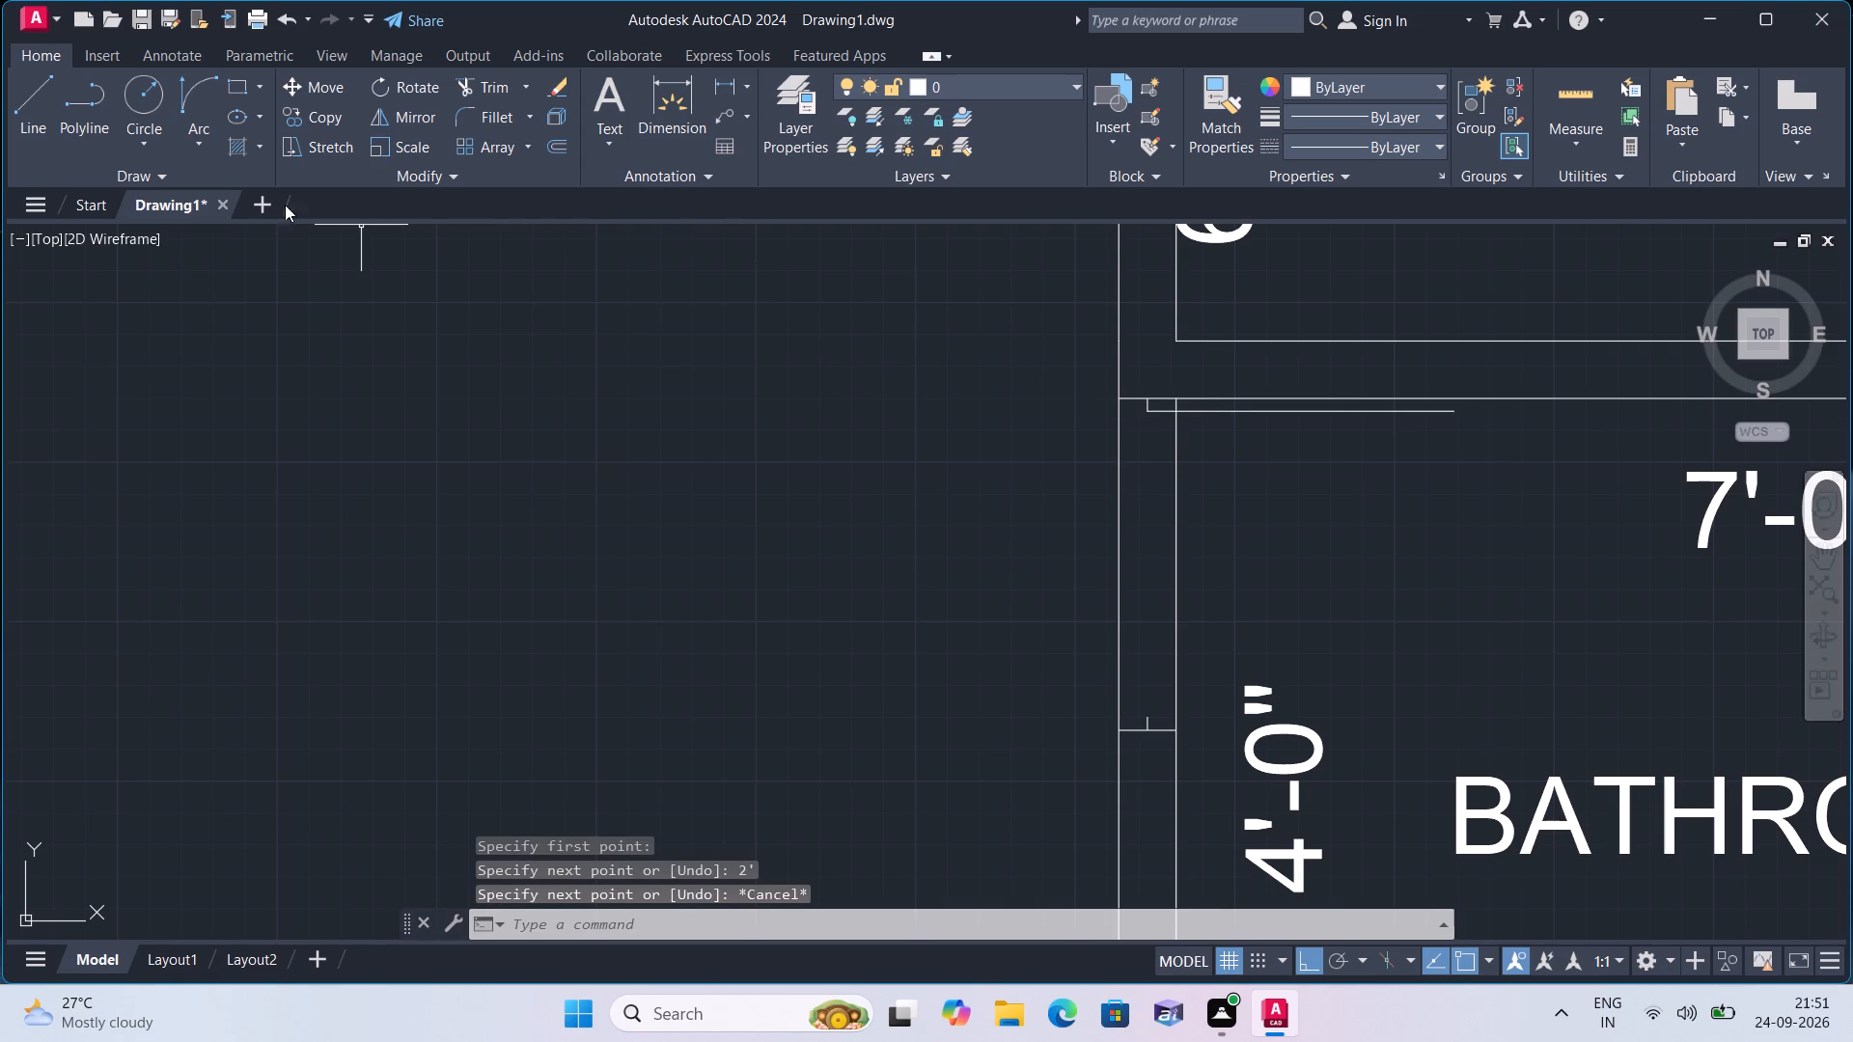
Draw a start-end-direction swing arc from the right bathroom door leaf's free end to the lower 1" segment's upper end.
{"action": "left_click", "coordinate": [214, 141]}
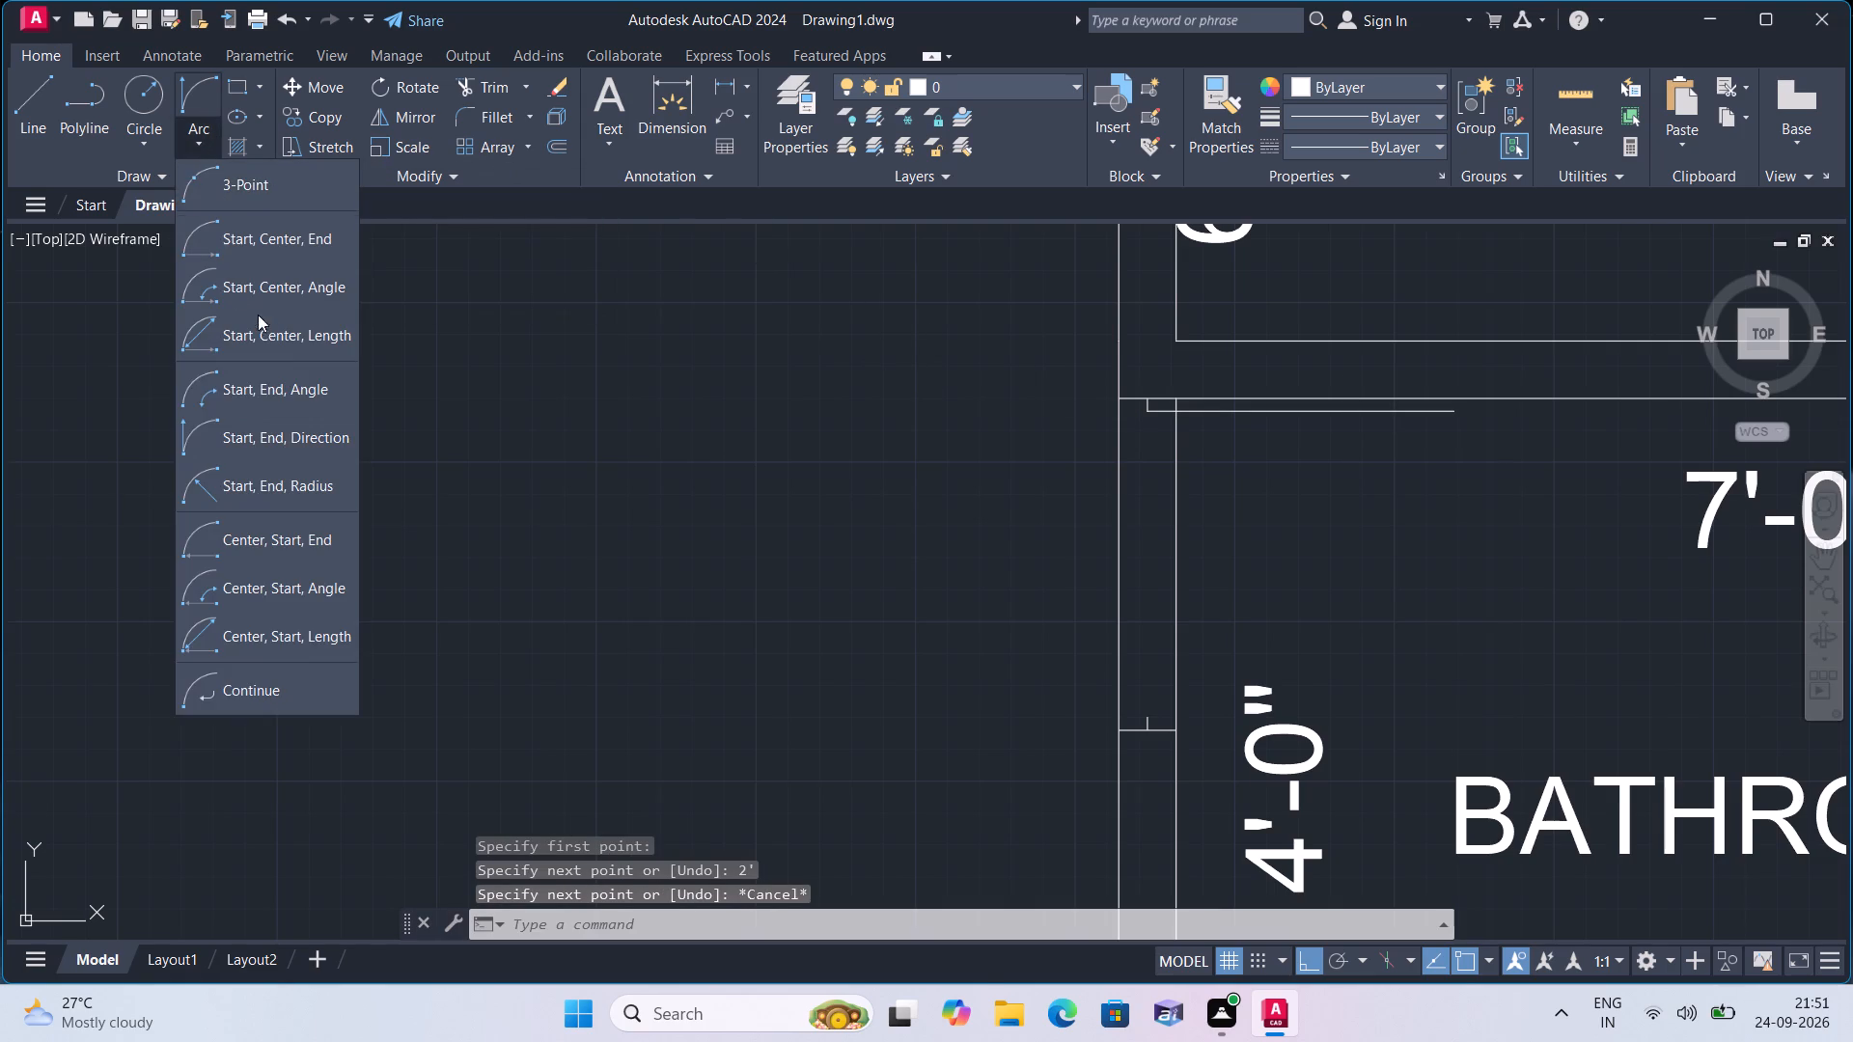
{"action": "left_click_drag", "start_coordinate": [307, 436], "coordinate": [327, 434]}
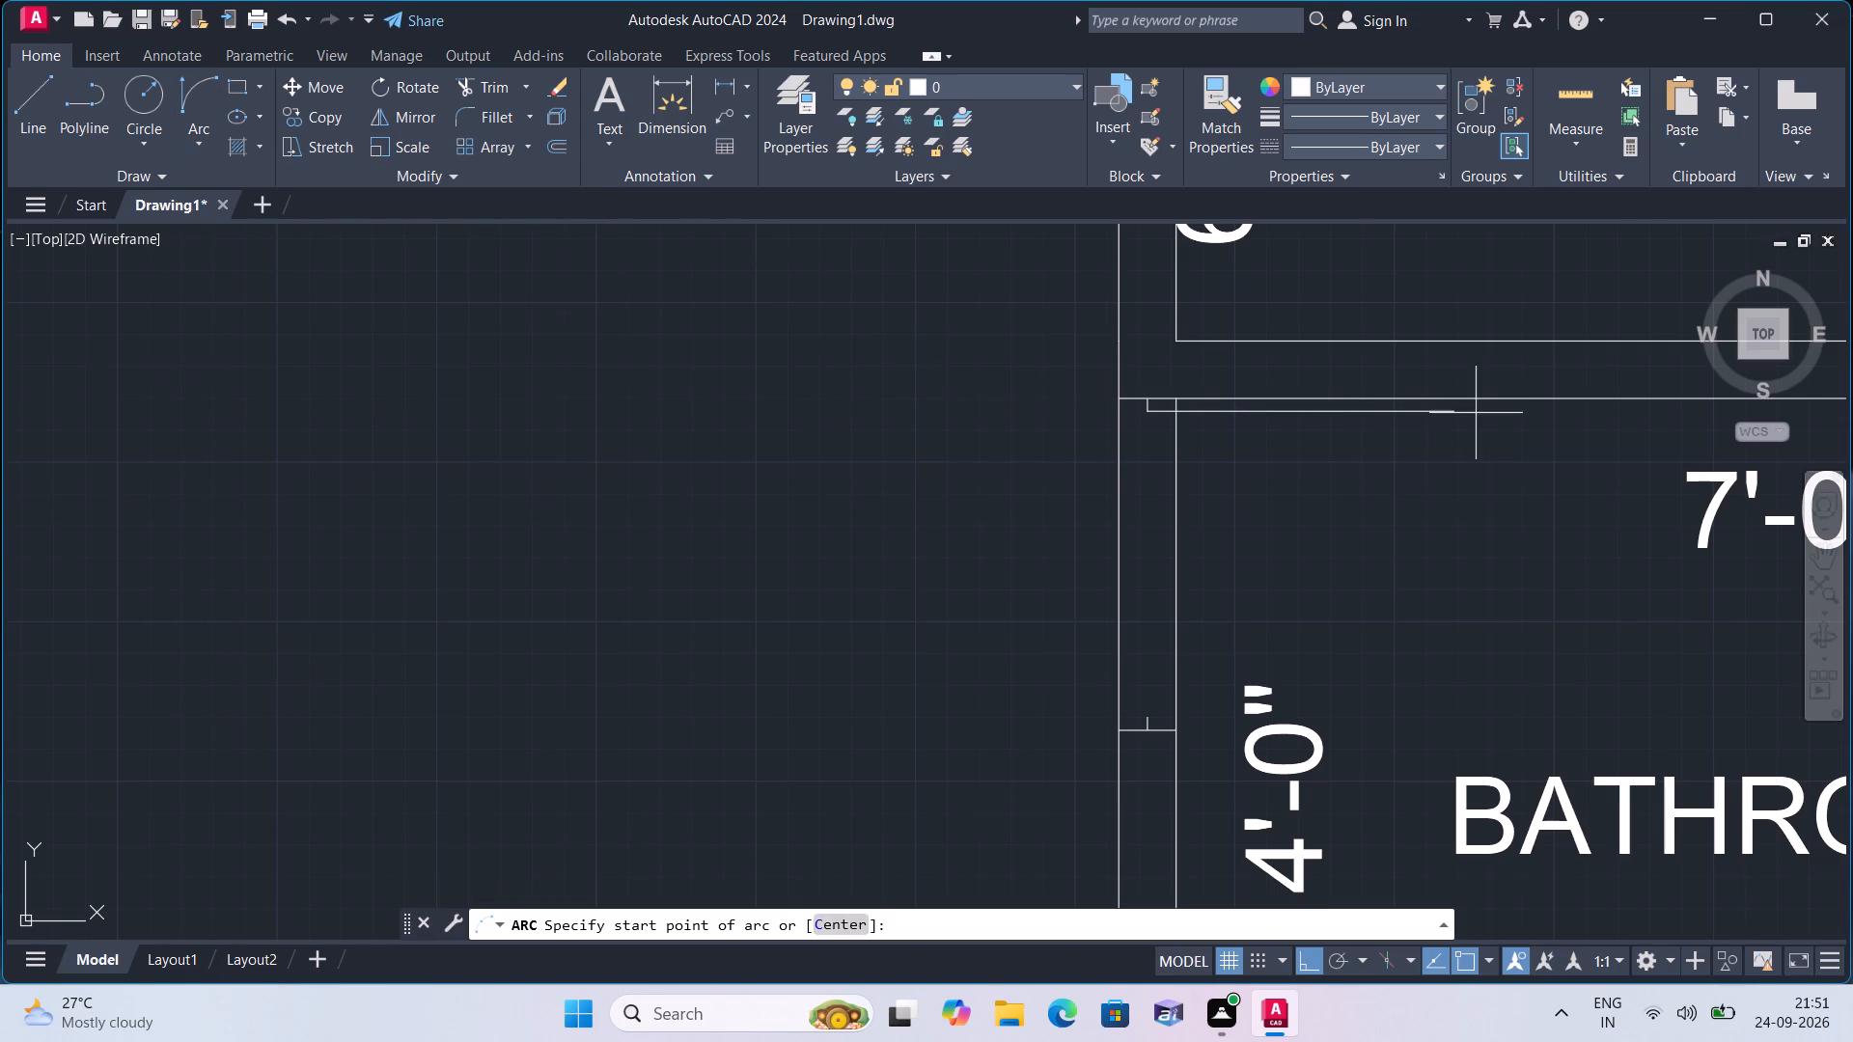
{"action": "left_click", "coordinate": [1459, 410]}
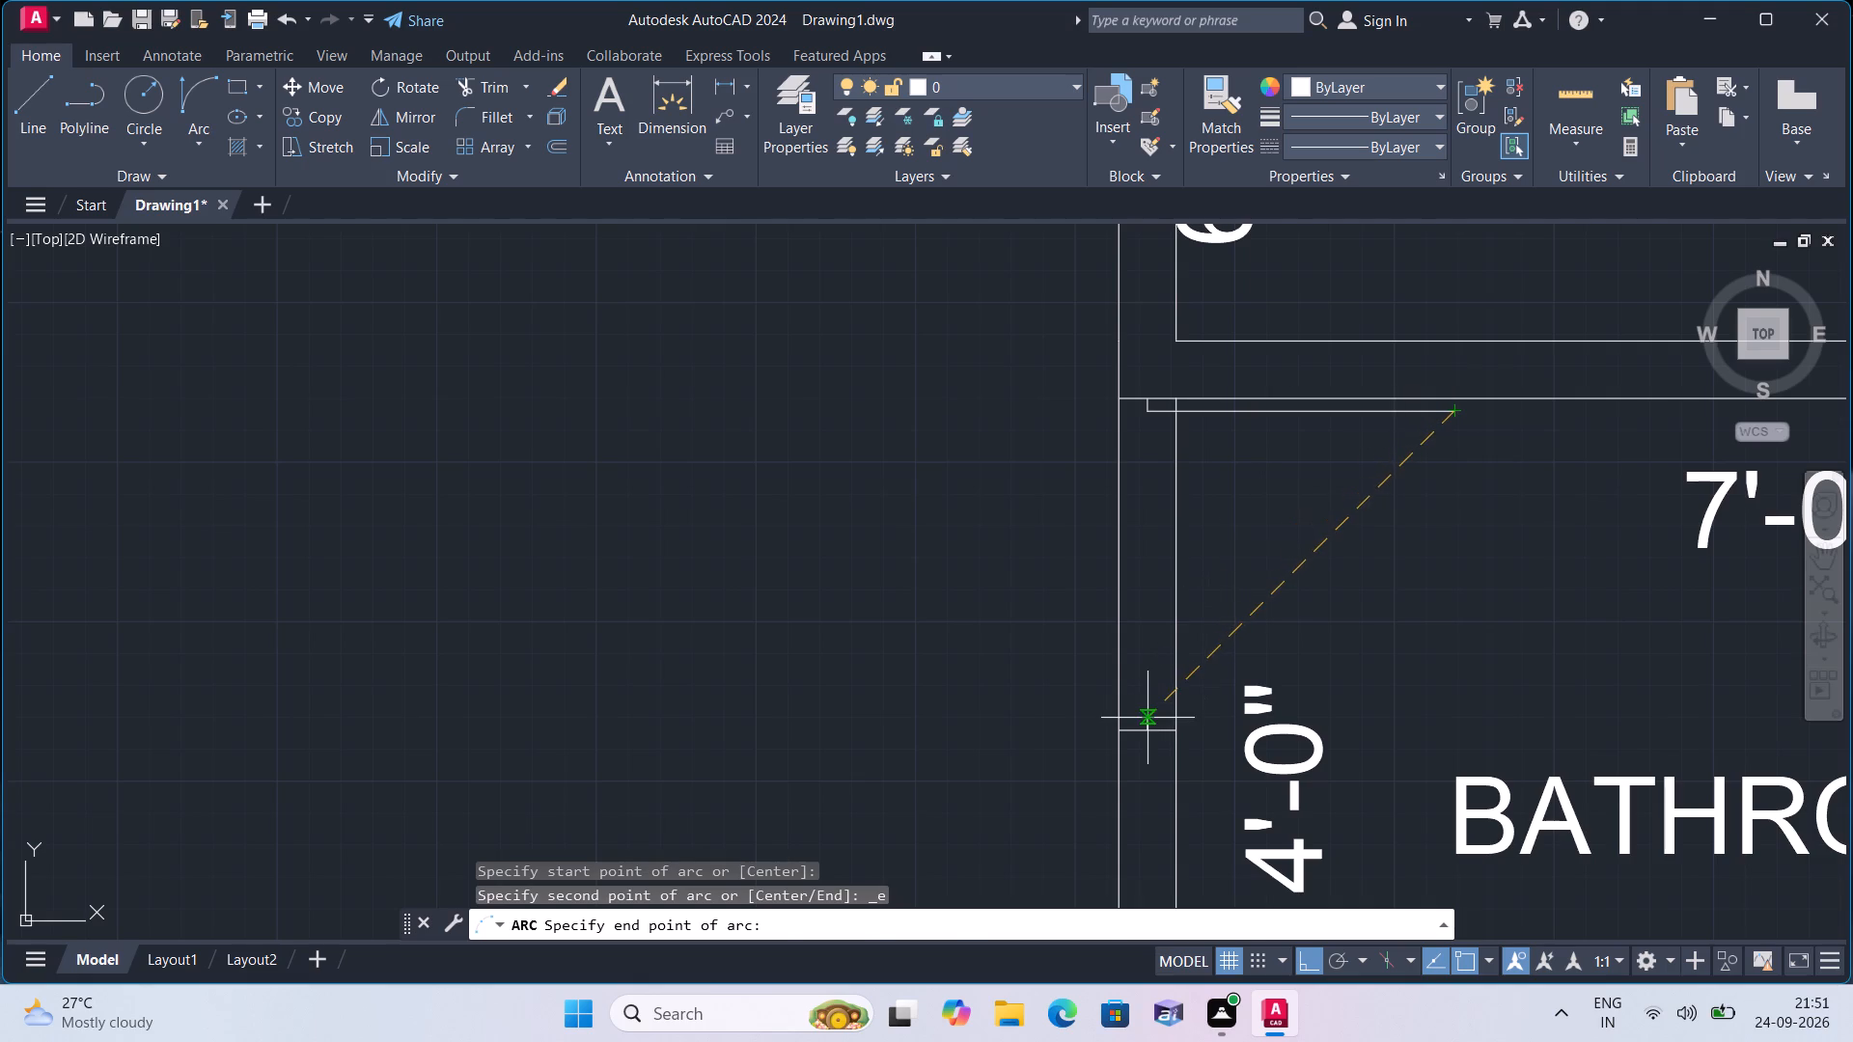
{"action": "left_click", "coordinate": [1150, 711]}
{"action": "left_click", "coordinate": [1381, 644]}
Trim the kitchen-side wall face across the left kitchen's door opening, above the short cross line.
{"action": "scroll", "coordinate": [828, 542], "scroll_direction": "down", "scroll_amount": 2}
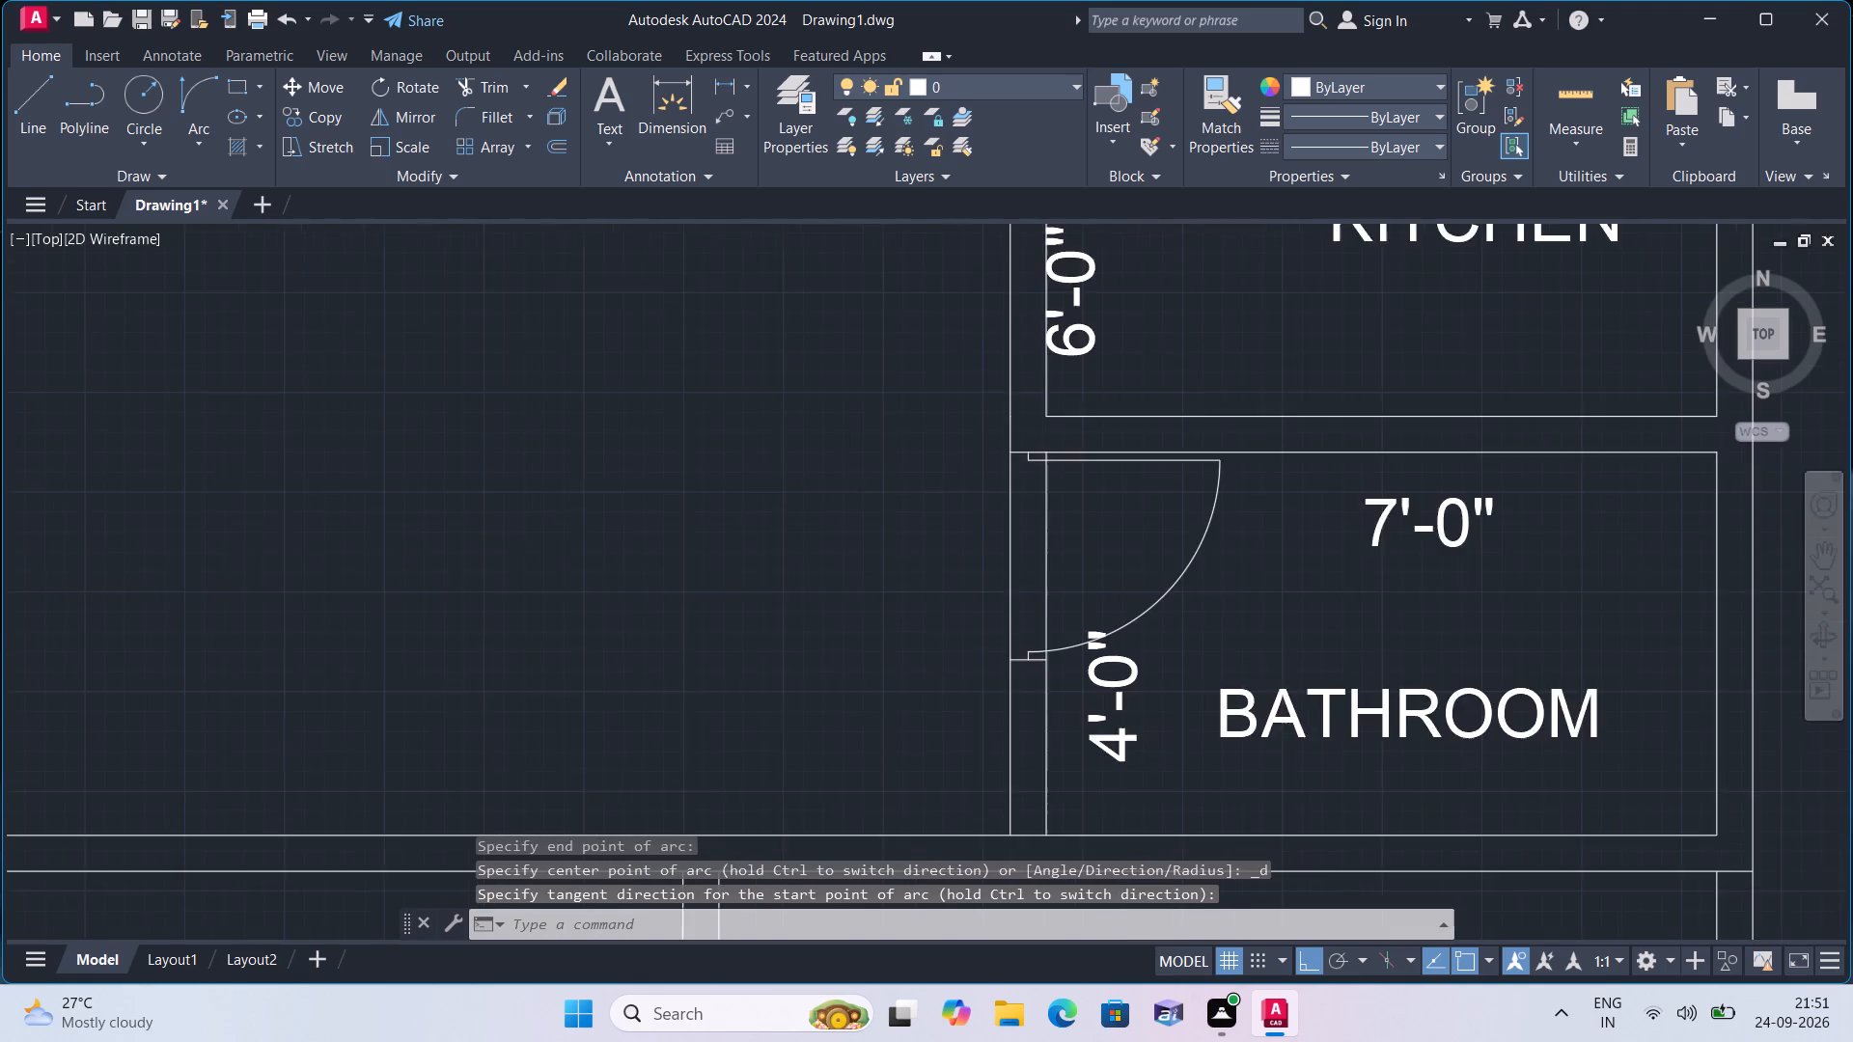
{"action": "scroll", "coordinate": [678, 547], "scroll_direction": "down", "scroll_amount": 1}
{"action": "middle_click_drag", "start_coordinate": [678, 547], "coordinate": [1113, 628]}
{"action": "scroll", "coordinate": [567, 615], "scroll_direction": "down", "scroll_amount": 1}
{"action": "middle_click_drag", "start_coordinate": [567, 615], "coordinate": [621, 672]}
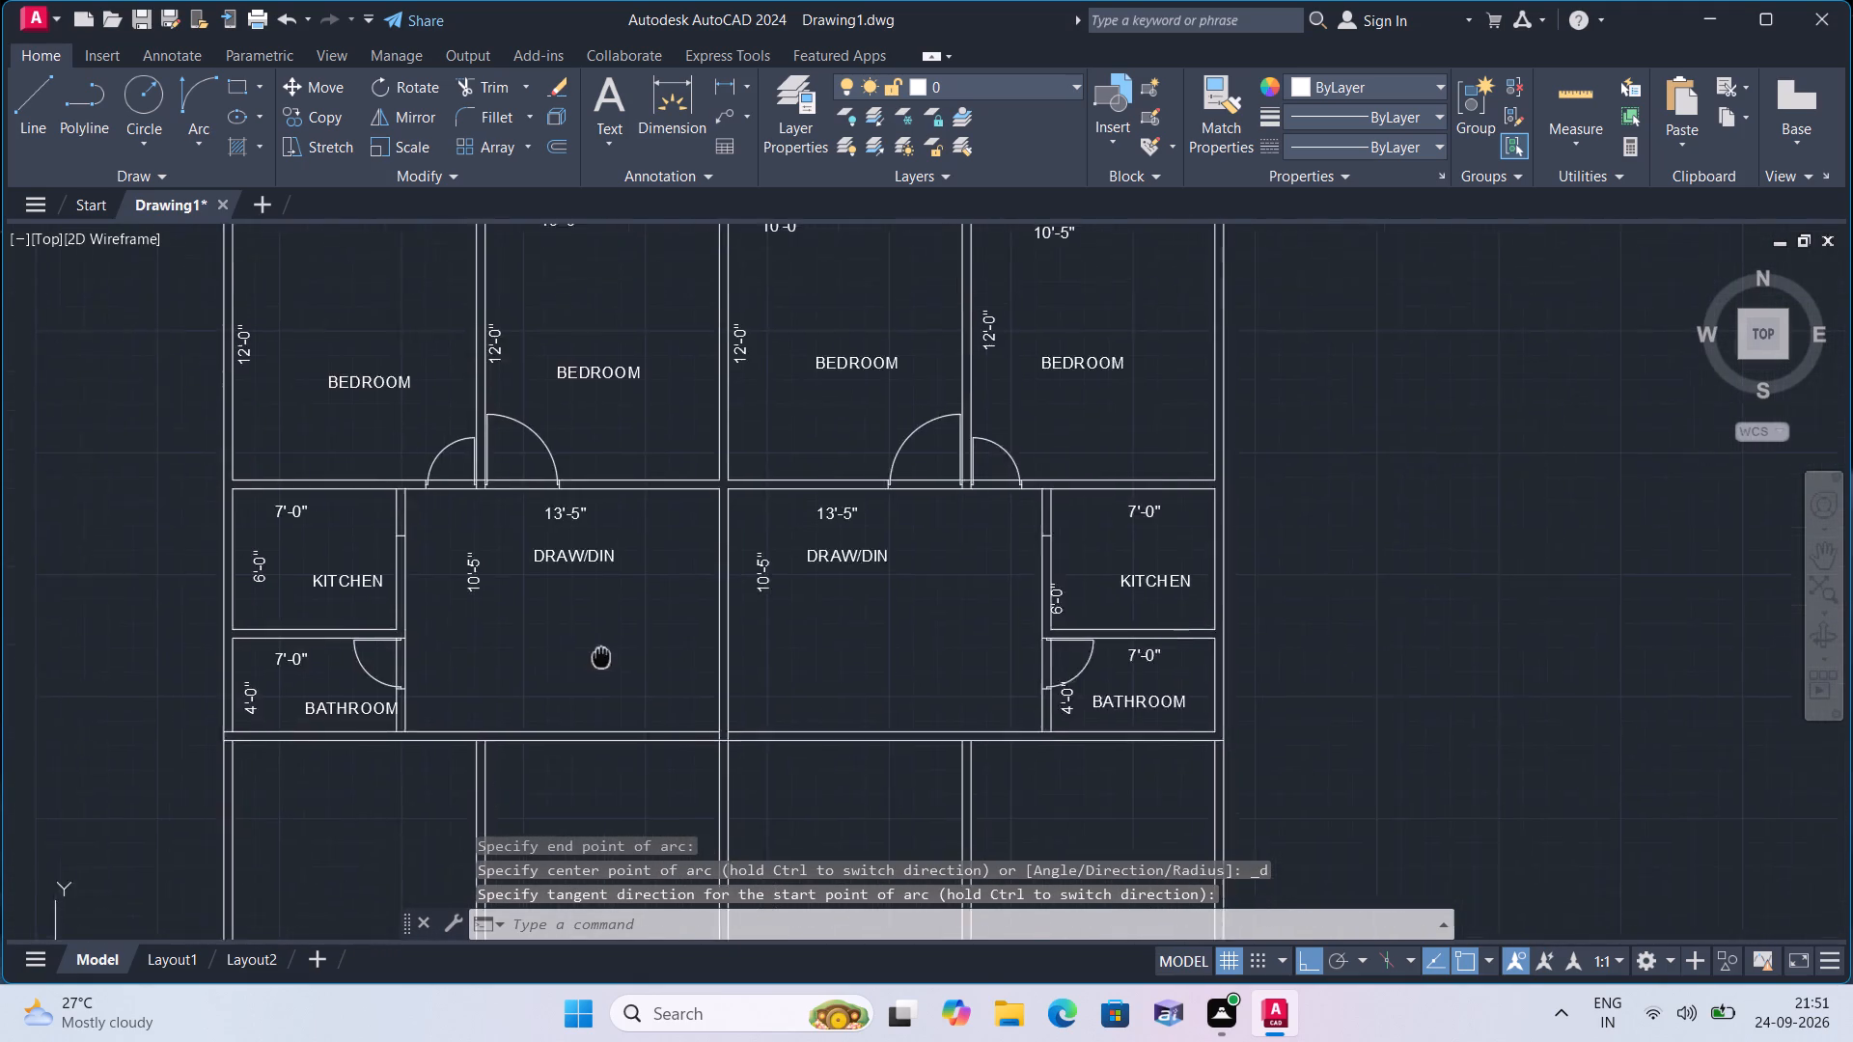
{"action": "middle_click_drag", "start_coordinate": [621, 672], "coordinate": [765, 761]}
{"action": "type", "text": "trim"}
{"action": "key", "text": "space"}
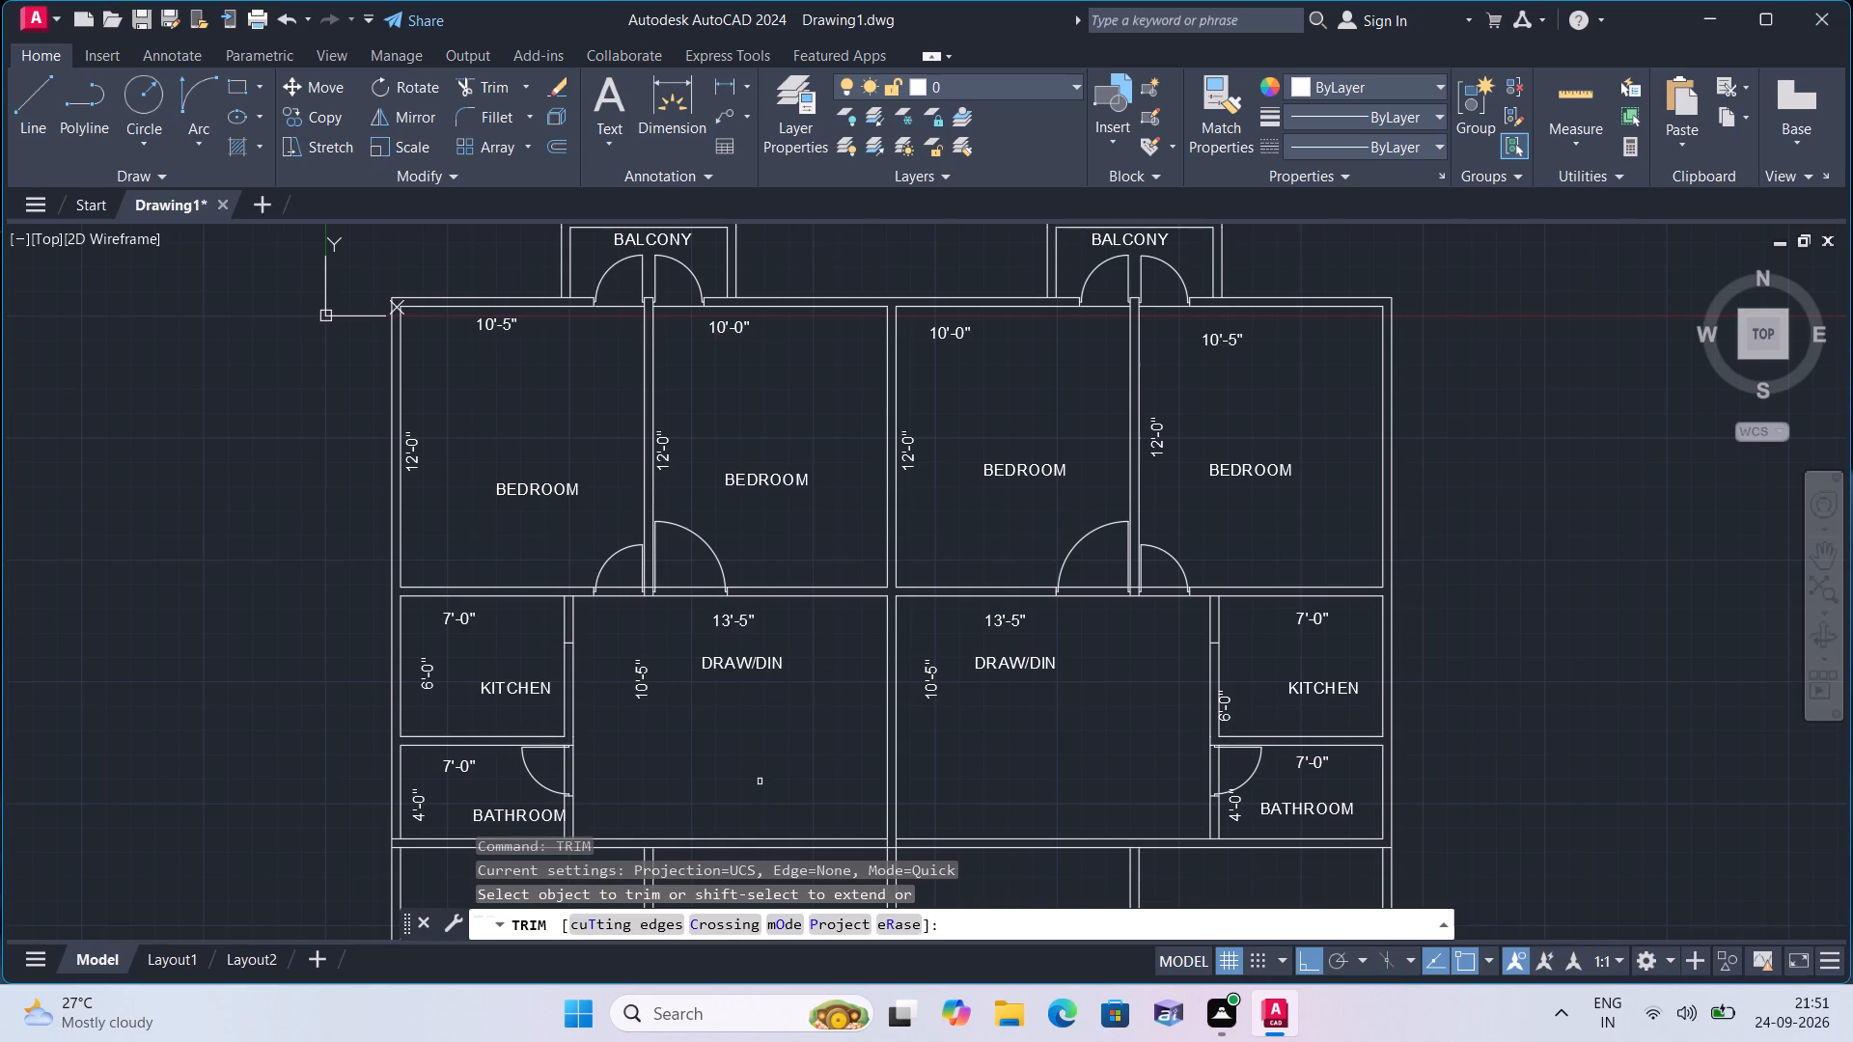
{"action": "scroll", "coordinate": [633, 723], "scroll_direction": "up", "scroll_amount": 1}
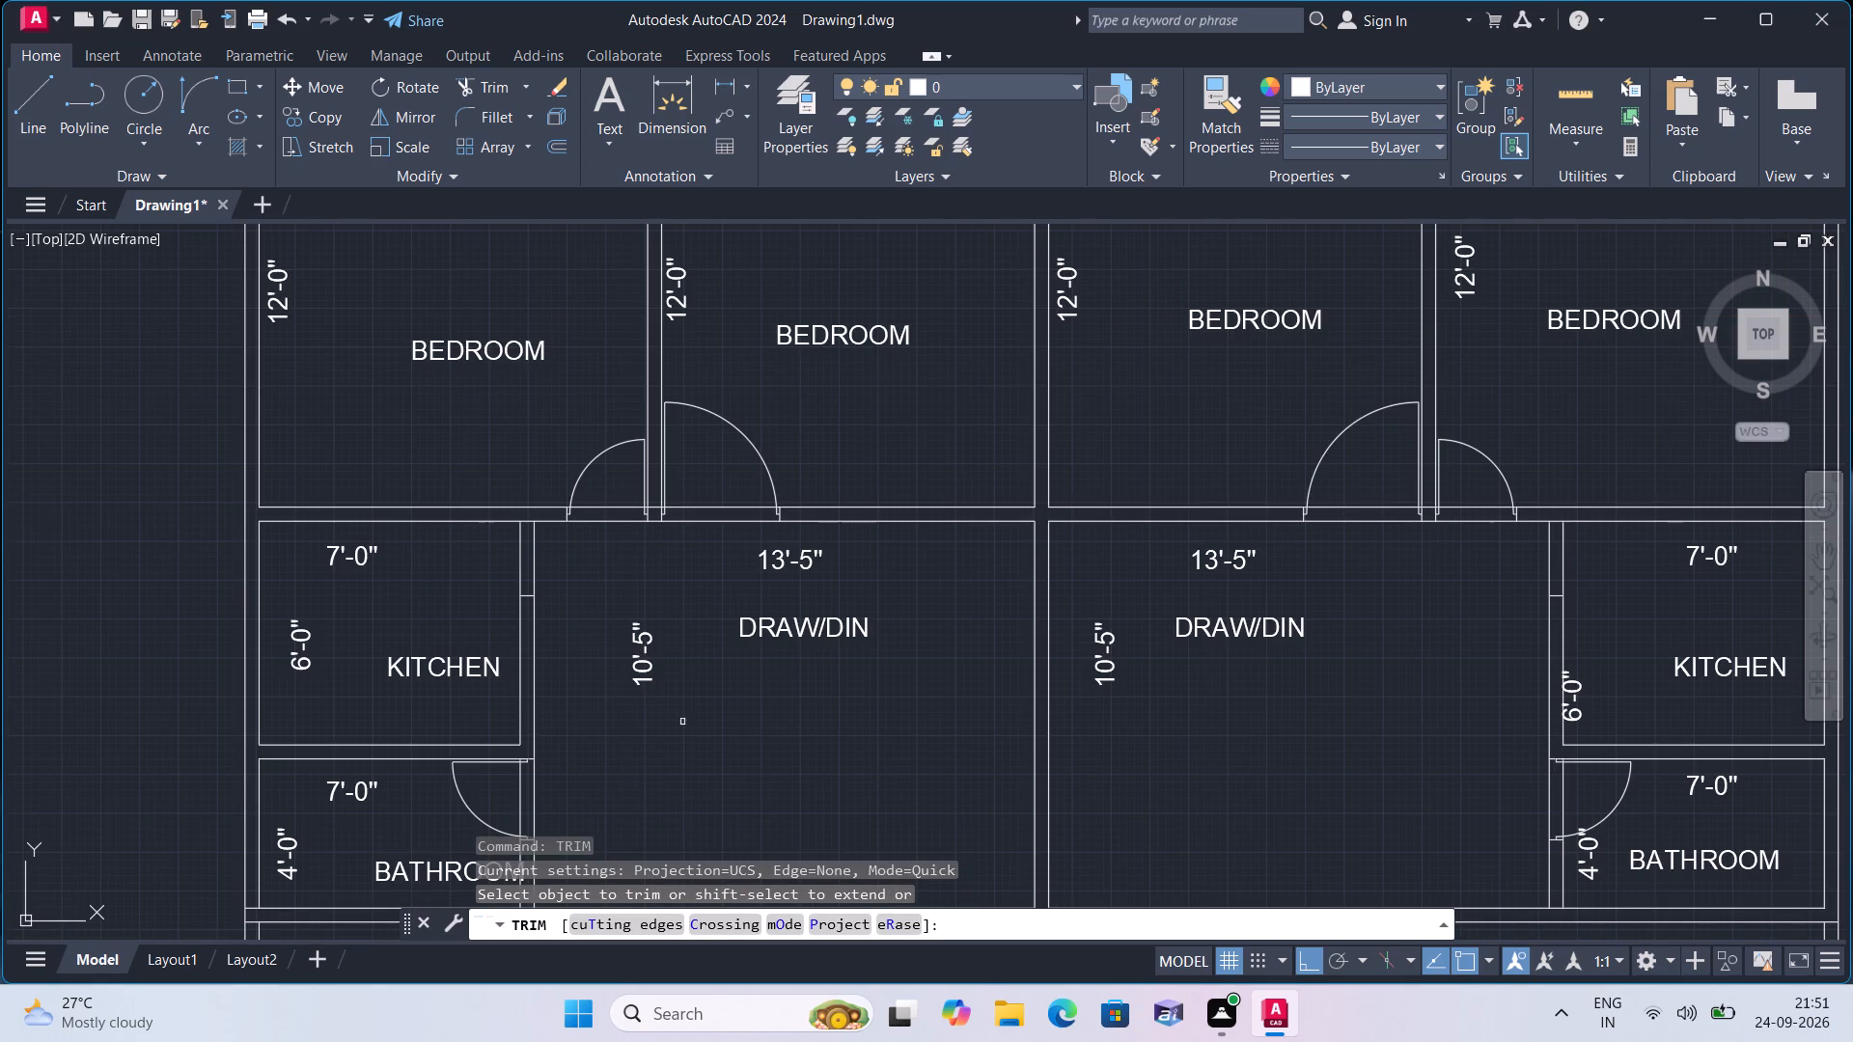
{"action": "left_click", "coordinate": [517, 560]}
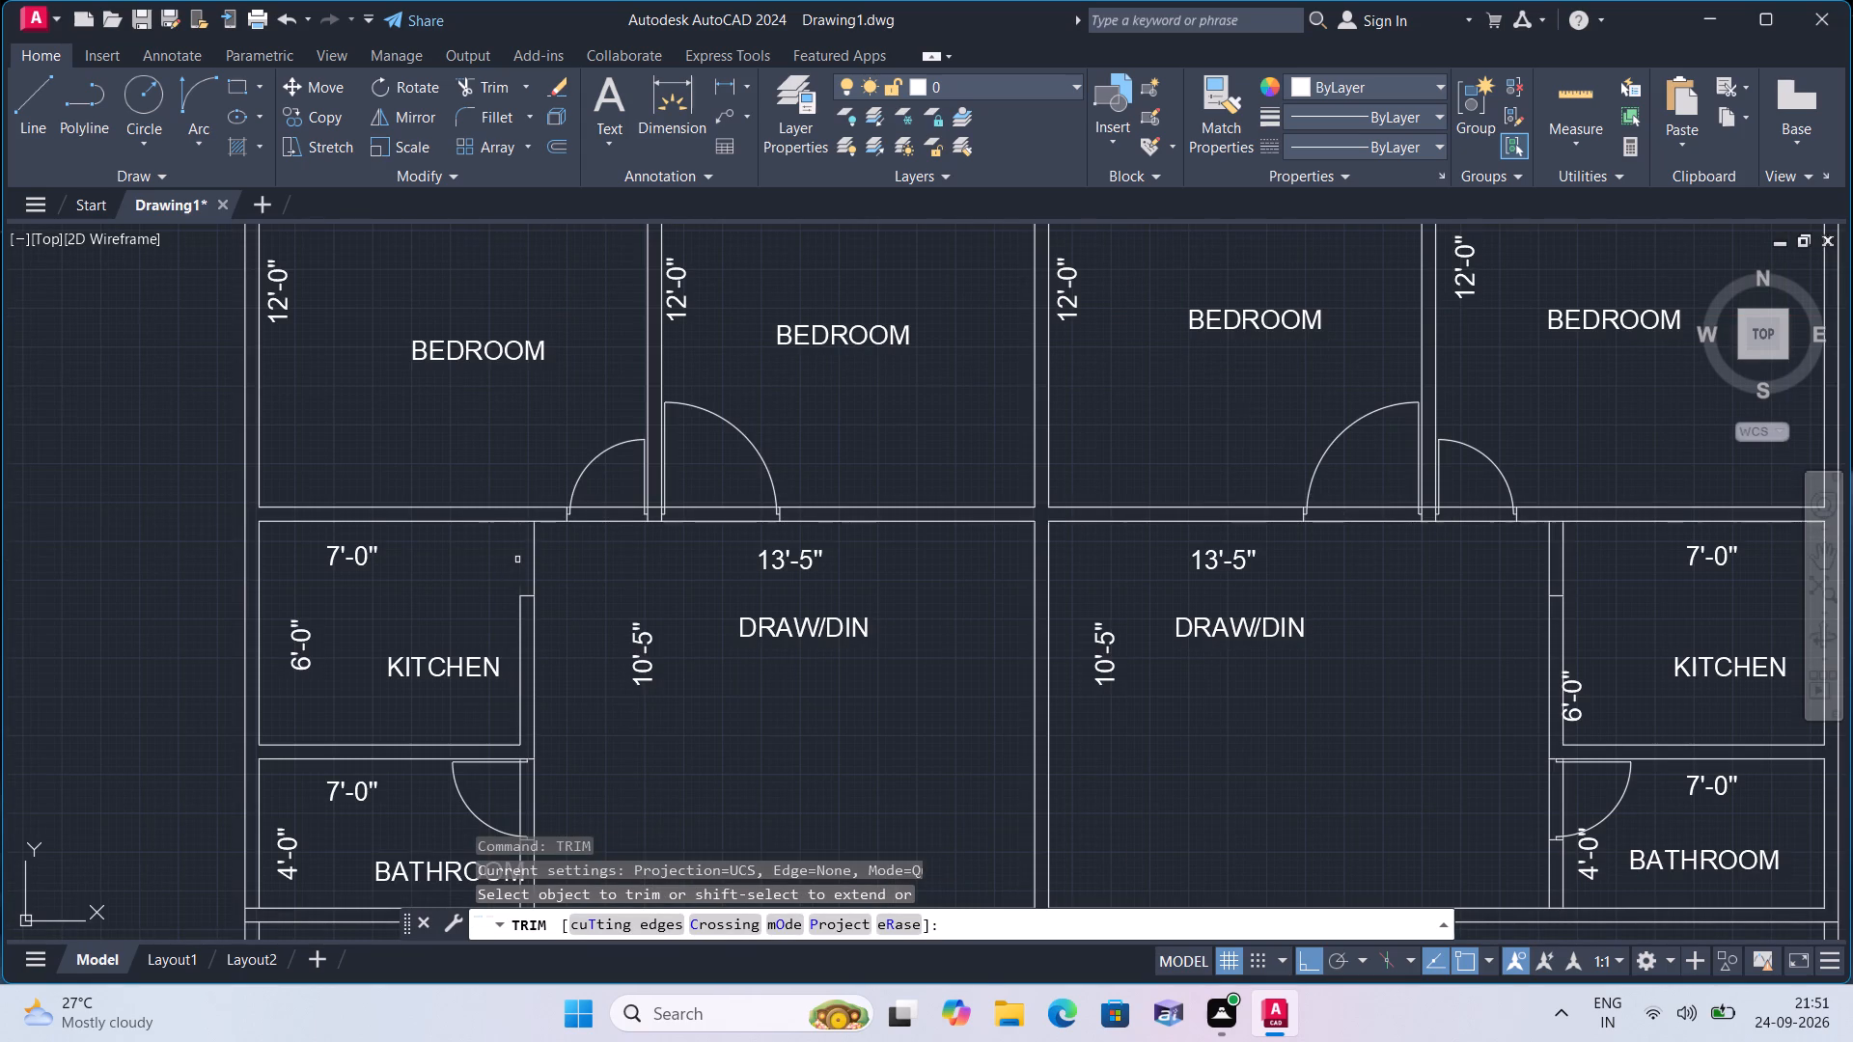
Trim the bedroom-side wall face across the leftmost bedroom's door opening and between the partition faces beside it.
{"action": "scroll", "coordinate": [571, 525], "scroll_direction": "up", "scroll_amount": 5}
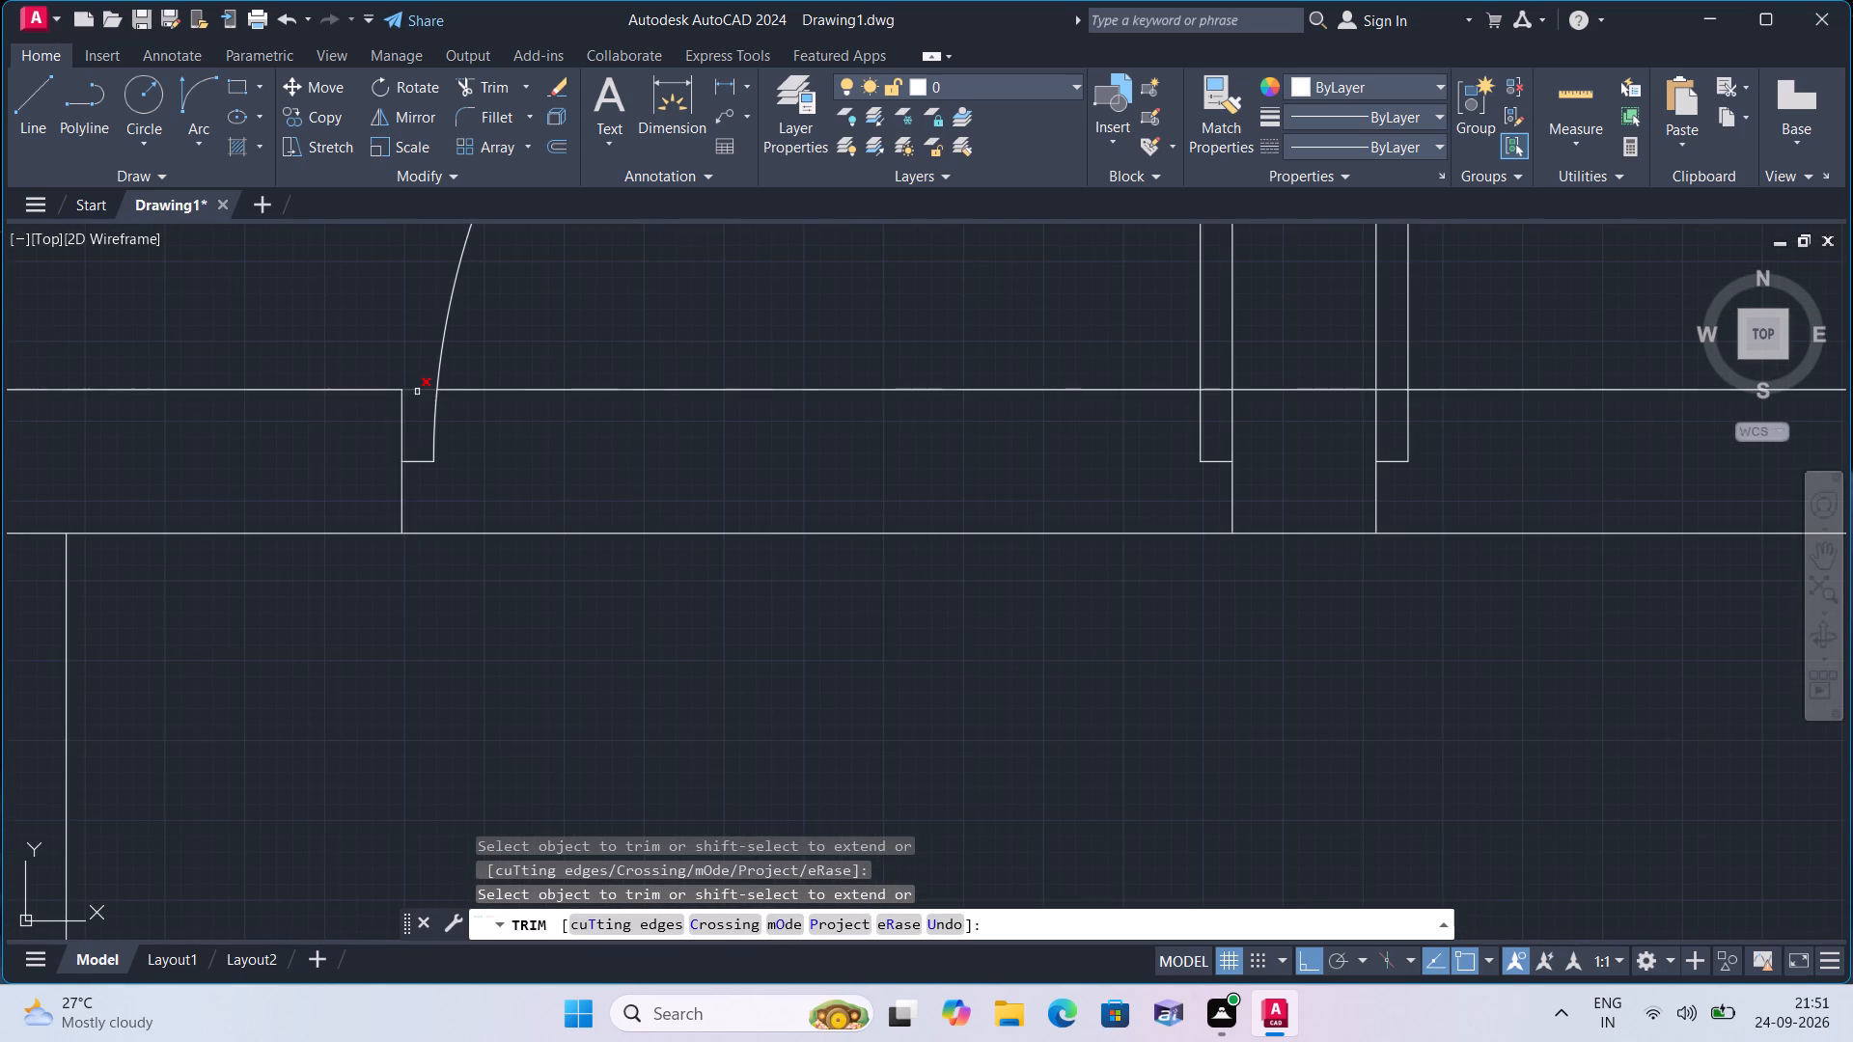
{"action": "left_click", "coordinate": [416, 394]}
{"action": "left_click", "coordinate": [411, 375]}
{"action": "left_click", "coordinate": [574, 384]}
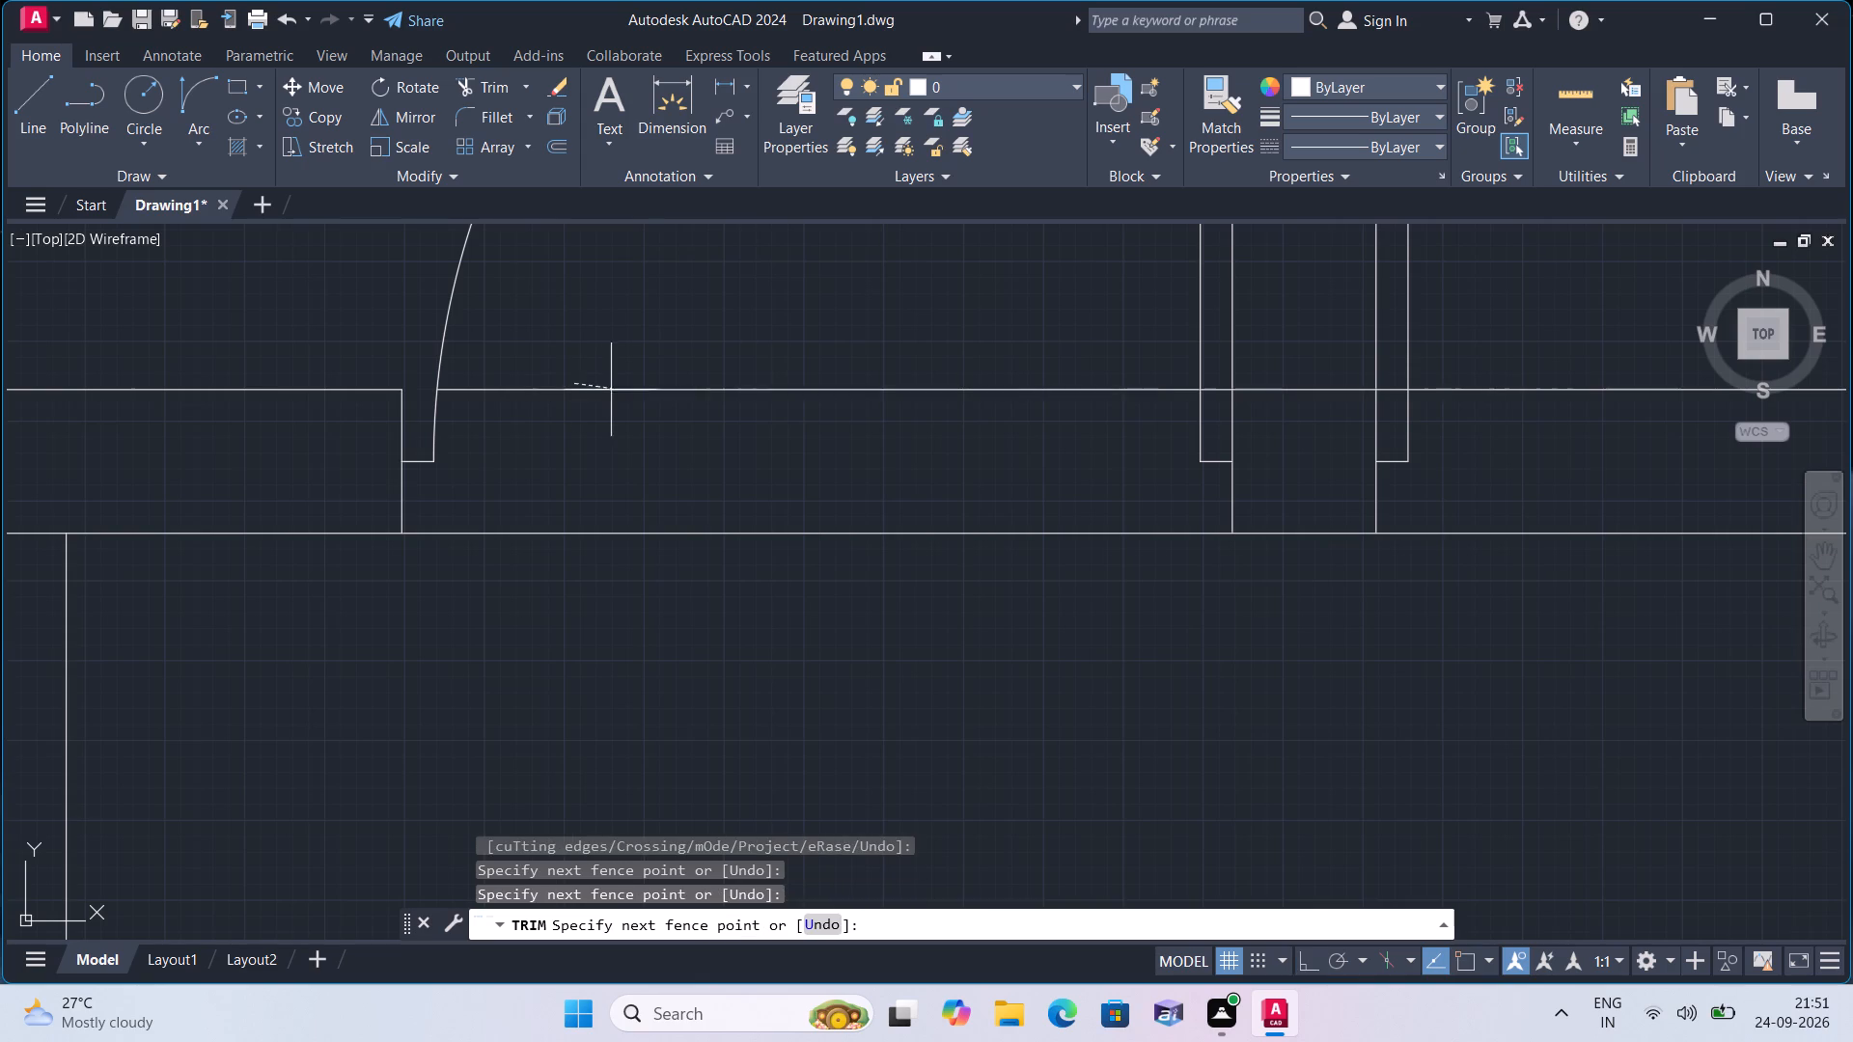
{"action": "left_click", "coordinate": [619, 414]}
{"action": "scroll", "coordinate": [651, 428], "scroll_direction": "down", "scroll_amount": 1}
{"action": "scroll", "coordinate": [973, 406], "scroll_direction": "up", "scroll_amount": 1}
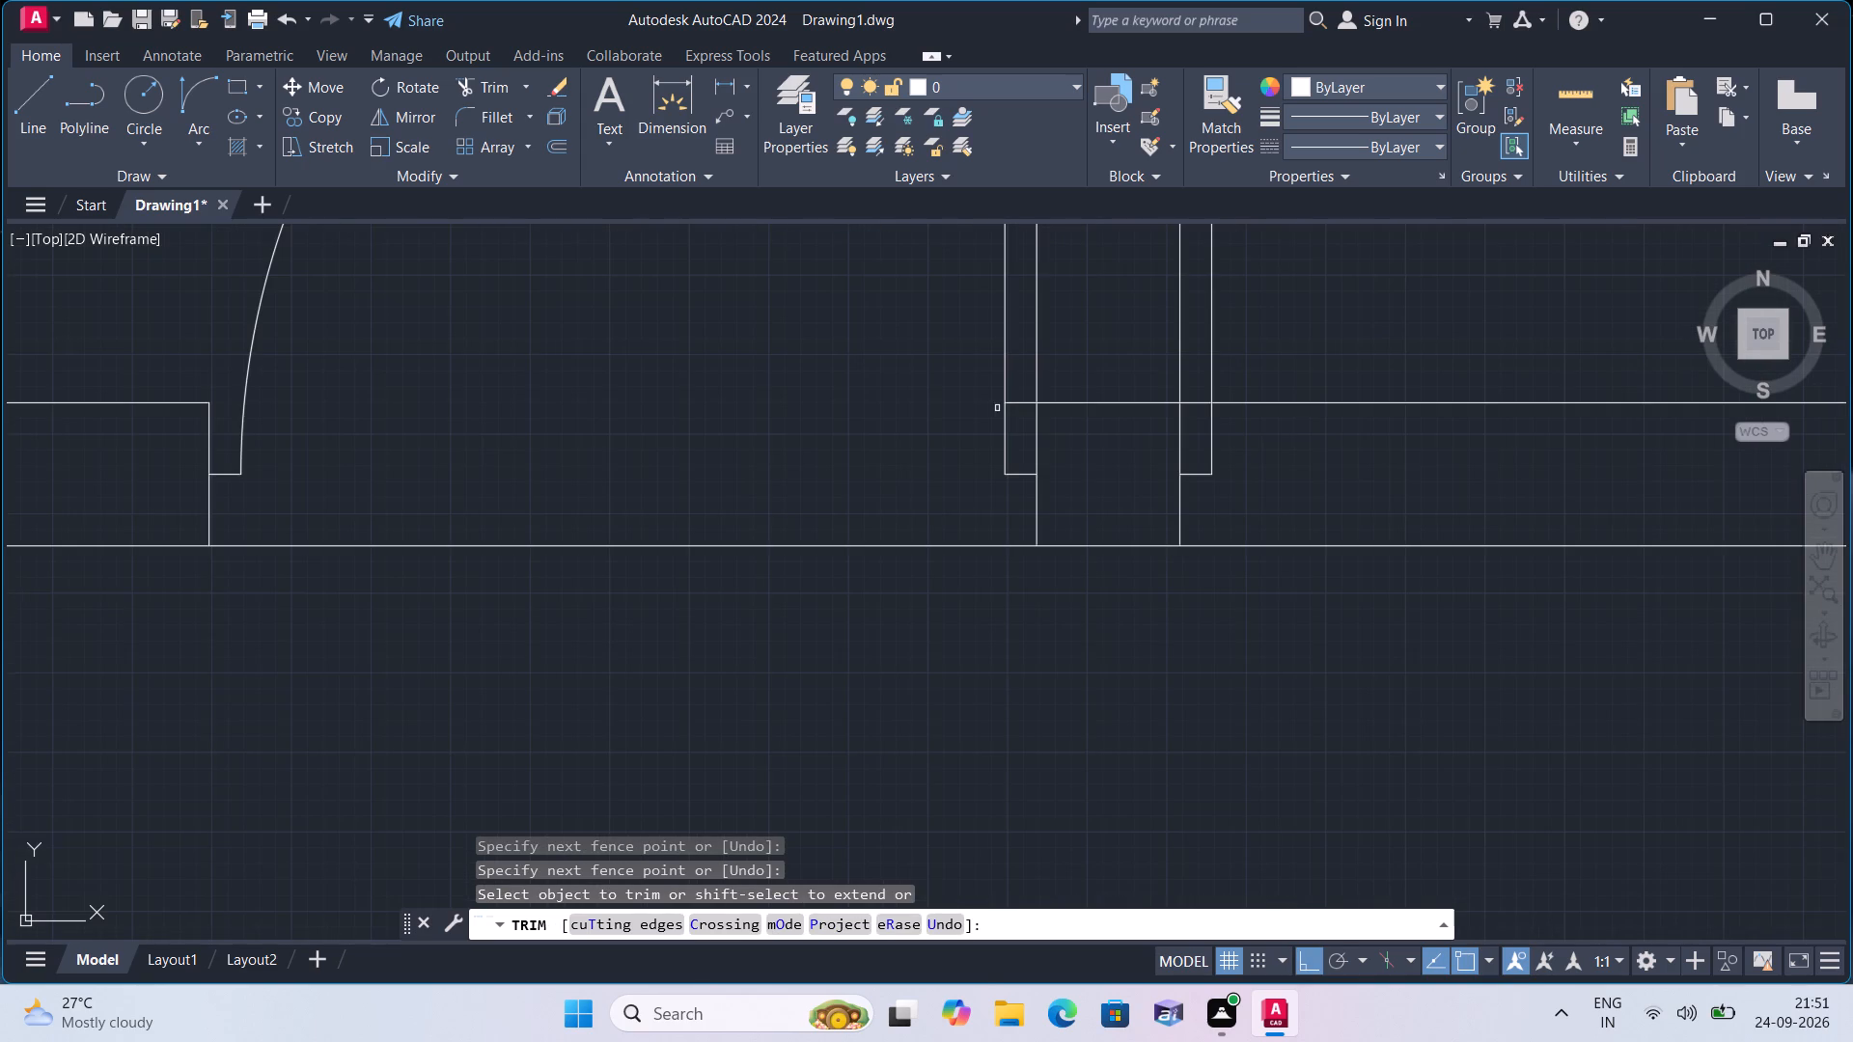
{"action": "left_click", "coordinate": [1024, 408]}
{"action": "left_click", "coordinate": [1024, 397]}
{"action": "scroll", "coordinate": [1026, 400], "scroll_direction": "down", "scroll_amount": 1}
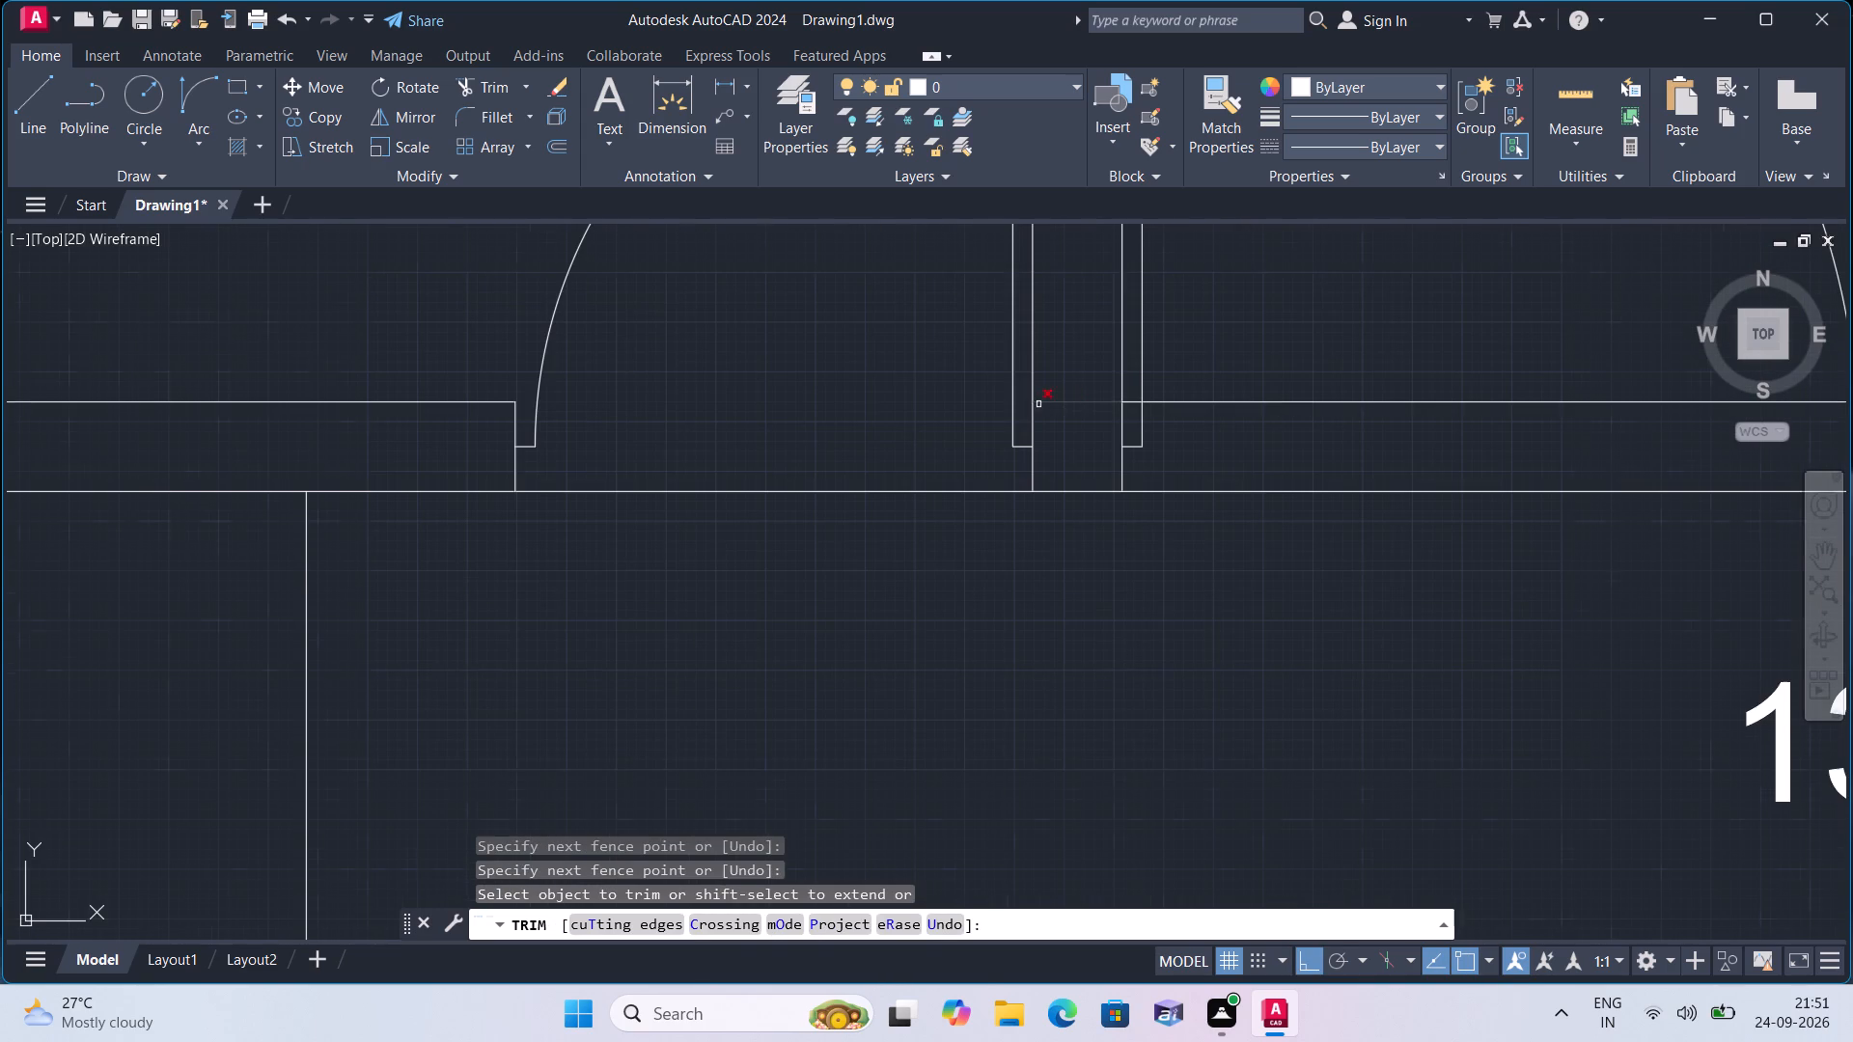
{"action": "left_click", "coordinate": [1076, 404]}
Trim the bedroom-side wall face across the second bedroom's door opening, including the pieces behind the leaf and beside the jamb.
{"action": "scroll", "coordinate": [1082, 407], "scroll_direction": "down", "scroll_amount": 1}
{"action": "scroll", "coordinate": [1096, 409], "scroll_direction": "up", "scroll_amount": 2}
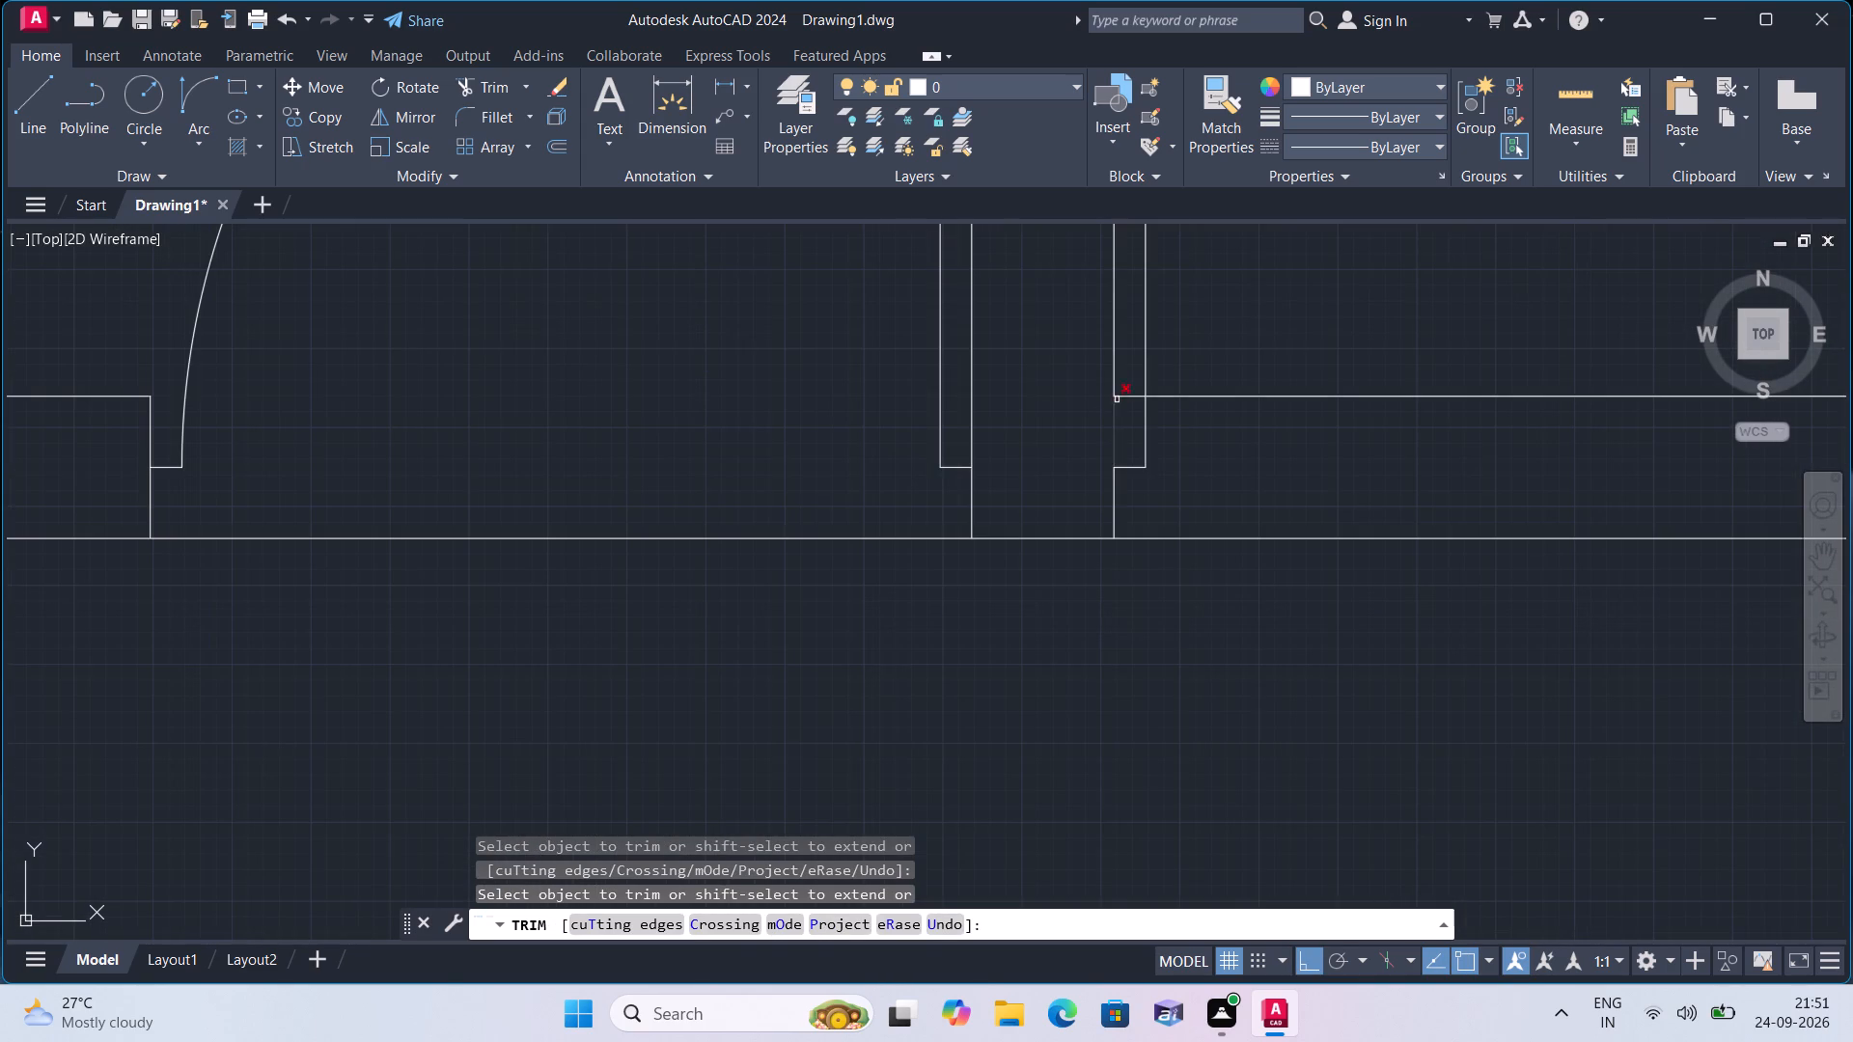
{"action": "left_click", "coordinate": [1122, 396]}
{"action": "scroll", "coordinate": [1123, 393], "scroll_direction": "down", "scroll_amount": 1}
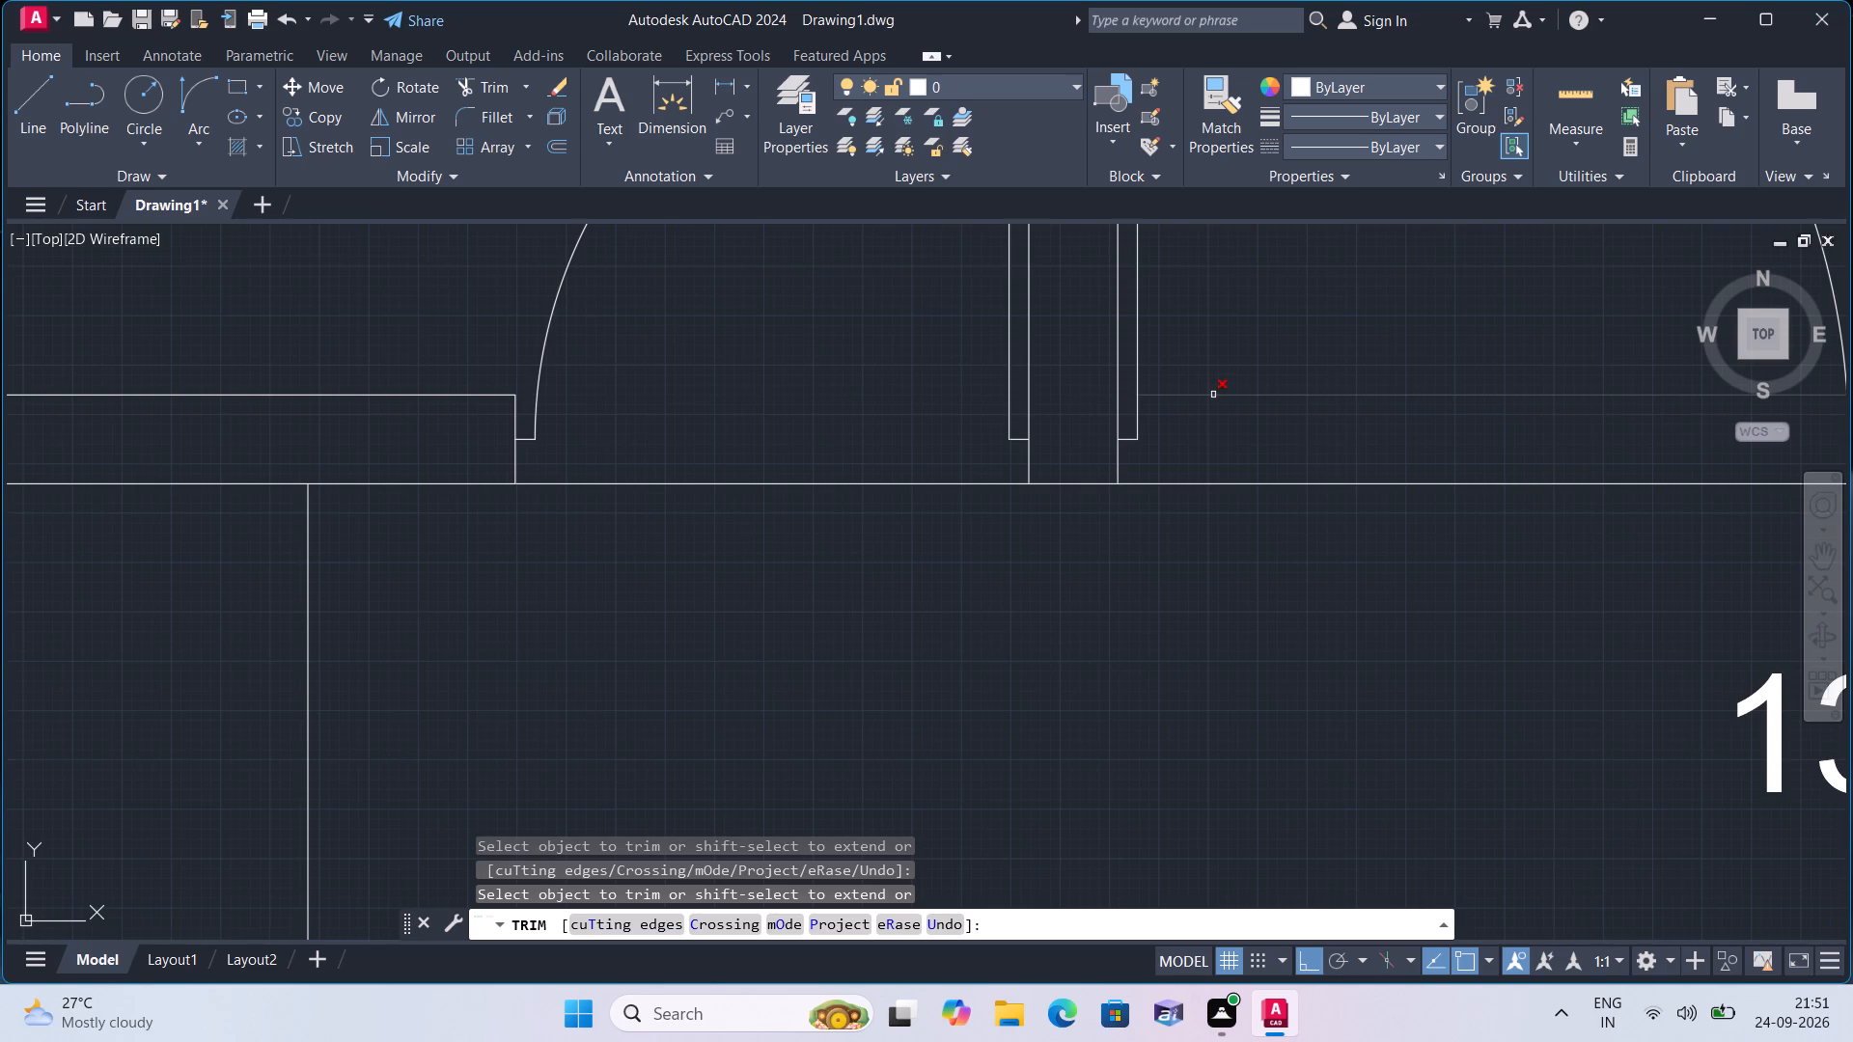
{"action": "scroll", "coordinate": [1213, 395], "scroll_direction": "down", "scroll_amount": 1}
{"action": "middle_click_drag", "start_coordinate": [1212, 394], "coordinate": [1066, 347]}
{"action": "left_click", "coordinate": [1071, 340]}
{"action": "left_click", "coordinate": [1075, 362]}
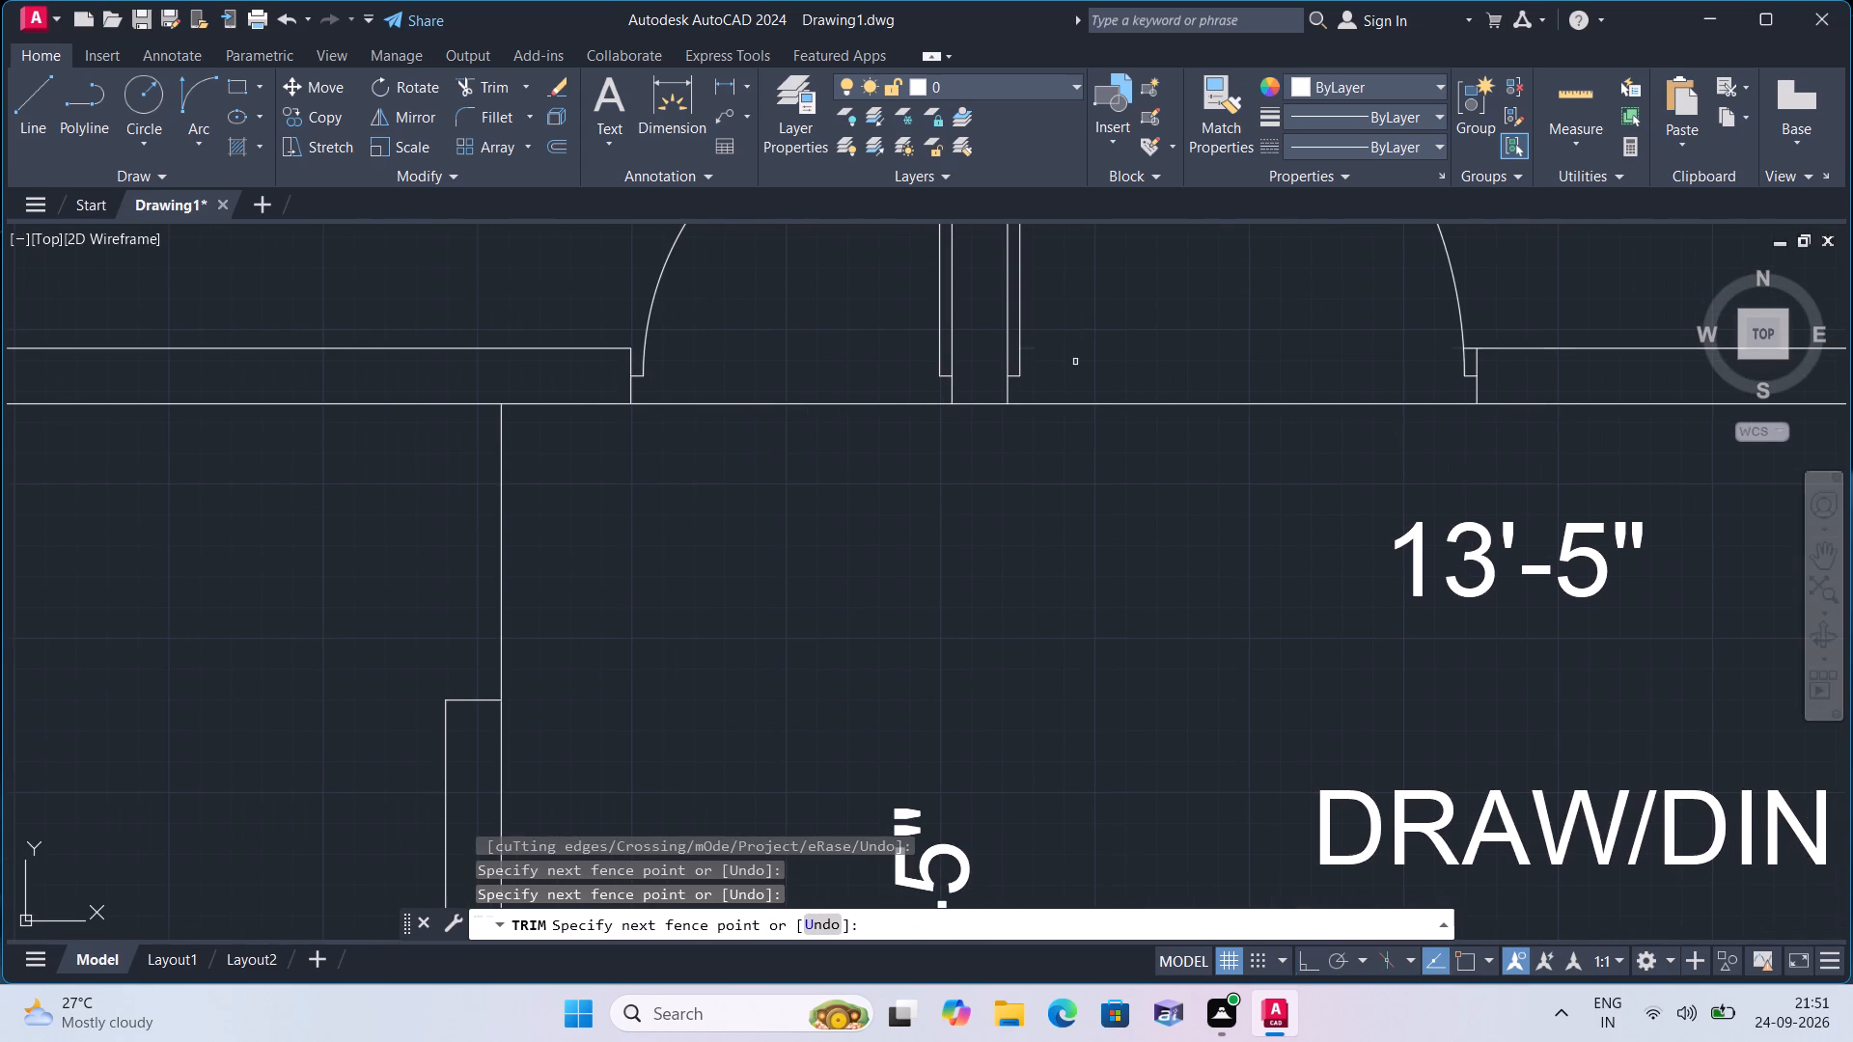
{"action": "scroll", "coordinate": [1083, 354], "scroll_direction": "down", "scroll_amount": 2}
{"action": "scroll", "coordinate": [1211, 340], "scroll_direction": "up", "scroll_amount": 4}
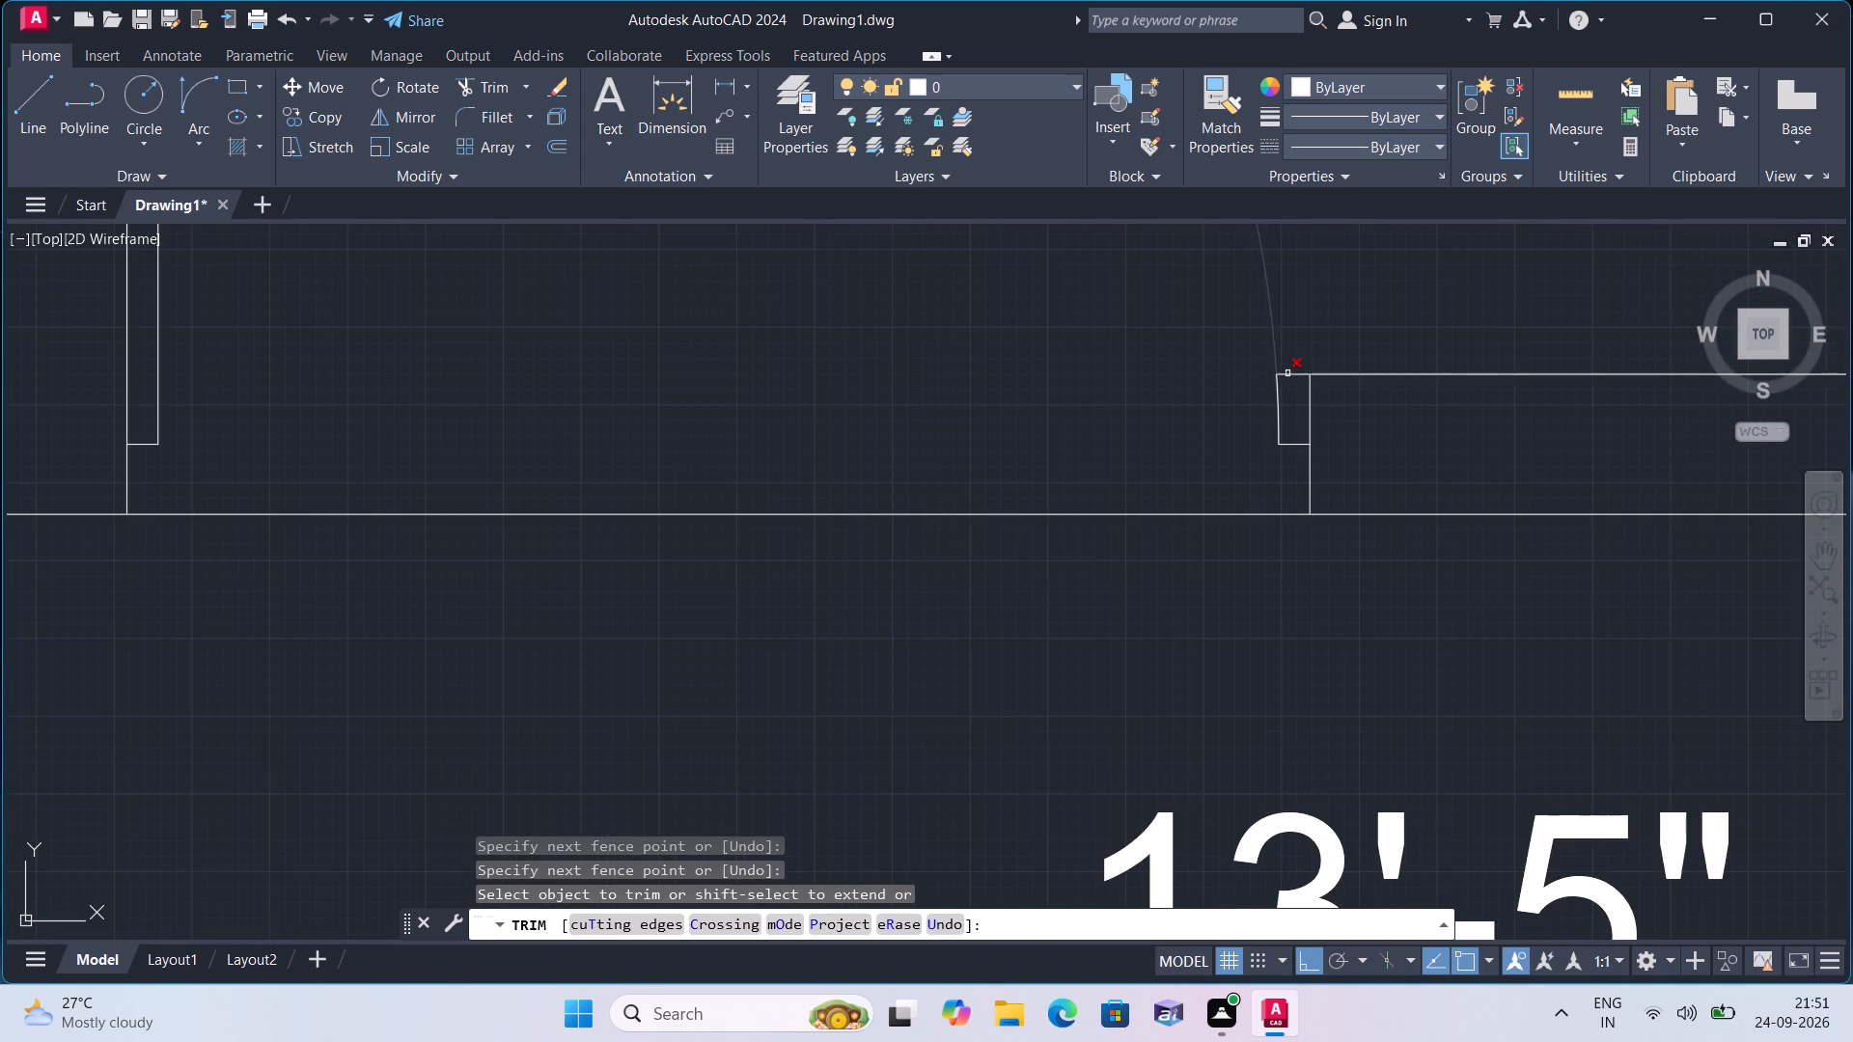
{"action": "left_click", "coordinate": [1289, 373]}
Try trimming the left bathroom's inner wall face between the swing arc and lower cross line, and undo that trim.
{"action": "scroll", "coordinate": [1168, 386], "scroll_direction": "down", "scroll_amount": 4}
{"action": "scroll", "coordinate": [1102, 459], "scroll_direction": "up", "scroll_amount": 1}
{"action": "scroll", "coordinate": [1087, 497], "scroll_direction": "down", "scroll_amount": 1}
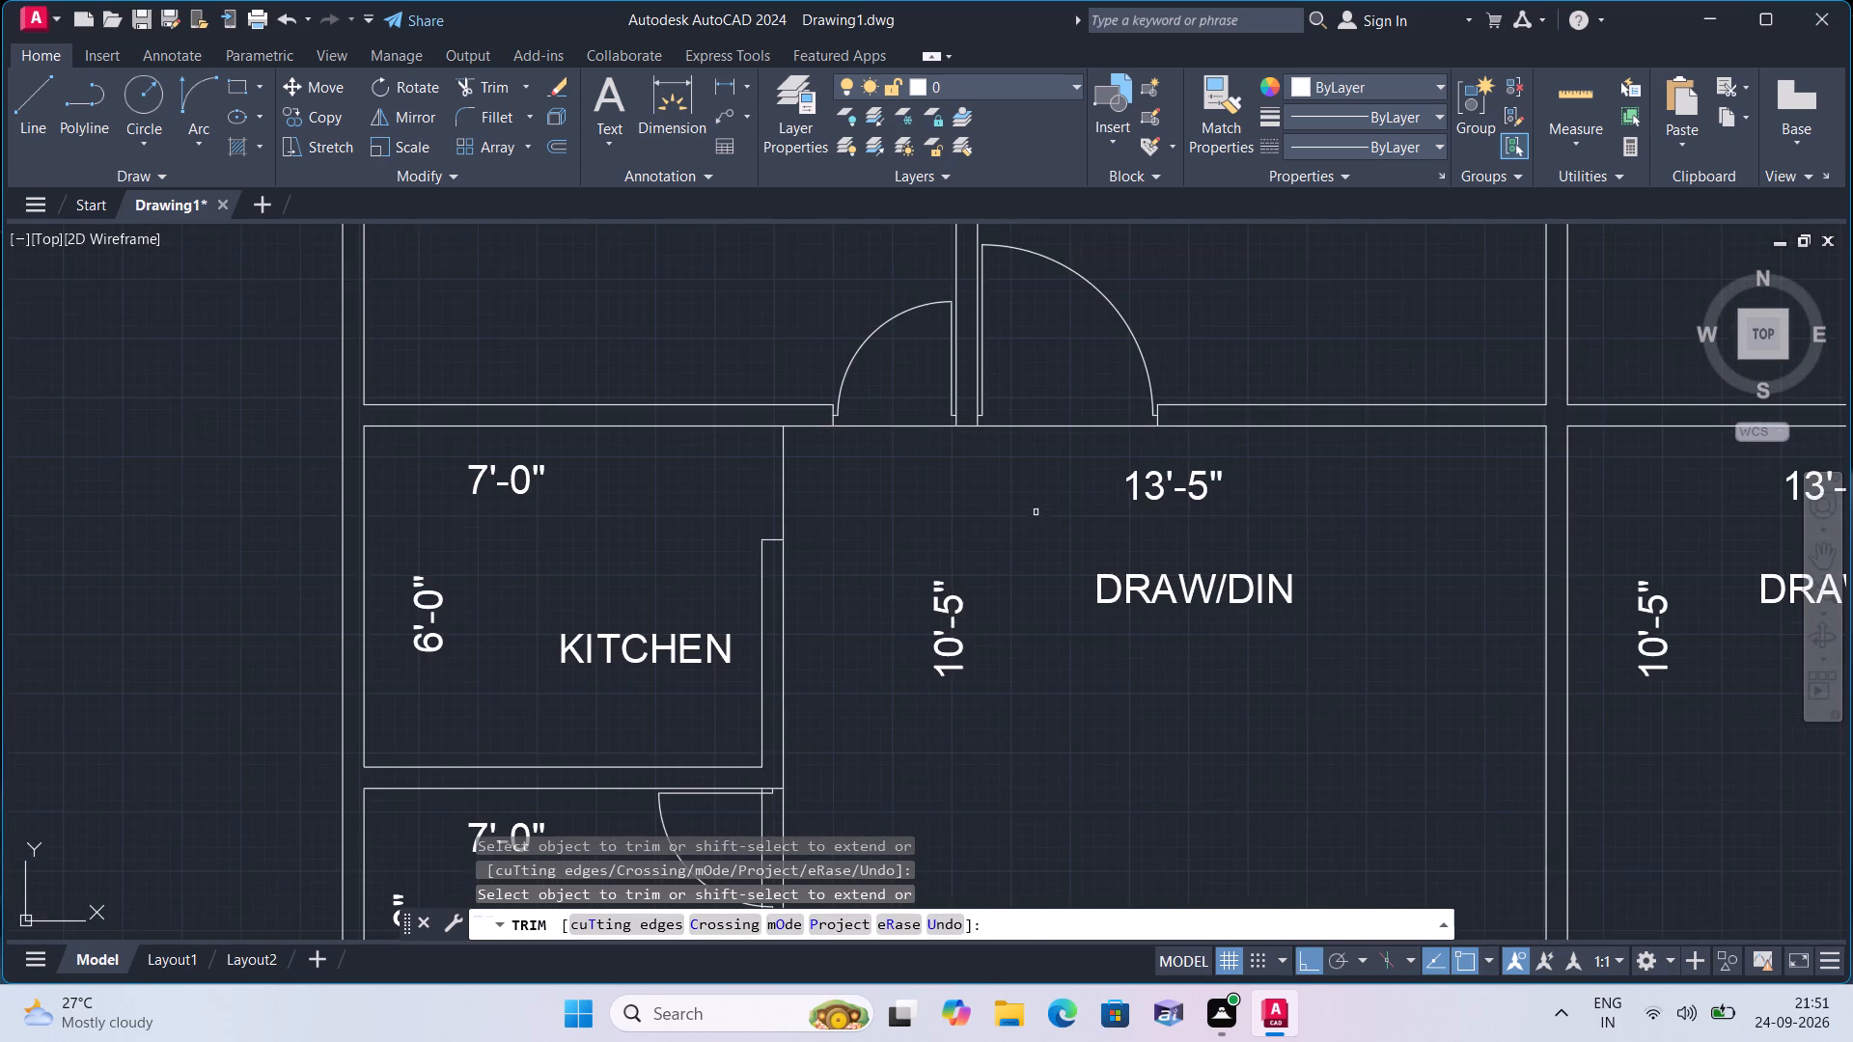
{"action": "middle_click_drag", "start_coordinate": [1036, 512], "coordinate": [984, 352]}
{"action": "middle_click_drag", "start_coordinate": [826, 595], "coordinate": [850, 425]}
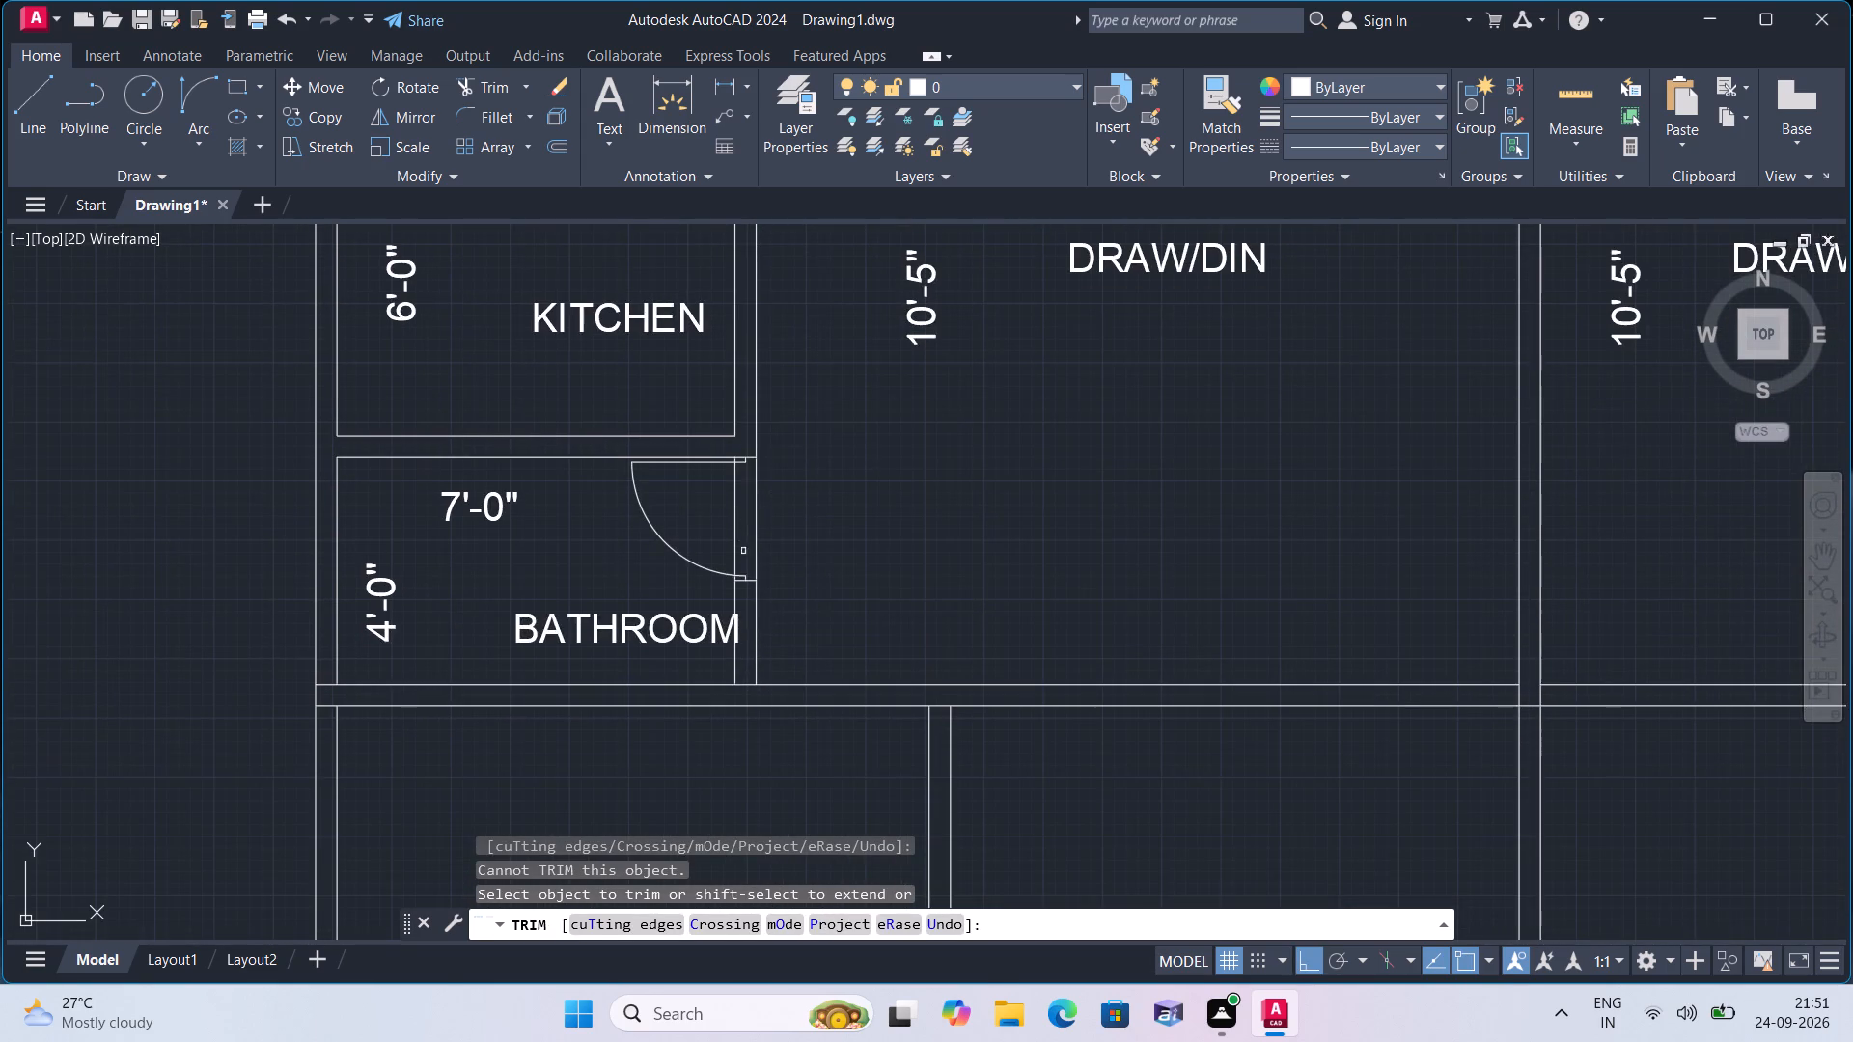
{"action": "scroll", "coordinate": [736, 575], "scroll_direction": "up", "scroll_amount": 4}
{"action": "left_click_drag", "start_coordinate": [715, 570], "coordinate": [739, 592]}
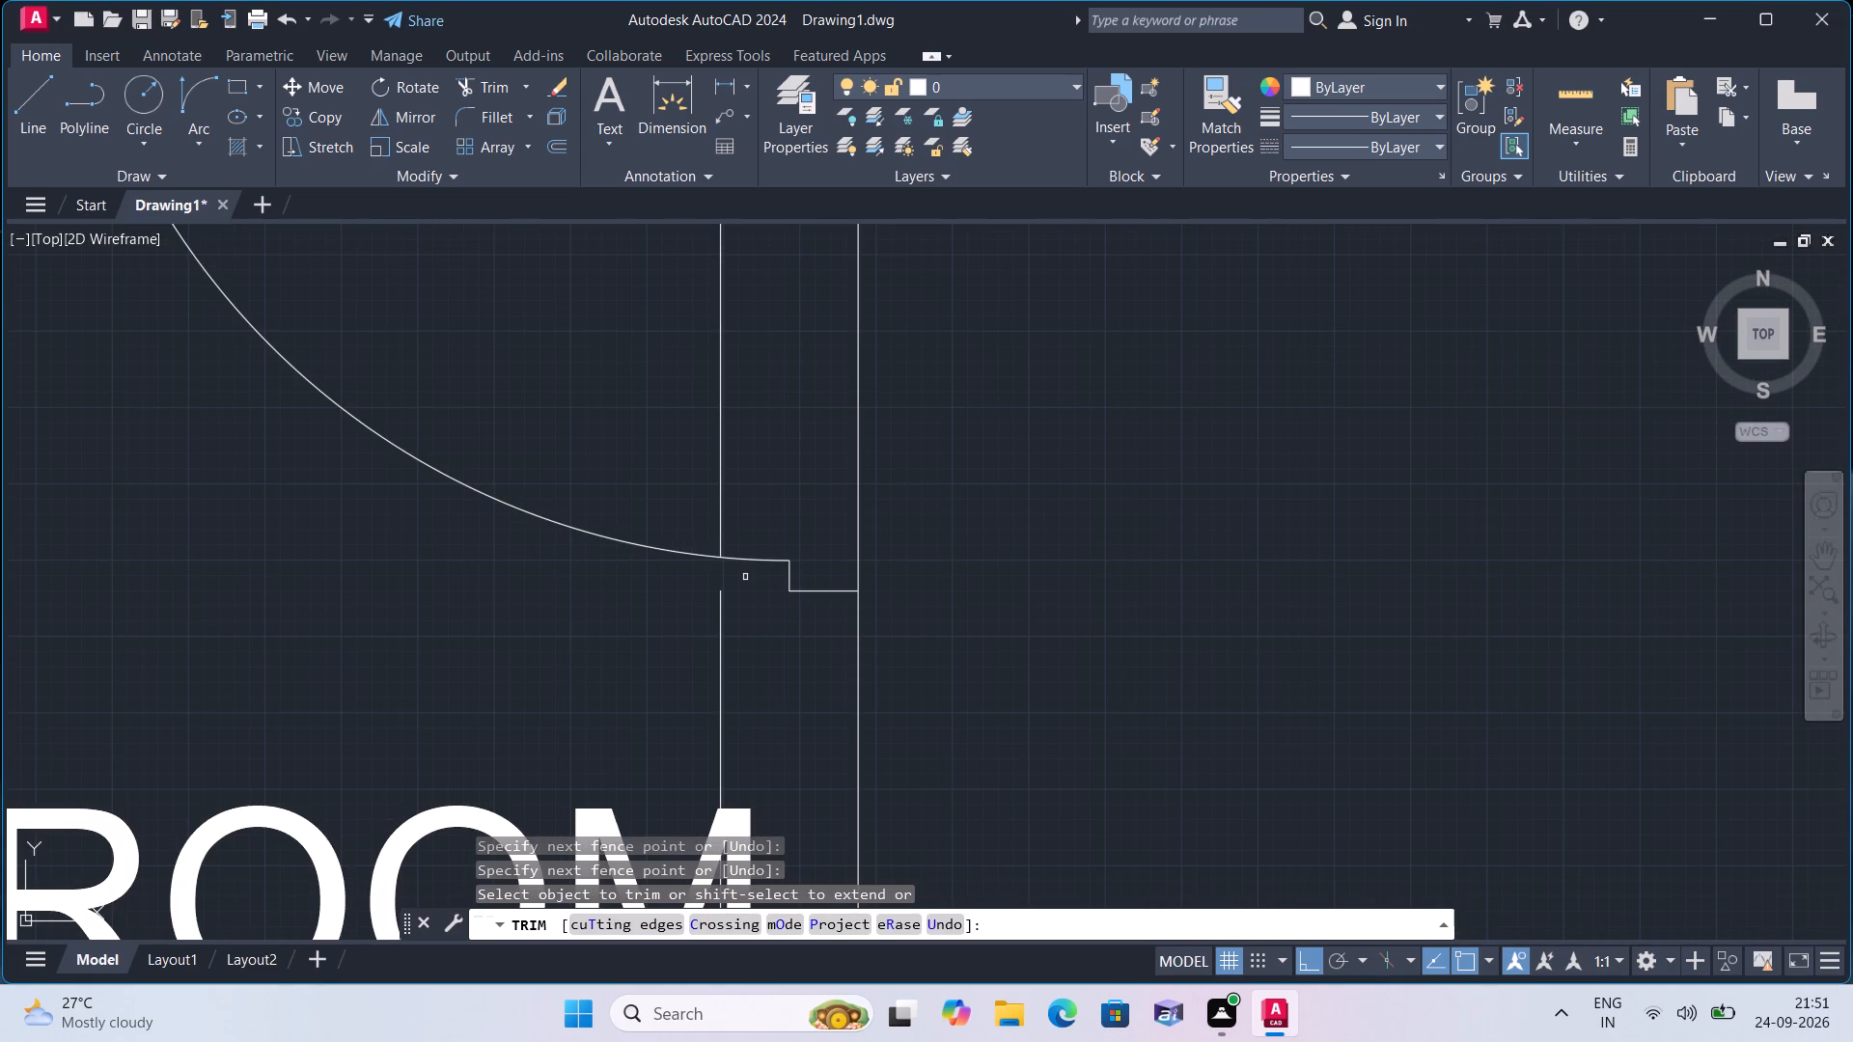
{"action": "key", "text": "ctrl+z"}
Trim the left bathroom's inner wall face across its door opening, from the lower cross line up past the leaf.
{"action": "scroll", "coordinate": [750, 580], "scroll_direction": "down", "scroll_amount": 3}
{"action": "scroll", "coordinate": [661, 609], "scroll_direction": "down", "scroll_amount": 1}
{"action": "middle_click_drag", "start_coordinate": [661, 609], "coordinate": [762, 506]}
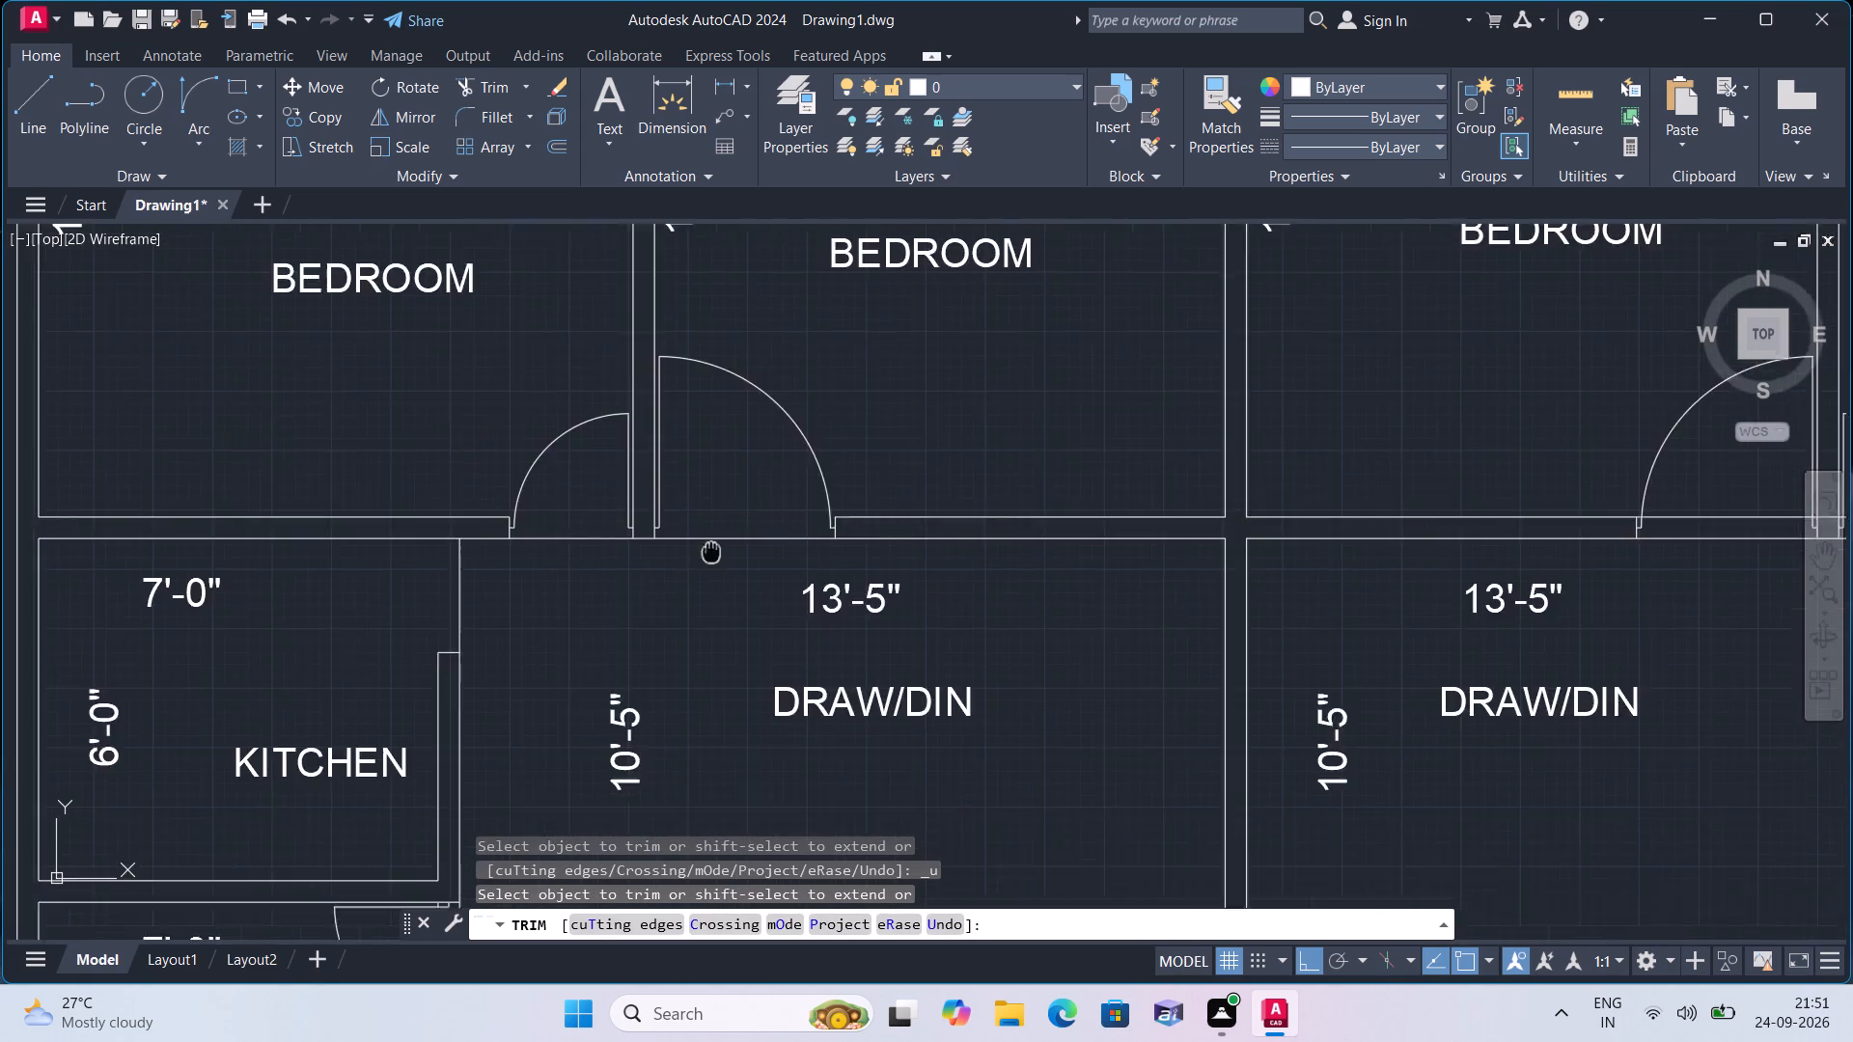
{"action": "middle_click_drag", "start_coordinate": [762, 506], "coordinate": [817, 425]}
{"action": "middle_click_drag", "start_coordinate": [658, 611], "coordinate": [773, 357]}
{"action": "scroll", "coordinate": [672, 654], "scroll_direction": "up", "scroll_amount": 4}
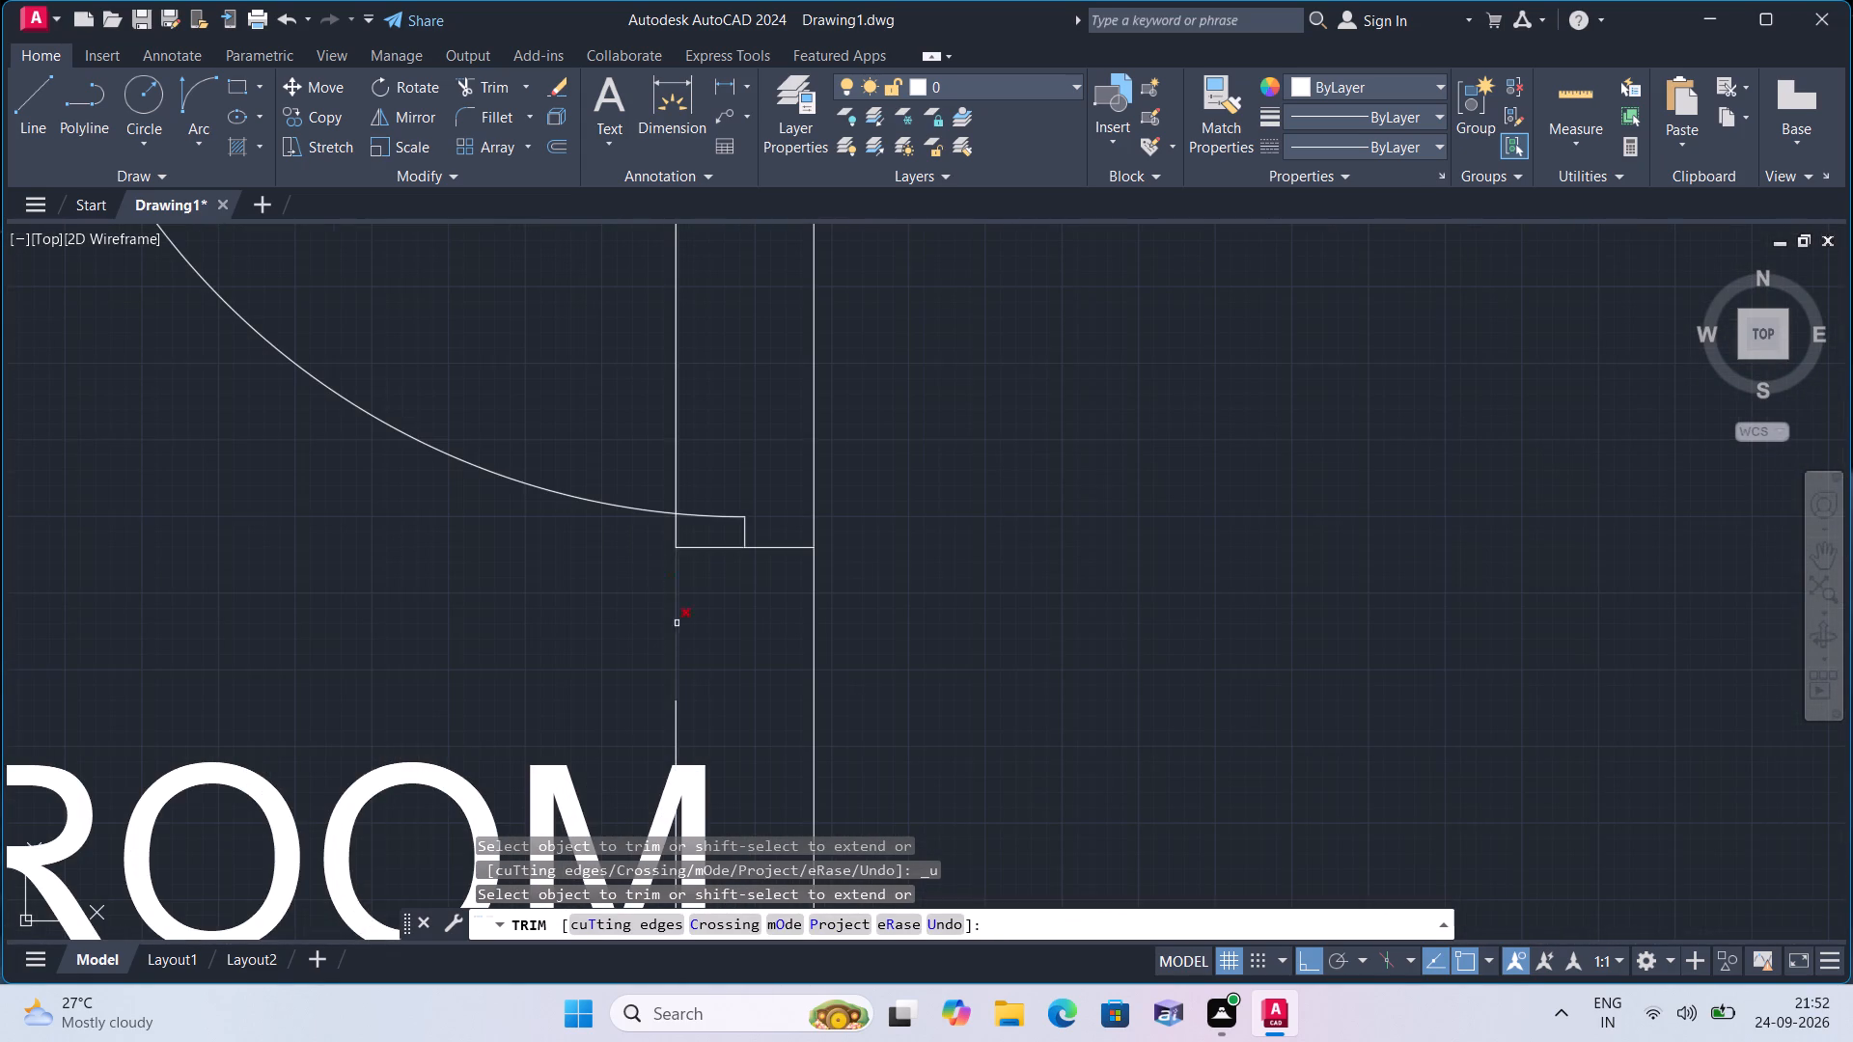
{"action": "left_click", "coordinate": [673, 531]}
{"action": "scroll", "coordinate": [649, 531], "scroll_direction": "down", "scroll_amount": 2}
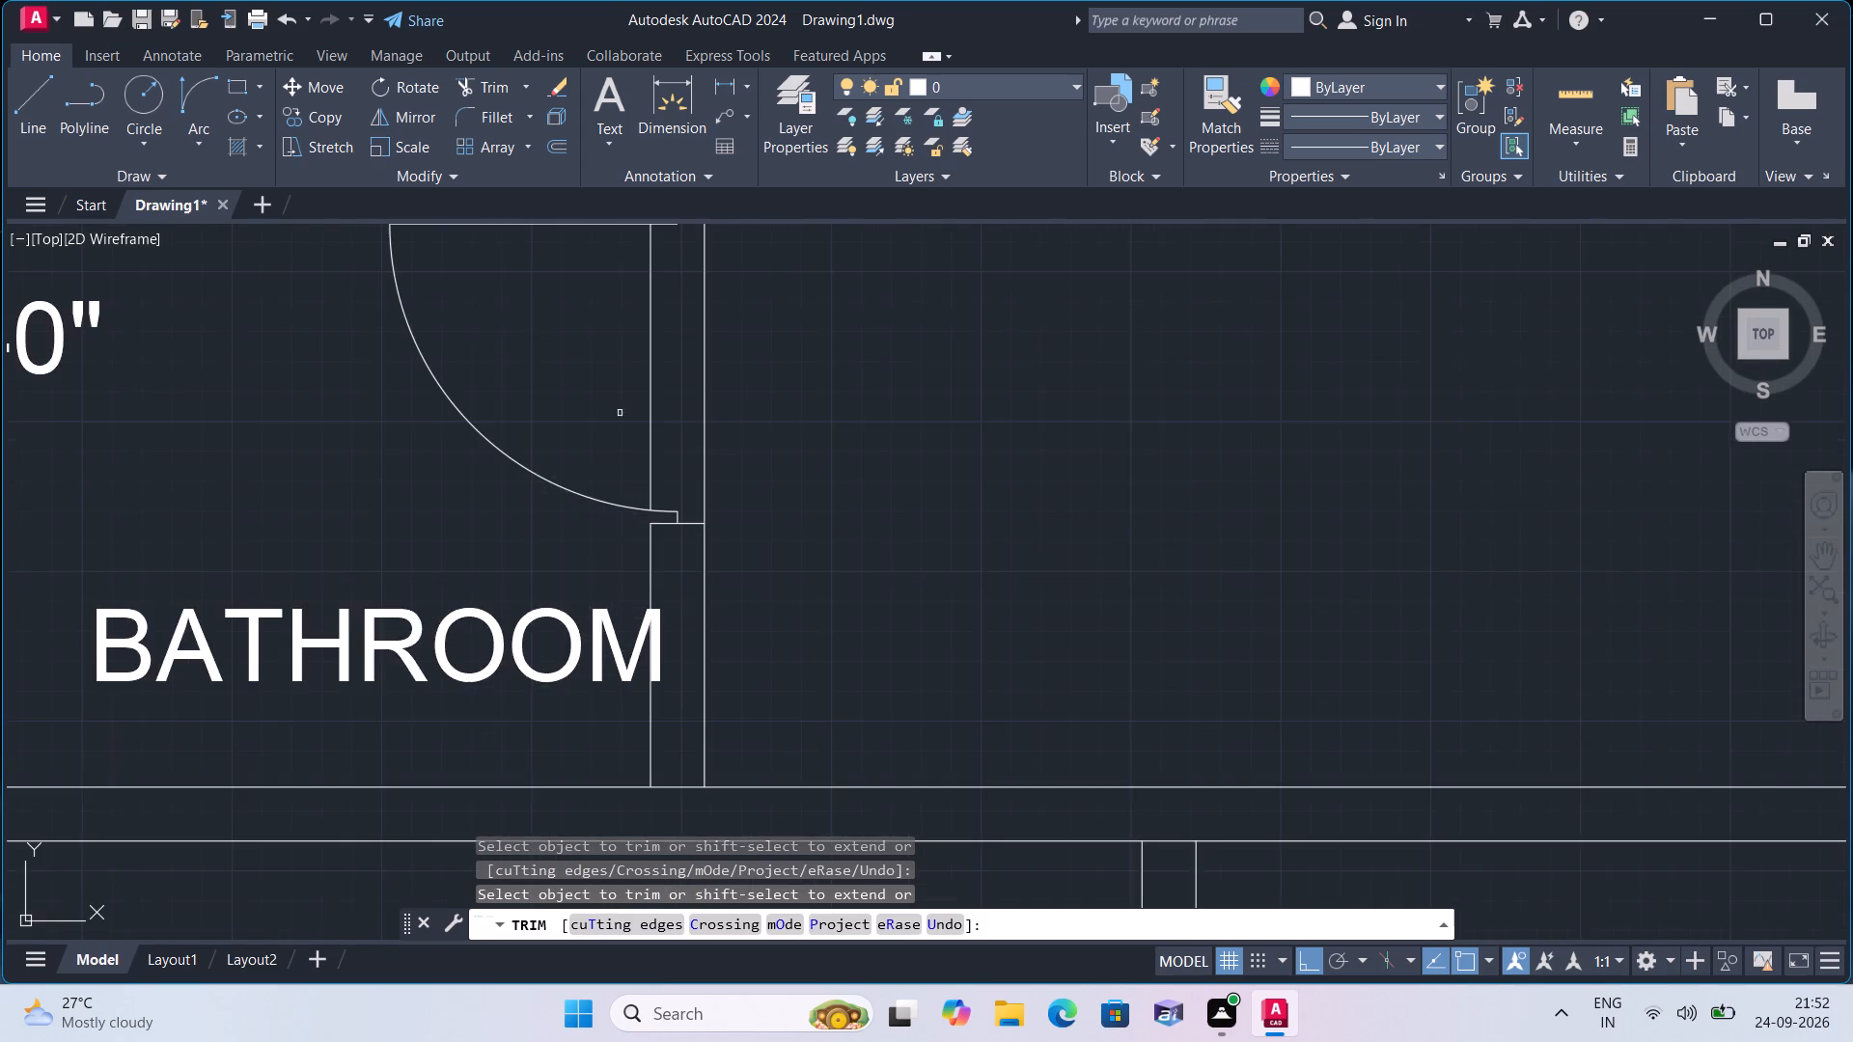
{"action": "middle_click_drag", "start_coordinate": [605, 393], "coordinate": [758, 615]}
{"action": "left_click", "coordinate": [802, 528]}
{"action": "scroll", "coordinate": [794, 452], "scroll_direction": "up", "scroll_amount": 3}
{"action": "left_click", "coordinate": [811, 406]}
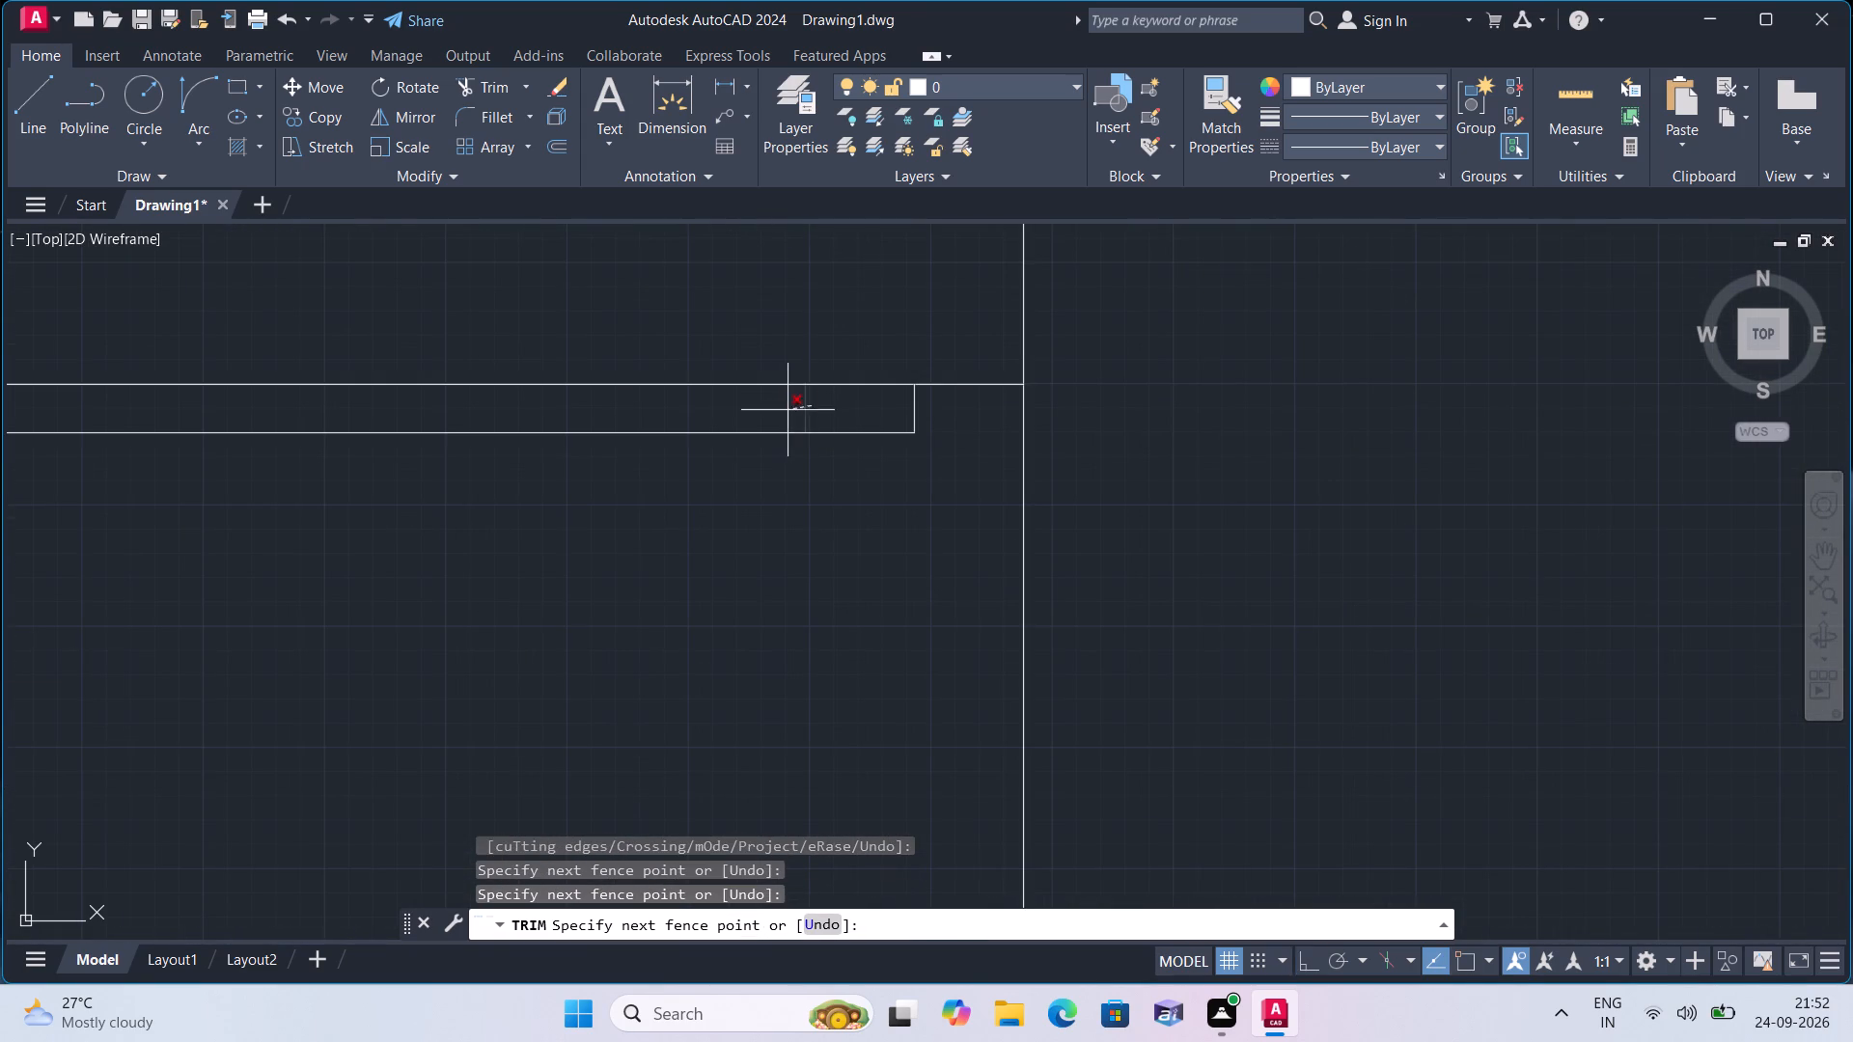
{"action": "left_click", "coordinate": [778, 410]}
Trim the kitchen-side wall face across the right kitchen's door opening, above the short cross line.
{"action": "scroll", "coordinate": [778, 410], "scroll_direction": "down", "scroll_amount": 5}
{"action": "scroll", "coordinate": [914, 500], "scroll_direction": "down", "scroll_amount": 1}
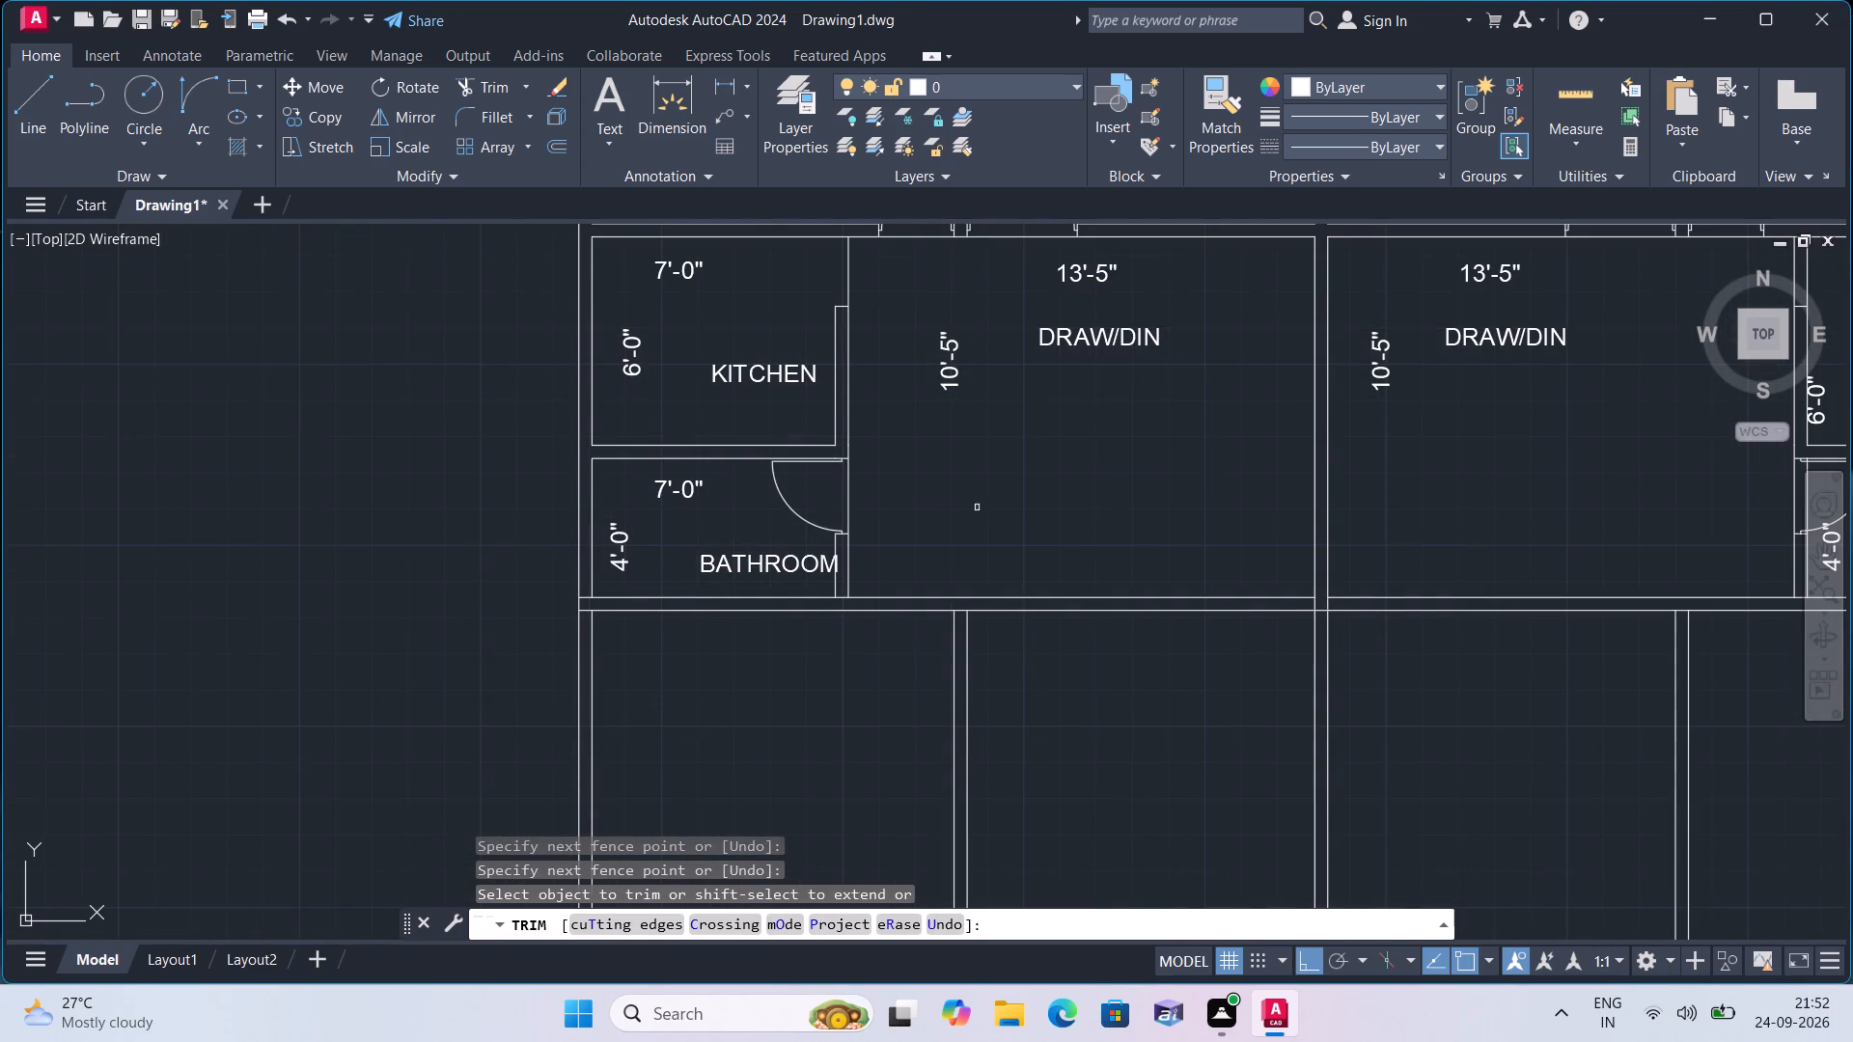
{"action": "middle_click_drag", "start_coordinate": [969, 501], "coordinate": [717, 530]}
{"action": "scroll", "coordinate": [735, 523], "scroll_direction": "down", "scroll_amount": 1}
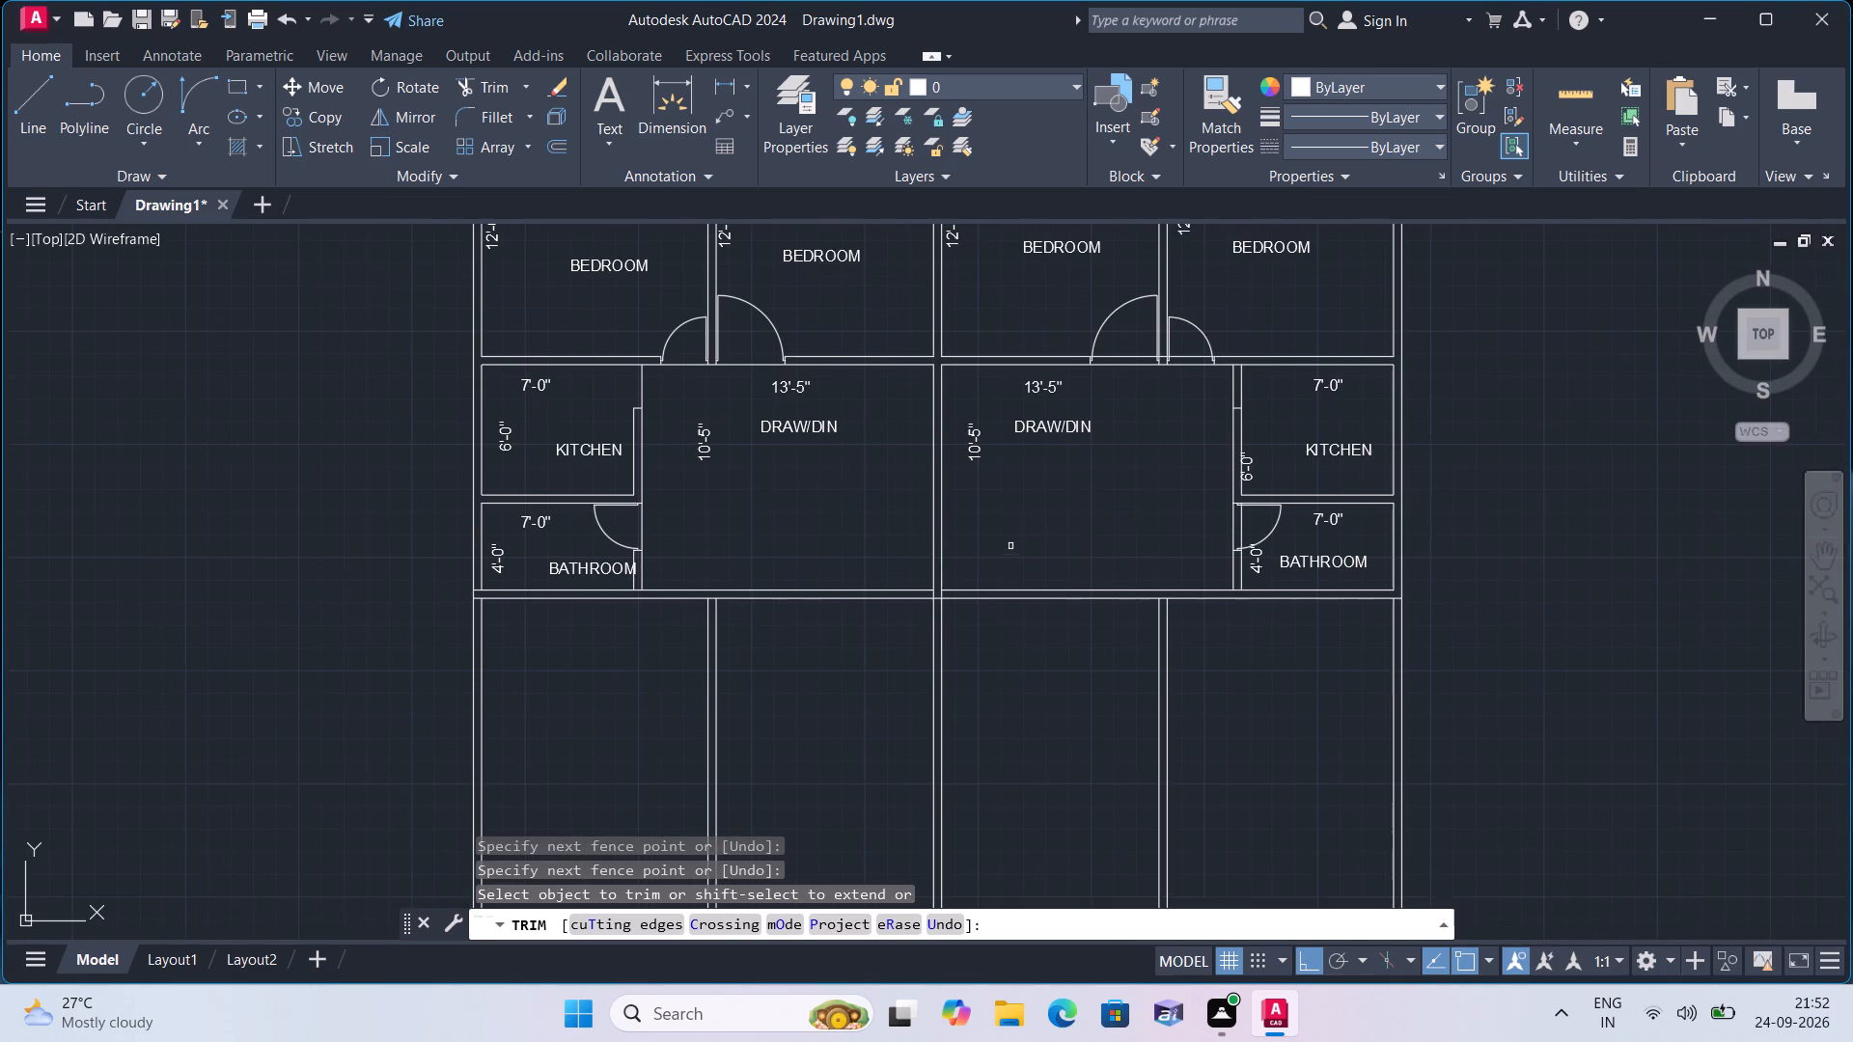
{"action": "middle_click_drag", "start_coordinate": [1010, 540], "coordinate": [862, 685]}
{"action": "scroll", "coordinate": [1065, 533], "scroll_direction": "up", "scroll_amount": 3}
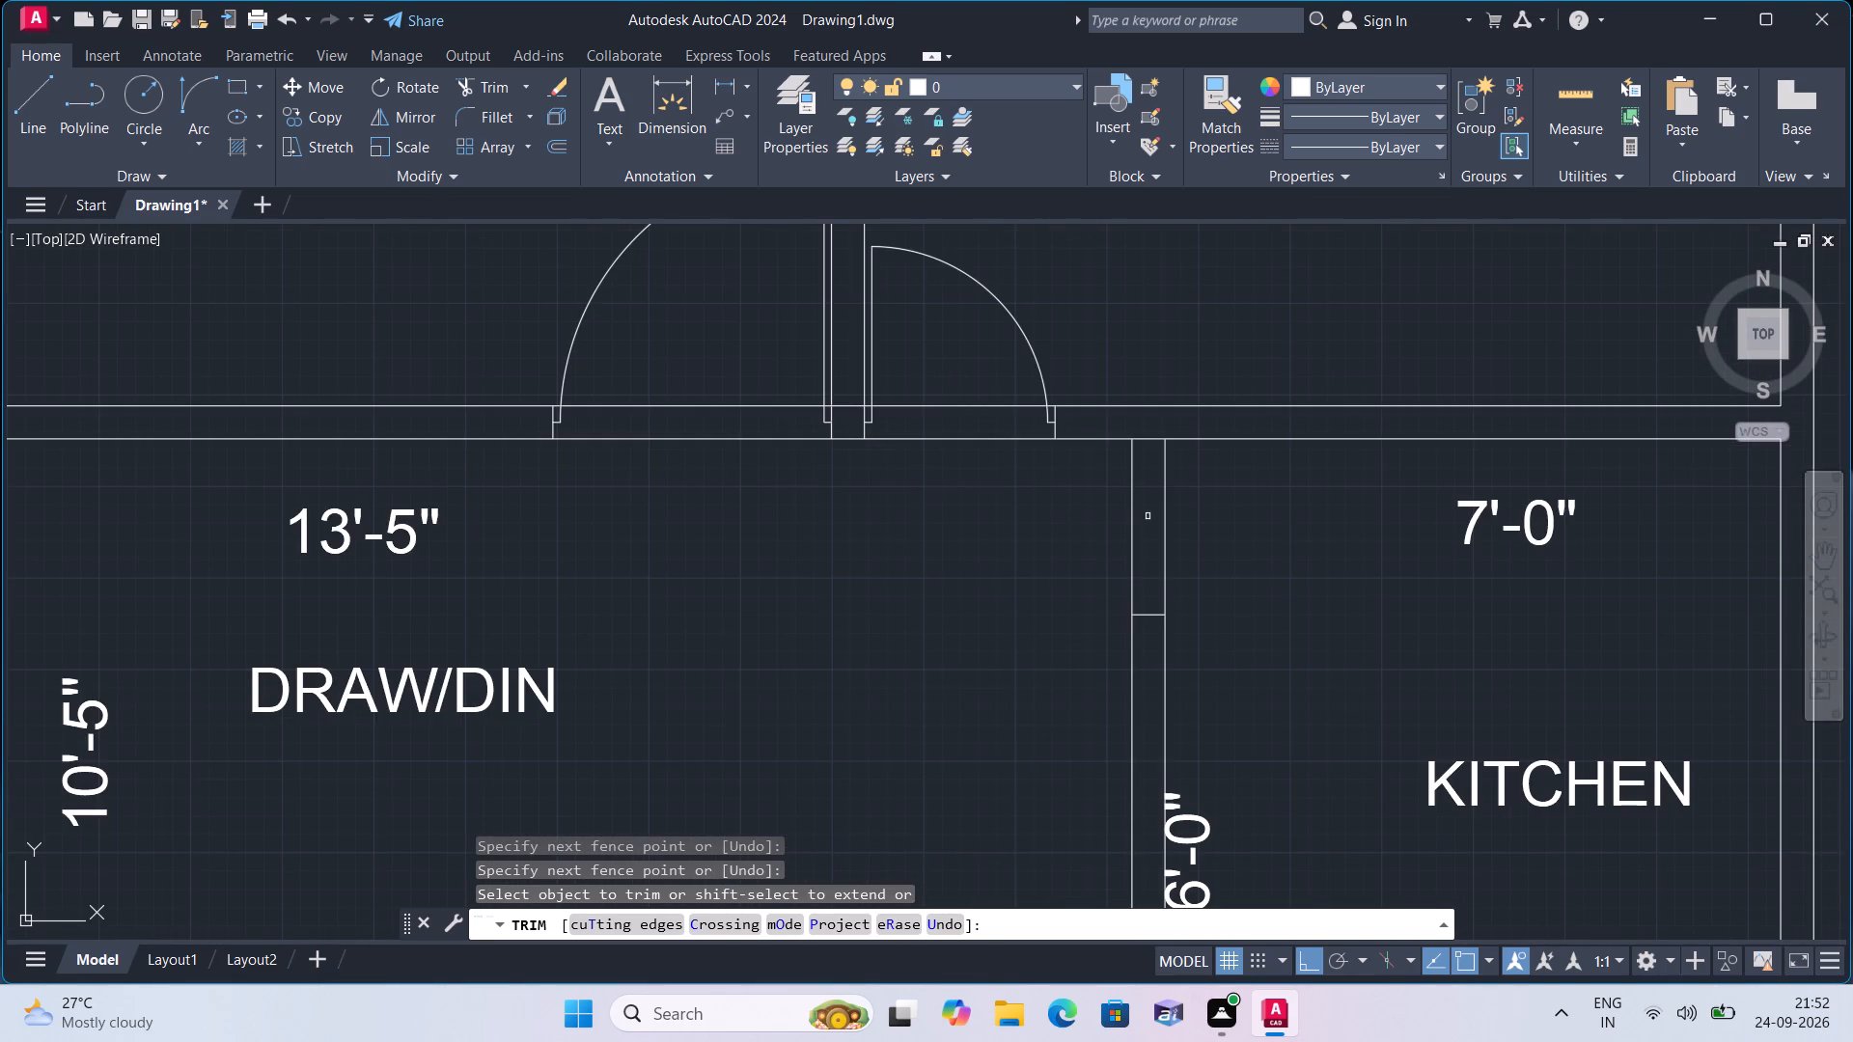
{"action": "left_click", "coordinate": [1168, 514]}
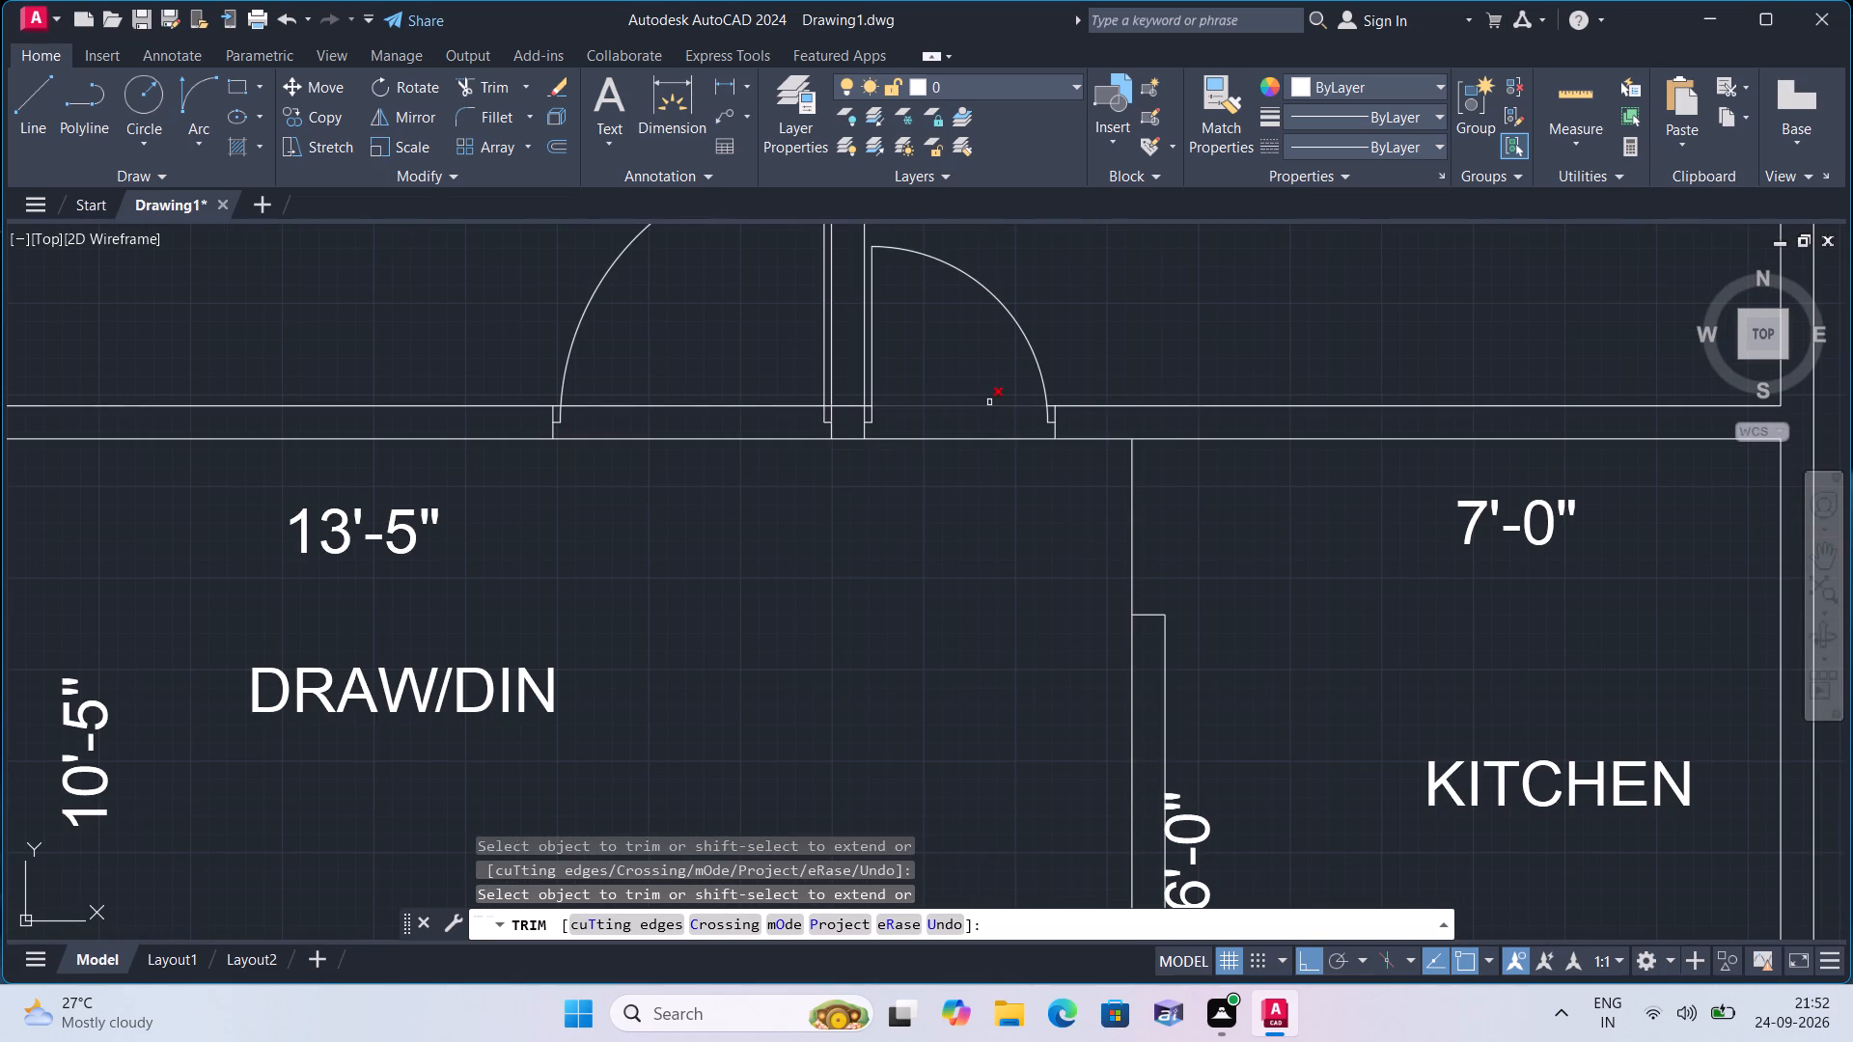
Trim the bedroom-side wall face across the main stretches of both bedroom door openings in the right-hand unit.
{"action": "left_click", "coordinate": [989, 402]}
{"action": "scroll", "coordinate": [540, 422], "scroll_direction": "up", "scroll_amount": 2}
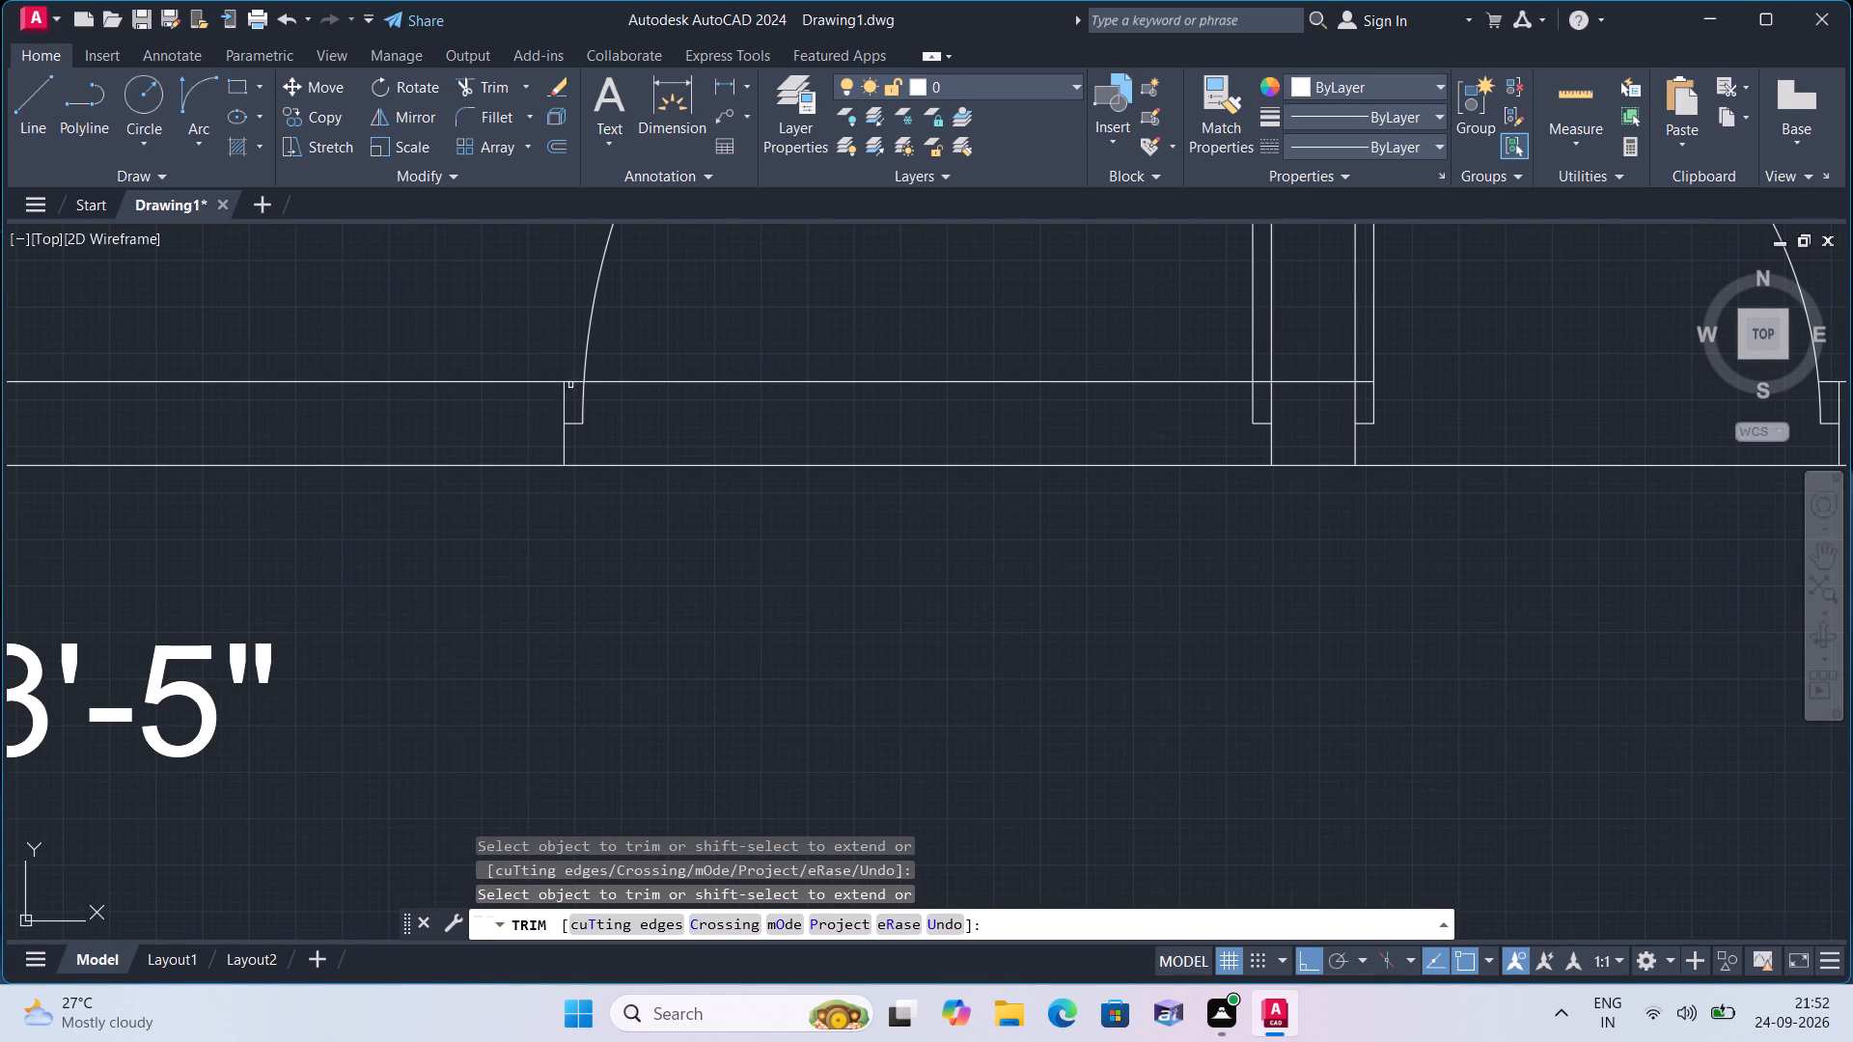
{"action": "left_click", "coordinate": [571, 380]}
{"action": "left_click", "coordinate": [658, 377]}
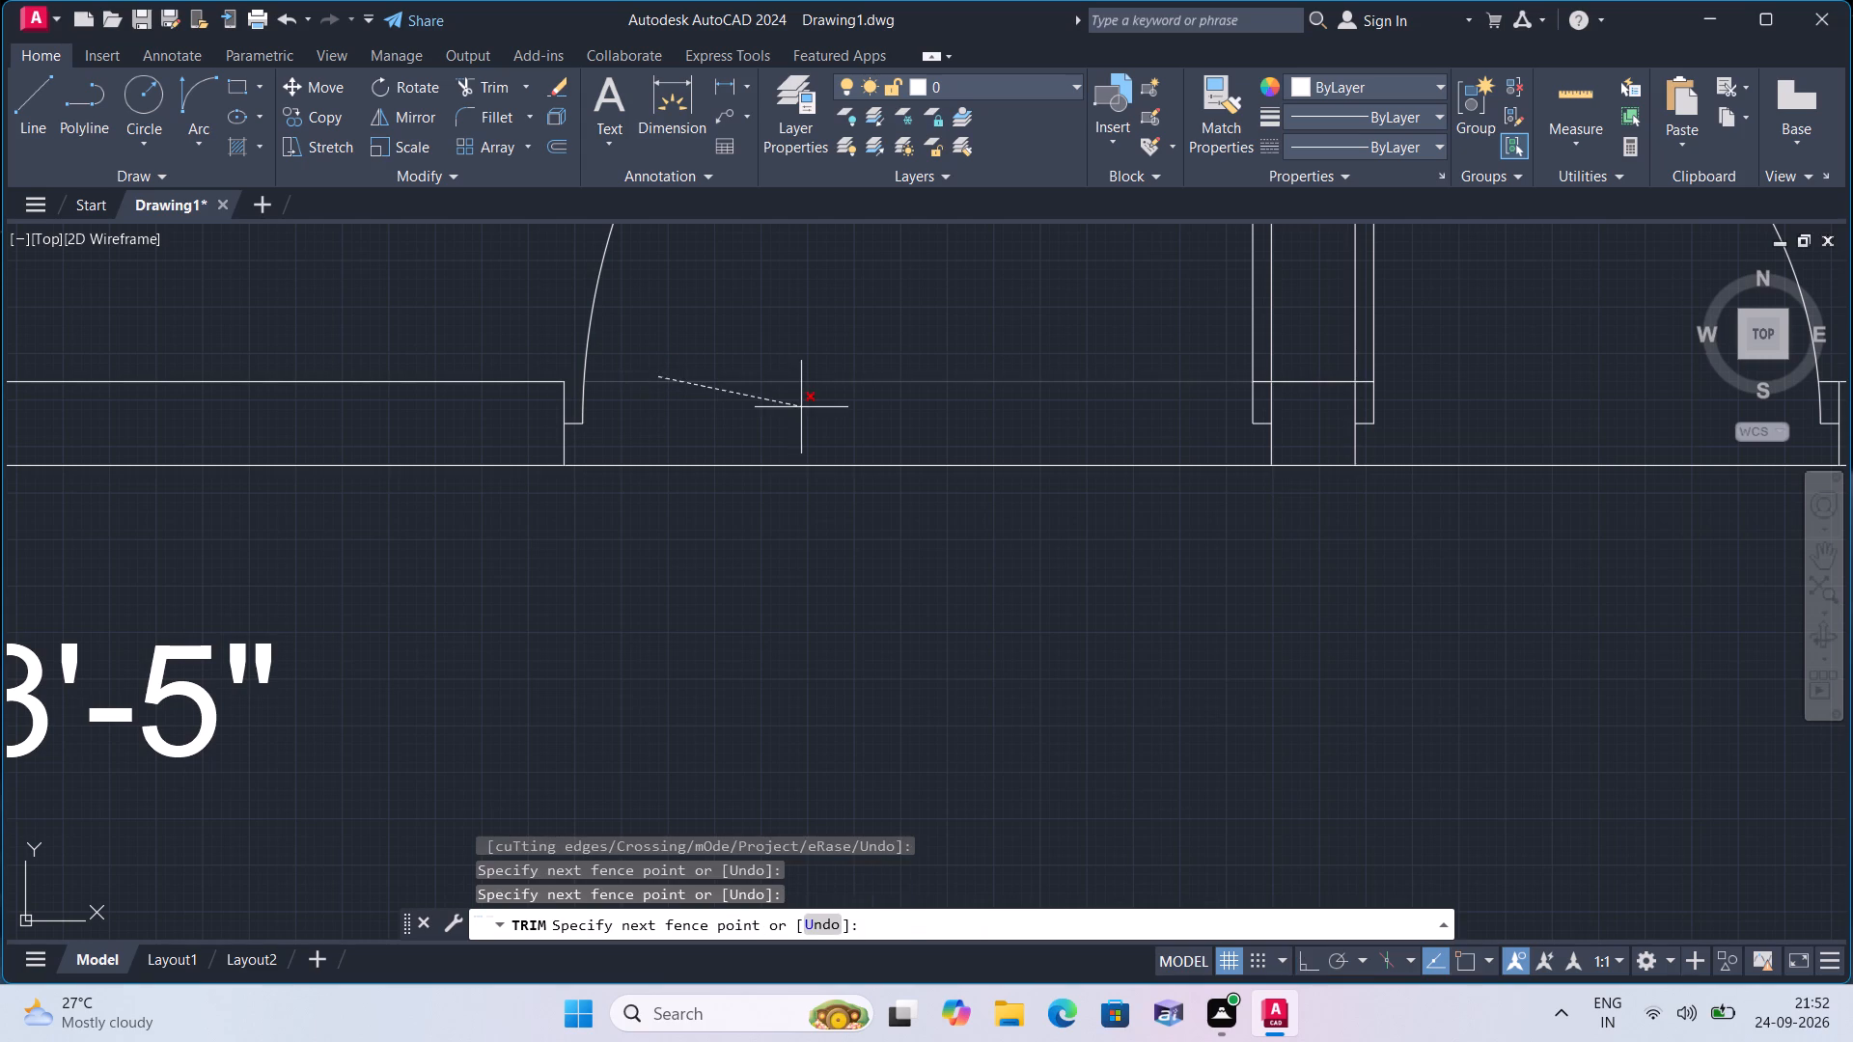
{"action": "left_click", "coordinate": [801, 405]}
Trim the leftover bedroom-side wall face pieces behind both leaves, between the partition faces and beside the right unit's outer door jamb.
{"action": "scroll", "coordinate": [976, 389], "scroll_direction": "down", "scroll_amount": 1}
{"action": "scroll", "coordinate": [1169, 375], "scroll_direction": "up", "scroll_amount": 3}
{"action": "left_click", "coordinate": [1116, 398]}
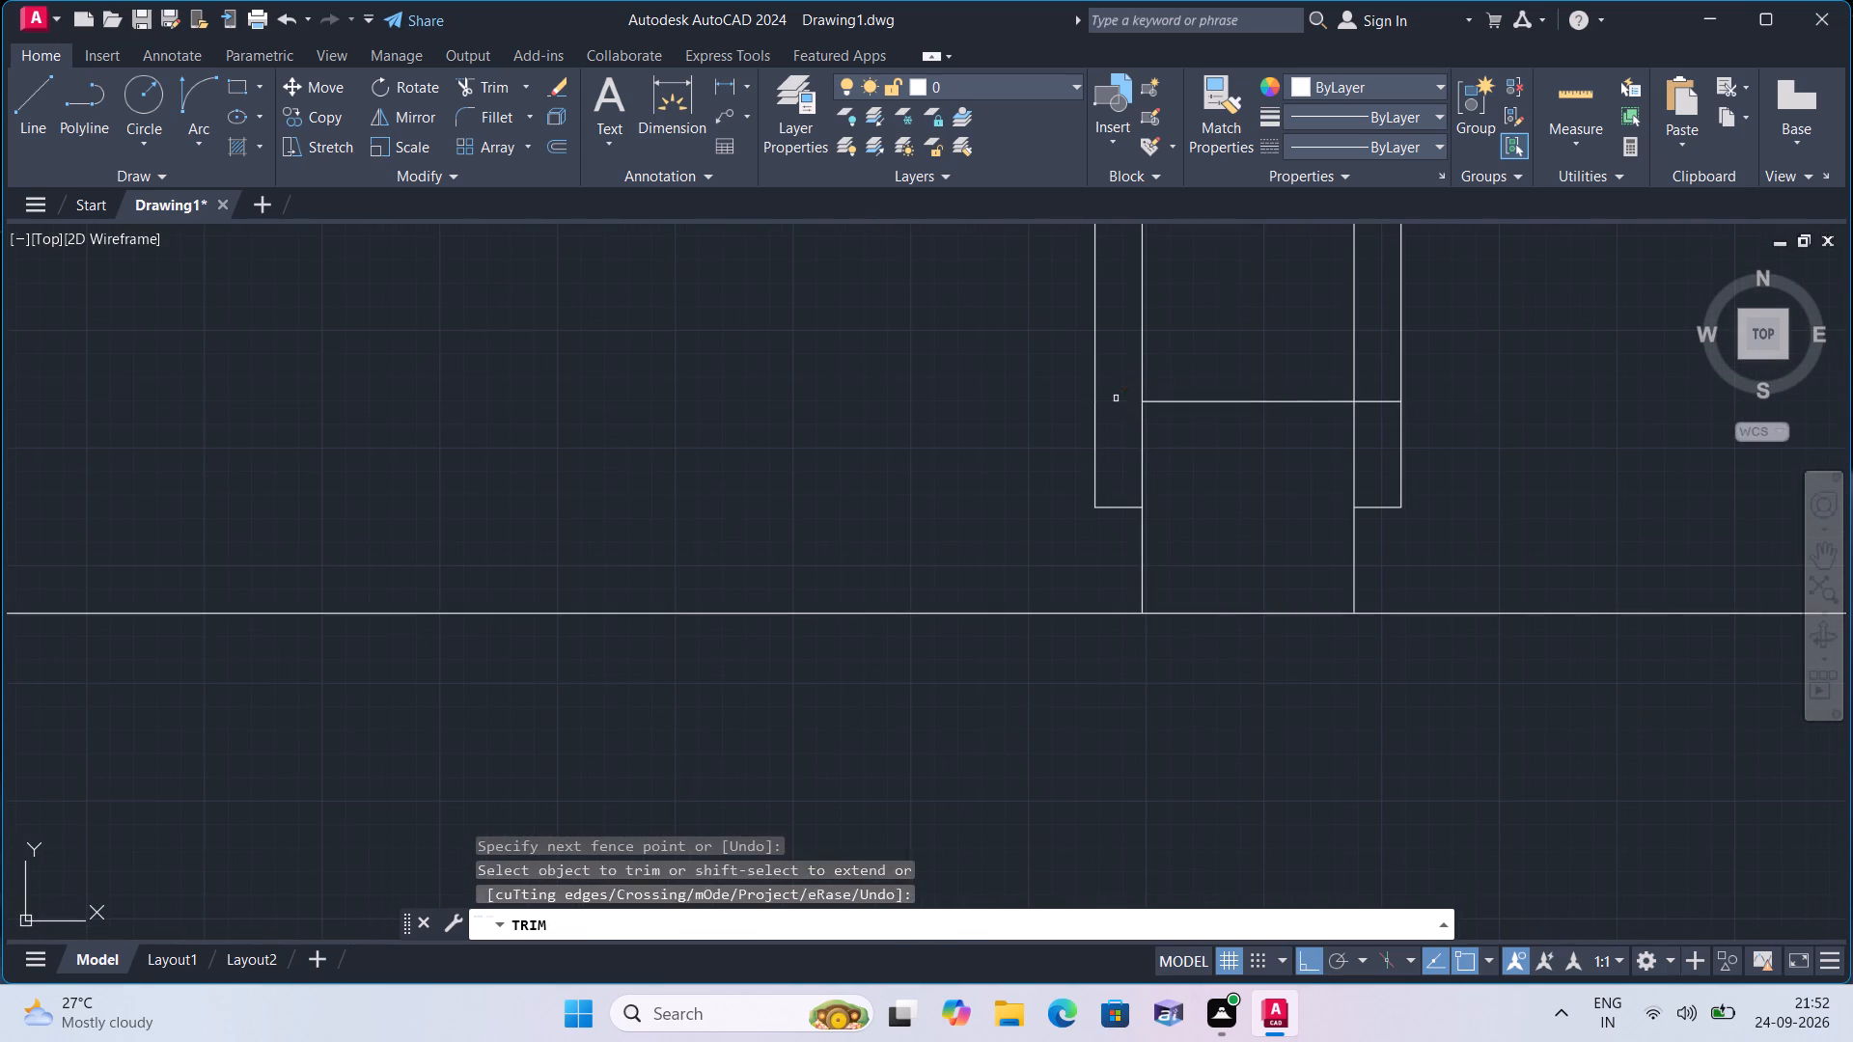
{"action": "left_click", "coordinate": [1205, 396]}
{"action": "left_click", "coordinate": [1213, 419]}
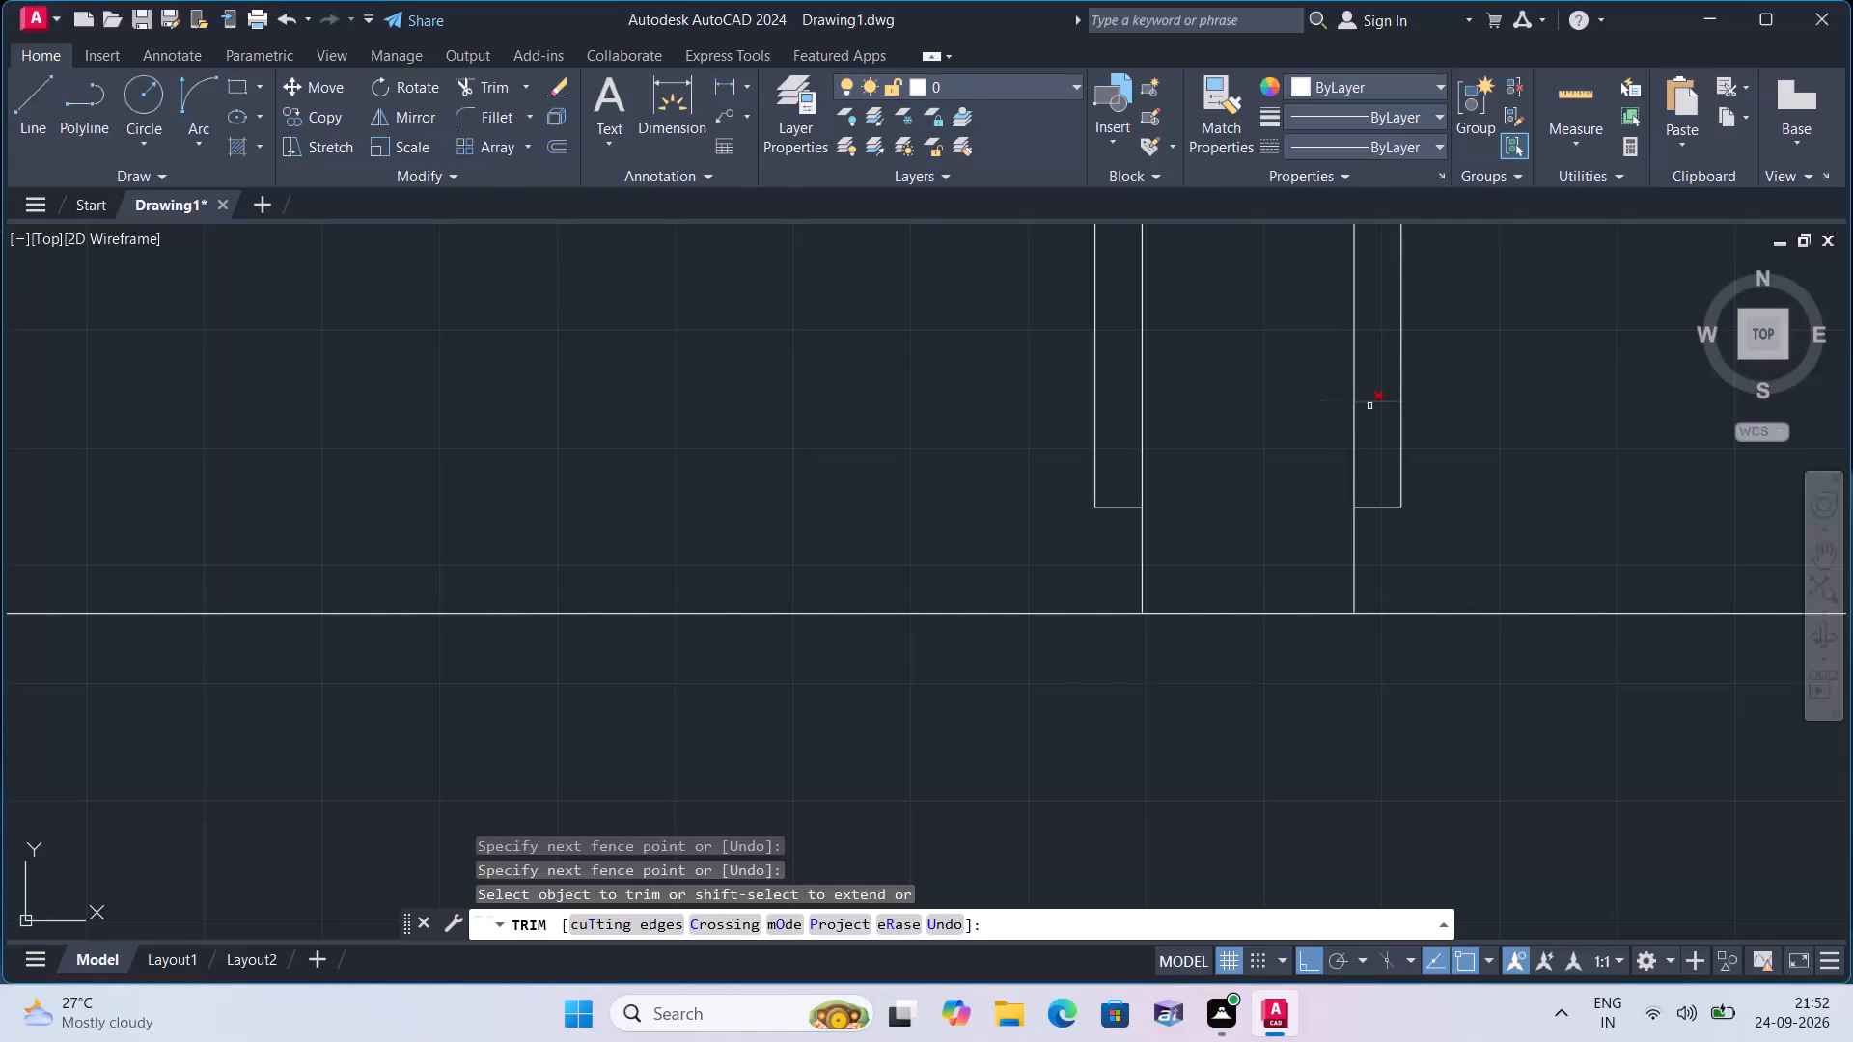
{"action": "left_click", "coordinate": [1371, 399]}
{"action": "scroll", "coordinate": [1294, 404], "scroll_direction": "down", "scroll_amount": 3}
{"action": "scroll", "coordinate": [1518, 407], "scroll_direction": "up", "scroll_amount": 2}
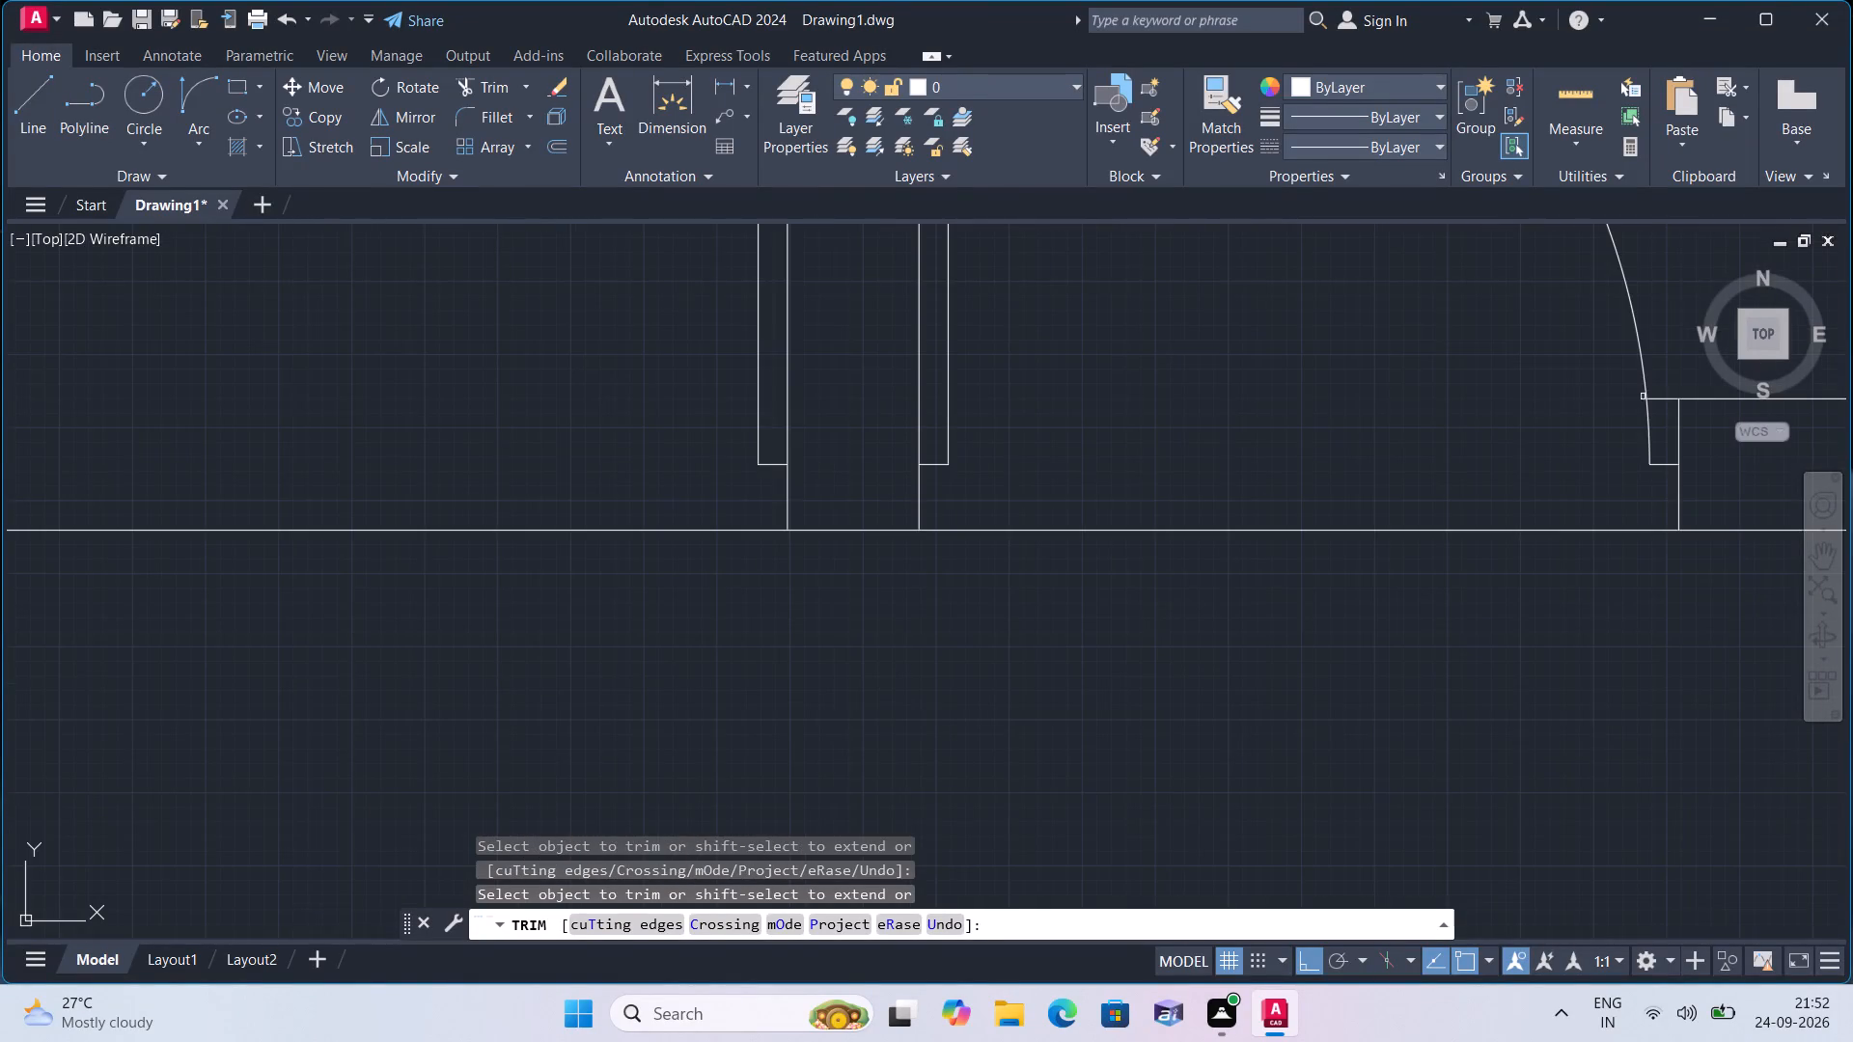
{"action": "middle_click_drag", "start_coordinate": [1591, 414], "coordinate": [1231, 488]}
{"action": "left_click", "coordinate": [1308, 470]}
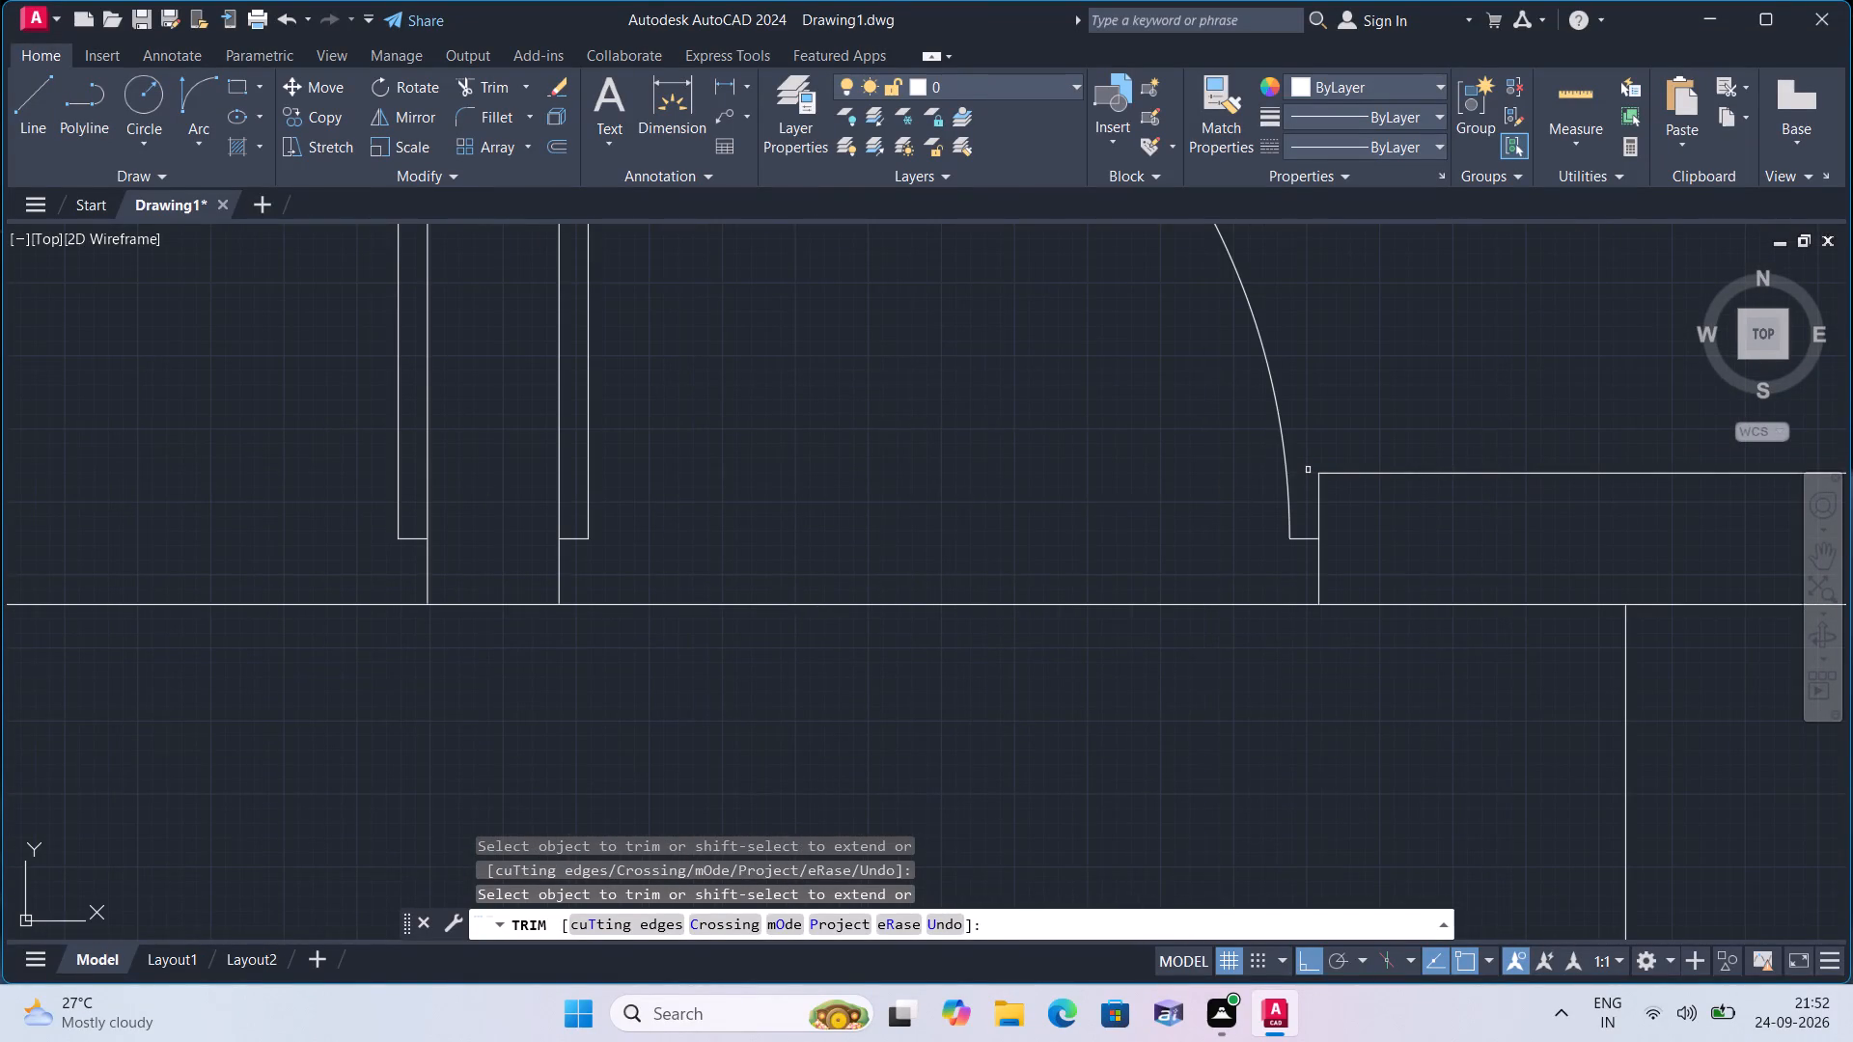
Trim the right bathroom's inner wall face across its door opening, from above the leaf down to the lower jamb line.
{"action": "scroll", "coordinate": [1237, 475], "scroll_direction": "down", "scroll_amount": 4}
{"action": "middle_click_drag", "start_coordinate": [1148, 624], "coordinate": [1009, 294]}
{"action": "scroll", "coordinate": [1102, 566], "scroll_direction": "down", "scroll_amount": 1}
{"action": "scroll", "coordinate": [1109, 457], "scroll_direction": "up", "scroll_amount": 1}
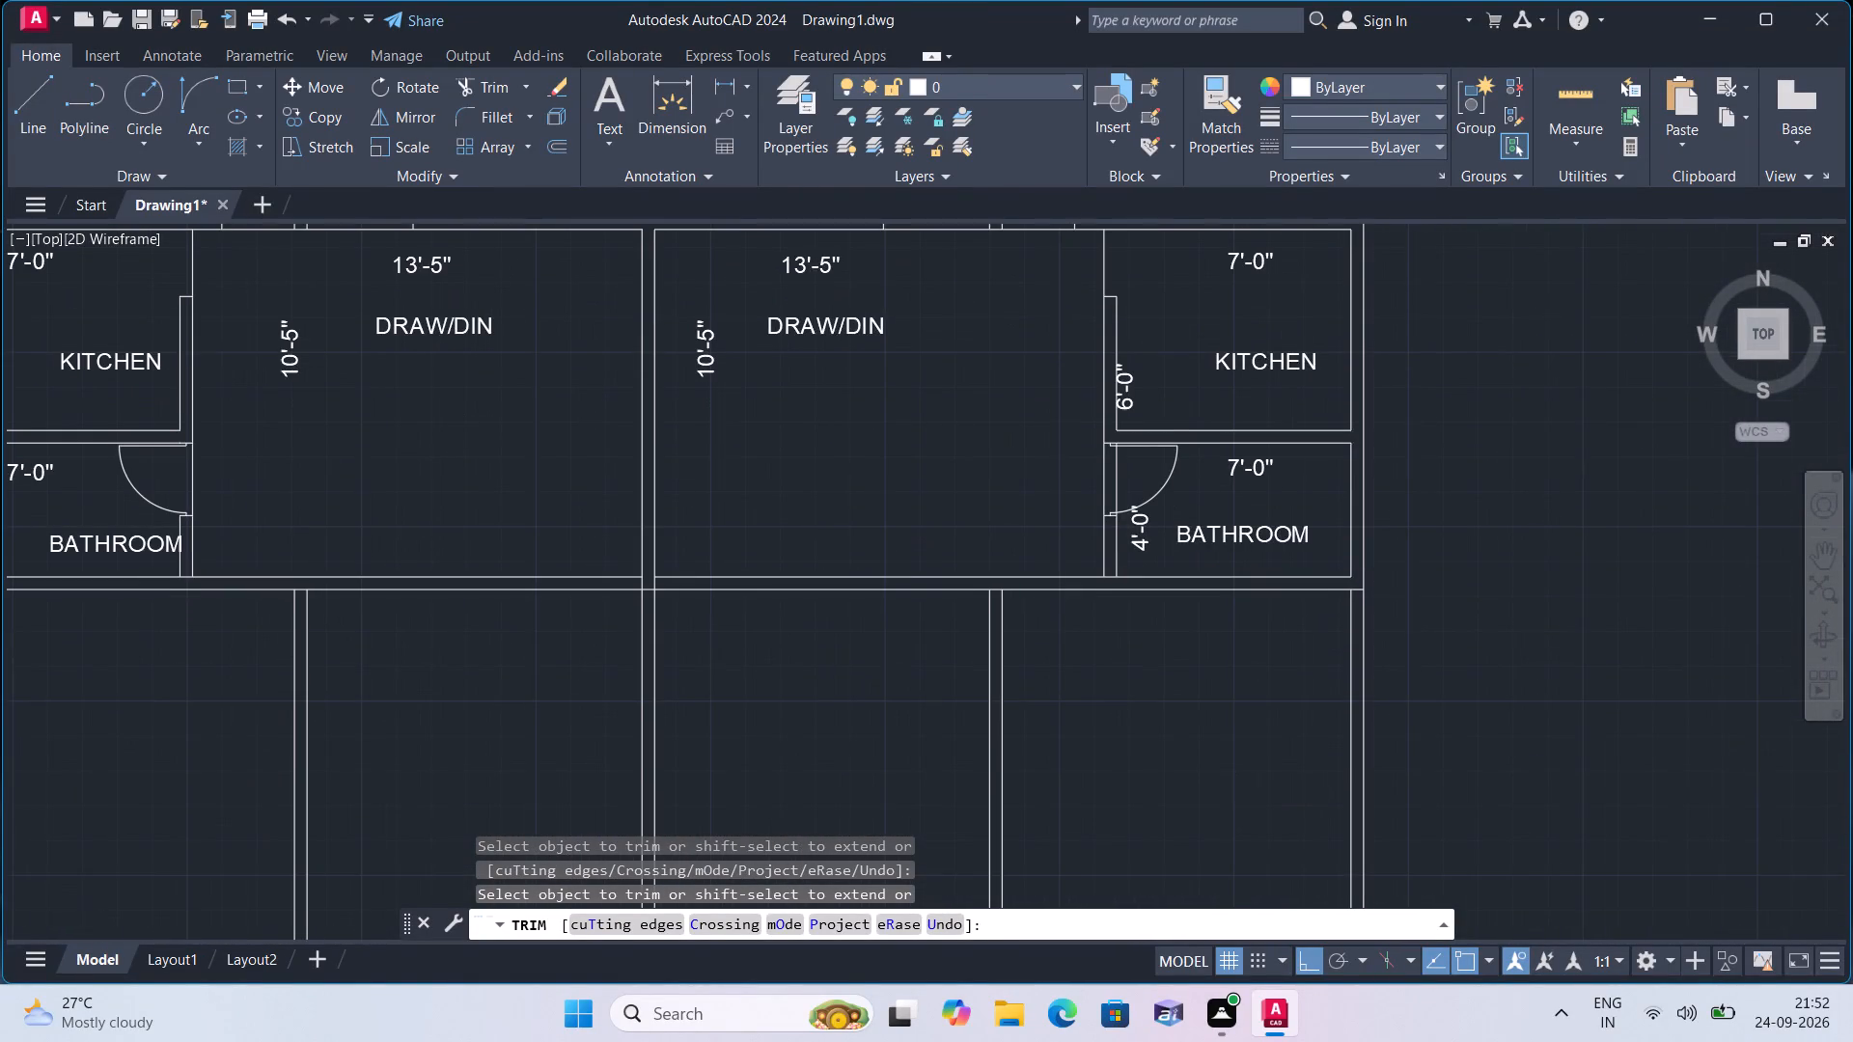
{"action": "scroll", "coordinate": [1109, 457], "scroll_direction": "up", "scroll_amount": 4}
{"action": "left_click", "coordinate": [1129, 357]}
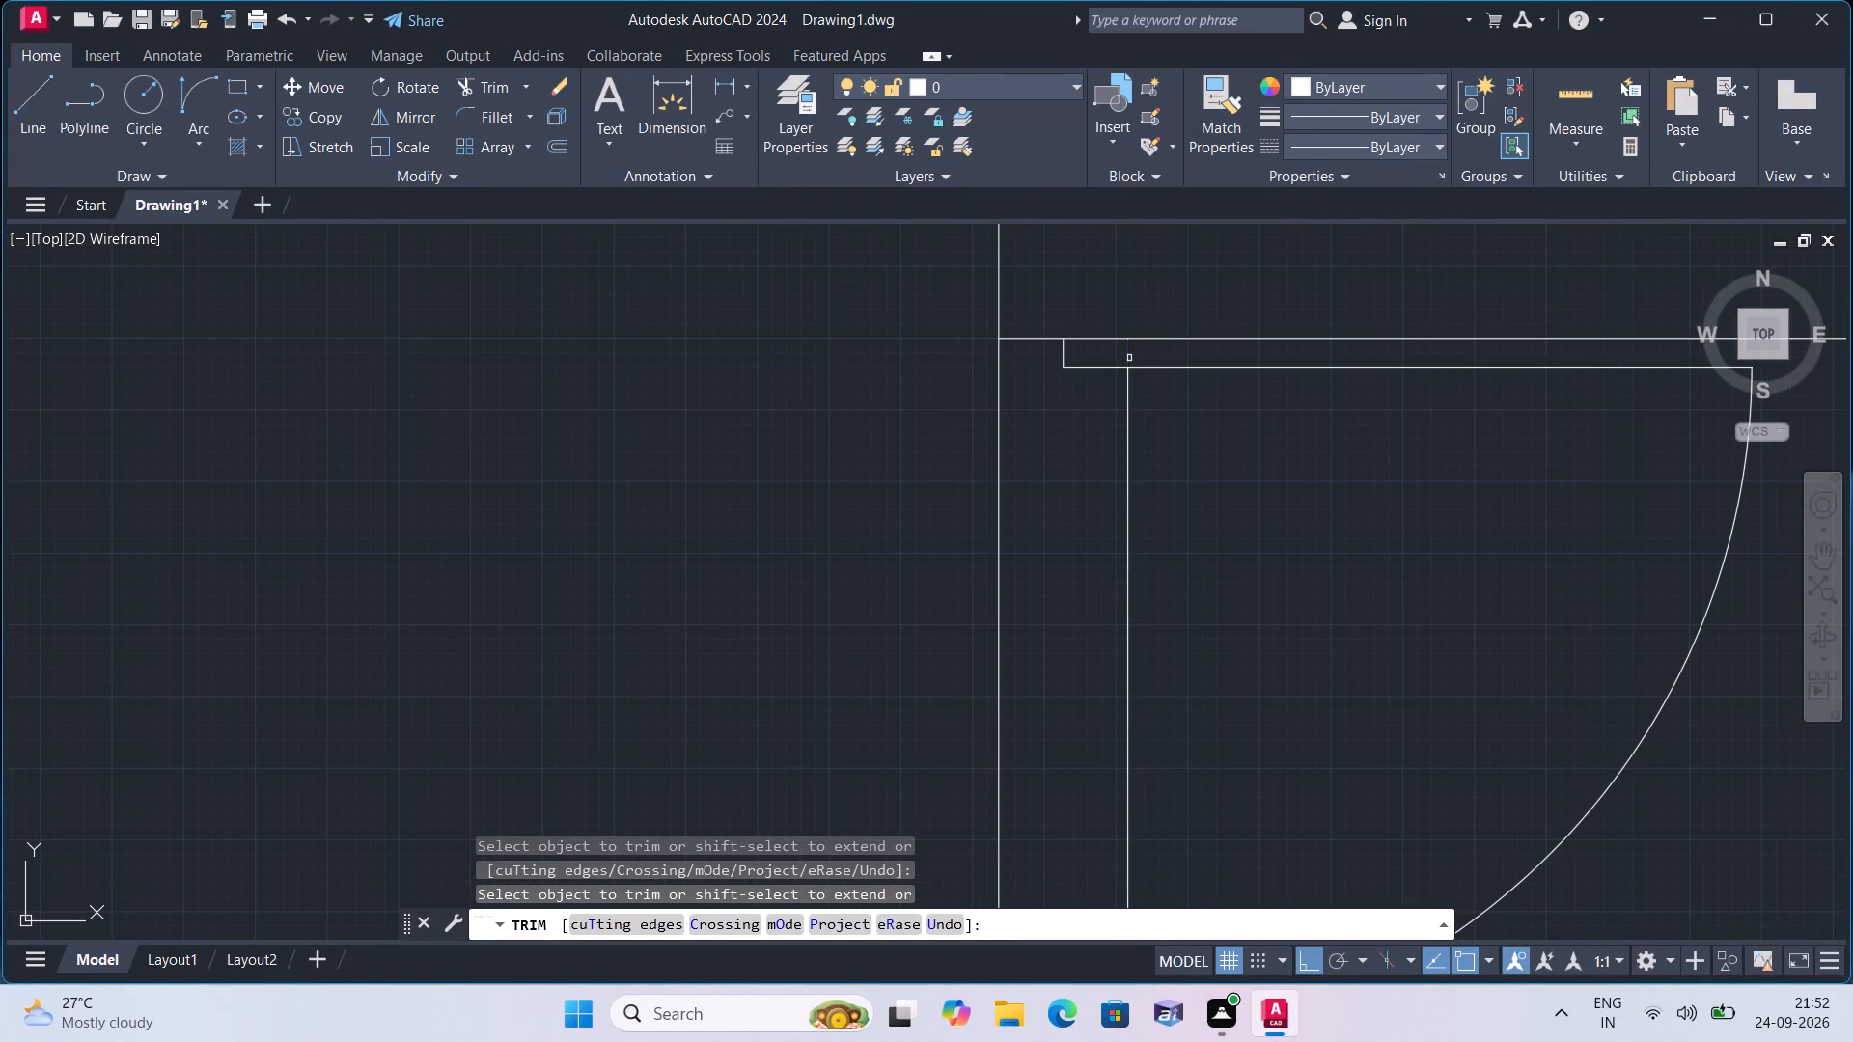
{"action": "scroll", "coordinate": [1178, 490], "scroll_direction": "down", "scroll_amount": 2}
{"action": "middle_click_drag", "start_coordinate": [1179, 535], "coordinate": [1153, 329]}
{"action": "left_click", "coordinate": [1132, 422]}
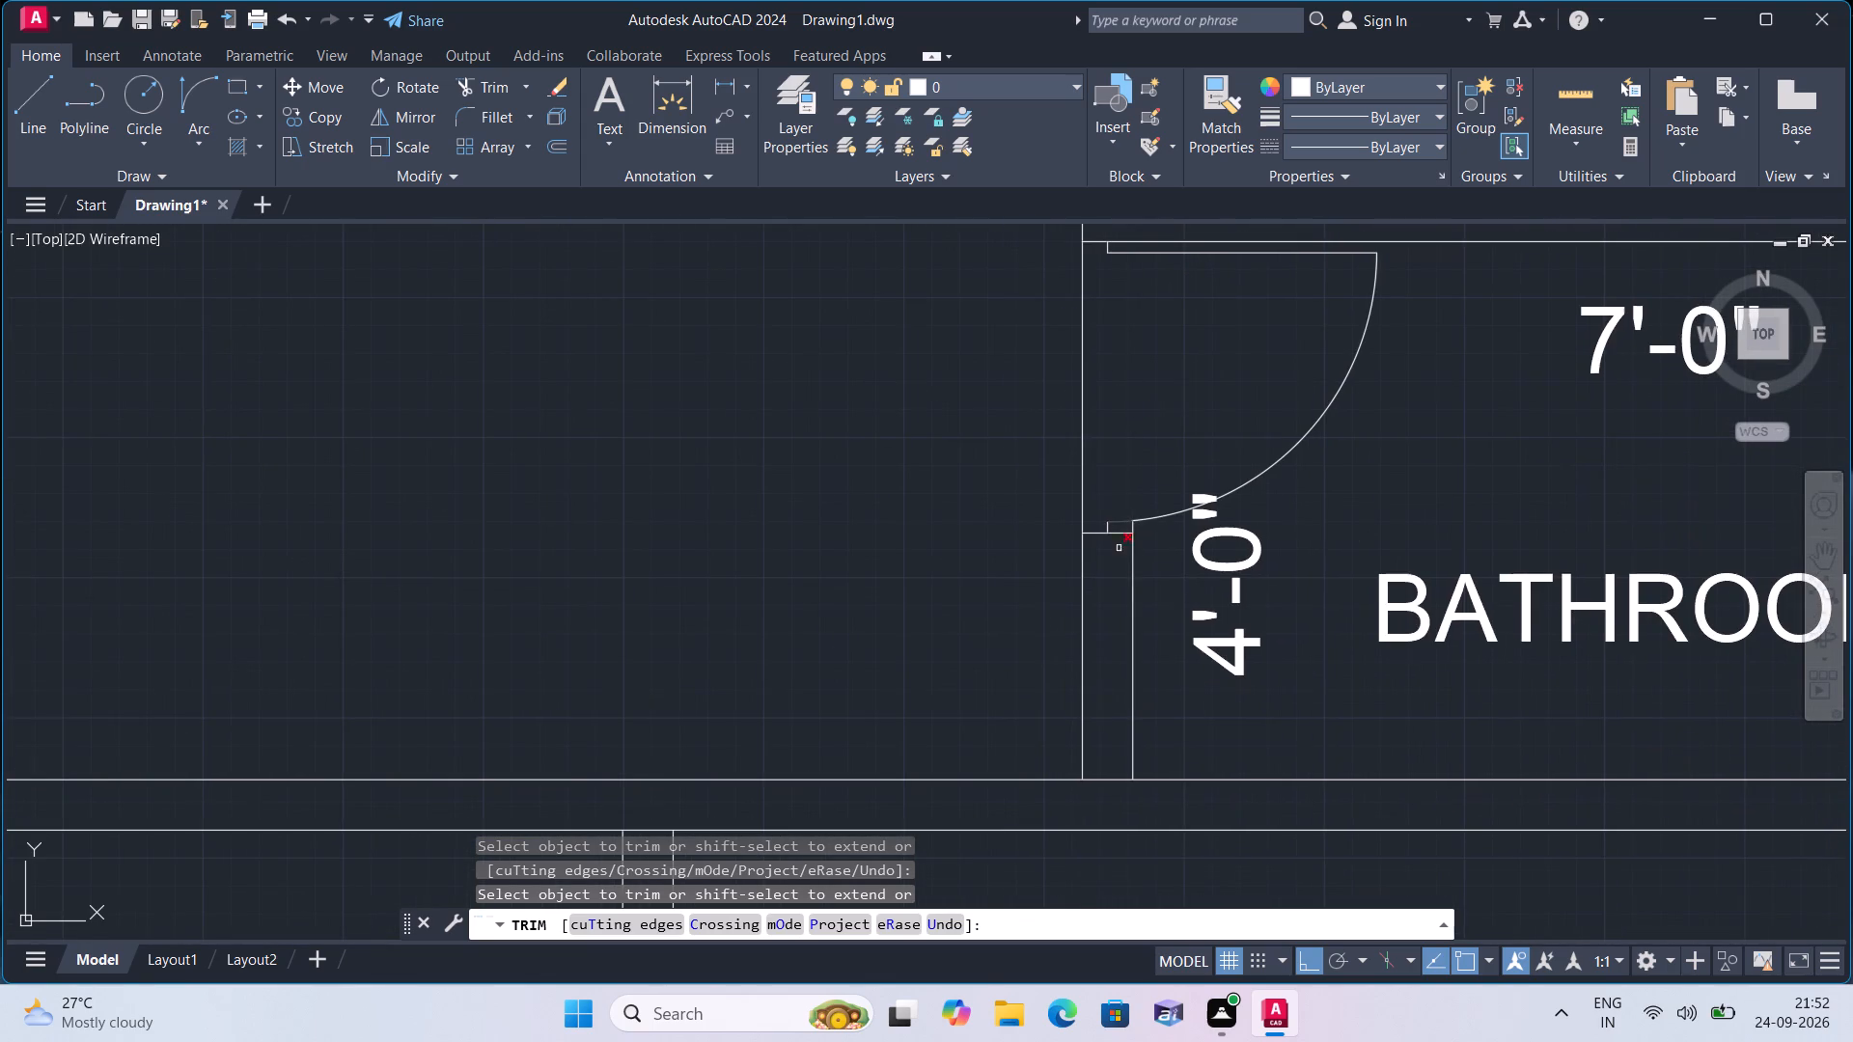
{"action": "scroll", "coordinate": [1132, 562], "scroll_direction": "up", "scroll_amount": 3}
{"action": "left_click", "coordinate": [1111, 438]}
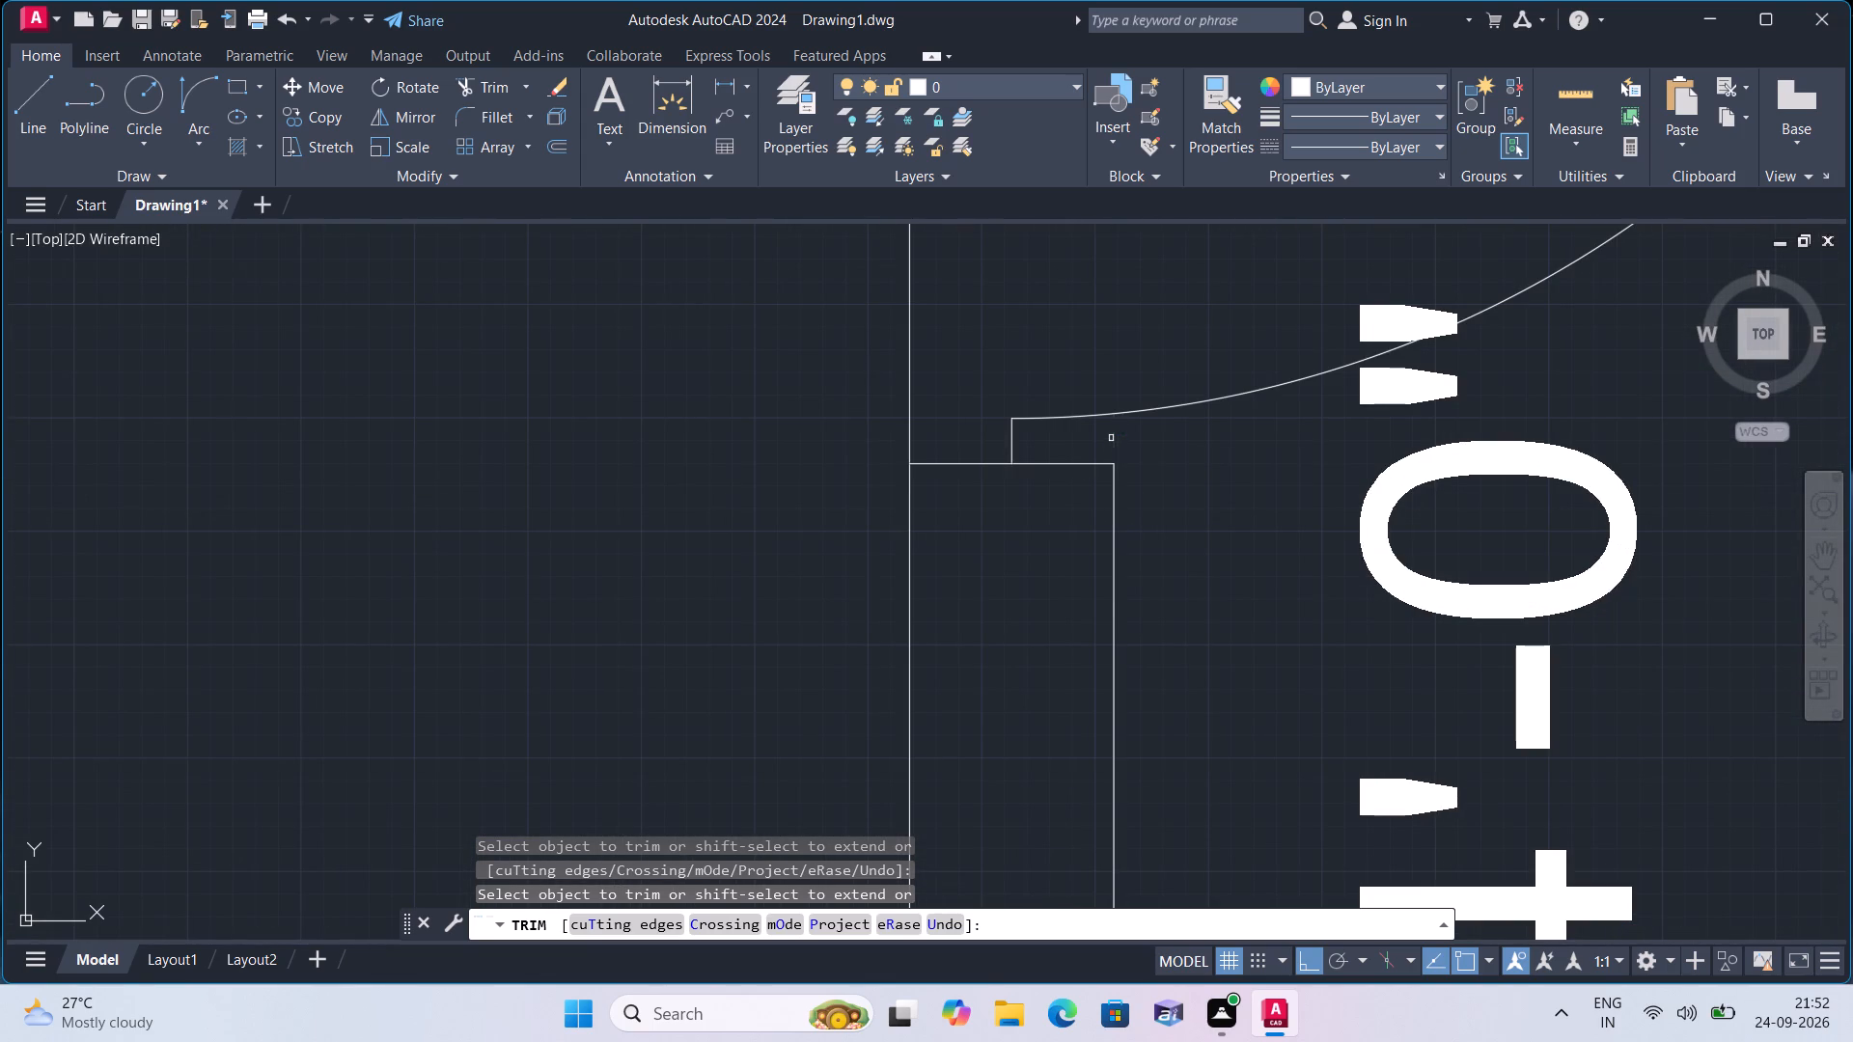
{"action": "scroll", "coordinate": [1126, 456], "scroll_direction": "down", "scroll_amount": 4}
{"action": "key", "text": "Escape"}
Examine the two balconies and their double doors along the upper outer wall of both units.
{"action": "scroll", "coordinate": [676, 490], "scroll_direction": "down", "scroll_amount": 3}
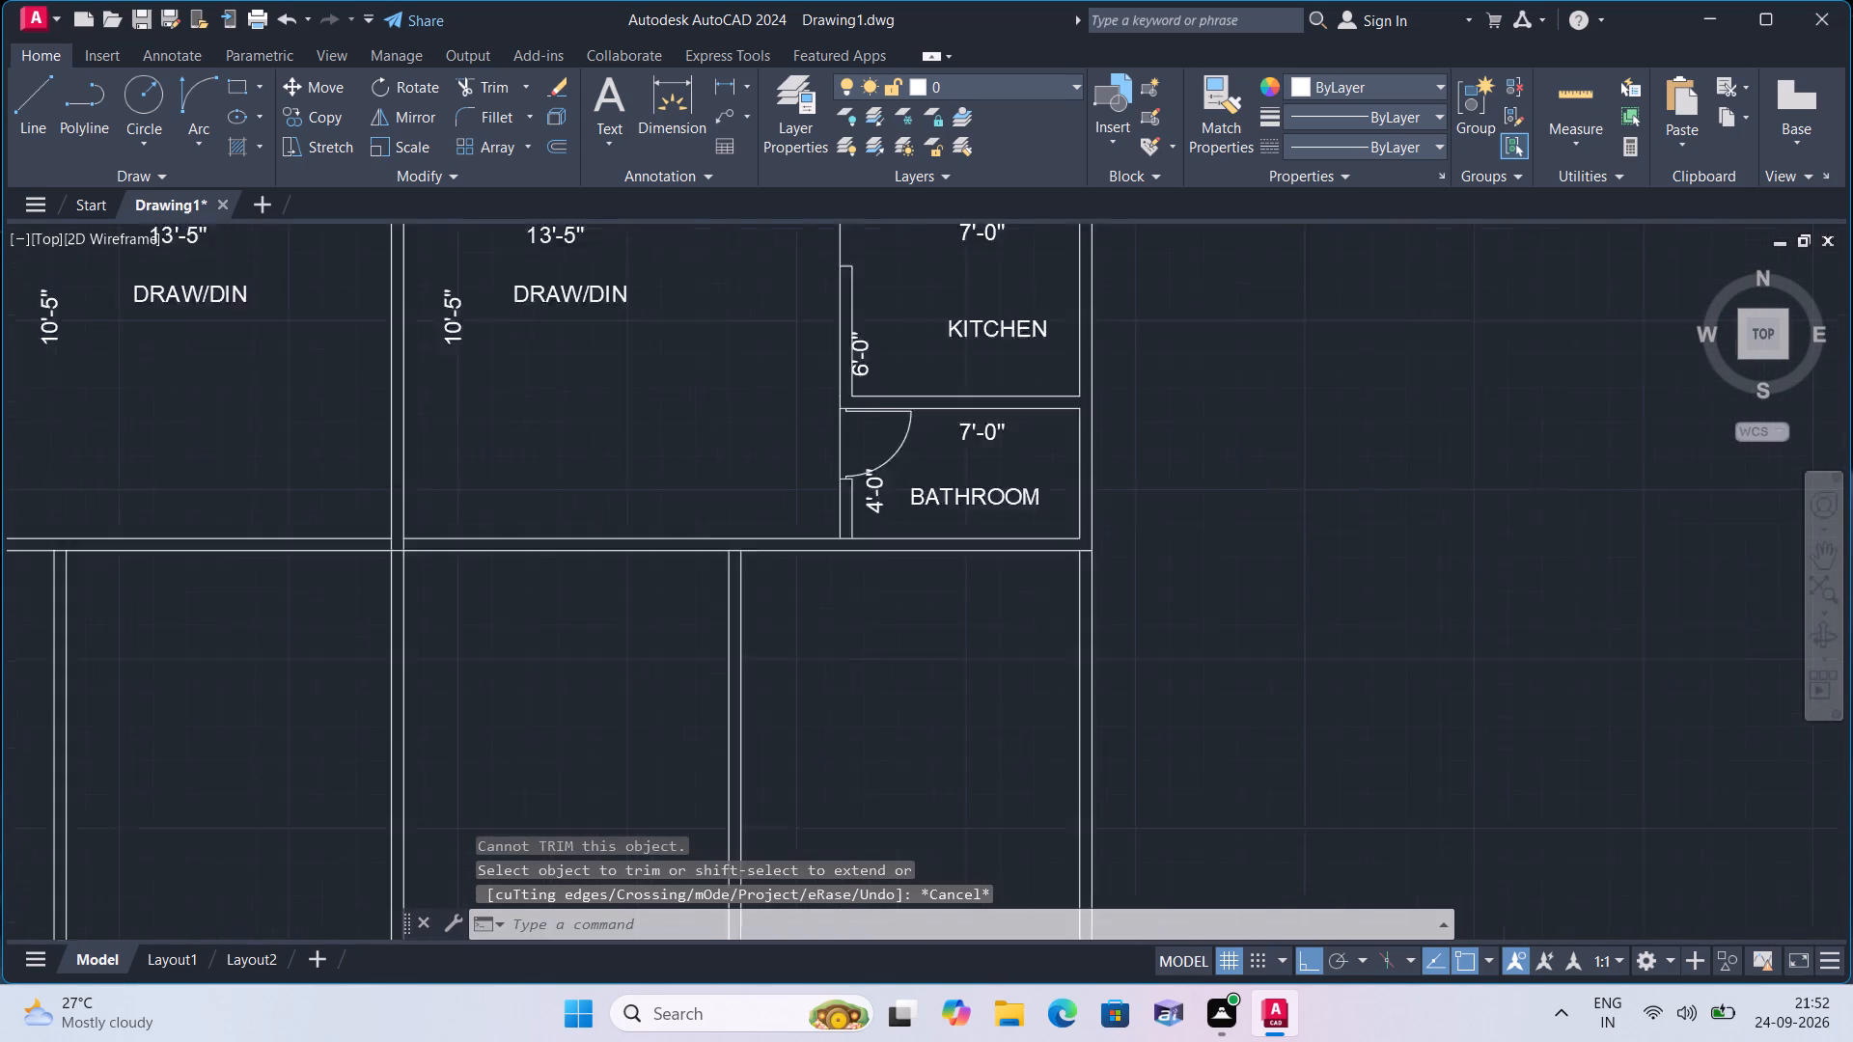
{"action": "middle_click_drag", "start_coordinate": [555, 486], "coordinate": [802, 595]}
{"action": "scroll", "coordinate": [576, 484], "scroll_direction": "down", "scroll_amount": 1}
{"action": "scroll", "coordinate": [347, 754], "scroll_direction": "up", "scroll_amount": 1}
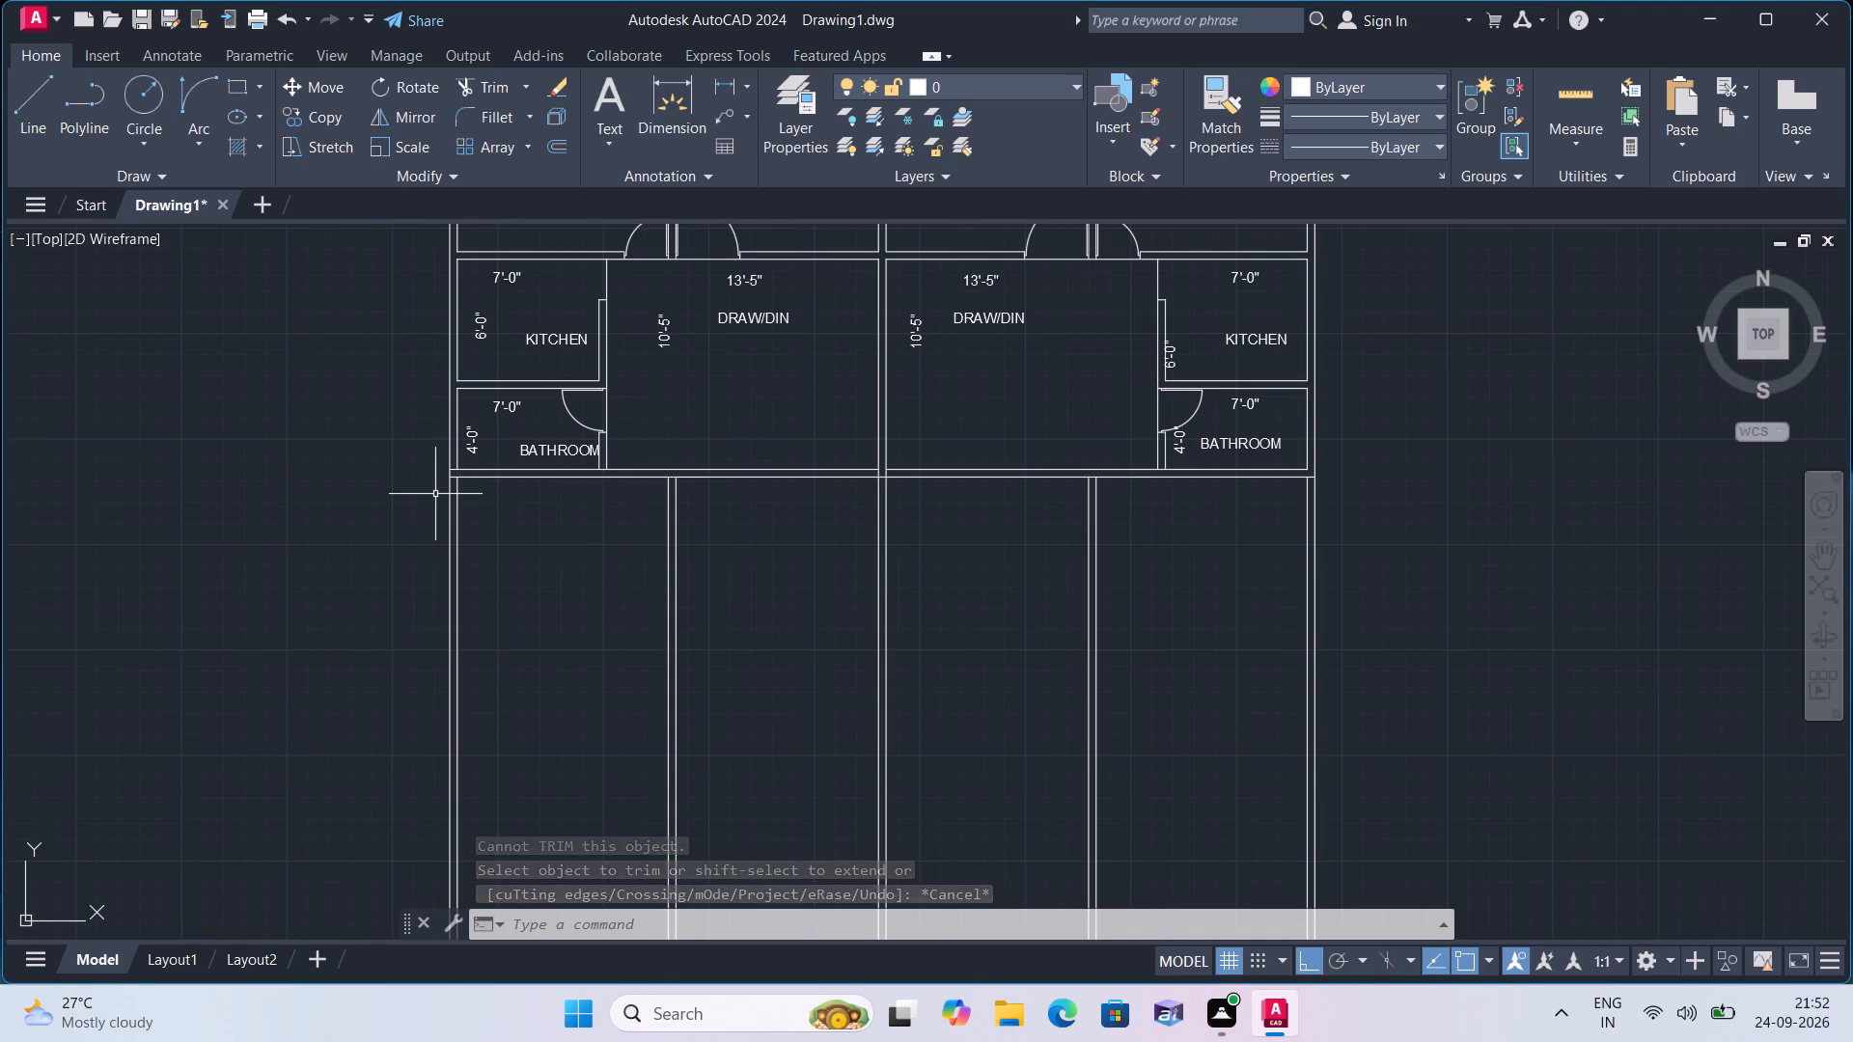
{"action": "middle_click_drag", "start_coordinate": [501, 516], "coordinate": [543, 829]}
{"action": "scroll", "coordinate": [537, 811], "scroll_direction": "up", "scroll_amount": 1}
{"action": "middle_click_drag", "start_coordinate": [476, 480], "coordinate": [410, 873]}
{"action": "scroll", "coordinate": [476, 480], "scroll_direction": "down", "scroll_amount": 1}
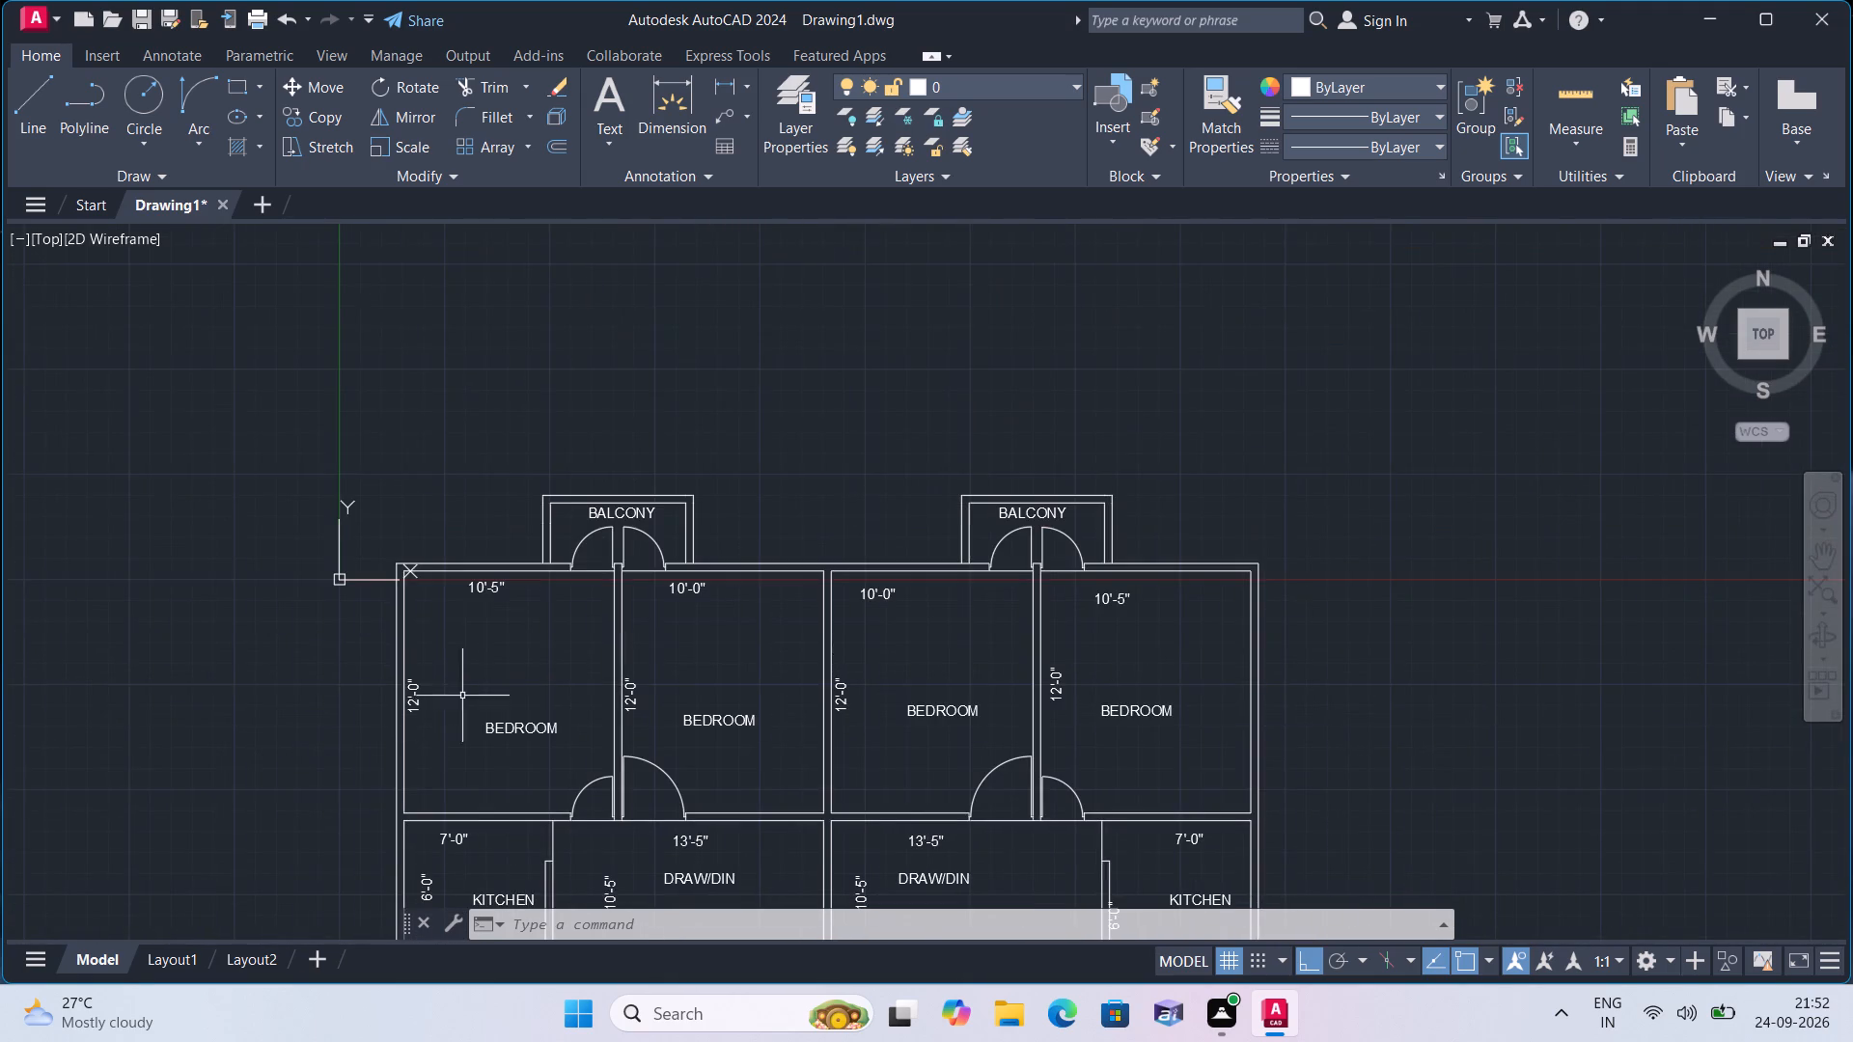
{"action": "scroll", "coordinate": [524, 586], "scroll_direction": "up", "scroll_amount": 2}
{"action": "middle_click_drag", "start_coordinate": [524, 586], "coordinate": [472, 821]}
{"action": "scroll", "coordinate": [459, 797], "scroll_direction": "up", "scroll_amount": 1}
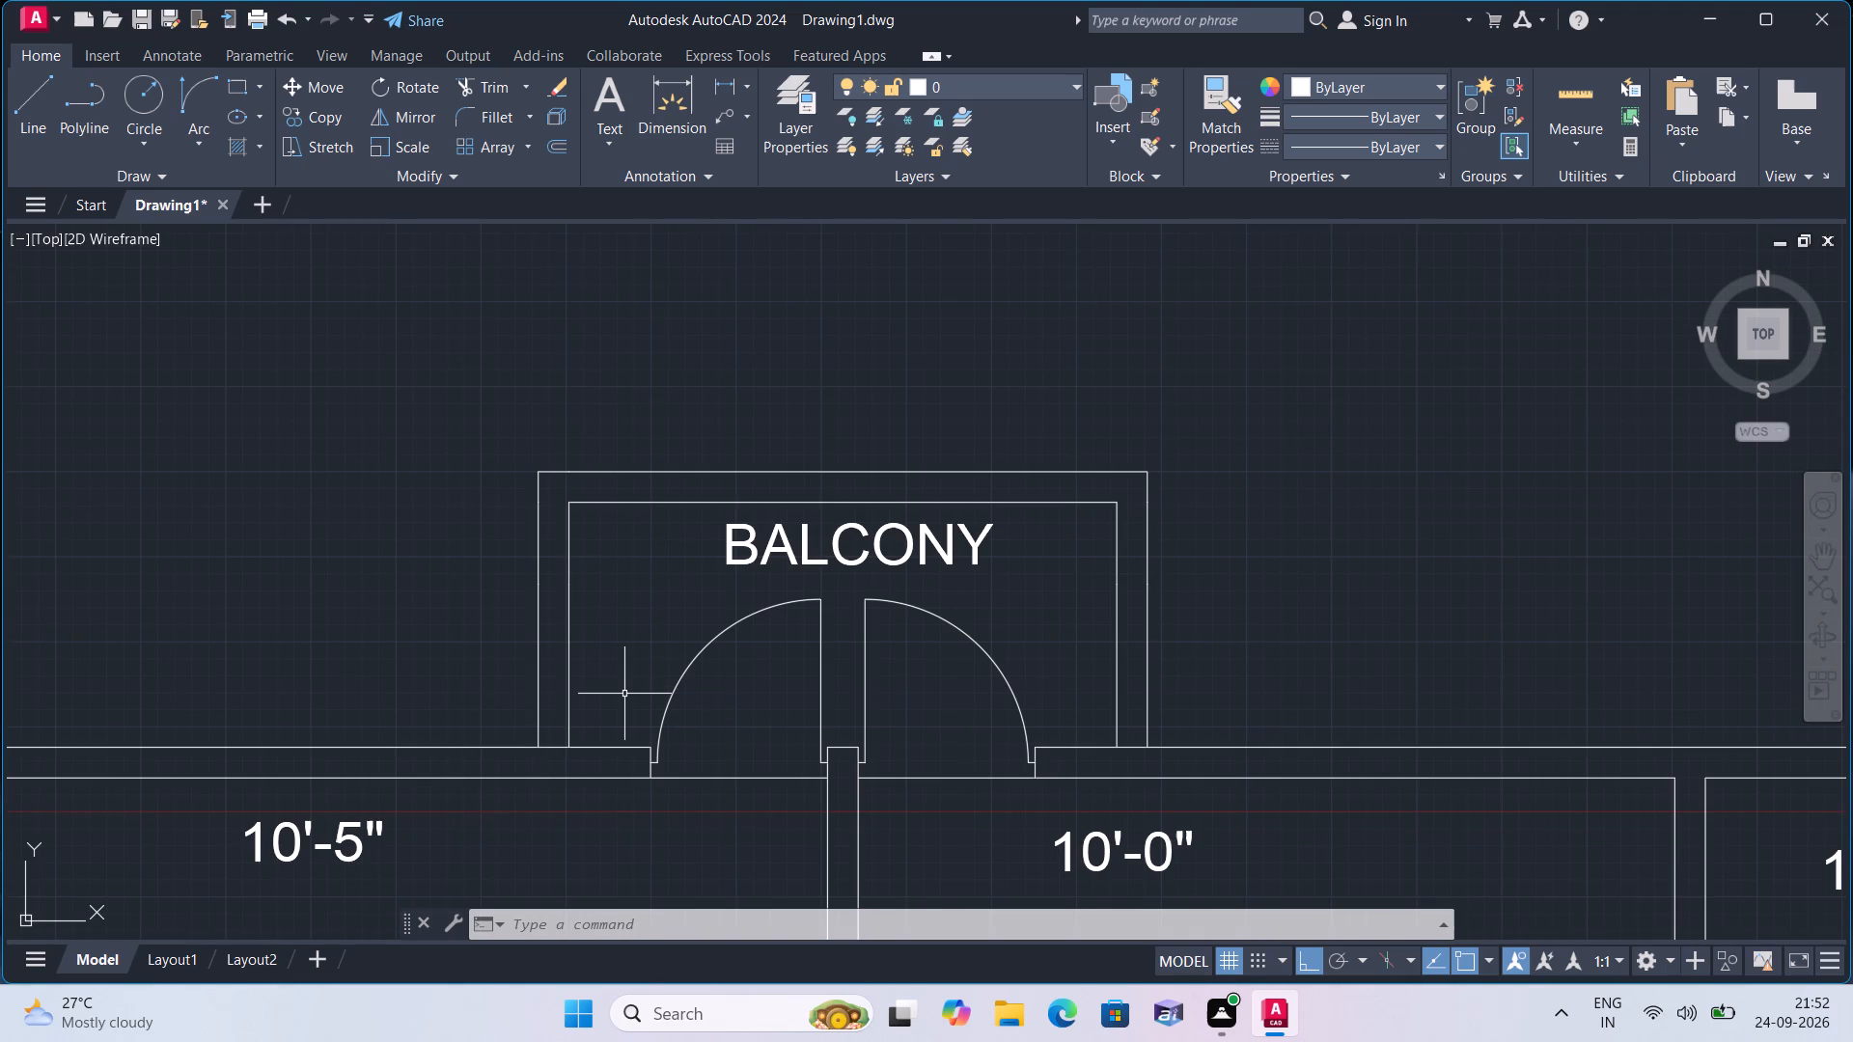
{"action": "scroll", "coordinate": [691, 707], "scroll_direction": "up", "scroll_amount": 2}
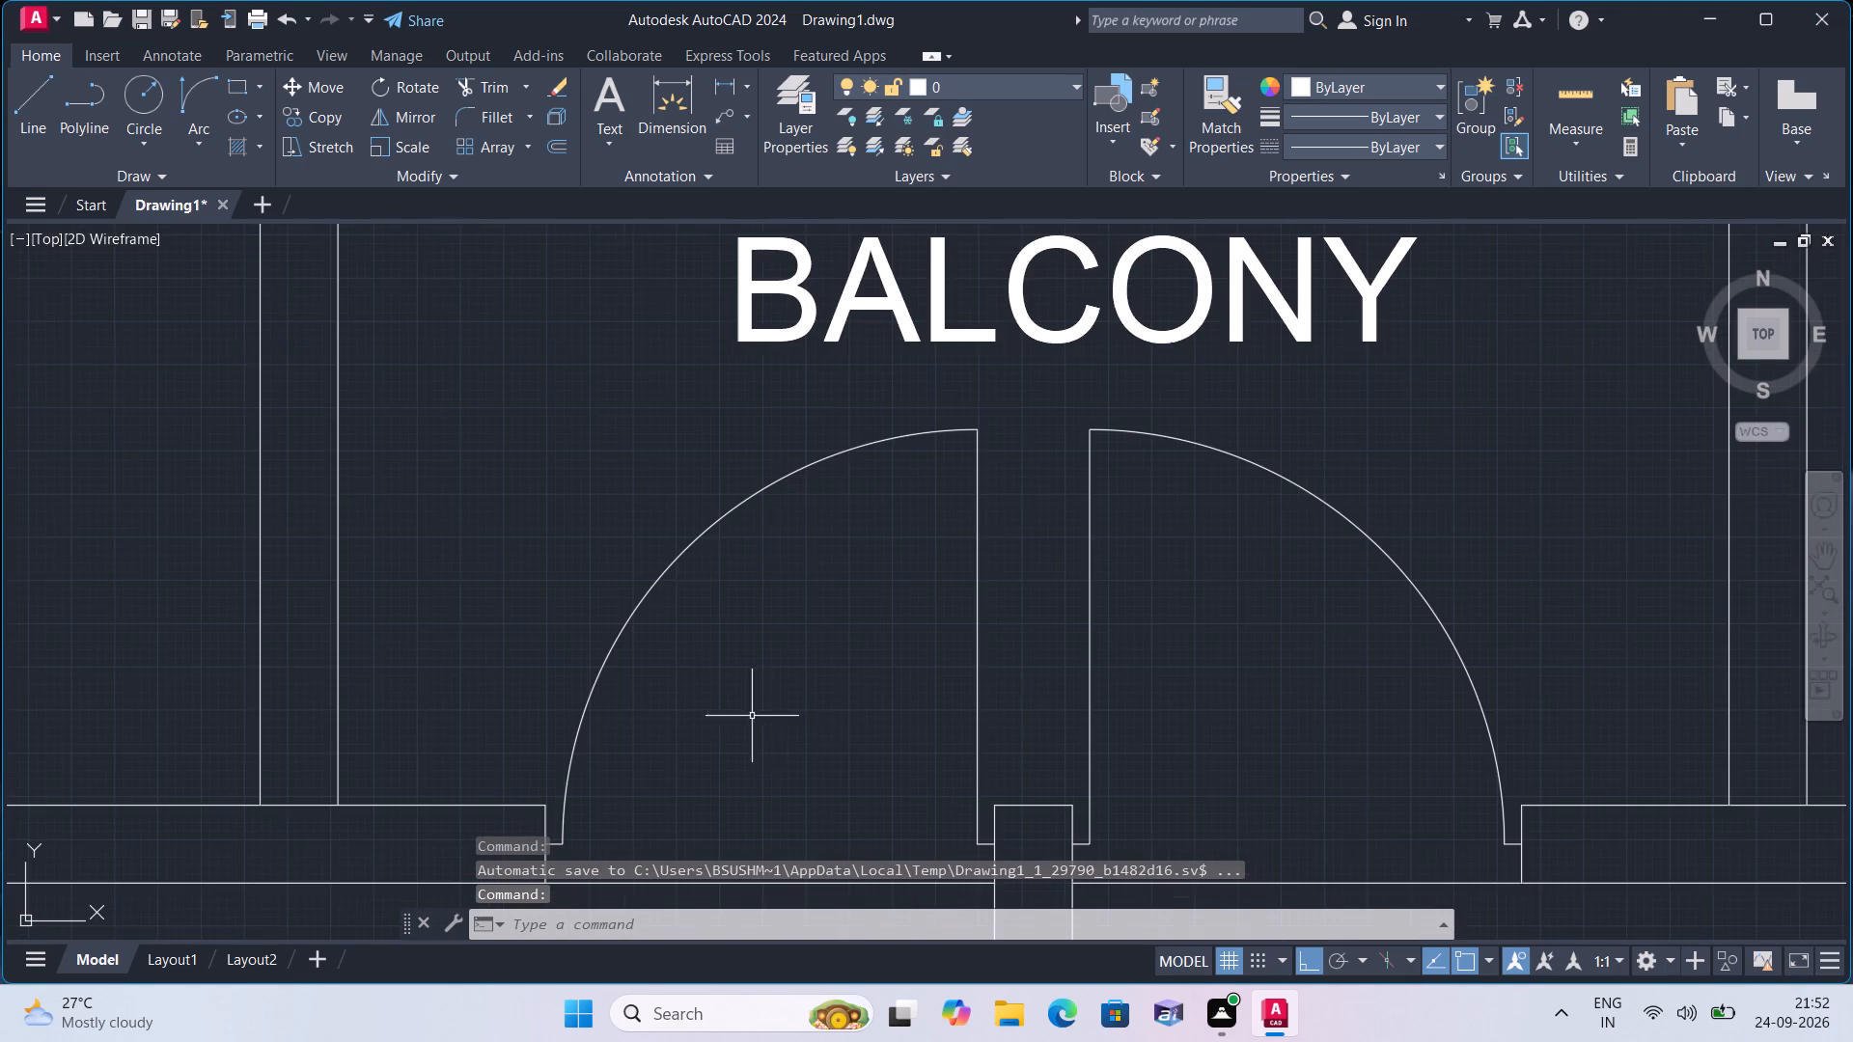
{"action": "middle_click_drag", "start_coordinate": [781, 723], "coordinate": [725, 630]}
{"action": "scroll", "coordinate": [728, 638], "scroll_direction": "down", "scroll_amount": 1}
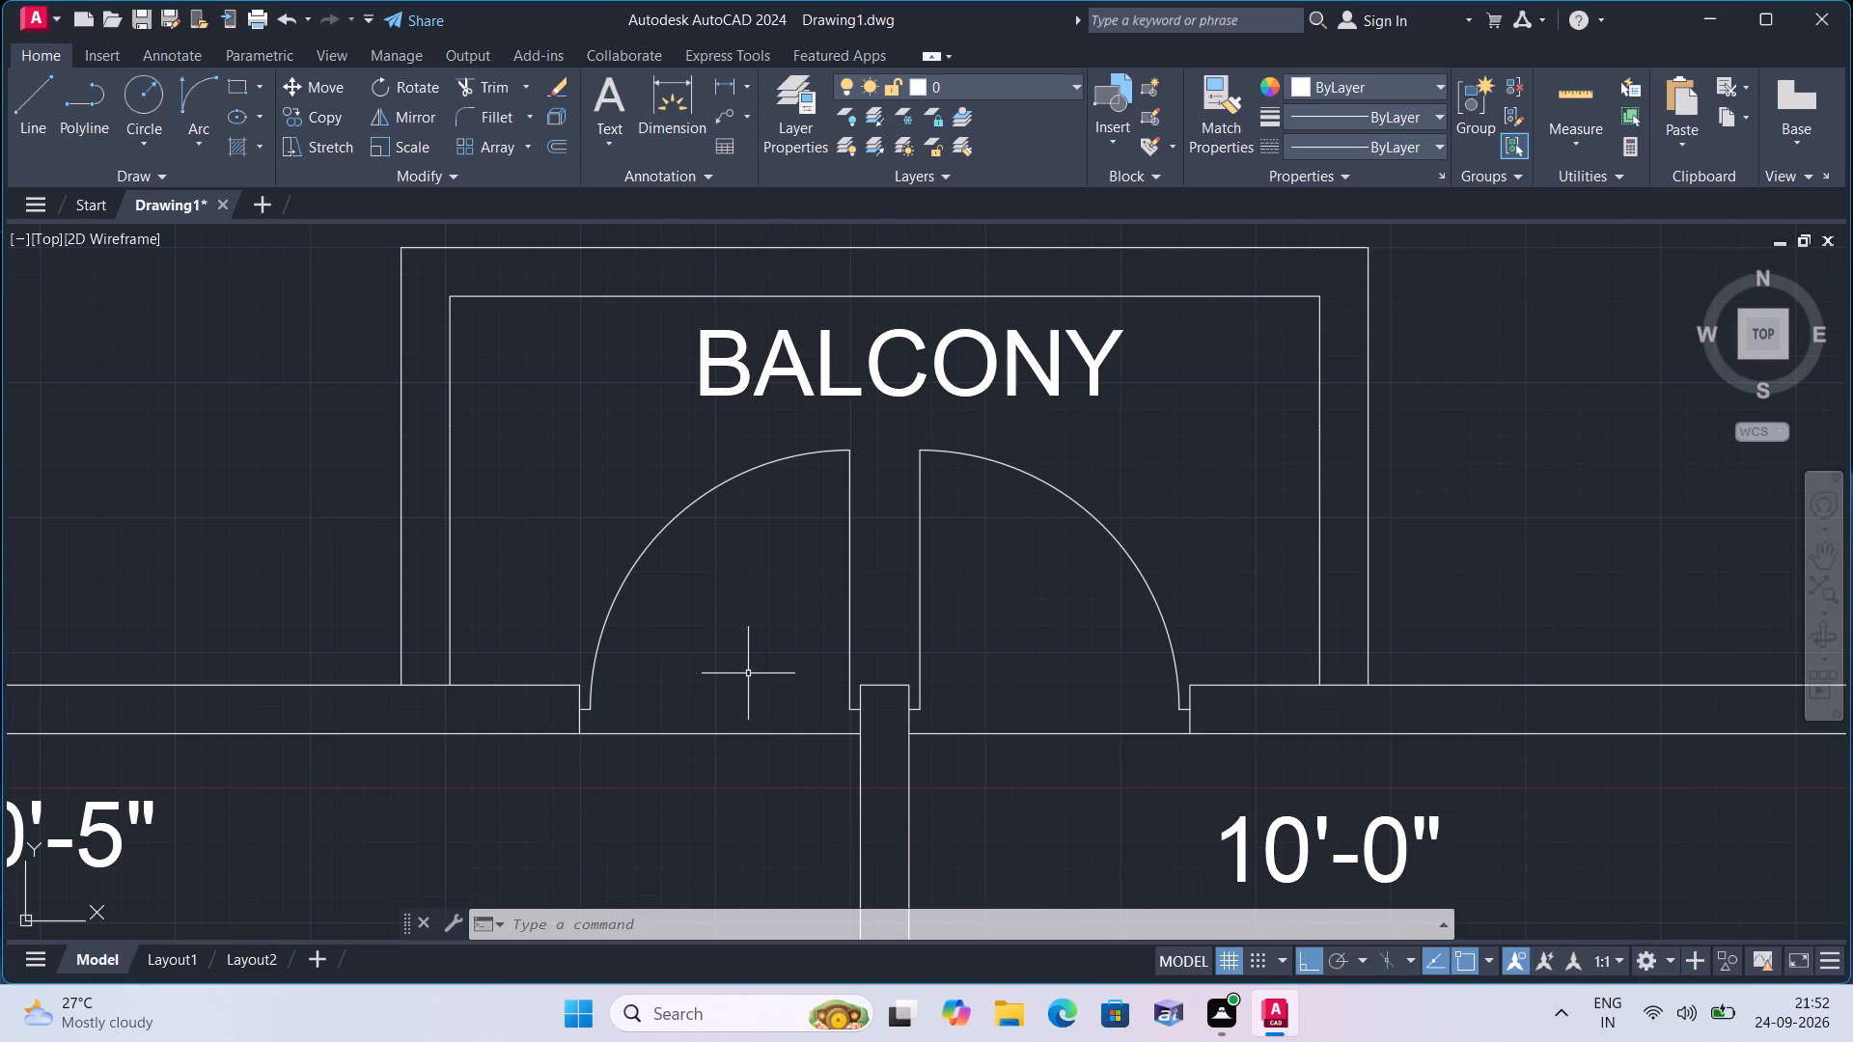
{"action": "scroll", "coordinate": [748, 673], "scroll_direction": "down", "scroll_amount": 3}
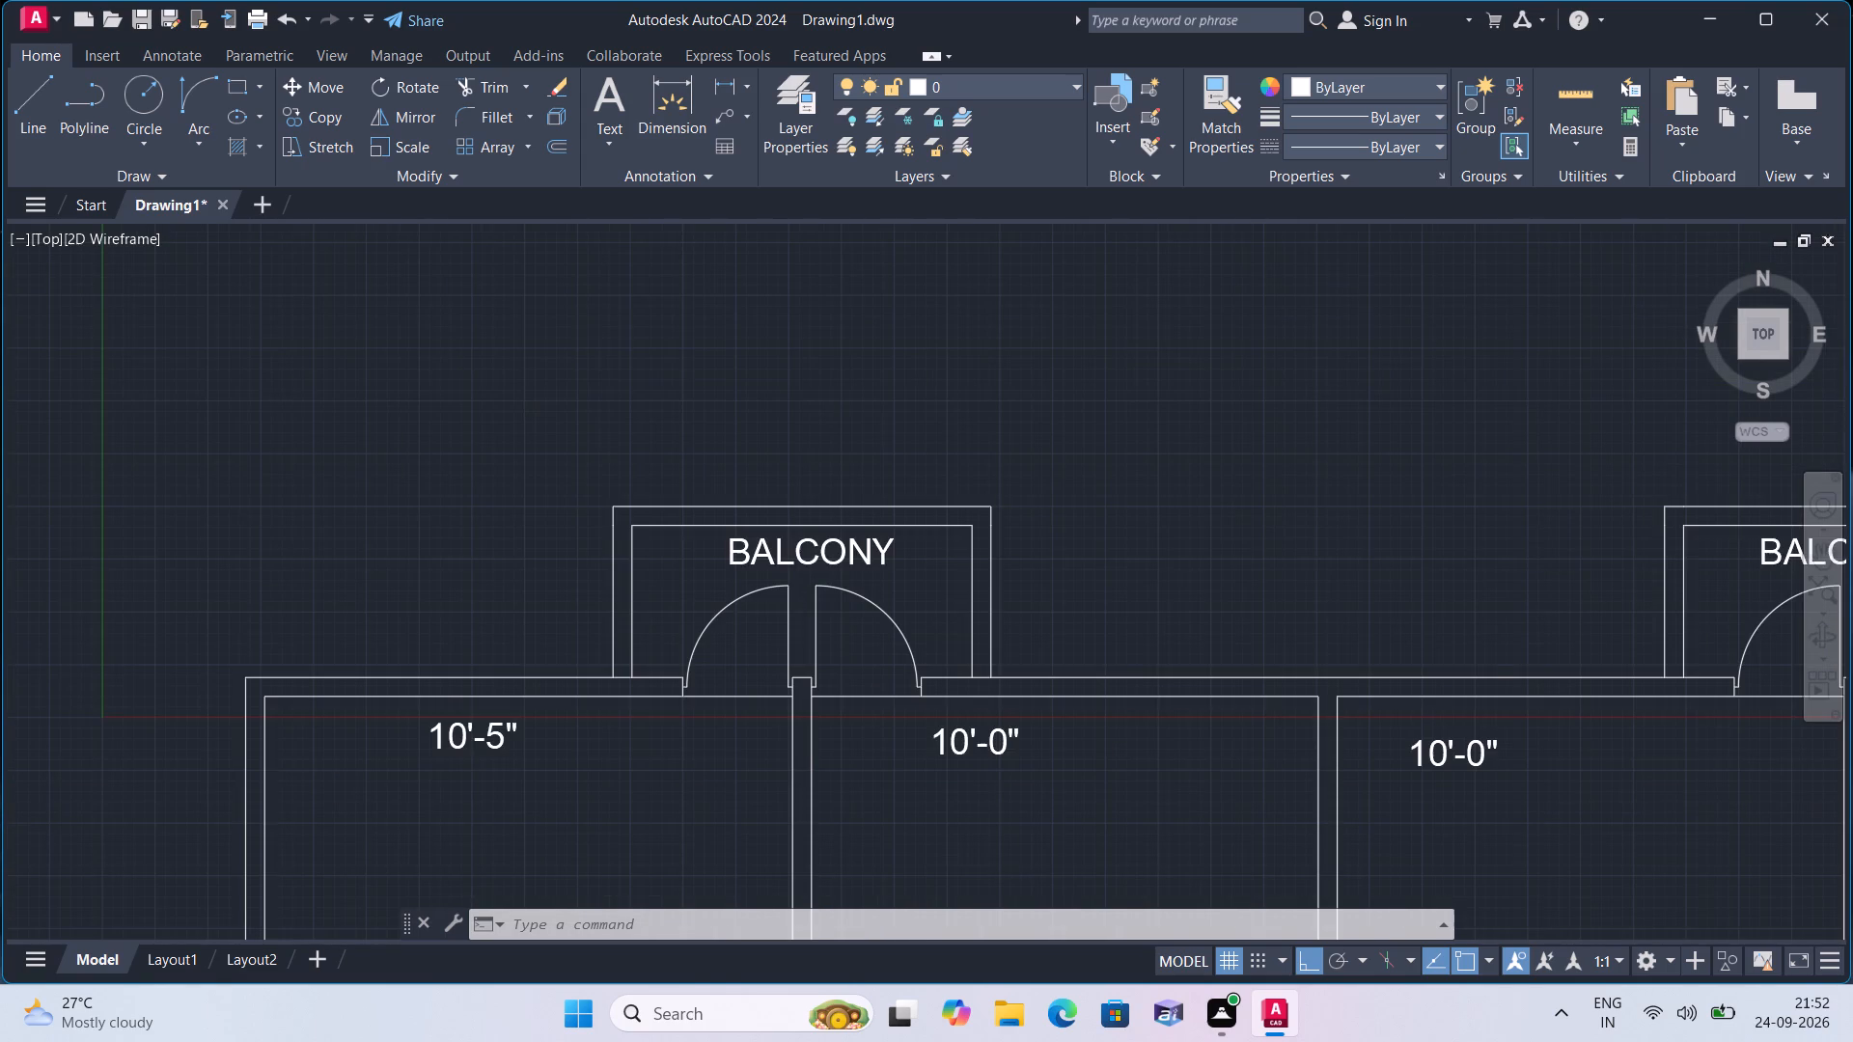
{"action": "middle_click_drag", "start_coordinate": [745, 672], "coordinate": [716, 650]}
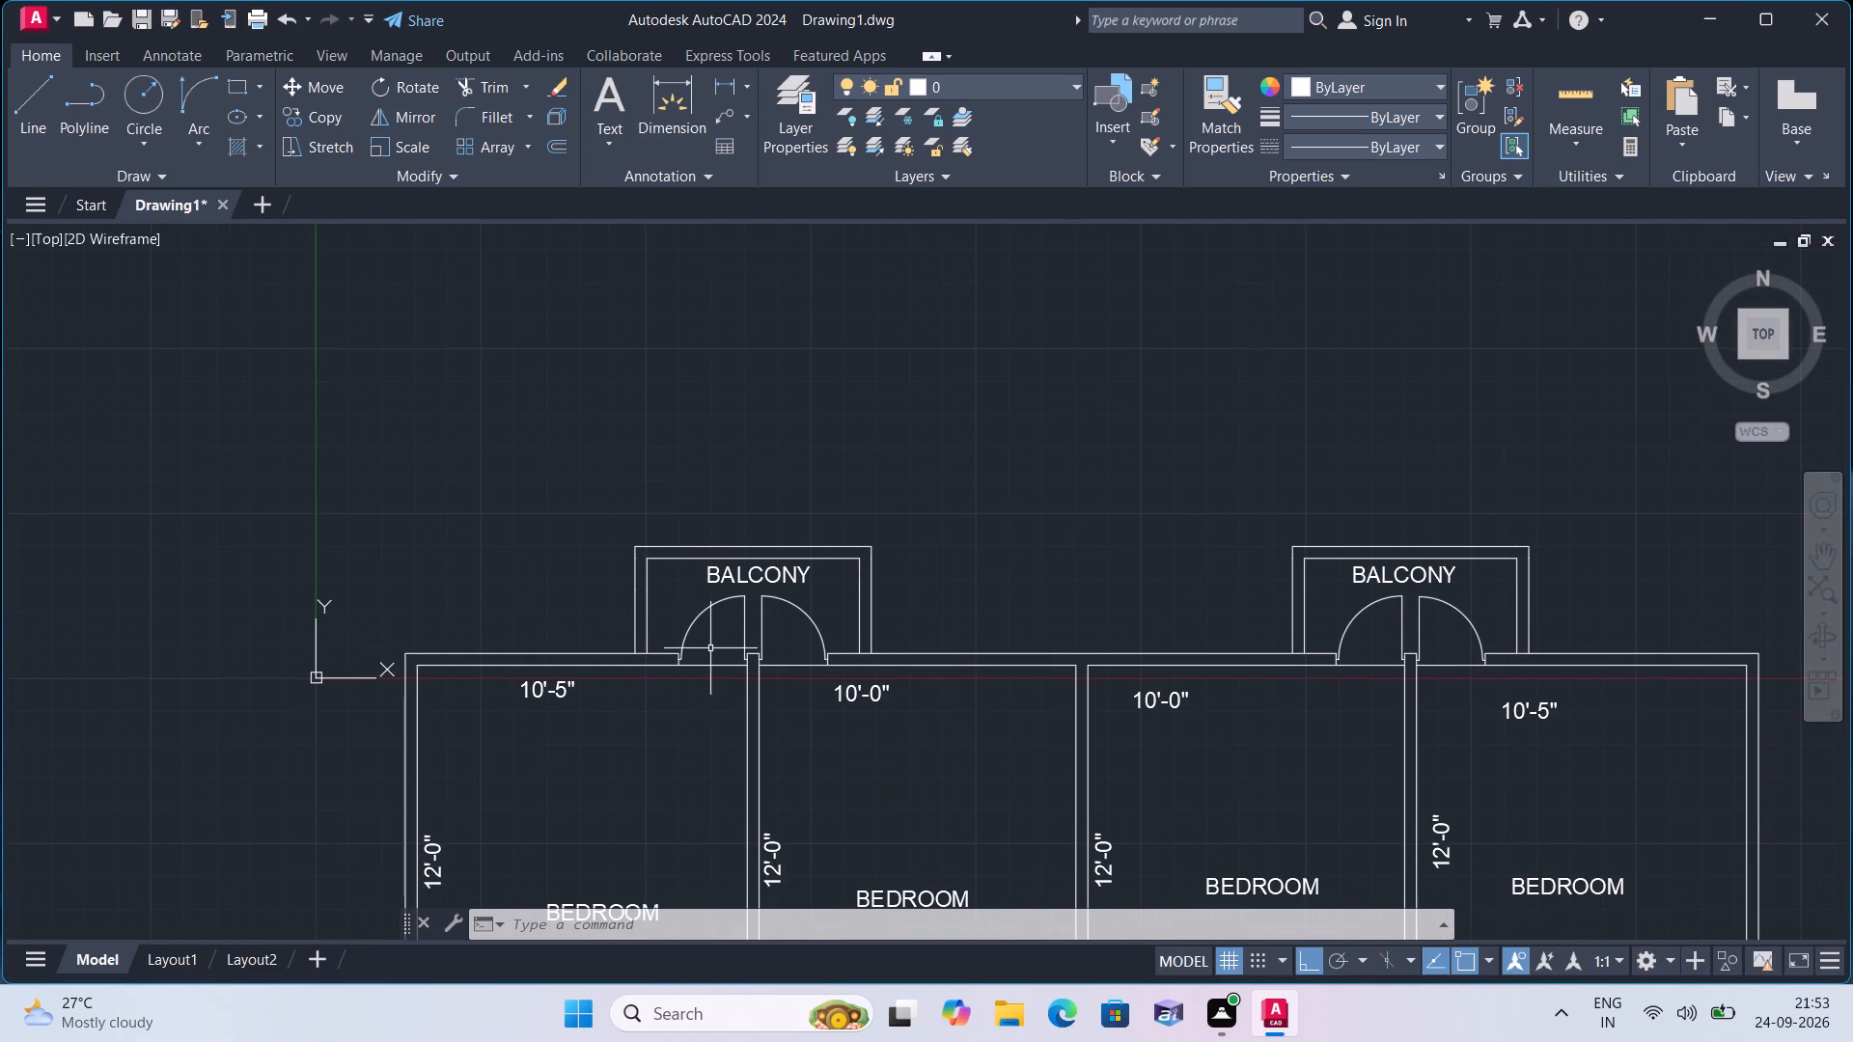
{"action": "middle_click_drag", "start_coordinate": [793, 688], "coordinate": [770, 661]}
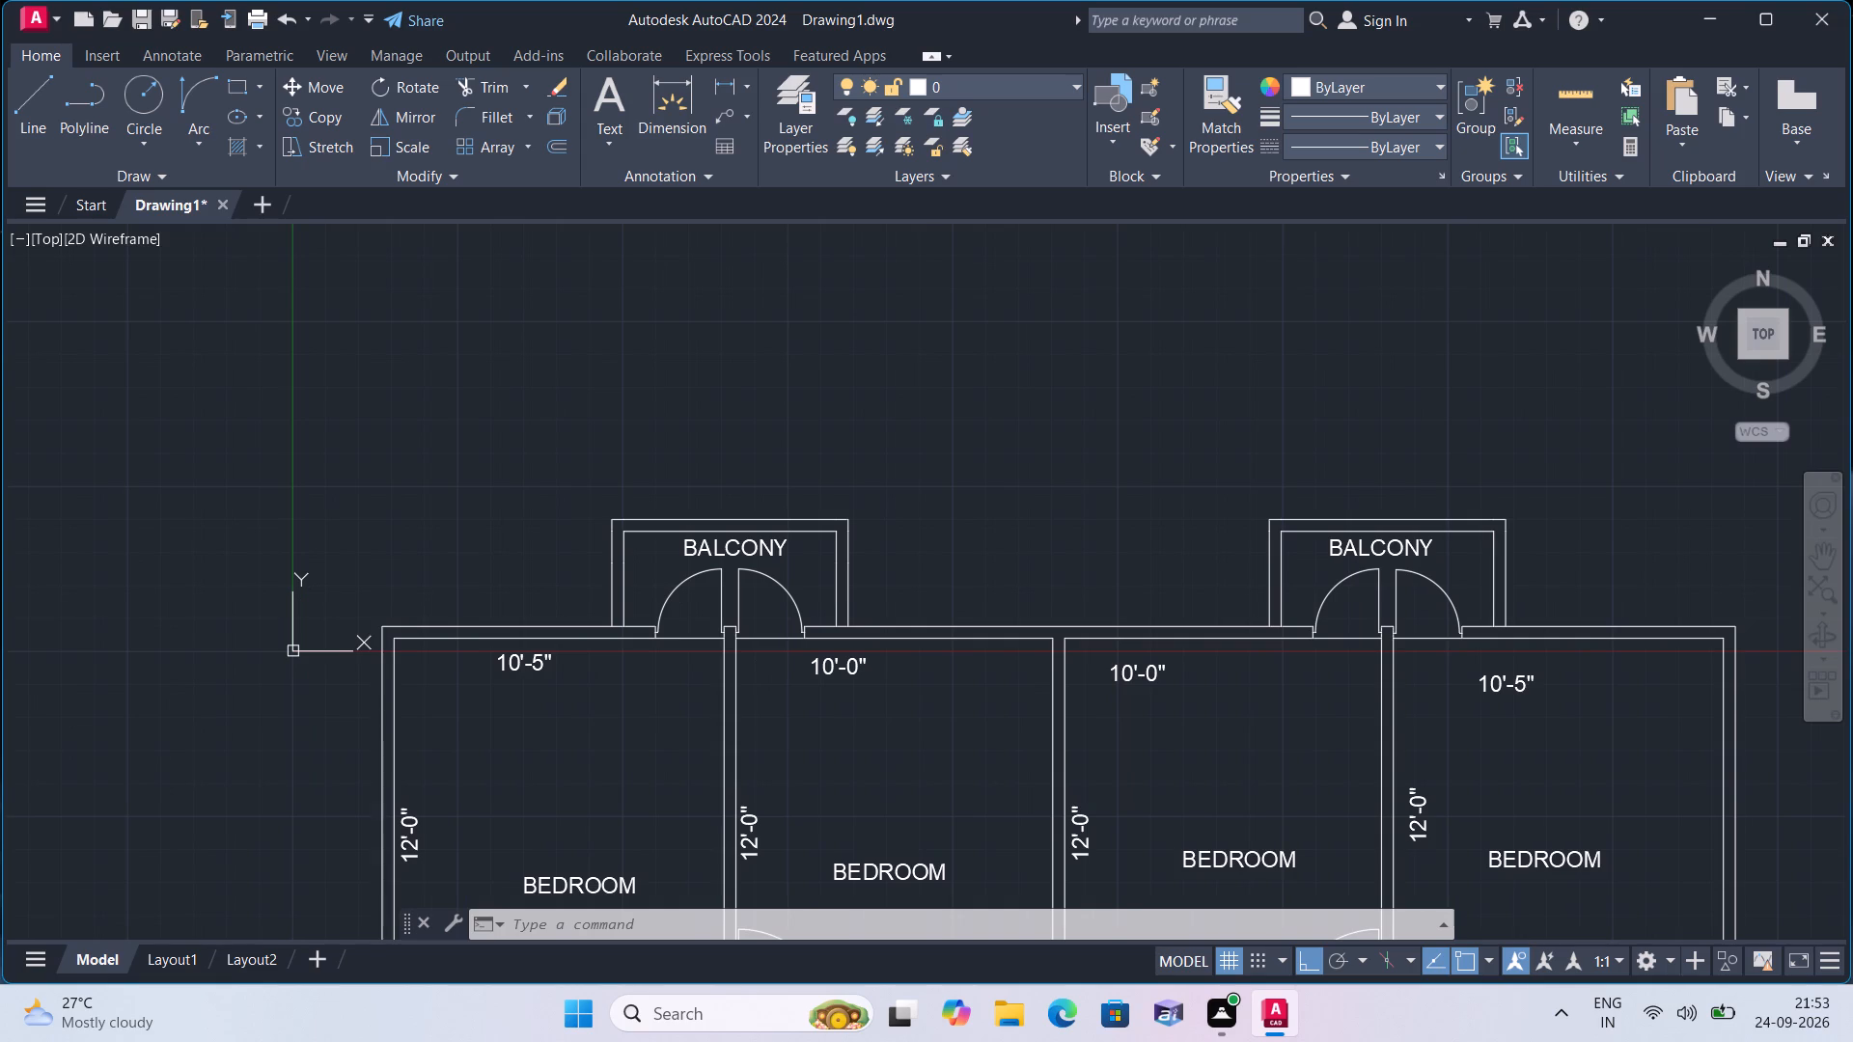
{"action": "middle_click_drag", "start_coordinate": [848, 711], "coordinate": [842, 701]}
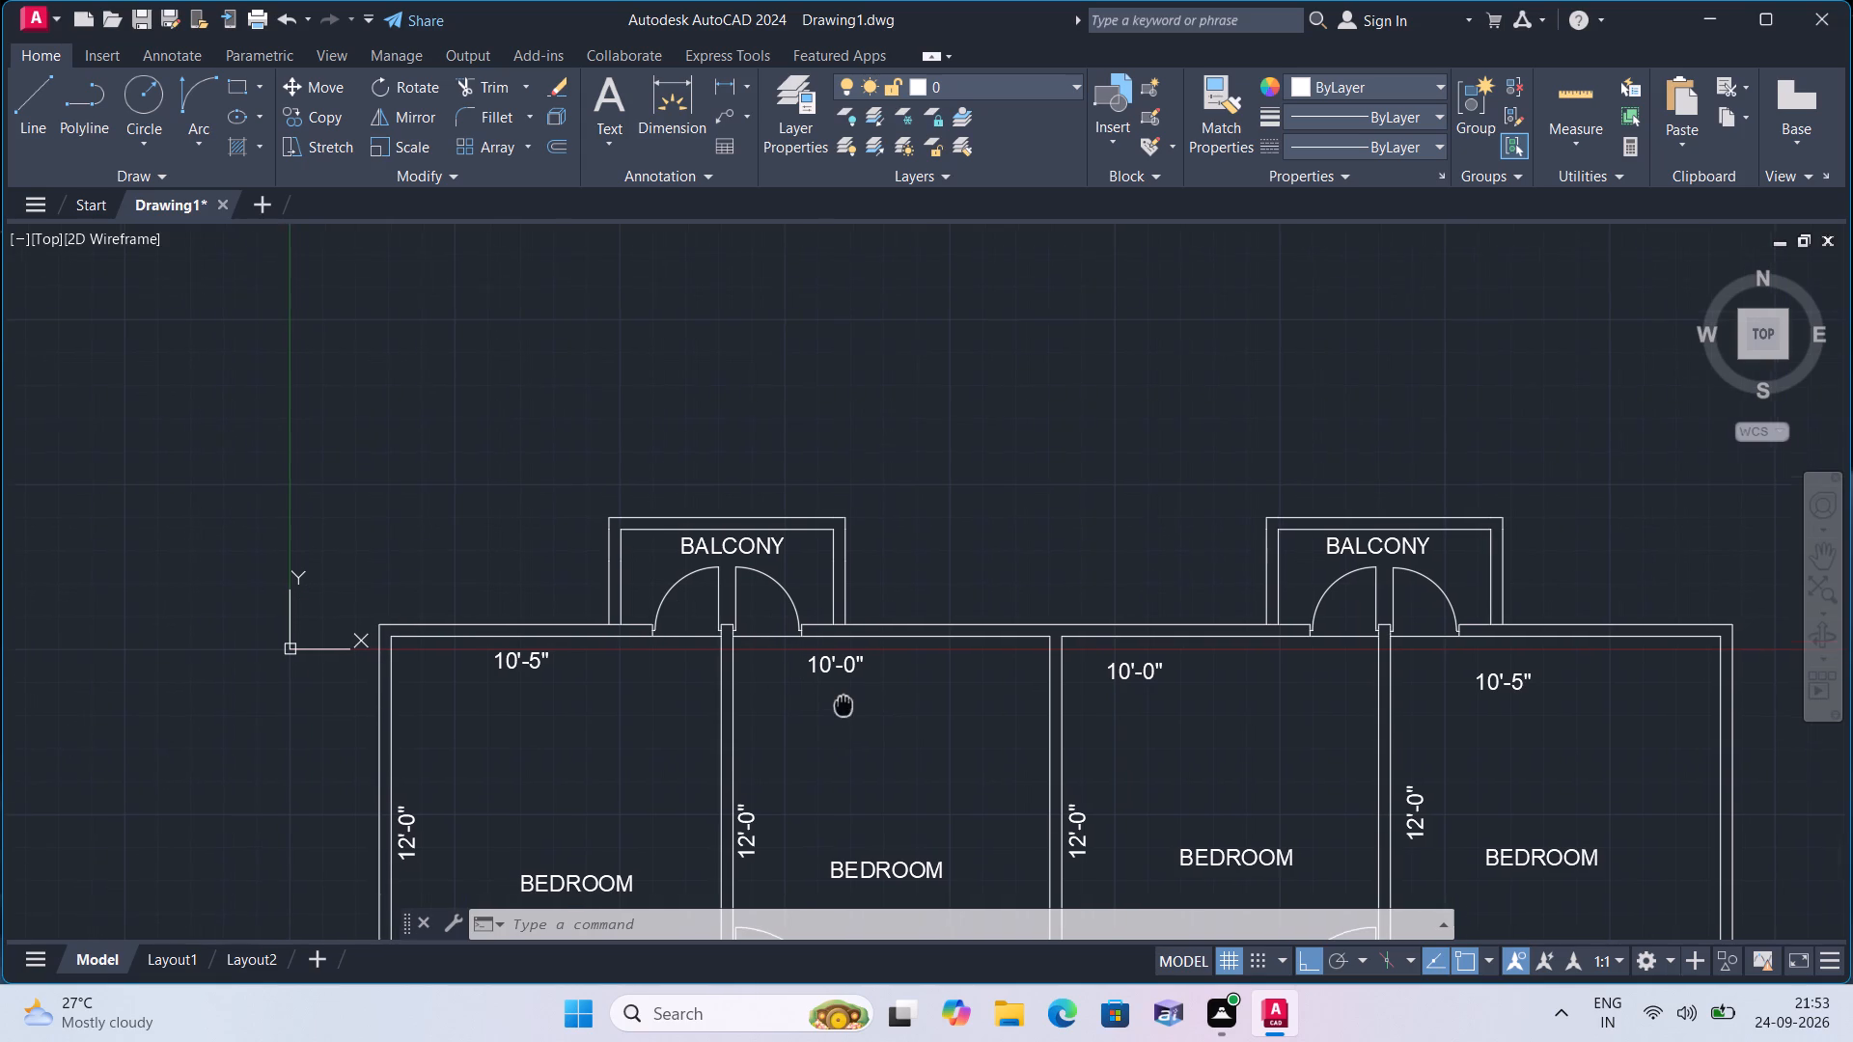
{"action": "middle_click_drag", "start_coordinate": [842, 701], "coordinate": [812, 635]}
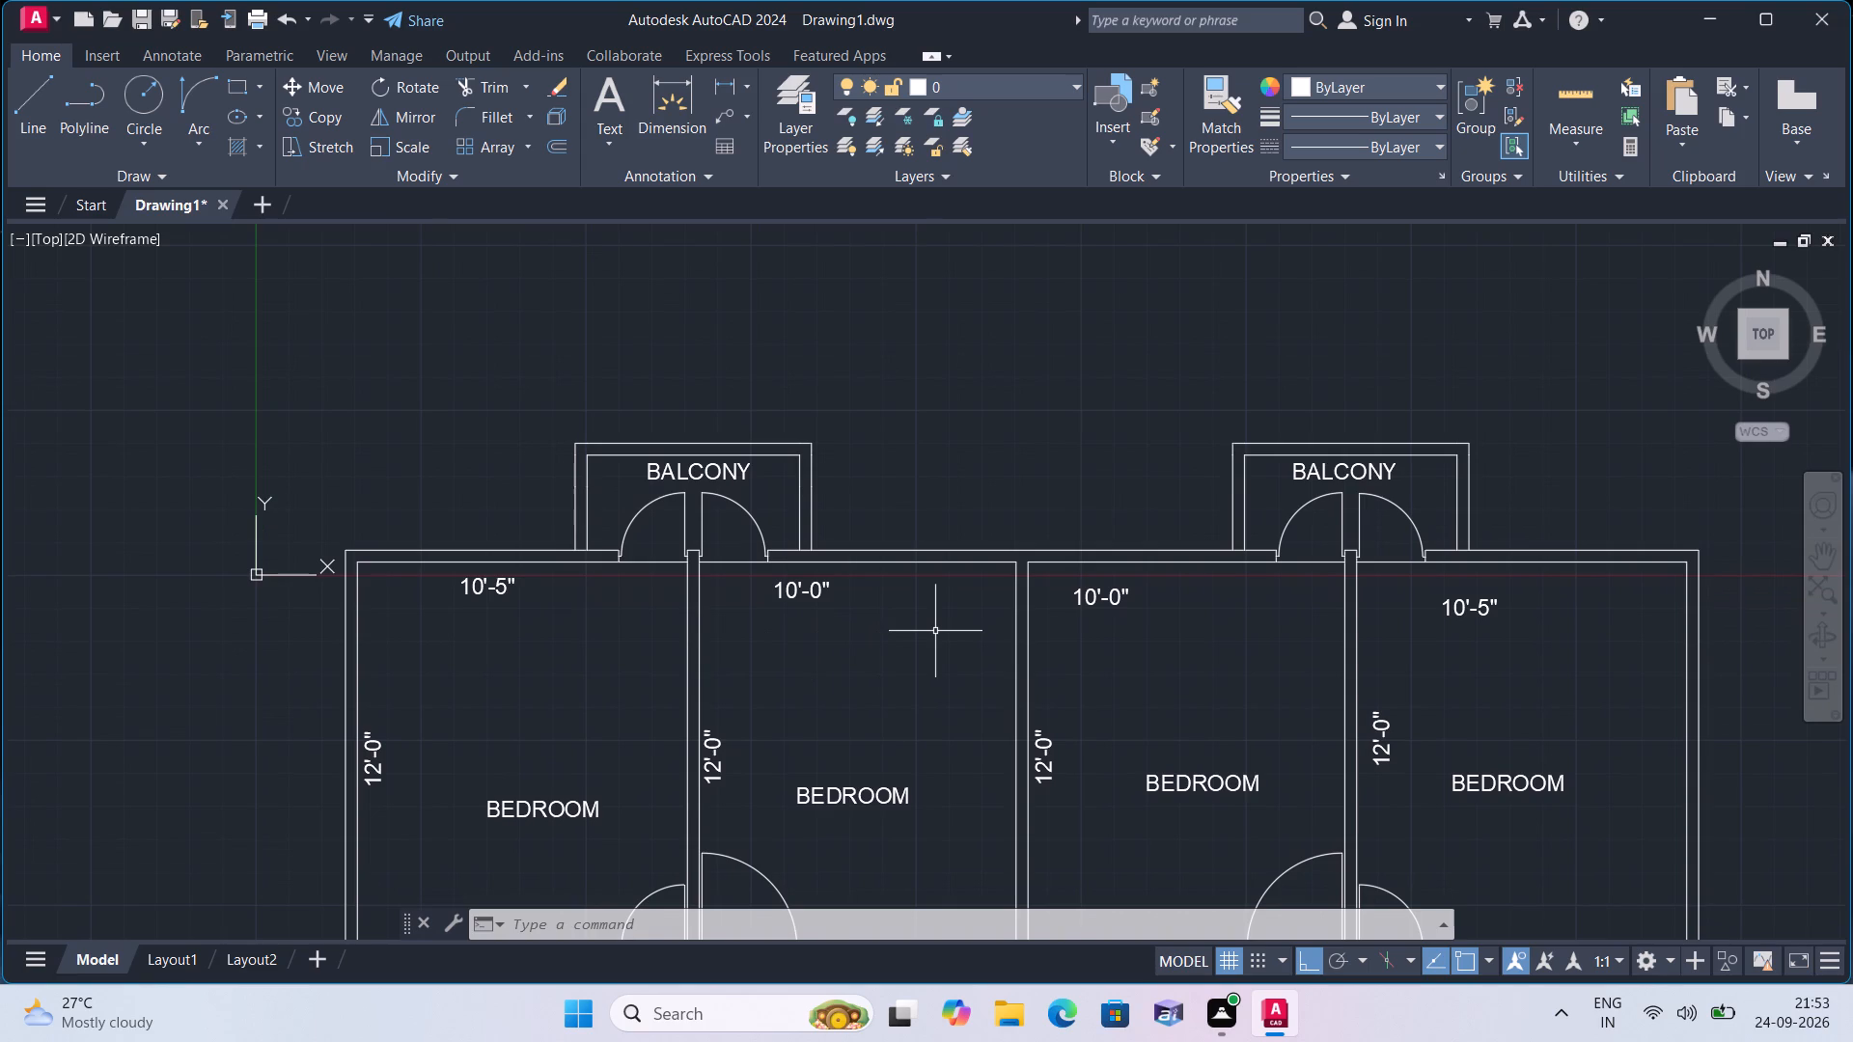
{"action": "middle_click_drag", "start_coordinate": [935, 631], "coordinate": [577, 641]}
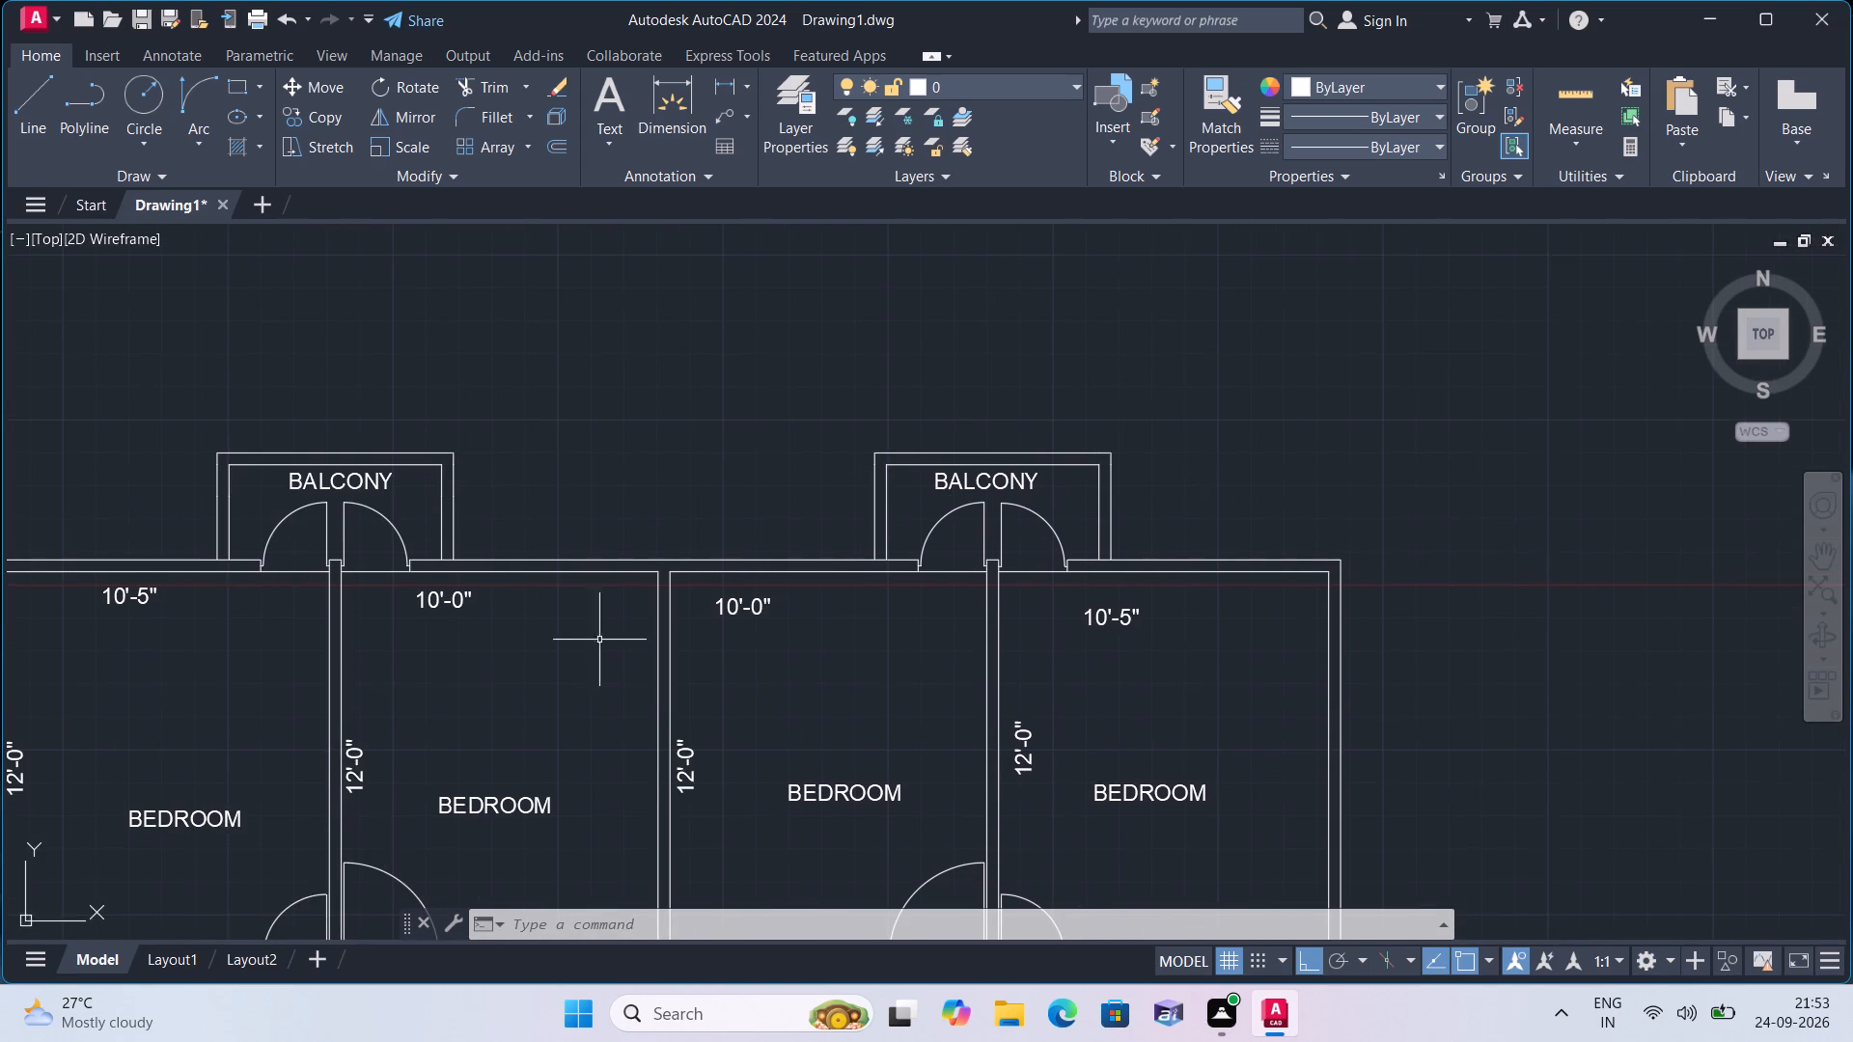
{"action": "scroll", "coordinate": [634, 639], "scroll_direction": "up", "scroll_amount": 1}
{"action": "scroll", "coordinate": [634, 638], "scroll_direction": "down", "scroll_amount": 1}
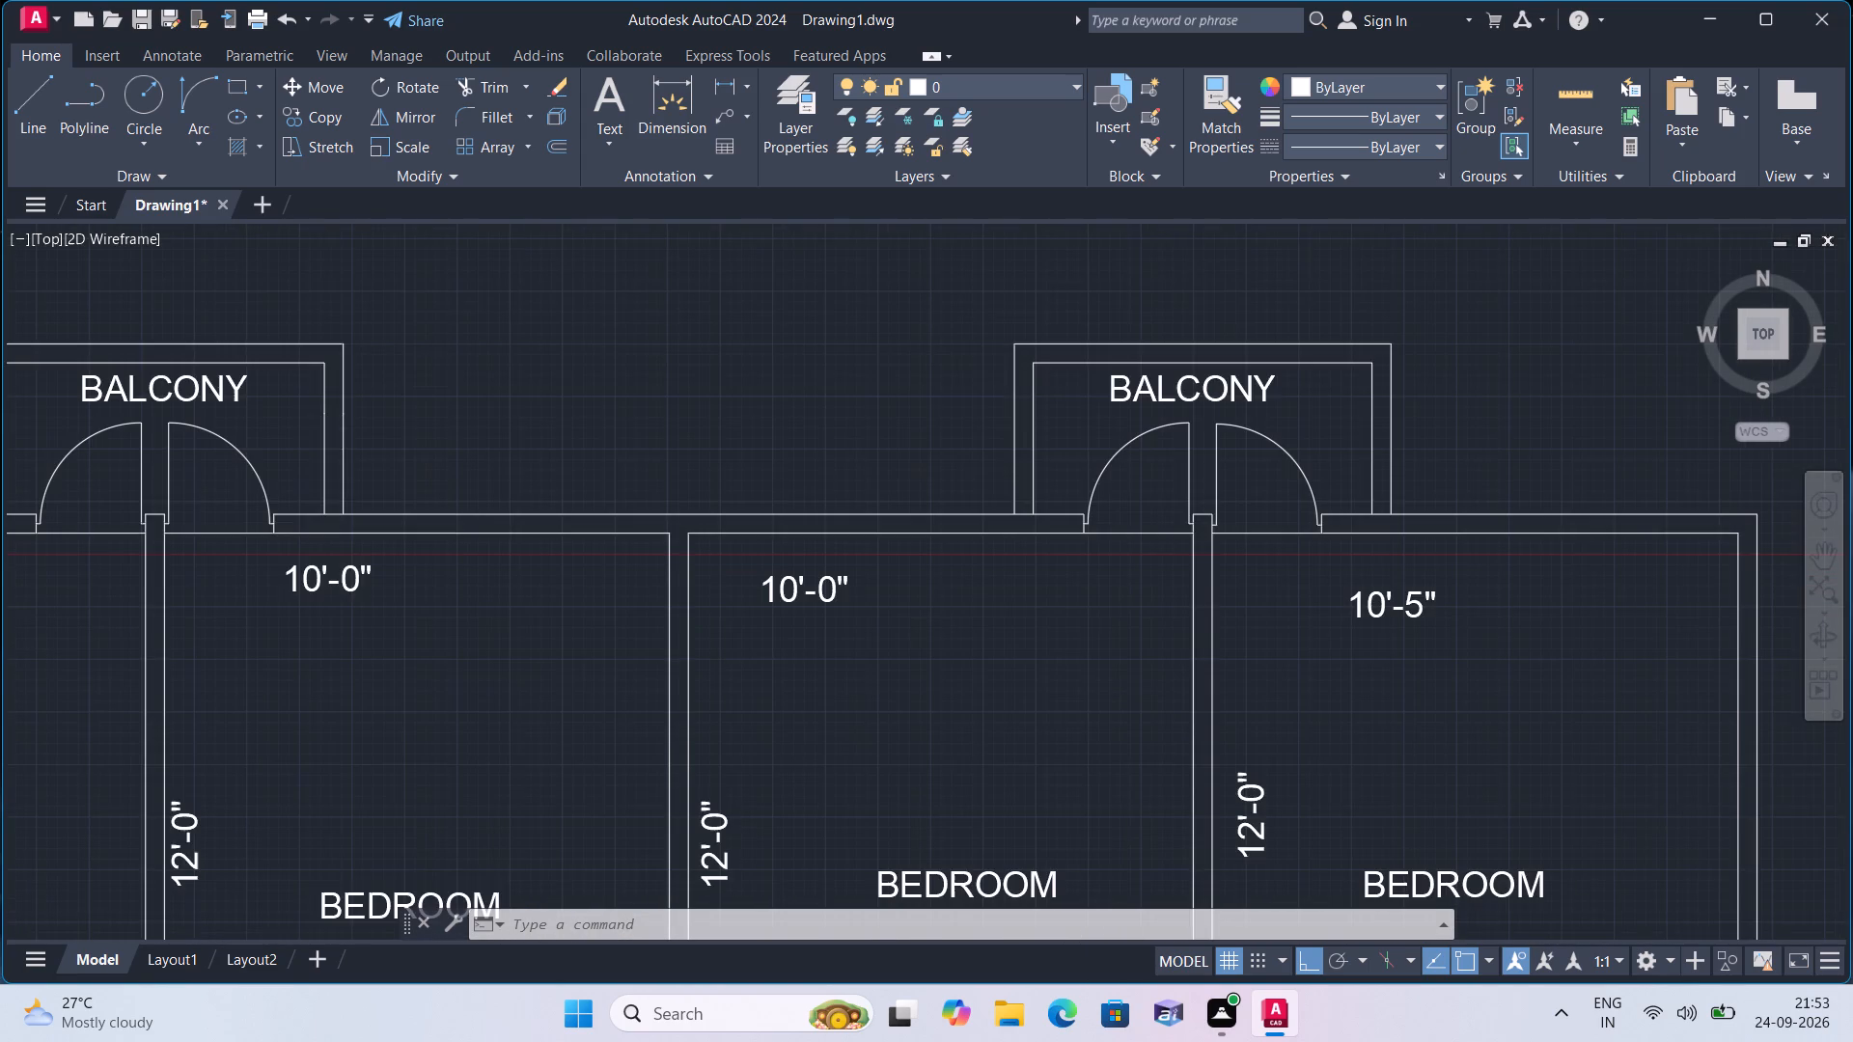
Review the trimmed bedroom, kitchen and bathroom door openings and the DRAW/DIN rooms across both mirrored units.
{"action": "scroll", "coordinate": [831, 720], "scroll_direction": "down", "scroll_amount": 1}
{"action": "middle_click_drag", "start_coordinate": [831, 720], "coordinate": [896, 571]}
{"action": "scroll", "coordinate": [431, 649], "scroll_direction": "up", "scroll_amount": 2}
{"action": "scroll", "coordinate": [431, 649], "scroll_direction": "down", "scroll_amount": 1}
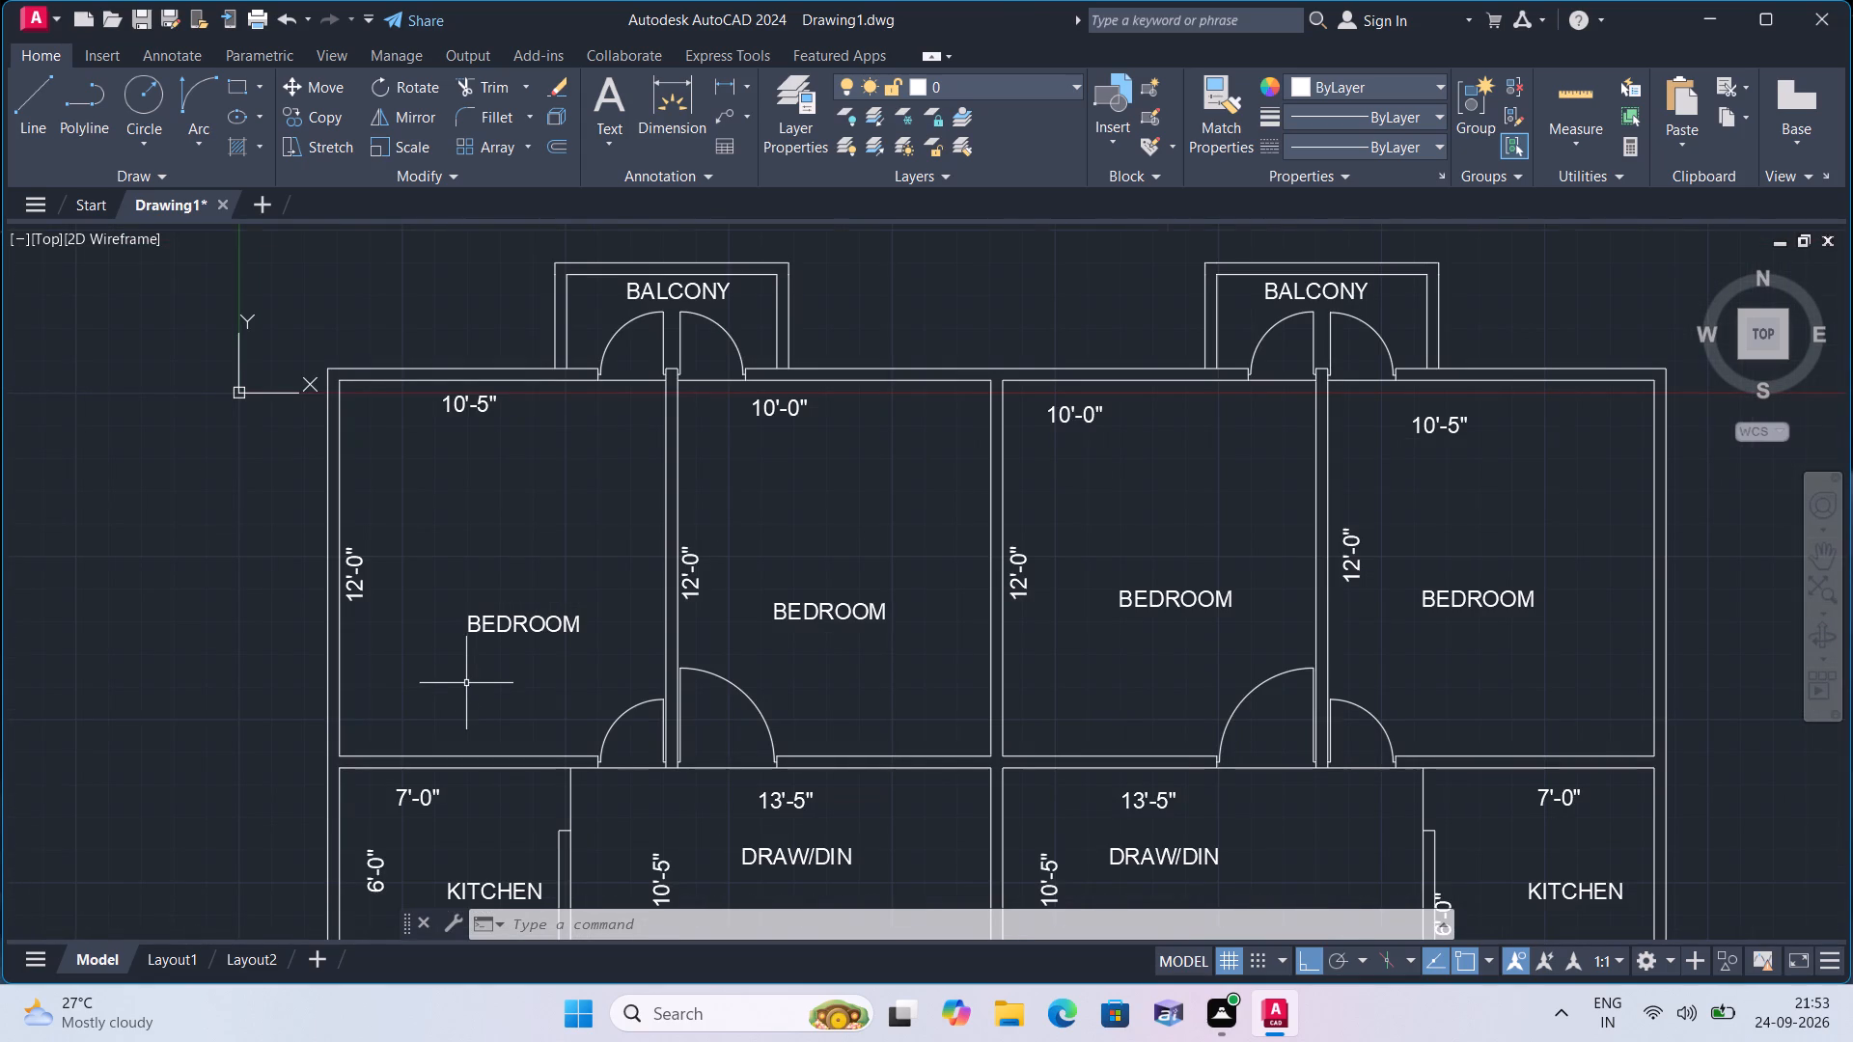
{"action": "middle_click_drag", "start_coordinate": [466, 683], "coordinate": [626, 576]}
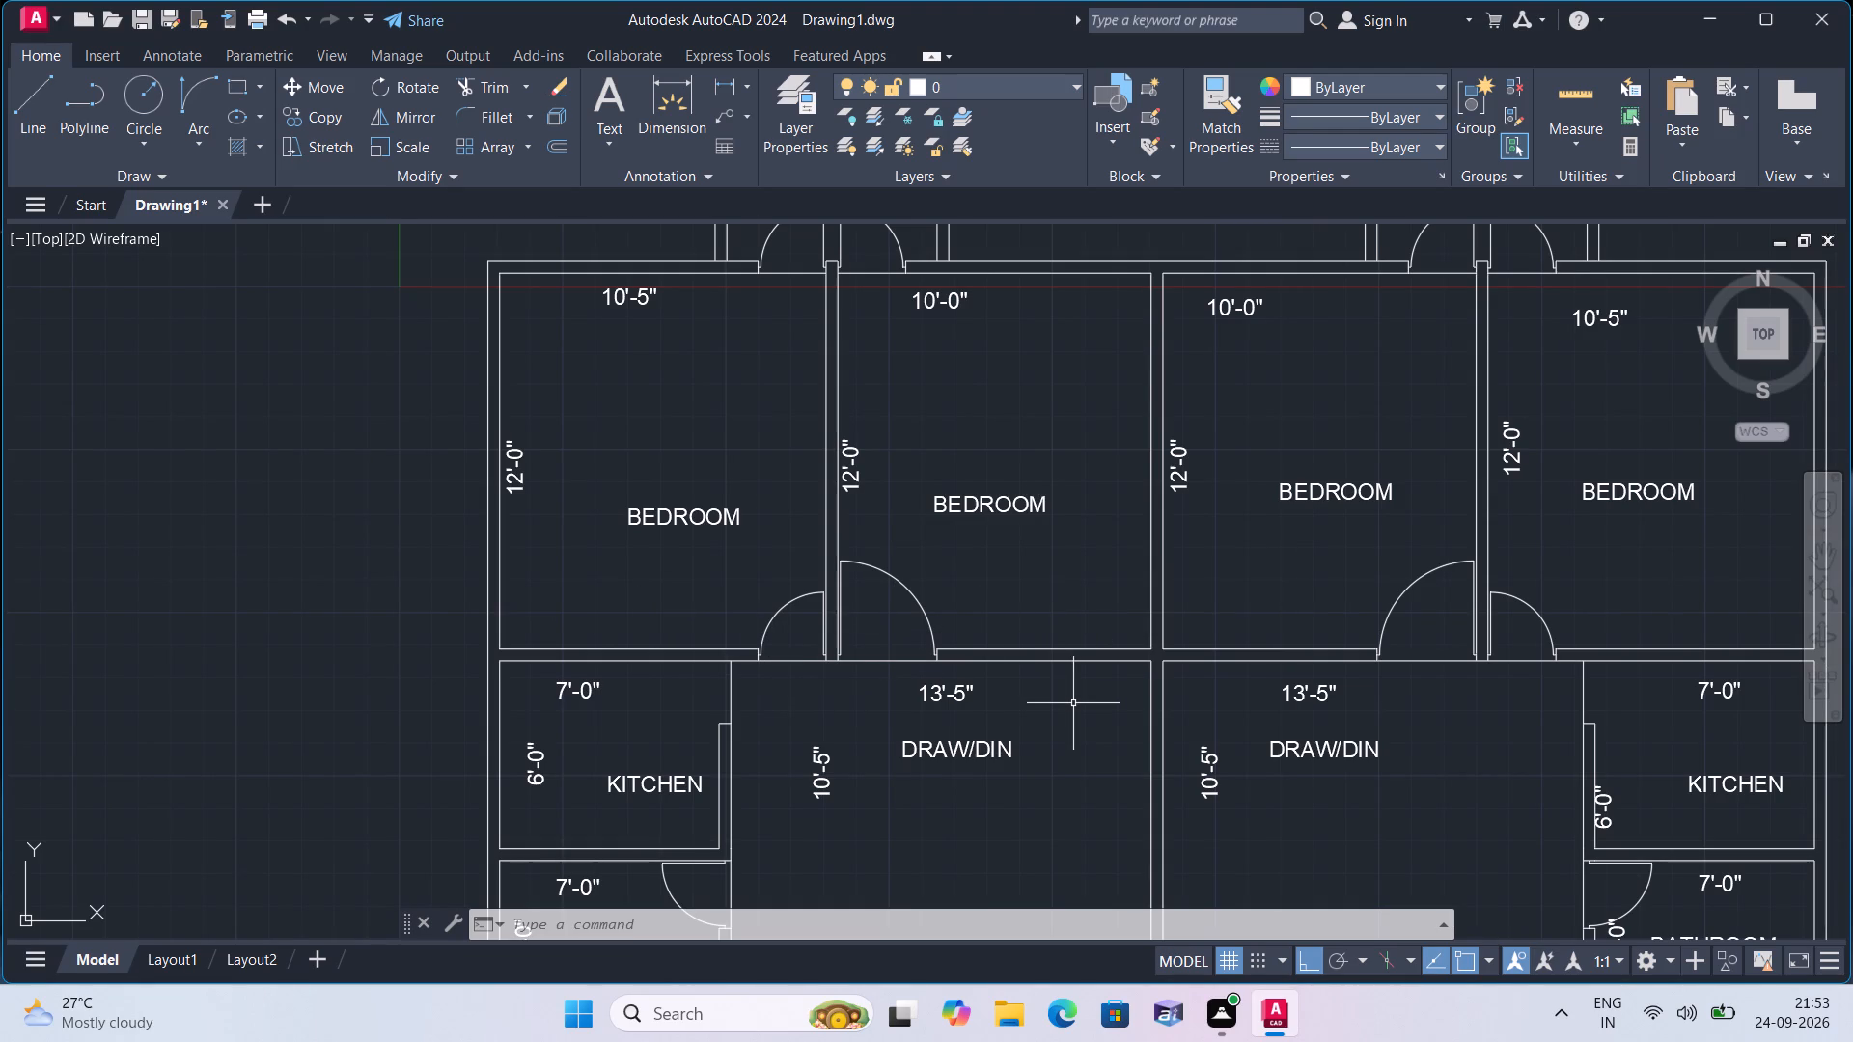
{"action": "middle_click_drag", "start_coordinate": [1073, 703], "coordinate": [940, 639]}
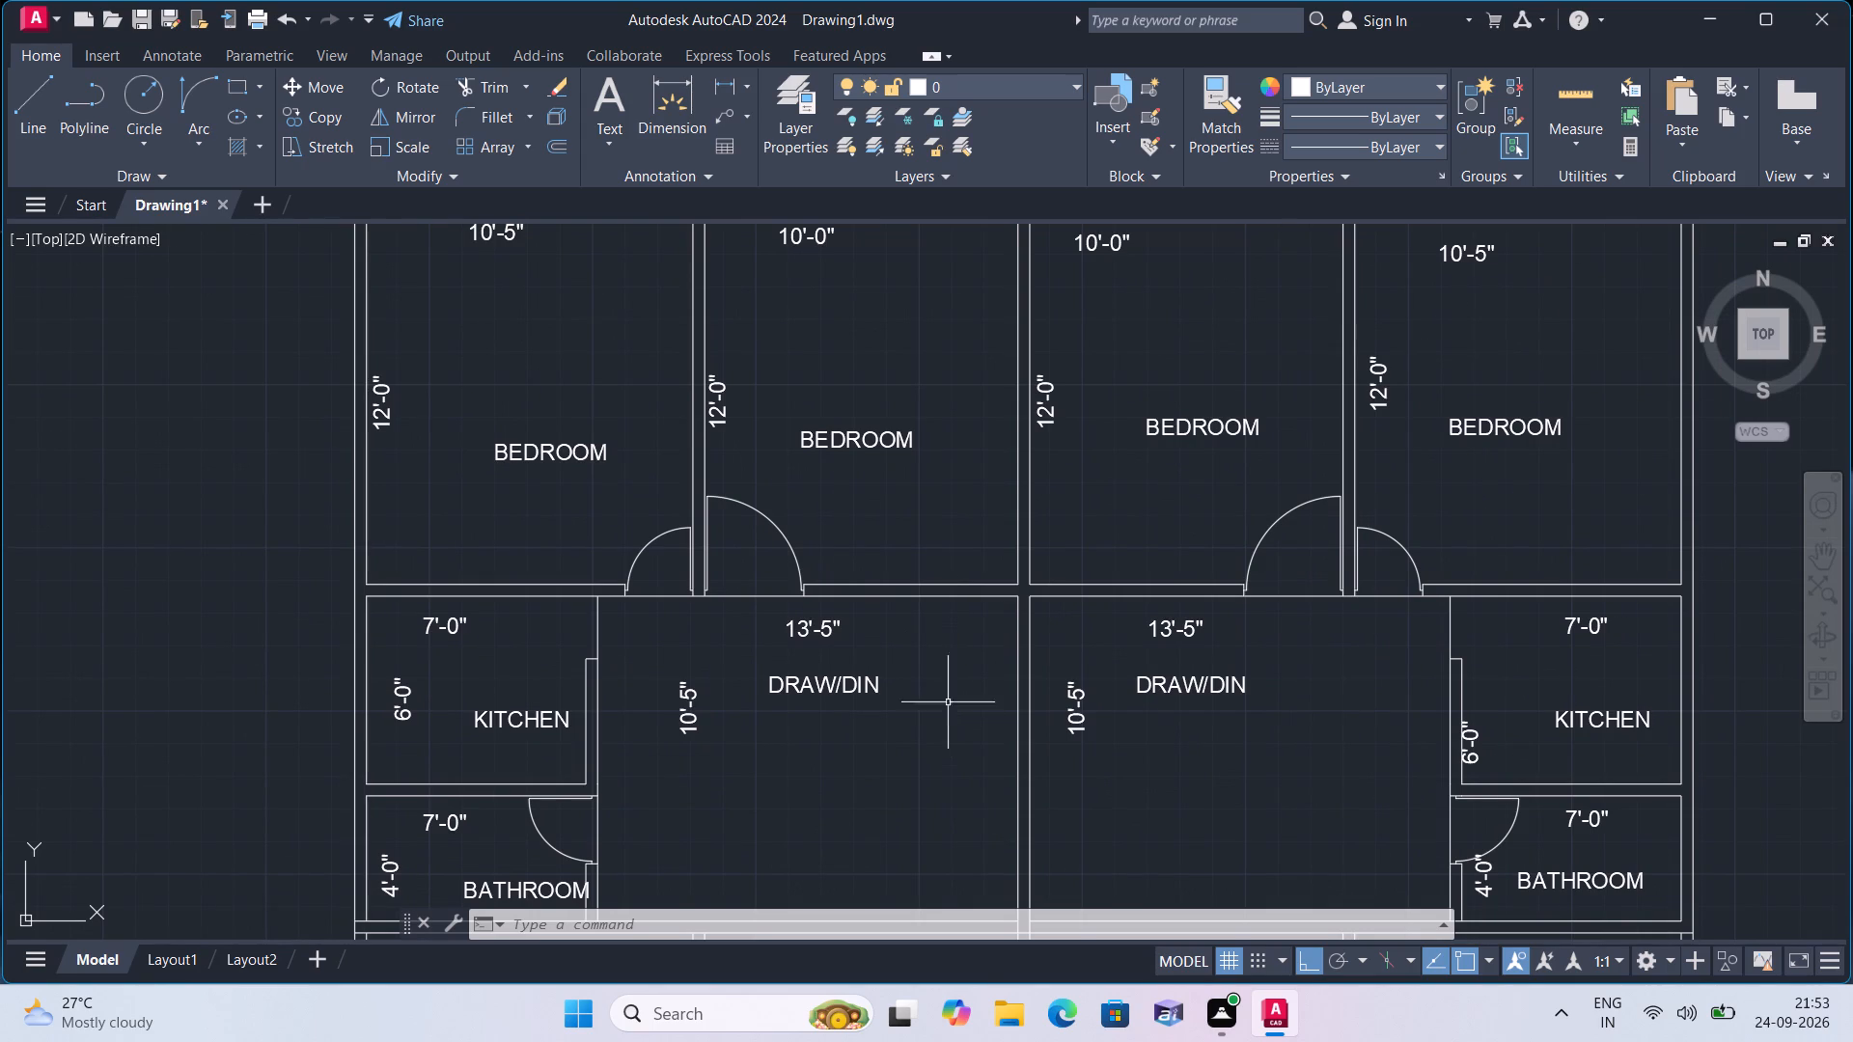
{"action": "middle_click_drag", "start_coordinate": [899, 672], "coordinate": [917, 779]}
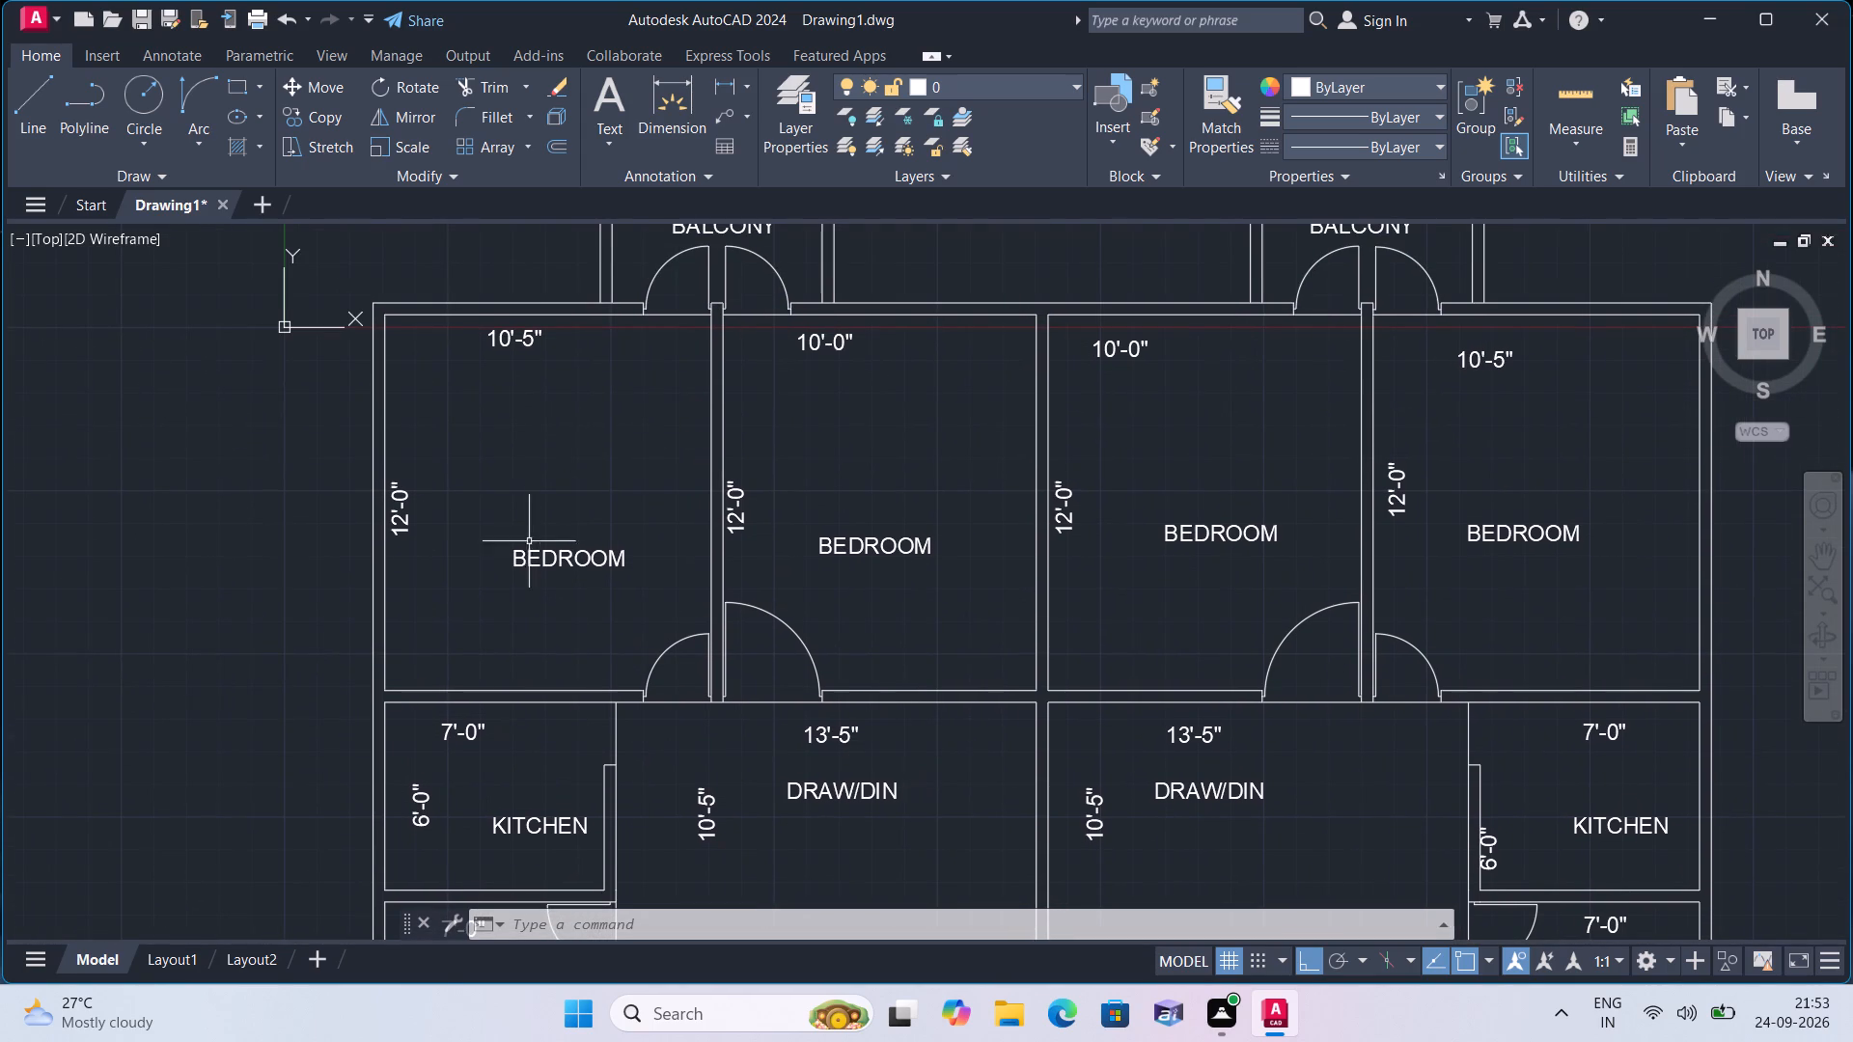
{"action": "middle_click_drag", "start_coordinate": [522, 503], "coordinate": [546, 664]}
{"action": "scroll", "coordinate": [522, 503], "scroll_direction": "down", "scroll_amount": 1}
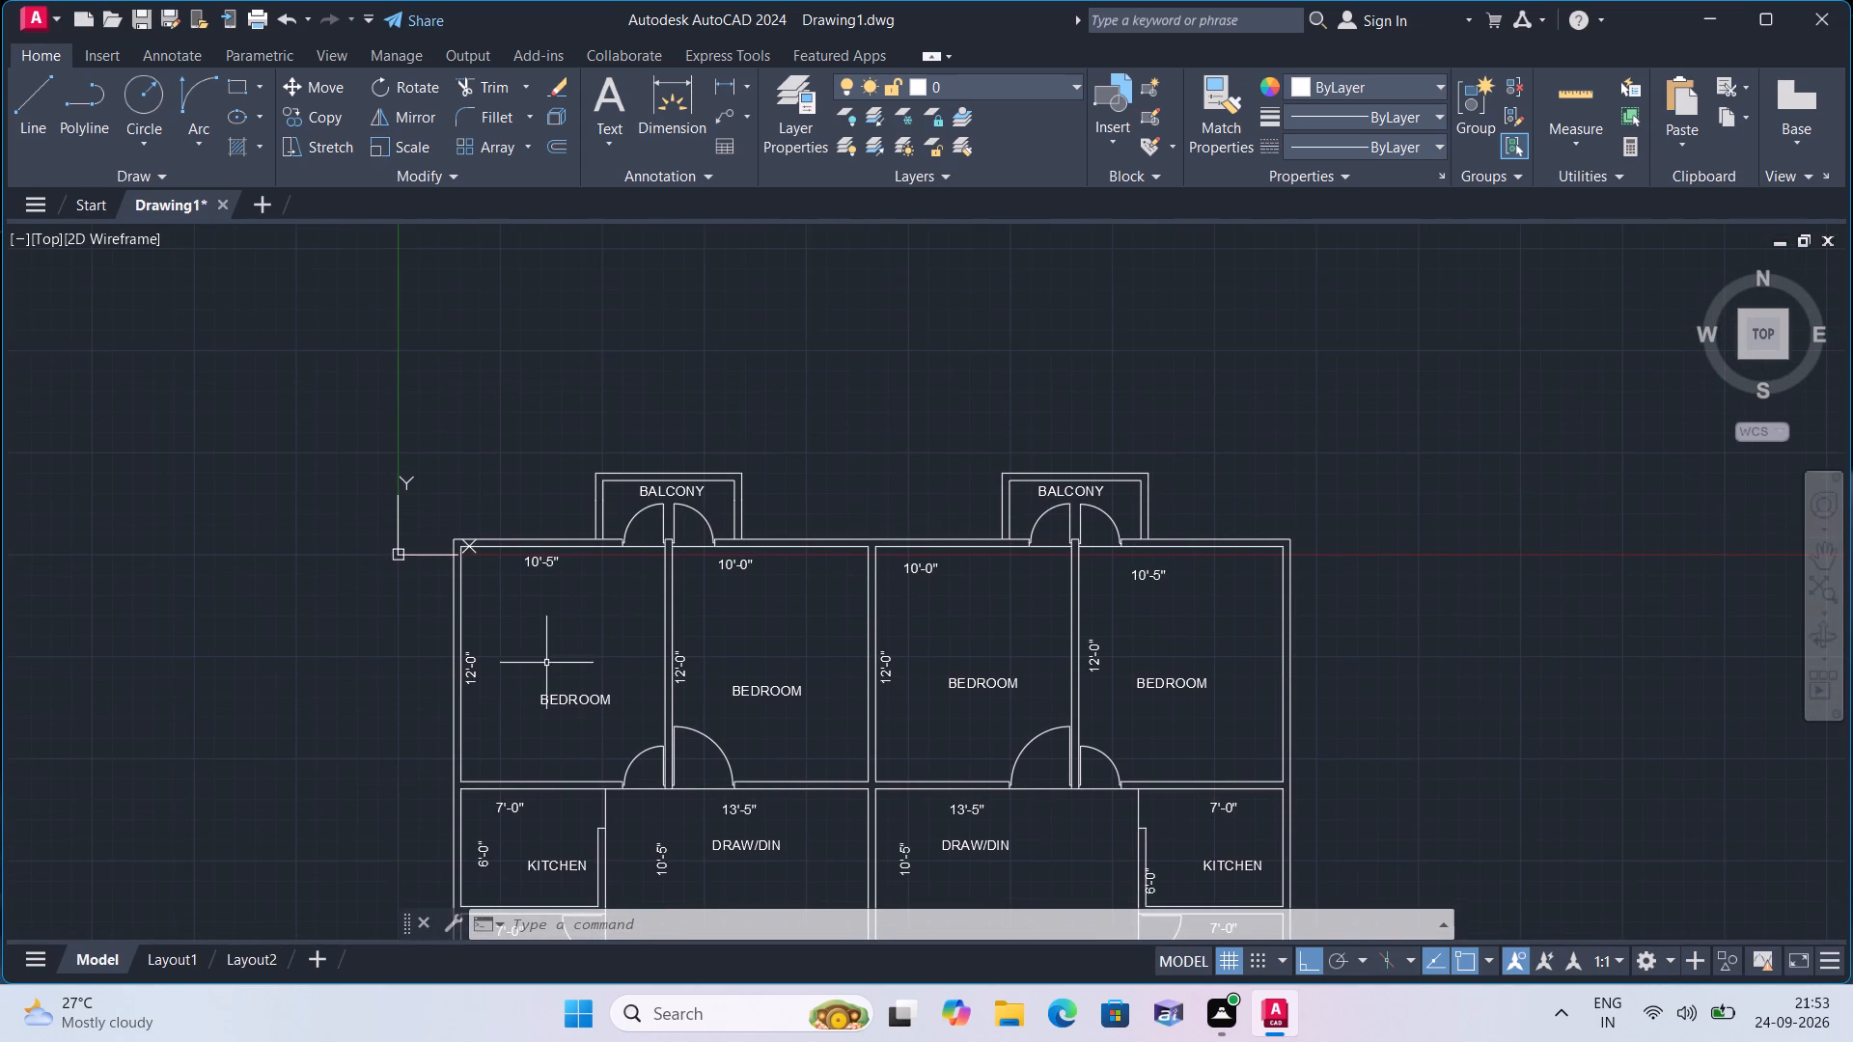
{"action": "scroll", "coordinate": [546, 661], "scroll_direction": "up", "scroll_amount": 1}
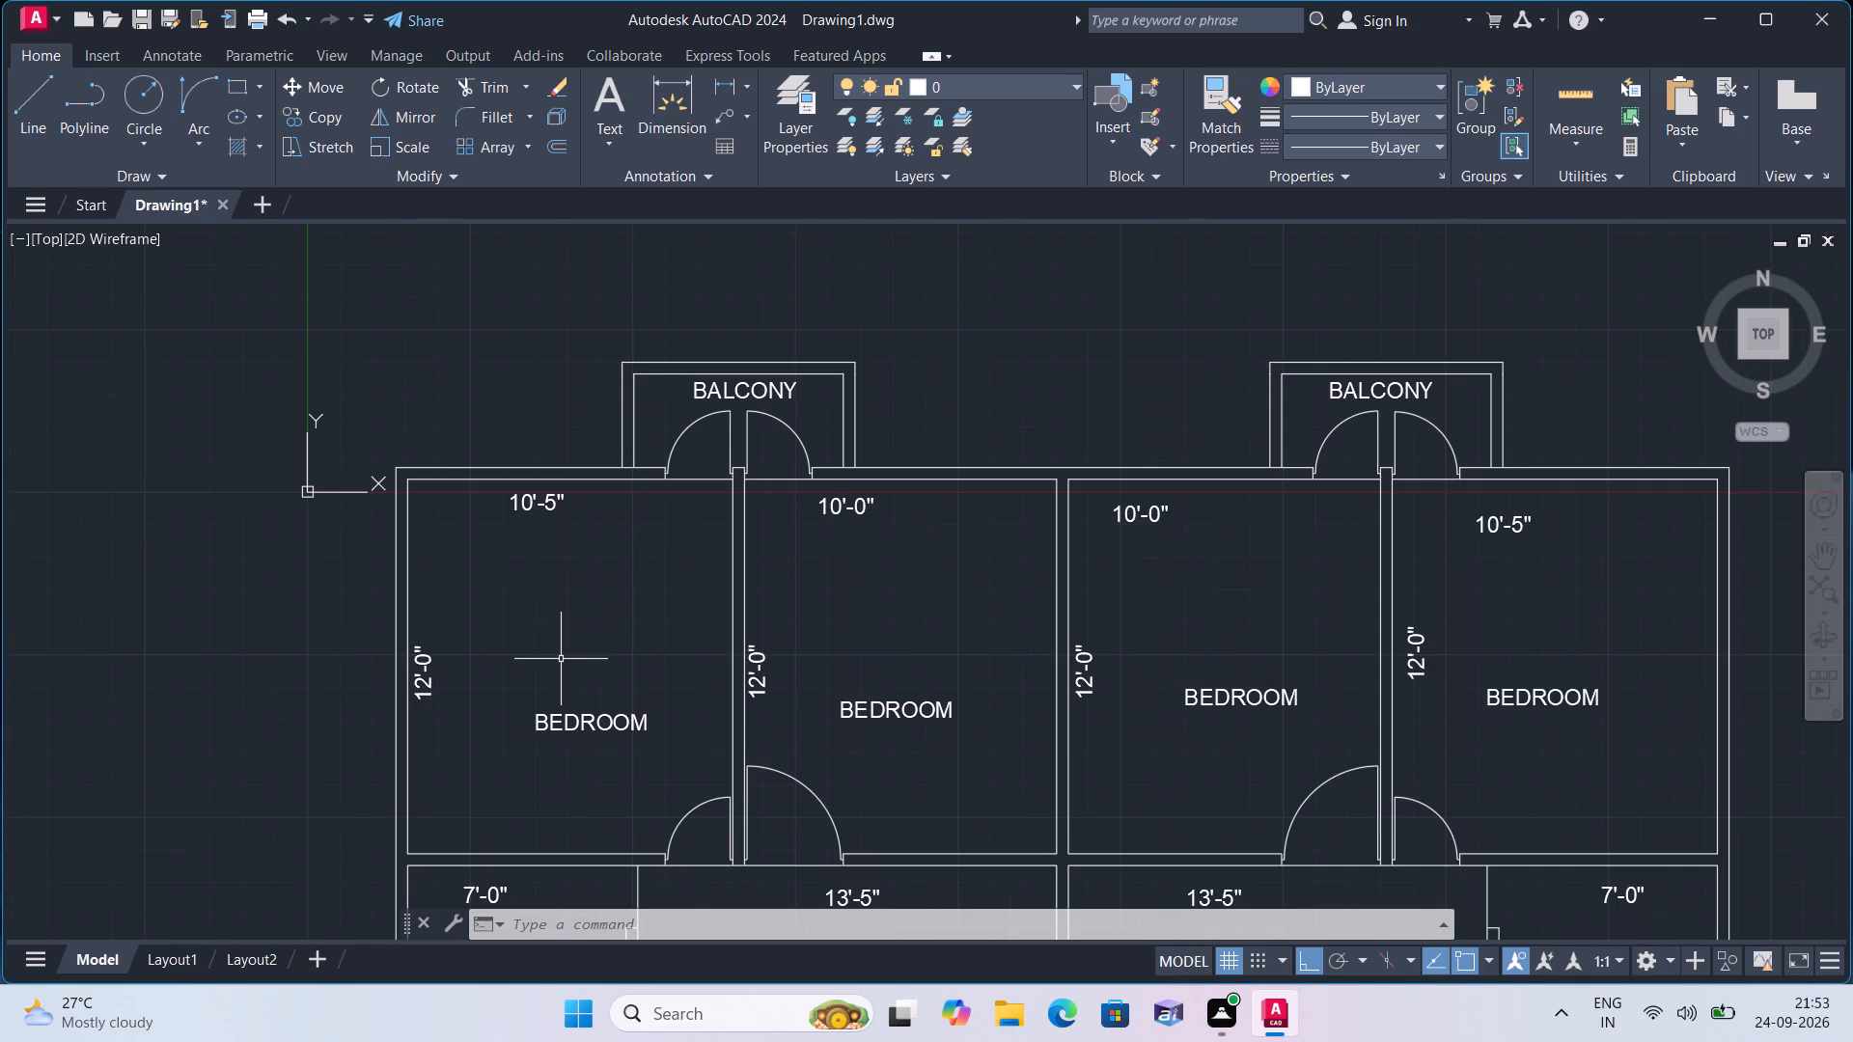
{"action": "middle_click_drag", "start_coordinate": [562, 659], "coordinate": [551, 558]}
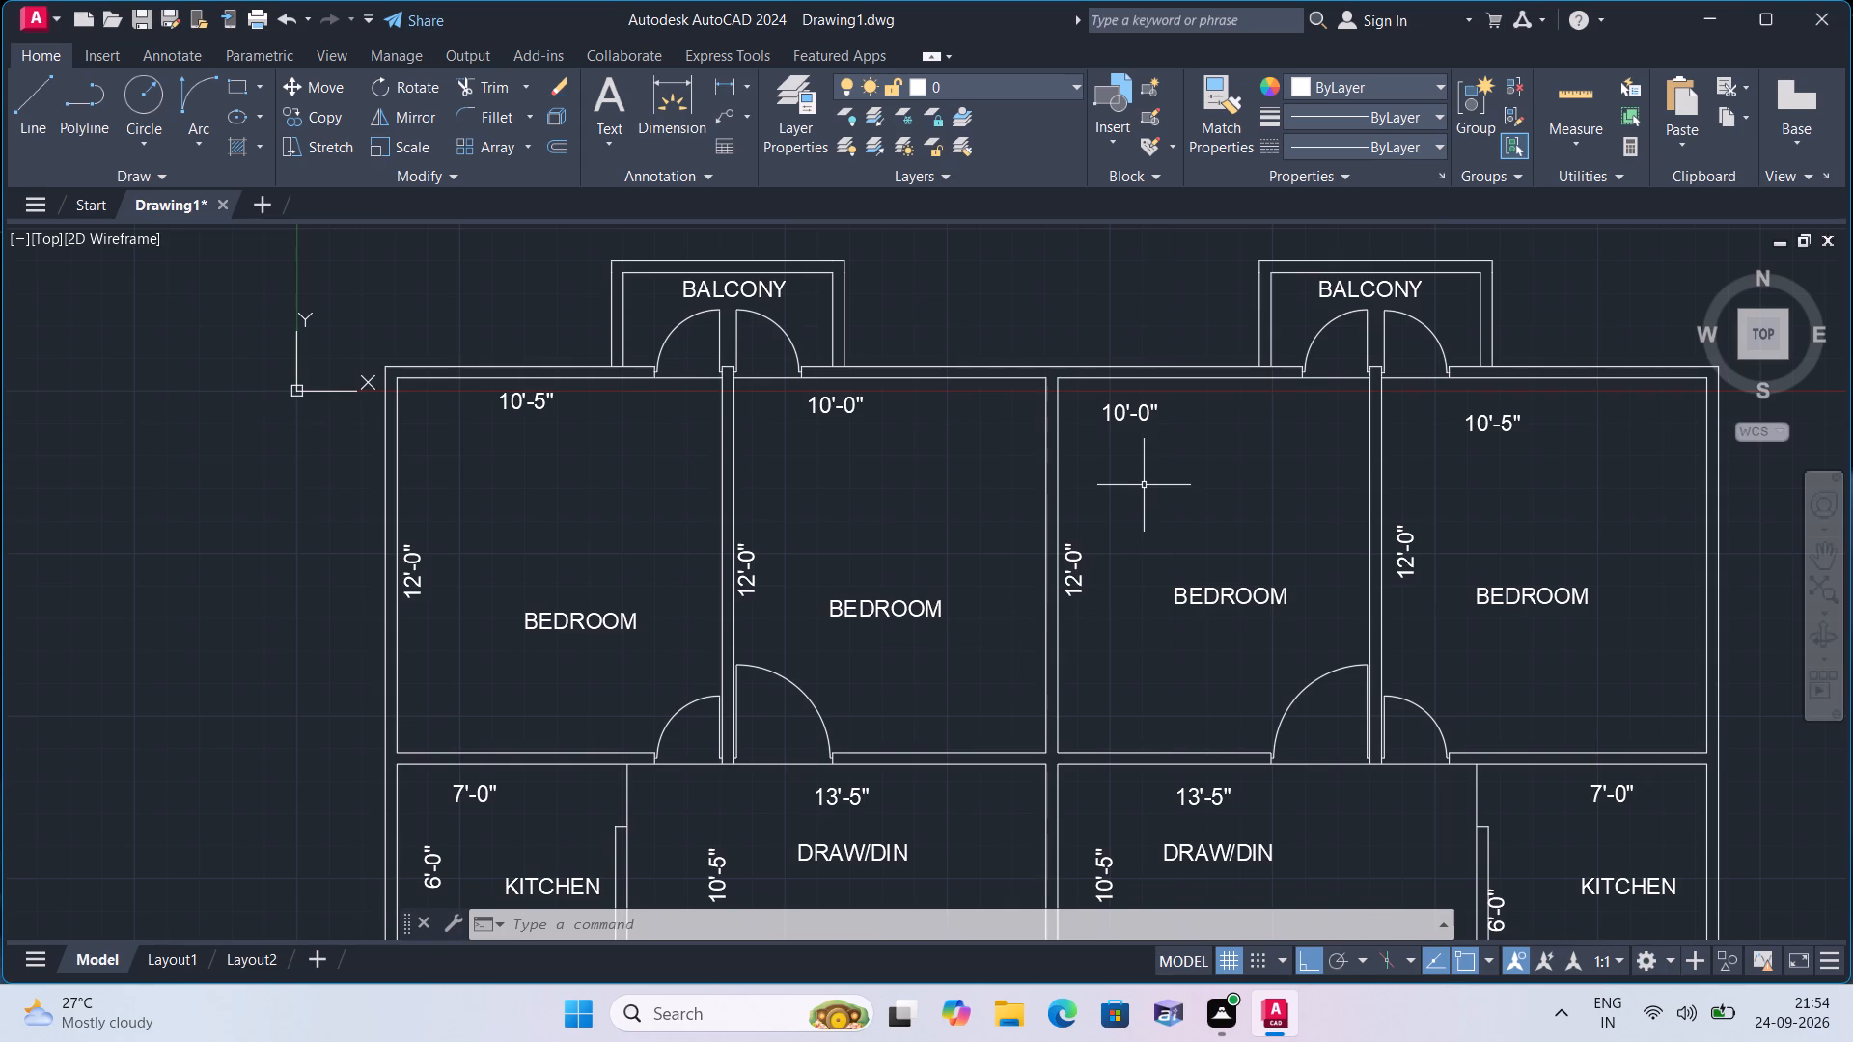
{"action": "middle_click_drag", "start_coordinate": [1182, 612], "coordinate": [1108, 536]}
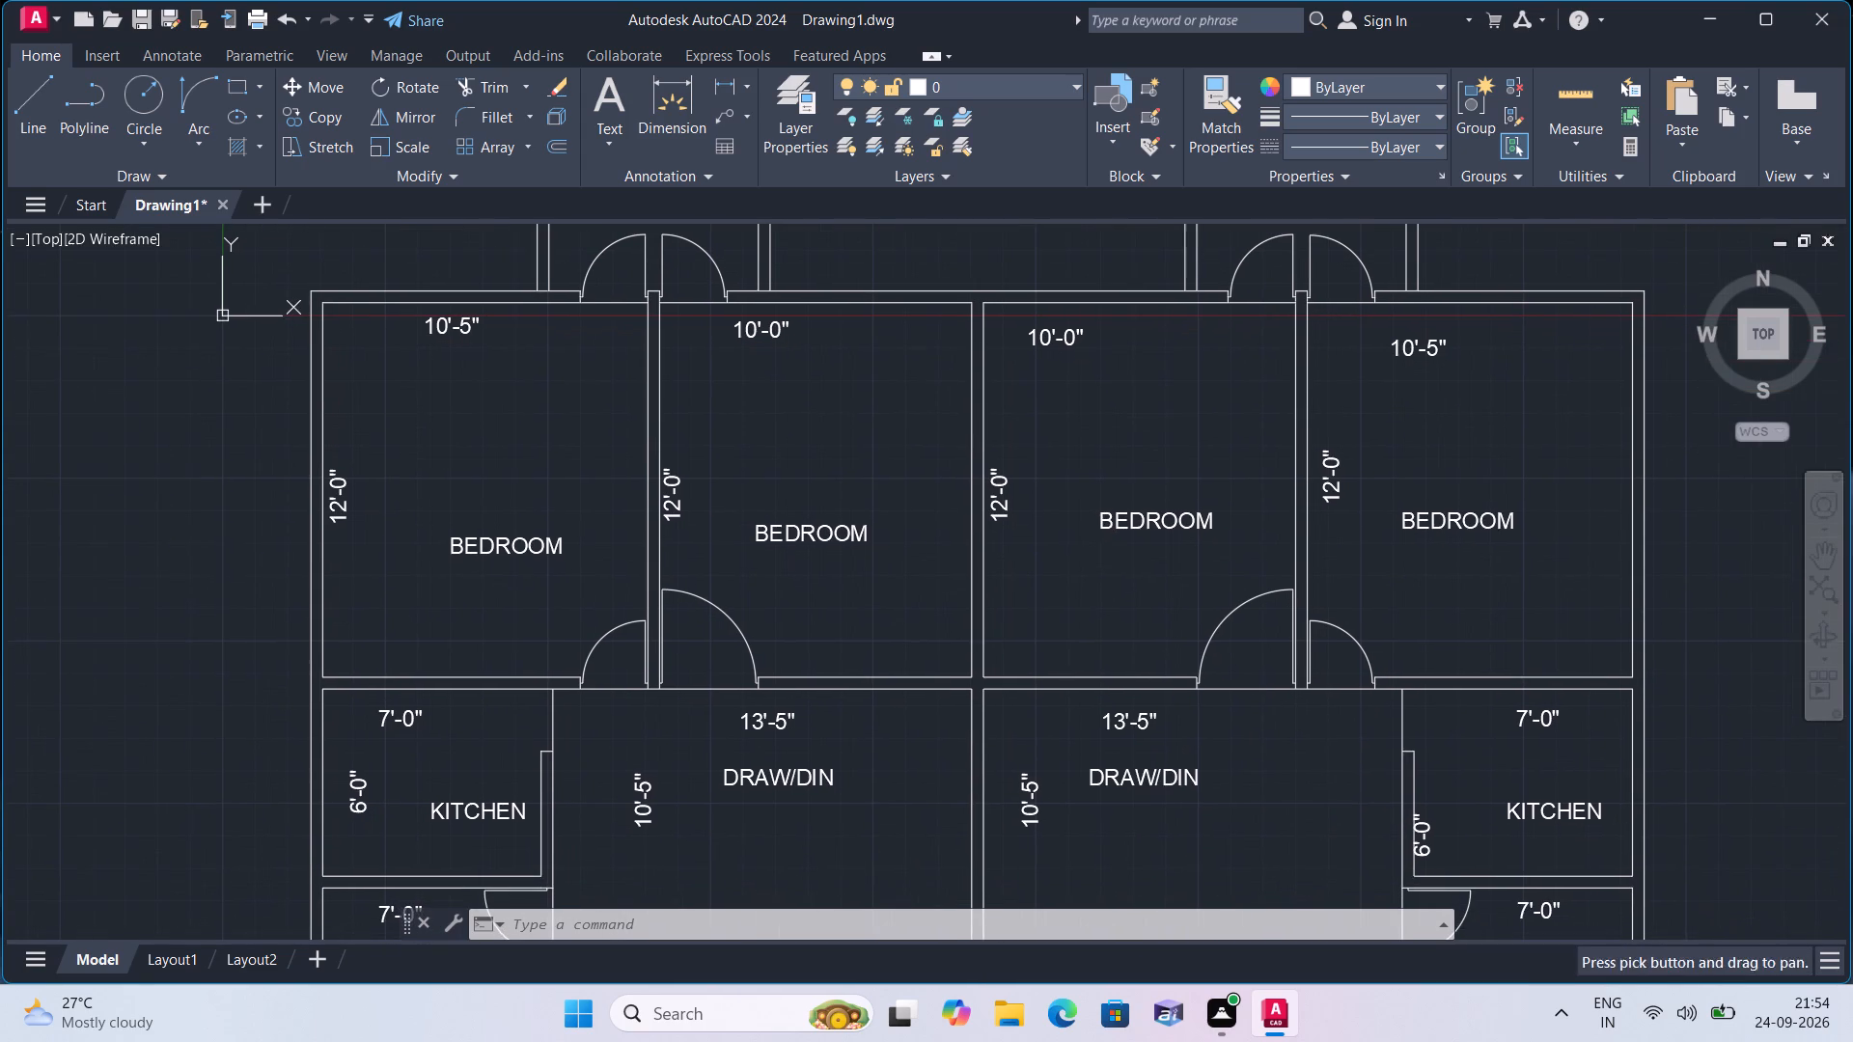
{"action": "scroll", "coordinate": [1105, 603], "scroll_direction": "down", "scroll_amount": 1}
{"action": "middle_click_drag", "start_coordinate": [1104, 597], "coordinate": [1076, 535]}
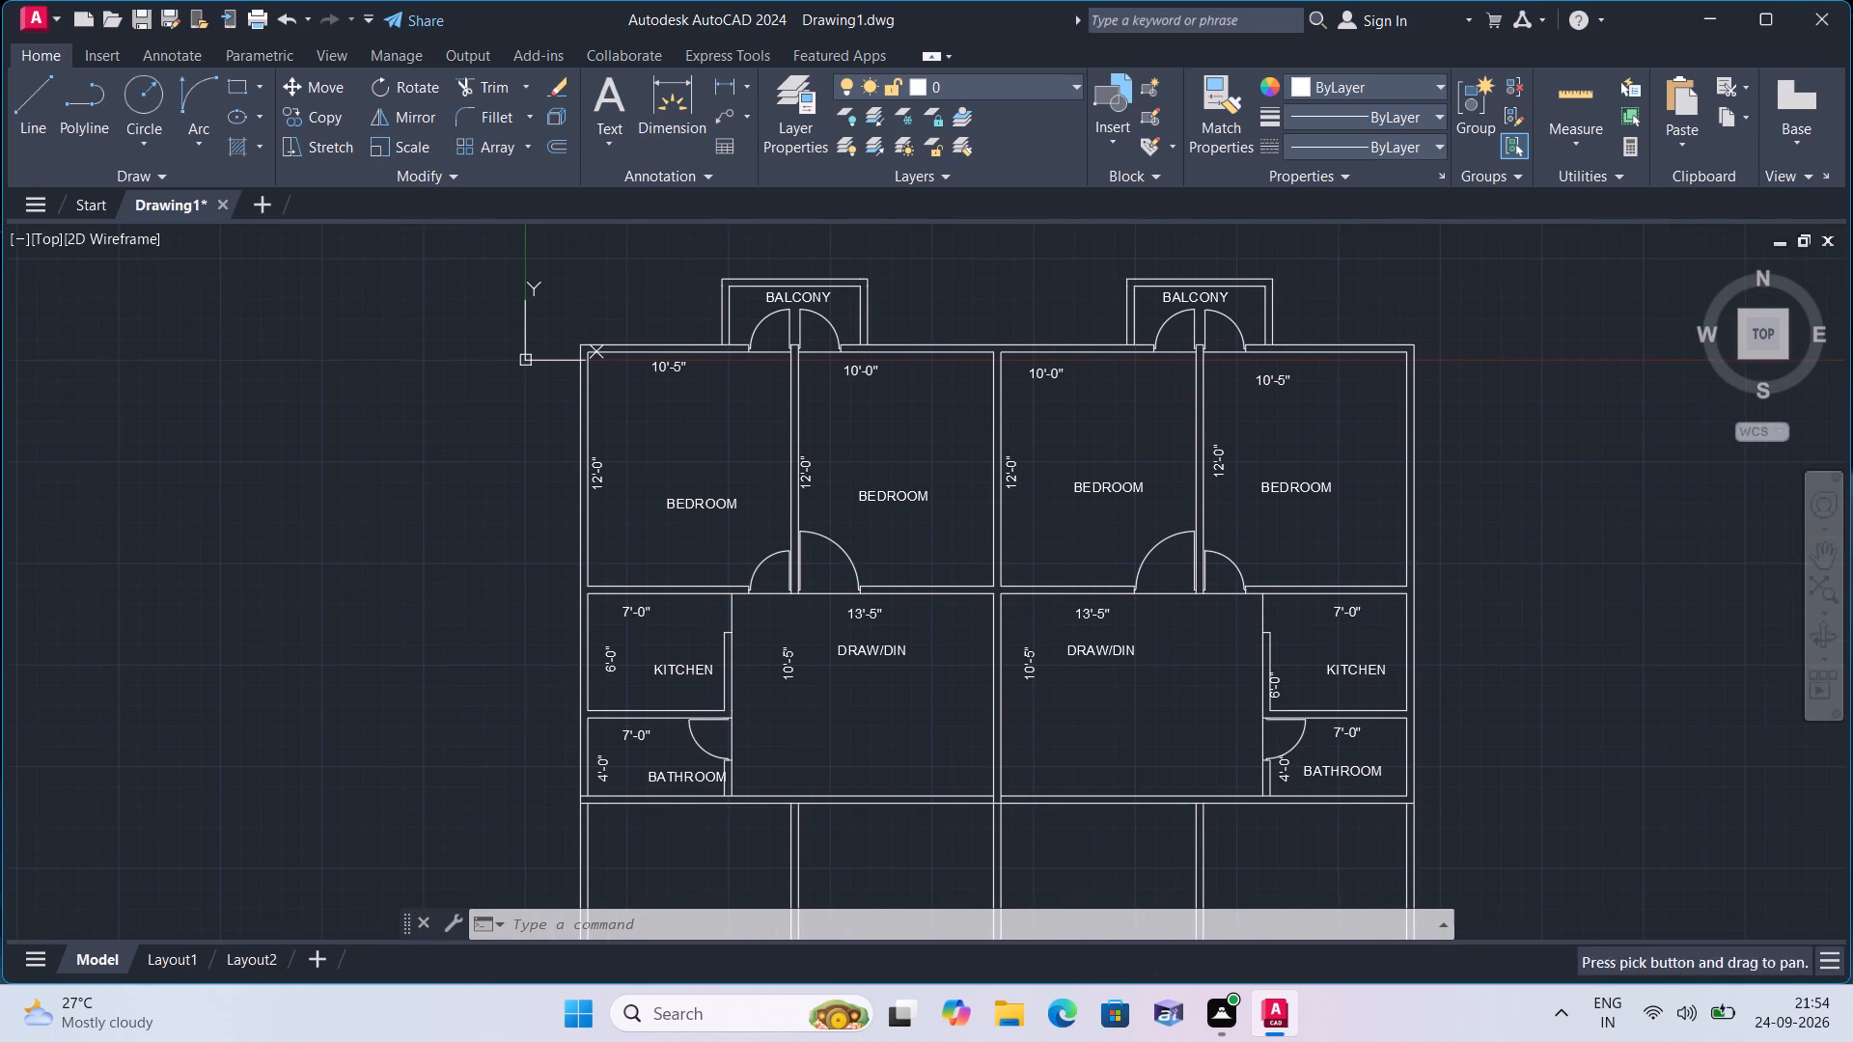
{"action": "middle_click_drag", "start_coordinate": [1133, 611], "coordinate": [1108, 488]}
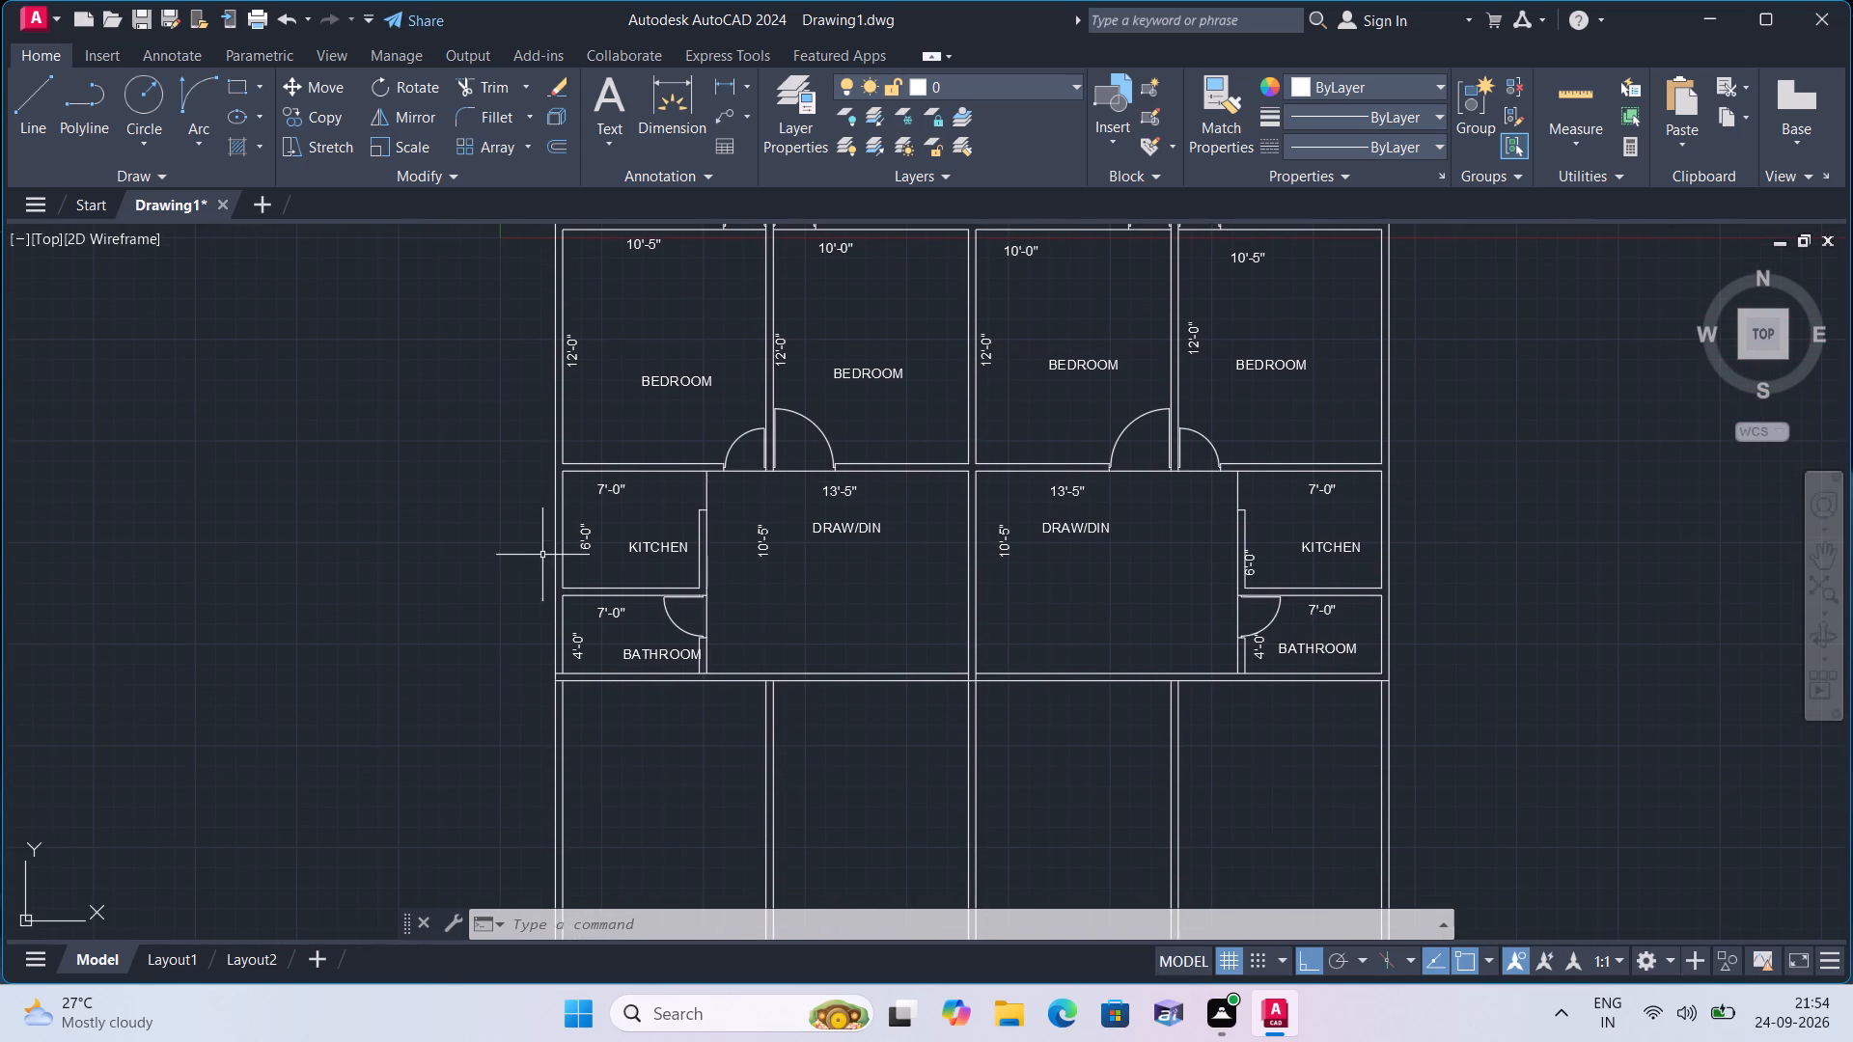
{"action": "scroll", "coordinate": [638, 573], "scroll_direction": "up", "scroll_amount": 1}
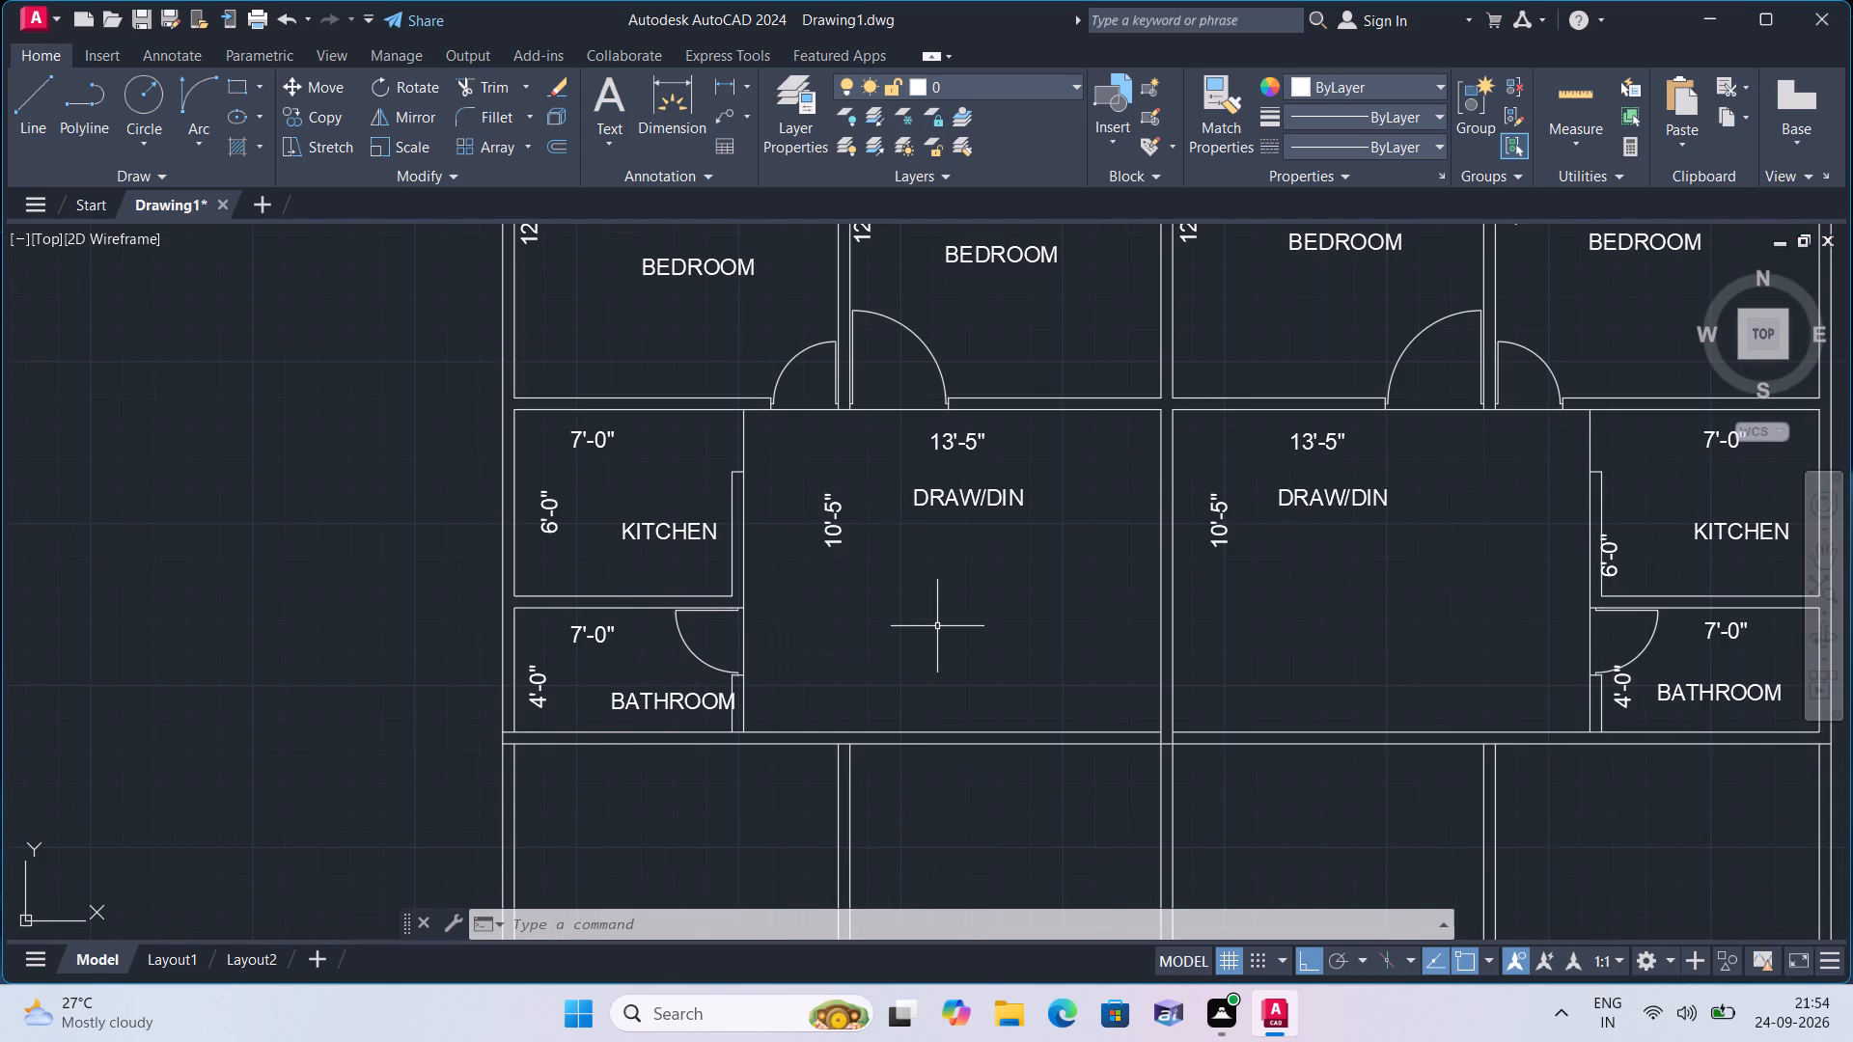
{"action": "middle_click_drag", "start_coordinate": [937, 626], "coordinate": [926, 620]}
{"action": "middle_click_drag", "start_coordinate": [926, 620], "coordinate": [922, 617]}
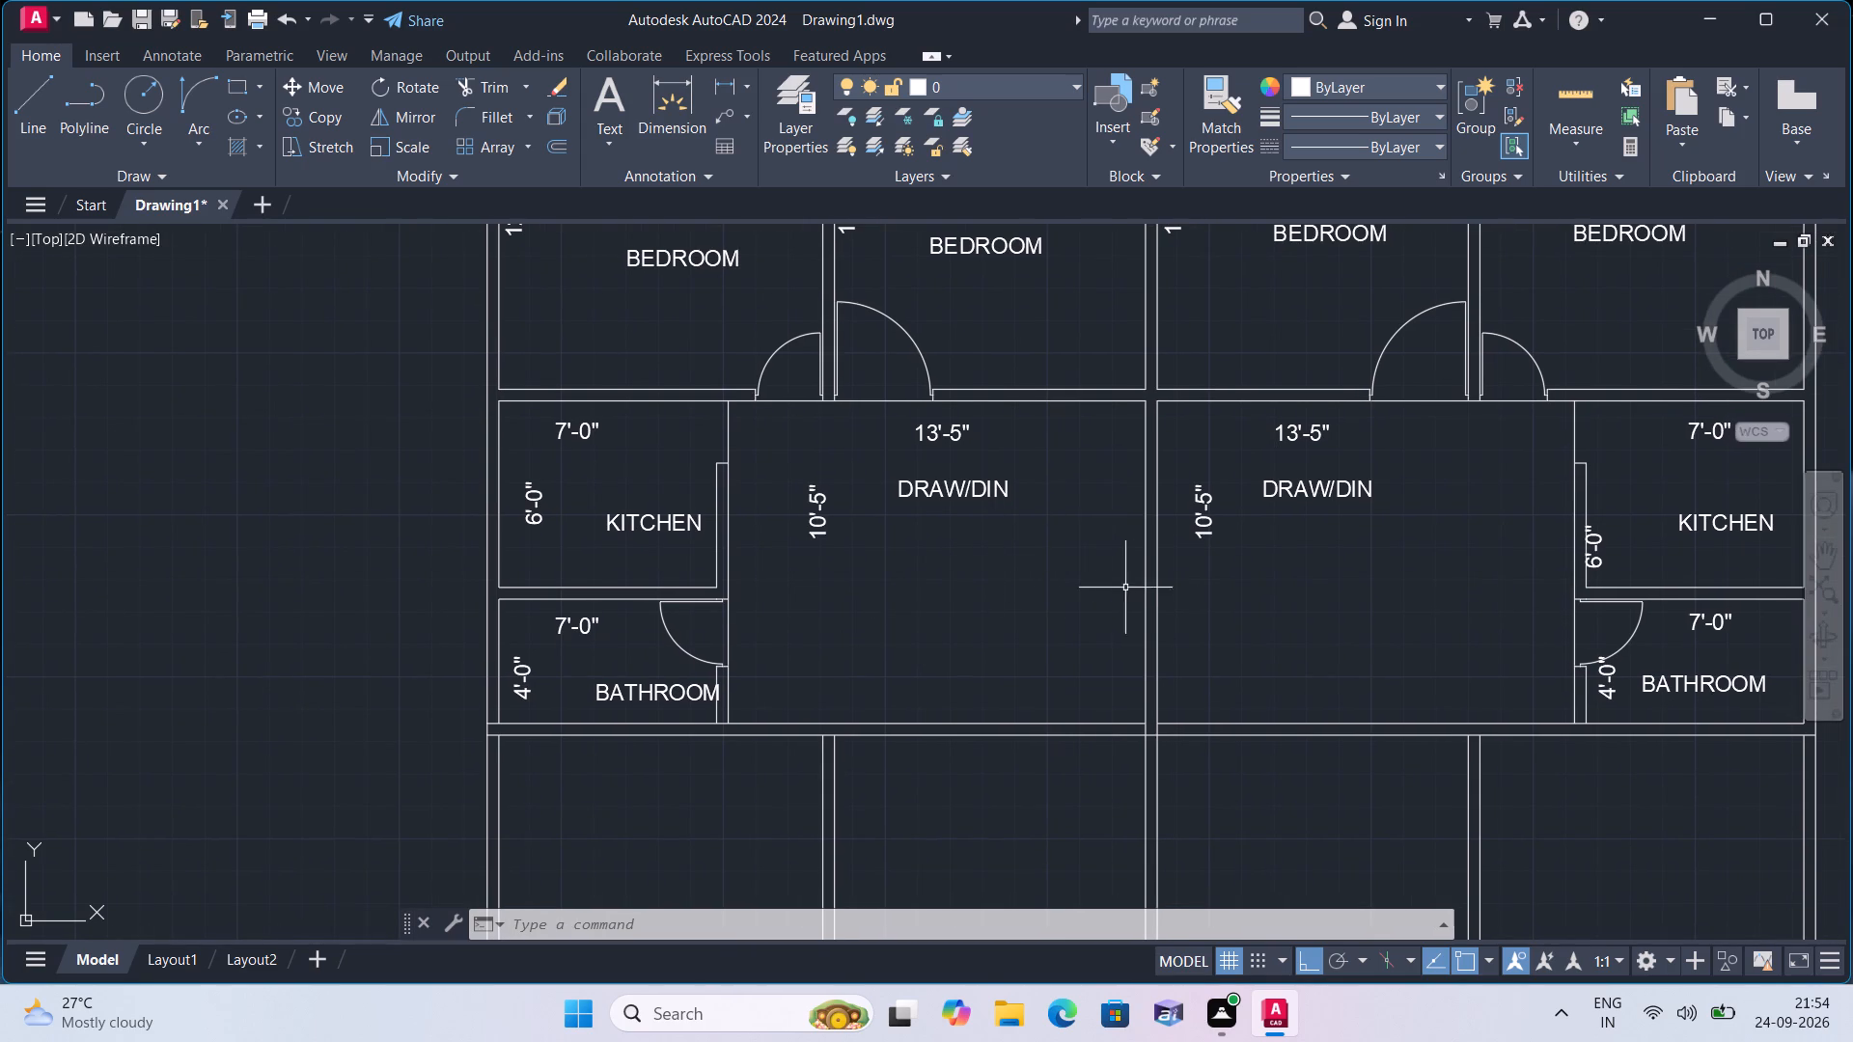
{"action": "scroll", "coordinate": [1209, 582], "scroll_direction": "down", "scroll_amount": 1}
{"action": "middle_click_drag", "start_coordinate": [1208, 582], "coordinate": [1133, 605]}
{"action": "scroll", "coordinate": [1156, 595], "scroll_direction": "up", "scroll_amount": 1}
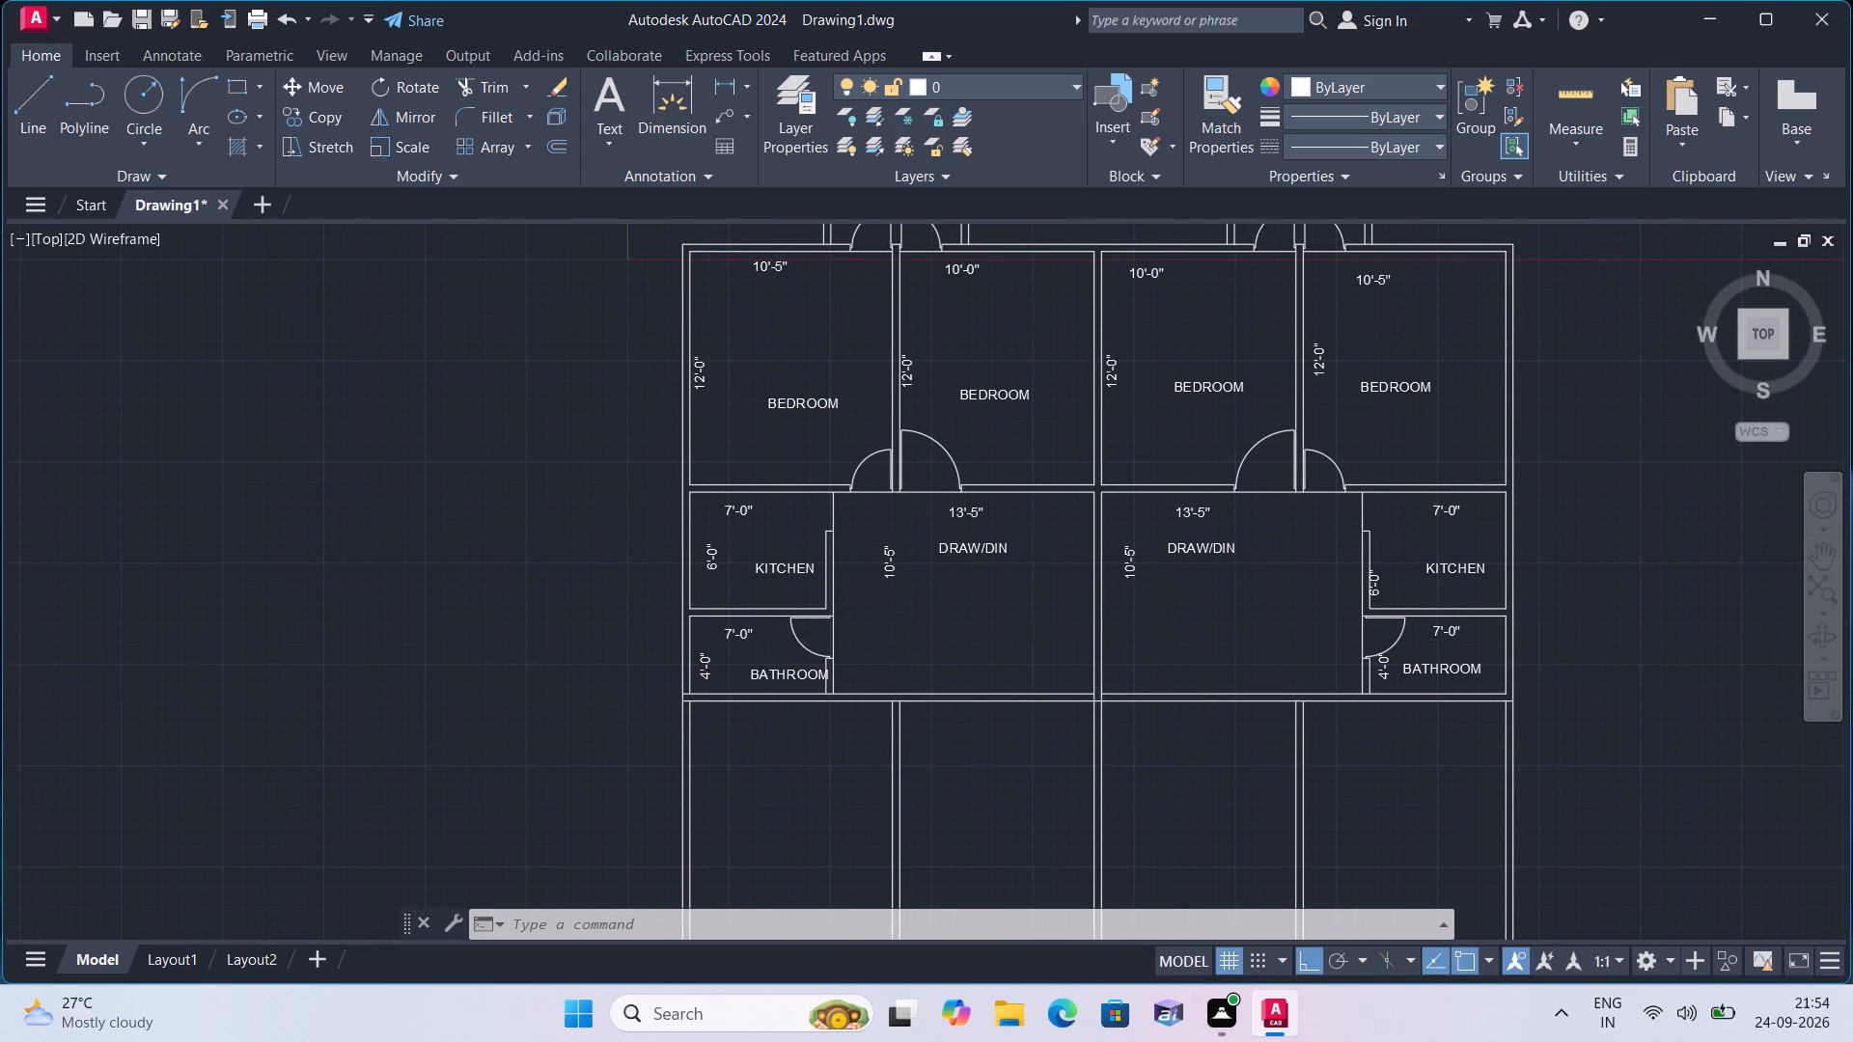
{"action": "middle_click_drag", "start_coordinate": [1200, 599], "coordinate": [1170, 596]}
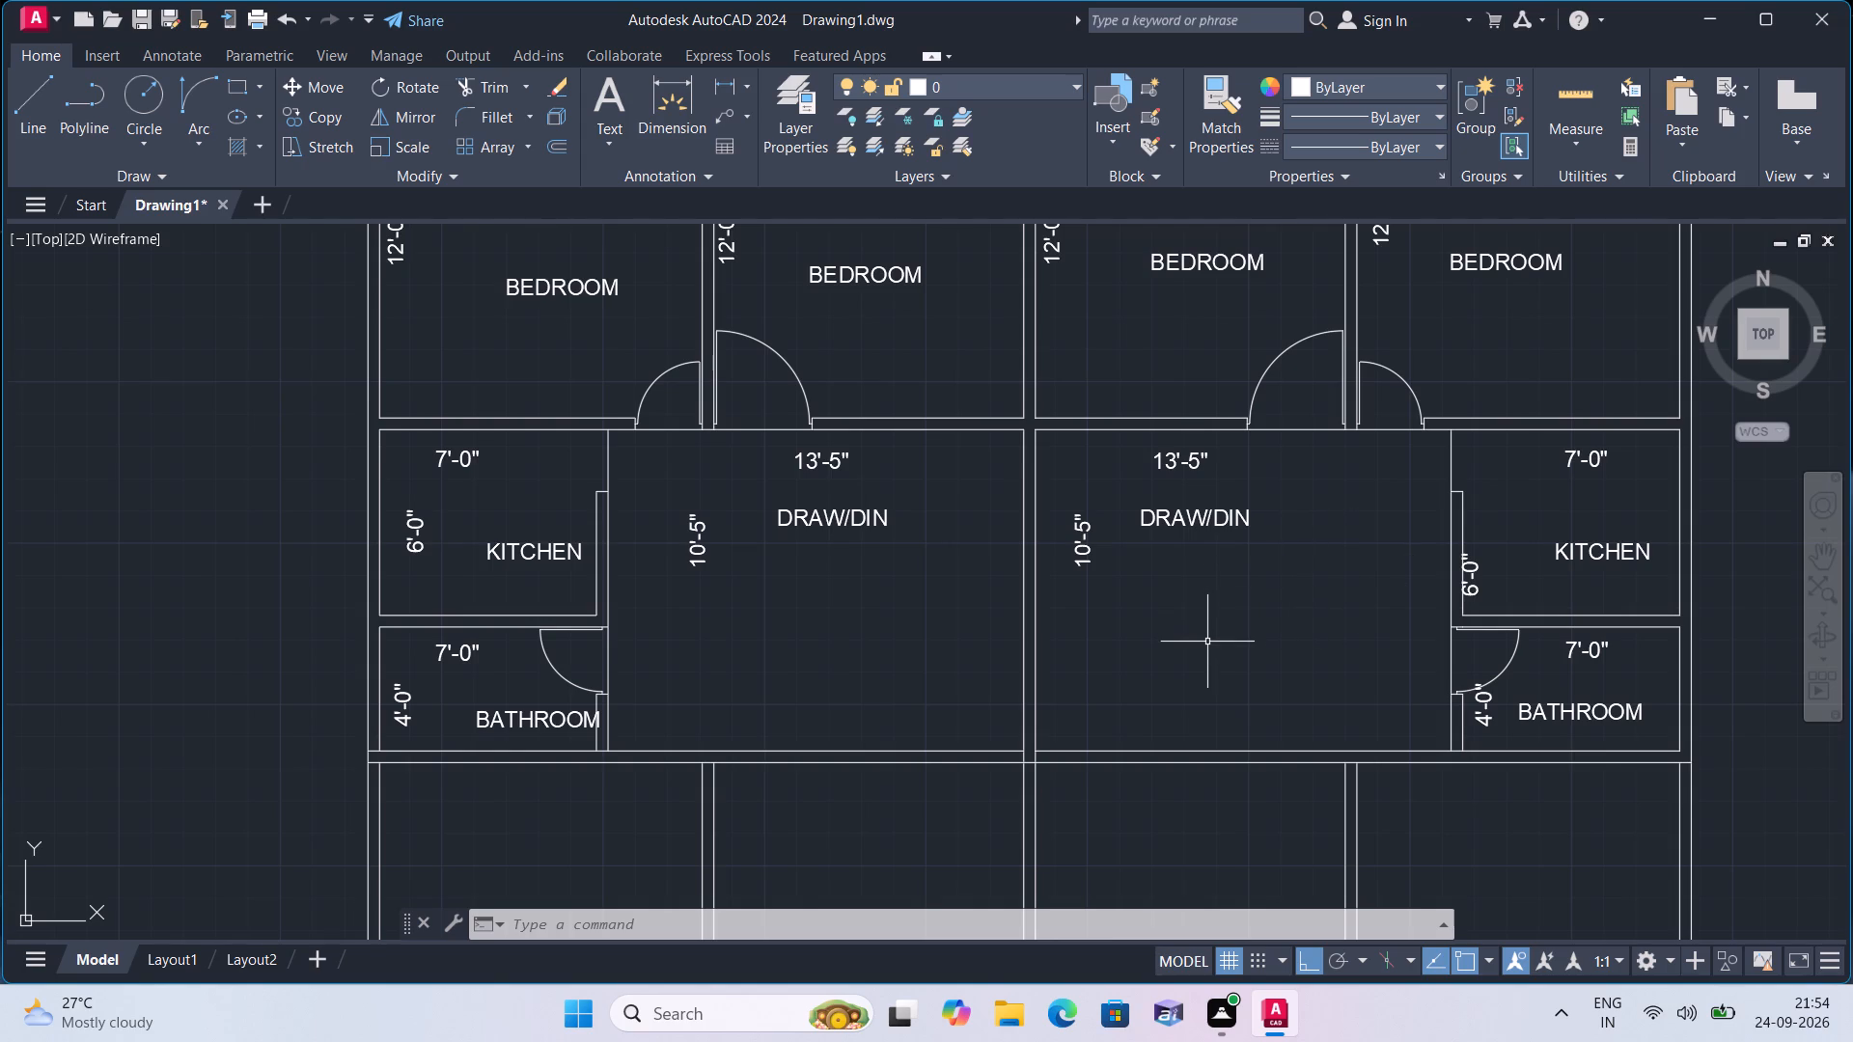
{"action": "middle_click_drag", "start_coordinate": [1207, 642], "coordinate": [1128, 561]}
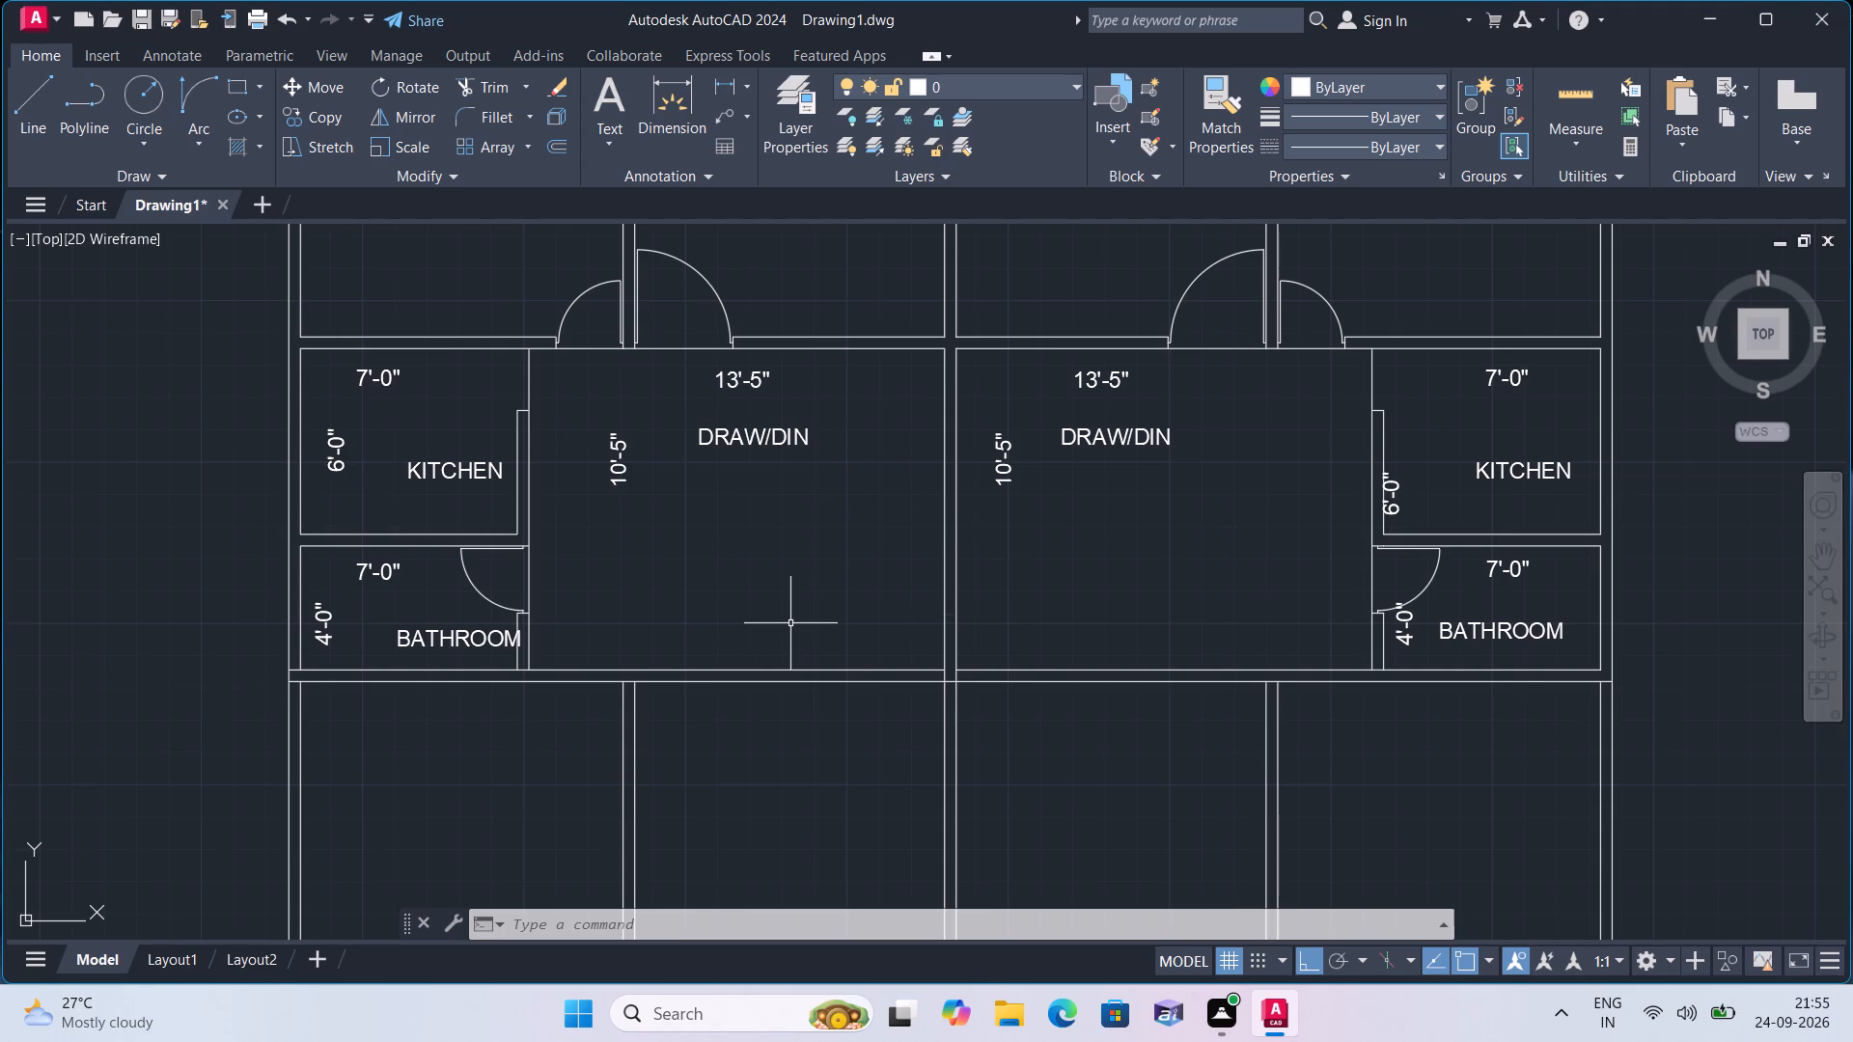
{"action": "middle_click_drag", "start_coordinate": [790, 623], "coordinate": [788, 622]}
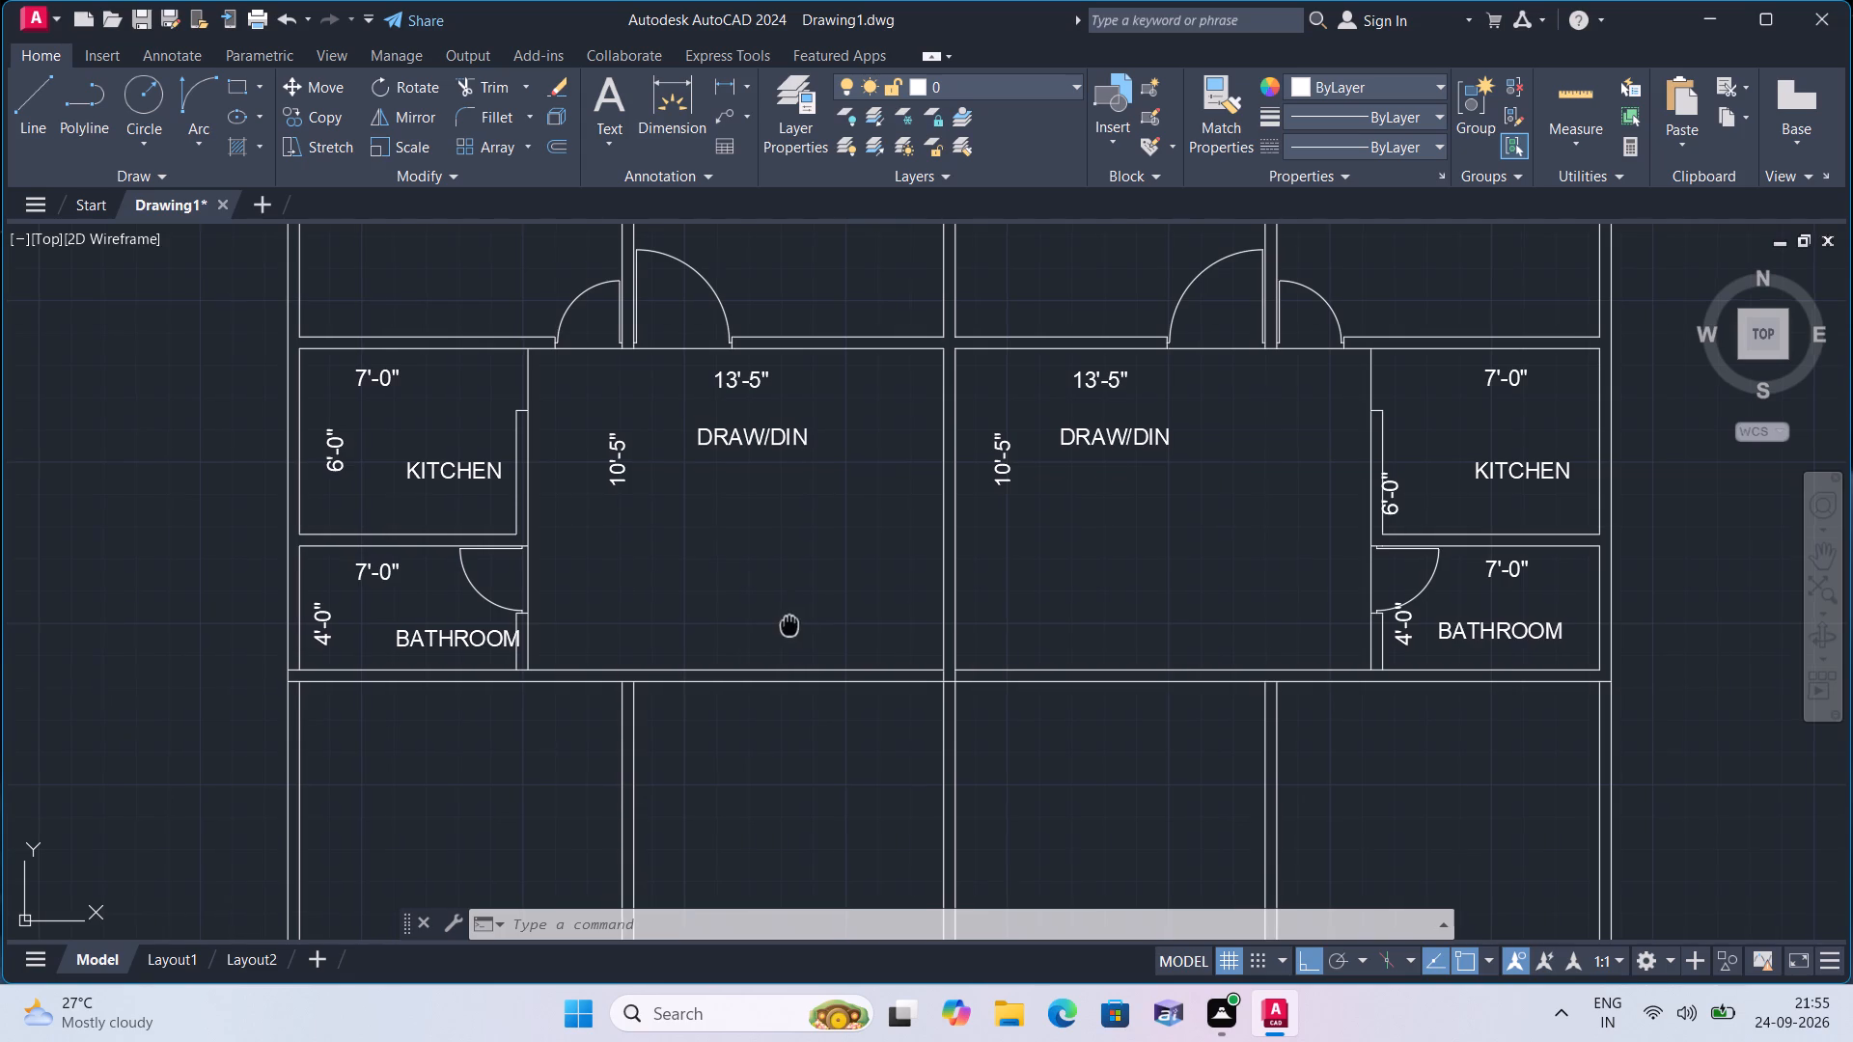
Trim the lower wall's inner face line between the bathroom partition's two faces in both the left and right units.
{"action": "middle_click_drag", "start_coordinate": [788, 622], "coordinate": [639, 564]}
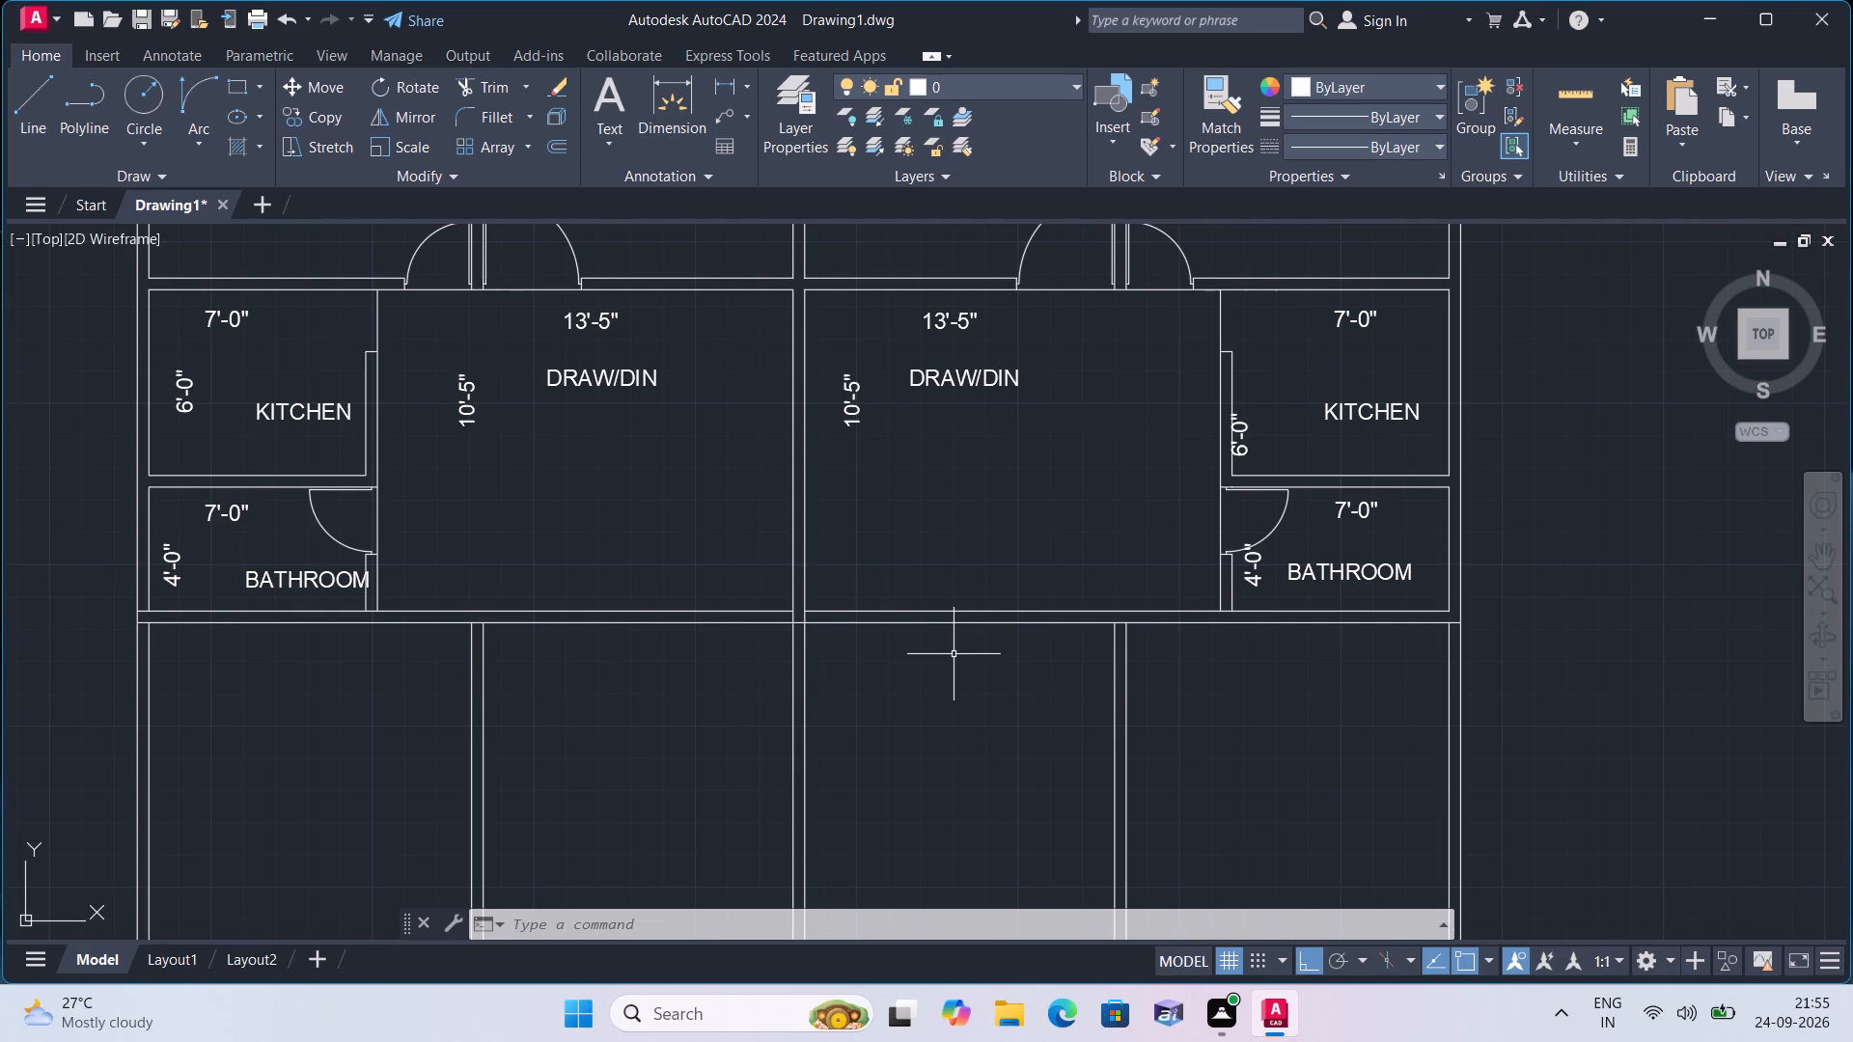
{"action": "type", "text": "trim"}
{"action": "key", "text": "space"}
{"action": "scroll", "coordinate": [370, 673], "scroll_direction": "up", "scroll_amount": 2}
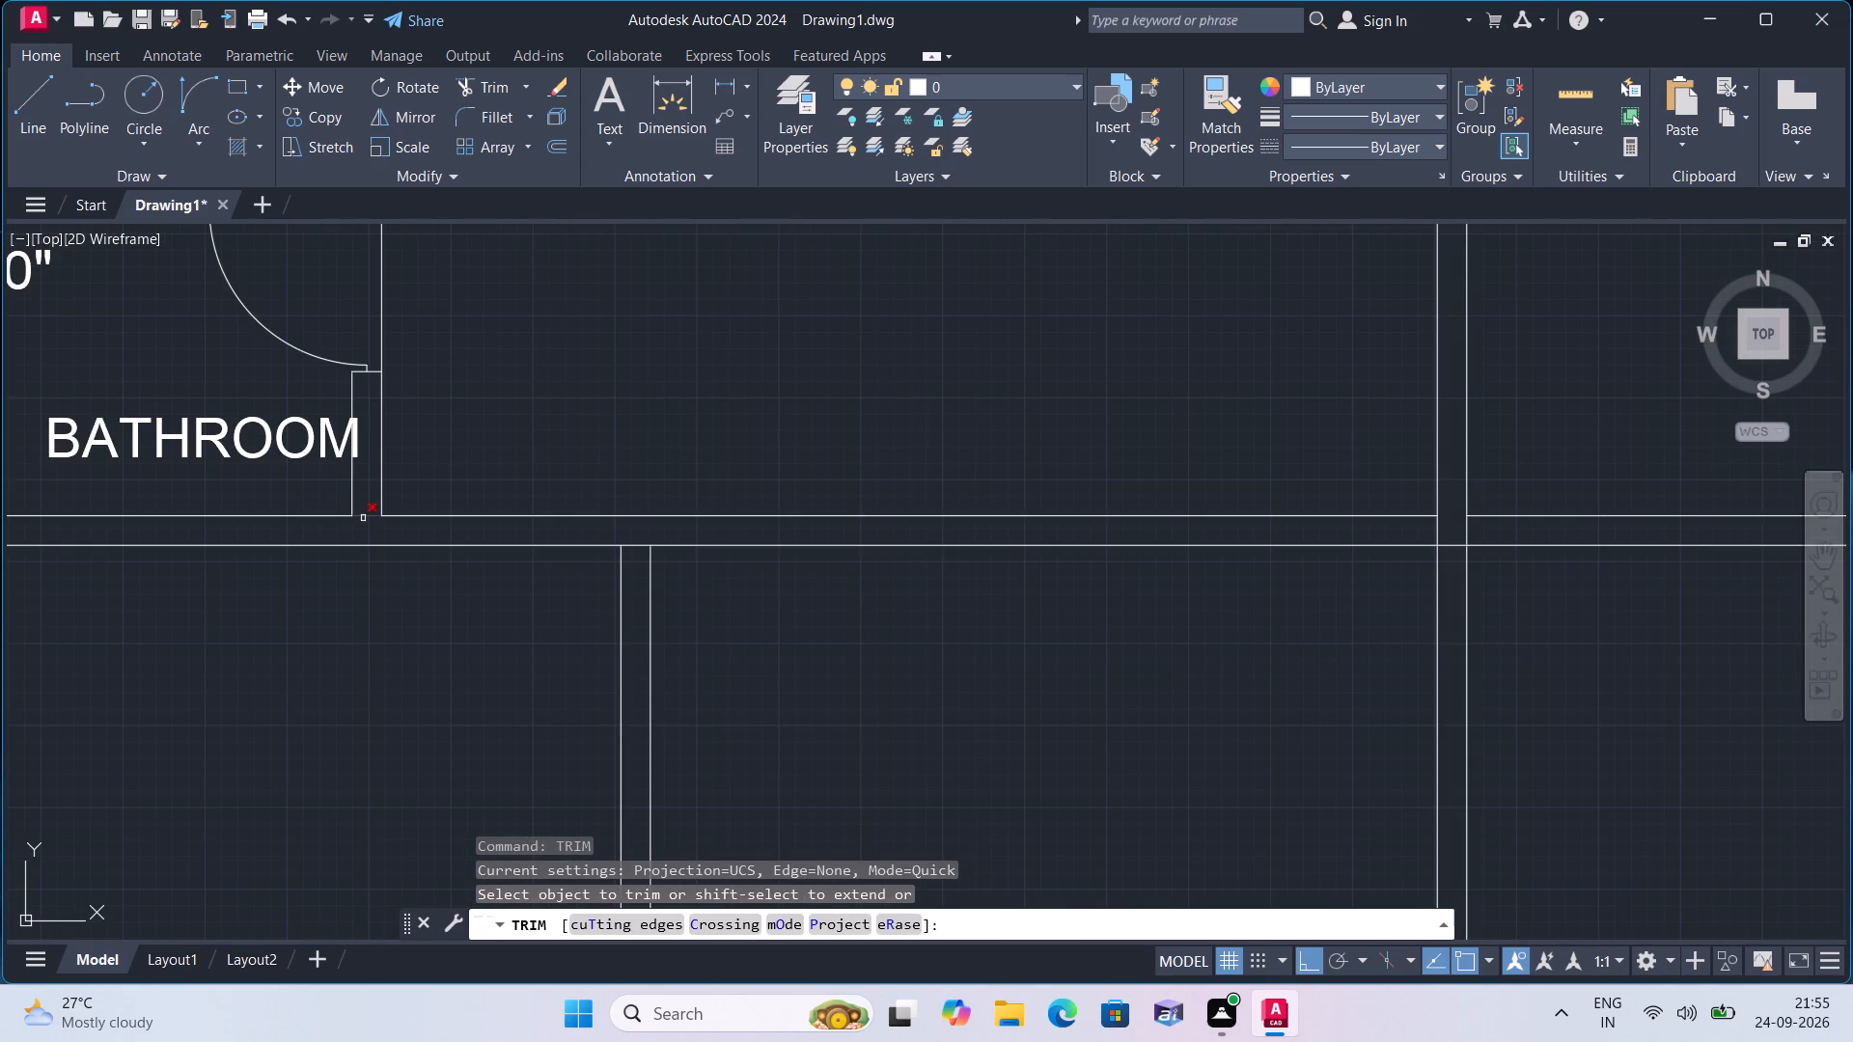
{"action": "left_click", "coordinate": [366, 514]}
{"action": "scroll", "coordinate": [367, 515], "scroll_direction": "down", "scroll_amount": 1}
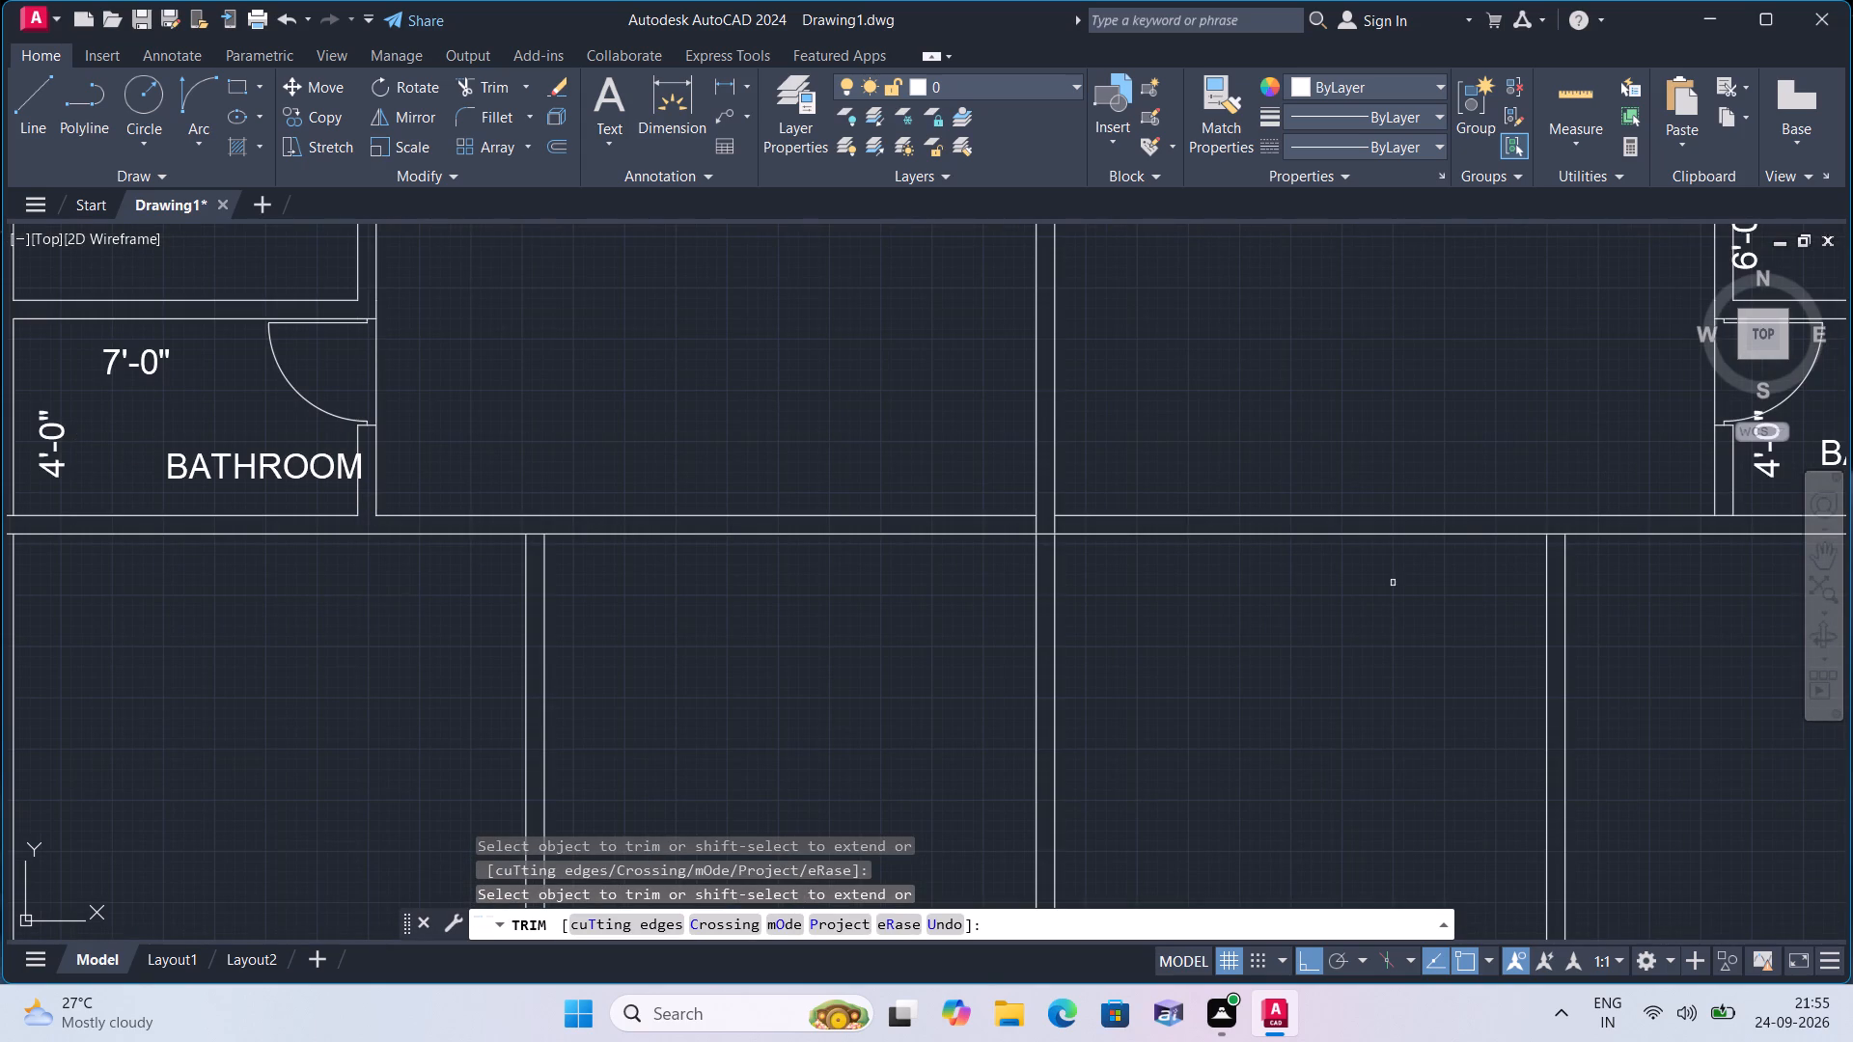
{"action": "scroll", "coordinate": [1358, 630], "scroll_direction": "down", "scroll_amount": 1}
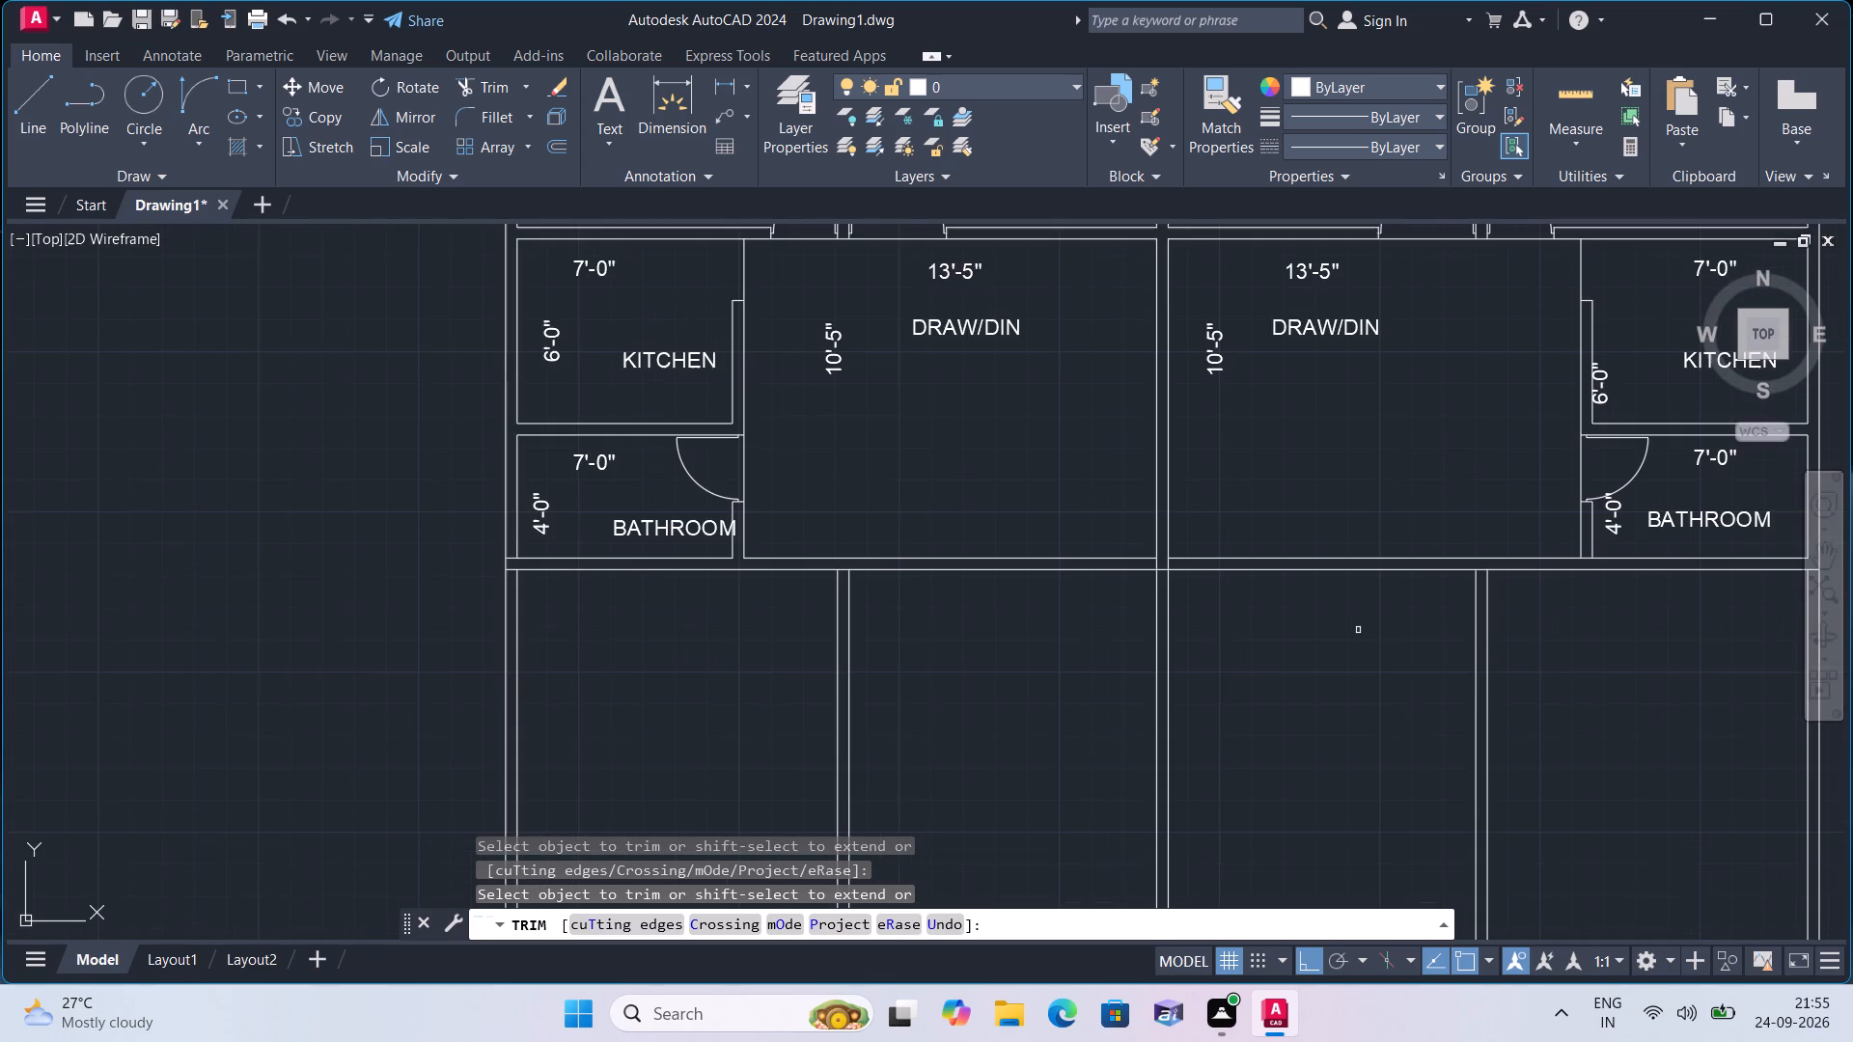
{"action": "middle_click_drag", "start_coordinate": [1371, 638], "coordinate": [1154, 636]}
{"action": "scroll", "coordinate": [1371, 638], "scroll_direction": "down", "scroll_amount": 1}
{"action": "scroll", "coordinate": [1224, 603], "scroll_direction": "up", "scroll_amount": 2}
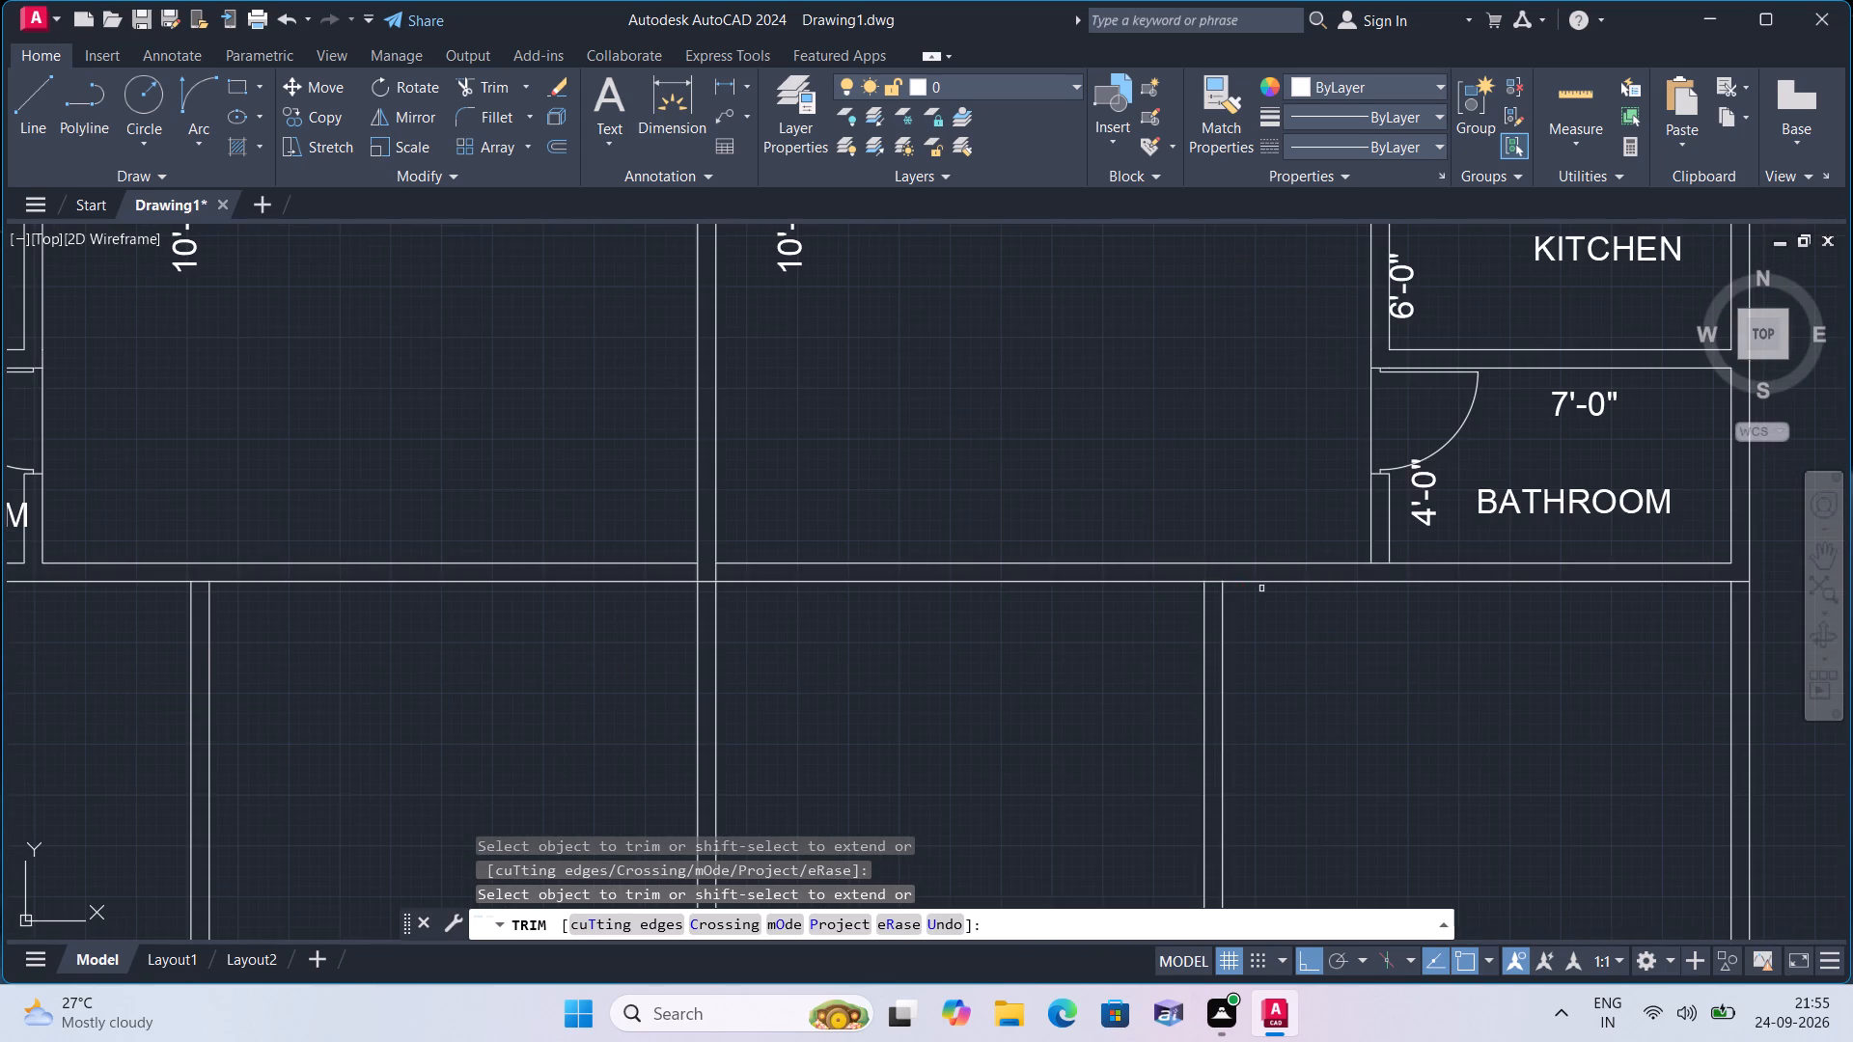
{"action": "left_click", "coordinate": [1380, 565]}
{"action": "key", "text": "Escape"}
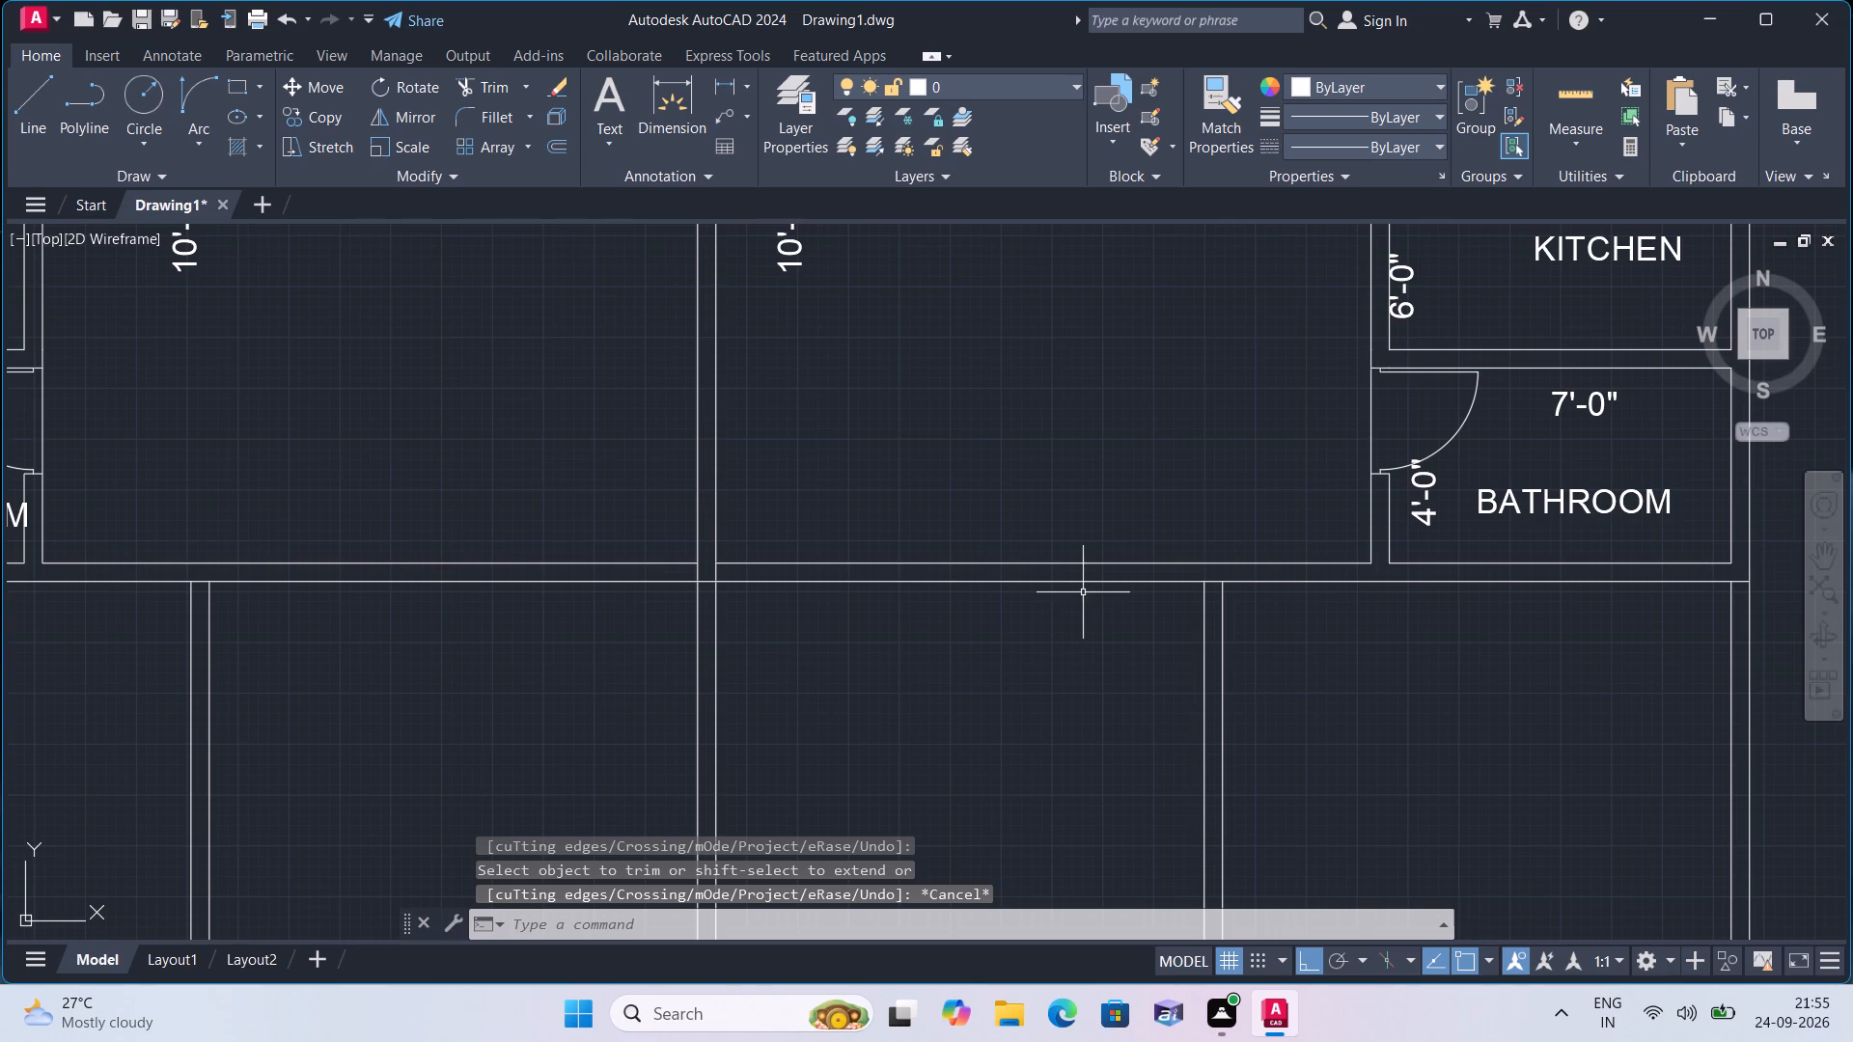
Draw short lines across the lower wall's thickness at both faces of the central party wall, below the DRAW/DIN rooms.
{"action": "scroll", "coordinate": [899, 620], "scroll_direction": "down", "scroll_amount": 1}
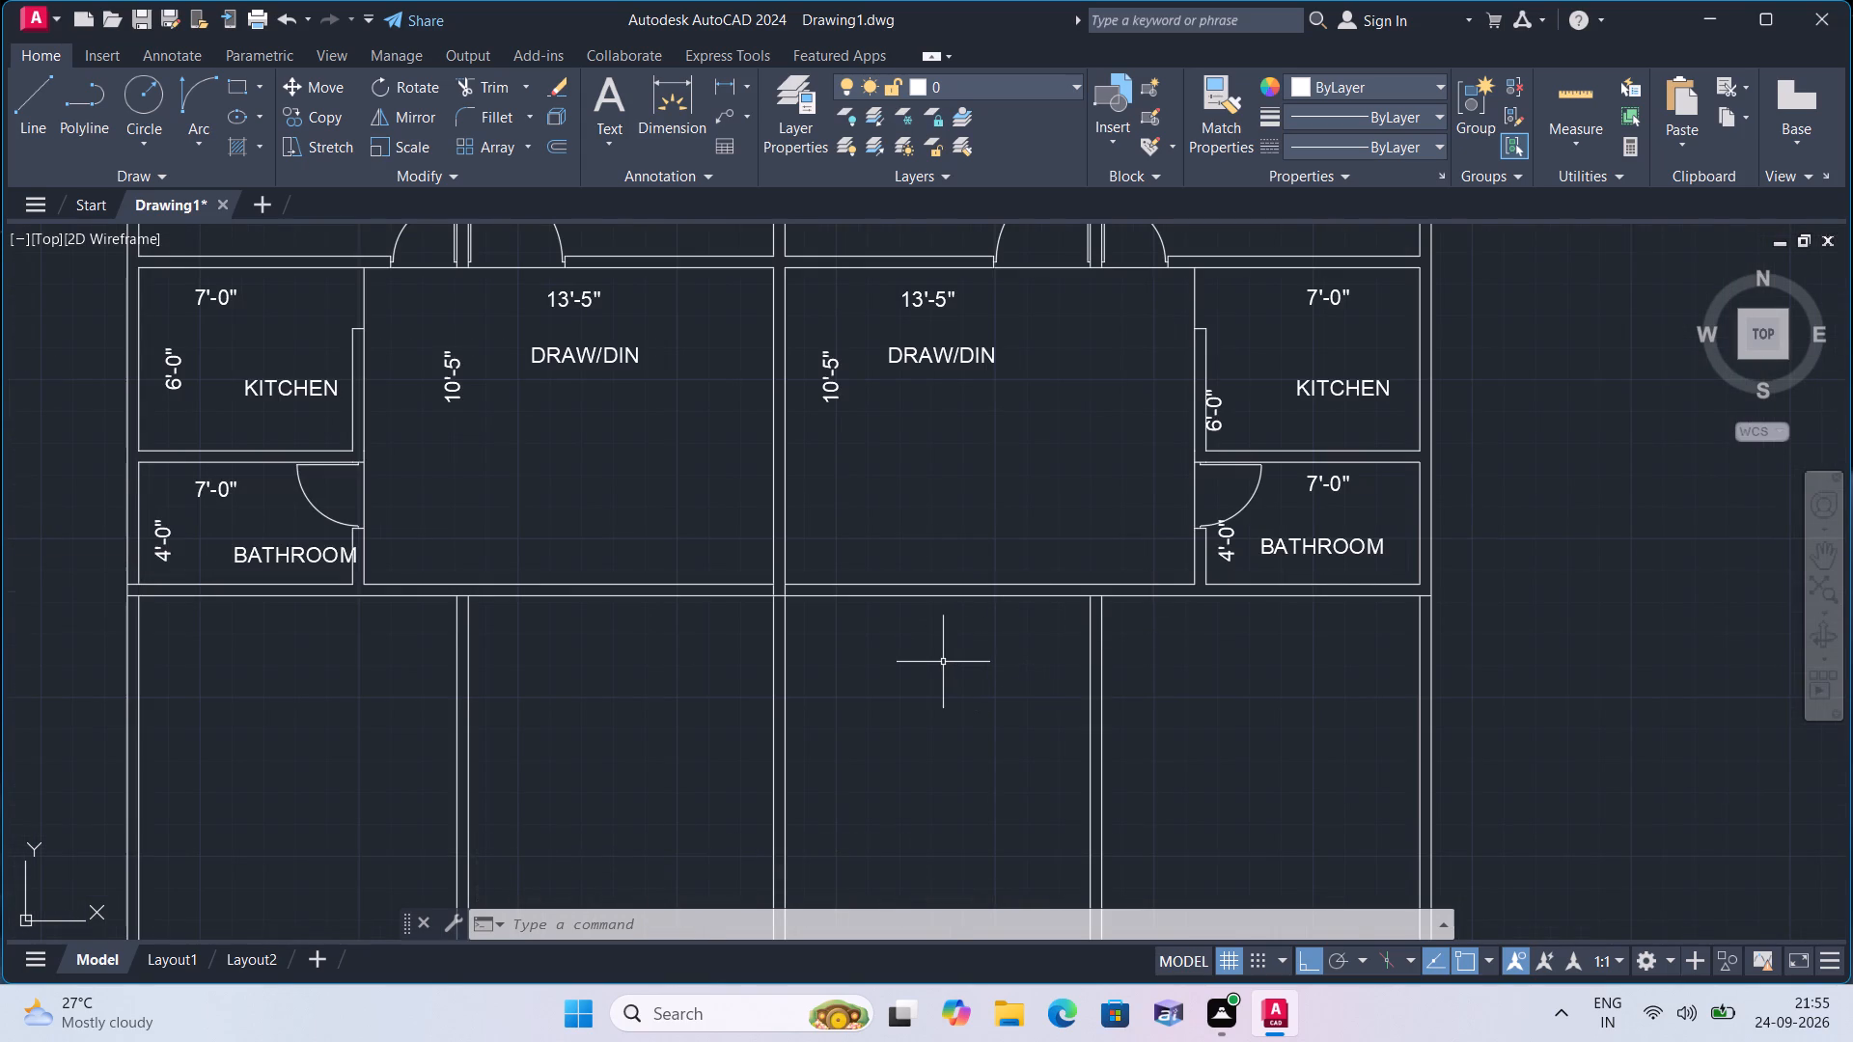
{"action": "scroll", "coordinate": [870, 644], "scroll_direction": "up", "scroll_amount": 1}
{"action": "type", "text": "l"}
{"action": "key", "text": "space"}
{"action": "scroll", "coordinate": [725, 583], "scroll_direction": "up", "scroll_amount": 2}
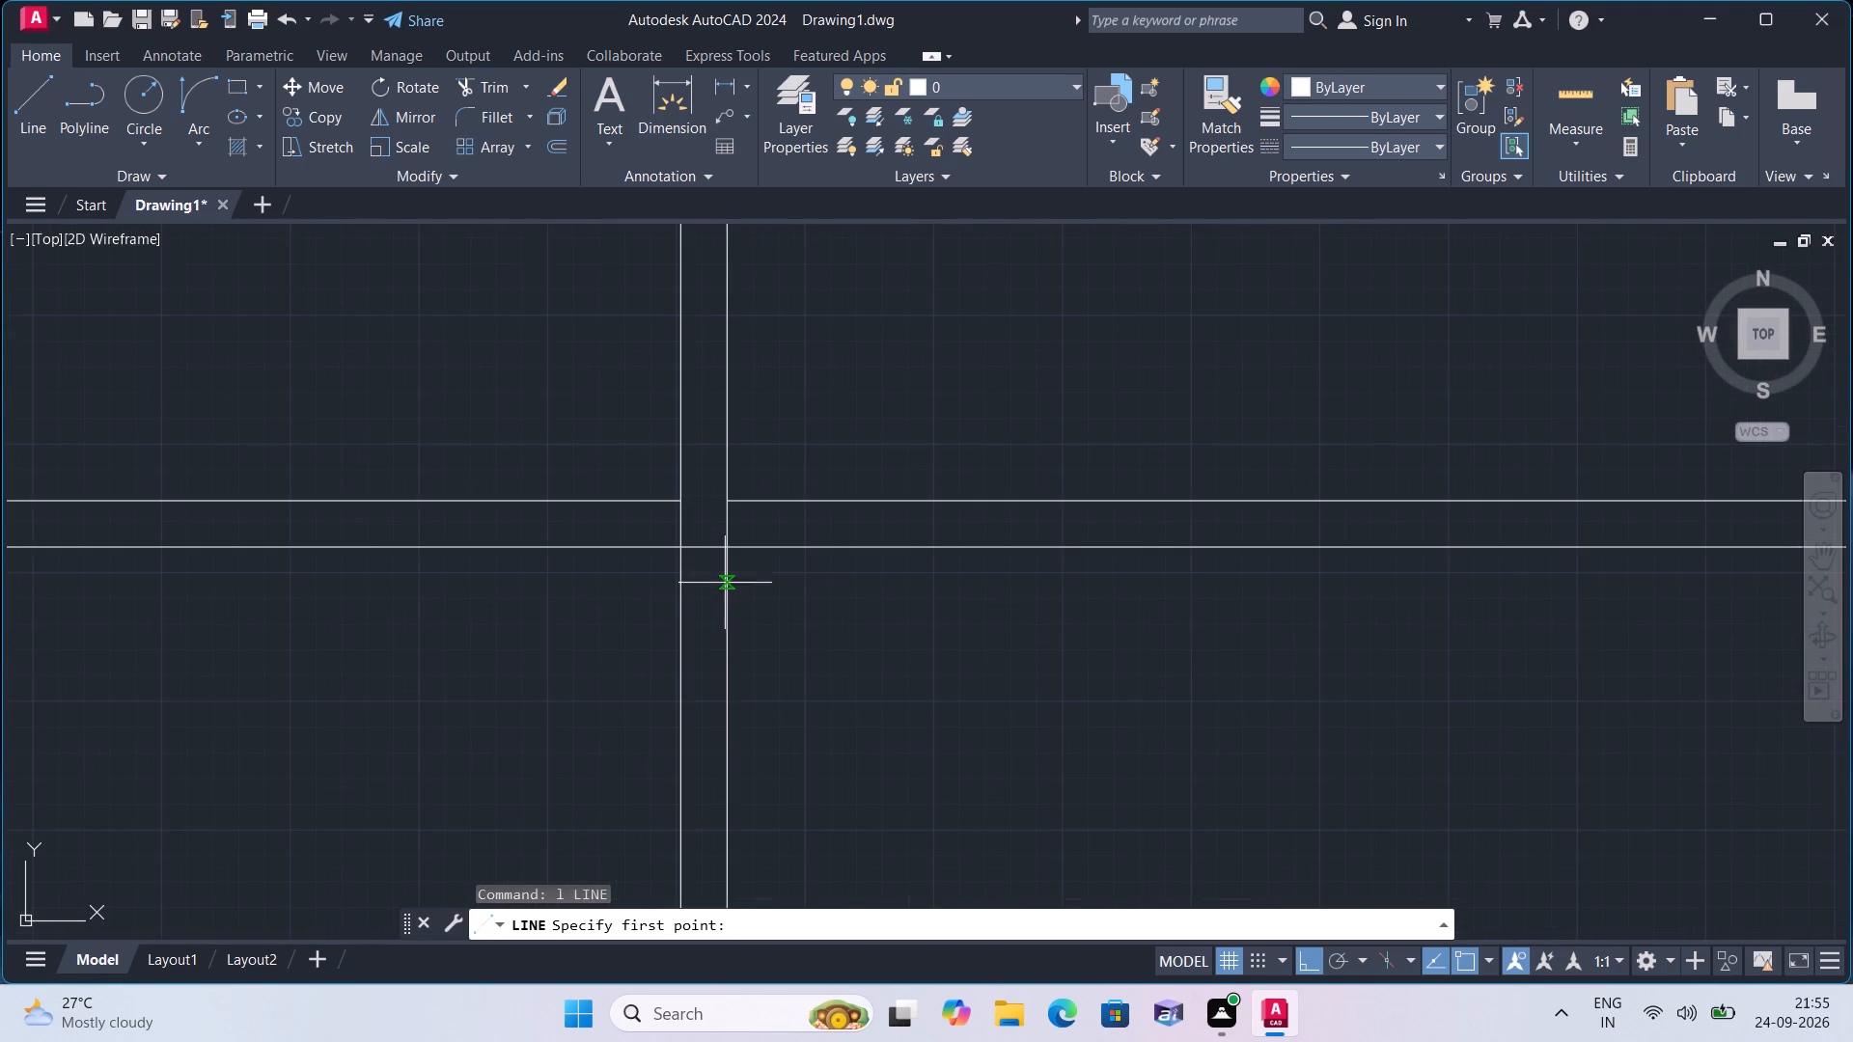
{"action": "left_click", "coordinate": [726, 504]}
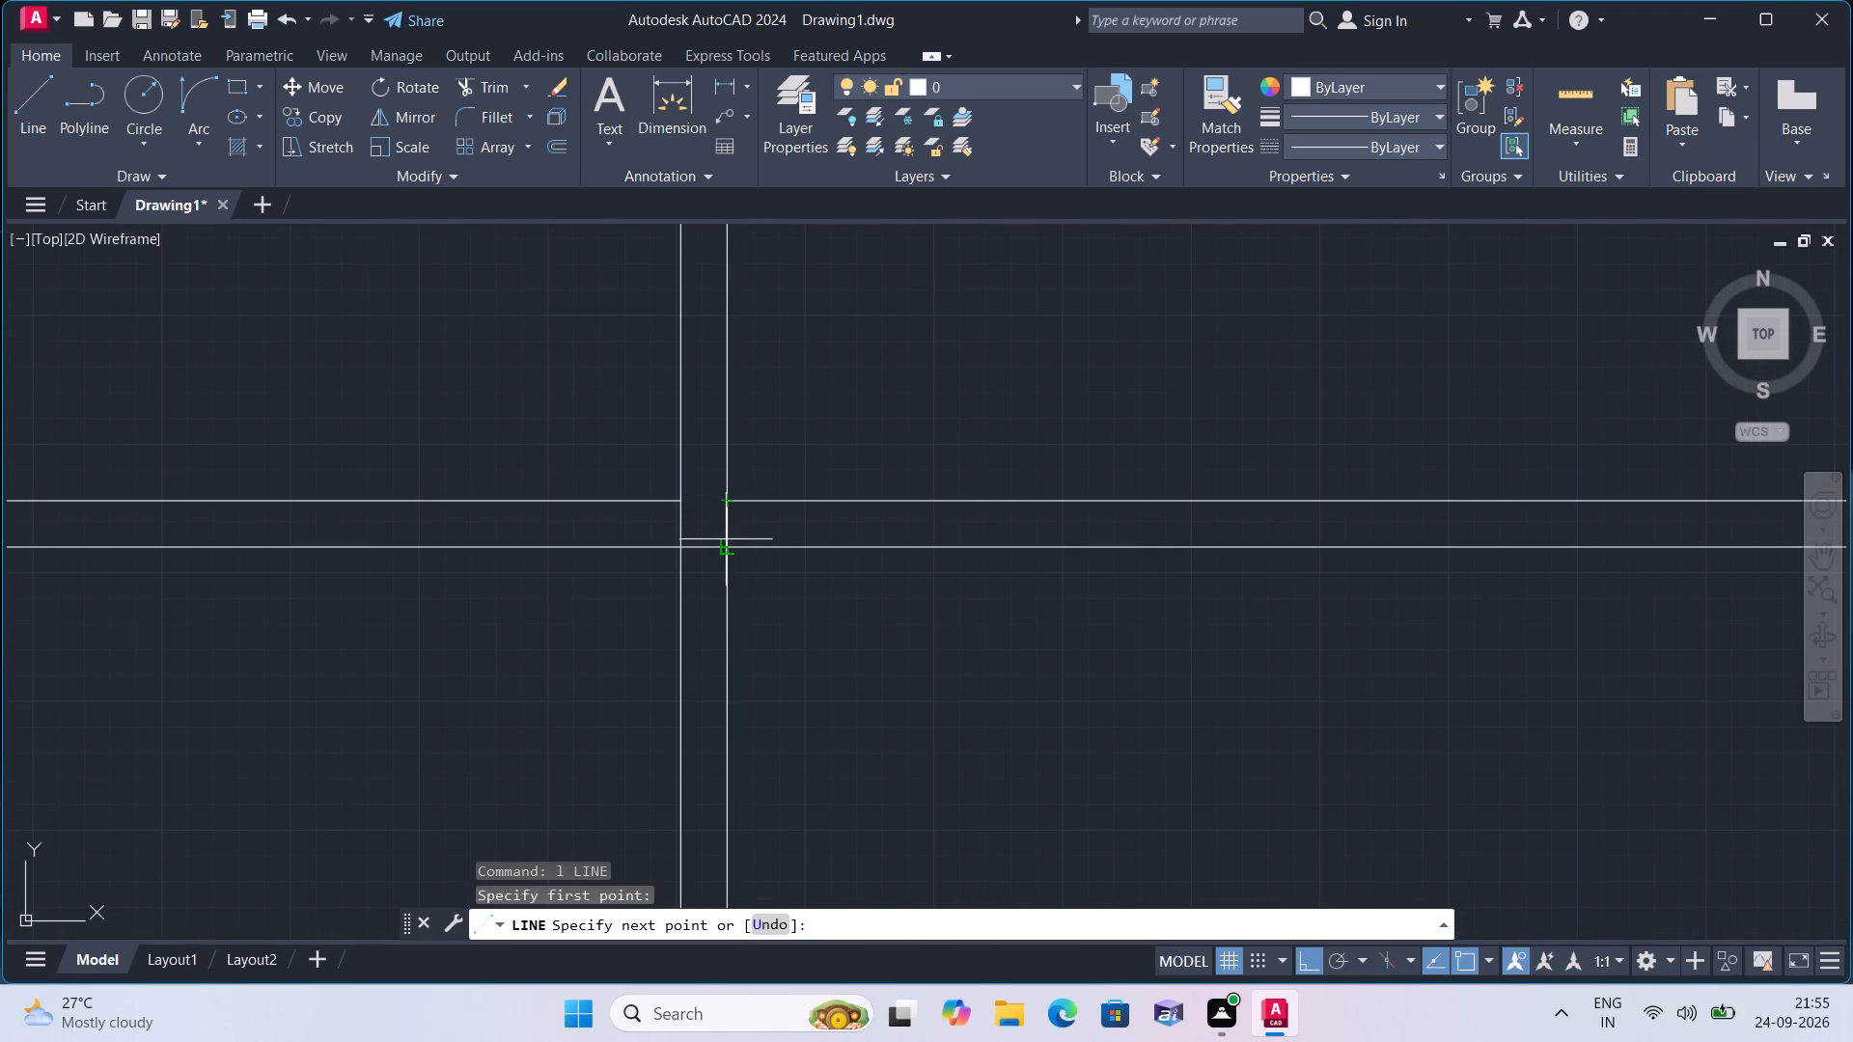
{"action": "left_click", "coordinate": [727, 542]}
{"action": "key", "text": "space"}
{"action": "key", "text": "space"}
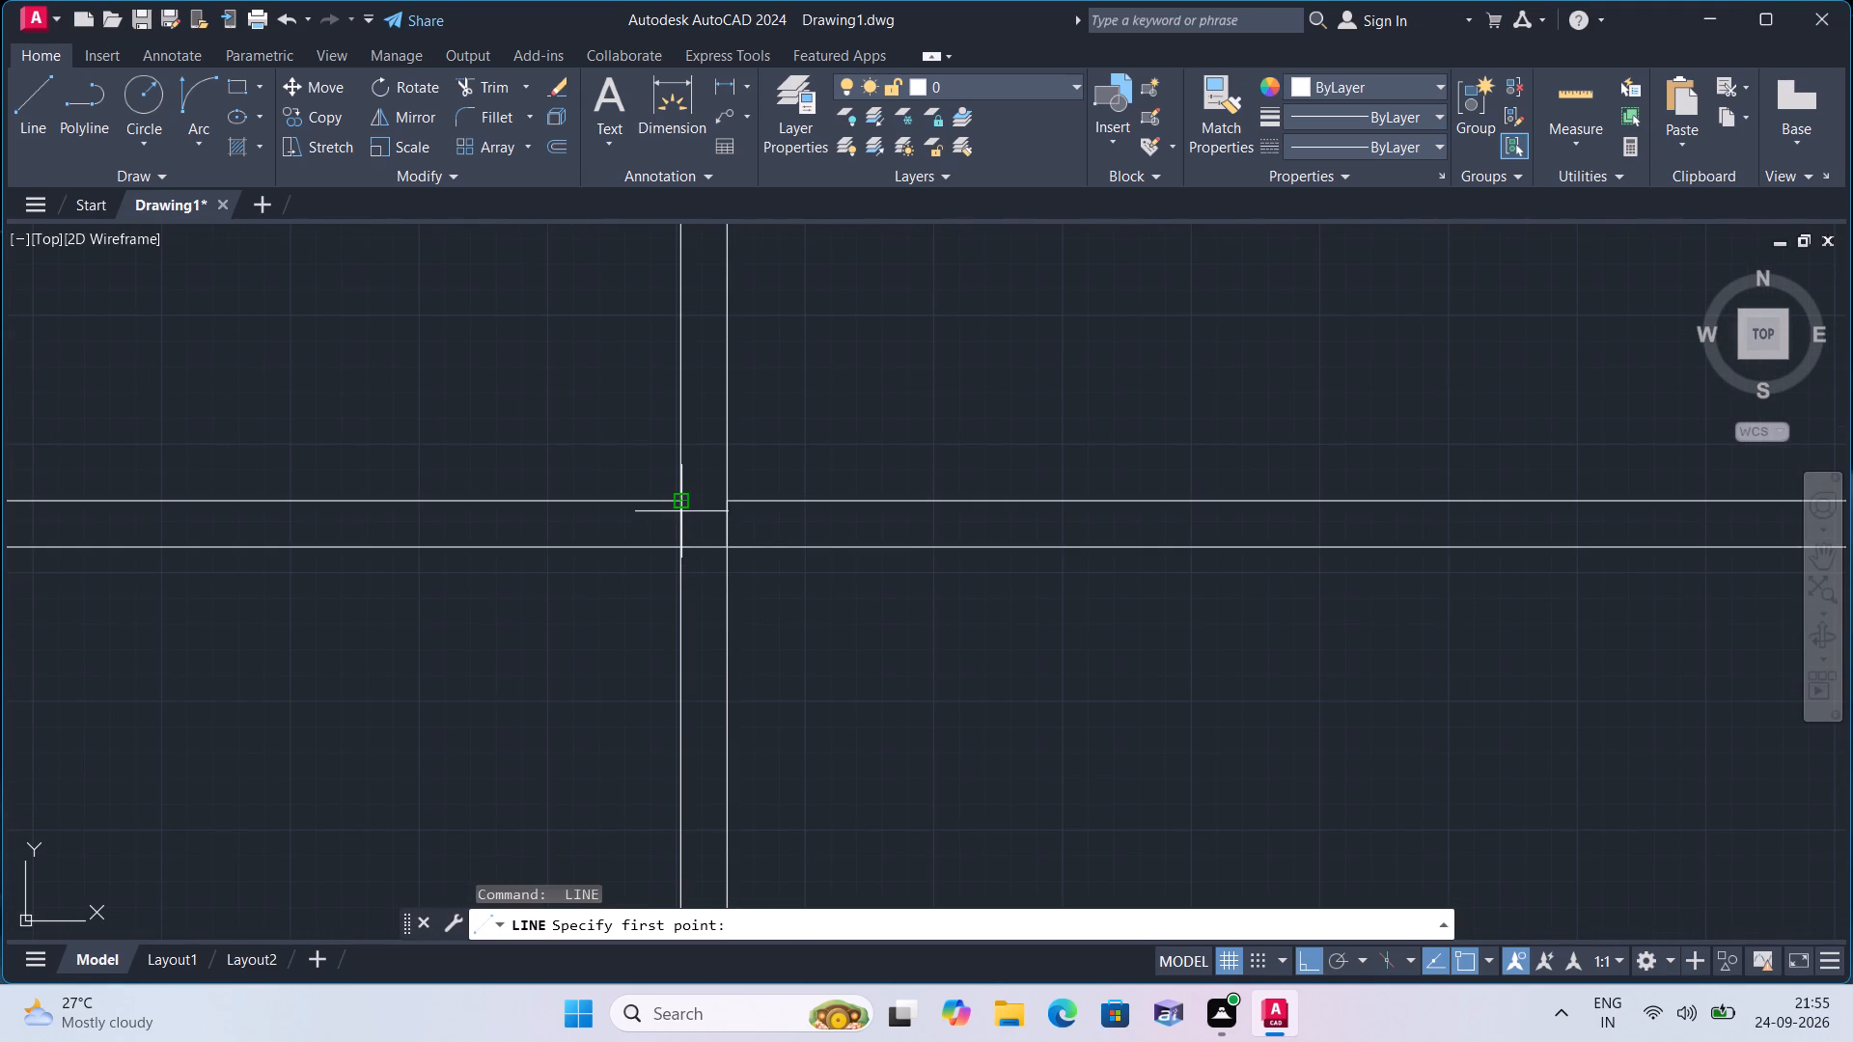
{"action": "left_click", "coordinate": [681, 511]}
{"action": "left_click", "coordinate": [679, 544]}
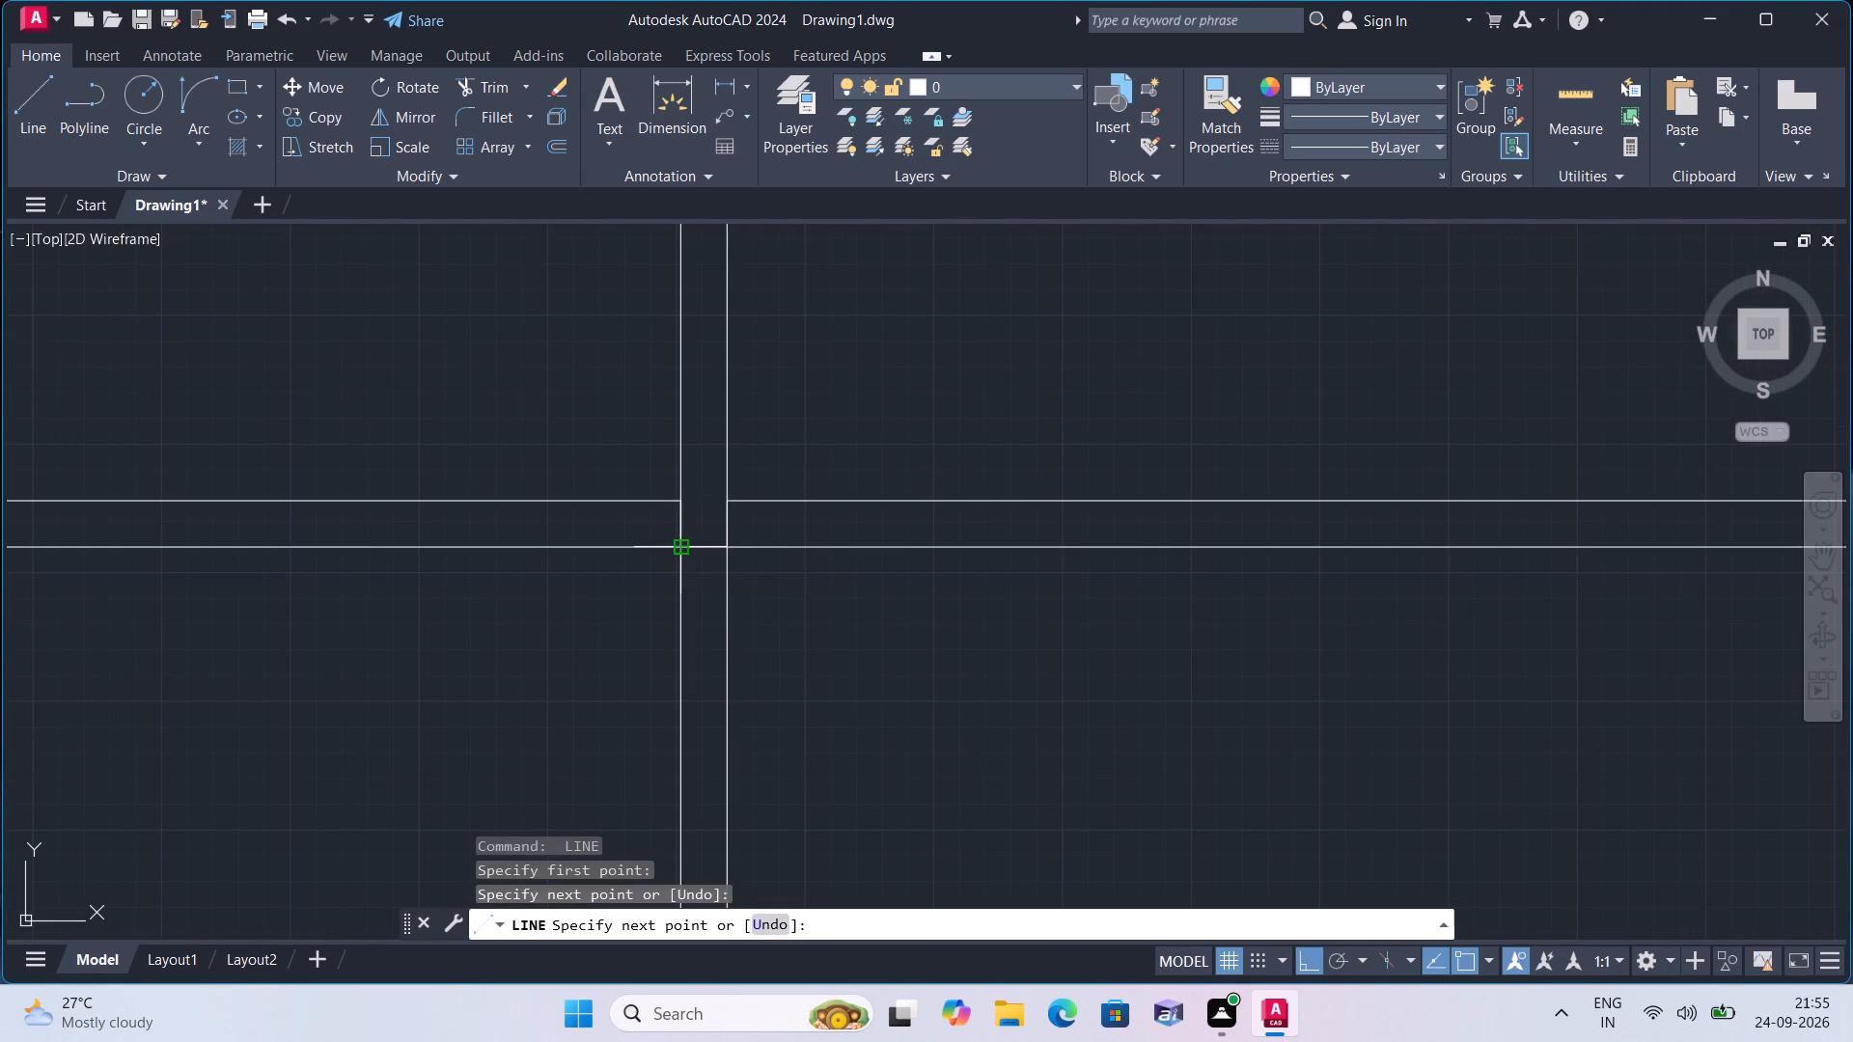
{"action": "key", "text": "space"}
Lay out the left unit's entrance door in the lower wall with 1", 3' and 1" mid-wall segments and a jamb line across the wall.
{"action": "key", "text": "space"}
{"action": "left_click", "coordinate": [684, 530]}
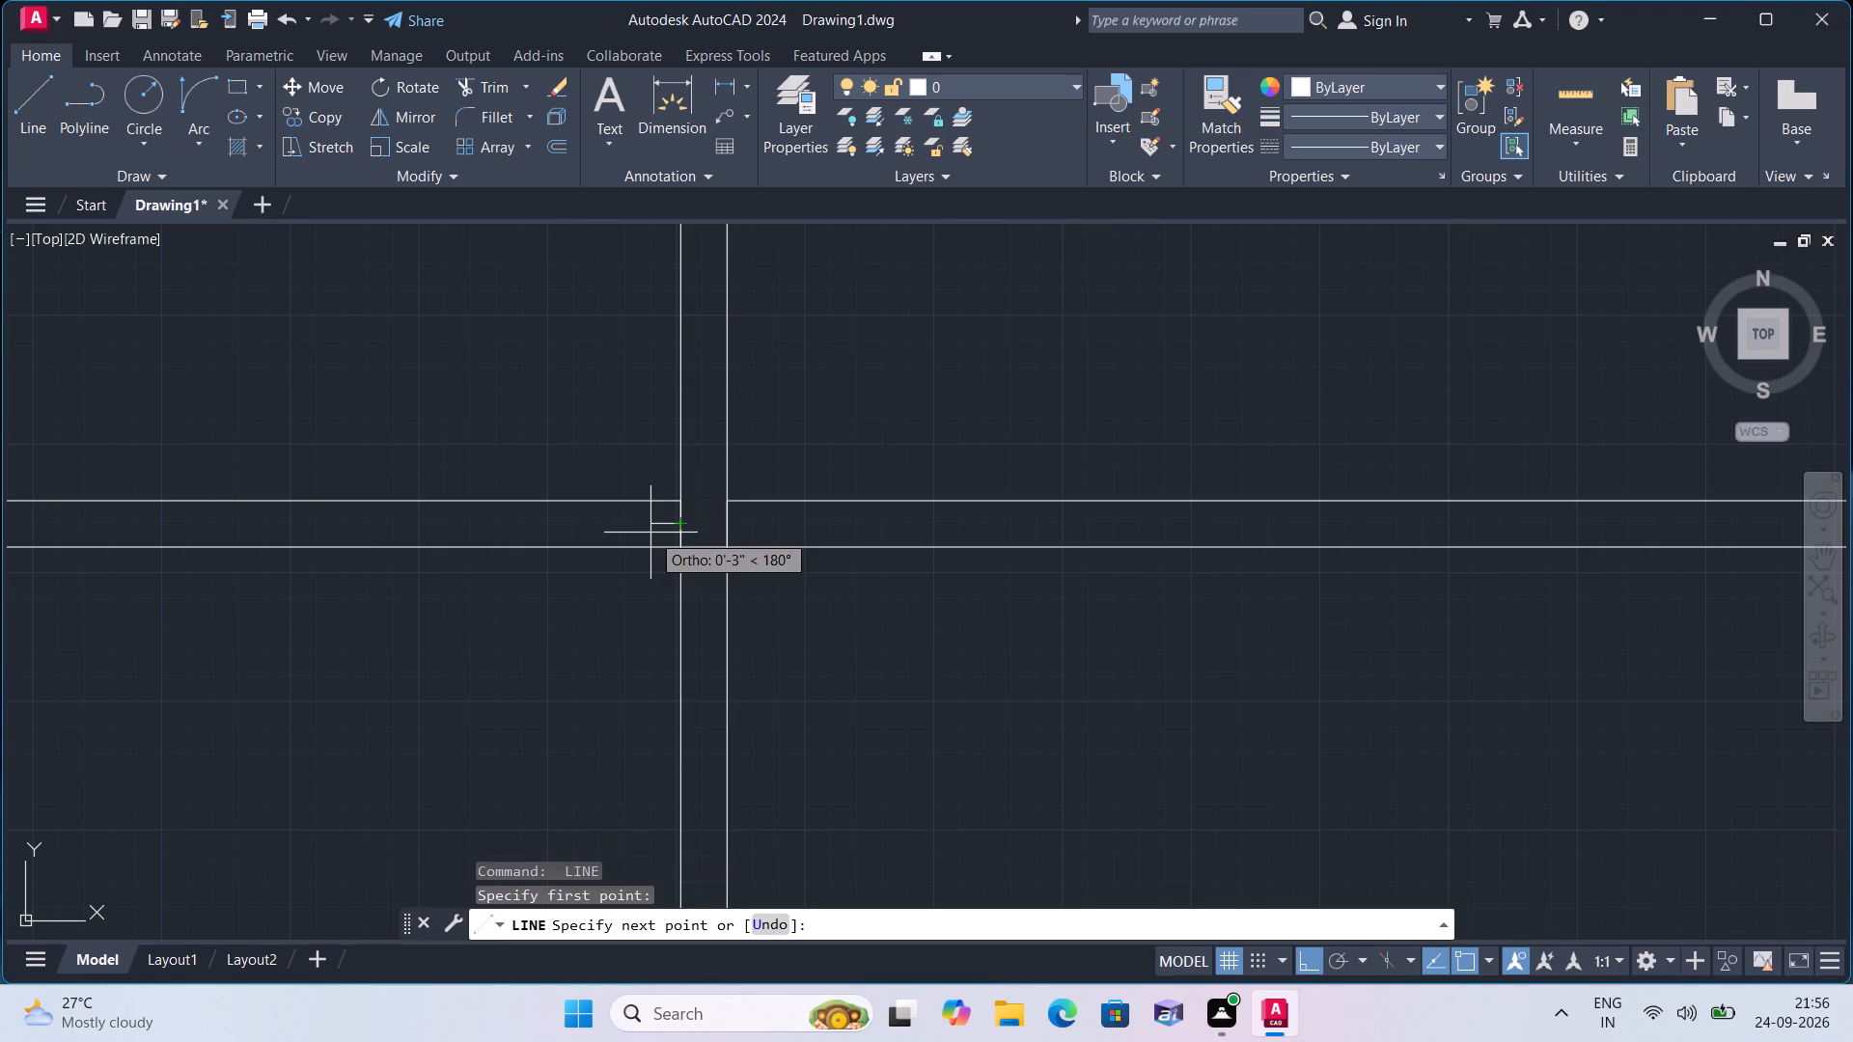
{"action": "type", "text": "1\""}
{"action": "key", "text": "space"}
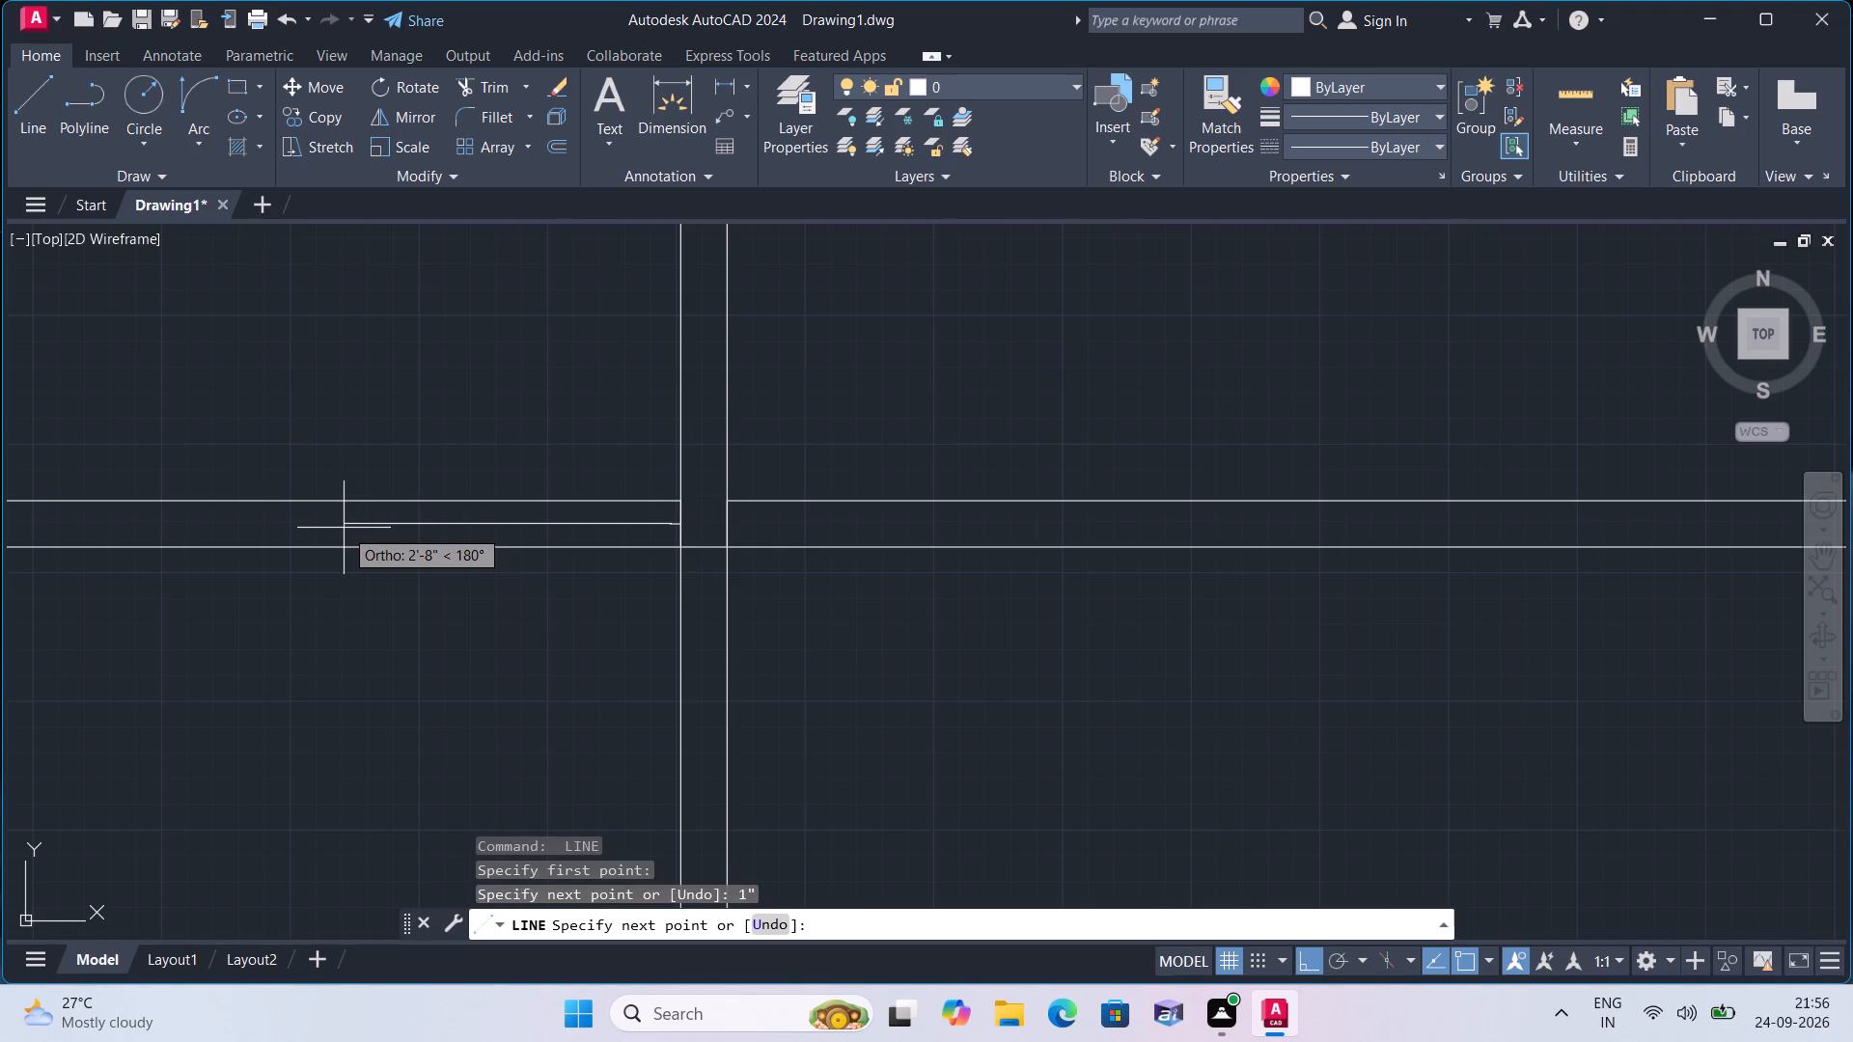
{"action": "type", "text": "3'"}
{"action": "key", "text": "space"}
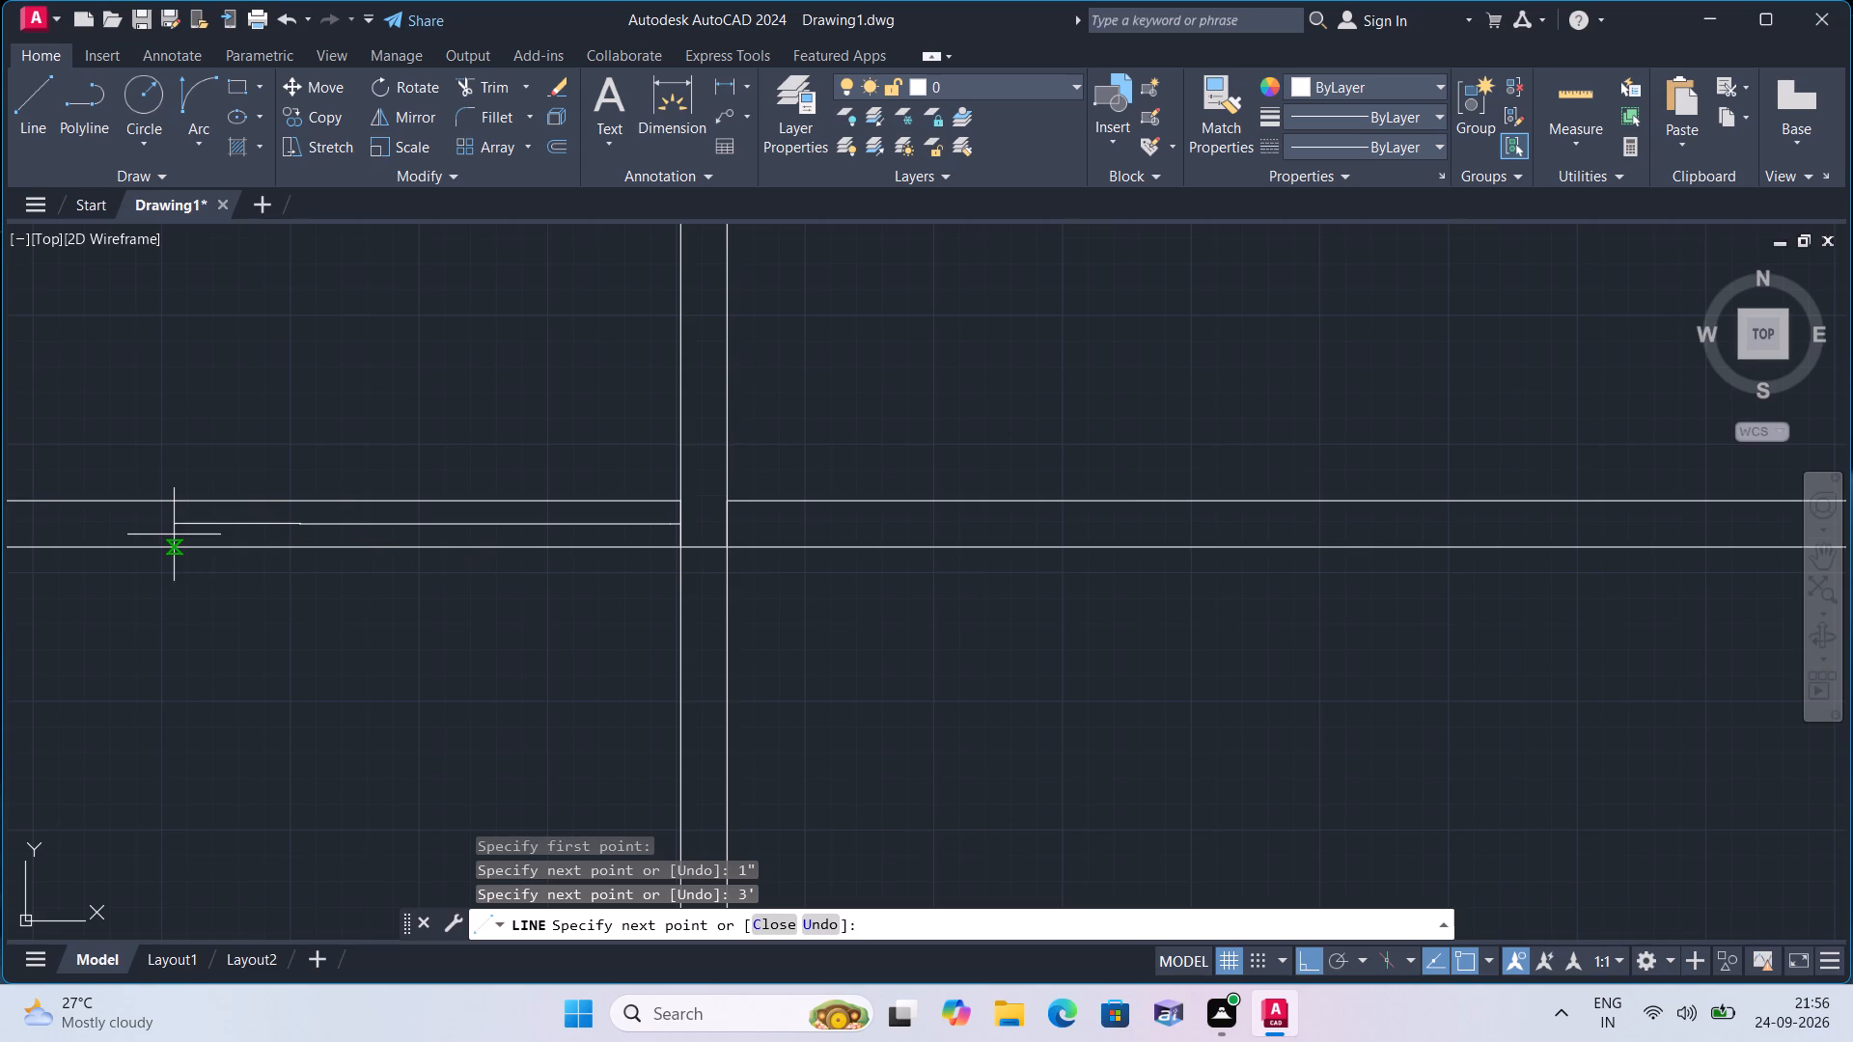
{"action": "type", "text": "1\""}
{"action": "key", "text": "space"}
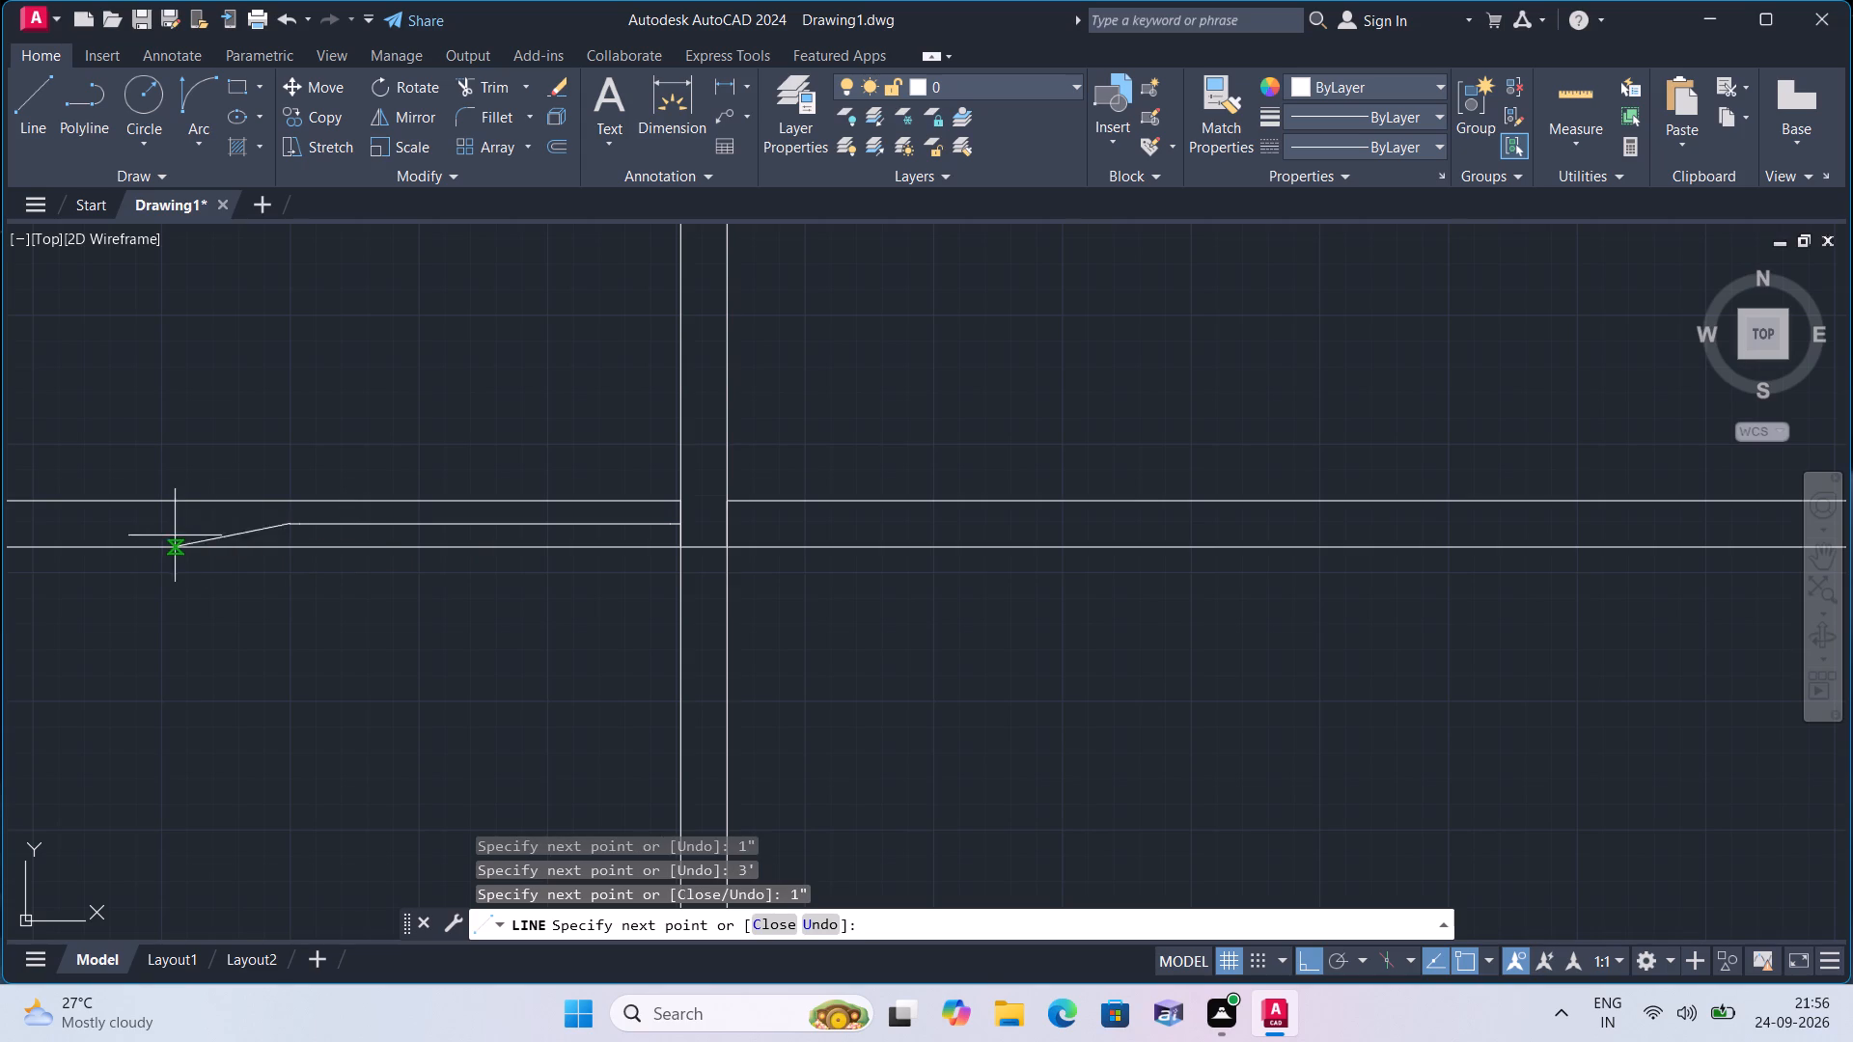
{"action": "left_click", "coordinate": [282, 499]}
{"action": "key", "text": "space"}
{"action": "key", "text": "space"}
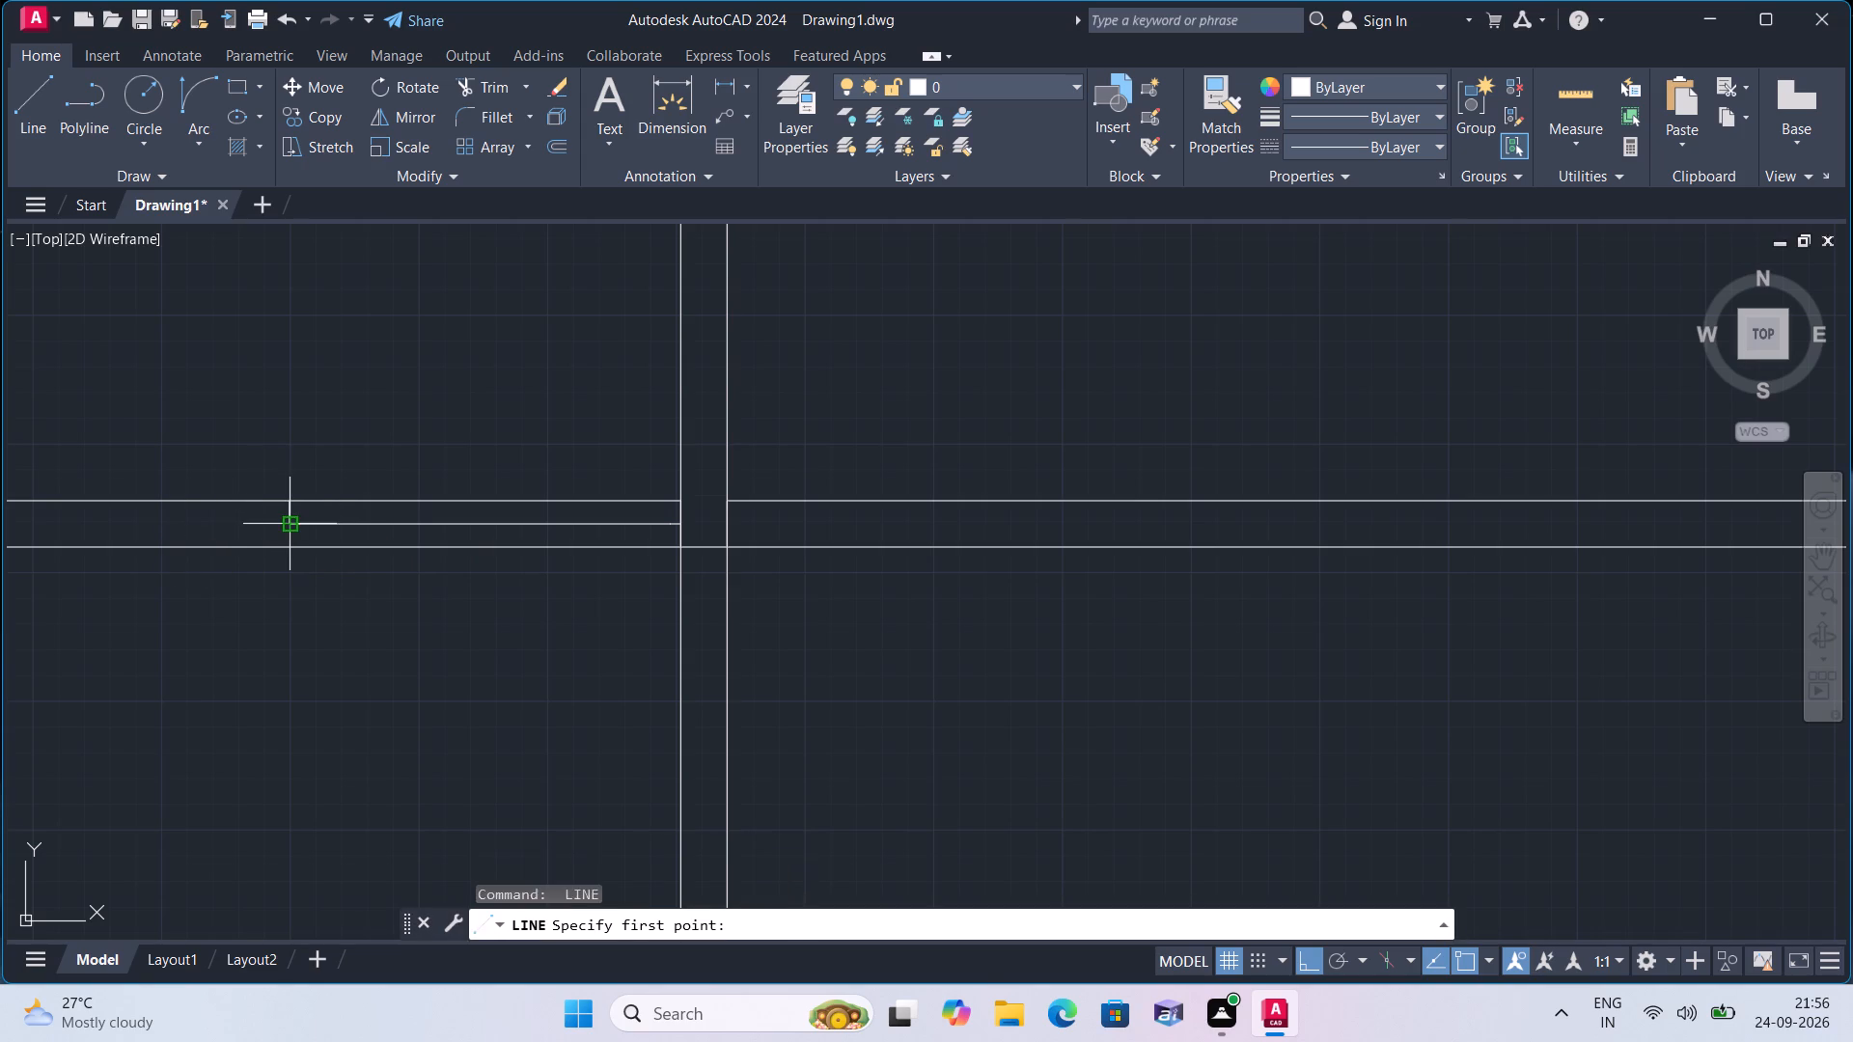
{"action": "left_click", "coordinate": [290, 528]}
{"action": "left_click", "coordinate": [293, 544]}
{"action": "key", "text": "space"}
Lay out the right unit's entrance door from the party wall with 1", 3' and 1" mid-wall segments and a full-thickness jamb line.
{"action": "key", "text": "space"}
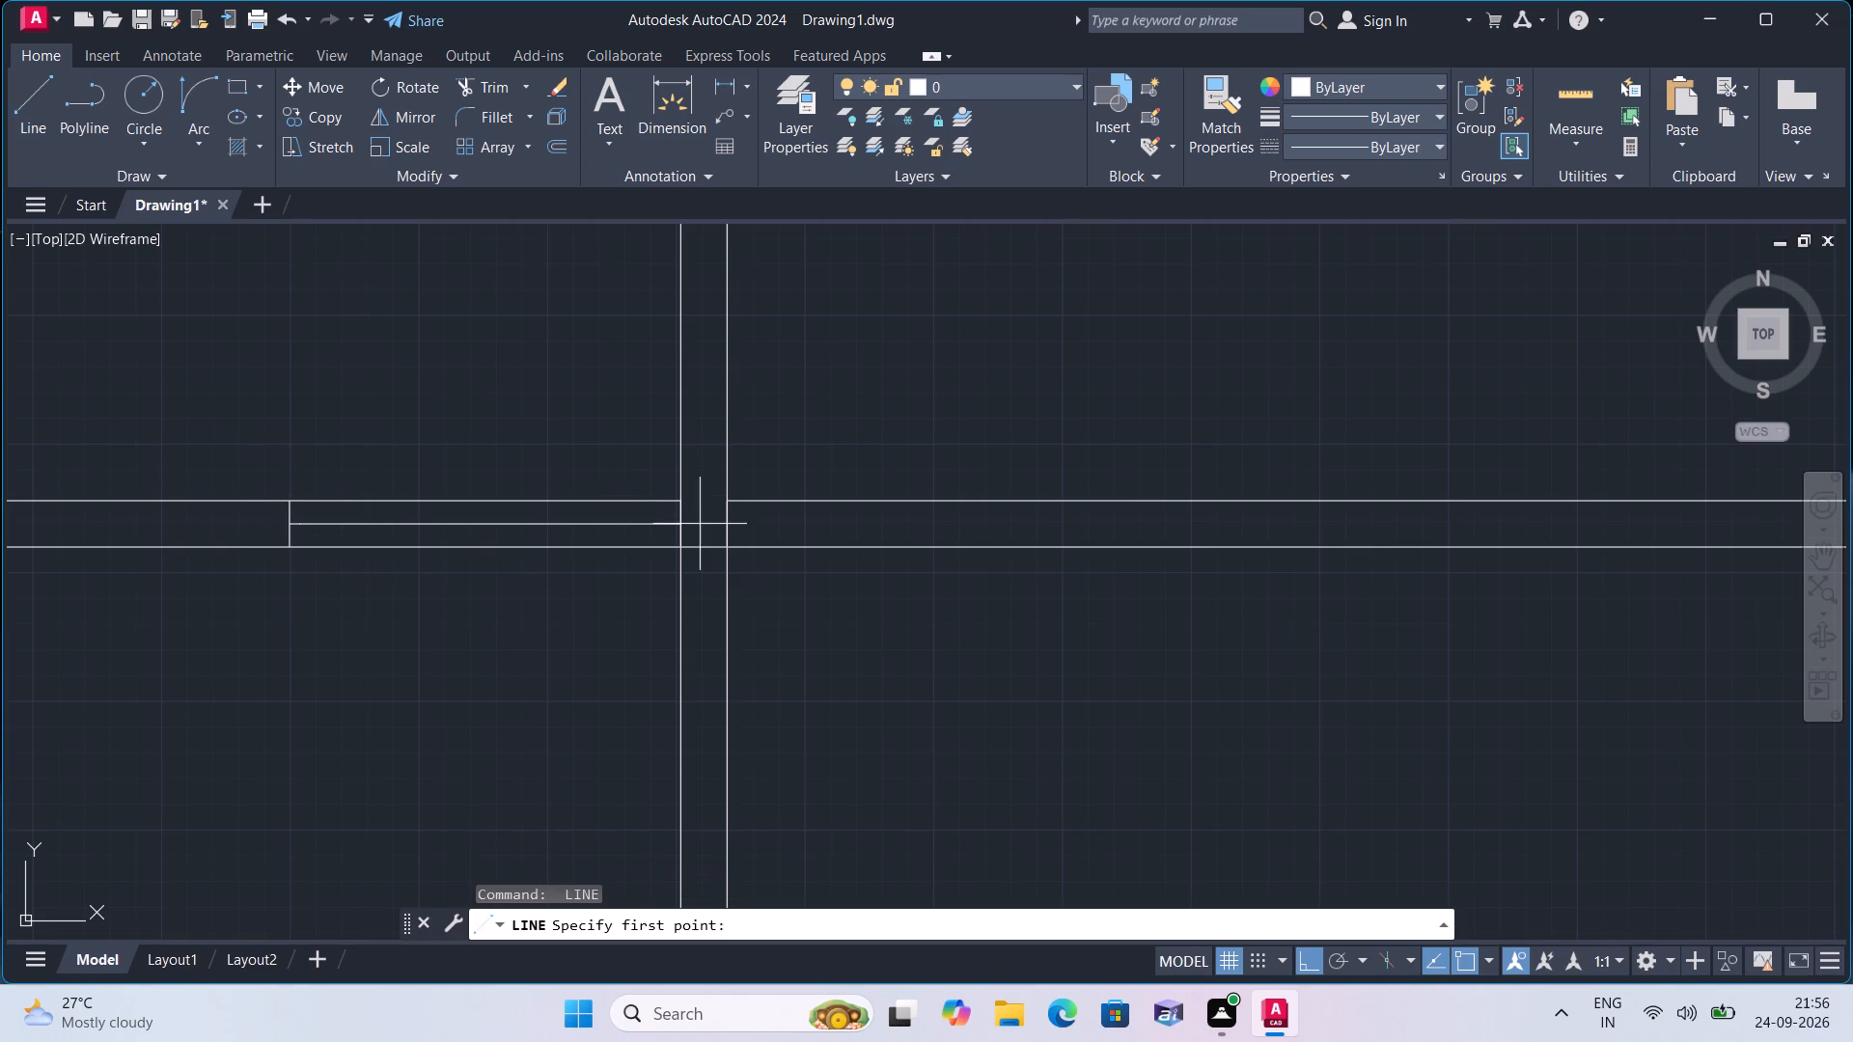
{"action": "left_click", "coordinate": [722, 521]}
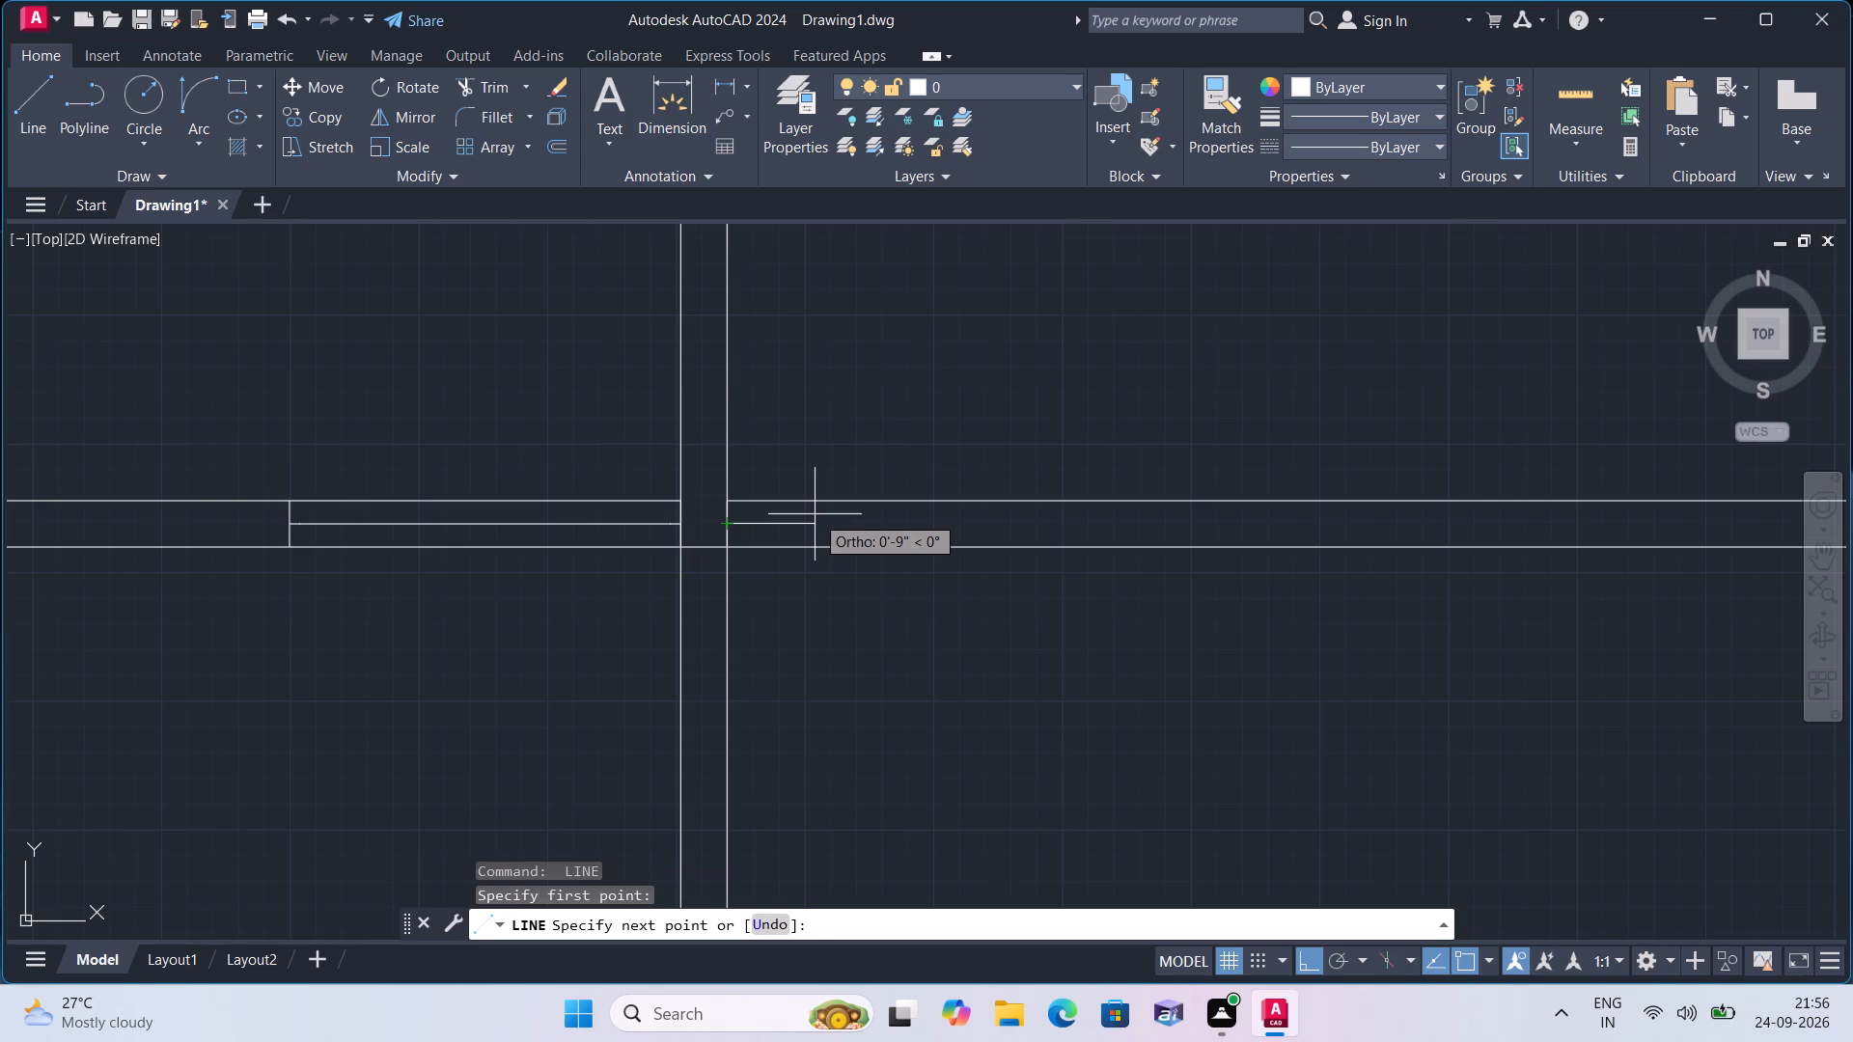
{"action": "key", "text": "1"}
{"action": "type", "text": "\""}
{"action": "key", "text": "space"}
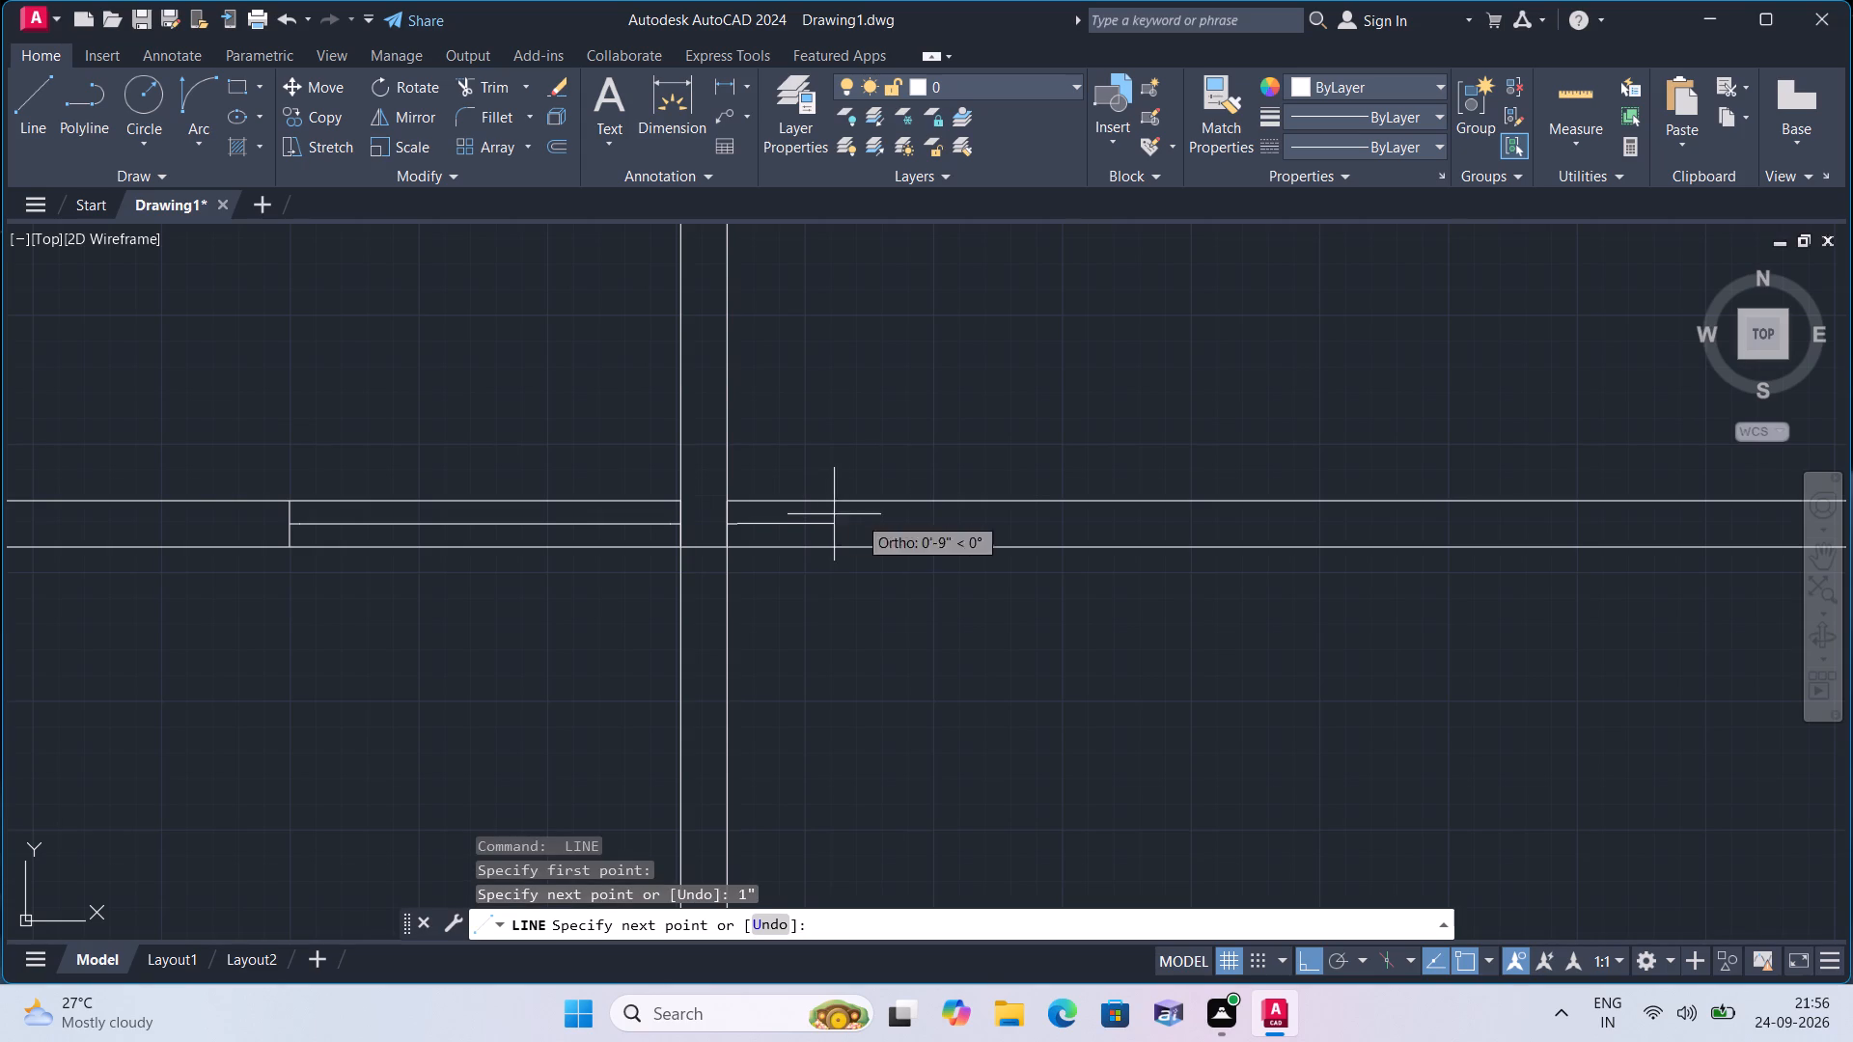
{"action": "type", "text": "3'"}
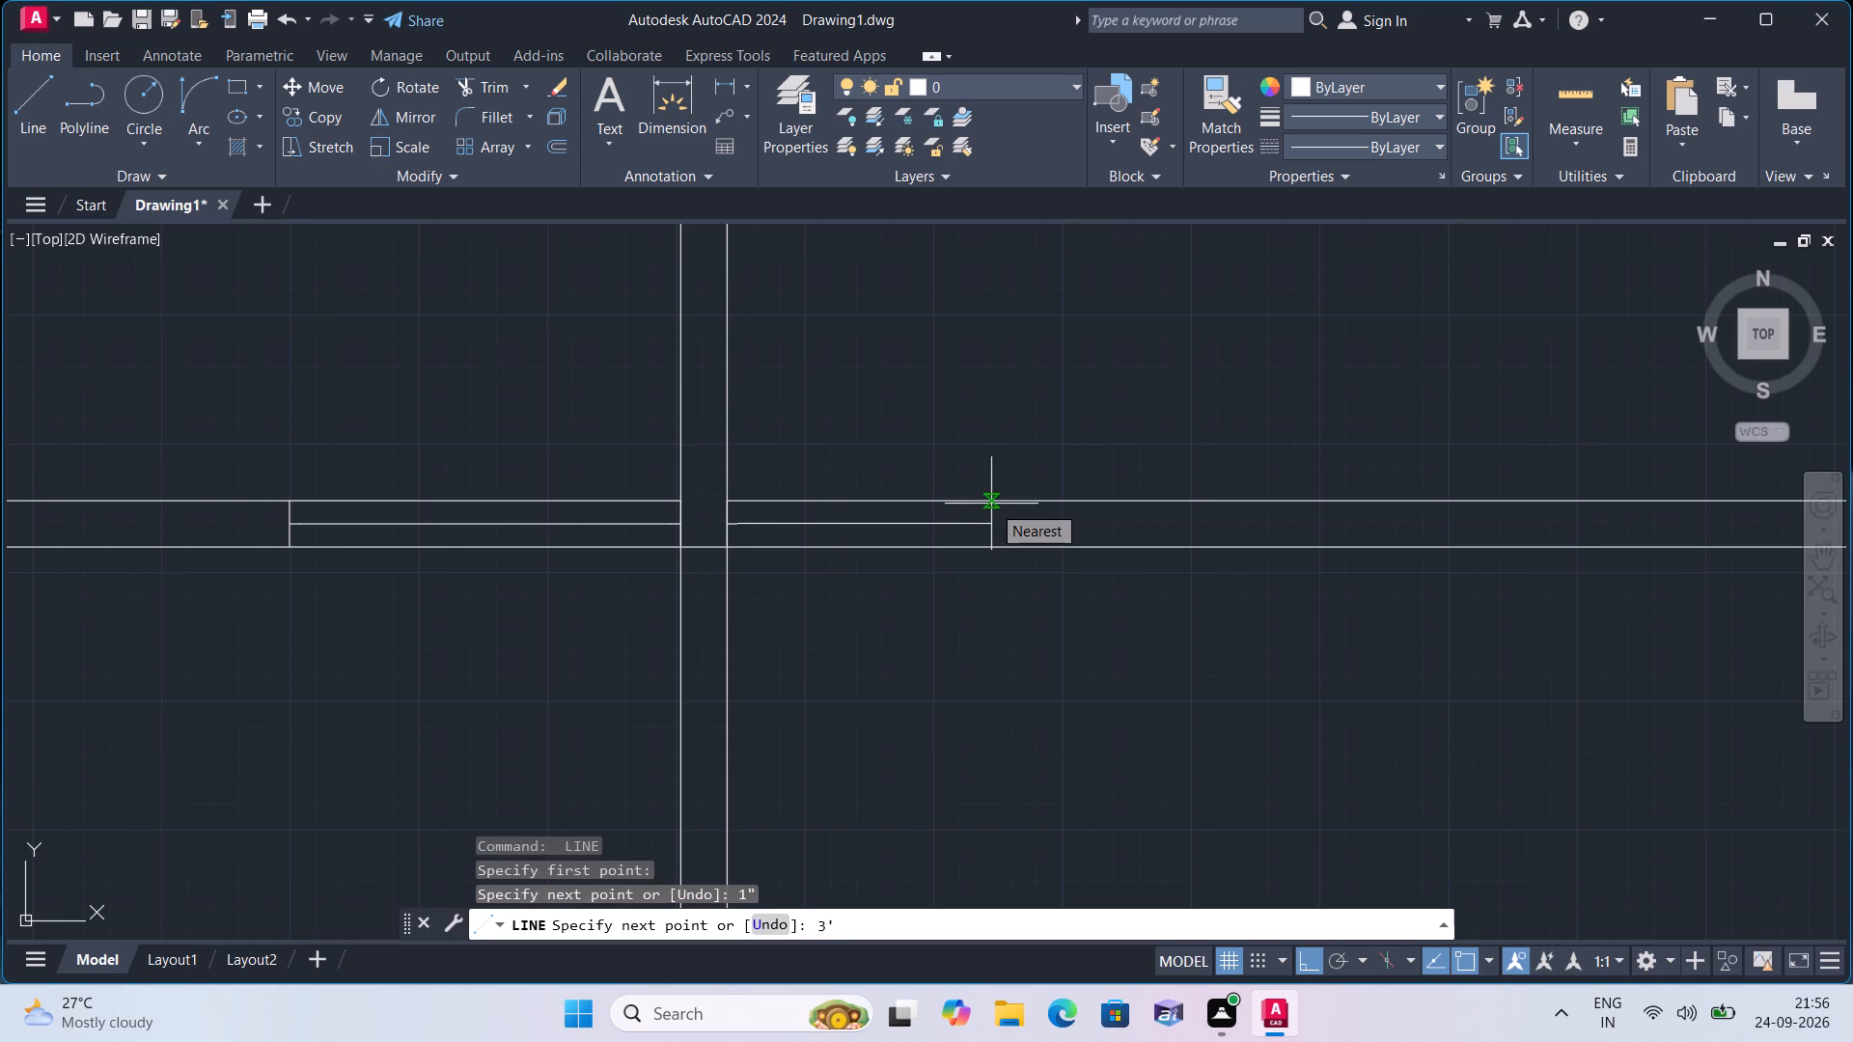
{"action": "key", "text": "space"}
{"action": "type", "text": "1\""}
{"action": "key", "text": "space"}
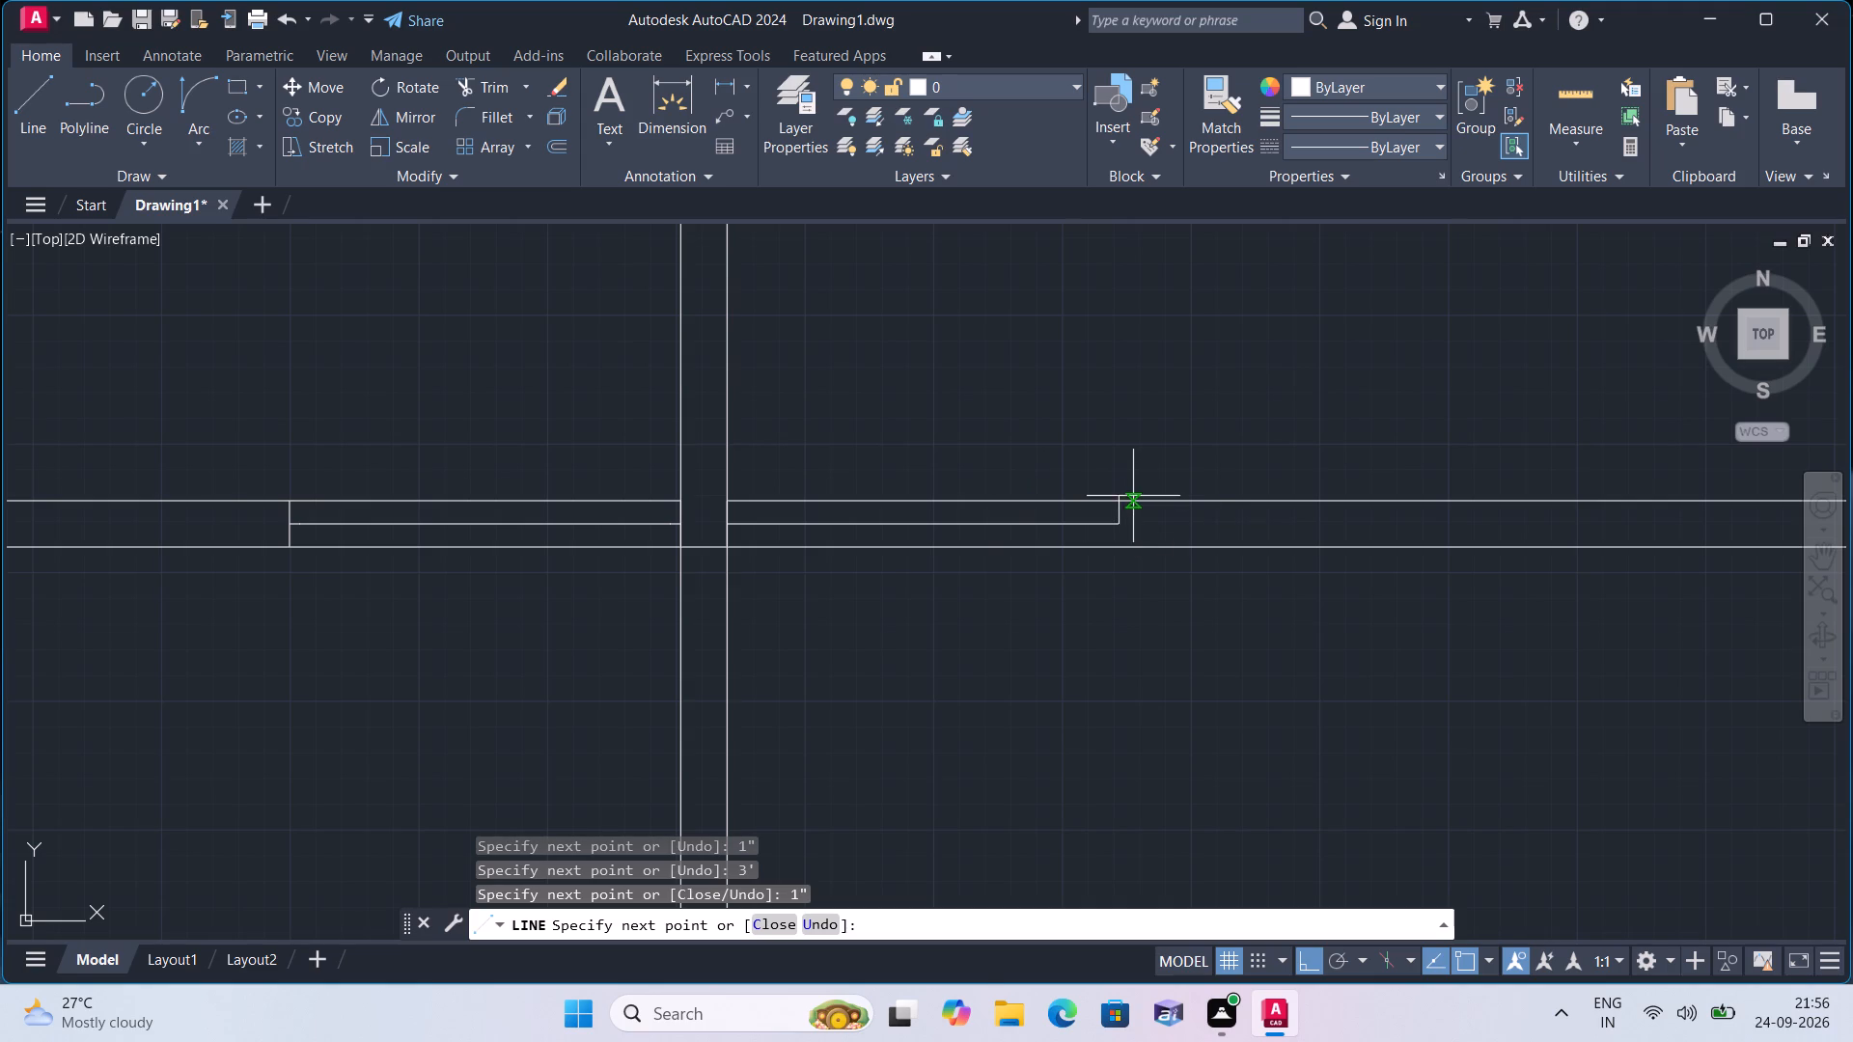
{"action": "left_click", "coordinate": [1127, 502]}
{"action": "key", "text": "space"}
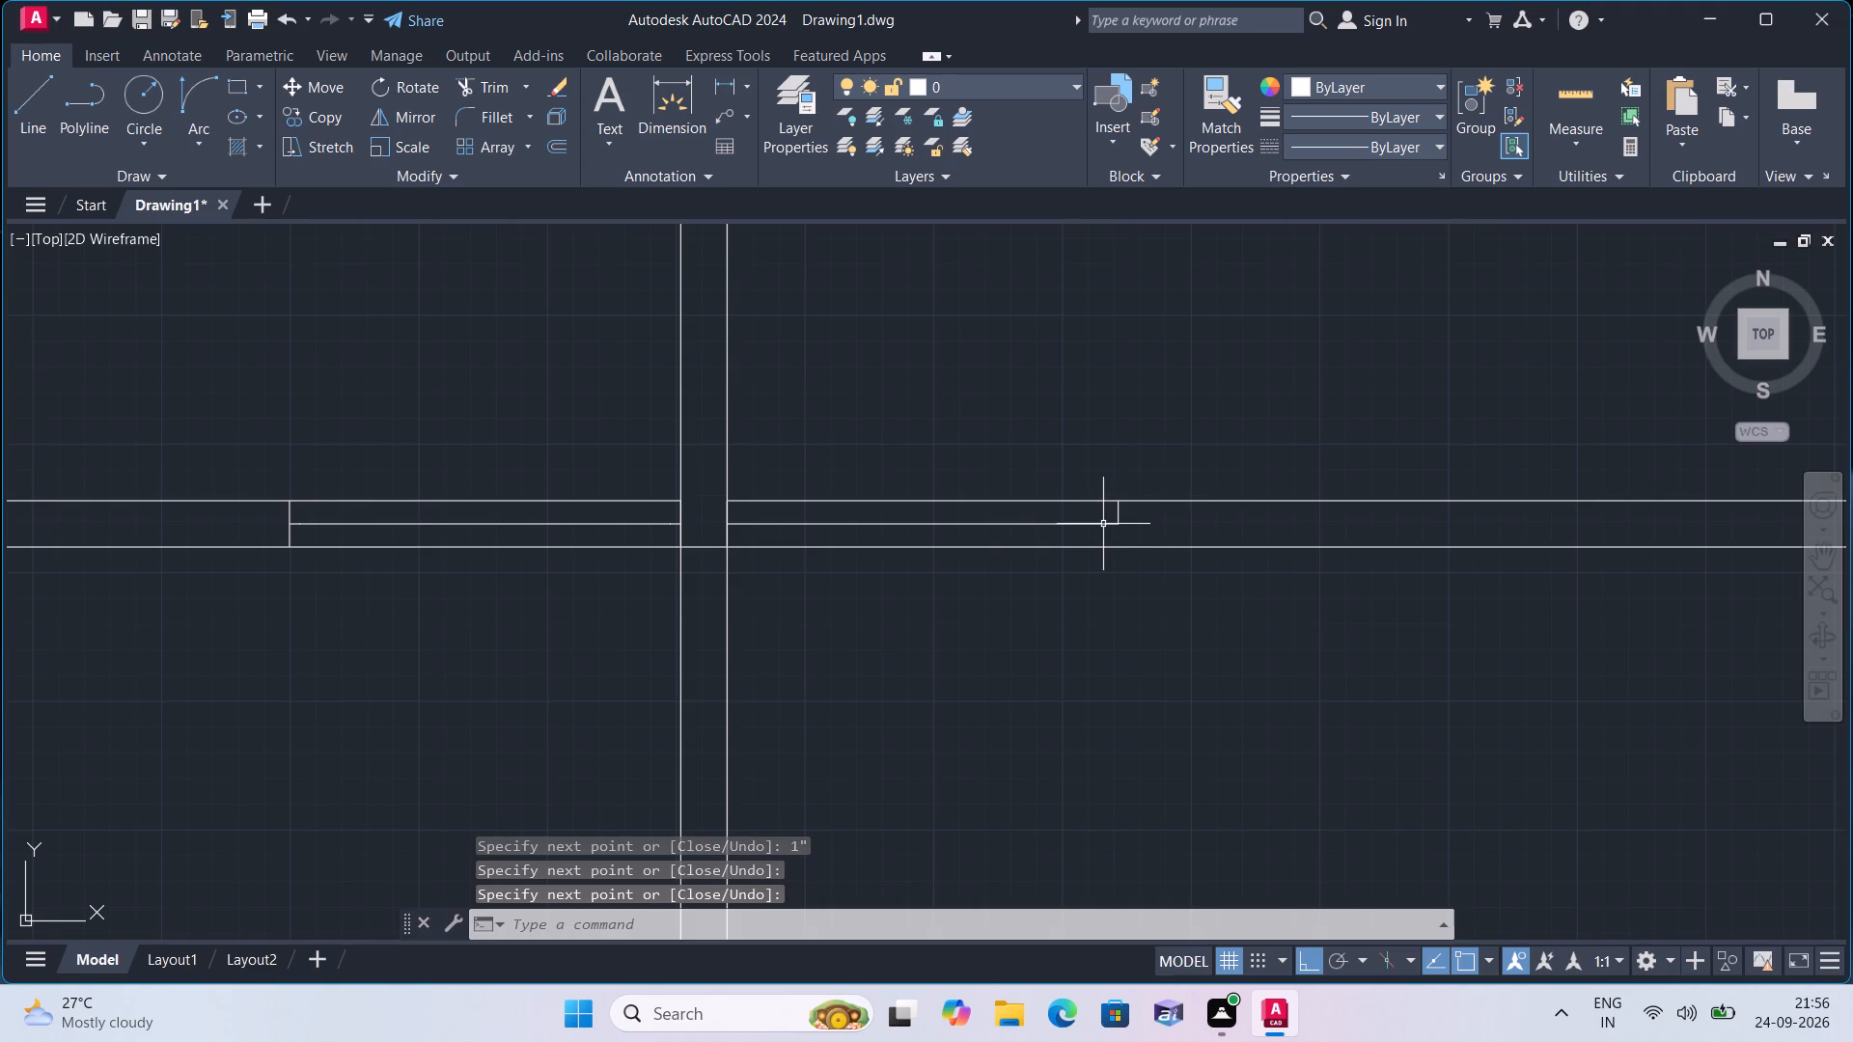
{"action": "key", "text": "space"}
{"action": "left_click", "coordinate": [1119, 523]}
{"action": "left_click", "coordinate": [1127, 546]}
{"action": "key", "text": "space"}
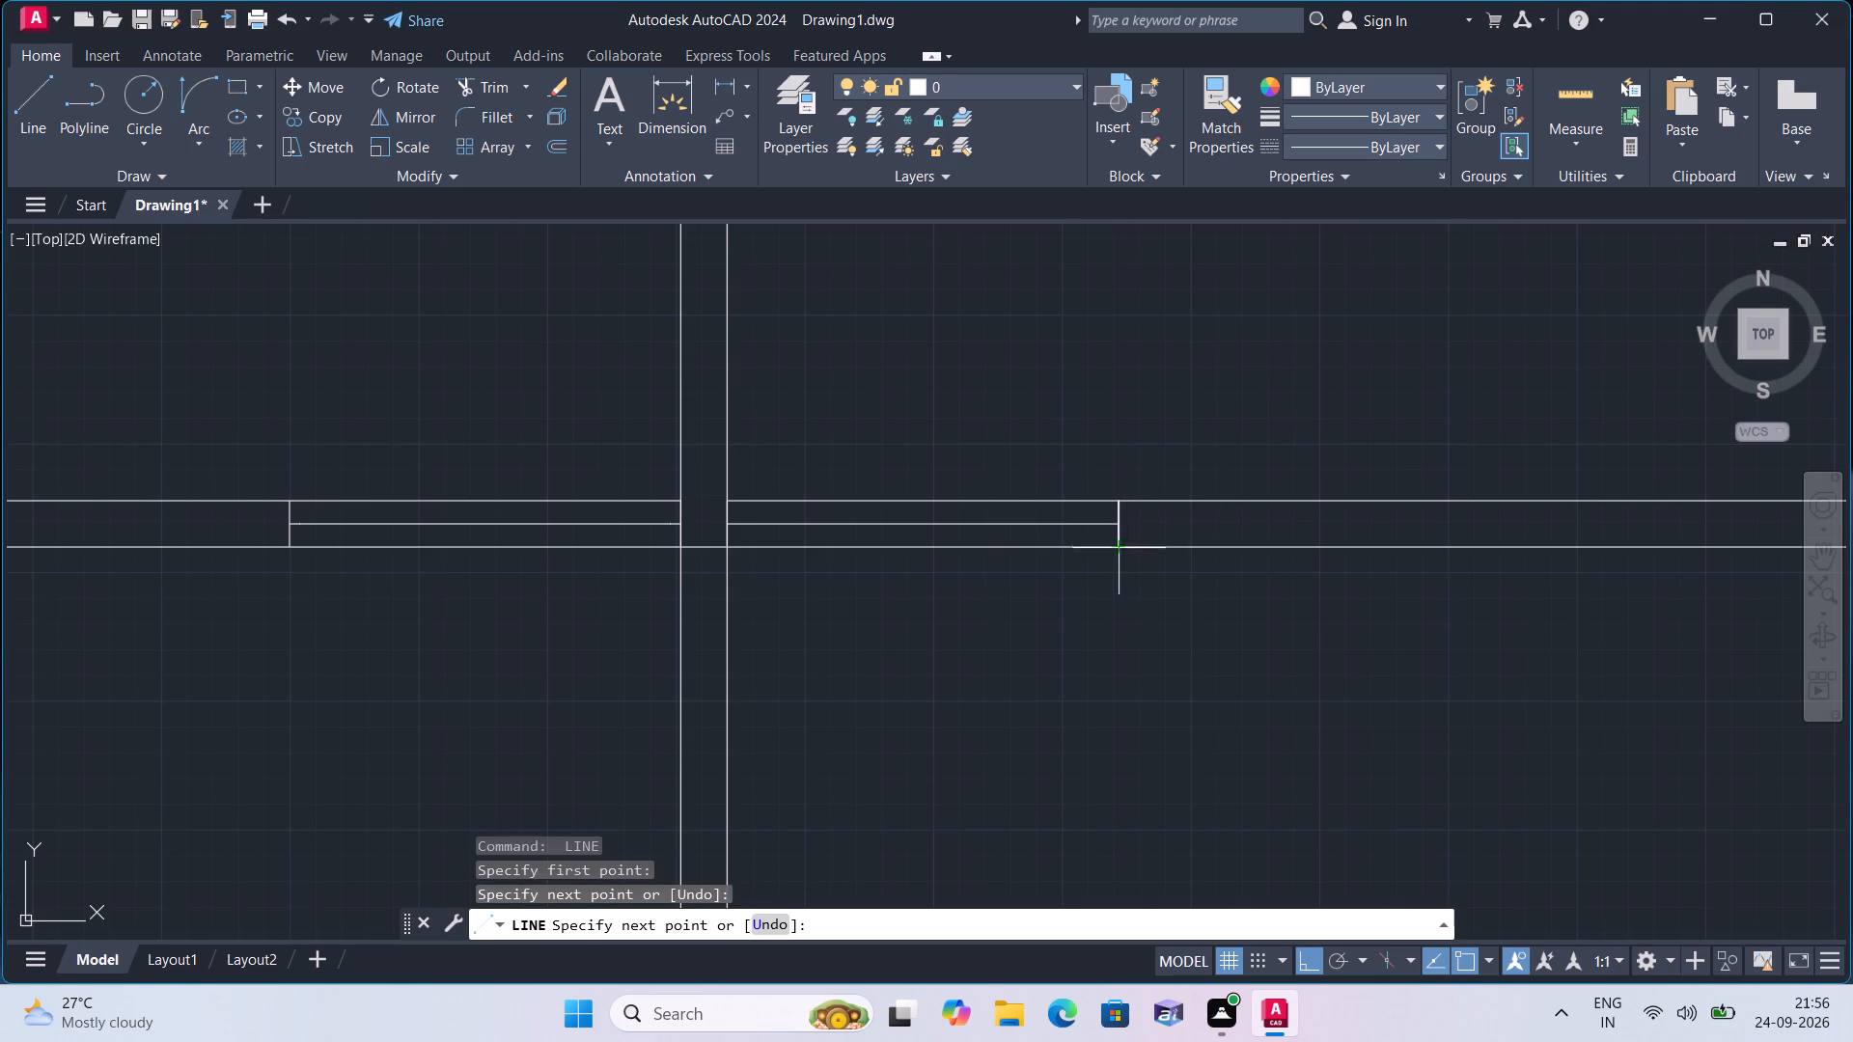
Delete both 3' mid-wall segments and the two short cross-wall lines at the party wall faces.
{"action": "left_click", "coordinate": [1030, 525]}
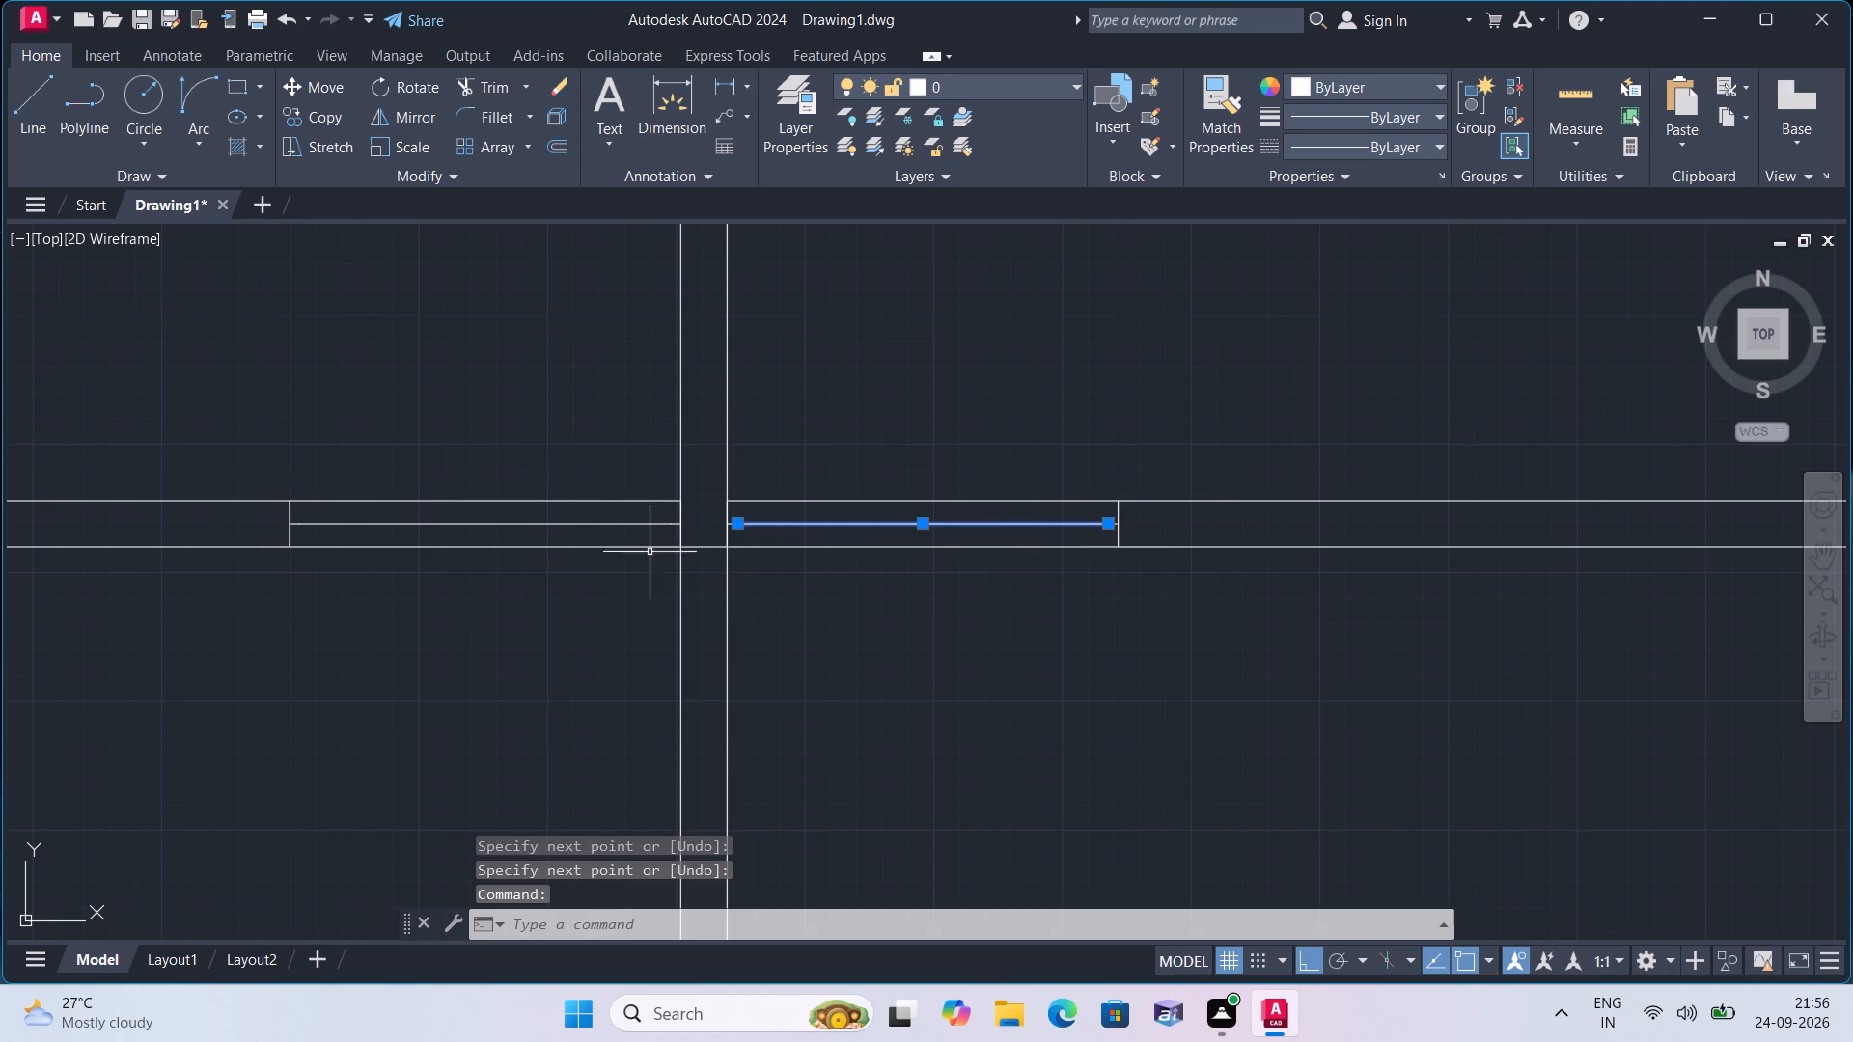
{"action": "left_click", "coordinate": [597, 526]}
{"action": "scroll", "coordinate": [663, 522], "scroll_direction": "up", "scroll_amount": 2}
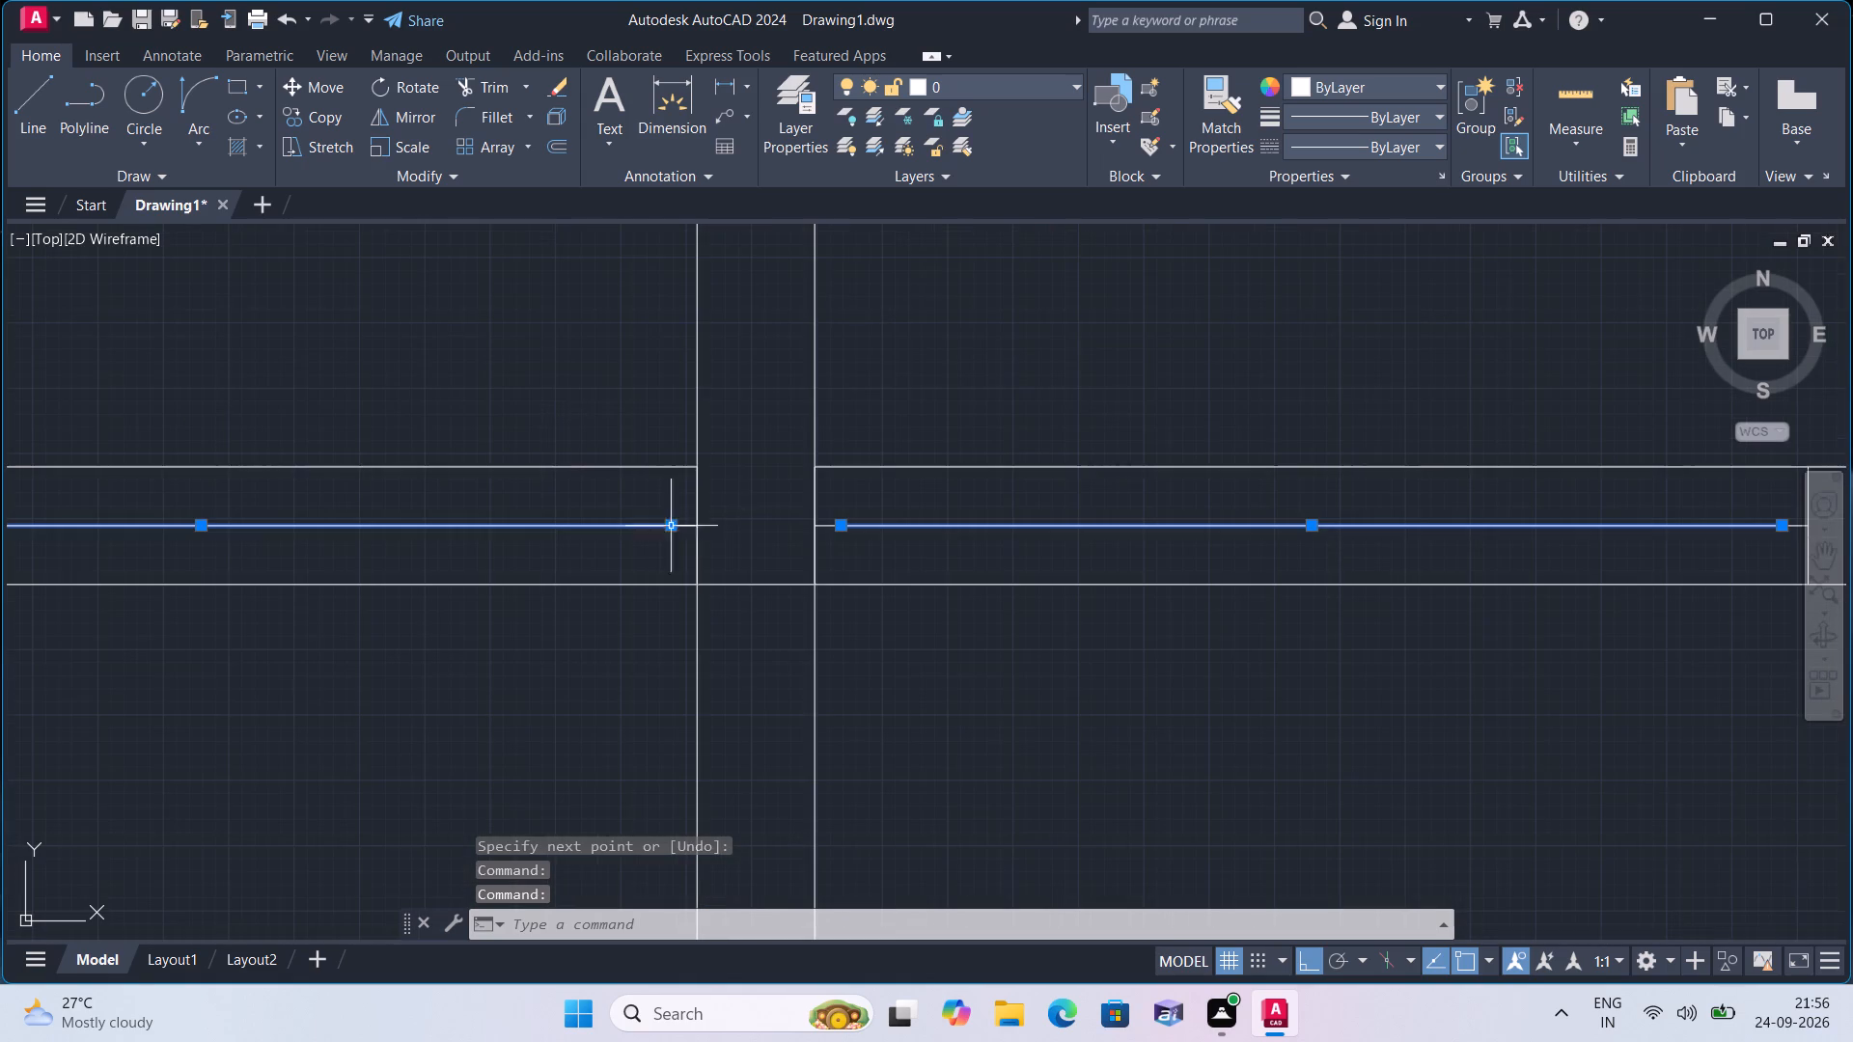
{"action": "left_click", "coordinate": [698, 509]}
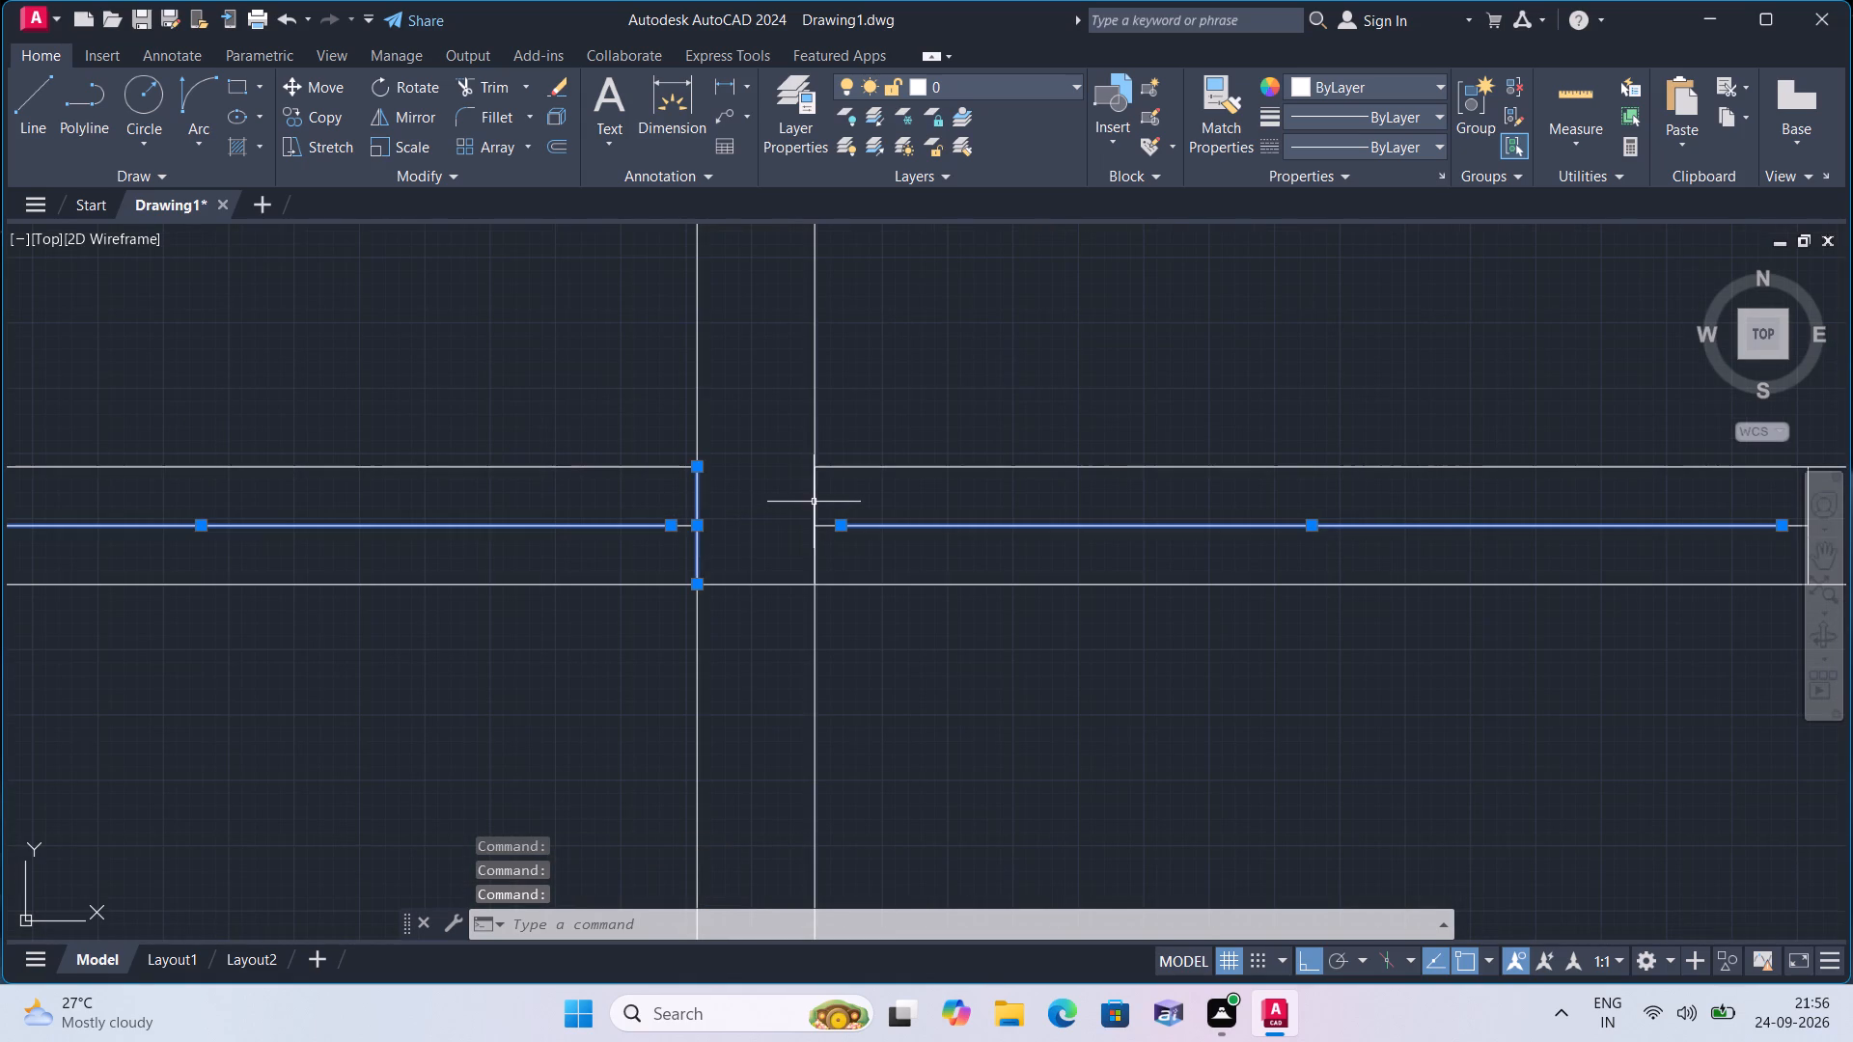
{"action": "left_click", "coordinate": [814, 502]}
{"action": "key", "text": "Delete"}
Draw a 3' door leaf line from the left entrance's stub beside the party wall up into the DRAW/DIN room.
{"action": "scroll", "coordinate": [928, 510], "scroll_direction": "down", "scroll_amount": 1}
{"action": "type", "text": "l"}
{"action": "key", "text": "space"}
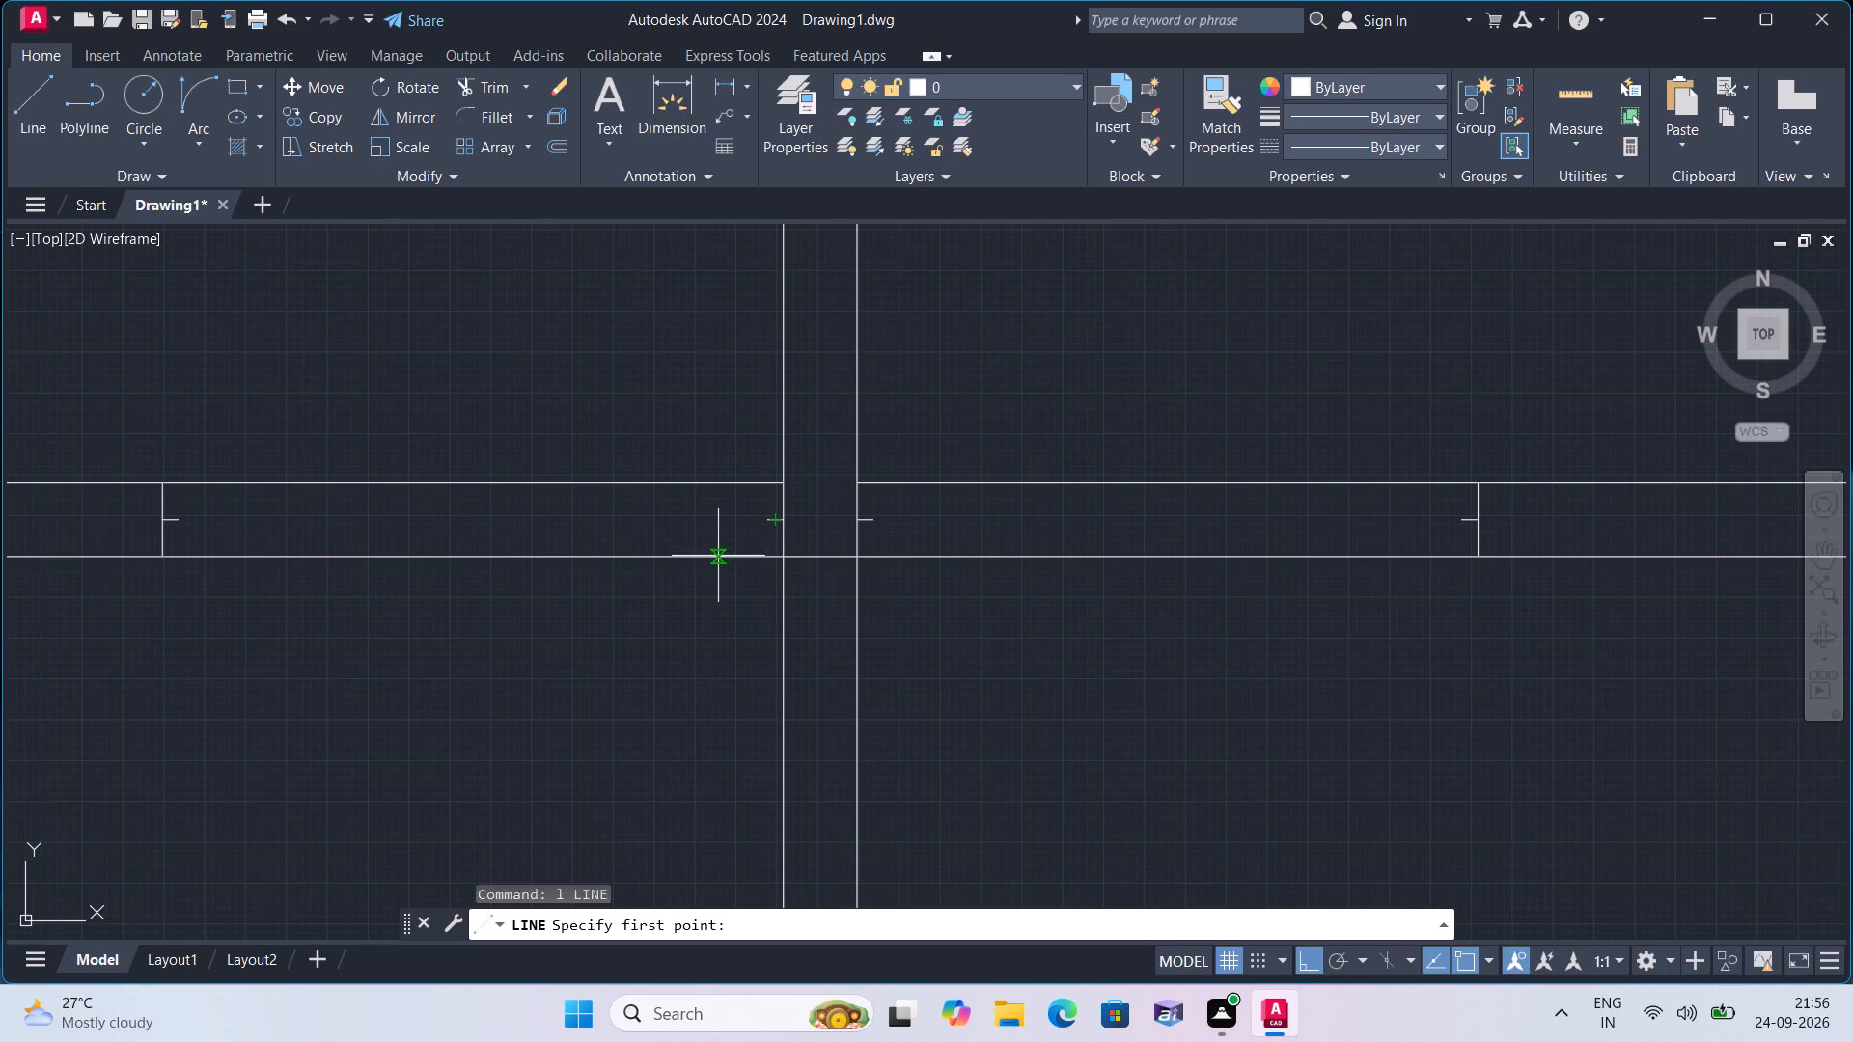
{"action": "left_click", "coordinate": [766, 521]}
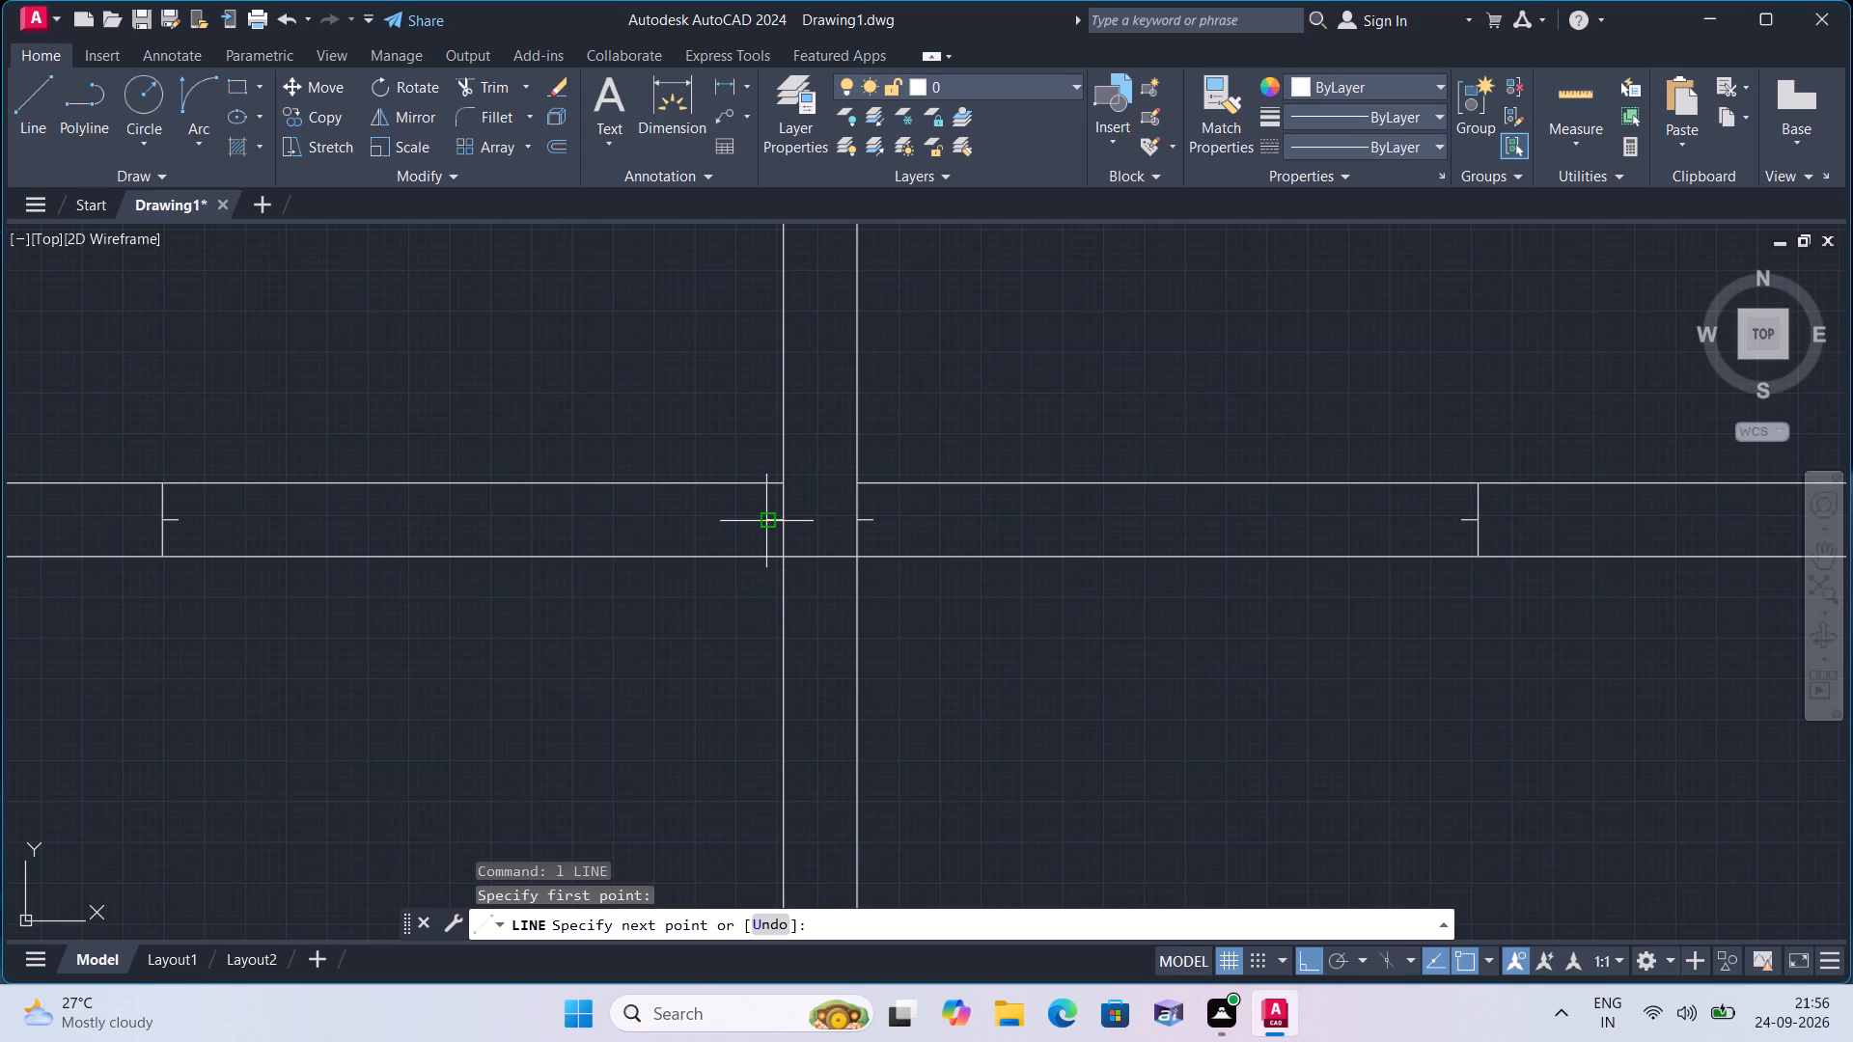
{"action": "scroll", "coordinate": [602, 372], "scroll_direction": "down", "scroll_amount": 1}
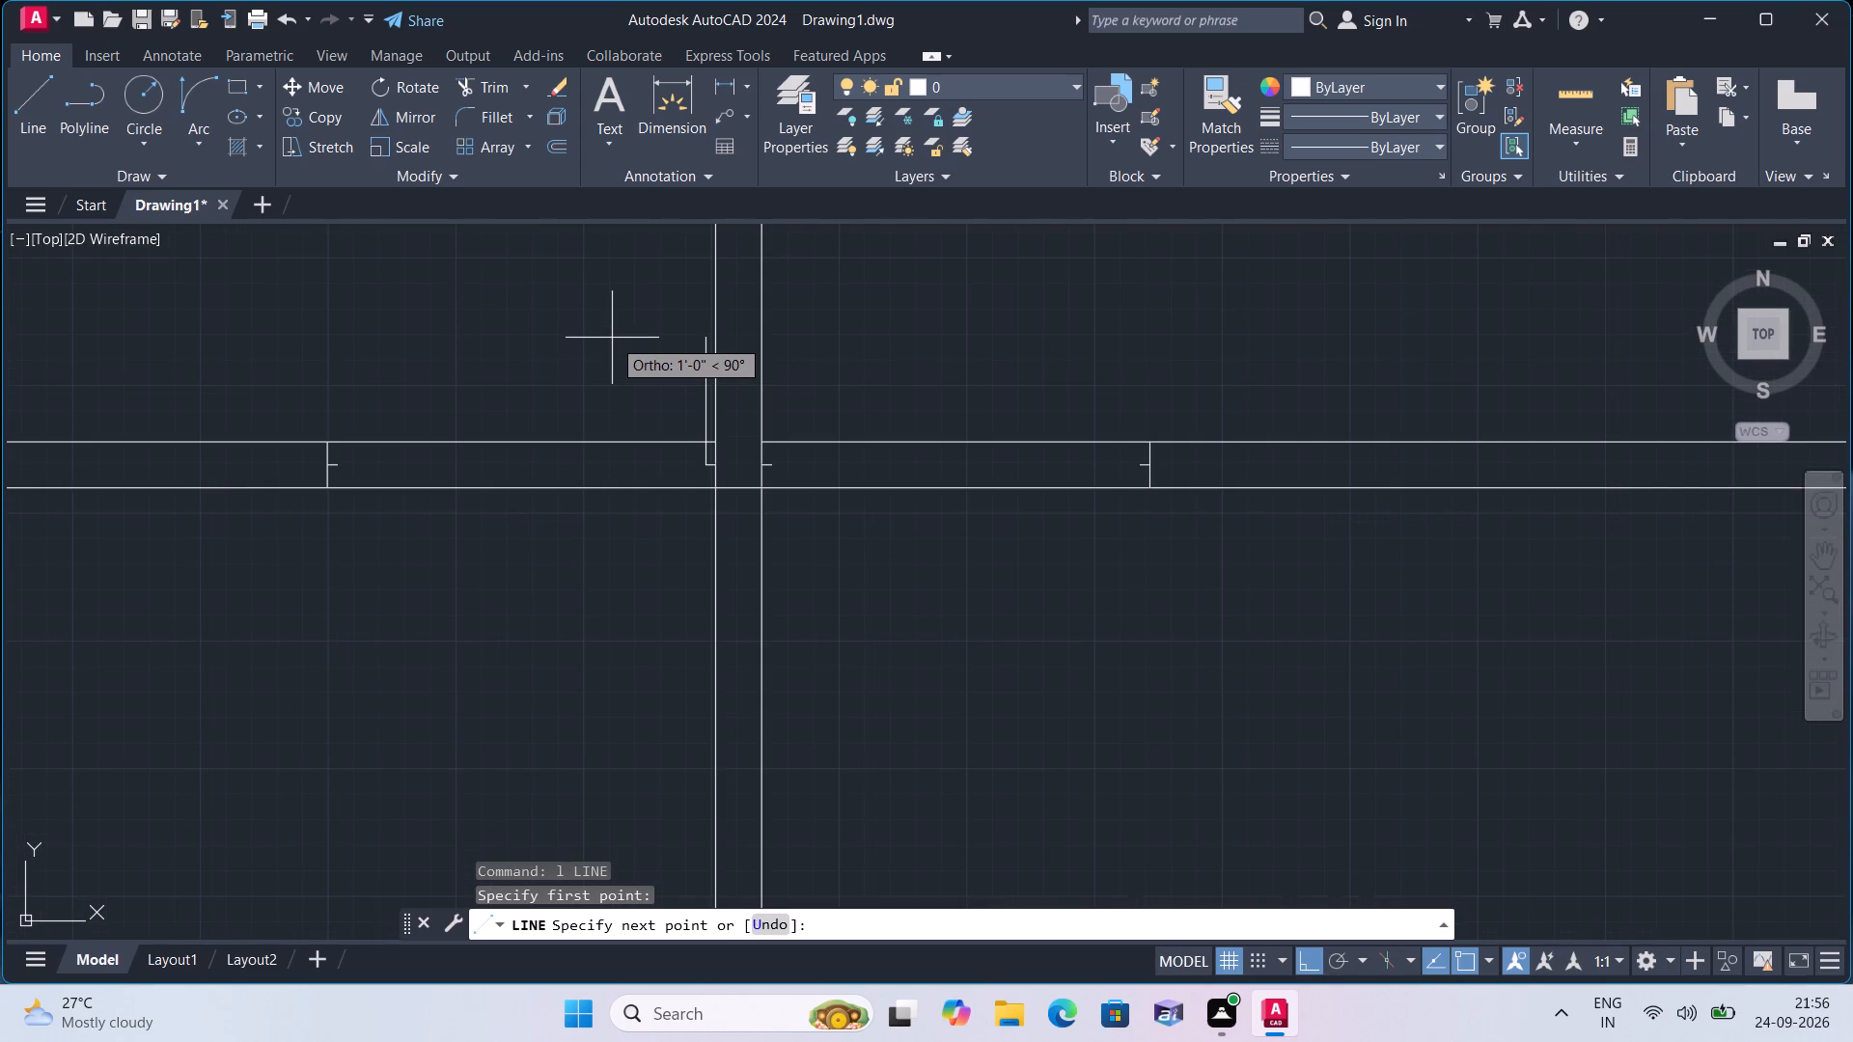
{"action": "type", "text": "3'"}
{"action": "key", "text": "space"}
{"action": "key", "text": "Escape"}
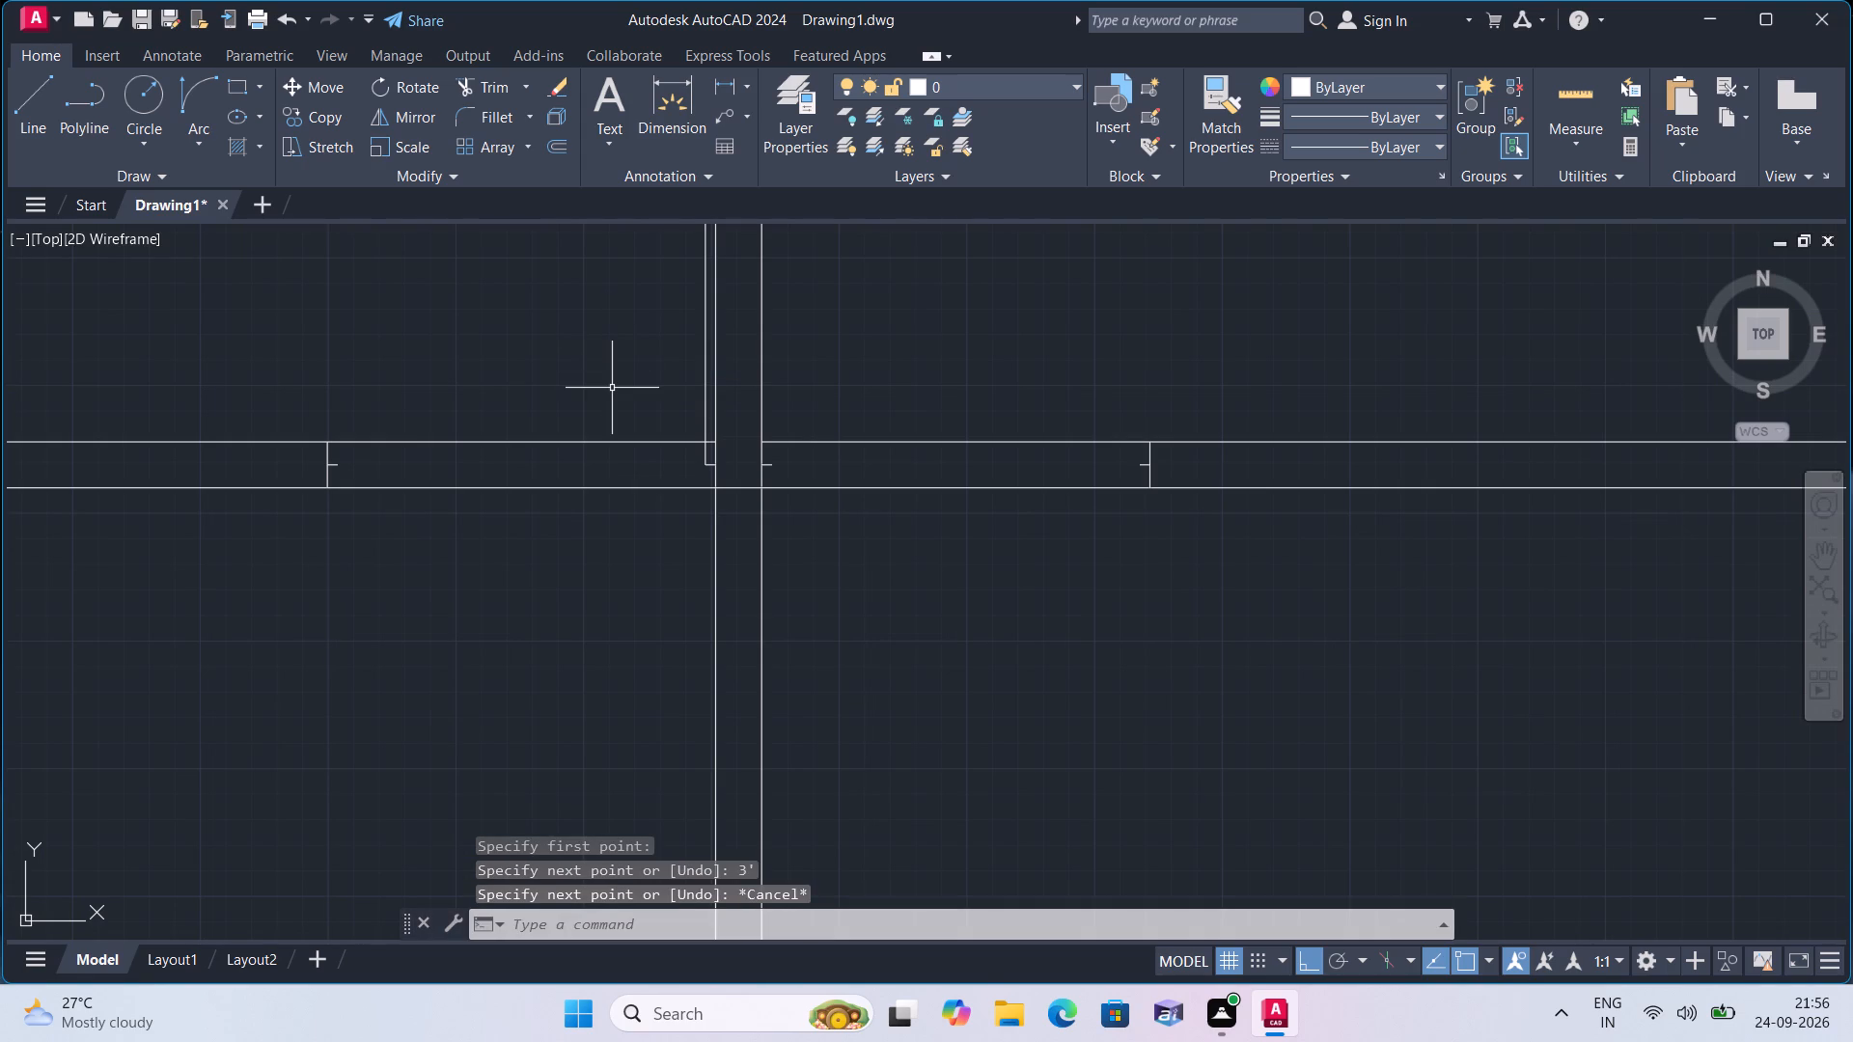
Draw a 3' door leaf line from the right entrance's stub beside the party wall up into the DRAW/DIN room.
{"action": "key", "text": "l"}
{"action": "key", "text": "space"}
{"action": "scroll", "coordinate": [807, 399], "scroll_direction": "up", "scroll_amount": 1}
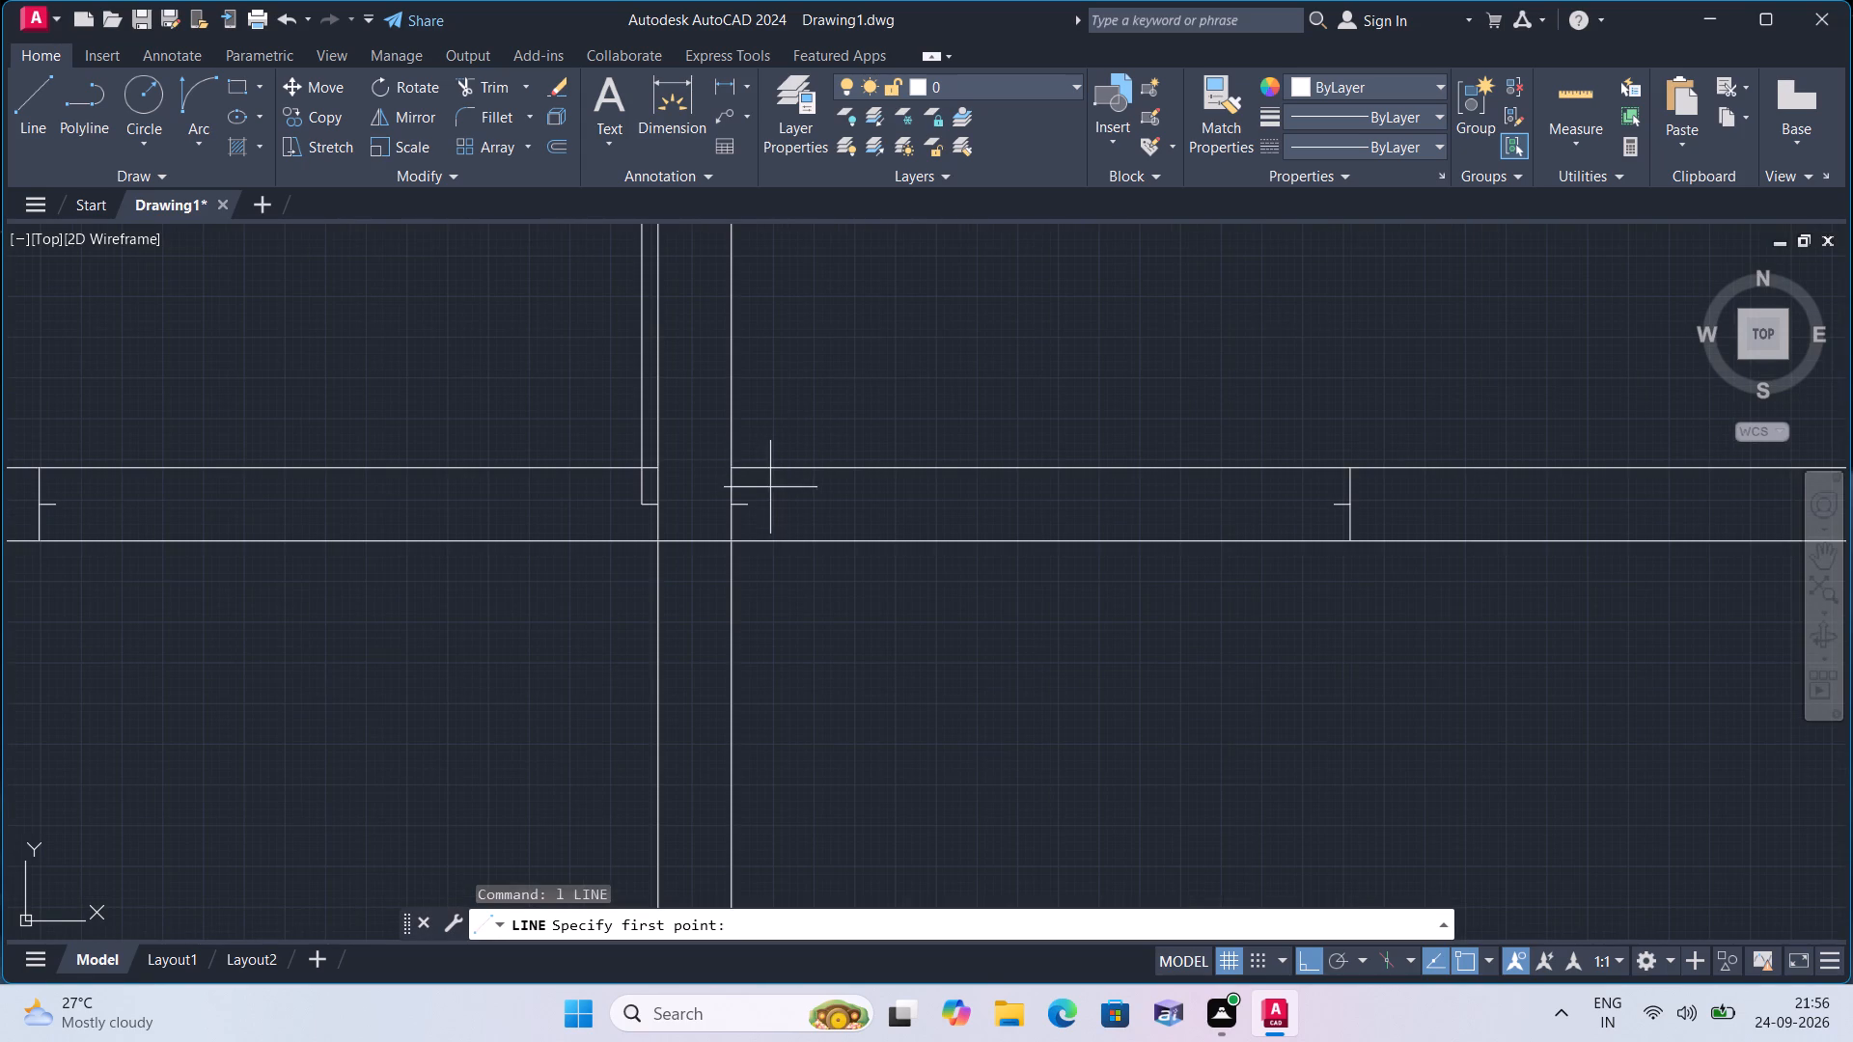
{"action": "left_click", "coordinate": [749, 503]}
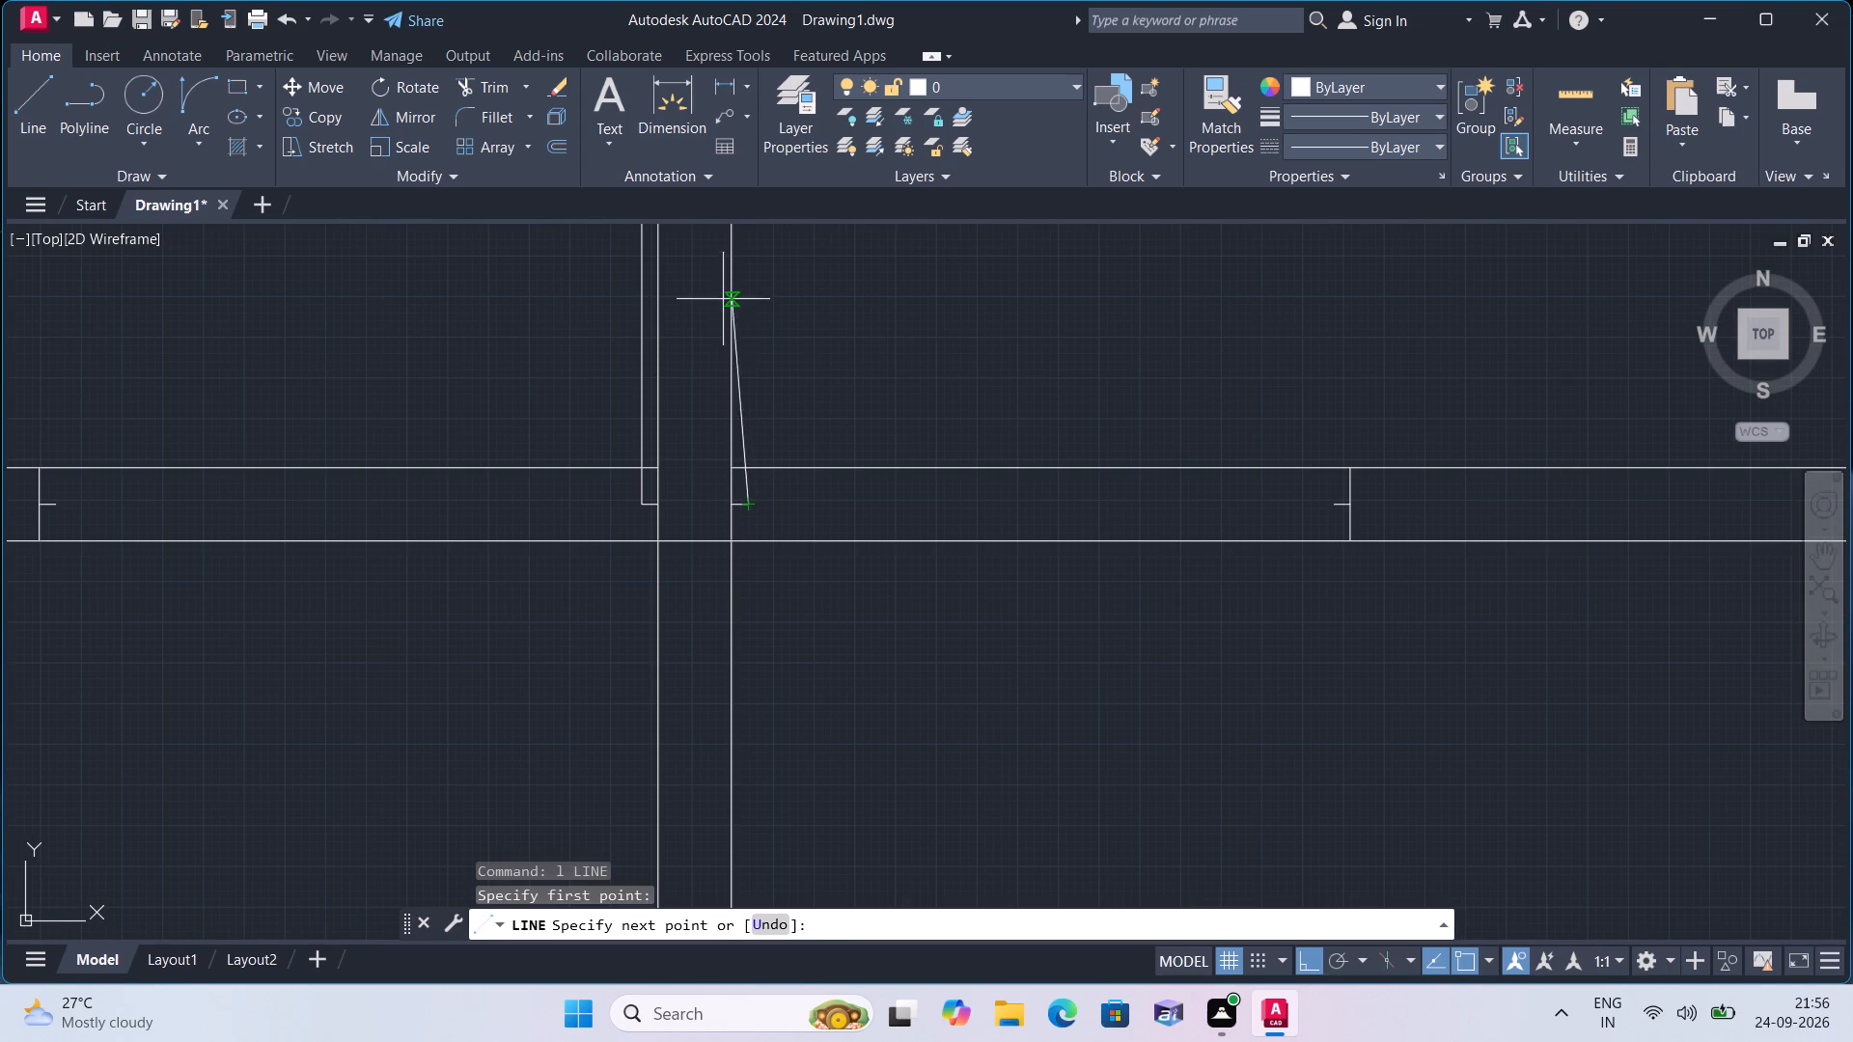
{"action": "type", "text": "3'"}
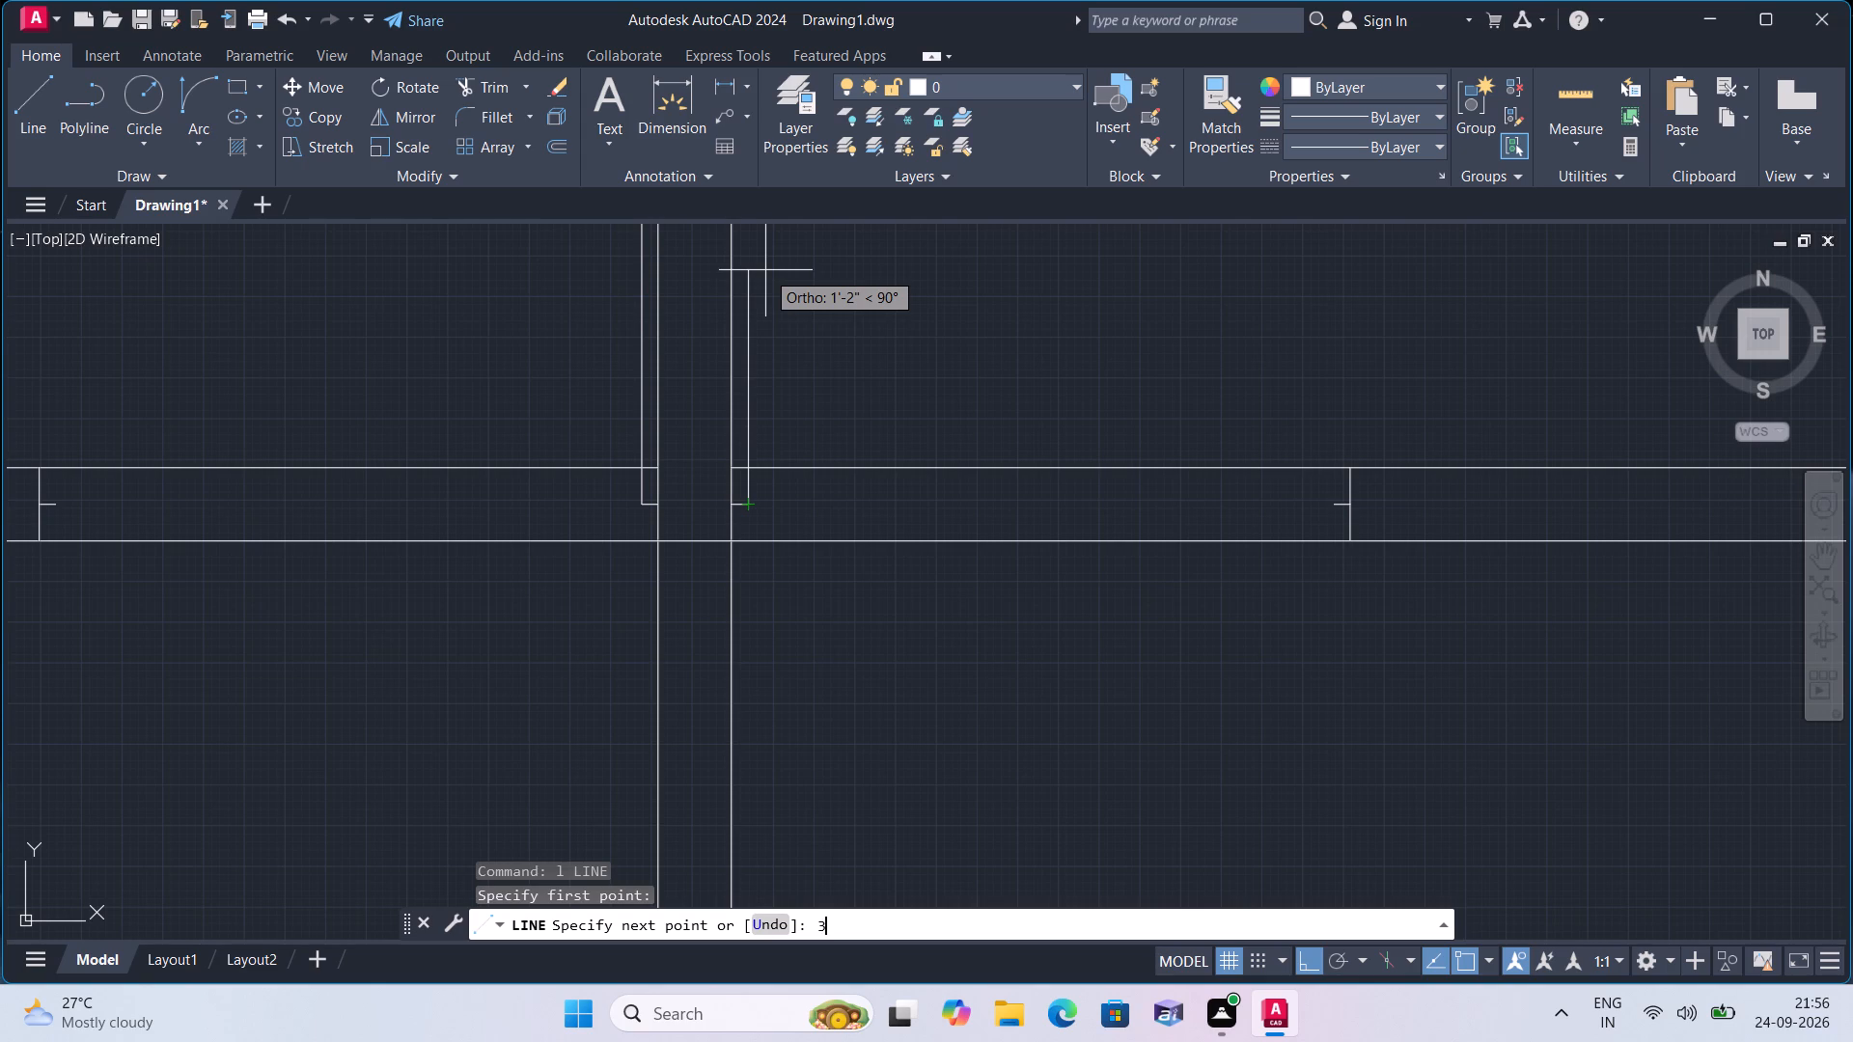
{"action": "key", "text": "space"}
{"action": "key", "text": "Escape"}
Draw the left entrance's swing as a Start, End, Direction arc from the leaf's top end to the opposite jamb stub.
{"action": "middle_click_drag", "start_coordinate": [779, 286], "coordinate": [886, 510]}
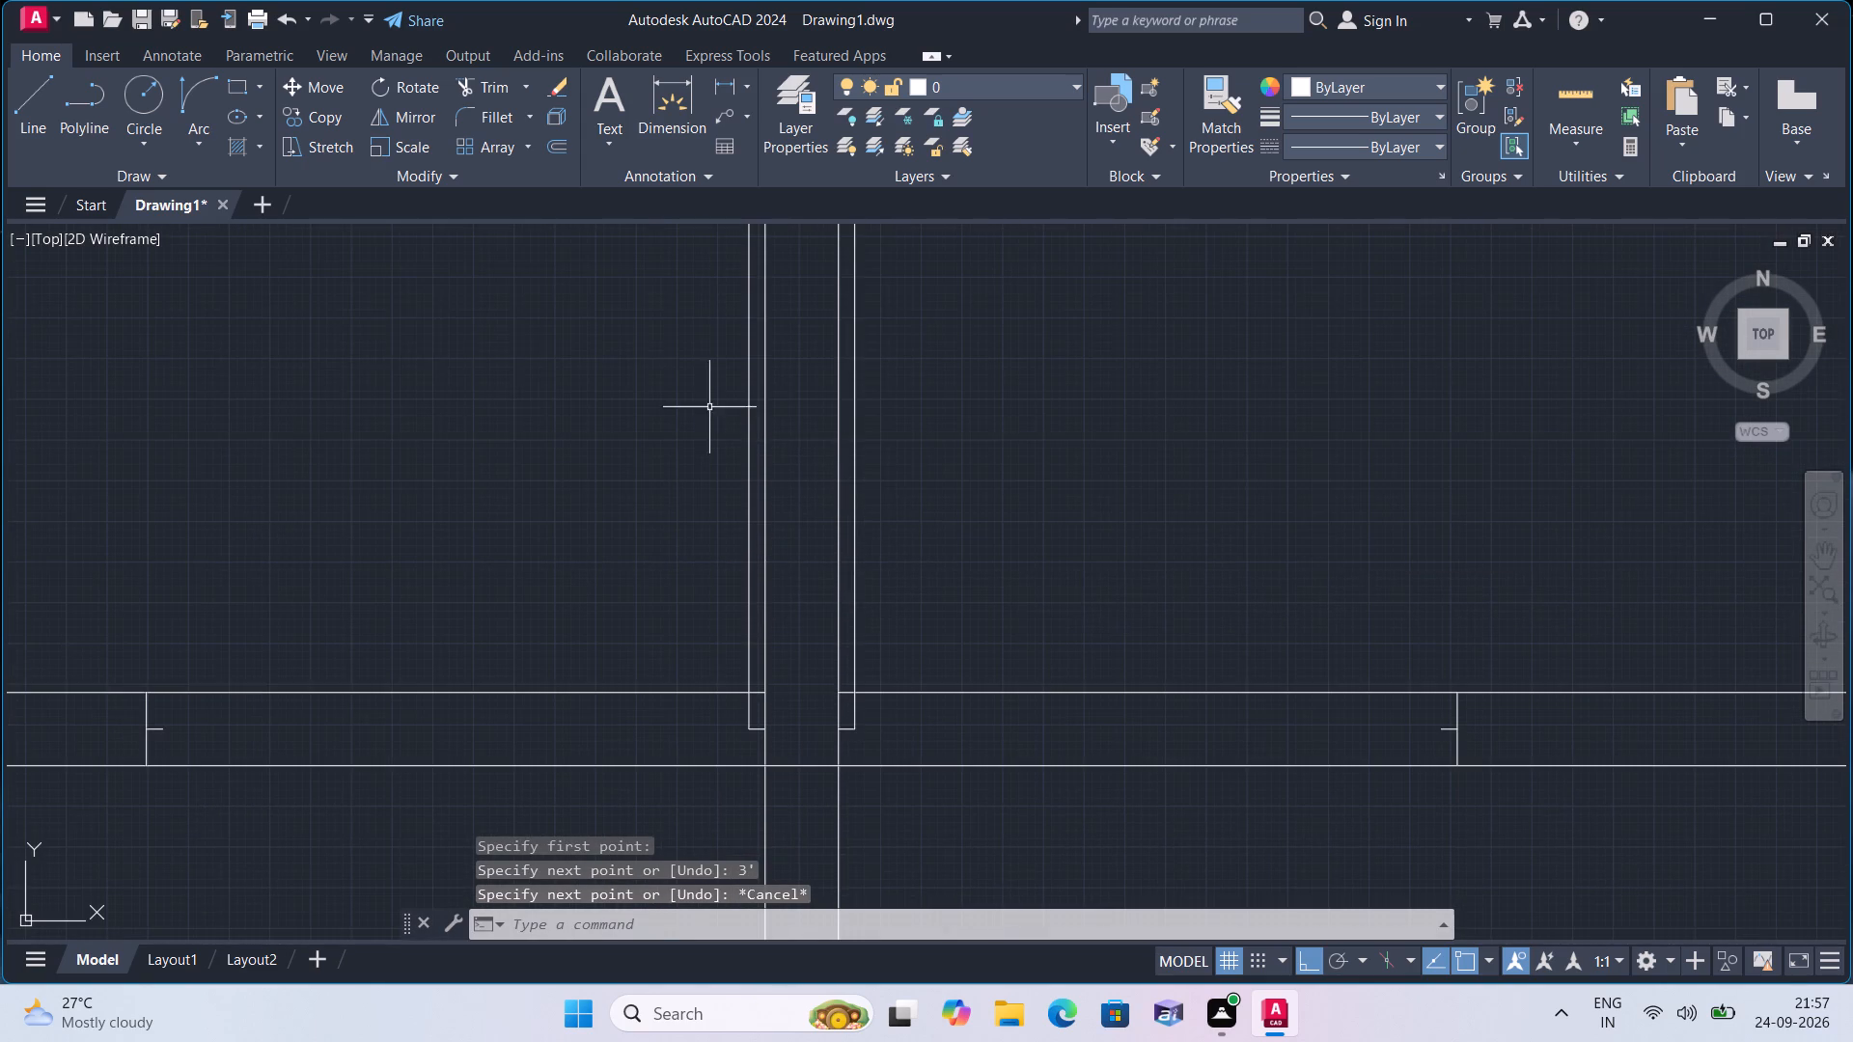
{"action": "scroll", "coordinate": [368, 407], "scroll_direction": "down", "scroll_amount": 2}
{"action": "scroll", "coordinate": [374, 409], "scroll_direction": "up", "scroll_amount": 1}
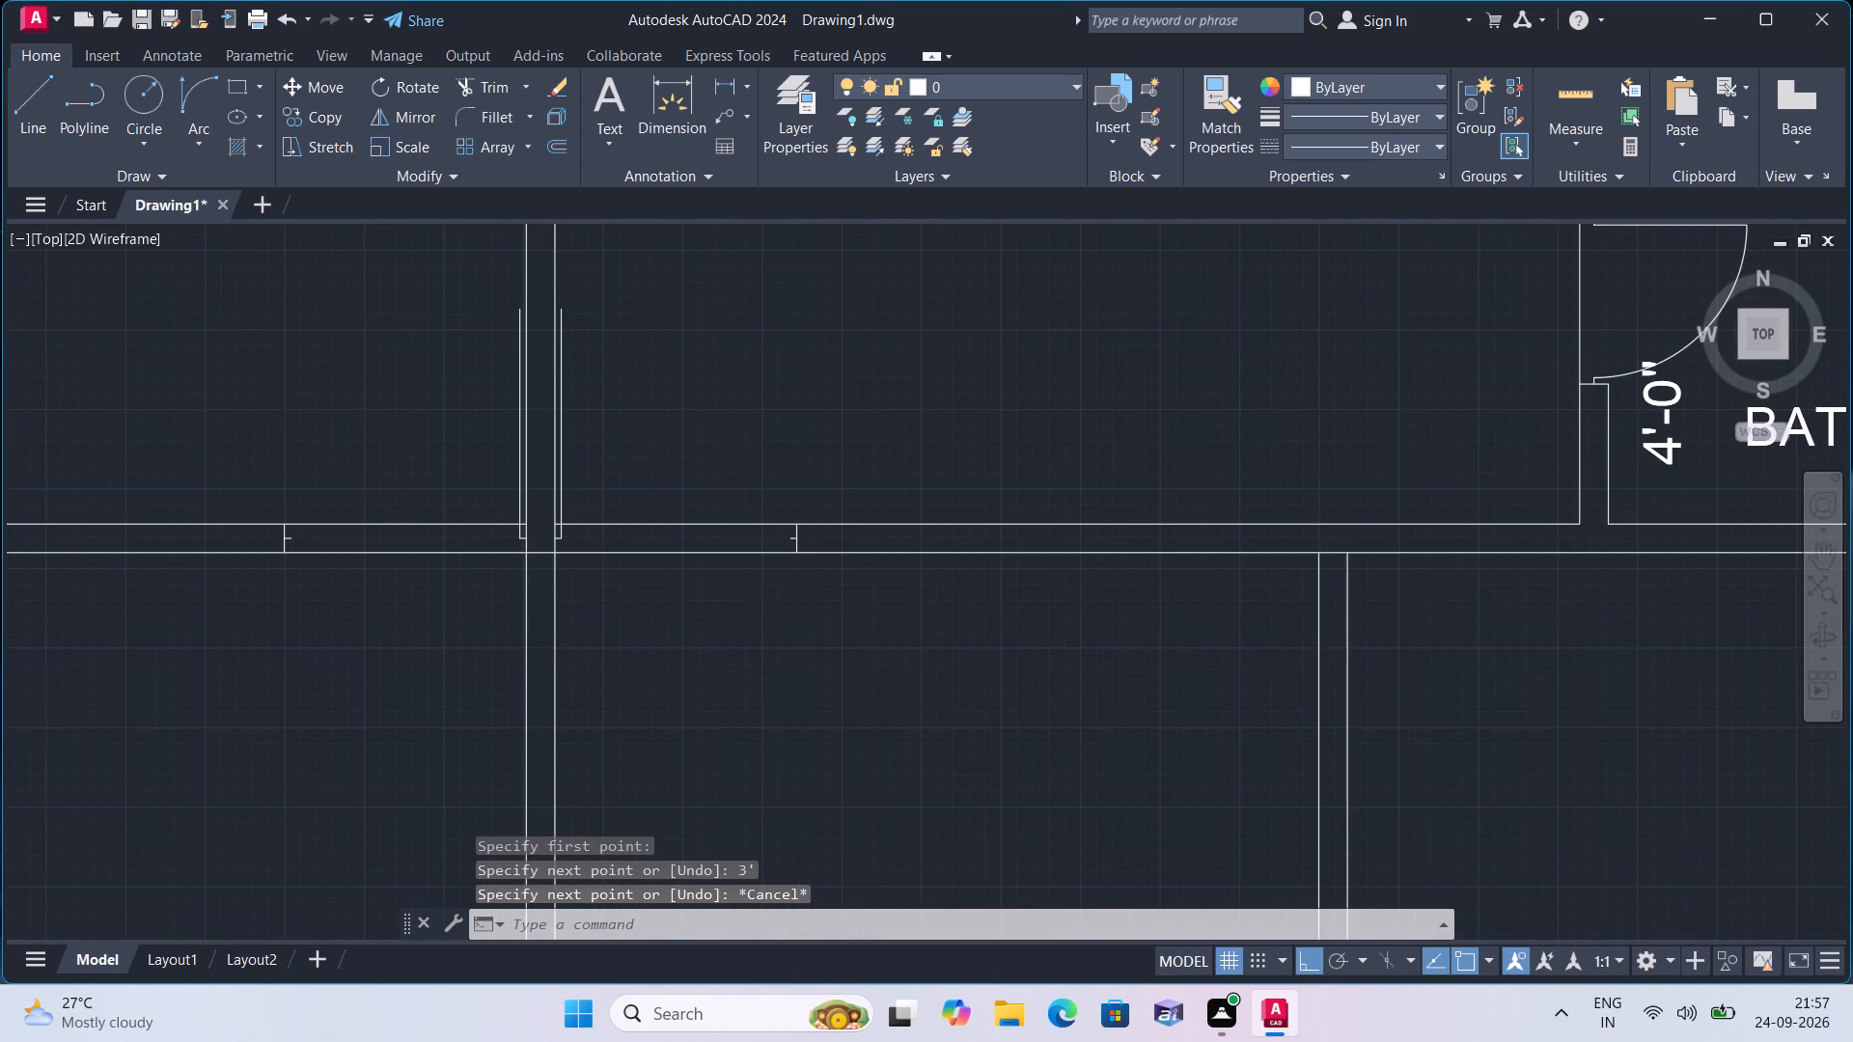
{"action": "scroll", "coordinate": [373, 410], "scroll_direction": "down", "scroll_amount": 1}
{"action": "middle_click_drag", "start_coordinate": [347, 457], "coordinate": [425, 449]}
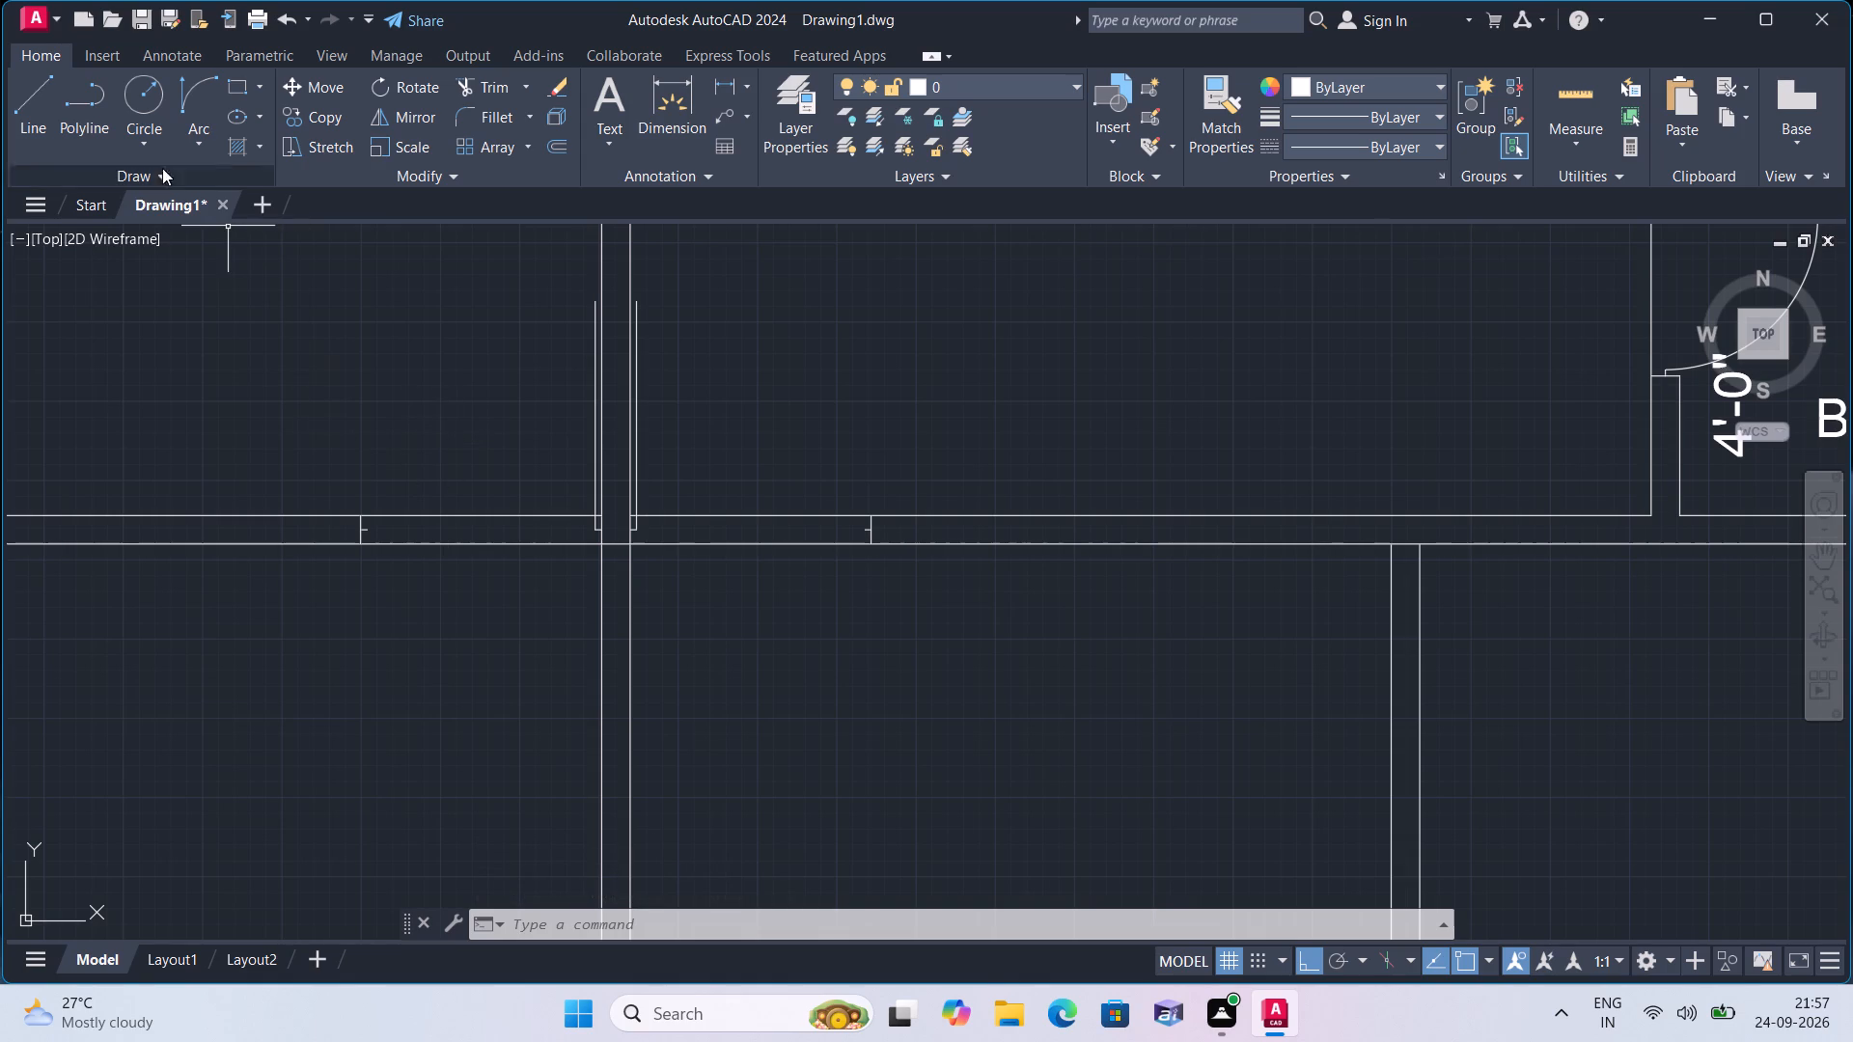
{"action": "left_click", "coordinate": [207, 140]}
{"action": "left_click", "coordinate": [275, 436]}
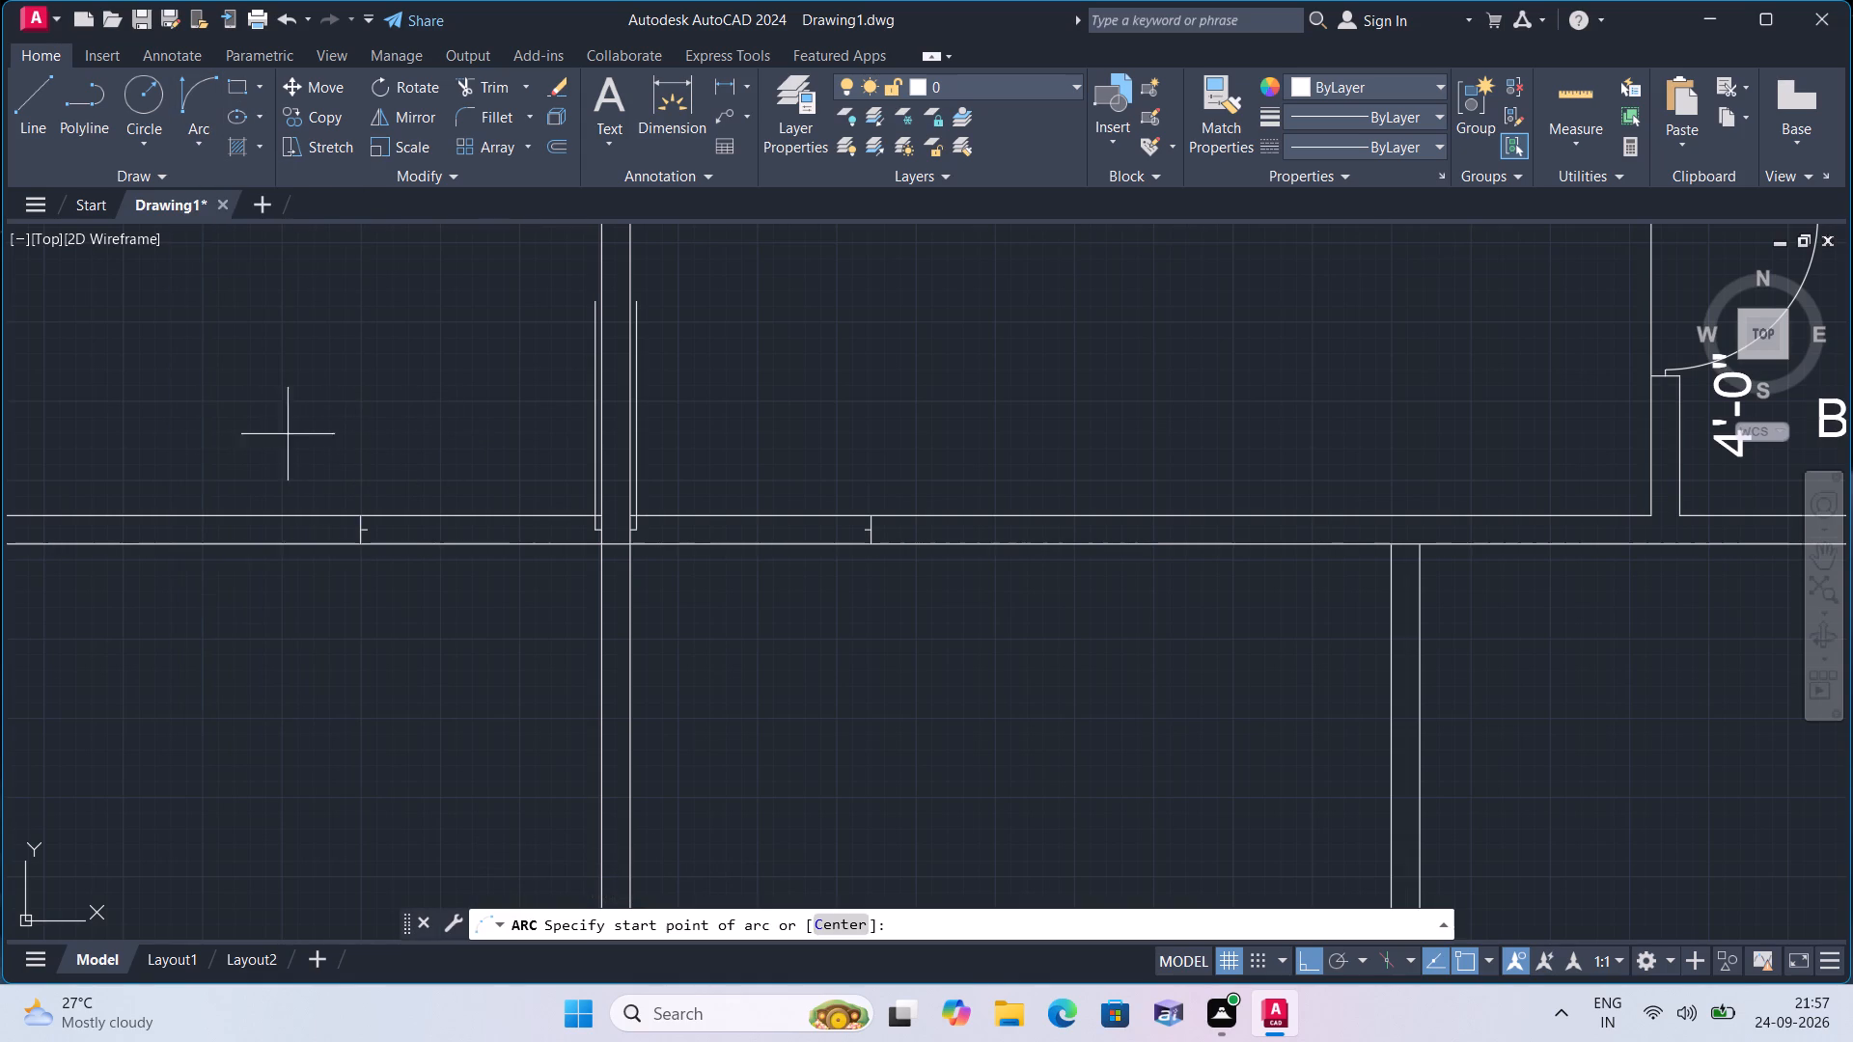
{"action": "scroll", "coordinate": [617, 302], "scroll_direction": "up", "scroll_amount": 2}
{"action": "left_click", "coordinate": [563, 296]}
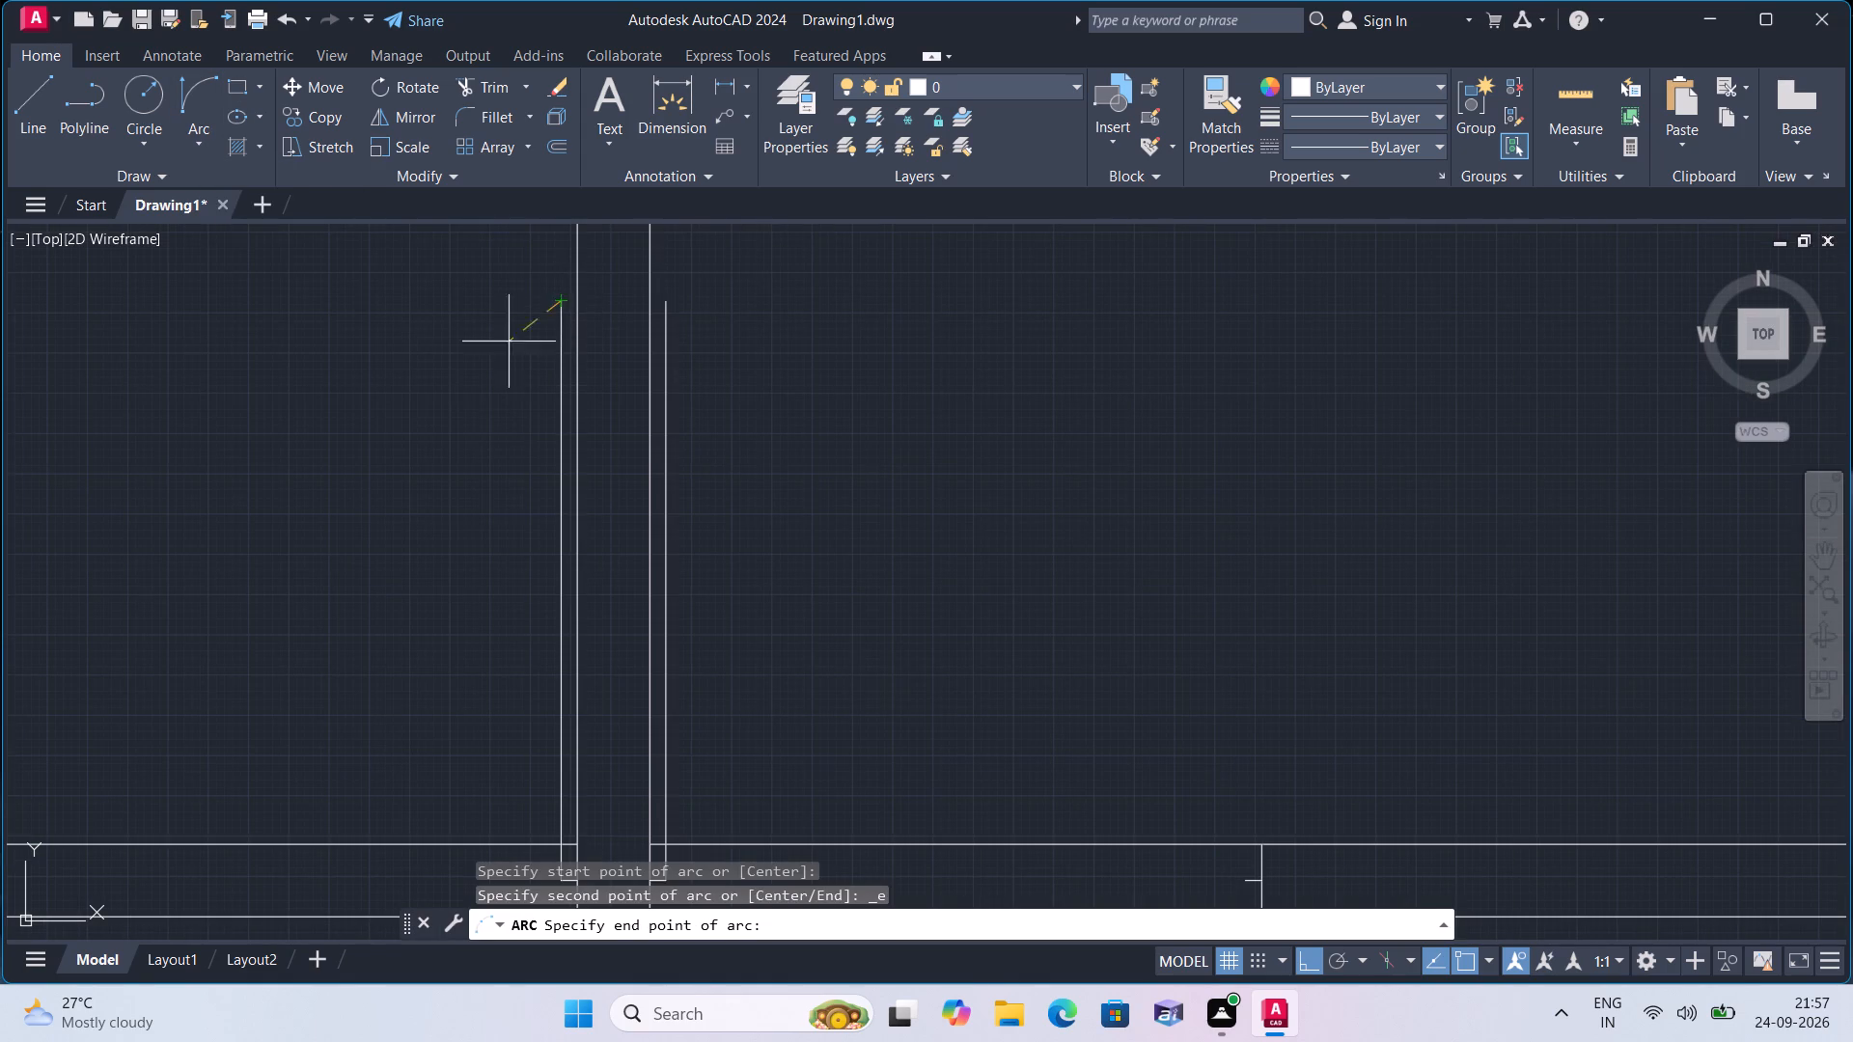
{"action": "scroll", "coordinate": [349, 480], "scroll_direction": "down", "scroll_amount": 1}
{"action": "middle_click_drag", "start_coordinate": [350, 490], "coordinate": [416, 374]}
{"action": "scroll", "coordinate": [241, 593], "scroll_direction": "up", "scroll_amount": 2}
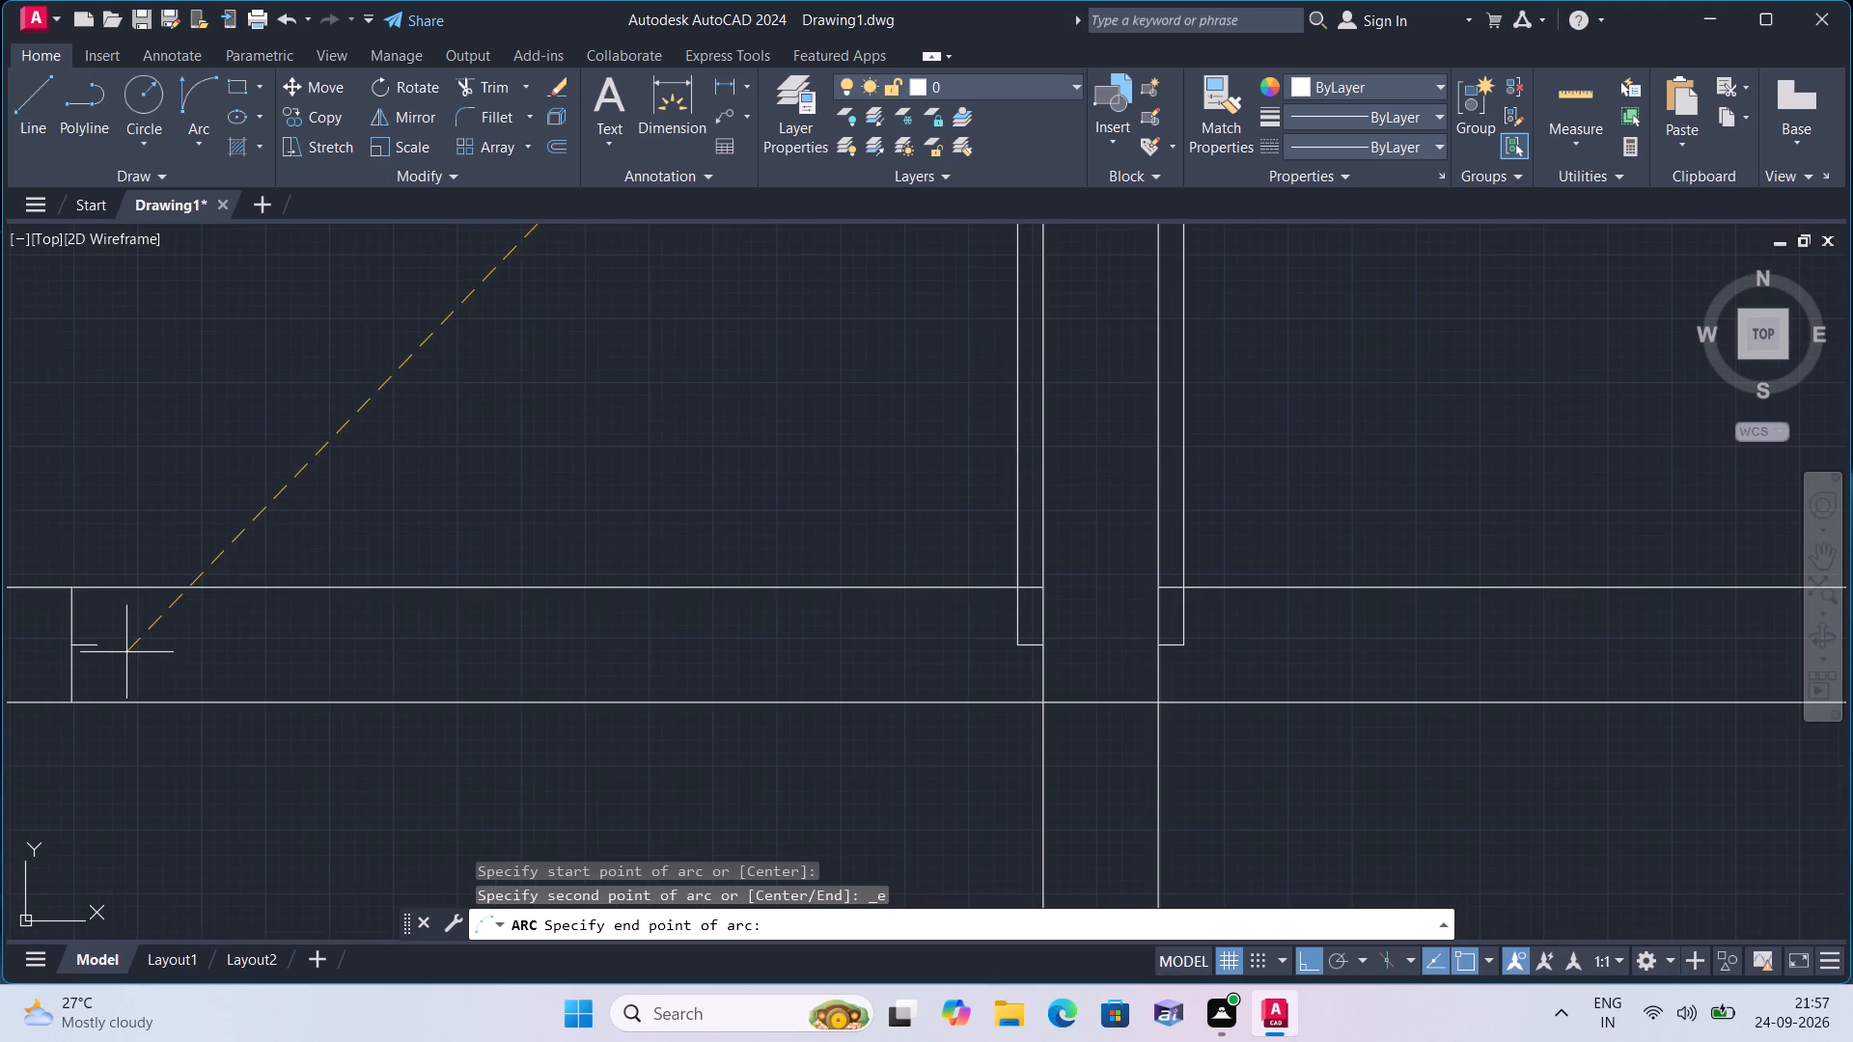
{"action": "left_click", "coordinate": [101, 648]}
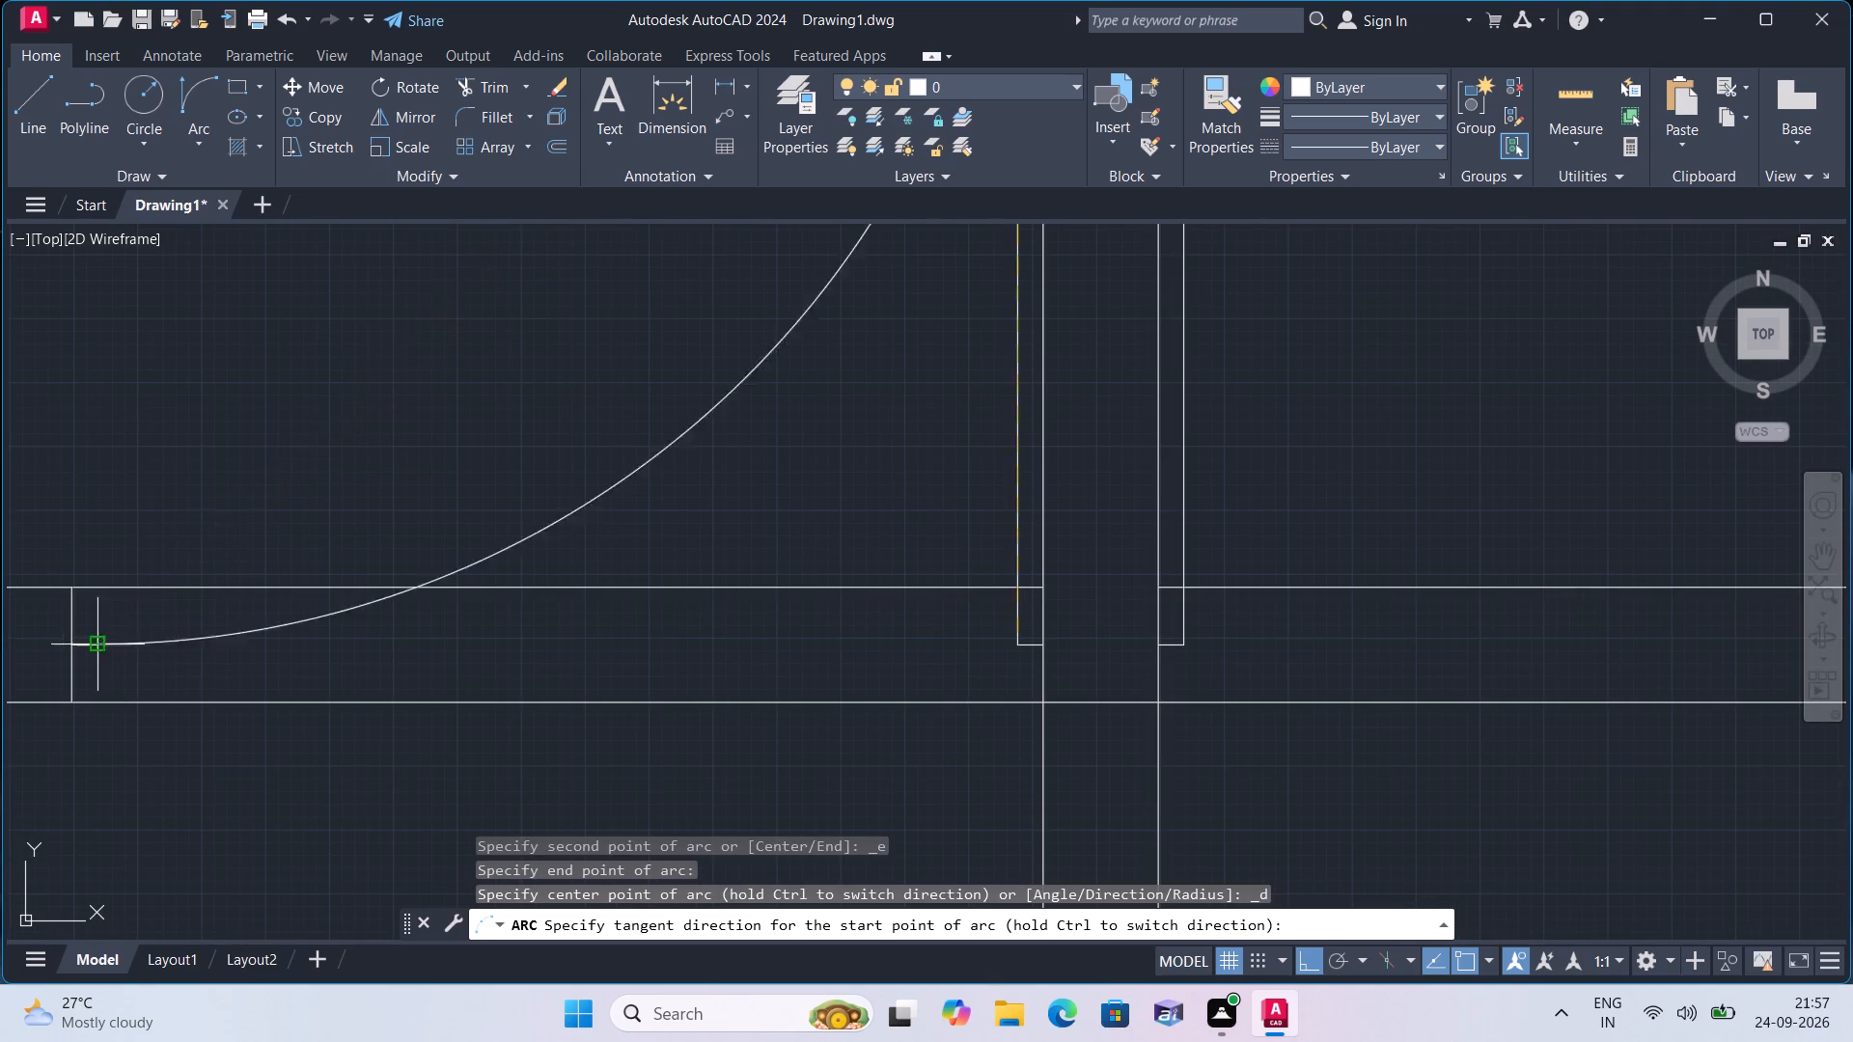
{"action": "left_click", "coordinate": [57, 538]}
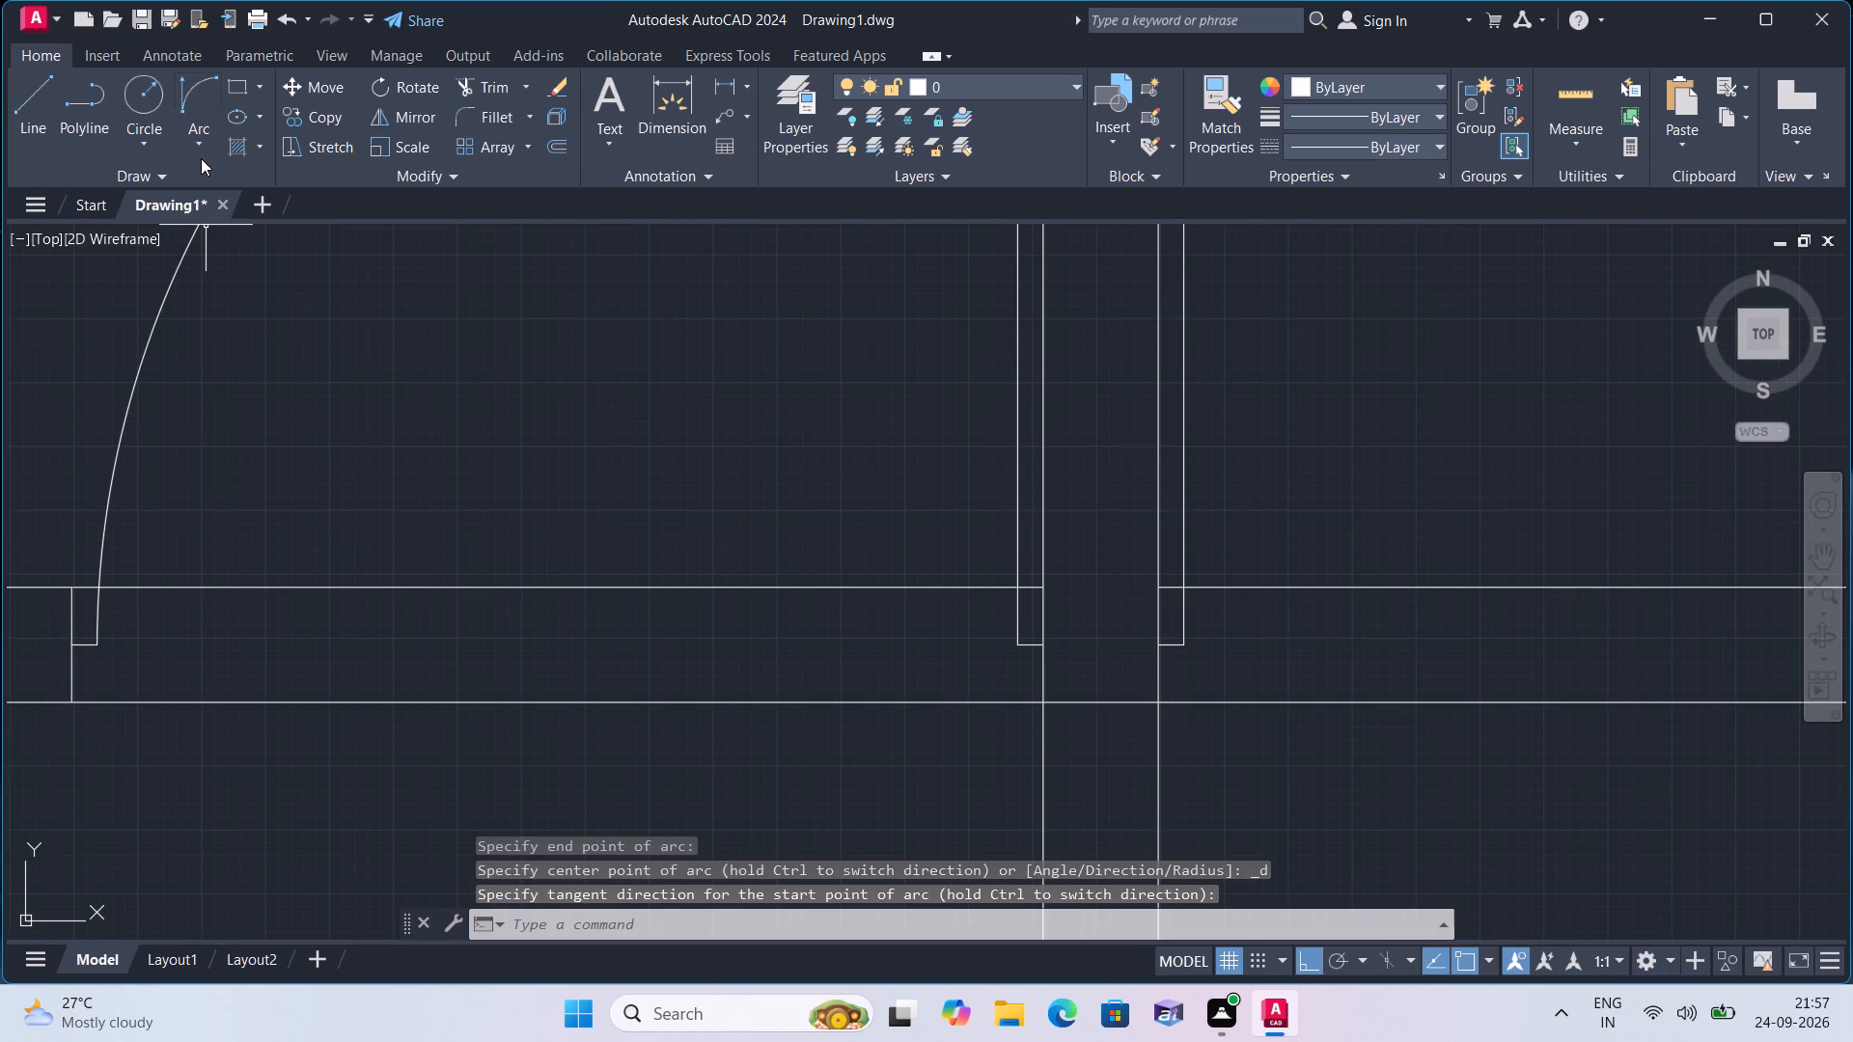
Draw the right entrance's swing as a Start, End, Direction arc from the leaf's top end to the opposite jamb stub.
{"action": "left_click", "coordinate": [200, 145]}
{"action": "left_click", "coordinate": [280, 439]}
{"action": "scroll", "coordinate": [504, 363], "scroll_direction": "down", "scroll_amount": 1}
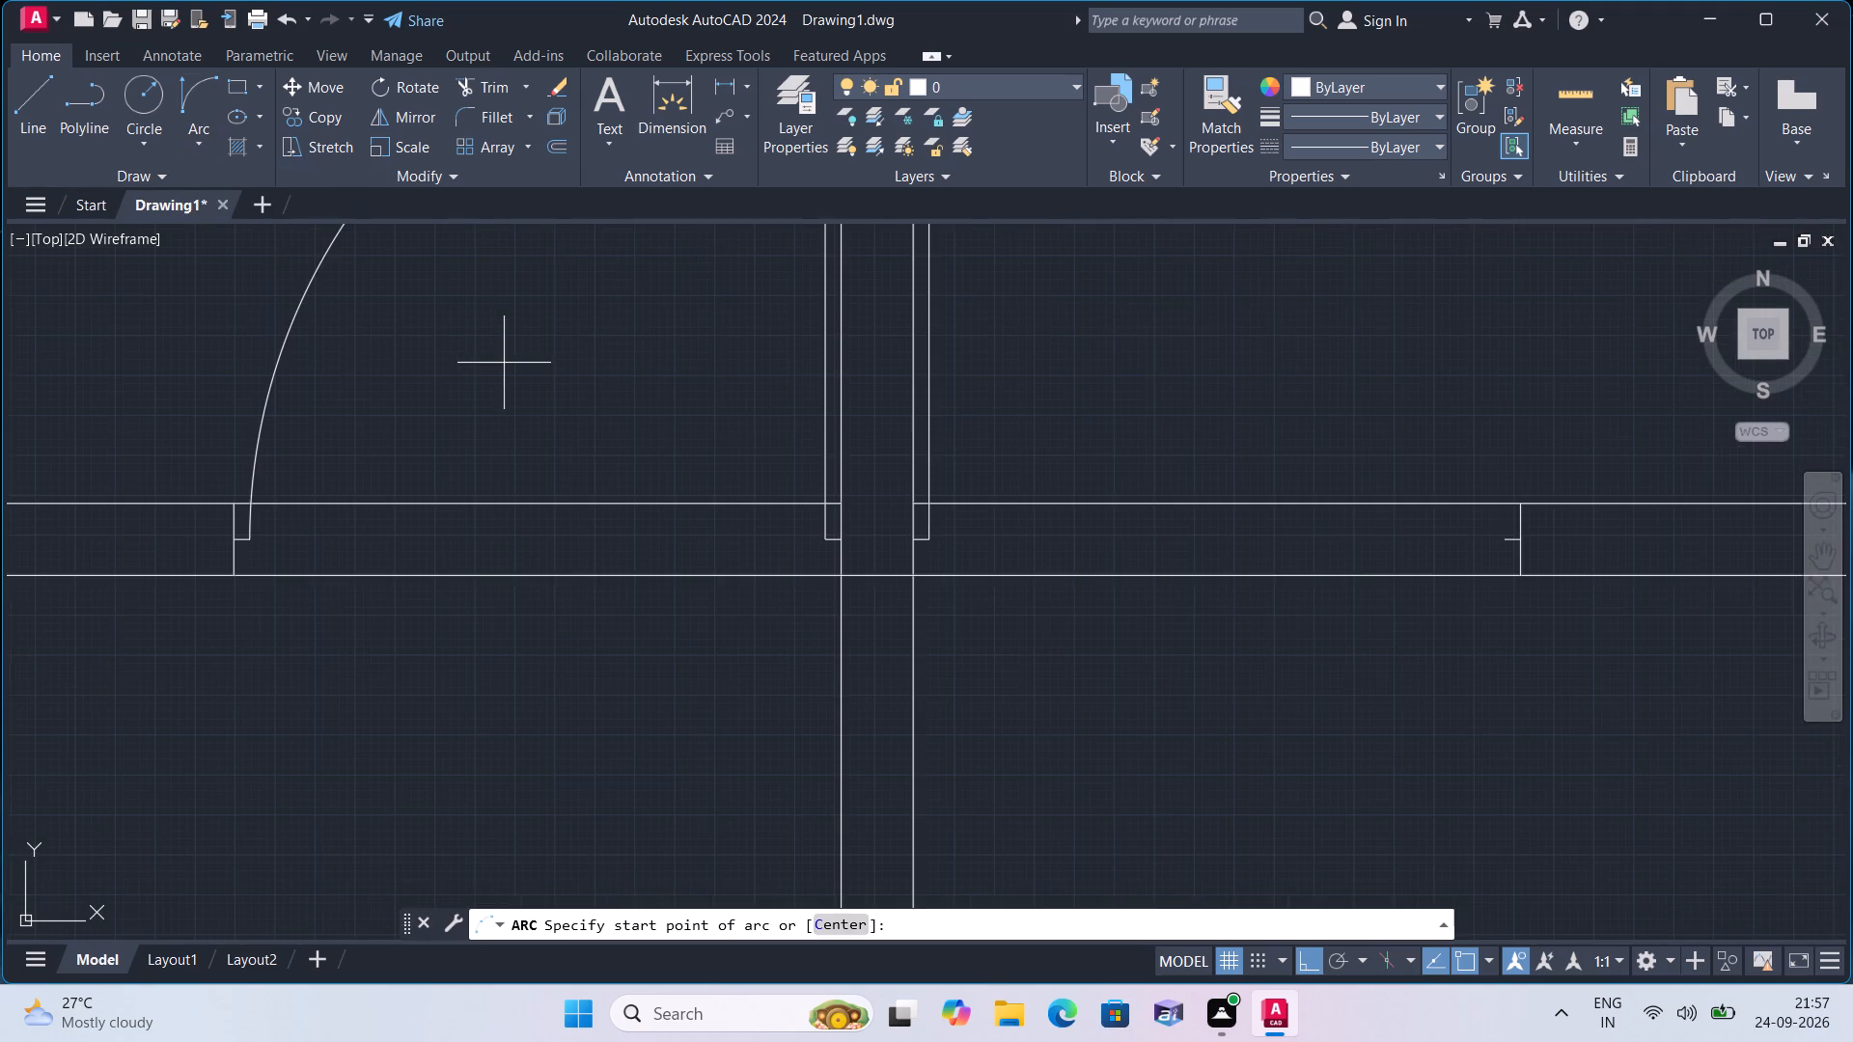
{"action": "middle_click_drag", "start_coordinate": [518, 410], "coordinate": [529, 620]}
{"action": "scroll", "coordinate": [601, 544], "scroll_direction": "down", "scroll_amount": 1}
{"action": "scroll", "coordinate": [787, 336], "scroll_direction": "up", "scroll_amount": 1}
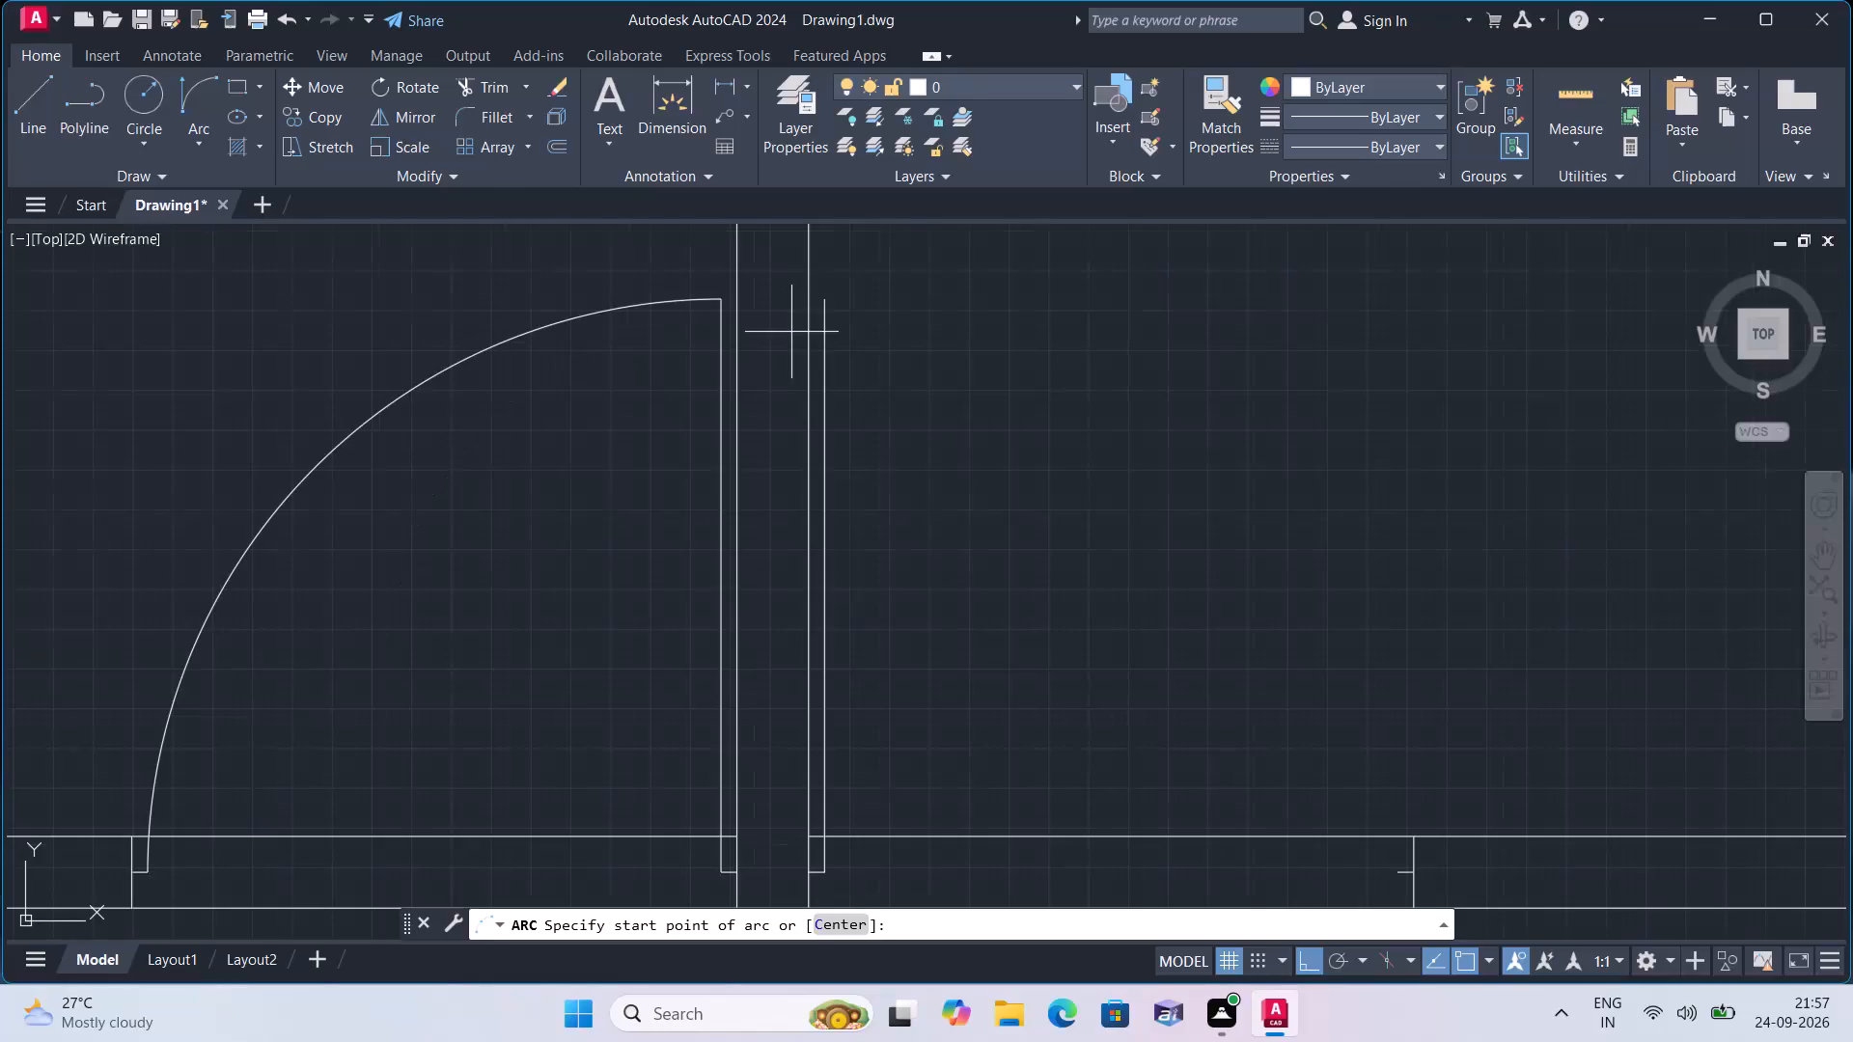
{"action": "left_click", "coordinate": [820, 300]}
{"action": "scroll", "coordinate": [1130, 615], "scroll_direction": "down", "scroll_amount": 1}
{"action": "middle_click_drag", "start_coordinate": [1120, 608], "coordinate": [1111, 490]}
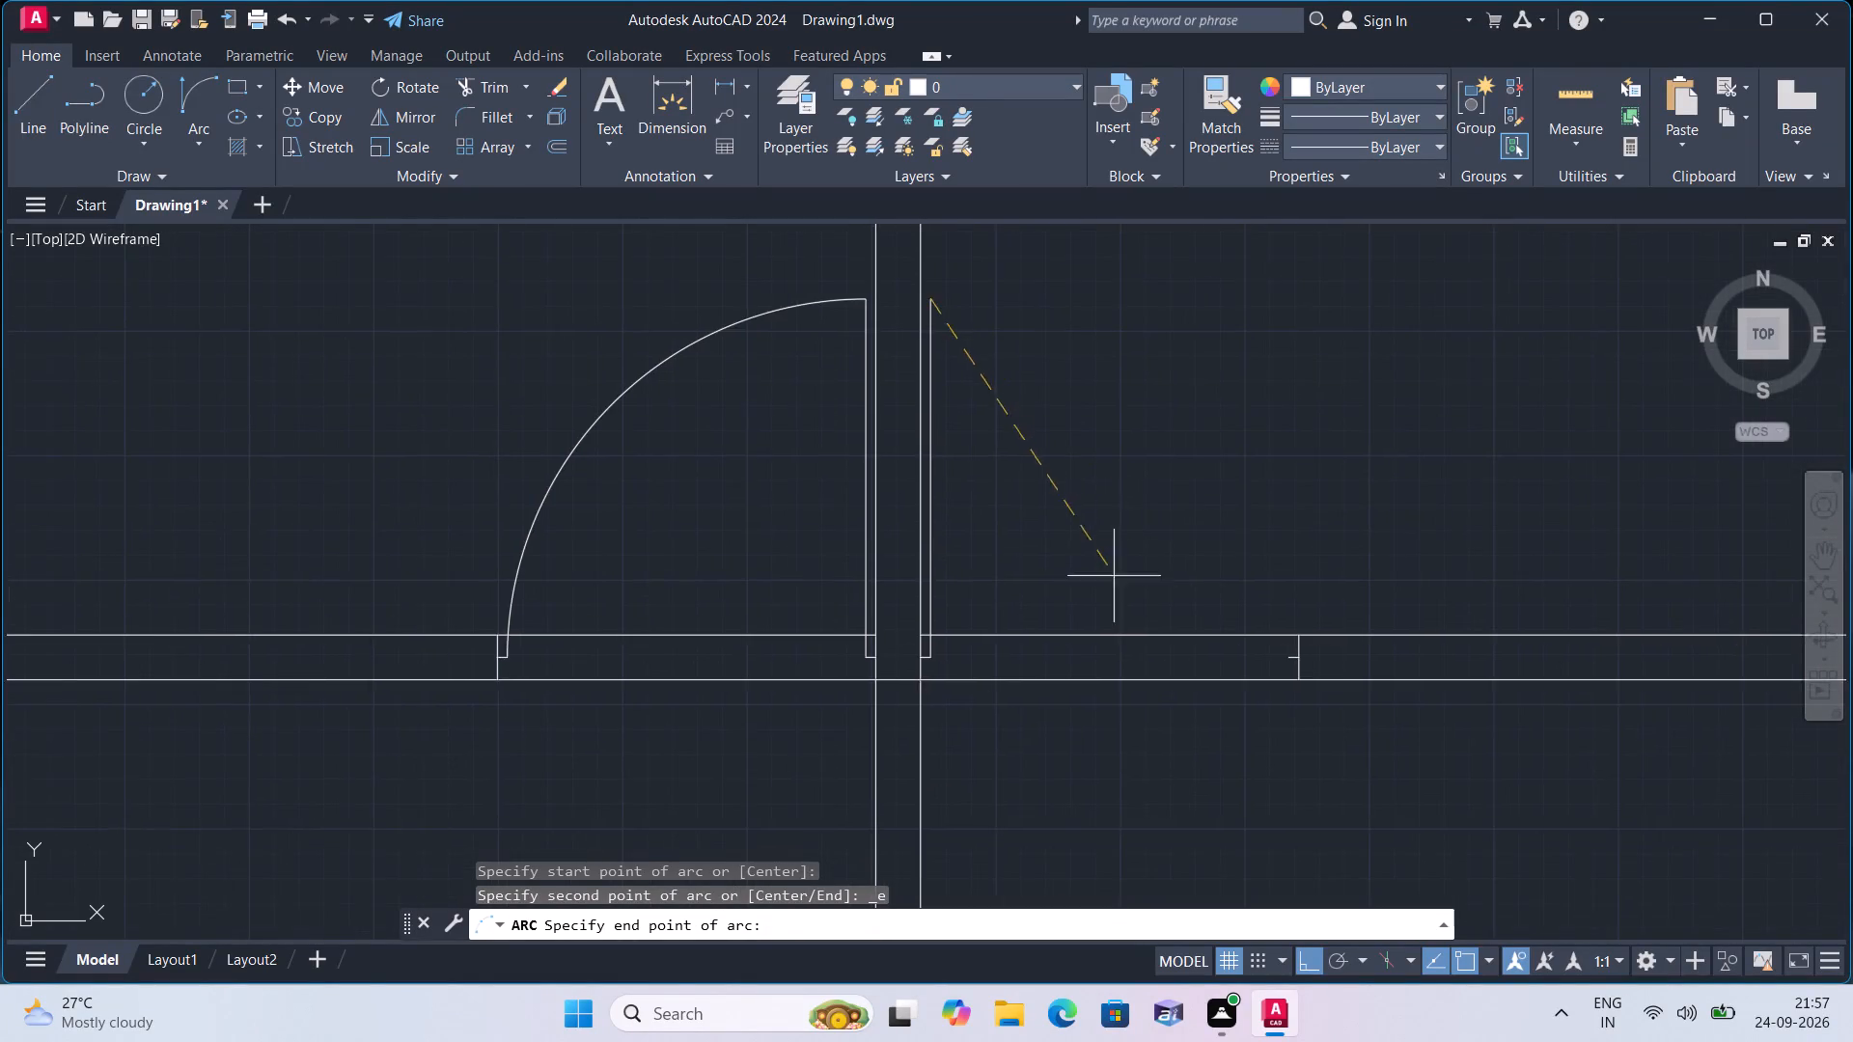
{"action": "scroll", "coordinate": [1184, 591], "scroll_direction": "up", "scroll_amount": 1}
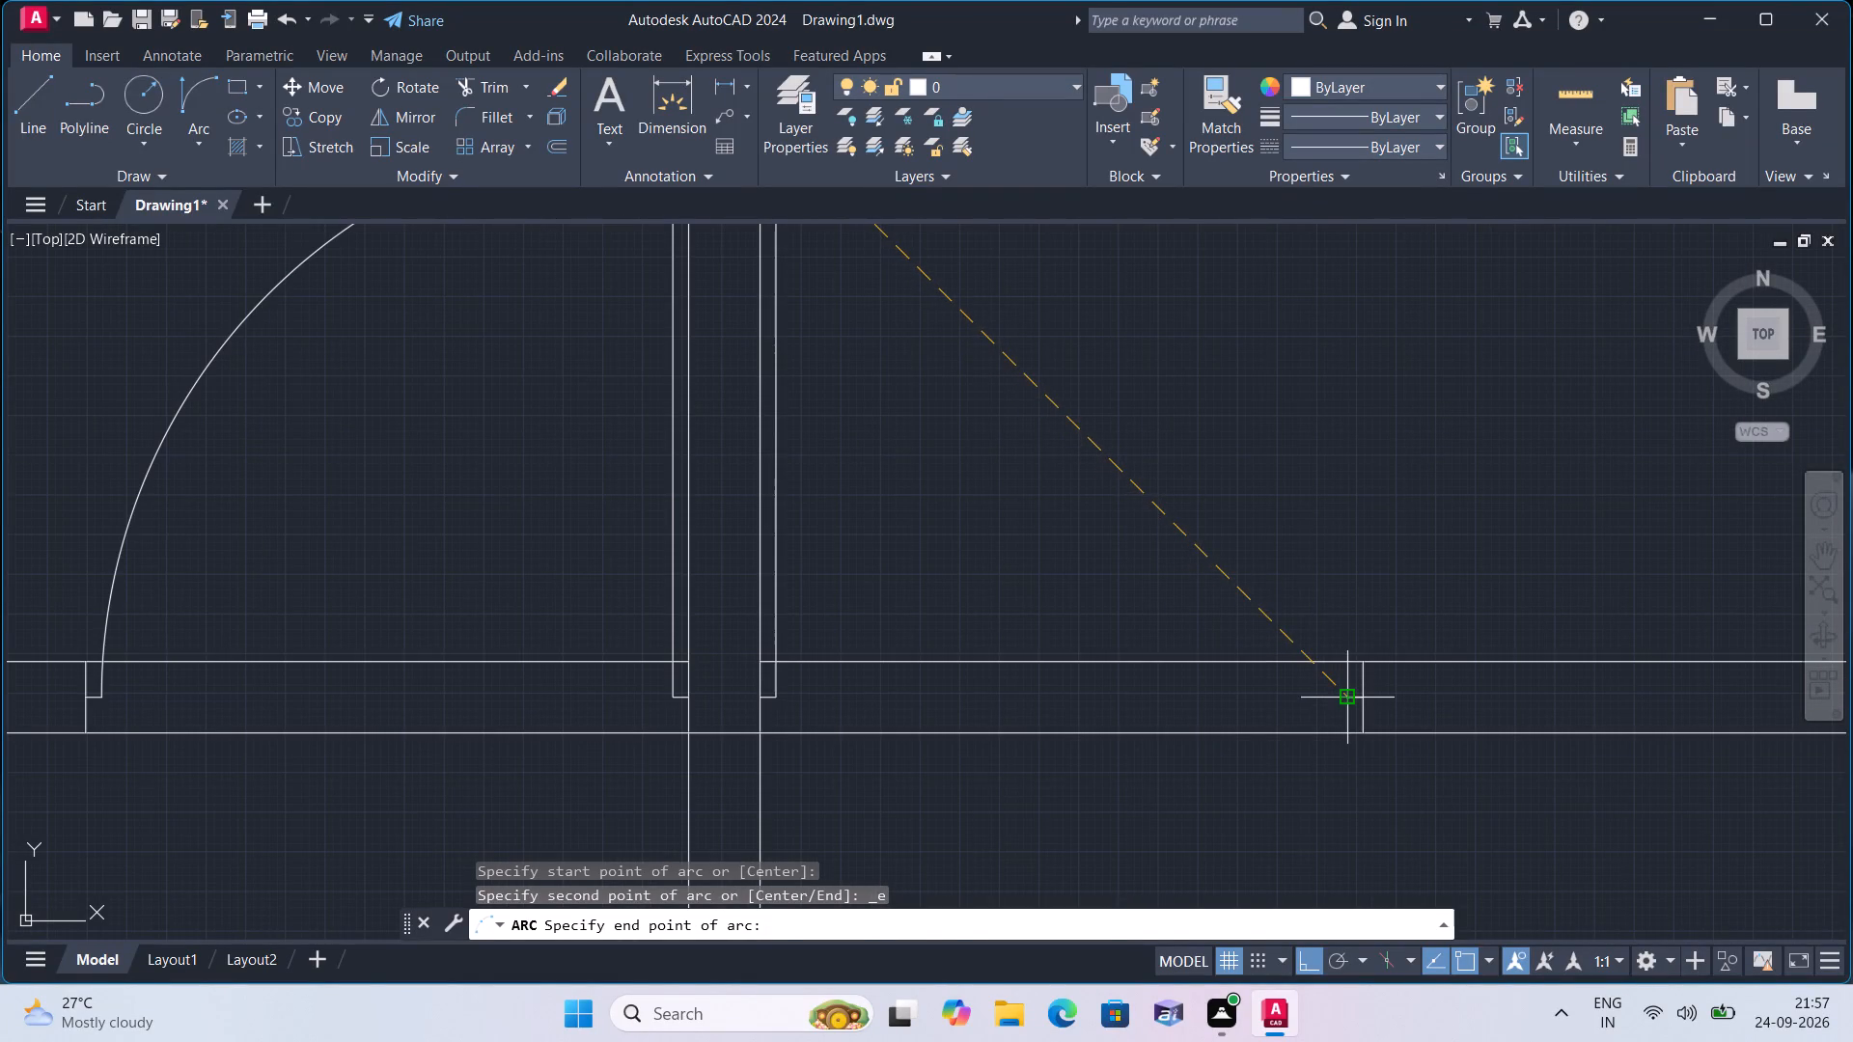
{"action": "left_click", "coordinate": [1341, 697]}
{"action": "left_click", "coordinate": [1335, 555]}
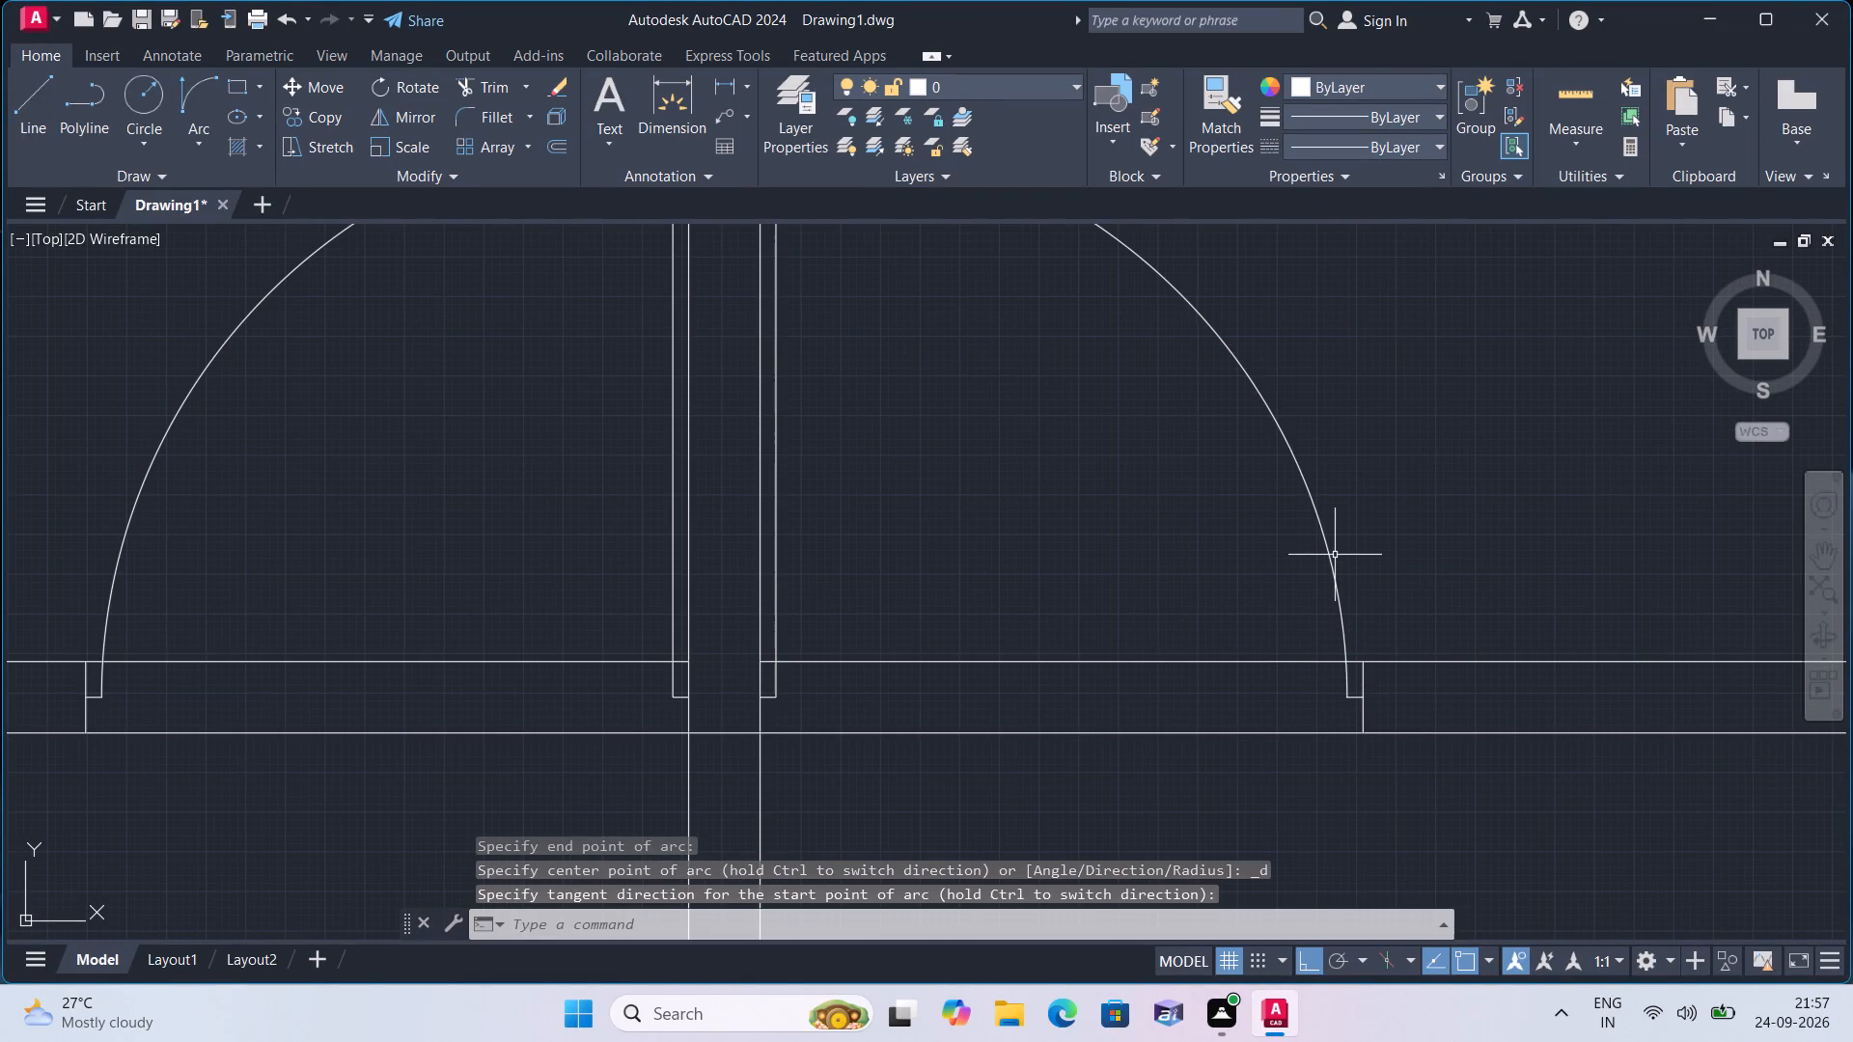
Trim the lower wall's inner line out of both entrance door openings, including the short pieces beside the jambs and party wall.
{"action": "scroll", "coordinate": [543, 671], "scroll_direction": "down", "scroll_amount": 1}
{"action": "middle_click_drag", "start_coordinate": [473, 654], "coordinate": [599, 769]}
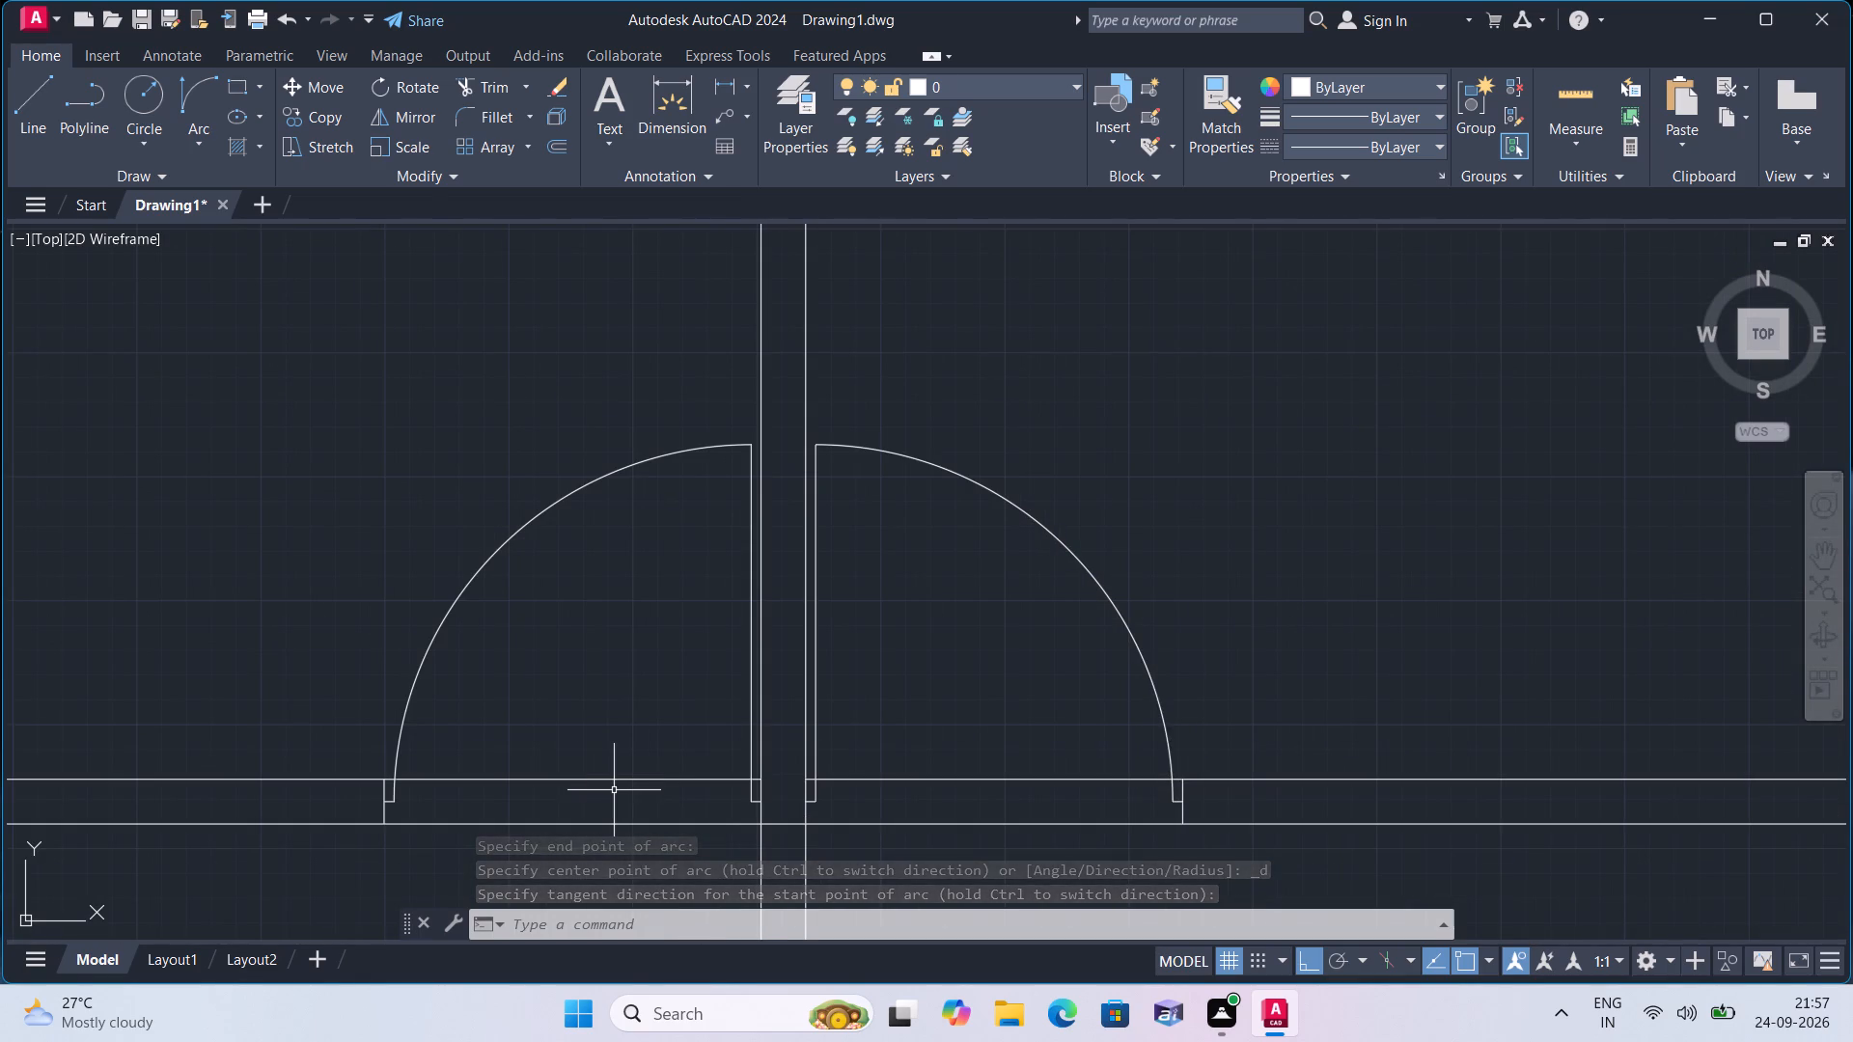
{"action": "type", "text": "trim"}
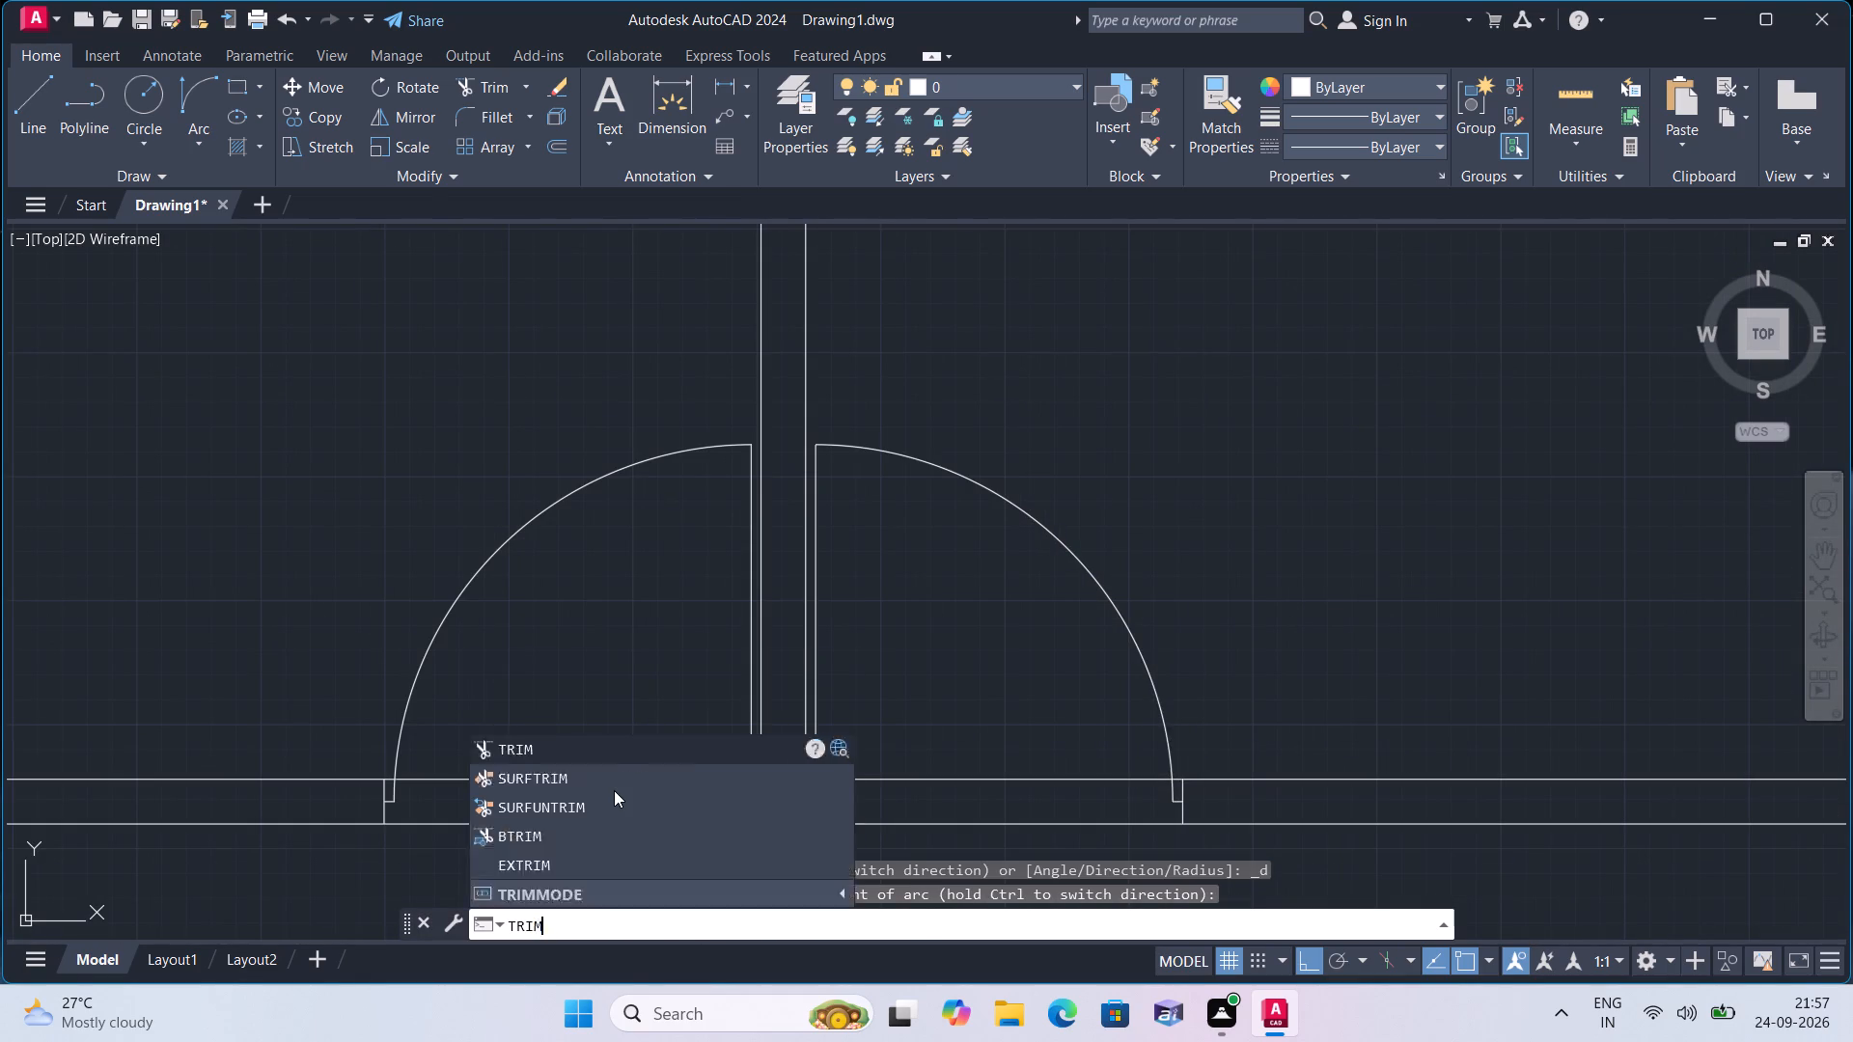
{"action": "key", "text": "space"}
{"action": "scroll", "coordinate": [401, 797], "scroll_direction": "up", "scroll_amount": 1}
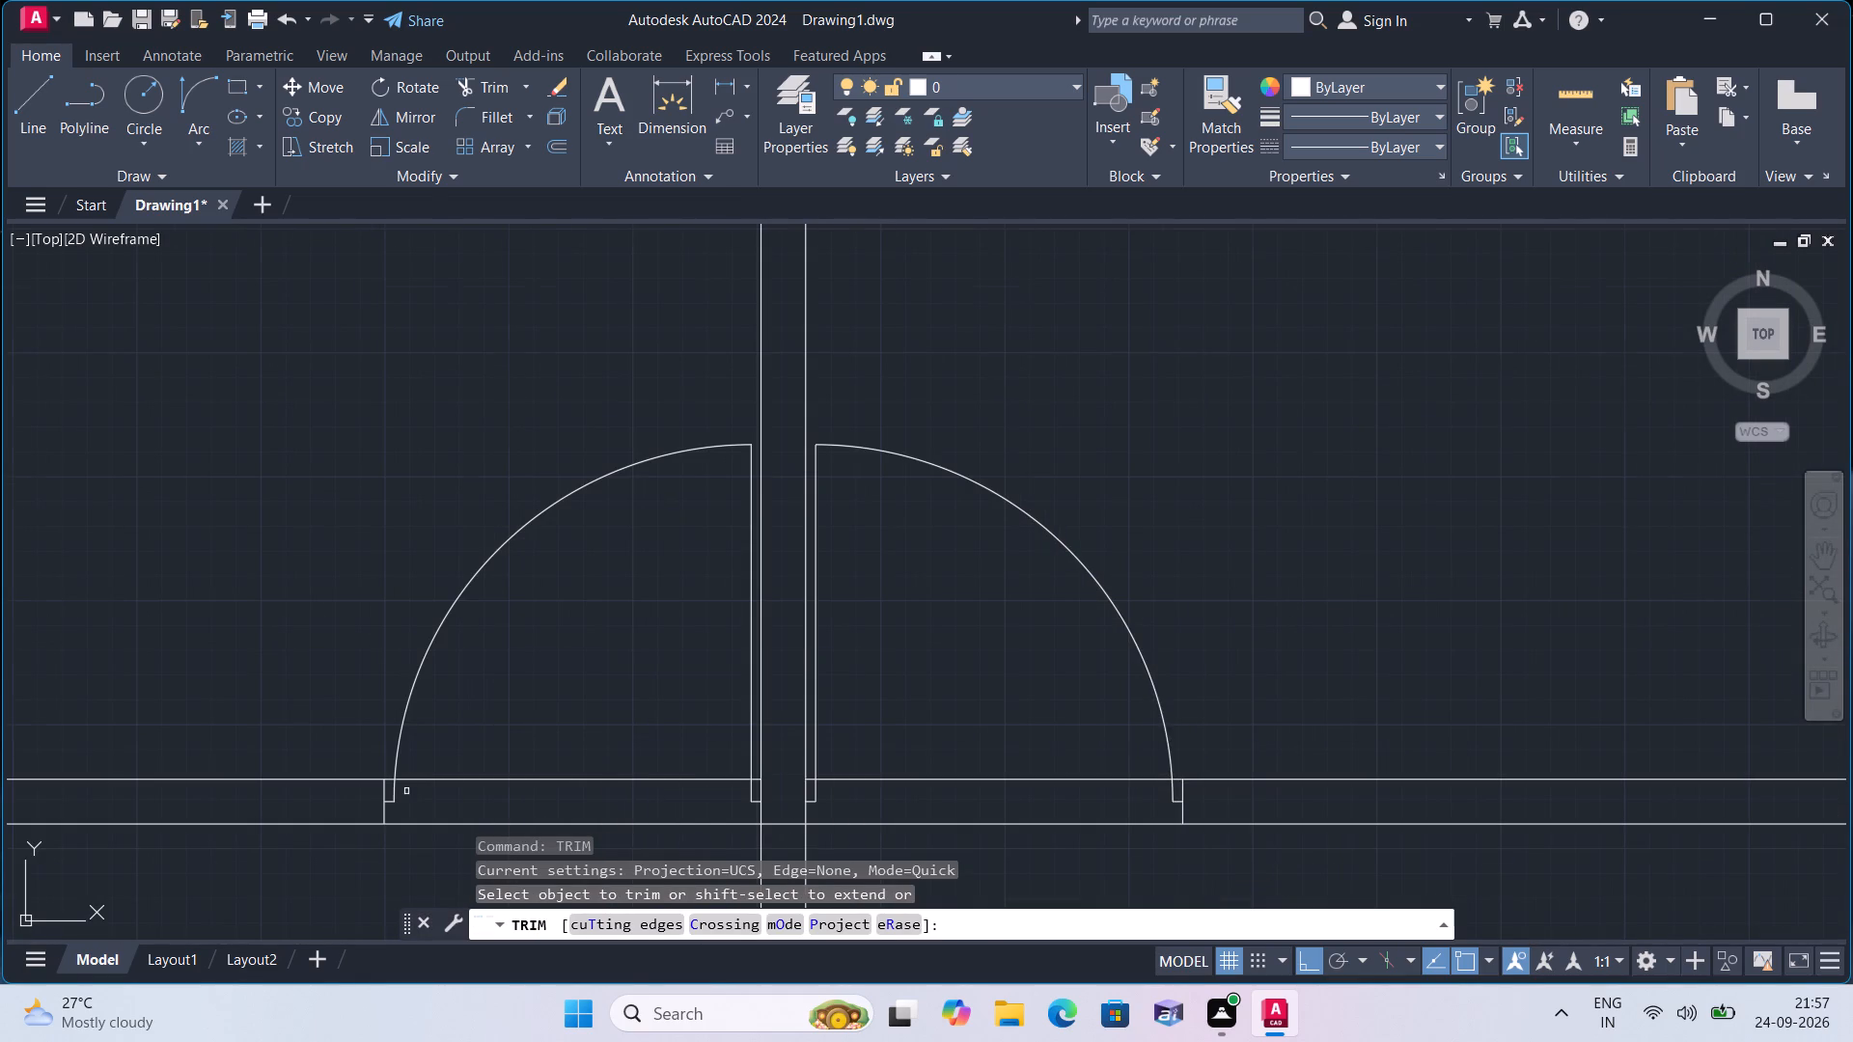
{"action": "scroll", "coordinate": [392, 803], "scroll_direction": "up", "scroll_amount": 2}
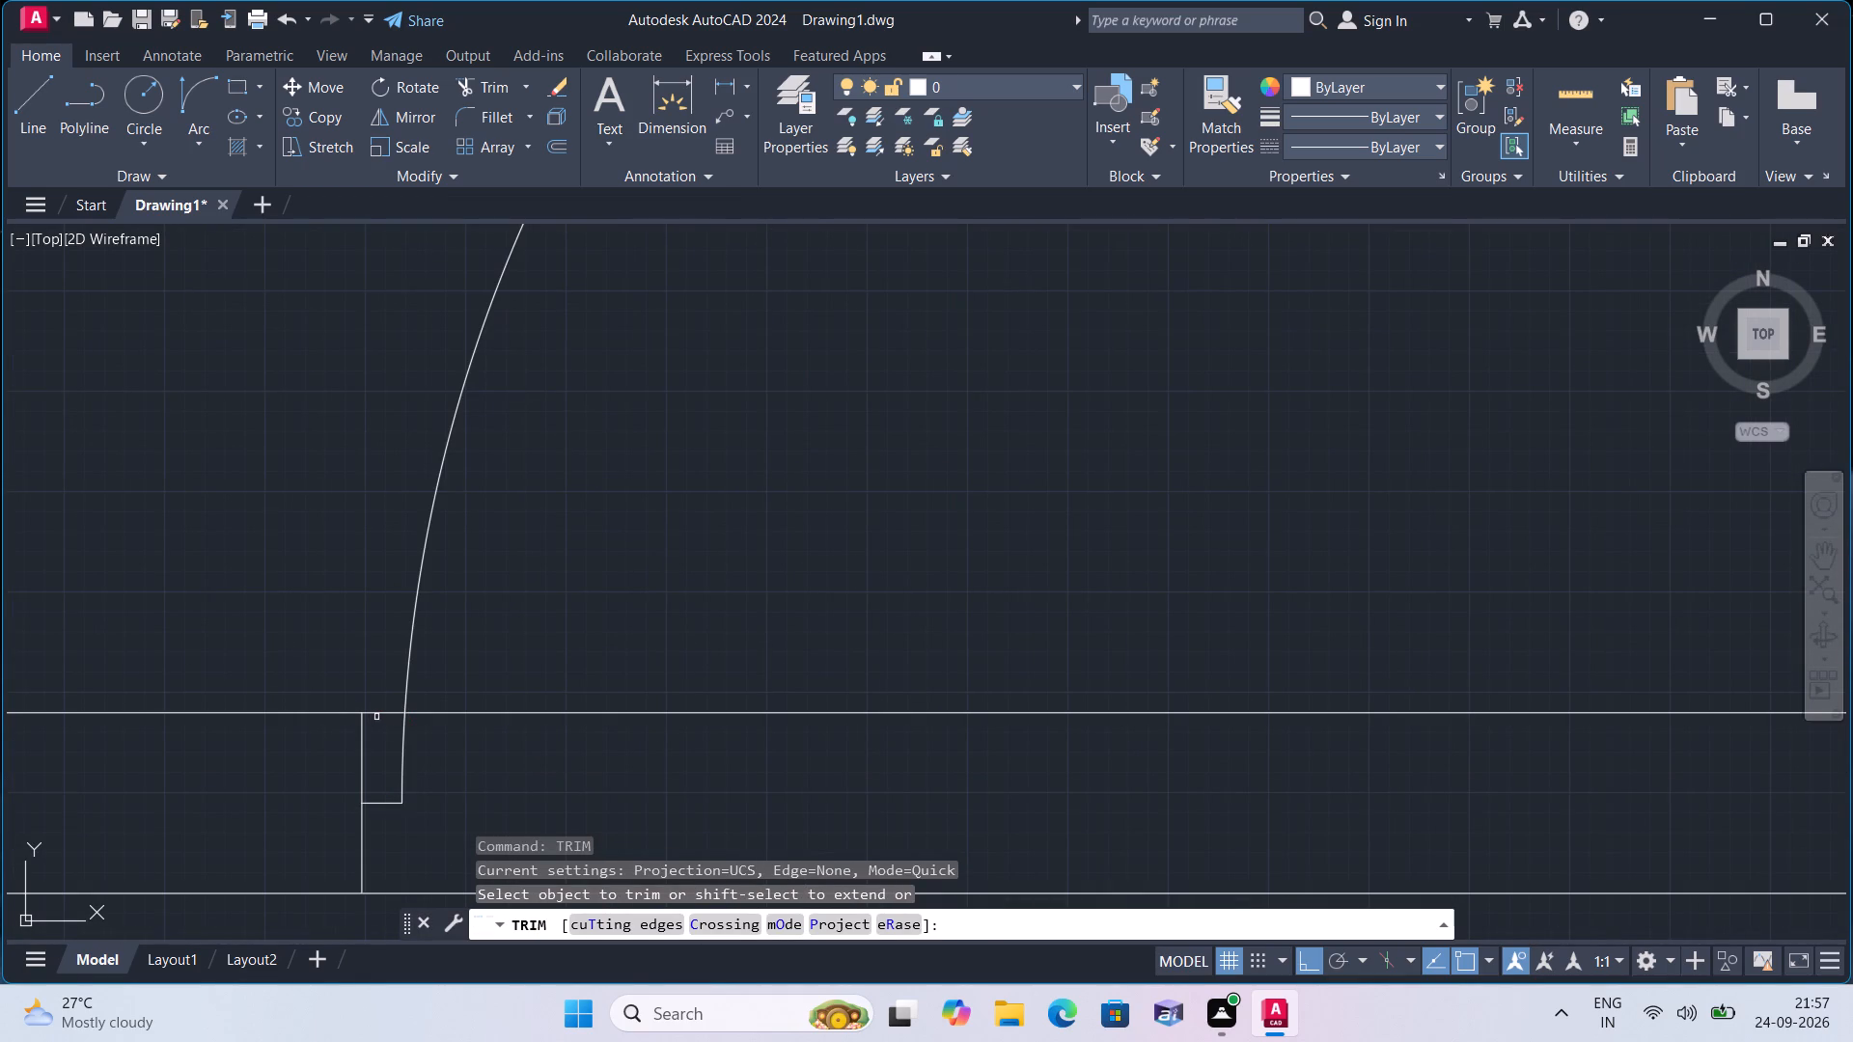
{"action": "left_click", "coordinate": [376, 714]}
{"action": "scroll", "coordinate": [376, 714], "scroll_direction": "down", "scroll_amount": 2}
{"action": "left_click", "coordinate": [475, 713]}
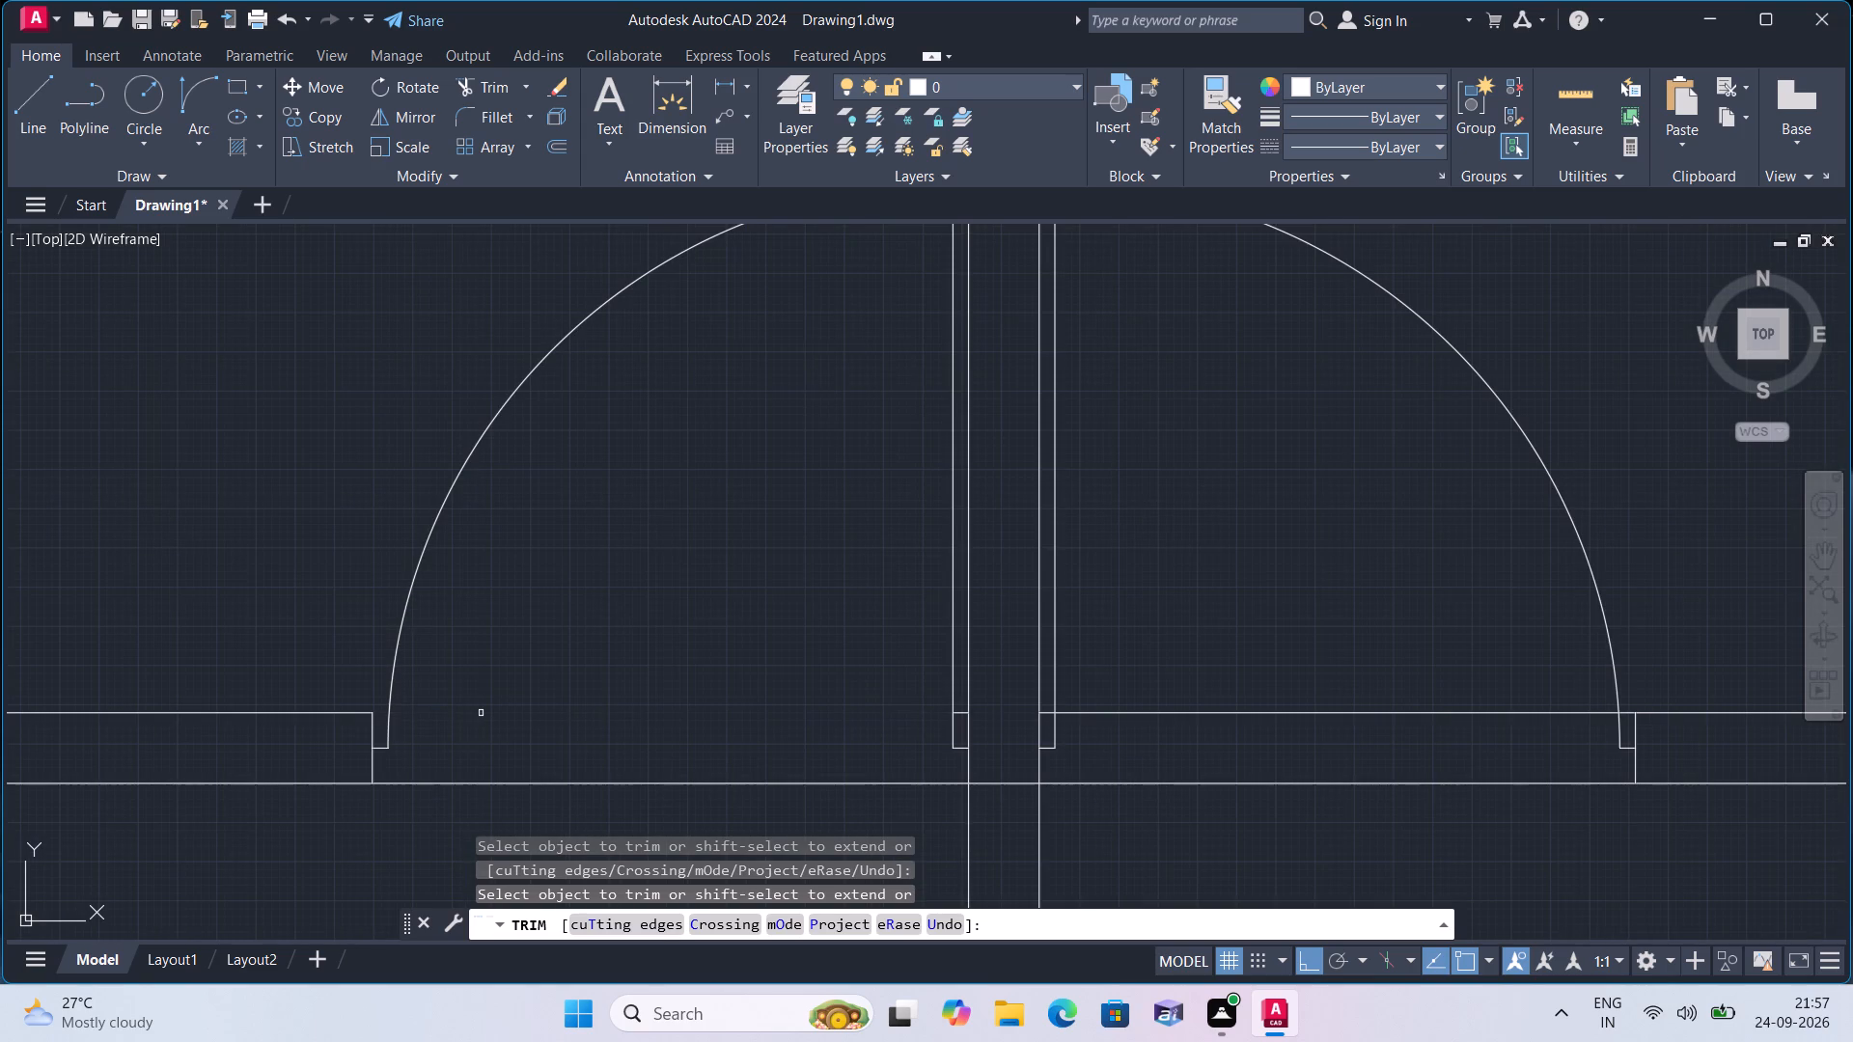
{"action": "scroll", "coordinate": [970, 717], "scroll_direction": "up", "scroll_amount": 2}
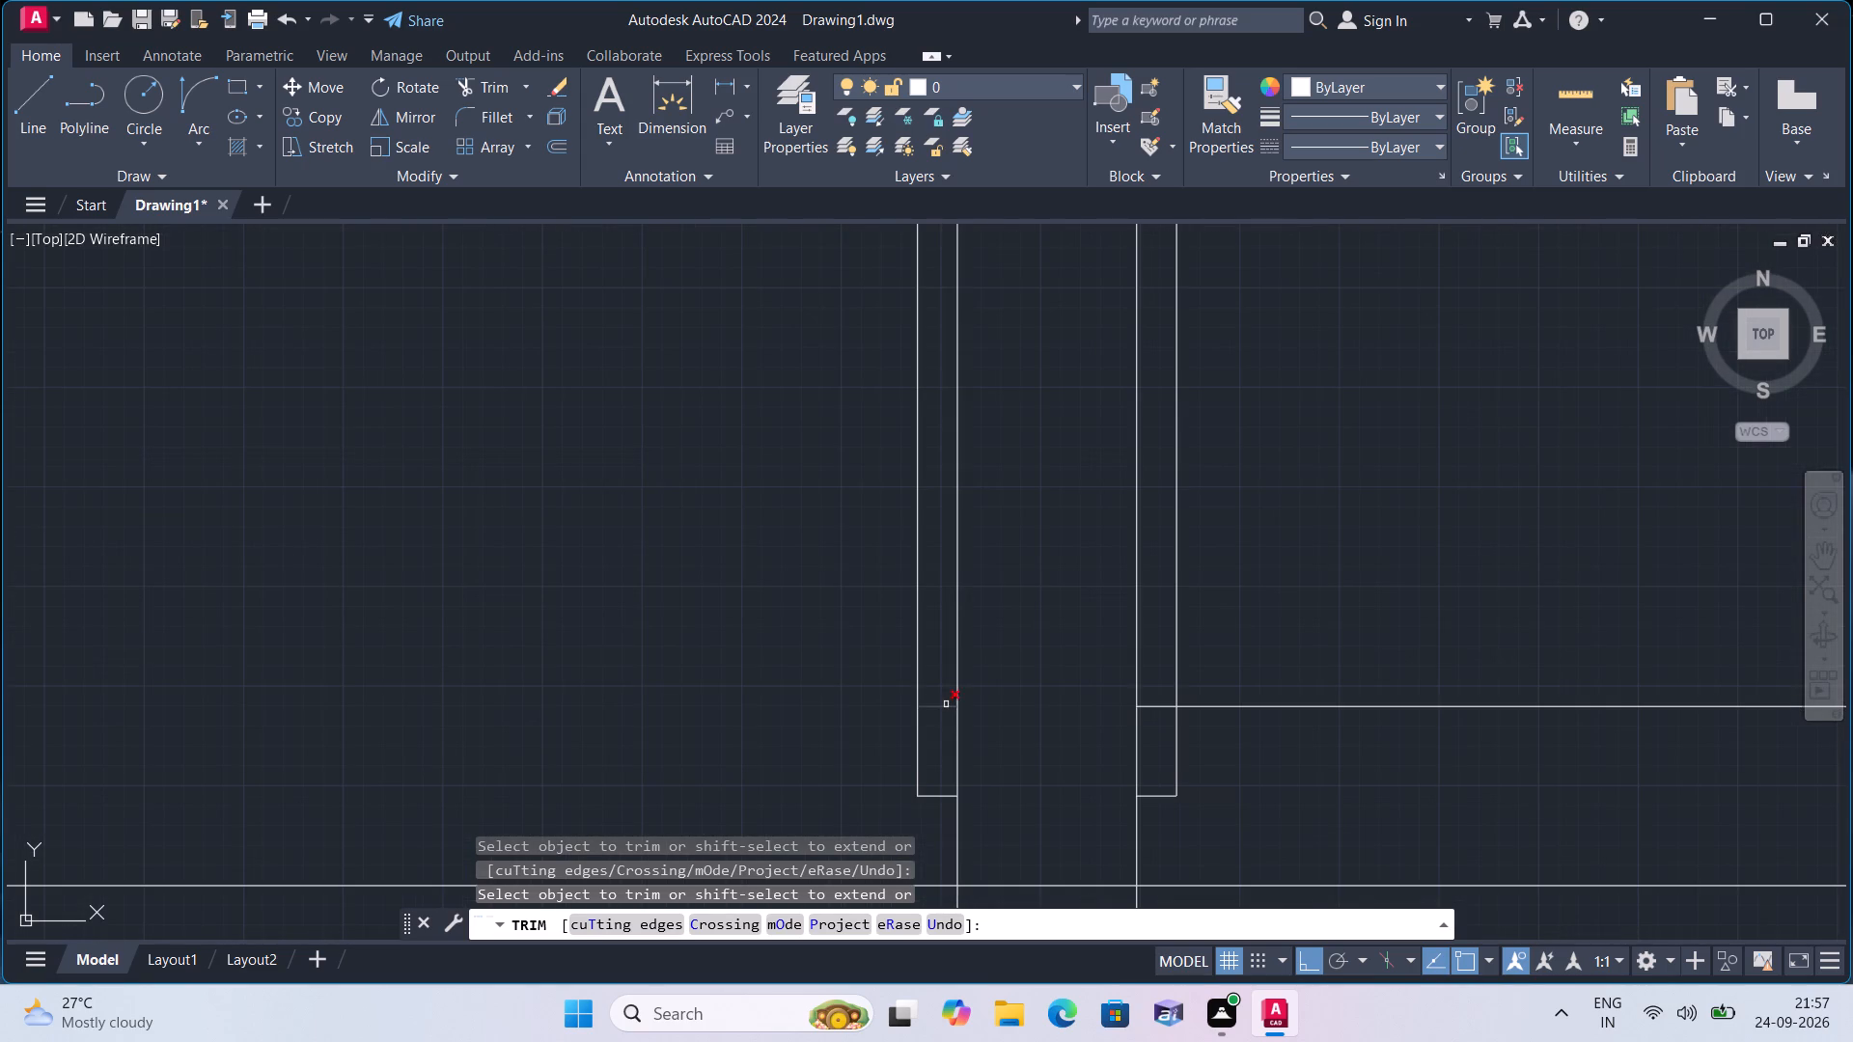
{"action": "left_click", "coordinate": [946, 704]}
{"action": "left_click", "coordinate": [1169, 710]}
{"action": "scroll", "coordinate": [1169, 710], "scroll_direction": "down", "scroll_amount": 3}
{"action": "left_click", "coordinate": [1268, 710]}
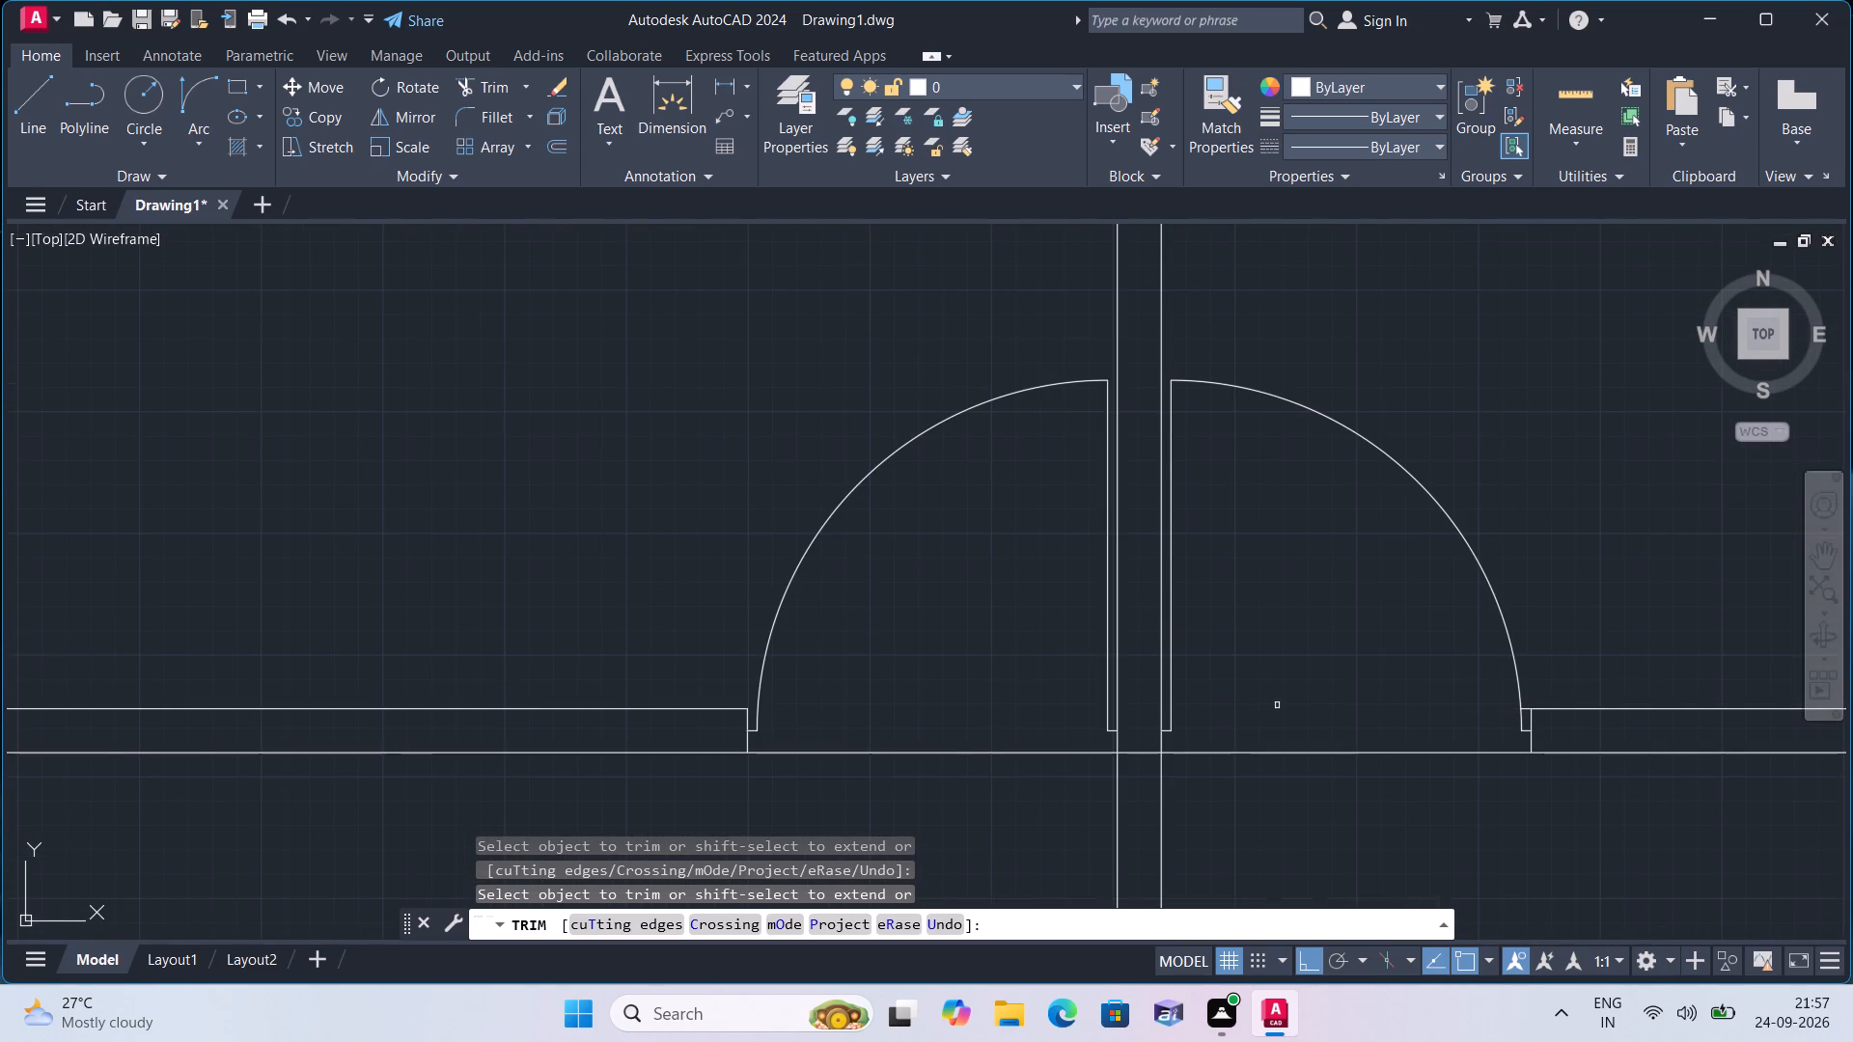
{"action": "middle_click_drag", "start_coordinate": [1277, 705], "coordinate": [1120, 629]}
{"action": "scroll", "coordinate": [1337, 651], "scroll_direction": "up", "scroll_amount": 2}
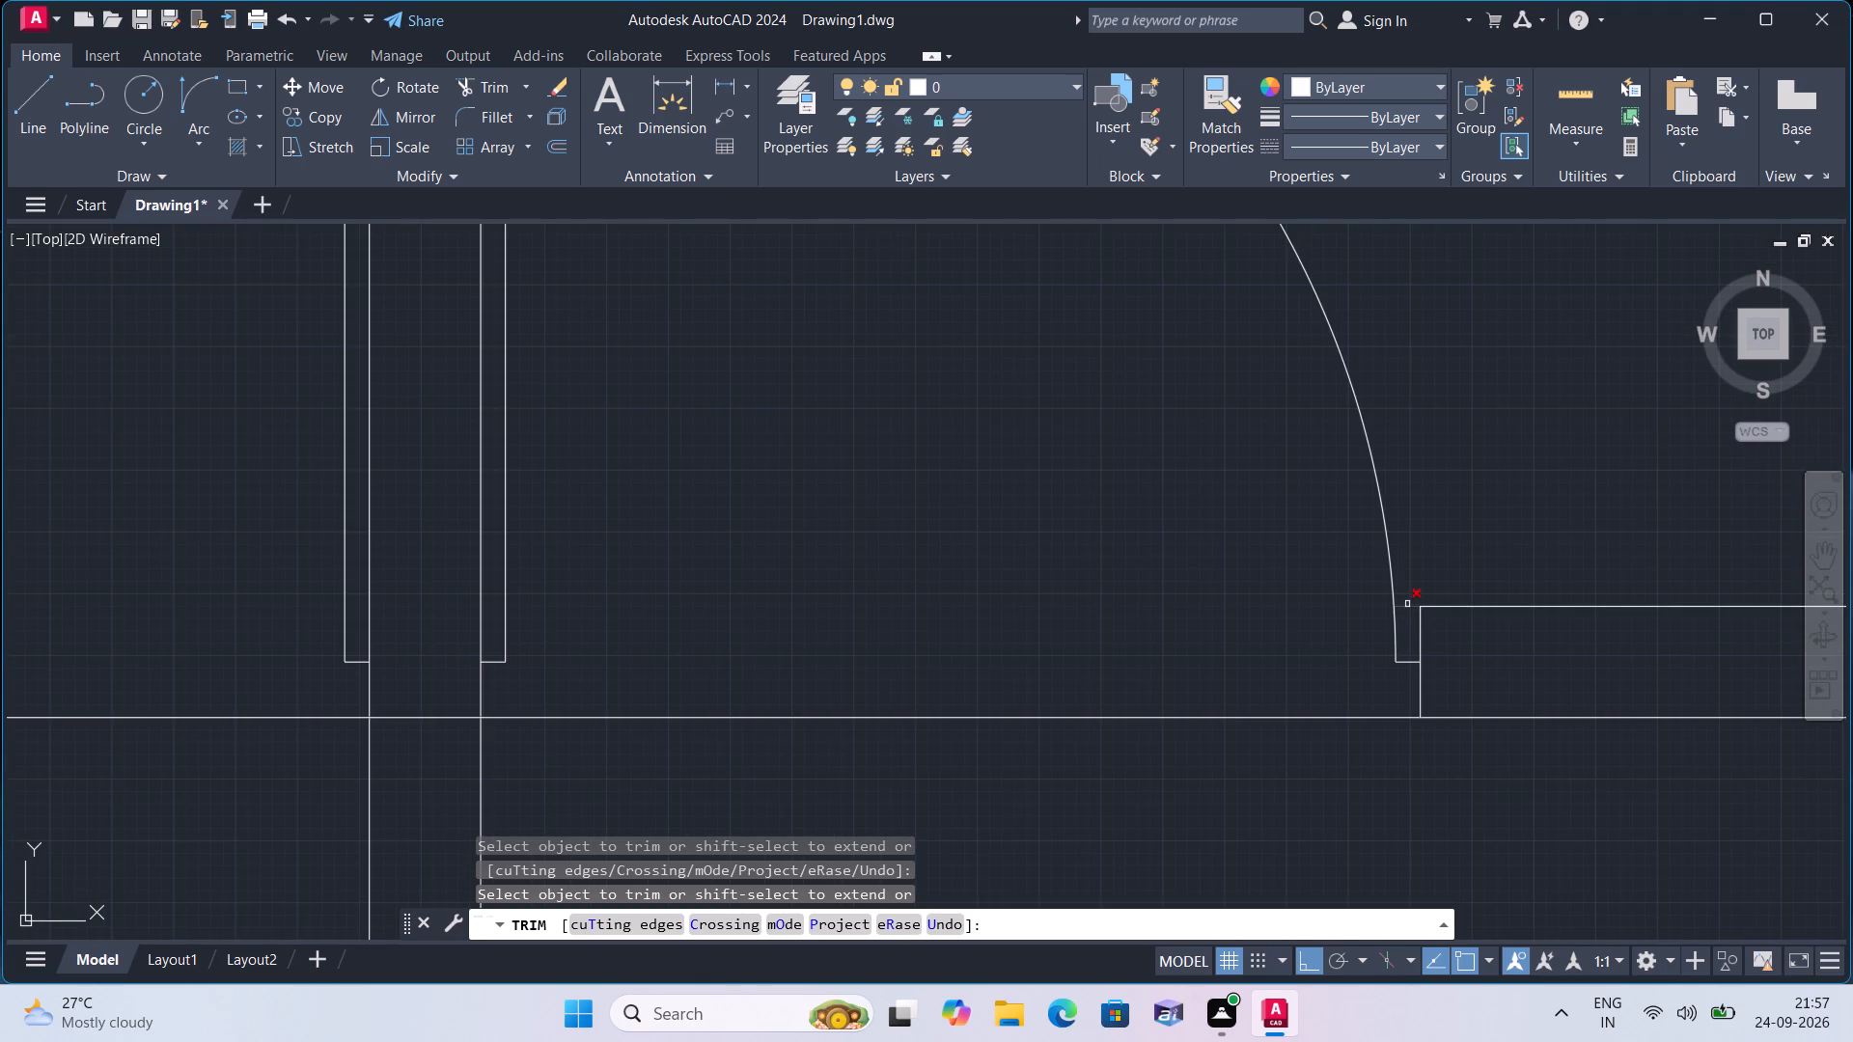
{"action": "left_click", "coordinate": [1407, 604]}
{"action": "scroll", "coordinate": [1112, 758], "scroll_direction": "down", "scroll_amount": 3}
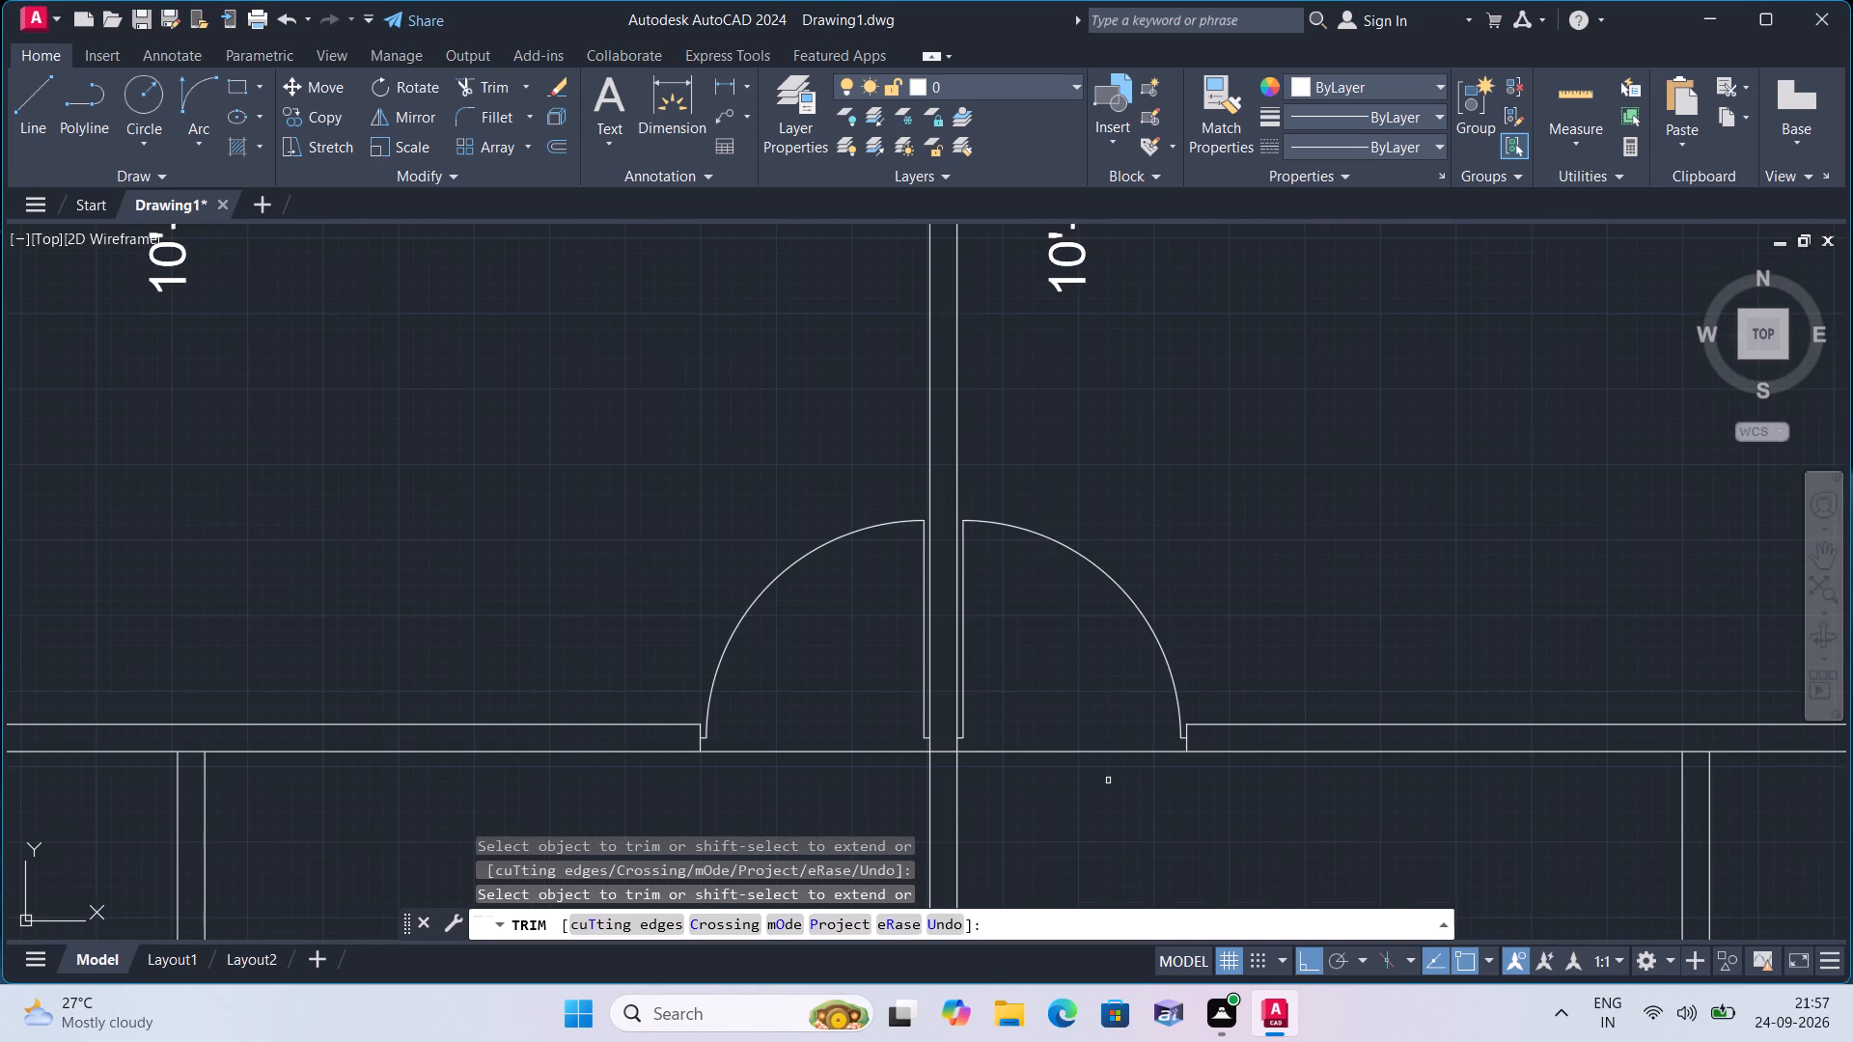
{"action": "key", "text": "space"}
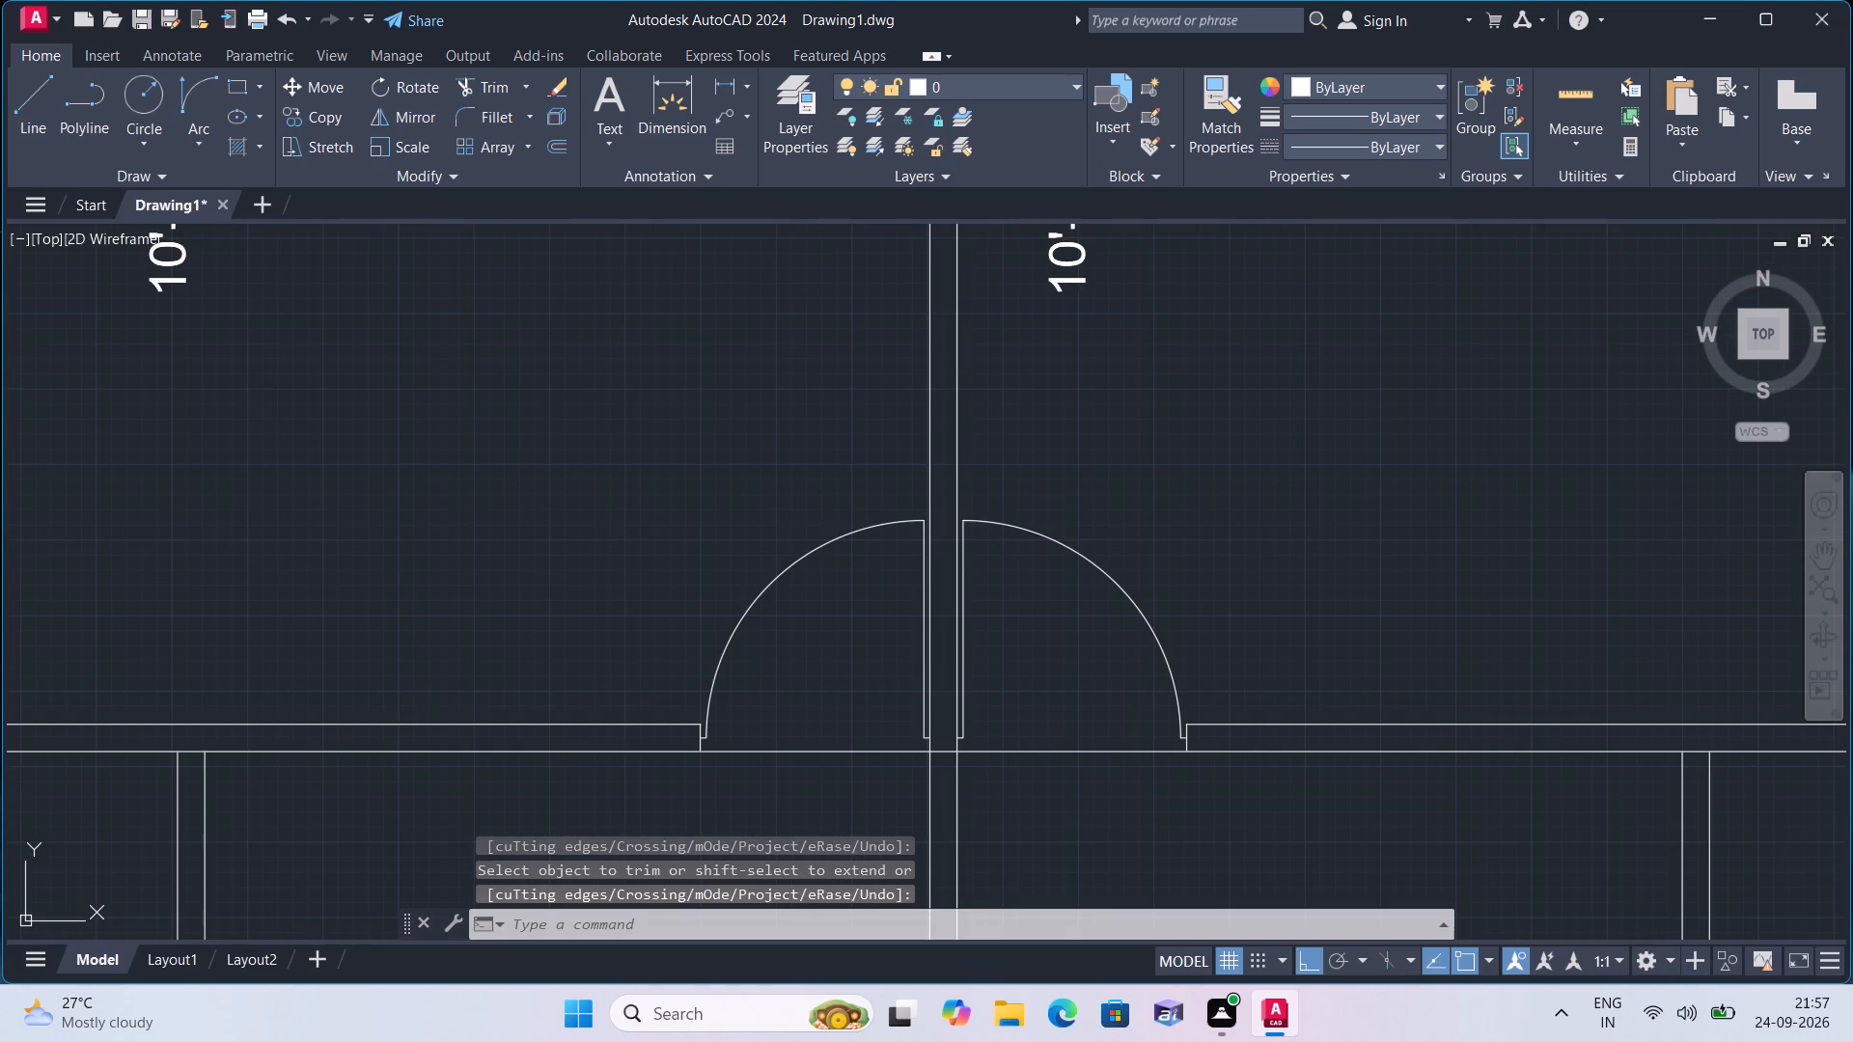
Trim all the vertical wall lines extending below the lower exterior wall with one fence across both units.
{"action": "key", "text": "space"}
{"action": "scroll", "coordinate": [1108, 781], "scroll_direction": "down", "scroll_amount": 1}
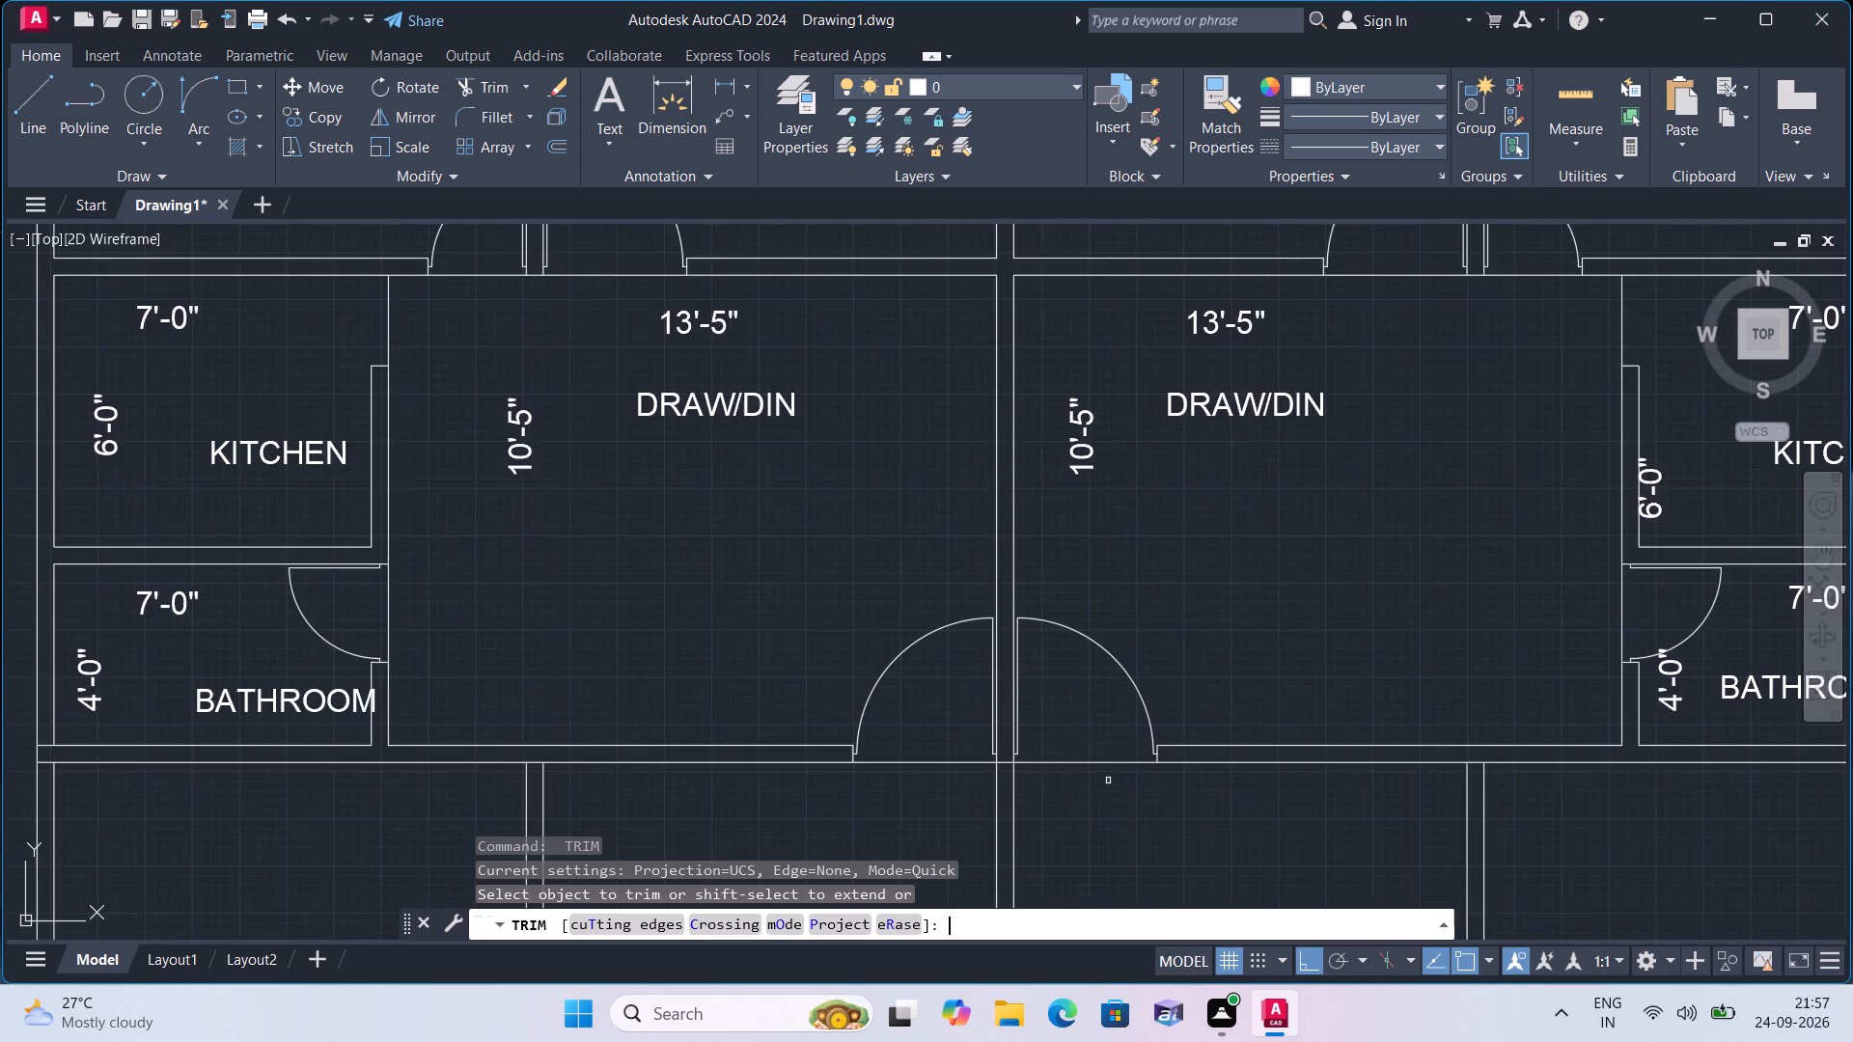
{"action": "scroll", "coordinate": [1107, 806], "scroll_direction": "down", "scroll_amount": 1}
{"action": "middle_click_drag", "start_coordinate": [1098, 823], "coordinate": [1091, 692]}
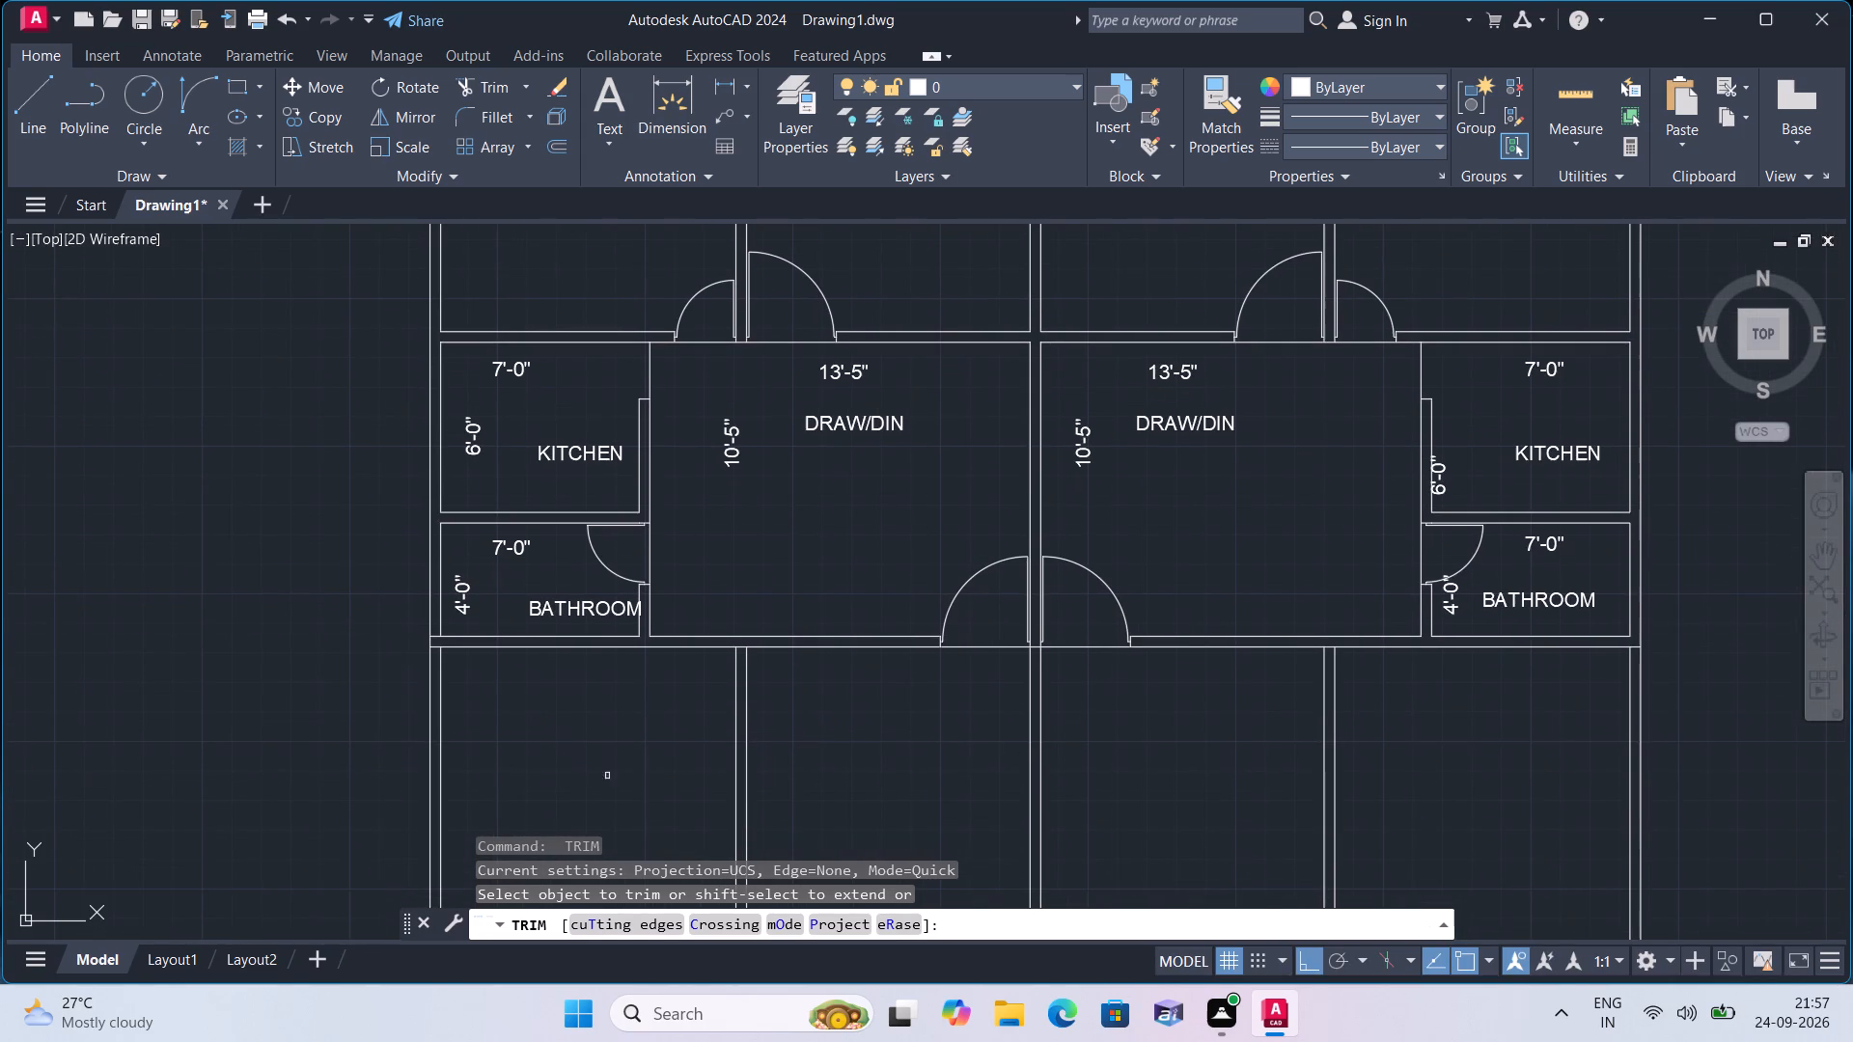
{"action": "left_click", "coordinate": [333, 784]}
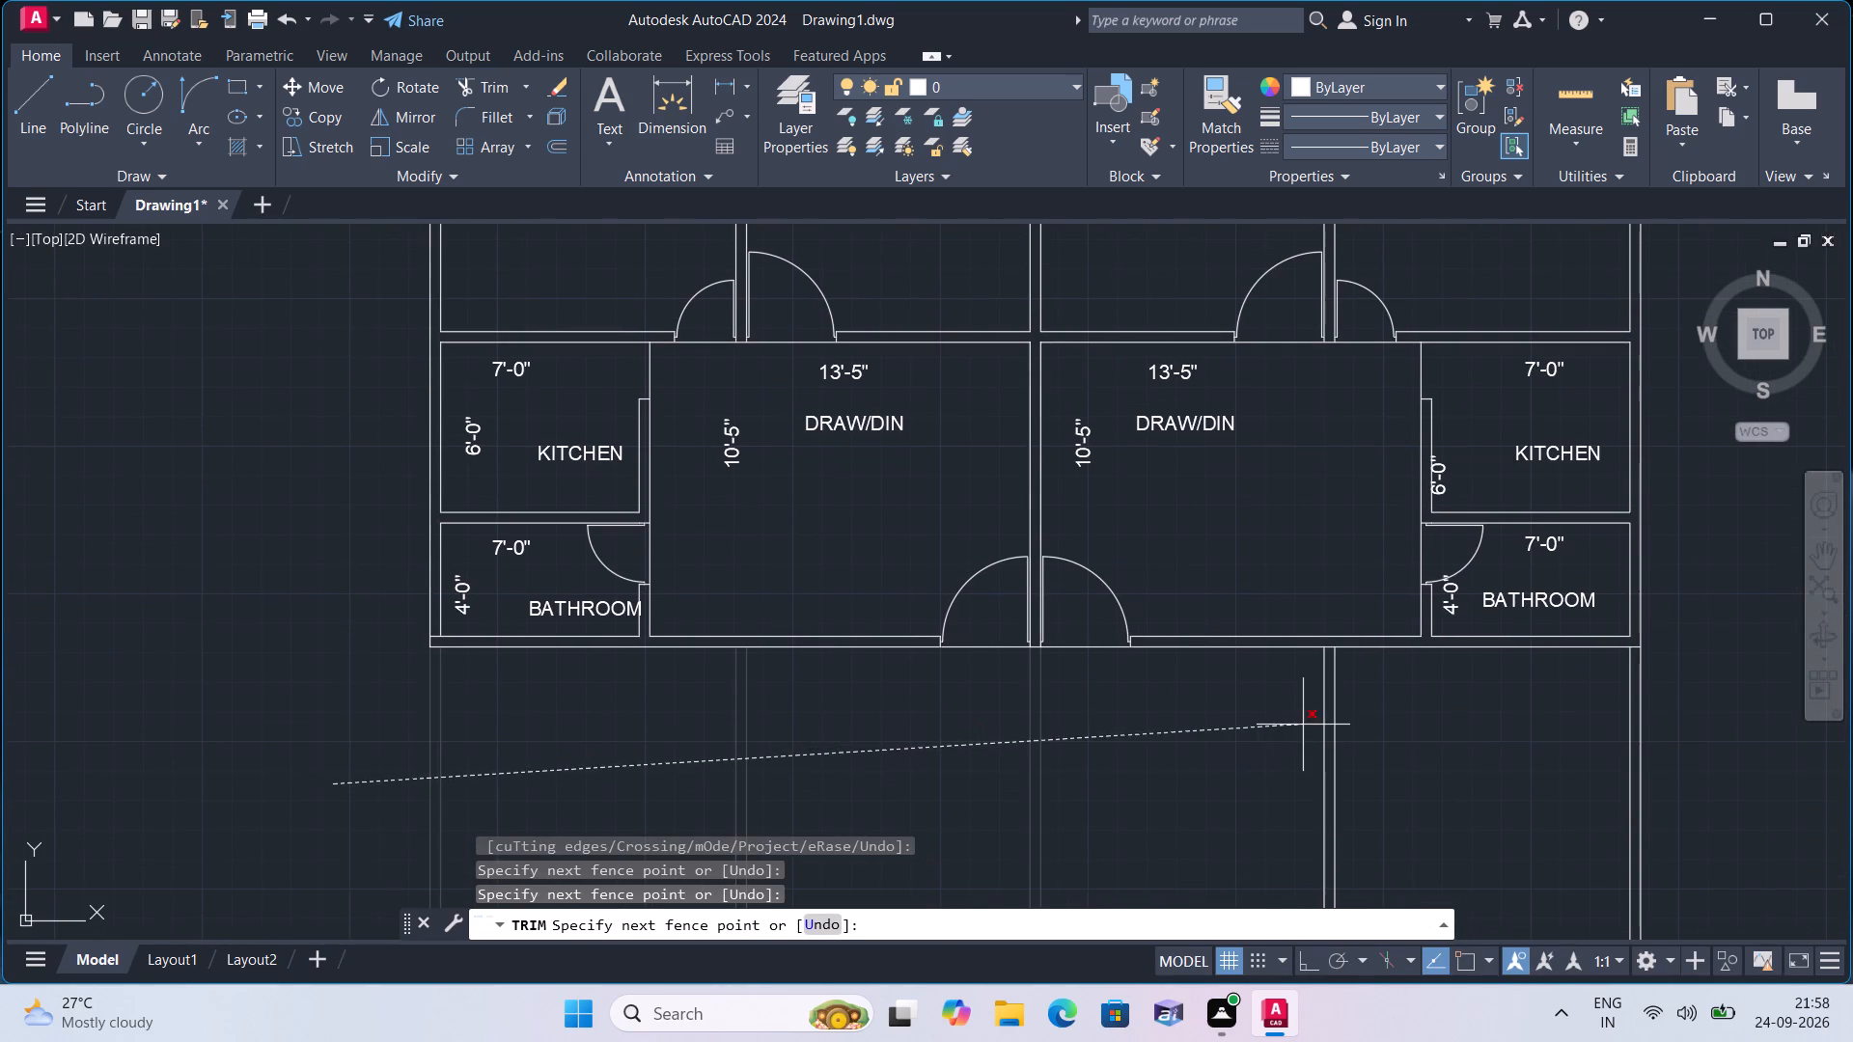
{"action": "left_click", "coordinate": [1652, 704]}
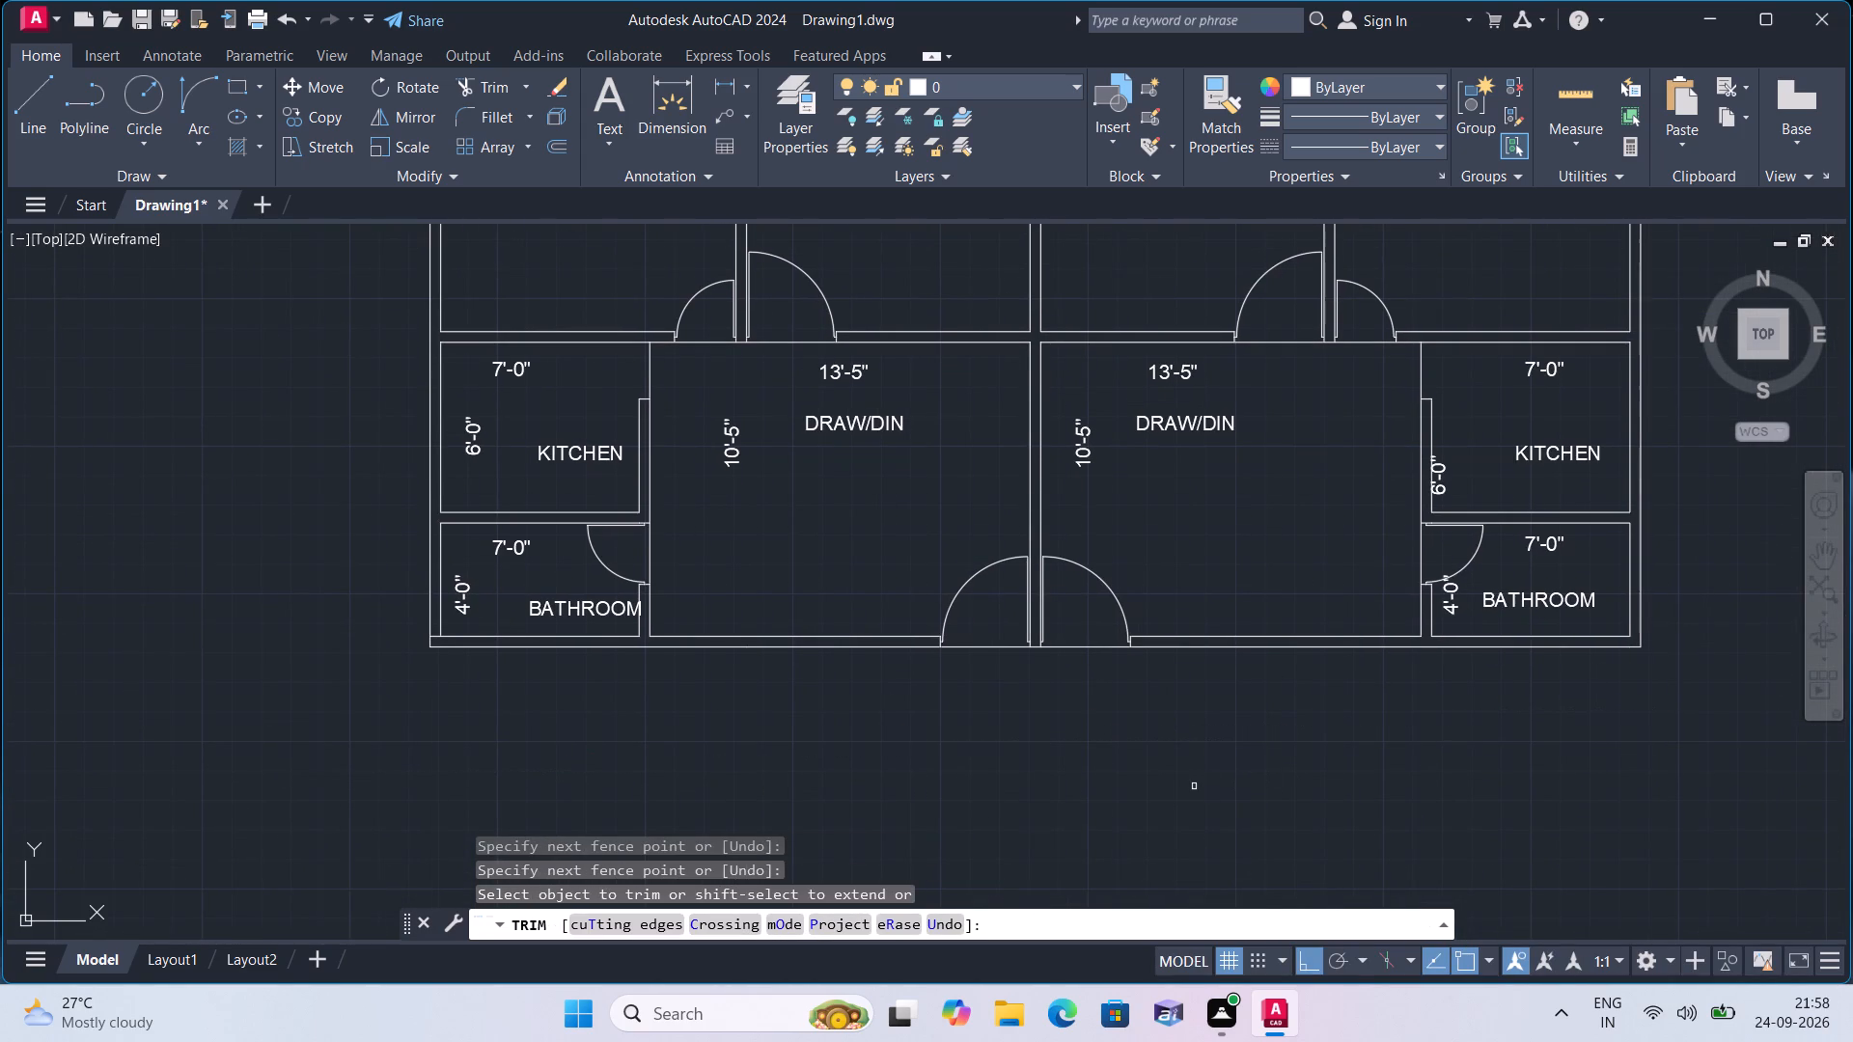
{"action": "key", "text": "space"}
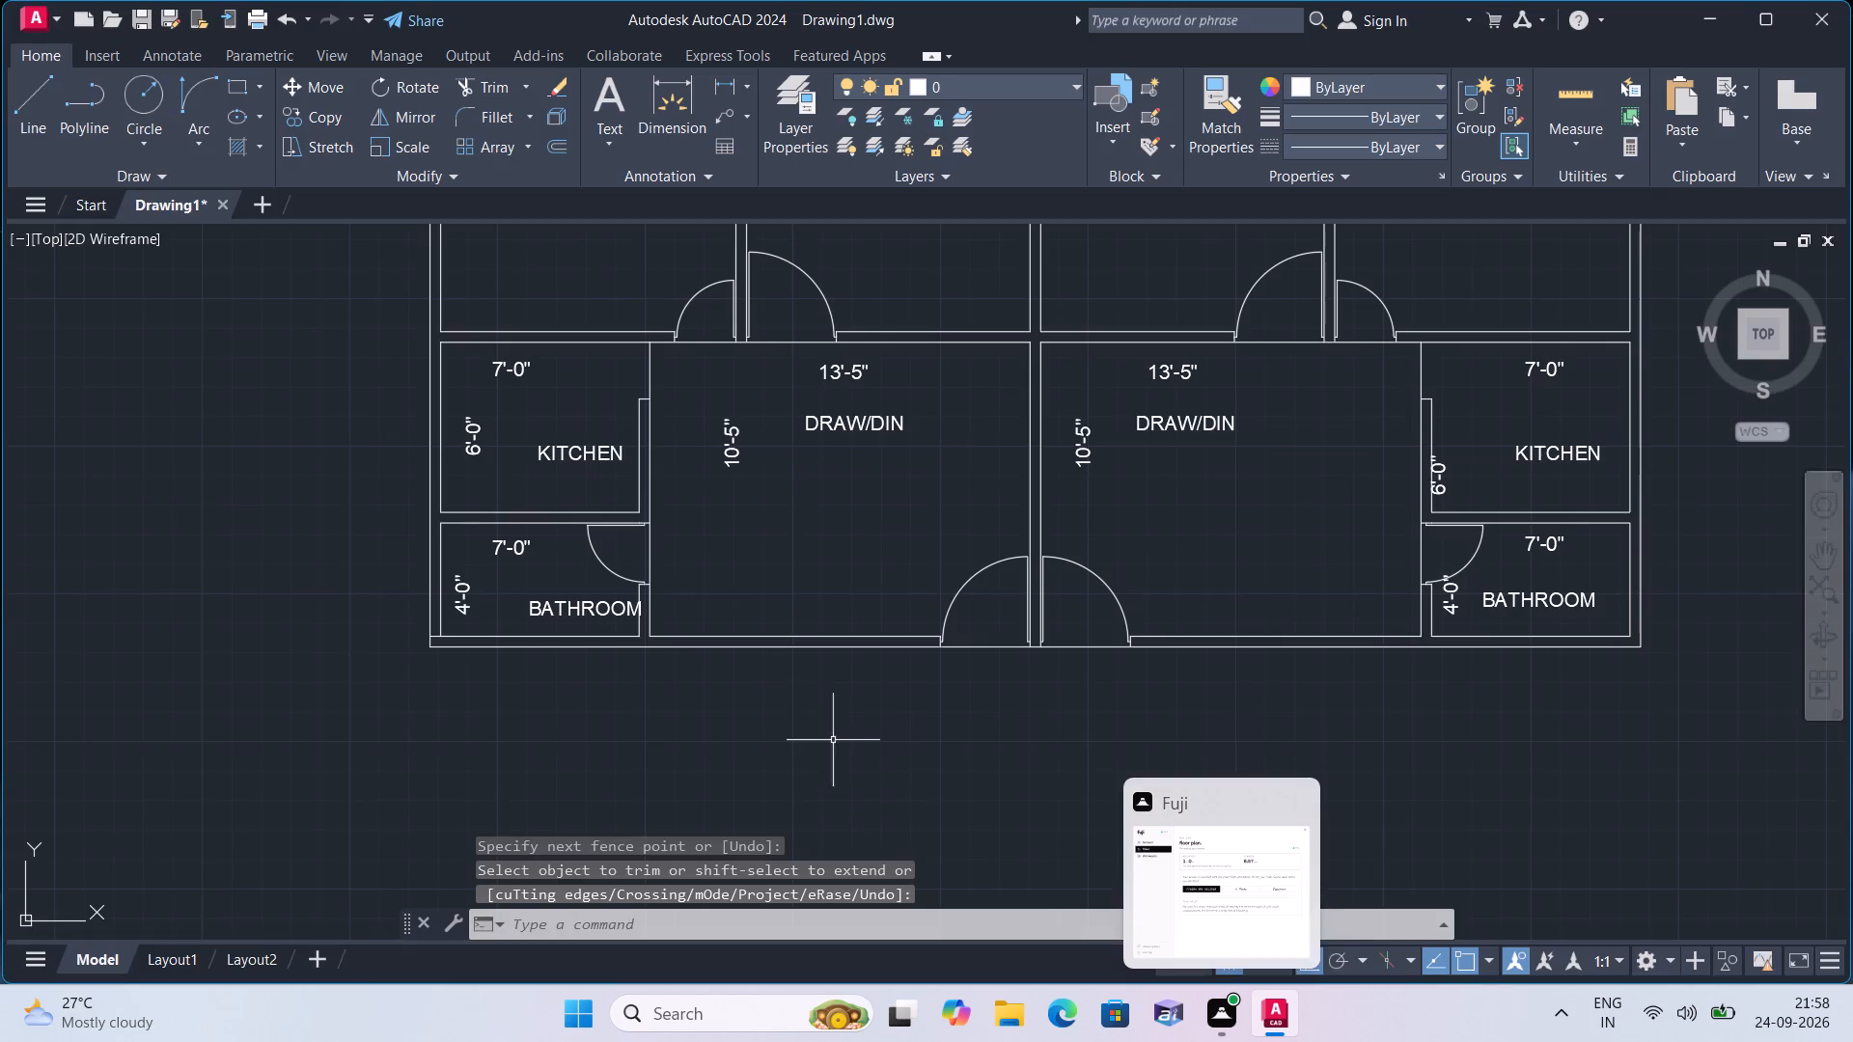
Add a linear dimension across the full building width between the upper exterior wall's outer corners, placing it above both balconies.
{"action": "middle_click_drag", "start_coordinate": [790, 700], "coordinate": [651, 862]}
{"action": "scroll", "coordinate": [778, 700], "scroll_direction": "down", "scroll_amount": 1}
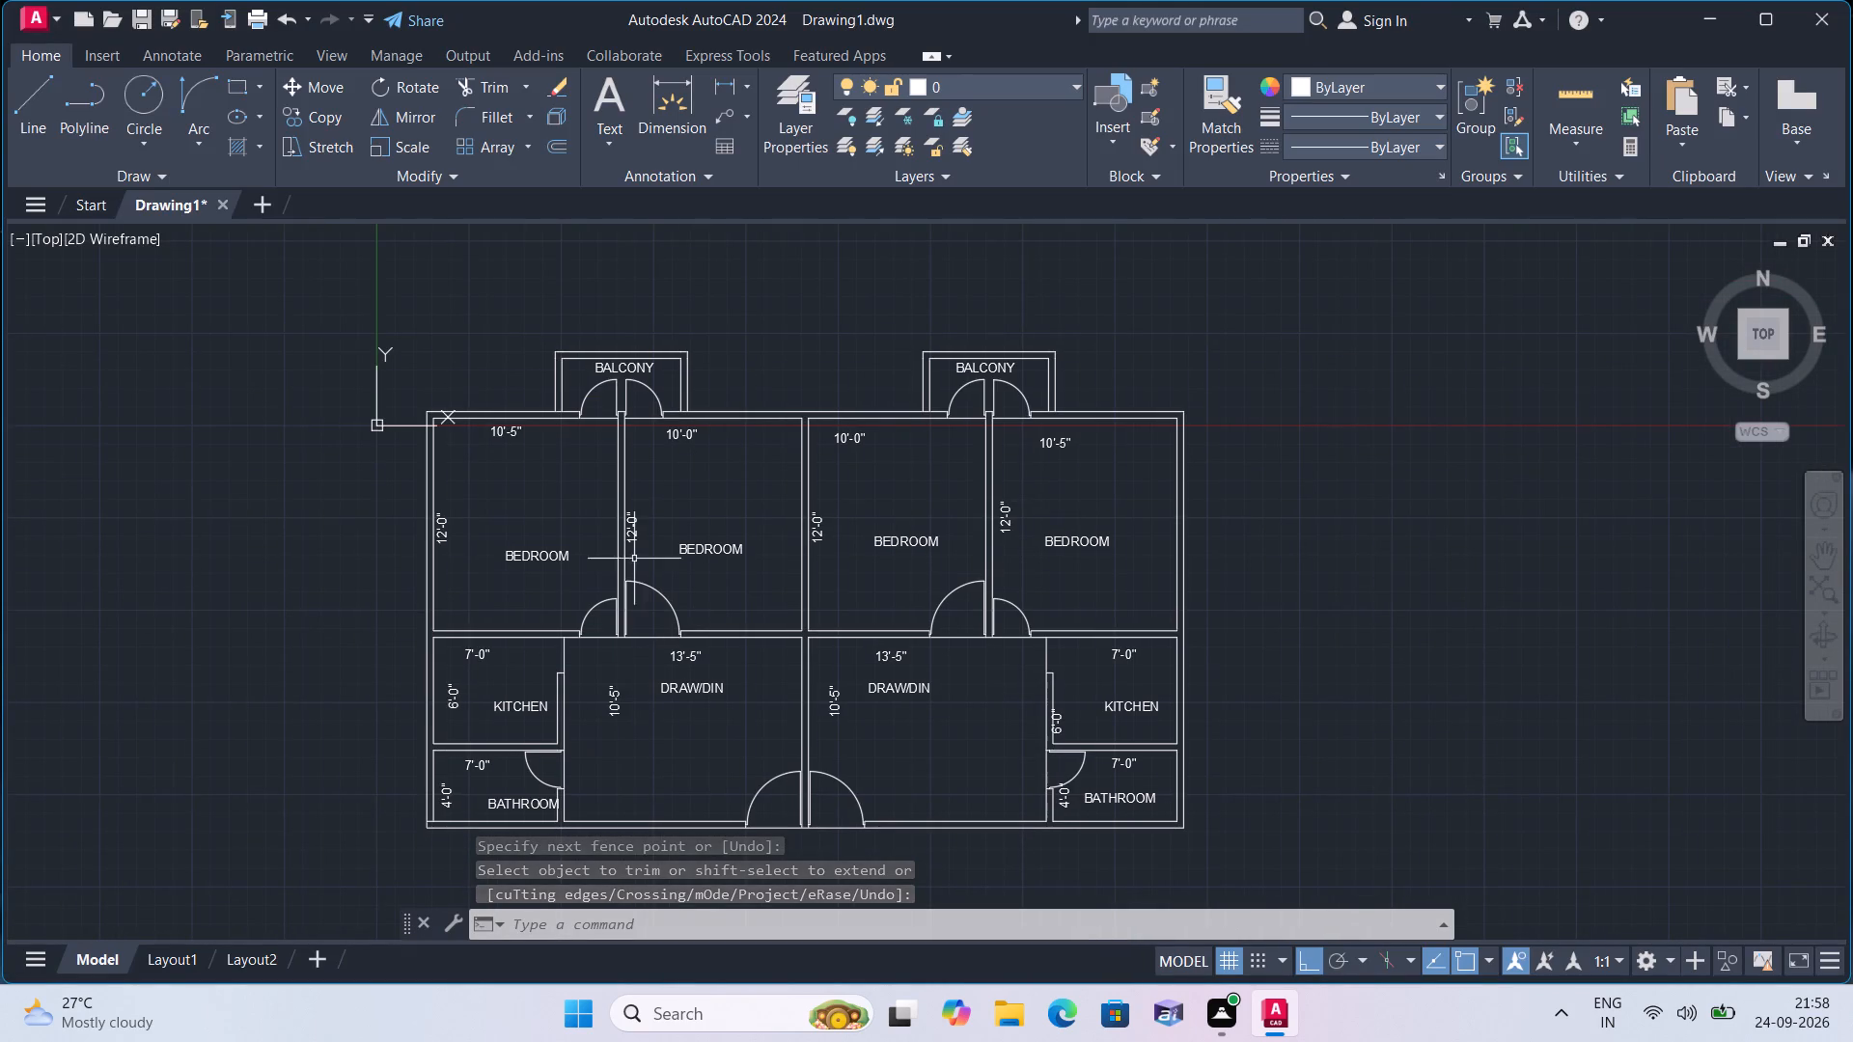
{"action": "middle_click_drag", "start_coordinate": [631, 542], "coordinate": [455, 721]}
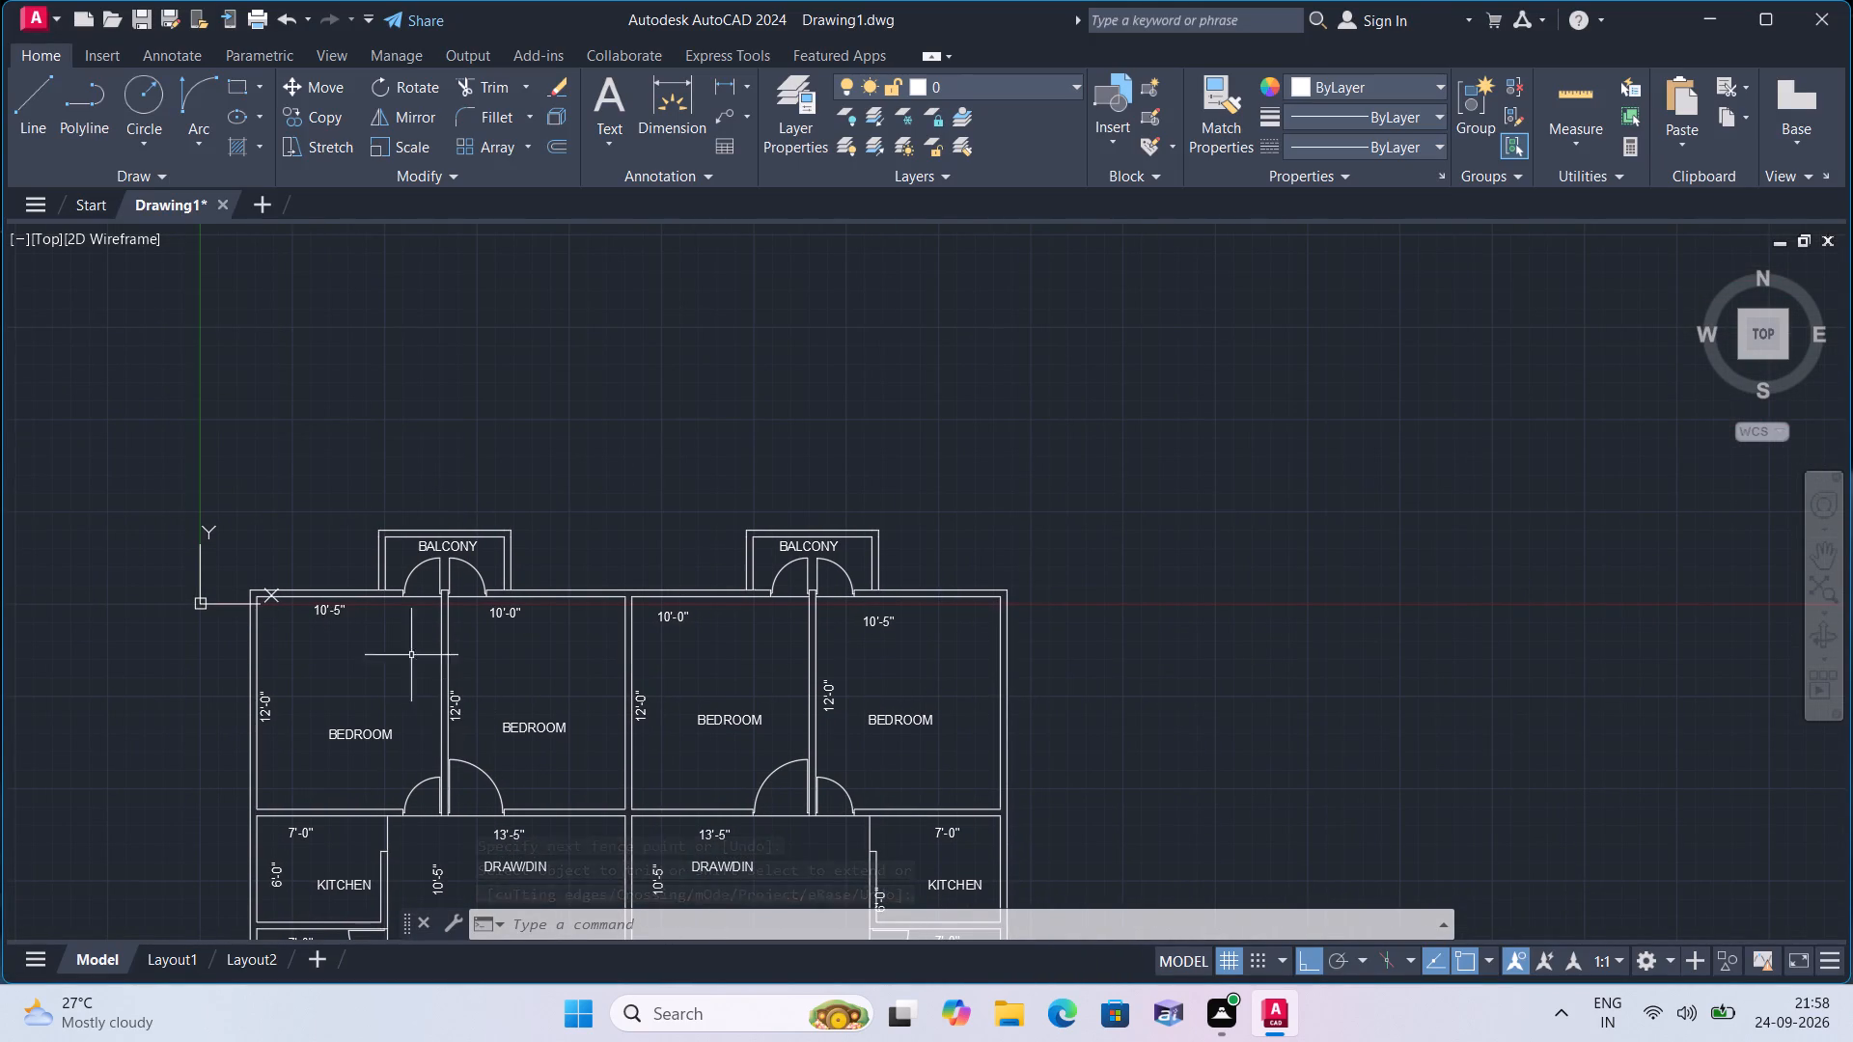
{"action": "left_click", "coordinate": [747, 81]}
{"action": "left_click", "coordinate": [775, 126]}
{"action": "scroll", "coordinate": [276, 587], "scroll_direction": "up", "scroll_amount": 2}
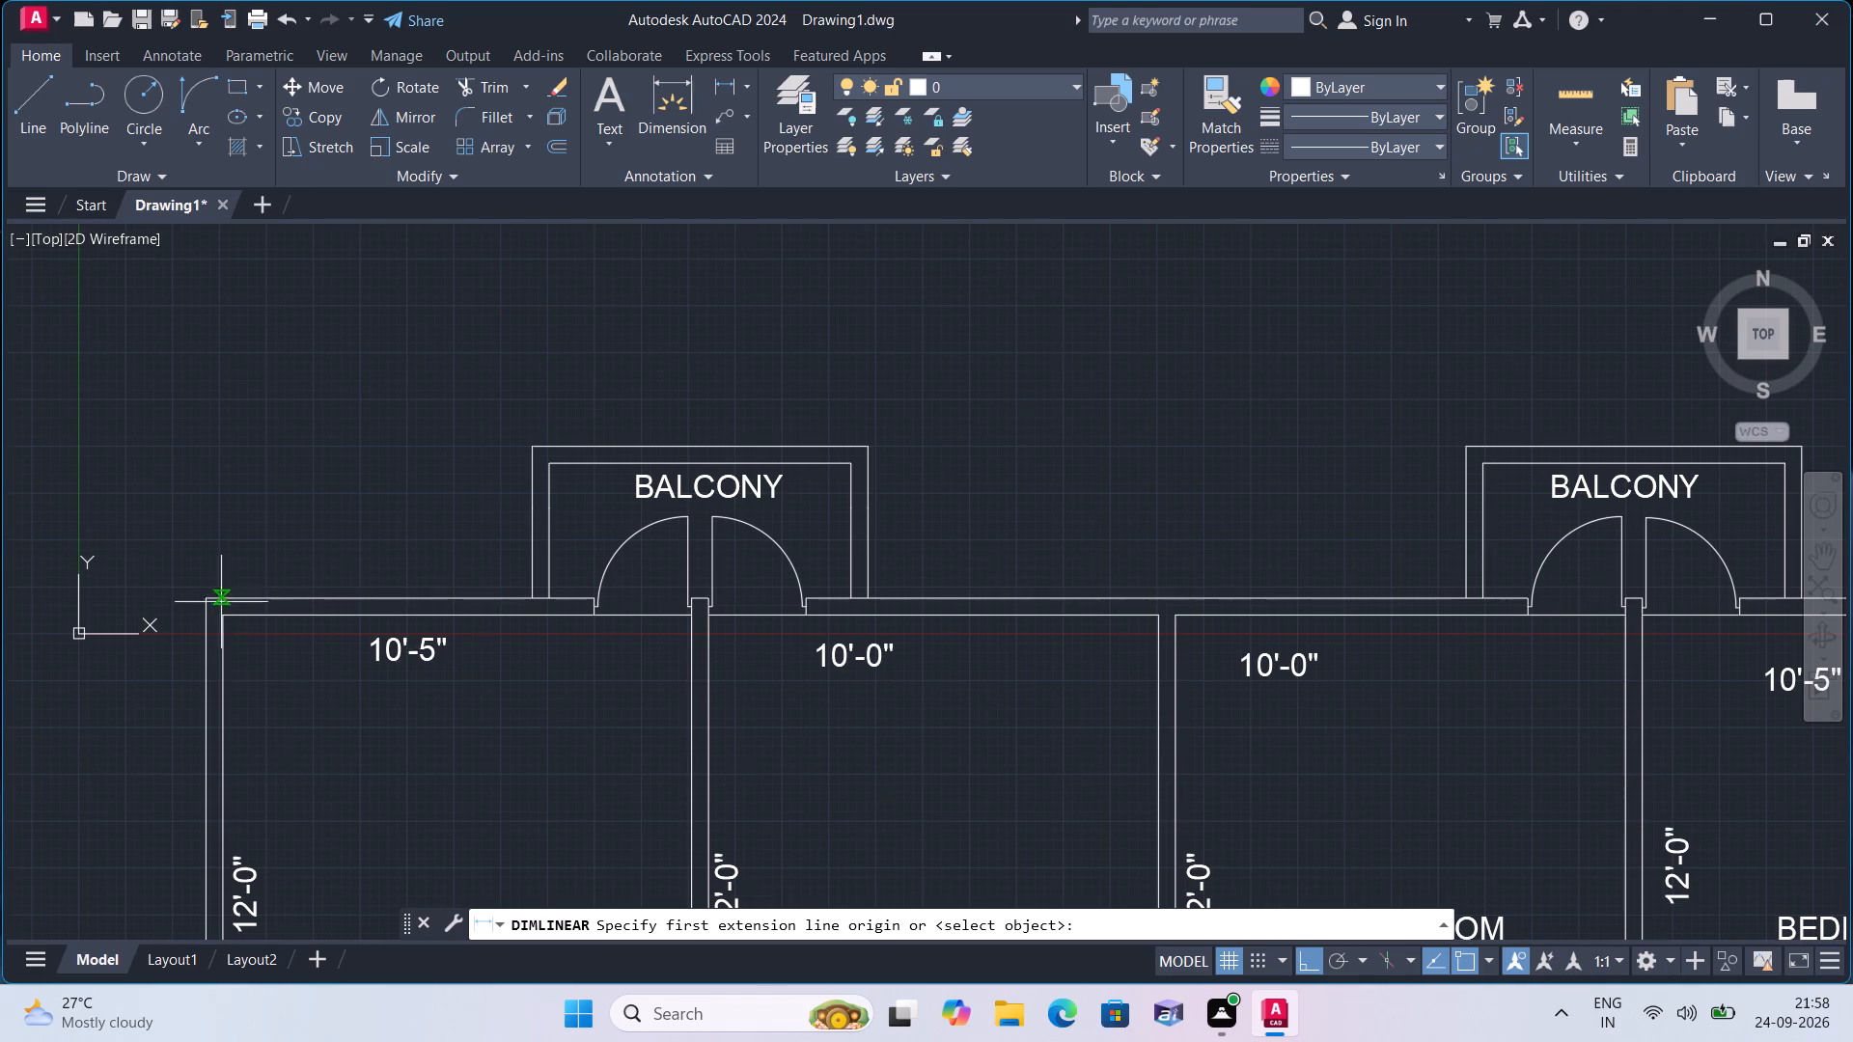
{"action": "left_click", "coordinate": [212, 604]}
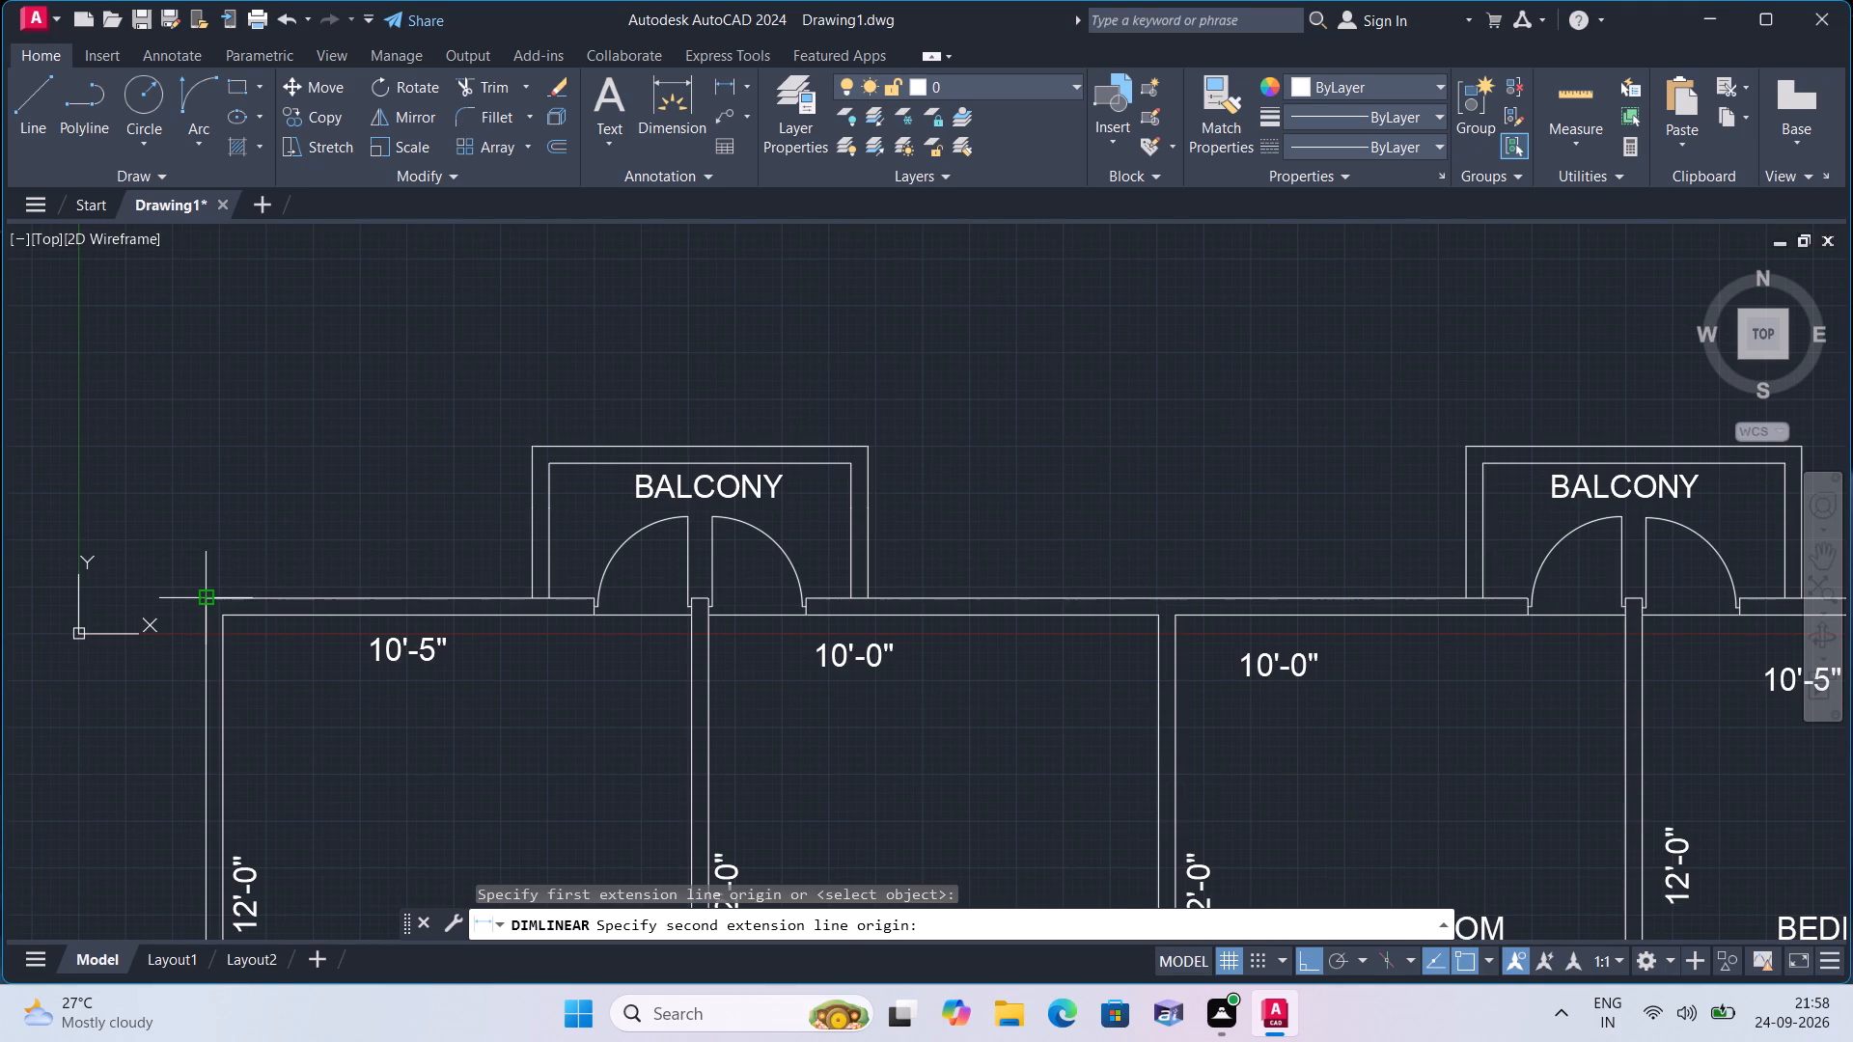
{"action": "scroll", "coordinate": [212, 604], "scroll_direction": "down", "scroll_amount": 1}
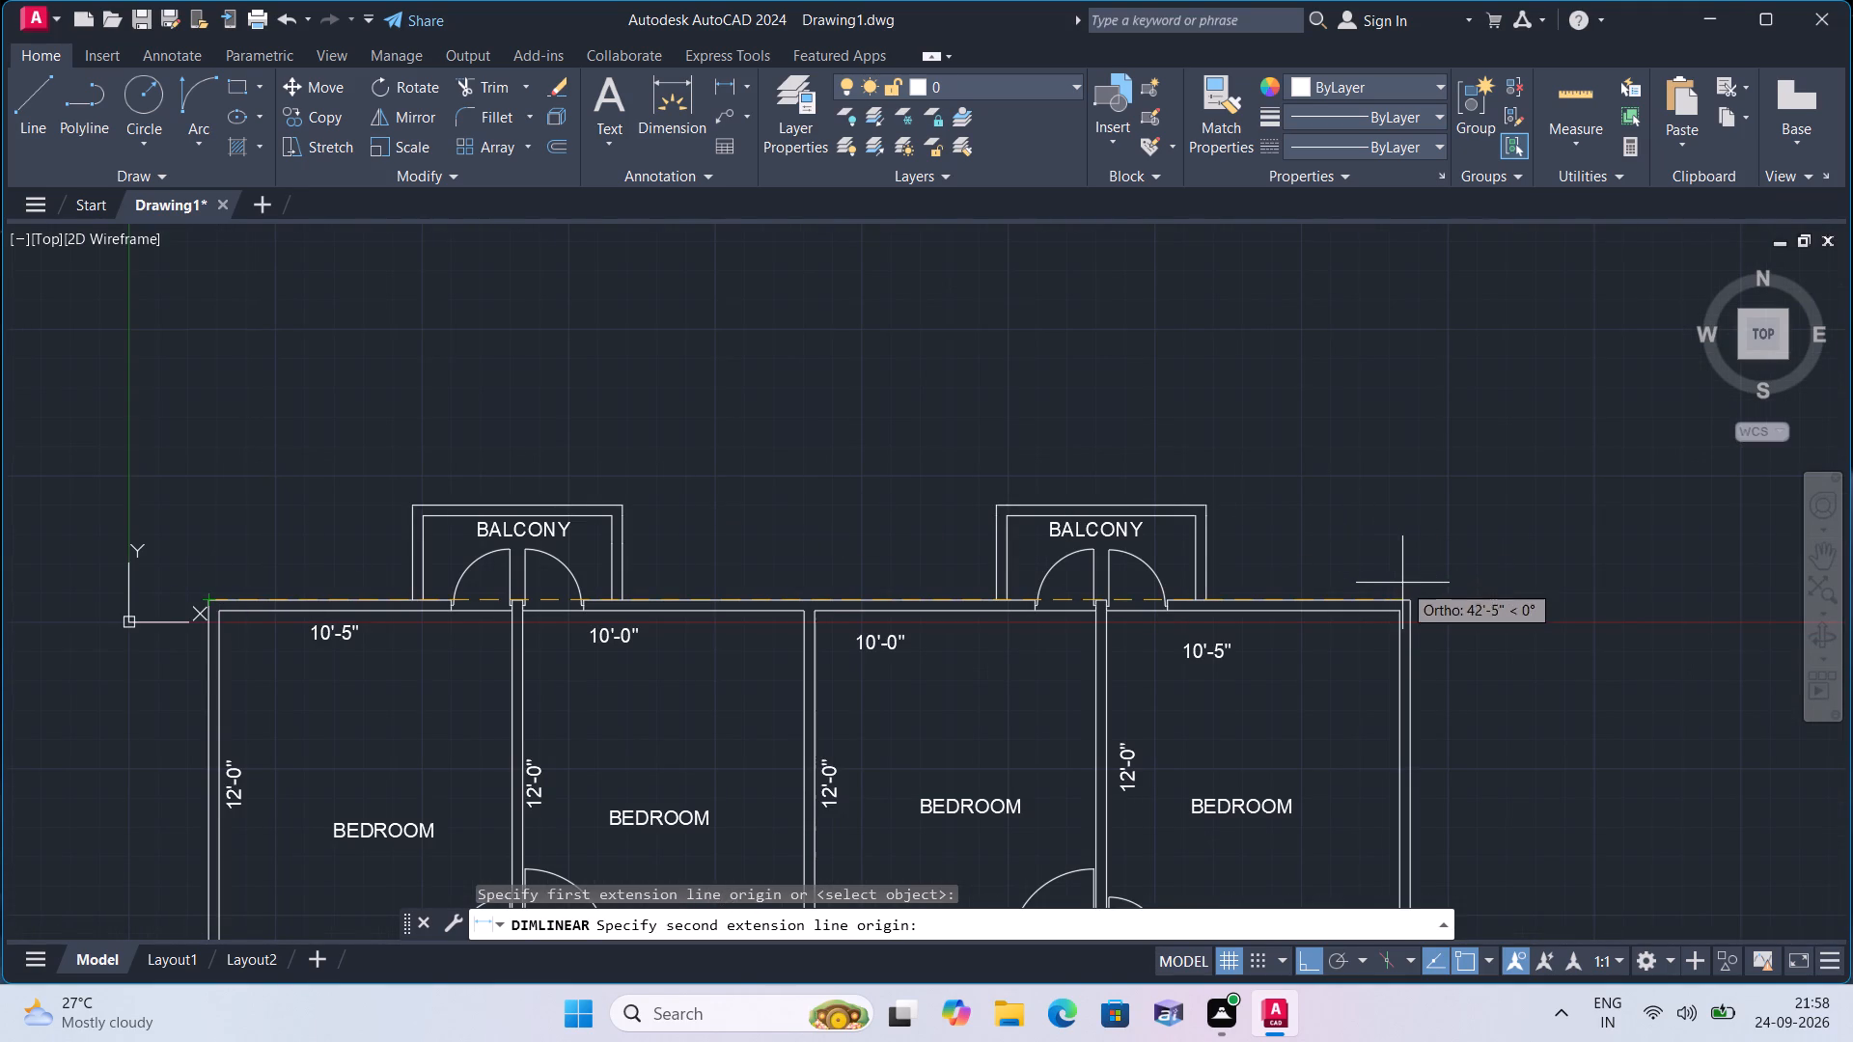
{"action": "left_click", "coordinate": [1408, 590]}
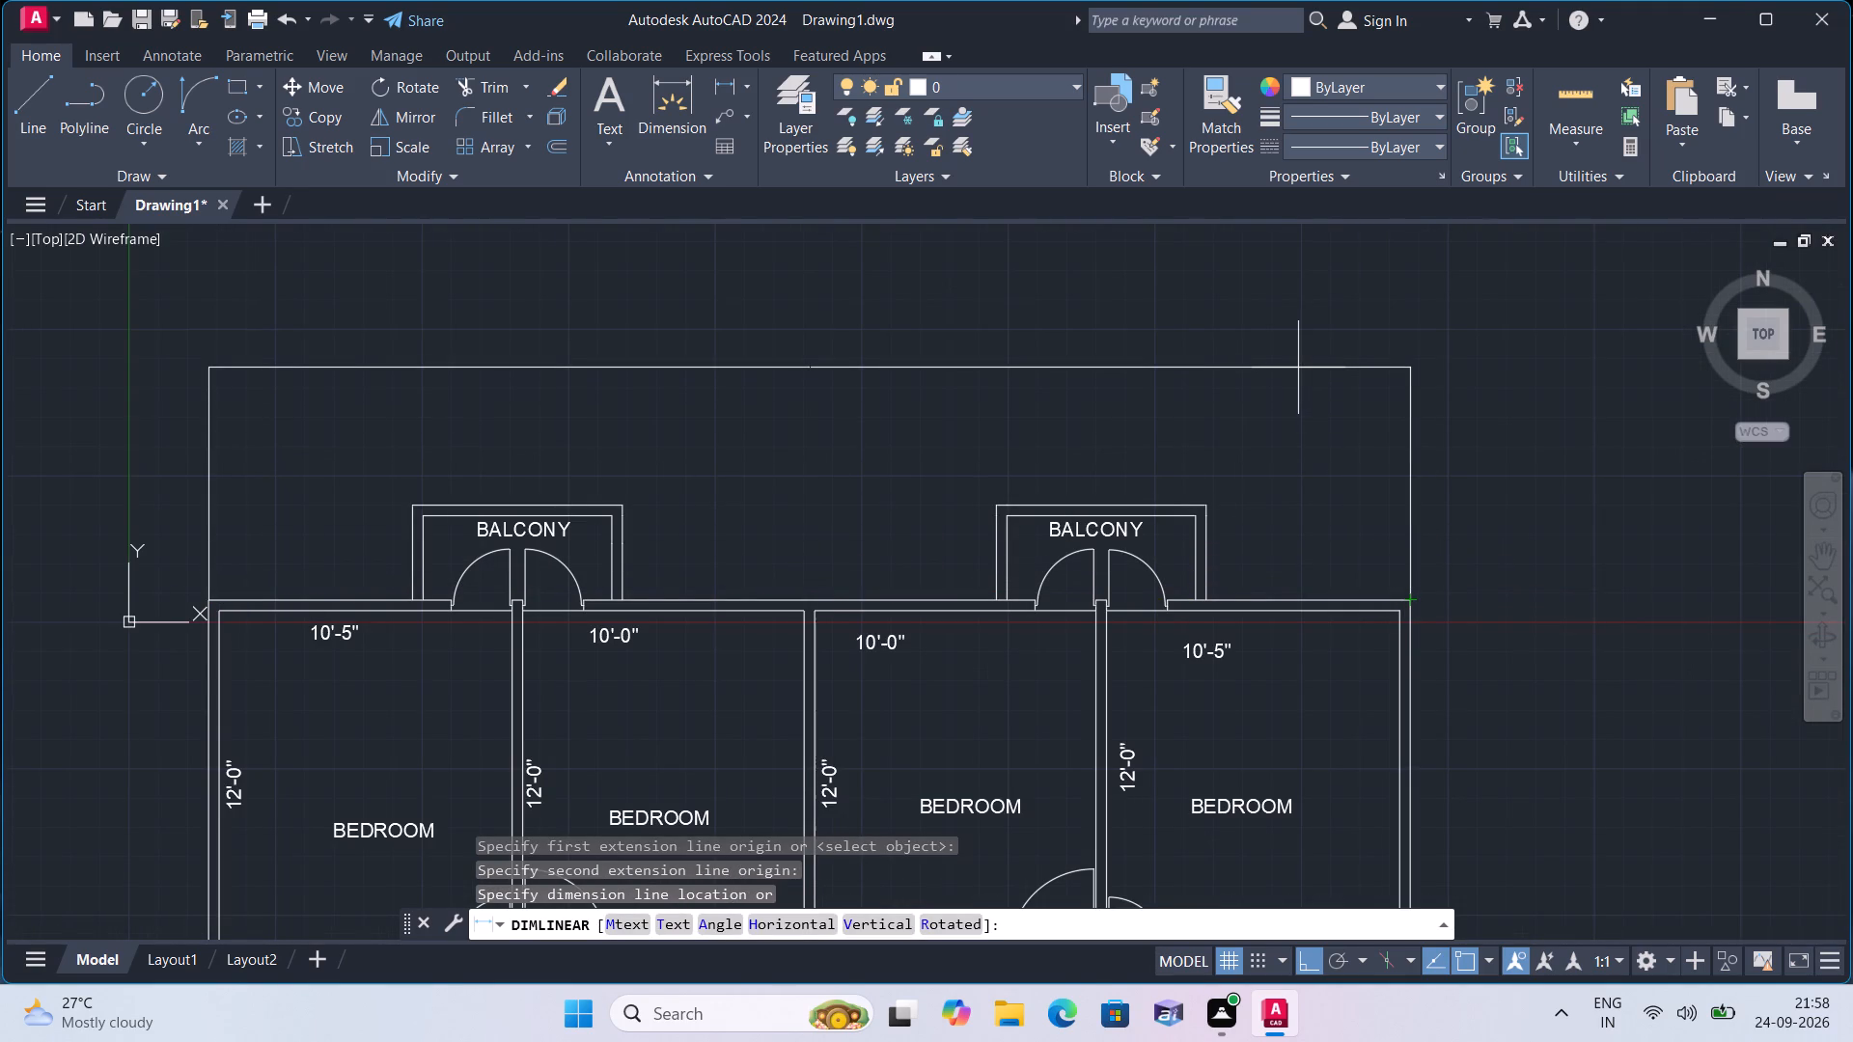
{"action": "left_click", "coordinate": [1298, 368]}
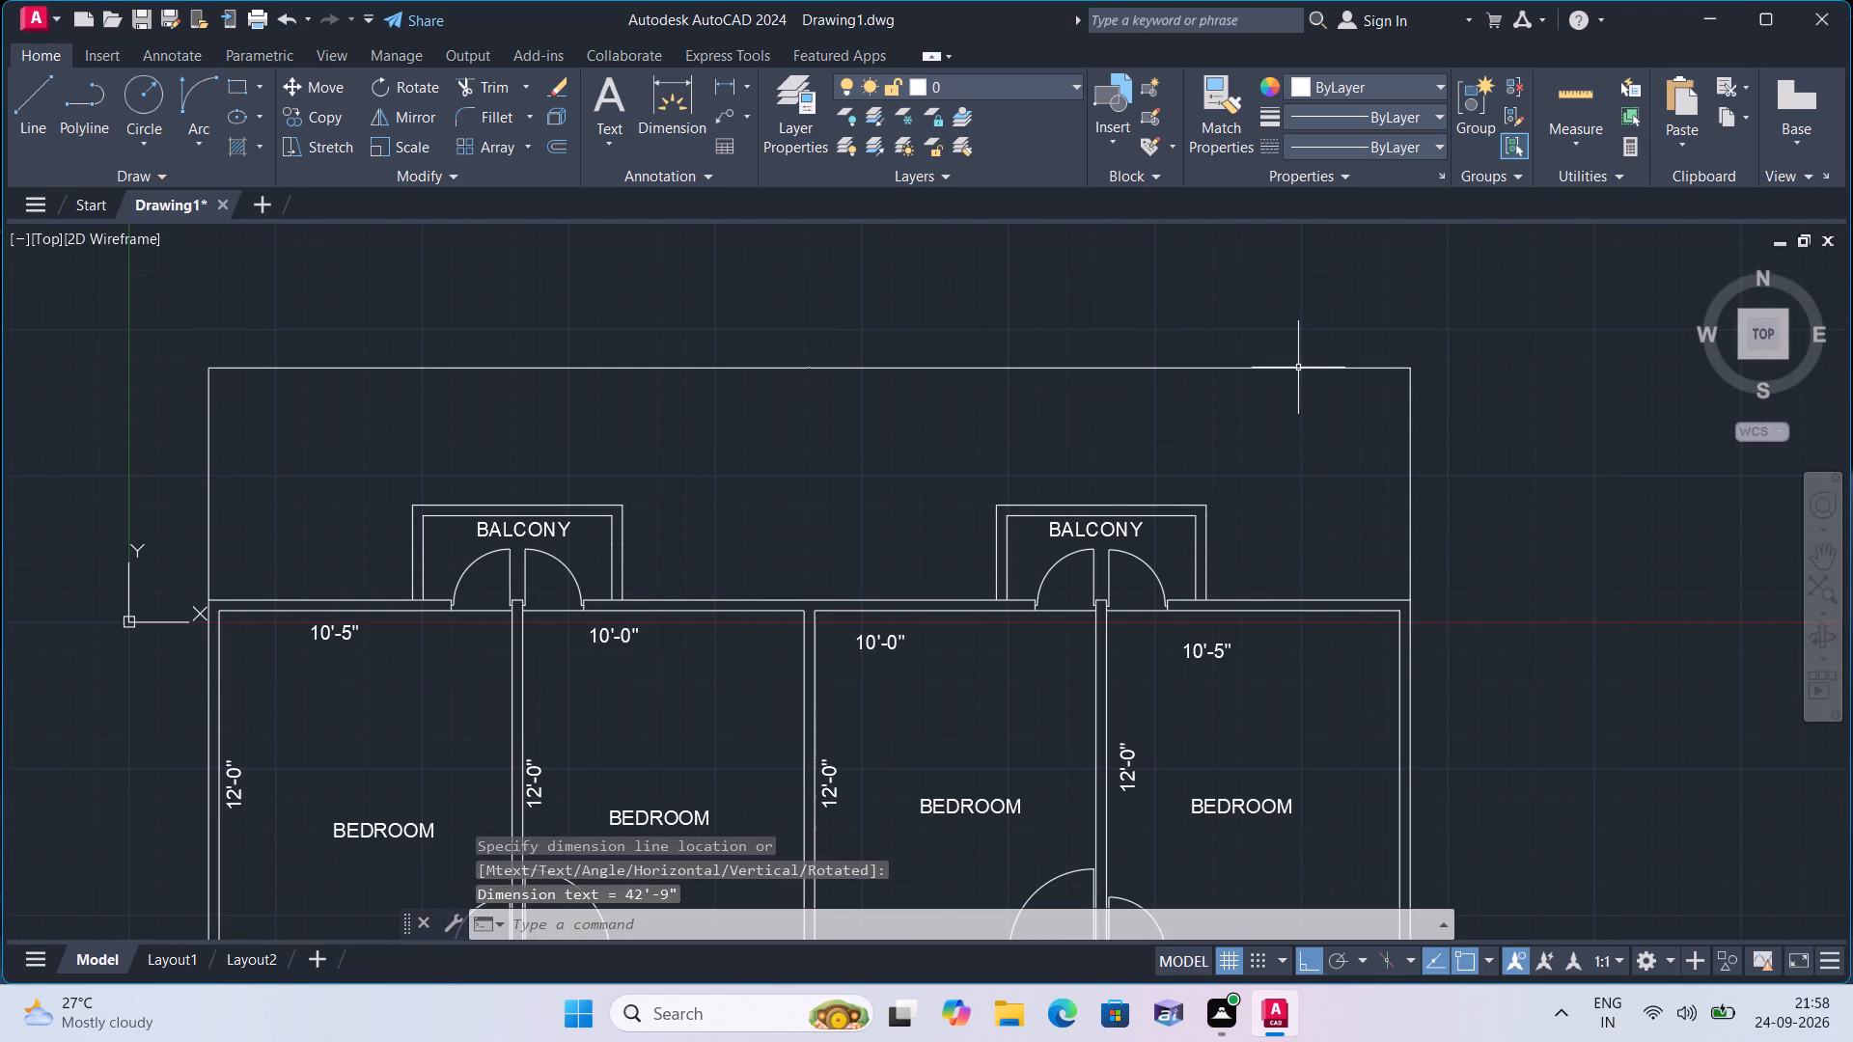
Set the text height of the overall width dimension to 6" in its properties.
{"action": "scroll", "coordinate": [917, 405], "scroll_direction": "up", "scroll_amount": 1}
{"action": "scroll", "coordinate": [811, 393], "scroll_direction": "up", "scroll_amount": 1}
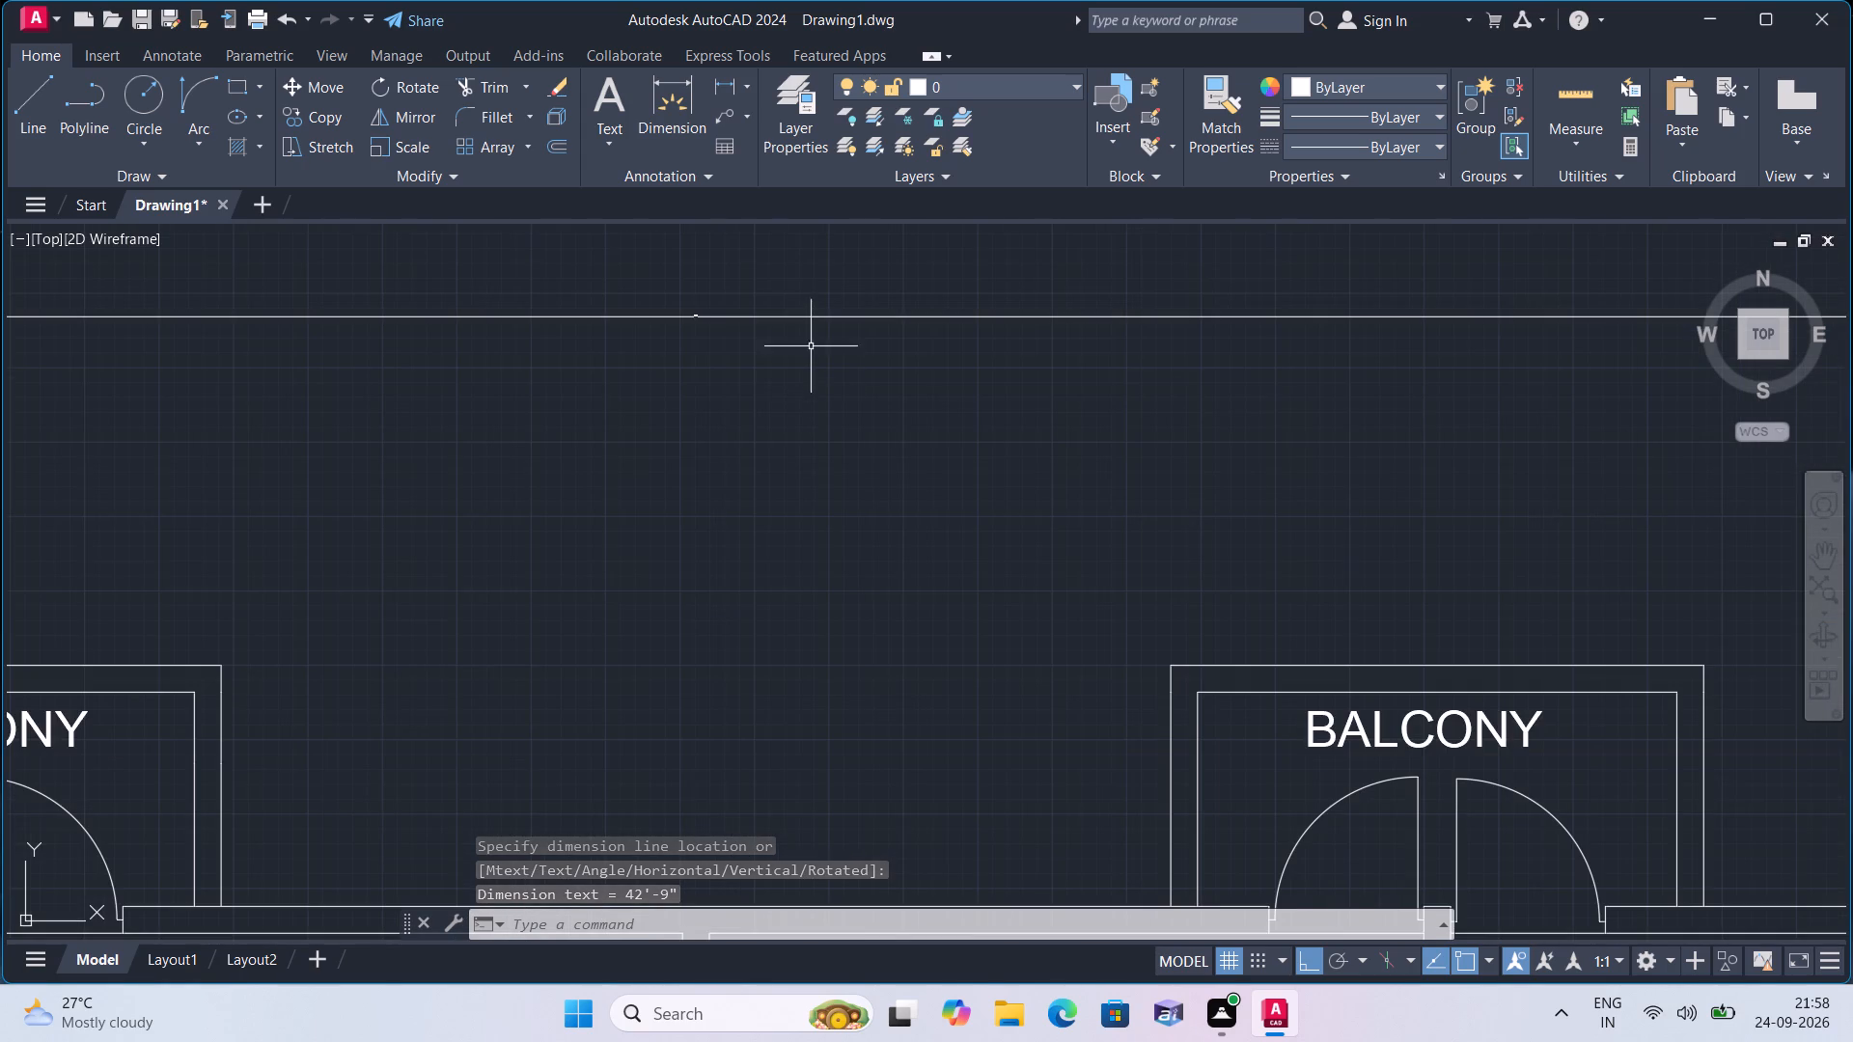
{"action": "left_click", "coordinate": [811, 319]}
{"action": "right_click", "coordinate": [766, 435]}
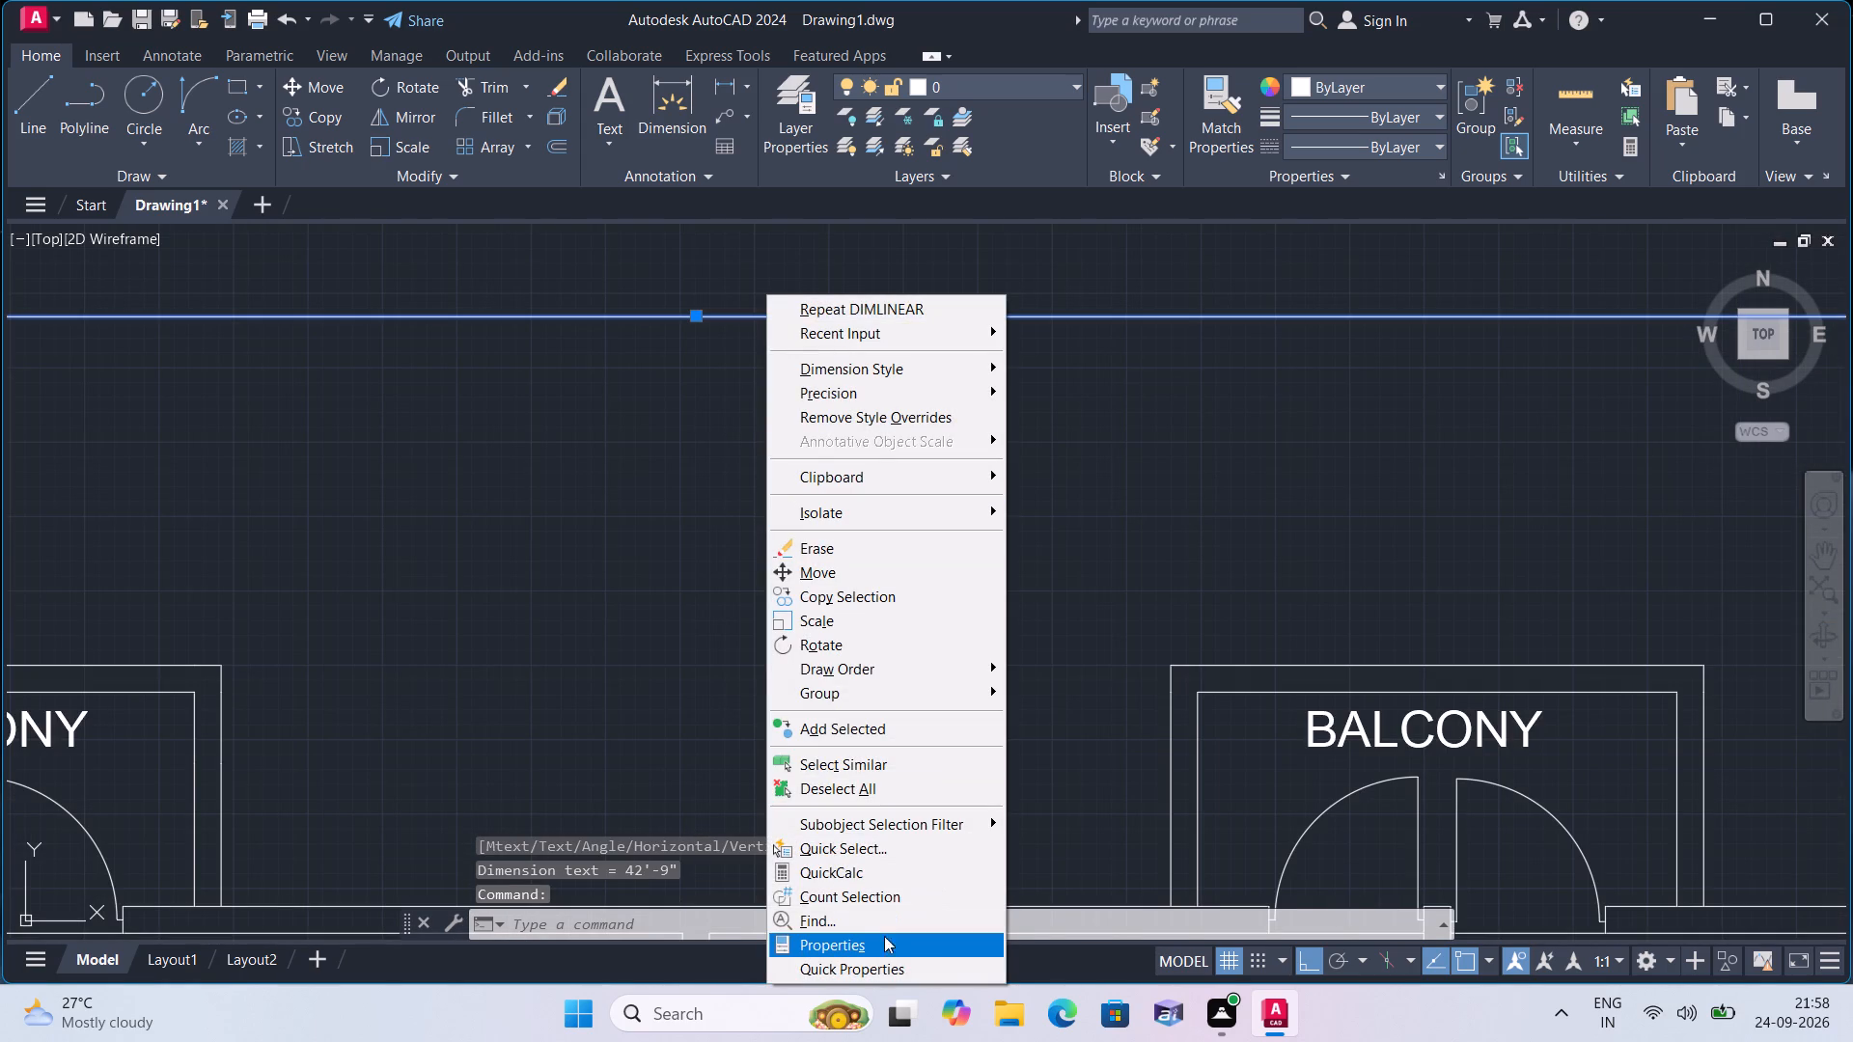
{"action": "left_click", "coordinate": [883, 948]}
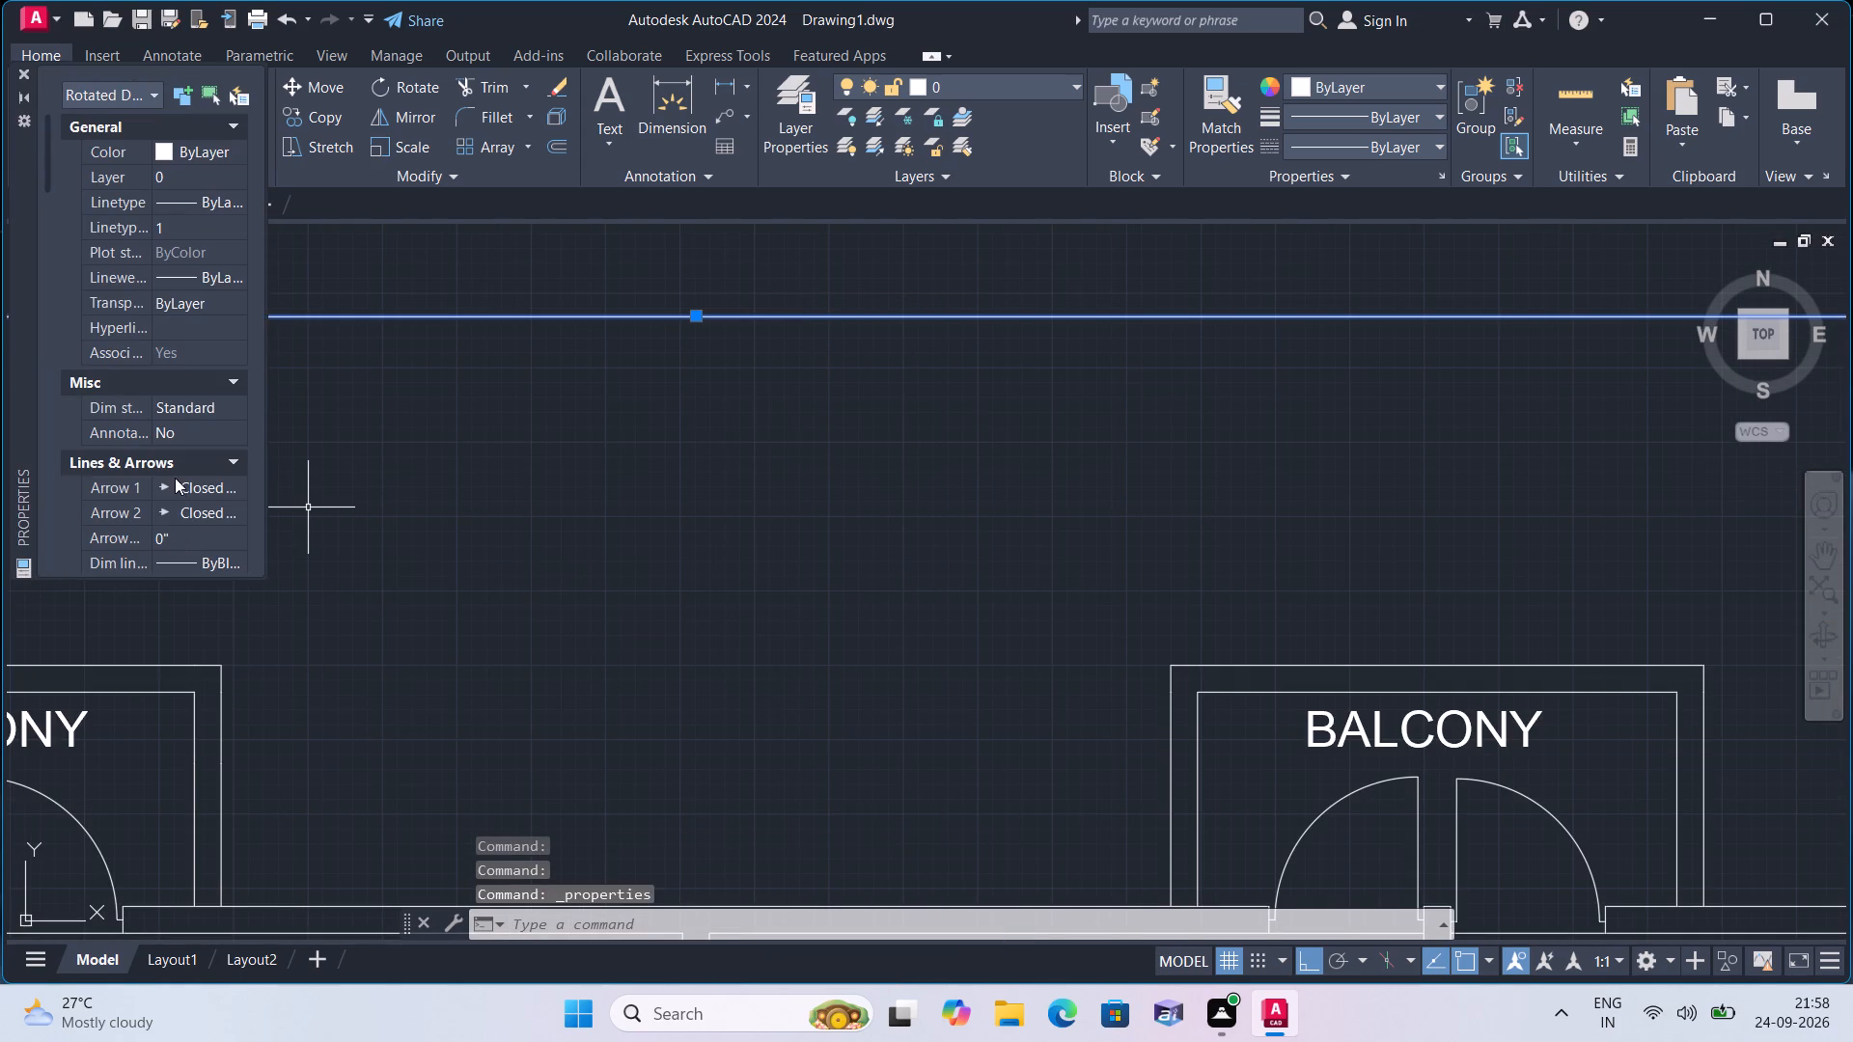
{"action": "scroll", "coordinate": [178, 491], "scroll_direction": "down", "scroll_amount": 3}
{"action": "scroll", "coordinate": [145, 377], "scroll_direction": "down", "scroll_amount": 3}
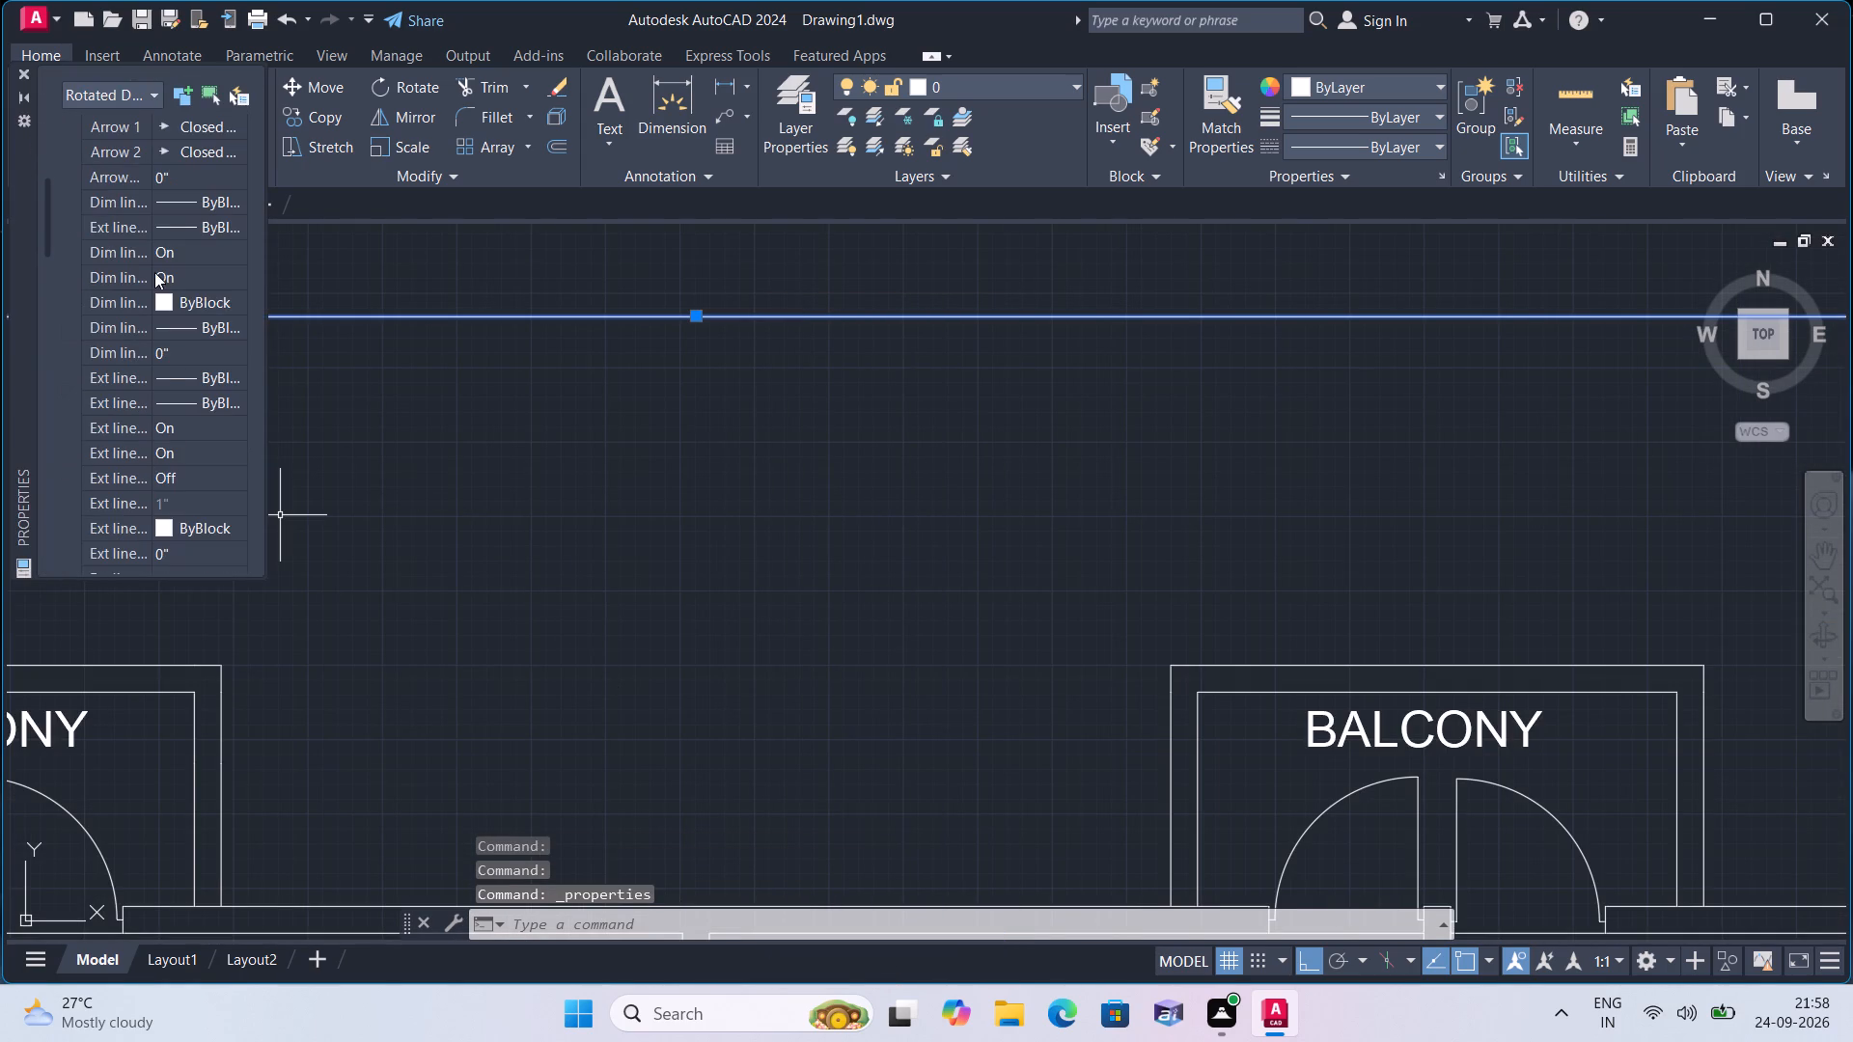
{"action": "scroll", "coordinate": [163, 229], "scroll_direction": "down", "scroll_amount": 2}
{"action": "scroll", "coordinate": [177, 416], "scroll_direction": "down", "scroll_amount": 1}
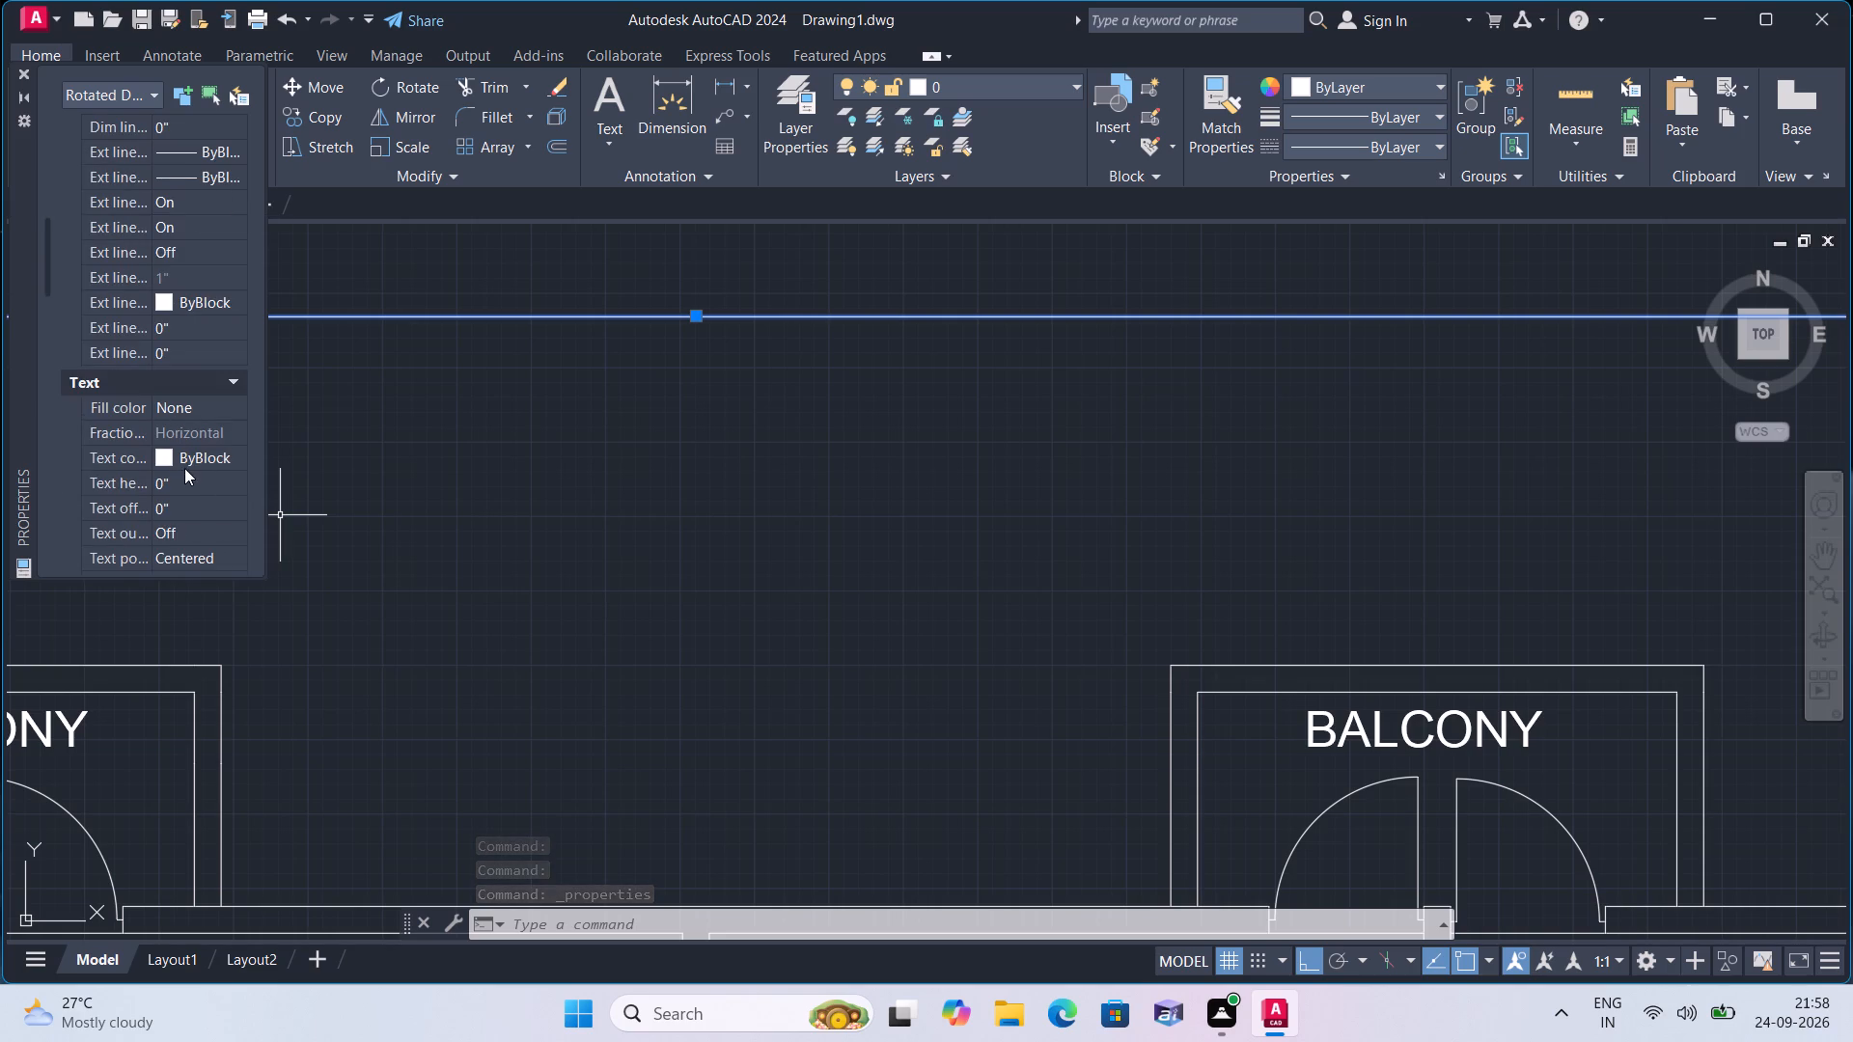
{"action": "left_click", "coordinate": [187, 483]}
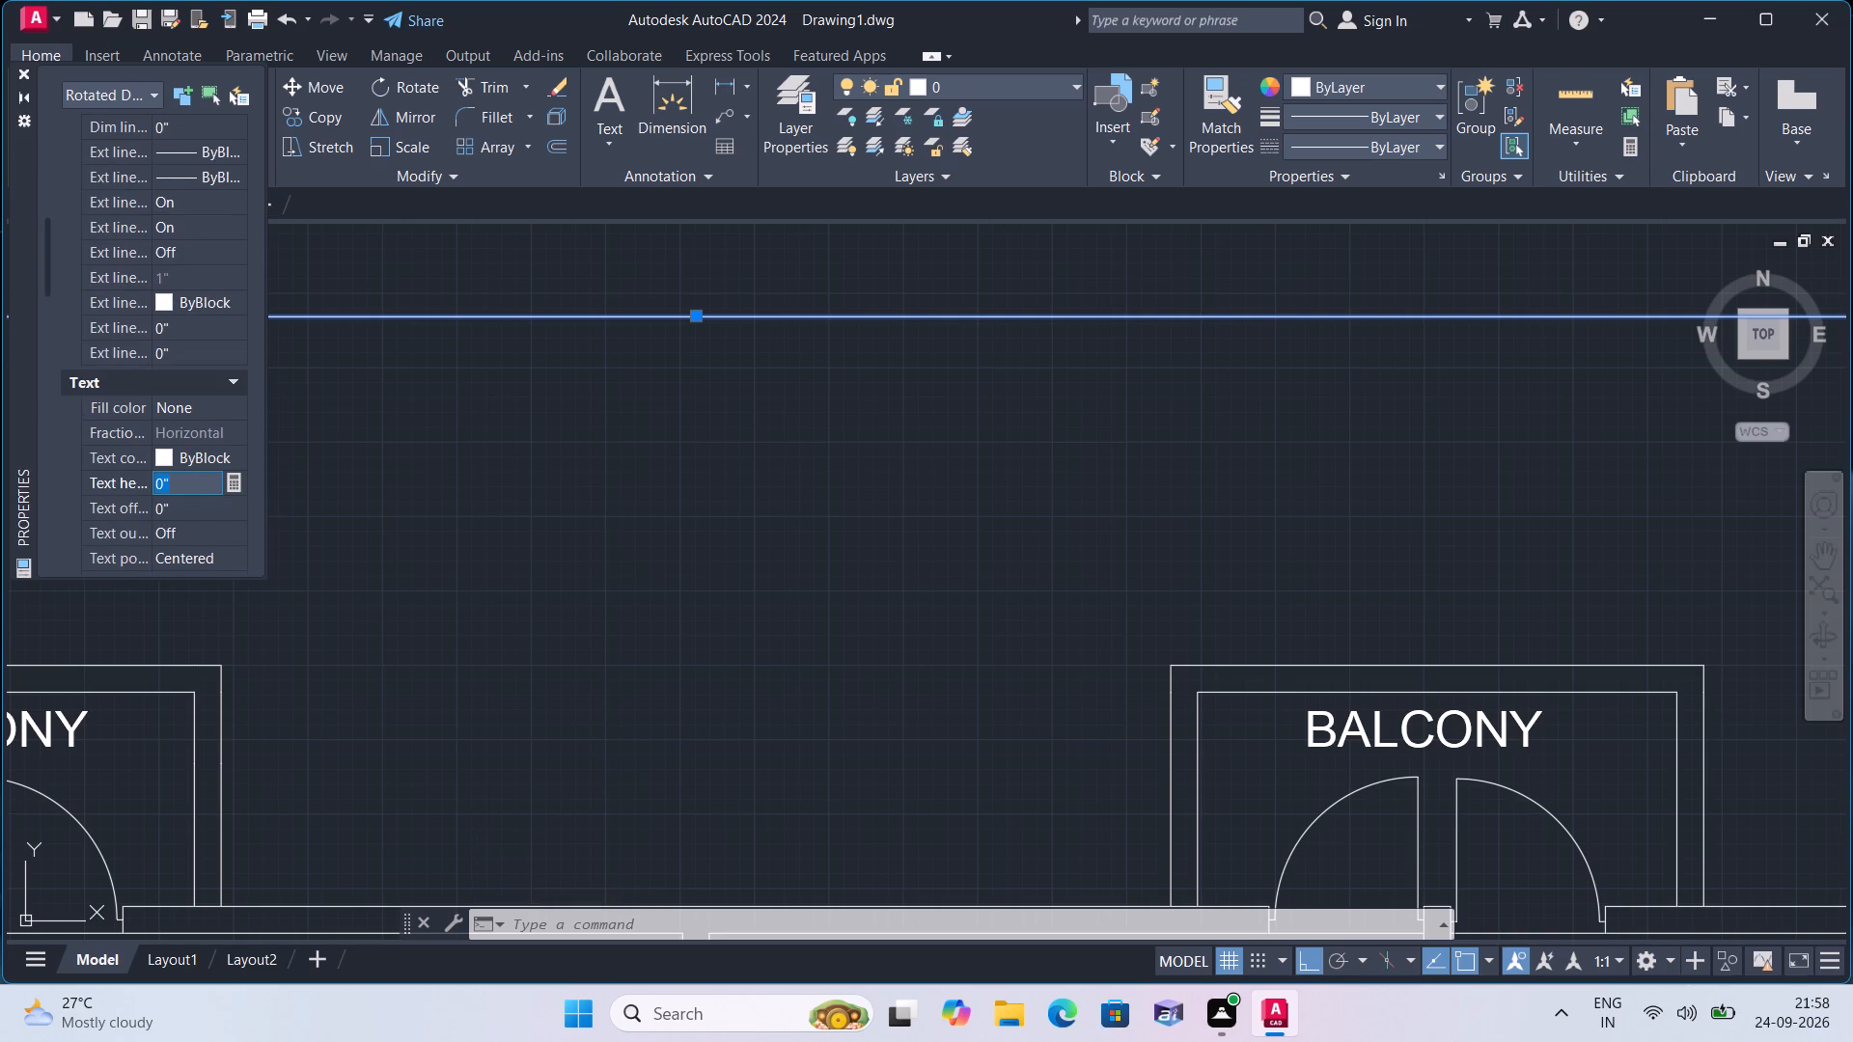
{"action": "key", "text": "BackSpace"}
{"action": "type", "text": "6\""}
{"action": "left_click", "coordinate": [575, 497]}
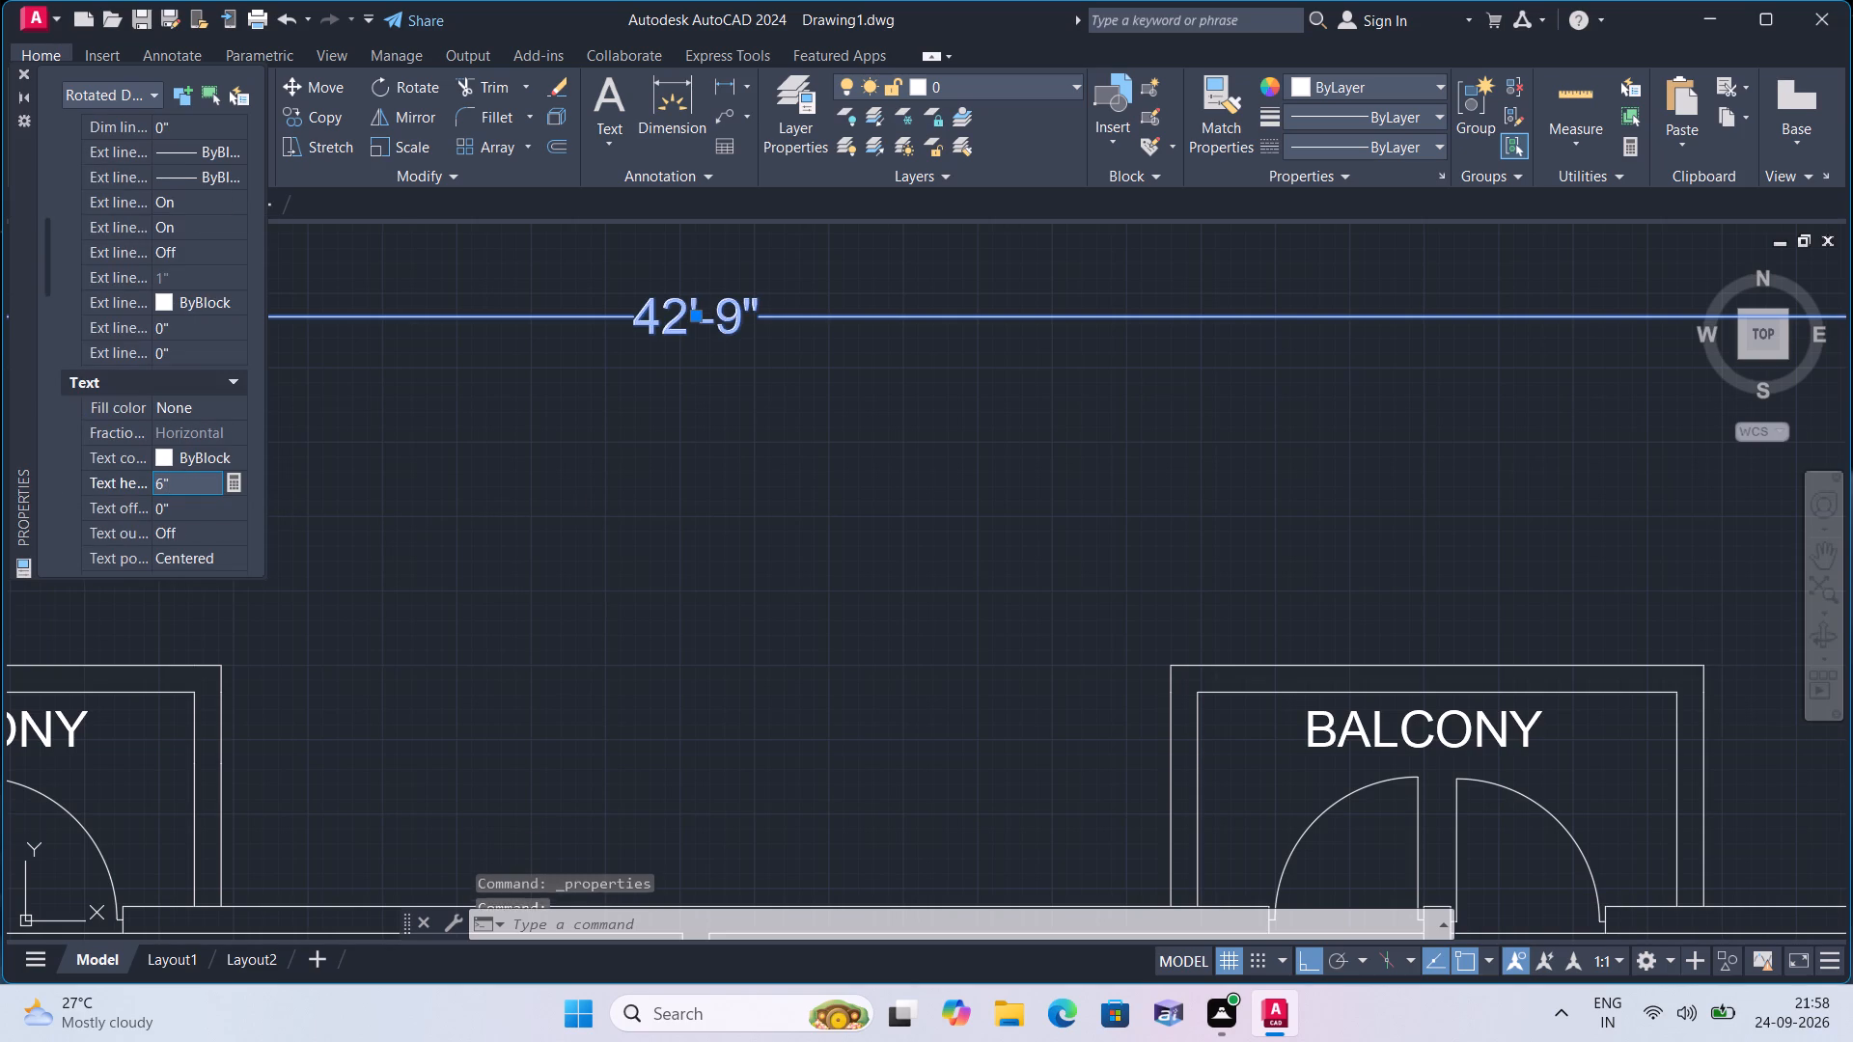
{"action": "left_click", "coordinate": [23, 70]}
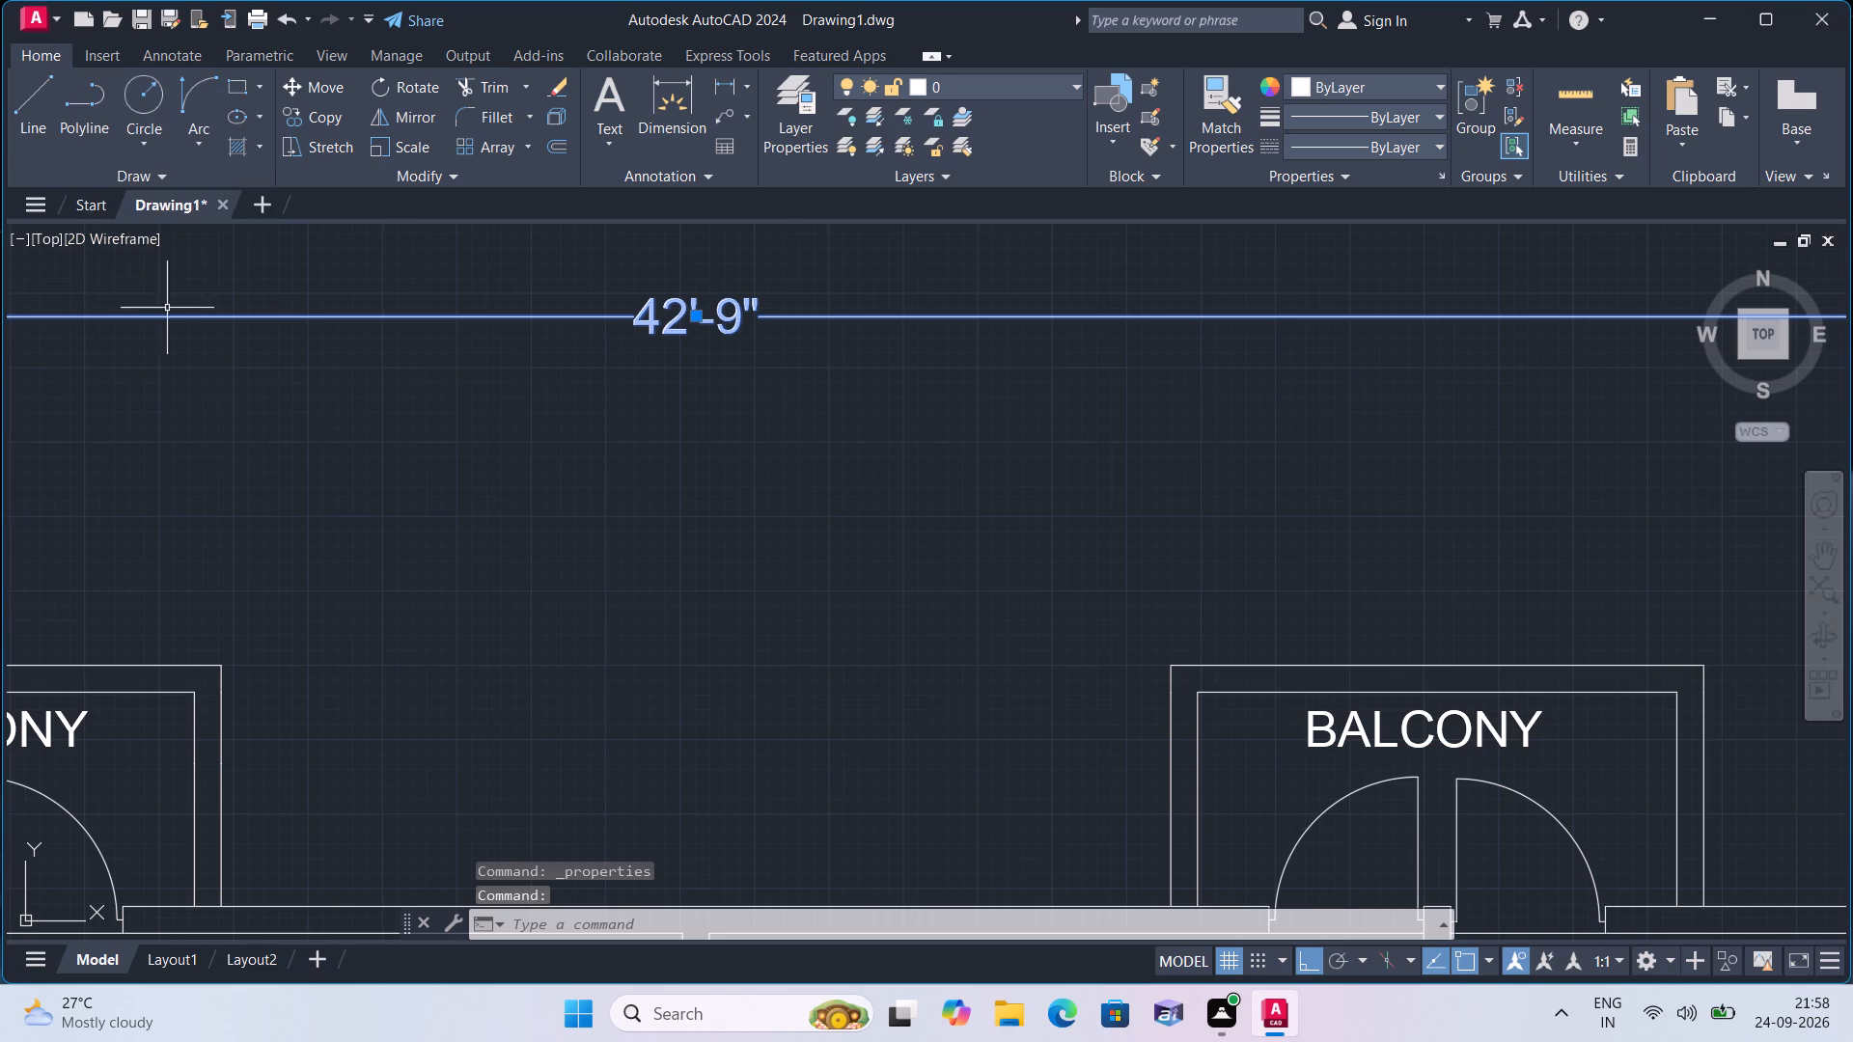
{"action": "key", "text": "Escape"}
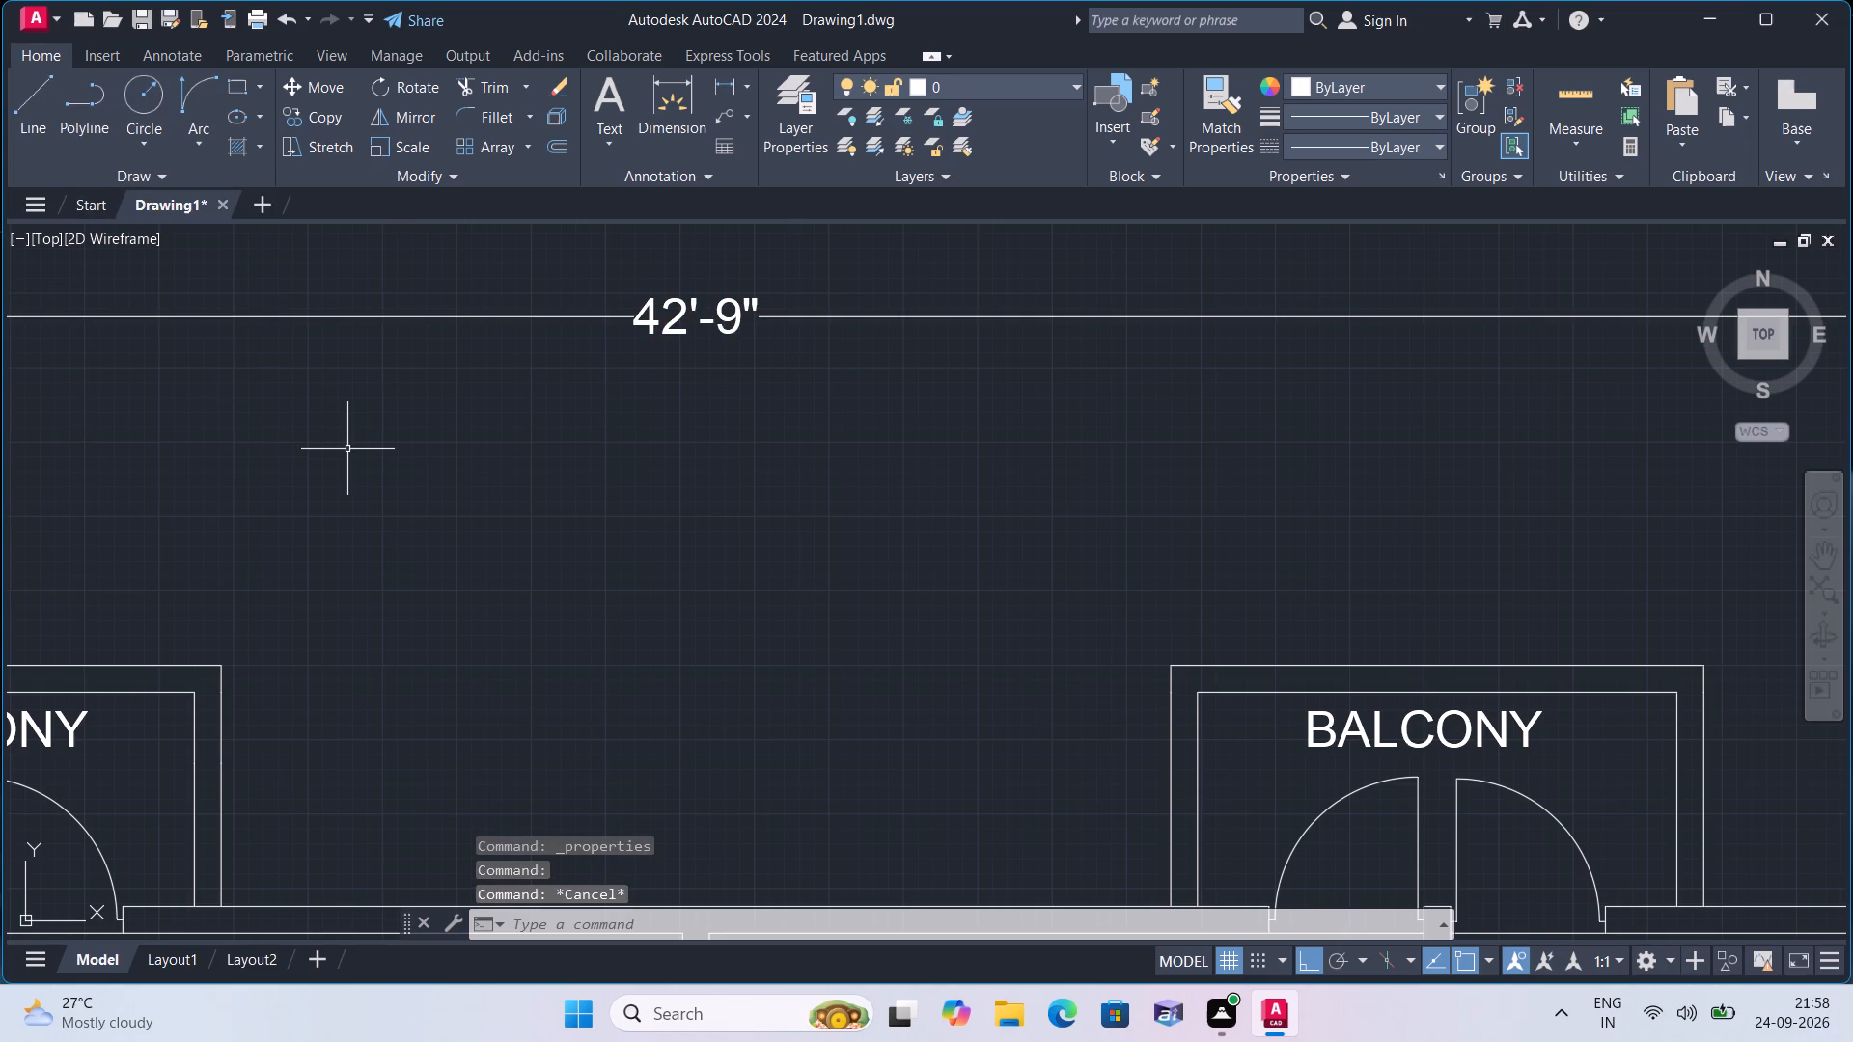
Override the overall width dimension's text with 43'.
{"action": "scroll", "coordinate": [347, 449], "scroll_direction": "down", "scroll_amount": 1}
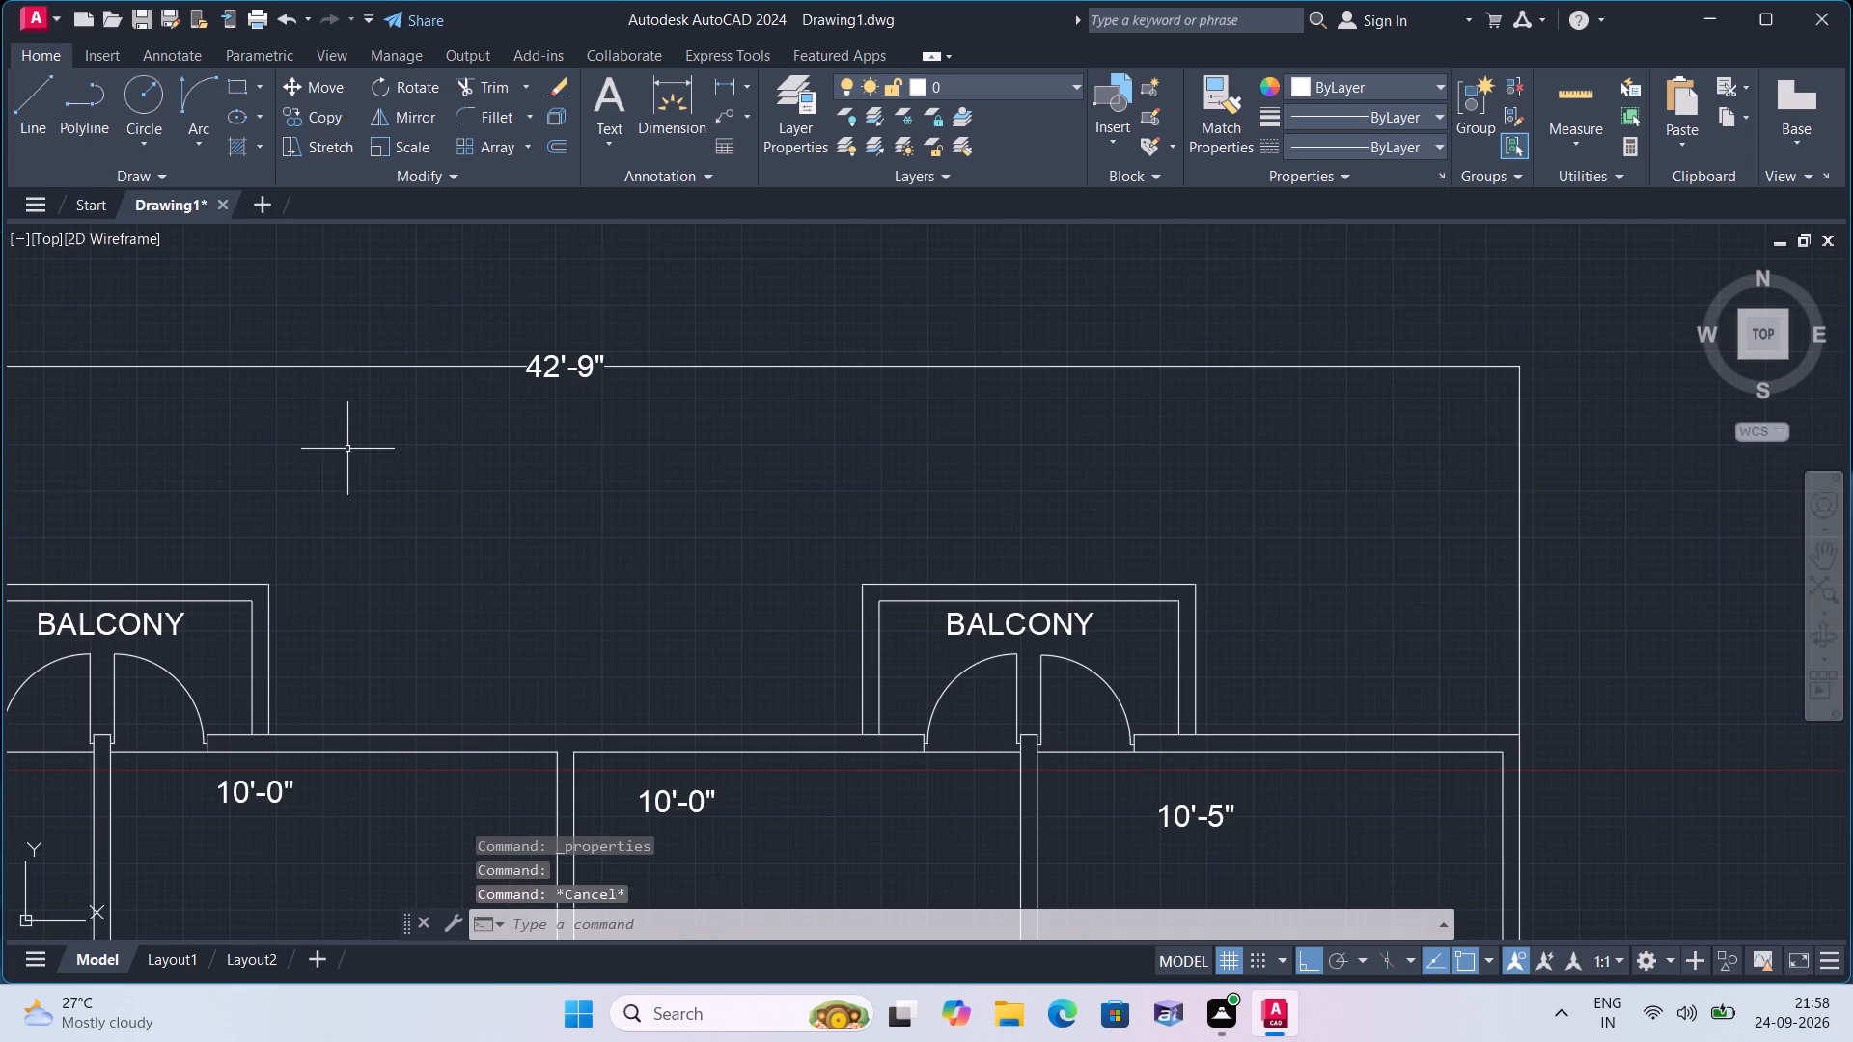
{"action": "scroll", "coordinate": [347, 449], "scroll_direction": "up", "scroll_amount": 1}
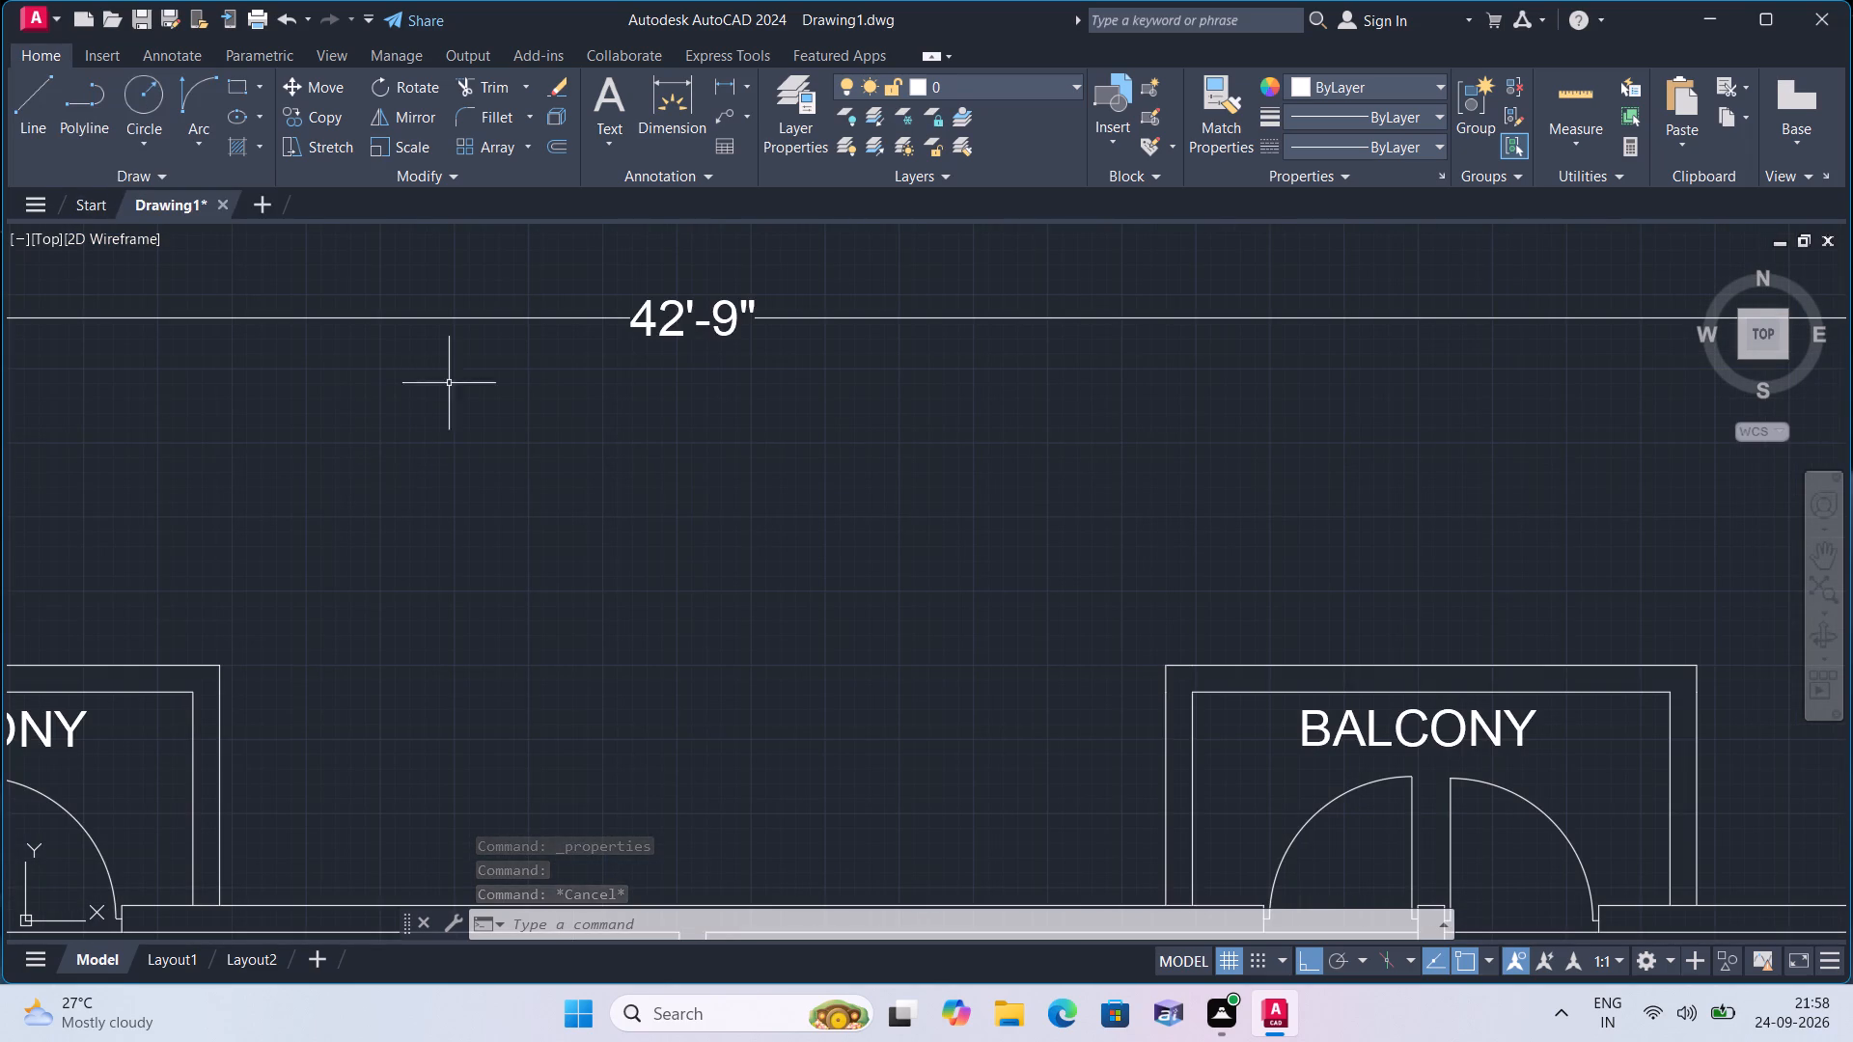
{"action": "triple_click", "coordinate": [654, 311]}
{"action": "triple_click", "coordinate": [656, 316]}
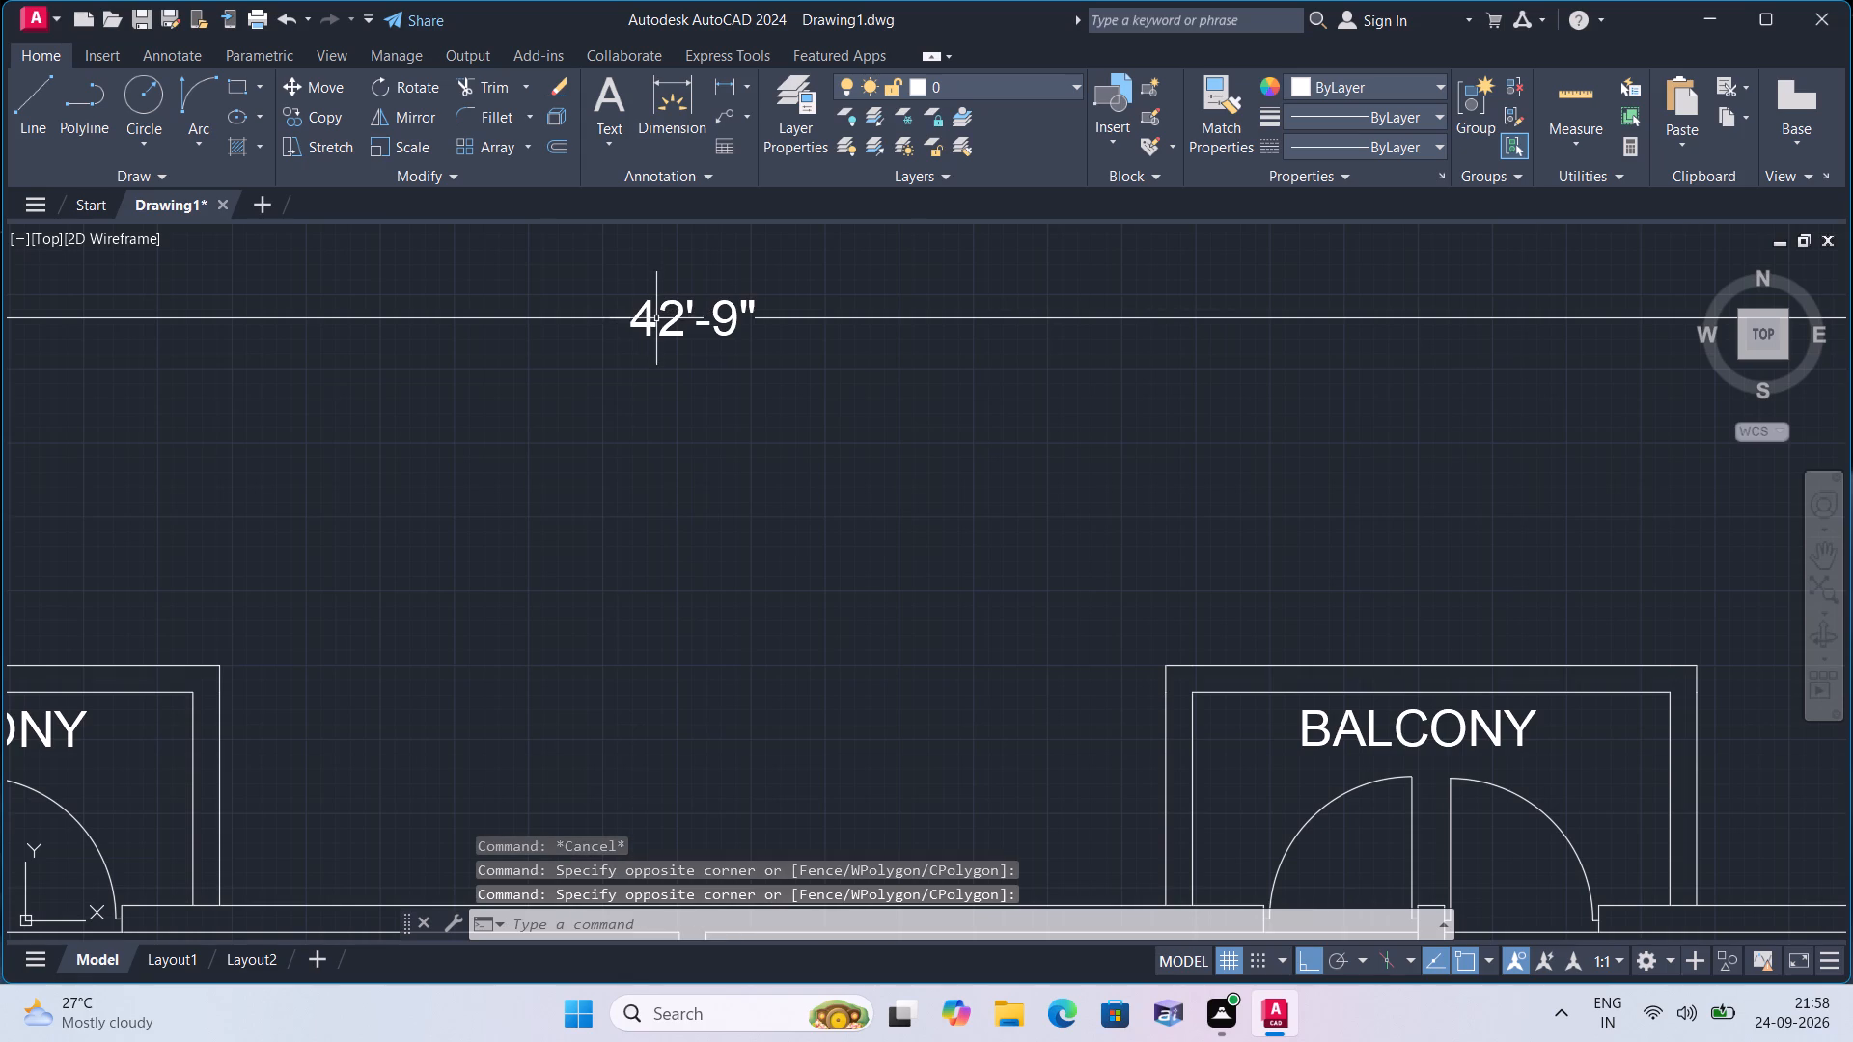
{"action": "left_click", "coordinate": [656, 318]}
{"action": "double_click", "coordinate": [650, 314]}
{"action": "left_click", "coordinate": [673, 316]}
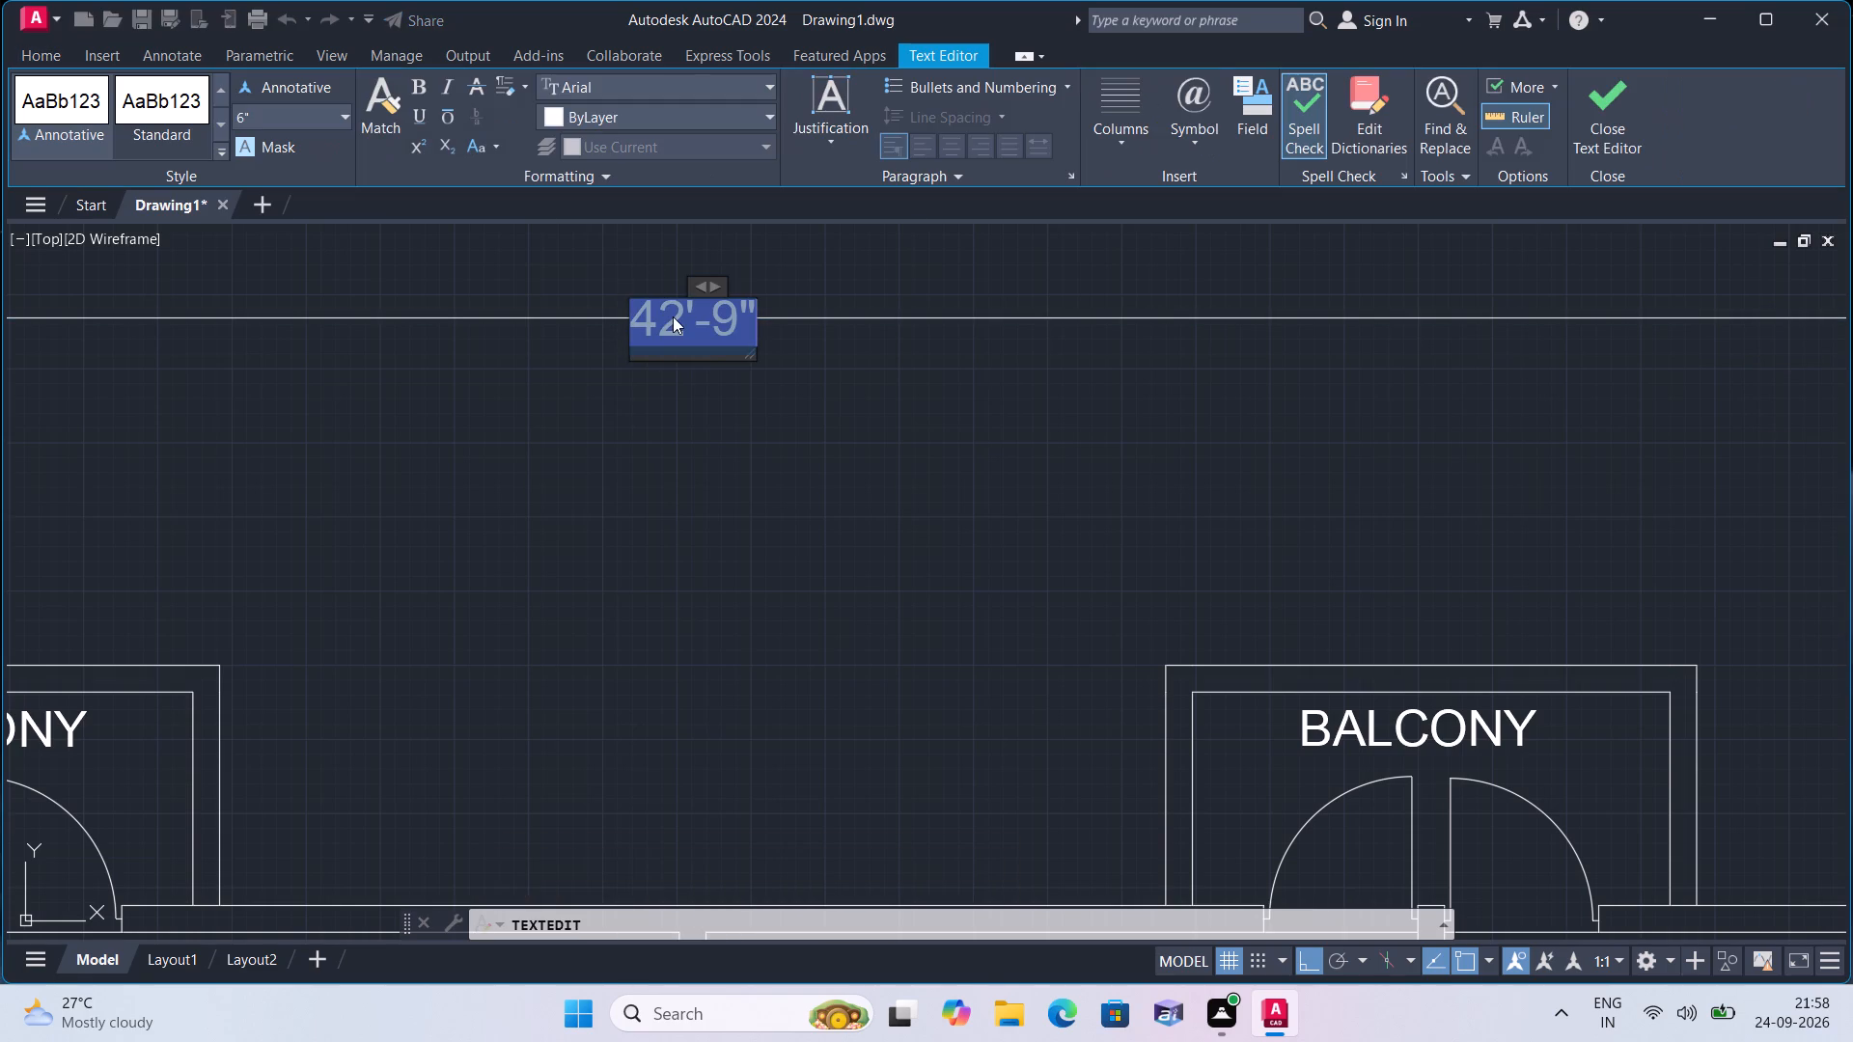
{"action": "key", "text": "BackSpace"}
{"action": "type", "text": "43"}
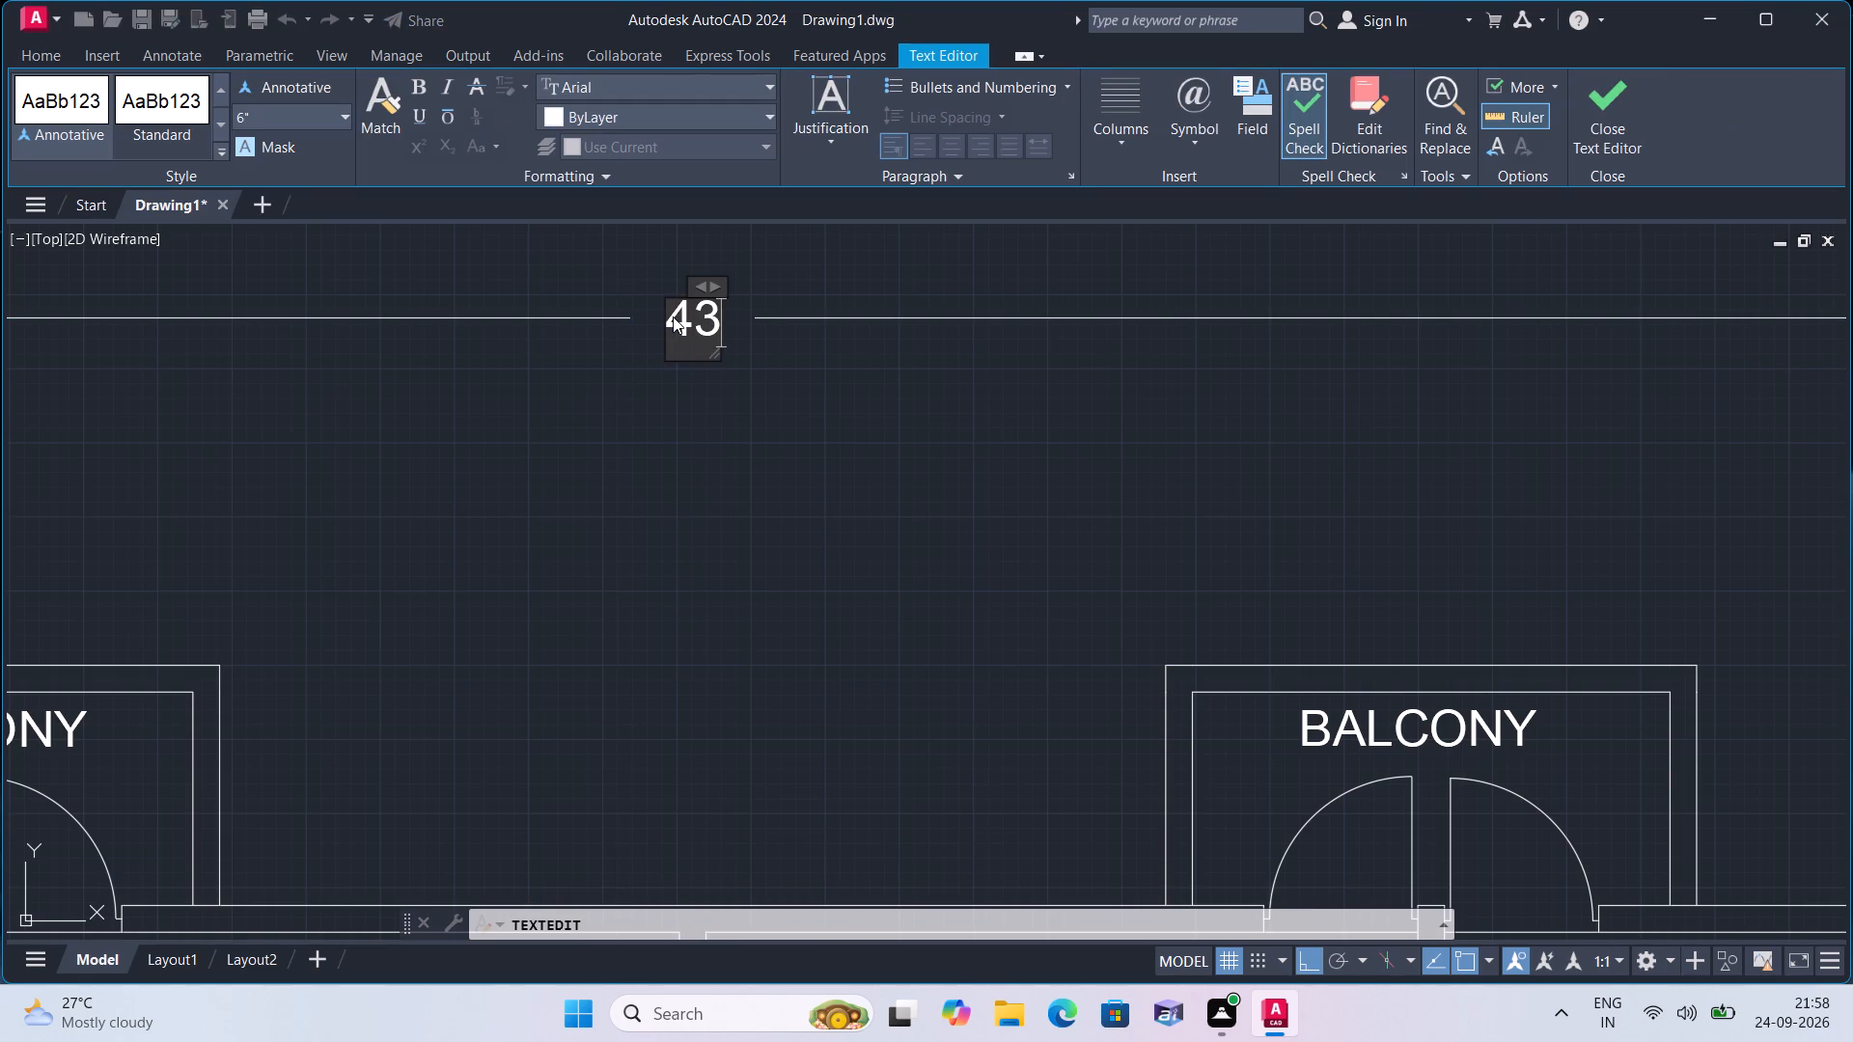
{"action": "key", "text": "apostrophe"}
{"action": "left_click", "coordinate": [650, 404]}
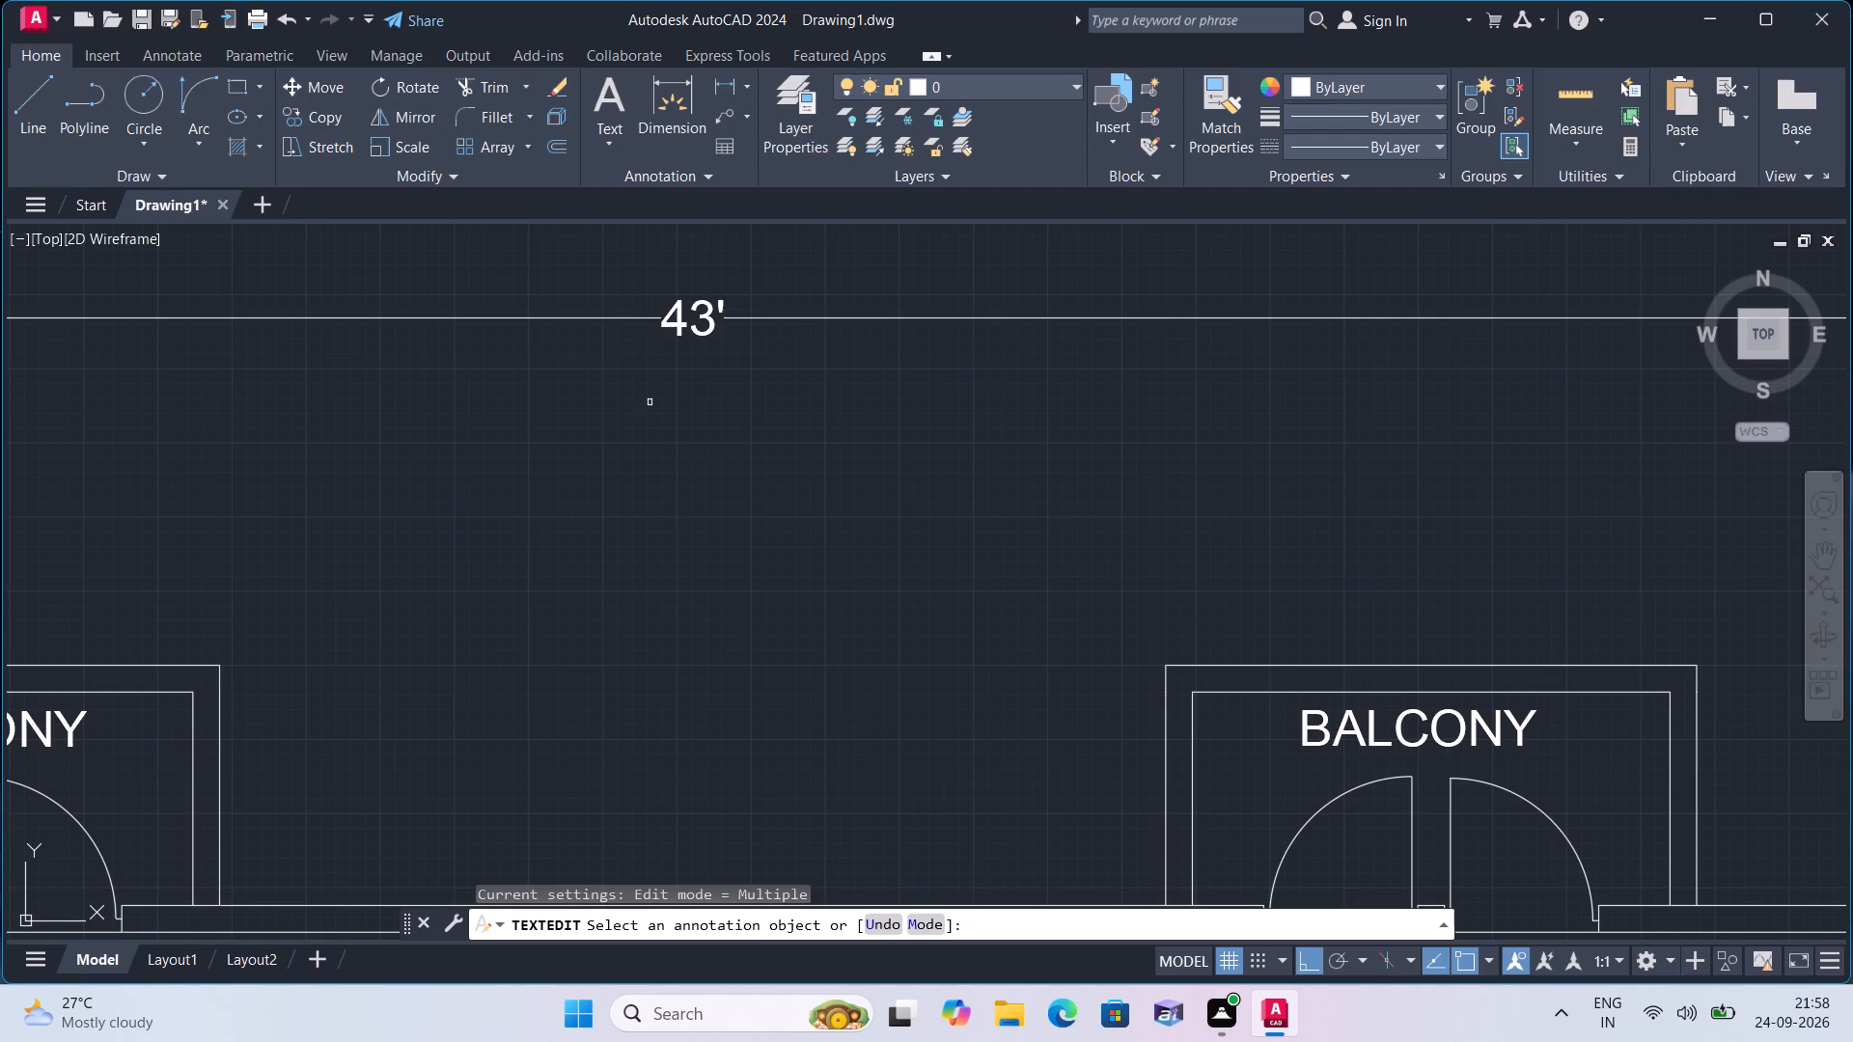
{"action": "key", "text": "Escape"}
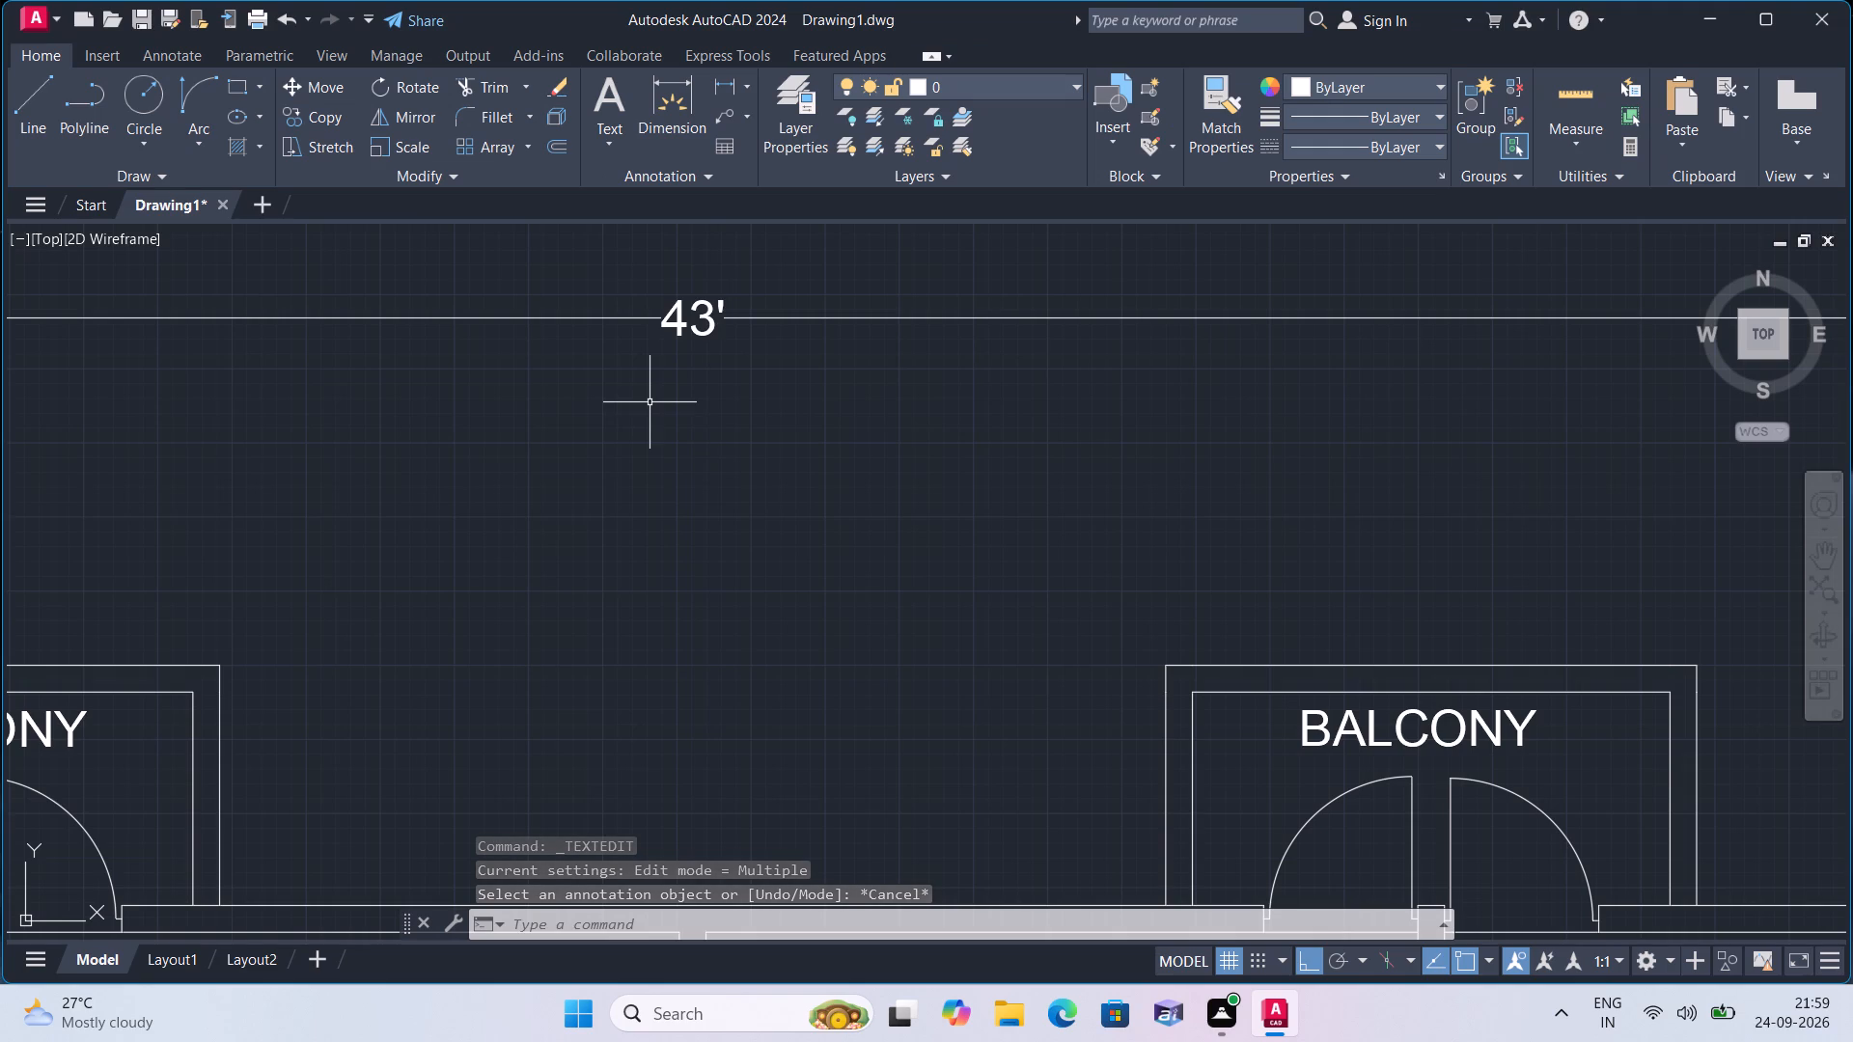
Examine the plan from the overall width dimension down through the bedrooms to the lower rooms, checking label placement.
{"action": "scroll", "coordinate": [657, 387], "scroll_direction": "down", "scroll_amount": 1}
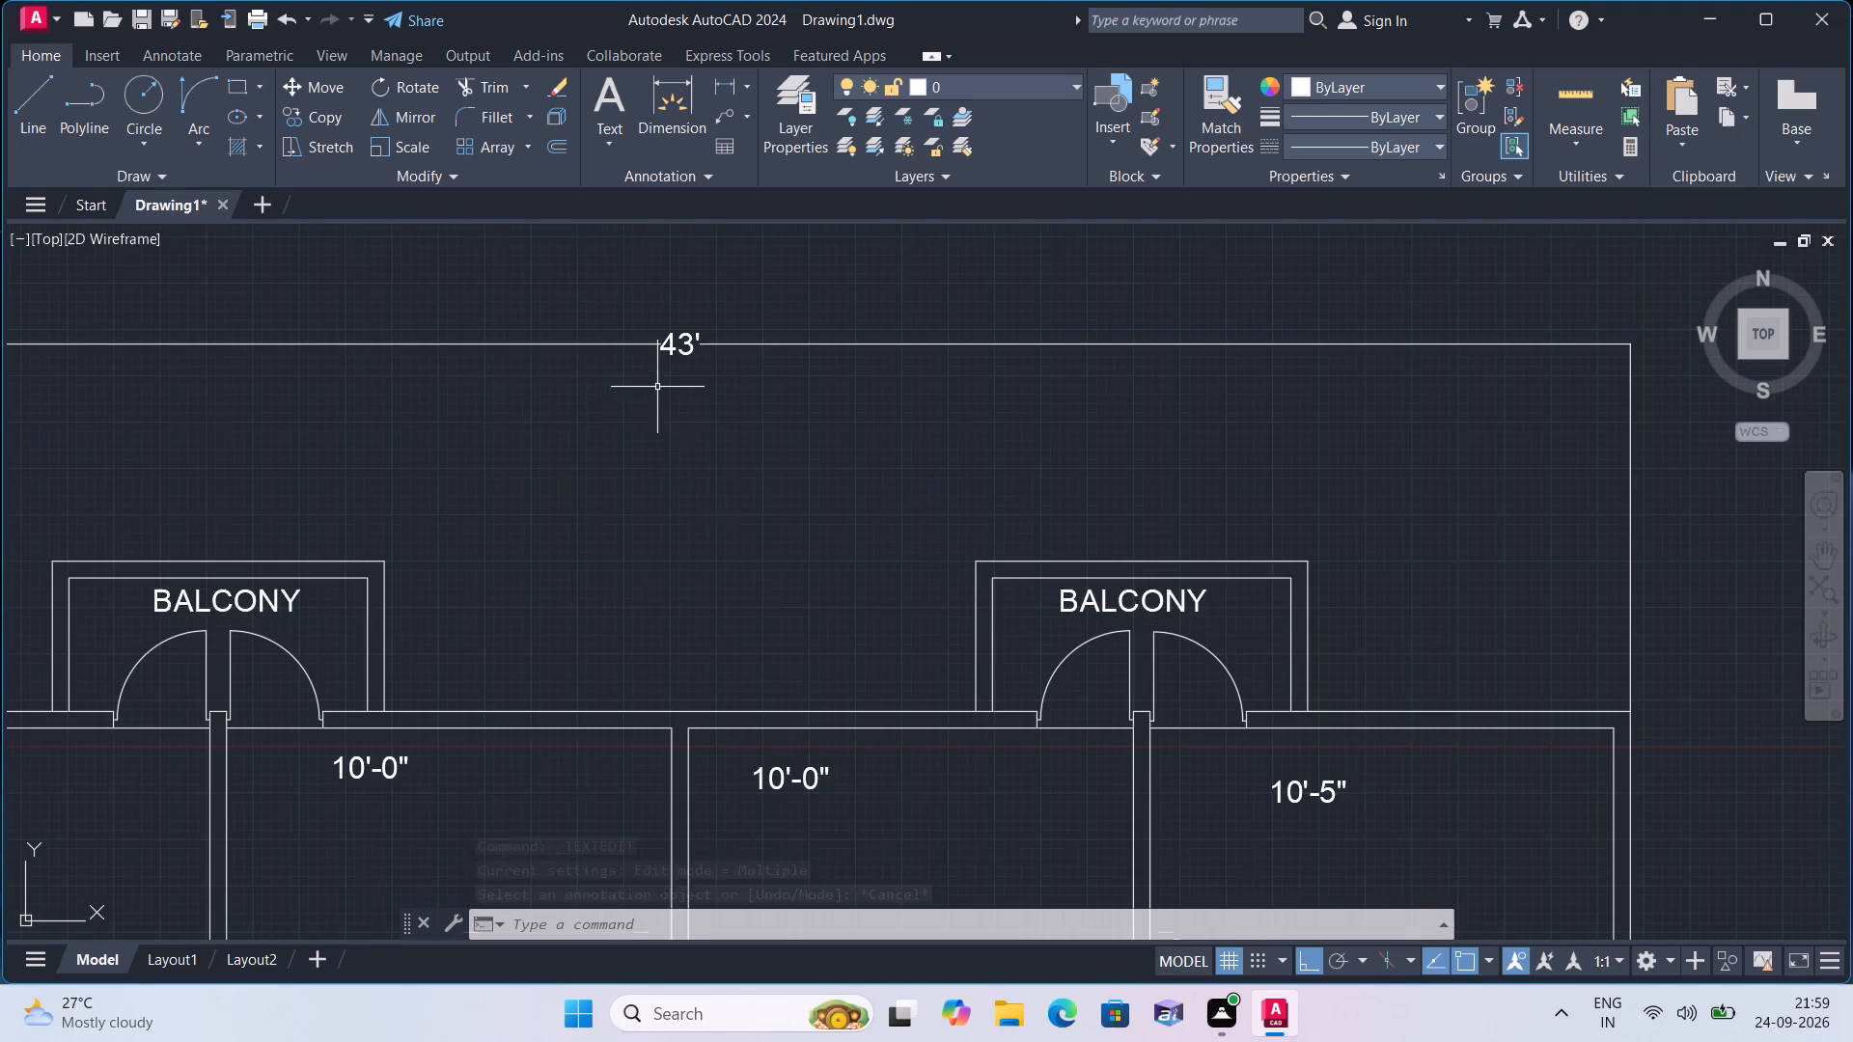
{"action": "middle_click_drag", "start_coordinate": [660, 425], "coordinate": [710, 409]}
{"action": "scroll", "coordinate": [660, 425], "scroll_direction": "down", "scroll_amount": 1}
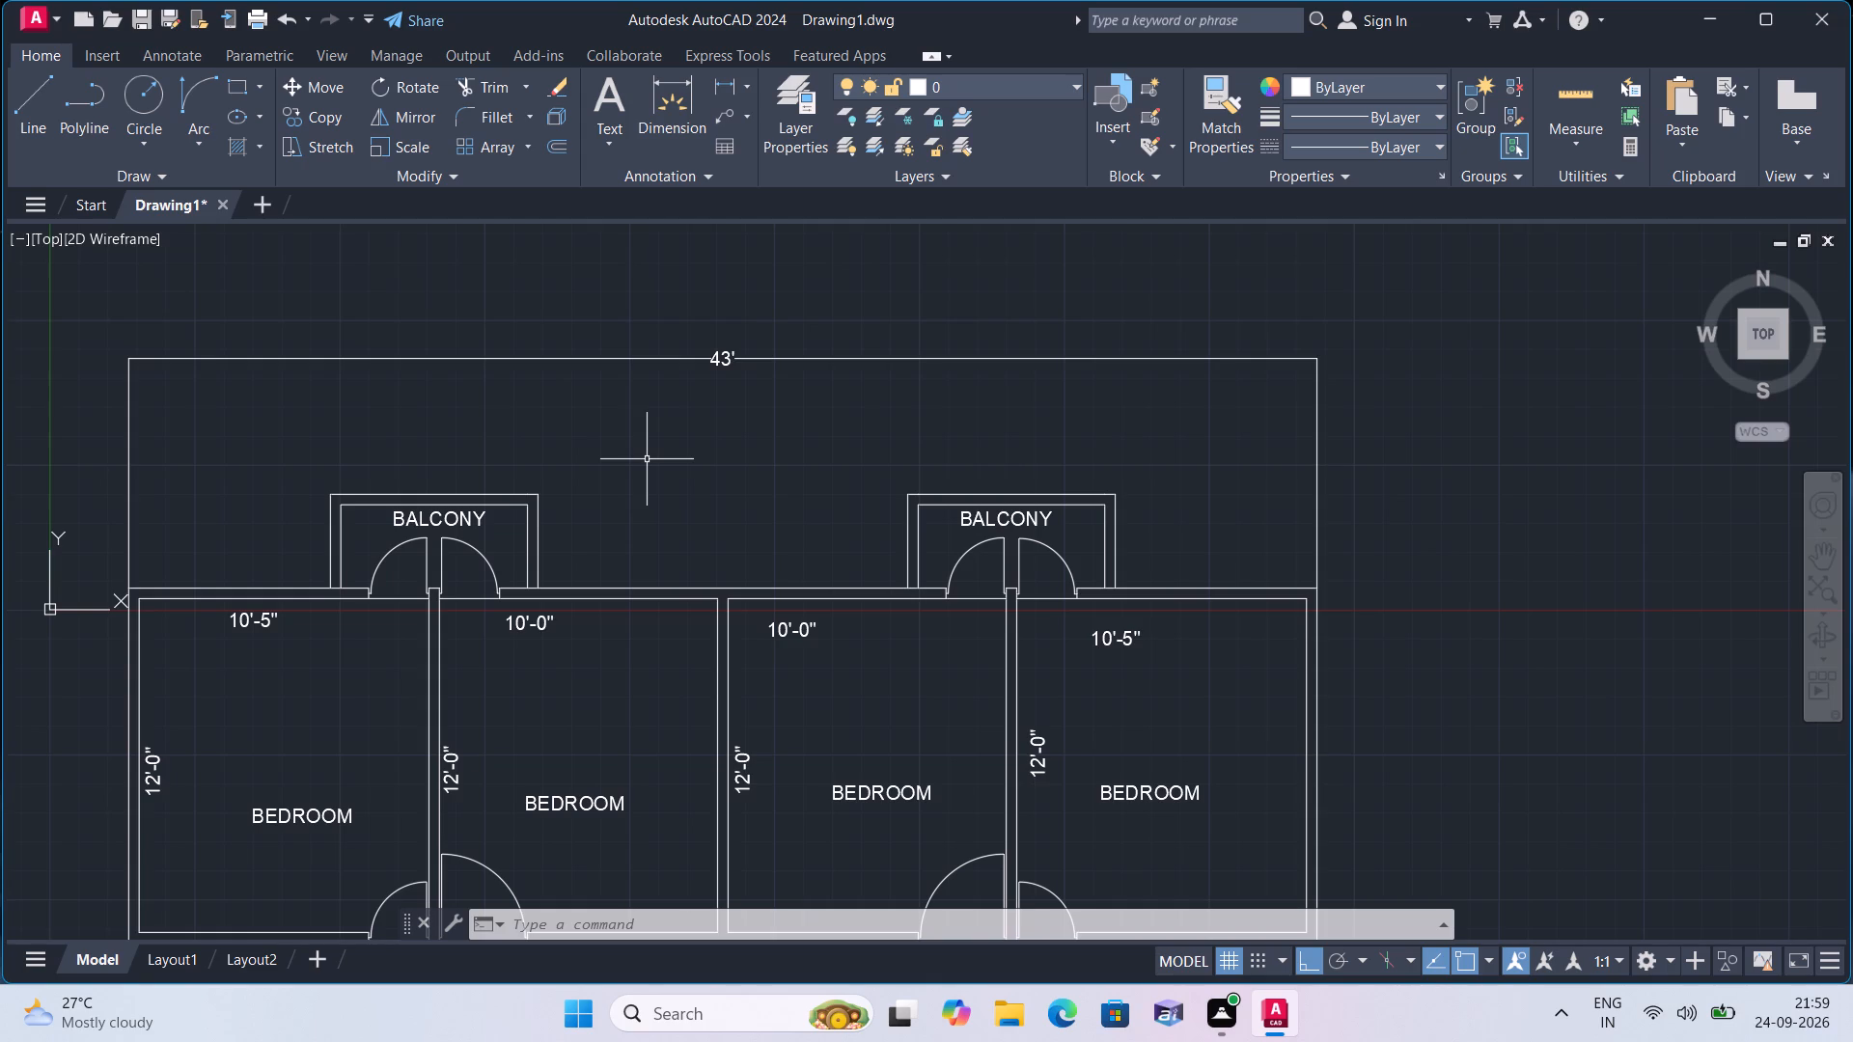
{"action": "middle_click_drag", "start_coordinate": [576, 573], "coordinate": [657, 574]}
{"action": "middle_click_drag", "start_coordinate": [657, 574], "coordinate": [756, 478]}
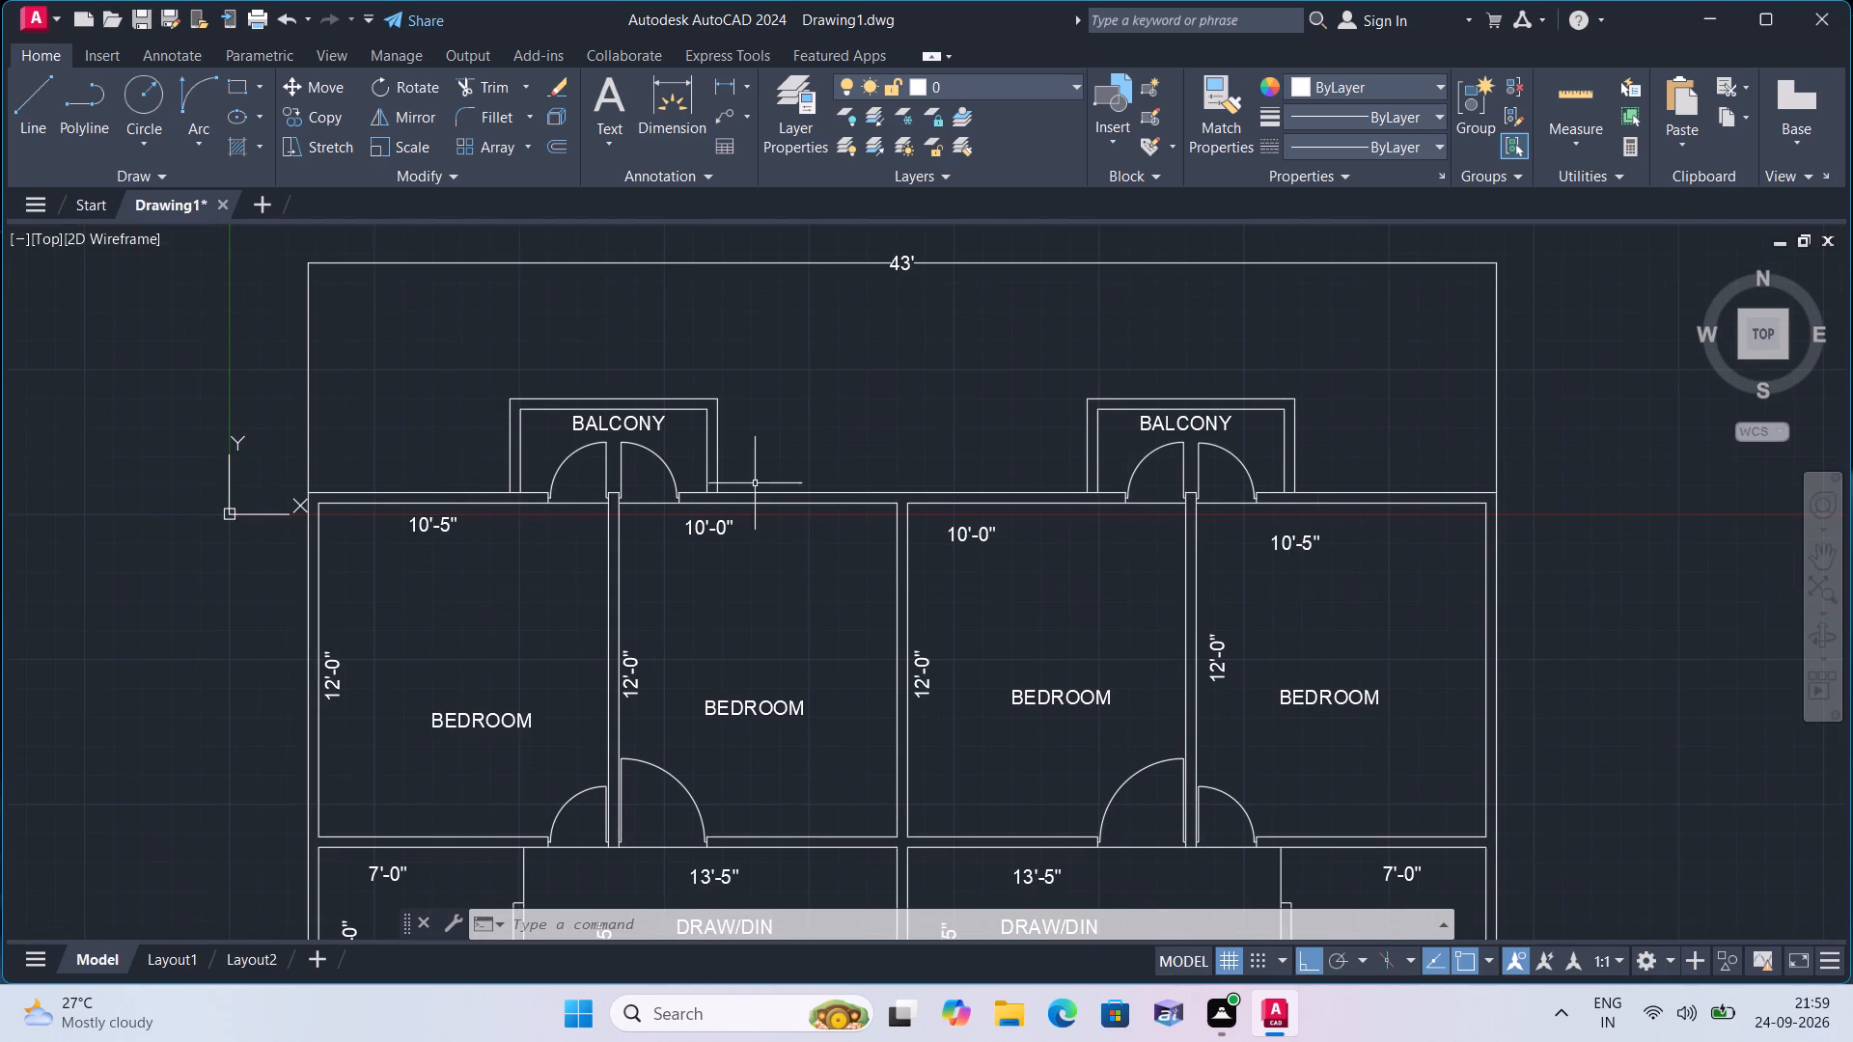
{"action": "scroll", "coordinate": [546, 500], "scroll_direction": "up", "scroll_amount": 1}
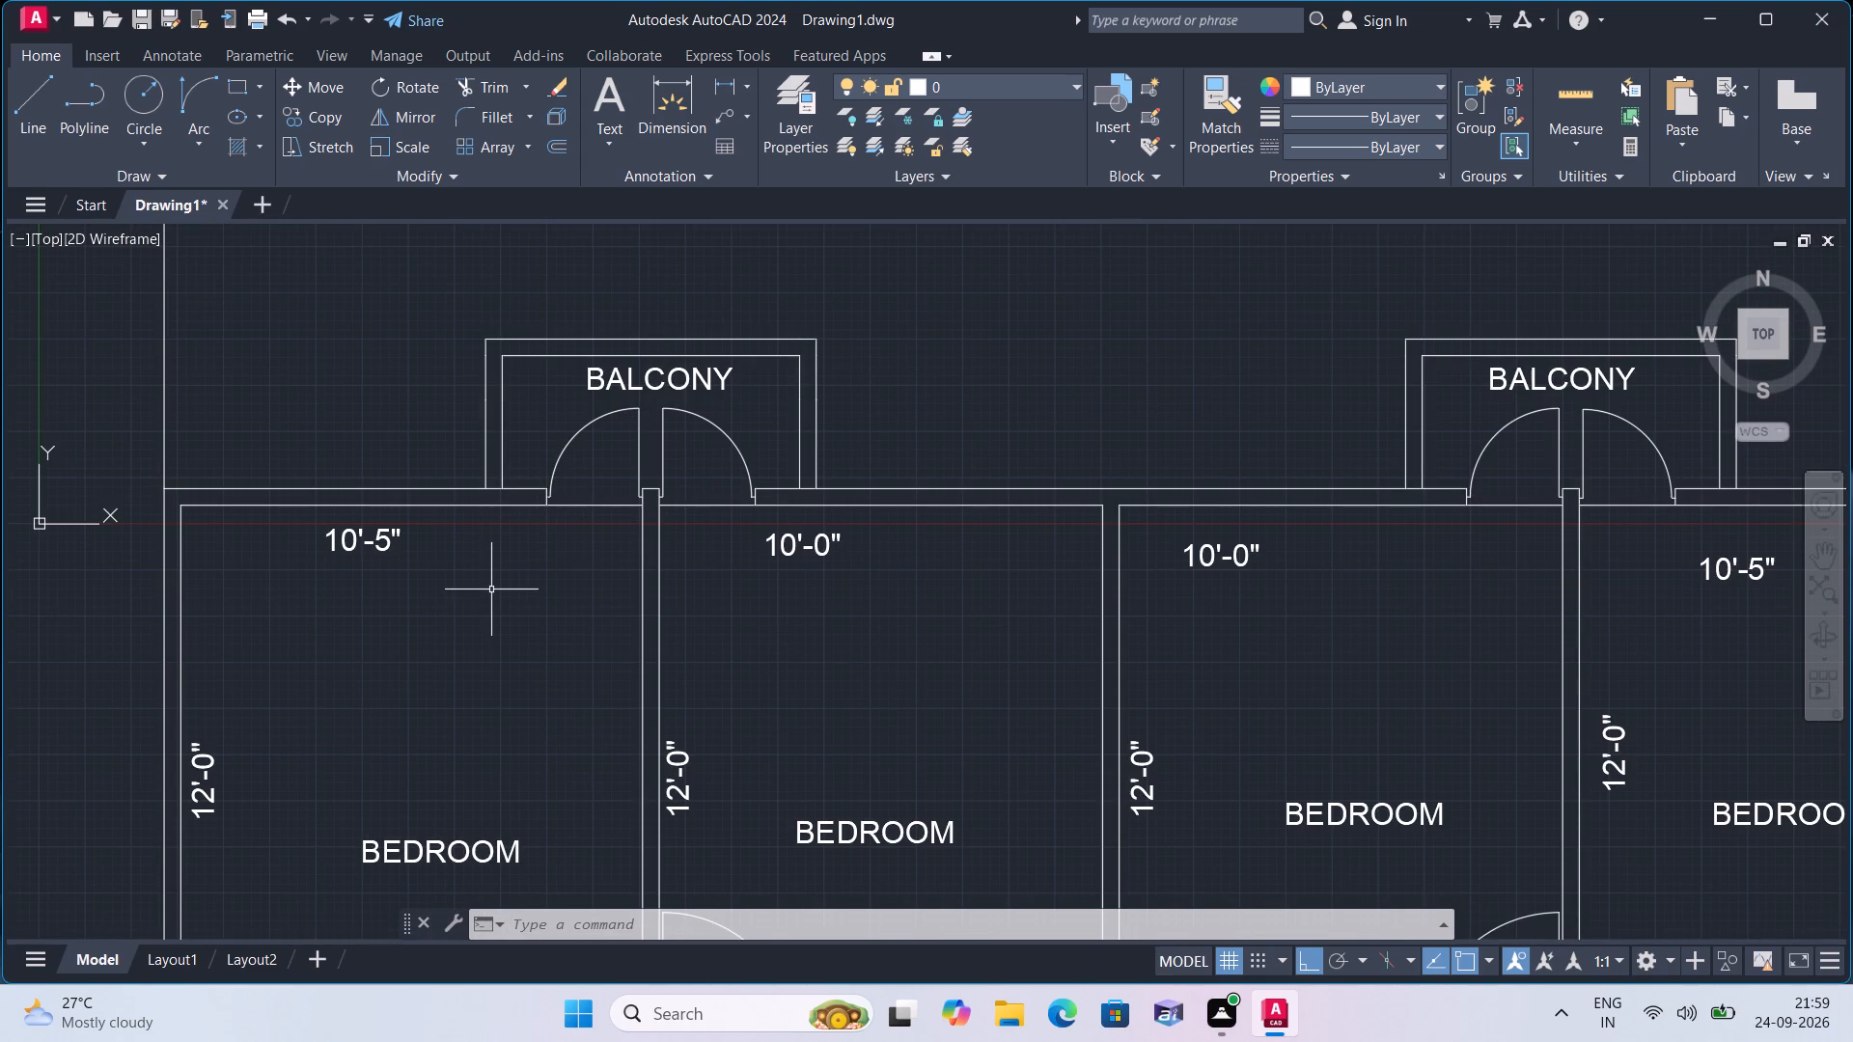
{"action": "middle_click_drag", "start_coordinate": [491, 591], "coordinate": [495, 505]}
{"action": "scroll", "coordinate": [515, 623], "scroll_direction": "down", "scroll_amount": 1}
{"action": "middle_click_drag", "start_coordinate": [524, 638], "coordinate": [522, 614]}
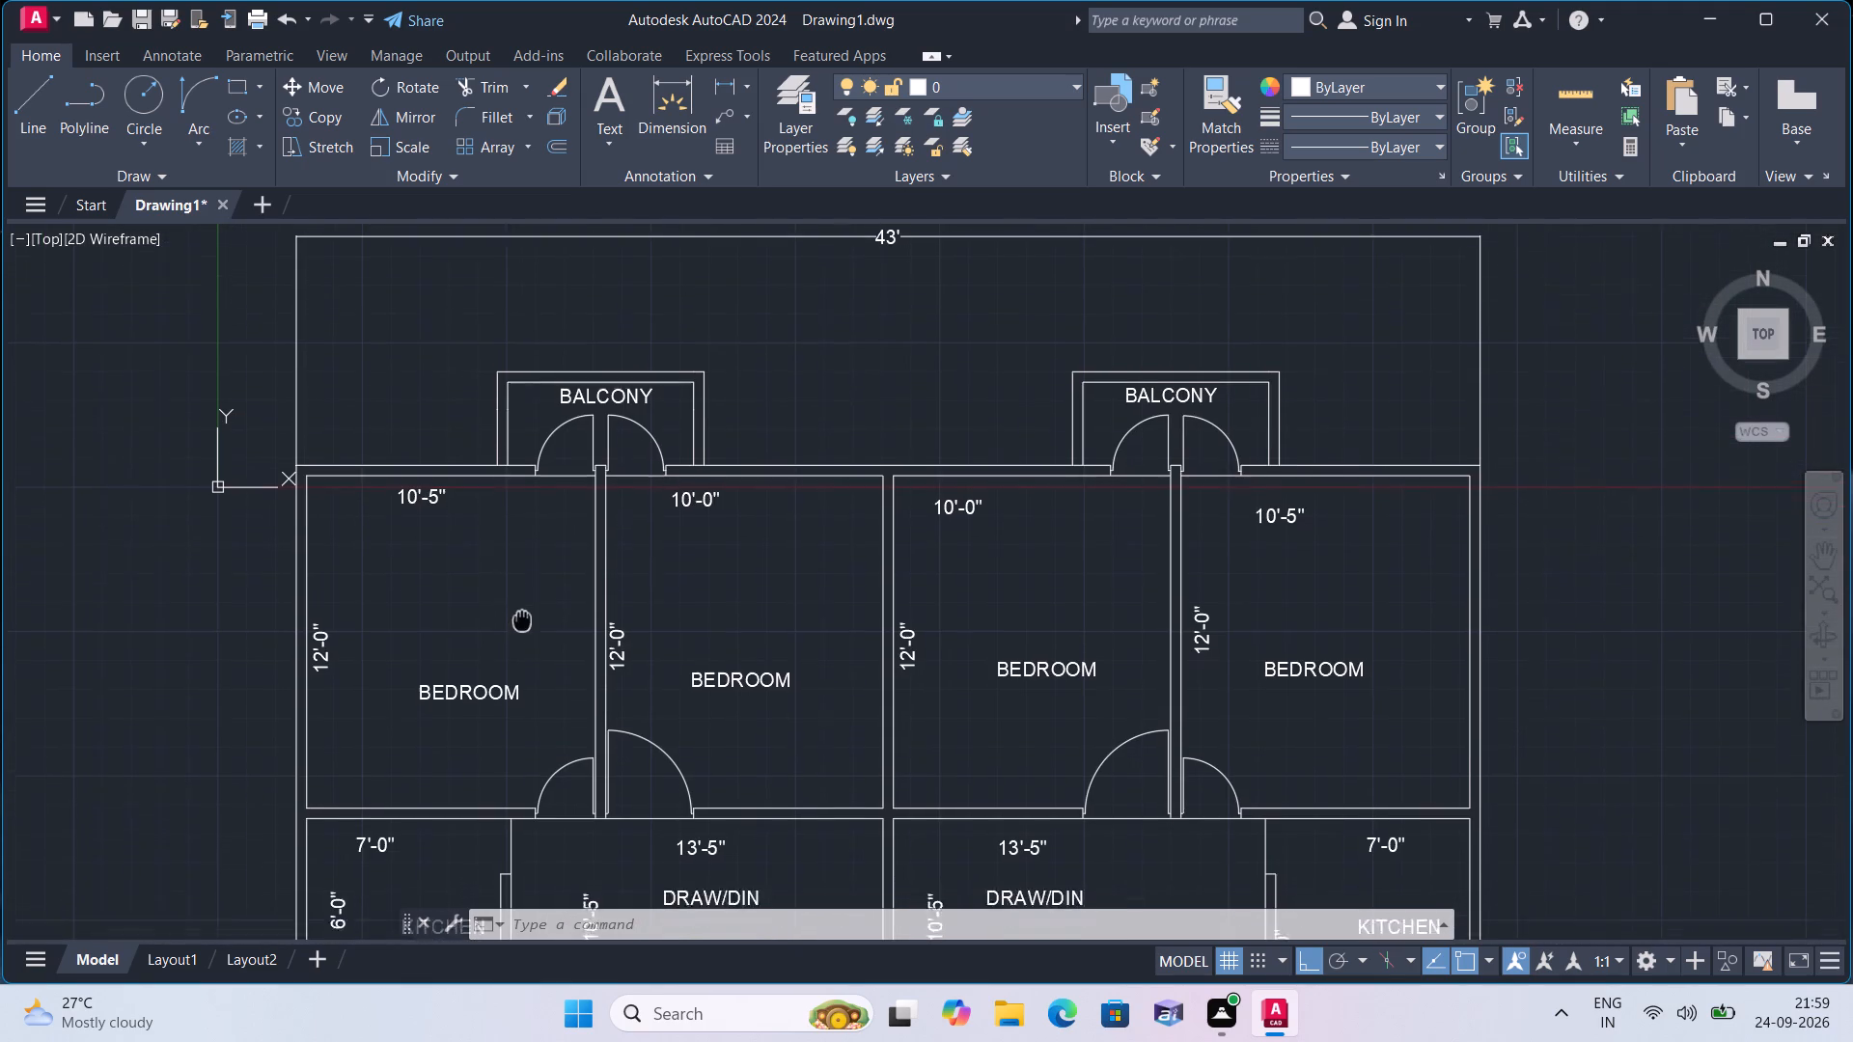
{"action": "middle_click_drag", "start_coordinate": [522, 614], "coordinate": [541, 459]}
{"action": "middle_click_drag", "start_coordinate": [509, 584], "coordinate": [490, 460]}
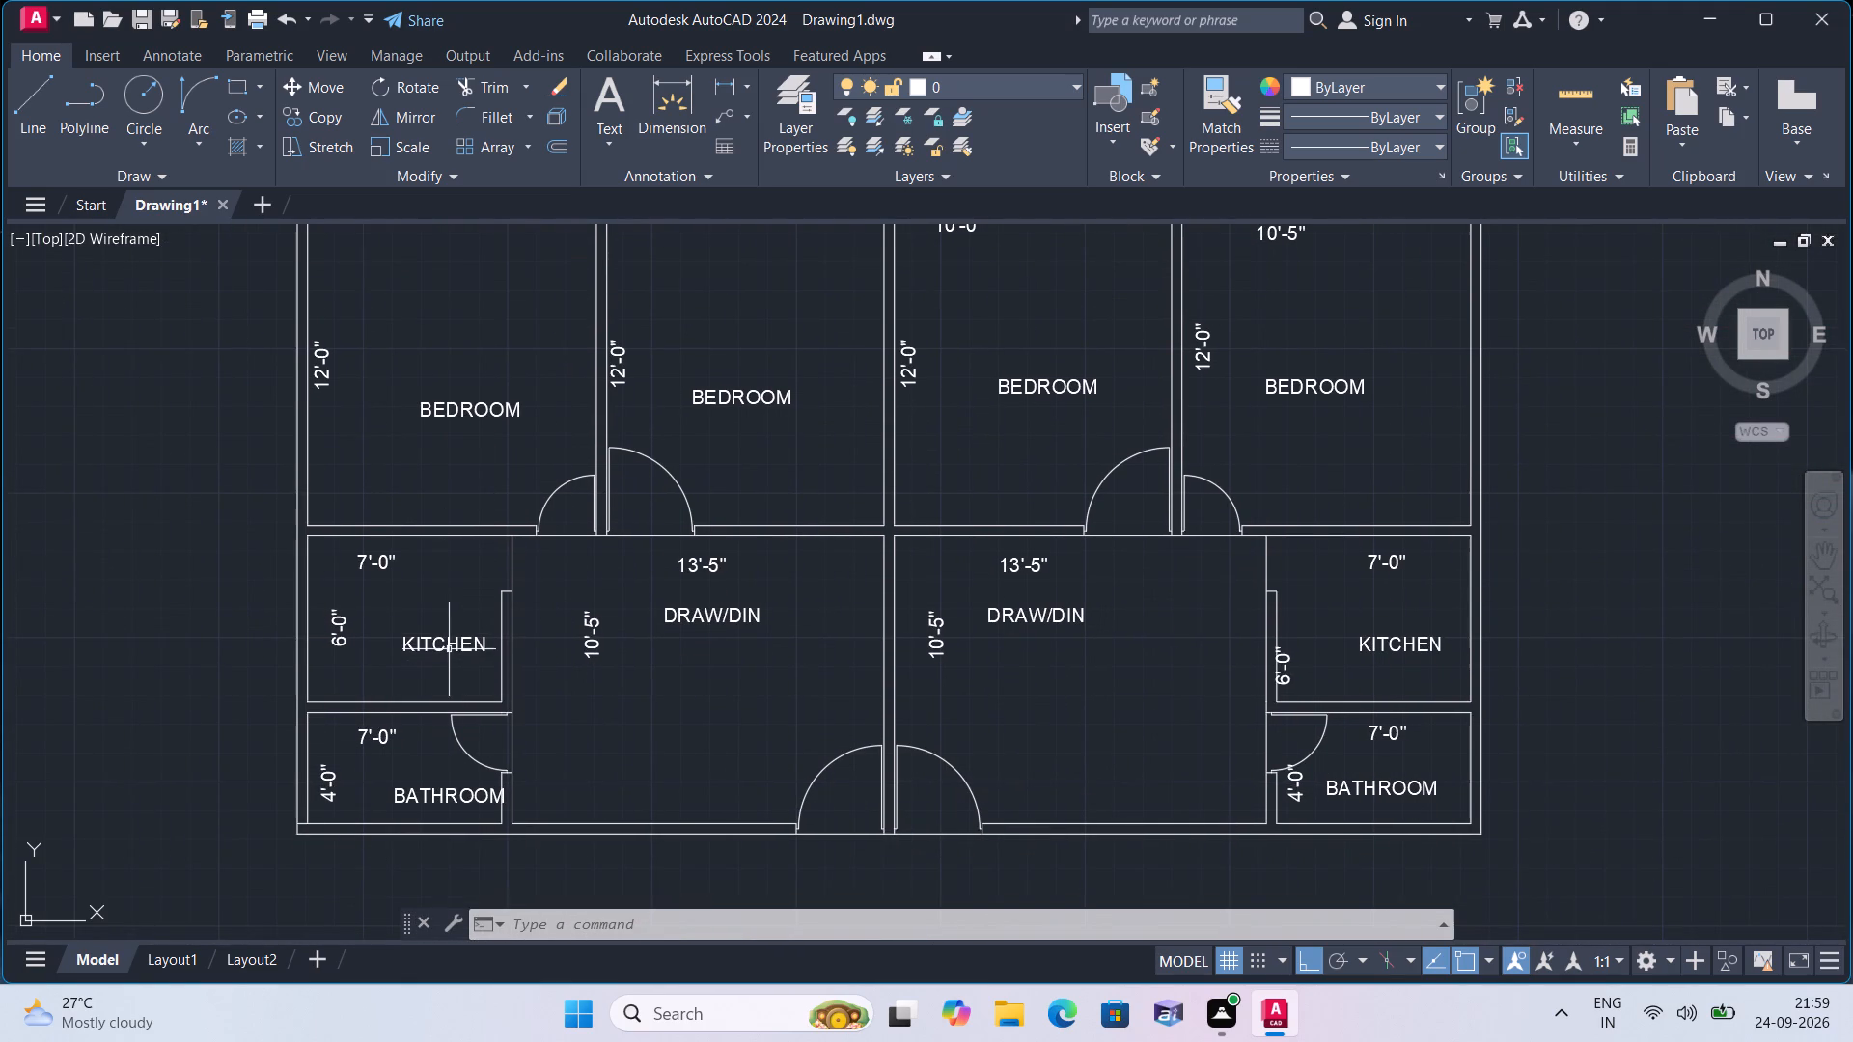
{"action": "middle_click_drag", "start_coordinate": [447, 647], "coordinate": [447, 524]}
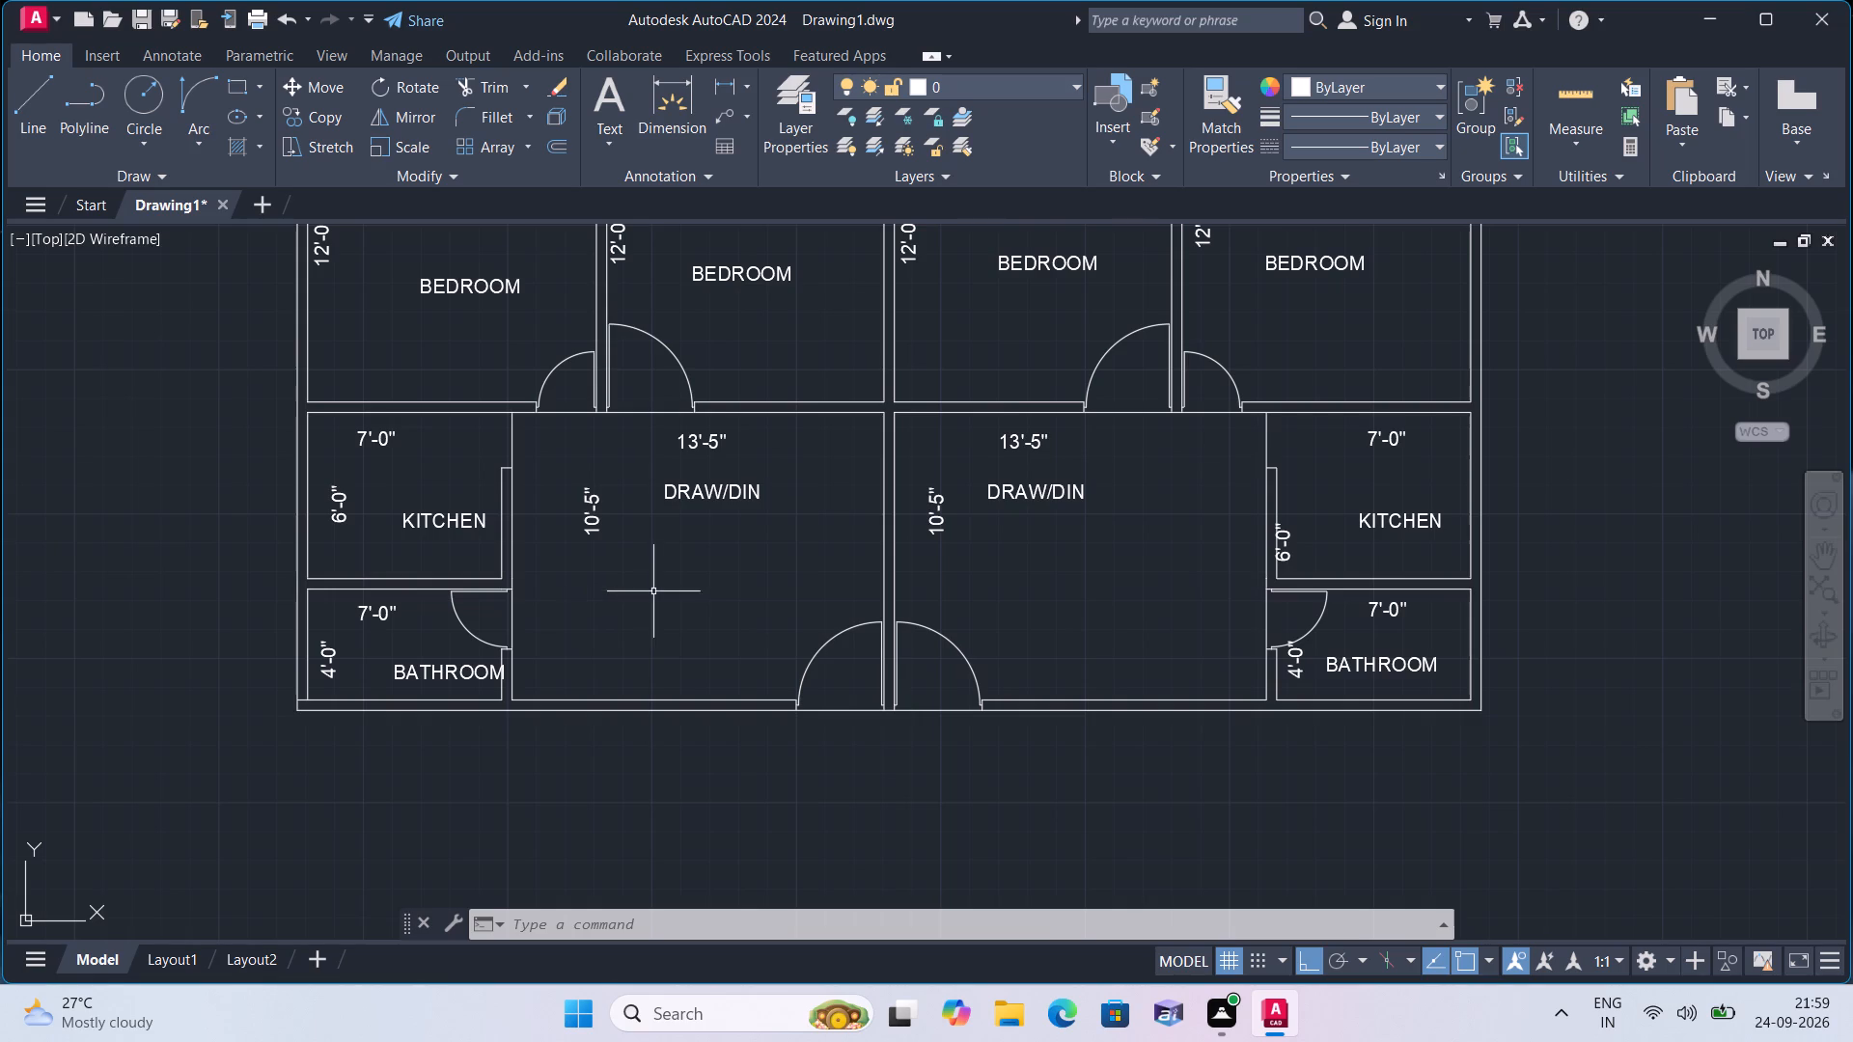
With Ortho off, move the left DRAW/DIN room's vertical 10'-5" label down beside the wall it shares with the kitchen and bathroom.
{"action": "left_click", "coordinate": [586, 514]}
{"action": "left_click", "coordinate": [586, 538]}
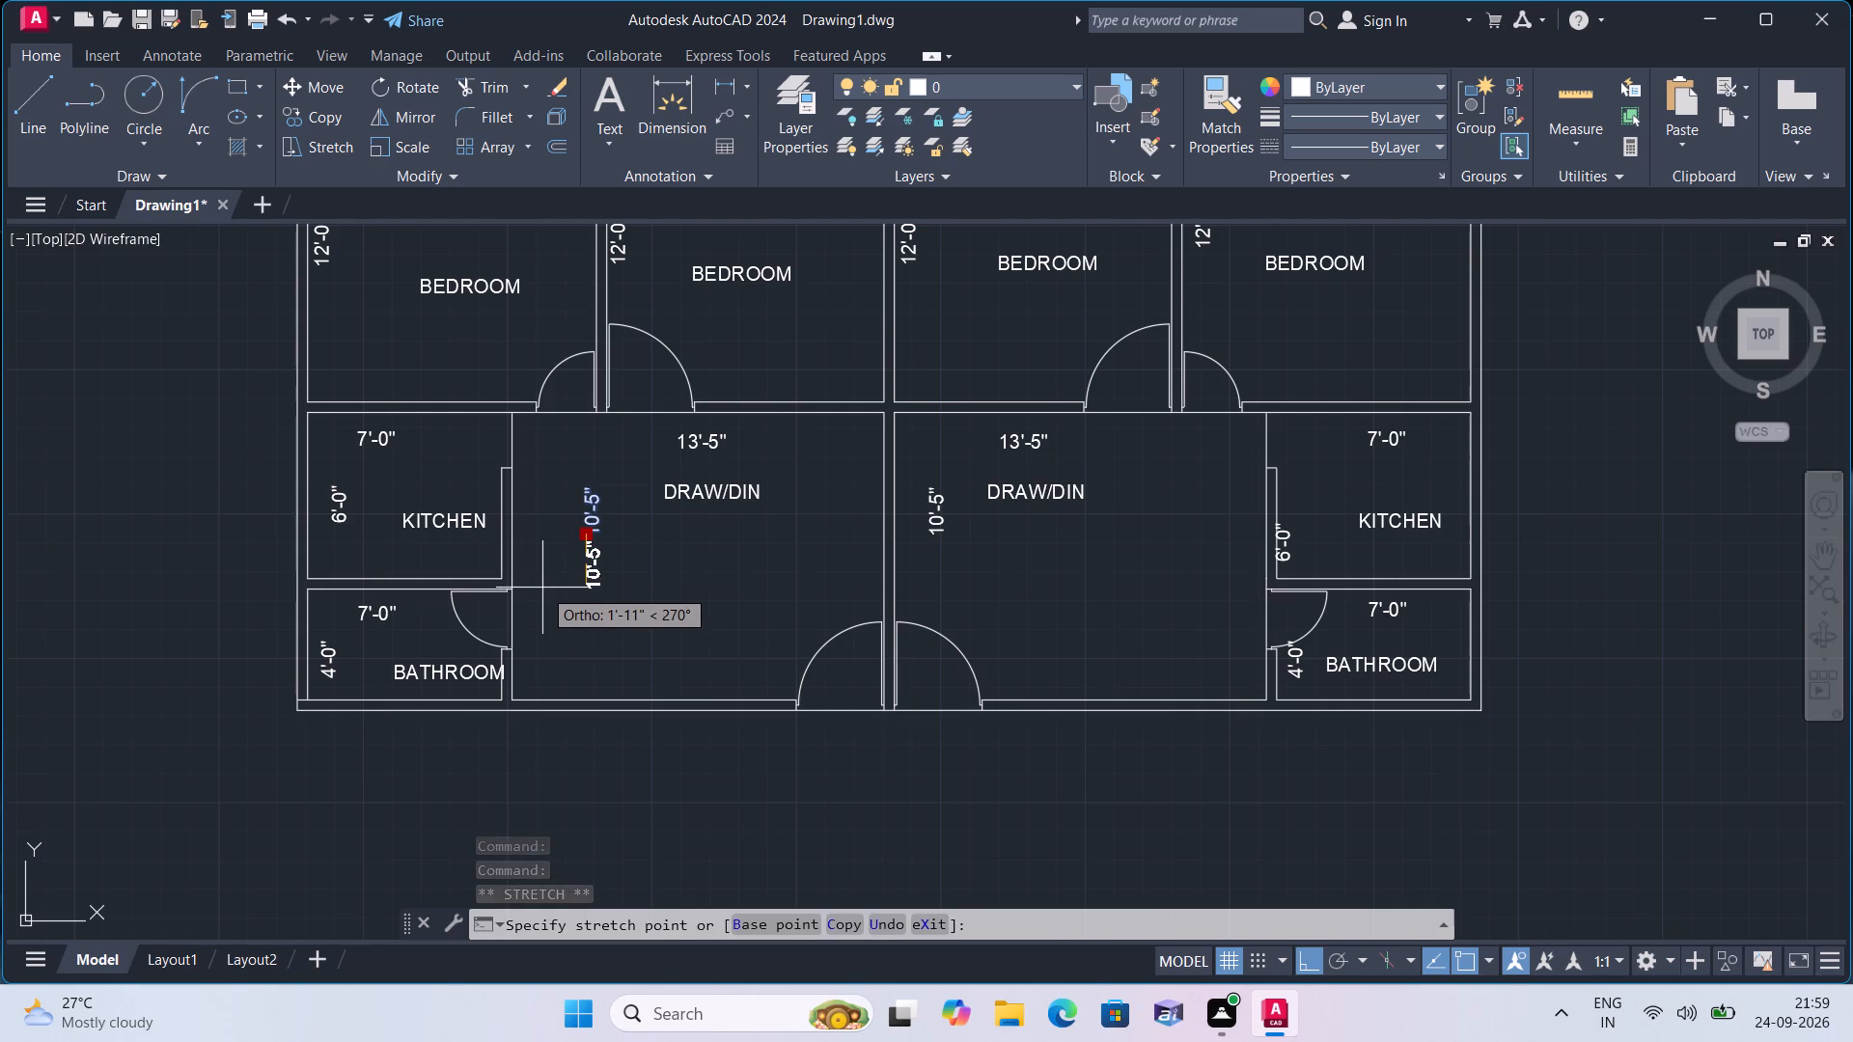
{"action": "key", "text": "F8"}
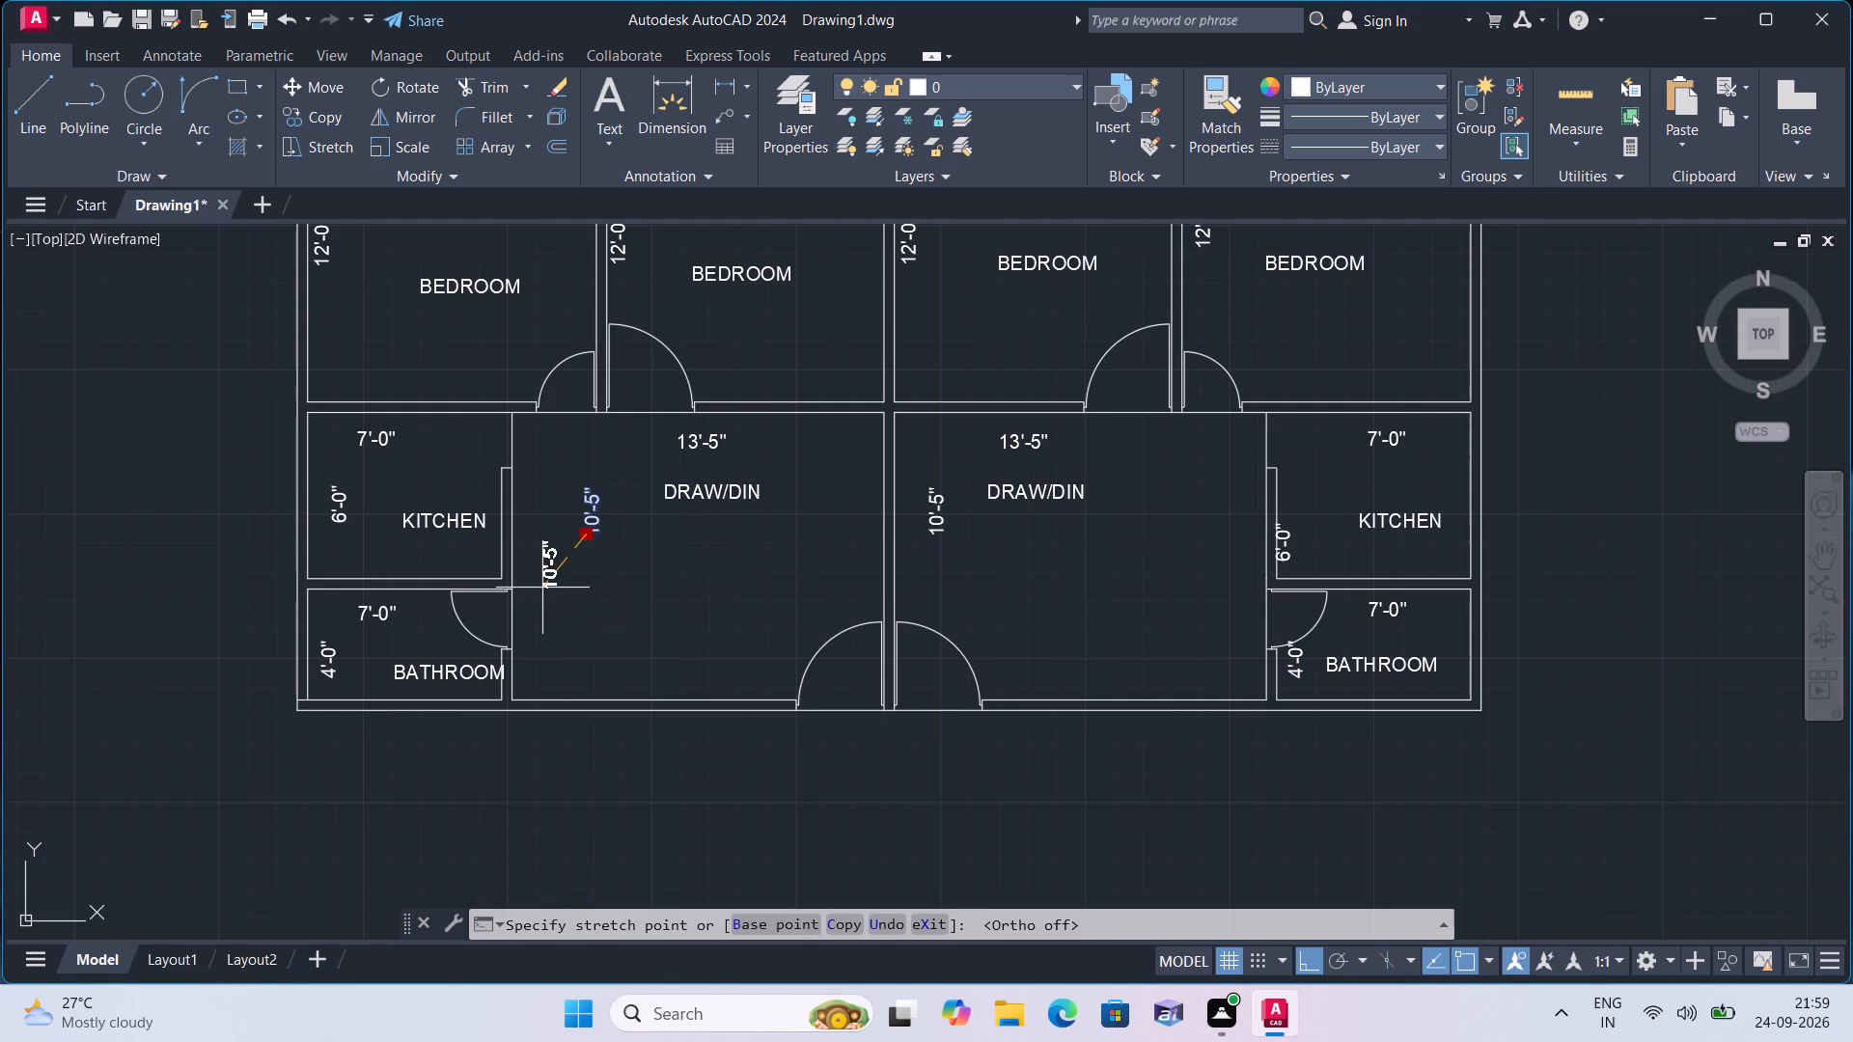
{"action": "scroll", "coordinate": [542, 588], "scroll_direction": "up", "scroll_amount": 2}
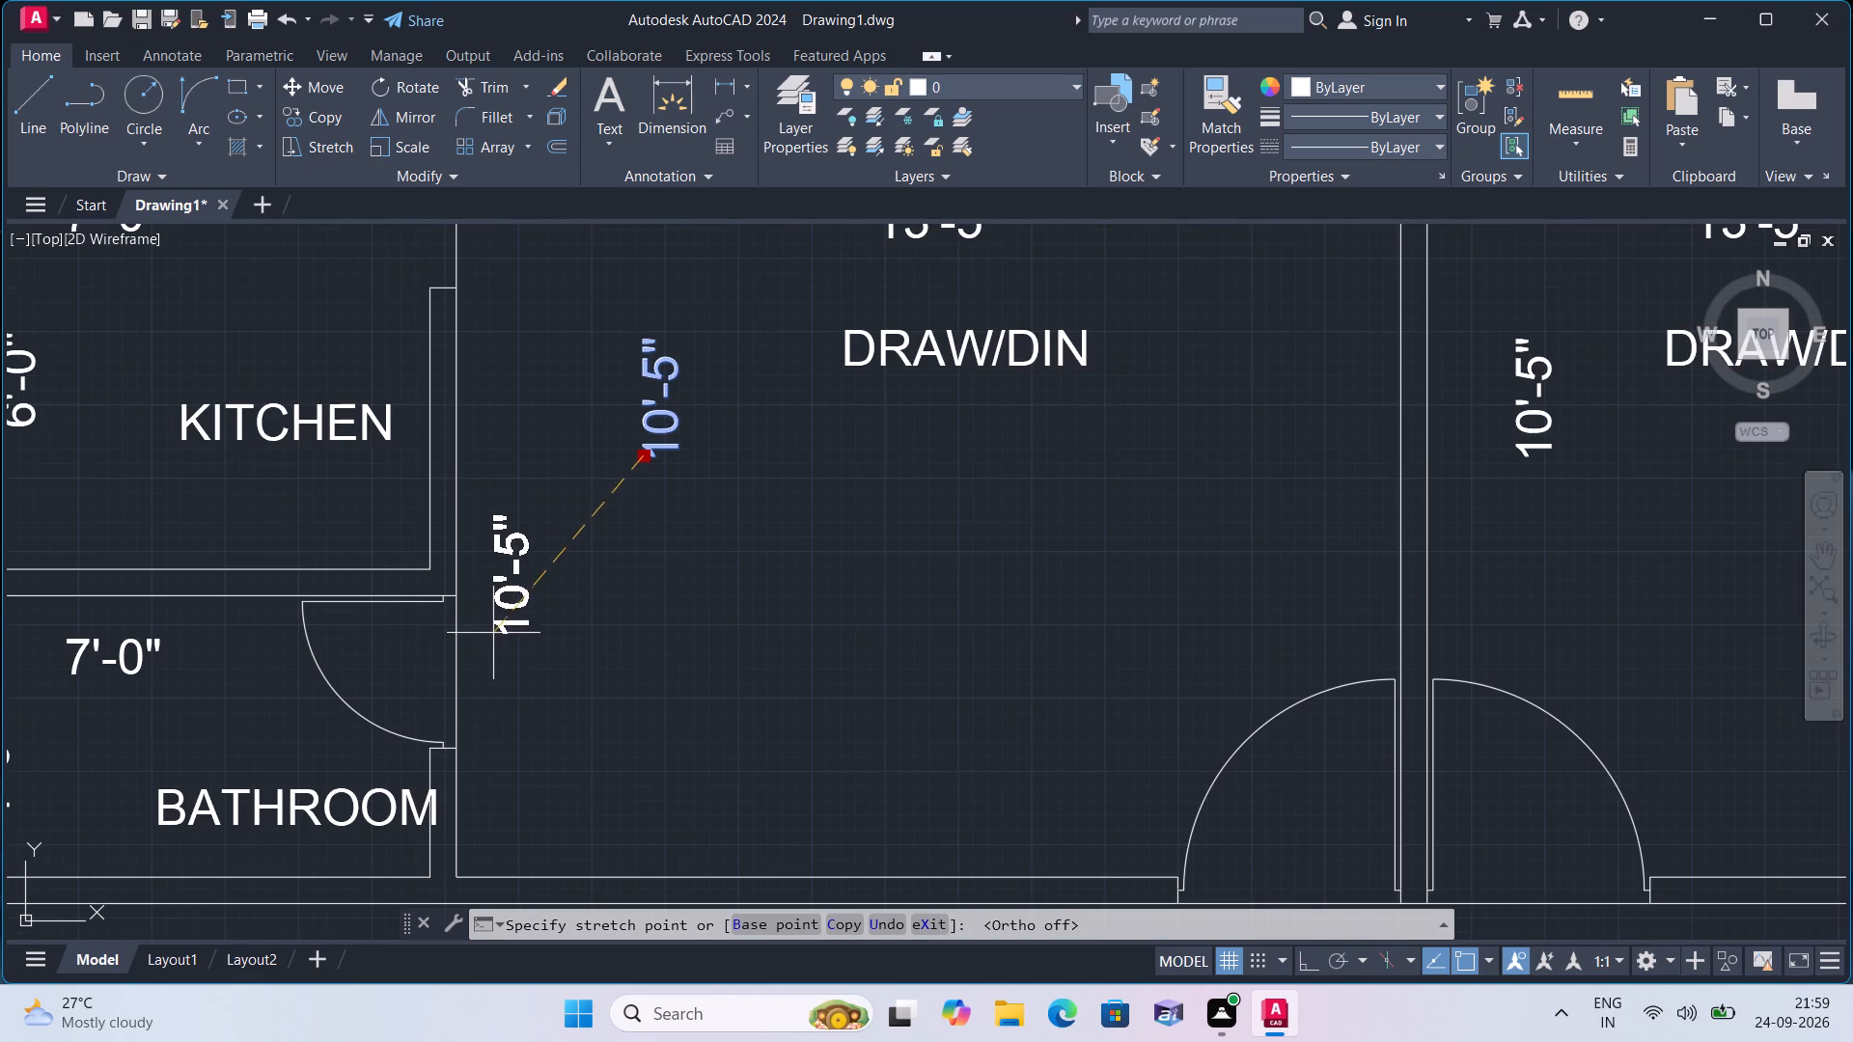
{"action": "left_click", "coordinate": [490, 651]}
{"action": "scroll", "coordinate": [615, 507], "scroll_direction": "down", "scroll_amount": 1}
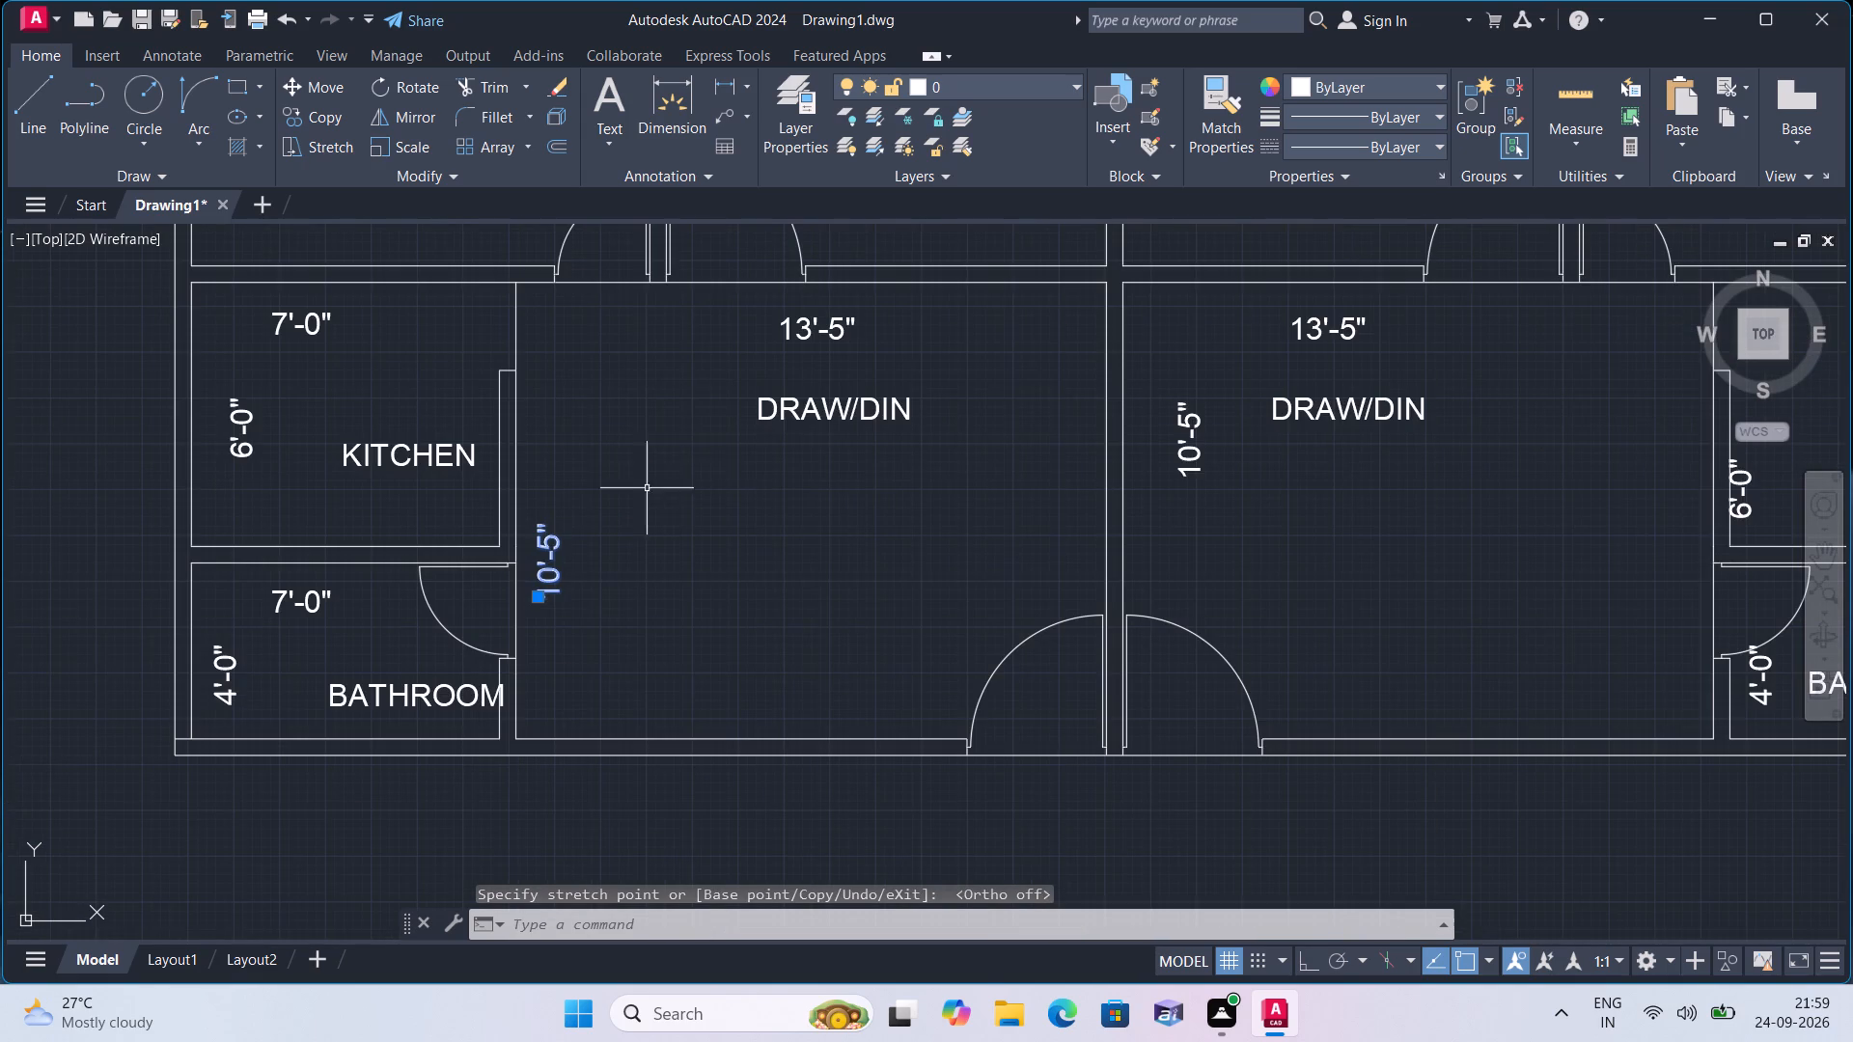
Move the left DRAW/DIN room name down toward the middle of its room.
{"action": "left_click", "coordinate": [811, 412]}
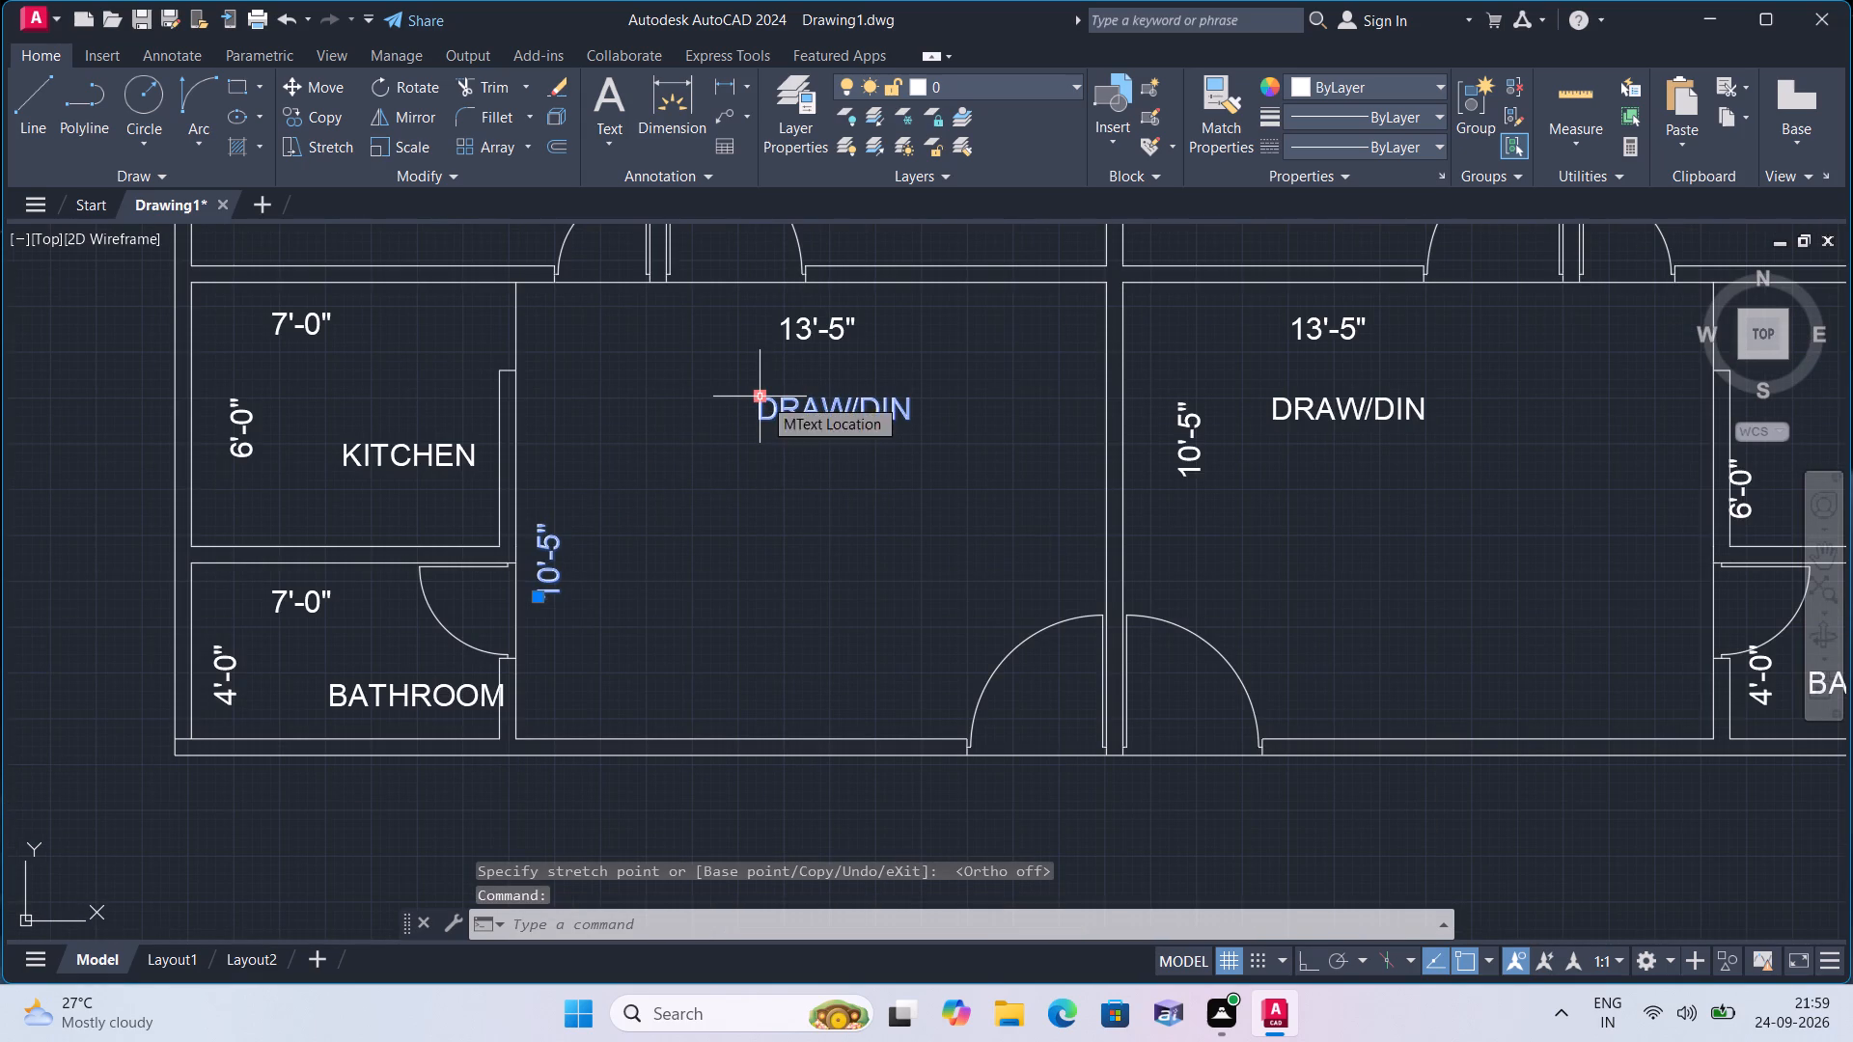
{"action": "left_click", "coordinate": [763, 397]}
{"action": "left_click", "coordinate": [736, 488]}
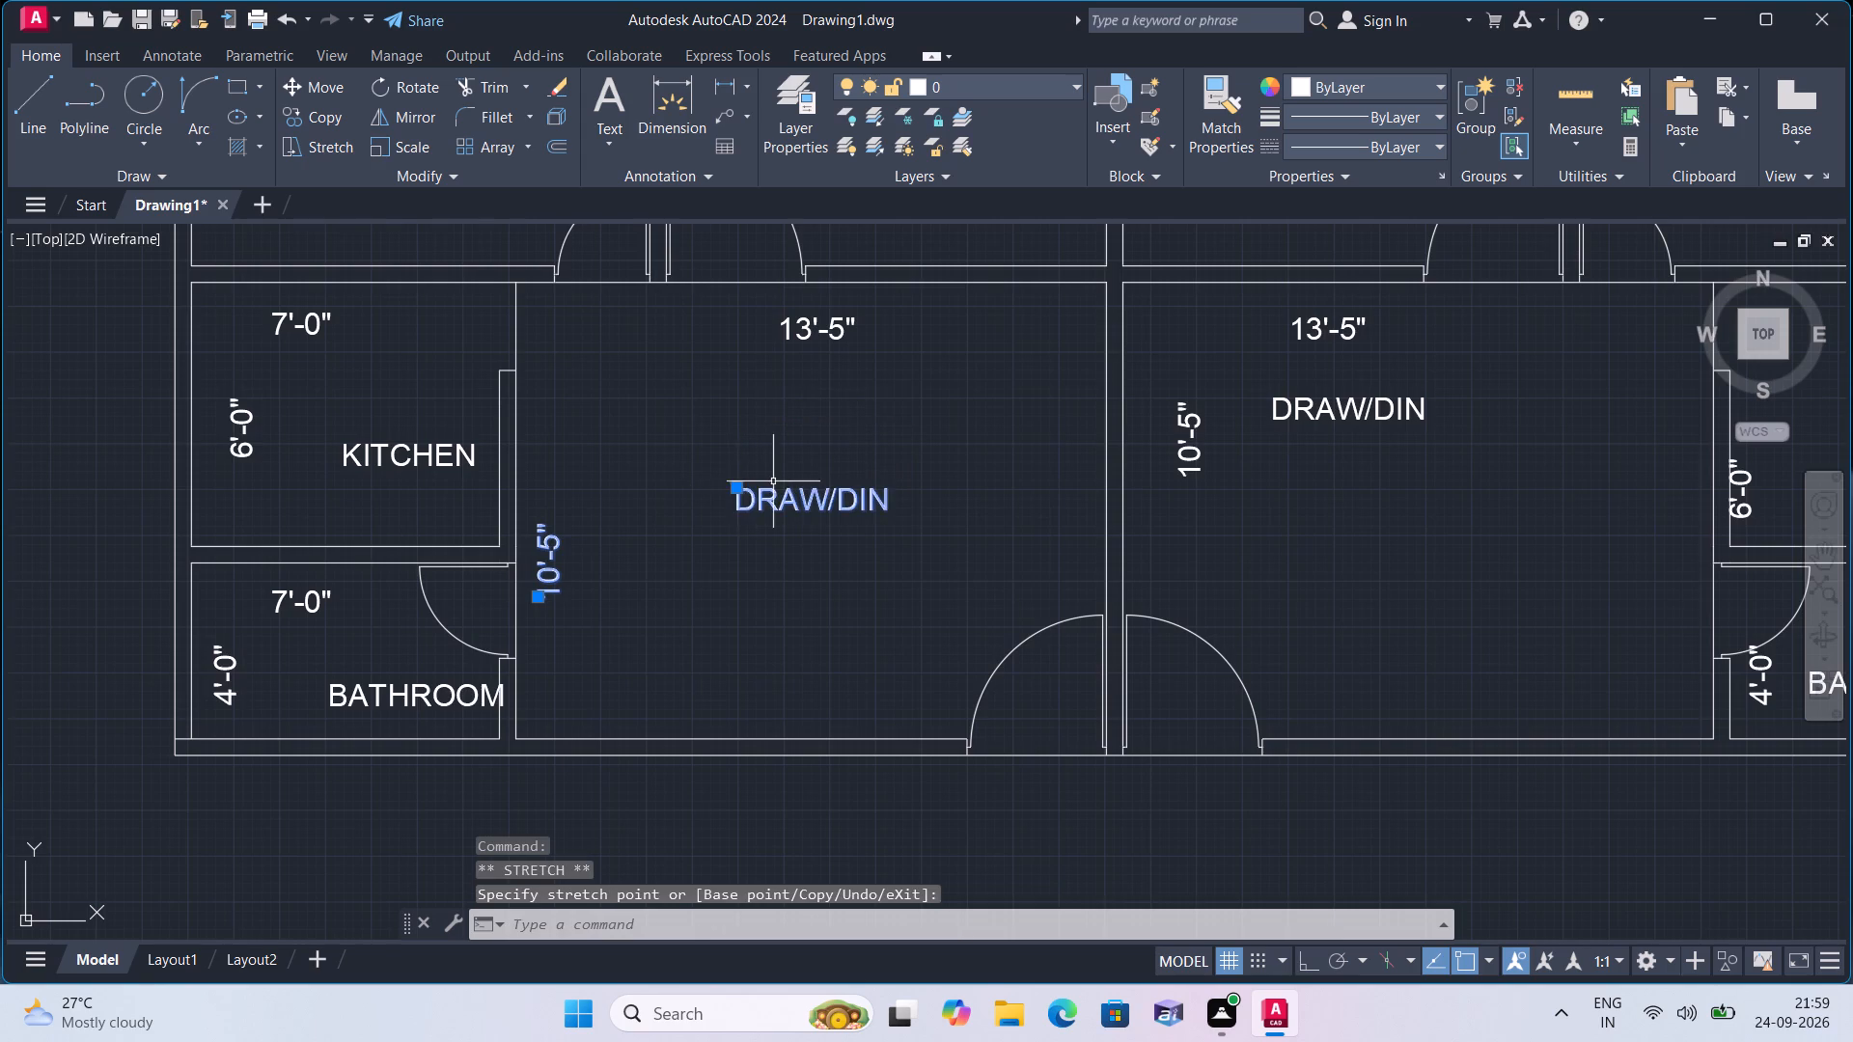
Move the right DRAW/DIN room name down and across, away from the 10'-5" label toward the room's middle.
{"action": "scroll", "coordinate": [776, 480], "scroll_direction": "down", "scroll_amount": 1}
{"action": "middle_click_drag", "start_coordinate": [860, 450], "coordinate": [828, 439]}
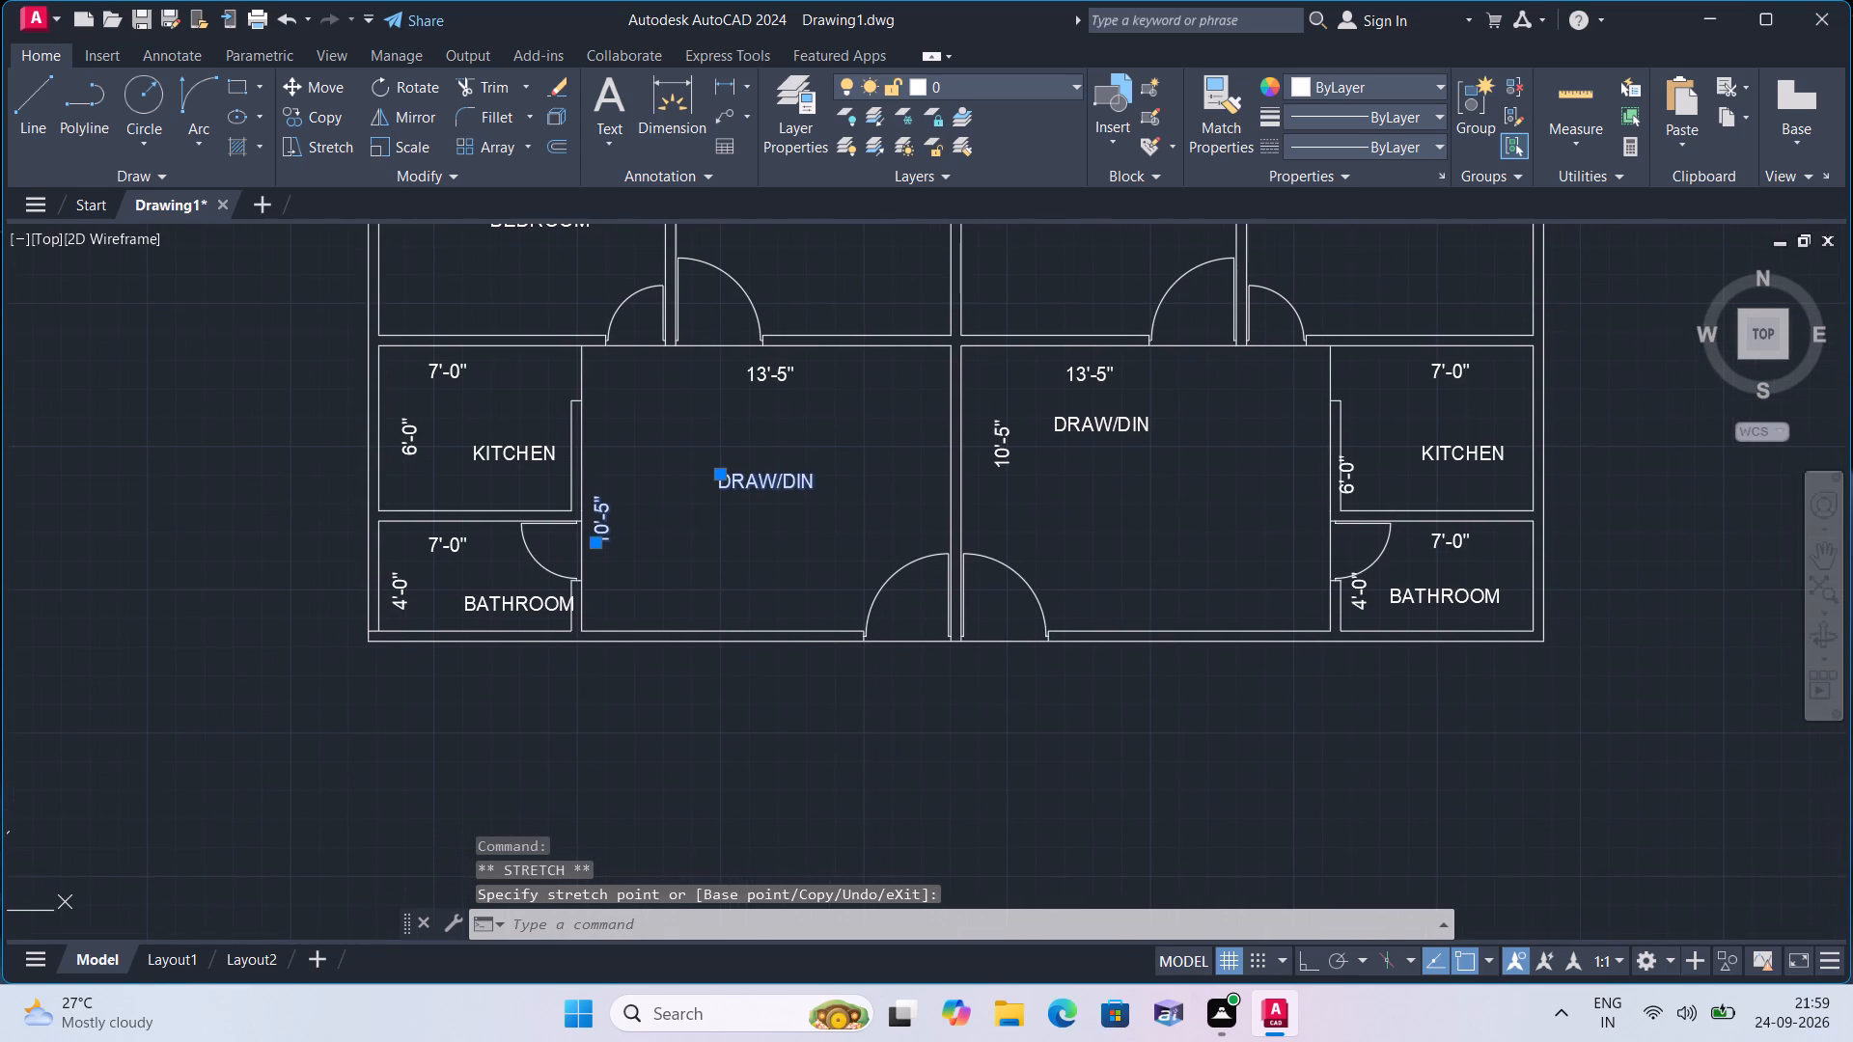
{"action": "middle_click_drag", "start_coordinate": [856, 485], "coordinate": [787, 428]}
{"action": "scroll", "coordinate": [787, 428], "scroll_direction": "down", "scroll_amount": 1}
{"action": "scroll", "coordinate": [787, 428], "scroll_direction": "up", "scroll_amount": 1}
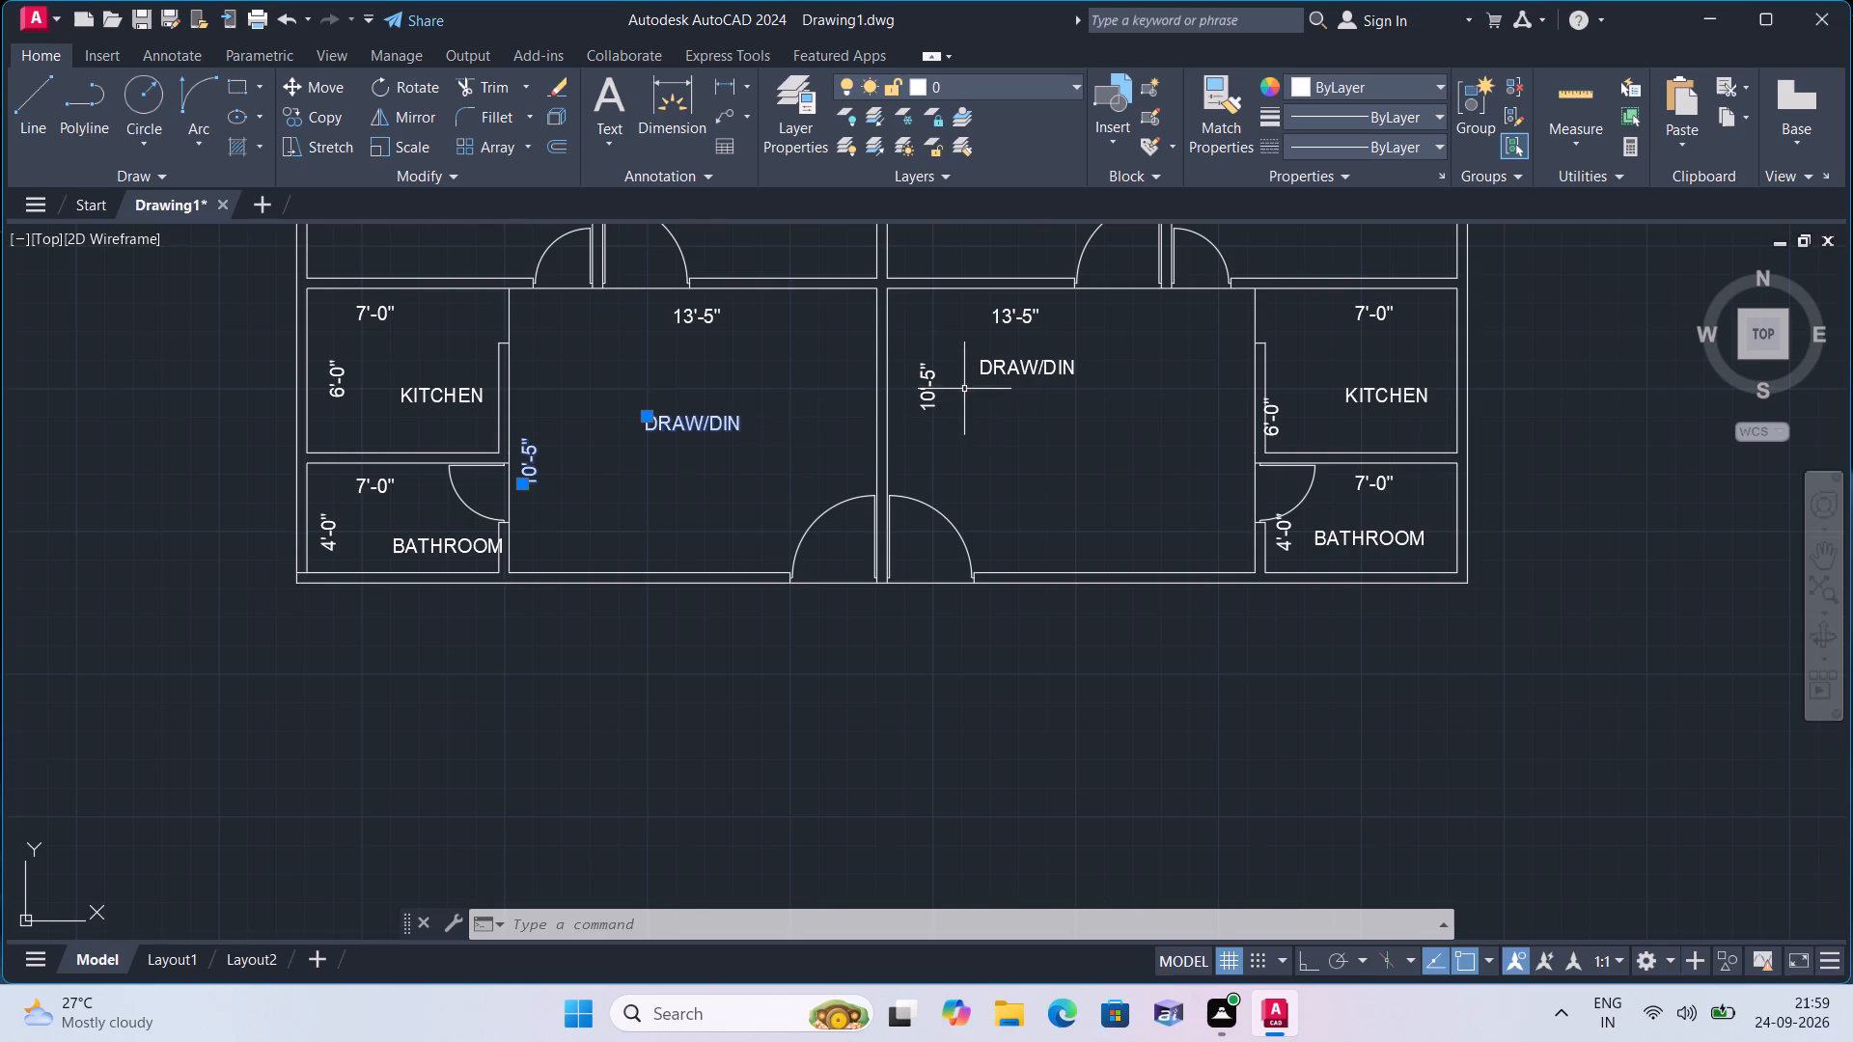
{"action": "scroll", "coordinate": [1097, 374], "scroll_direction": "up", "scroll_amount": 1}
{"action": "left_click", "coordinate": [1025, 364]}
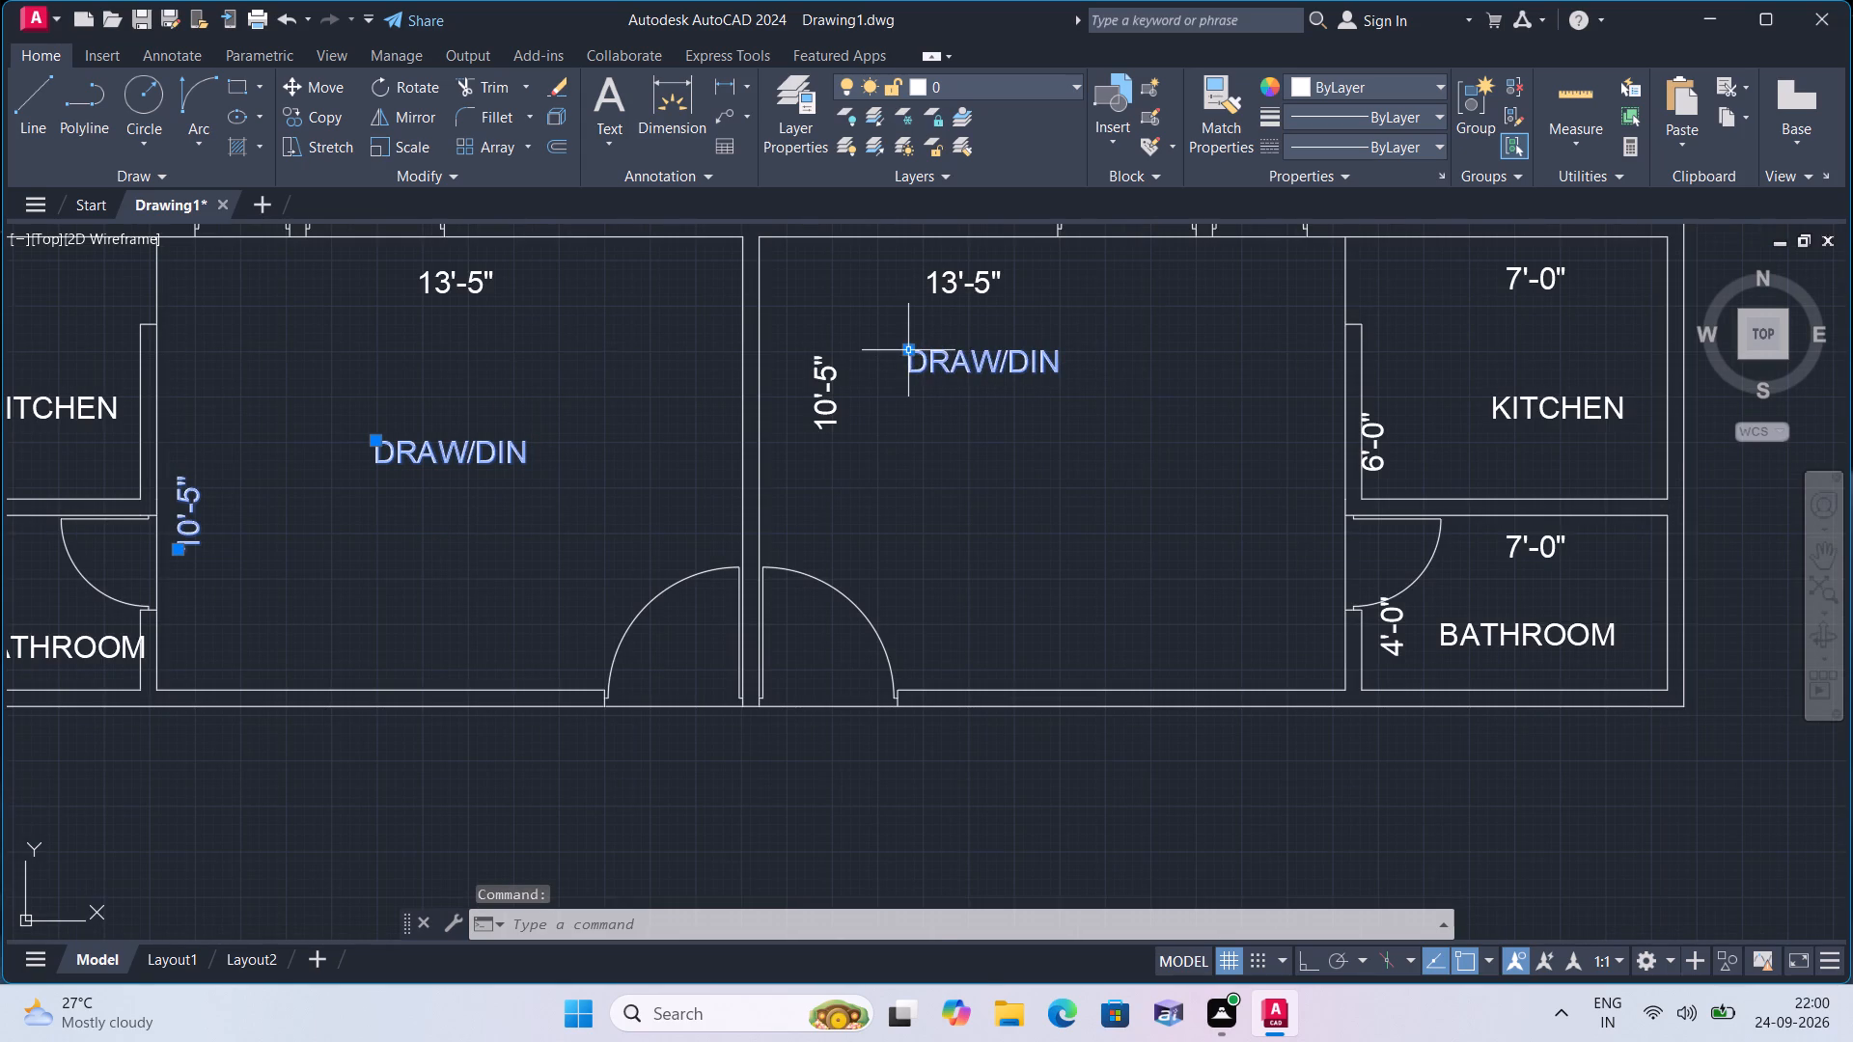
{"action": "left_click", "coordinate": [908, 348]}
{"action": "left_click", "coordinate": [981, 386]}
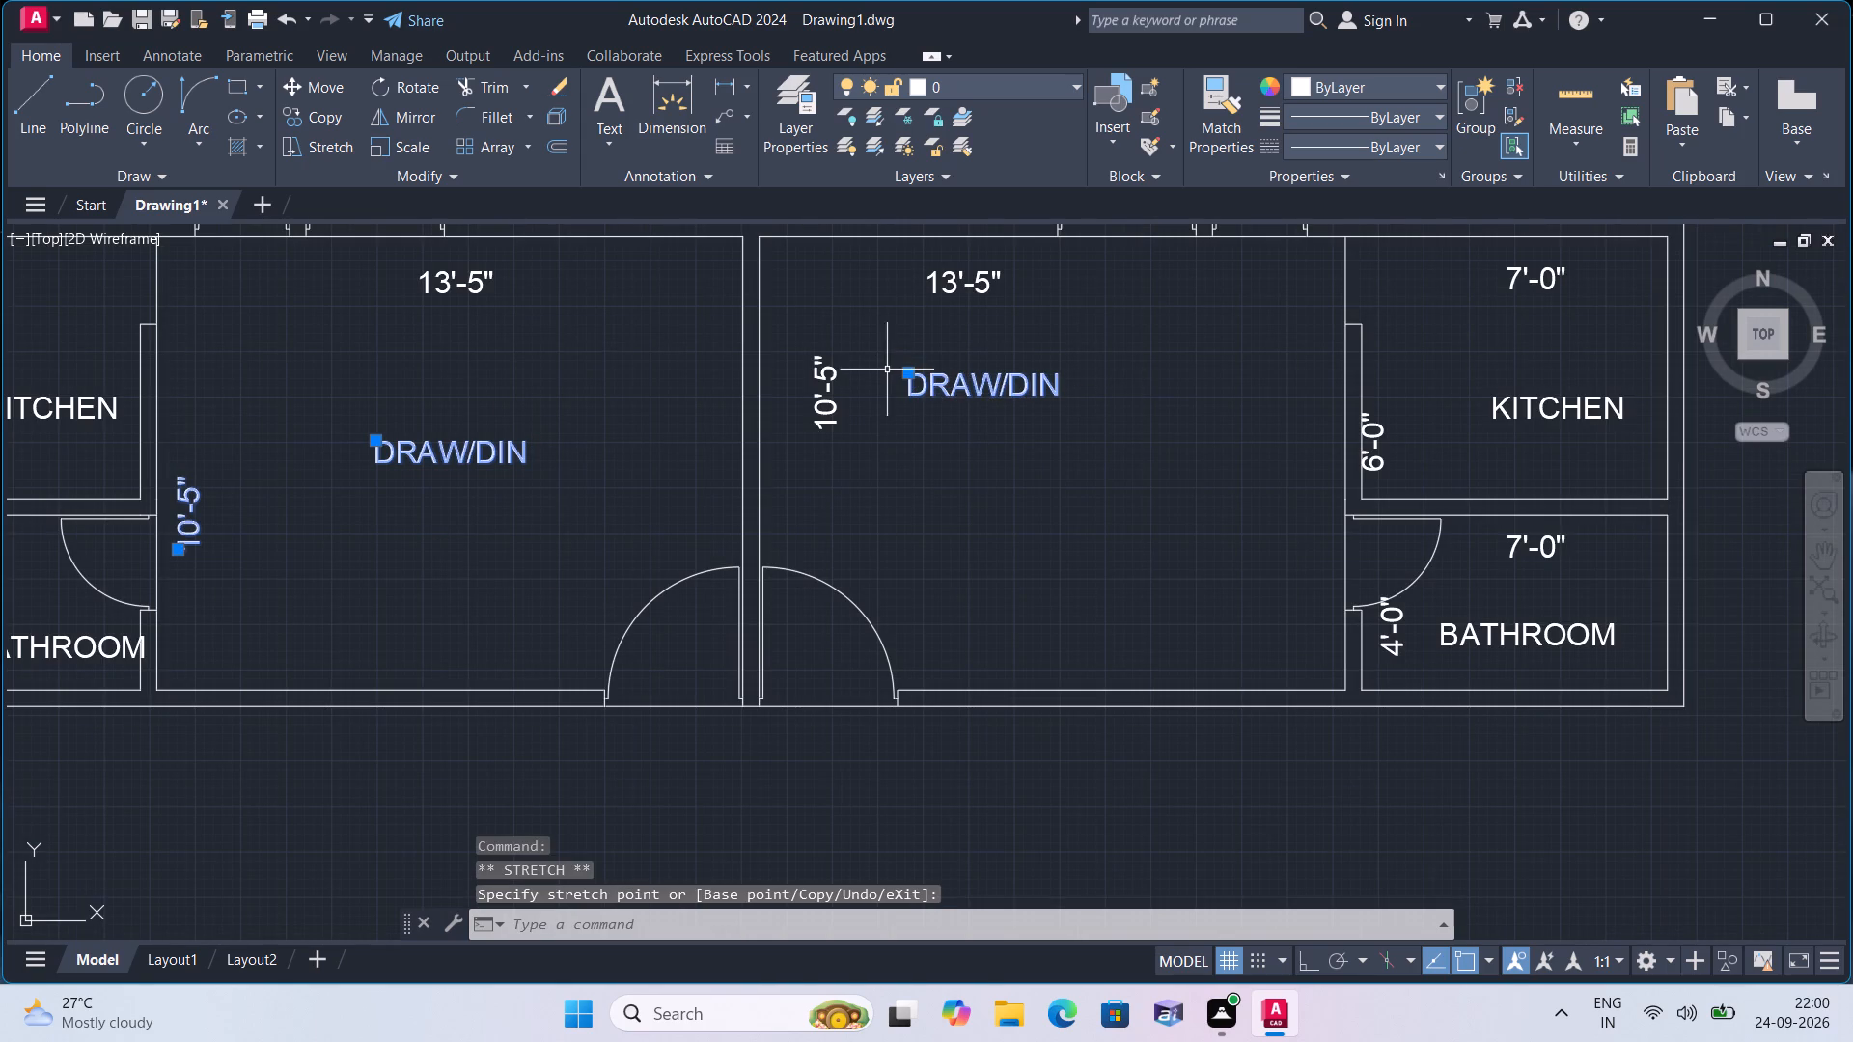
{"action": "left_click", "coordinate": [908, 370]}
{"action": "left_click", "coordinate": [1013, 398]}
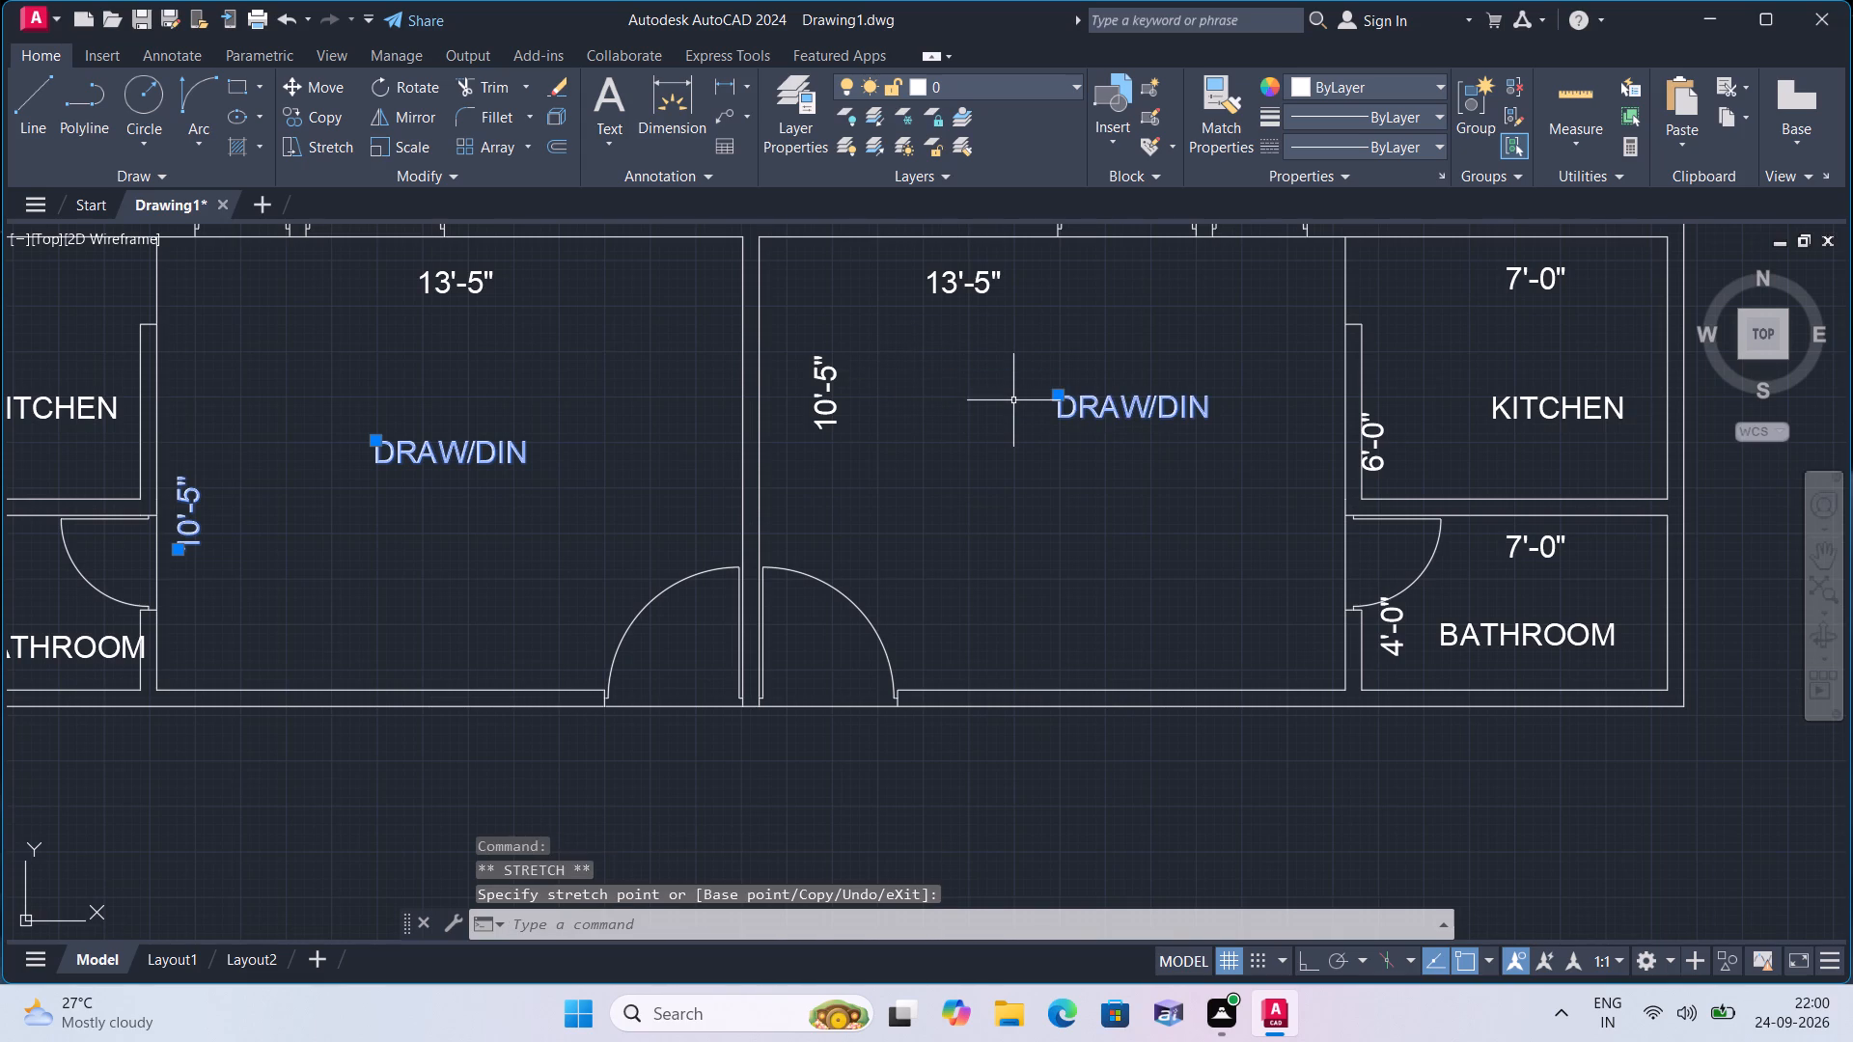
Move the right bathroom's vertical 4'-0" label slightly down so it clears the door swing.
{"action": "scroll", "coordinate": [1144, 360], "scroll_direction": "down", "scroll_amount": 1}
{"action": "middle_click_drag", "start_coordinate": [1145, 357], "coordinate": [965, 558]}
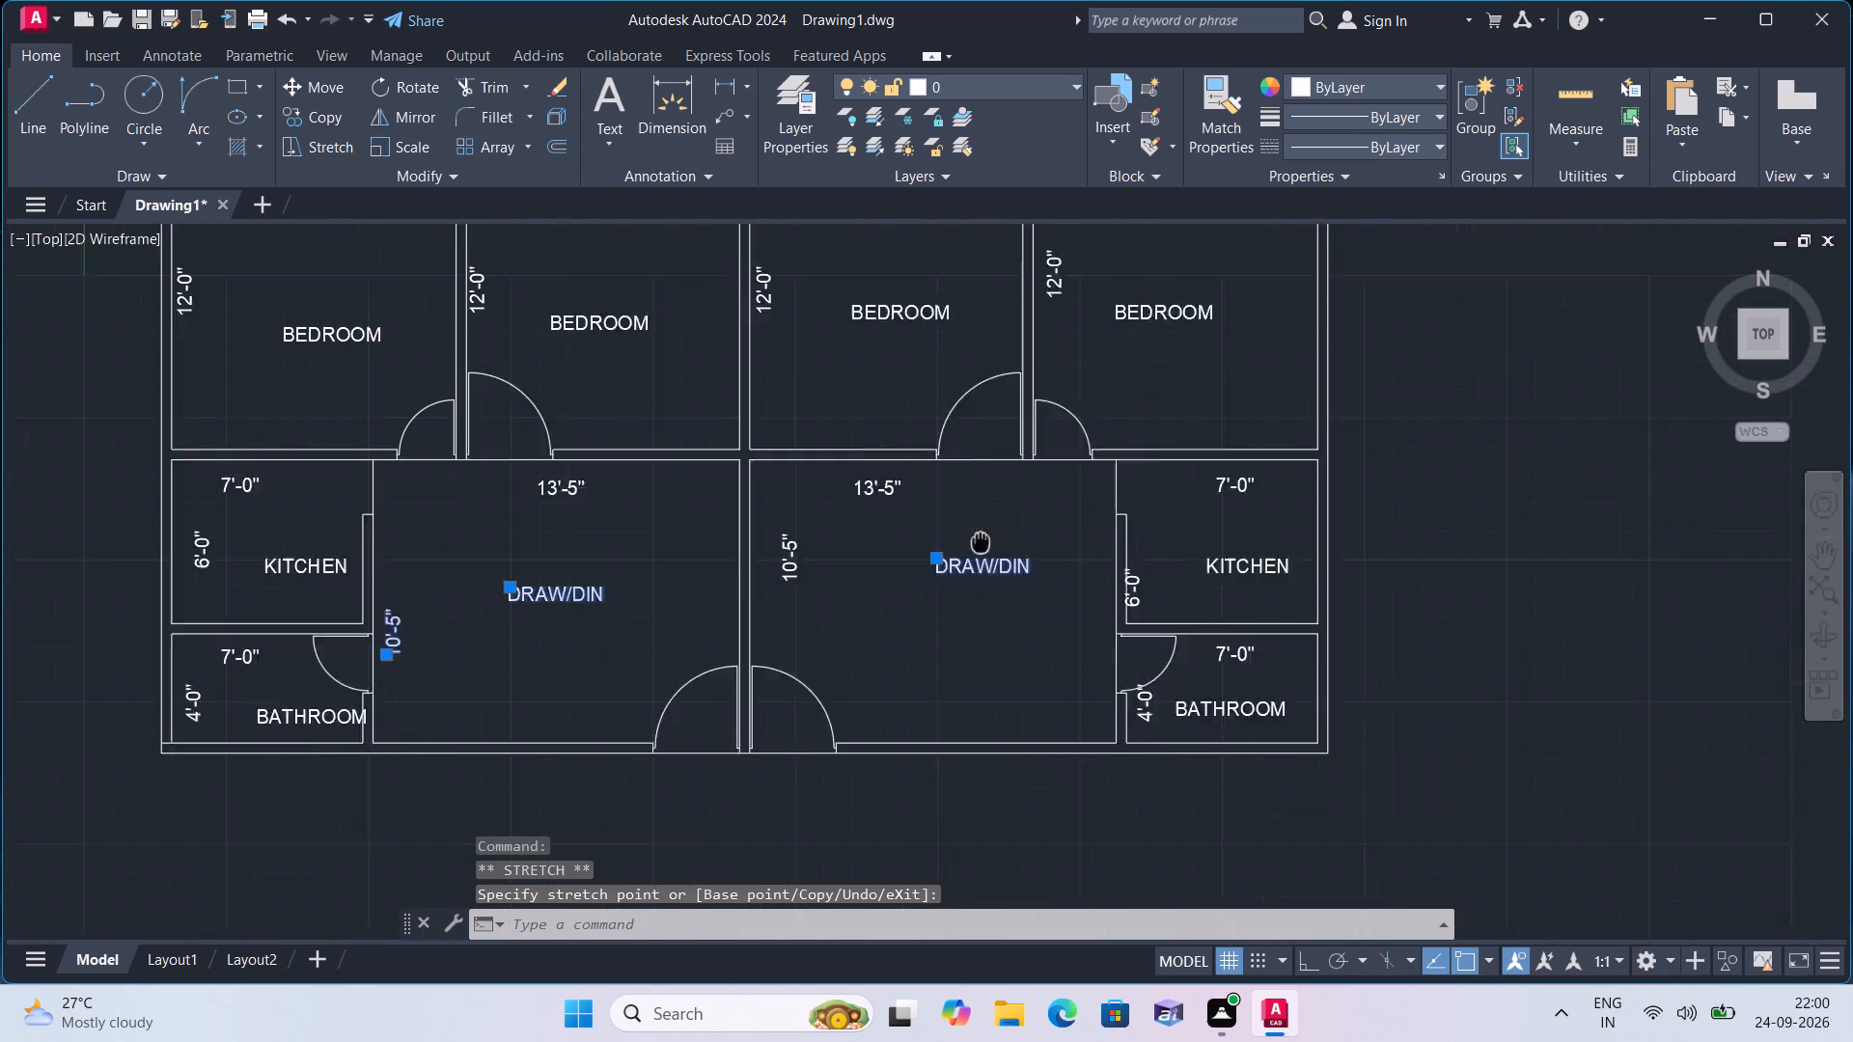
{"action": "middle_click_drag", "start_coordinate": [965, 558], "coordinate": [957, 573]}
{"action": "middle_click_drag", "start_coordinate": [1148, 567], "coordinate": [1065, 460]}
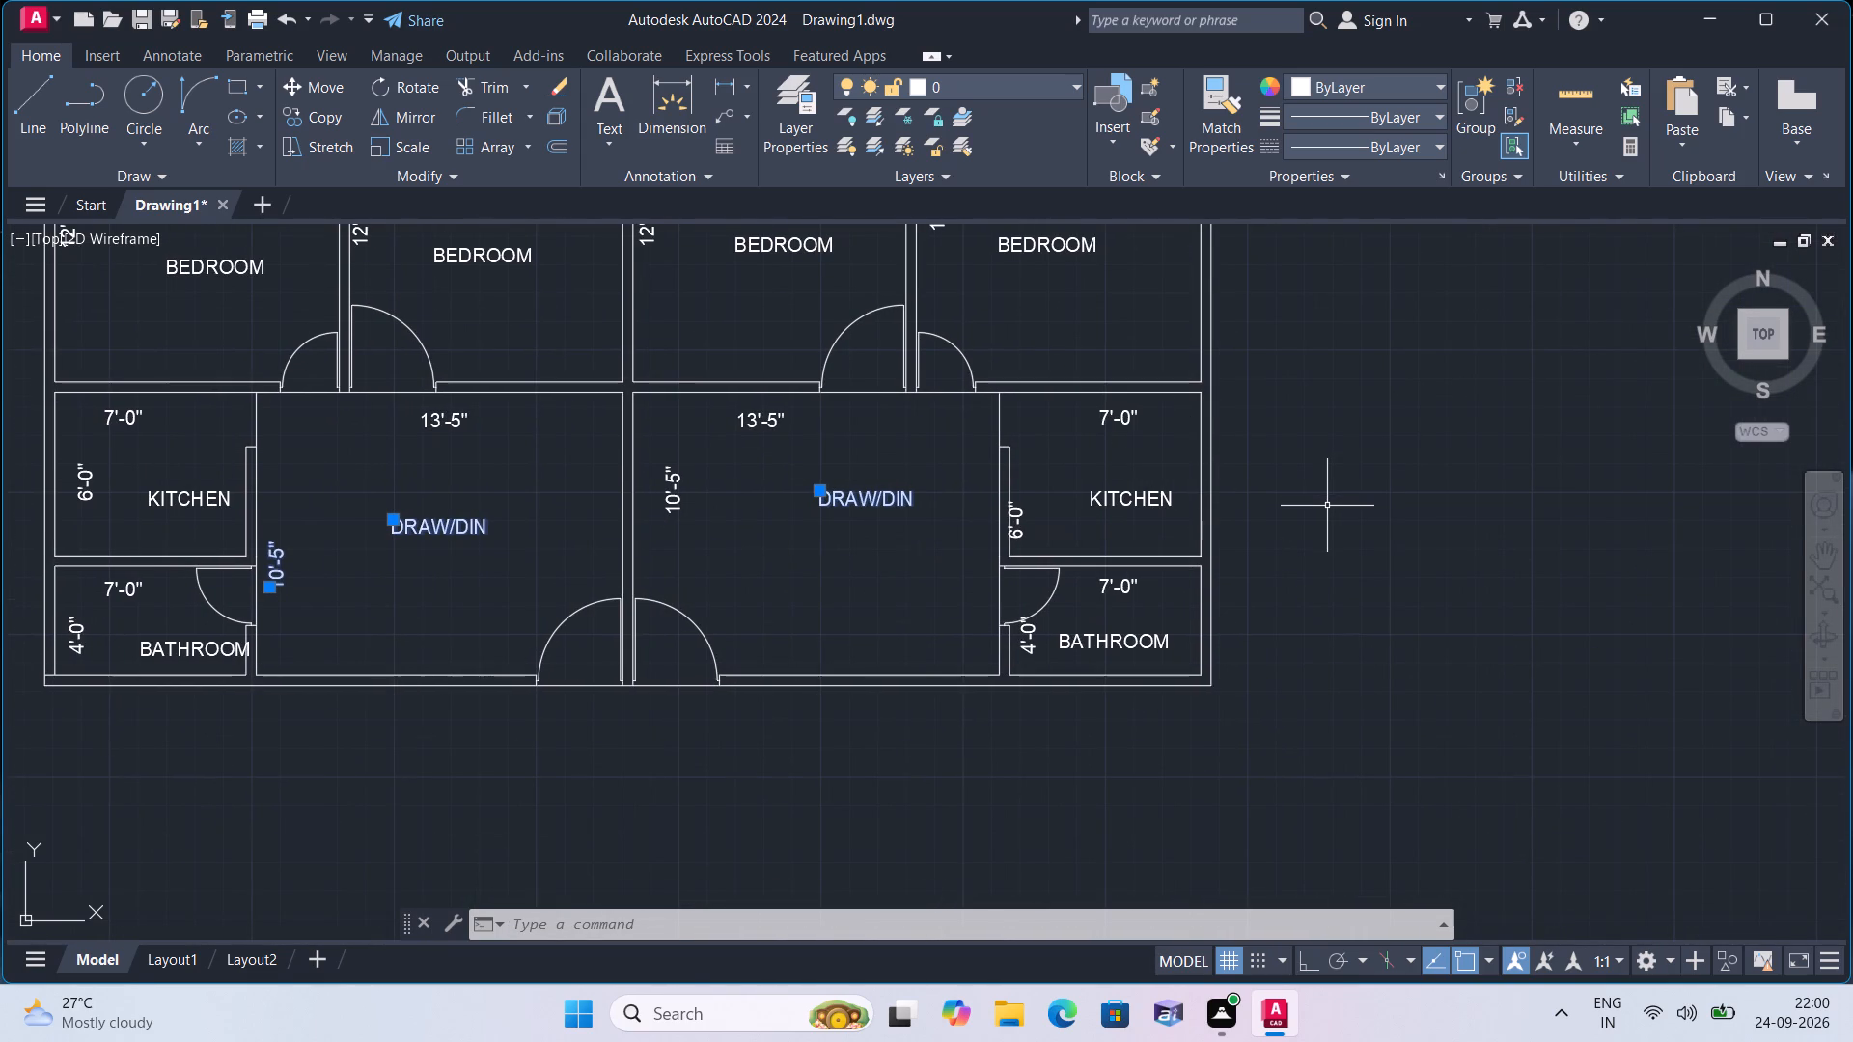
{"action": "middle_click_drag", "start_coordinate": [1327, 506], "coordinate": [1317, 412]}
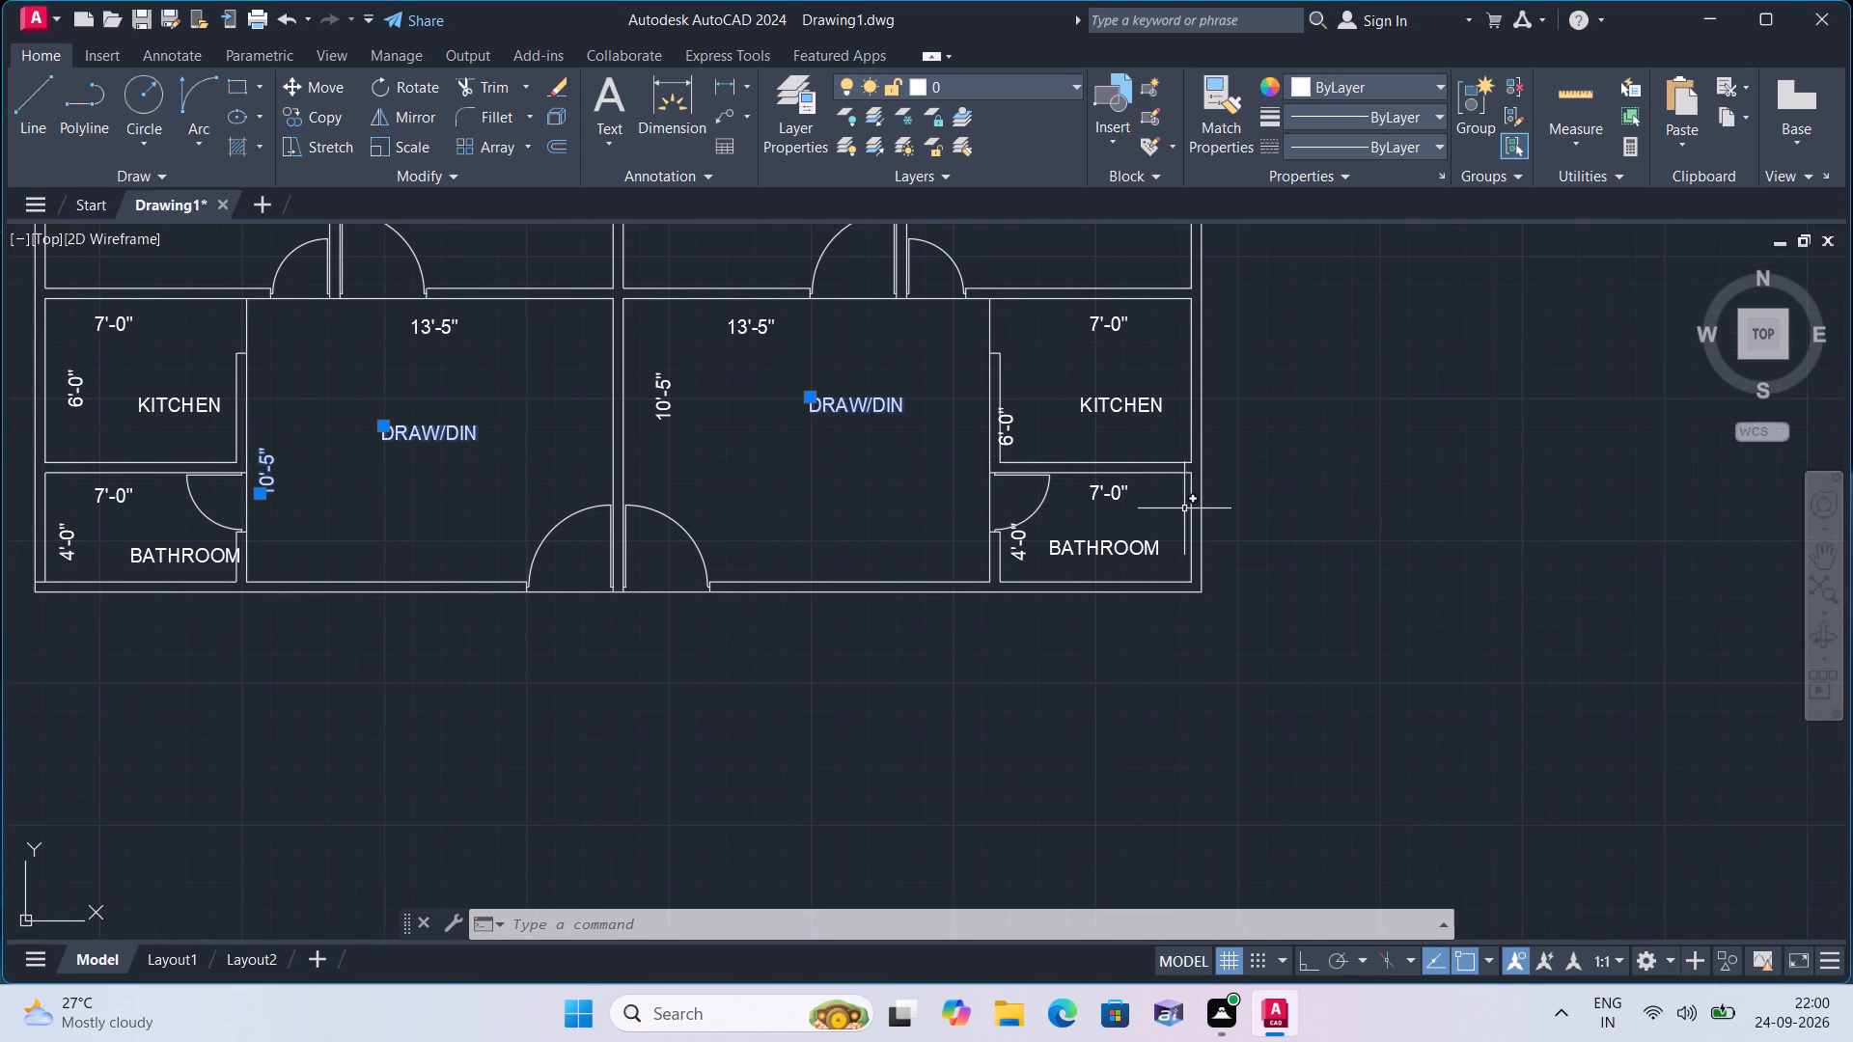
{"action": "scroll", "coordinate": [1089, 535], "scroll_direction": "up", "scroll_amount": 1}
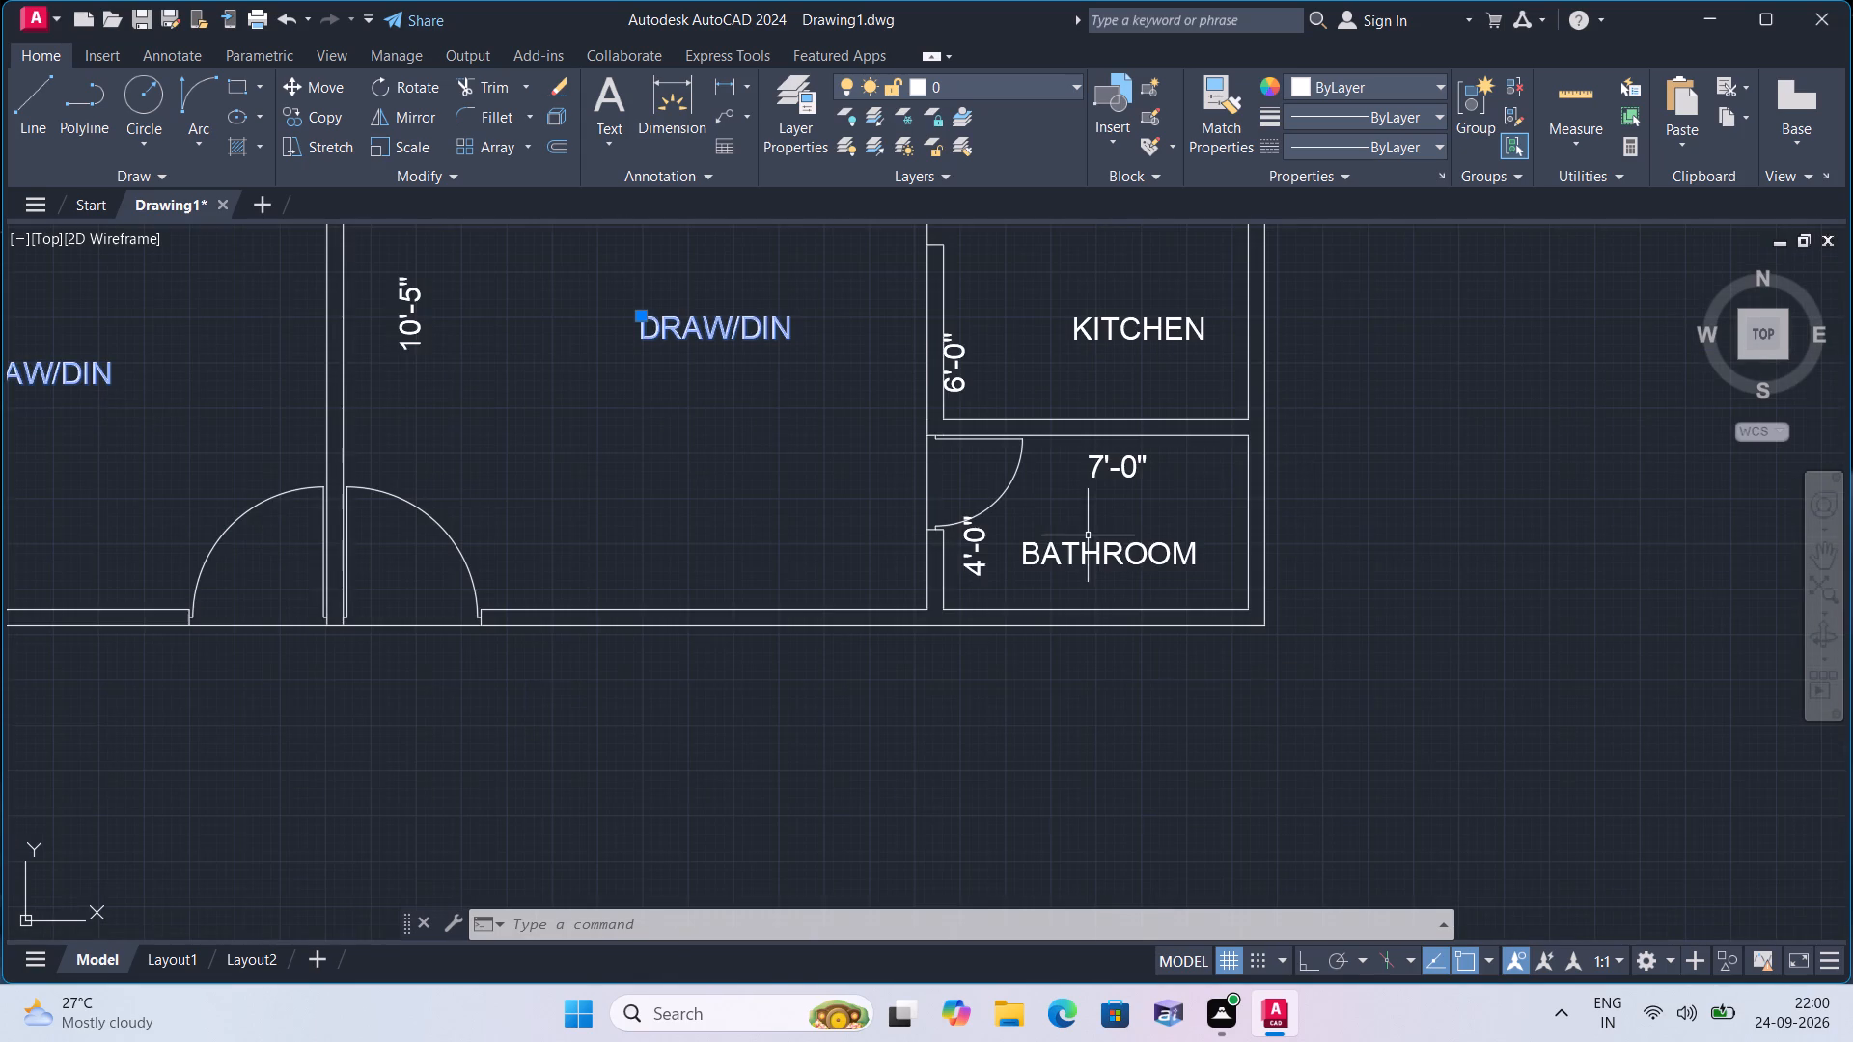
{"action": "left_click", "coordinate": [977, 541]}
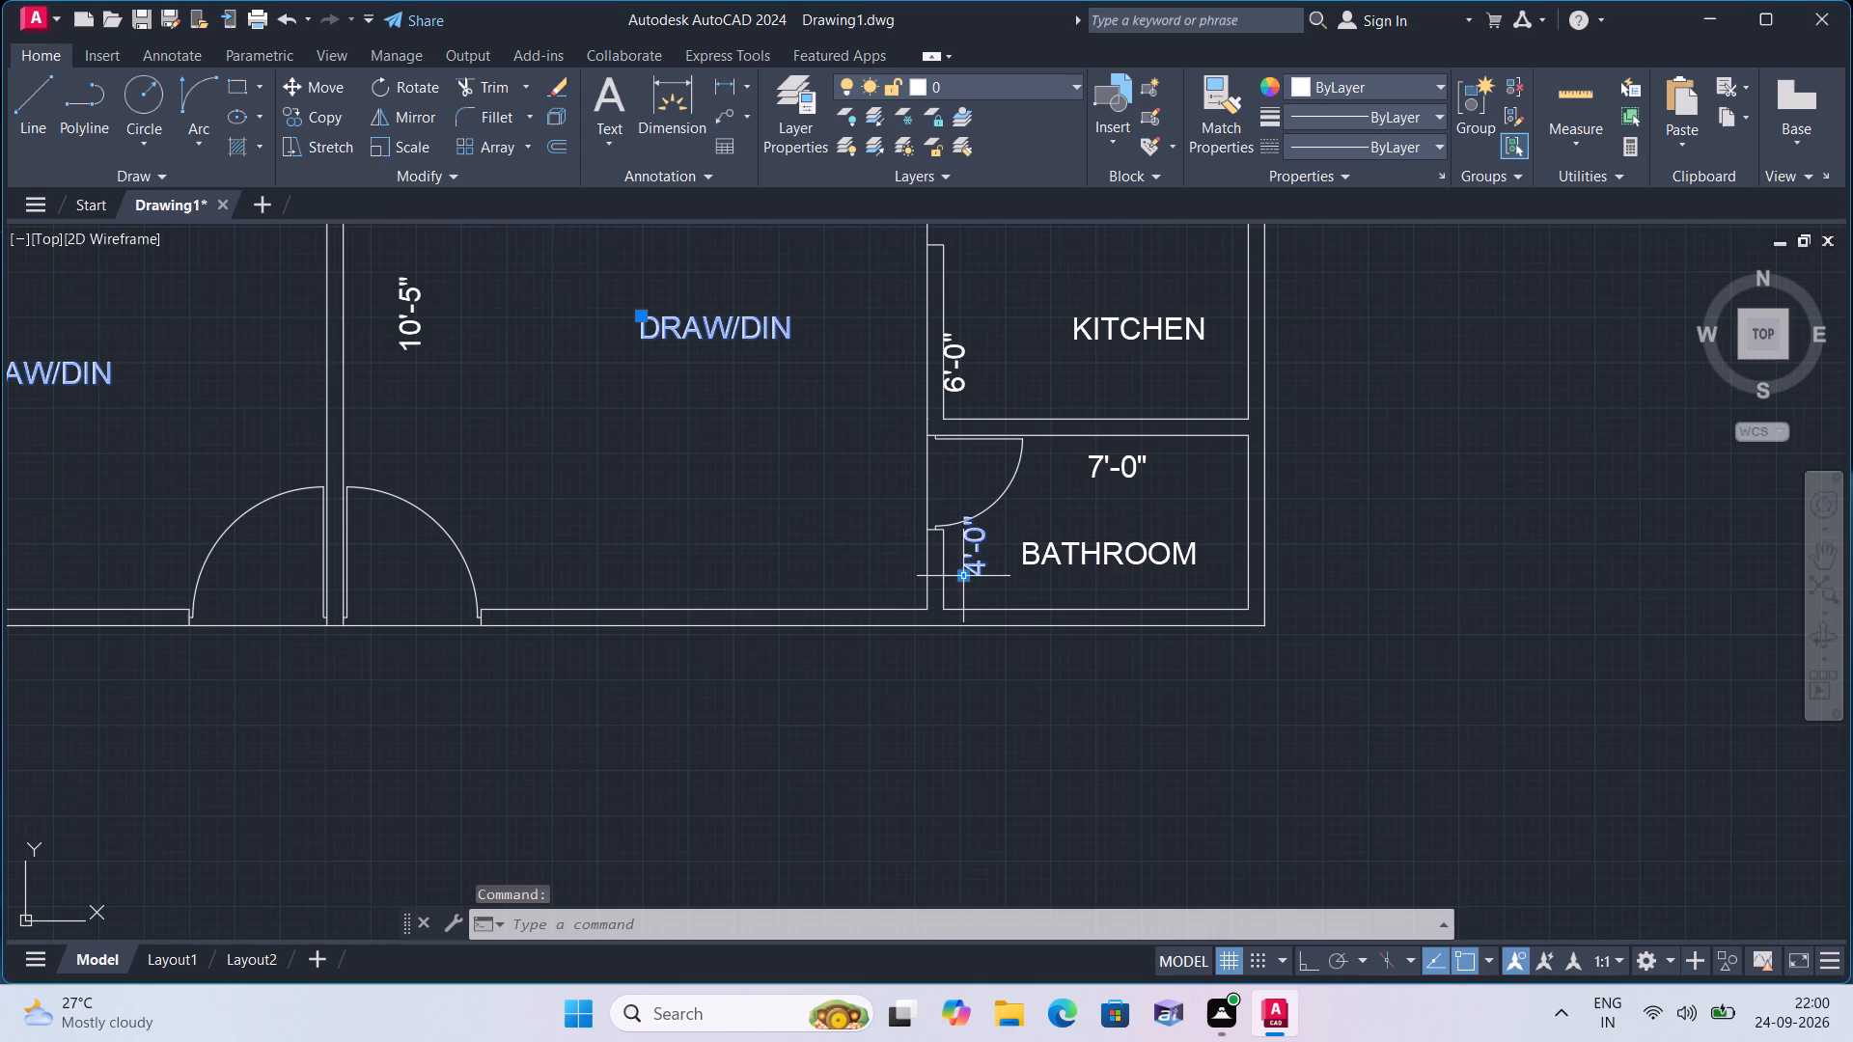
{"action": "left_click", "coordinate": [964, 575]}
{"action": "left_click", "coordinate": [964, 591]}
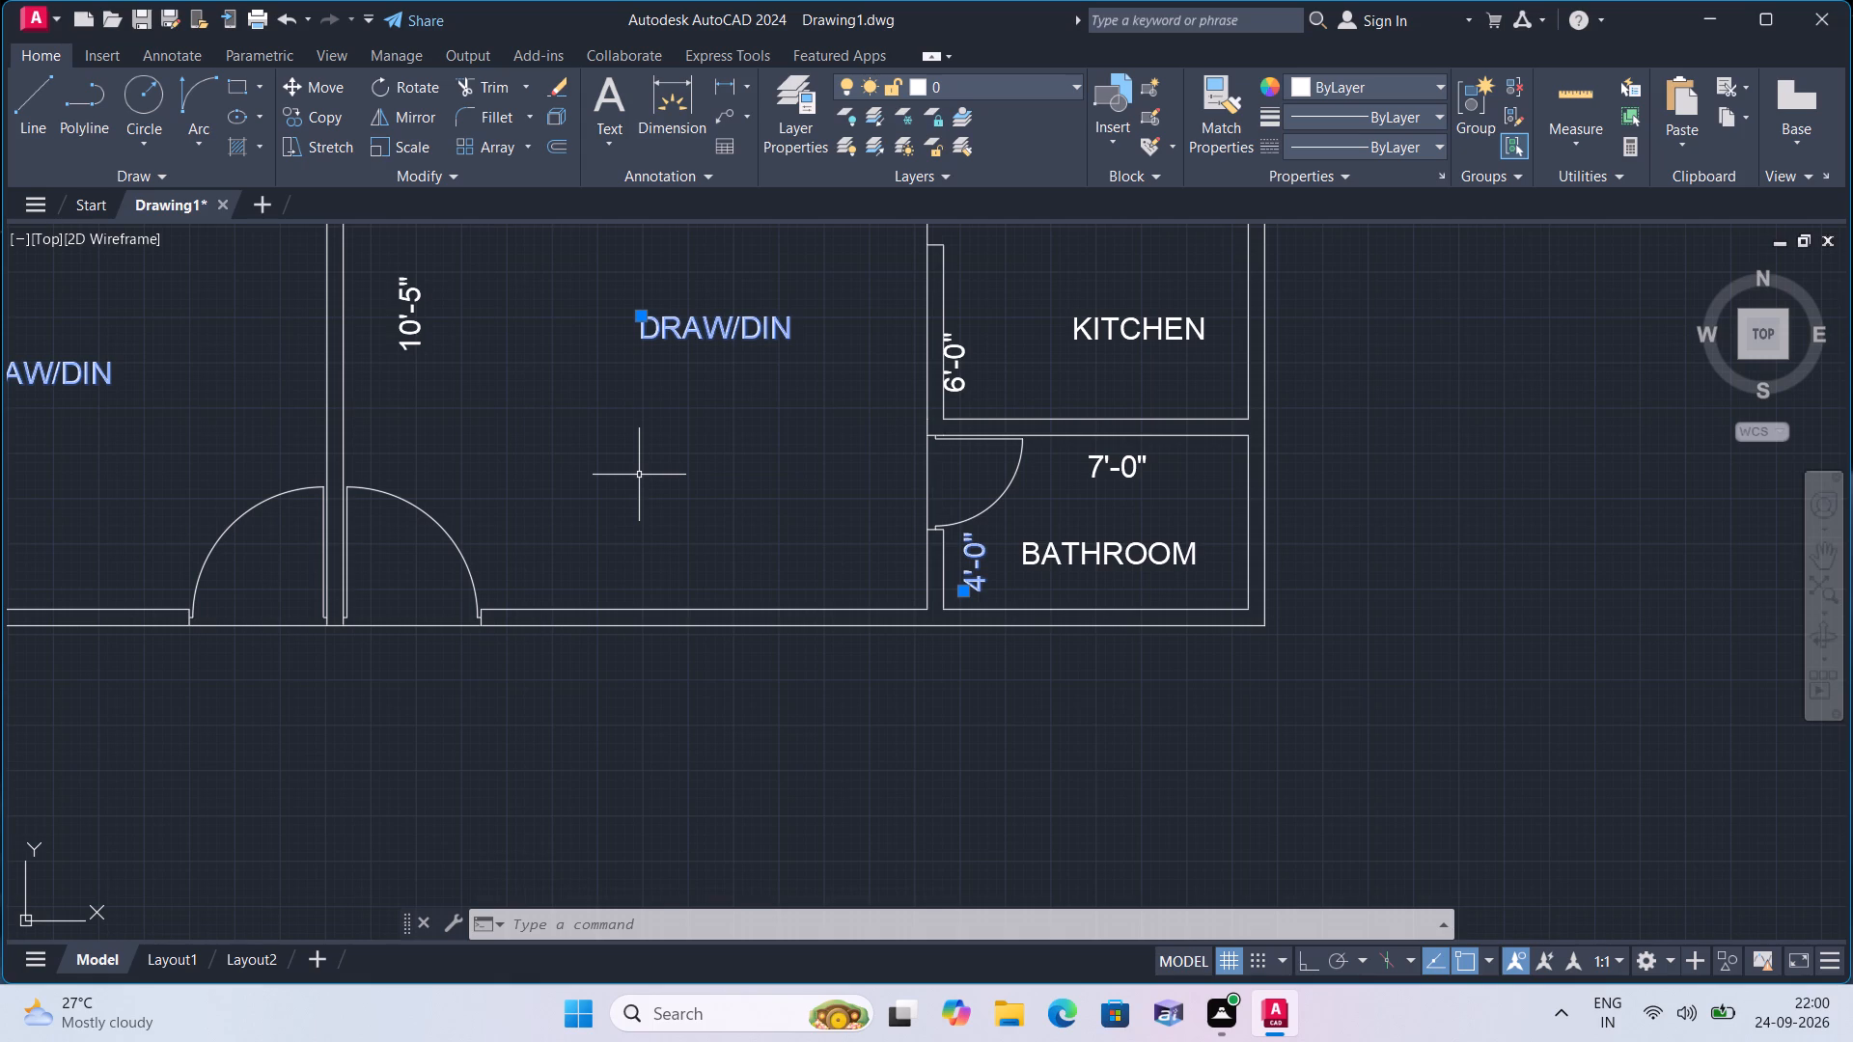
Examine the bedrooms, DRAW/DIN rooms, kitchens and bathrooms for label placement, clear the selection, and view the whole plan.
{"action": "middle_click_drag", "start_coordinate": [639, 475], "coordinate": [813, 621]}
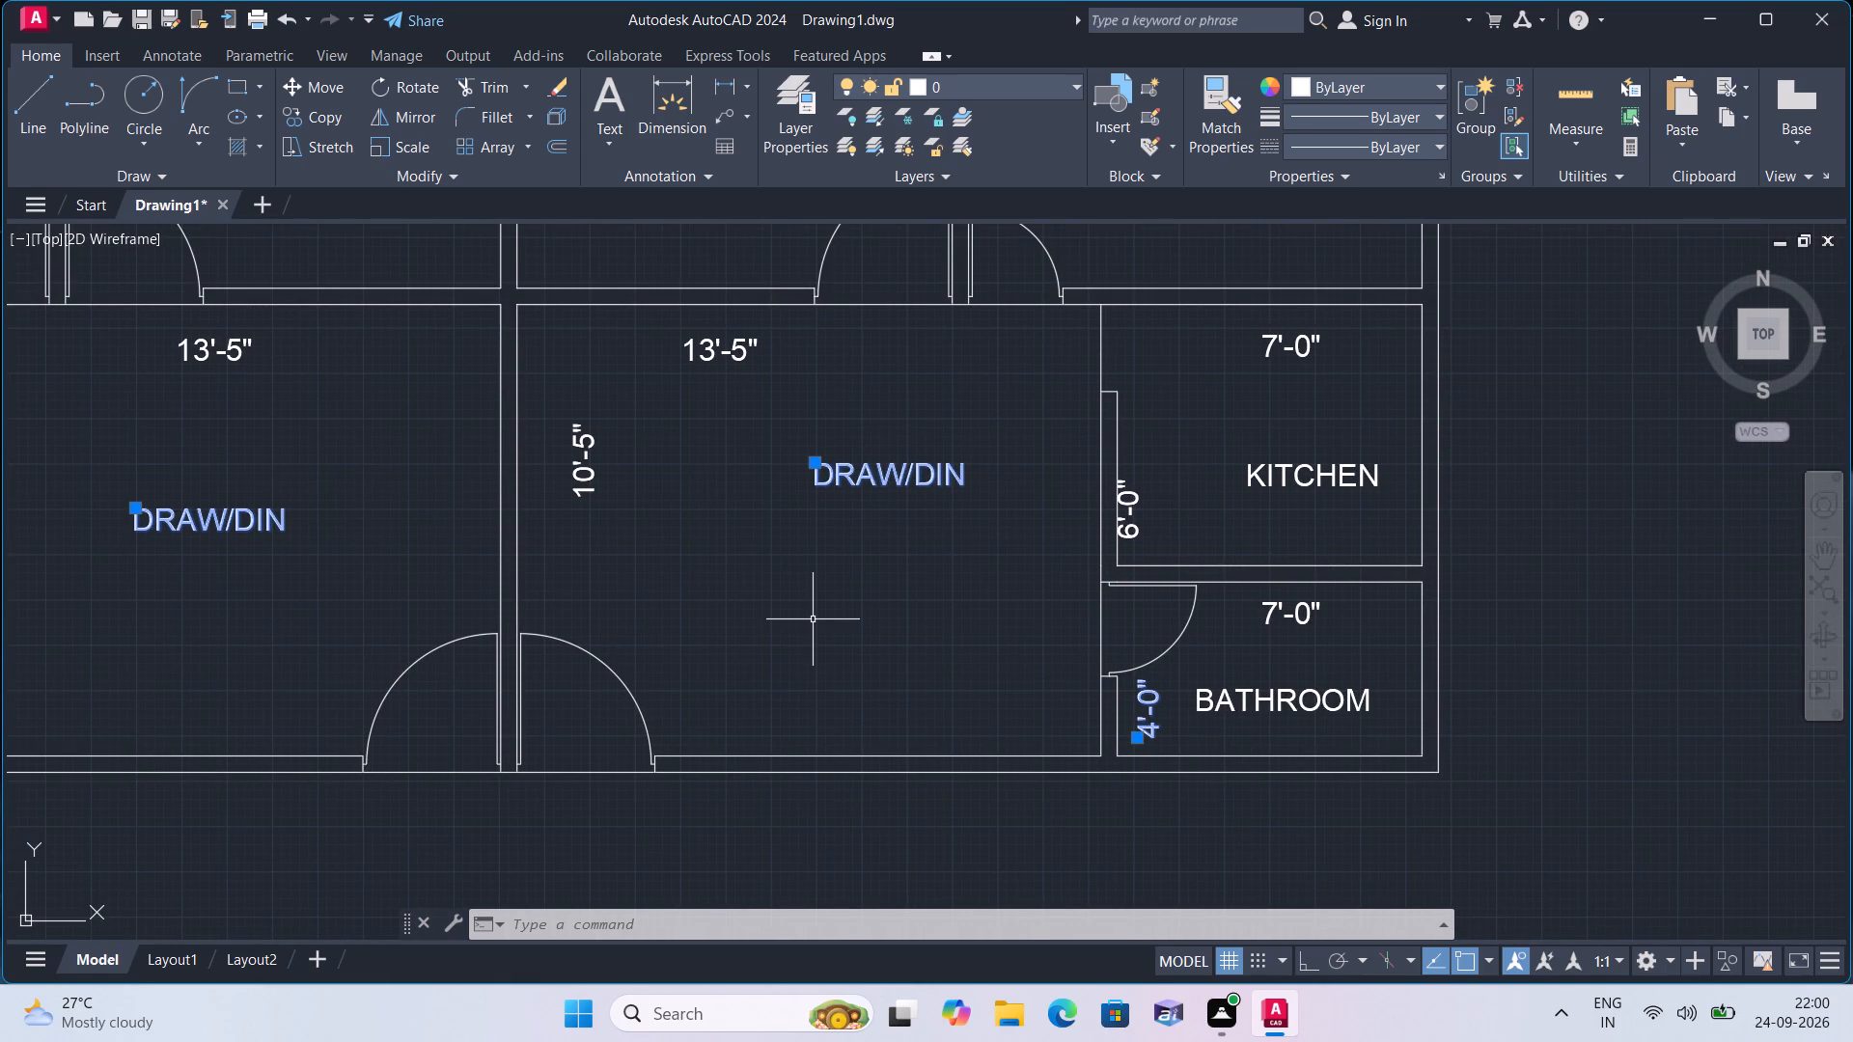
{"action": "scroll", "coordinate": [725, 561], "scroll_direction": "down", "scroll_amount": 2}
{"action": "scroll", "coordinate": [443, 415], "scroll_direction": "up", "scroll_amount": 1}
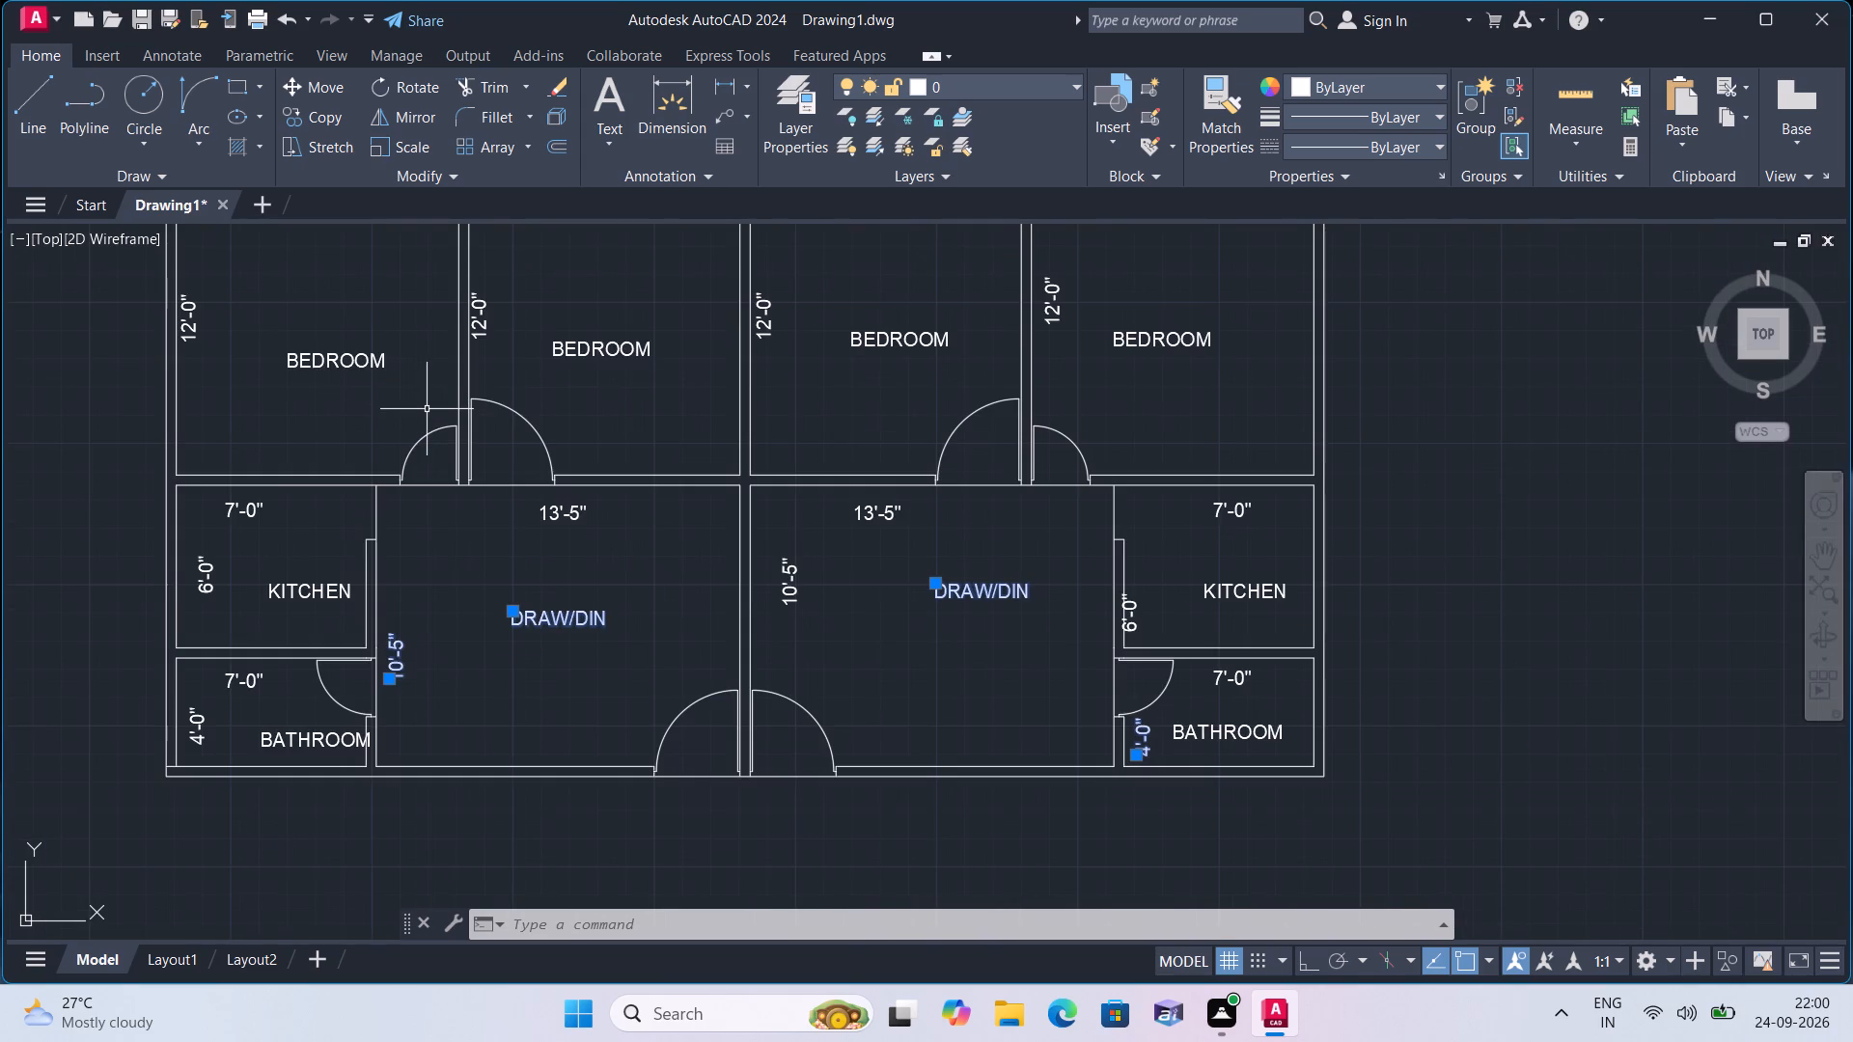
{"action": "scroll", "coordinate": [427, 410], "scroll_direction": "down", "scroll_amount": 1}
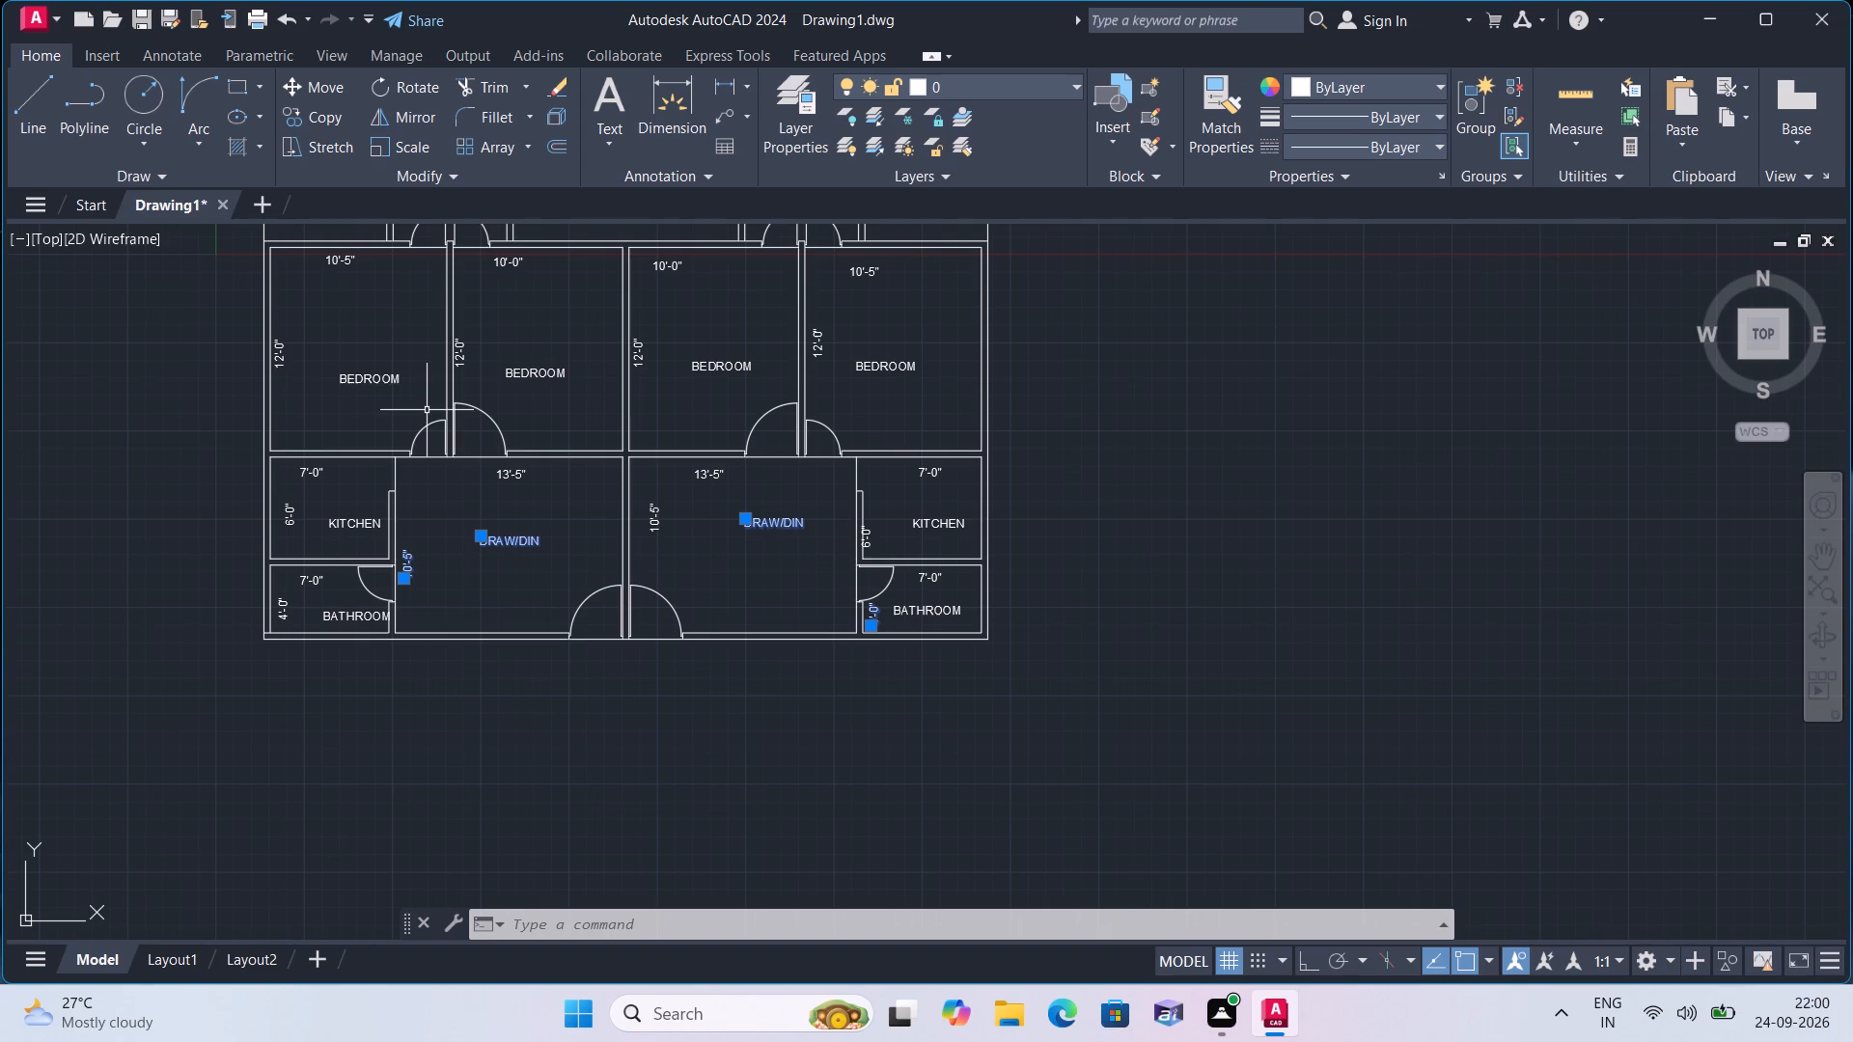
{"action": "scroll", "coordinate": [427, 410], "scroll_direction": "down", "scroll_amount": 1}
{"action": "scroll", "coordinate": [481, 357], "scroll_direction": "up", "scroll_amount": 2}
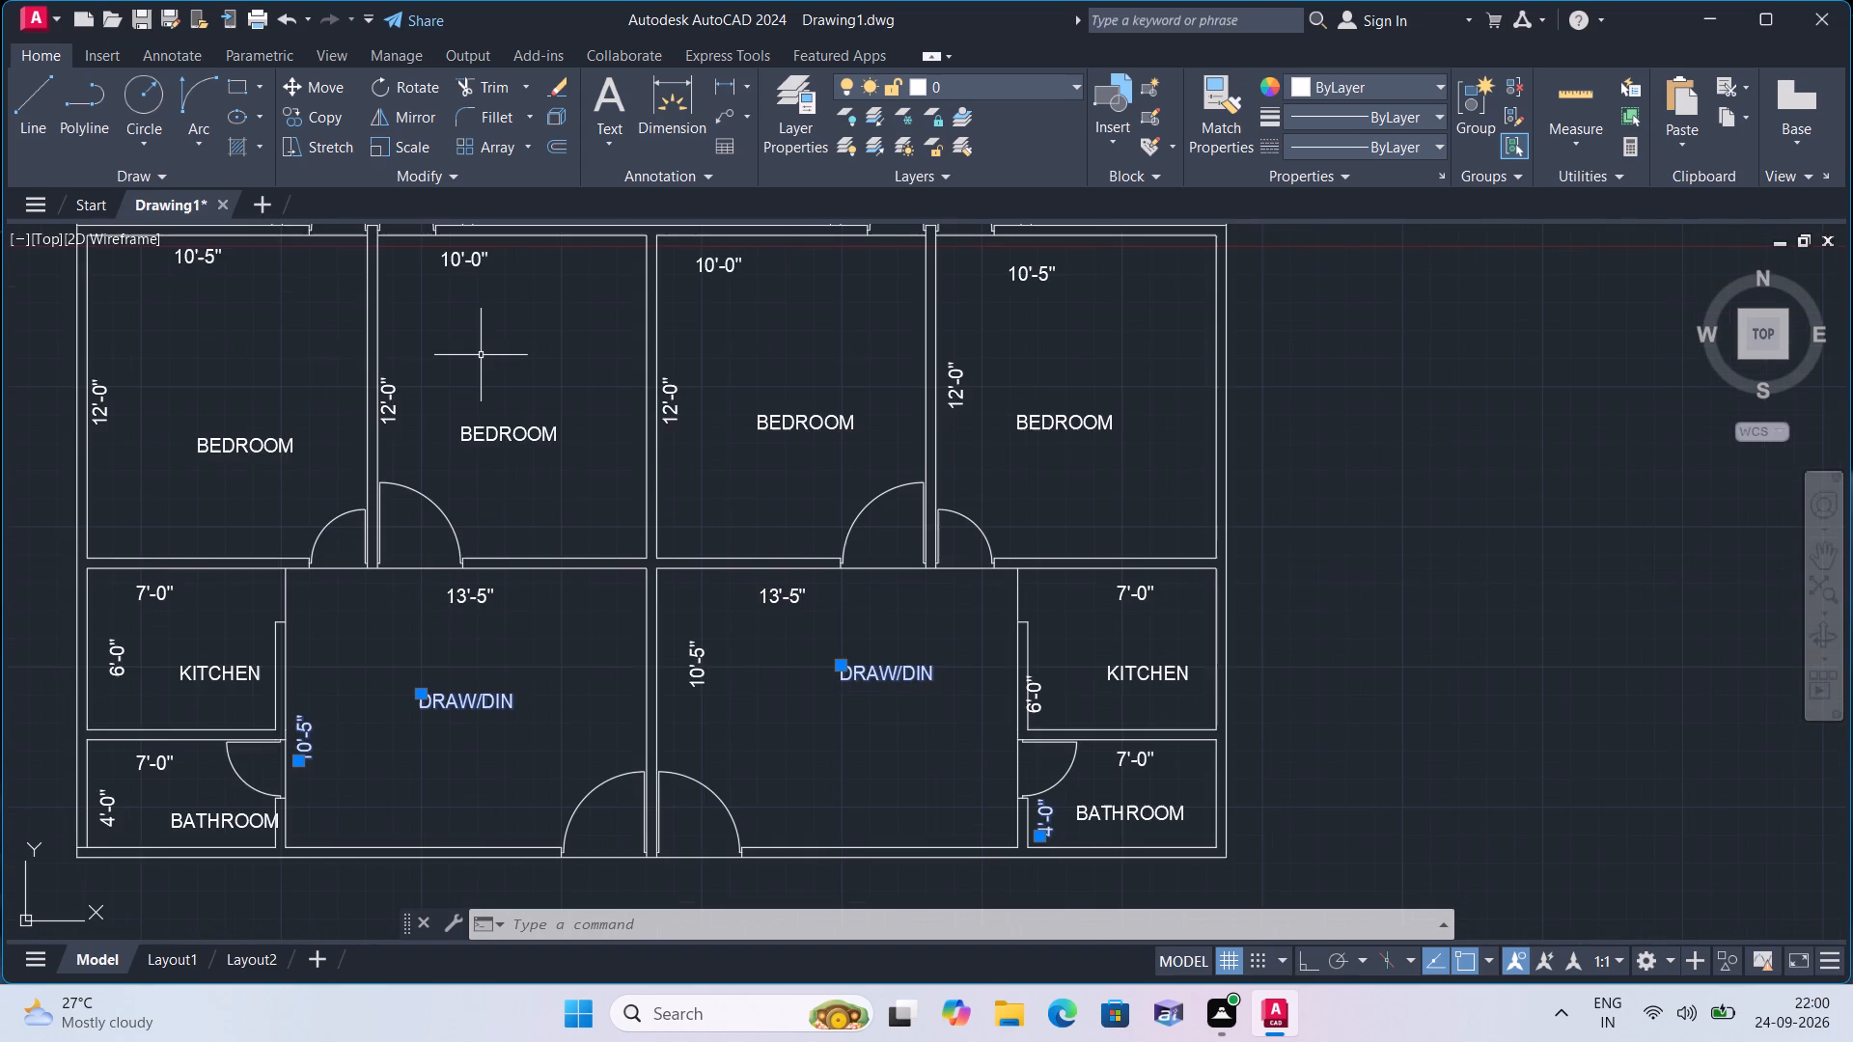
{"action": "middle_click_drag", "start_coordinate": [481, 354], "coordinate": [496, 439]}
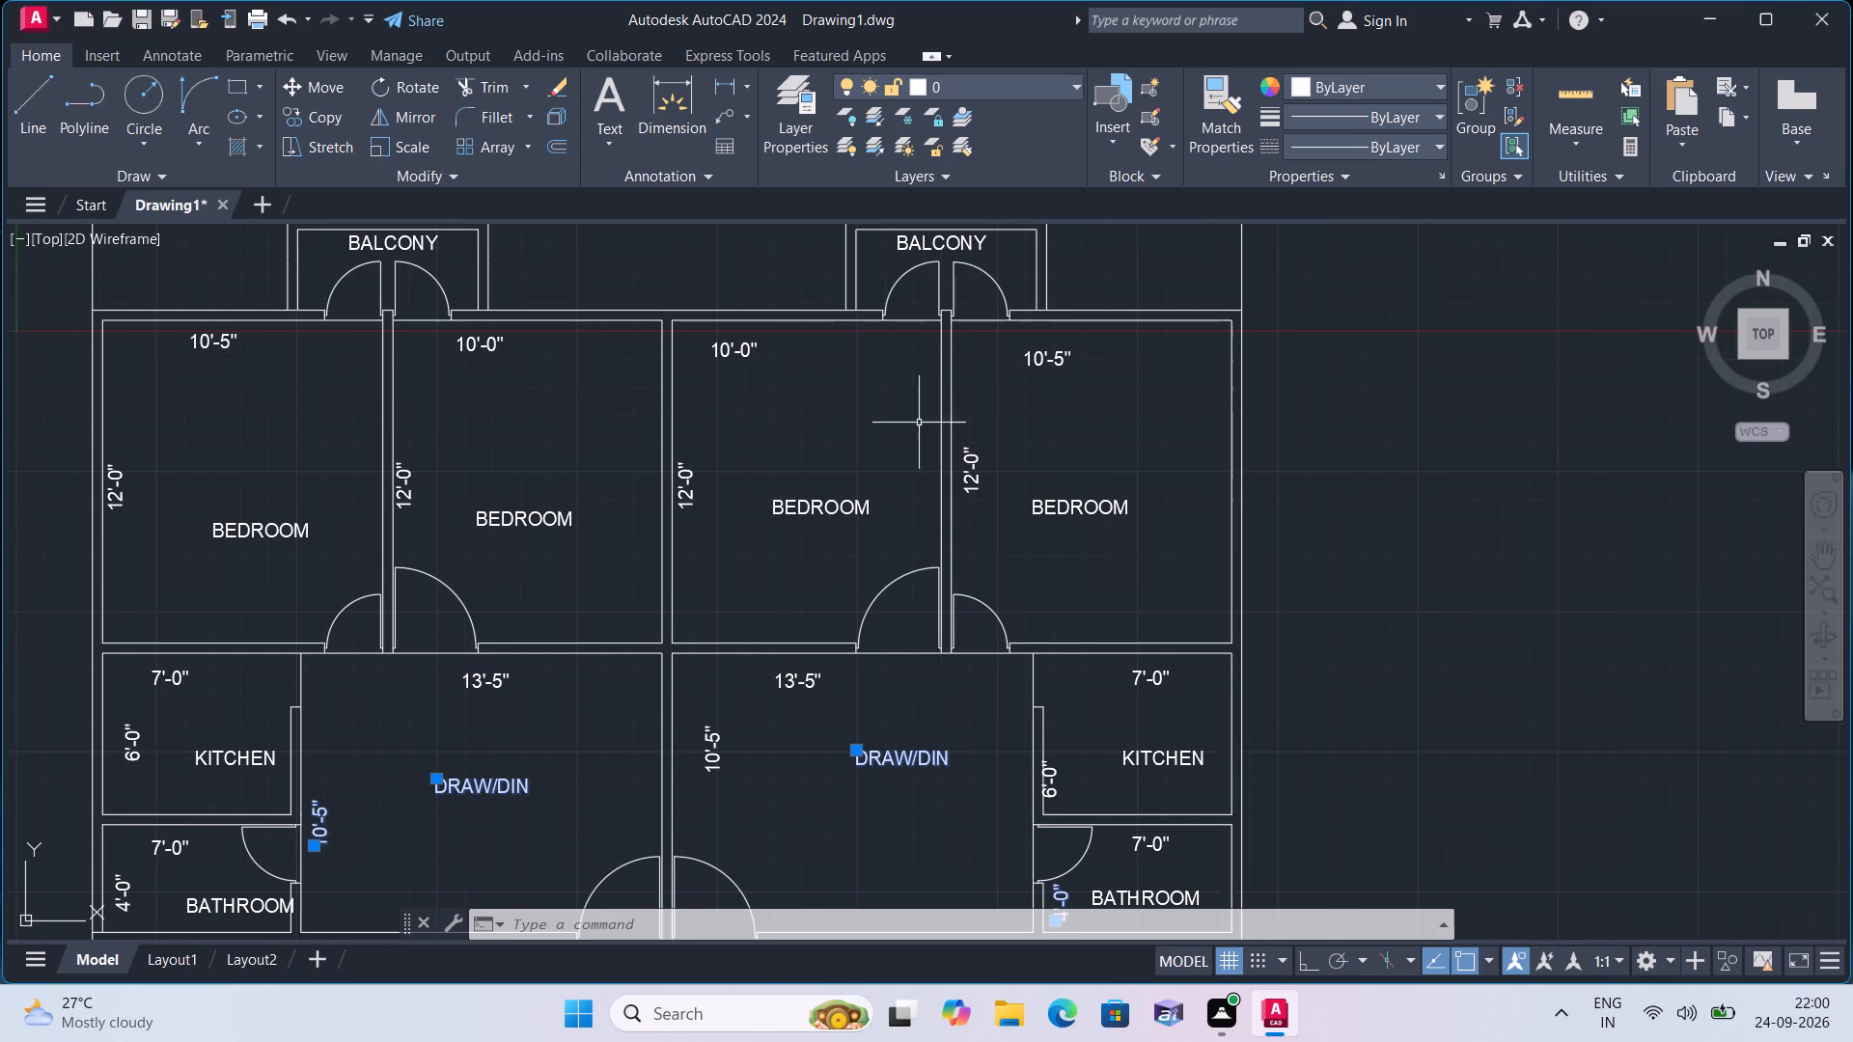
{"action": "scroll", "coordinate": [1175, 412], "scroll_direction": "down", "scroll_amount": 1}
{"action": "middle_click_drag", "start_coordinate": [1175, 412], "coordinate": [1119, 348]}
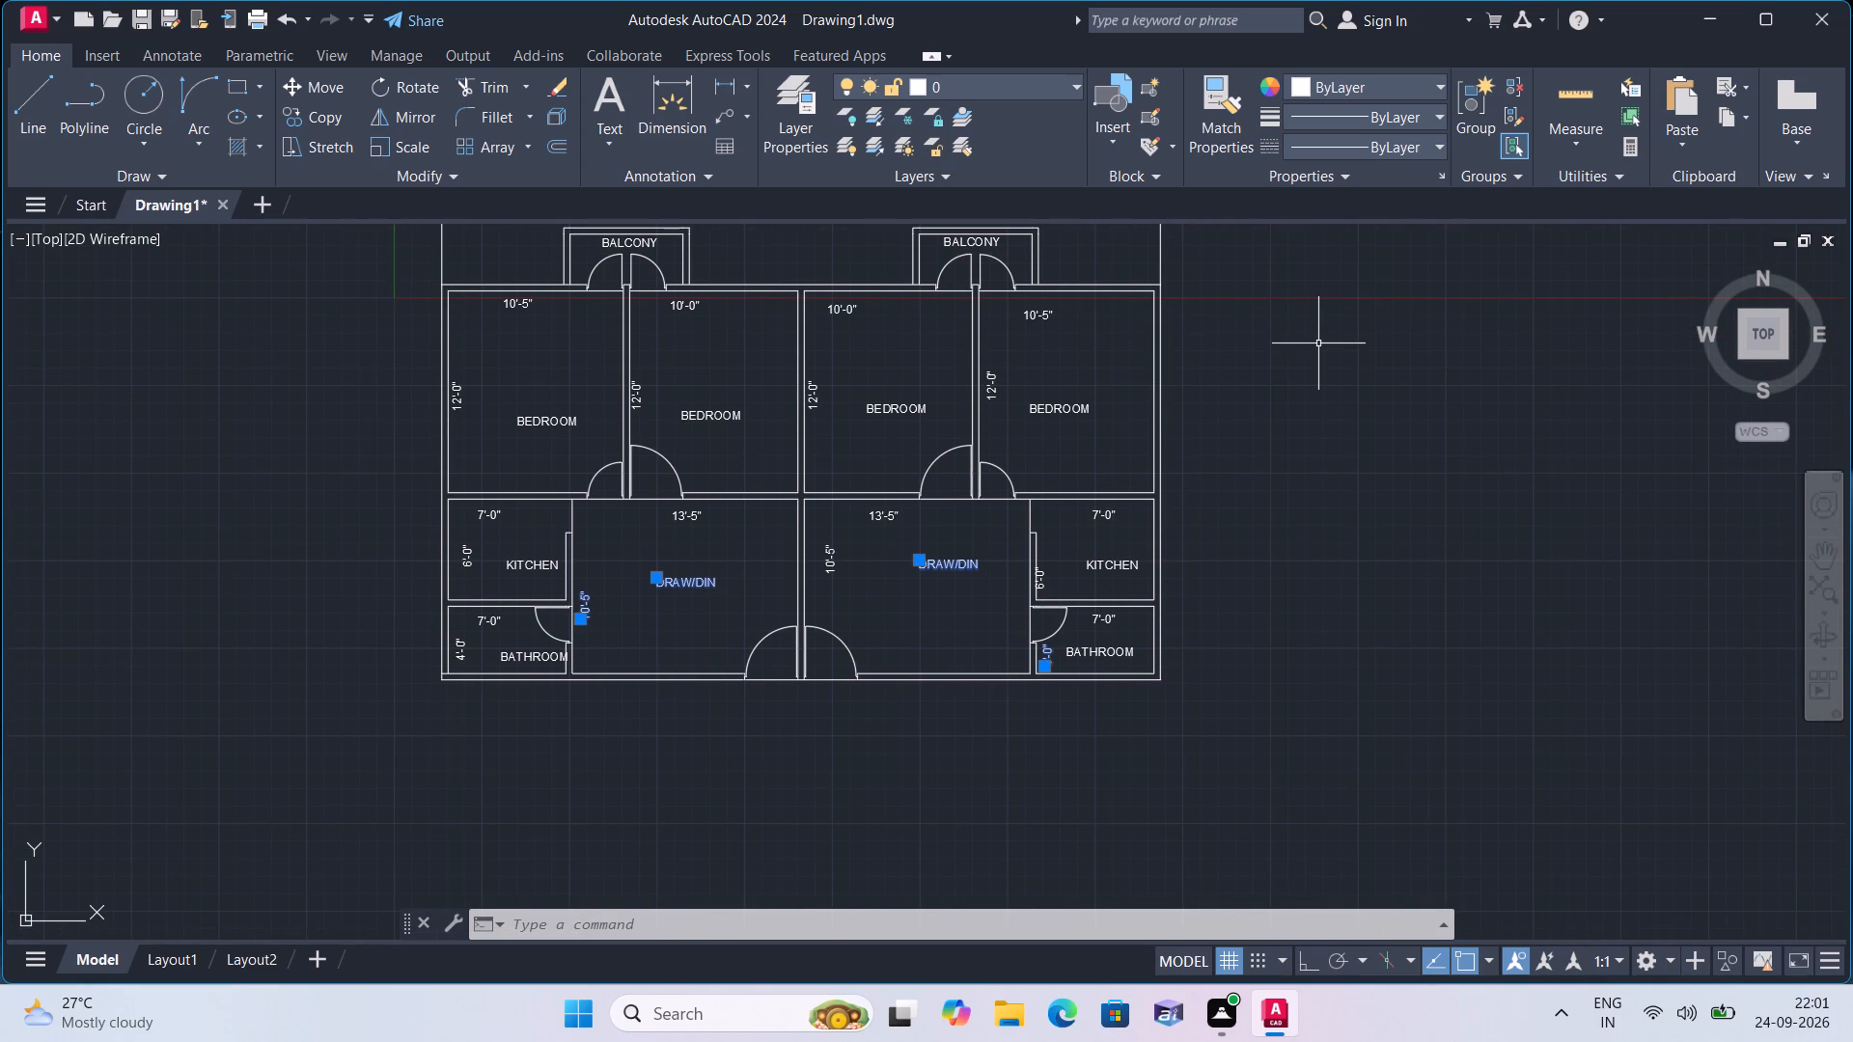
{"action": "scroll", "coordinate": [1329, 343], "scroll_direction": "up", "scroll_amount": 1}
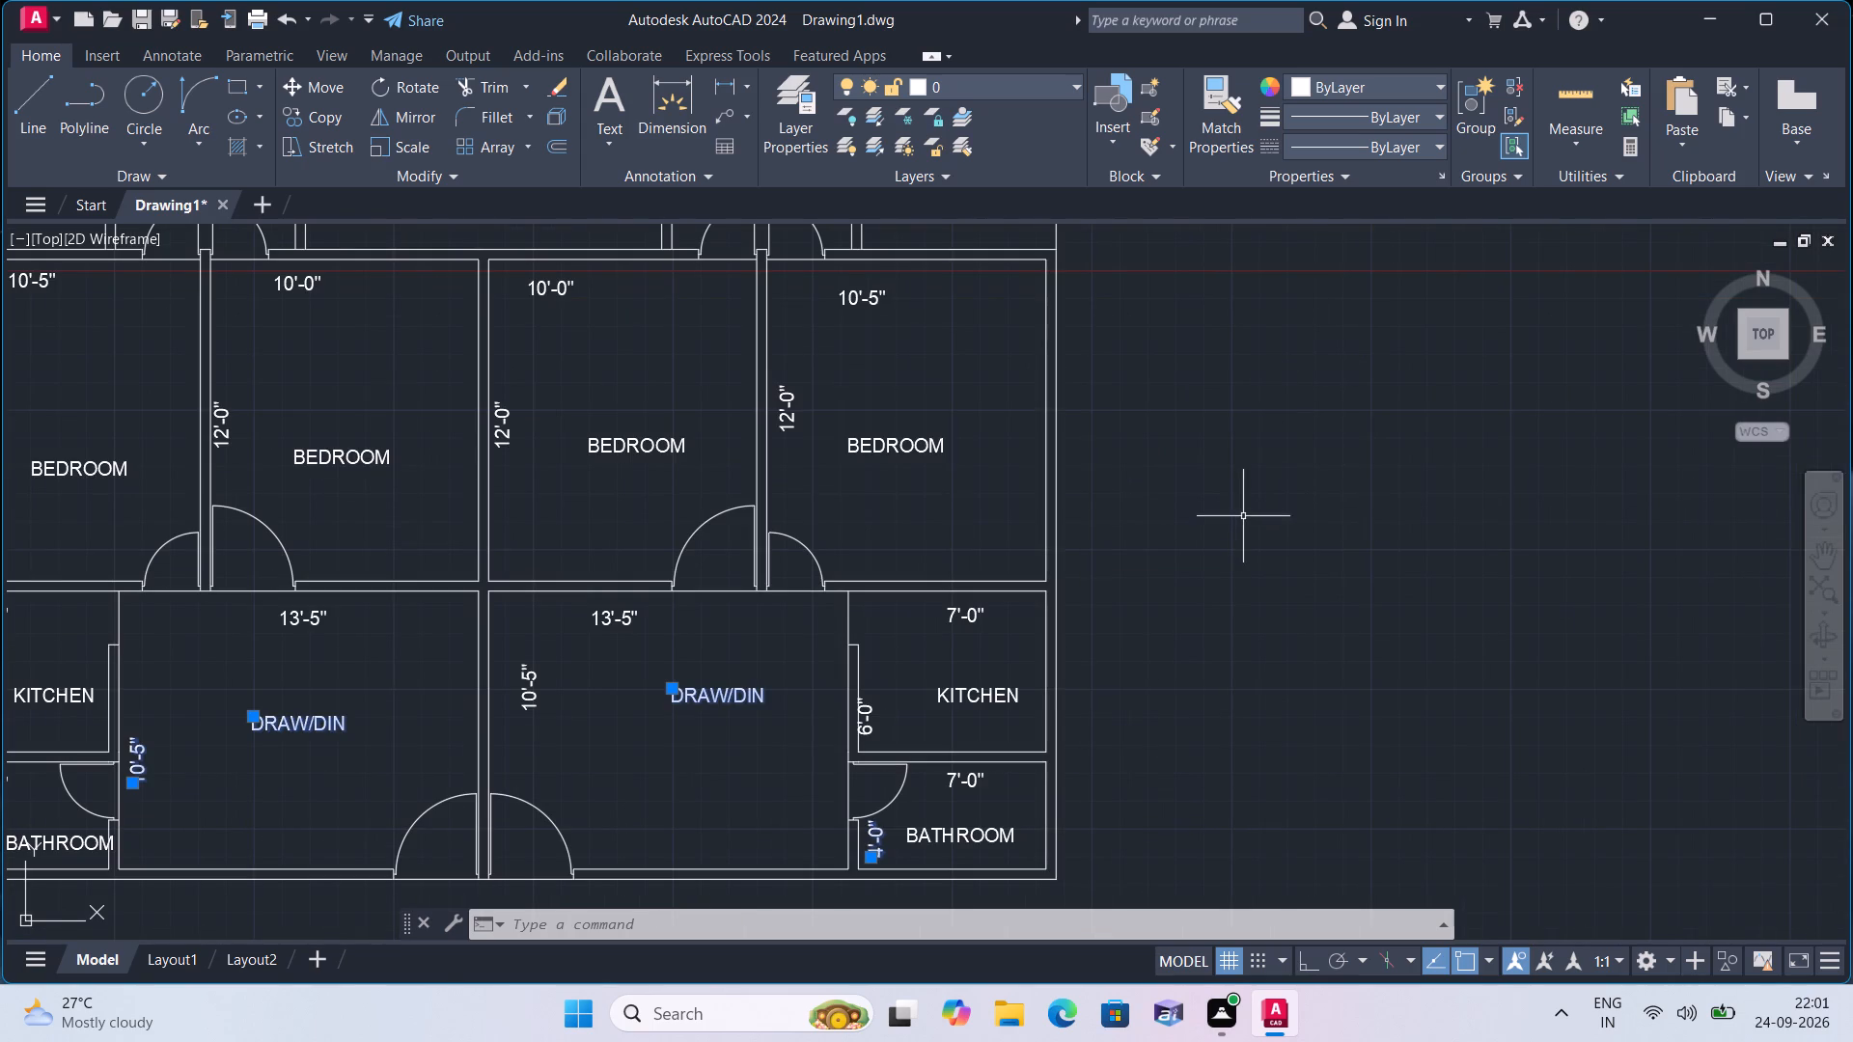
{"action": "middle_click_drag", "start_coordinate": [1207, 549], "coordinate": [1286, 452]}
{"action": "scroll", "coordinate": [1285, 454], "scroll_direction": "down", "scroll_amount": 1}
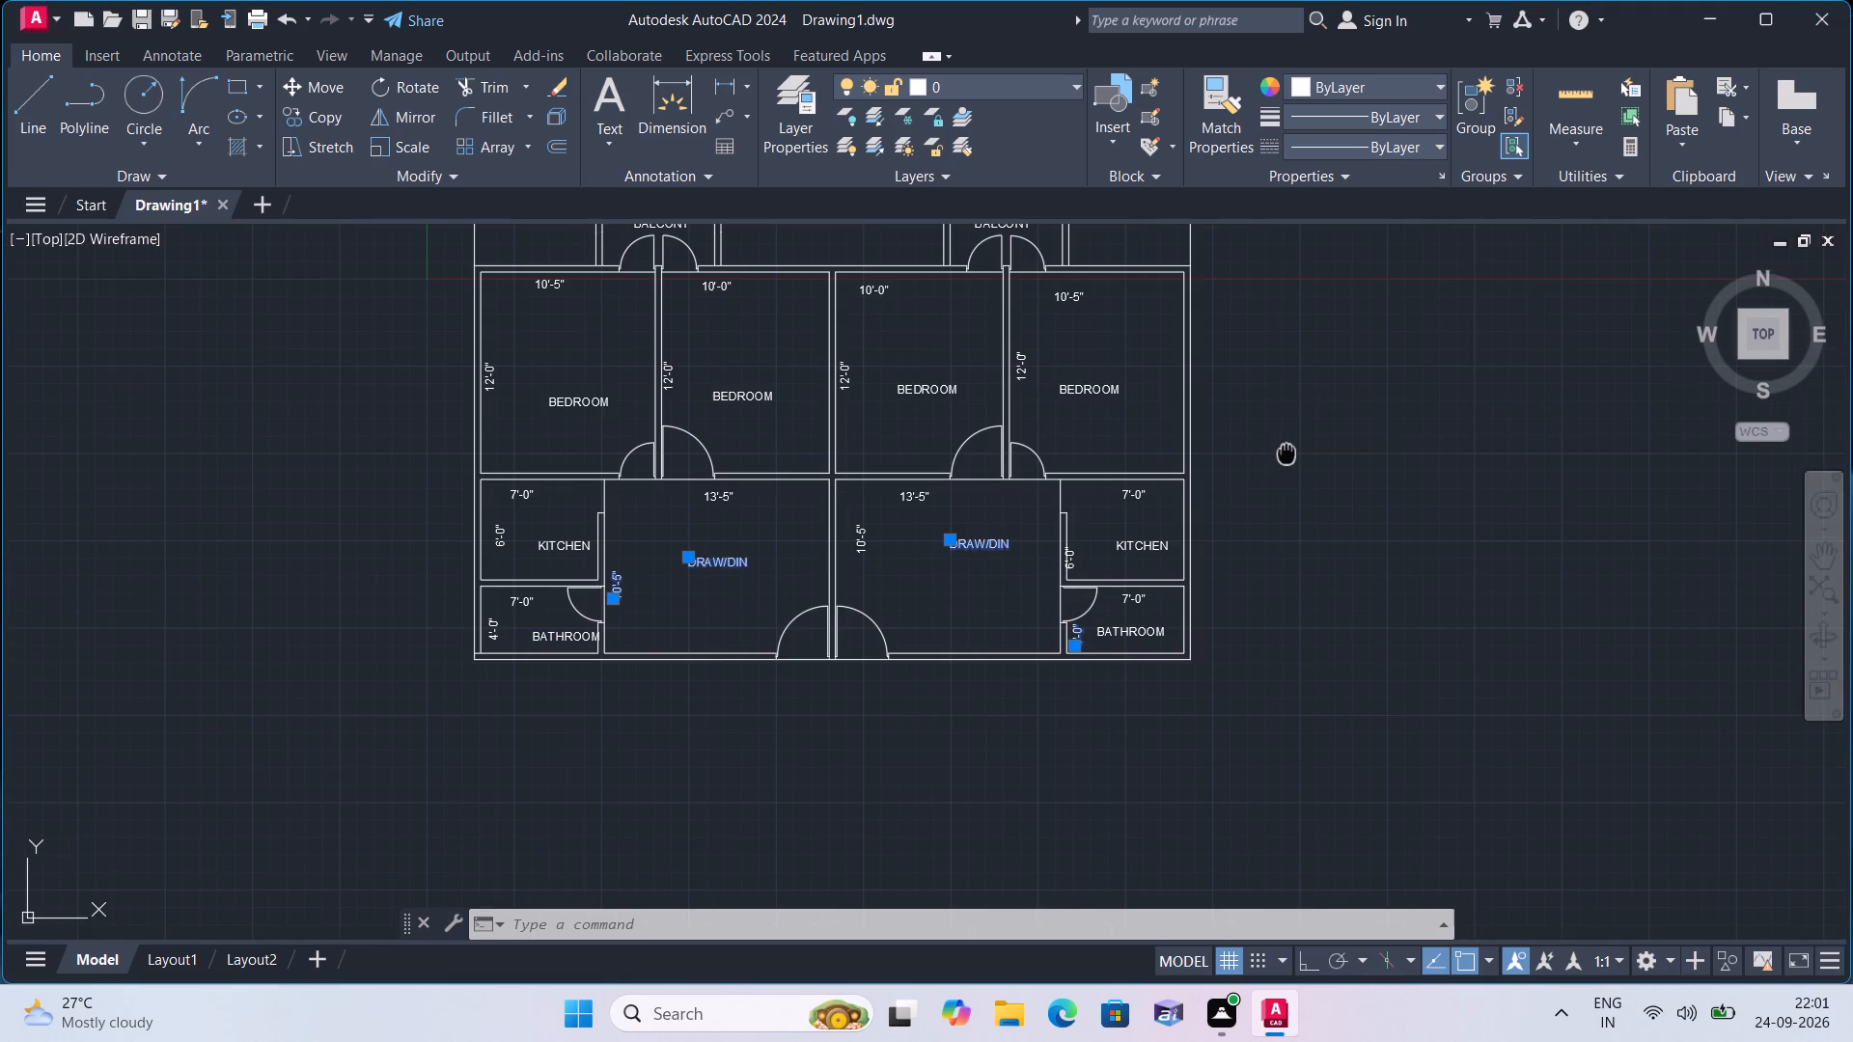
{"action": "scroll", "coordinate": [1286, 452], "scroll_direction": "up", "scroll_amount": 1}
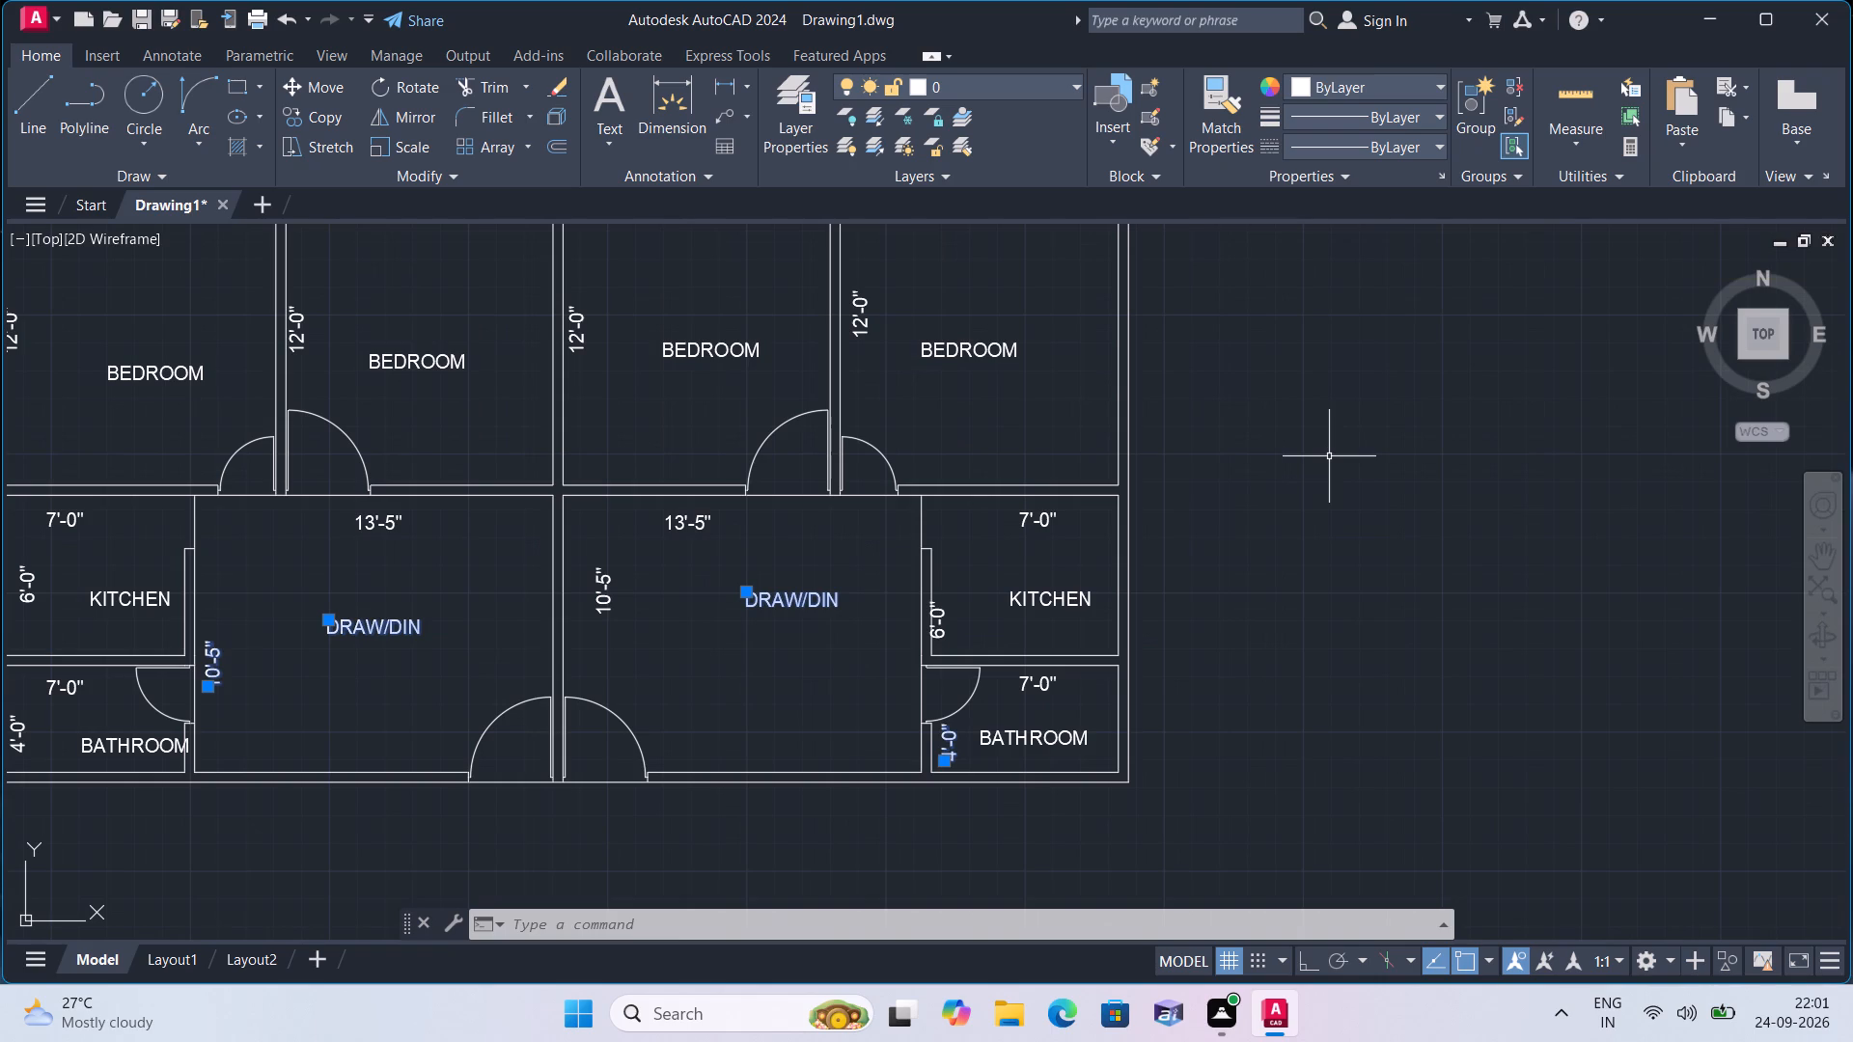
{"action": "scroll", "coordinate": [1329, 456], "scroll_direction": "up", "scroll_amount": 1}
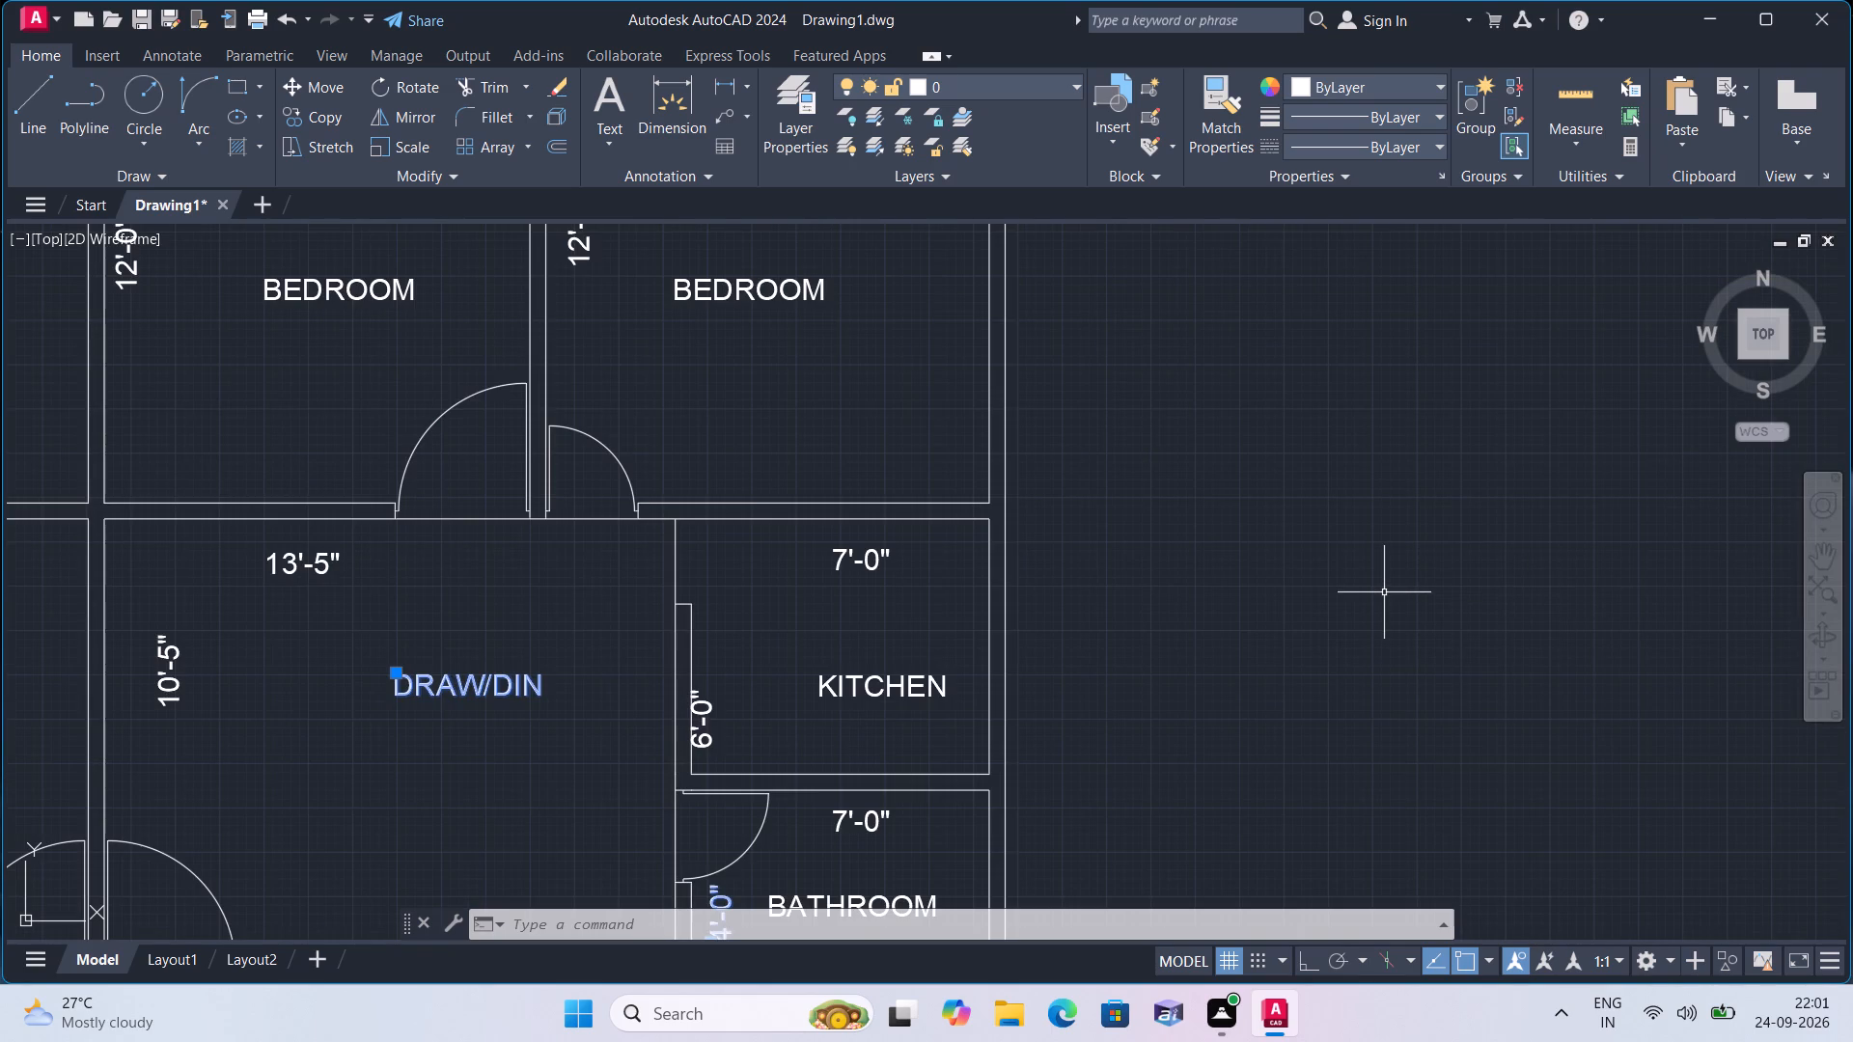
{"action": "key", "text": "Escape"}
{"action": "scroll", "coordinate": [887, 673], "scroll_direction": "down", "scroll_amount": 1}
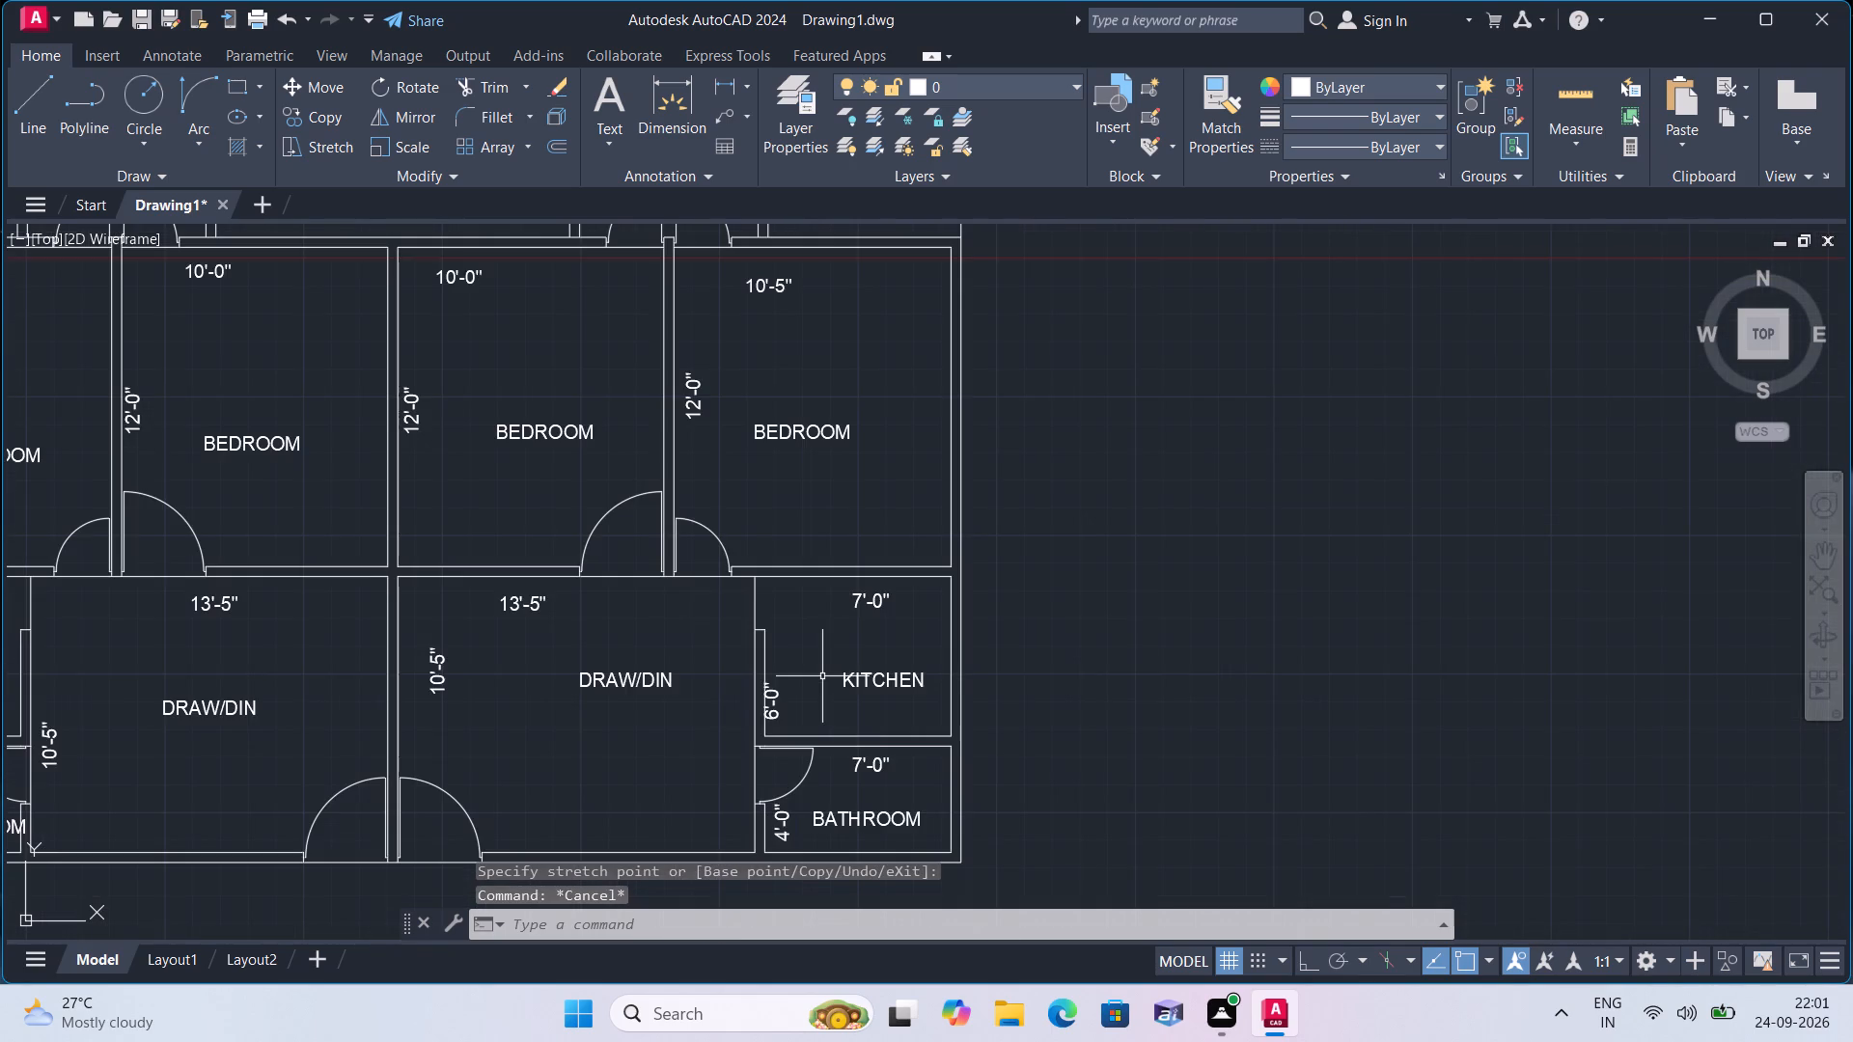
{"action": "middle_click_drag", "start_coordinate": [827, 672], "coordinate": [1089, 580]}
{"action": "middle_click_drag", "start_coordinate": [726, 739], "coordinate": [877, 653]}
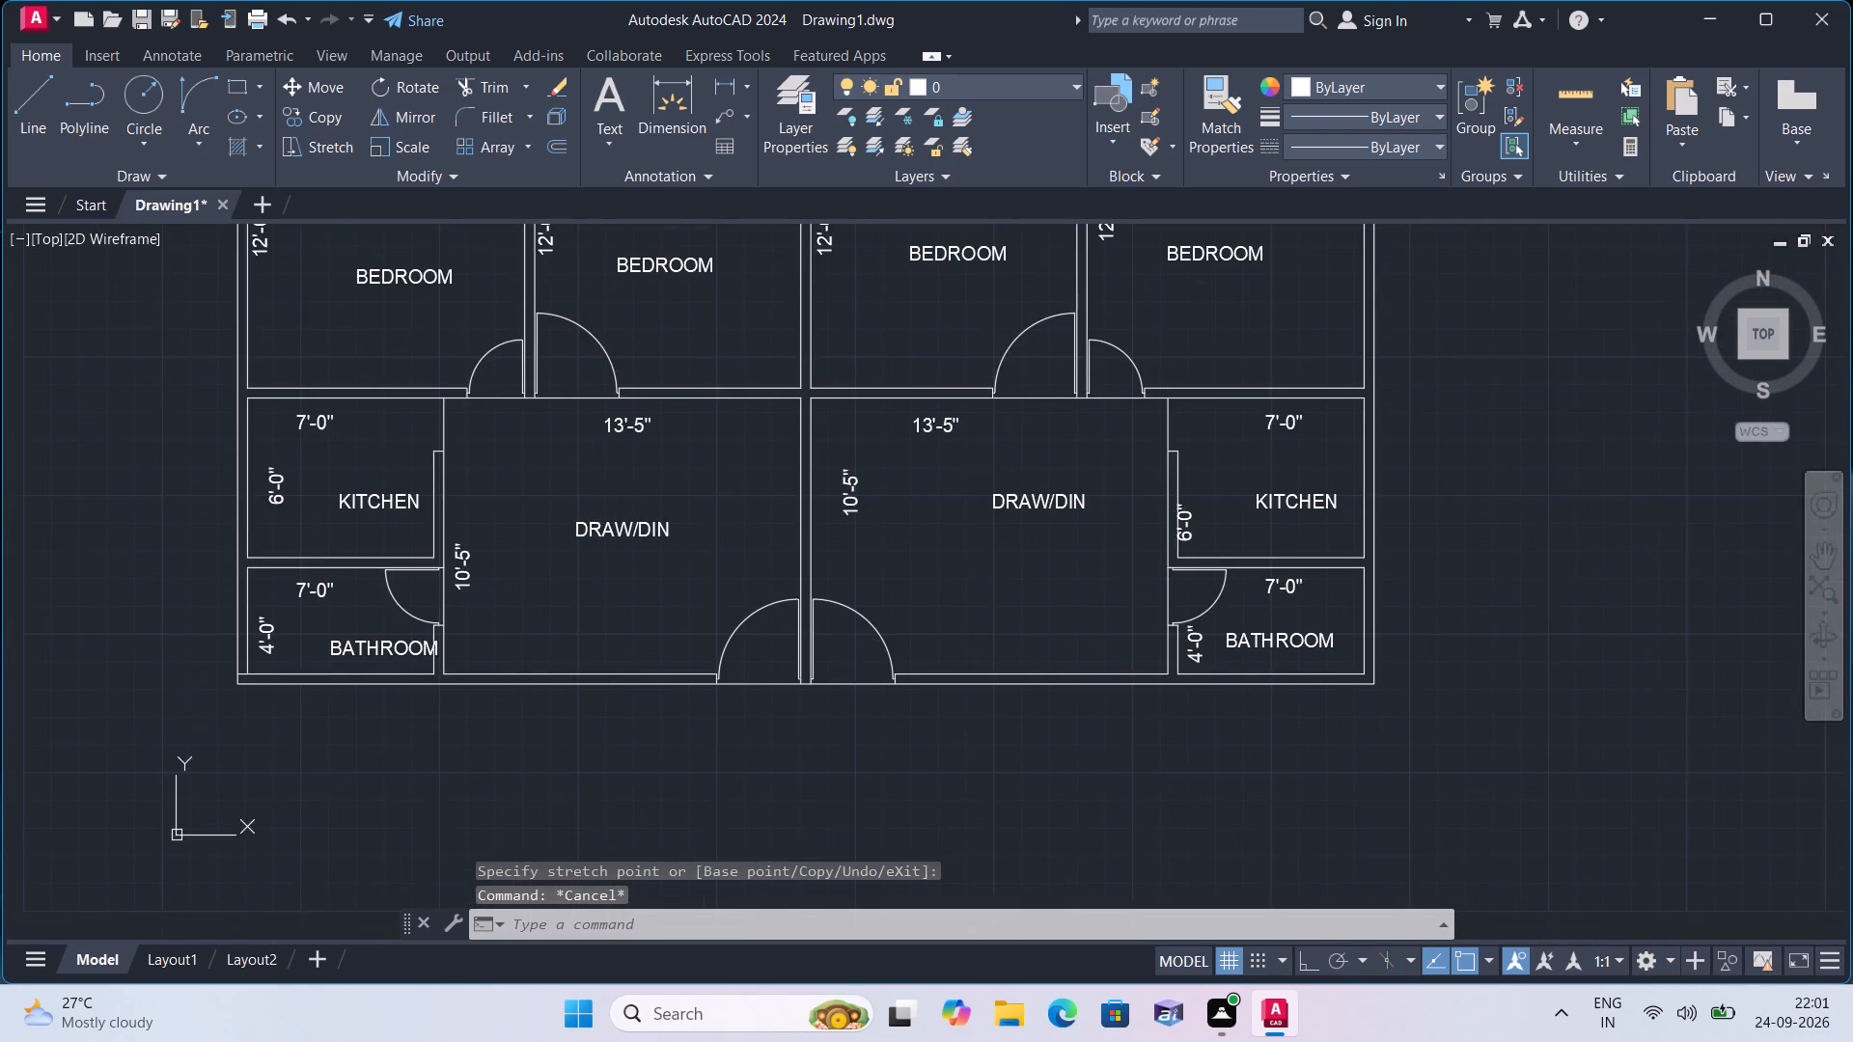
{"action": "scroll", "coordinate": [864, 710], "scroll_direction": "down", "scroll_amount": 2}
{"action": "middle_click_drag", "start_coordinate": [1124, 584], "coordinate": [1090, 693]}
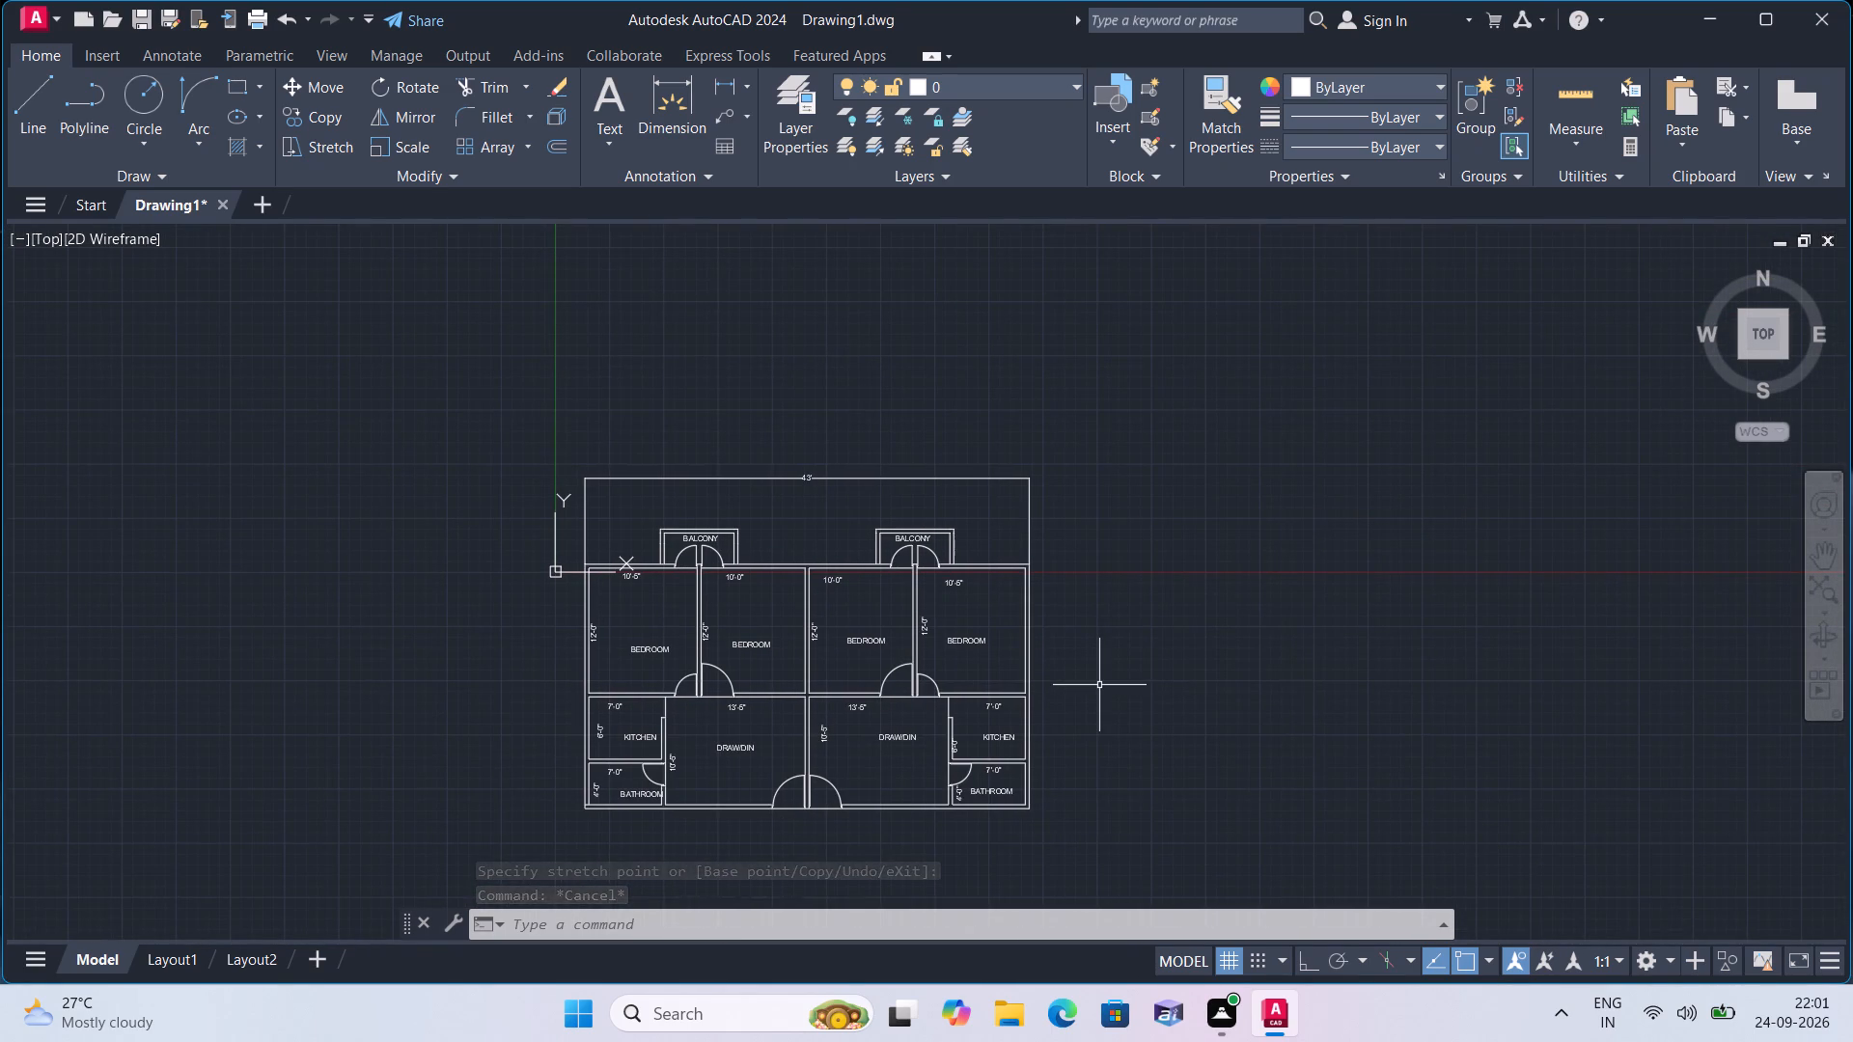
Add three separate multiline text labels, D1, D2 and D3, in the empty space to the right of the plan.
{"action": "type", "text": "mt"}
{"action": "key", "text": "space"}
{"action": "triple_click", "coordinate": [1160, 672]}
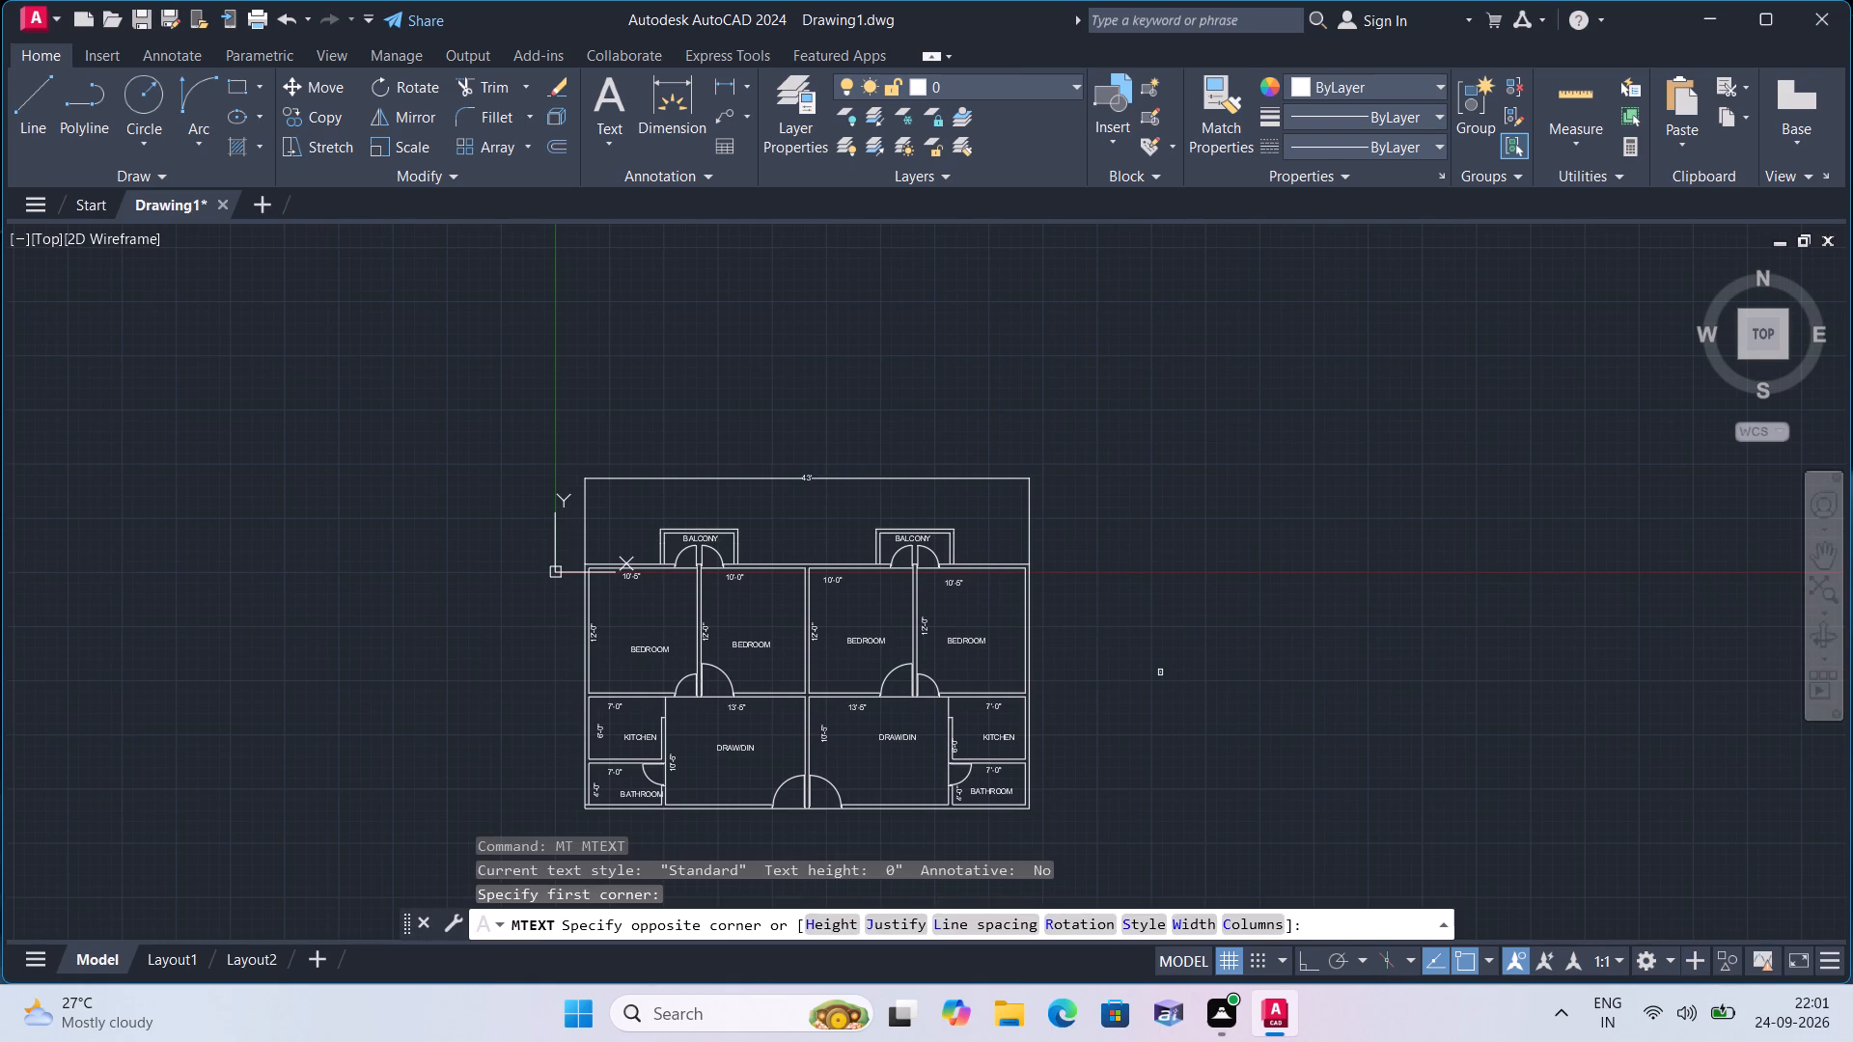
{"action": "left_click", "coordinate": [1160, 672]}
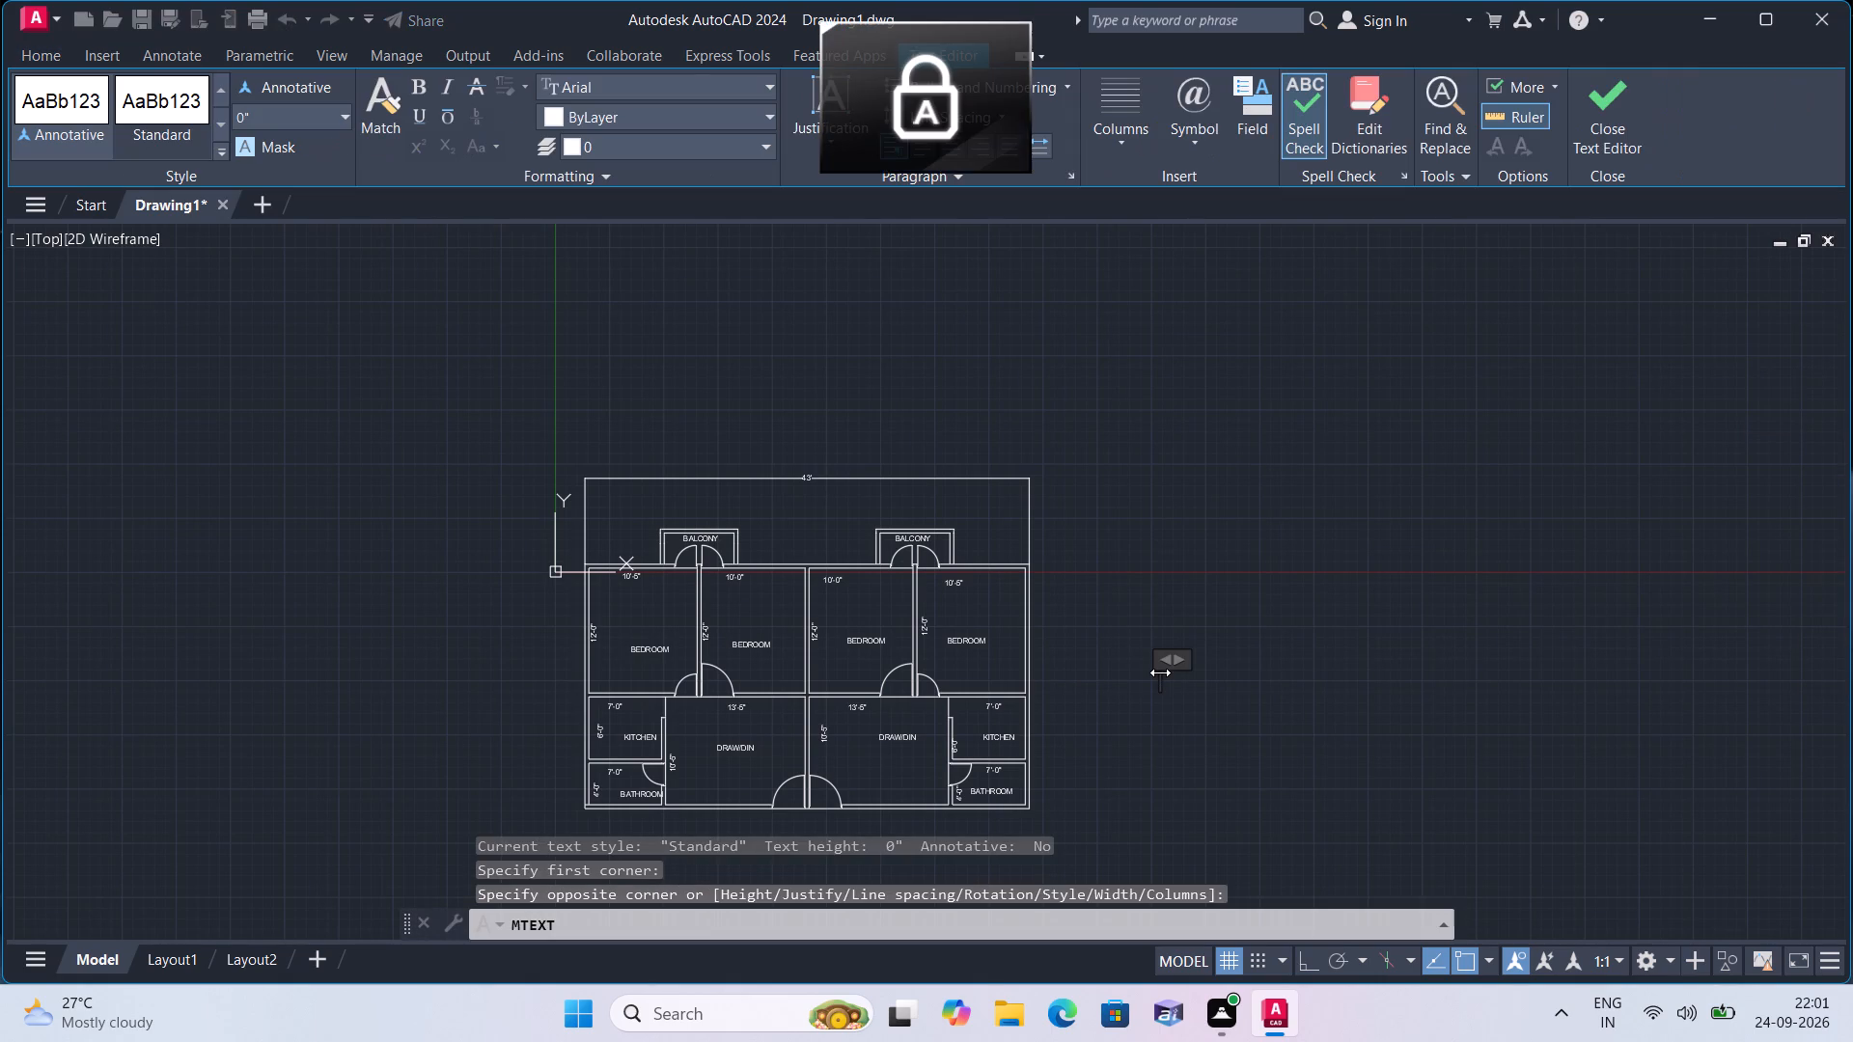
{"action": "key", "text": "d"}
{"action": "key", "text": "1"}
{"action": "left_click", "coordinate": [1209, 638]}
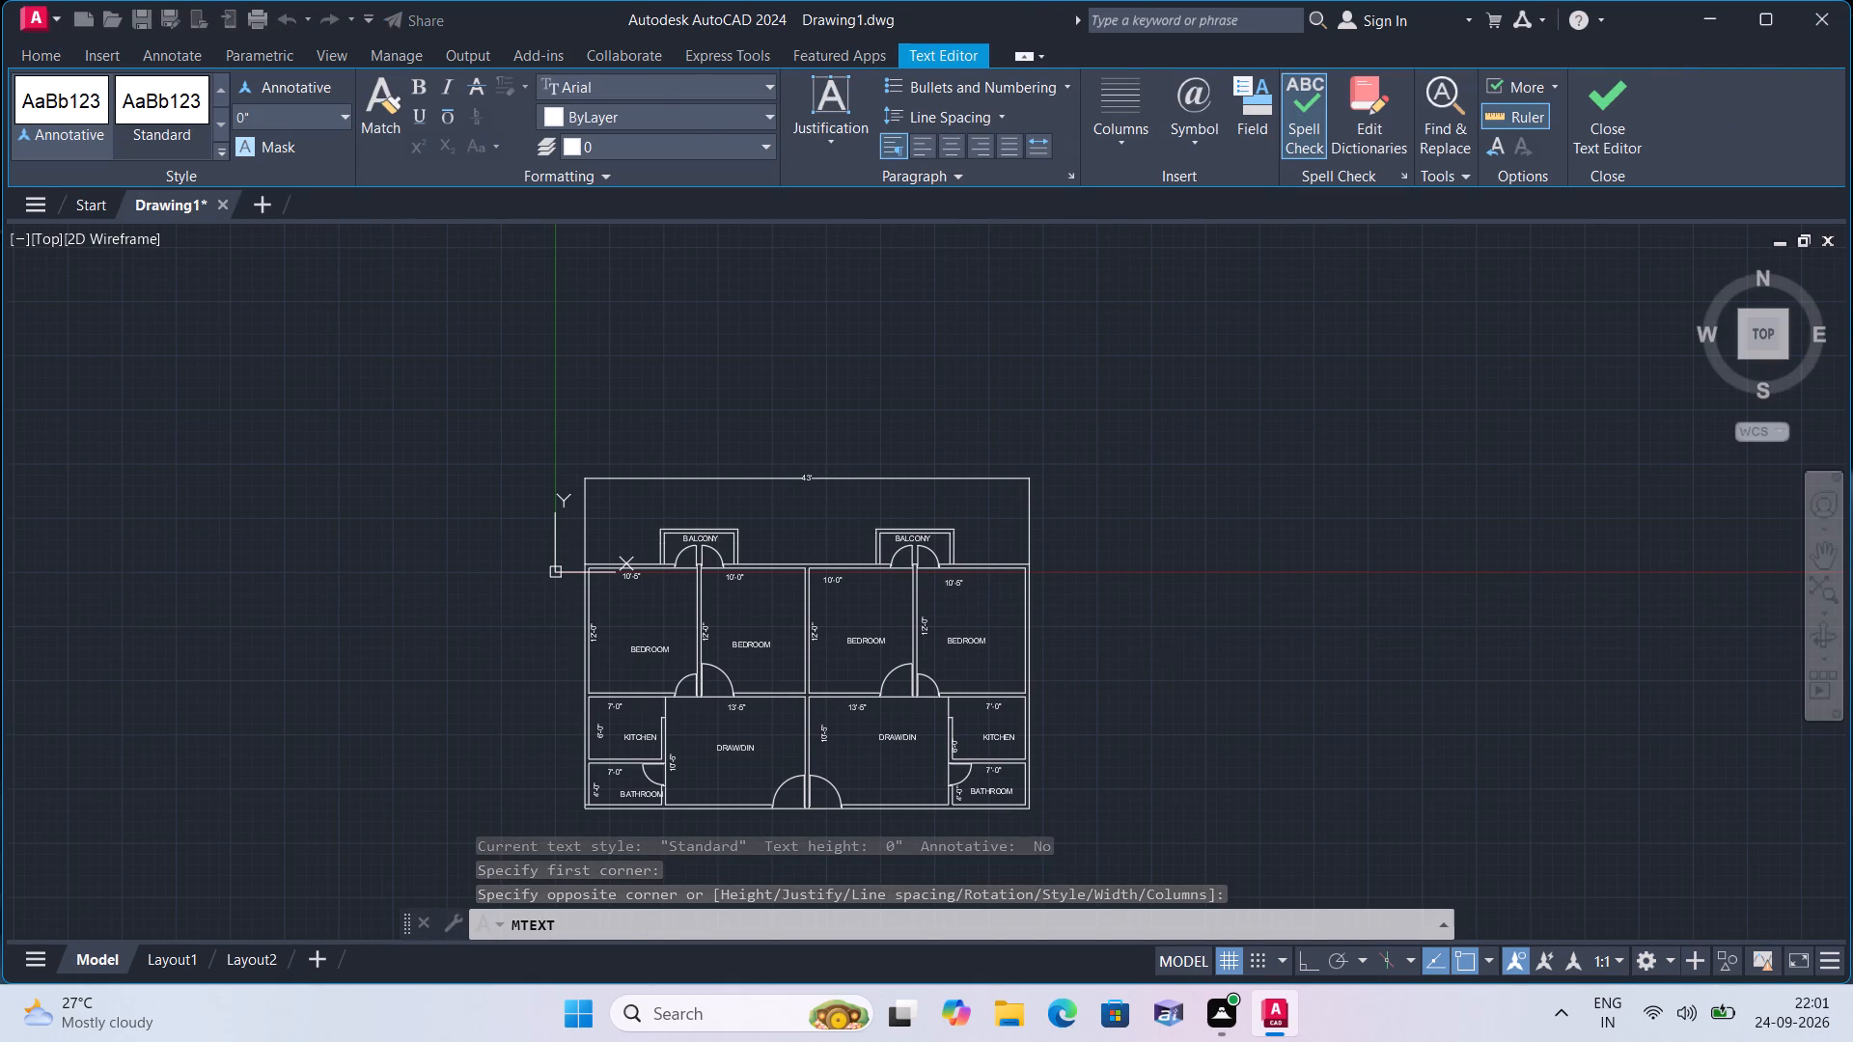
{"action": "key", "text": "space"}
{"action": "triple_click", "coordinate": [1210, 635]}
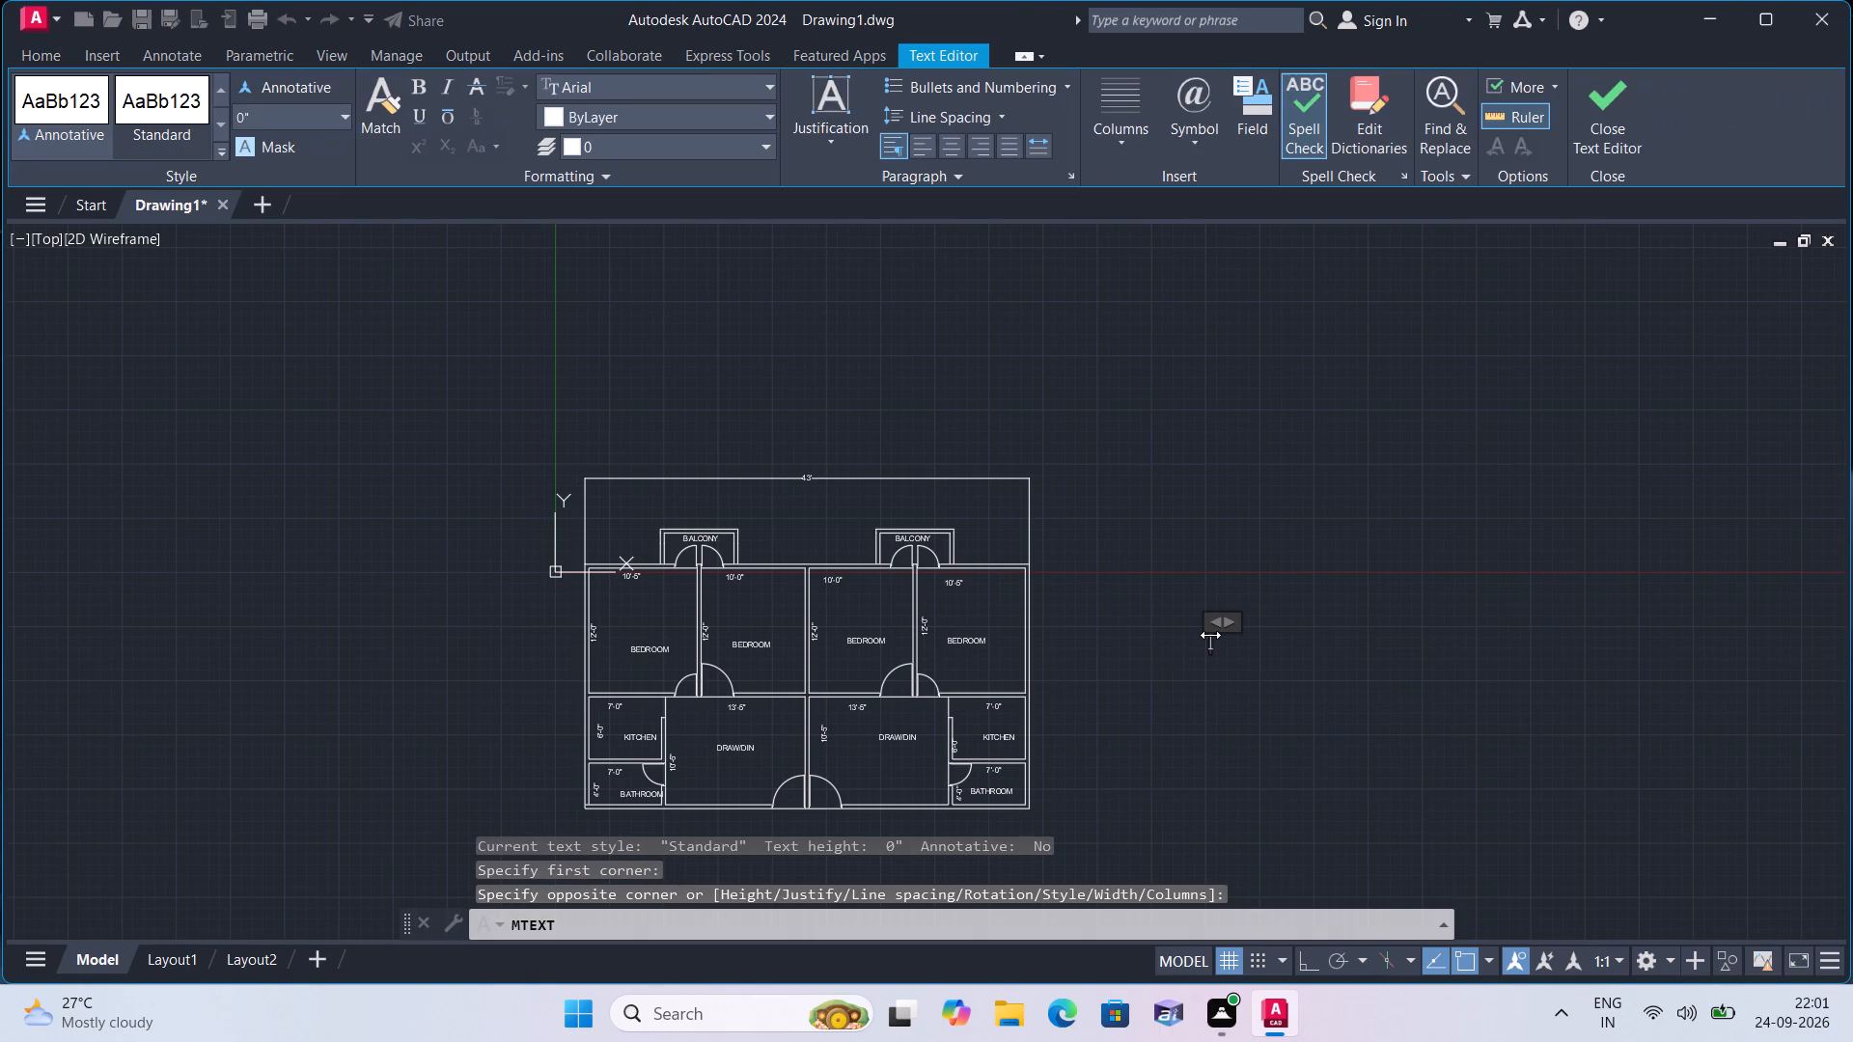
{"action": "type", "text": "D2"}
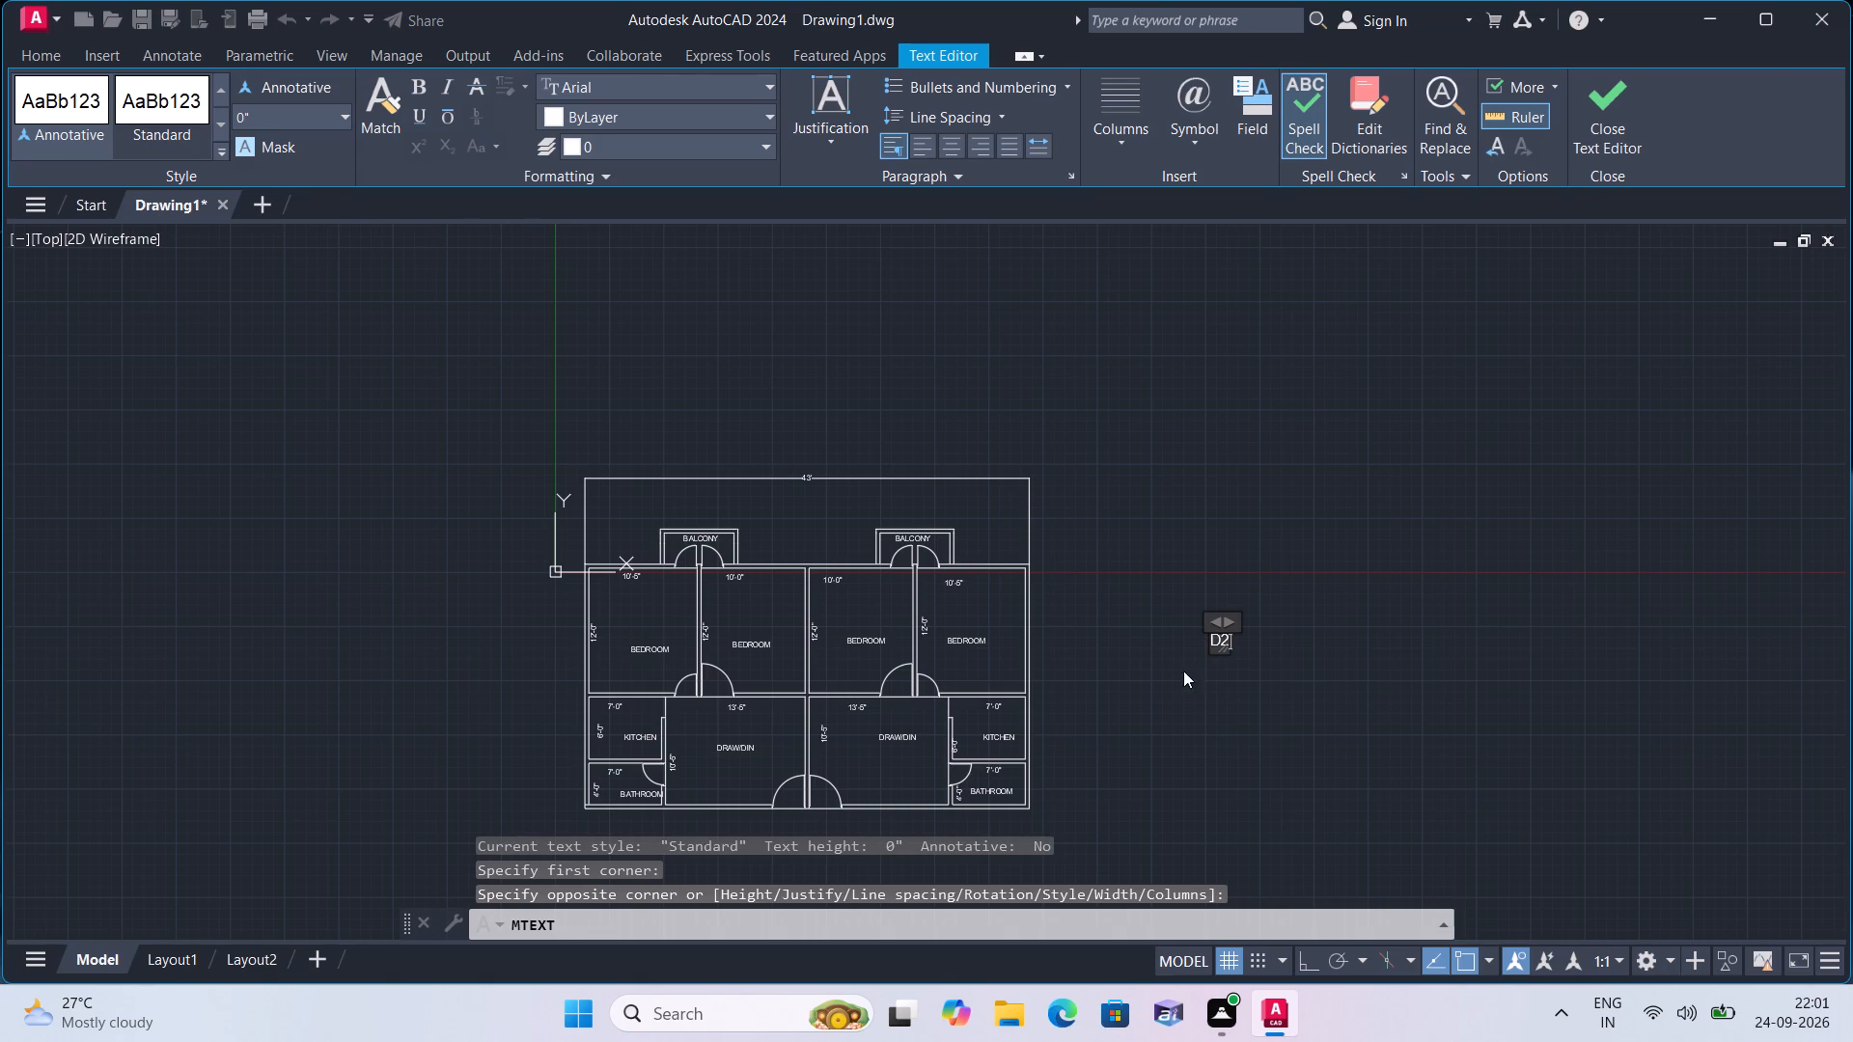
{"action": "left_click", "coordinate": [1206, 667]}
{"action": "key", "text": "space"}
{"action": "triple_click", "coordinate": [1206, 667]}
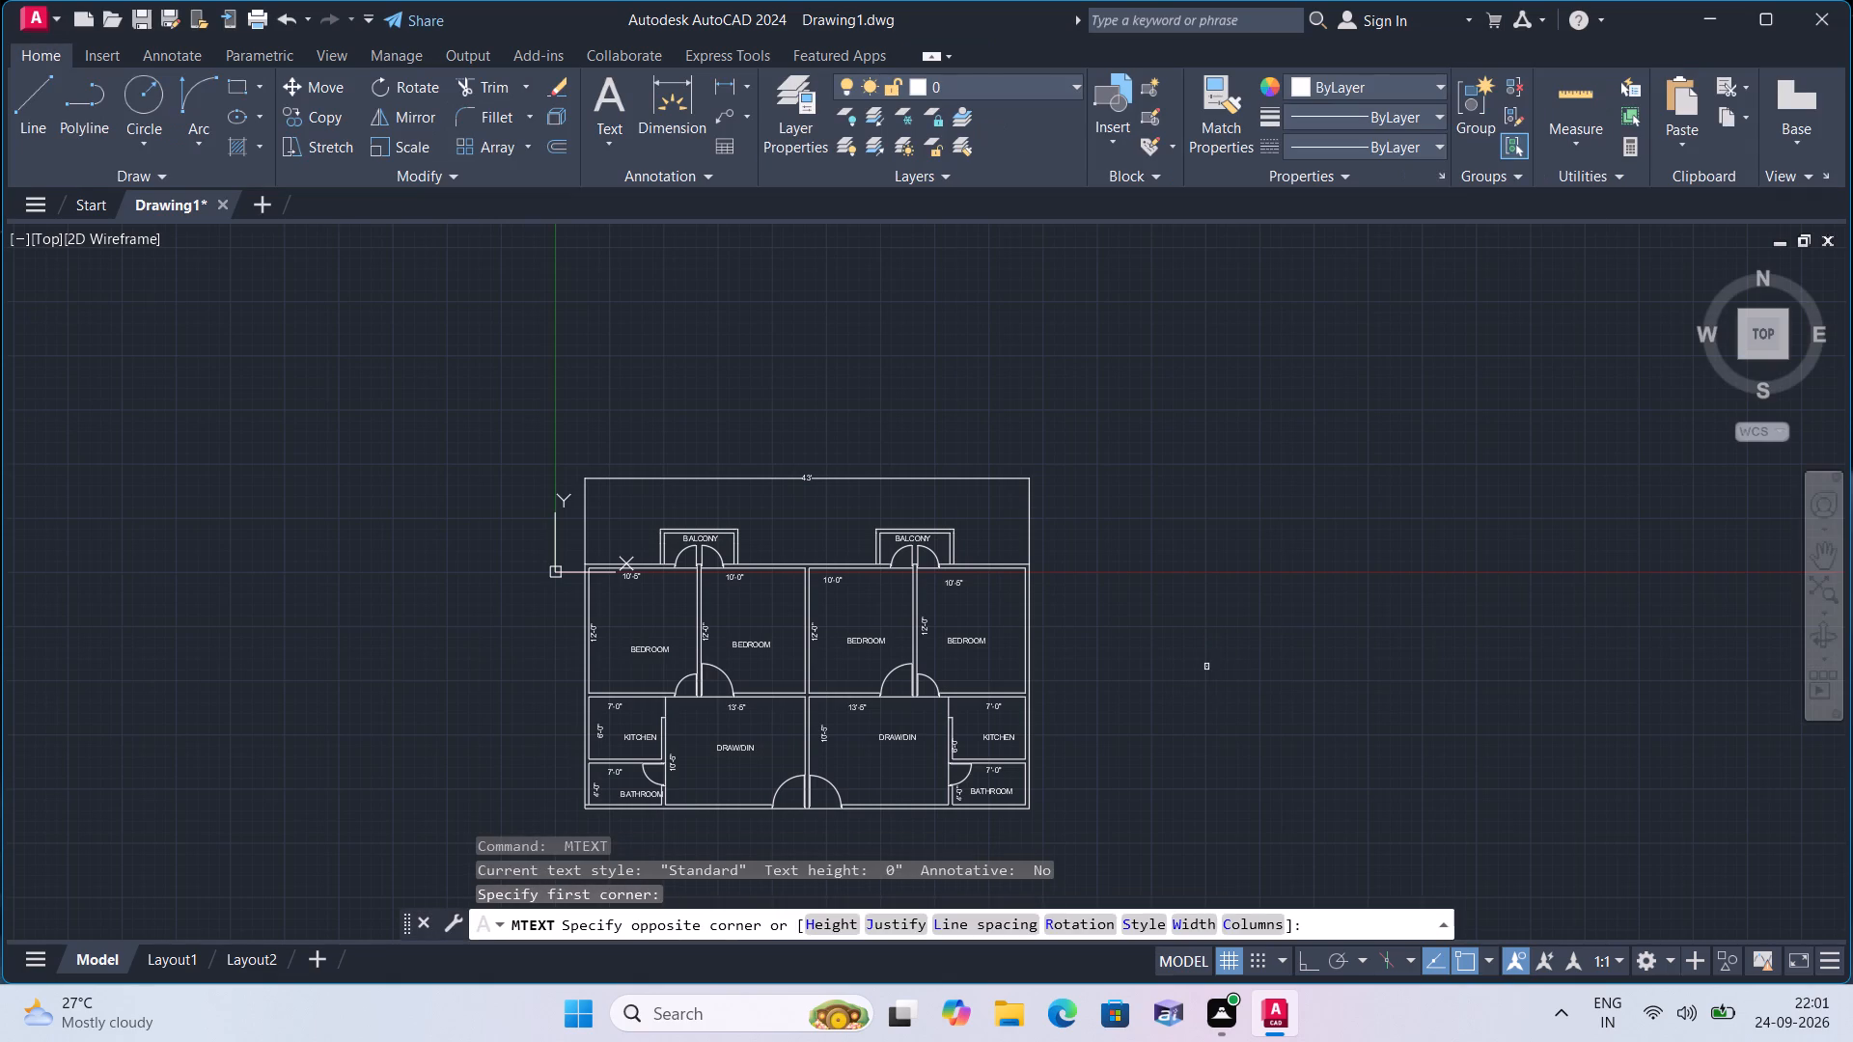
{"action": "type", "text": "D3"}
{"action": "left_click", "coordinate": [1256, 701]}
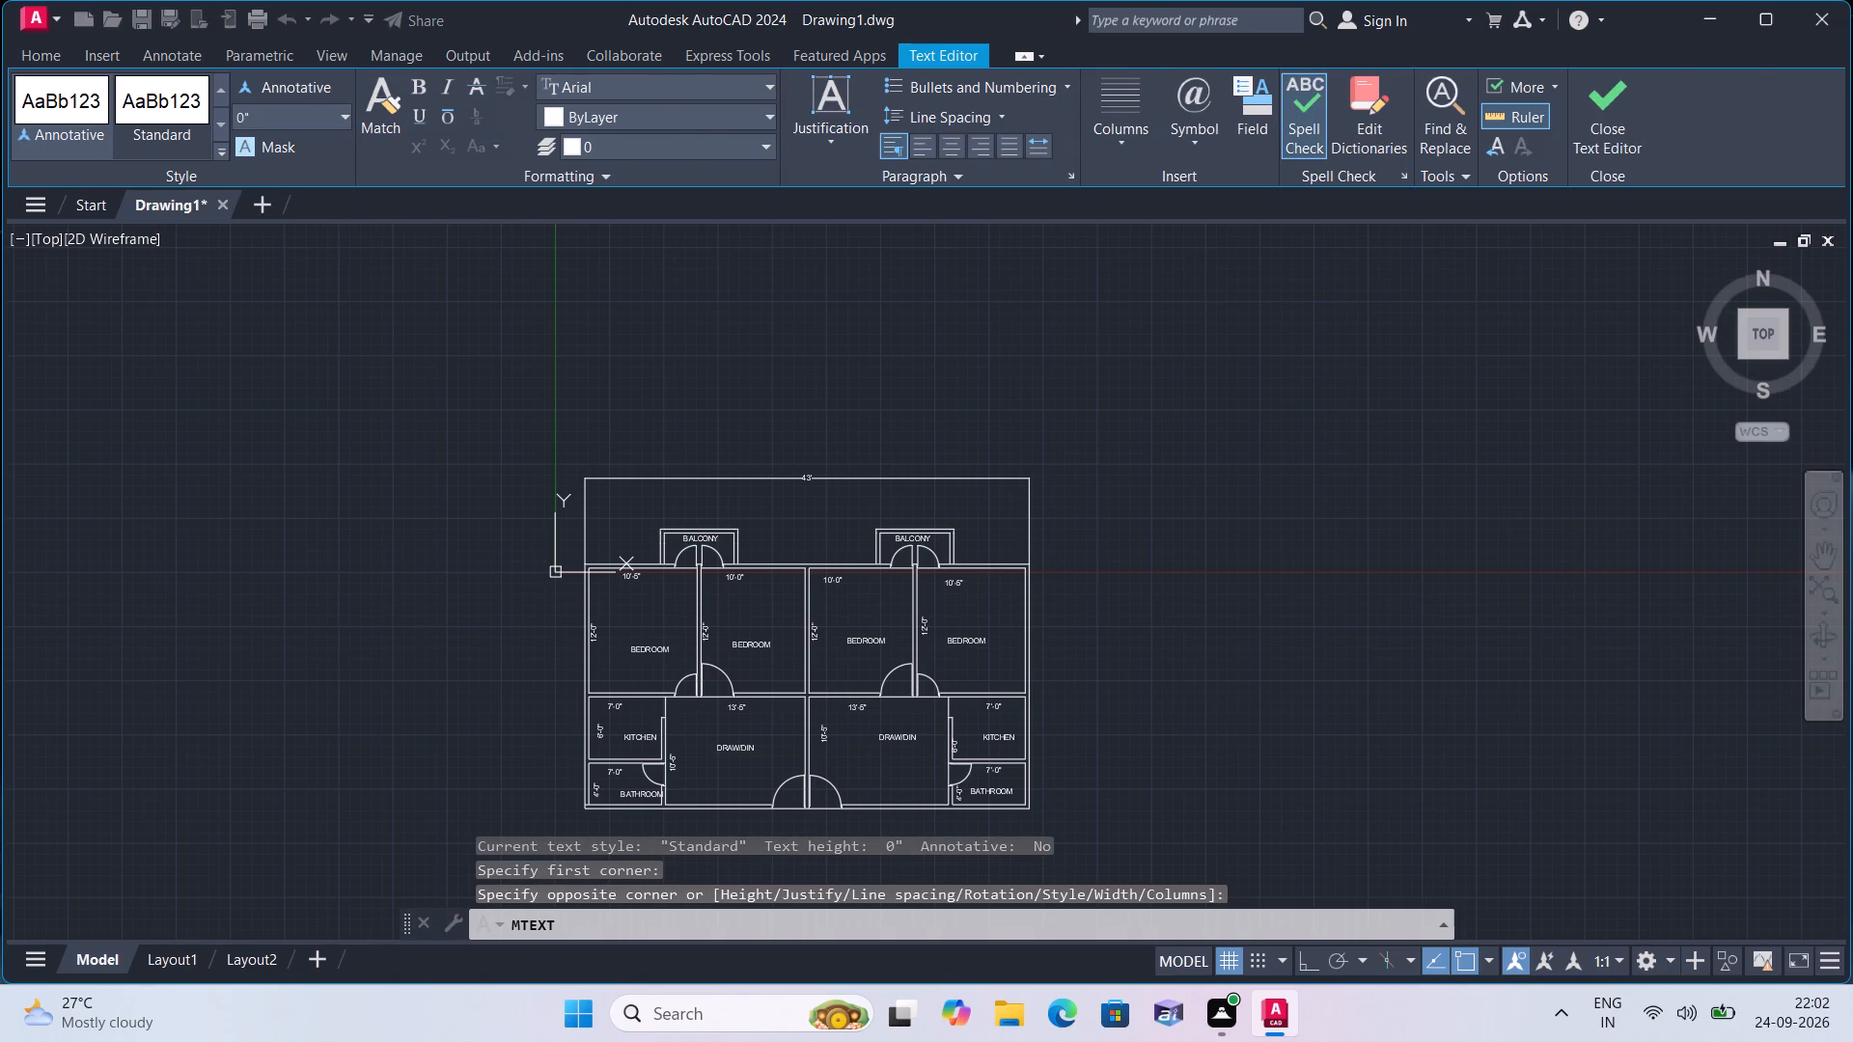
Set the text height of the D1, D2 and D3 labels beside the plan to 6" together, and clear the selection.
{"action": "left_click", "coordinate": [1299, 774]}
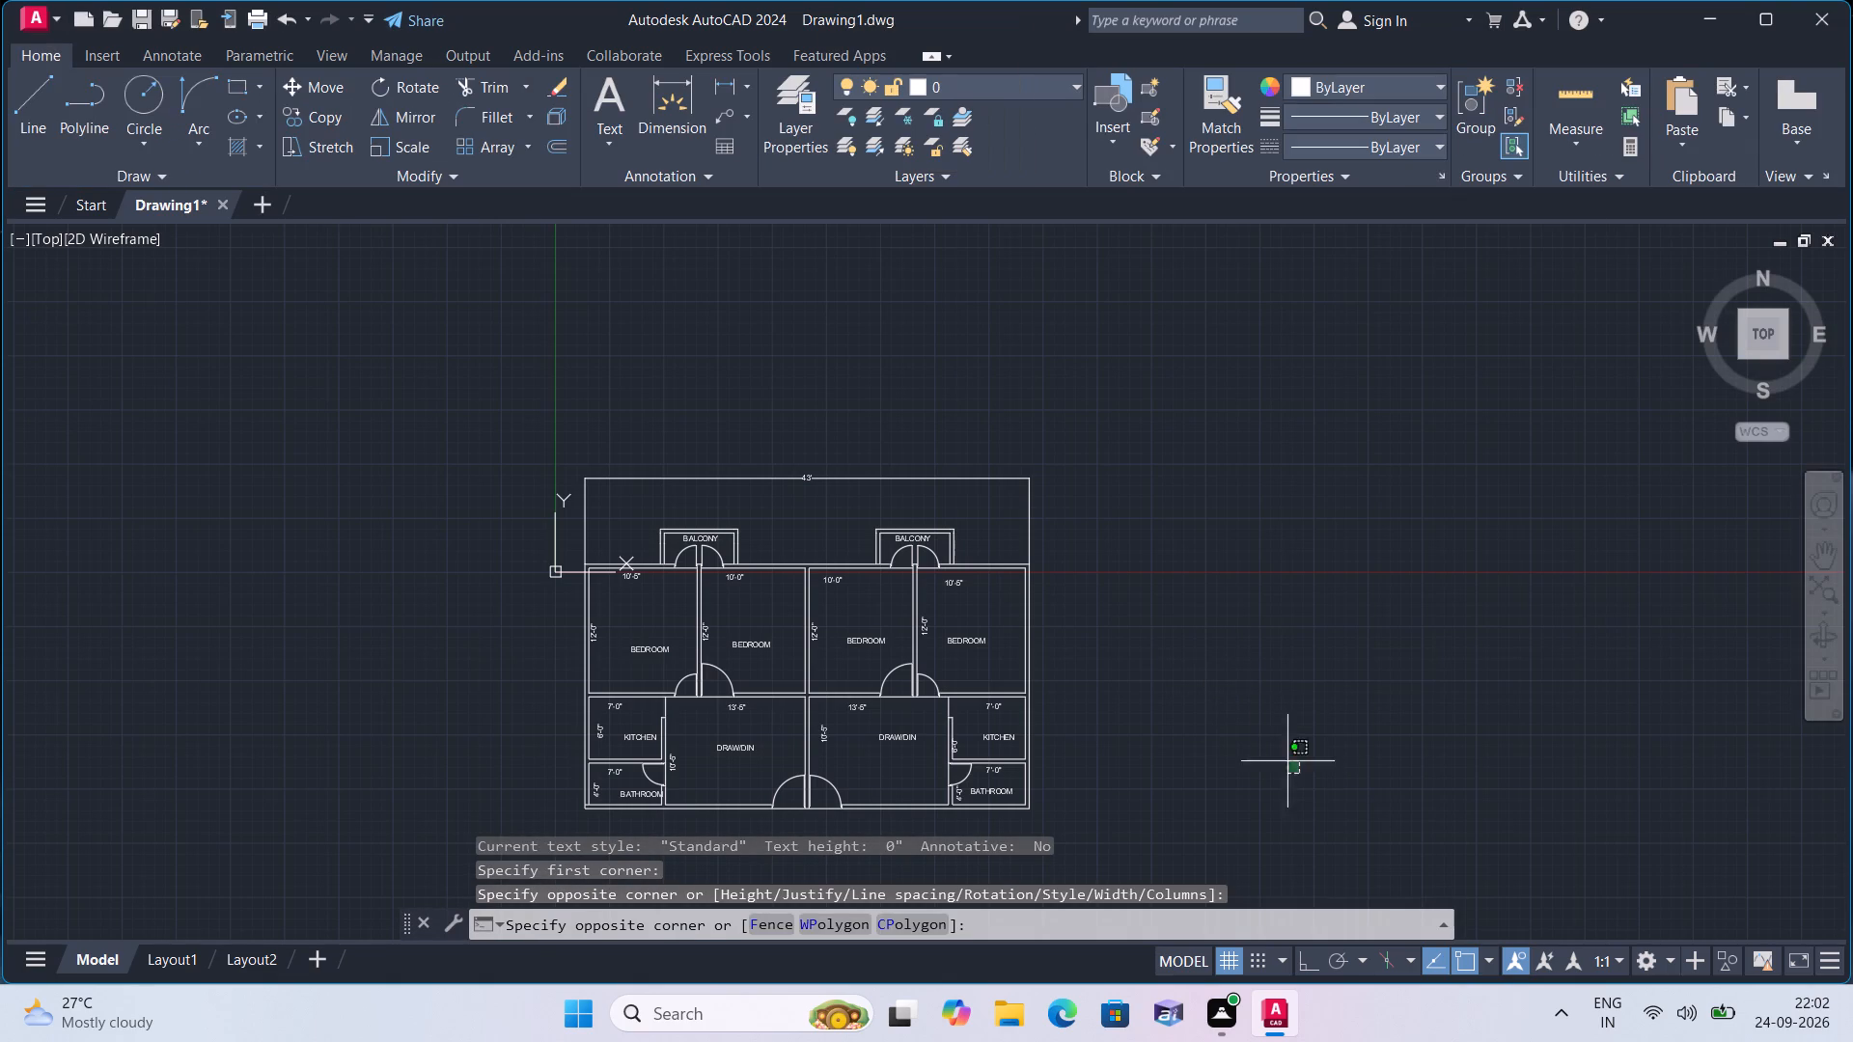
{"action": "left_click", "coordinate": [1080, 607]}
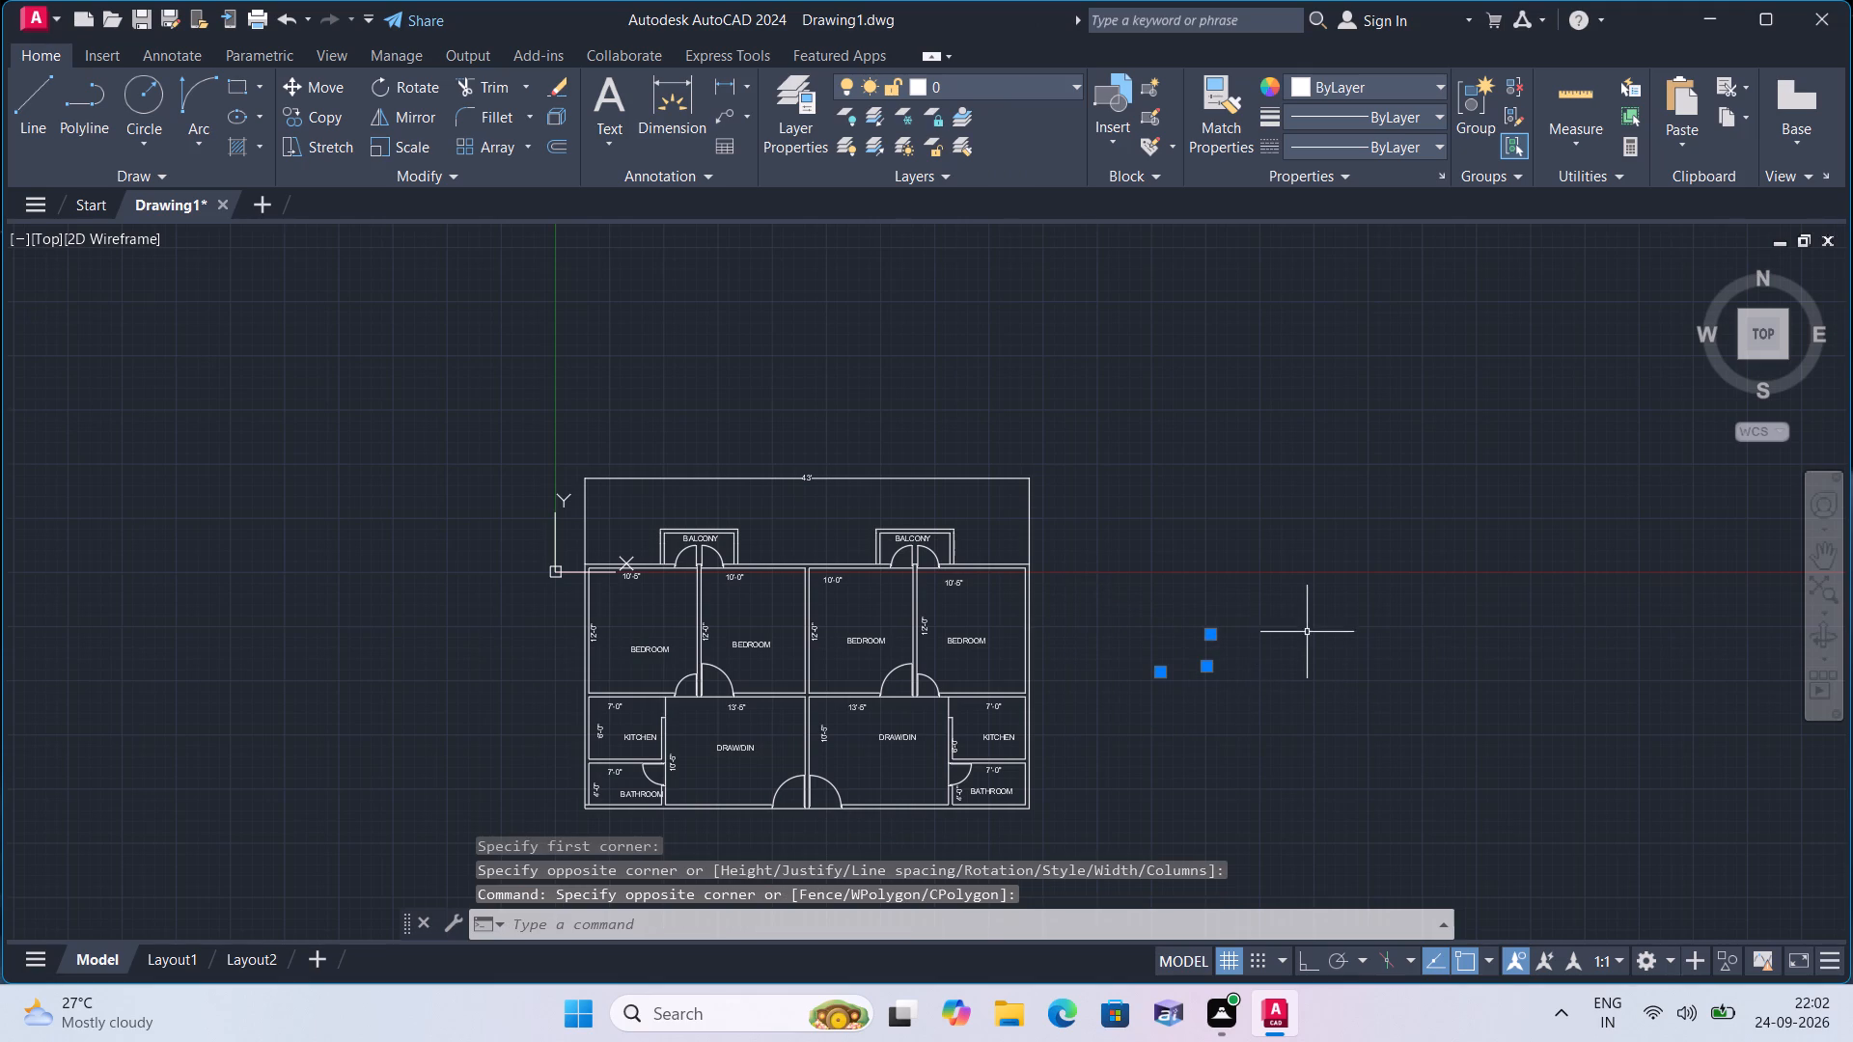
{"action": "right_click", "coordinate": [1294, 584]}
{"action": "left_click", "coordinate": [1337, 546]}
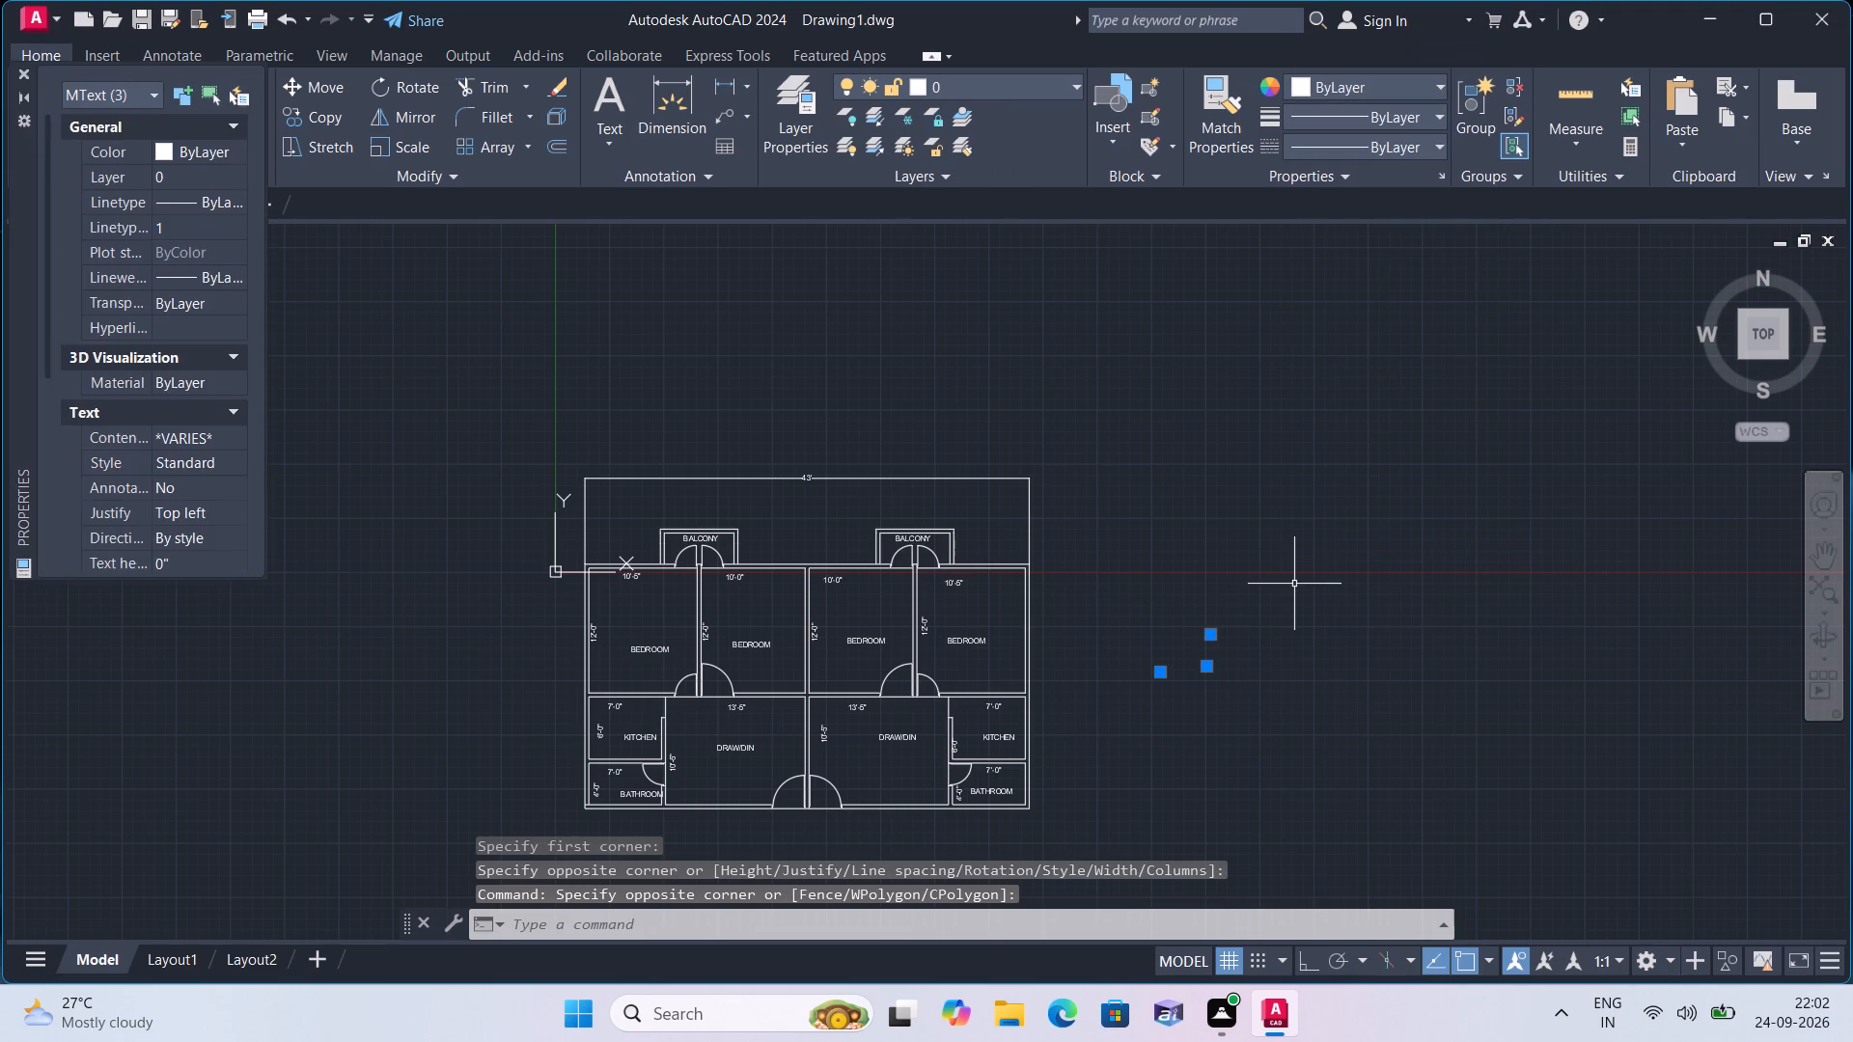
{"action": "scroll", "coordinate": [284, 477], "scroll_direction": "down", "scroll_amount": 2}
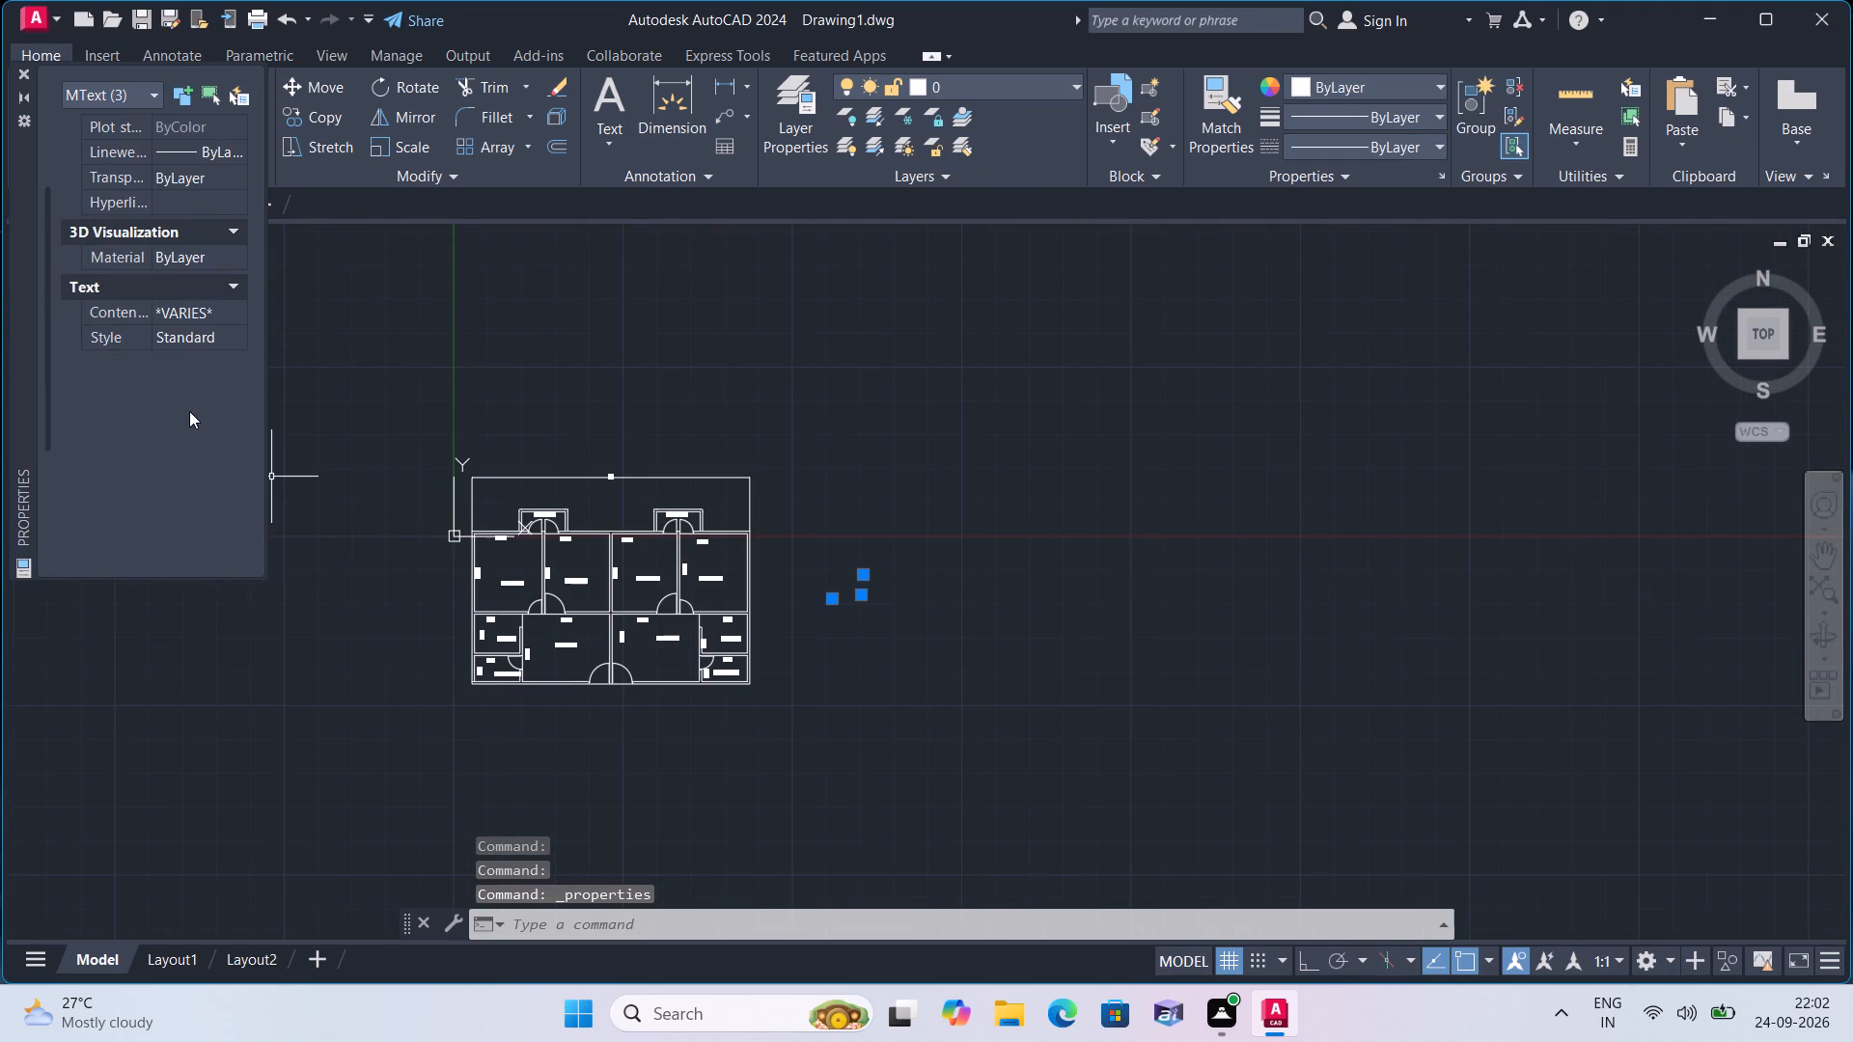
{"action": "left_click", "coordinate": [180, 437]}
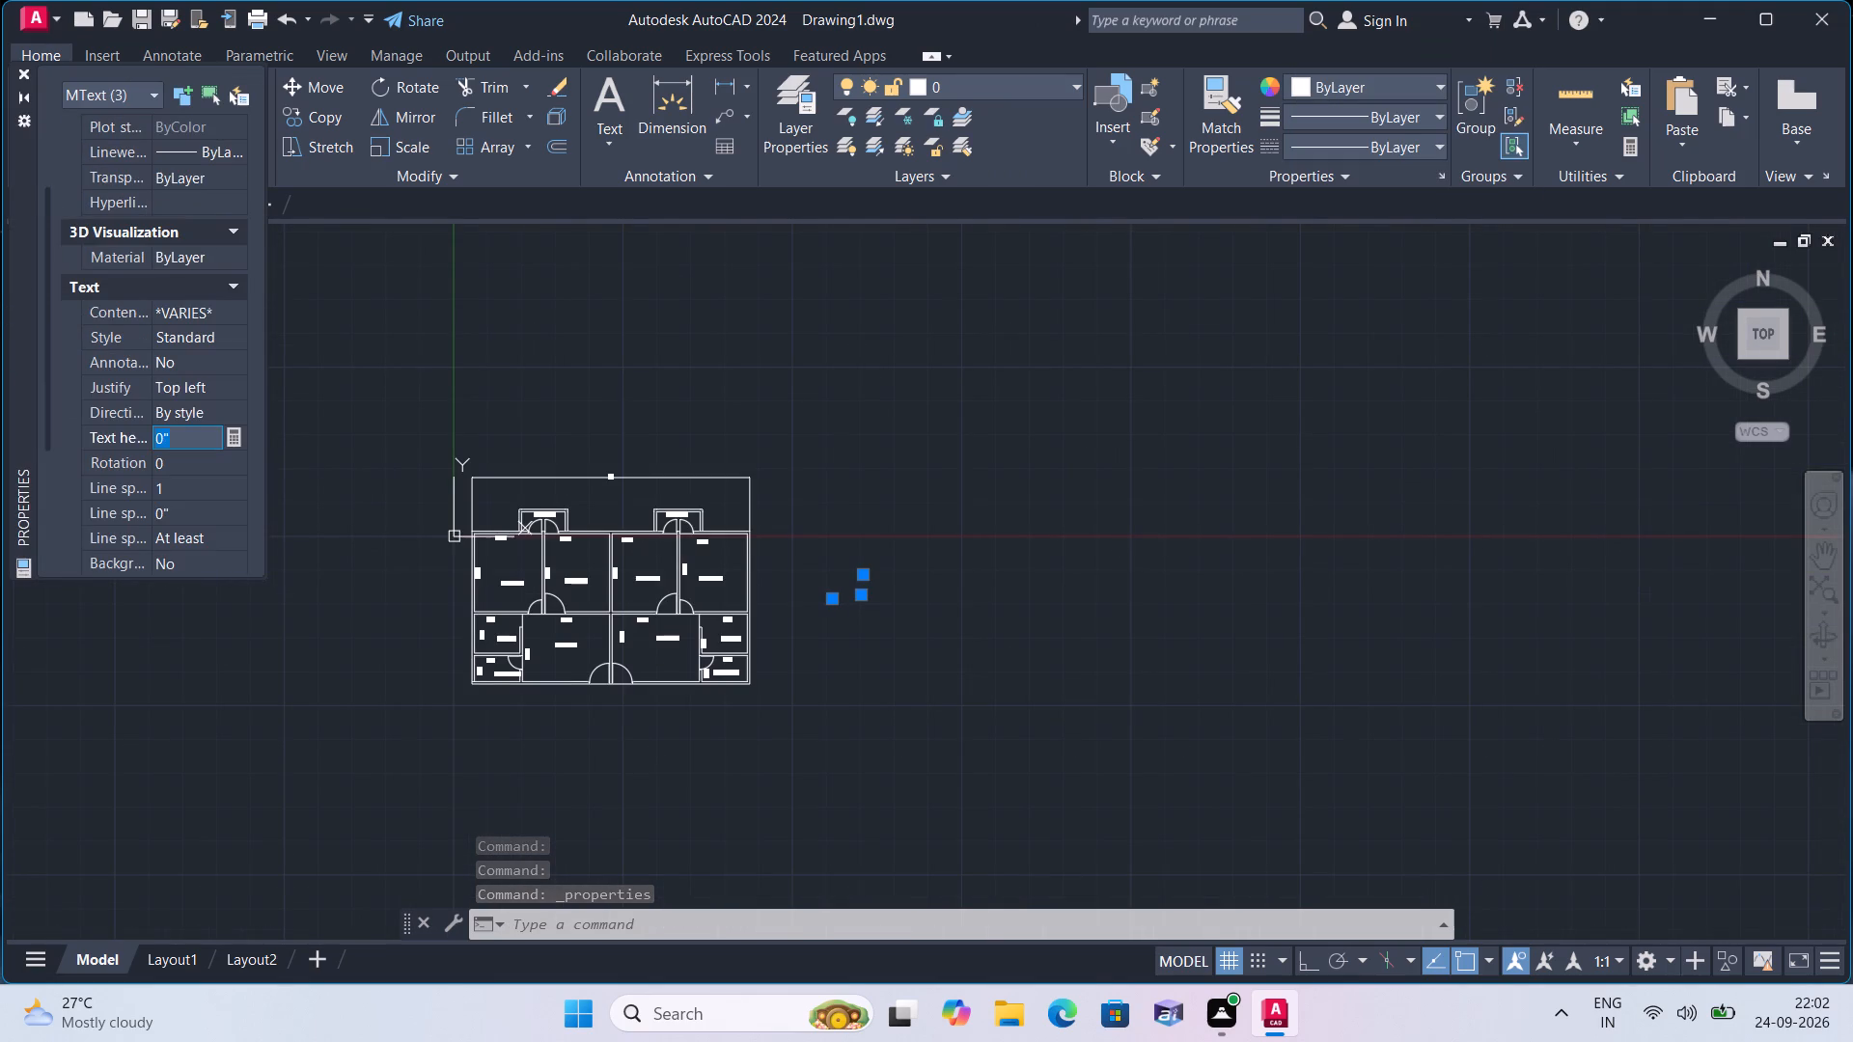
{"action": "key", "text": "BackSpace"}
{"action": "key", "text": "6"}
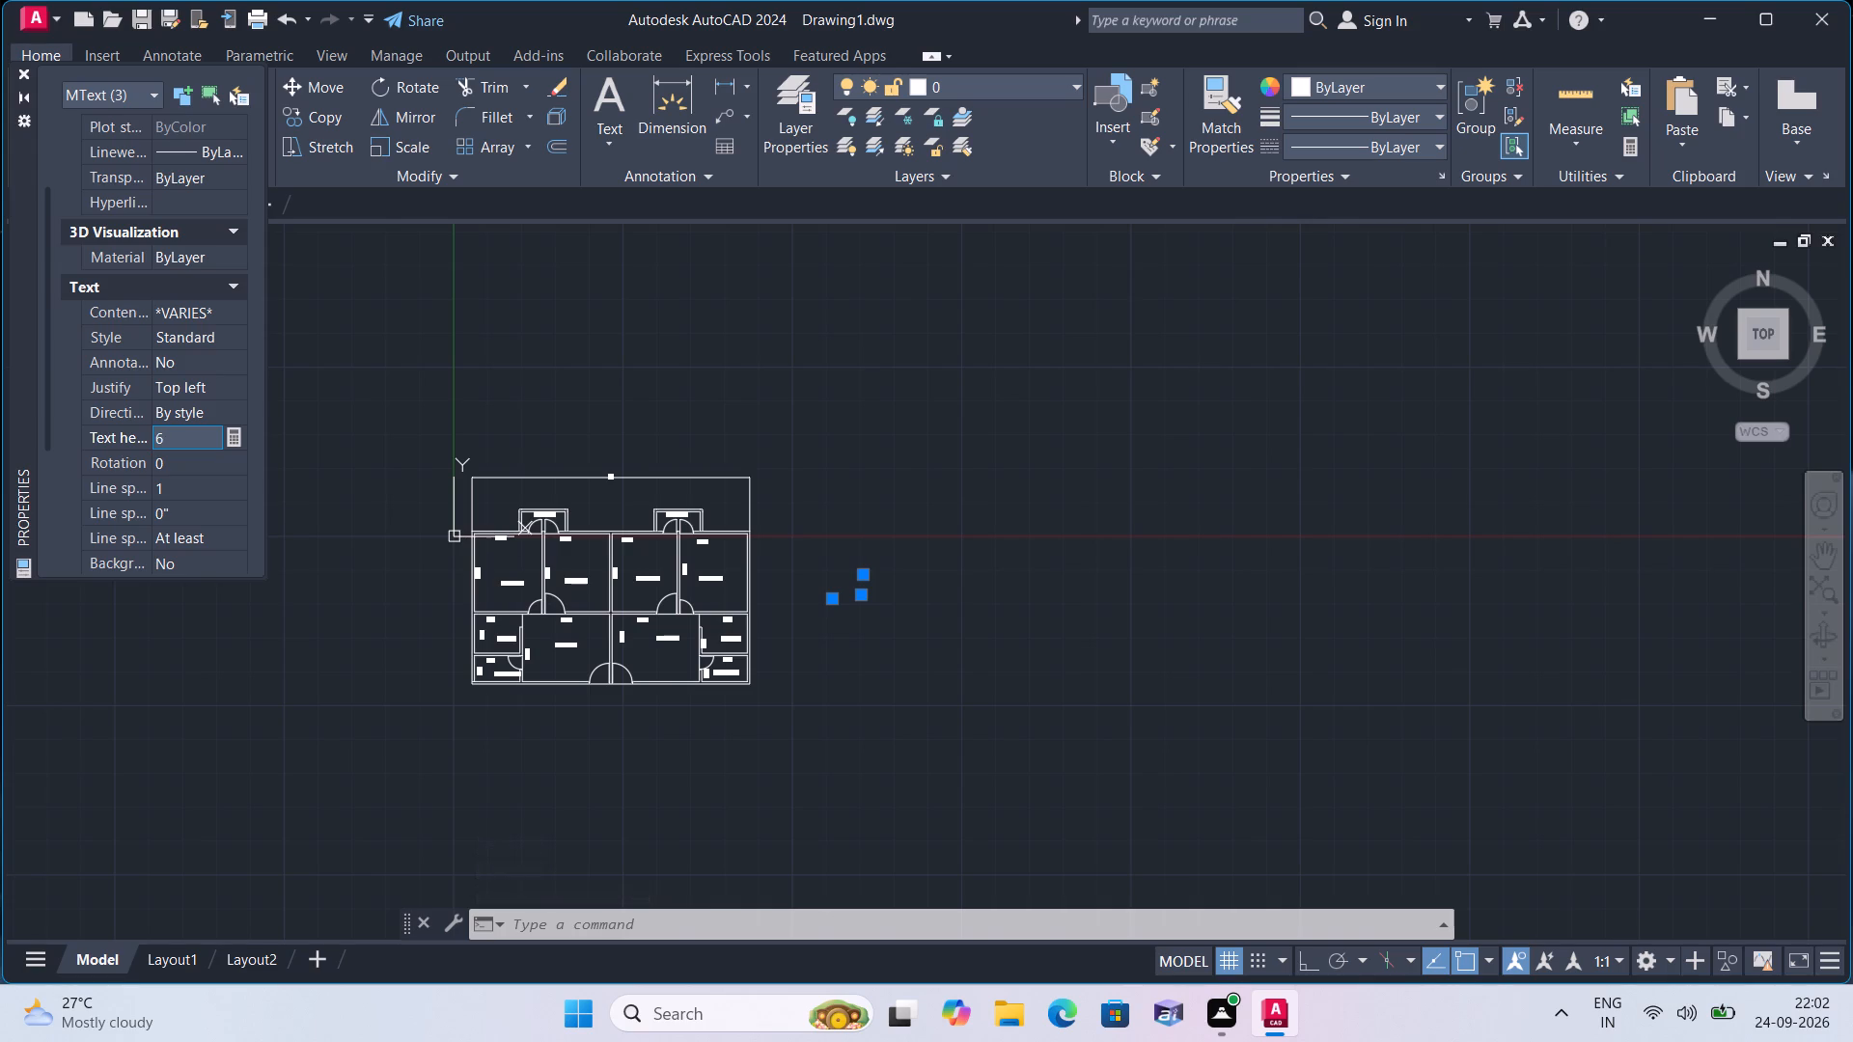
{"action": "key", "text": "shift+quotedbl"}
{"action": "left_click", "coordinate": [406, 446]}
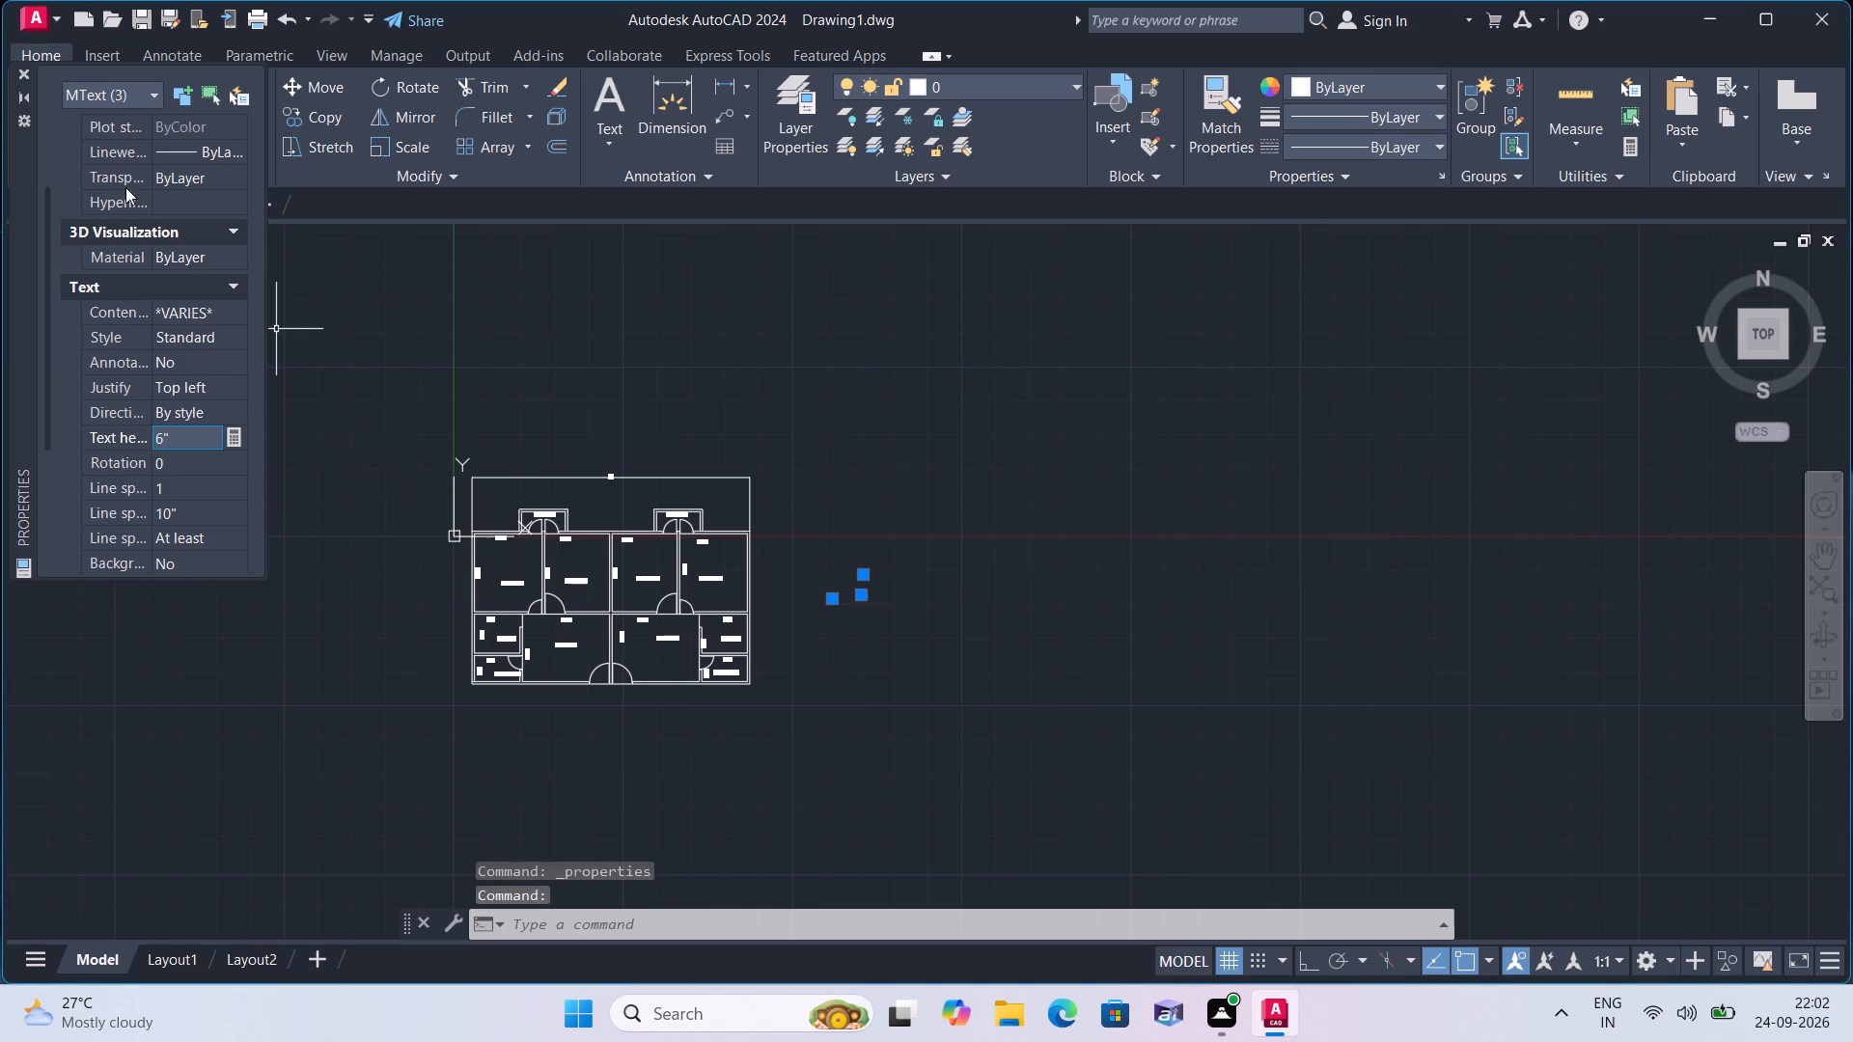
{"action": "left_click", "coordinate": [21, 65]}
{"action": "left_click", "coordinate": [29, 74]}
{"action": "key", "text": "Escape"}
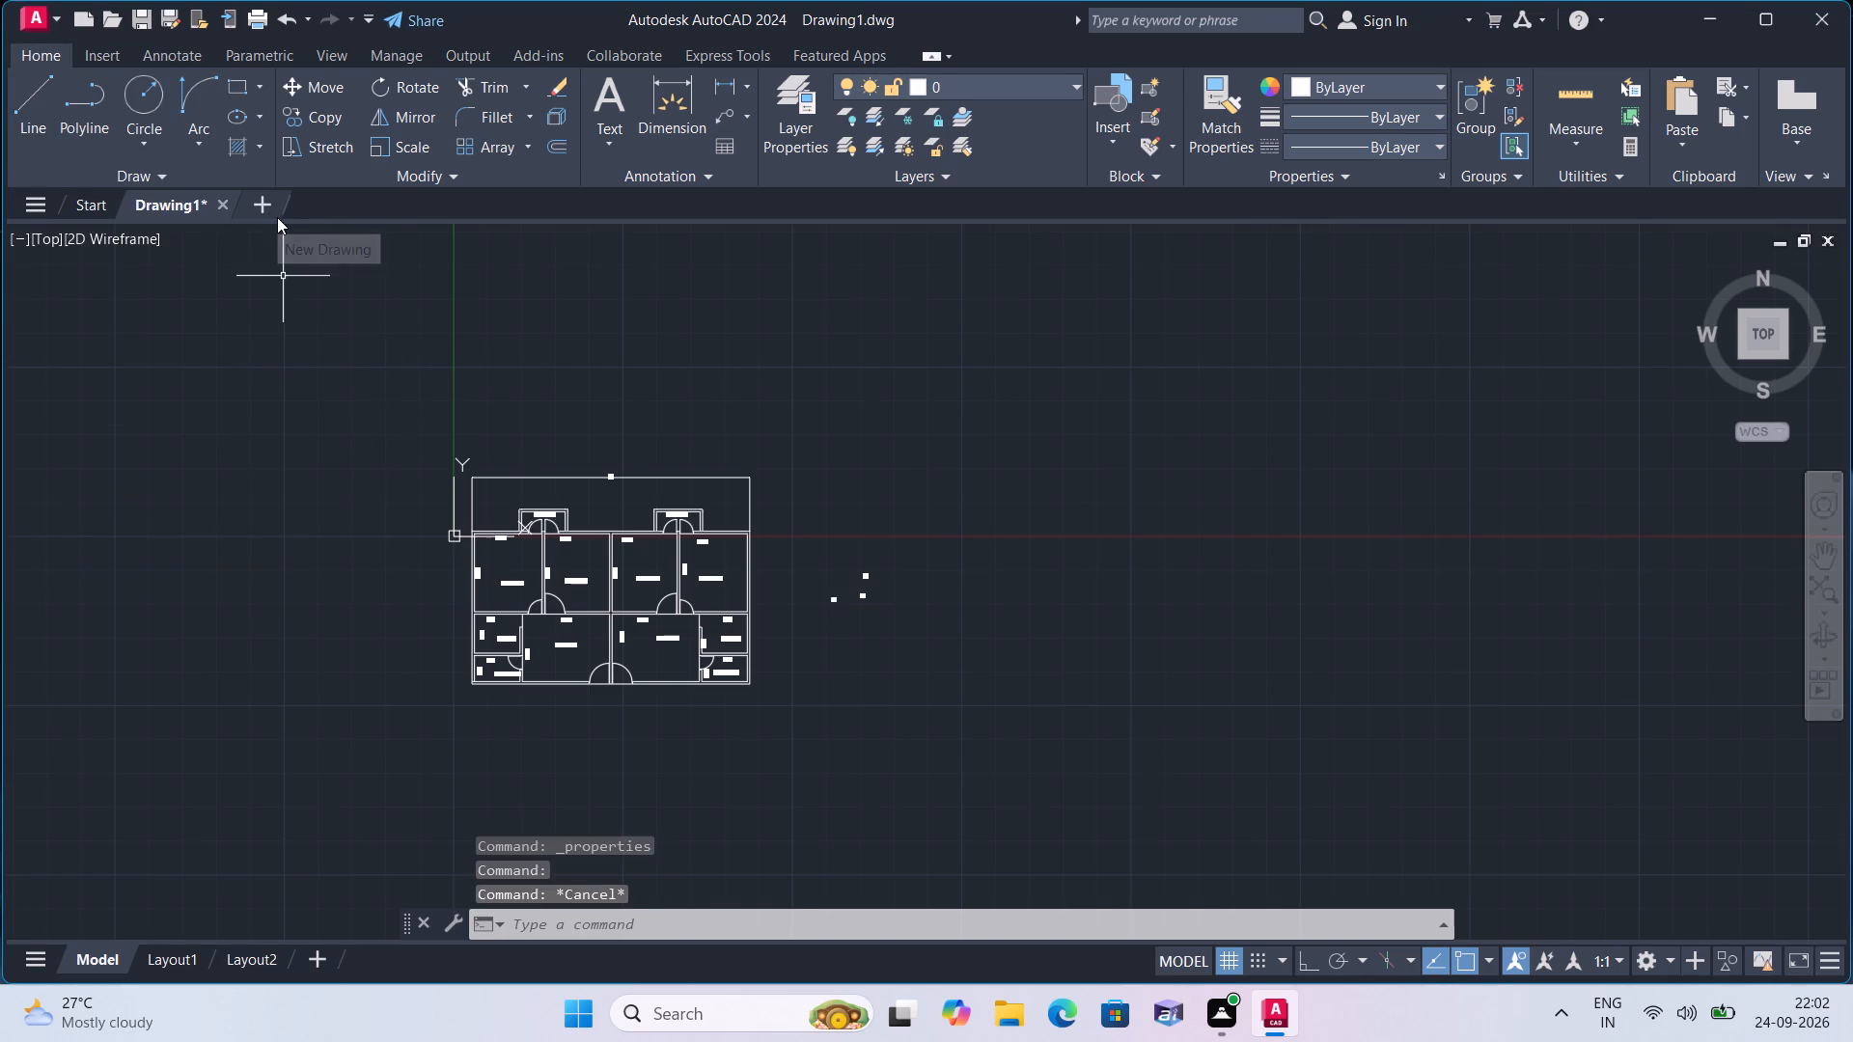
{"action": "scroll", "coordinate": [940, 726], "scroll_direction": "up", "scroll_amount": 2}
{"action": "scroll", "coordinate": [654, 492], "scroll_direction": "up", "scroll_amount": 1}
{"action": "middle_click_drag", "start_coordinate": [614, 460], "coordinate": [658, 510]}
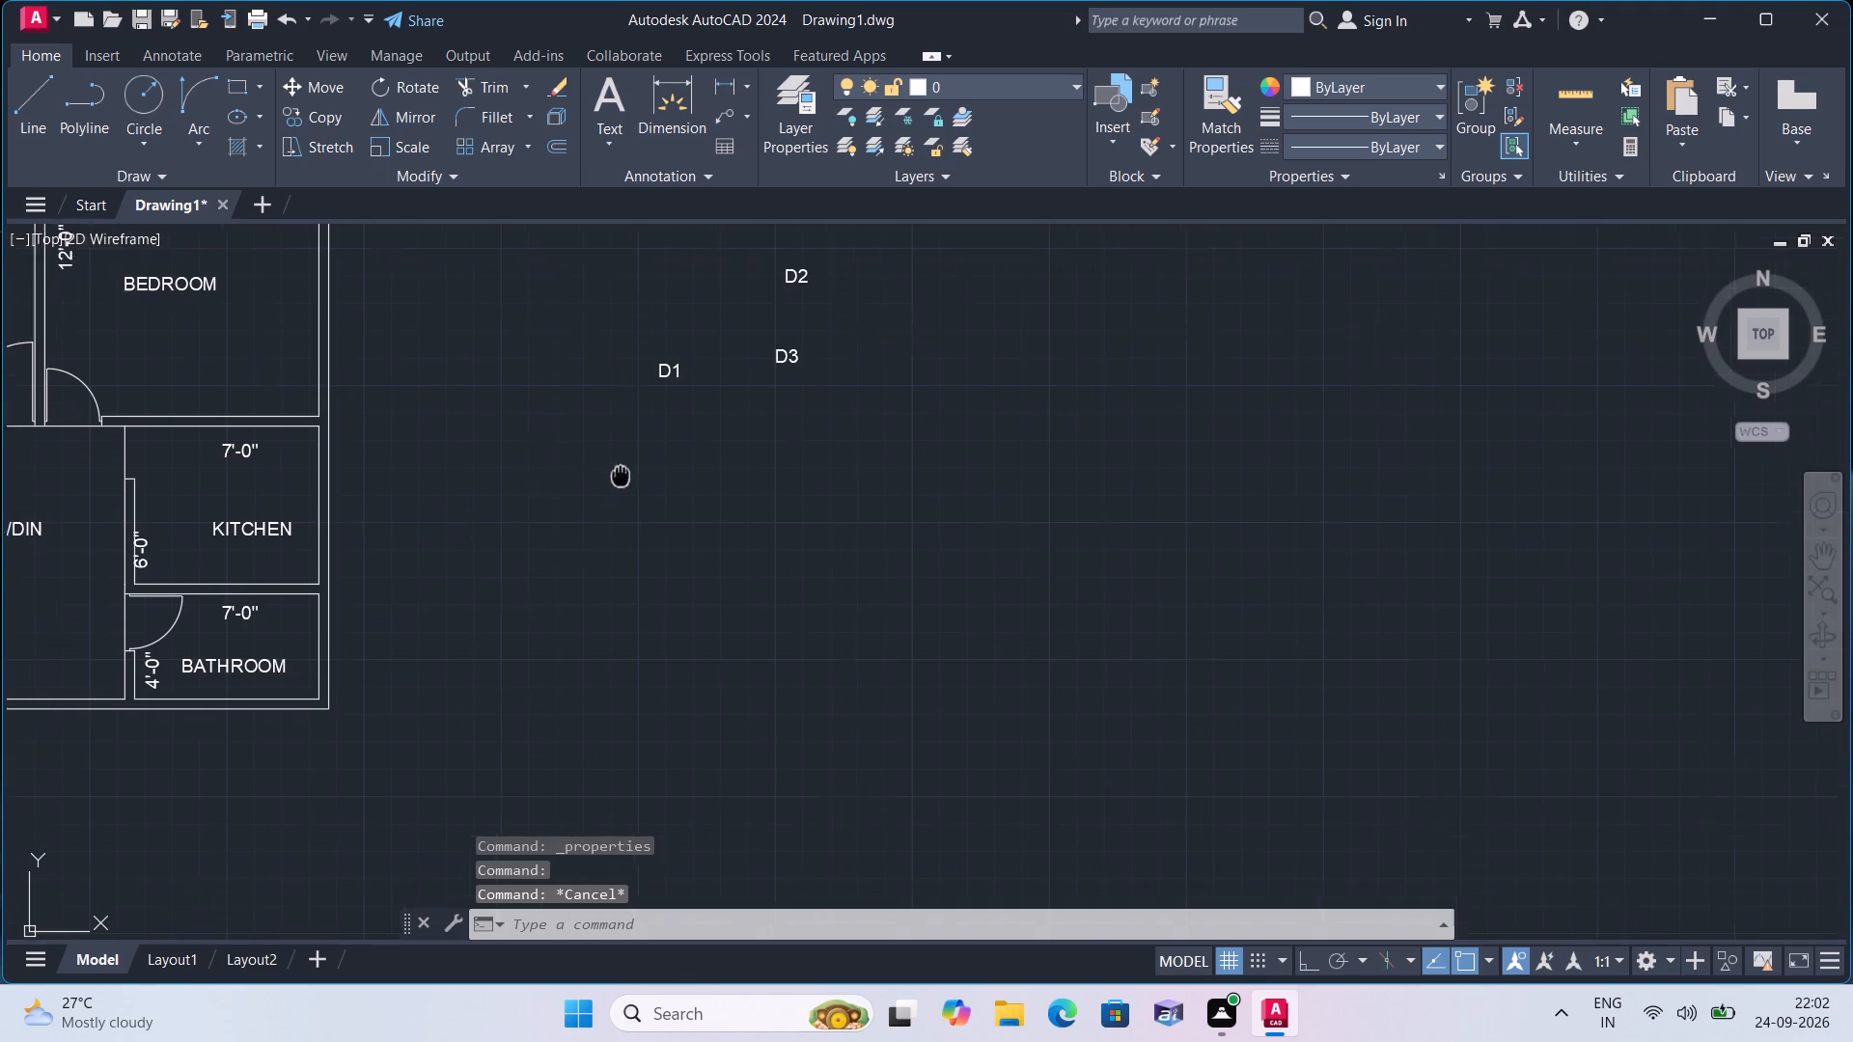
{"action": "middle_click_drag", "start_coordinate": [658, 510], "coordinate": [896, 643]}
{"action": "scroll", "coordinate": [896, 643], "scroll_direction": "down", "scroll_amount": 1}
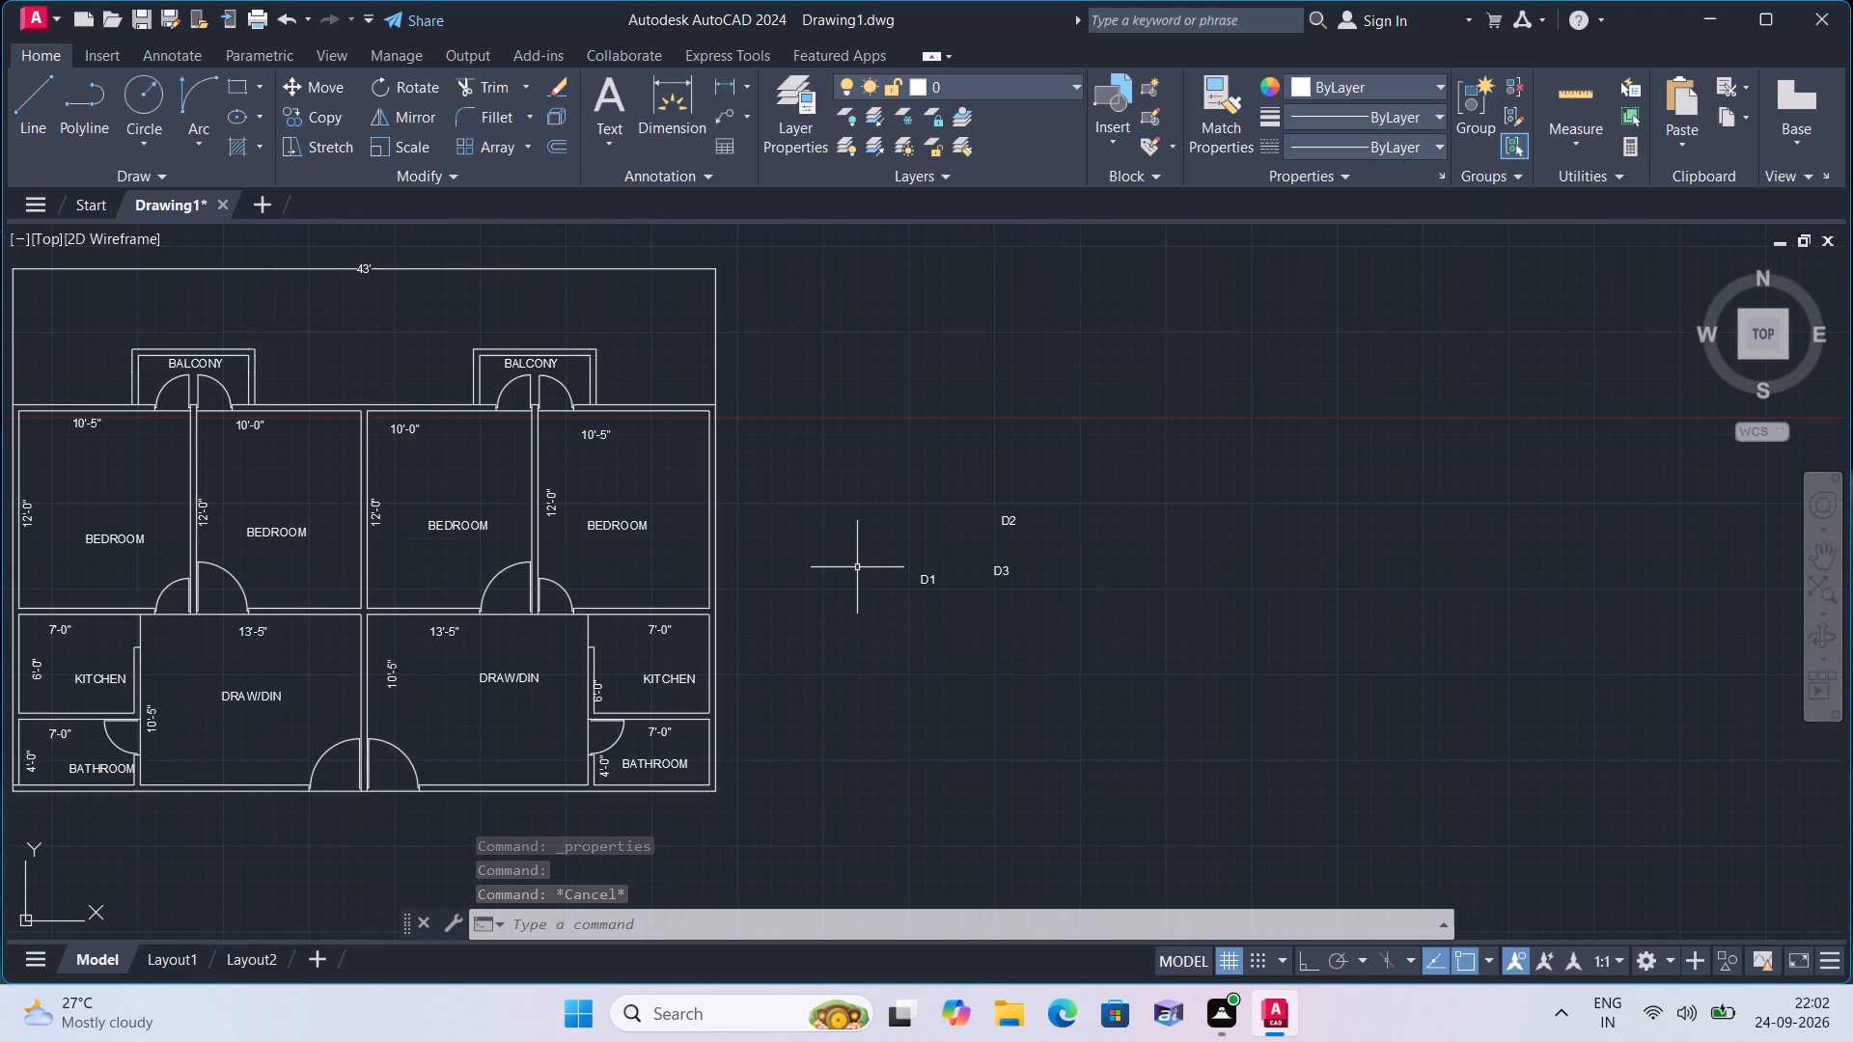
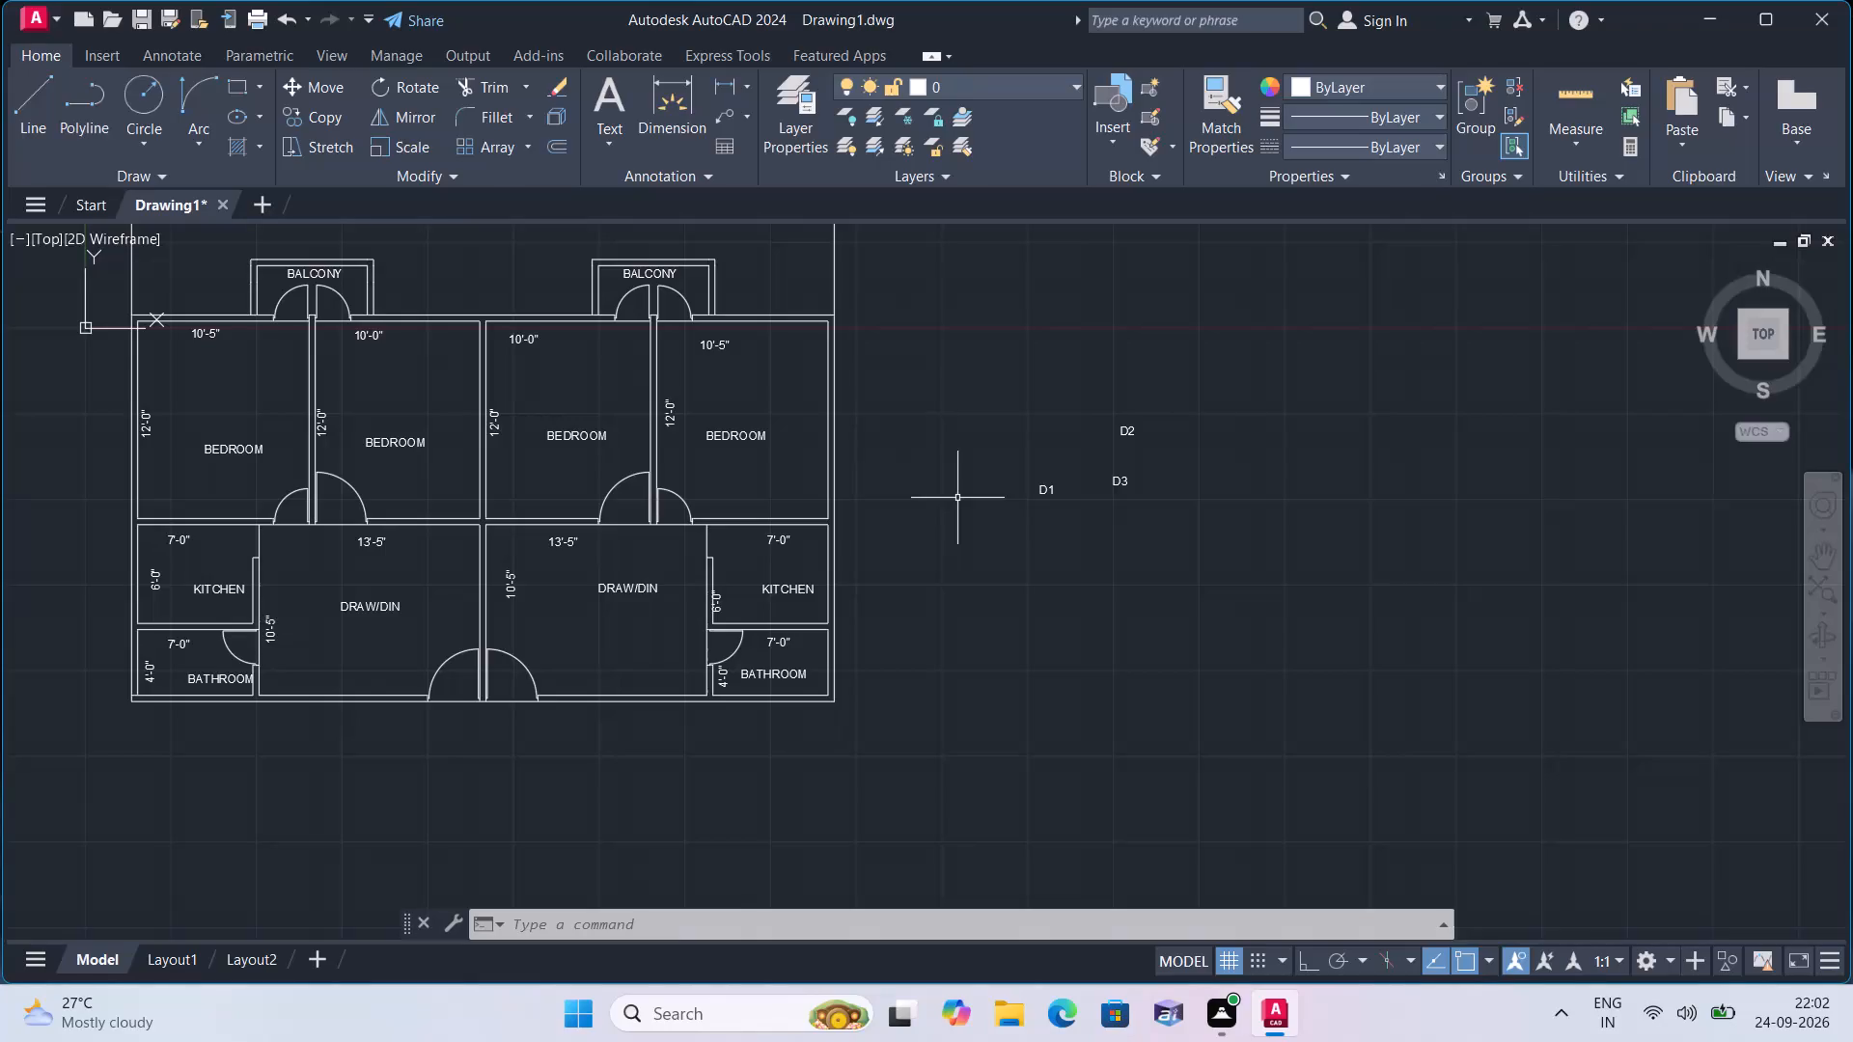
Move the D1 label from beside the plan into the left DRAW/DIN room's entrance door swing.
{"action": "scroll", "coordinate": [1033, 520], "scroll_direction": "up", "scroll_amount": 1}
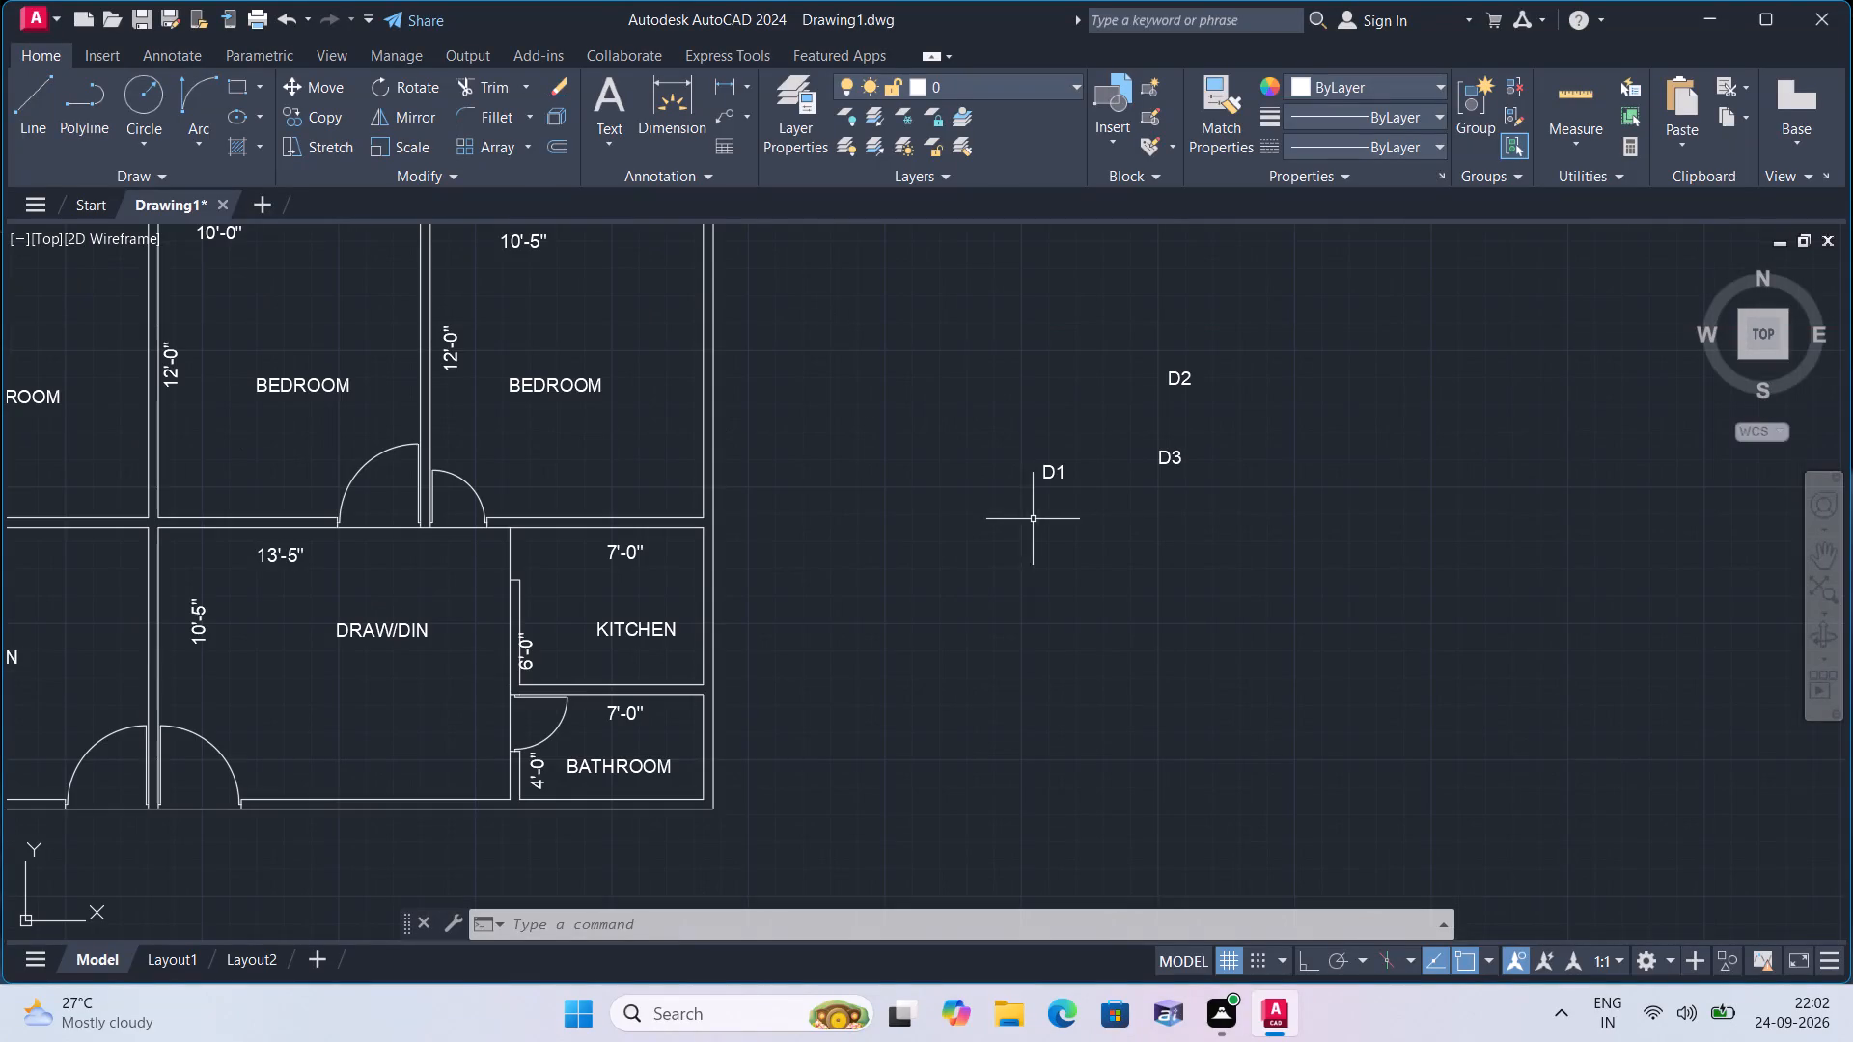
{"action": "left_click", "coordinate": [1051, 470]}
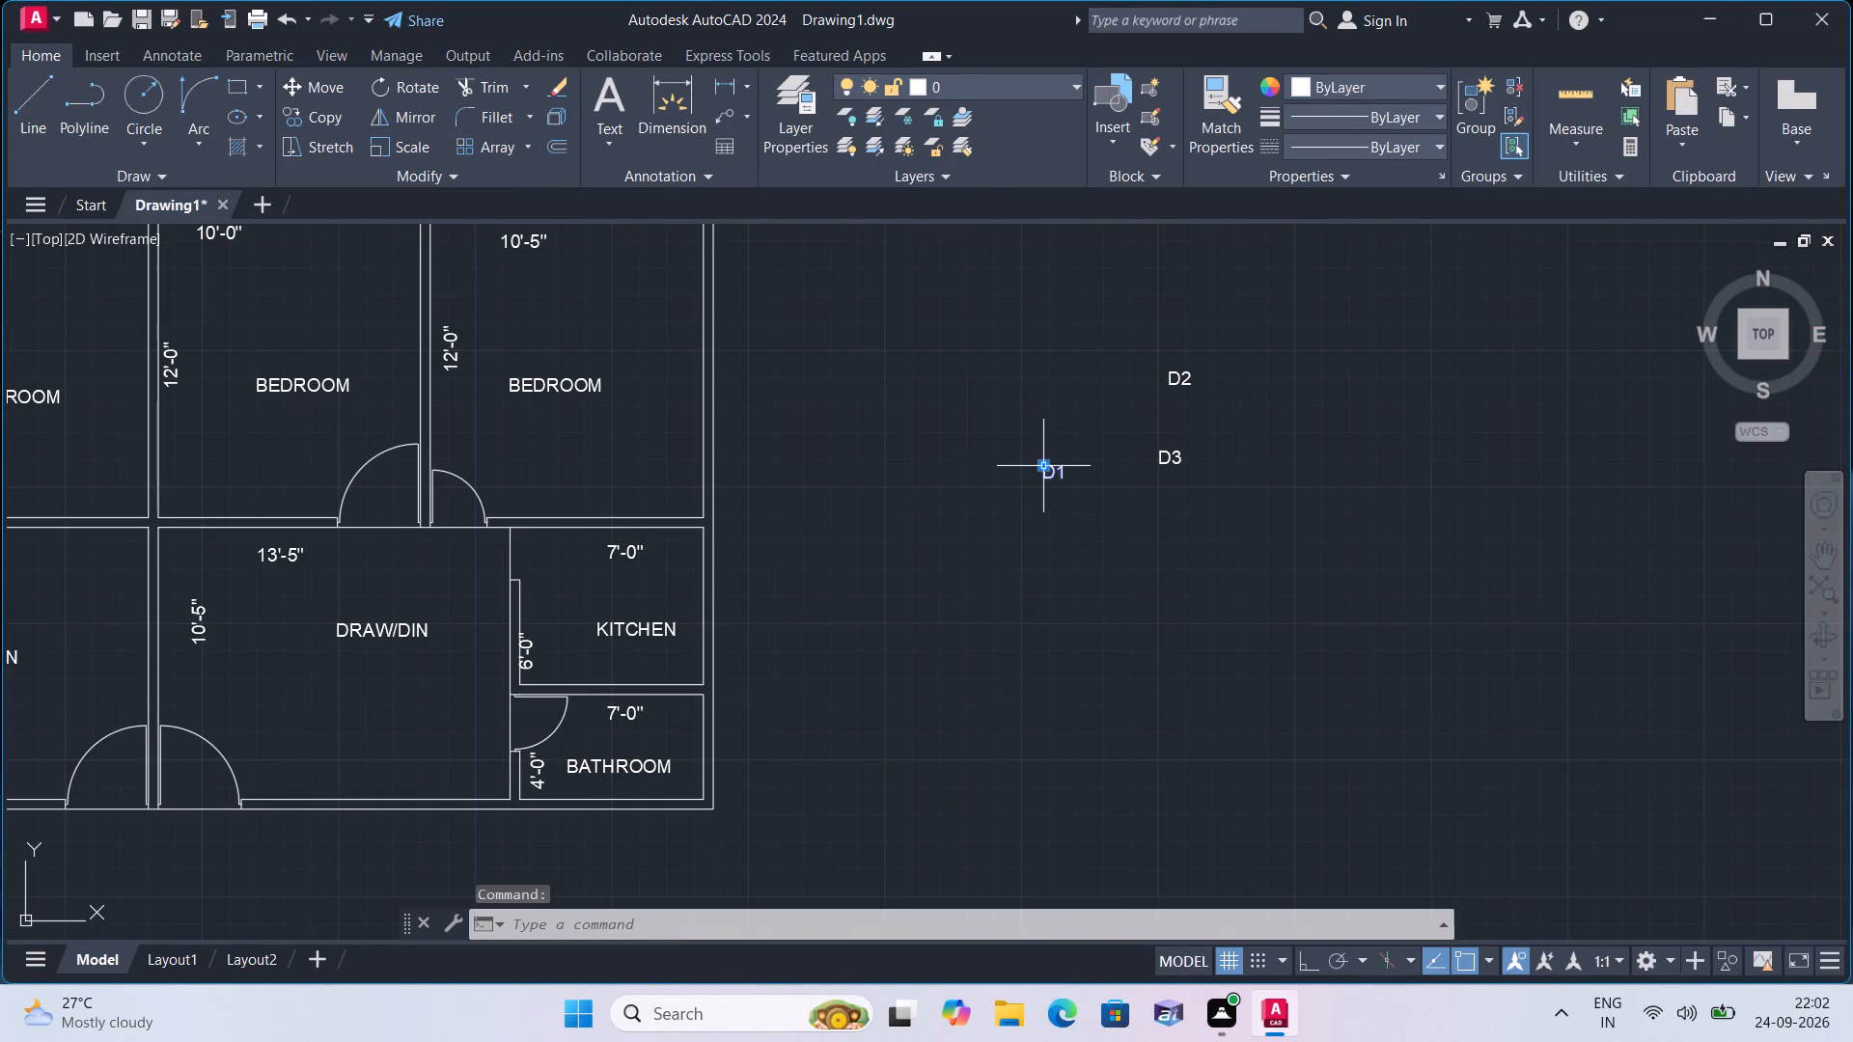
{"action": "left_click", "coordinate": [1042, 466]}
{"action": "middle_click_drag", "start_coordinate": [491, 476], "coordinate": [737, 399]}
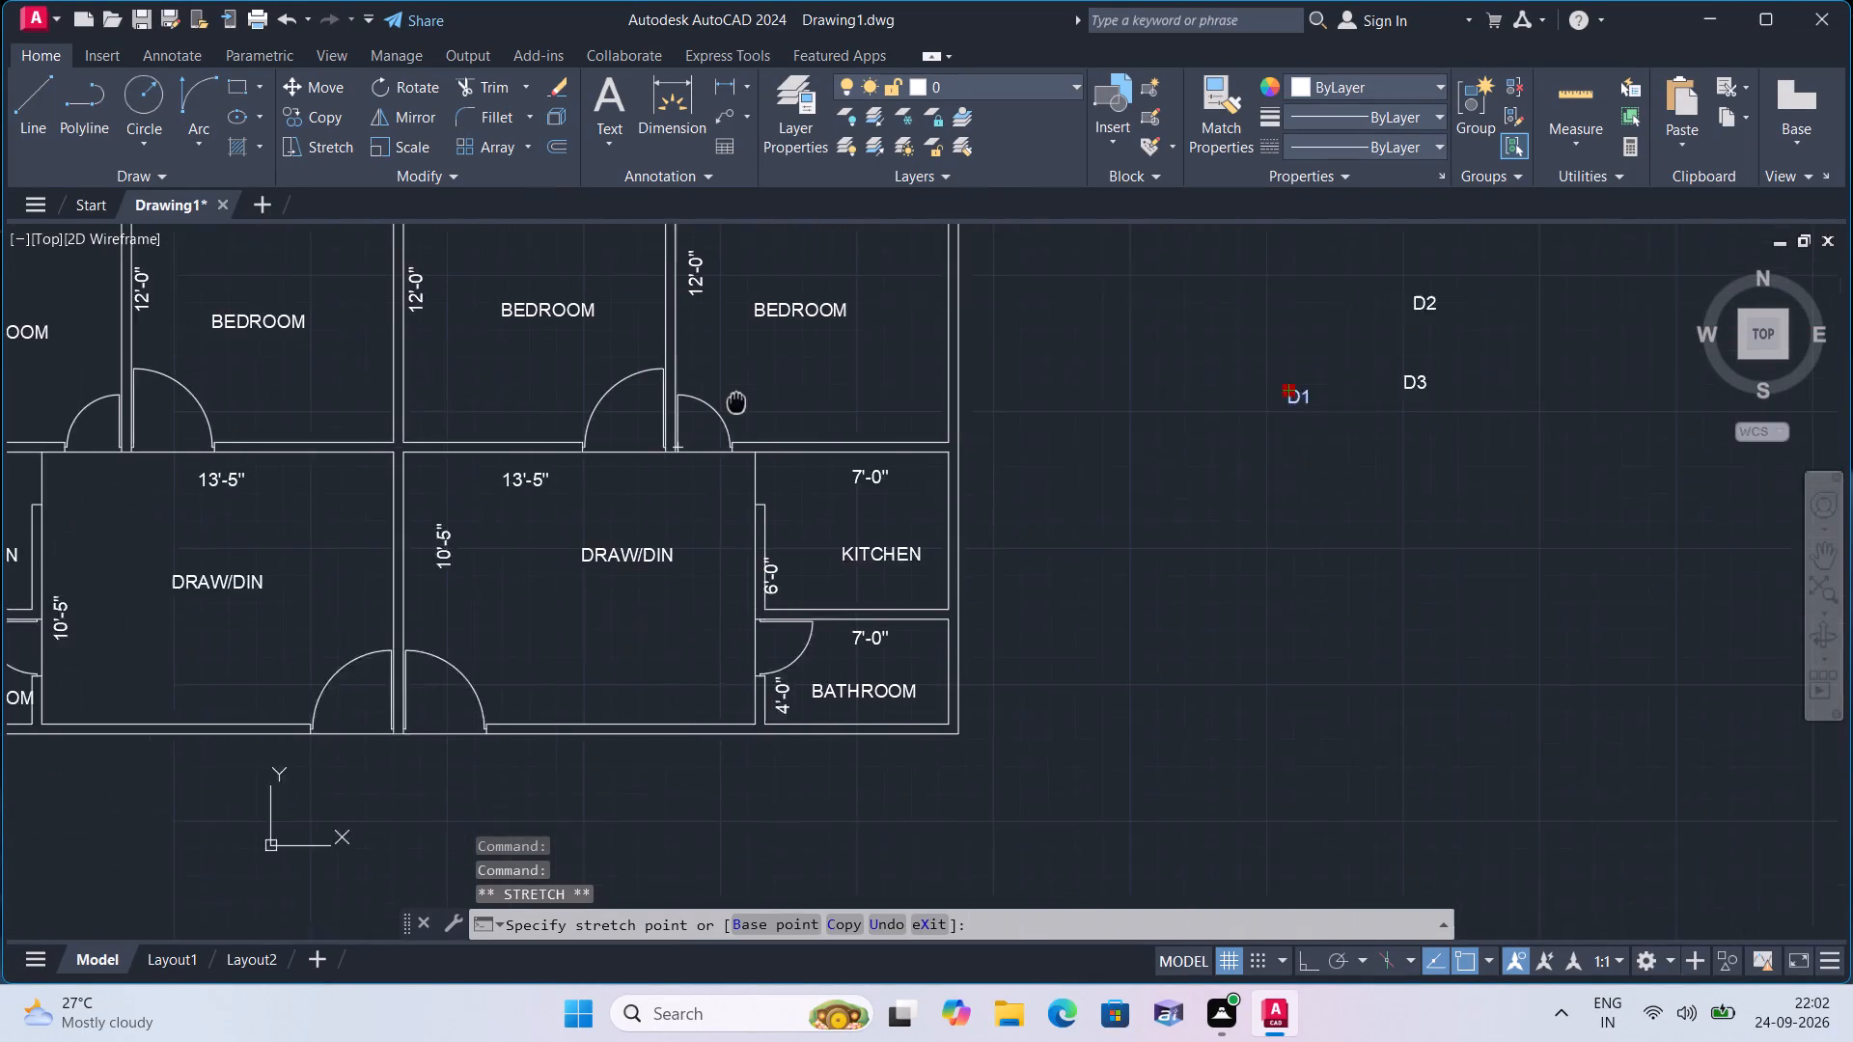
{"action": "middle_click_drag", "start_coordinate": [737, 399], "coordinate": [819, 368]}
{"action": "scroll", "coordinate": [395, 471], "scroll_direction": "down", "scroll_amount": 1}
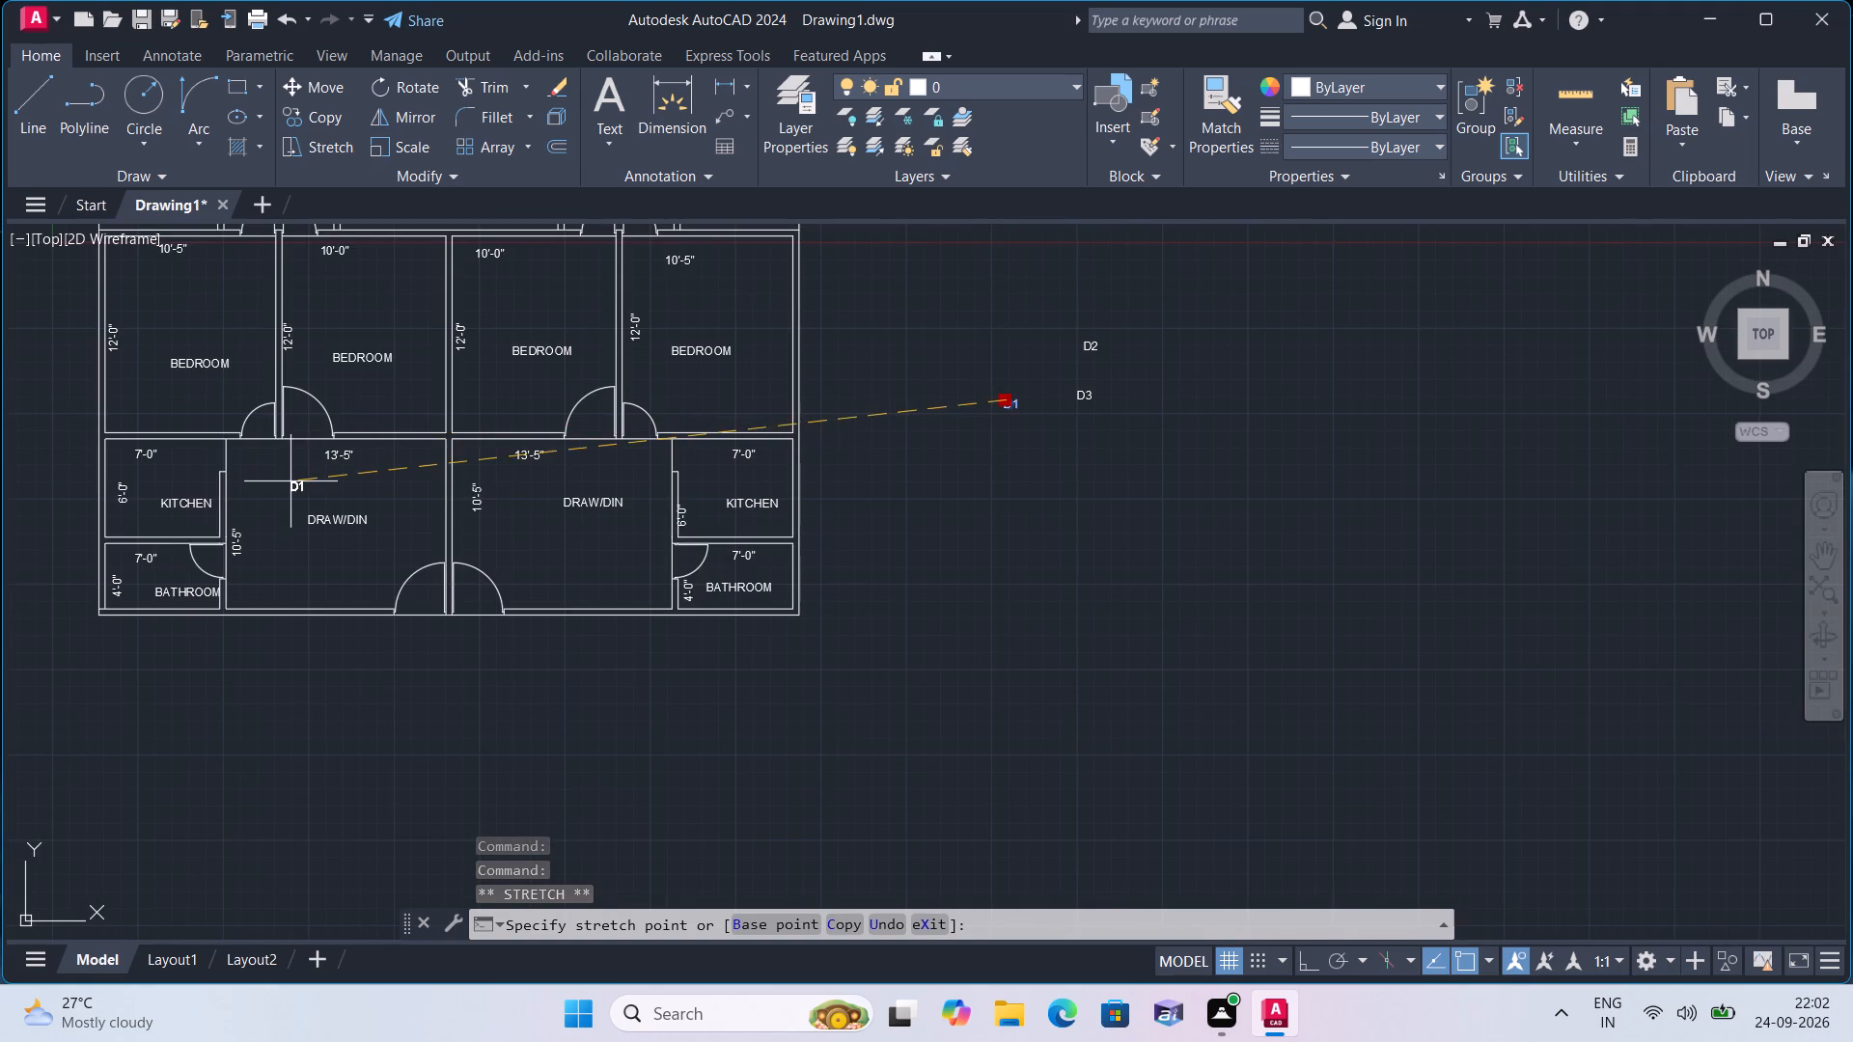
{"action": "scroll", "coordinate": [414, 583], "scroll_direction": "up", "scroll_amount": 2}
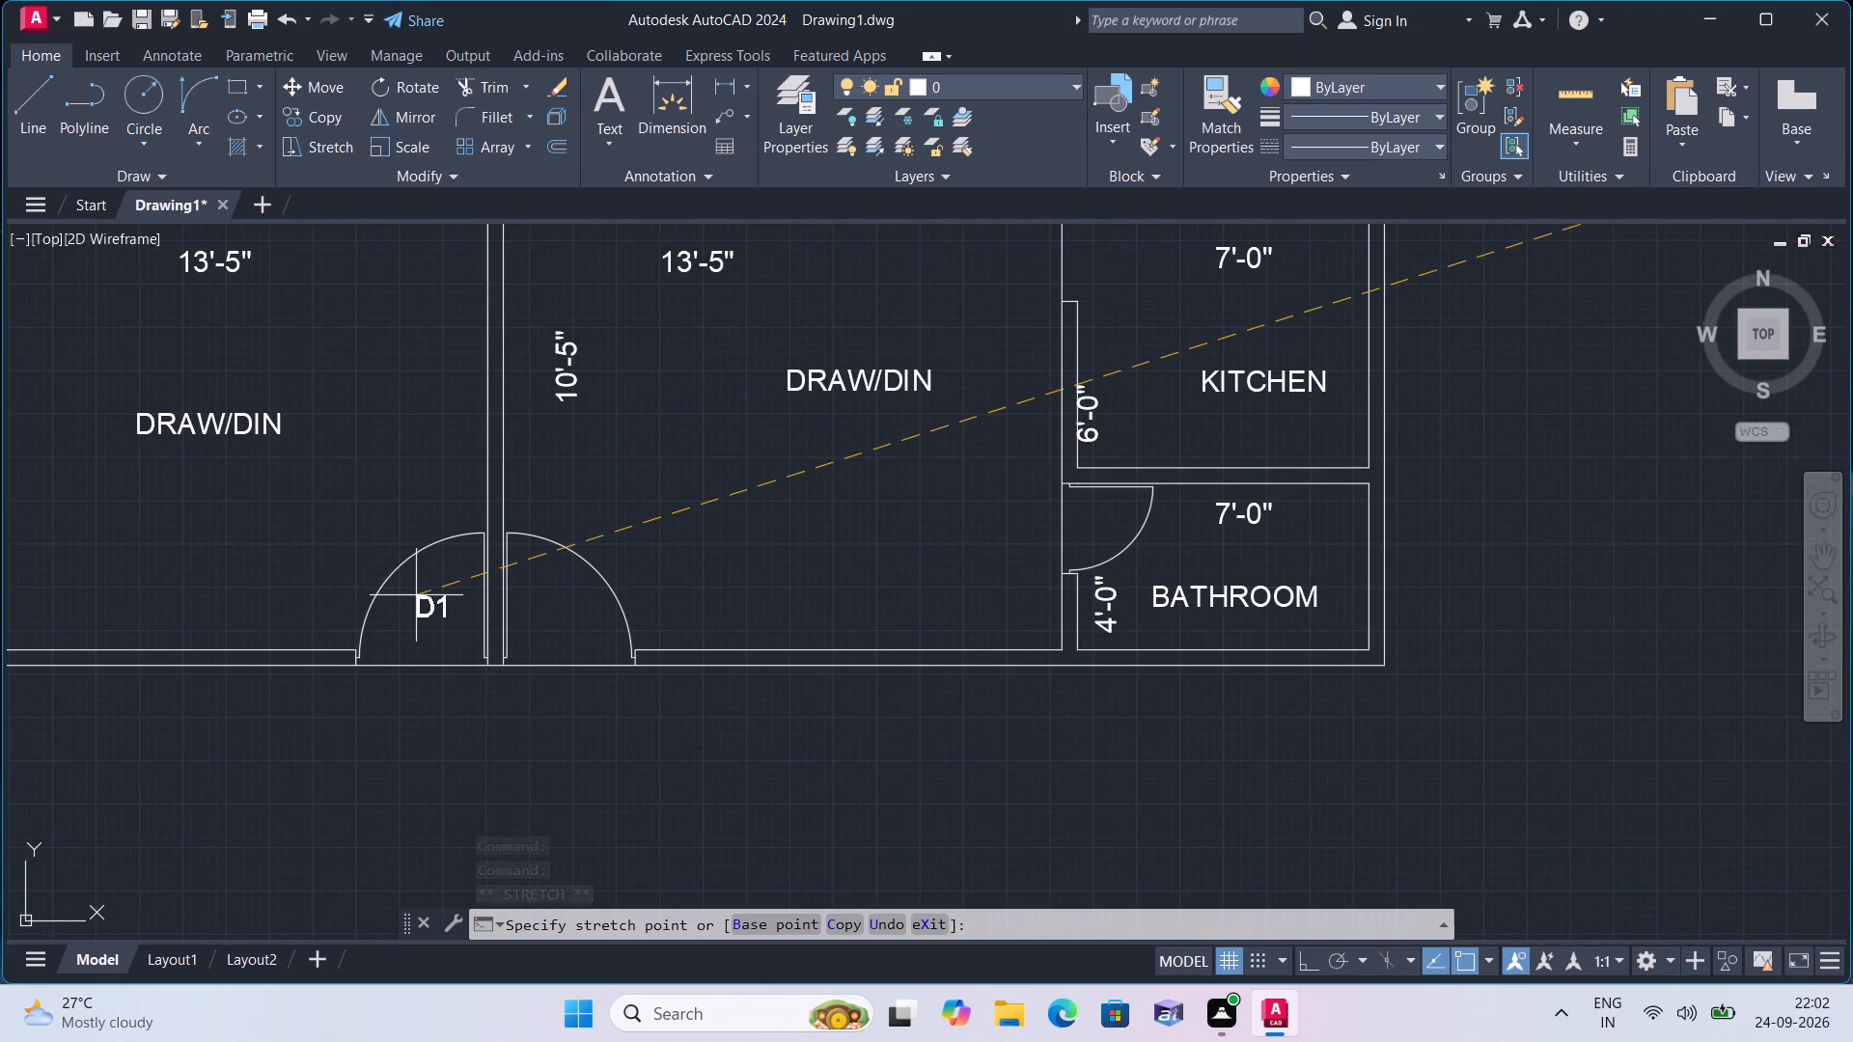
{"action": "left_click", "coordinate": [416, 595]}
Move the D3 label from beside the plan into the right-hand door swing of the left balcony.
{"action": "scroll", "coordinate": [563, 565], "scroll_direction": "down", "scroll_amount": 1}
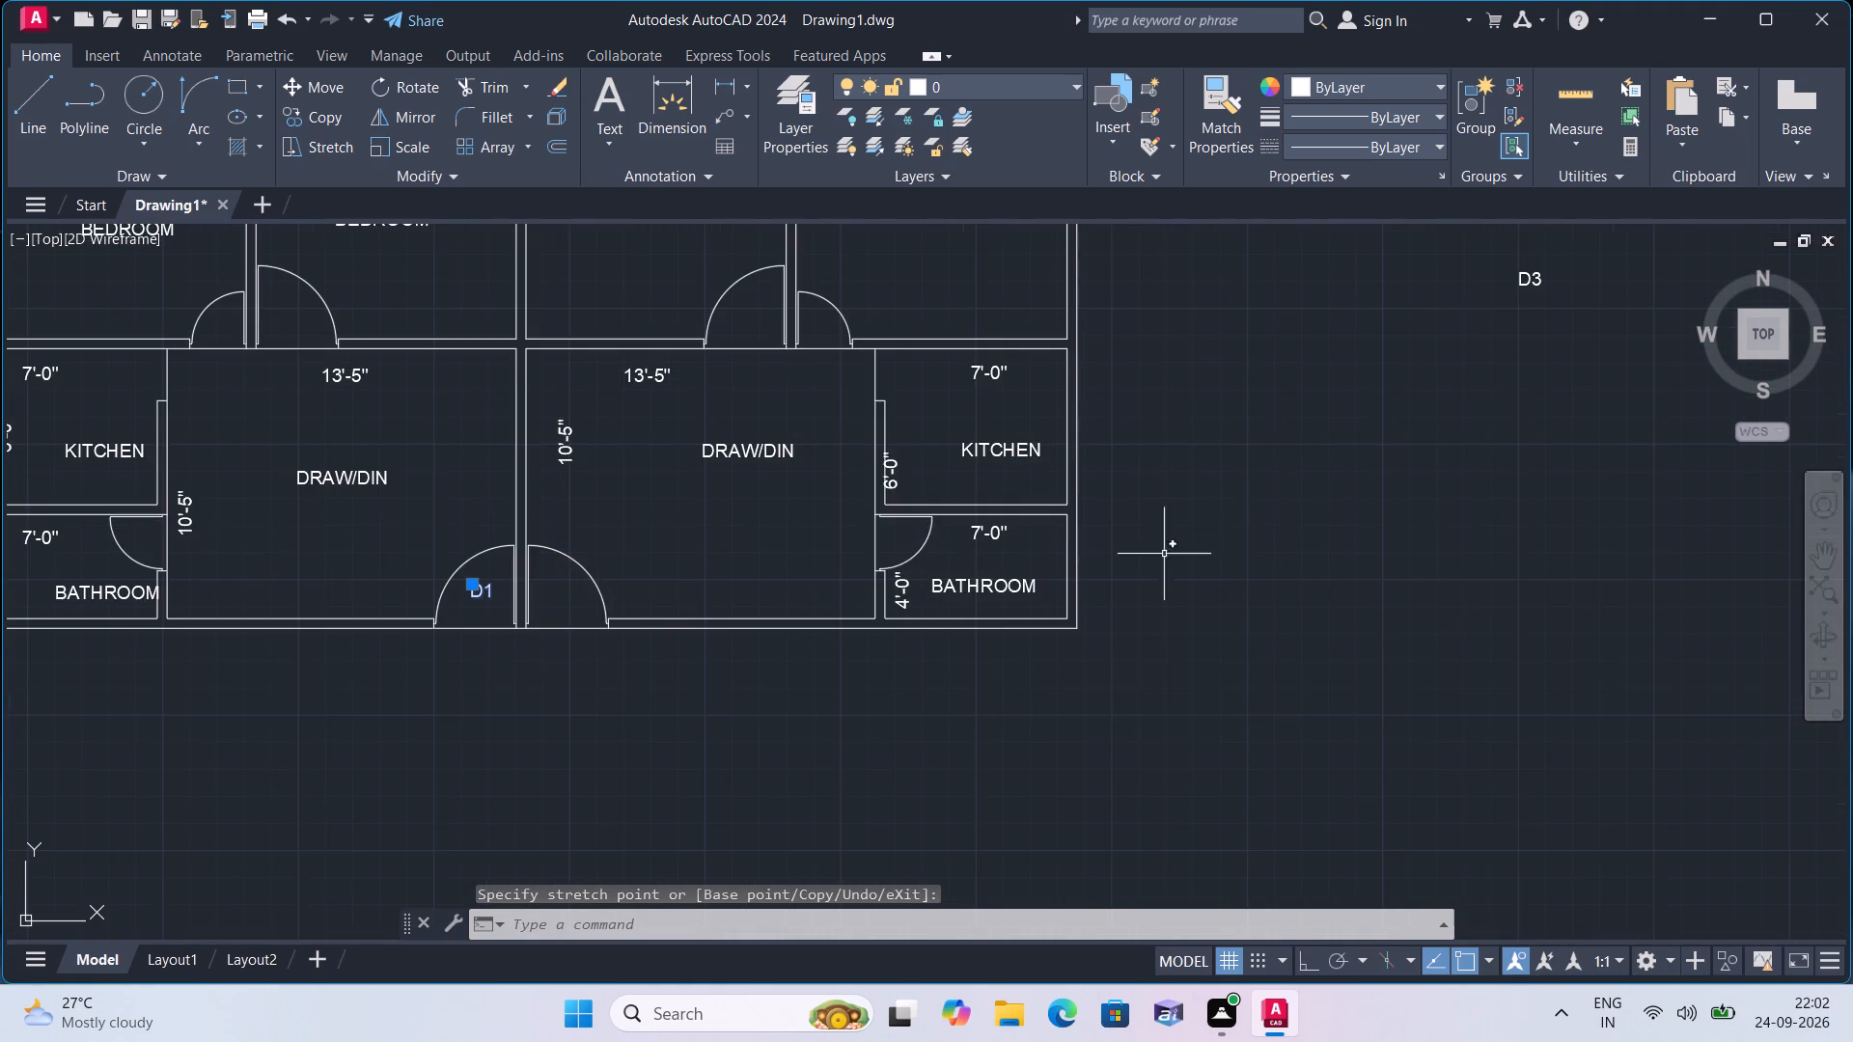
{"action": "scroll", "coordinate": [1377, 435], "scroll_direction": "down", "scroll_amount": 1}
{"action": "middle_click_drag", "start_coordinate": [1377, 434], "coordinate": [1322, 568]}
{"action": "scroll", "coordinate": [1352, 494], "scroll_direction": "up", "scroll_amount": 2}
{"action": "left_click", "coordinate": [1496, 432]}
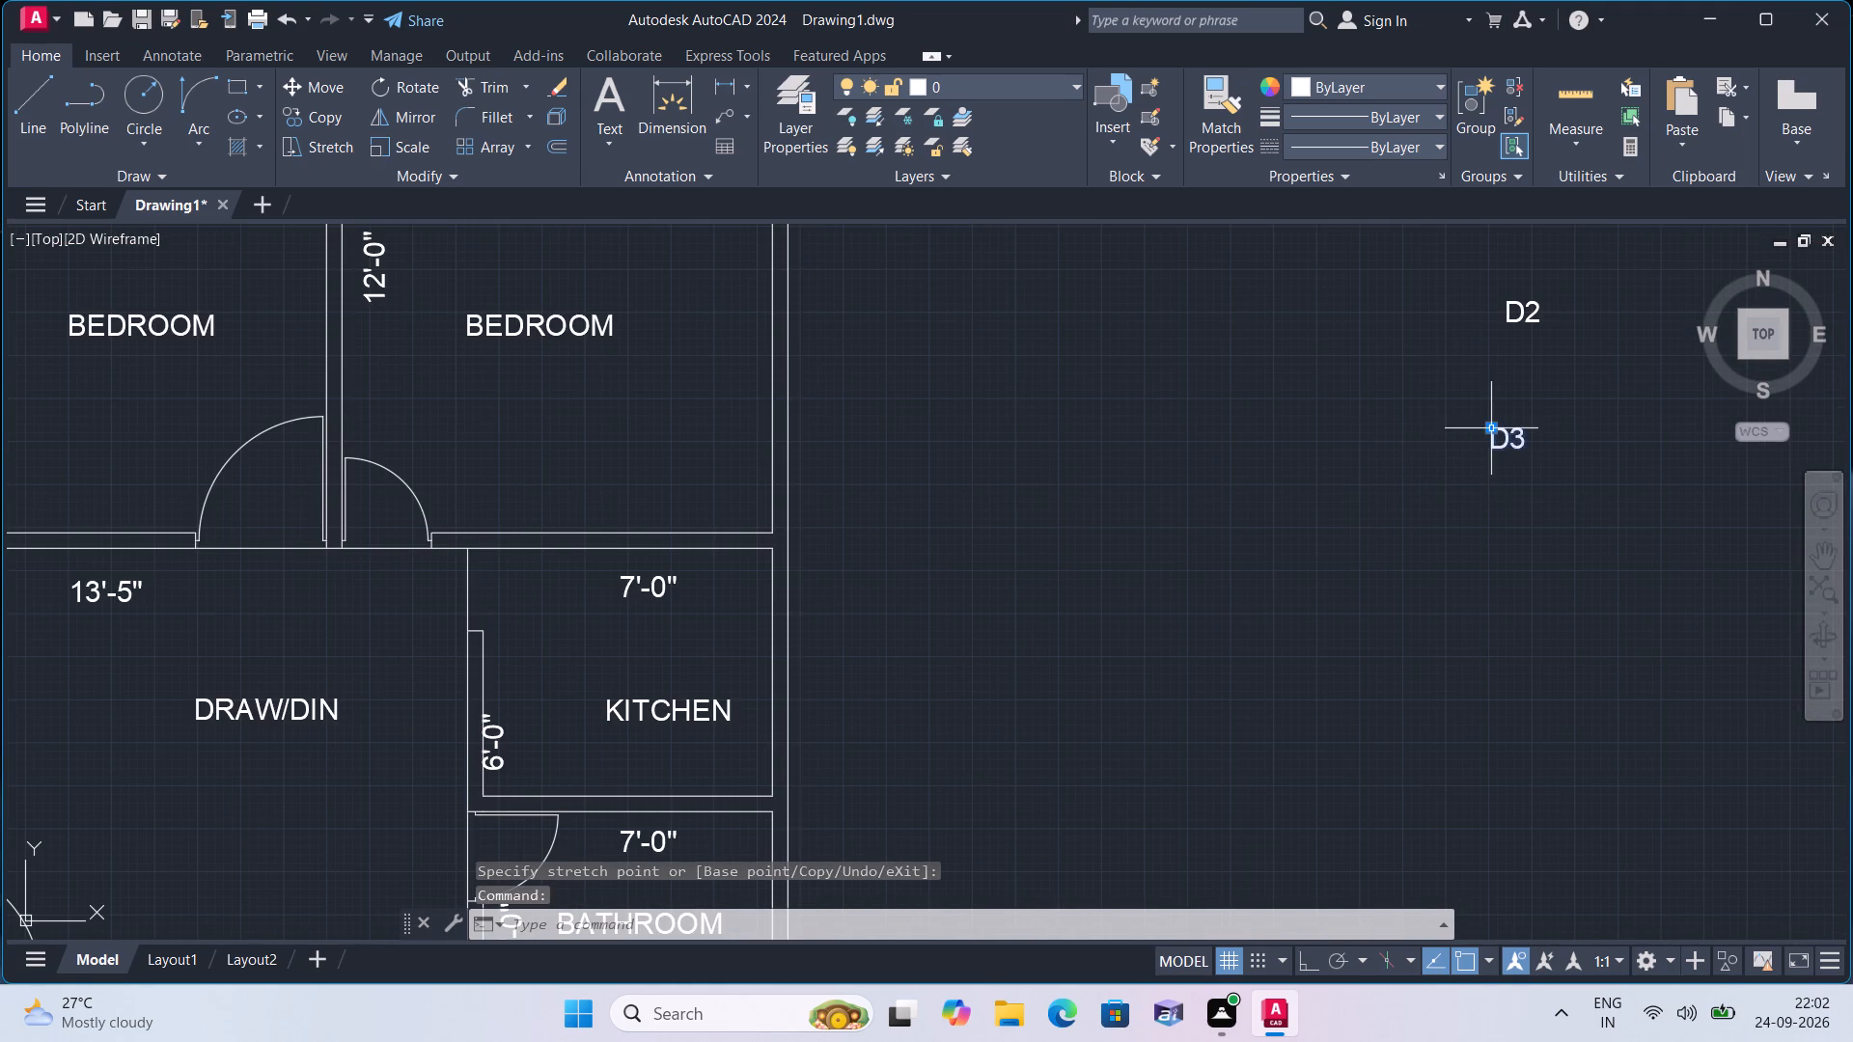
{"action": "left_click", "coordinate": [1487, 431]}
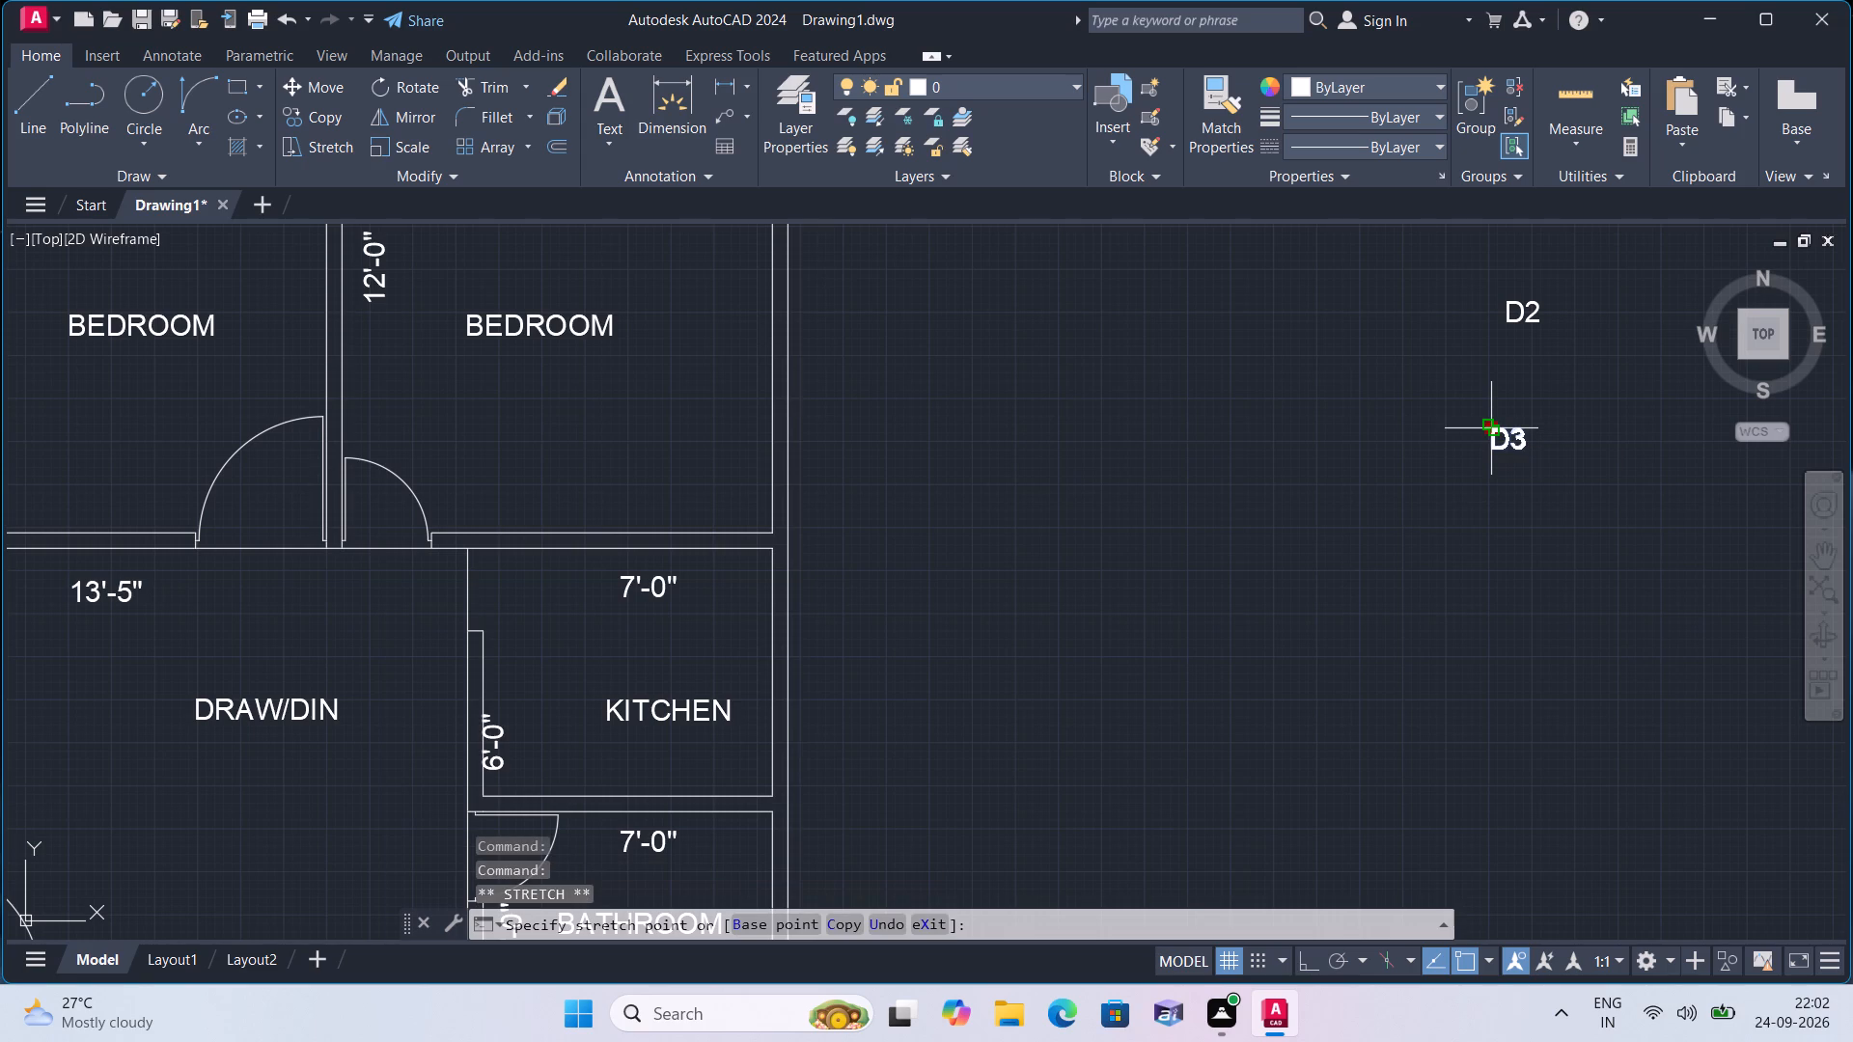
{"action": "scroll", "coordinate": [1487, 431], "scroll_direction": "down", "scroll_amount": 2}
{"action": "middle_click_drag", "start_coordinate": [751, 279], "coordinate": [777, 417]}
{"action": "scroll", "coordinate": [767, 410], "scroll_direction": "up", "scroll_amount": 2}
{"action": "left_click", "coordinate": [691, 371]}
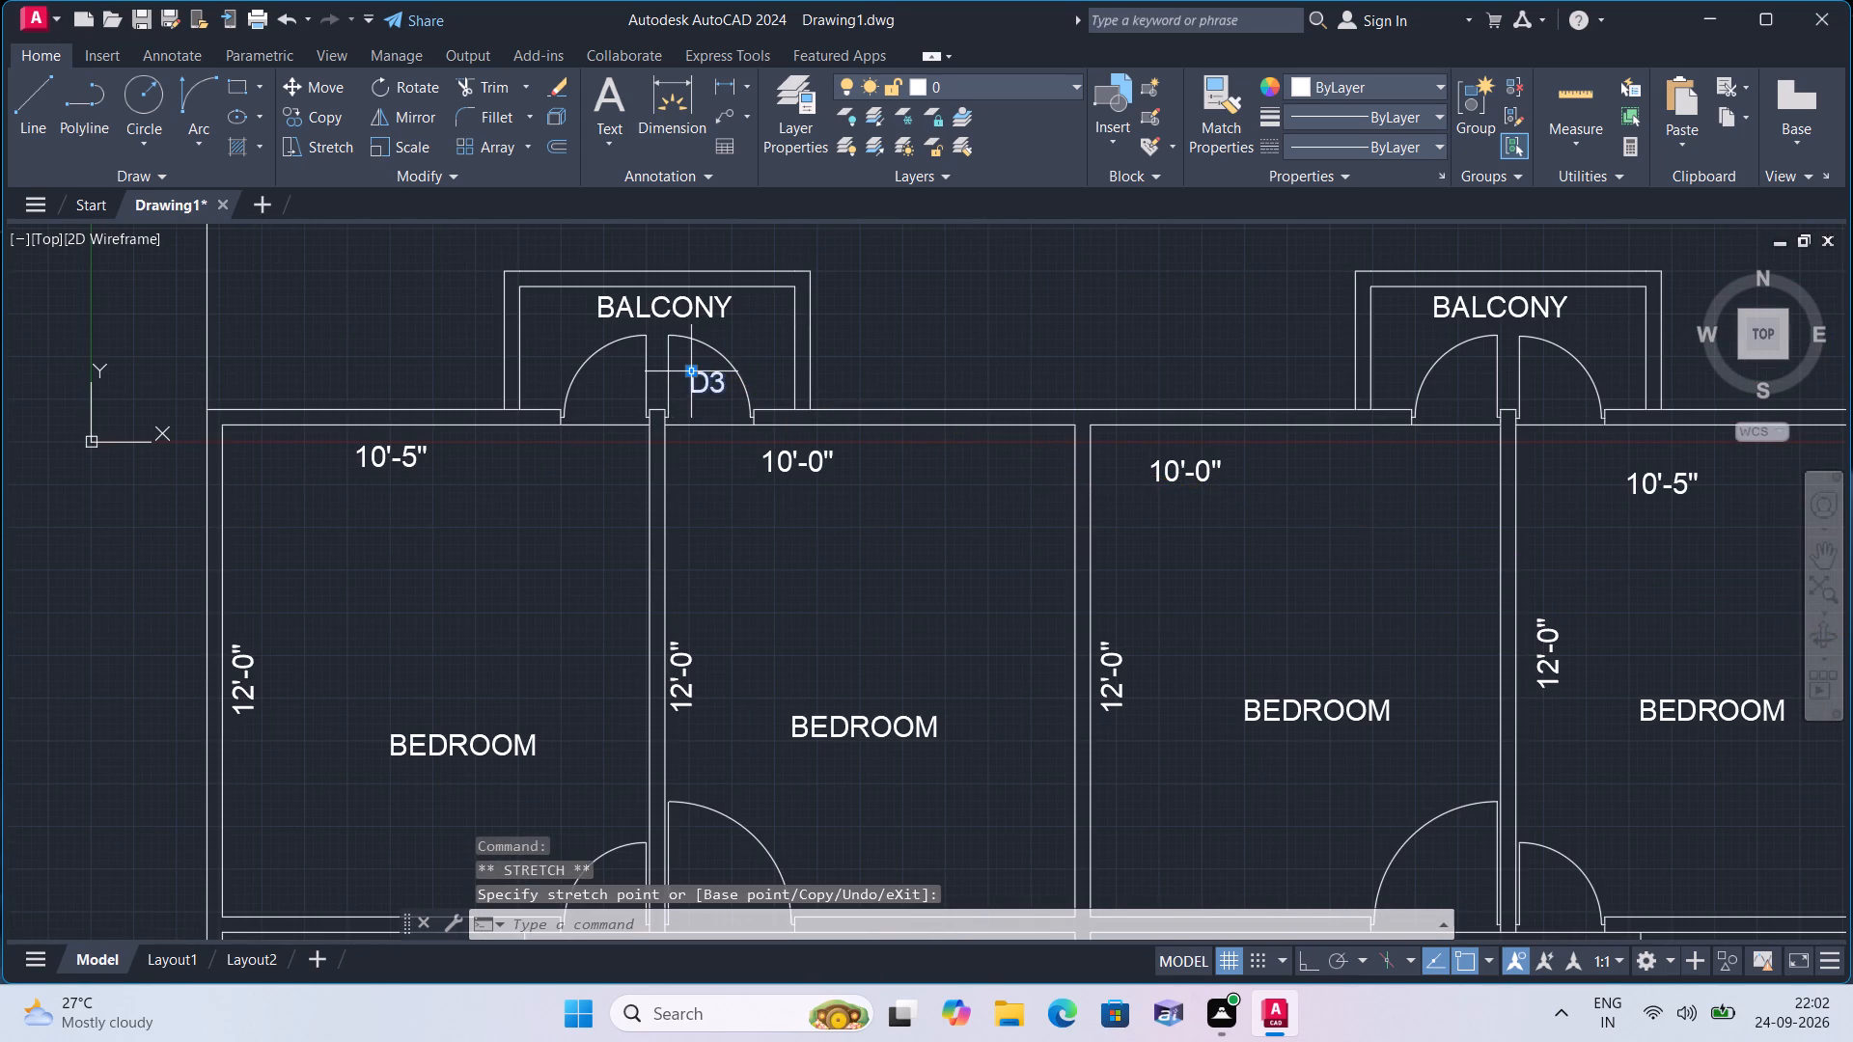
Move the D2 label from beside the plan into the left-hand door swing of the left balcony, and clear the selection.
{"action": "scroll", "coordinate": [692, 375], "scroll_direction": "down", "scroll_amount": 2}
{"action": "scroll", "coordinate": [1373, 496], "scroll_direction": "up", "scroll_amount": 2}
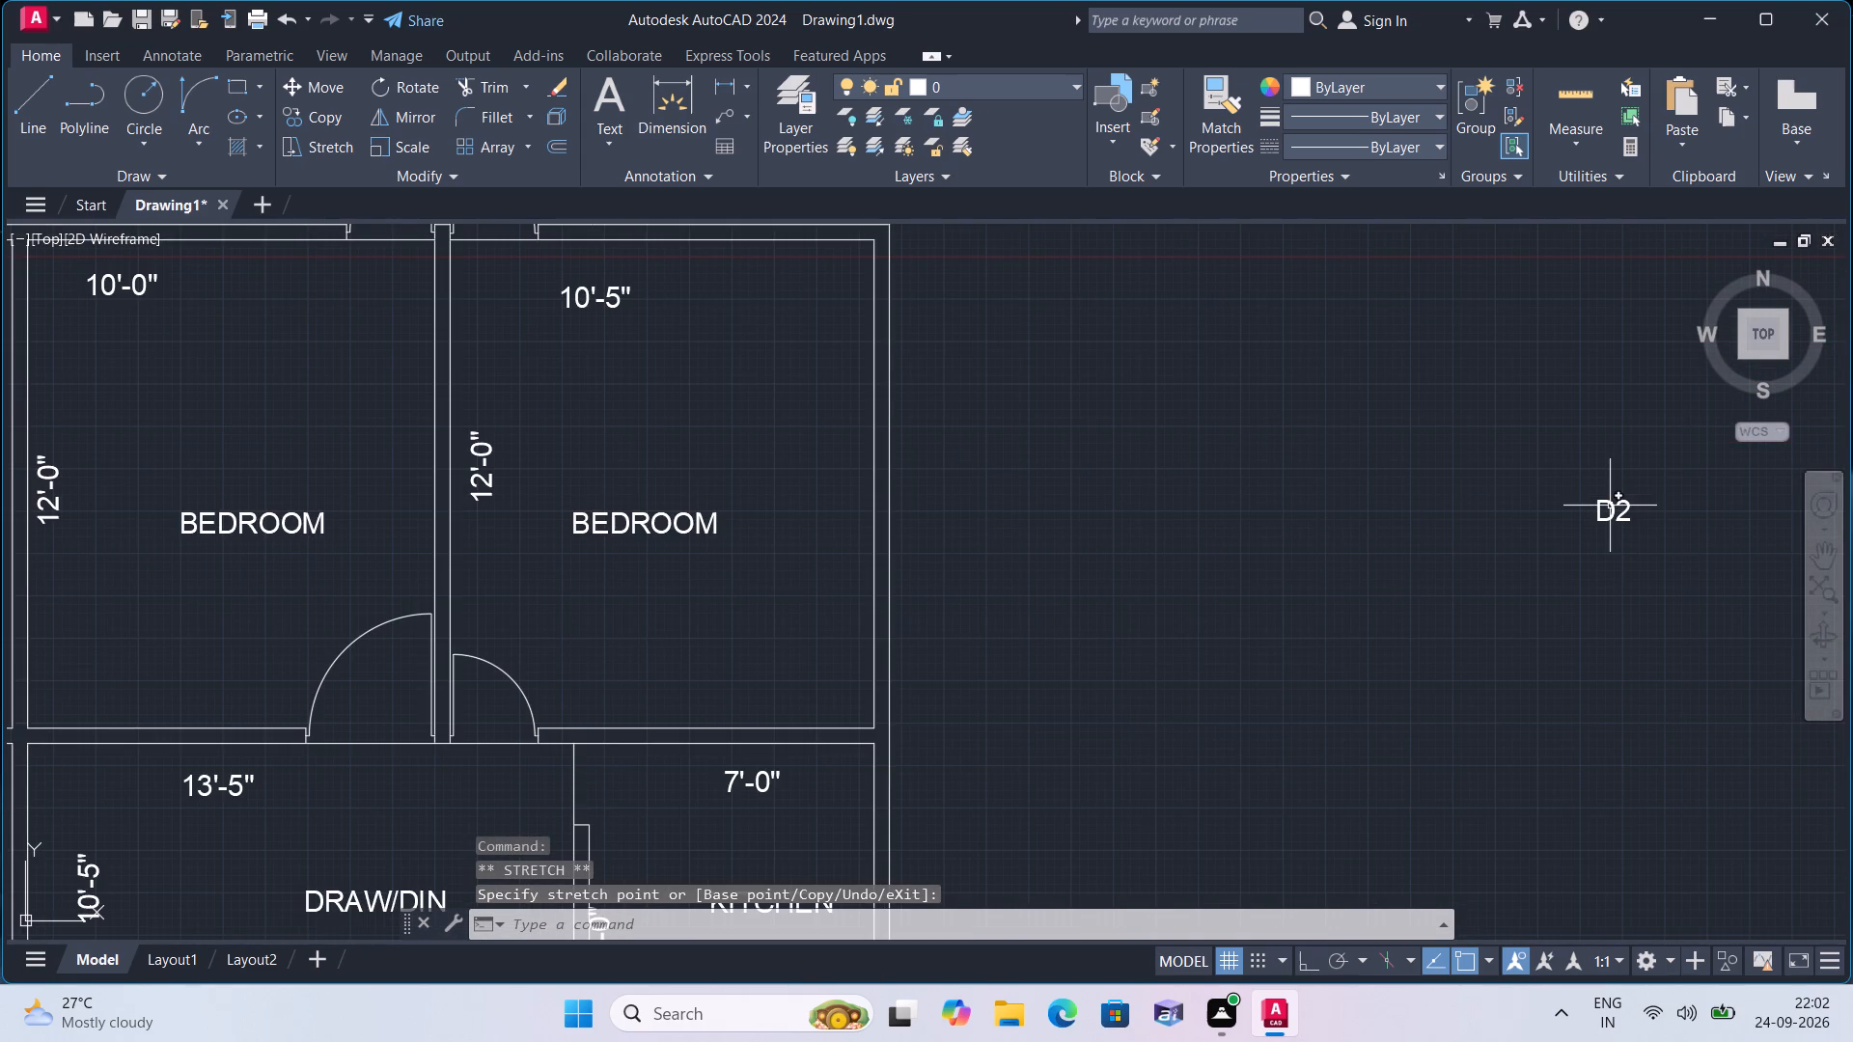
{"action": "left_click", "coordinate": [1610, 506]}
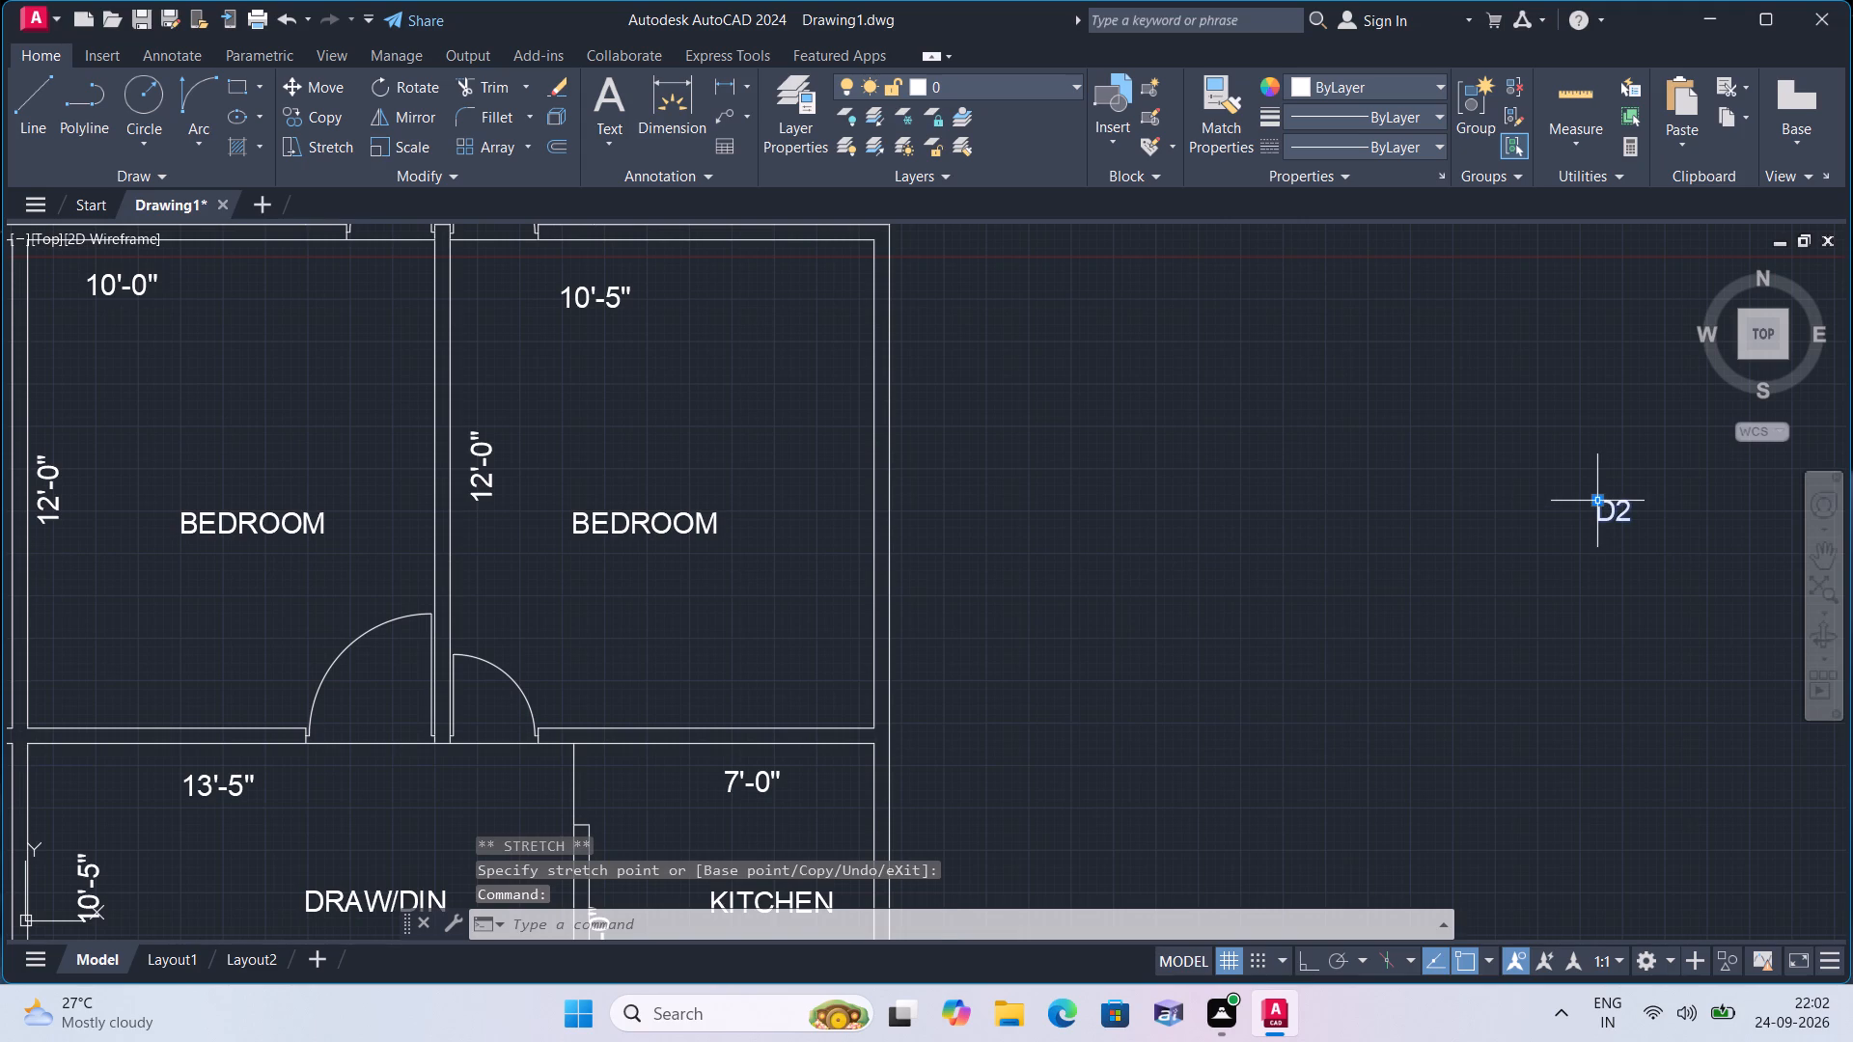
{"action": "left_click", "coordinate": [1600, 503]}
{"action": "scroll", "coordinate": [1316, 472], "scroll_direction": "down", "scroll_amount": 2}
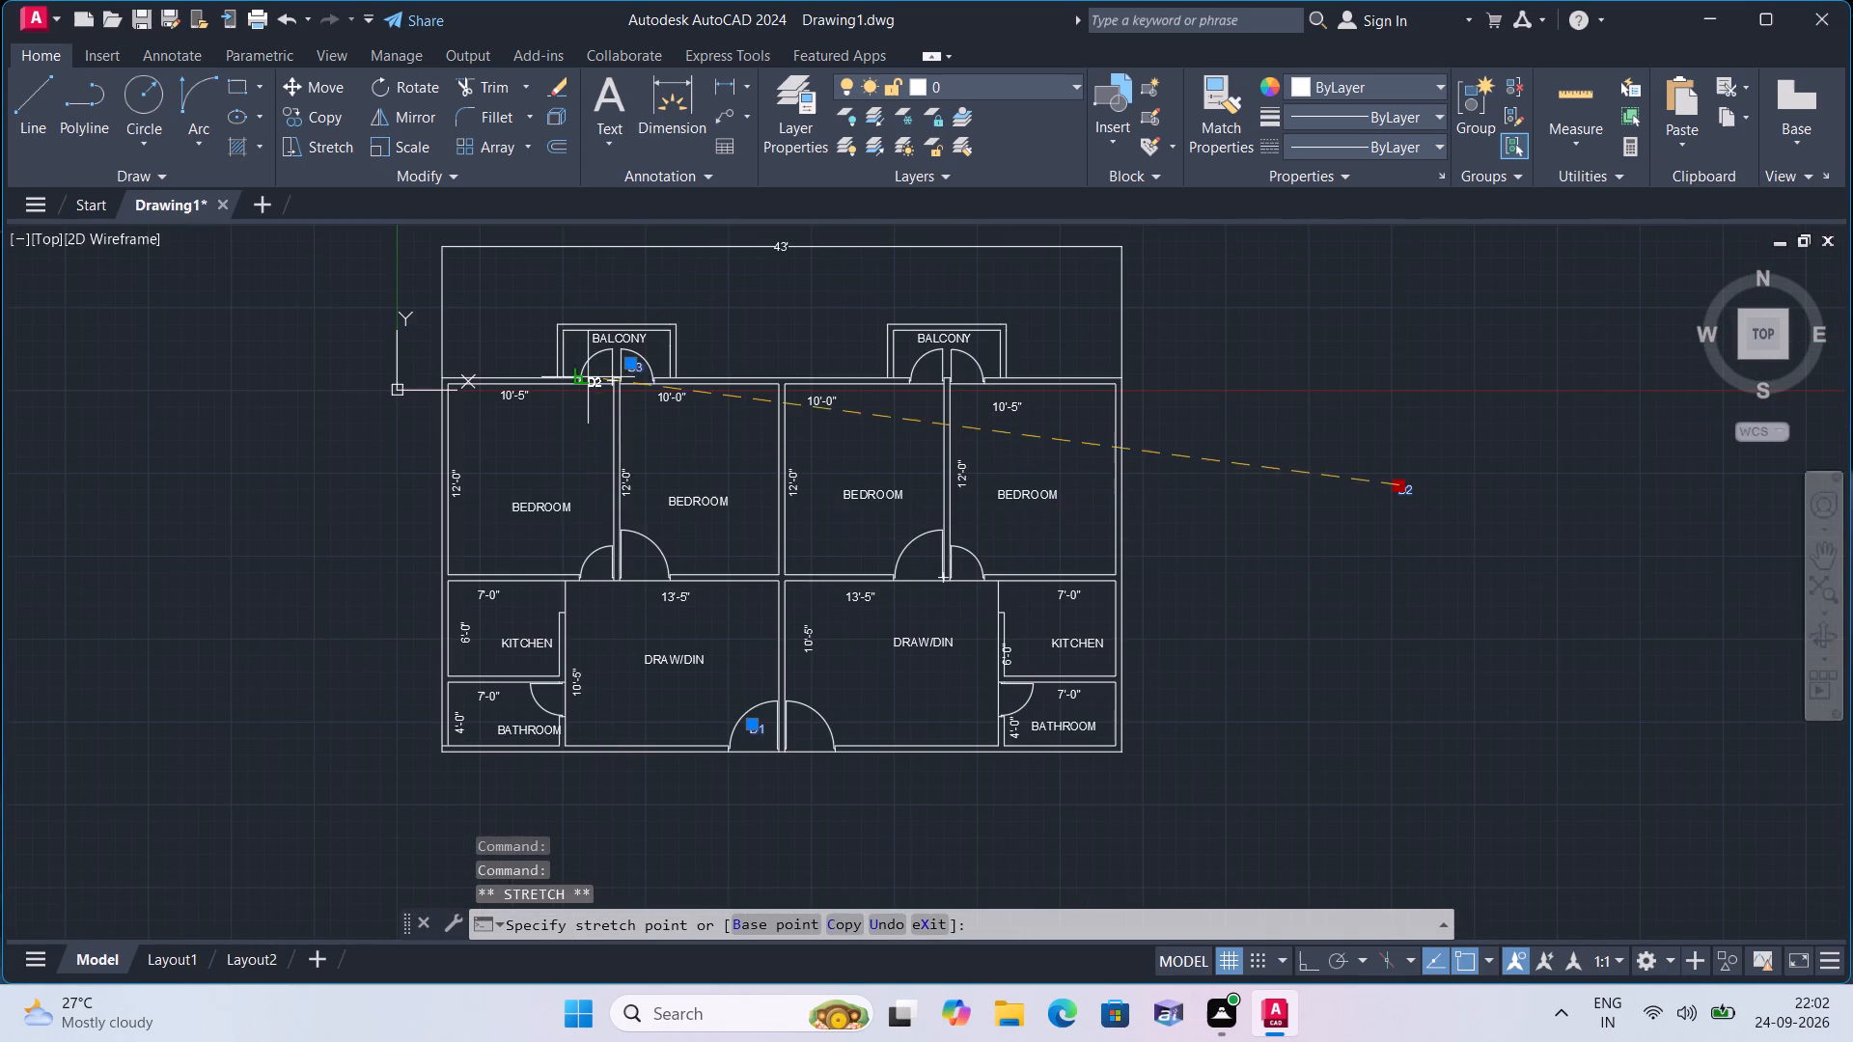
{"action": "scroll", "coordinate": [590, 377], "scroll_direction": "up", "scroll_amount": 3}
{"action": "left_click", "coordinate": [579, 332]}
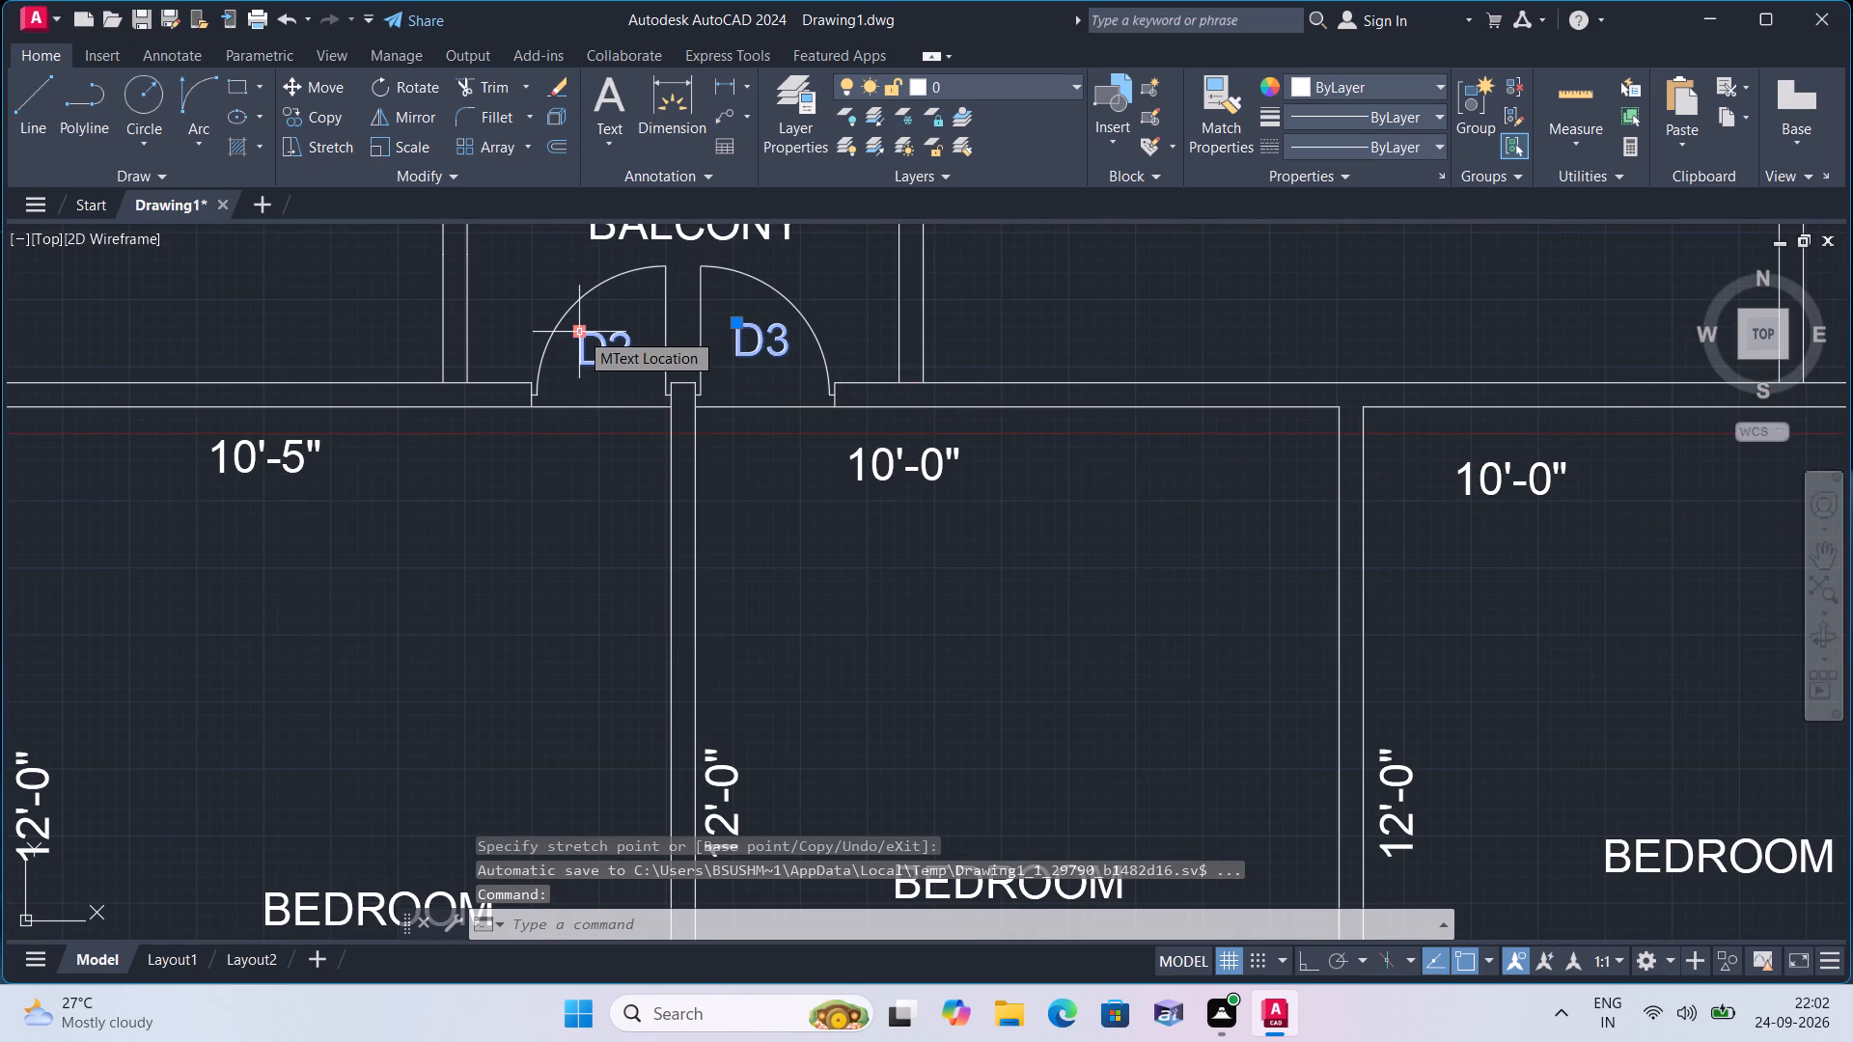
{"action": "key", "text": "Escape"}
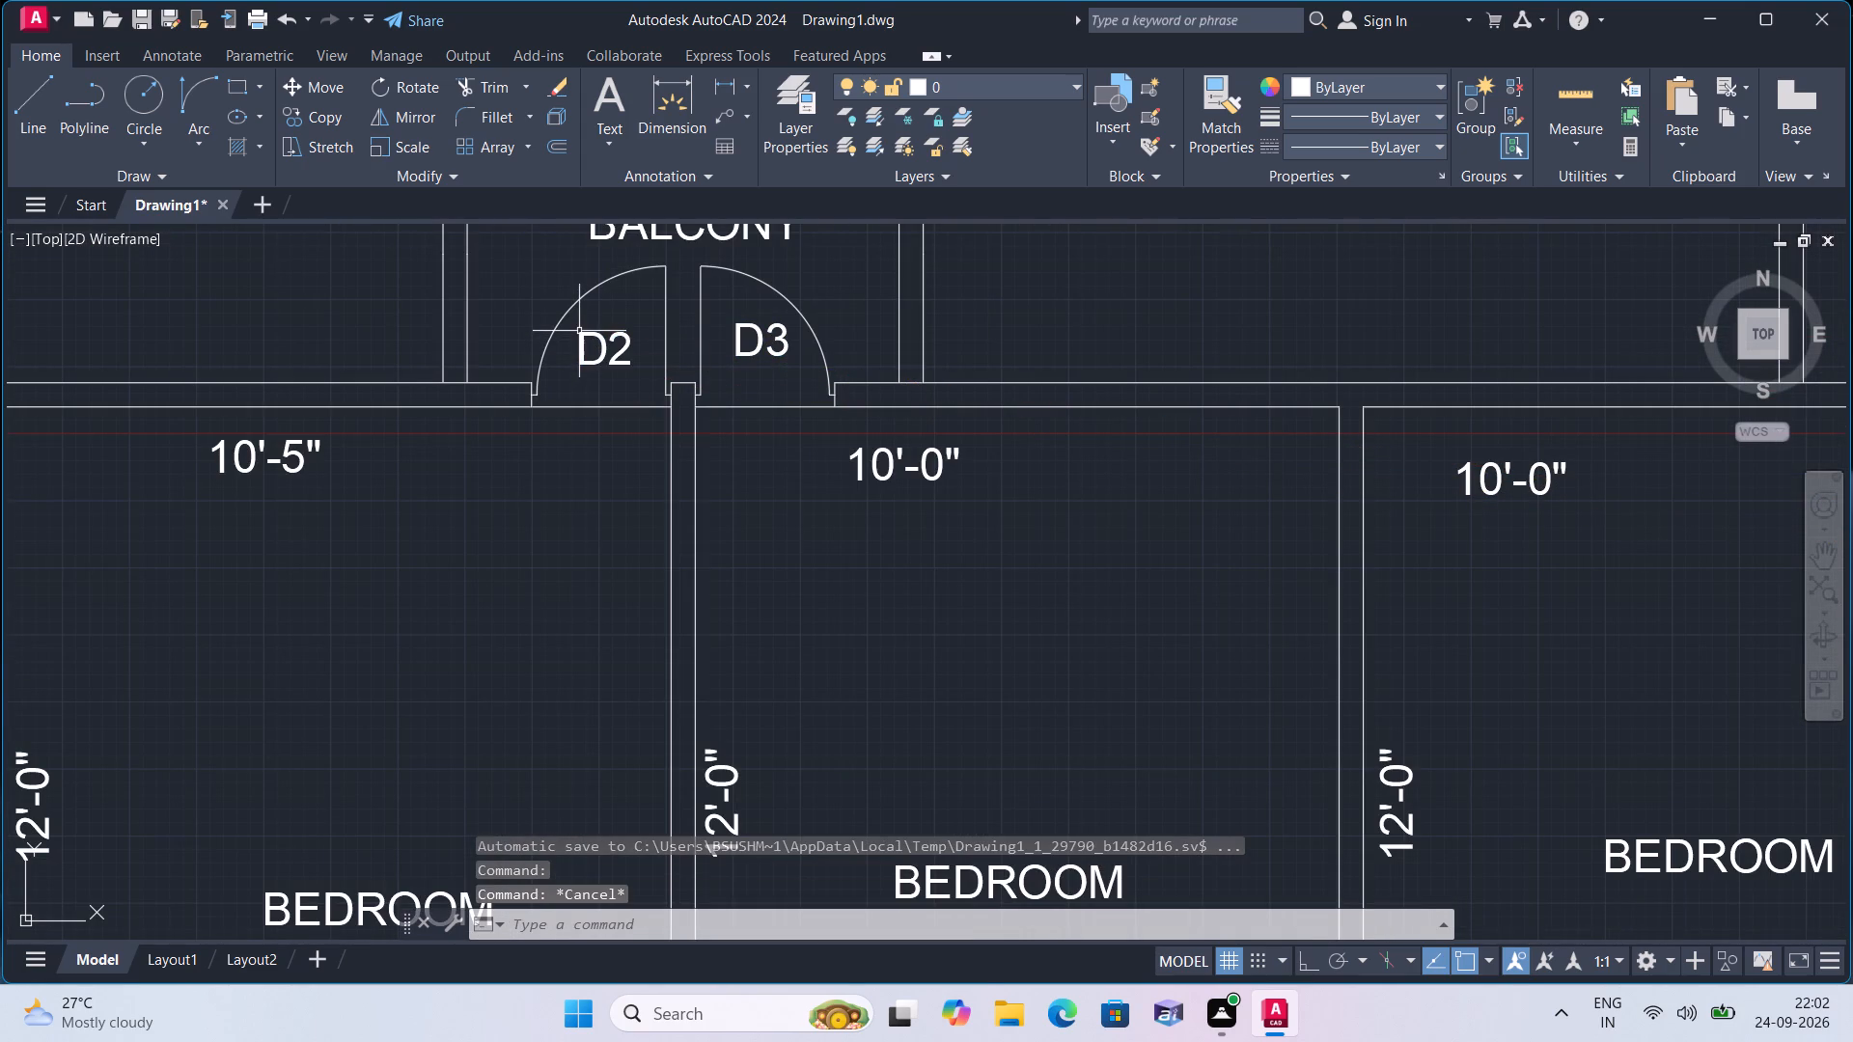
Copy the D2 label into the right balcony's left-hand door swing and the leftmost bedroom's lower door swing.
{"action": "scroll", "coordinate": [588, 355], "scroll_direction": "down", "scroll_amount": 1}
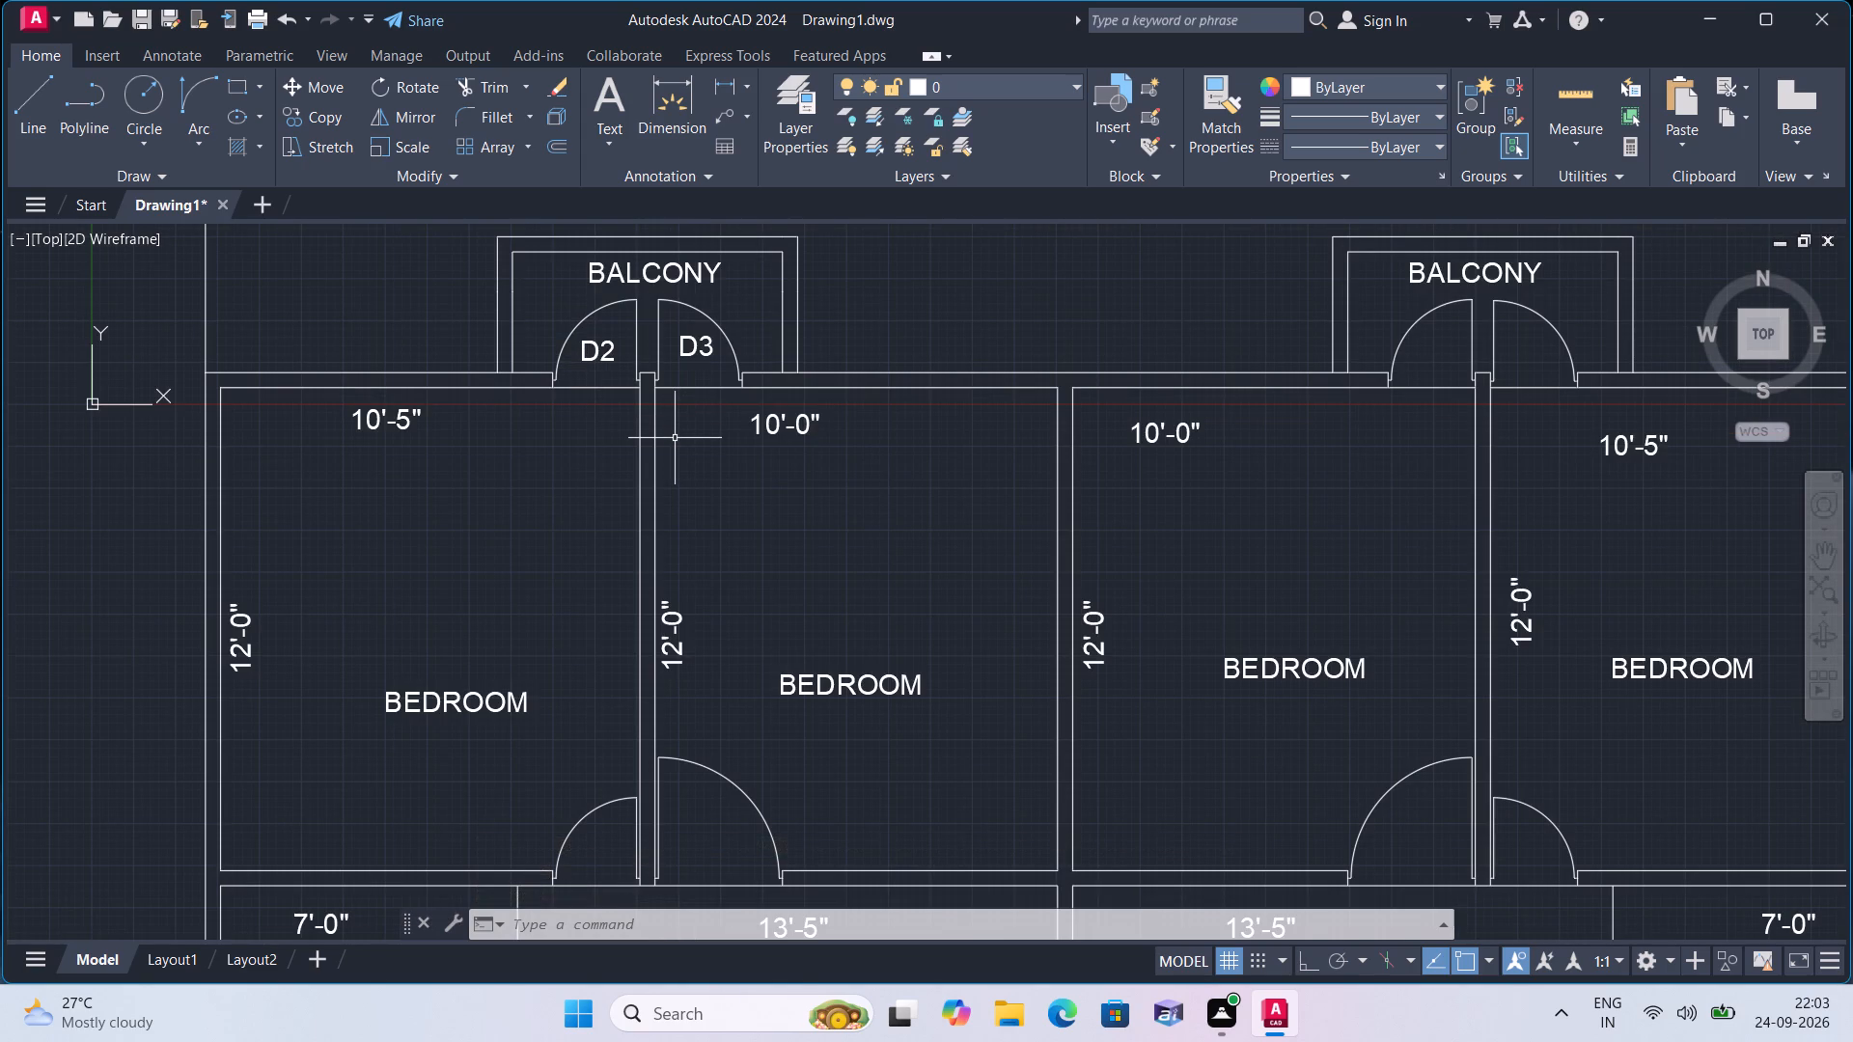
{"action": "left_click", "coordinate": [597, 350]}
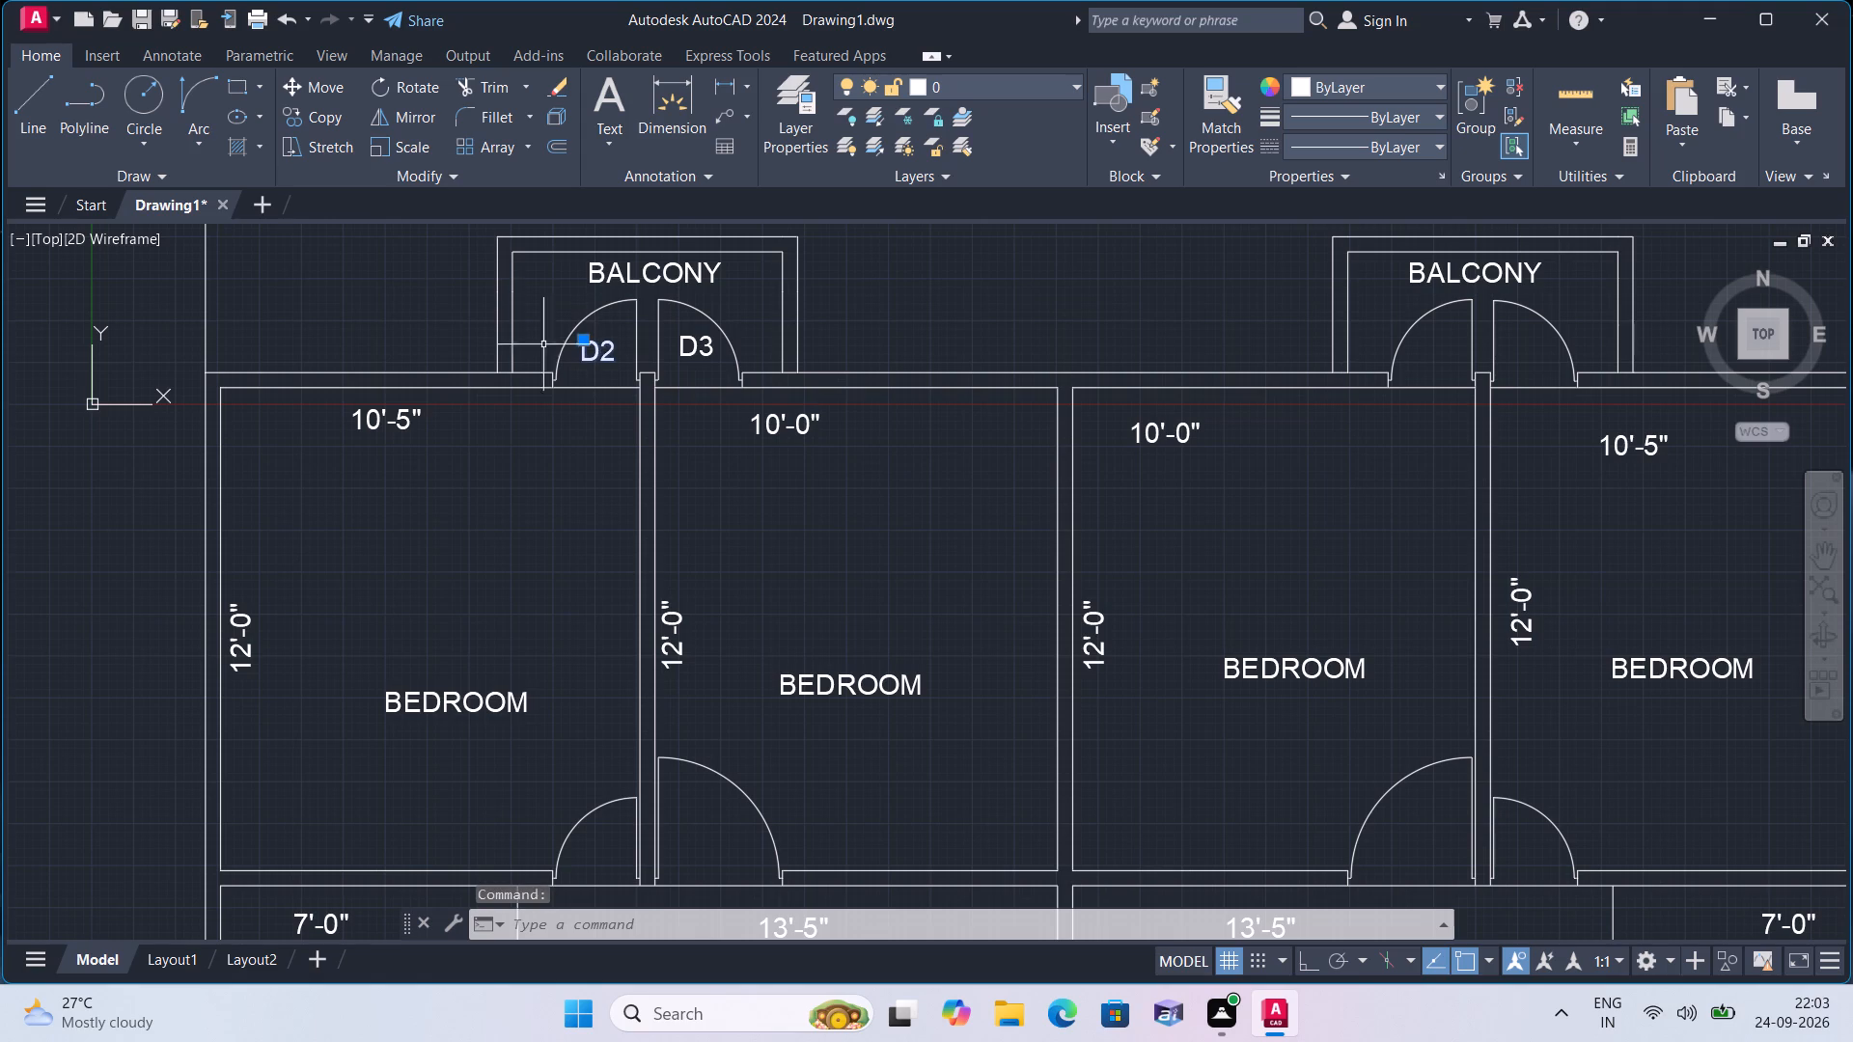
{"action": "left_click", "coordinate": [331, 116]}
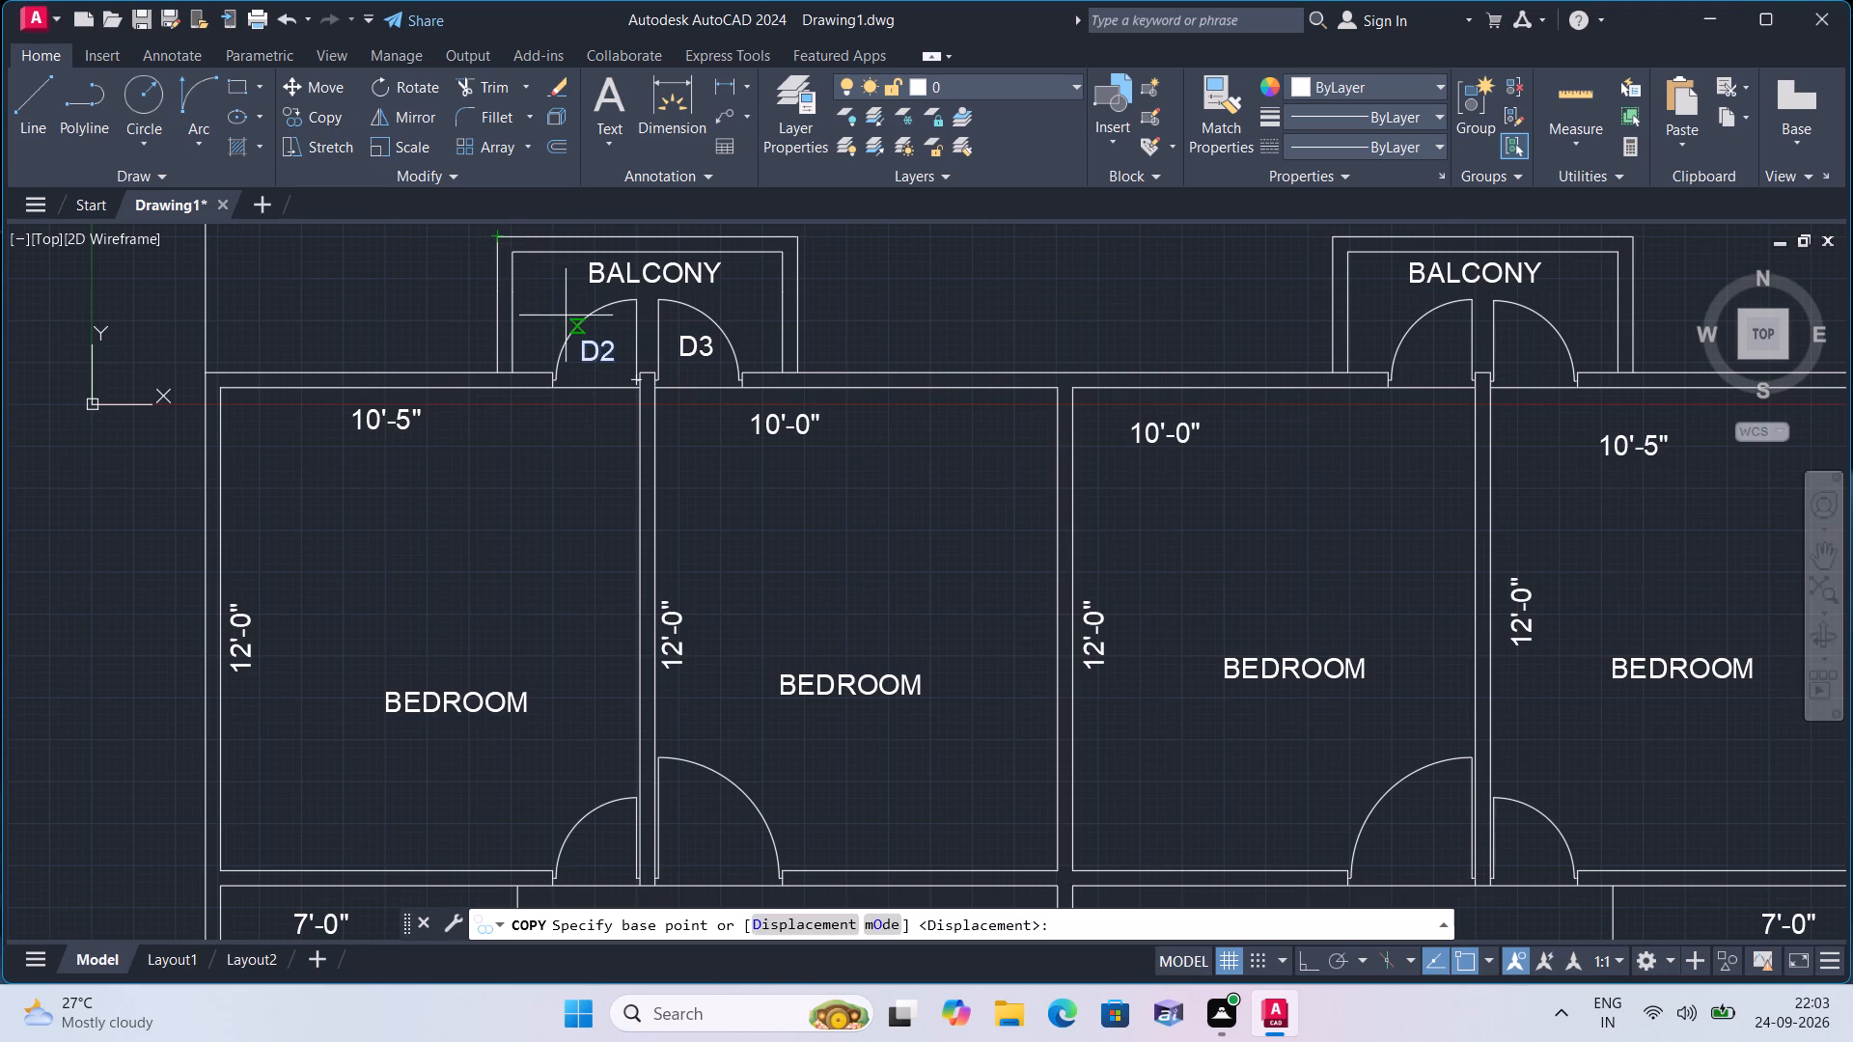
{"action": "left_click", "coordinate": [583, 342]}
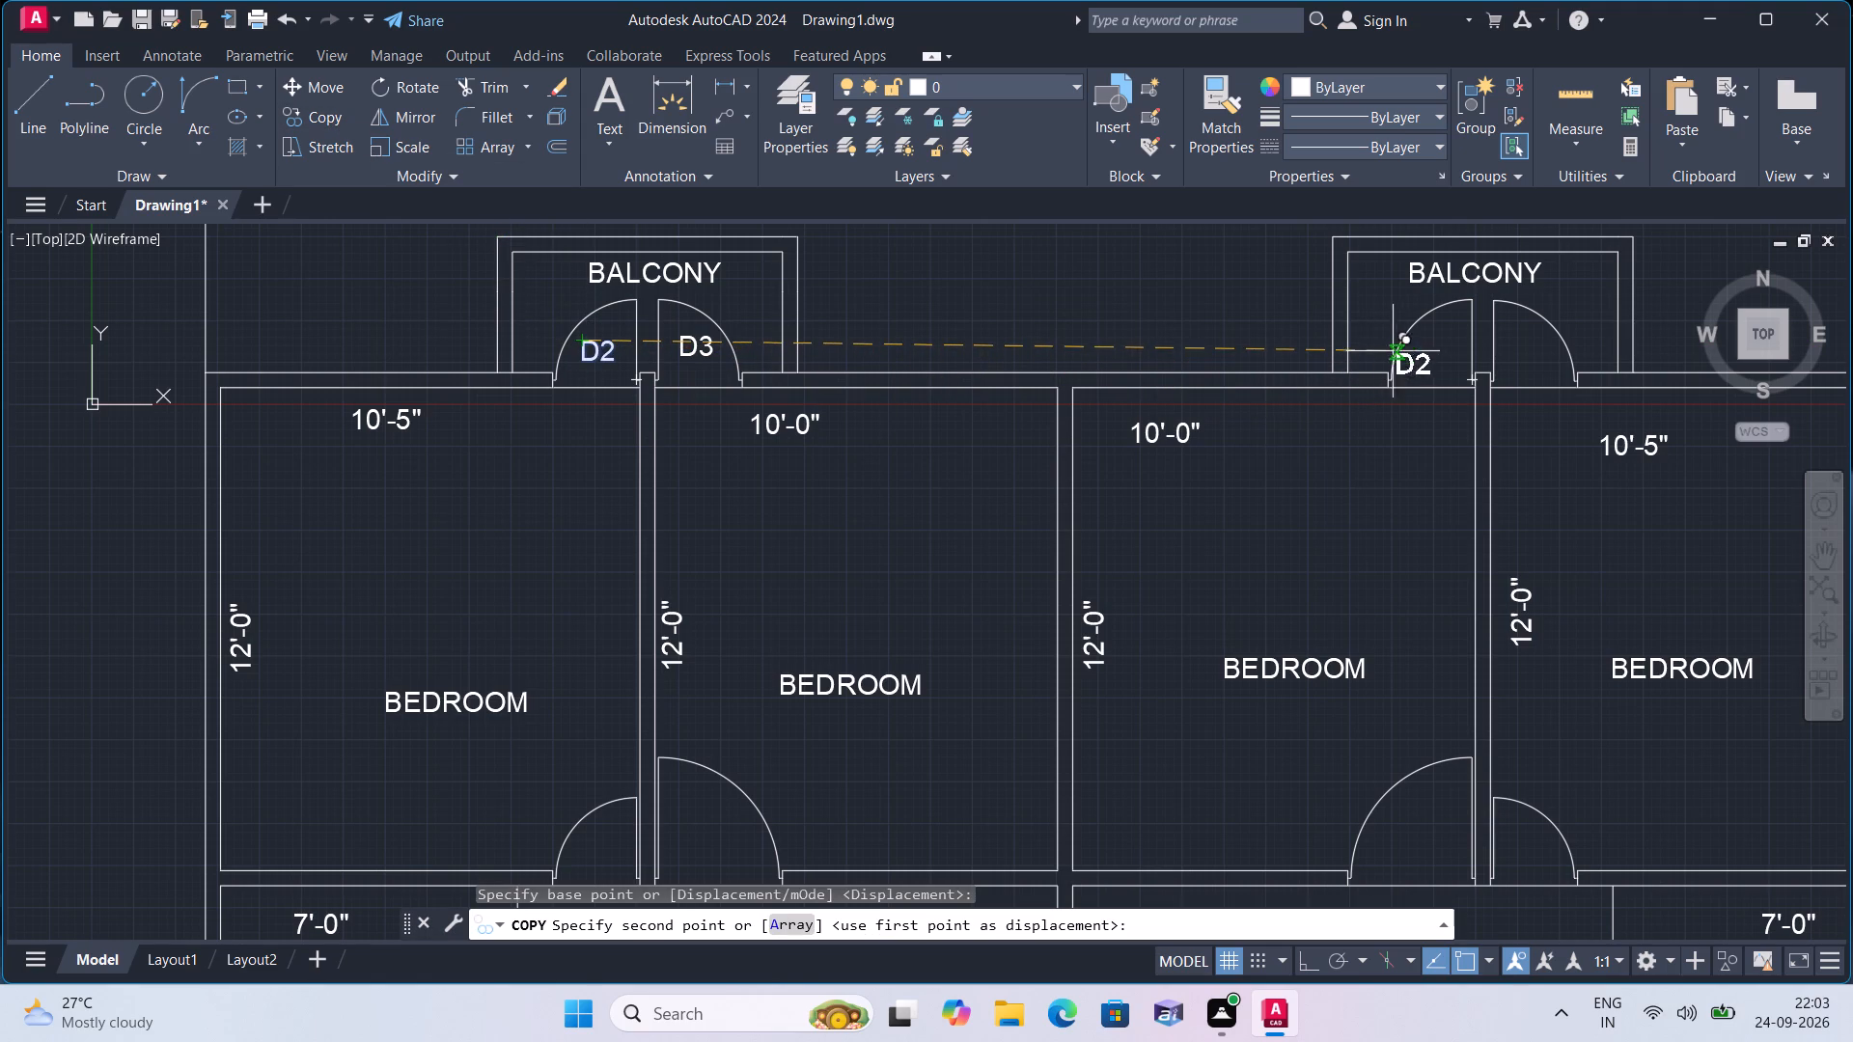
{"action": "left_click", "coordinate": [1414, 340]}
{"action": "middle_click_drag", "start_coordinate": [964, 518], "coordinate": [947, 495]}
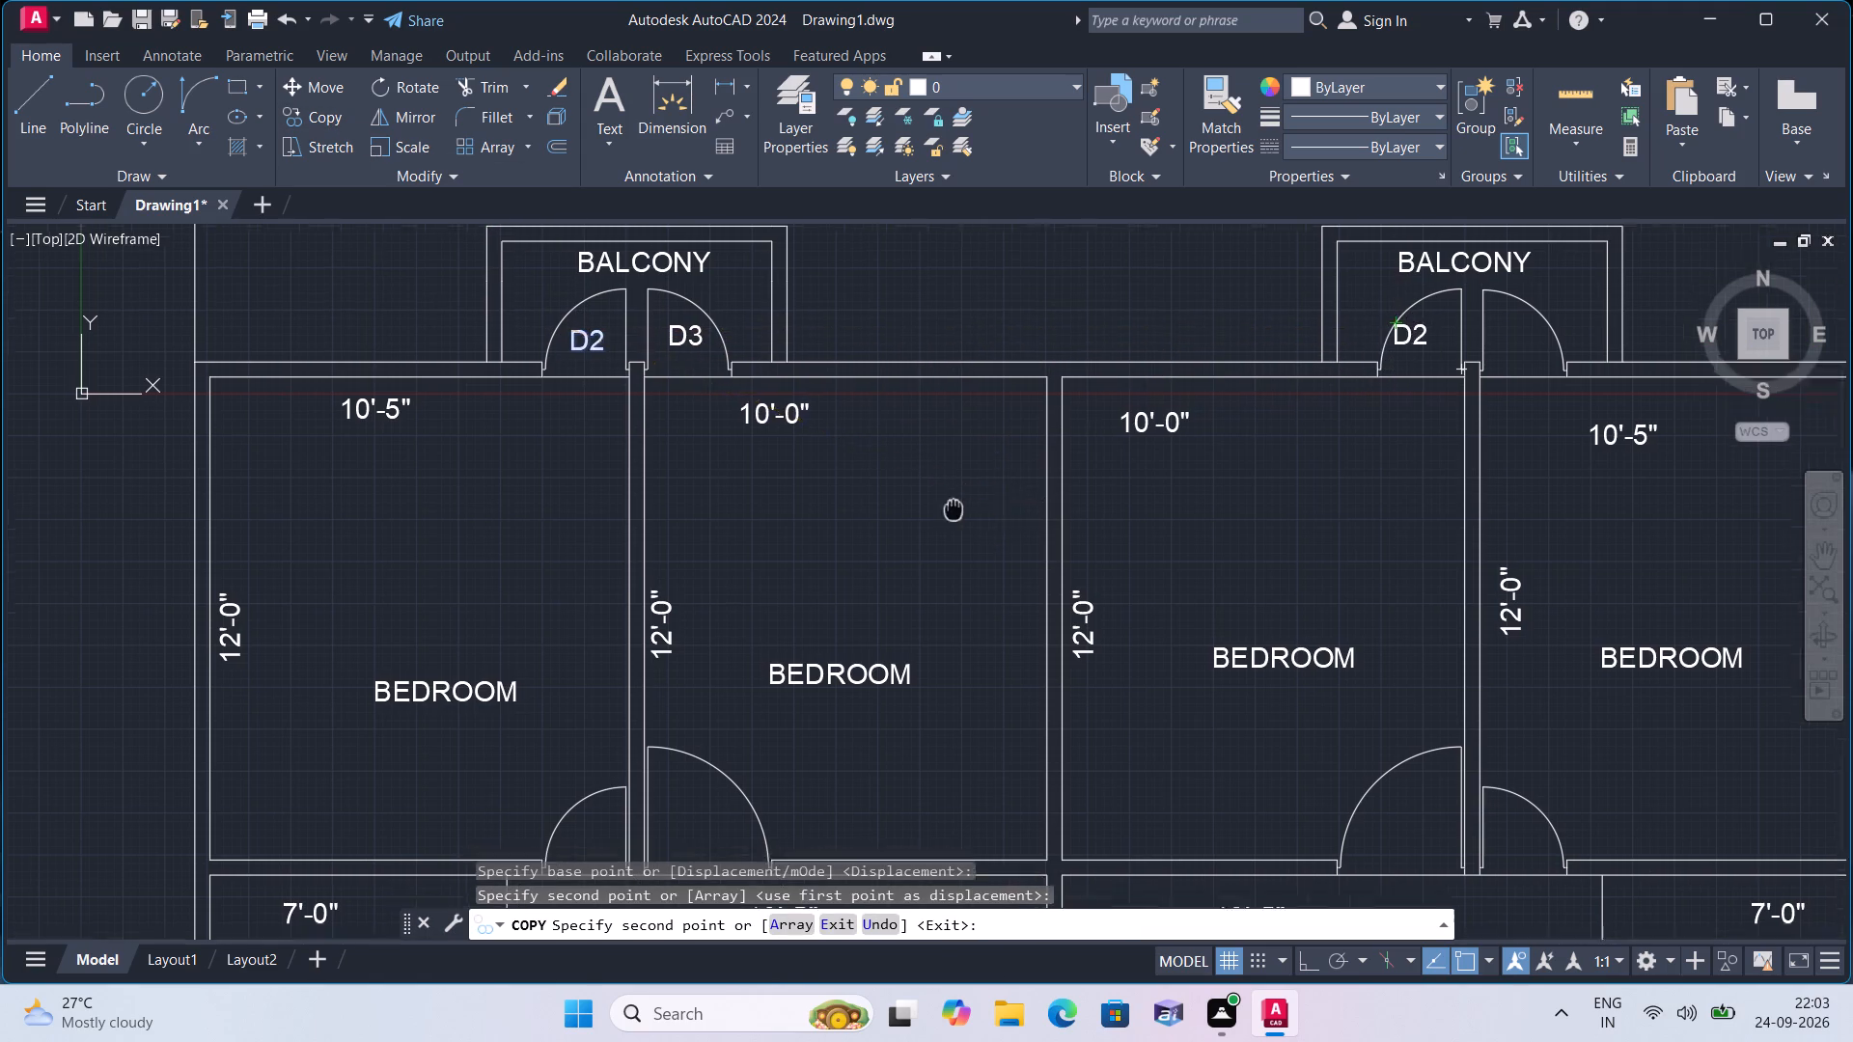
{"action": "middle_click_drag", "start_coordinate": [947, 495], "coordinate": [936, 326]}
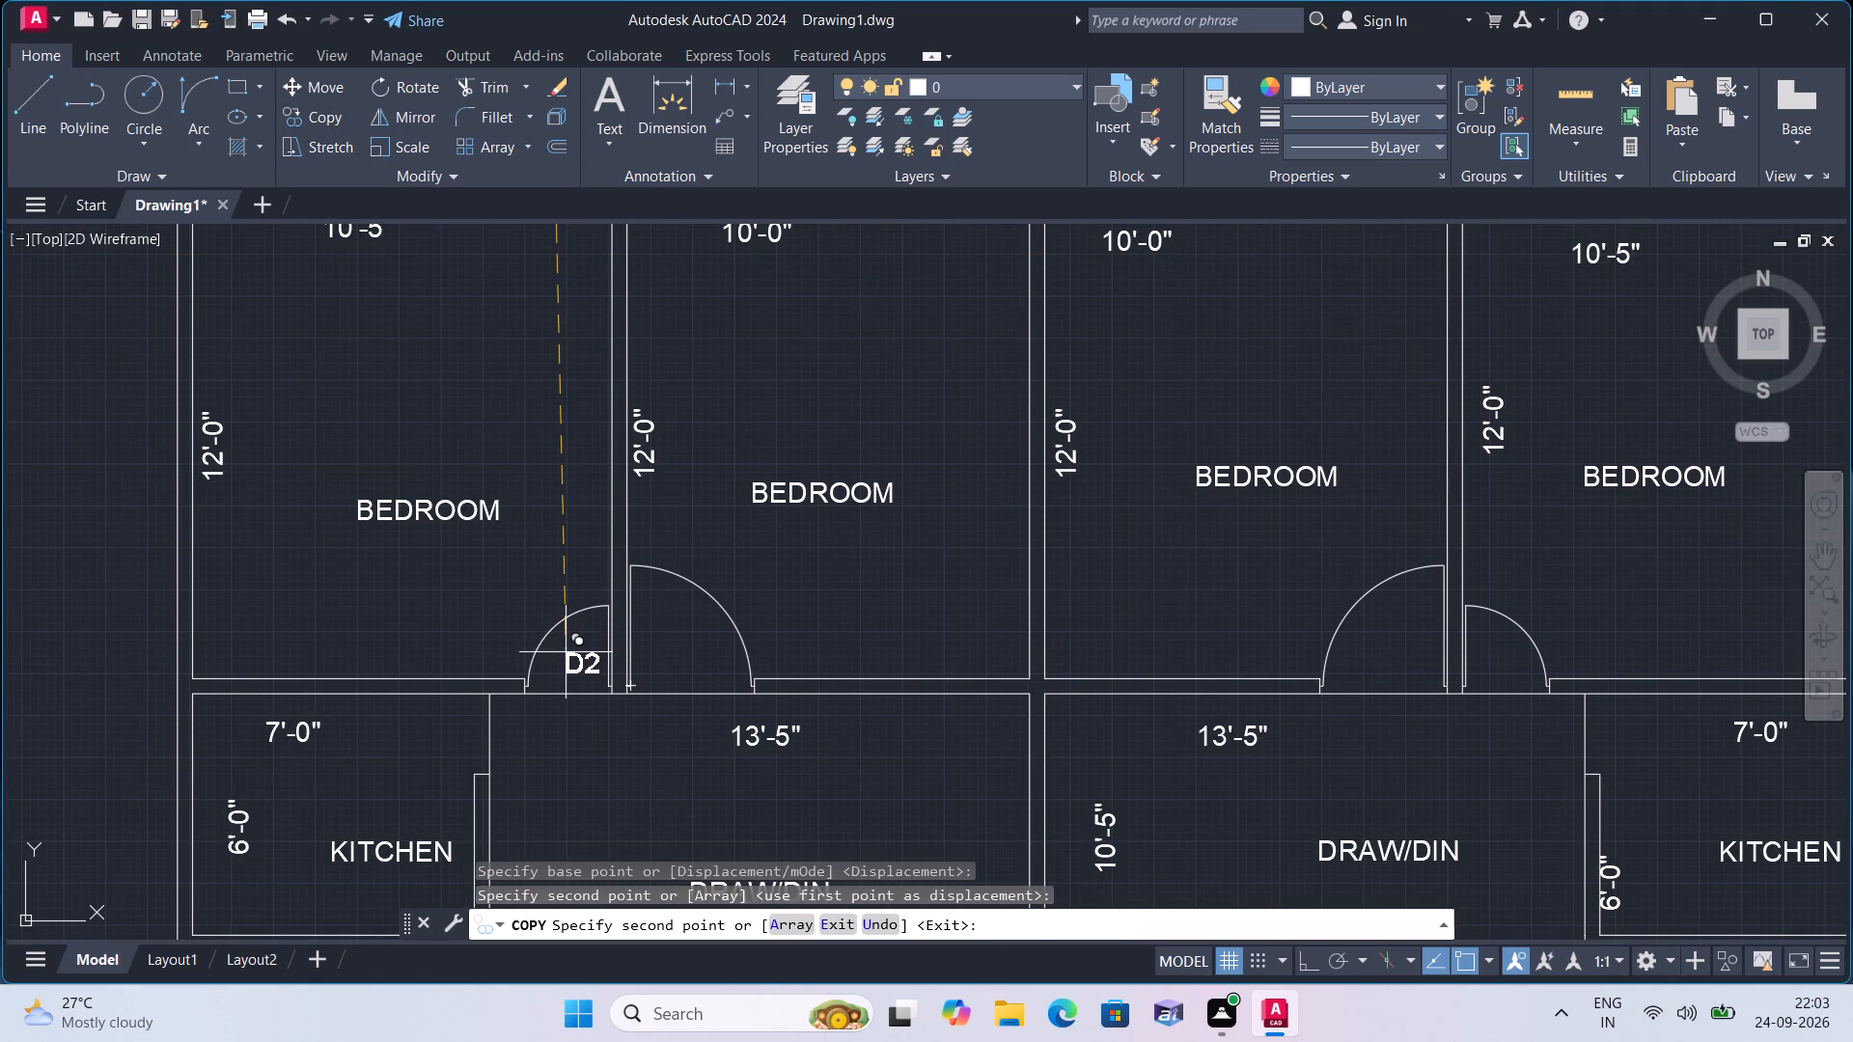
{"action": "left_click", "coordinate": [566, 652]}
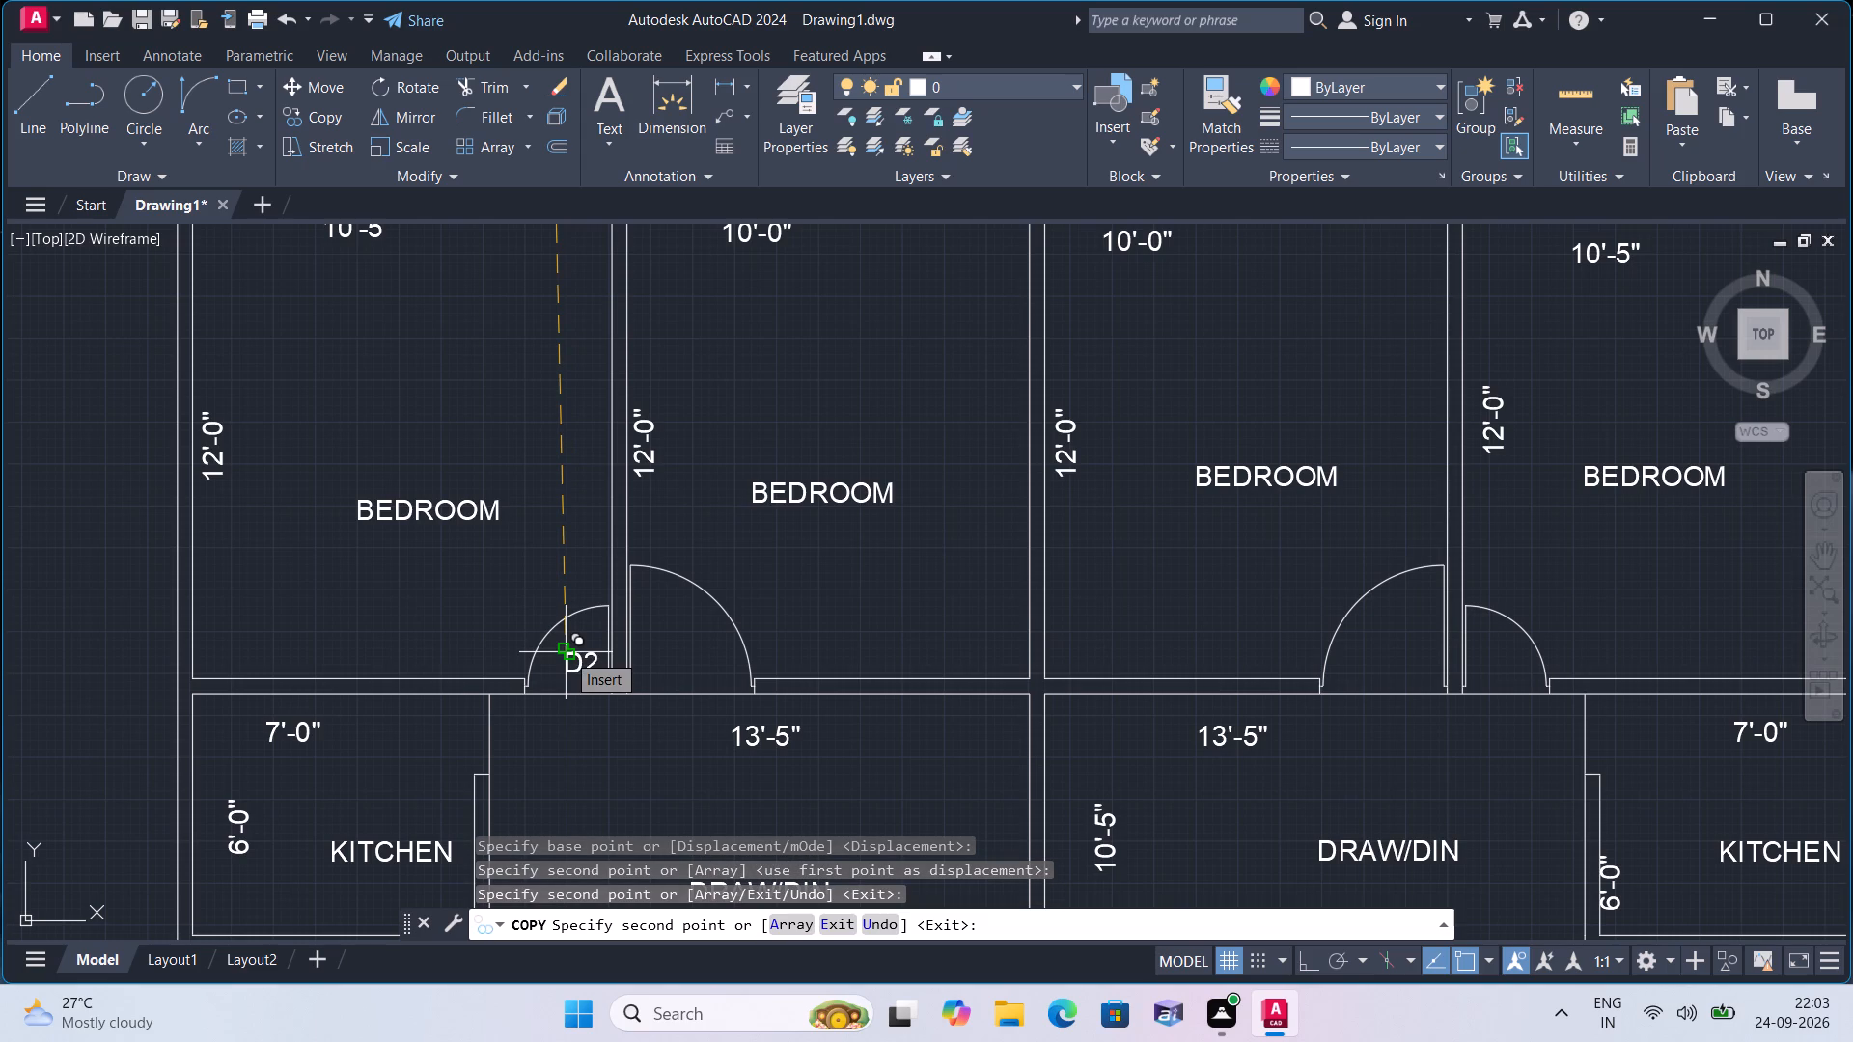
{"action": "key", "text": "Escape"}
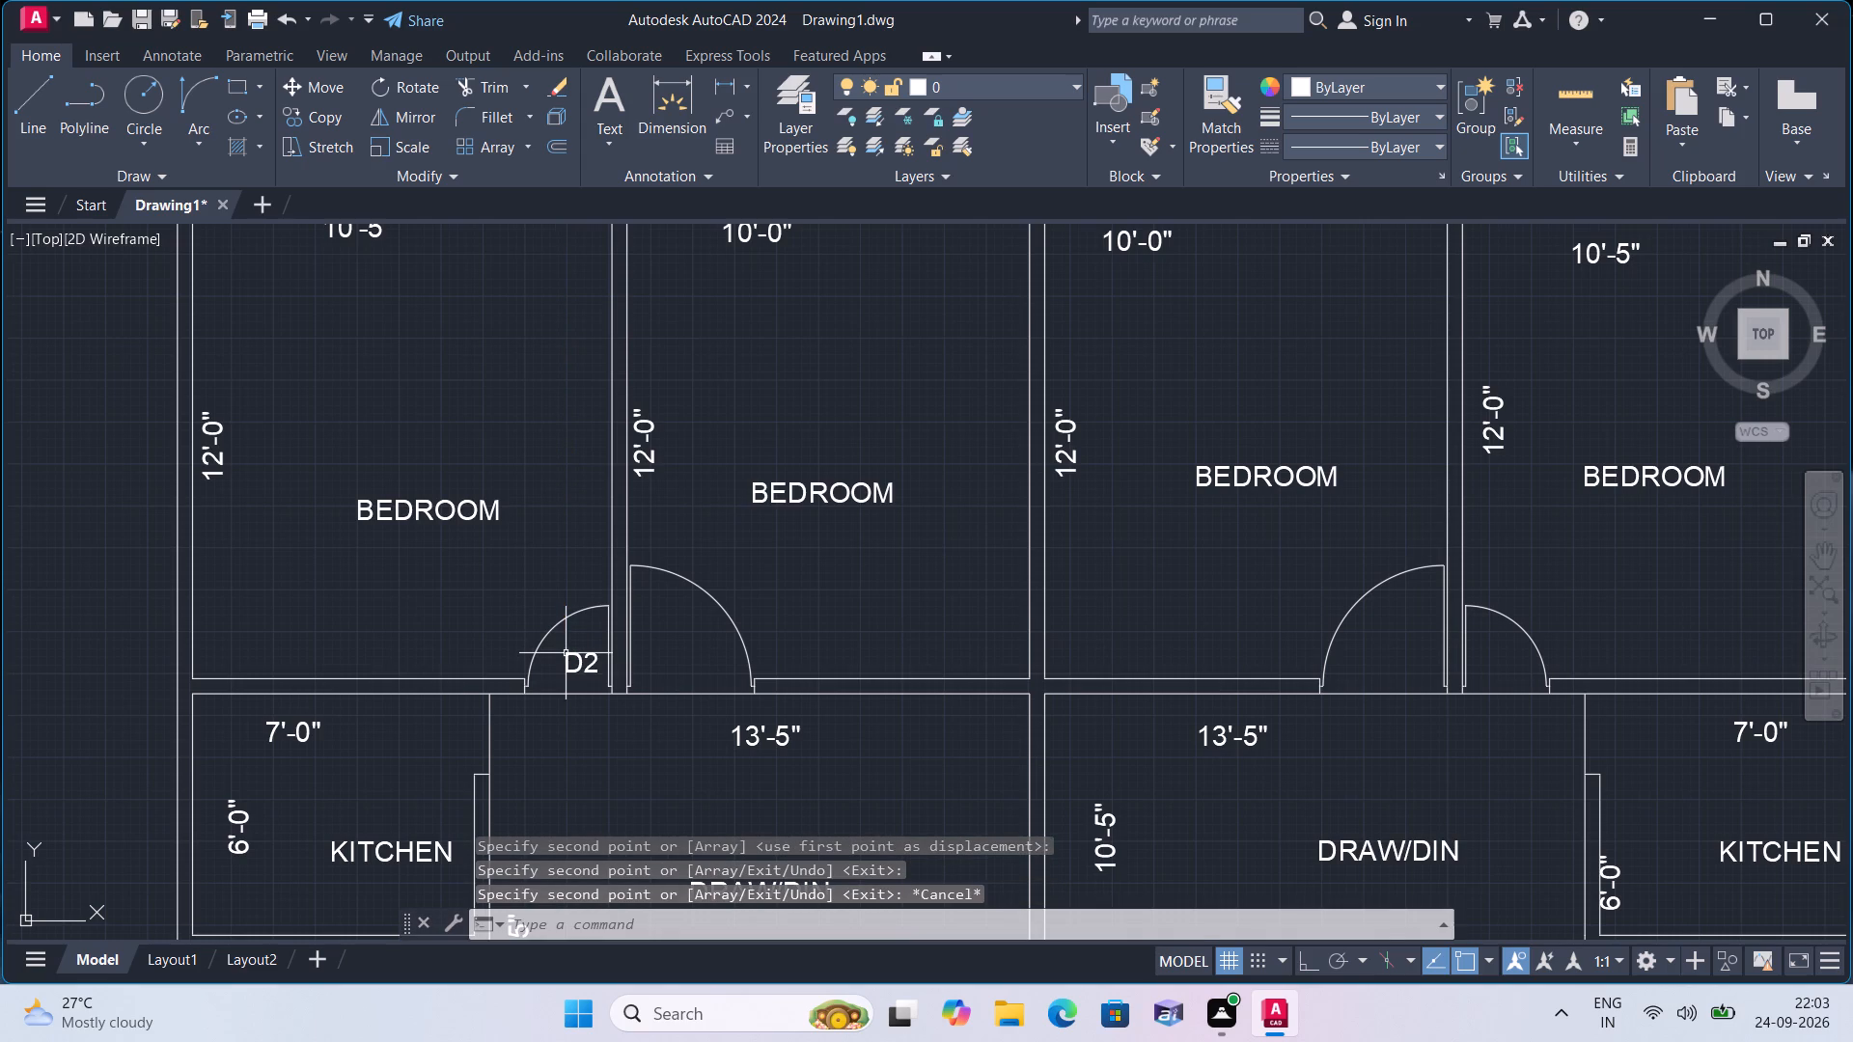
Copy the D3 label into the right balcony's right-hand door swing and the rightmost bedroom's lower door swing.
{"action": "scroll", "coordinate": [566, 654], "scroll_direction": "down", "scroll_amount": 2}
{"action": "scroll", "coordinate": [686, 422], "scroll_direction": "up", "scroll_amount": 2}
{"action": "left_click", "coordinate": [478, 504]}
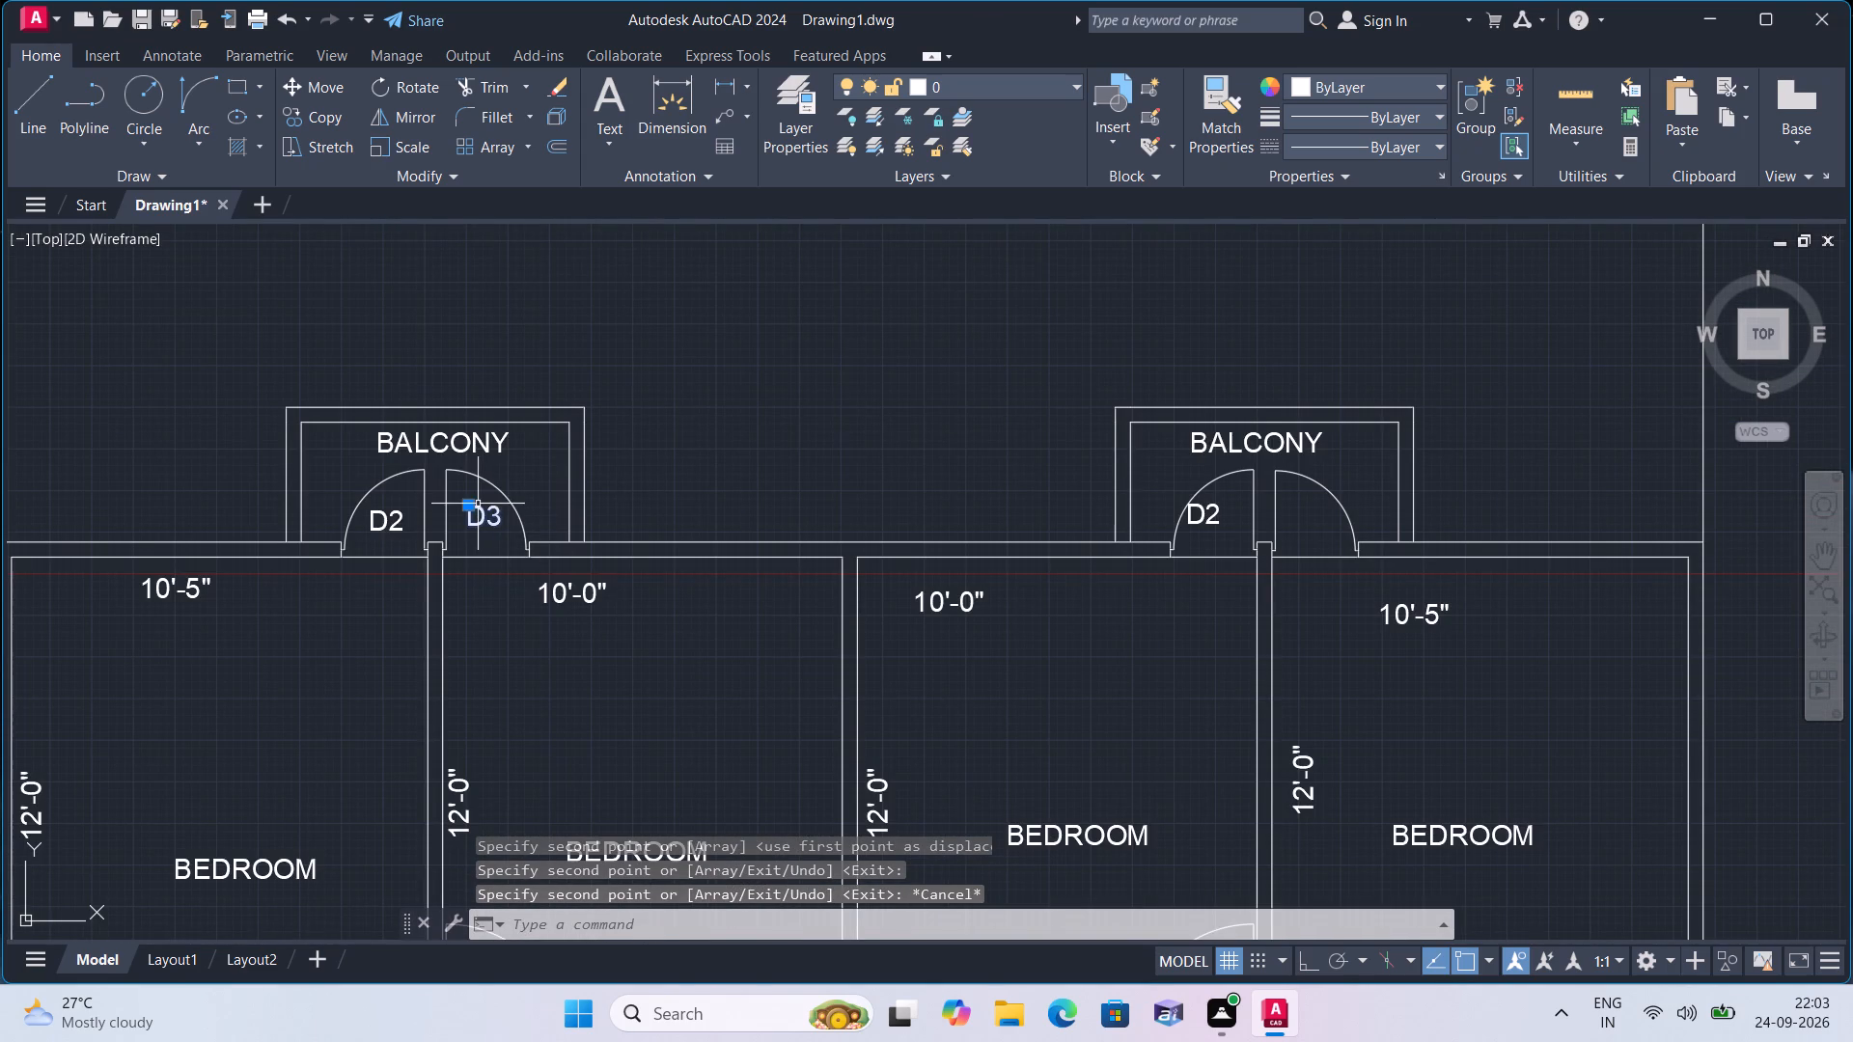
{"action": "left_click", "coordinate": [321, 105]}
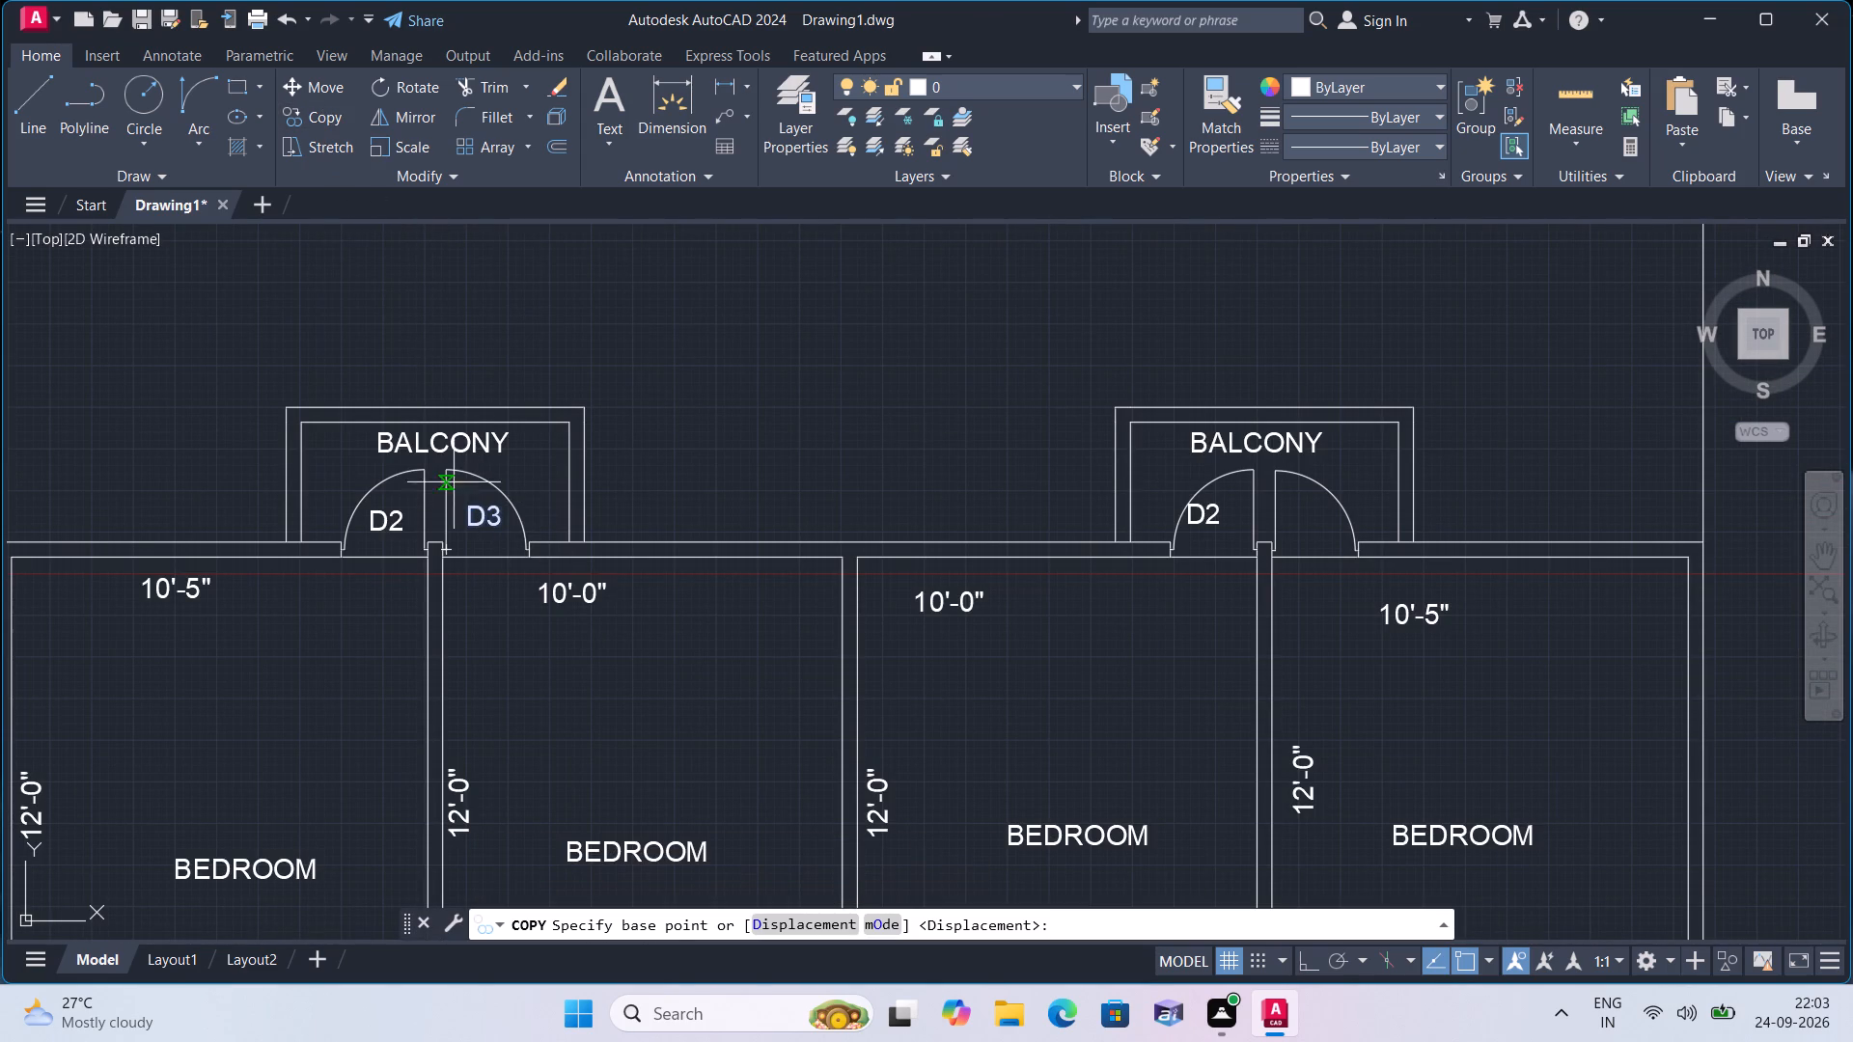
{"action": "left_click", "coordinate": [463, 511]}
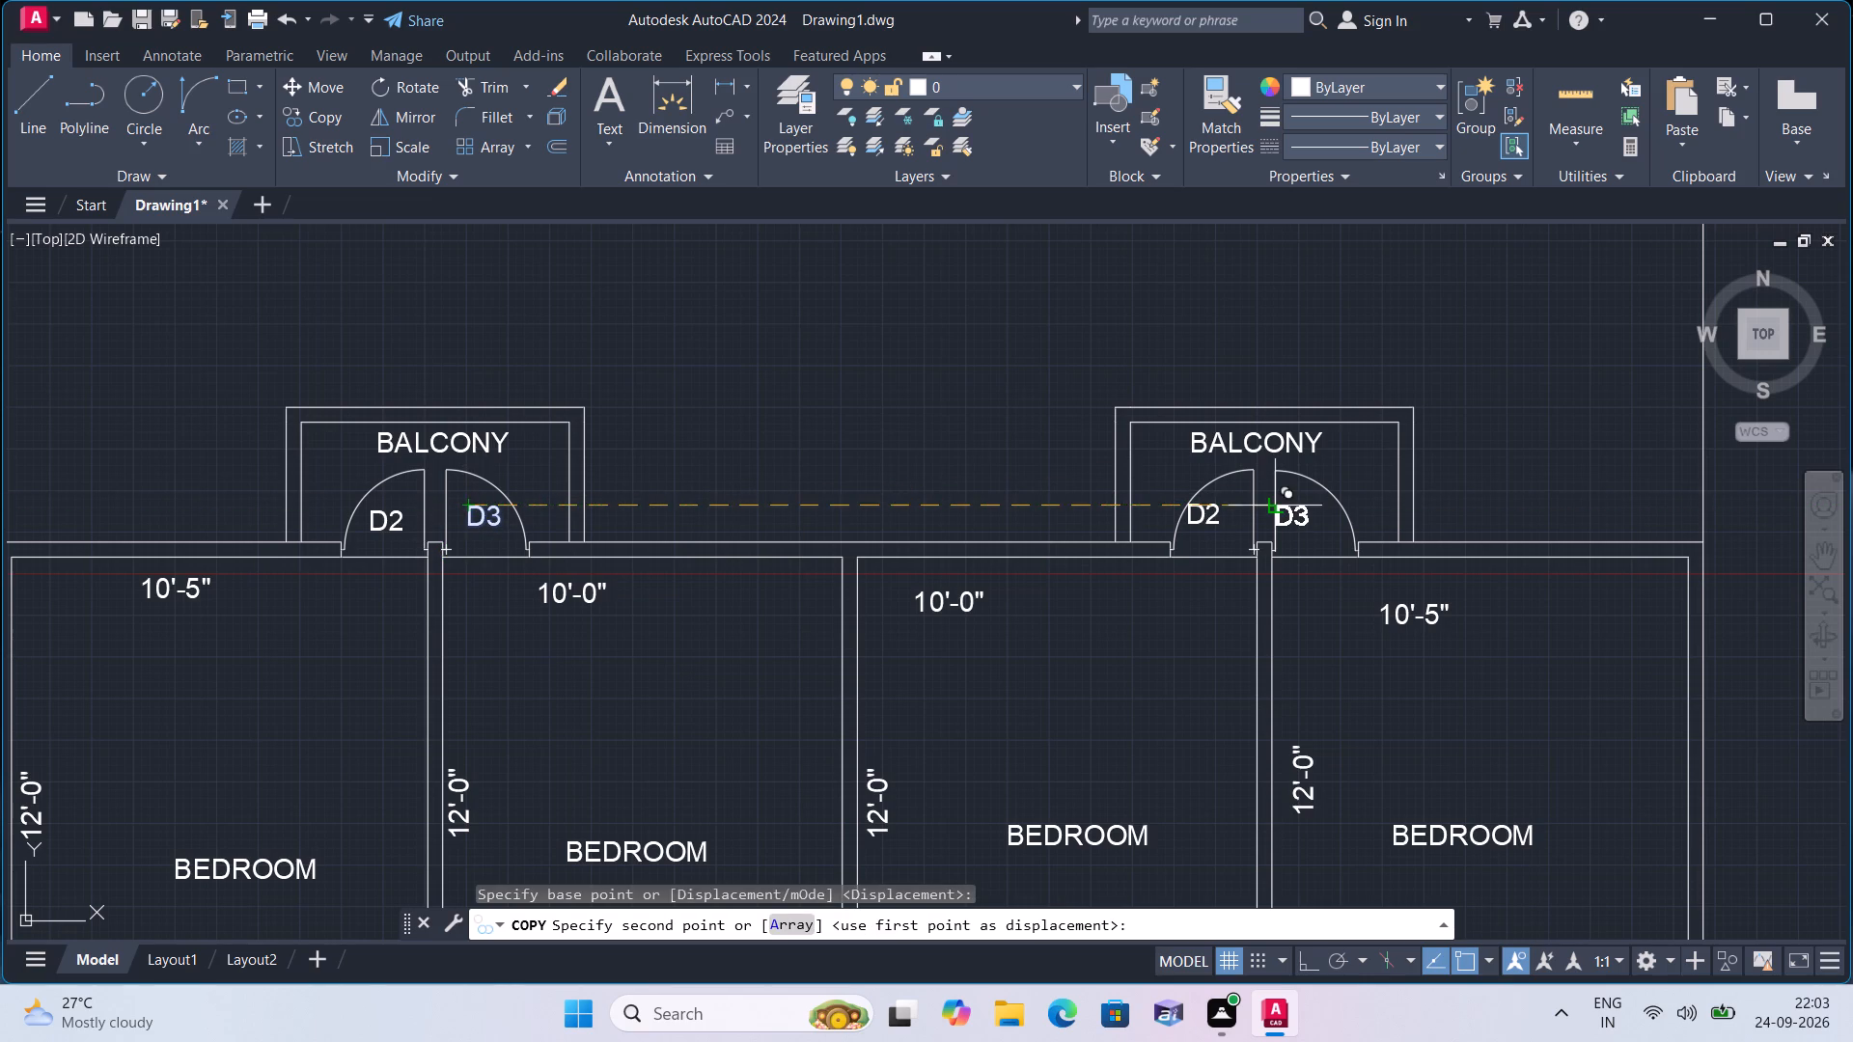
{"action": "left_click", "coordinate": [1293, 508]}
{"action": "middle_click_drag", "start_coordinate": [1293, 507], "coordinate": [1240, 267]}
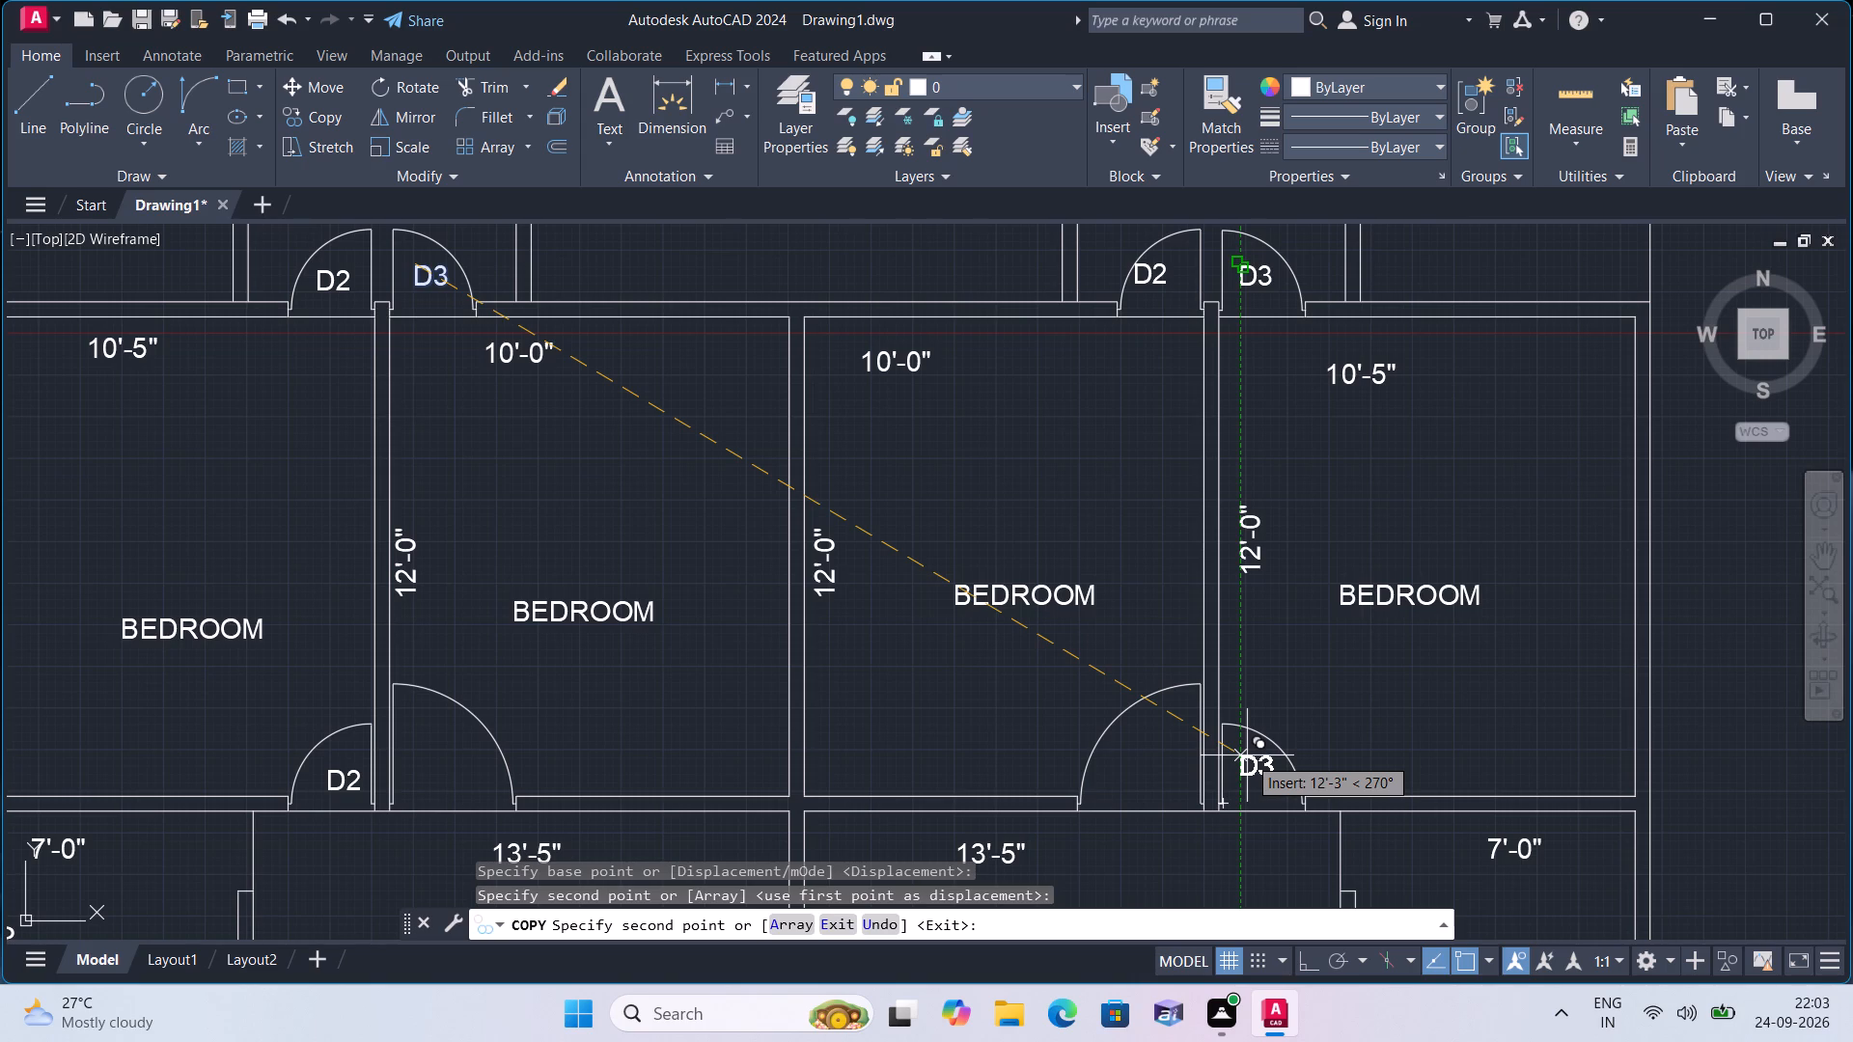
{"action": "left_click", "coordinate": [1247, 755]}
Place further copies of the D3 label in the left and right bathroom door swings, and end the copying.
{"action": "scroll", "coordinate": [1258, 724], "scroll_direction": "down", "scroll_amount": 1}
{"action": "middle_click_drag", "start_coordinate": [1249, 664], "coordinate": [1248, 413]}
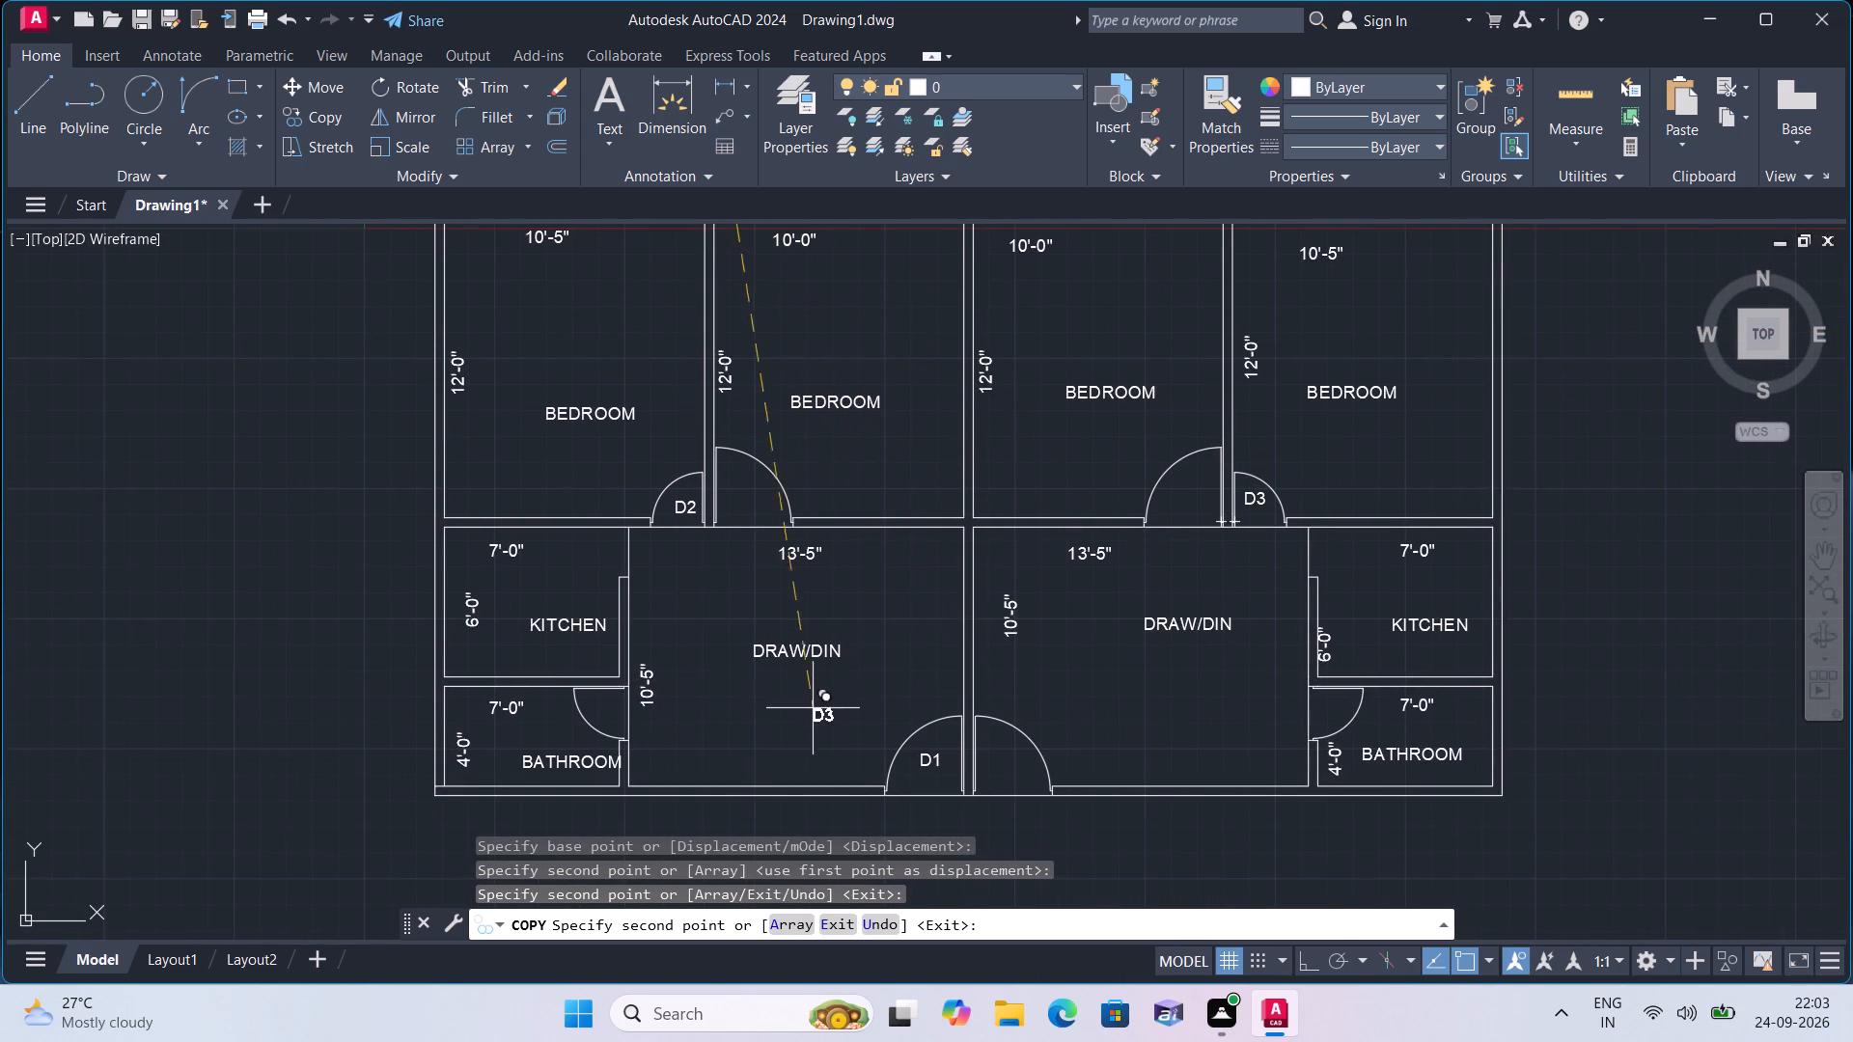
{"action": "scroll", "coordinate": [503, 666], "scroll_direction": "up", "scroll_amount": 1}
{"action": "left_click", "coordinate": [640, 720]}
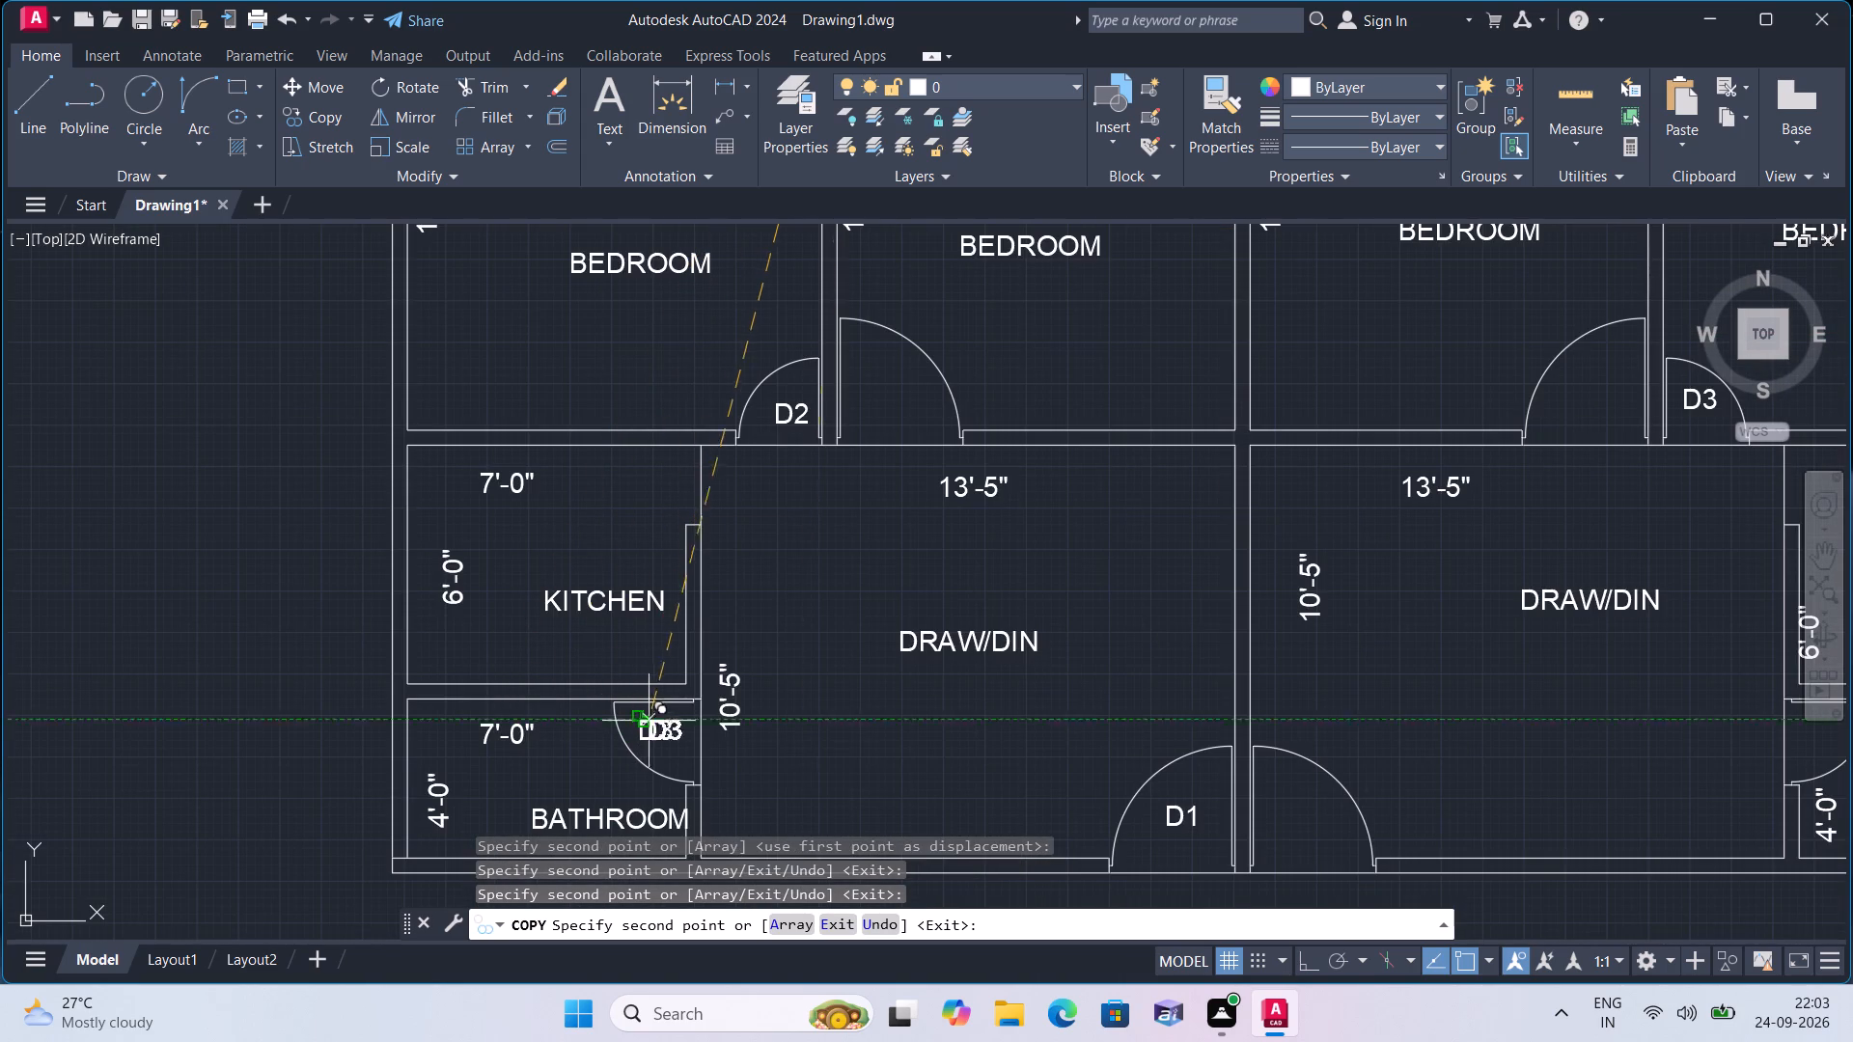
{"action": "middle_click_drag", "start_coordinate": [1450, 681], "coordinate": [1249, 587]}
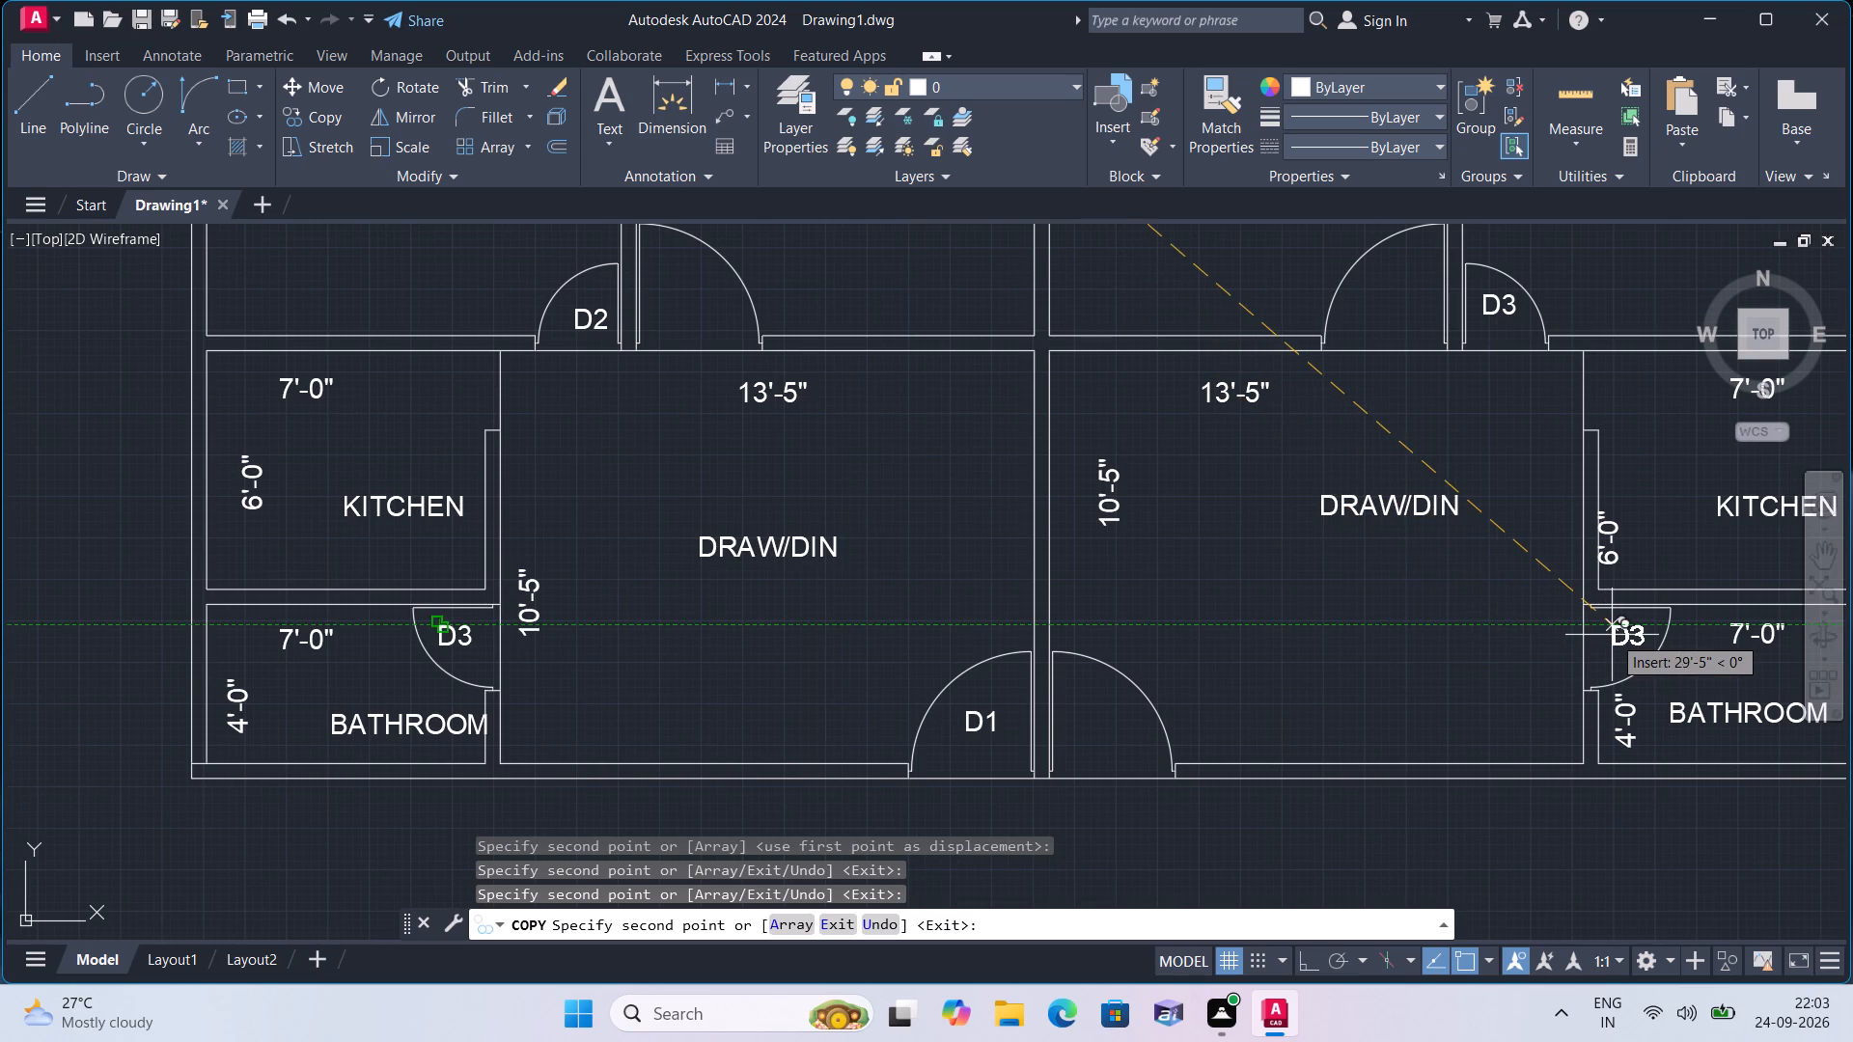
{"action": "left_click", "coordinate": [1612, 635]}
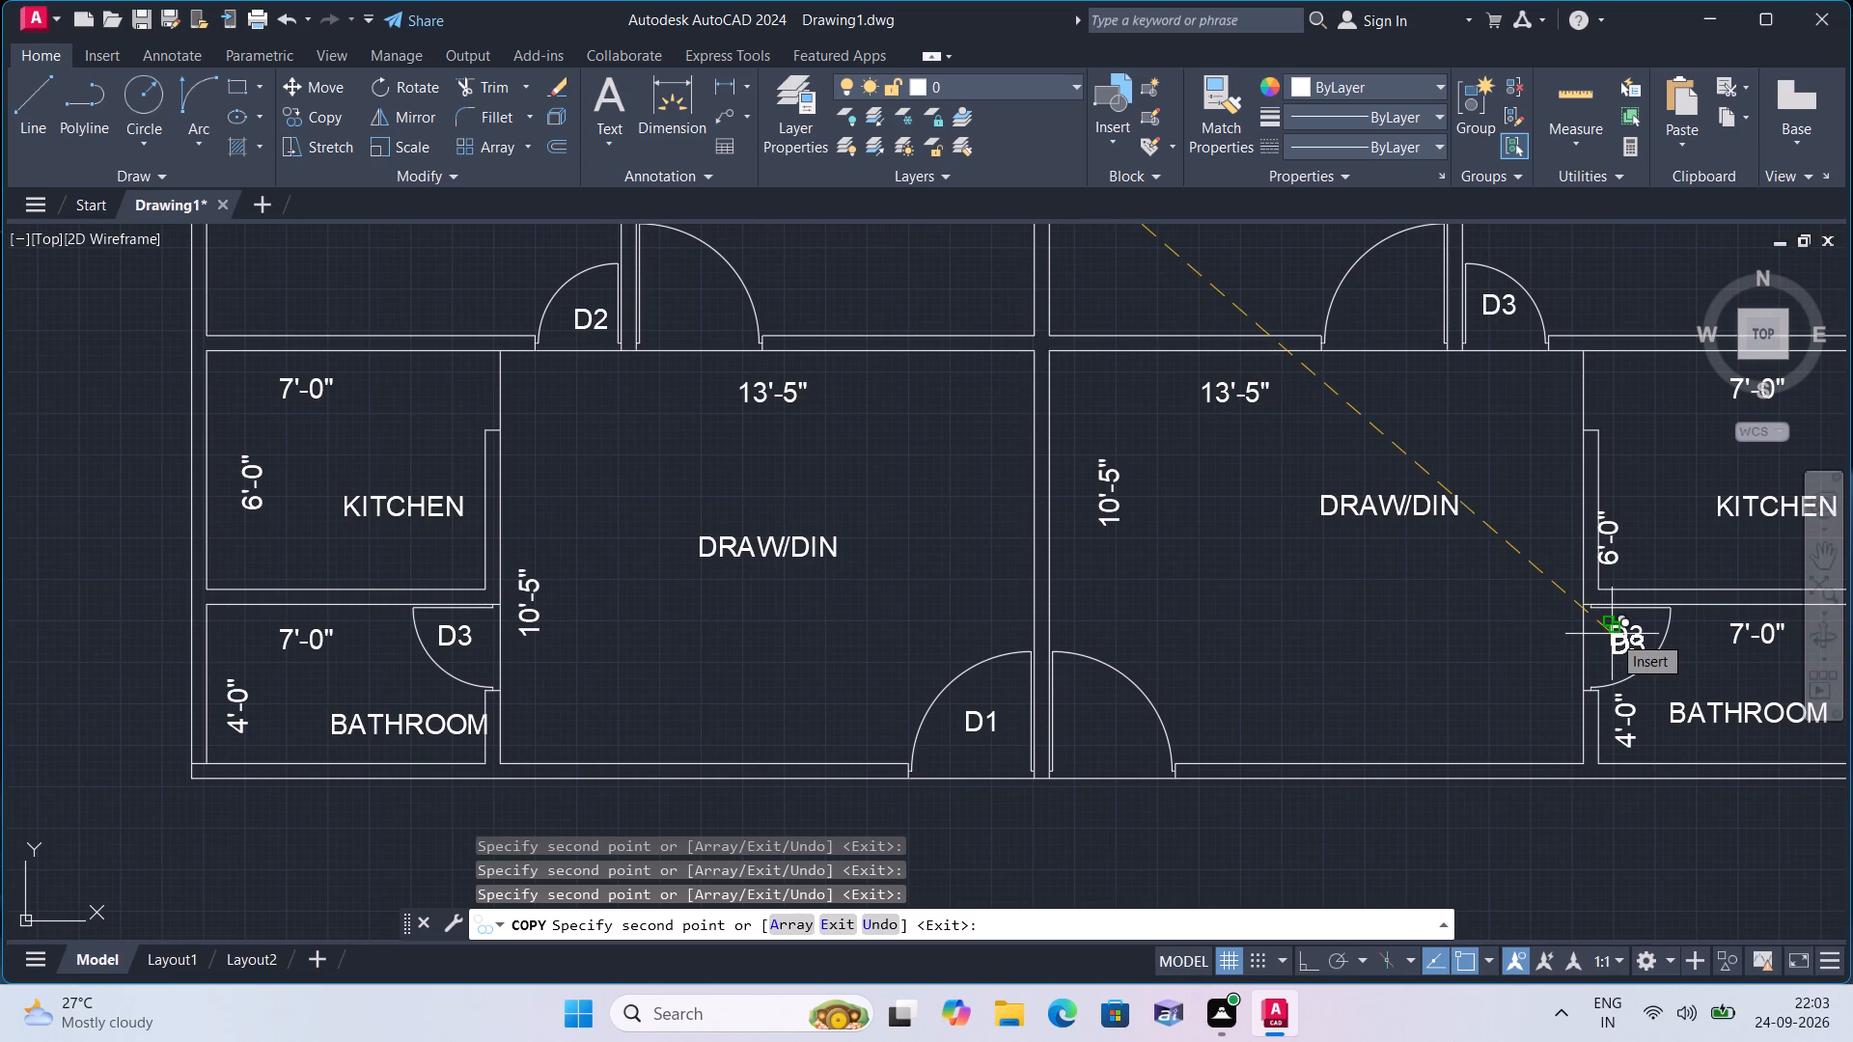
{"action": "key", "text": "Escape"}
Delete the D3 label in the rightmost bedroom's lower door swing.
{"action": "scroll", "coordinate": [1612, 634], "scroll_direction": "up", "scroll_amount": 1}
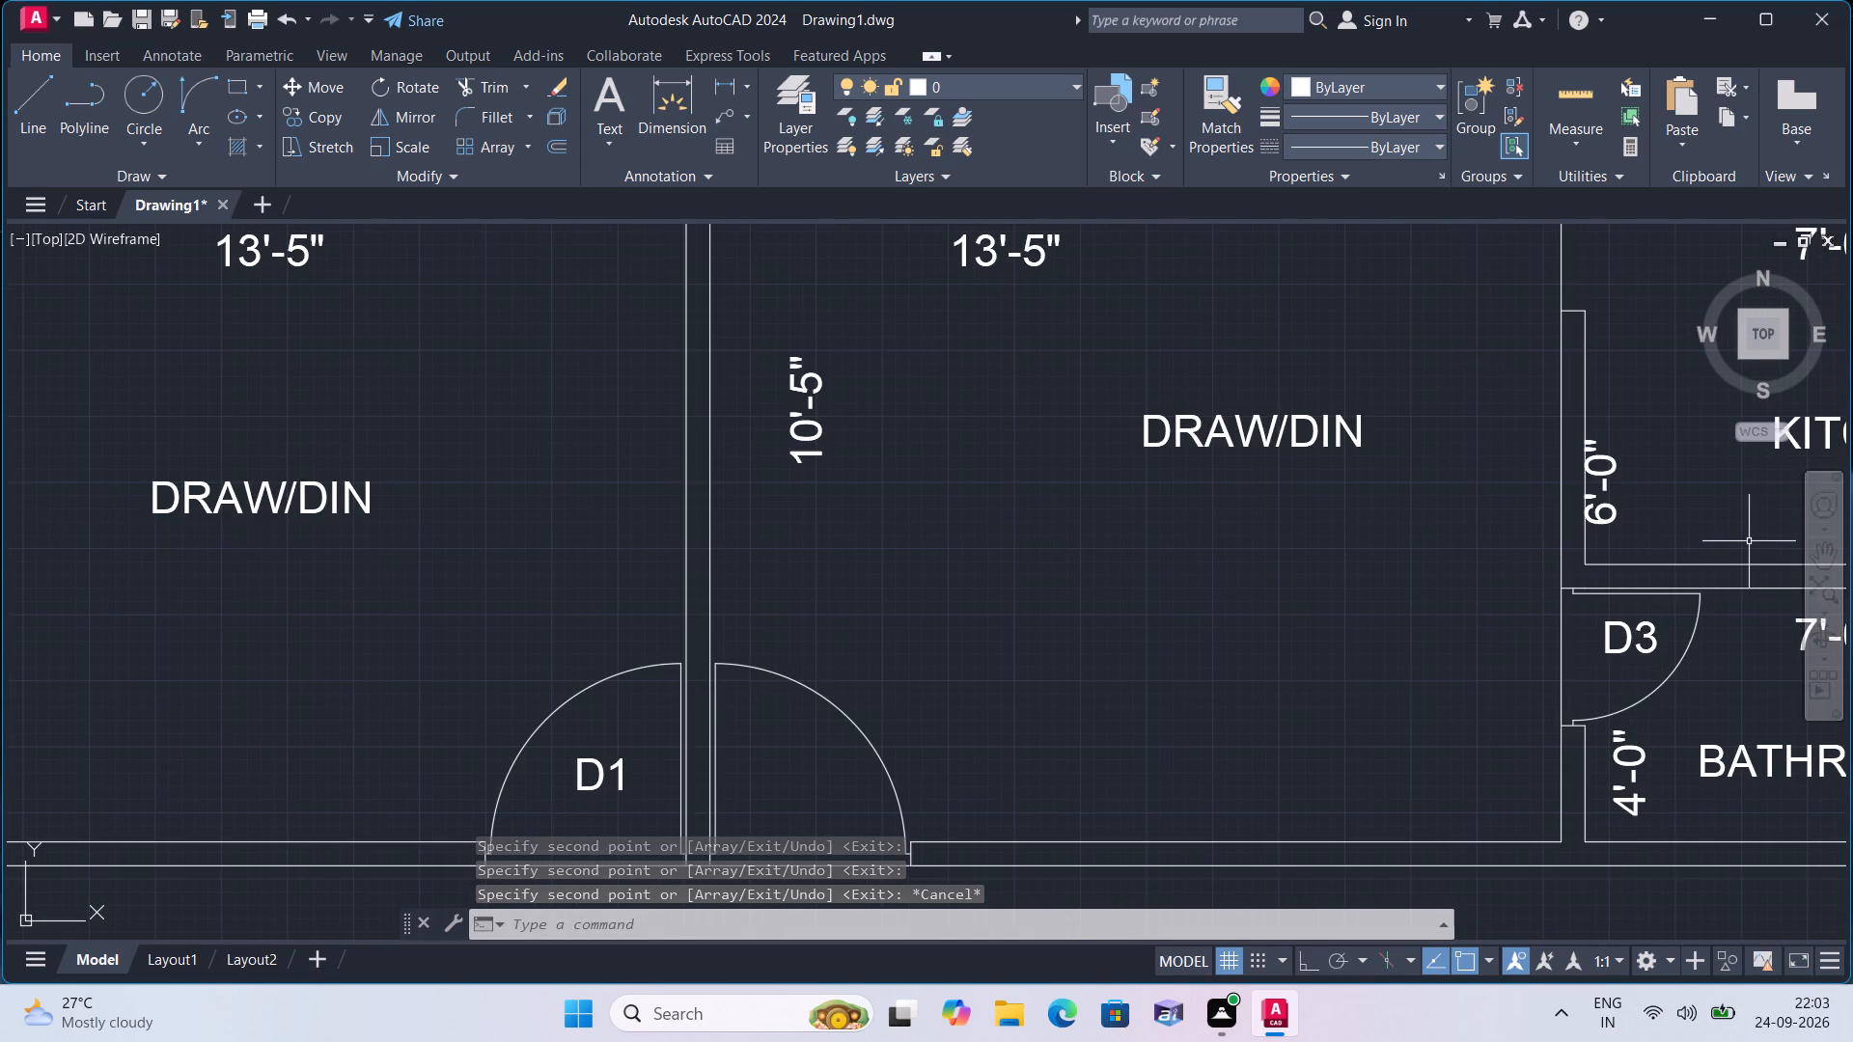
{"action": "scroll", "coordinate": [1655, 474], "scroll_direction": "down", "scroll_amount": 1}
{"action": "middle_click_drag", "start_coordinate": [1058, 450], "coordinate": [866, 900]}
{"action": "scroll", "coordinate": [873, 917], "scroll_direction": "down", "scroll_amount": 1}
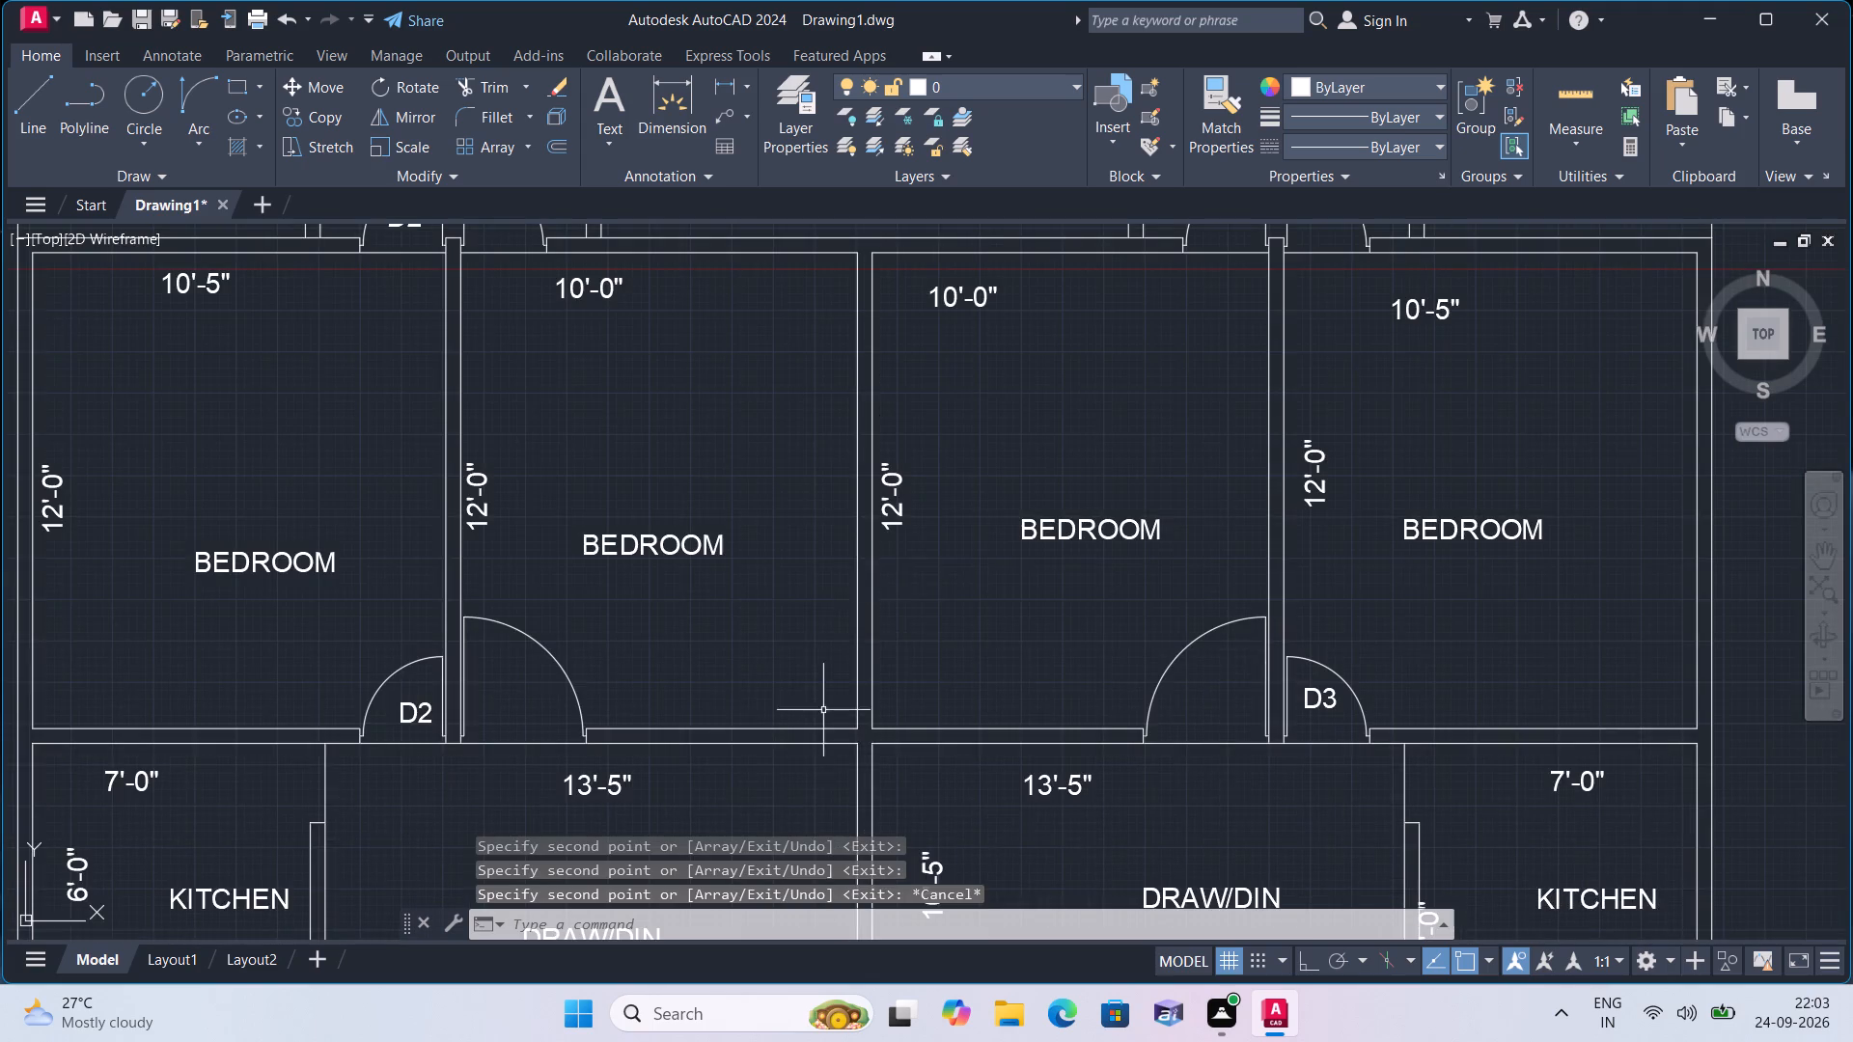
{"action": "scroll", "coordinate": [753, 464], "scroll_direction": "down", "scroll_amount": 1}
{"action": "scroll", "coordinate": [620, 372], "scroll_direction": "up", "scroll_amount": 1}
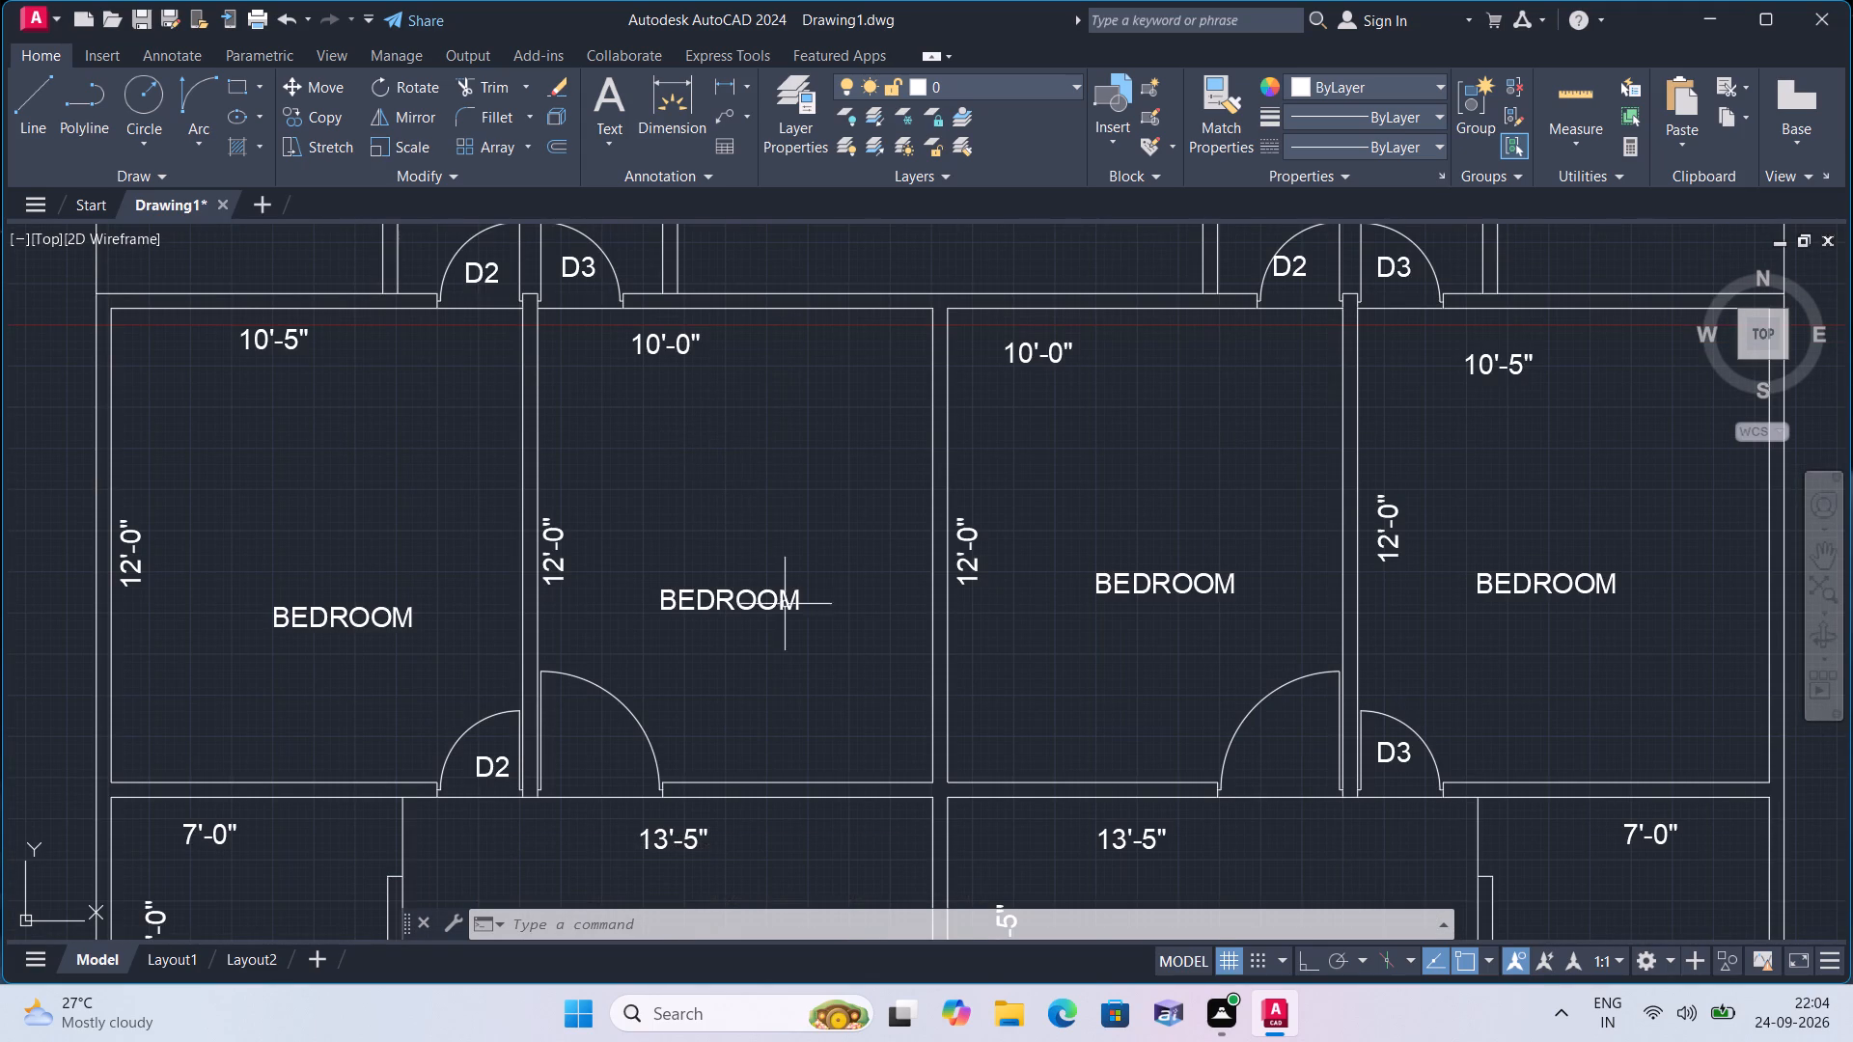
{"action": "middle_click_drag", "start_coordinate": [782, 632], "coordinate": [761, 469]}
{"action": "left_click", "coordinate": [1366, 581]}
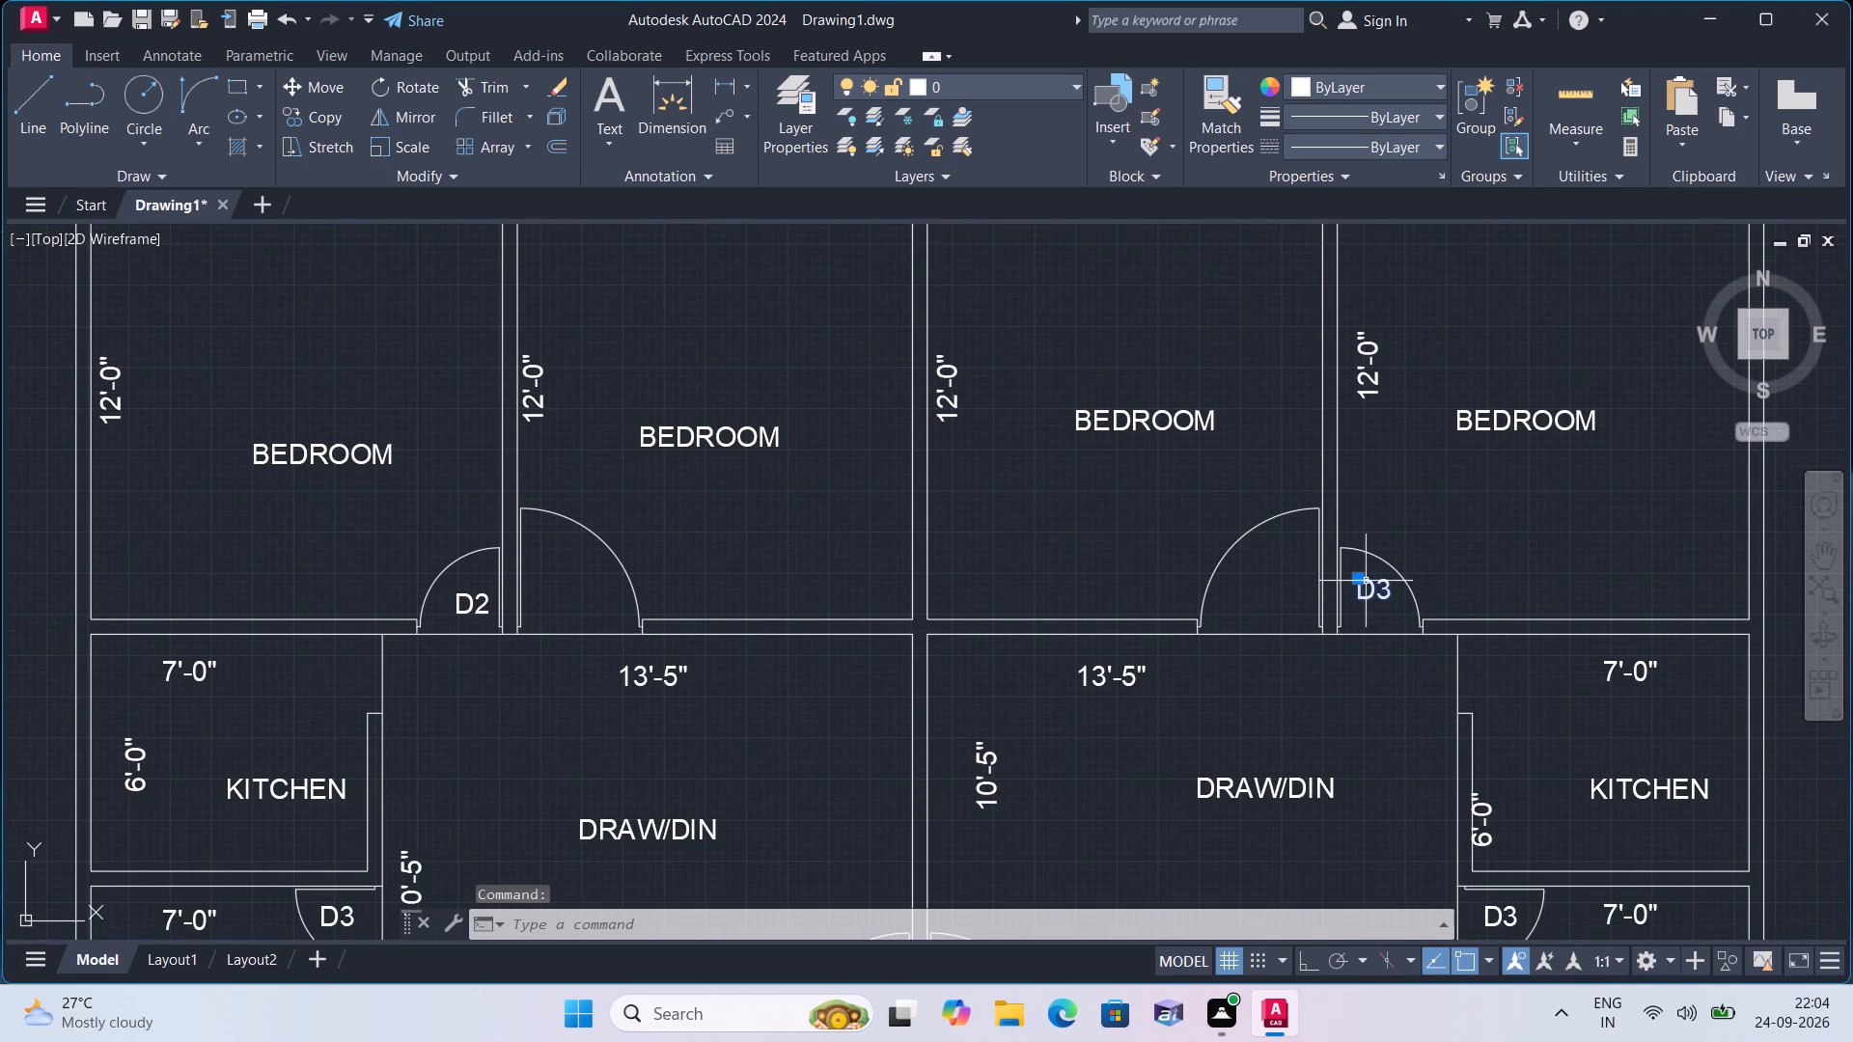
{"action": "key", "text": "Delete"}
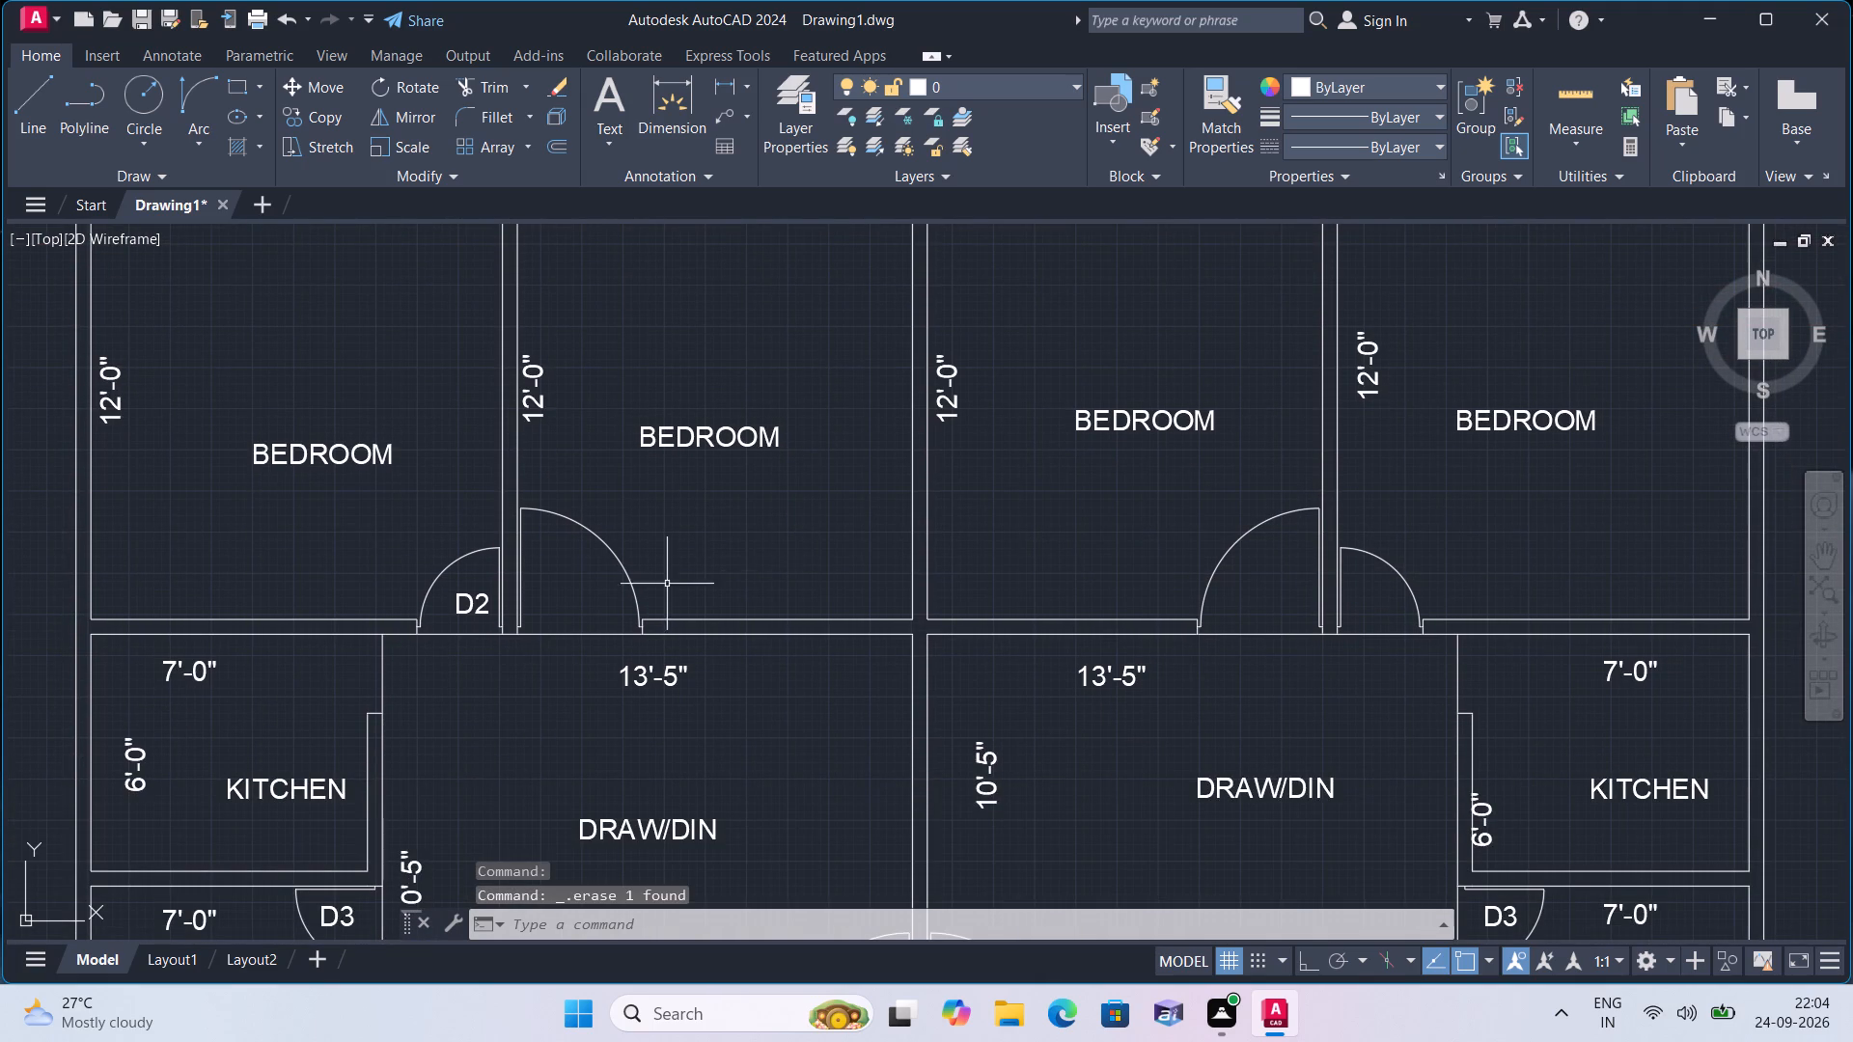
Copy the leftmost bedroom's D2 label into the rightmost bedroom's lower door swing.
{"action": "left_click", "coordinate": [480, 597]}
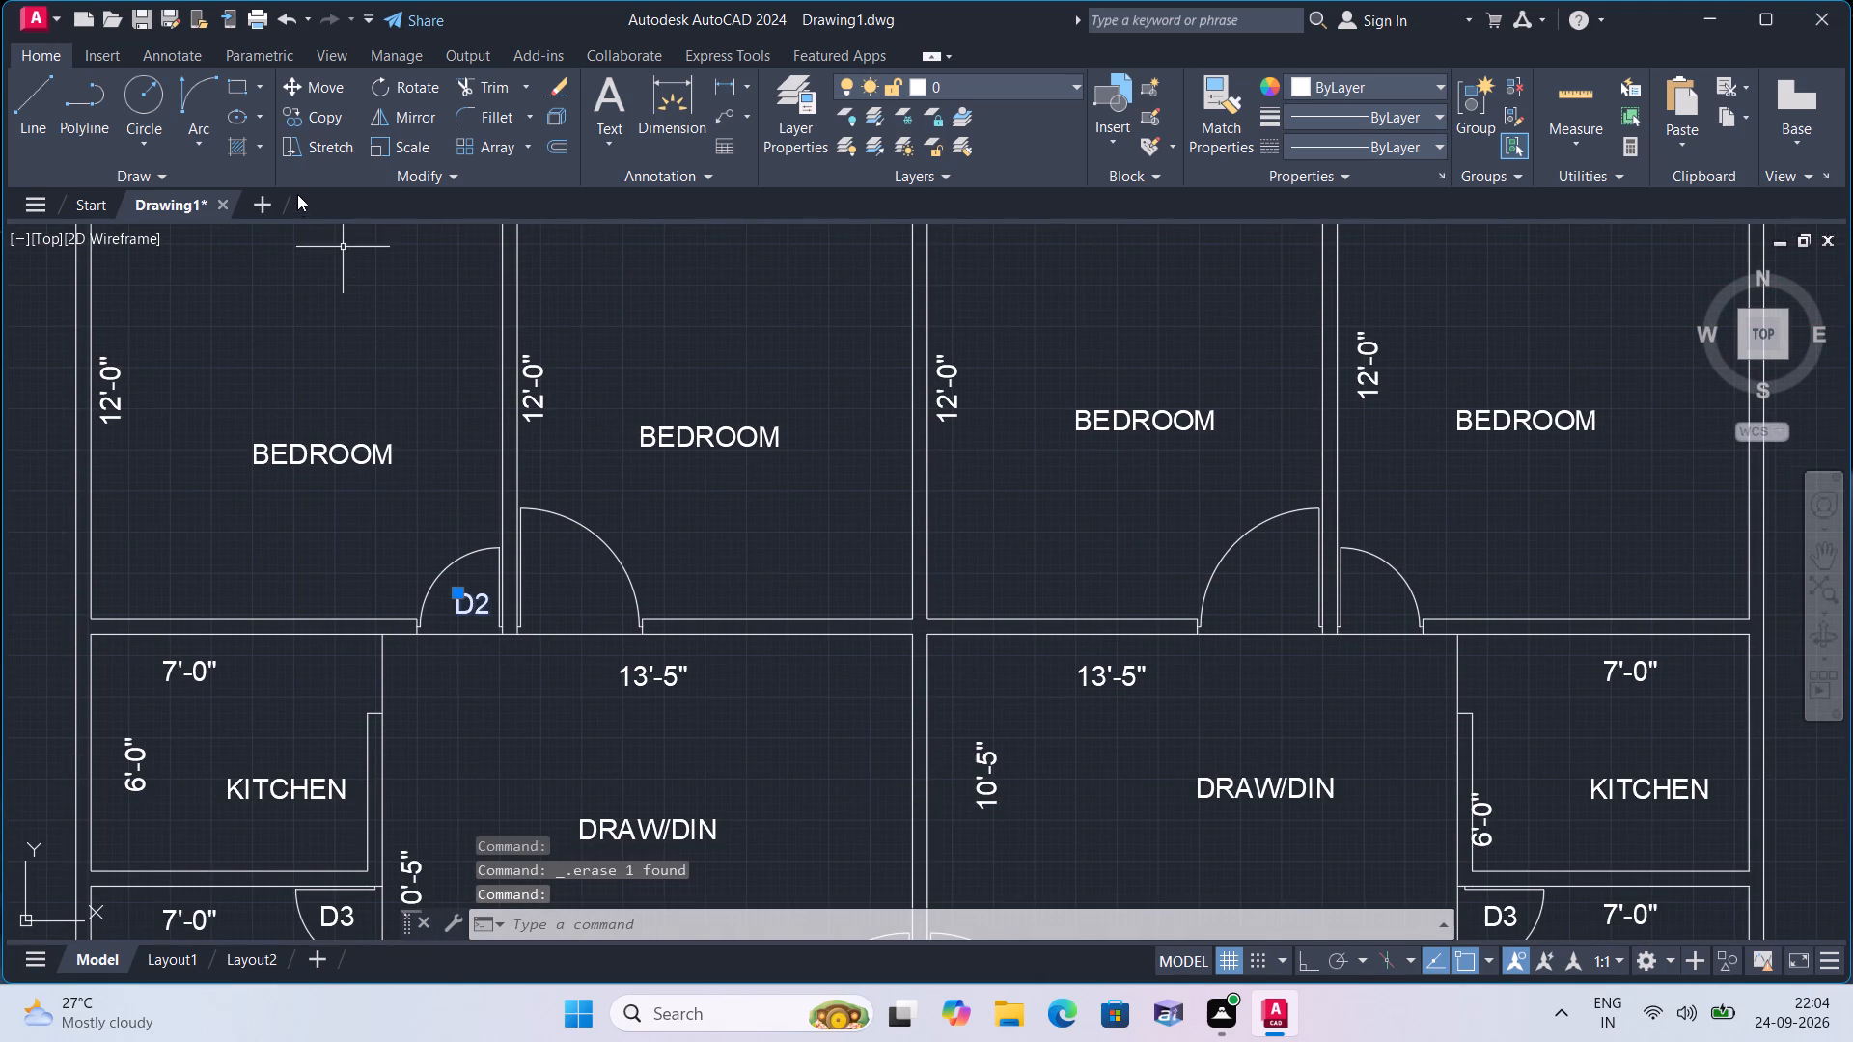
{"action": "left_click", "coordinate": [315, 115]}
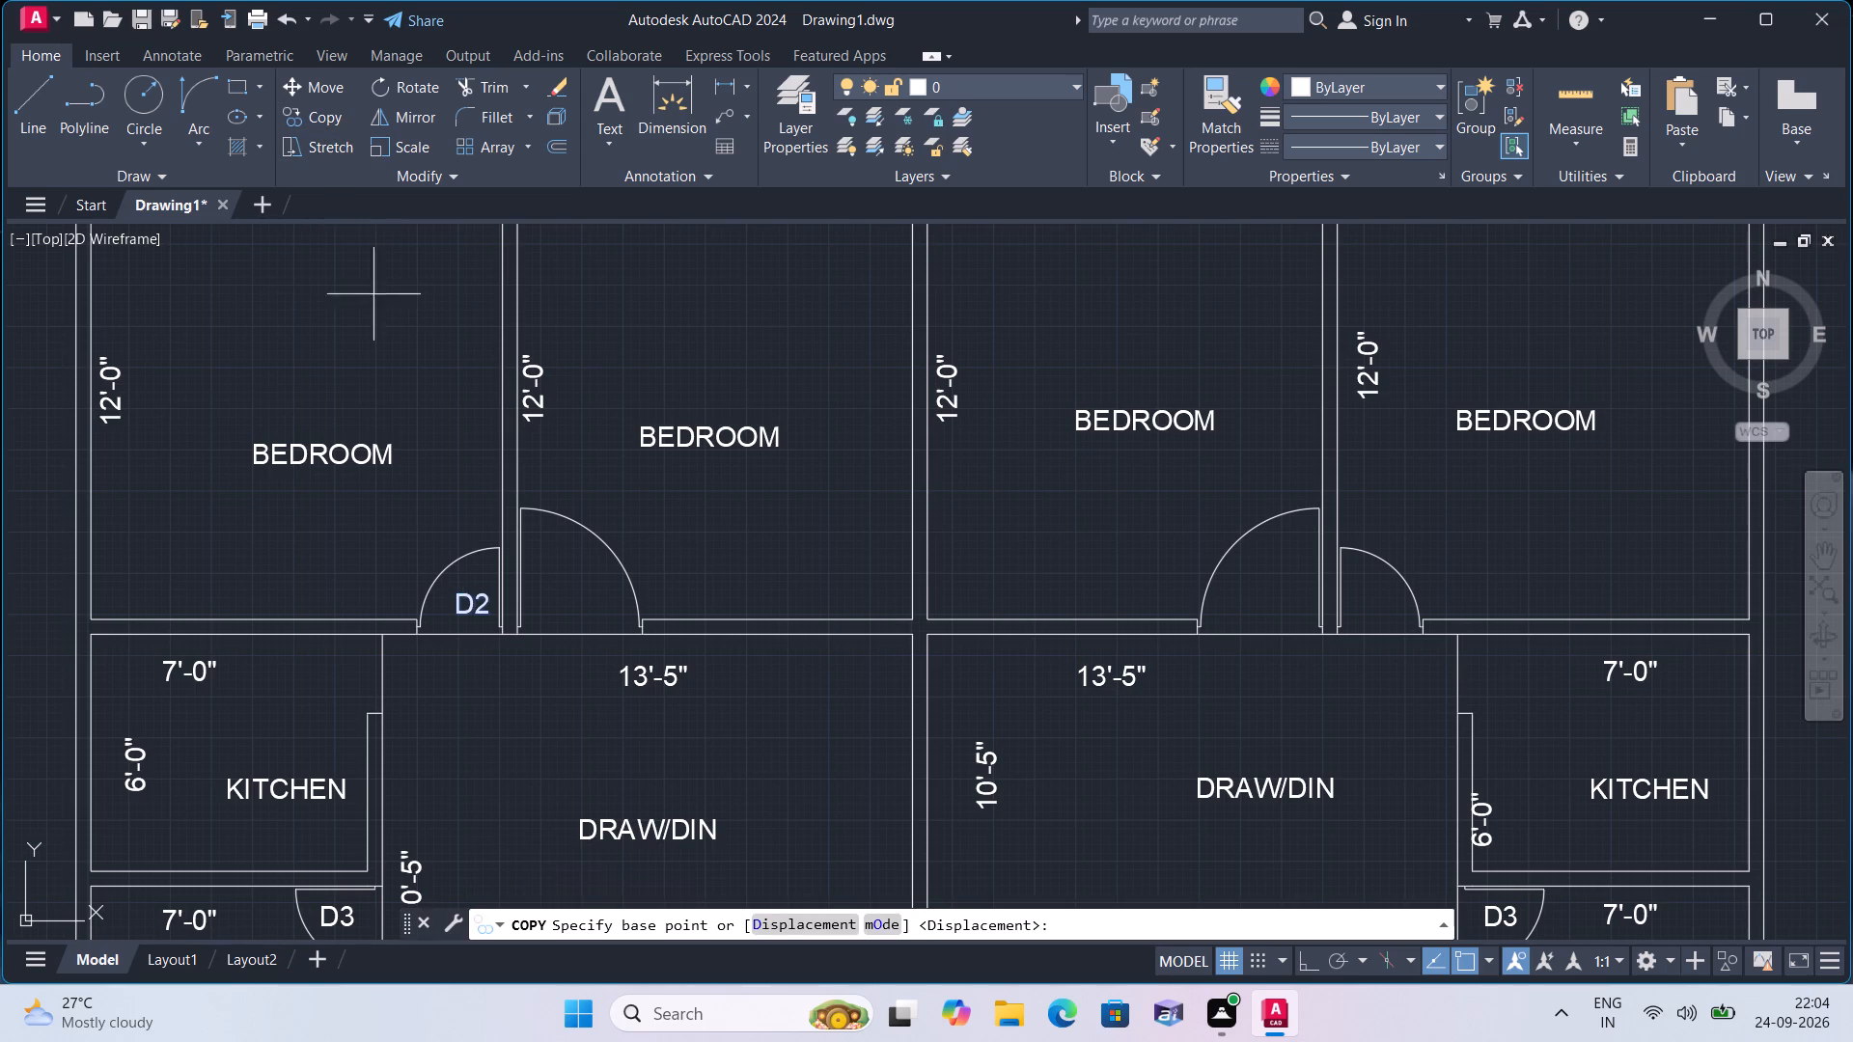
{"action": "left_click", "coordinate": [473, 599]}
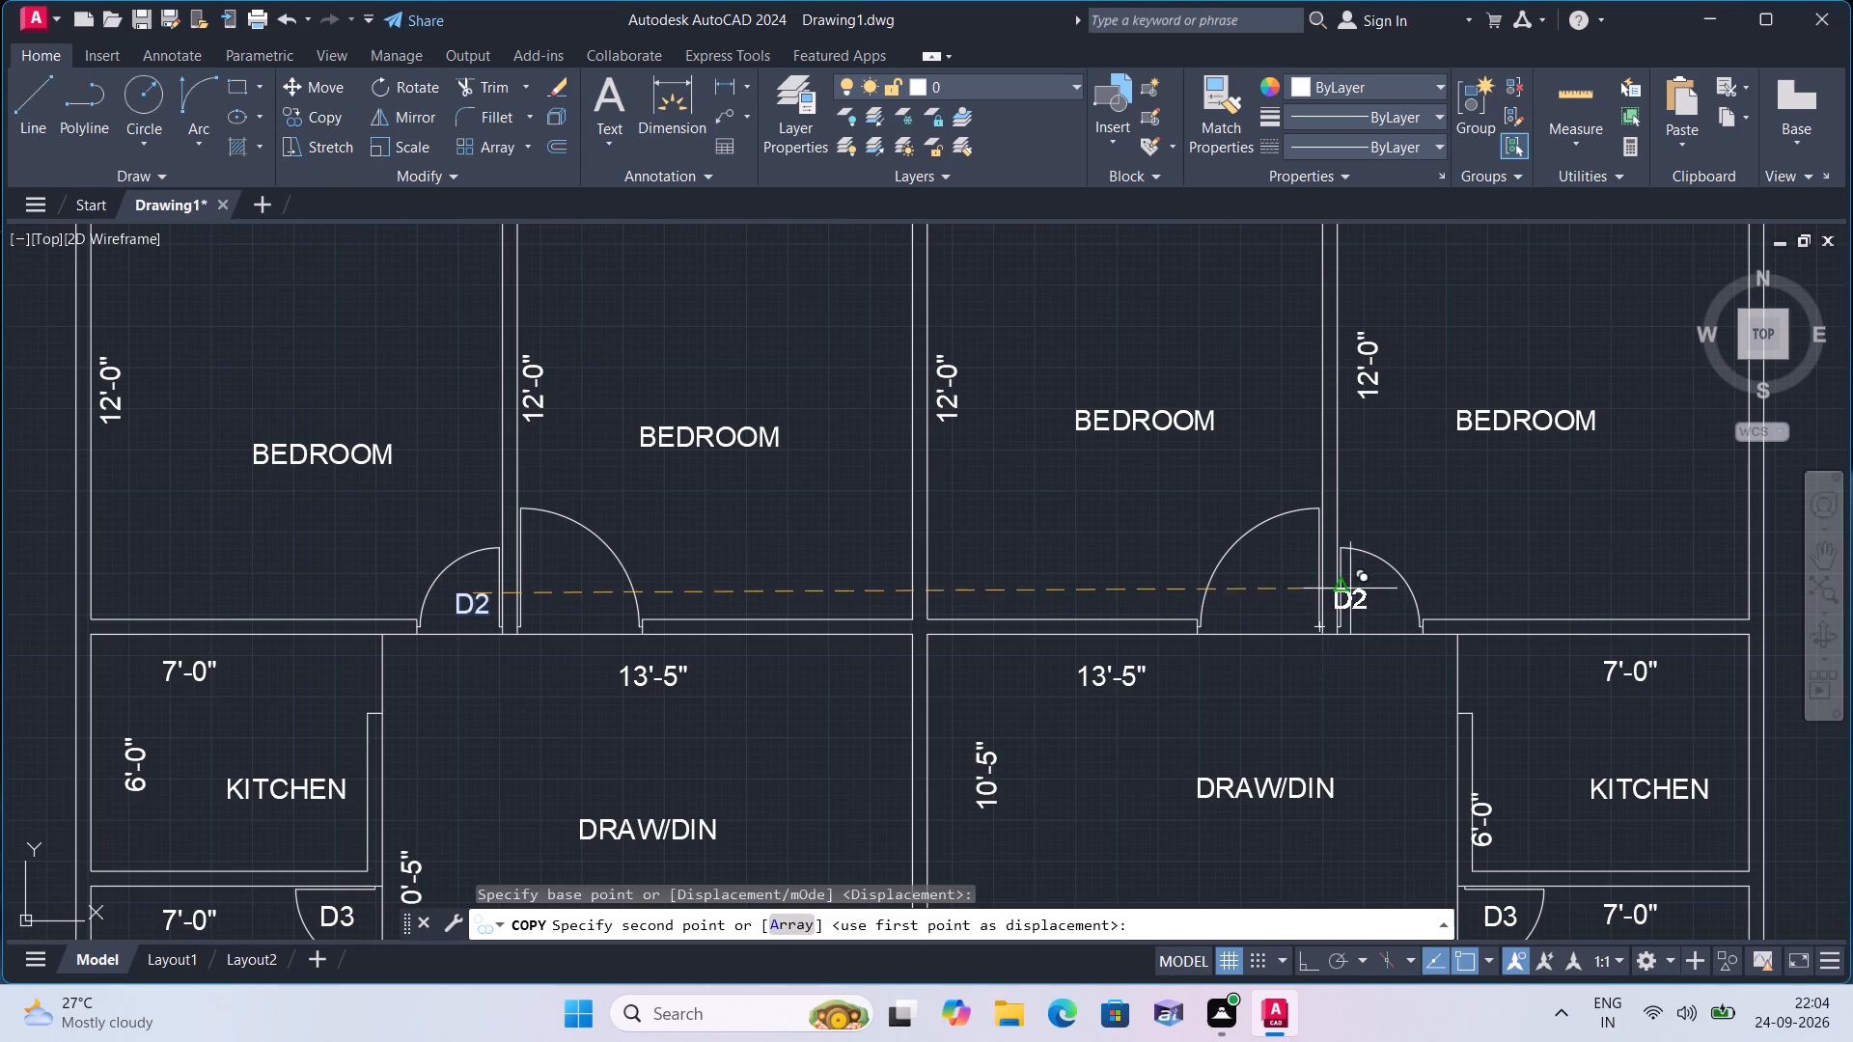
{"action": "left_click", "coordinate": [1369, 588]}
{"action": "key", "text": "Escape"}
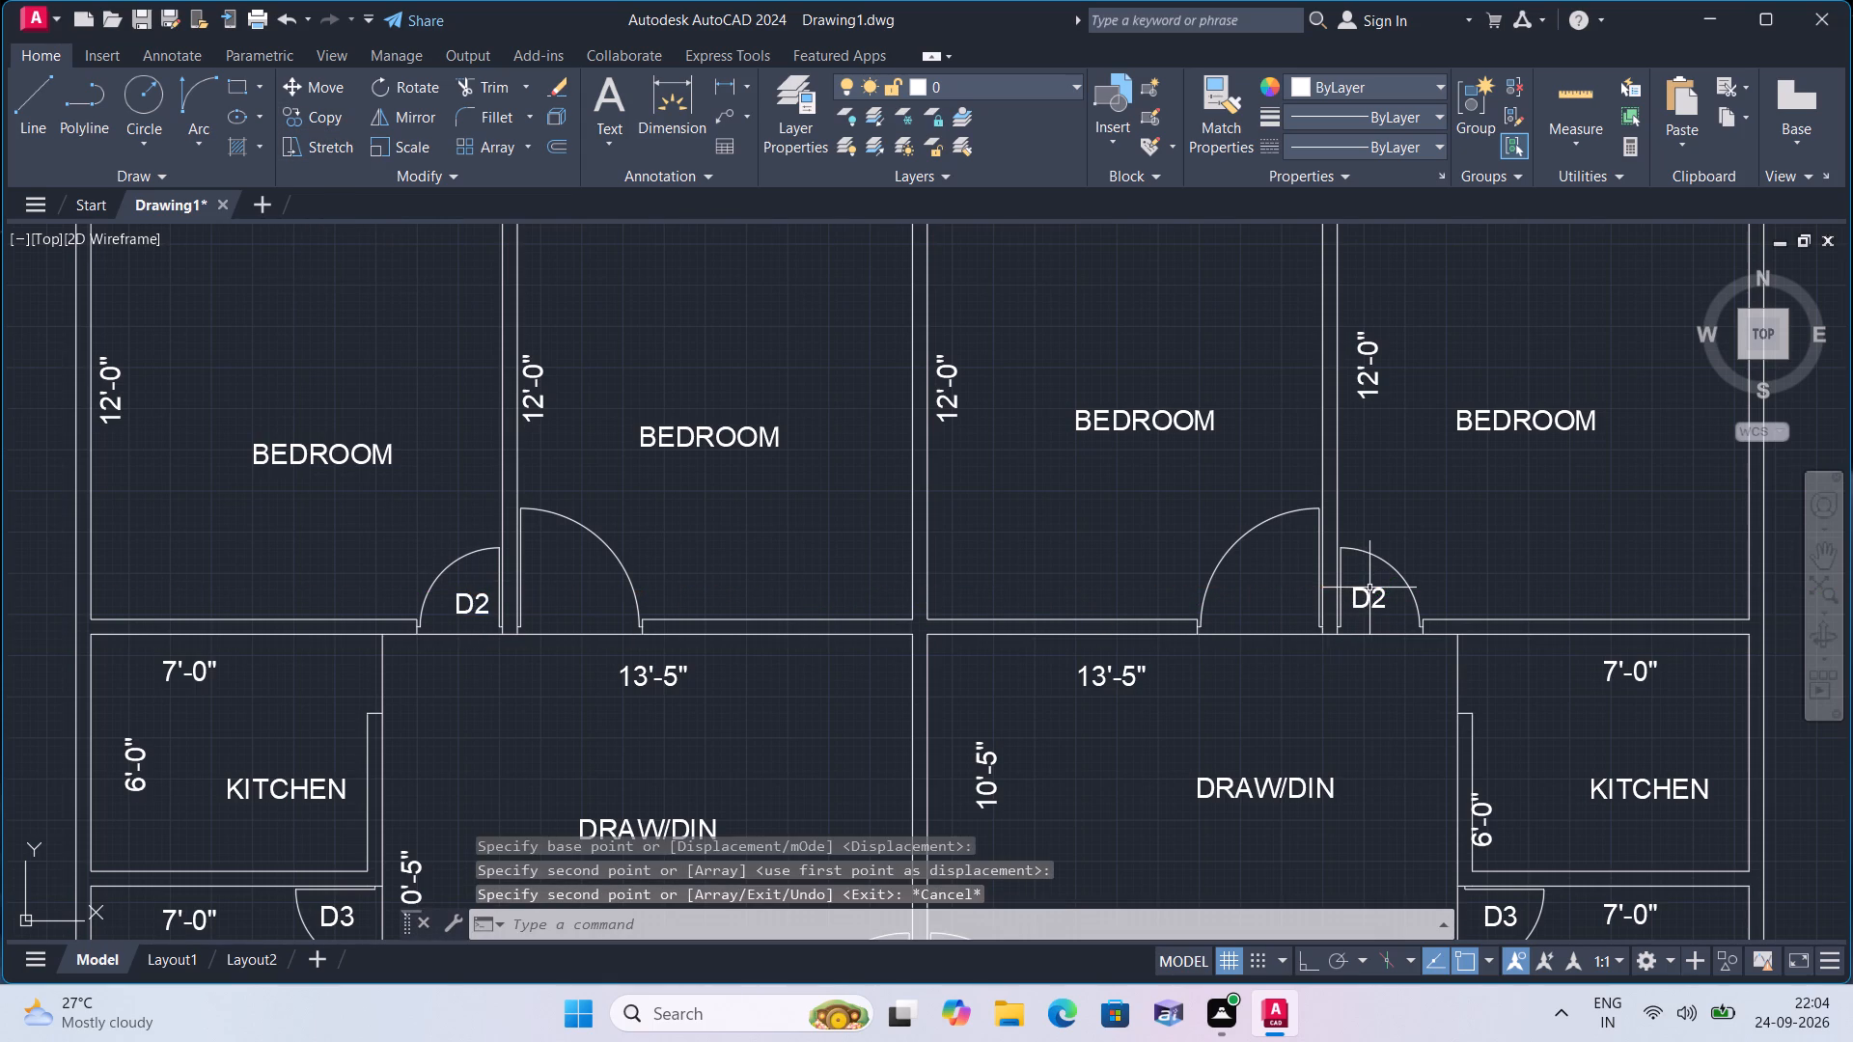
Copy the D1 label from the left DRAW/DIN entrance into the right entrance door swing and both middle bedrooms' lower door swings.
{"action": "scroll", "coordinate": [1344, 687], "scroll_direction": "down", "scroll_amount": 1}
{"action": "middle_click_drag", "start_coordinate": [1235, 710], "coordinate": [1217, 697]}
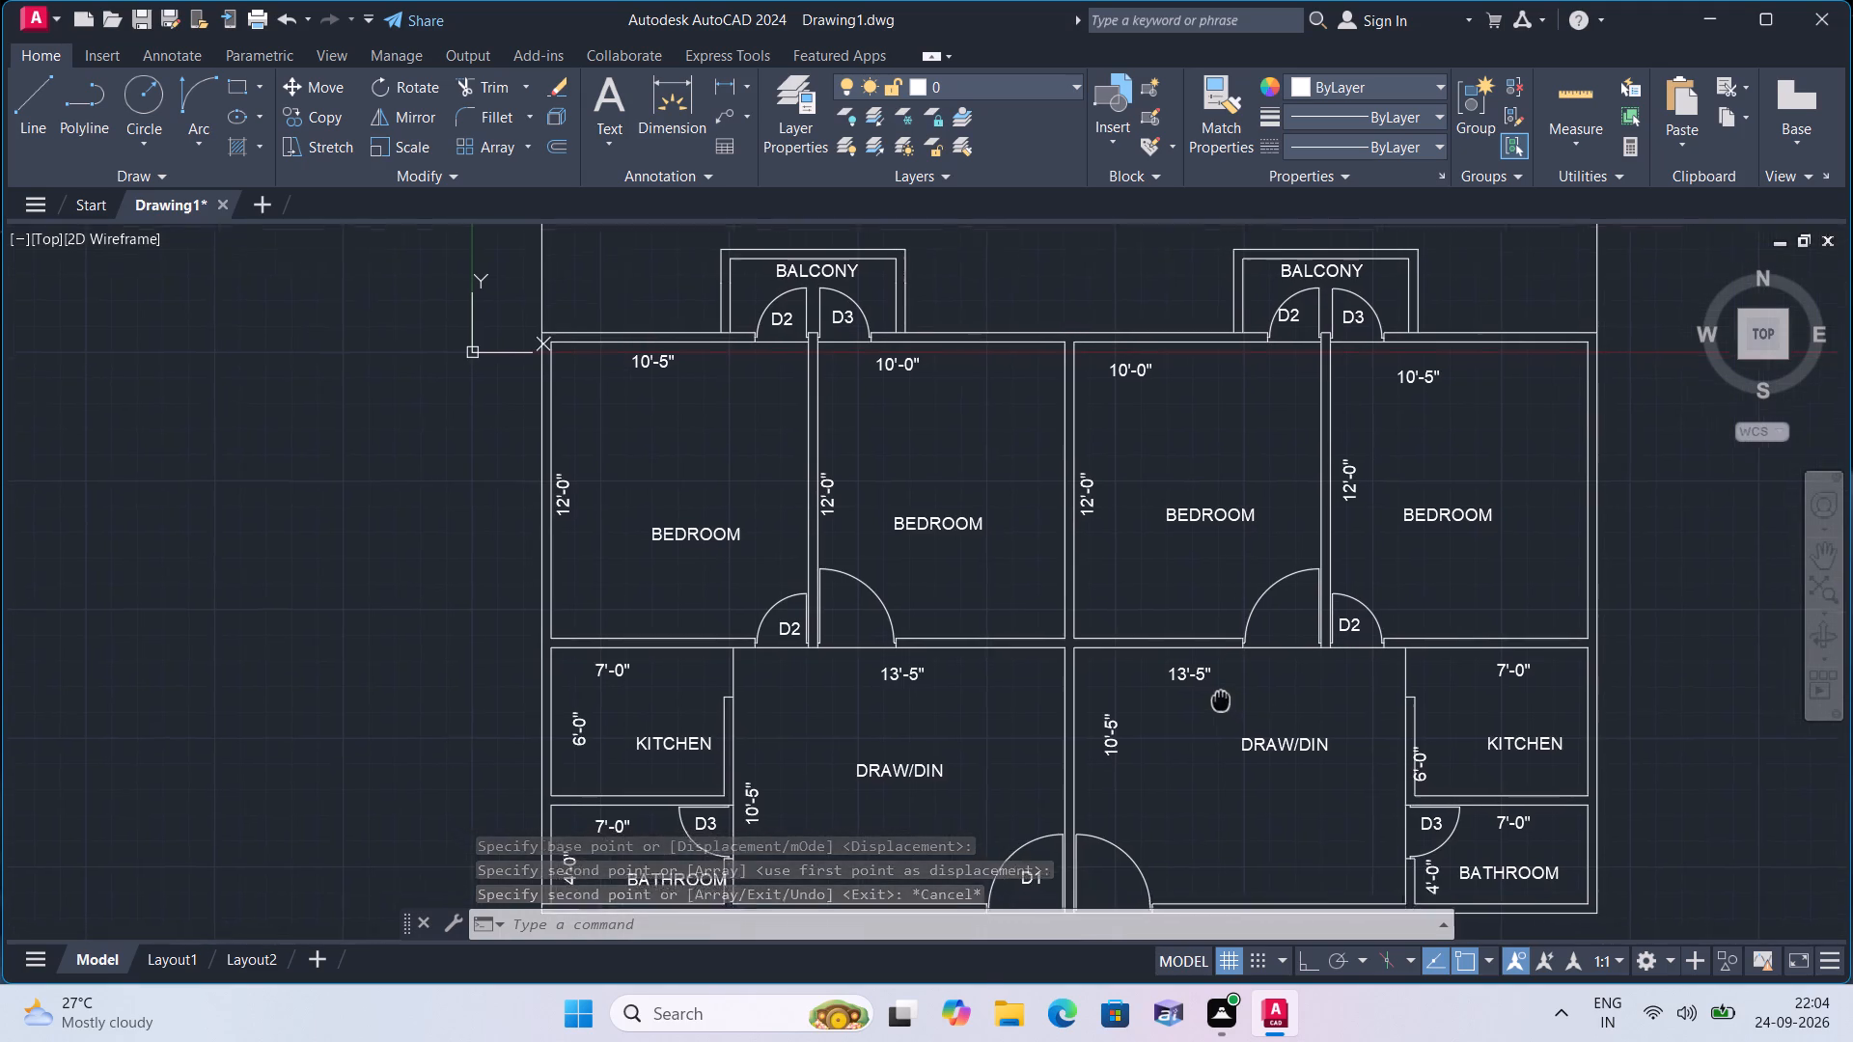
{"action": "middle_click_drag", "start_coordinate": [1217, 697], "coordinate": [1139, 584]}
{"action": "scroll", "coordinate": [1139, 584], "scroll_direction": "down", "scroll_amount": 1}
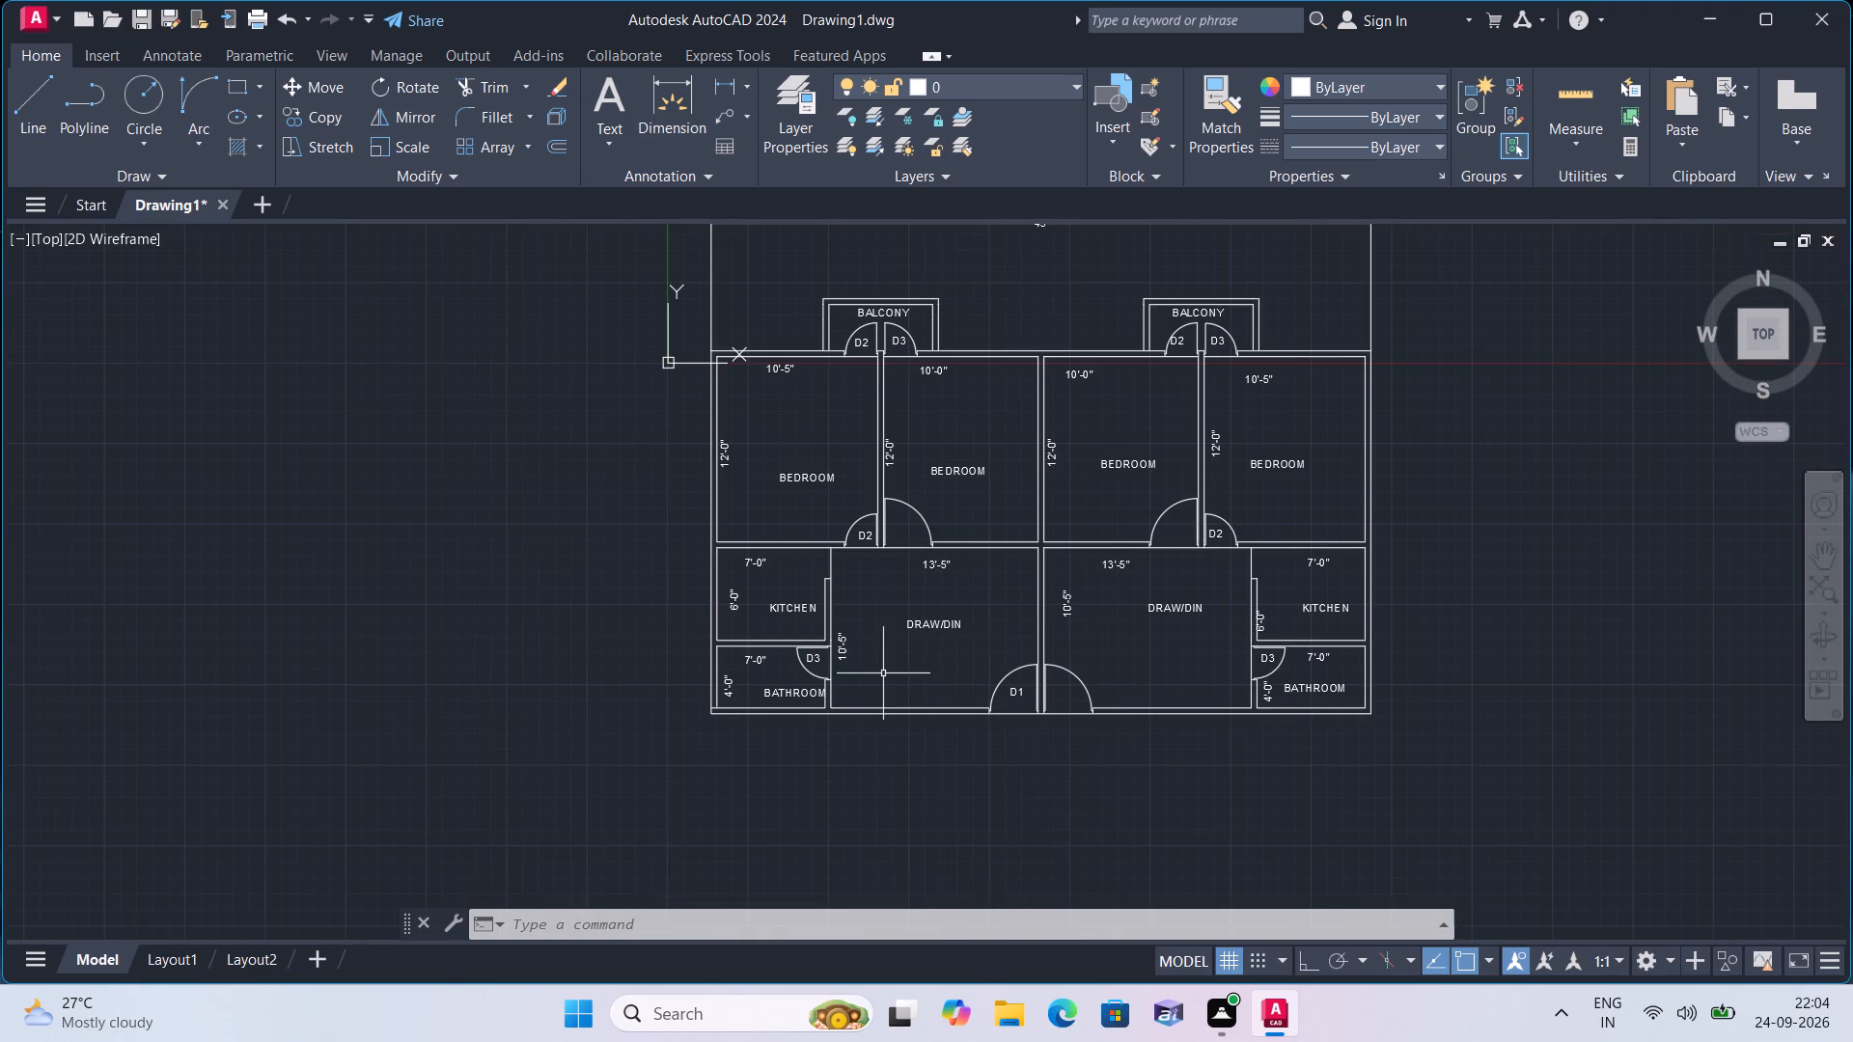
{"action": "scroll", "coordinate": [887, 665], "scroll_direction": "up", "scroll_amount": 1}
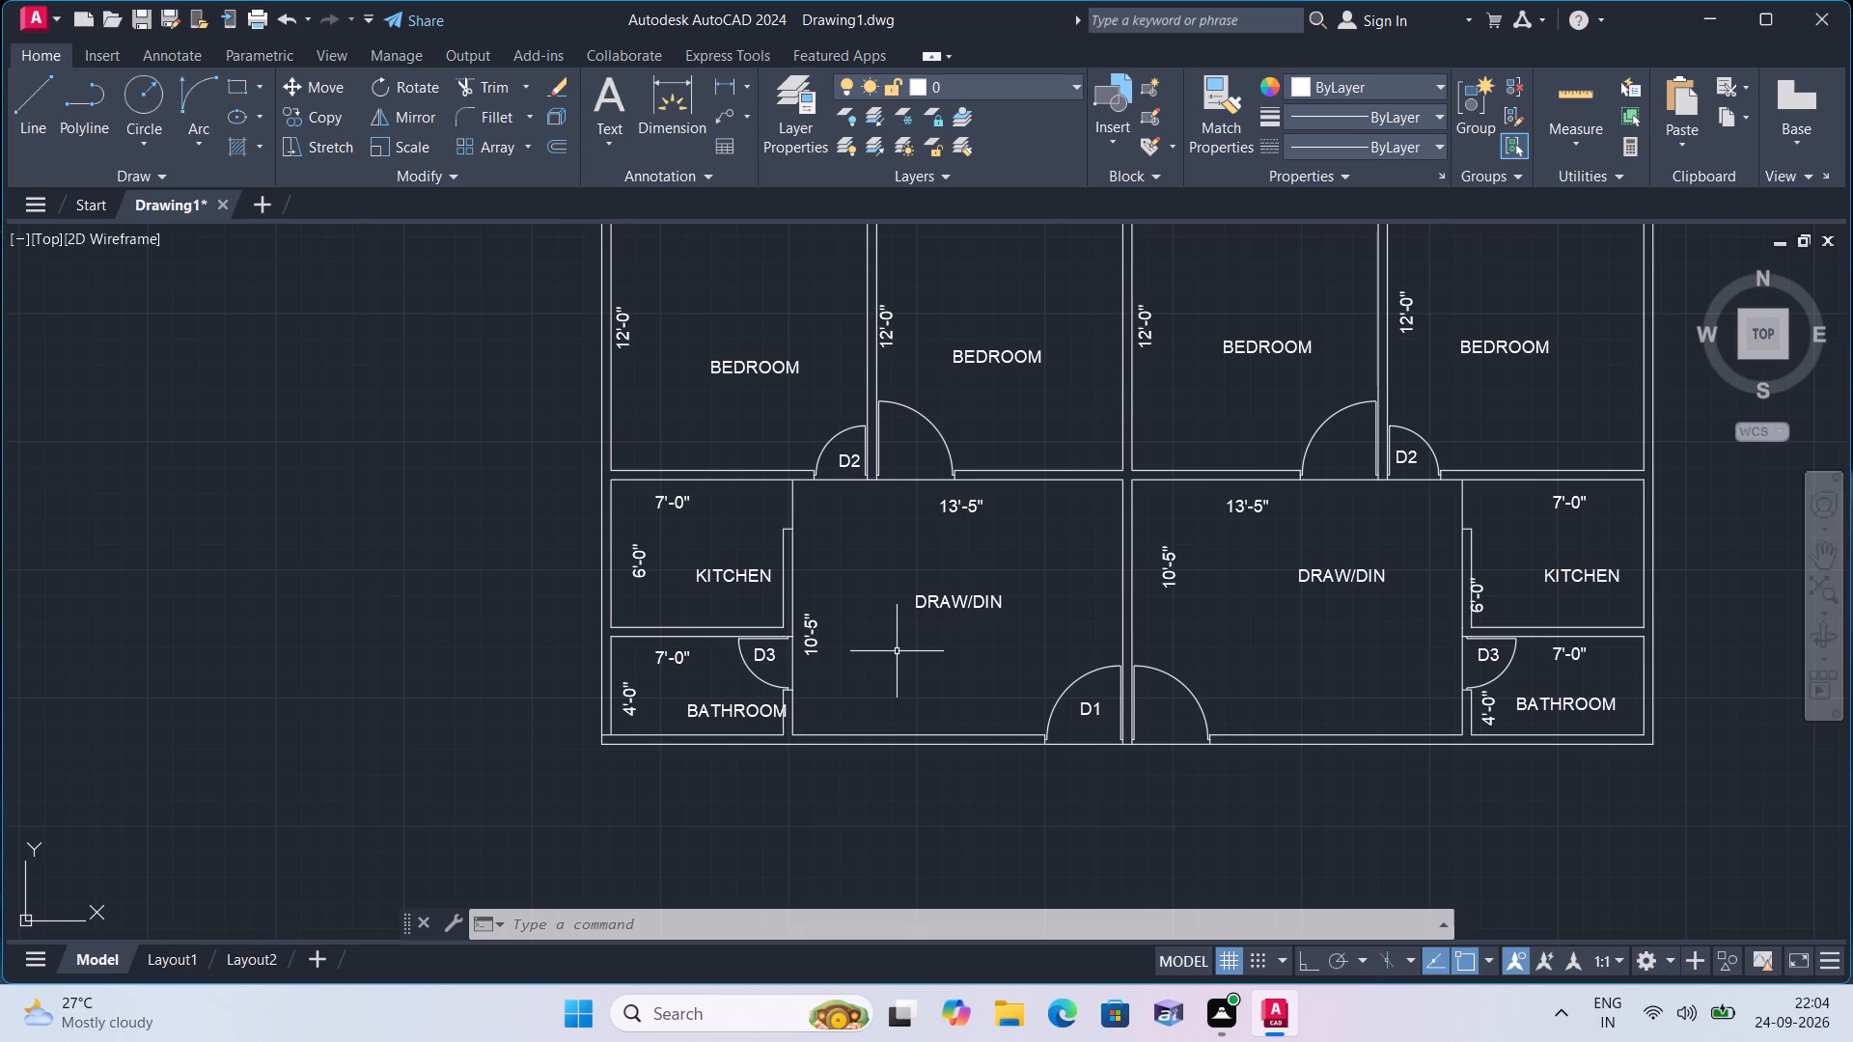
{"action": "left_click", "coordinate": [1093, 706]}
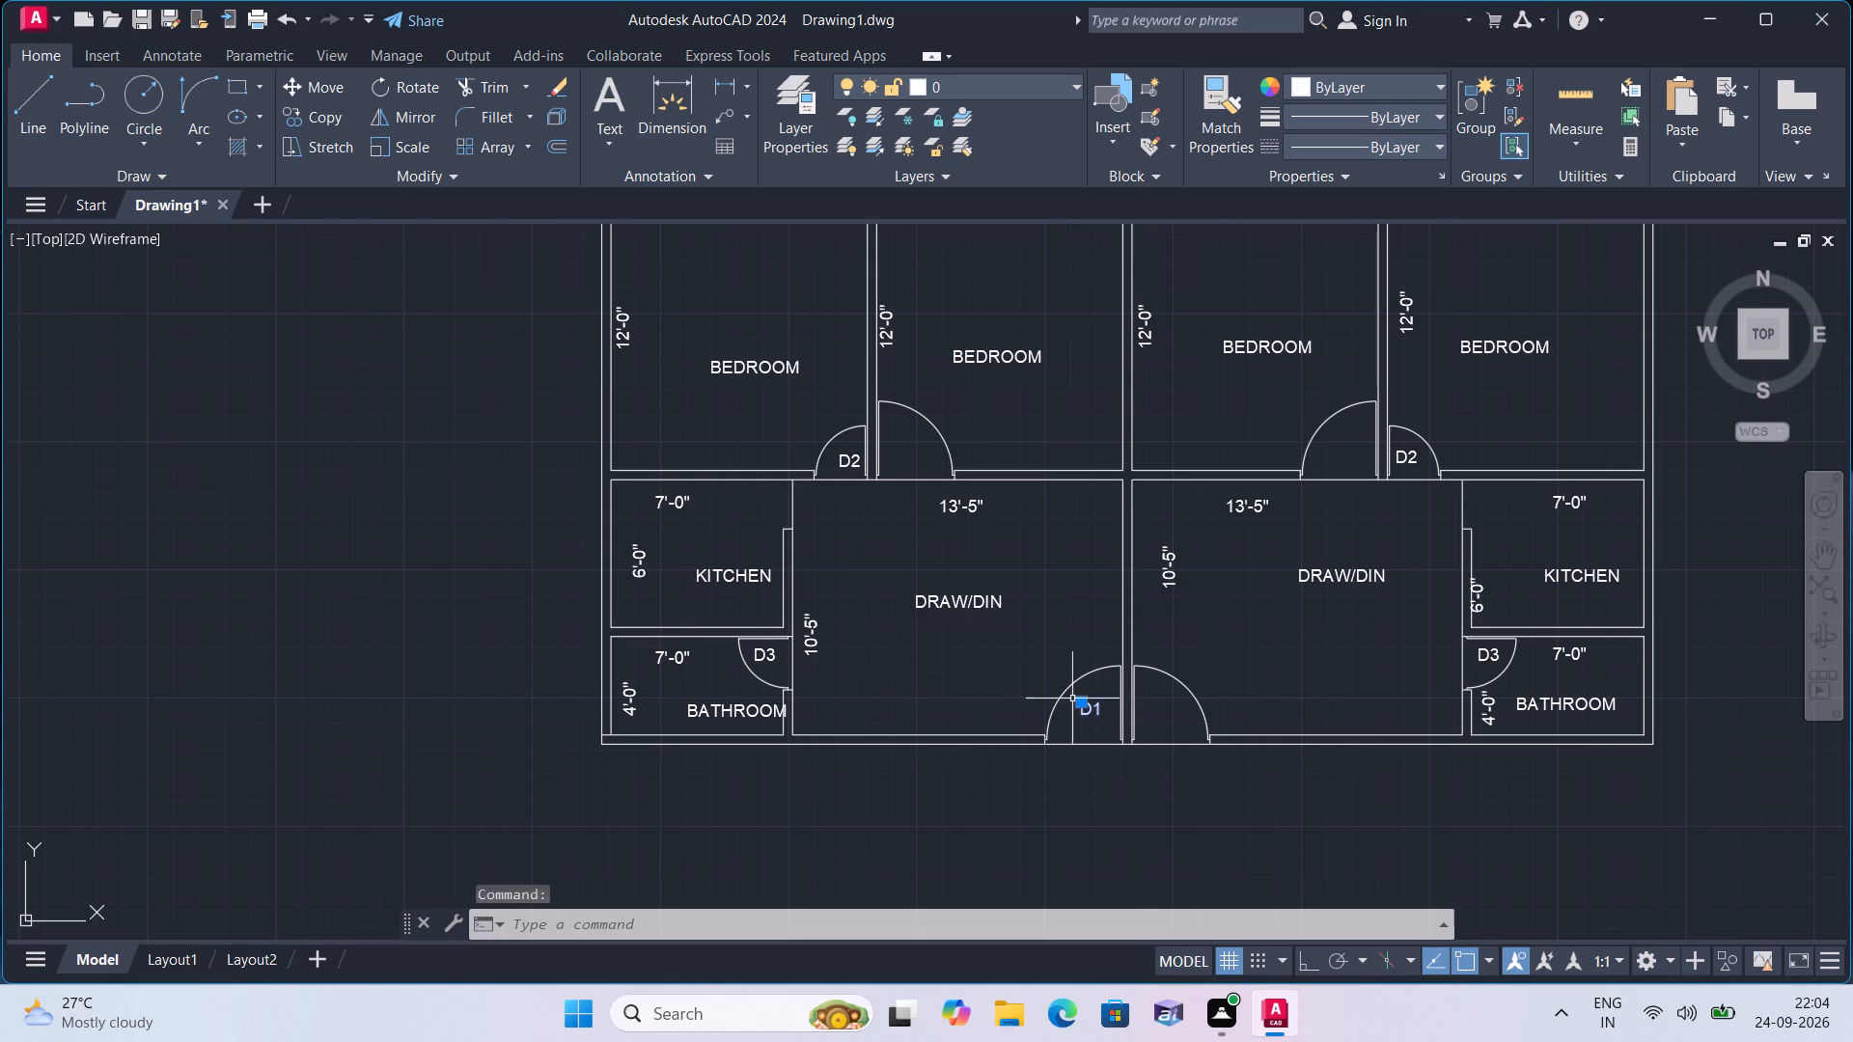
{"action": "left_click", "coordinate": [322, 108]}
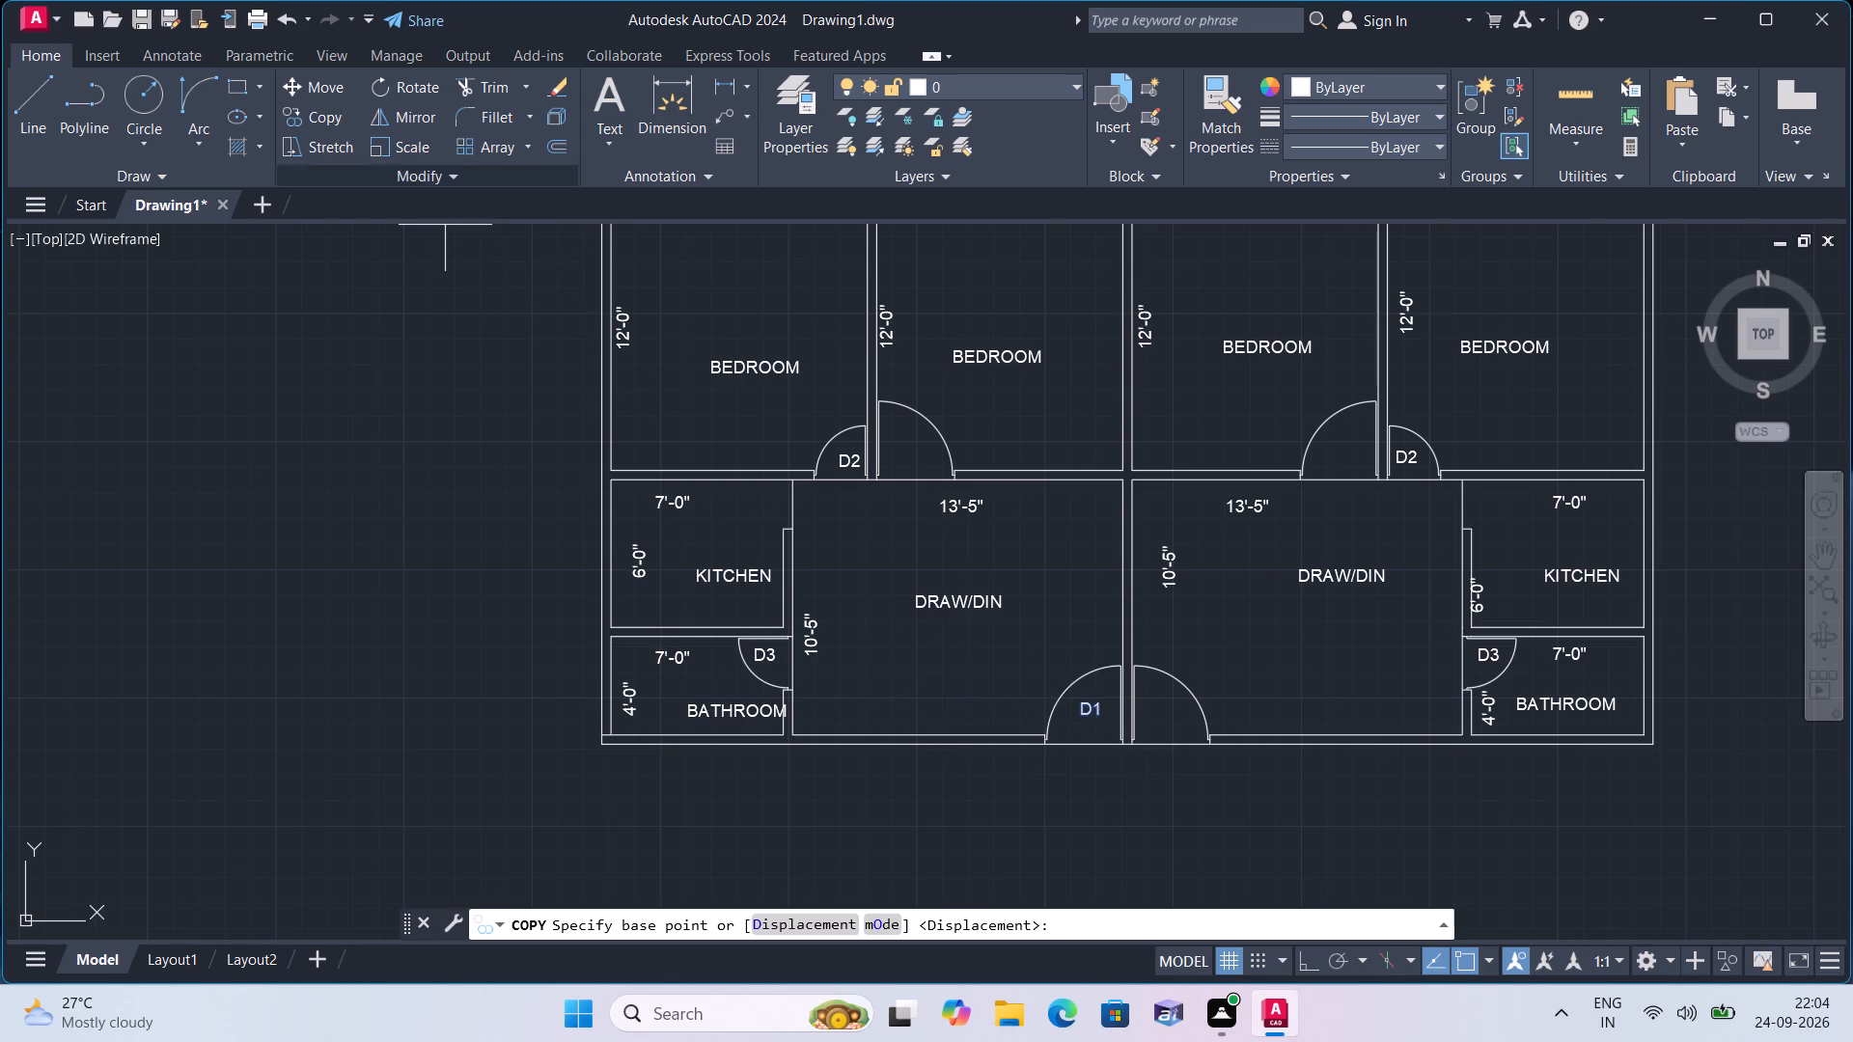
{"action": "left_click", "coordinate": [1093, 699]}
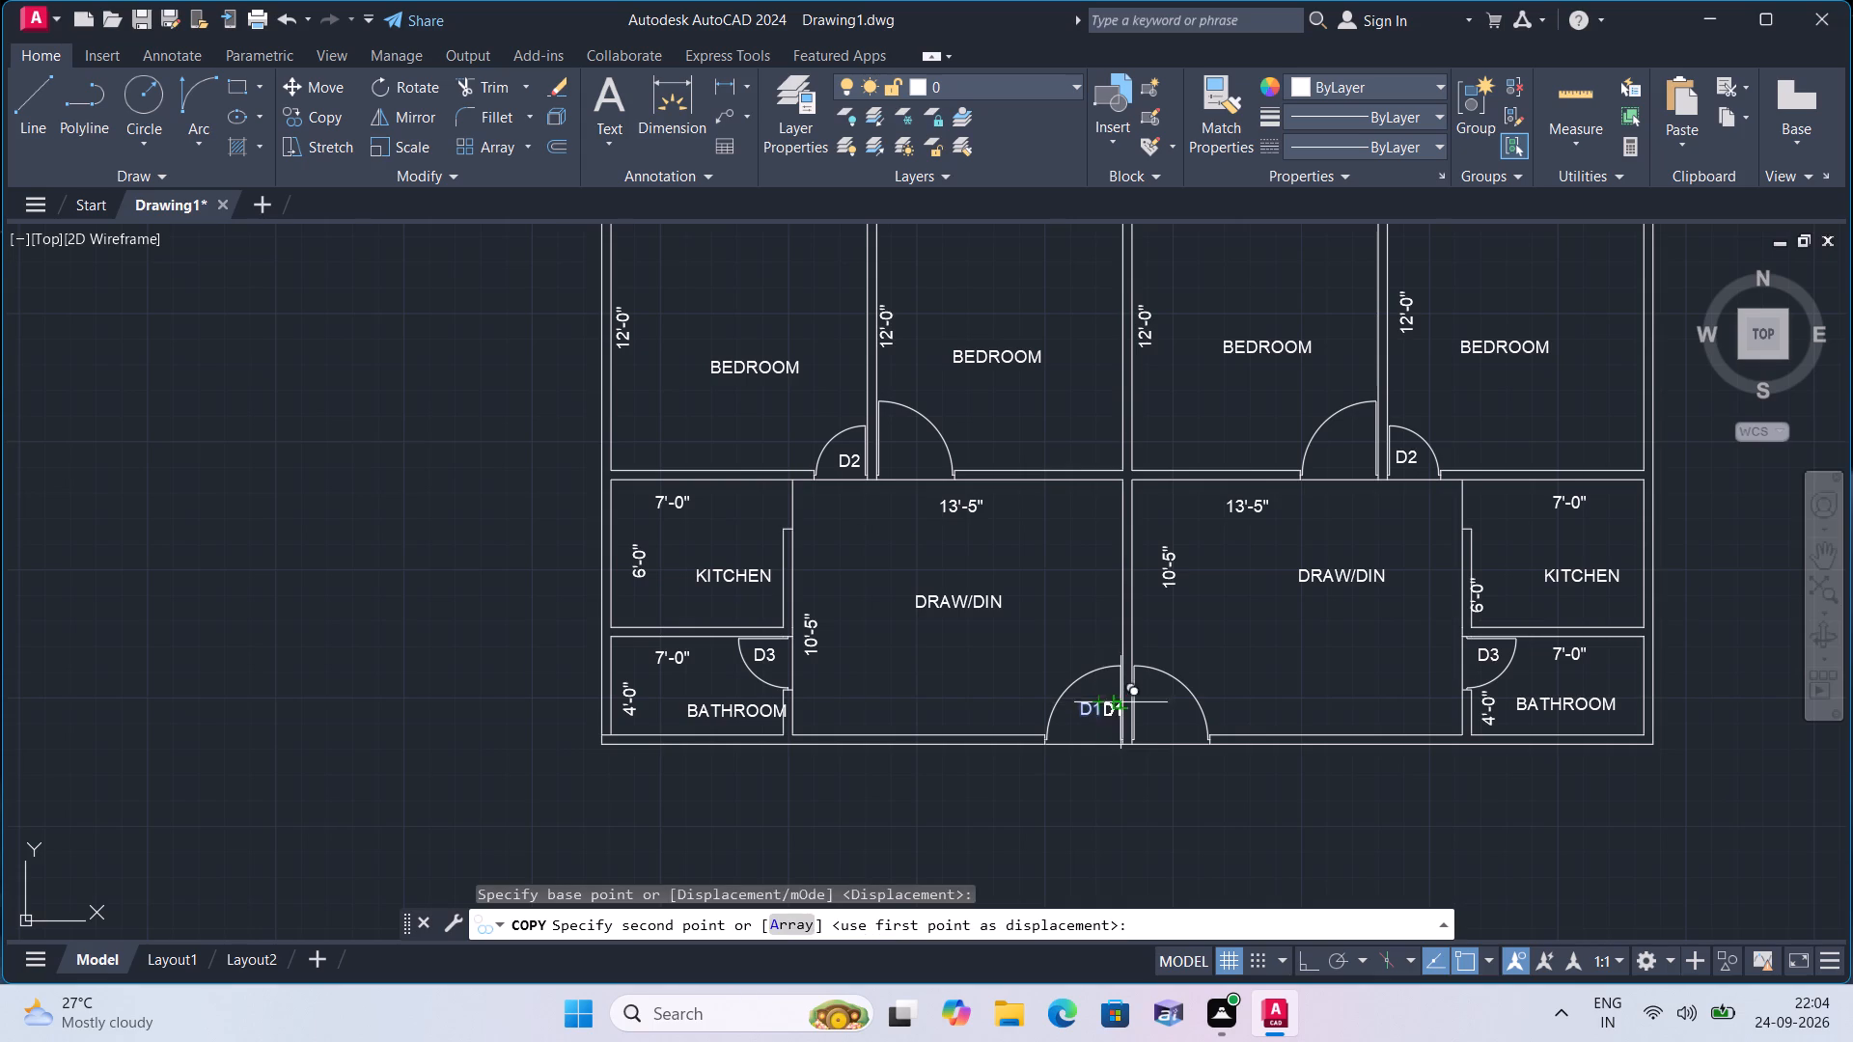
{"action": "left_click", "coordinate": [1156, 699]}
{"action": "scroll", "coordinate": [1161, 715], "scroll_direction": "up", "scroll_amount": 2}
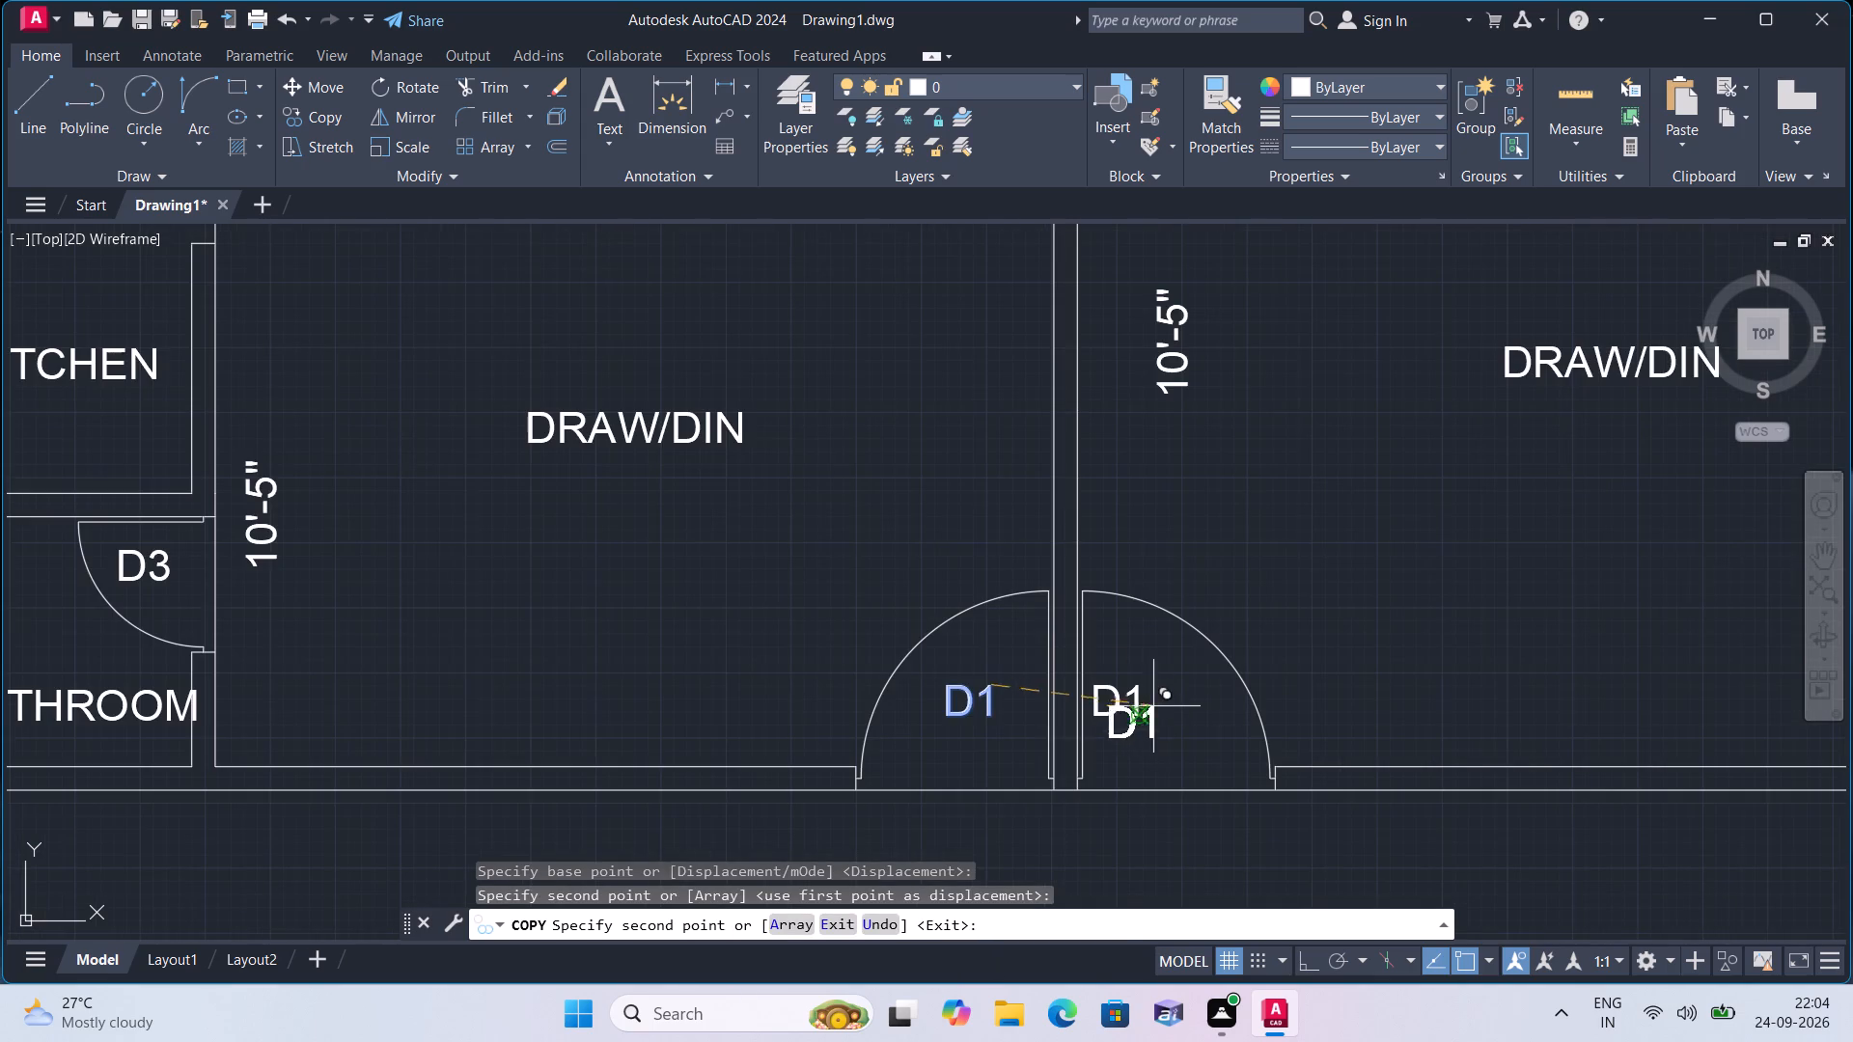
{"action": "scroll", "coordinate": [750, 427], "scroll_direction": "down", "scroll_amount": 3}
{"action": "scroll", "coordinate": [727, 343], "scroll_direction": "up", "scroll_amount": 2}
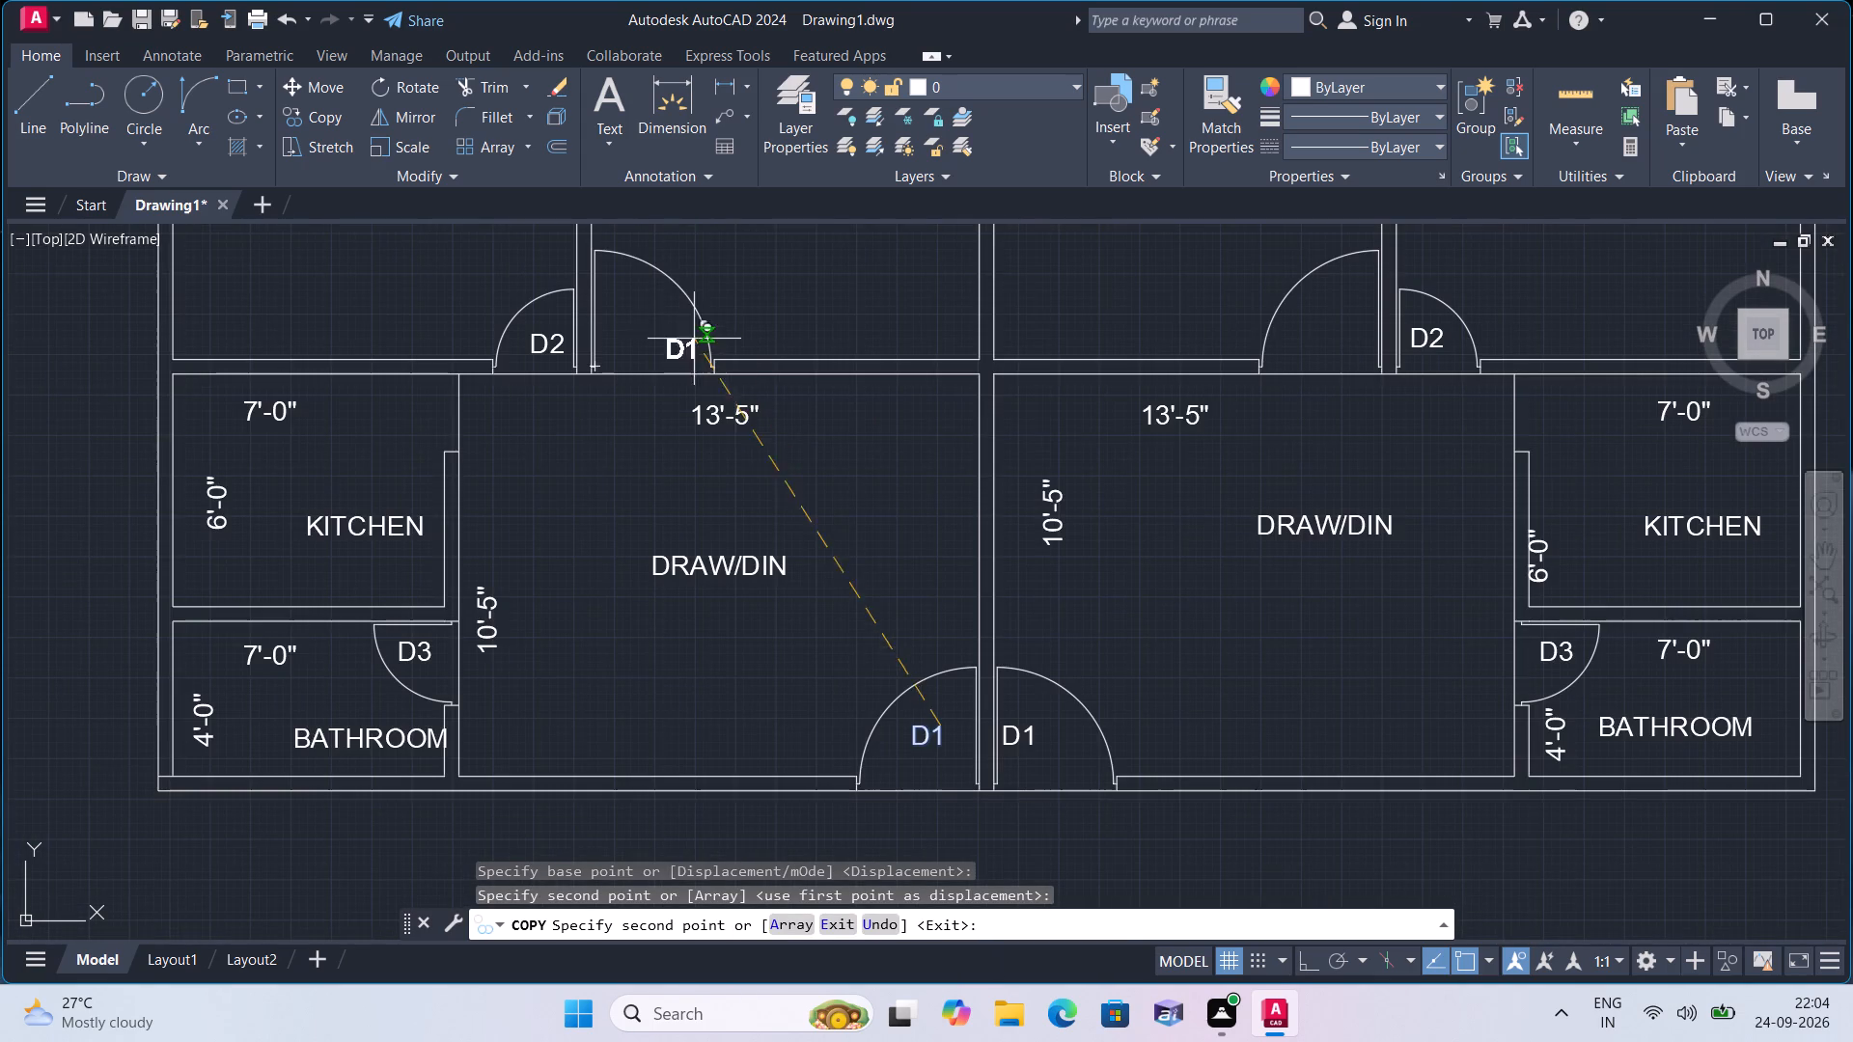
{"action": "left_click", "coordinate": [648, 317]}
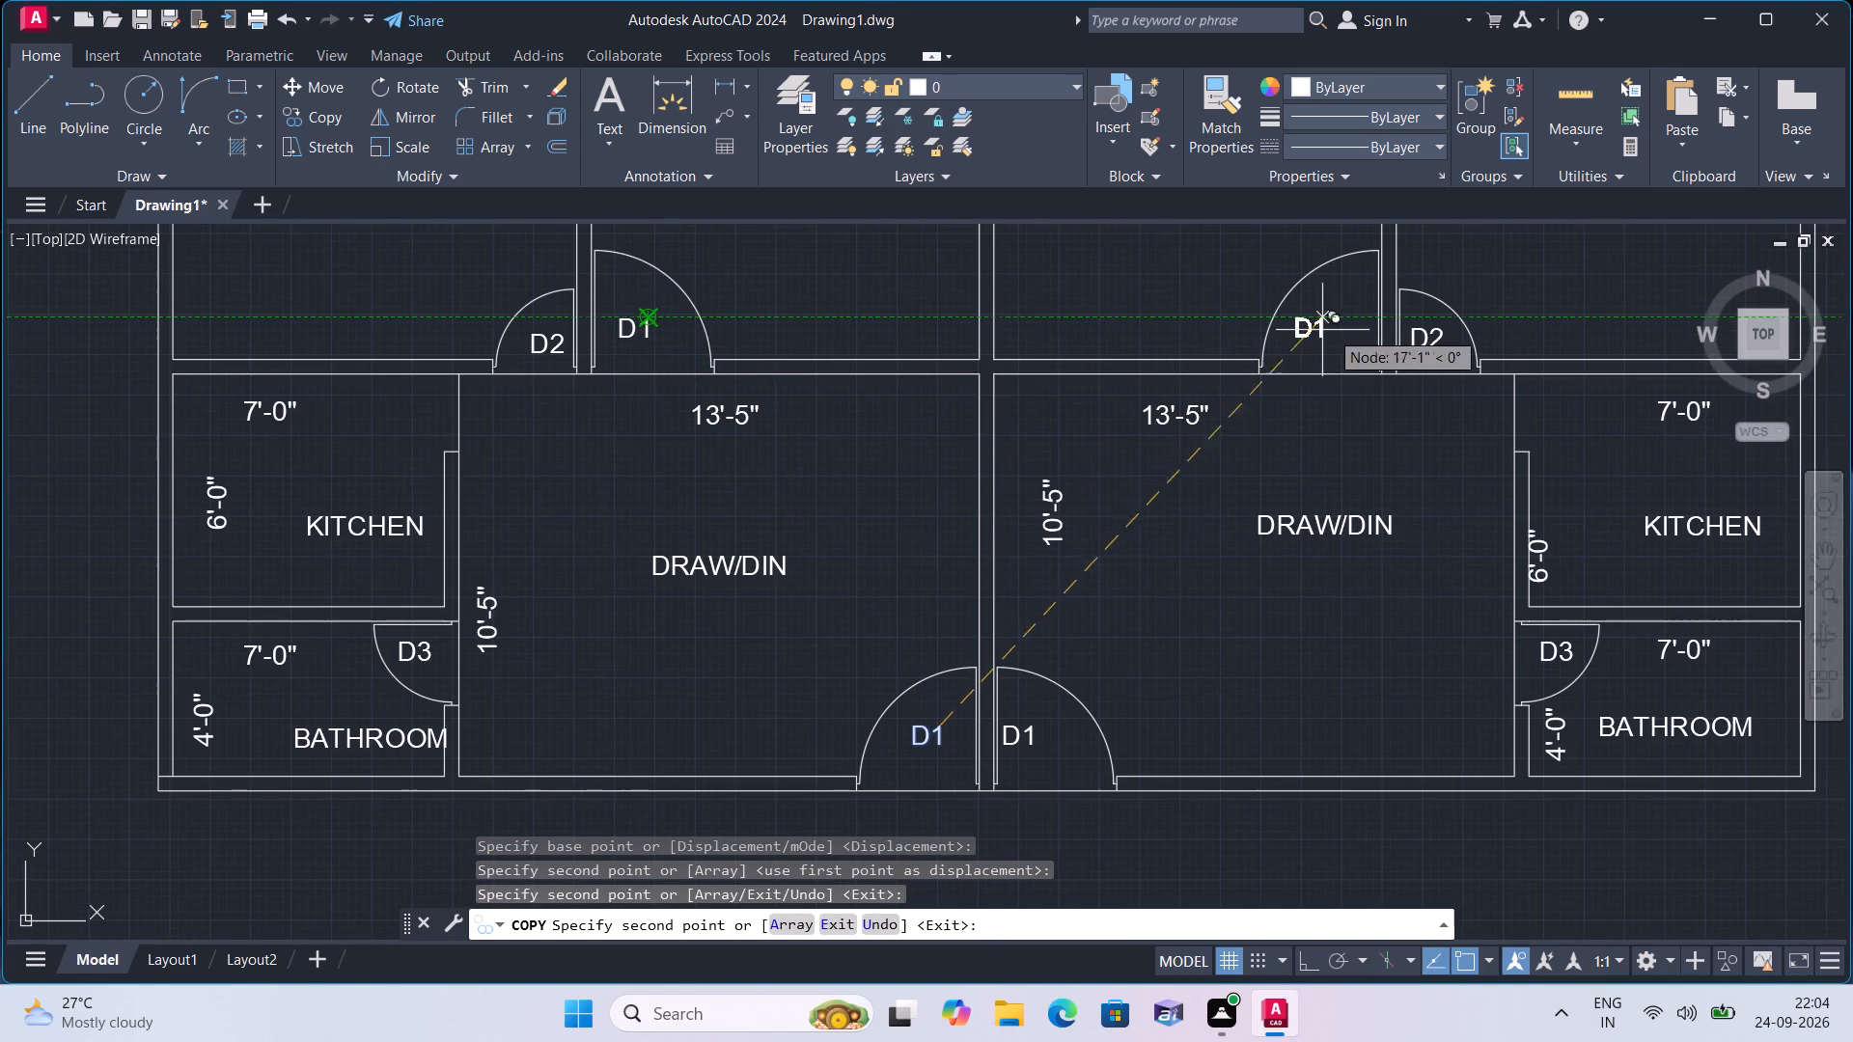
{"action": "left_click", "coordinate": [1341, 327]}
{"action": "key", "text": "Escape"}
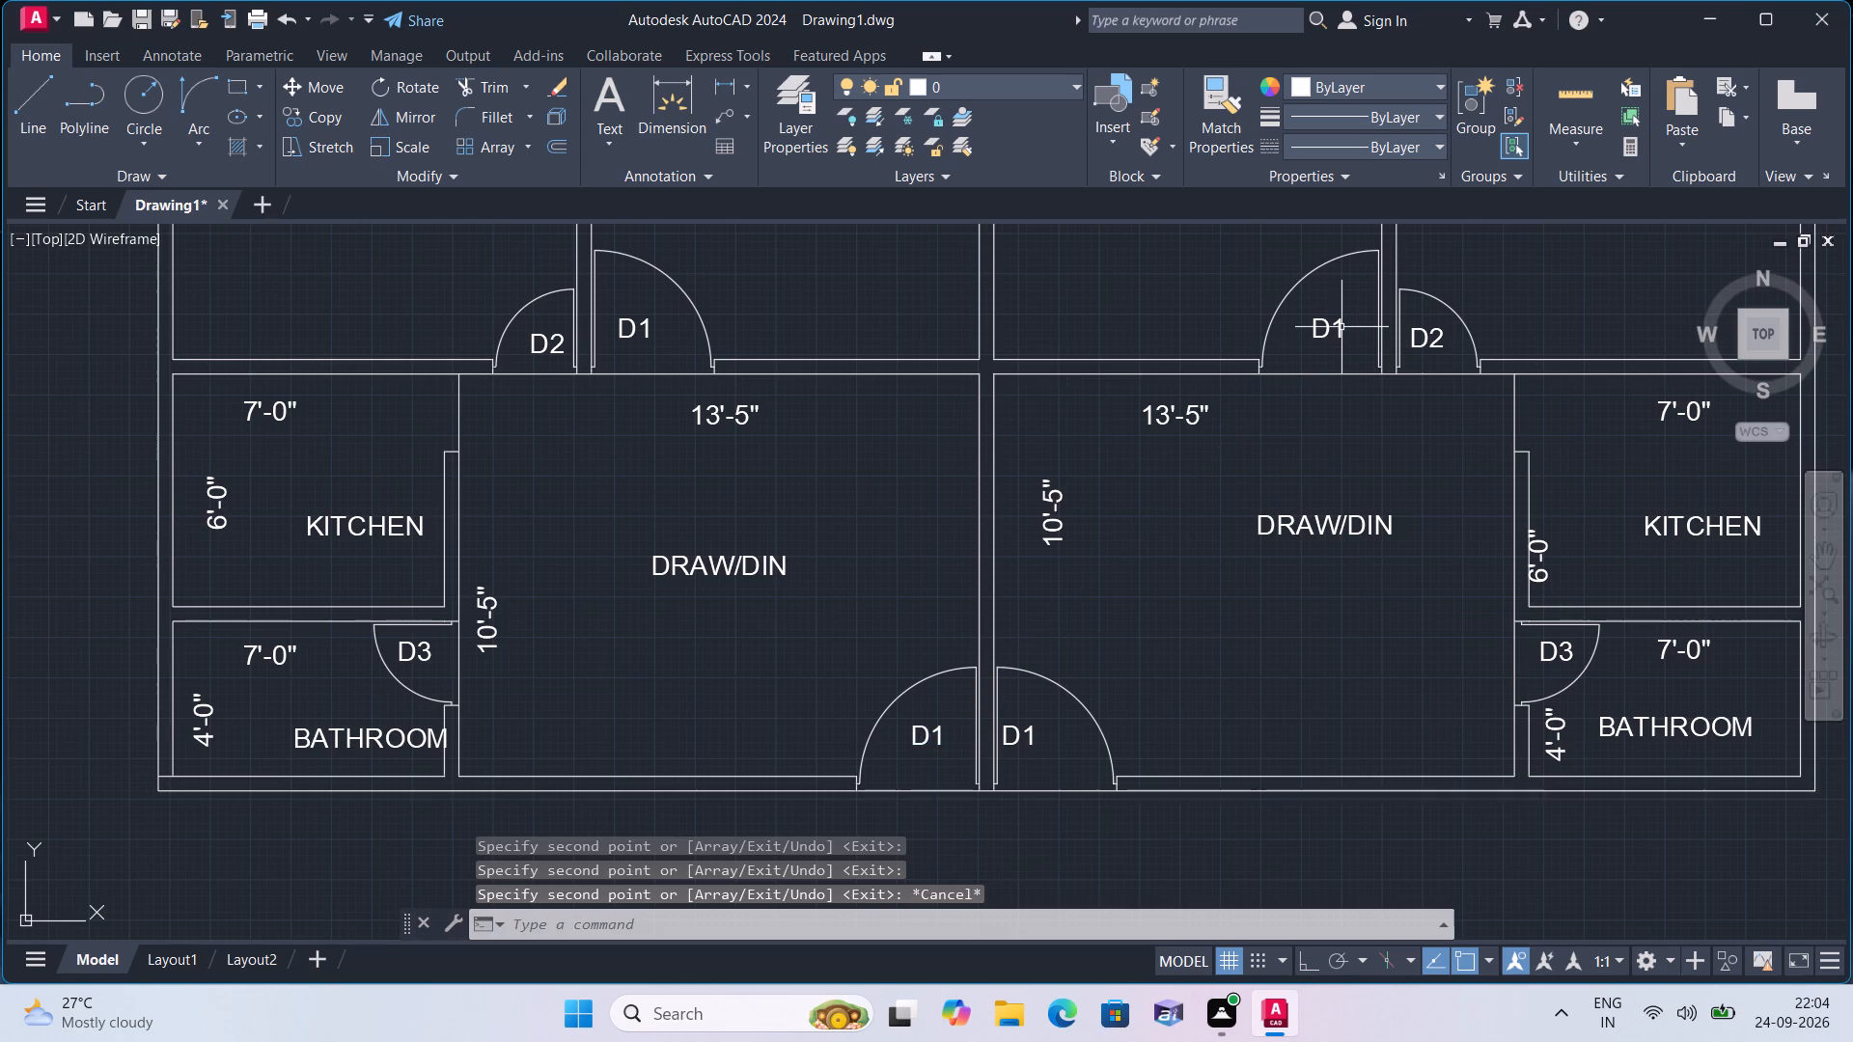
Examine the balconies, bedrooms and lower rooms to check the door labels across the whole plan.
{"action": "scroll", "coordinate": [1341, 327], "scroll_direction": "down", "scroll_amount": 2}
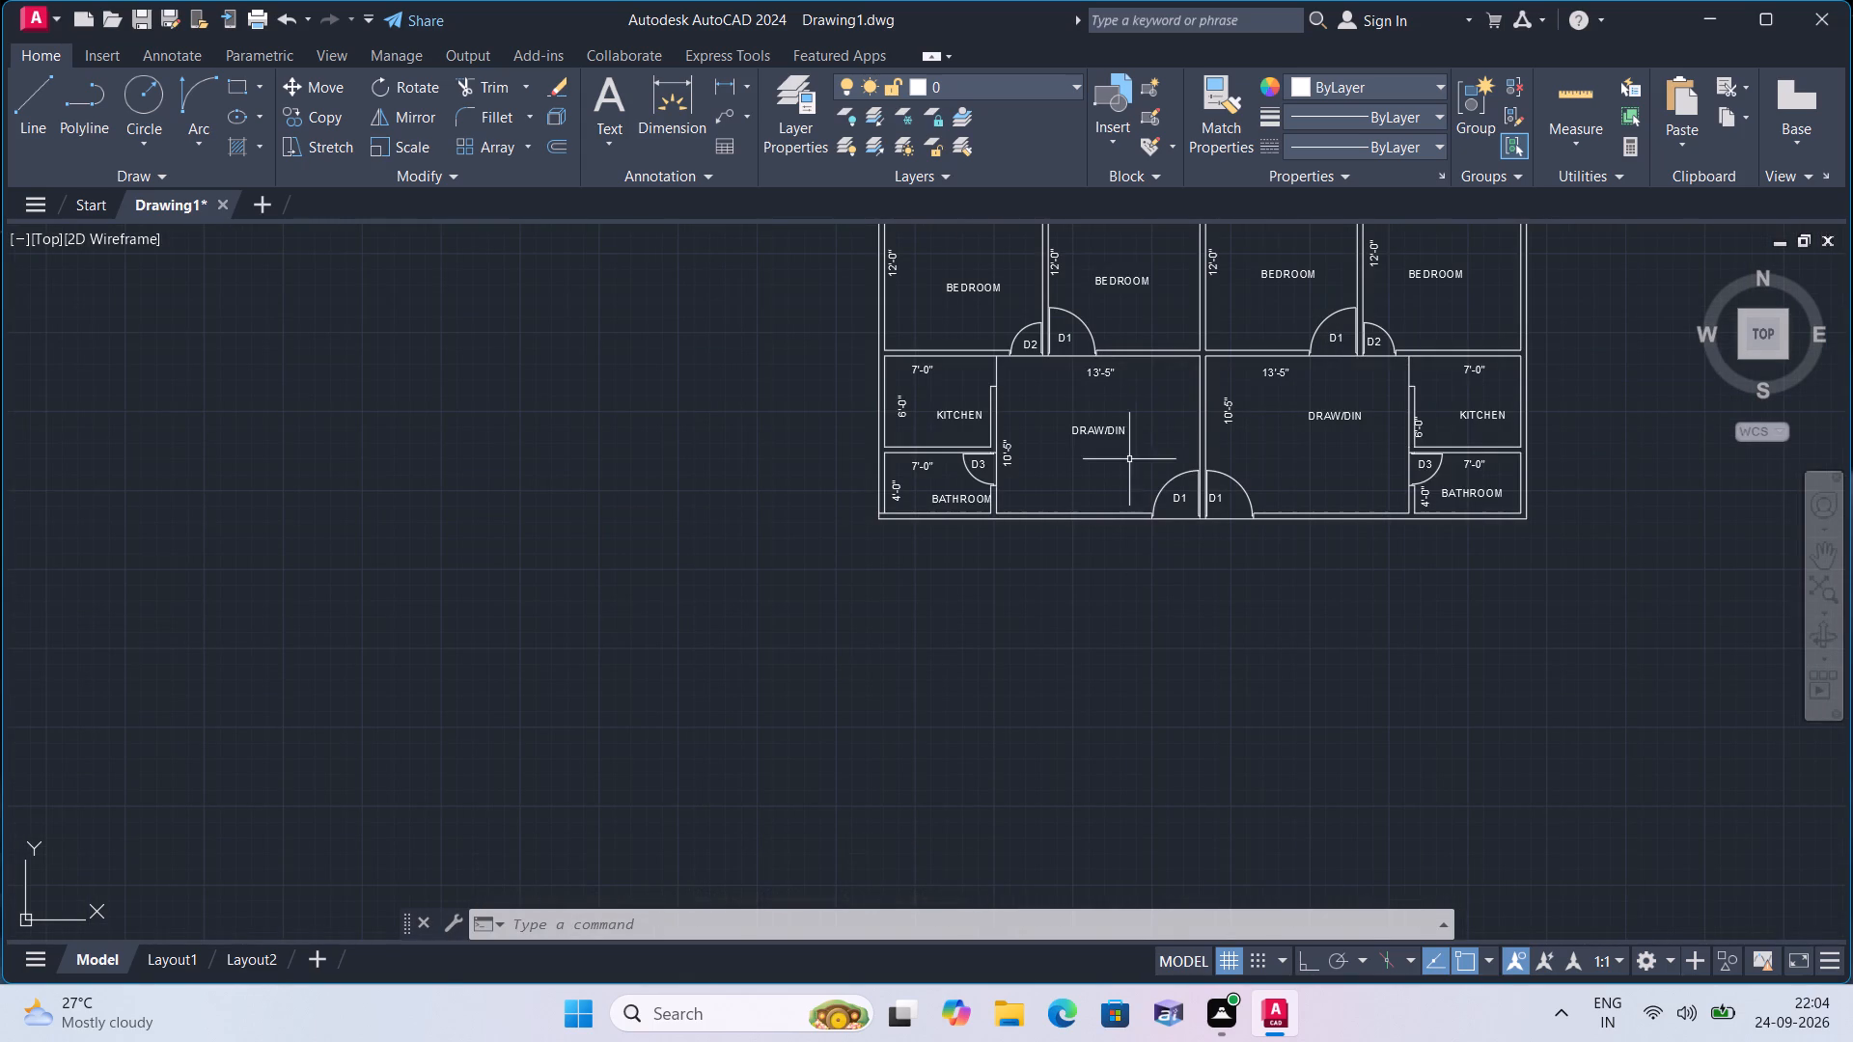
{"action": "middle_click_drag", "start_coordinate": [1129, 460], "coordinate": [918, 768]}
{"action": "middle_click_drag", "start_coordinate": [986, 446], "coordinate": [971, 479]}
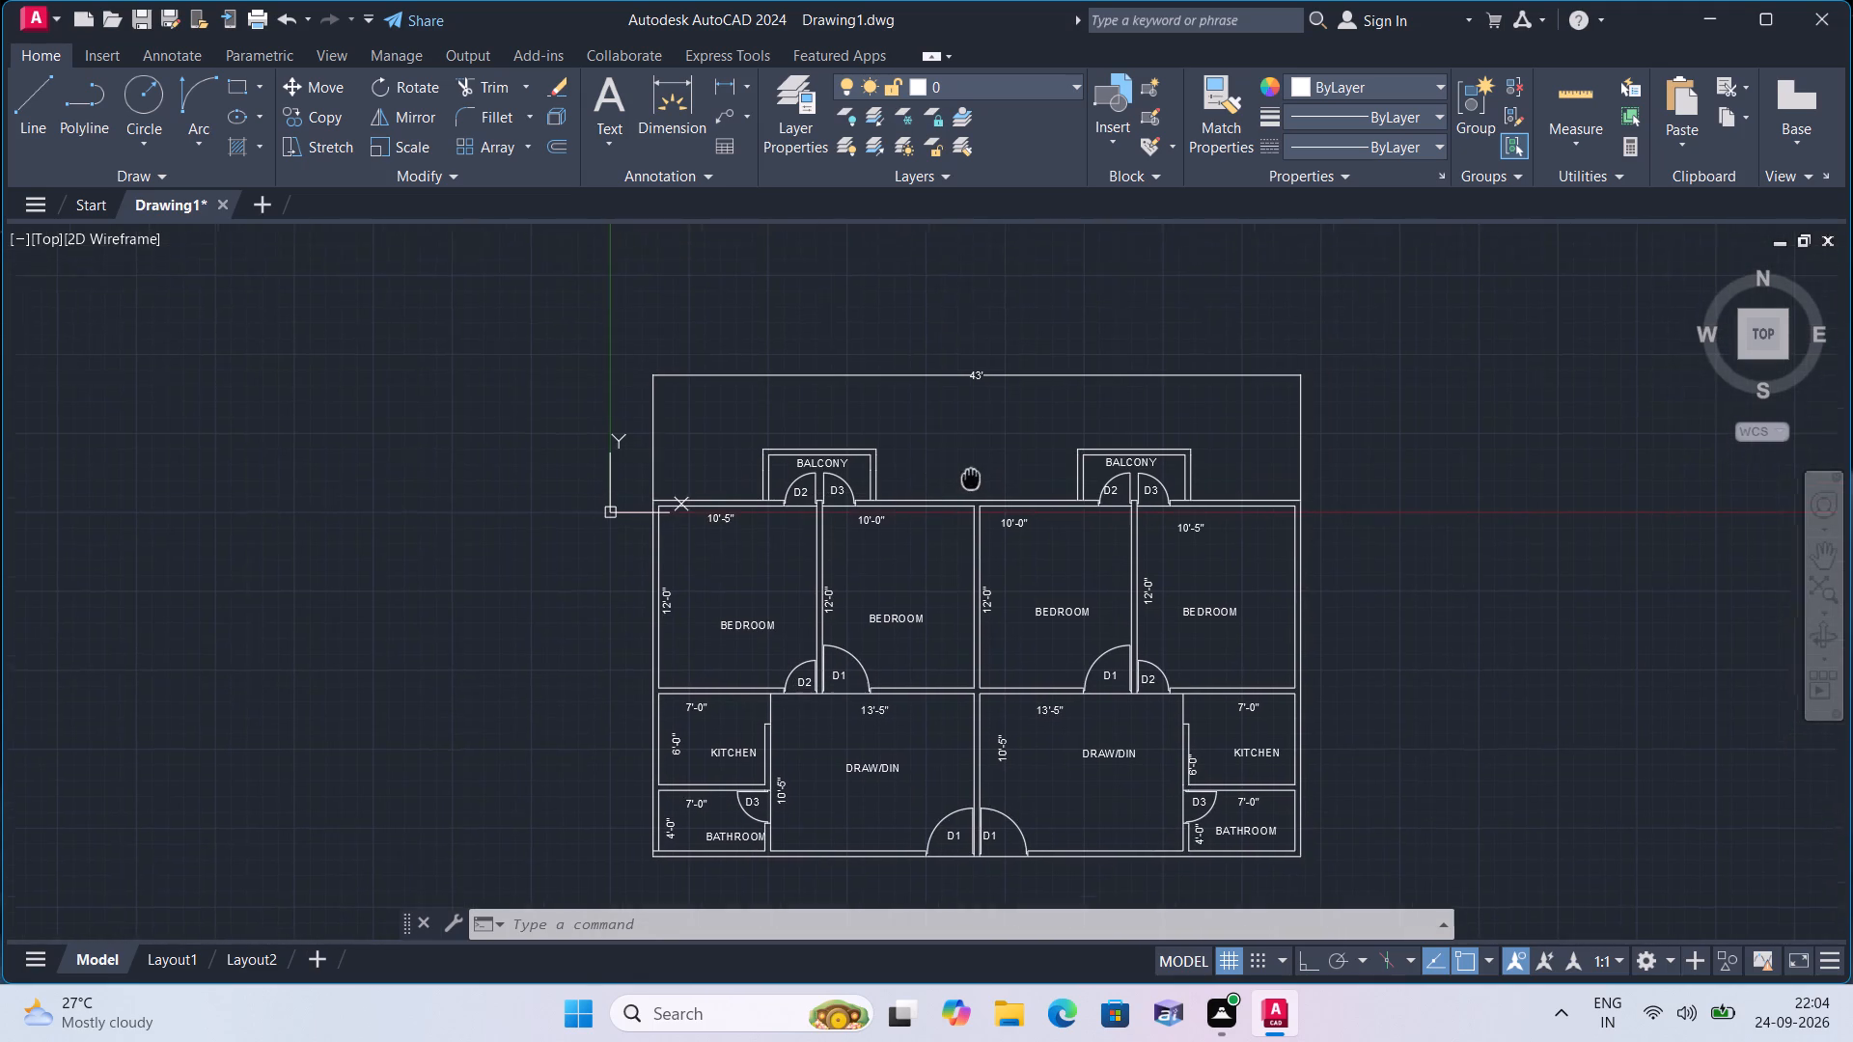
{"action": "middle_click_drag", "start_coordinate": [971, 479], "coordinate": [859, 705]}
{"action": "scroll", "coordinate": [1065, 644], "scroll_direction": "up", "scroll_amount": 2}
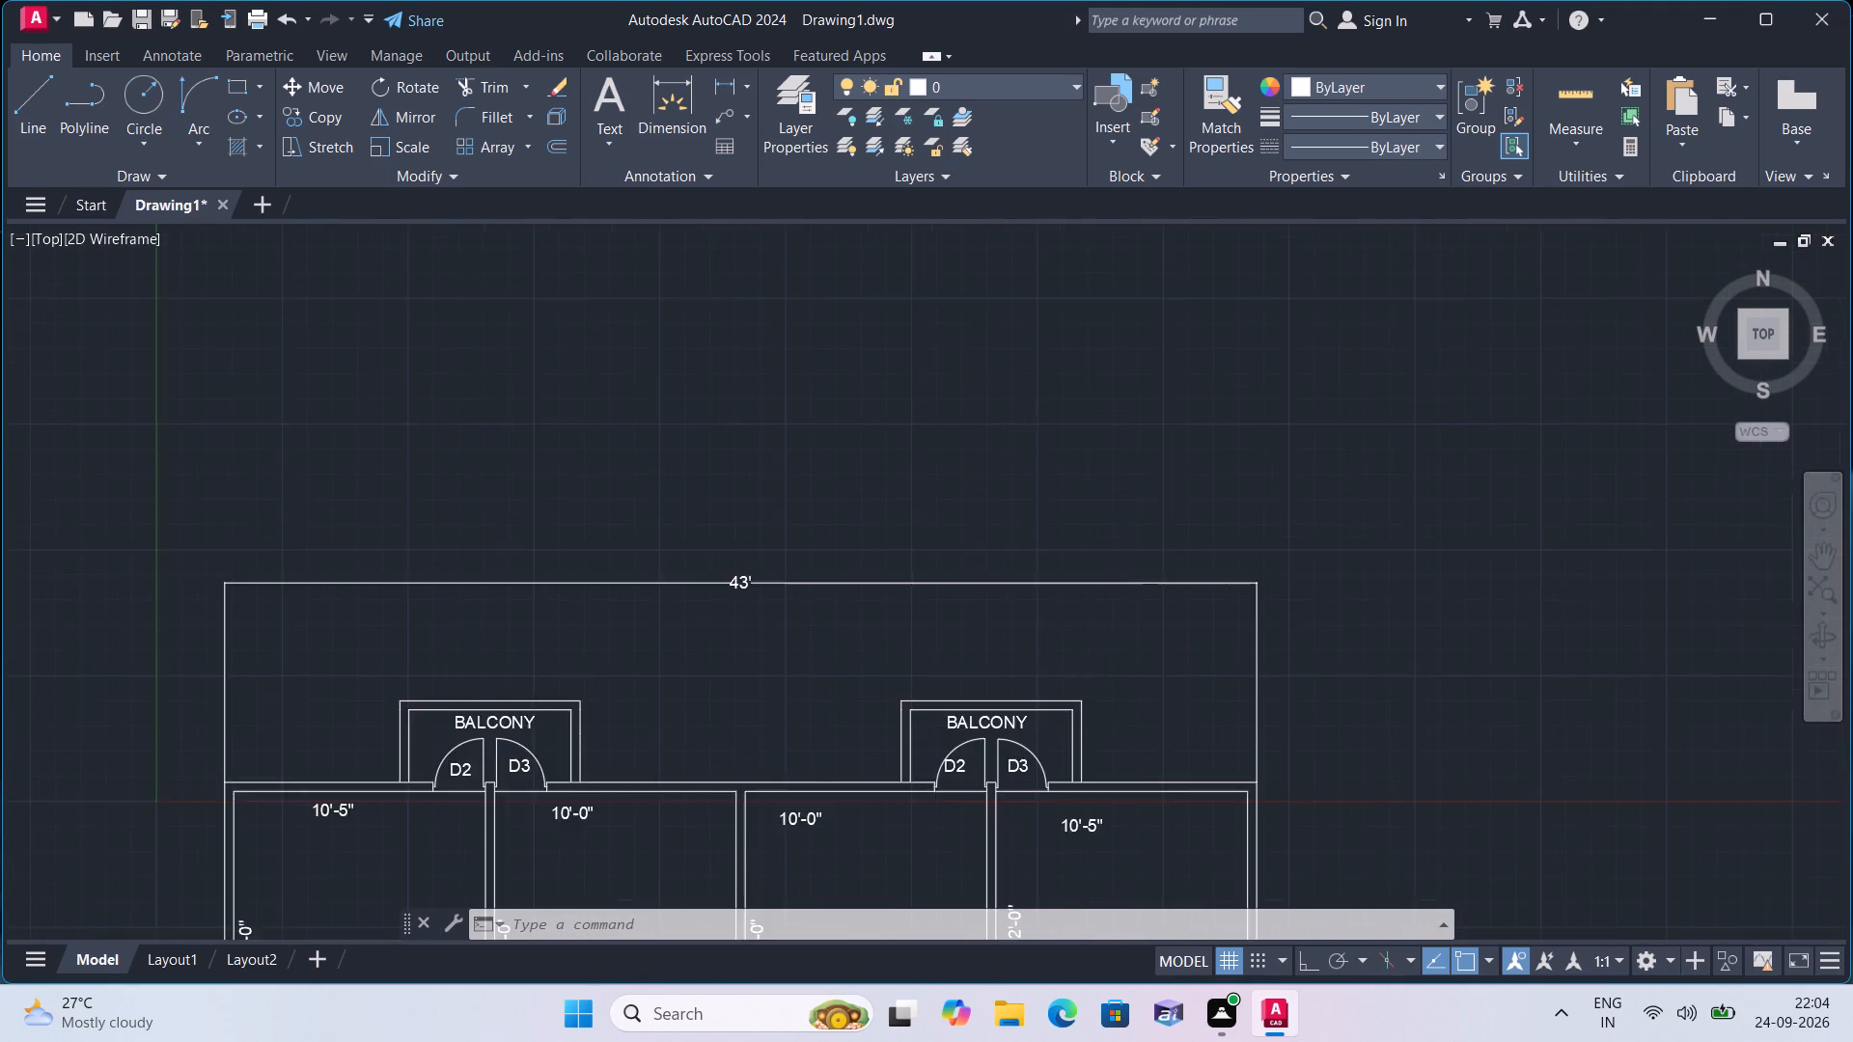
{"action": "scroll", "coordinate": [890, 673], "scroll_direction": "up", "scroll_amount": 1}
{"action": "scroll", "coordinate": [857, 685], "scroll_direction": "down", "scroll_amount": 2}
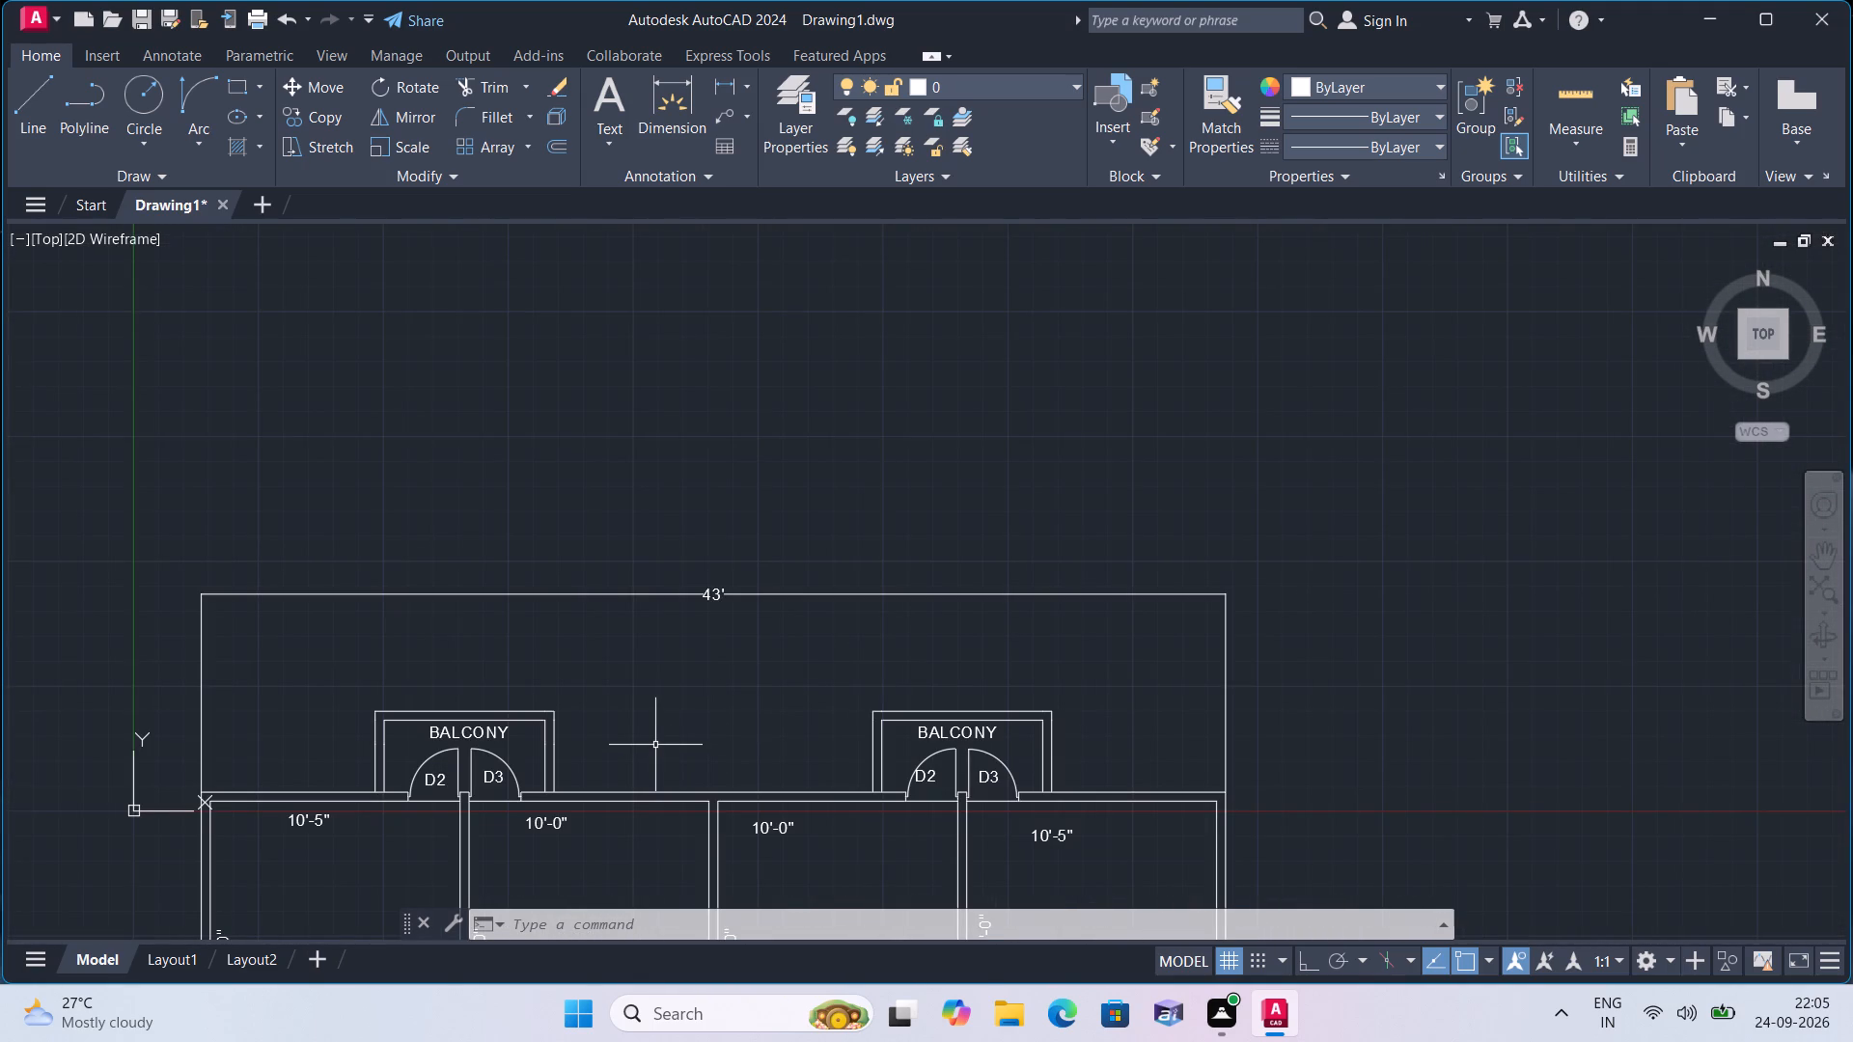
{"action": "middle_click_drag", "start_coordinate": [651, 740], "coordinate": [648, 643]}
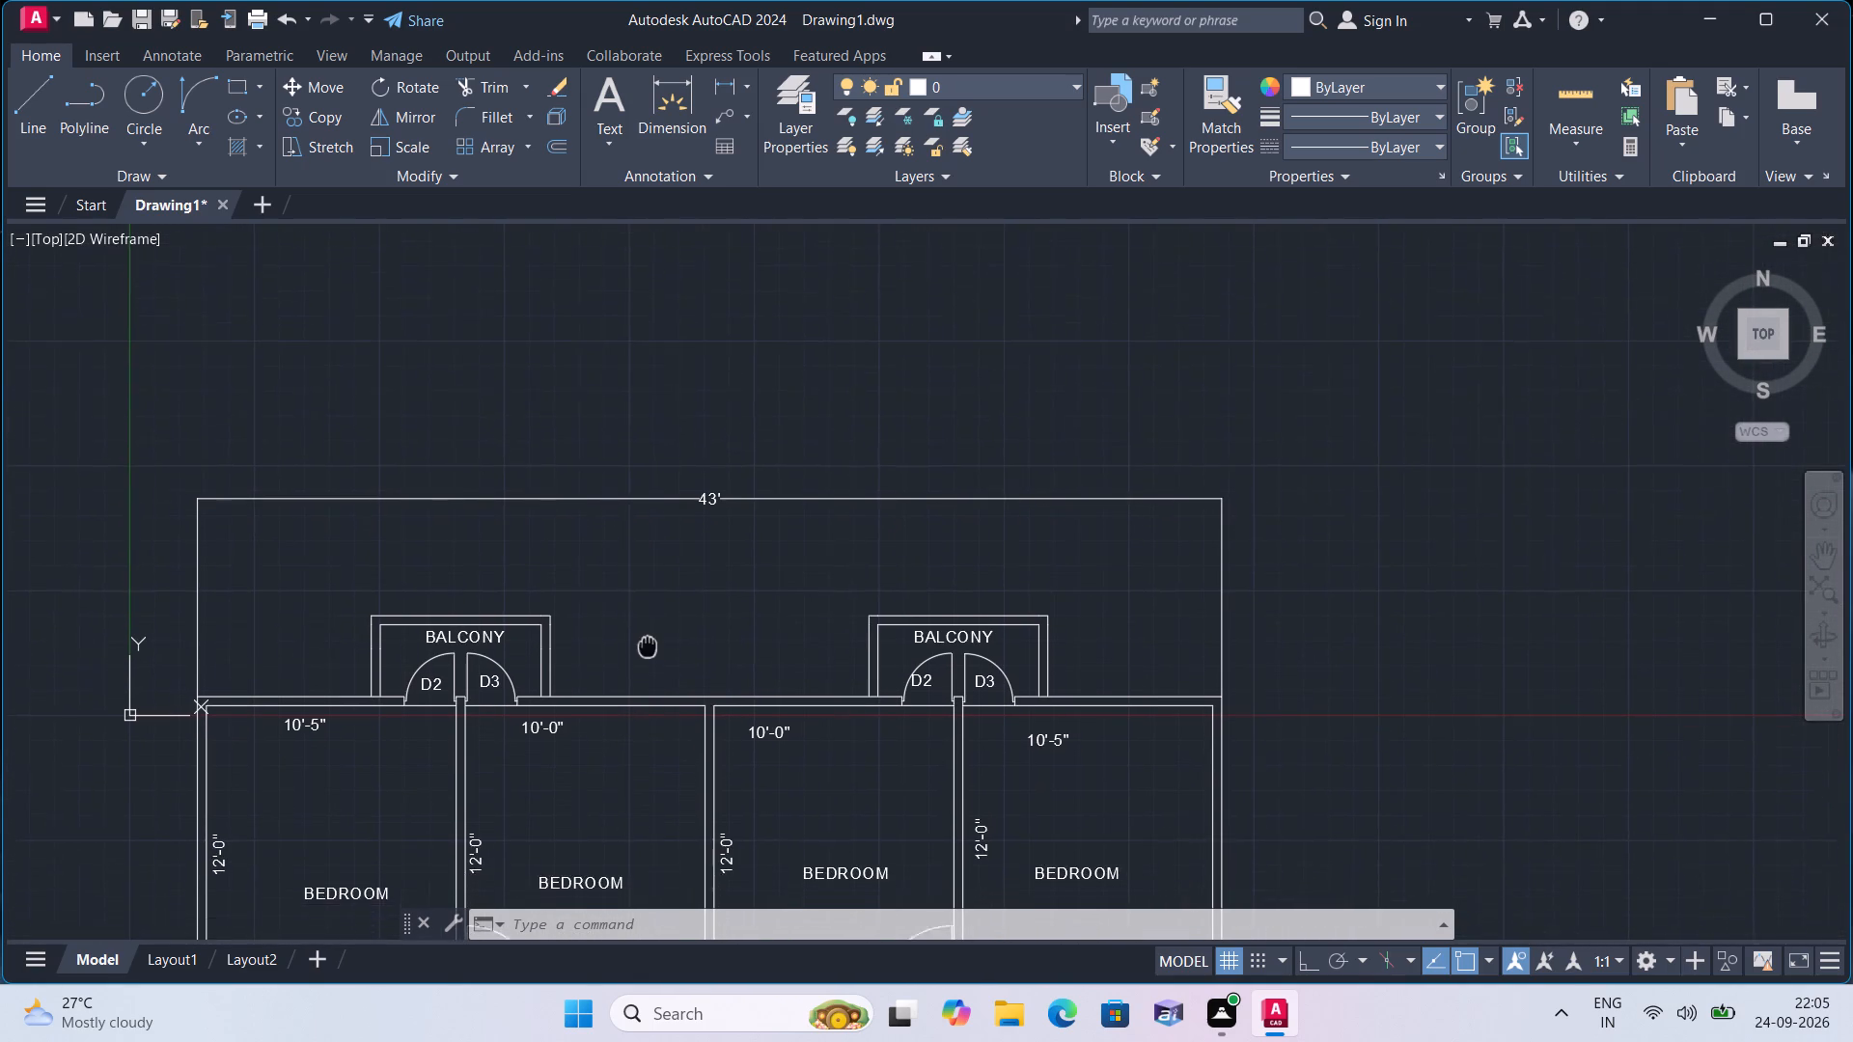
{"action": "middle_click_drag", "start_coordinate": [648, 643], "coordinate": [649, 627]}
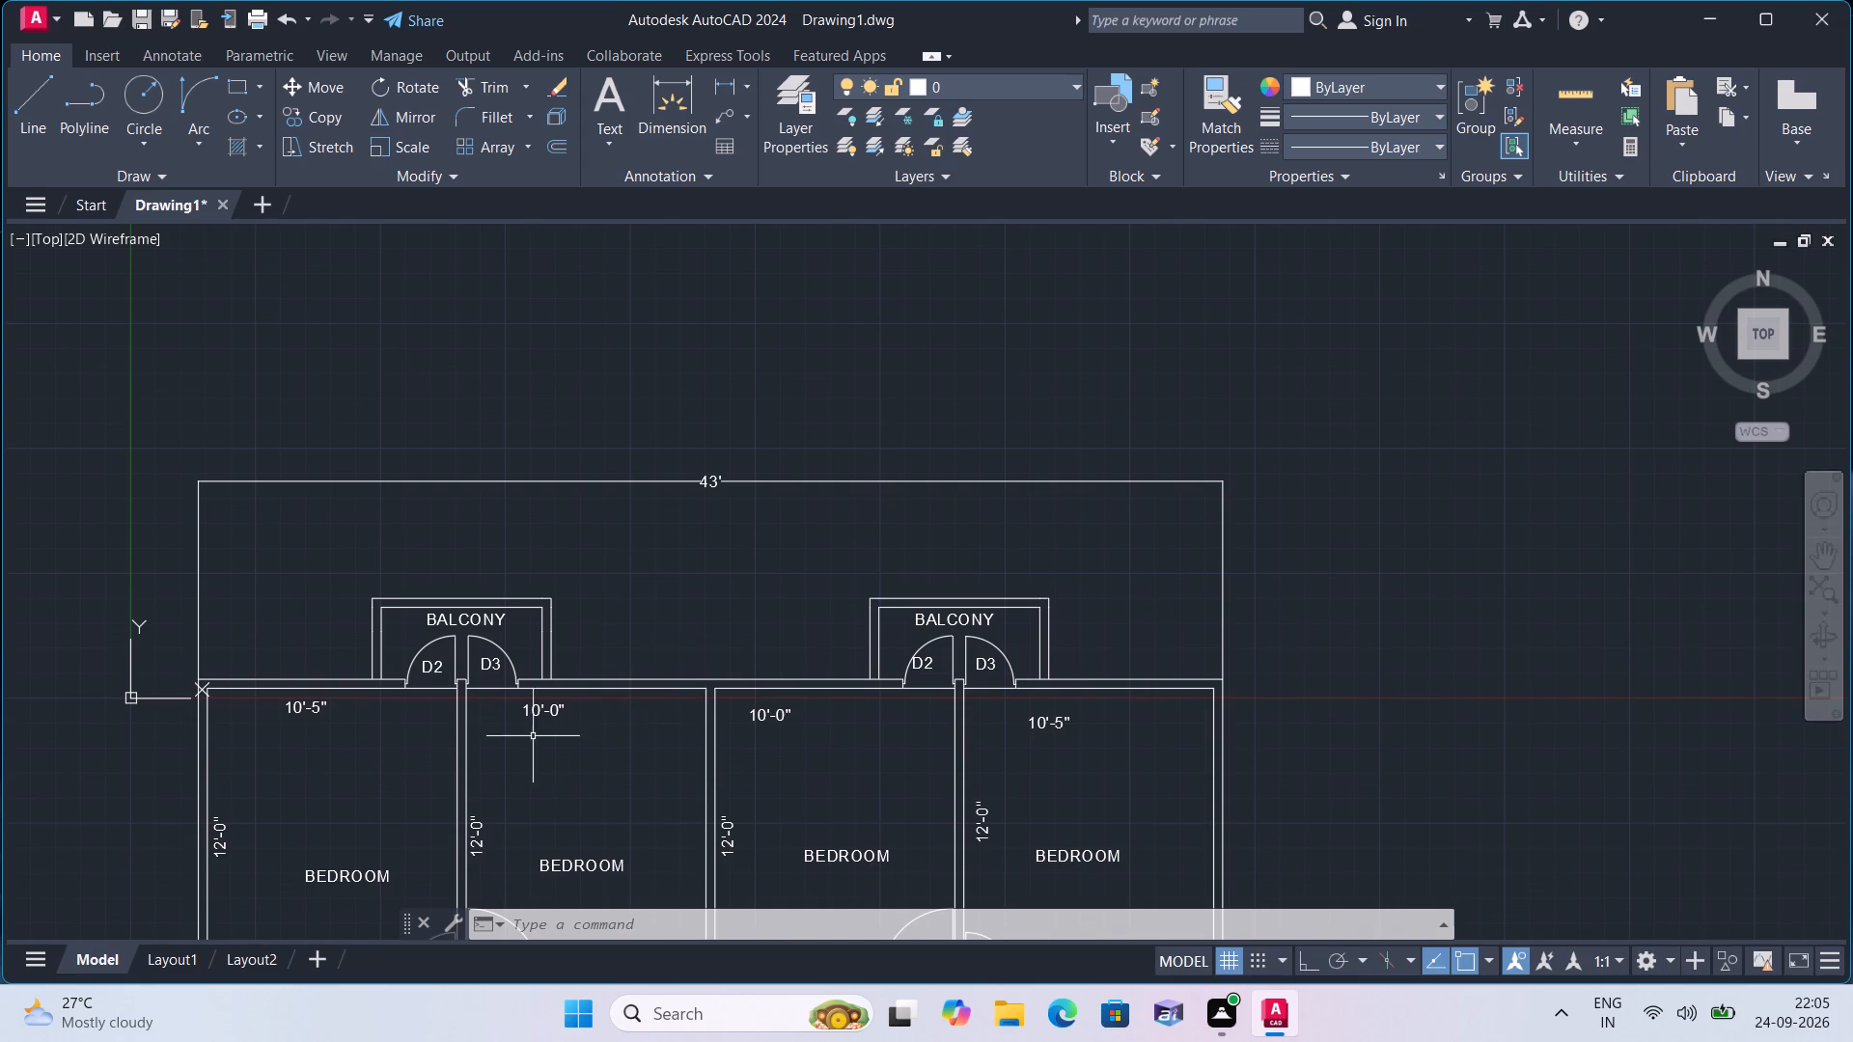
{"action": "scroll", "coordinate": [514, 730], "scroll_direction": "up", "scroll_amount": 2}
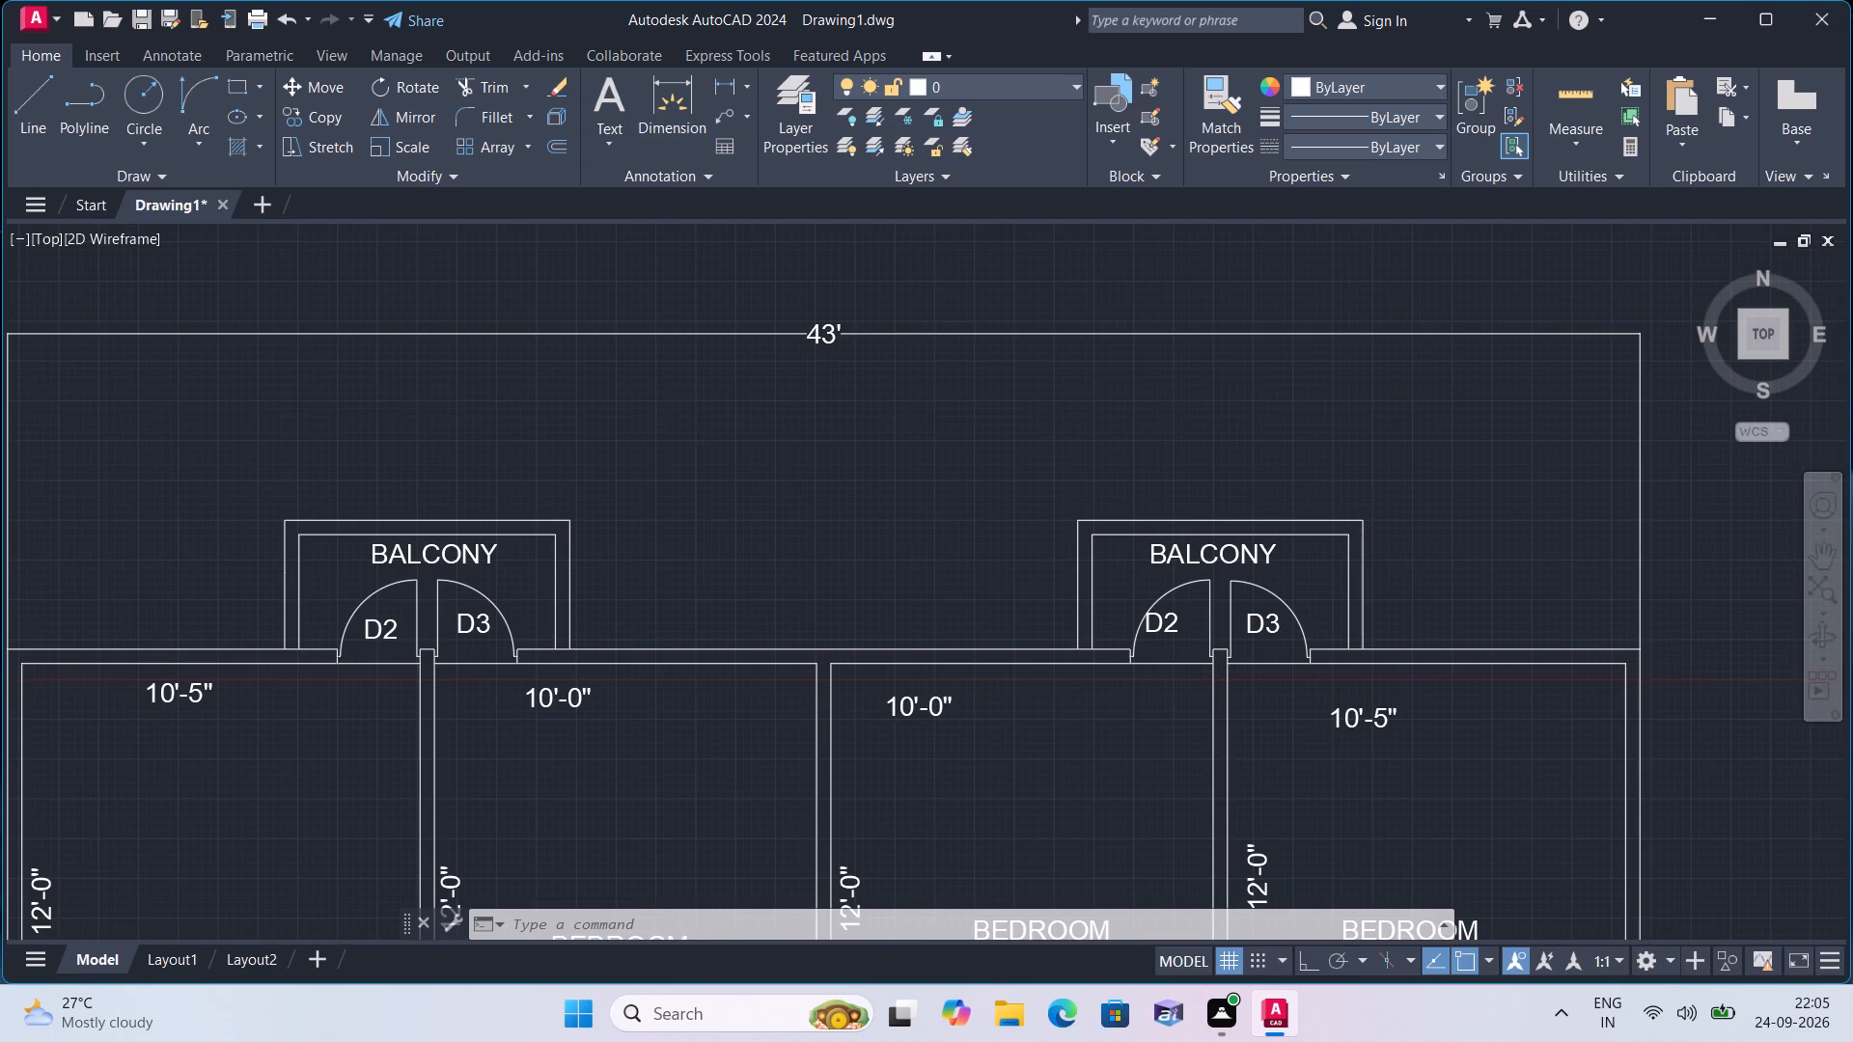
{"action": "scroll", "coordinate": [514, 729], "scroll_direction": "down", "scroll_amount": 1}
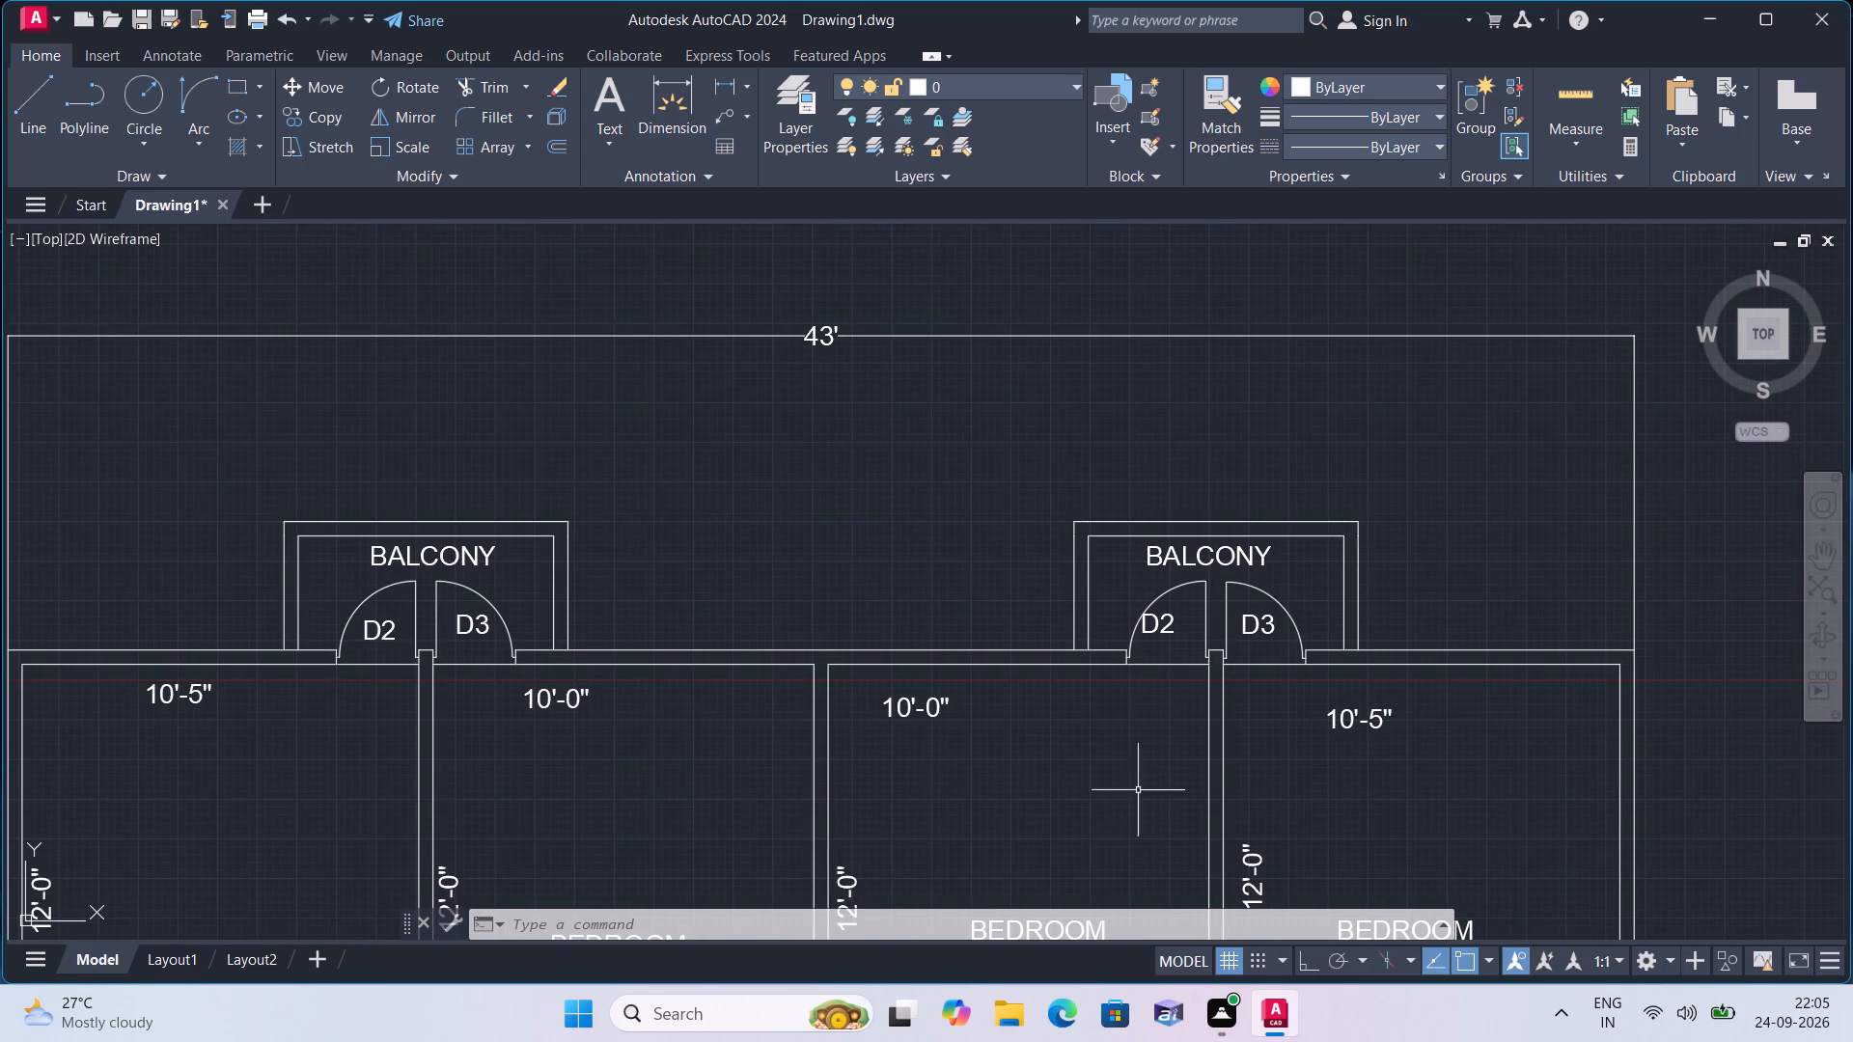
{"action": "middle_click_drag", "start_coordinate": [1147, 803], "coordinate": [1099, 682]}
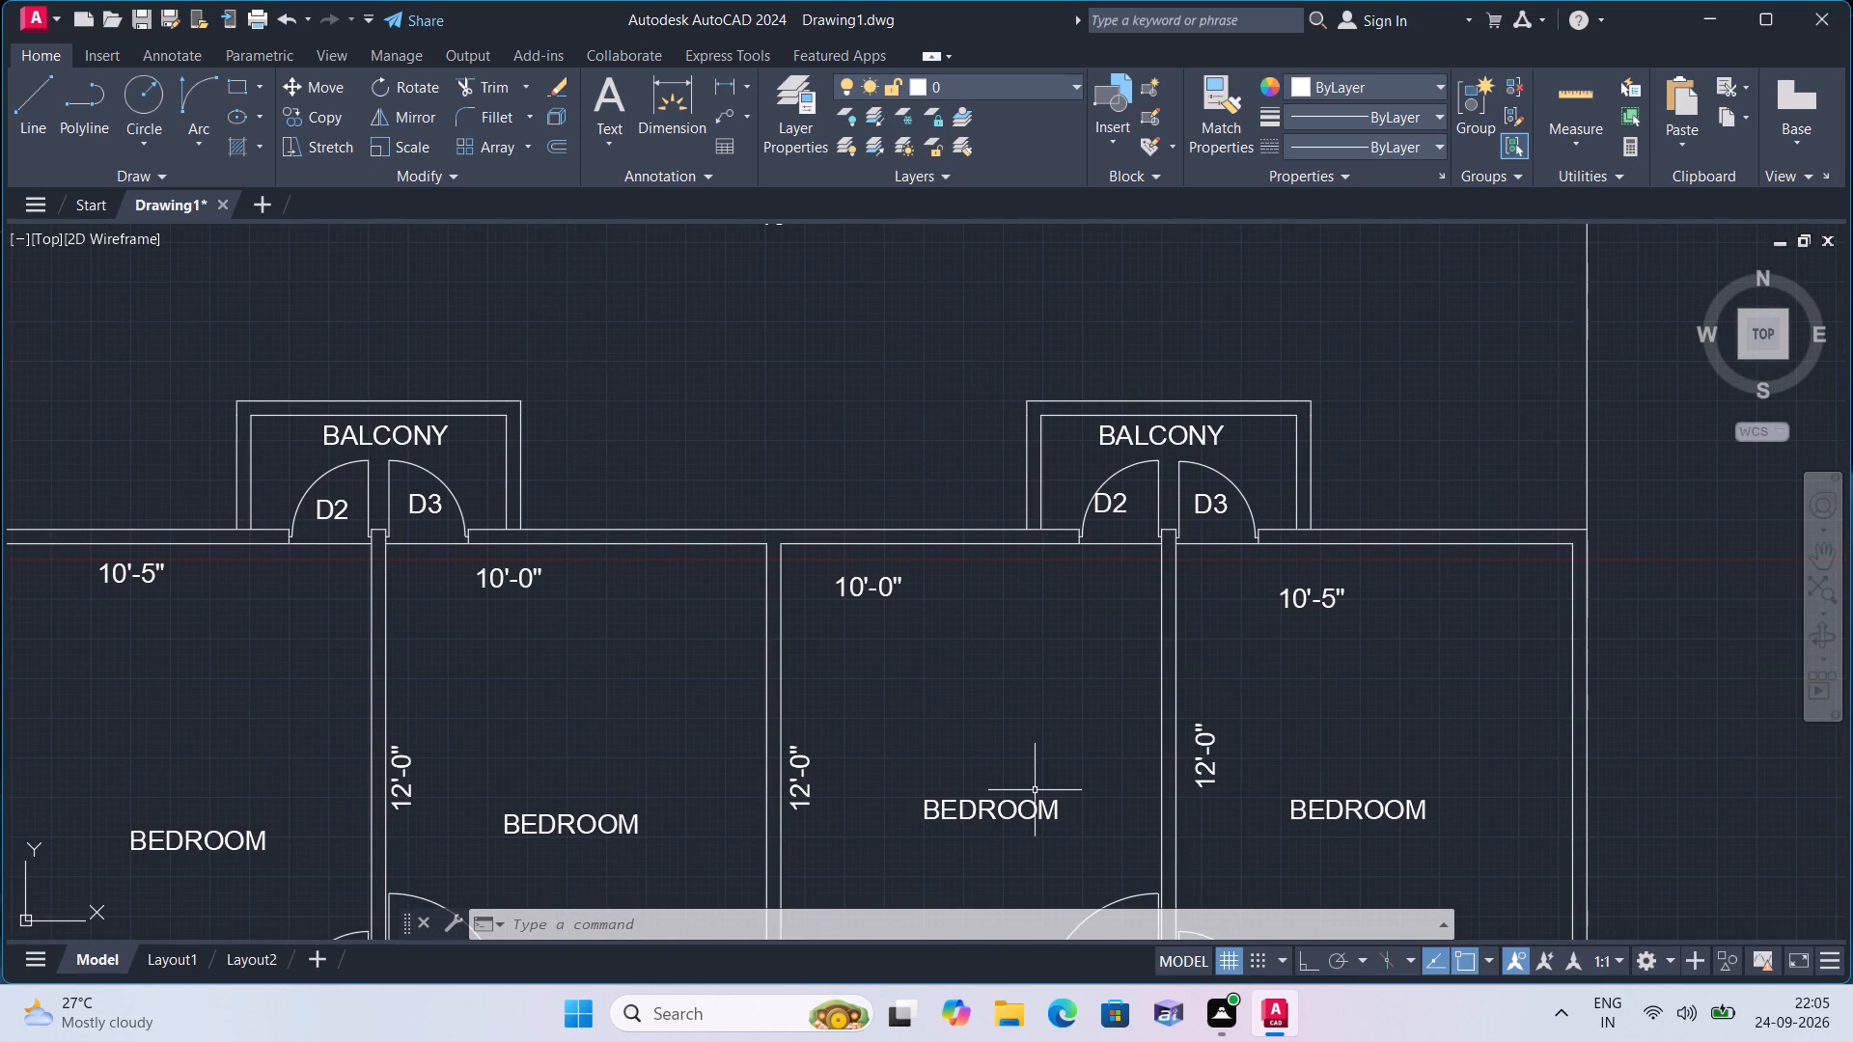
{"action": "middle_click_drag", "start_coordinate": [1019, 778], "coordinate": [990, 632]}
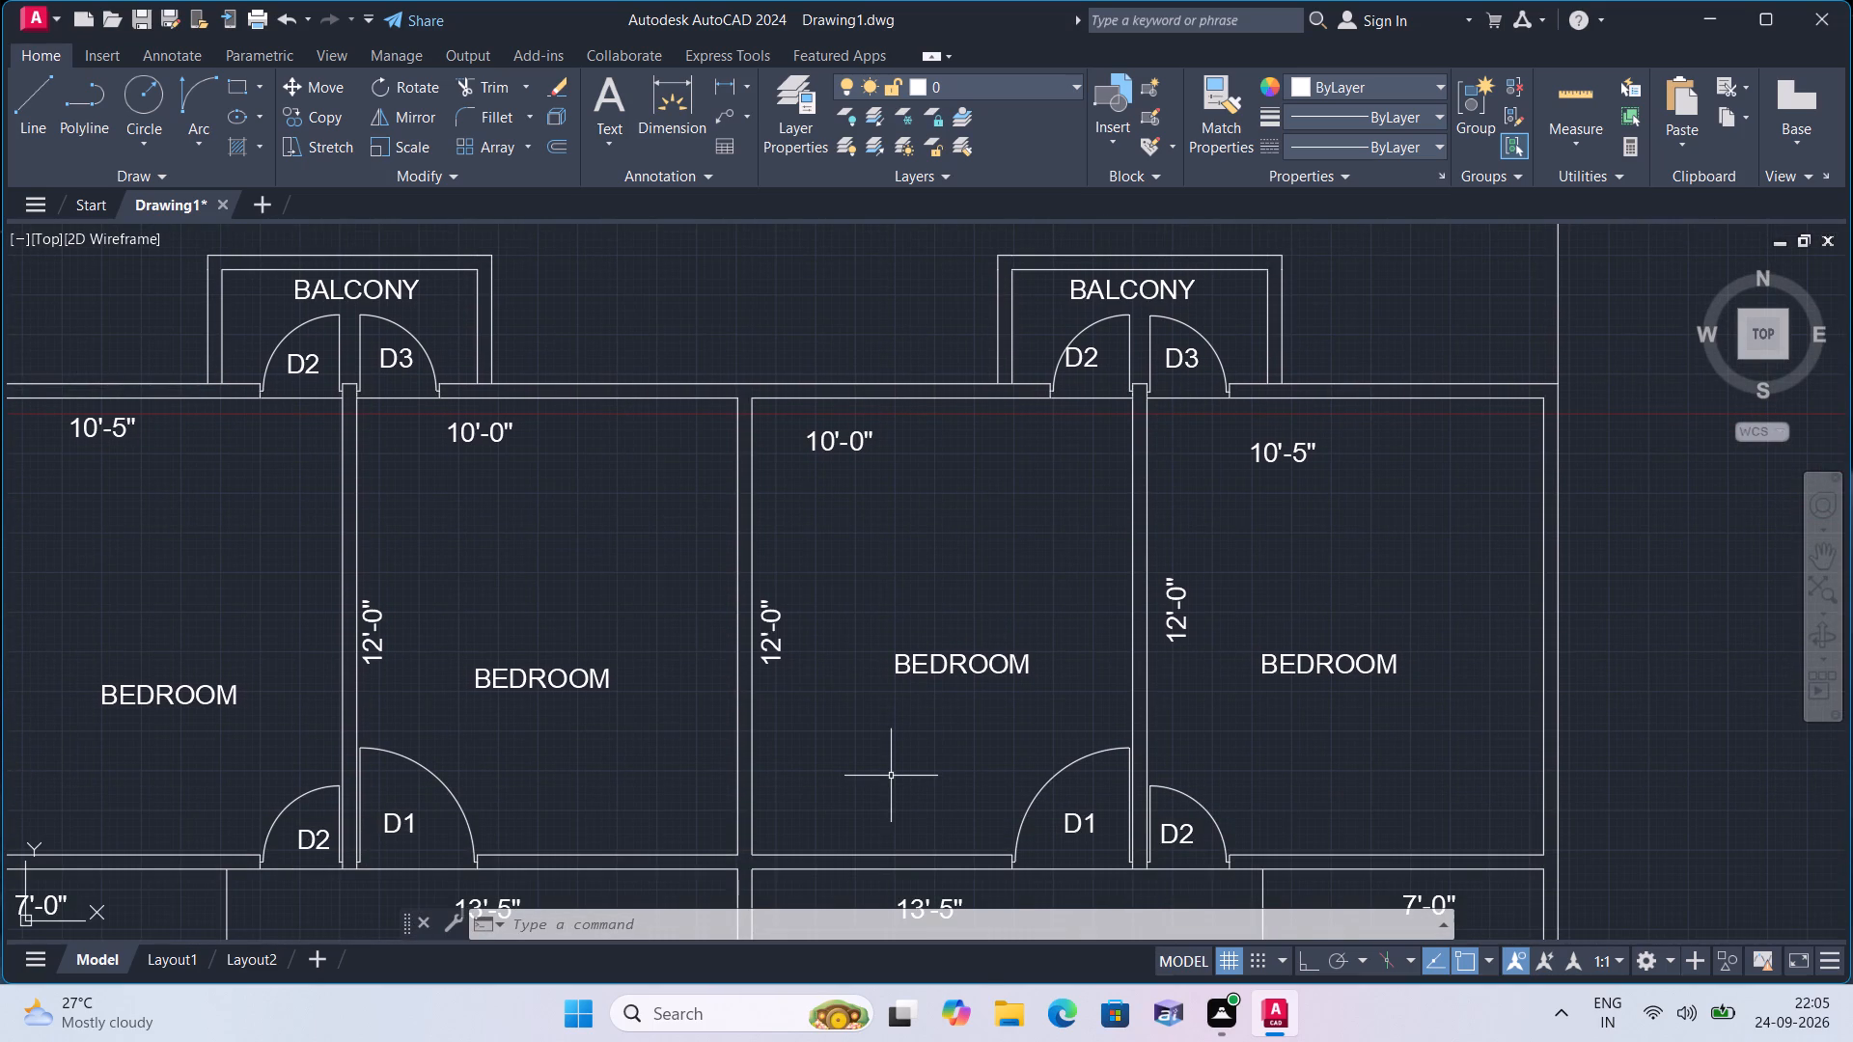
{"action": "middle_click_drag", "start_coordinate": [886, 774], "coordinate": [801, 545]}
{"action": "scroll", "coordinate": [867, 725], "scroll_direction": "down", "scroll_amount": 1}
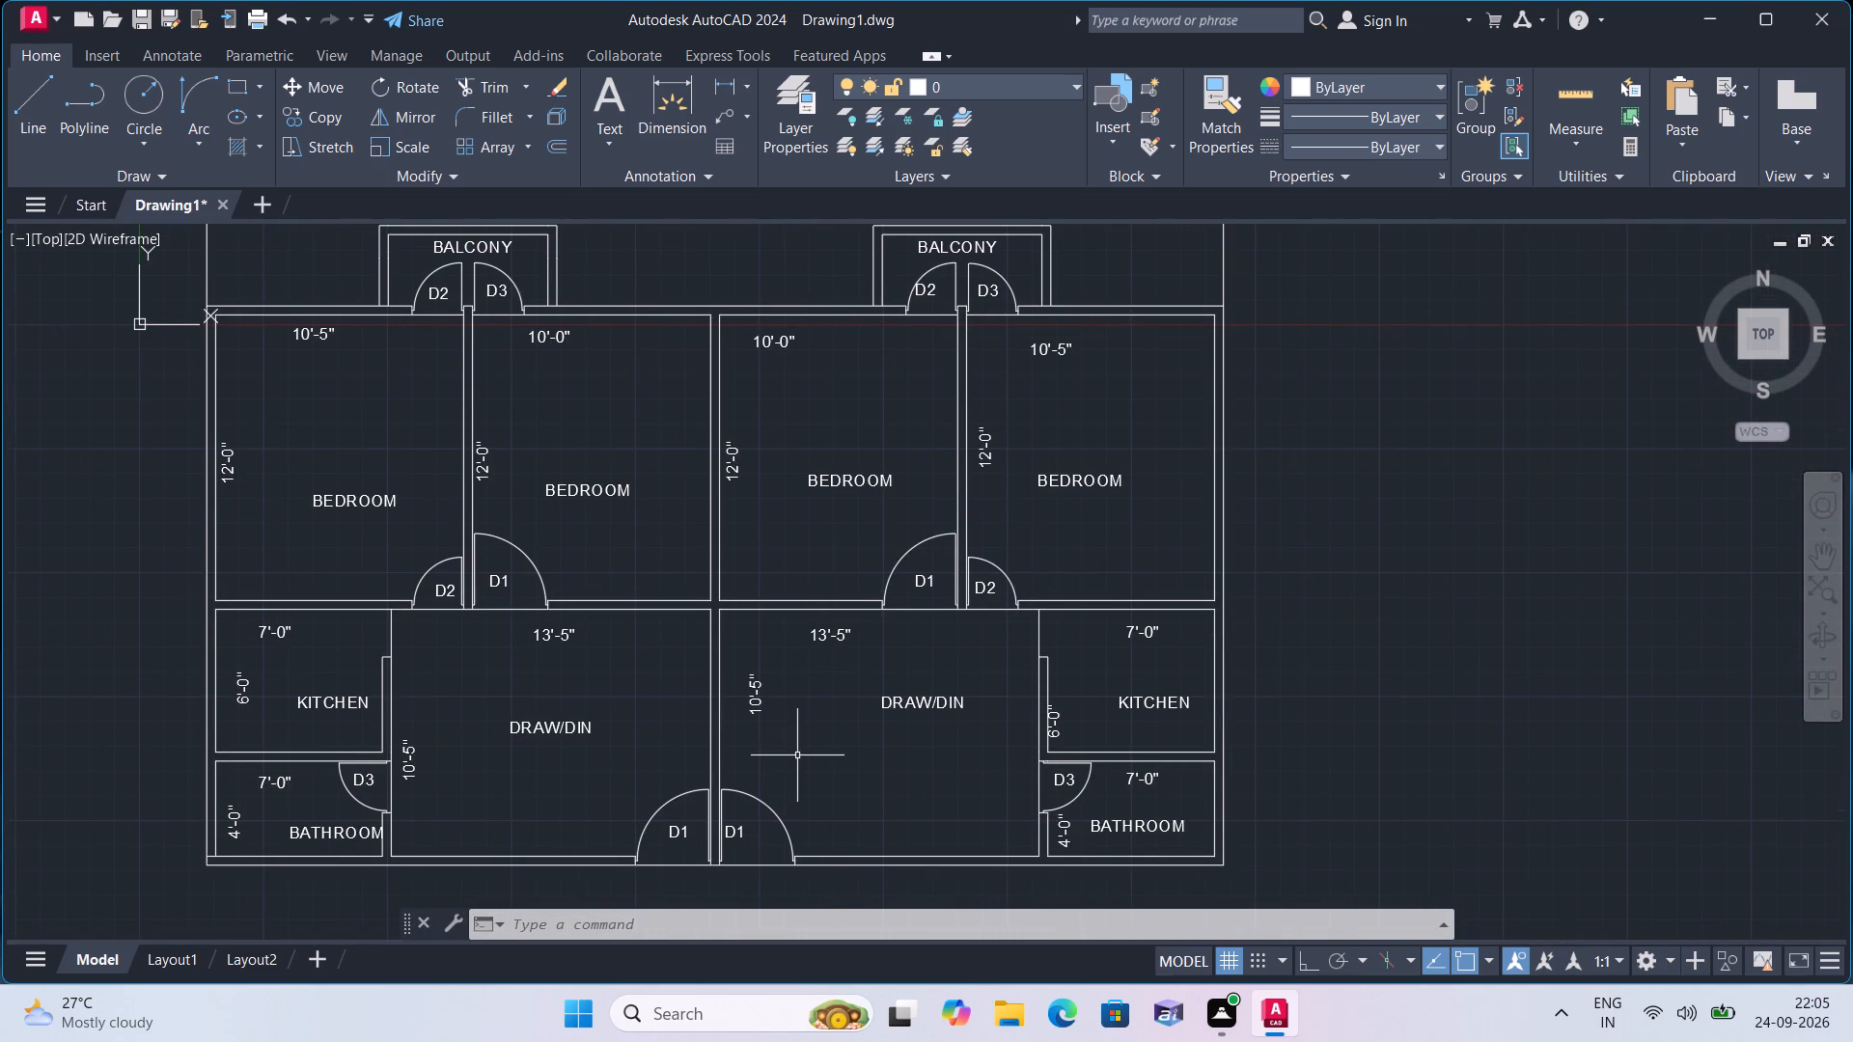
Offset the plan's bottom outer wall line 3' outward, below the DRAW/DIN entrances.
{"action": "middle_click_drag", "start_coordinate": [798, 755], "coordinate": [780, 614]}
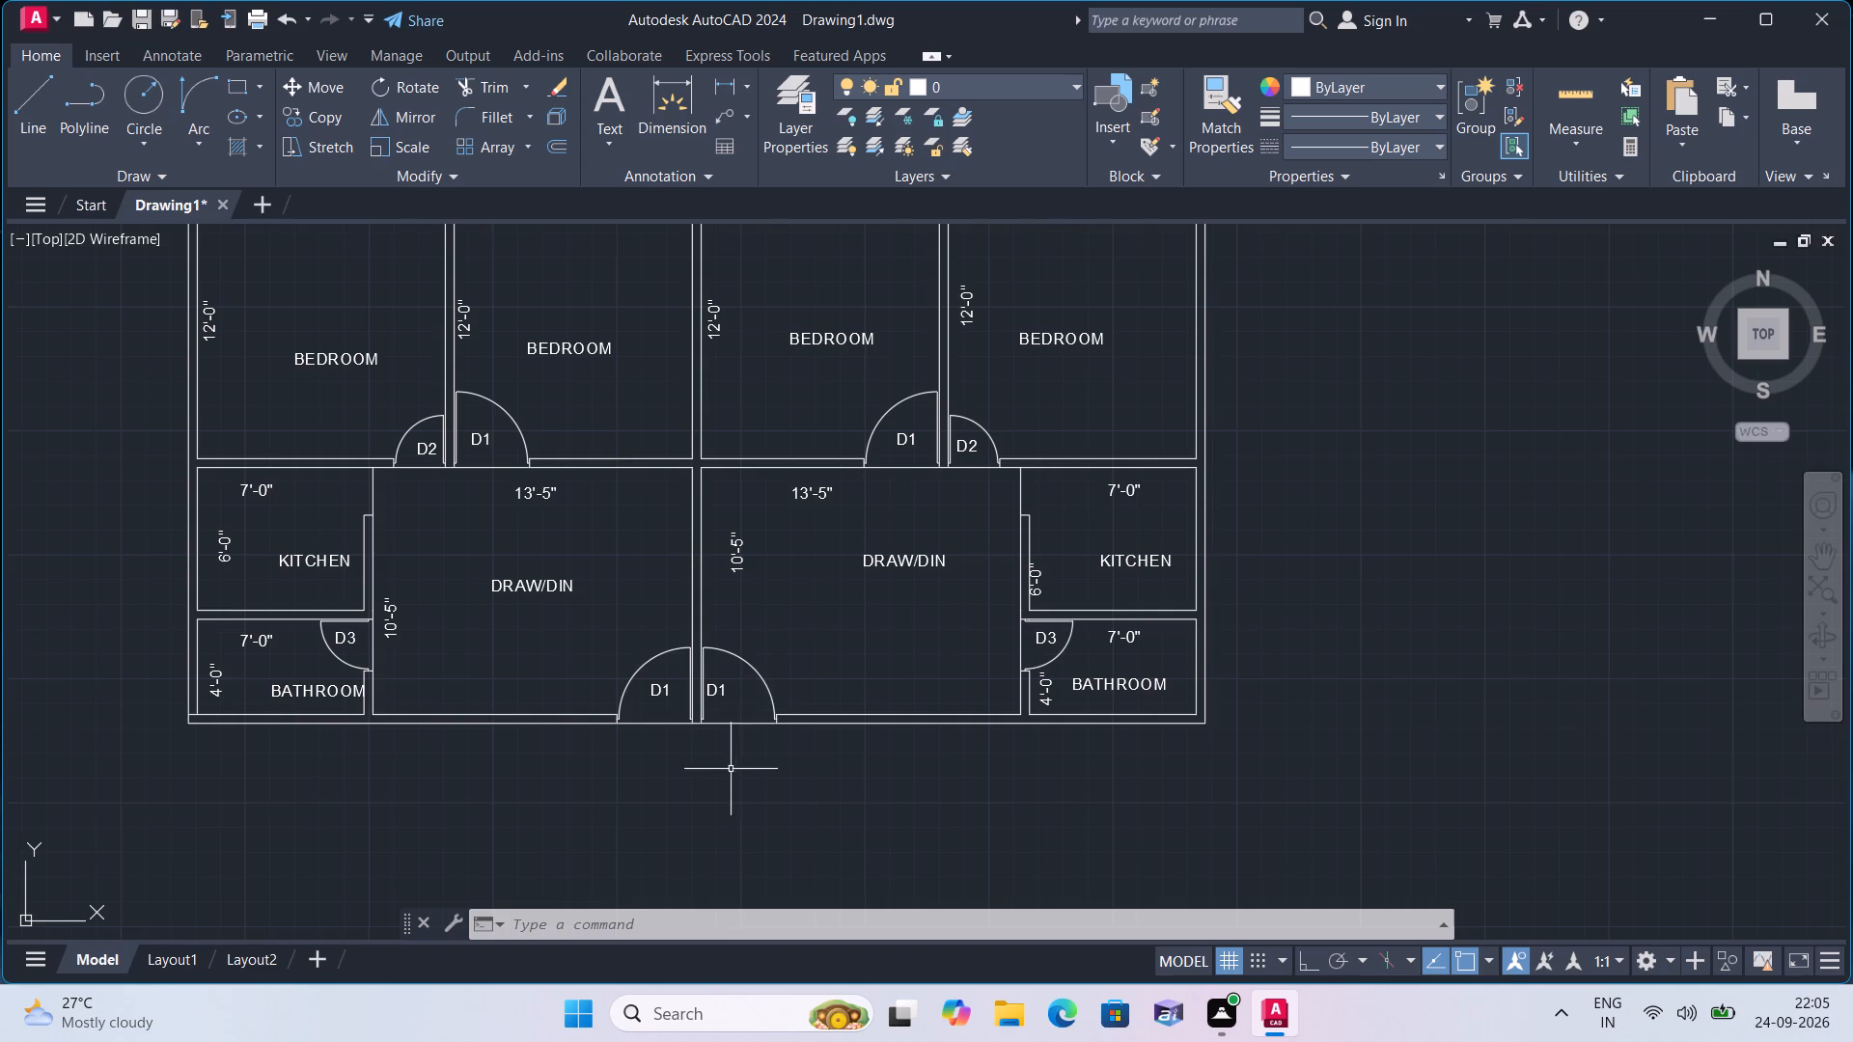
{"action": "scroll", "coordinate": [750, 802], "scroll_direction": "up", "scroll_amount": 1}
{"action": "scroll", "coordinate": [750, 802], "scroll_direction": "down", "scroll_amount": 1}
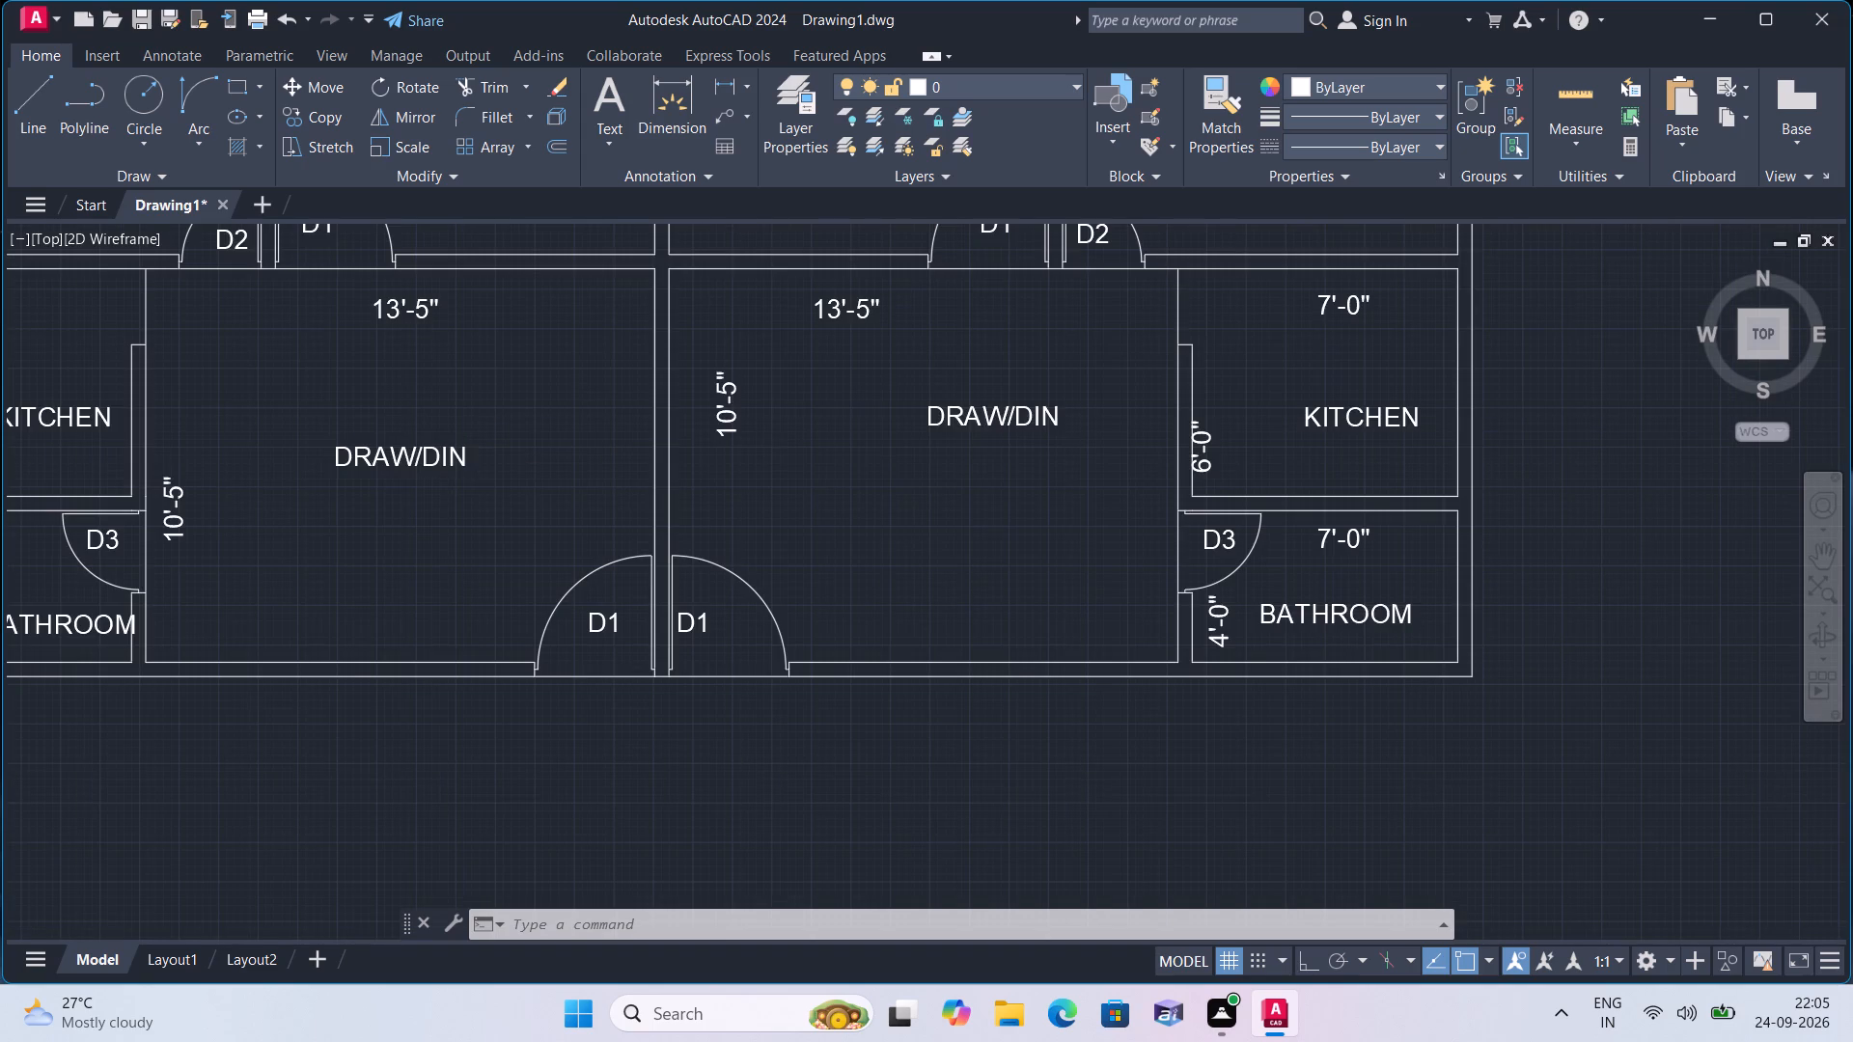
{"action": "type", "text": "offset"}
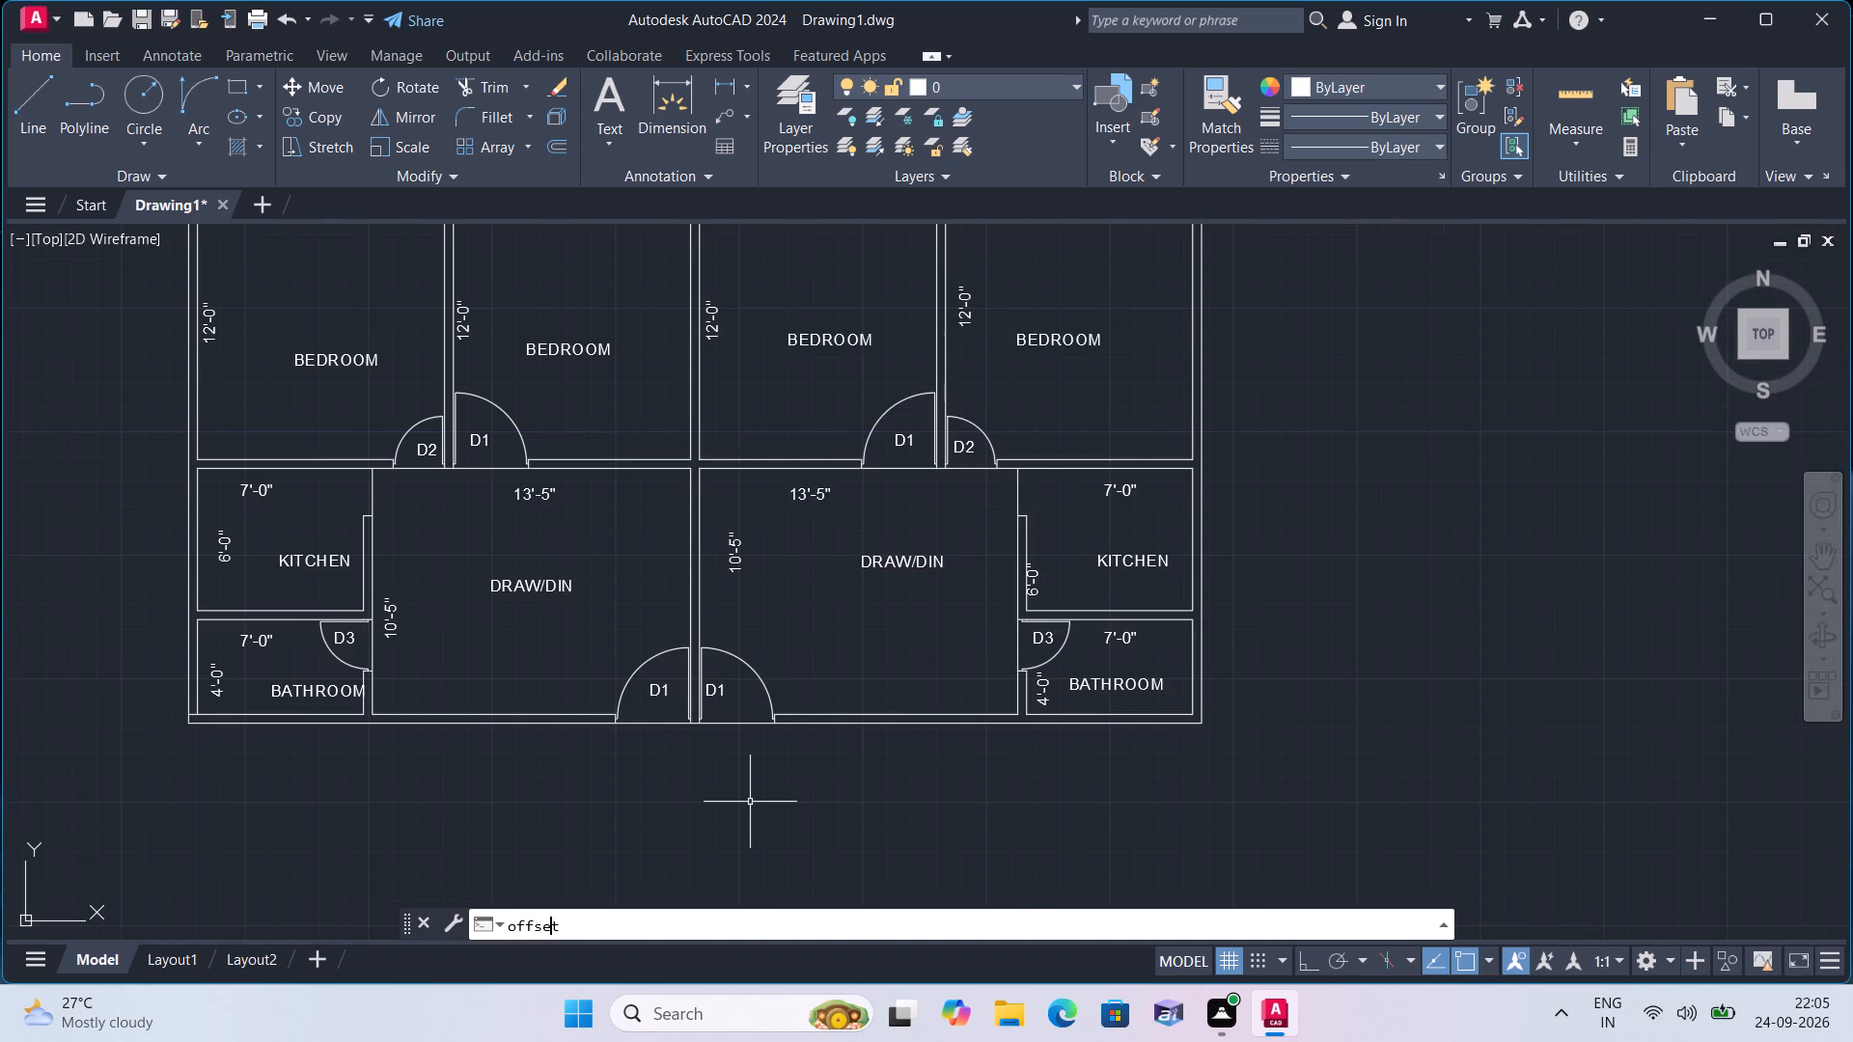
{"action": "key", "text": "space"}
{"action": "type", "text": "3'"}
{"action": "key", "text": "space"}
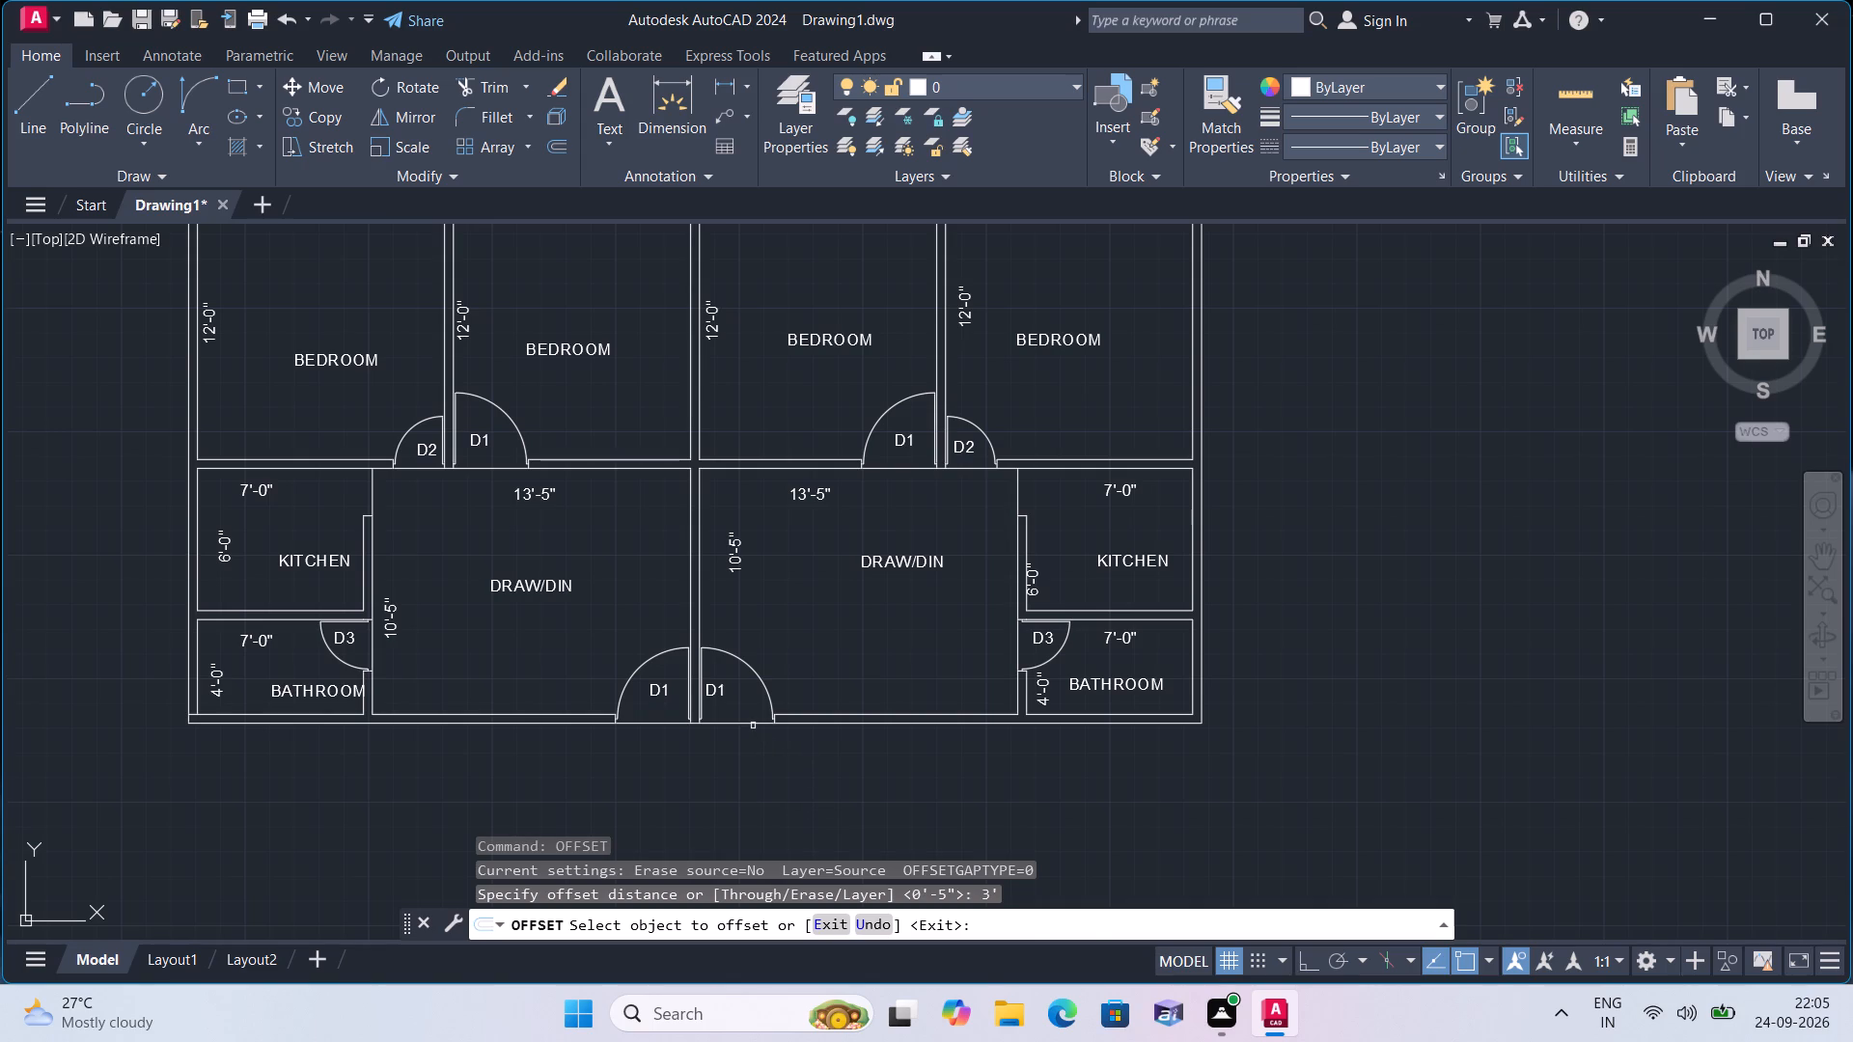
{"action": "left_click", "coordinate": [753, 726]}
{"action": "left_click", "coordinate": [746, 760]}
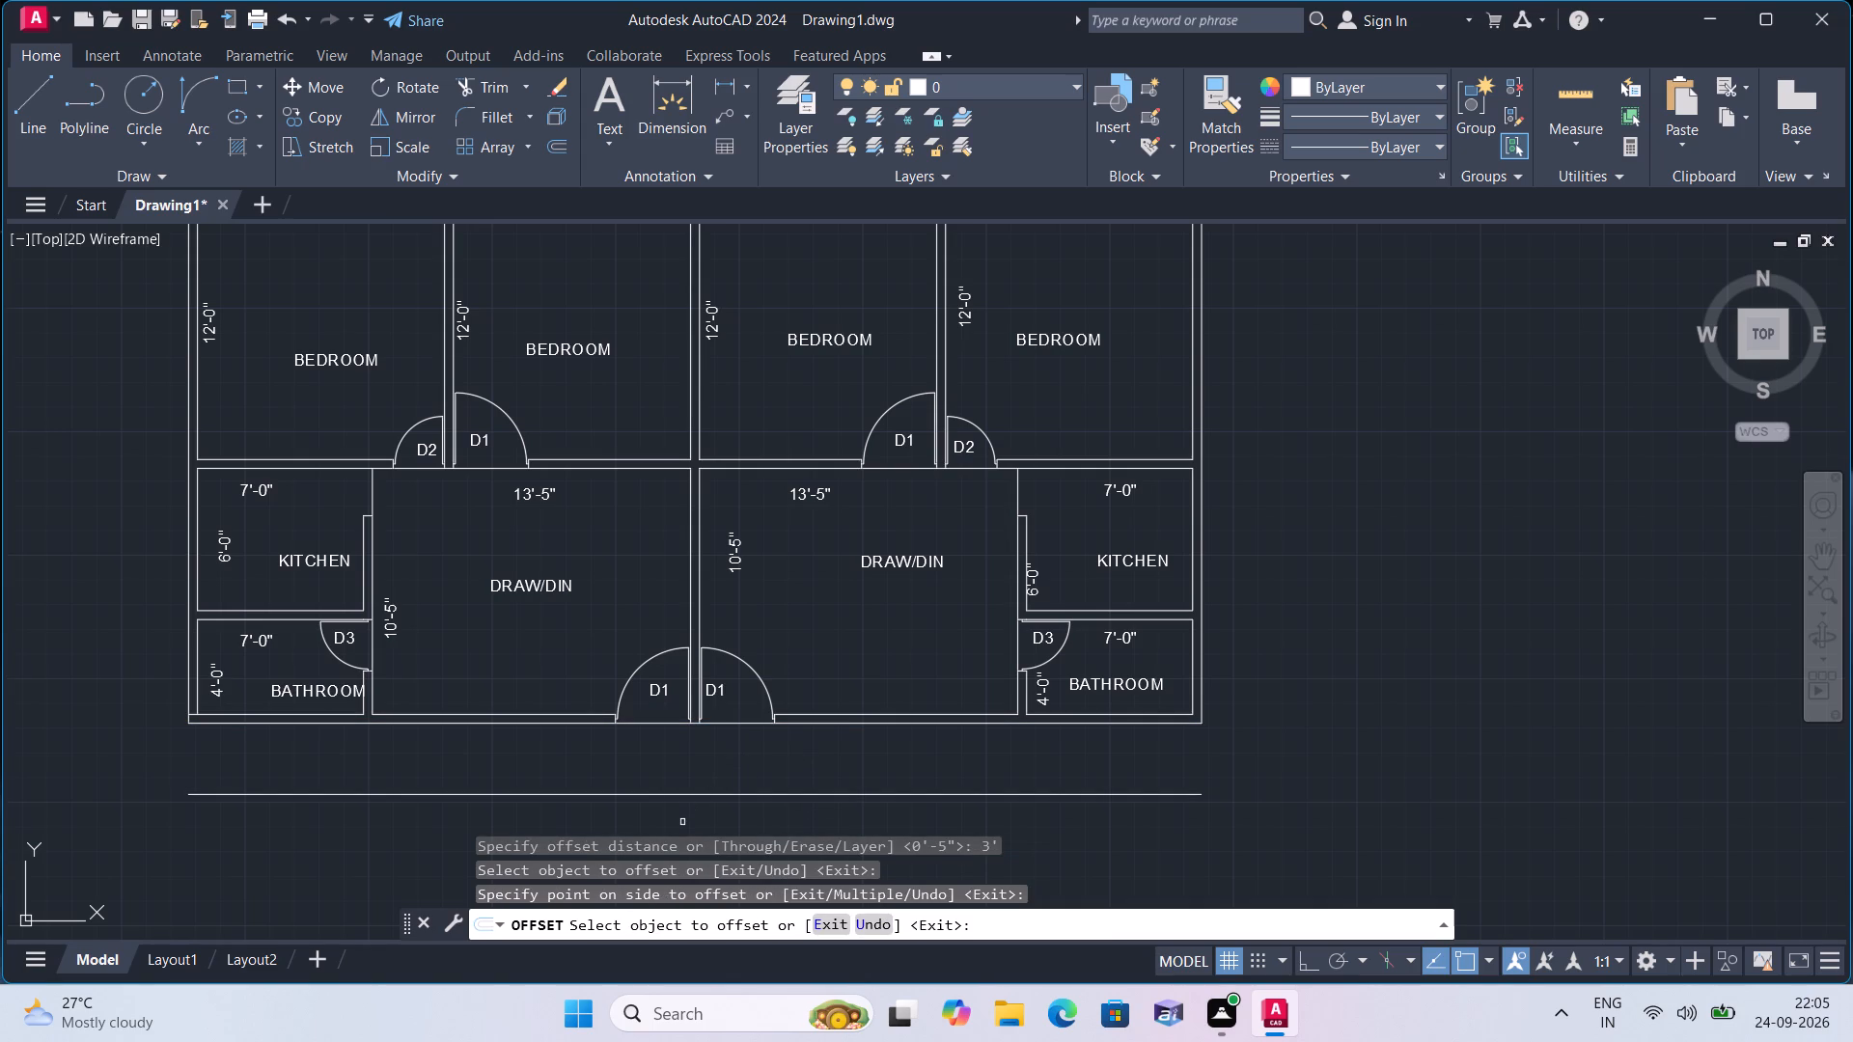
{"action": "key", "text": "space"}
Offset the new line below the plan a further 4.5" downward to form a wall thickness.
{"action": "key", "text": "space"}
{"action": "type", "text": "4.5\""}
{"action": "key", "text": "space"}
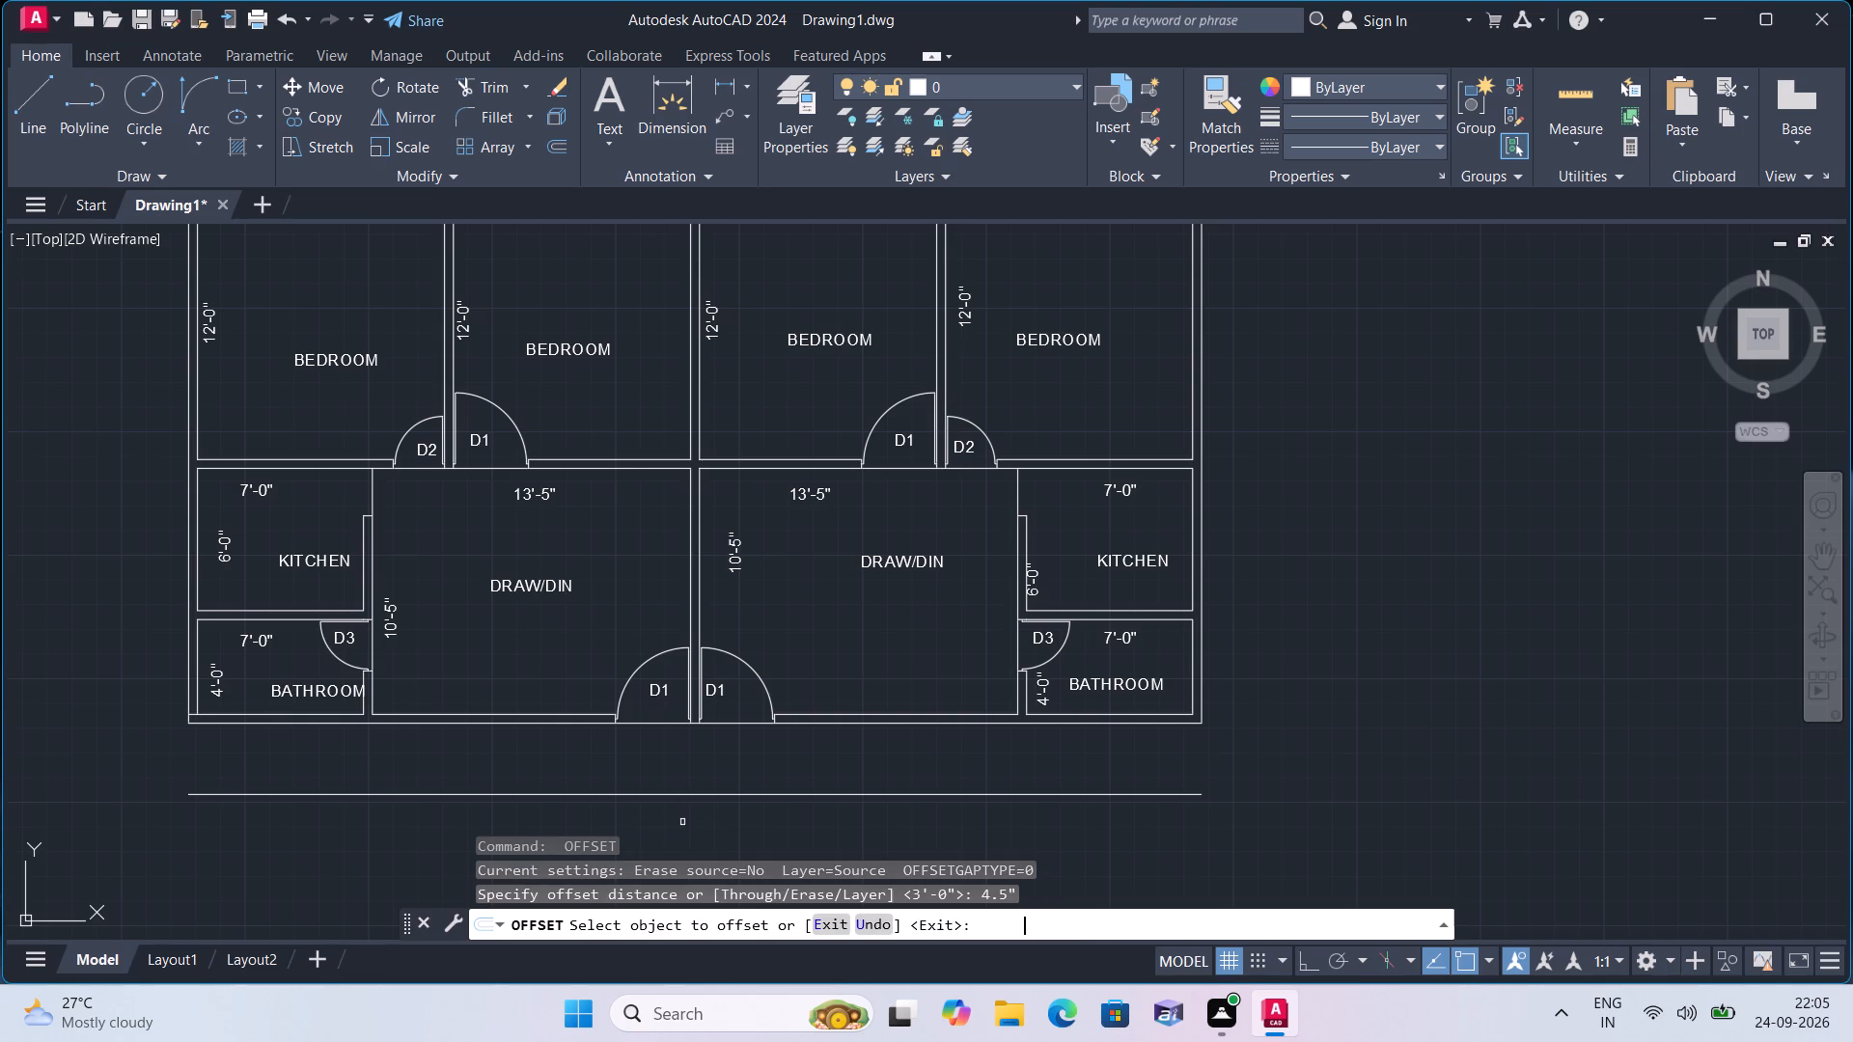
{"action": "left_click", "coordinate": [692, 795]}
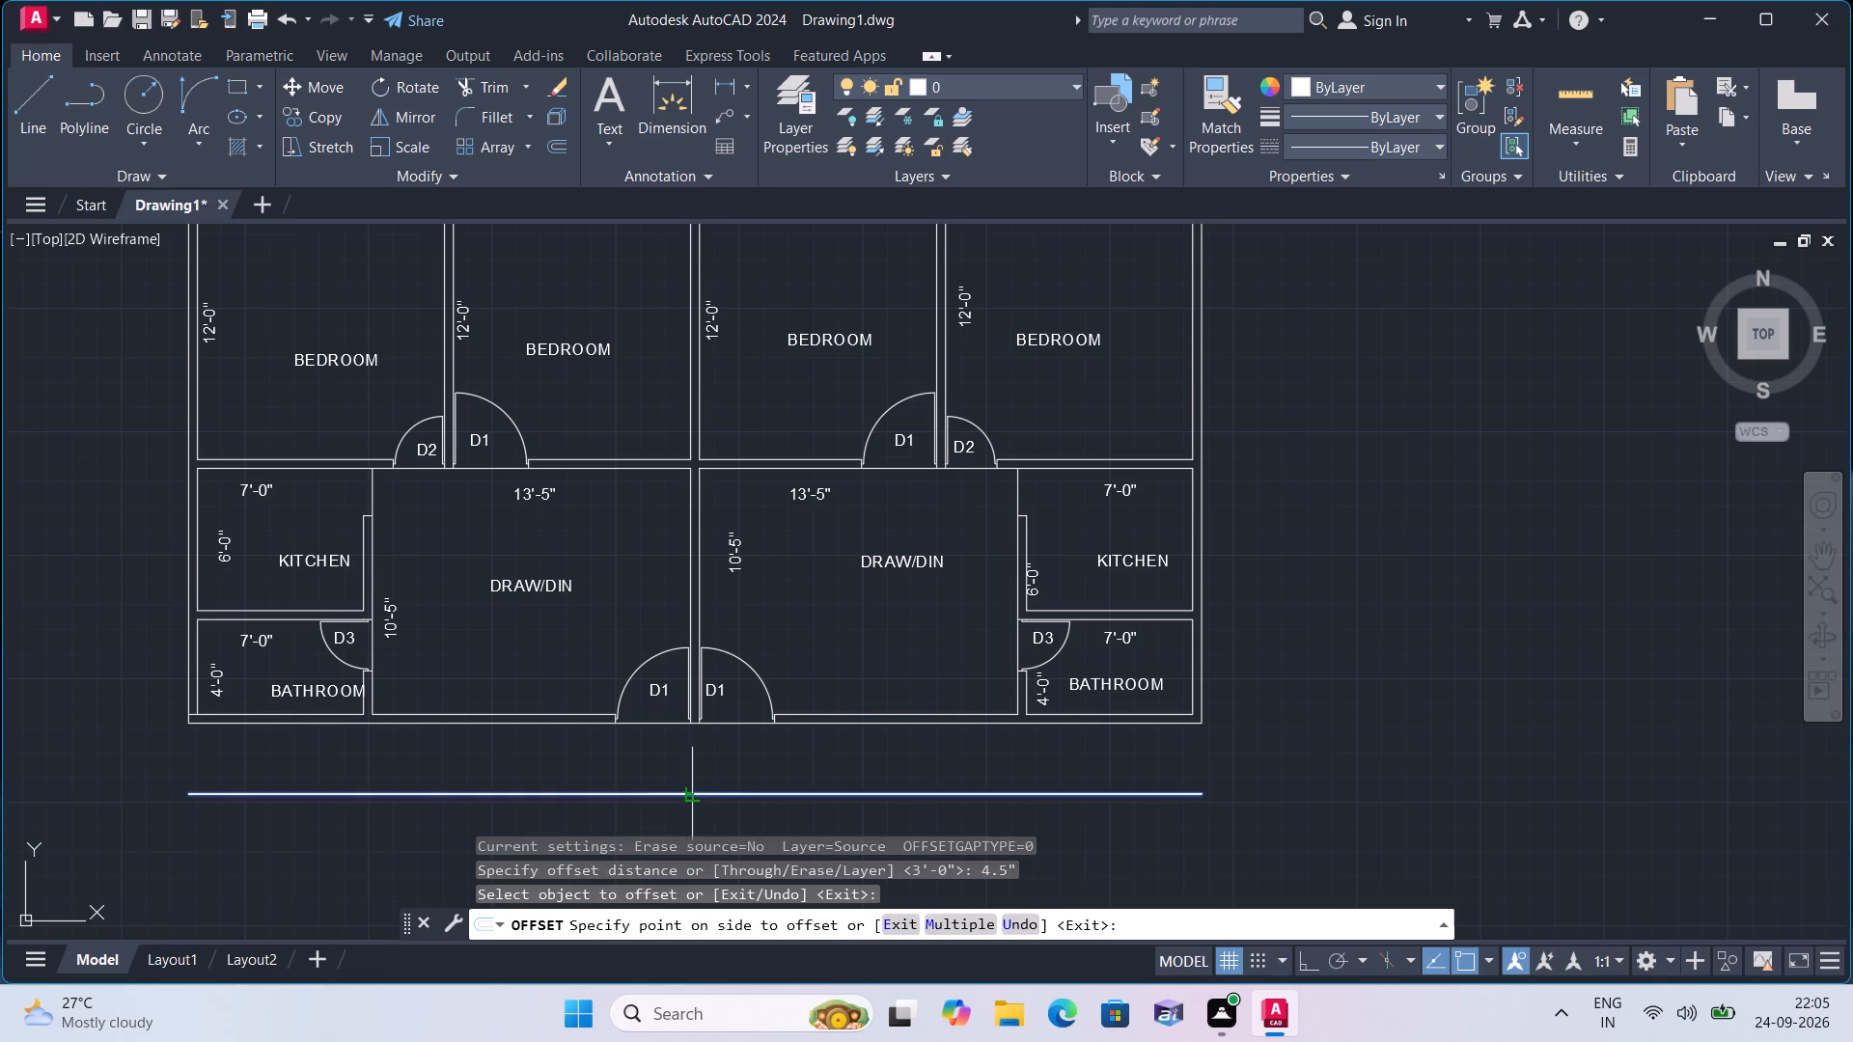
{"action": "left_click", "coordinate": [703, 833]}
{"action": "key", "text": "space"}
Extend the plan's left outer wall line down to the lower of the two new lines below the entrances.
{"action": "type", "text": "ex"}
{"action": "type", "text": "tend"}
{"action": "key", "text": "space"}
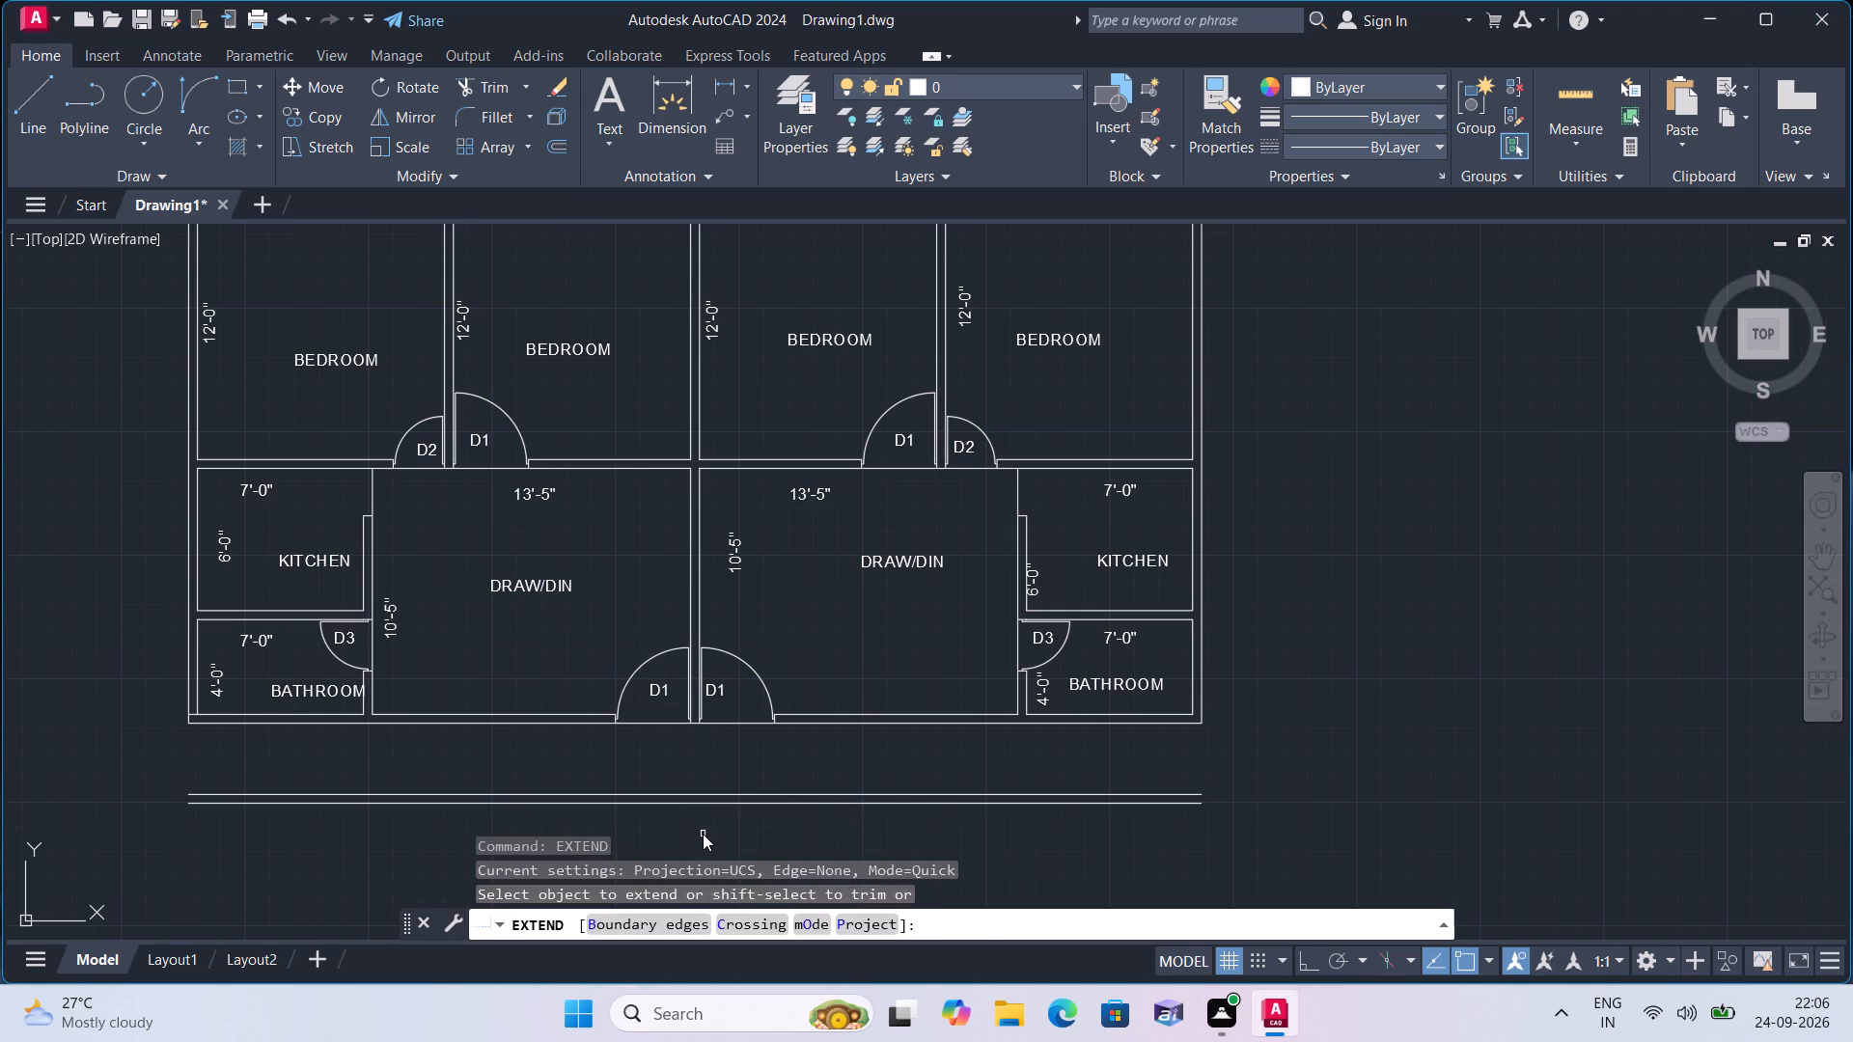
{"action": "key", "text": "space"}
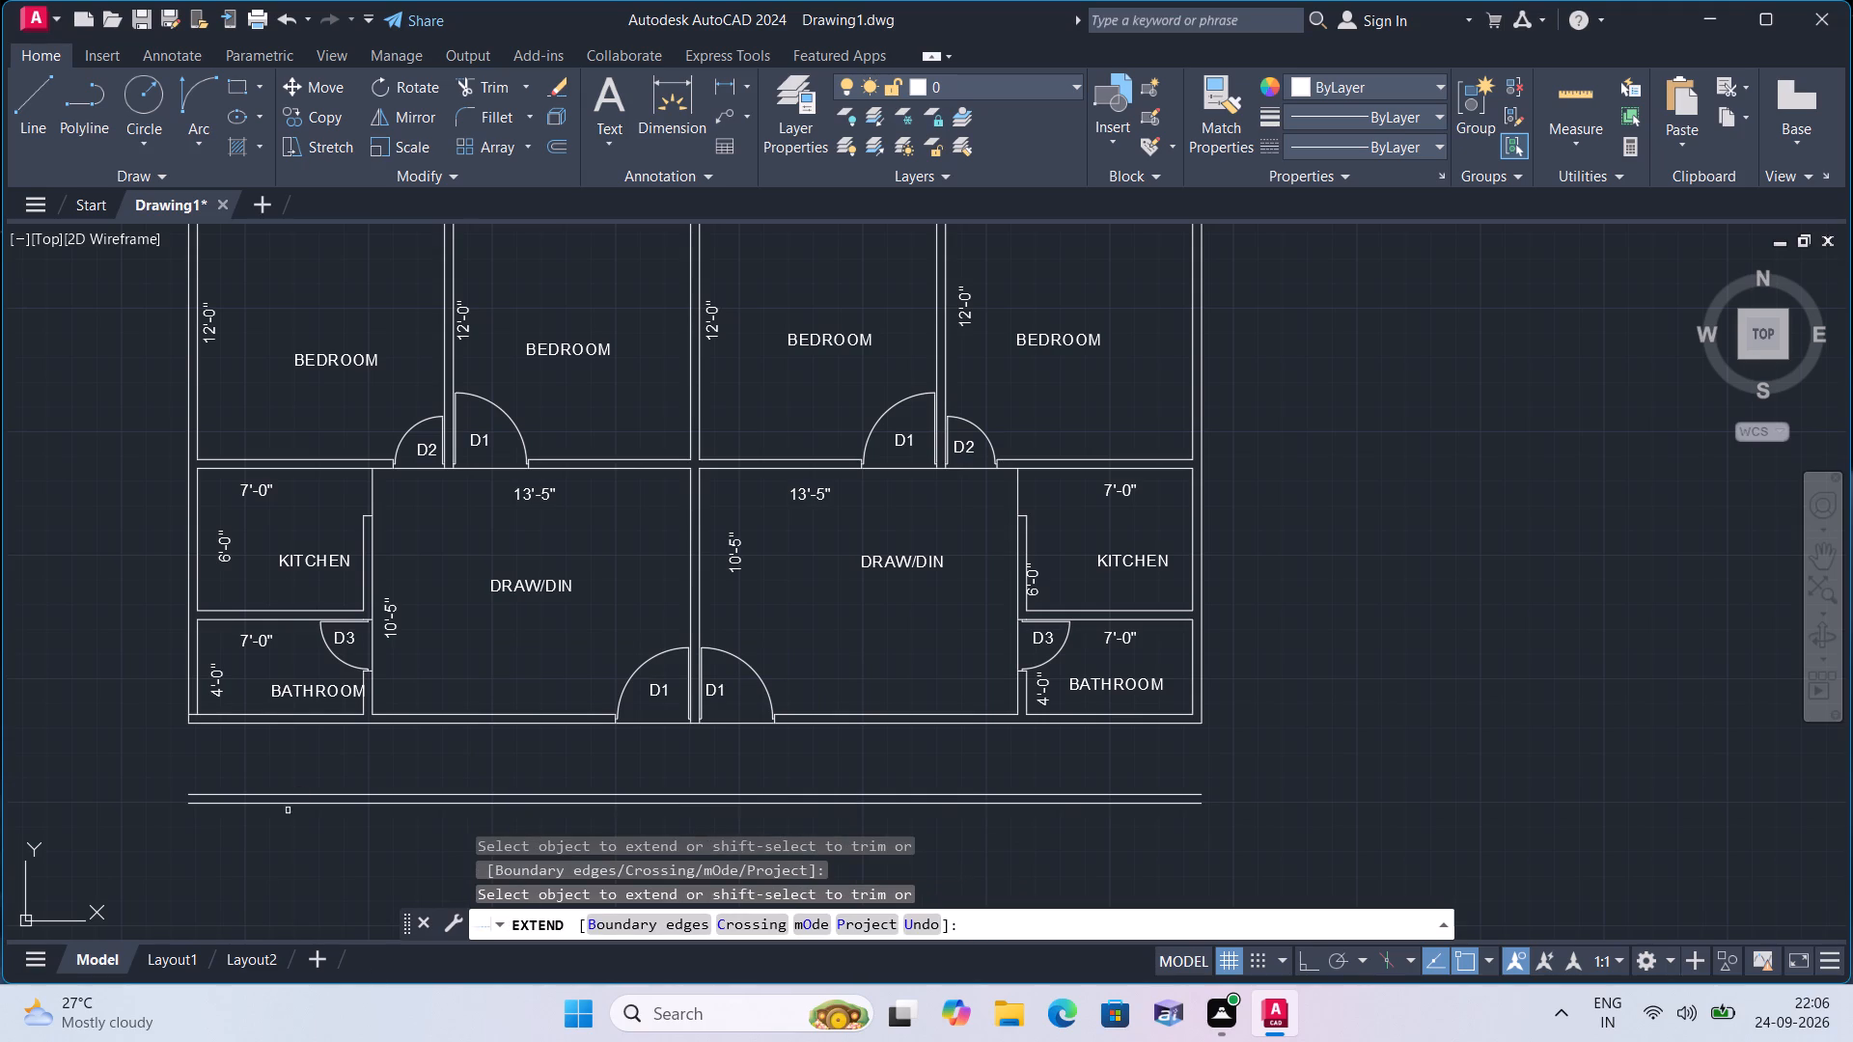
{"action": "scroll", "coordinate": [223, 803], "scroll_direction": "up", "scroll_amount": 2}
{"action": "scroll", "coordinate": [230, 765], "scroll_direction": "down", "scroll_amount": 1}
{"action": "middle_click_drag", "start_coordinate": [230, 759], "coordinate": [321, 648]}
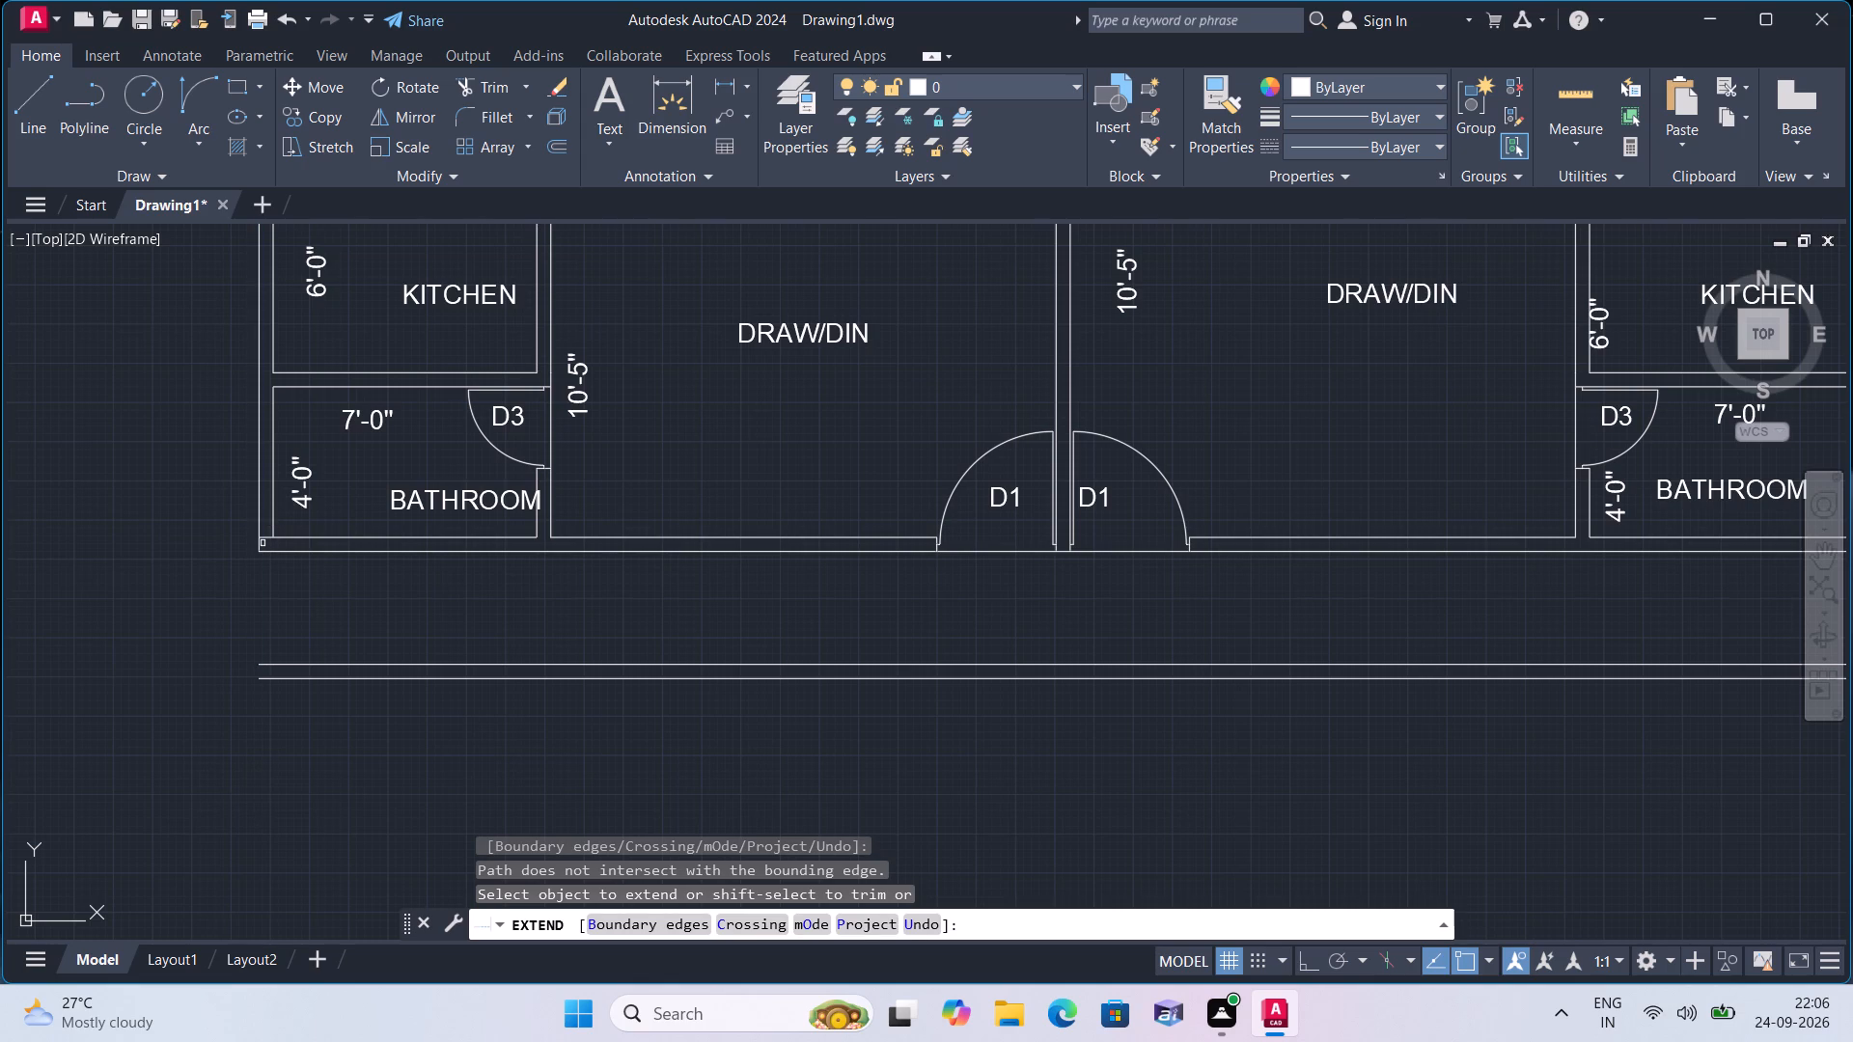
{"action": "left_click", "coordinate": [263, 543]}
{"action": "left_click", "coordinate": [235, 548]}
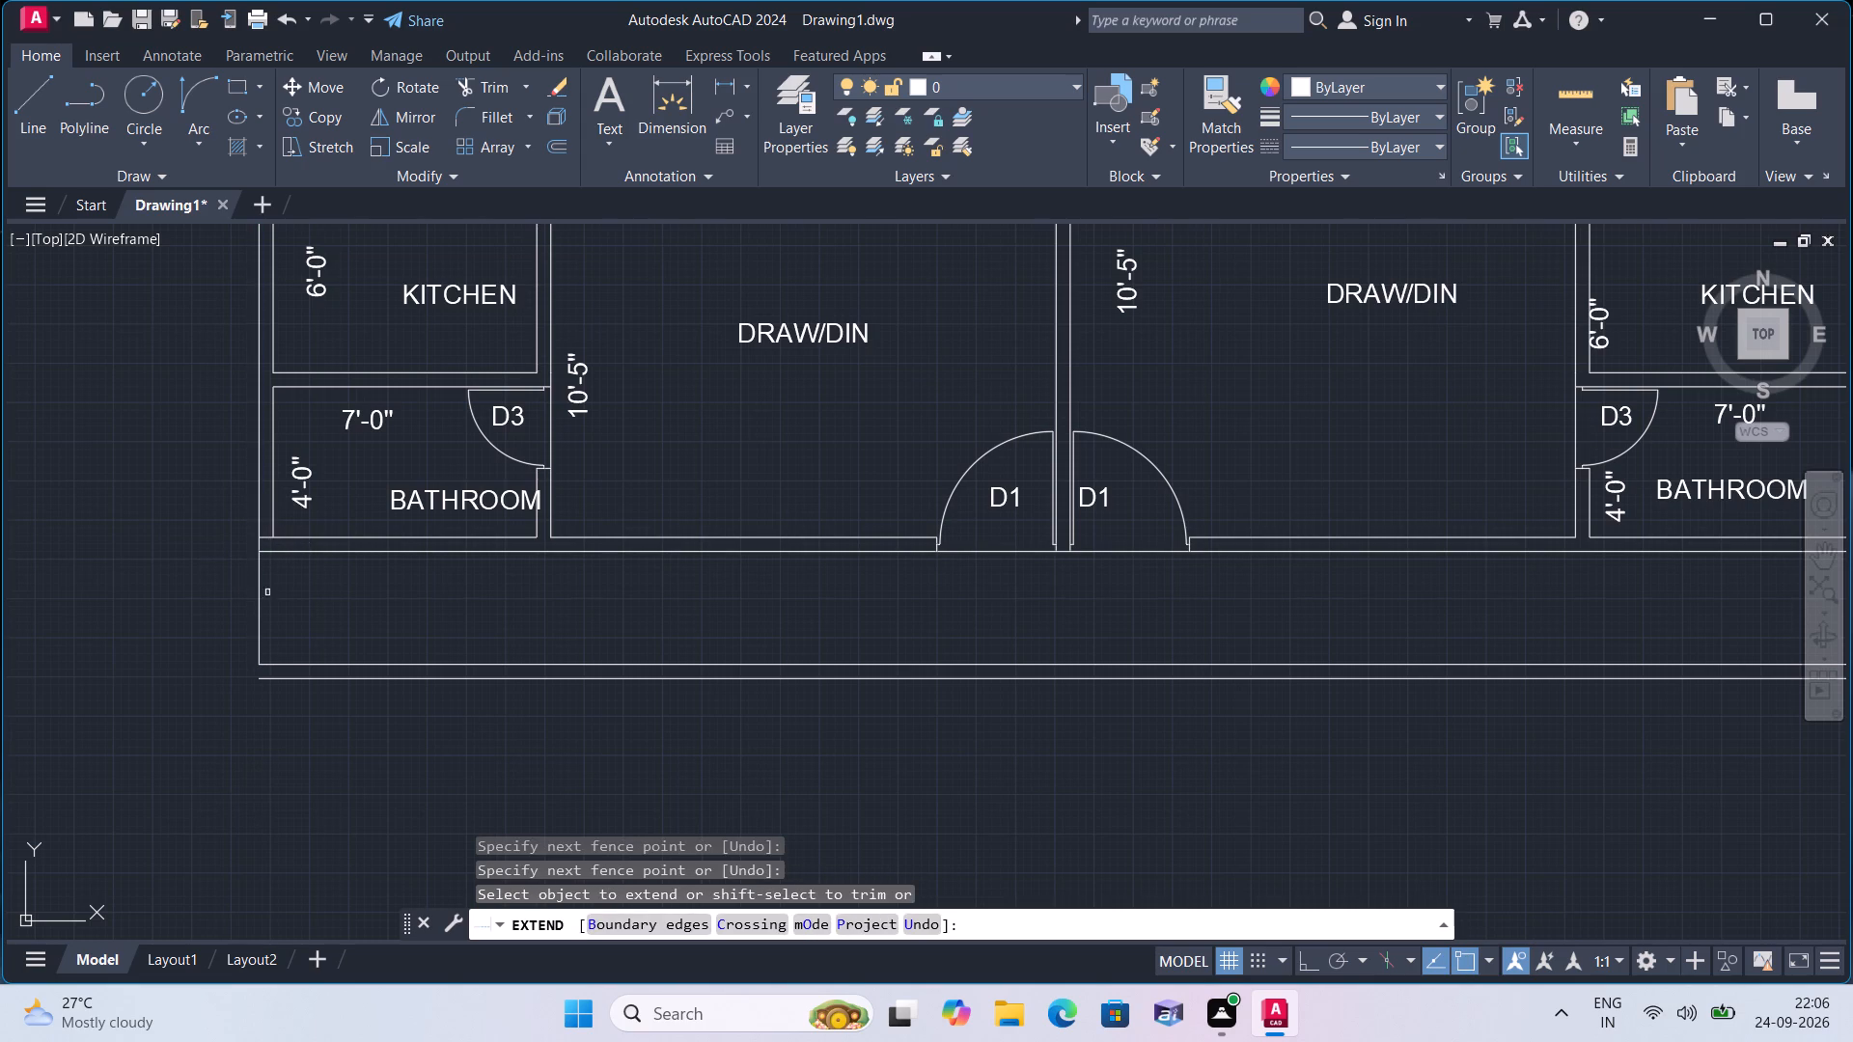
{"action": "left_click", "coordinate": [279, 601]}
{"action": "left_click", "coordinate": [181, 639]}
{"action": "middle_click_drag", "start_coordinate": [386, 743], "coordinate": [304, 727]}
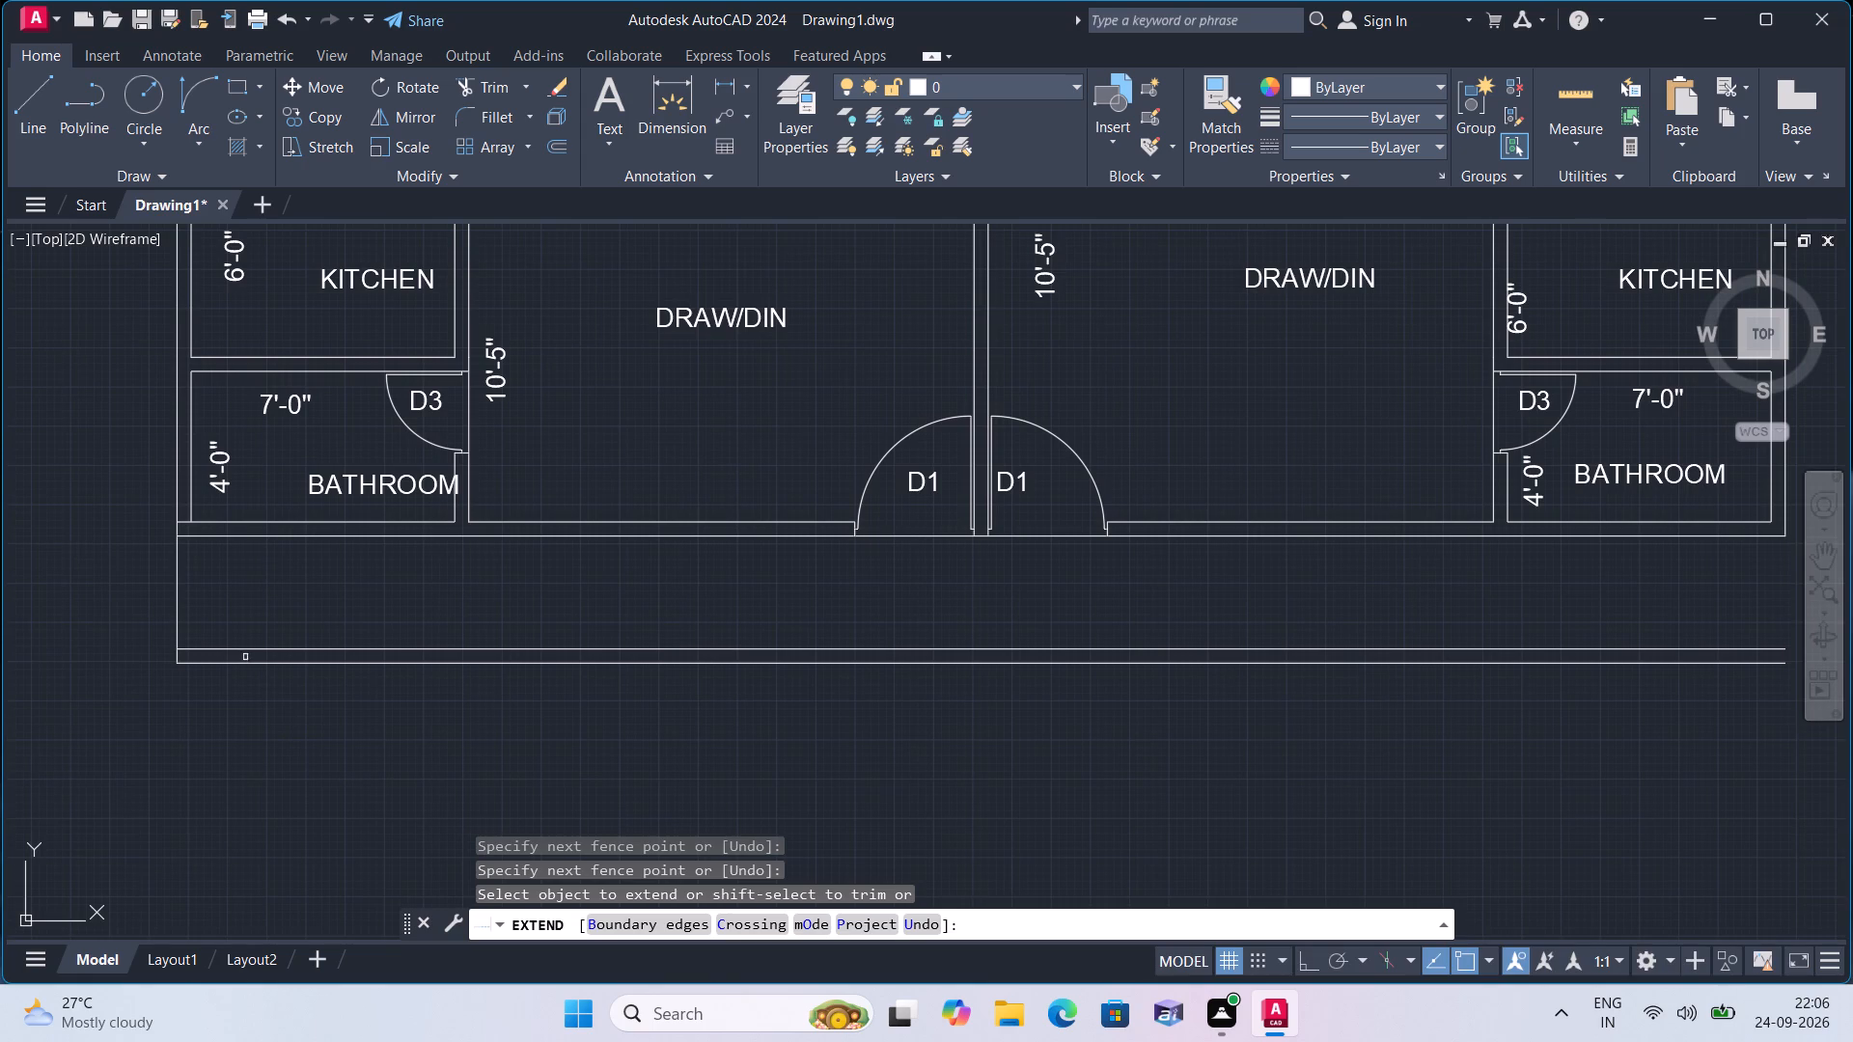
Extend the plan's right outer wall line down to the lower of the two new lines.
{"action": "scroll", "coordinate": [232, 650], "scroll_direction": "down", "scroll_amount": 2}
{"action": "scroll", "coordinate": [786, 620], "scroll_direction": "up", "scroll_amount": 2}
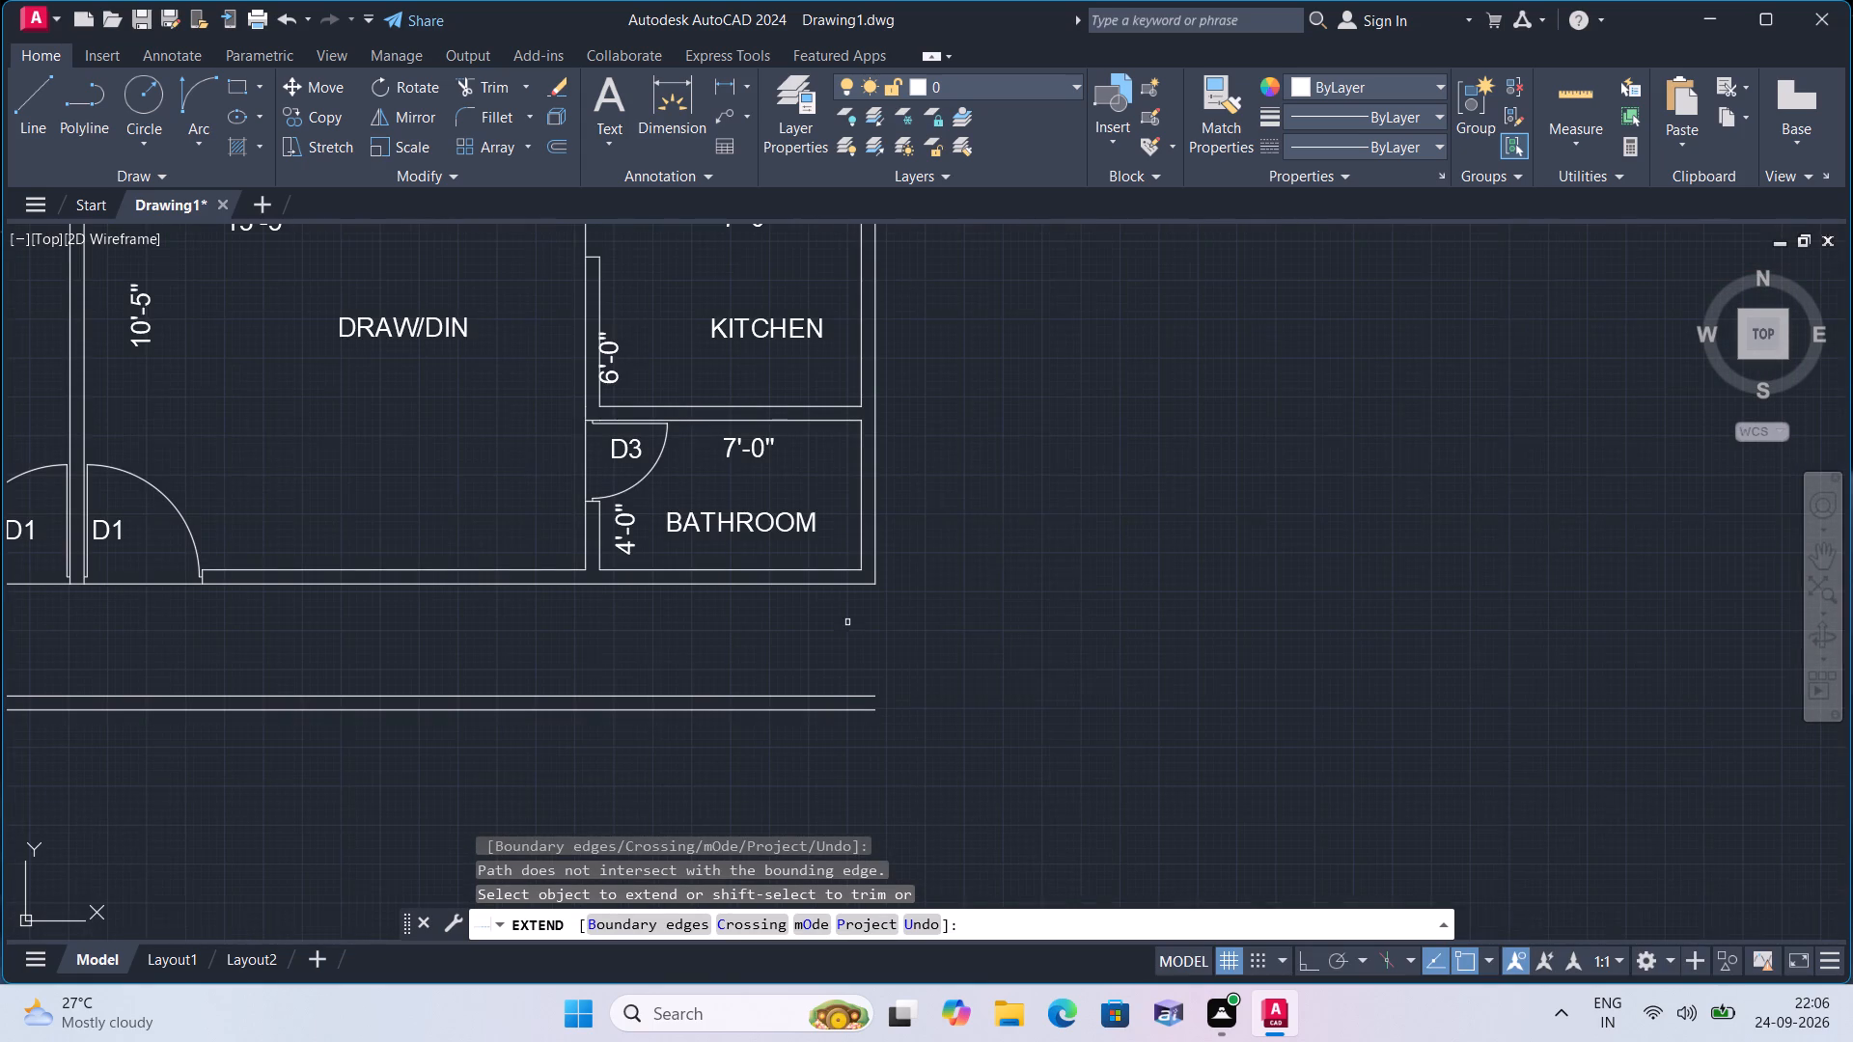
{"action": "scroll", "coordinate": [872, 587], "scroll_direction": "up", "scroll_amount": 1}
{"action": "left_click", "coordinate": [872, 572]}
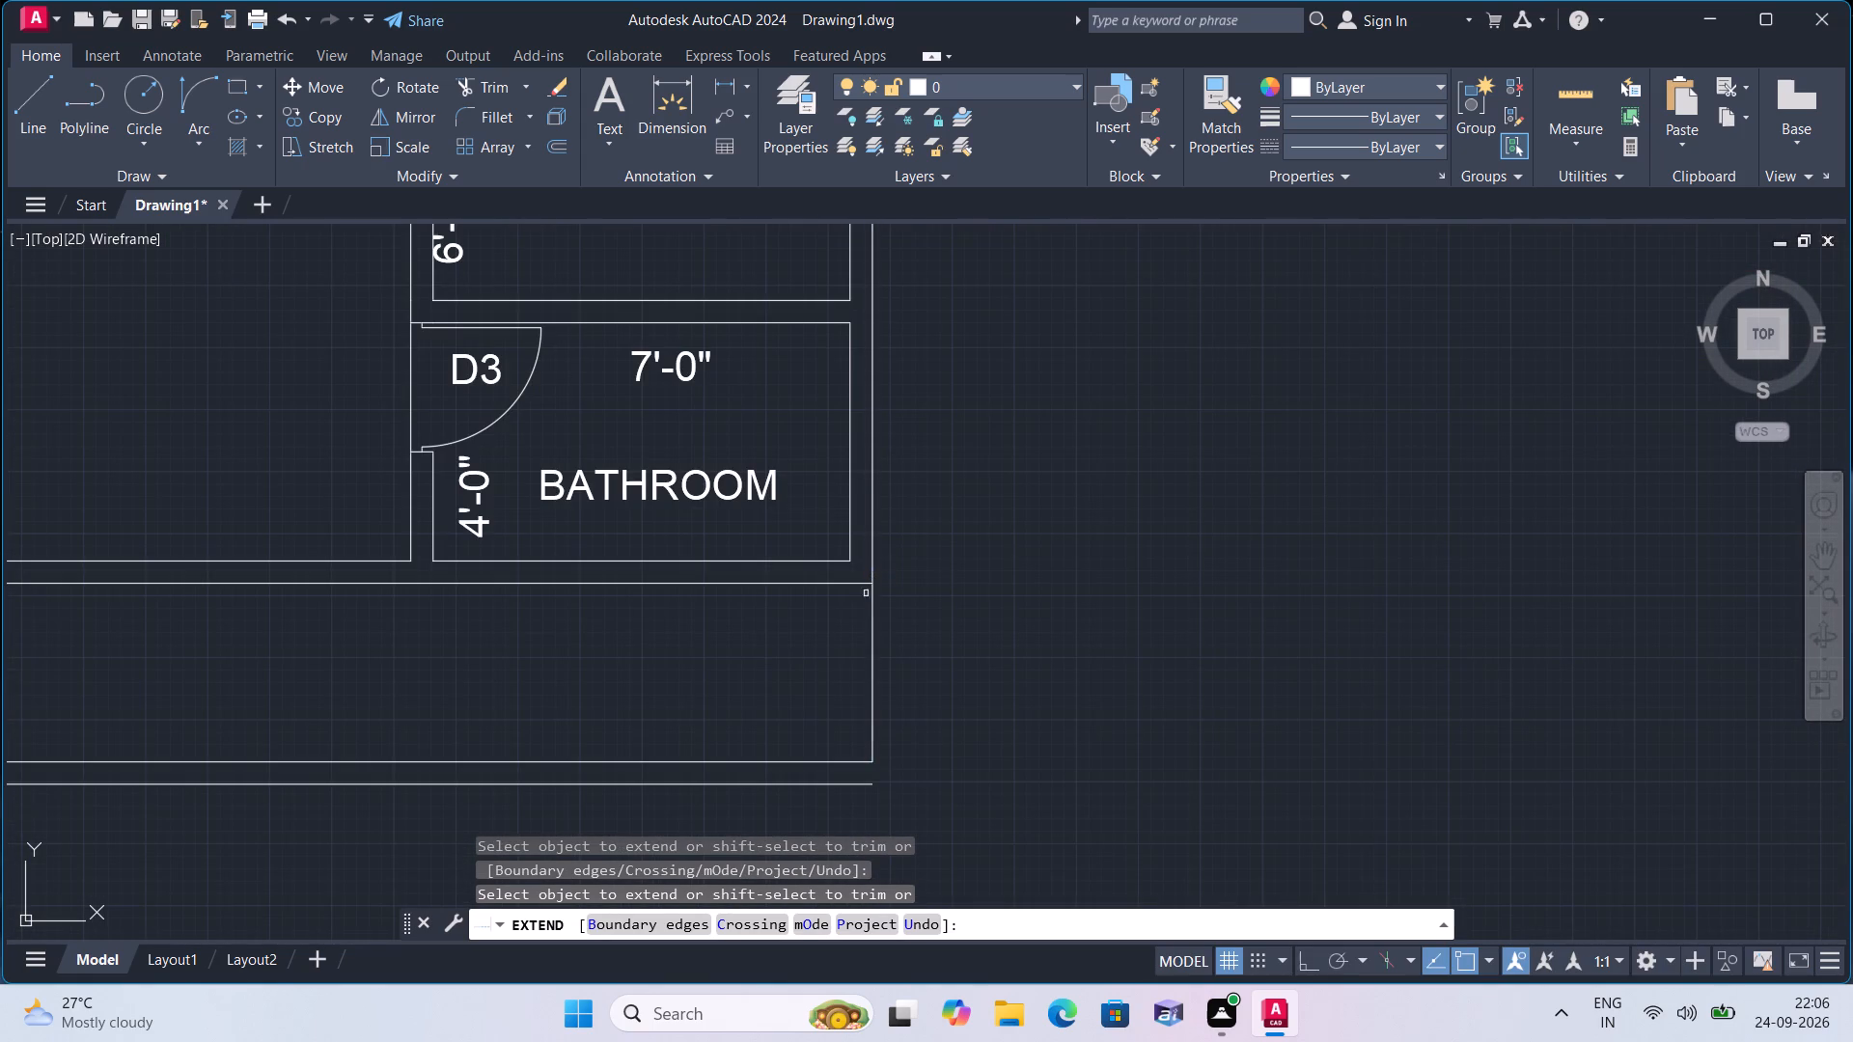
{"action": "left_click", "coordinate": [875, 746]}
{"action": "scroll", "coordinate": [1042, 732], "scroll_direction": "down", "scroll_amount": 1}
{"action": "key", "text": "space"}
Trim the left and right vertical lines across the 3' gap, keeping only the end caps of the thin wall strip.
{"action": "type", "text": "tr"}
{"action": "type", "text": "im"}
{"action": "key", "text": "space"}
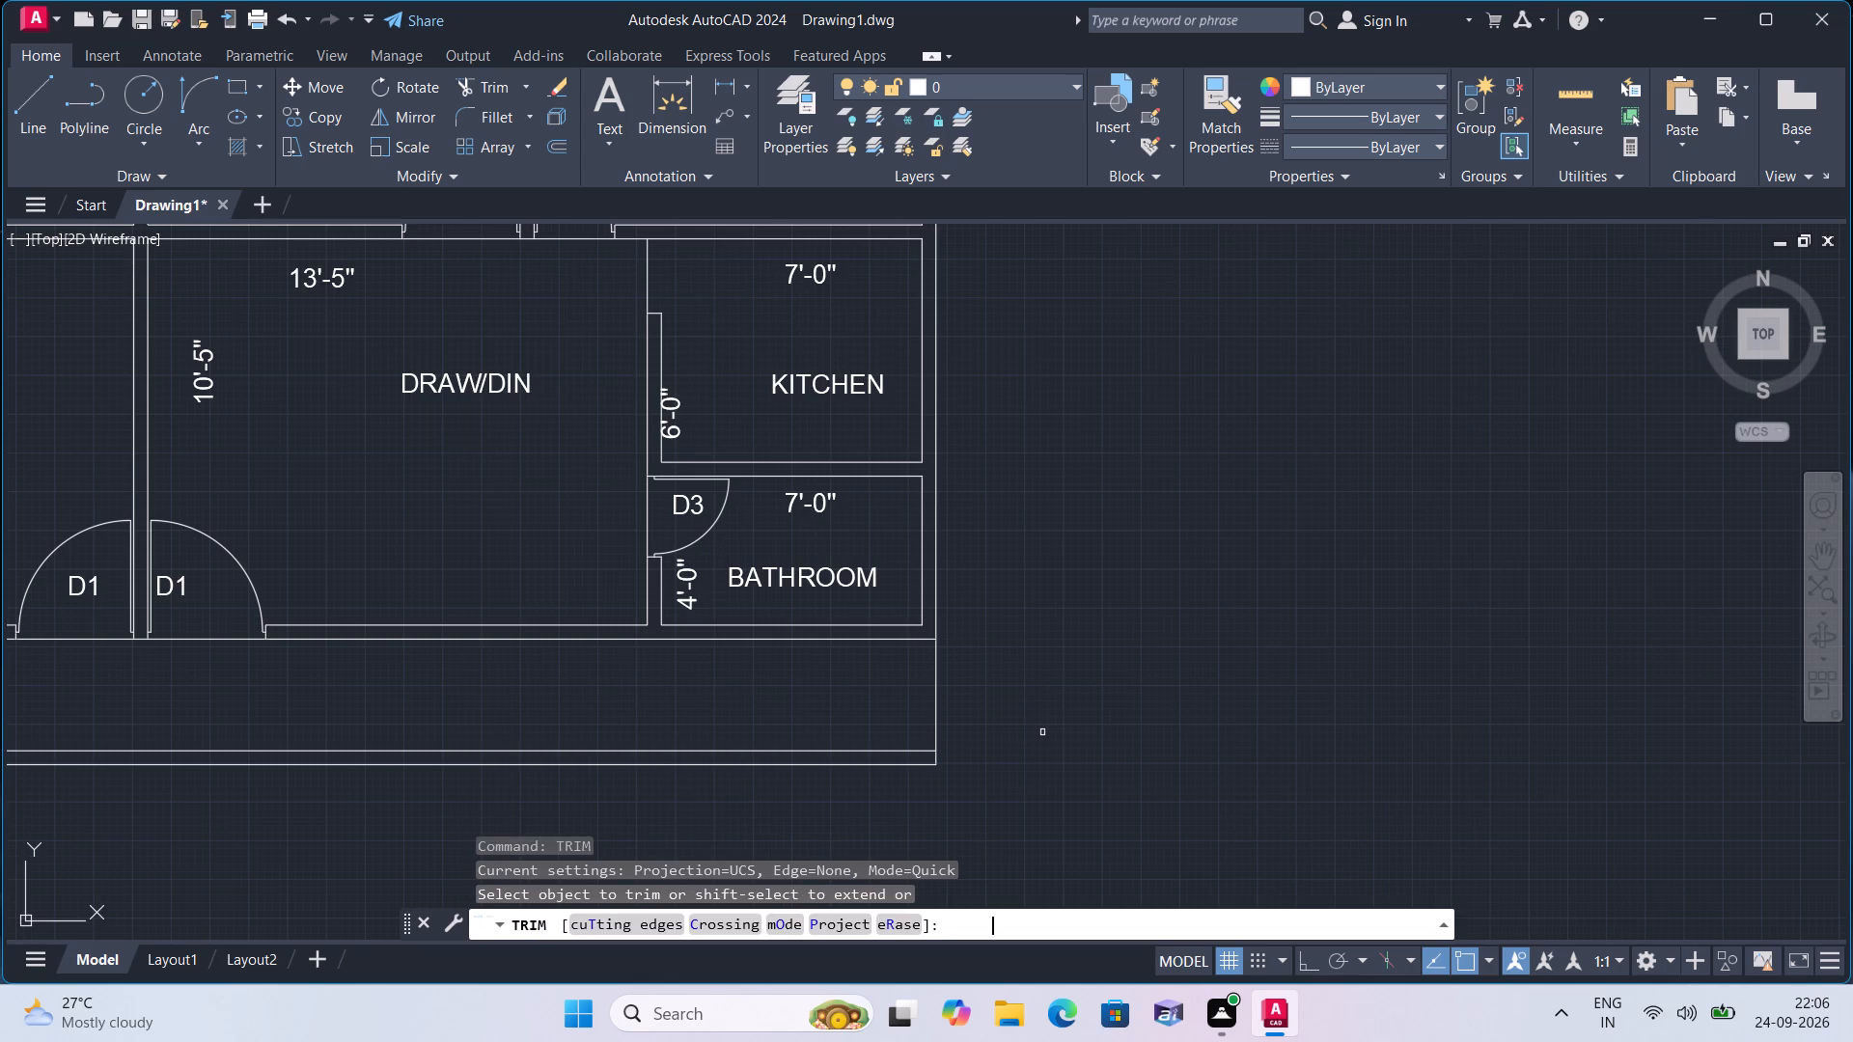
{"action": "left_click", "coordinate": [914, 700]}
{"action": "left_click", "coordinate": [1022, 698]}
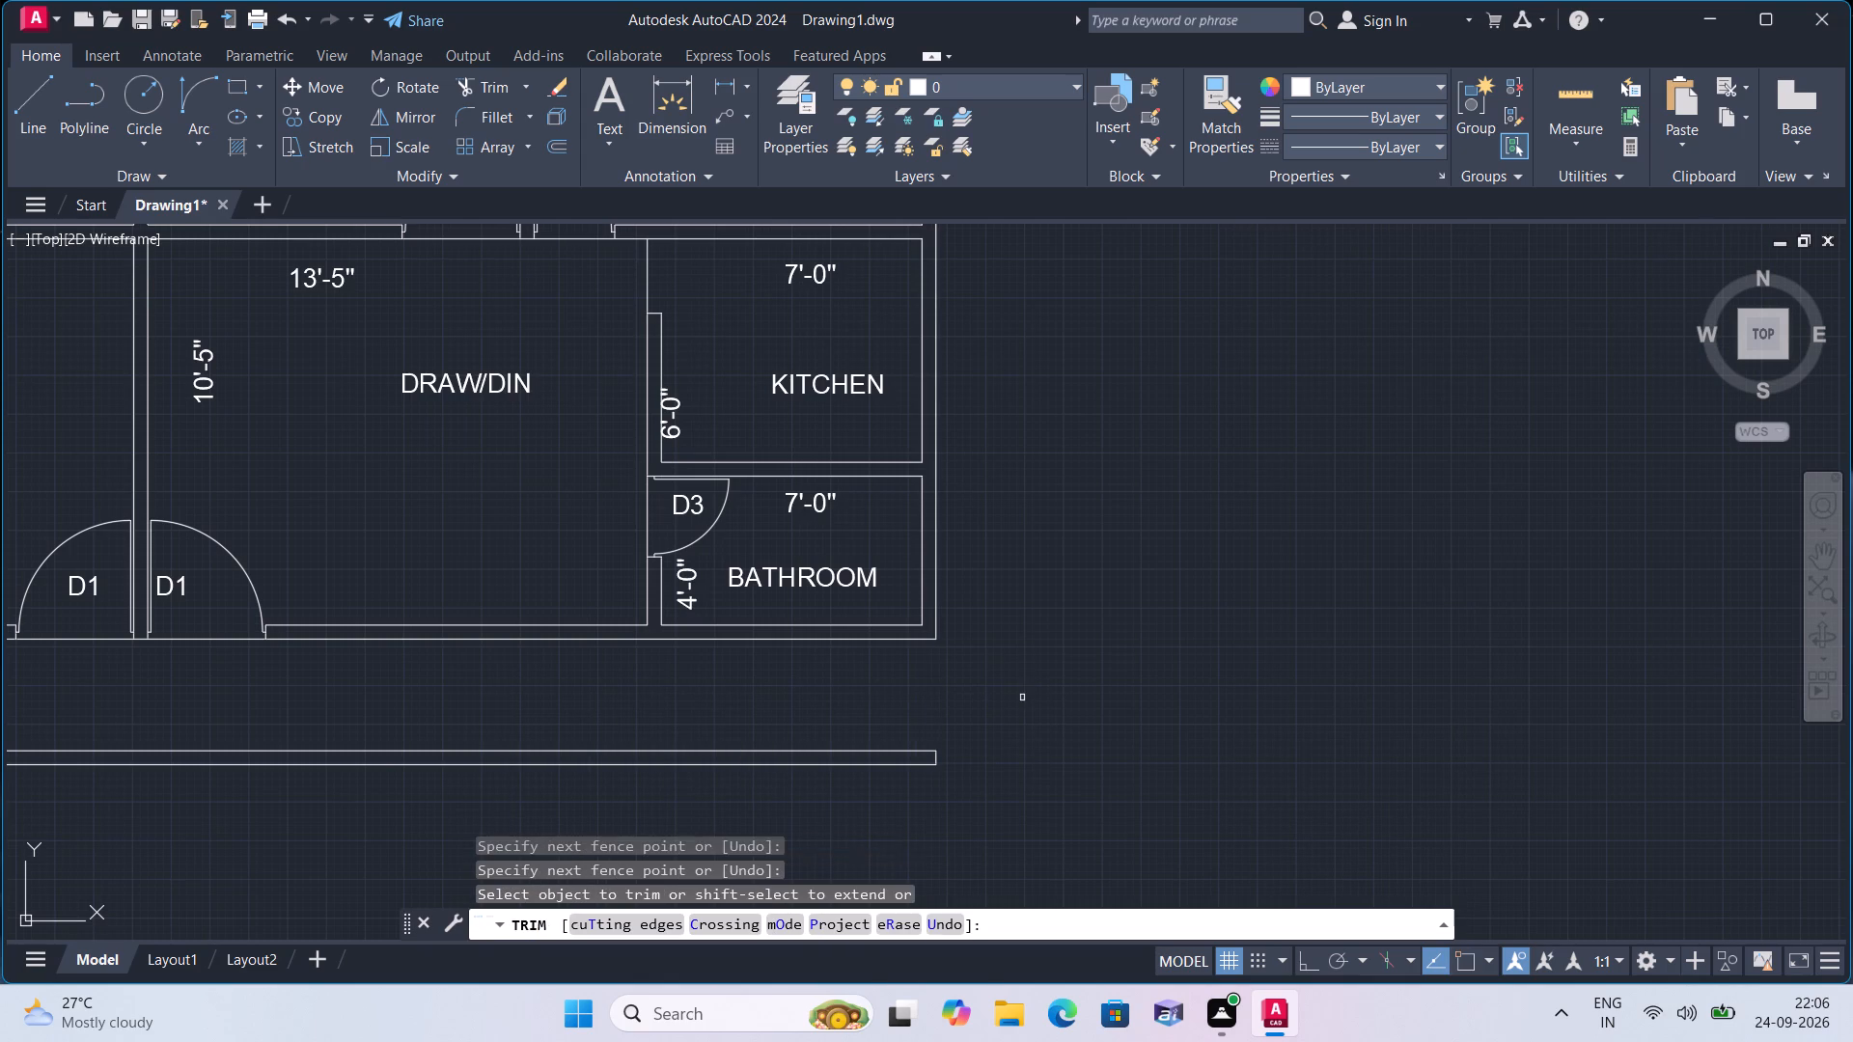
{"action": "scroll", "coordinate": [1026, 699], "scroll_direction": "down", "scroll_amount": 1}
{"action": "middle_click_drag", "start_coordinate": [1026, 699], "coordinate": [1457, 609]}
{"action": "left_click", "coordinate": [437, 613]}
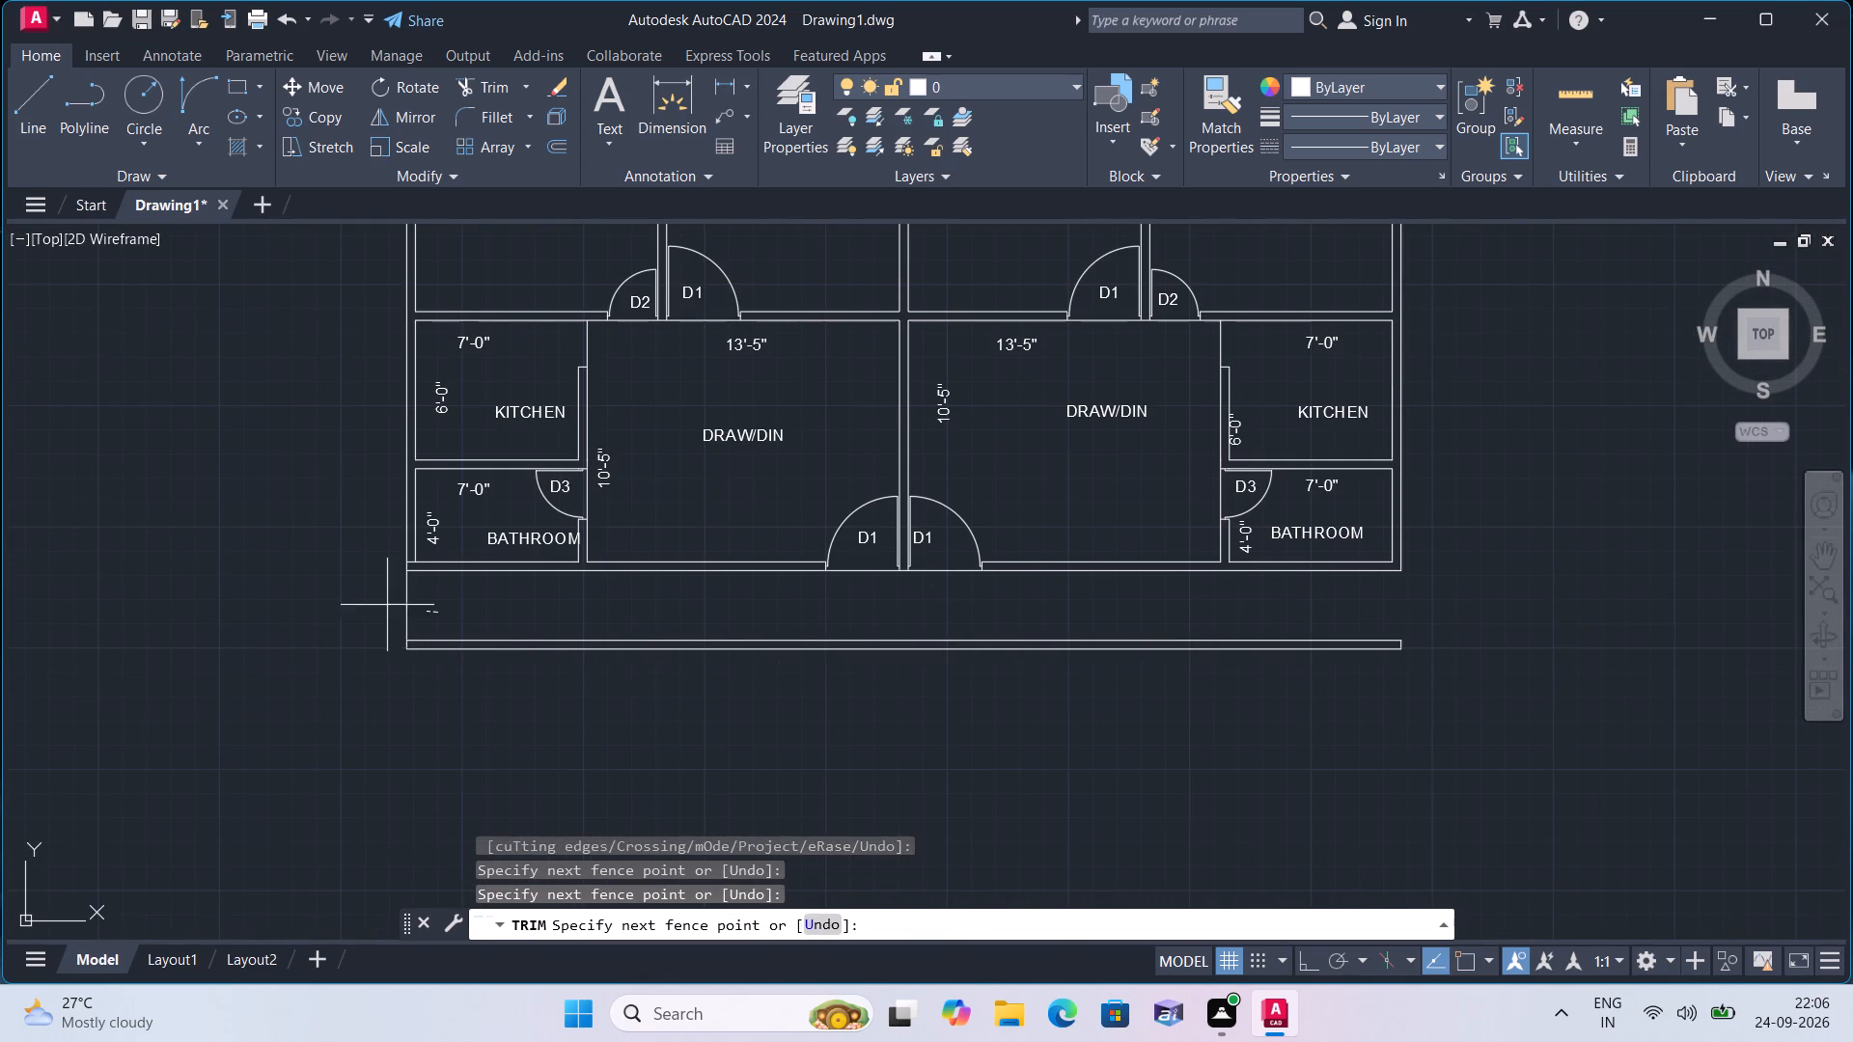
{"action": "left_click", "coordinate": [298, 594]}
{"action": "key", "text": "space"}
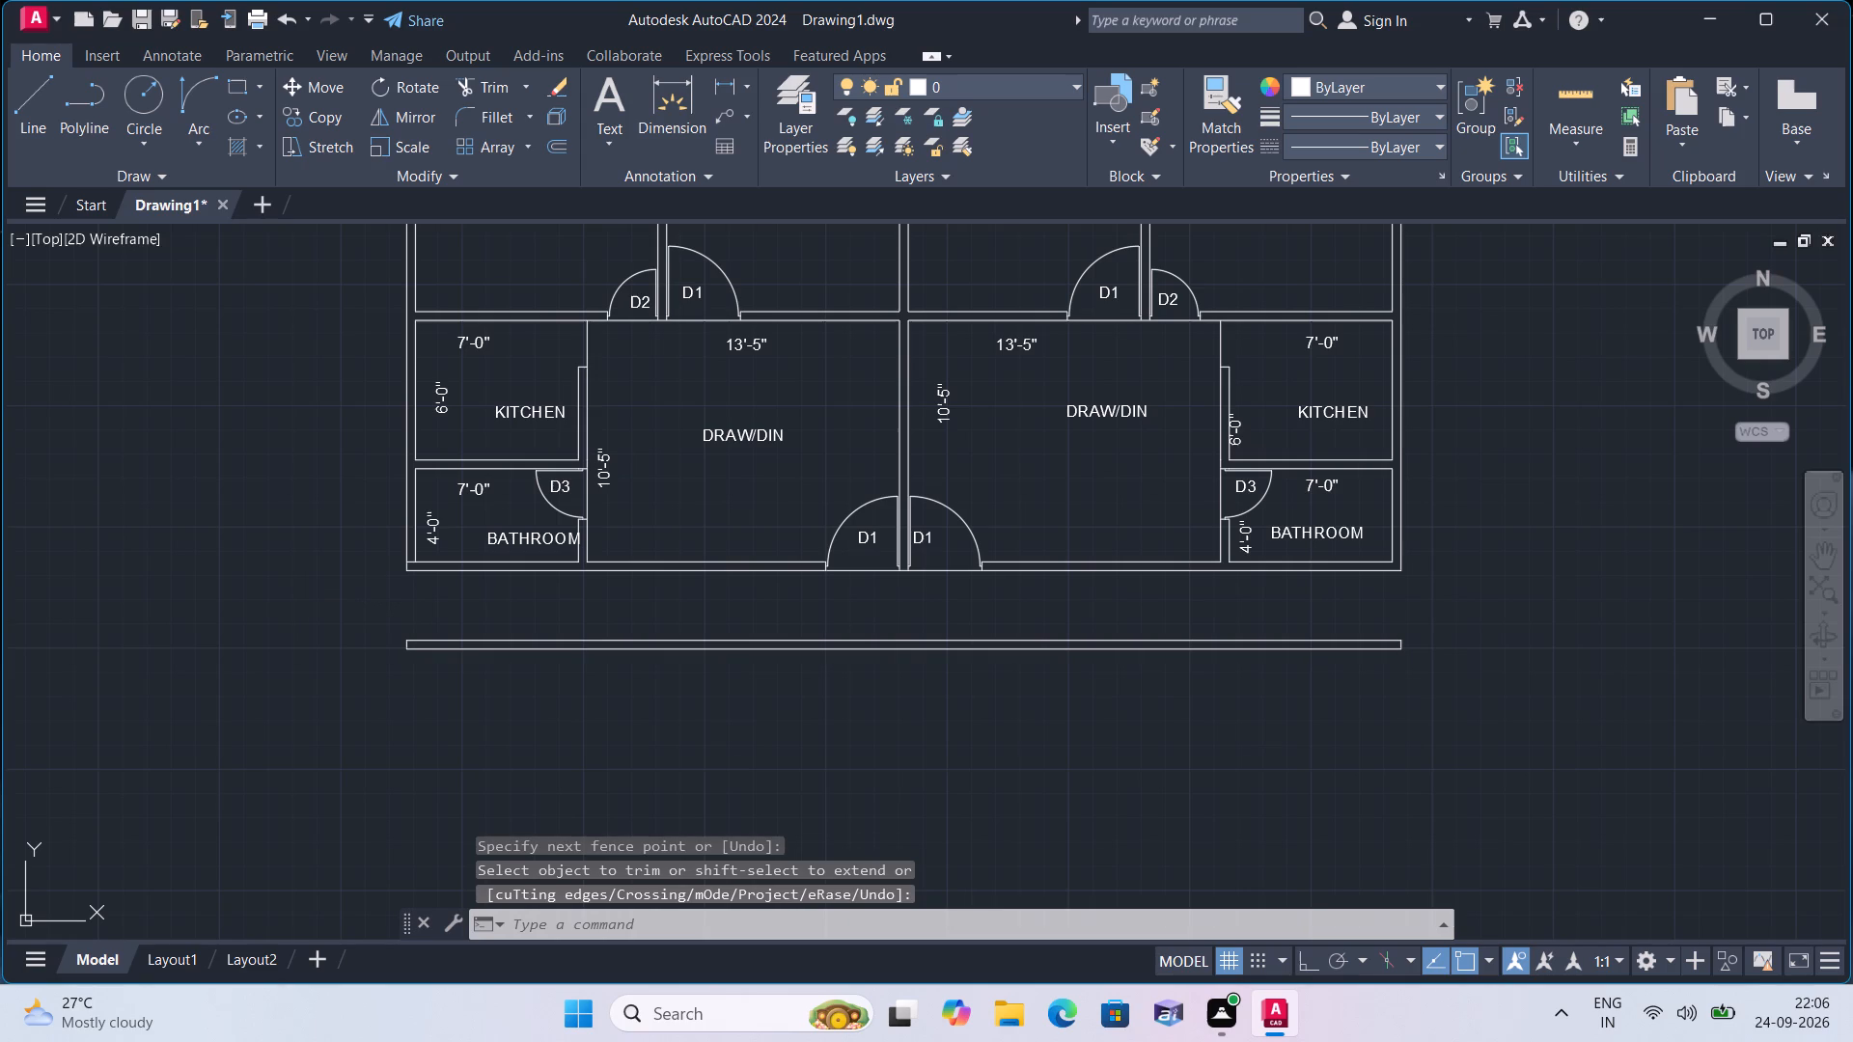
Offset the bottom line of the capped wall strip 8' downward.
{"action": "scroll", "coordinate": [454, 686], "scroll_direction": "down", "scroll_amount": 1}
{"action": "middle_click_drag", "start_coordinate": [461, 699], "coordinate": [430, 663]}
{"action": "scroll", "coordinate": [430, 663], "scroll_direction": "up", "scroll_amount": 1}
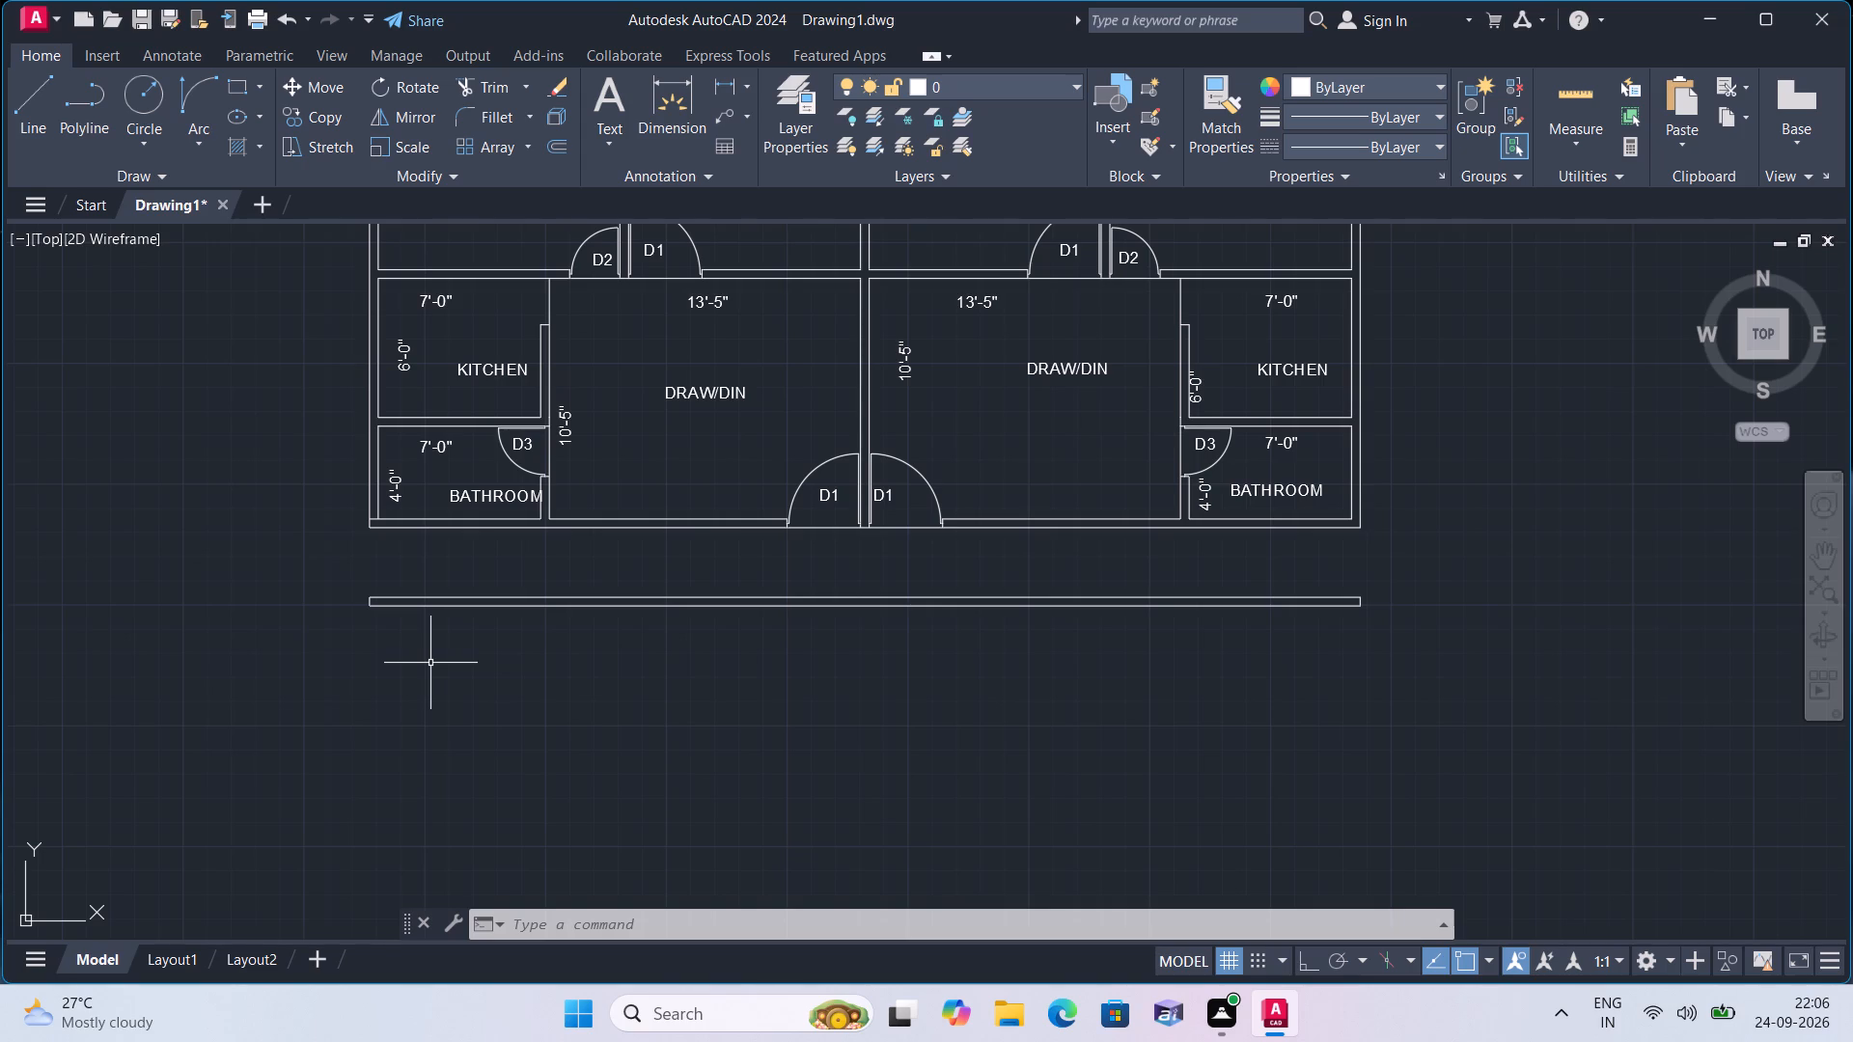
{"action": "type", "text": "offset"}
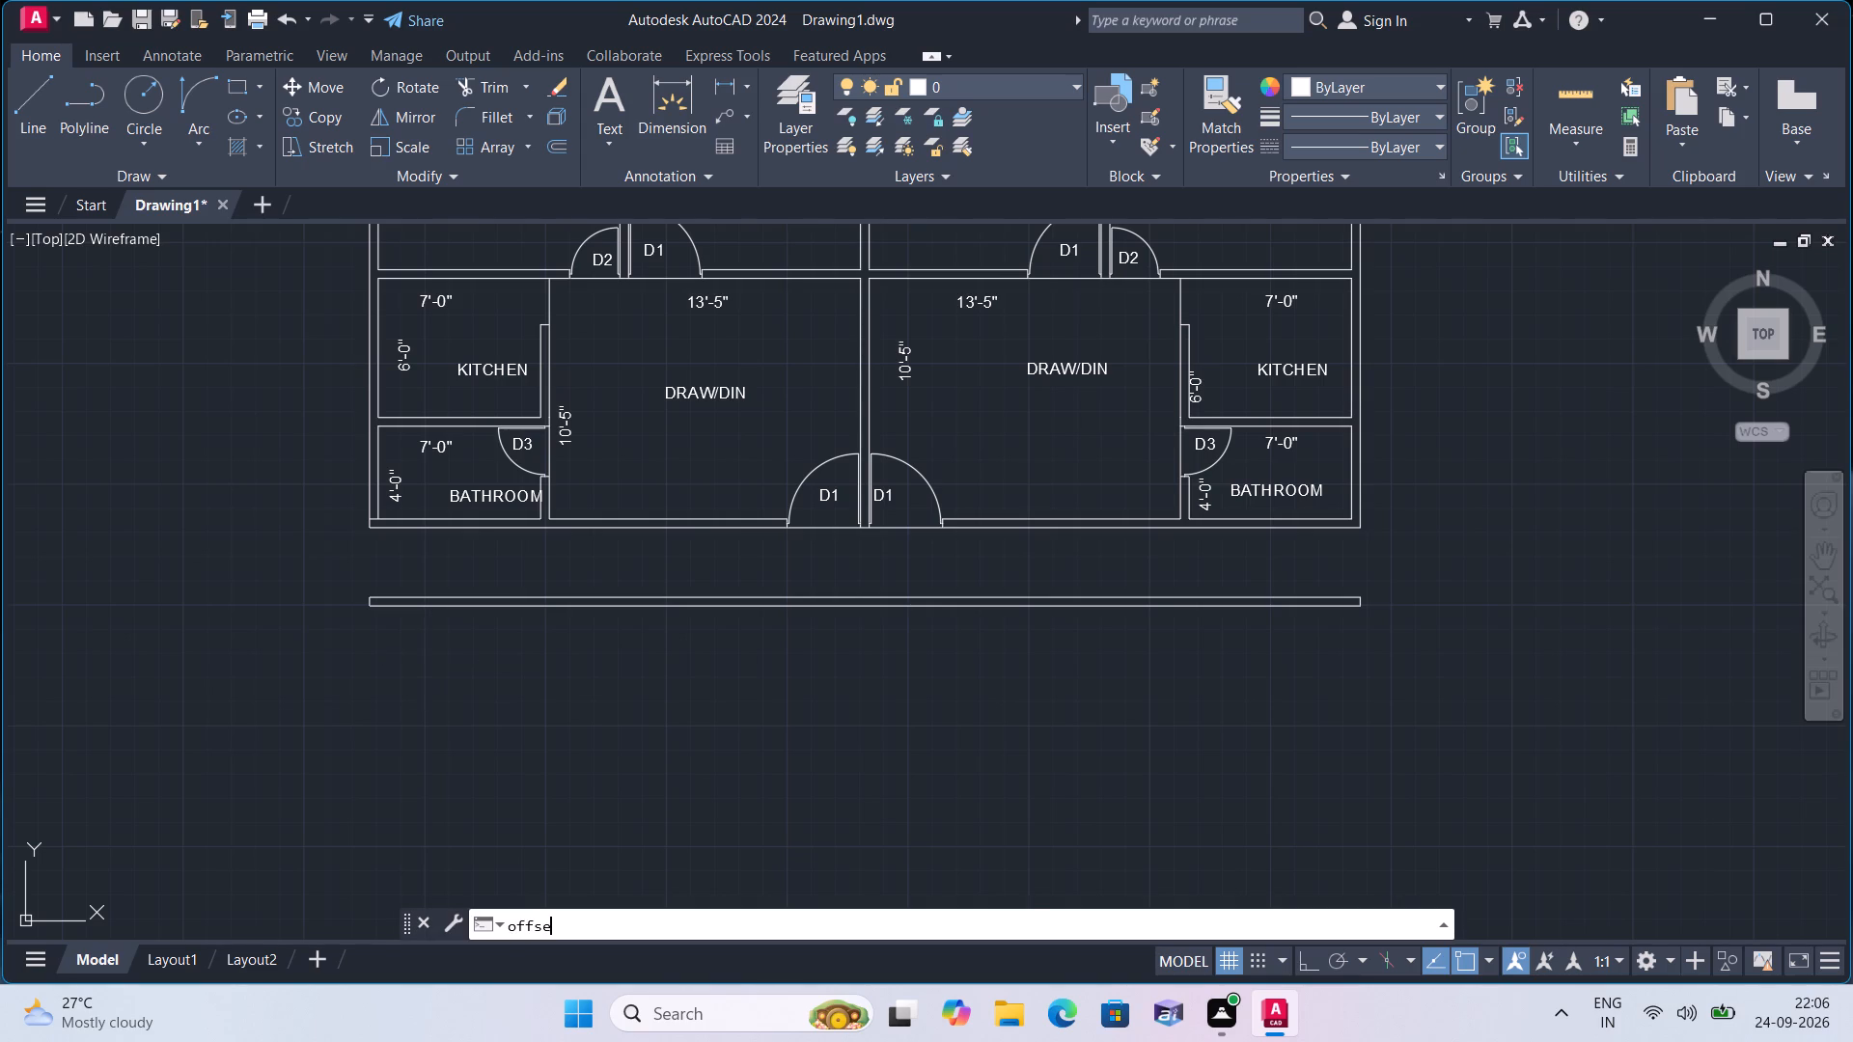
{"action": "key", "text": "space"}
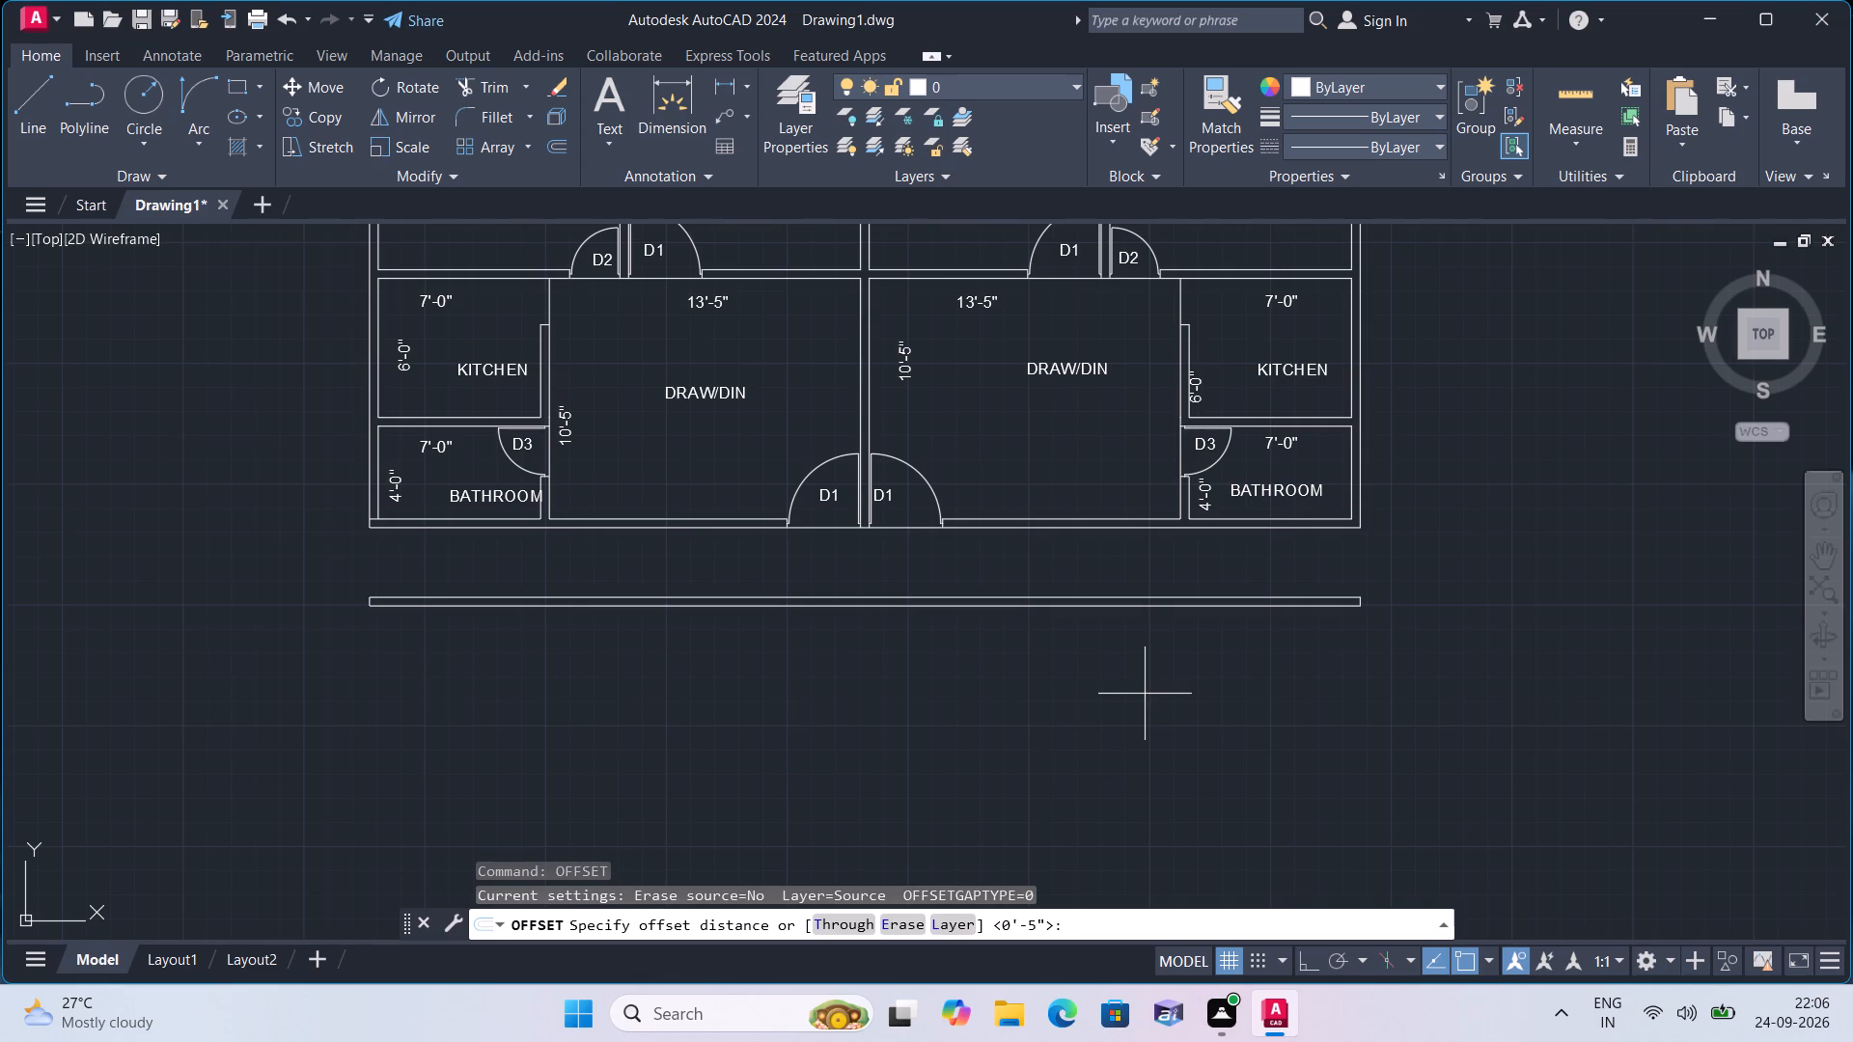
{"action": "type", "text": "8'"}
{"action": "key", "text": "space"}
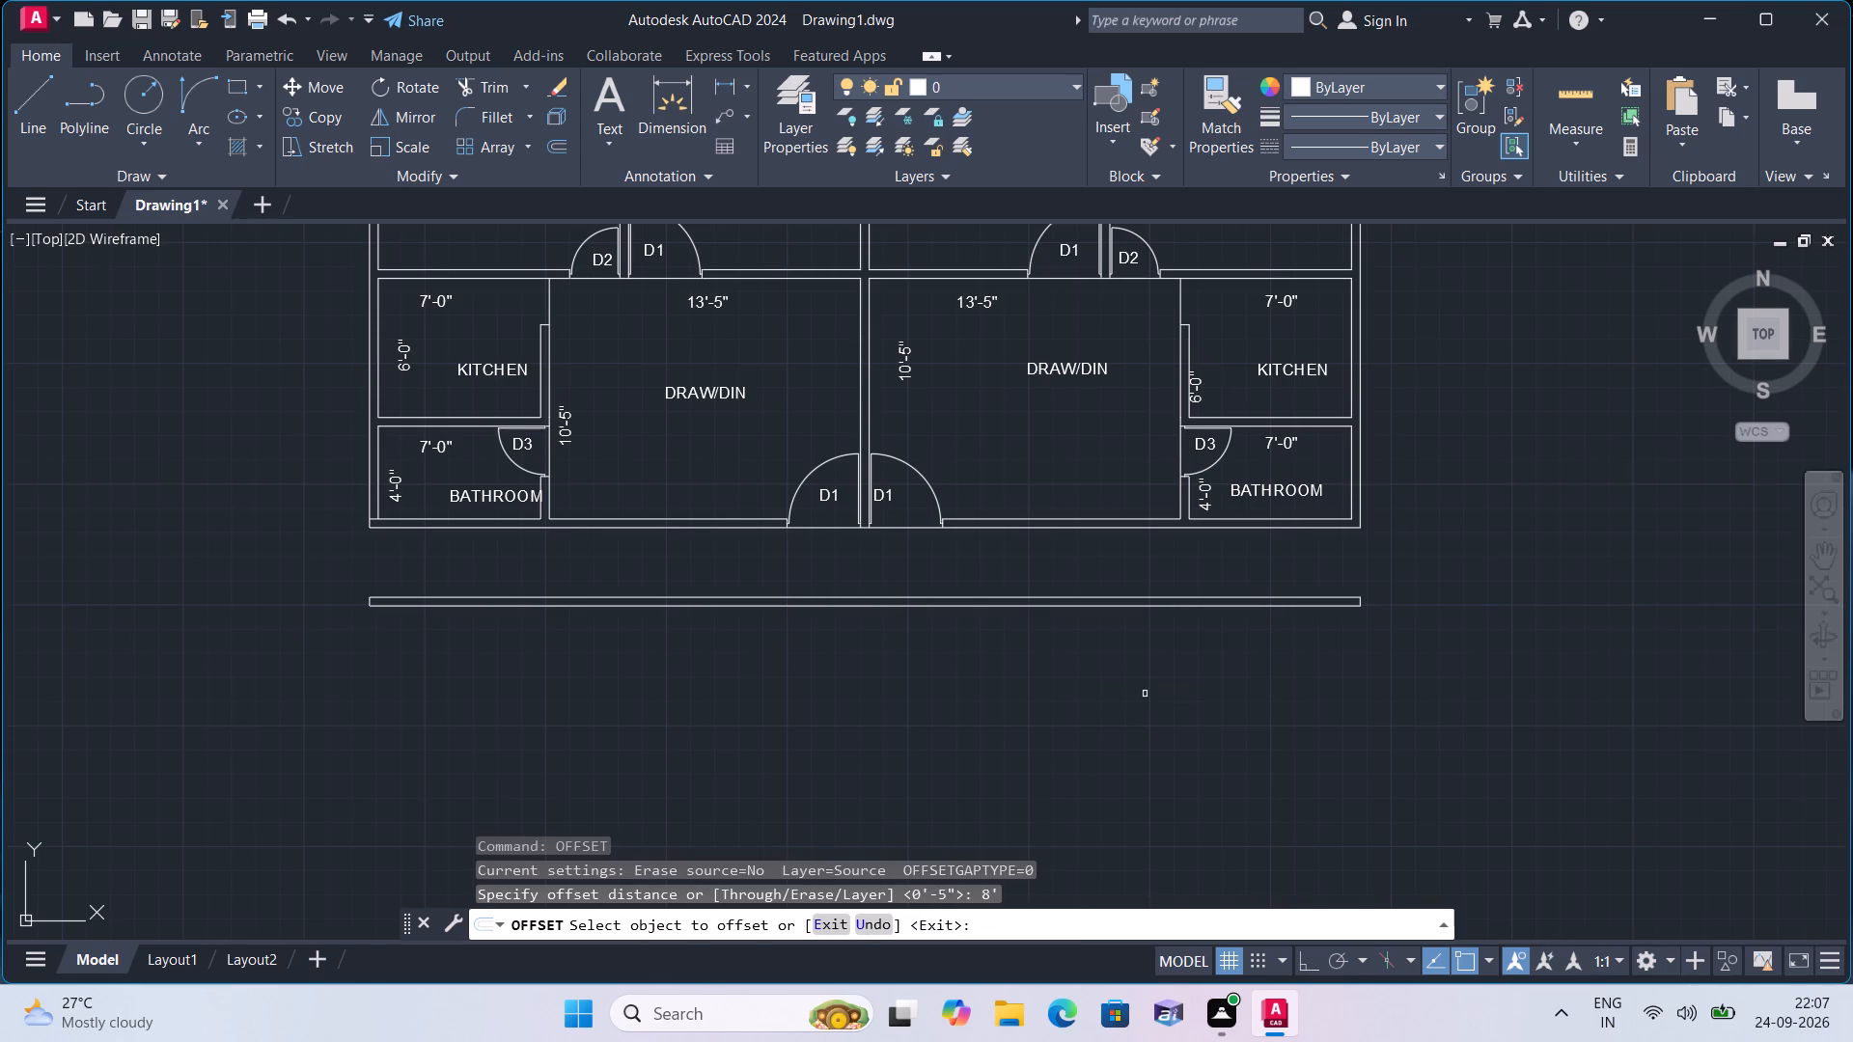
{"action": "scroll", "coordinate": [1130, 678], "scroll_direction": "up", "scroll_amount": 1}
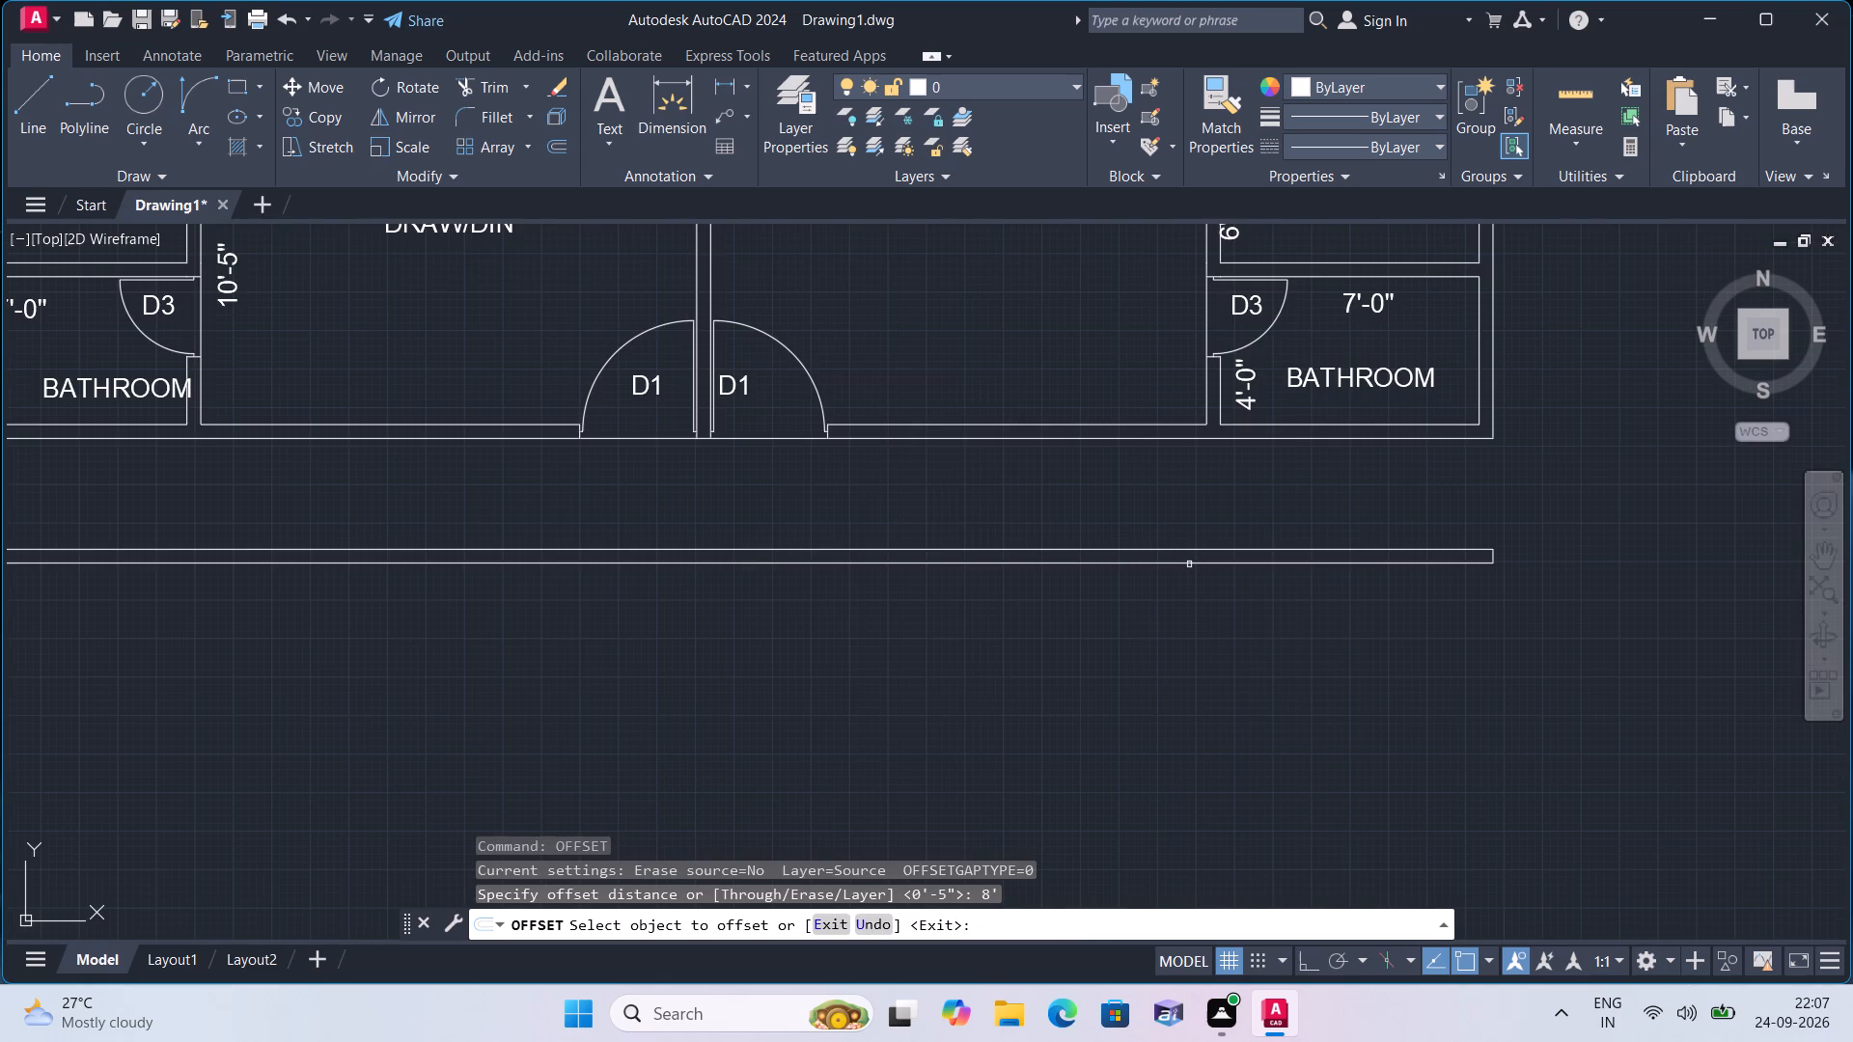
{"action": "left_click", "coordinate": [1189, 564]}
{"action": "left_click", "coordinate": [1178, 675]}
{"action": "scroll", "coordinate": [1176, 676], "scroll_direction": "down", "scroll_amount": 2}
{"action": "middle_click_drag", "start_coordinate": [1177, 707], "coordinate": [1225, 556]}
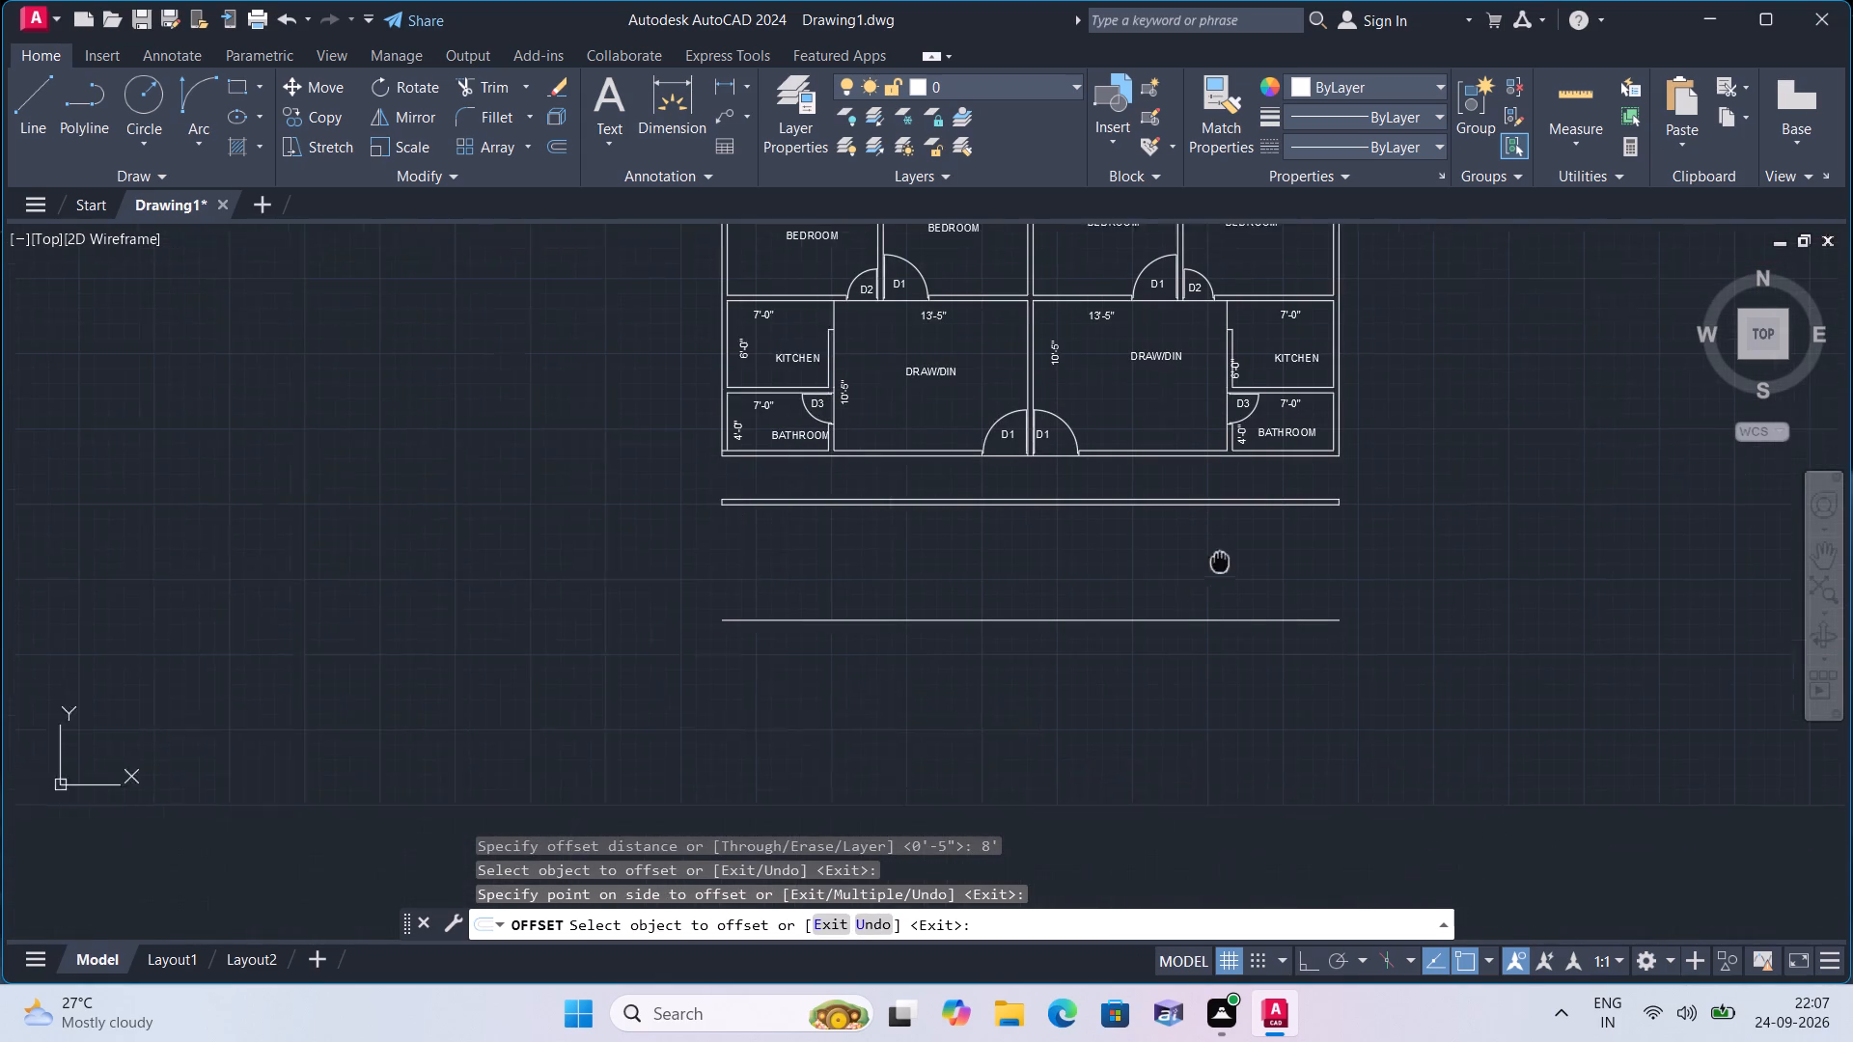
{"action": "middle_click_drag", "start_coordinate": [1225, 556], "coordinate": [1226, 556]}
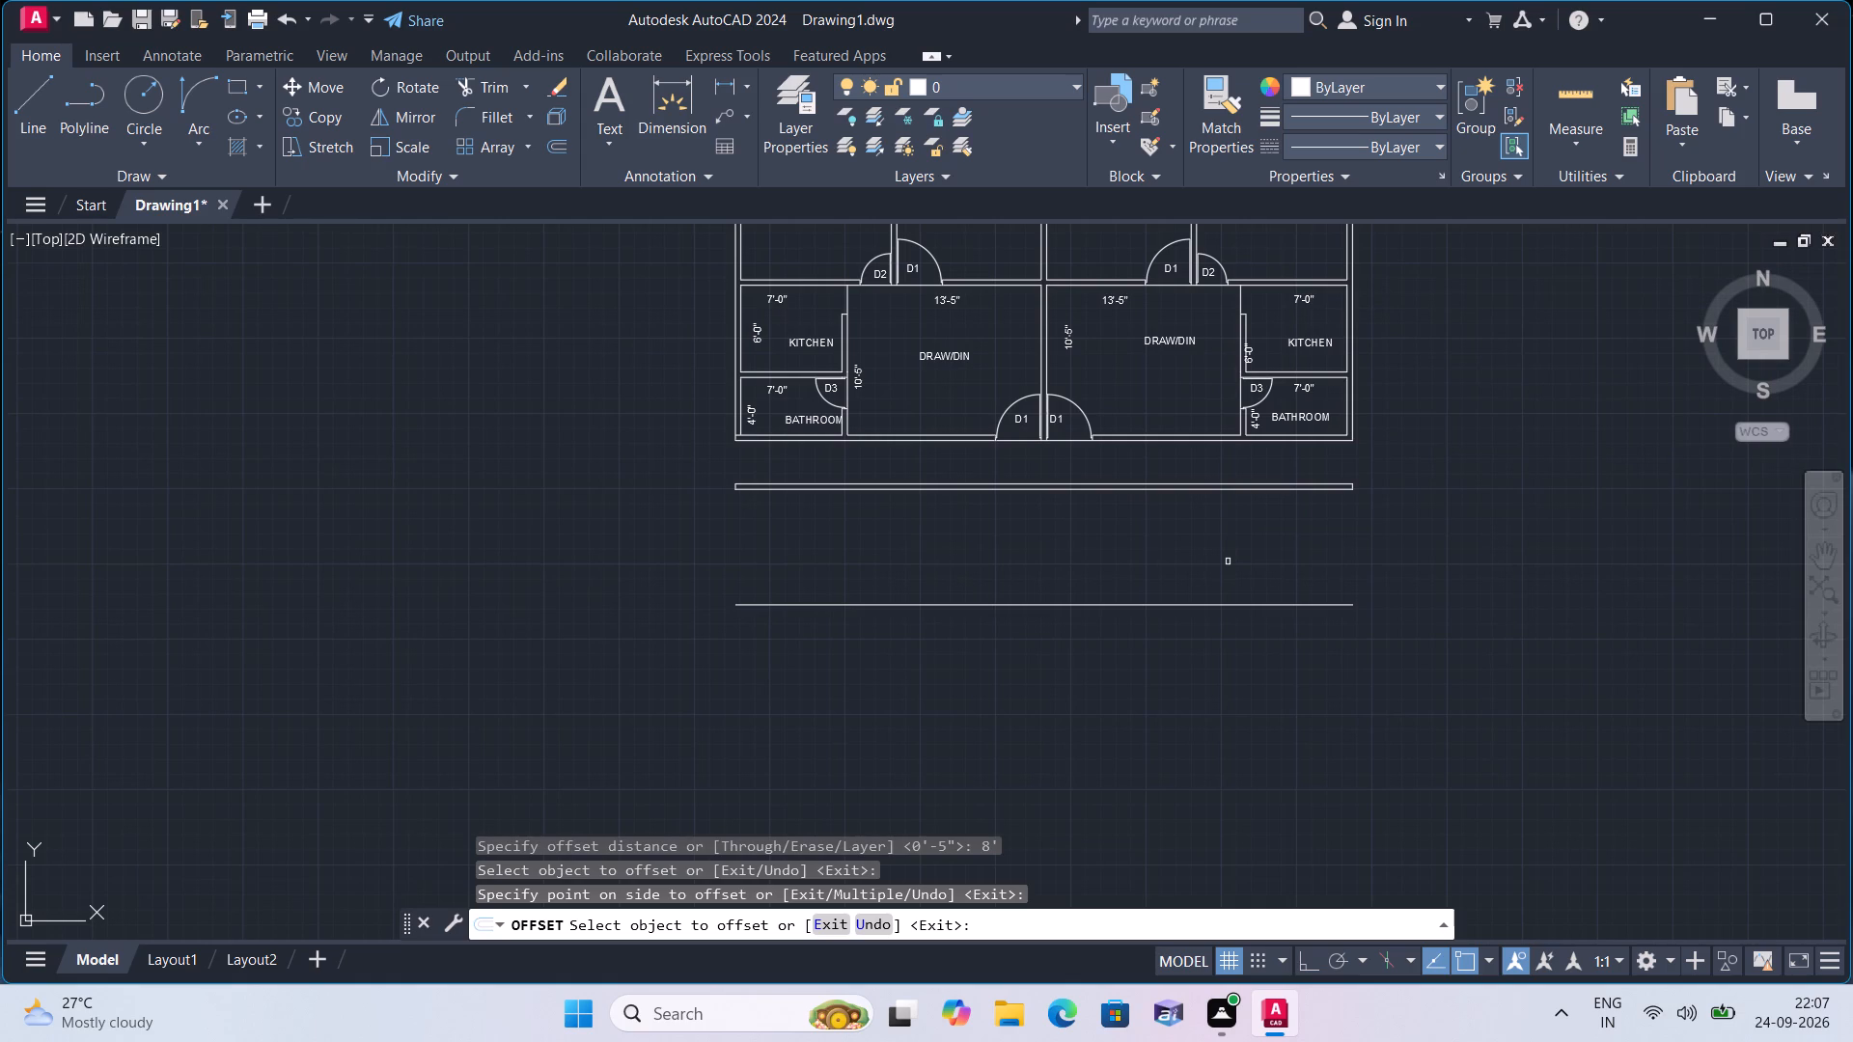
{"action": "key", "text": "space"}
Offset the new lowest line a further 4.5" downward to form a wall thickness.
{"action": "key", "text": "space"}
{"action": "type", "text": "4.5\""}
{"action": "key", "text": "space"}
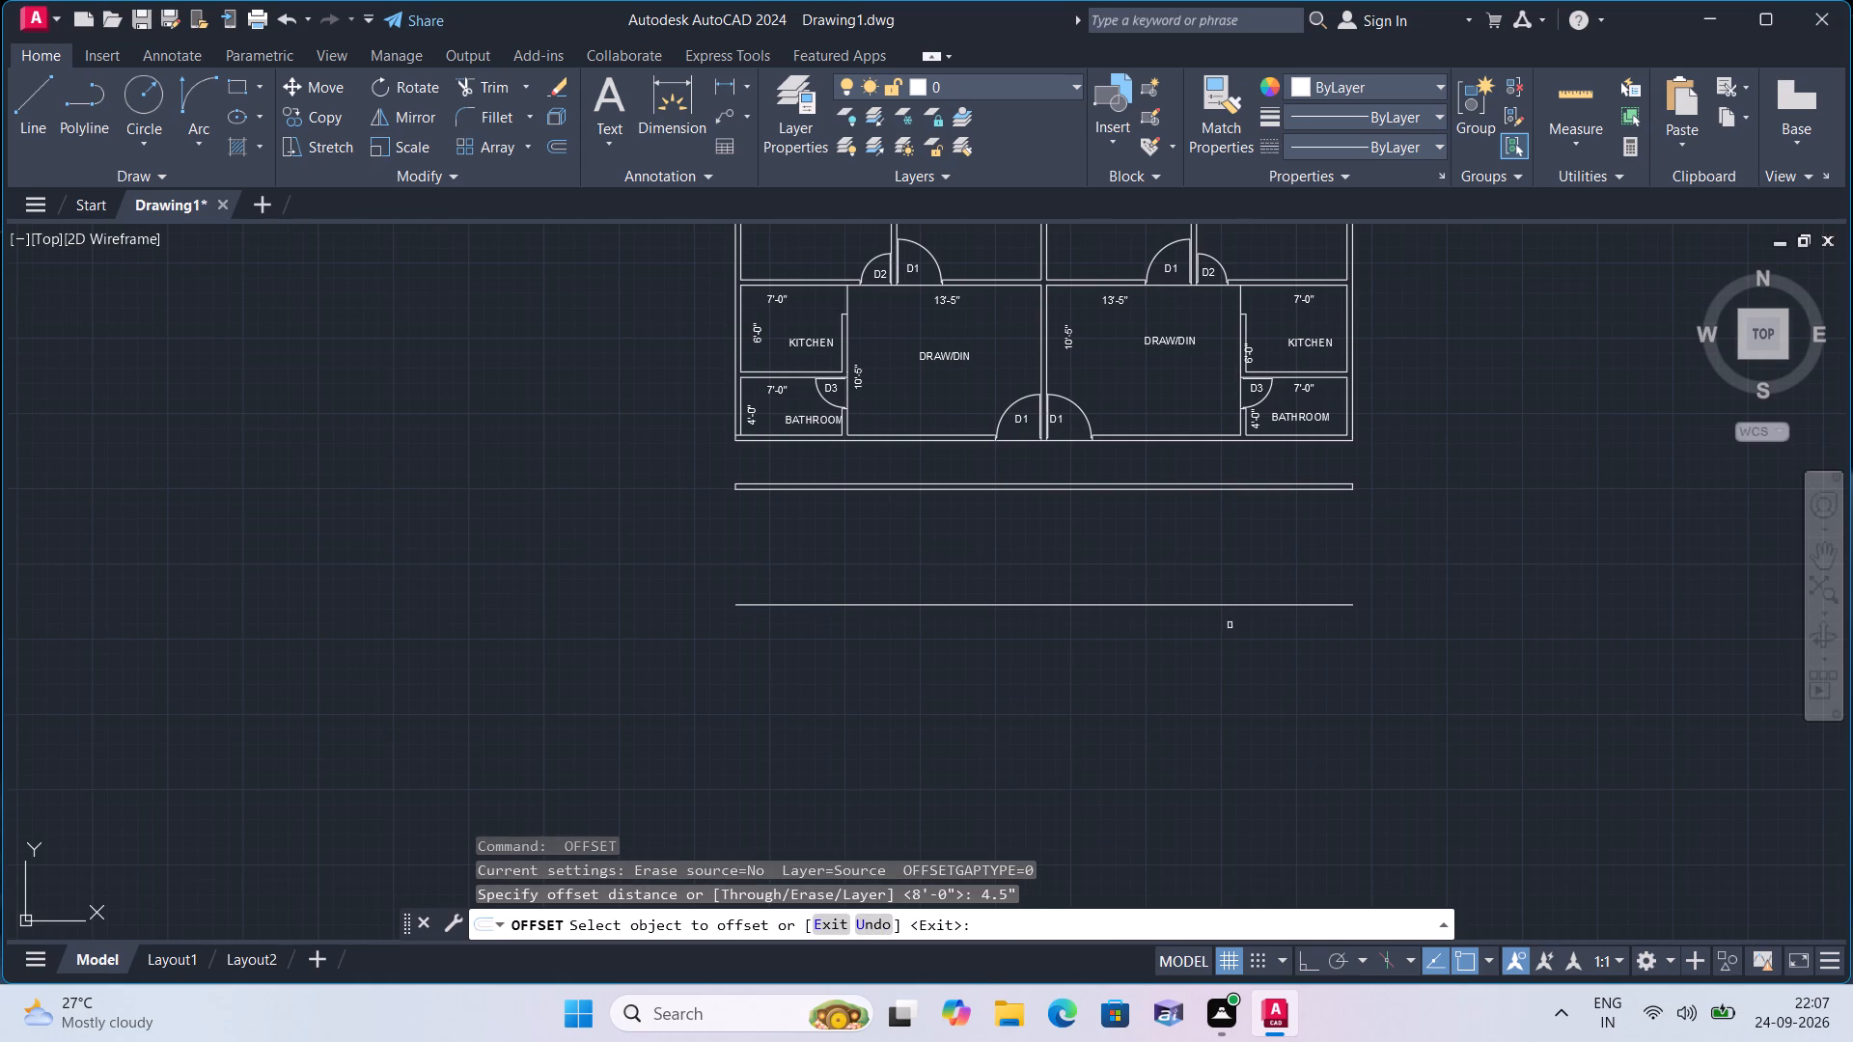
{"action": "left_click", "coordinate": [1230, 607]}
{"action": "left_click", "coordinate": [1231, 646]}
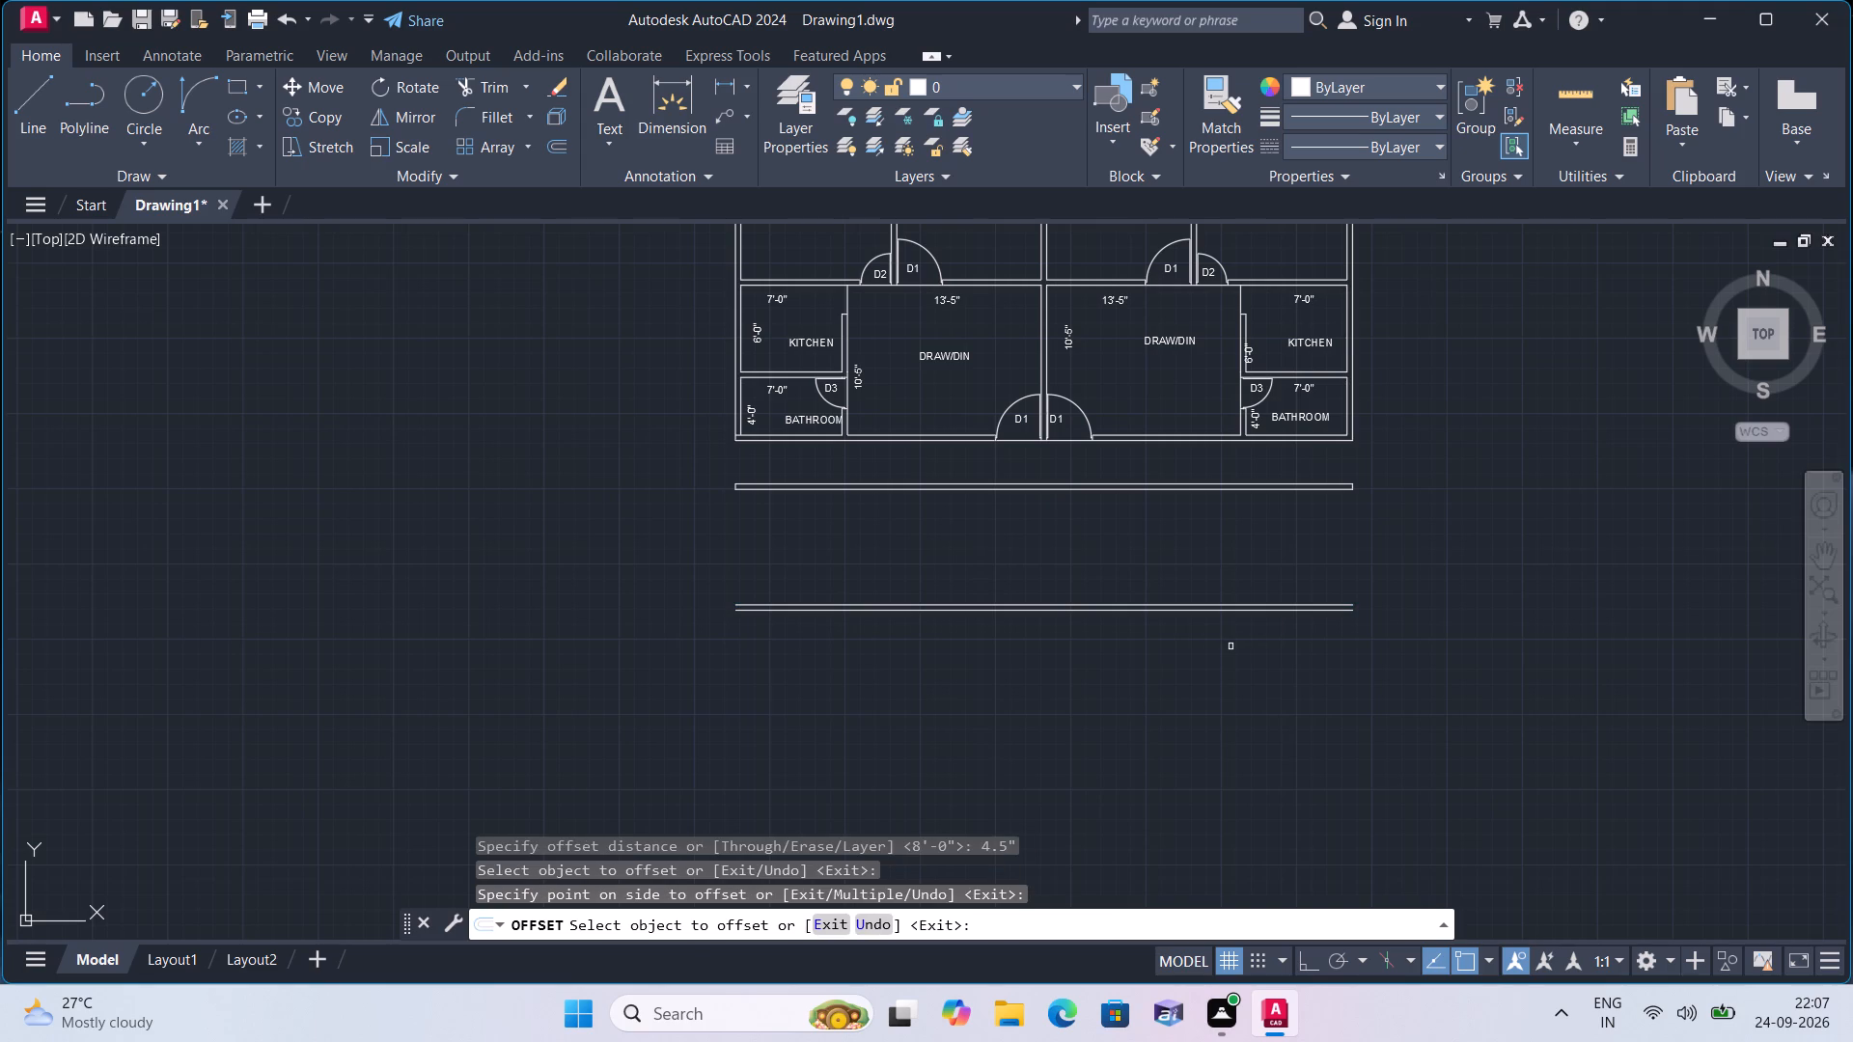
{"action": "key", "text": "space"}
Offset the lower line of this second wall pair 4'4" downward.
{"action": "key", "text": "space"}
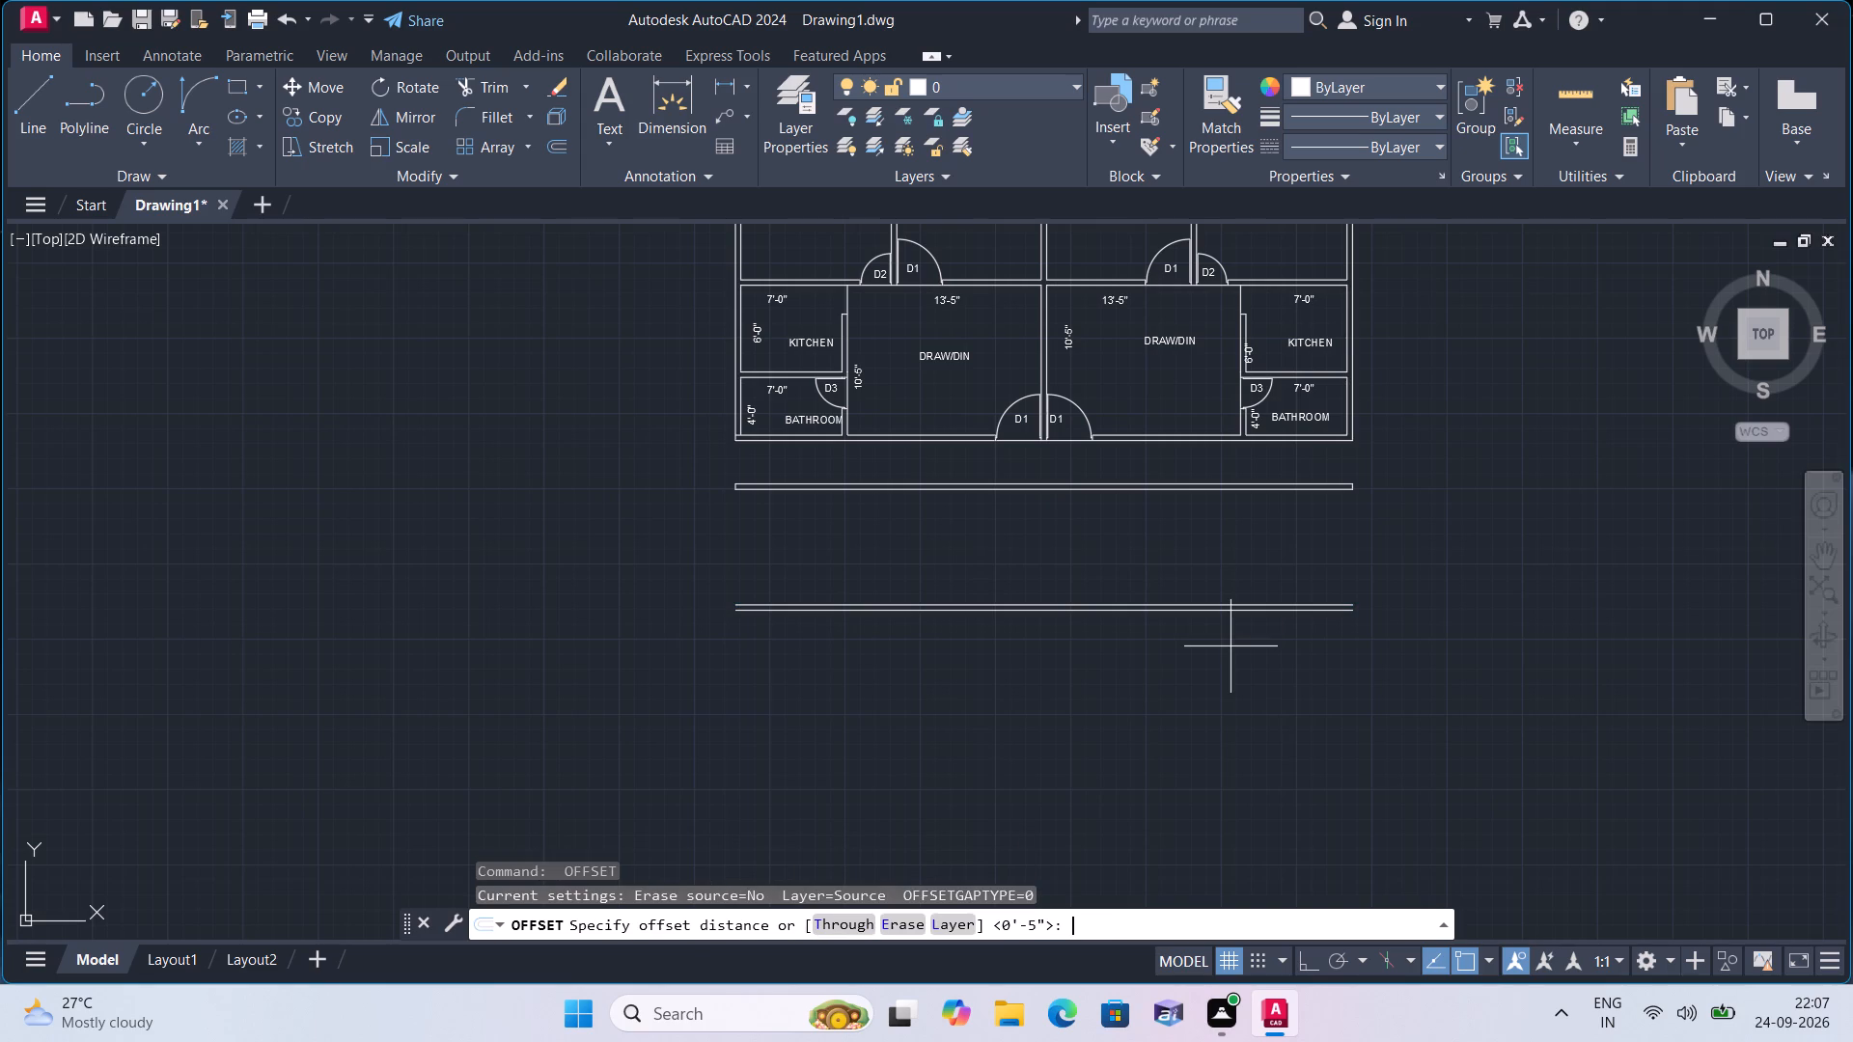
{"action": "type", "text": "4'4\""}
{"action": "key", "text": "space"}
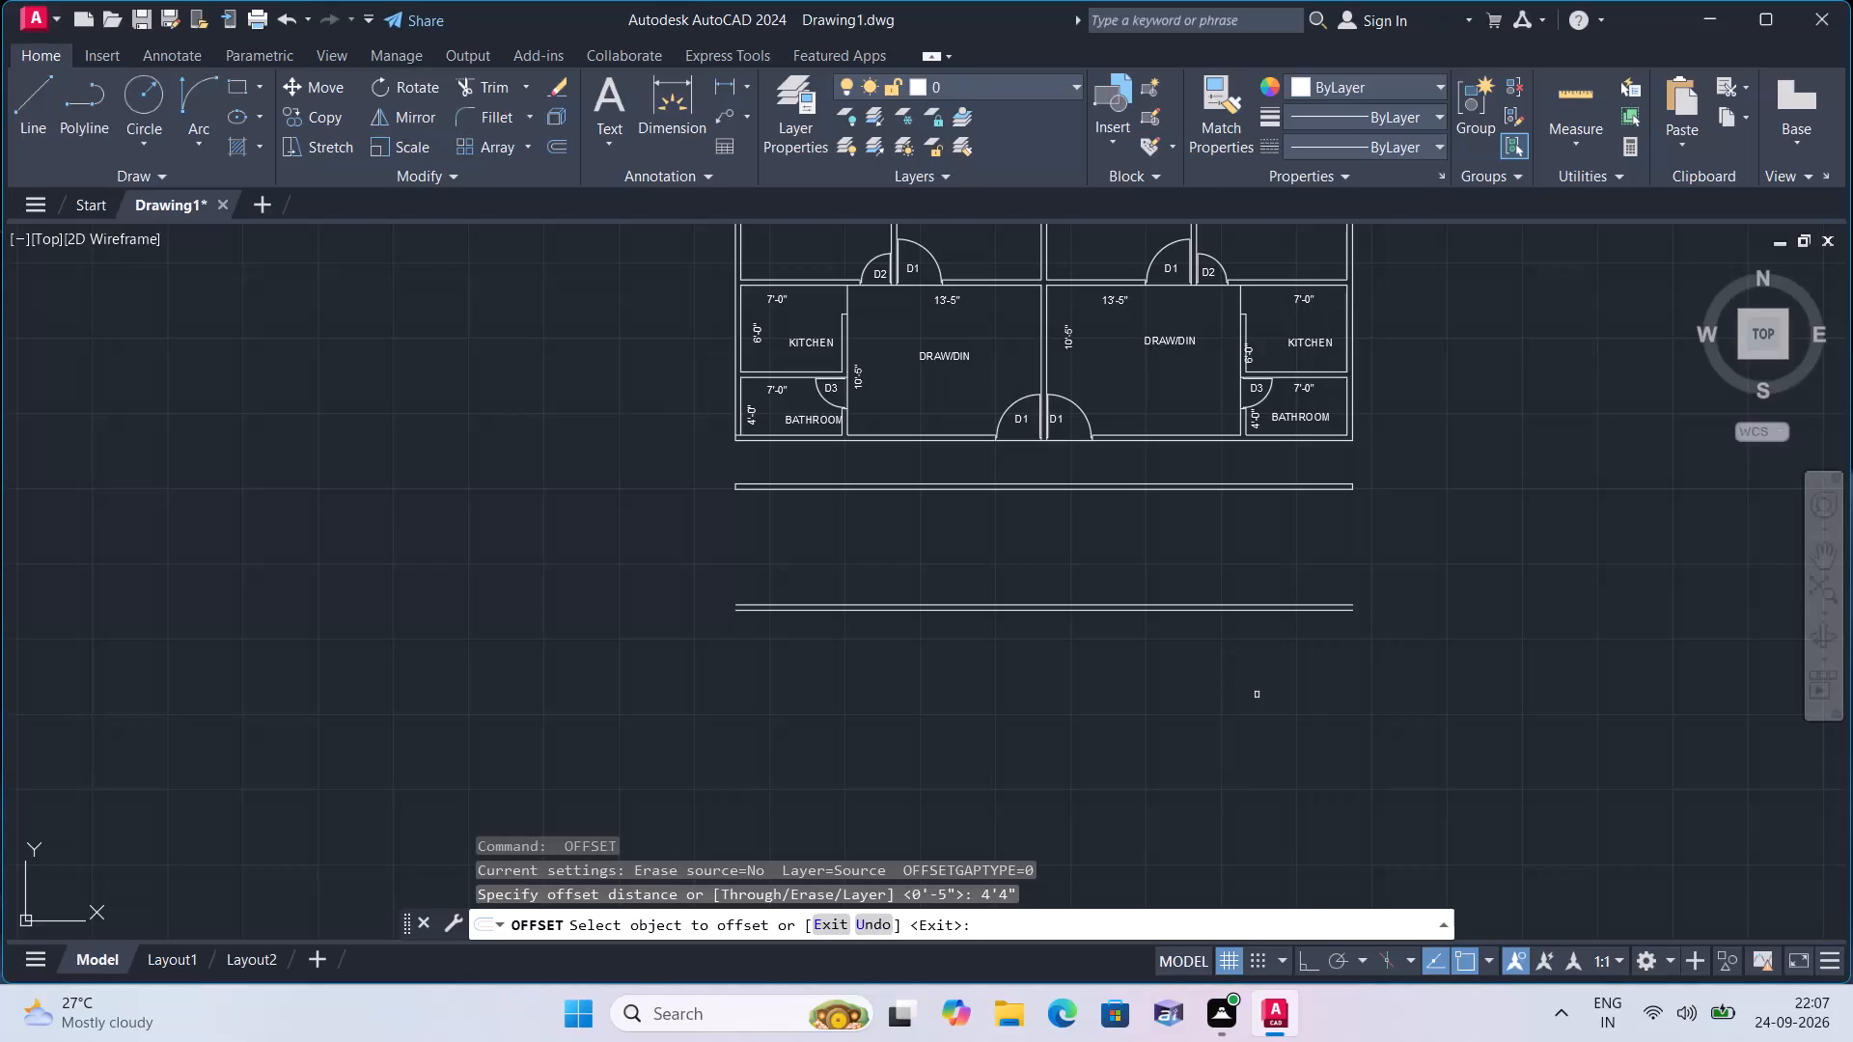
{"action": "scroll", "coordinate": [1257, 695], "scroll_direction": "up", "scroll_amount": 1}
{"action": "left_click", "coordinate": [1247, 562]}
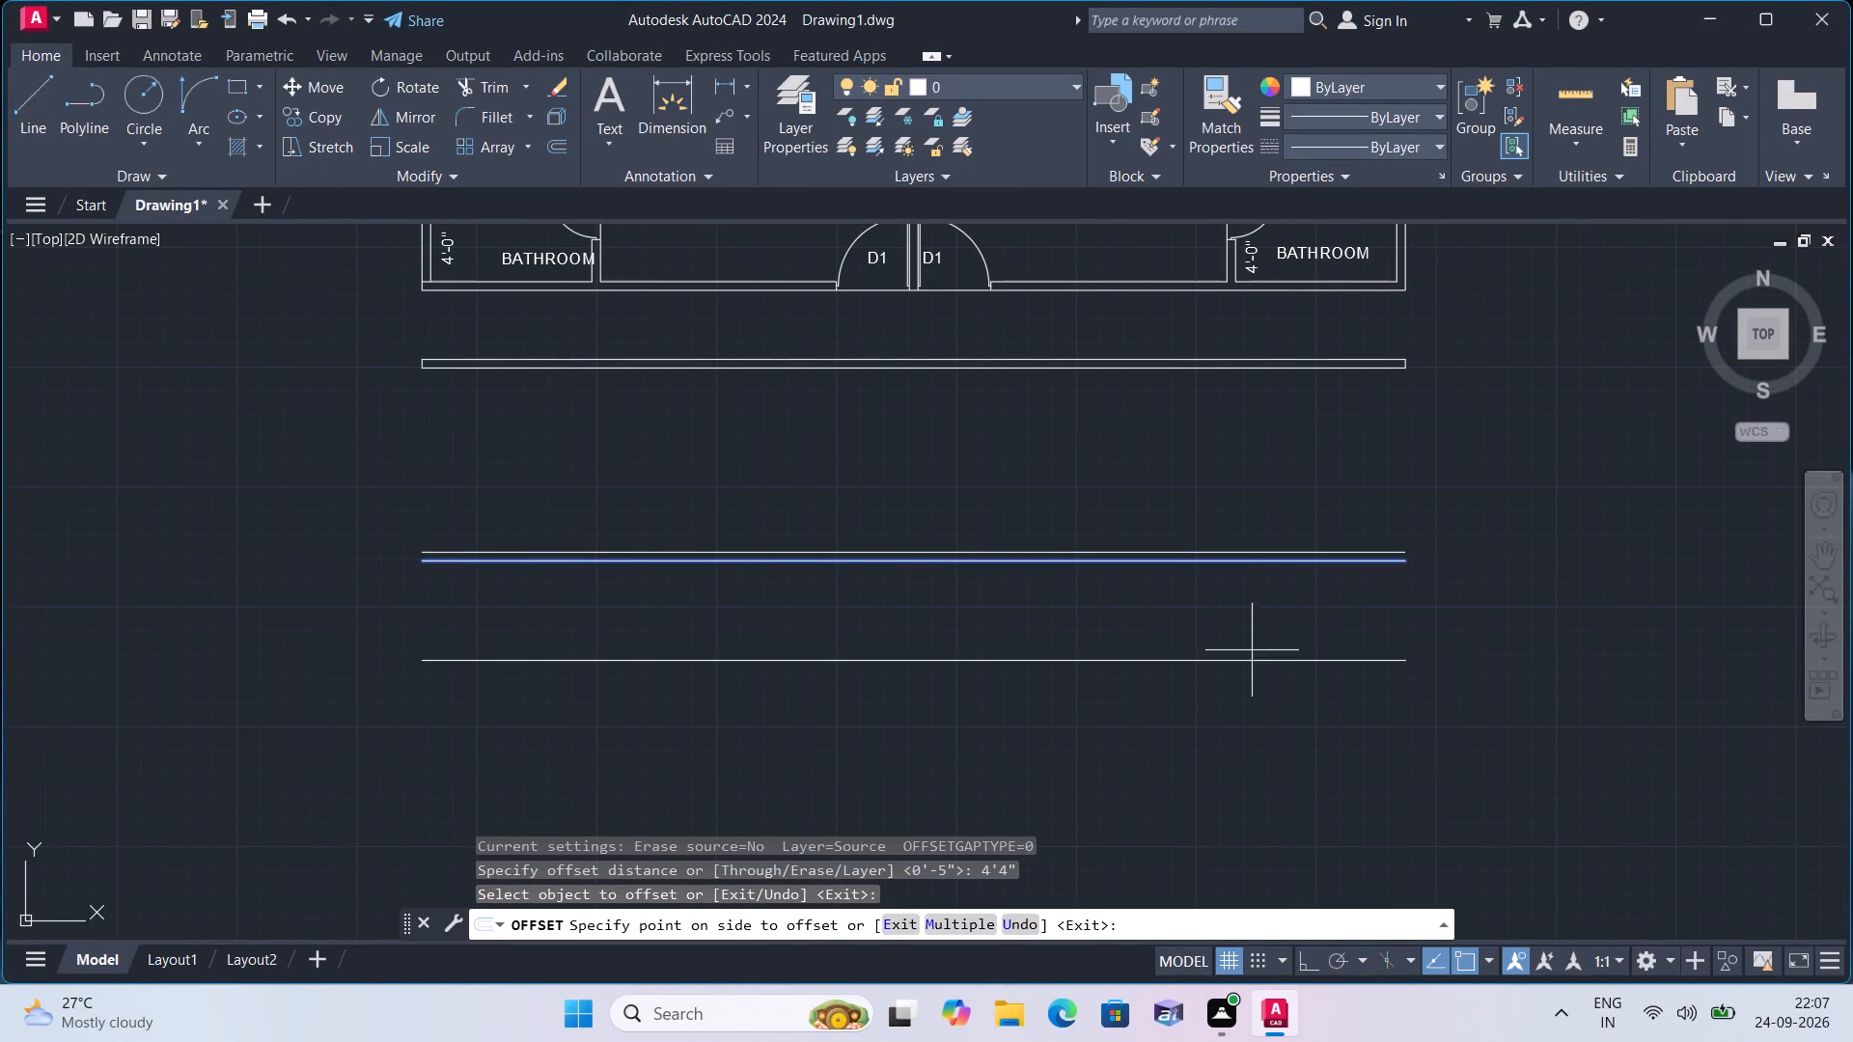
{"action": "left_click", "coordinate": [1252, 654]}
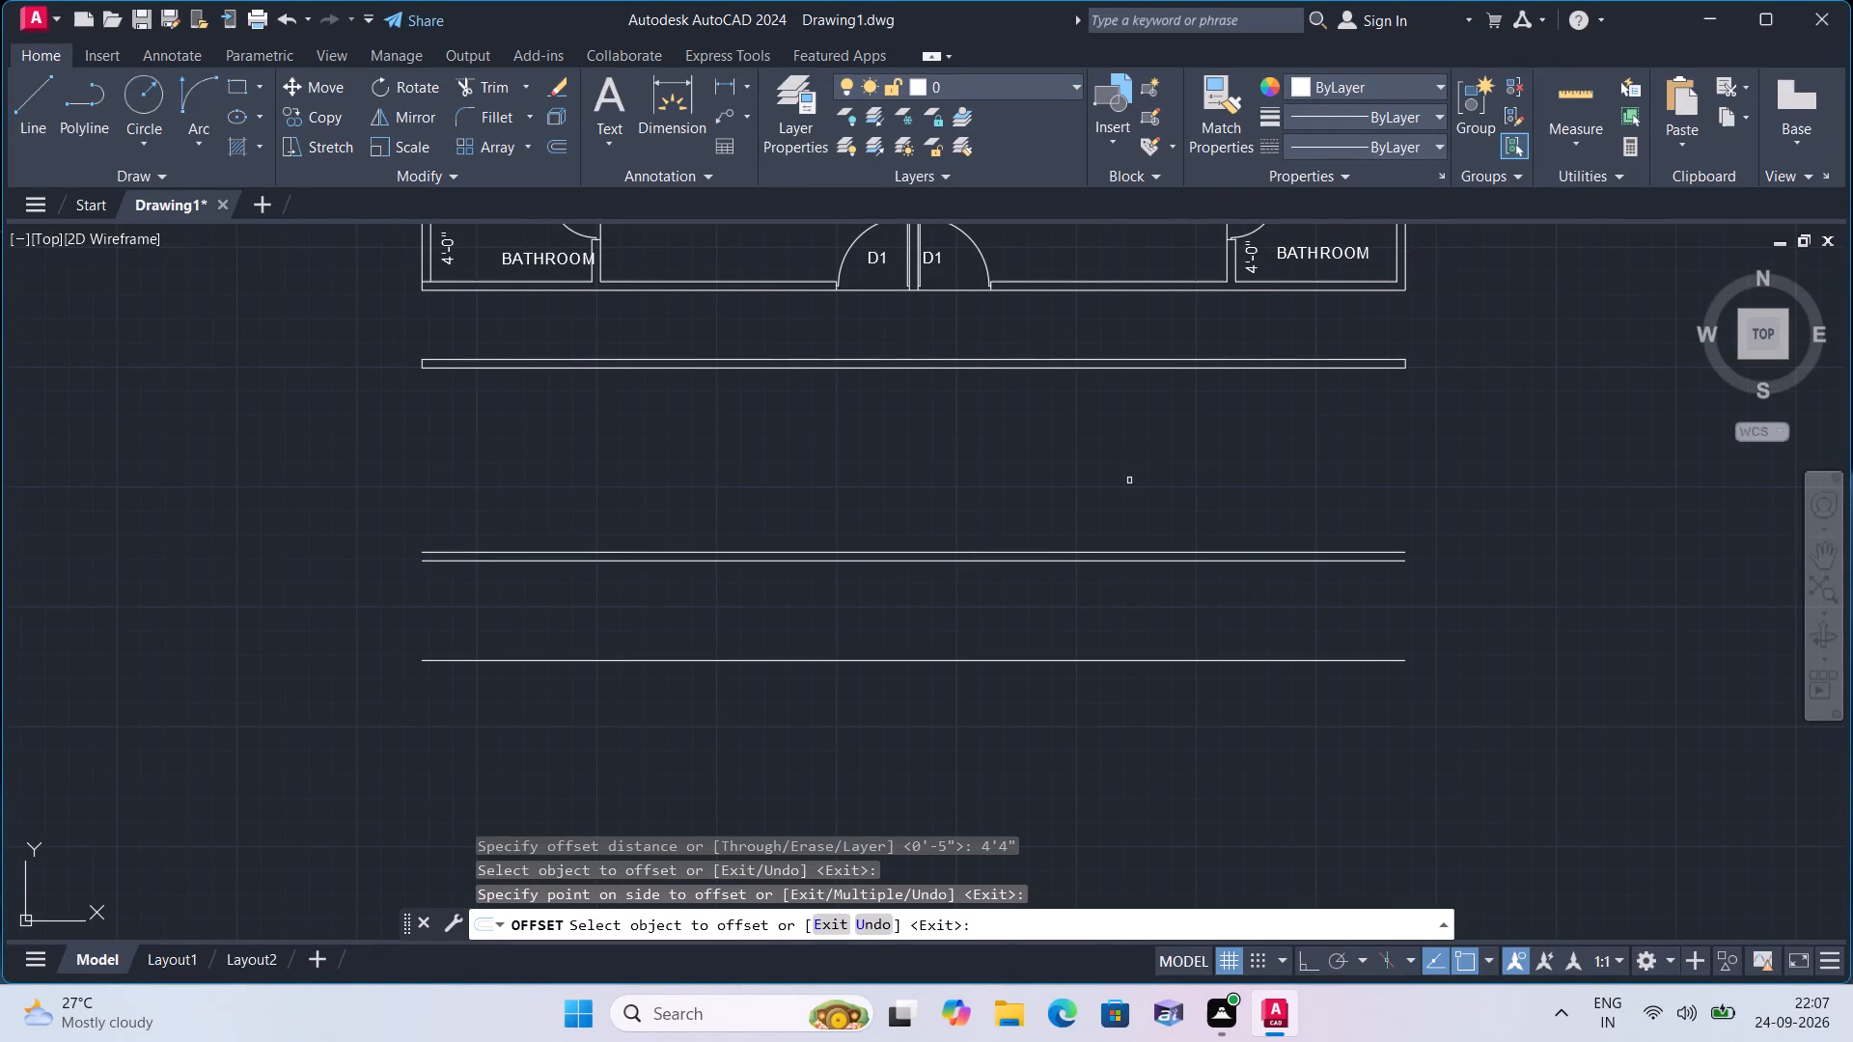
{"action": "key", "text": "space"}
Offset the new lowest line 4.5" downward to form the third wall pair.
{"action": "key", "text": "space"}
{"action": "type", "text": "4.5\""}
{"action": "key", "text": "space"}
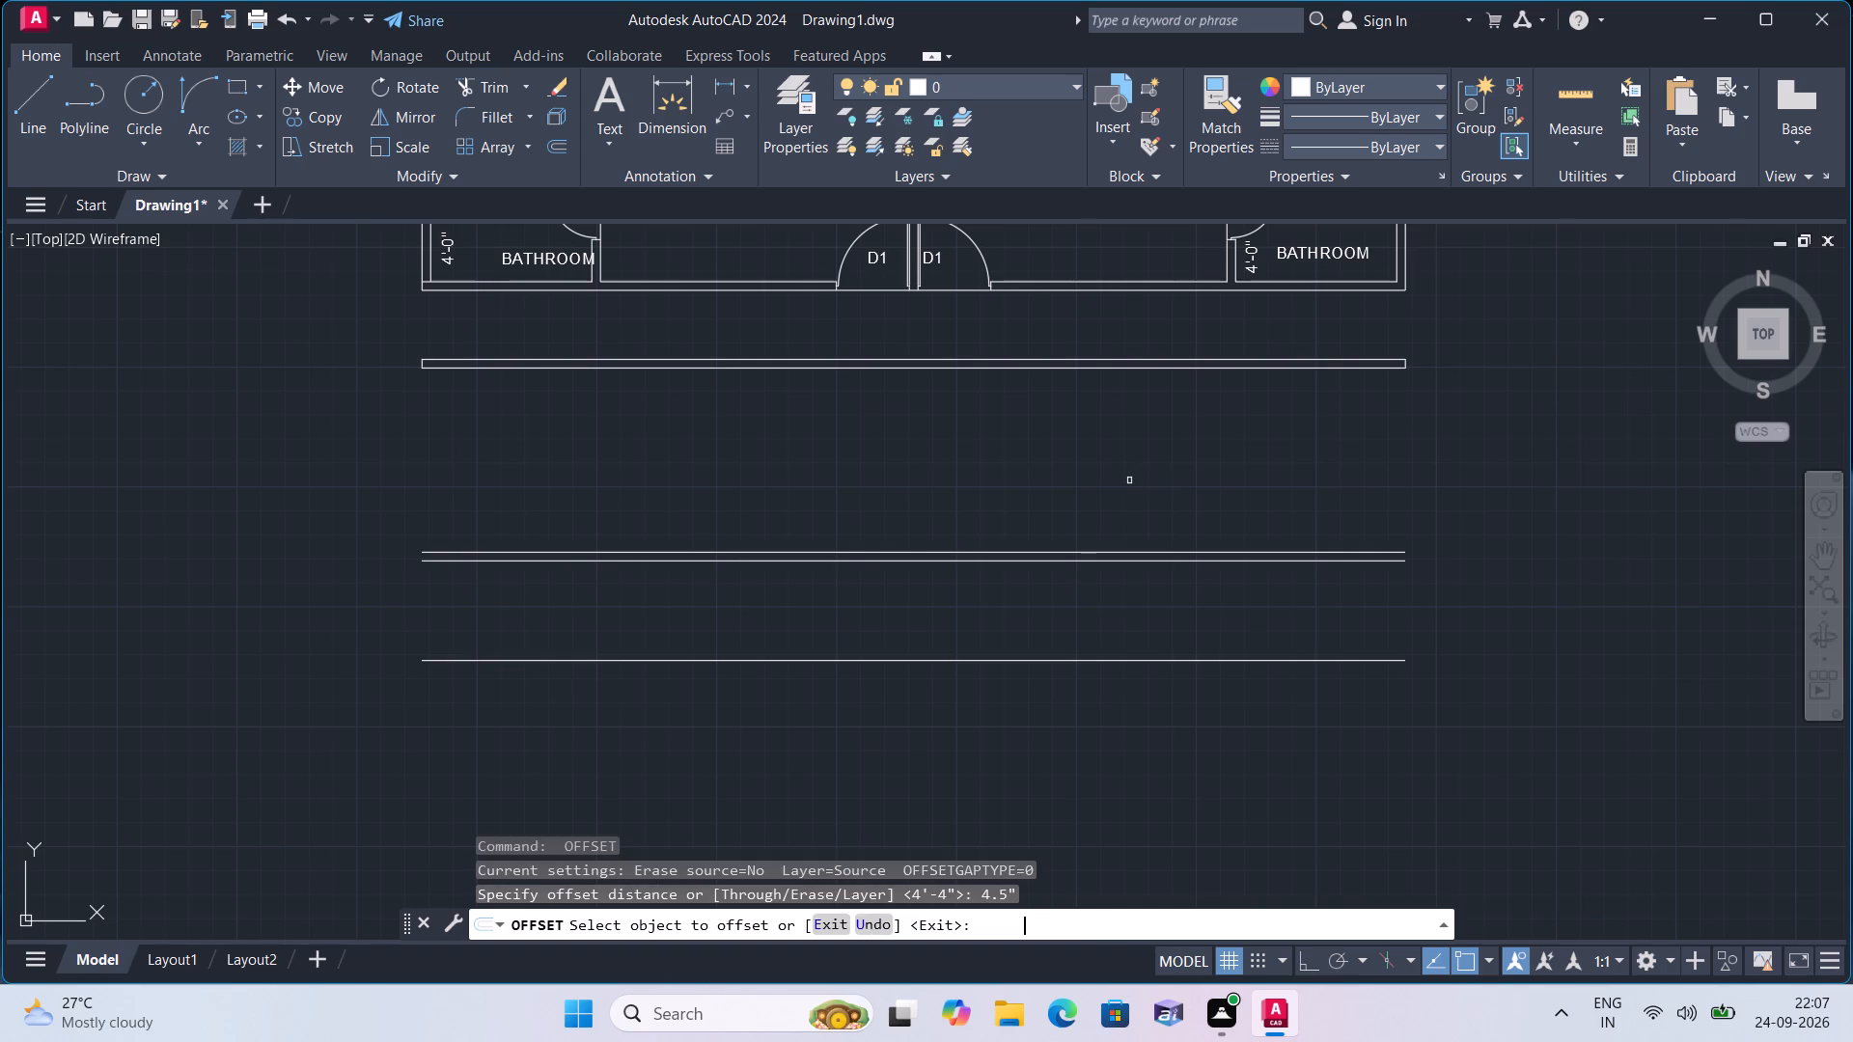
{"action": "left_click", "coordinate": [839, 661]}
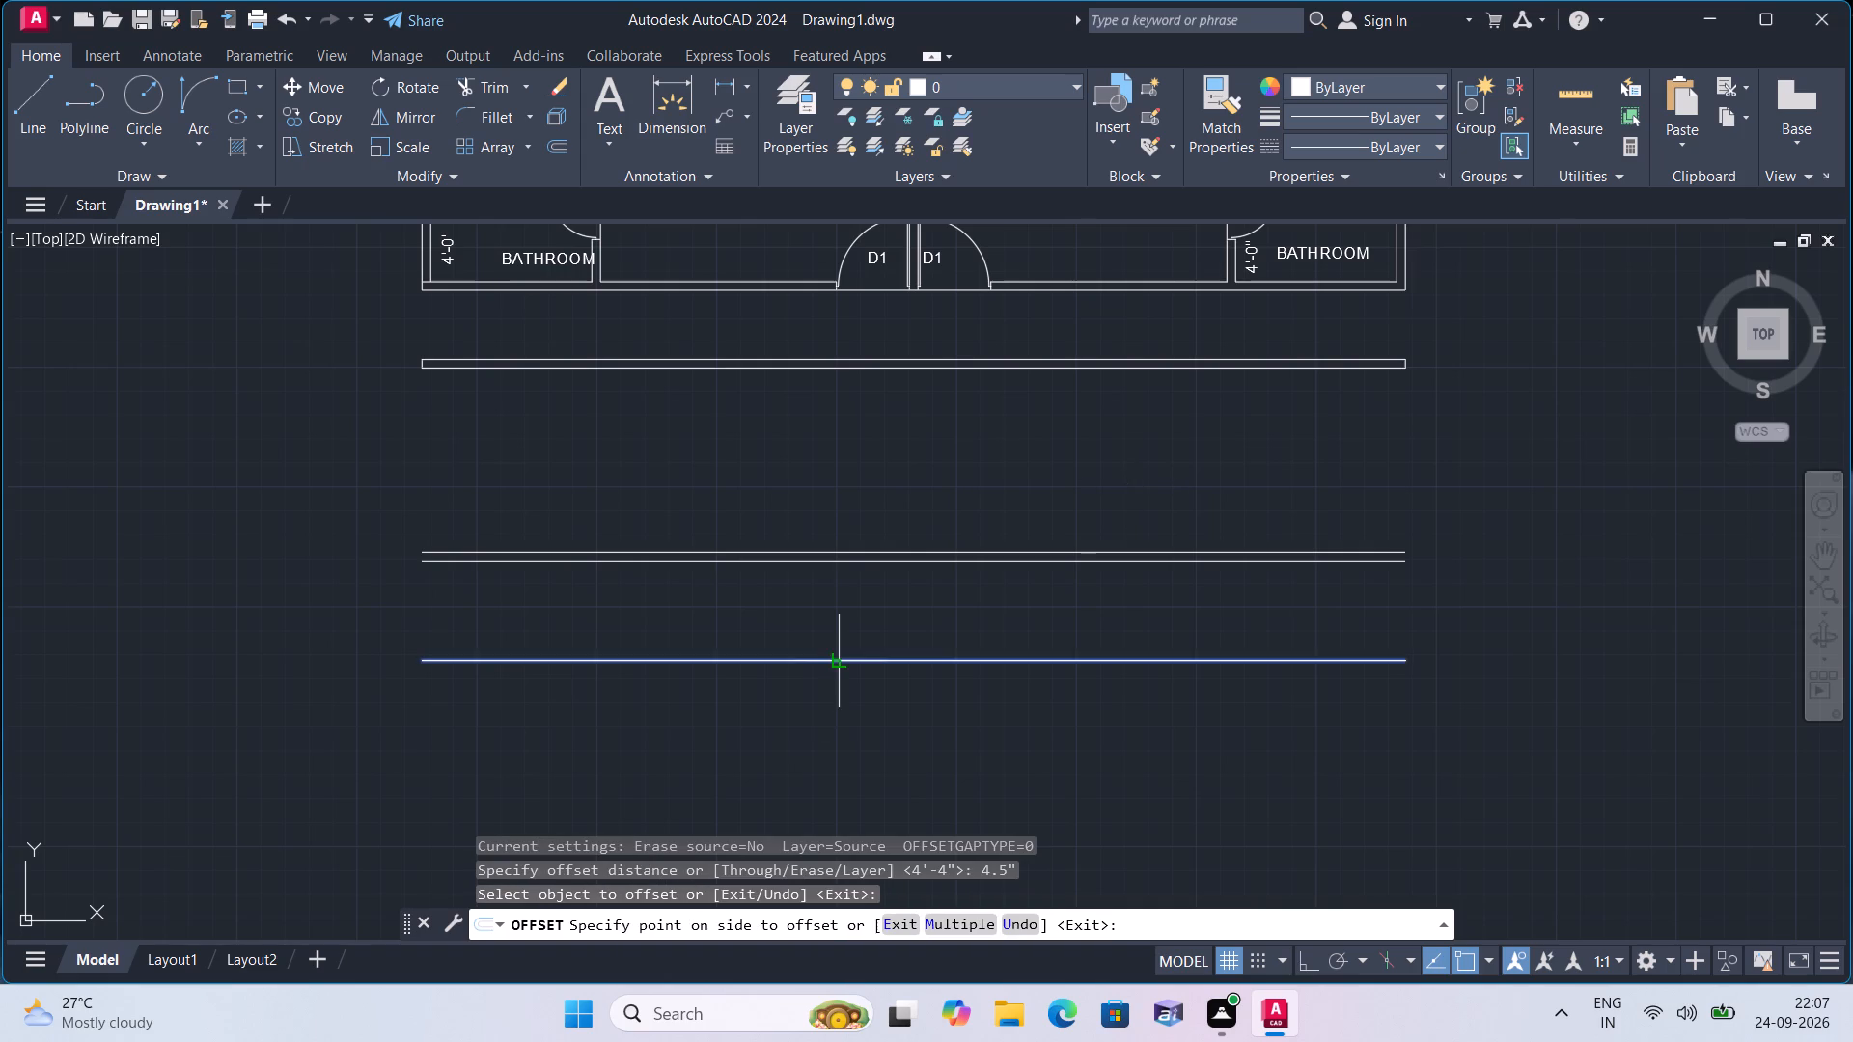
{"action": "left_click", "coordinate": [843, 693]}
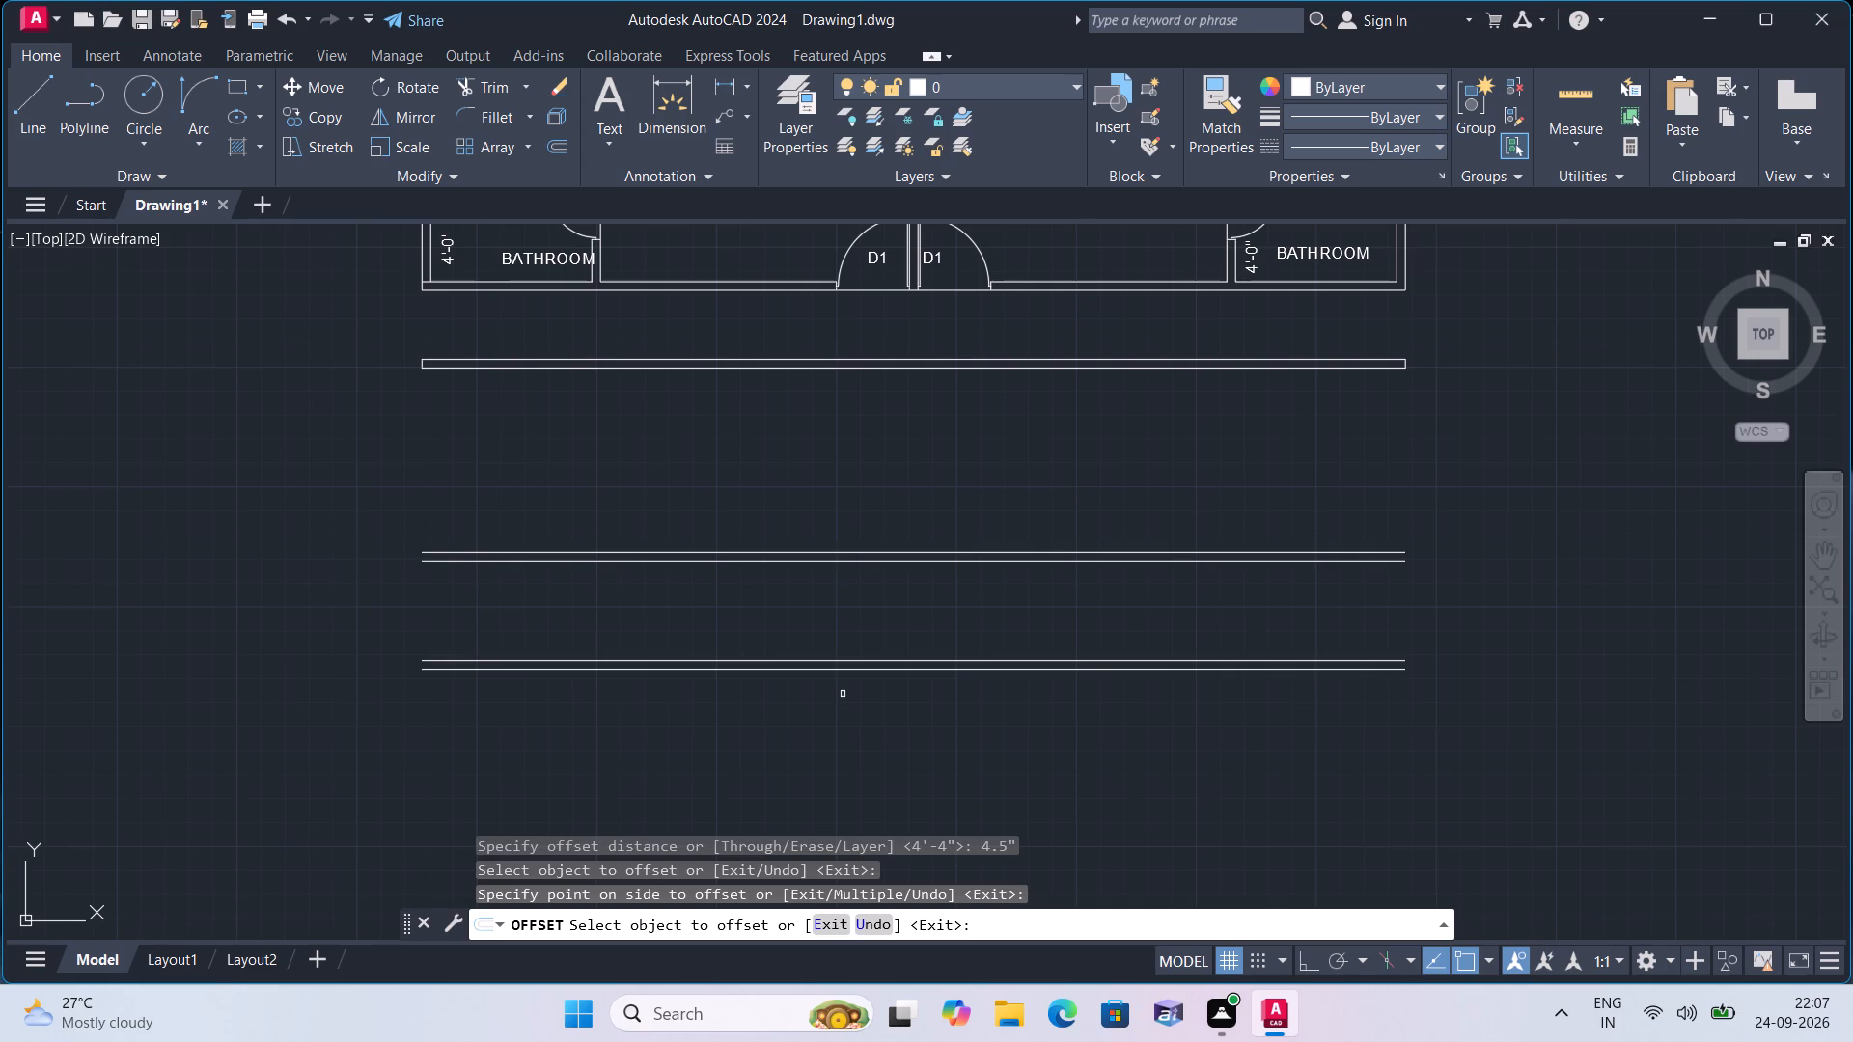
{"action": "key", "text": "space"}
Offset the lower line of the third wall pair 12' downward.
{"action": "key", "text": "space"}
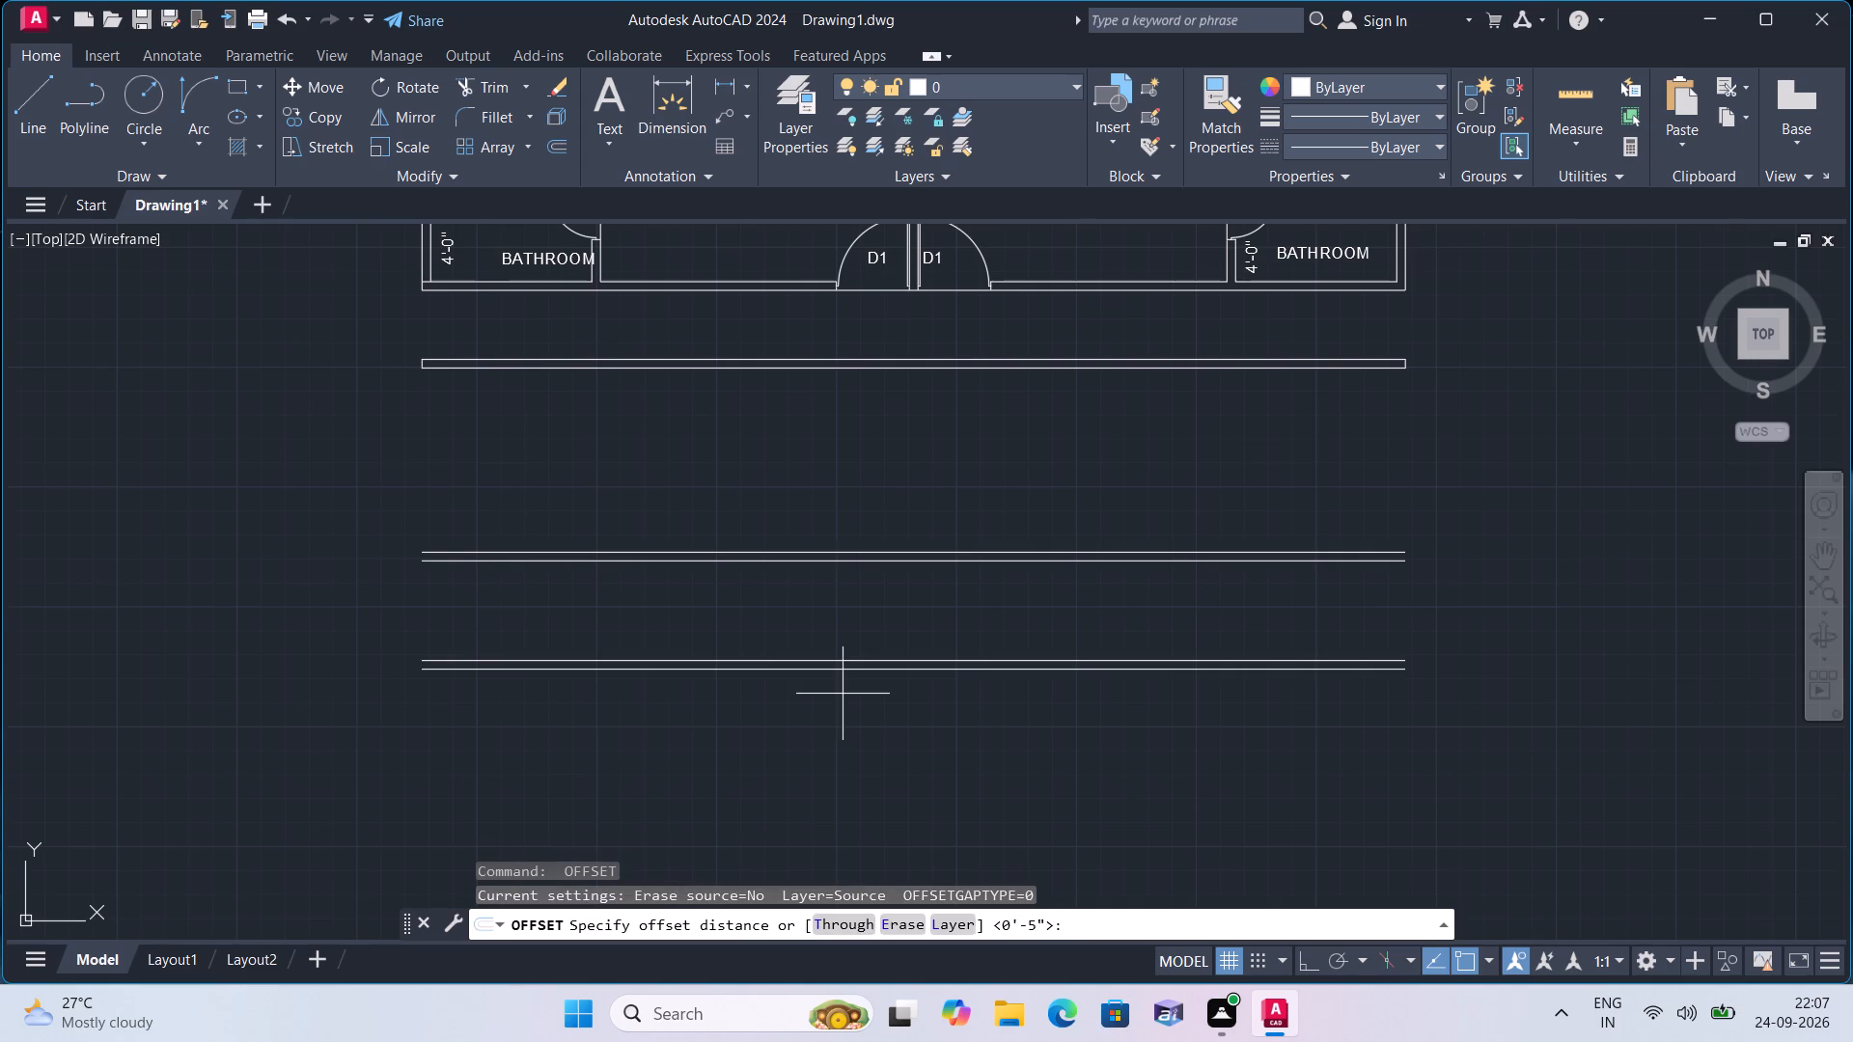
{"action": "type", "text": "12'"}
{"action": "key", "text": "space"}
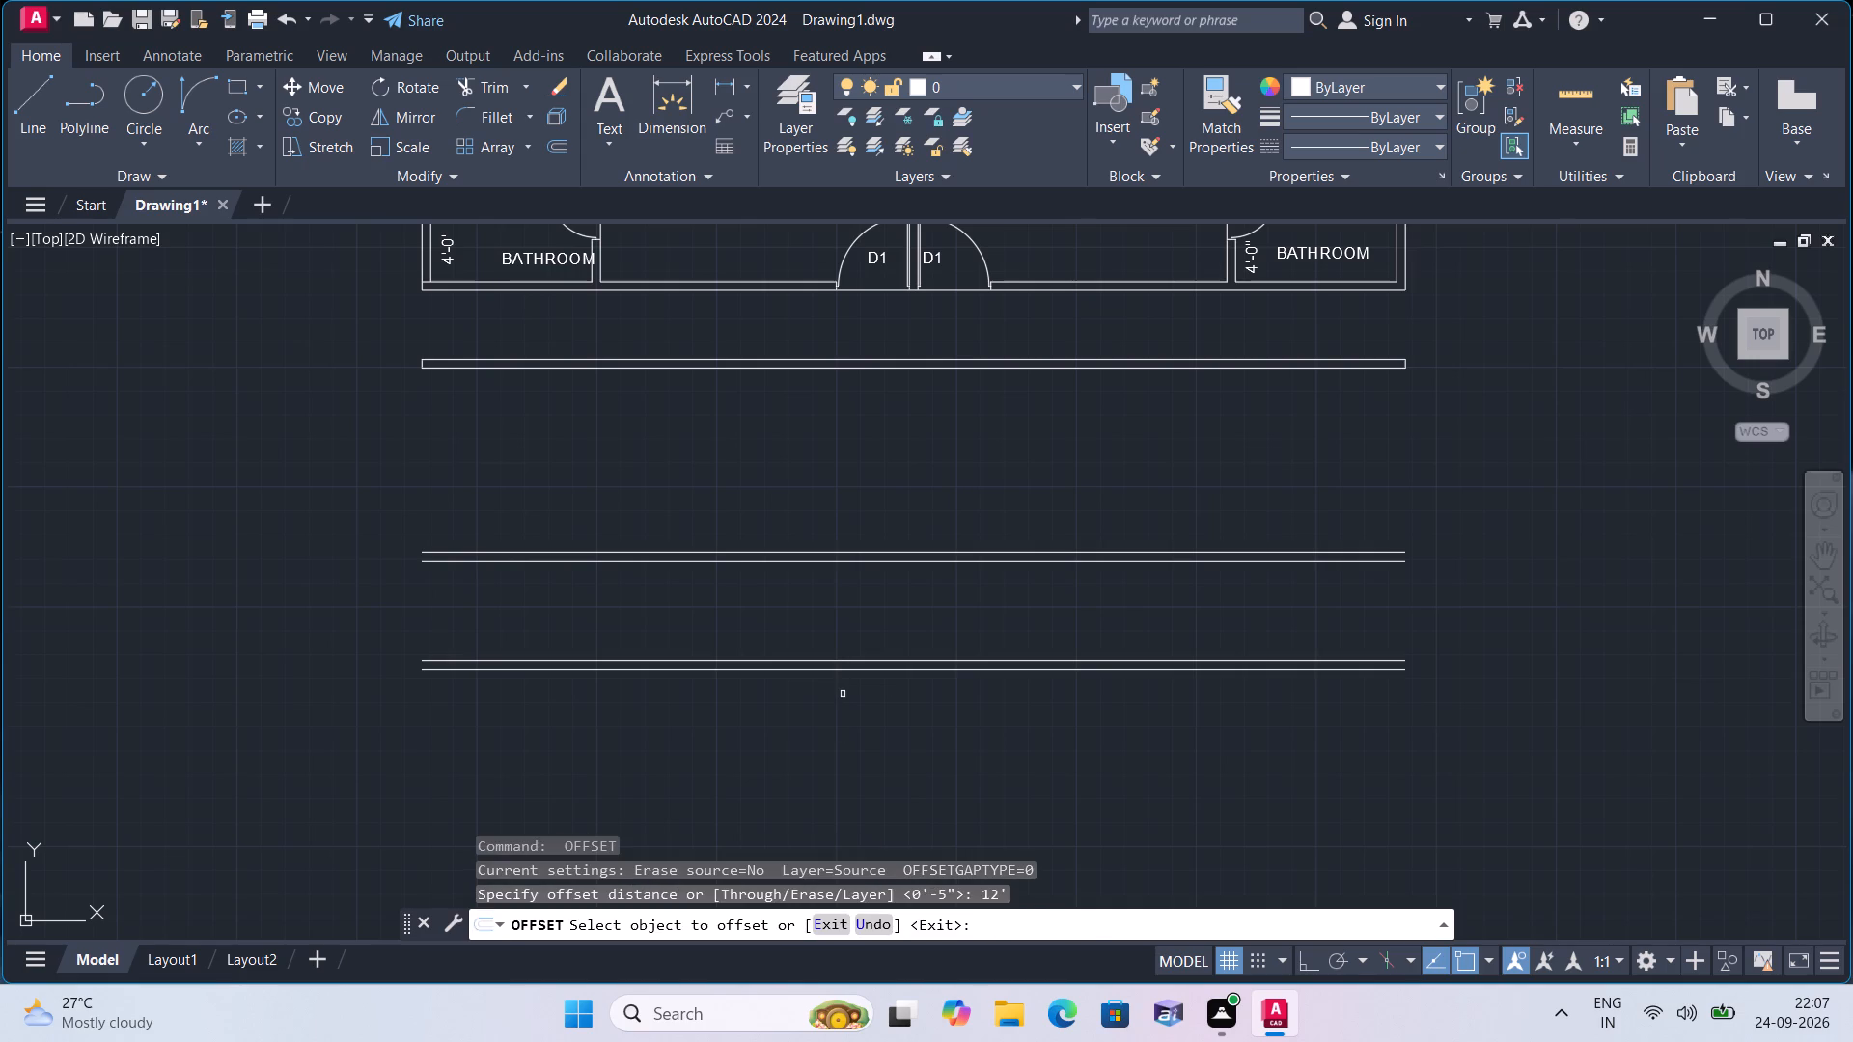
{"action": "left_click", "coordinate": [854, 670]}
{"action": "left_click", "coordinate": [865, 752]}
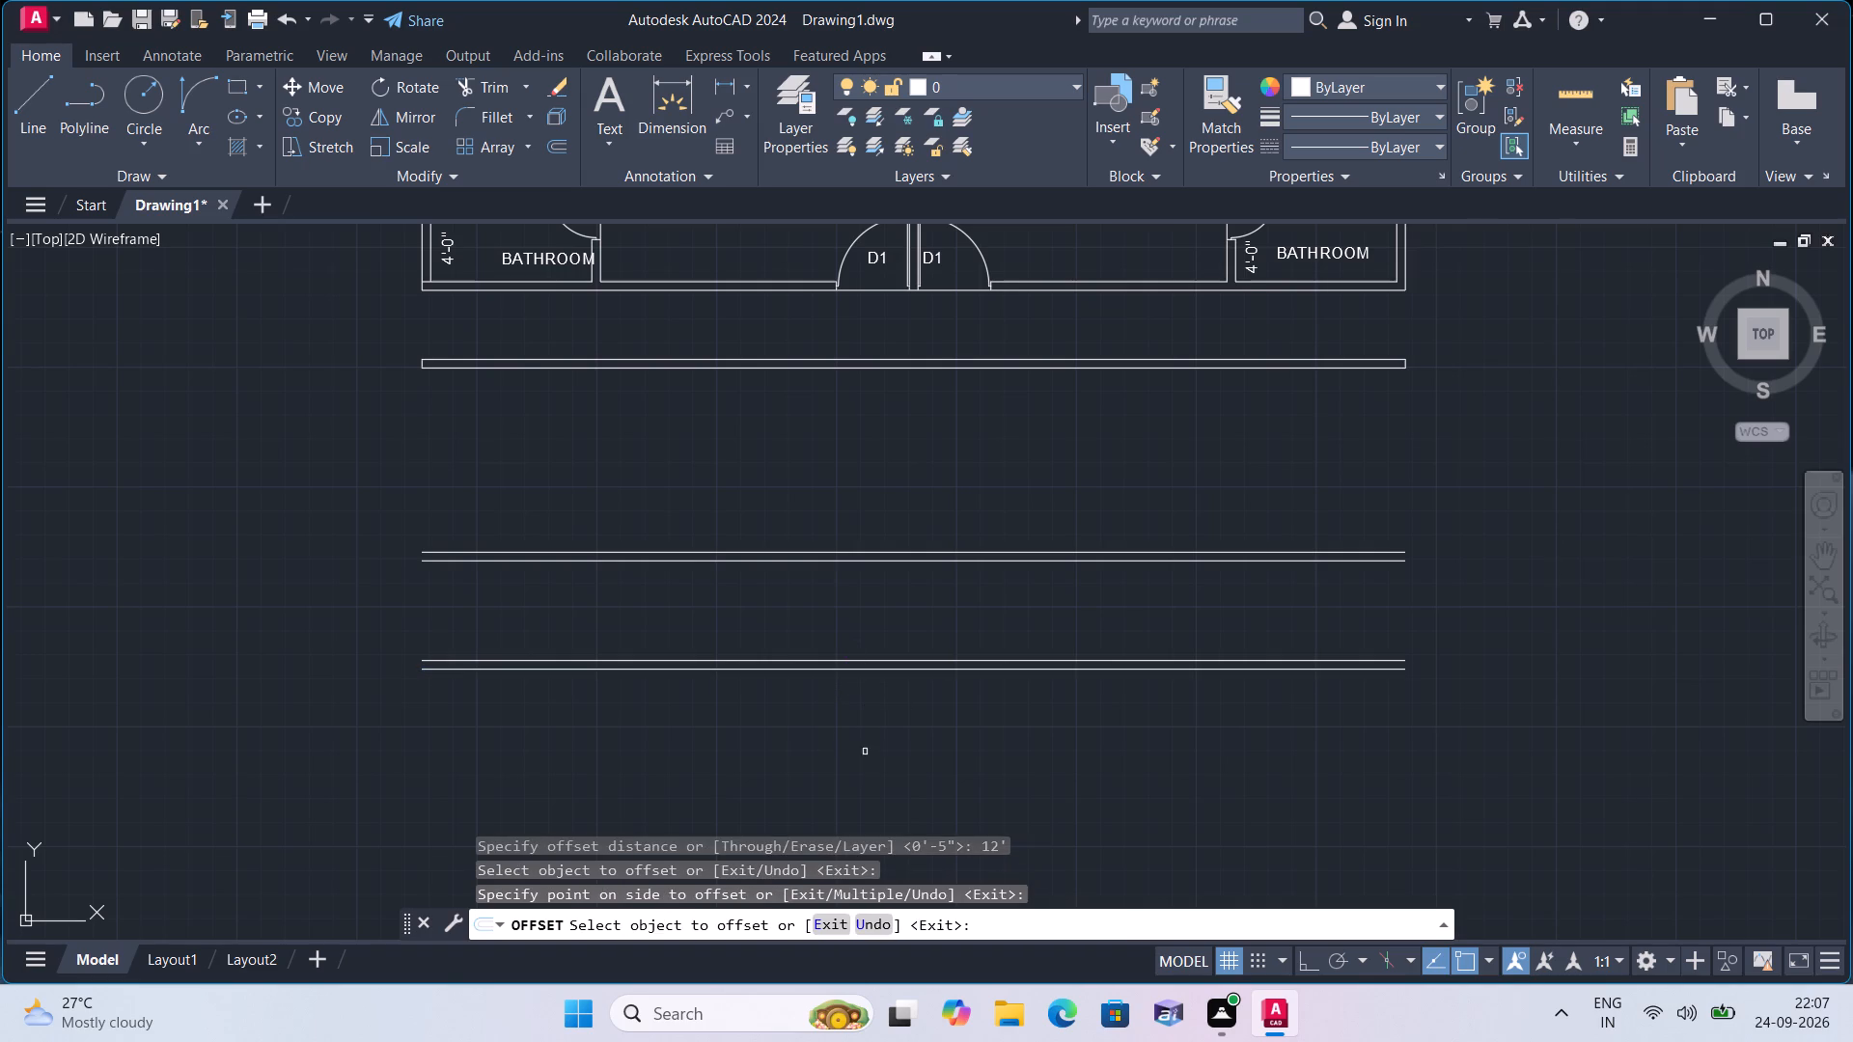
{"action": "scroll", "coordinate": [862, 770], "scroll_direction": "down", "scroll_amount": 1}
{"action": "middle_click_drag", "start_coordinate": [862, 770], "coordinate": [881, 618]}
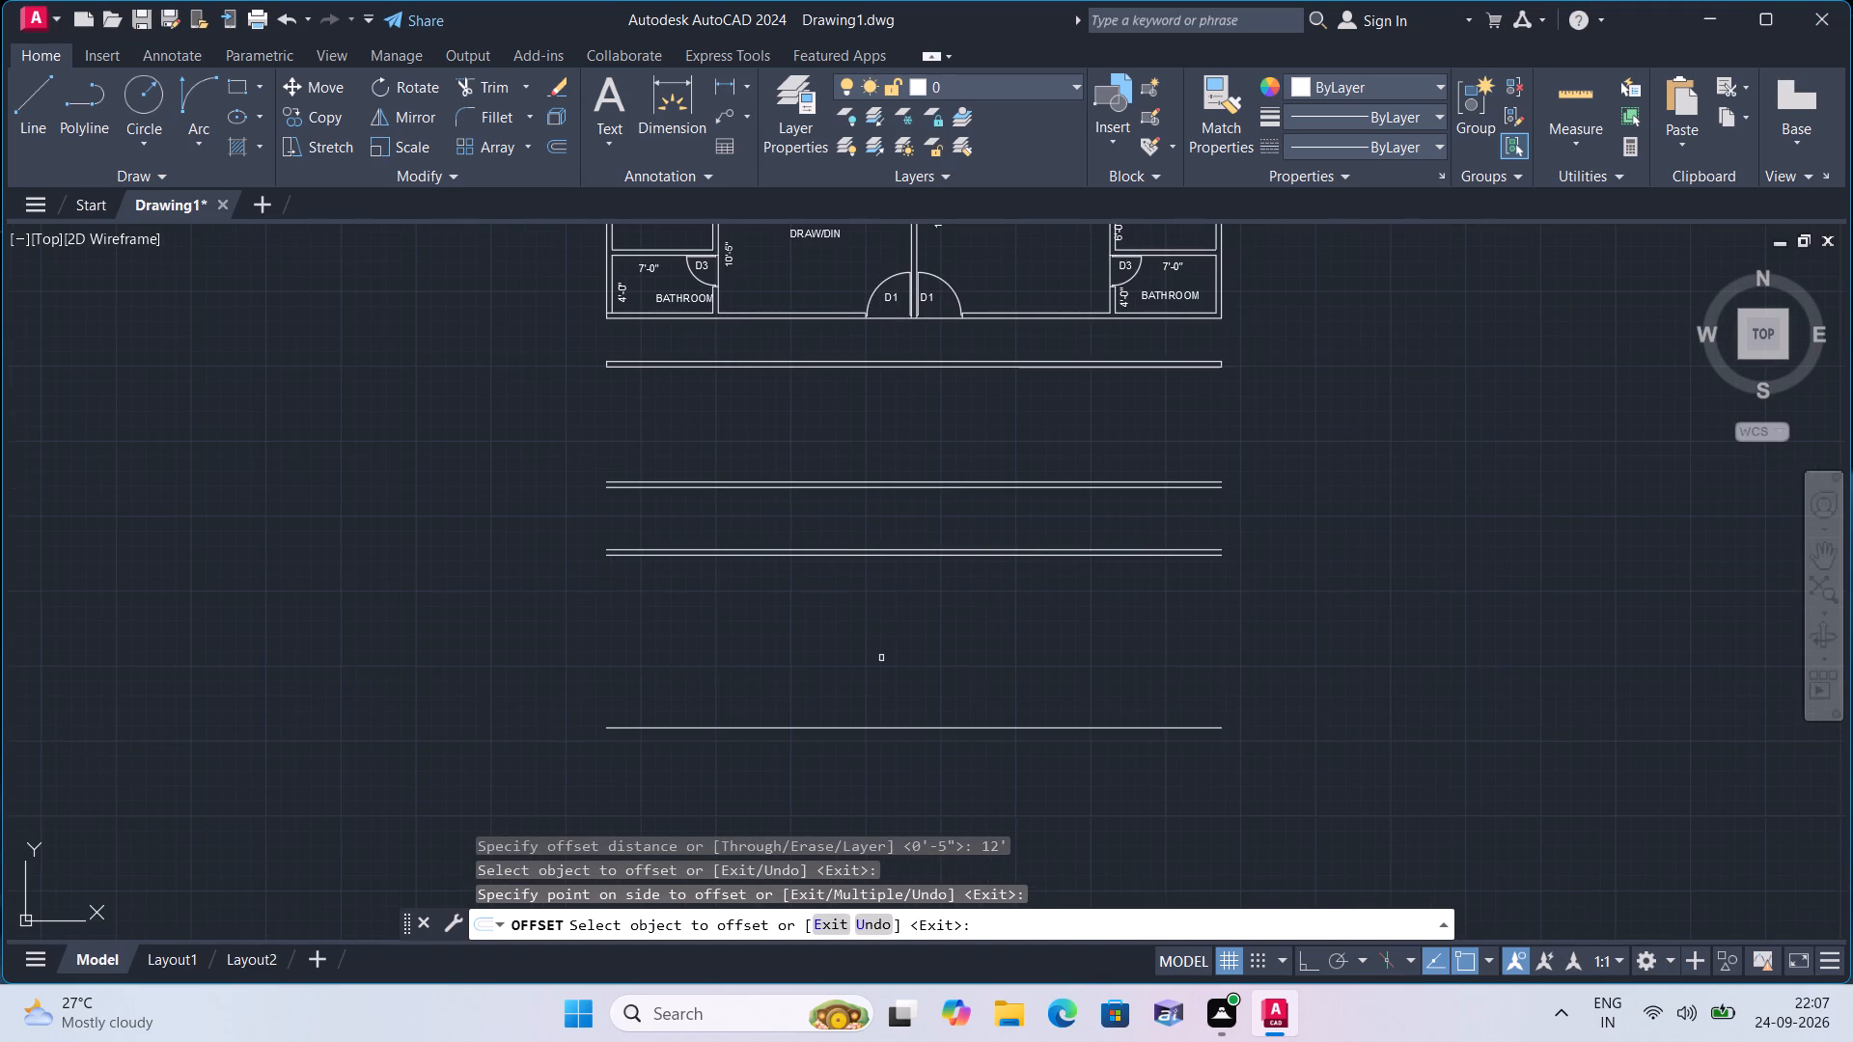
{"action": "key", "text": "space"}
Offset the new lowest line 4.5" downward to form the fourth wall pair.
{"action": "key", "text": "space"}
{"action": "type", "text": "4.5\""}
{"action": "key", "text": "space"}
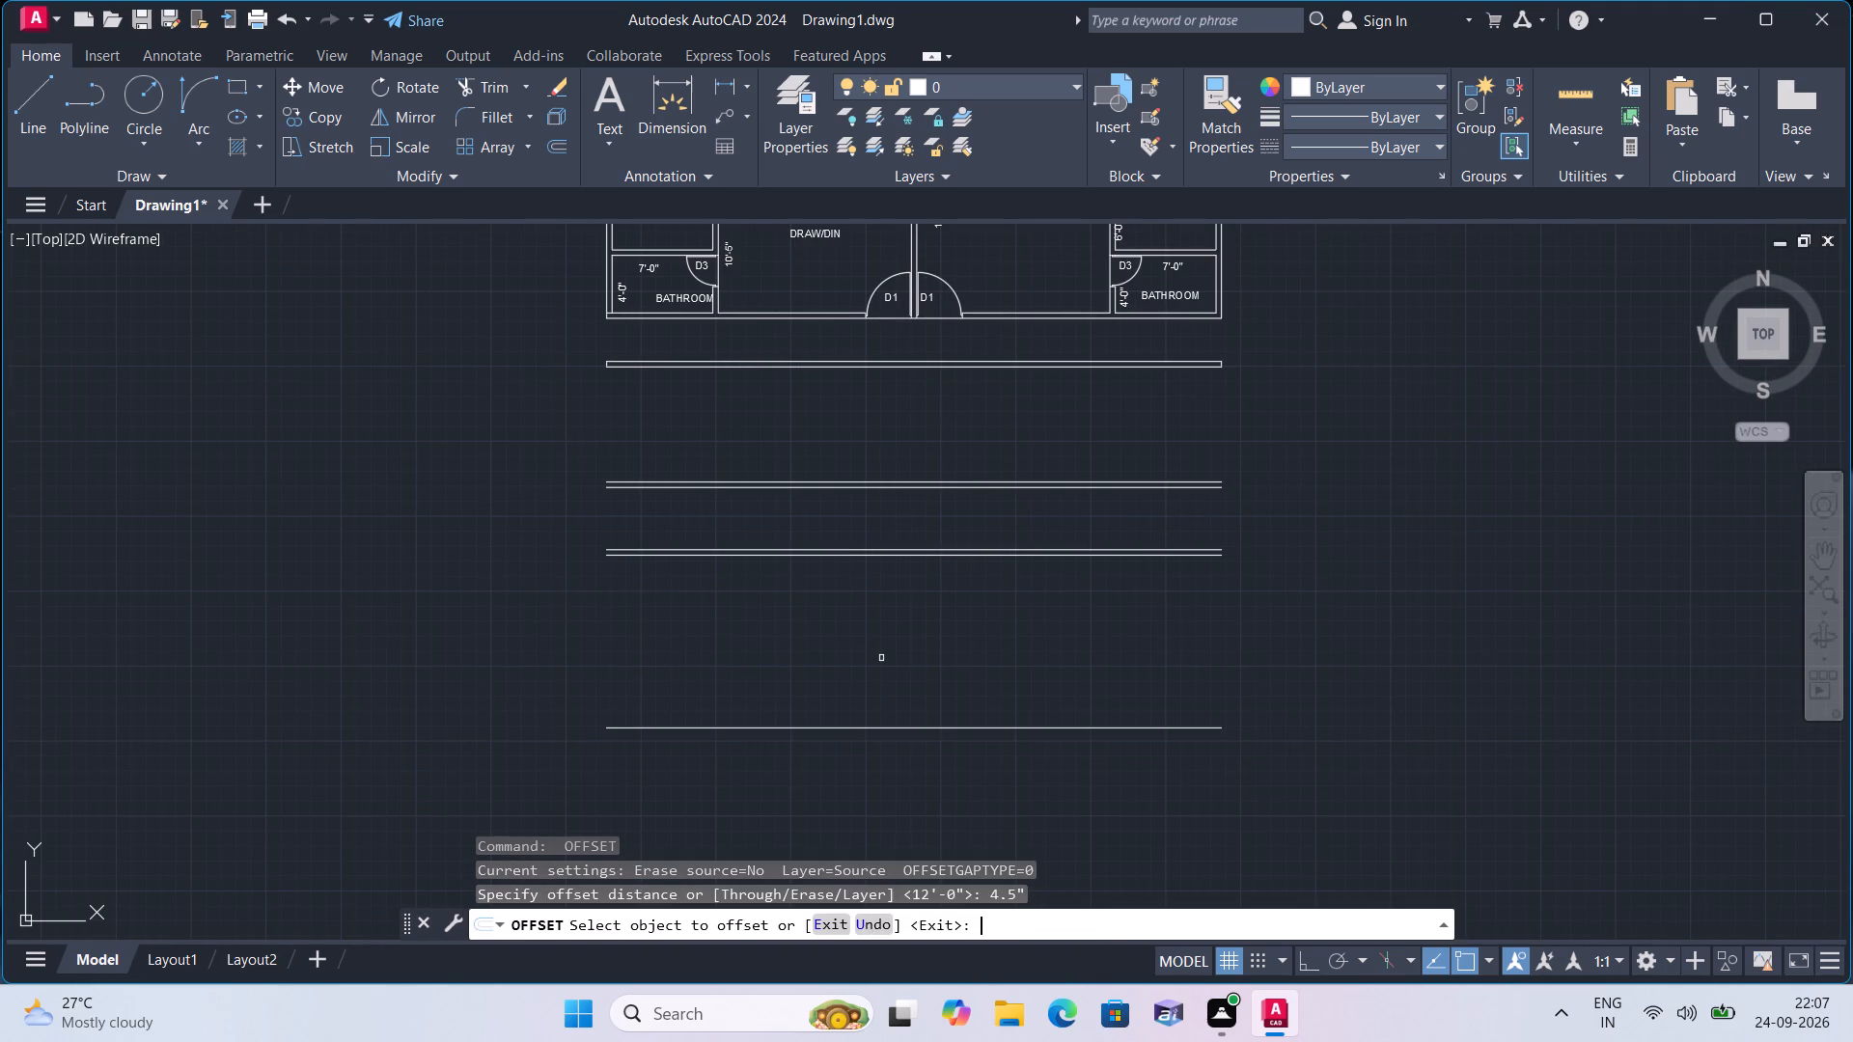
{"action": "left_click", "coordinate": [891, 727]}
{"action": "left_click", "coordinate": [895, 777]}
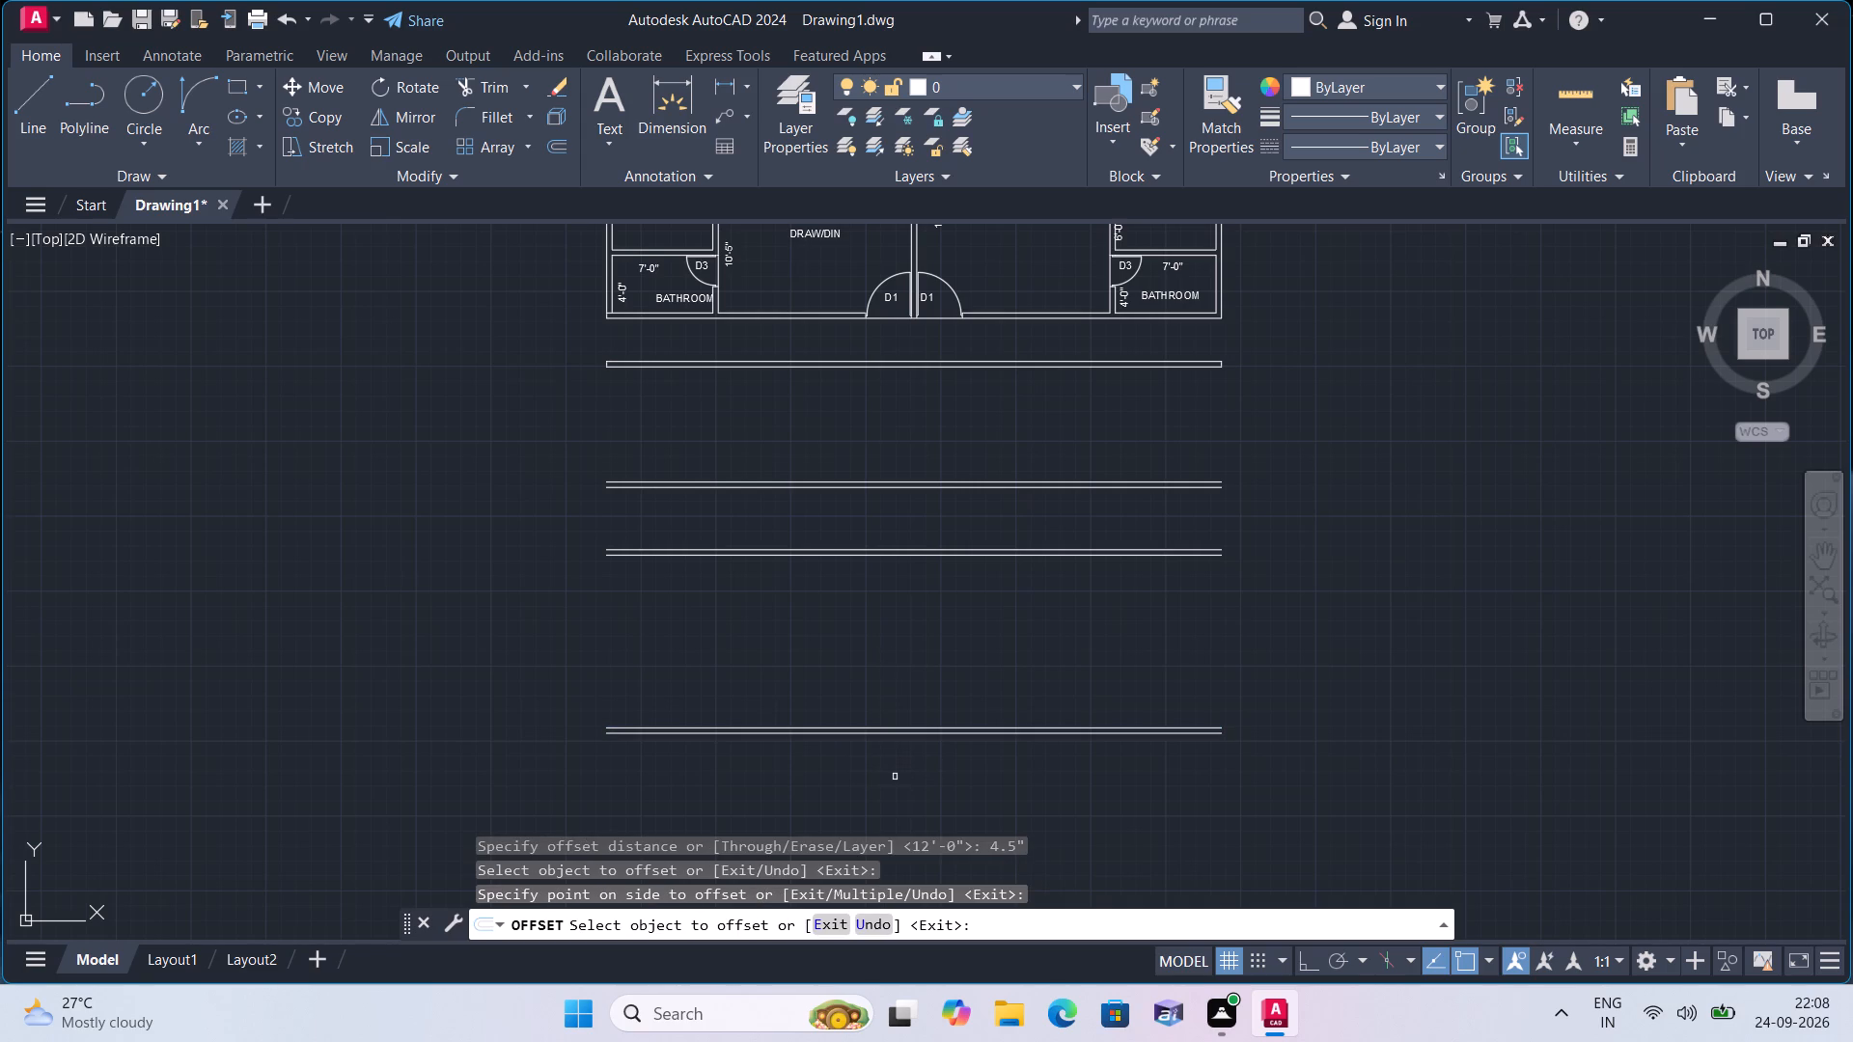
{"action": "key", "text": "space"}
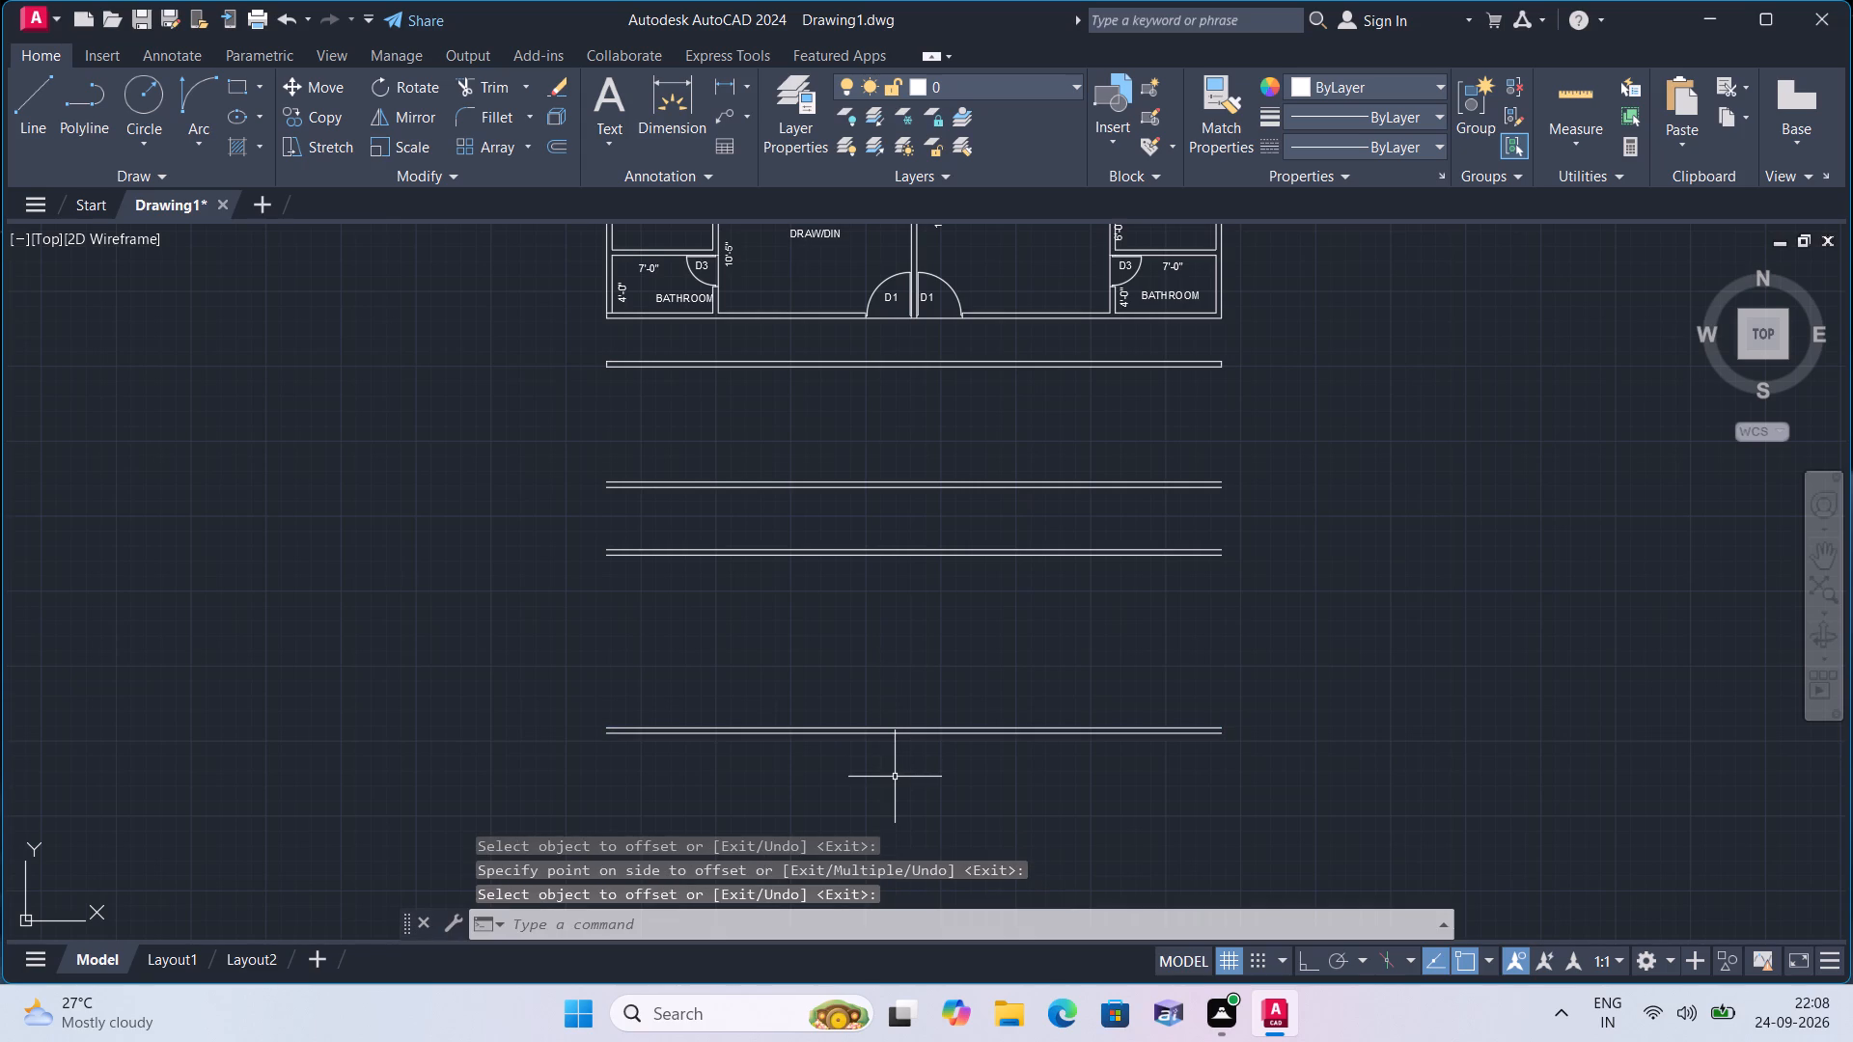
Extend the short left end line of the top wall pair down through every wall pair to the lowest line.
{"action": "type", "text": "extend"}
{"action": "key", "text": "space"}
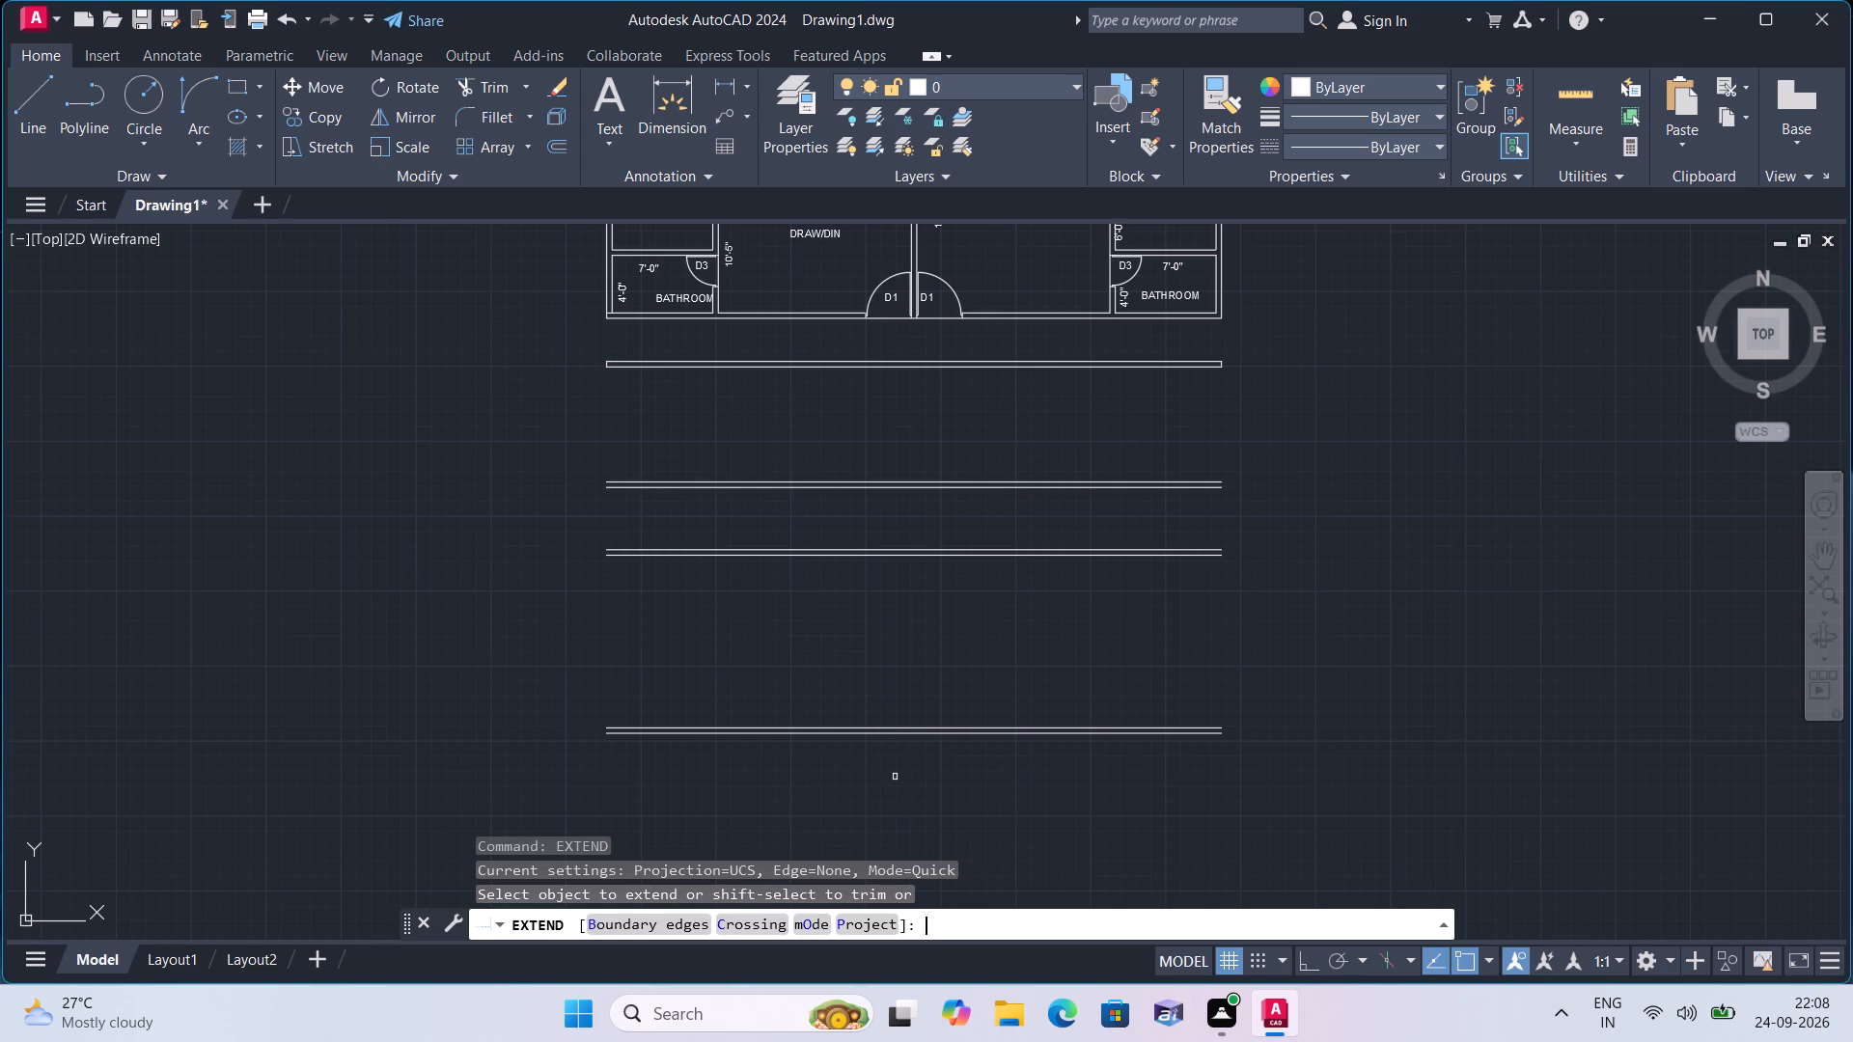
{"action": "scroll", "coordinate": [594, 432], "scroll_direction": "up", "scroll_amount": 2}
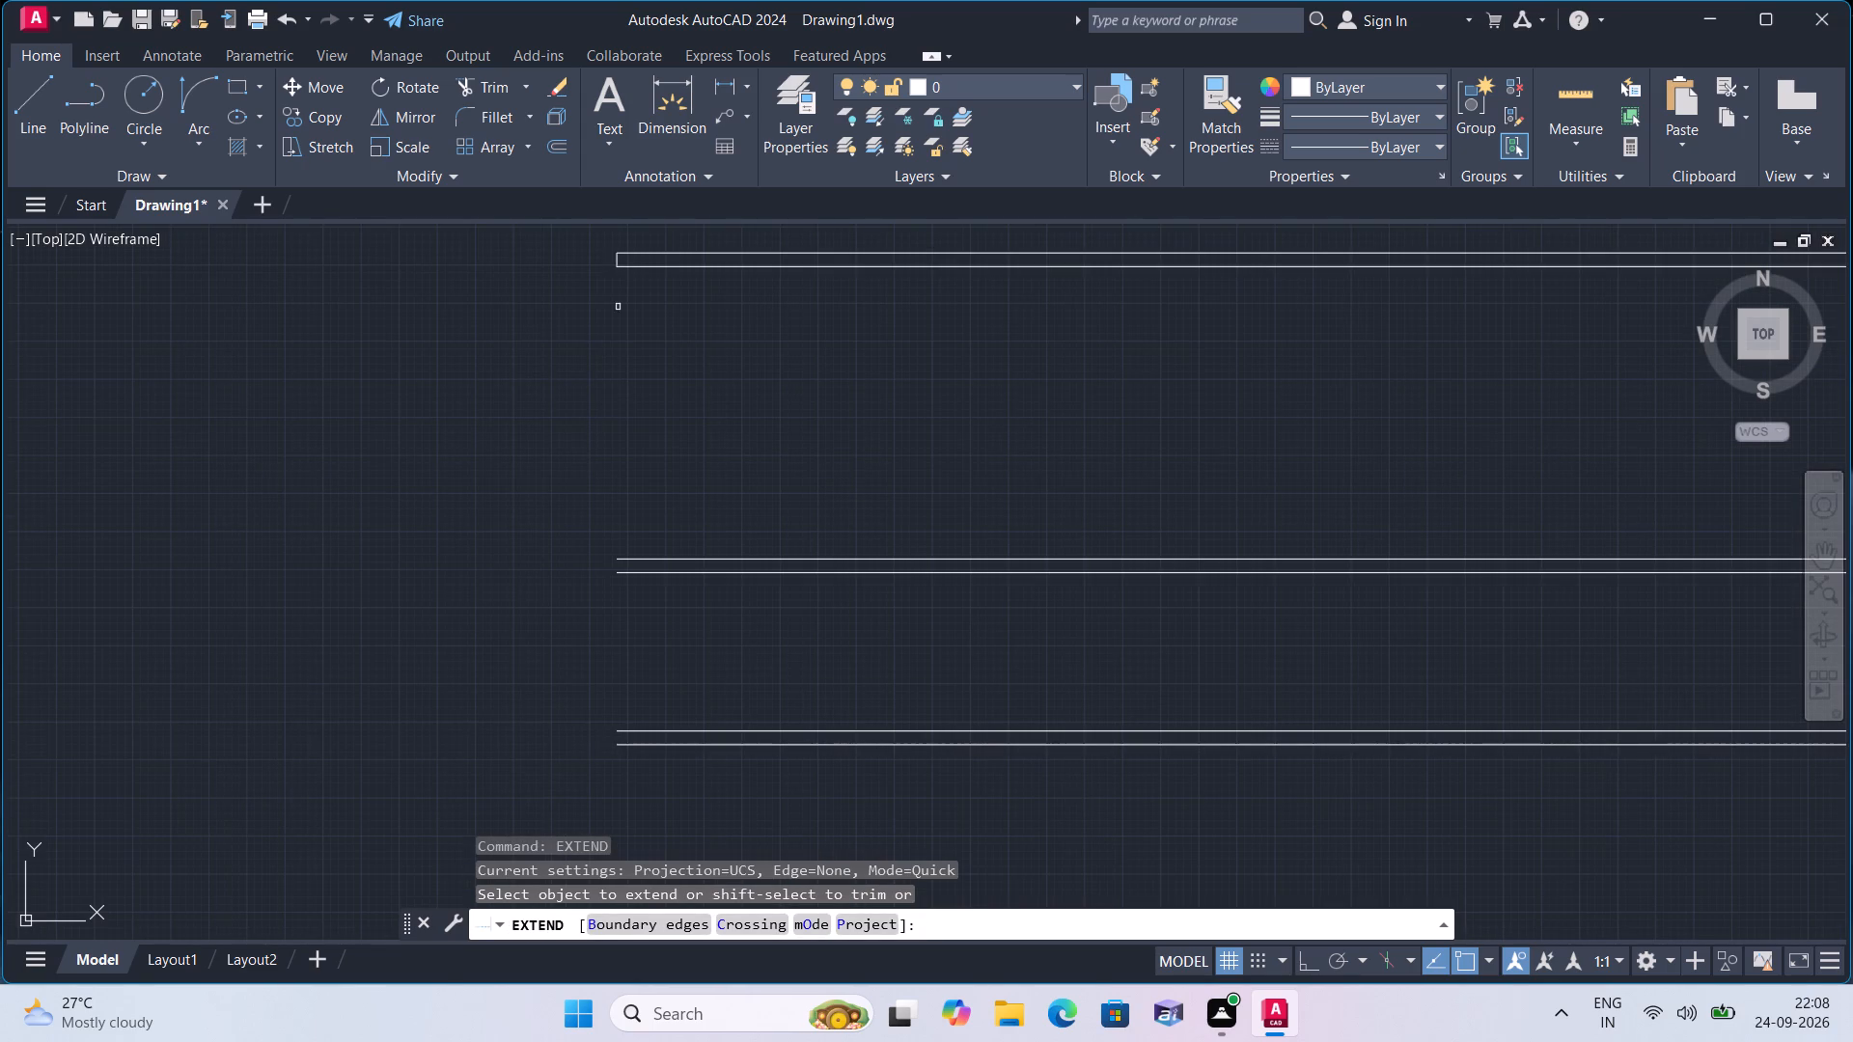
{"action": "left_click", "coordinate": [620, 260]}
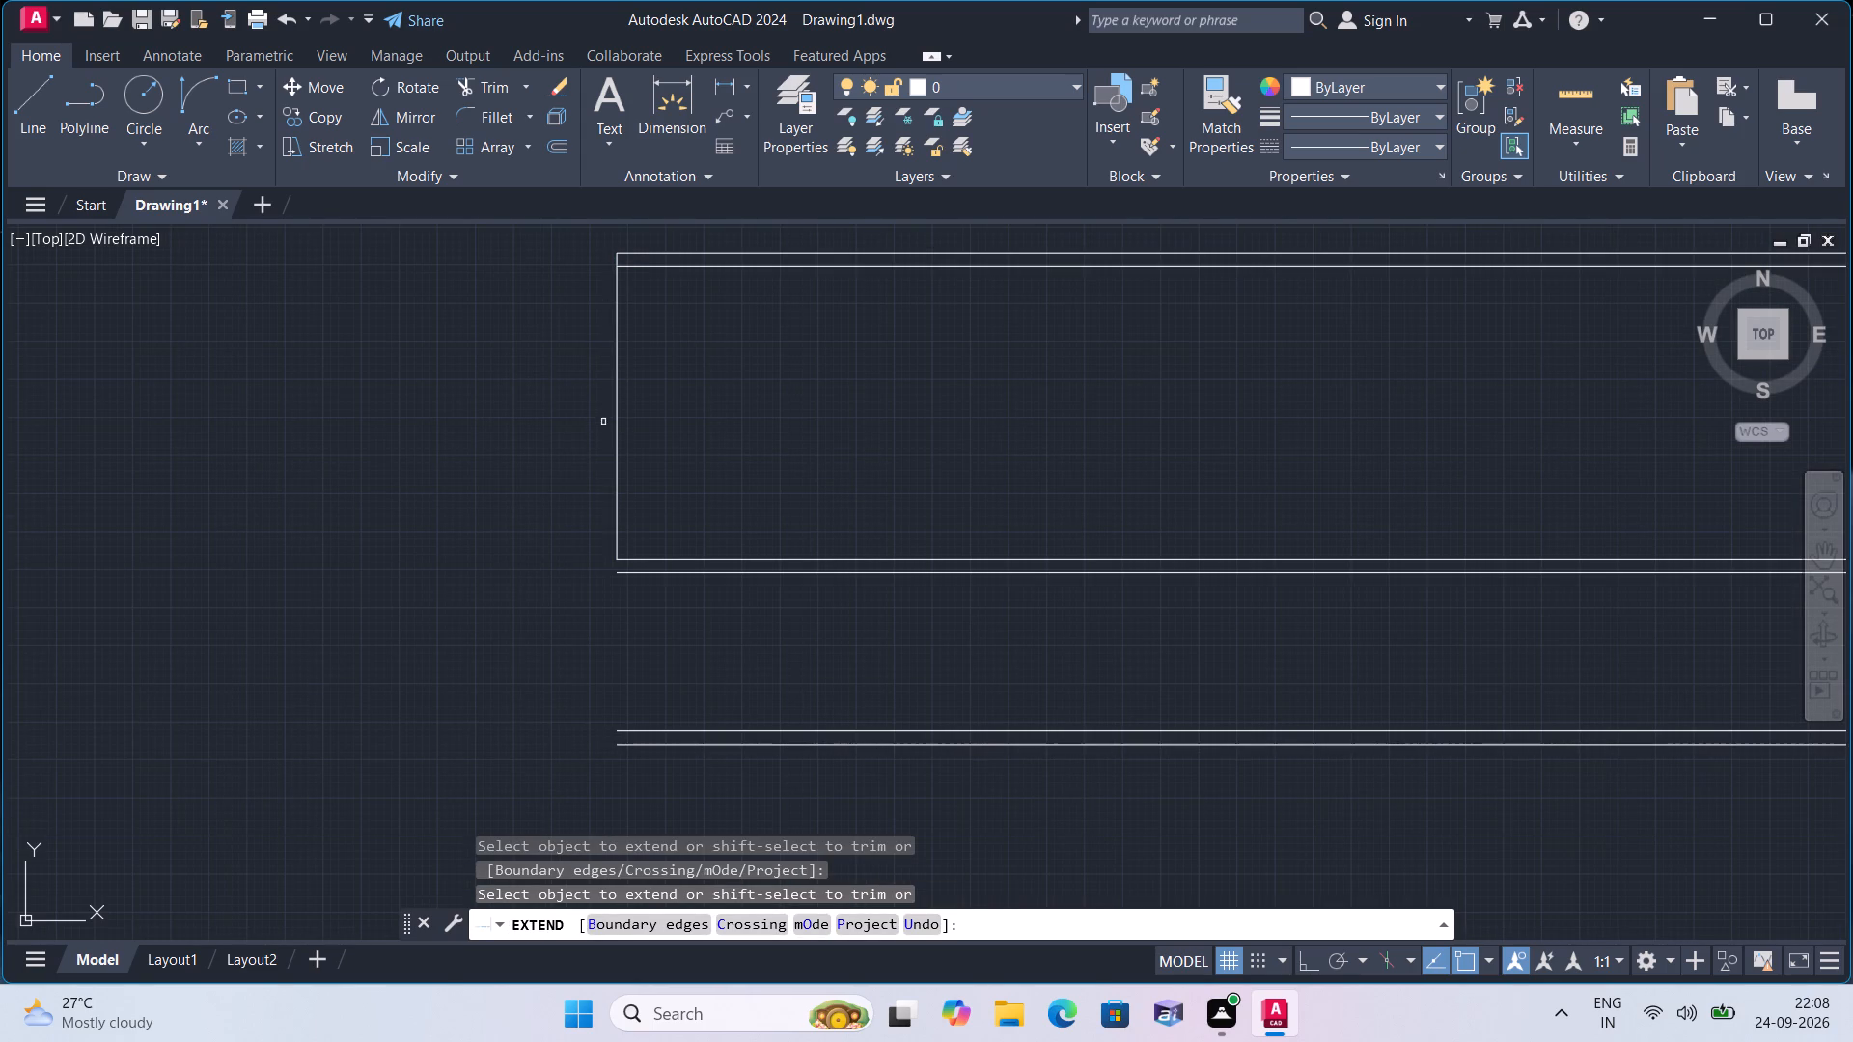
{"action": "left_click", "coordinate": [619, 444]}
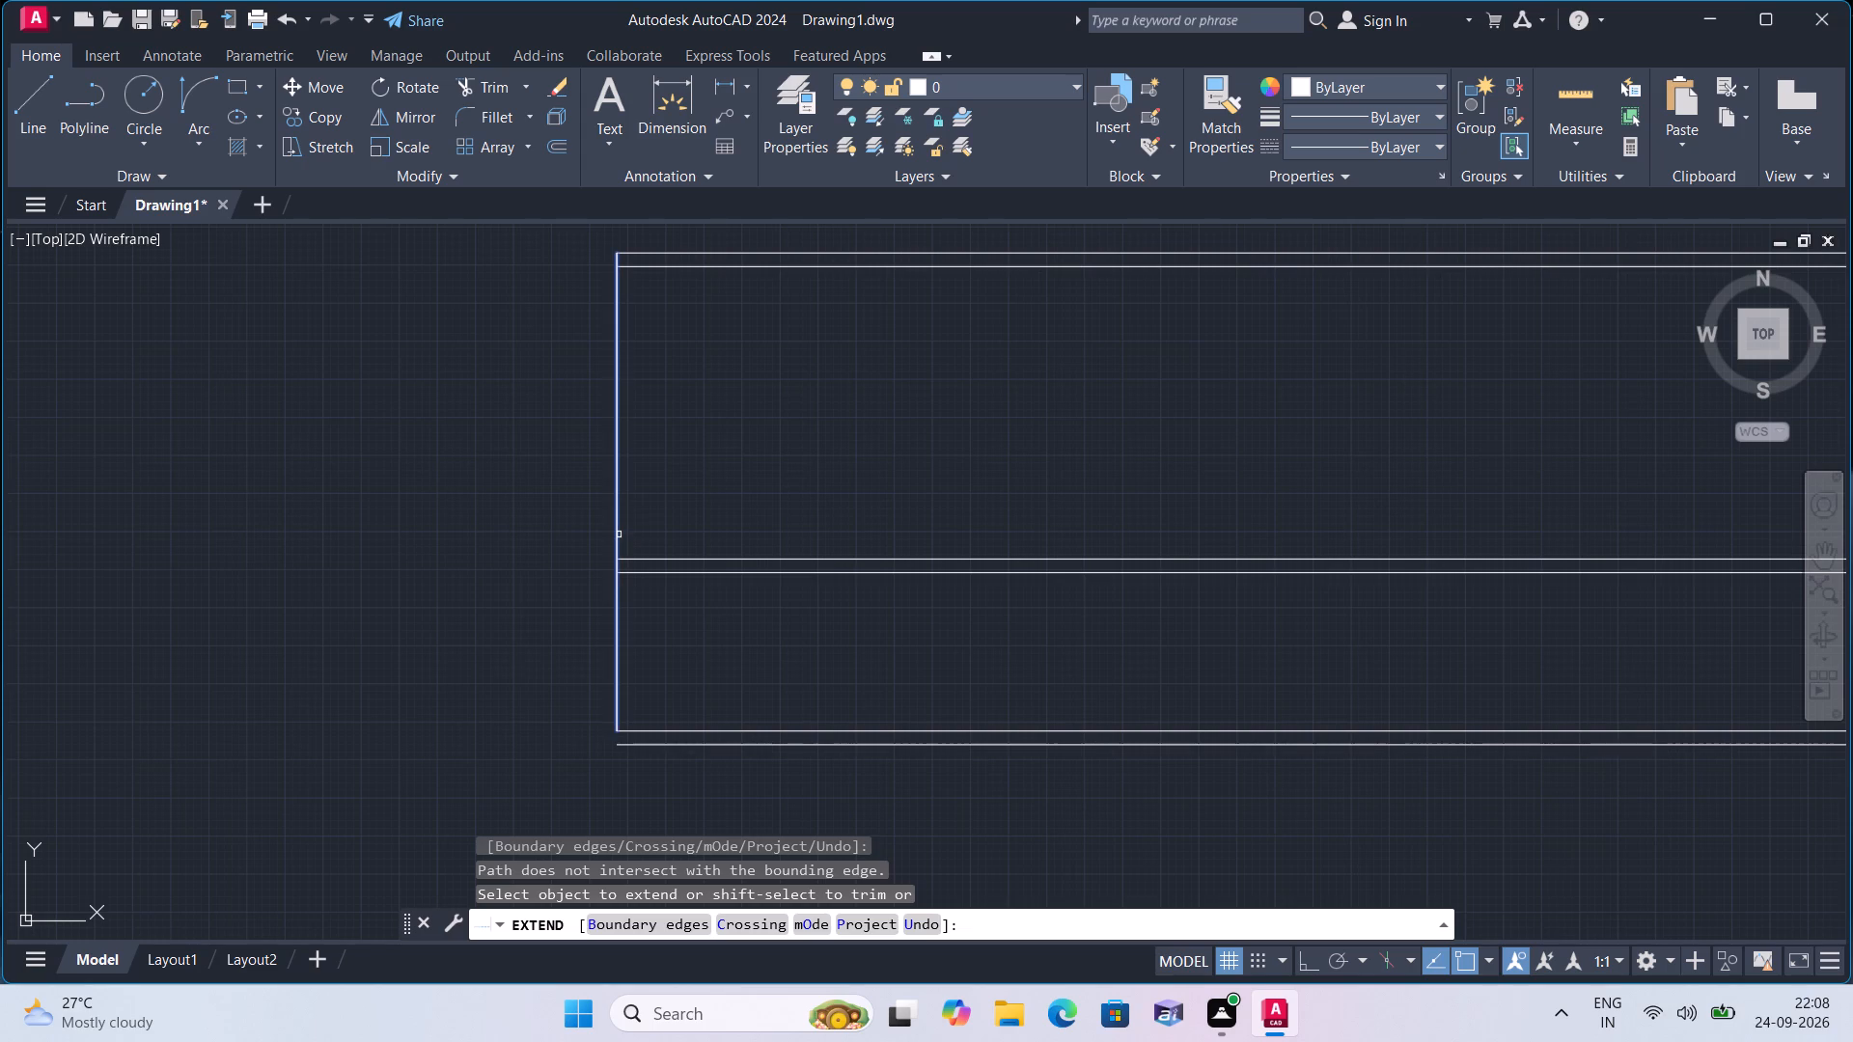
{"action": "left_click", "coordinate": [619, 535]}
{"action": "middle_click_drag", "start_coordinate": [562, 550], "coordinate": [580, 347]}
{"action": "scroll", "coordinate": [580, 347], "scroll_direction": "down", "scroll_amount": 1}
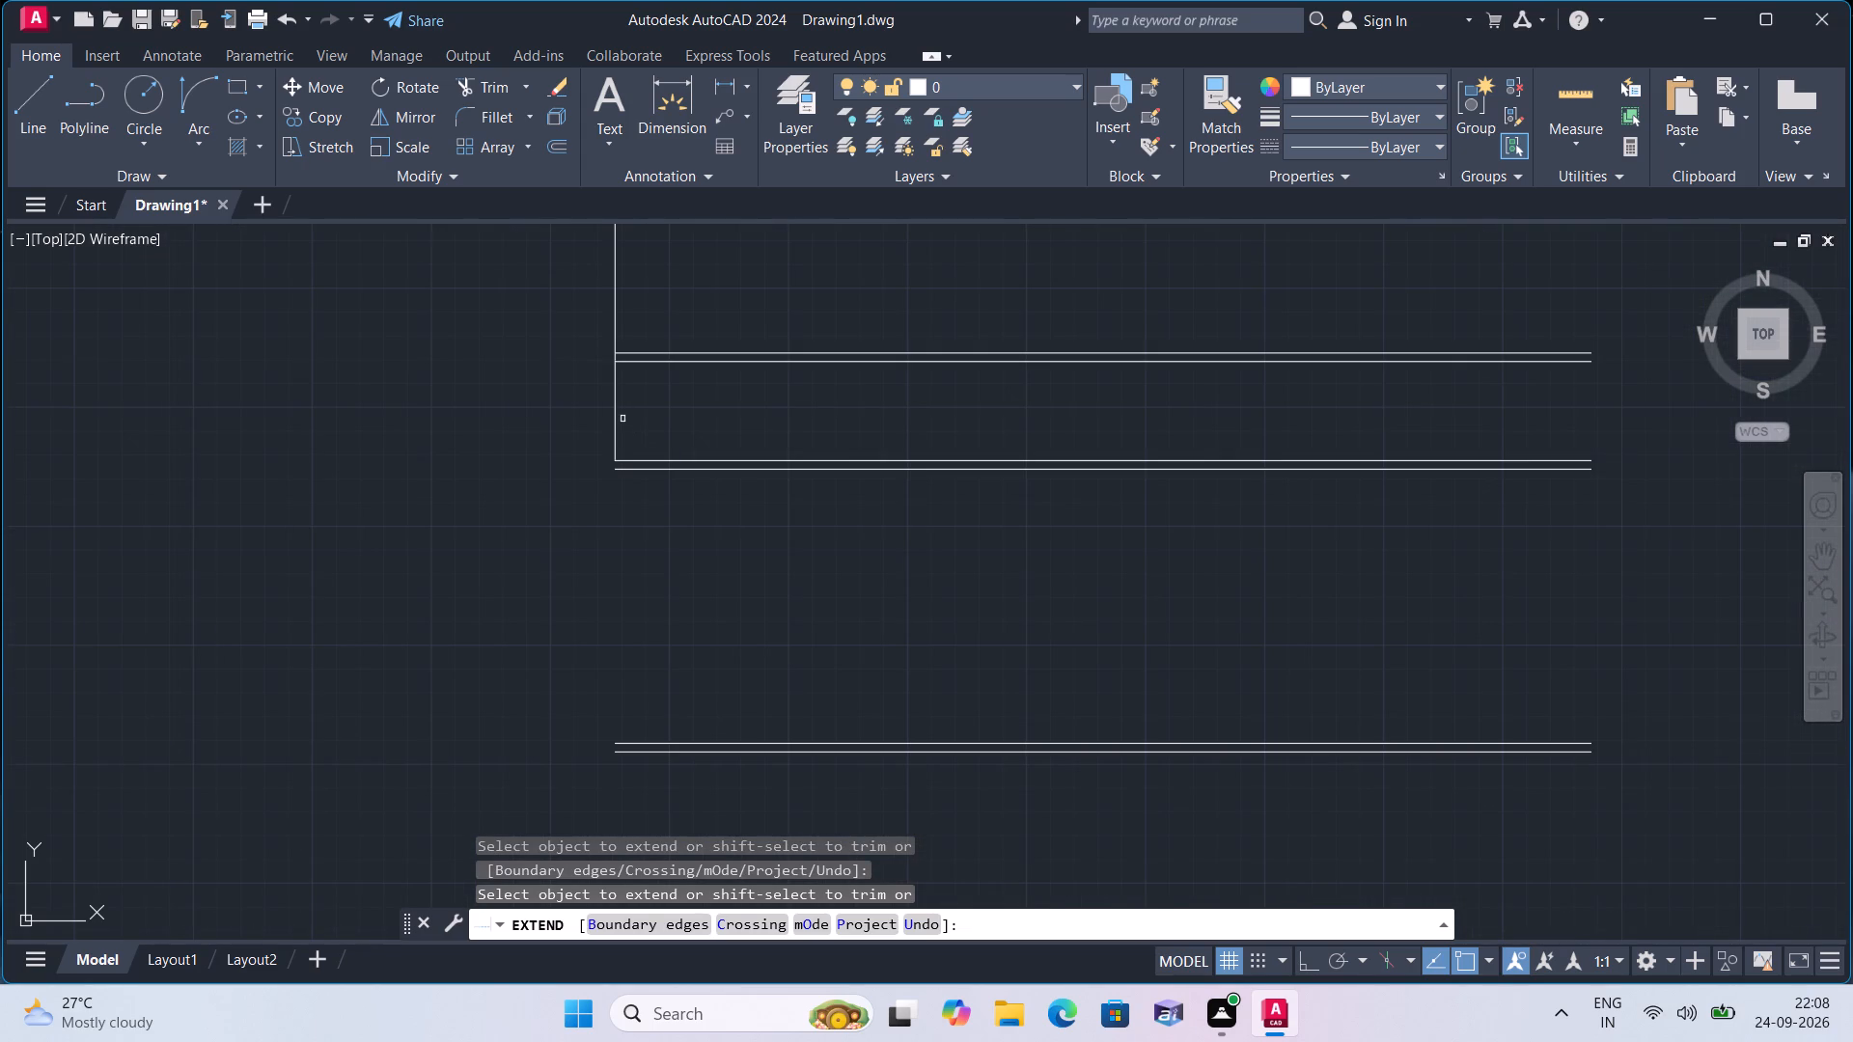
{"action": "left_click", "coordinate": [617, 409]}
{"action": "left_click", "coordinate": [613, 426]}
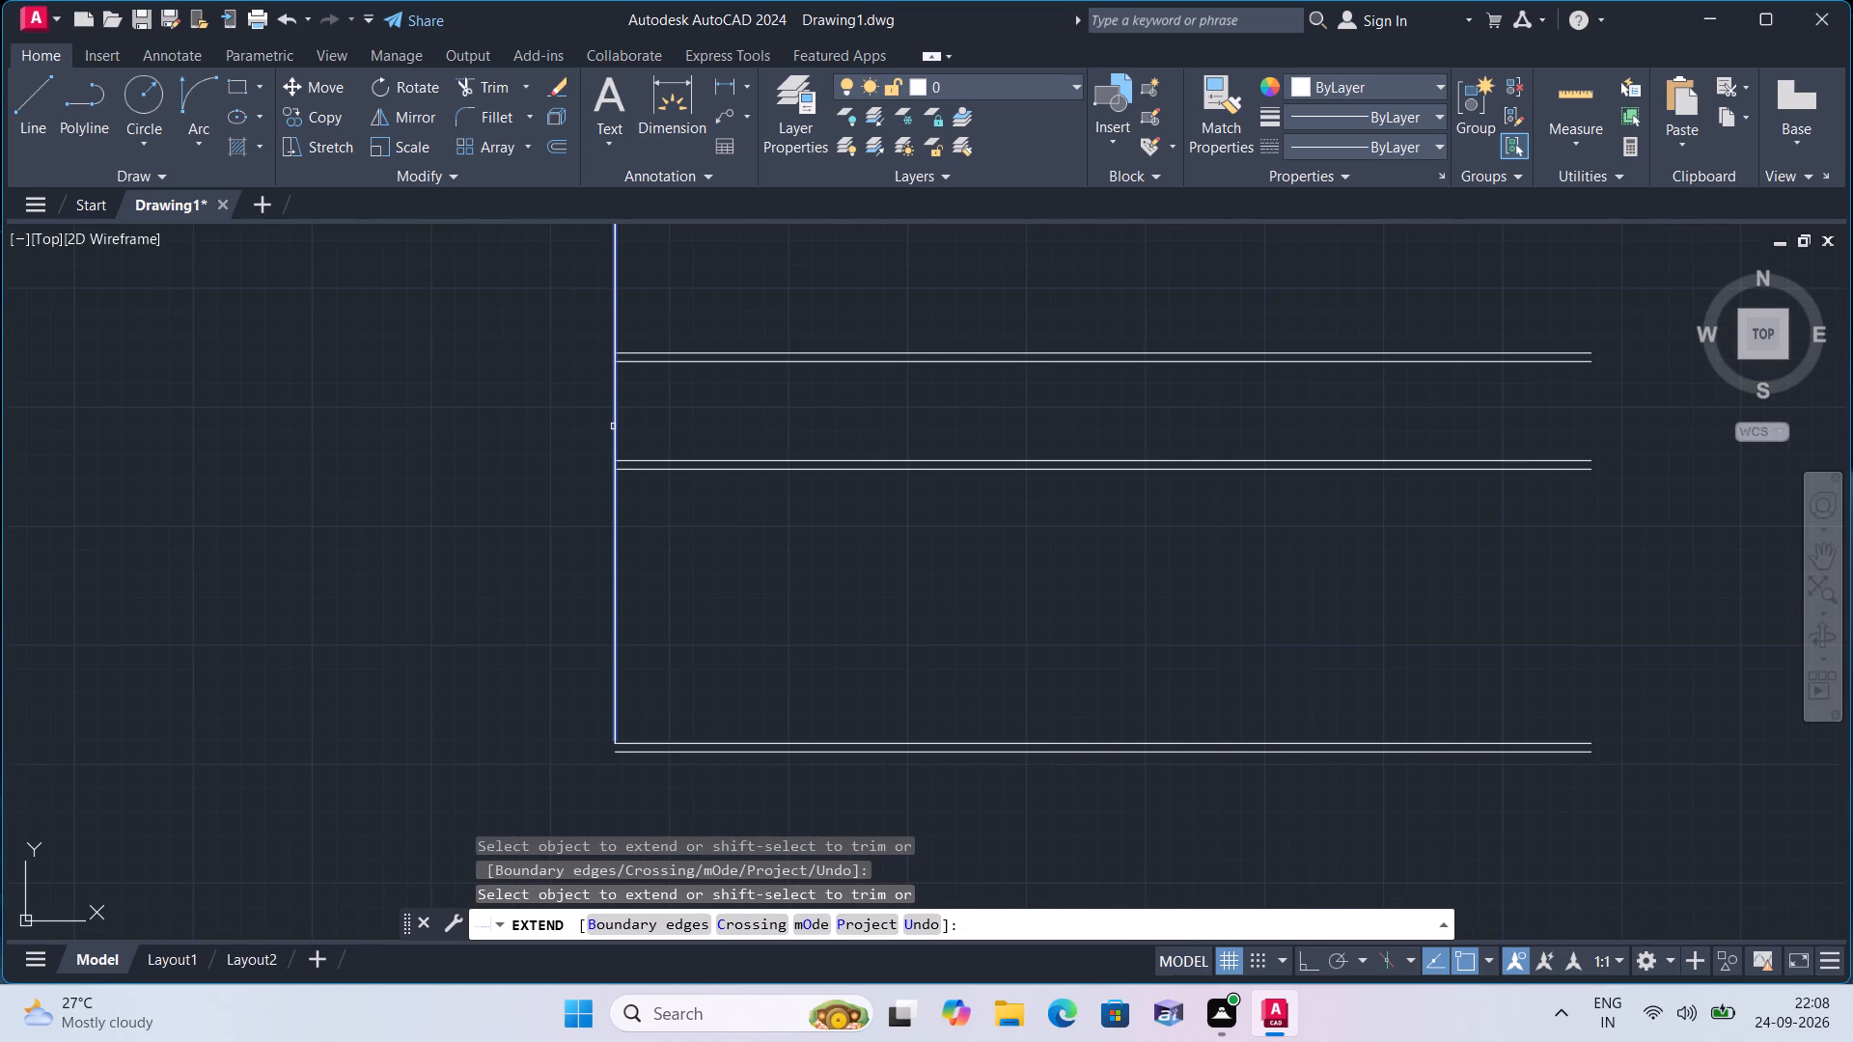
{"action": "middle_click_drag", "start_coordinate": [539, 507], "coordinate": [513, 353]}
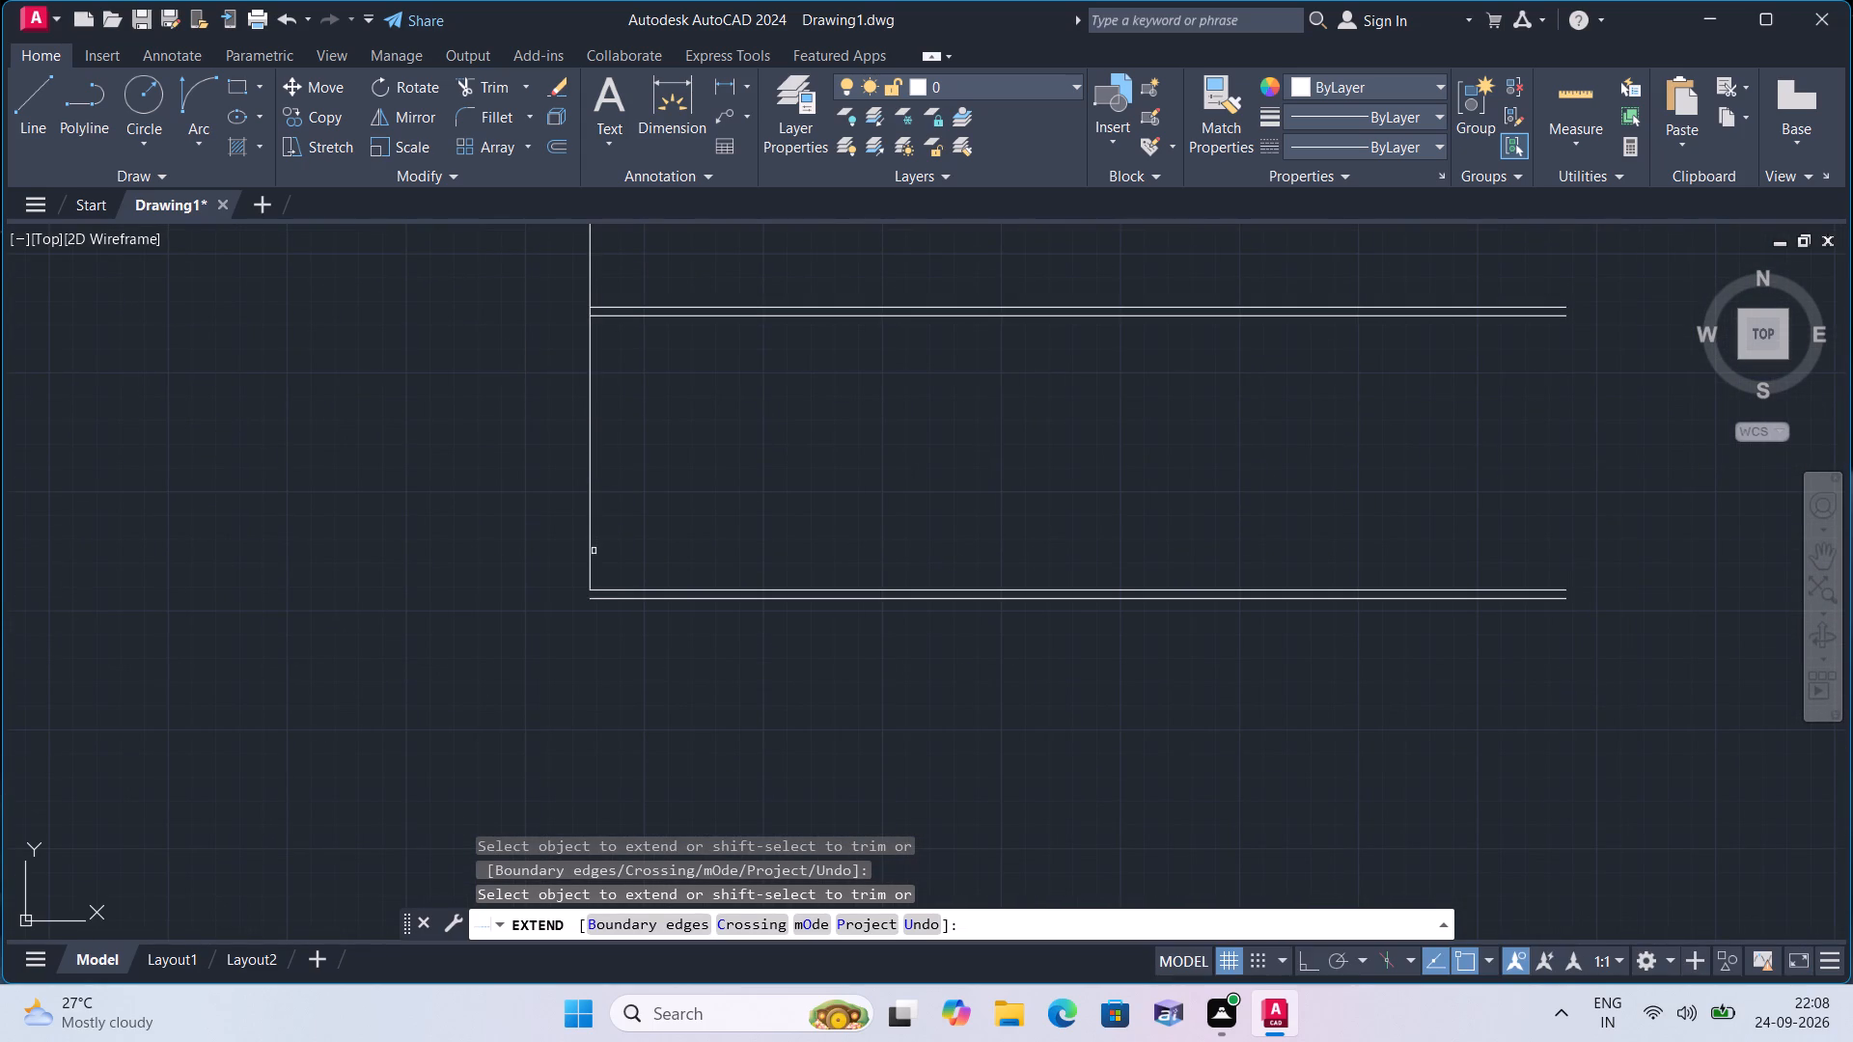
{"action": "left_click", "coordinate": [590, 563]}
Extend the short right end line of the top wall pair down through every wall pair to the lowest line.
{"action": "scroll", "coordinate": [499, 539], "scroll_direction": "down", "scroll_amount": 2}
{"action": "middle_click_drag", "start_coordinate": [403, 591], "coordinate": [378, 699]}
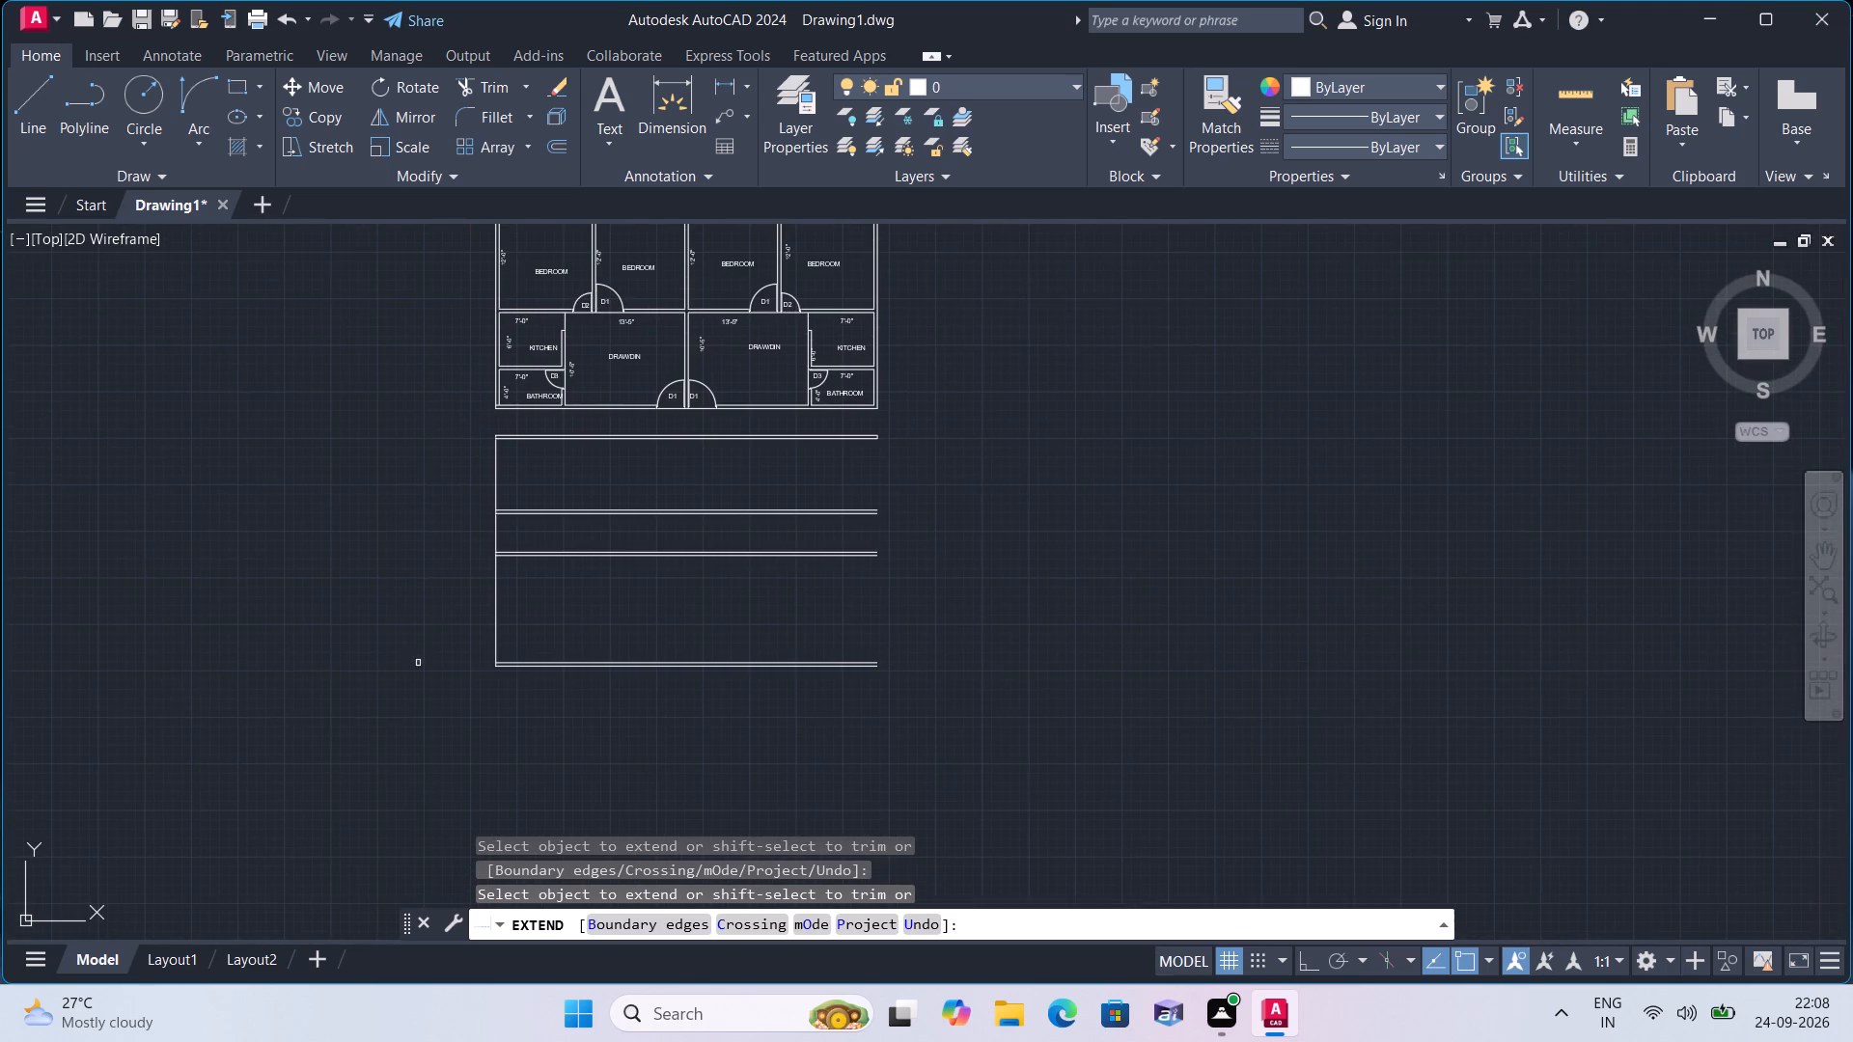
{"action": "scroll", "coordinate": [874, 445], "scroll_direction": "up", "scroll_amount": 2}
{"action": "scroll", "coordinate": [899, 361], "scroll_direction": "up", "scroll_amount": 1}
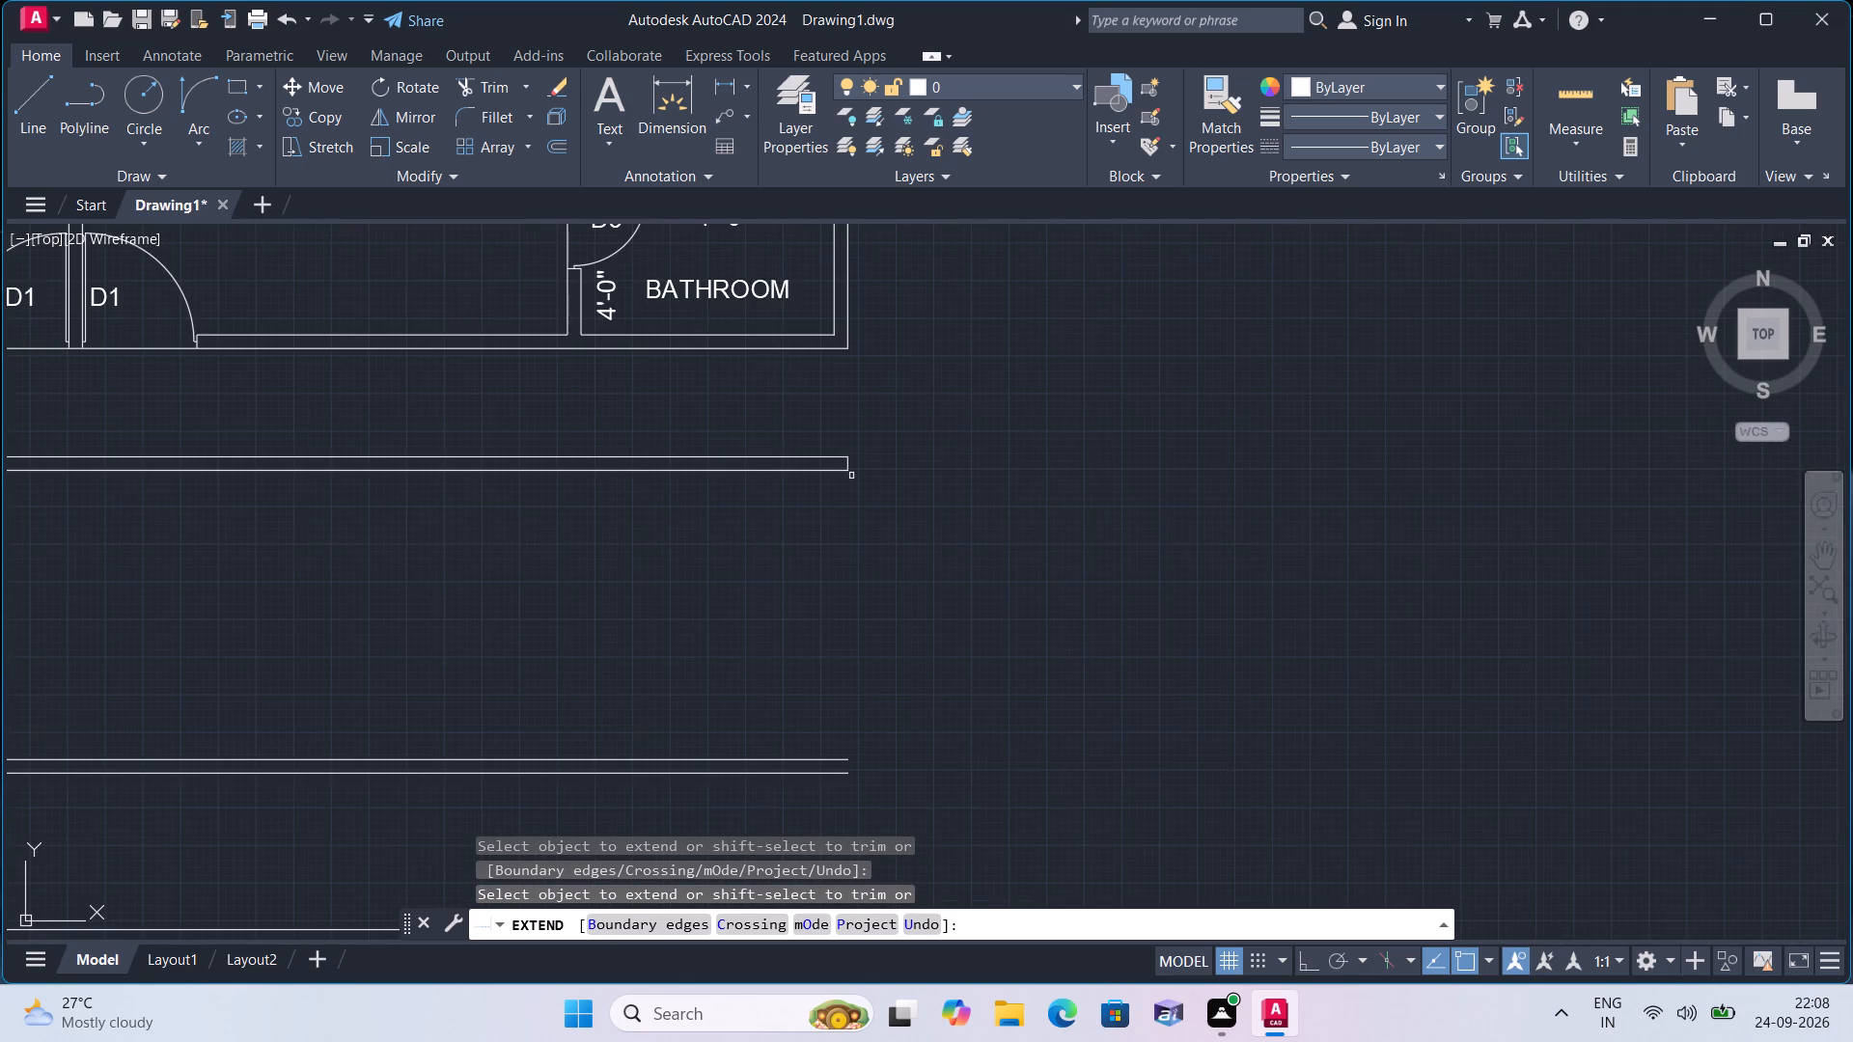
{"action": "scroll", "coordinate": [851, 474], "scroll_direction": "up", "scroll_amount": 2}
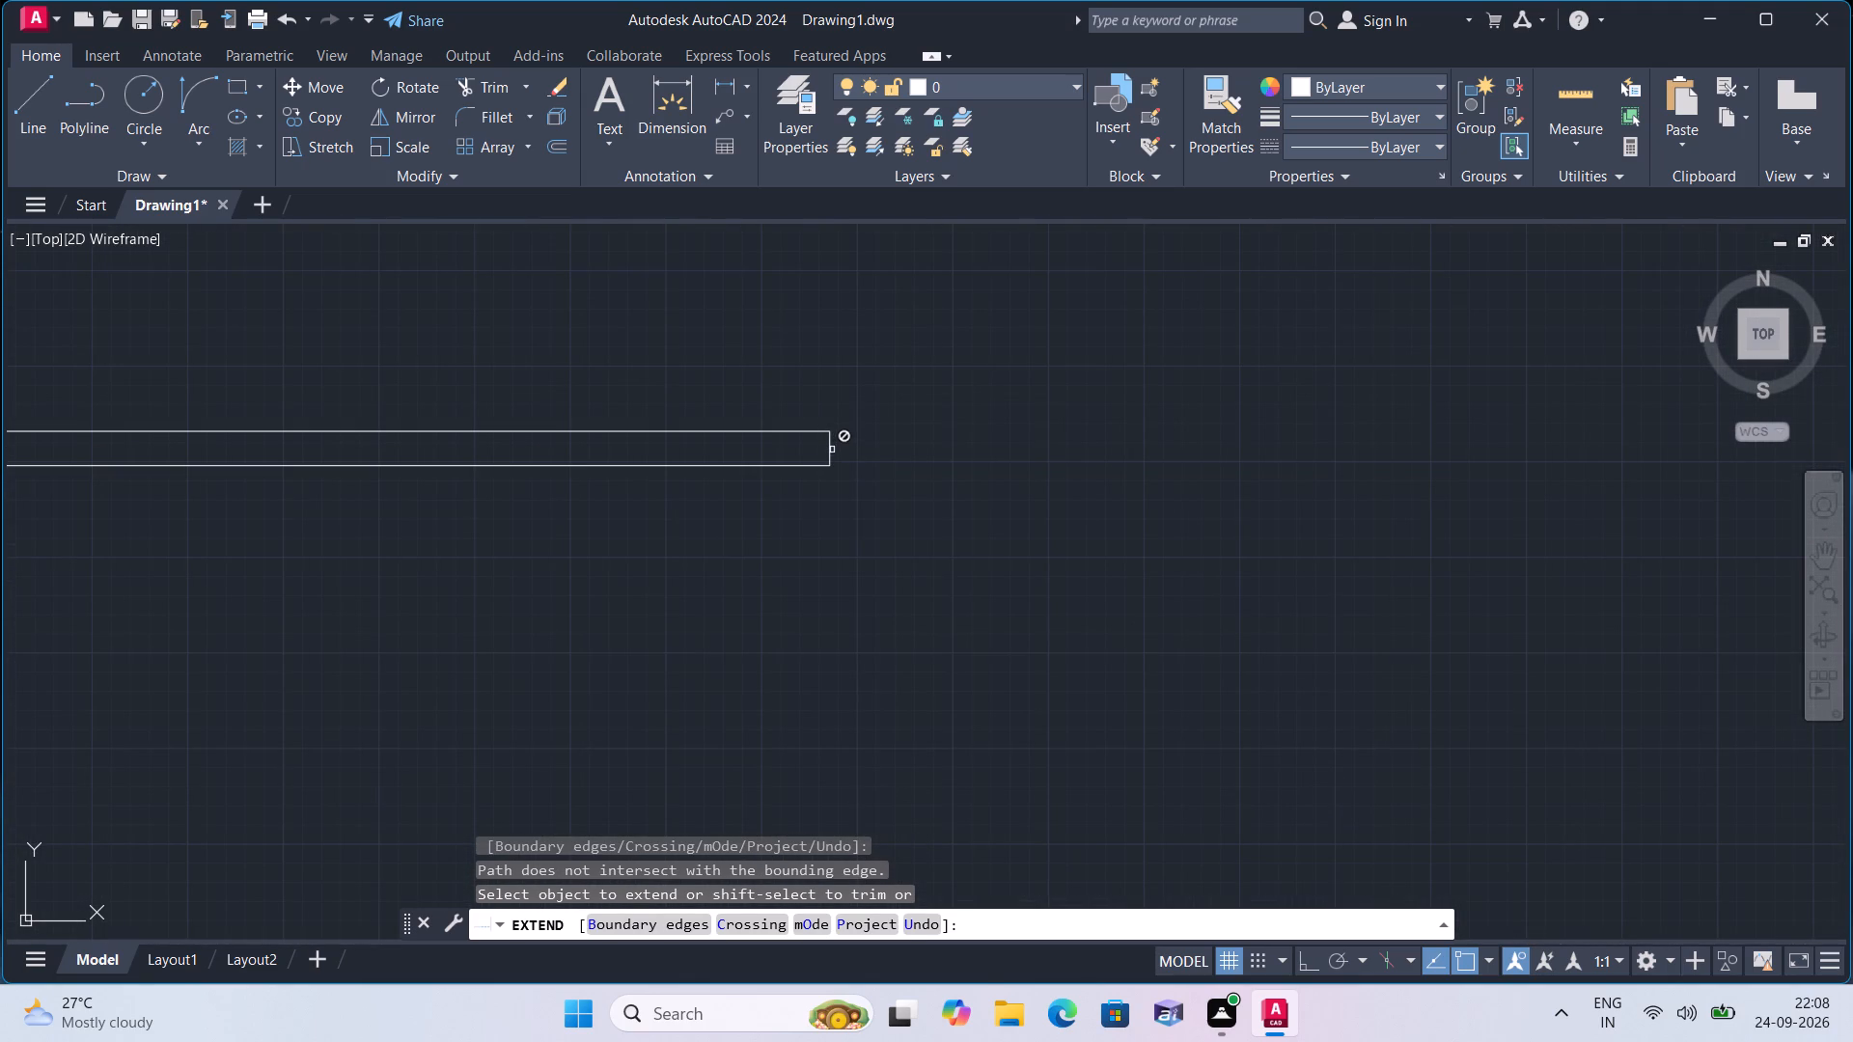
{"action": "scroll", "coordinate": [830, 441], "scroll_direction": "down", "scroll_amount": 2}
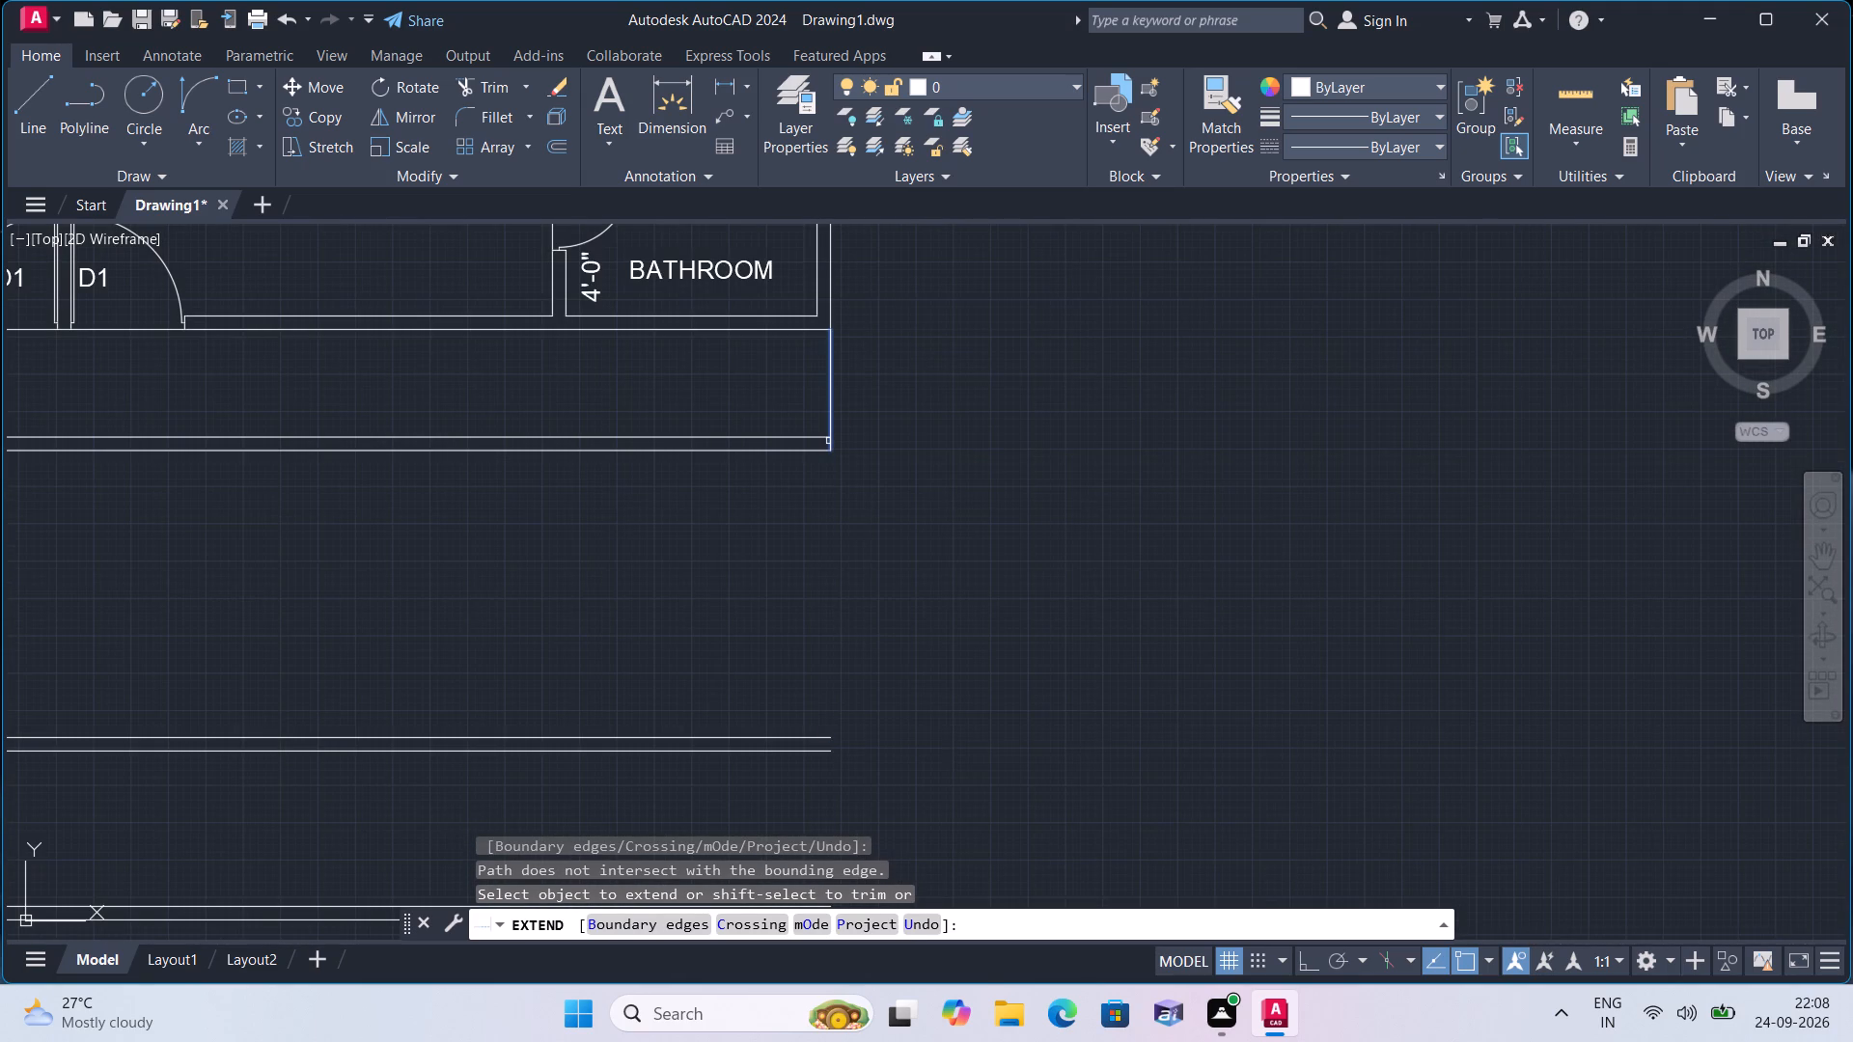
{"action": "left_click", "coordinate": [831, 446]}
{"action": "middle_click_drag", "start_coordinate": [875, 518], "coordinate": [863, 499]}
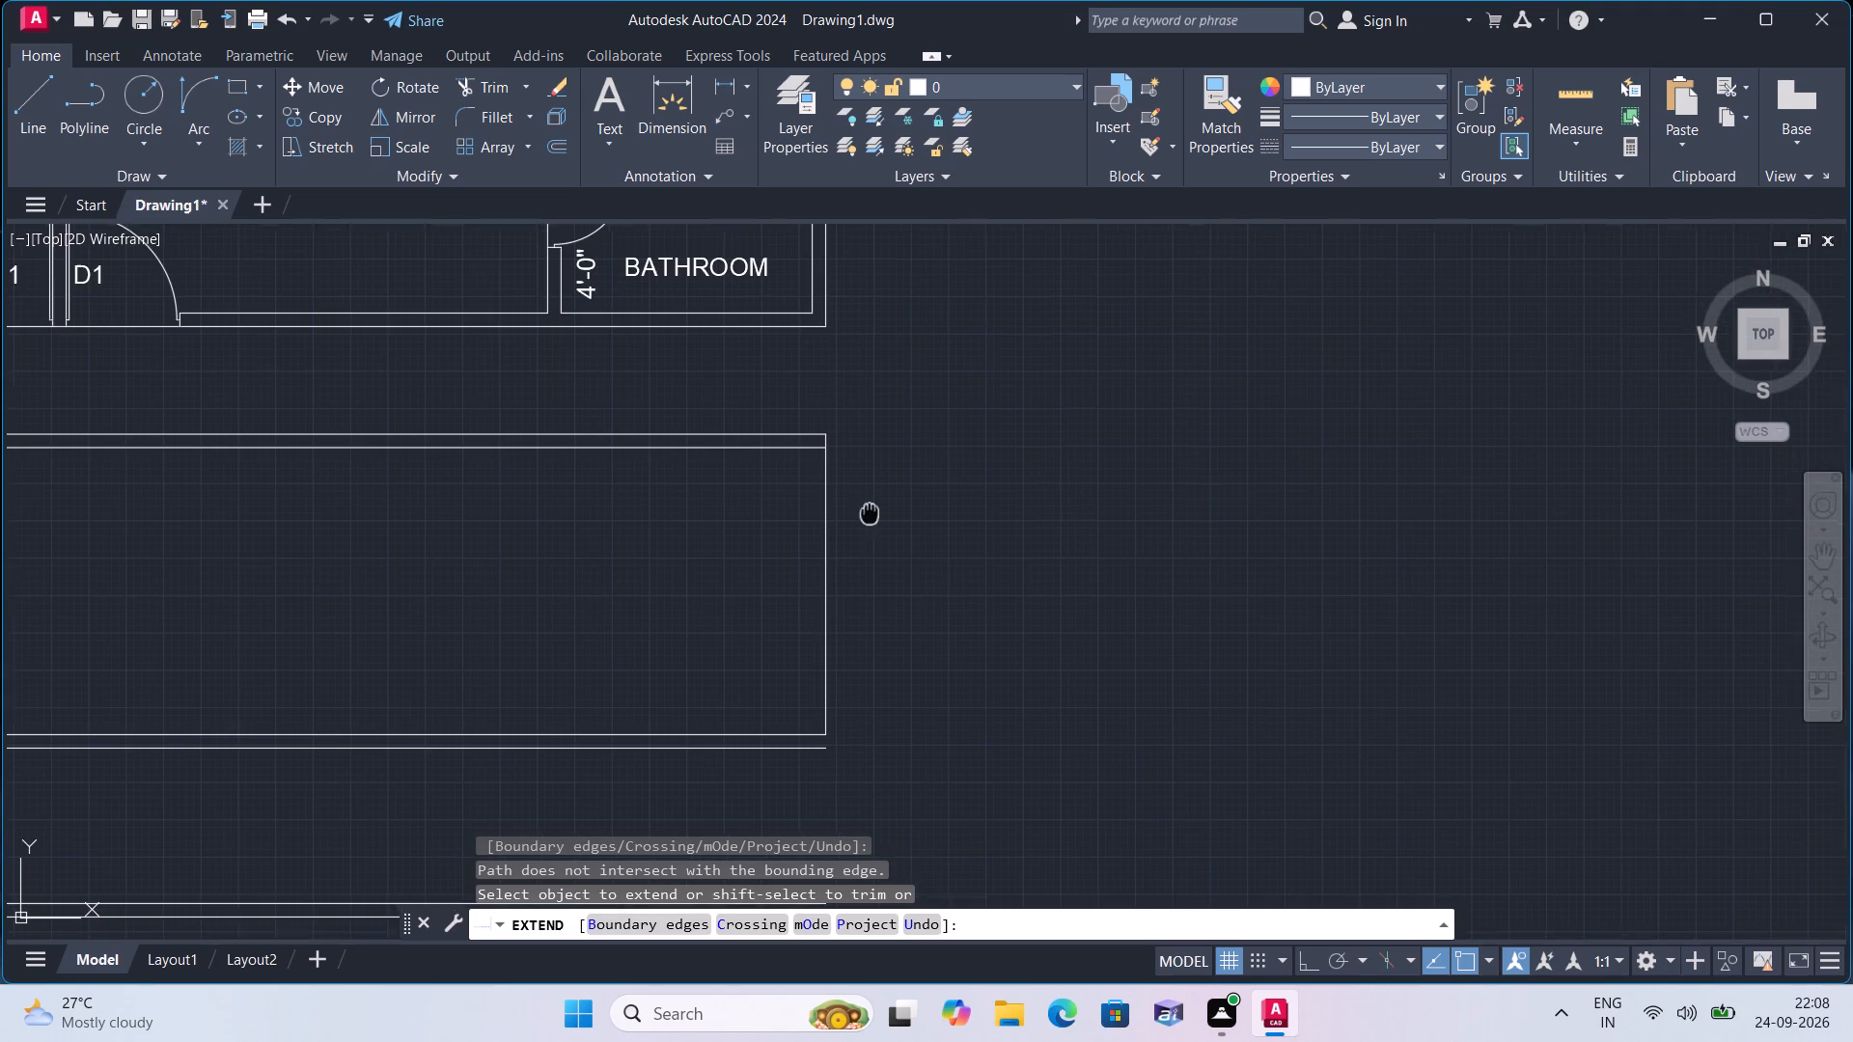
{"action": "middle_click_drag", "start_coordinate": [863, 499], "coordinate": [882, 364]}
{"action": "left_click", "coordinate": [840, 577]}
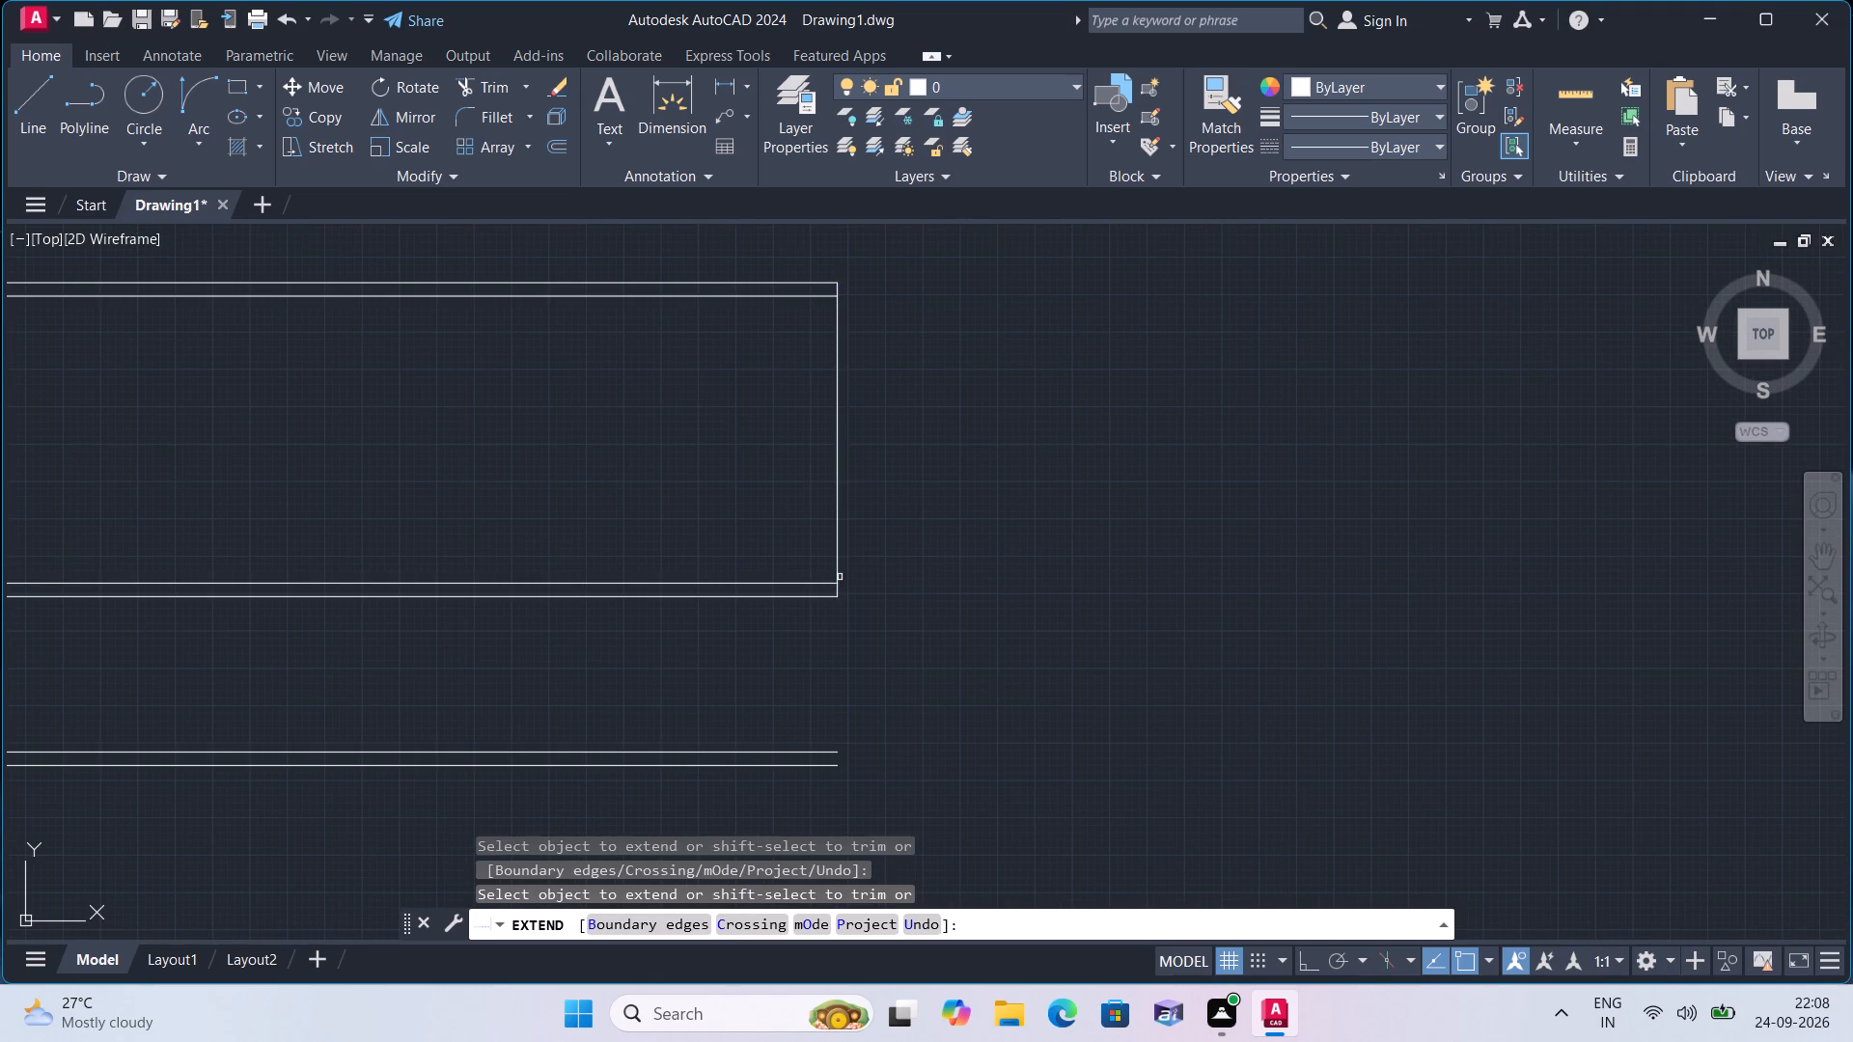
{"action": "middle_click_drag", "start_coordinate": [857, 587], "coordinate": [878, 398]}
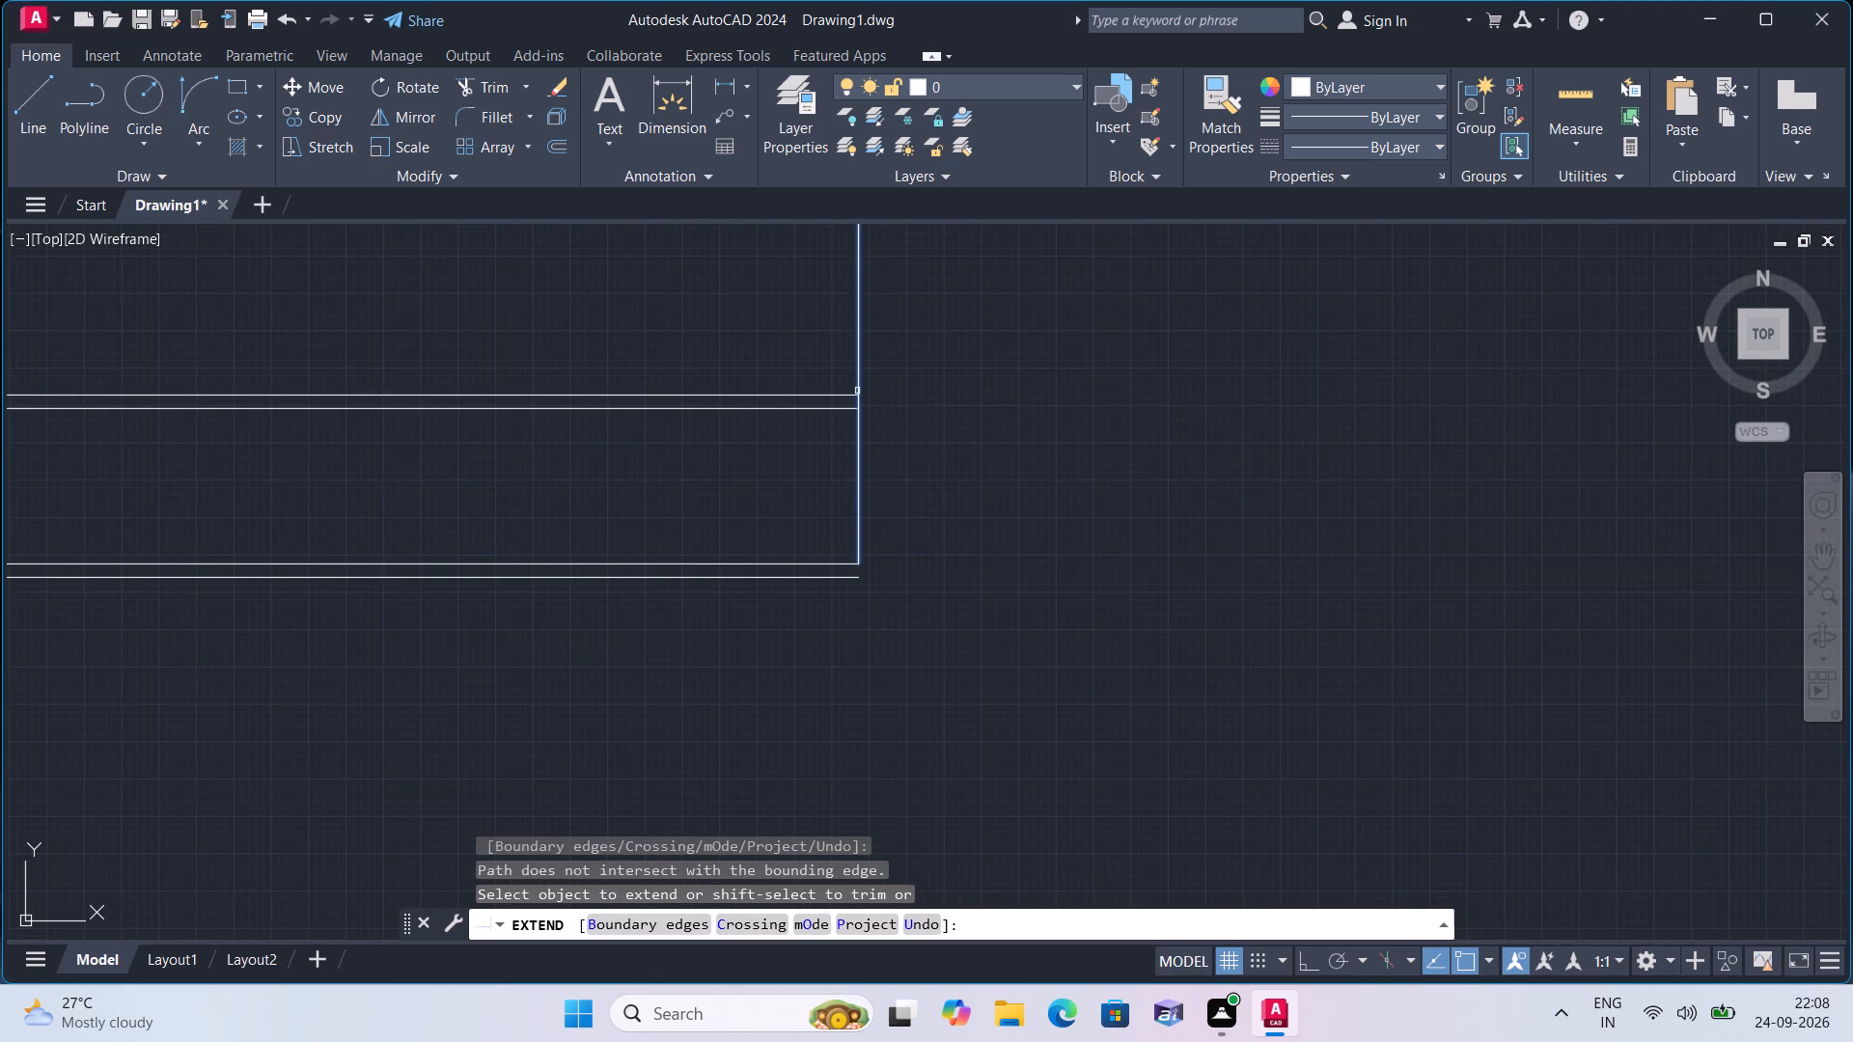
{"action": "left_click", "coordinate": [857, 391]}
{"action": "middle_click_drag", "start_coordinate": [933, 470], "coordinate": [970, 334]}
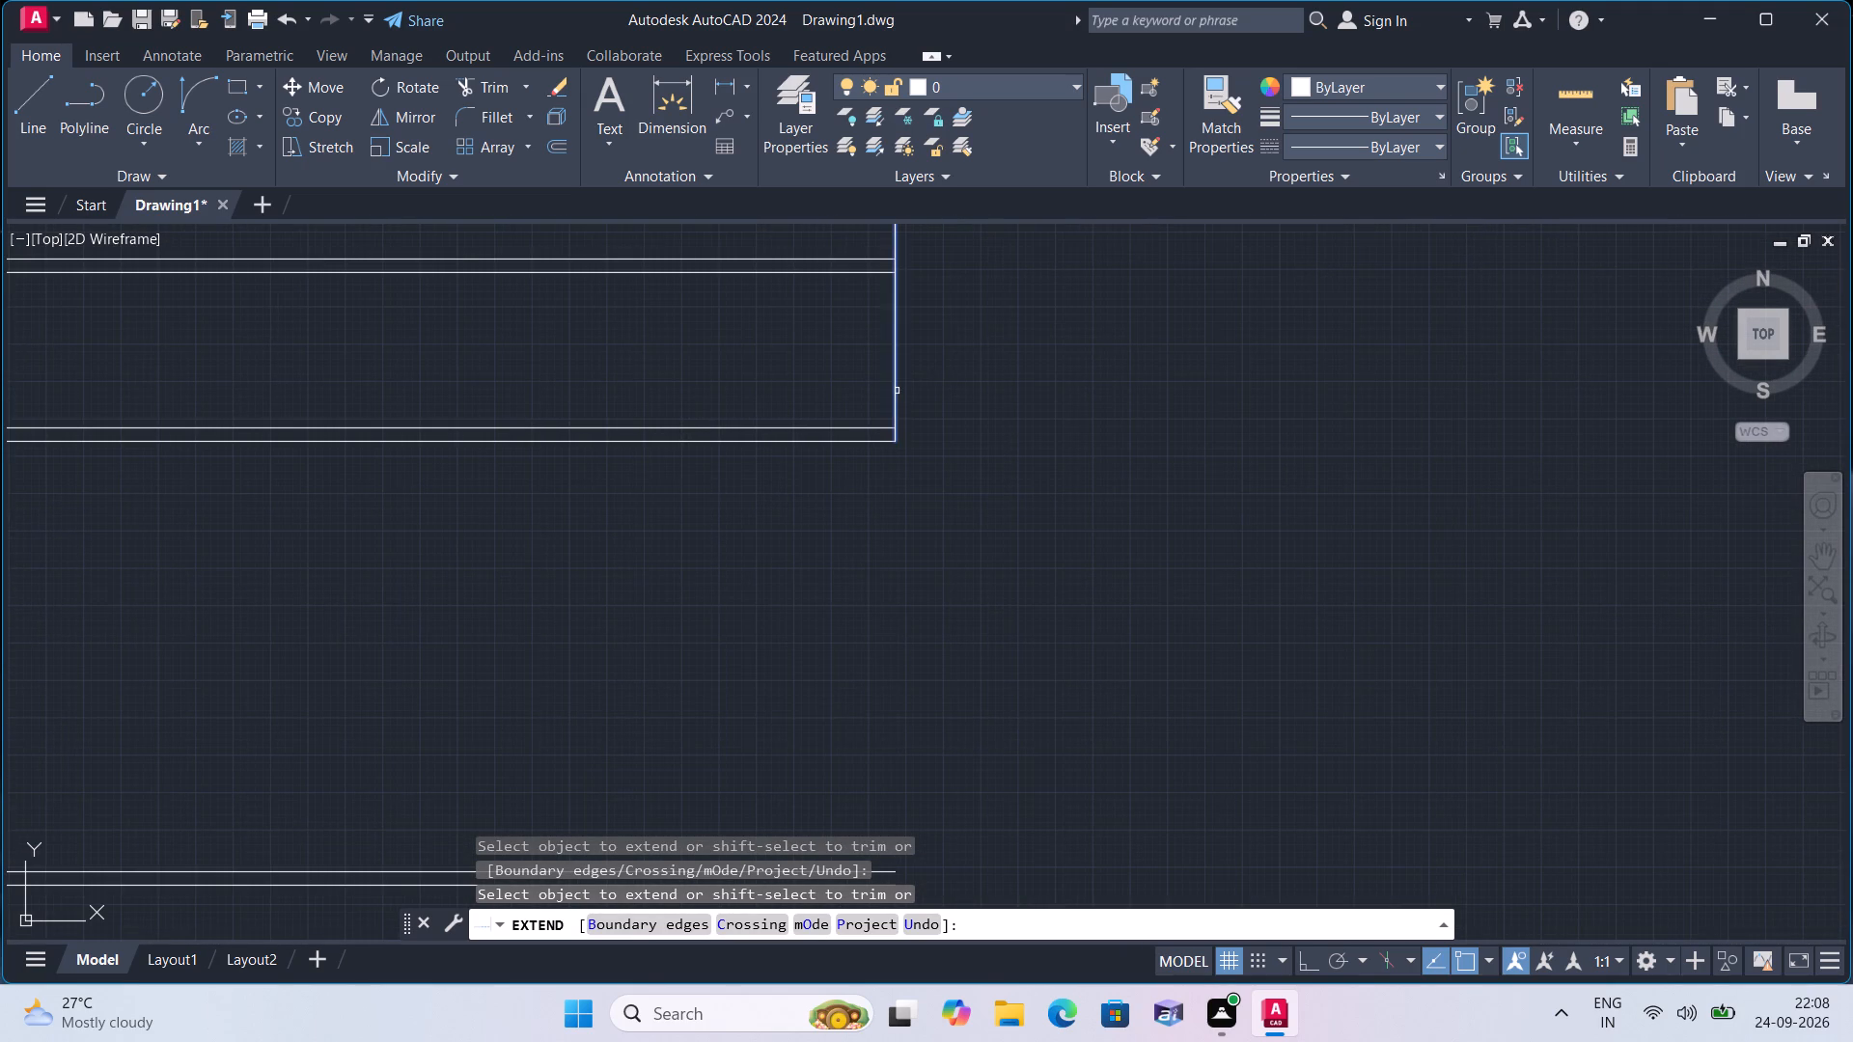
{"action": "left_click", "coordinate": [897, 391]}
{"action": "middle_click_drag", "start_coordinate": [947, 398], "coordinate": [988, 330]}
{"action": "scroll", "coordinate": [947, 398], "scroll_direction": "down", "scroll_amount": 1}
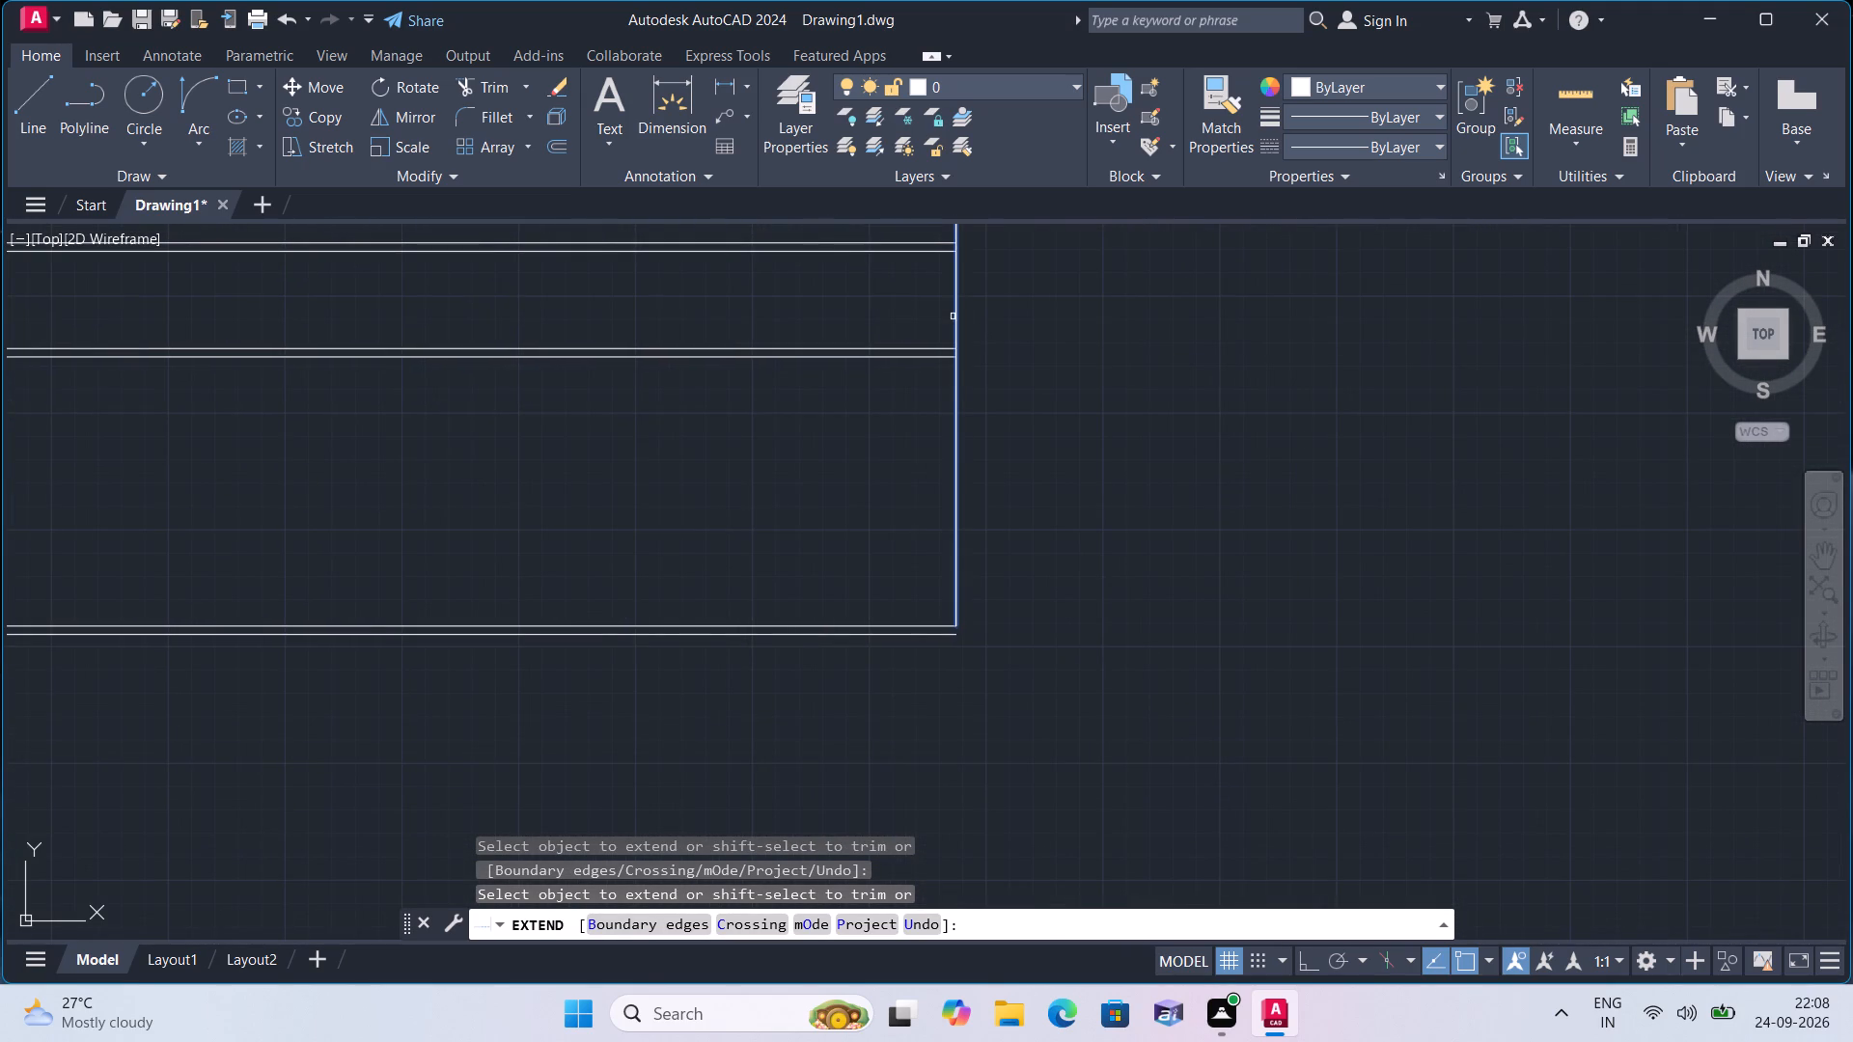
{"action": "left_click", "coordinate": [953, 316]}
{"action": "middle_click_drag", "start_coordinate": [1019, 407], "coordinate": [1040, 345]}
{"action": "scroll", "coordinate": [1018, 396], "scroll_direction": "down", "scroll_amount": 1}
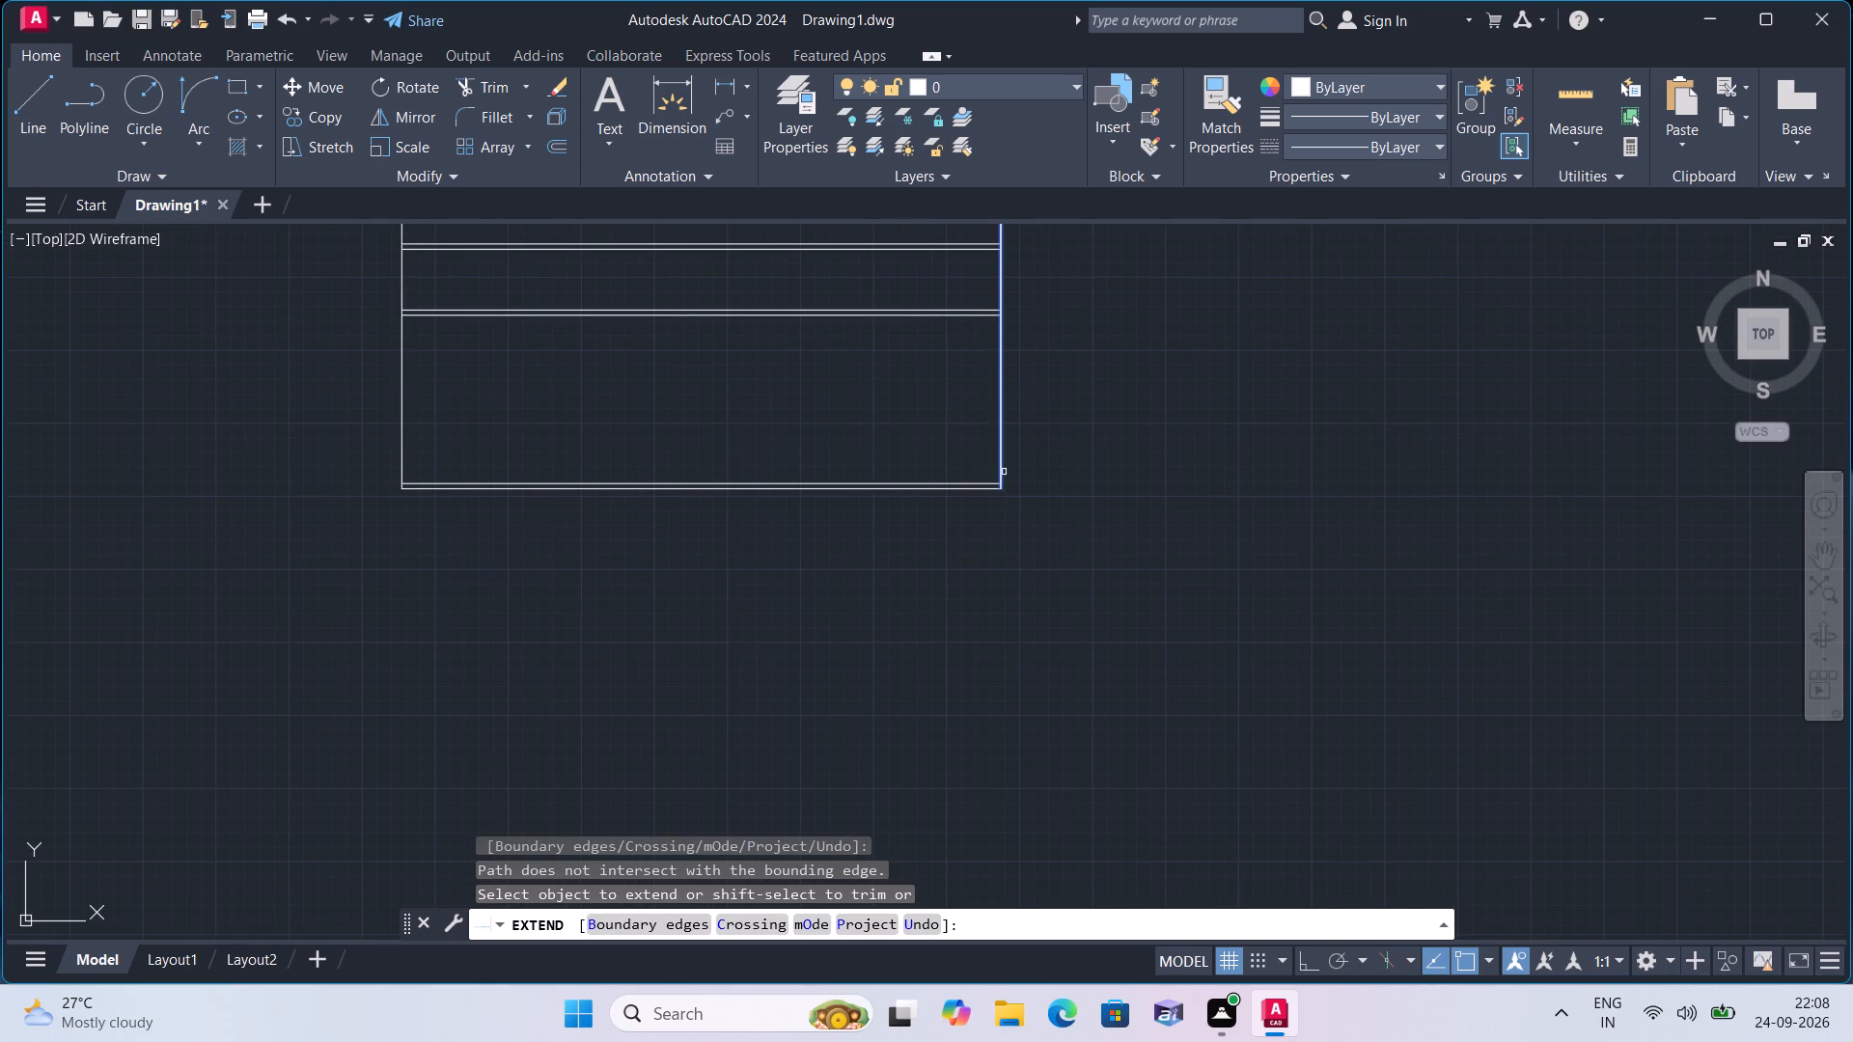
{"action": "left_click", "coordinate": [1003, 472]}
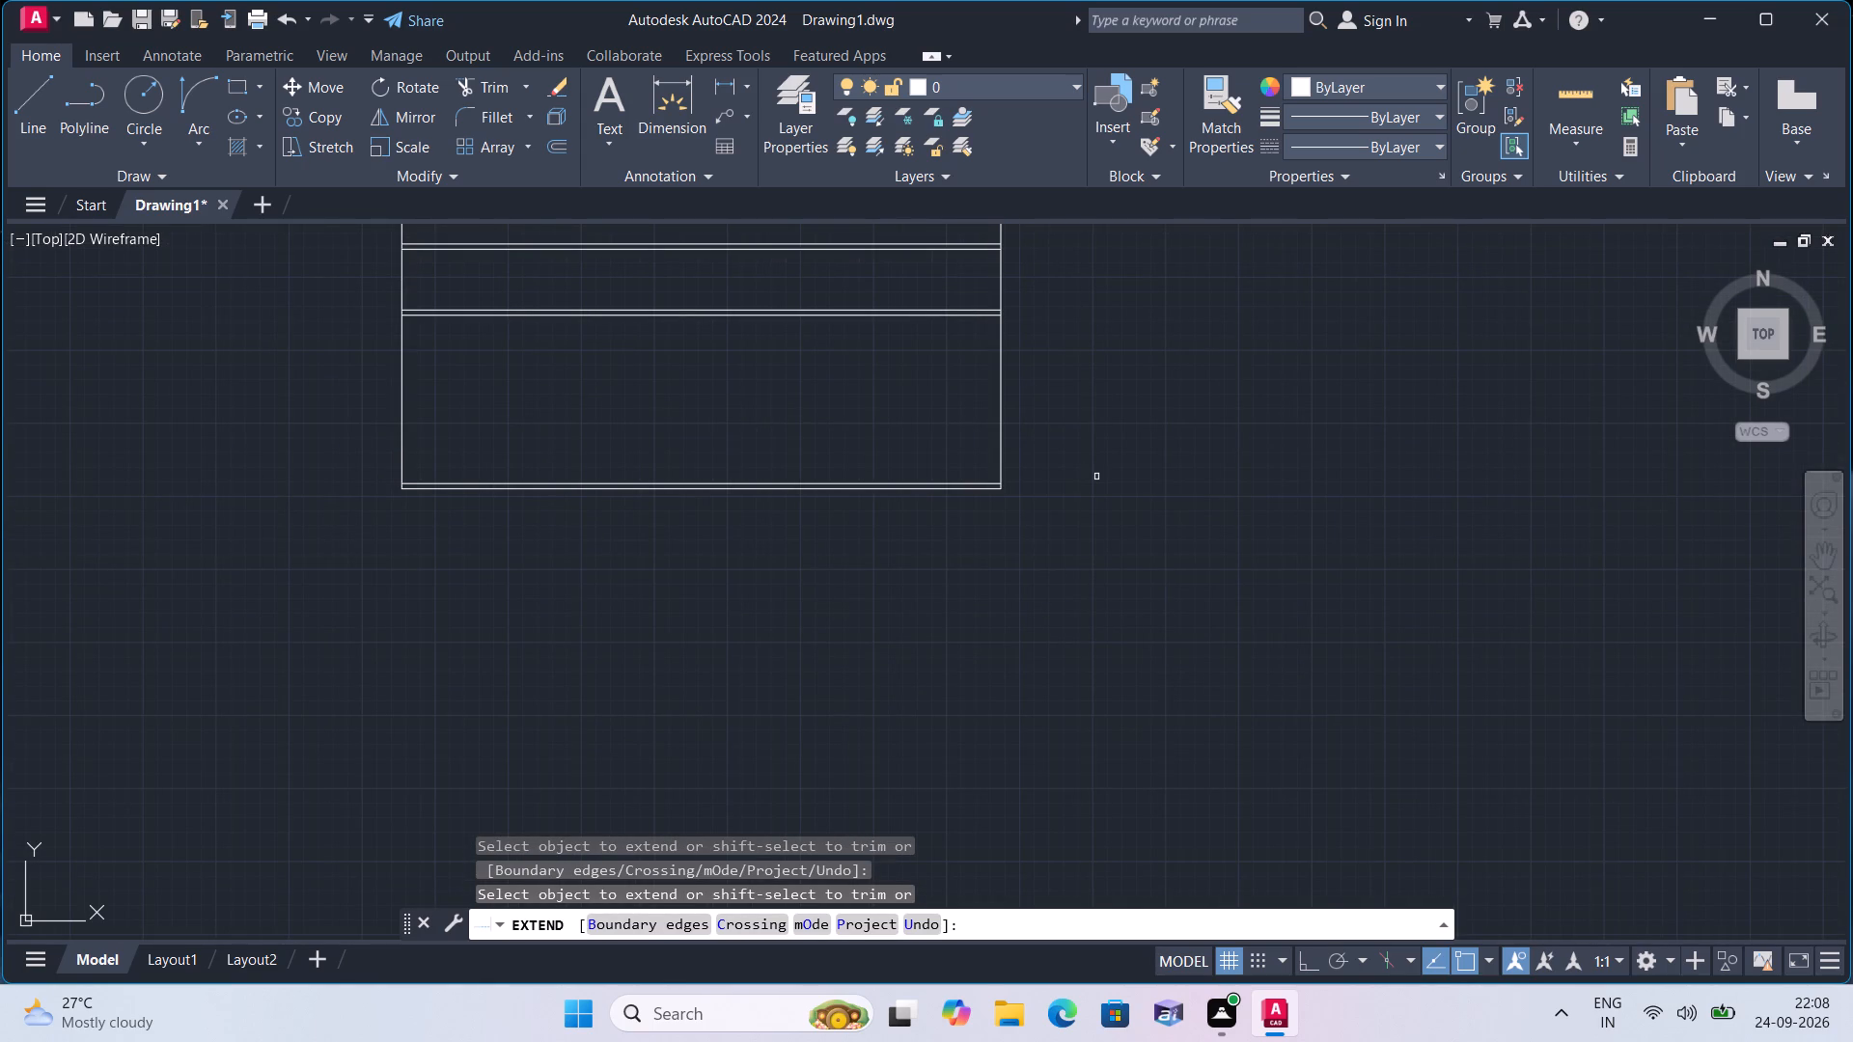
{"action": "key", "text": "space"}
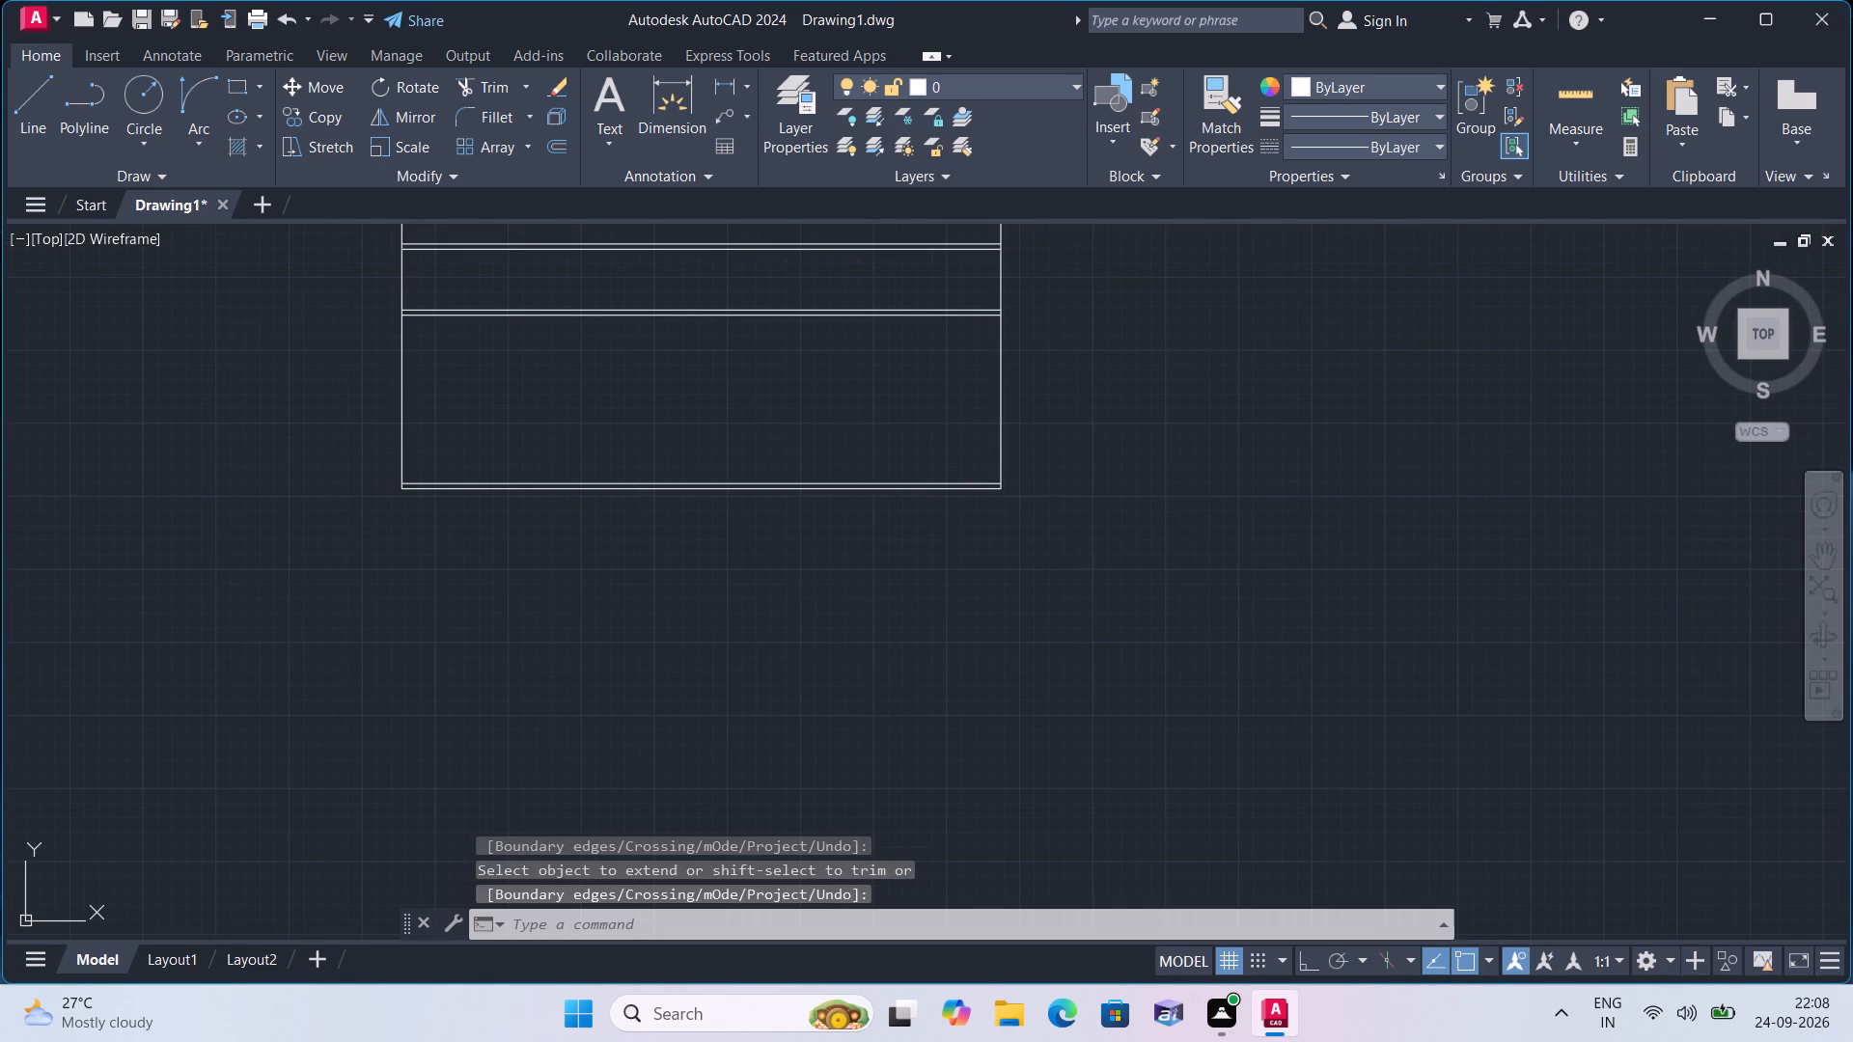
Offset the left and right outer lines of the lower block 4.5" inward to form the side walls.
{"action": "scroll", "coordinate": [842, 473], "scroll_direction": "down", "scroll_amount": 1}
{"action": "middle_click_drag", "start_coordinate": [714, 446], "coordinate": [736, 699]}
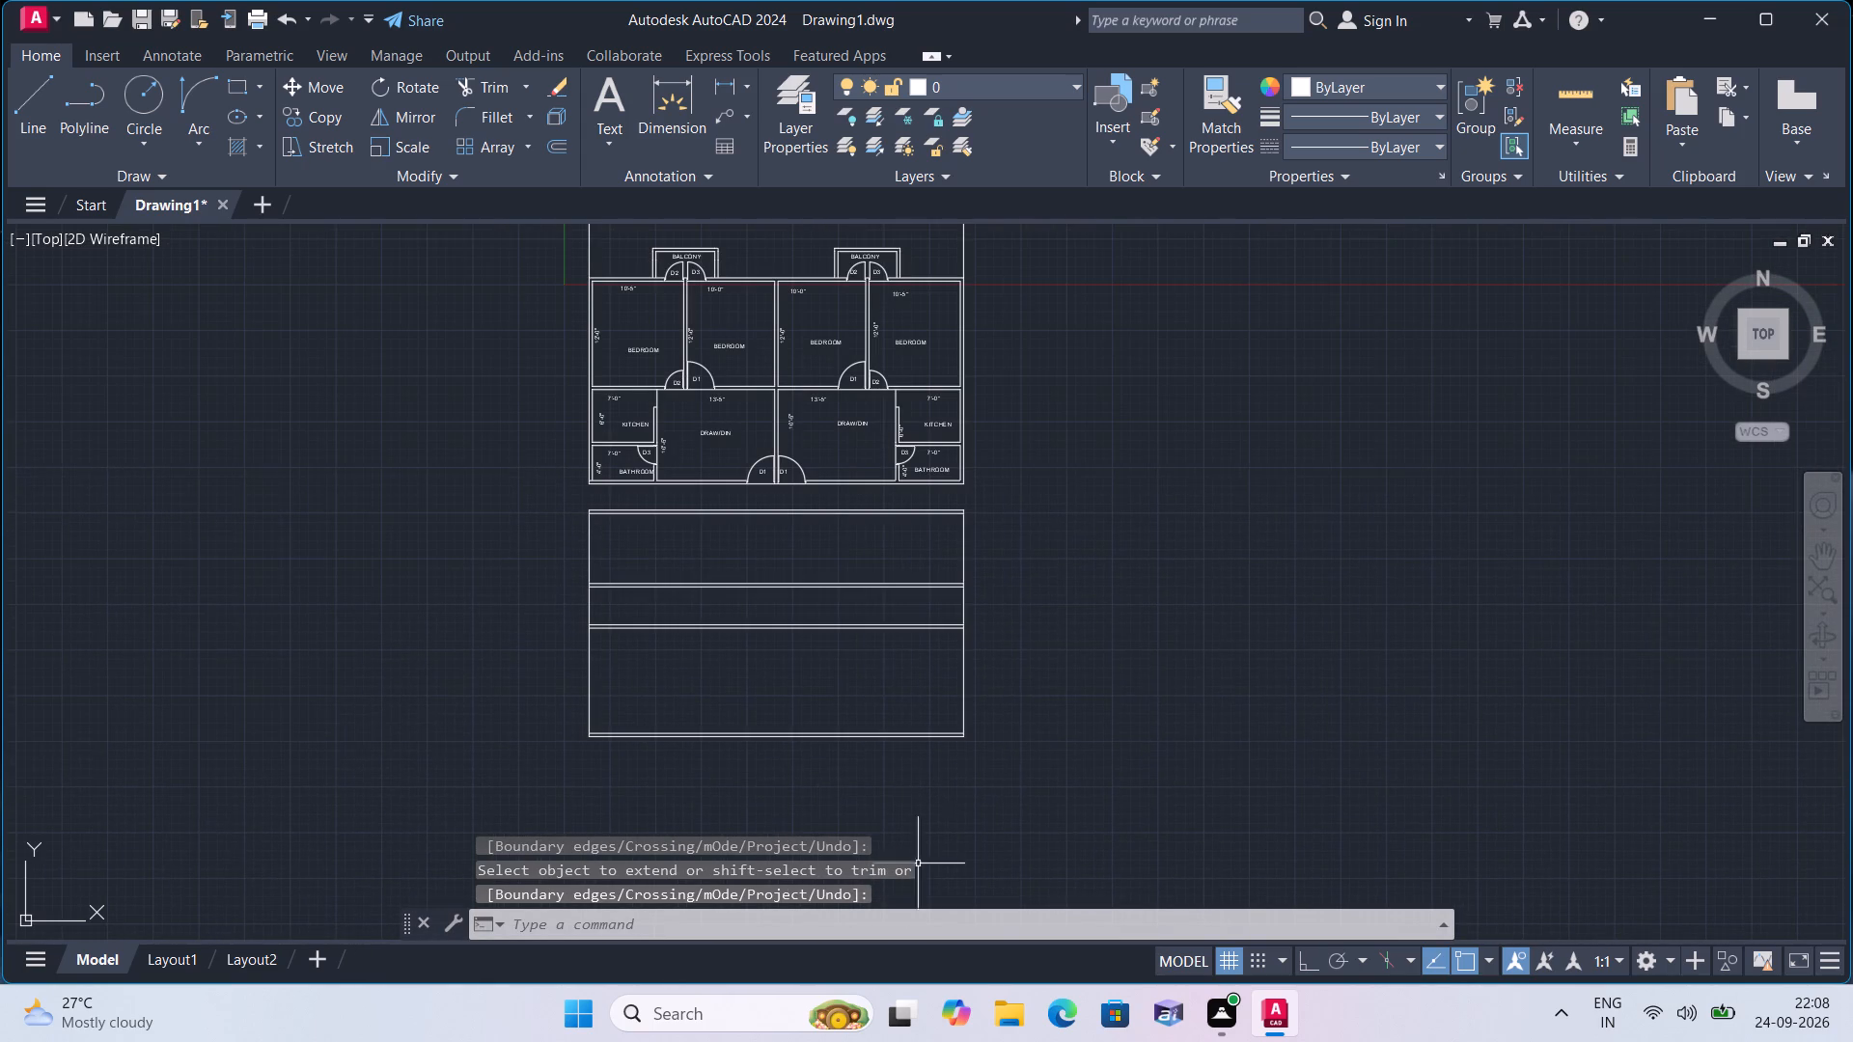
{"action": "type", "text": "offset 4.5\""}
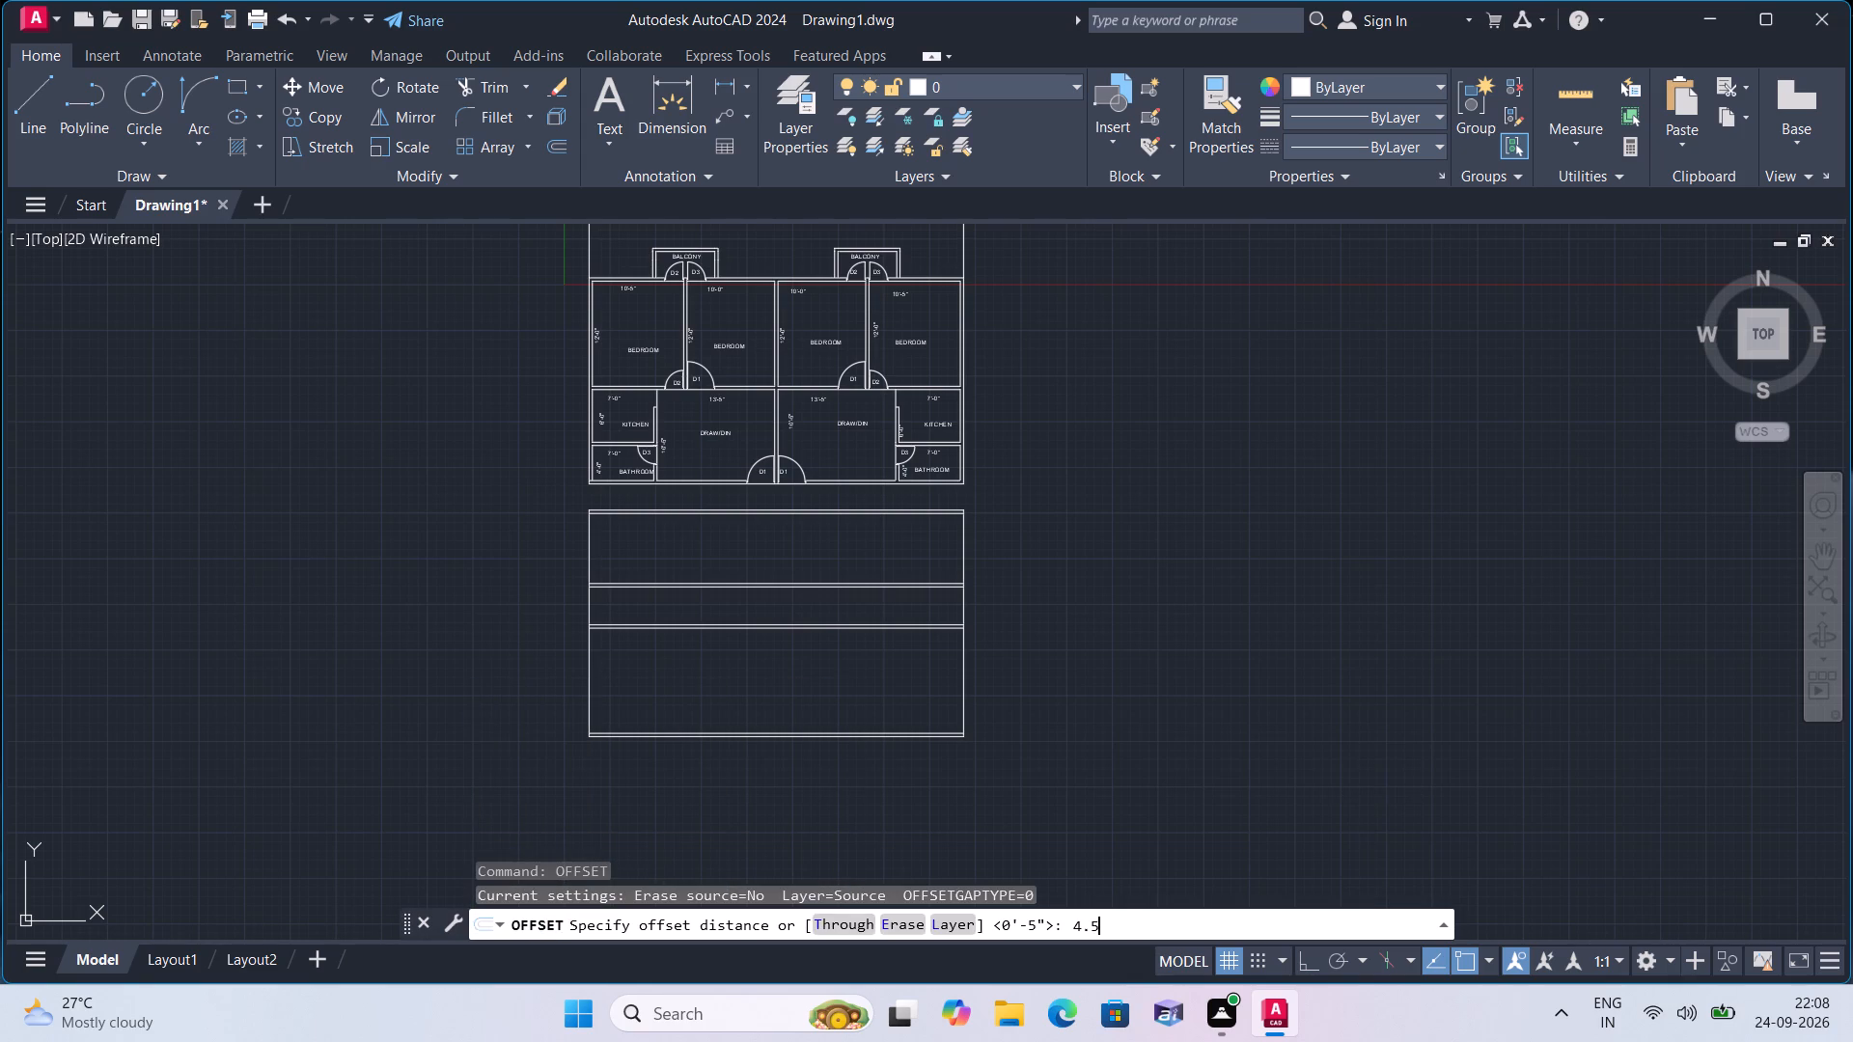
{"action": "key", "text": "space"}
{"action": "scroll", "coordinate": [870, 759], "scroll_direction": "up", "scroll_amount": 1}
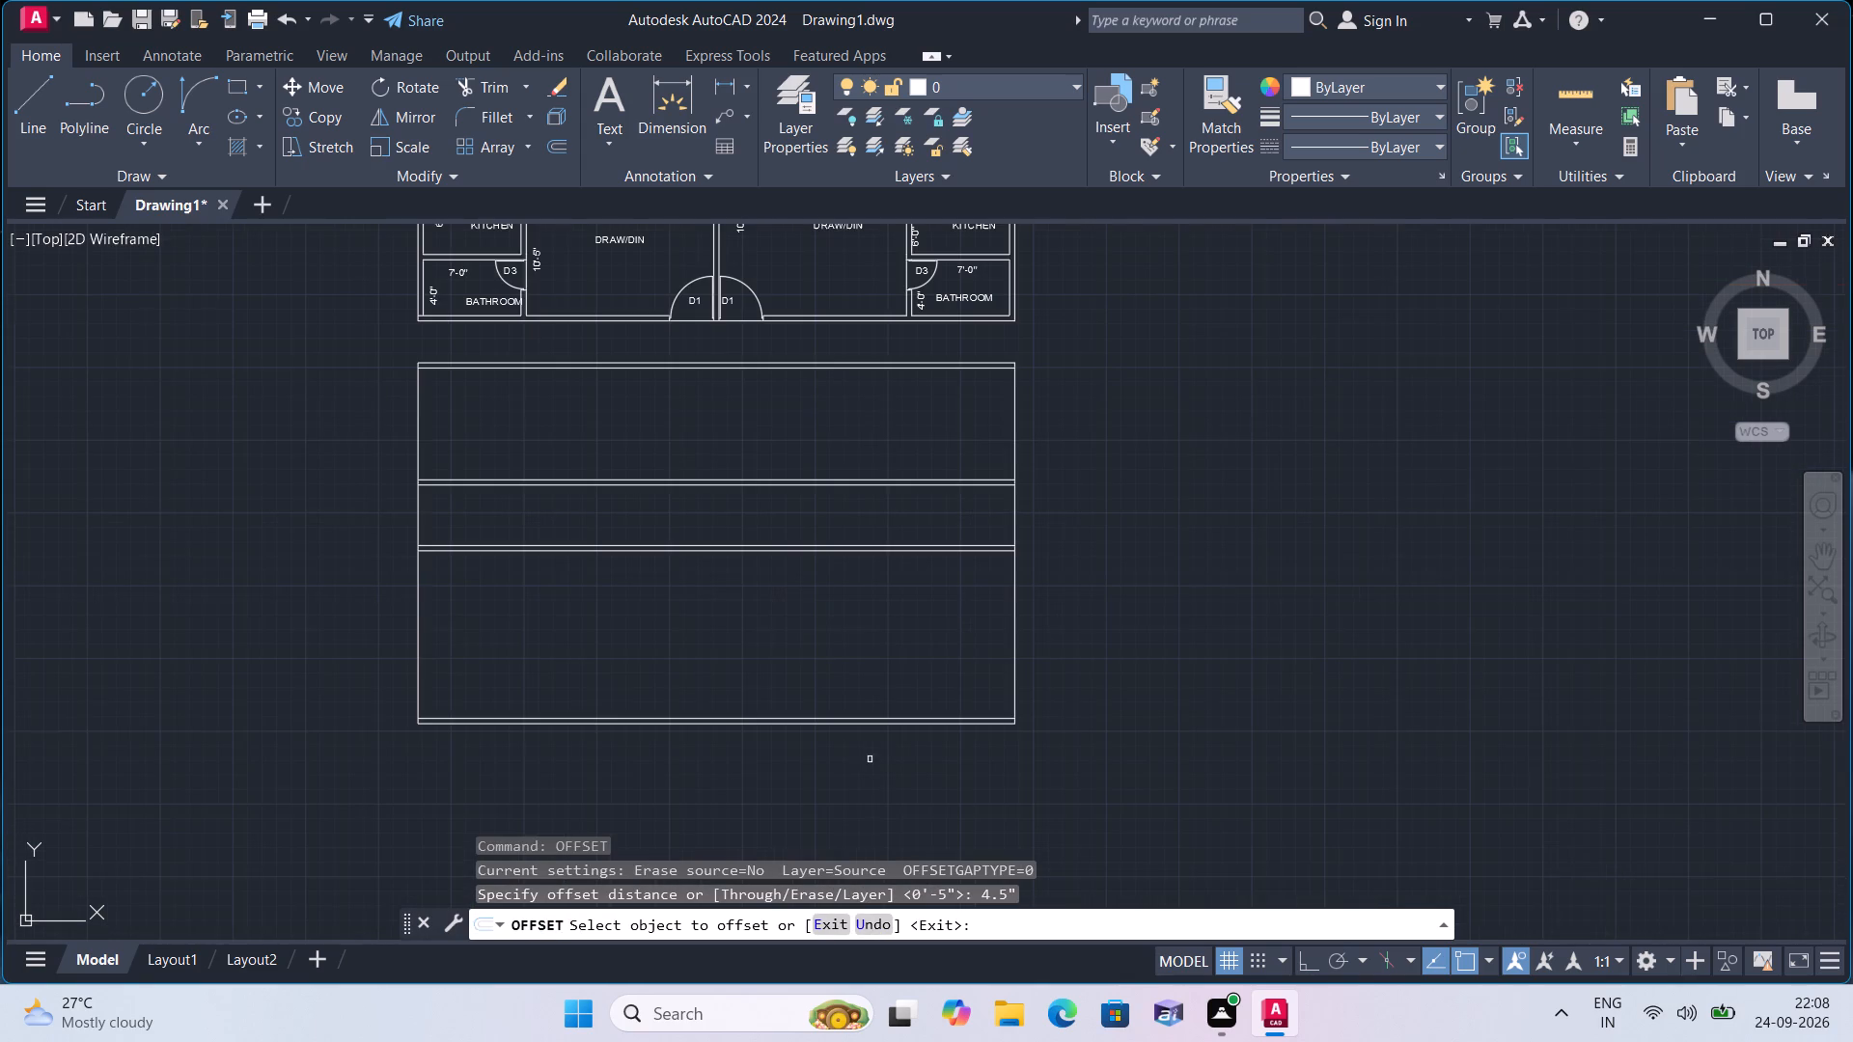
{"action": "left_click", "coordinate": [419, 626]}
{"action": "left_click", "coordinate": [482, 629]}
{"action": "left_click", "coordinate": [1013, 633]}
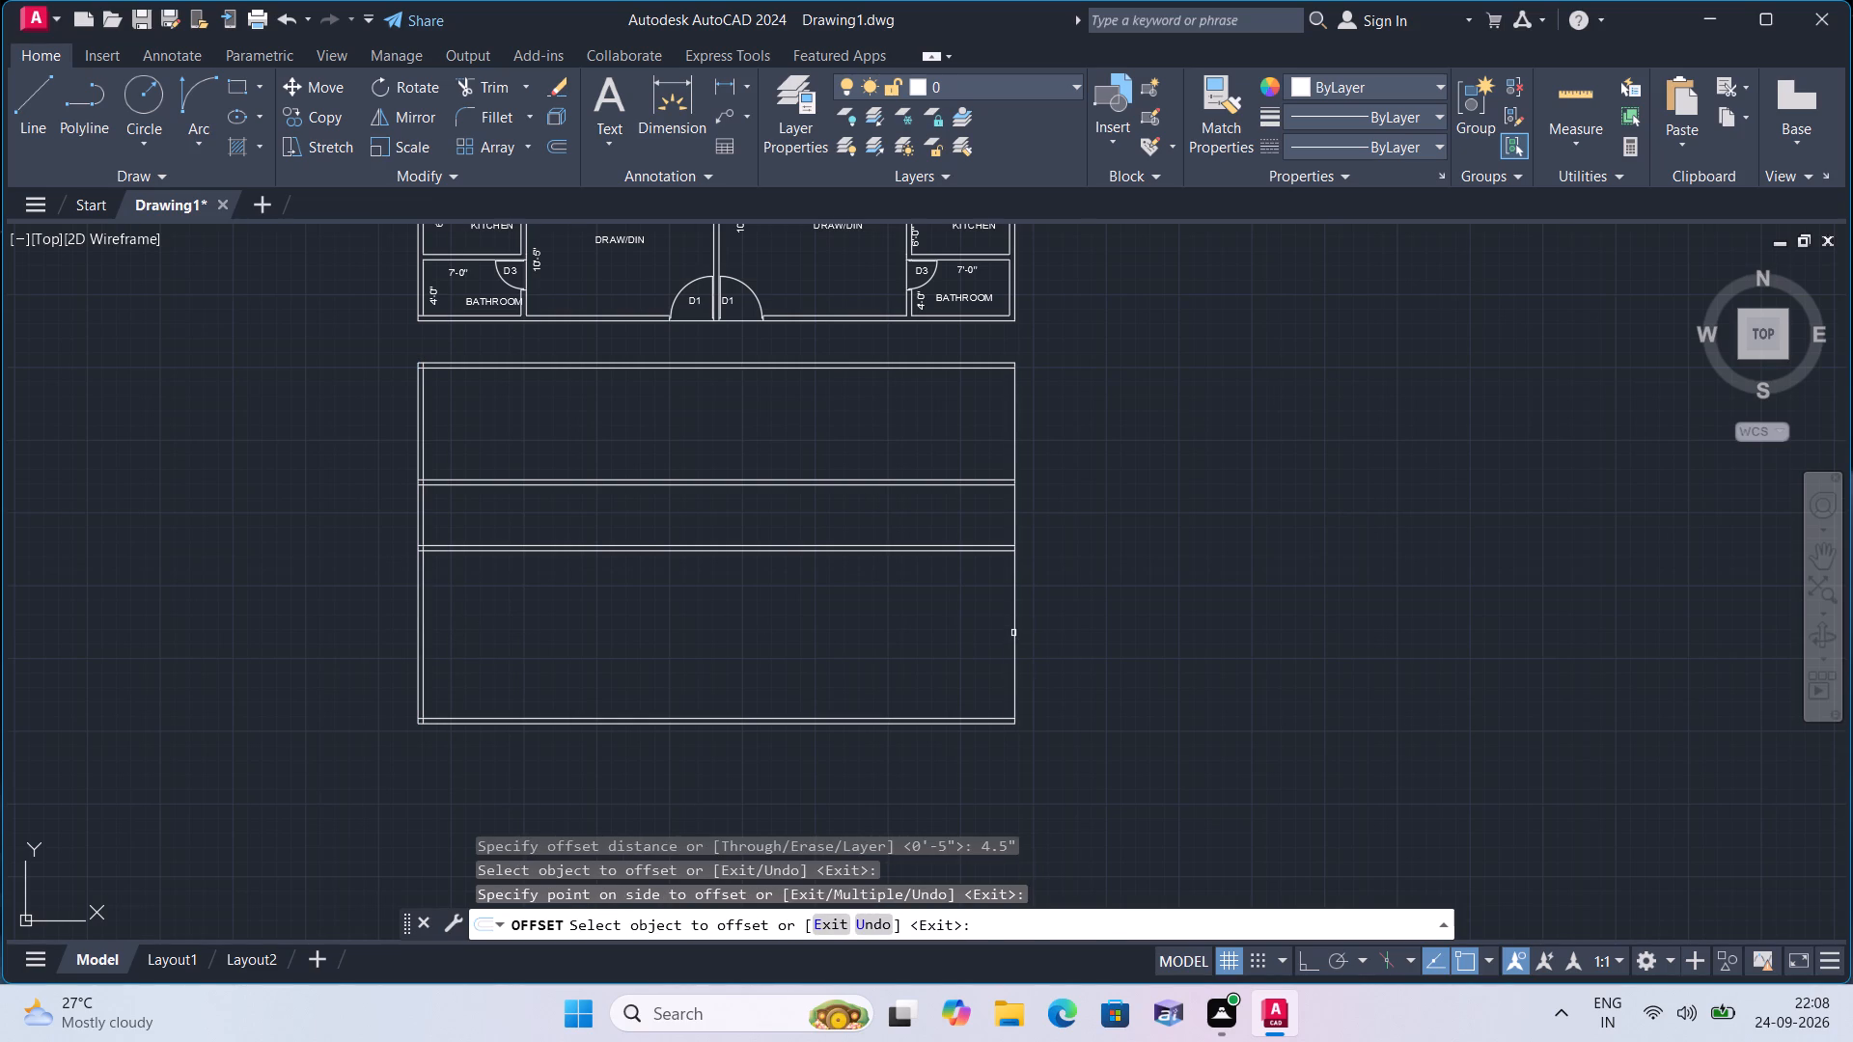
{"action": "left_click", "coordinate": [917, 637]}
{"action": "key", "text": "space"}
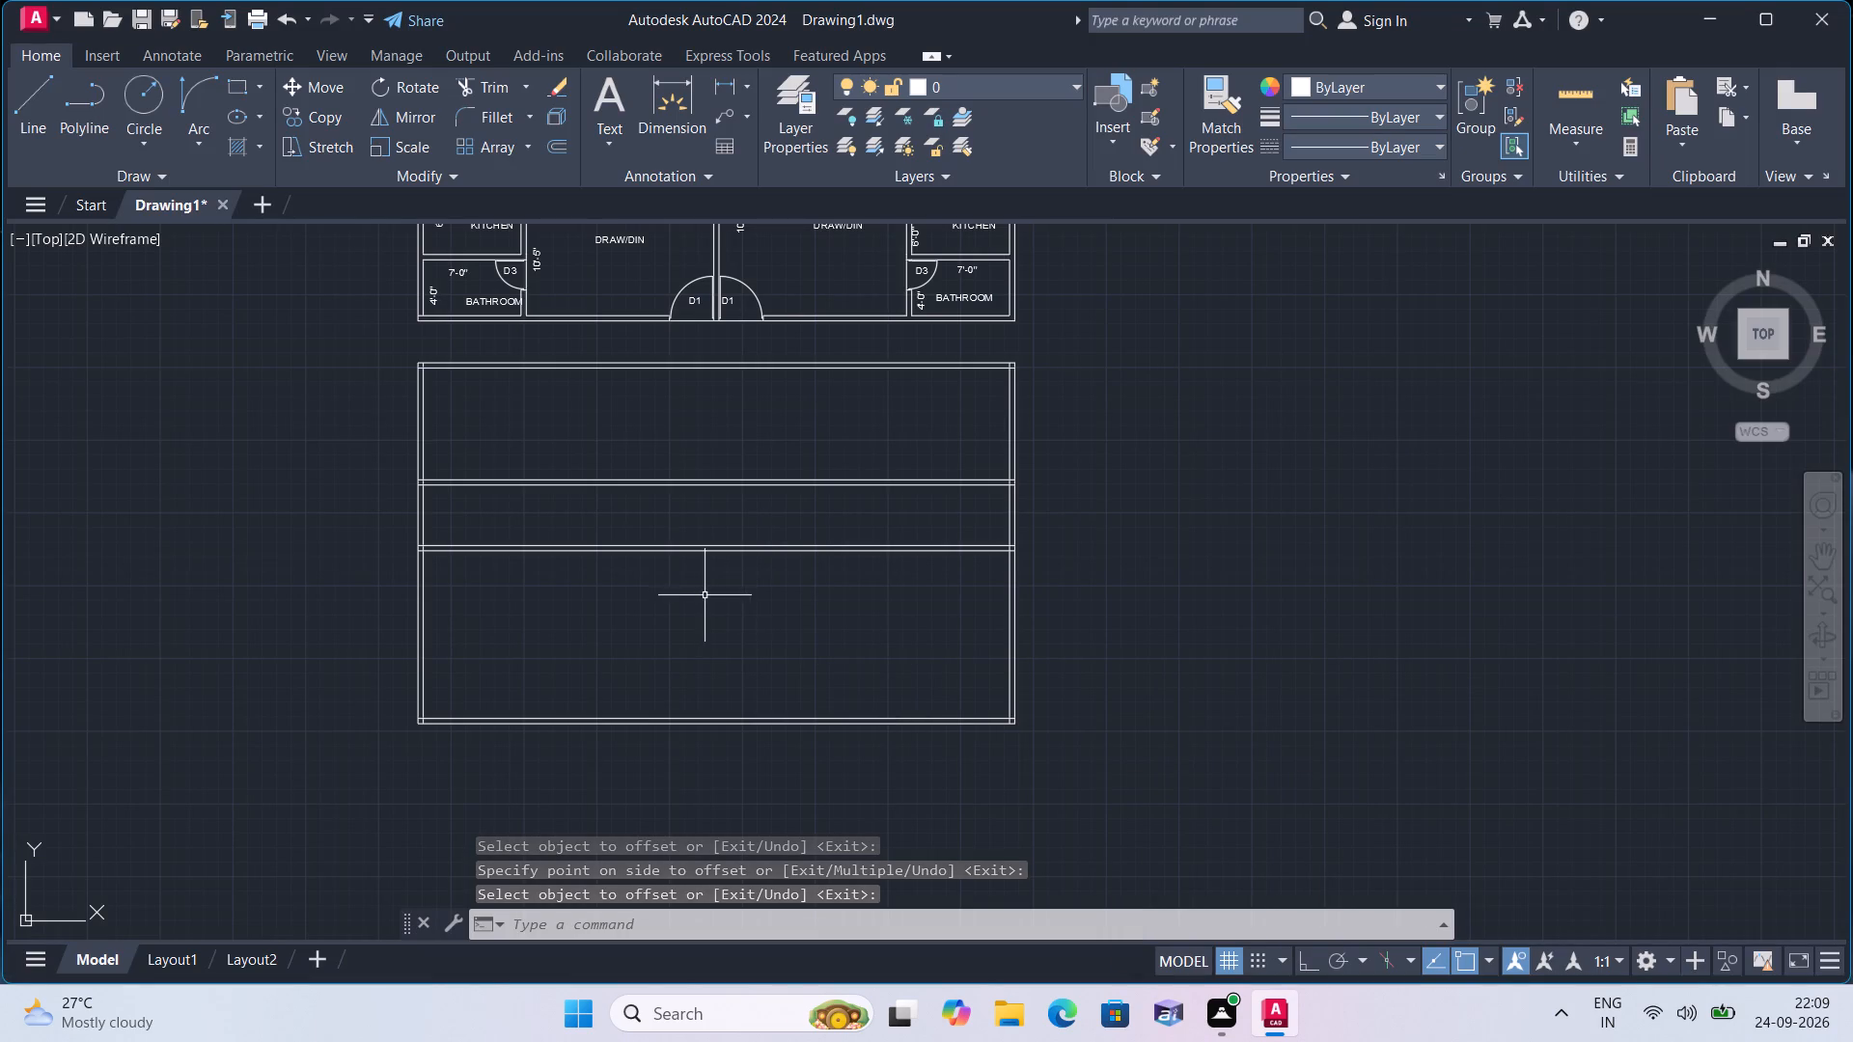
Offset the inner line of the lower block's left side wall 6' inward.
{"action": "middle_click_drag", "start_coordinate": [718, 588], "coordinate": [821, 645]}
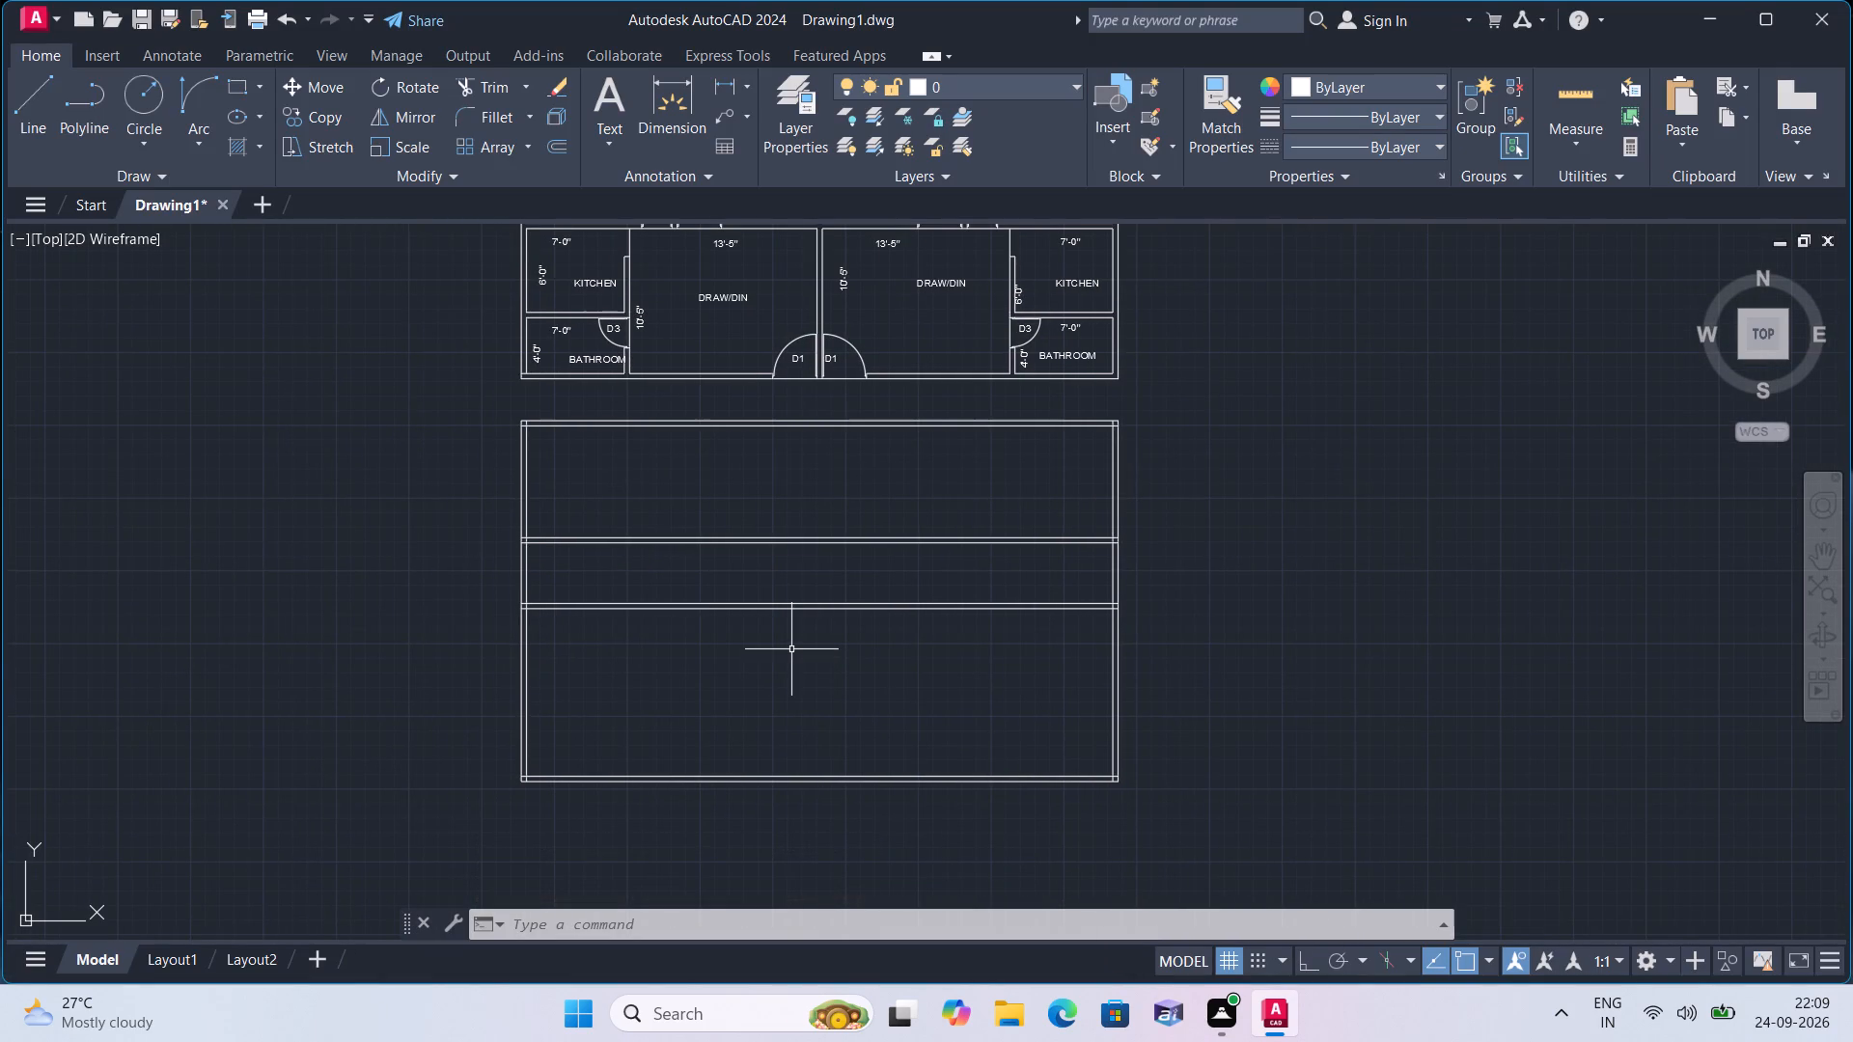
{"action": "type", "text": "offset"}
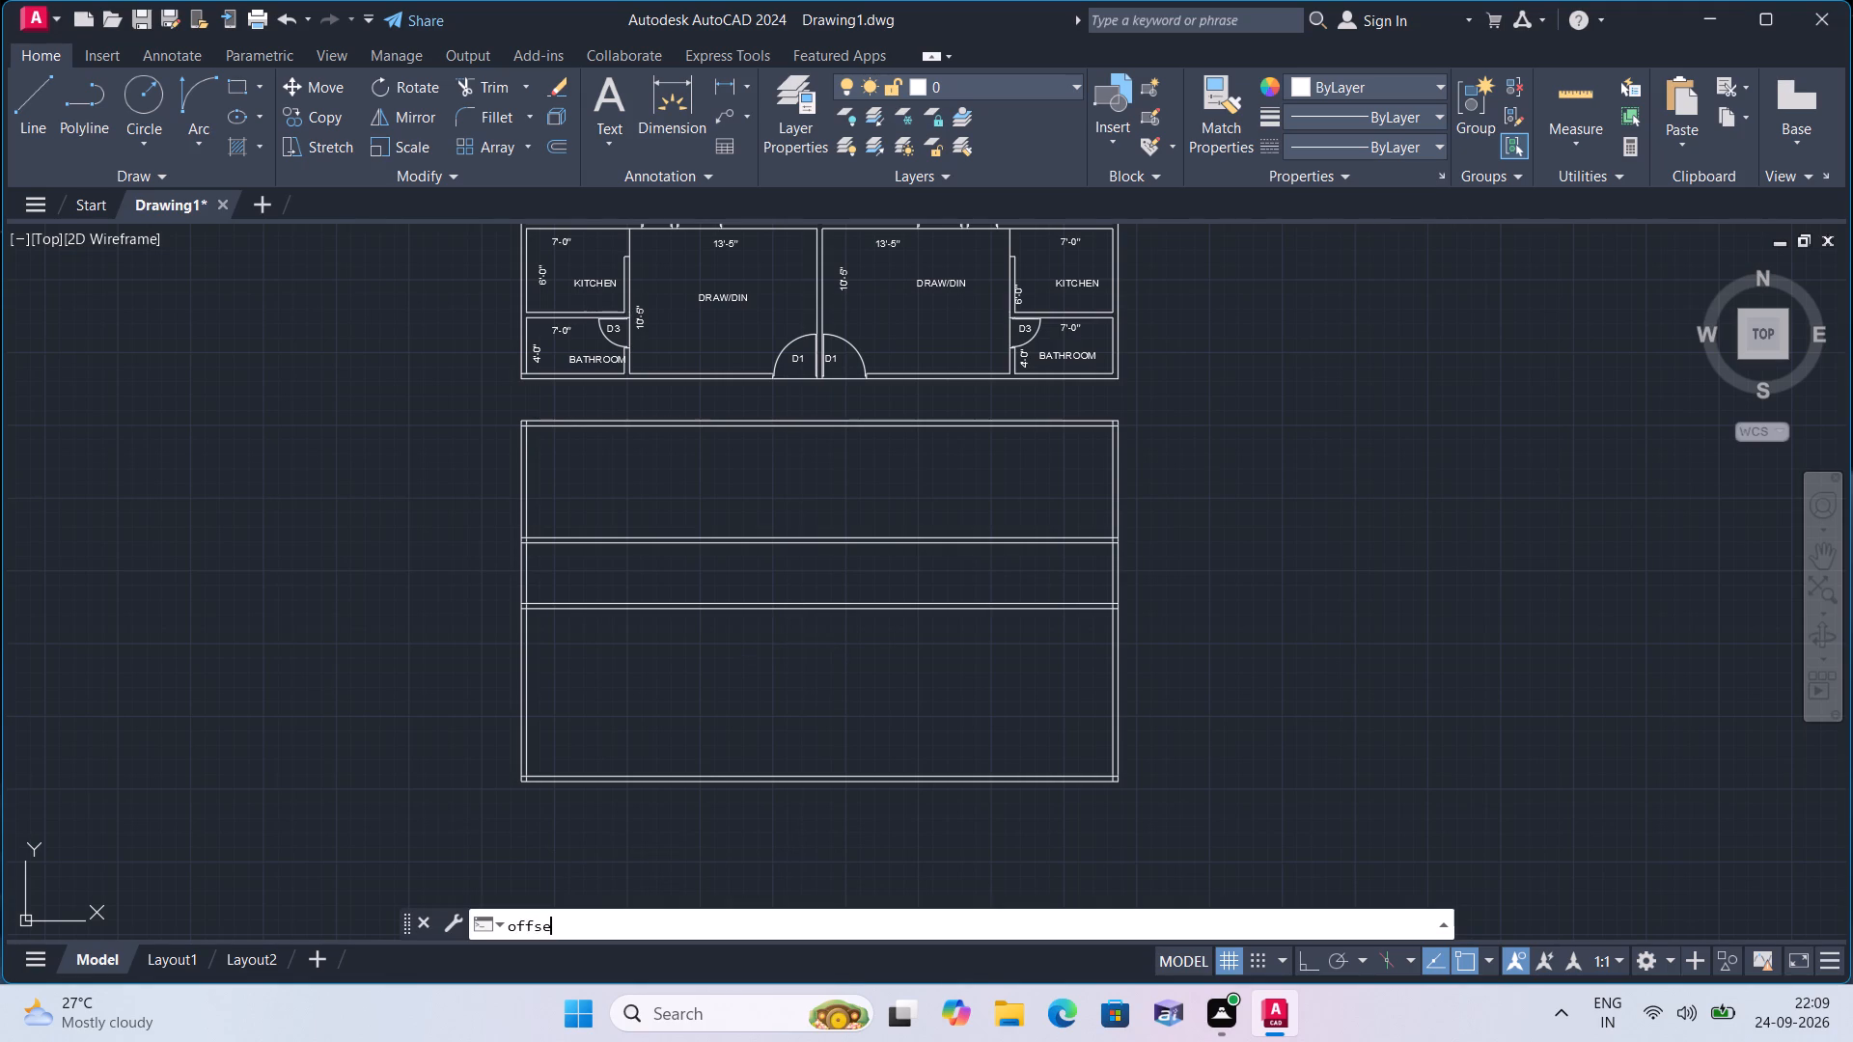
{"action": "key", "text": "space"}
{"action": "type", "text": "6'"}
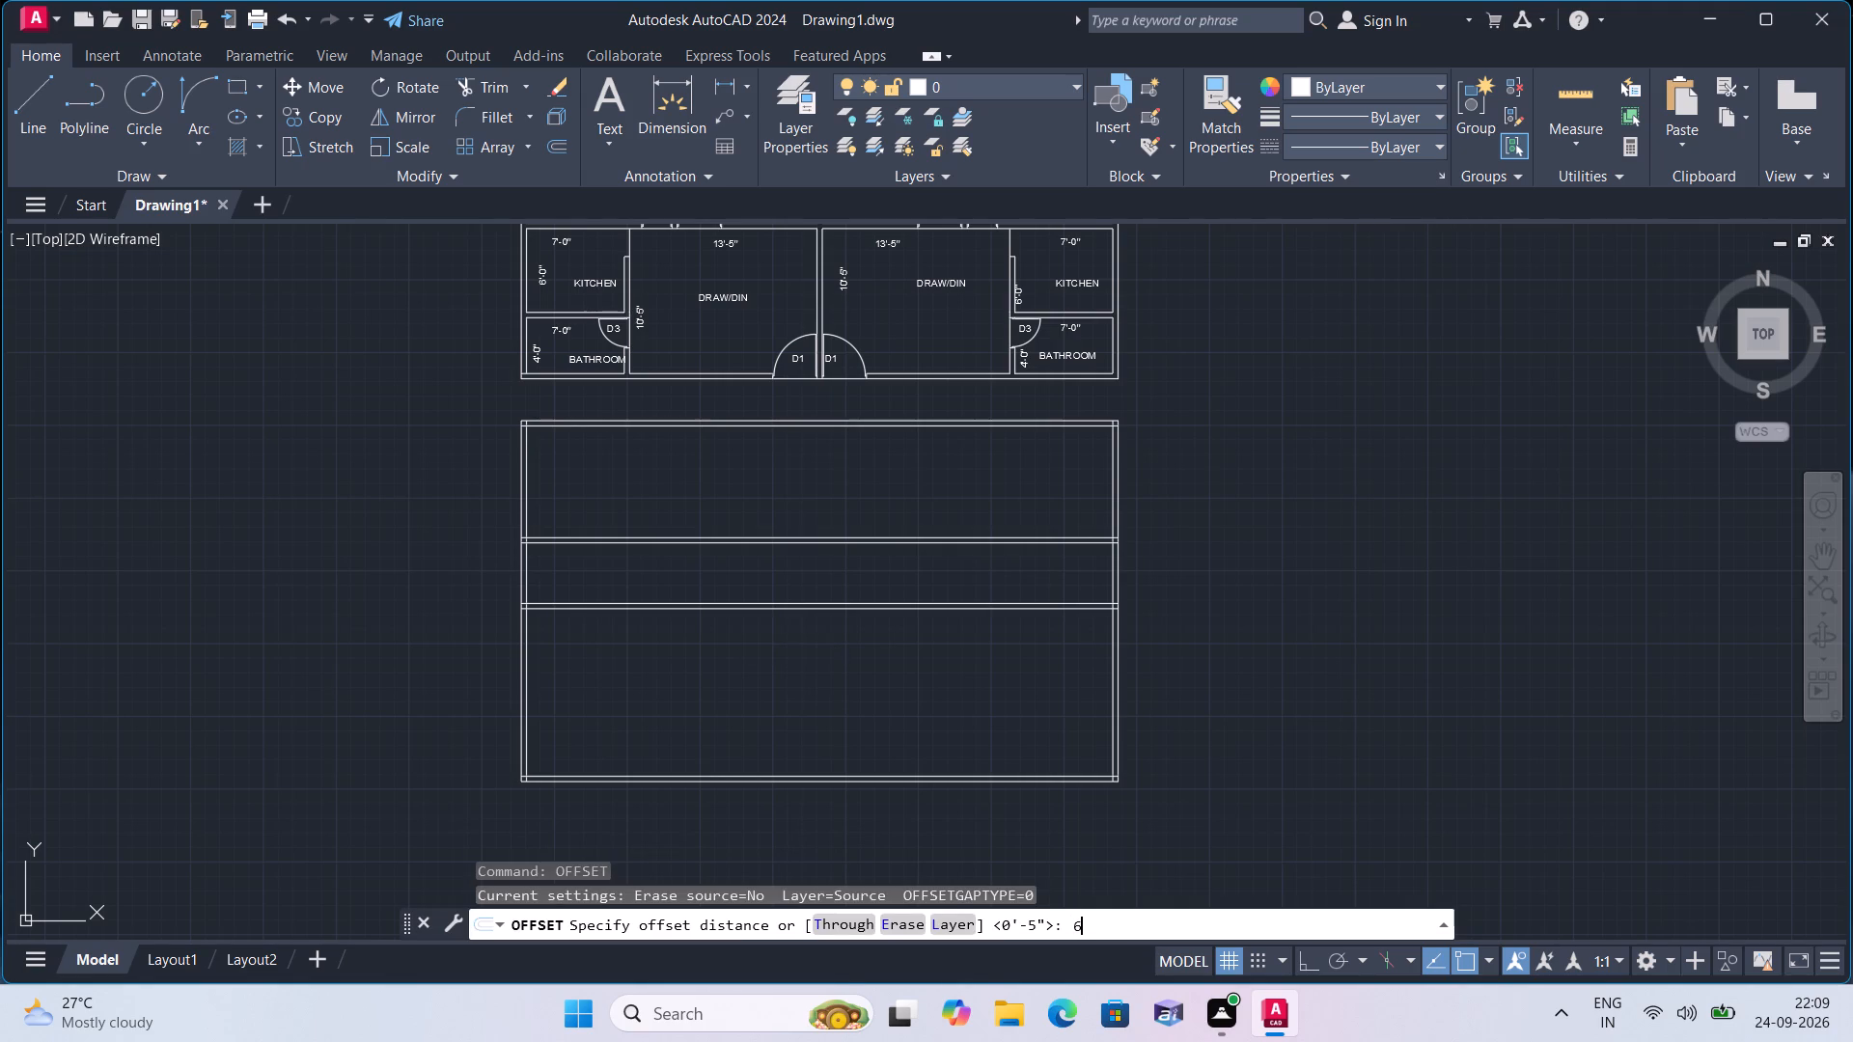
{"action": "key", "text": "space"}
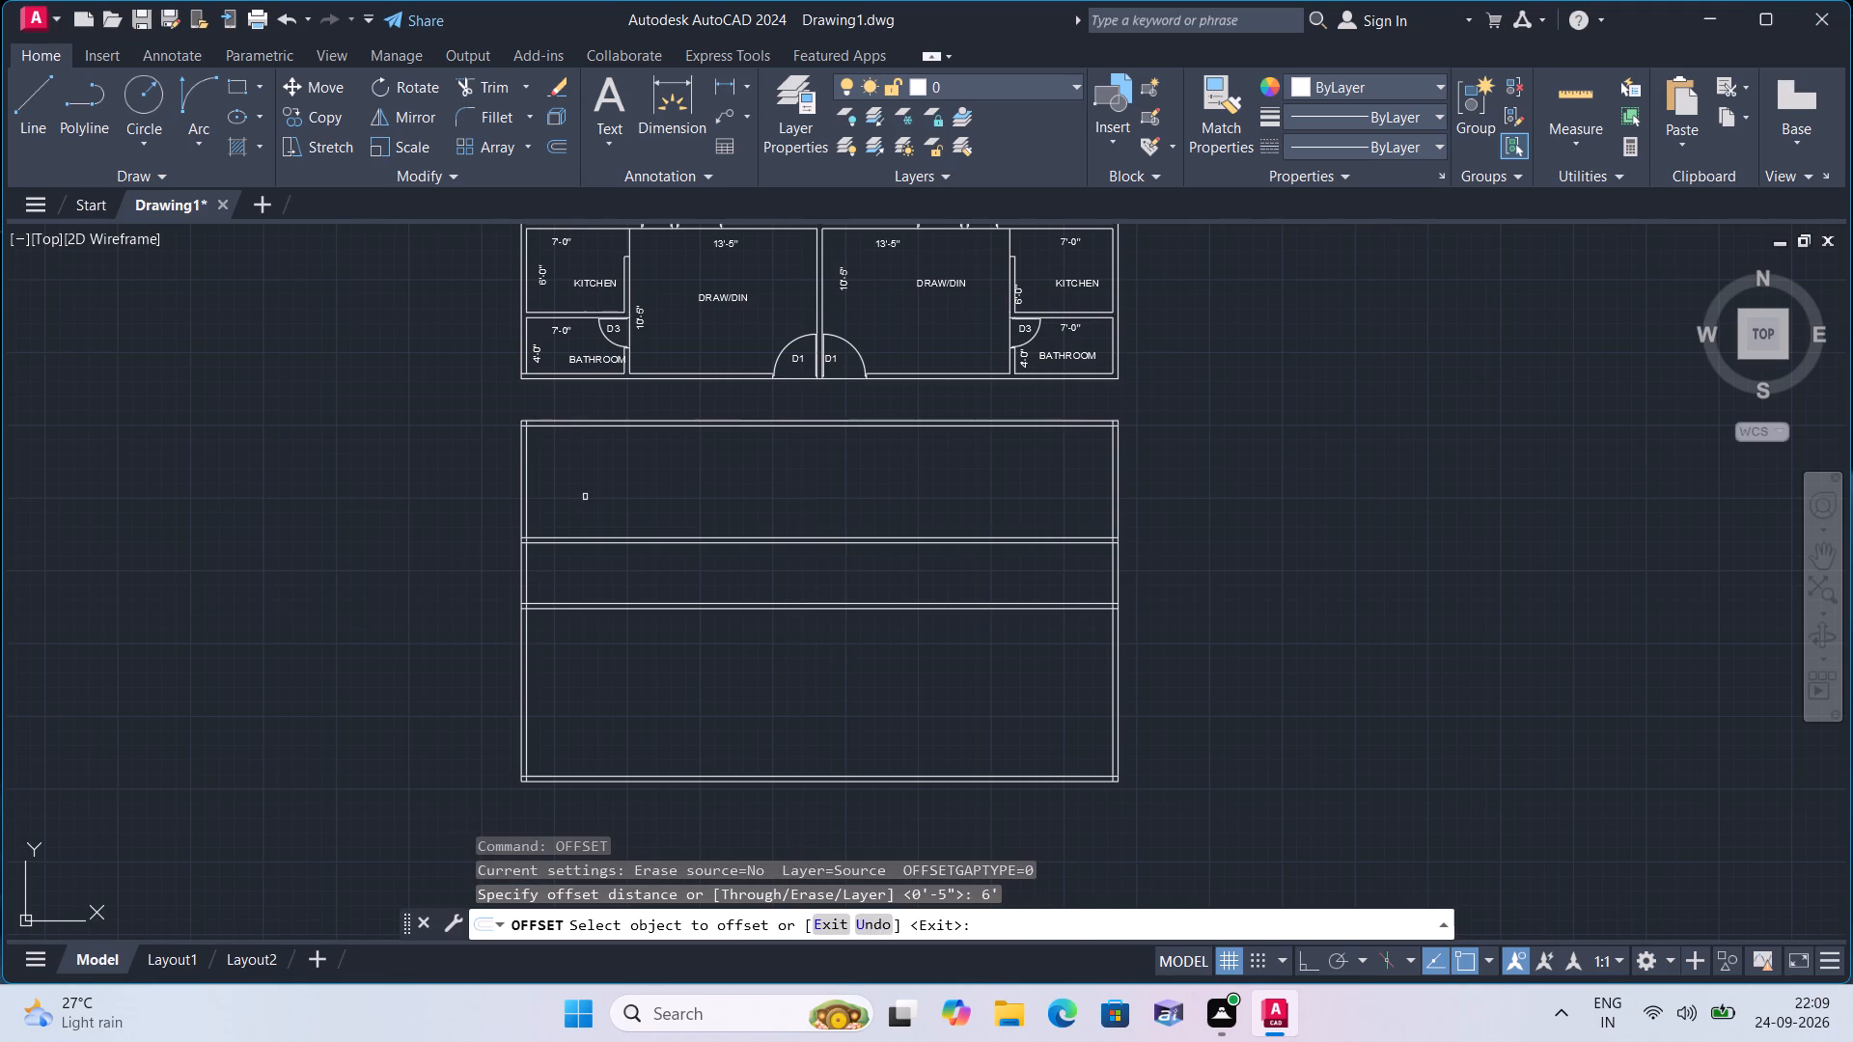
{"action": "scroll", "coordinate": [547, 517], "scroll_direction": "up", "scroll_amount": 1}
{"action": "left_click", "coordinate": [511, 521]}
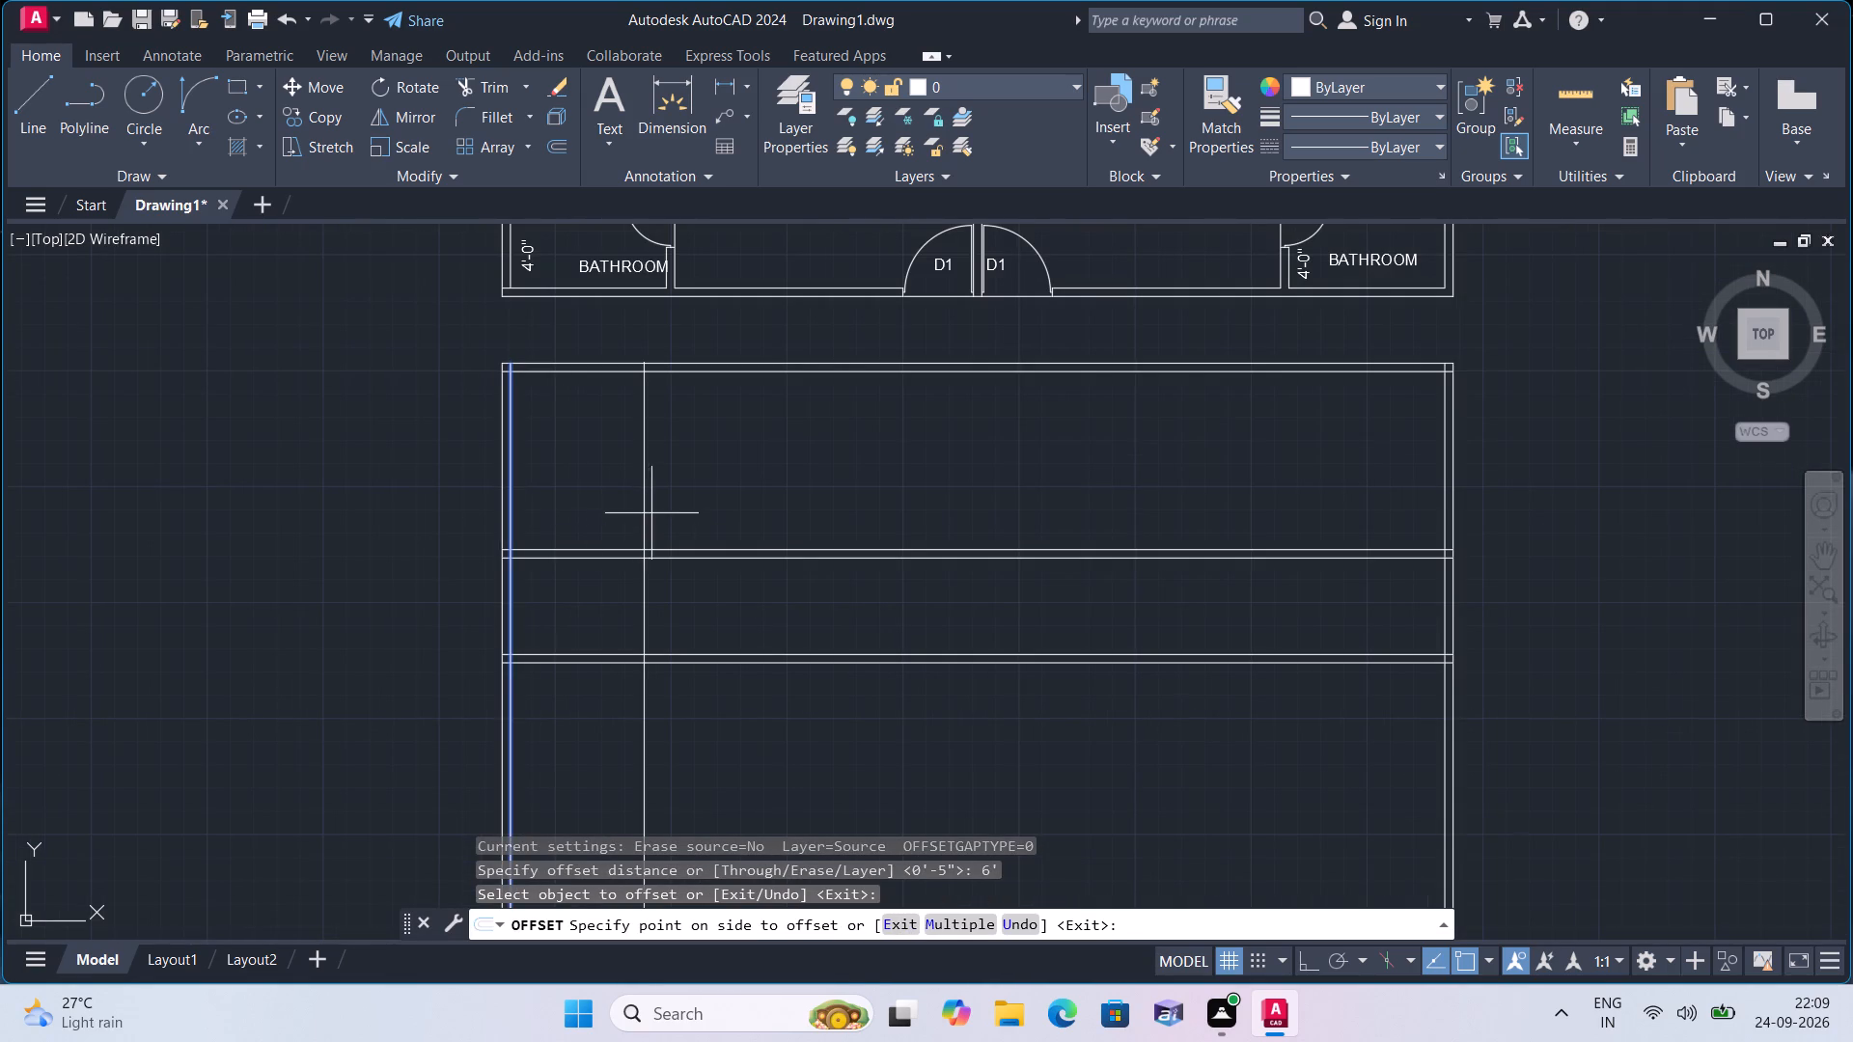
{"action": "left_click", "coordinate": [739, 498]}
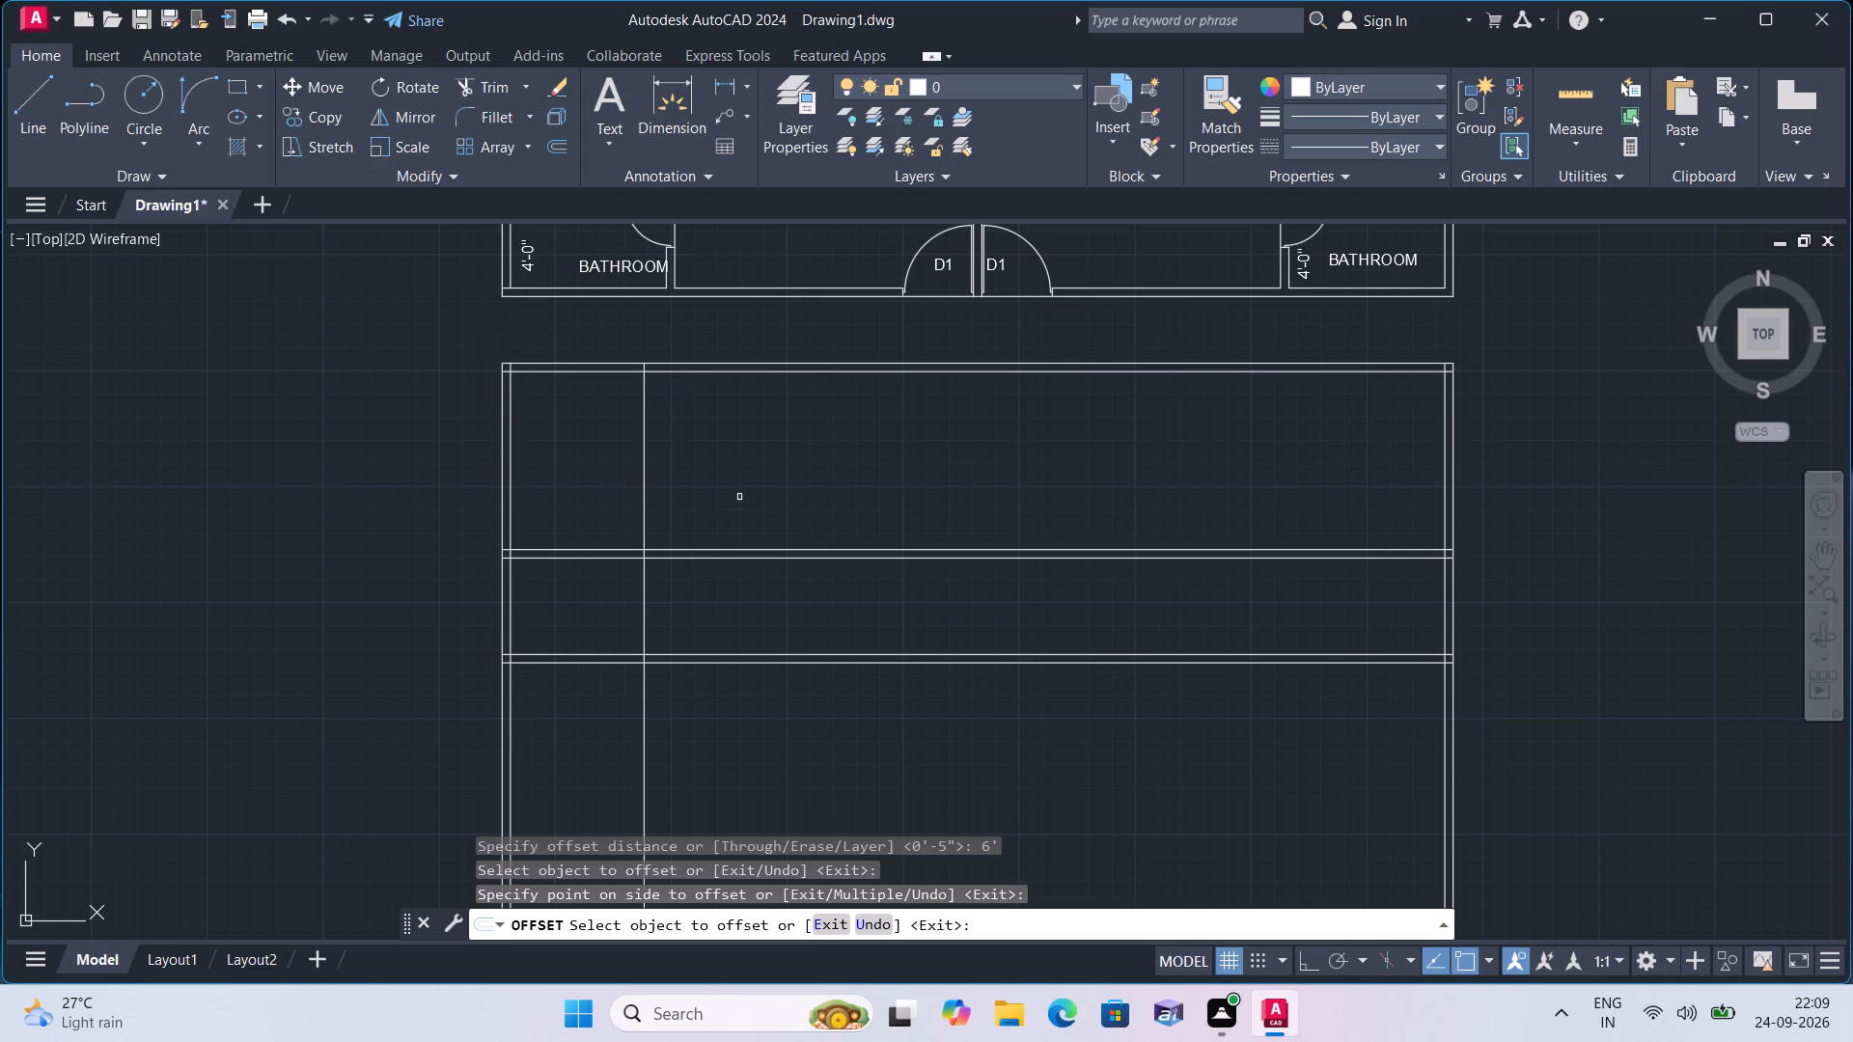
{"action": "key", "text": "space"}
Offset the first vertical partition line 4.5" to the right to give the partition its thickness.
{"action": "key", "text": "space"}
{"action": "type", "text": "4.5\""}
{"action": "key", "text": "space"}
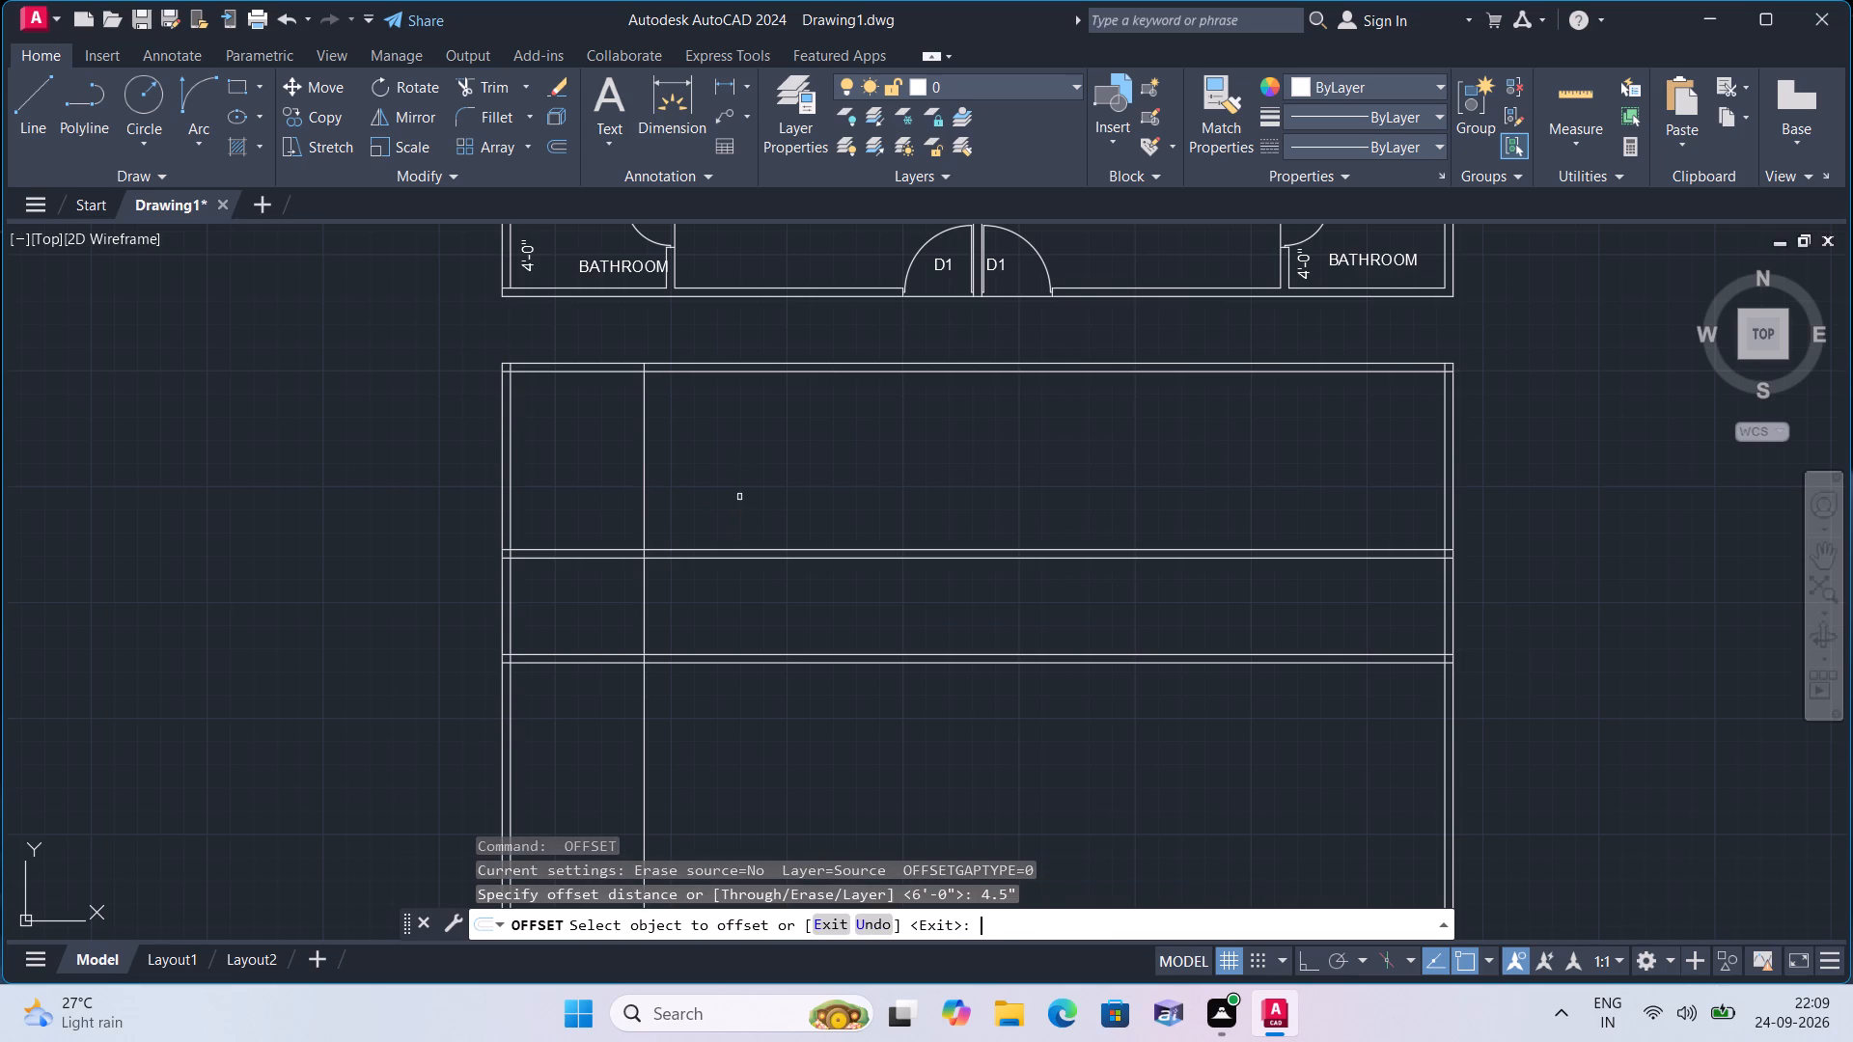
{"action": "left_click", "coordinate": [644, 507]}
{"action": "left_click", "coordinate": [718, 508]}
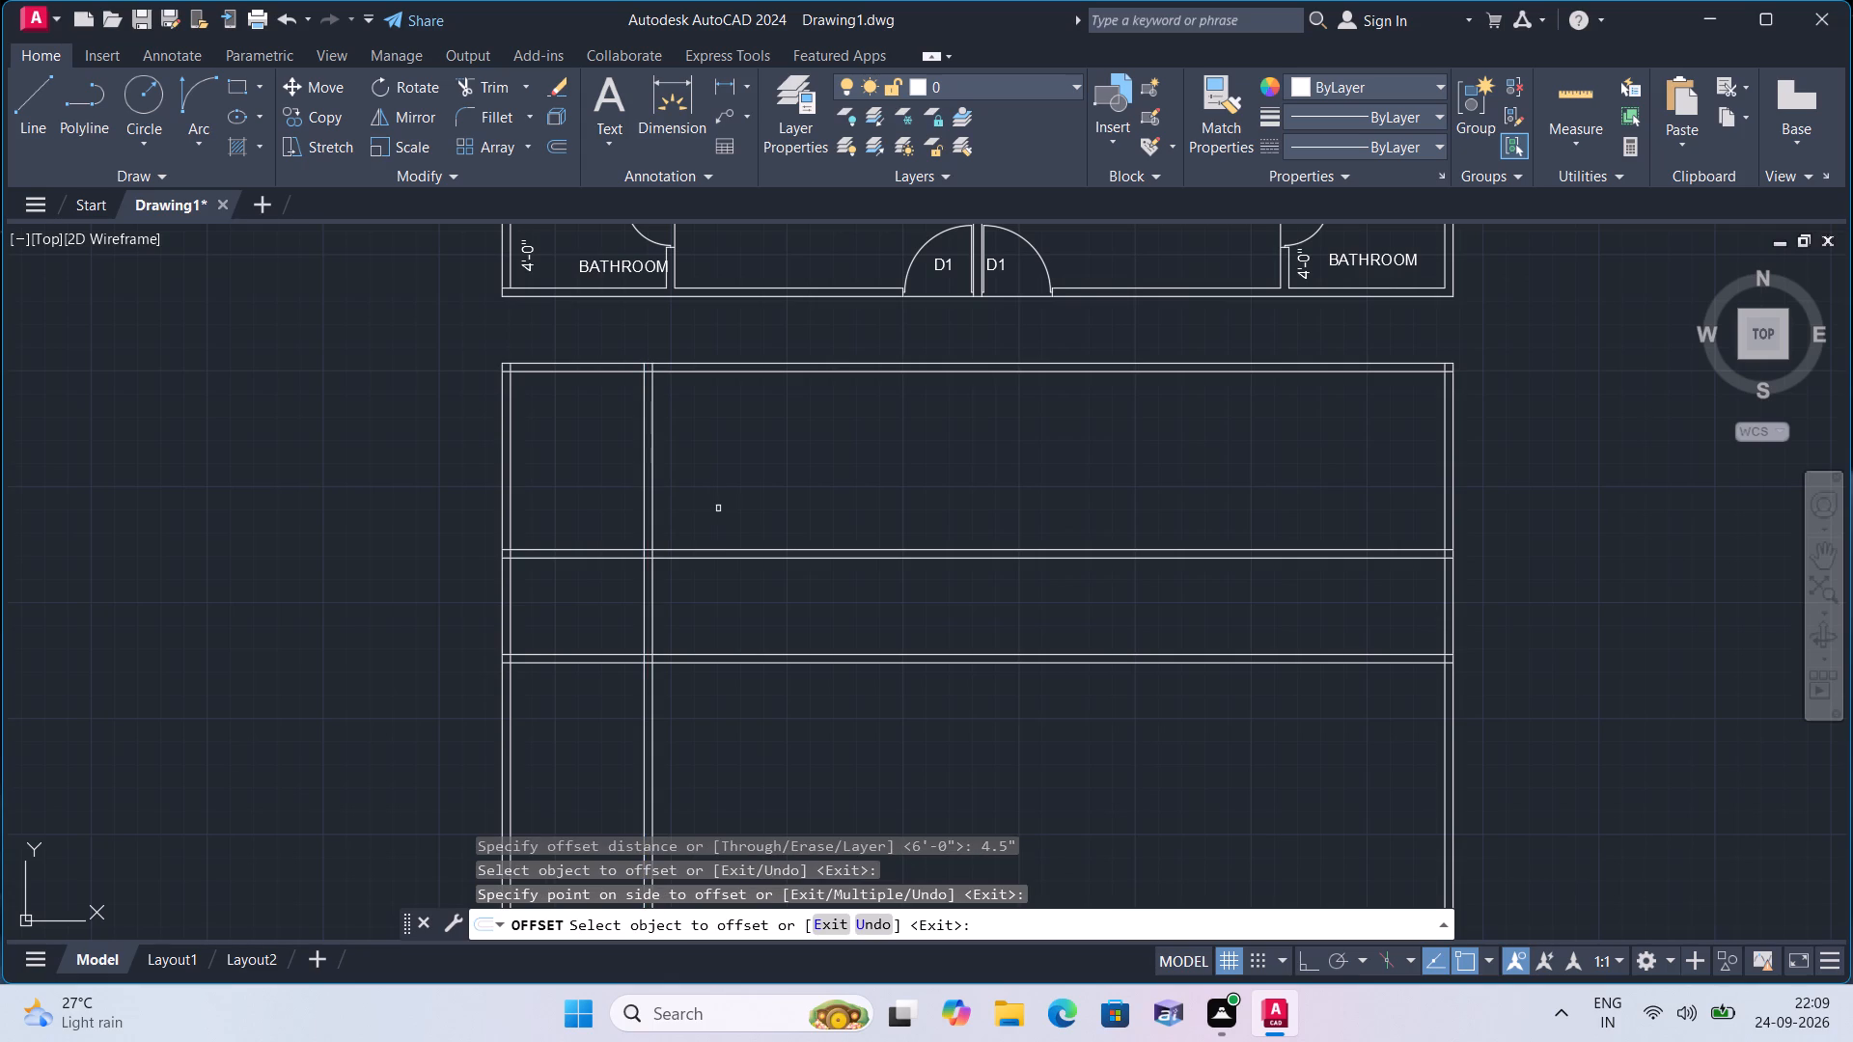
{"action": "key", "text": "space"}
Add a second 4.5" thick vertical partition by offsetting the left side wall's inner line 10'5" inward and thickening it rightward.
{"action": "key", "text": "space"}
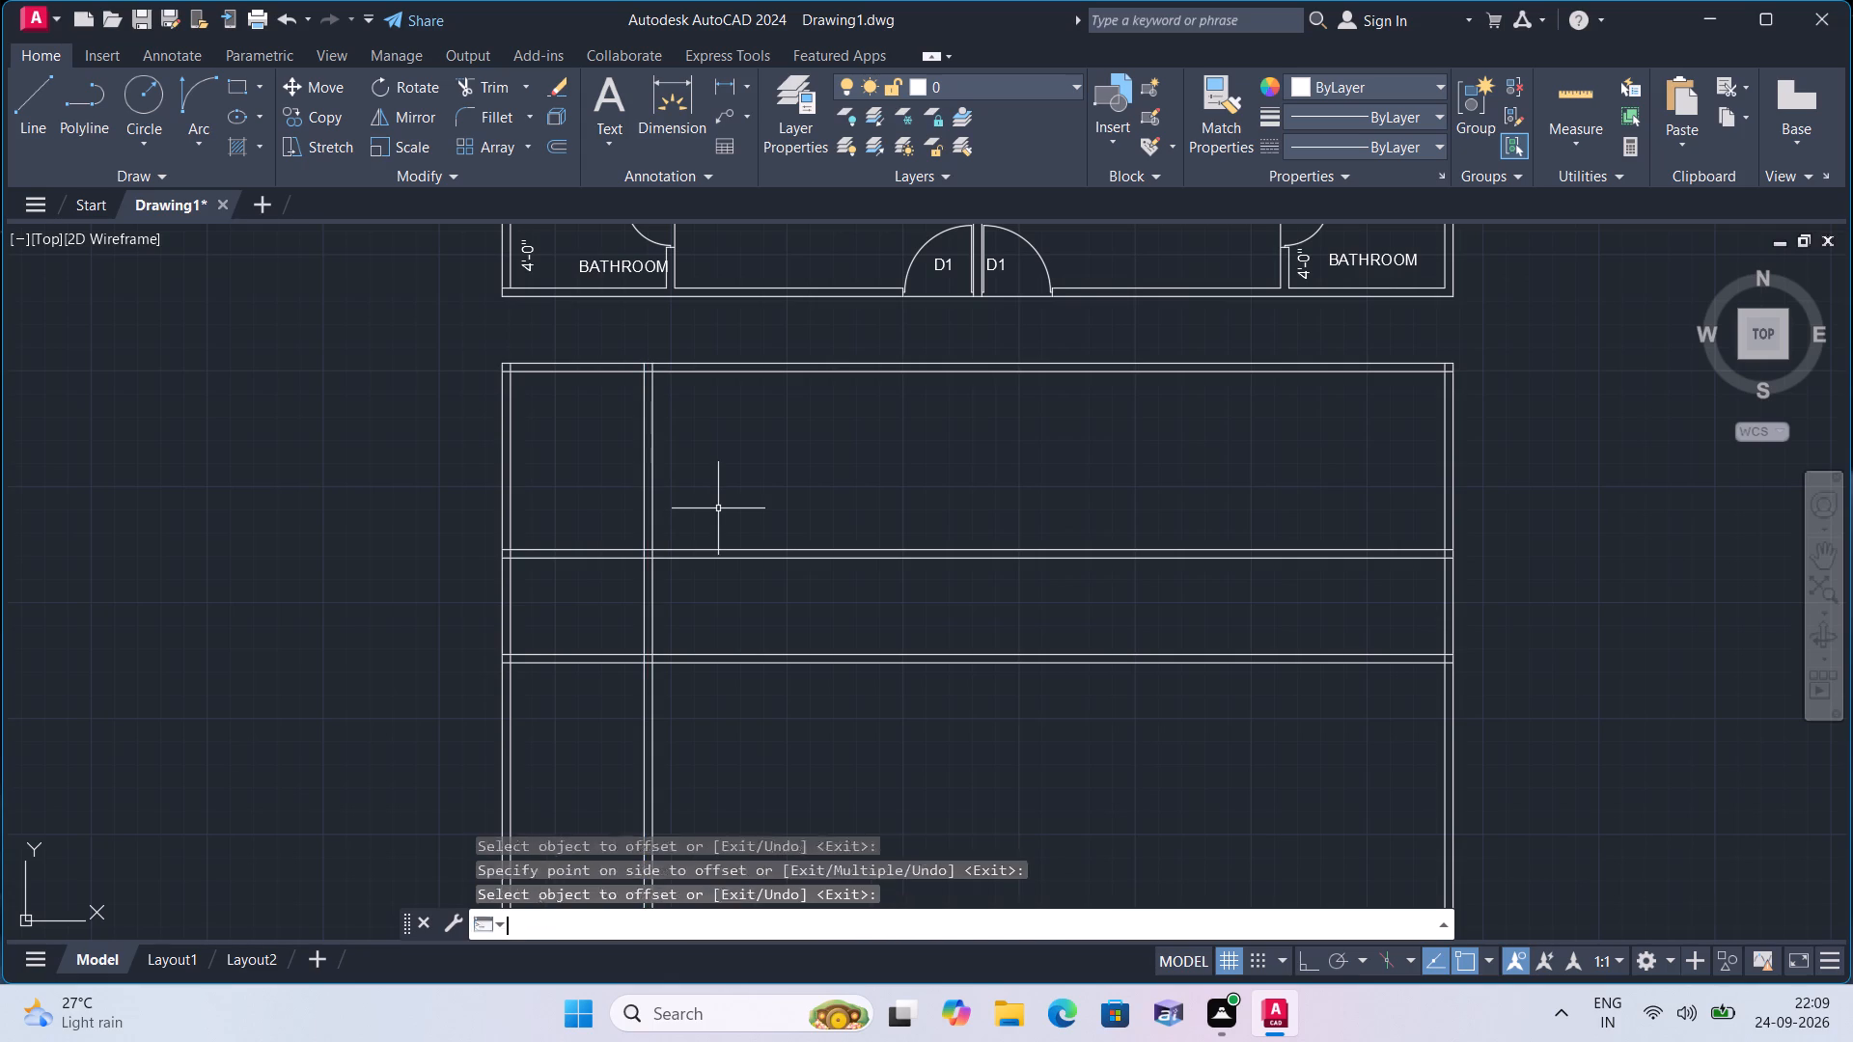
{"action": "type", "text": "10'5\""}
{"action": "key", "text": "space"}
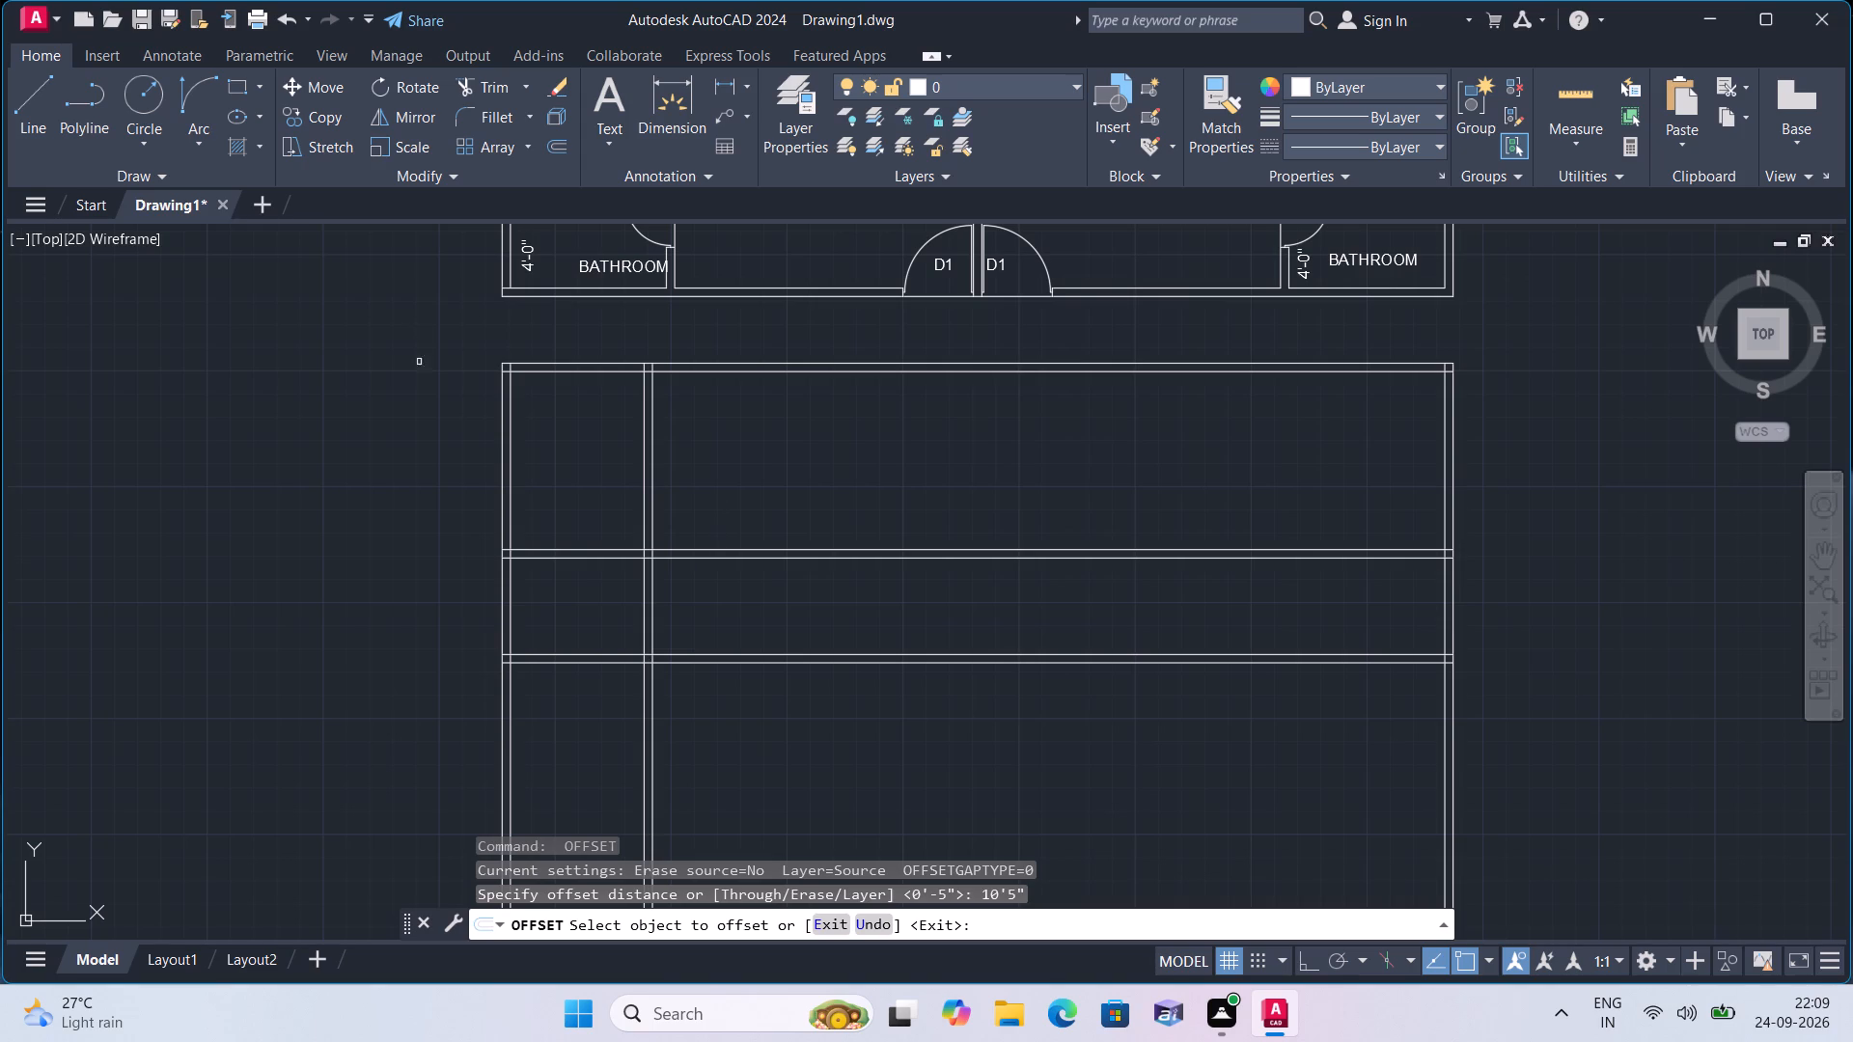
{"action": "left_click", "coordinate": [512, 602]}
{"action": "left_click", "coordinate": [691, 600]}
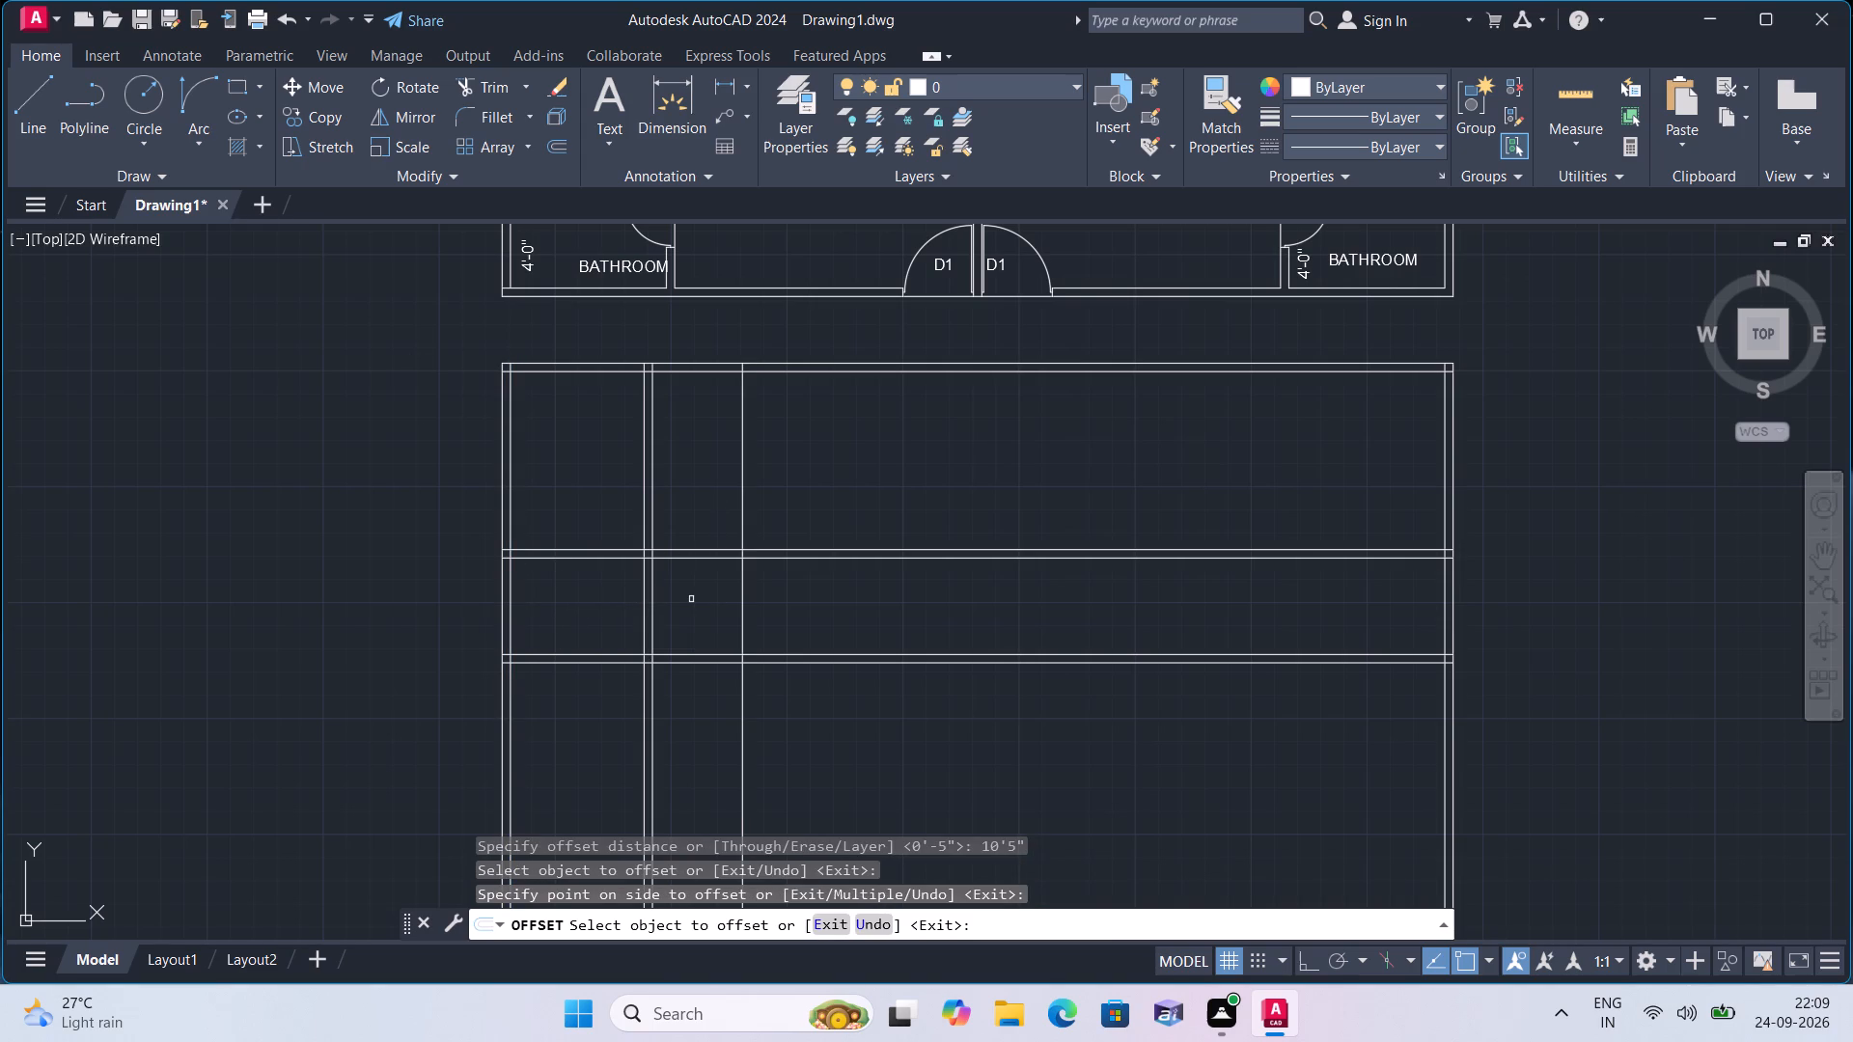
{"action": "key", "text": "space"}
{"action": "key", "text": "space"}
{"action": "type", "text": "4.5\""}
{"action": "key", "text": "space"}
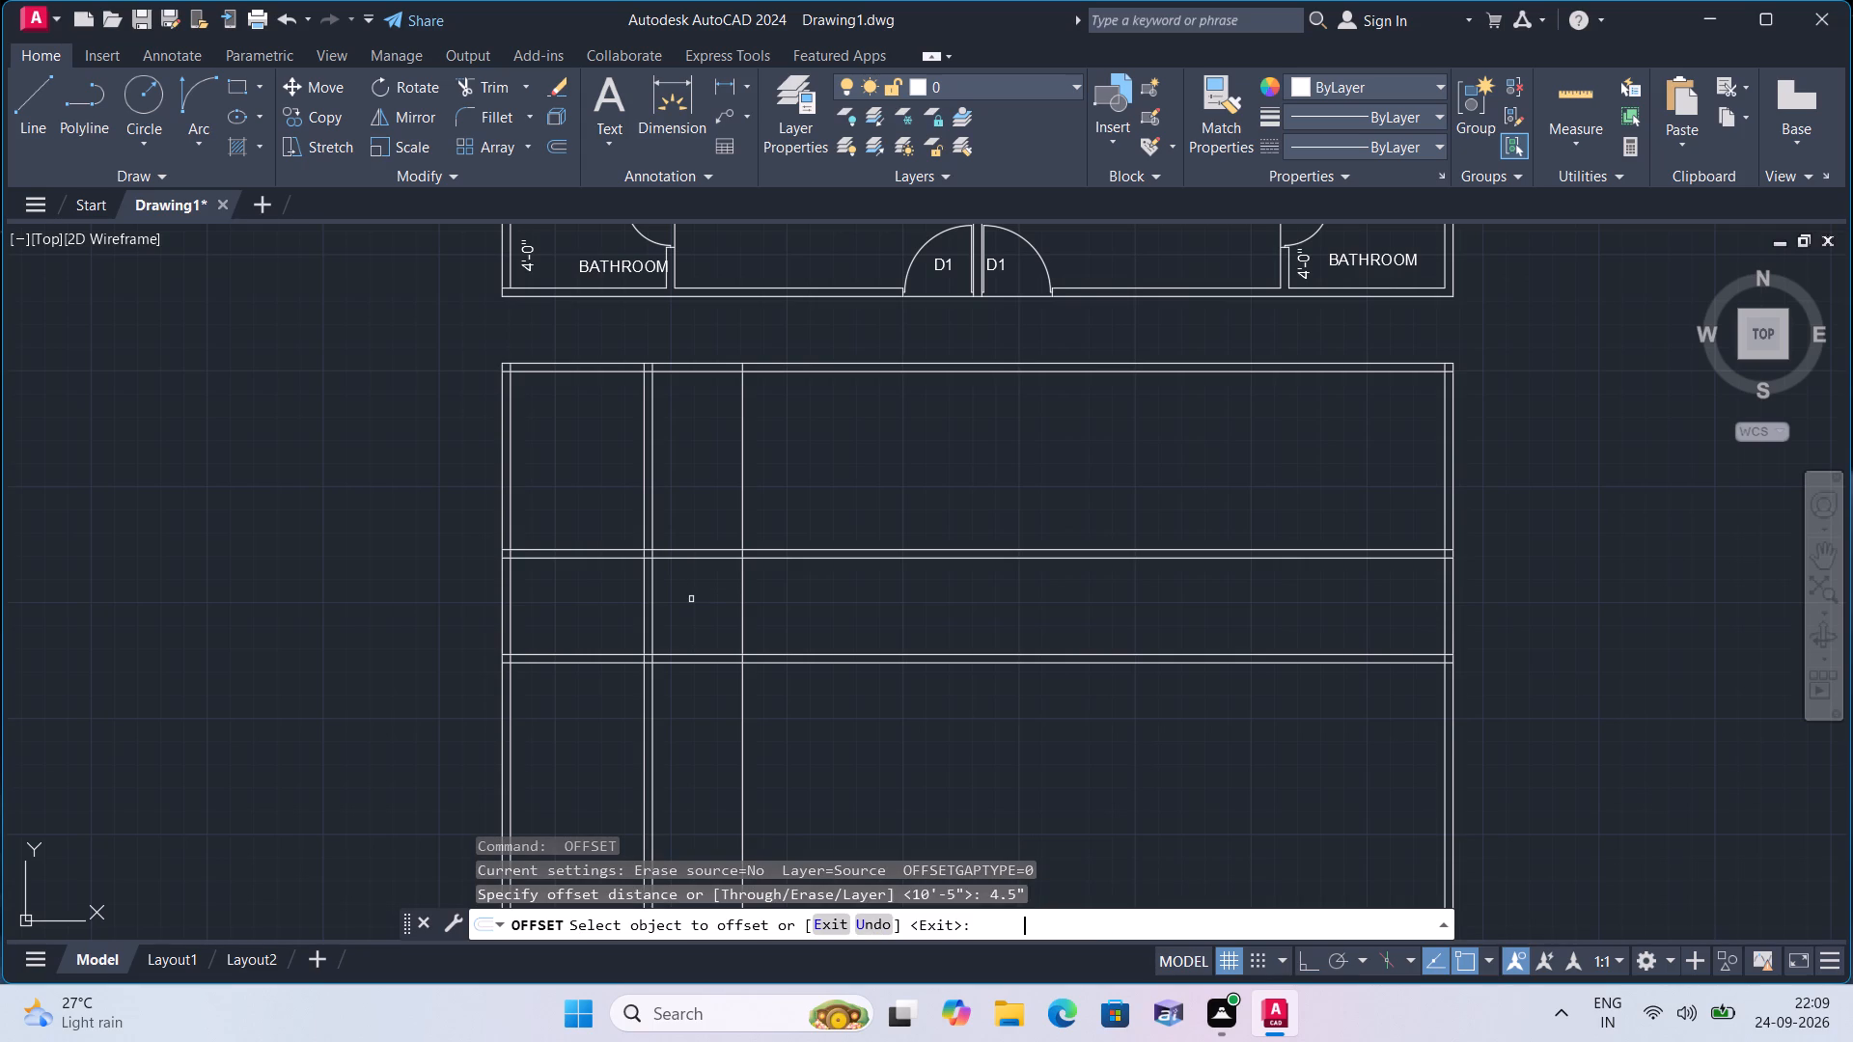
{"action": "left_click", "coordinate": [743, 598]}
{"action": "left_click", "coordinate": [758, 598]}
{"action": "key", "text": "space"}
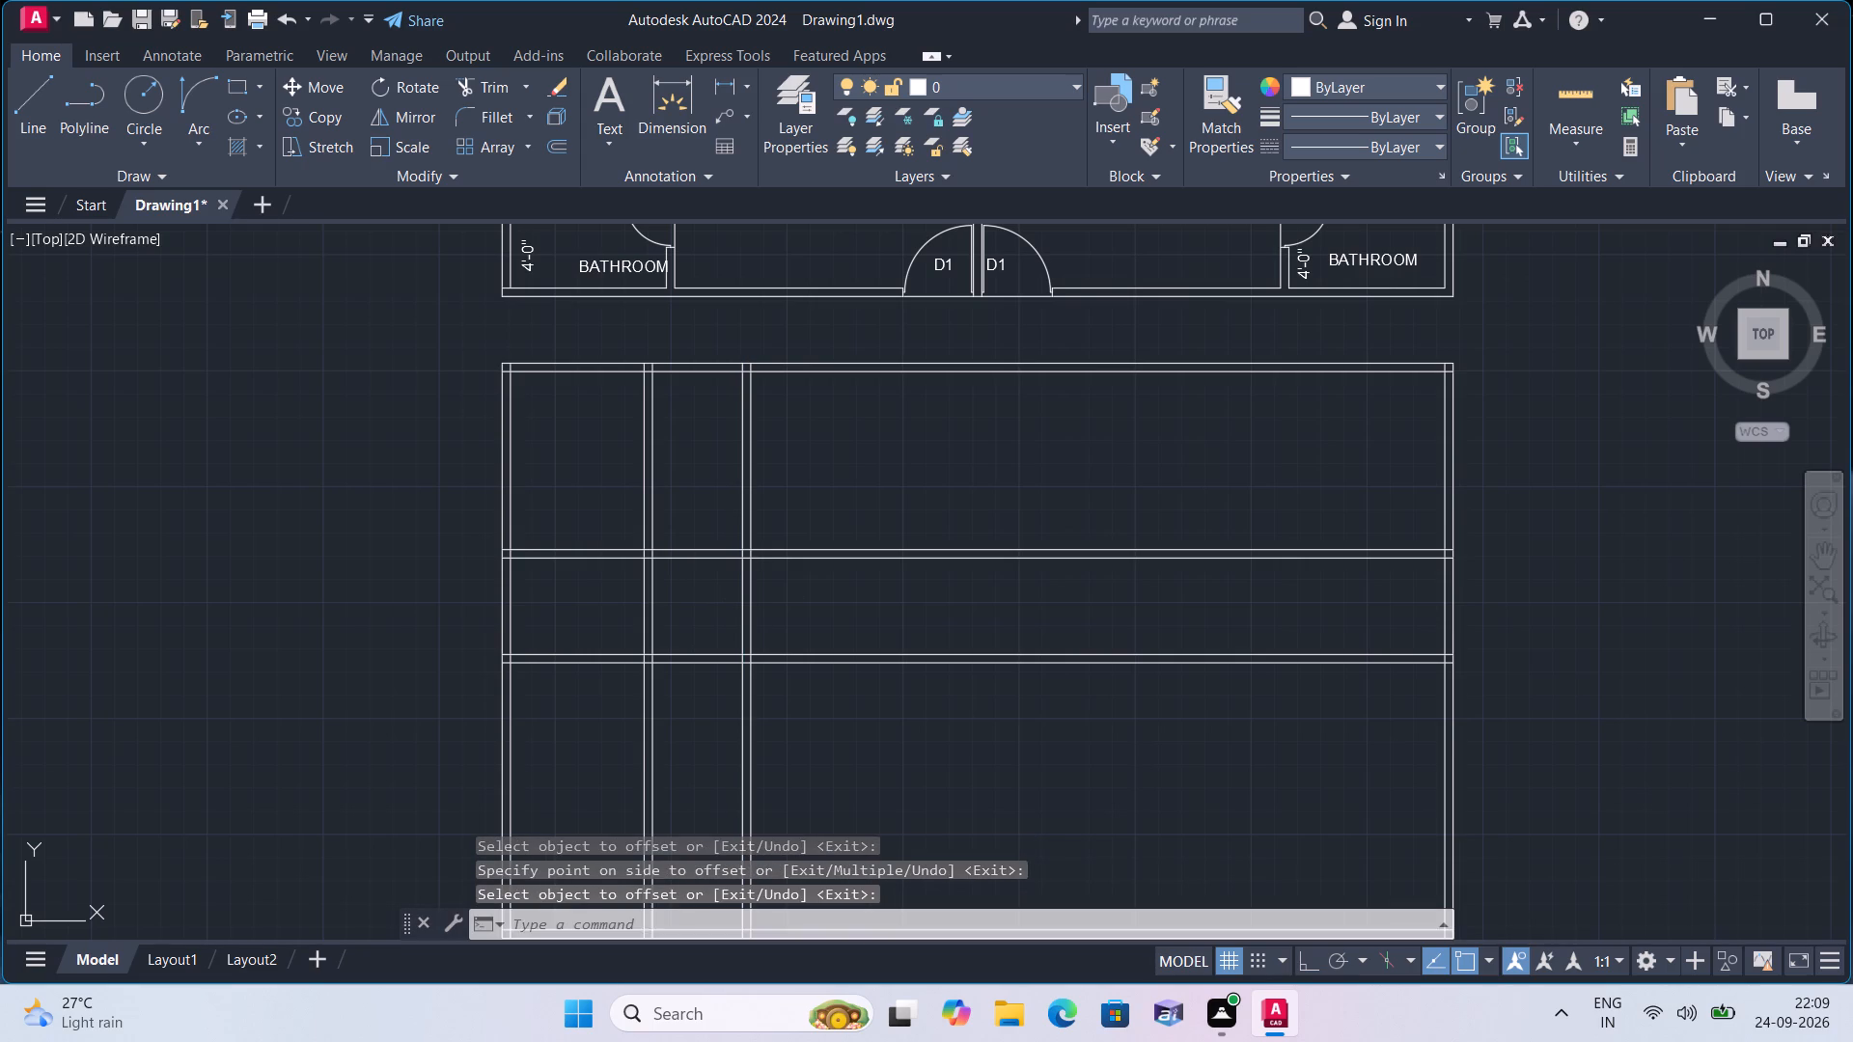
Trim away the second partition's lines above the third horizontal wall, including the stubs inside the top and second walls.
{"action": "type", "text": "trim"}
{"action": "key", "text": "space"}
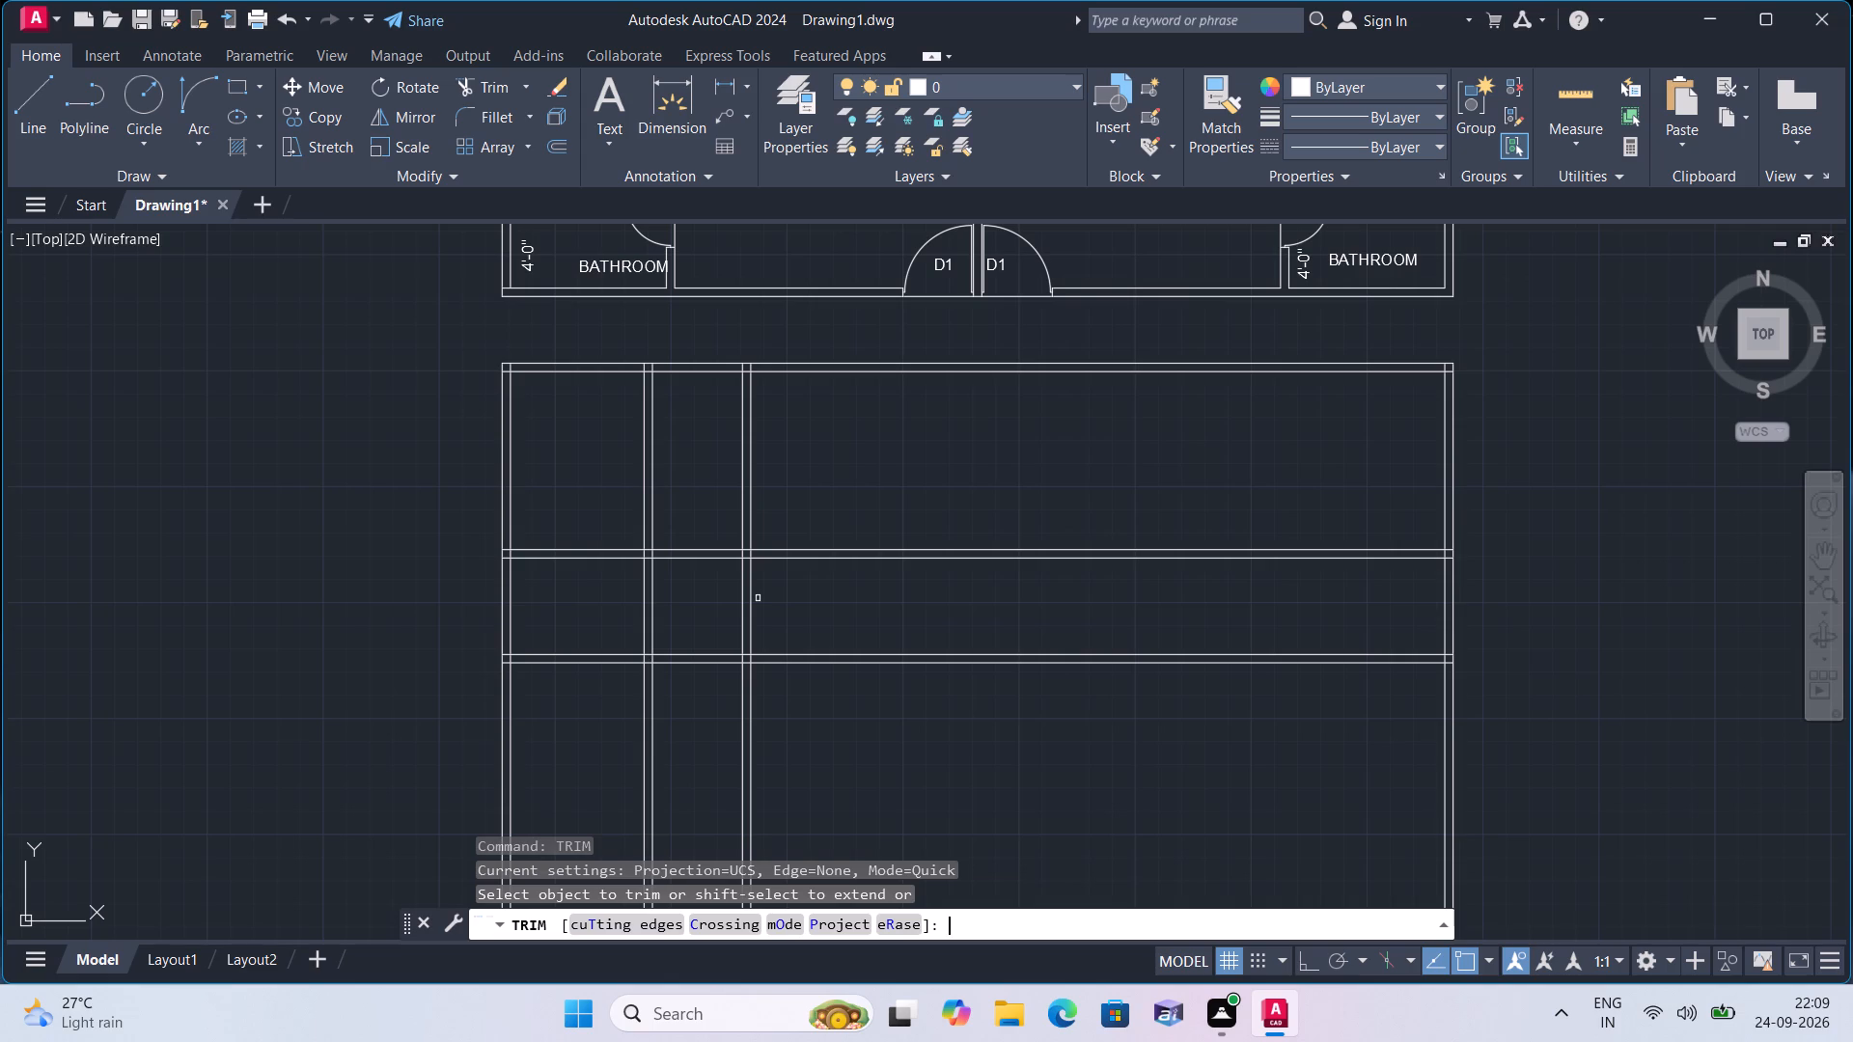
{"action": "left_click", "coordinate": [768, 513]}
{"action": "left_click", "coordinate": [724, 513]}
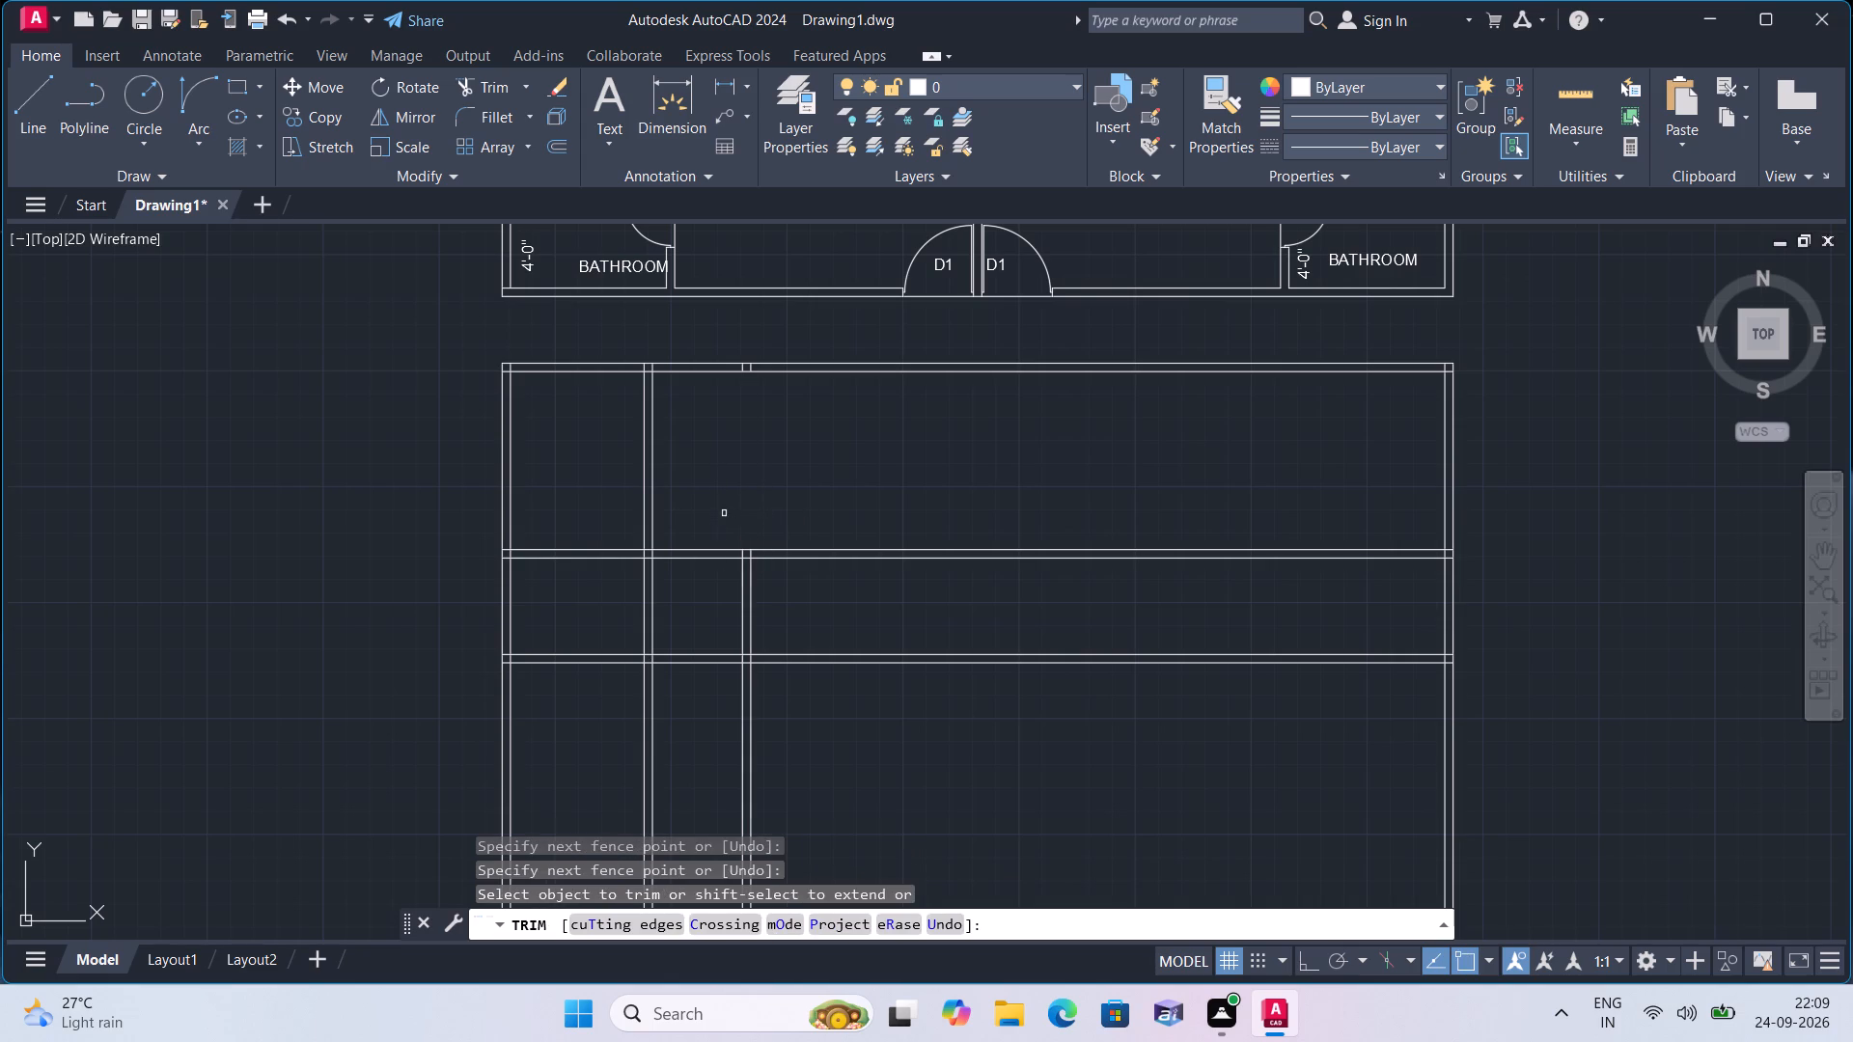
{"action": "left_click", "coordinate": [790, 606]}
{"action": "left_click", "coordinate": [730, 622]}
{"action": "middle_click_drag", "start_coordinate": [727, 618], "coordinate": [773, 505]}
{"action": "scroll", "coordinate": [786, 431], "scroll_direction": "up", "scroll_amount": 2}
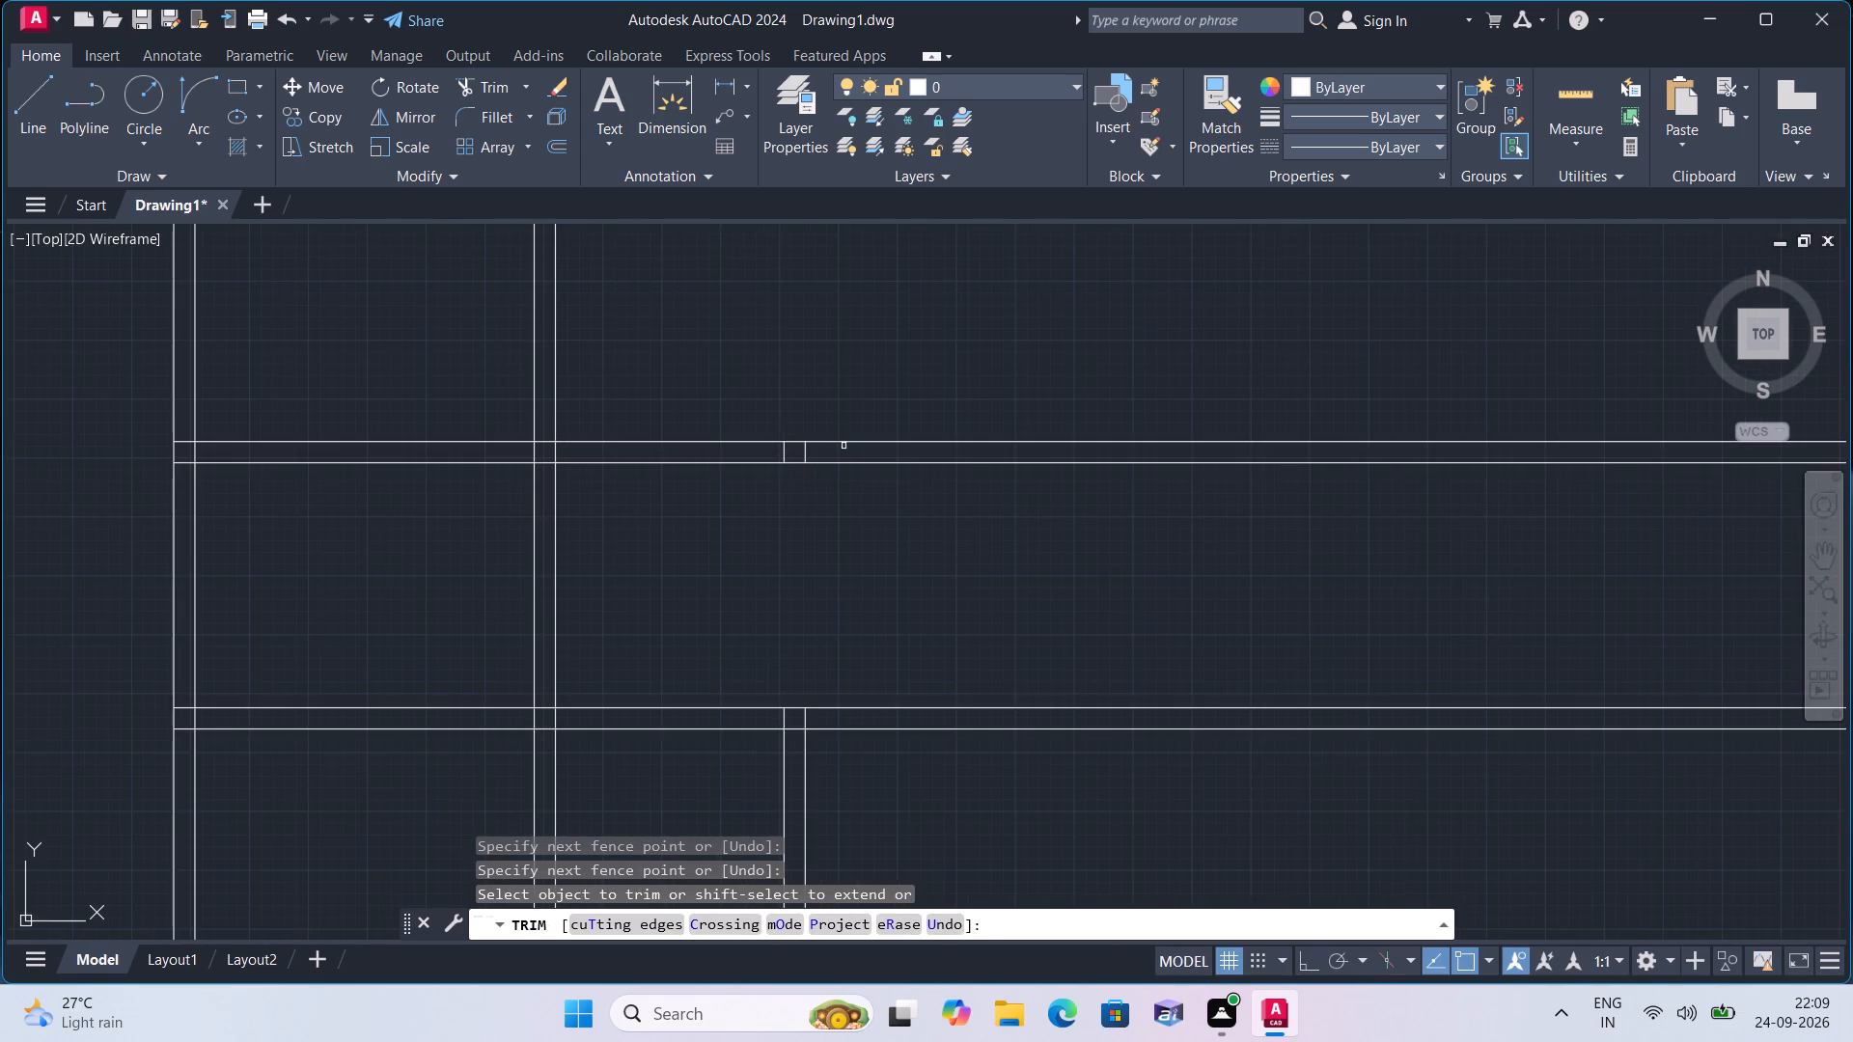
{"action": "scroll", "coordinate": [828, 454], "scroll_direction": "up", "scroll_amount": 2}
{"action": "left_click", "coordinate": [828, 454]}
{"action": "left_click", "coordinate": [677, 462]}
{"action": "scroll", "coordinate": [657, 358], "scroll_direction": "down", "scroll_amount": 3}
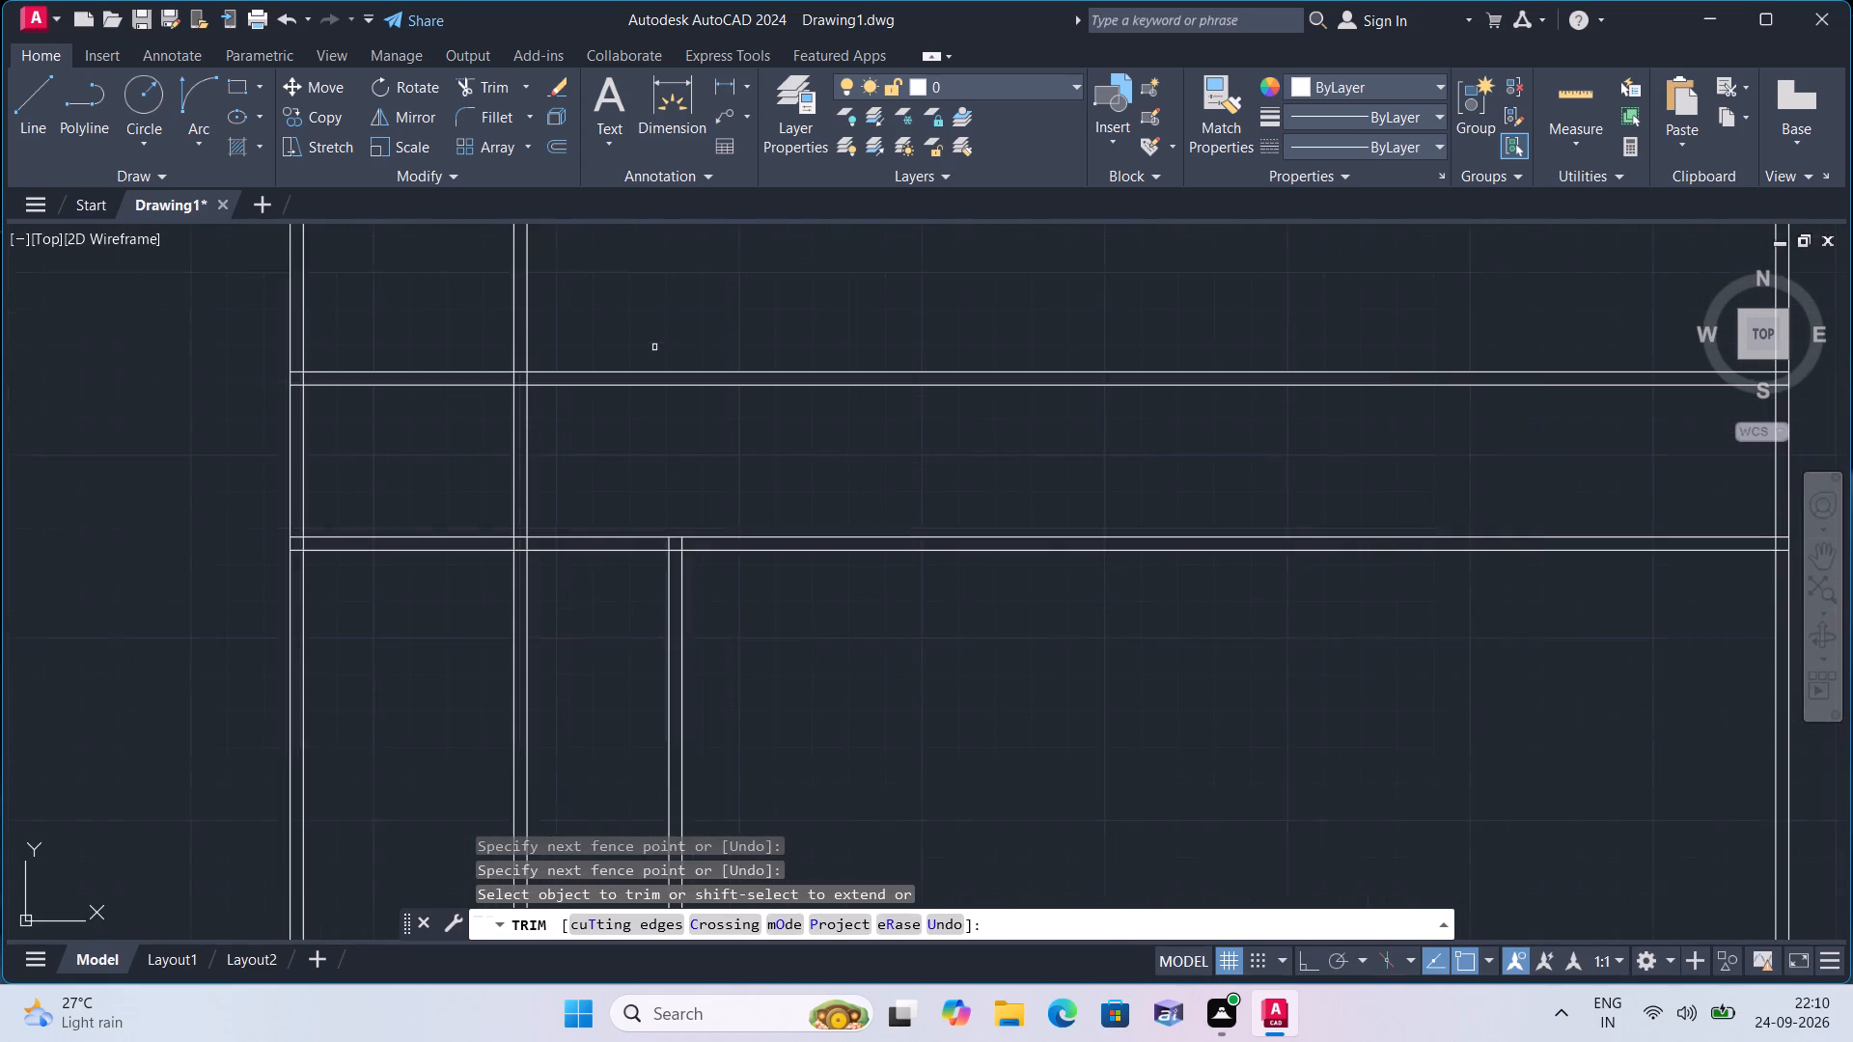
{"action": "middle_click_drag", "start_coordinate": [654, 347], "coordinate": [737, 557]}
{"action": "scroll", "coordinate": [757, 299], "scroll_direction": "up", "scroll_amount": 2}
{"action": "left_click", "coordinate": [805, 289]}
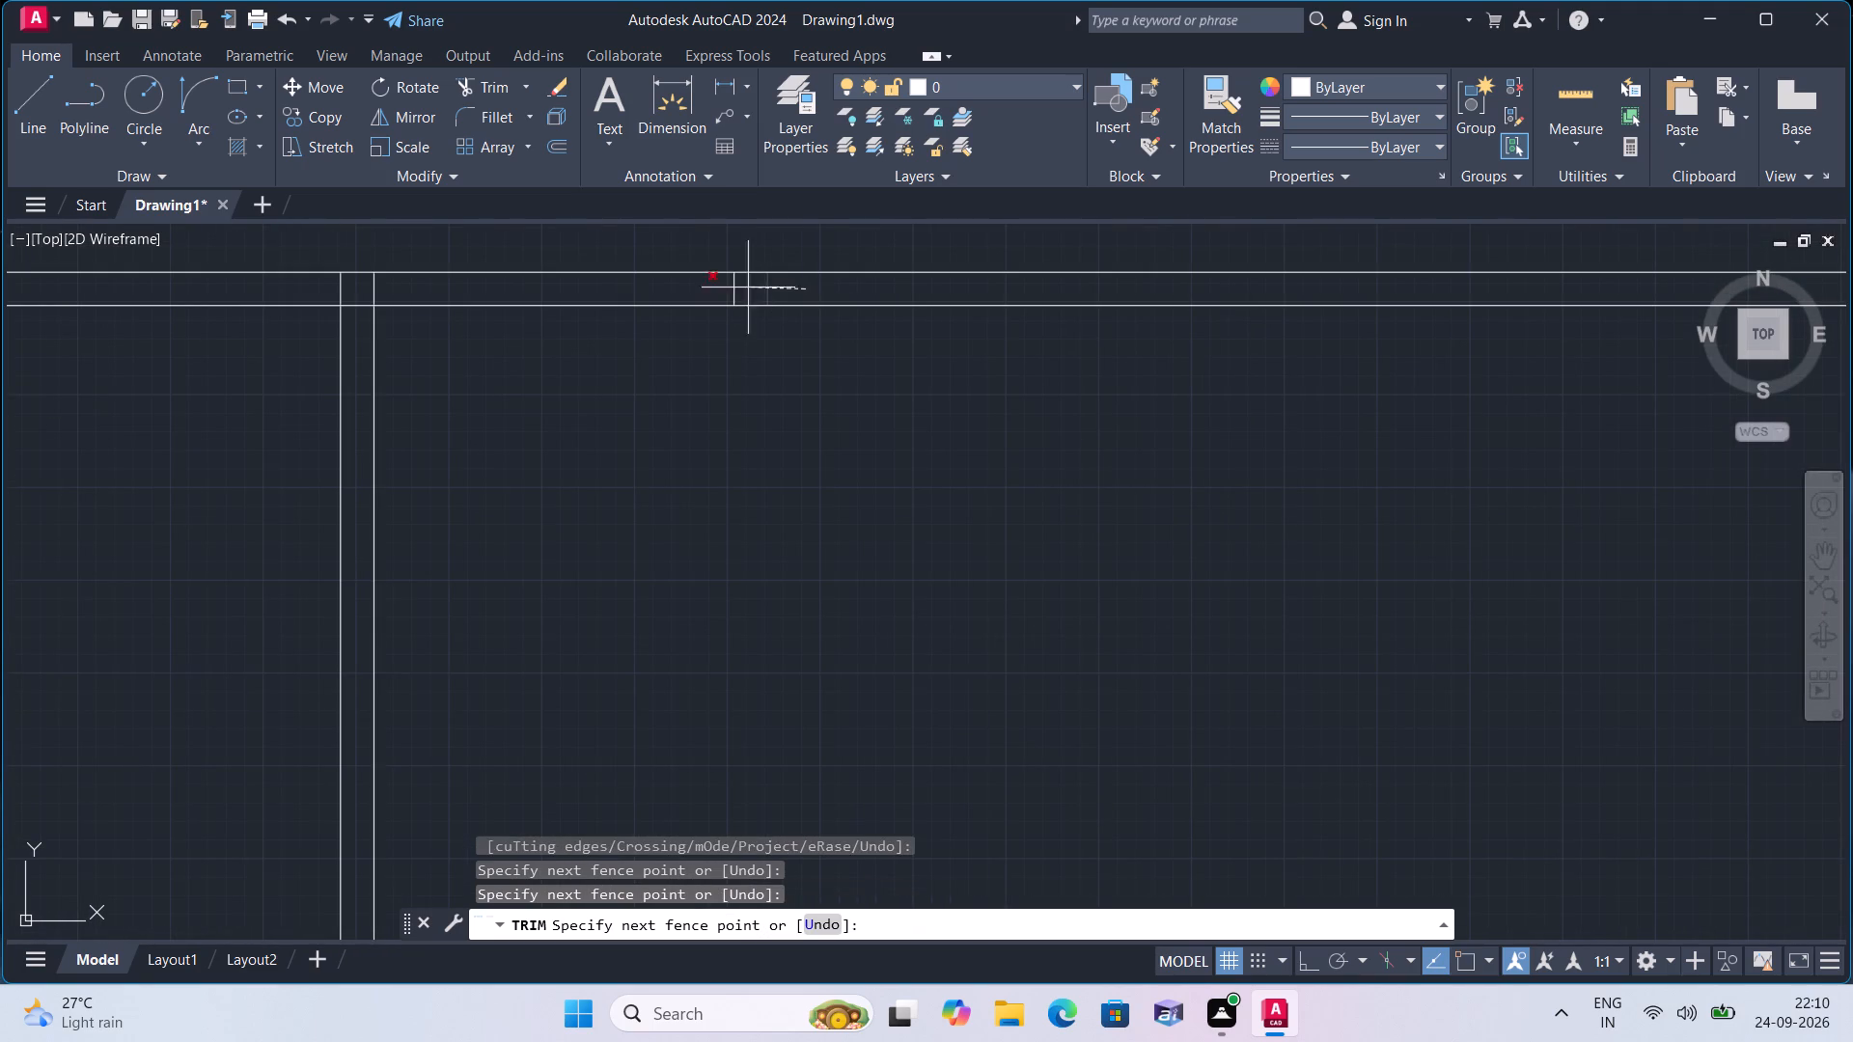
{"action": "left_click", "coordinate": [654, 285]}
Trim away the first partition's lines below the third horizontal wall.
{"action": "scroll", "coordinate": [654, 285], "scroll_direction": "down", "scroll_amount": 2}
{"action": "middle_click_drag", "start_coordinate": [680, 404], "coordinate": [711, 204]}
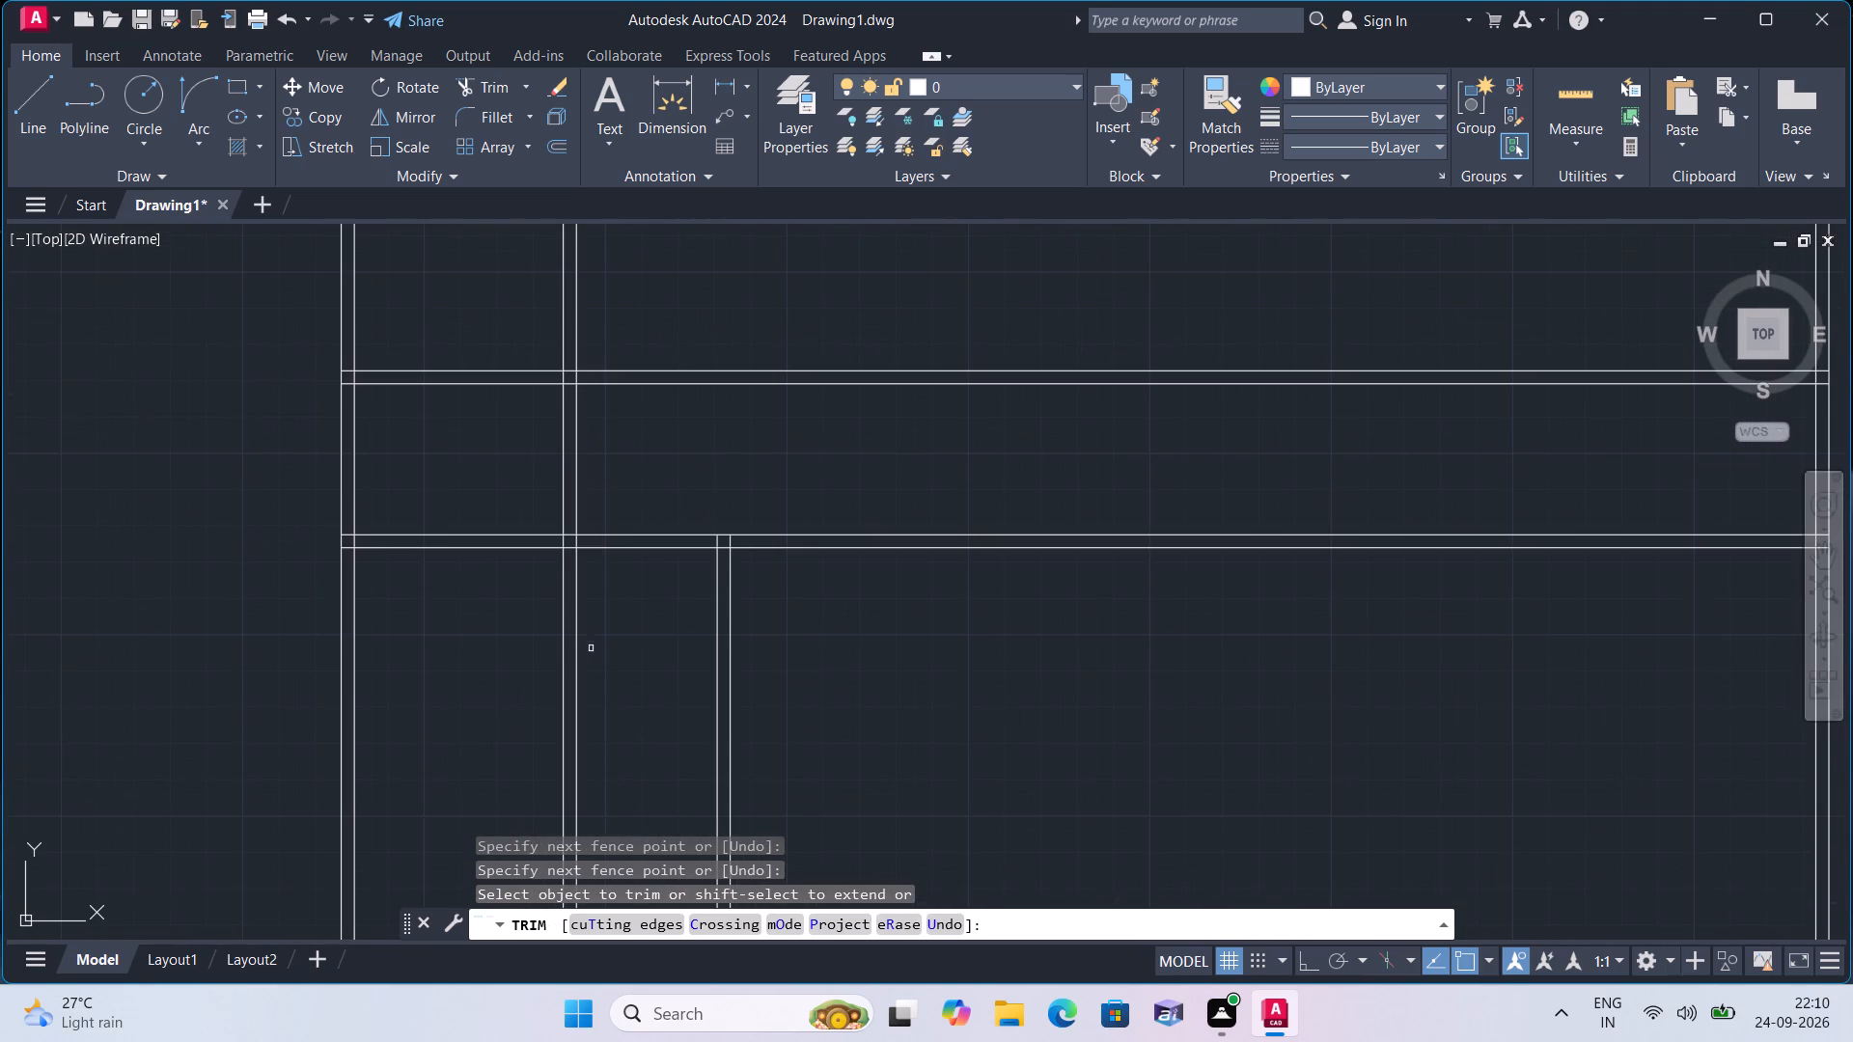
{"action": "left_click", "coordinate": [599, 630]}
{"action": "left_click", "coordinate": [517, 701]}
{"action": "scroll", "coordinate": [414, 543], "scroll_direction": "down", "scroll_amount": 1}
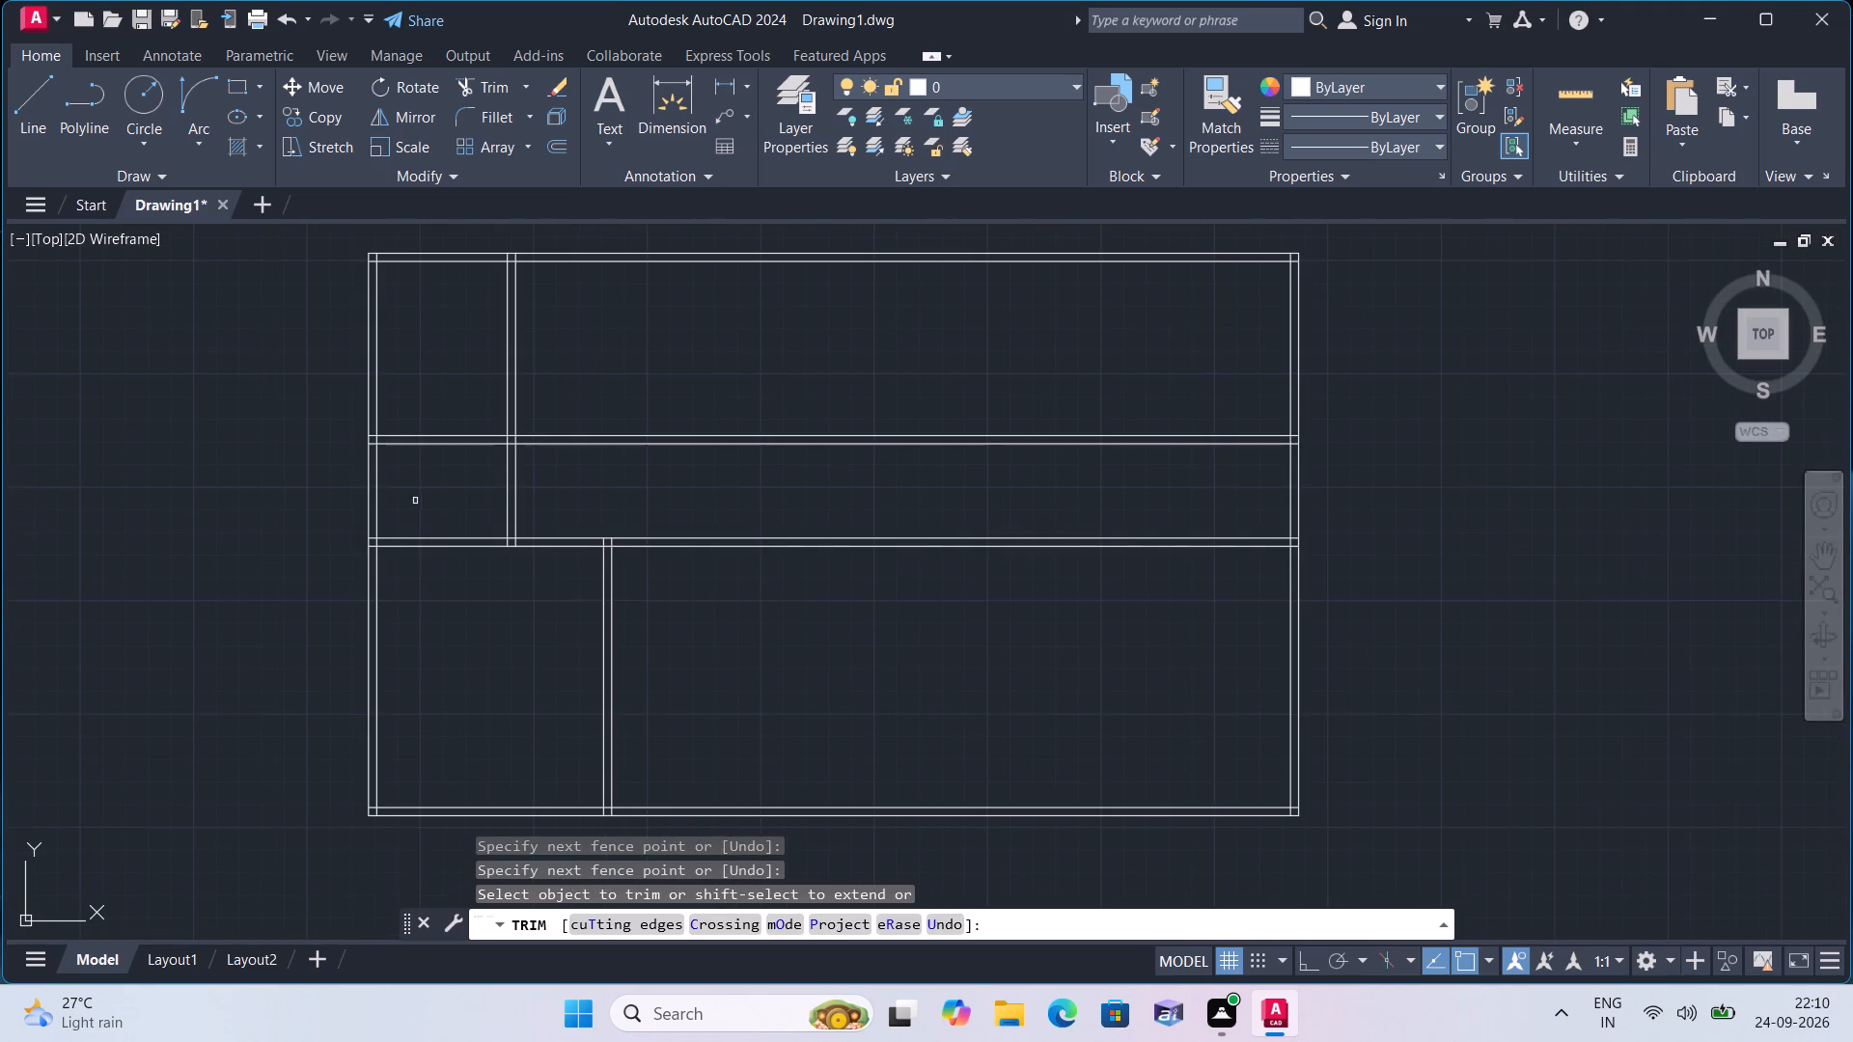
Trim the overlapping lines where the top wall meets the left side wall and the first partition.
{"action": "middle_click_drag", "start_coordinate": [415, 501], "coordinate": [453, 657]}
{"action": "scroll", "coordinate": [428, 505], "scroll_direction": "up", "scroll_amount": 1}
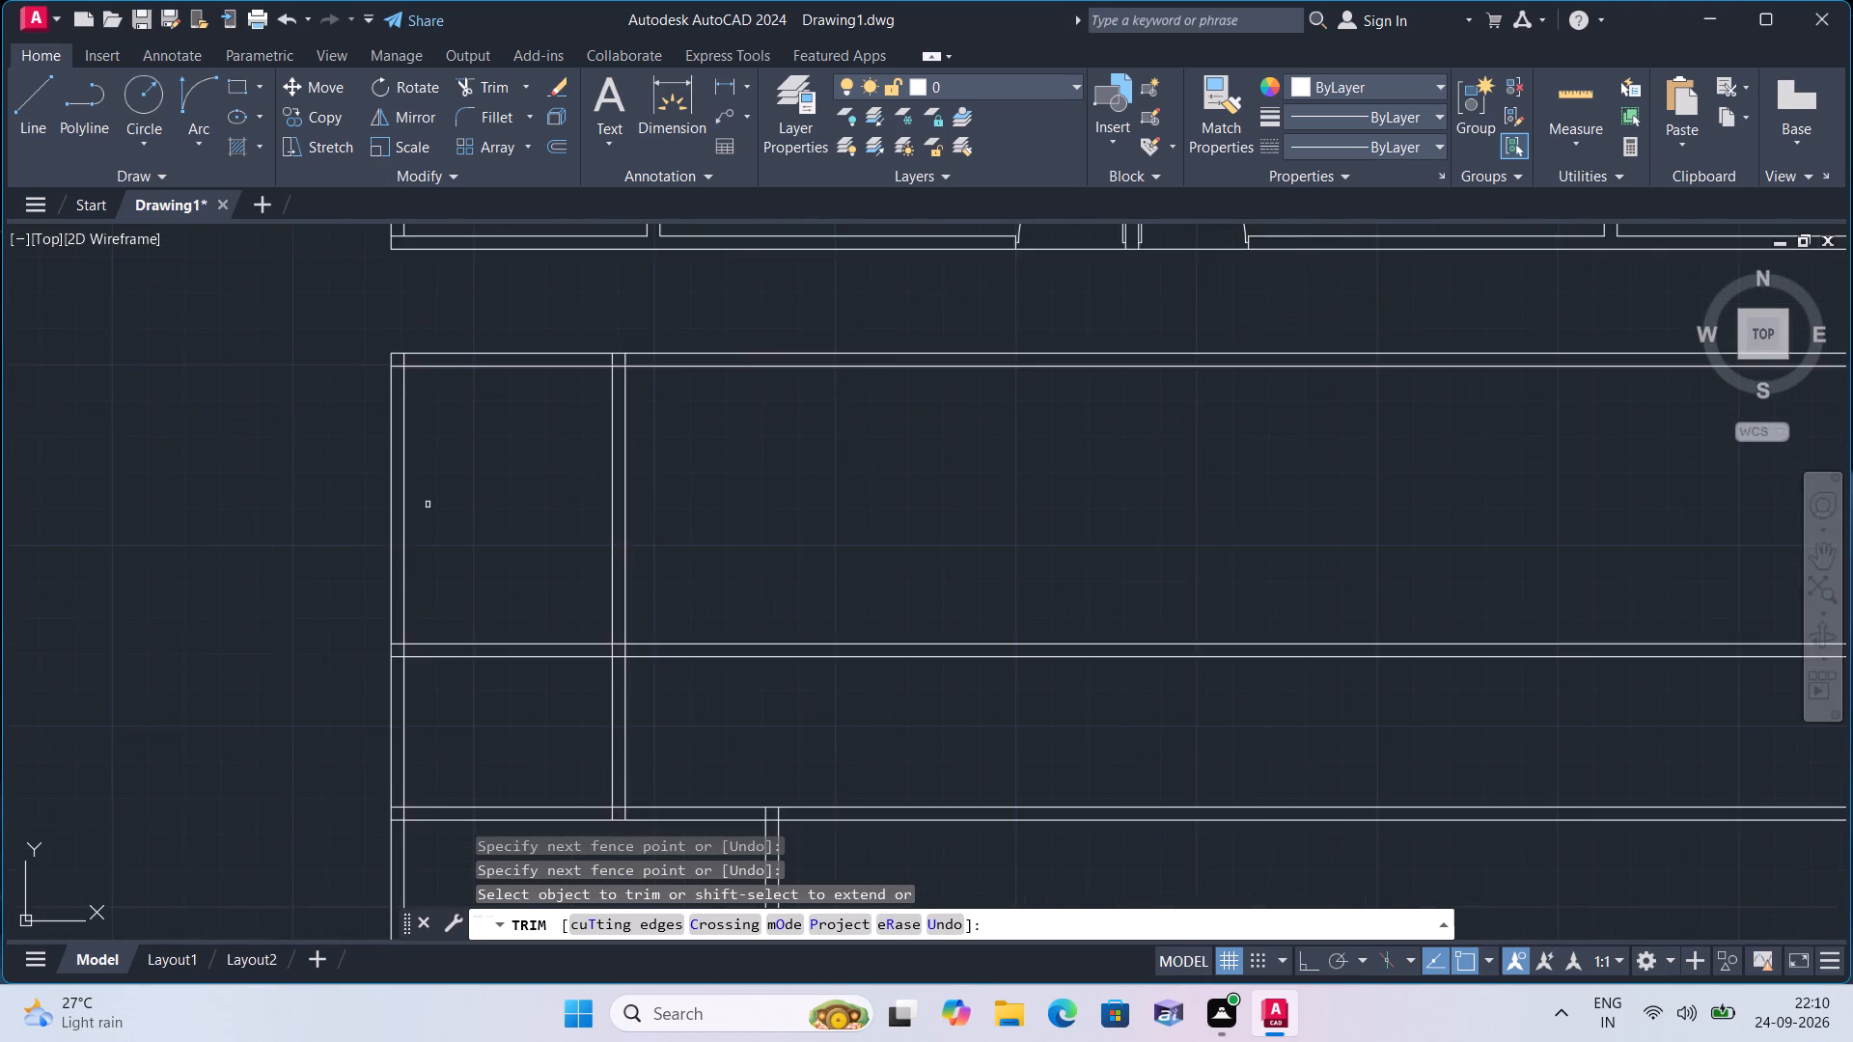
{"action": "scroll", "coordinate": [428, 505], "scroll_direction": "up", "scroll_amount": 2}
{"action": "scroll", "coordinate": [428, 505], "scroll_direction": "down", "scroll_amount": 1}
{"action": "middle_click_drag", "start_coordinate": [434, 539], "coordinate": [444, 684]}
{"action": "scroll", "coordinate": [389, 451], "scroll_direction": "up", "scroll_amount": 2}
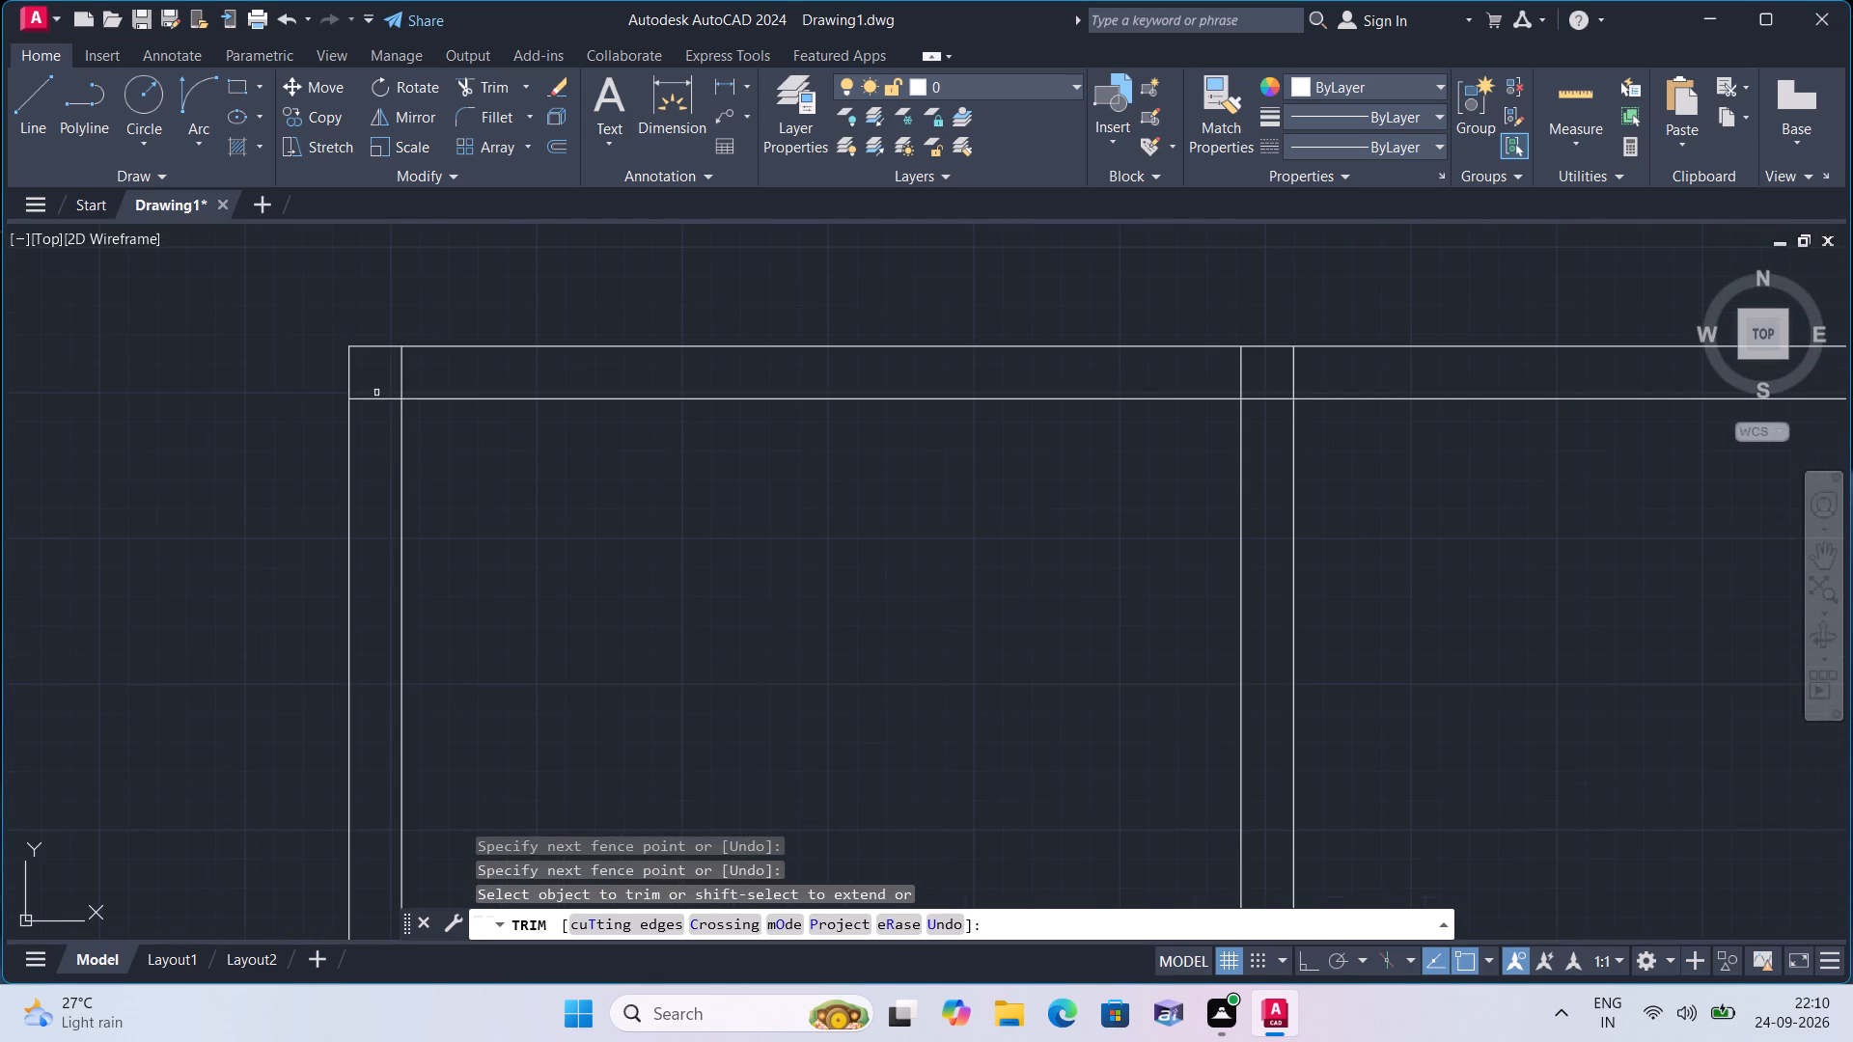
{"action": "left_click", "coordinate": [376, 403]}
{"action": "left_click", "coordinate": [434, 370]}
{"action": "scroll", "coordinate": [446, 385], "scroll_direction": "down", "scroll_amount": 1}
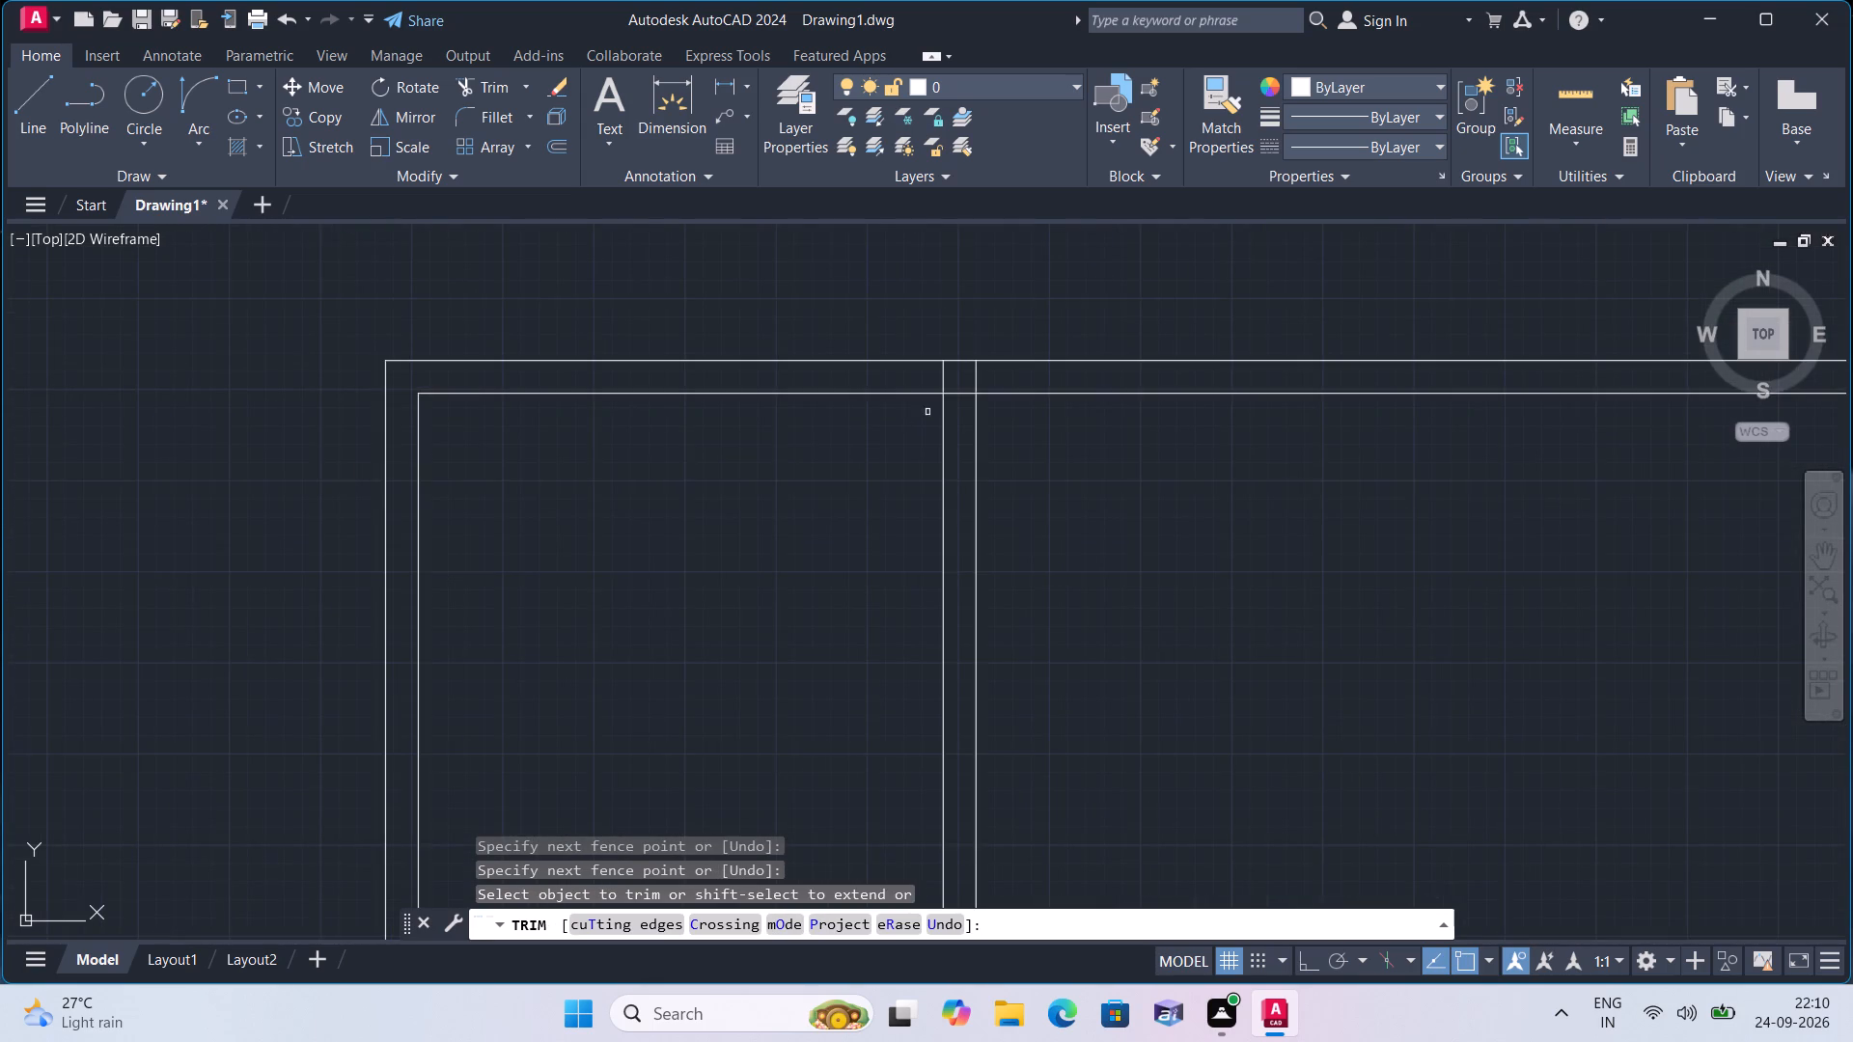
{"action": "scroll", "coordinate": [954, 390], "scroll_direction": "up", "scroll_amount": 2}
{"action": "left_click", "coordinate": [1083, 375]}
{"action": "left_click", "coordinate": [855, 375]}
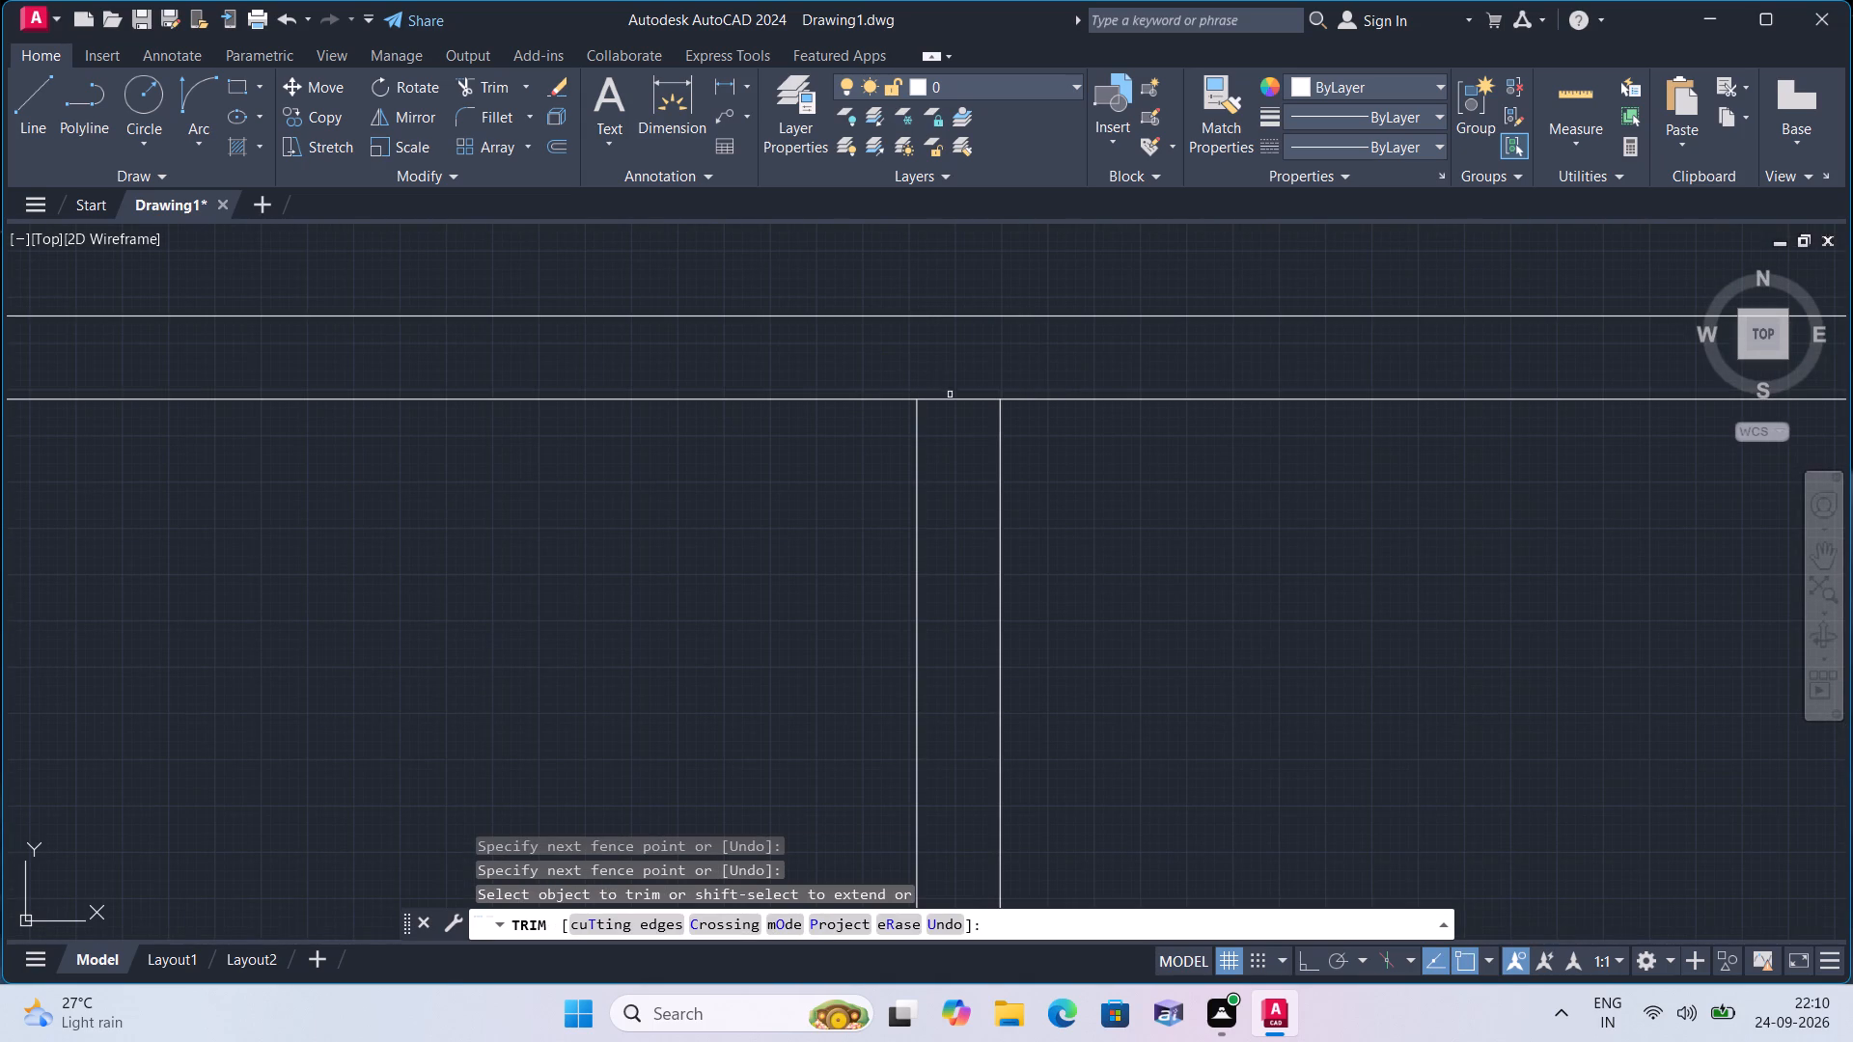
{"action": "left_click", "coordinate": [950, 398]}
Trim the overlapping lines where the second horizontal wall meets the left side wall, plus the first partition's left line inside it.
{"action": "scroll", "coordinate": [961, 410], "scroll_direction": "down", "scroll_amount": 3}
{"action": "middle_click_drag", "start_coordinate": [805, 551], "coordinate": [798, 546]}
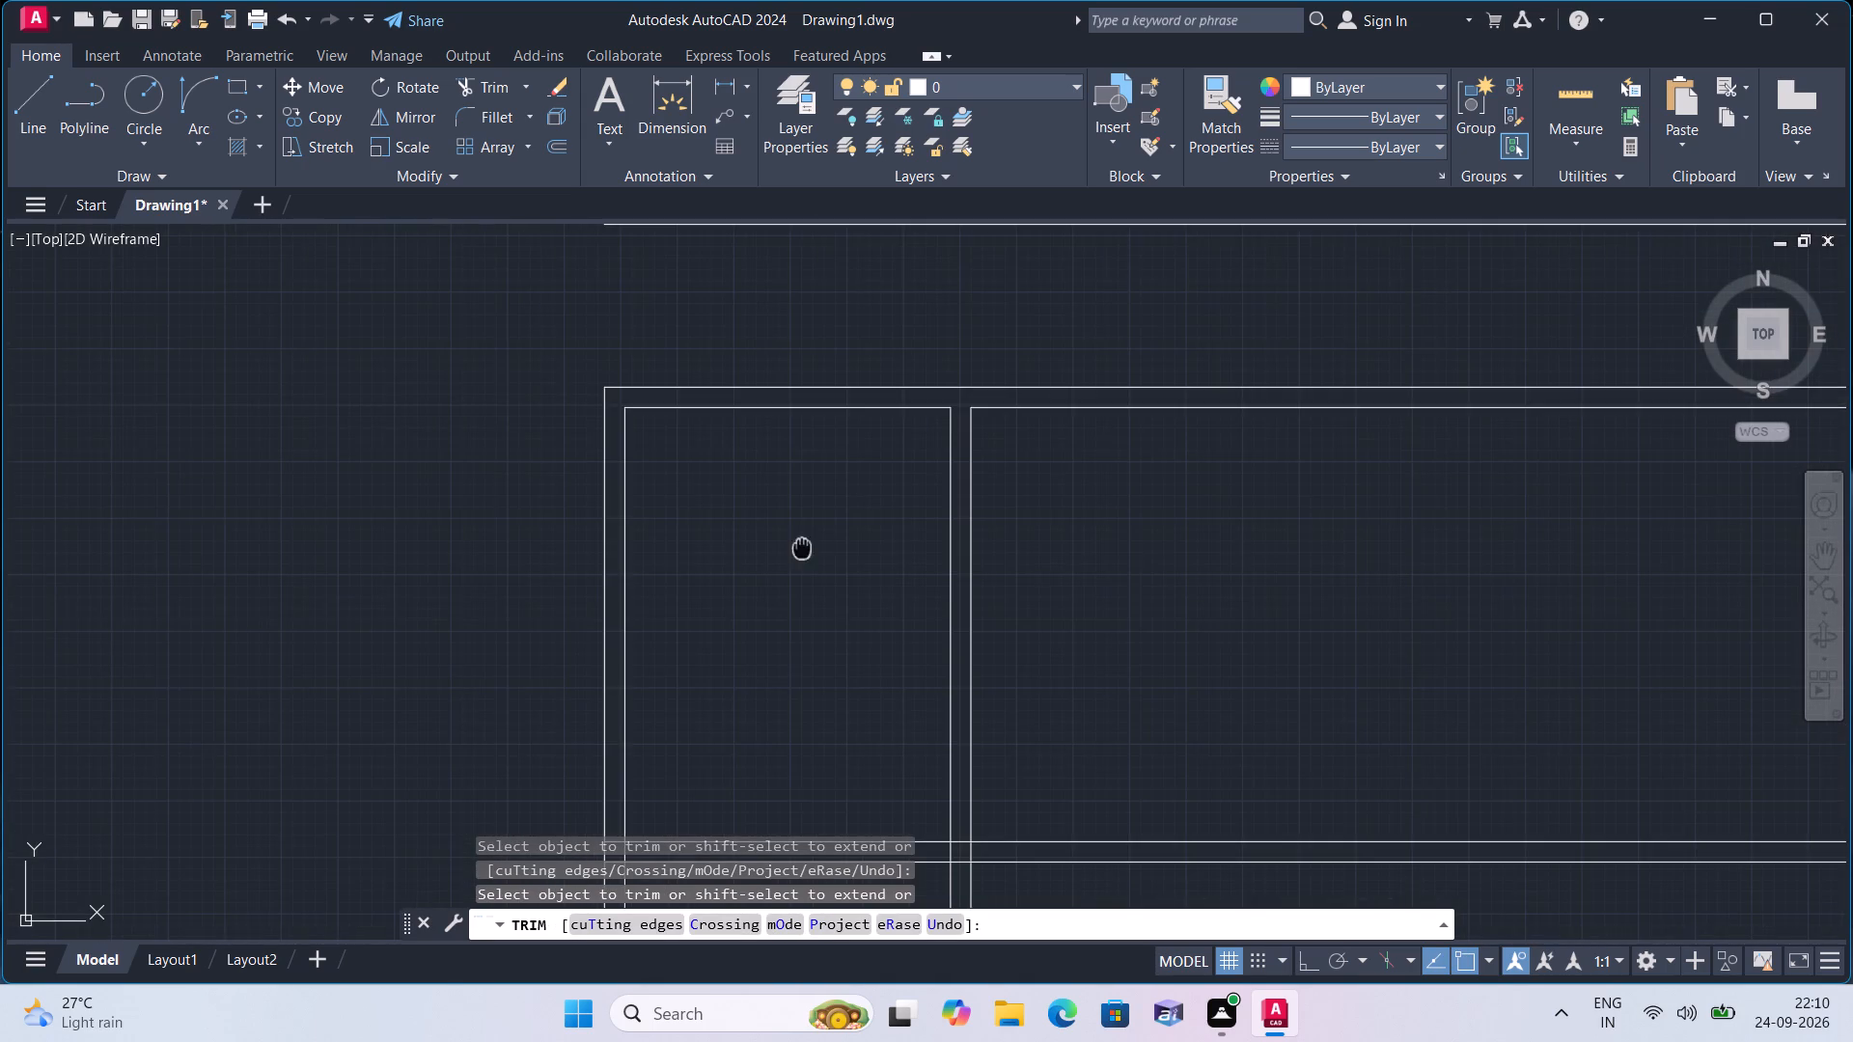
{"action": "middle_click_drag", "start_coordinate": [798, 546], "coordinate": [747, 337]}
{"action": "middle_click_drag", "start_coordinate": [734, 504], "coordinate": [694, 366]}
{"action": "scroll", "coordinate": [518, 513], "scroll_direction": "up", "scroll_amount": 2}
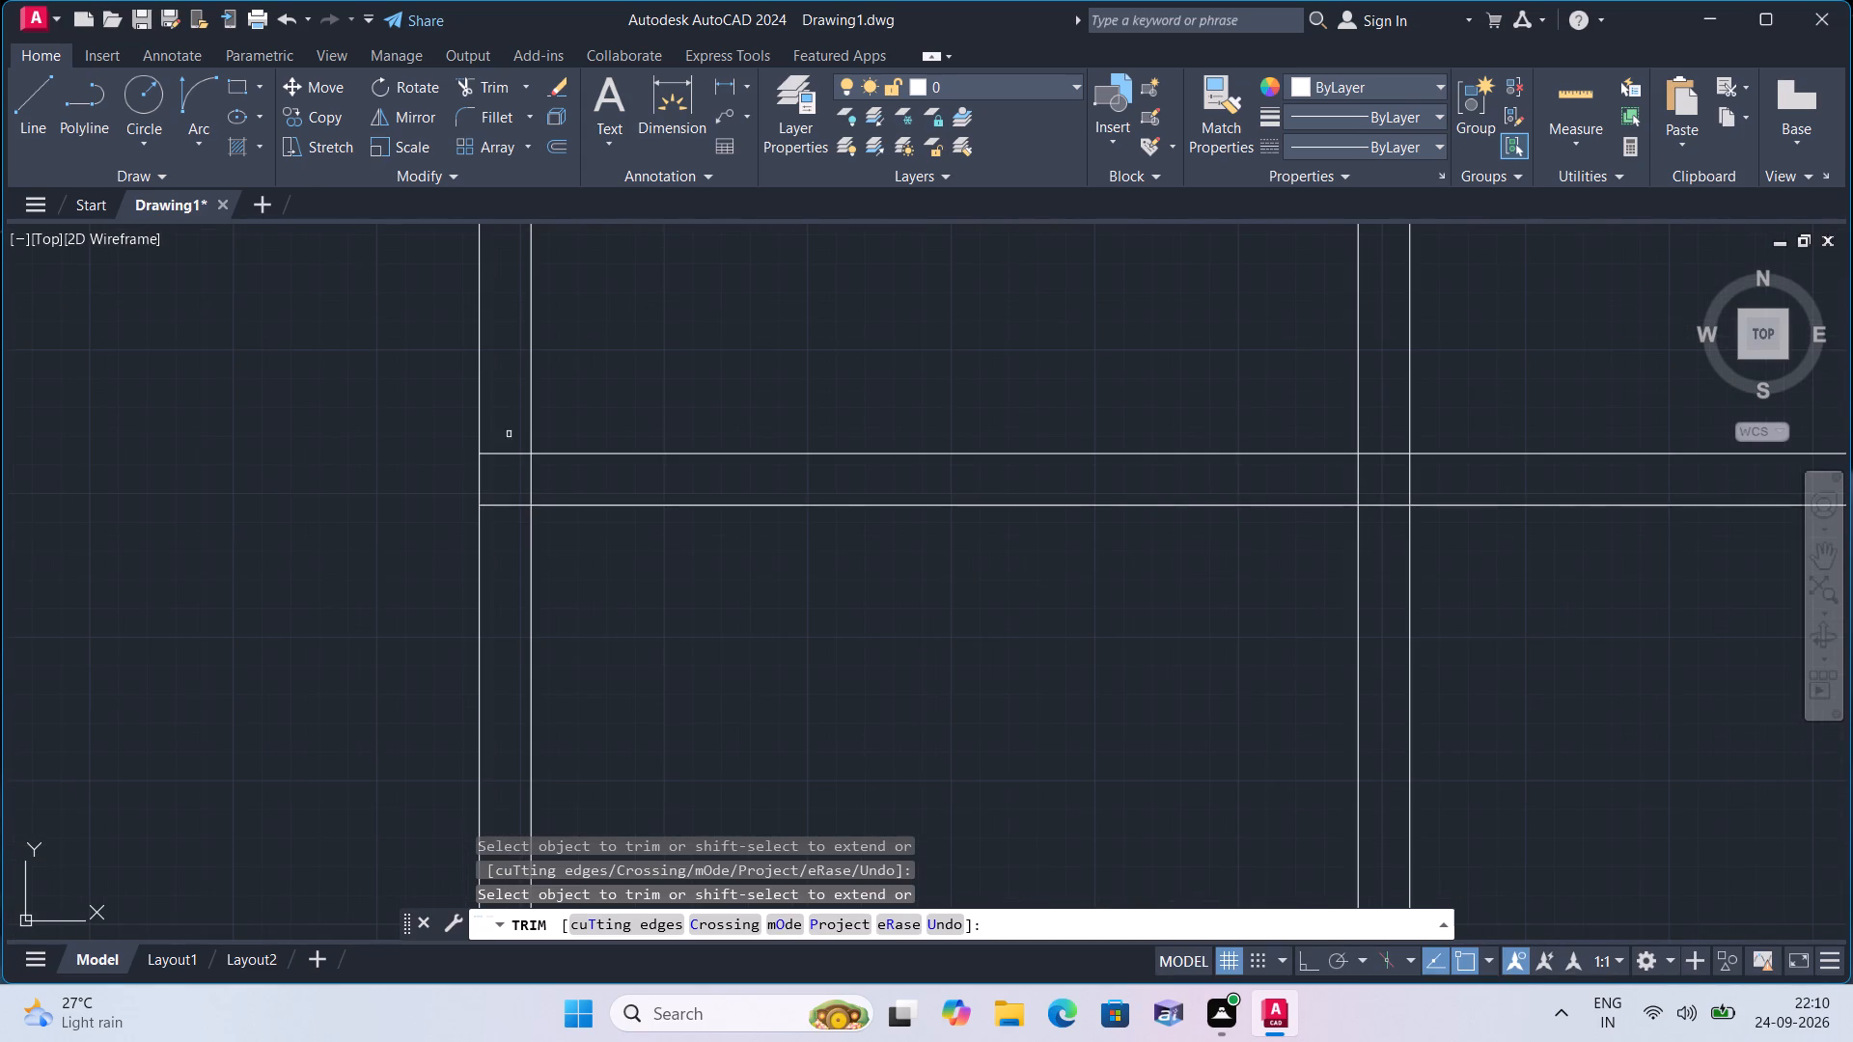
{"action": "left_click", "coordinate": [509, 434]}
{"action": "left_click", "coordinate": [500, 531]}
{"action": "left_click", "coordinate": [518, 493]}
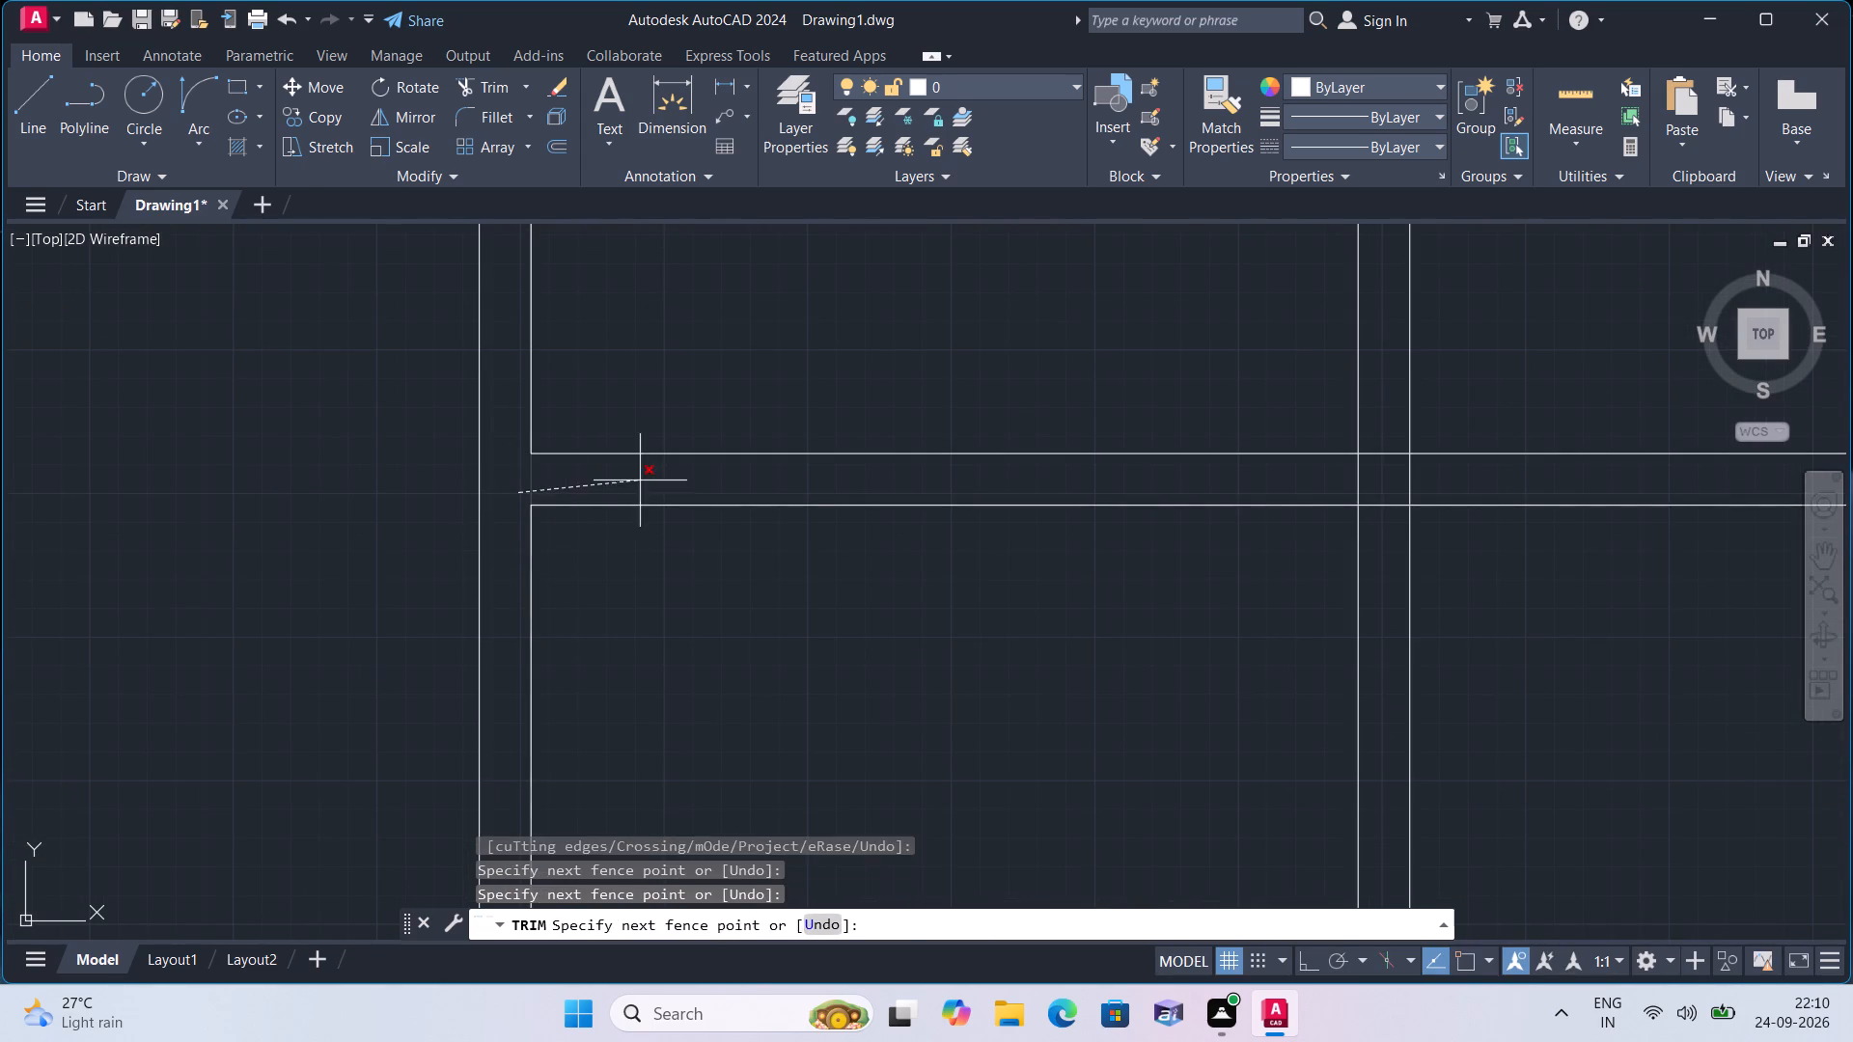
{"action": "left_click", "coordinate": [640, 480]}
{"action": "scroll", "coordinate": [1233, 479], "scroll_direction": "down", "scroll_amount": 2}
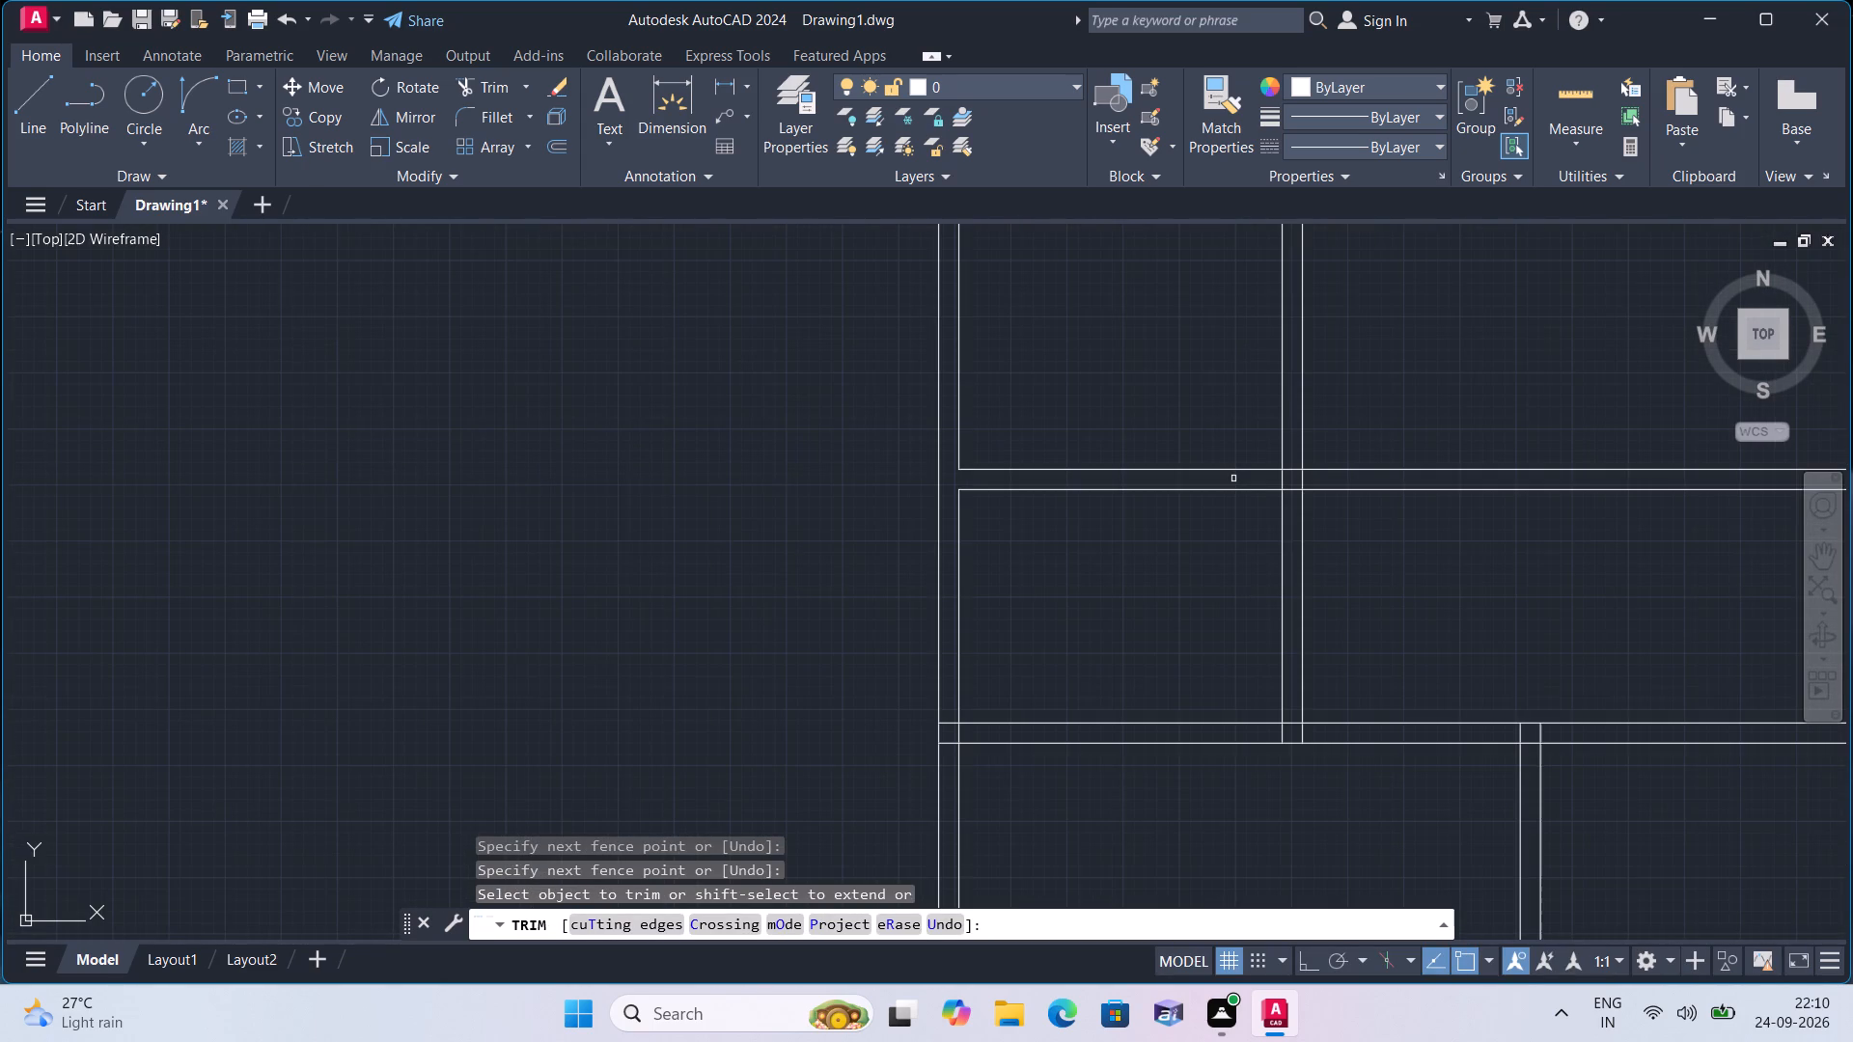
{"action": "middle_click_drag", "start_coordinate": [1193, 562], "coordinate": [1051, 509]}
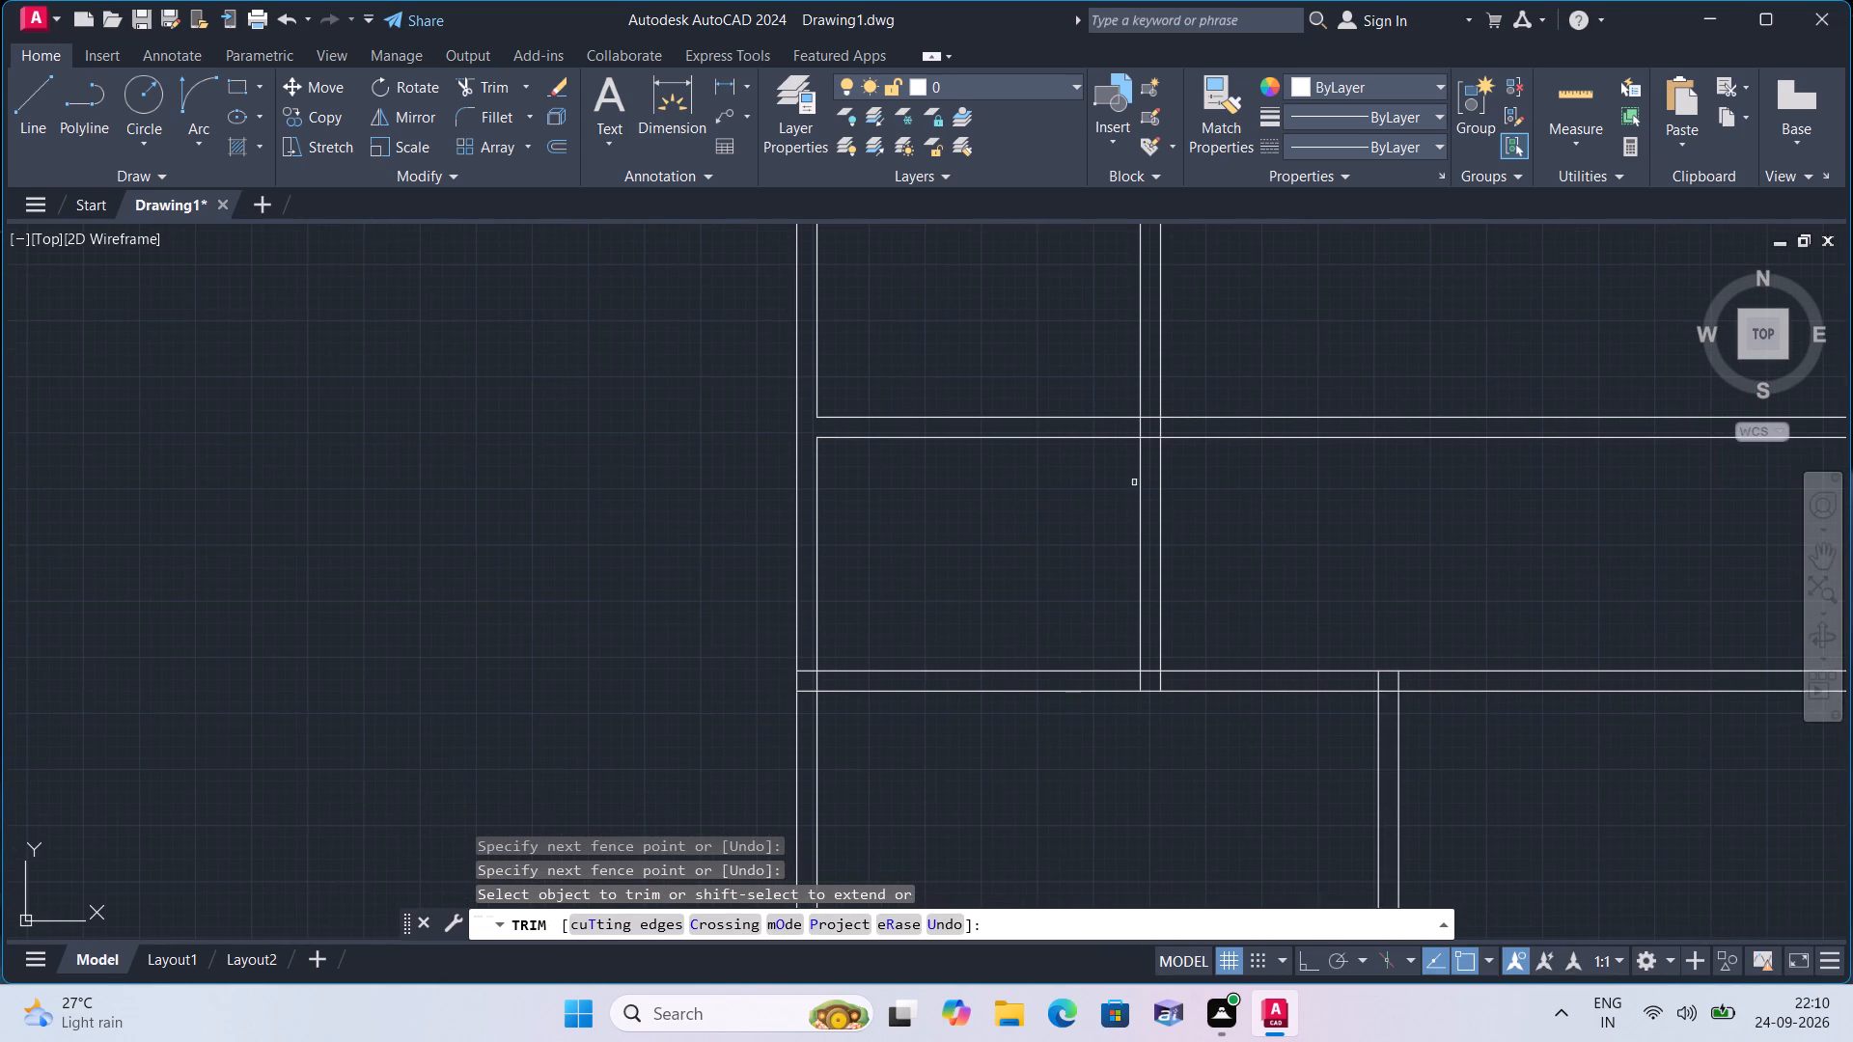
{"action": "left_click", "coordinate": [1142, 428]}
Trim the overlapping lines where the third horizontal wall meets the left side wall and the left part of its first-partition junction.
{"action": "scroll", "coordinate": [1070, 458], "scroll_direction": "down", "scroll_amount": 1}
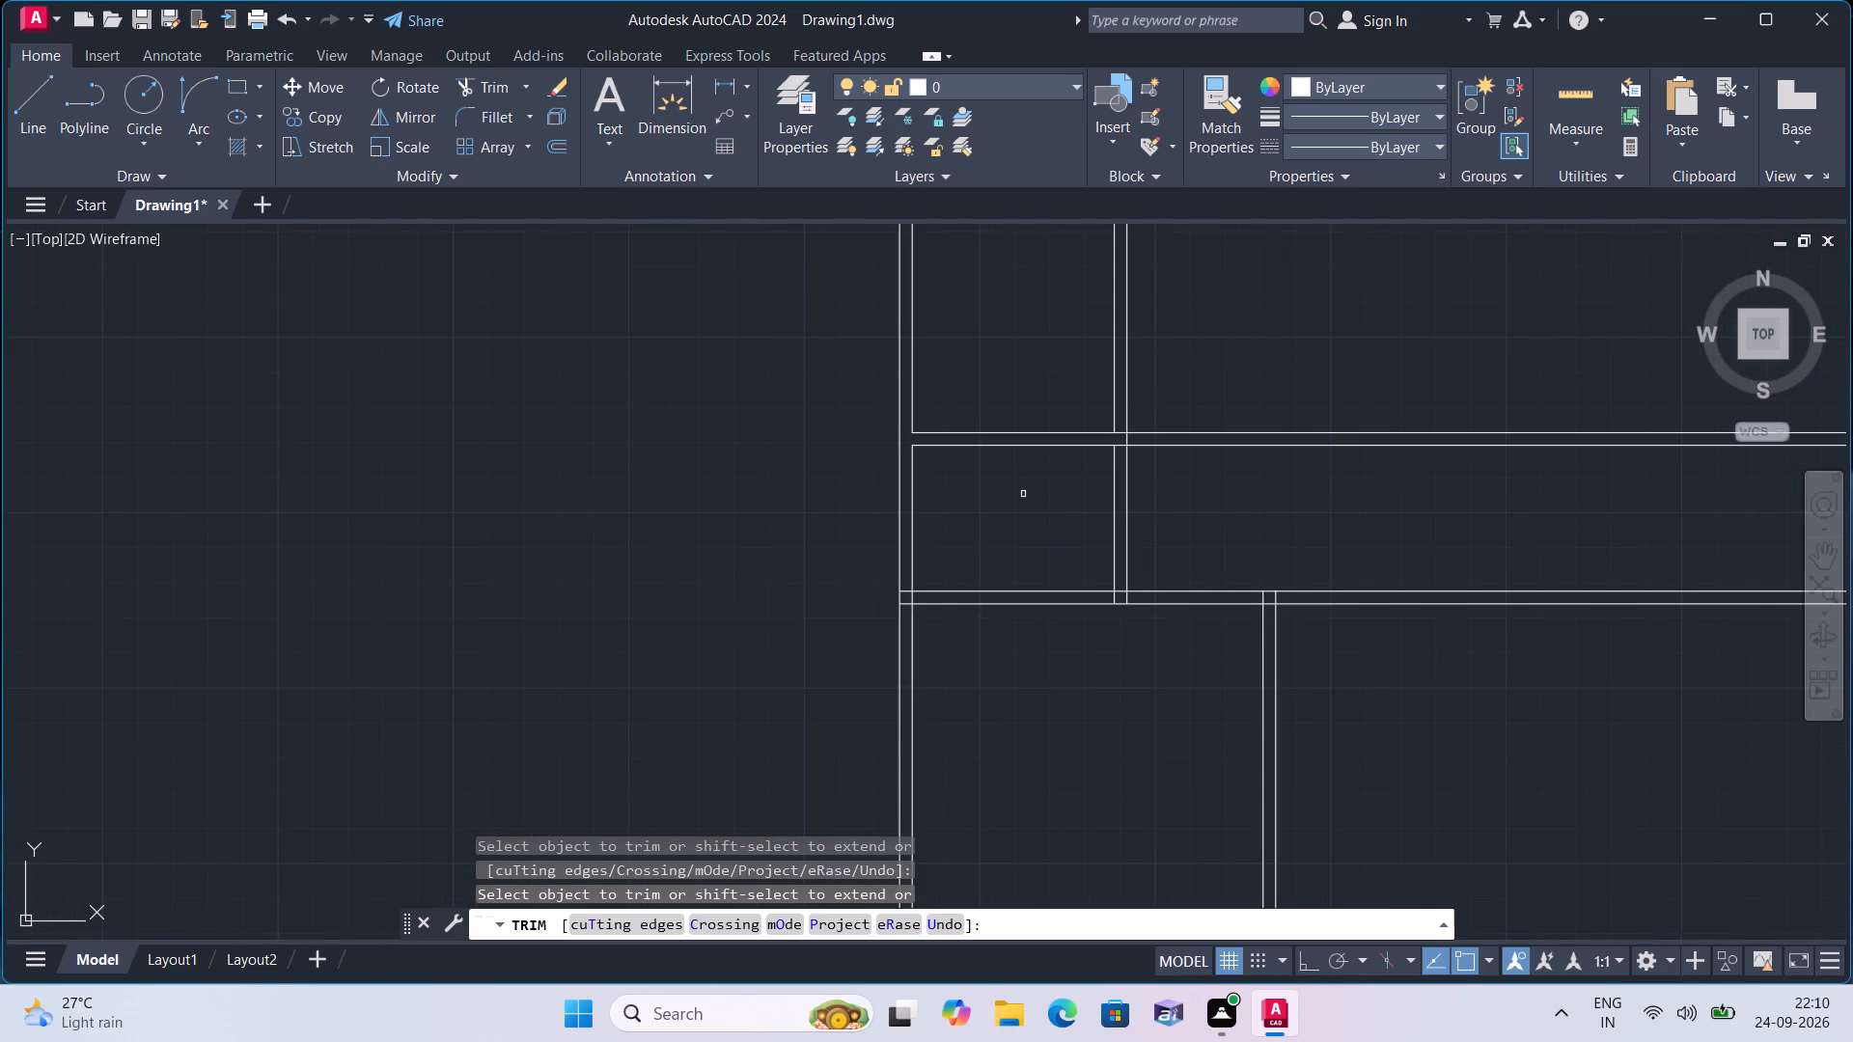
{"action": "middle_click_drag", "start_coordinate": [1023, 495], "coordinate": [987, 435]}
{"action": "scroll", "coordinate": [916, 566], "scroll_direction": "up", "scroll_amount": 2}
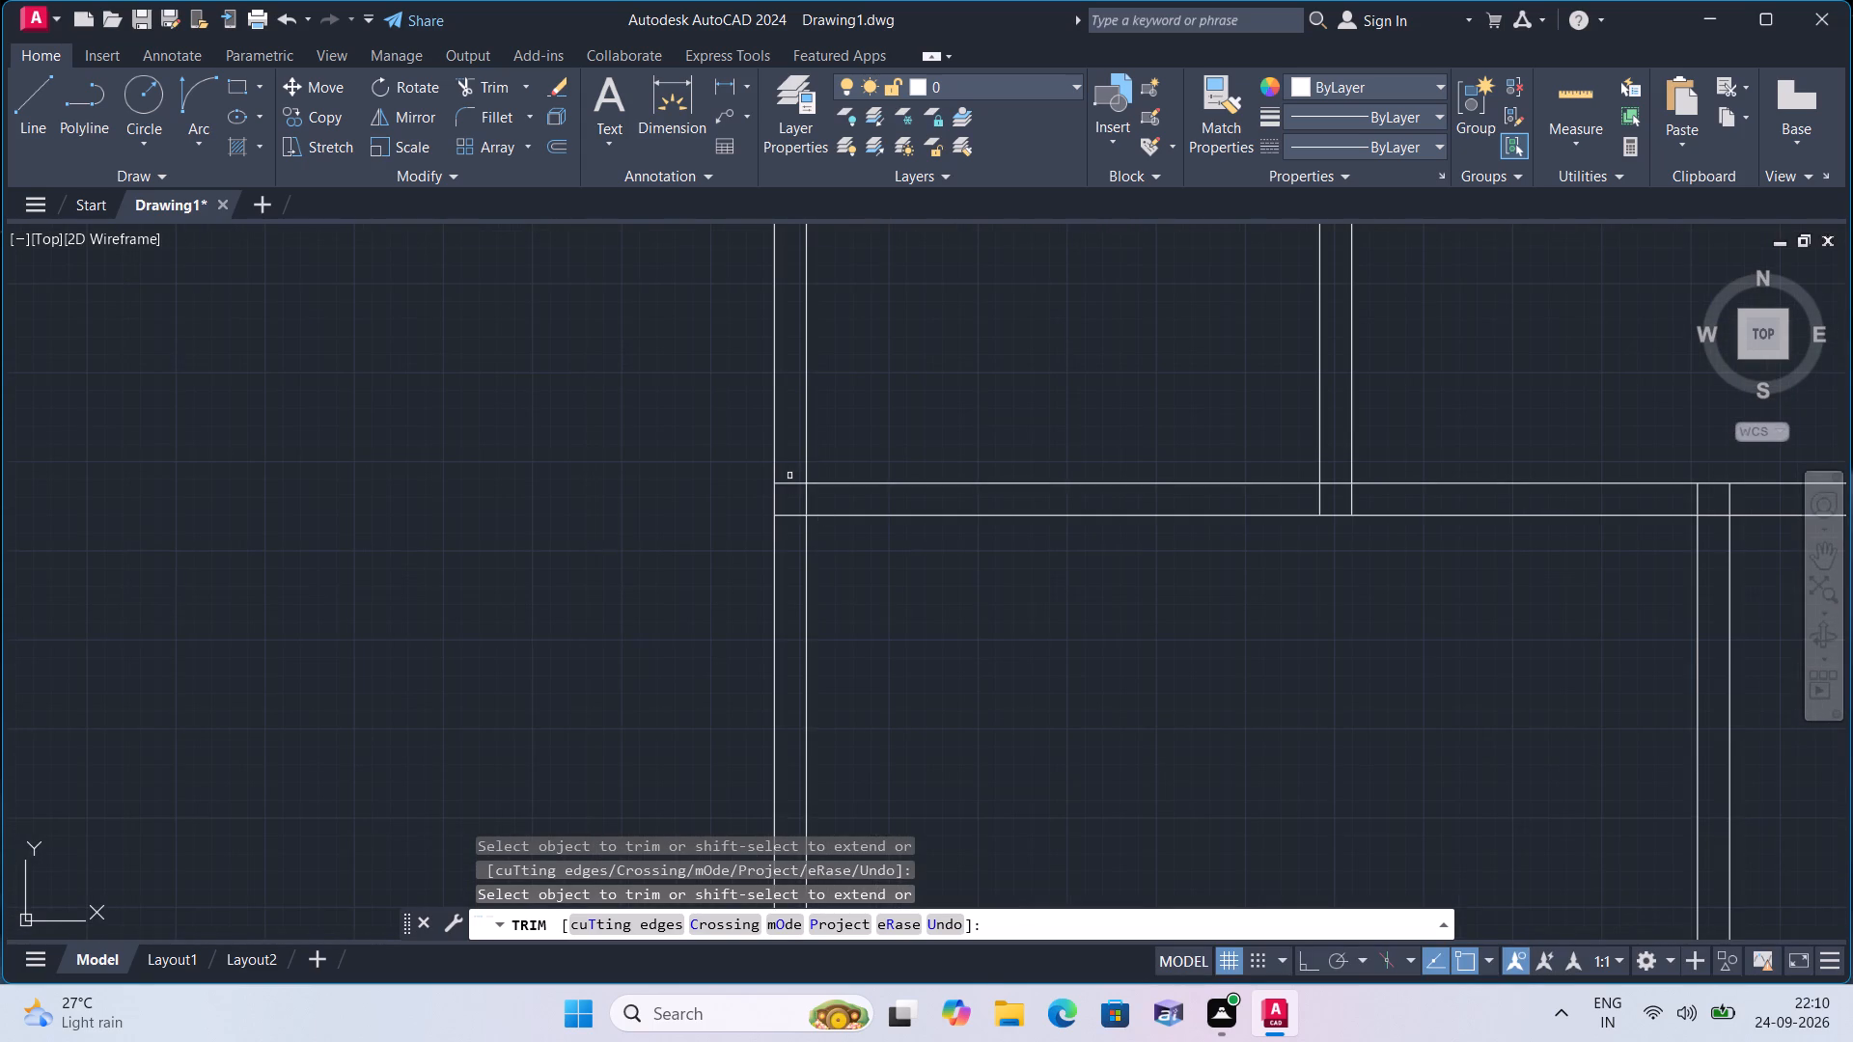
{"action": "left_click_drag", "start_coordinate": [789, 475], "coordinate": [790, 490]}
{"action": "left_click", "coordinate": [794, 540]}
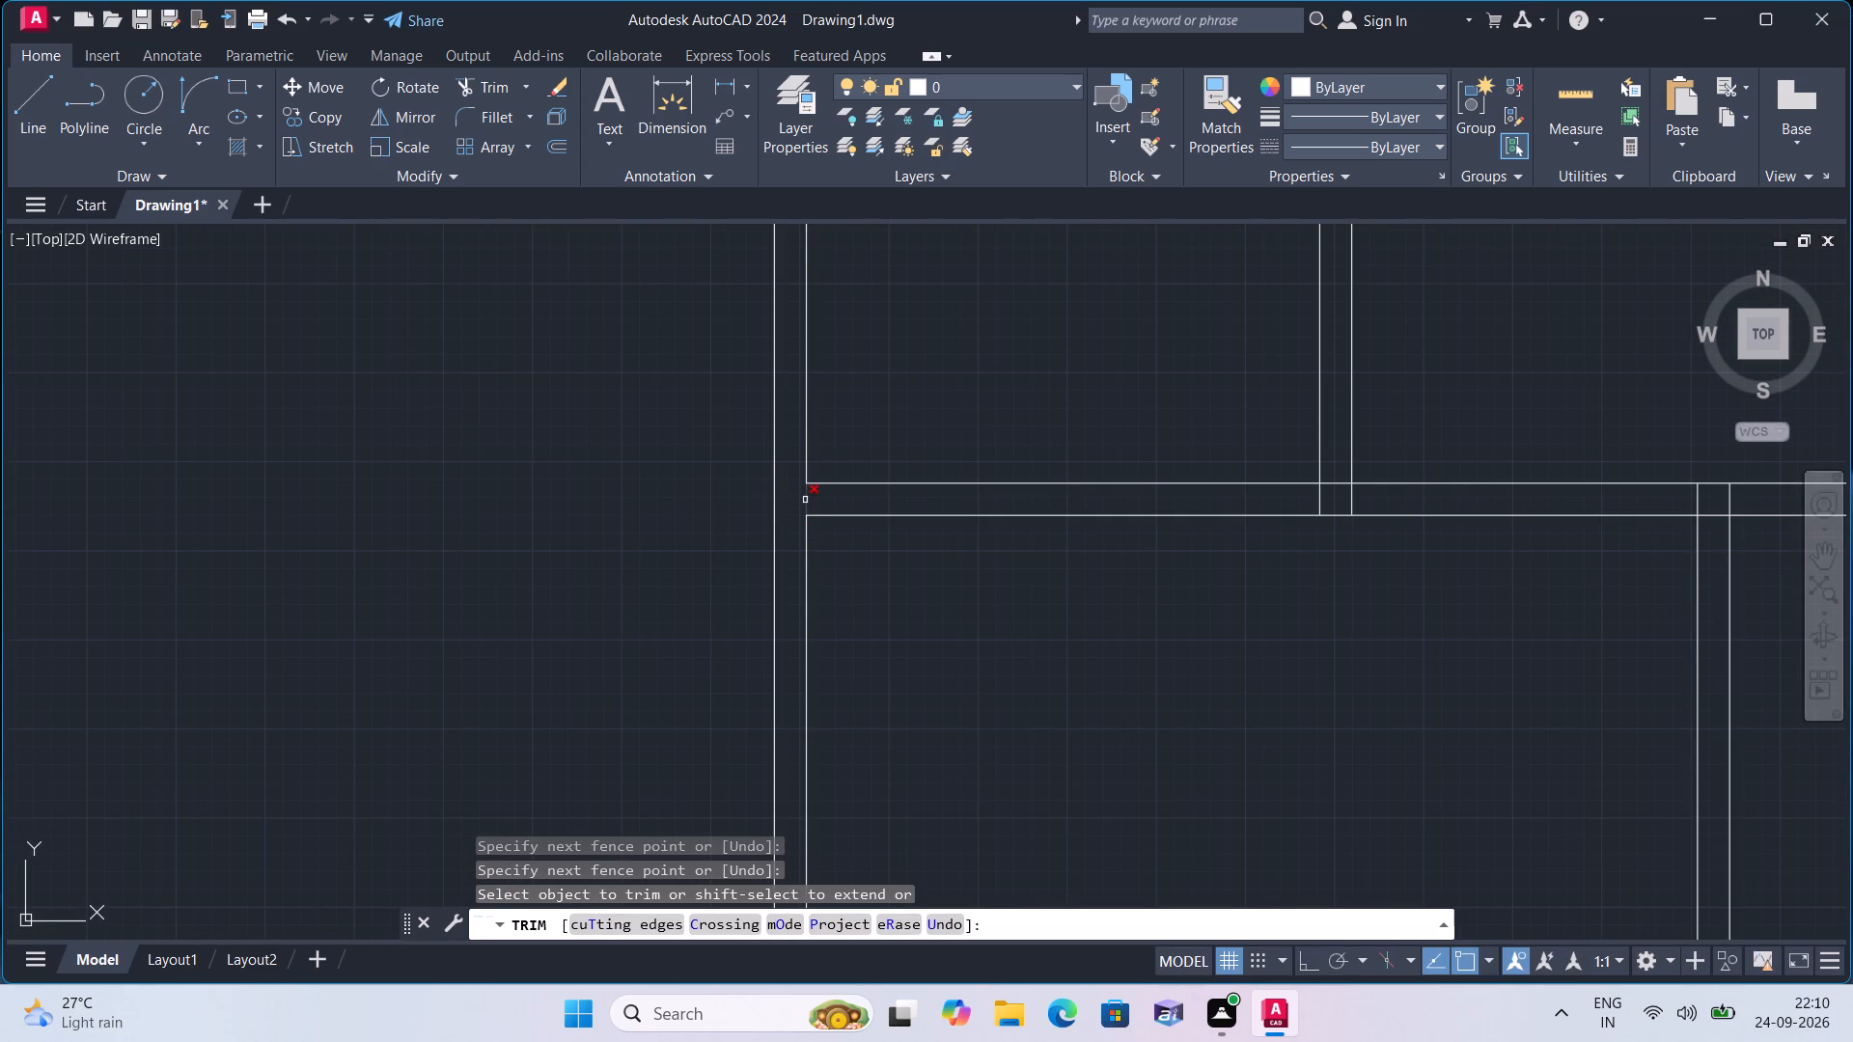
{"action": "left_click", "coordinate": [805, 499]}
{"action": "scroll", "coordinate": [805, 499], "scroll_direction": "down", "scroll_amount": 1}
{"action": "scroll", "coordinate": [1017, 502], "scroll_direction": "up", "scroll_amount": 2}
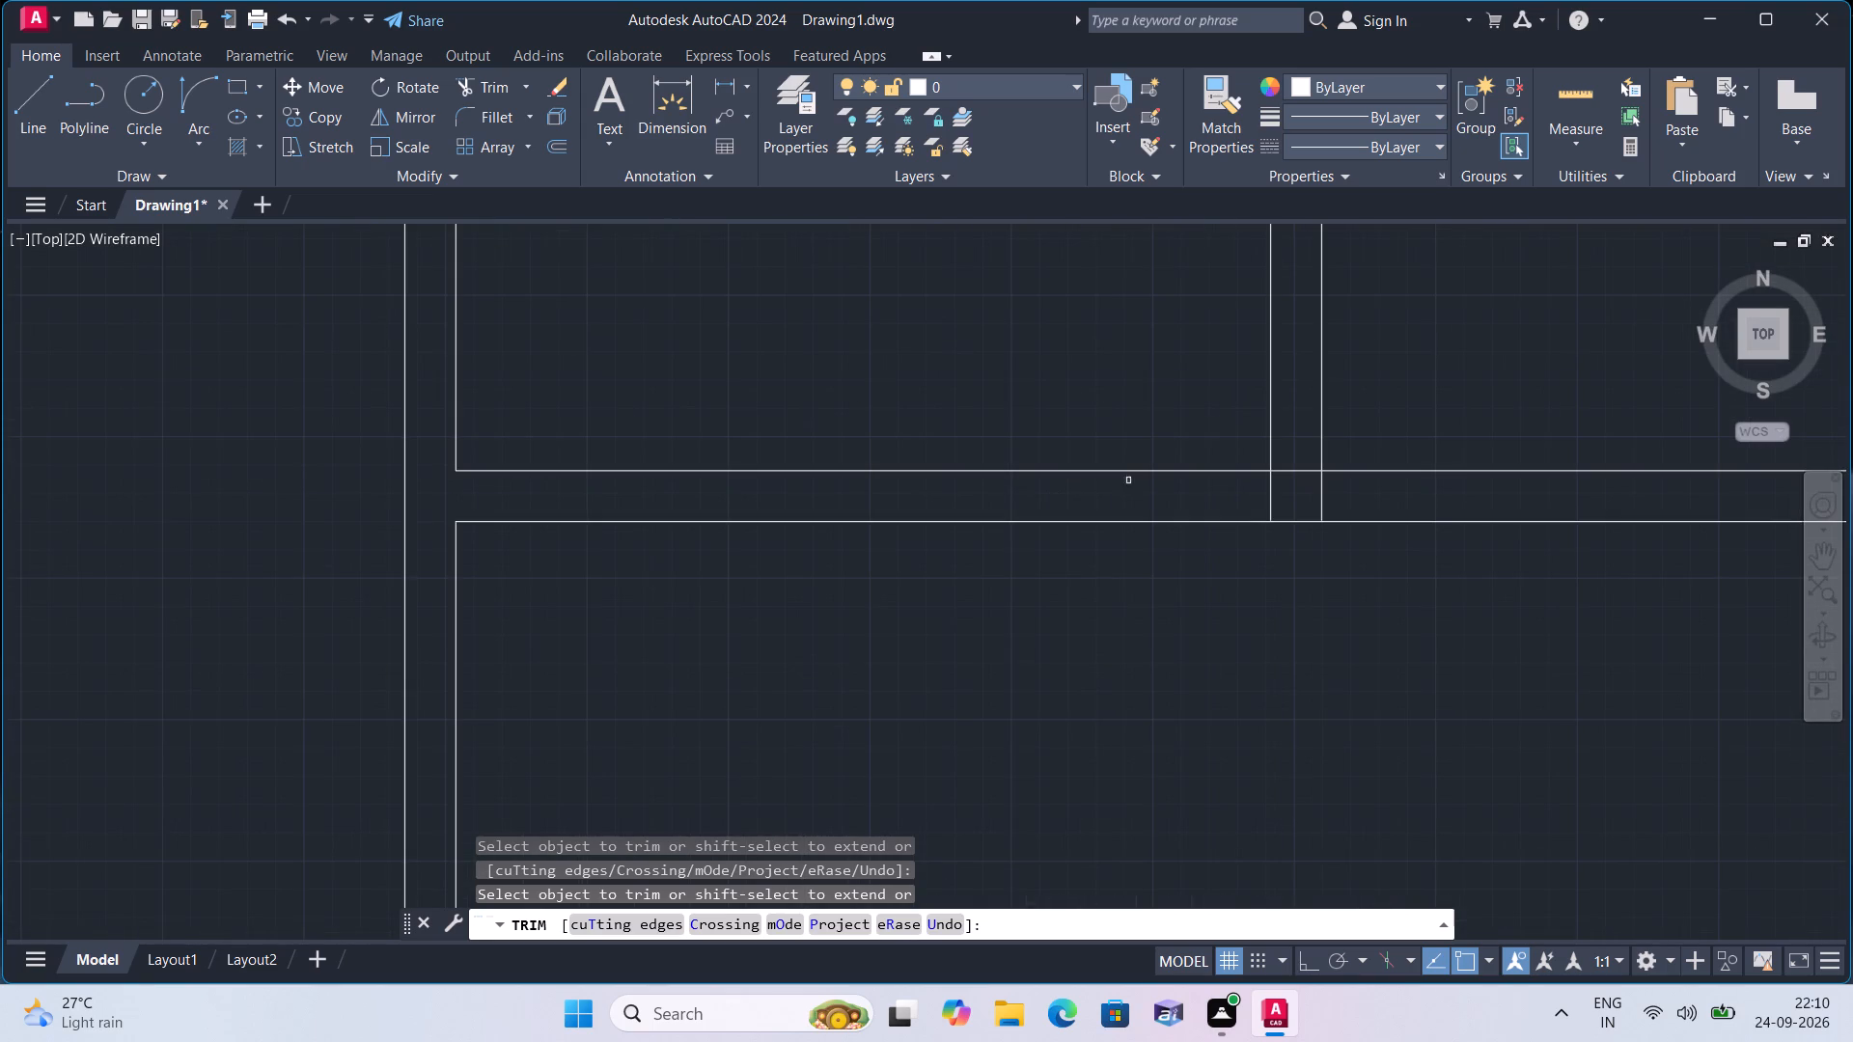
{"action": "left_click", "coordinate": [1242, 495]}
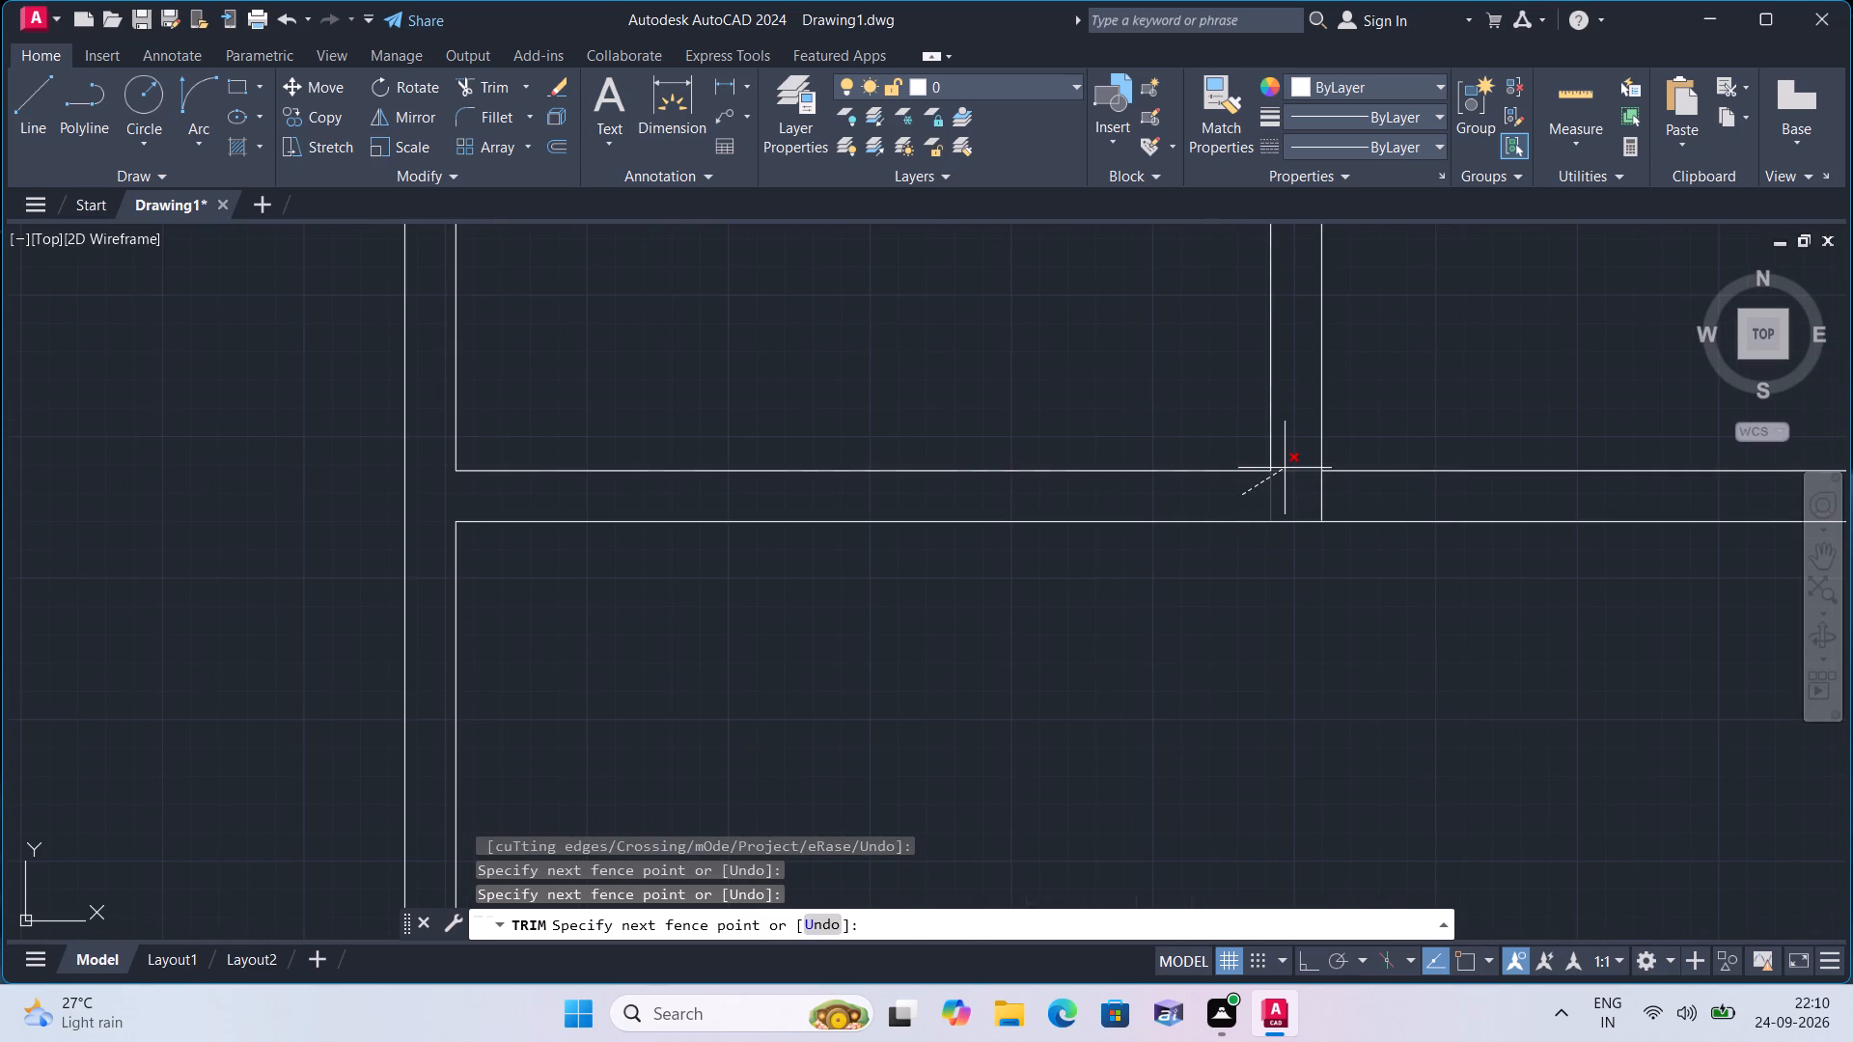
{"action": "left_click", "coordinate": [1285, 468]}
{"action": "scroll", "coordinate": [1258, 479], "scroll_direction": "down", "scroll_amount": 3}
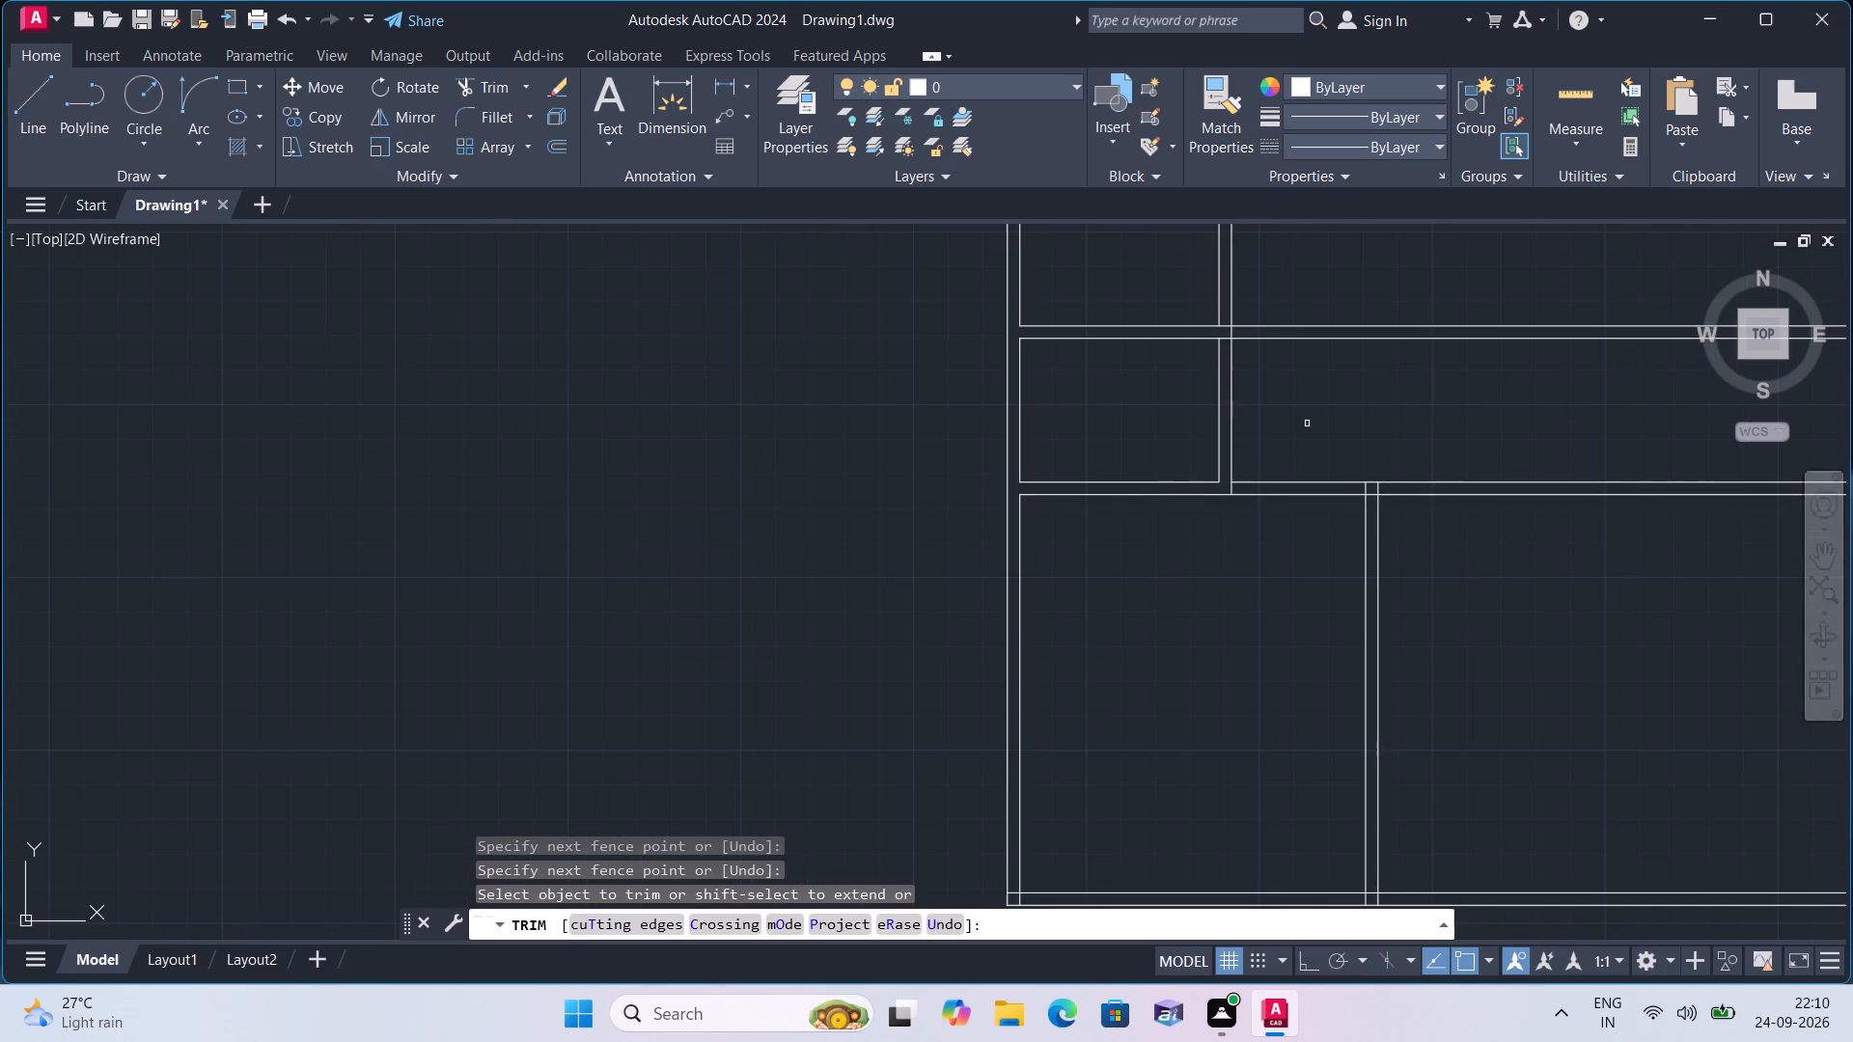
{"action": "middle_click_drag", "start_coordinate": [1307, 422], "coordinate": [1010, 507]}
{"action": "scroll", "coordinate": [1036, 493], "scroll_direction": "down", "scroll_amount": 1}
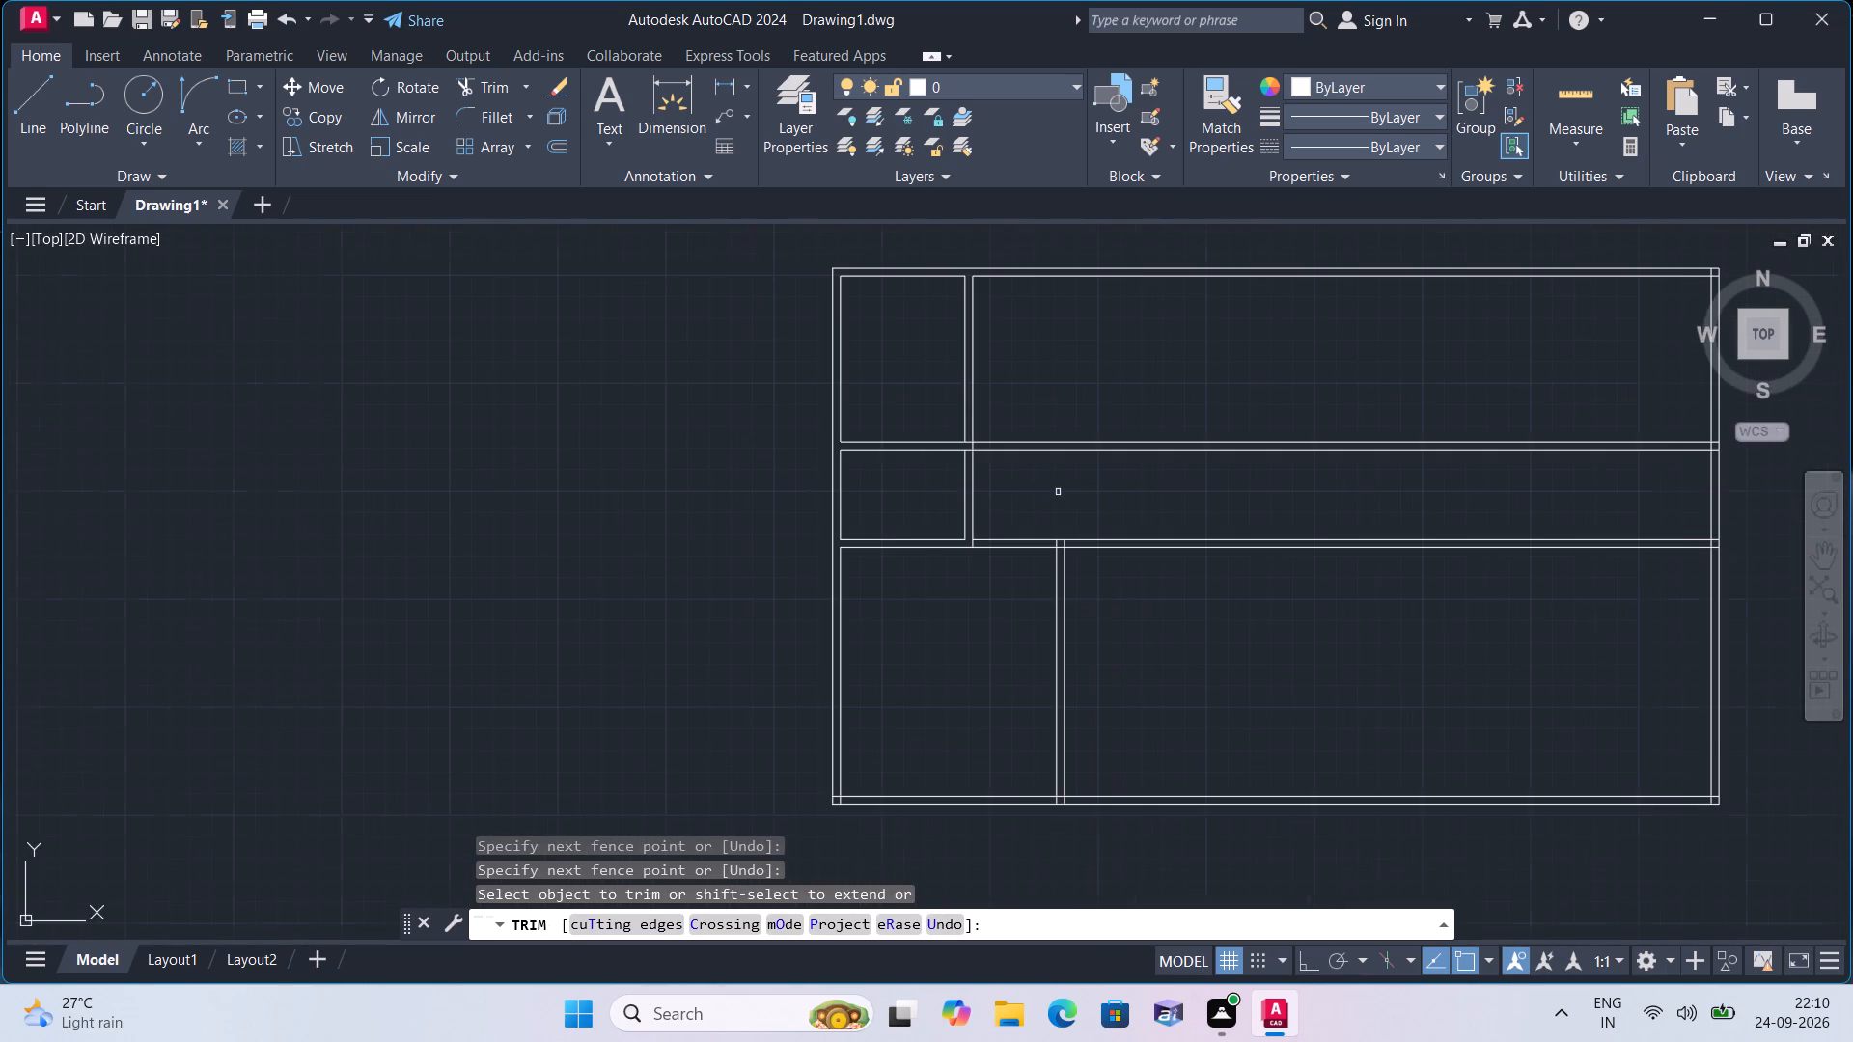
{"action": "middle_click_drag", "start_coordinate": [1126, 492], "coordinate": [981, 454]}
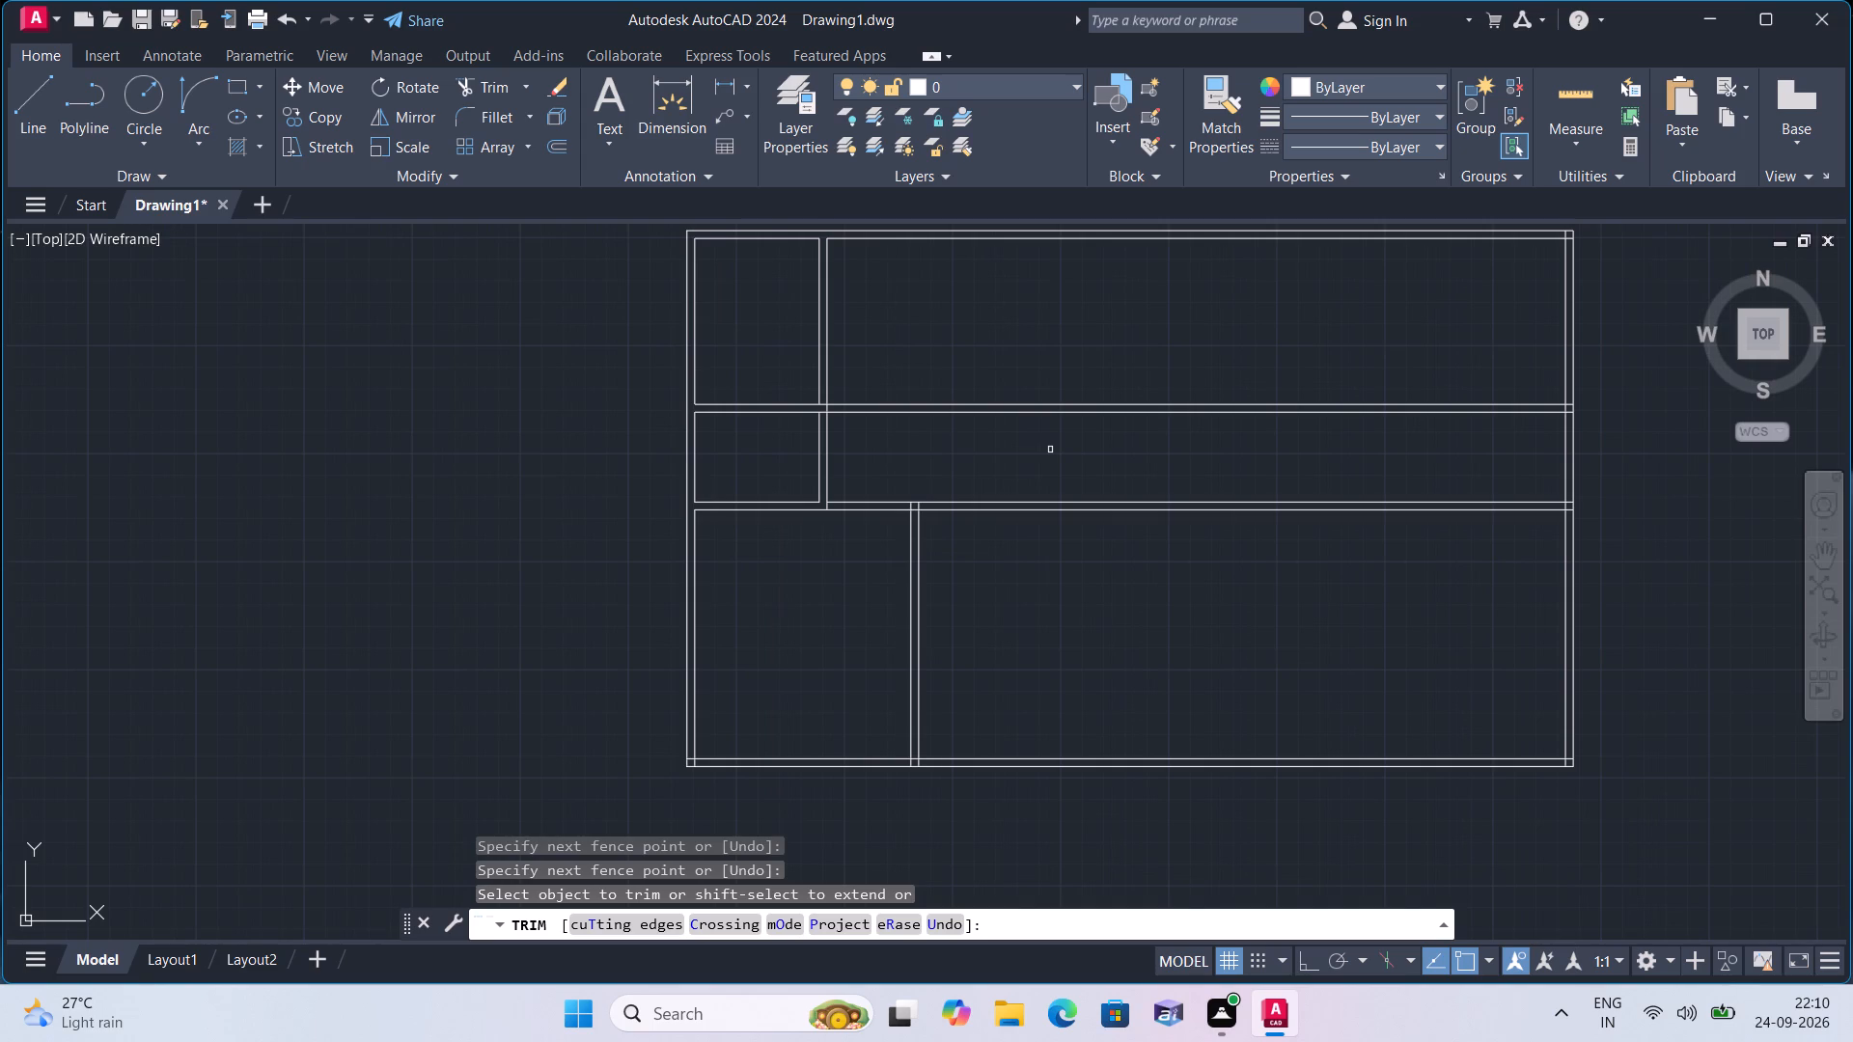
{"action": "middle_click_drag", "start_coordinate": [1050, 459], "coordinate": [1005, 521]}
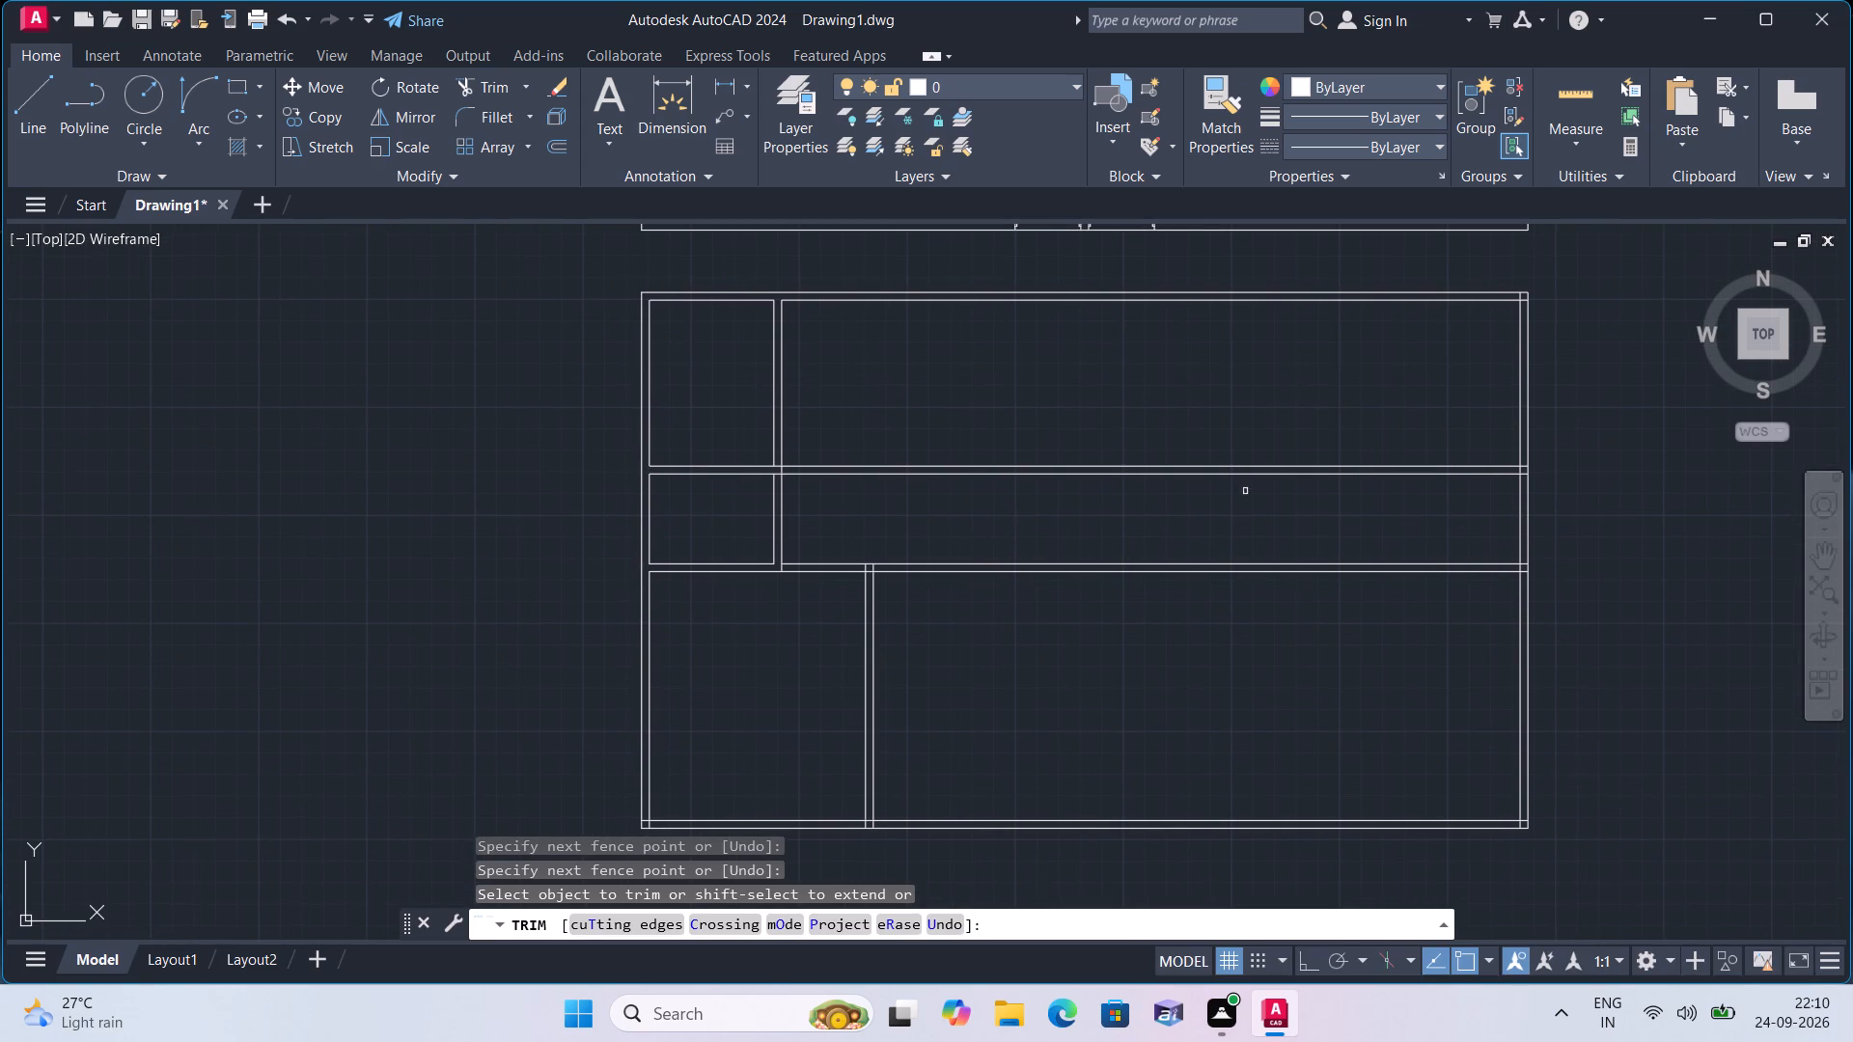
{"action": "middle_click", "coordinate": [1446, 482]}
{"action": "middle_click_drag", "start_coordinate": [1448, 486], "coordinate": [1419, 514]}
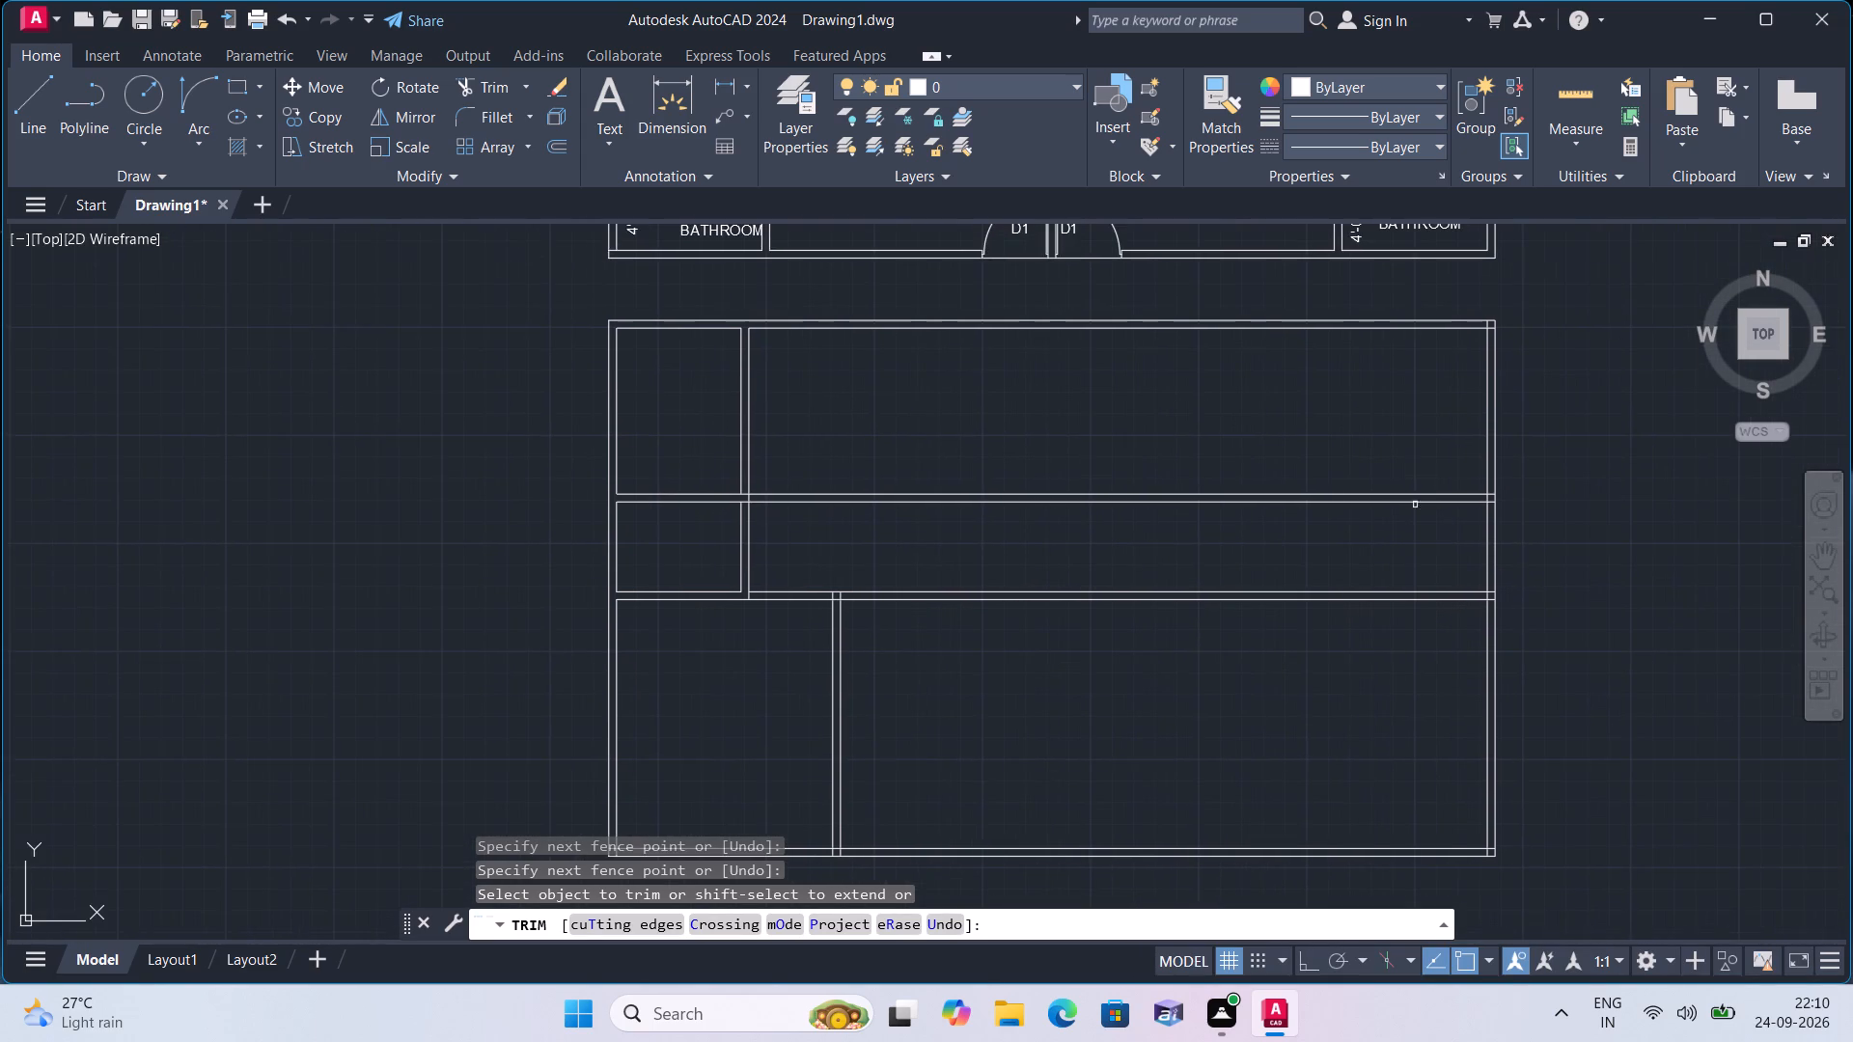
Trim the overlapping lines where the top wall meets the right side wall of the lower block.
{"action": "scroll", "coordinate": [1514, 334], "scroll_direction": "up", "scroll_amount": 3}
{"action": "left_click", "coordinate": [1387, 298]}
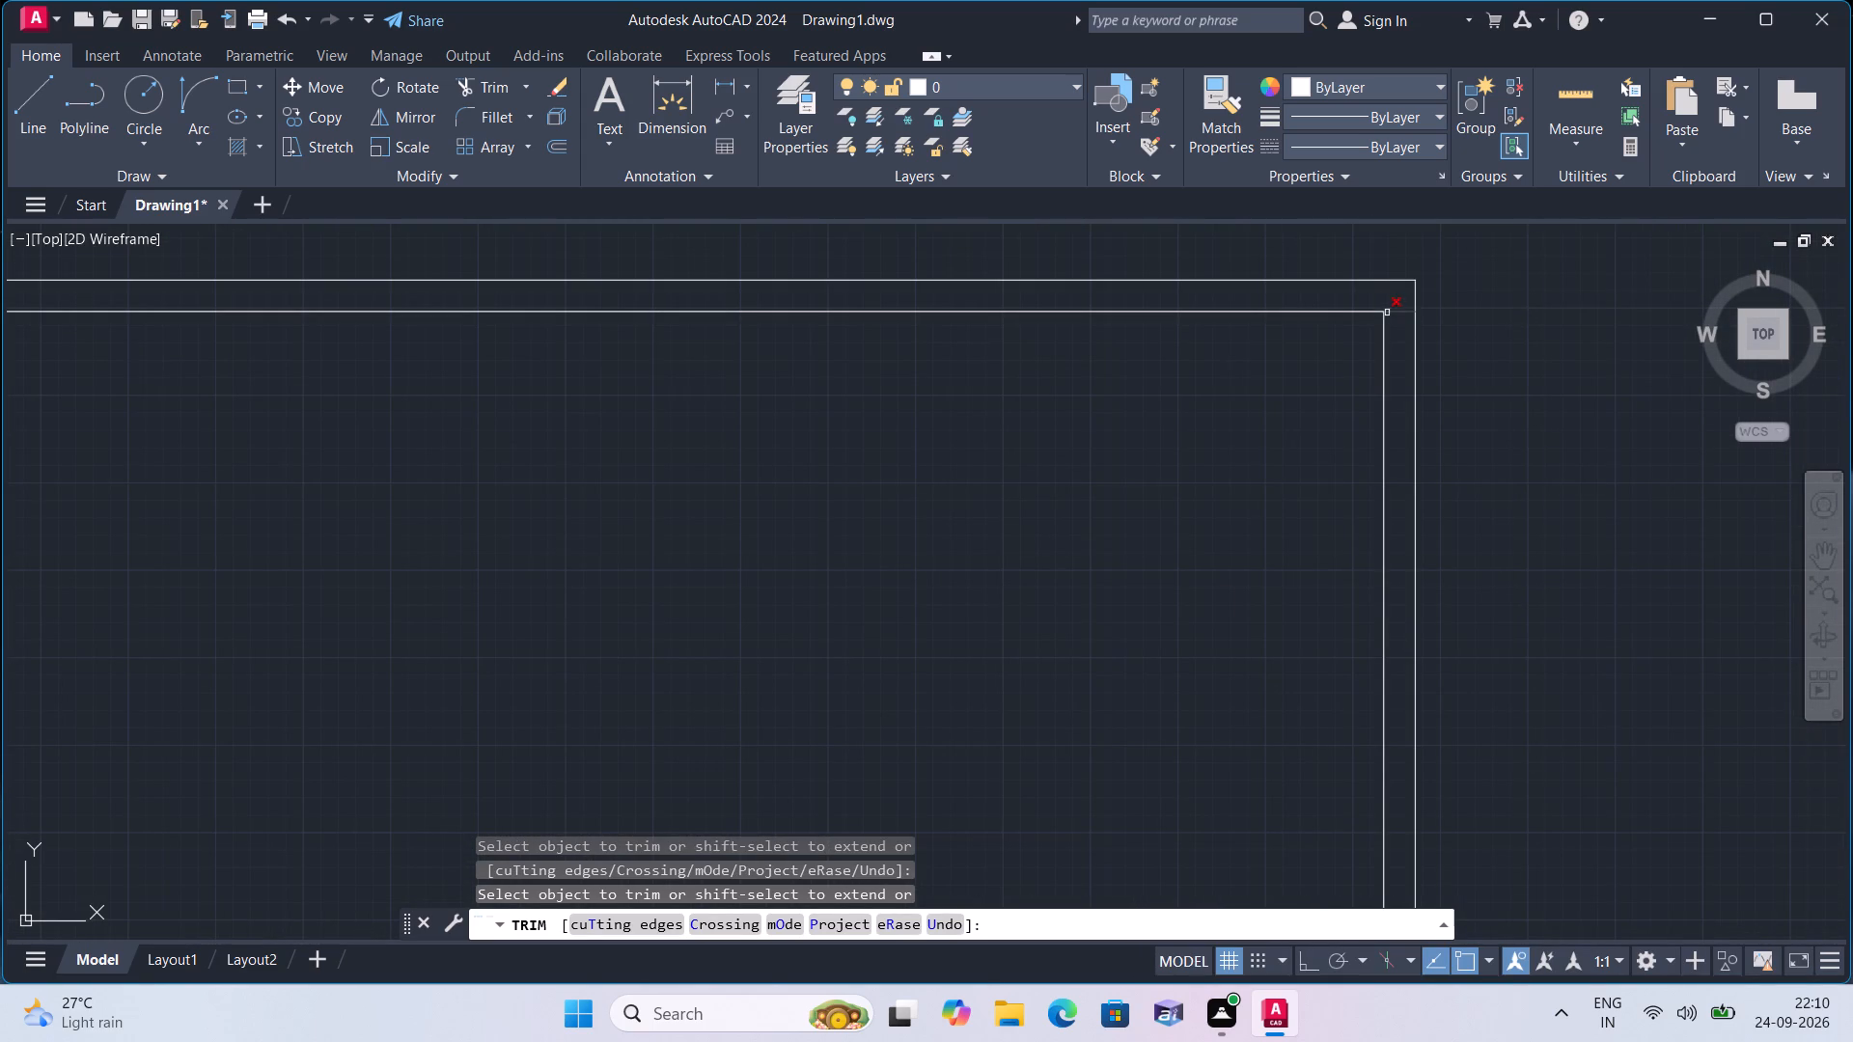
{"action": "left_click", "coordinate": [1393, 315]}
Trim the overlapping lines where the second horizontal wall meets the right side wall.
{"action": "scroll", "coordinate": [1455, 366], "scroll_direction": "down", "scroll_amount": 1}
{"action": "middle_click_drag", "start_coordinate": [1500, 409], "coordinate": [1421, 324]}
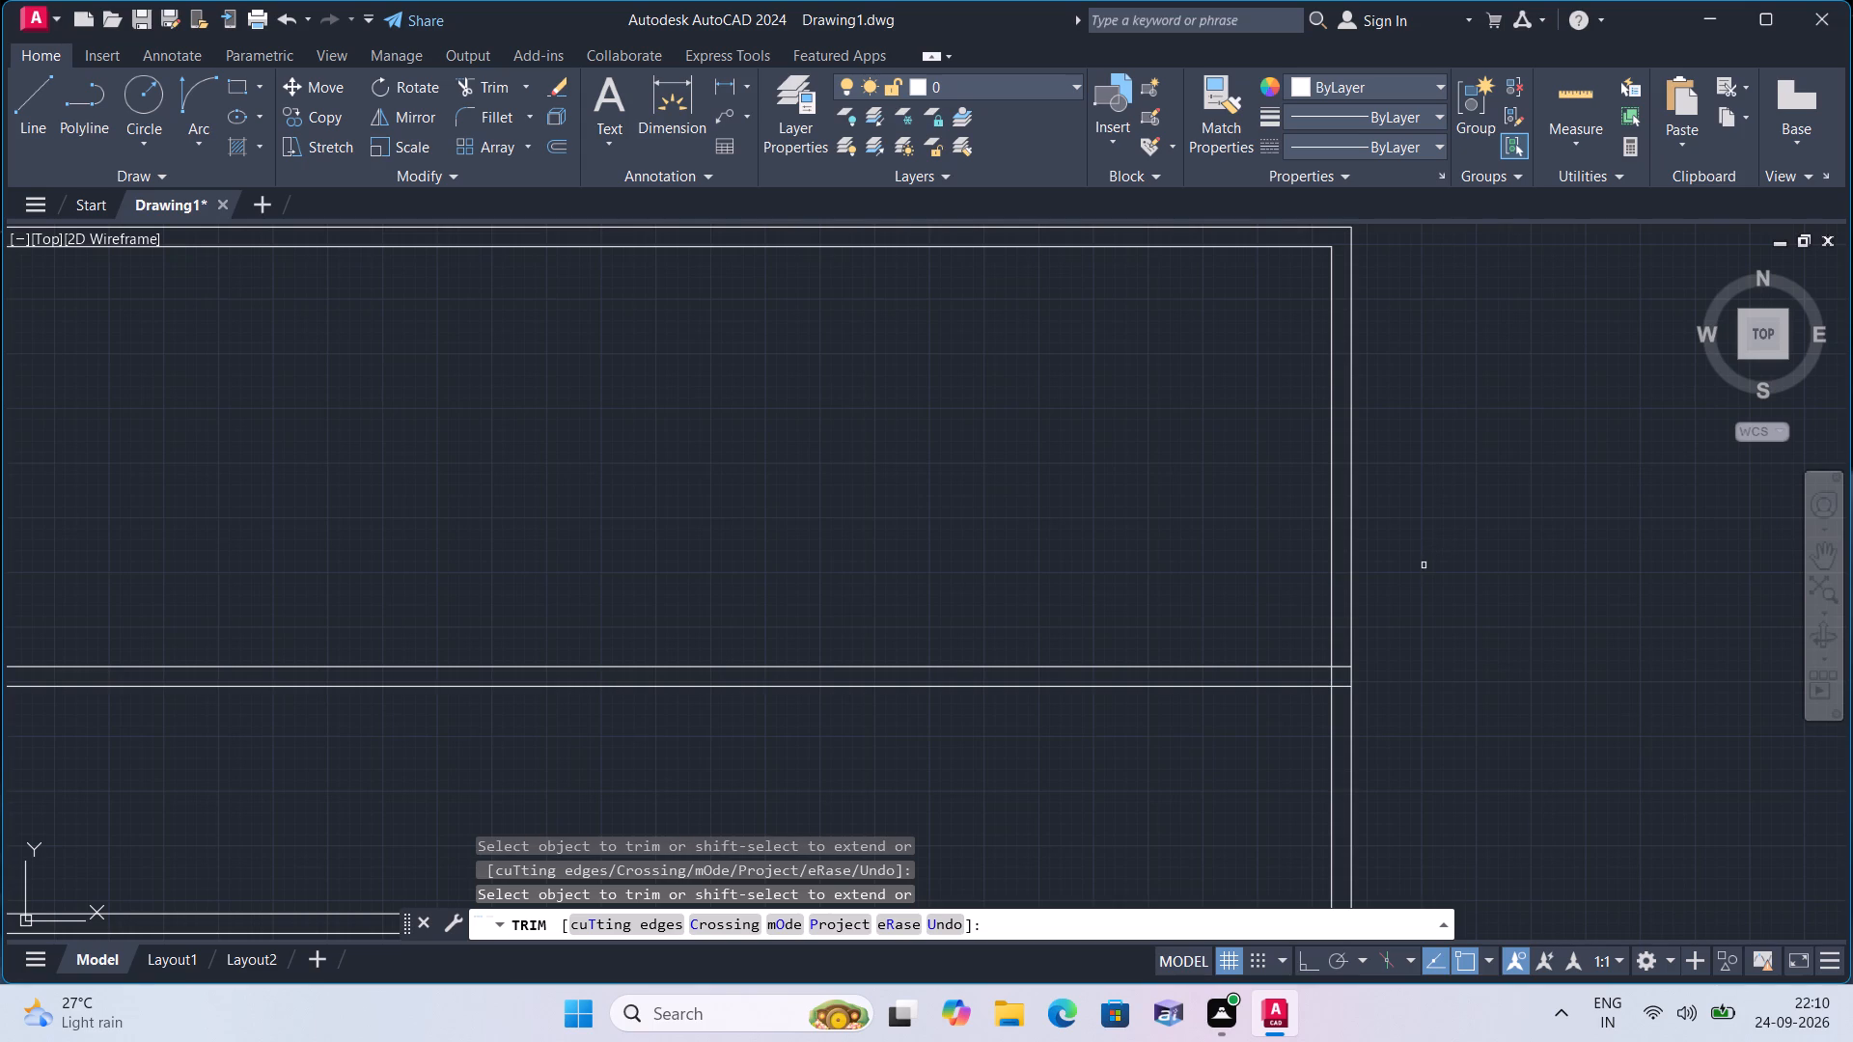
{"action": "scroll", "coordinate": [1415, 570], "scroll_direction": "up", "scroll_amount": 1}
{"action": "left_click", "coordinate": [1287, 725]}
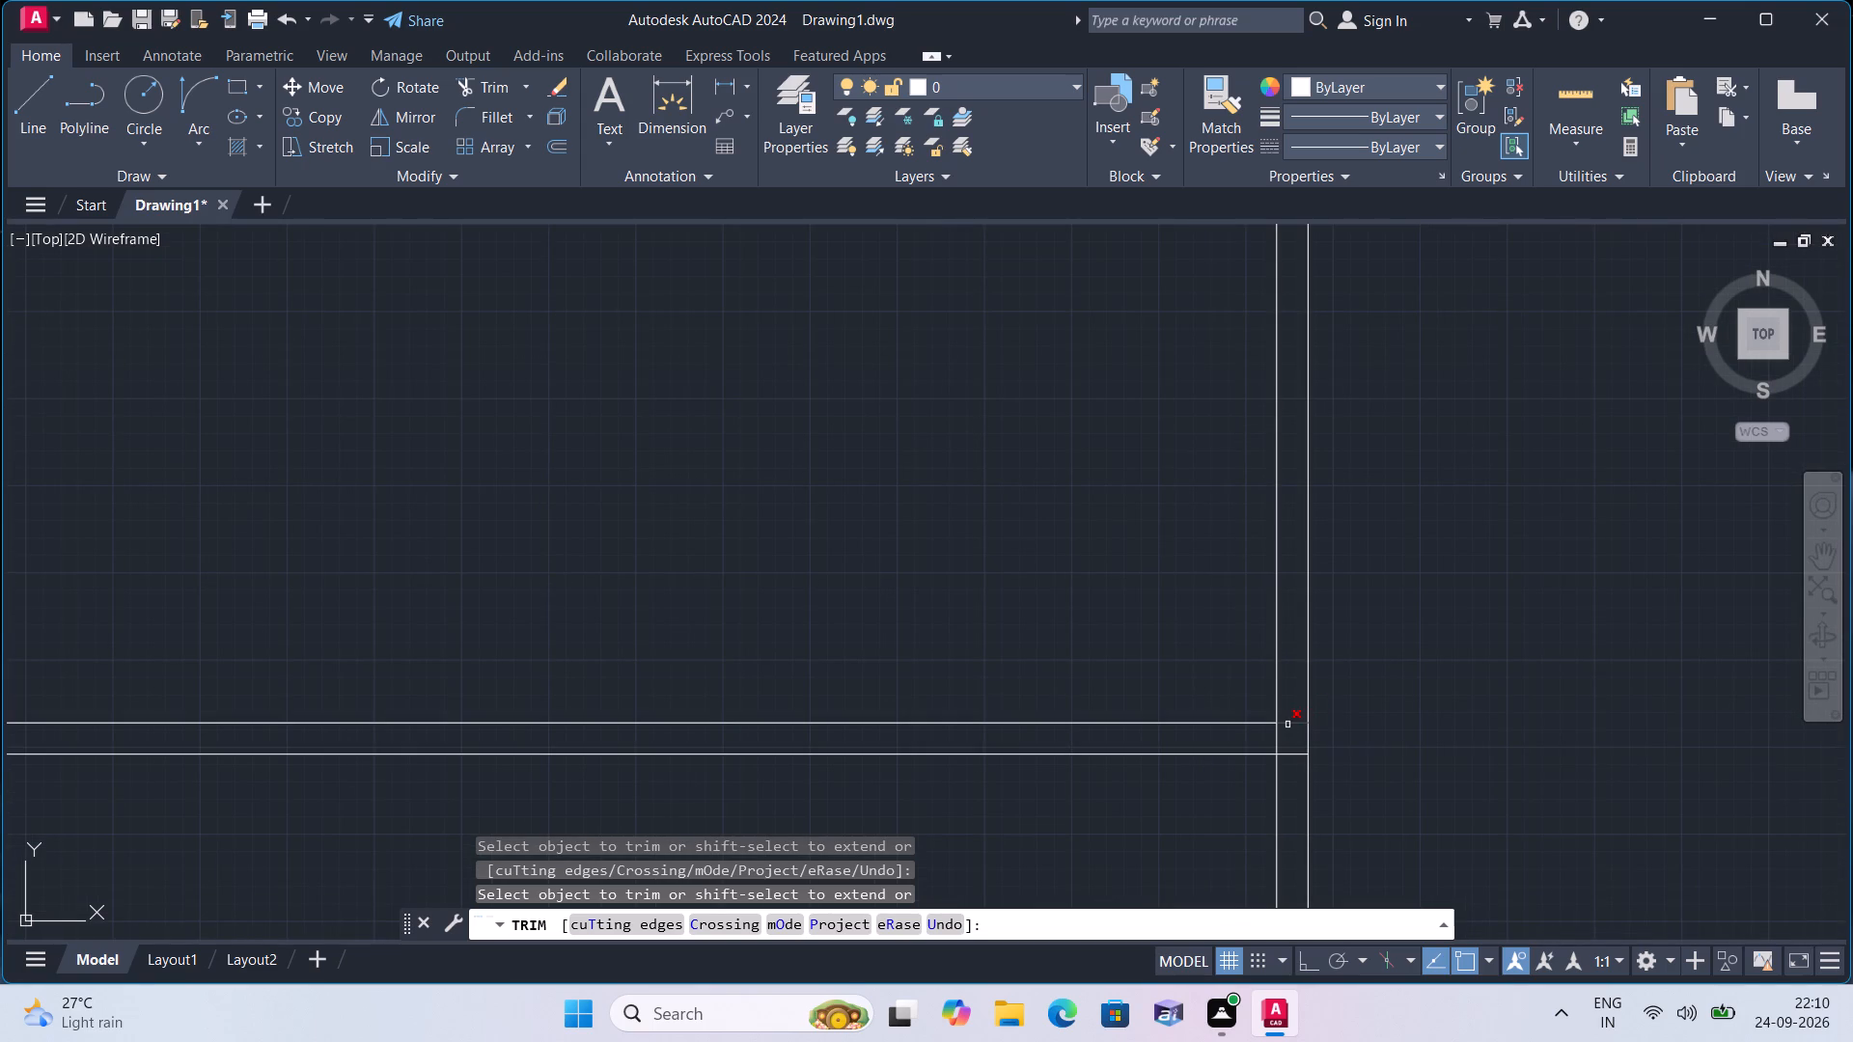
{"action": "left_click", "coordinate": [1278, 732]}
{"action": "left_click", "coordinate": [1292, 757]}
Trim the overlapping lines where the third horizontal wall meets the right side wall, and finish trimming.
{"action": "scroll", "coordinate": [1287, 727], "scroll_direction": "down", "scroll_amount": 1}
{"action": "middle_click_drag", "start_coordinate": [1371, 719], "coordinate": [1311, 511]}
{"action": "middle_click_drag", "start_coordinate": [1319, 662], "coordinate": [1318, 662]}
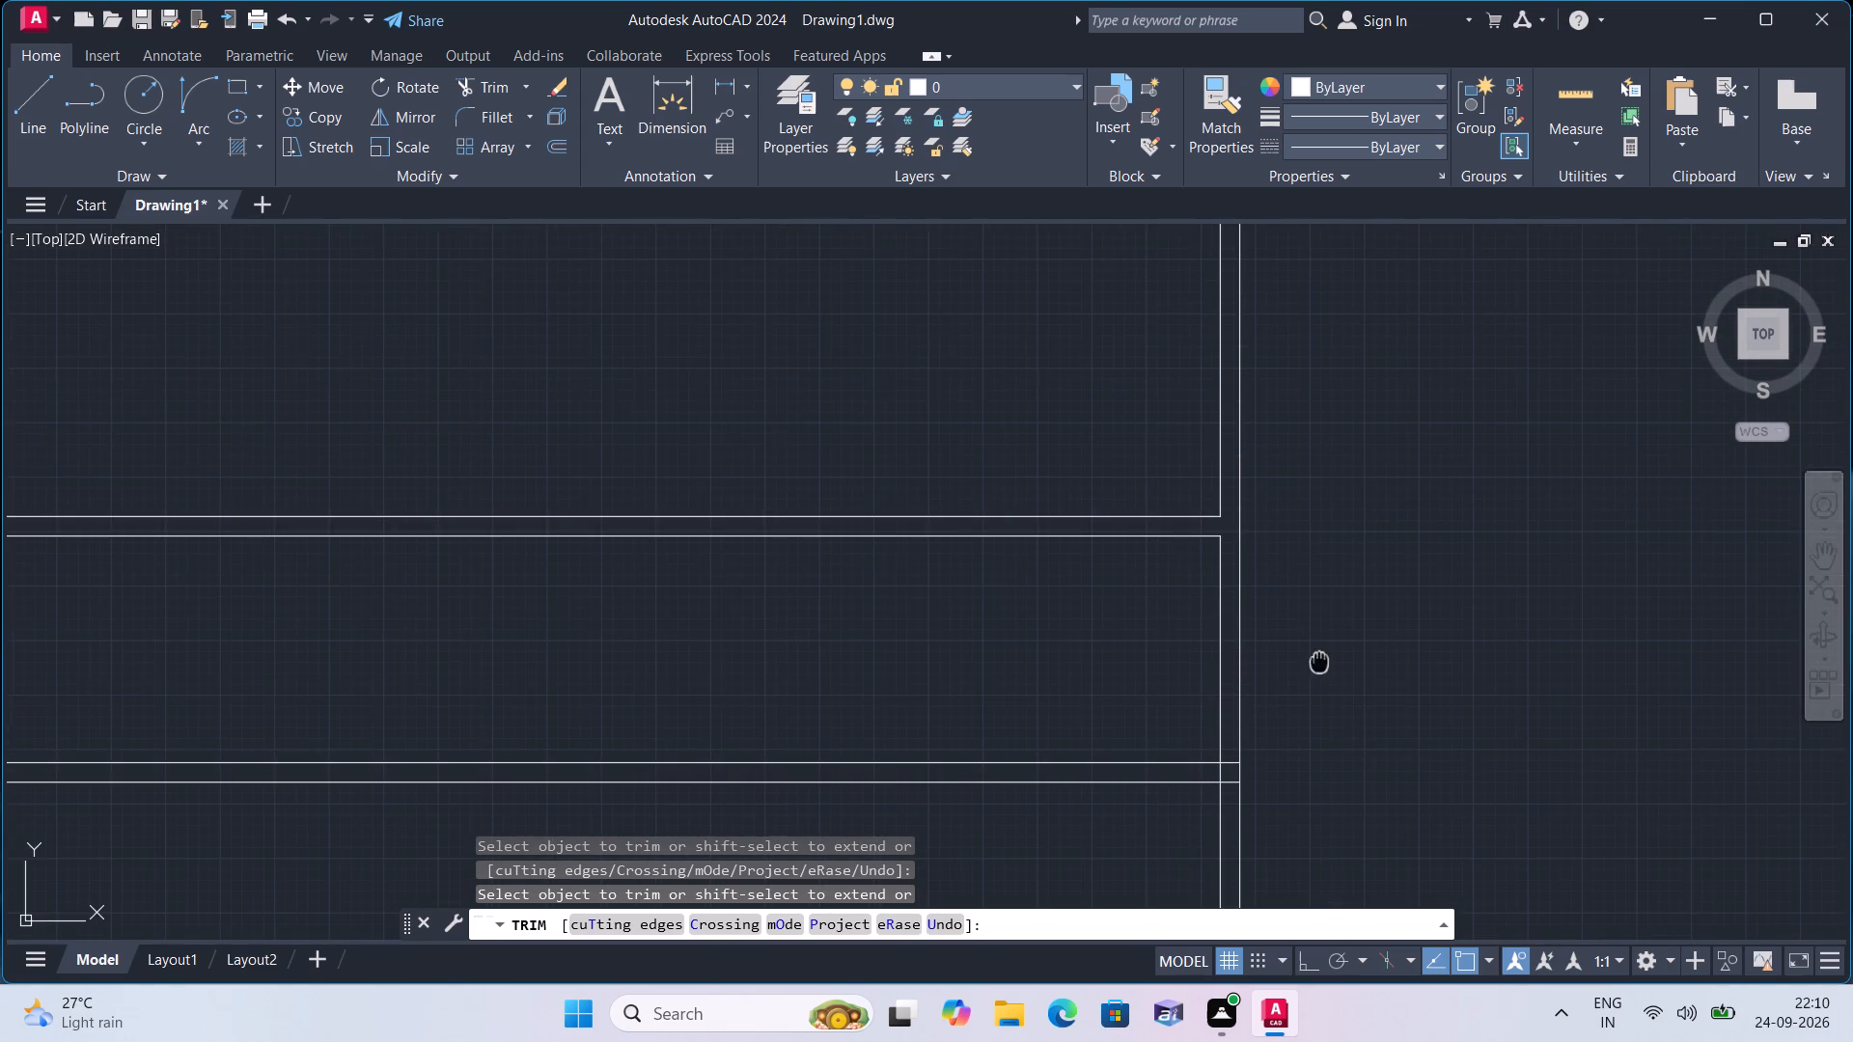
{"action": "middle_click_drag", "start_coordinate": [1318, 662], "coordinate": [1316, 568]}
{"action": "scroll", "coordinate": [1218, 676], "scroll_direction": "up", "scroll_amount": 1}
{"action": "left_click", "coordinate": [1213, 686]}
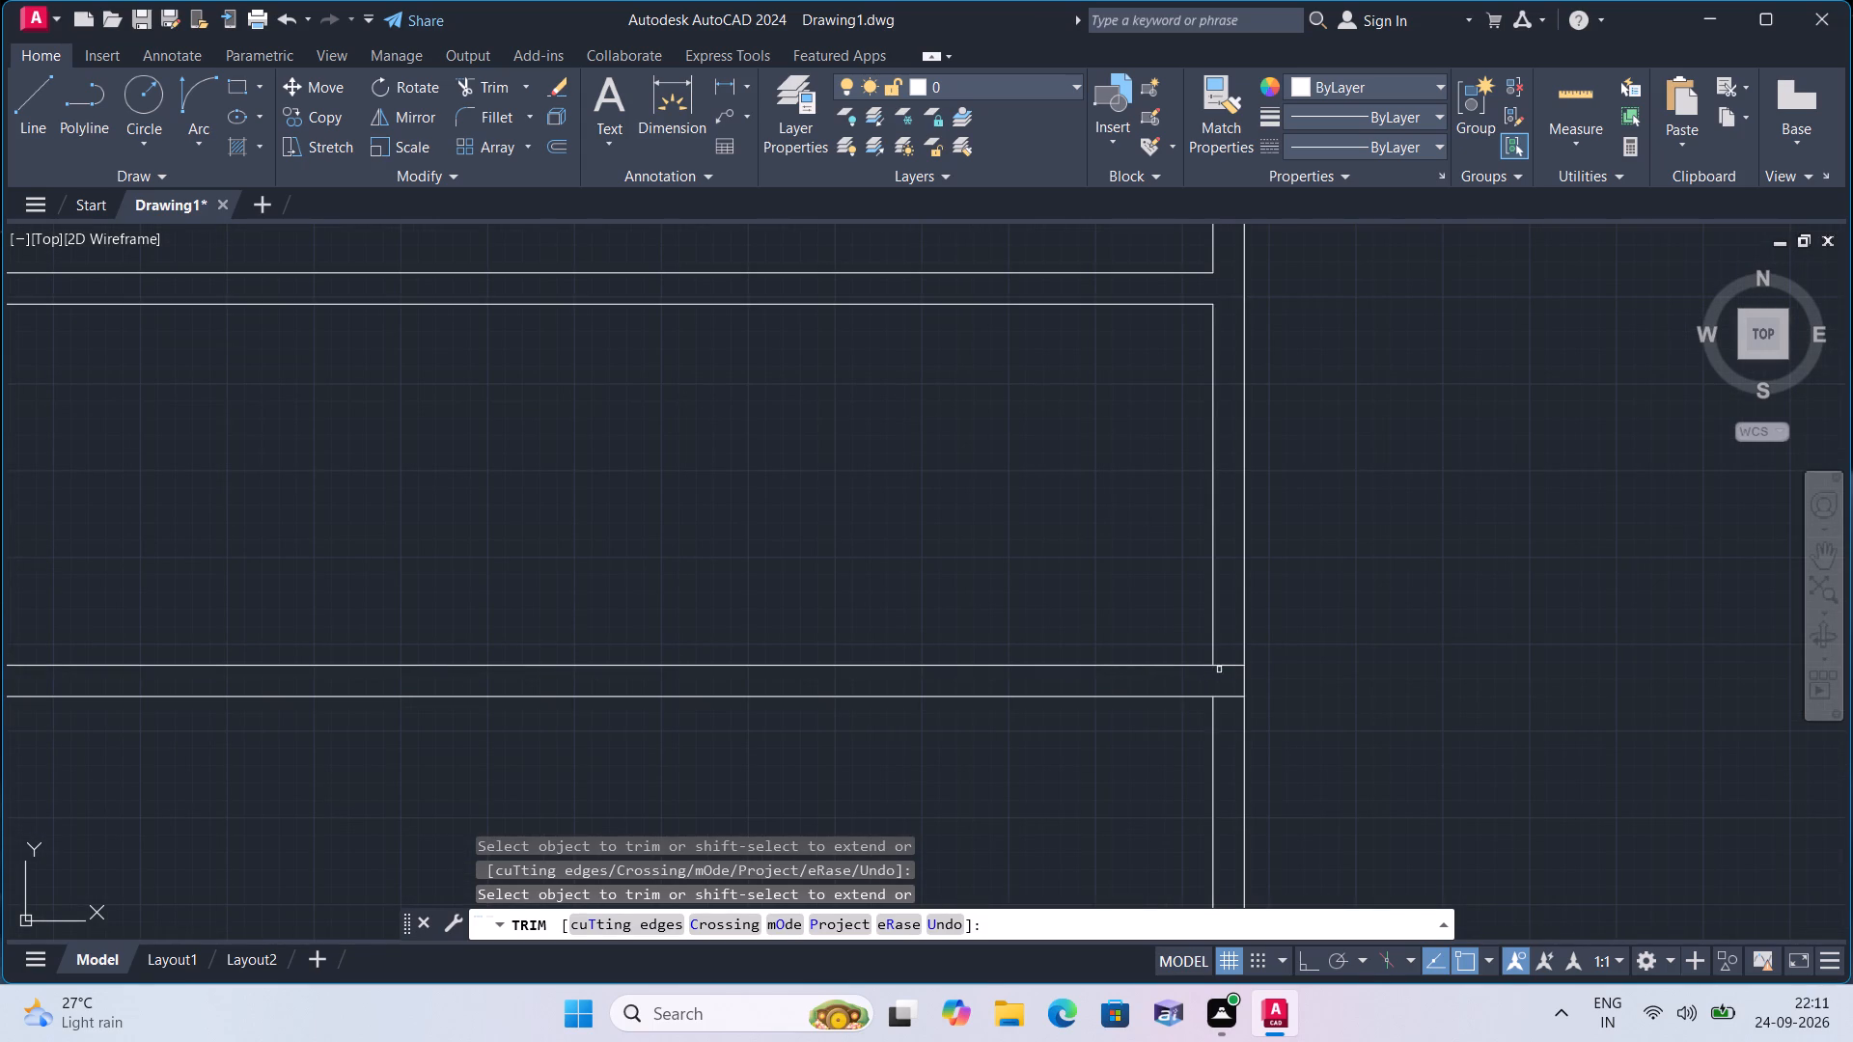
{"action": "left_click", "coordinate": [1222, 663]}
{"action": "left_click", "coordinate": [1224, 697]}
{"action": "scroll", "coordinate": [1234, 678], "scroll_direction": "down", "scroll_amount": 3}
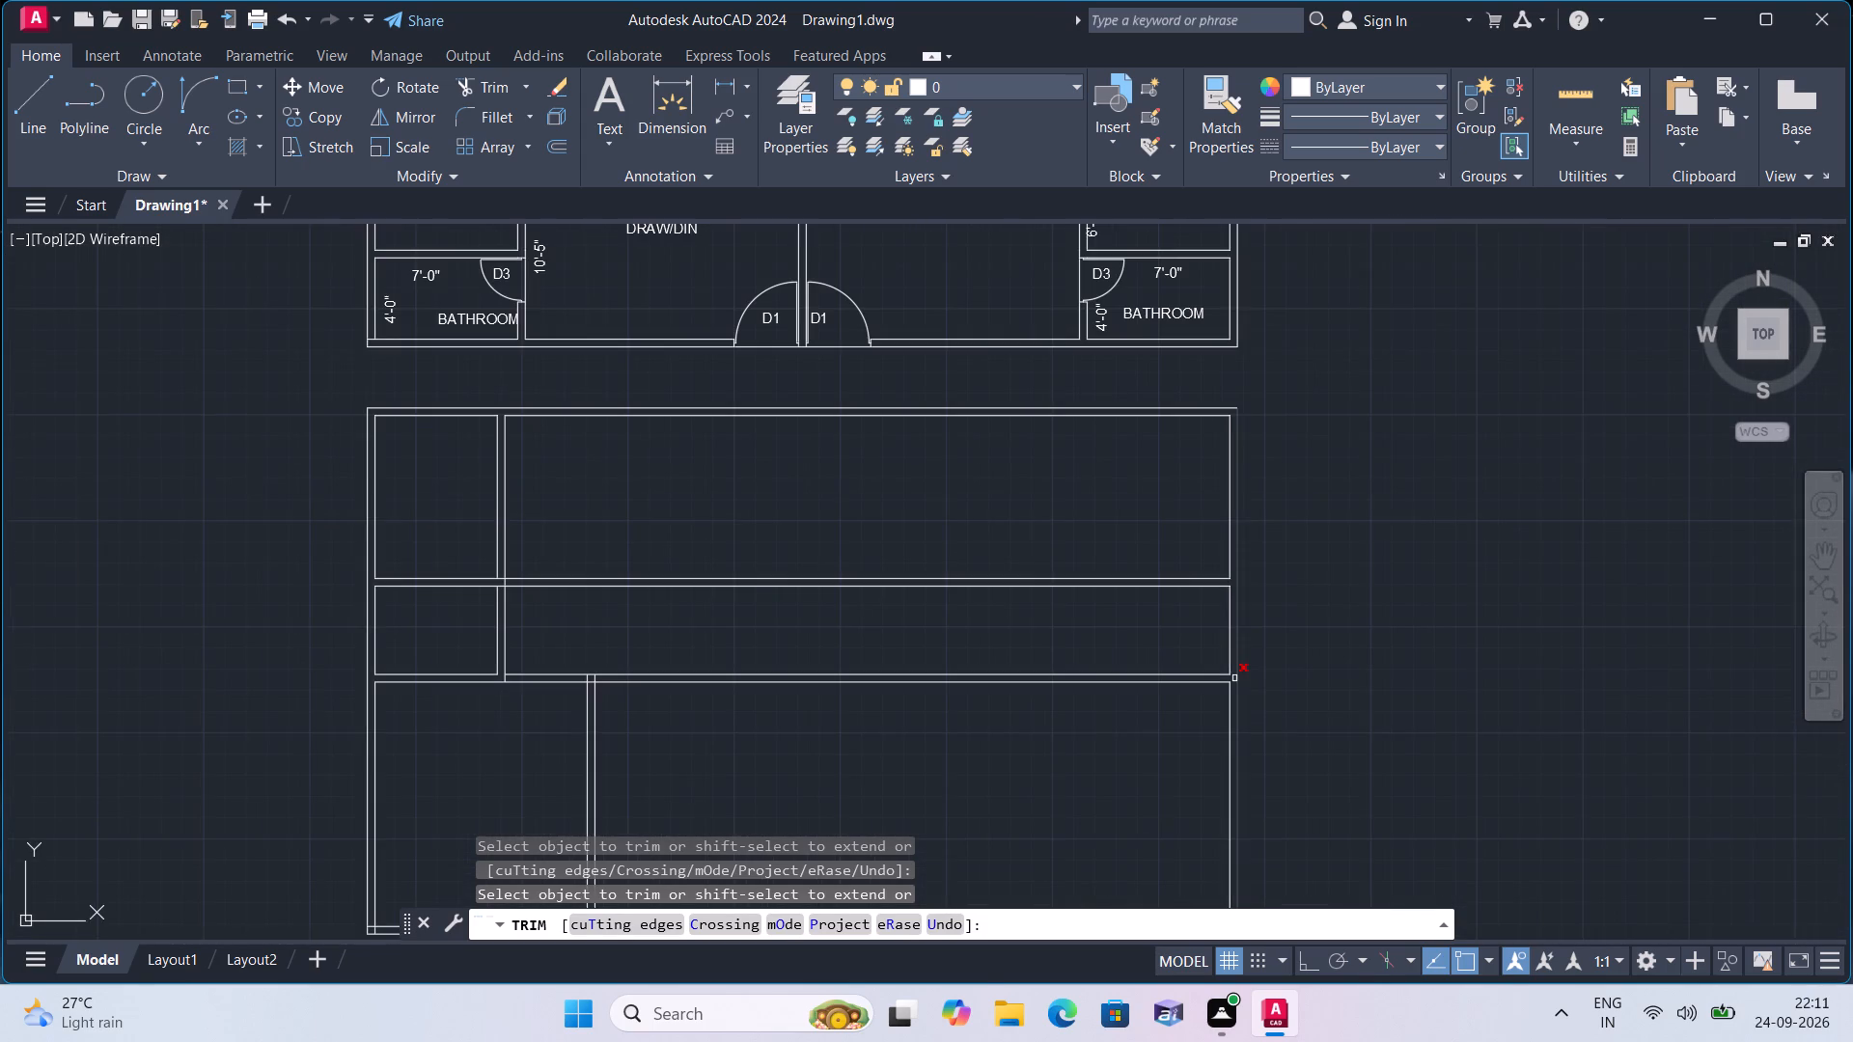
{"action": "middle_click_drag", "start_coordinate": [1351, 673], "coordinate": [1339, 580]}
{"action": "scroll", "coordinate": [1339, 580], "scroll_direction": "down", "scroll_amount": 1}
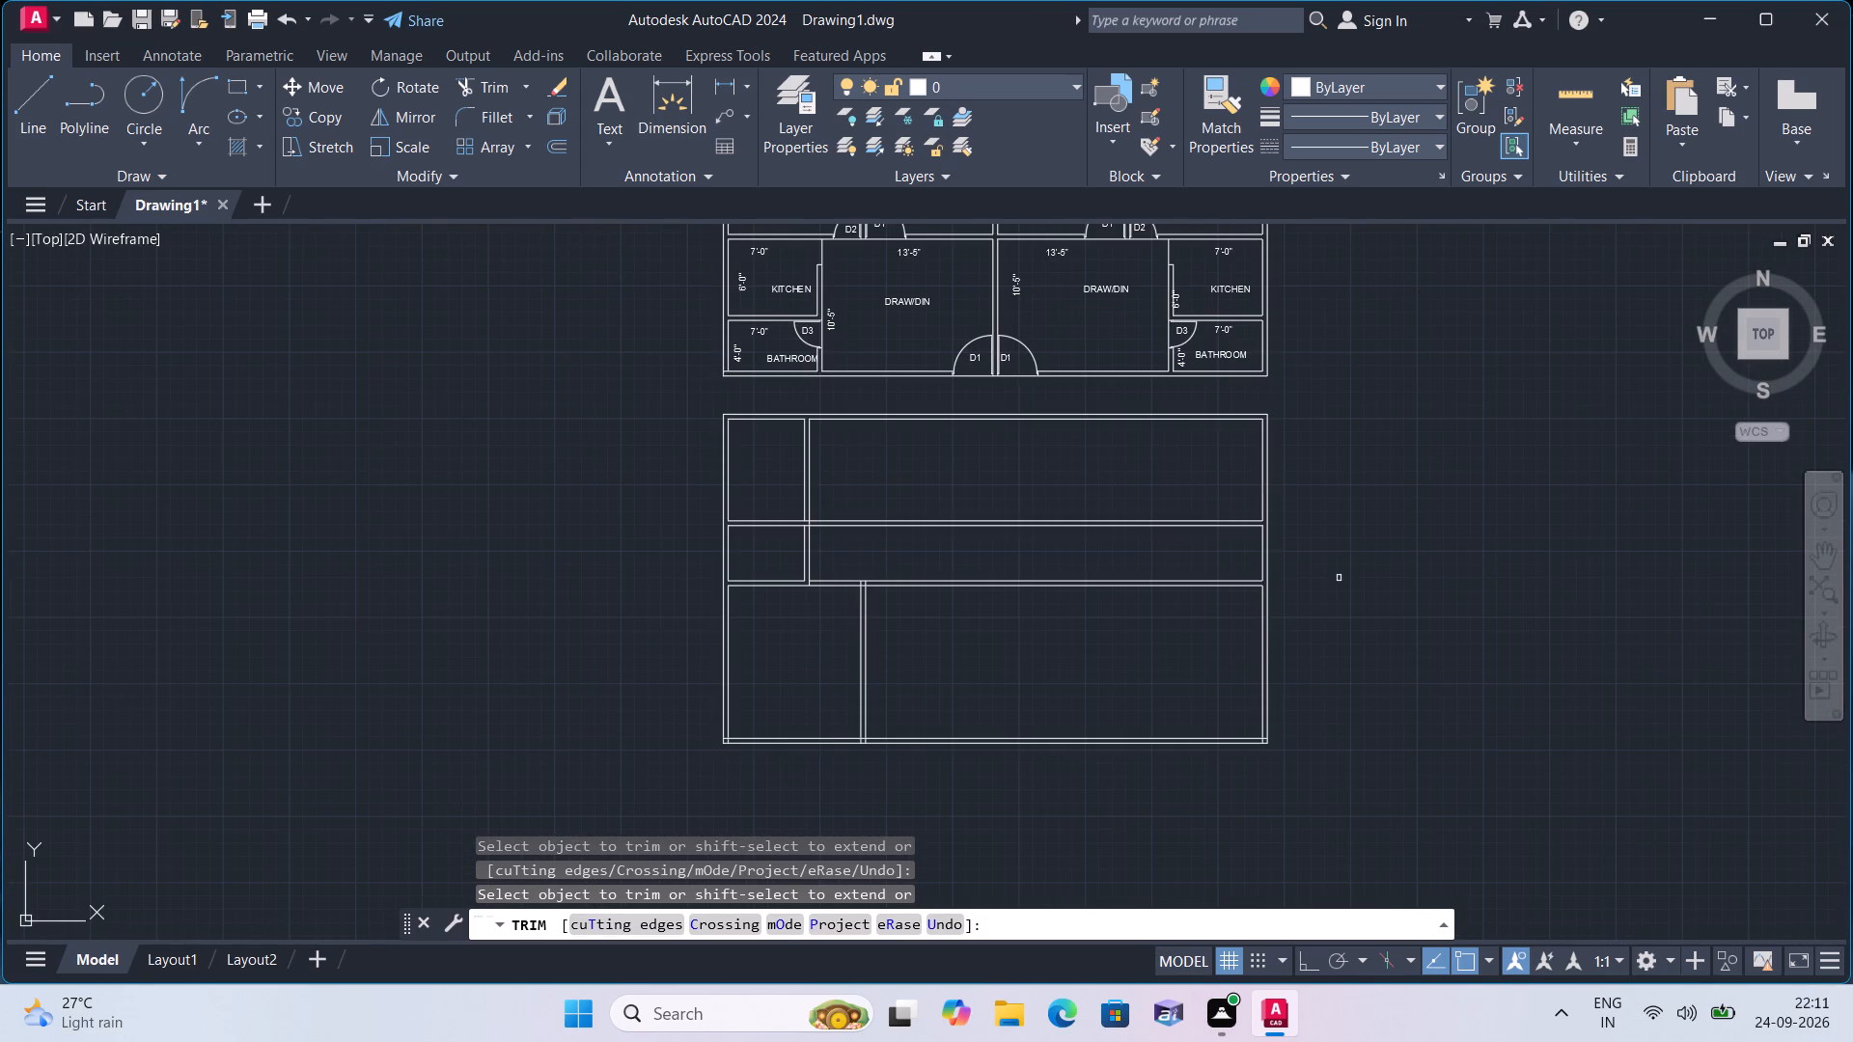
{"action": "key", "text": "space"}
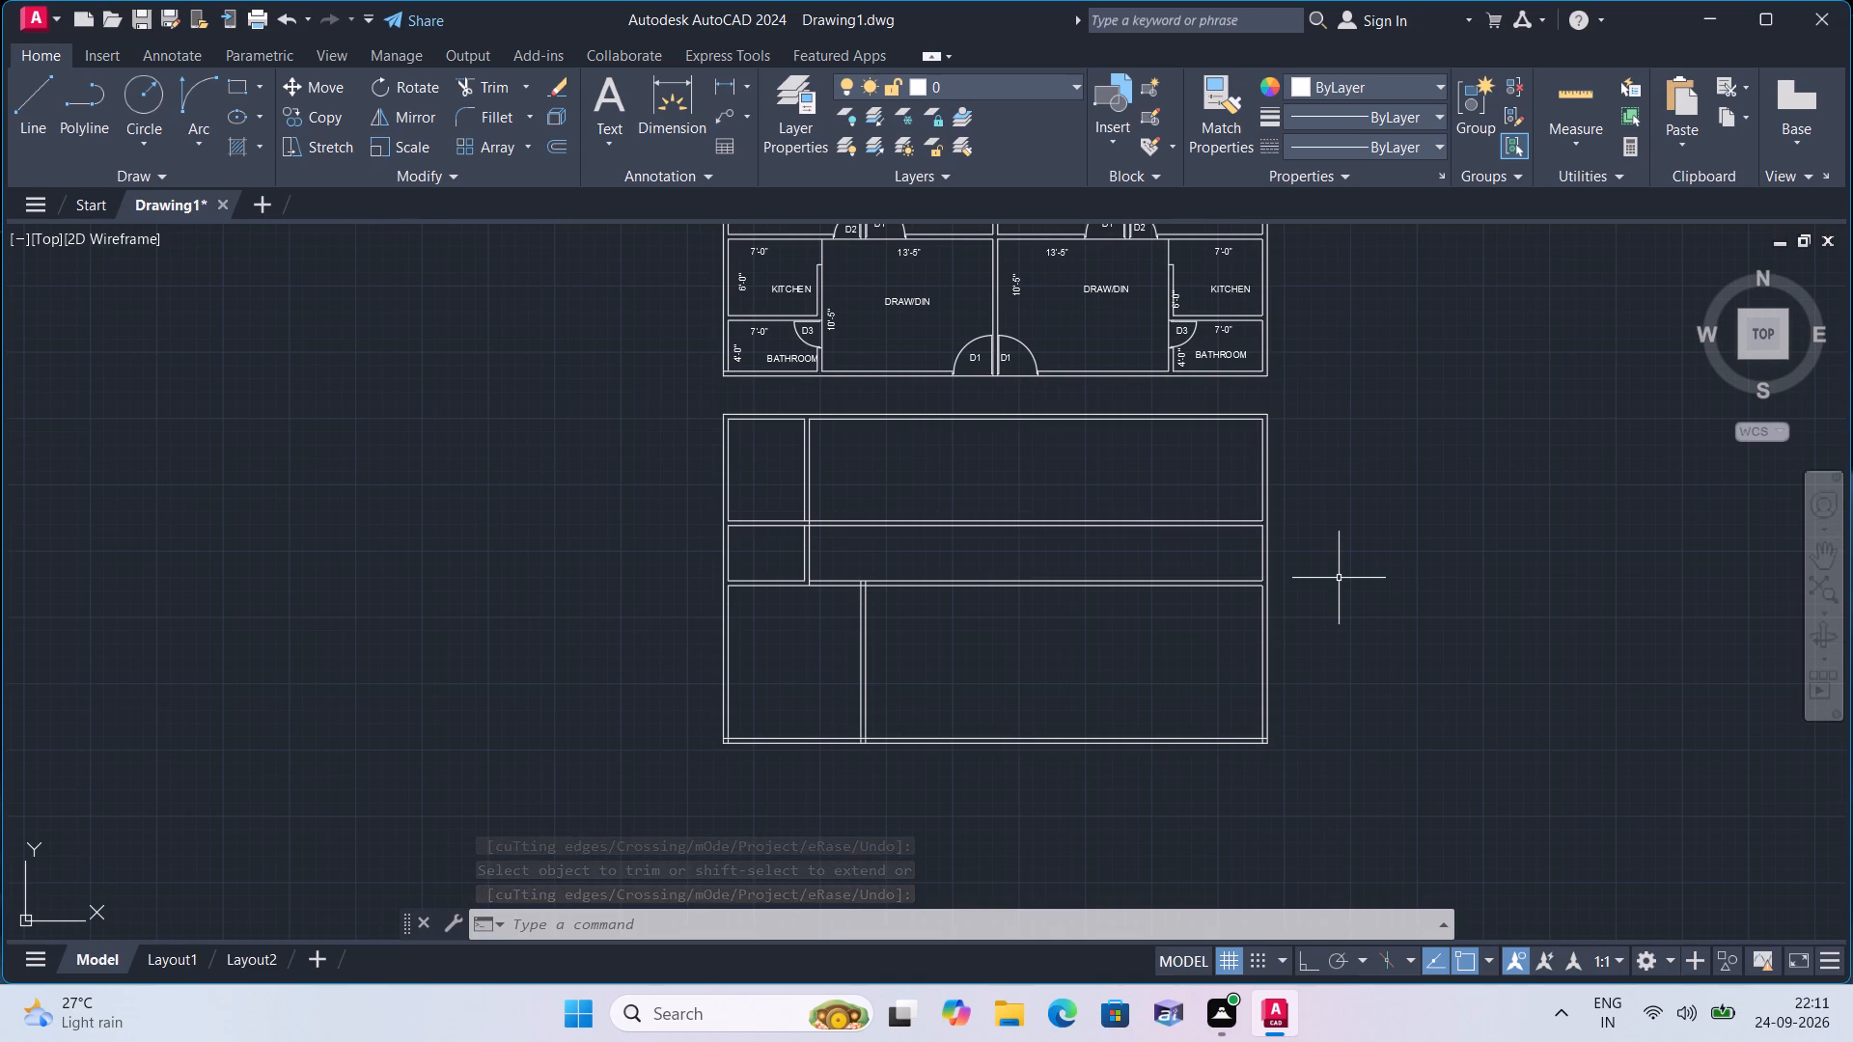
Offset the first partition's right line 10'6" to the right across the two upper rows.
{"action": "type", "text": "offset"}
{"action": "key", "text": "space"}
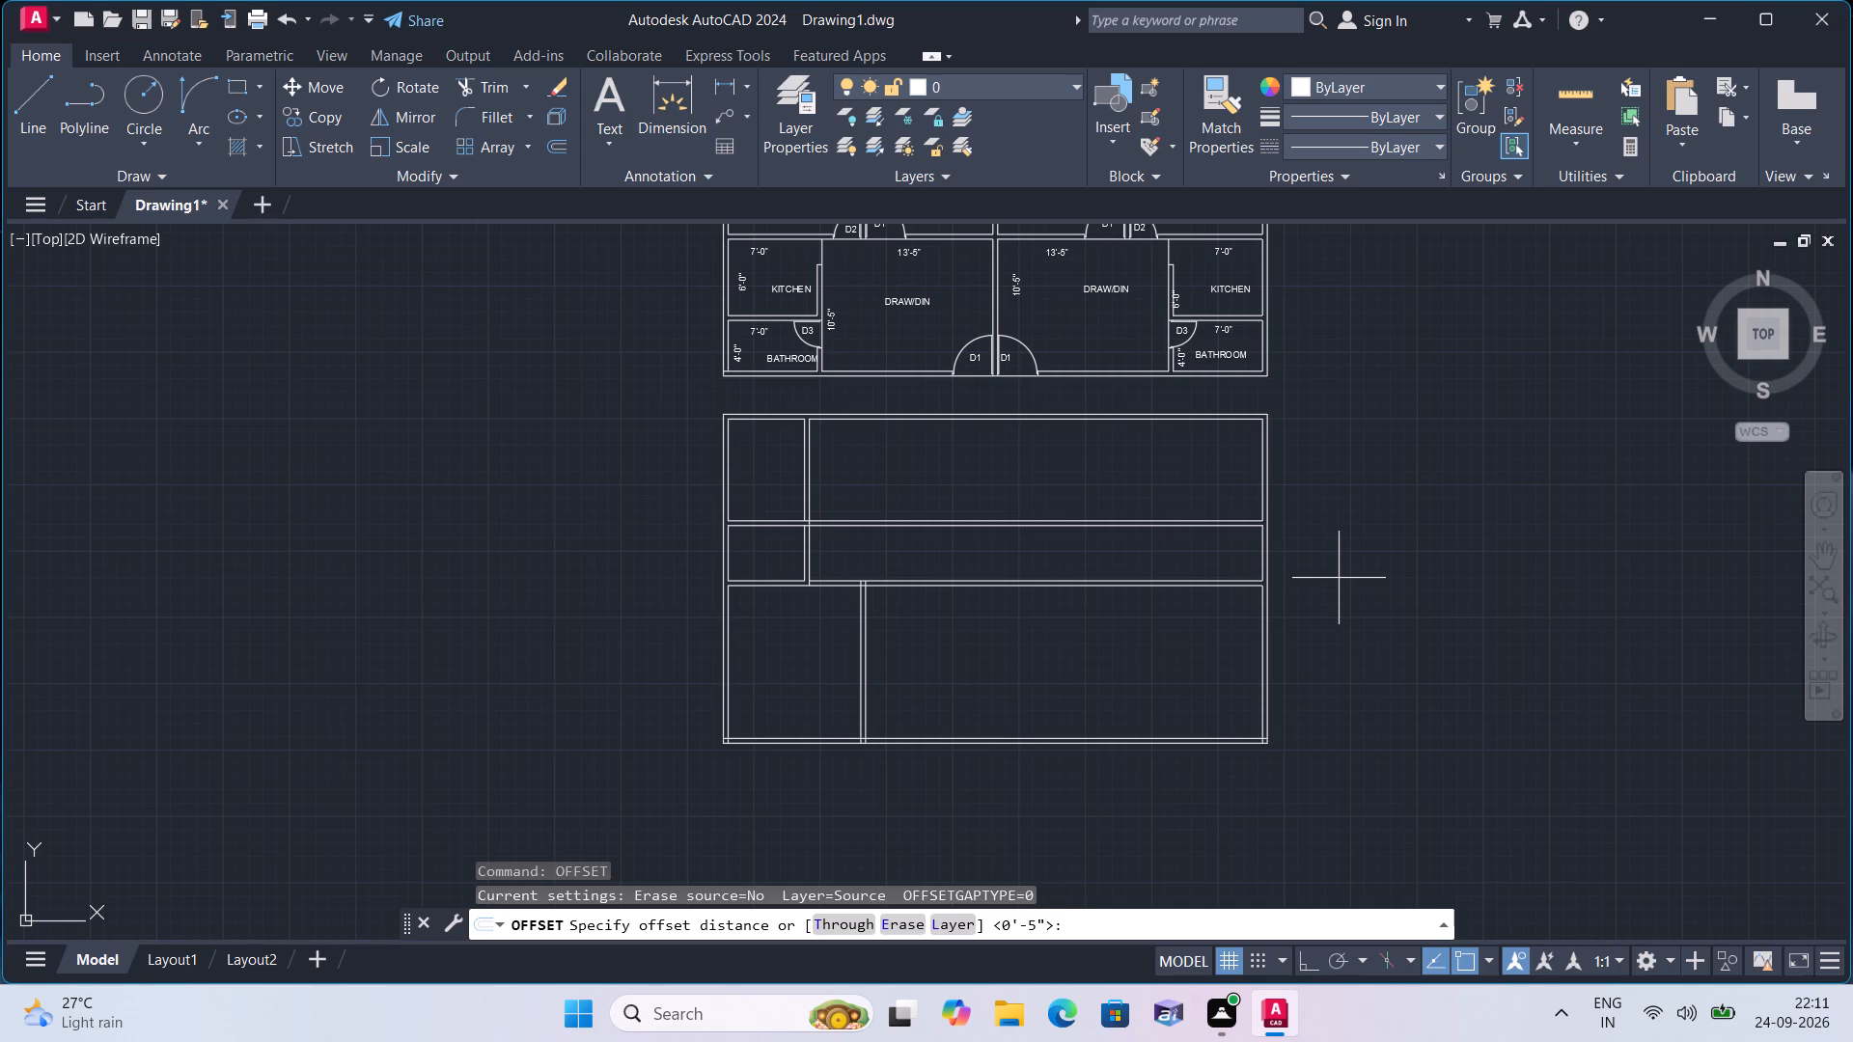
{"action": "type", "text": "10'"}
{"action": "type", "text": "6\""}
{"action": "key", "text": "space"}
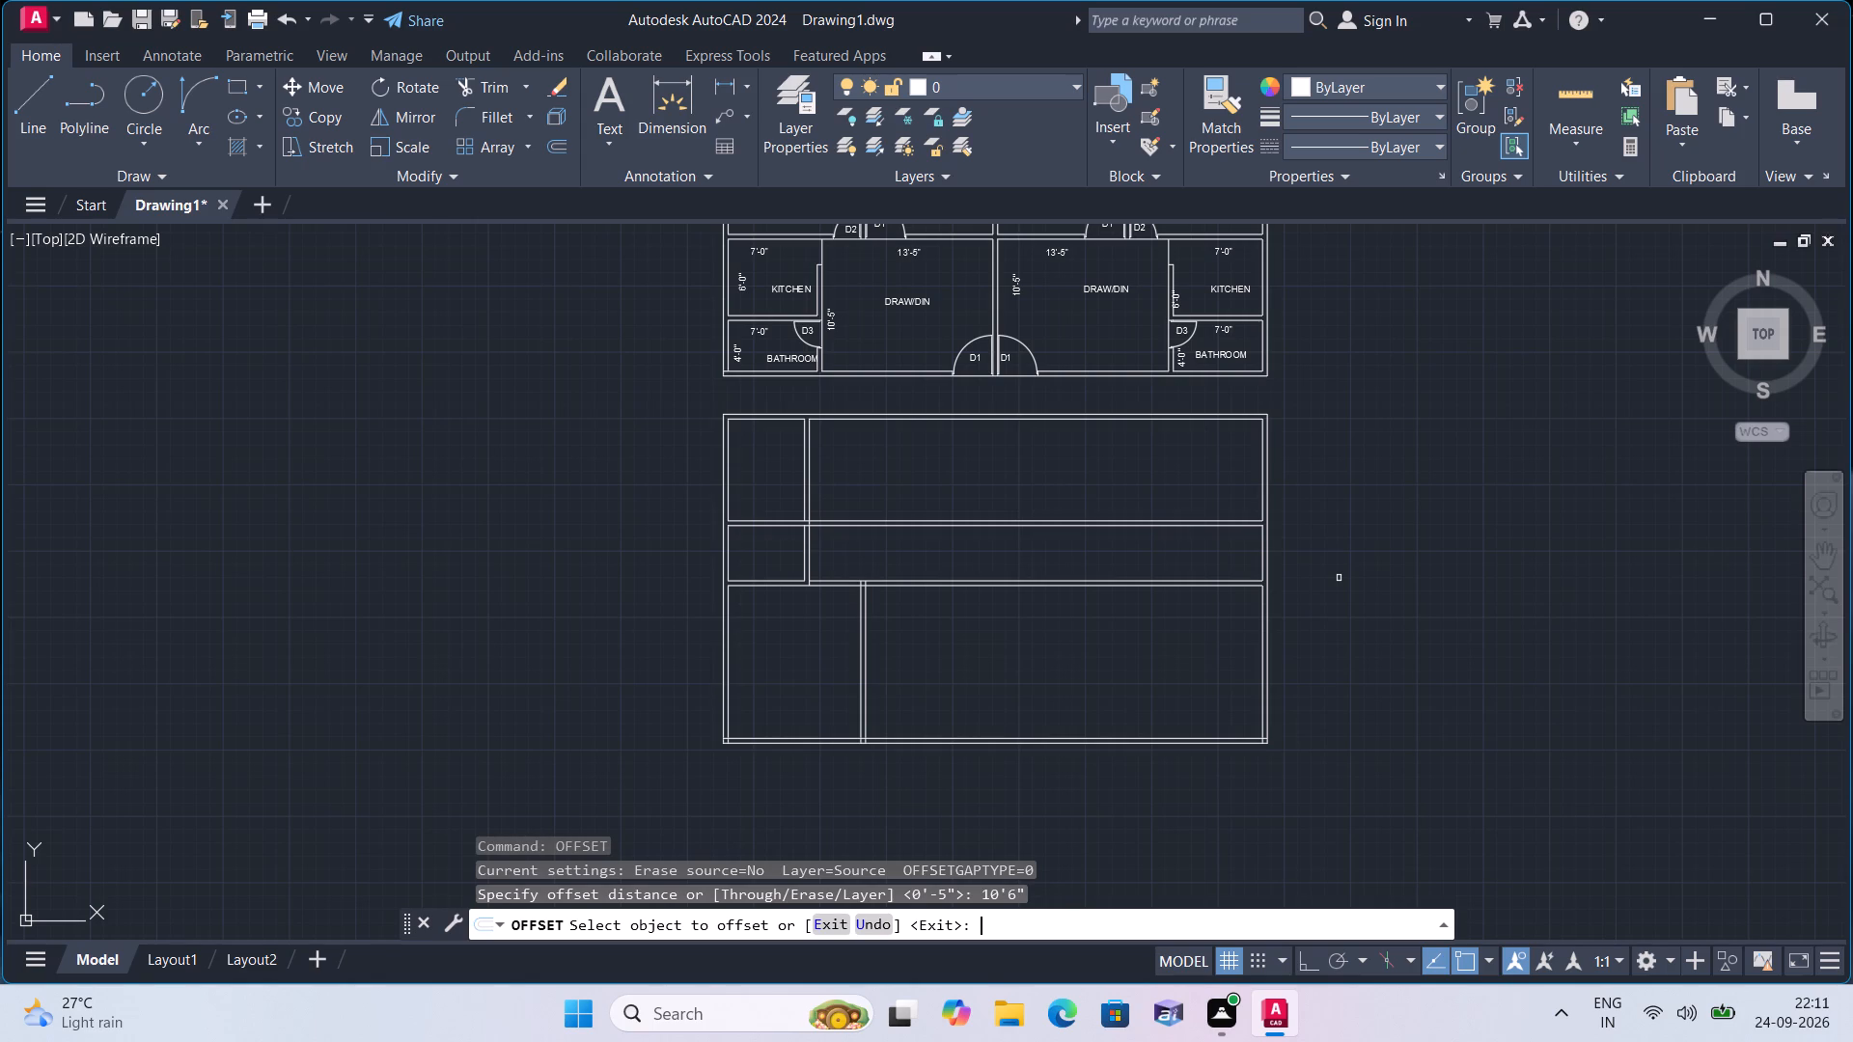
{"action": "scroll", "coordinate": [763, 525], "scroll_direction": "up", "scroll_amount": 2}
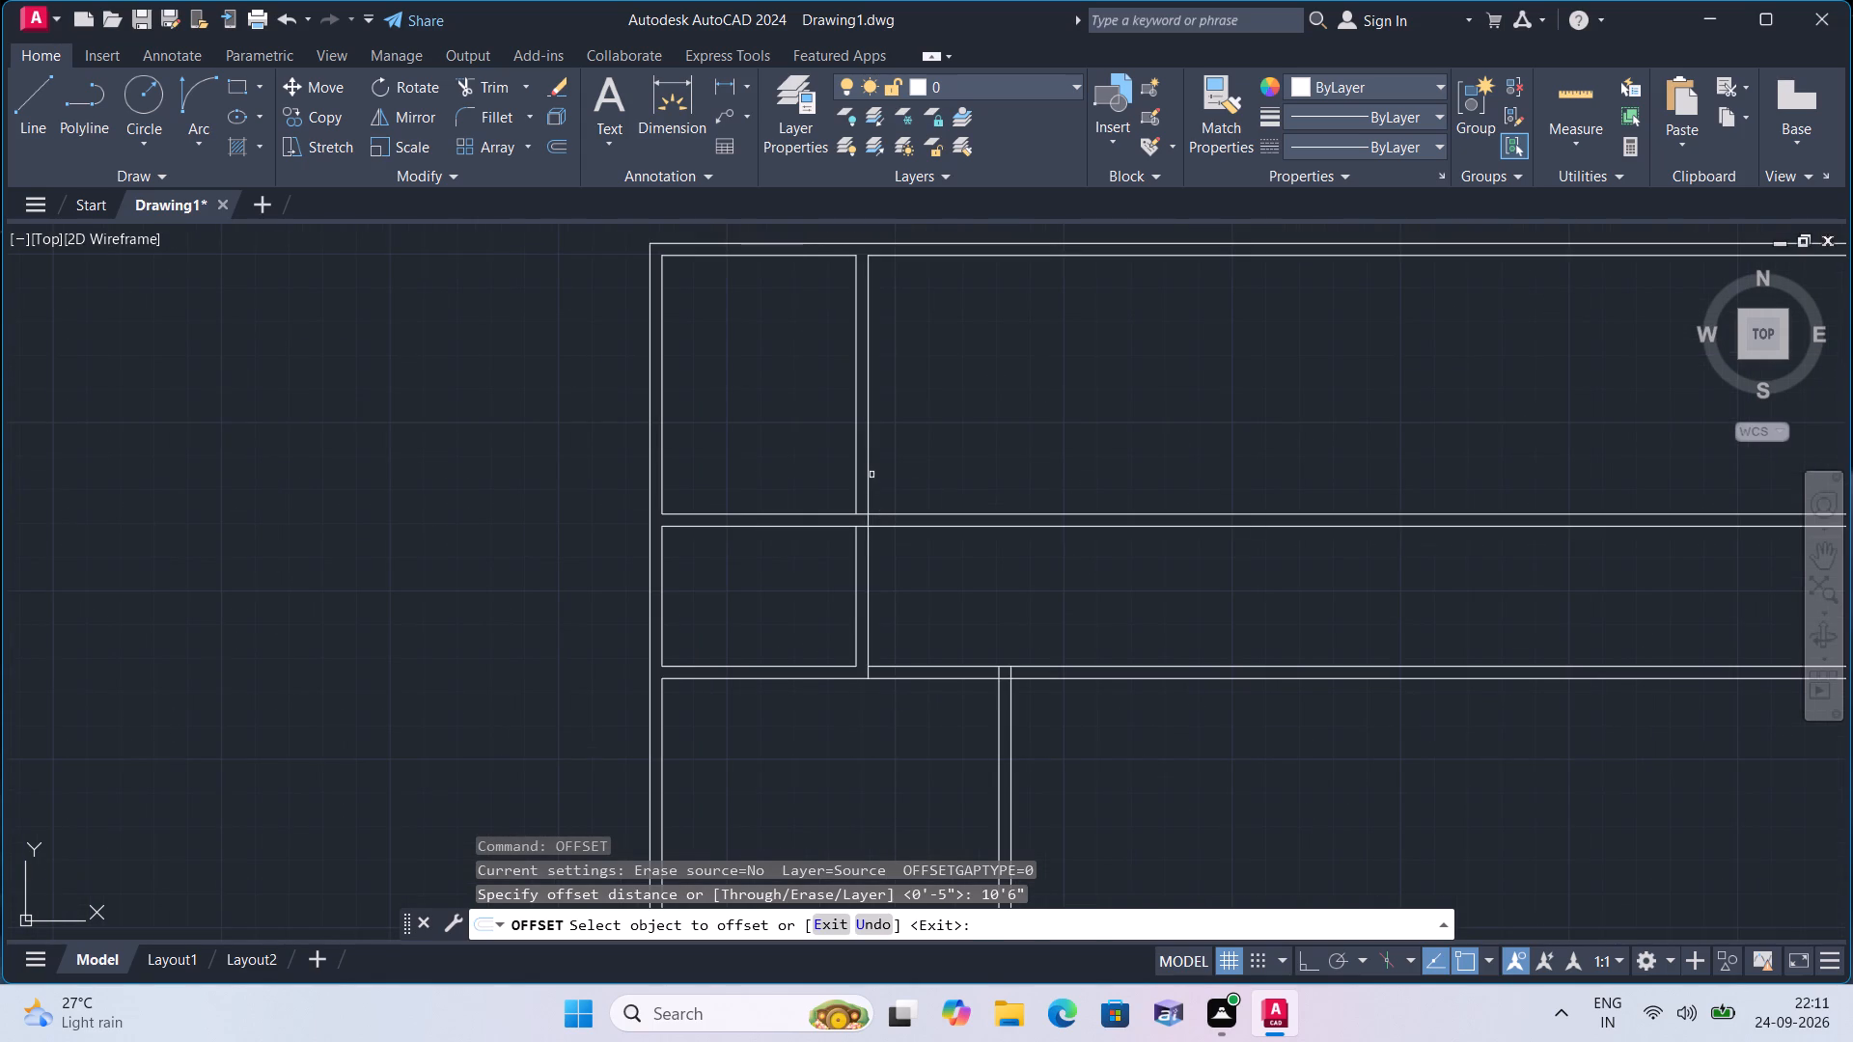
{"action": "left_click", "coordinate": [871, 475]}
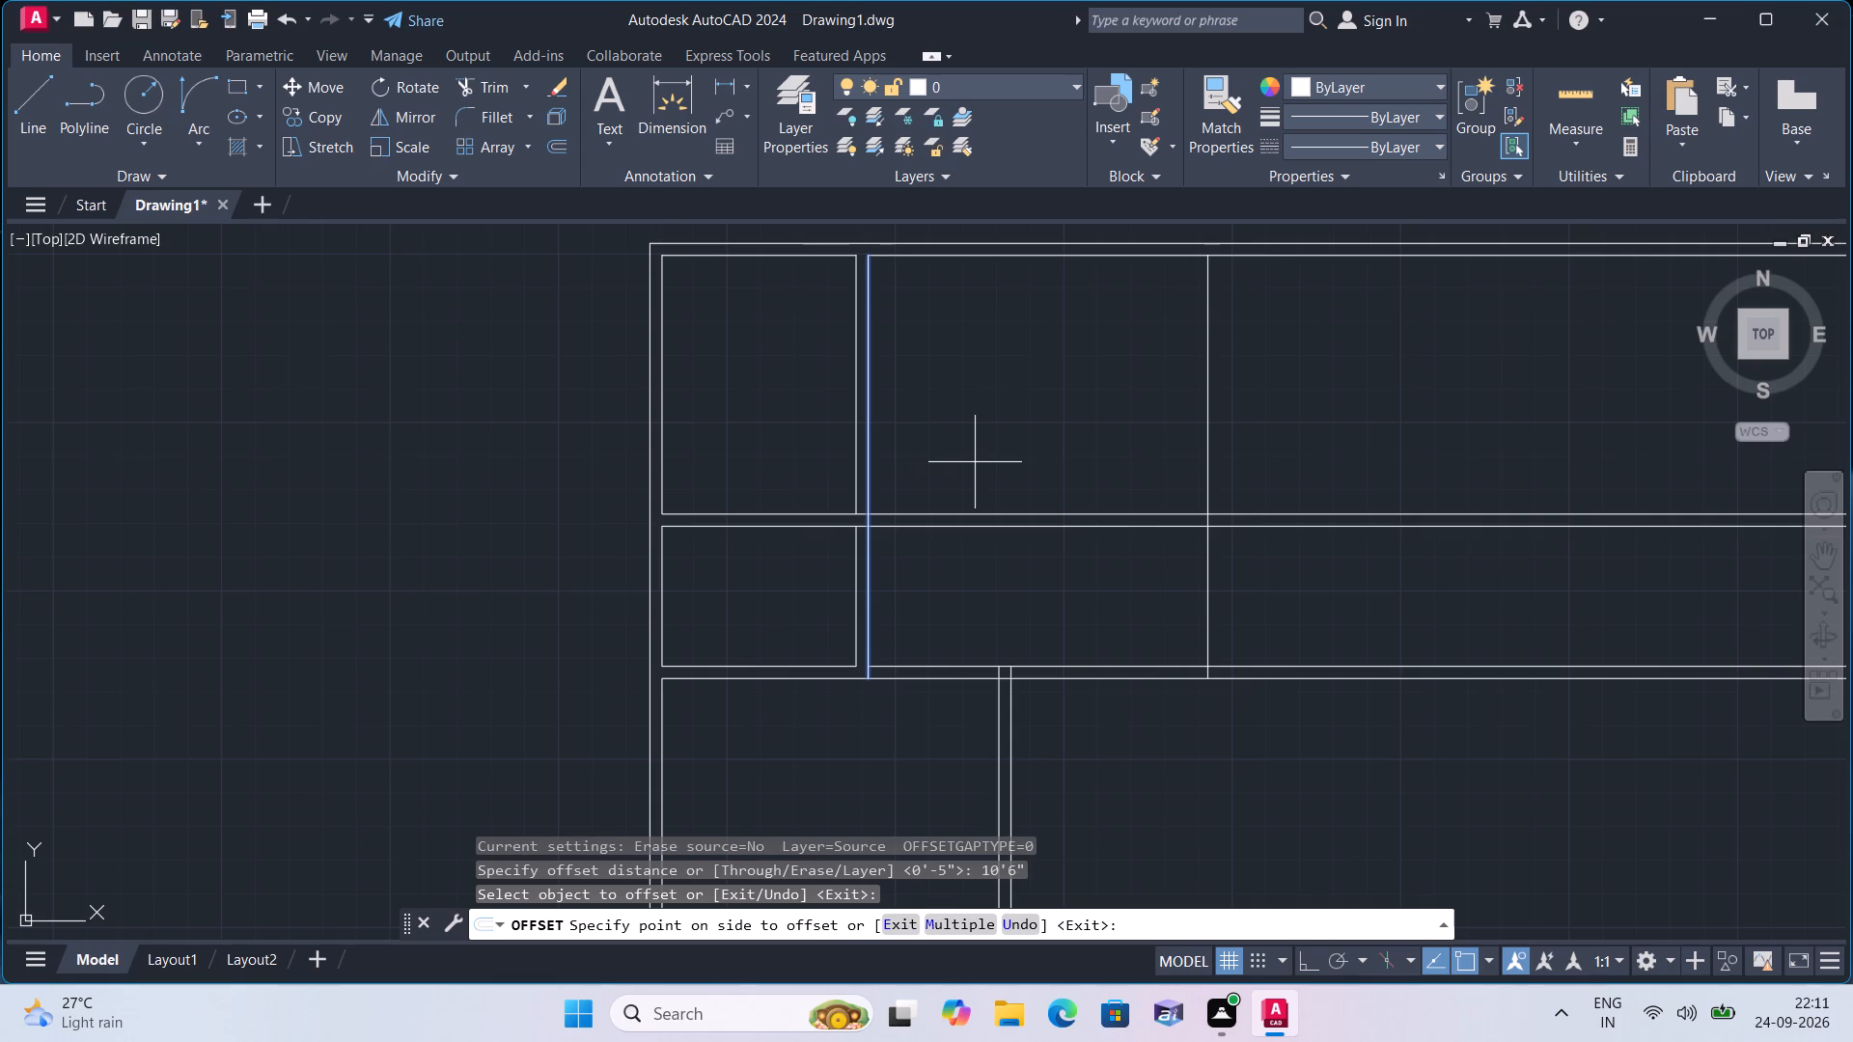
{"action": "left_click", "coordinate": [975, 462]}
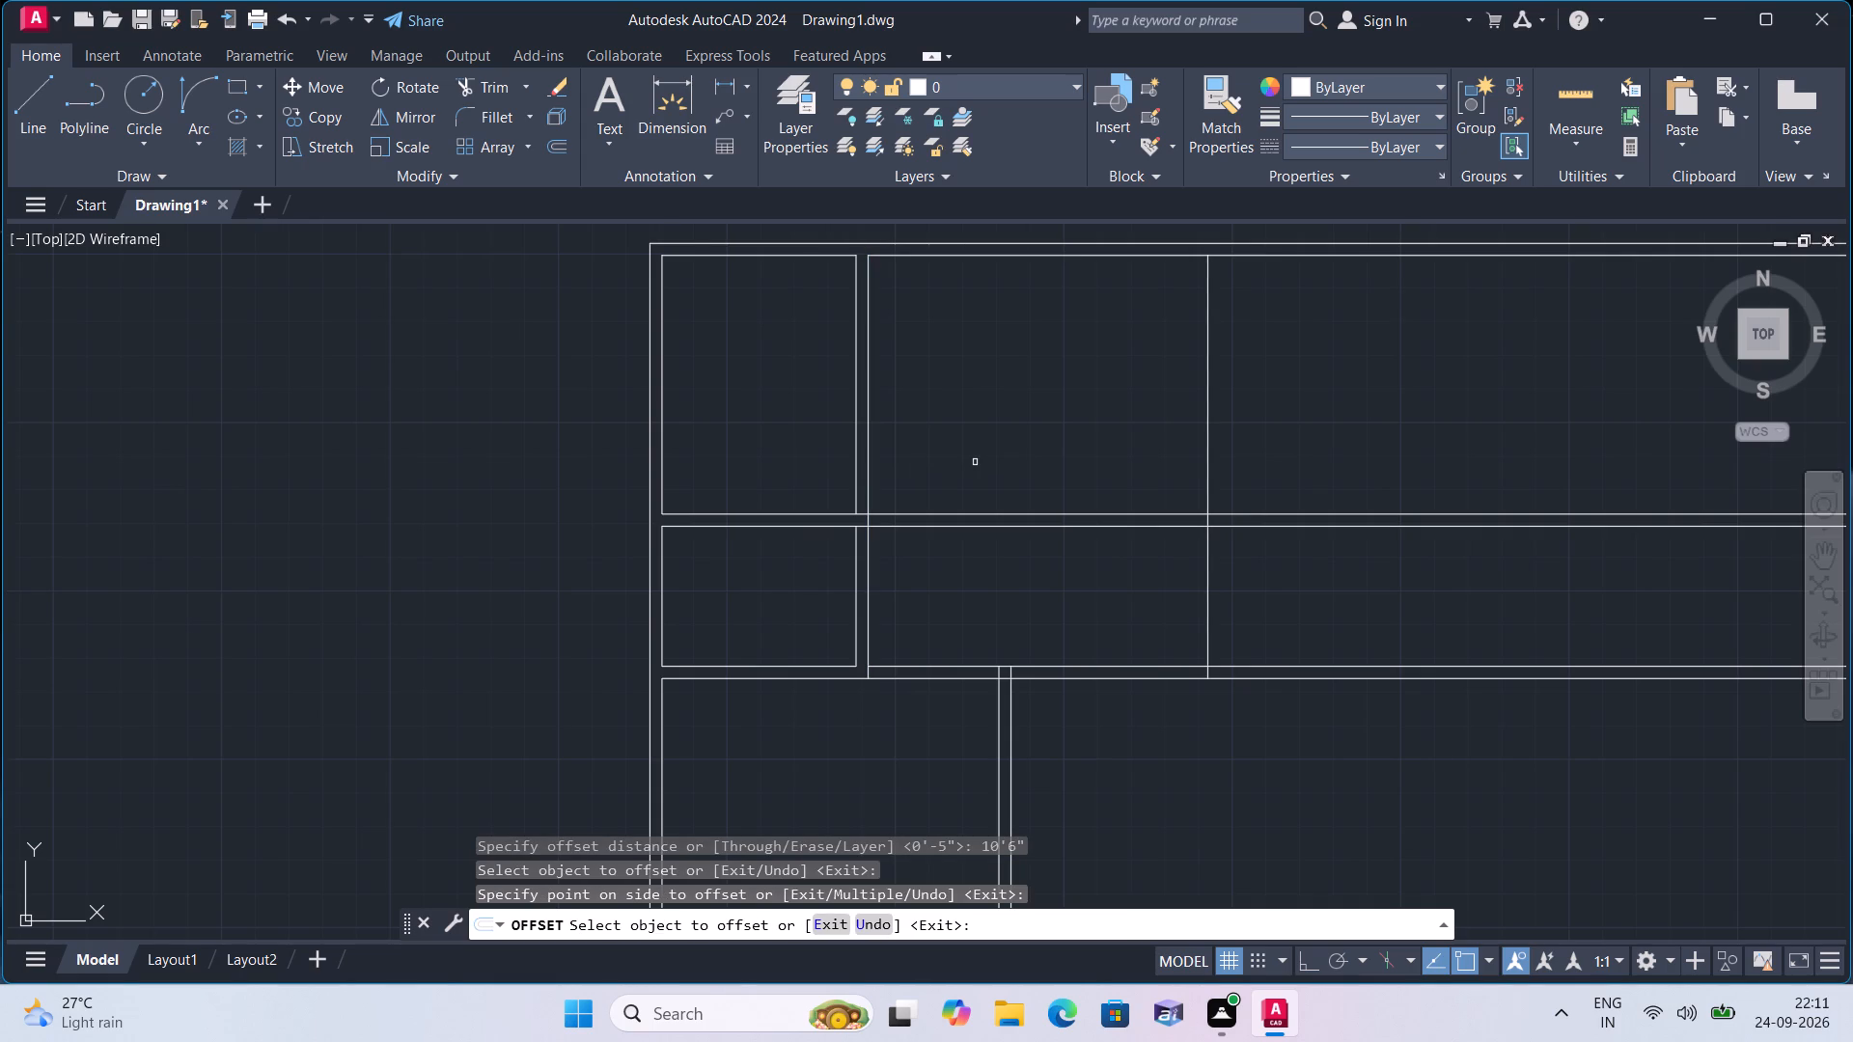
{"action": "key", "text": "space"}
Offset the new vertical line 4.5" to the right to give the second upper partition its thickness.
{"action": "key", "text": "space"}
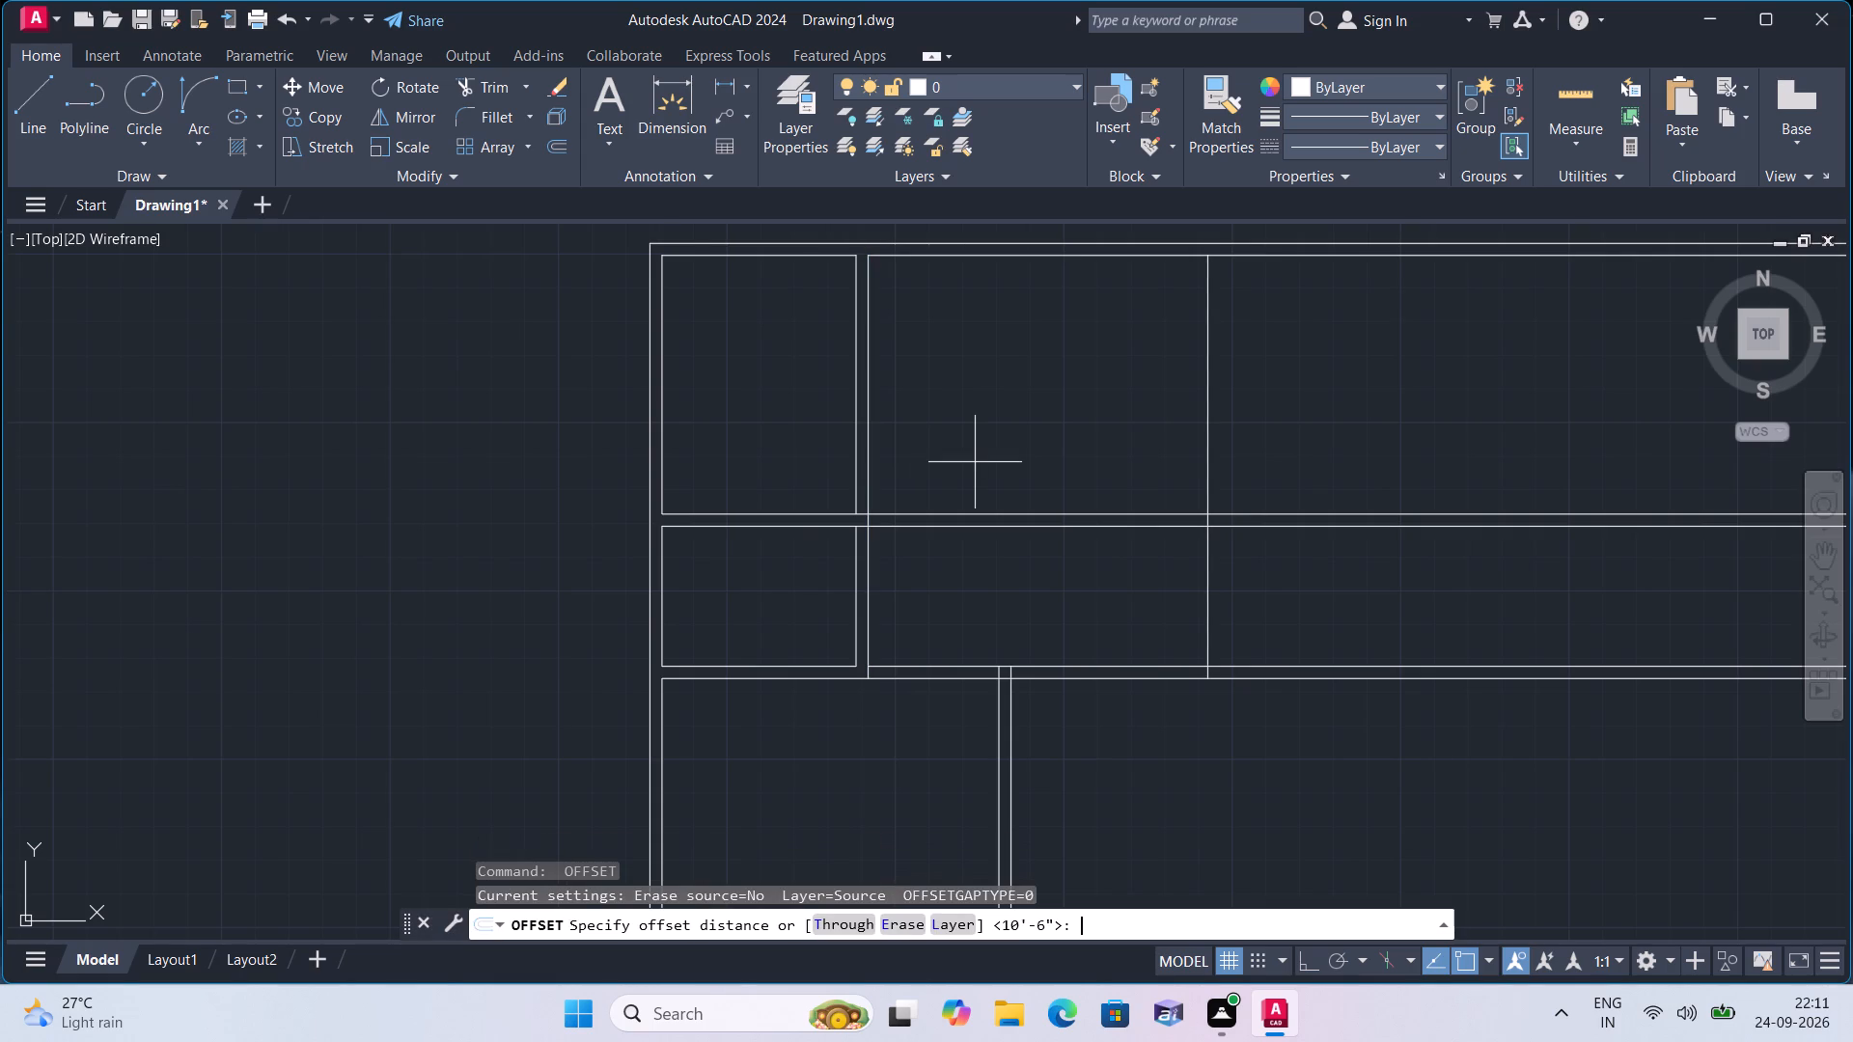
{"action": "type", "text": "4.5\""}
{"action": "key", "text": "space"}
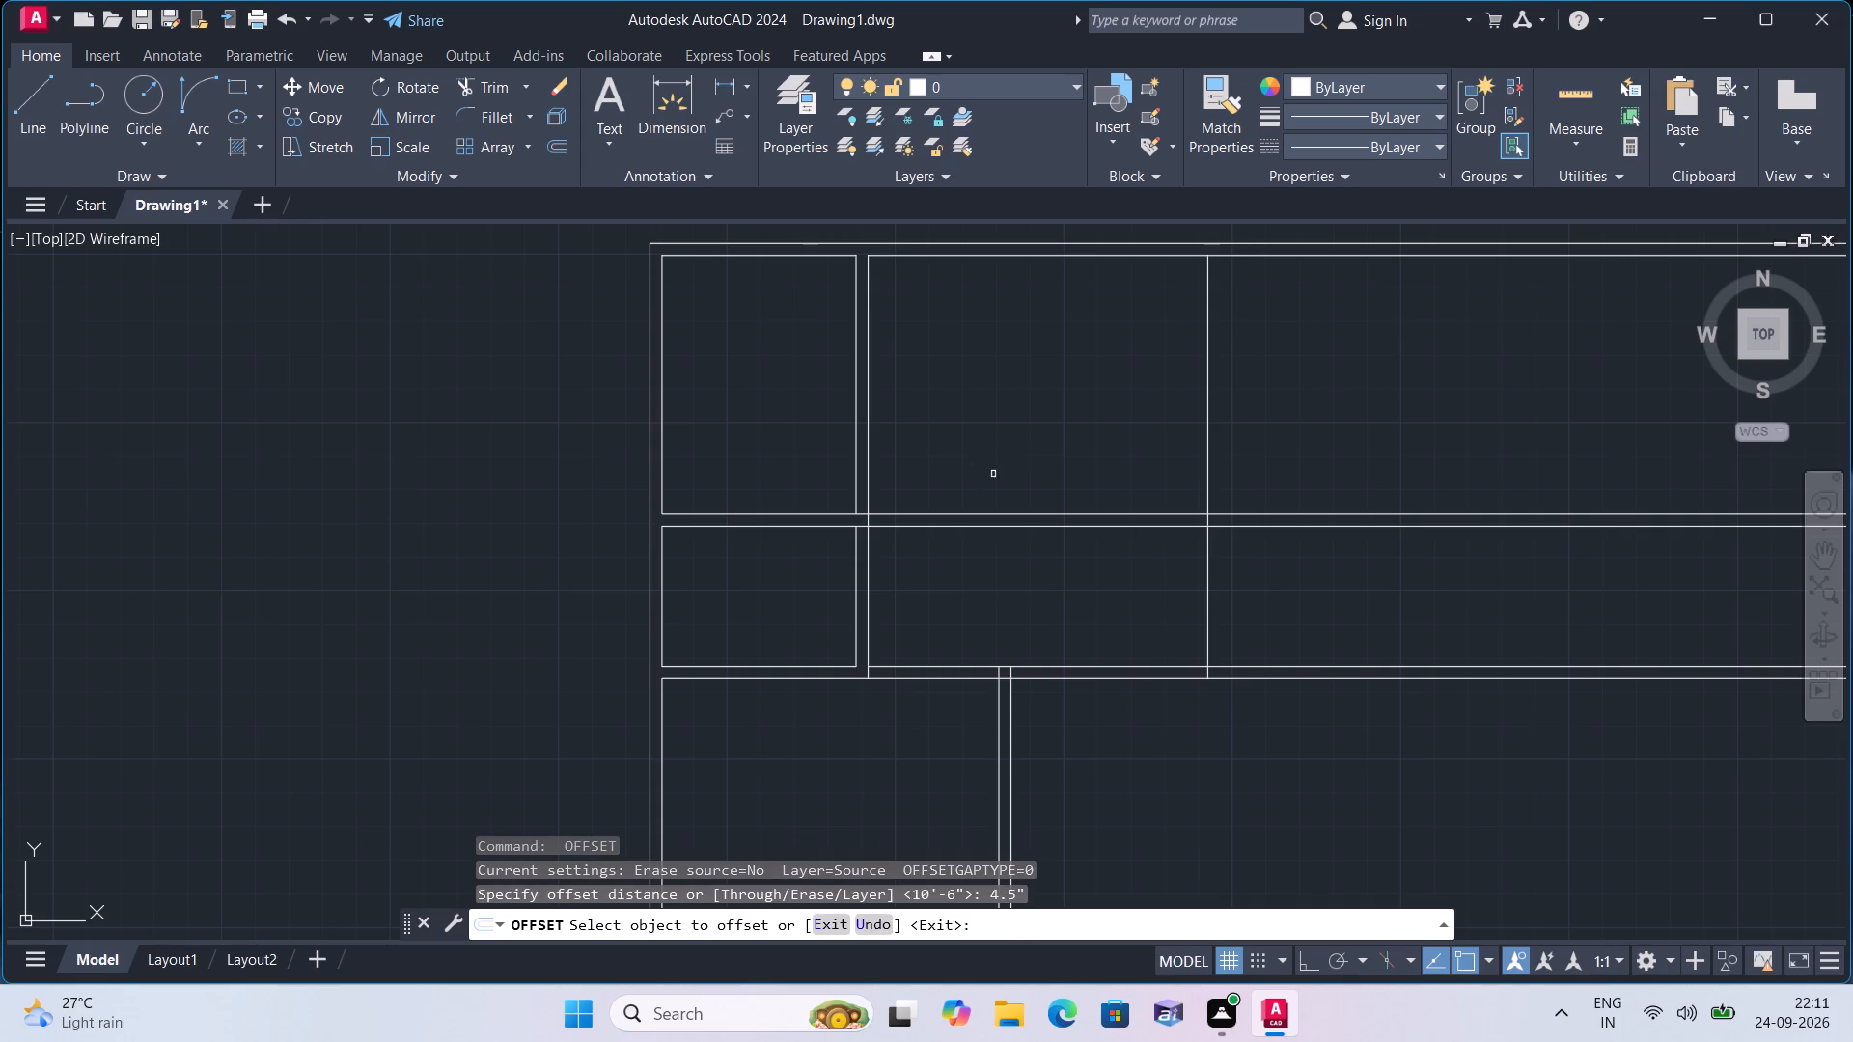
{"action": "left_click", "coordinate": [1208, 575]}
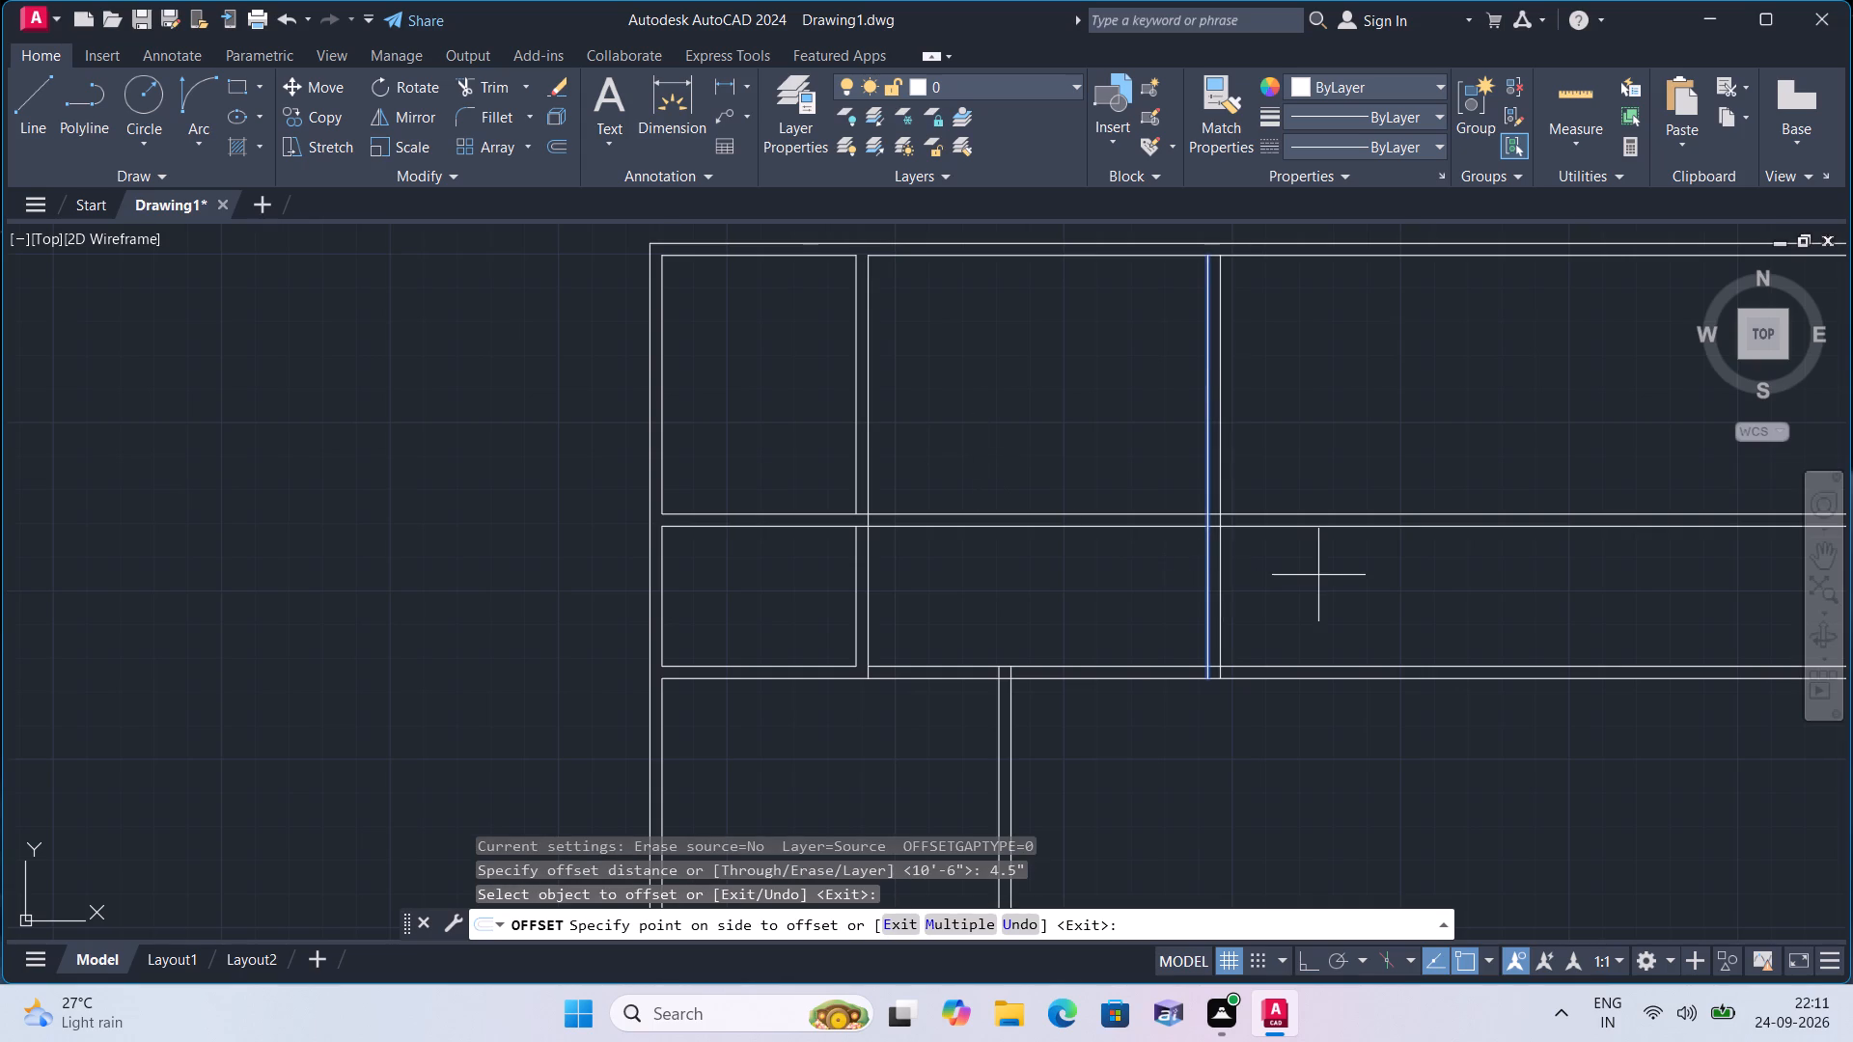
{"action": "left_click", "coordinate": [1322, 575]}
{"action": "scroll", "coordinate": [1322, 575], "scroll_direction": "down", "scroll_amount": 1}
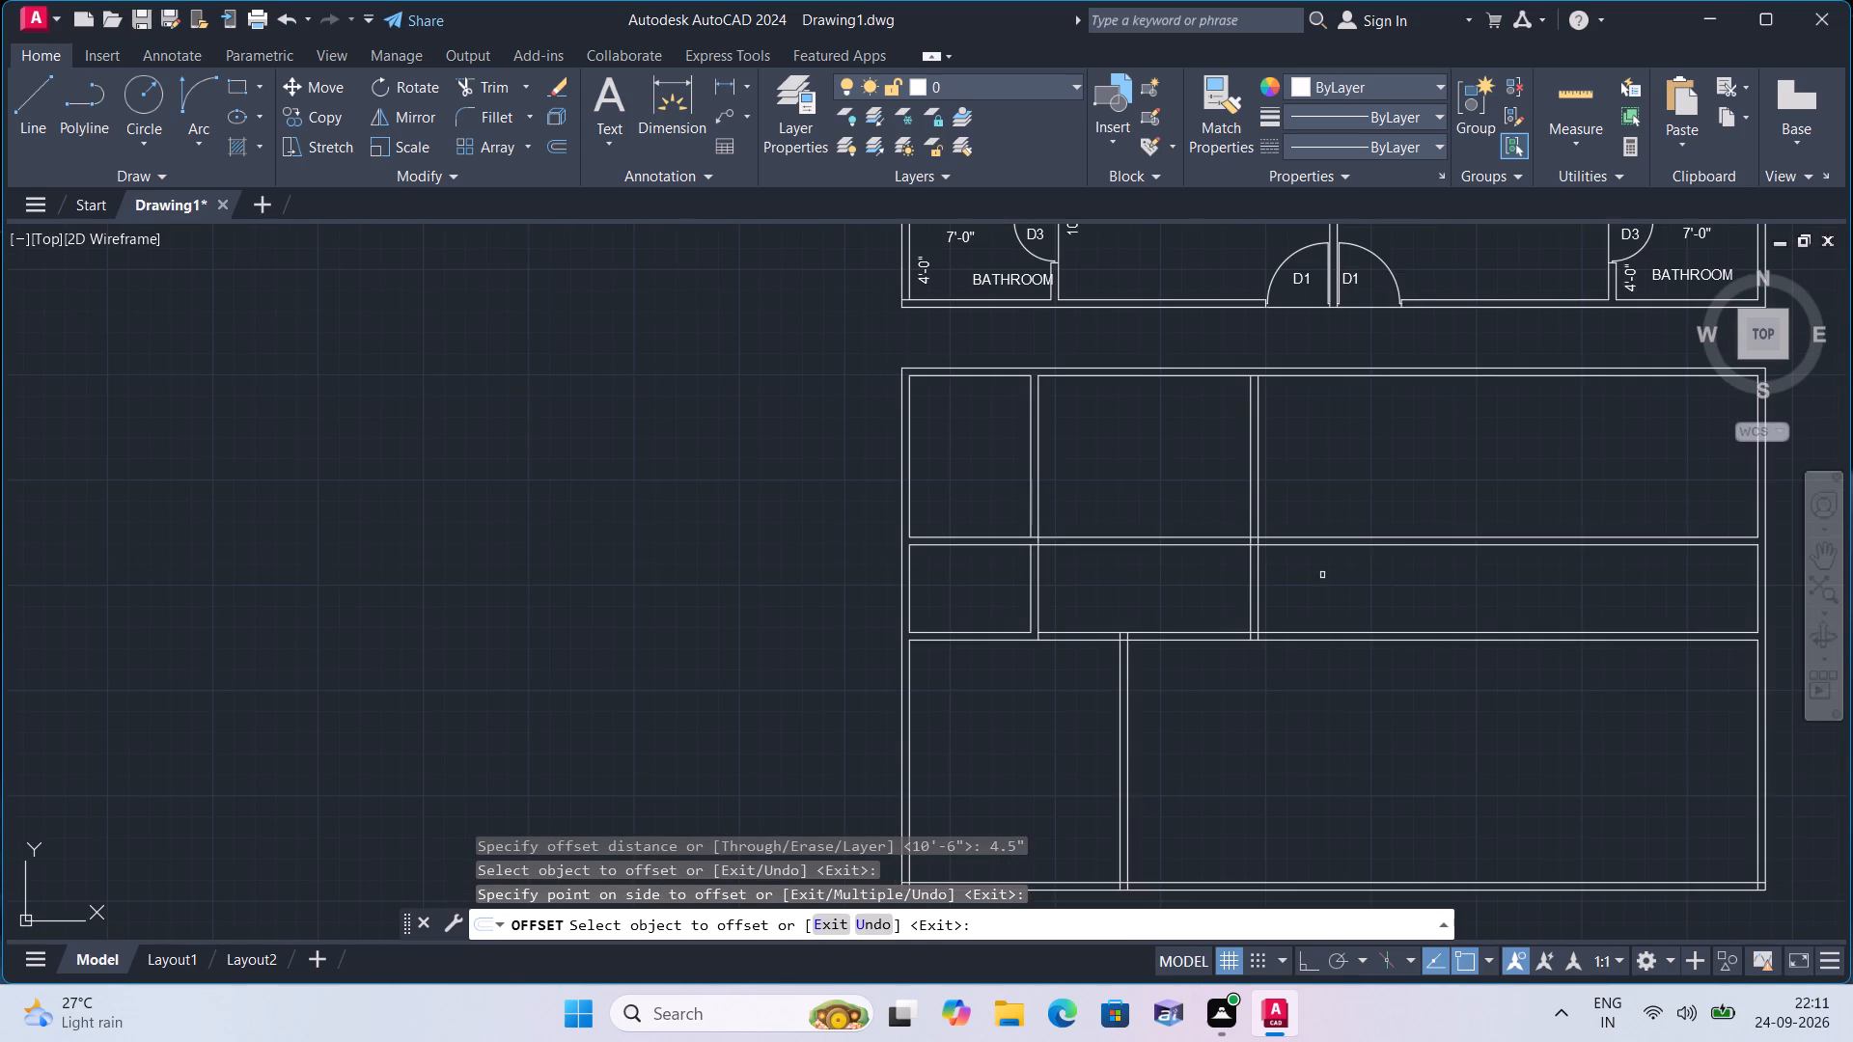
{"action": "key", "text": "space"}
Offset the right side wall's inner line 6' inward in both the top row and the row below it.
{"action": "key", "text": "space"}
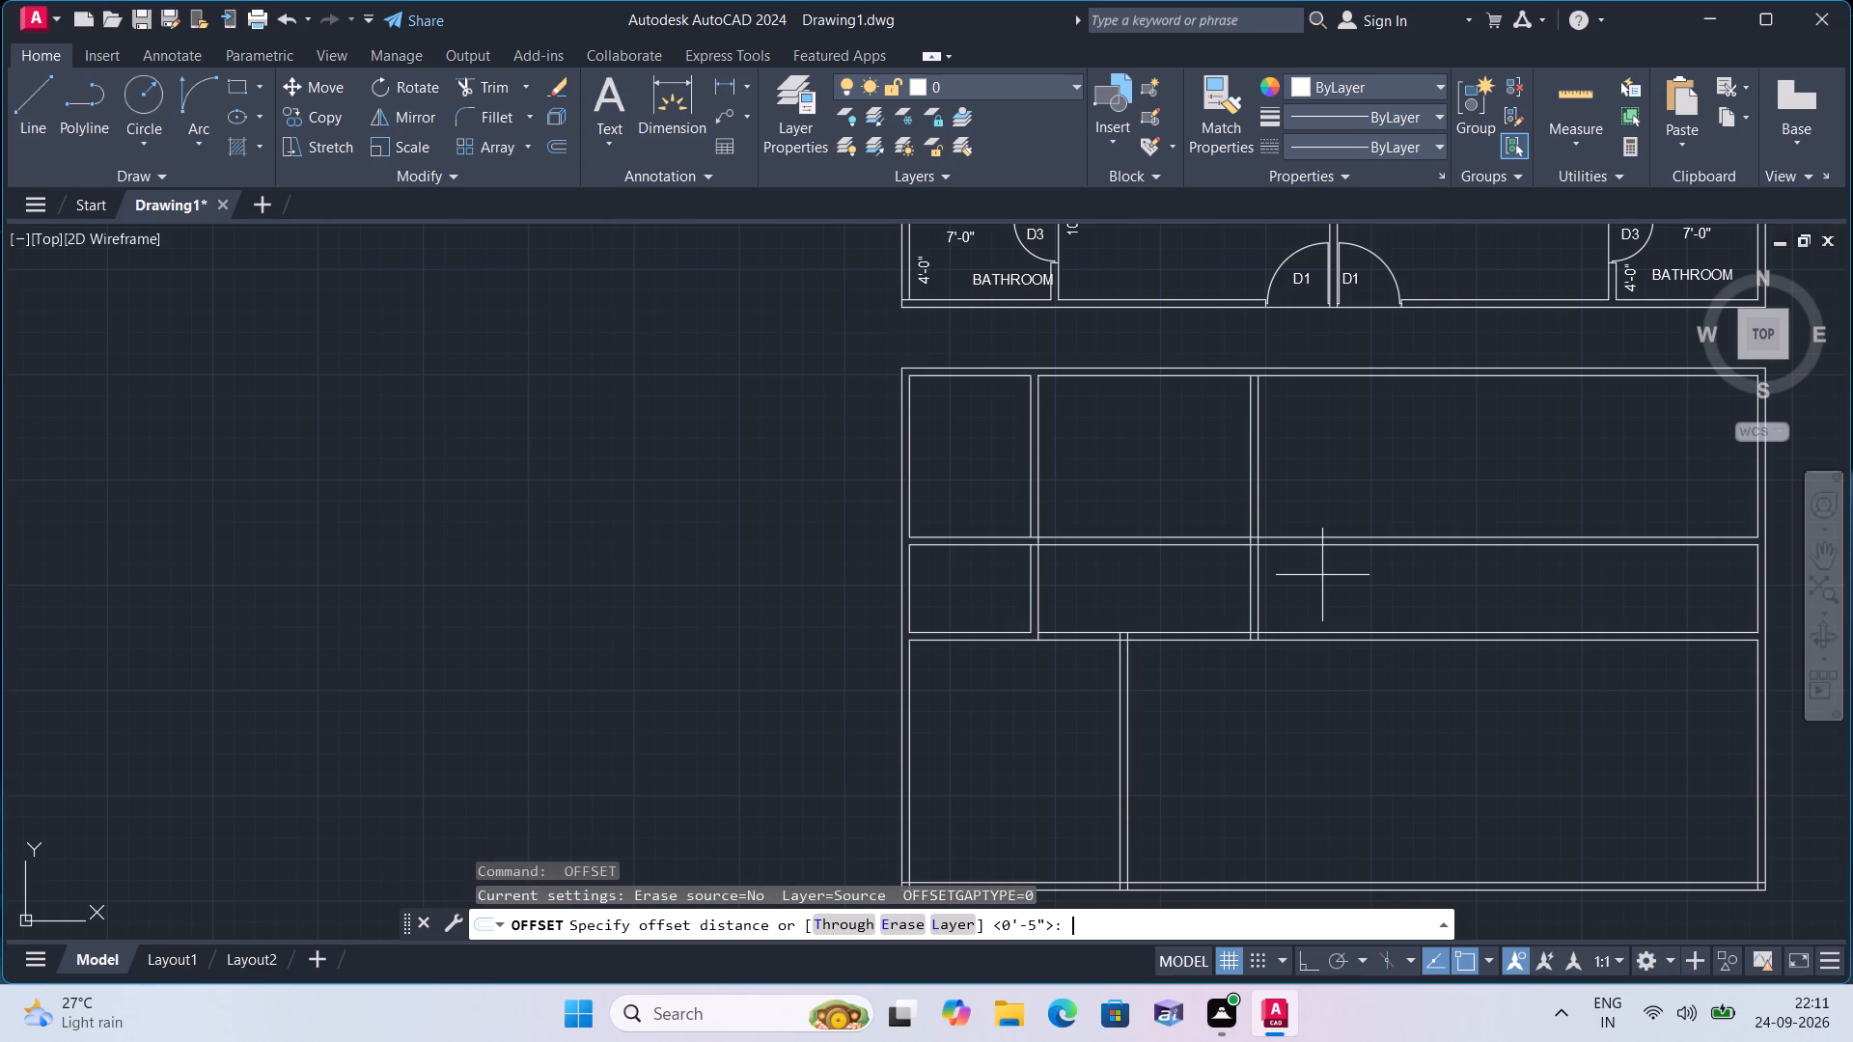
{"action": "middle_click_drag", "start_coordinate": [1460, 606], "coordinate": [1202, 596]}
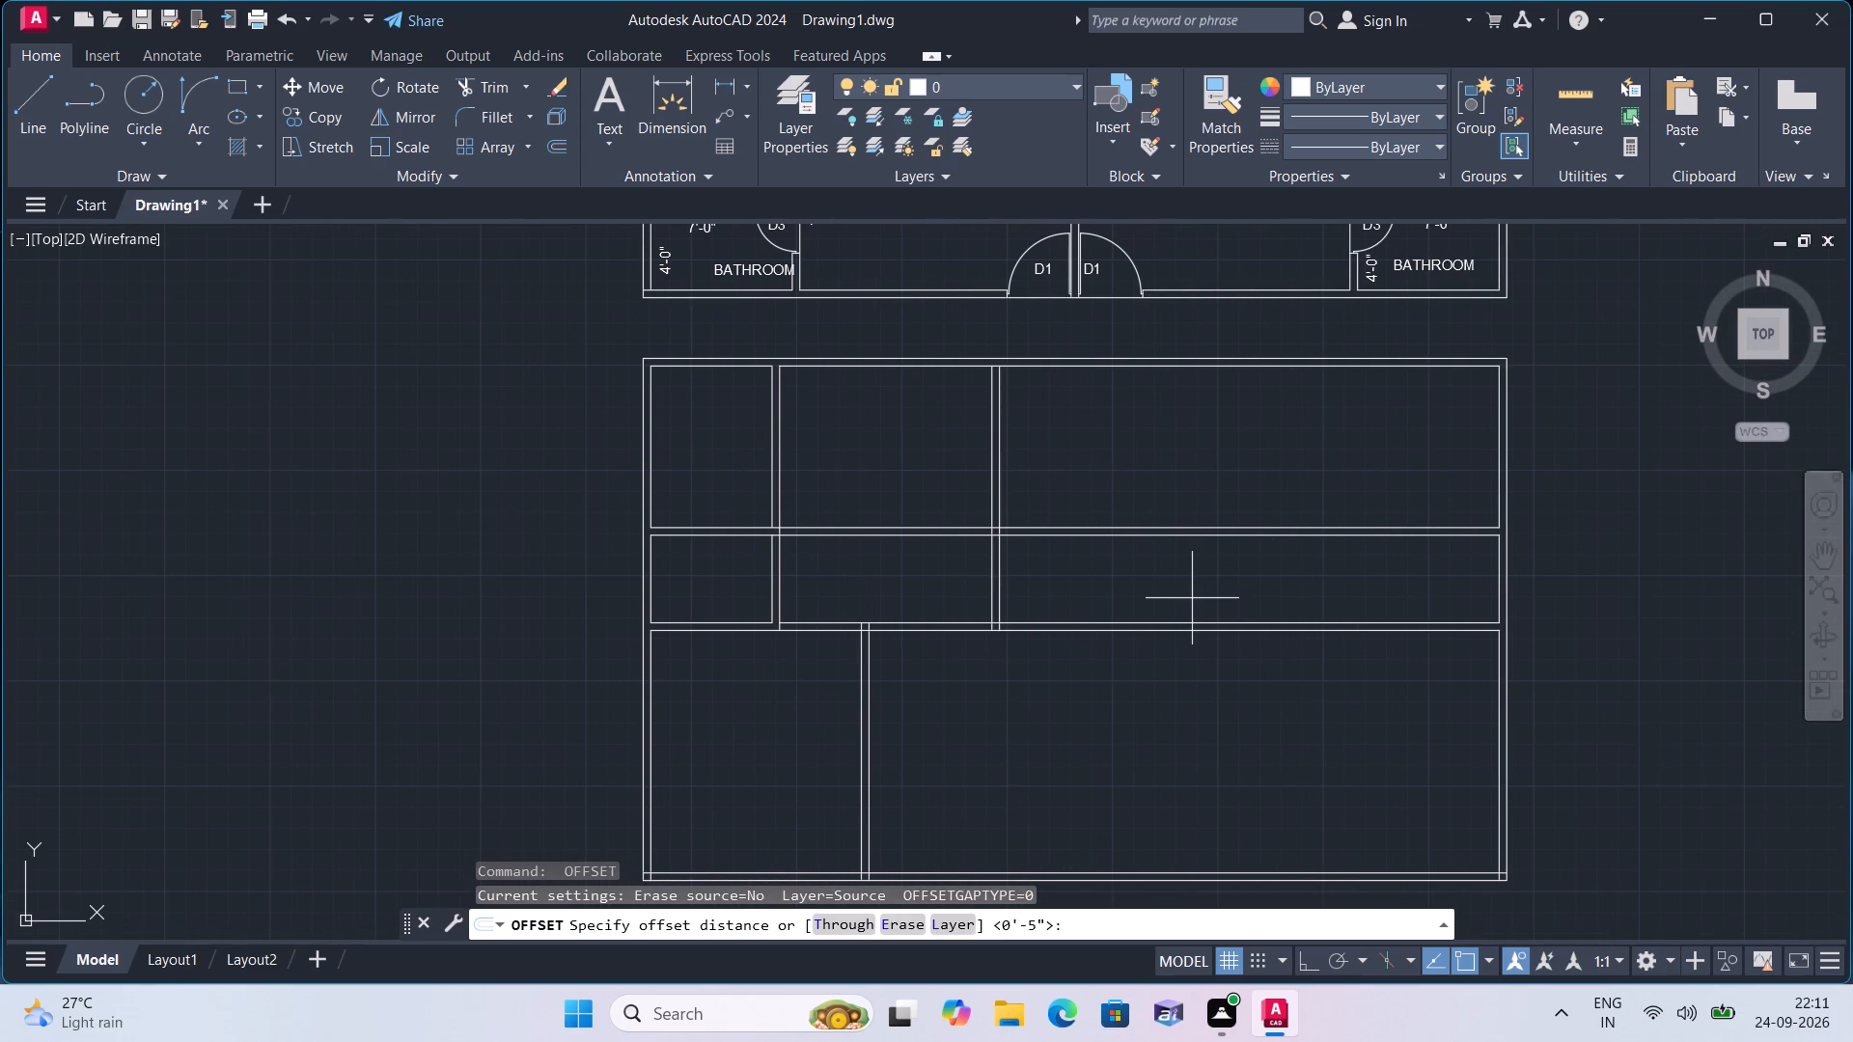
{"action": "type", "text": "6'"}
{"action": "key", "text": "space"}
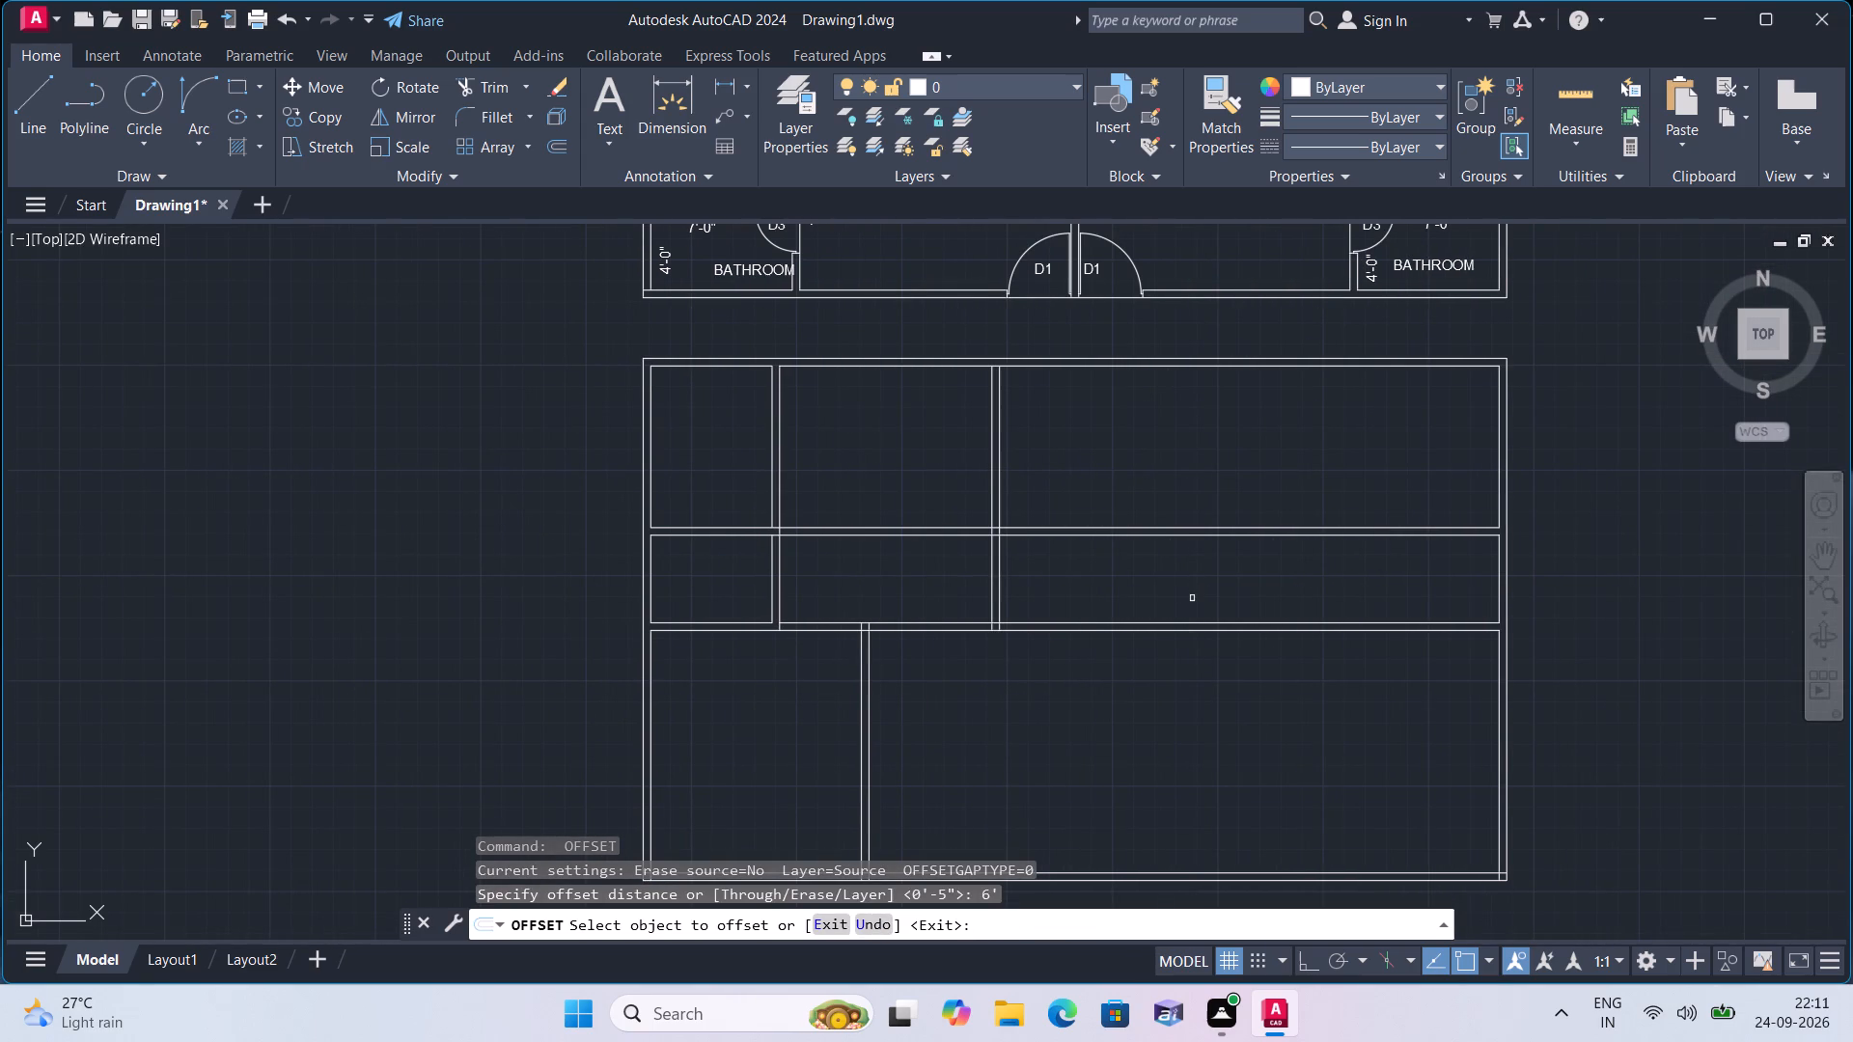
{"action": "left_click", "coordinate": [1496, 490]}
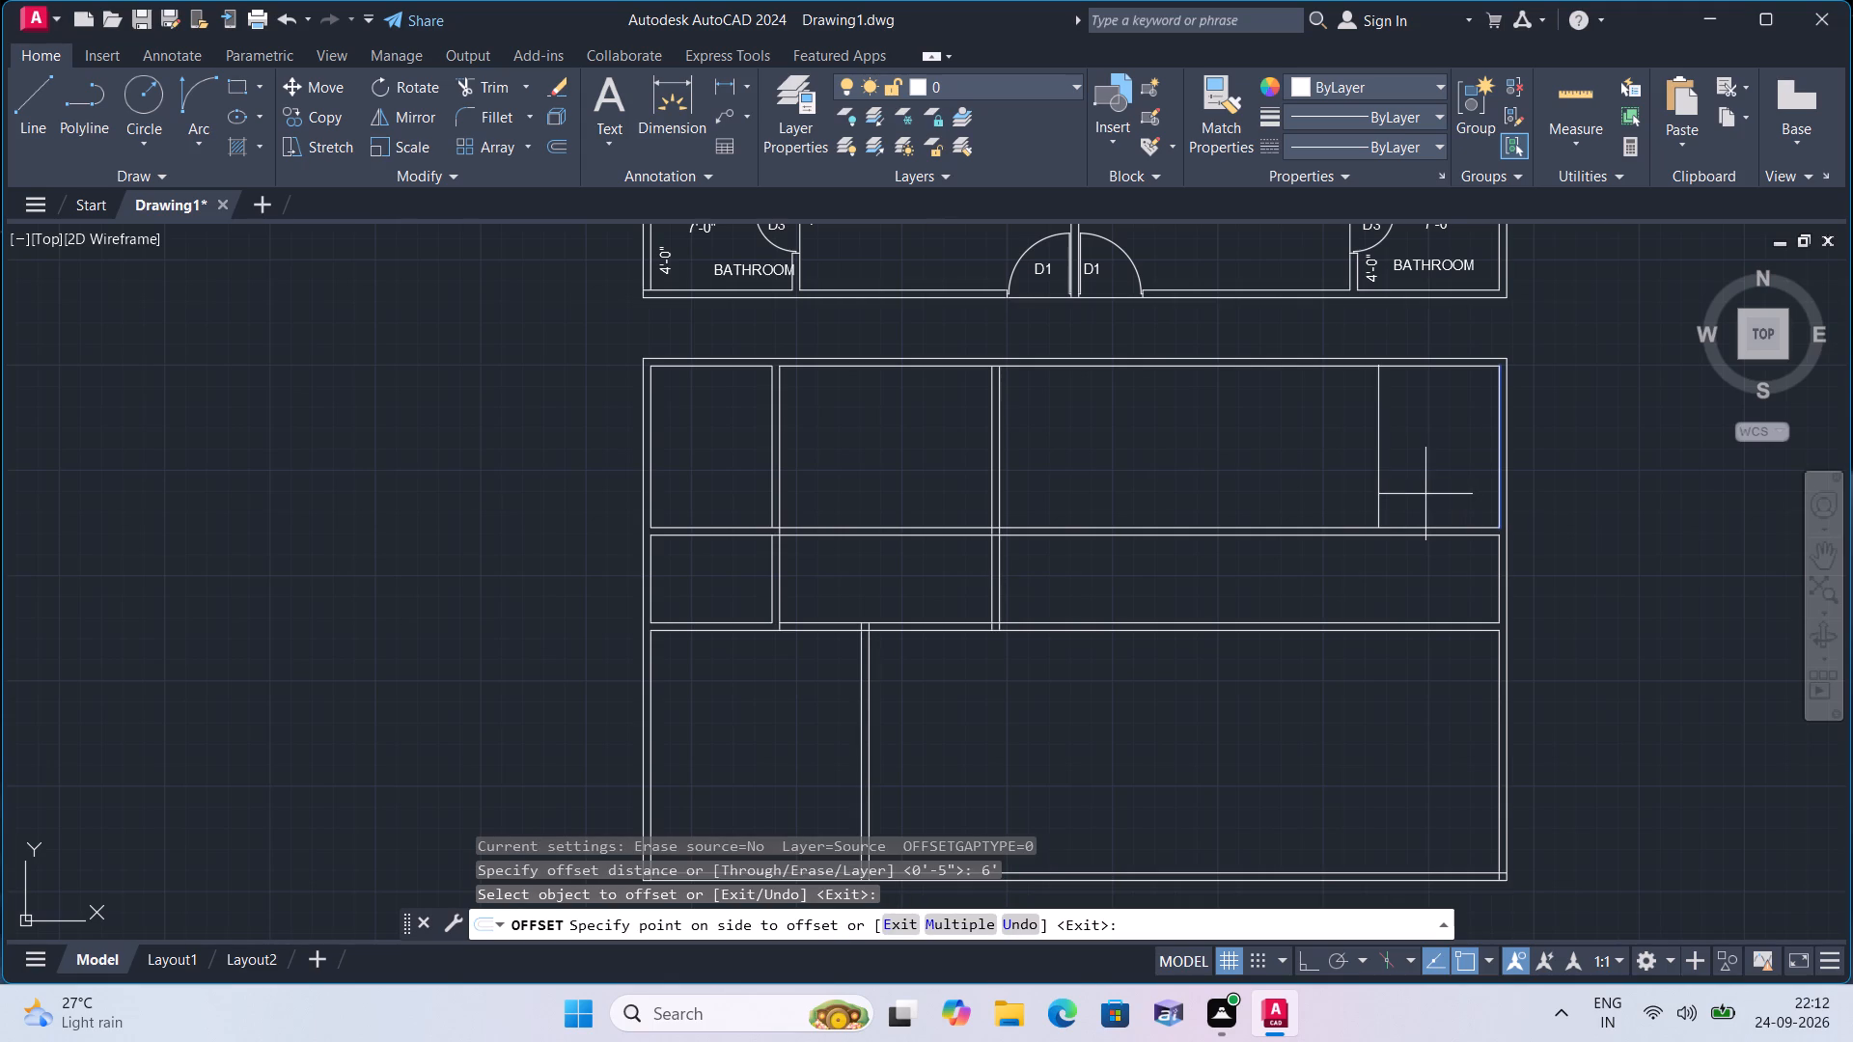
{"action": "left_click", "coordinate": [1425, 494]}
{"action": "left_click", "coordinate": [1499, 558]}
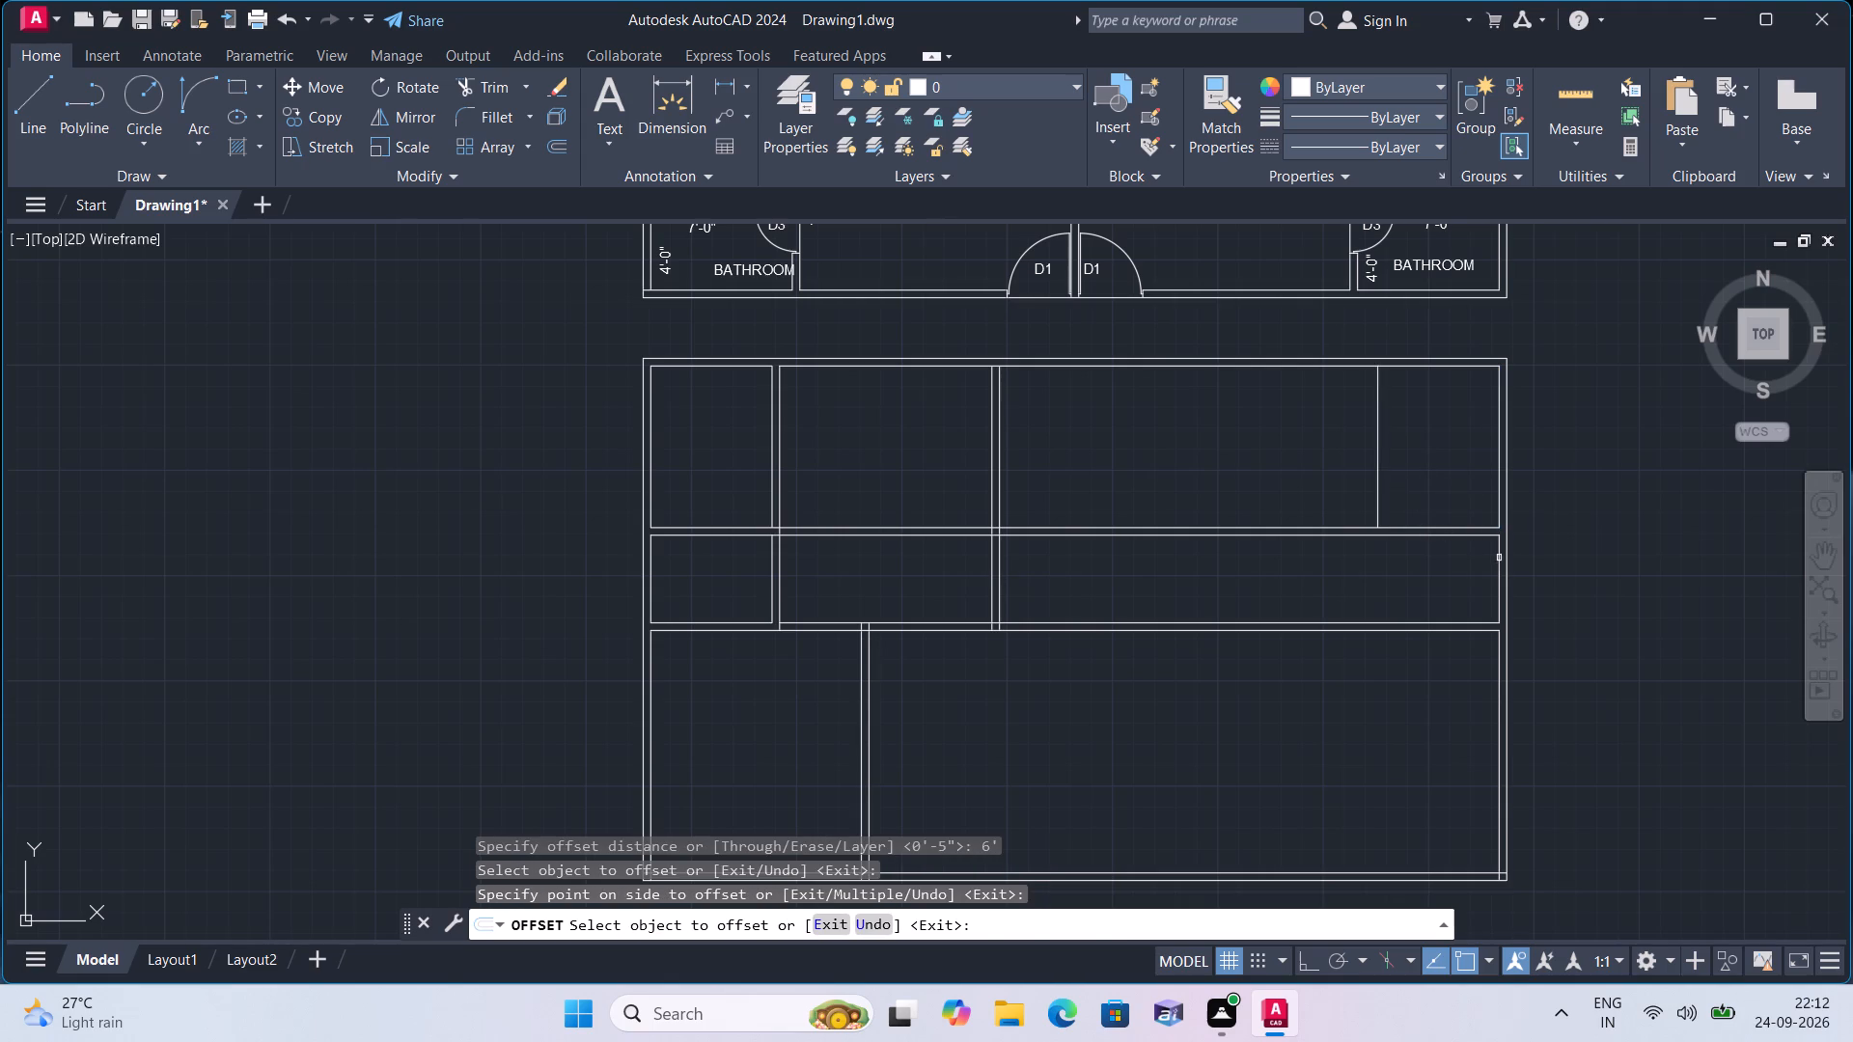
{"action": "left_click", "coordinate": [1444, 566]}
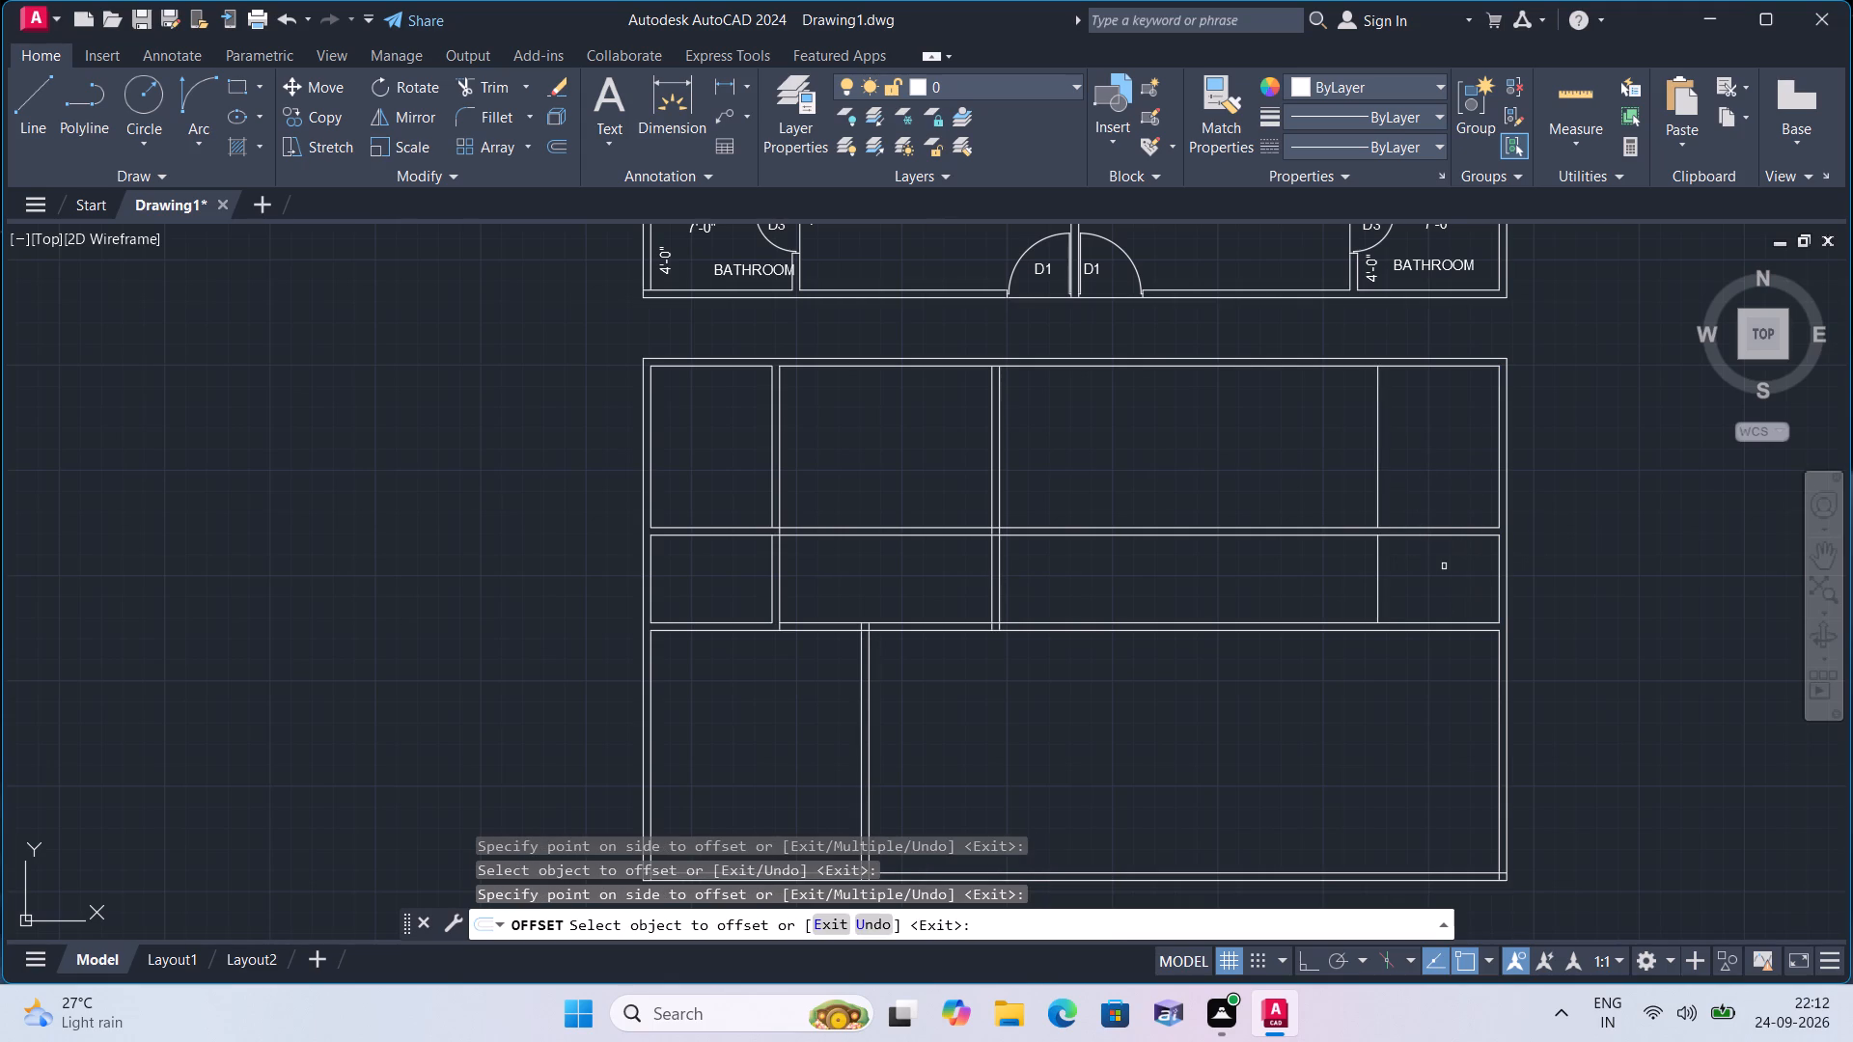
{"action": "key", "text": "space"}
Offset both new lines near the right side wall 4.5" to the left to form the rightmost partition.
{"action": "key", "text": "space"}
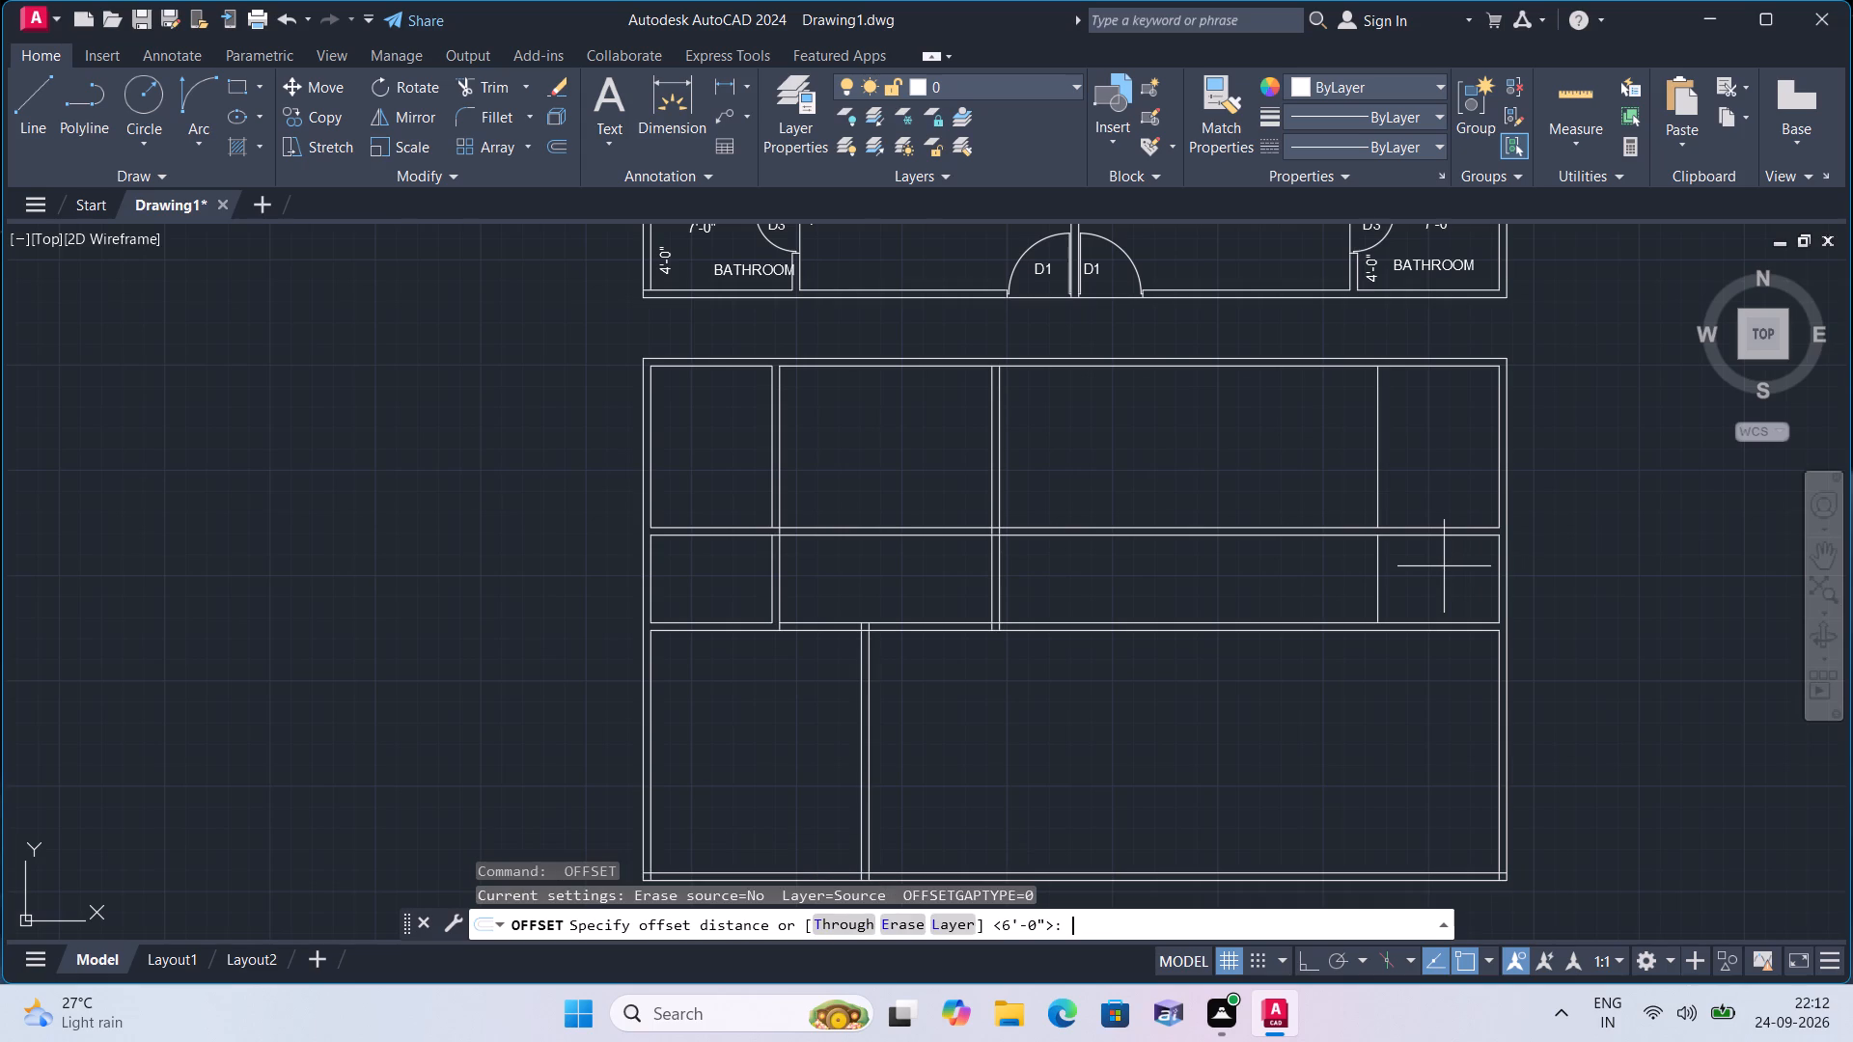
{"action": "type", "text": "4.5\""}
{"action": "key", "text": "space"}
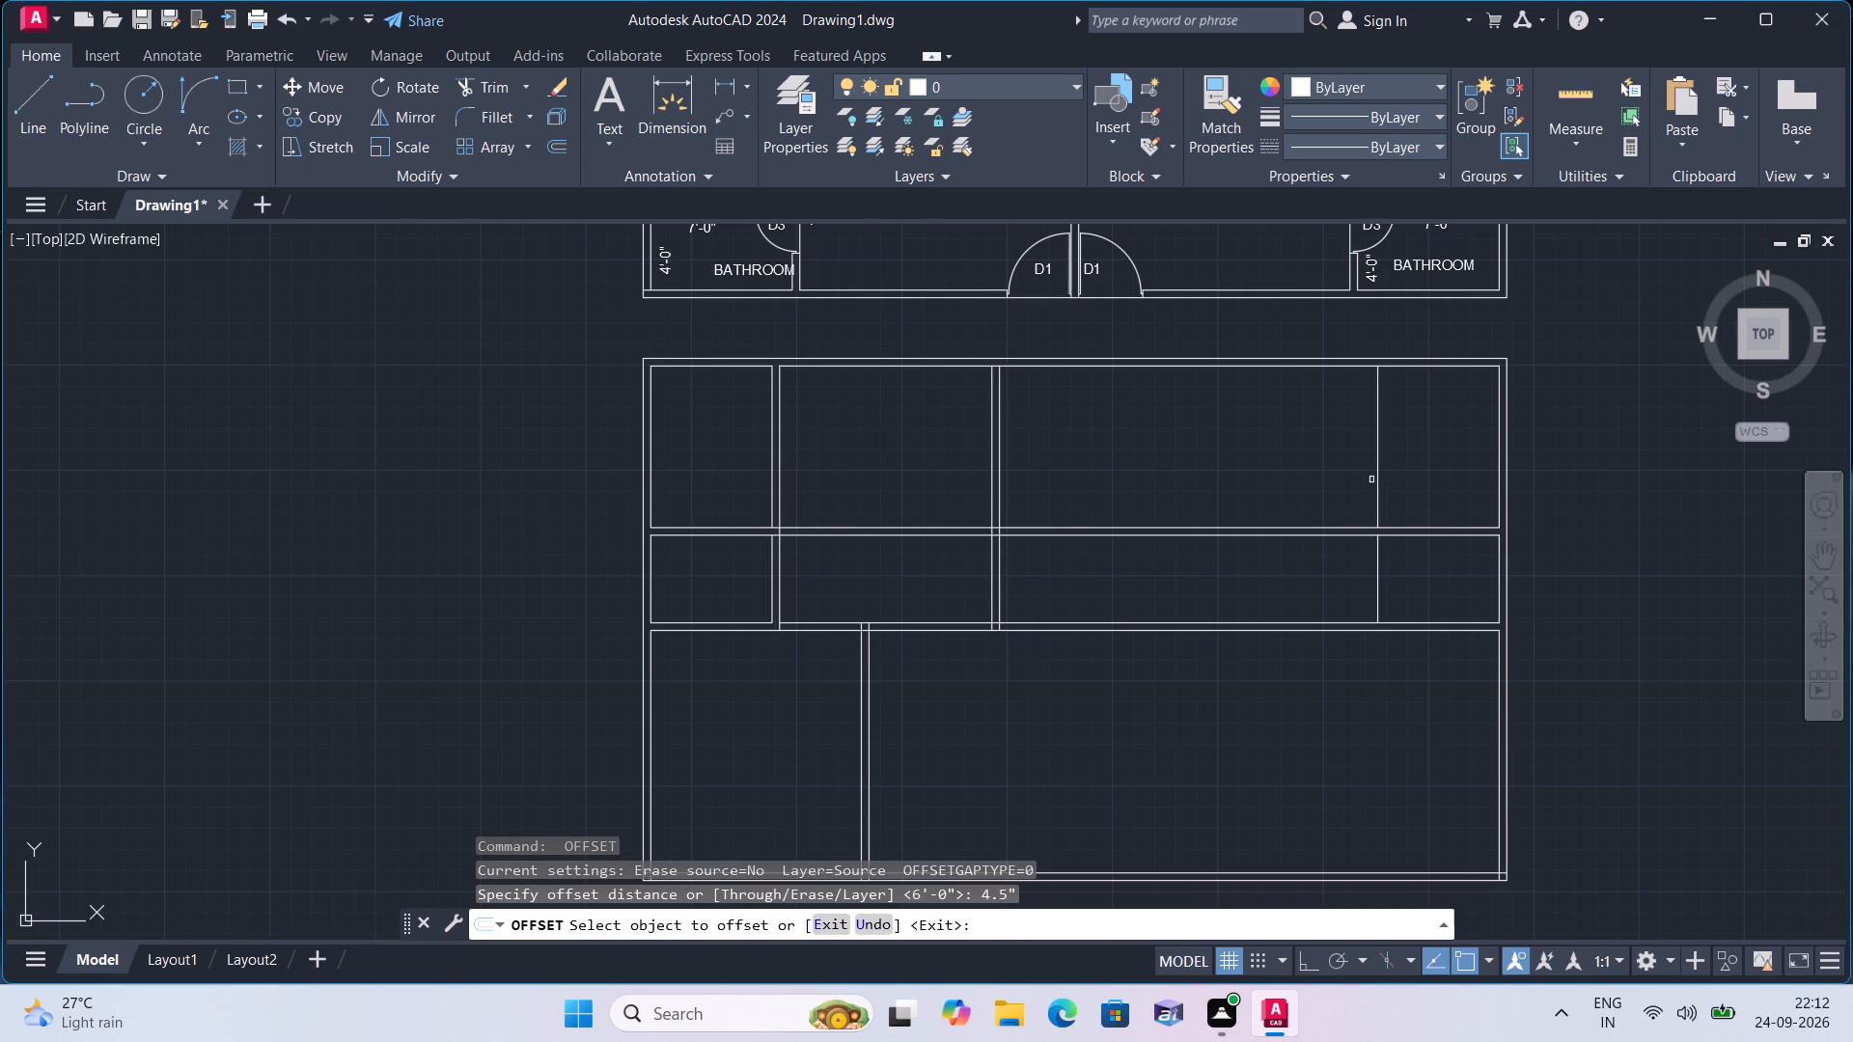
{"action": "left_click", "coordinate": [1380, 484]}
{"action": "left_click", "coordinate": [1310, 484]}
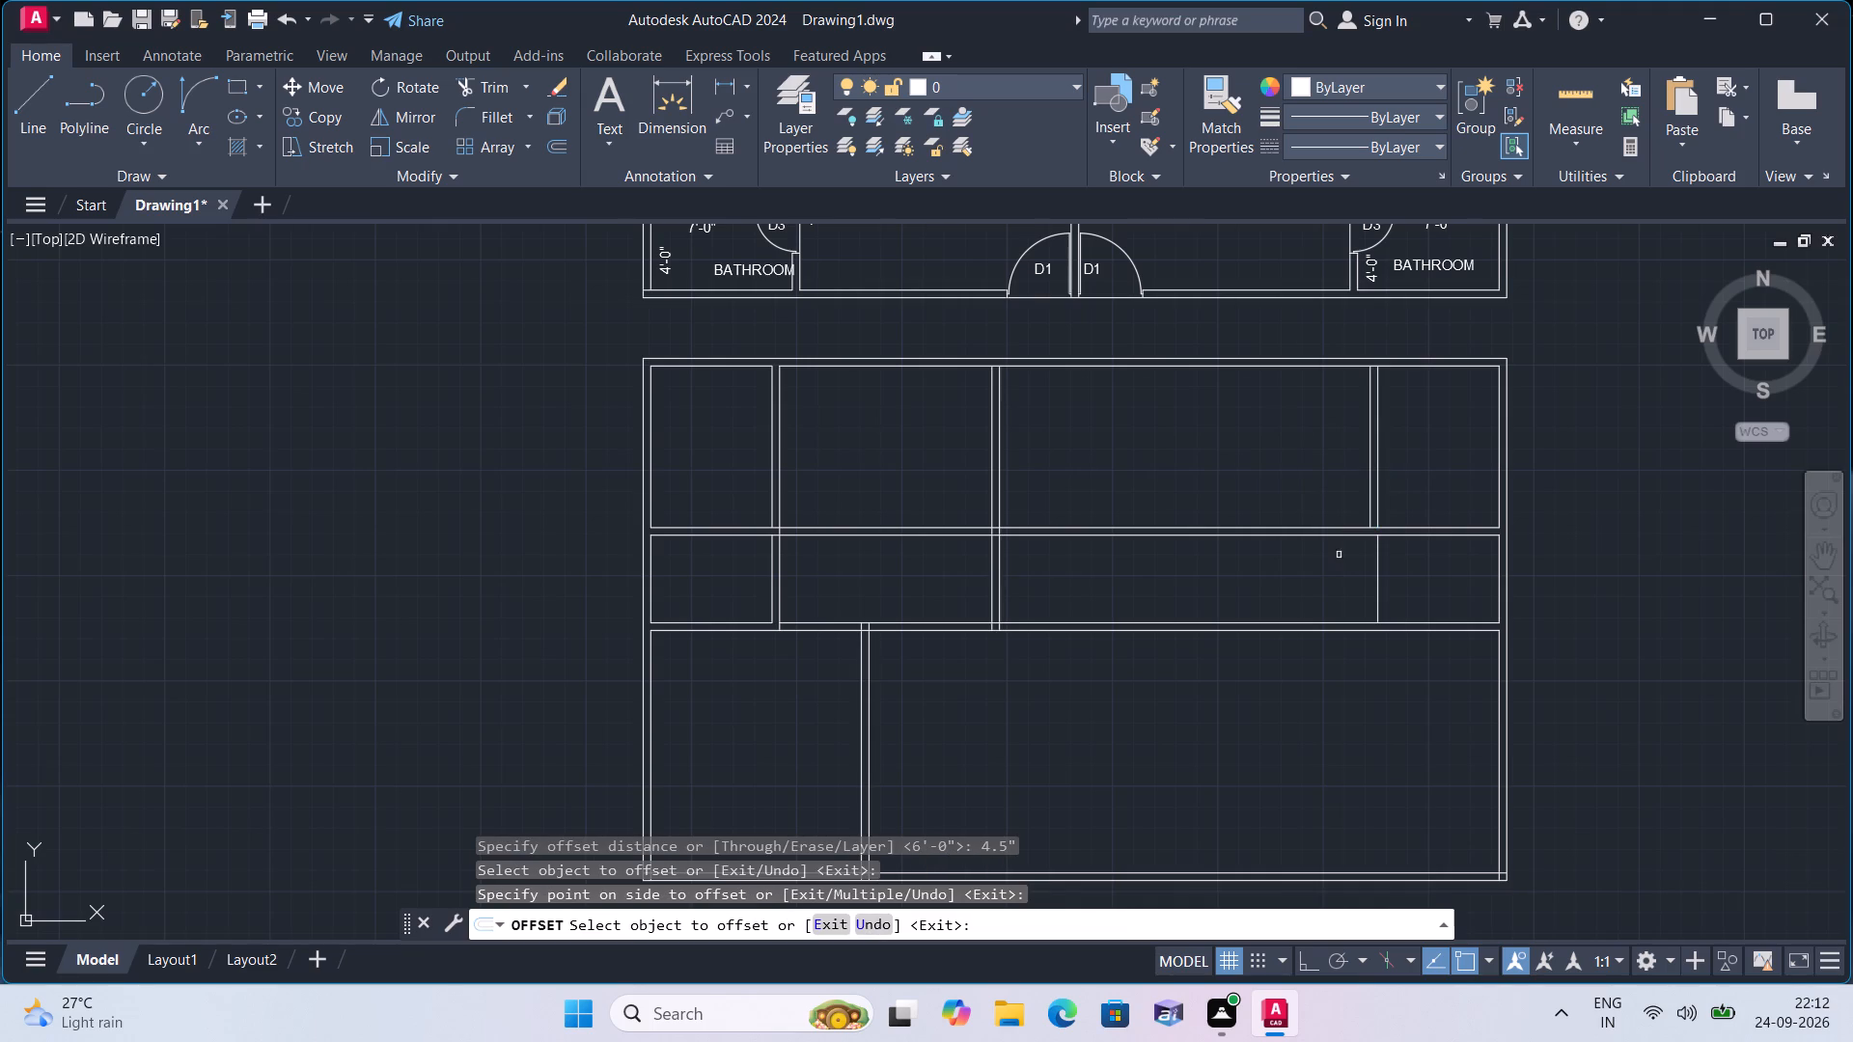
{"action": "left_click", "coordinate": [1377, 568]}
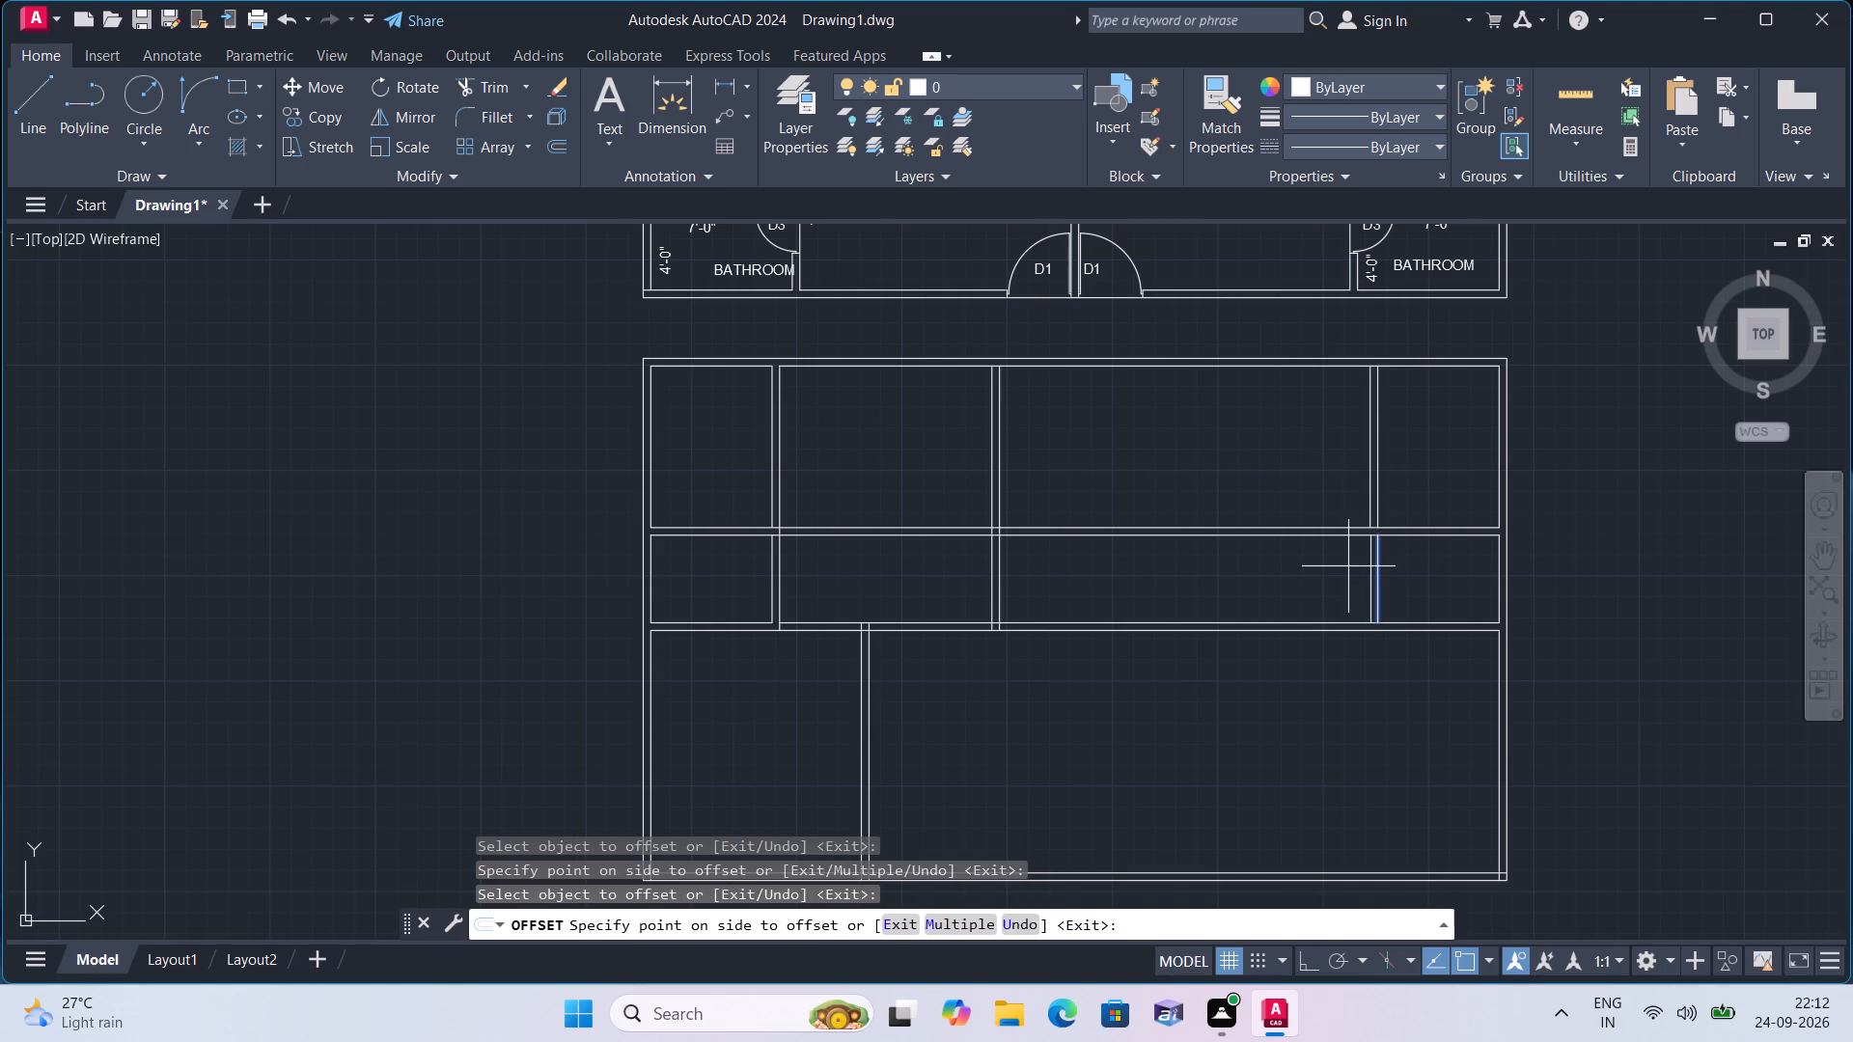
{"action": "left_click", "coordinate": [1348, 566]}
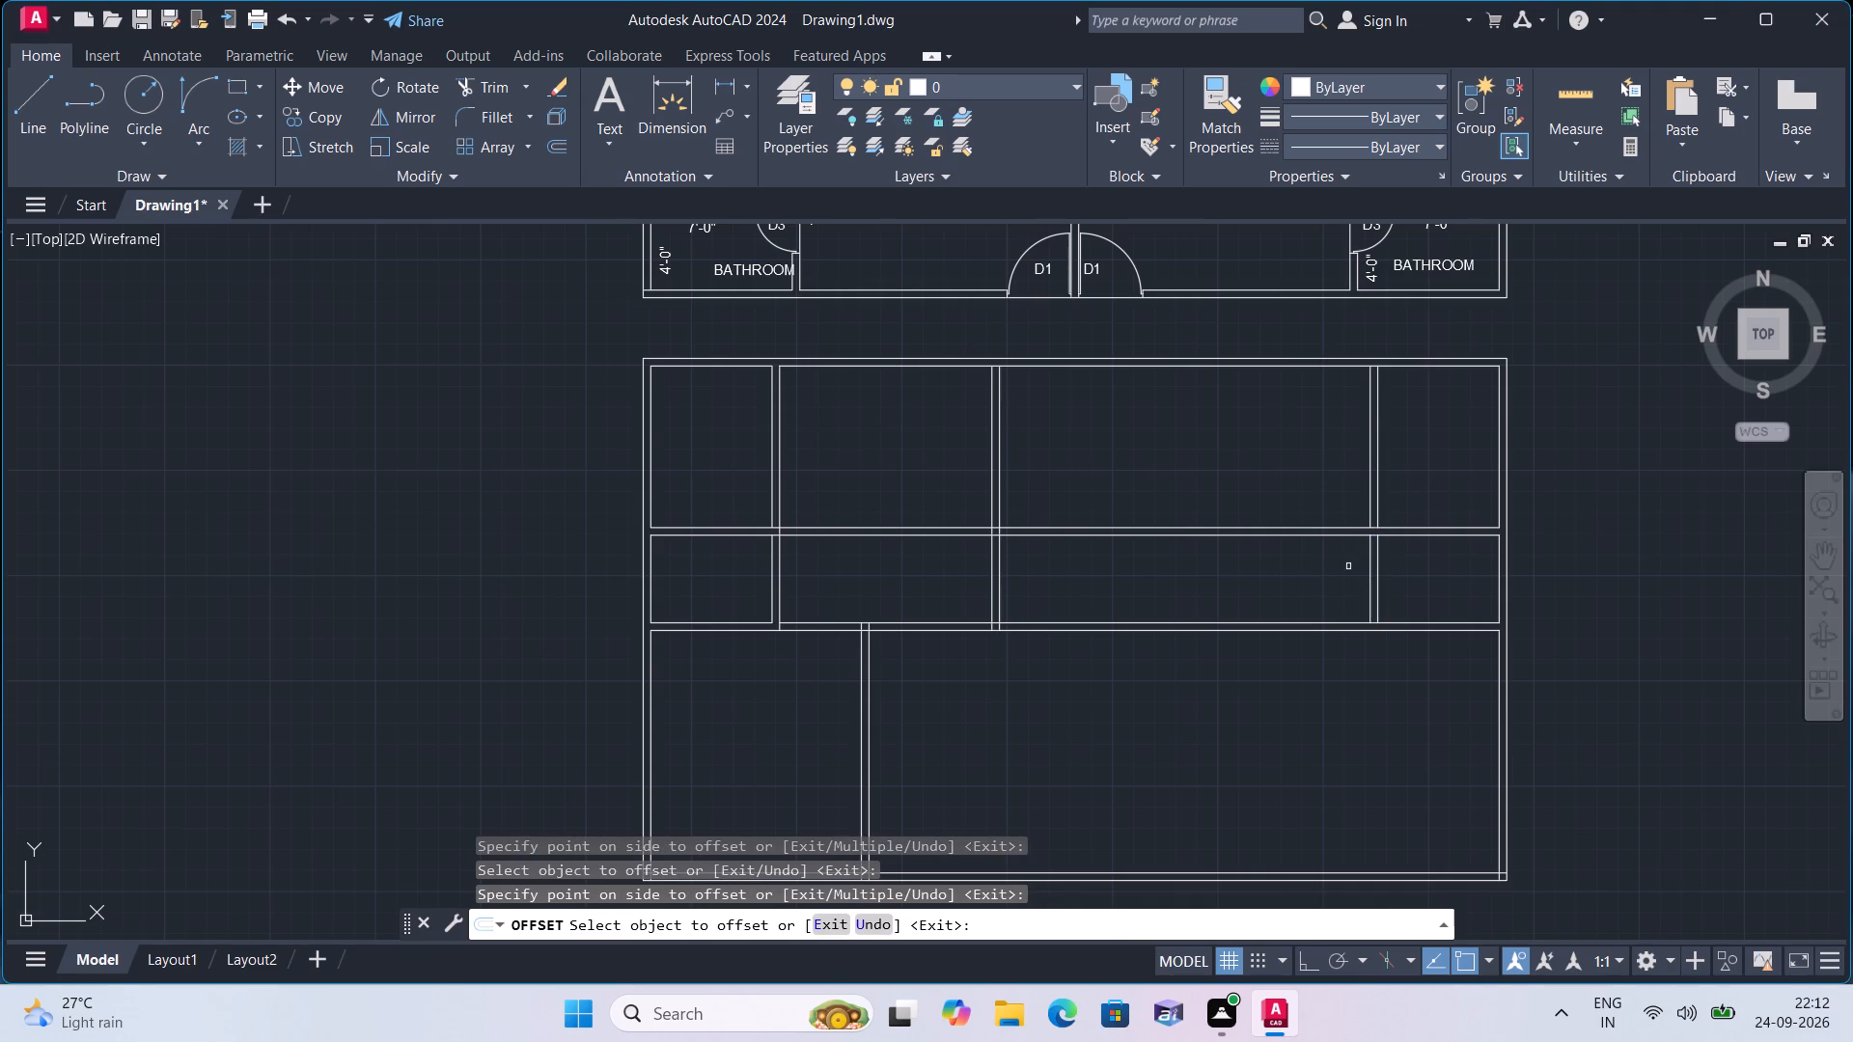
{"action": "key", "text": "space"}
Offset the rightmost partition's left line 10'6" to the left in both the top row and the row below it.
{"action": "key", "text": "space"}
{"action": "type", "text": "10'6\""}
{"action": "key", "text": "space"}
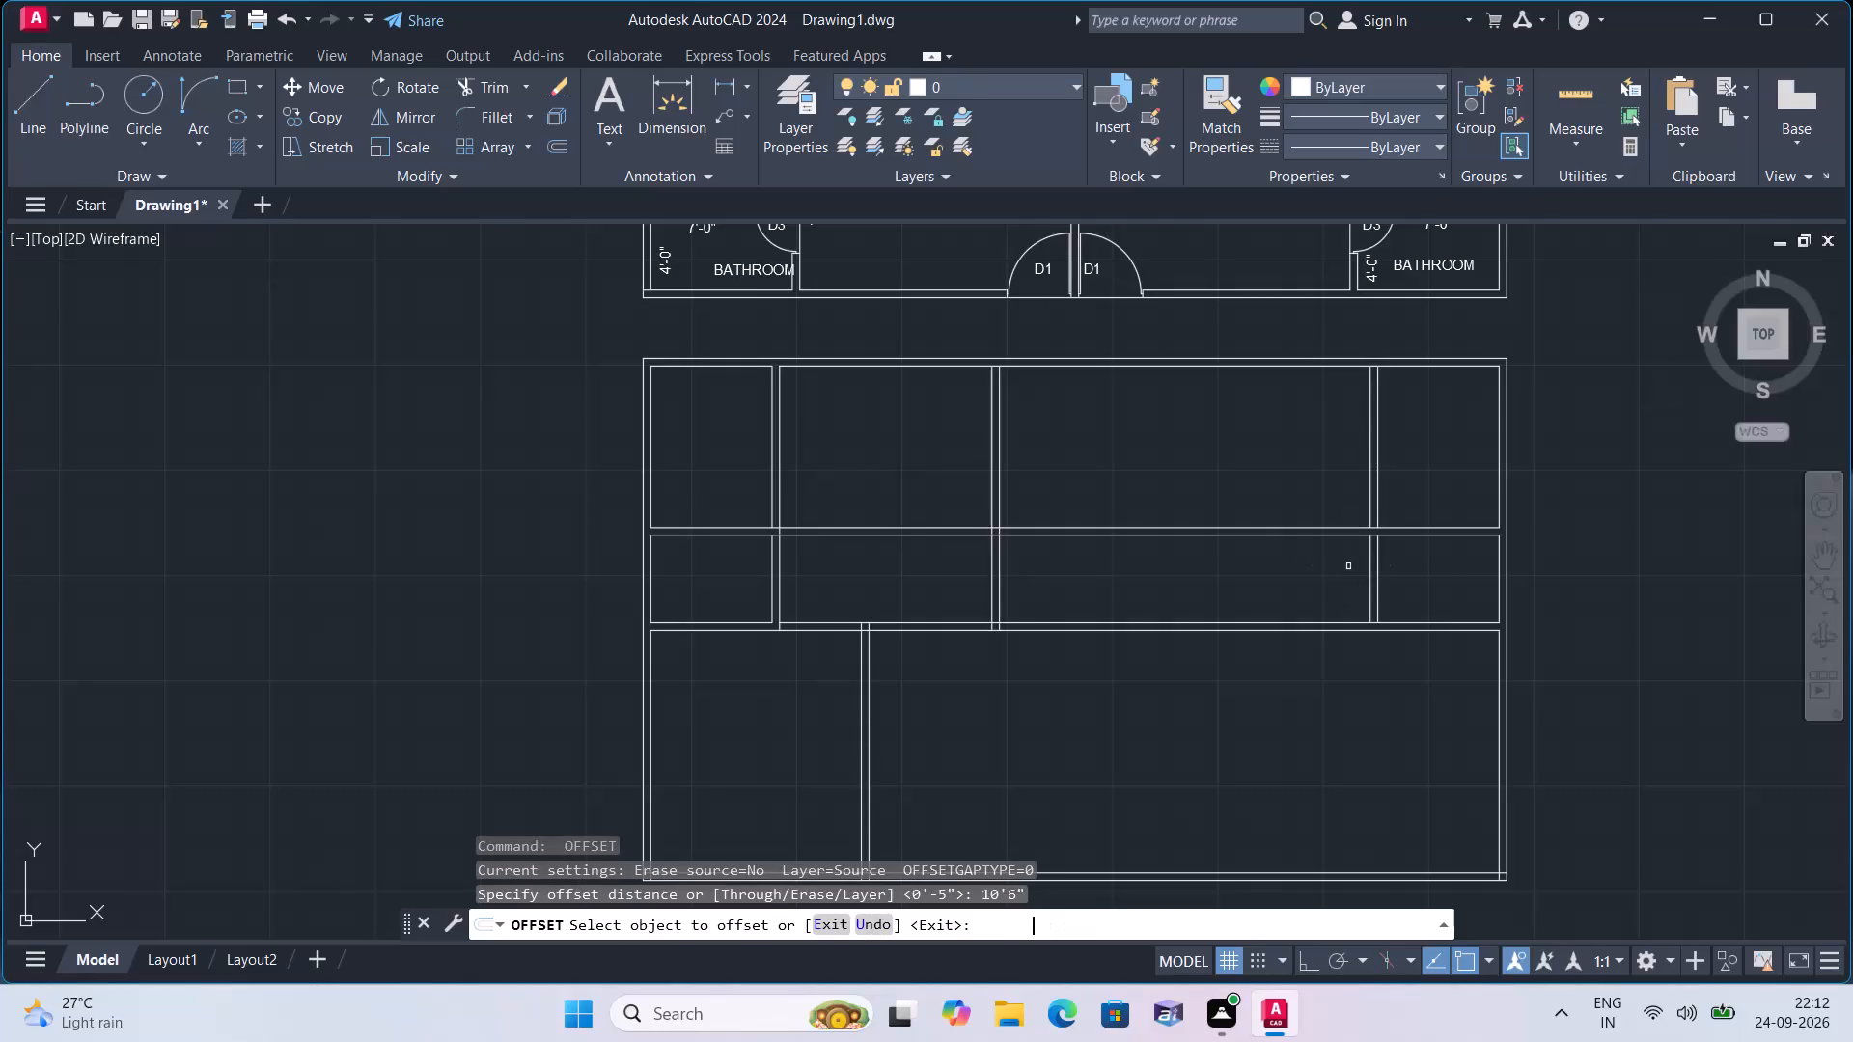
{"action": "left_click", "coordinate": [1369, 466]}
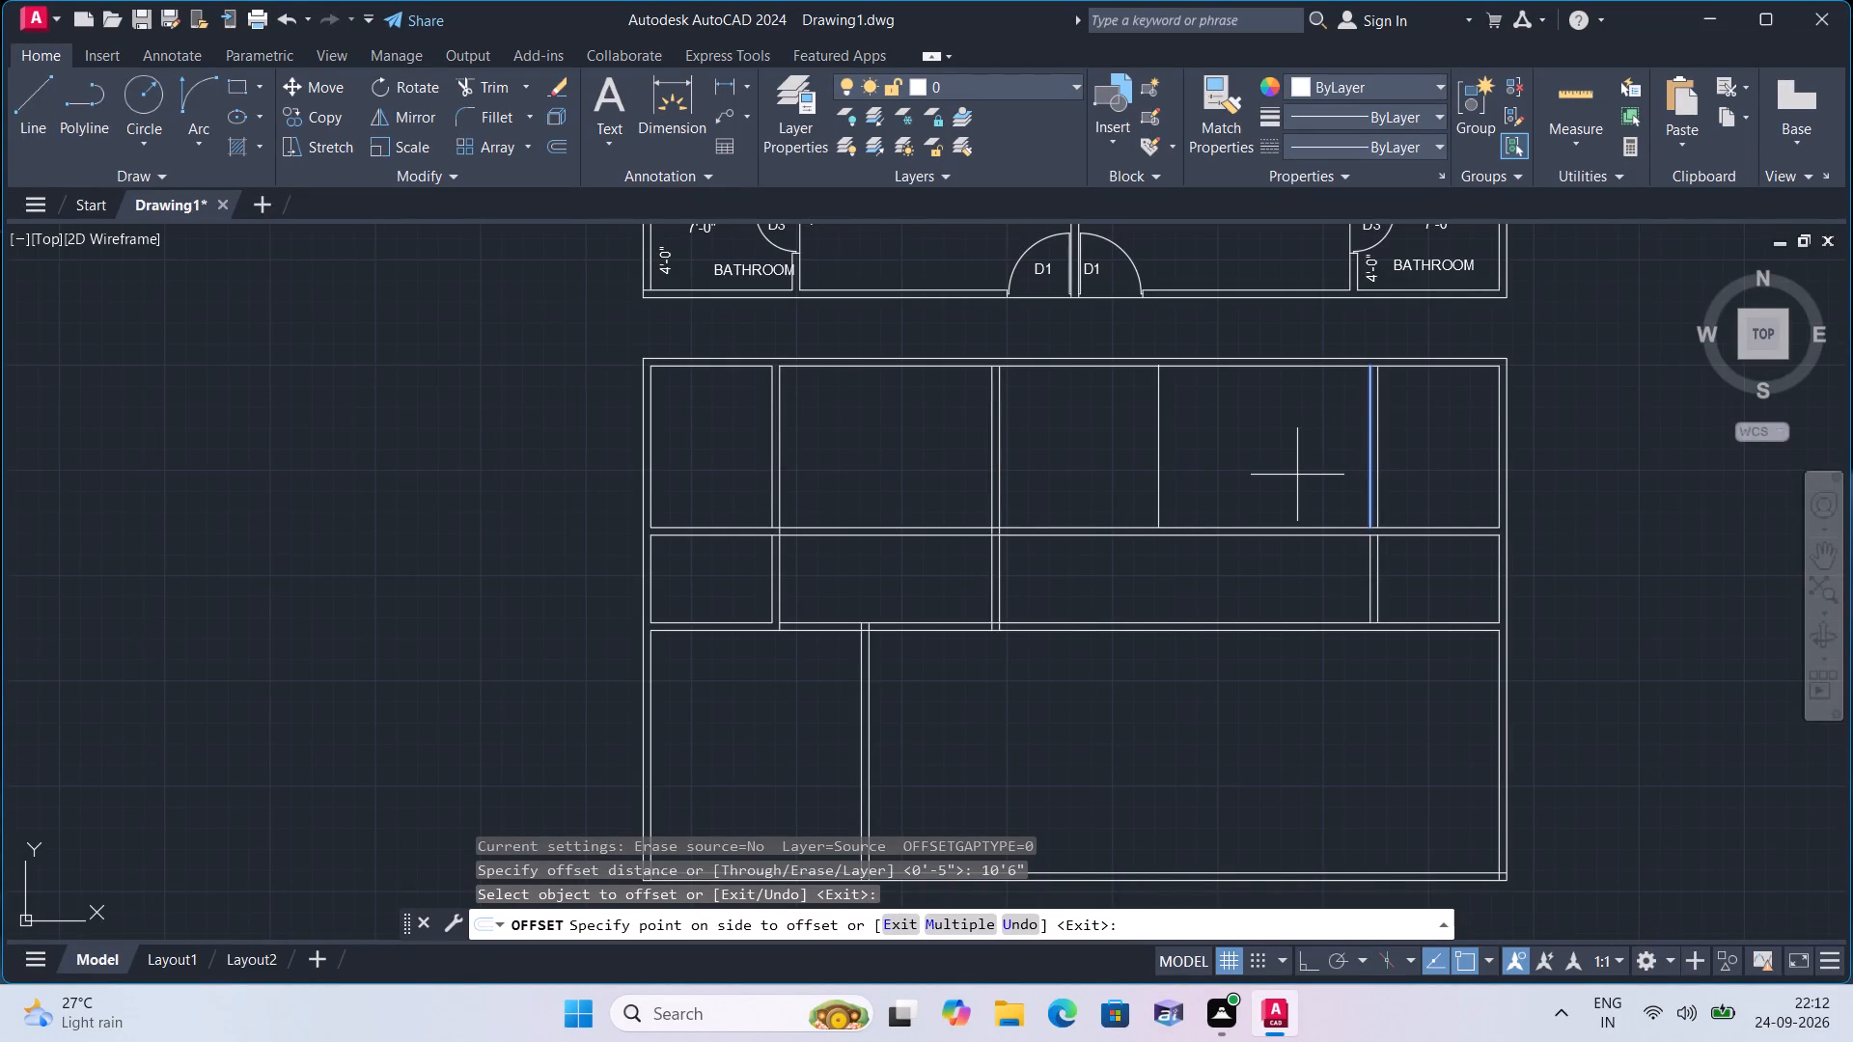
{"action": "left_click", "coordinate": [1297, 475]}
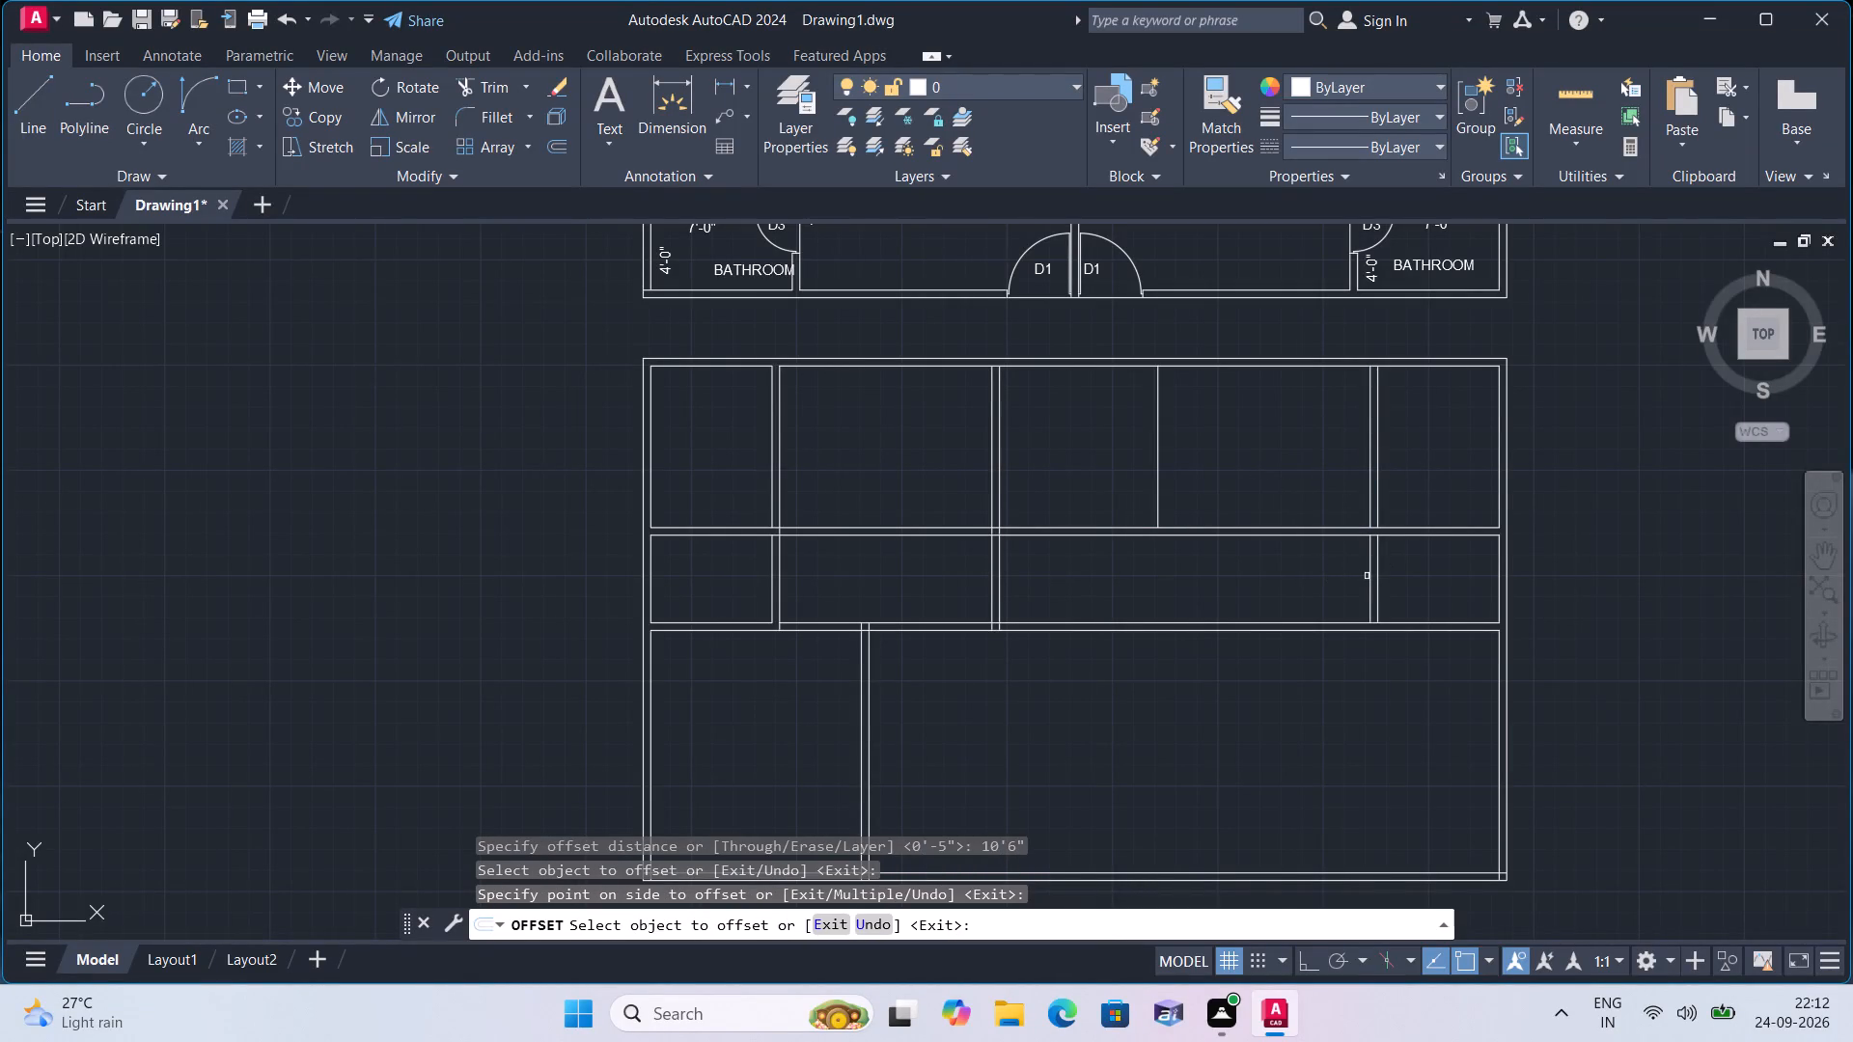
{"action": "left_click", "coordinate": [1367, 576]}
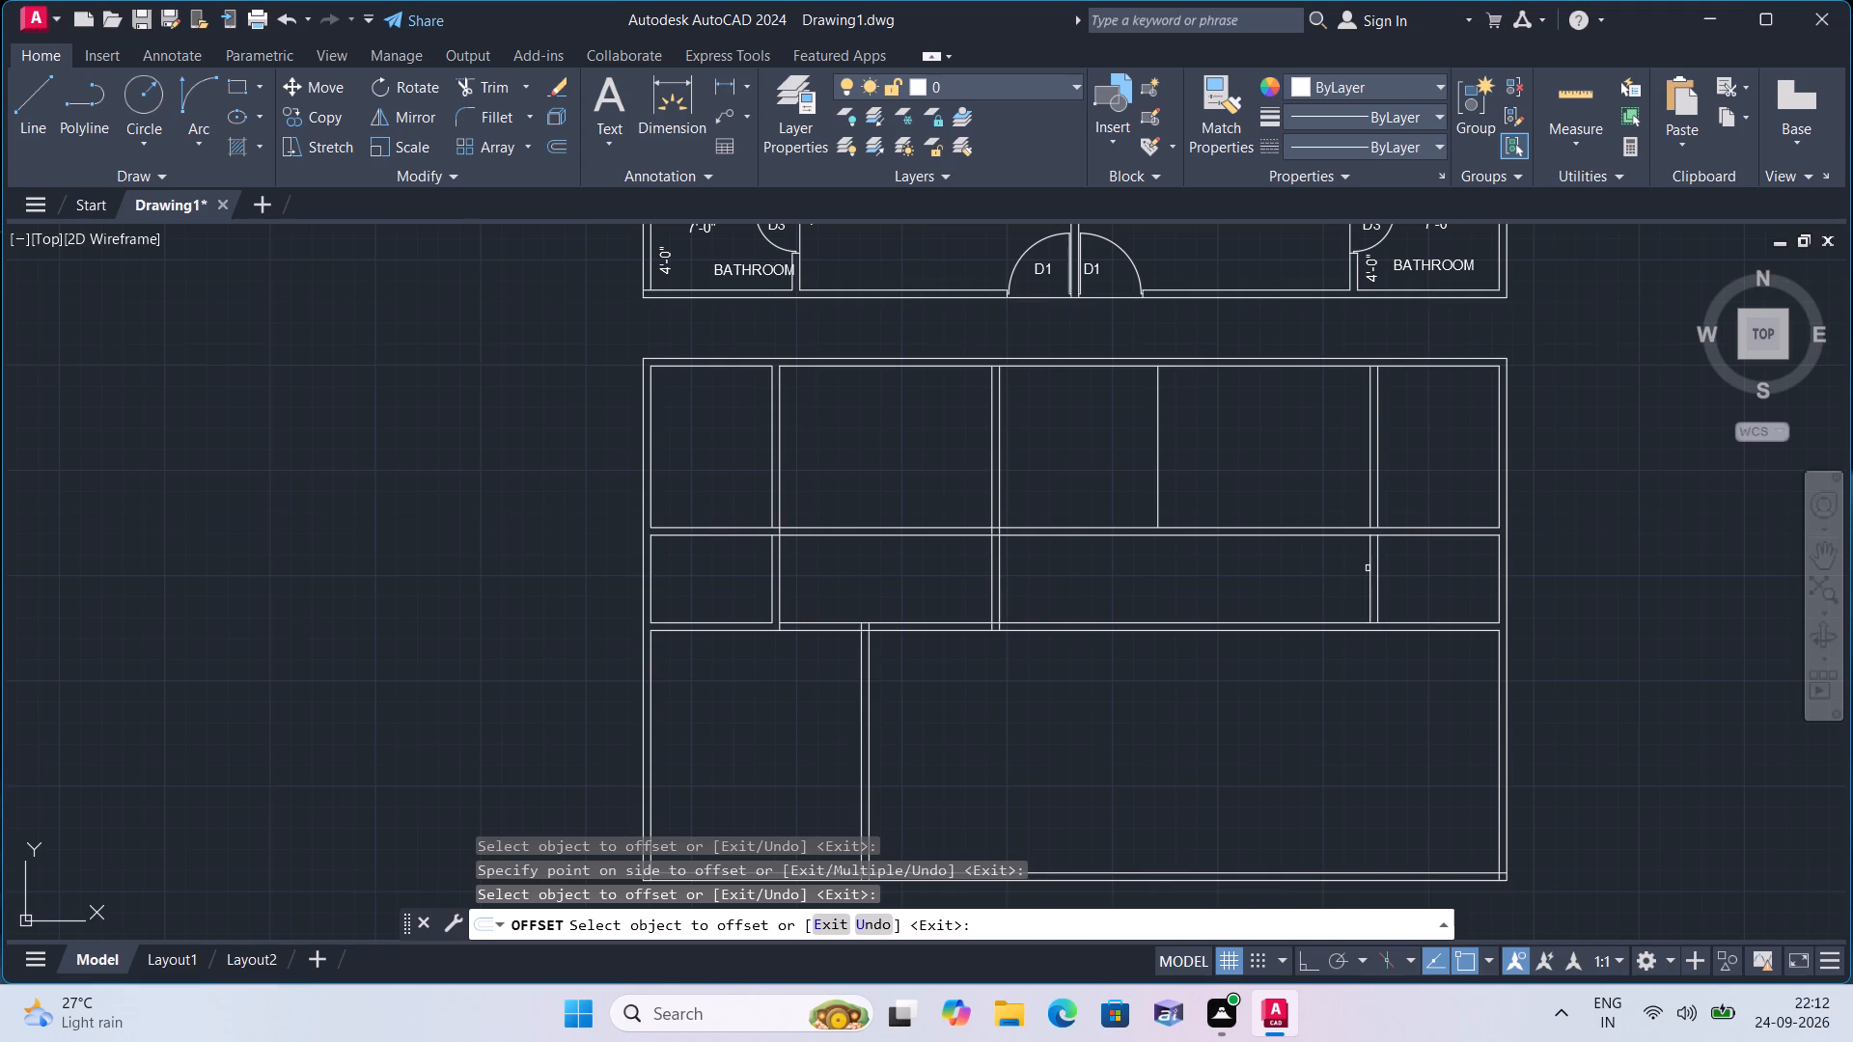
{"action": "left_click", "coordinate": [1370, 567]}
{"action": "left_click", "coordinate": [1252, 576]}
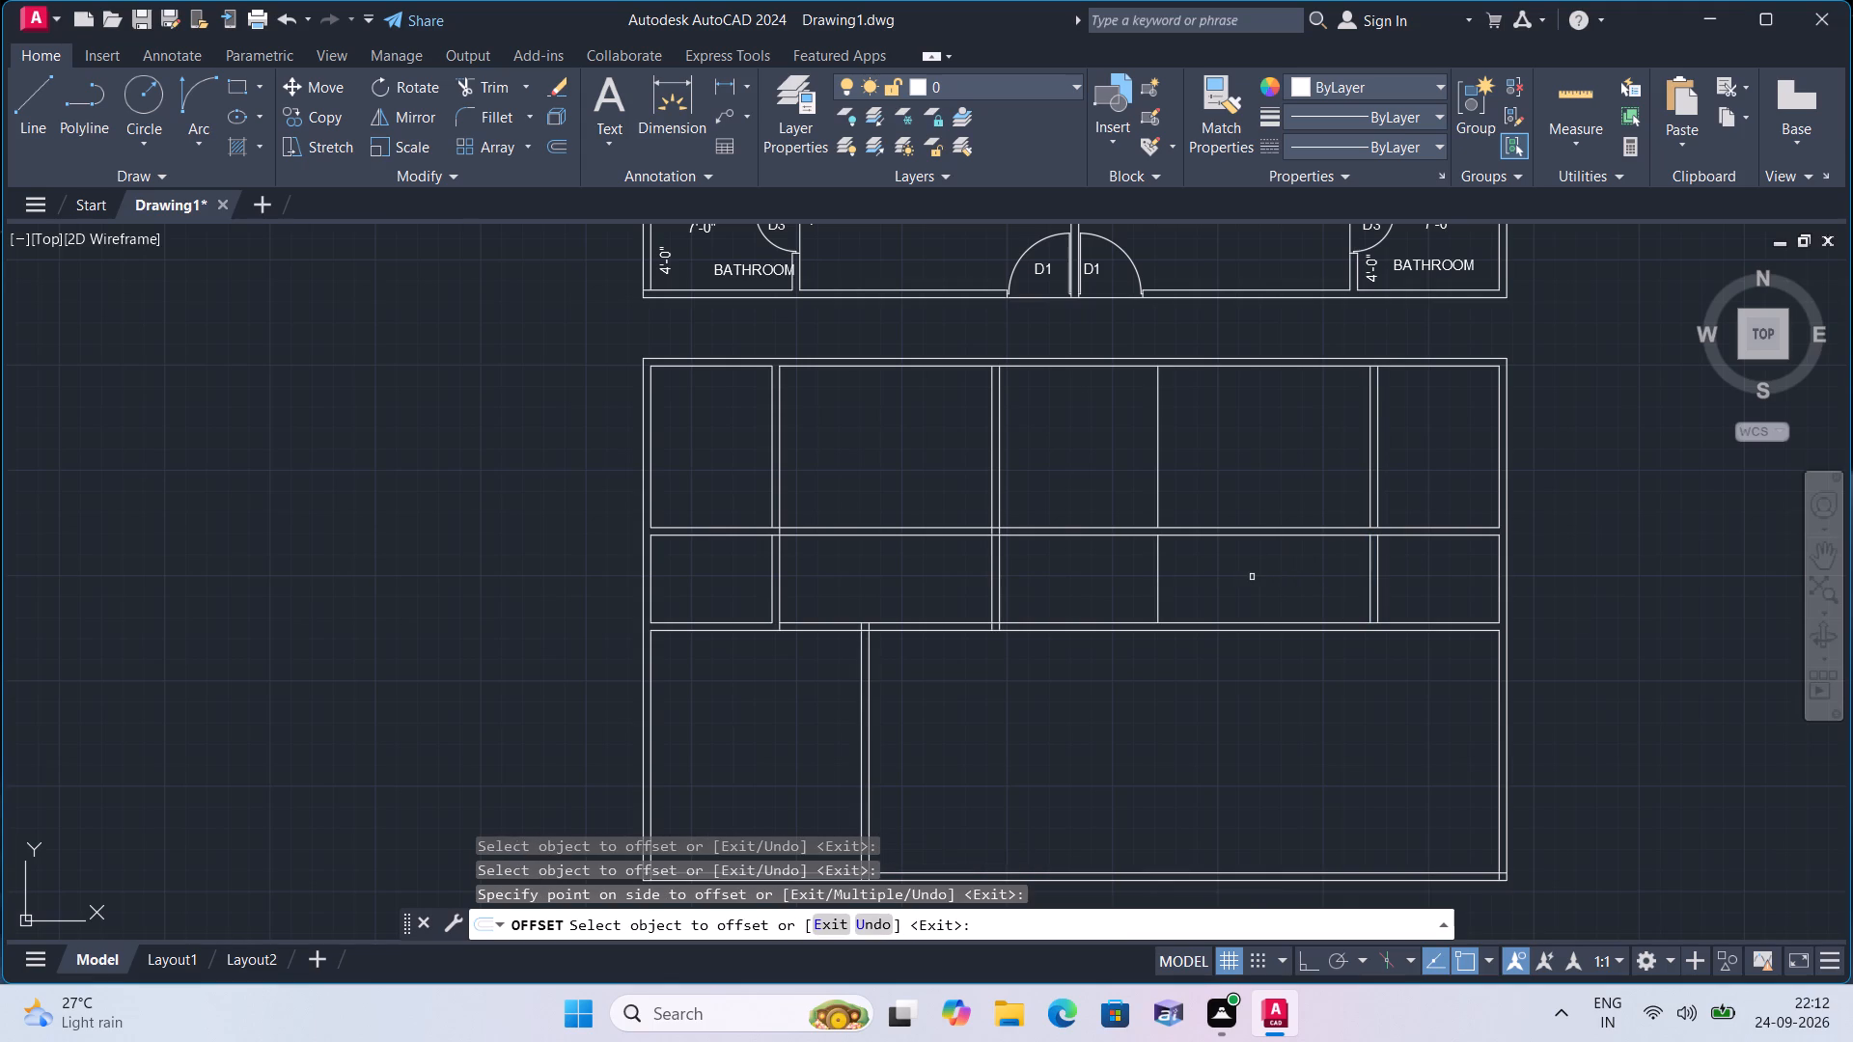
{"action": "key", "text": "space"}
Offset both new vertical lines 4.5" to the left to give the third upper partition its thickness.
{"action": "key", "text": "space"}
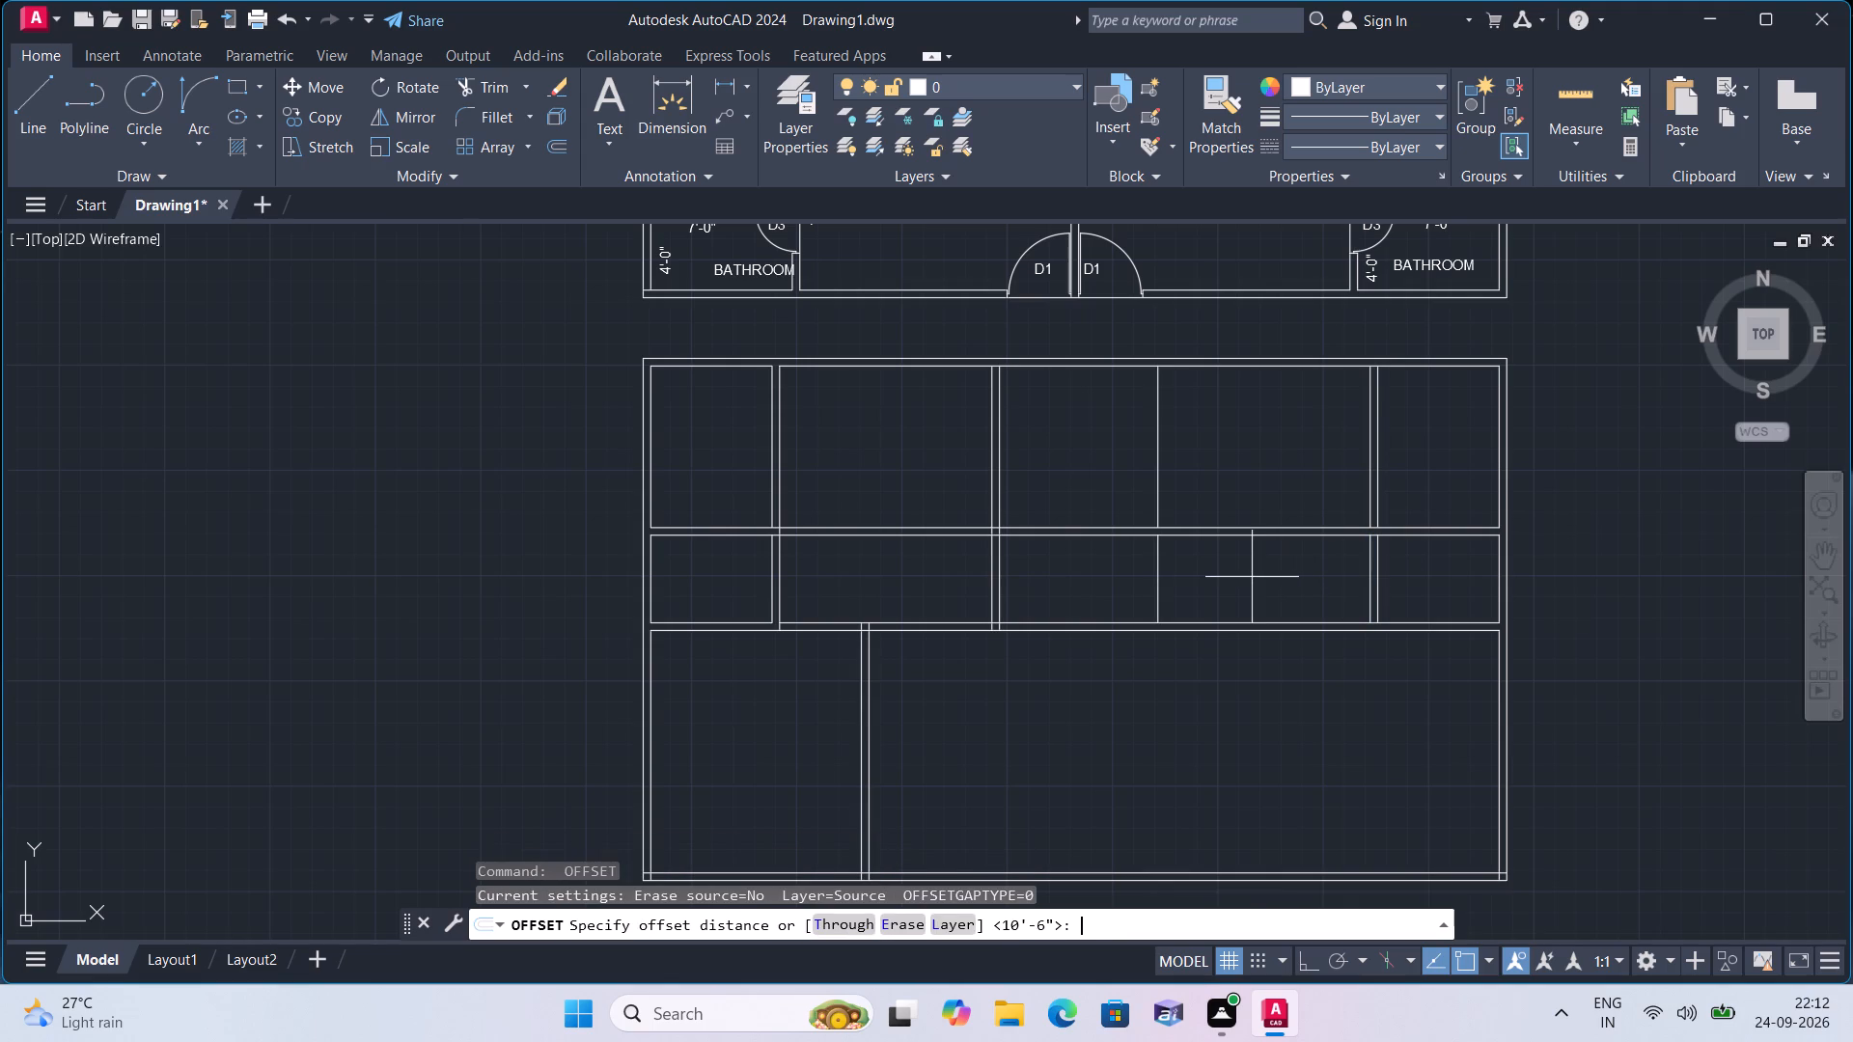
{"action": "type", "text": "4.5\""}
{"action": "key", "text": "space"}
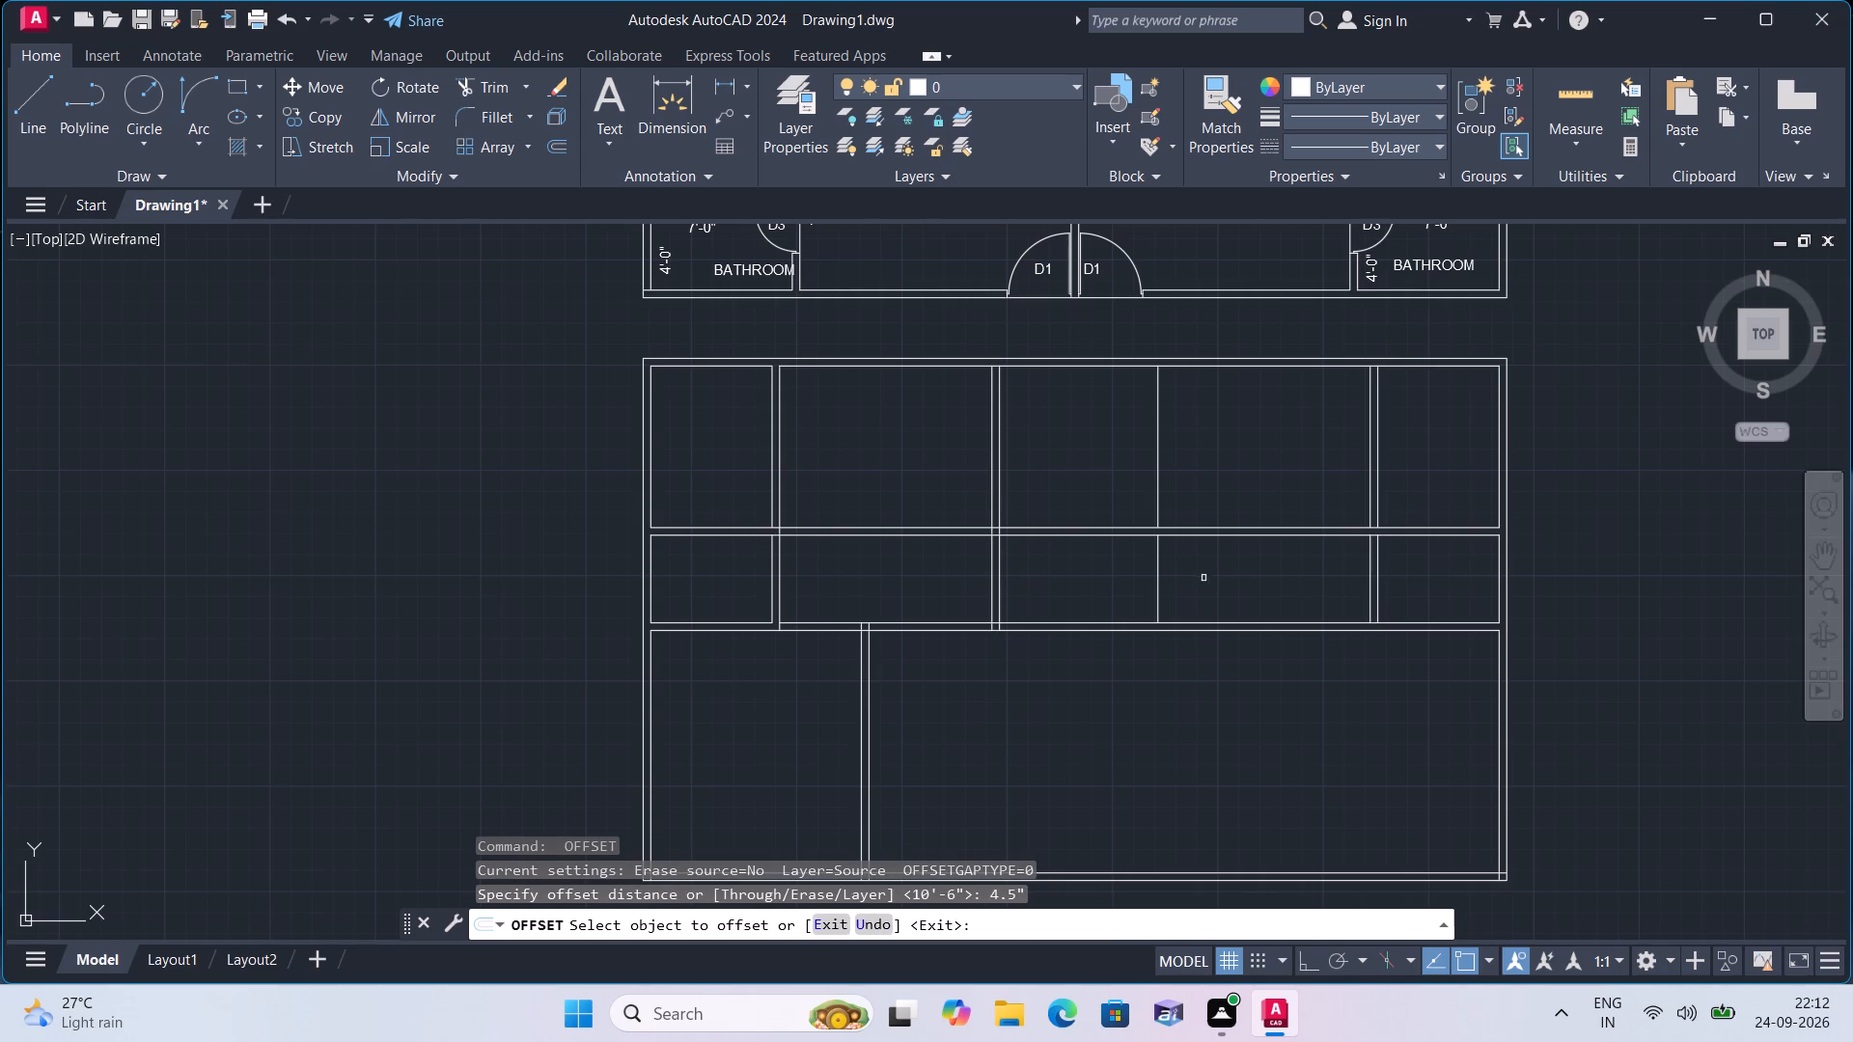
{"action": "scroll", "coordinate": [1112, 521], "scroll_direction": "up", "scroll_amount": 1}
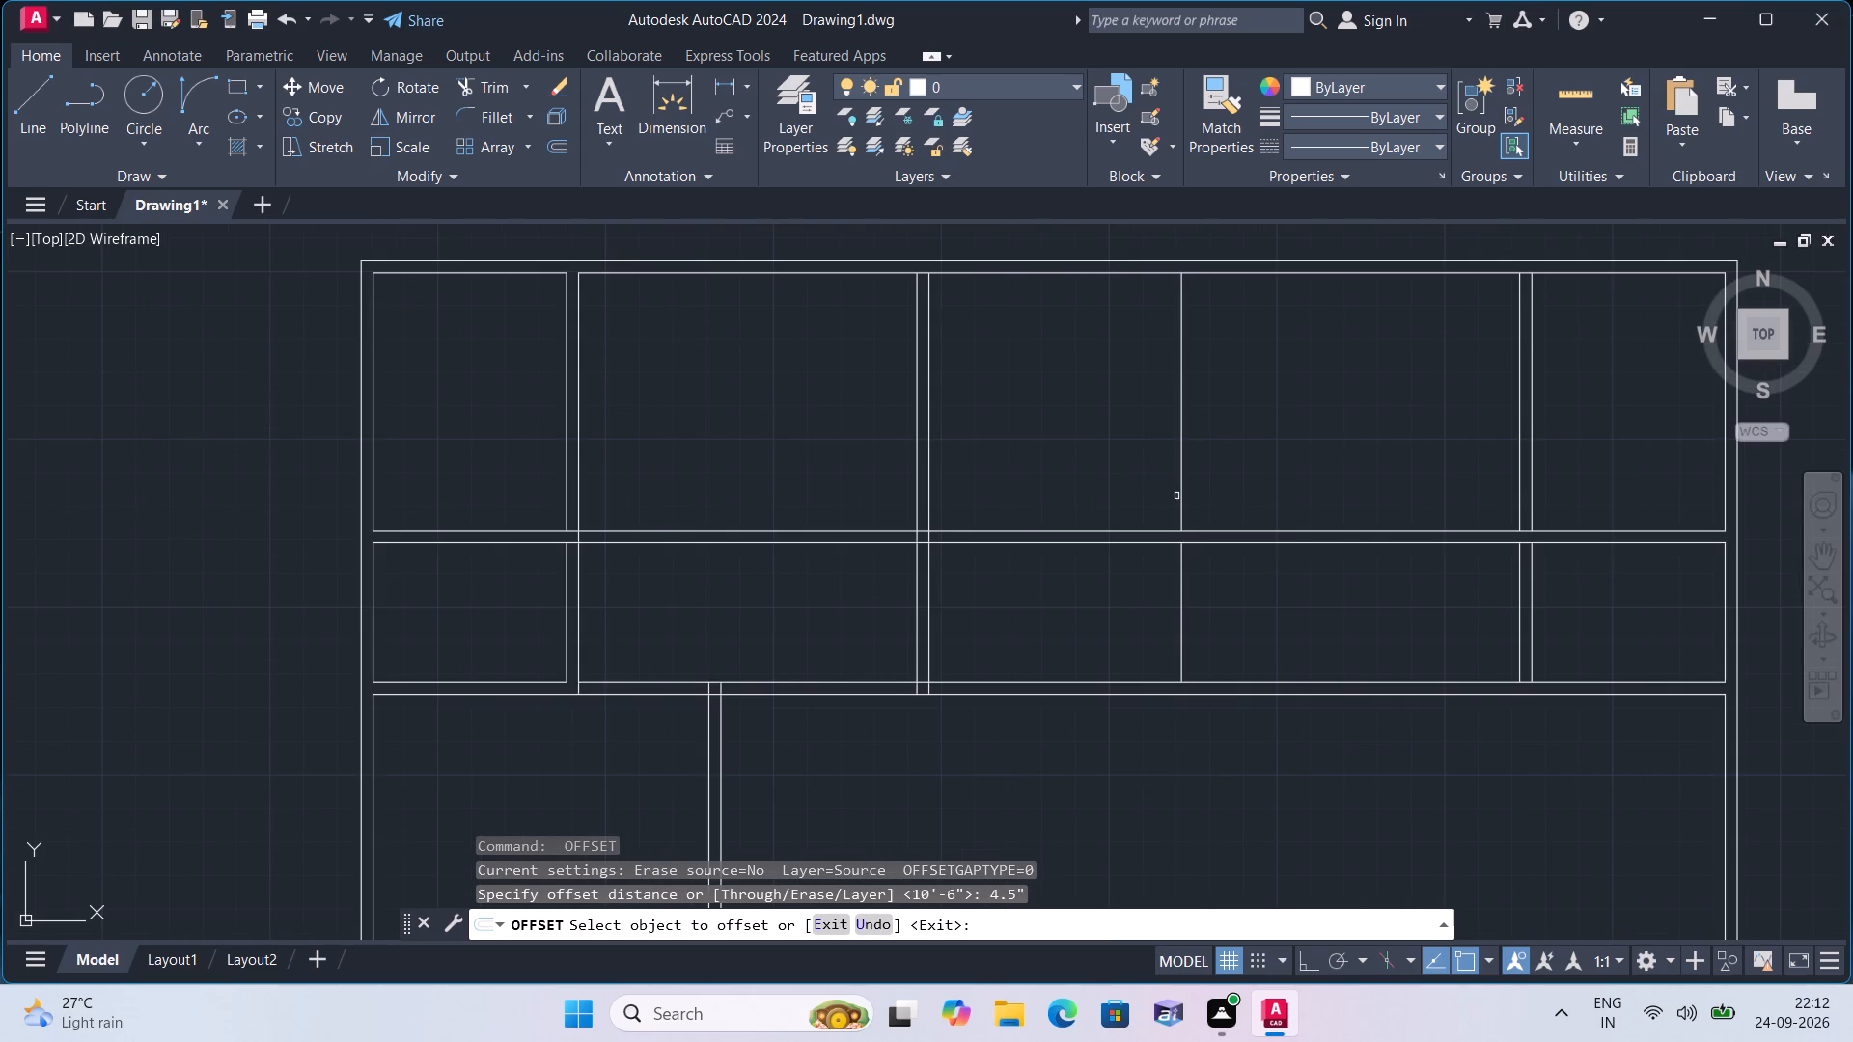
{"action": "left_click", "coordinate": [1179, 496]}
{"action": "left_click", "coordinate": [1141, 496]}
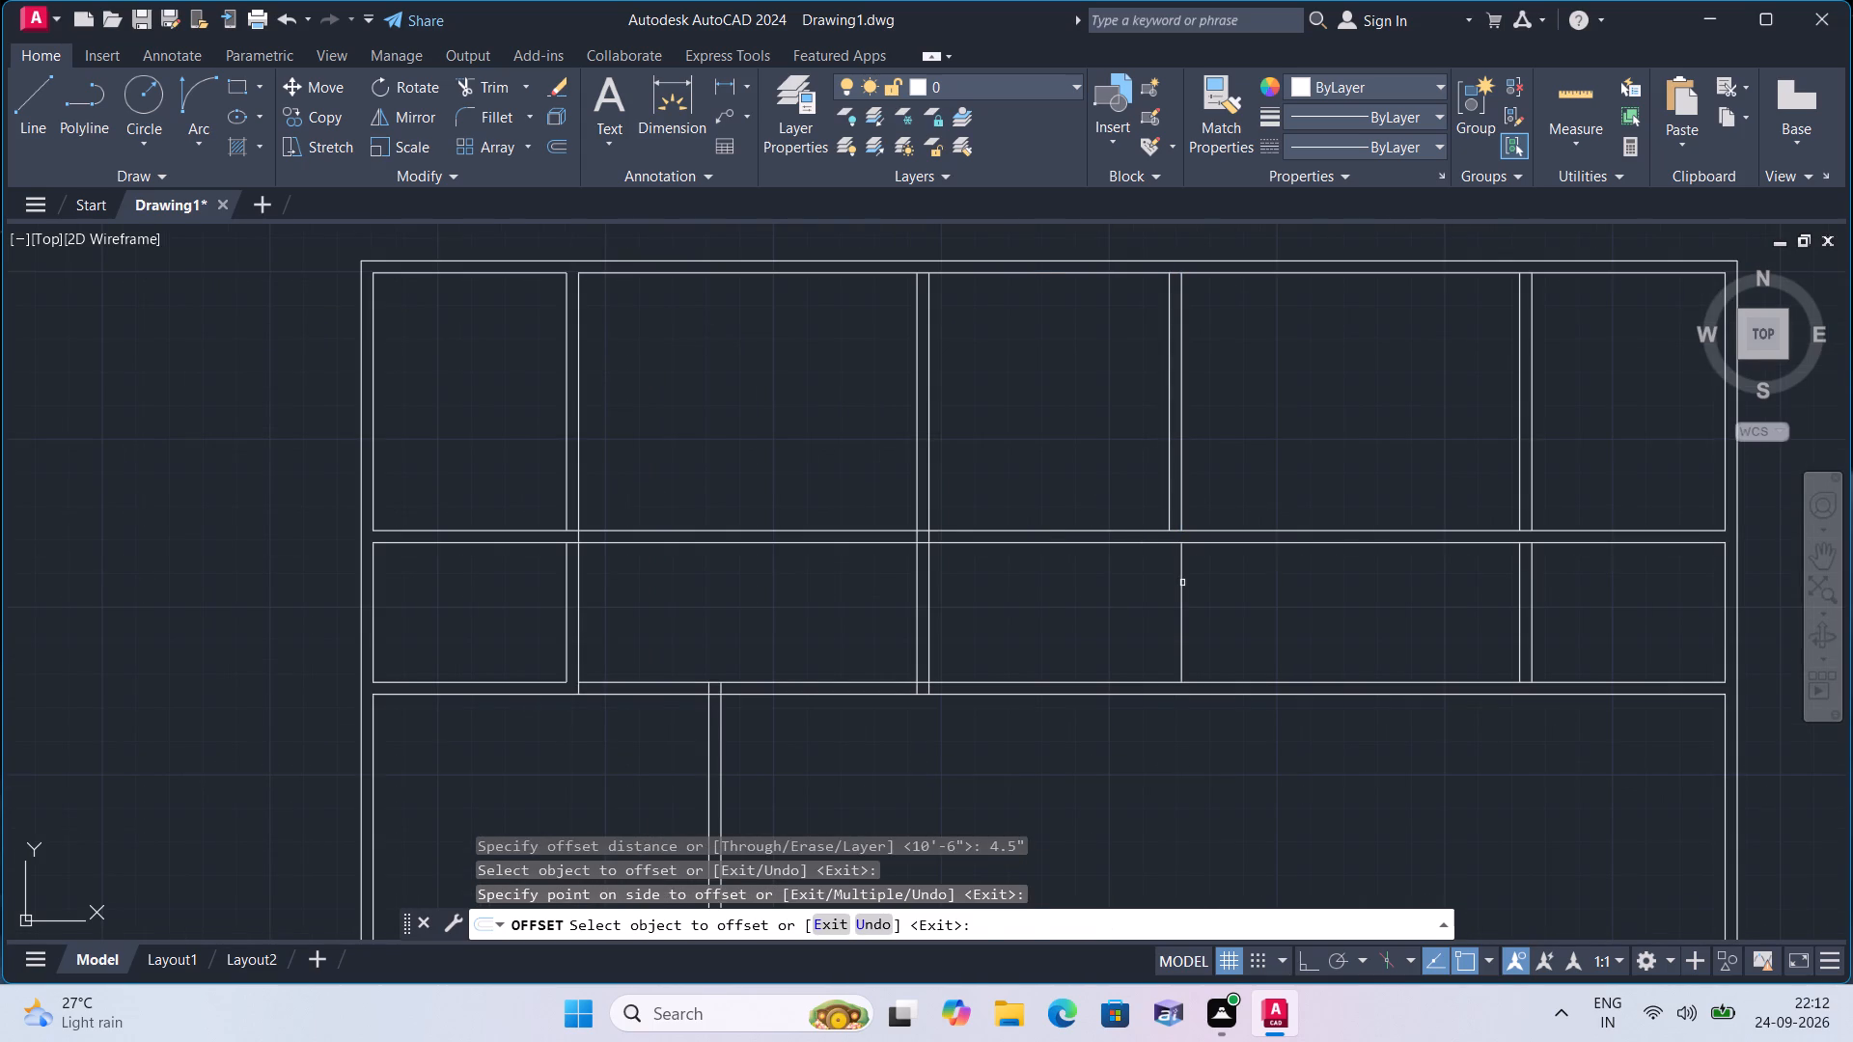
{"action": "left_click", "coordinate": [1182, 583]}
{"action": "left_click", "coordinate": [1110, 582]}
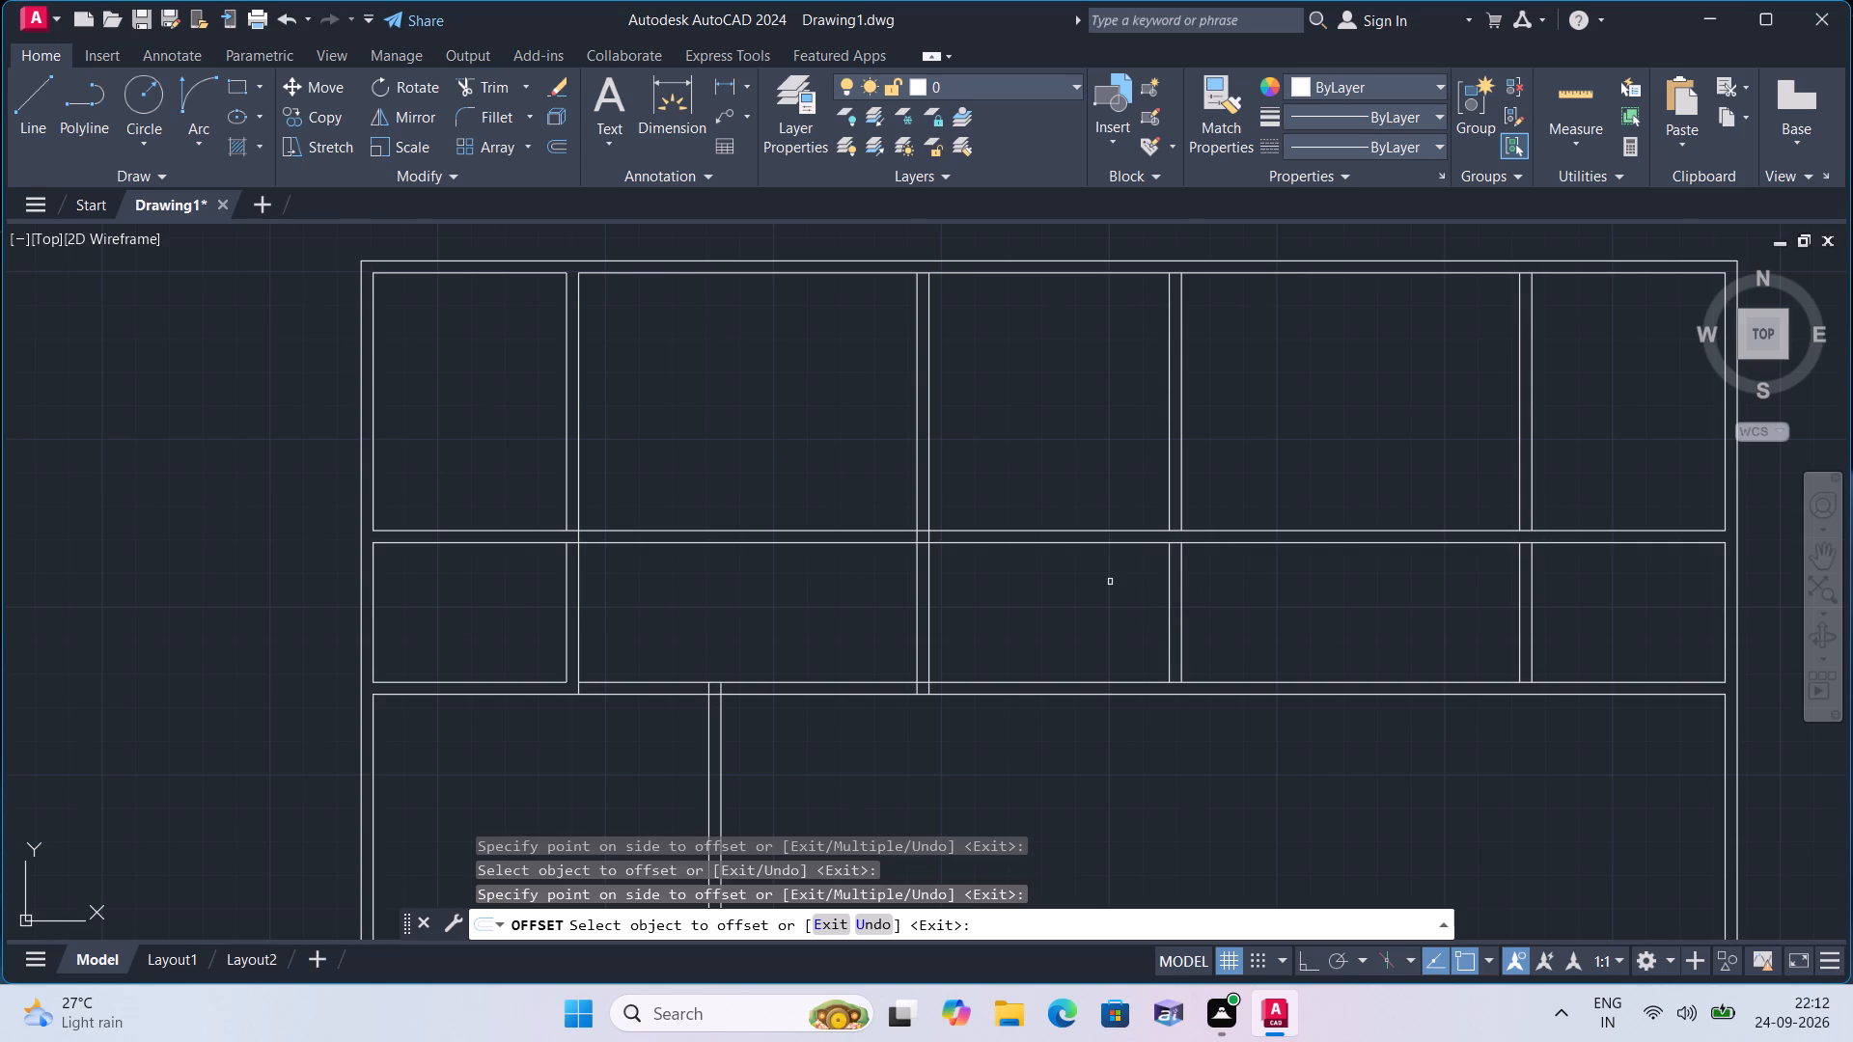
{"action": "key", "text": "space"}
Extend both lines of the third partition's top-row segment down across the middle horizontal wall to join the segment below.
{"action": "type", "text": "exte"}
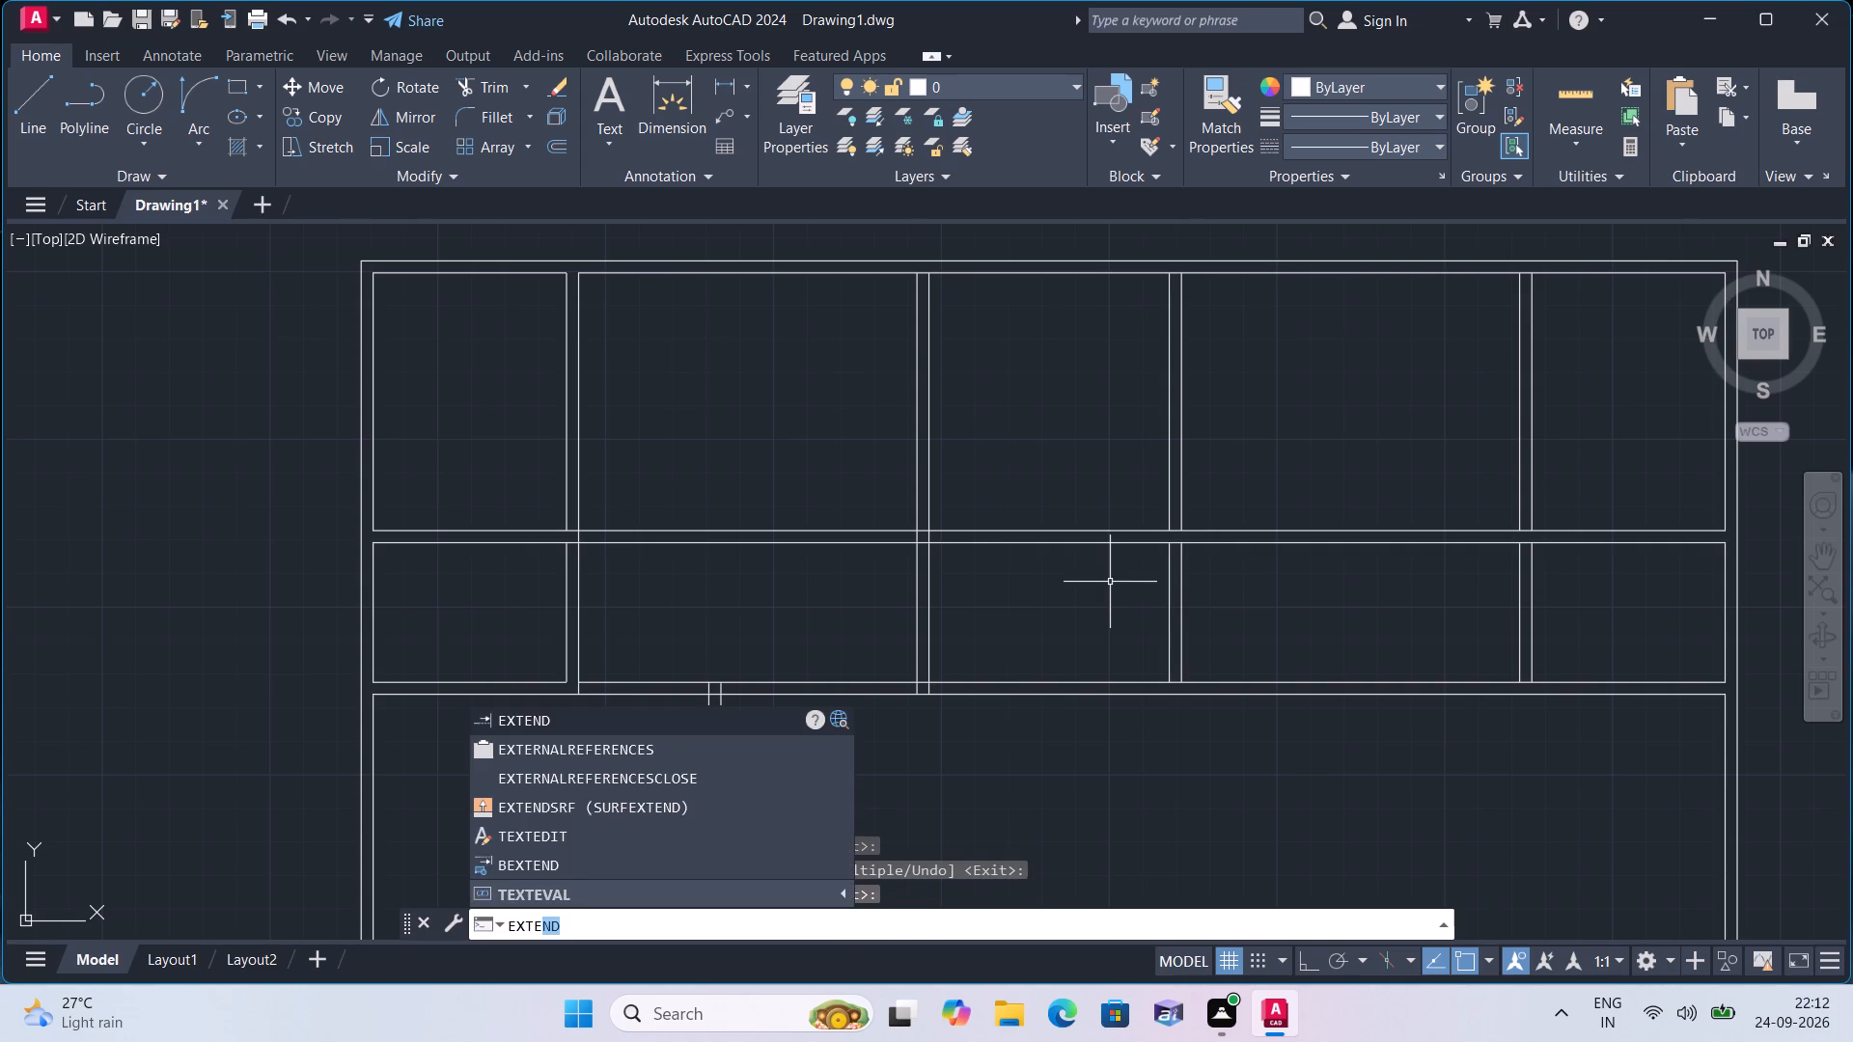
{"action": "key", "text": "space"}
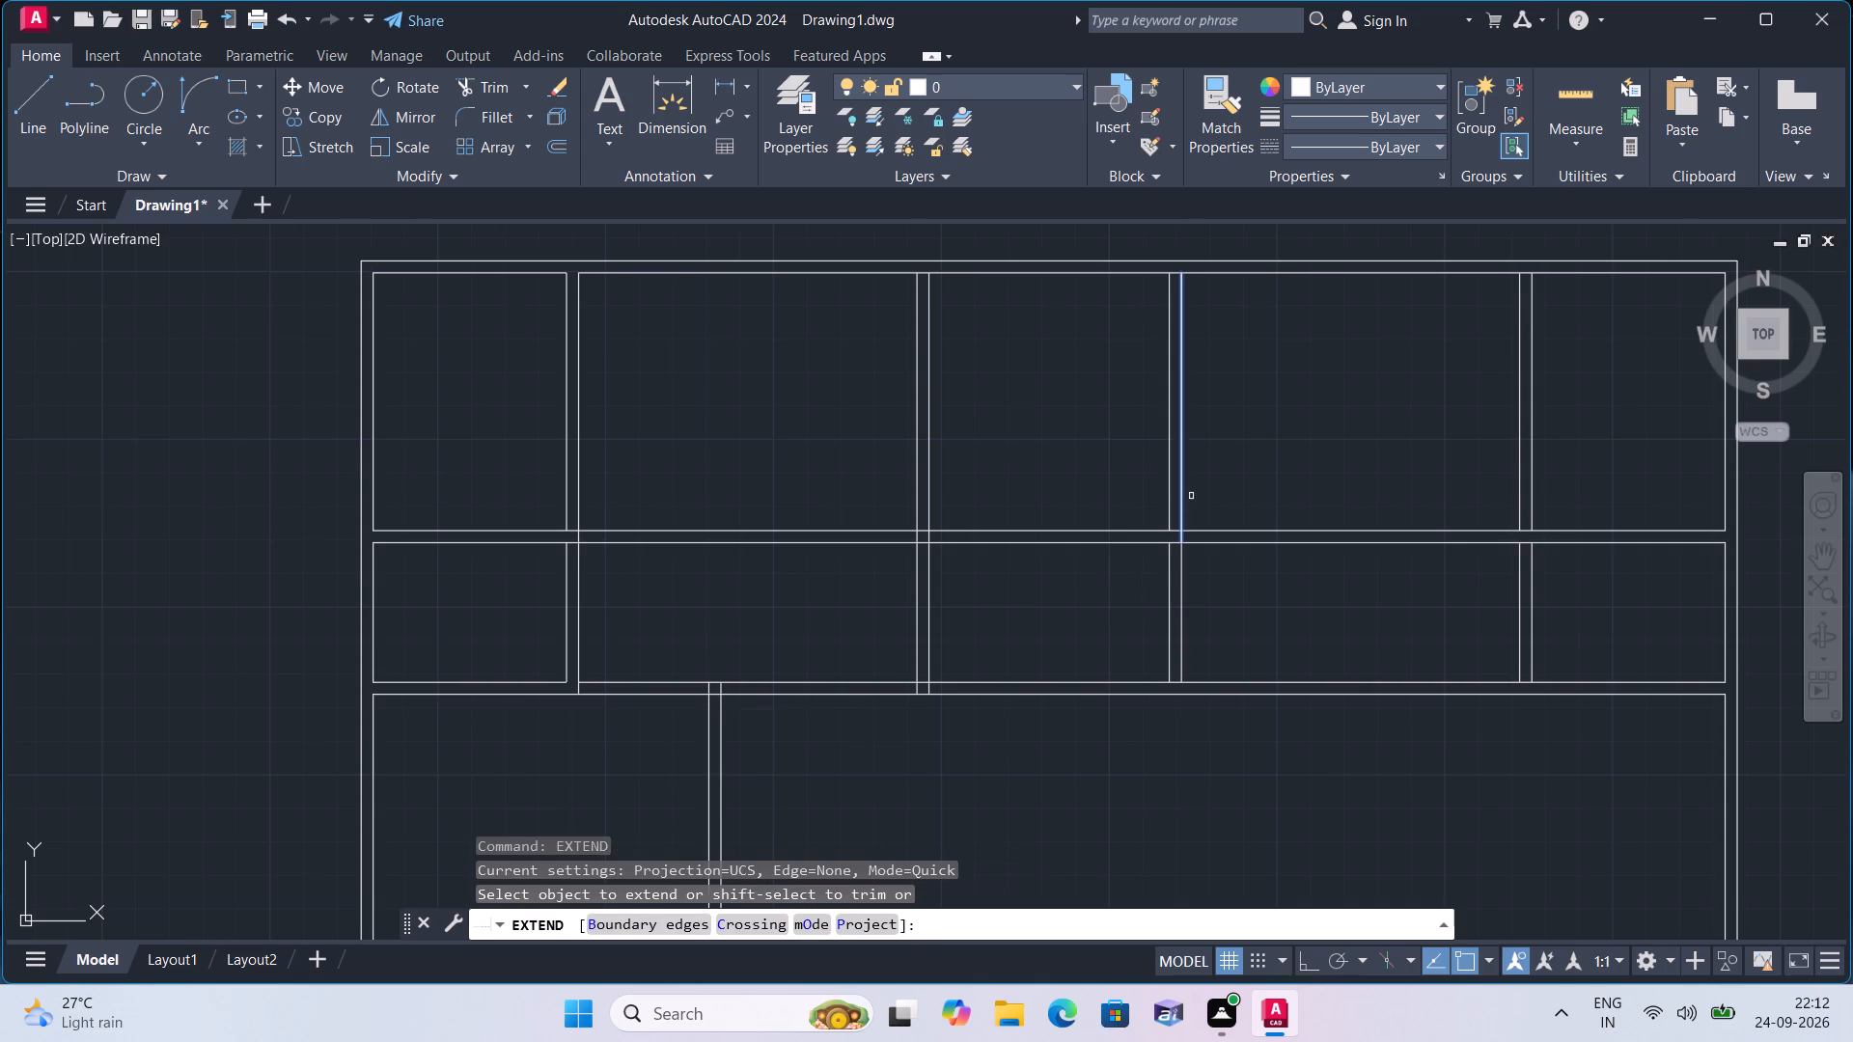
{"action": "left_click", "coordinate": [1191, 494]}
{"action": "left_click", "coordinate": [1164, 502]}
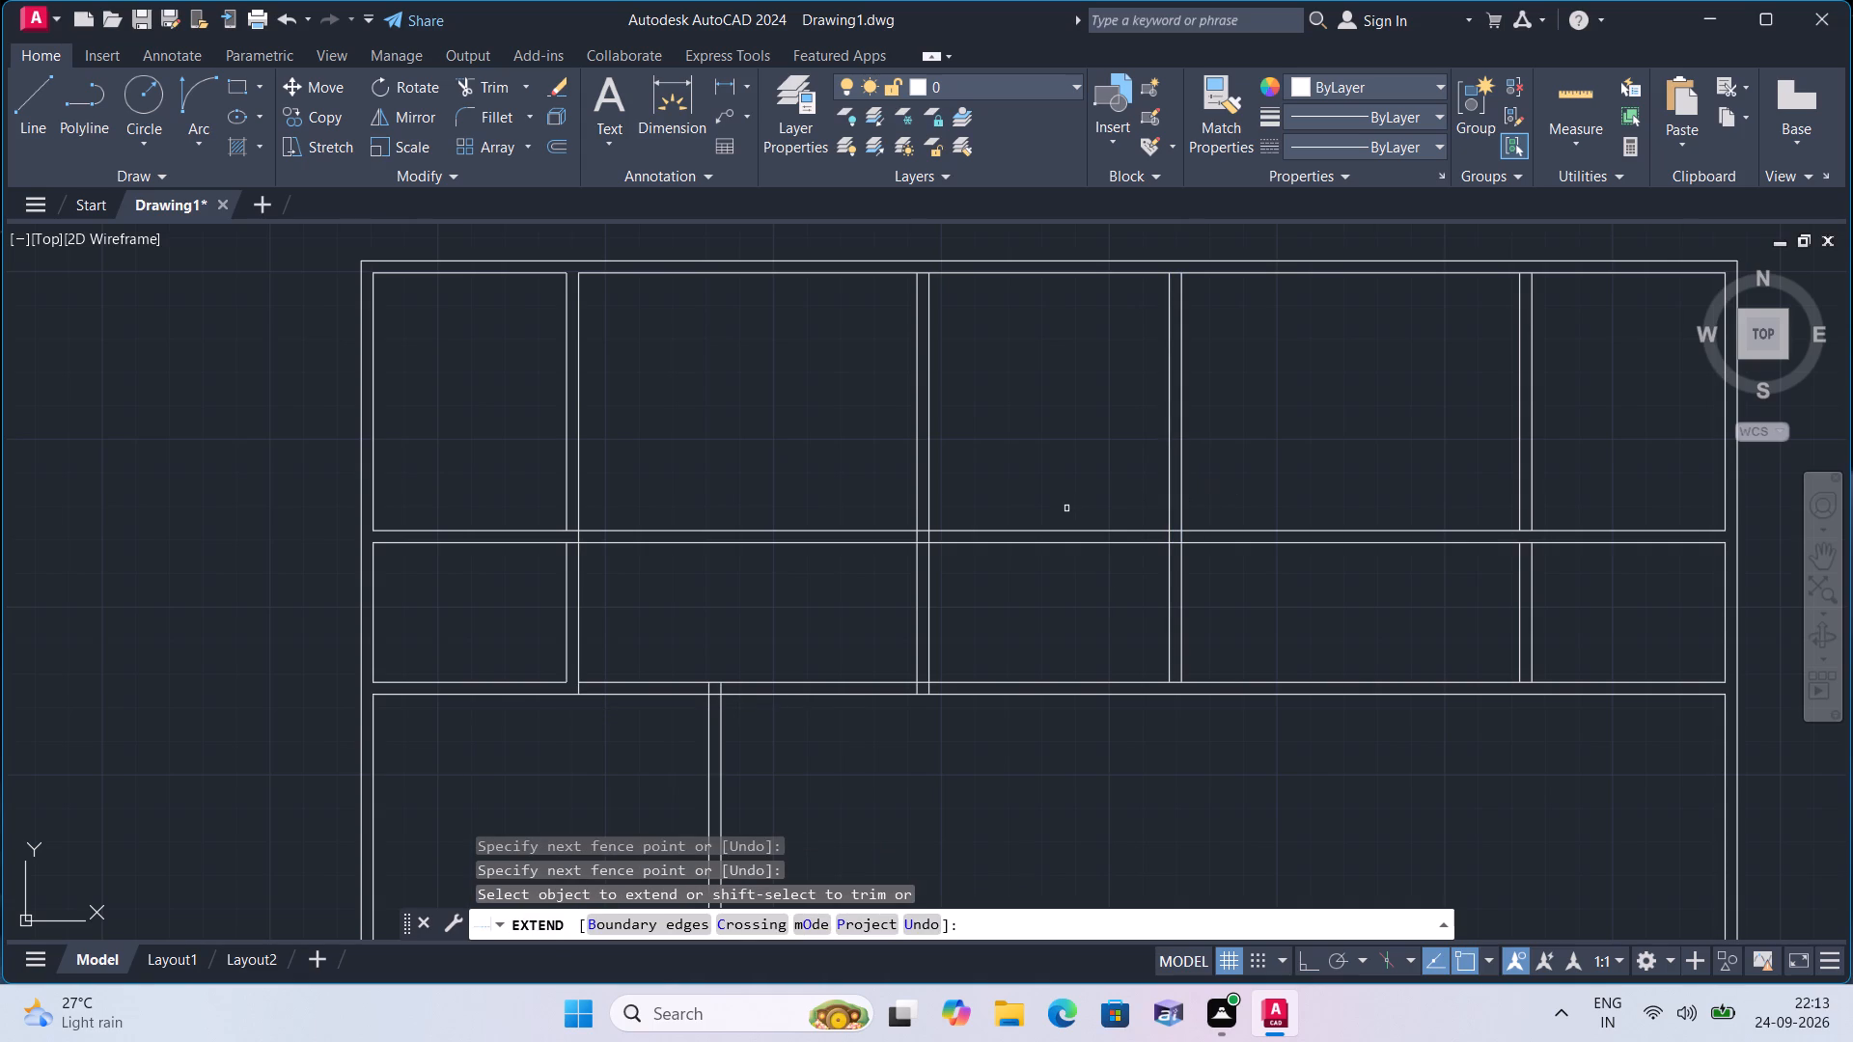
{"action": "key", "text": "space"}
Trim the middle horizontal wall's lines out of the central bay and through the partitions on both sides of it.
{"action": "type", "text": "trim"}
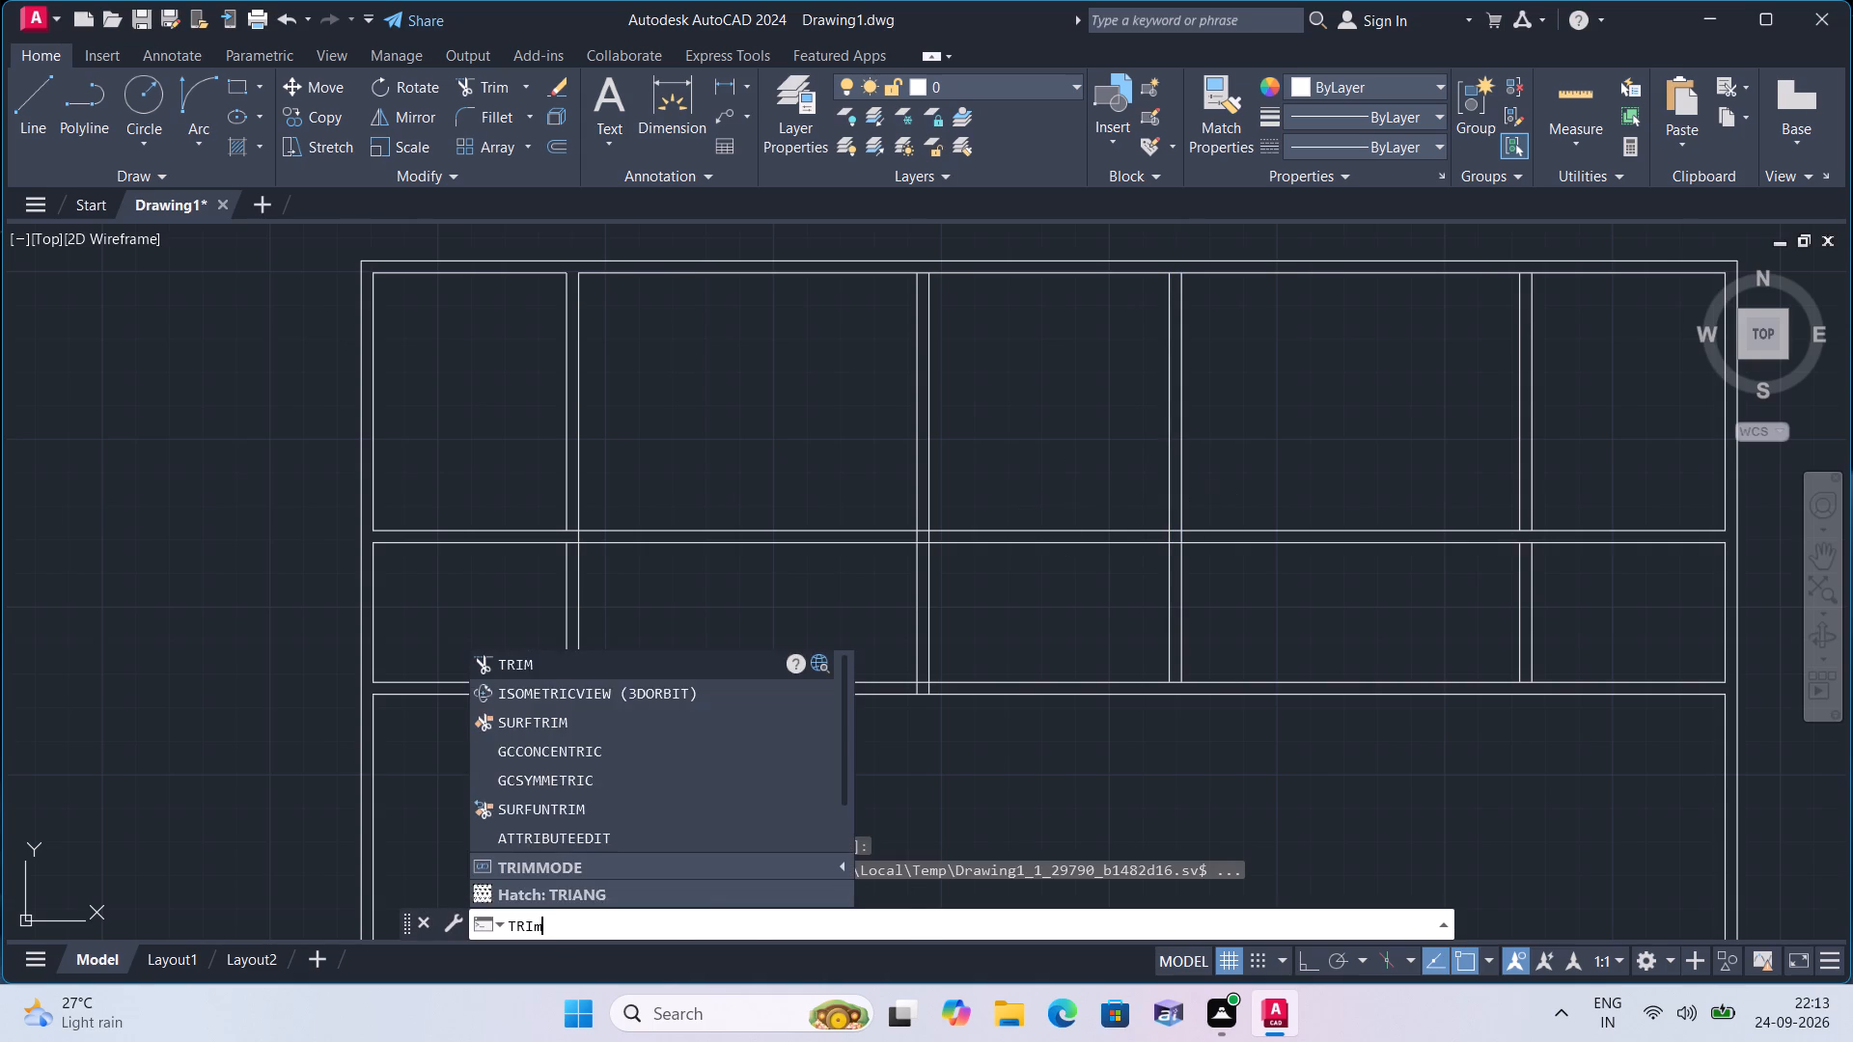
{"action": "key", "text": "space"}
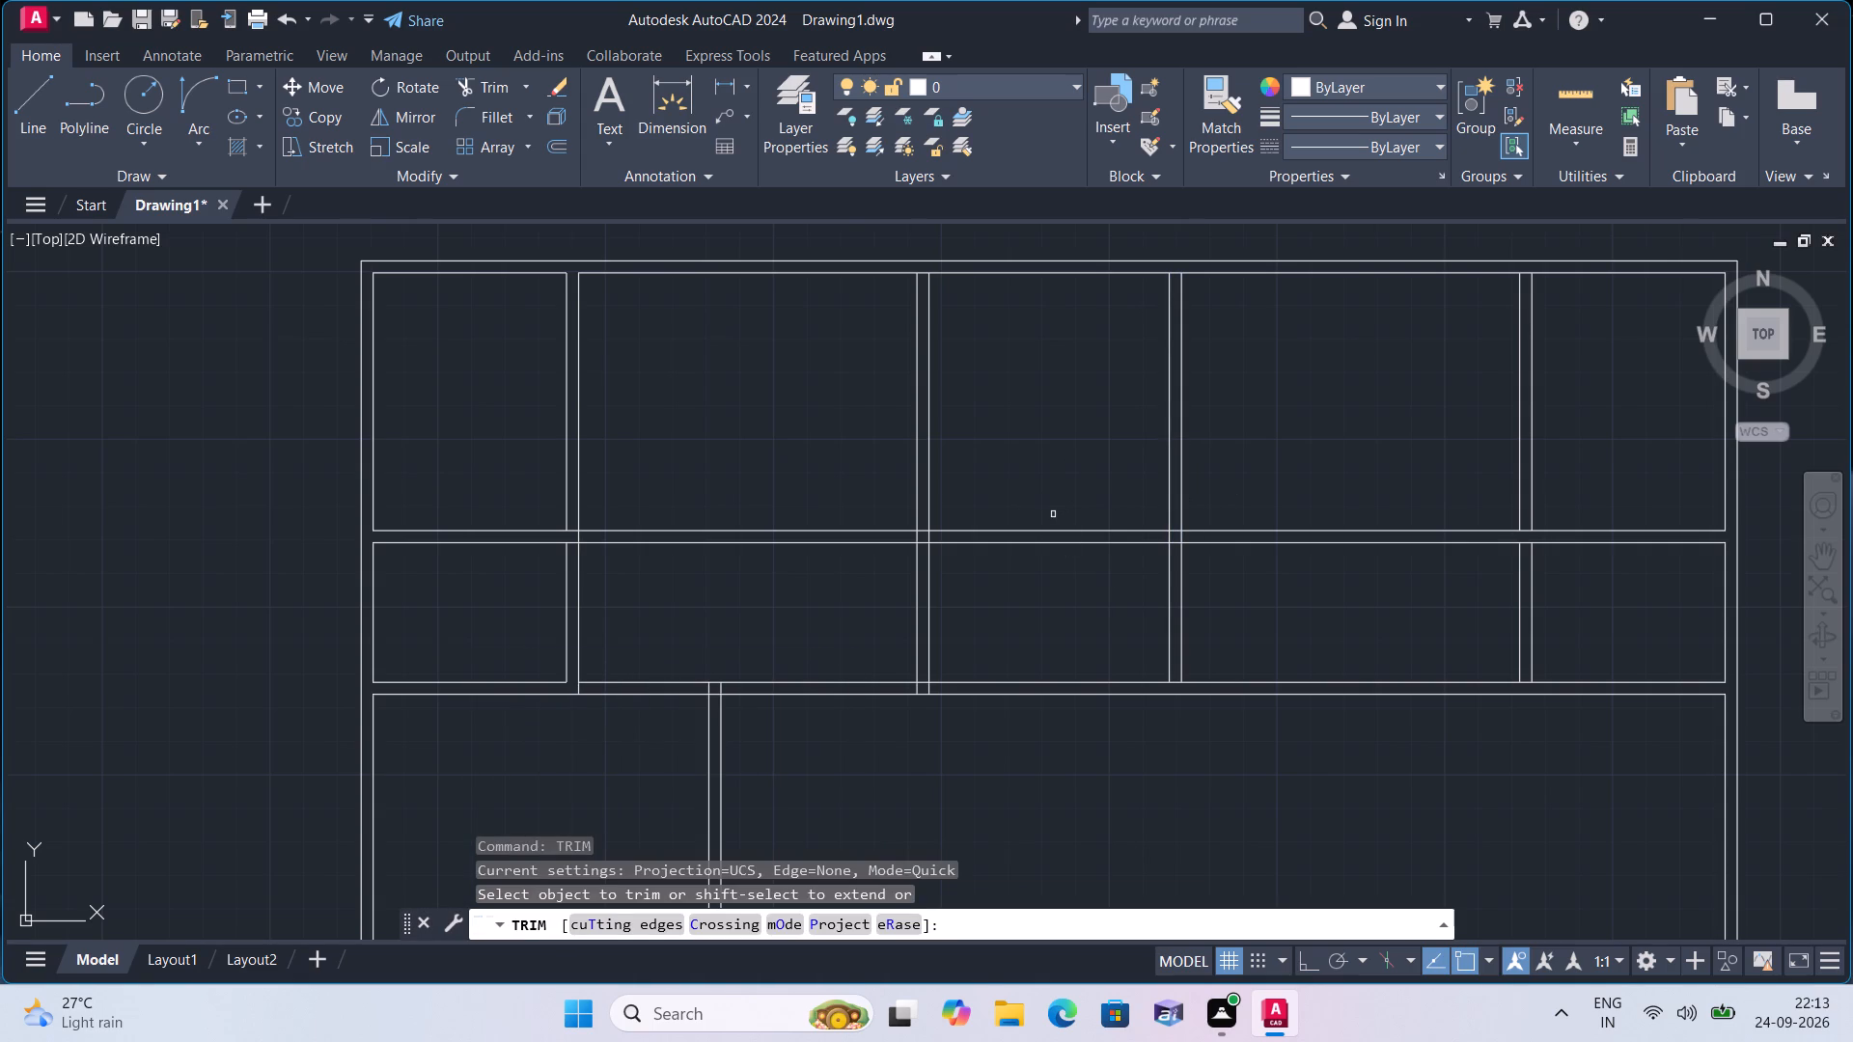
{"action": "scroll", "coordinate": [924, 533], "scroll_direction": "up", "scroll_amount": 2}
{"action": "left_click", "coordinate": [909, 522]}
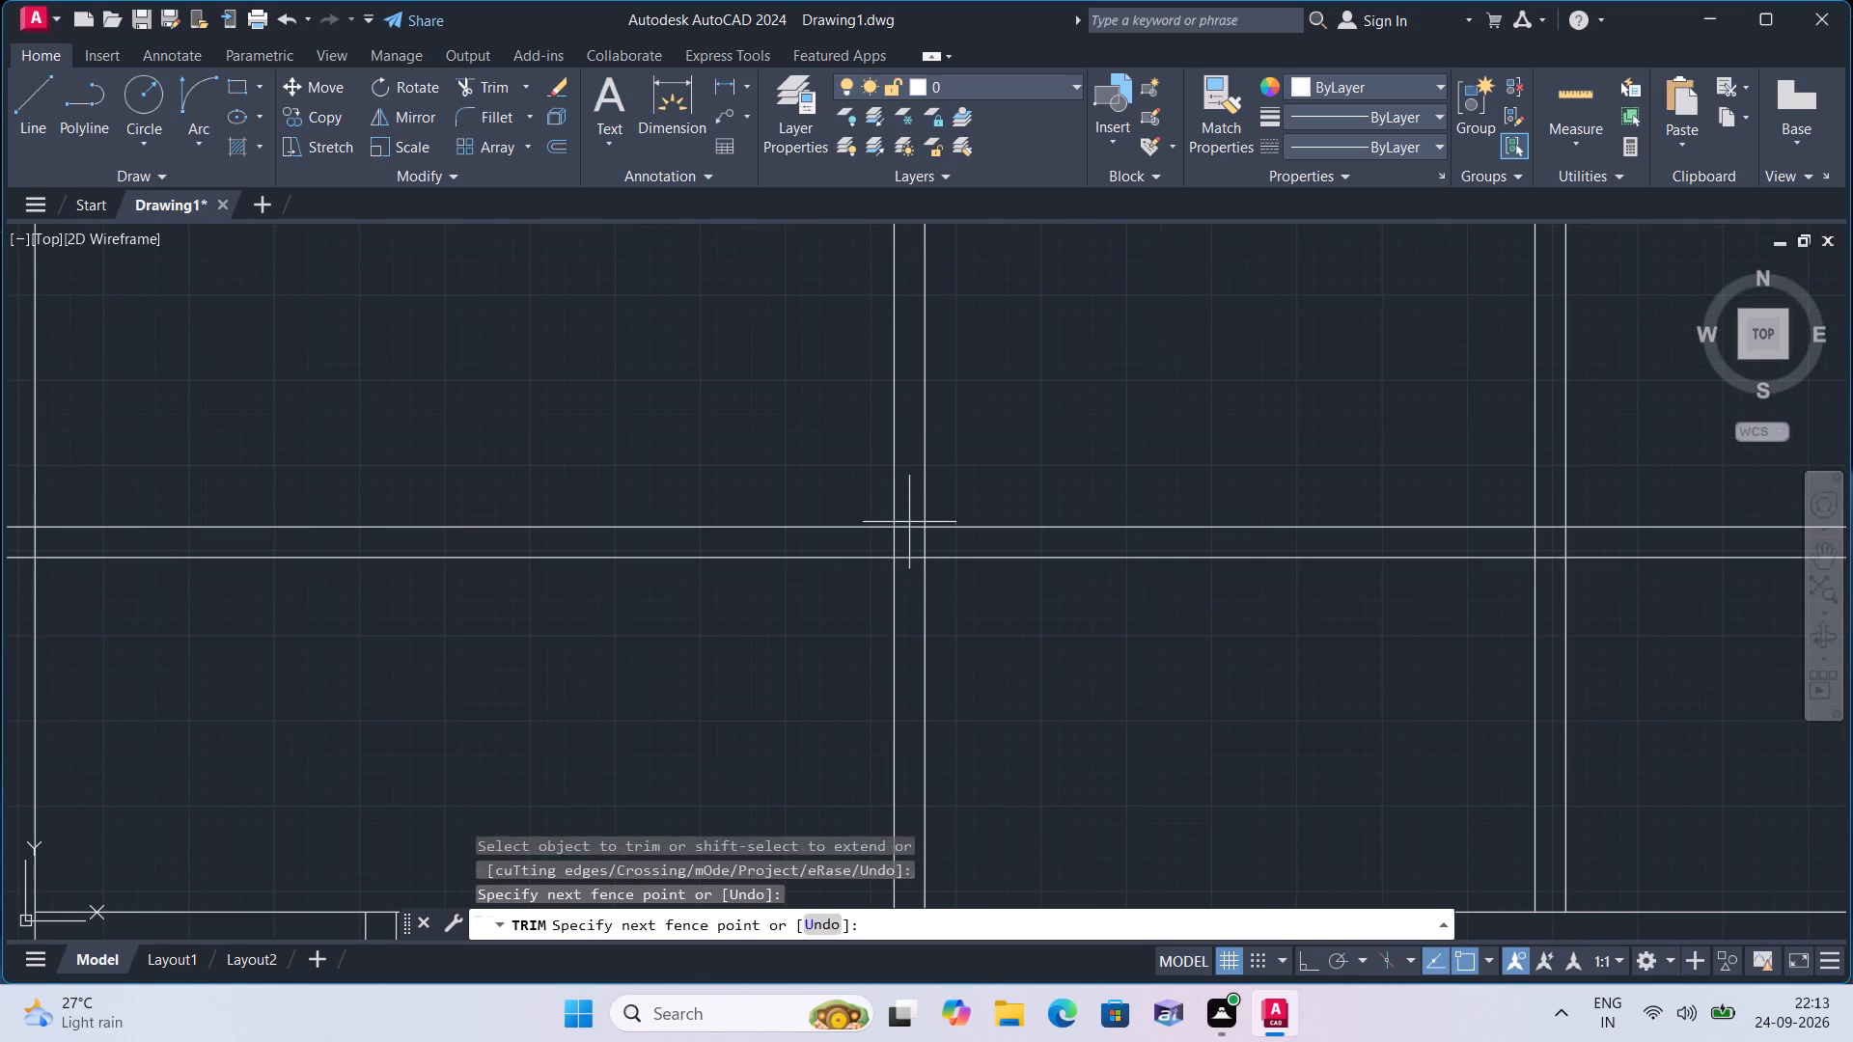
{"action": "left_click", "coordinate": [903, 568]}
{"action": "scroll", "coordinate": [902, 550], "scroll_direction": "down", "scroll_amount": 2}
{"action": "left_click_drag", "start_coordinate": [1011, 496], "coordinate": [1013, 509]}
{"action": "left_click", "coordinate": [1034, 599]}
{"action": "scroll", "coordinate": [1148, 564], "scroll_direction": "up", "scroll_amount": 2}
{"action": "left_click", "coordinate": [1154, 502]}
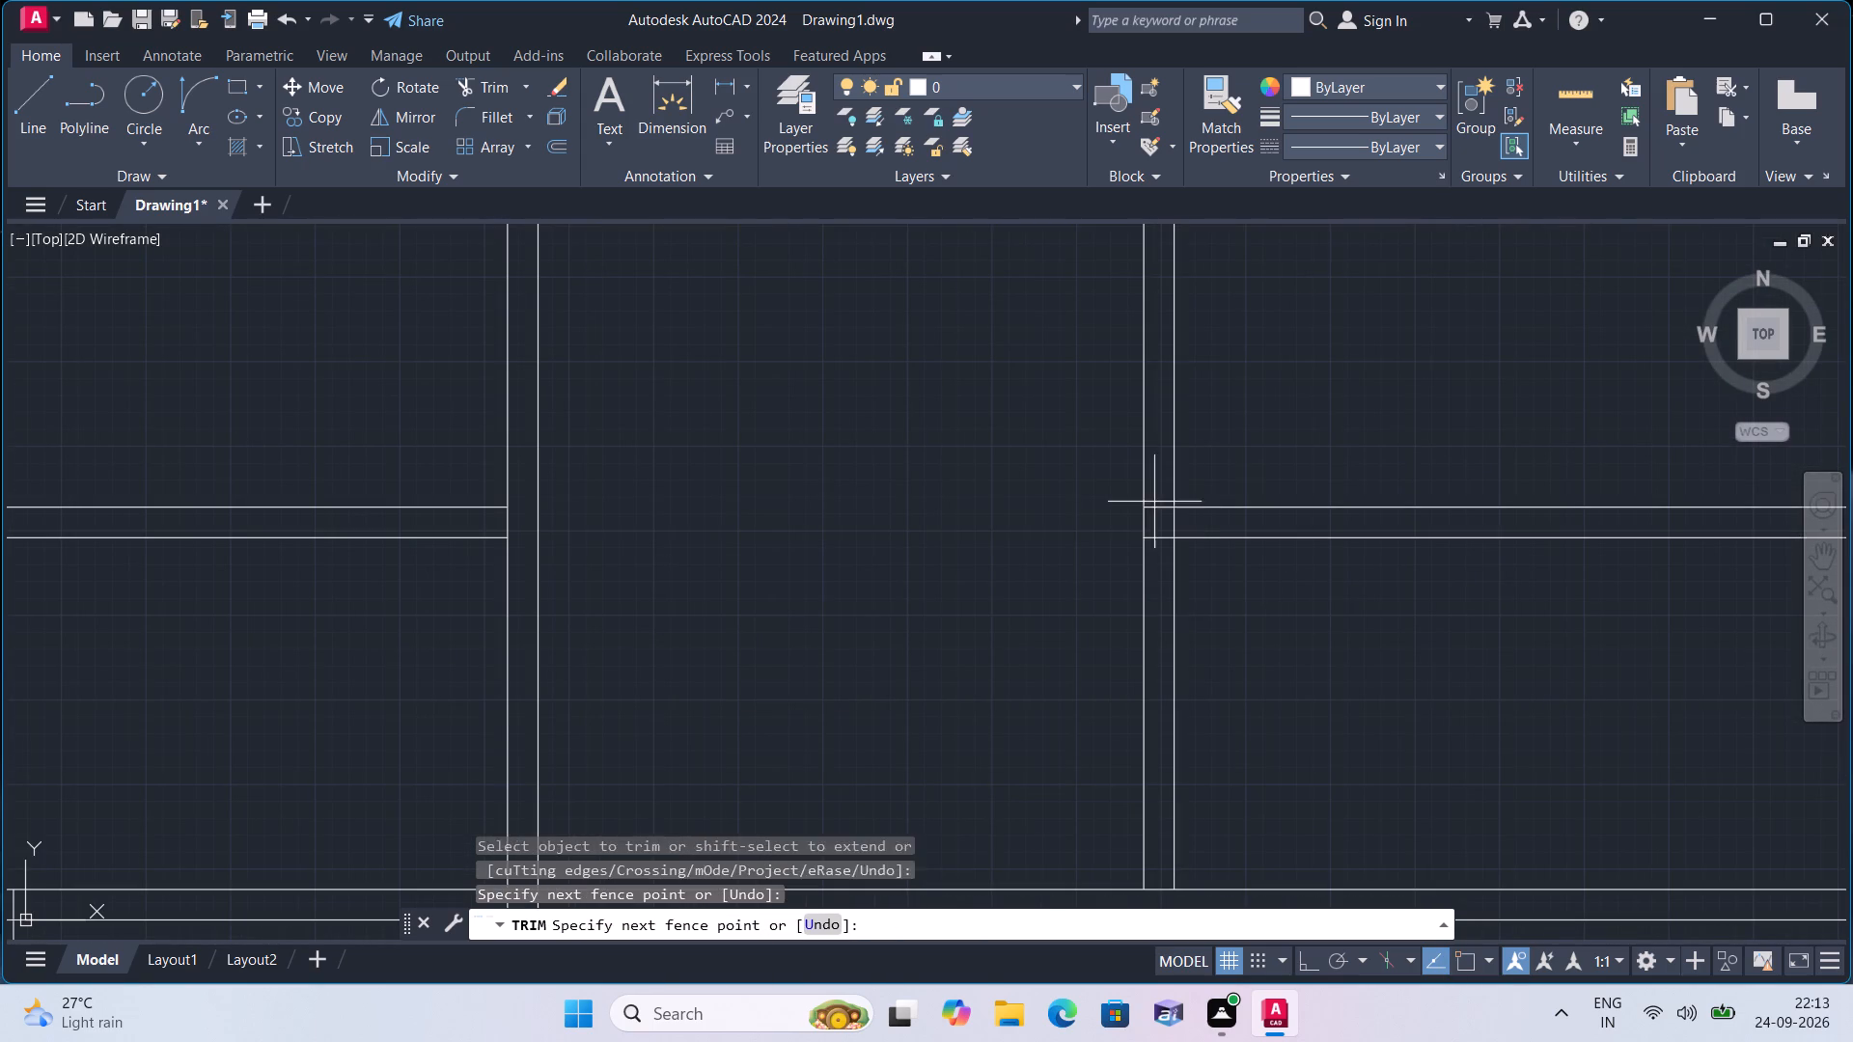
{"action": "left_click", "coordinate": [1157, 543]}
{"action": "scroll", "coordinate": [1074, 547], "scroll_direction": "down", "scroll_amount": 1}
Trim the junctions of the central bay's two partitions with the horizontal wall below, clearing the lines within the partition thickness.
{"action": "middle_click_drag", "start_coordinate": [1059, 553], "coordinate": [1059, 554]}
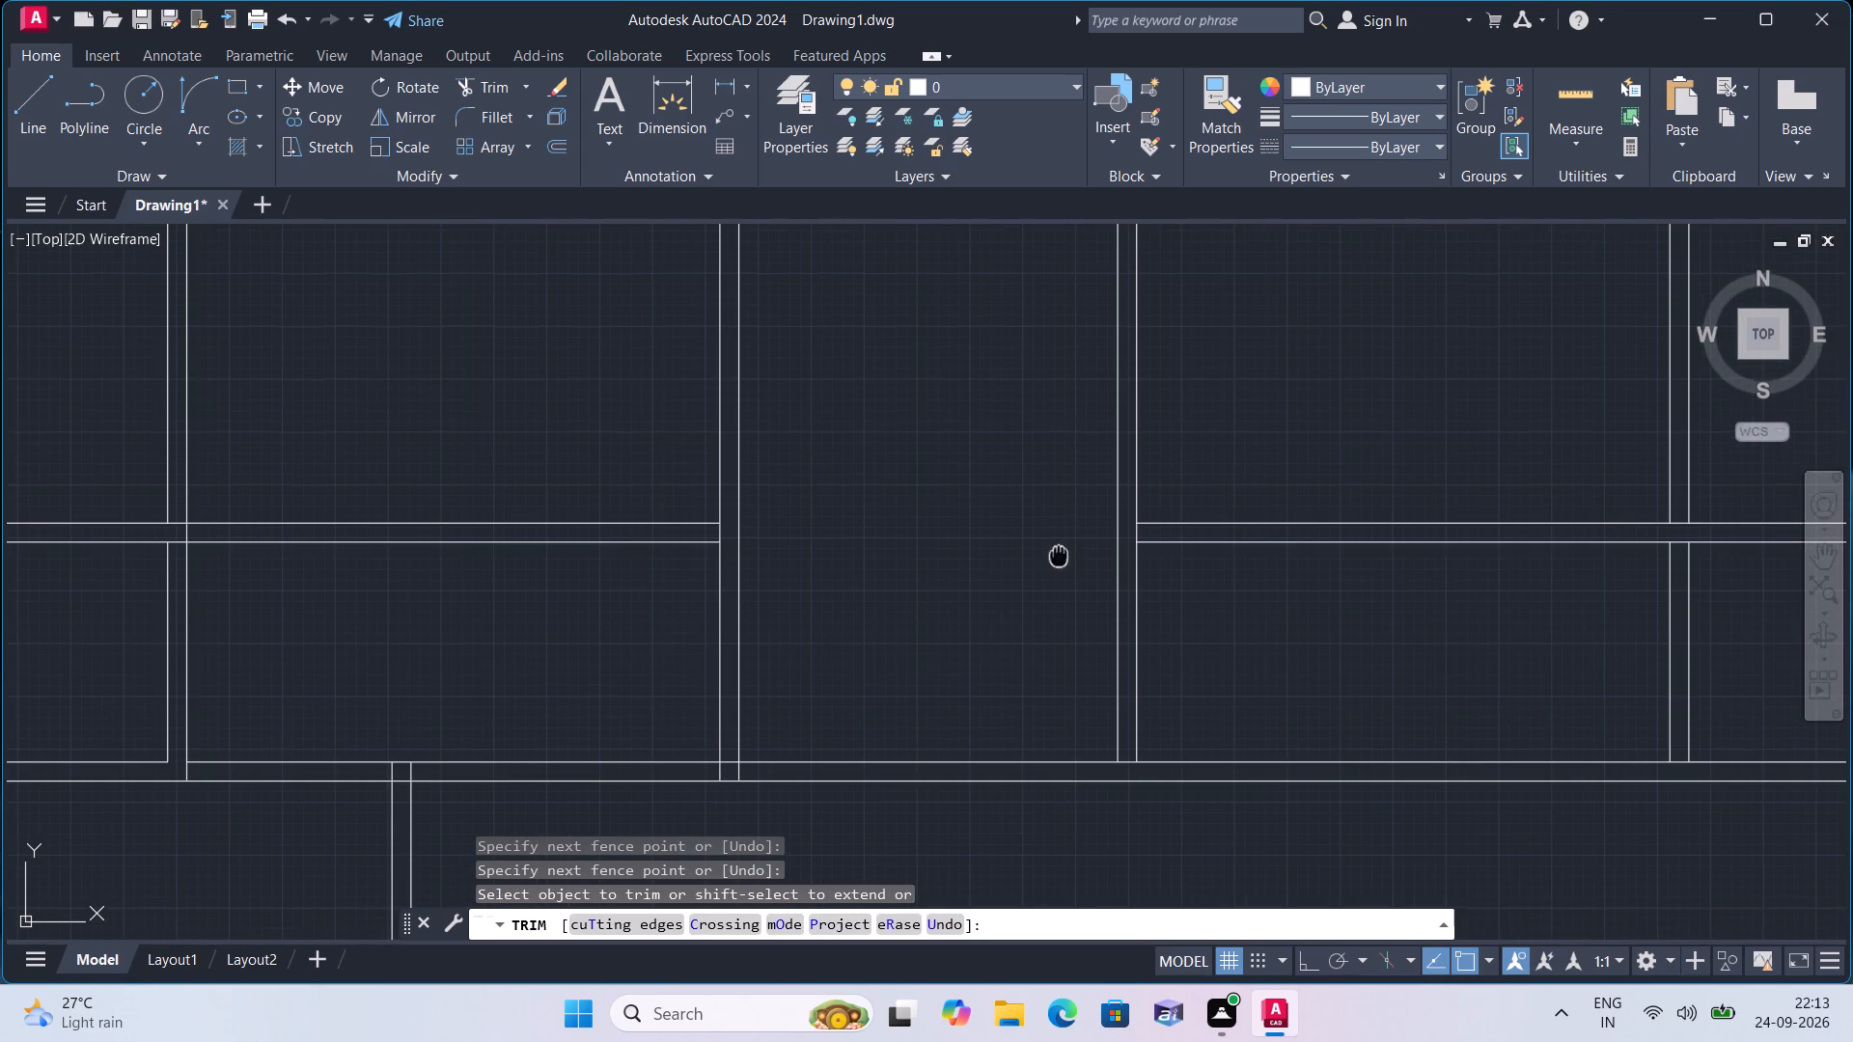
{"action": "middle_click_drag", "start_coordinate": [1059, 554], "coordinate": [1059, 476]}
{"action": "scroll", "coordinate": [1059, 470], "scroll_direction": "down", "scroll_amount": 1}
{"action": "scroll", "coordinate": [854, 611], "scroll_direction": "up", "scroll_amount": 3}
{"action": "left_click", "coordinate": [834, 585]}
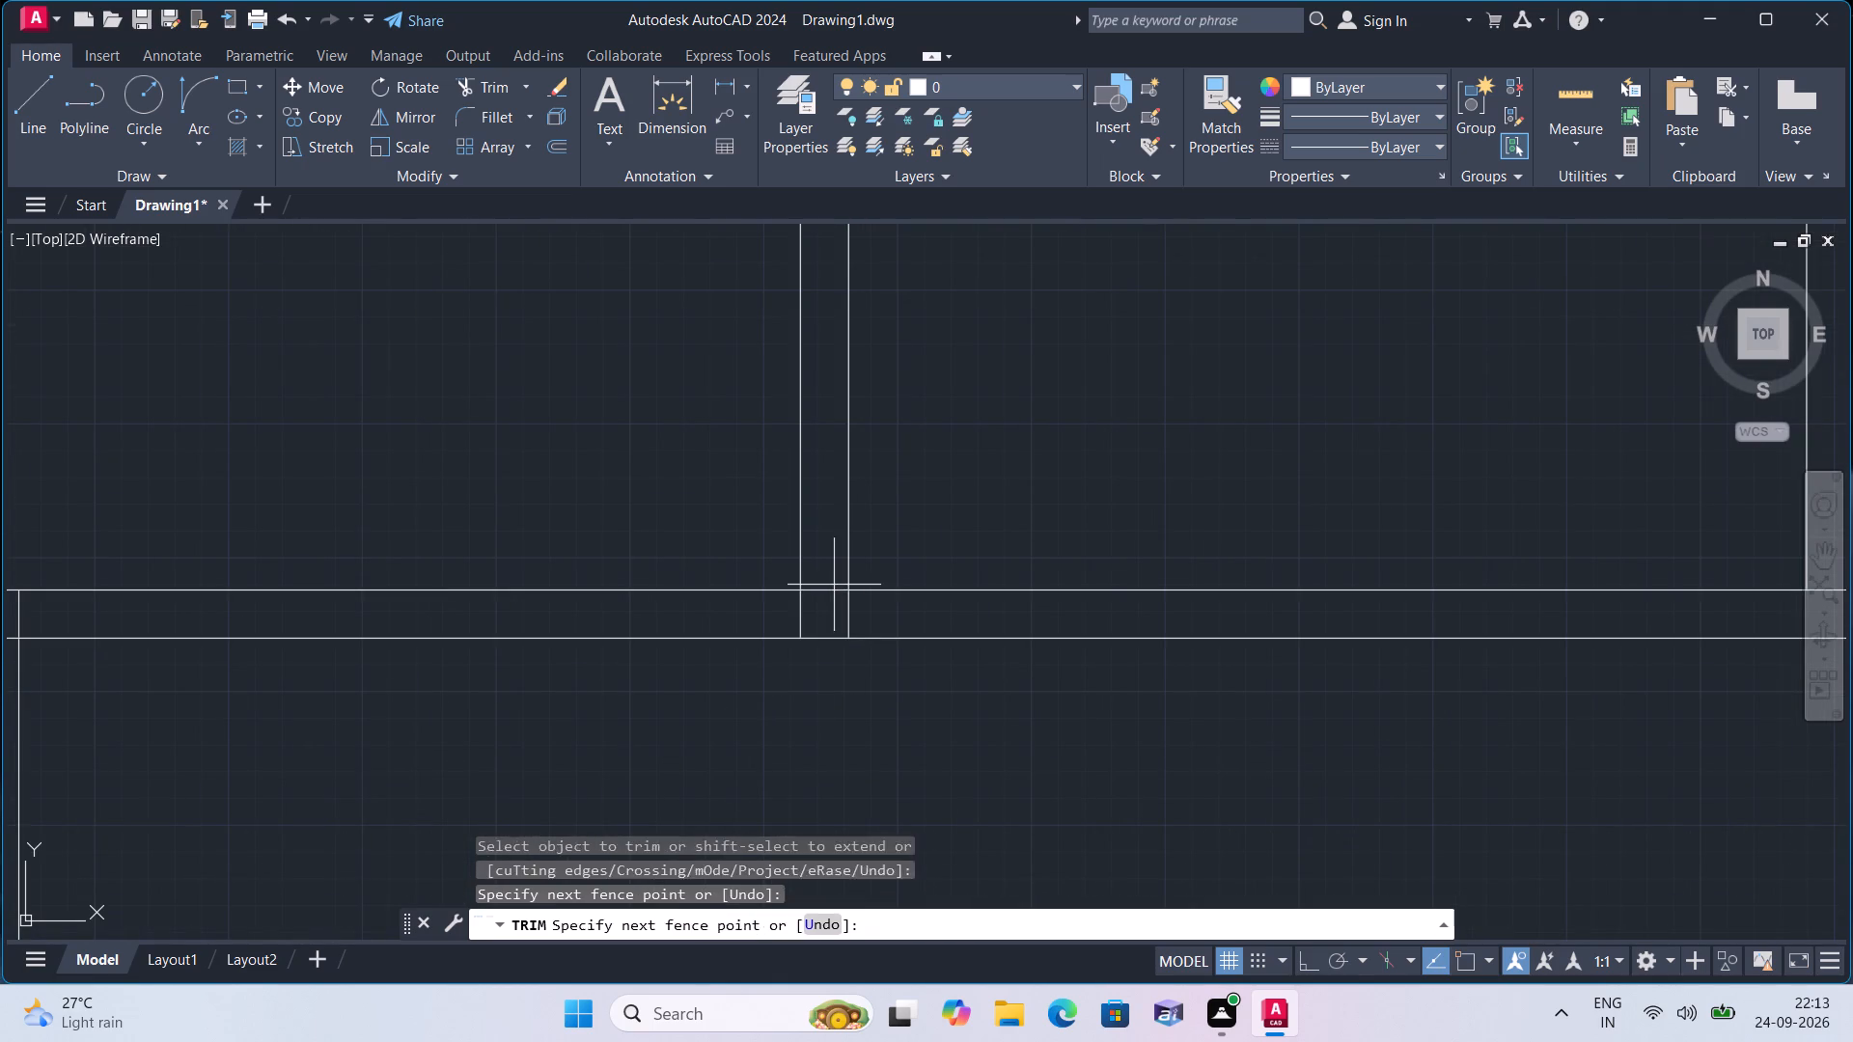
{"action": "left_click", "coordinate": [858, 617]}
{"action": "scroll", "coordinate": [858, 616], "scroll_direction": "down", "scroll_amount": 2}
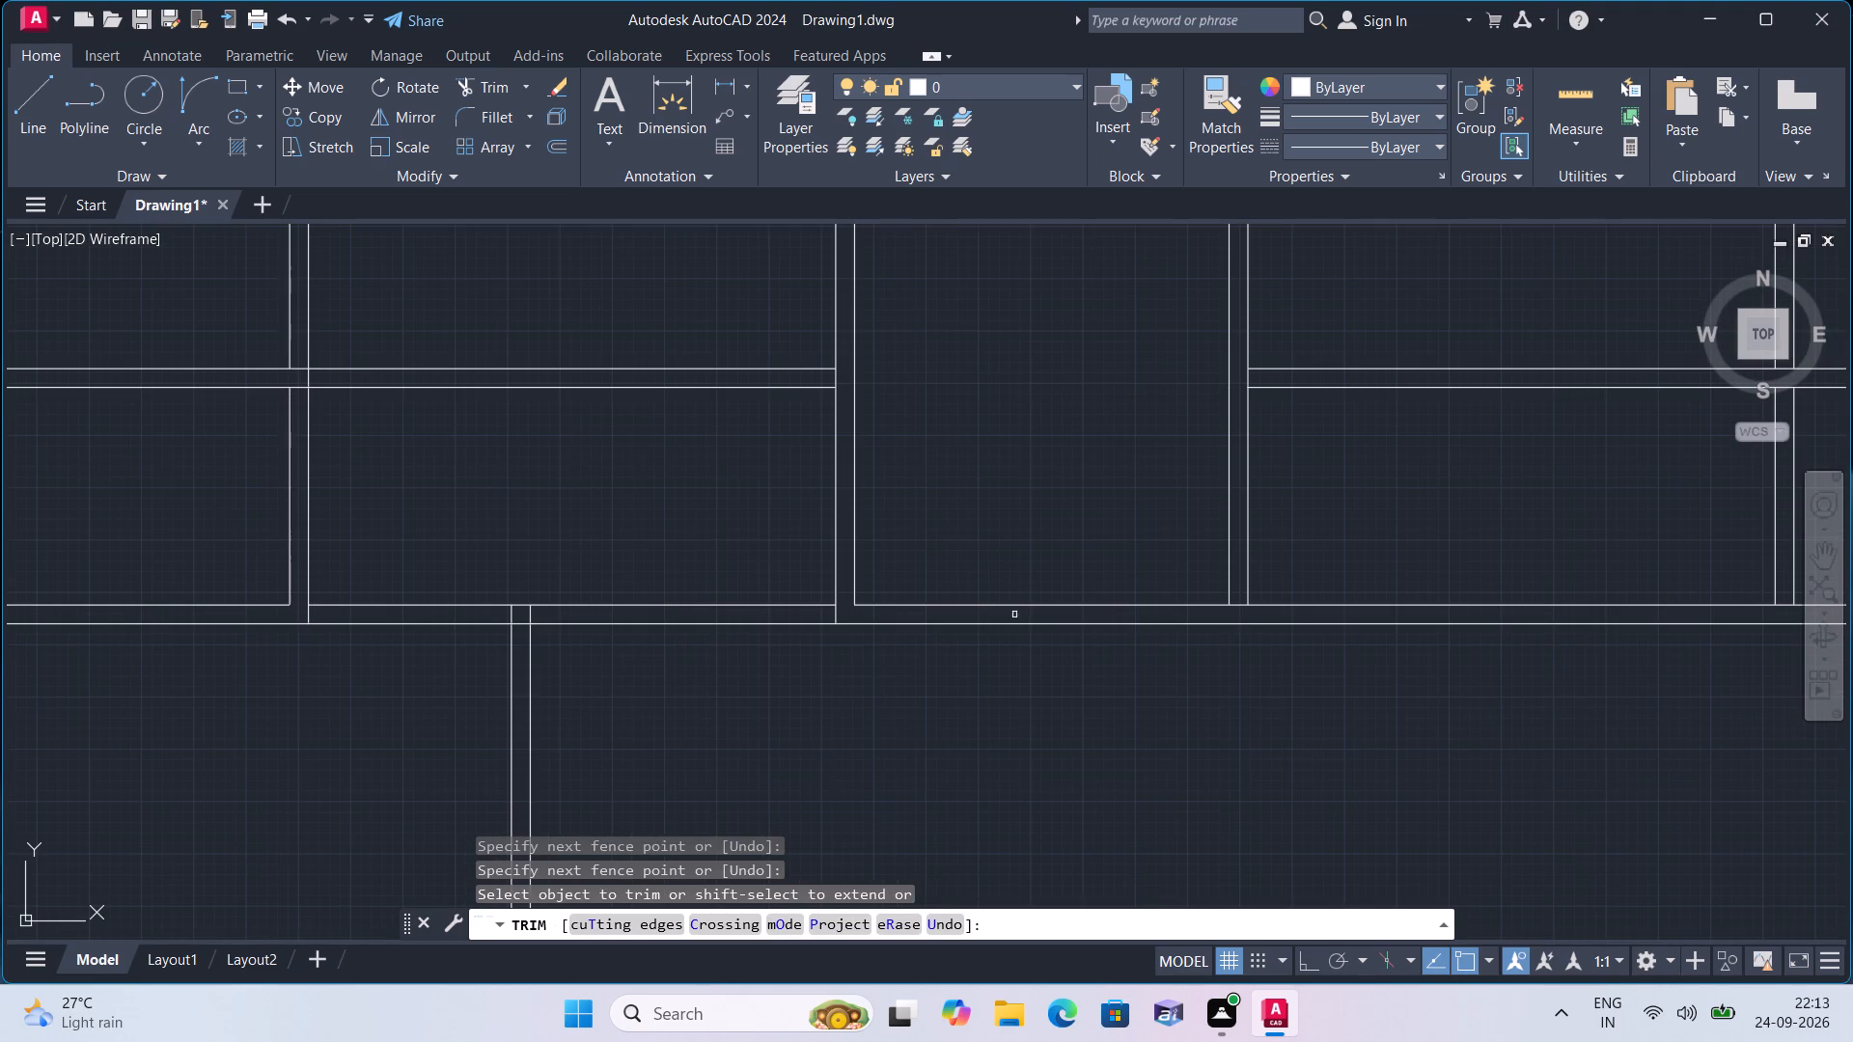
{"action": "scroll", "coordinate": [1204, 611], "scroll_direction": "up", "scroll_amount": 2}
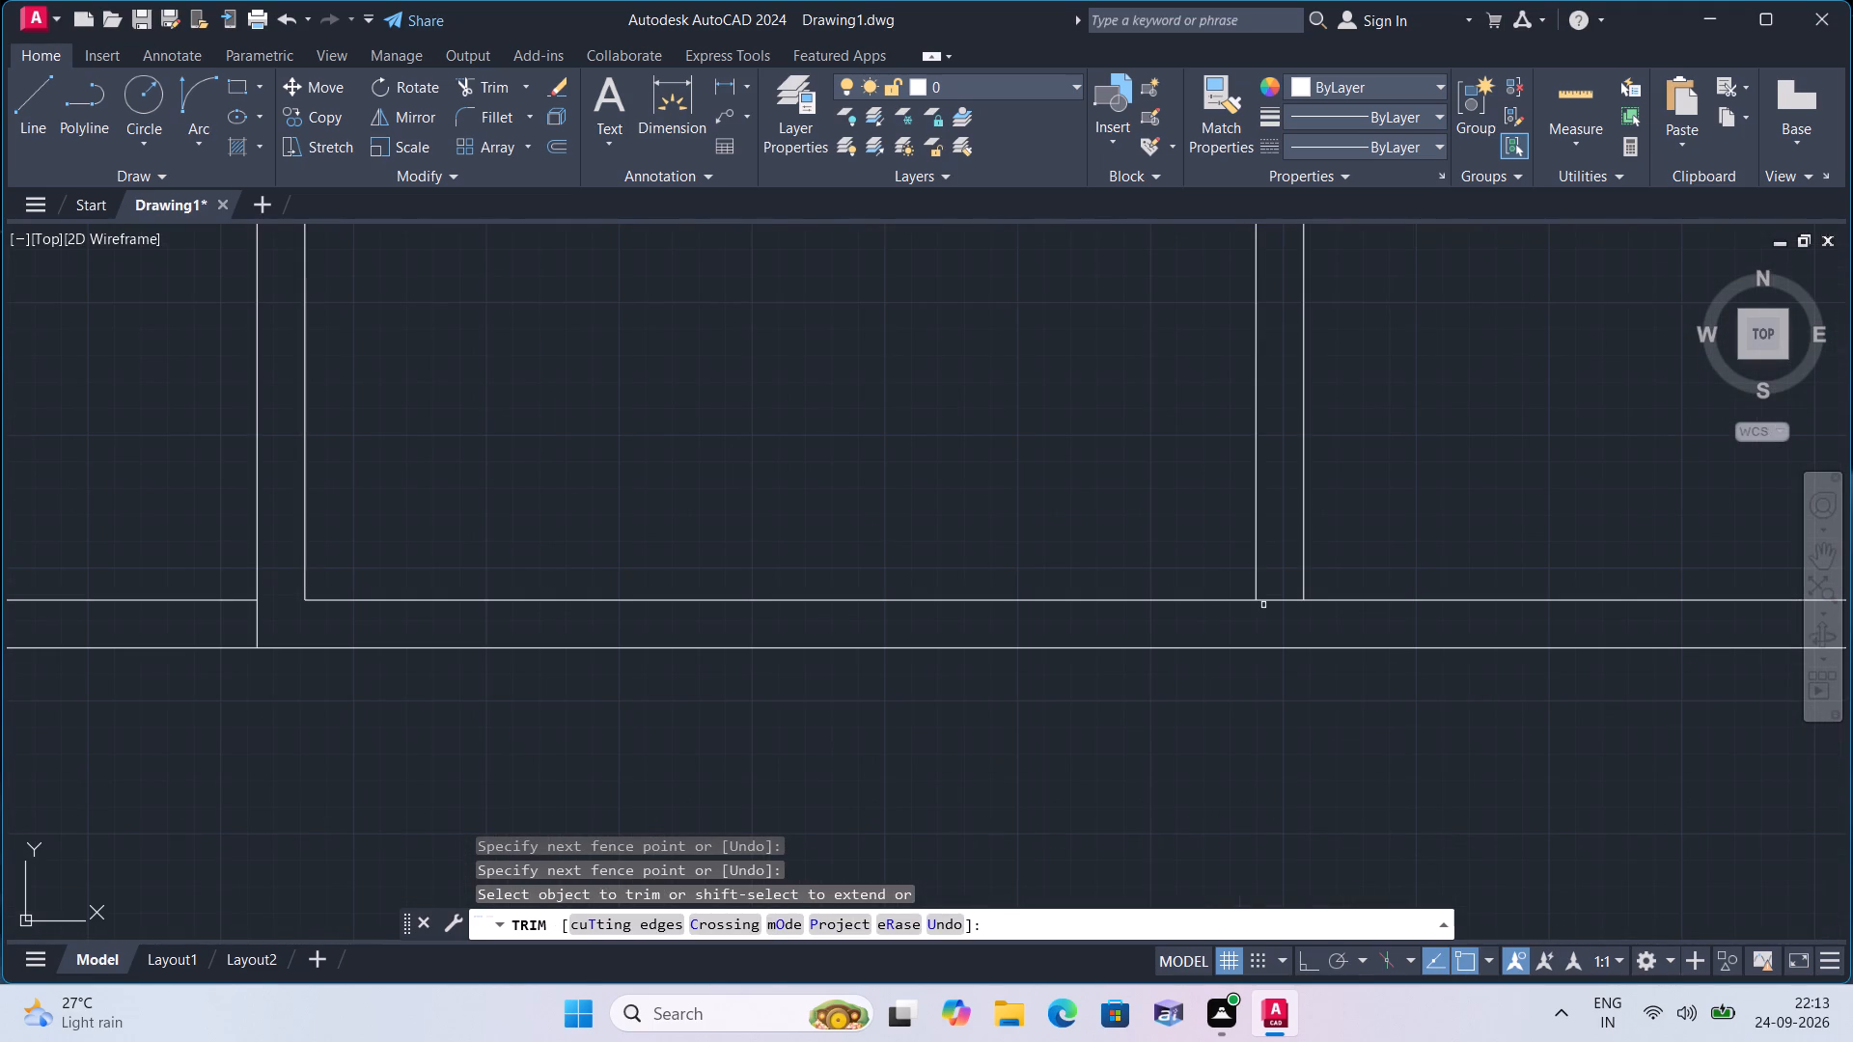
{"action": "left_click", "coordinate": [1274, 603]}
{"action": "scroll", "coordinate": [1043, 517], "scroll_direction": "down", "scroll_amount": 2}
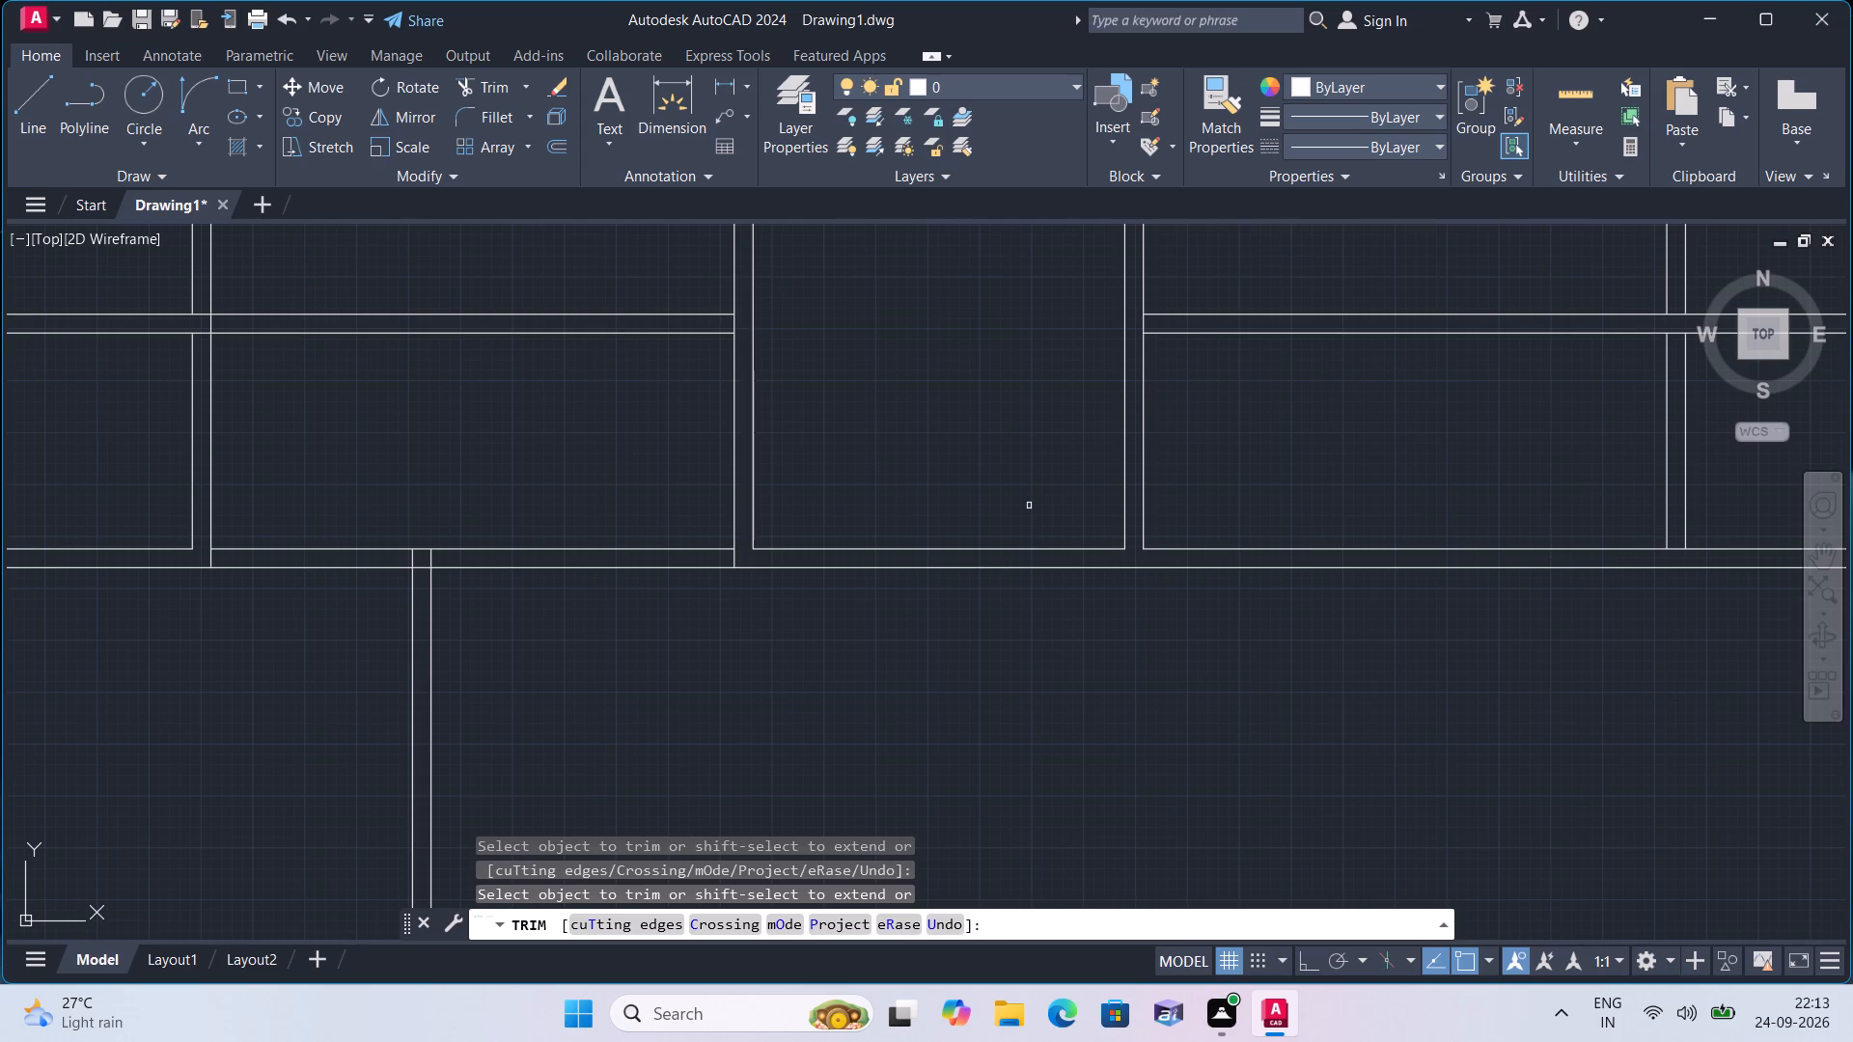
{"action": "key", "text": "space"}
Draw a short line continuing the third partition's right face down to the lower line of the horizontal wall.
{"action": "type", "text": "l"}
{"action": "key", "text": "space"}
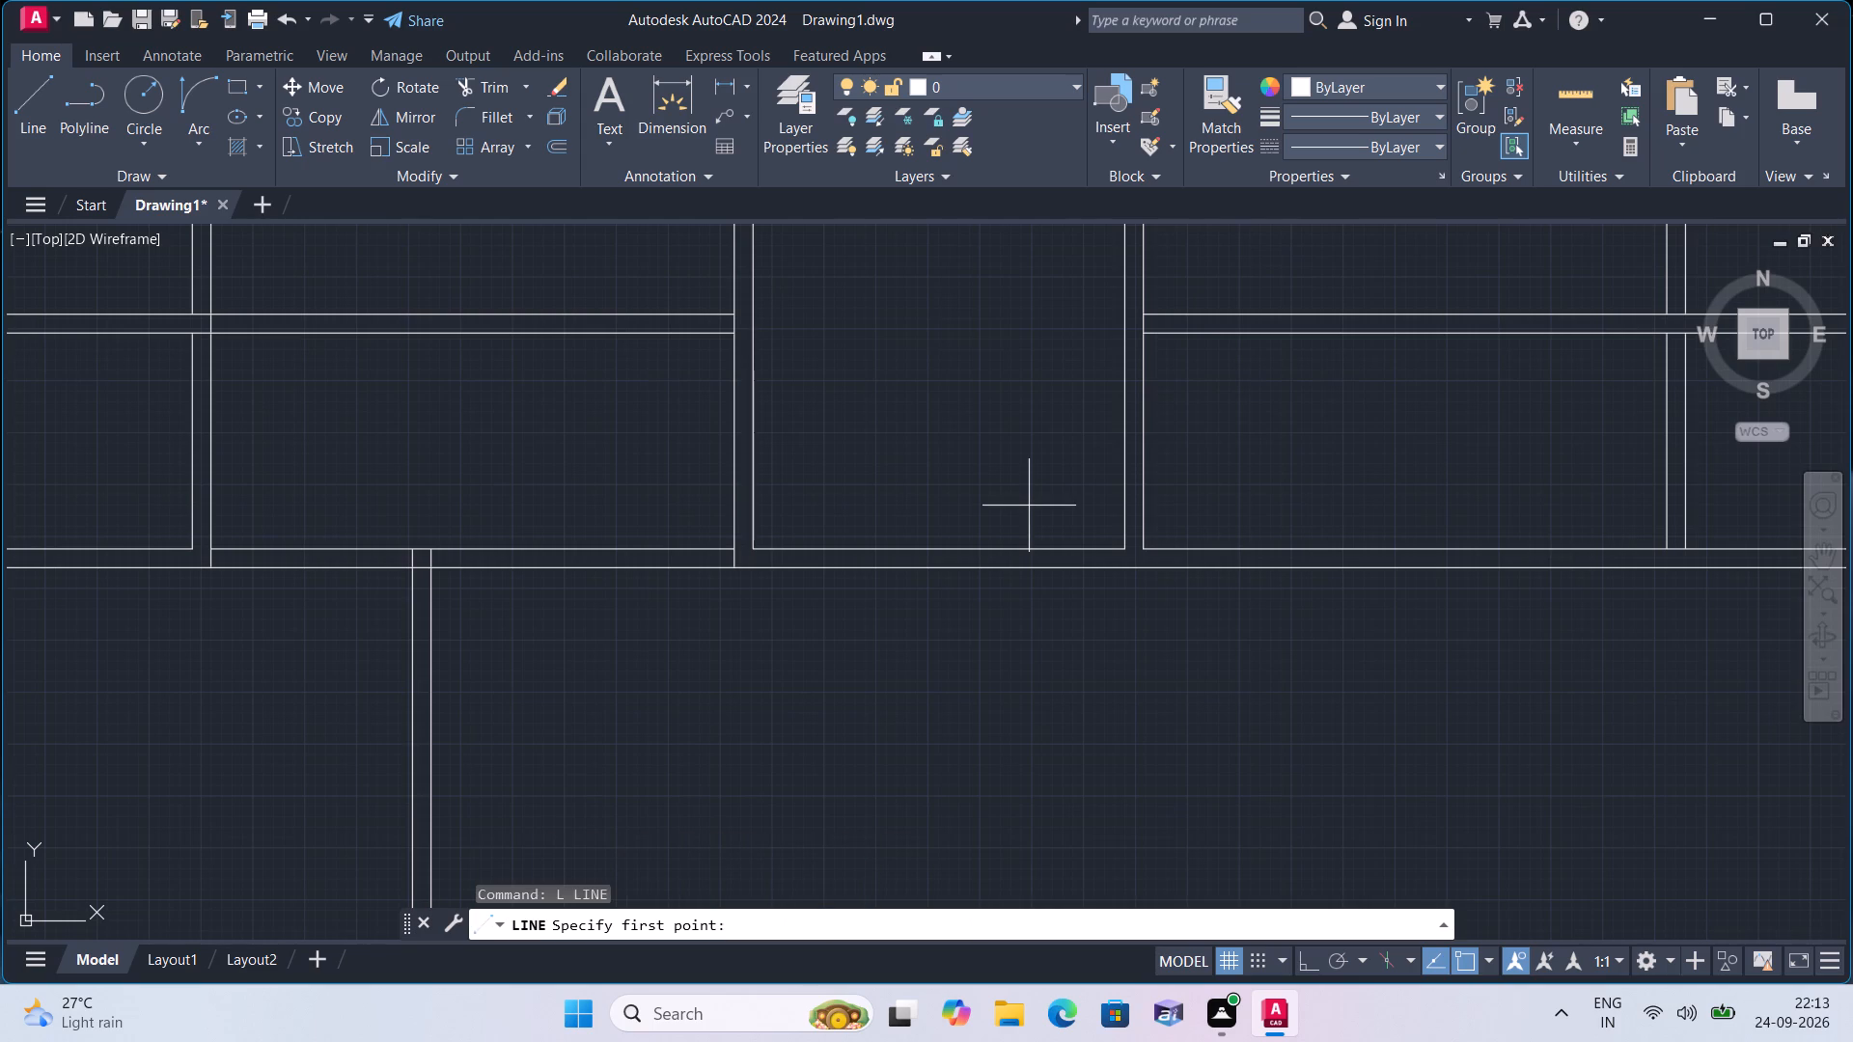
{"action": "scroll", "coordinate": [1131, 544], "scroll_direction": "up", "scroll_amount": 1}
{"action": "left_click", "coordinate": [1154, 550]}
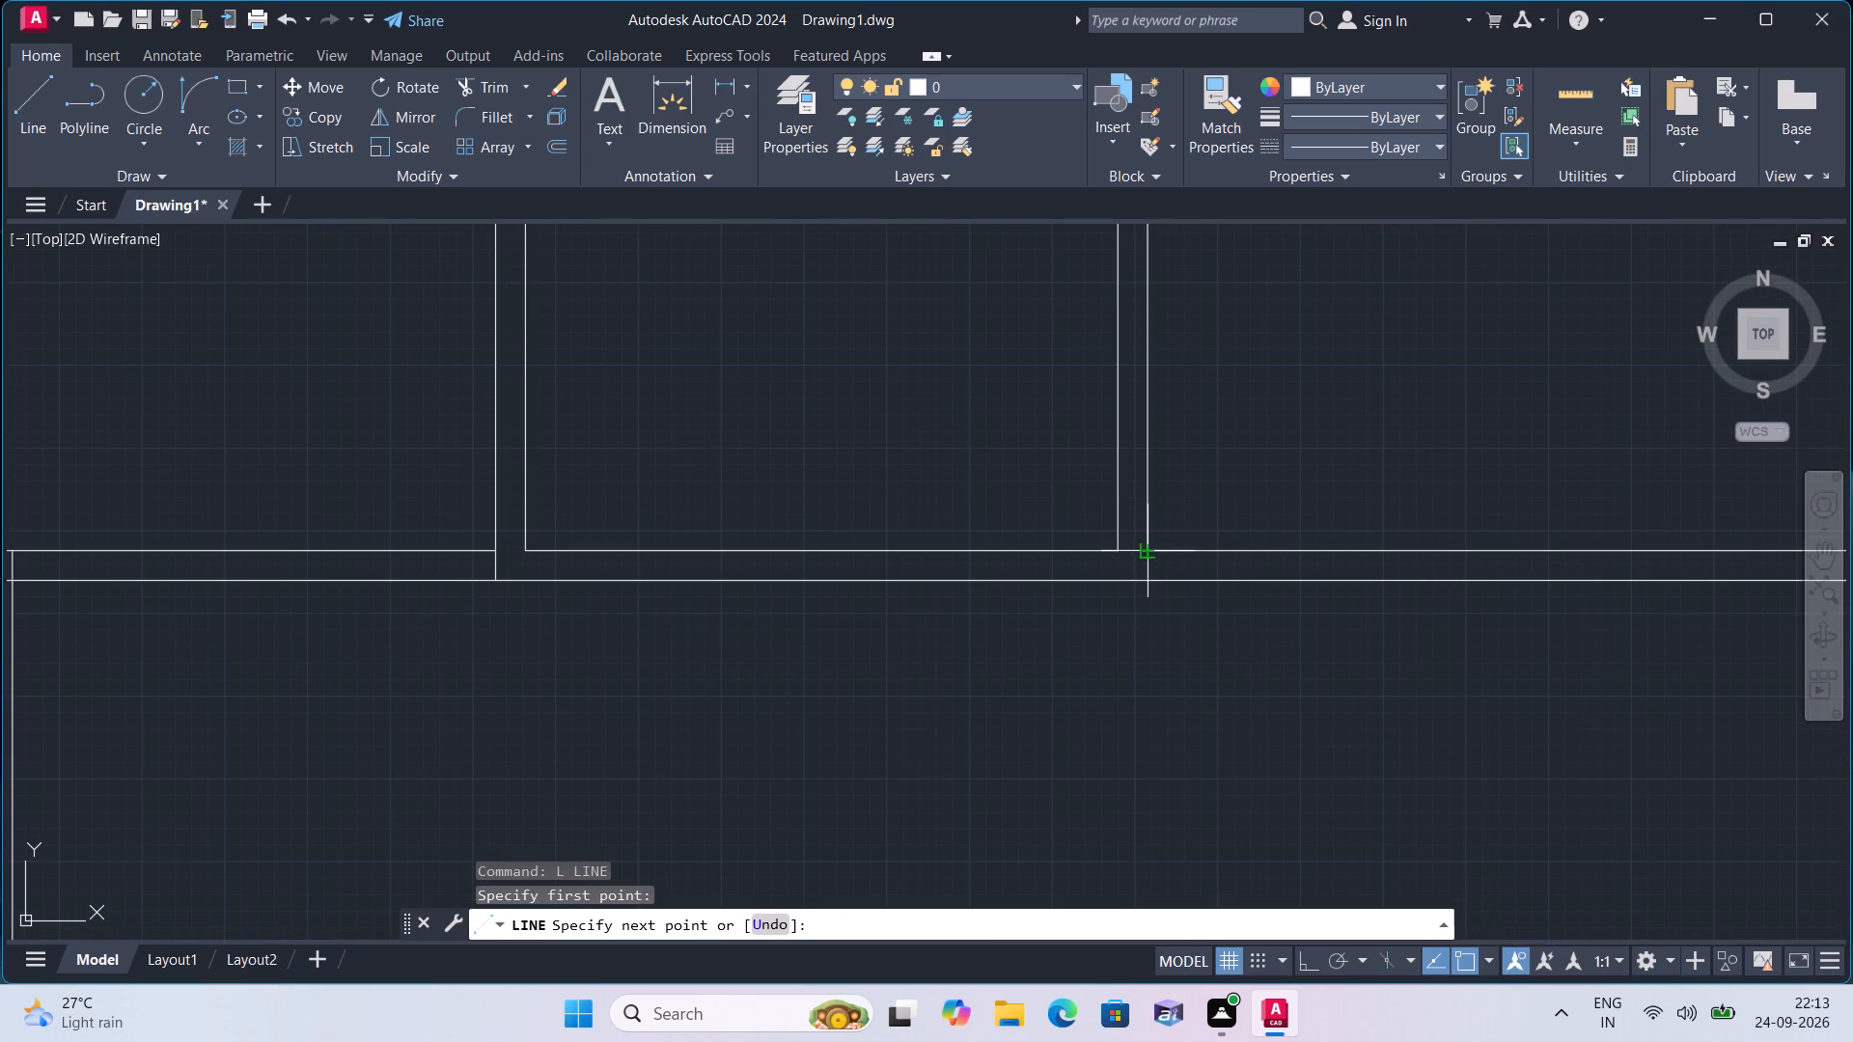
{"action": "left_click", "coordinate": [1149, 576]}
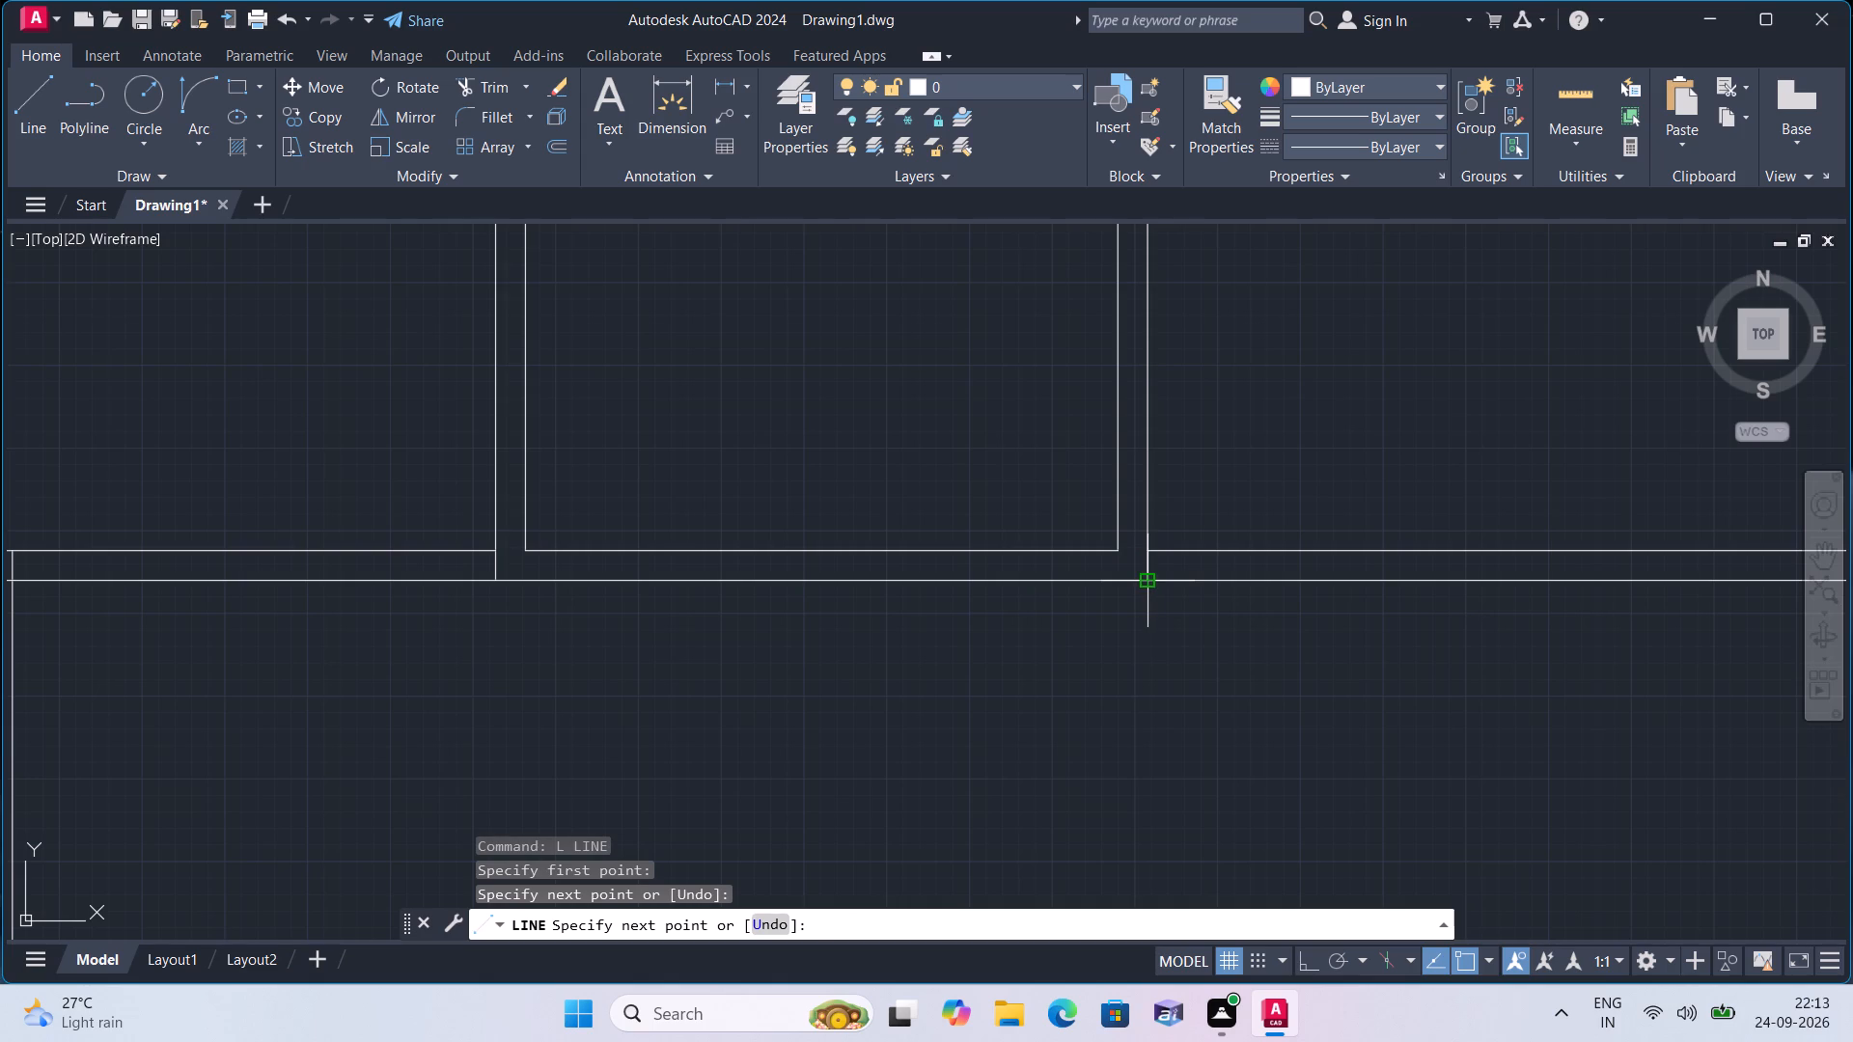
{"action": "key", "text": "space"}
{"action": "scroll", "coordinate": [1133, 501], "scroll_direction": "down", "scroll_amount": 1}
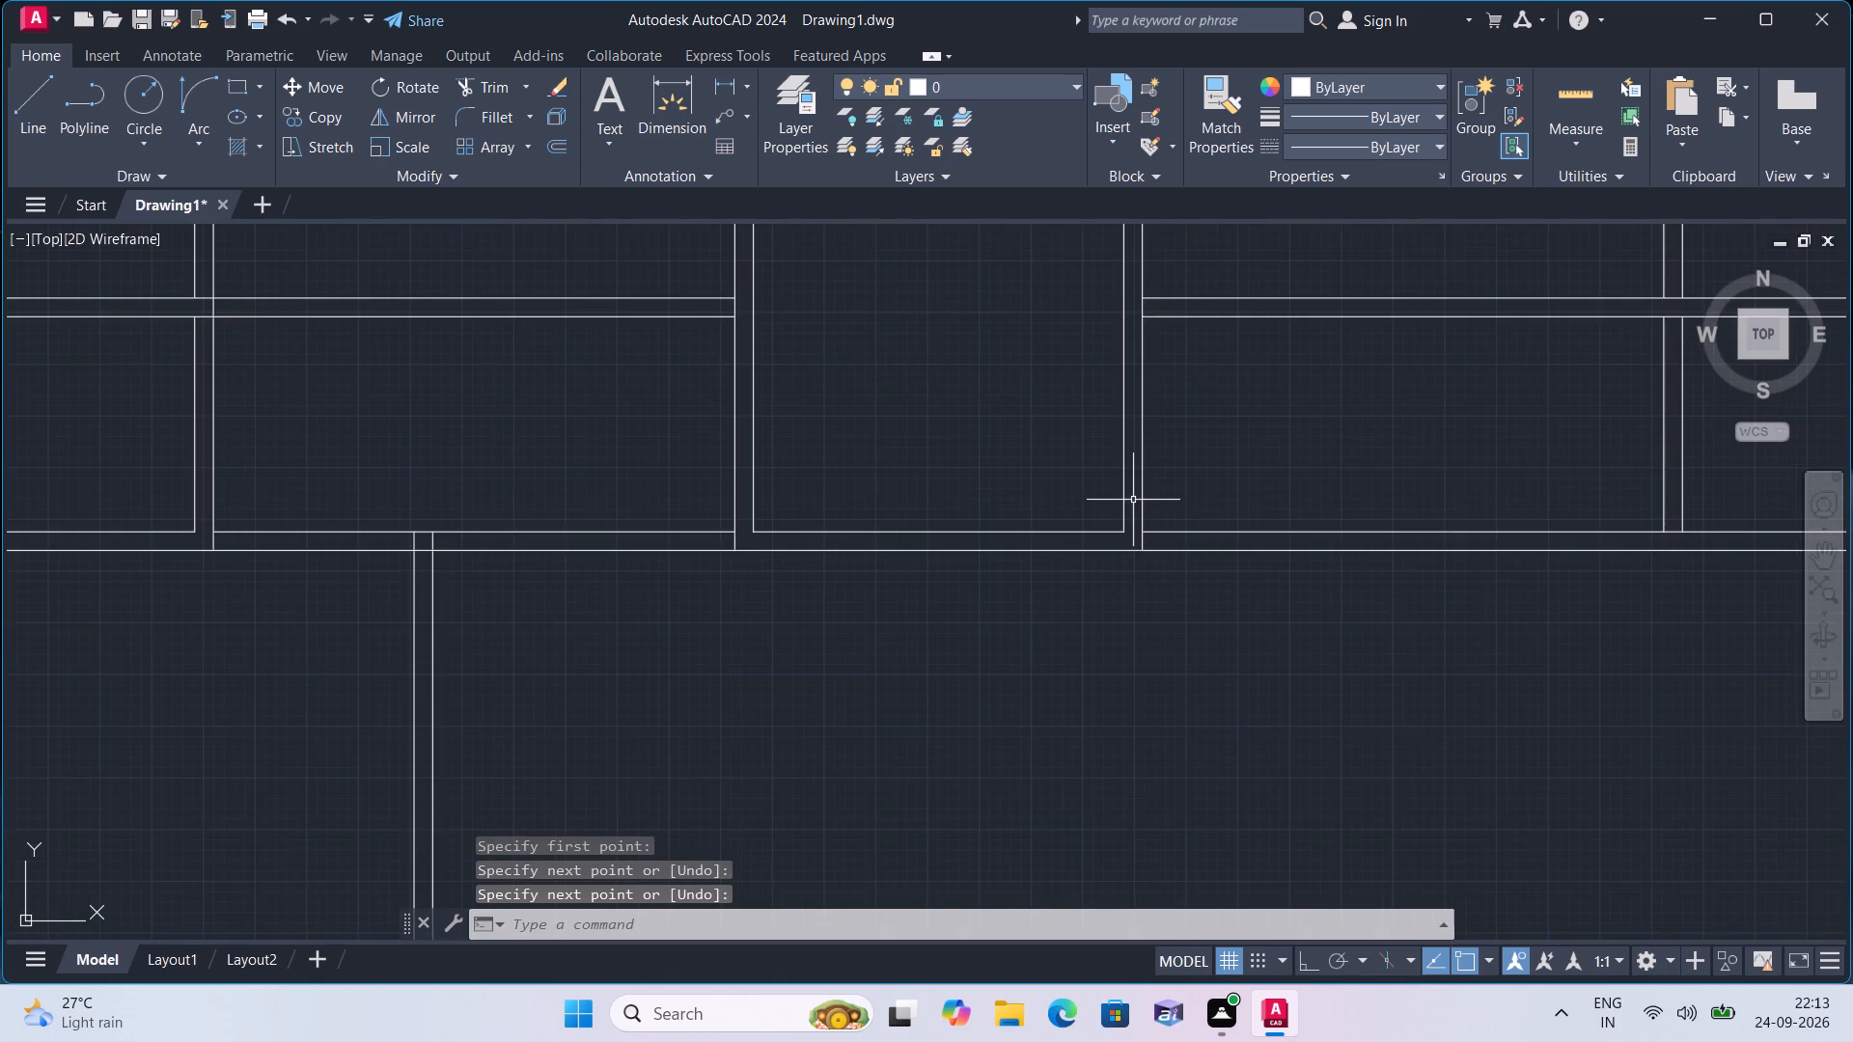
Check the central bay's clear width between its two partitions using a linear dimension, without placing it.
{"action": "middle_click_drag", "start_coordinate": [1129, 500], "coordinate": [1118, 562]}
{"action": "left_click", "coordinate": [751, 88]}
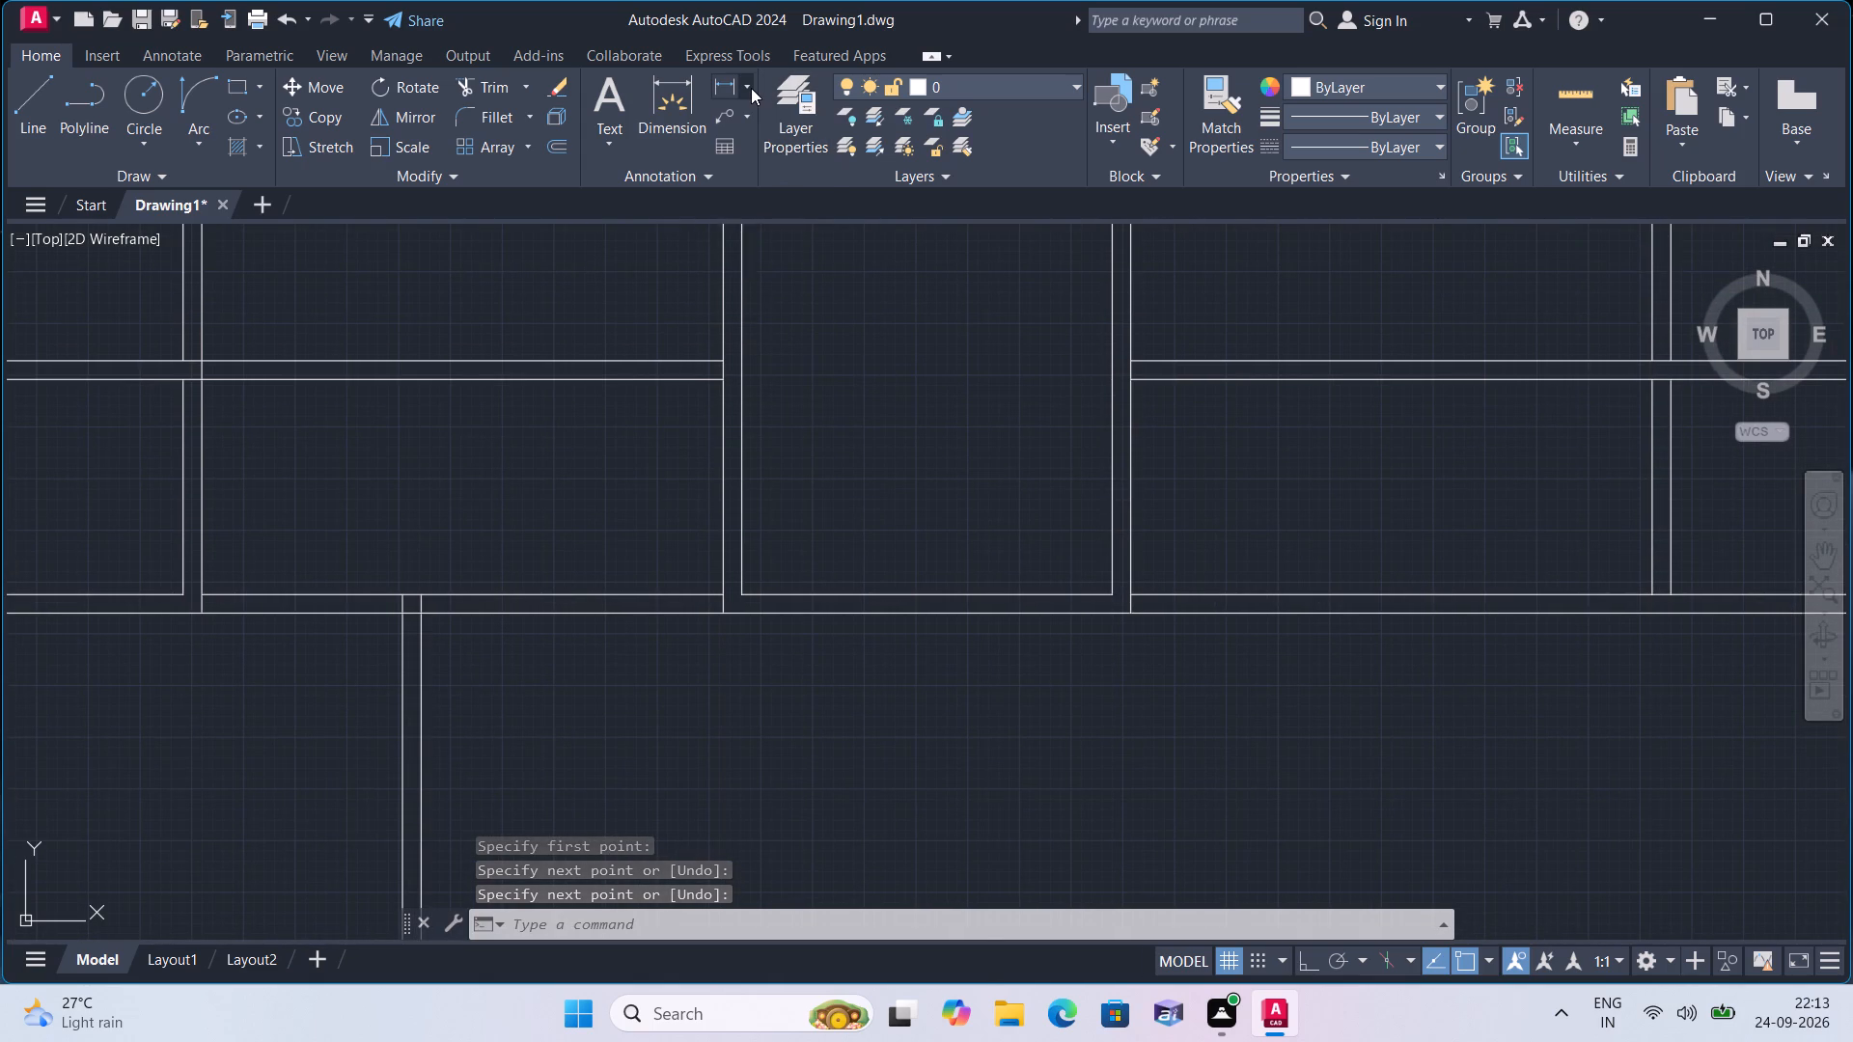
{"action": "left_click", "coordinate": [768, 124]}
{"action": "scroll", "coordinate": [802, 403], "scroll_direction": "up", "scroll_amount": 2}
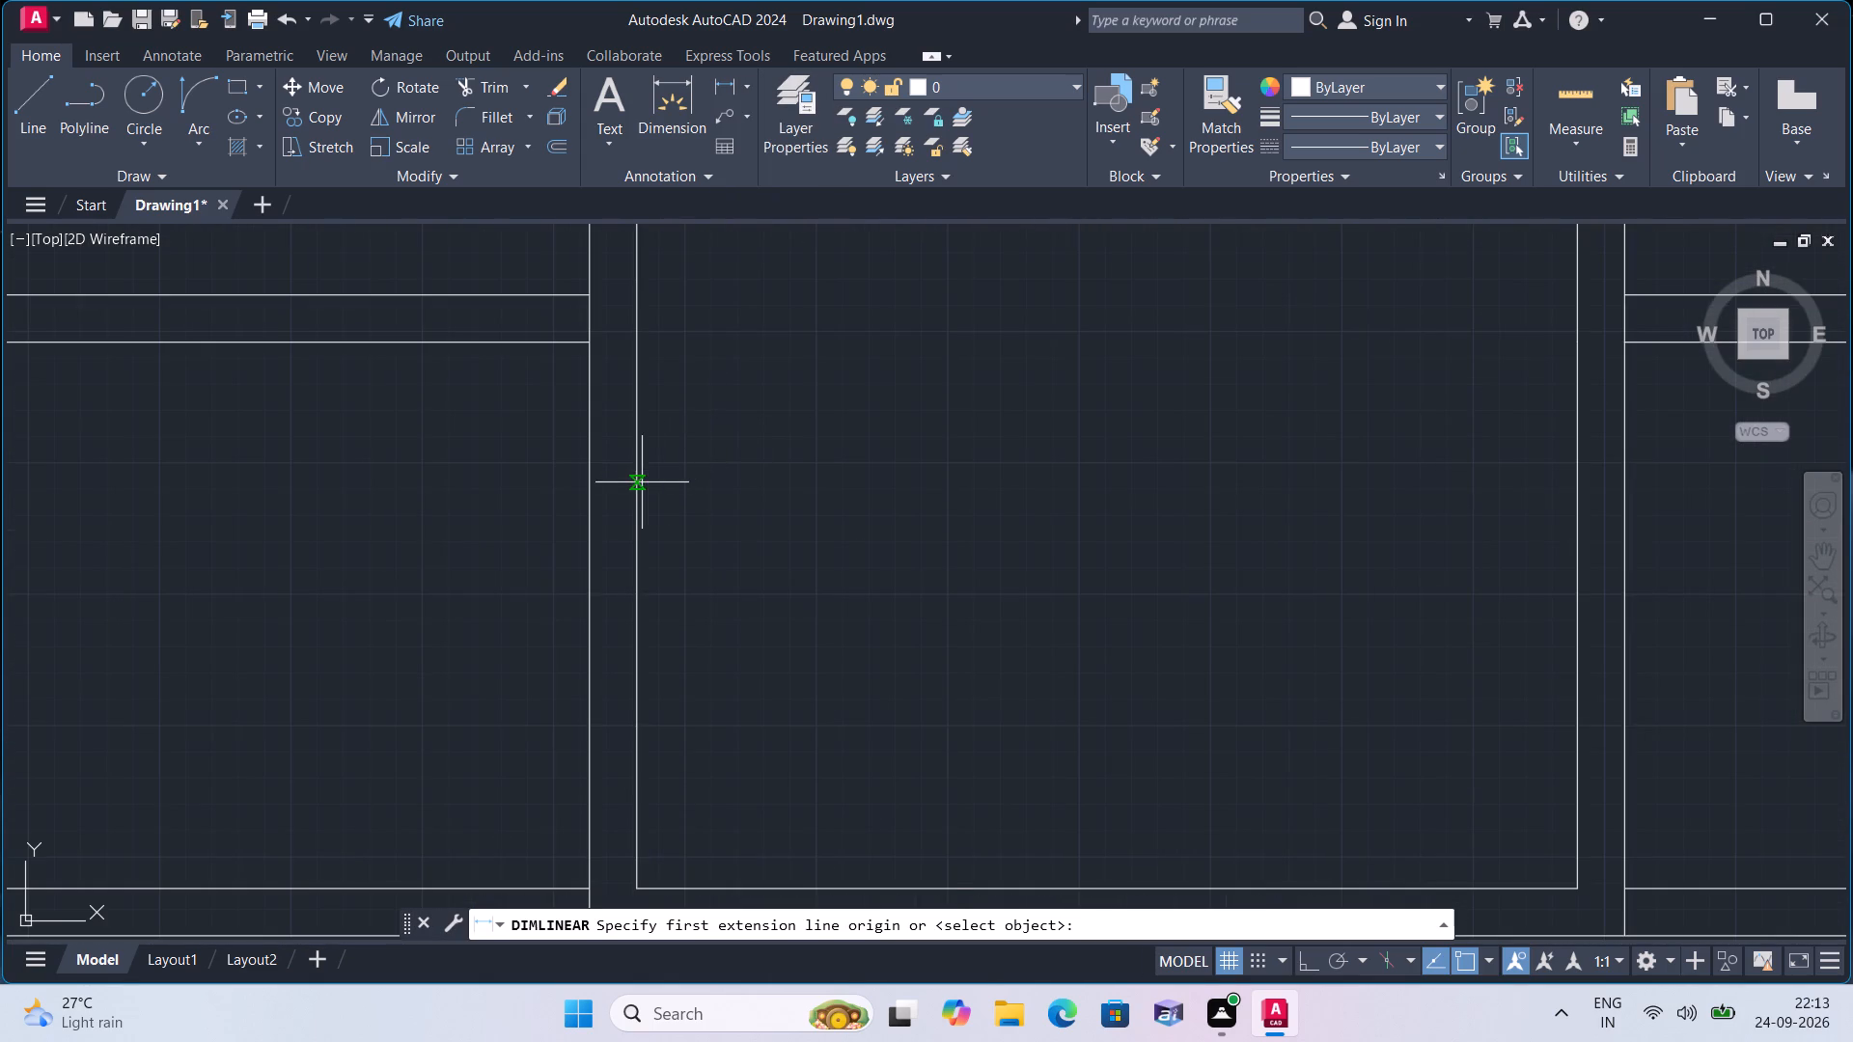
{"action": "left_click", "coordinate": [641, 482]}
{"action": "left_click", "coordinate": [1580, 480]}
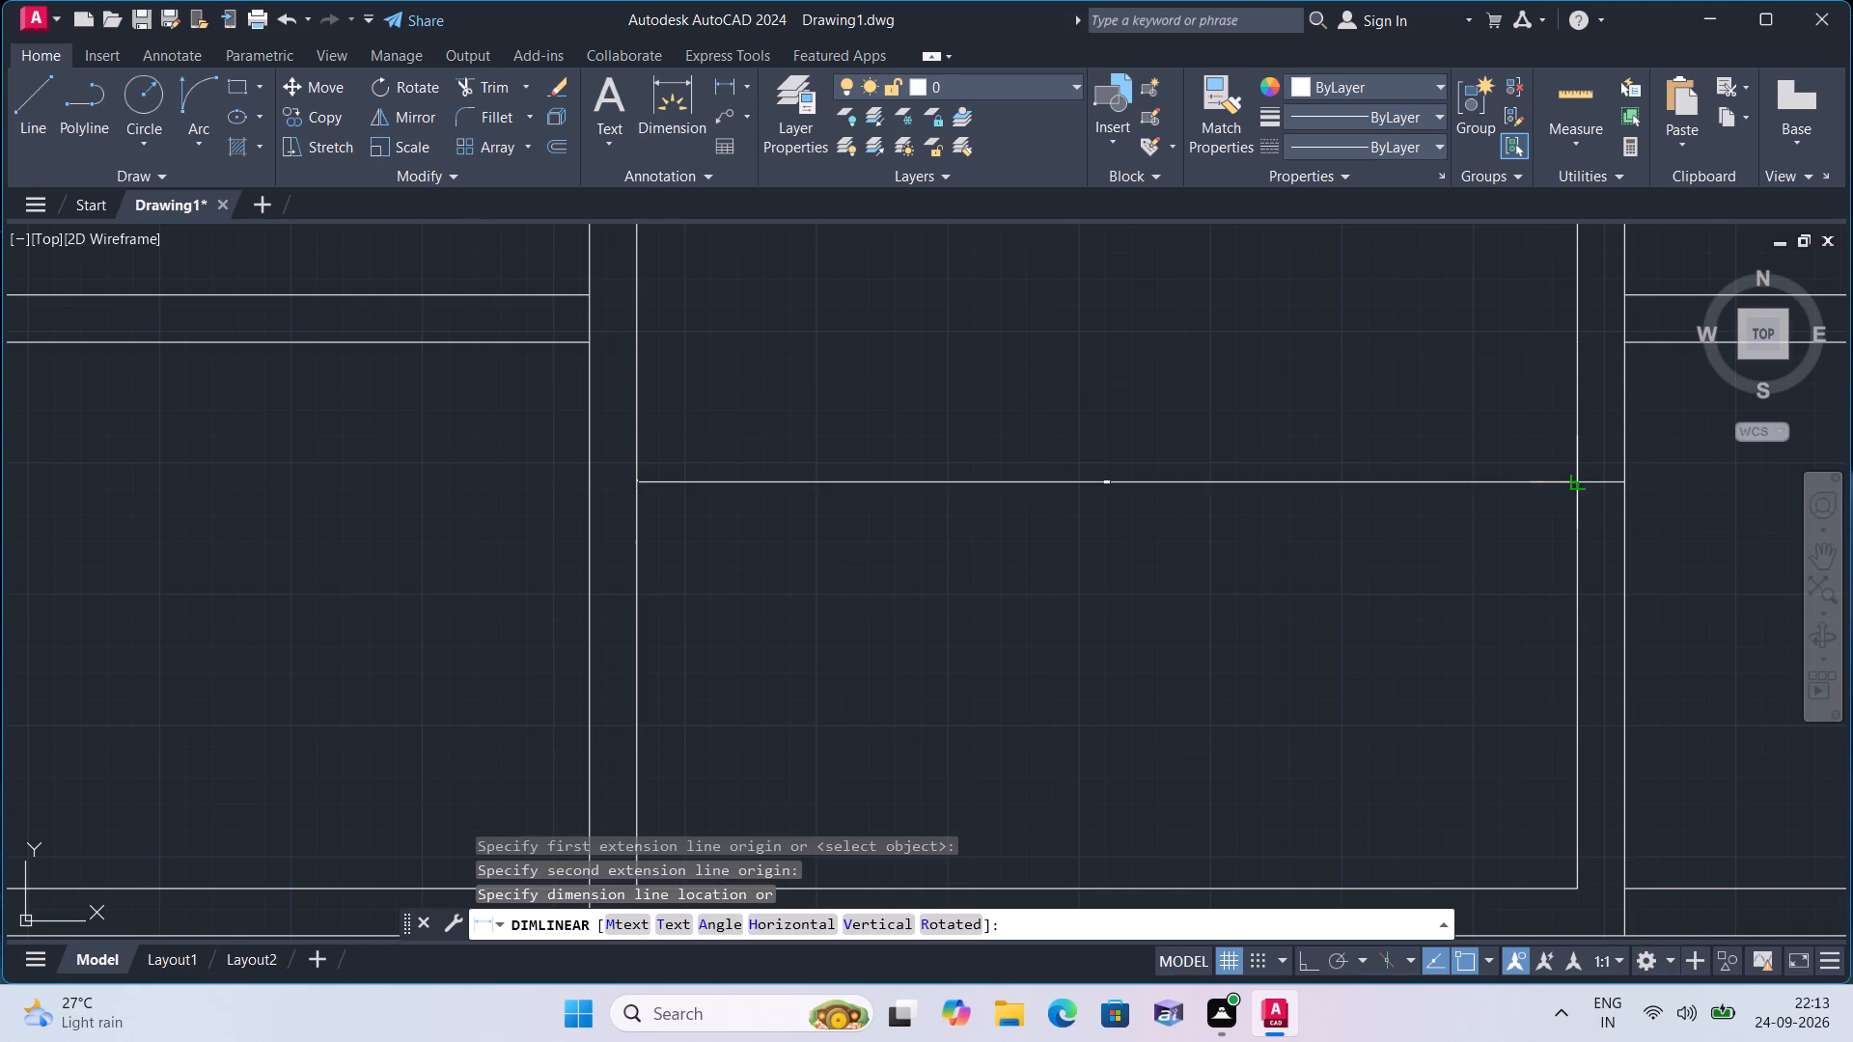
{"action": "scroll", "coordinate": [1138, 522], "scroll_direction": "up", "scroll_amount": 3}
{"action": "scroll", "coordinate": [955, 522], "scroll_direction": "up", "scroll_amount": 2}
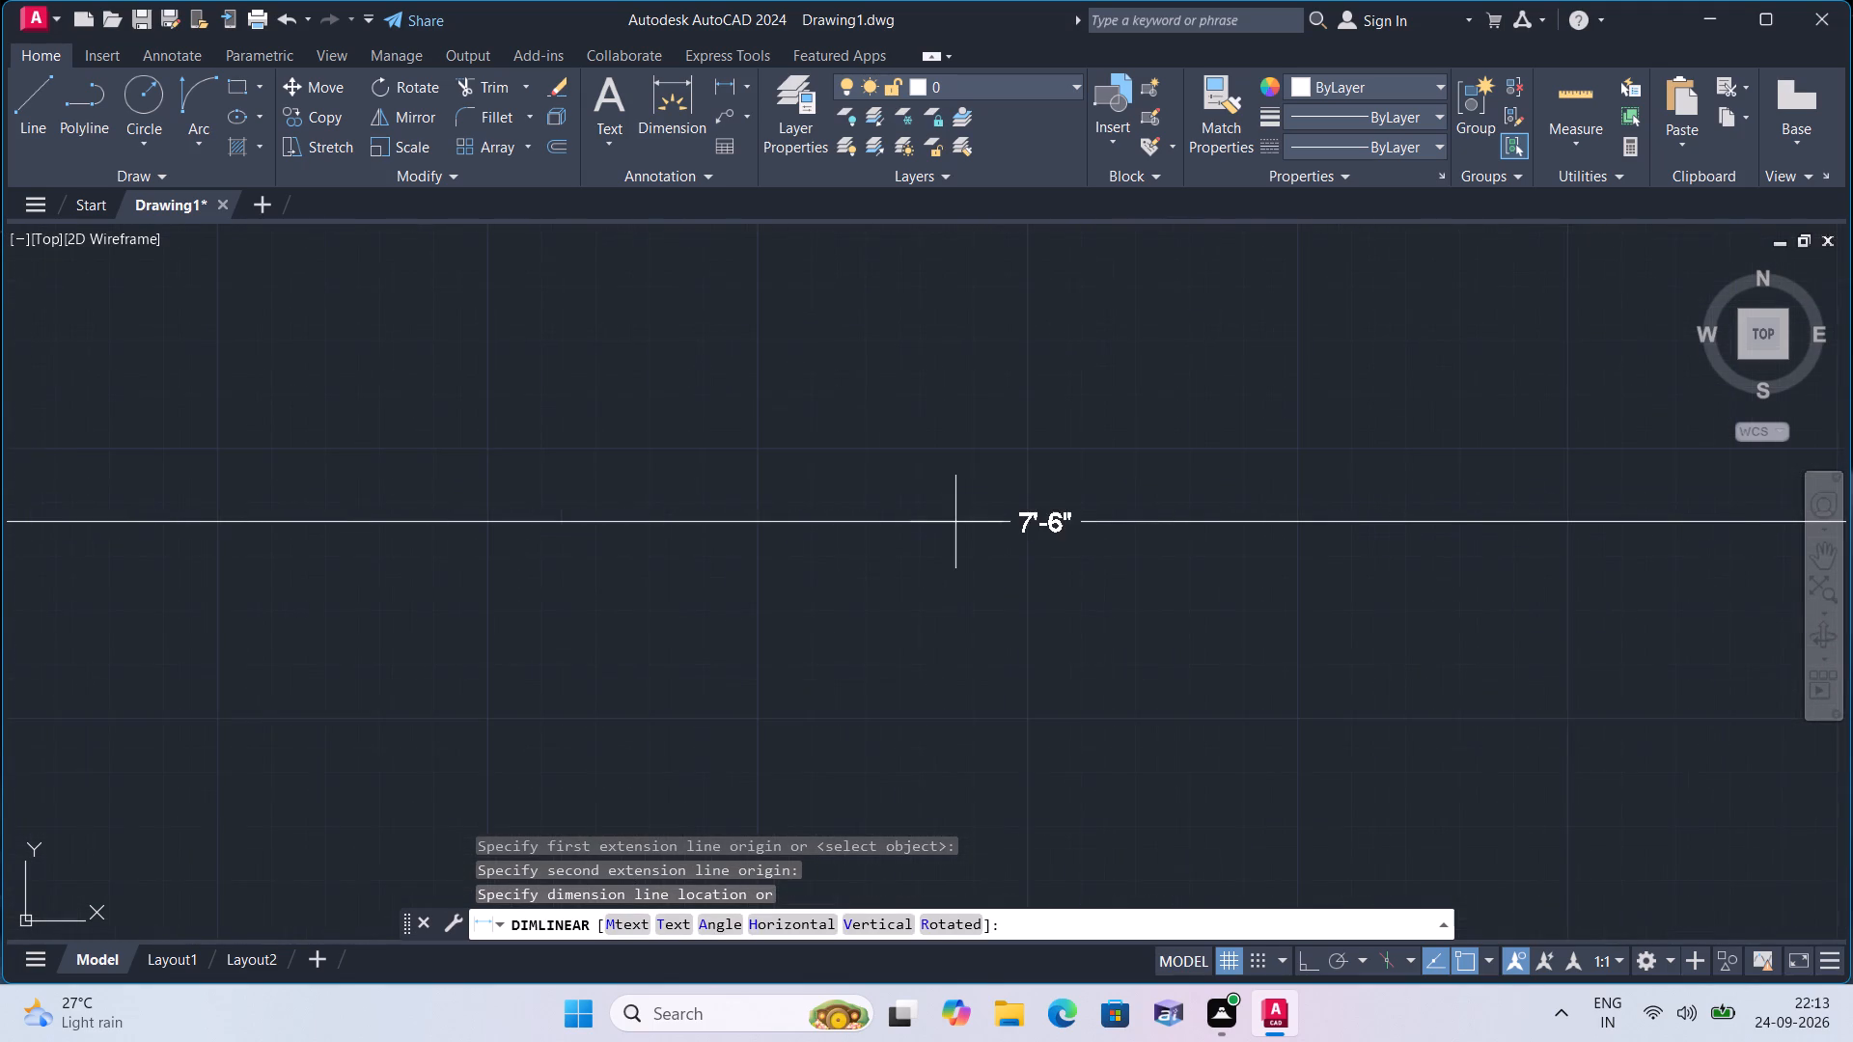
{"action": "scroll", "coordinate": [955, 522], "scroll_direction": "down", "scroll_amount": 5}
{"action": "key", "text": "space"}
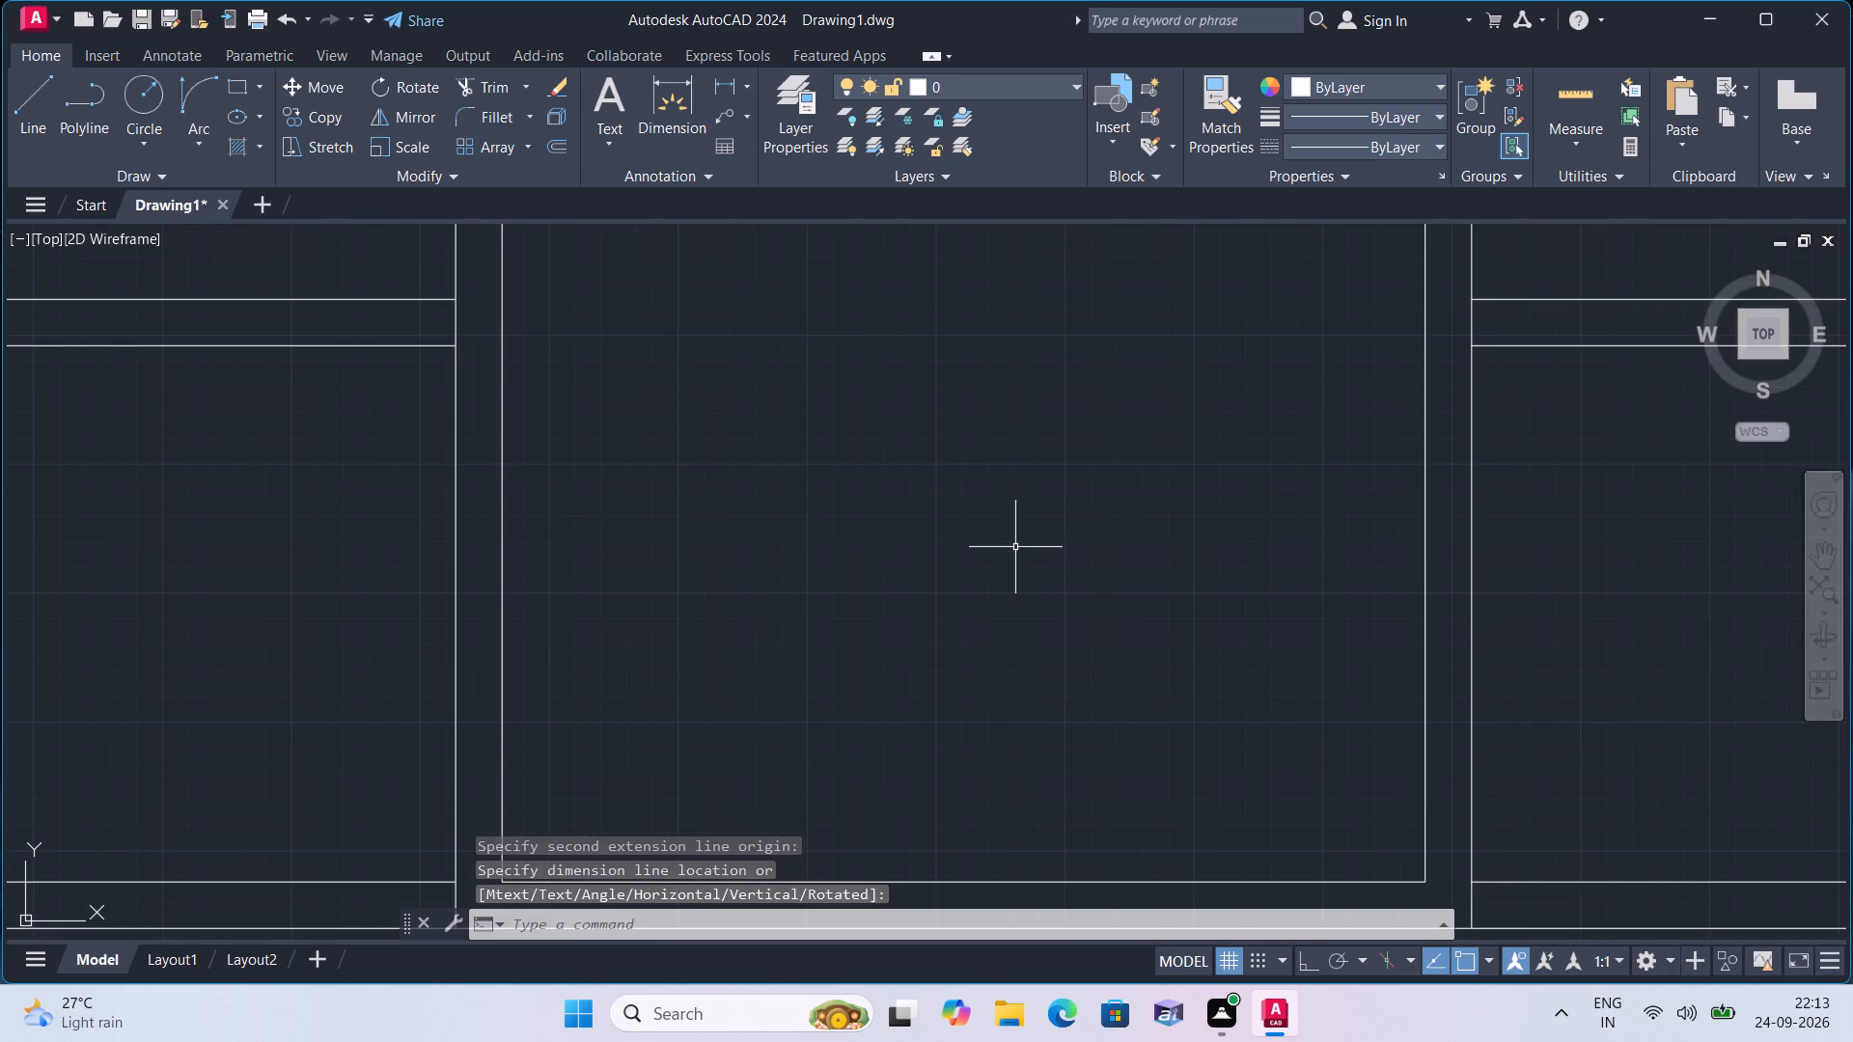
{"action": "scroll", "coordinate": [1015, 547], "scroll_direction": "down", "scroll_amount": 4}
{"action": "middle_click_drag", "start_coordinate": [987, 531], "coordinate": [1007, 609]}
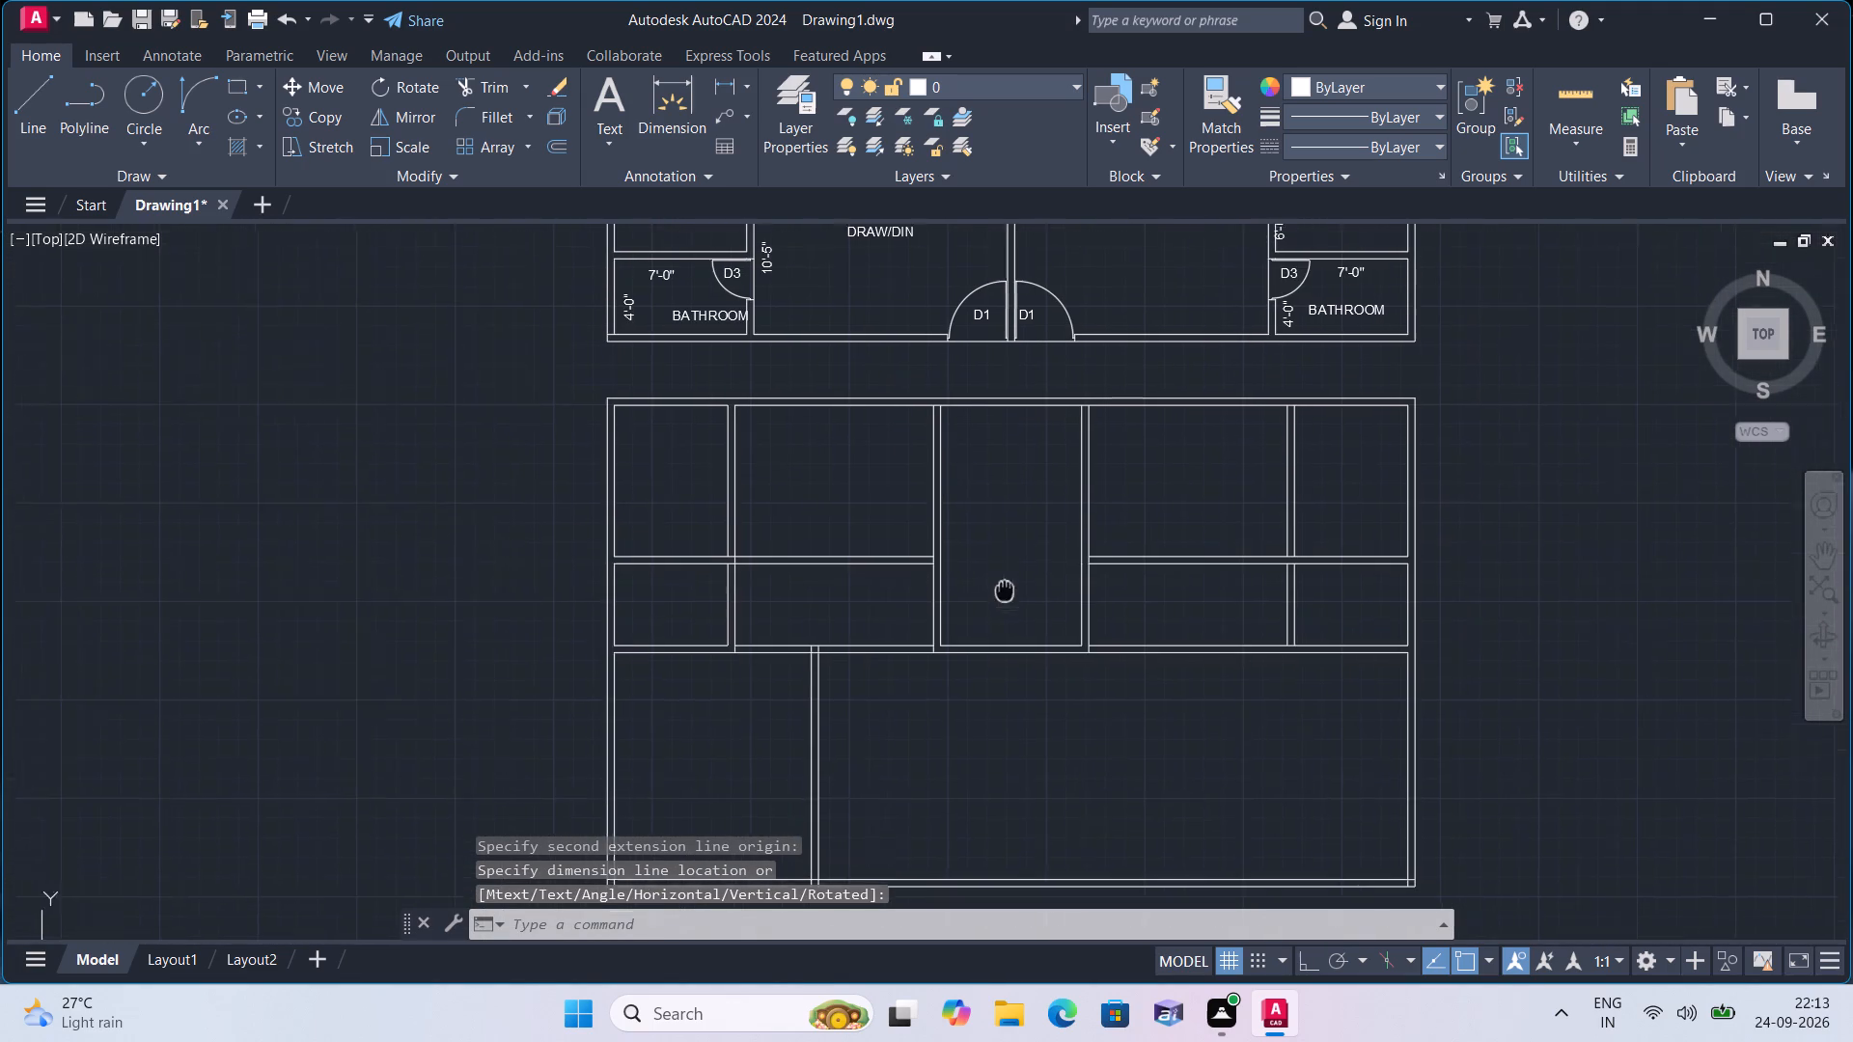
{"action": "middle_click_drag", "start_coordinate": [1007, 609], "coordinate": [1012, 643]}
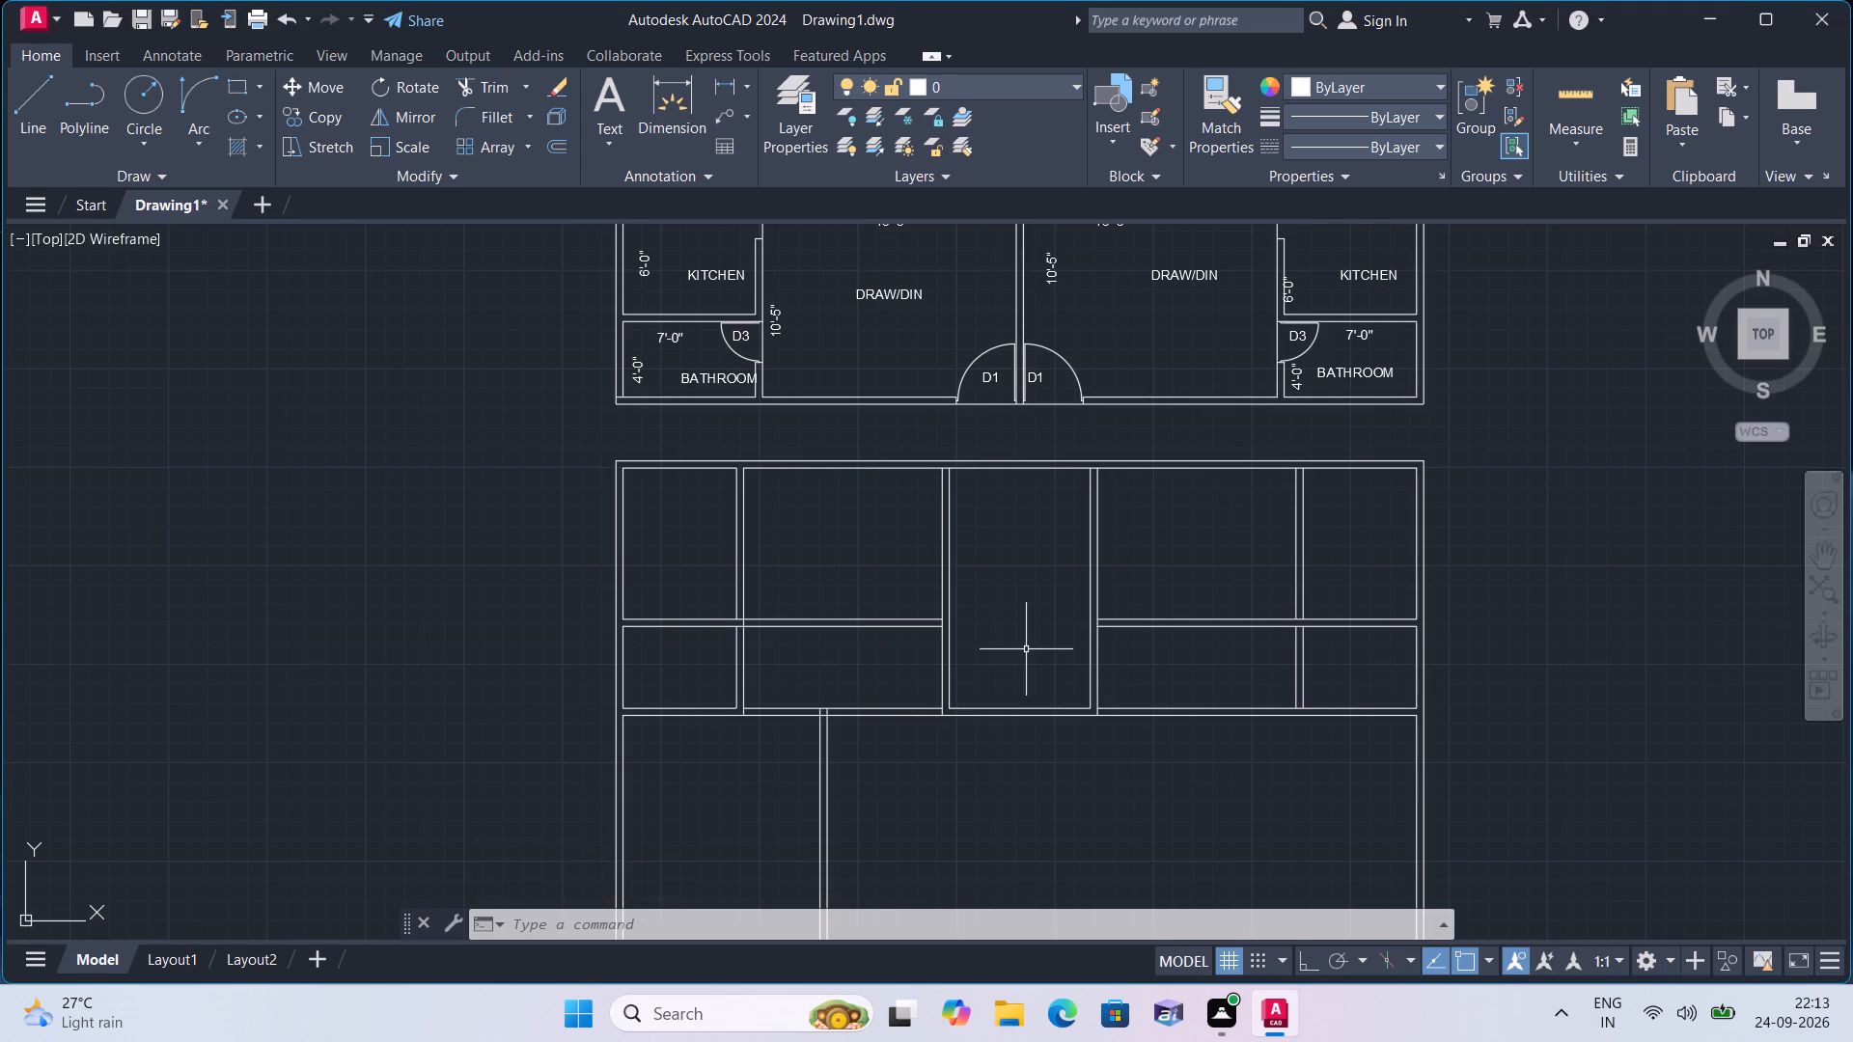
Draw a vertical centre line in the central bay, from the middle of its lower wall line up to the top wall's inner line.
{"action": "type", "text": "l"}
{"action": "key", "text": "space"}
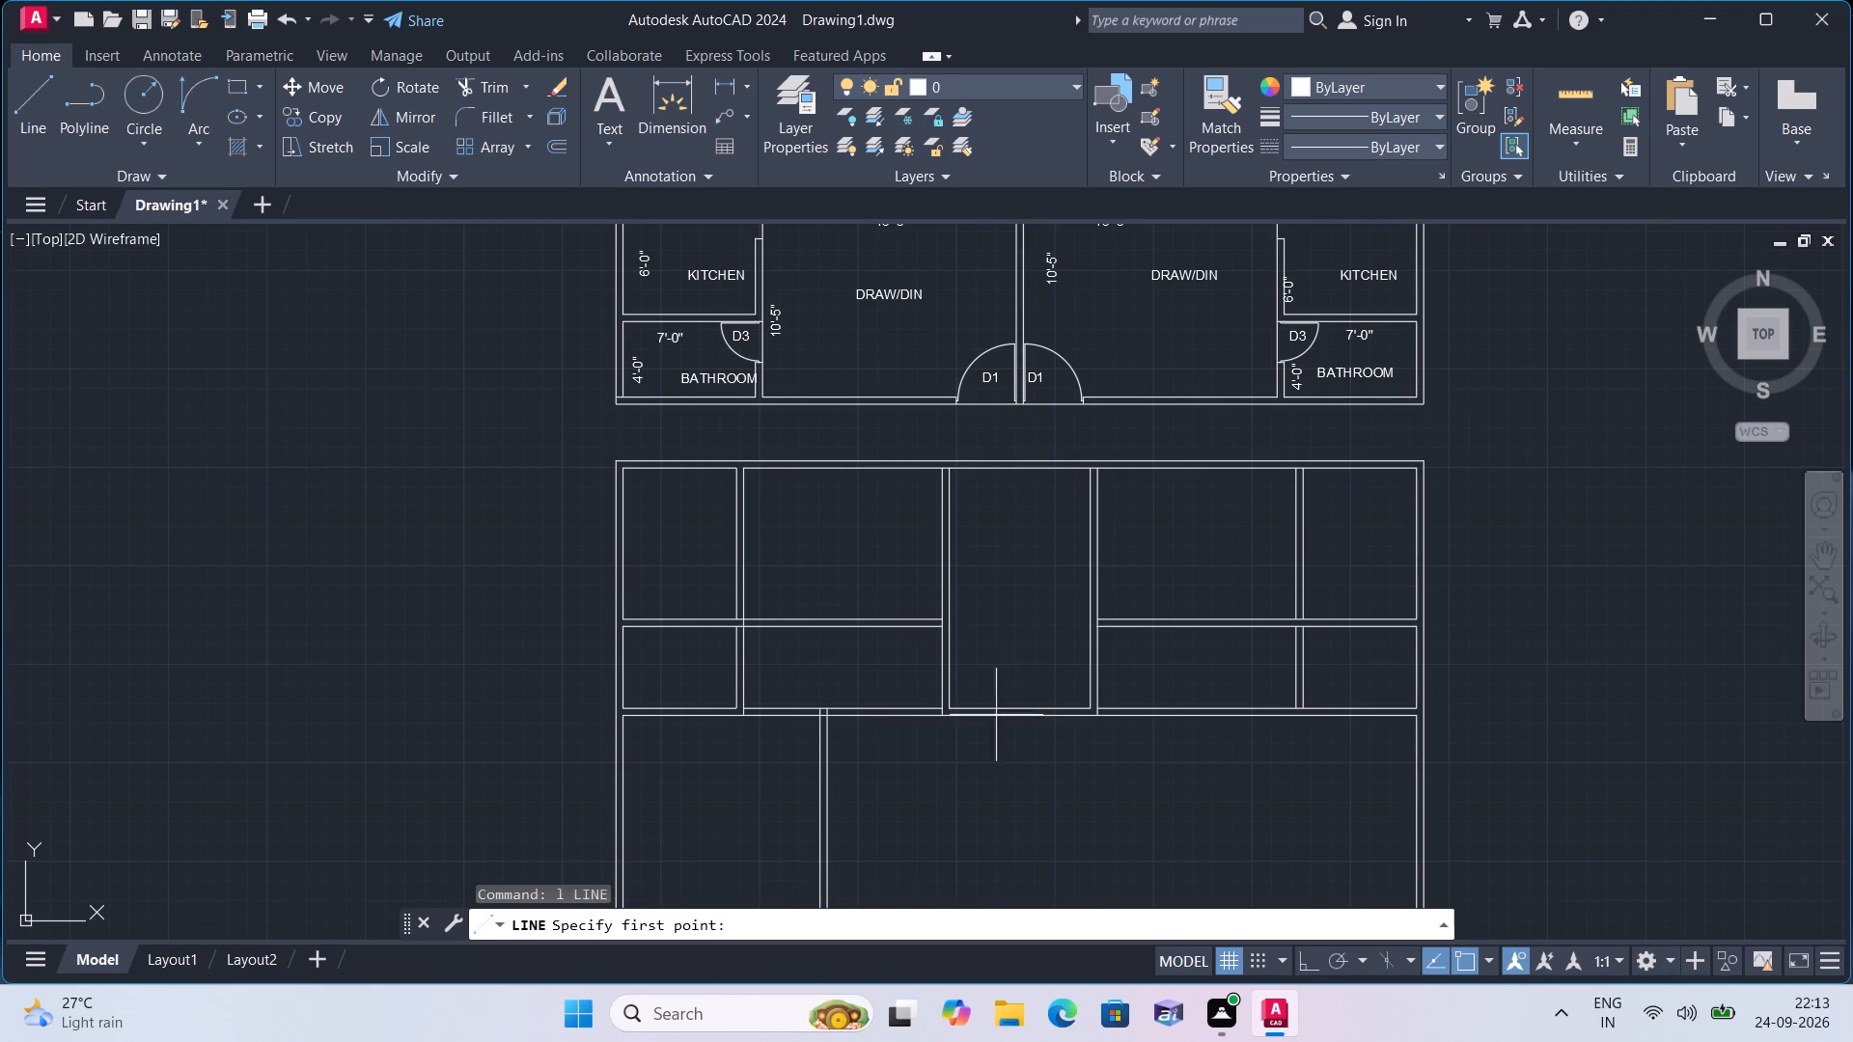
{"action": "scroll", "coordinate": [996, 716], "scroll_direction": "up", "scroll_amount": 2}
{"action": "left_click", "coordinate": [1047, 696]}
{"action": "scroll", "coordinate": [1000, 494], "scroll_direction": "down", "scroll_amount": 1}
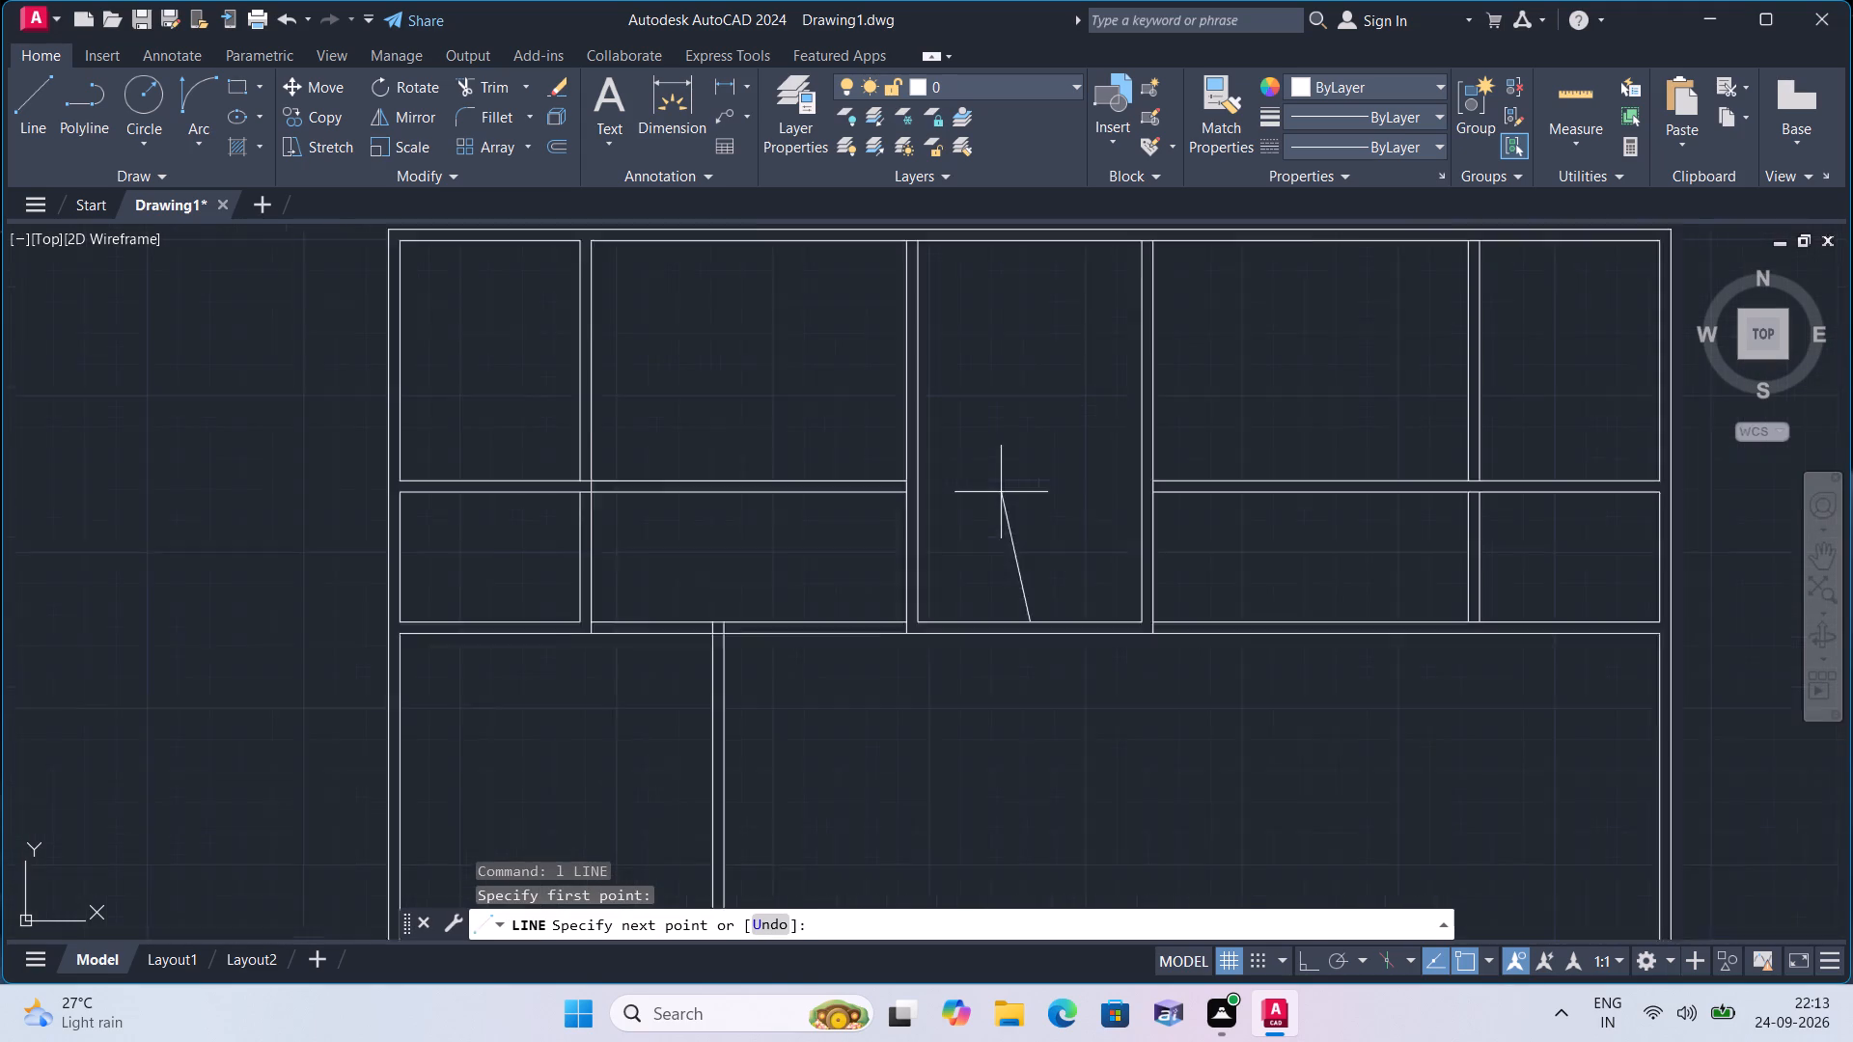
{"action": "scroll", "coordinate": [1003, 490], "scroll_direction": "down", "scroll_amount": 1}
{"action": "middle_click_drag", "start_coordinate": [1034, 386], "coordinate": [990, 610]}
{"action": "scroll", "coordinate": [981, 567], "scroll_direction": "up", "scroll_amount": 1}
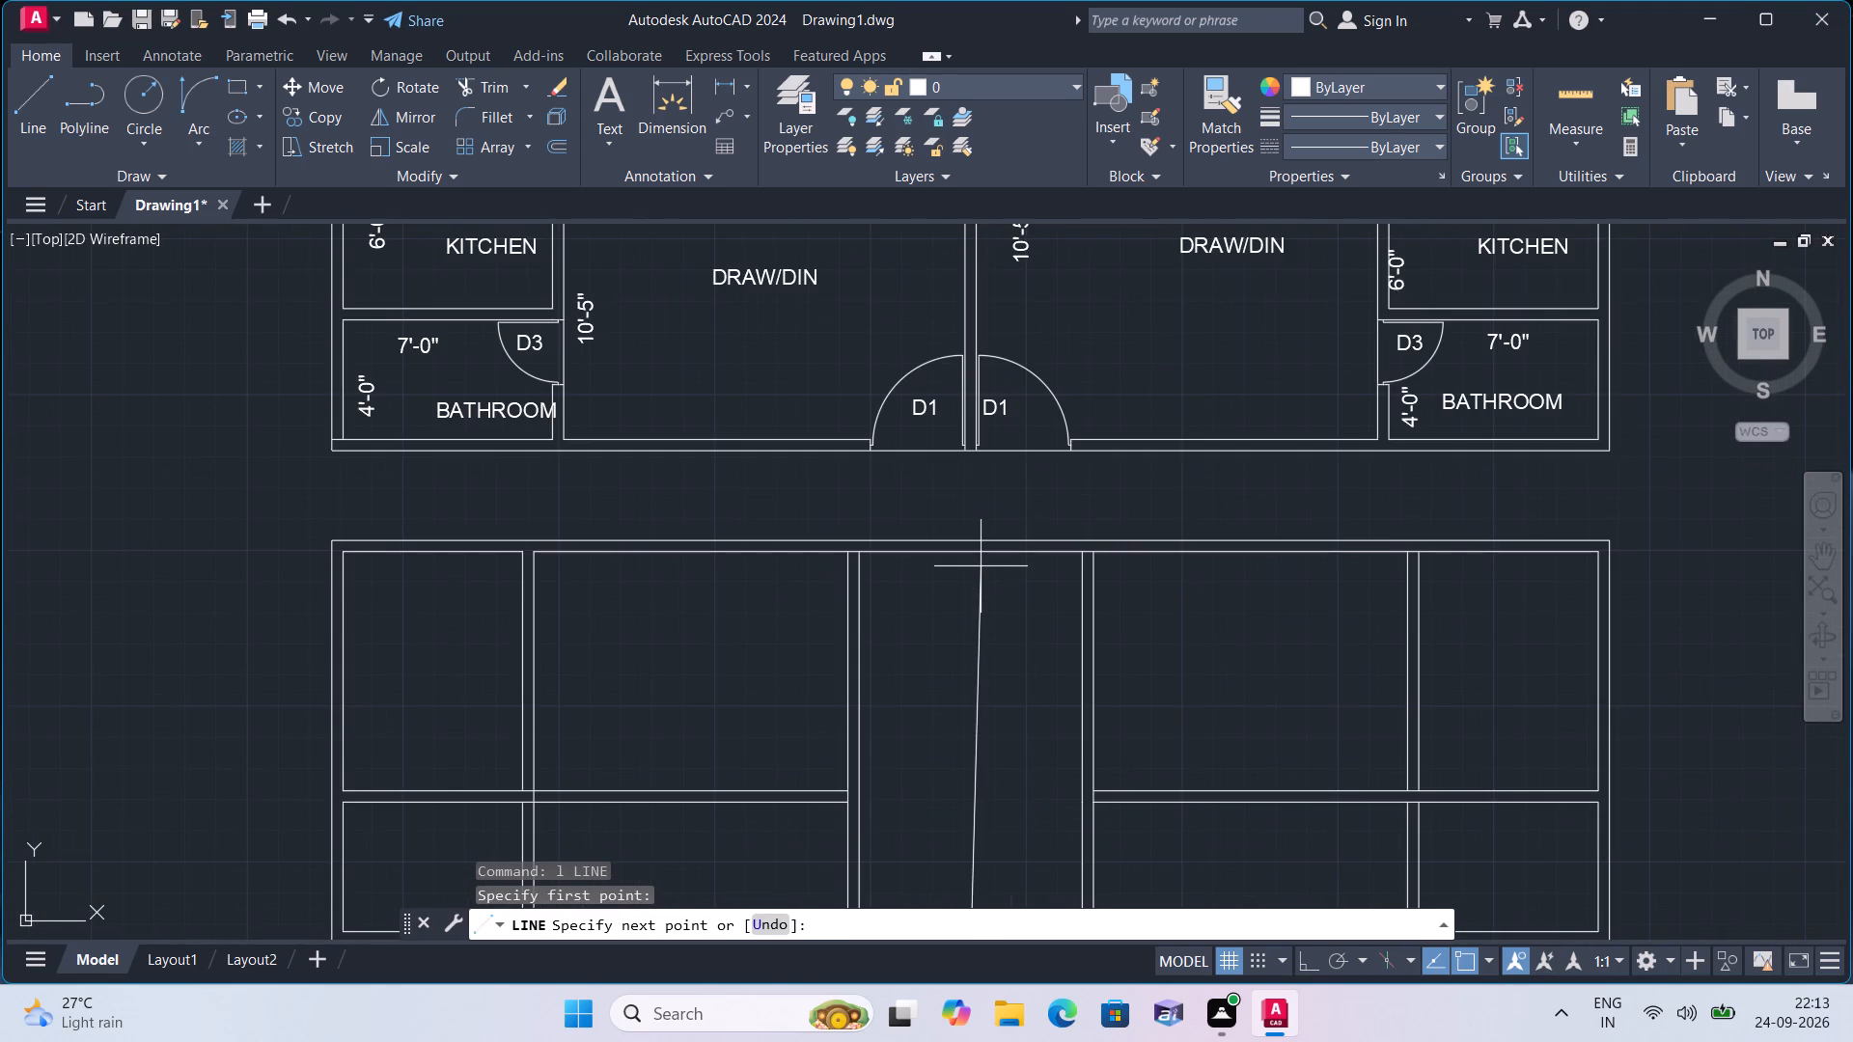
{"action": "key", "text": "F8"}
{"action": "scroll", "coordinate": [981, 565], "scroll_direction": "up", "scroll_amount": 2}
{"action": "left_click", "coordinate": [953, 525]}
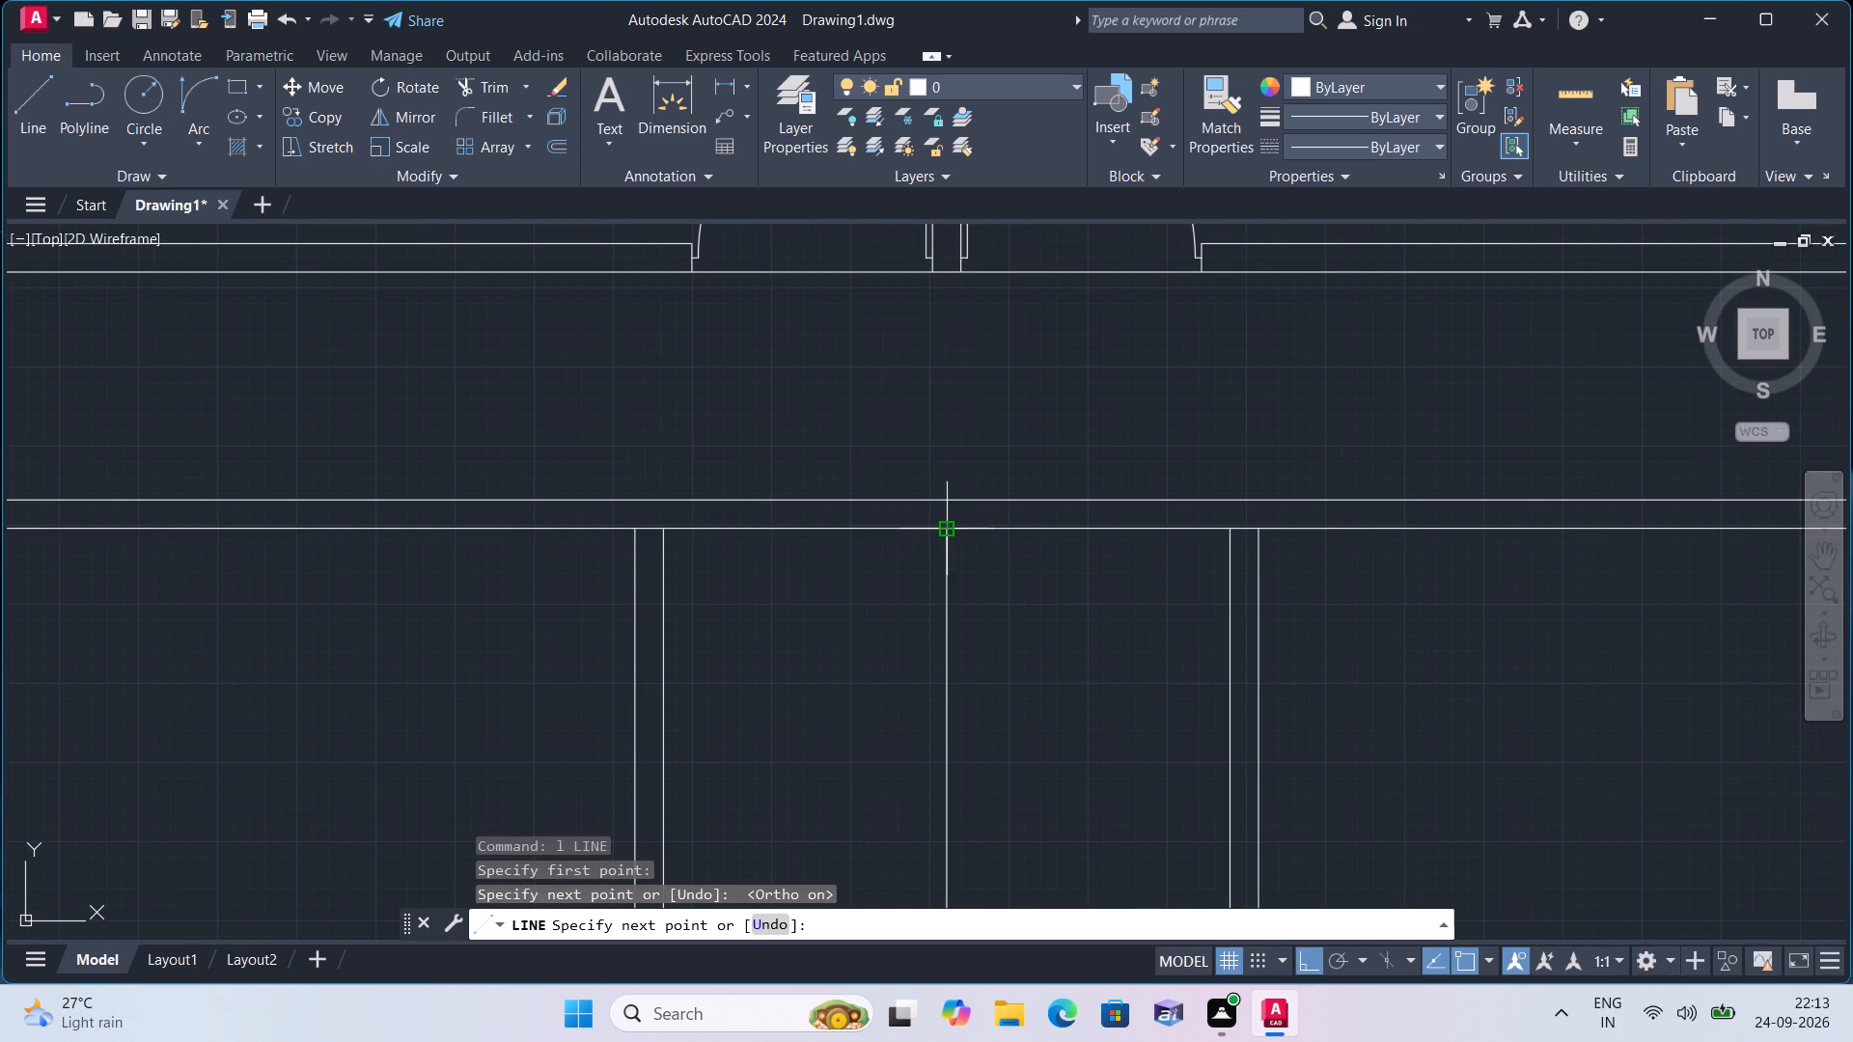
{"action": "key", "text": "space"}
{"action": "key", "text": "space"}
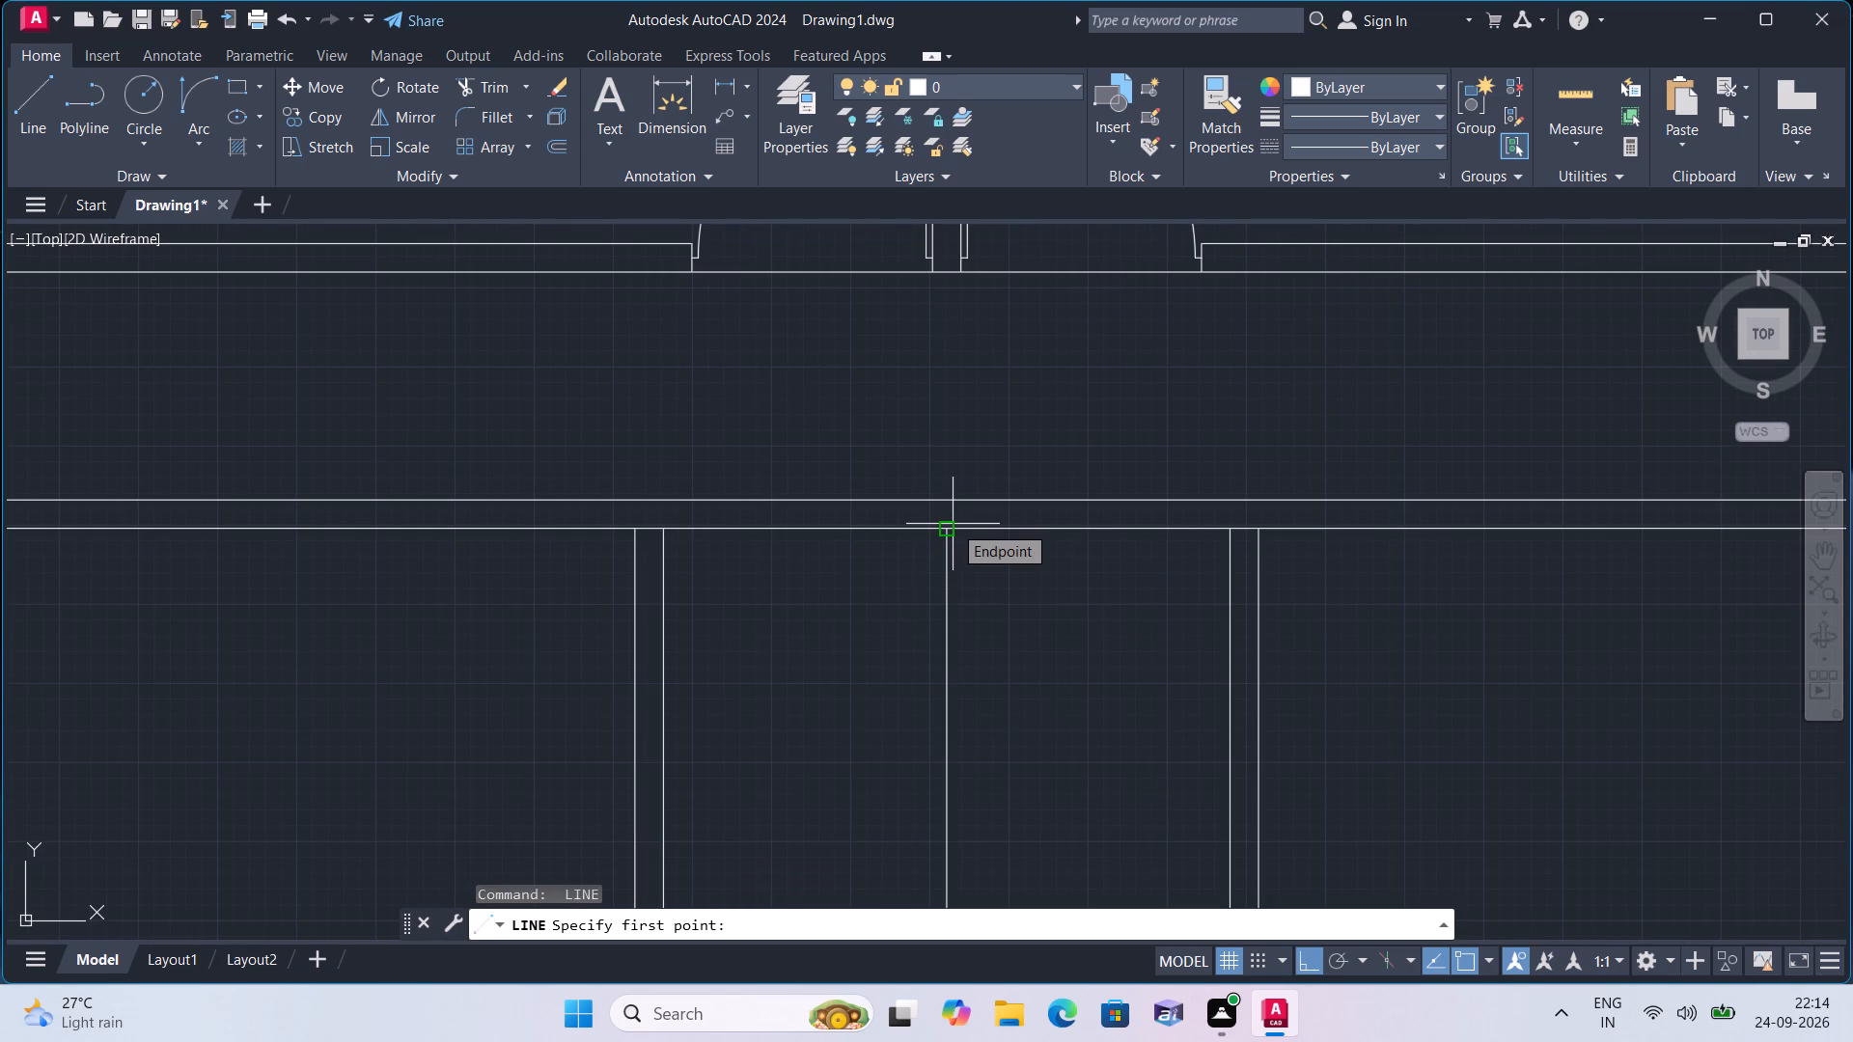
{"action": "key", "text": "Escape"}
Offset the central bay's centre line 1" to each side.
{"action": "type", "text": "offset"}
{"action": "key", "text": "space"}
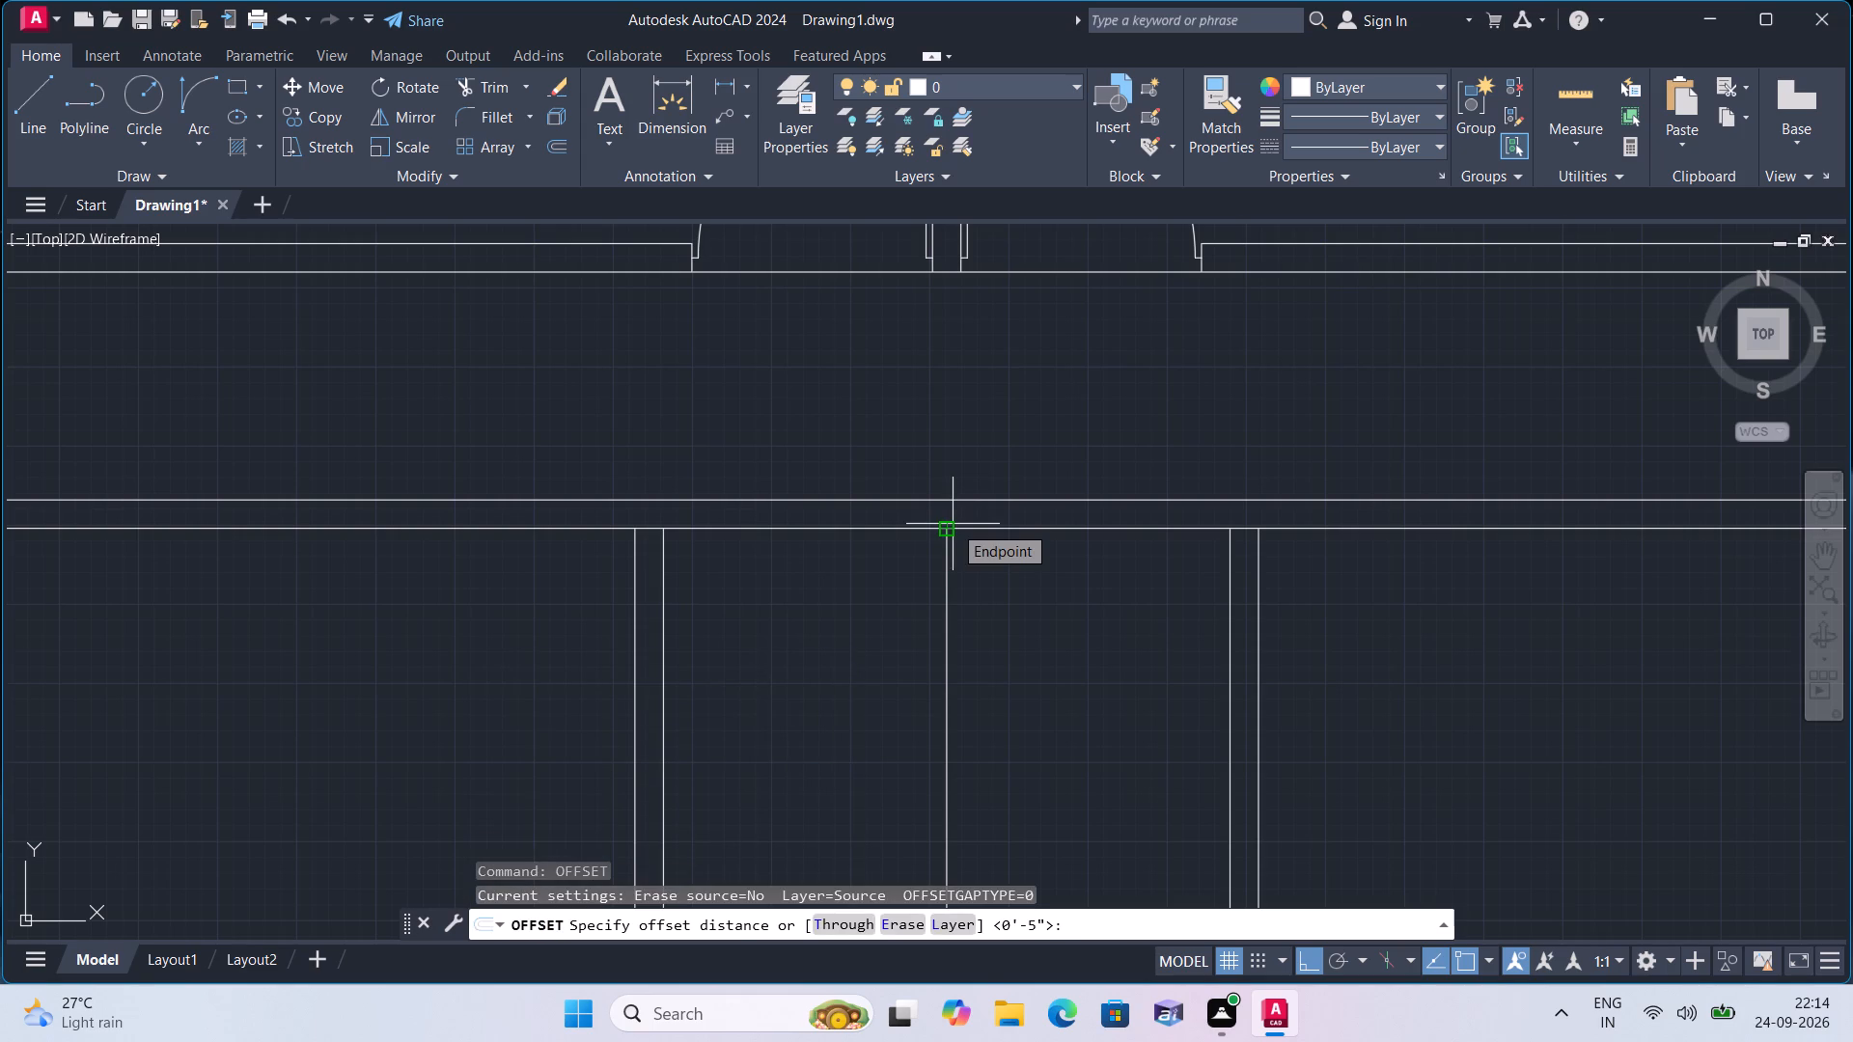
{"action": "type", "text": "1\""}
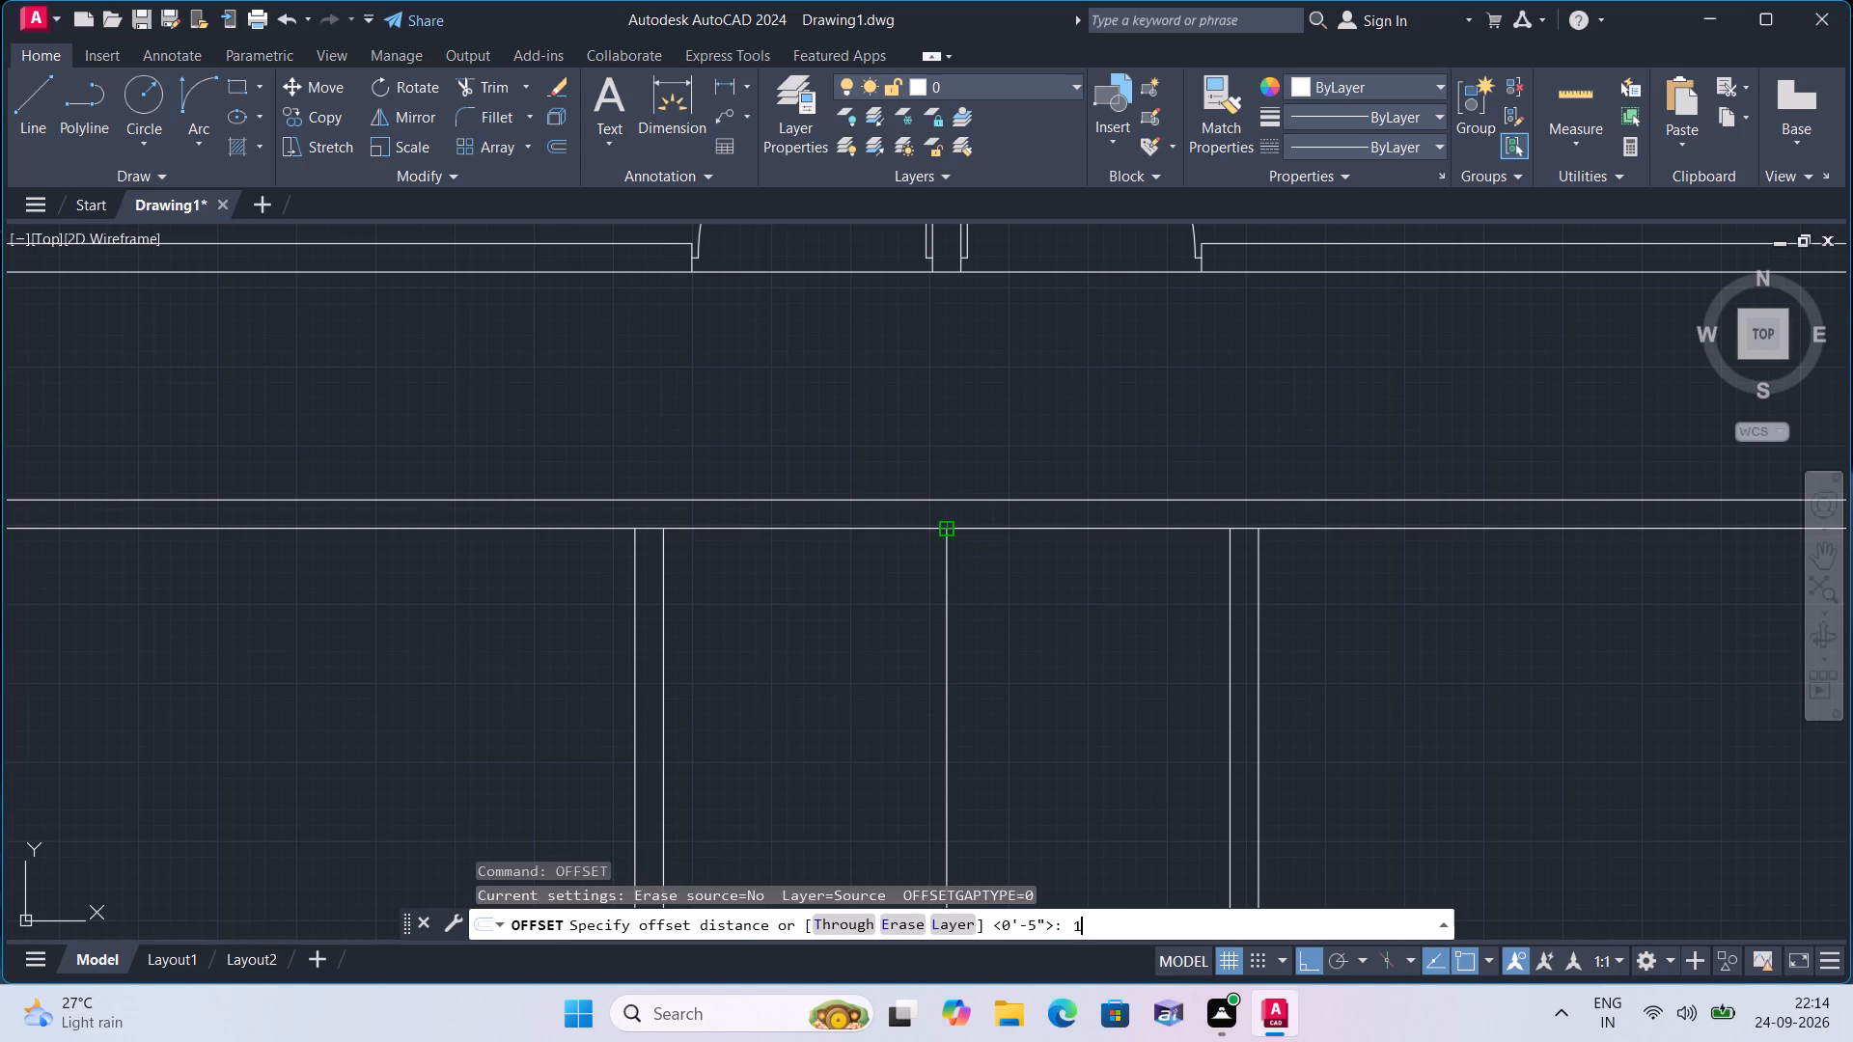
{"action": "key", "text": "space"}
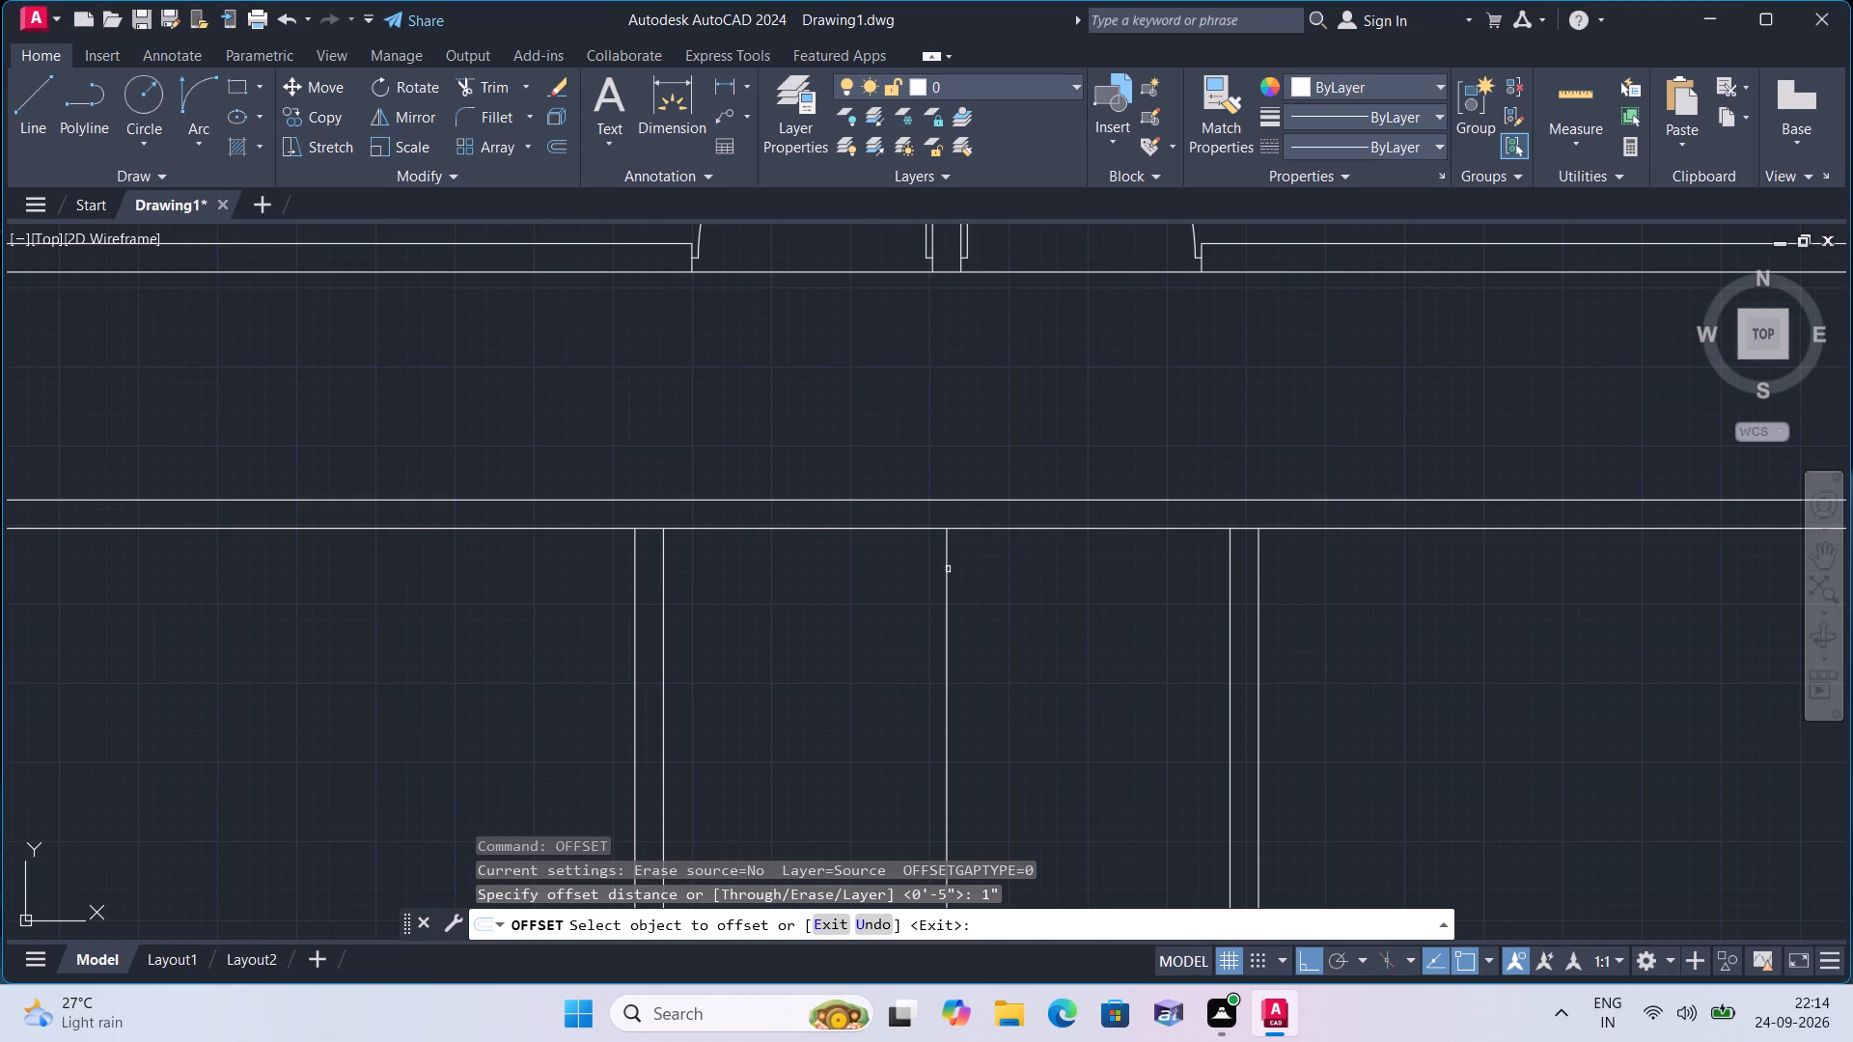
{"action": "left_click", "coordinate": [948, 569]}
{"action": "left_click", "coordinate": [1012, 573]}
{"action": "scroll", "coordinate": [954, 569], "scroll_direction": "up", "scroll_amount": 2}
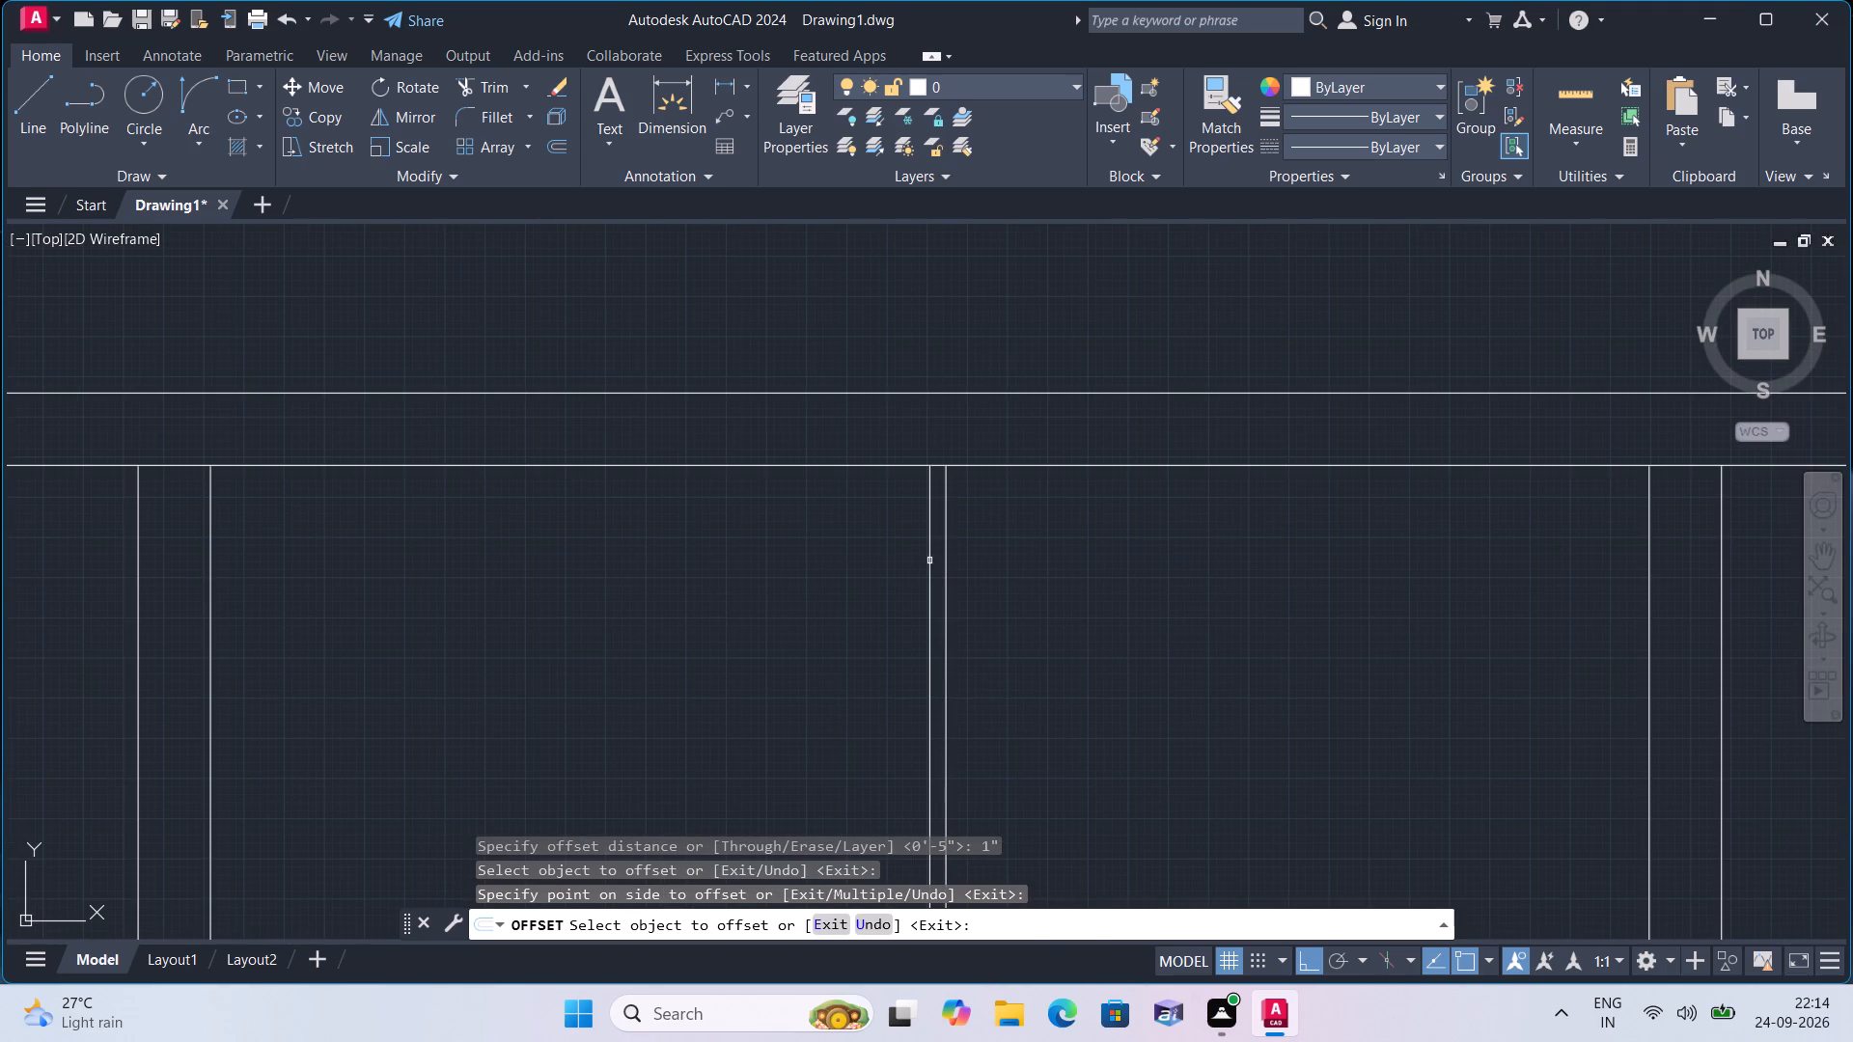
{"action": "left_click", "coordinate": [929, 561]}
{"action": "left_click", "coordinate": [866, 554]}
{"action": "scroll", "coordinate": [858, 560], "scroll_direction": "down", "scroll_amount": 1}
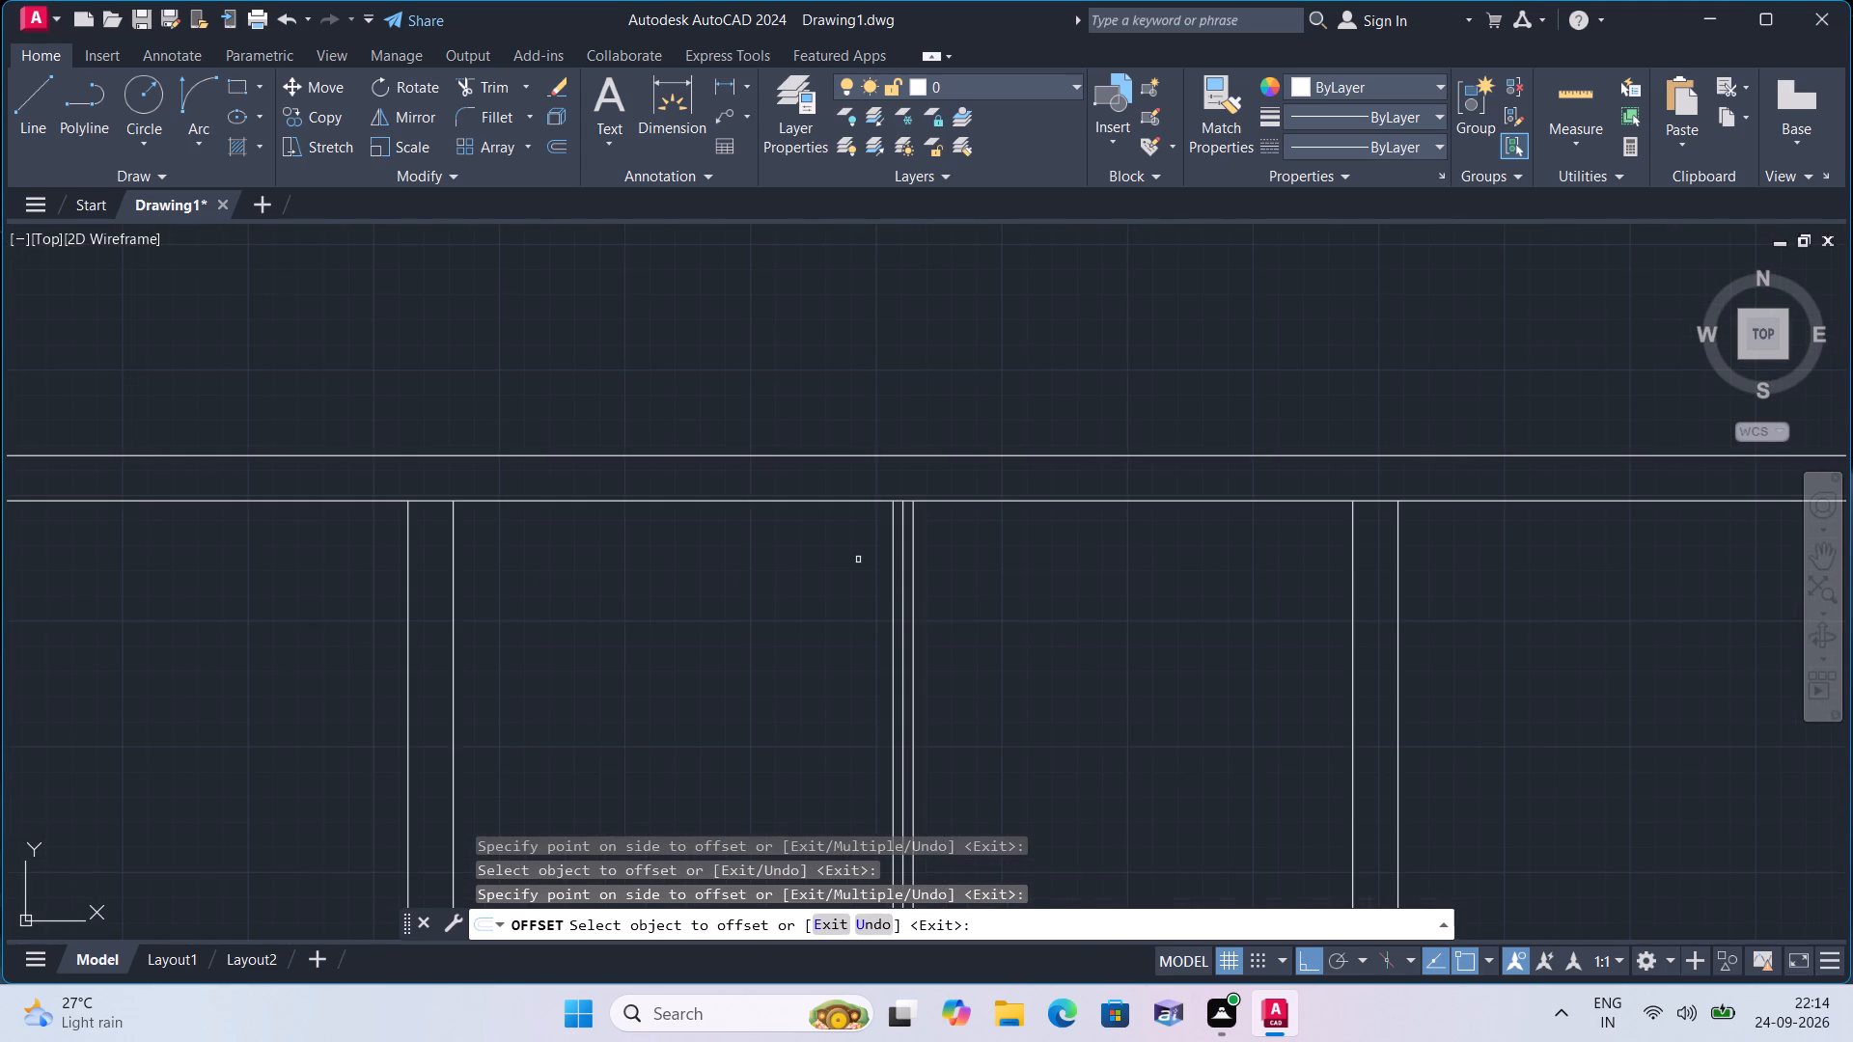
{"action": "key", "text": "space"}
Delete the original centre line between the two offset lines in the central bay.
{"action": "scroll", "coordinate": [868, 577], "scroll_direction": "up", "scroll_amount": 1}
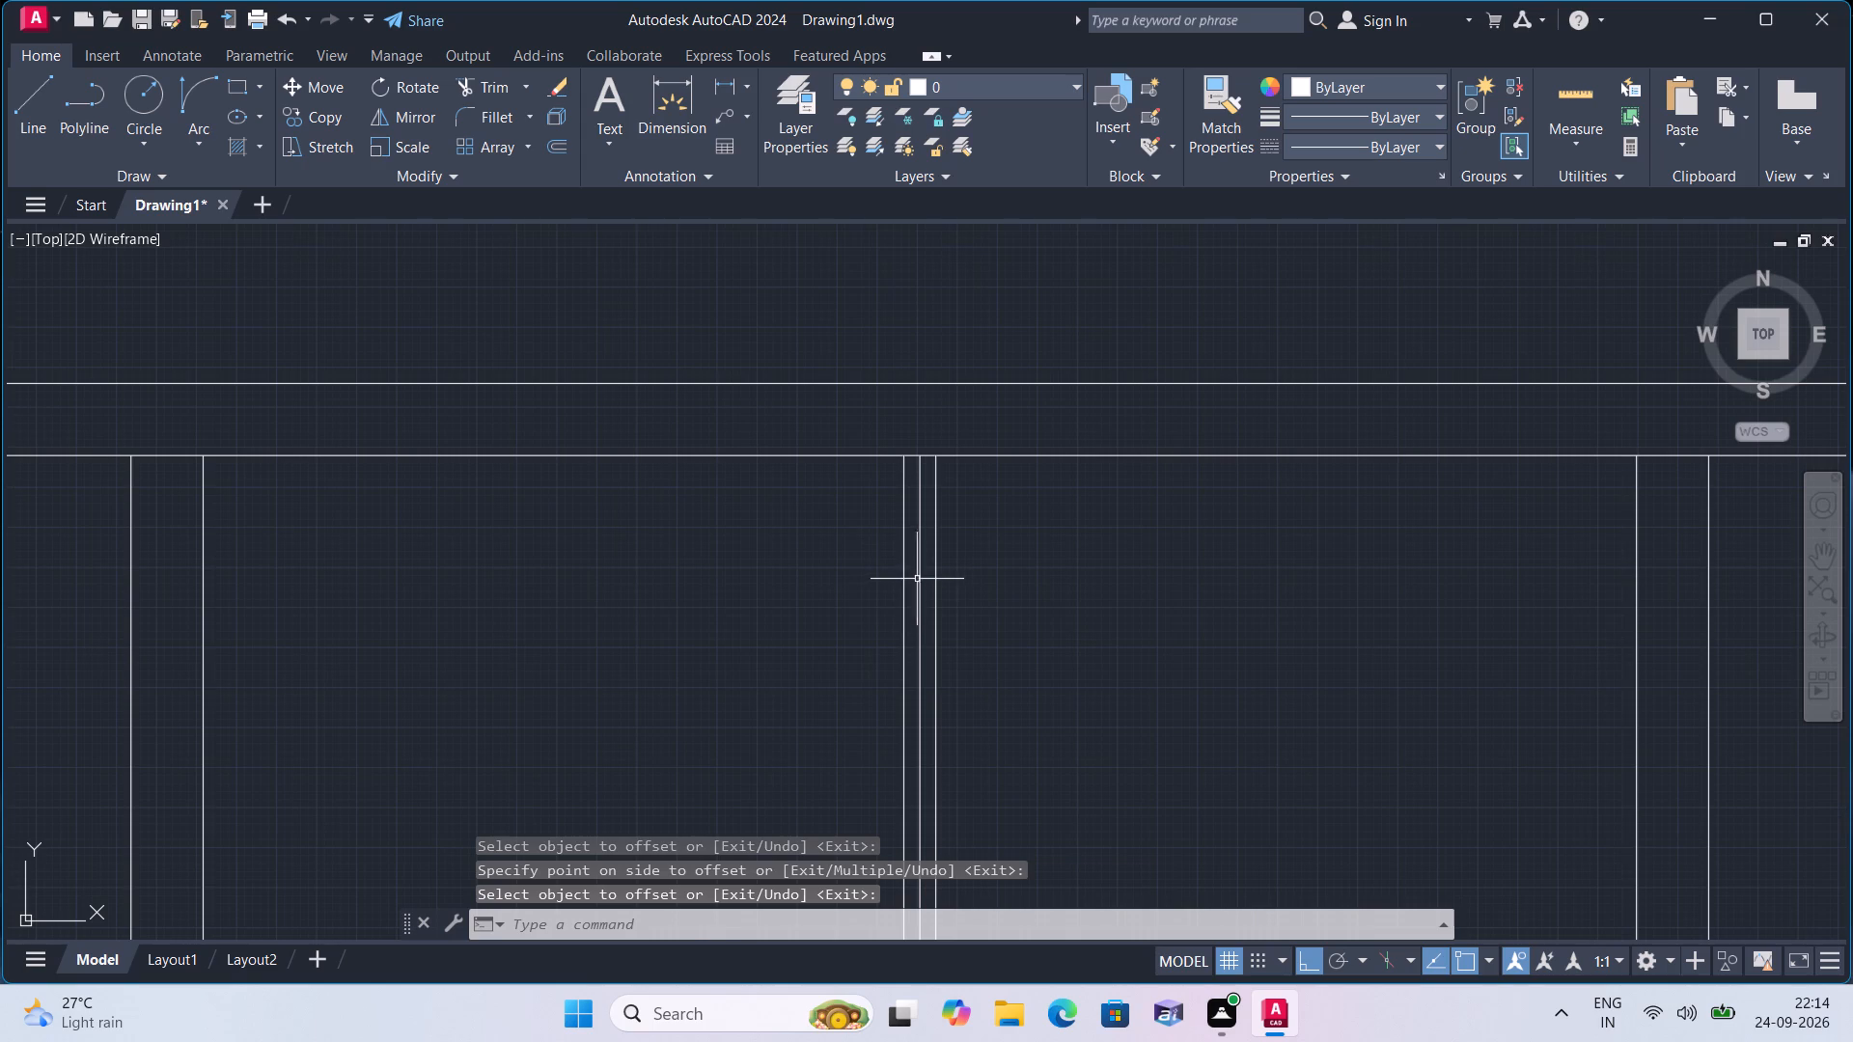
{"action": "left_click", "coordinate": [915, 572]}
{"action": "triple_click", "coordinate": [920, 575]}
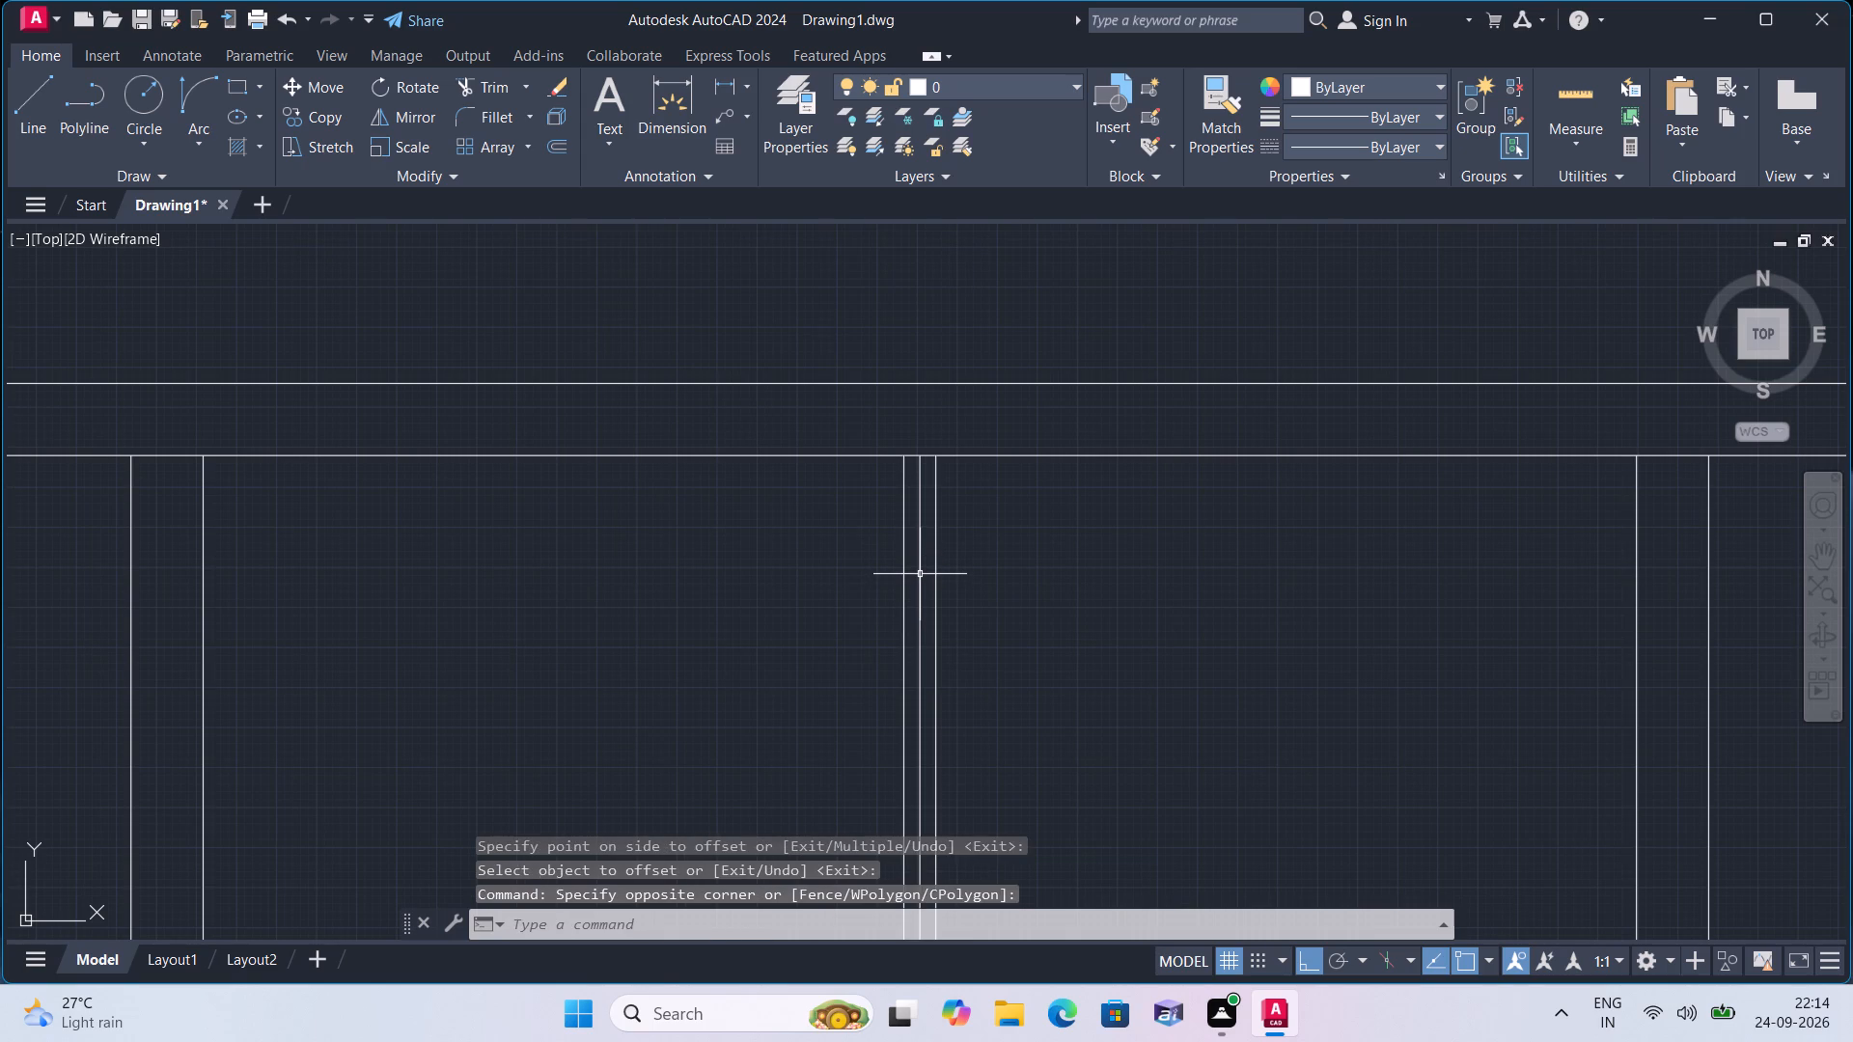
{"action": "key", "text": "Delete"}
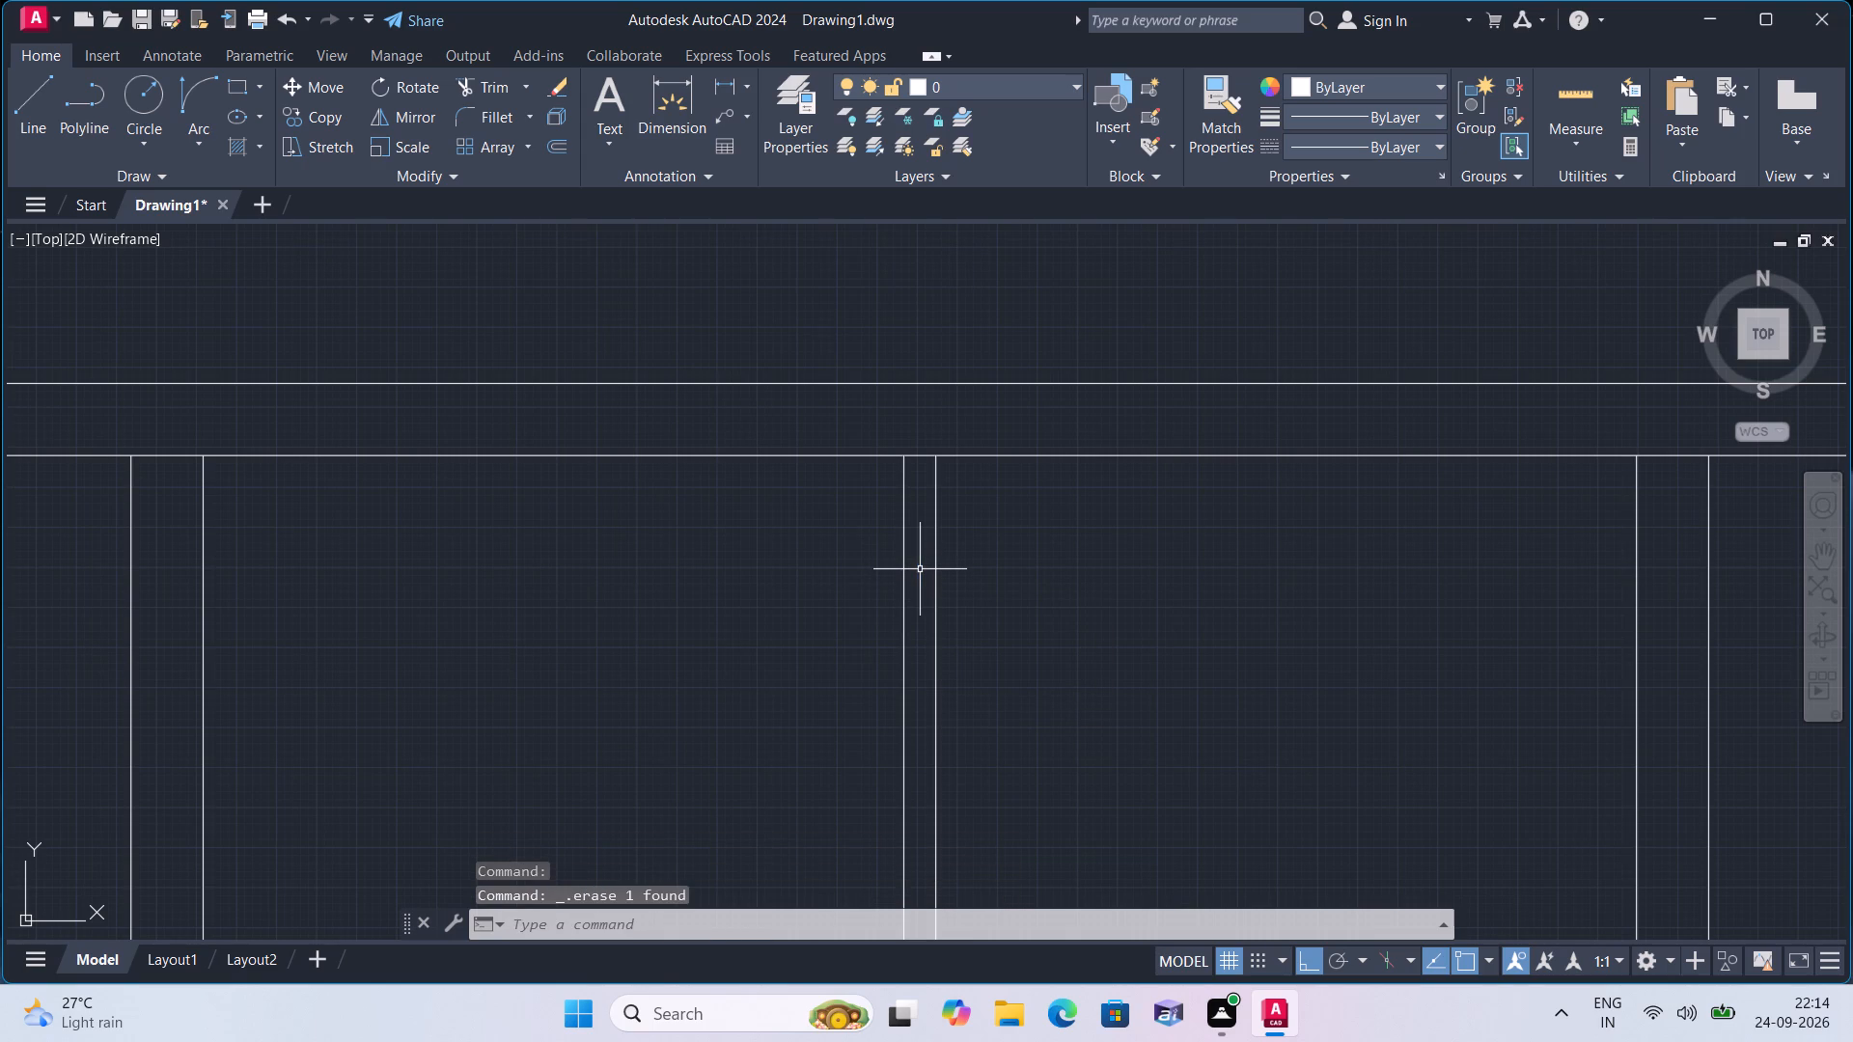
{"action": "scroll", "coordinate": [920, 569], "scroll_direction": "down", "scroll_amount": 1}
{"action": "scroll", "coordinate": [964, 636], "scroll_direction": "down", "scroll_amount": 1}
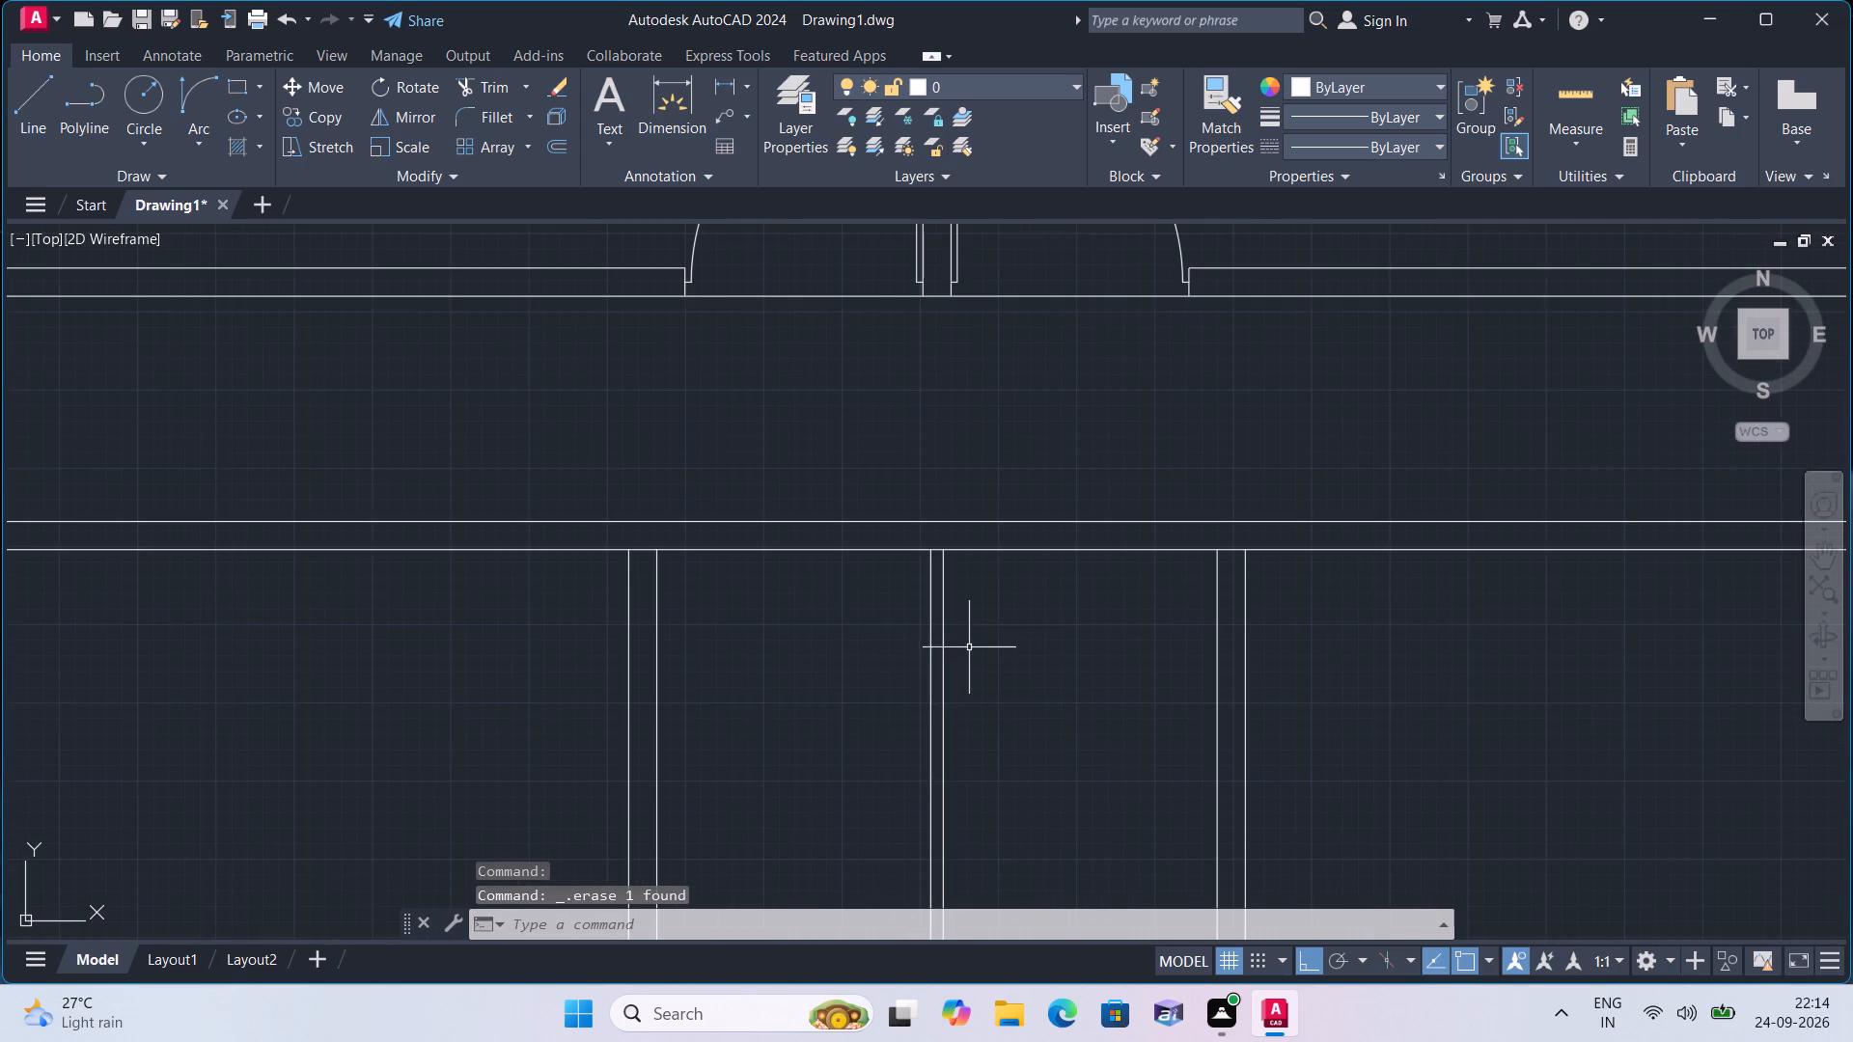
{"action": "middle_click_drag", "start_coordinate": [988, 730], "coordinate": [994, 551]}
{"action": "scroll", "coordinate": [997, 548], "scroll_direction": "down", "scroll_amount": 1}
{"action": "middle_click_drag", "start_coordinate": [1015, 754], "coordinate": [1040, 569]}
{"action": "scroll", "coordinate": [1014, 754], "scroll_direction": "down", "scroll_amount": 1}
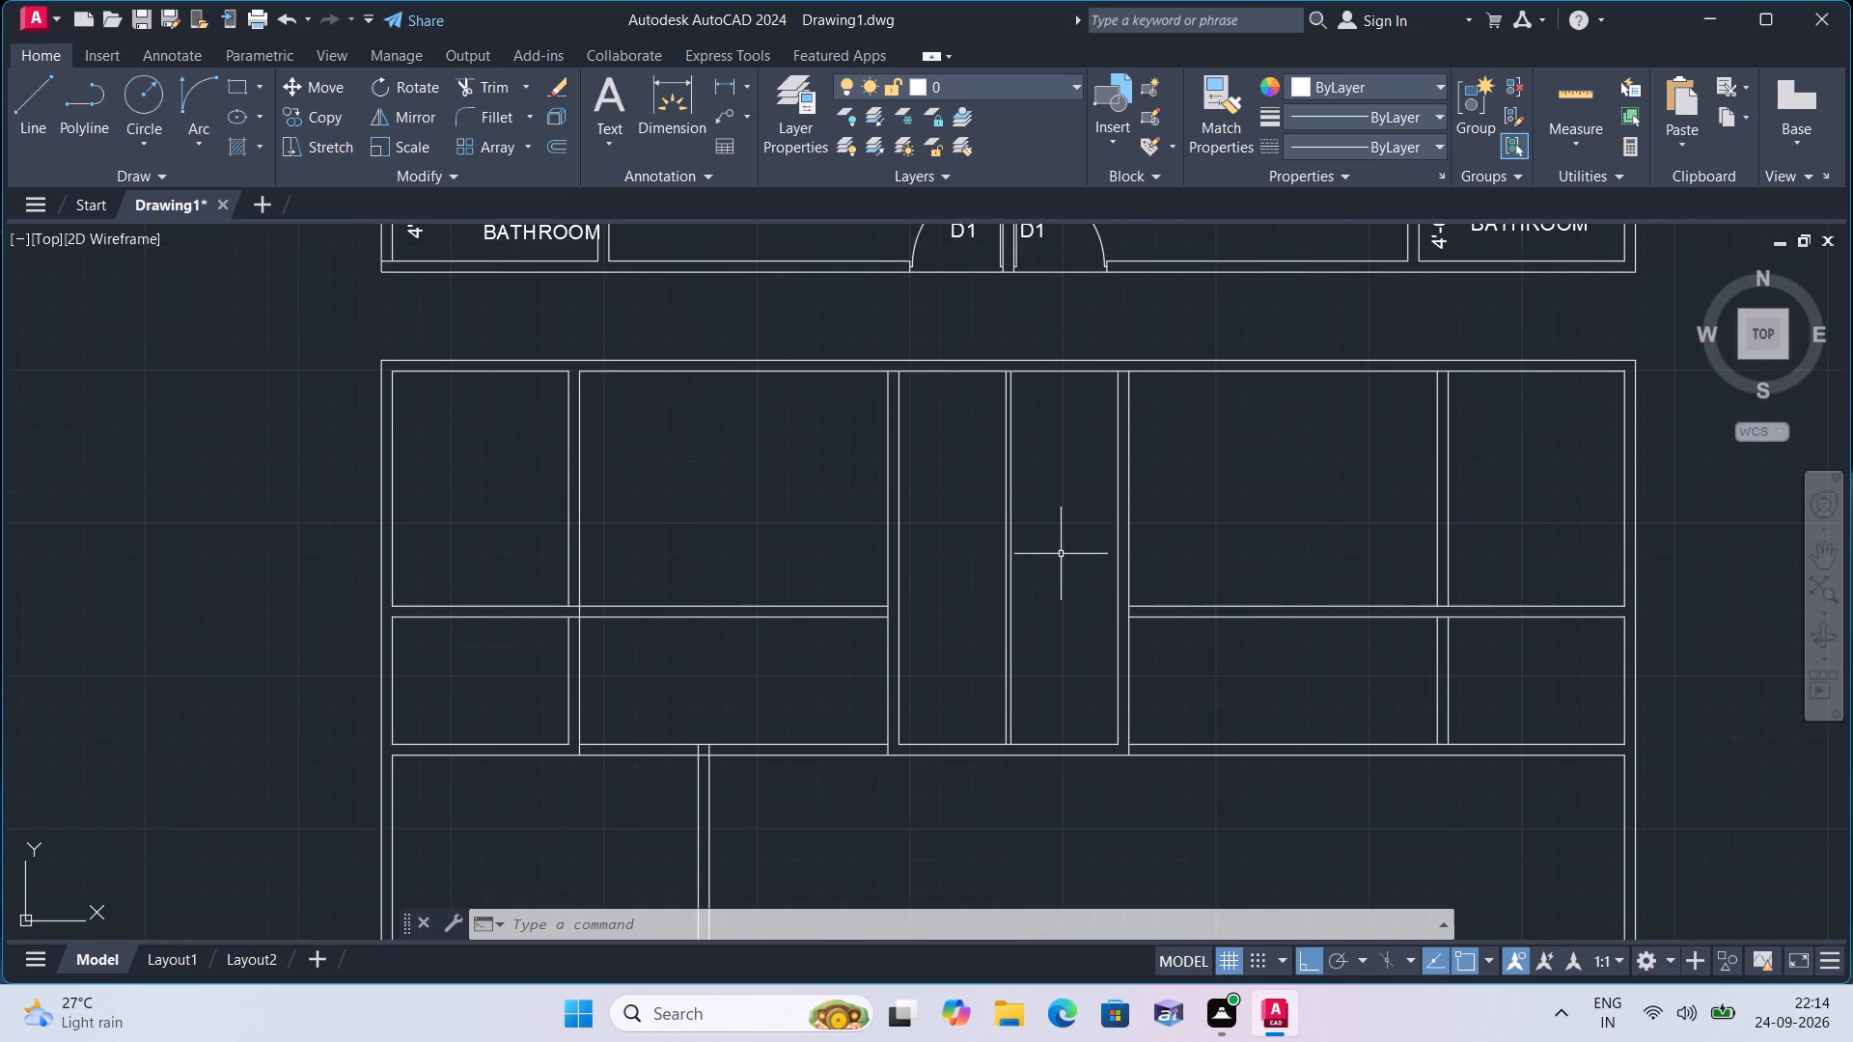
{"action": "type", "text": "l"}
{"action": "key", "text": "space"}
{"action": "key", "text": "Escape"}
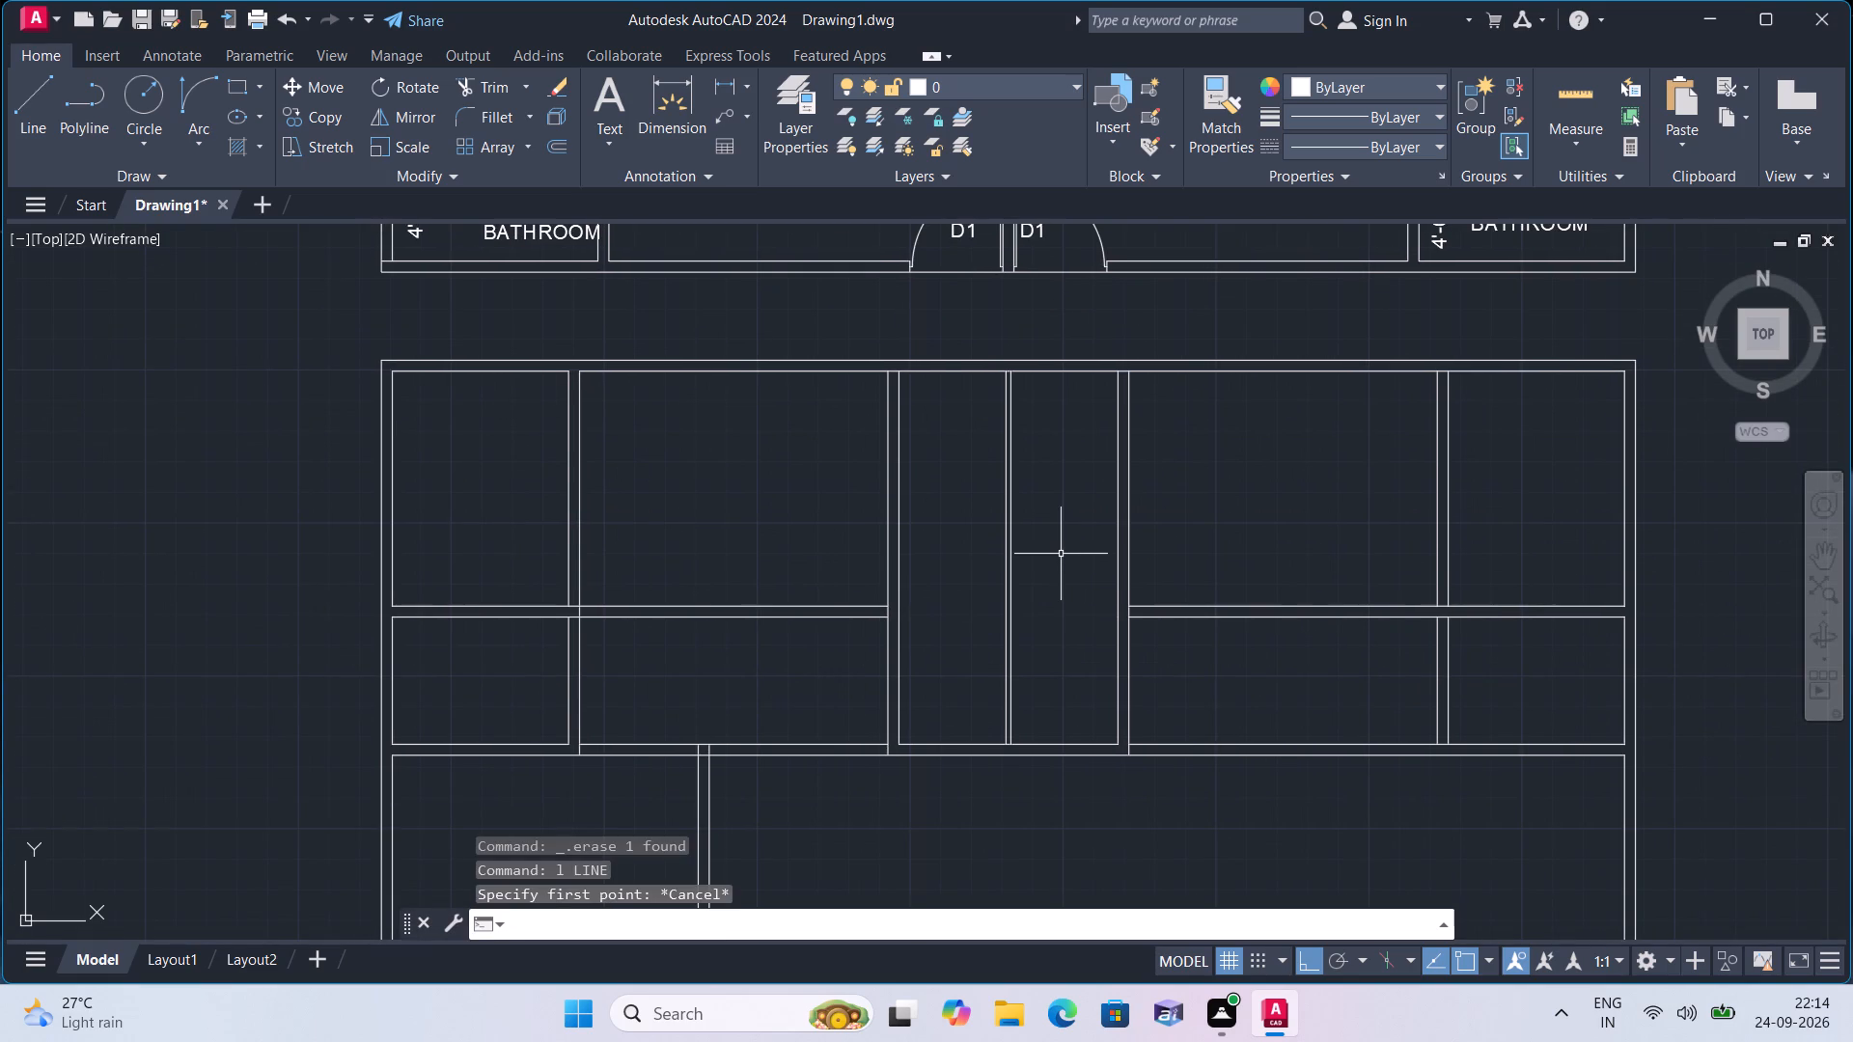
Extend the face lines of the central bay's two partitions and the thin middle divider up to the top wall's outer line.
{"action": "type", "text": "ex"}
{"action": "key", "text": "t"}
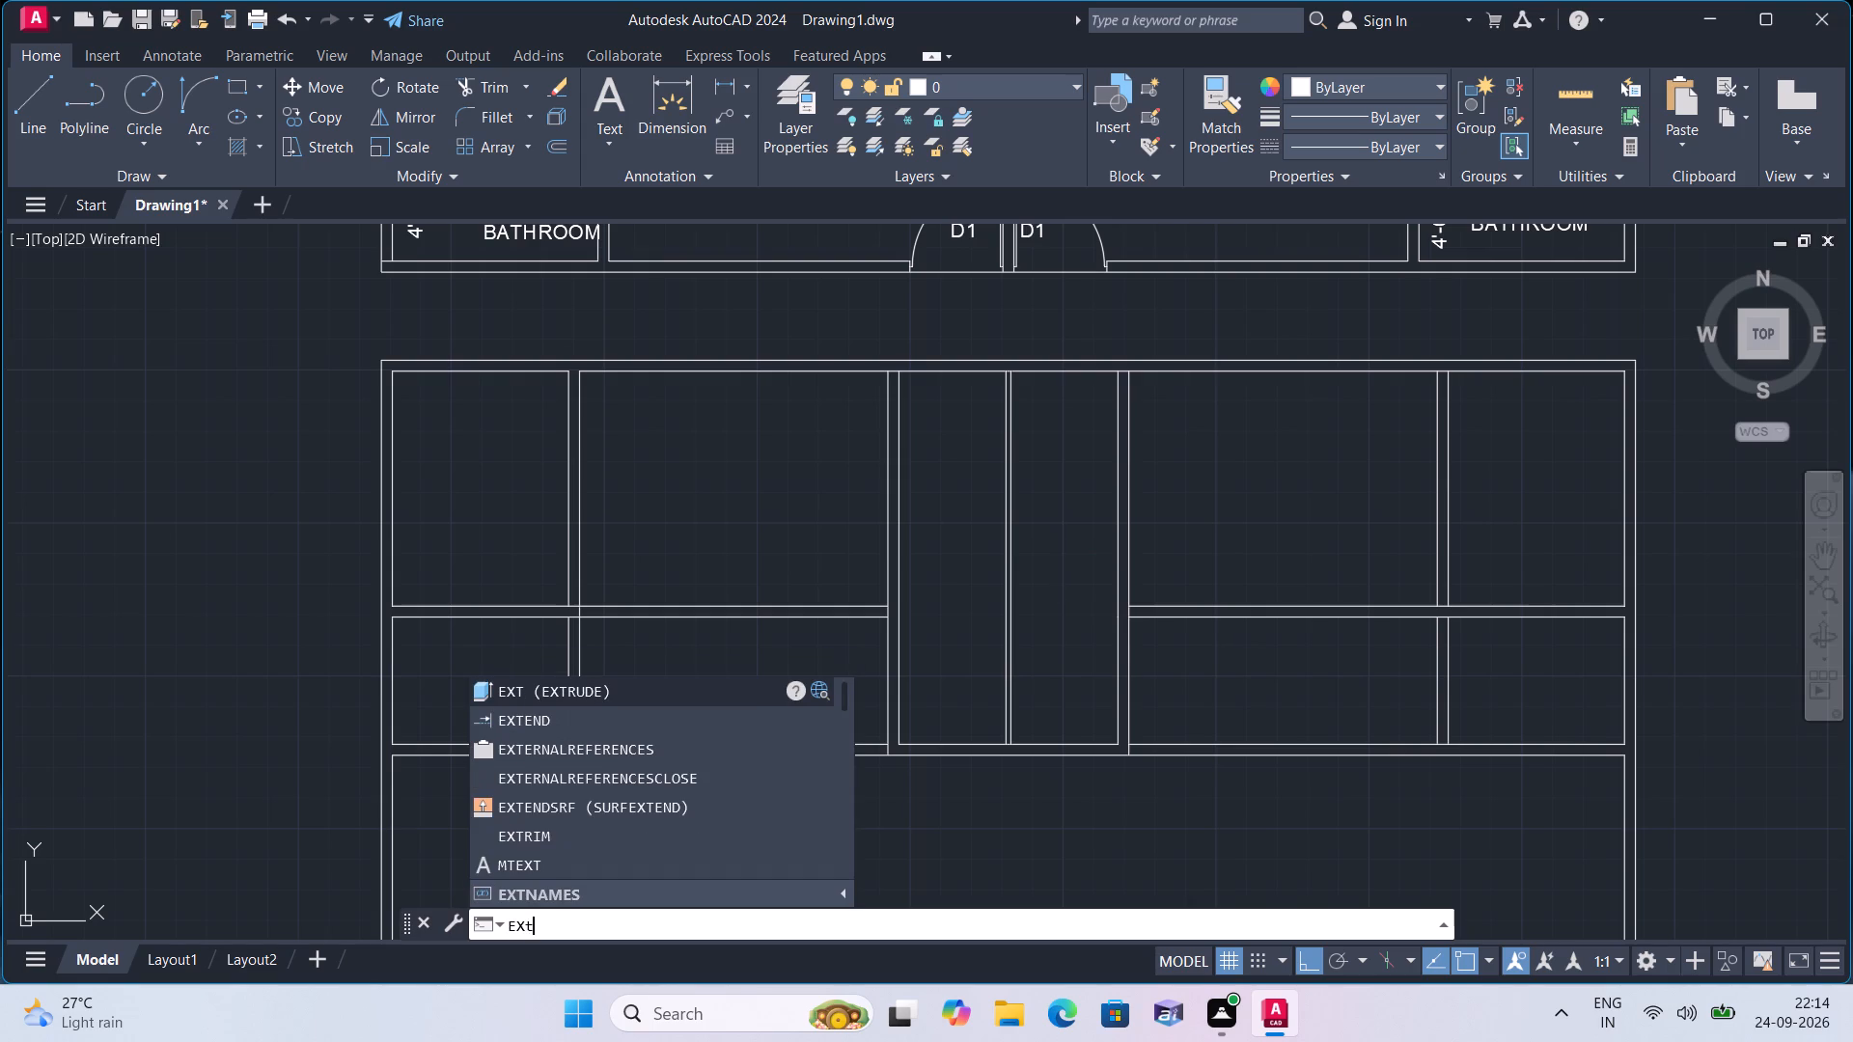
{"action": "type", "text": "e"}
{"action": "key", "text": "space"}
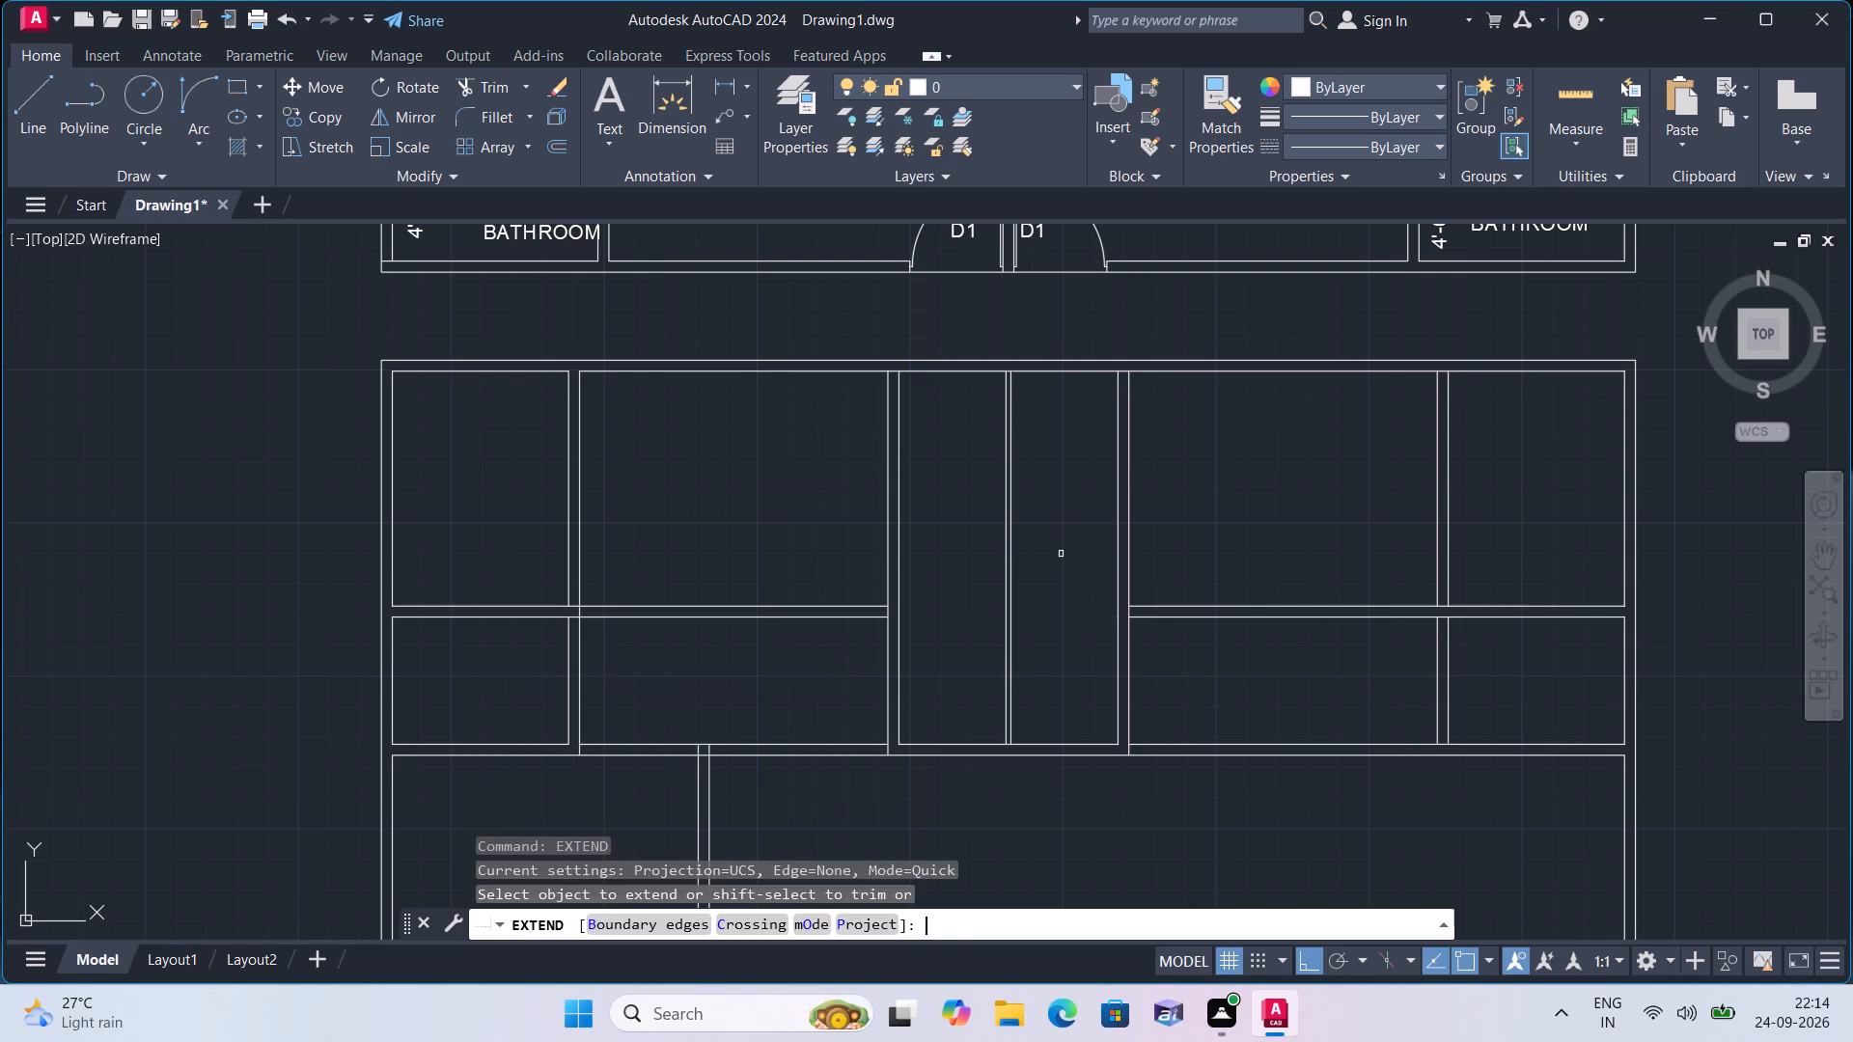
{"action": "scroll", "coordinate": [968, 392], "scroll_direction": "up", "scroll_amount": 3}
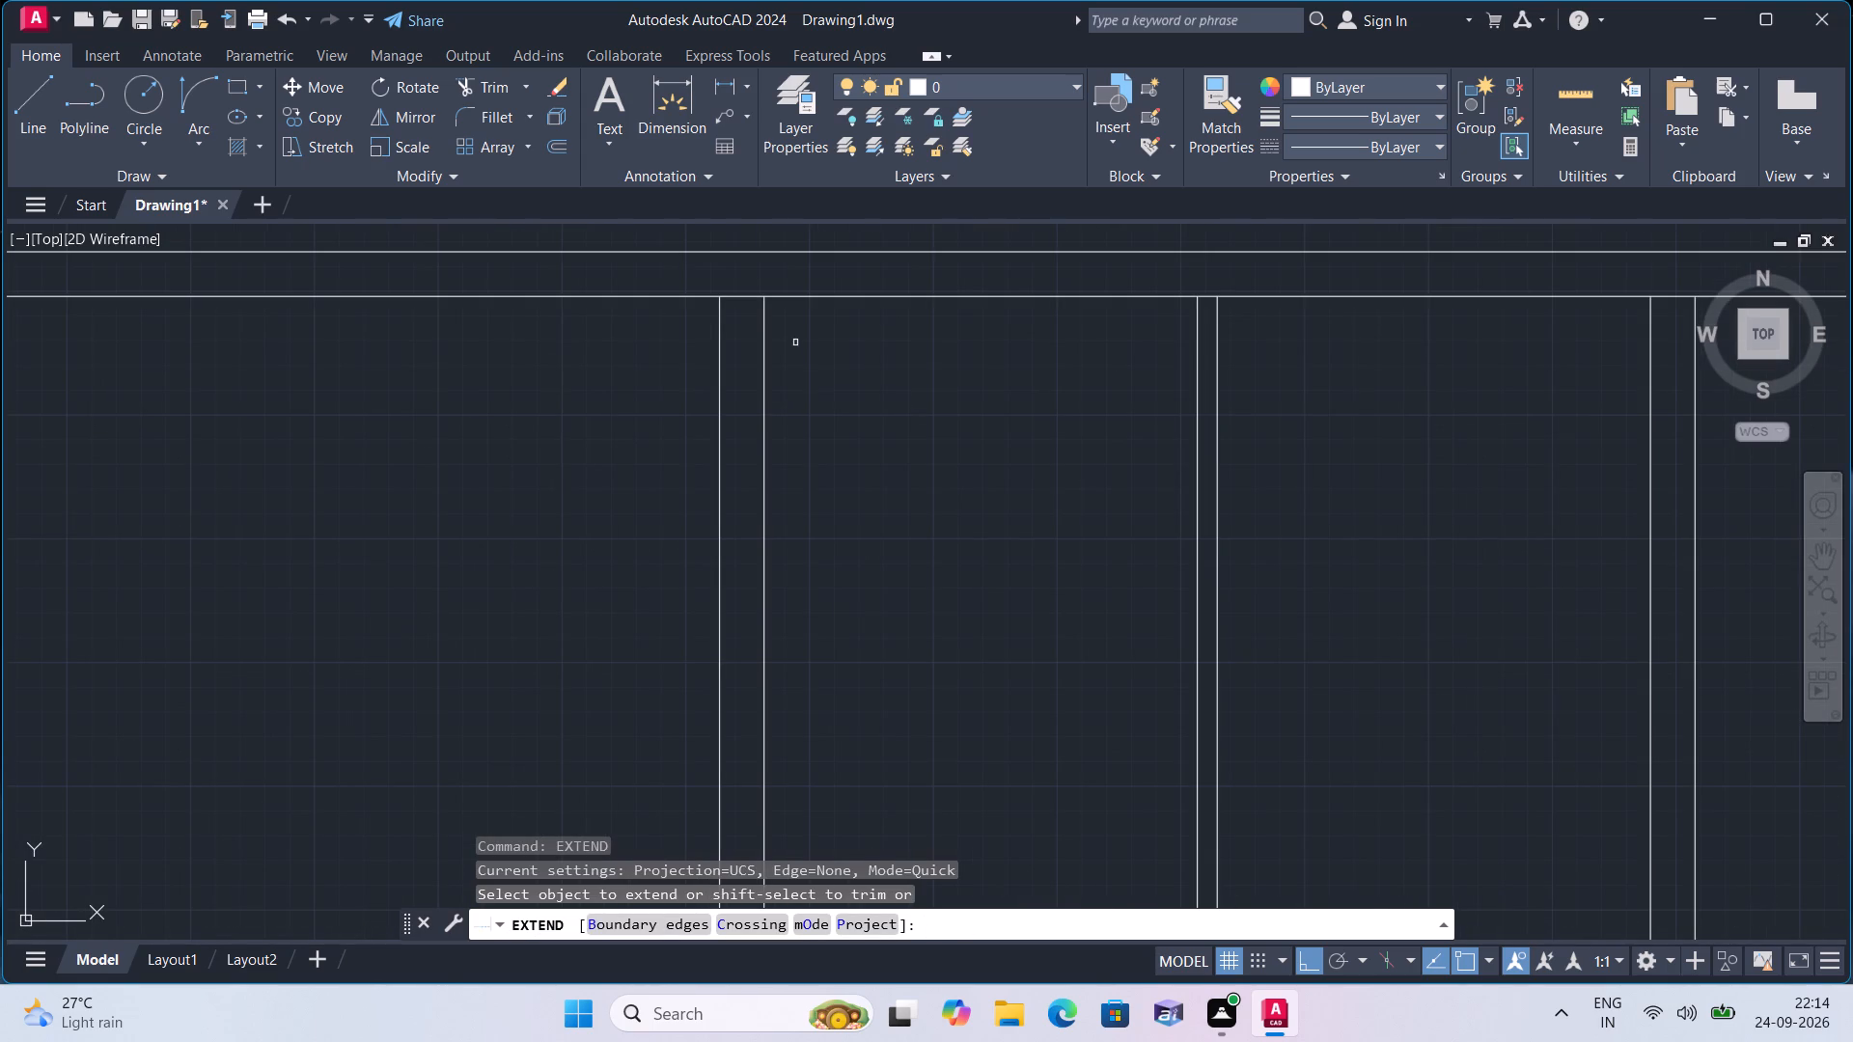
{"action": "left_click", "coordinate": [795, 342]}
{"action": "left_click", "coordinate": [705, 320]}
{"action": "scroll", "coordinate": [705, 320], "scroll_direction": "down", "scroll_amount": 2}
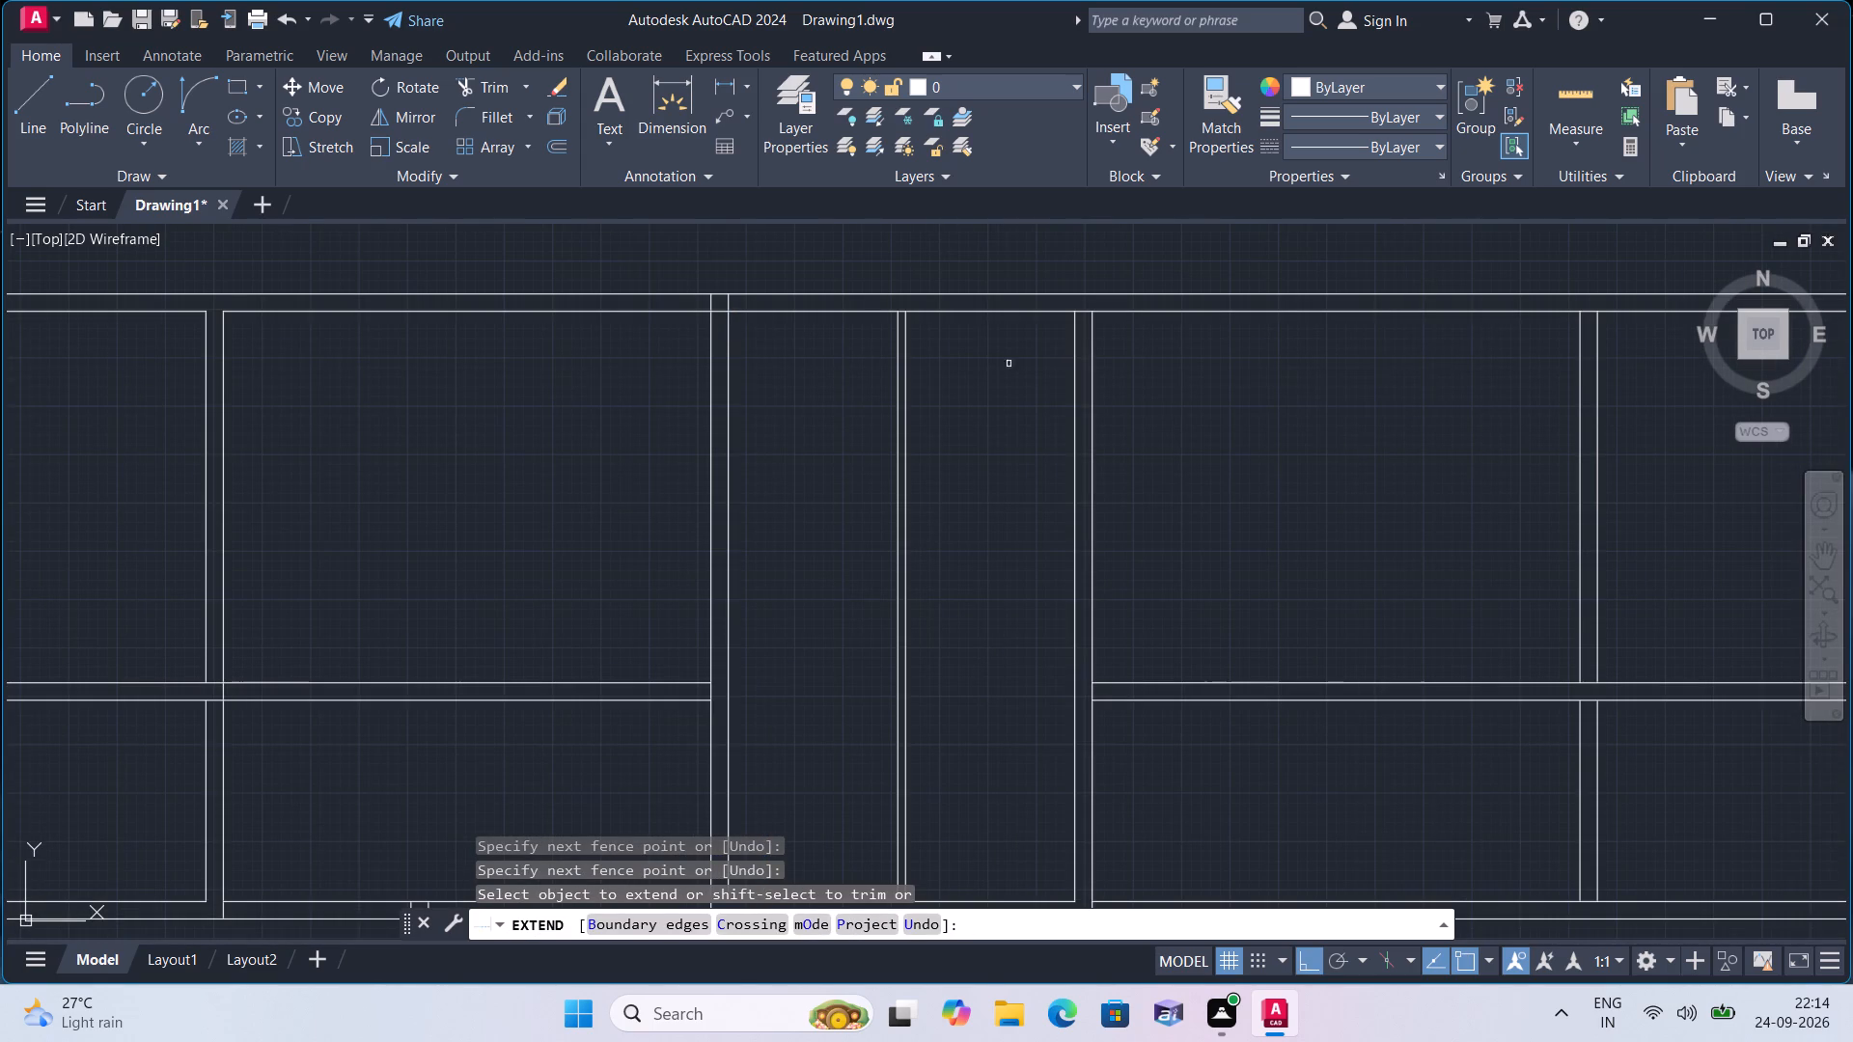
{"action": "left_click", "coordinate": [1114, 338]}
{"action": "left_click", "coordinate": [1057, 343]}
{"action": "left_click", "coordinate": [907, 336]}
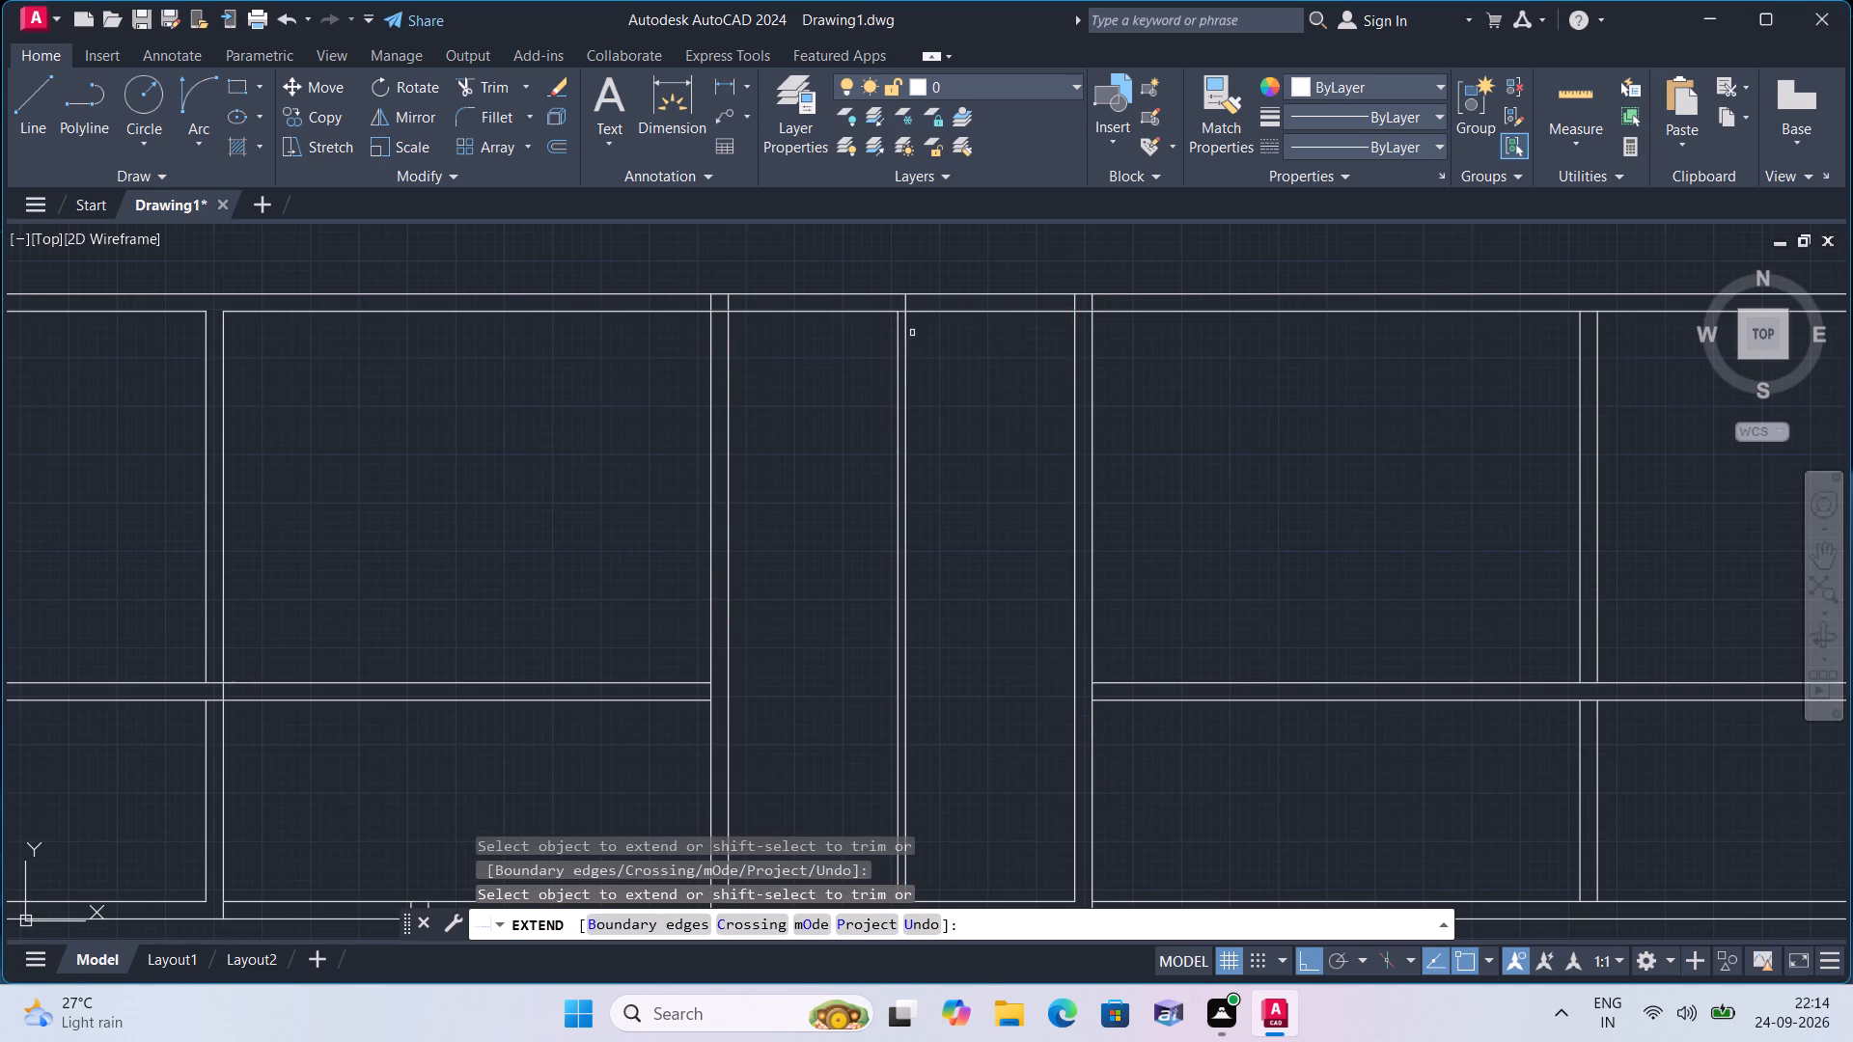
{"action": "left_click", "coordinate": [912, 333]}
{"action": "left_click", "coordinate": [880, 331]}
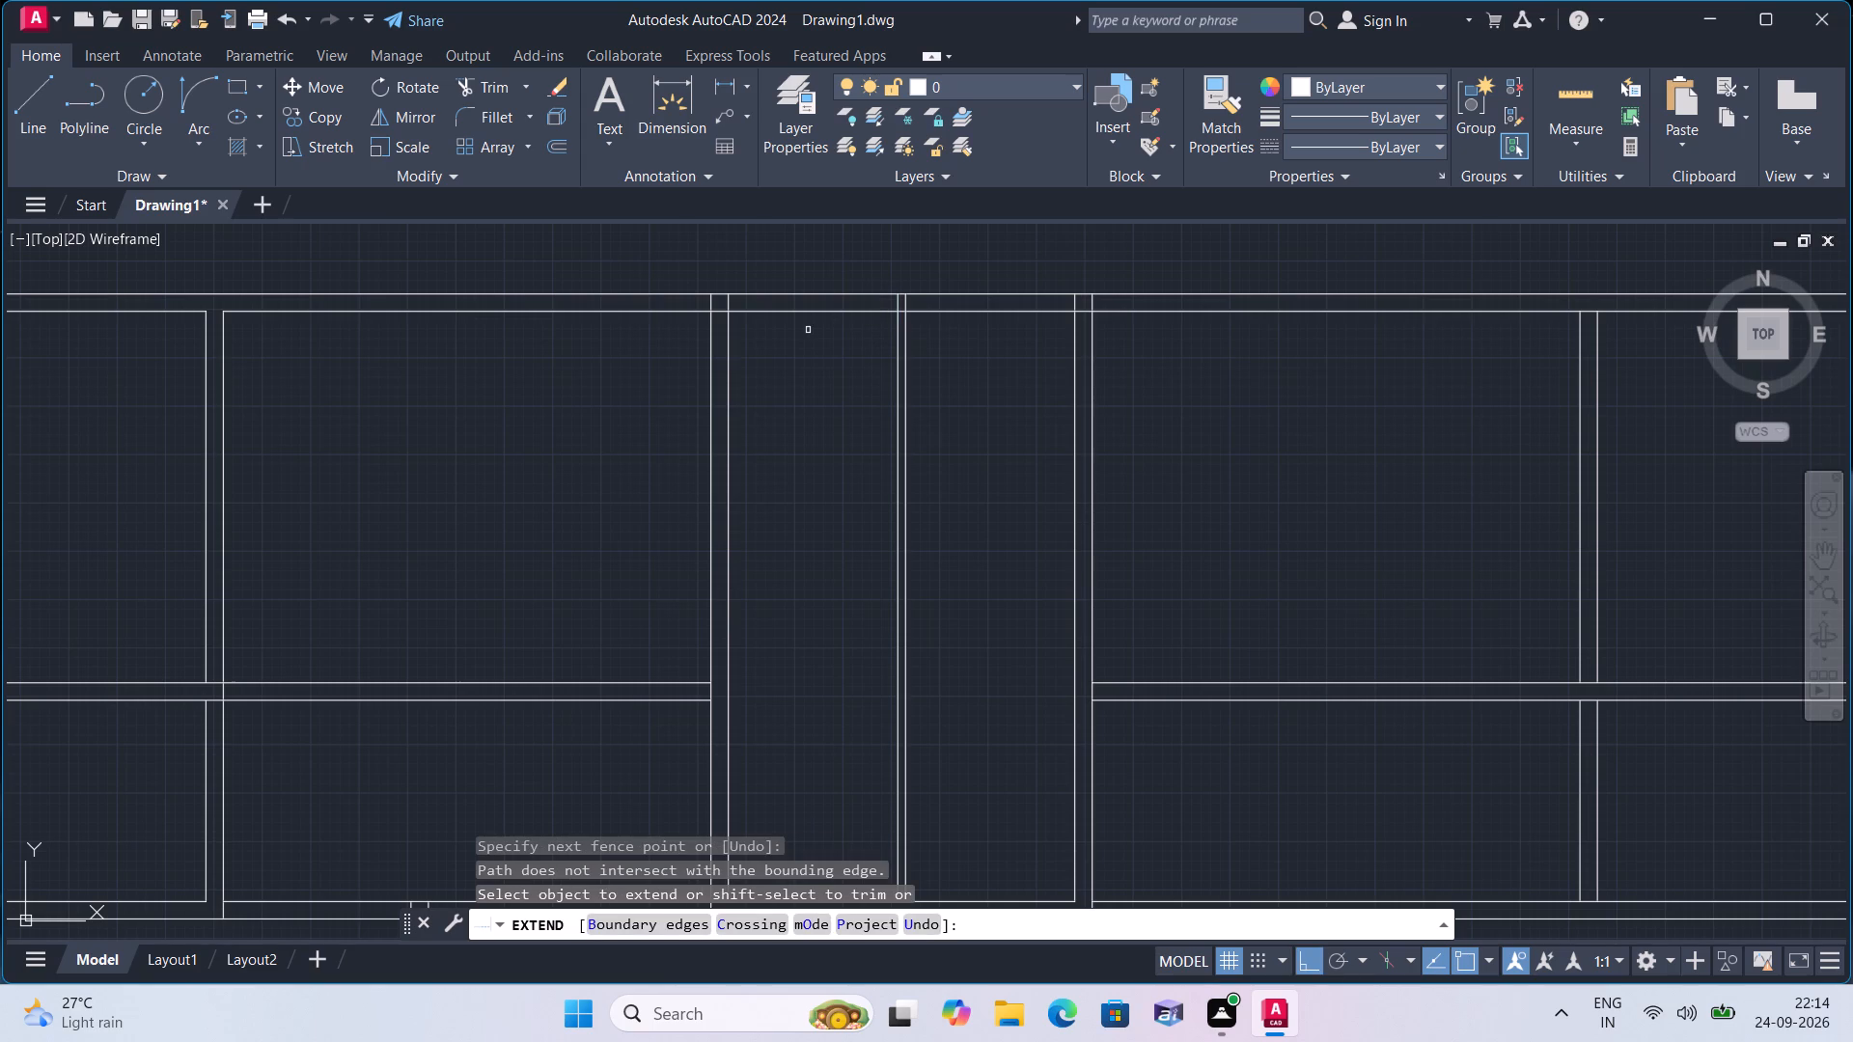
{"action": "key", "text": "space"}
Trim the top wall's inner line within the central bay's left partition and across the bay's left half.
{"action": "type", "text": "trim"}
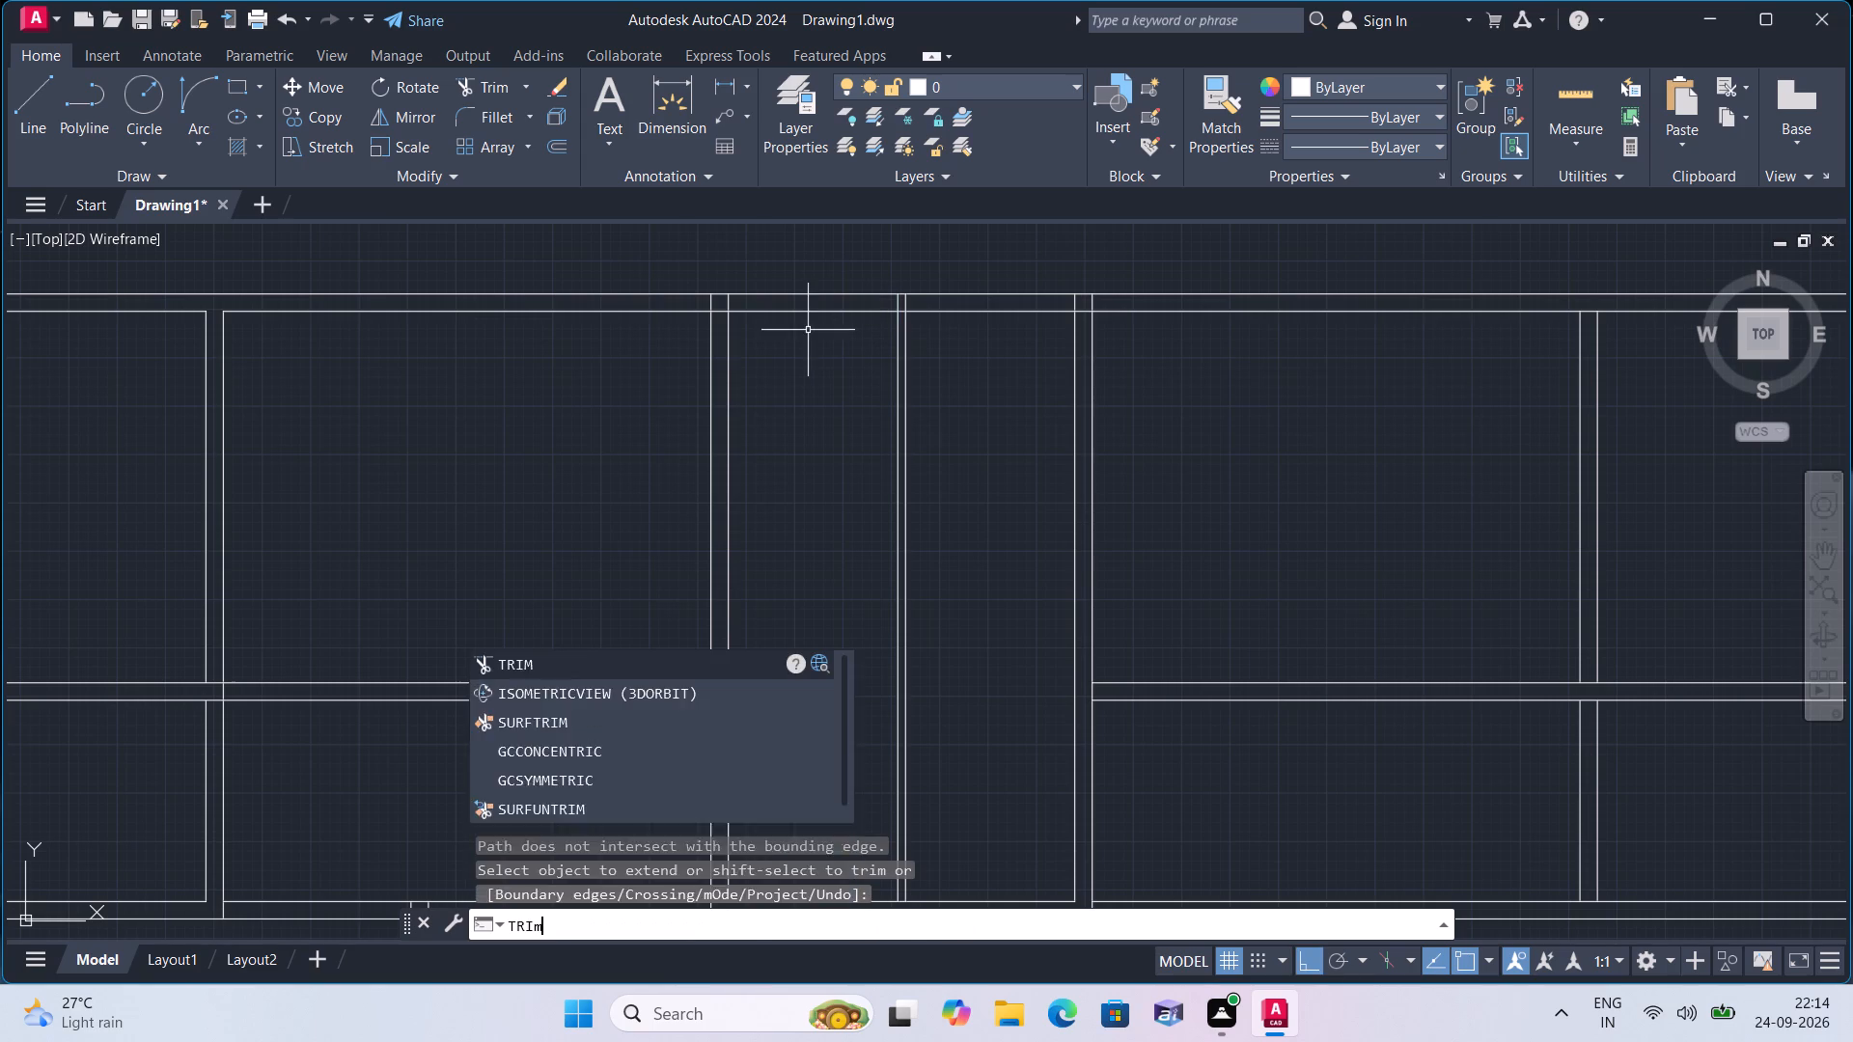
{"action": "key", "text": "space"}
{"action": "middle_click_drag", "start_coordinate": [817, 368], "coordinate": [817, 375]}
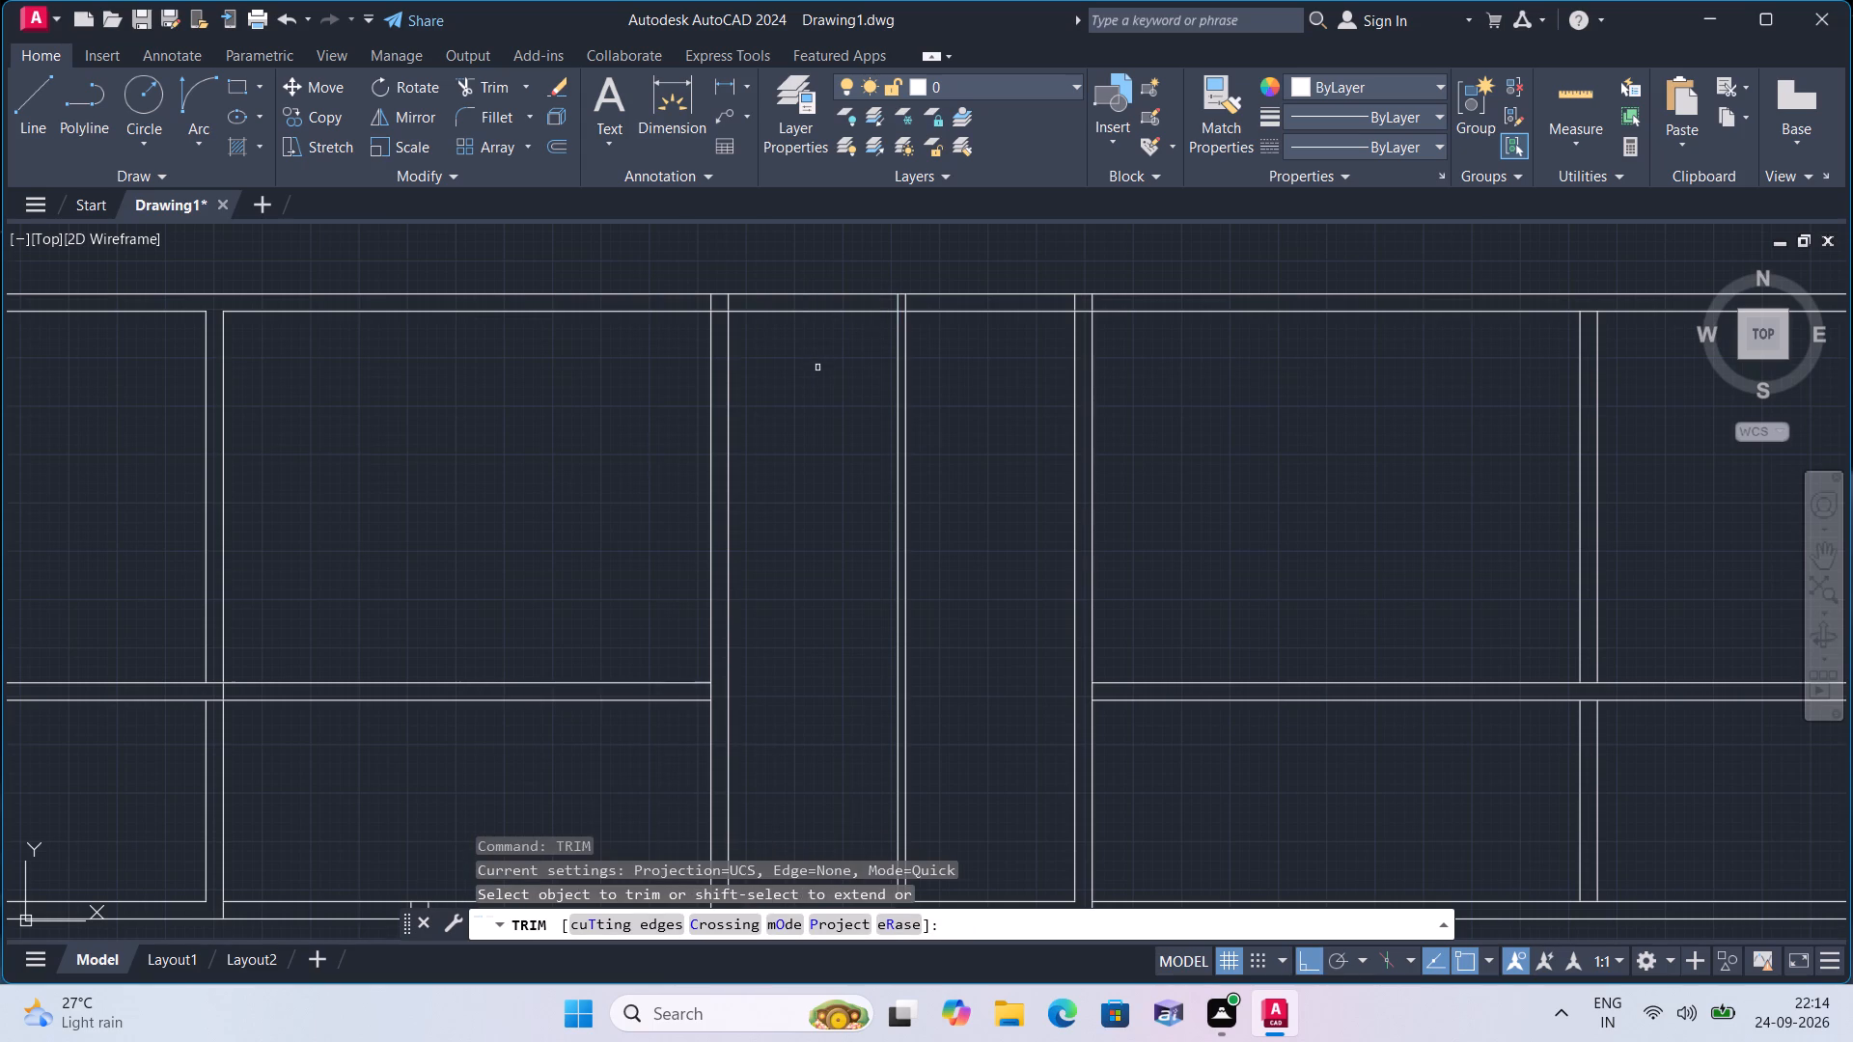
{"action": "middle_click_drag", "start_coordinate": [817, 375], "coordinate": [859, 576]}
{"action": "scroll", "coordinate": [857, 569], "scroll_direction": "down", "scroll_amount": 1}
{"action": "scroll", "coordinate": [783, 552], "scroll_direction": "up", "scroll_amount": 3}
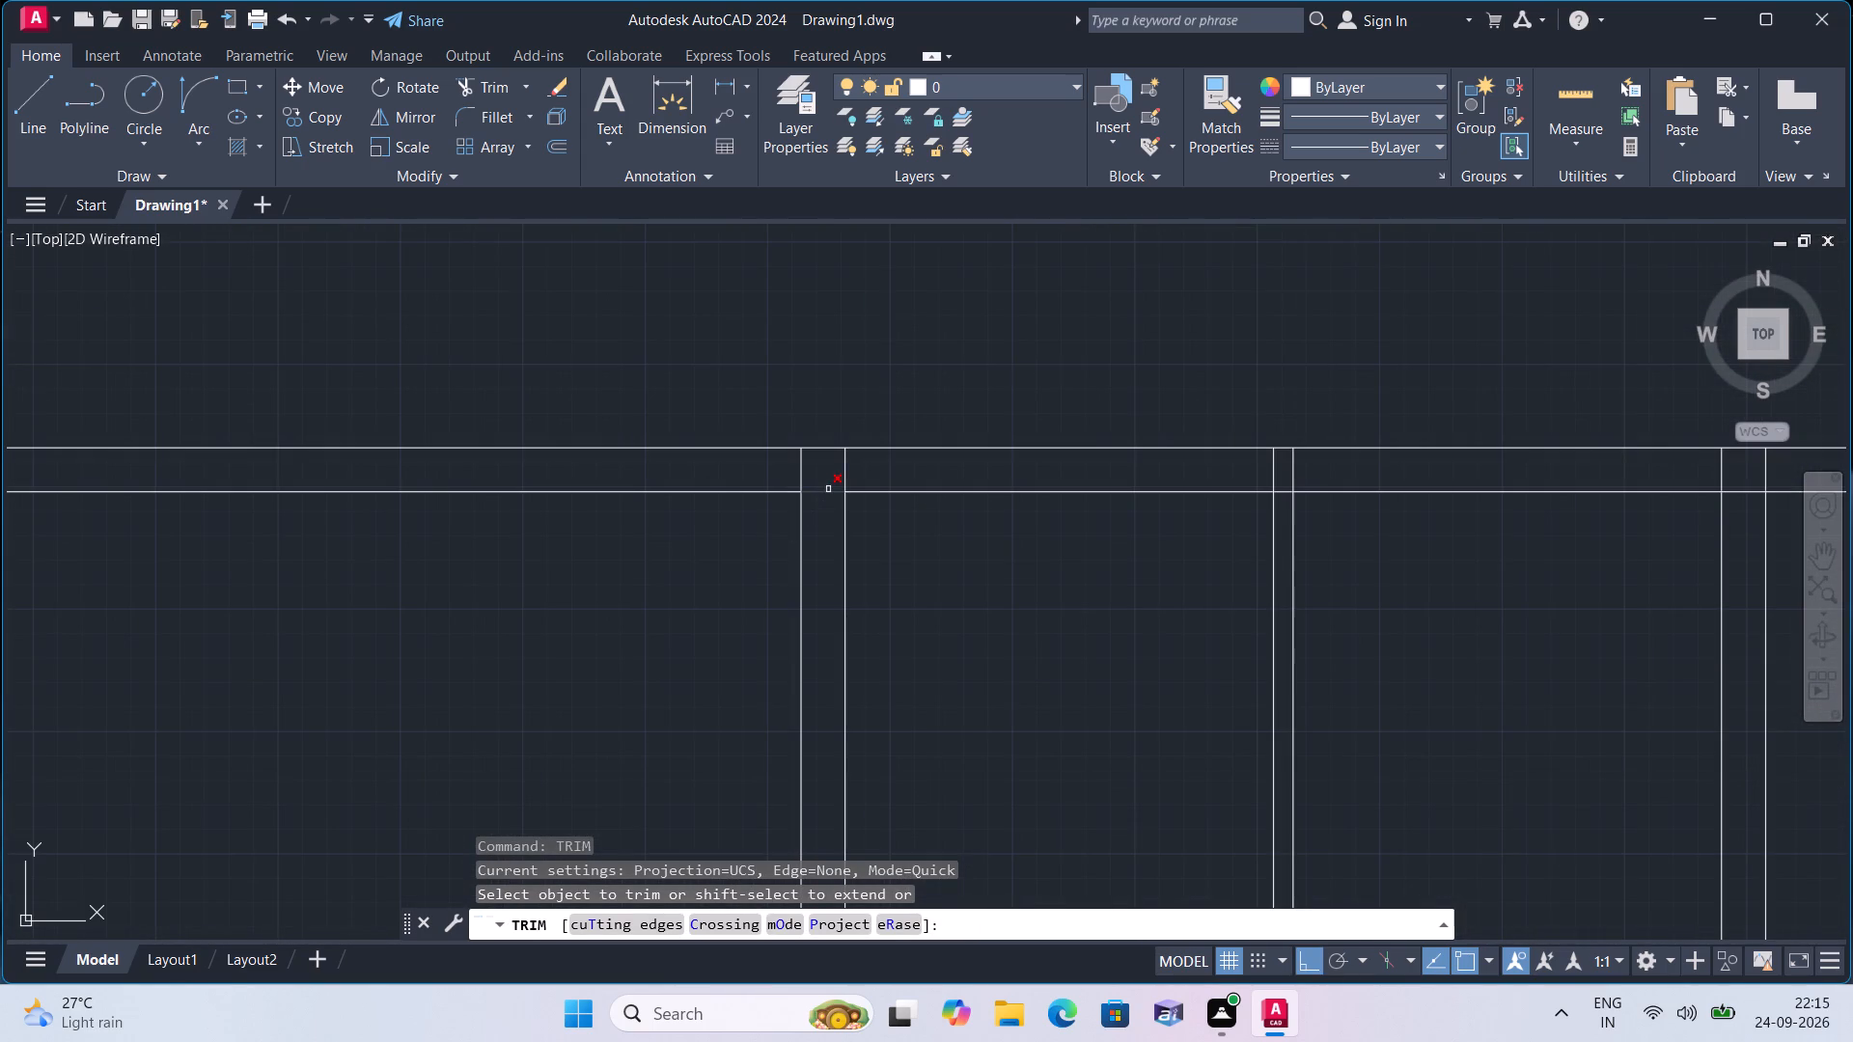
{"action": "left_click", "coordinate": [828, 489]}
{"action": "scroll", "coordinate": [828, 489], "scroll_direction": "down", "scroll_amount": 1}
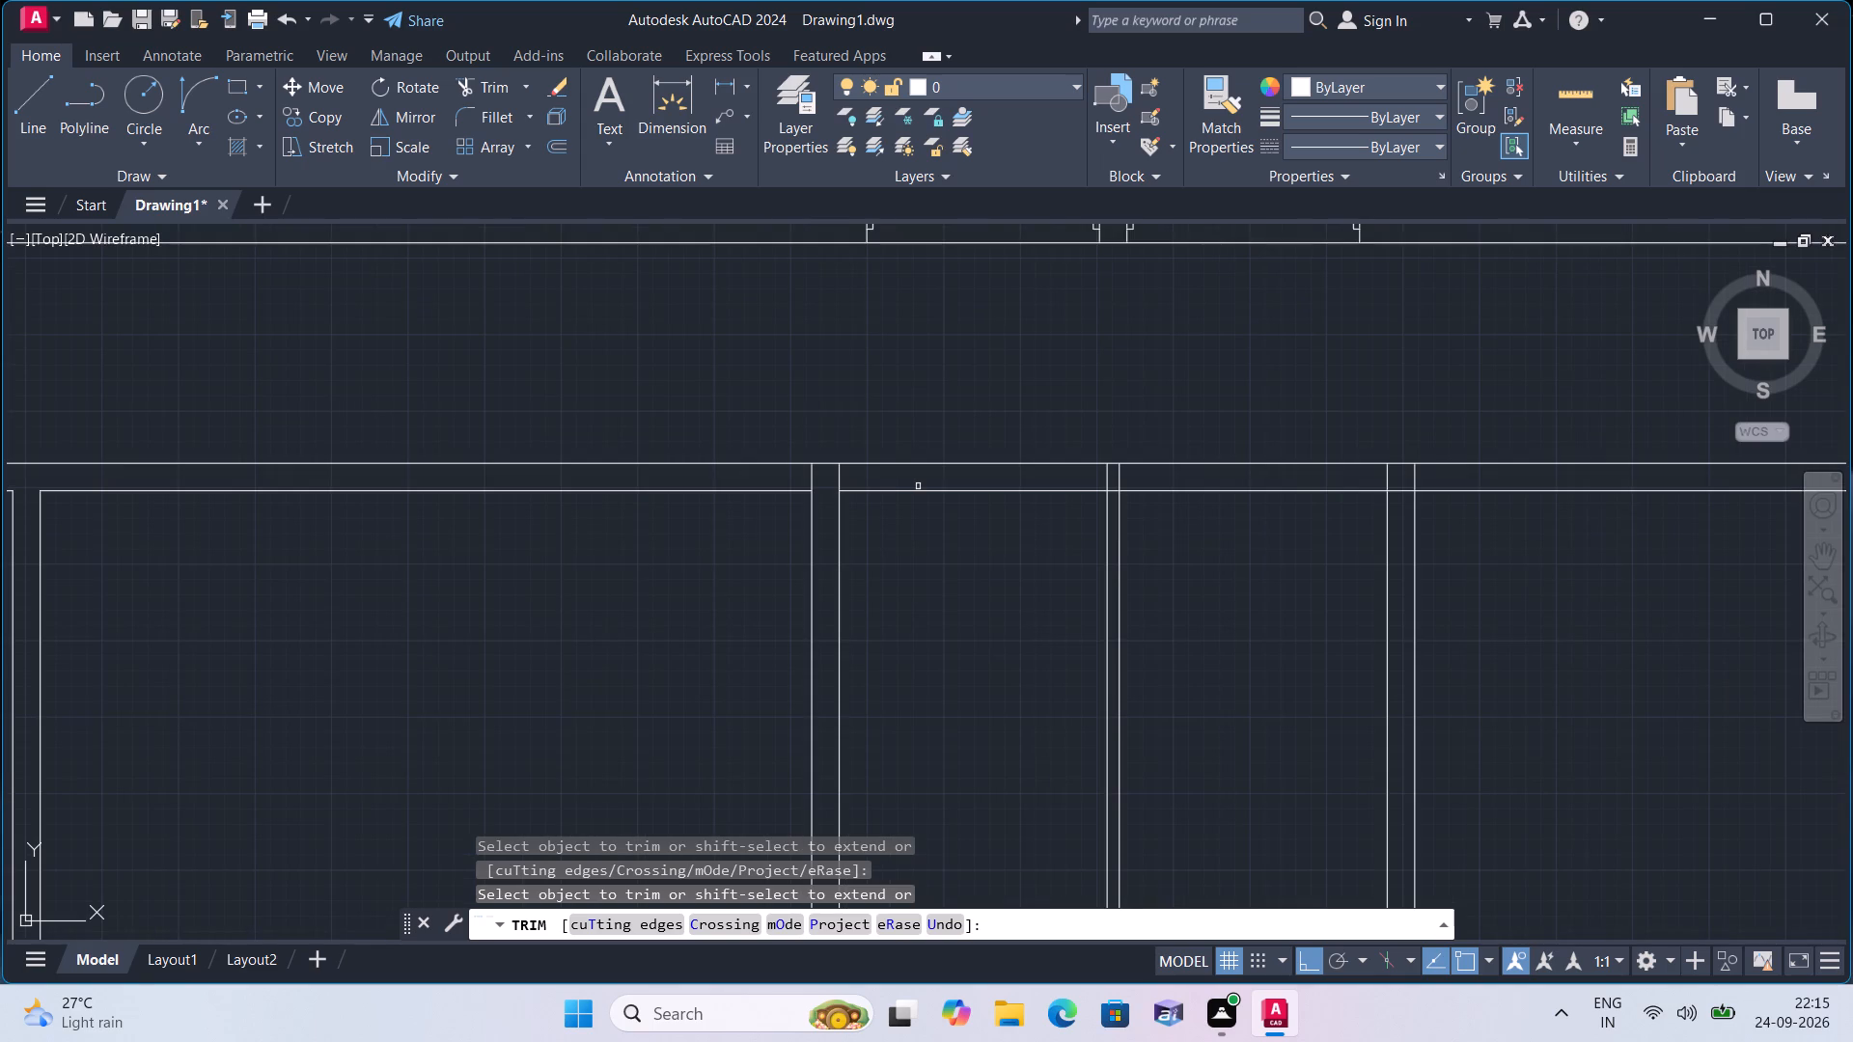
{"action": "left_click", "coordinate": [918, 486]}
{"action": "left_click", "coordinate": [941, 524]}
Trim the top wall's inner line within the thin middle divider, across the bay's right half and within the right partition.
{"action": "scroll", "coordinate": [943, 530], "scroll_direction": "down", "scroll_amount": 1}
{"action": "middle_click_drag", "start_coordinate": [942, 531], "coordinate": [847, 438]}
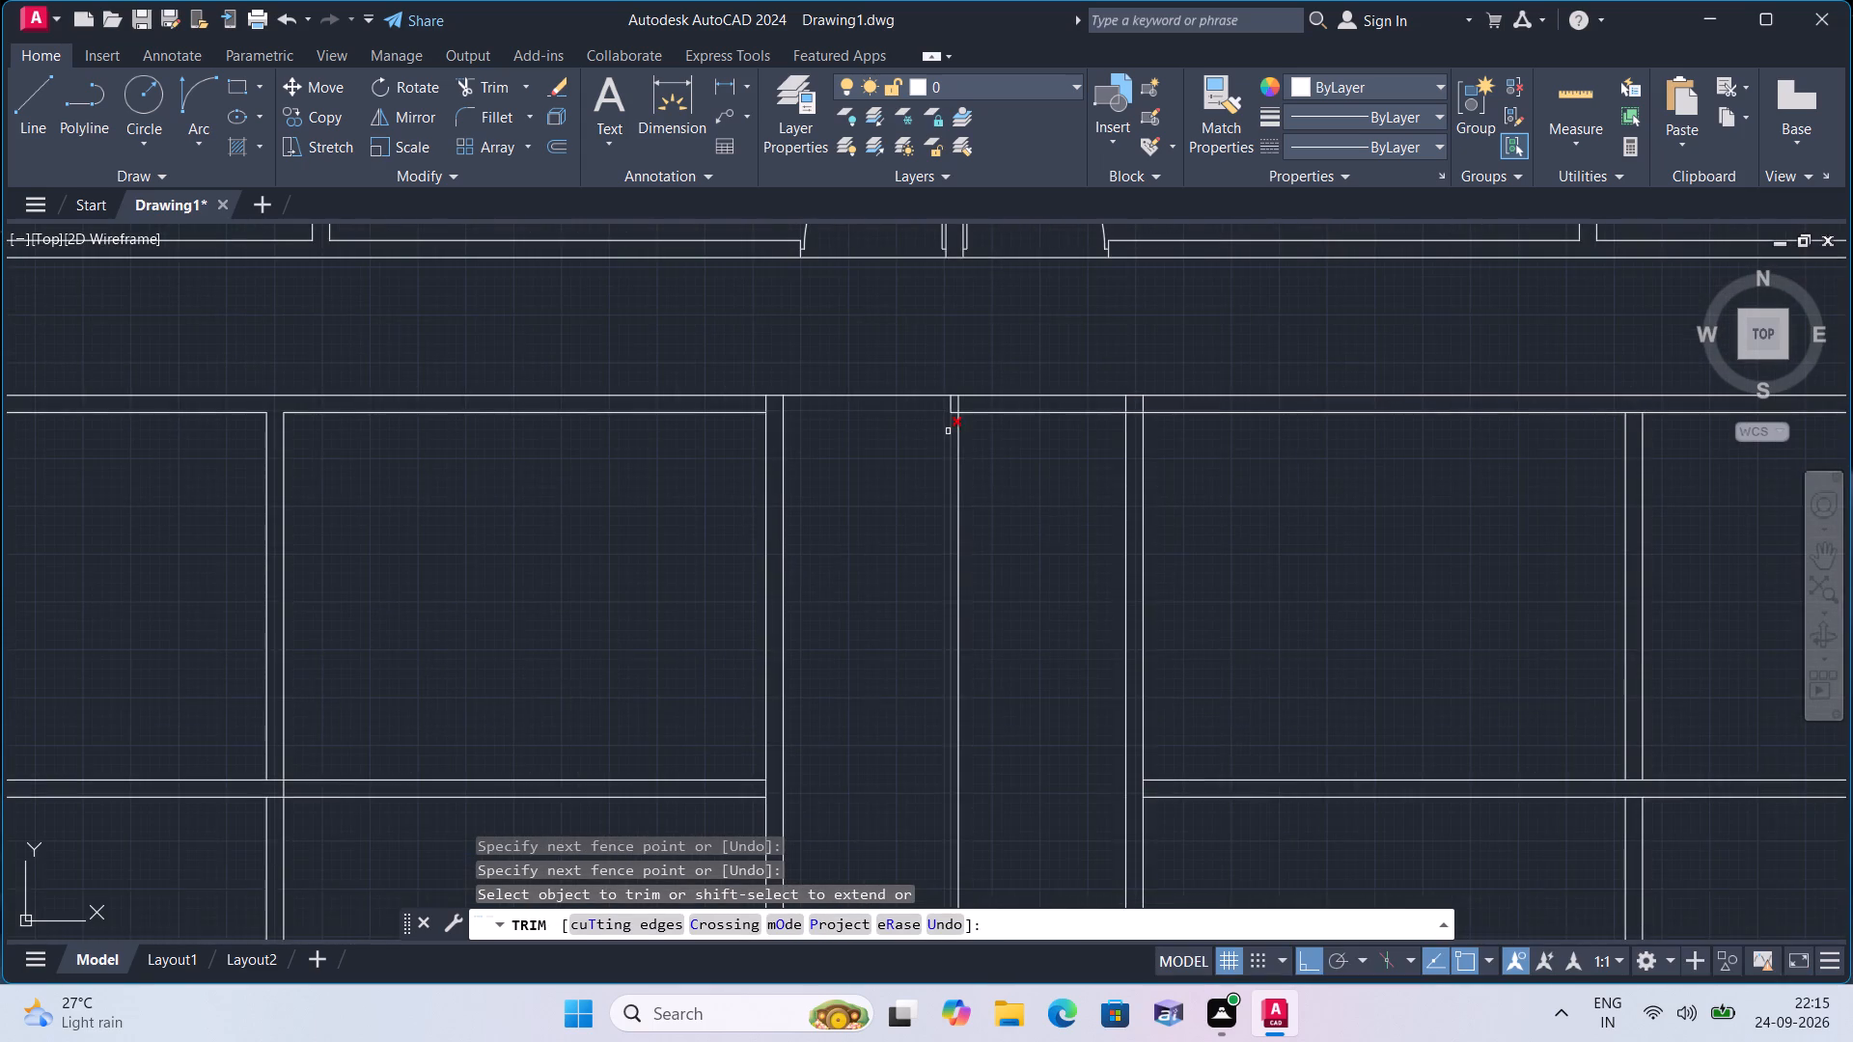
{"action": "scroll", "coordinate": [948, 431], "scroll_direction": "up", "scroll_amount": 4}
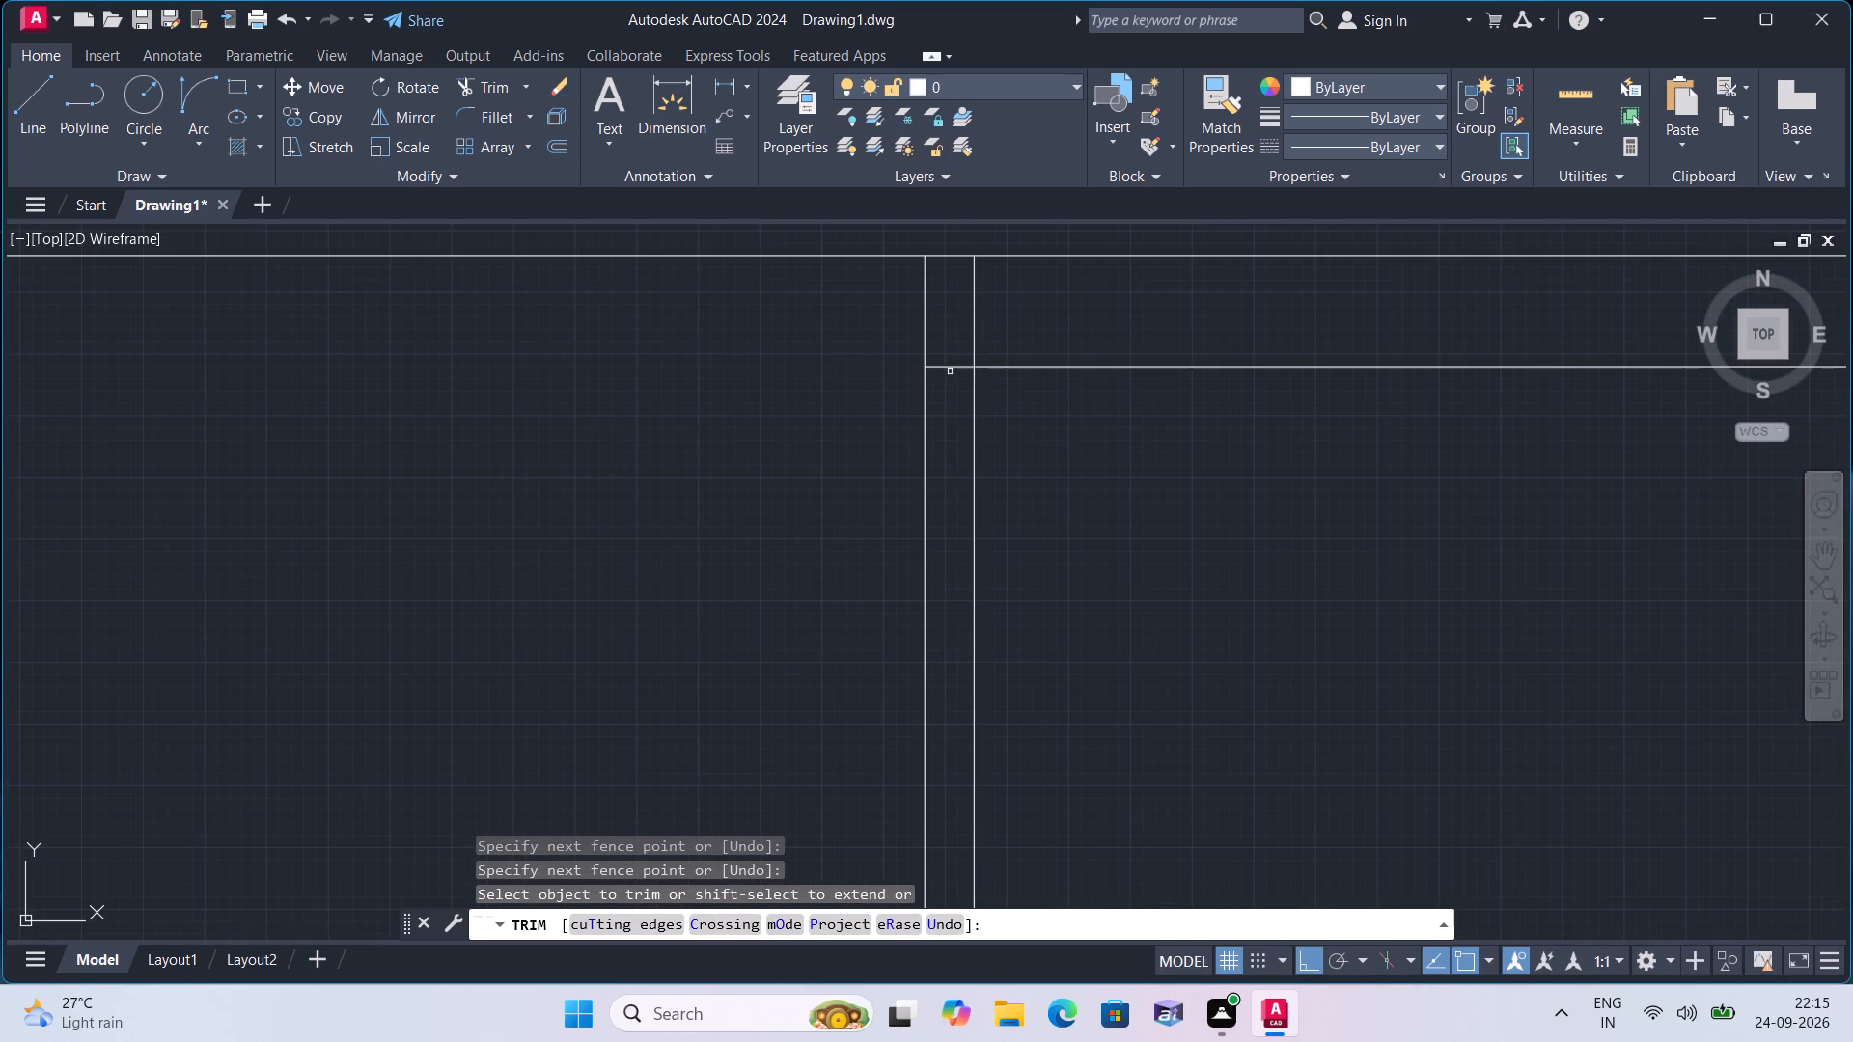
{"action": "left_click", "coordinate": [950, 370]}
{"action": "scroll", "coordinate": [953, 365], "scroll_direction": "down", "scroll_amount": 2}
{"action": "left_click", "coordinate": [1046, 371]}
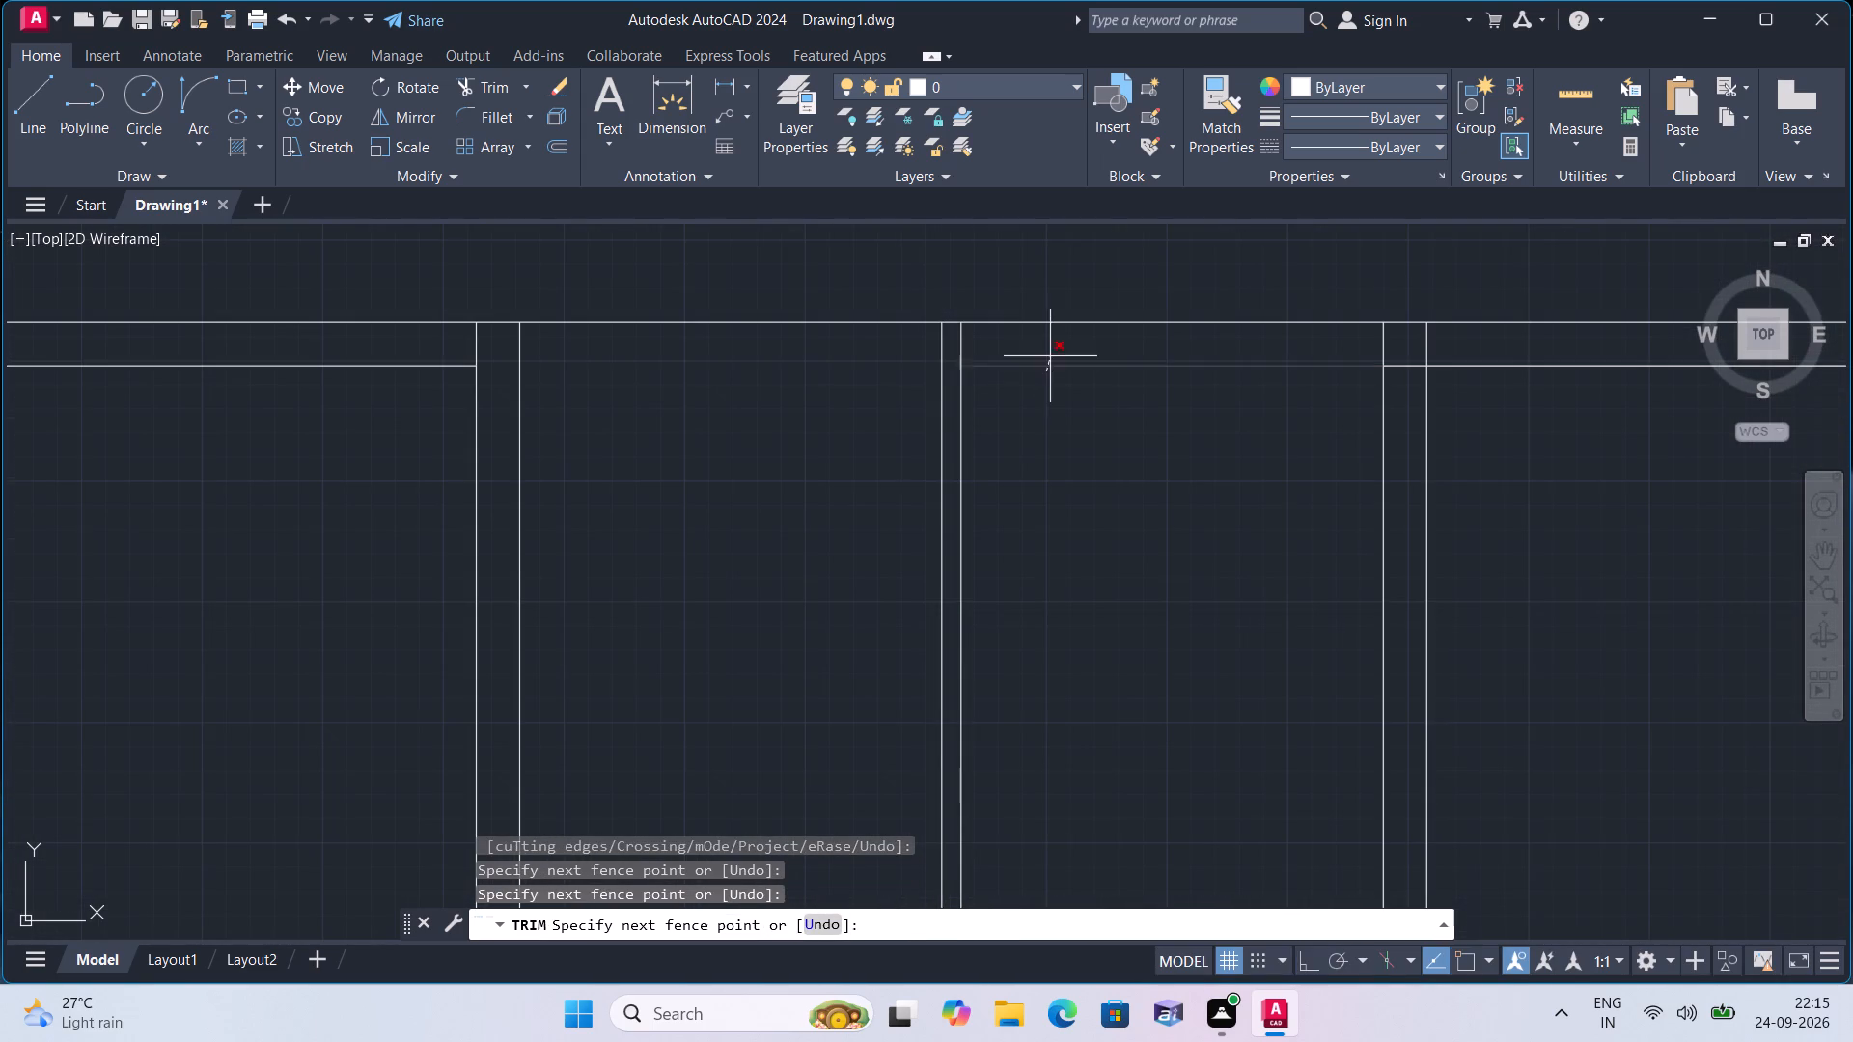
{"action": "left_click", "coordinate": [1050, 356]}
{"action": "scroll", "coordinate": [1058, 365], "scroll_direction": "down", "scroll_amount": 1}
{"action": "scroll", "coordinate": [1231, 373], "scroll_direction": "up", "scroll_amount": 1}
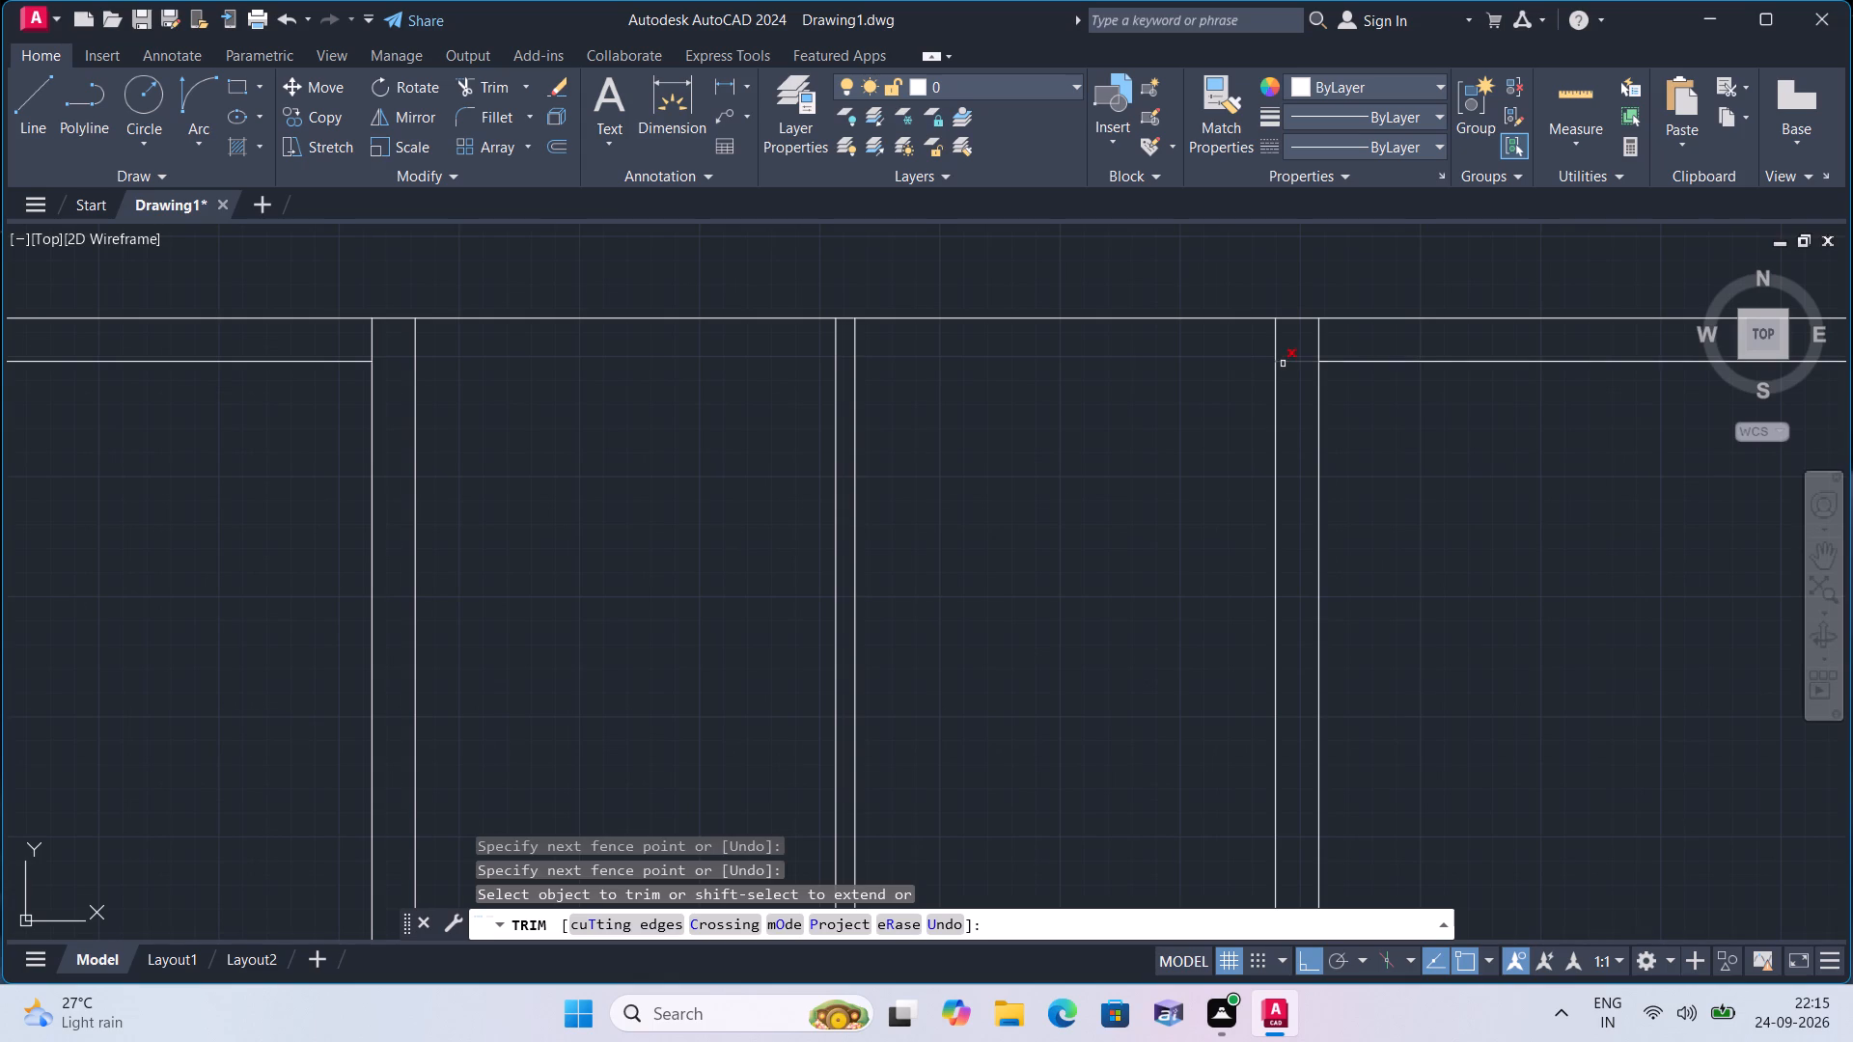
{"action": "left_click", "coordinate": [1284, 364]}
{"action": "scroll", "coordinate": [1165, 413], "scroll_direction": "down", "scroll_amount": 1}
{"action": "scroll", "coordinate": [1111, 471], "scroll_direction": "down", "scroll_amount": 1}
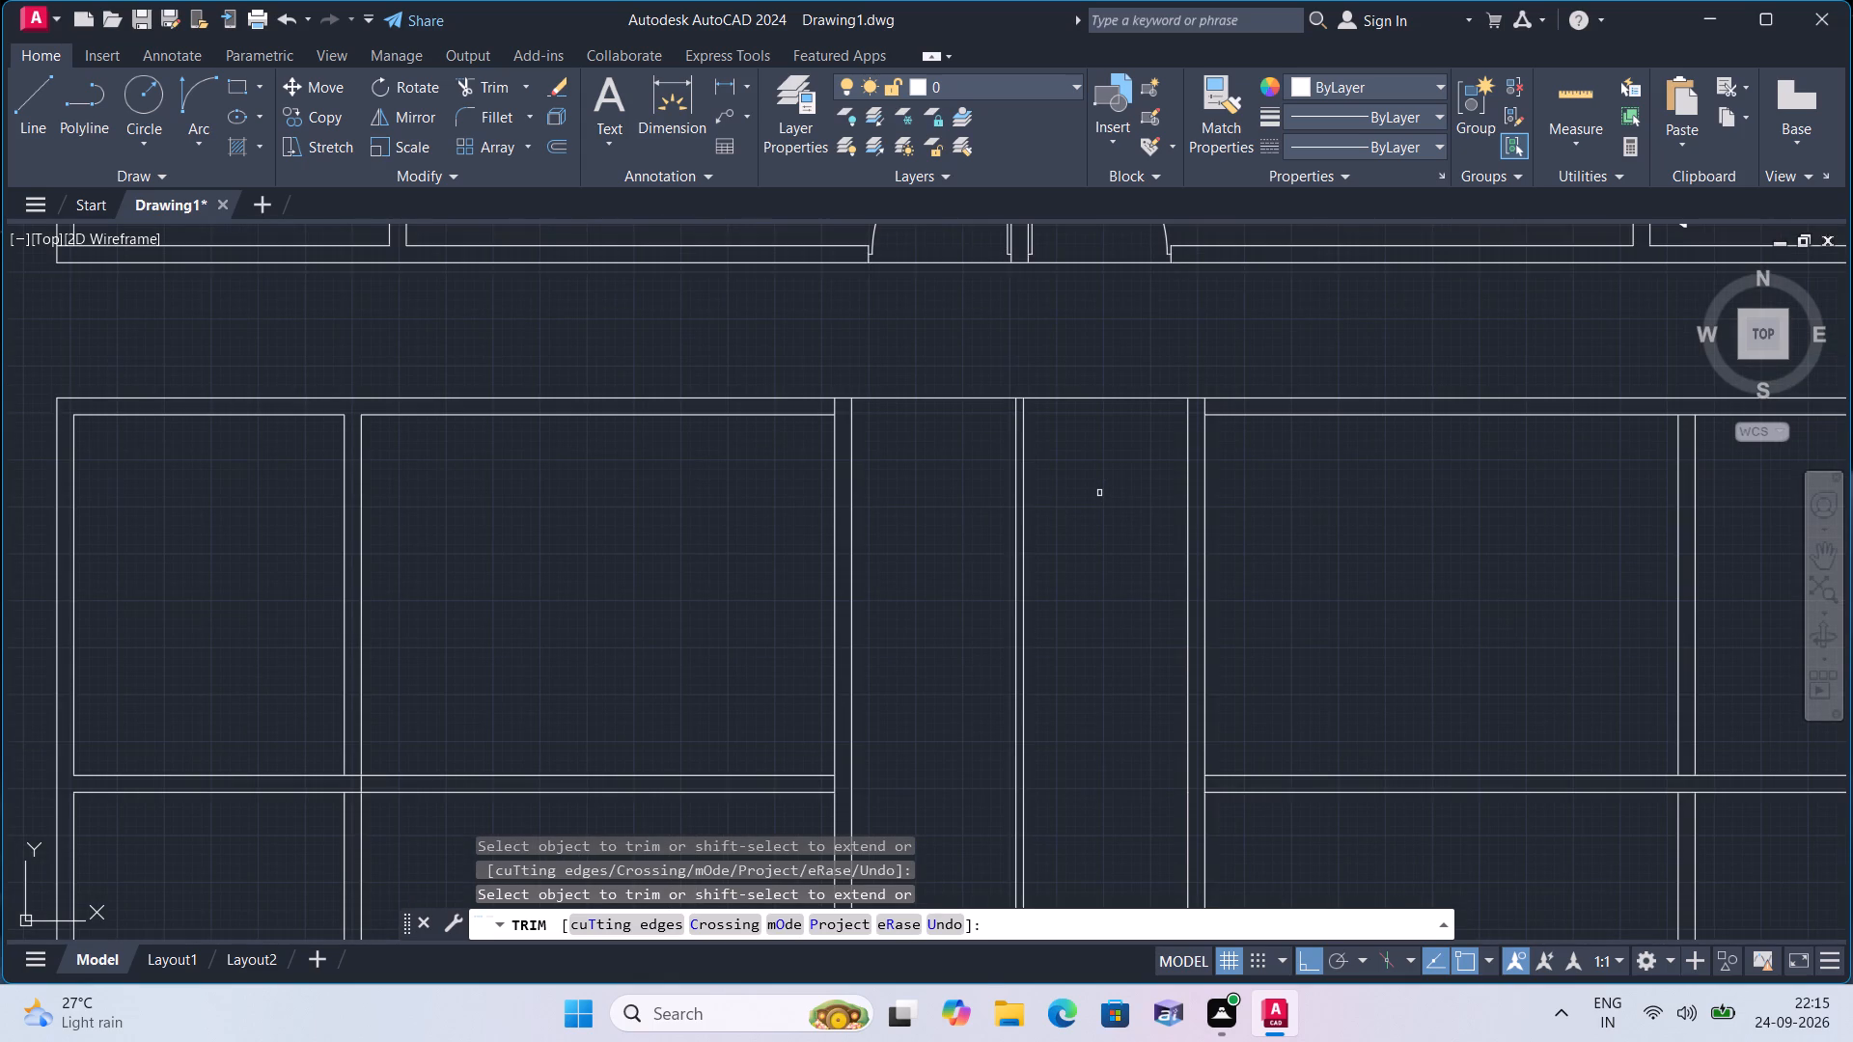
{"action": "key", "text": "space"}
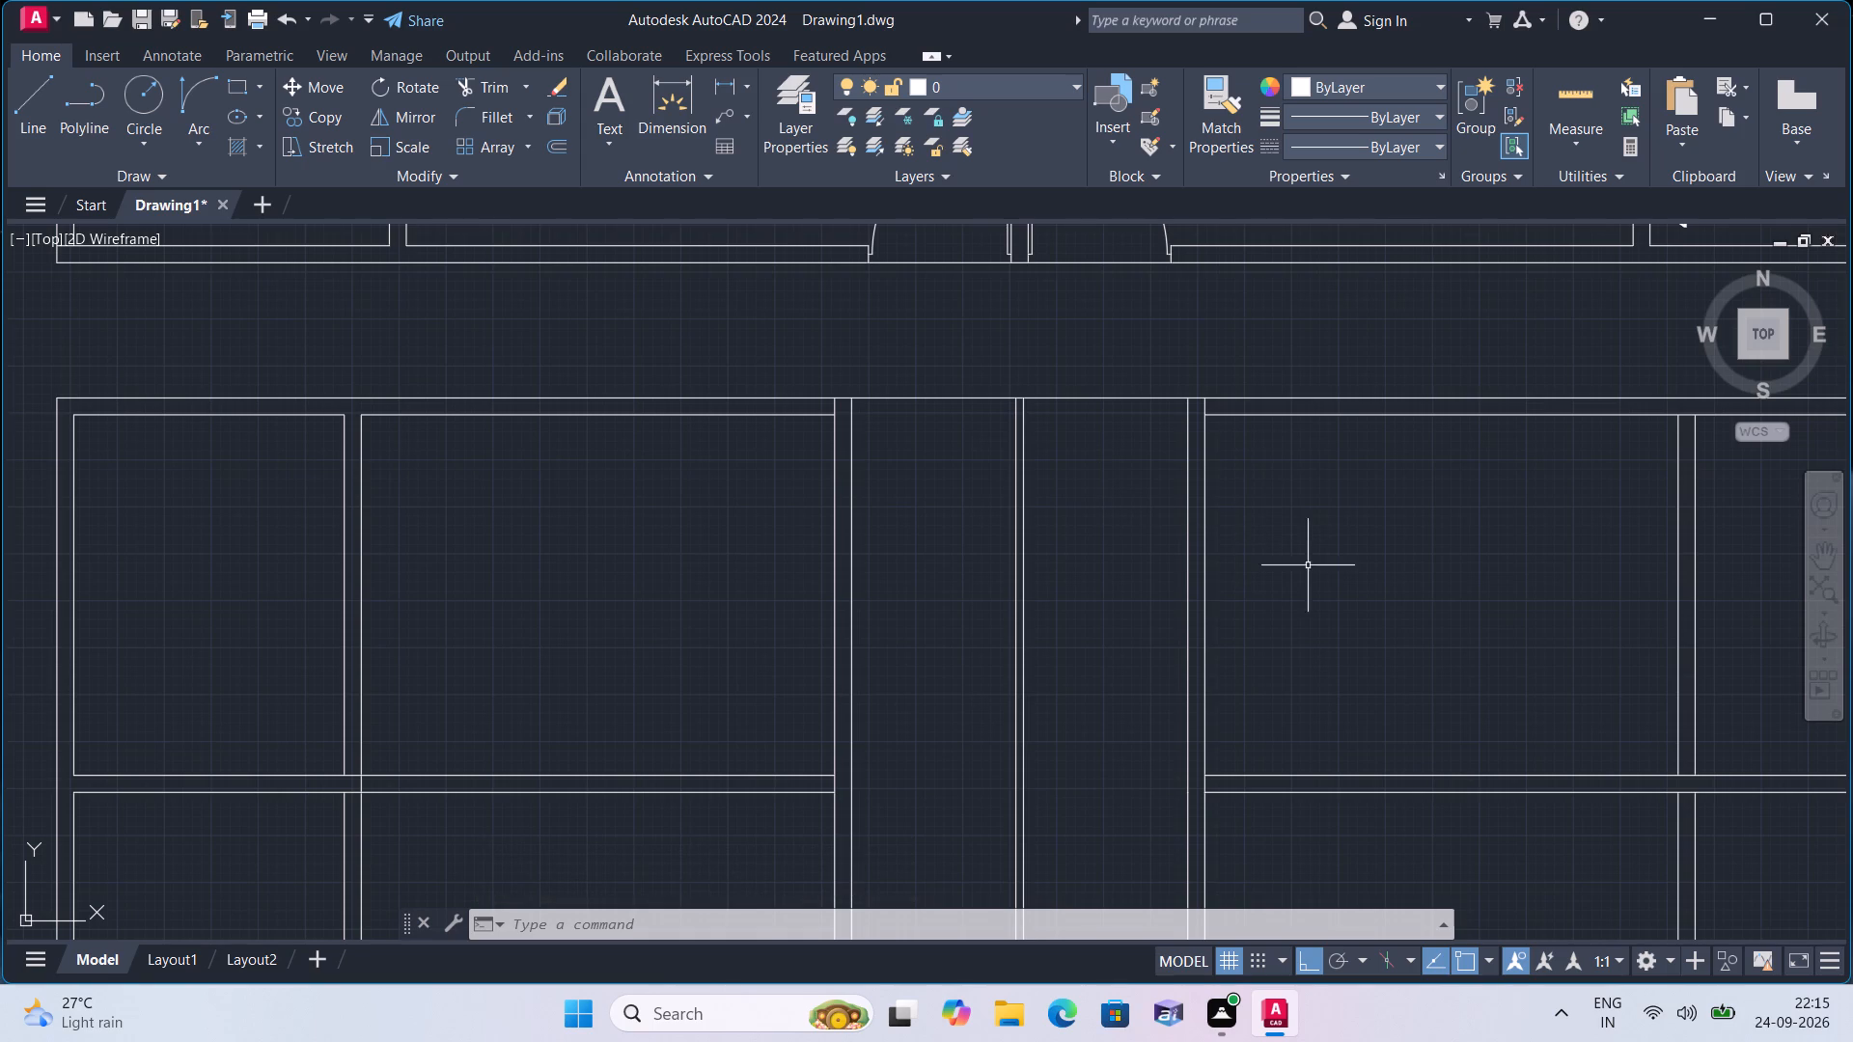
Draw a line along the top wall's outer line between the inner faces of the central bay's two partitions.
{"action": "scroll", "coordinate": [1312, 583], "scroll_direction": "up", "scroll_amount": 1}
{"action": "scroll", "coordinate": [1055, 515], "scroll_direction": "down", "scroll_amount": 1}
{"action": "middle_click_drag", "start_coordinate": [1038, 511], "coordinate": [1115, 681]}
{"action": "scroll", "coordinate": [837, 510], "scroll_direction": "up", "scroll_amount": 3}
{"action": "scroll", "coordinate": [839, 540], "scroll_direction": "down", "scroll_amount": 2}
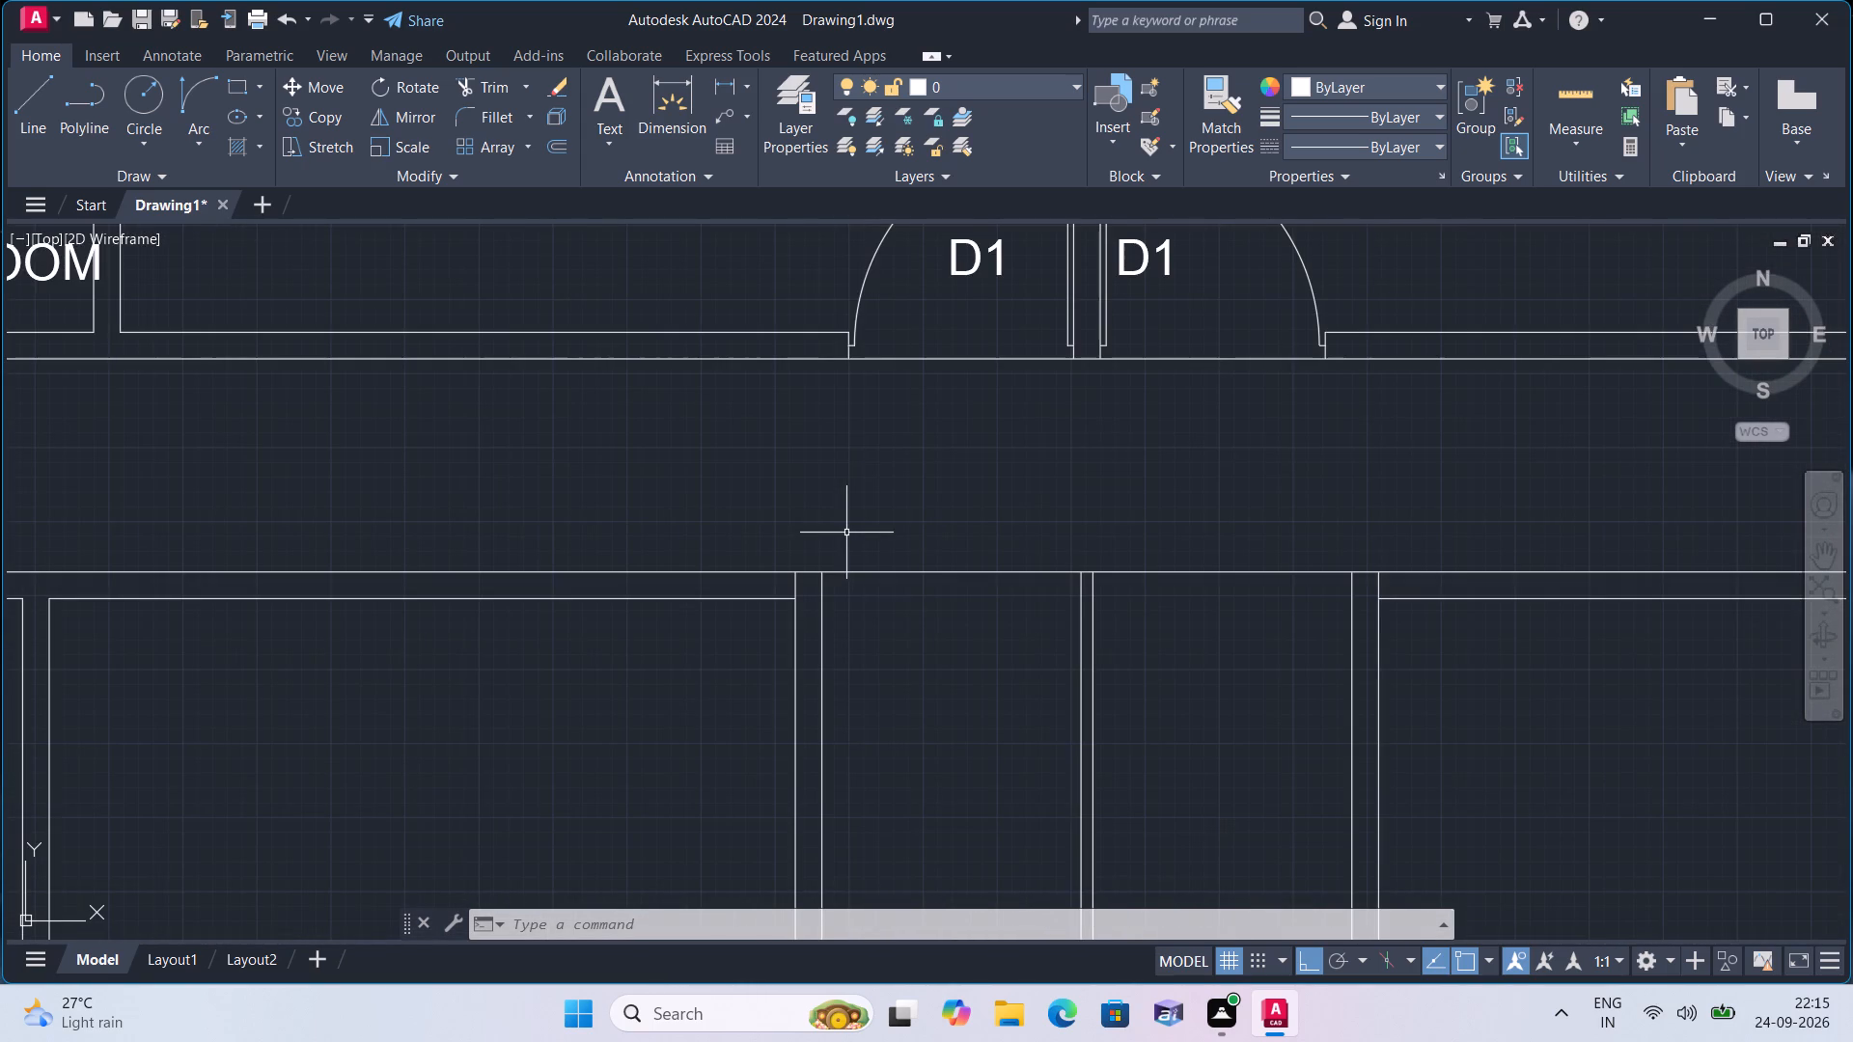
{"action": "type", "text": "l"}
{"action": "key", "text": "space"}
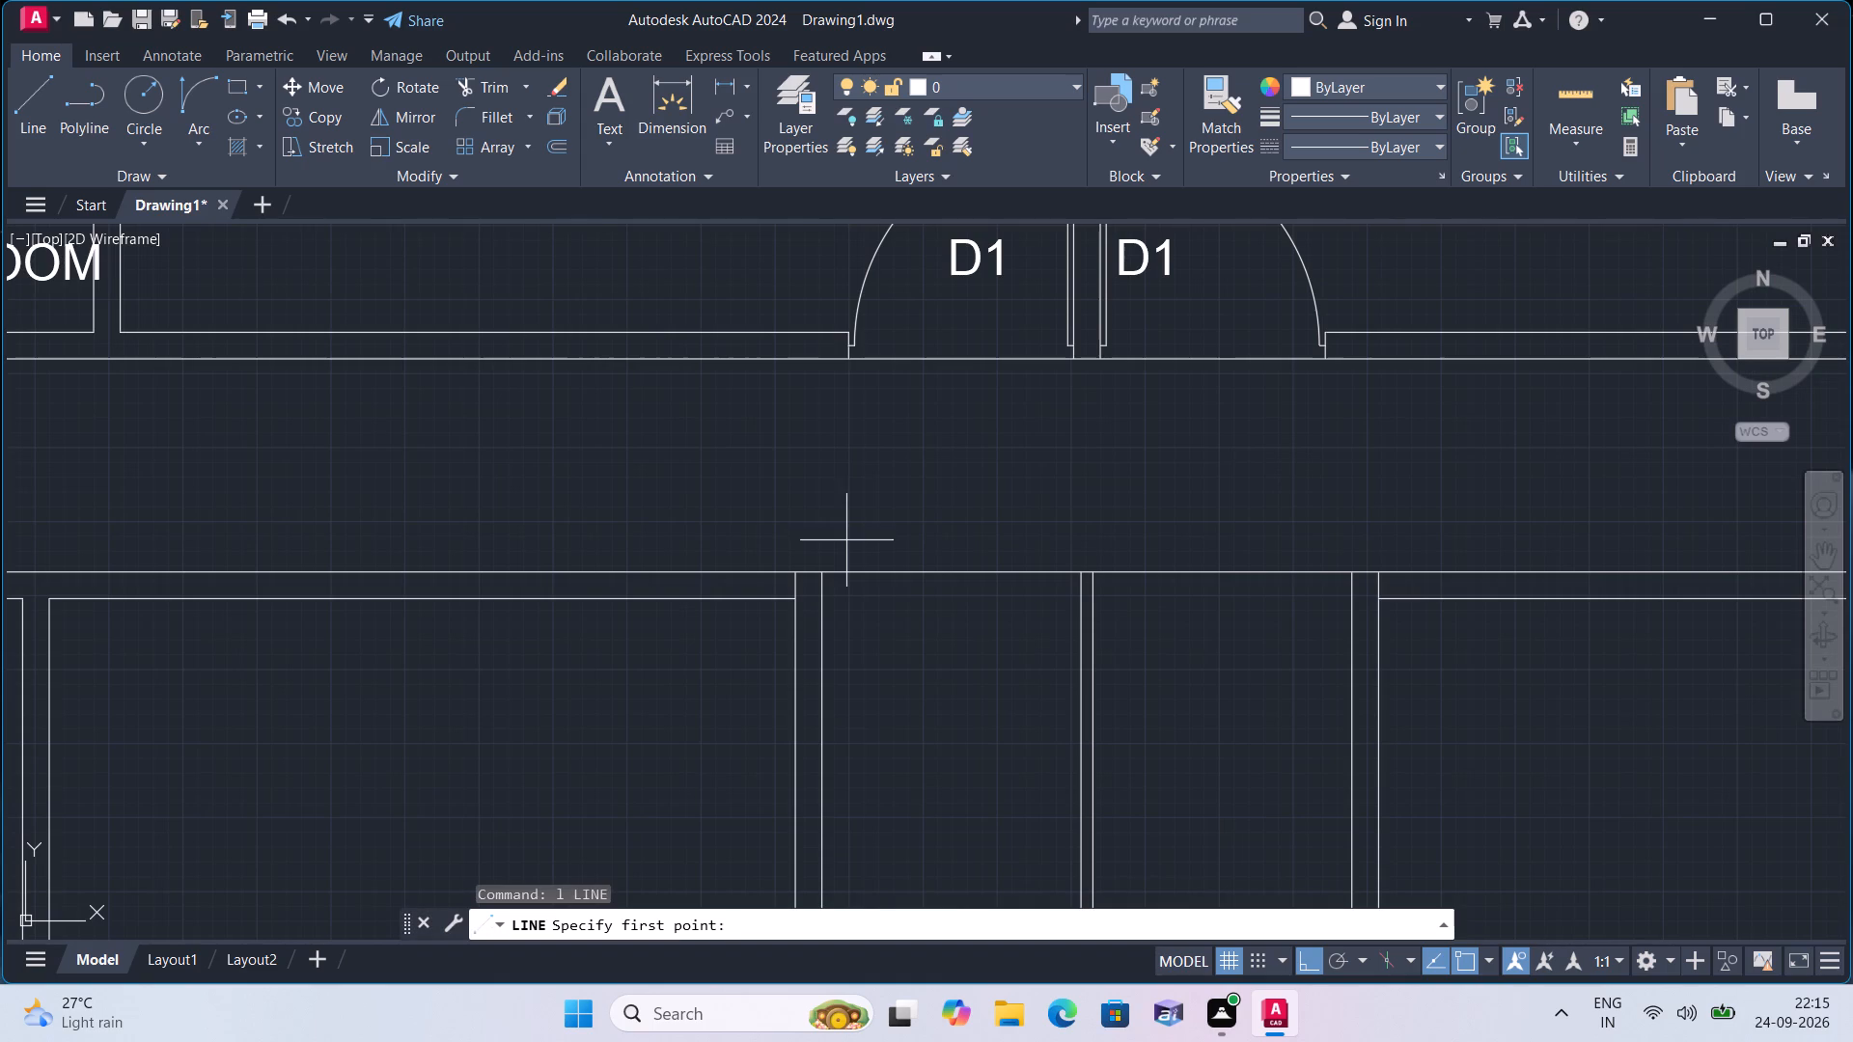
{"action": "left_click", "coordinate": [825, 575]}
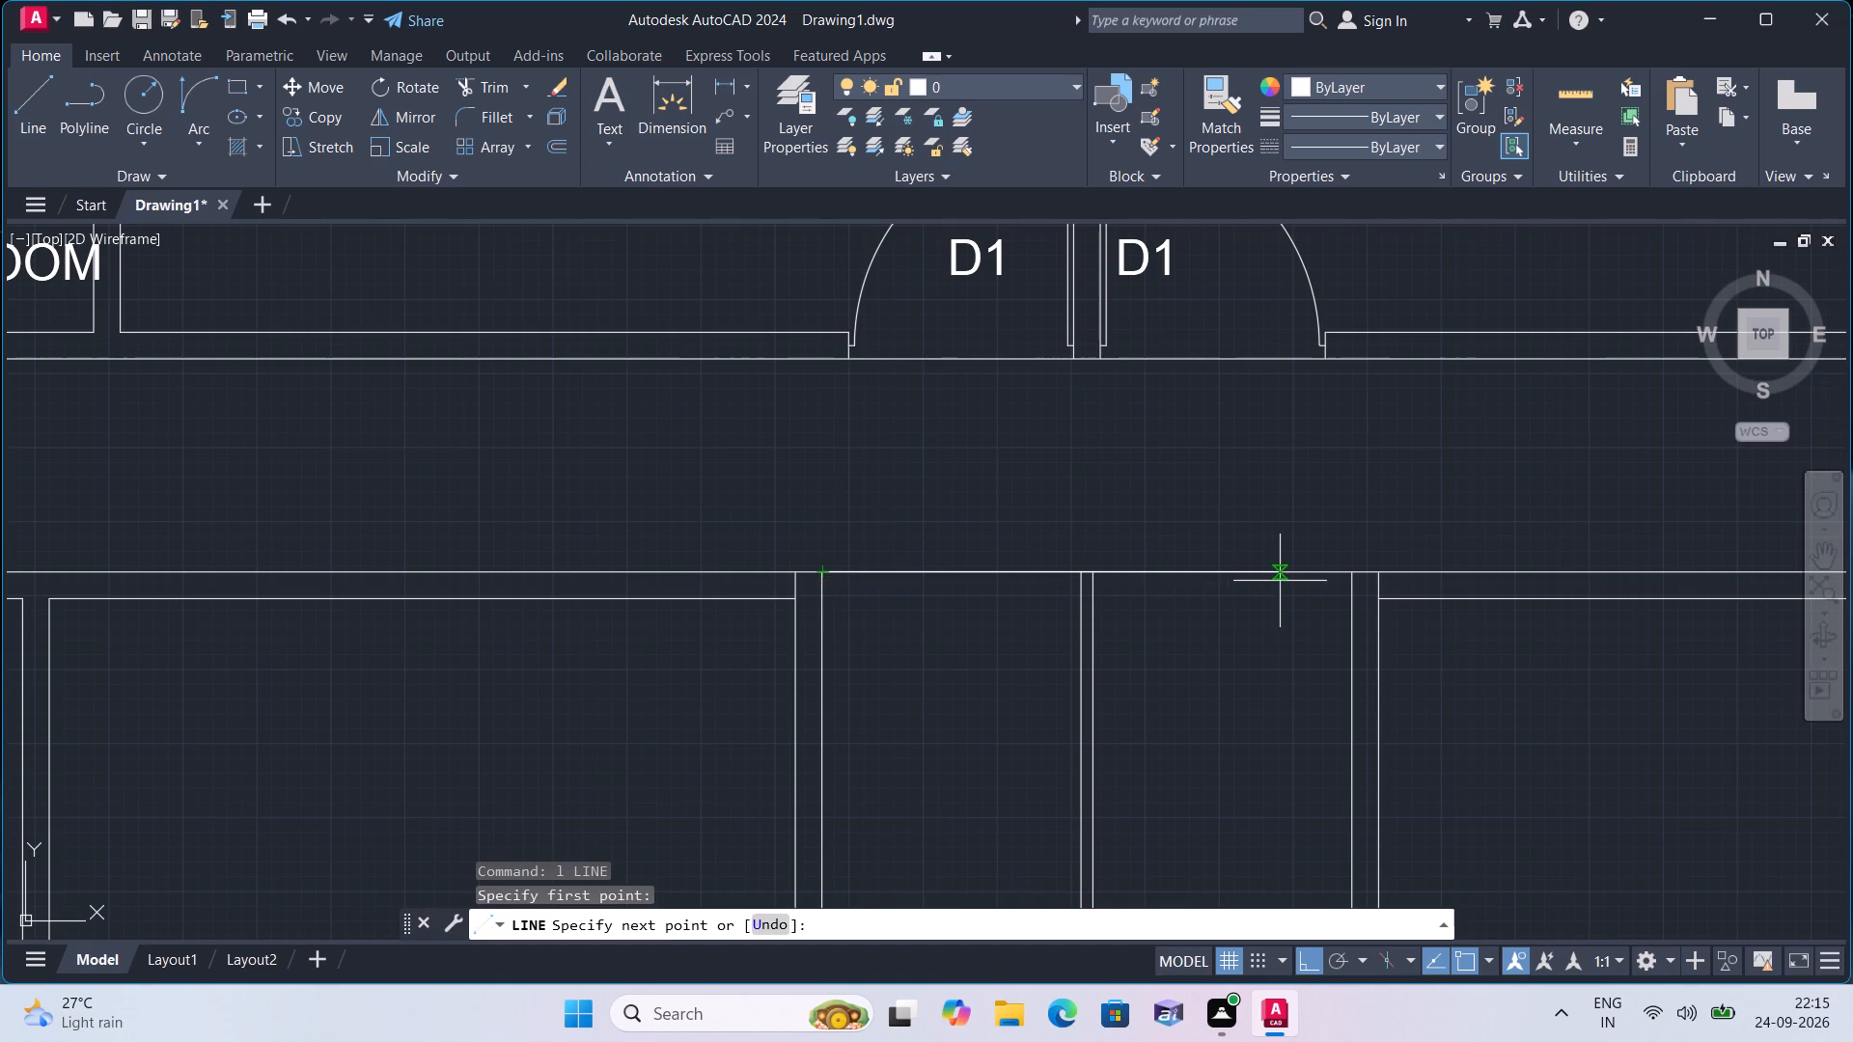
{"action": "left_click", "coordinate": [1345, 573]}
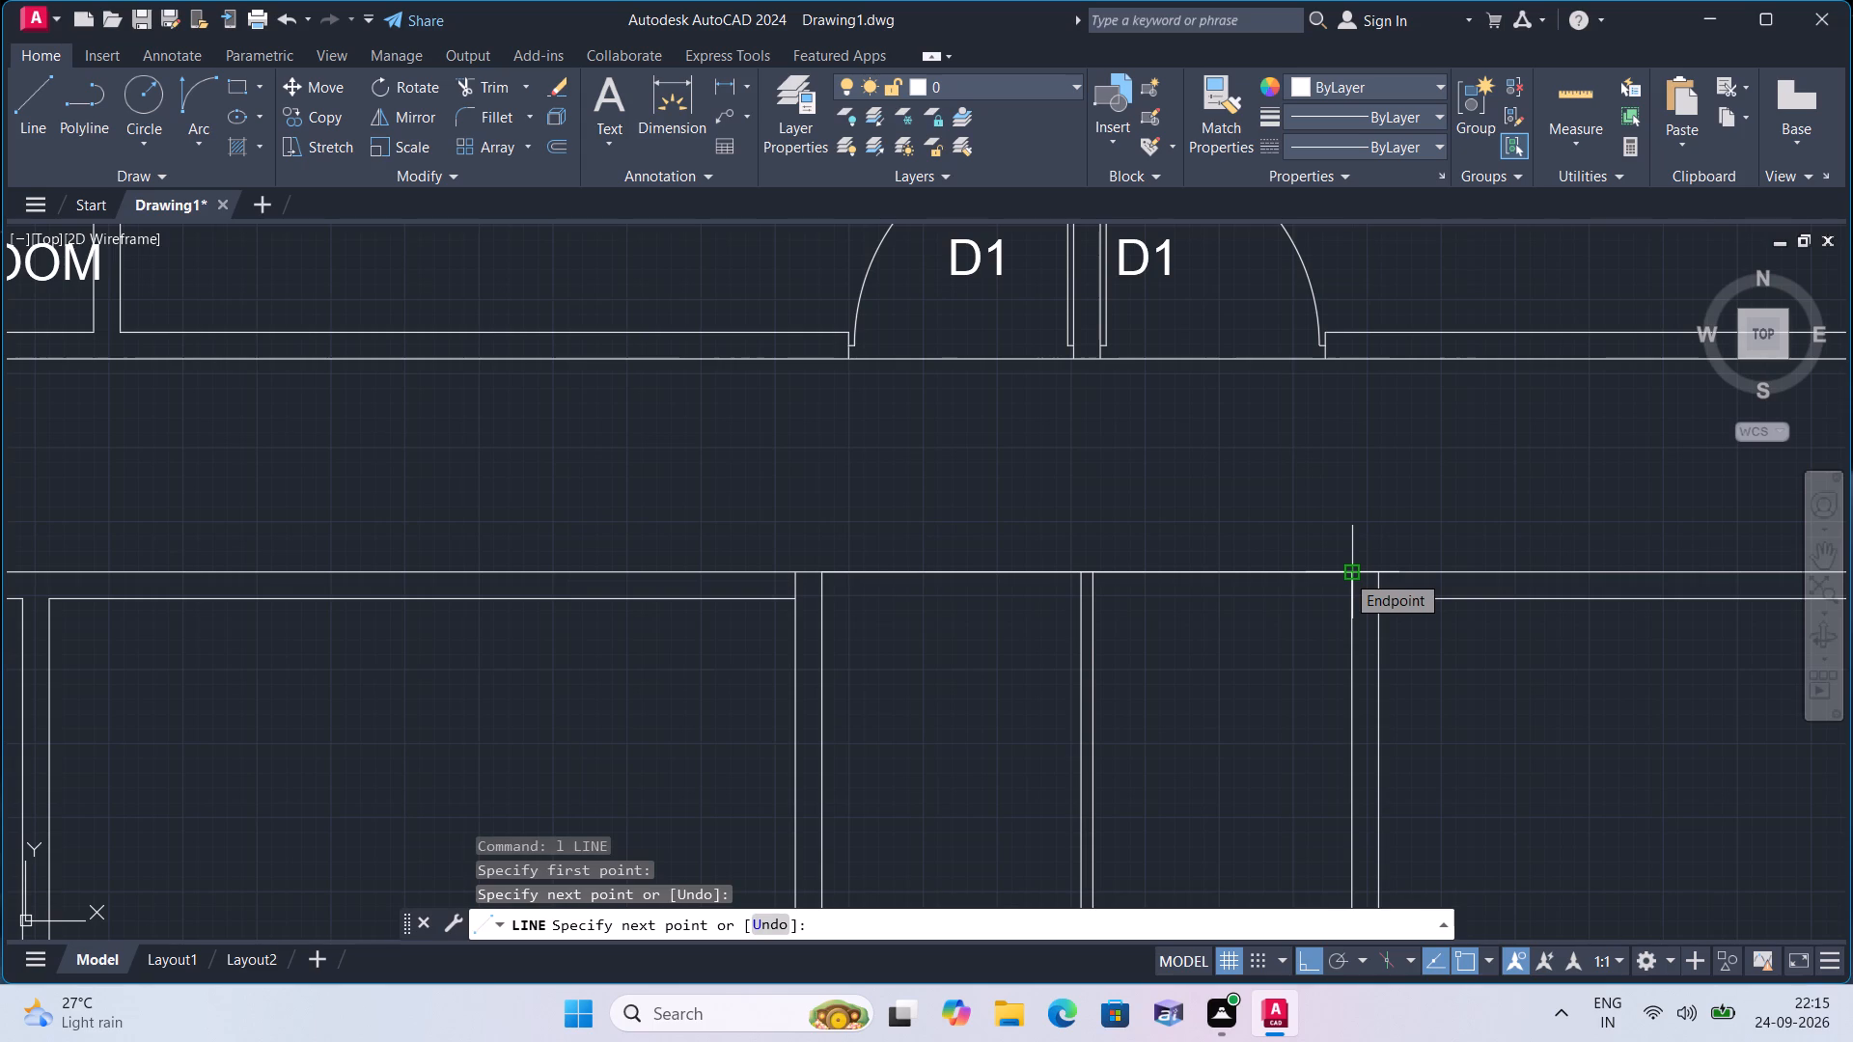
{"action": "left_click", "coordinate": [1345, 573]}
{"action": "key", "text": "space"}
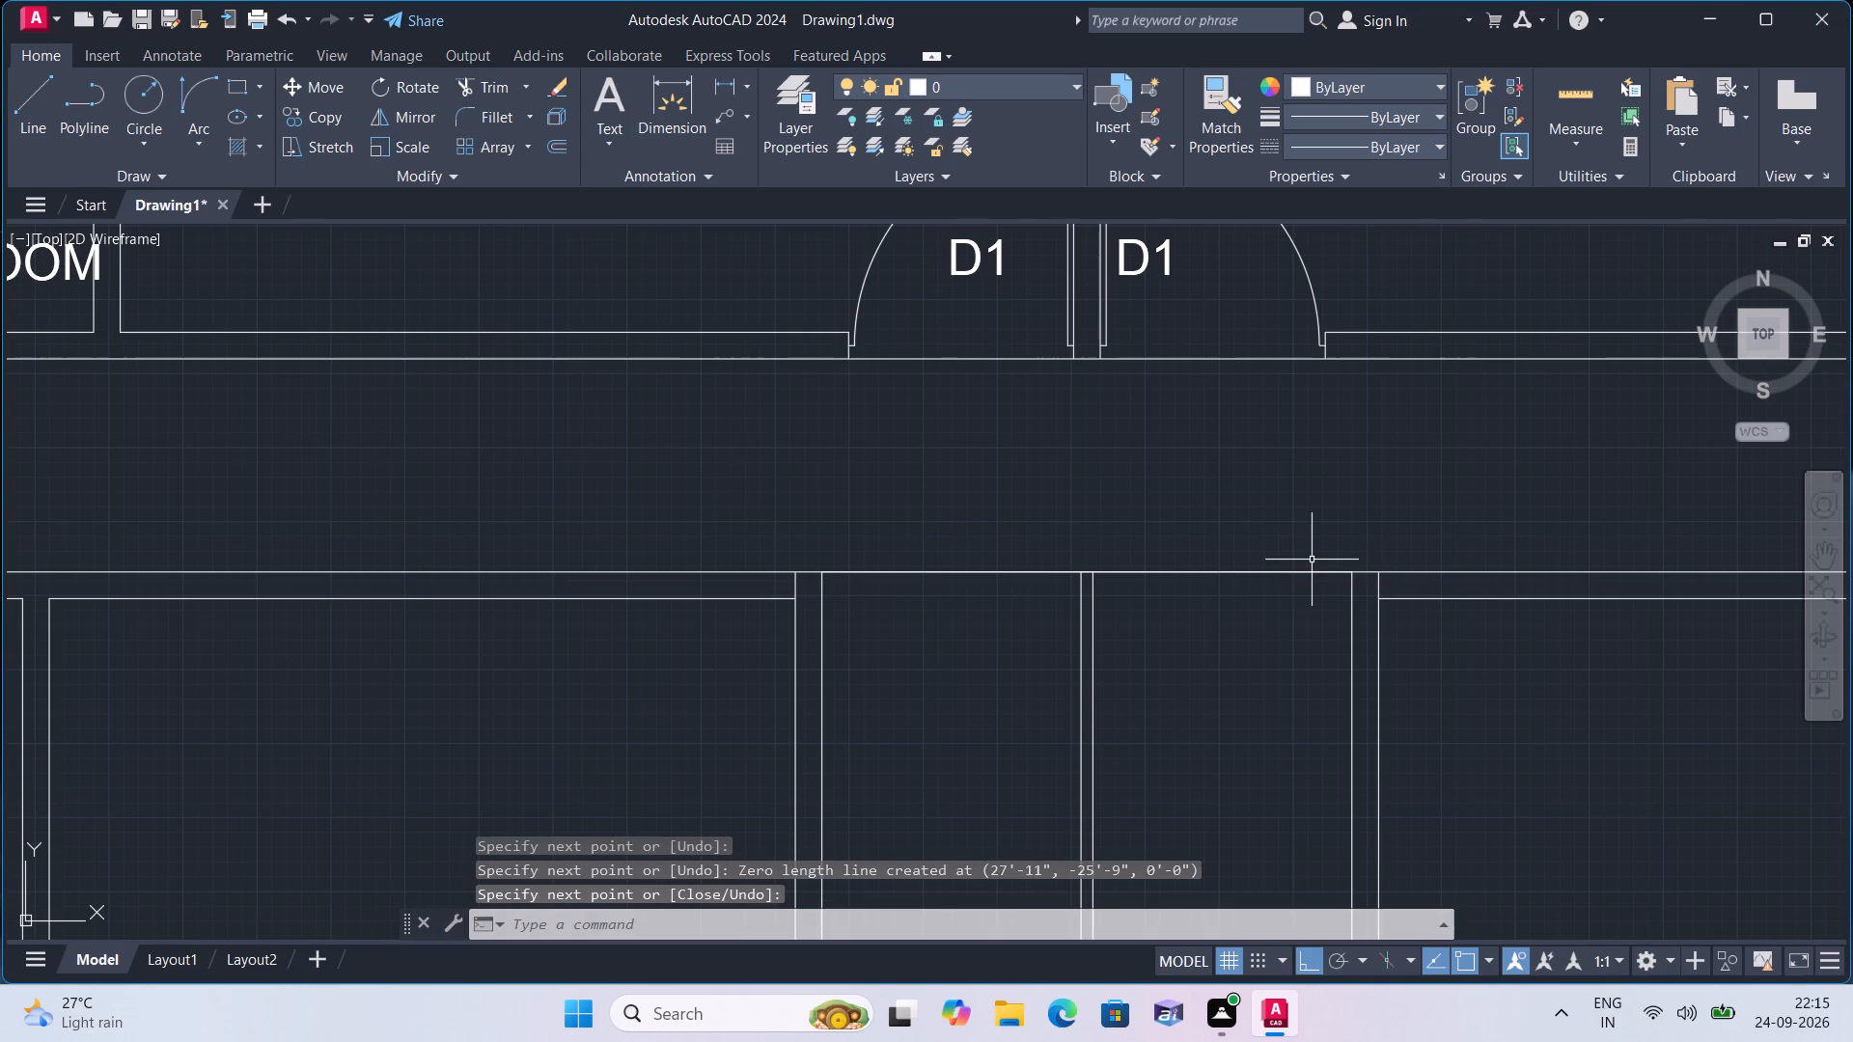
Offset the new line across the top of the central bay 8" downward.
{"action": "type", "text": "offset"}
{"action": "key", "text": "space"}
{"action": "type", "text": "8\""}
{"action": "key", "text": "space"}
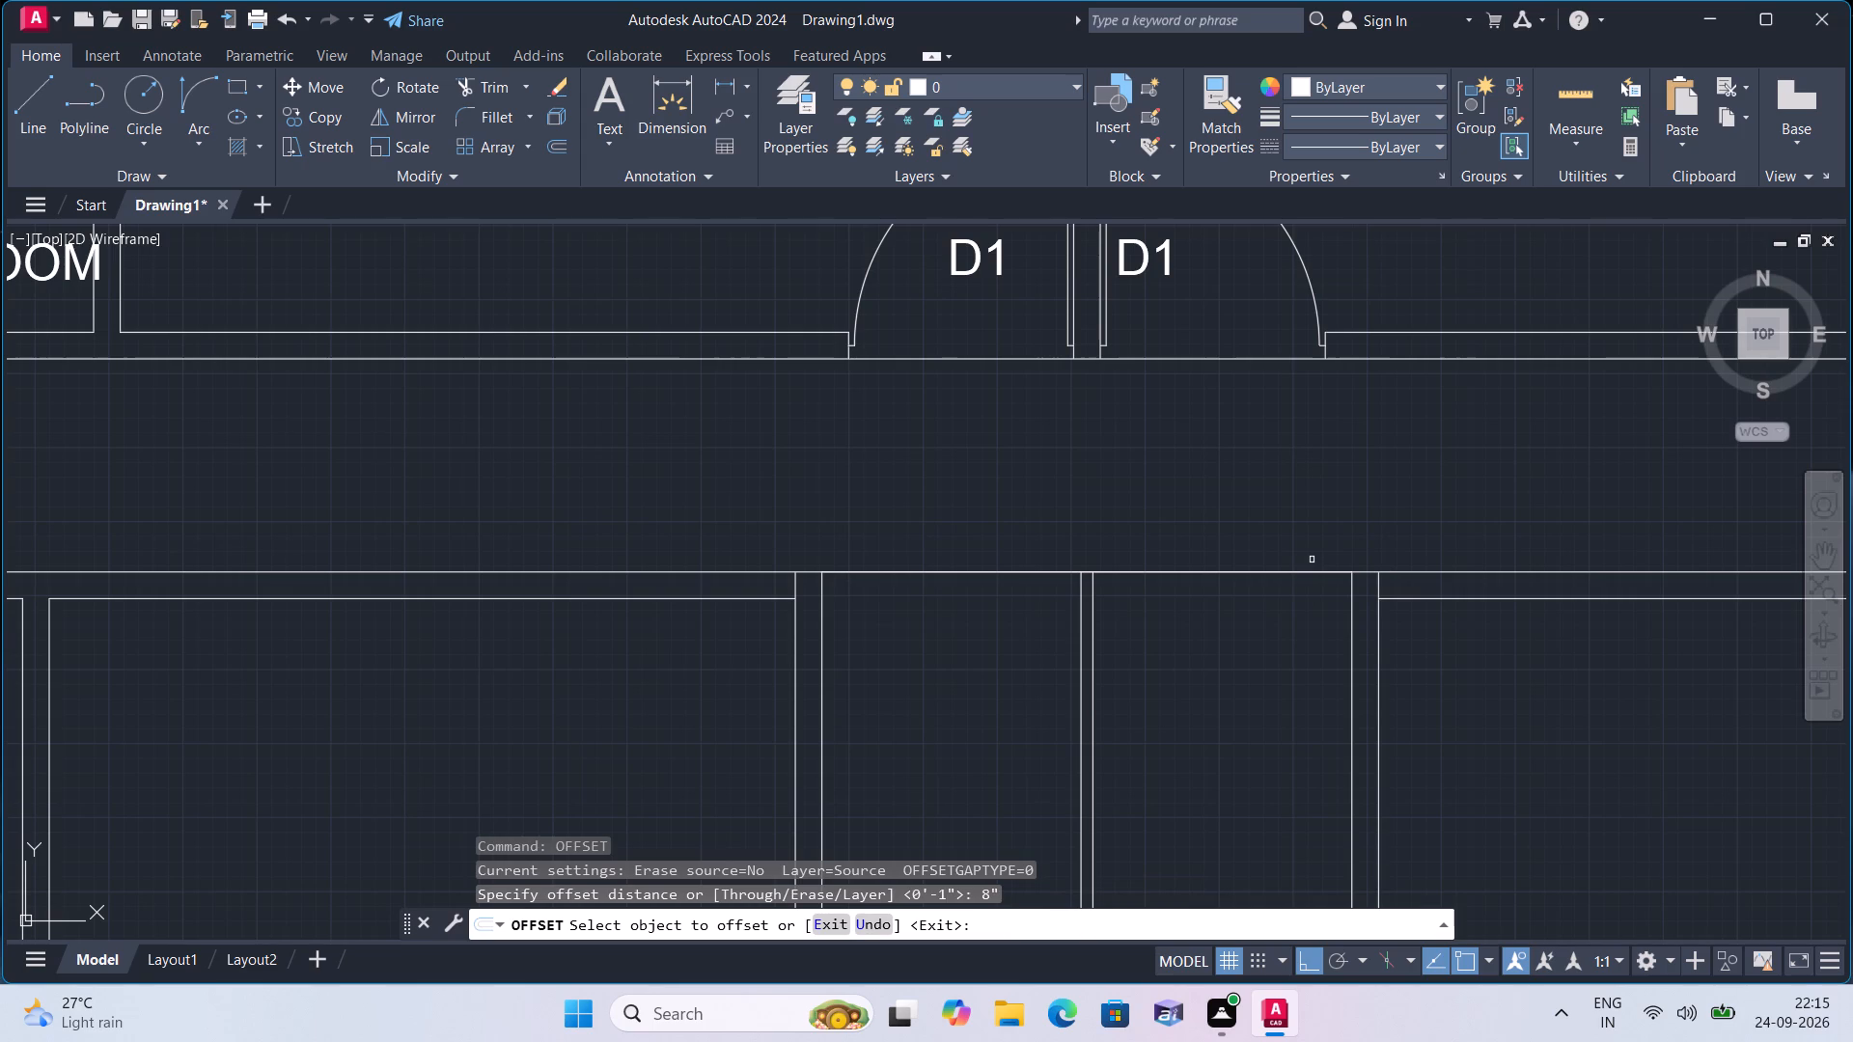
{"action": "left_click", "coordinate": [1286, 570]}
{"action": "left_click", "coordinate": [1267, 652]}
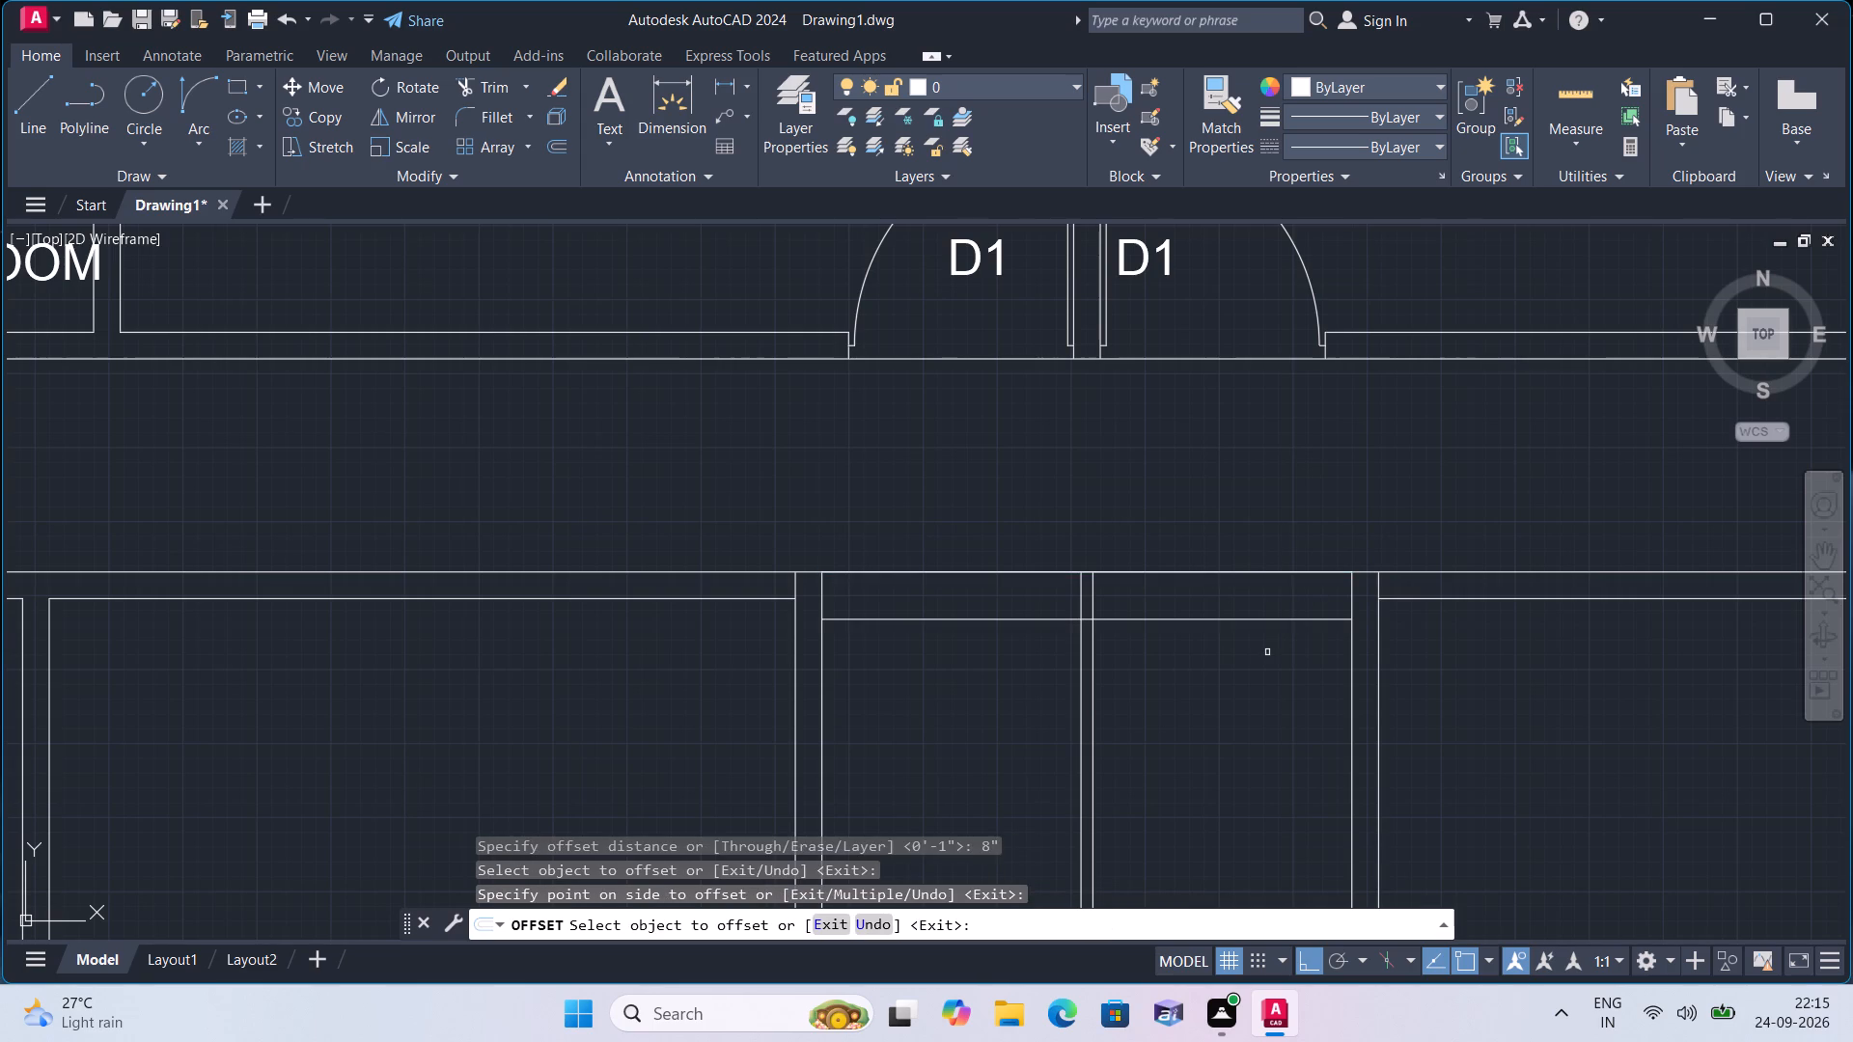
{"action": "key", "text": "space"}
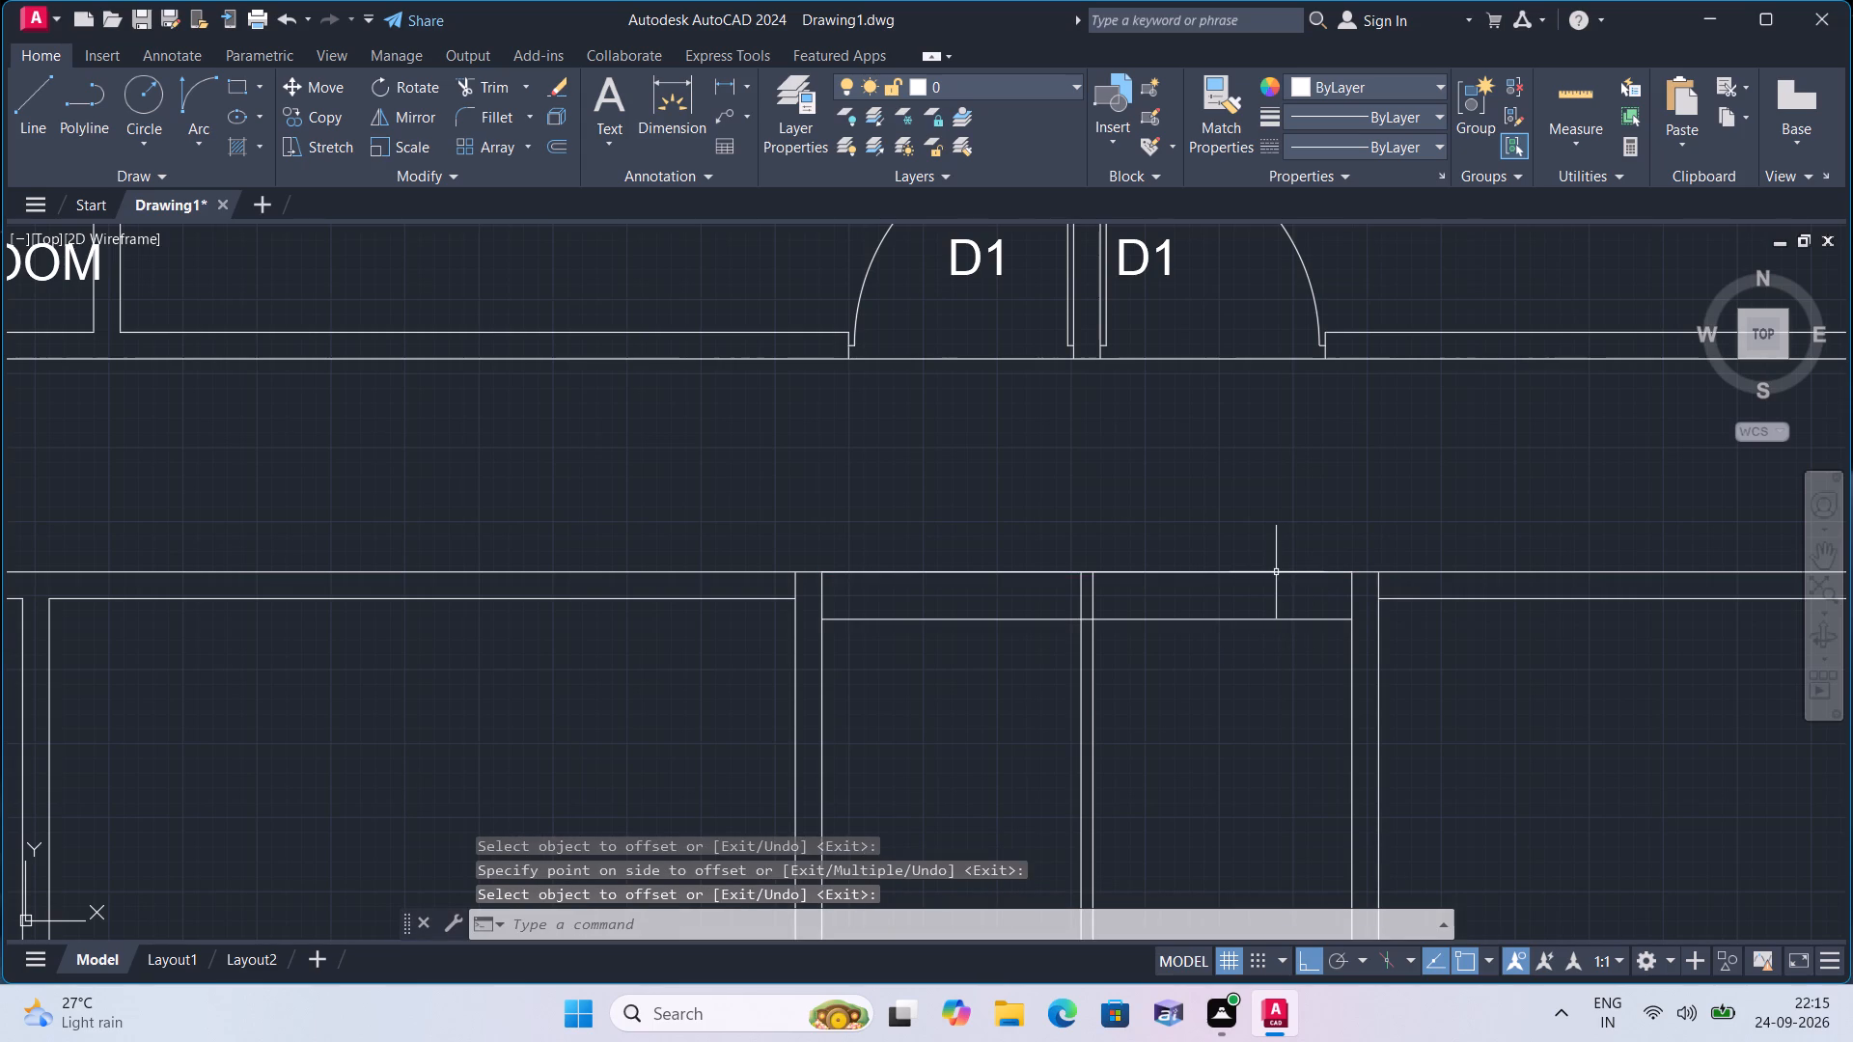
Delete the source line lying on the top wall's outer line across the central bay.
{"action": "left_click", "coordinate": [1276, 572]}
{"action": "key", "text": "Delete"}
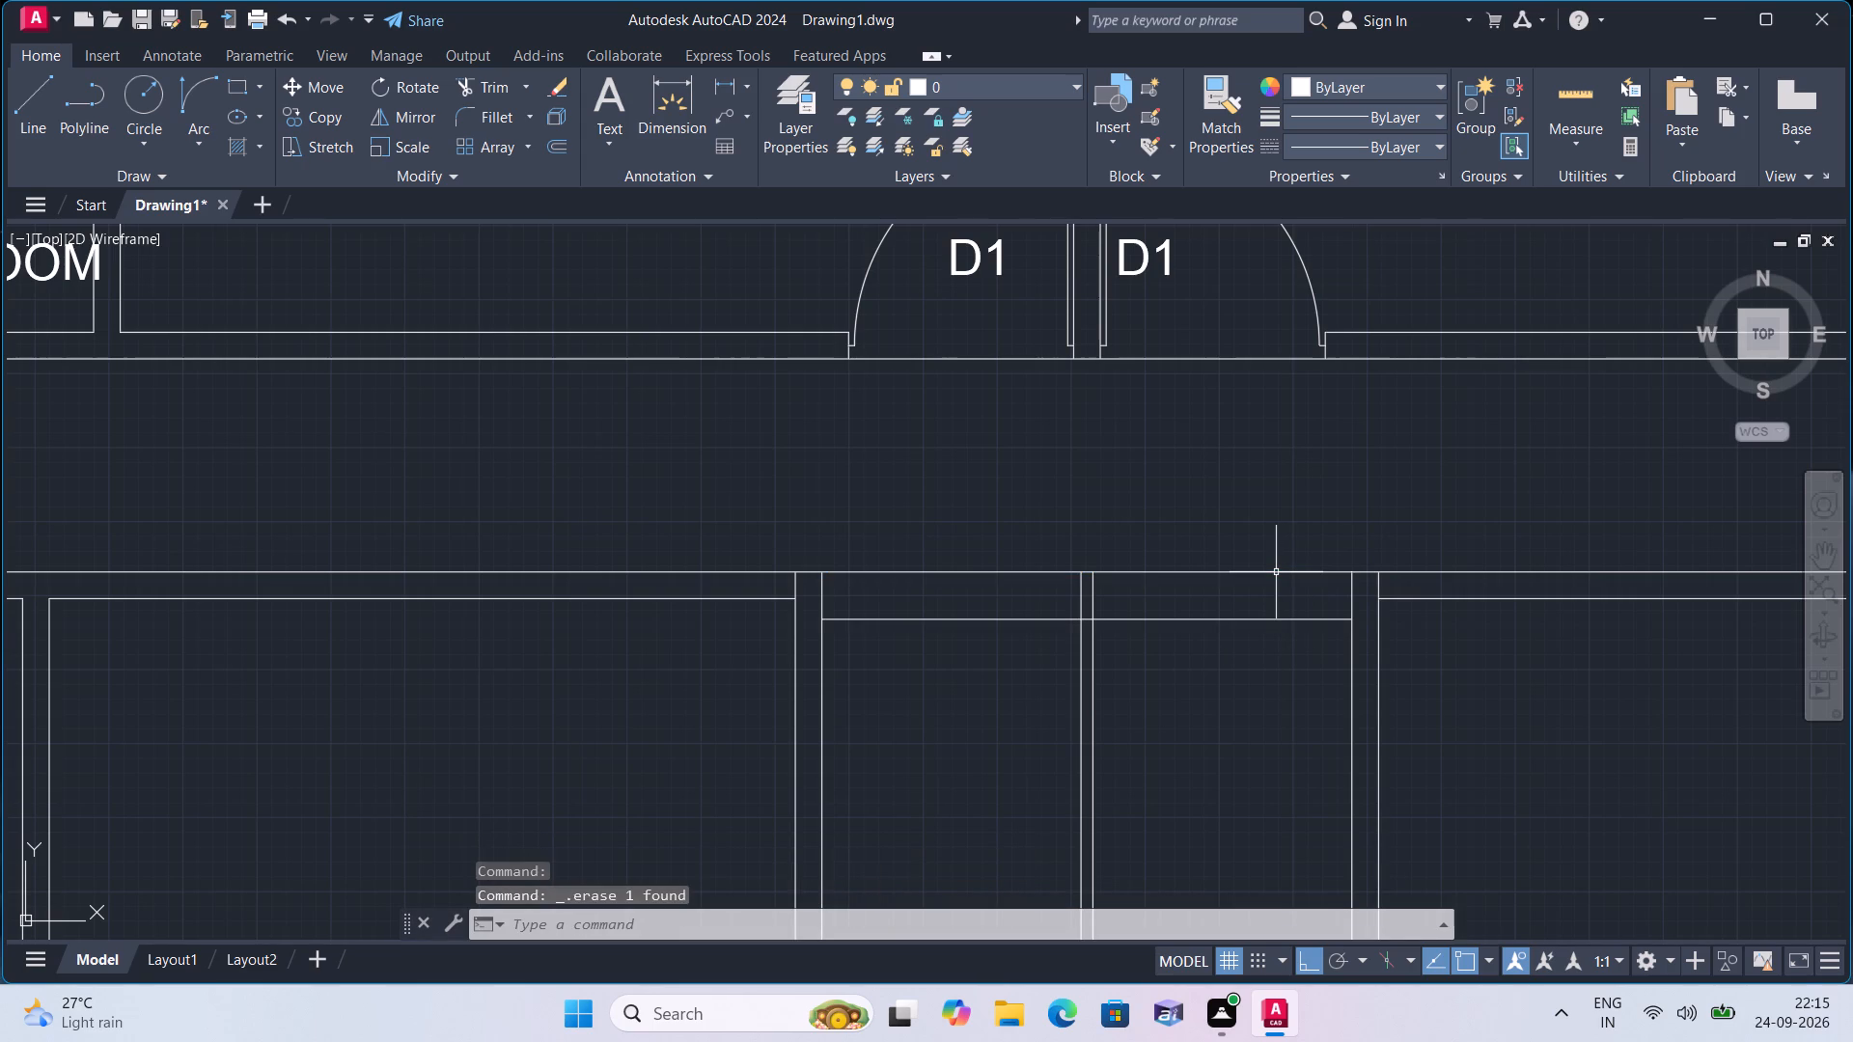
Offset the first tread line 8" downward four times in succession, each from the previous line, across the central bay.
{"action": "key", "text": "o"}
{"action": "type", "text": "ffset"}
{"action": "key", "text": "space"}
{"action": "type", "text": "8\""}
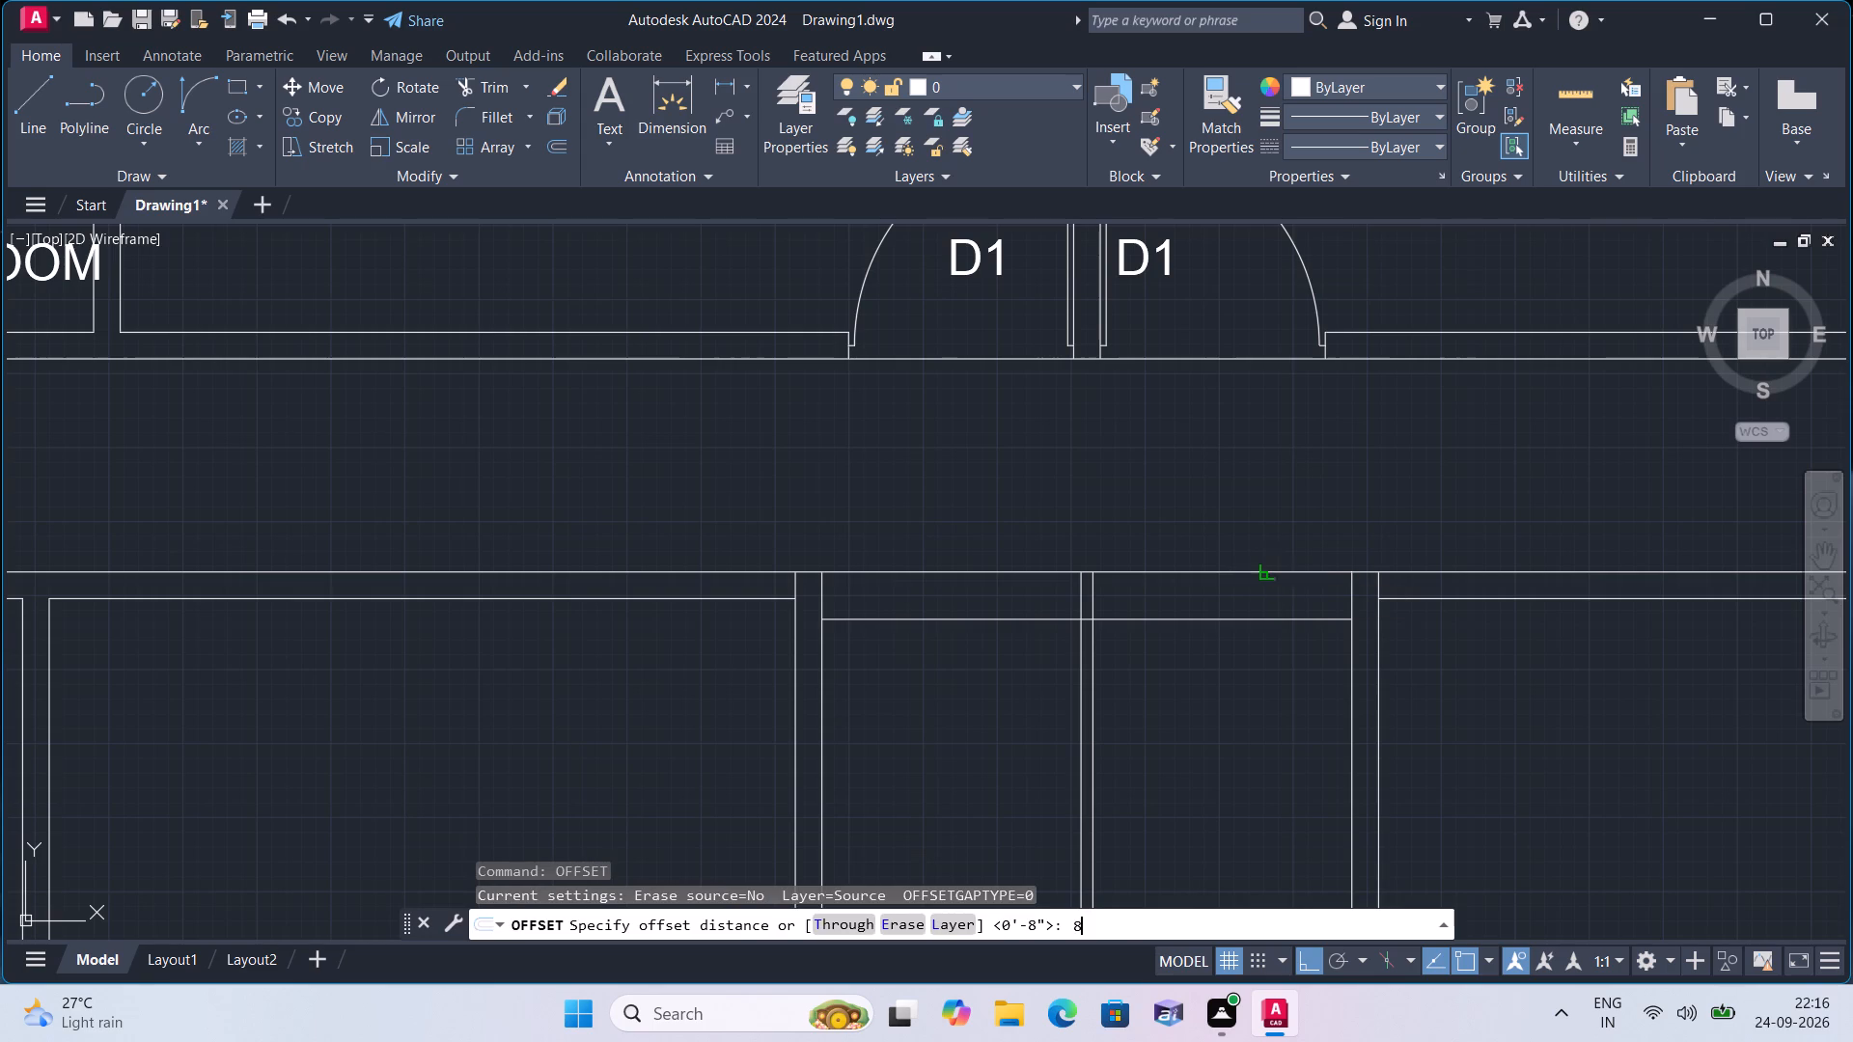
{"action": "key", "text": "space"}
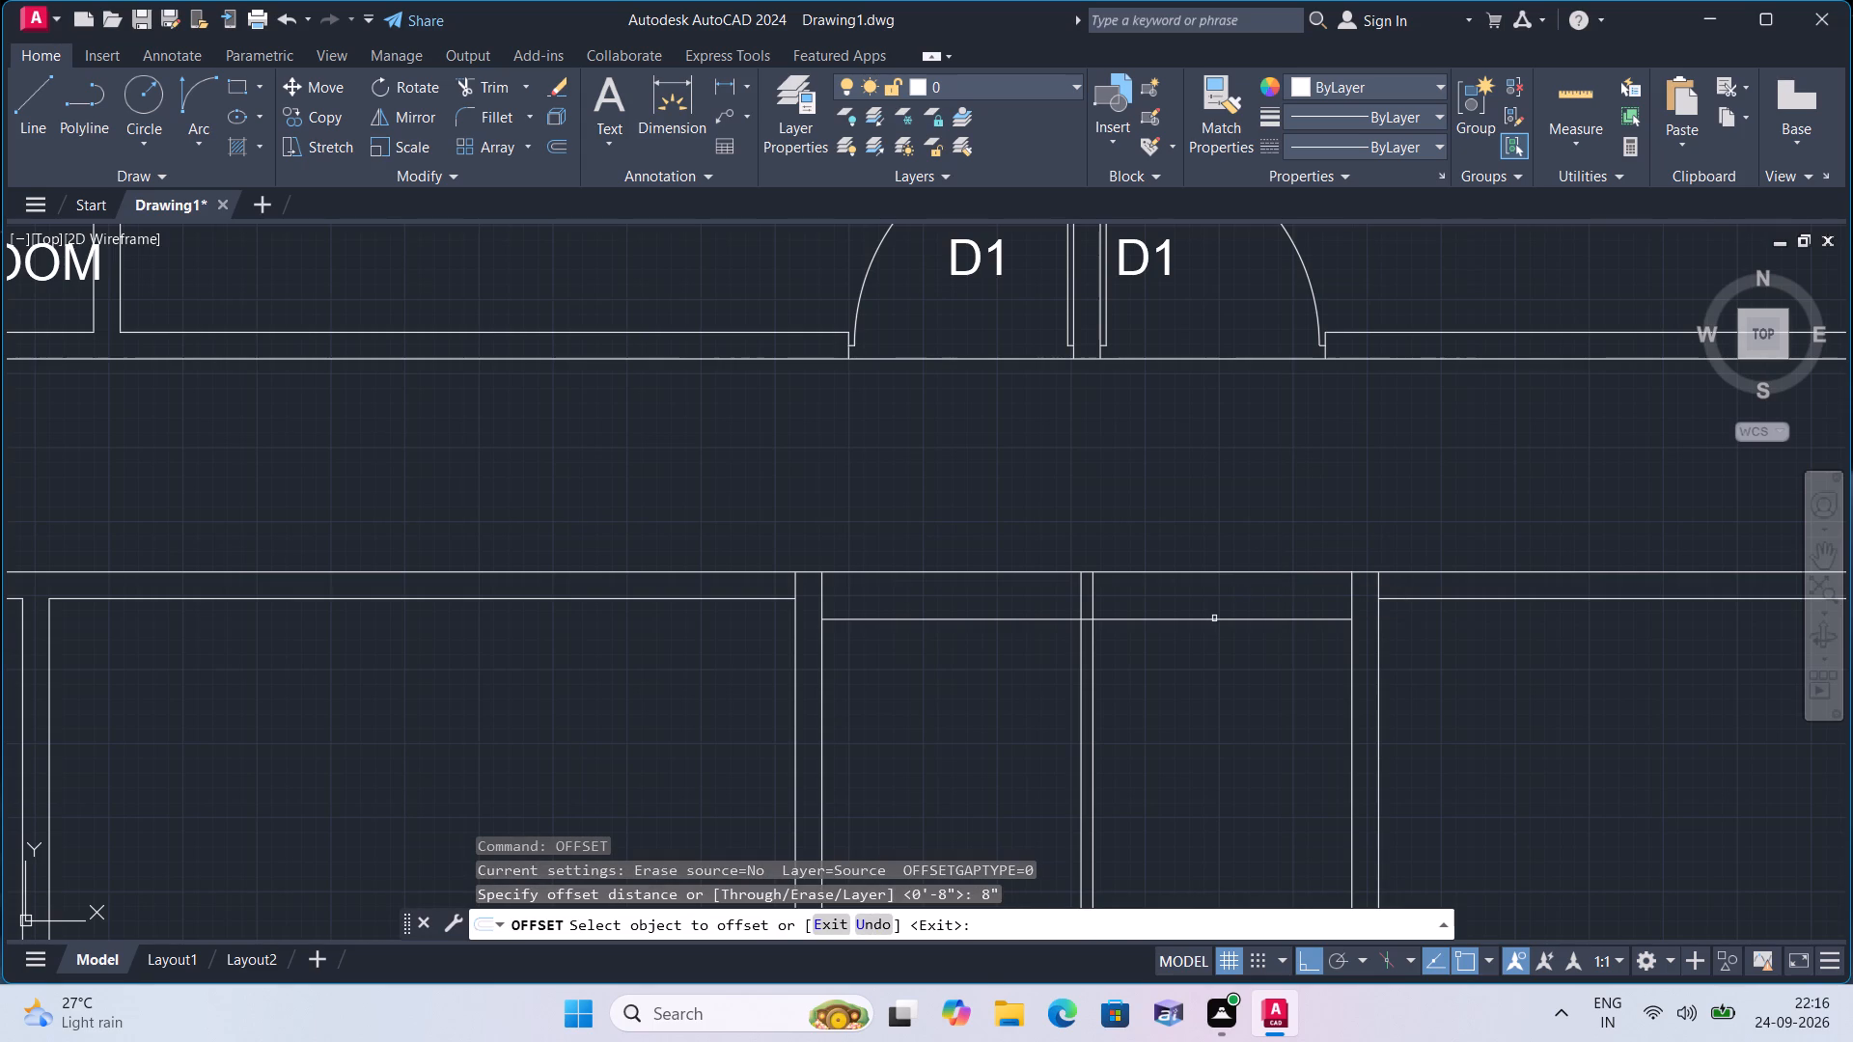
{"action": "left_click", "coordinate": [1214, 619]}
{"action": "left_click", "coordinate": [1211, 674]}
{"action": "left_click", "coordinate": [1211, 668]}
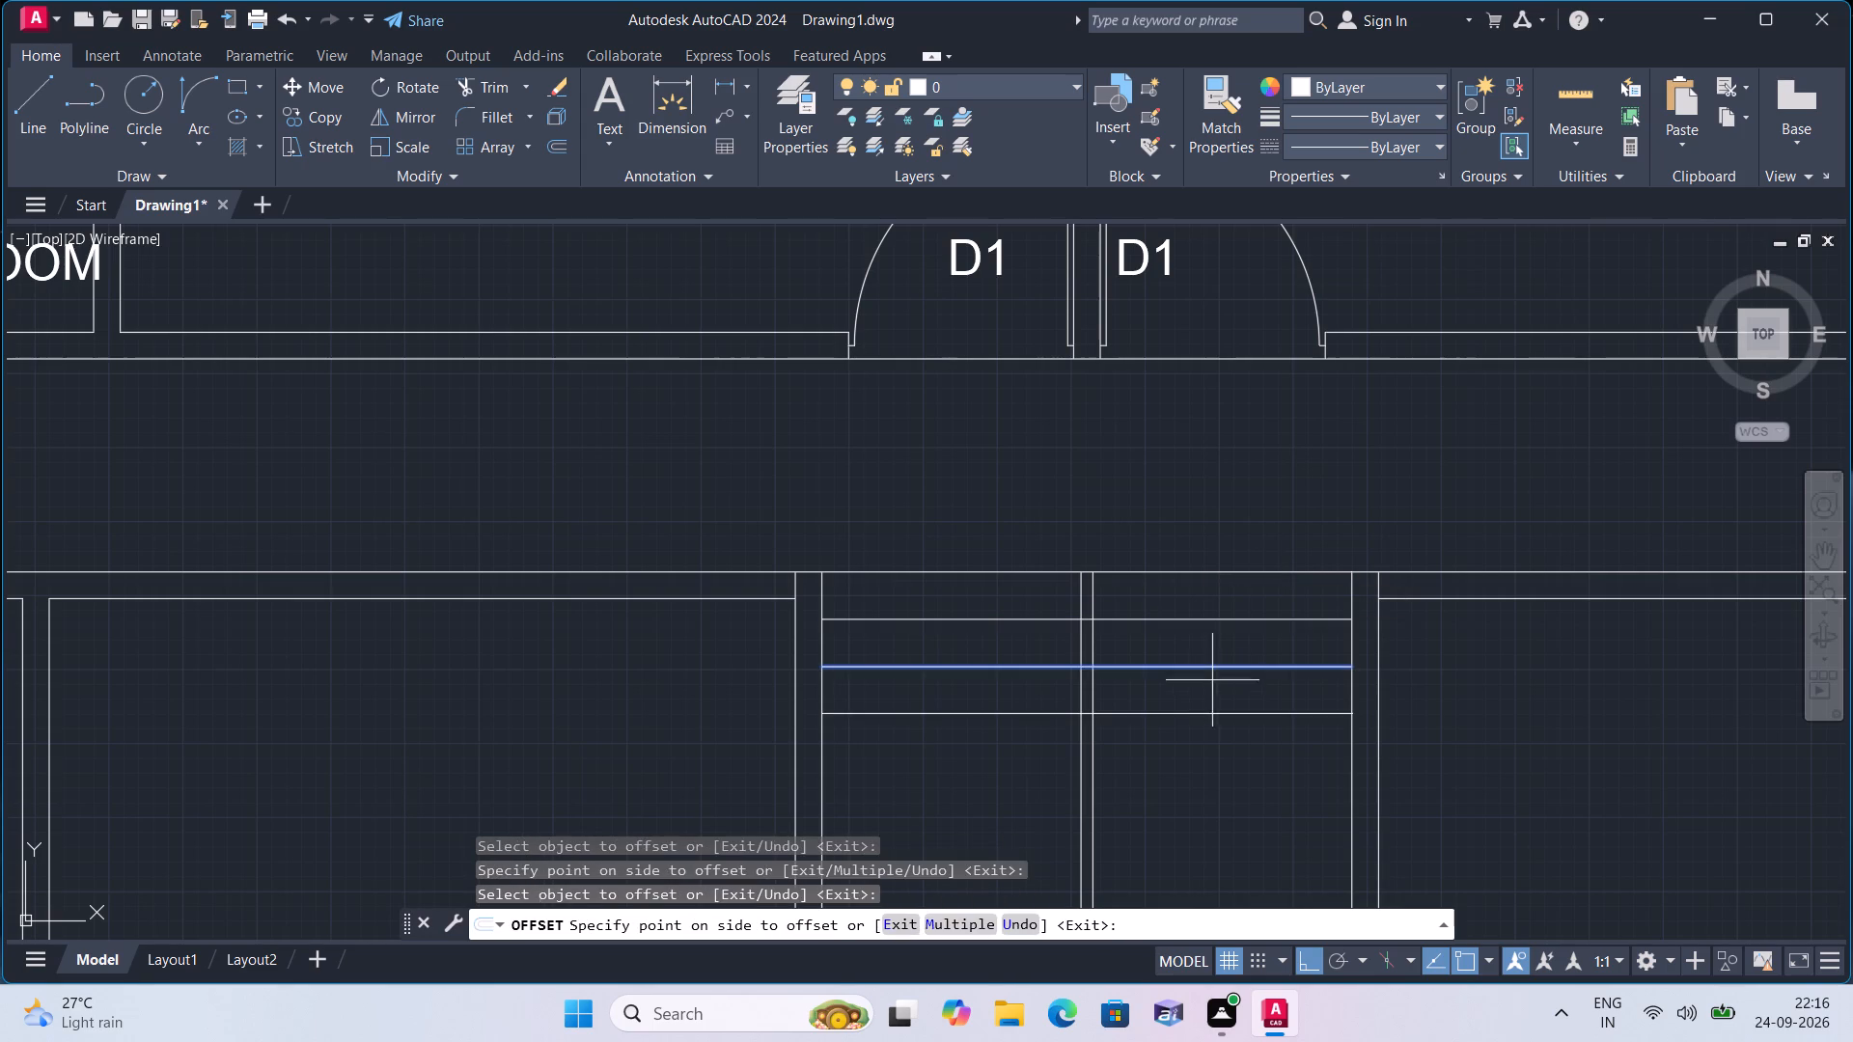
{"action": "left_click", "coordinate": [1215, 702]}
{"action": "left_click", "coordinate": [1216, 711]}
{"action": "left_click", "coordinate": [1210, 744]}
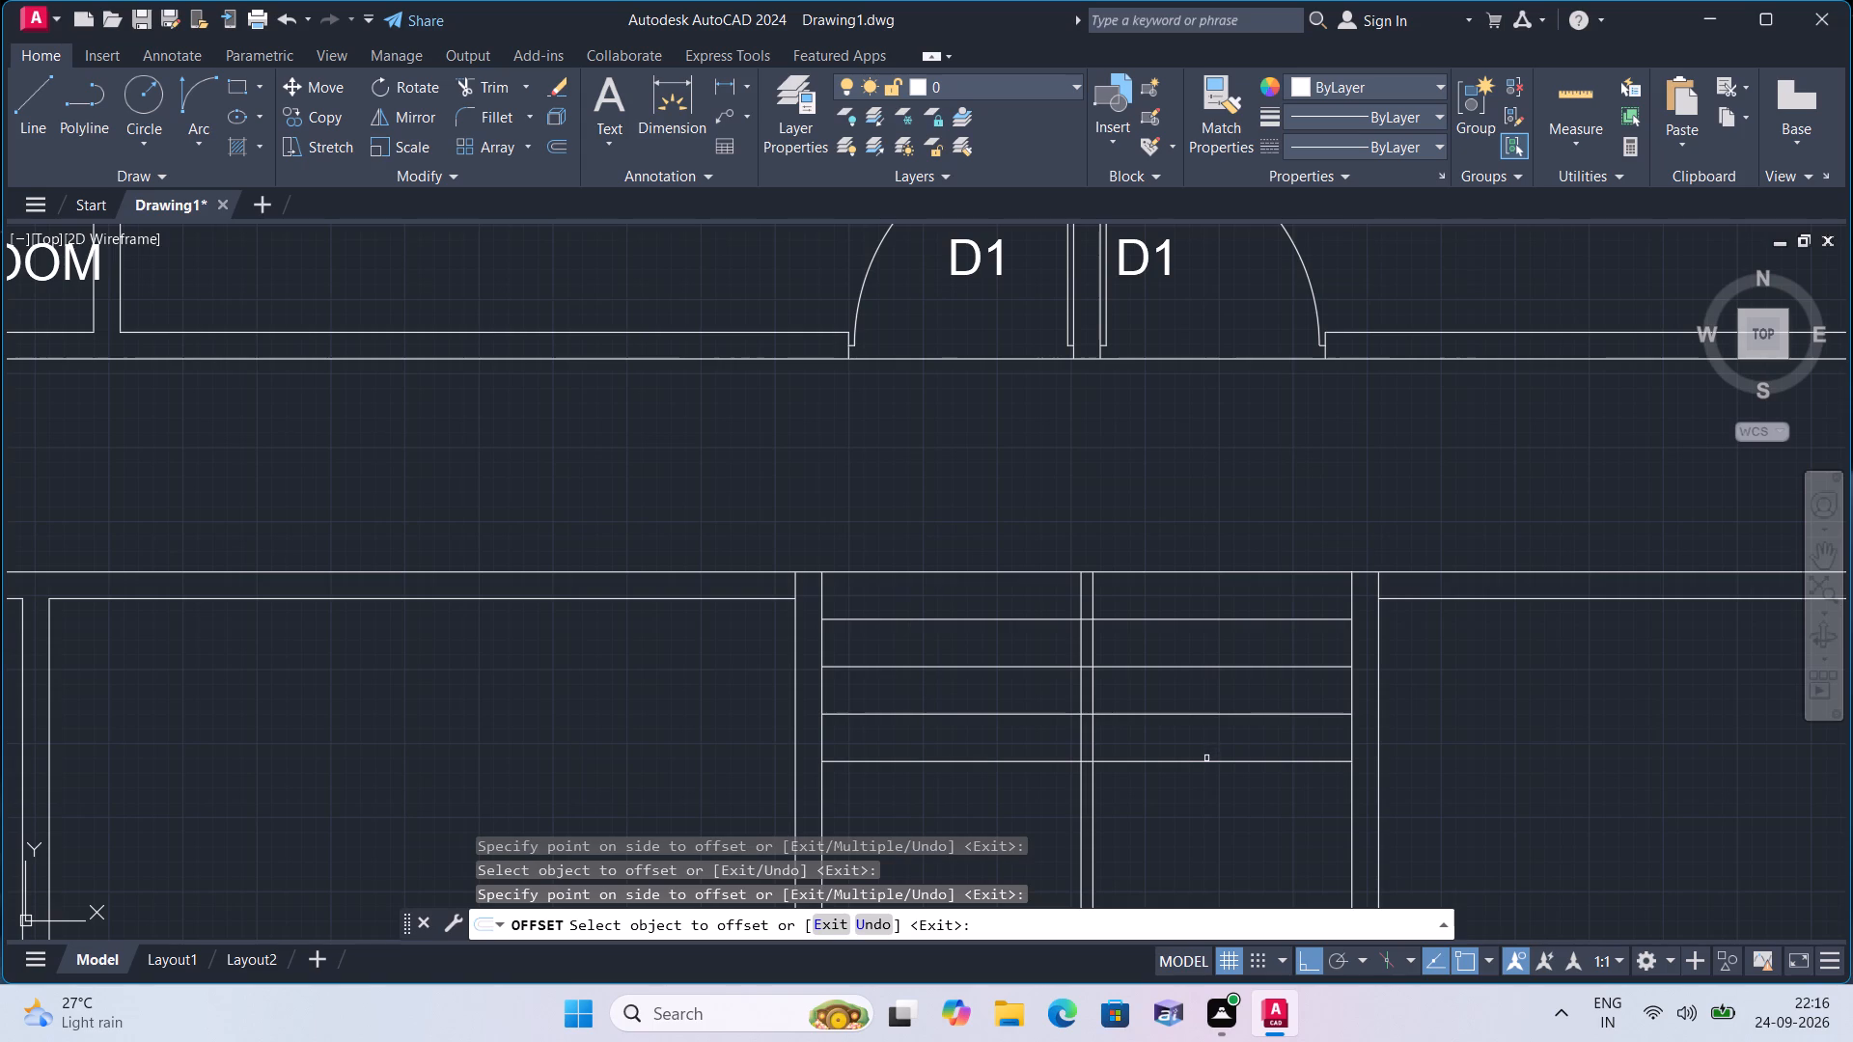
{"action": "left_click", "coordinate": [1204, 760]}
{"action": "left_click", "coordinate": [1191, 795]}
Add three more tread lines below the lowest one in the central bay, each offset 8" from the last.
{"action": "middle_click_drag", "start_coordinate": [1164, 805], "coordinate": [1119, 665]}
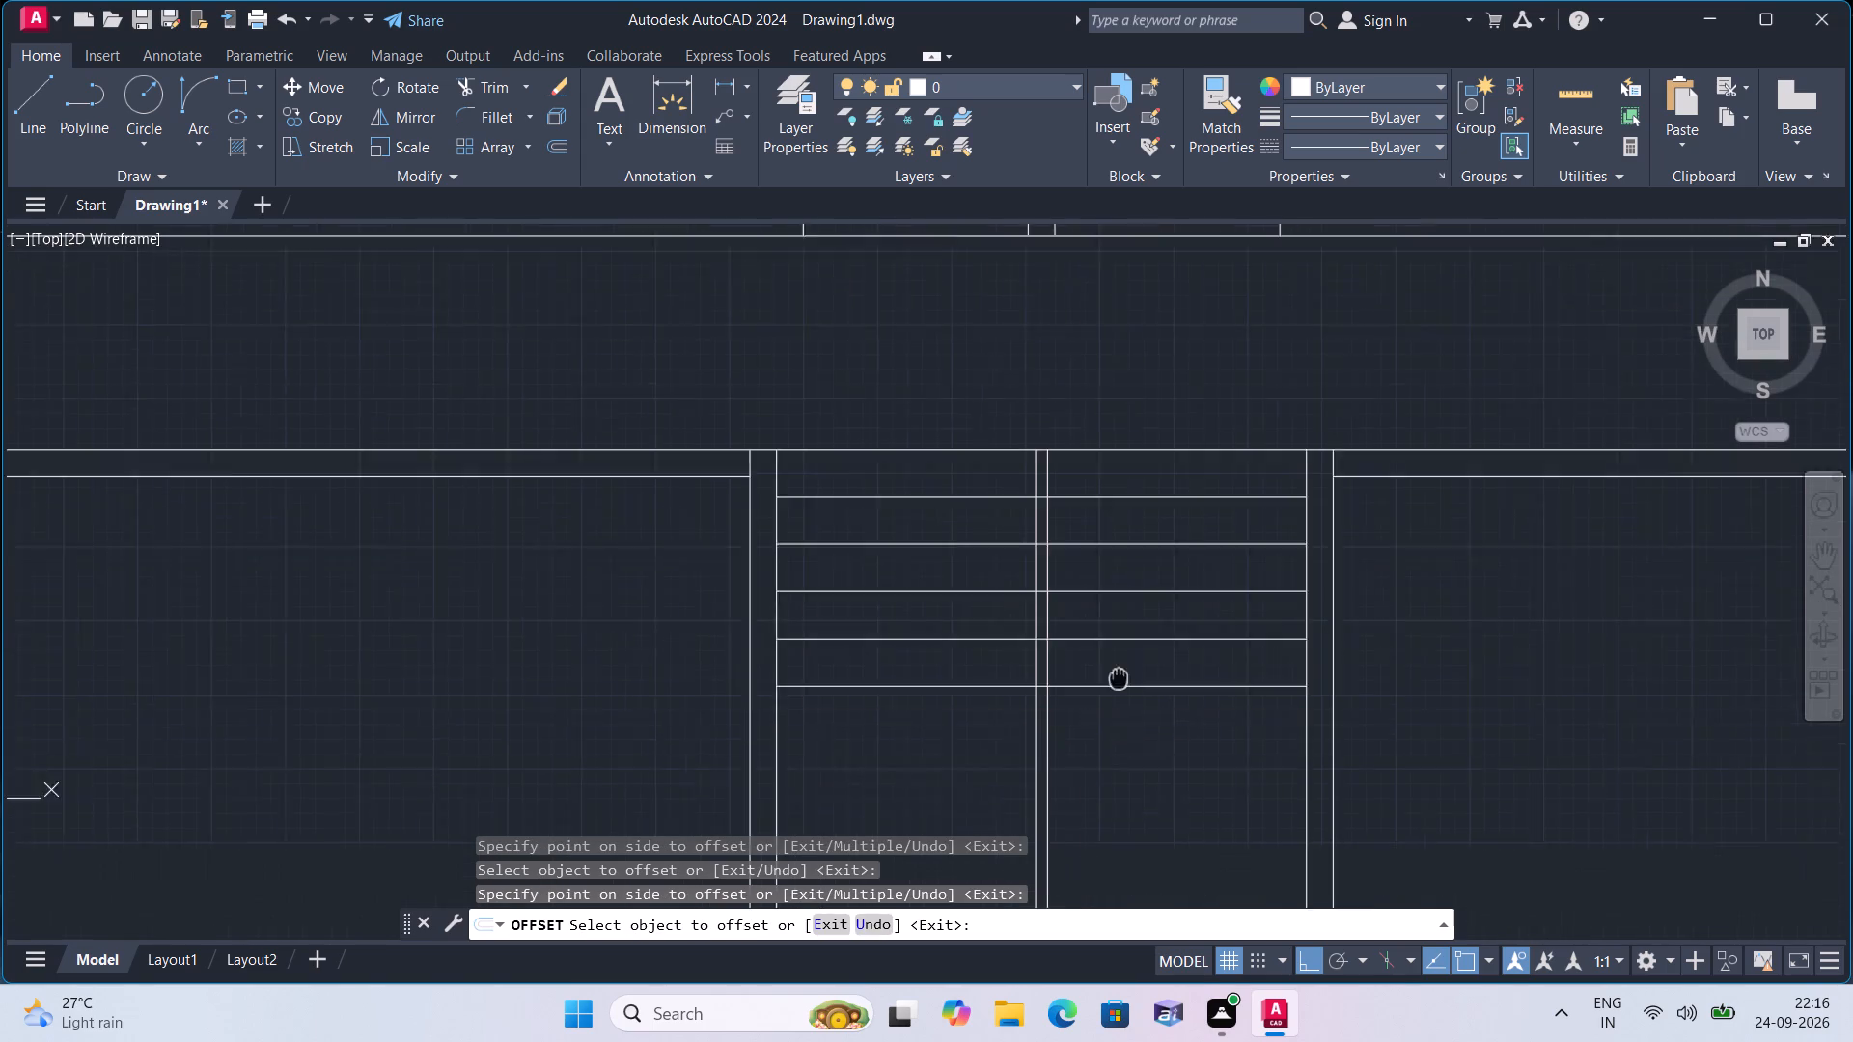
{"action": "middle_click_drag", "start_coordinate": [1119, 665], "coordinate": [1134, 584]}
{"action": "left_click", "coordinate": [1171, 590]}
{"action": "left_click", "coordinate": [1173, 620]}
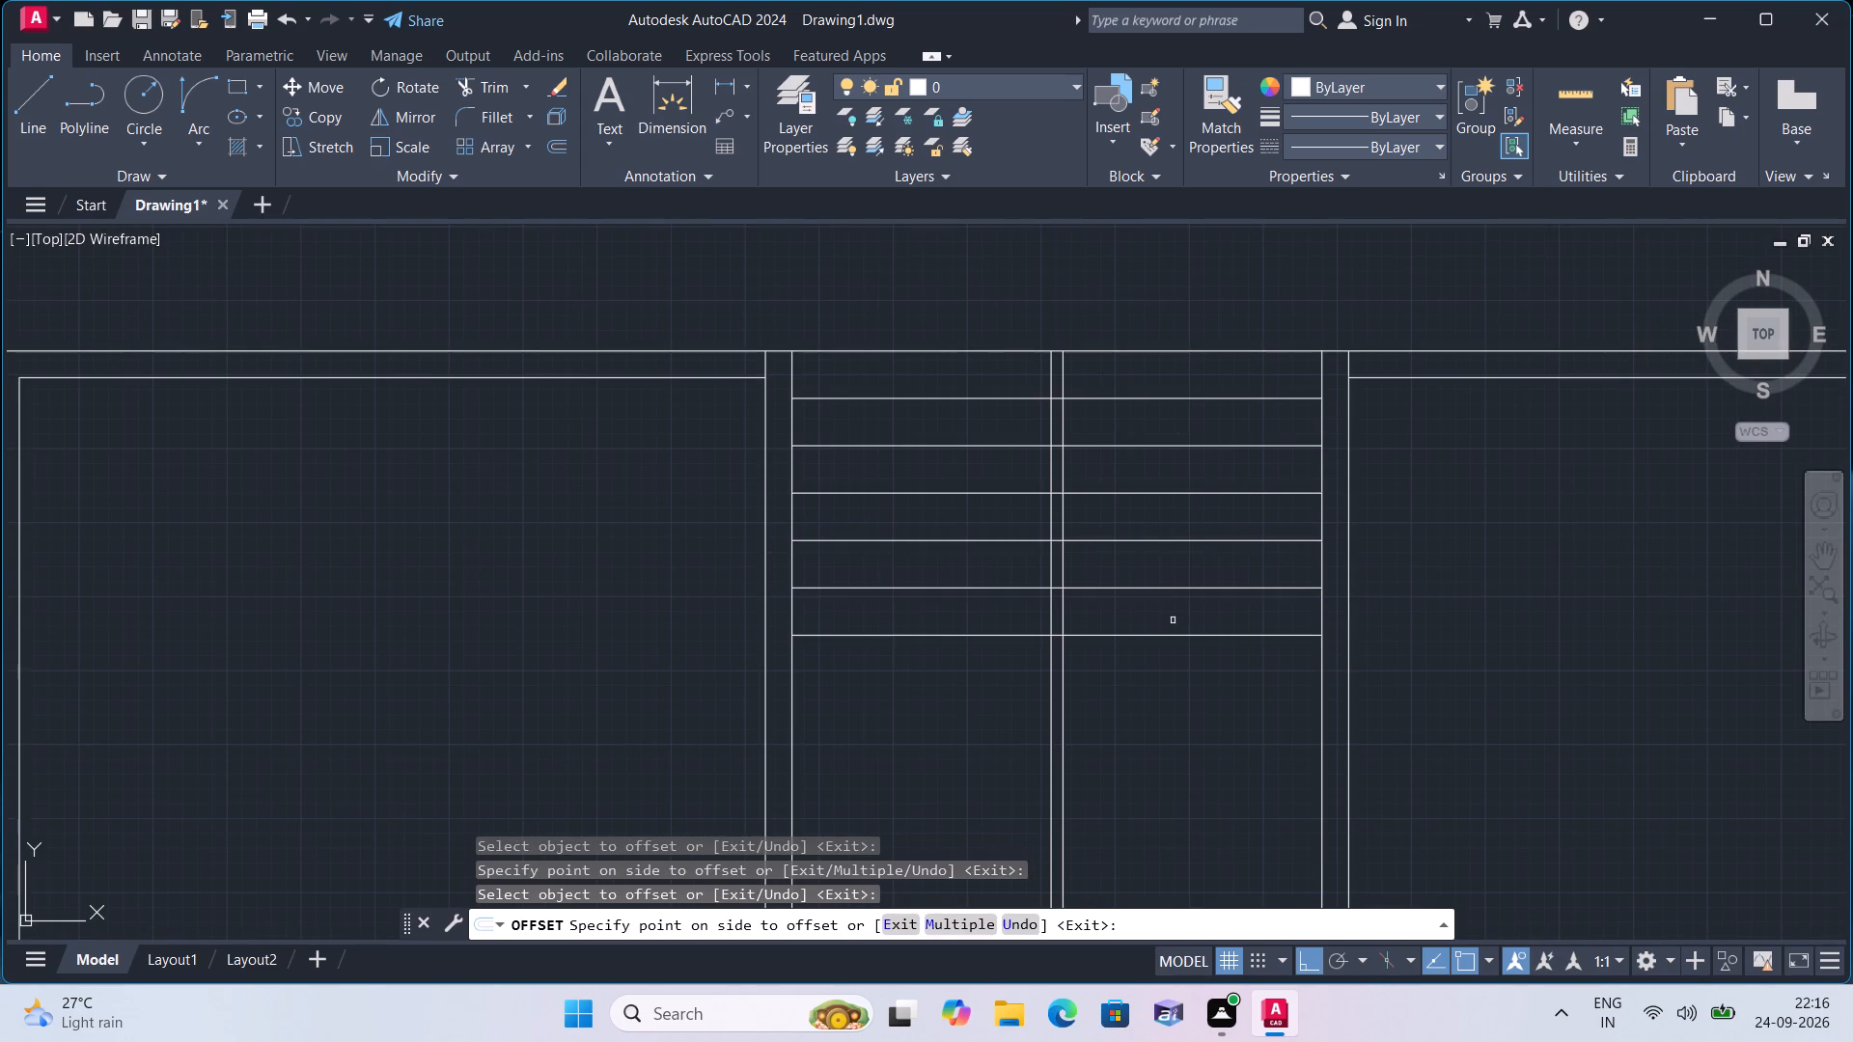
{"action": "left_click", "coordinate": [1173, 637]}
{"action": "left_click", "coordinate": [1175, 675]}
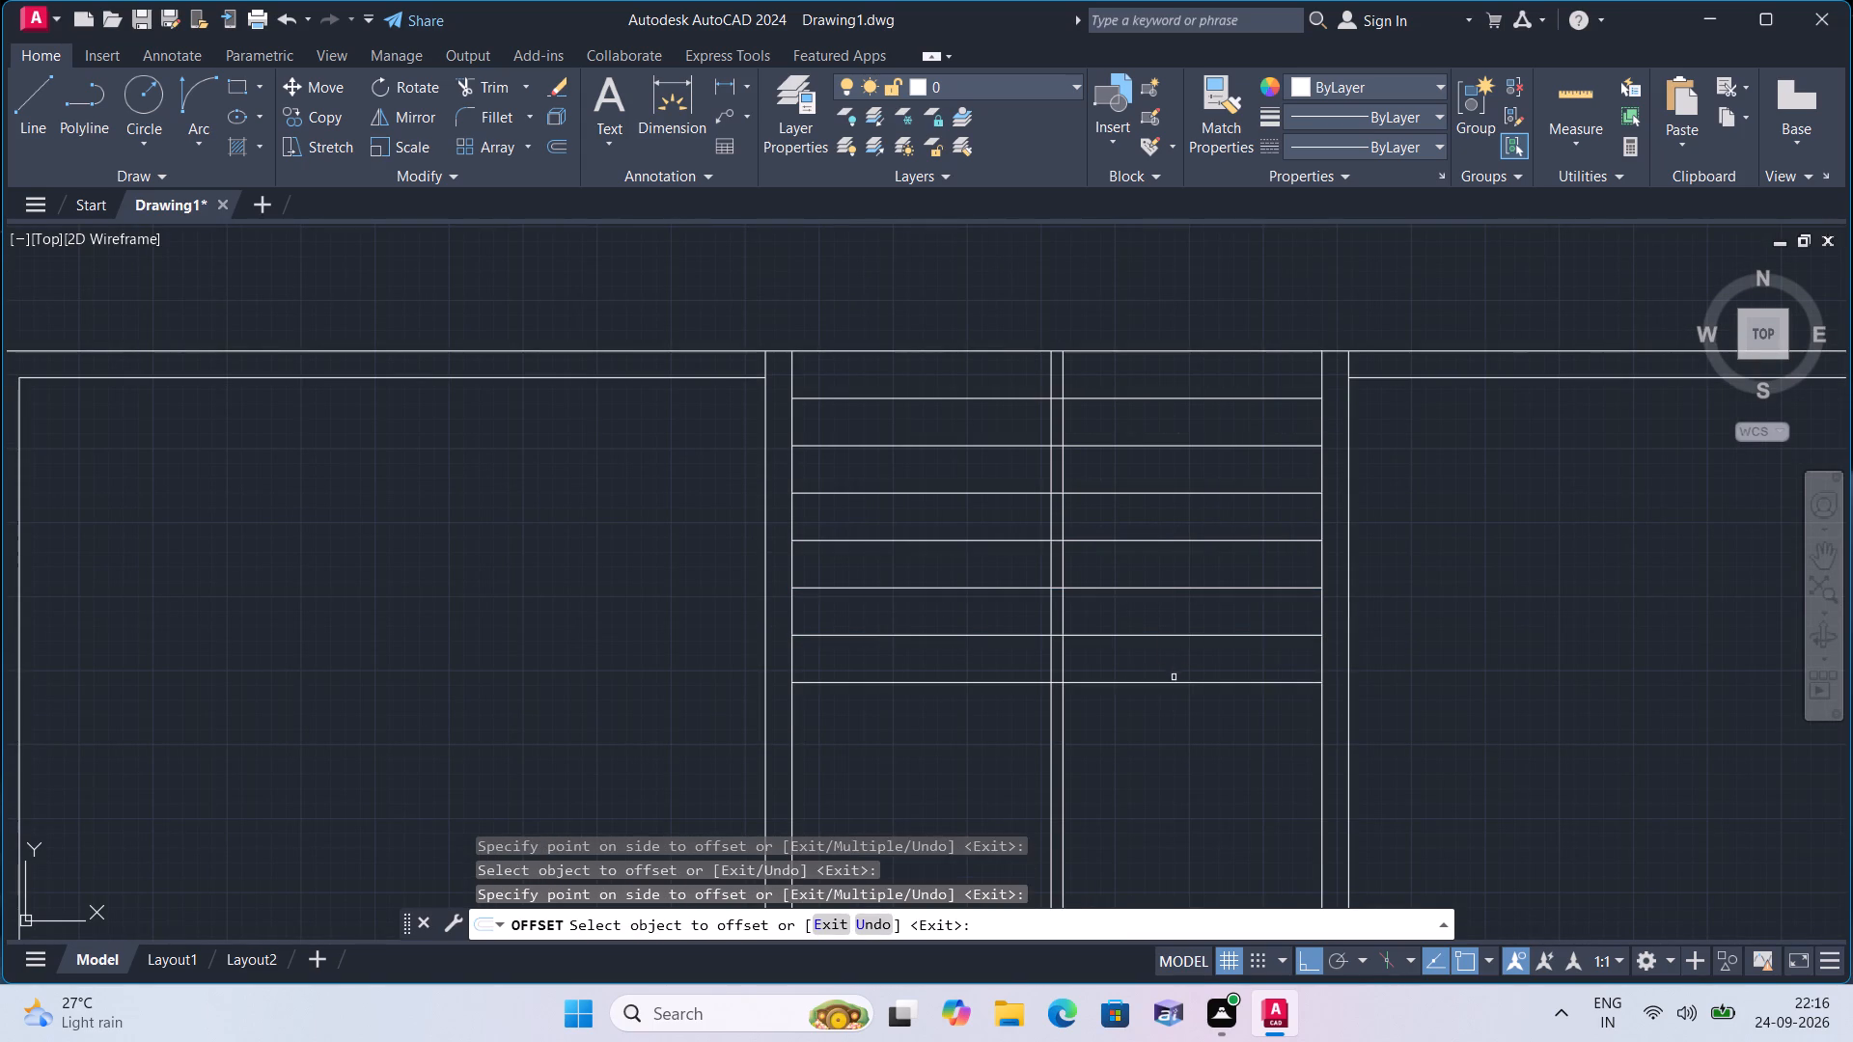
{"action": "middle_click_drag", "start_coordinate": [1172, 653], "coordinate": [1168, 486]}
{"action": "left_click", "coordinate": [1189, 517]}
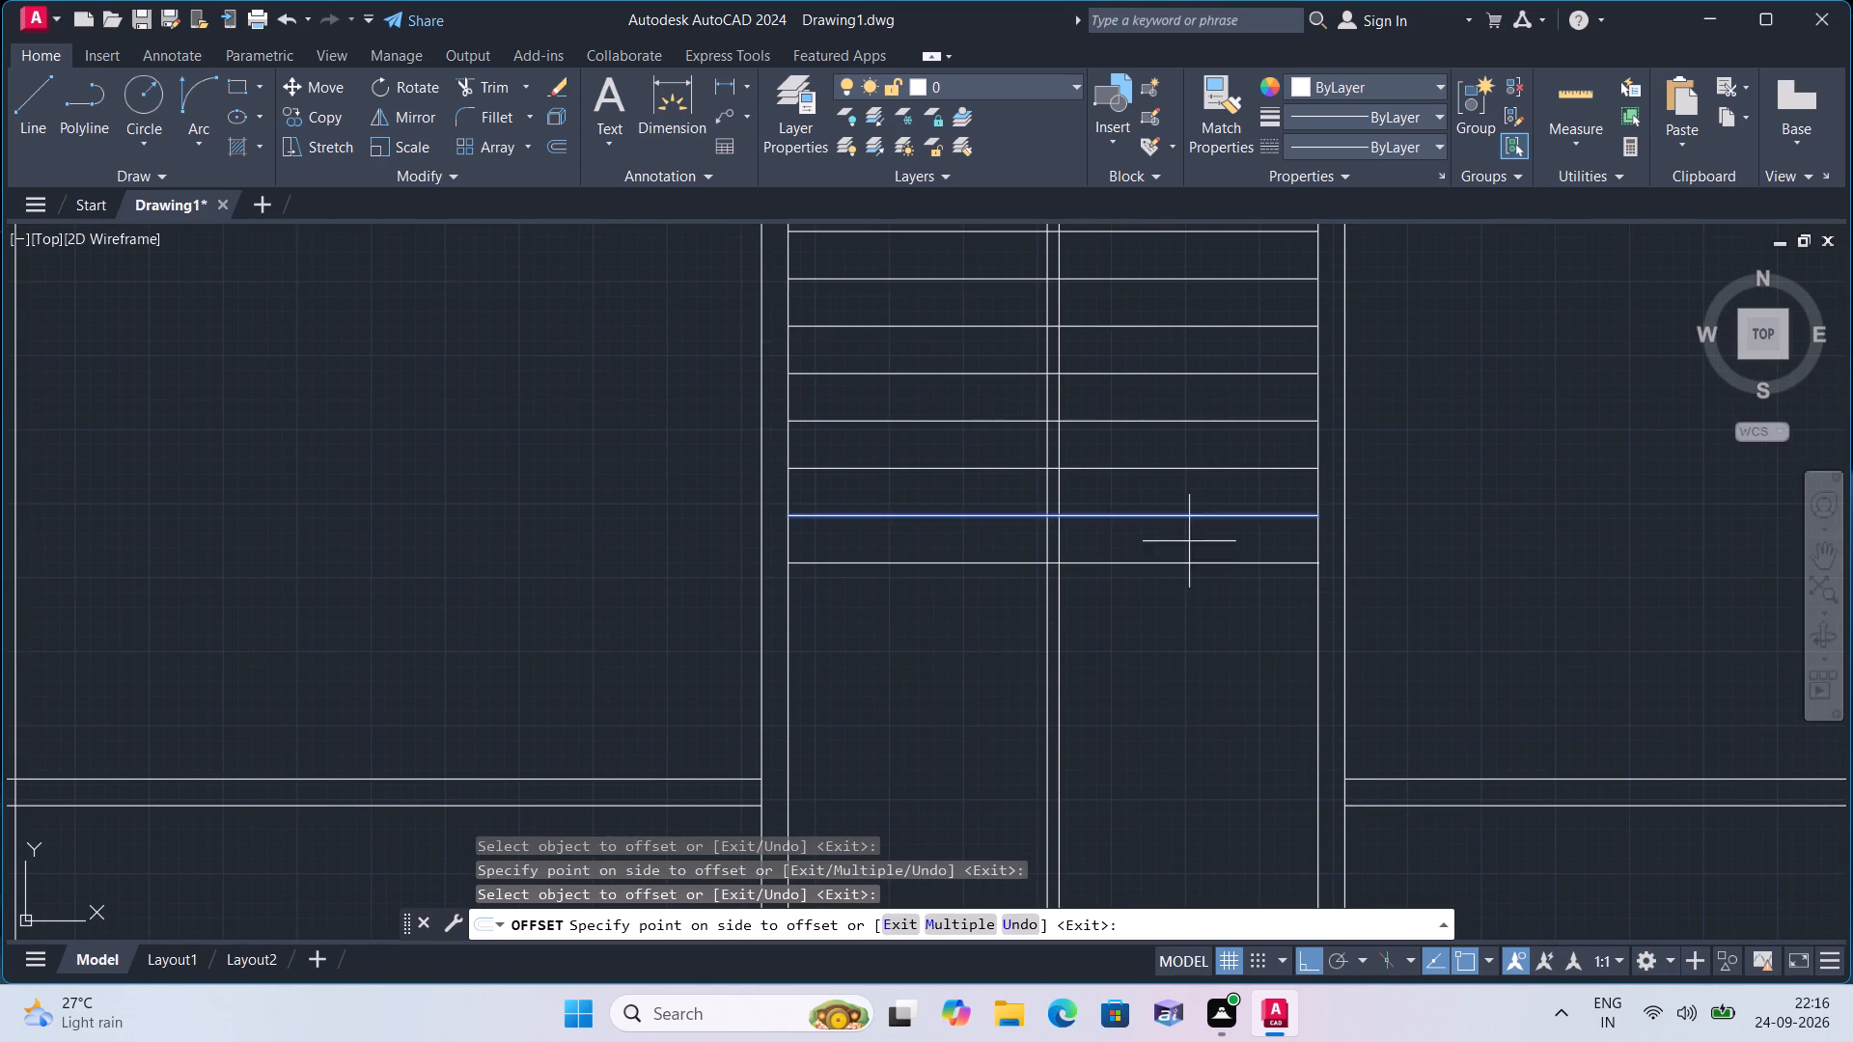
{"action": "left_click", "coordinate": [1191, 572]}
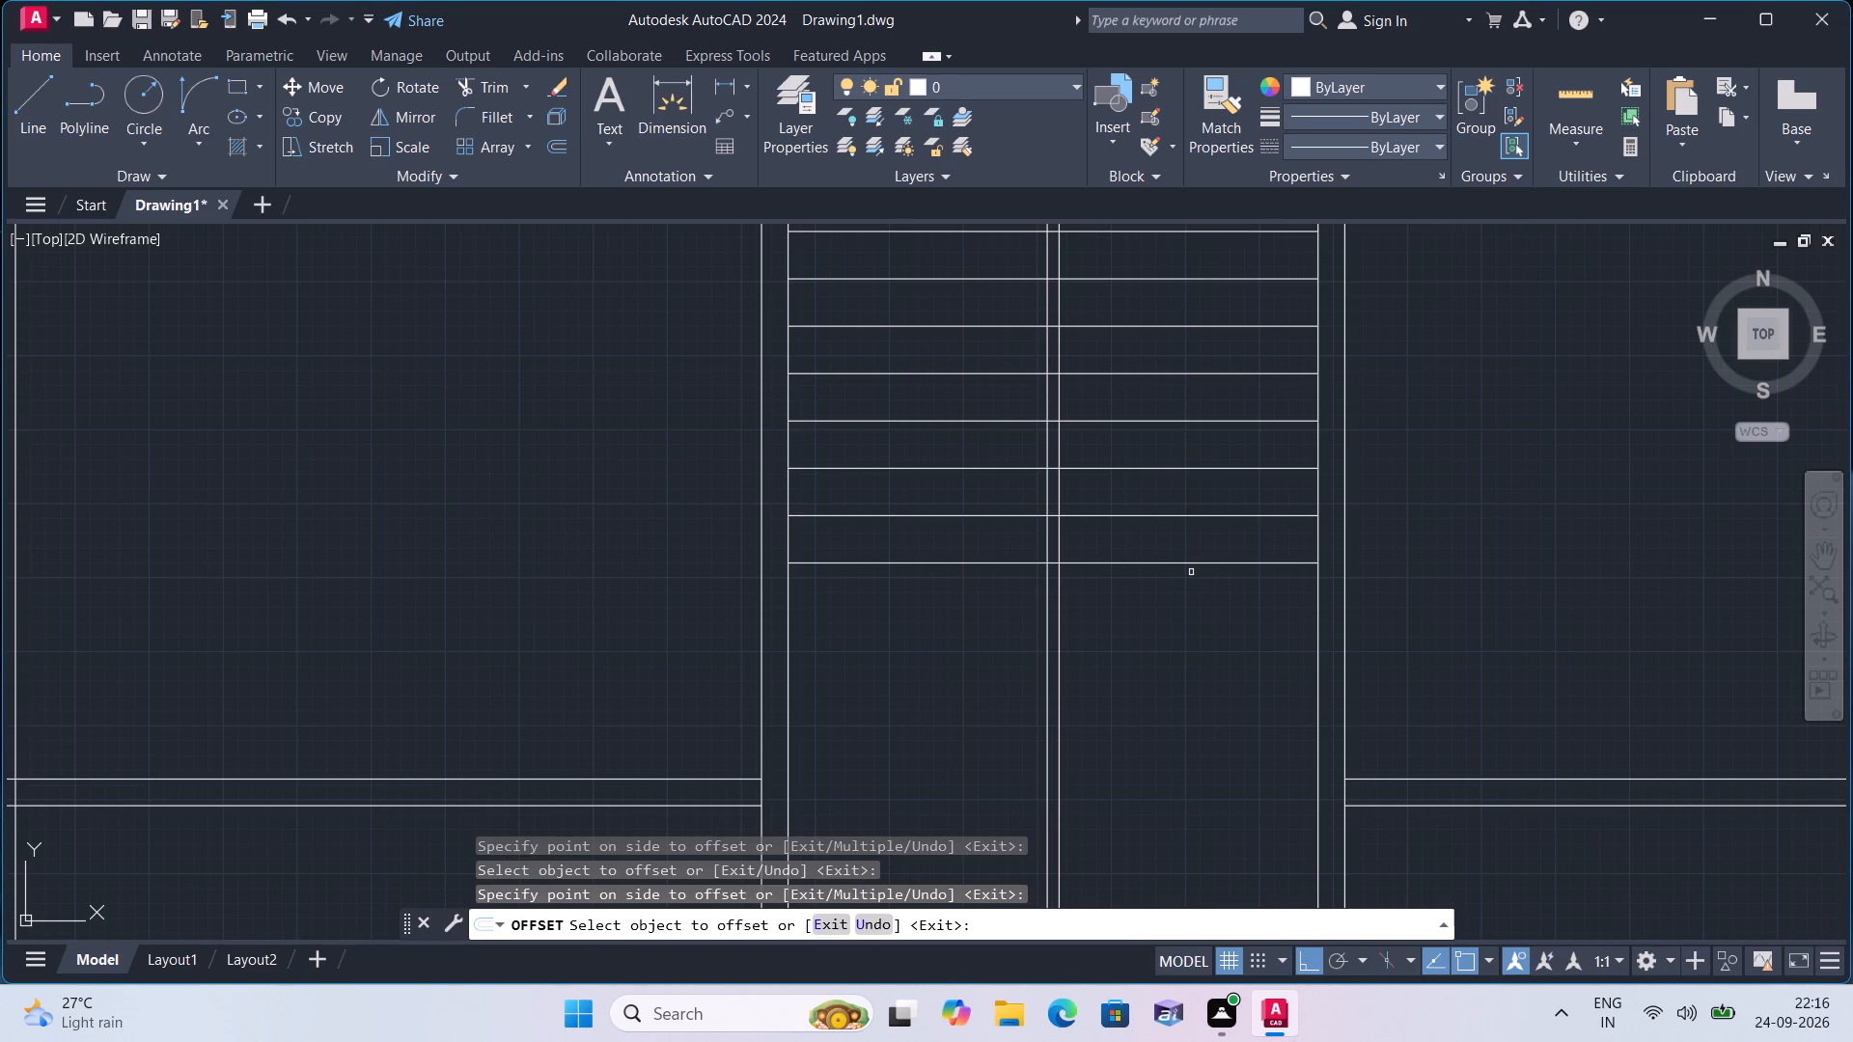
Continue the 8" downward offsets from the lowest tread line, adding three more to bring the central bay to eleven treads.
{"action": "scroll", "coordinate": [1187, 602], "scroll_direction": "down", "scroll_amount": 1}
{"action": "middle_click_drag", "start_coordinate": [1118, 673], "coordinate": [1150, 798]}
{"action": "scroll", "coordinate": [1150, 798], "scroll_direction": "up", "scroll_amount": 1}
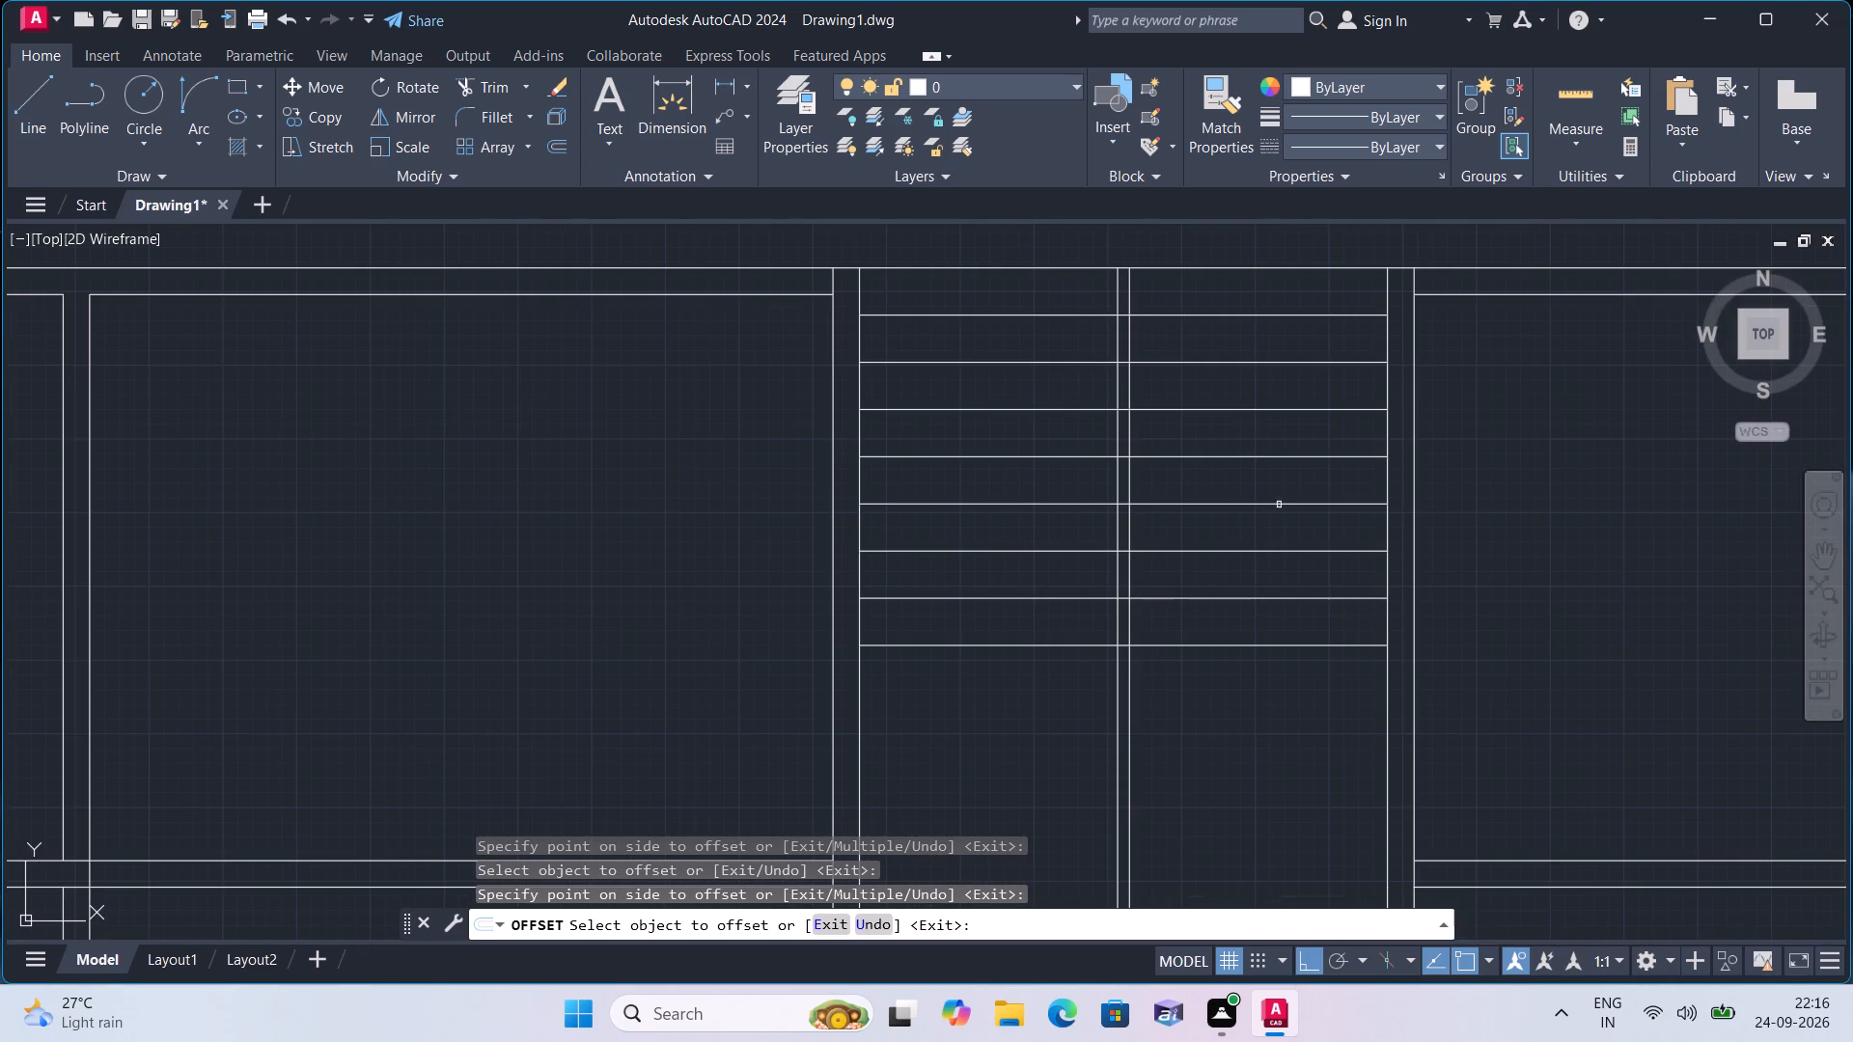
{"action": "left_click", "coordinate": [1157, 648]}
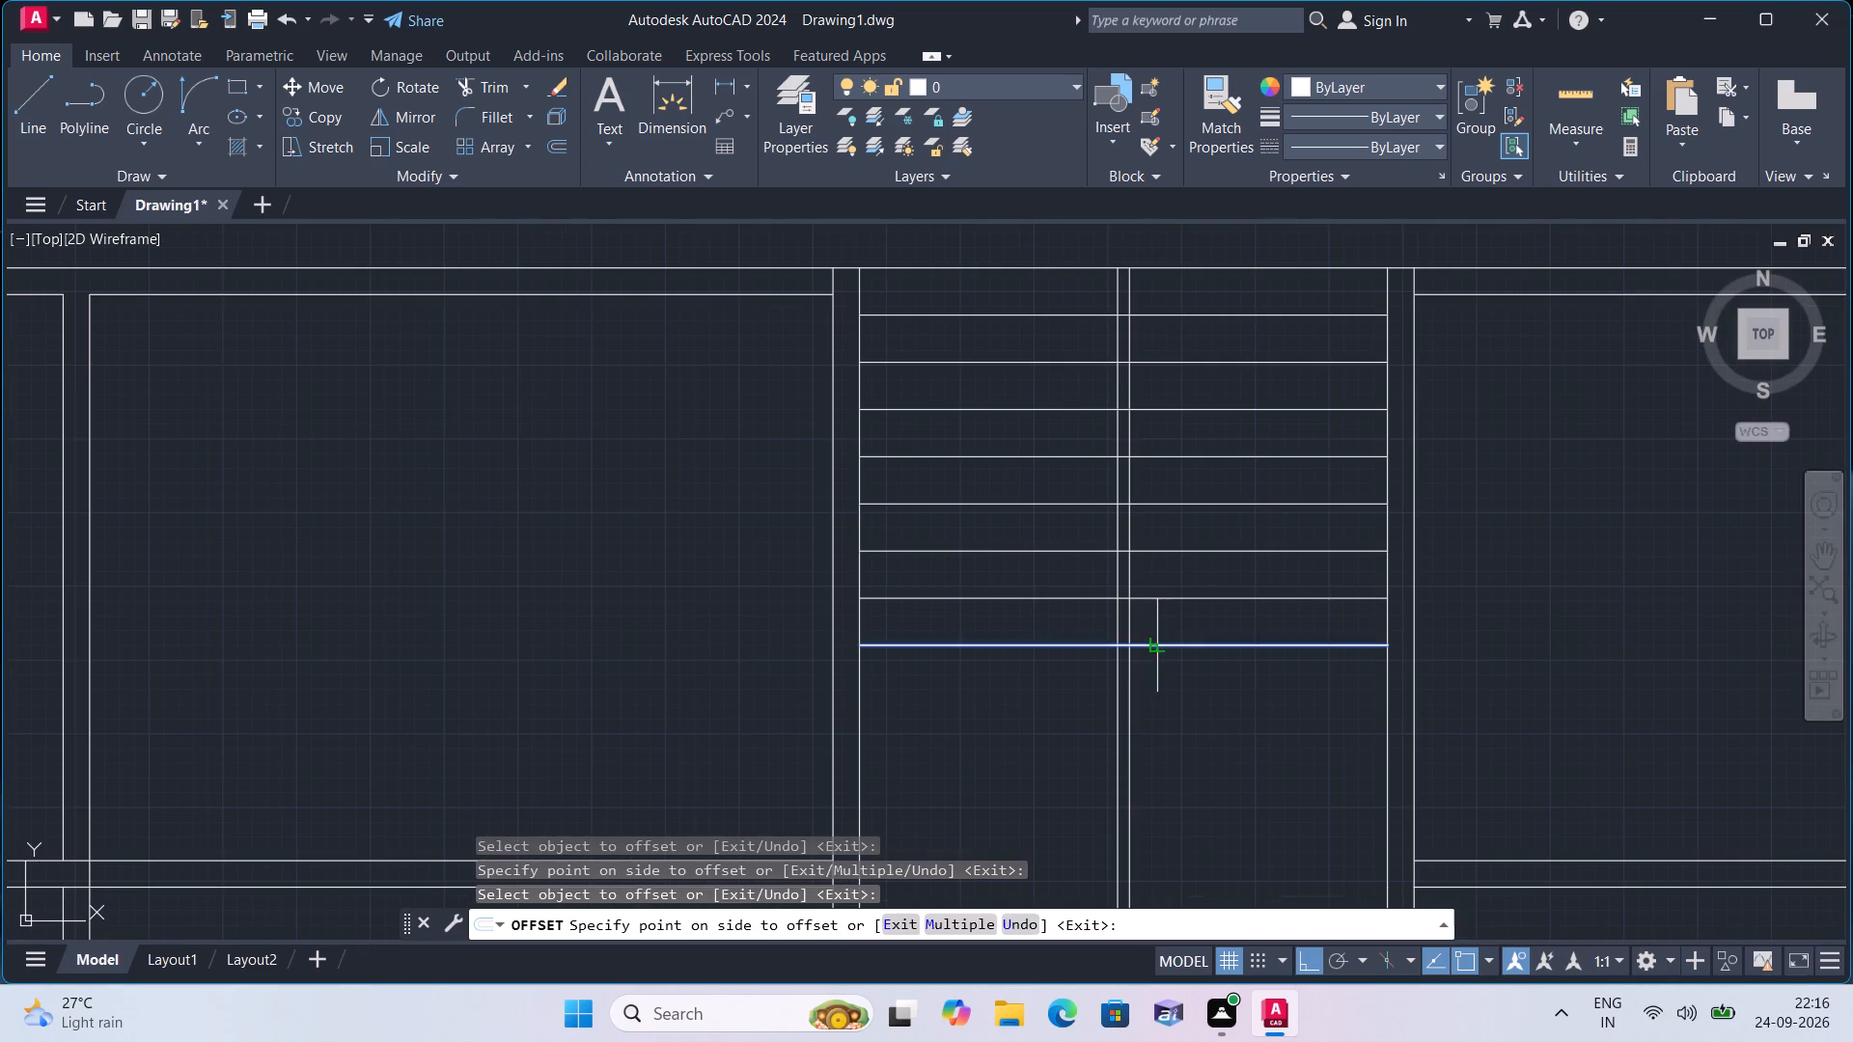
{"action": "left_click", "coordinate": [1160, 658]}
{"action": "left_click", "coordinate": [1165, 644]}
{"action": "left_click", "coordinate": [1169, 676]}
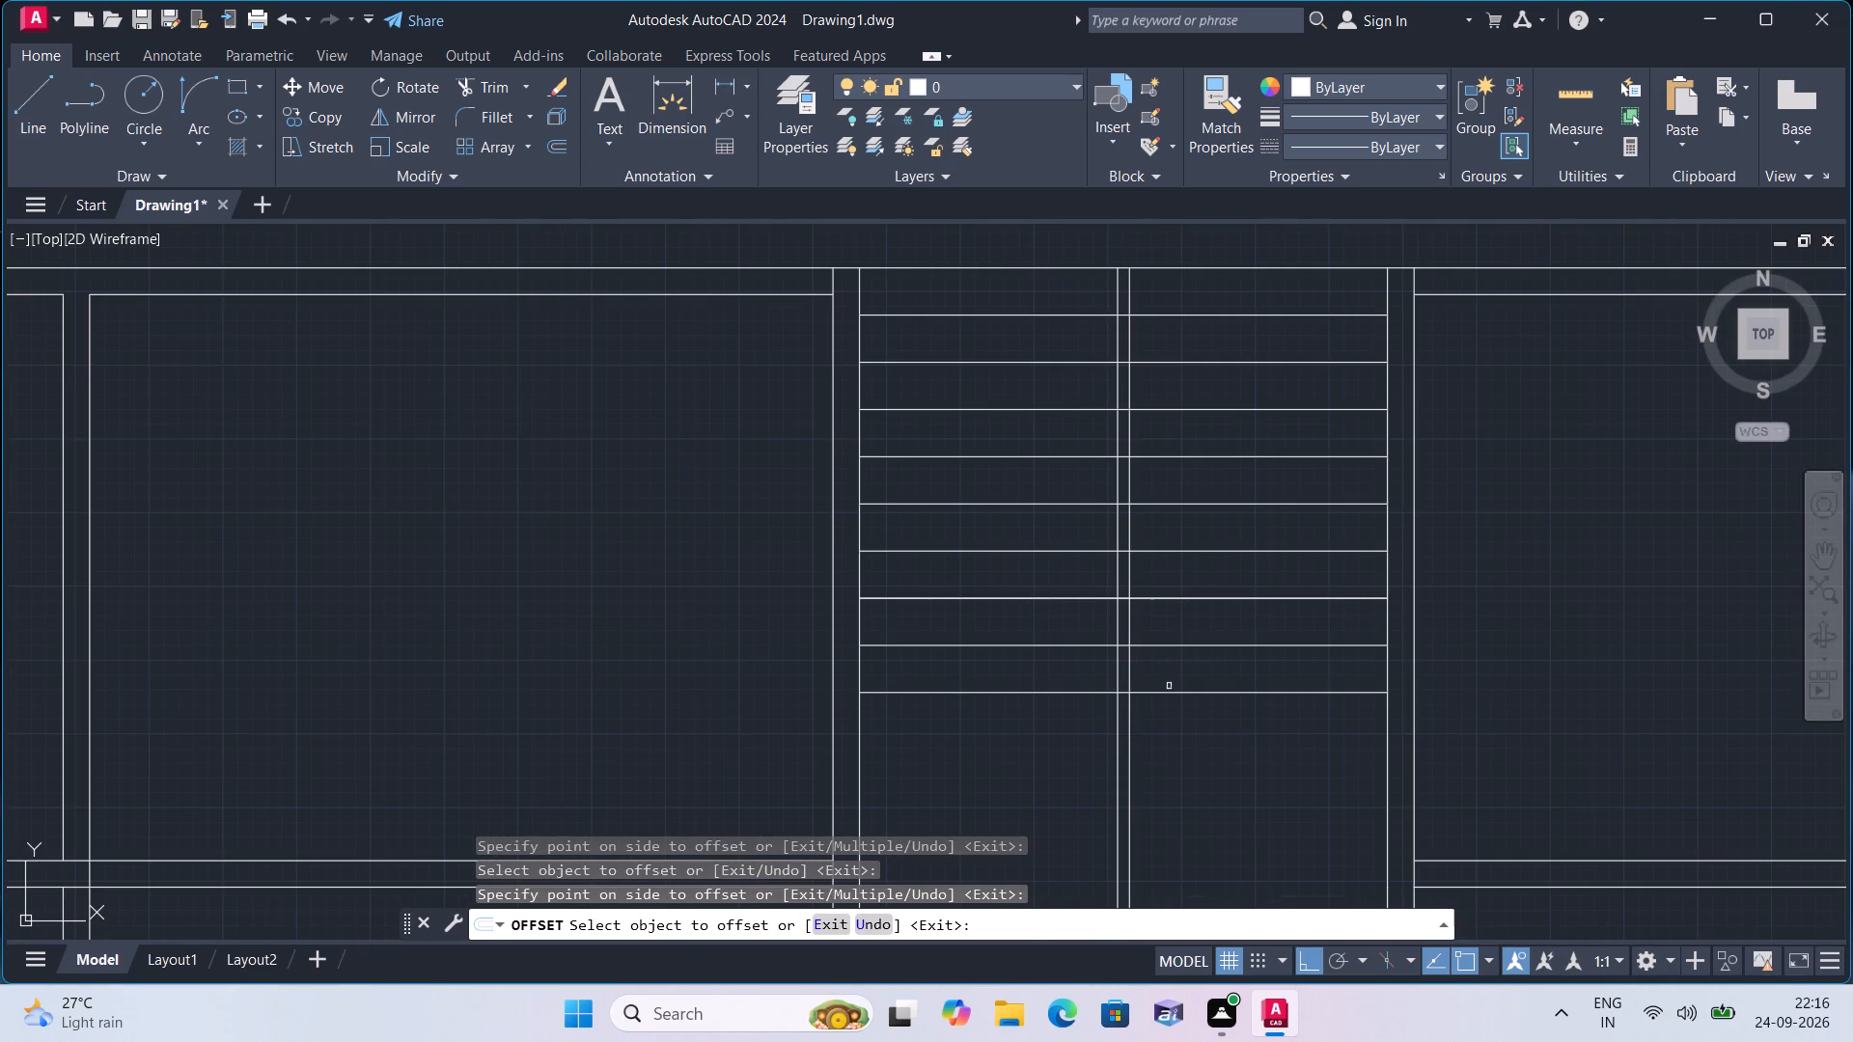
{"action": "left_click", "coordinate": [1169, 693]}
{"action": "left_click", "coordinate": [1166, 731]}
{"action": "left_click", "coordinate": [1166, 736]}
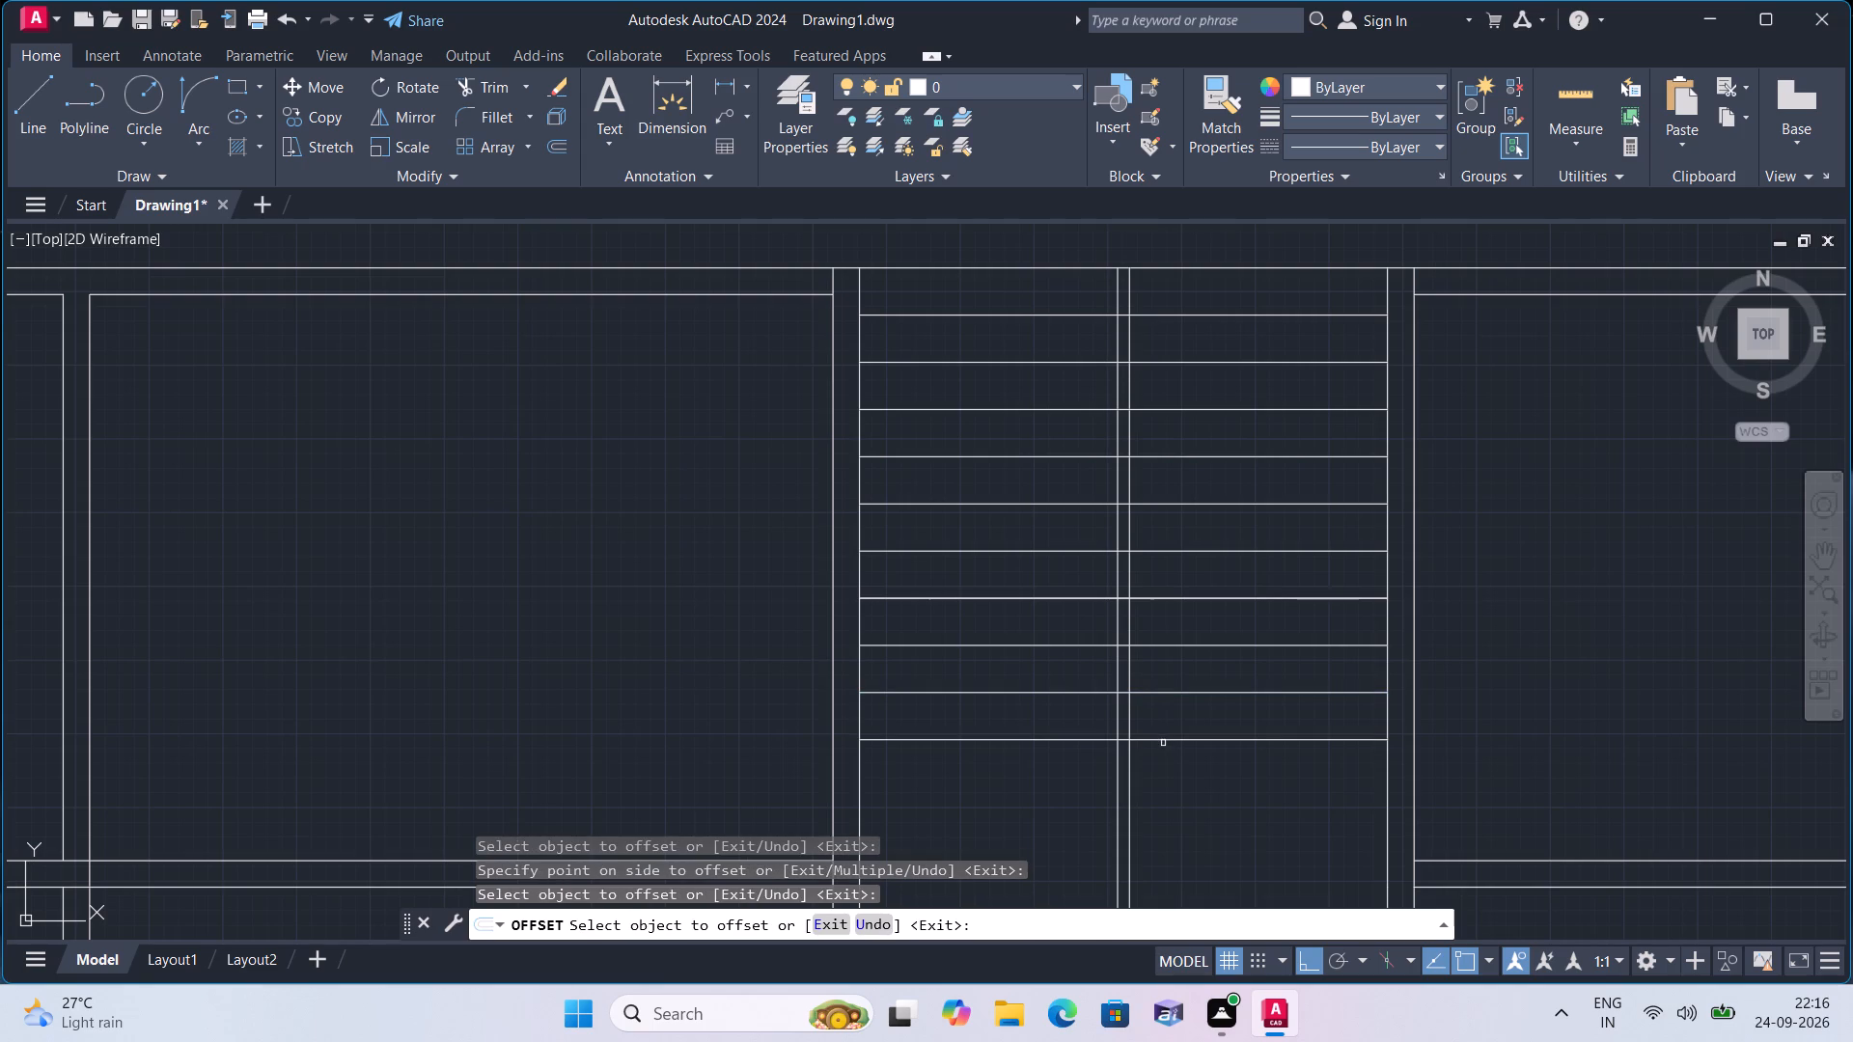
{"action": "left_click", "coordinate": [1163, 738]}
{"action": "left_click", "coordinate": [1172, 791]}
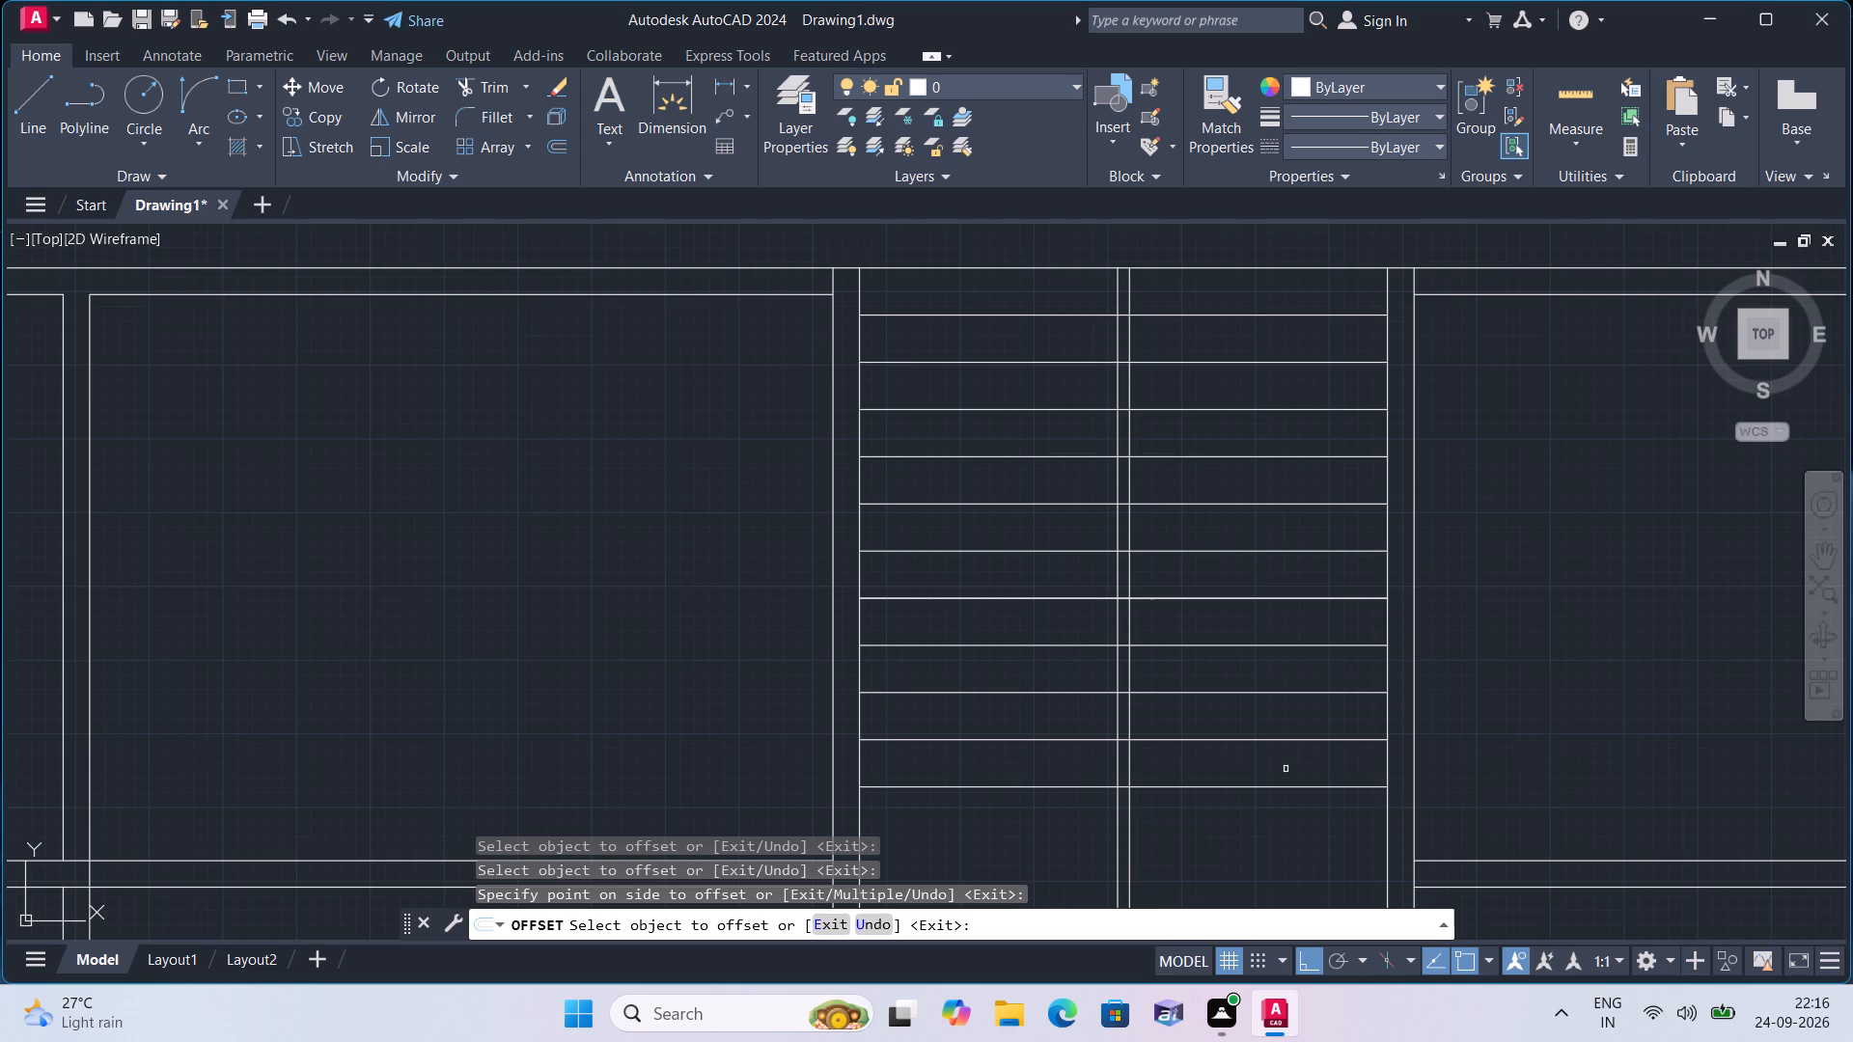
{"action": "scroll", "coordinate": [1306, 677], "scroll_direction": "down", "scroll_amount": 1}
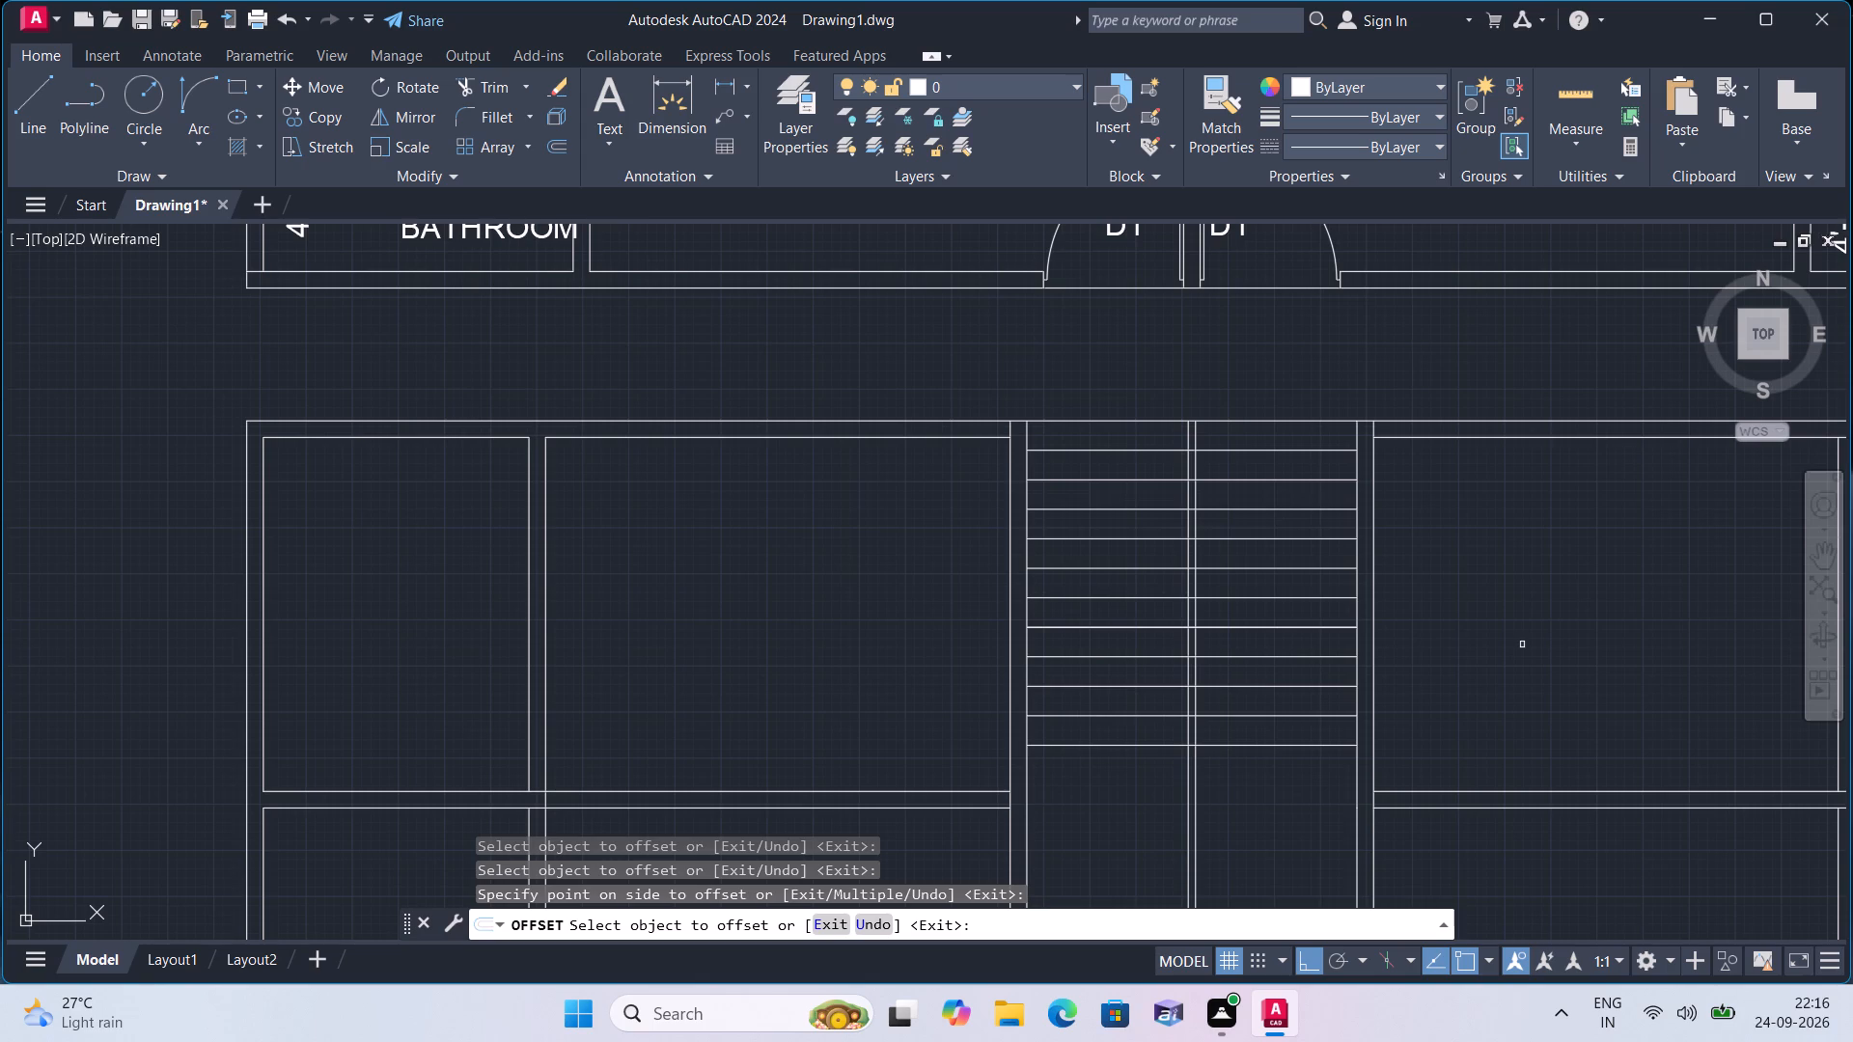
{"action": "key", "text": "space"}
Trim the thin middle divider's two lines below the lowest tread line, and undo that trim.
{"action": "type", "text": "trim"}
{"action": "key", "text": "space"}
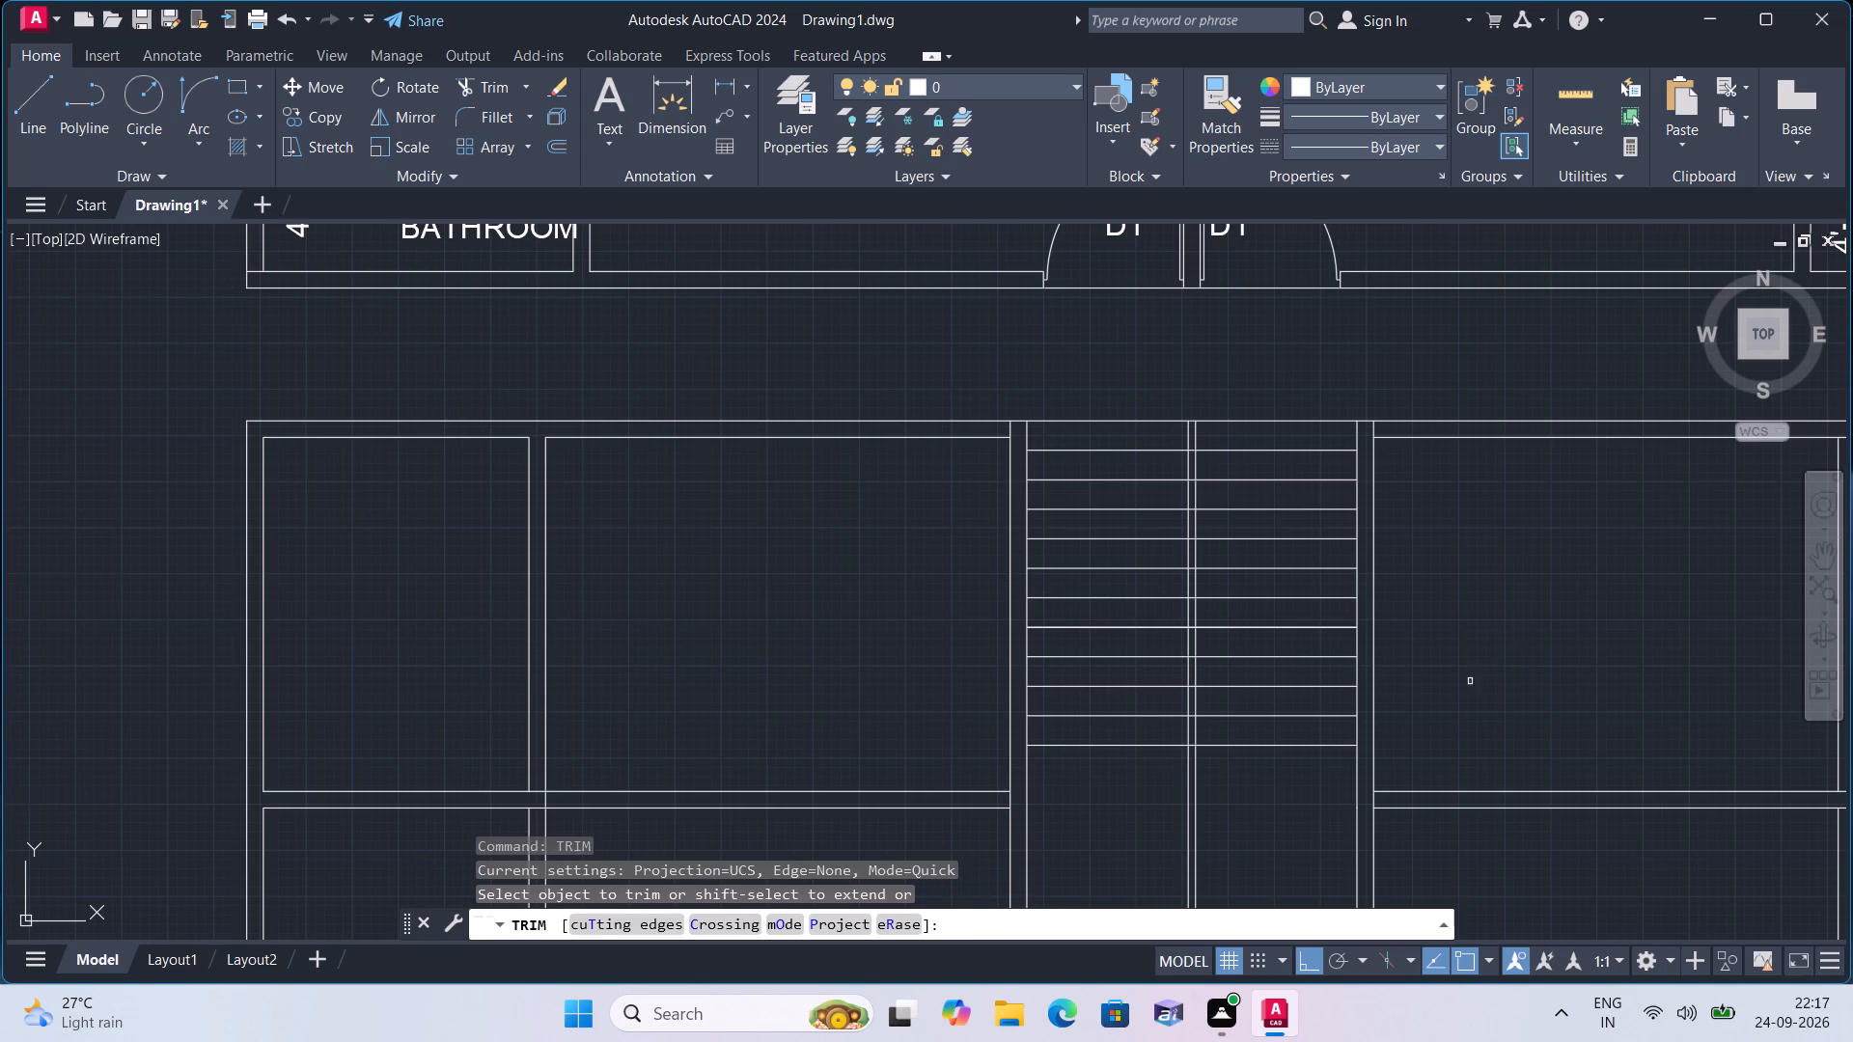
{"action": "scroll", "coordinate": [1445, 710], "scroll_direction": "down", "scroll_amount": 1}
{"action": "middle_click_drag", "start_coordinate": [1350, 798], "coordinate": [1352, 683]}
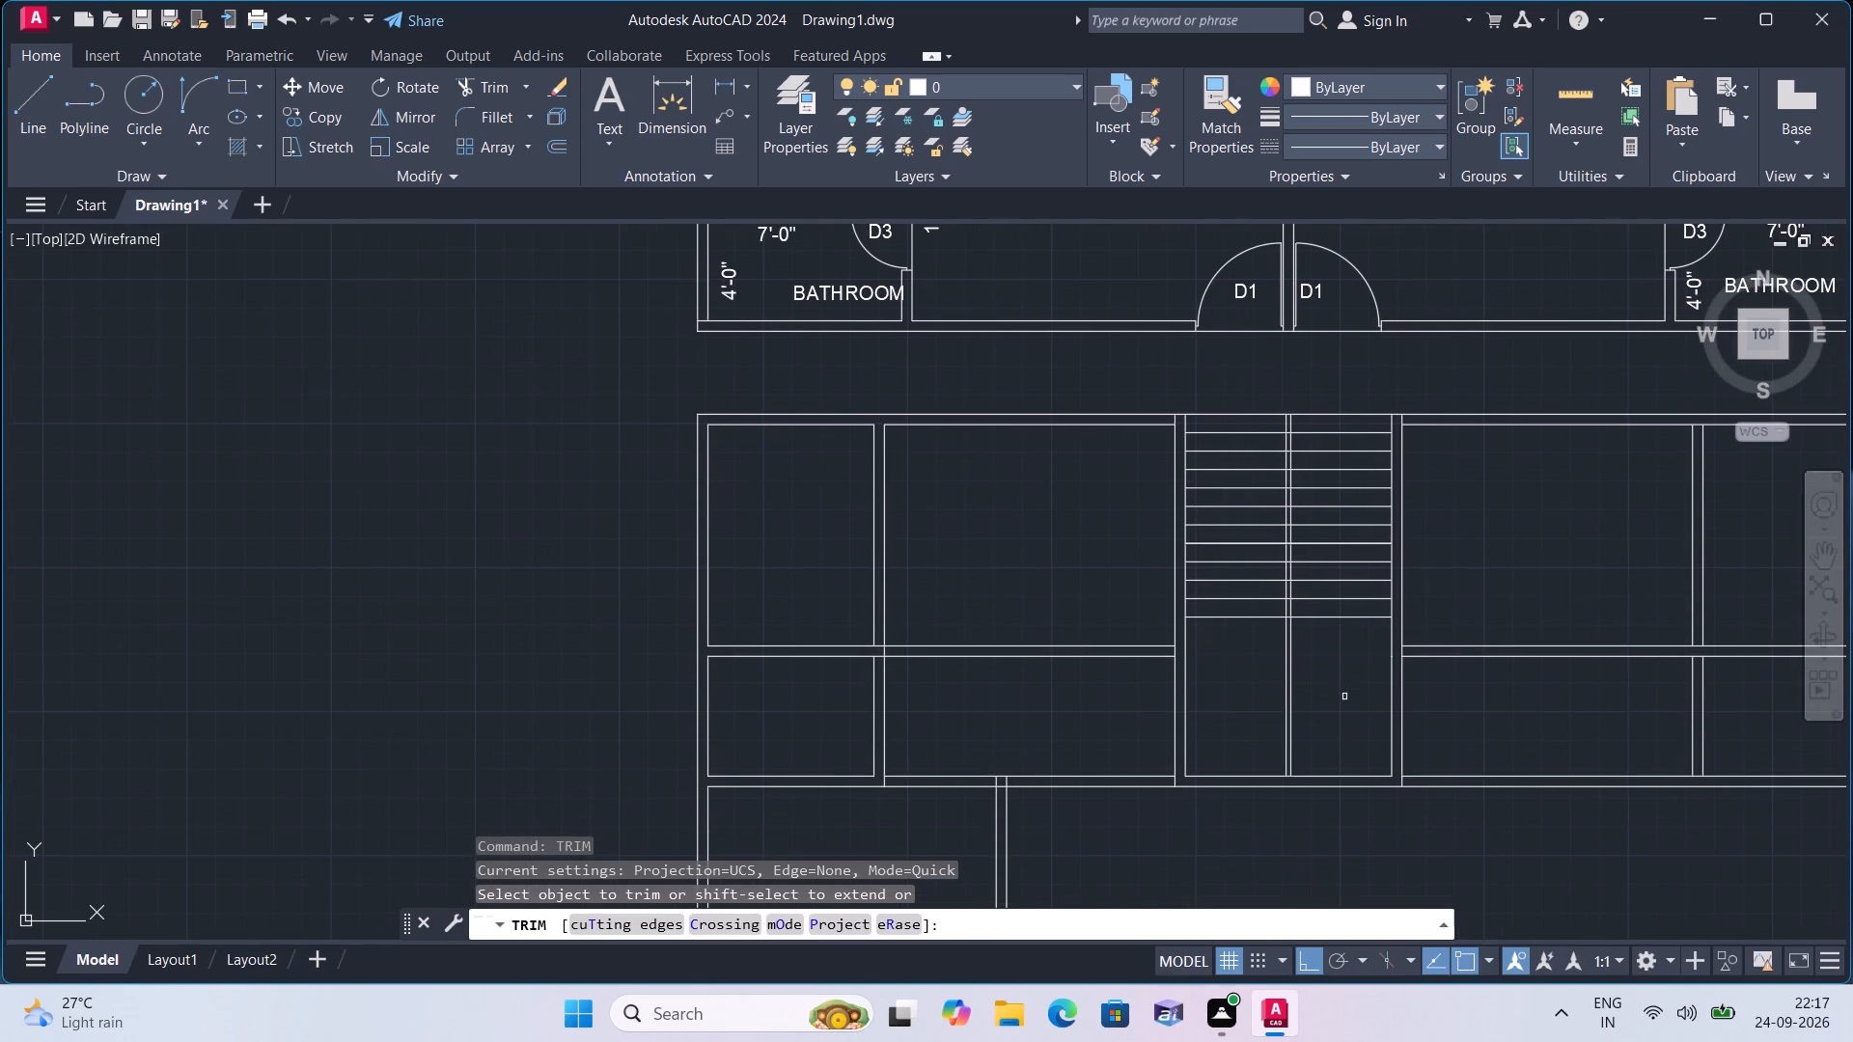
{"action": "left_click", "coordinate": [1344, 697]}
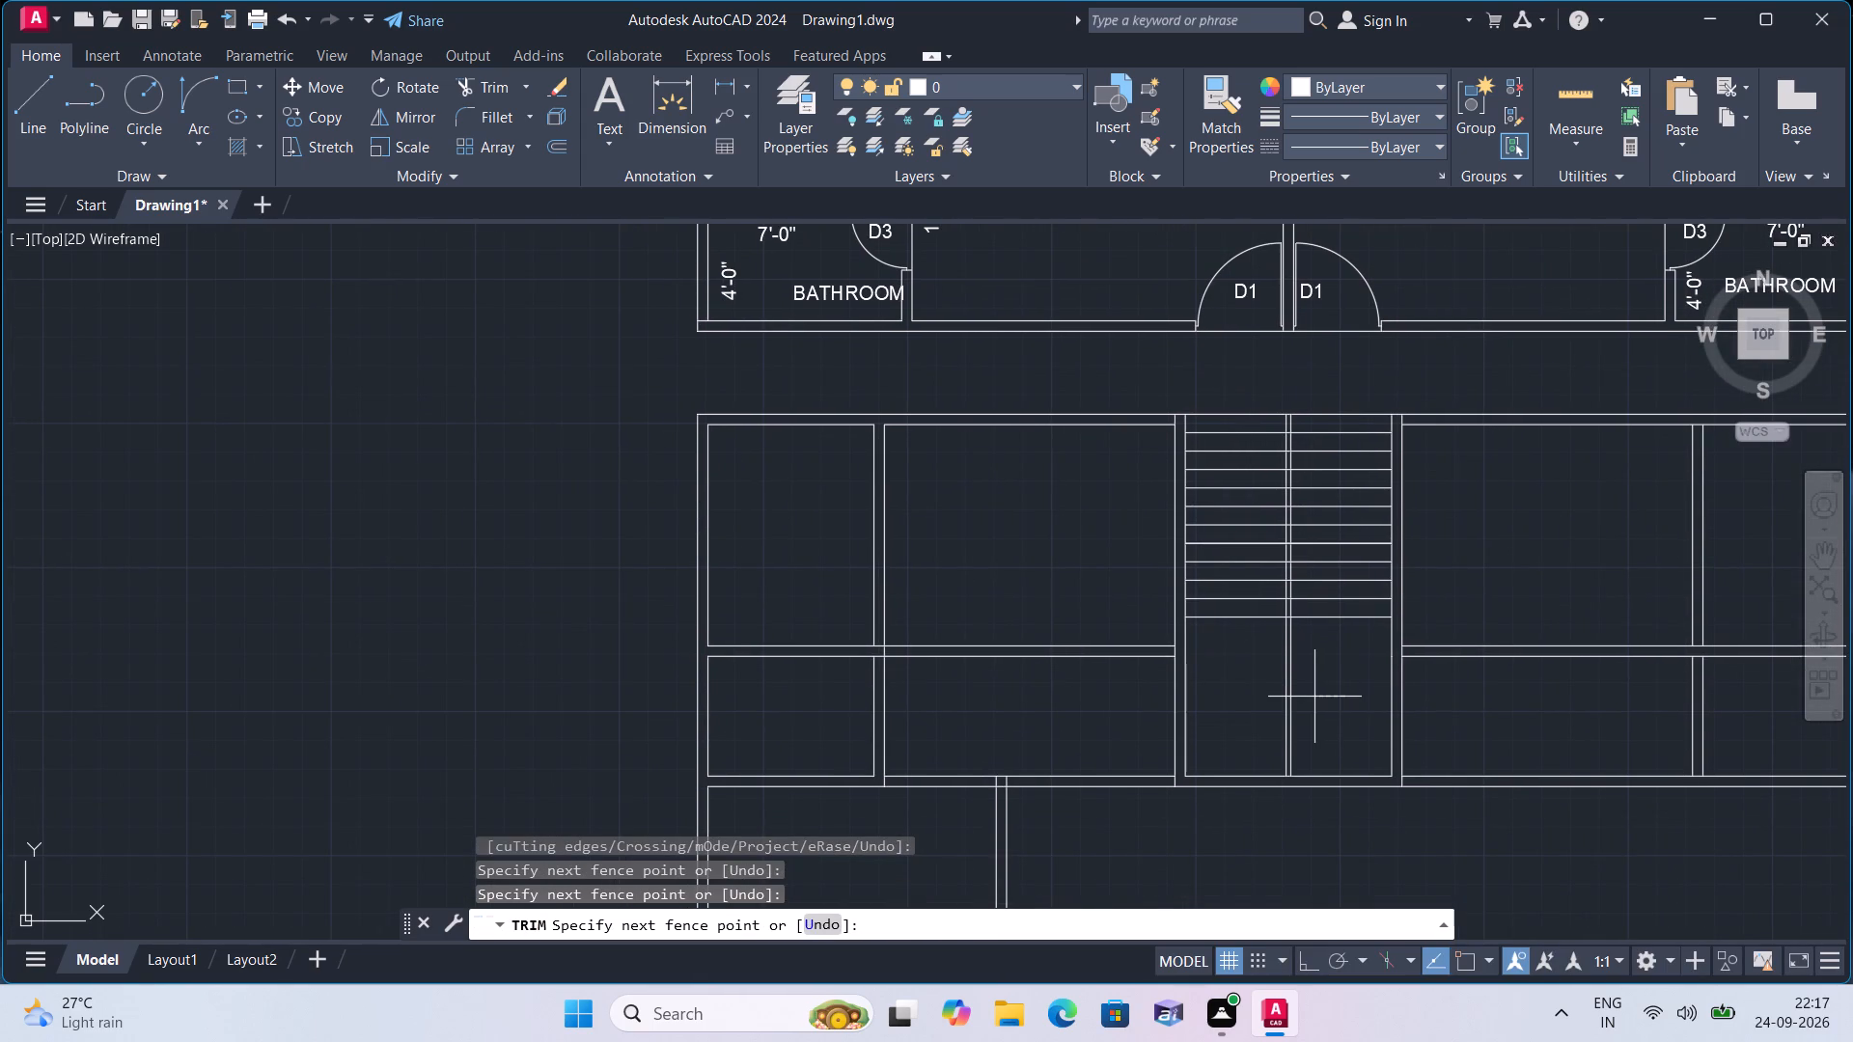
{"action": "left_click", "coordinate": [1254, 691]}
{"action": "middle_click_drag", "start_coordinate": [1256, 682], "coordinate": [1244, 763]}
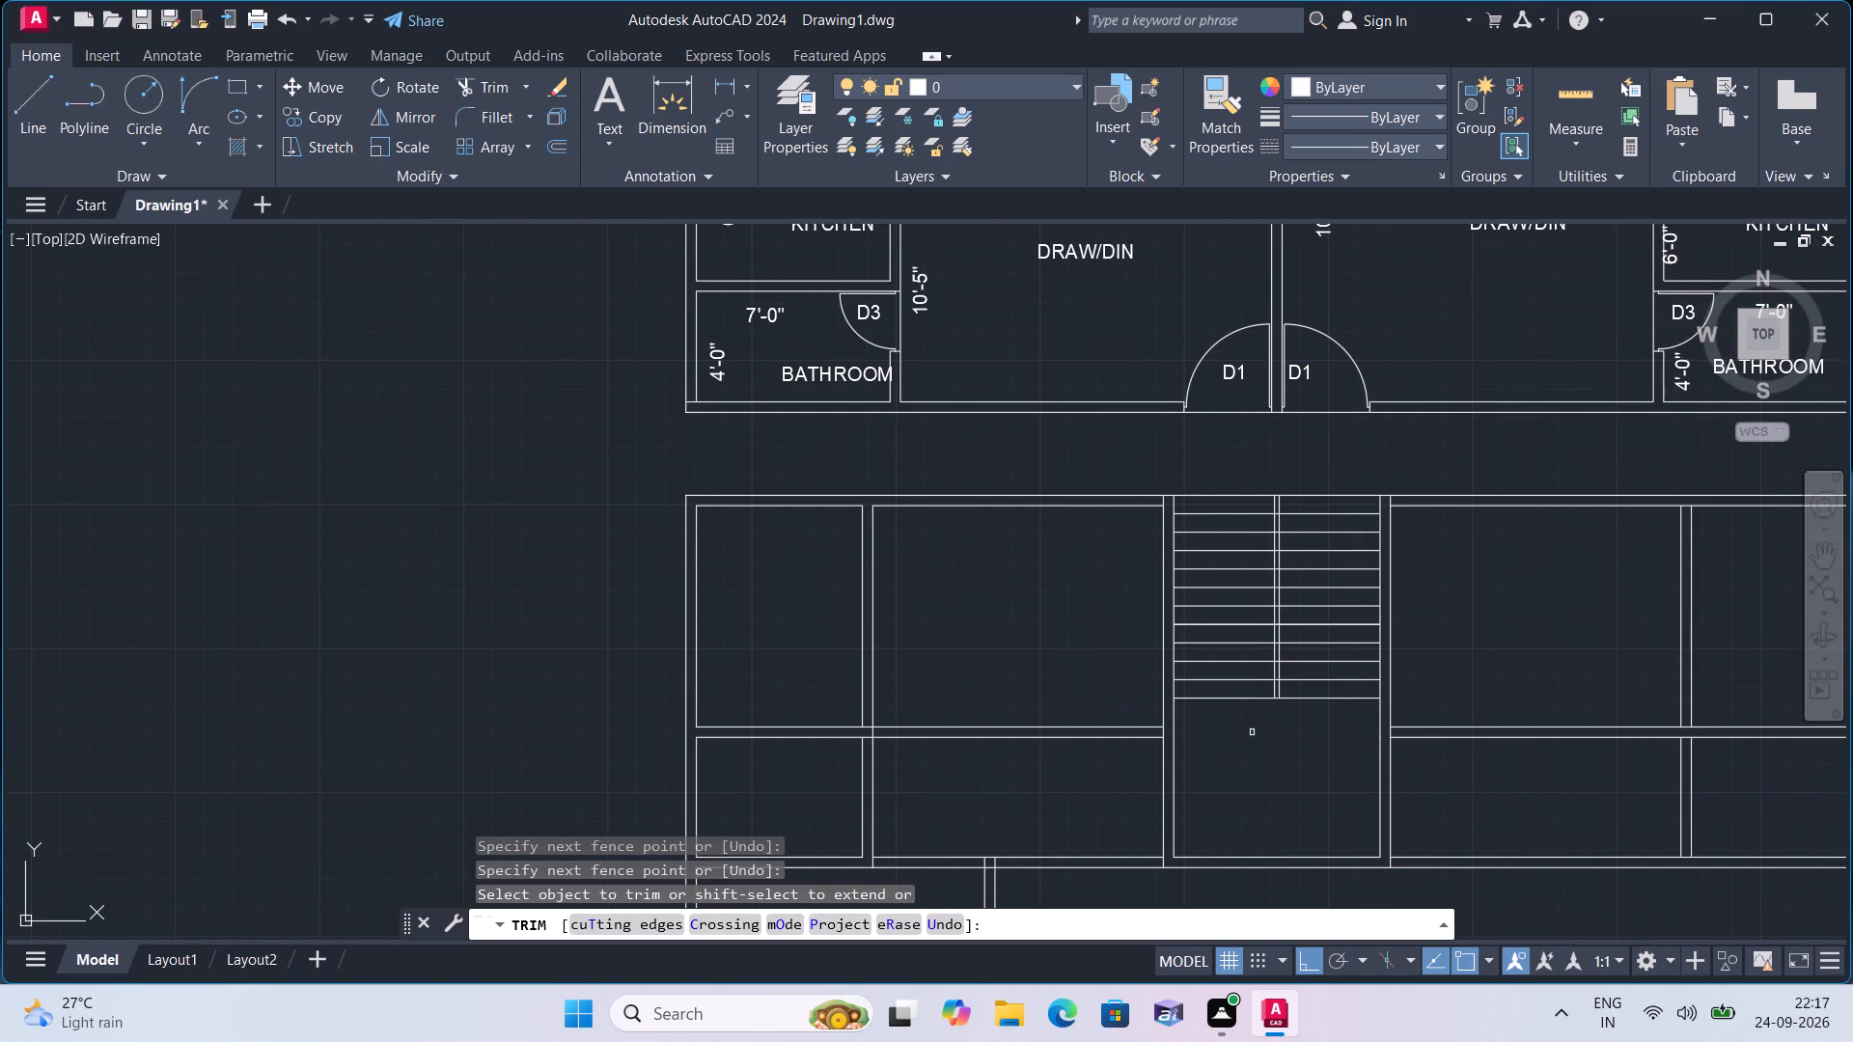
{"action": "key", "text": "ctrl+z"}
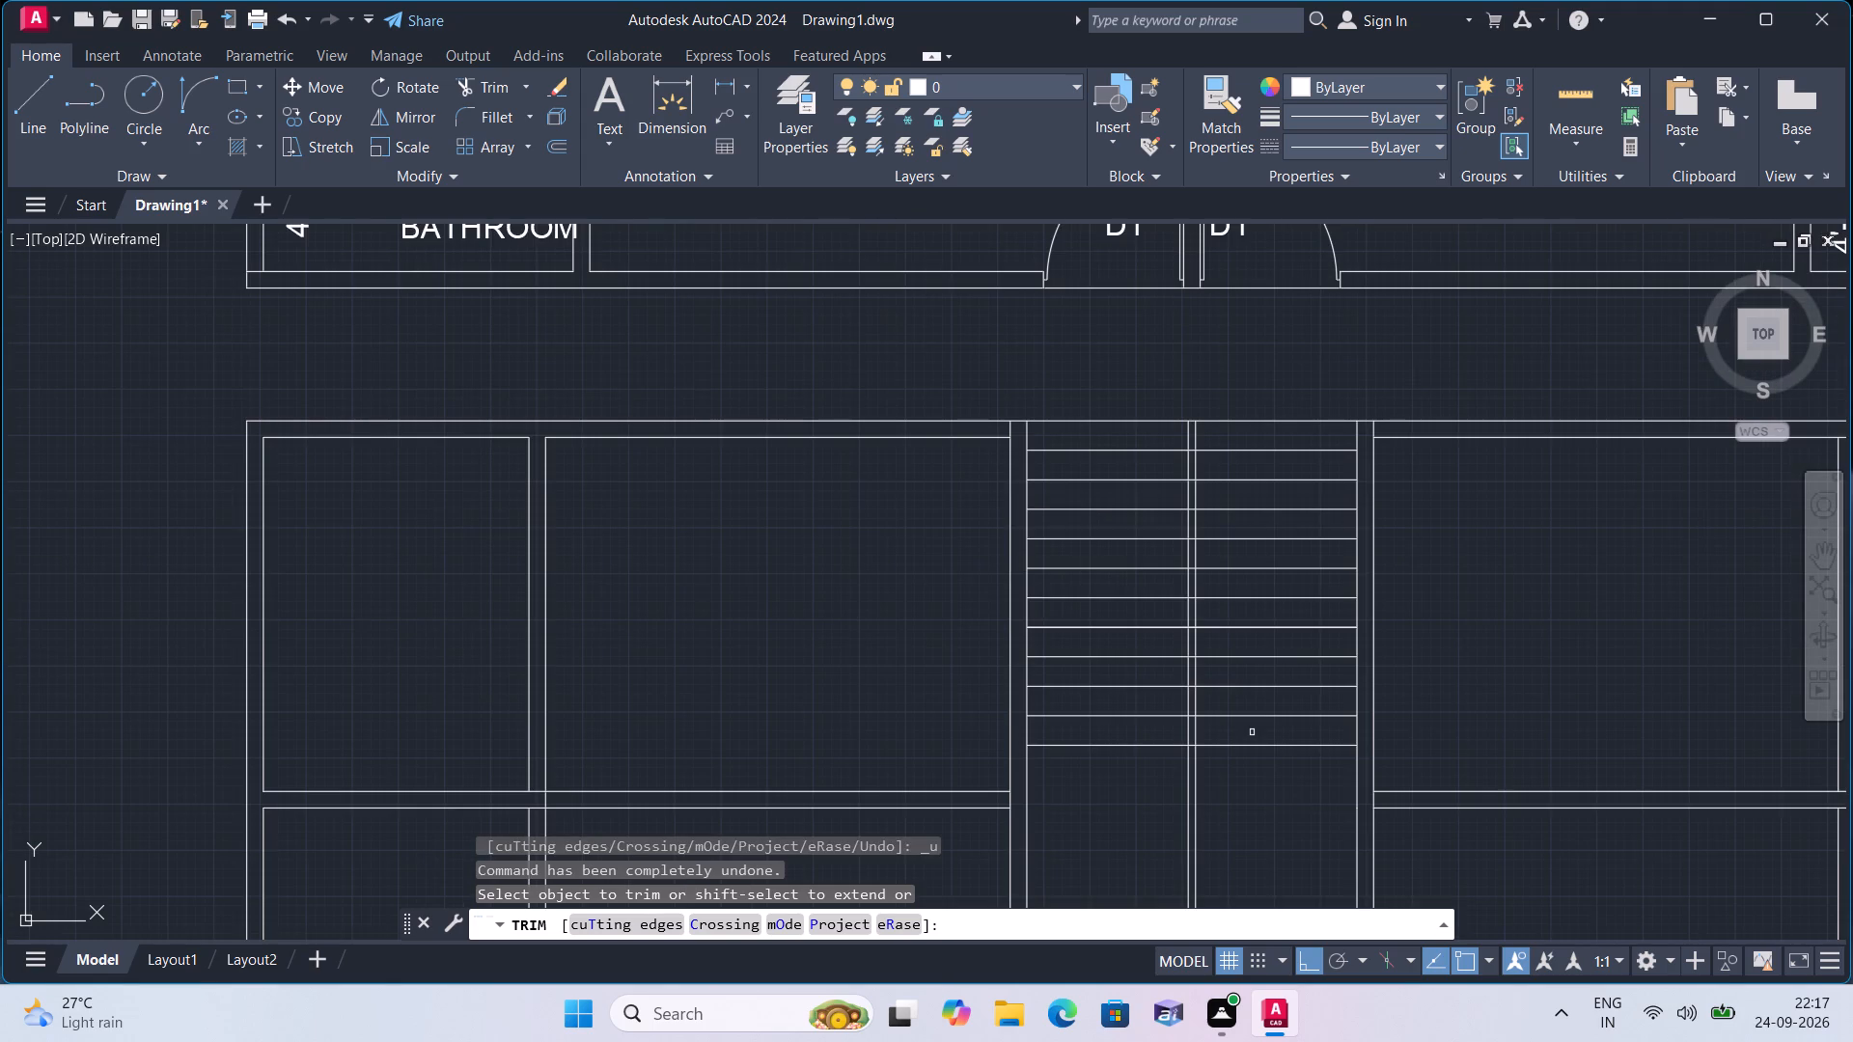
Trim away both lines of the horizontal wall in the two rooms directly flanking the stair bay.
{"action": "scroll", "coordinate": [1239, 511], "scroll_direction": "down", "scroll_amount": 1}
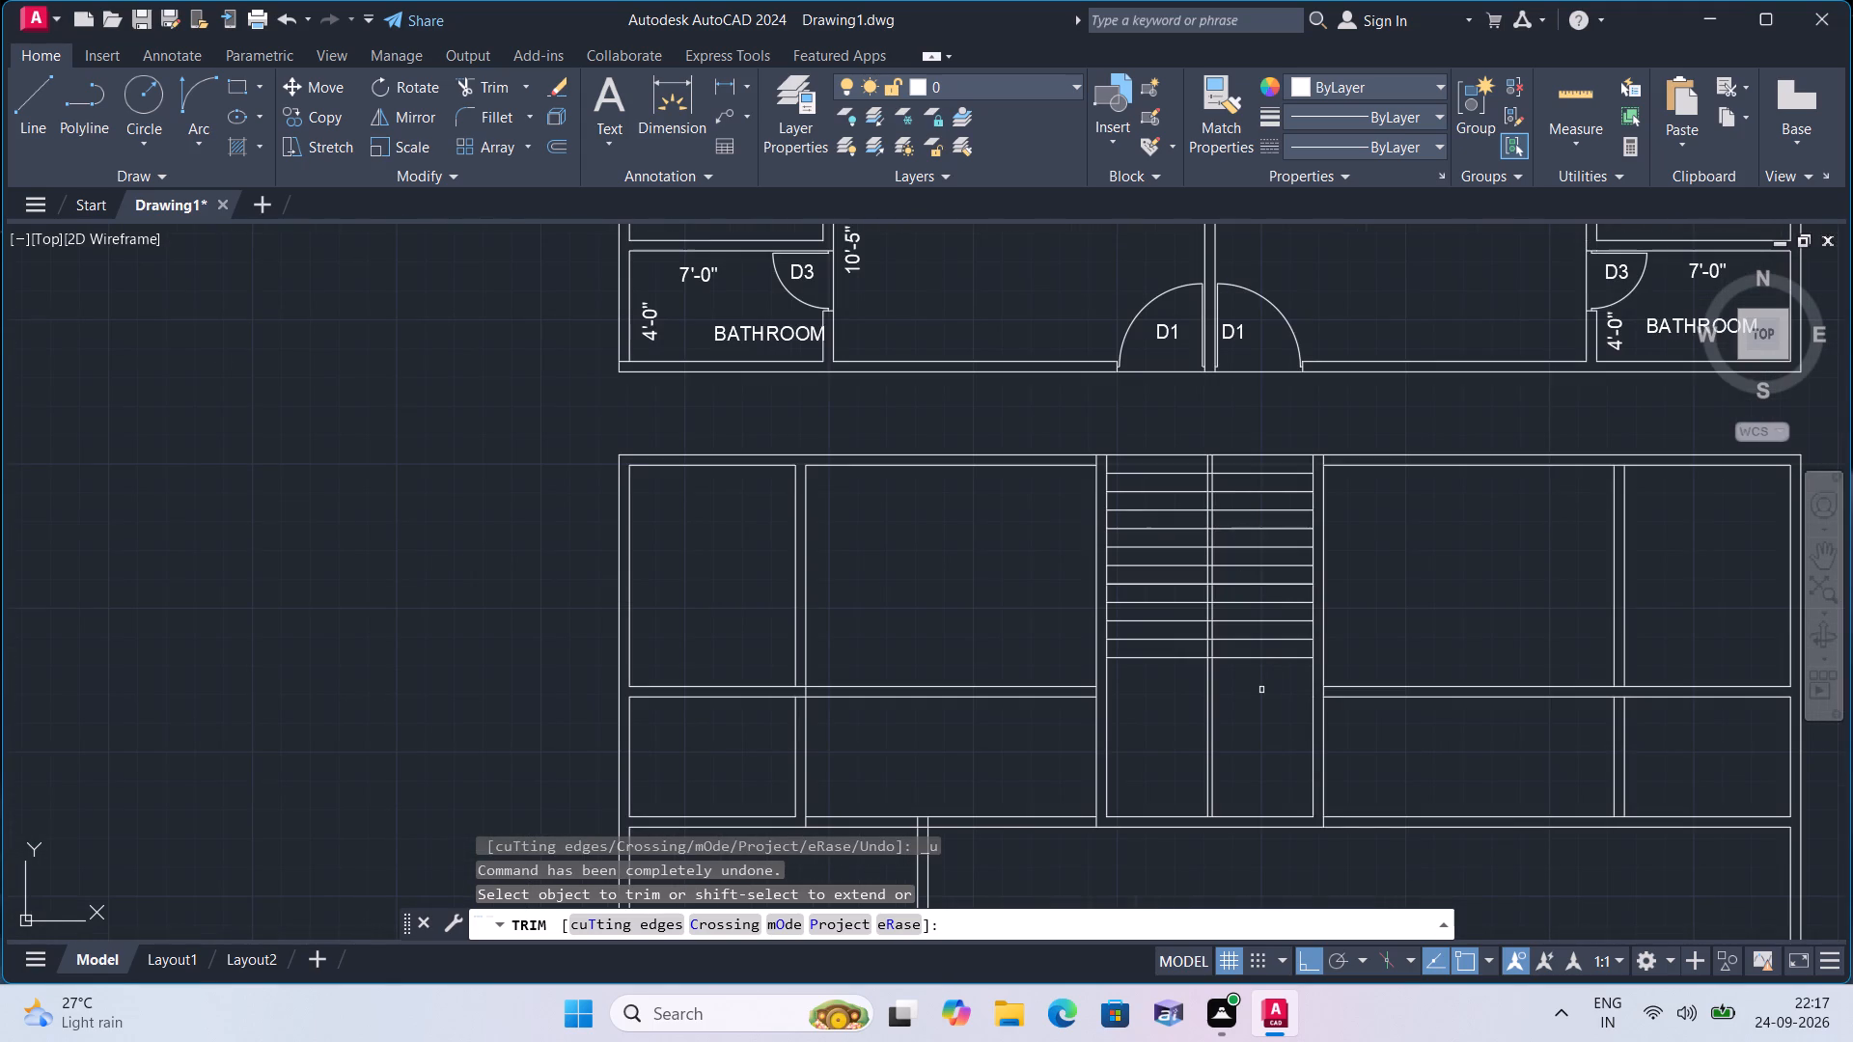
{"action": "scroll", "coordinate": [1261, 690], "scroll_direction": "down", "scroll_amount": 1}
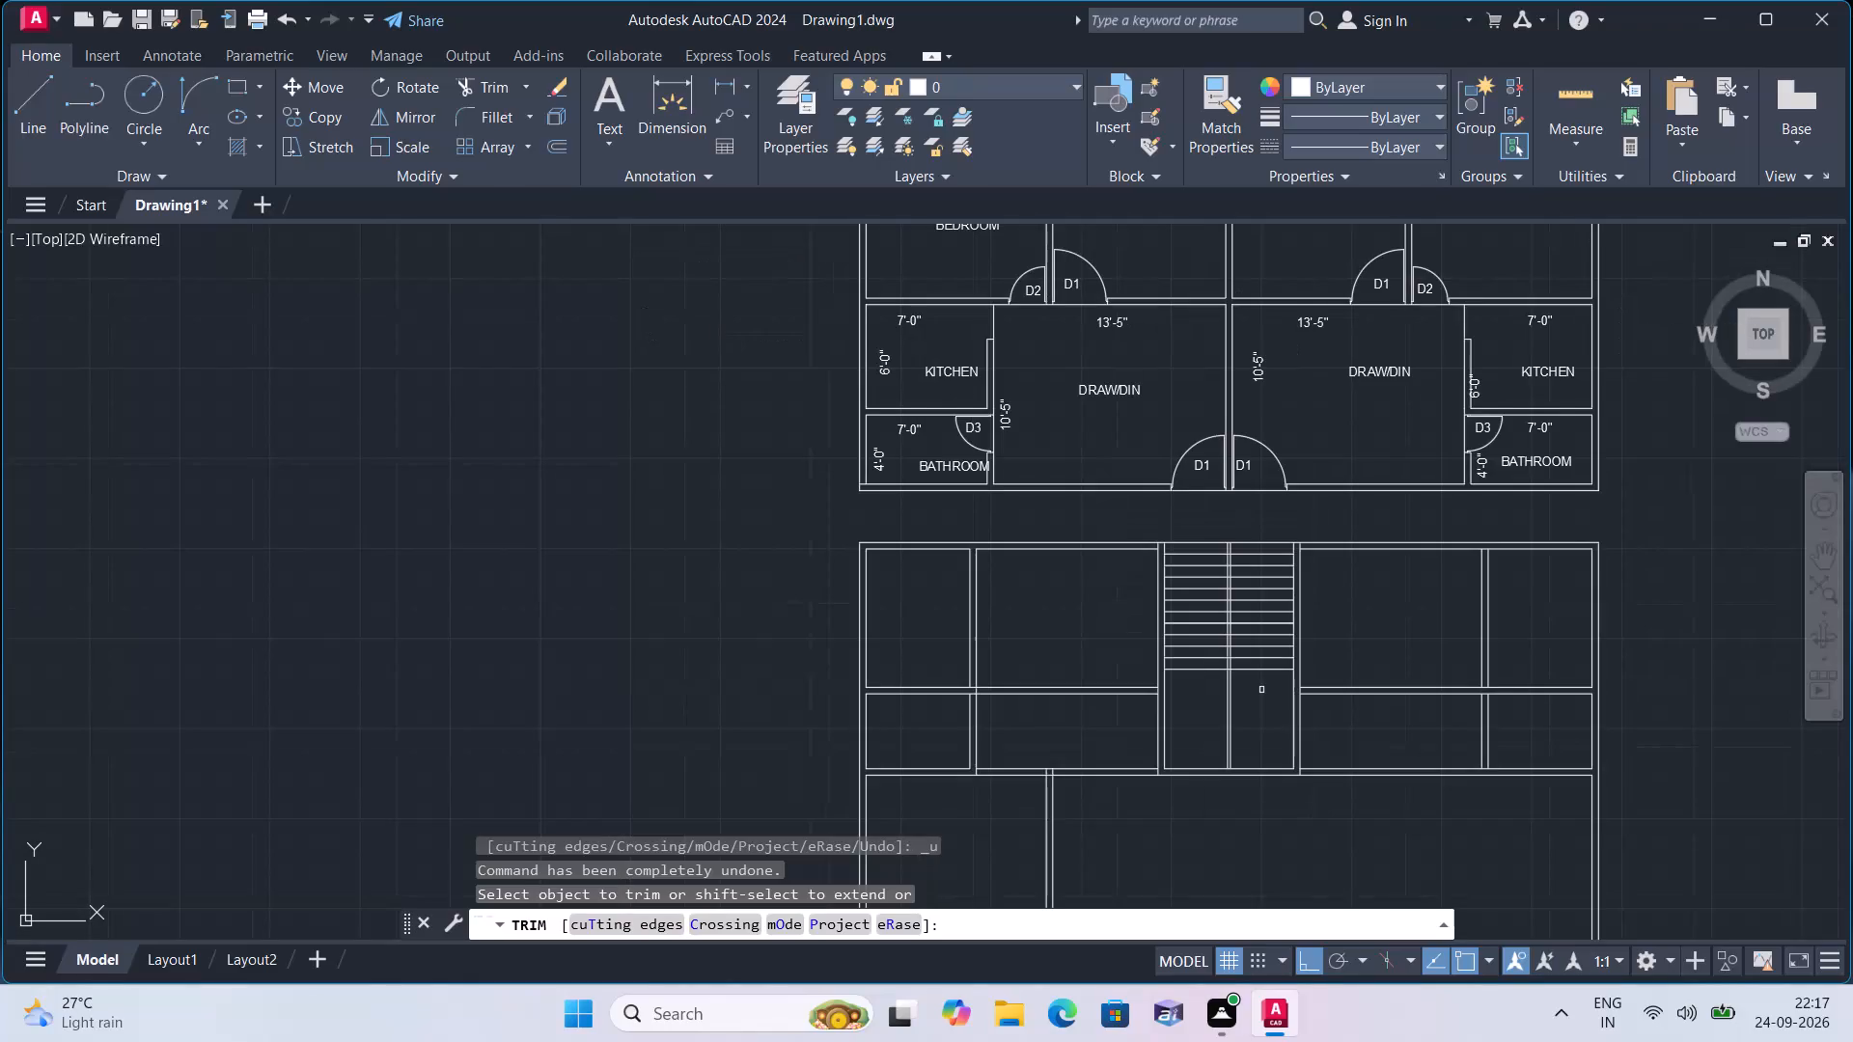
{"action": "middle_click_drag", "start_coordinate": [1259, 674], "coordinate": [1255, 590]}
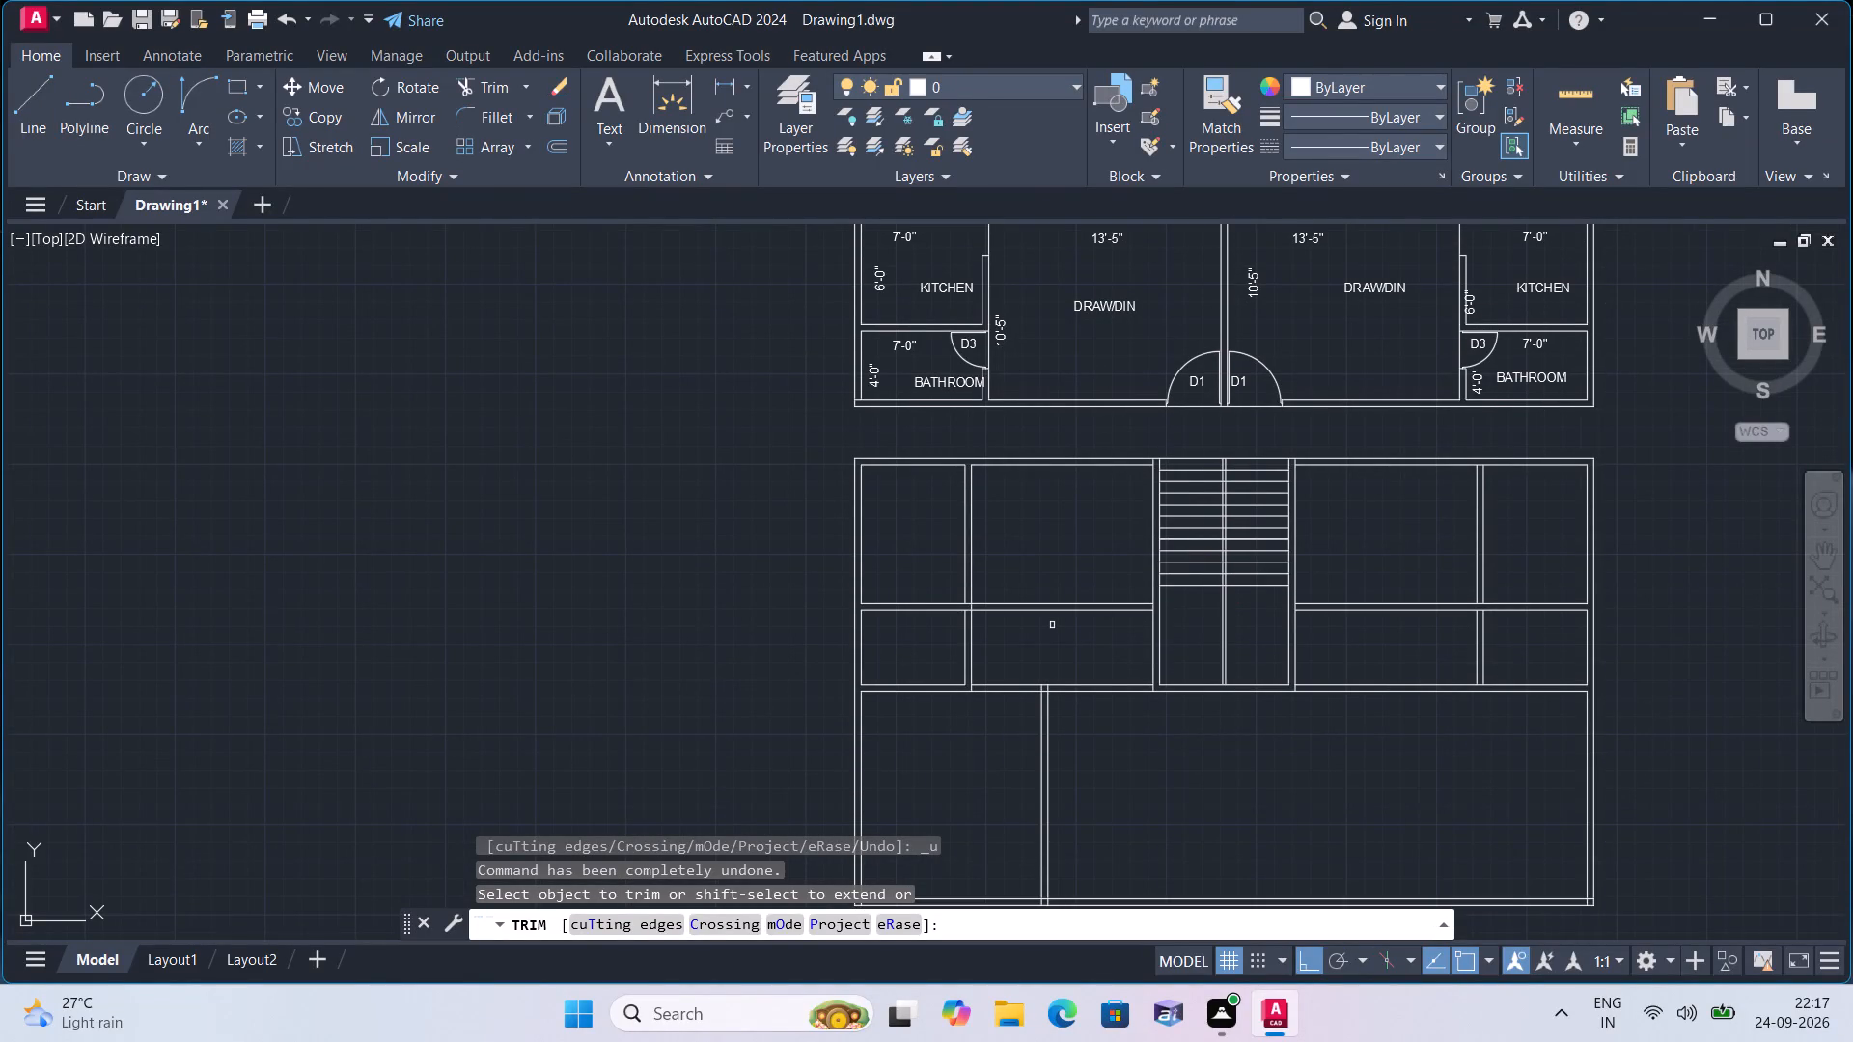
{"action": "scroll", "coordinate": [1052, 625], "scroll_direction": "up", "scroll_amount": 1}
{"action": "left_click", "coordinate": [1052, 626]}
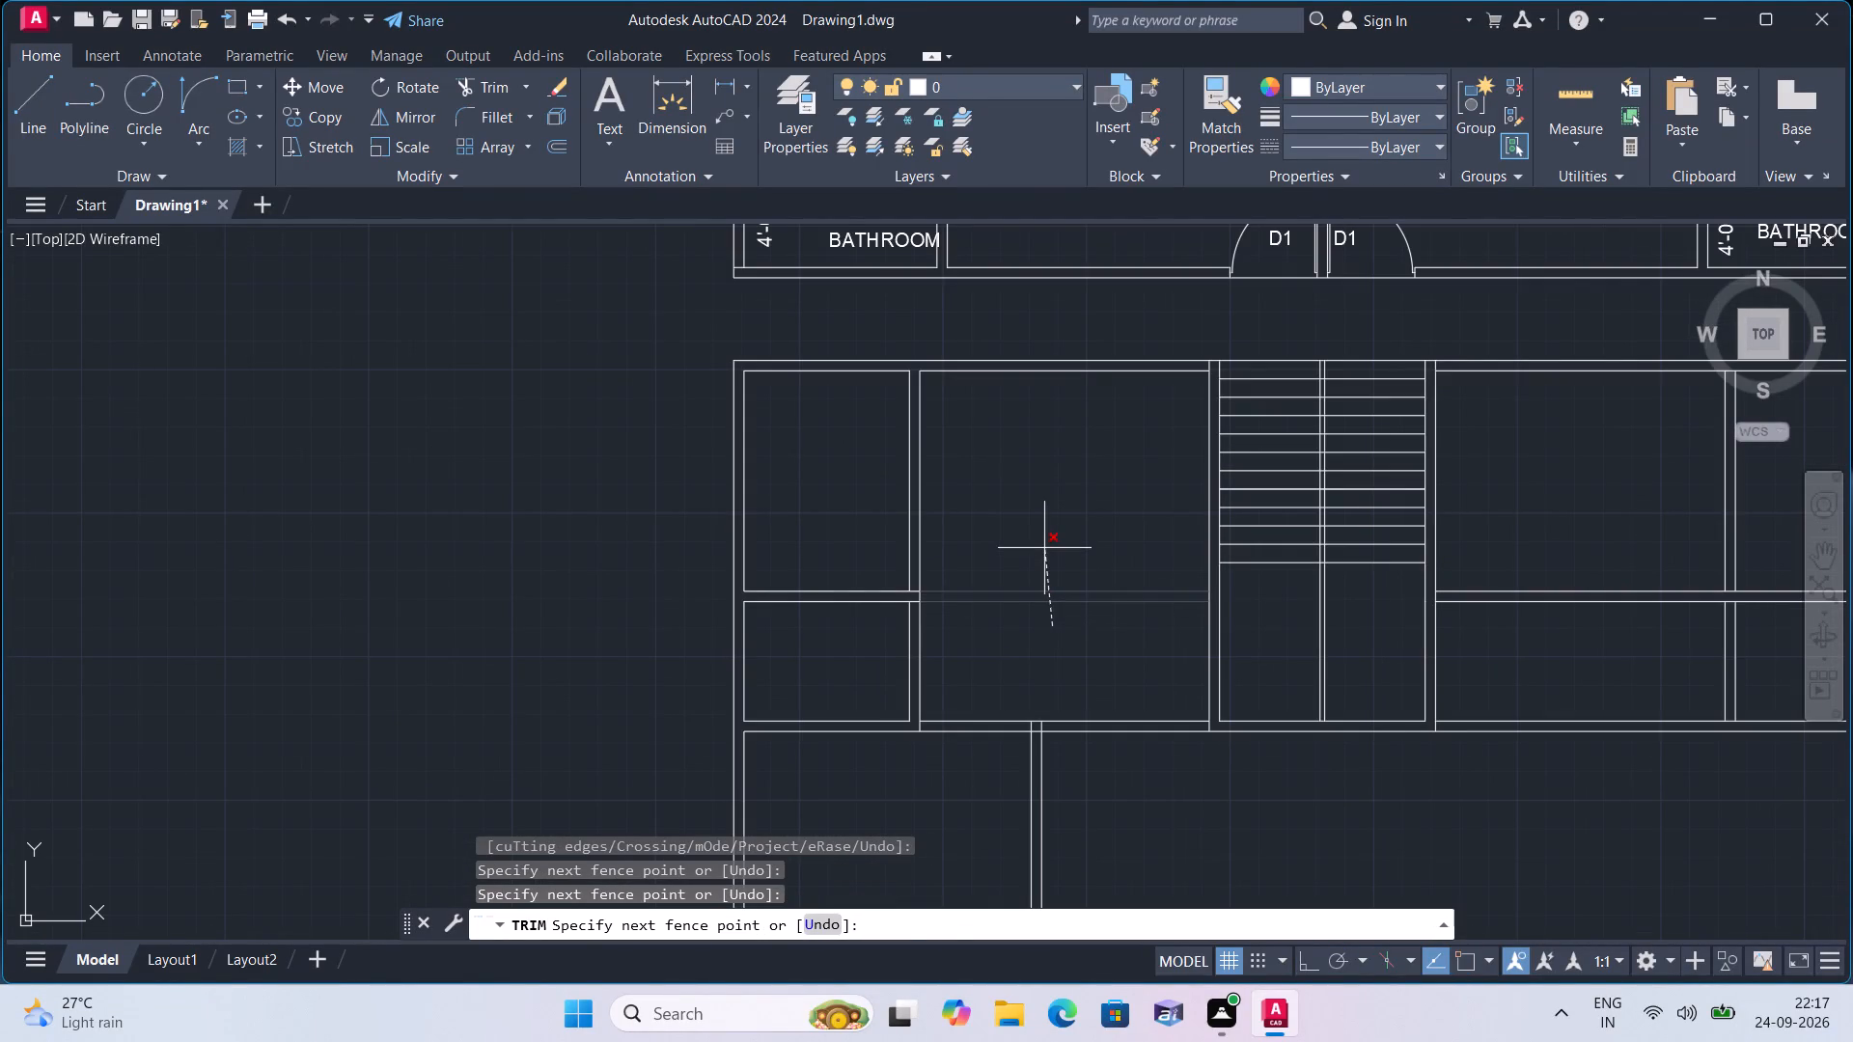
{"action": "left_click", "coordinate": [1044, 548]}
{"action": "scroll", "coordinate": [1044, 548], "scroll_direction": "down", "scroll_amount": 1}
{"action": "left_click", "coordinate": [1334, 601]}
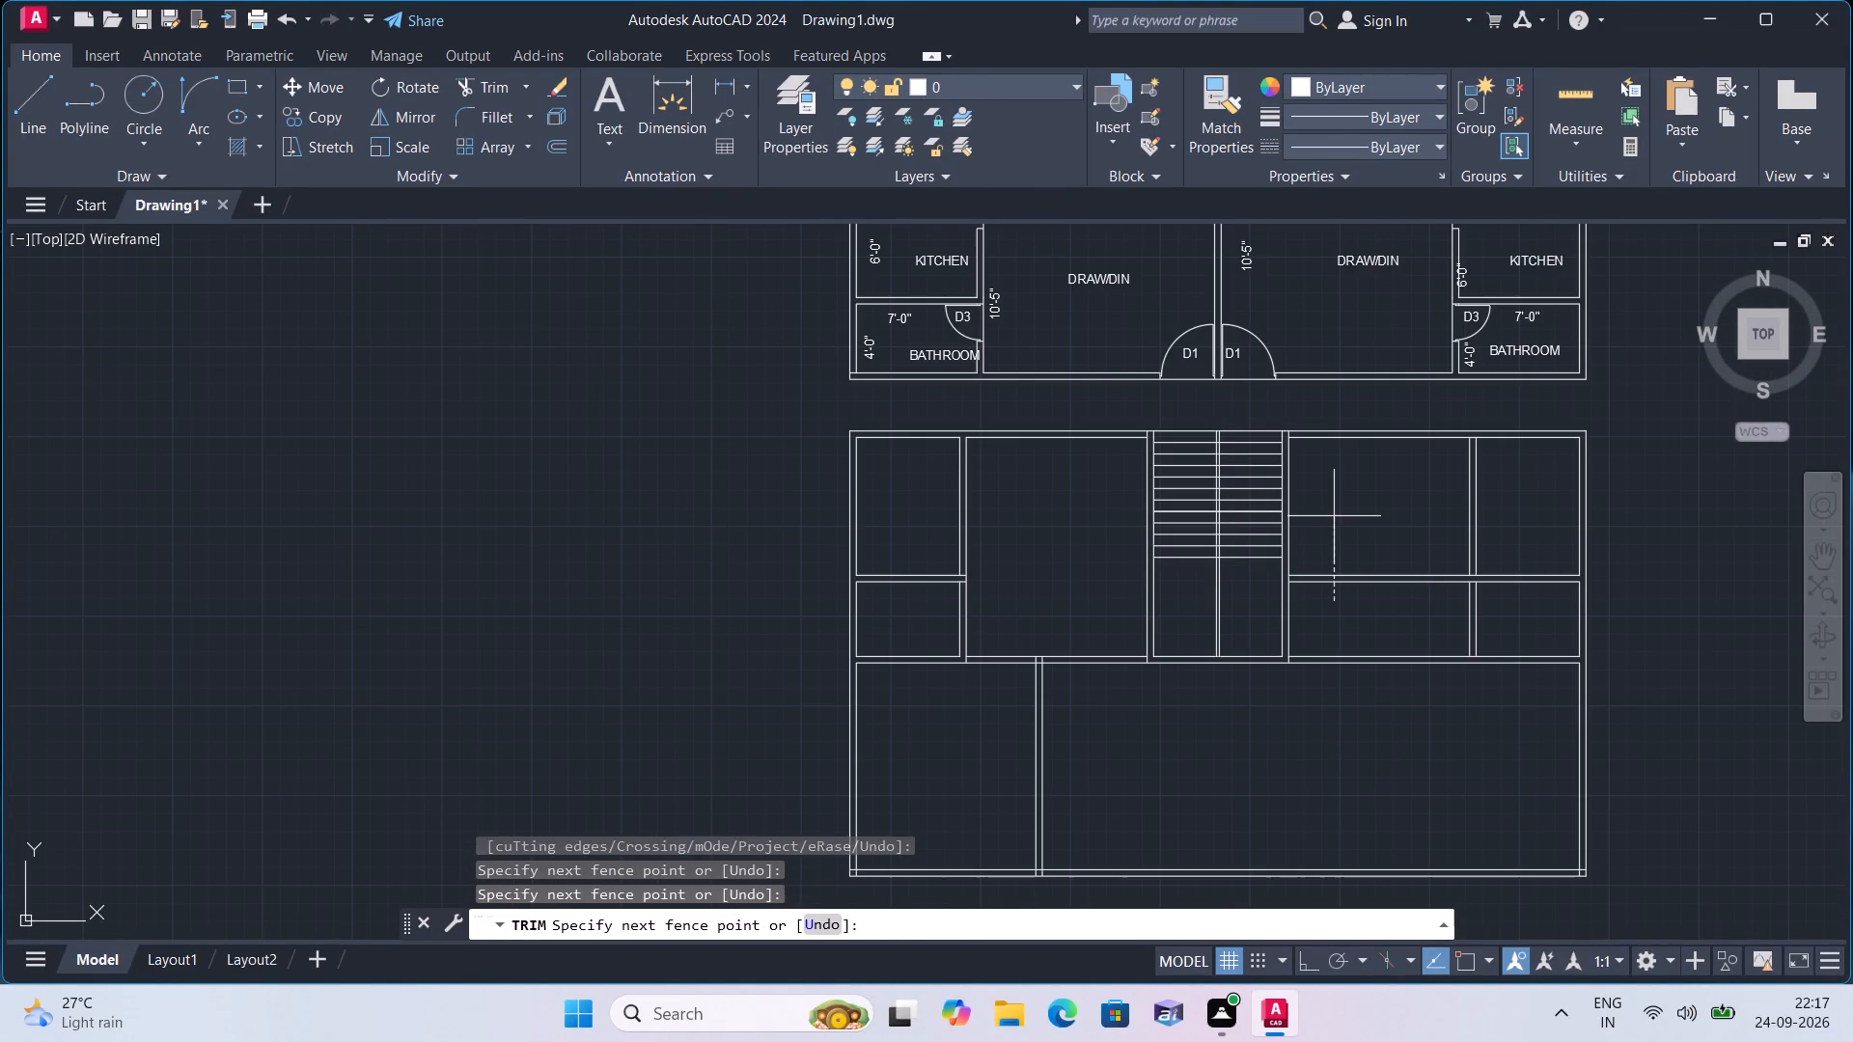
{"action": "left_click", "coordinate": [1334, 515]}
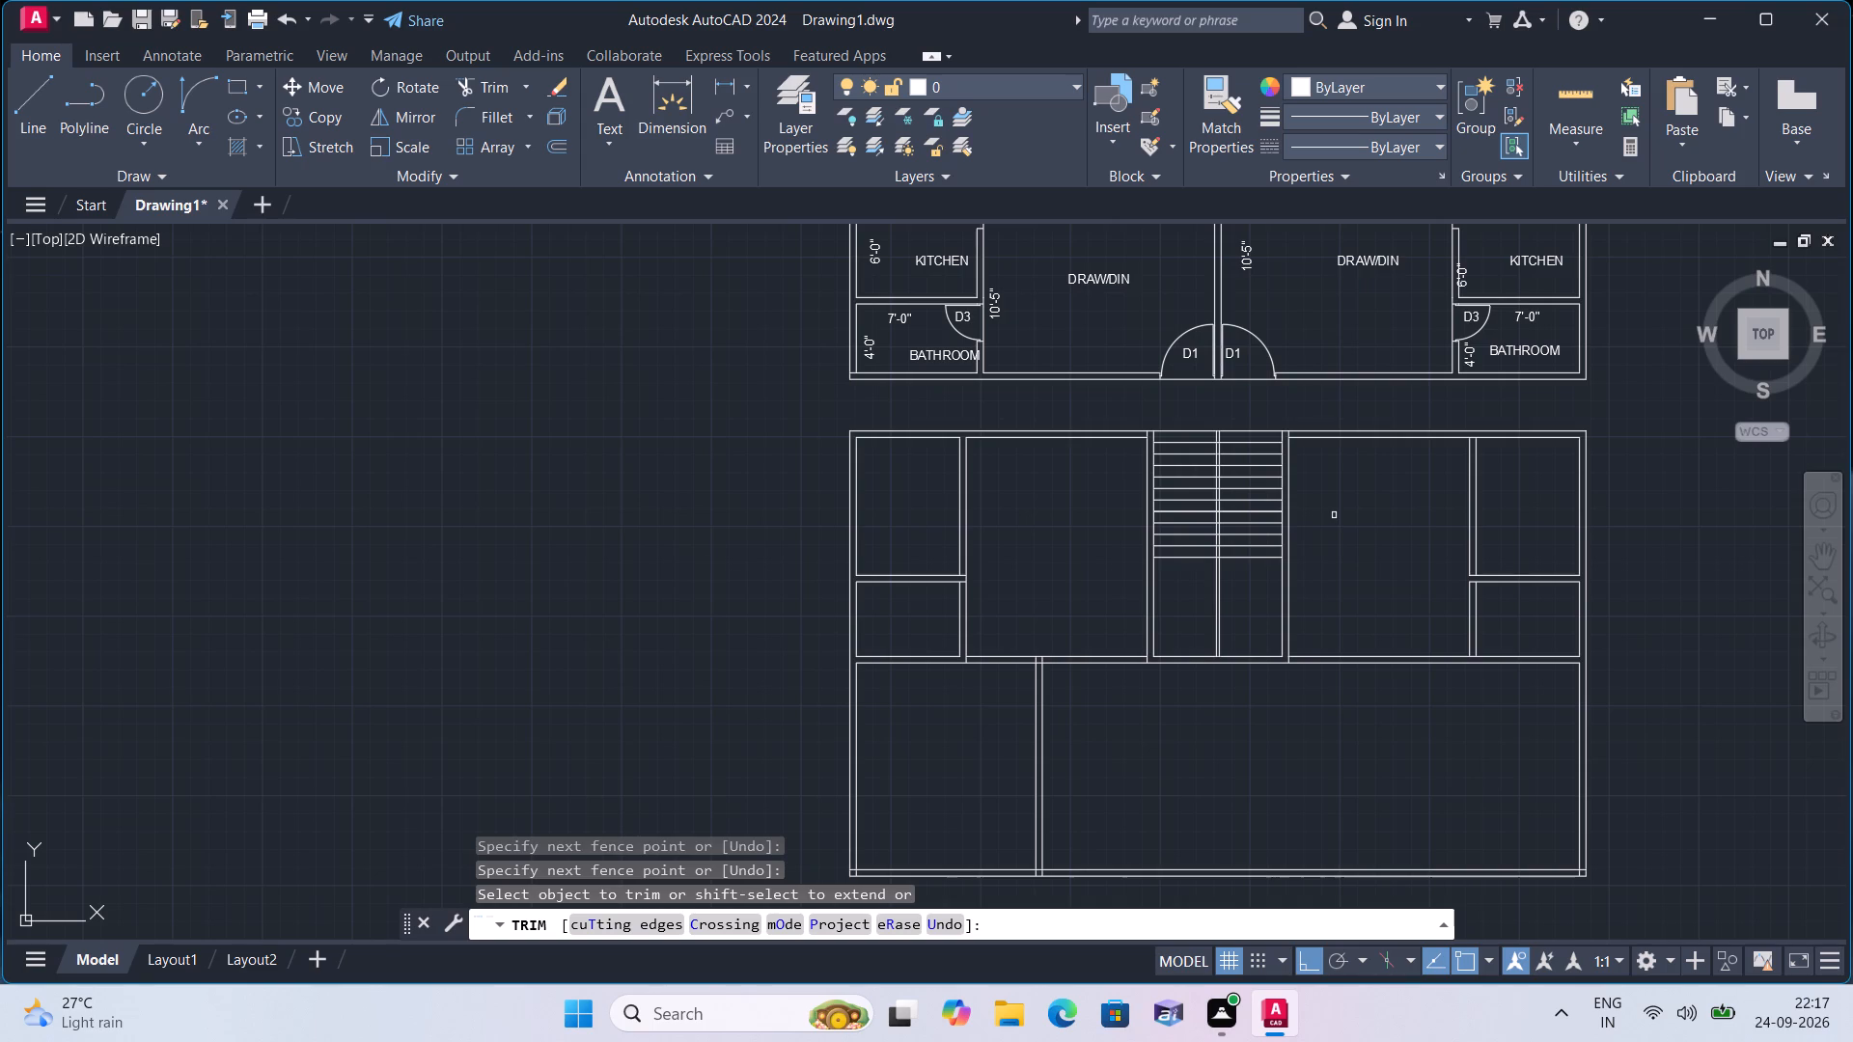
Trim away every tread line below the topmost one on both sides of the thin middle divider in the central bay.
{"action": "scroll", "coordinate": [1239, 550], "scroll_direction": "up", "scroll_amount": 3}
{"action": "left_click", "coordinate": [1221, 611]}
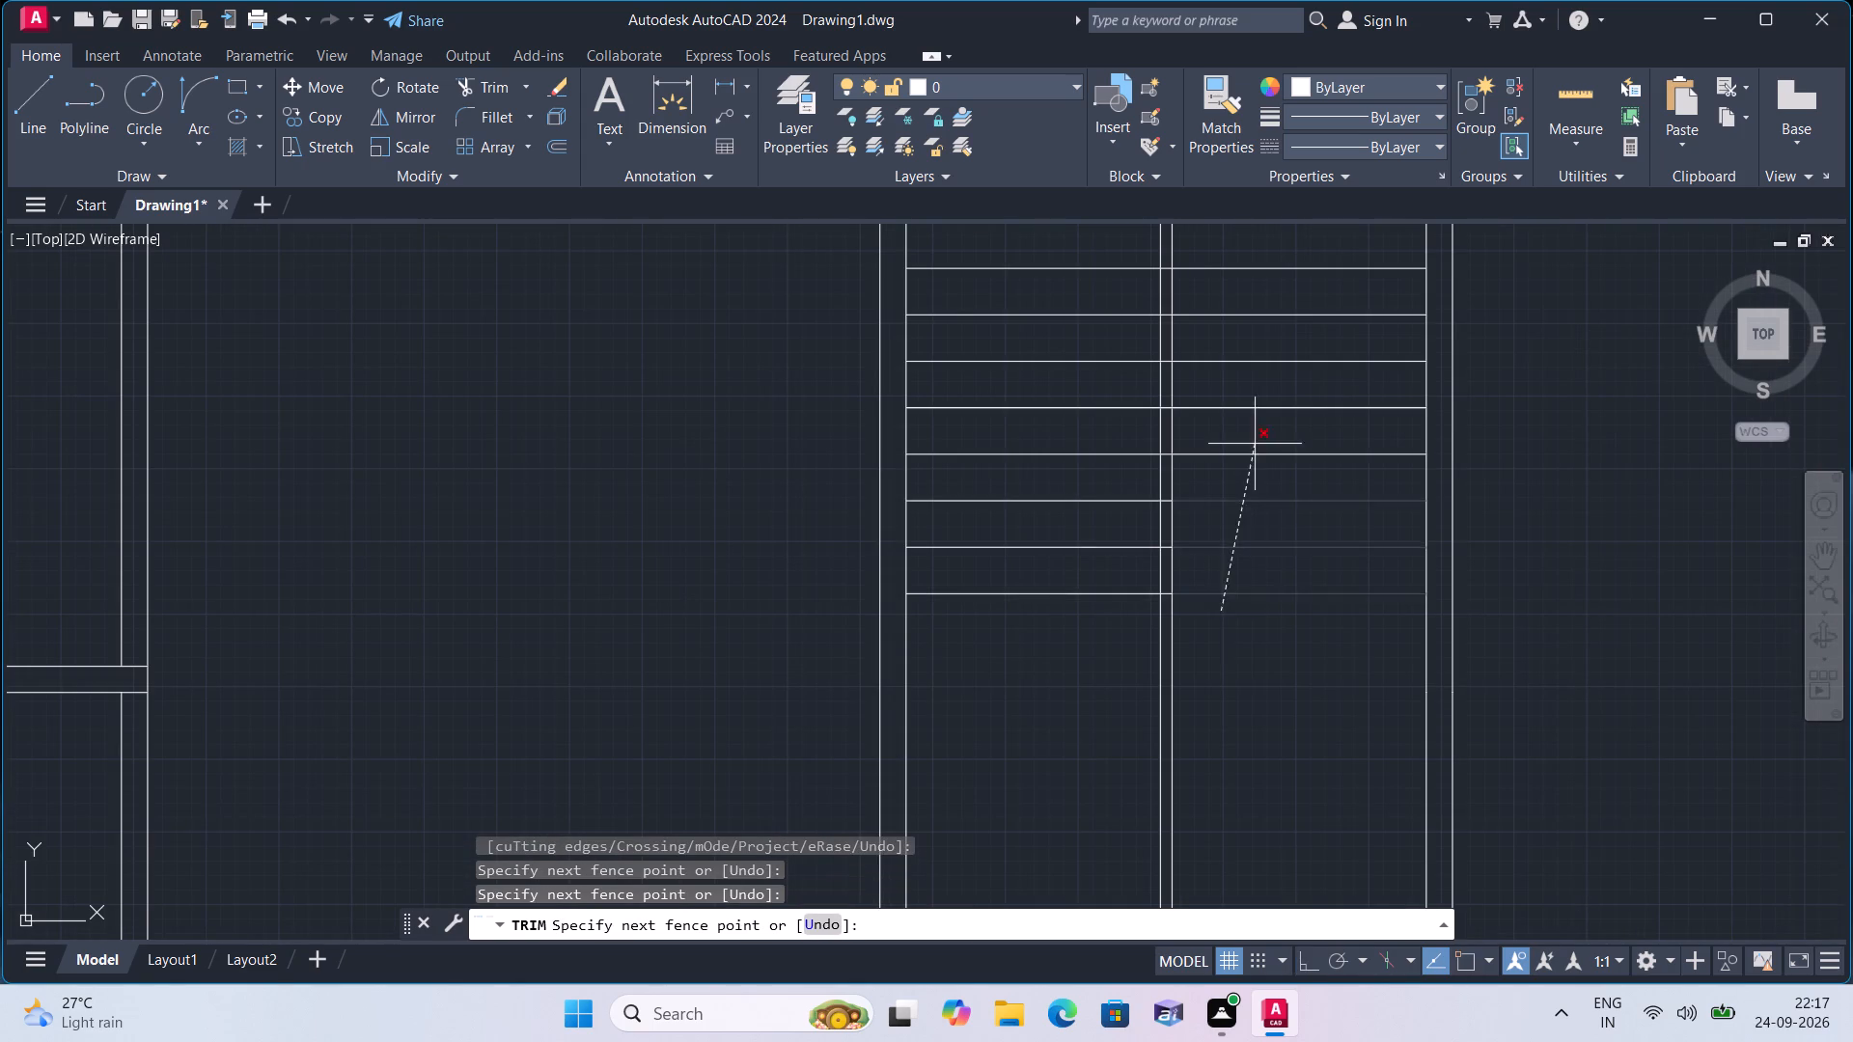
{"action": "scroll", "coordinate": [1256, 441], "scroll_direction": "down", "scroll_amount": 2}
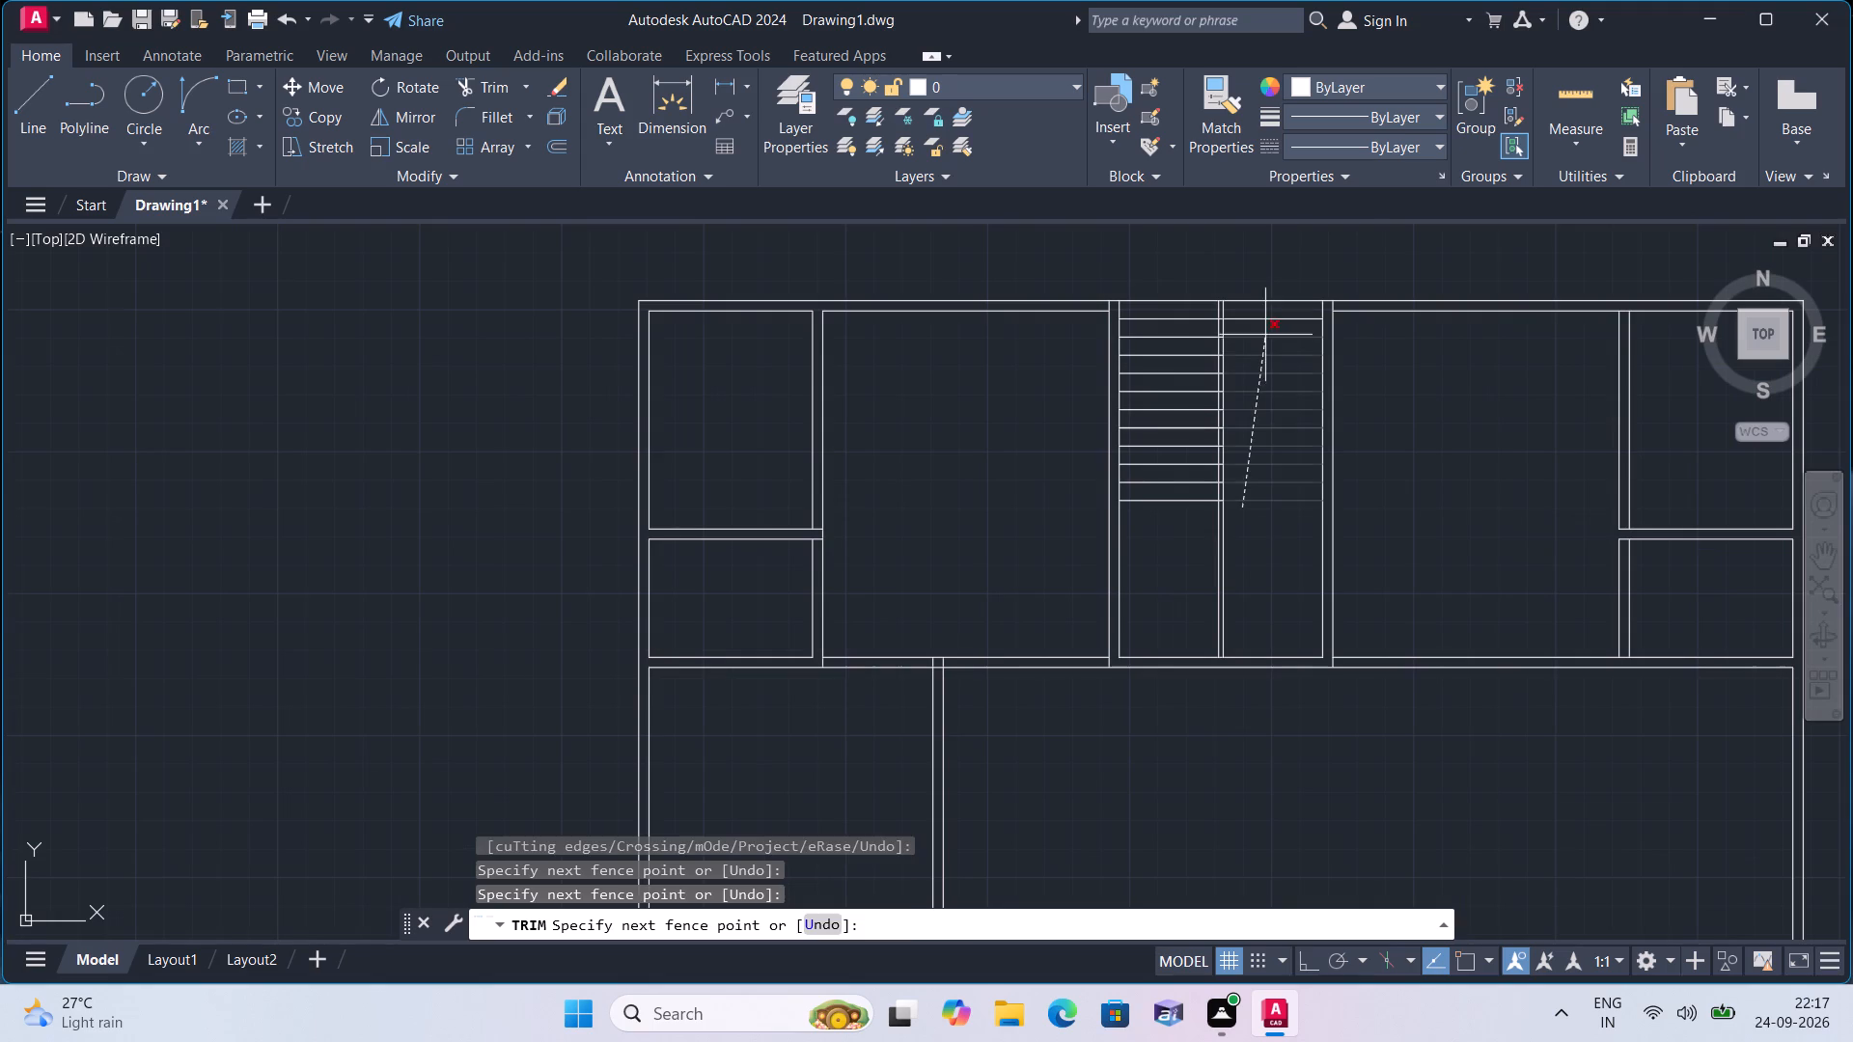
{"action": "left_click", "coordinate": [1265, 335]}
{"action": "left_click", "coordinate": [1198, 335]}
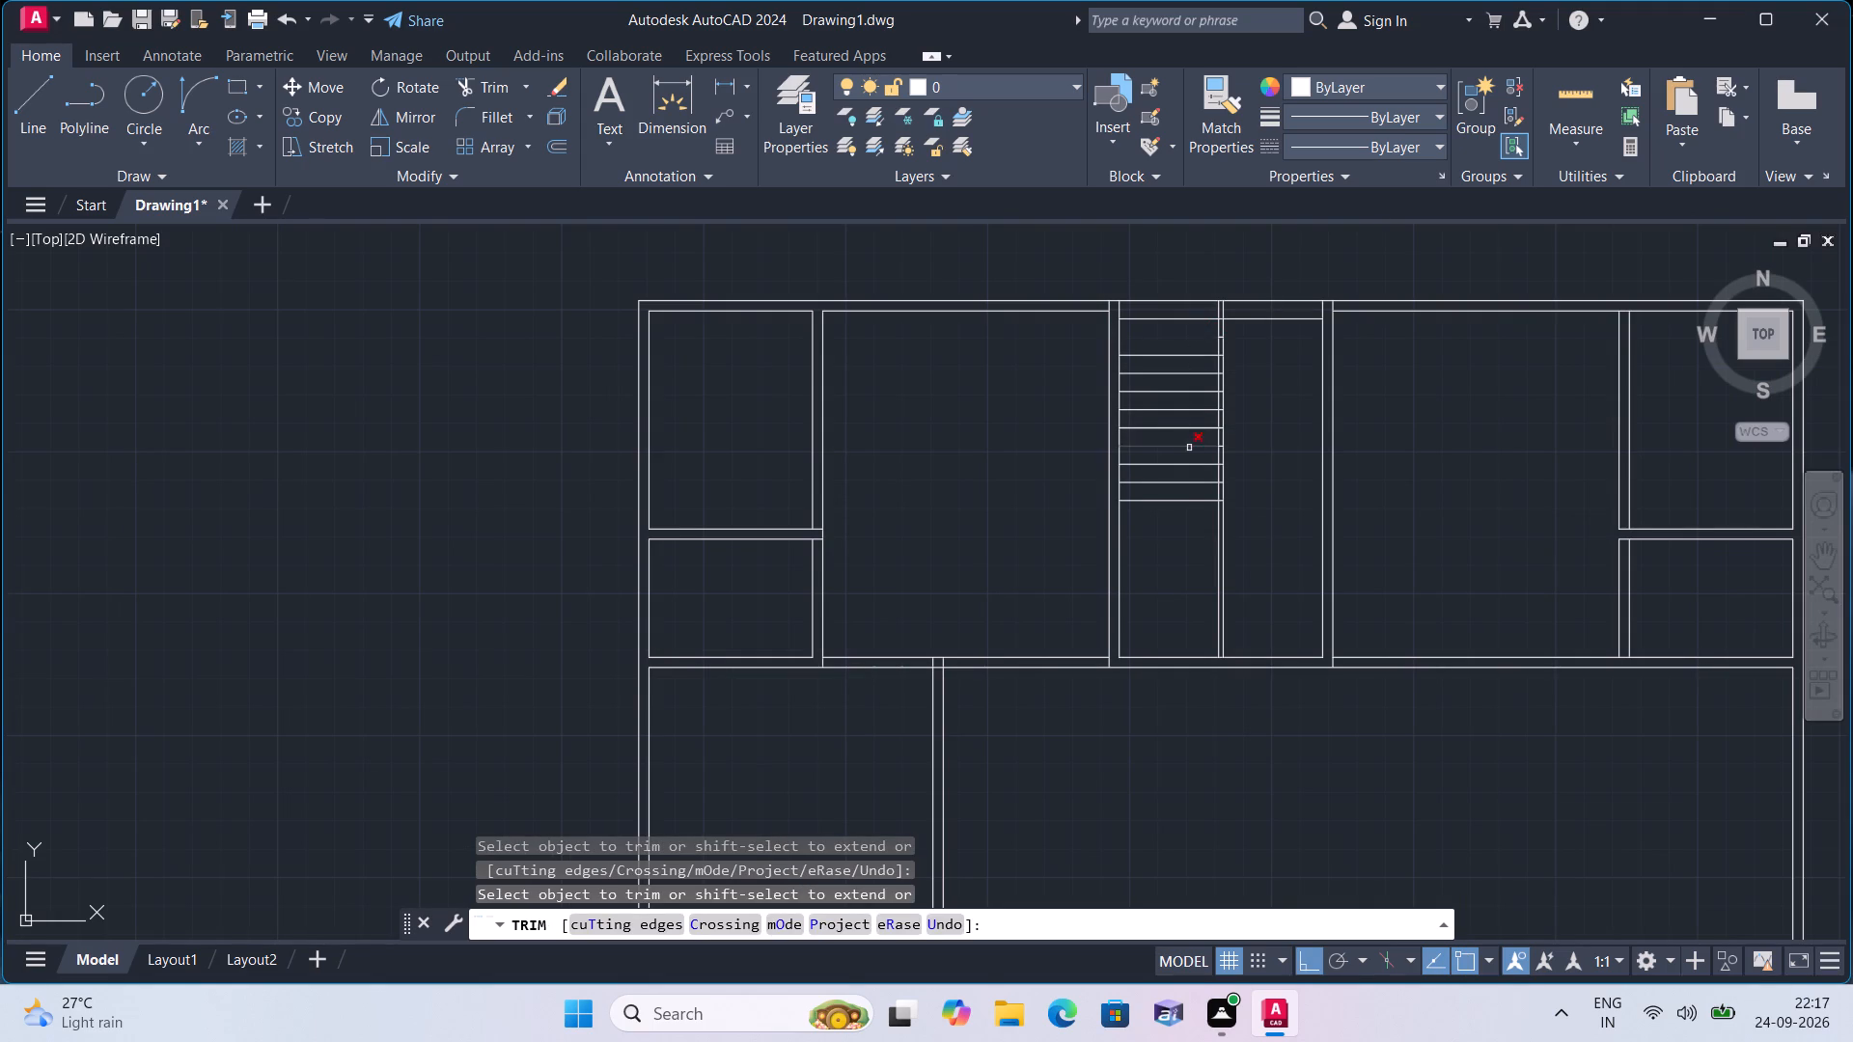
{"action": "left_click", "coordinate": [1188, 510]}
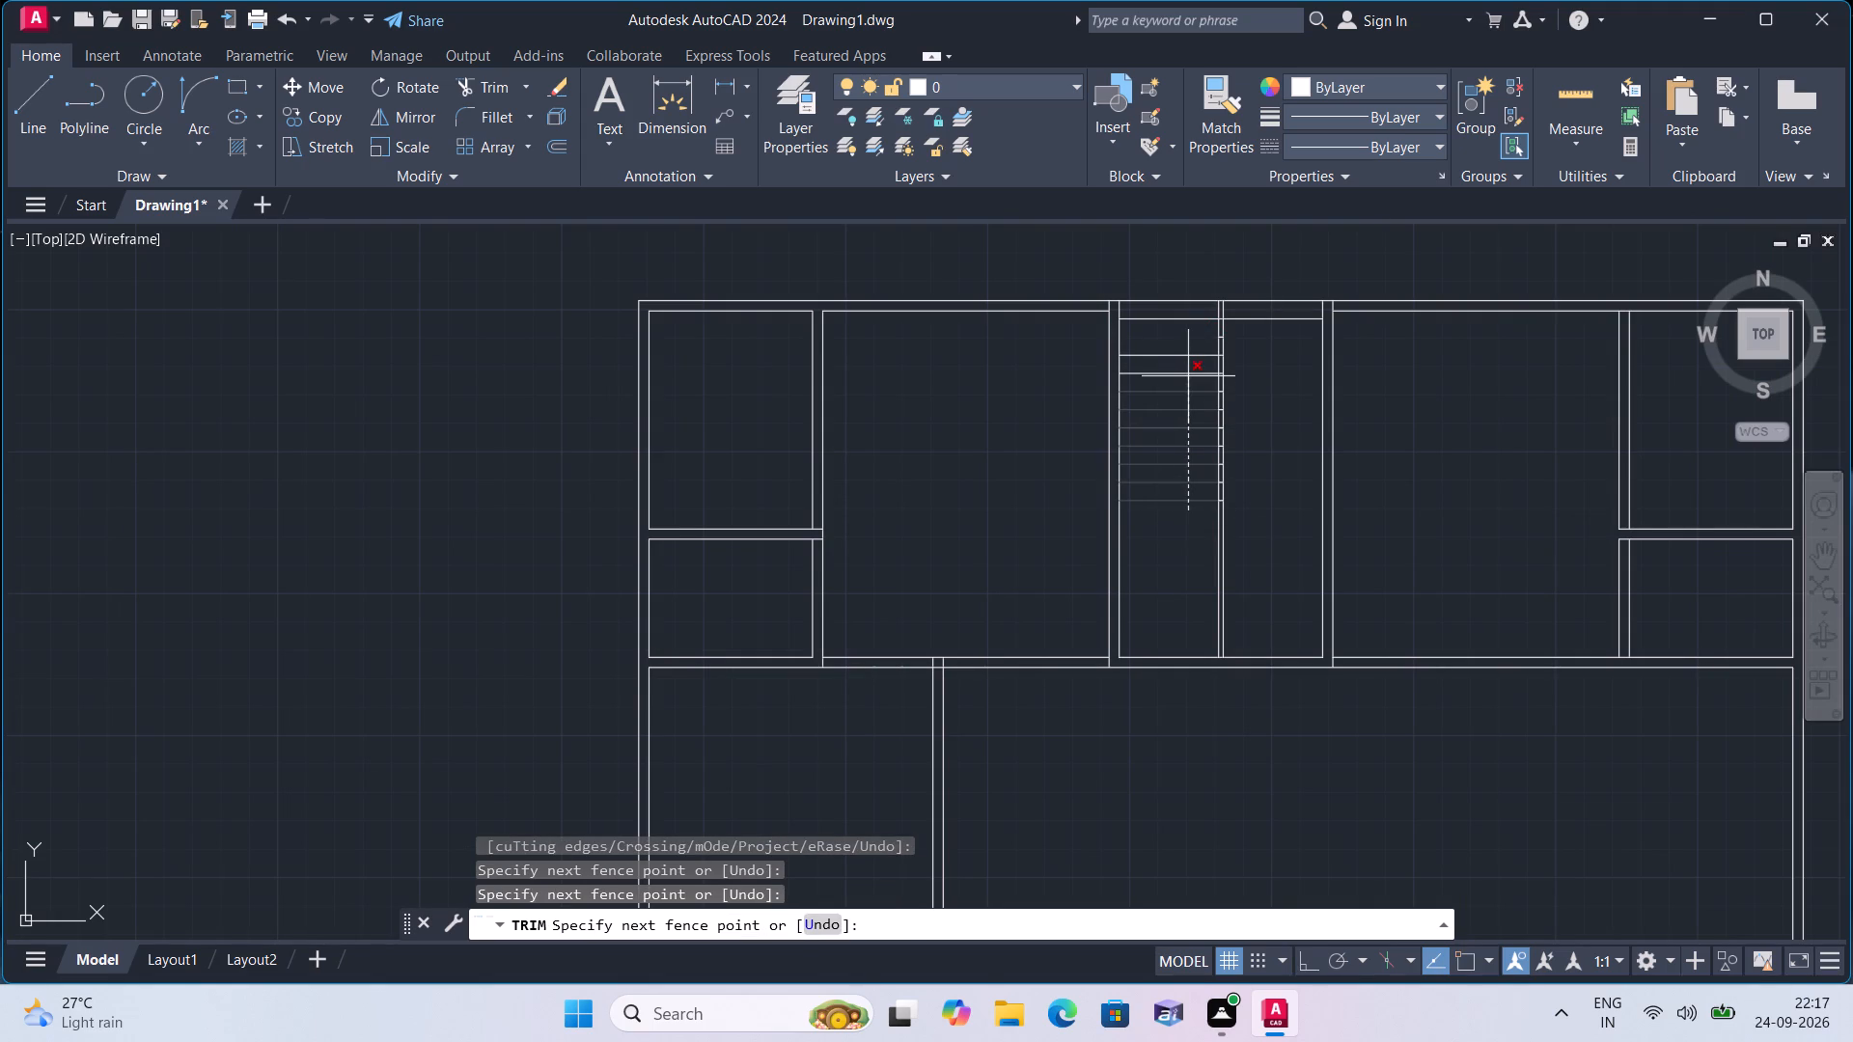
{"action": "left_click", "coordinate": [1188, 374]}
{"action": "scroll", "coordinate": [1188, 374], "scroll_direction": "up", "scroll_amount": 1}
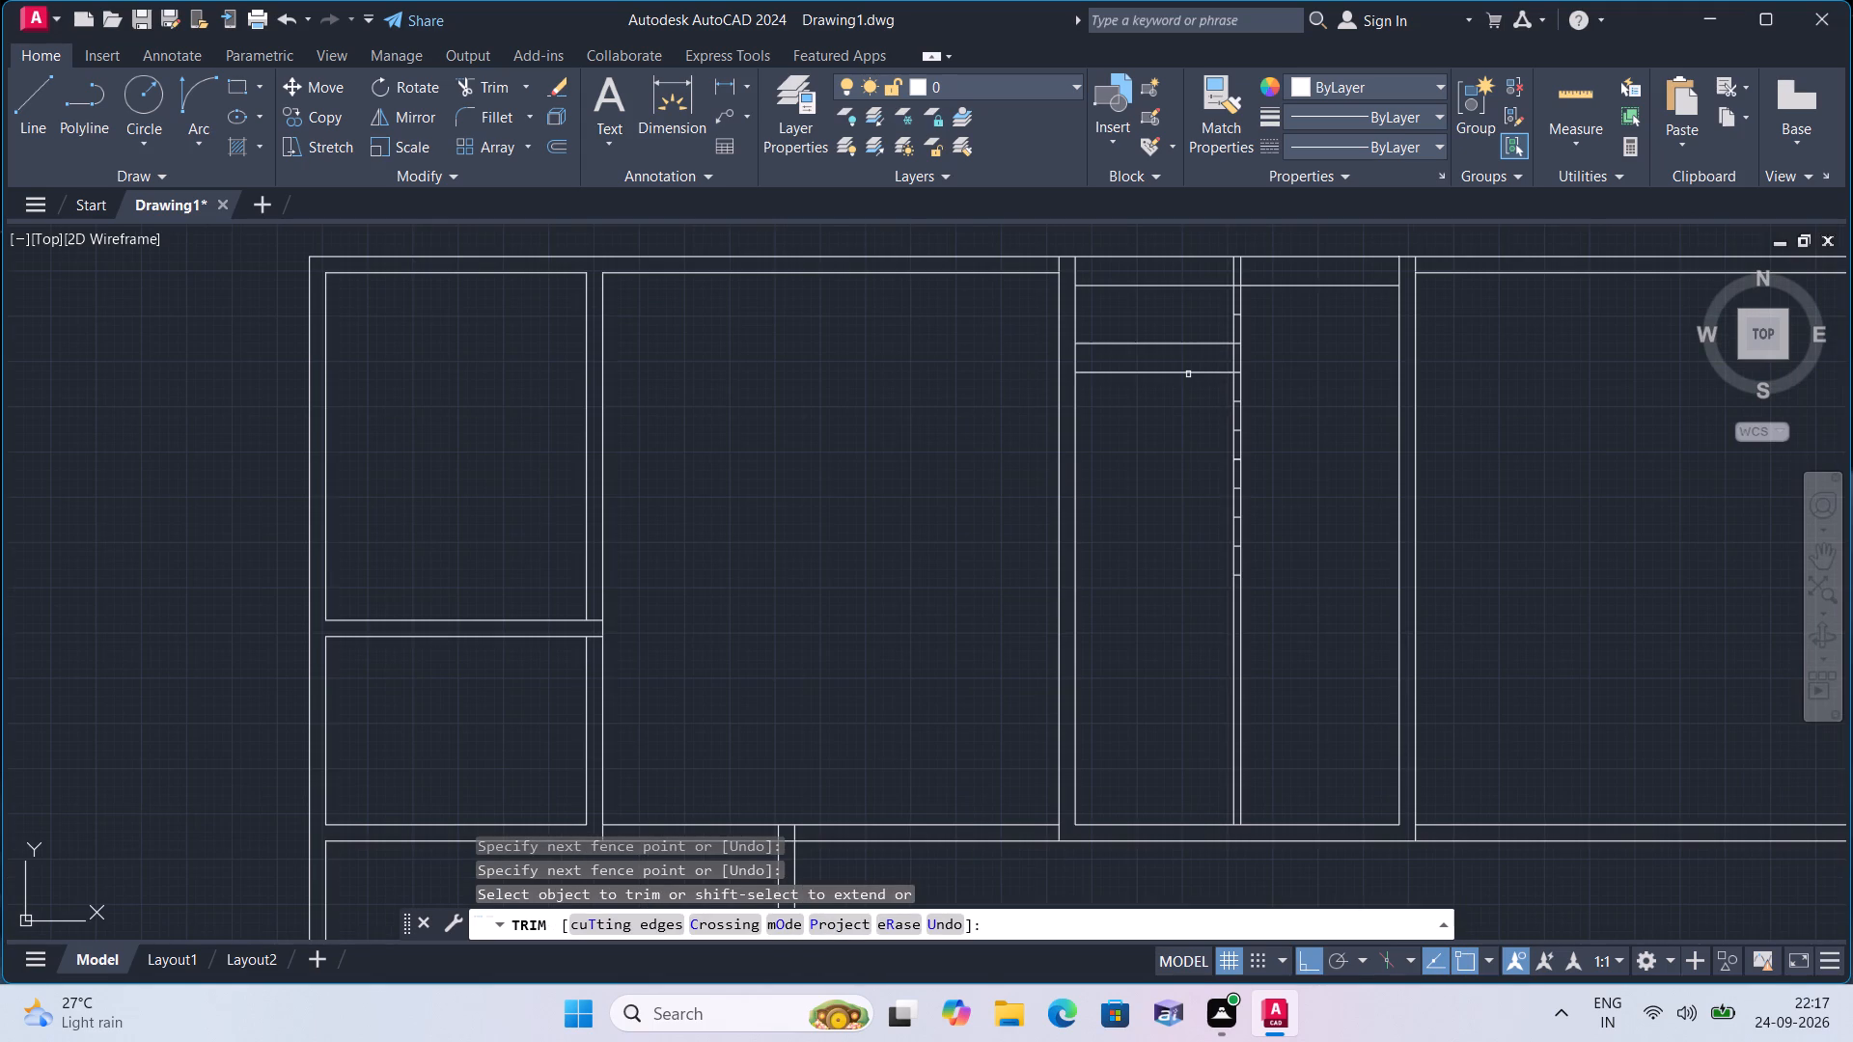
{"action": "left_click", "coordinate": [1184, 326]}
{"action": "left_click", "coordinate": [1175, 386]}
Trim away the leftover short tread segments between the thin divider's two lines below the topmost tread line.
{"action": "scroll", "coordinate": [1235, 312], "scroll_direction": "up", "scroll_amount": 4}
{"action": "left_click", "coordinate": [1211, 320]}
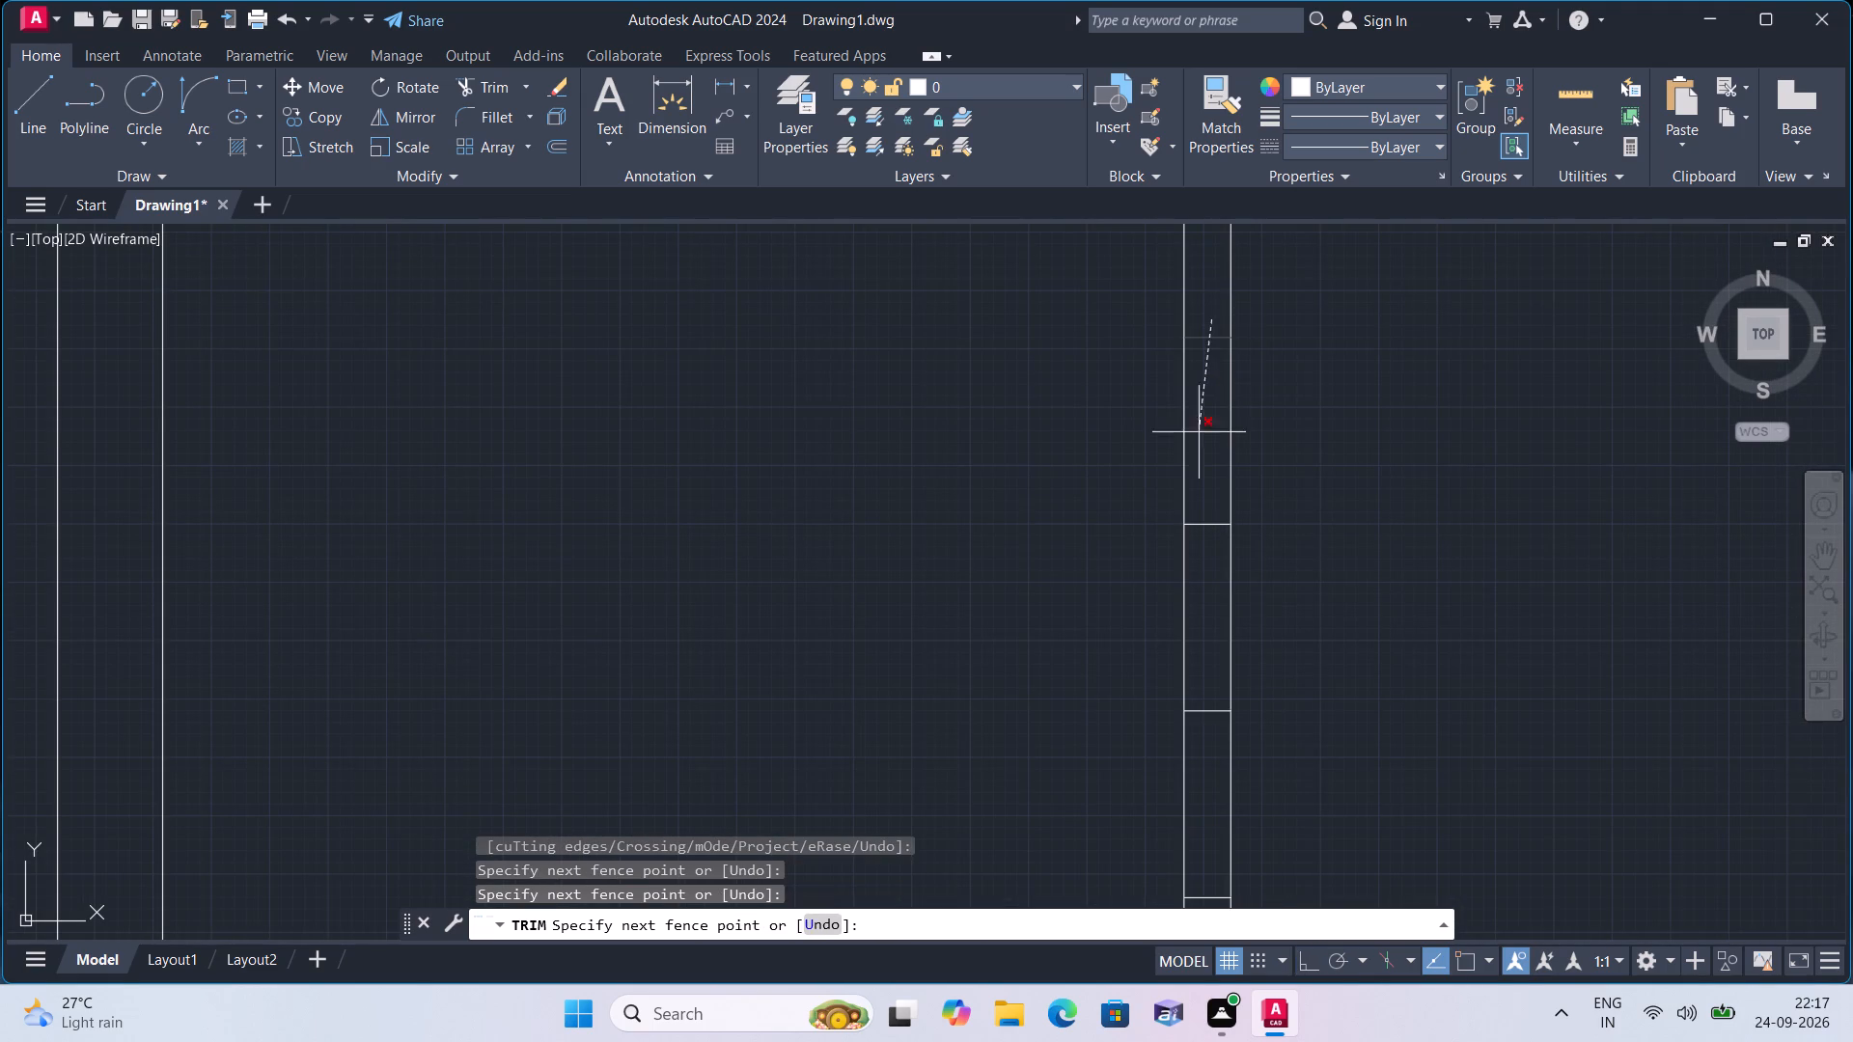
{"action": "left_click", "coordinate": [1211, 723]}
{"action": "scroll", "coordinate": [1211, 722], "scroll_direction": "down", "scroll_amount": 2}
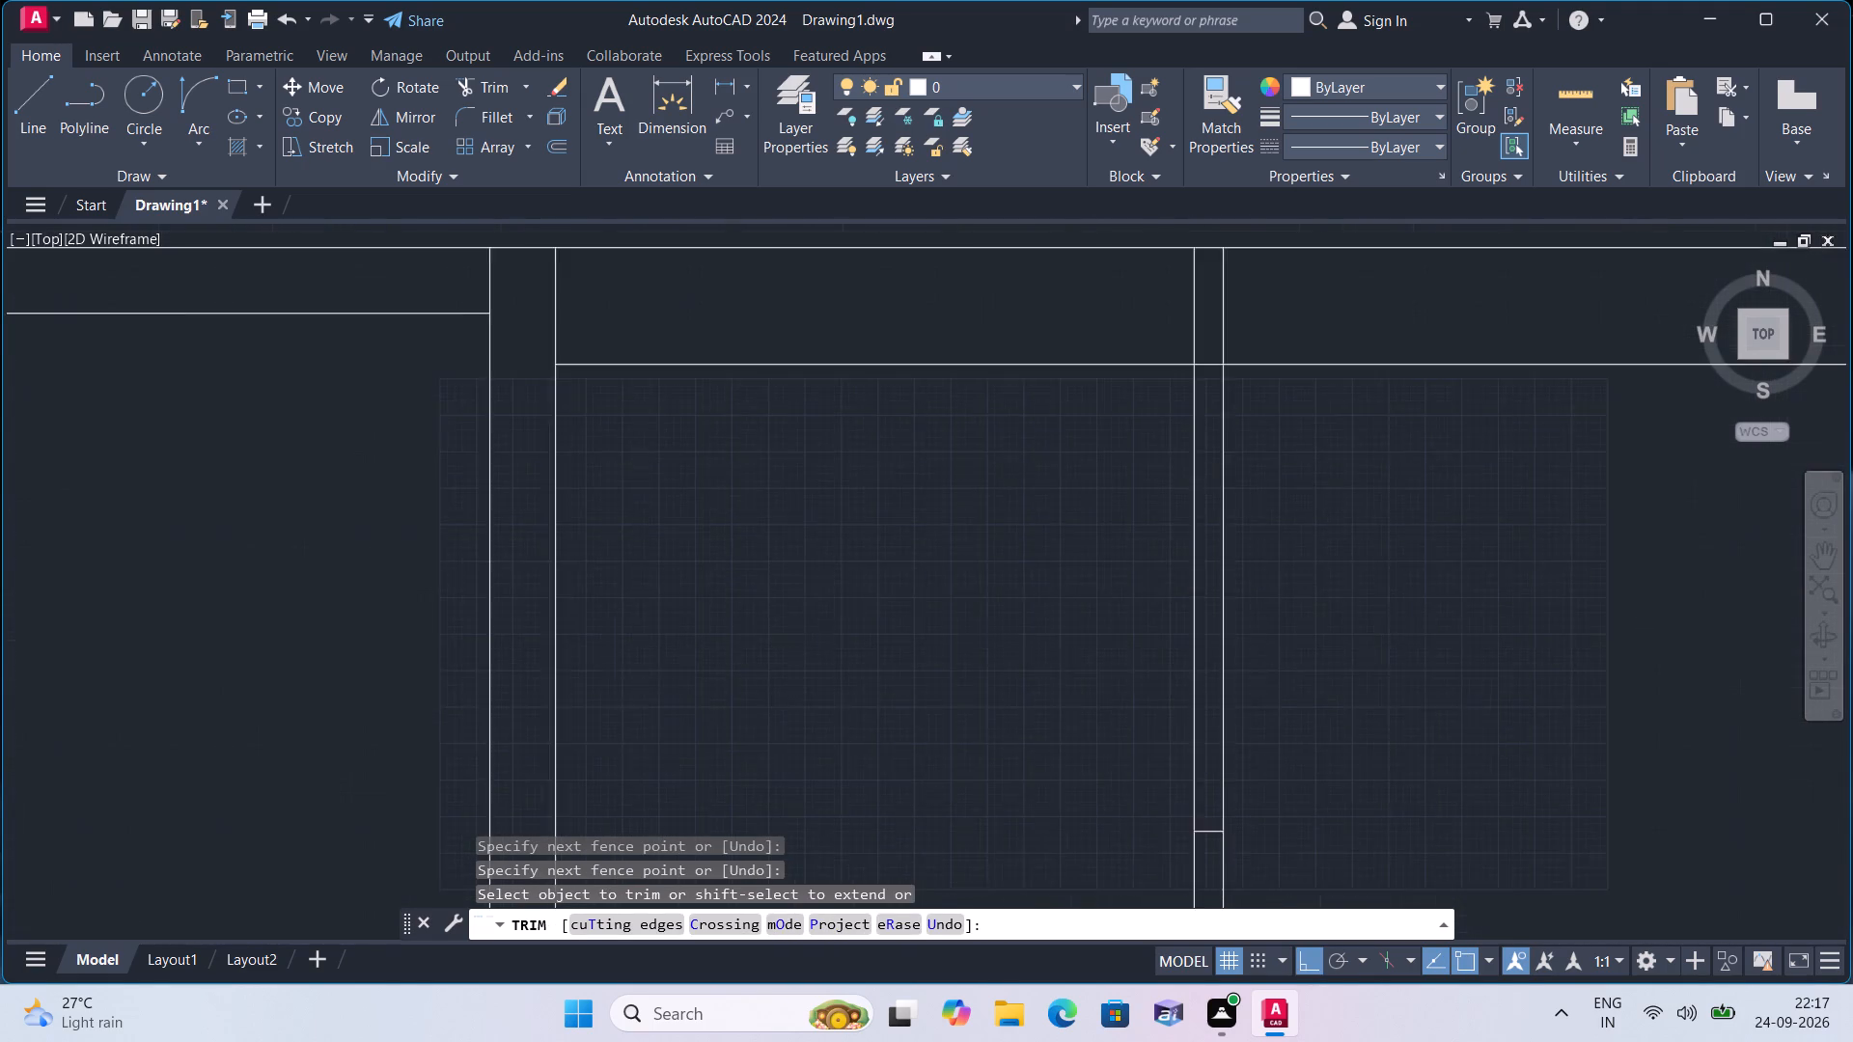
{"action": "middle_click_drag", "start_coordinate": [1211, 716], "coordinate": [1234, 545]}
{"action": "scroll", "coordinate": [1237, 554], "scroll_direction": "up", "scroll_amount": 2}
{"action": "middle_click_drag", "start_coordinate": [1206, 640], "coordinate": [1249, 425]}
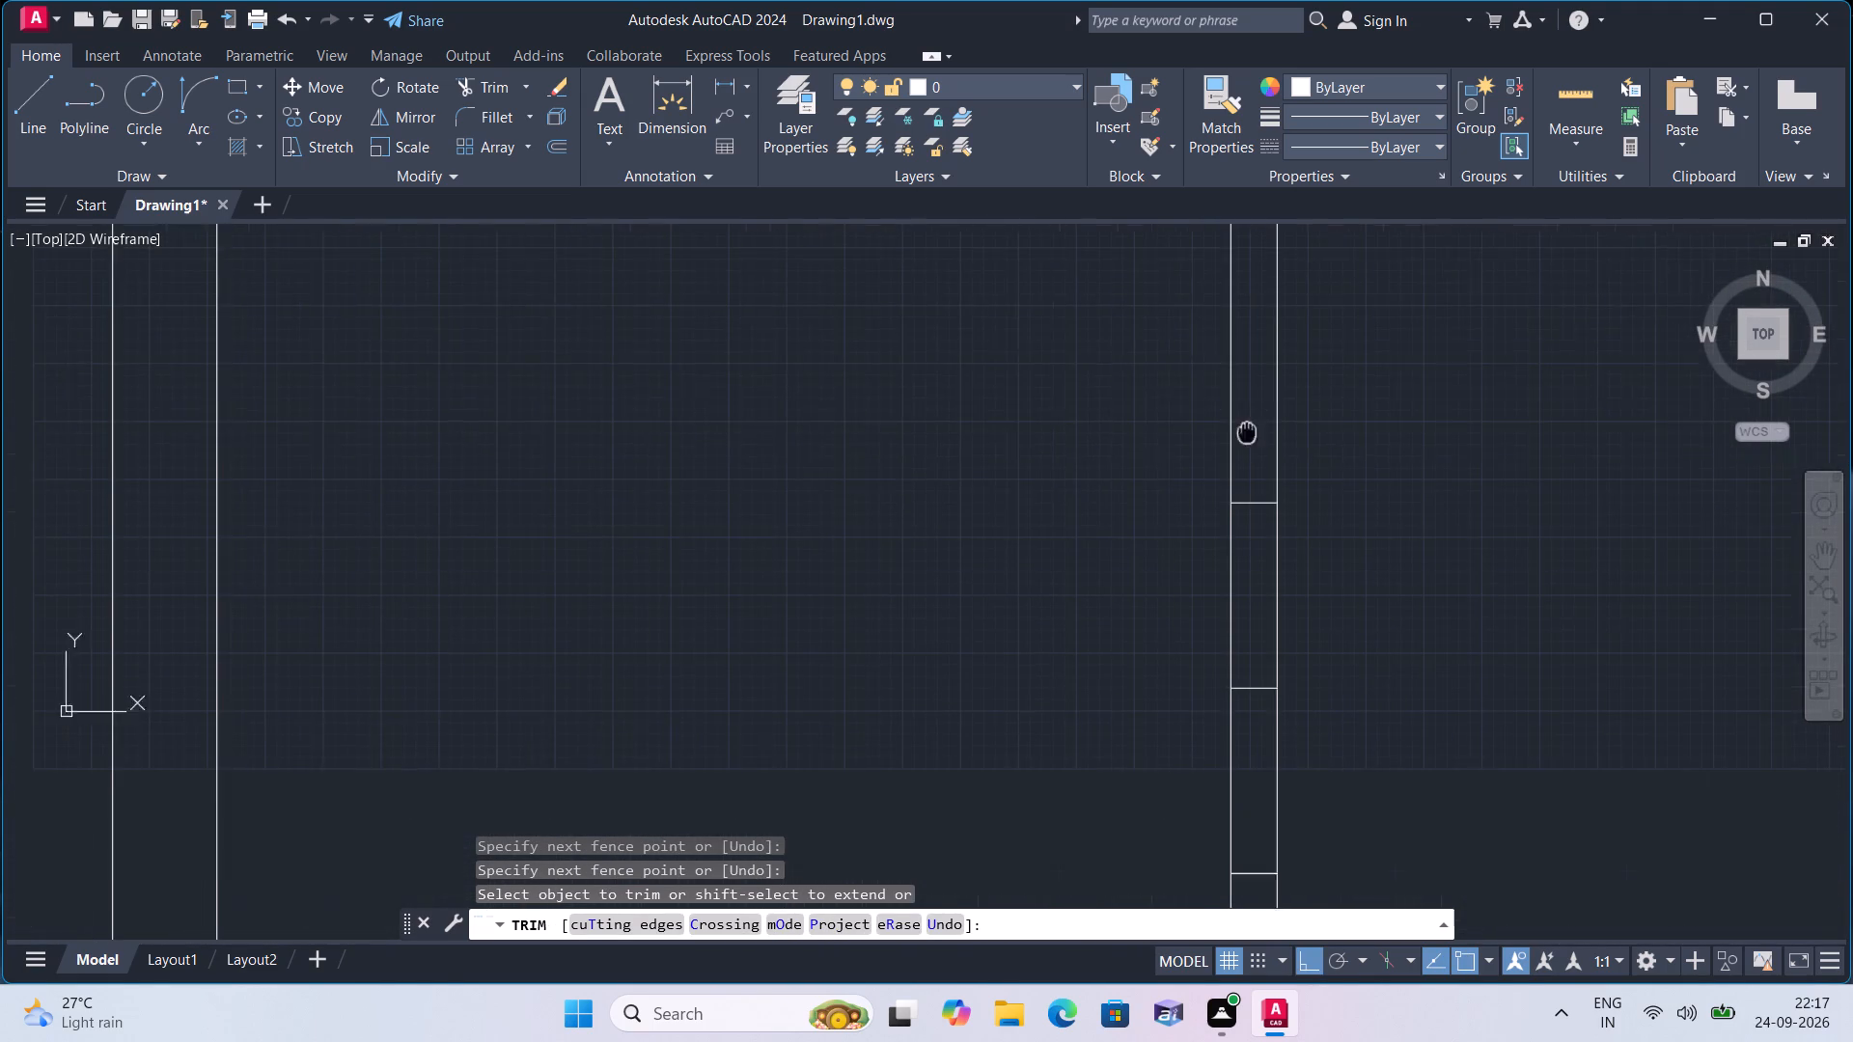
{"action": "left_click", "coordinate": [1247, 473]}
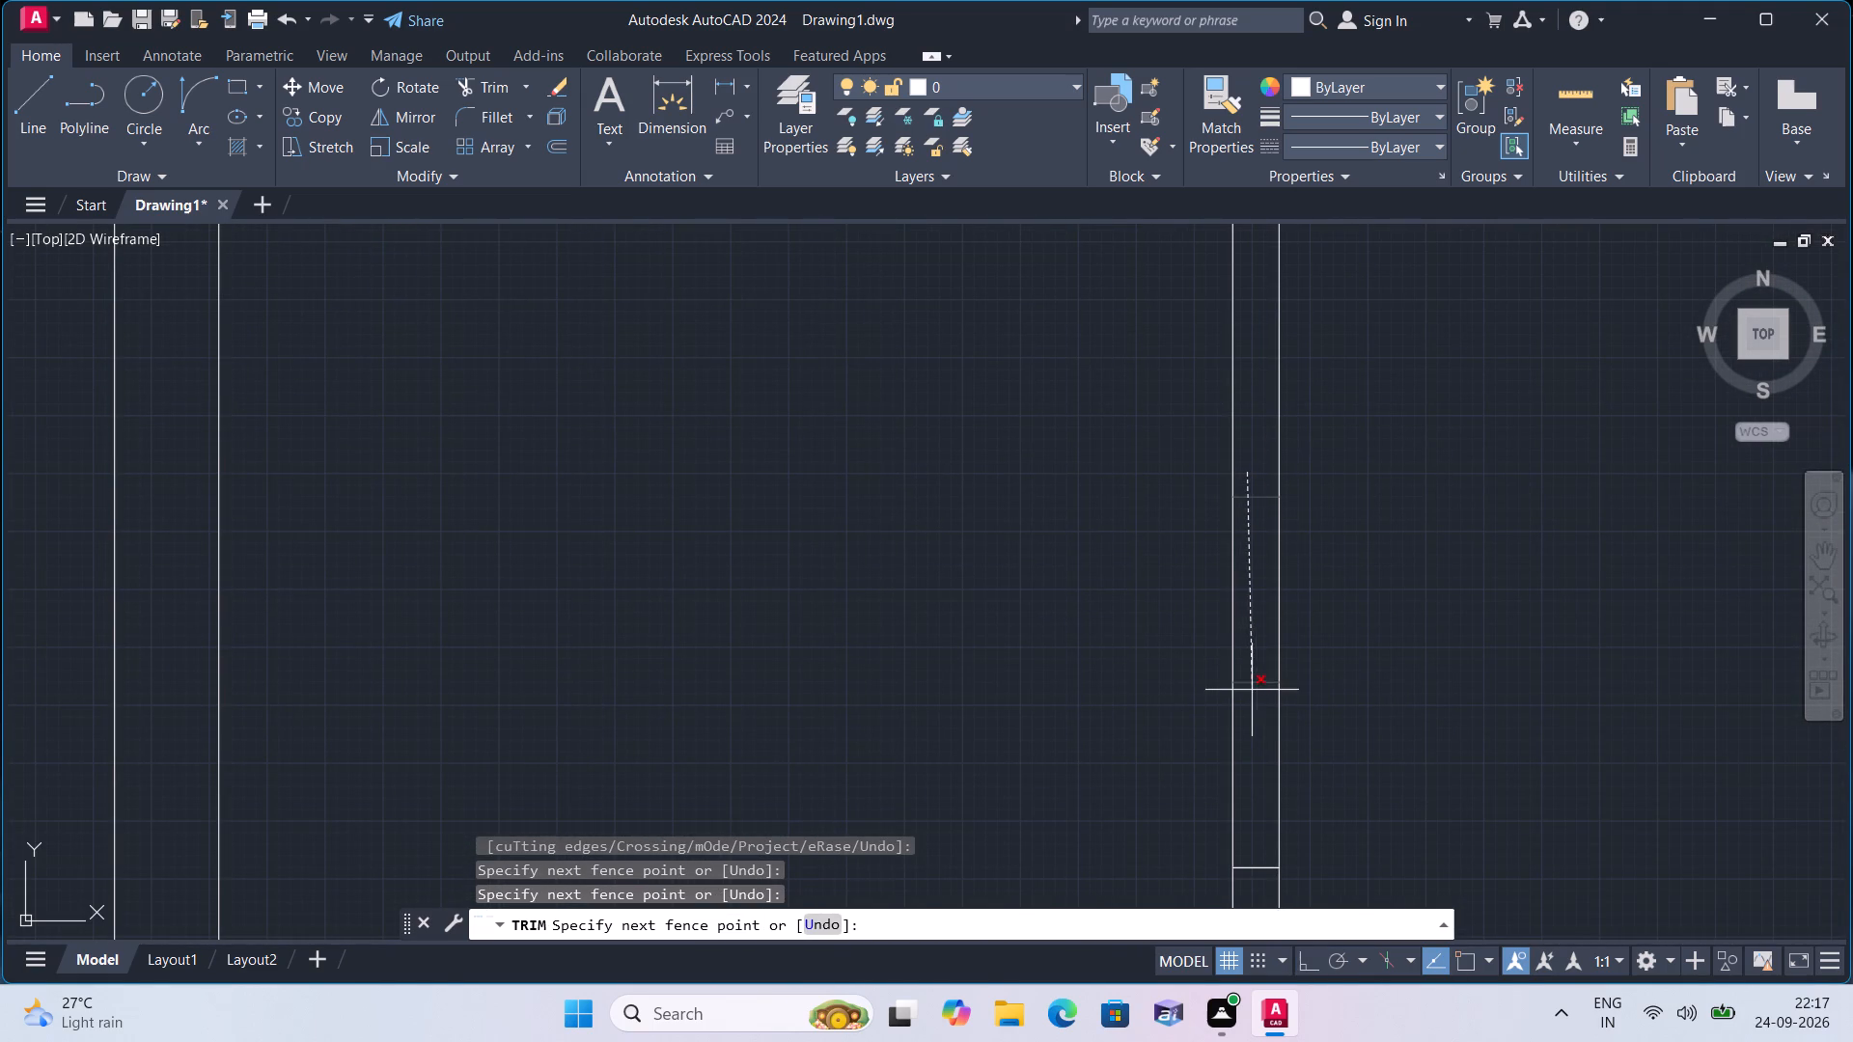
{"action": "left_click", "coordinate": [1256, 873]}
{"action": "middle_click_drag", "start_coordinate": [1257, 854], "coordinate": [1256, 847]}
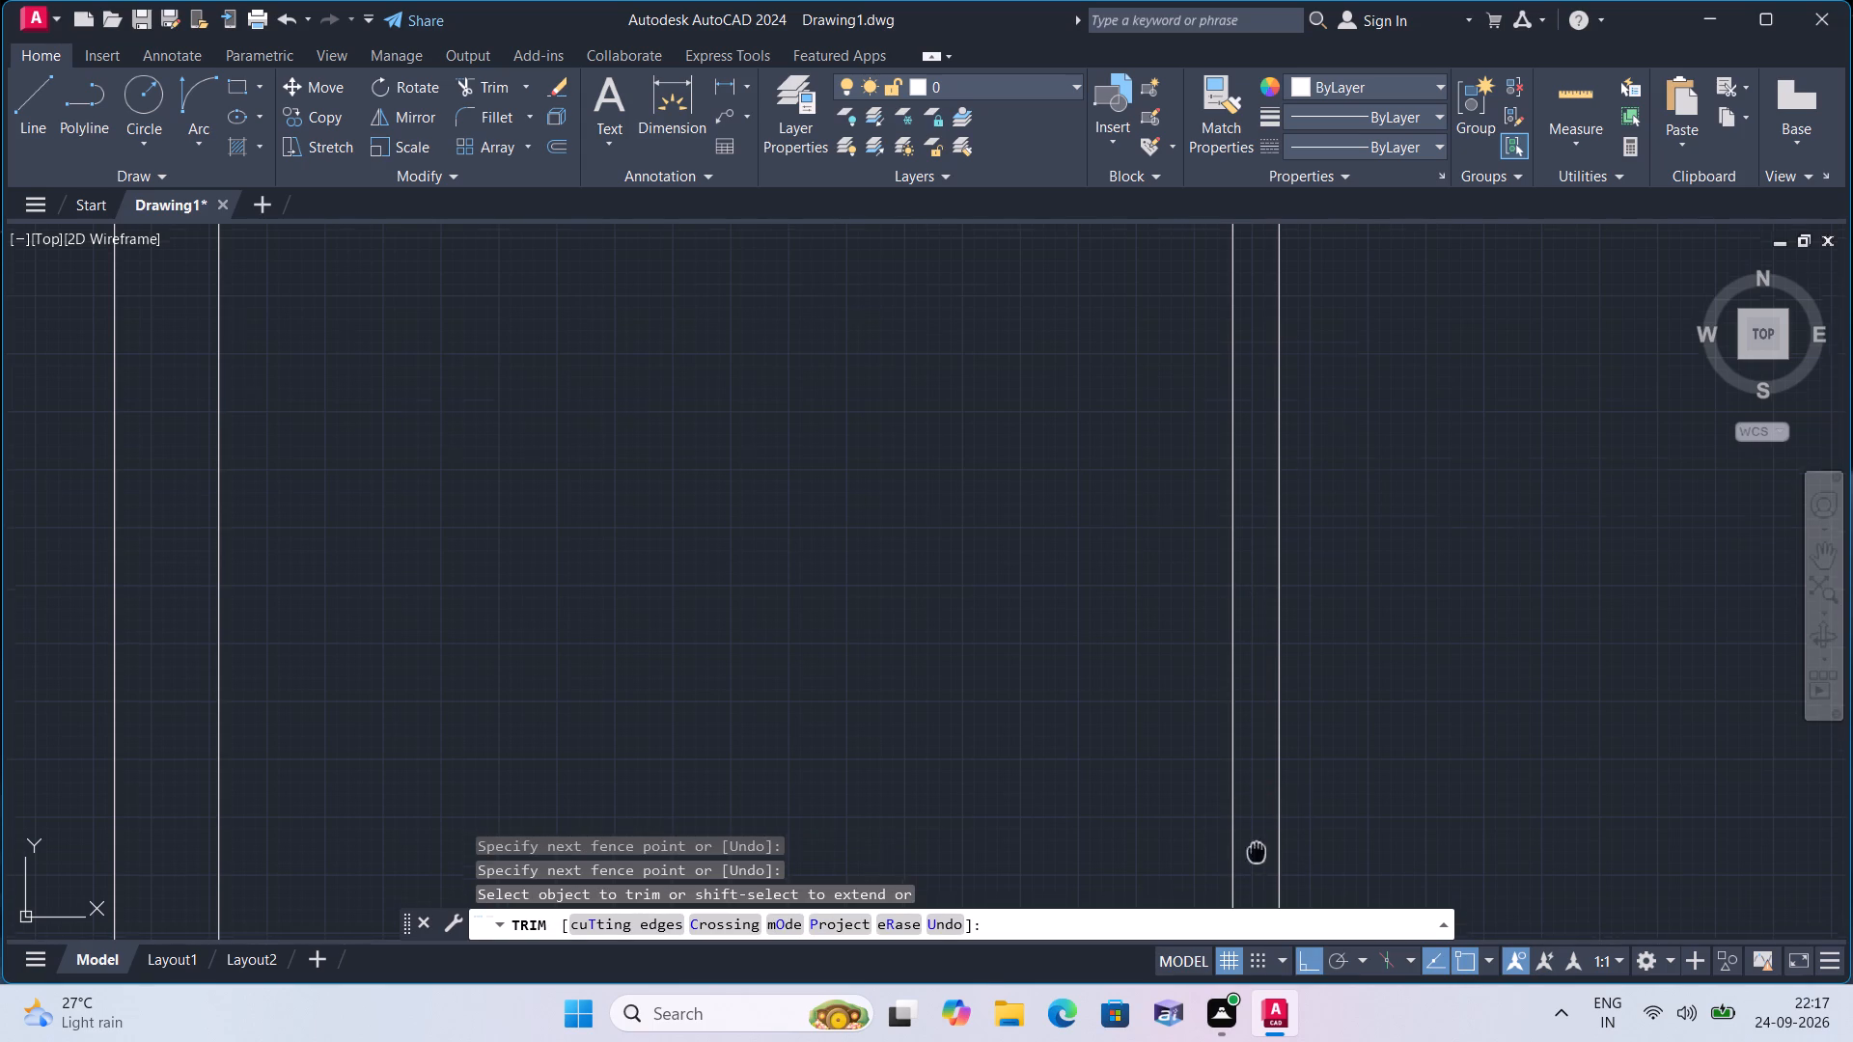
{"action": "middle_click_drag", "start_coordinate": [1256, 847], "coordinate": [1272, 523]}
{"action": "left_click", "coordinate": [1264, 723]}
{"action": "scroll", "coordinate": [884, 587], "scroll_direction": "down", "scroll_amount": 2}
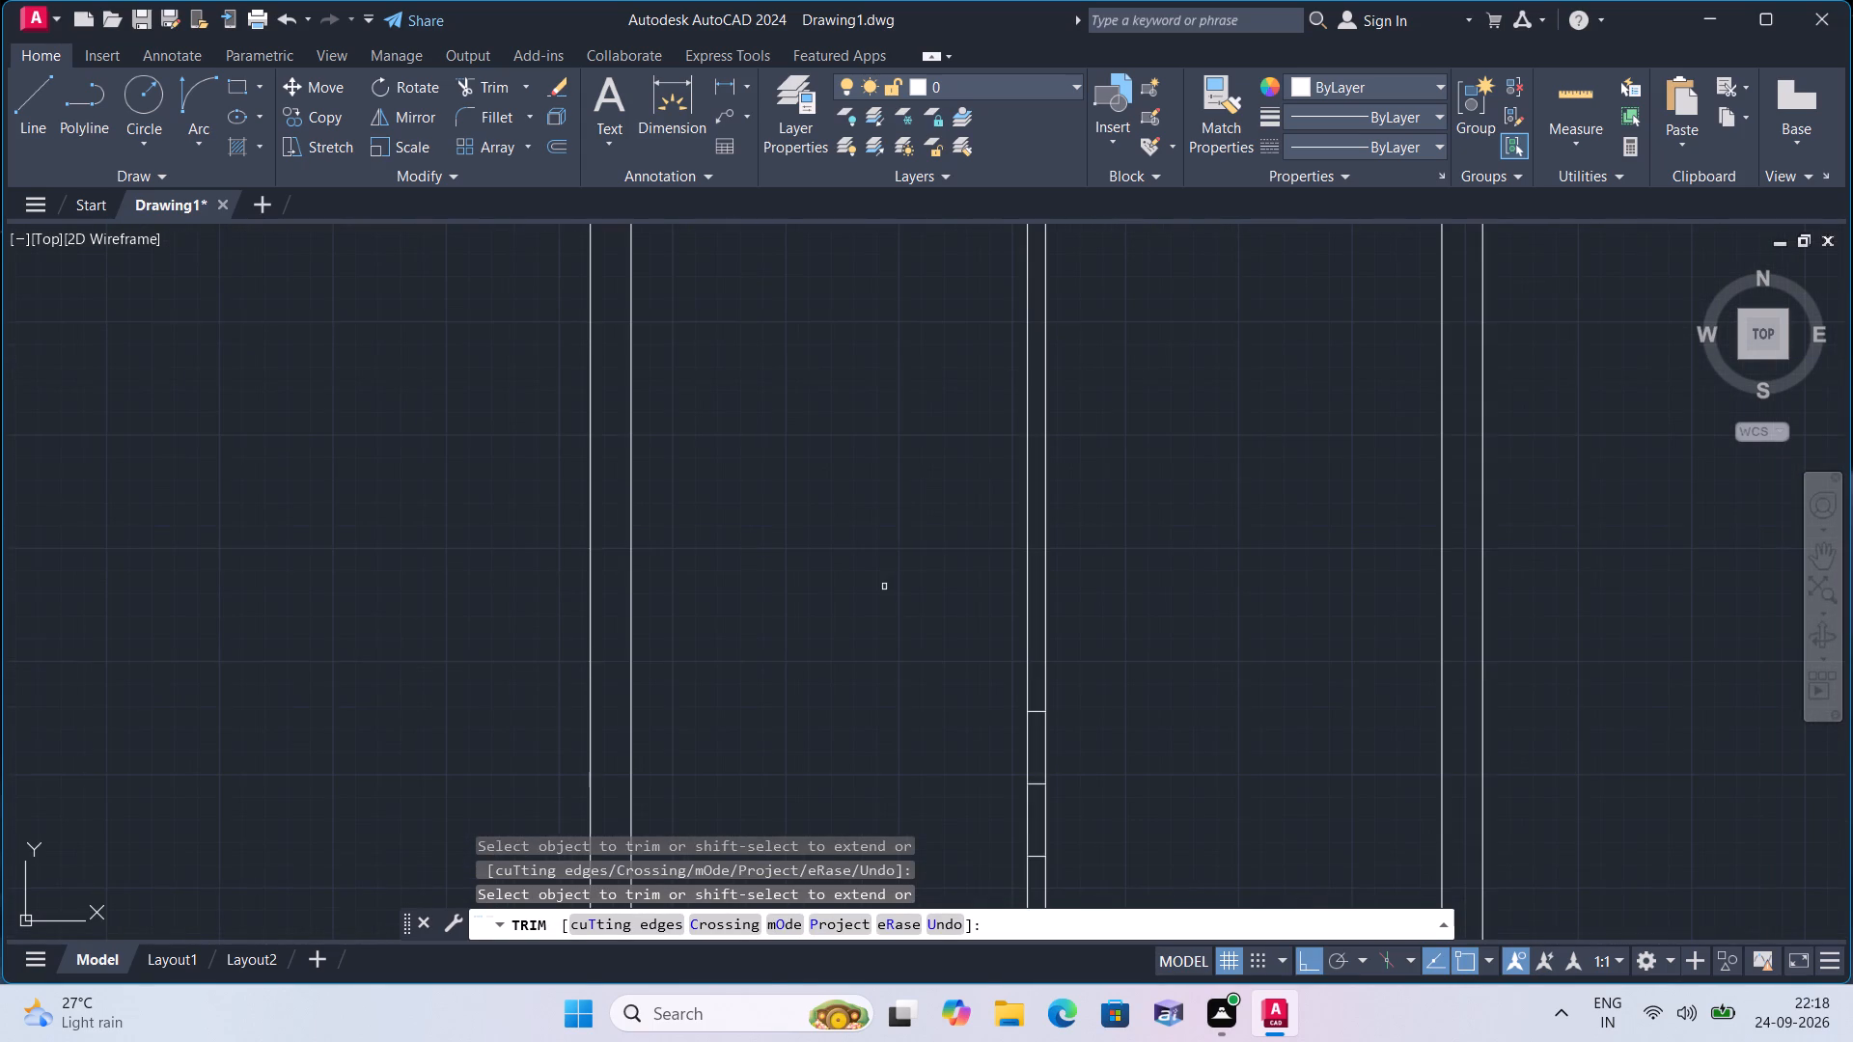
{"action": "scroll", "coordinate": [940, 623], "scroll_direction": "down", "scroll_amount": 1}
{"action": "scroll", "coordinate": [1000, 662], "scroll_direction": "up", "scroll_amount": 2}
{"action": "middle_click_drag", "start_coordinate": [1020, 663], "coordinate": [1113, 414]}
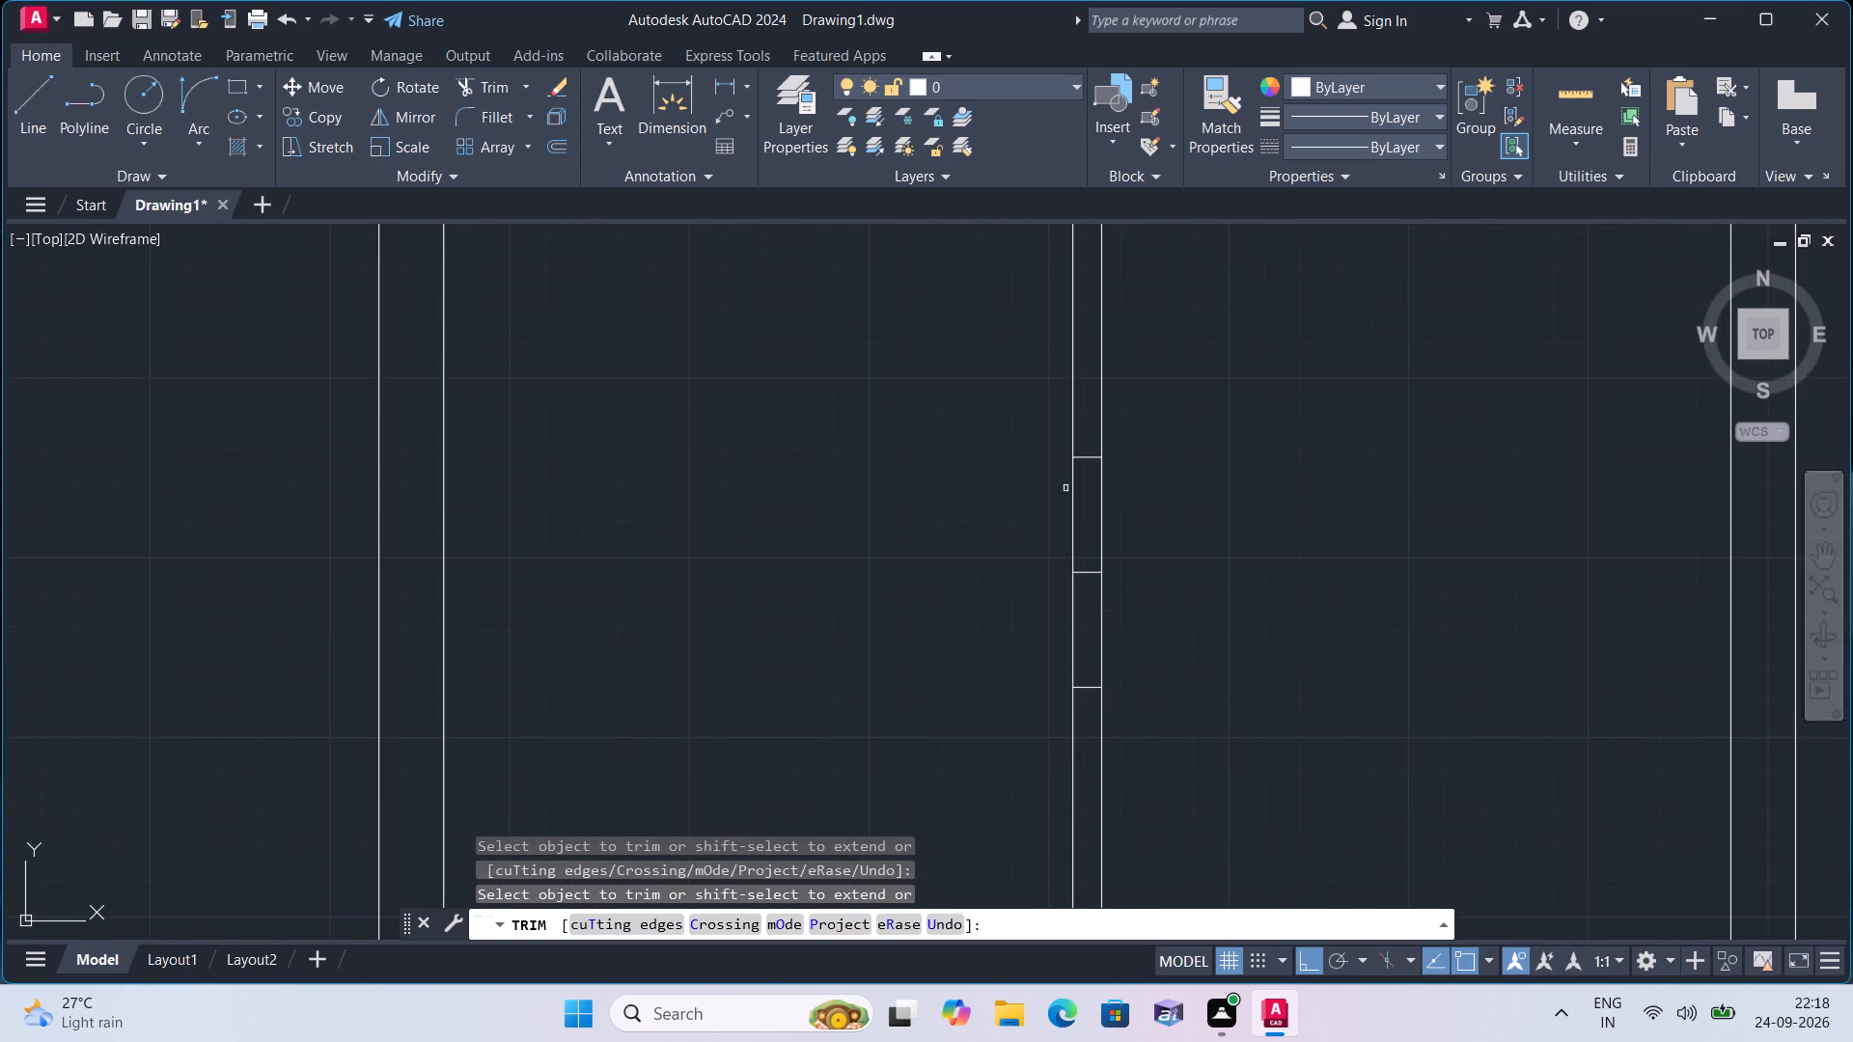
{"action": "left_click", "coordinate": [1092, 452]}
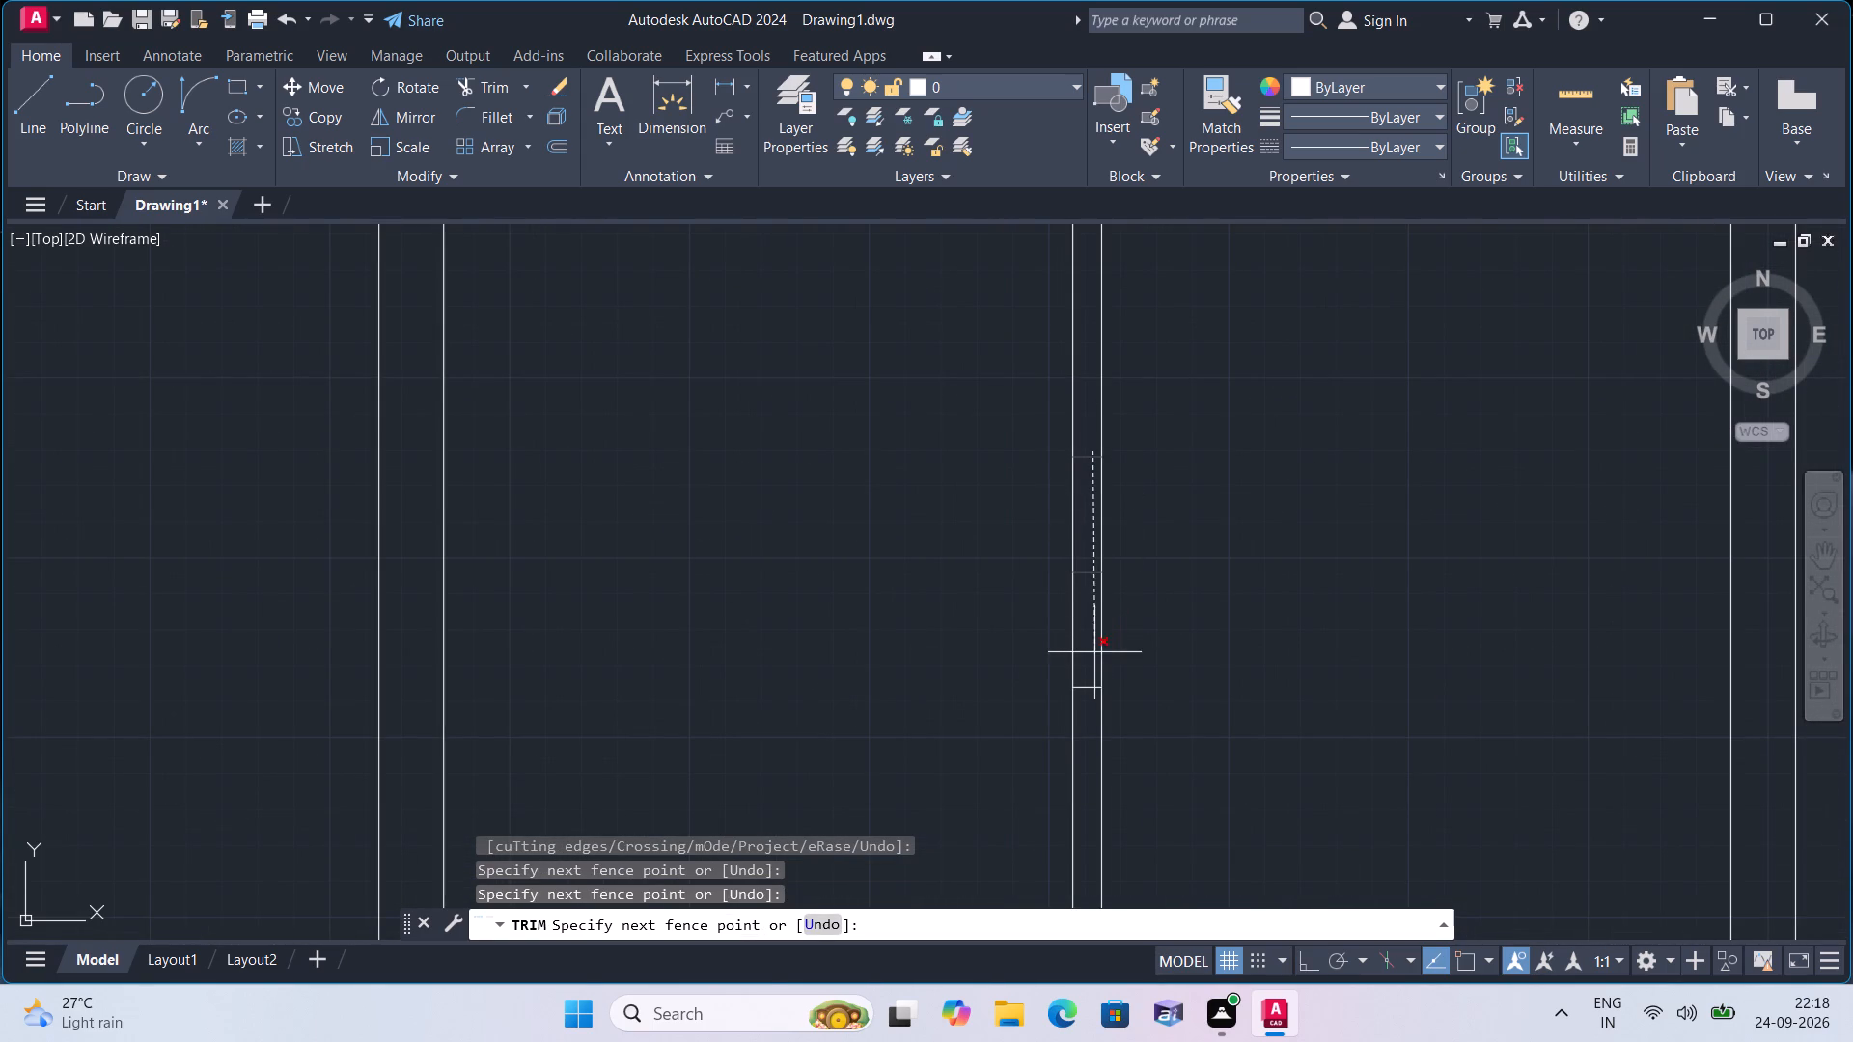
{"action": "left_click", "coordinate": [1086, 692]}
{"action": "scroll", "coordinate": [901, 523], "scroll_direction": "down", "scroll_amount": 2}
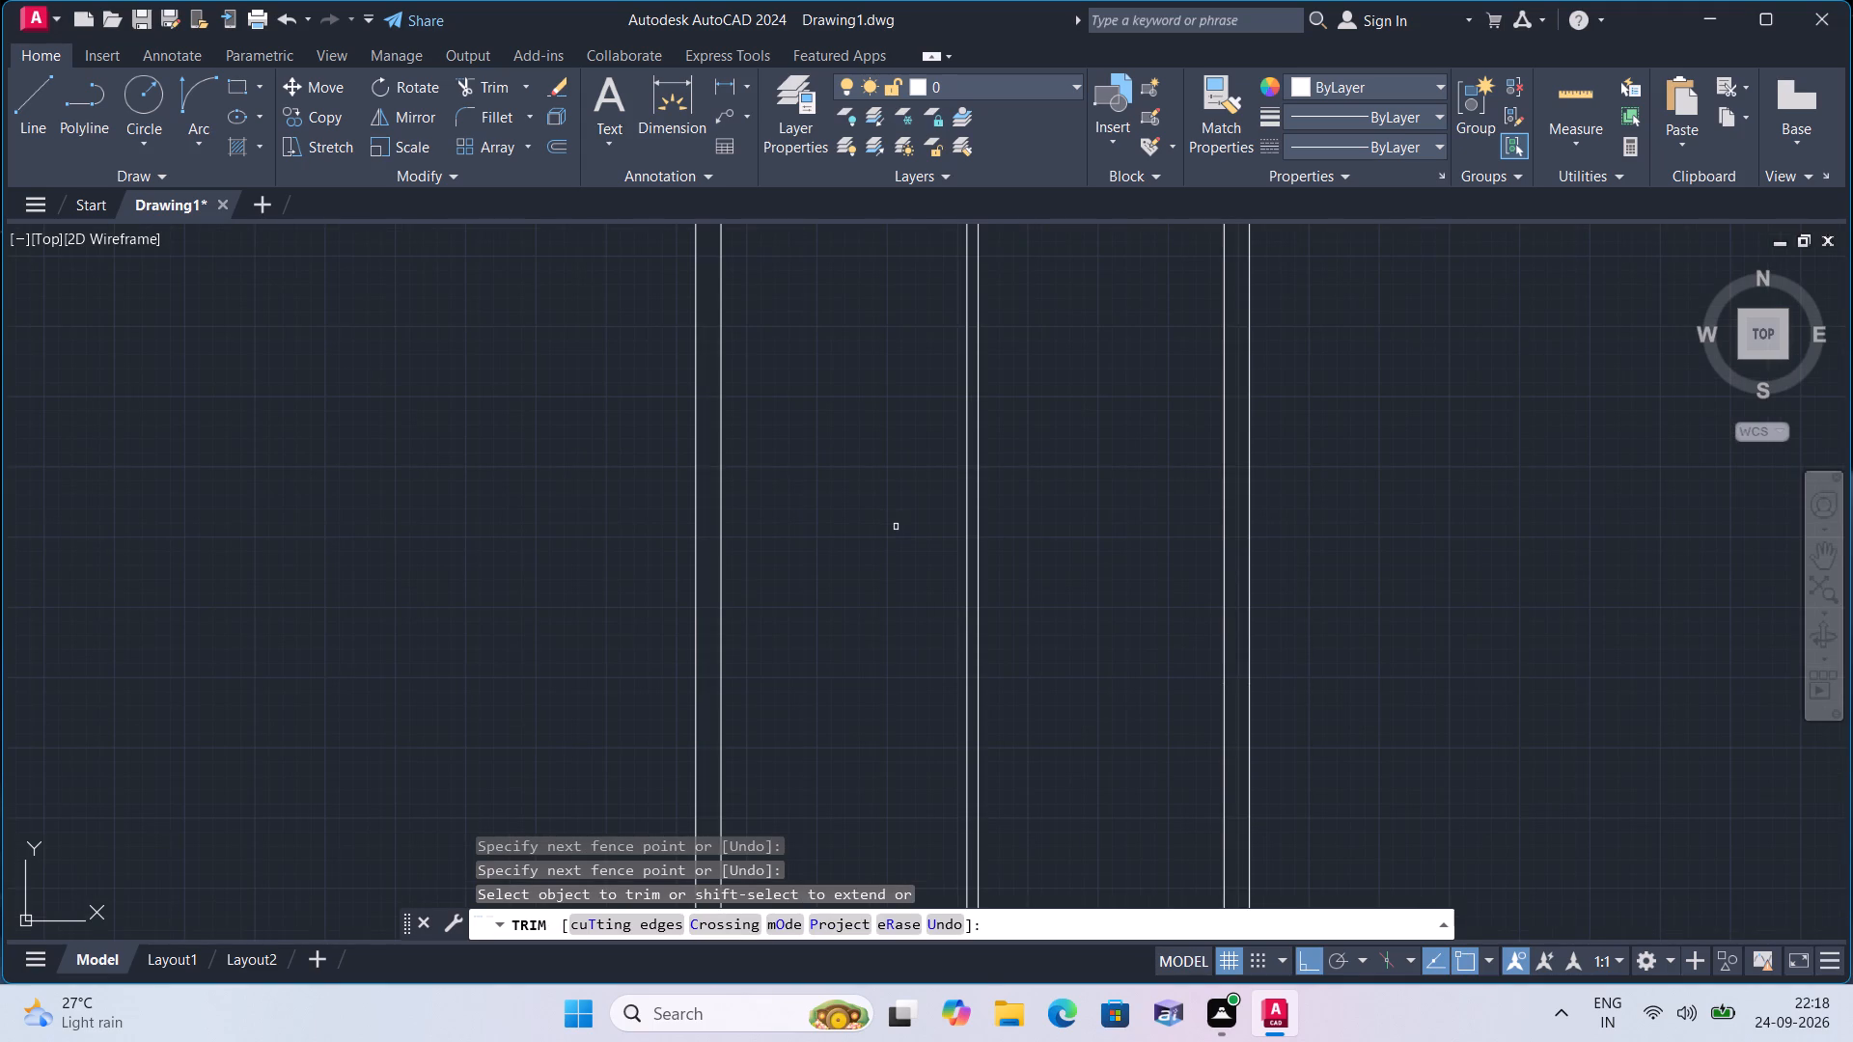
{"action": "key", "text": "space"}
Offset the remaining top tread line 2" downward and erase the original line.
{"action": "type", "text": "offset"}
{"action": "key", "text": "space"}
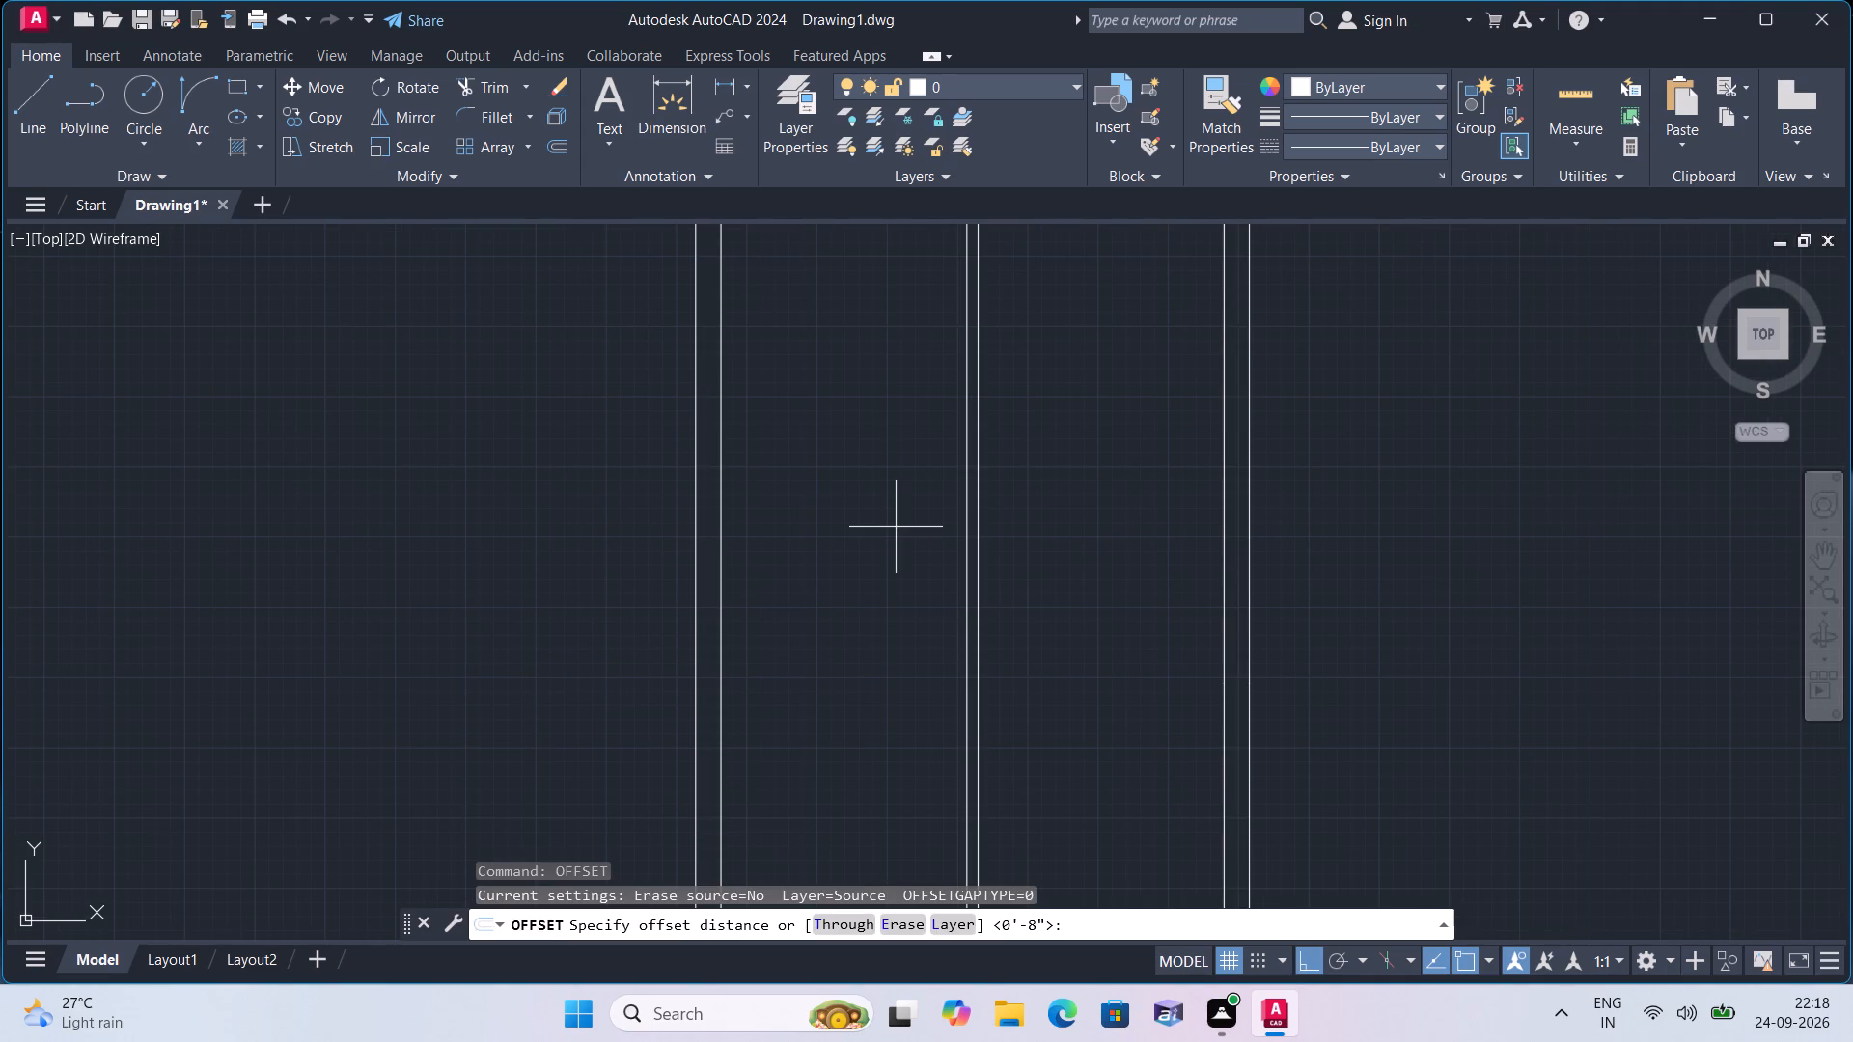
{"action": "type", "text": "2\""}
{"action": "key", "text": "space"}
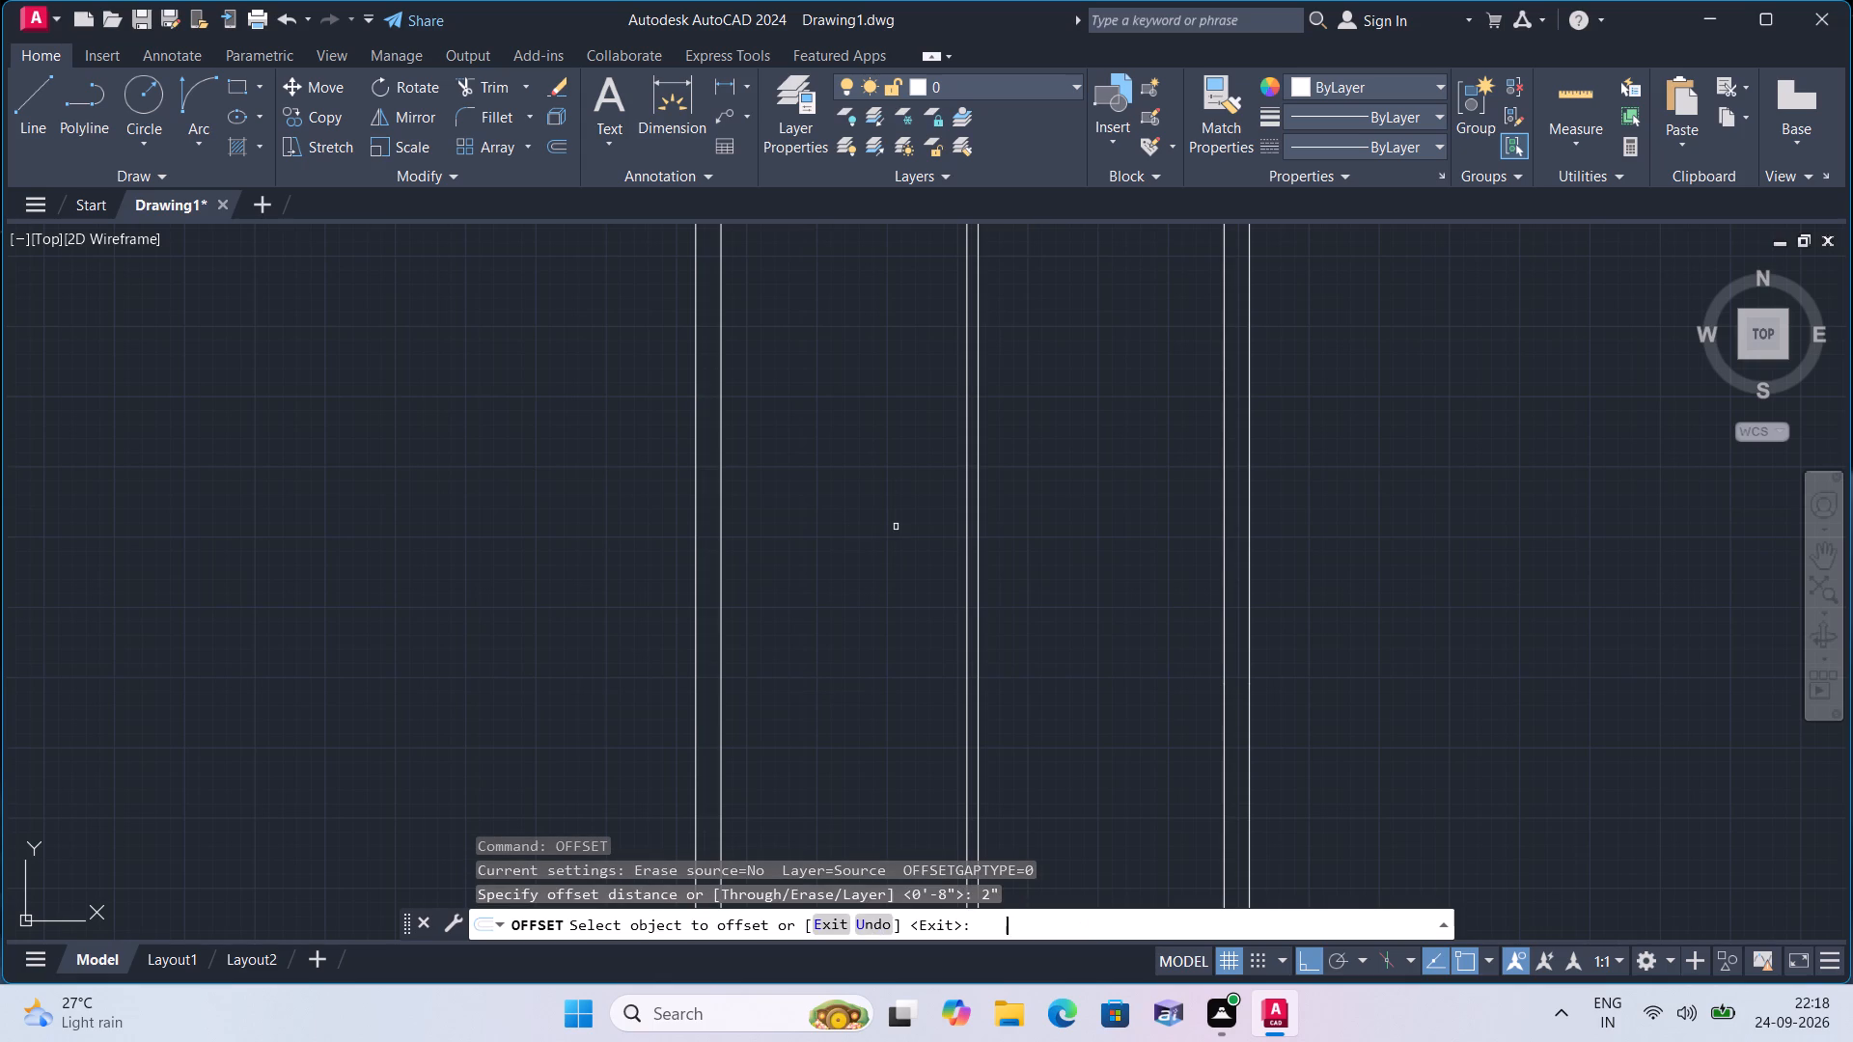
{"action": "scroll", "coordinate": [896, 527], "scroll_direction": "up", "scroll_amount": 1}
{"action": "middle_click_drag", "start_coordinate": [869, 481], "coordinate": [787, 887]}
{"action": "scroll", "coordinate": [786, 743], "scroll_direction": "down", "scroll_amount": 1}
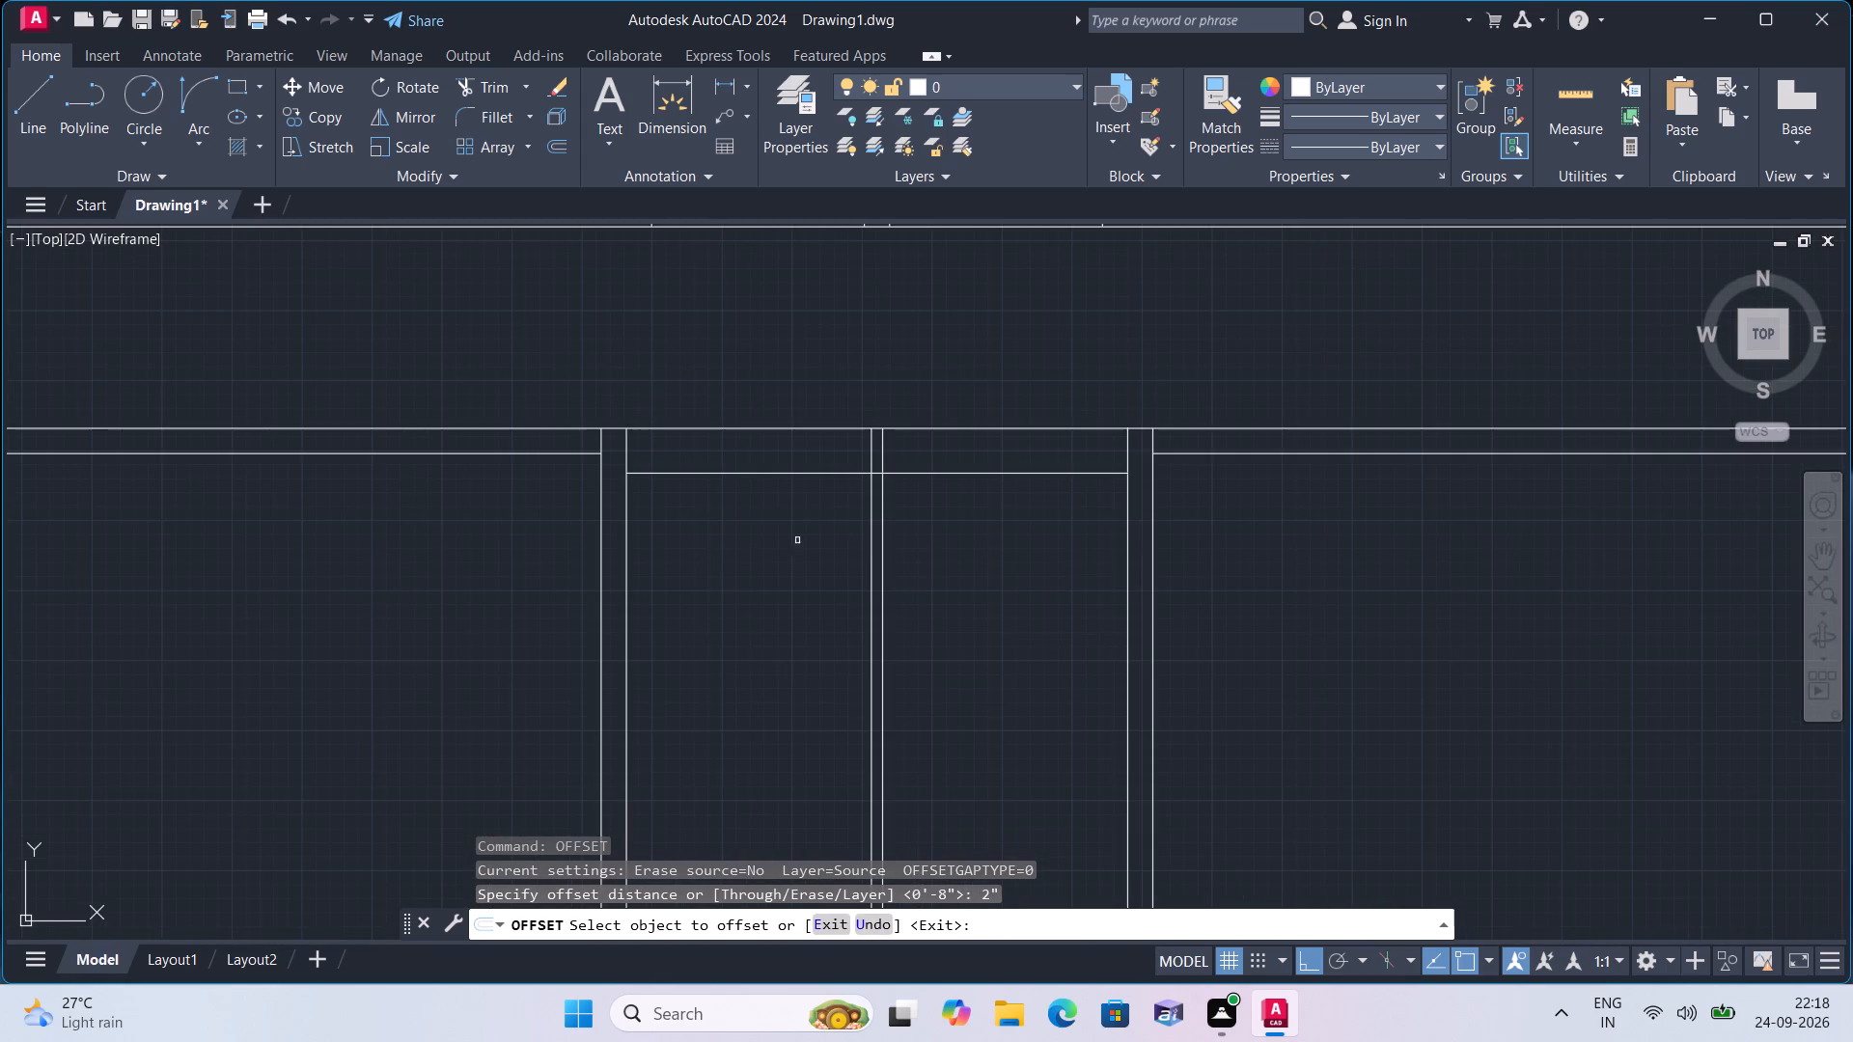
{"action": "left_click", "coordinate": [819, 473]}
{"action": "left_click", "coordinate": [807, 513]}
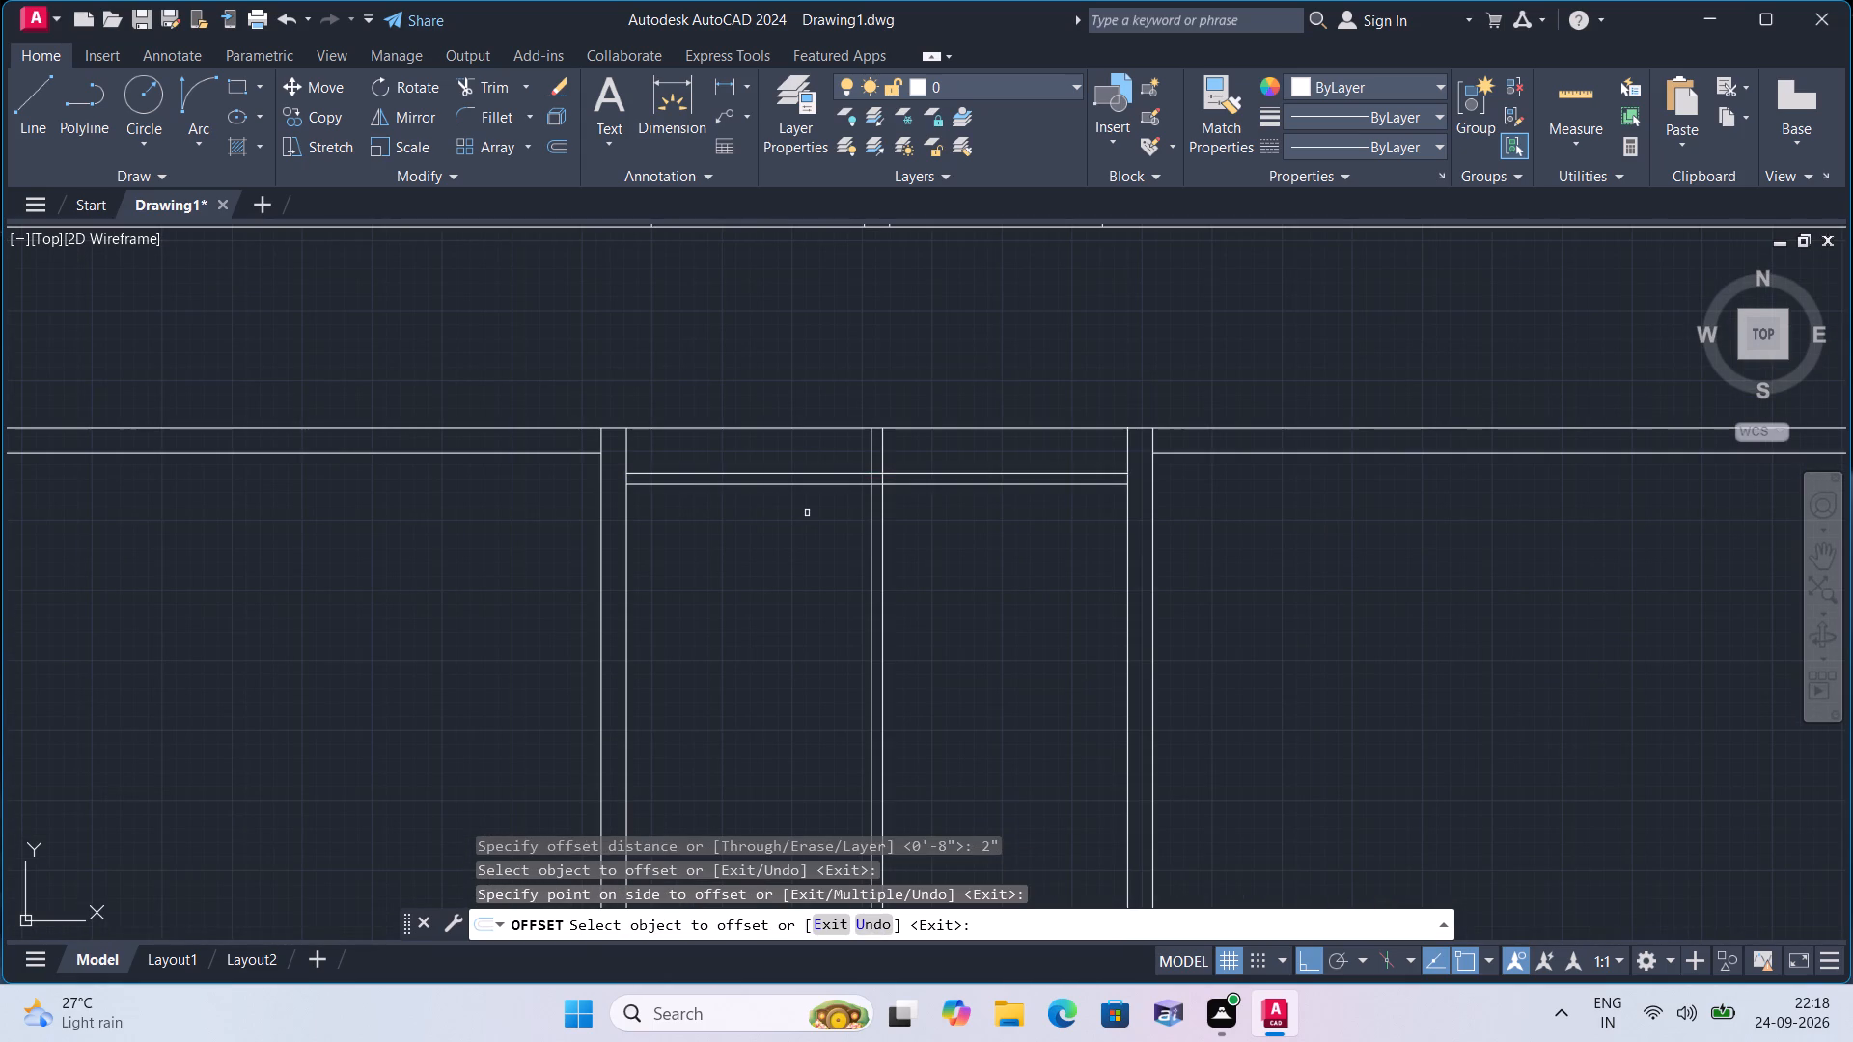
{"action": "key", "text": "space"}
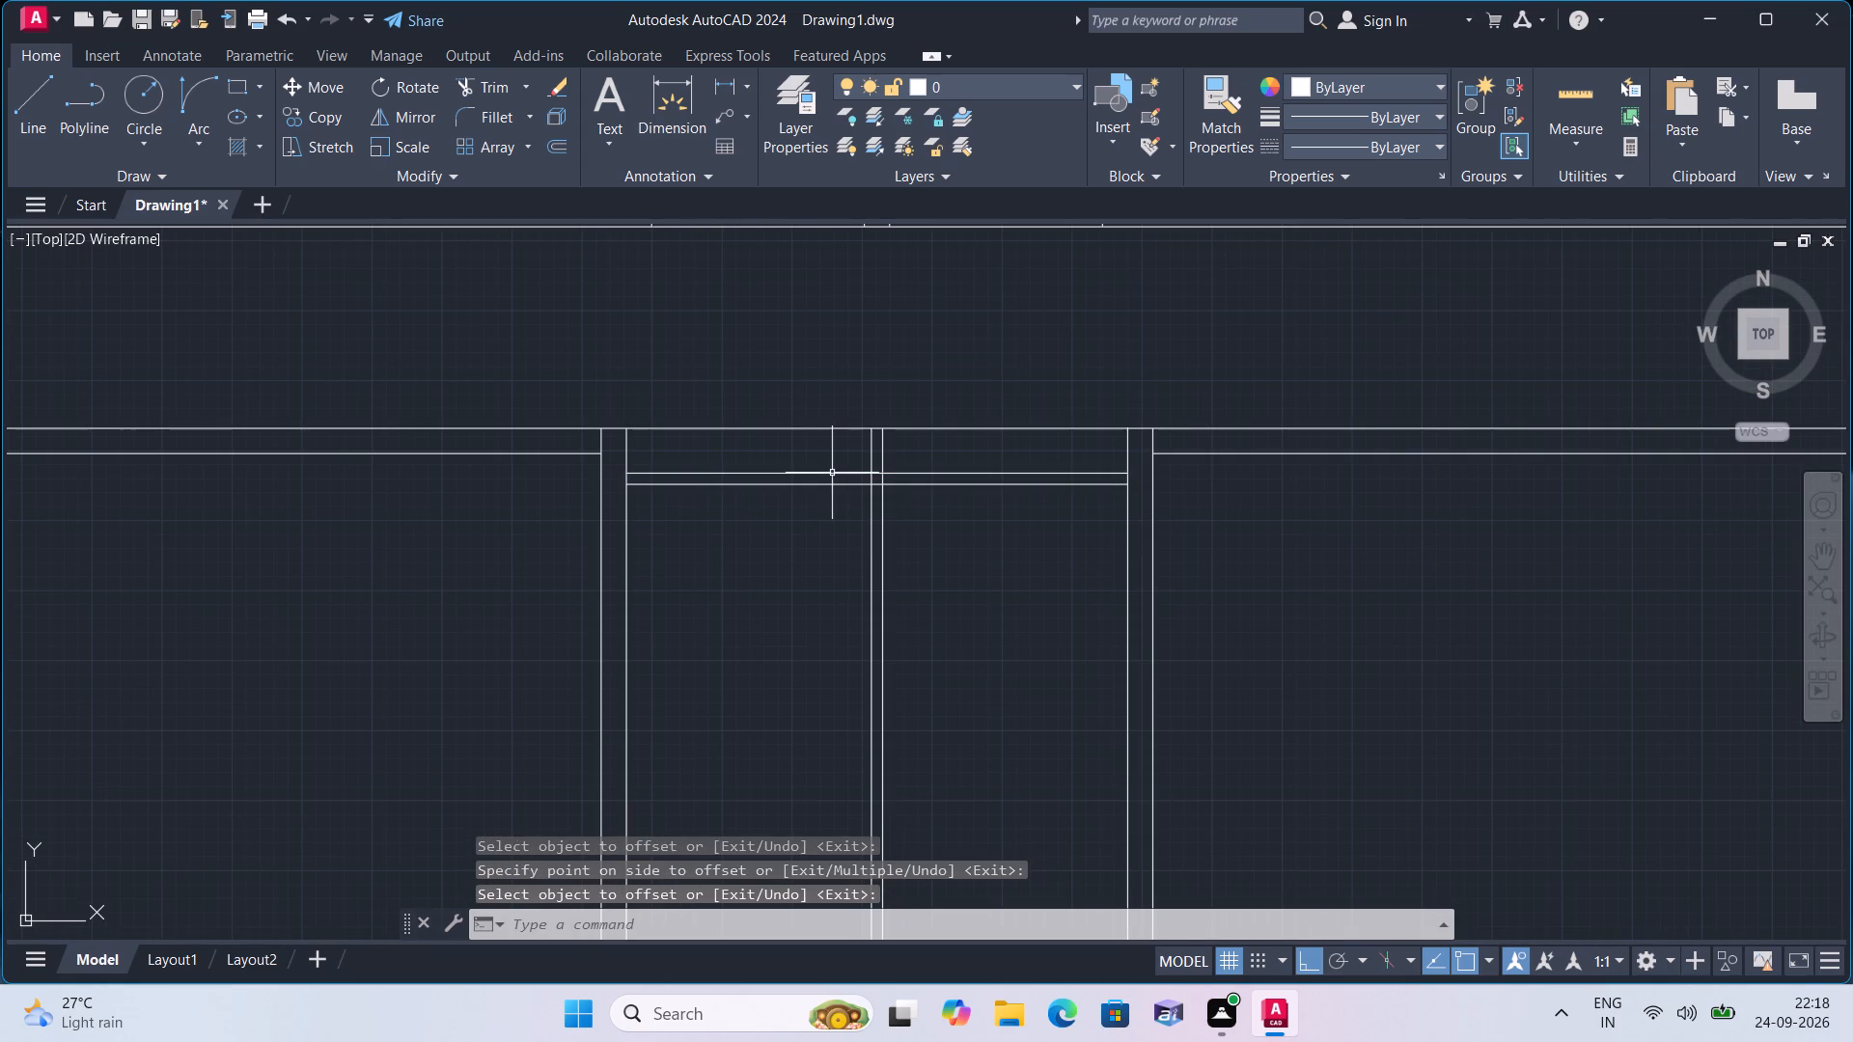
{"action": "left_click", "coordinate": [831, 474]}
{"action": "key", "text": "Delete"}
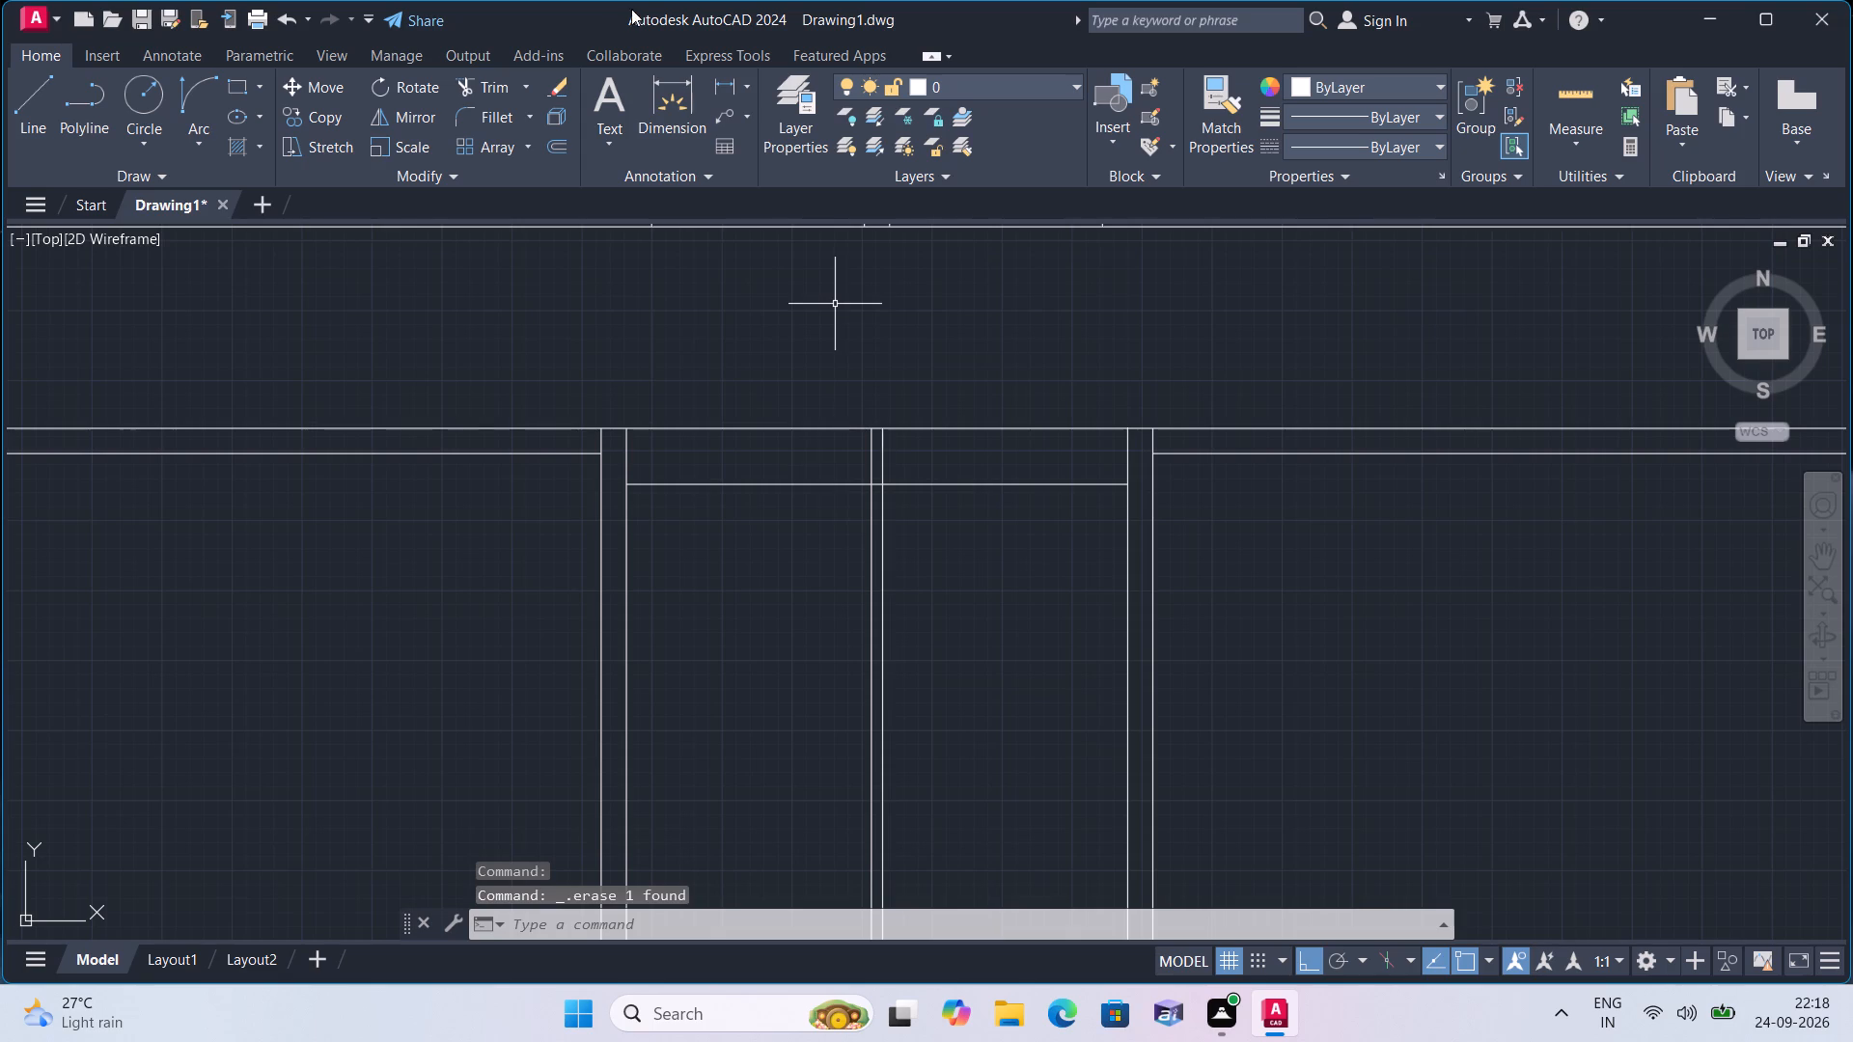
Check the vertical distance from the block's outer top wall line to the remaining tread line with a linear dimension.
{"action": "left_click", "coordinate": [749, 78]}
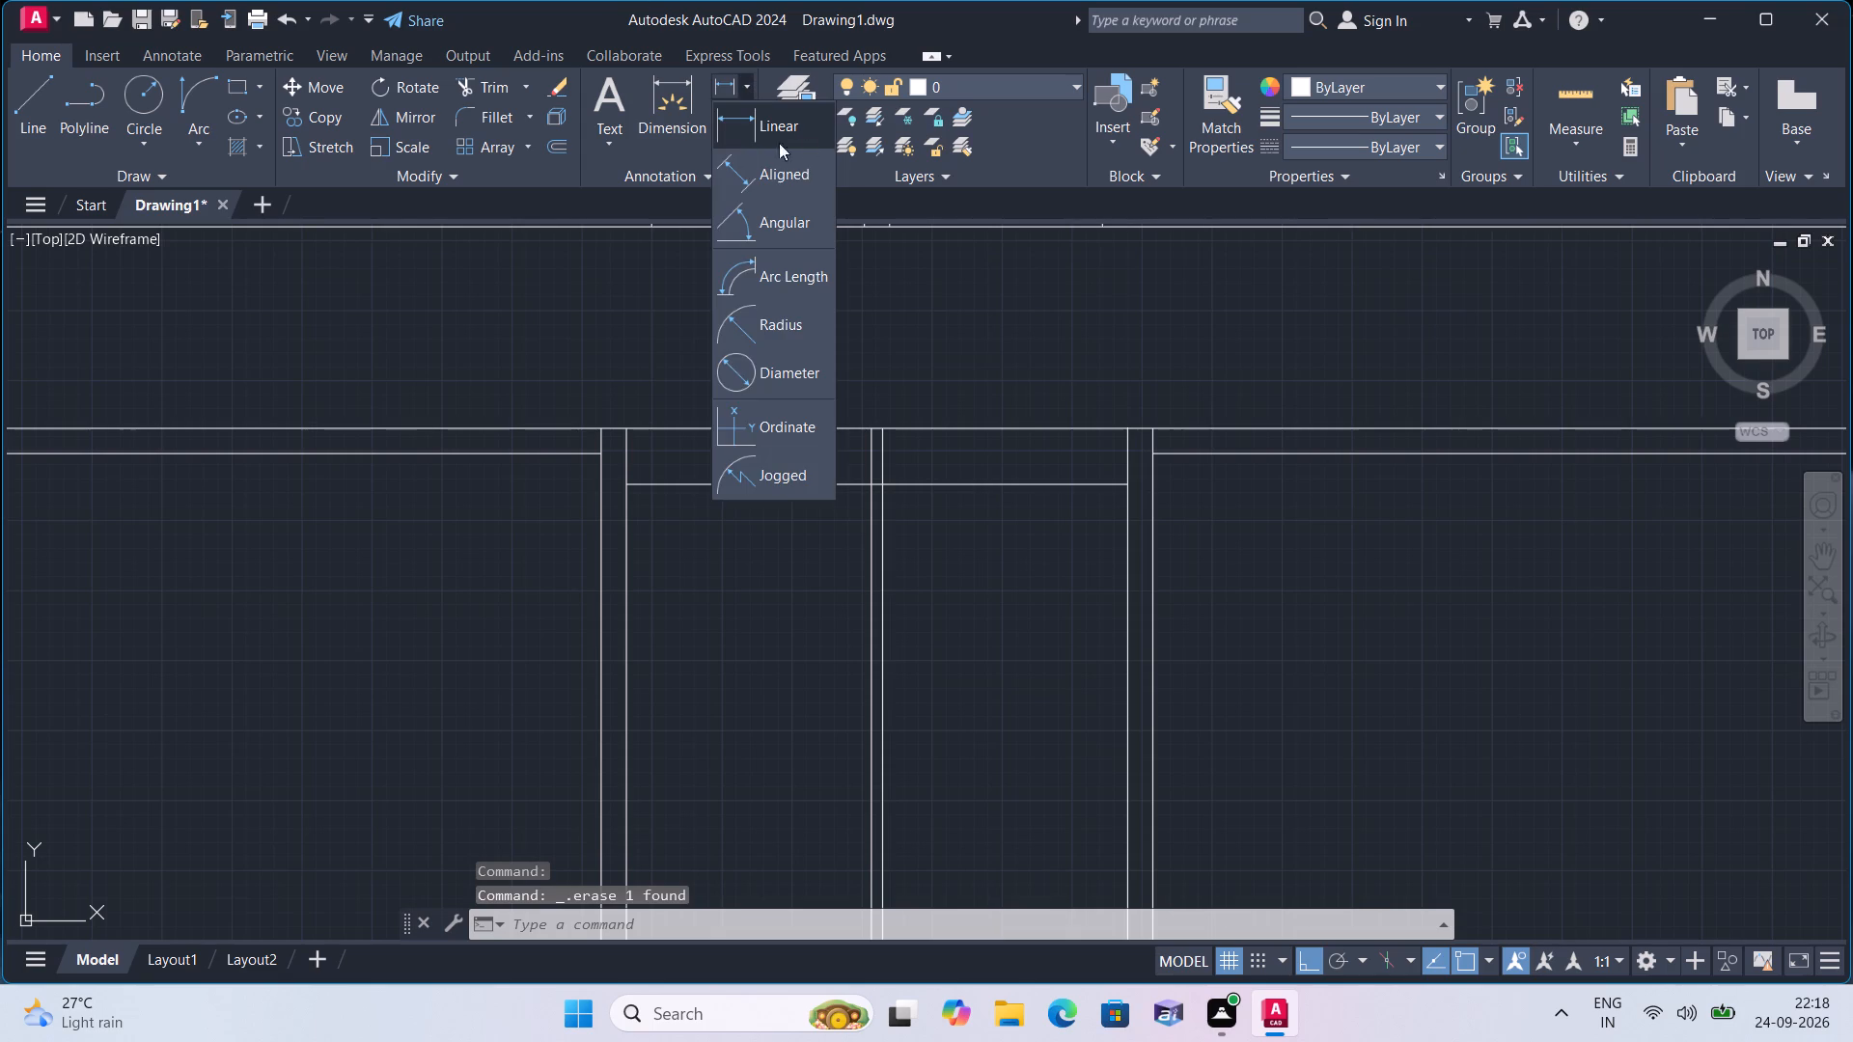
{"action": "left_click", "coordinate": [781, 117]}
{"action": "scroll", "coordinate": [766, 432], "scroll_direction": "up", "scroll_amount": 2}
{"action": "left_click", "coordinate": [769, 422]}
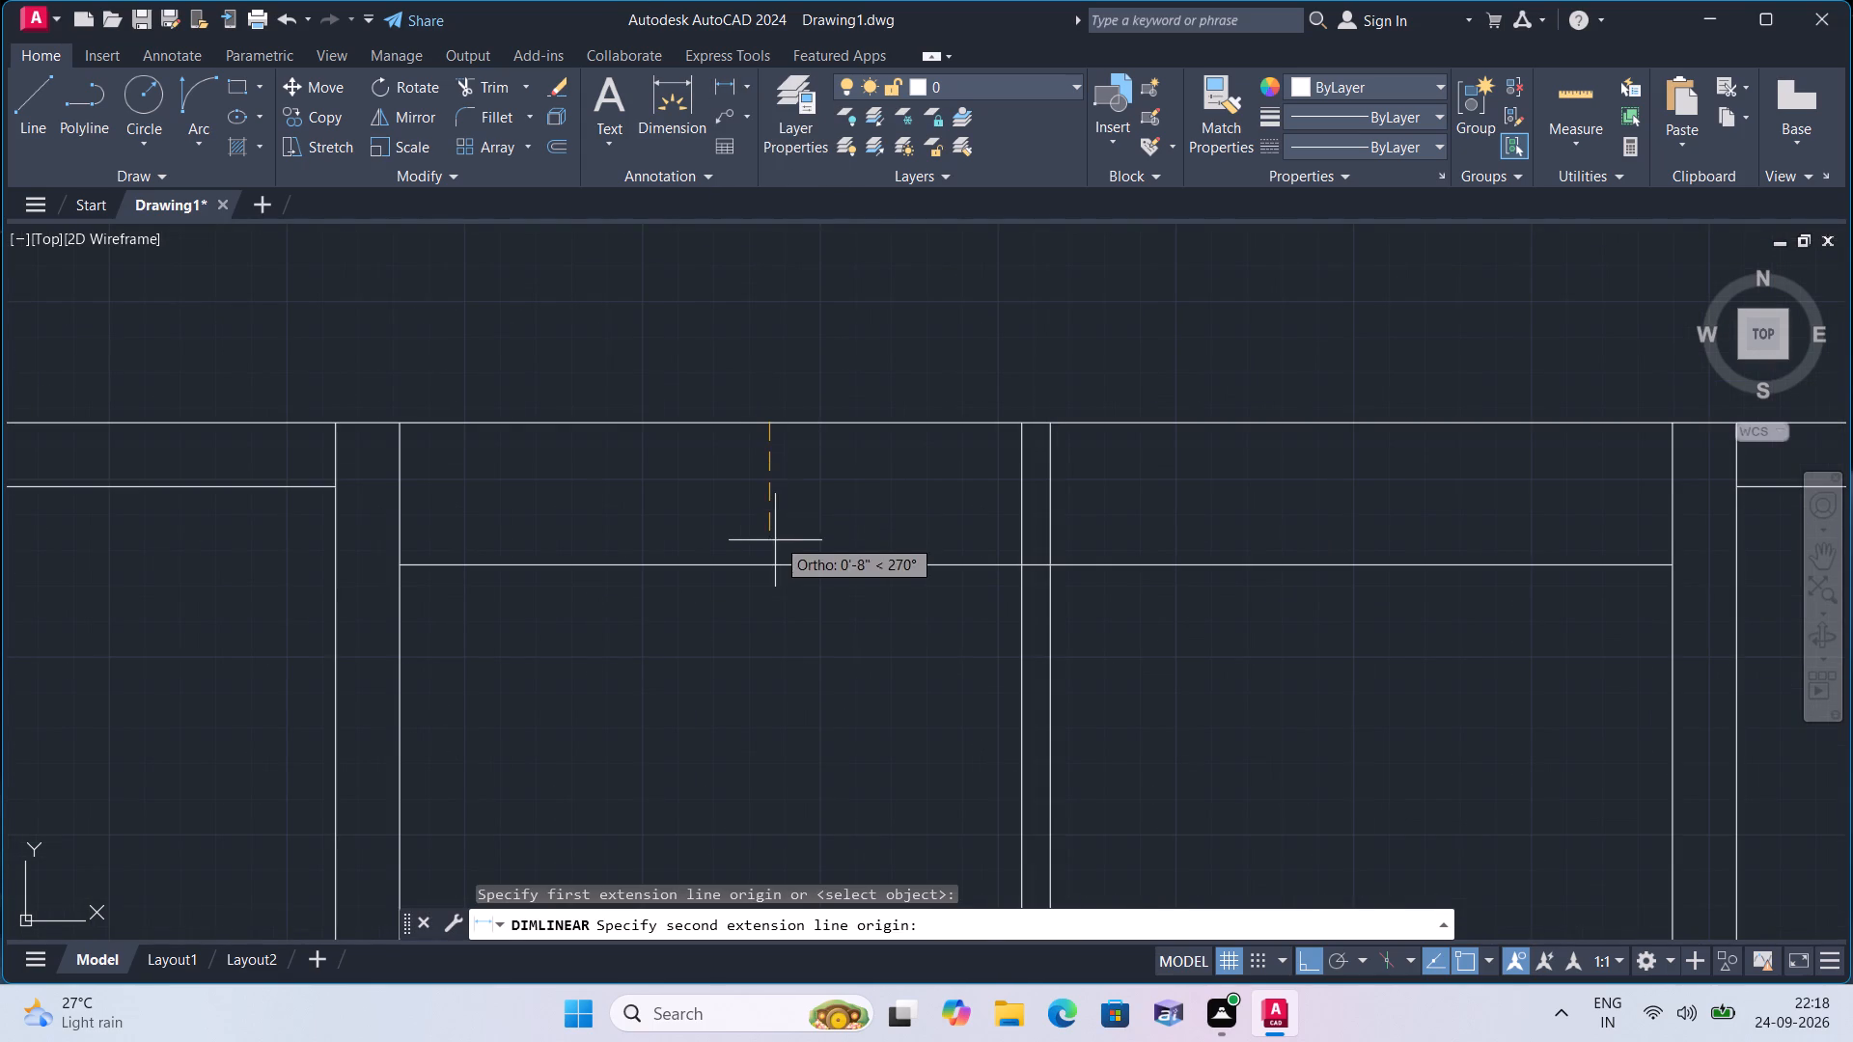
{"action": "left_click", "coordinate": [770, 561]}
{"action": "scroll", "coordinate": [773, 515], "scroll_direction": "up", "scroll_amount": 4}
{"action": "scroll", "coordinate": [773, 515], "scroll_direction": "down", "scroll_amount": 4}
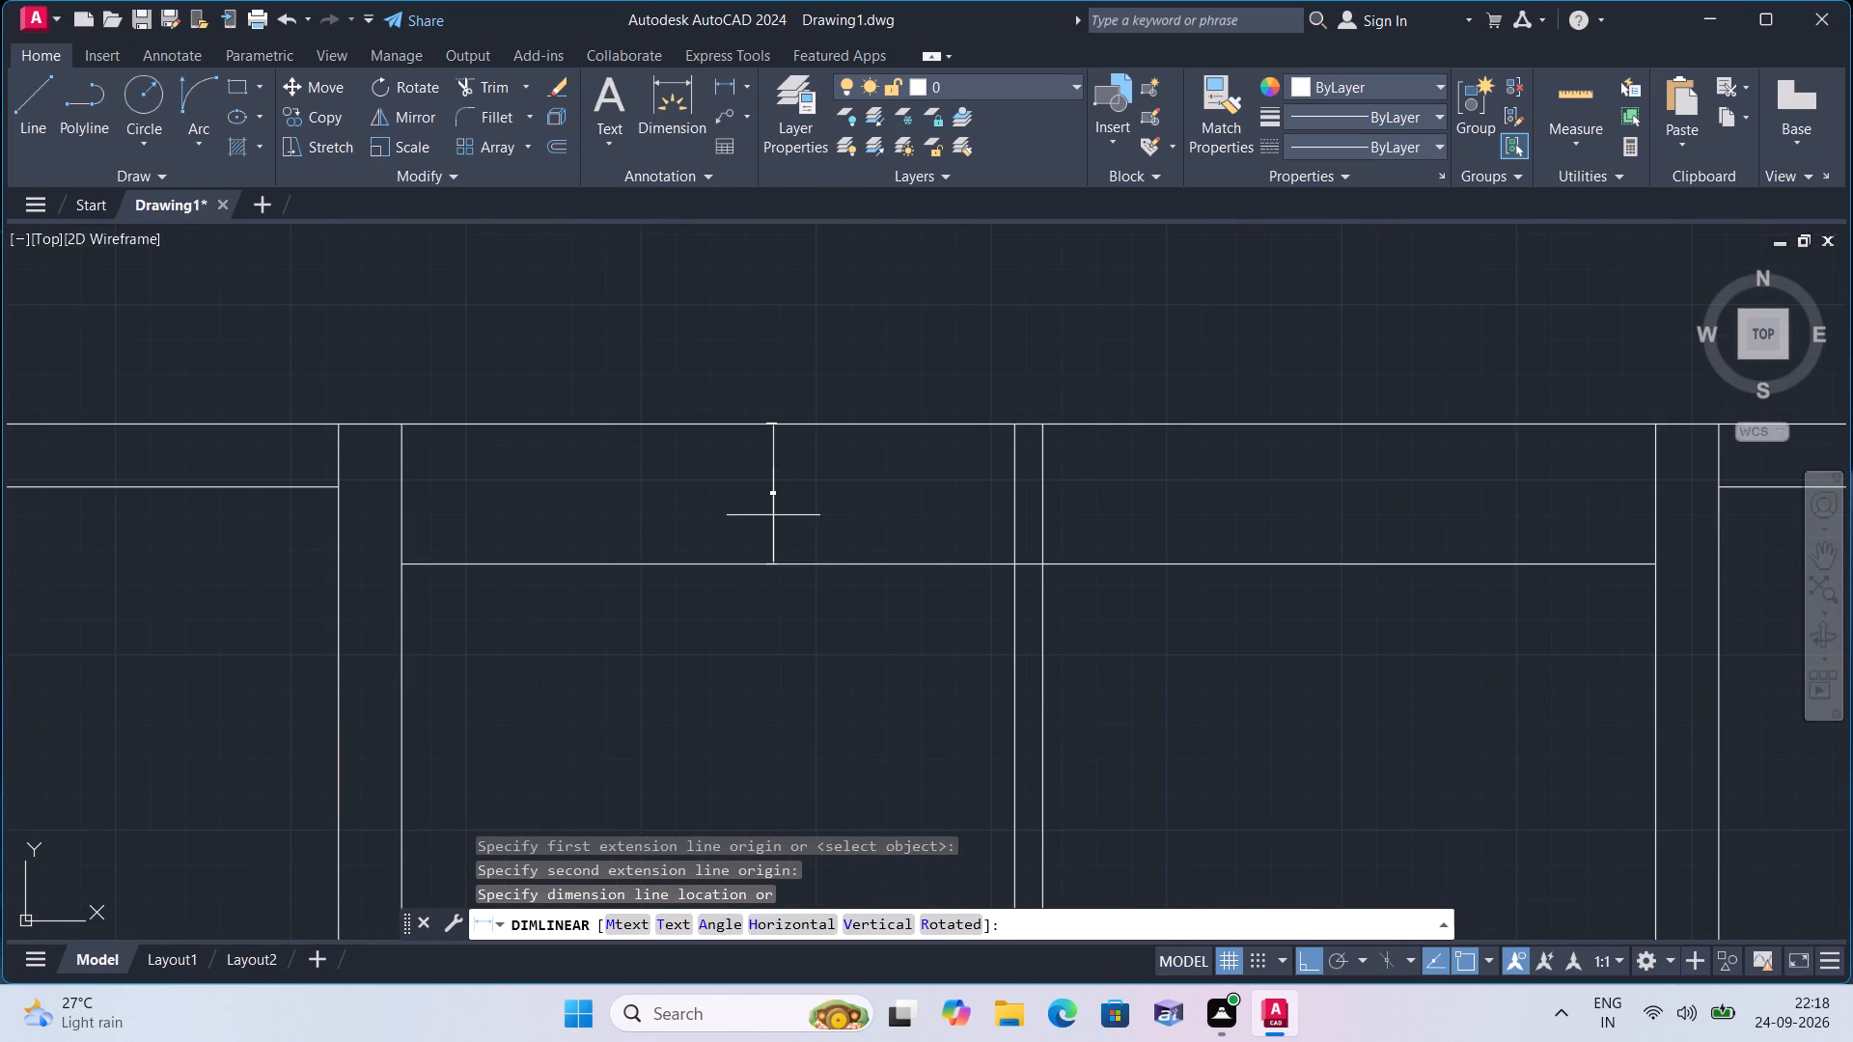
{"action": "key", "text": "space"}
Add three tread lines below the remaining one in the central bay, each offset 10" from the last.
{"action": "type", "text": "offset 10\""}
{"action": "key", "text": "space"}
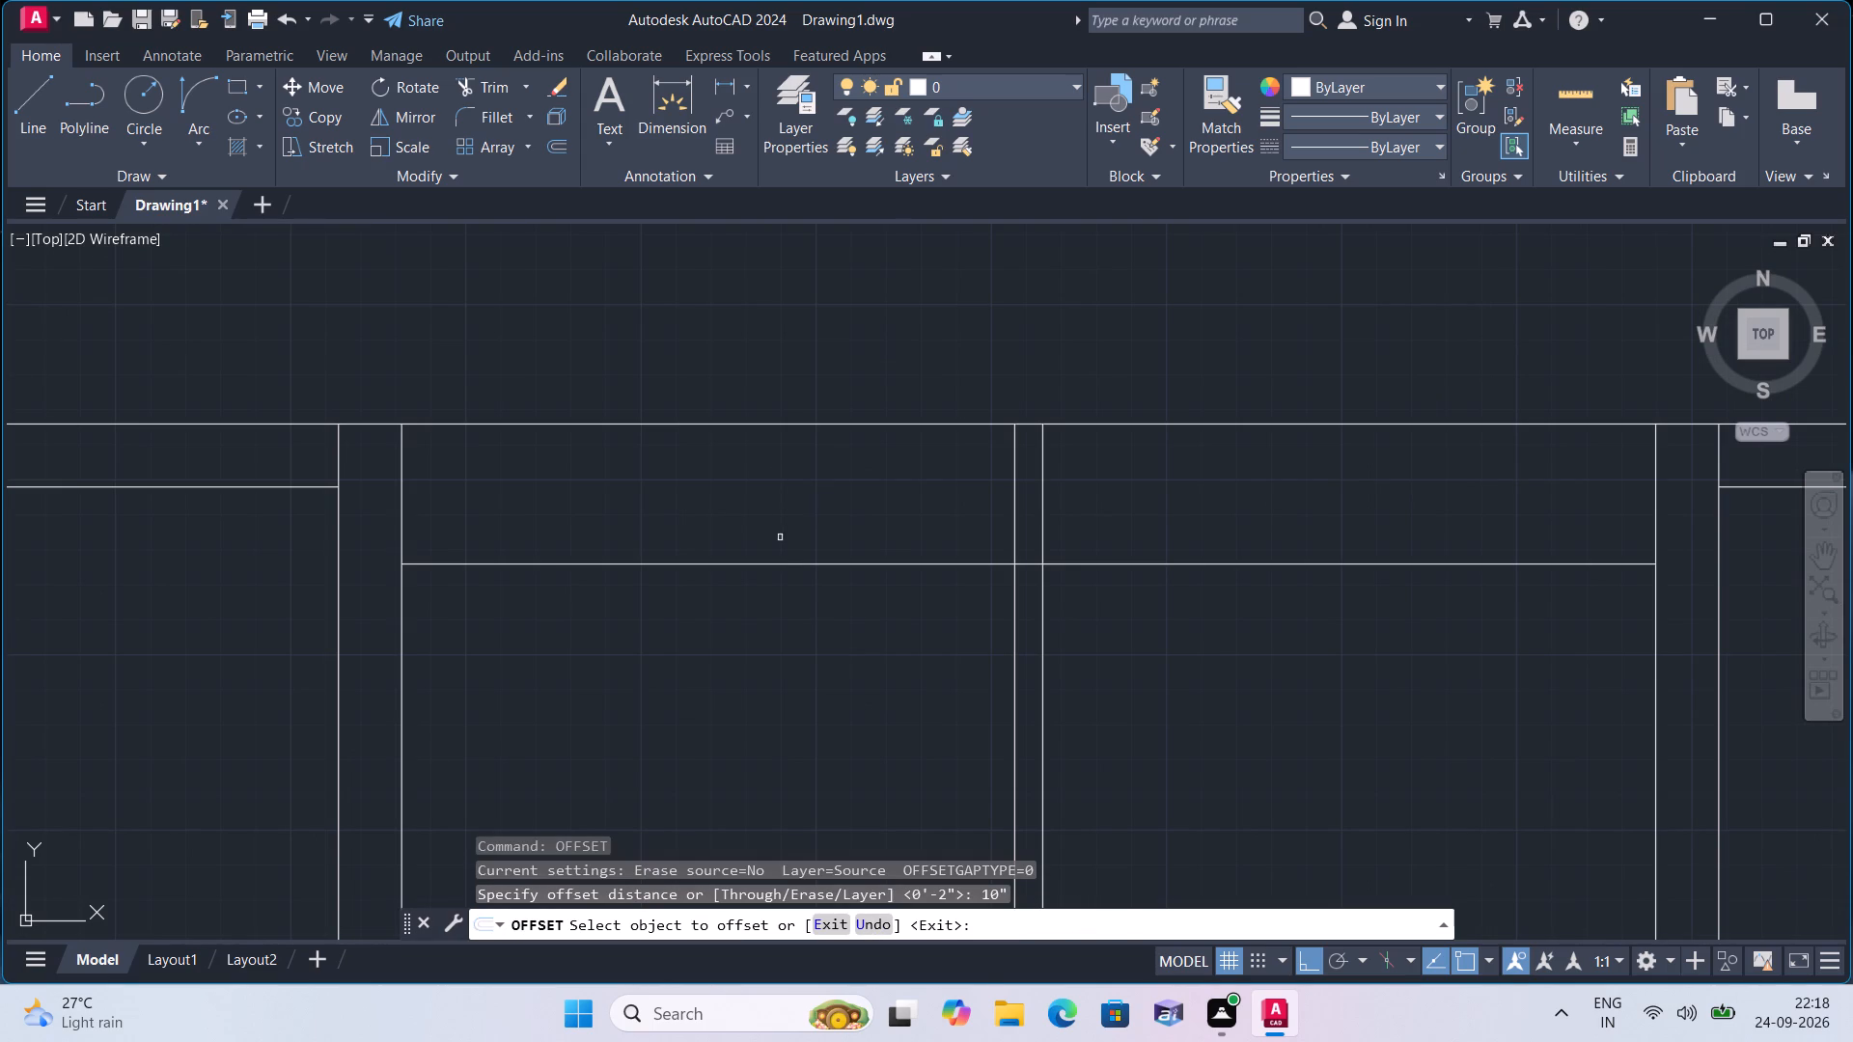
{"action": "left_click", "coordinate": [785, 560]}
{"action": "left_click", "coordinate": [780, 564]}
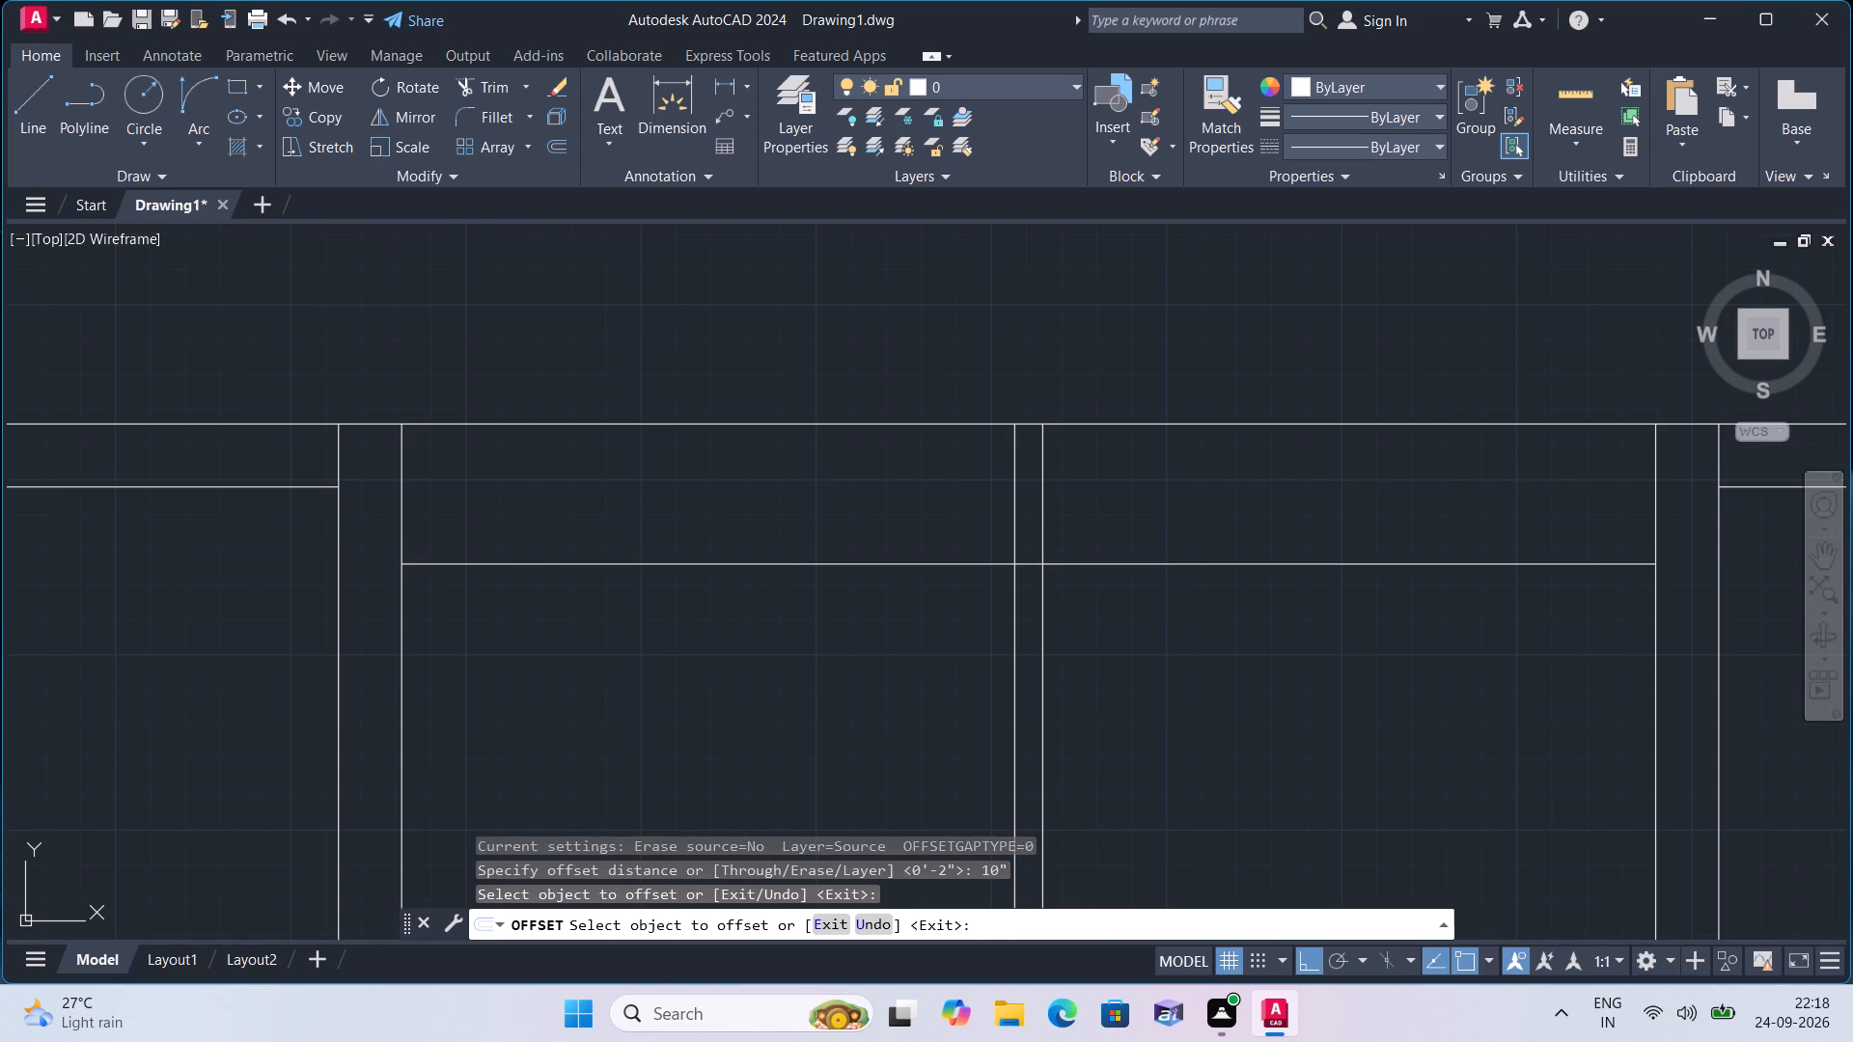
{"action": "left_click", "coordinate": [781, 661]}
{"action": "middle_click_drag", "start_coordinate": [770, 647], "coordinate": [807, 398]}
{"action": "scroll", "coordinate": [814, 383], "scroll_direction": "down", "scroll_amount": 2}
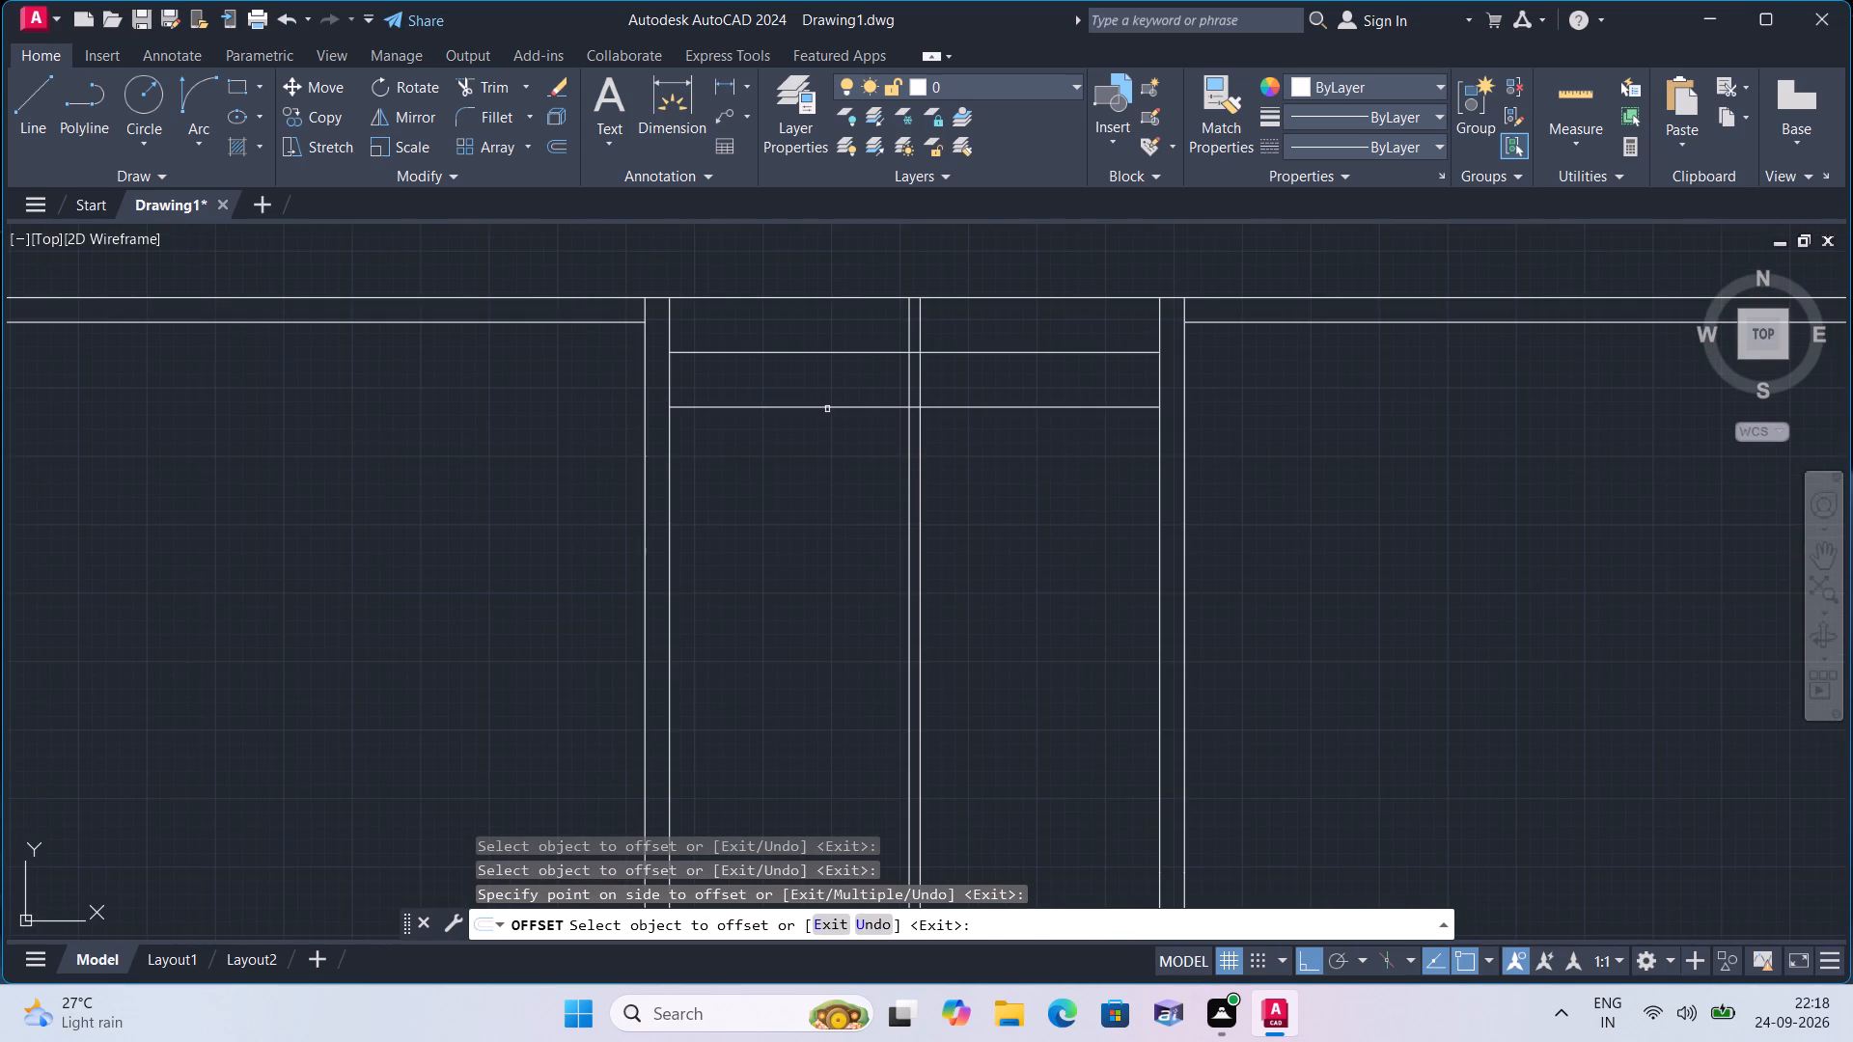
{"action": "left_click", "coordinate": [827, 409]}
{"action": "left_click", "coordinate": [830, 420]}
{"action": "left_click", "coordinate": [820, 462]}
{"action": "left_click", "coordinate": [826, 534]}
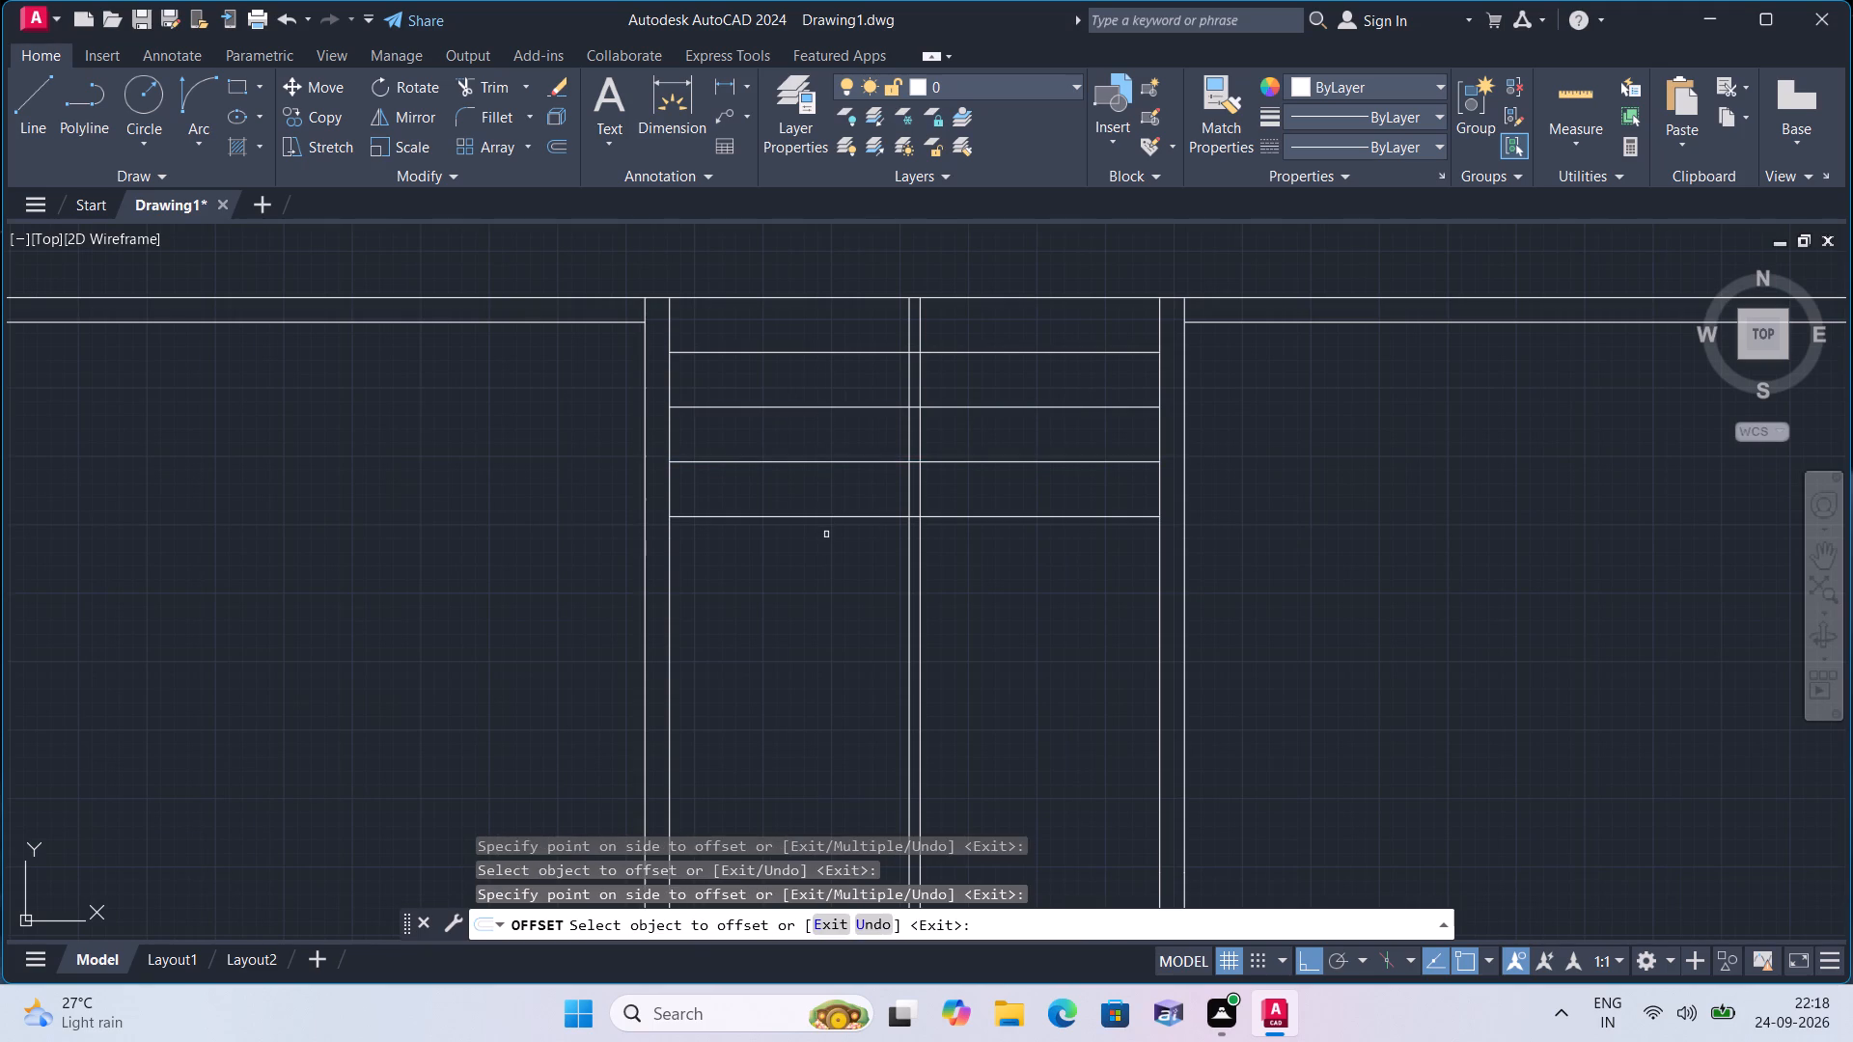
Add three more tread lines below the lowest one in the central bay at successive 10" offsets.
{"action": "left_click", "coordinate": [825, 519]}
{"action": "left_click", "coordinate": [816, 569]}
{"action": "left_click", "coordinate": [816, 570]}
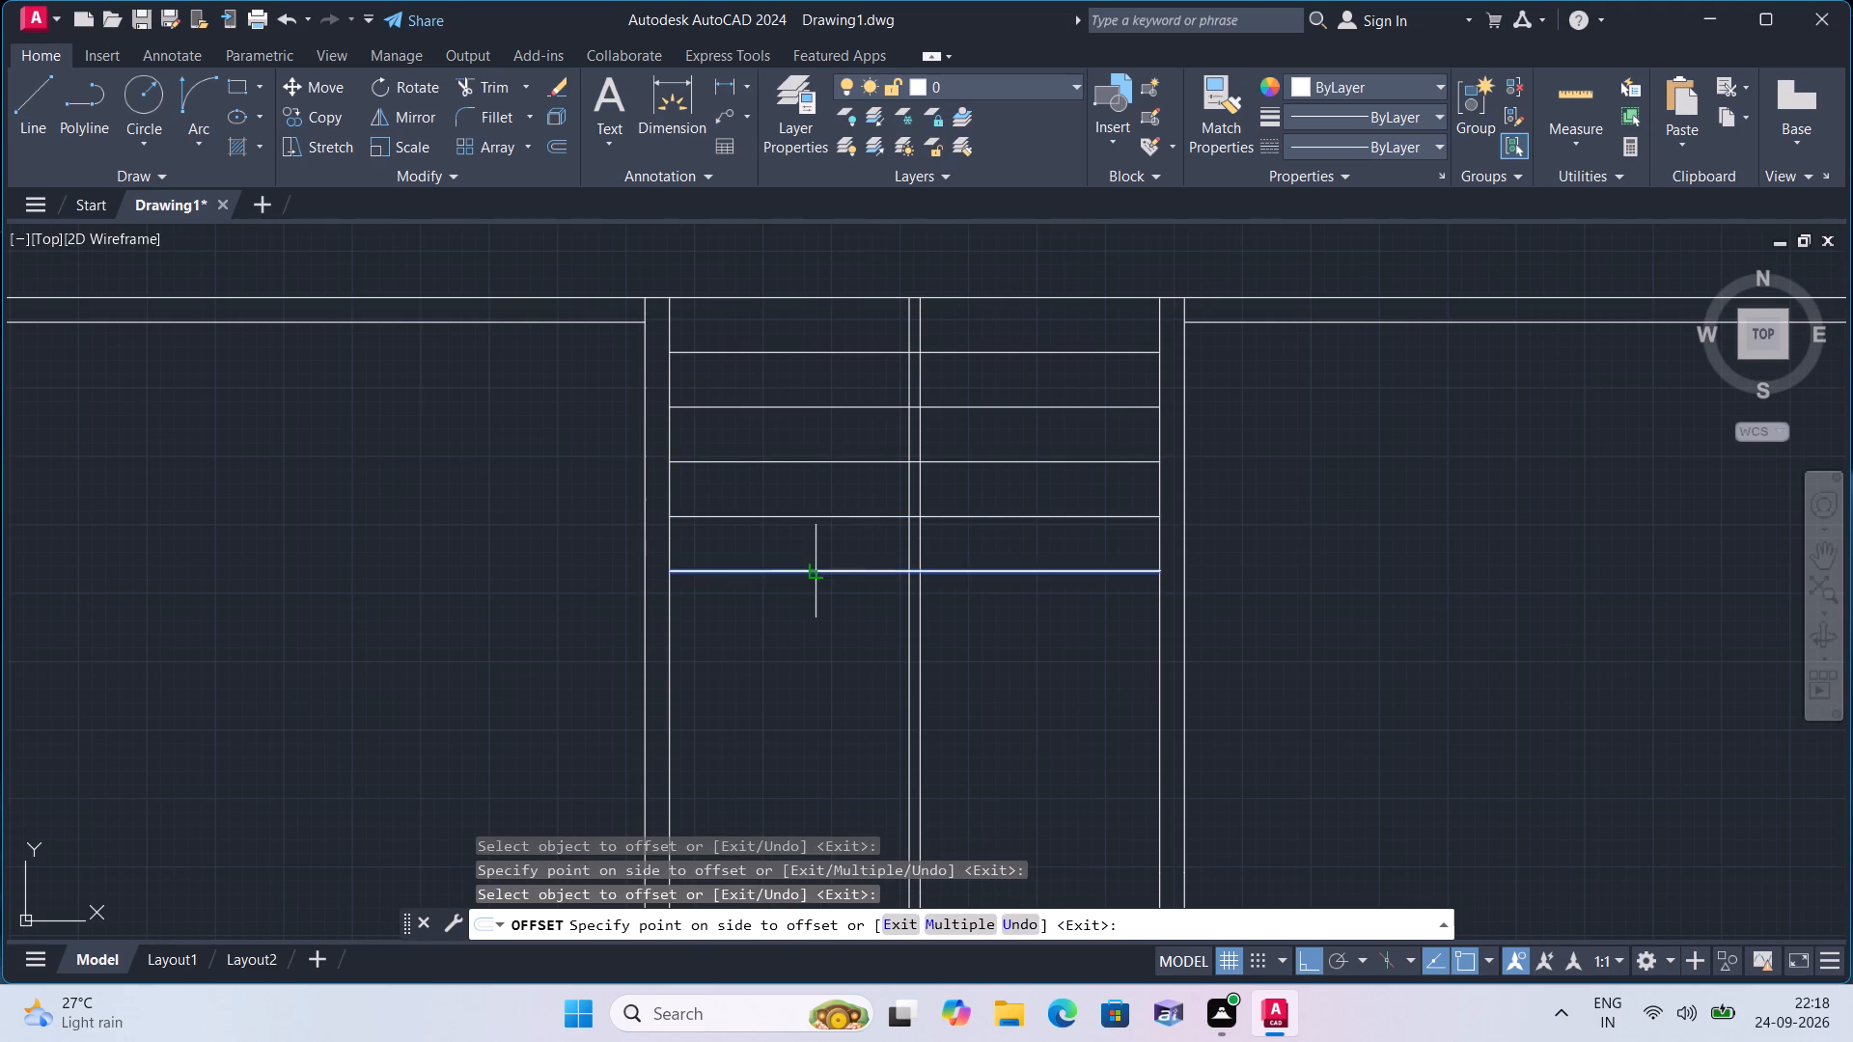
{"action": "left_click", "coordinate": [816, 580]}
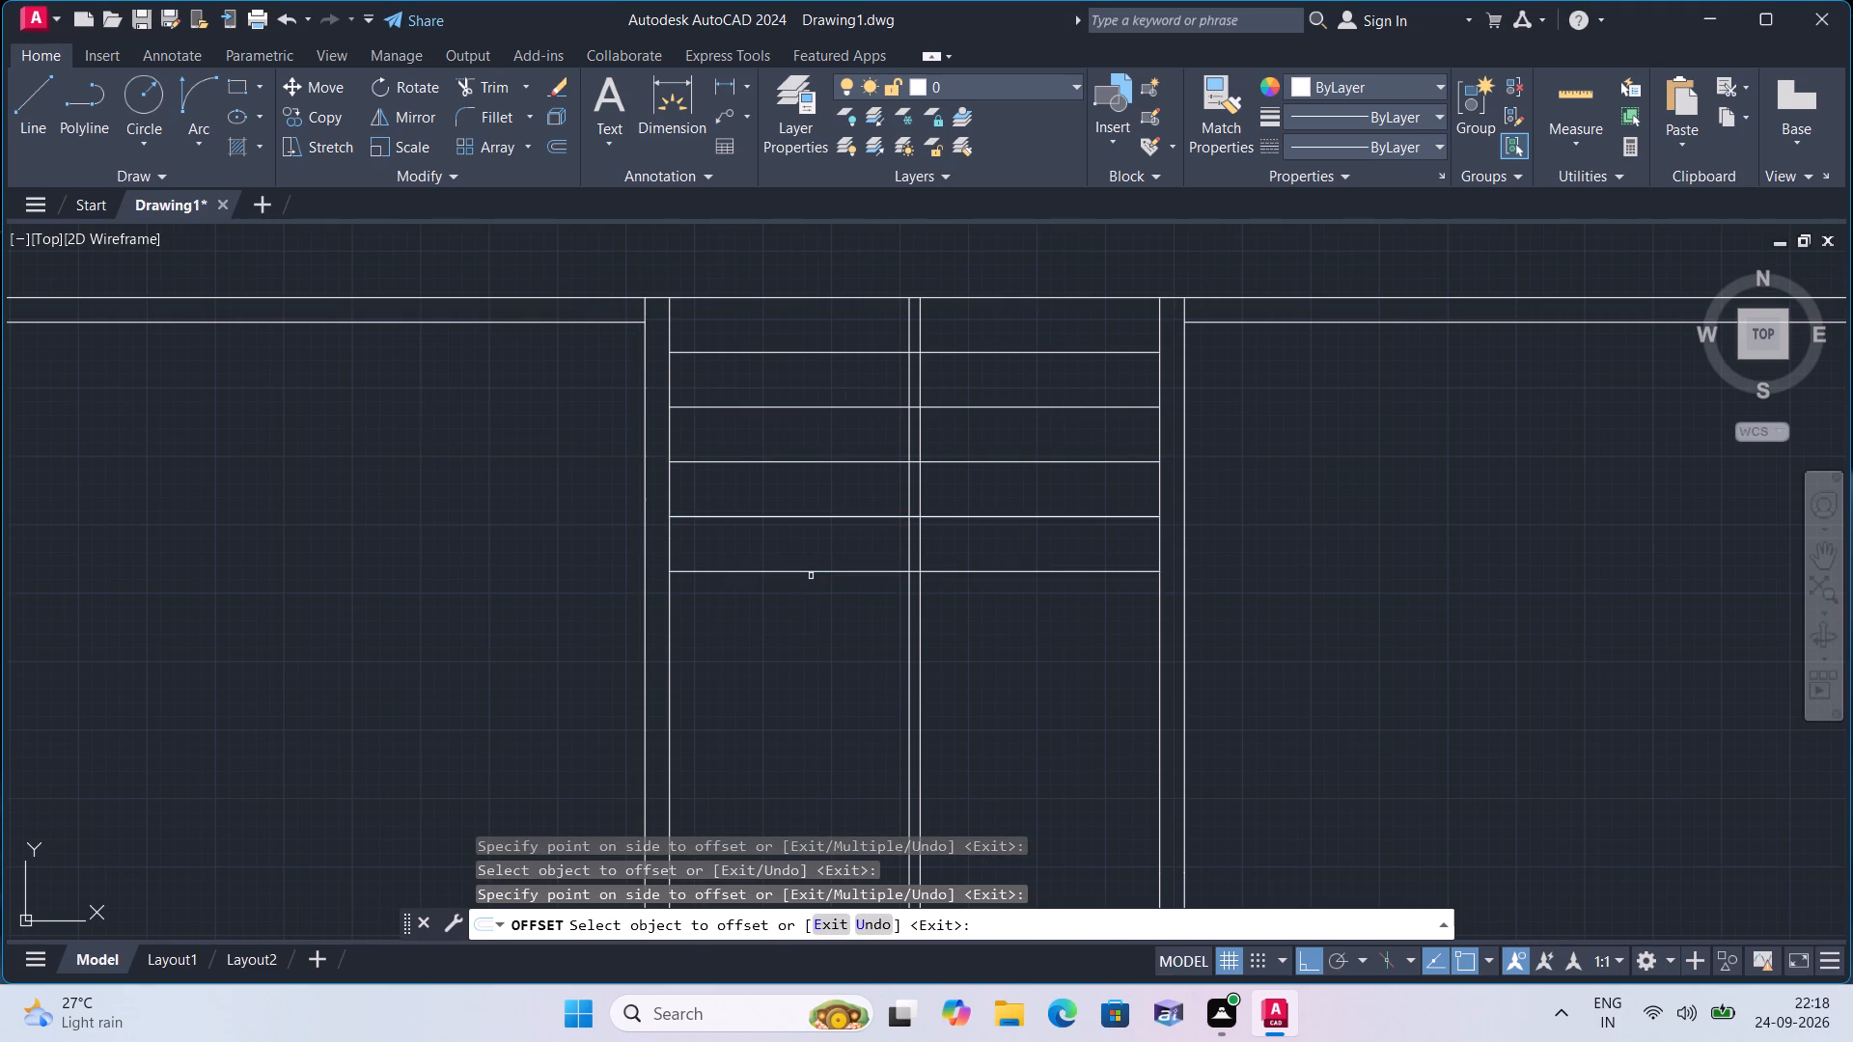
{"action": "left_click", "coordinate": [811, 576]}
{"action": "left_click", "coordinate": [811, 571]}
{"action": "left_click", "coordinate": [831, 635]}
{"action": "middle_click_drag", "start_coordinate": [821, 638], "coordinate": [811, 392]}
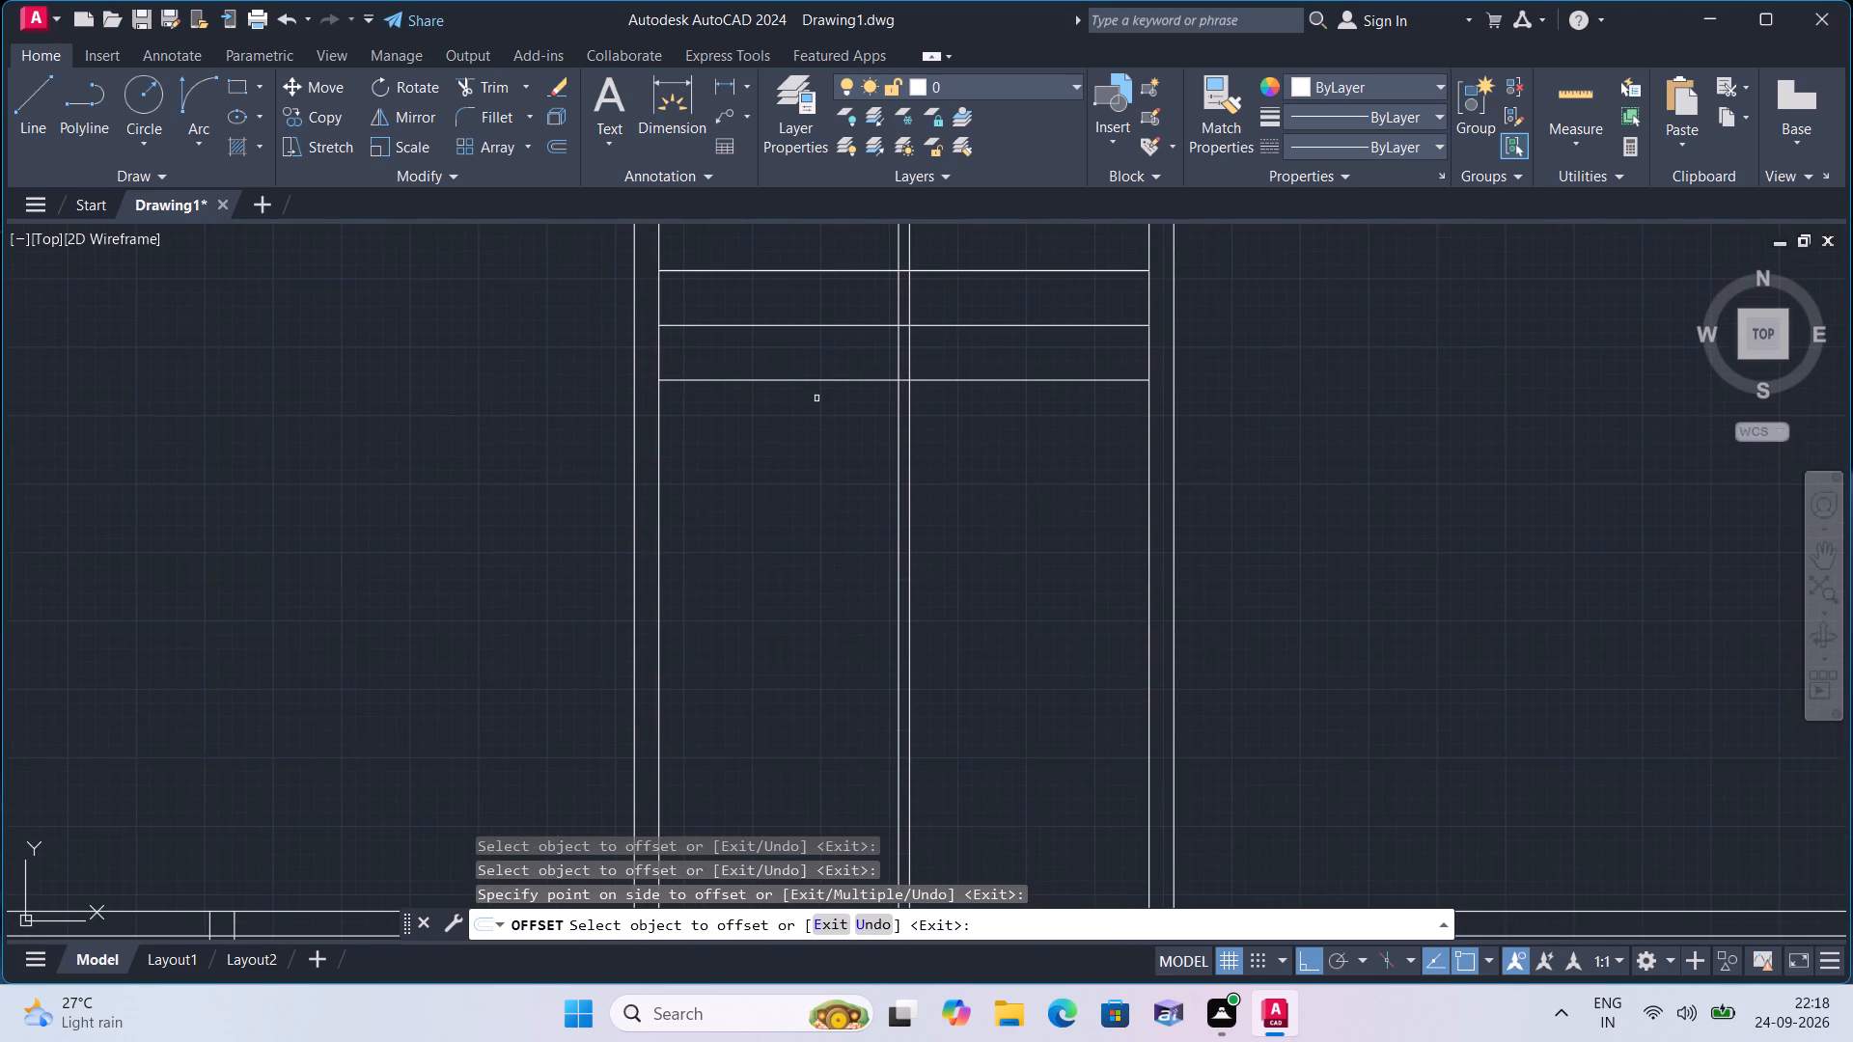
{"action": "left_click", "coordinate": [817, 381]}
{"action": "left_click", "coordinate": [806, 482]}
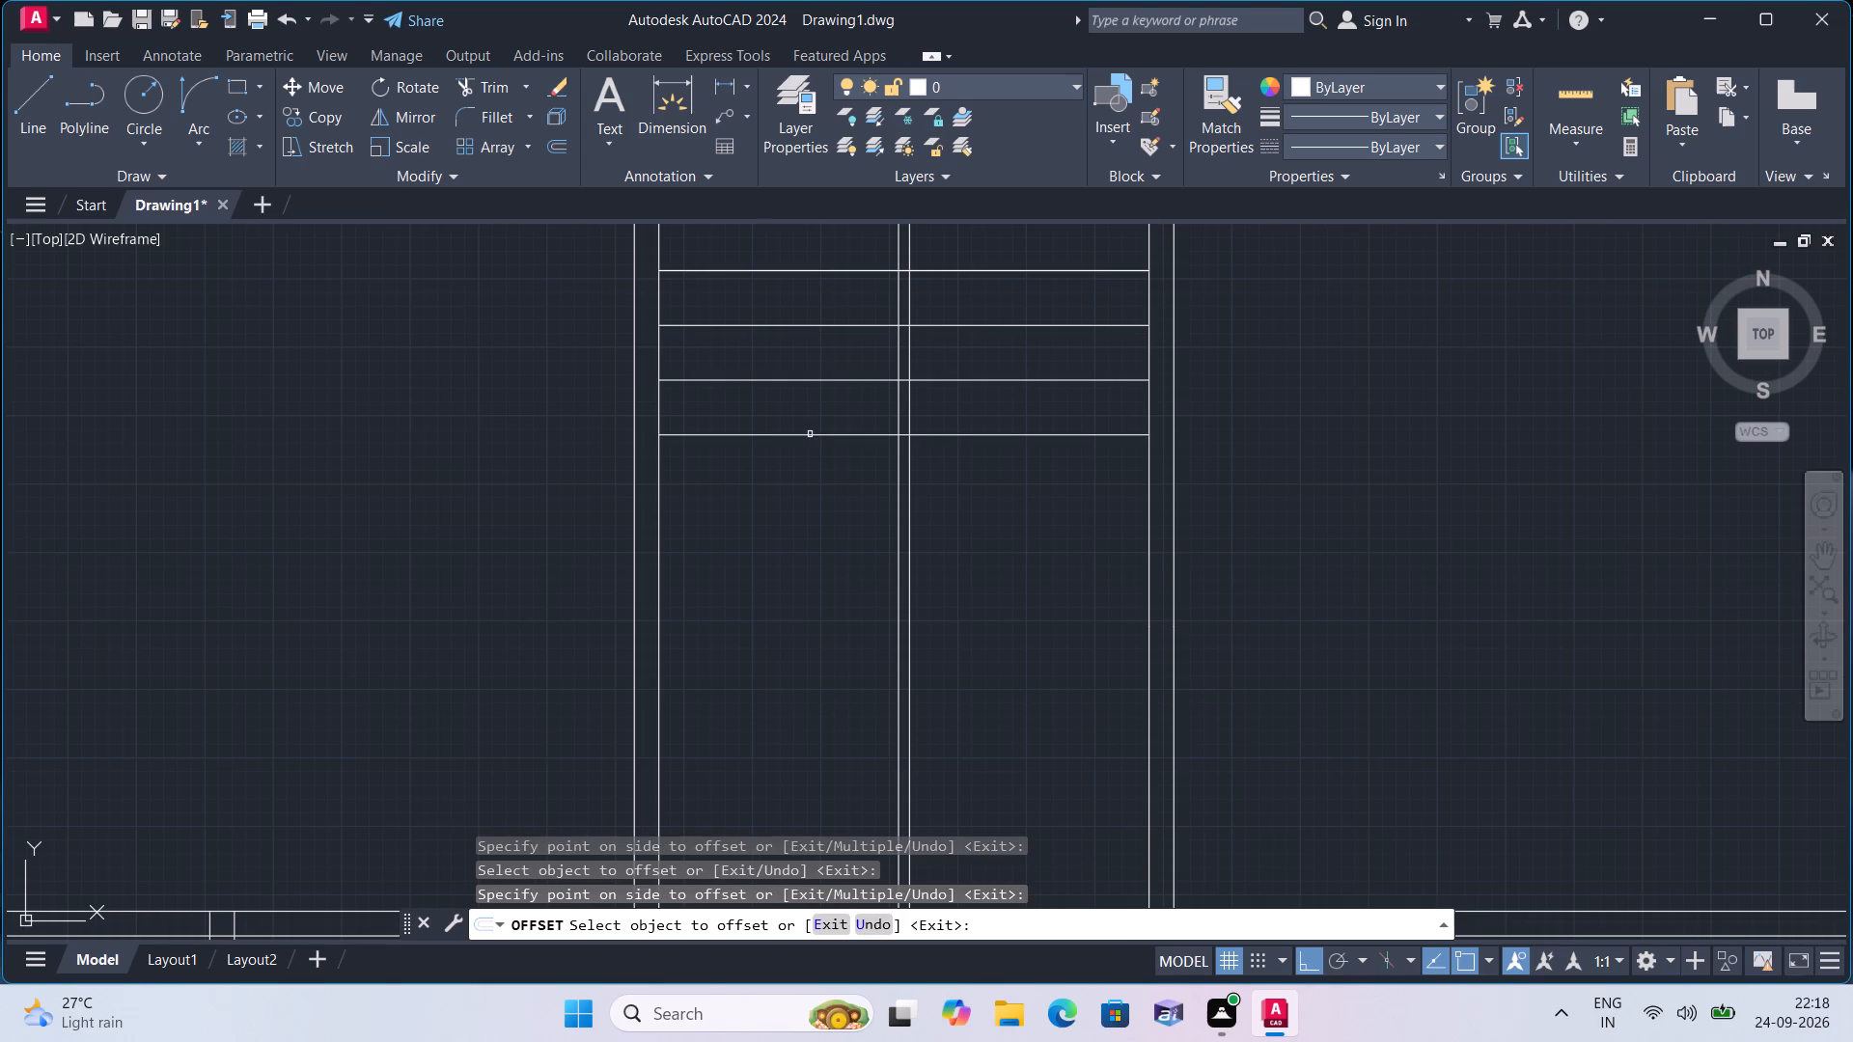
Continue the 10" downward offsets from the lowest tread line, adding four more to bring the central bay to eleven treads.
{"action": "left_click", "coordinate": [810, 433]}
{"action": "left_click", "coordinate": [800, 473]}
{"action": "left_click", "coordinate": [800, 489]}
{"action": "left_click", "coordinate": [792, 532]}
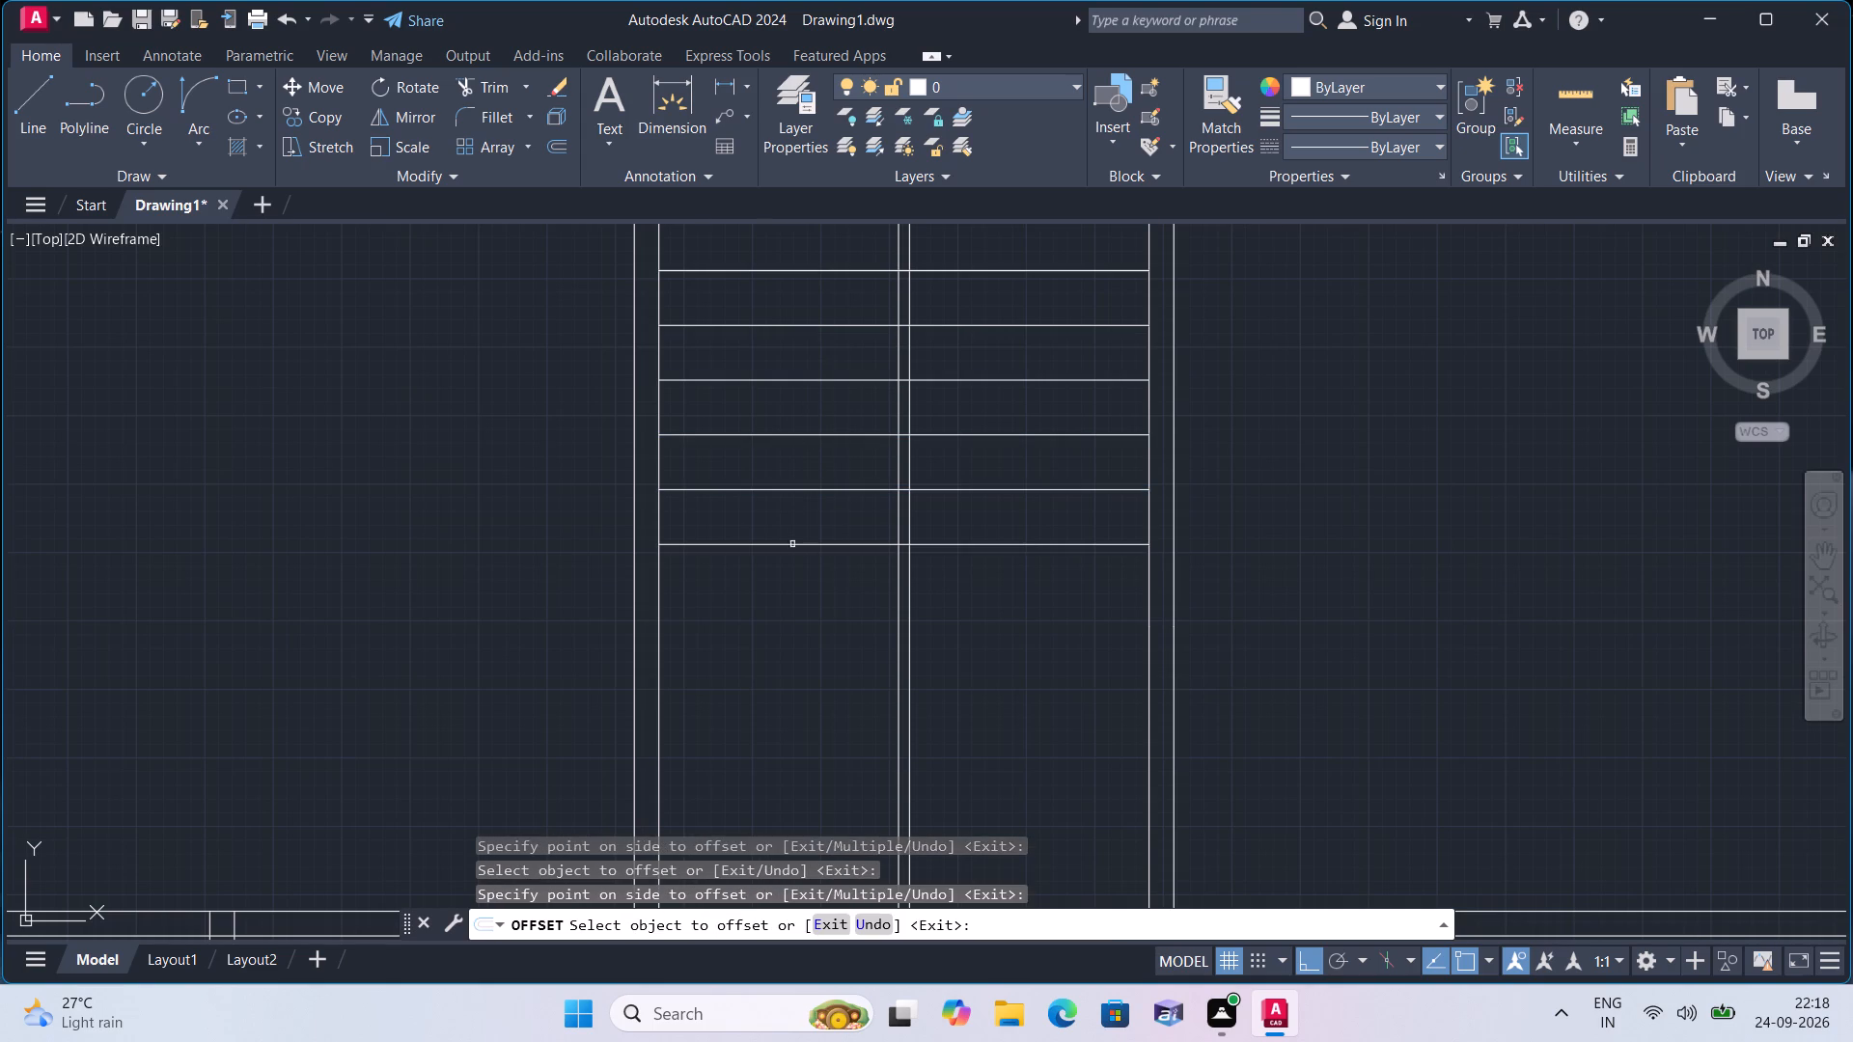
{"action": "left_click", "coordinate": [793, 548]}
{"action": "left_click", "coordinate": [793, 547]}
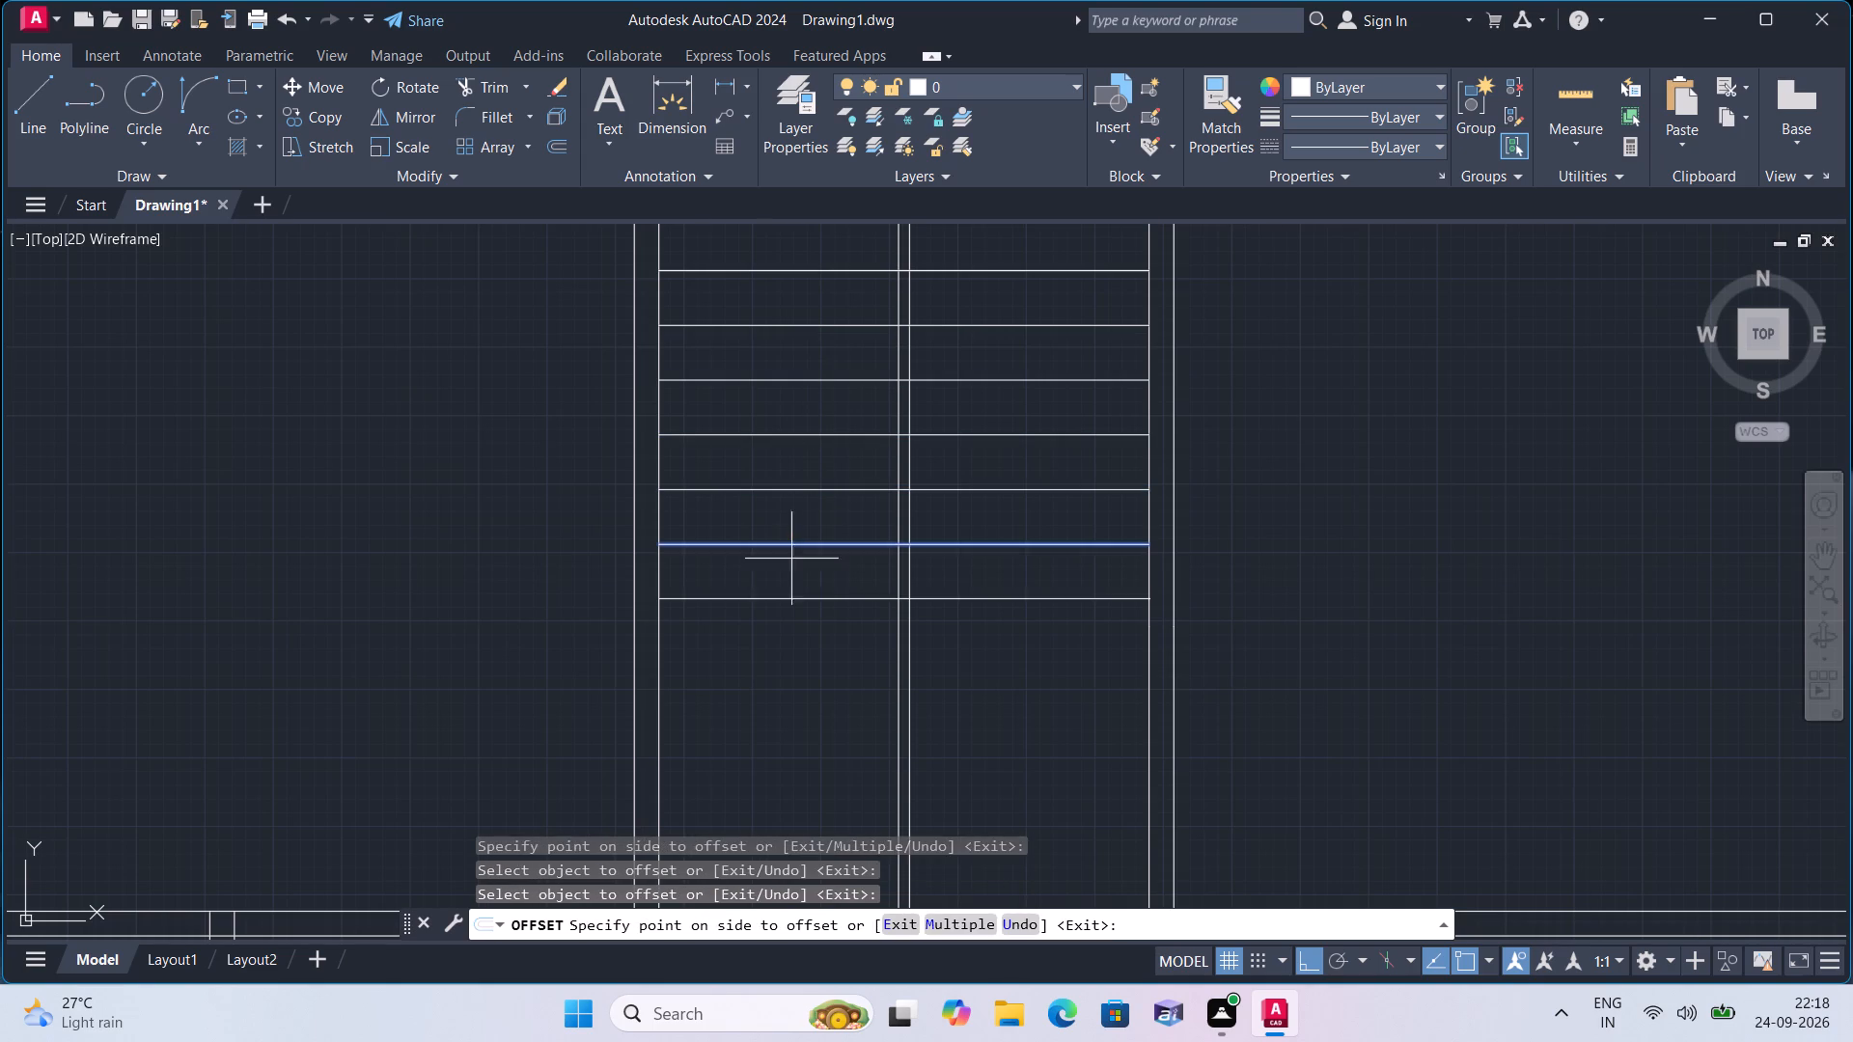
{"action": "left_click", "coordinate": [786, 596]}
{"action": "left_click", "coordinate": [788, 600]}
{"action": "left_click", "coordinate": [783, 664]}
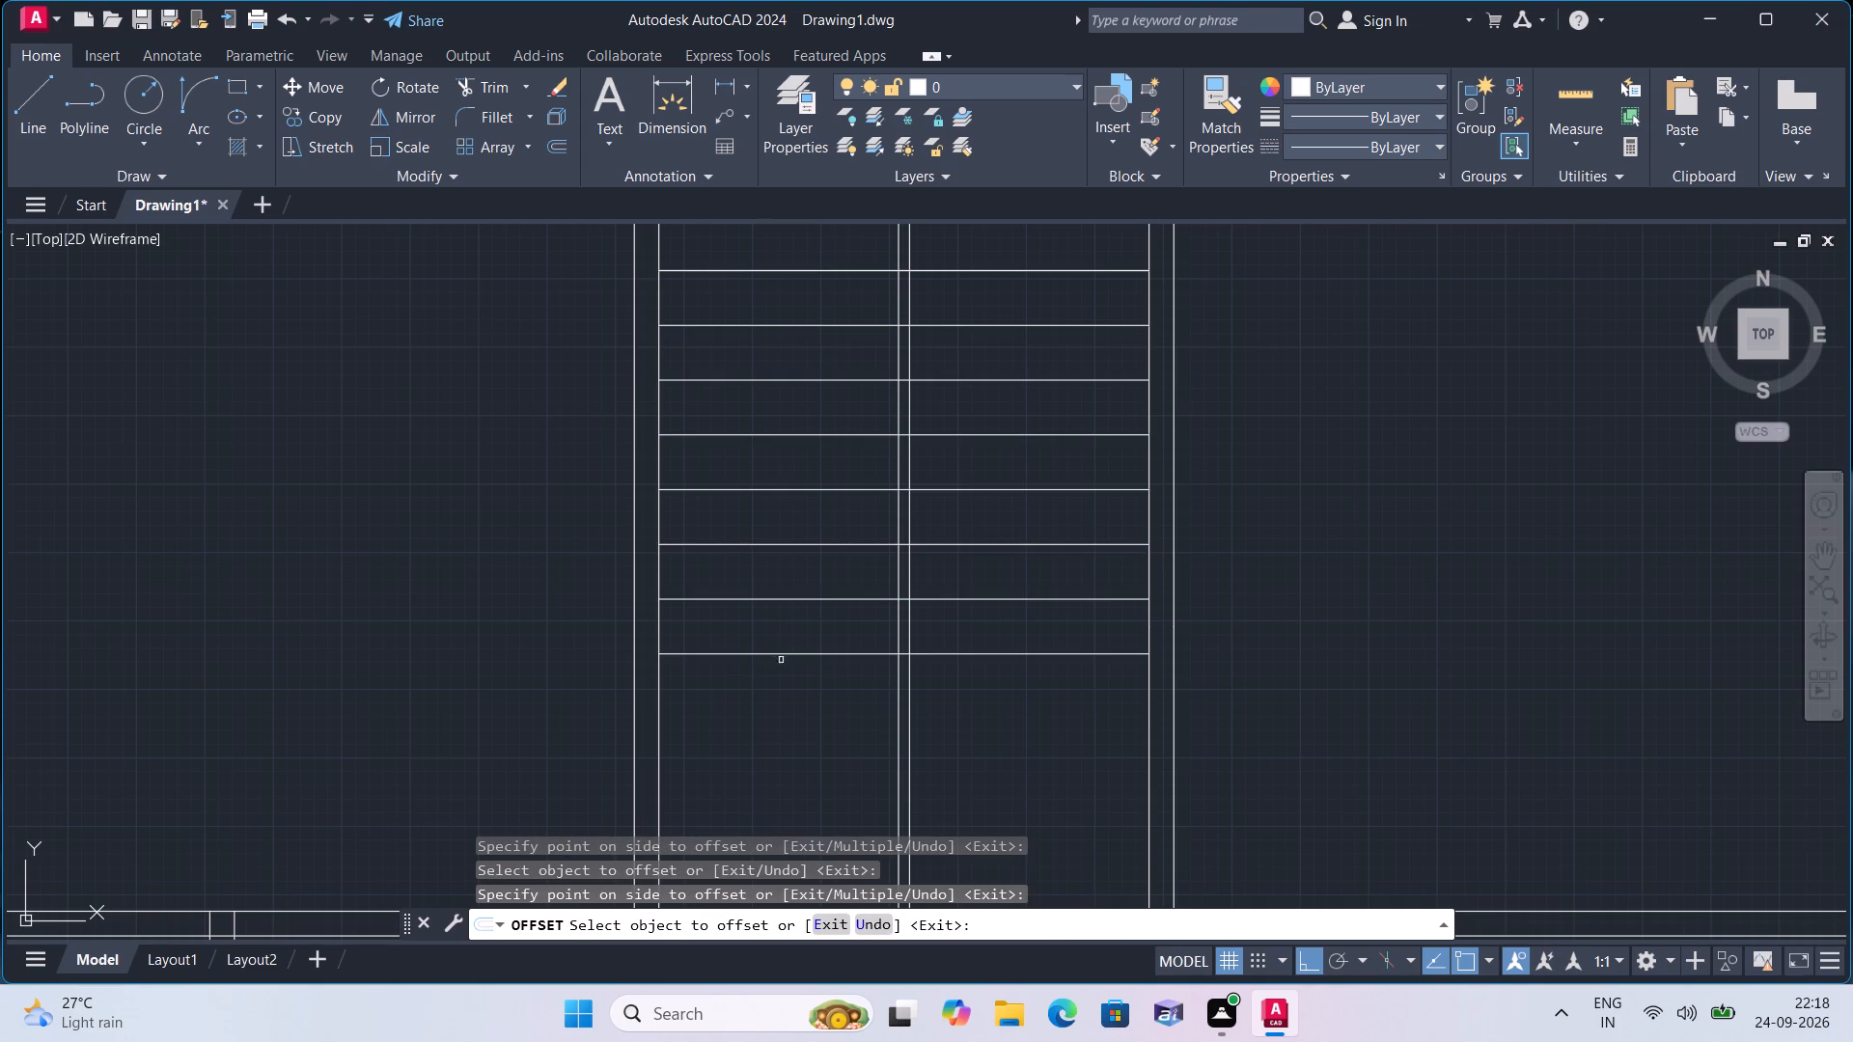
Trim the pair of vertical center lines in the staircase bay below the lowest tread line.
{"action": "scroll", "coordinate": [758, 397], "scroll_direction": "down", "scroll_amount": 2}
{"action": "middle_click_drag", "start_coordinate": [770, 334], "coordinate": [771, 414]}
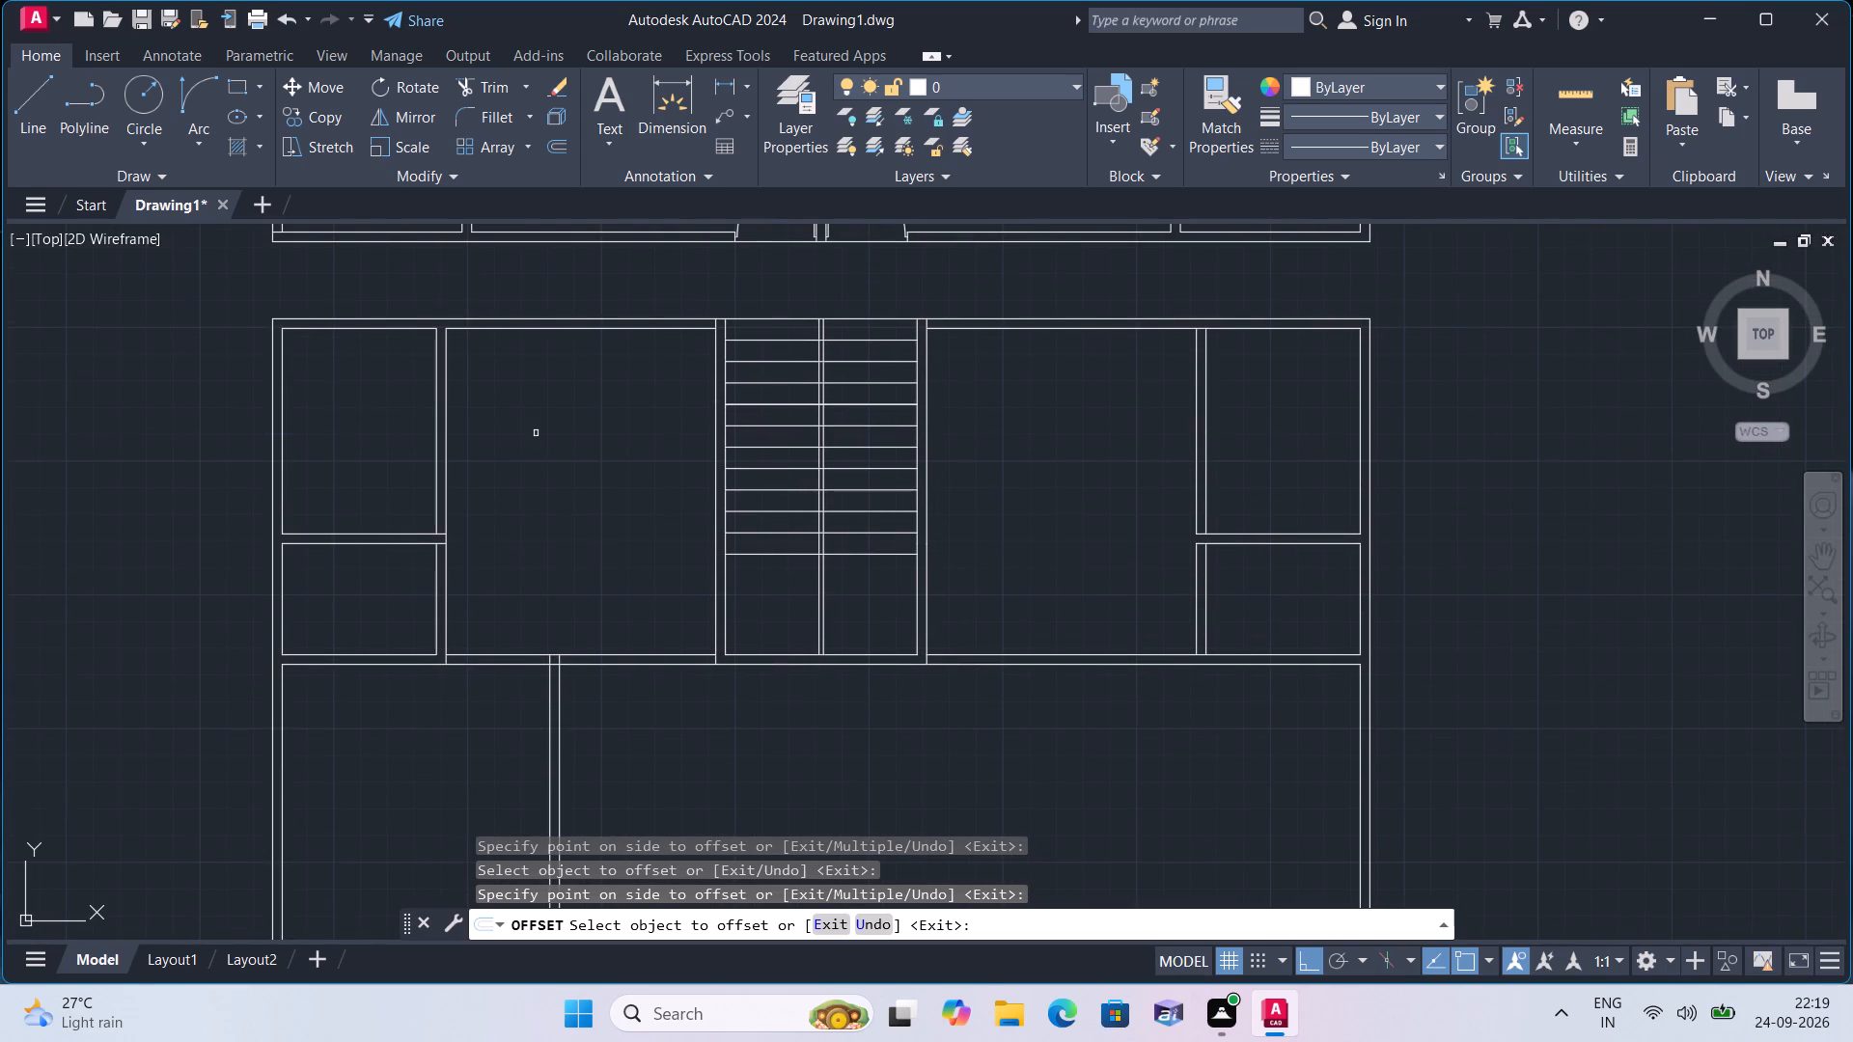
{"action": "key", "text": "space"}
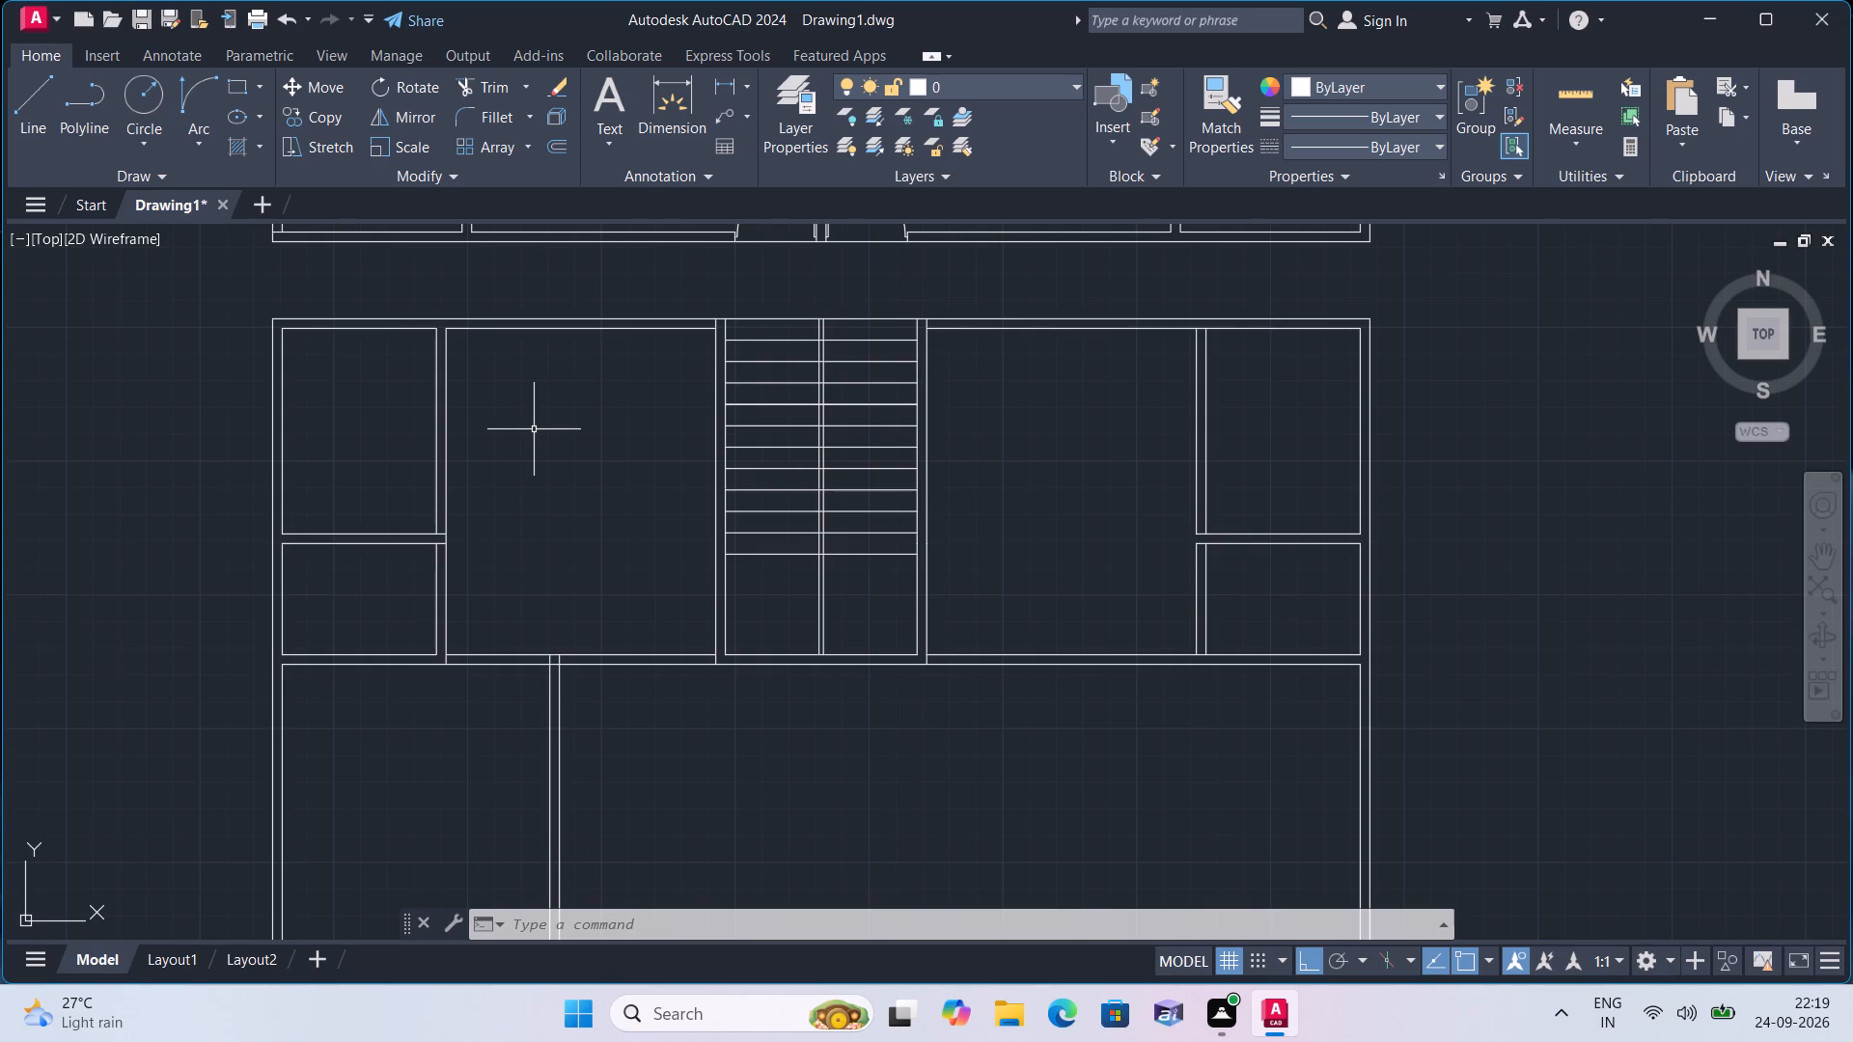
{"action": "type", "text": "trim"}
{"action": "key", "text": "space"}
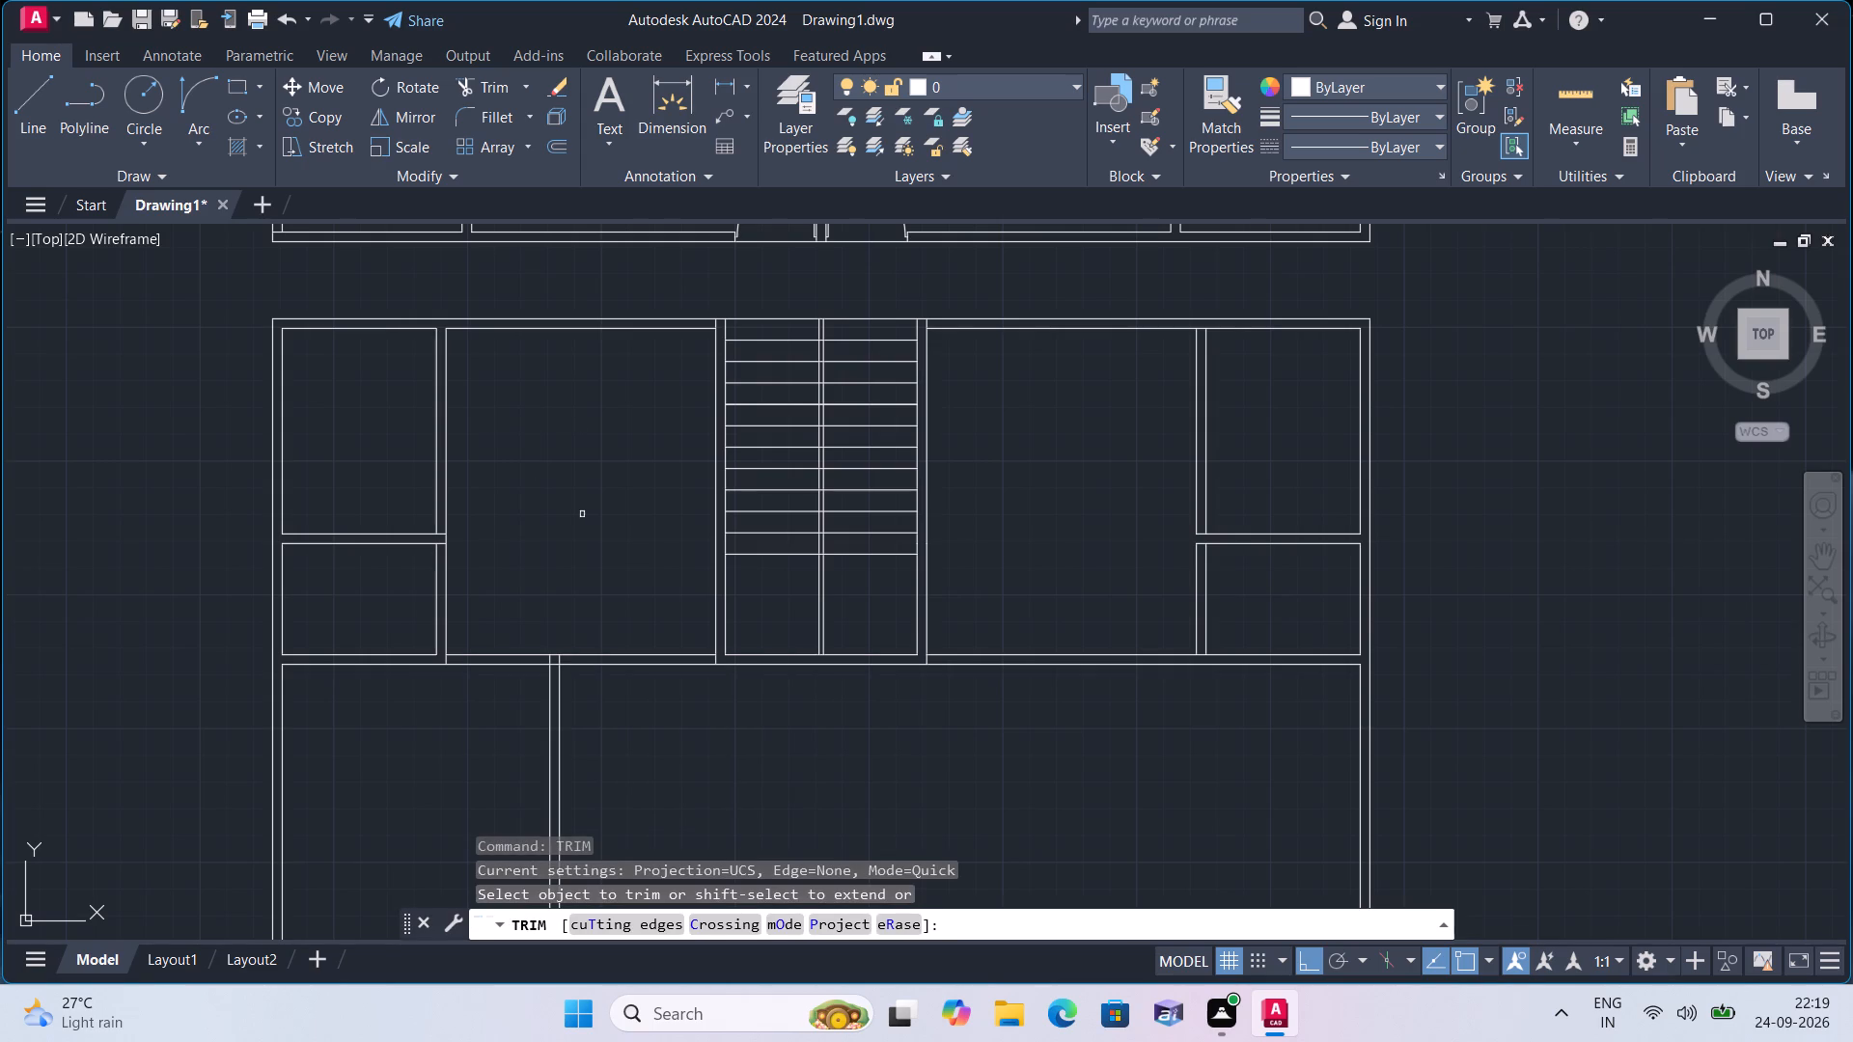
{"action": "left_click", "coordinate": [874, 597]}
{"action": "left_click", "coordinate": [766, 597]}
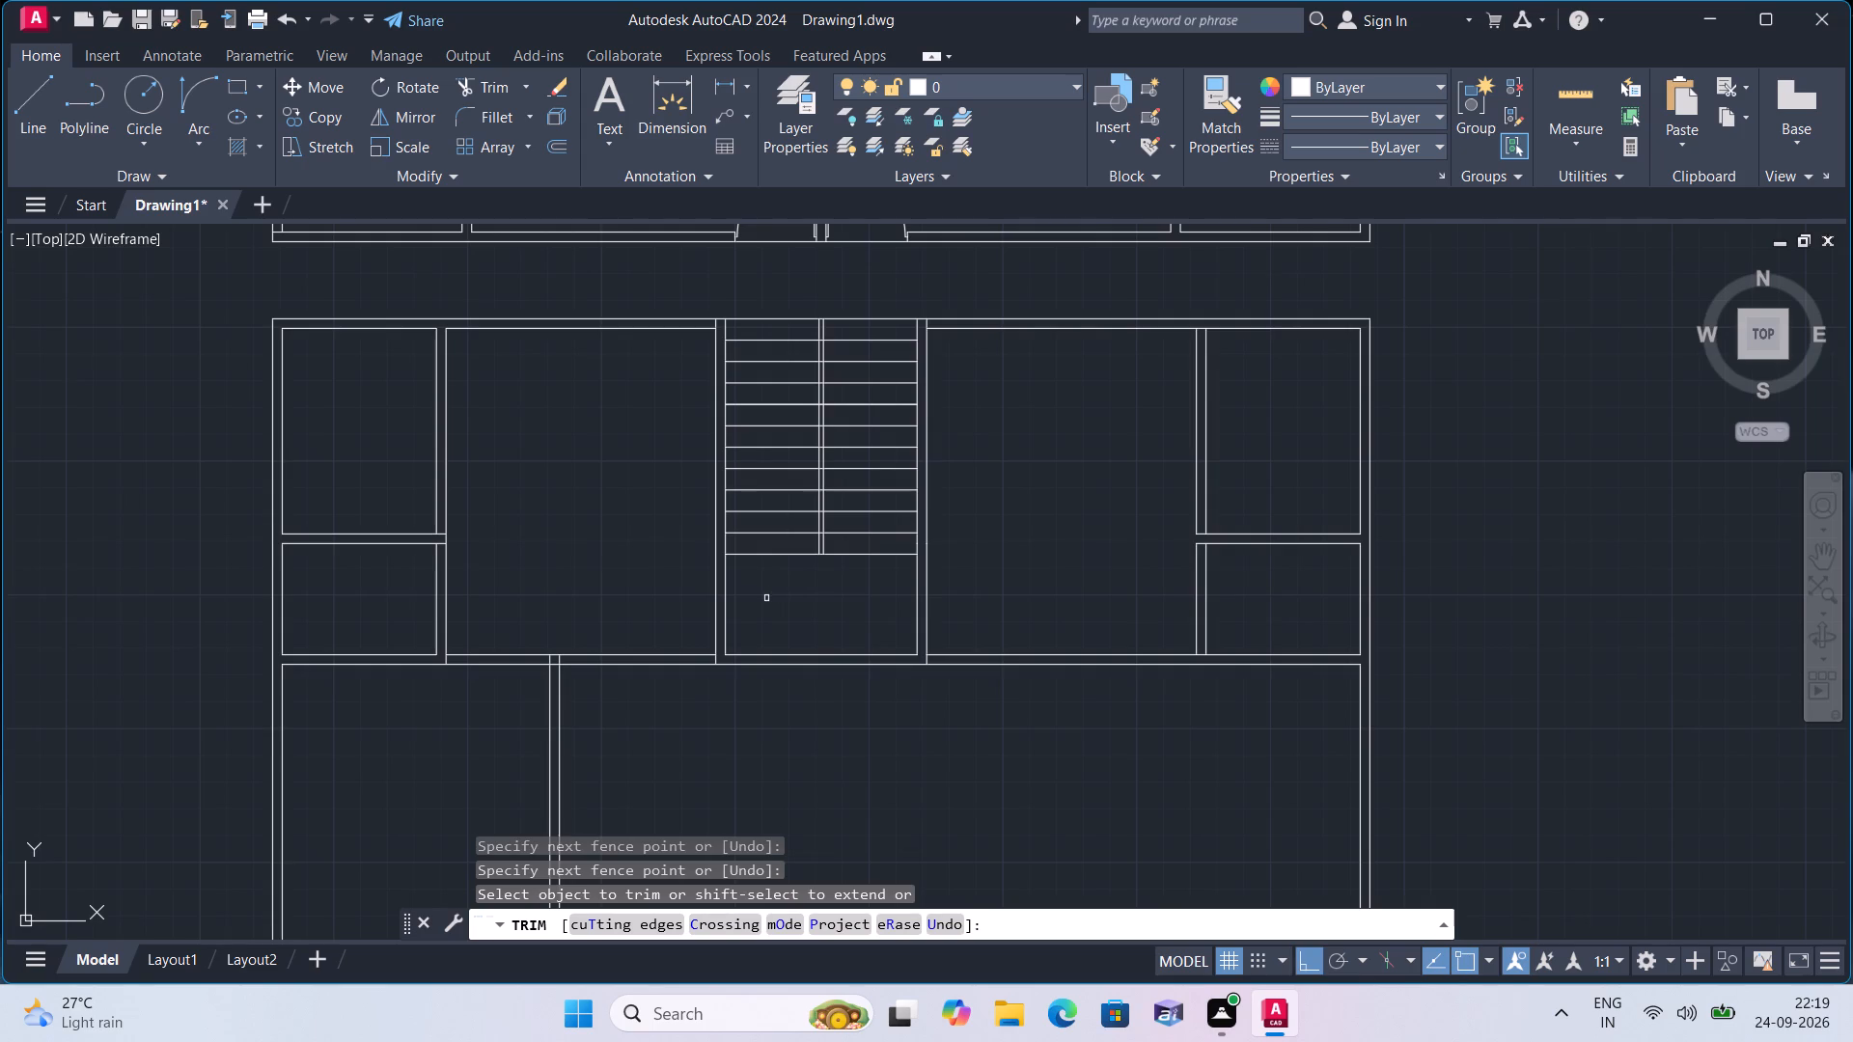
Trim the lower and middle tread lines out of the gap between the staircase's two vertical center lines.
{"action": "scroll", "coordinate": [796, 580], "scroll_direction": "up", "scroll_amount": 4}
{"action": "middle_click_drag", "start_coordinate": [798, 578], "coordinate": [699, 833]}
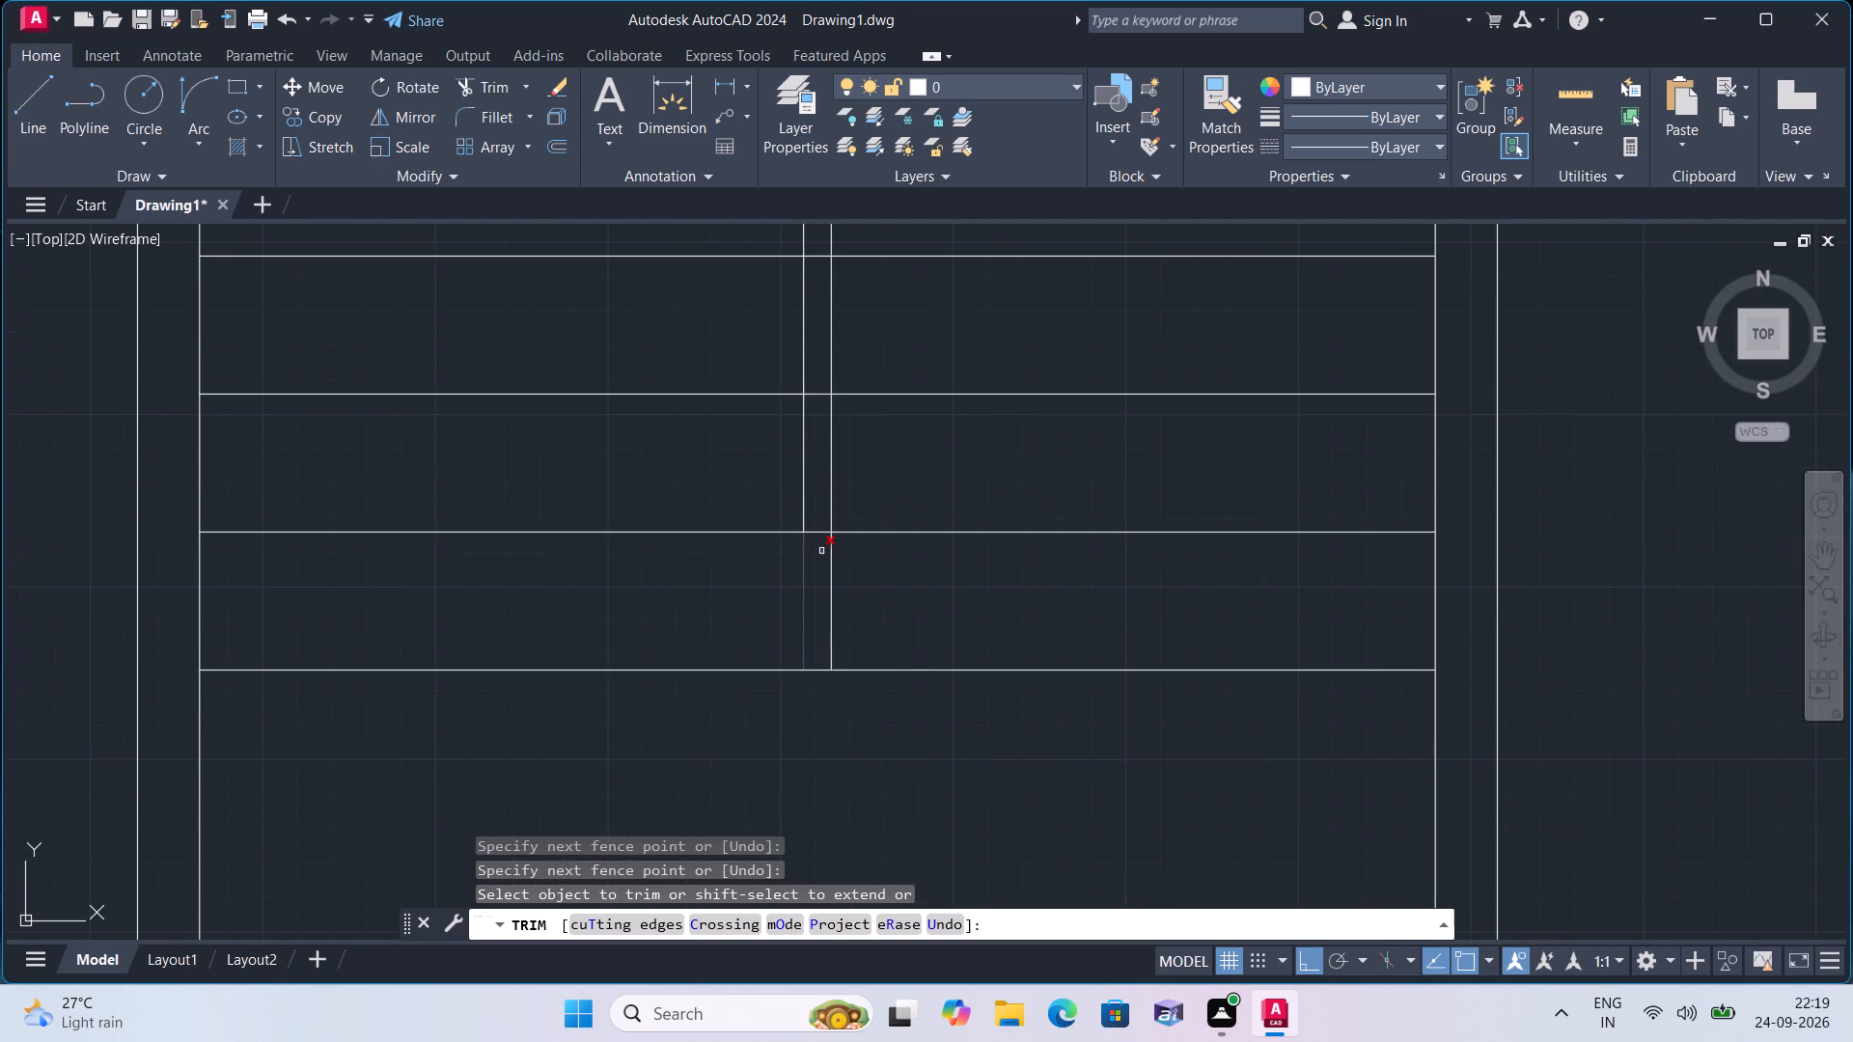
{"action": "left_click", "coordinate": [811, 540]}
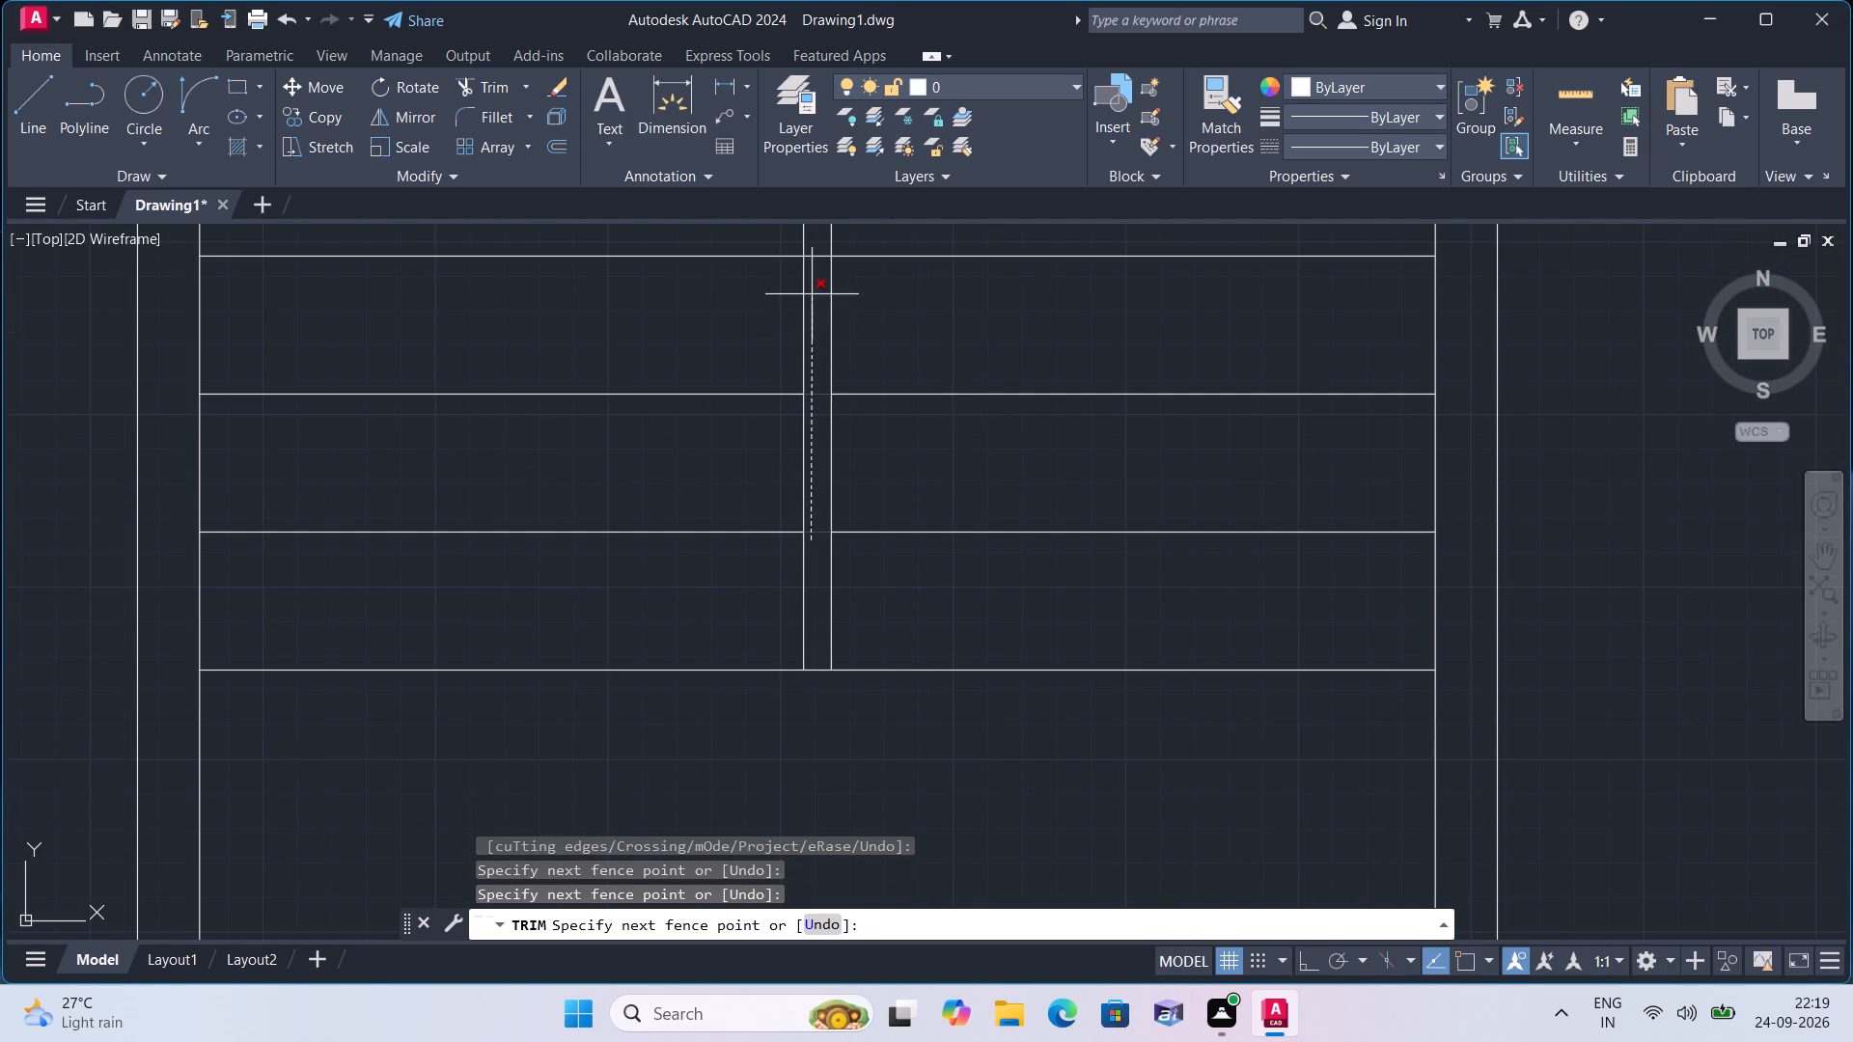
{"action": "left_click", "coordinate": [816, 250]}
{"action": "middle_click_drag", "start_coordinate": [816, 250], "coordinate": [793, 588]}
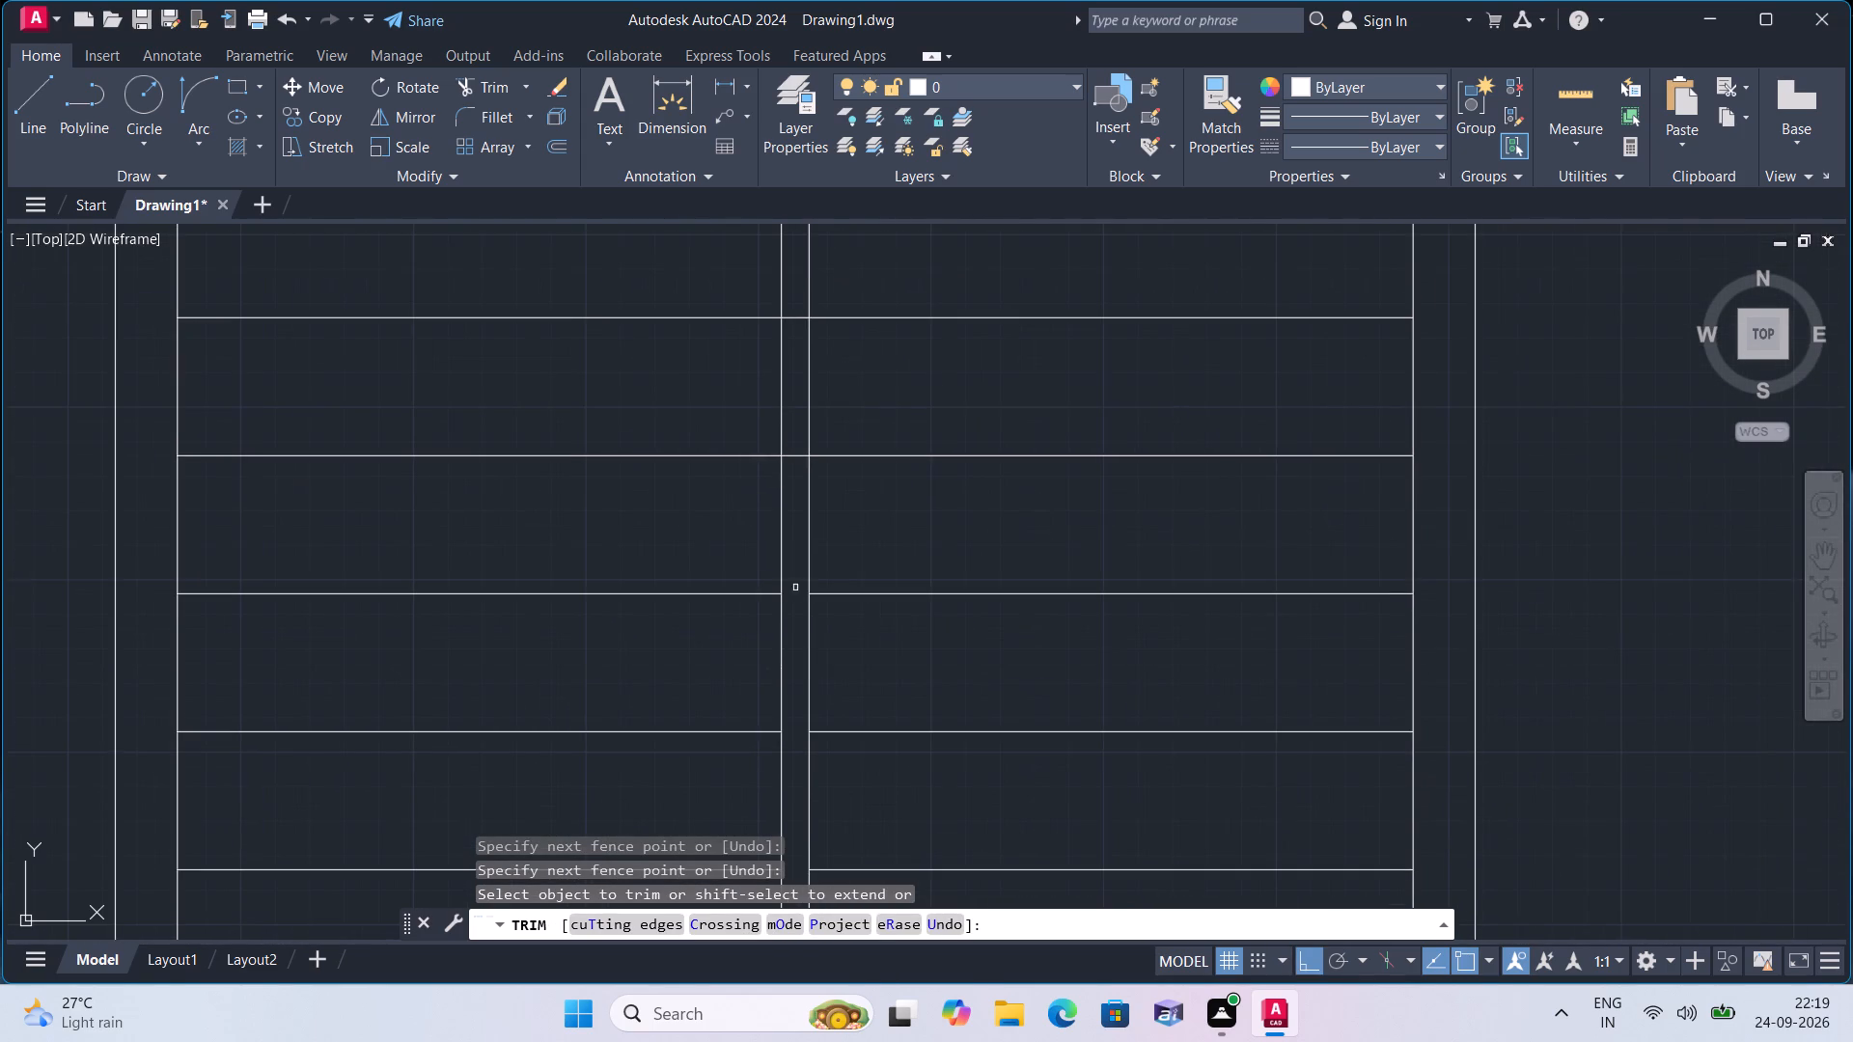
{"action": "left_click", "coordinate": [795, 489]}
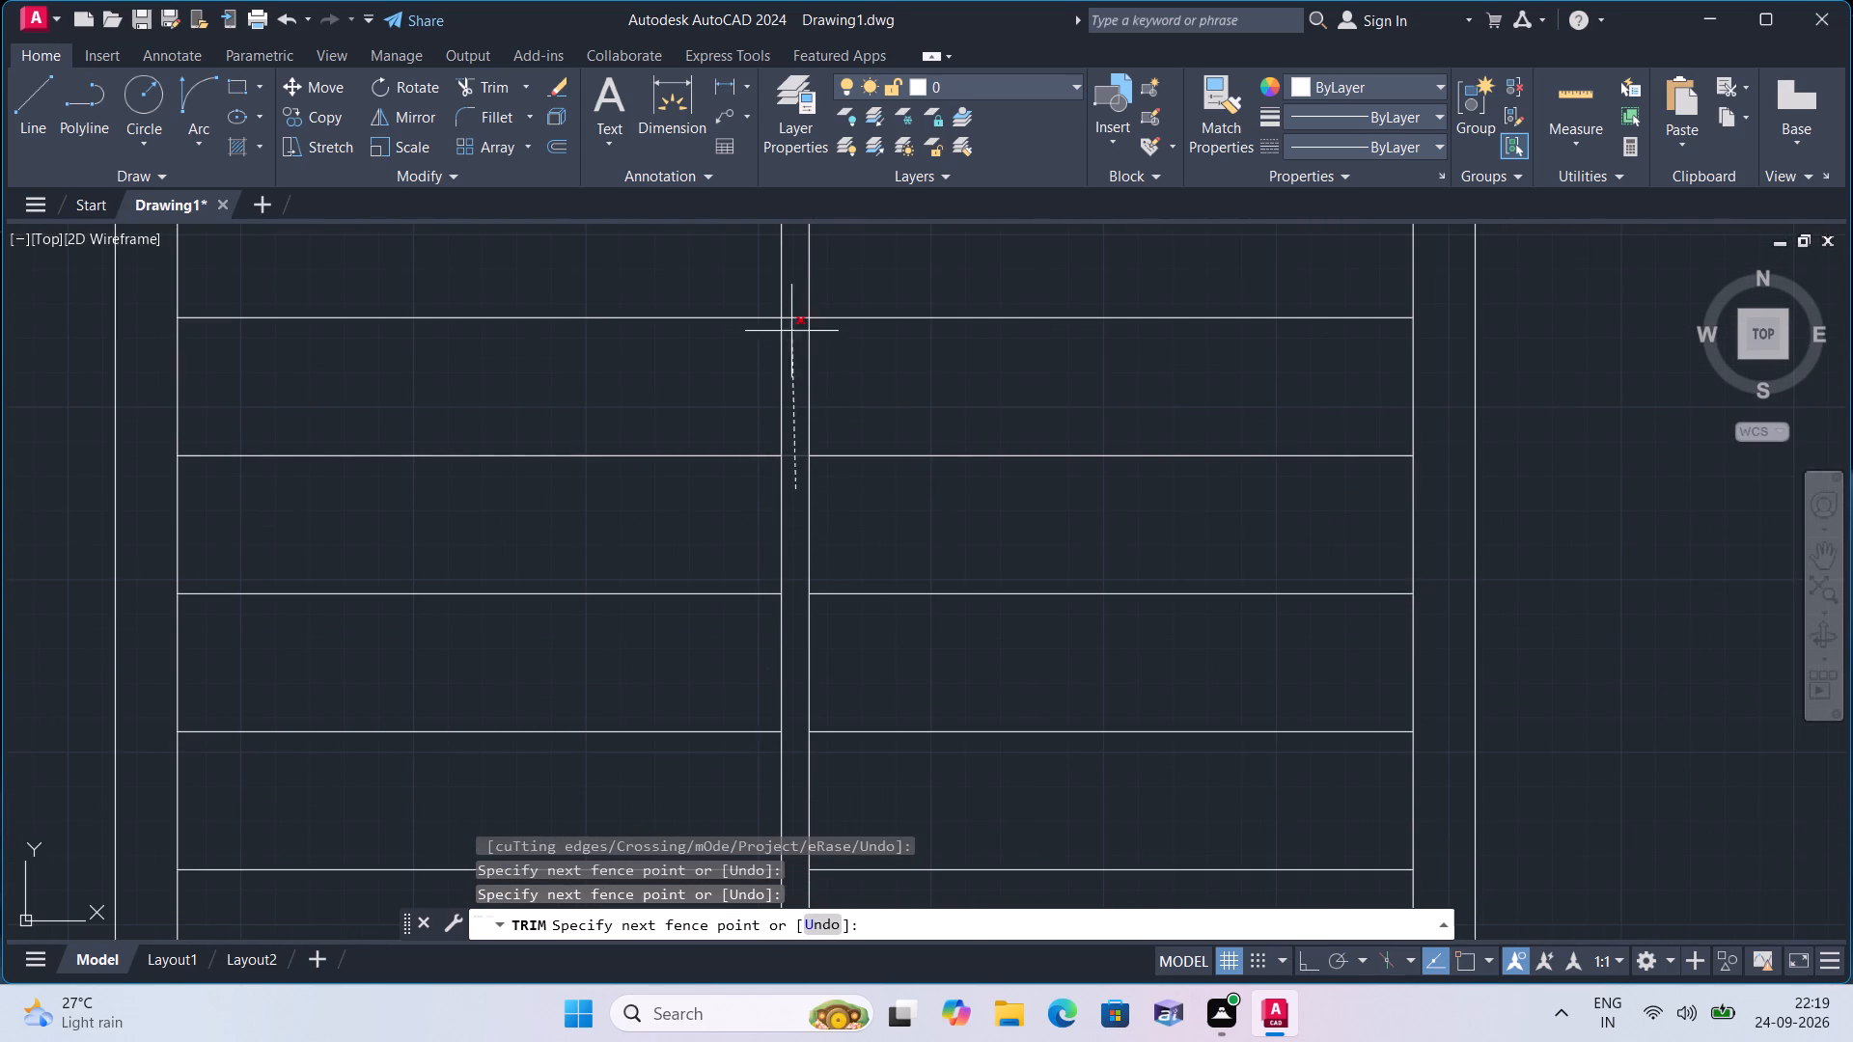
{"action": "middle_click_drag", "start_coordinate": [792, 286], "coordinate": [804, 754]}
{"action": "scroll", "coordinate": [804, 754], "scroll_direction": "up", "scroll_amount": 1}
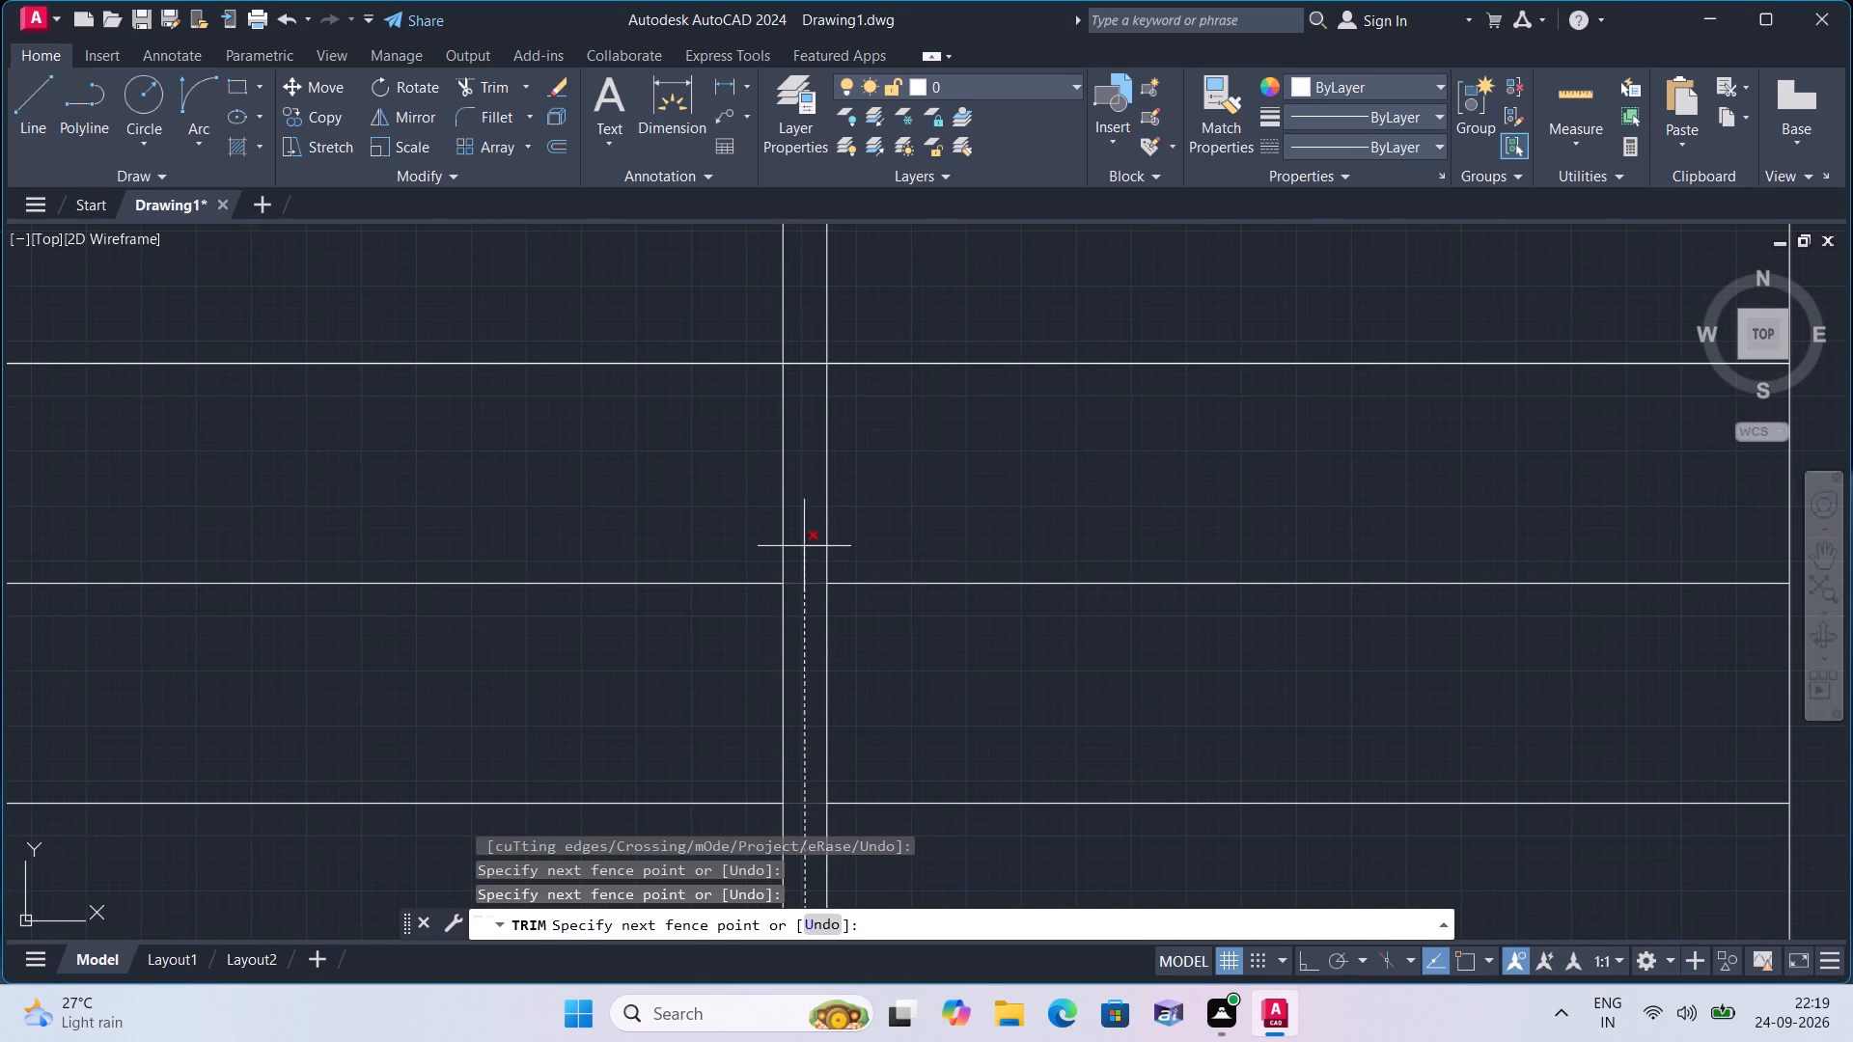
{"action": "left_click", "coordinate": [802, 333]}
{"action": "middle_click_drag", "start_coordinate": [802, 333], "coordinate": [796, 814]}
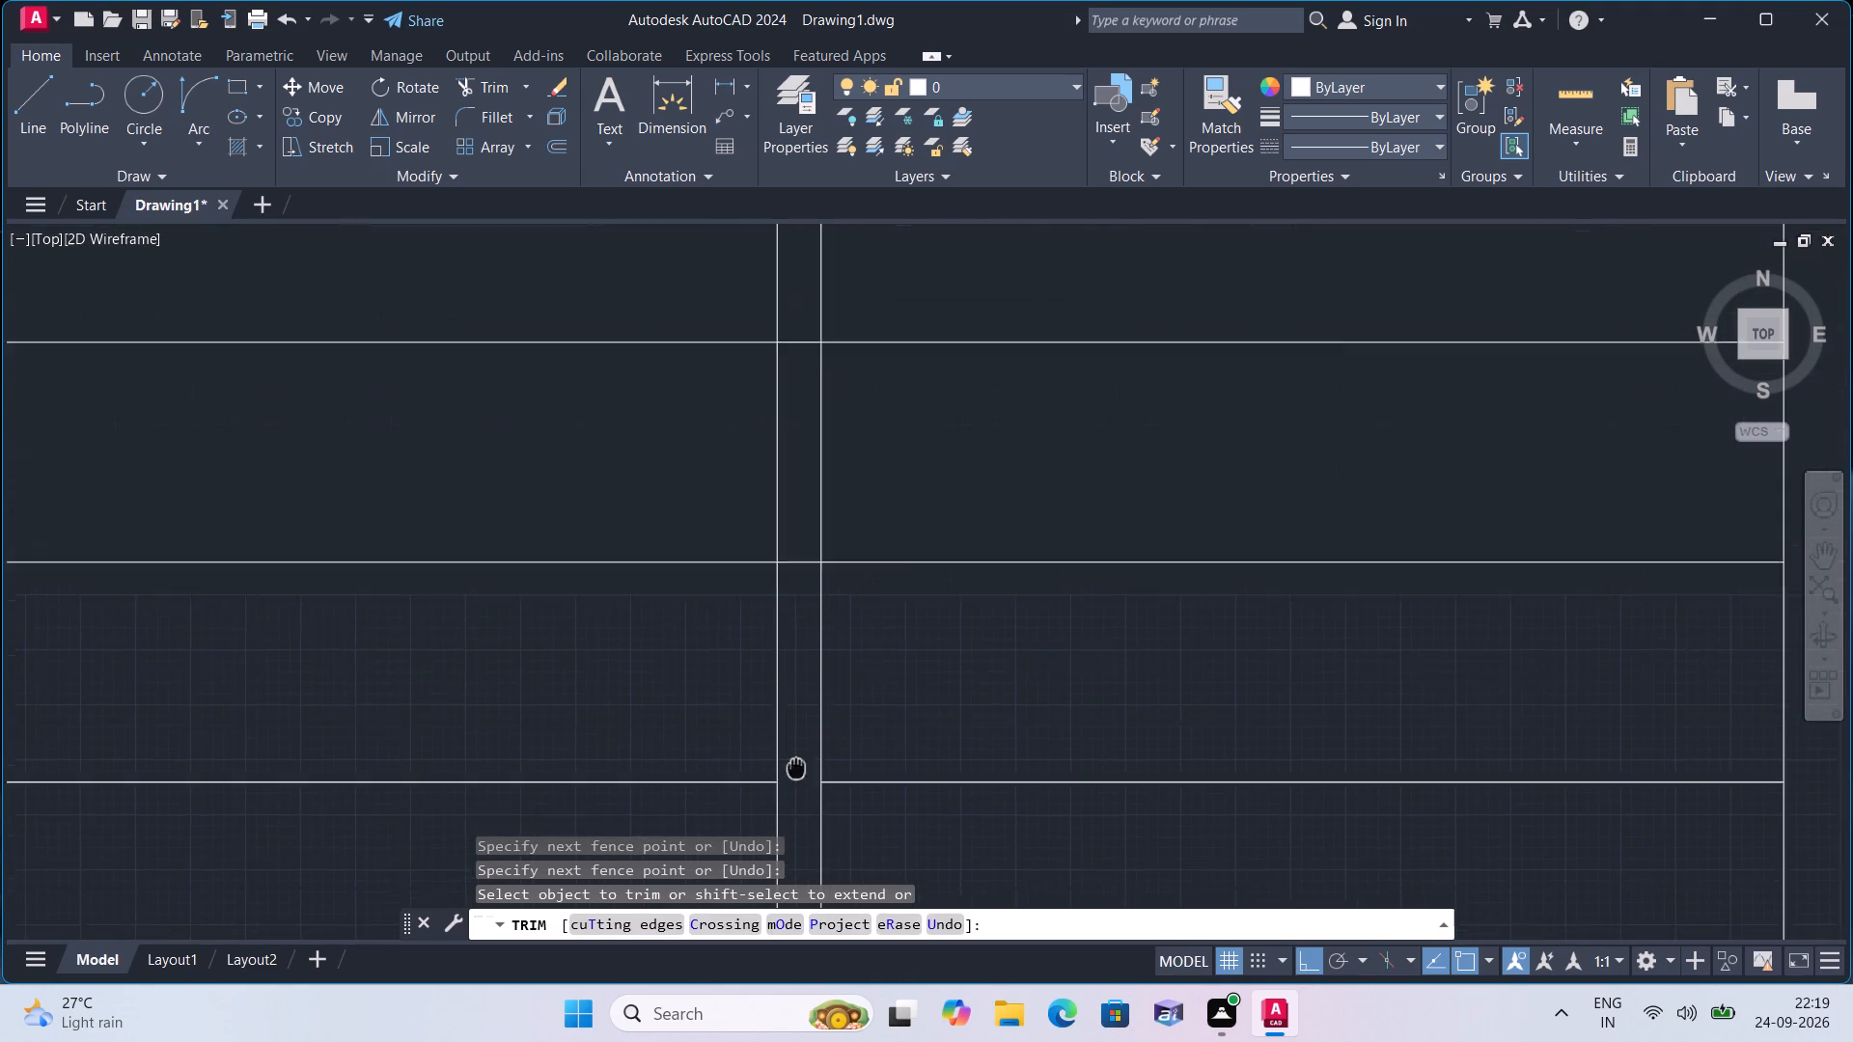
Trim the remaining upper tread lines out of the gap between the staircase's two center lines, up to the top wall.
{"action": "middle_click_drag", "start_coordinate": [796, 814], "coordinate": [796, 868]}
{"action": "left_click", "coordinate": [797, 729]}
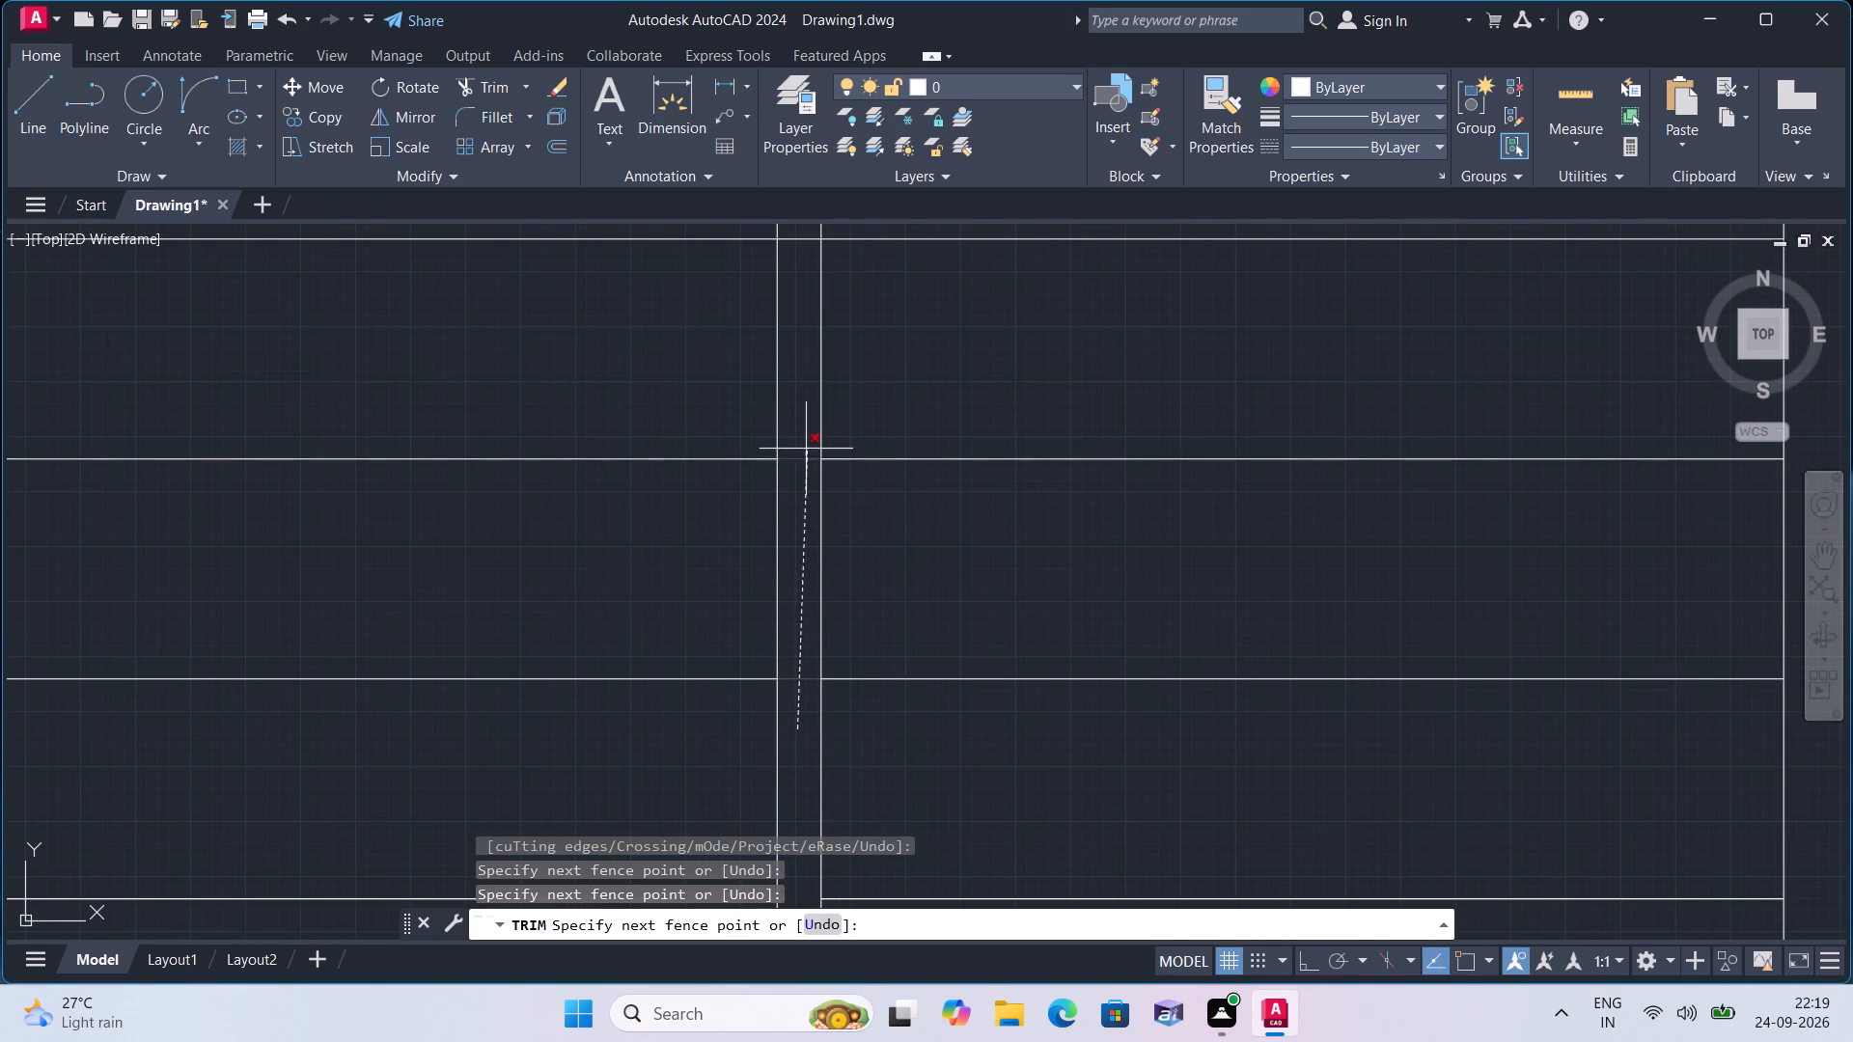
{"action": "left_click", "coordinate": [806, 445]}
{"action": "scroll", "coordinate": [806, 445], "scroll_direction": "down", "scroll_amount": 2}
{"action": "middle_click_drag", "start_coordinate": [806, 445], "coordinate": [819, 517]}
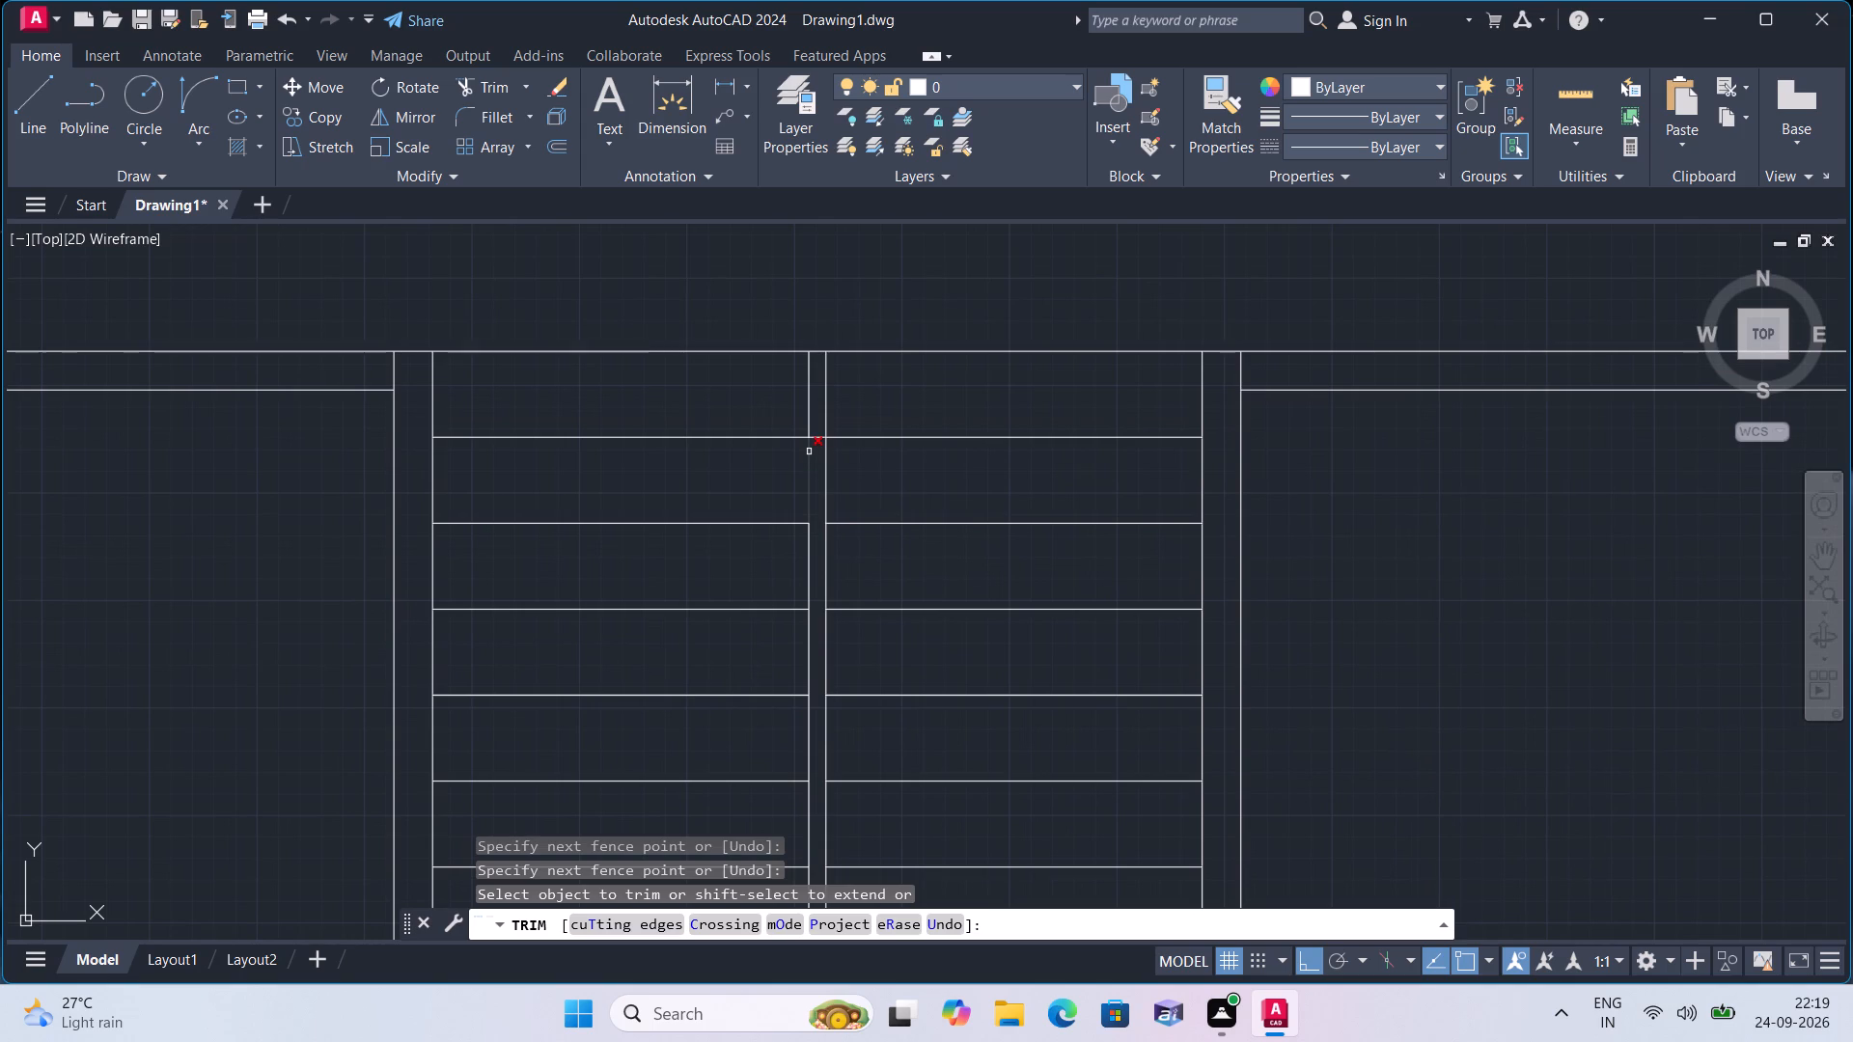
{"action": "scroll", "coordinate": [809, 452], "scroll_direction": "up", "scroll_amount": 2}
{"action": "left_click", "coordinate": [821, 444]}
{"action": "left_click", "coordinate": [816, 392]}
{"action": "scroll", "coordinate": [816, 416], "scroll_direction": "down", "scroll_amount": 1}
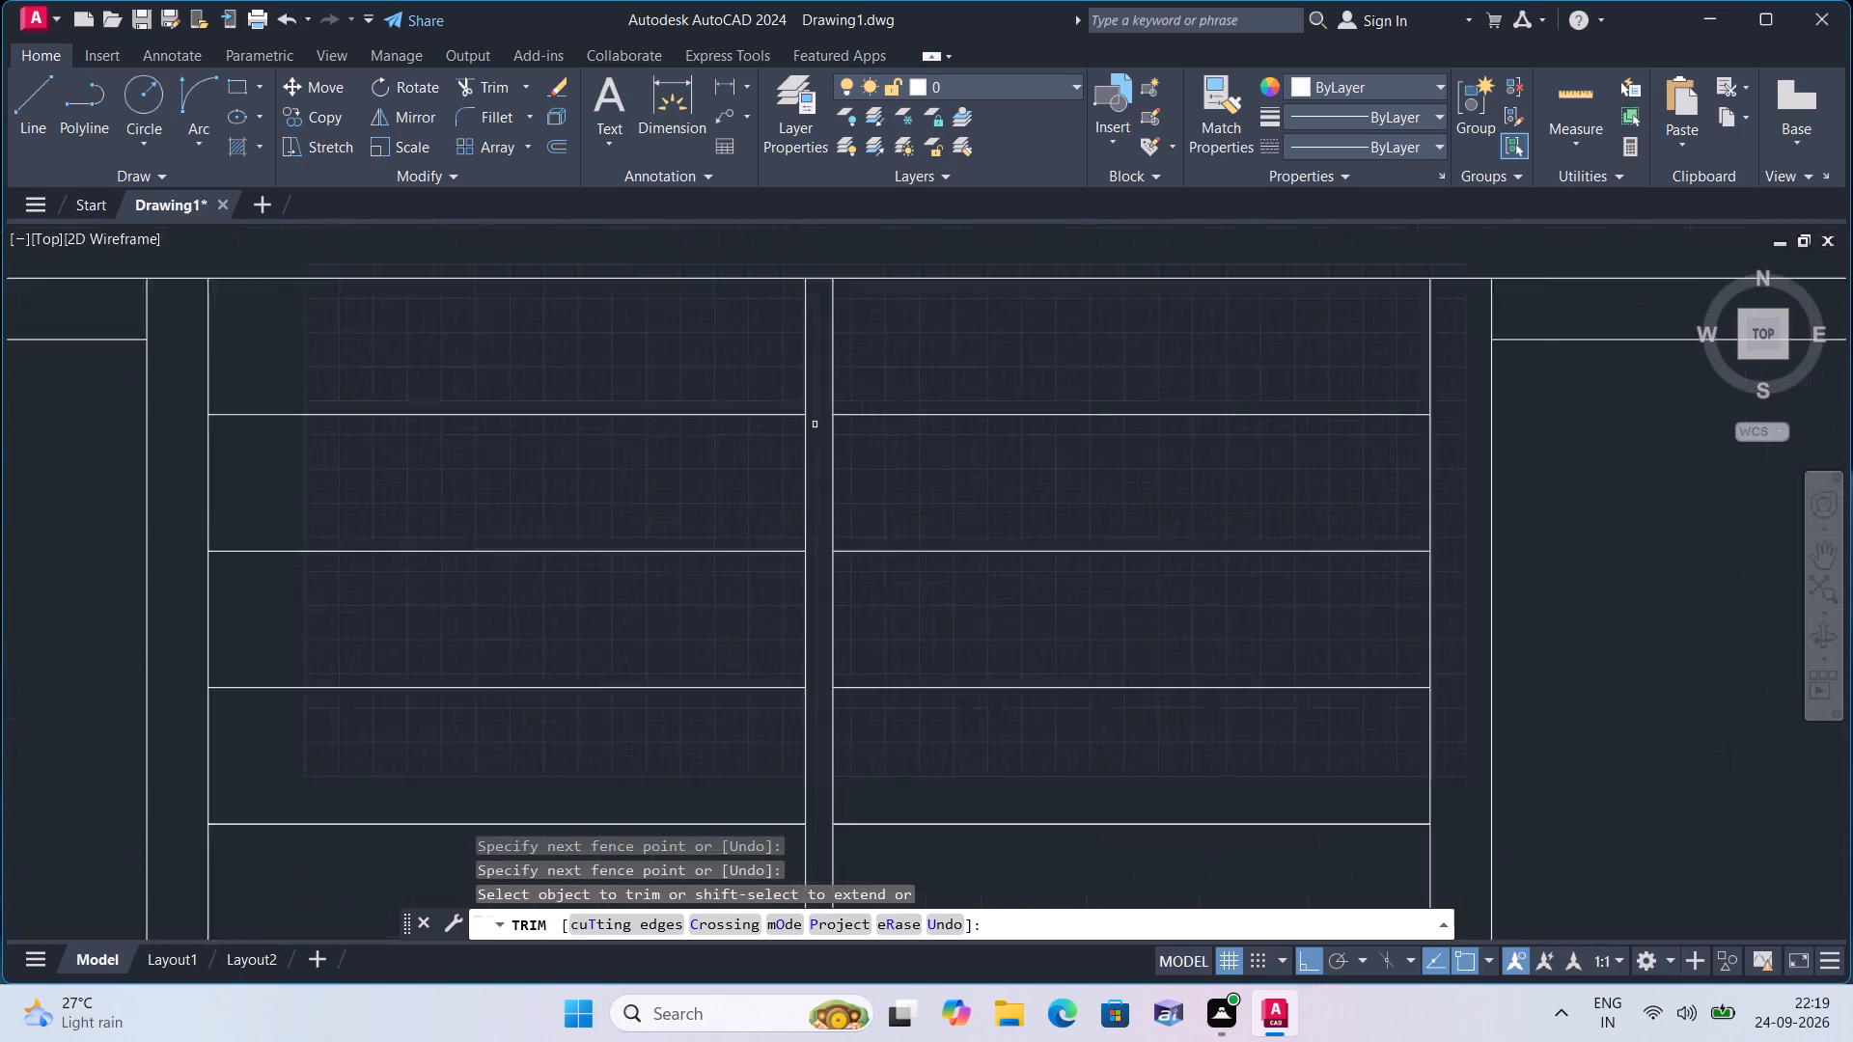
{"action": "scroll", "coordinate": [815, 435], "scroll_direction": "down", "scroll_amount": 2}
{"action": "middle_click_drag", "start_coordinate": [1242, 649], "coordinate": [1233, 462]}
{"action": "scroll", "coordinate": [1236, 451], "scroll_direction": "down", "scroll_amount": 1}
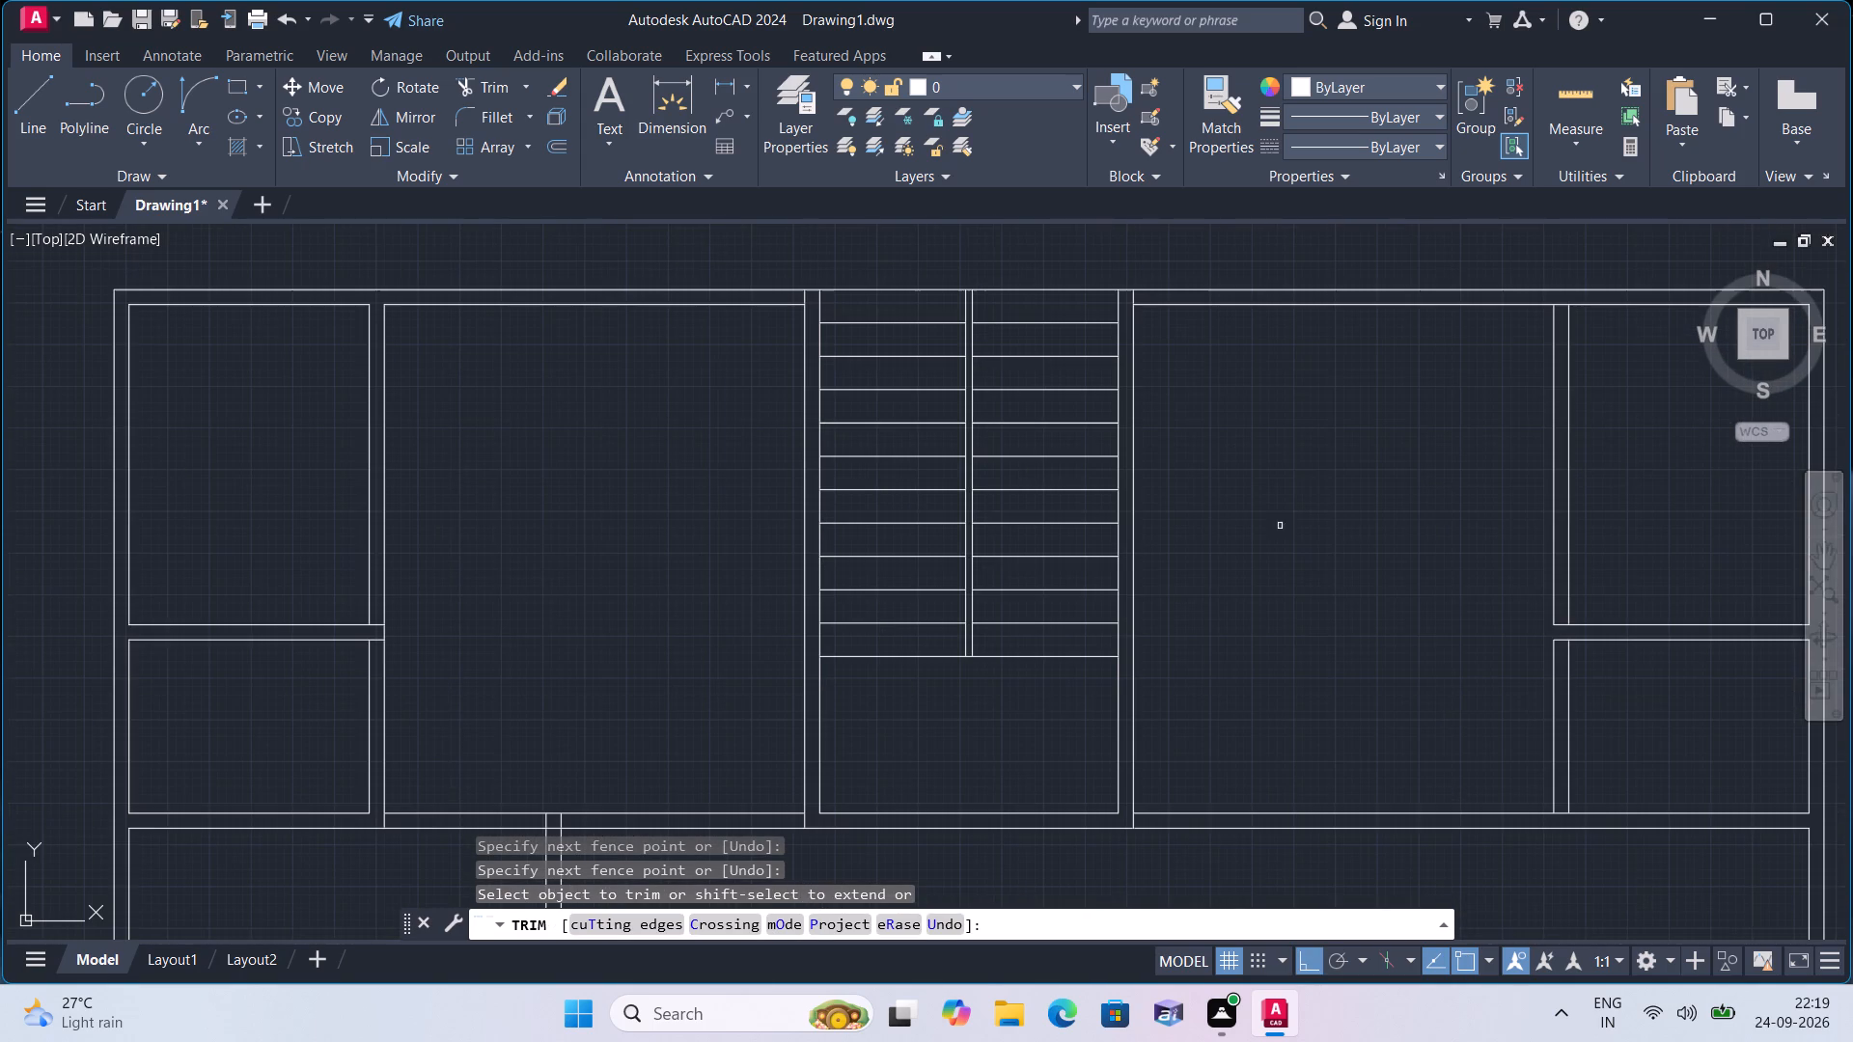
{"action": "middle_click_drag", "start_coordinate": [1321, 601], "coordinate": [1300, 535]}
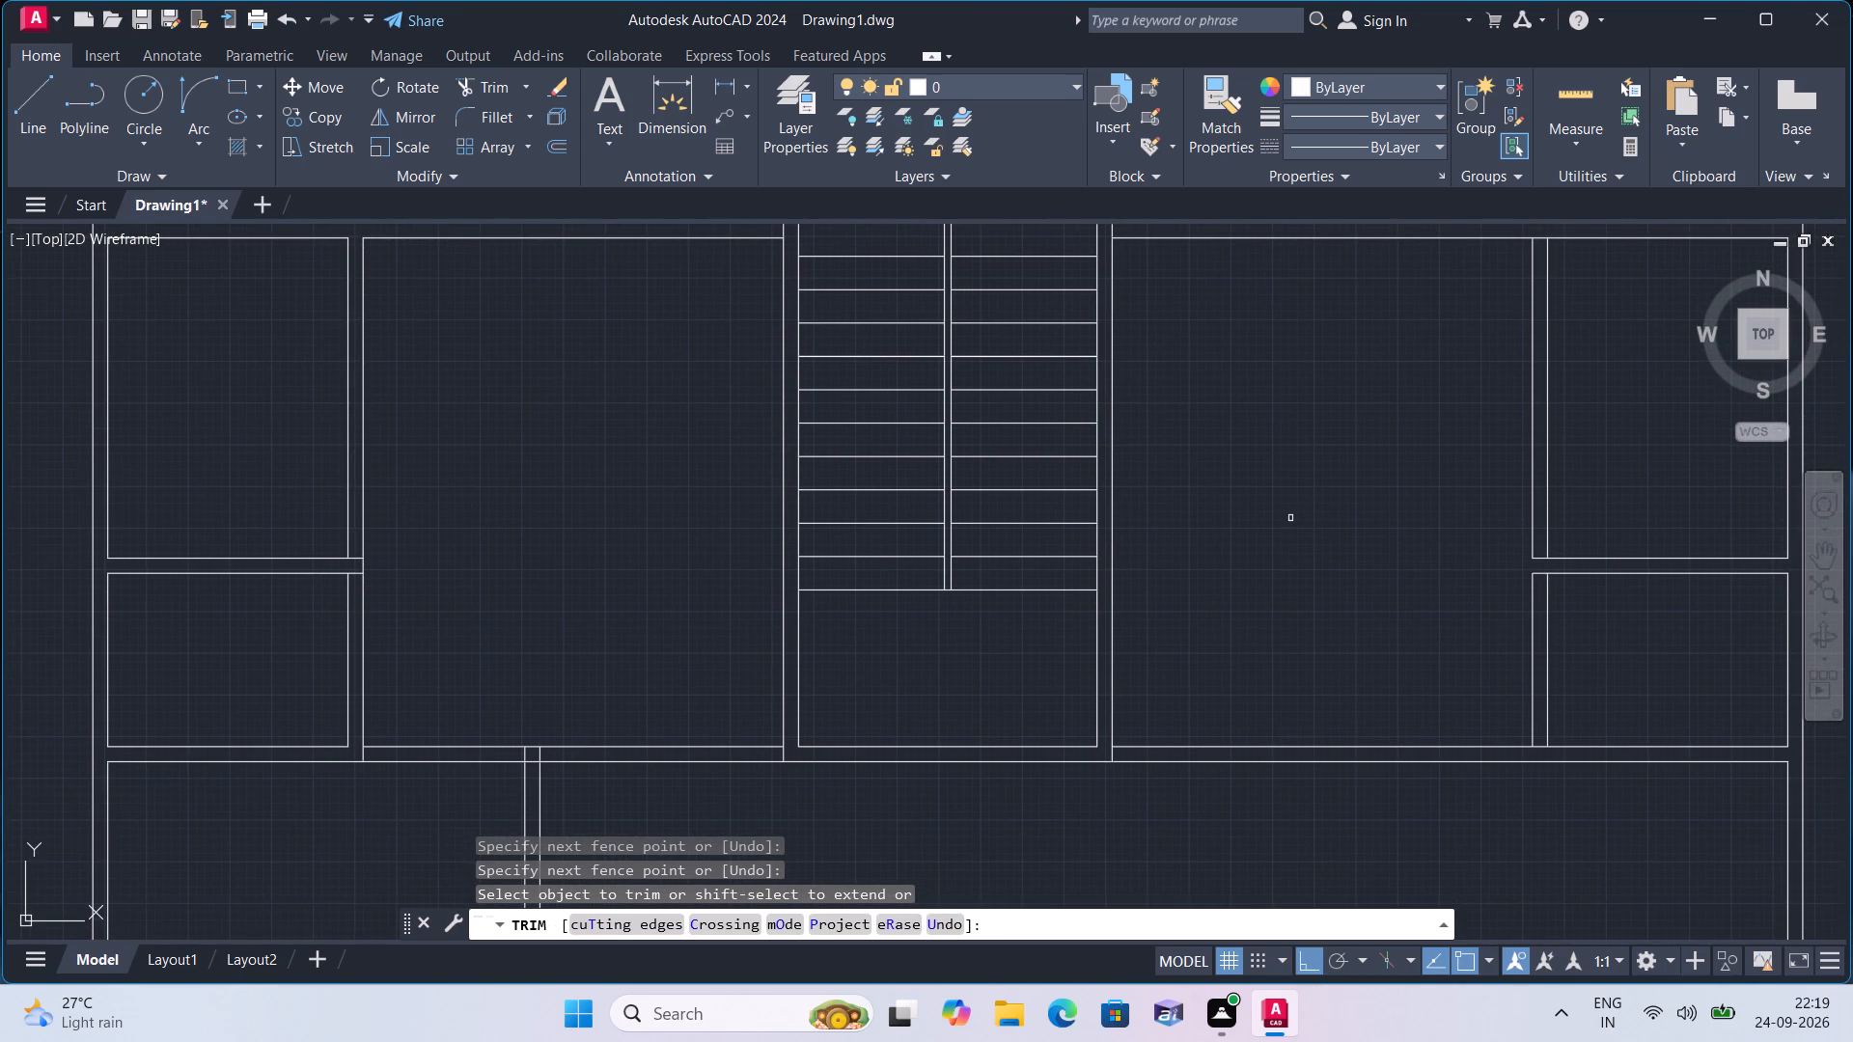
{"action": "key", "text": "space"}
Draw a short vertical line closing the wall gap where the horizontal partition meets the vertical one east of the staircase.
{"action": "type", "text": "l"}
{"action": "key", "text": "space"}
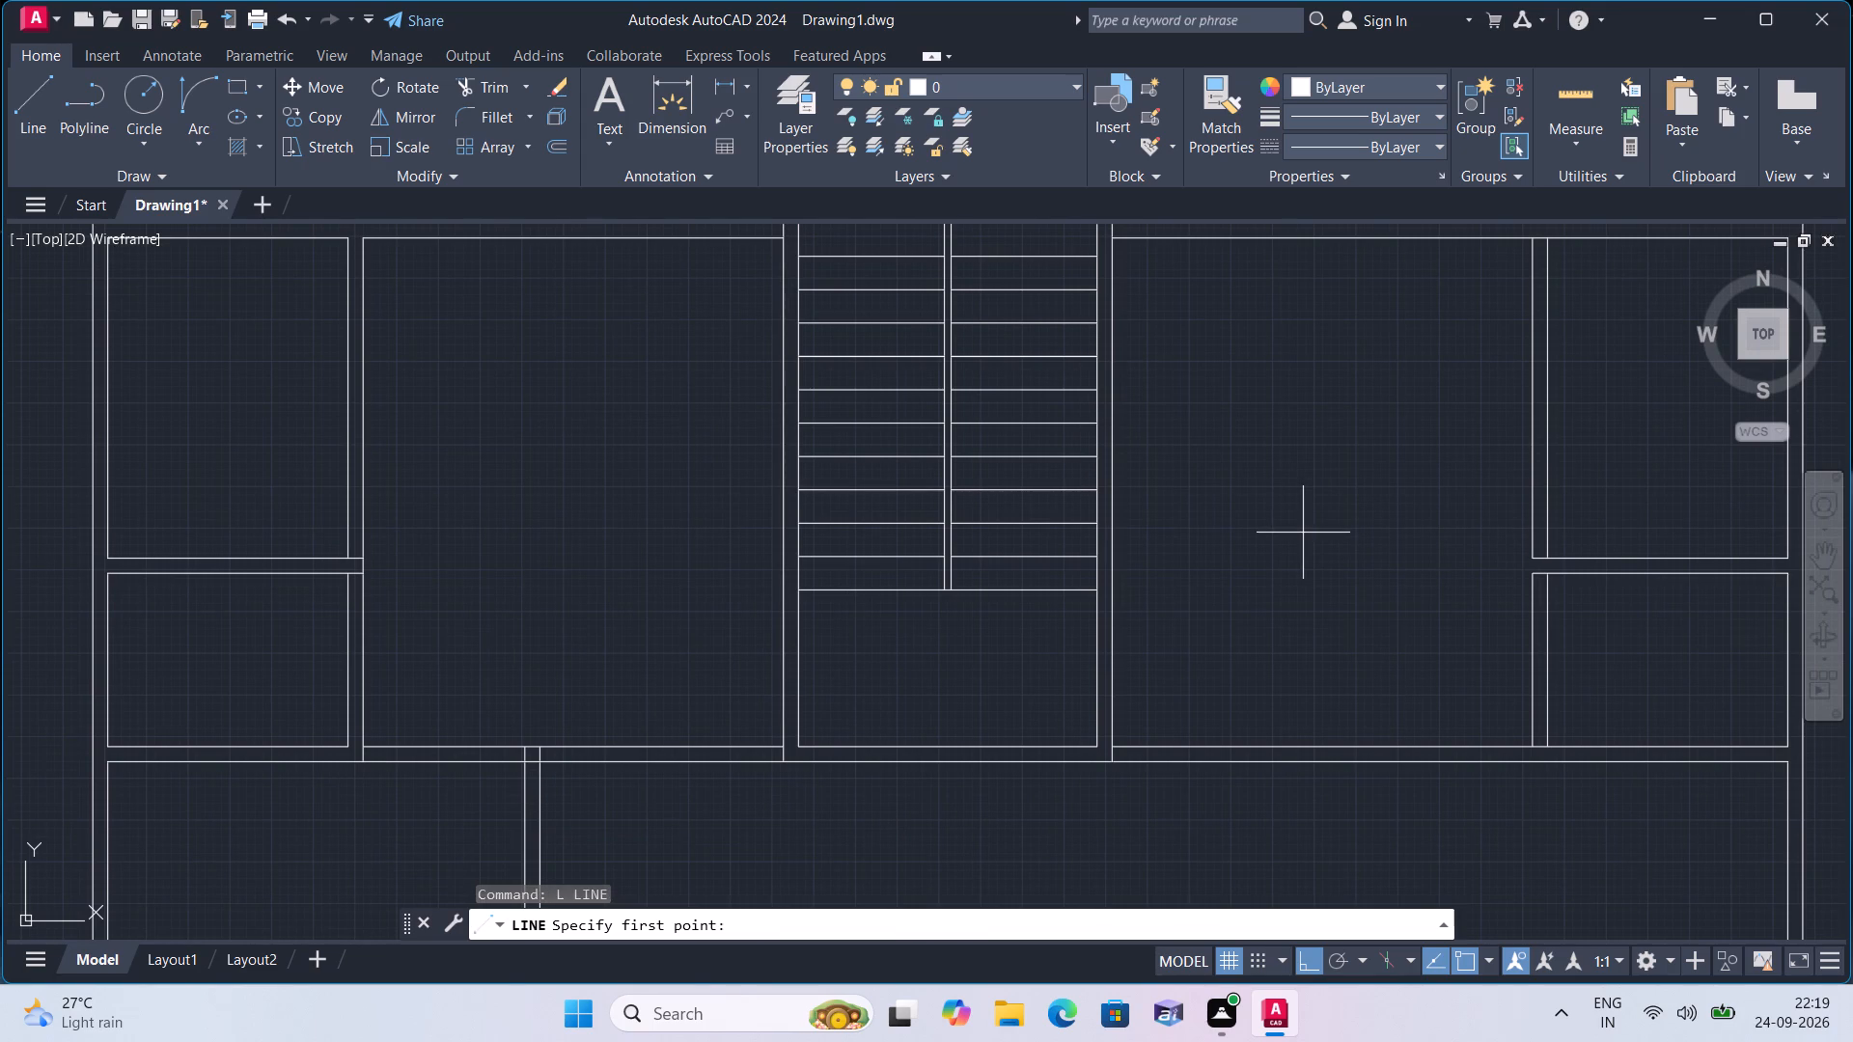
{"action": "middle_click_drag", "start_coordinate": [1303, 533], "coordinate": [1108, 516]}
{"action": "scroll", "coordinate": [1279, 568], "scroll_direction": "up", "scroll_amount": 1}
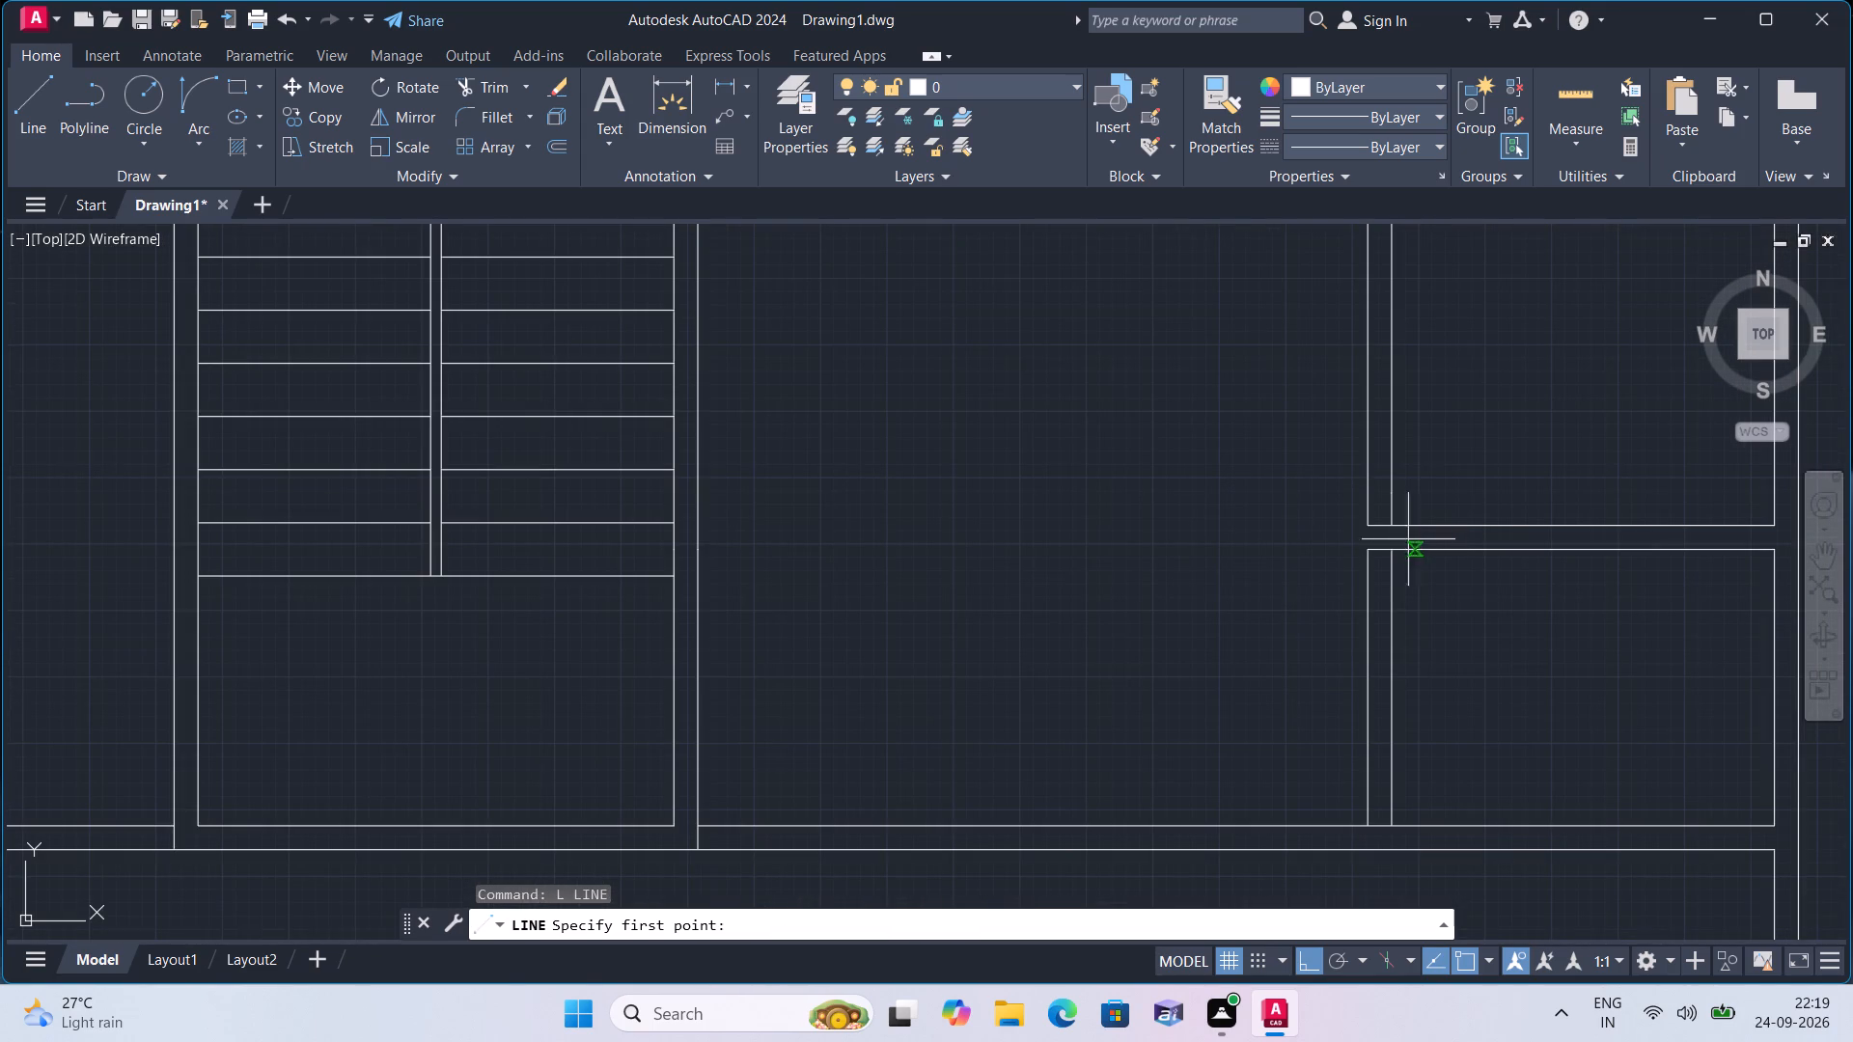
{"action": "left_click", "coordinate": [1369, 520]}
{"action": "left_click", "coordinate": [1369, 554]}
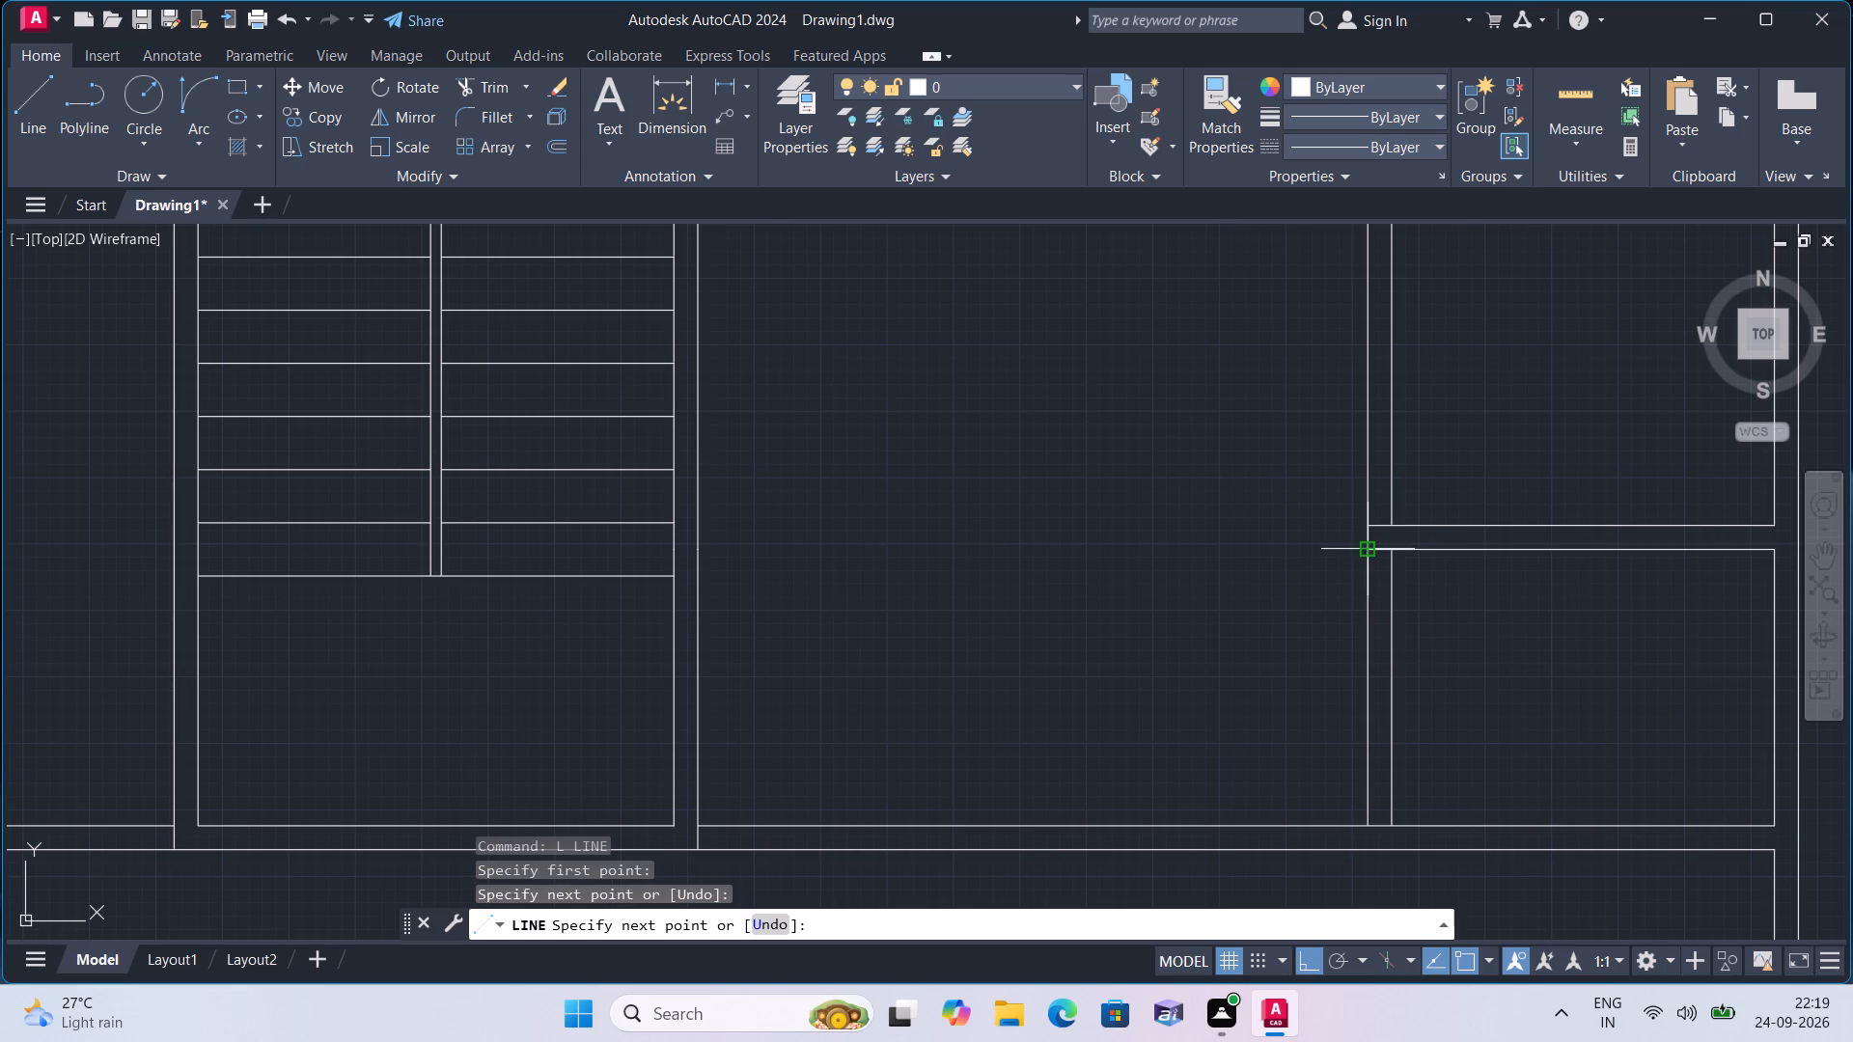
{"action": "key", "text": "space"}
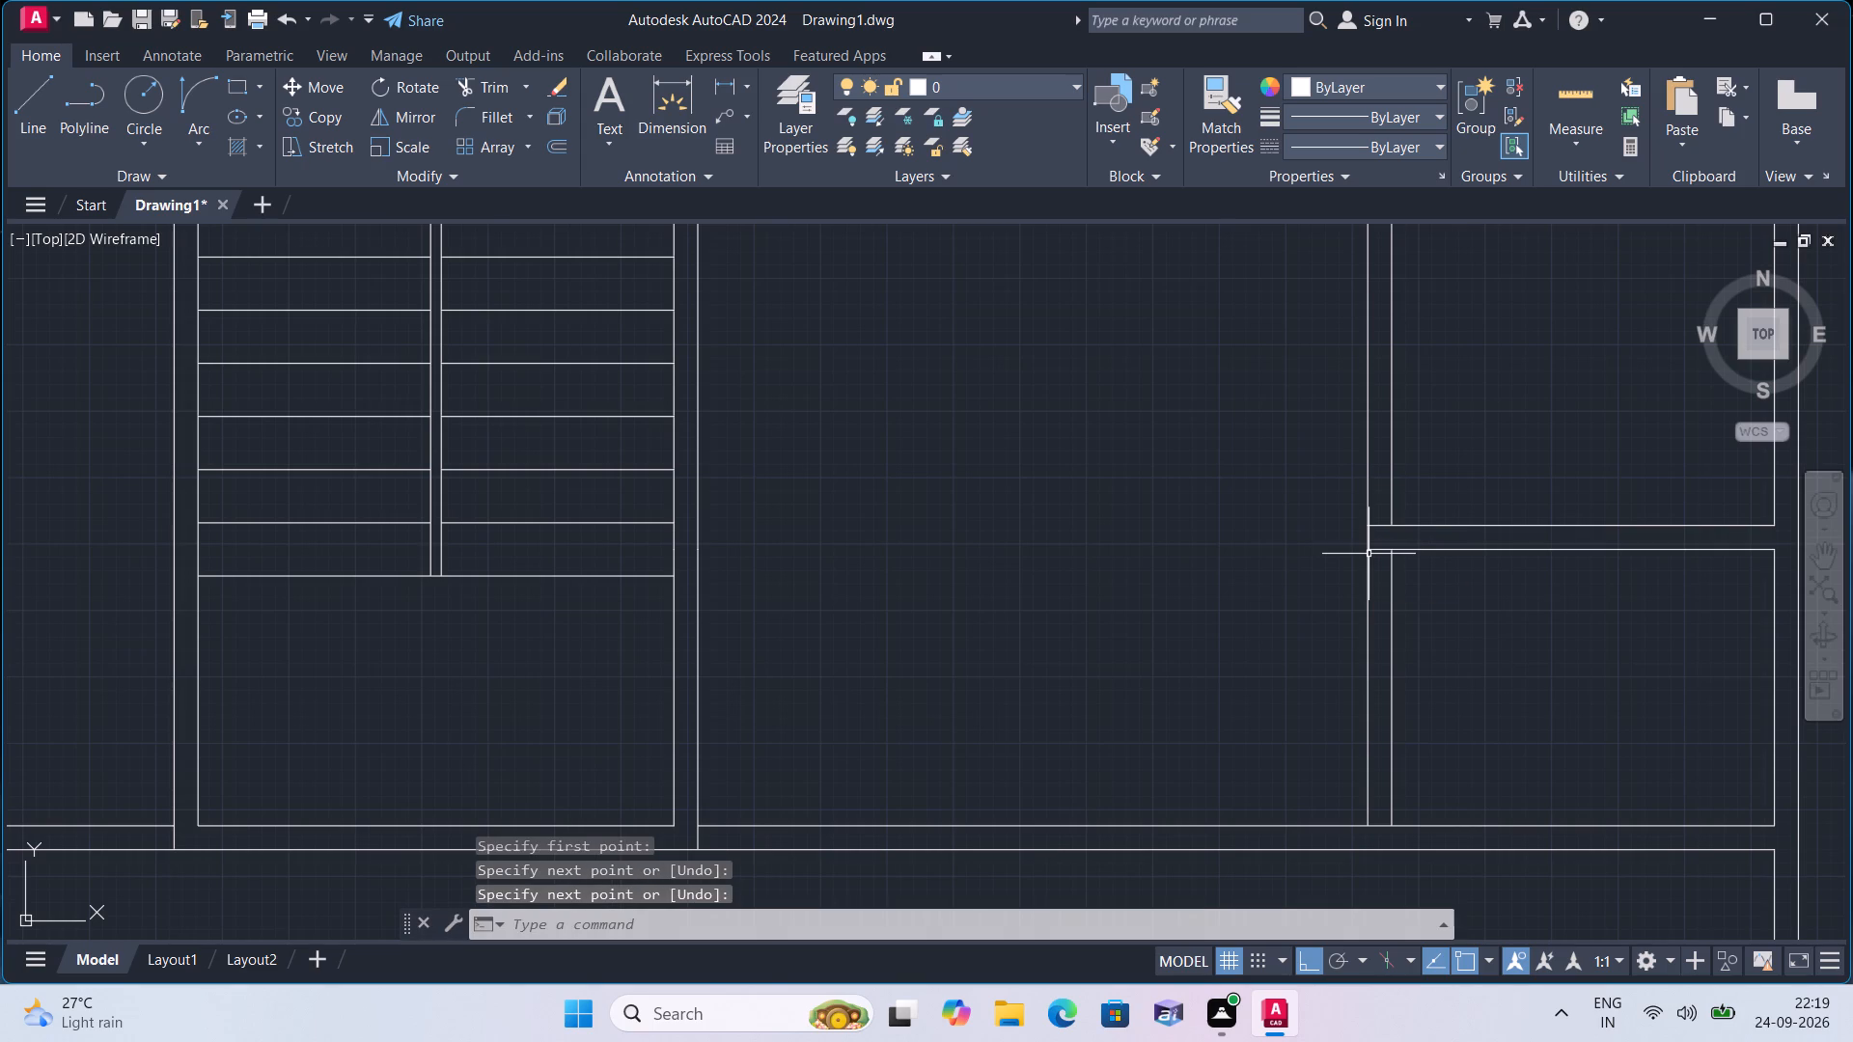
Draw a line 5' west from the left D1 door's jamb, continuing down perpendicular to the lower block's top wall.
{"action": "scroll", "coordinate": [1166, 516], "scroll_direction": "down", "scroll_amount": 2}
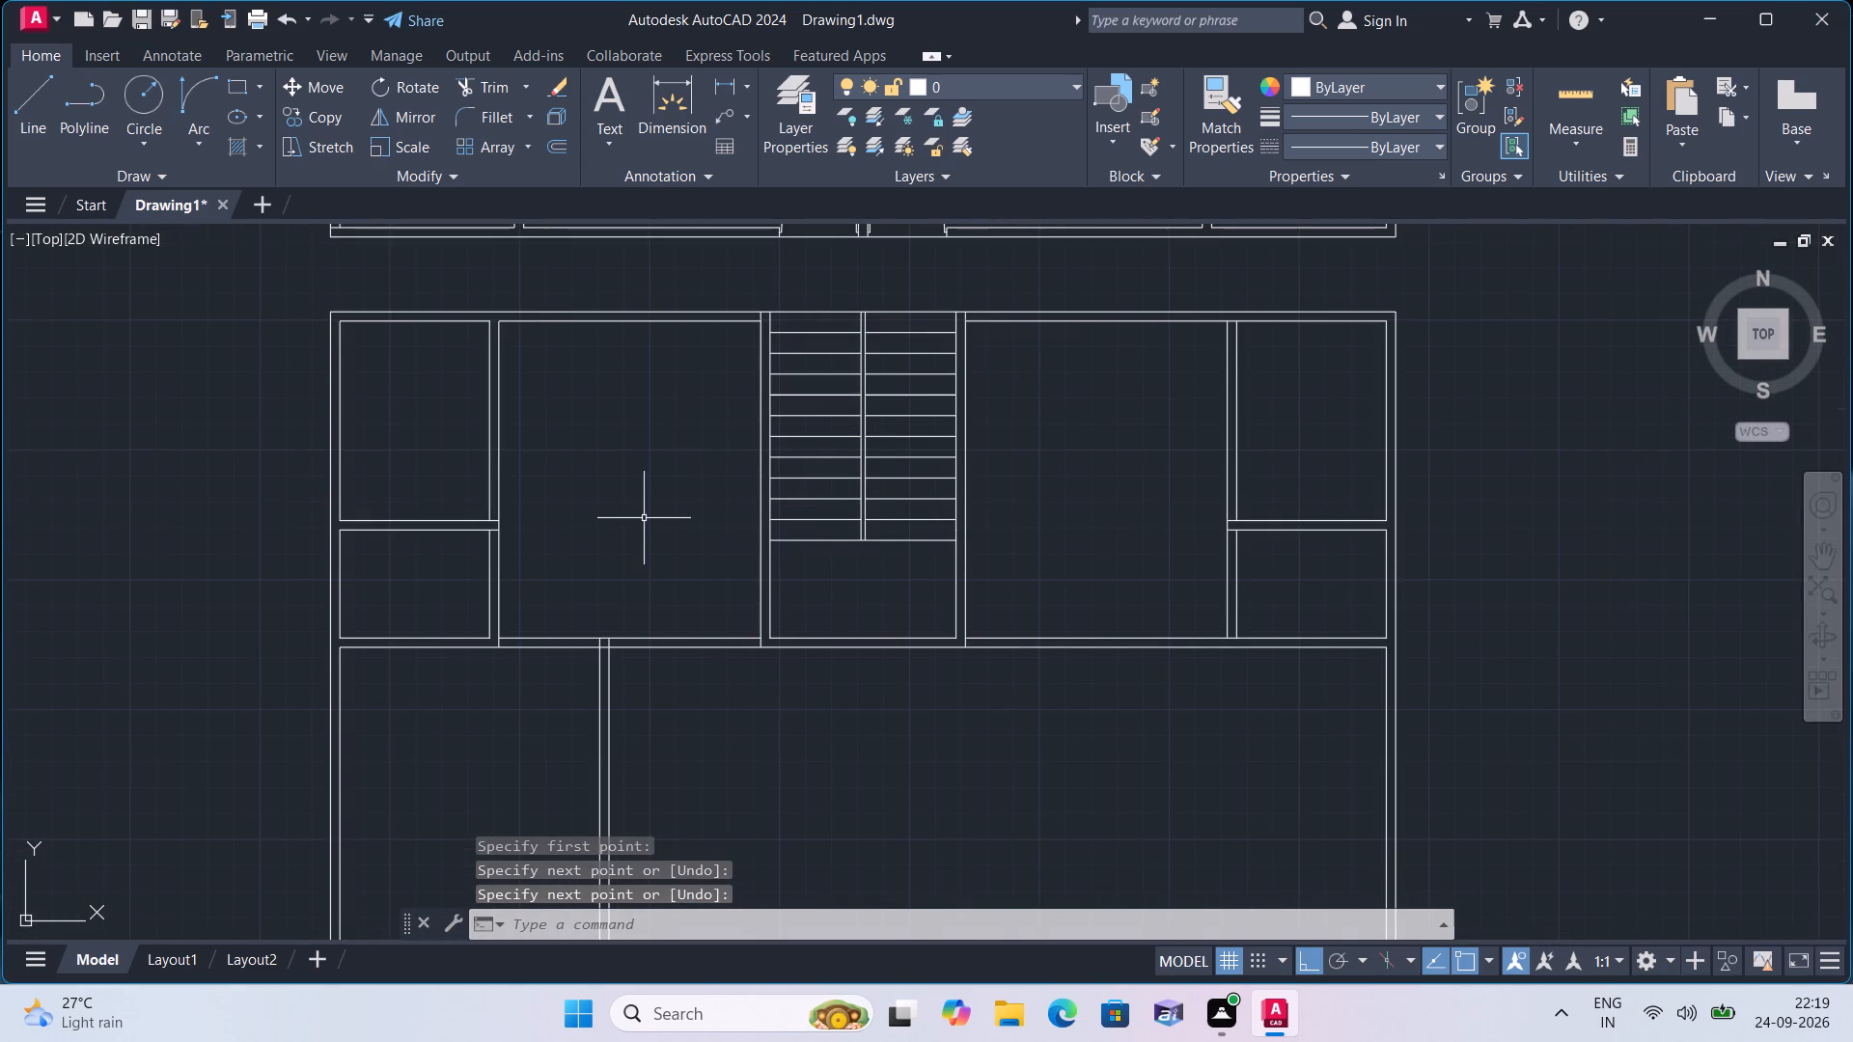
{"action": "middle_click_drag", "start_coordinate": [688, 543], "coordinate": [631, 717]}
{"action": "middle_click_drag", "start_coordinate": [636, 599], "coordinate": [664, 827]}
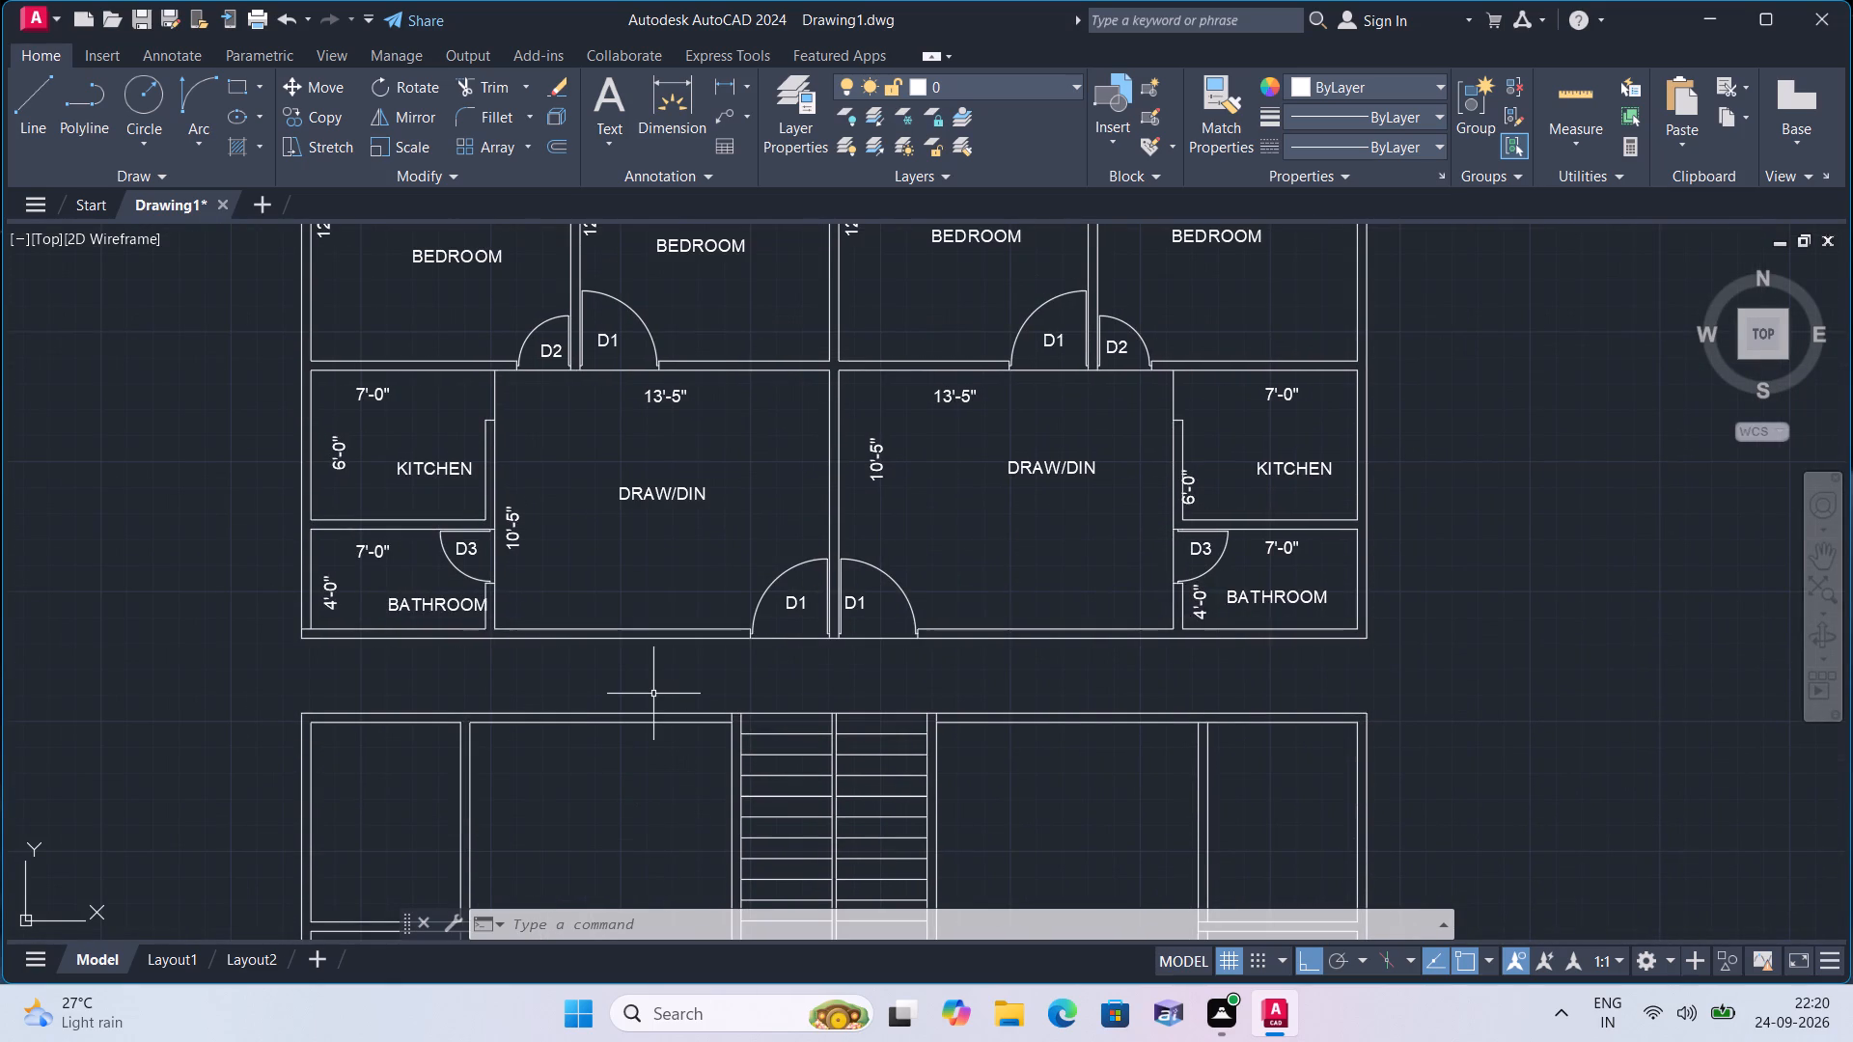
{"action": "middle_click_drag", "start_coordinate": [654, 692], "coordinate": [699, 630]}
{"action": "scroll", "coordinate": [654, 692], "scroll_direction": "down", "scroll_amount": 1}
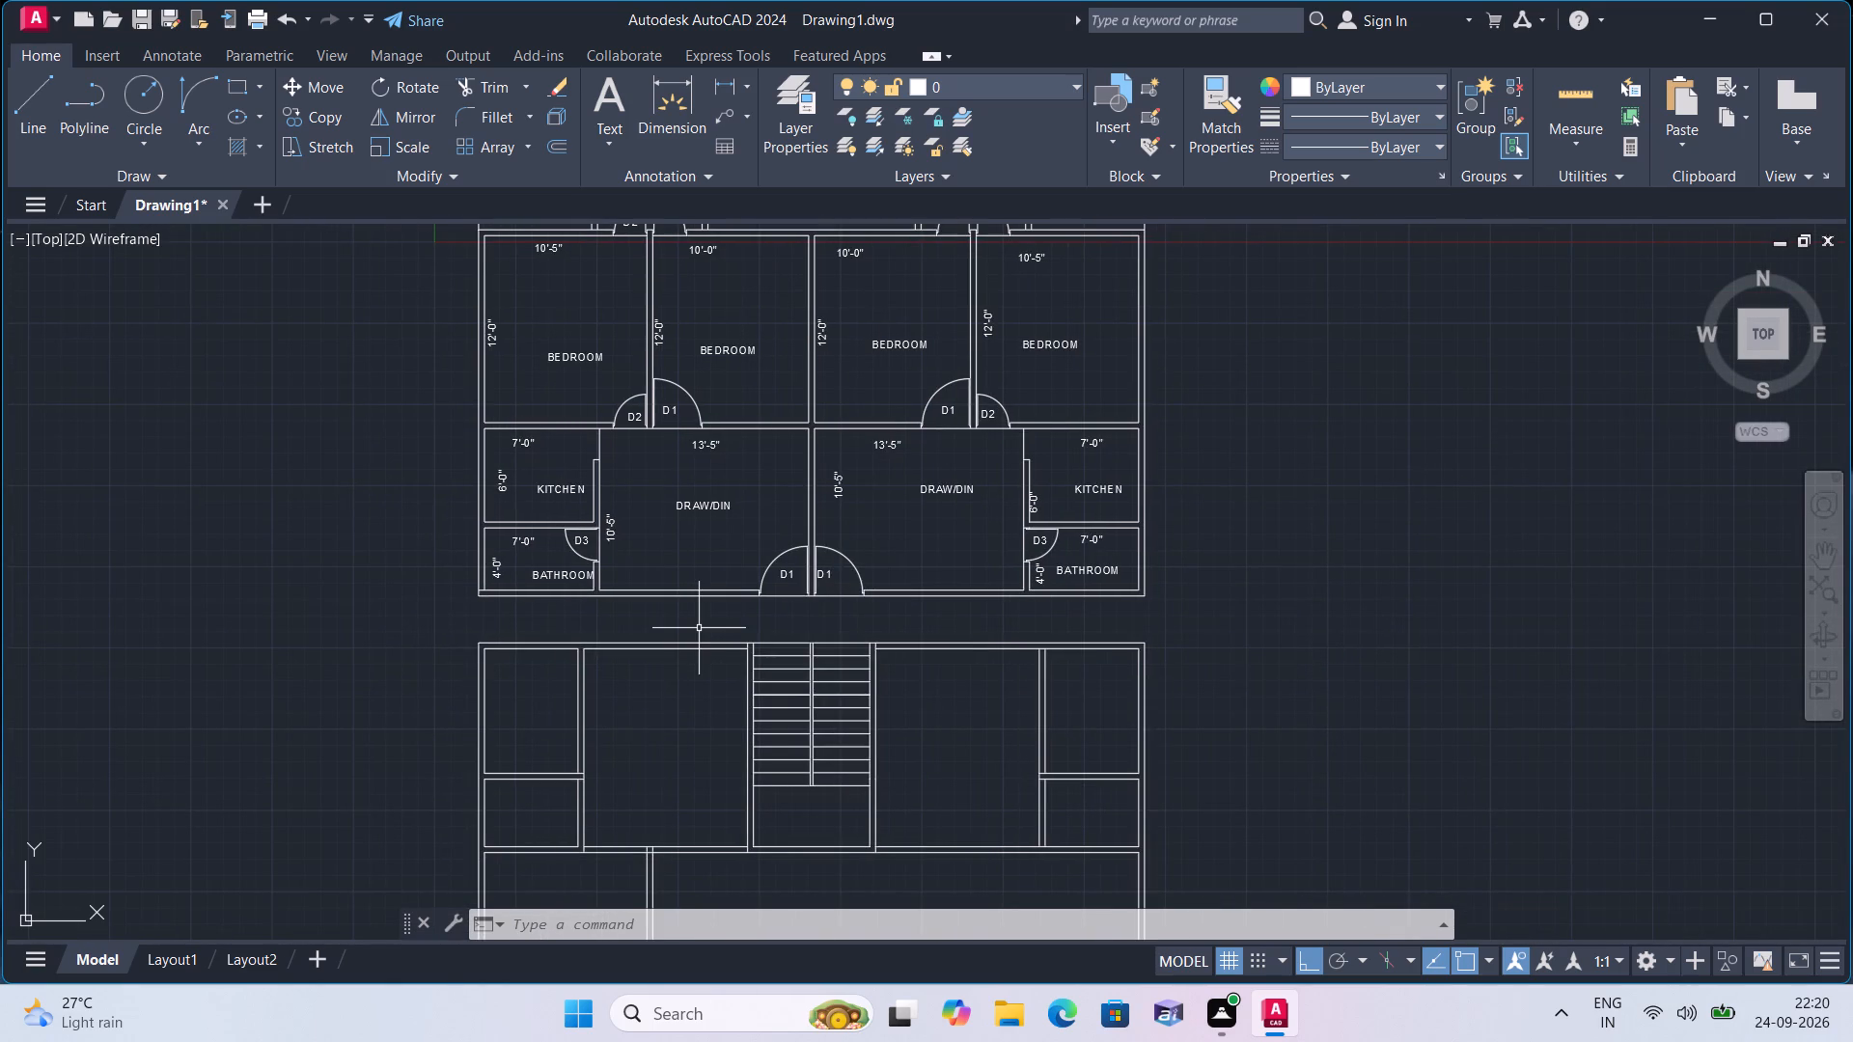
{"action": "type", "text": "l"}
{"action": "key", "text": "space"}
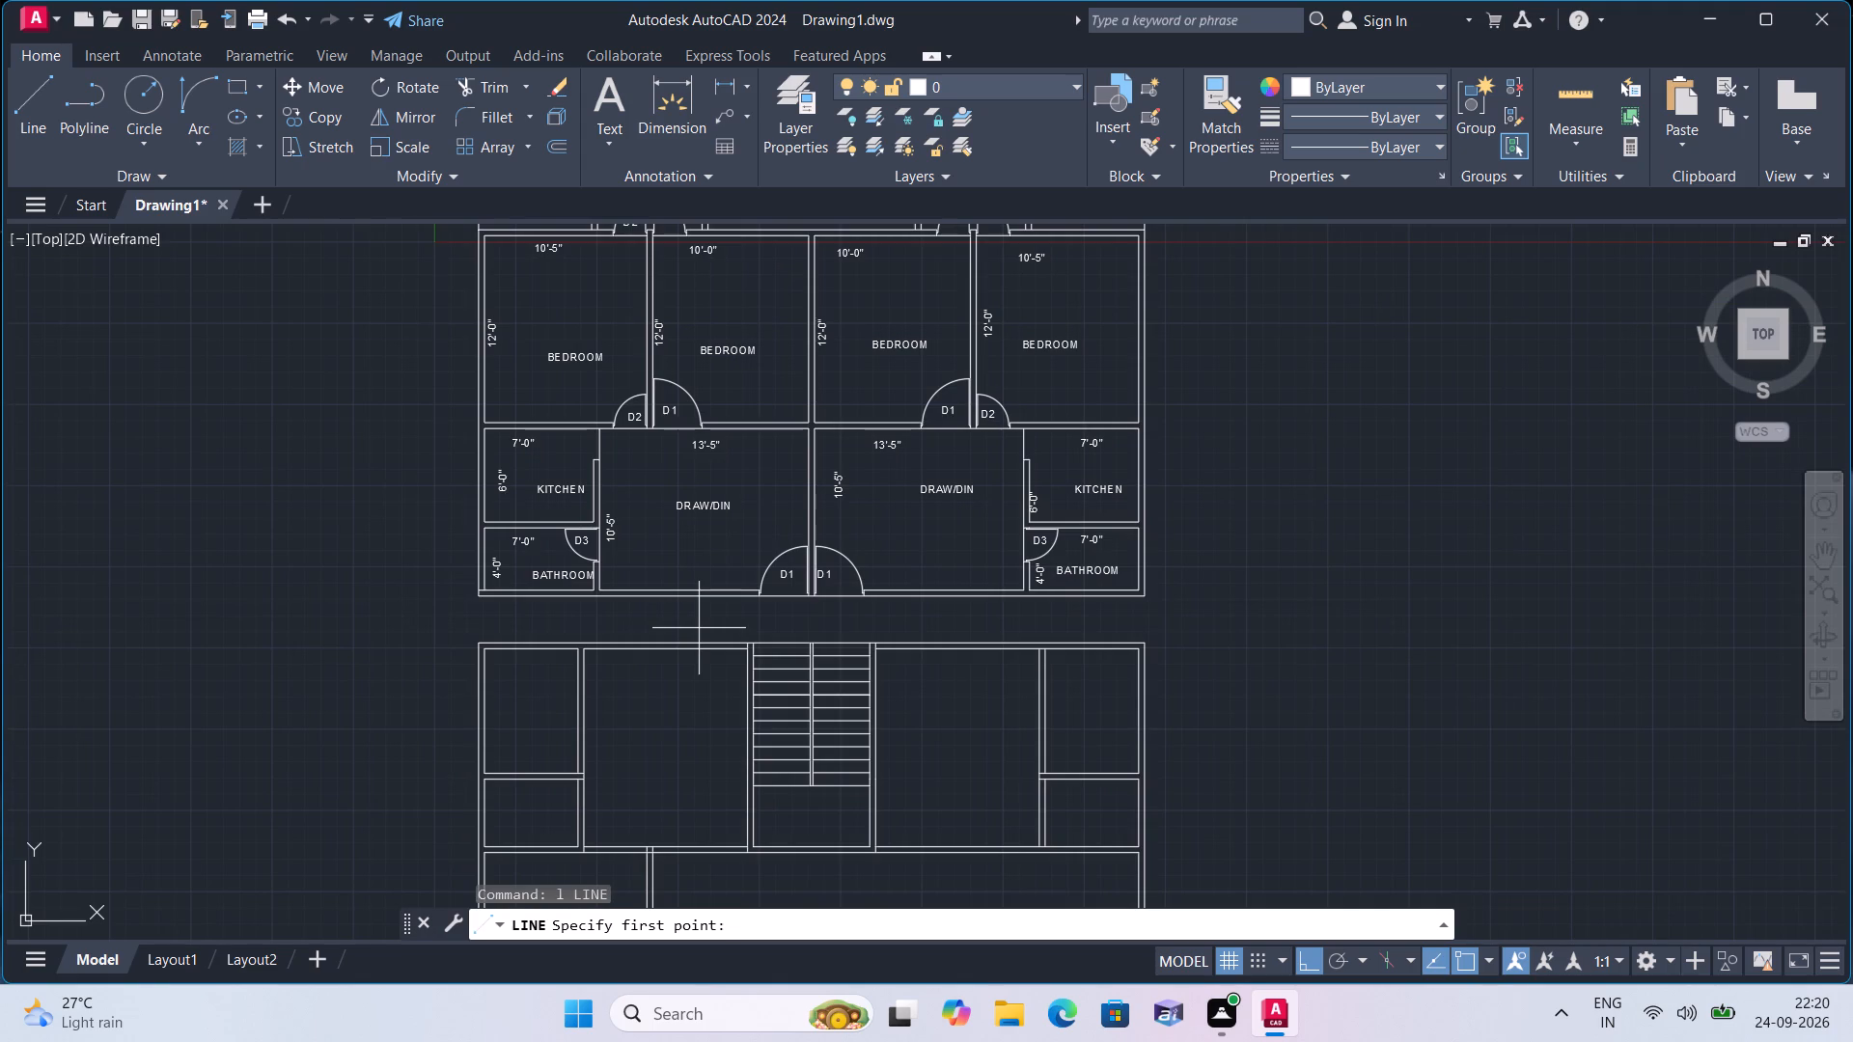
{"action": "scroll", "coordinate": [673, 622], "scroll_direction": "up", "scroll_amount": 4}
{"action": "scroll", "coordinate": [678, 563], "scroll_direction": "down", "scroll_amount": 1}
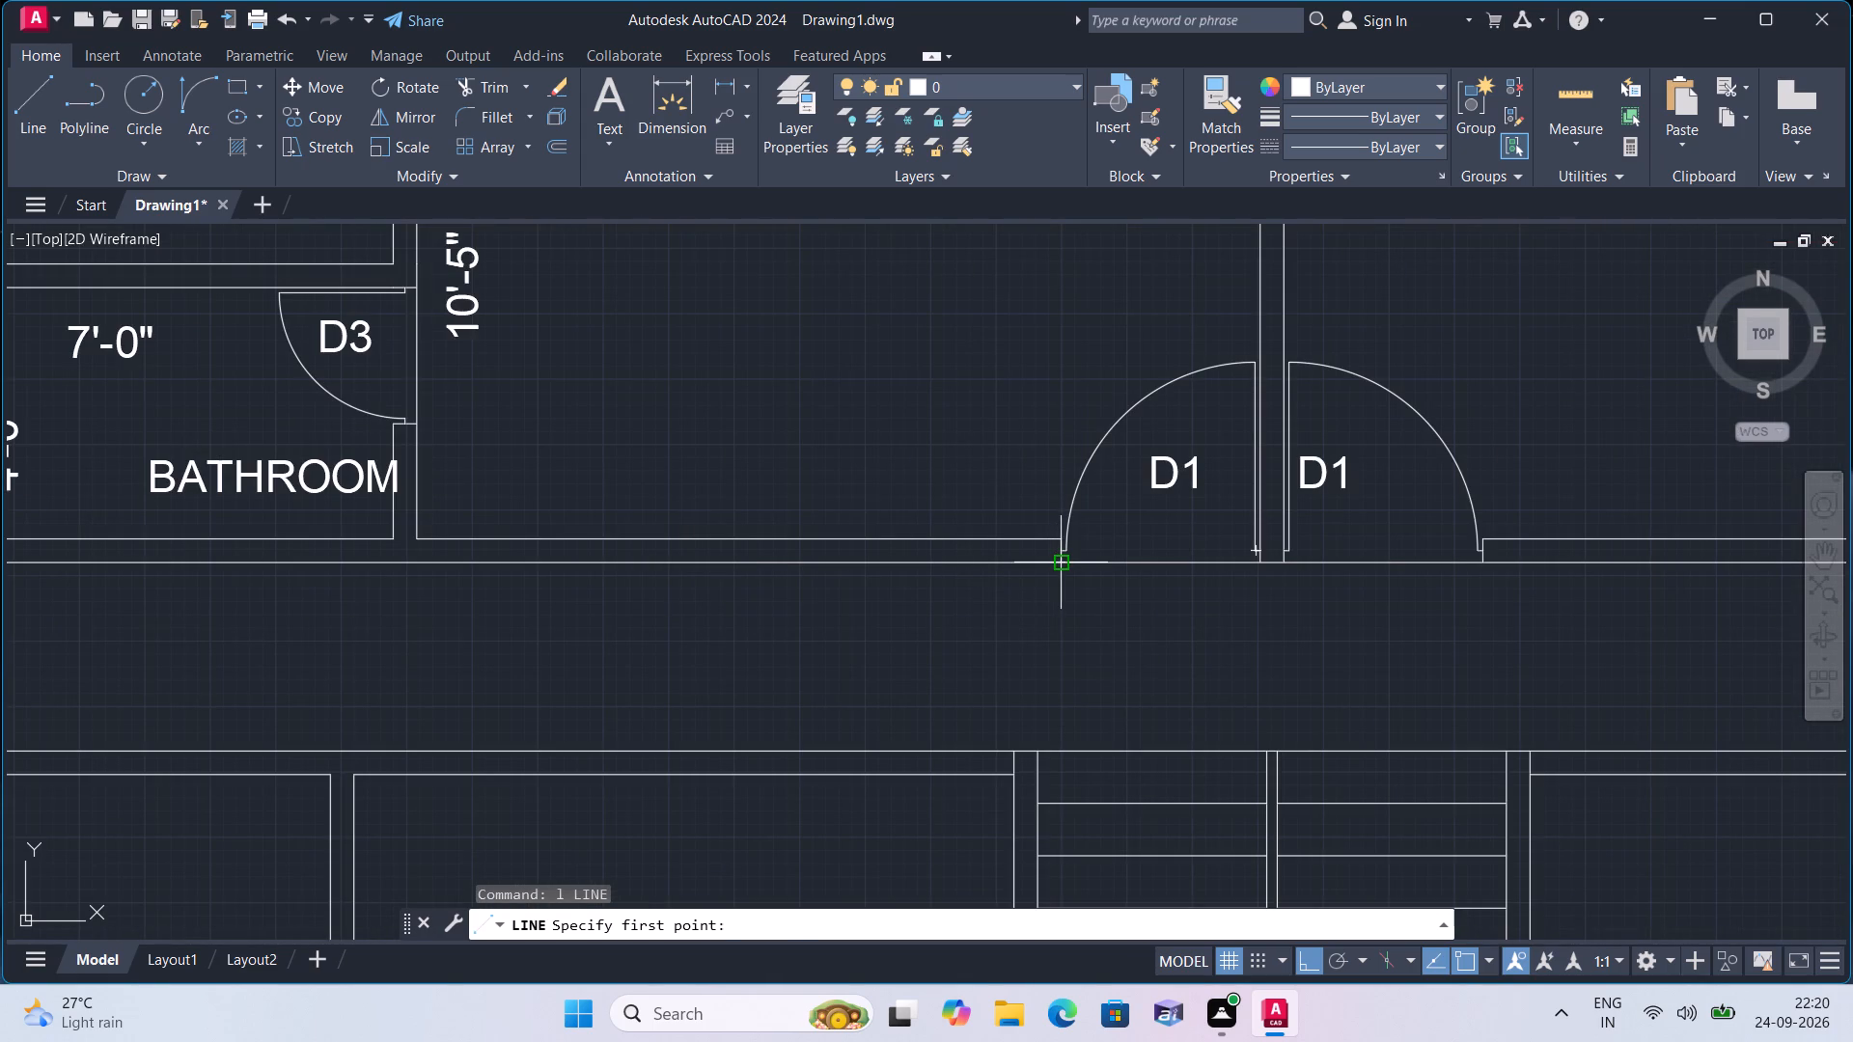
{"action": "left_click", "coordinate": [1057, 565]}
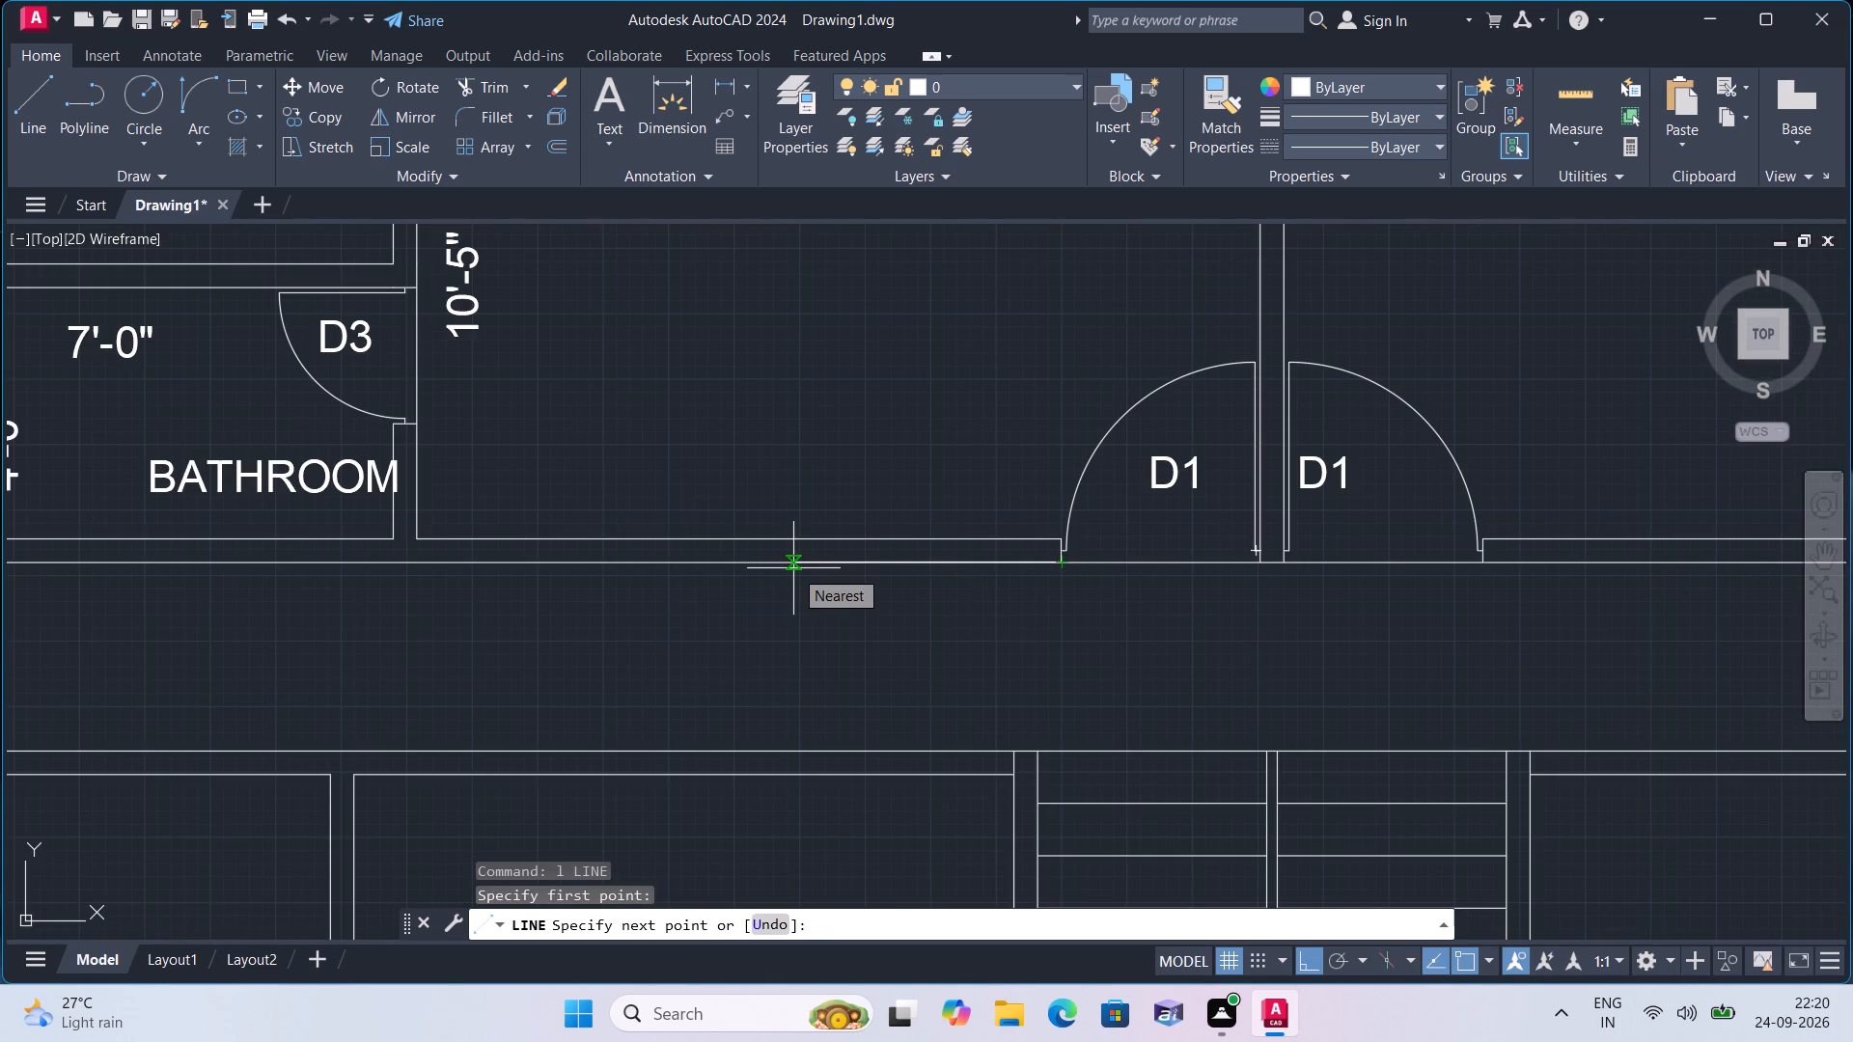
{"action": "type", "text": "5'"}
{"action": "key", "text": "space"}
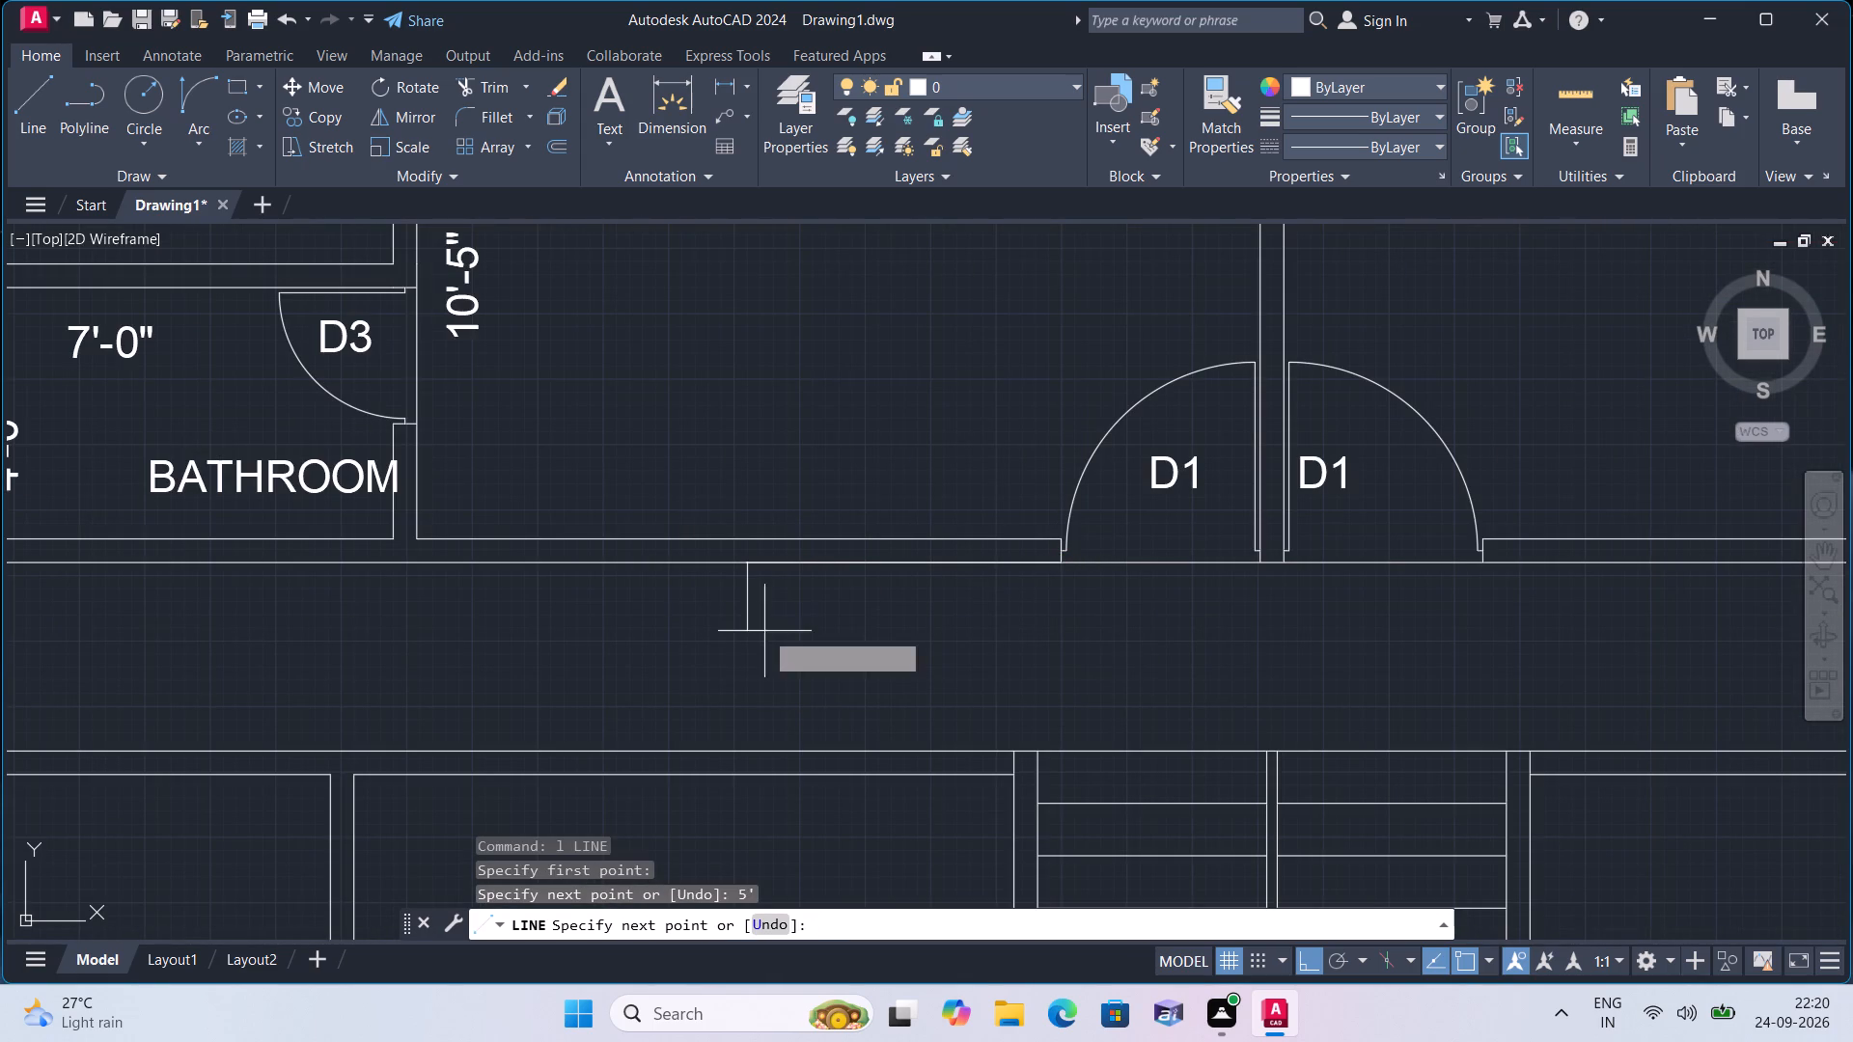
{"action": "left_click", "coordinate": [745, 748]}
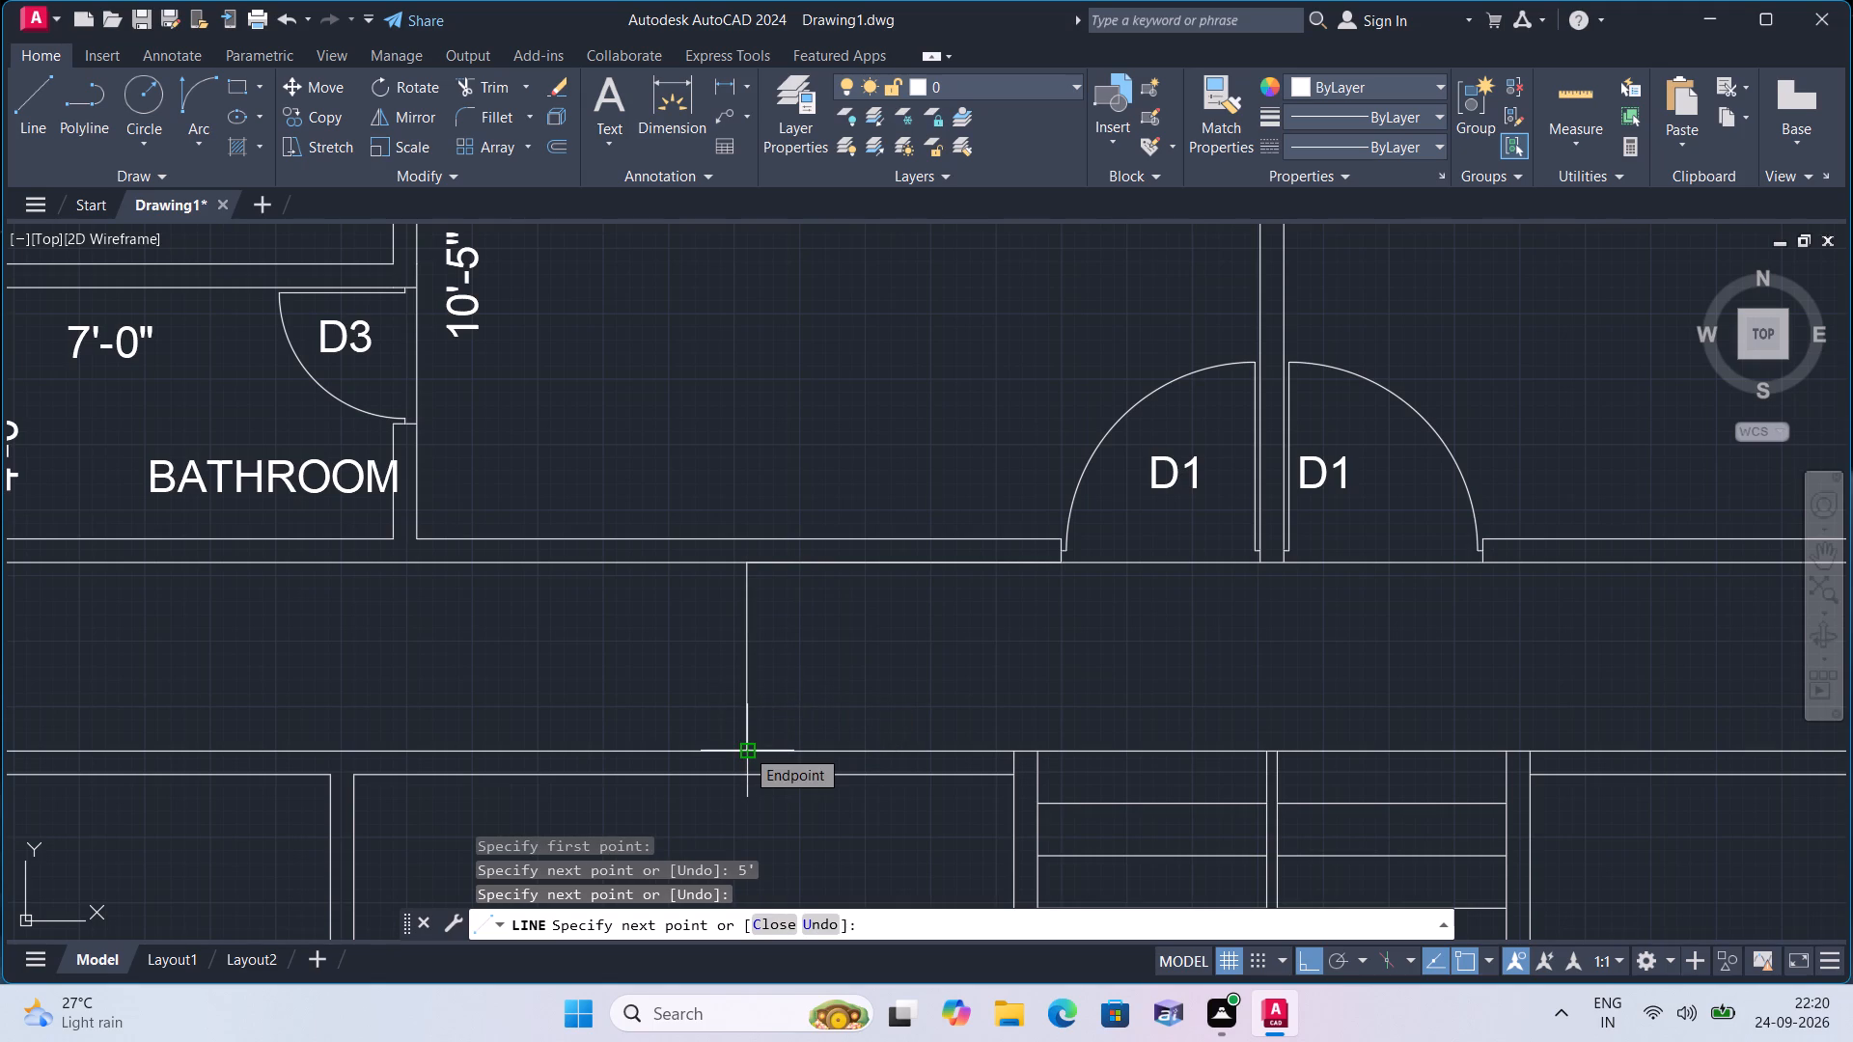
{"action": "key", "text": "space"}
Draw a line 5' east from the right D1 door's outer jamb, continuing down to the lower block's top wall.
{"action": "key", "text": "space"}
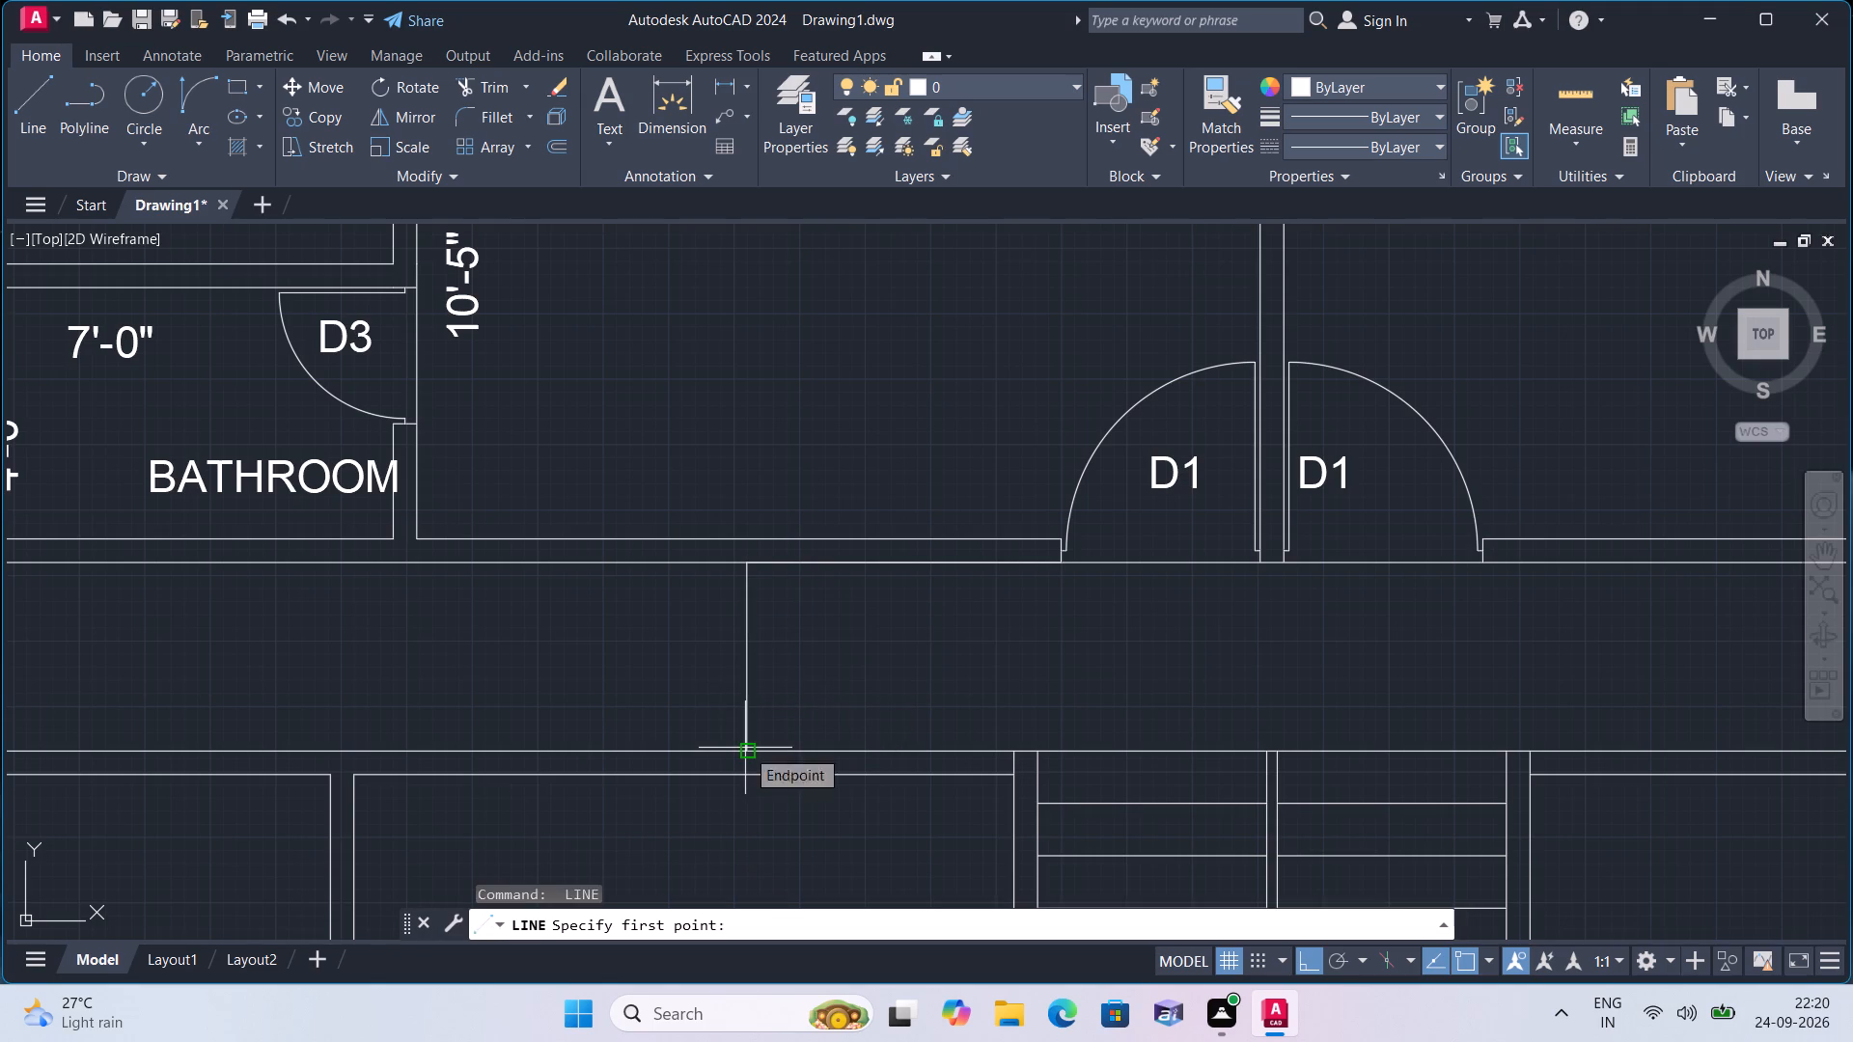
{"action": "left_click", "coordinate": [1480, 562]}
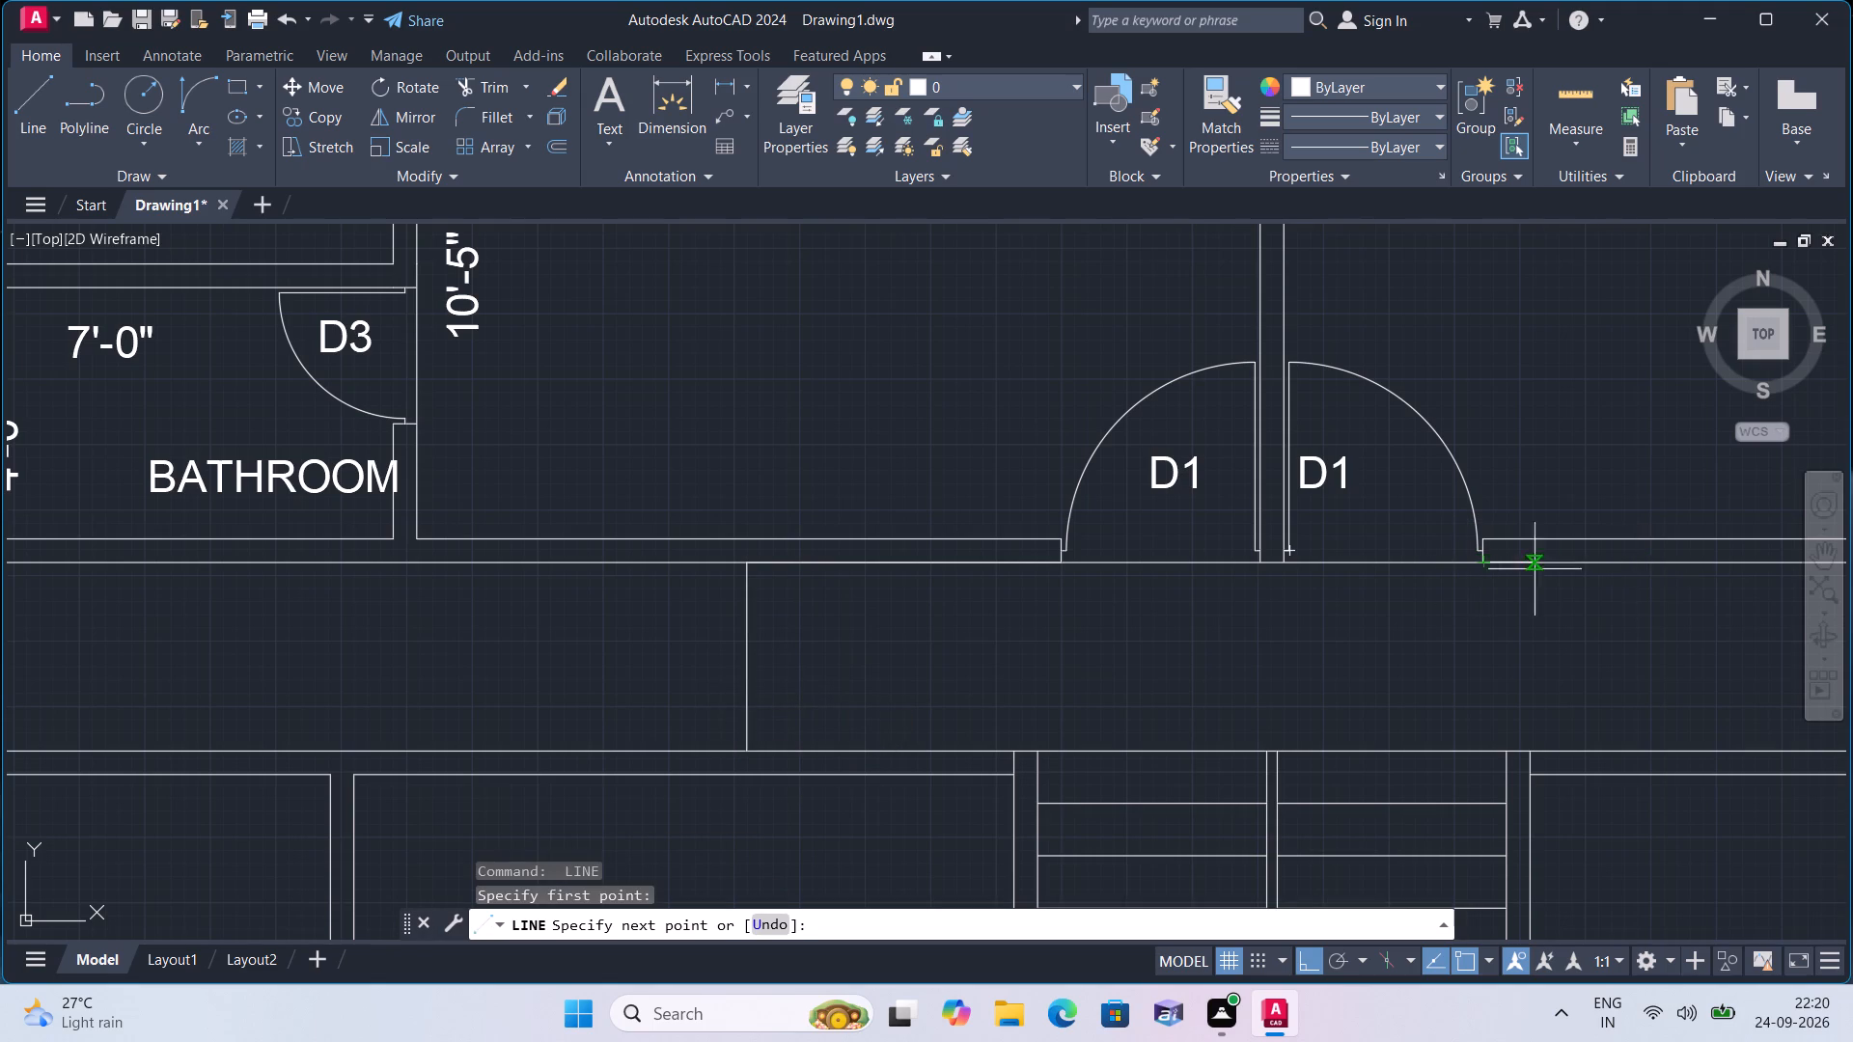
{"action": "middle_click_drag", "start_coordinate": [1488, 569], "coordinate": [1438, 566]}
{"action": "scroll", "coordinate": [1439, 566], "scroll_direction": "down", "scroll_amount": 1}
{"action": "type", "text": "5'"}
{"action": "key", "text": "space"}
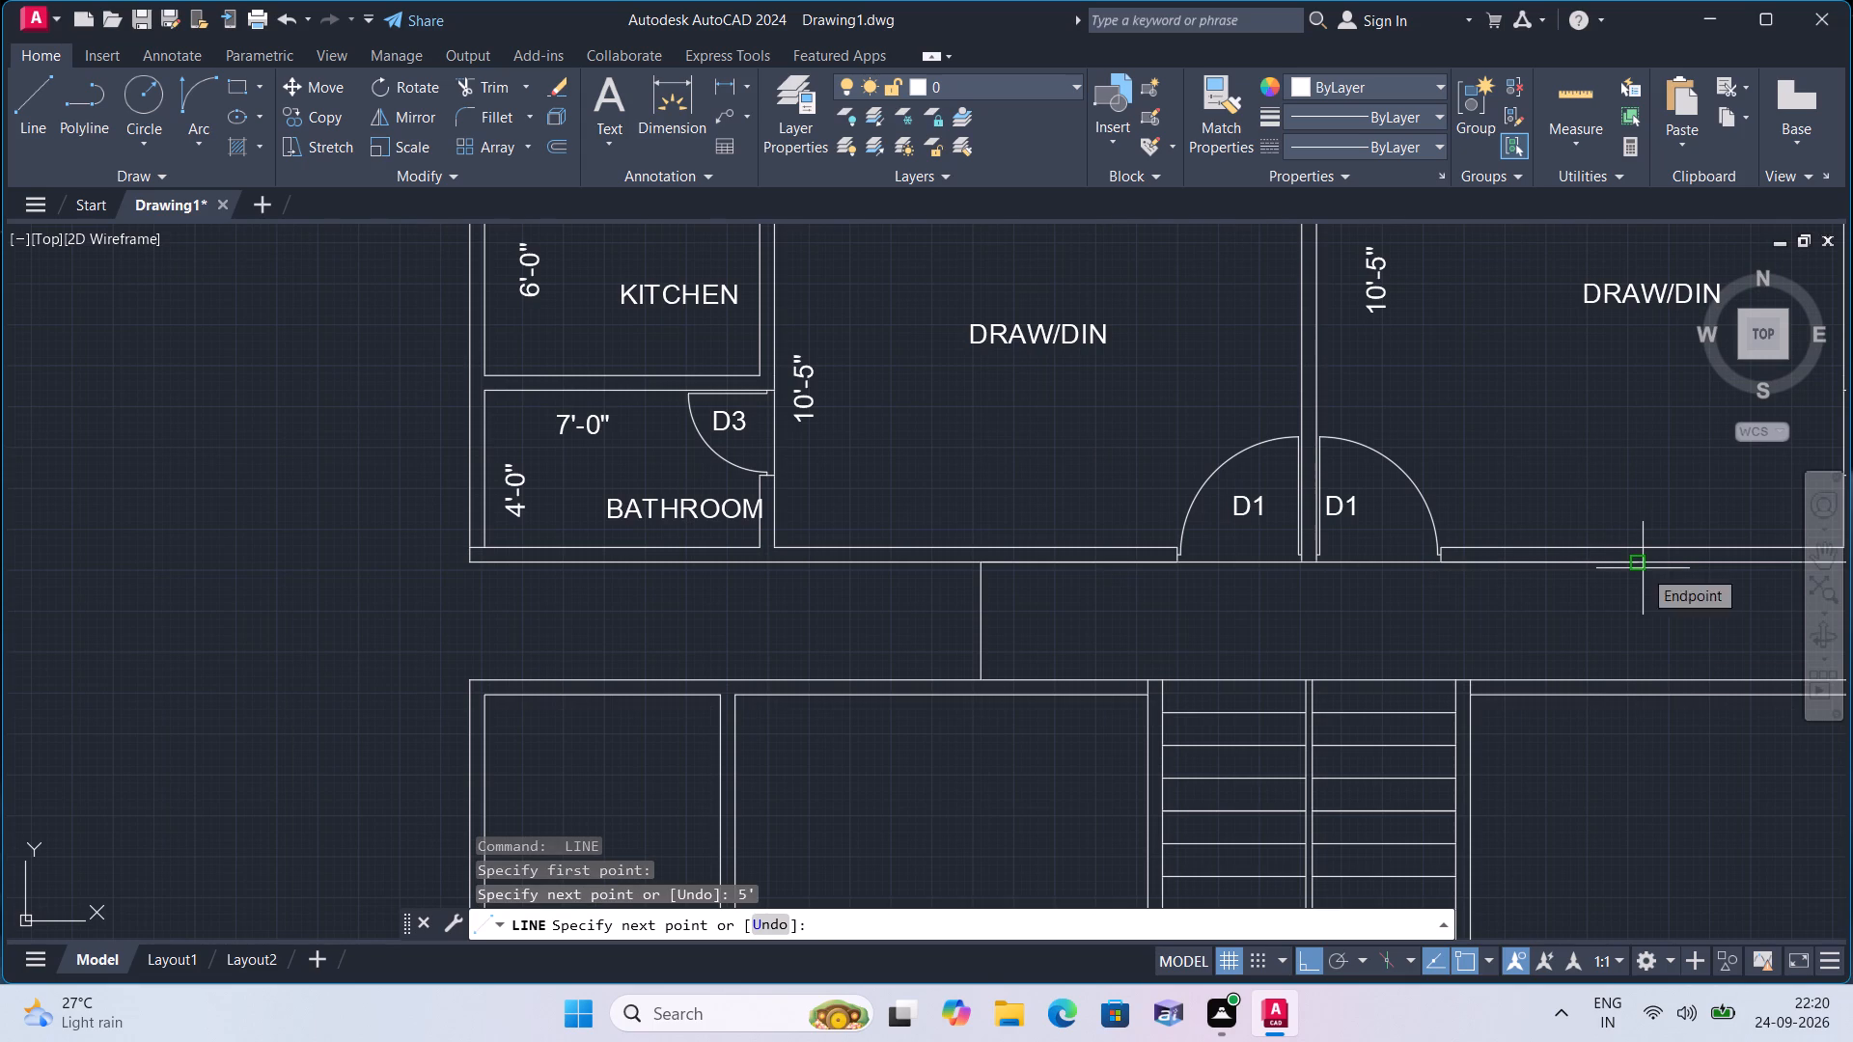
{"action": "left_click", "coordinate": [1646, 681]}
{"action": "key", "text": "space"}
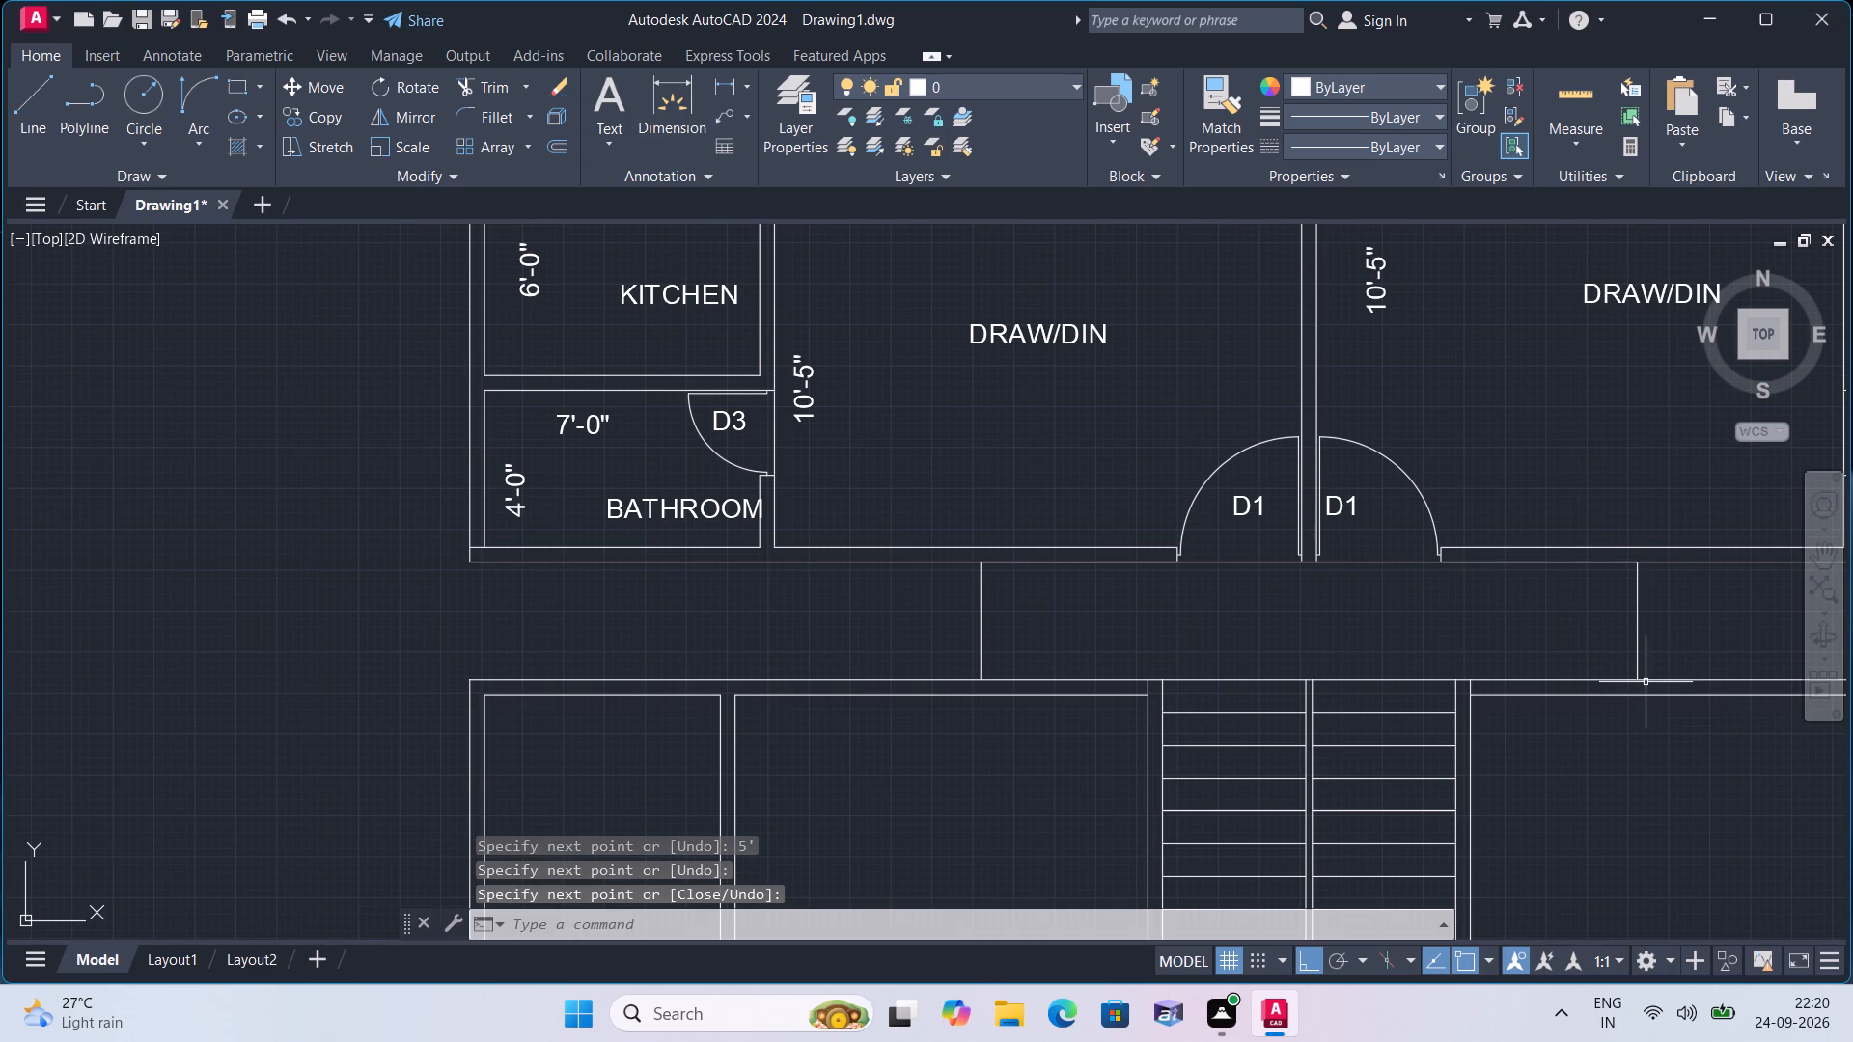
Delete the two 5' horizontal guide lines beside the D1 doors, keeping the vertical connecting lines.
{"action": "left_click", "coordinate": [1538, 566]}
{"action": "left_click", "coordinate": [1537, 563]}
{"action": "left_click", "coordinate": [1537, 563]}
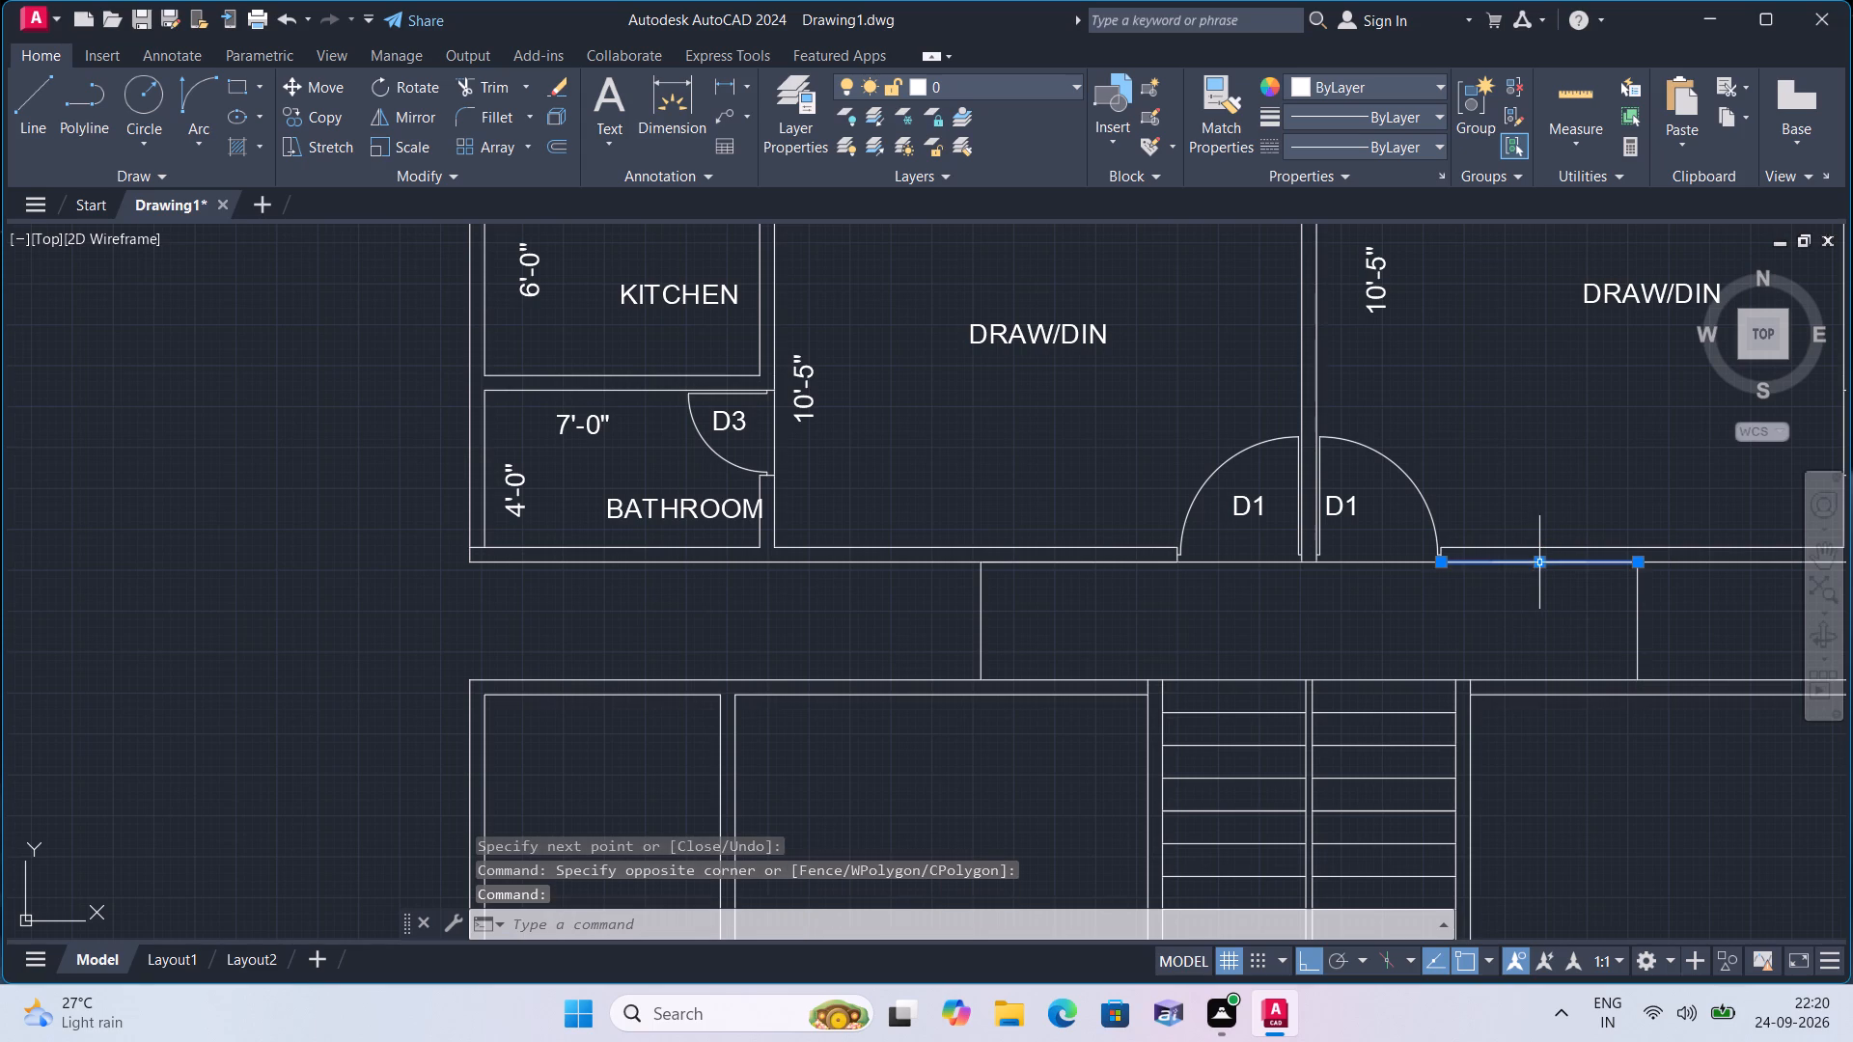
{"action": "left_click", "coordinate": [1064, 561]}
{"action": "key", "text": "Delete"}
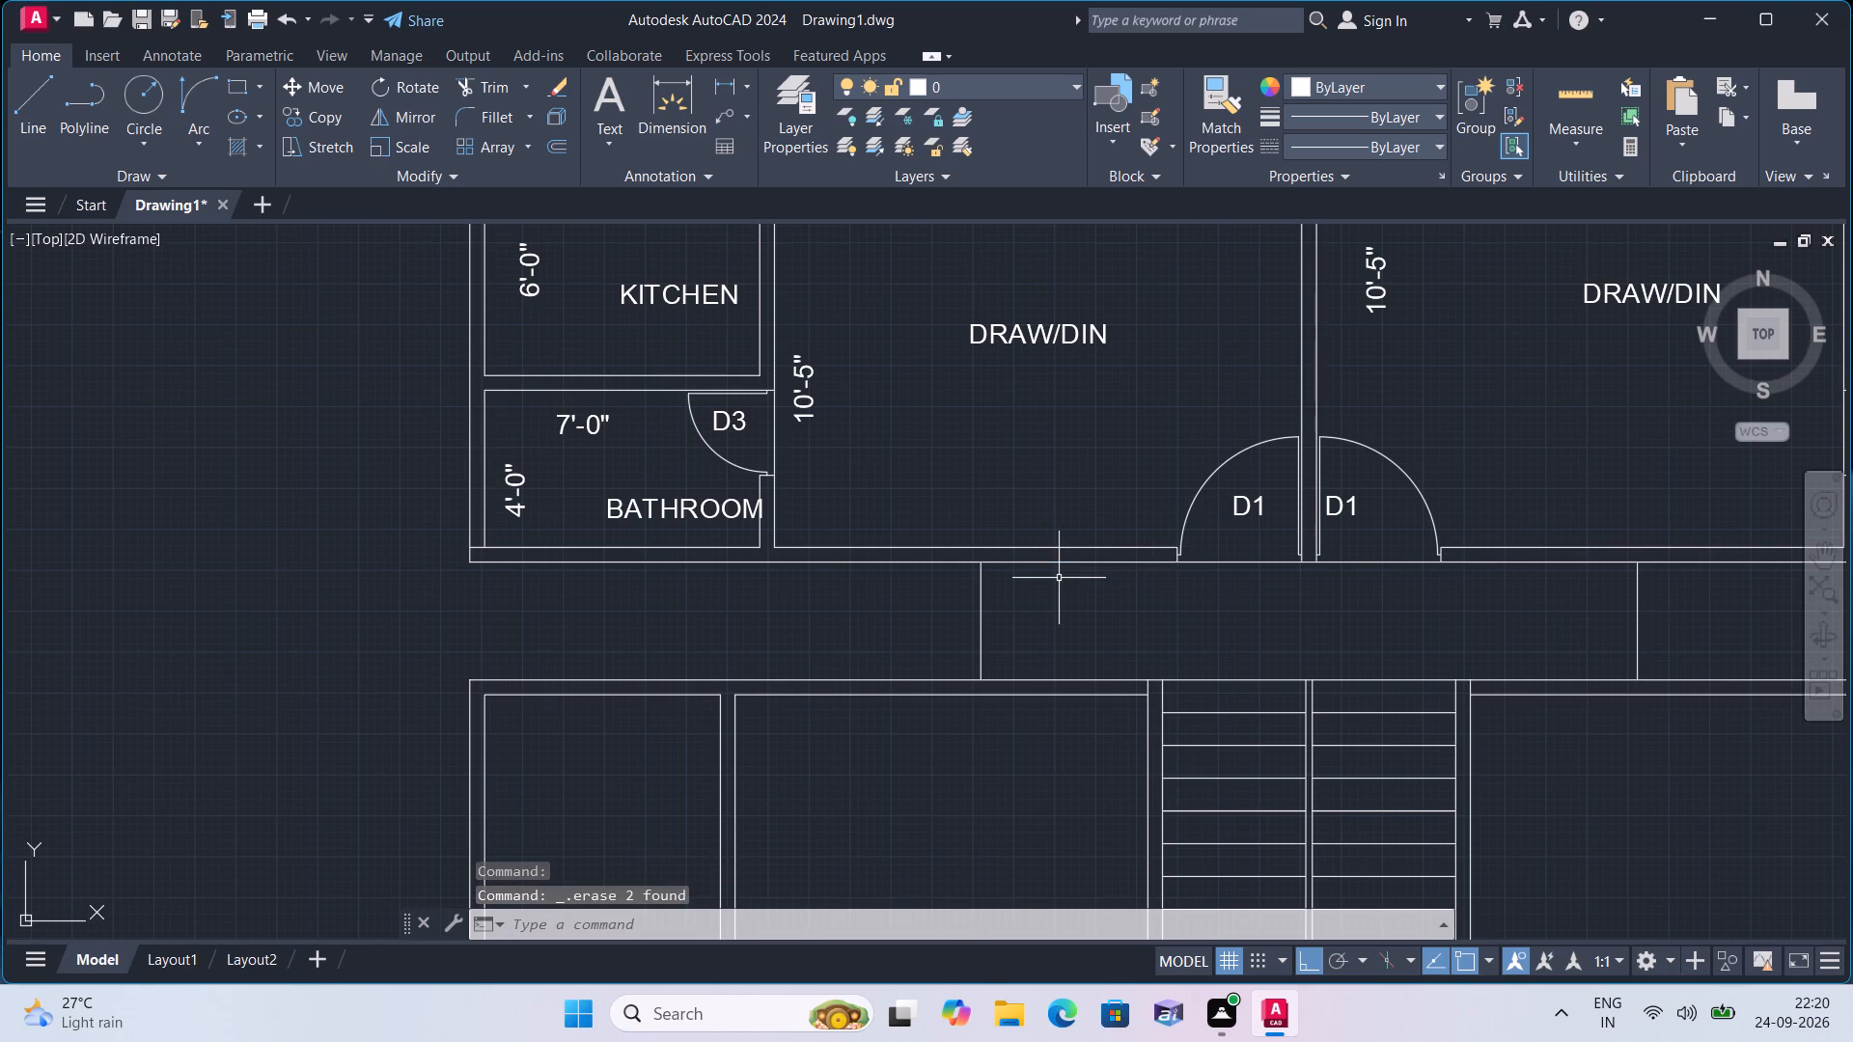
Offset the two vertical connecting lines of the passage 4.5" outward, one to the west and one to the east.
{"action": "type", "text": "offset 4.5\""}
{"action": "key", "text": "space"}
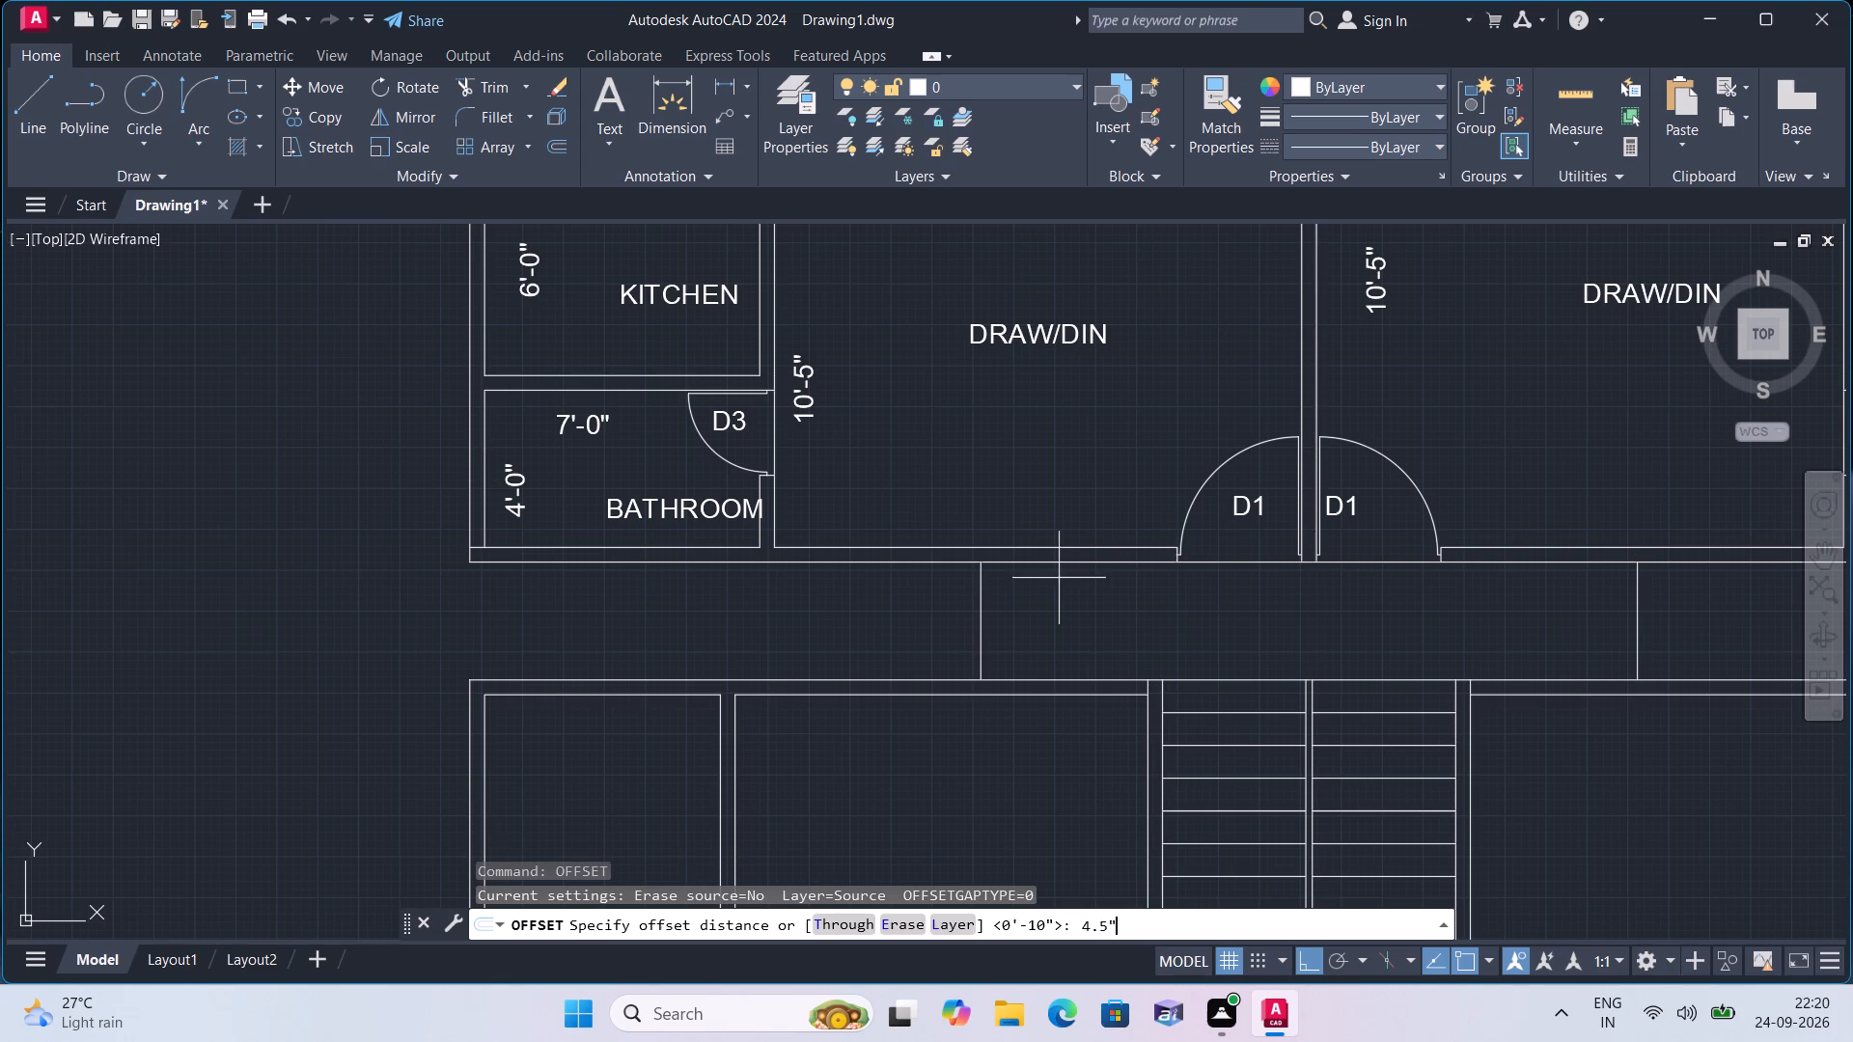
{"action": "left_click", "coordinate": [982, 618]}
{"action": "left_click", "coordinate": [884, 619]}
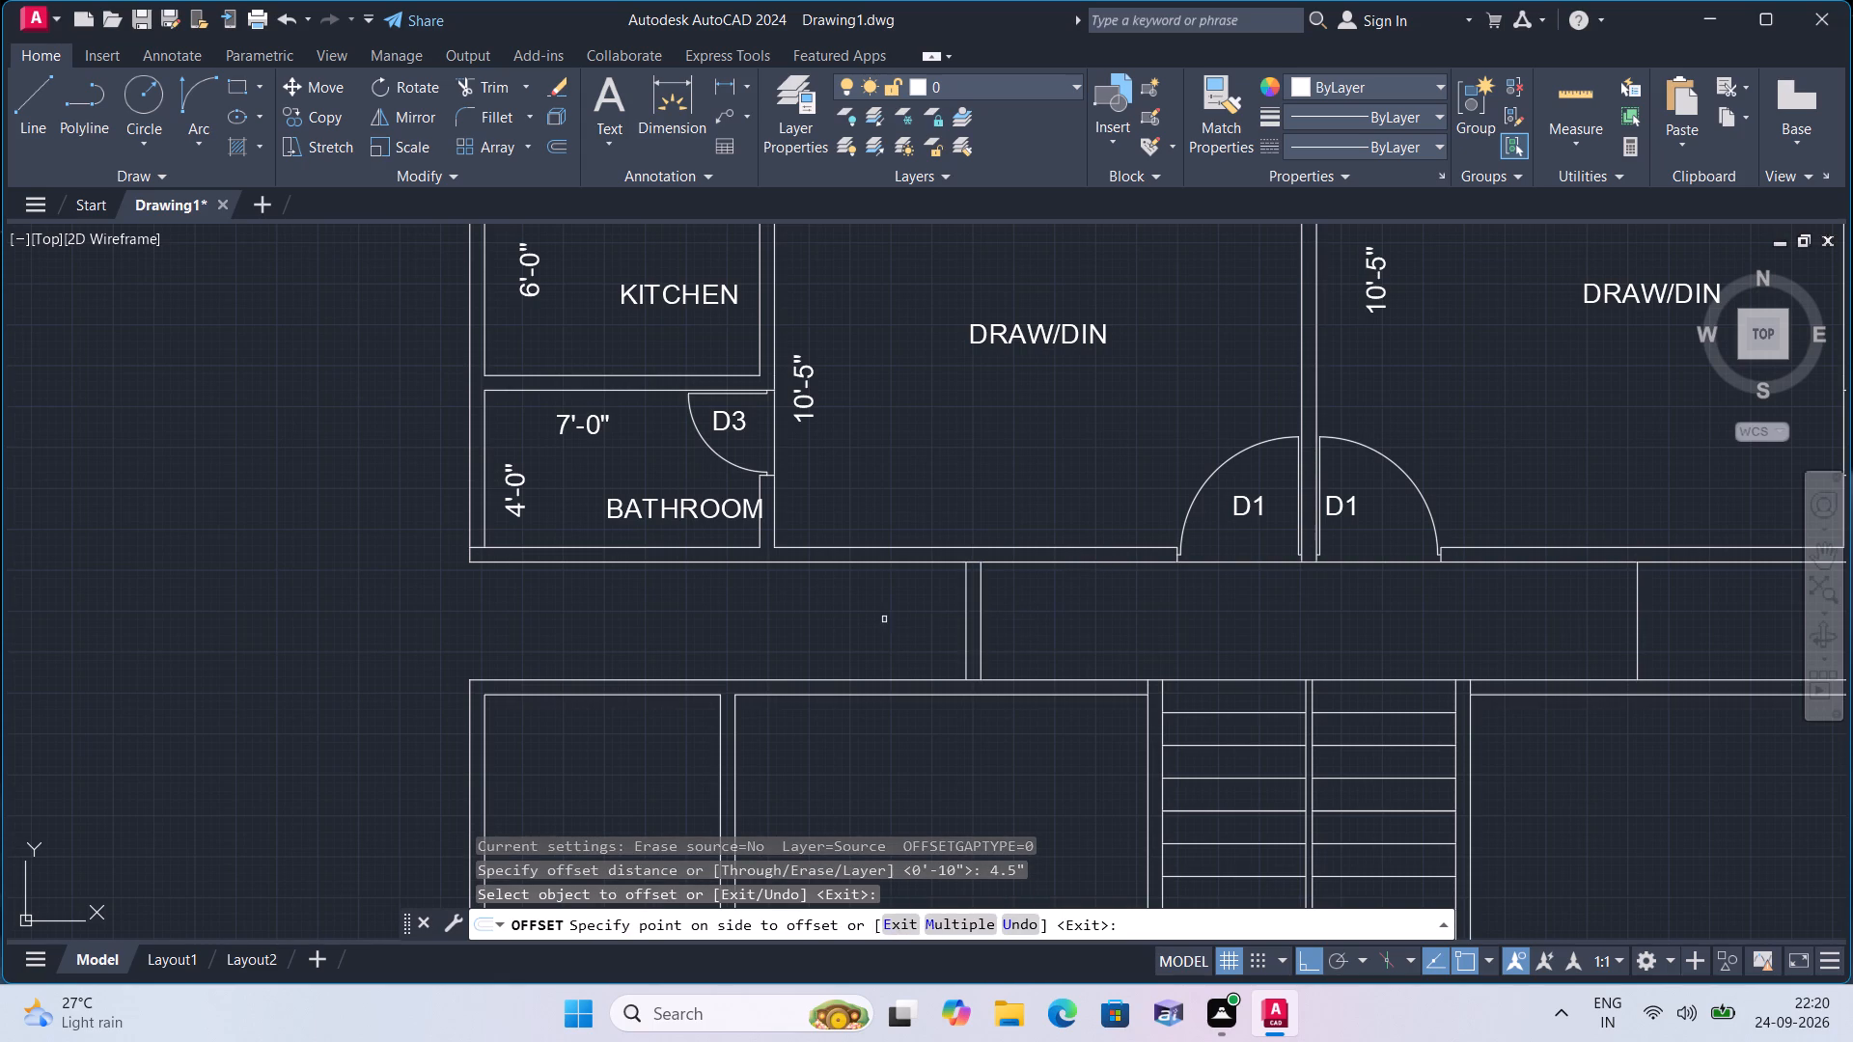
{"action": "left_click", "coordinate": [1640, 625]}
{"action": "left_click", "coordinate": [1659, 624]}
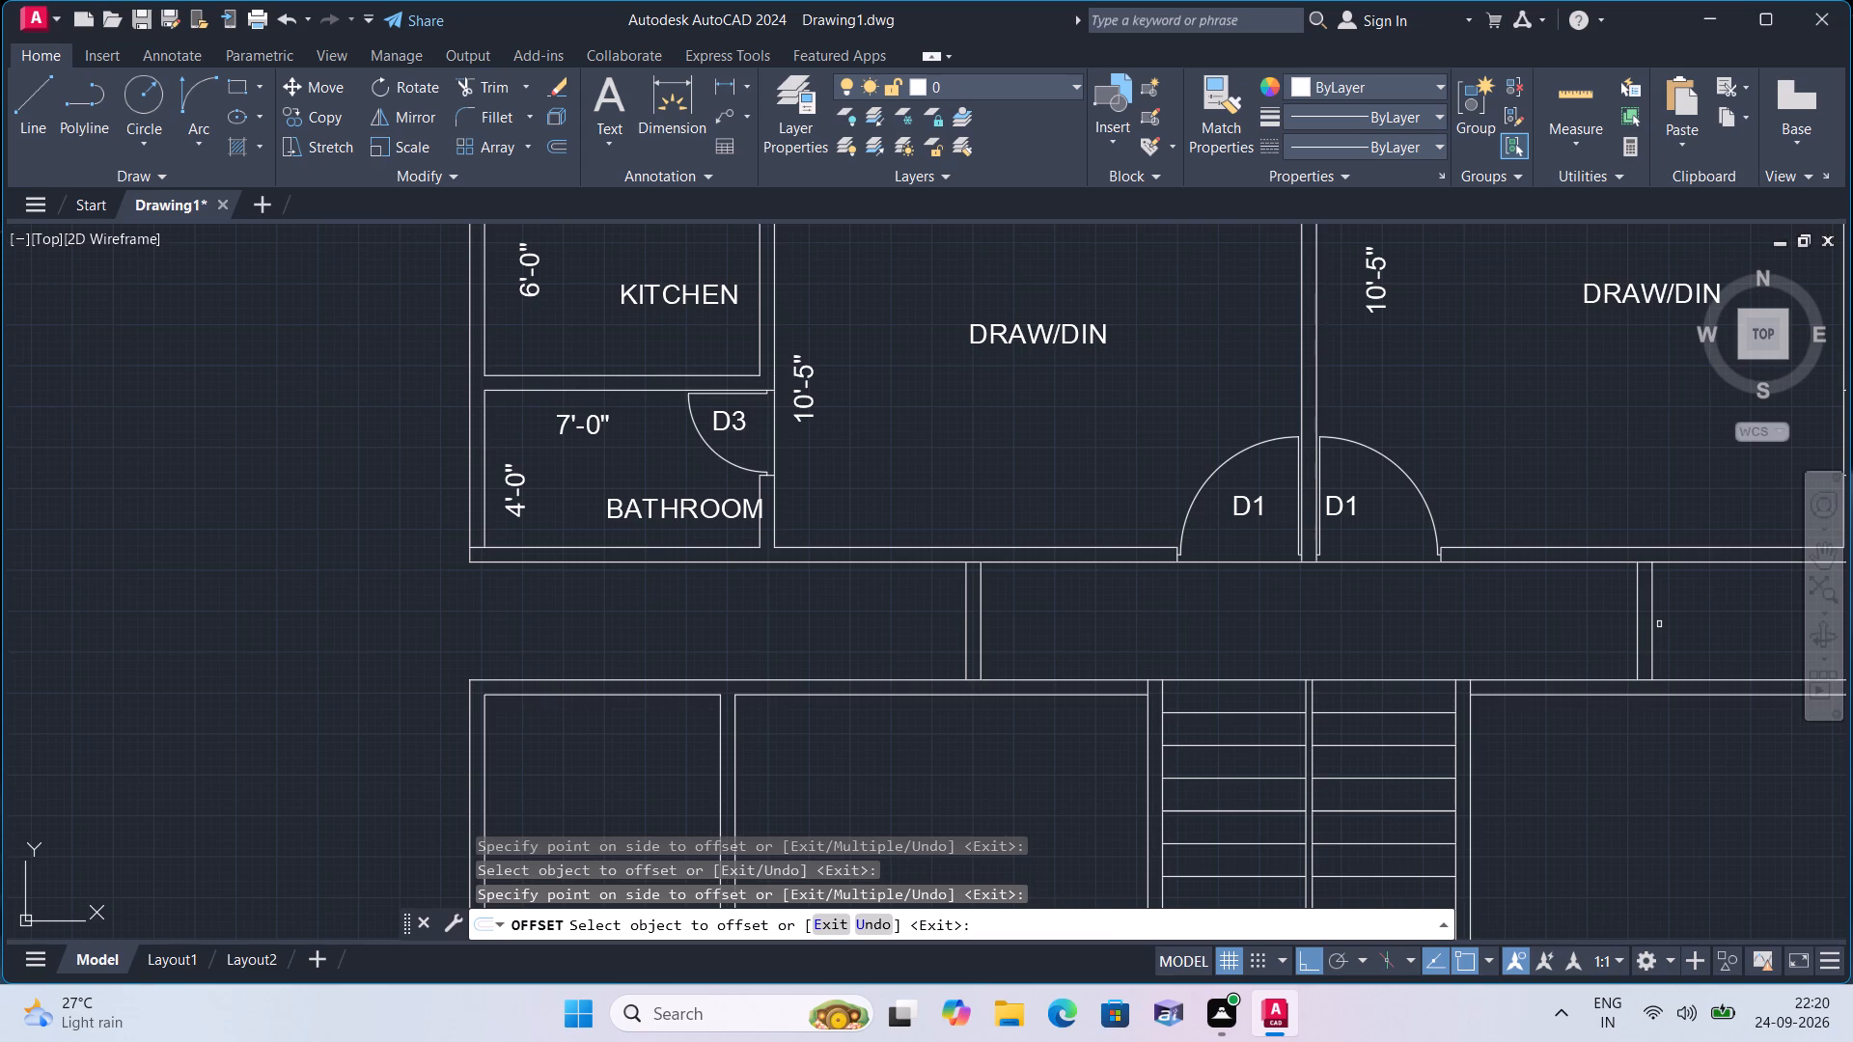
{"action": "key", "text": "space"}
Trim the upper and lower horizontal wall lines between each pair of passage side-wall lines, opening all four junctions.
{"action": "type", "text": "trim"}
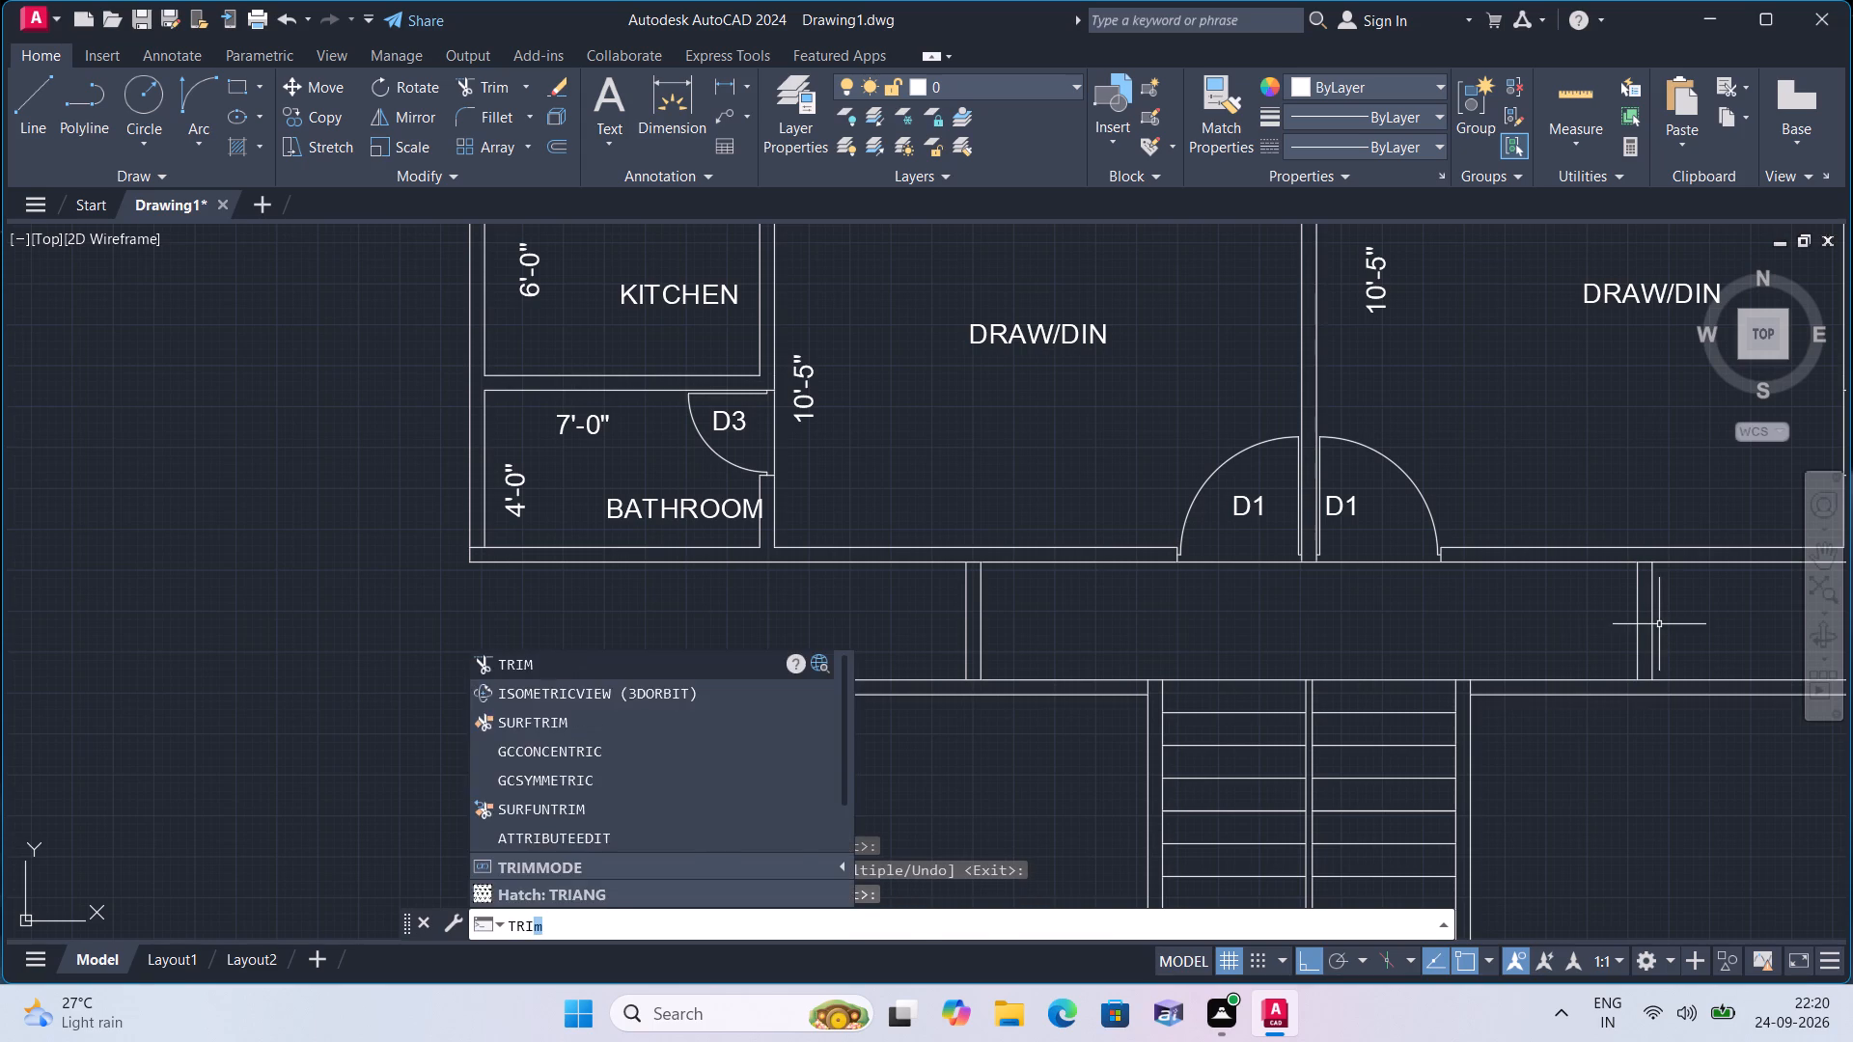
{"action": "key", "text": "space"}
{"action": "scroll", "coordinate": [981, 559], "scroll_direction": "up", "scroll_amount": 1}
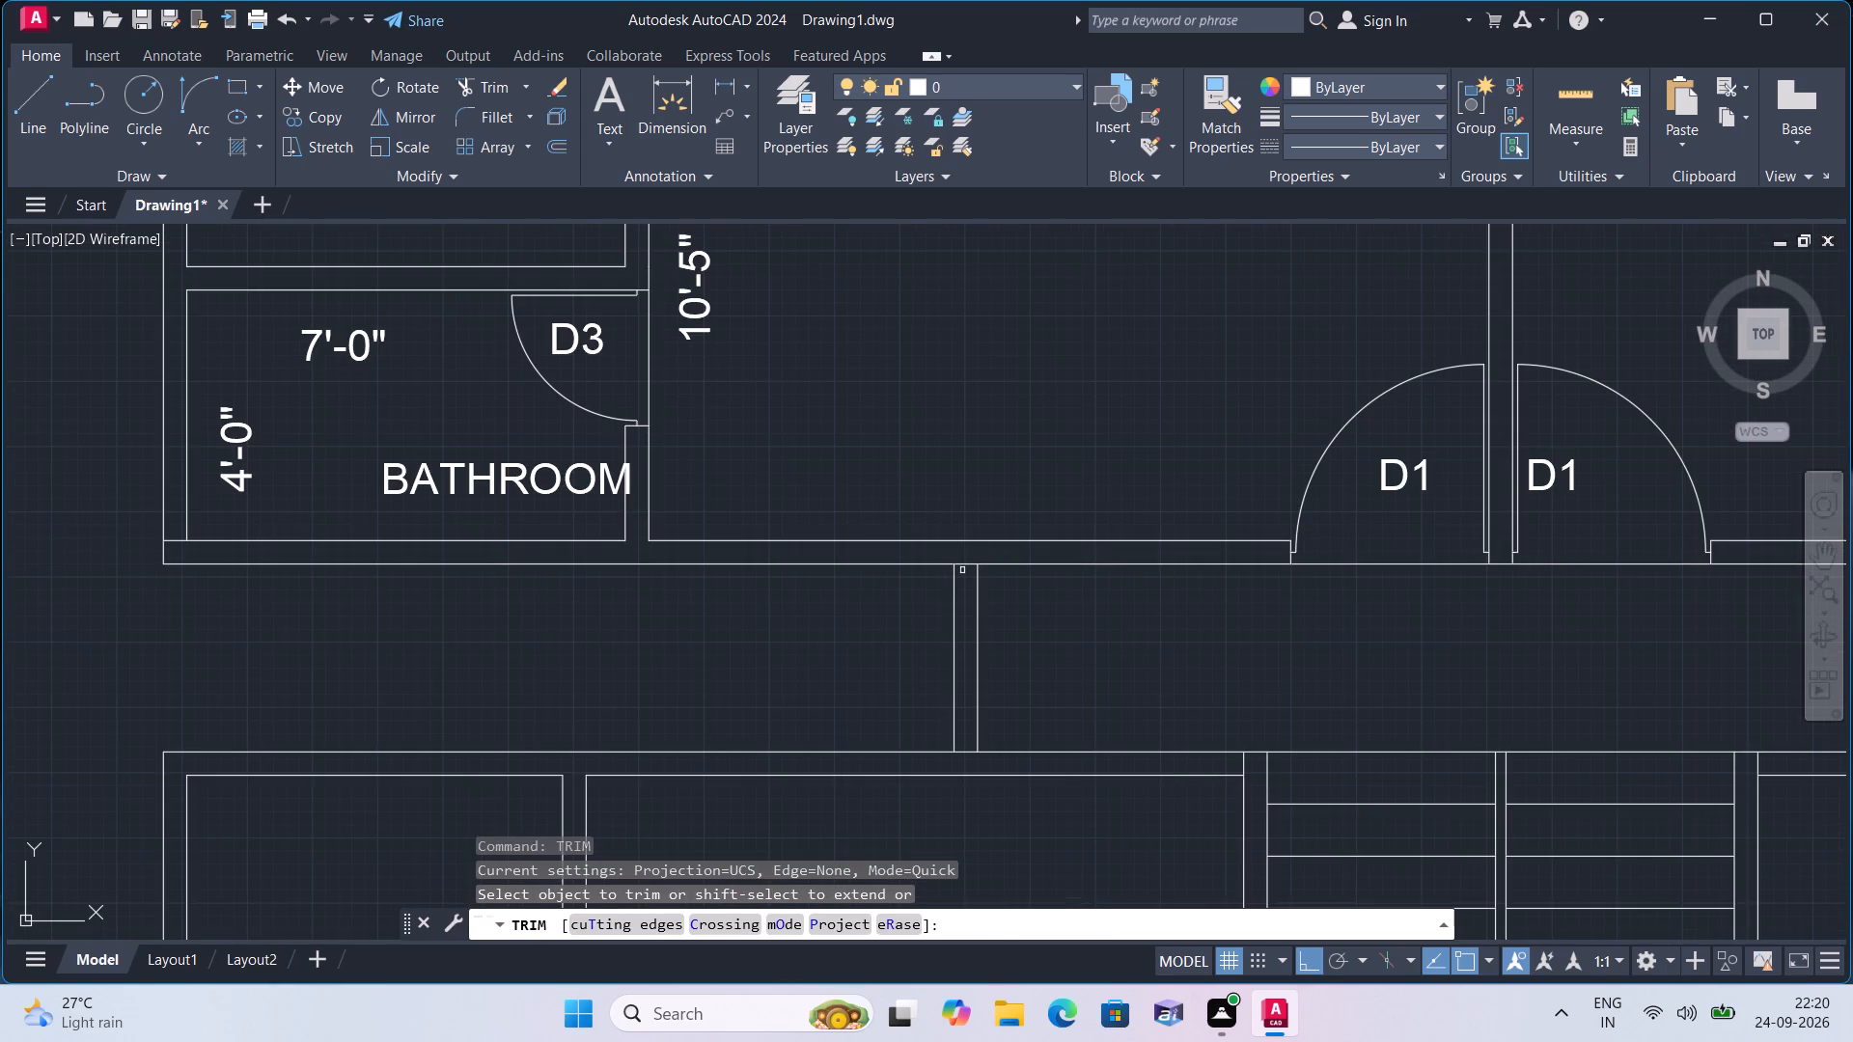
{"action": "left_click", "coordinate": [962, 567]}
{"action": "middle_click_drag", "start_coordinate": [962, 568], "coordinate": [975, 511]}
{"action": "scroll", "coordinate": [962, 570], "scroll_direction": "down", "scroll_amount": 1}
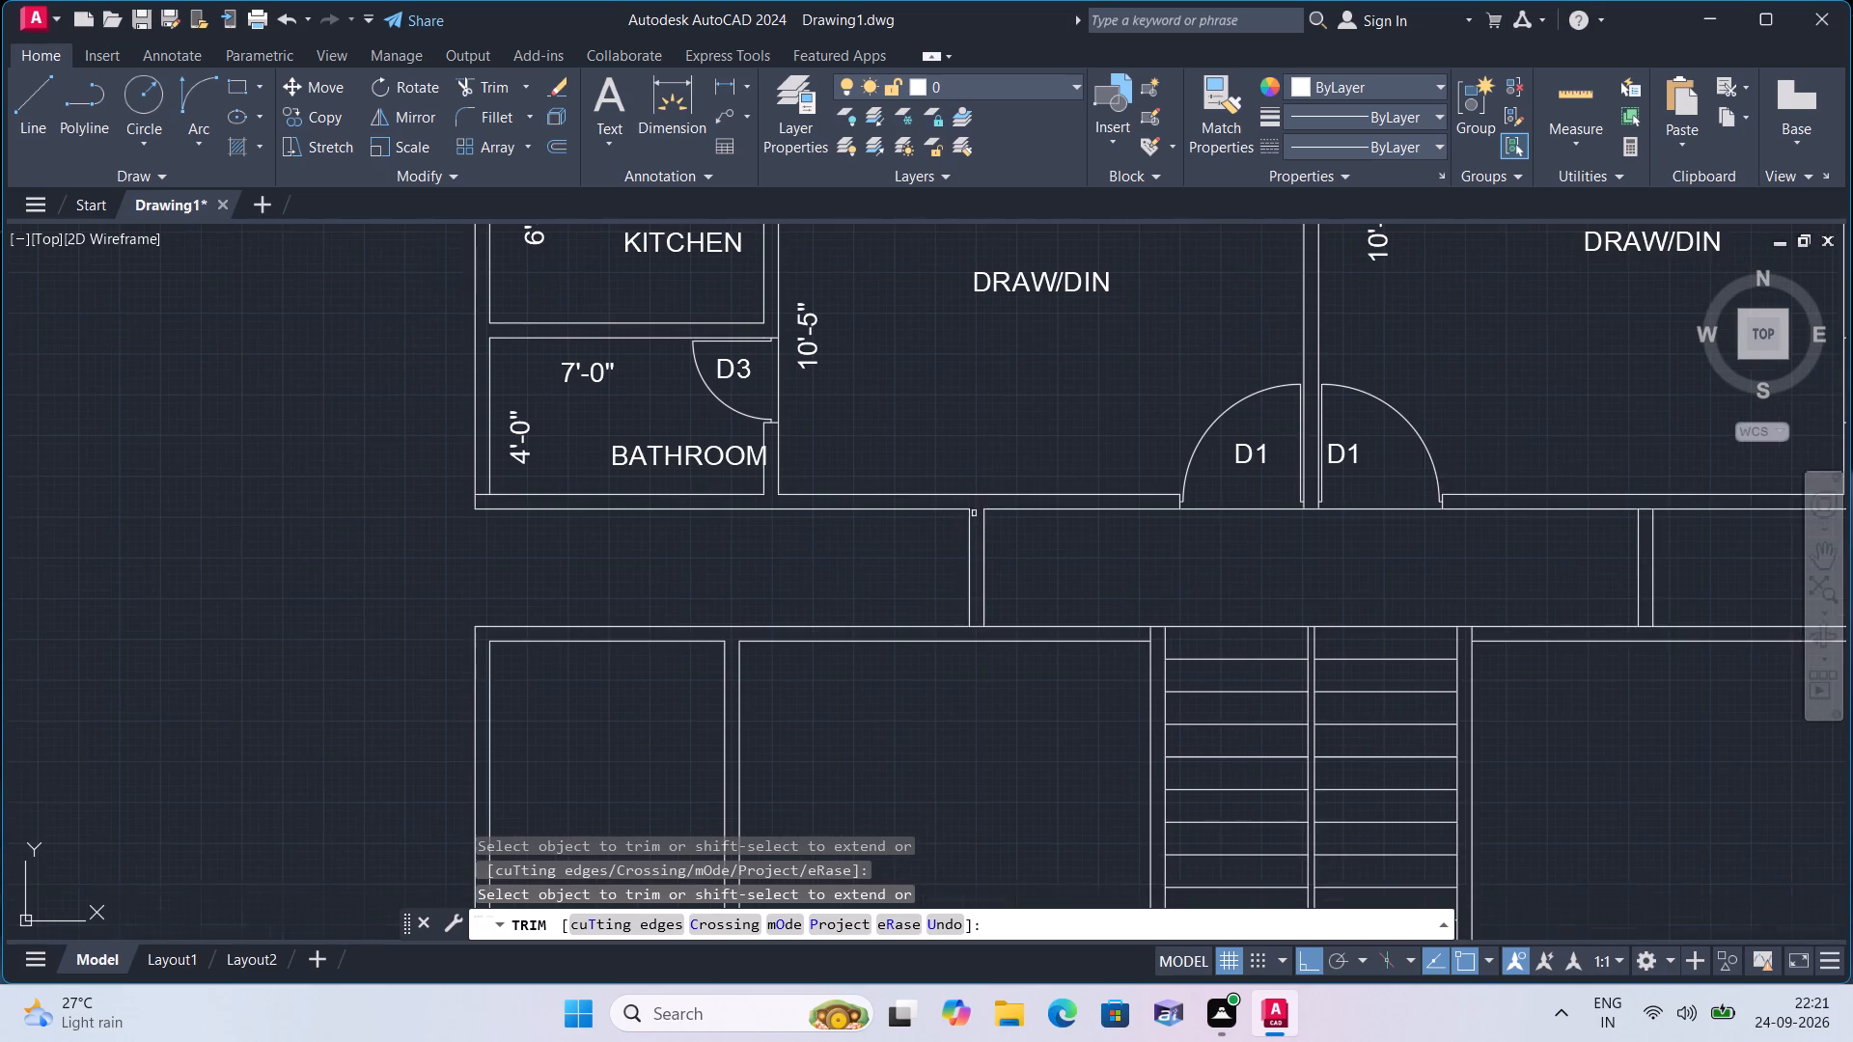
{"action": "scroll", "coordinate": [959, 636], "scroll_direction": "up", "scroll_amount": 2}
{"action": "left_click", "coordinate": [989, 614]}
{"action": "scroll", "coordinate": [979, 613], "scroll_direction": "down", "scroll_amount": 2}
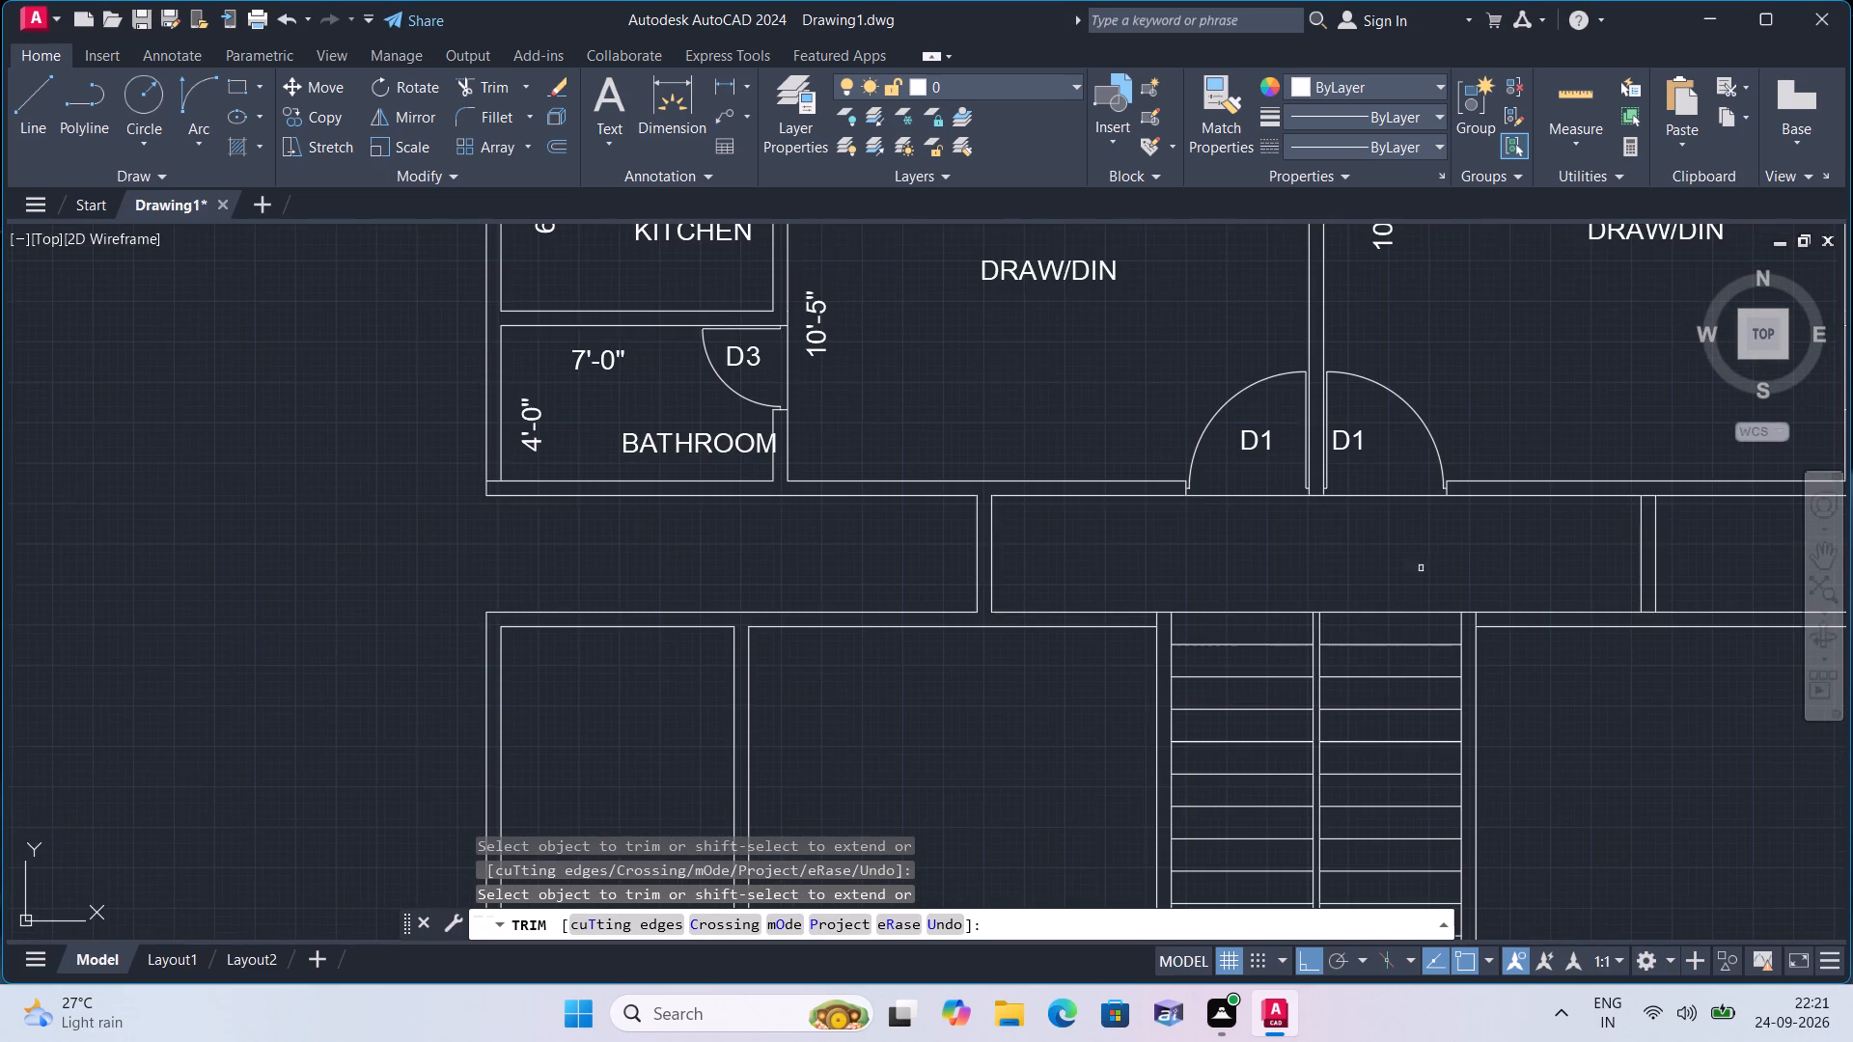
{"action": "middle_click_drag", "start_coordinate": [1529, 530], "coordinate": [1119, 527]}
{"action": "scroll", "coordinate": [1280, 522], "scroll_direction": "up", "scroll_amount": 1}
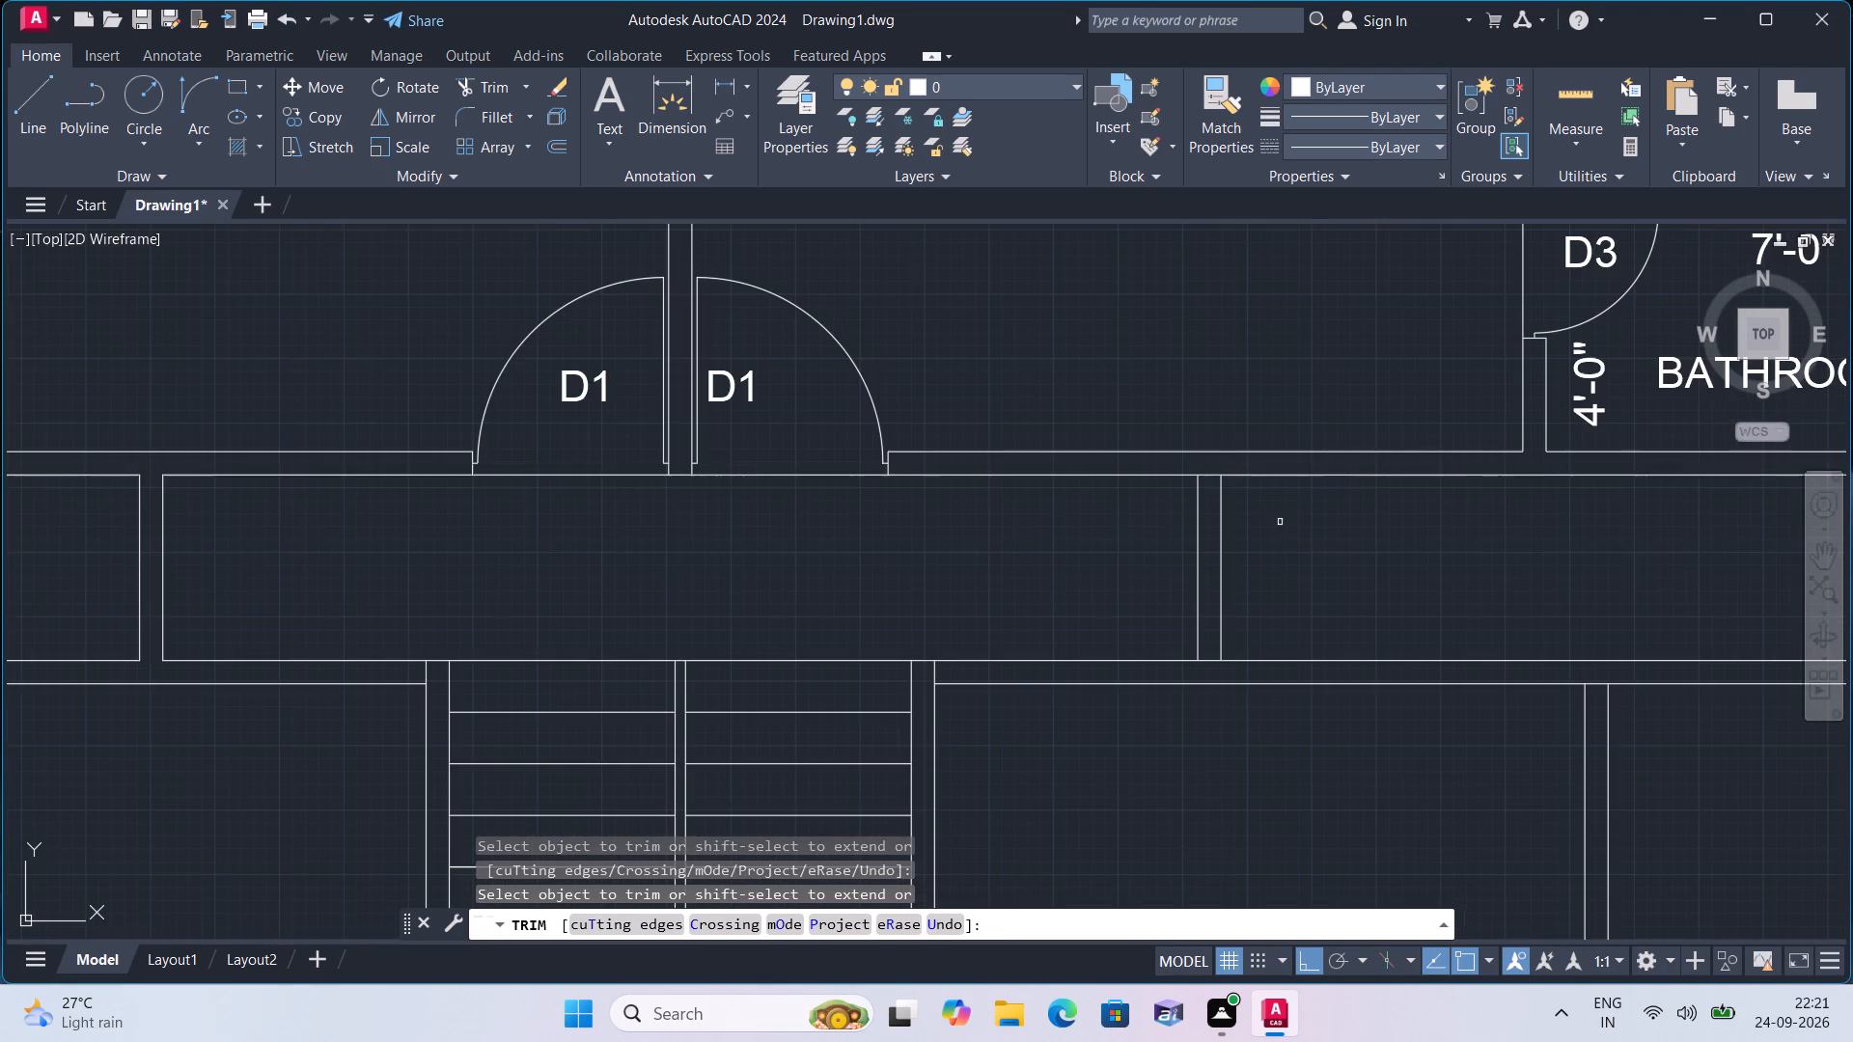
{"action": "left_click", "coordinate": [1215, 476]}
{"action": "left_click", "coordinate": [1217, 659]}
{"action": "scroll", "coordinate": [1054, 627], "scroll_direction": "down", "scroll_amount": 1}
{"action": "middle_click_drag", "start_coordinate": [1054, 627], "coordinate": [1191, 519]}
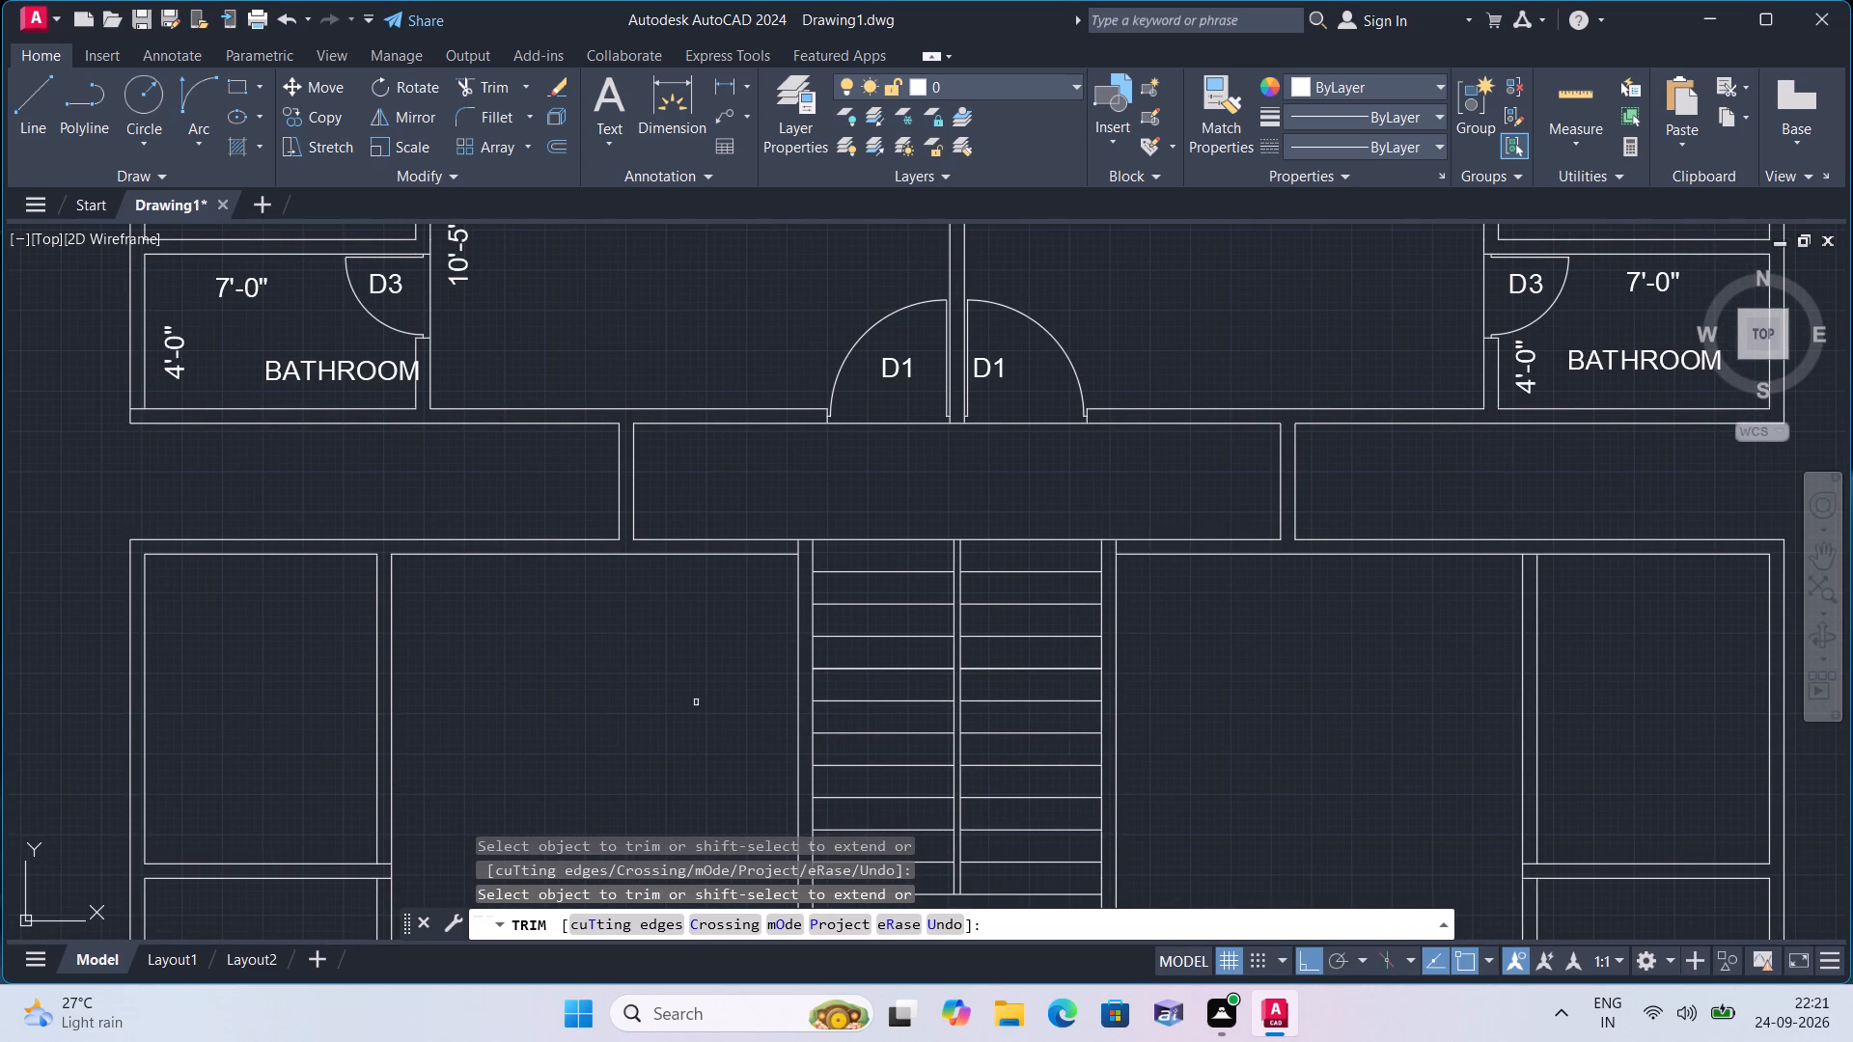
{"action": "middle_click_drag", "start_coordinate": [690, 705], "coordinate": [742, 617]}
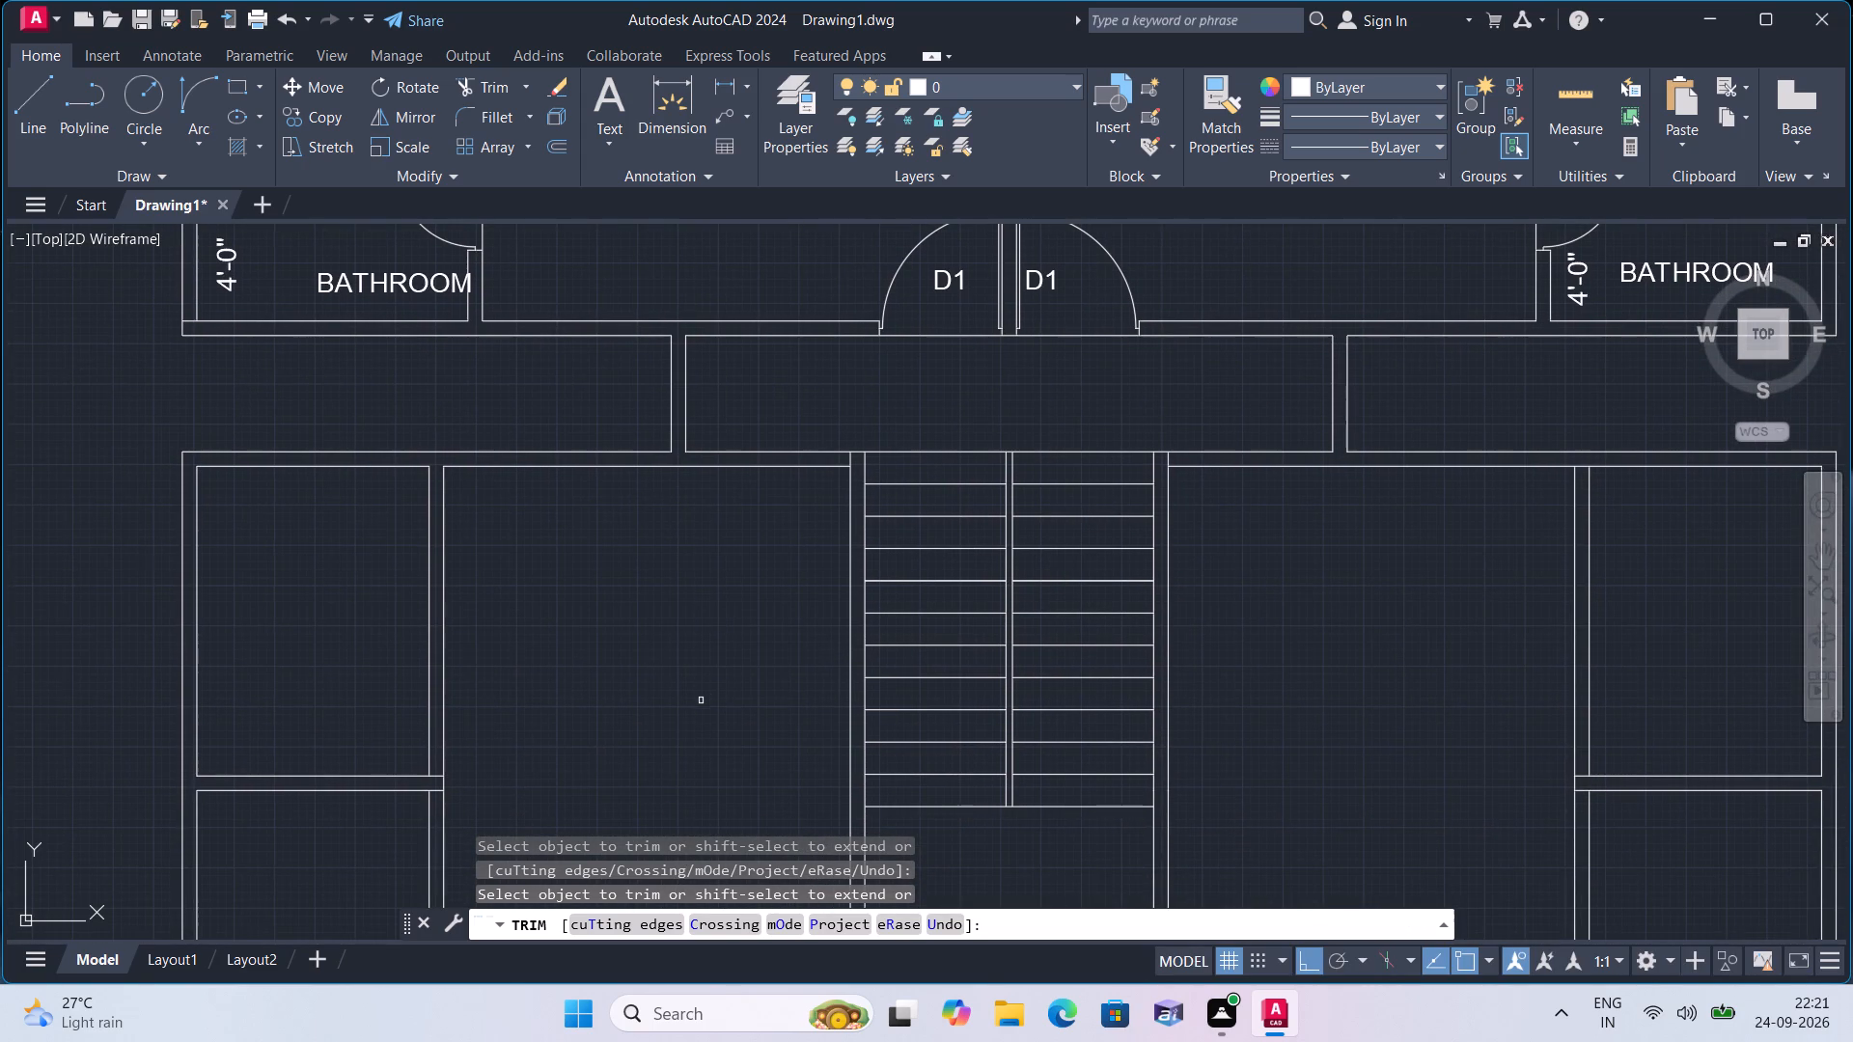
{"action": "middle_click_drag", "start_coordinate": [700, 704], "coordinate": [711, 658]}
{"action": "middle_click_drag", "start_coordinate": [624, 751], "coordinate": [740, 662]}
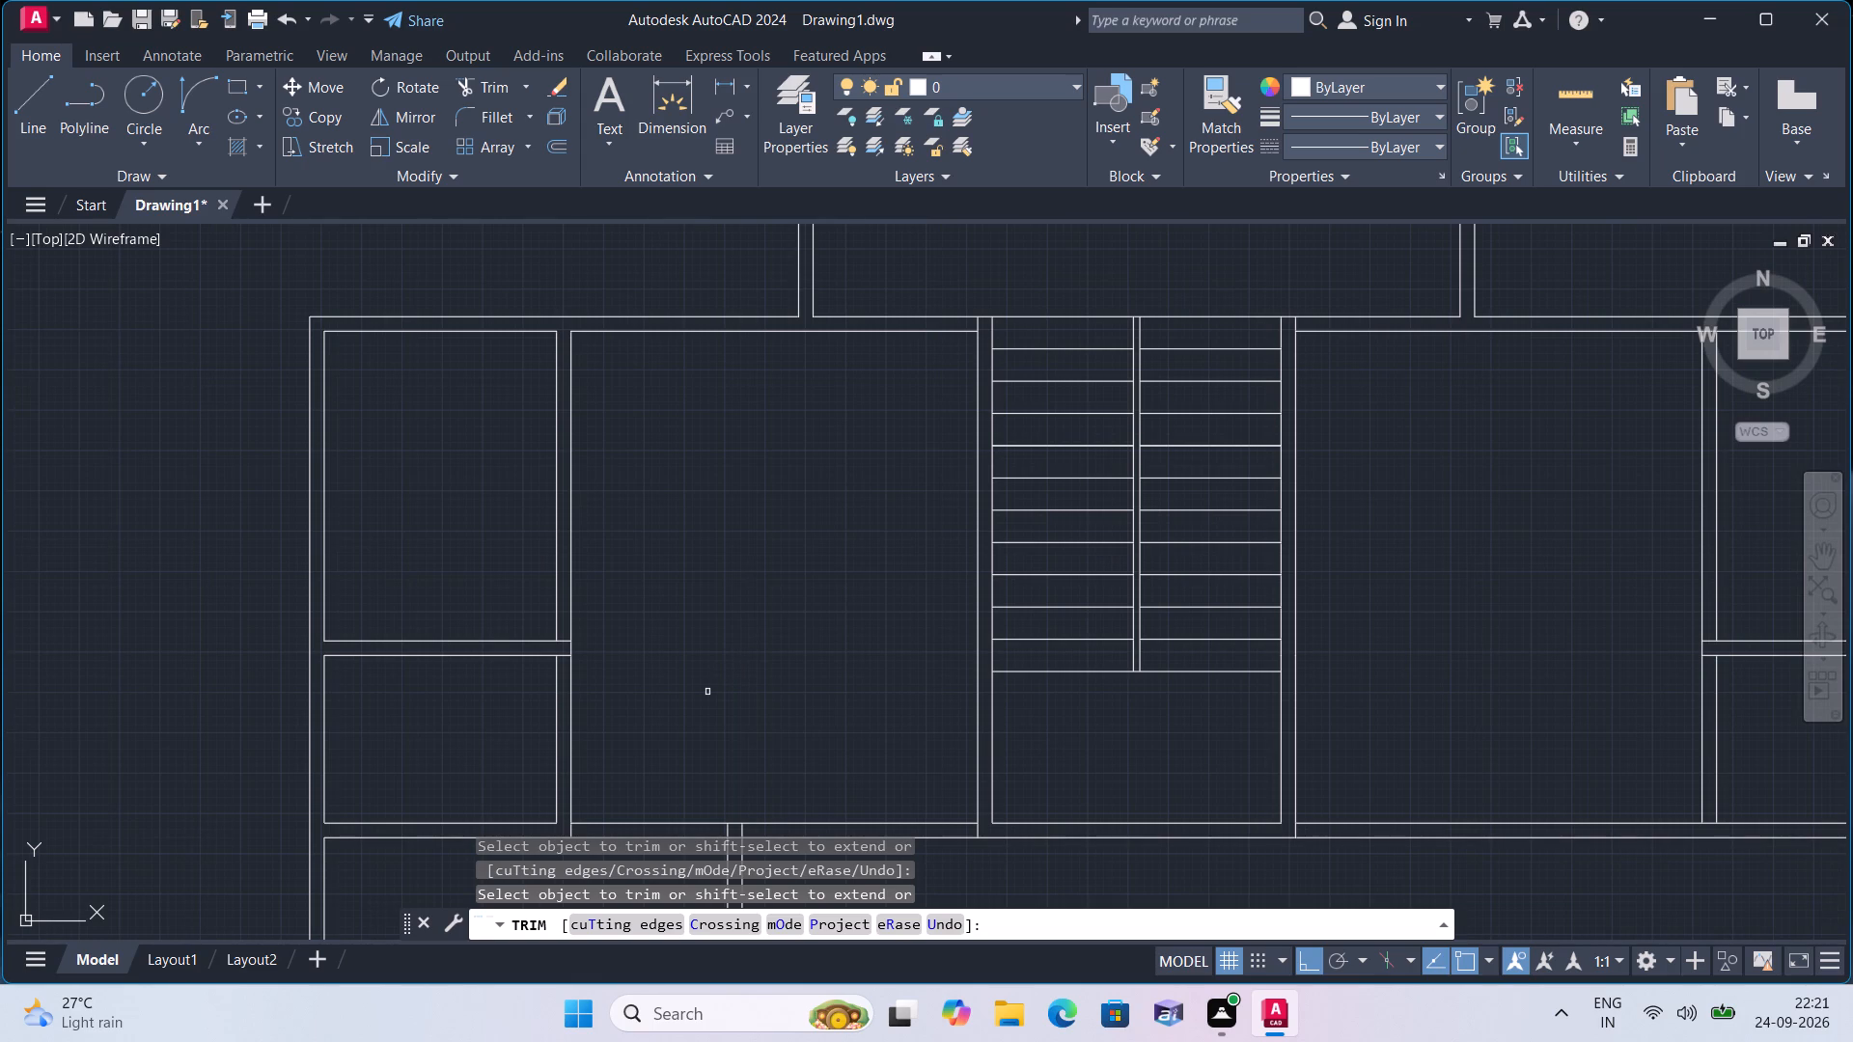
{"action": "scroll", "coordinate": [716, 698], "scroll_direction": "down", "scroll_amount": 1}
{"action": "middle_click", "coordinate": [716, 698]}
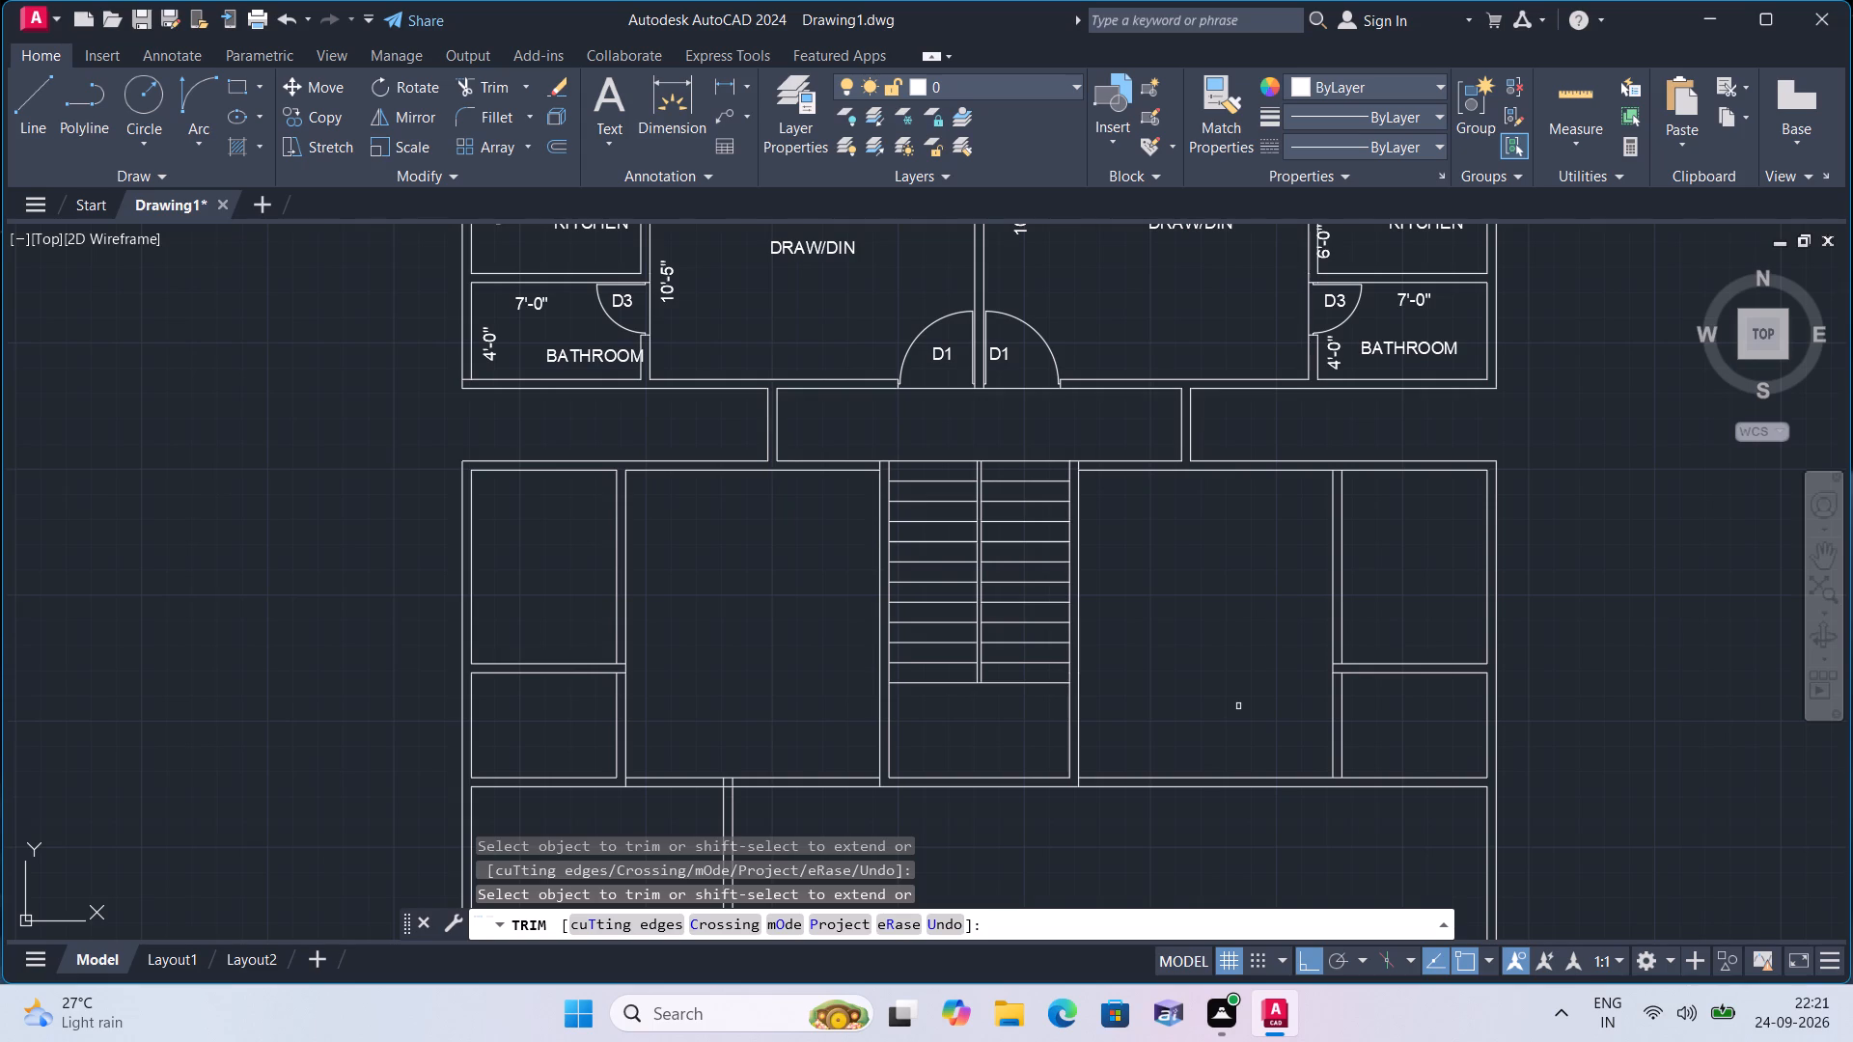
{"action": "key", "text": "Escape"}
Draw a short vertical line across the lower block's top wall, in line with the staircase's outer west wall face.
{"action": "type", "text": "l"}
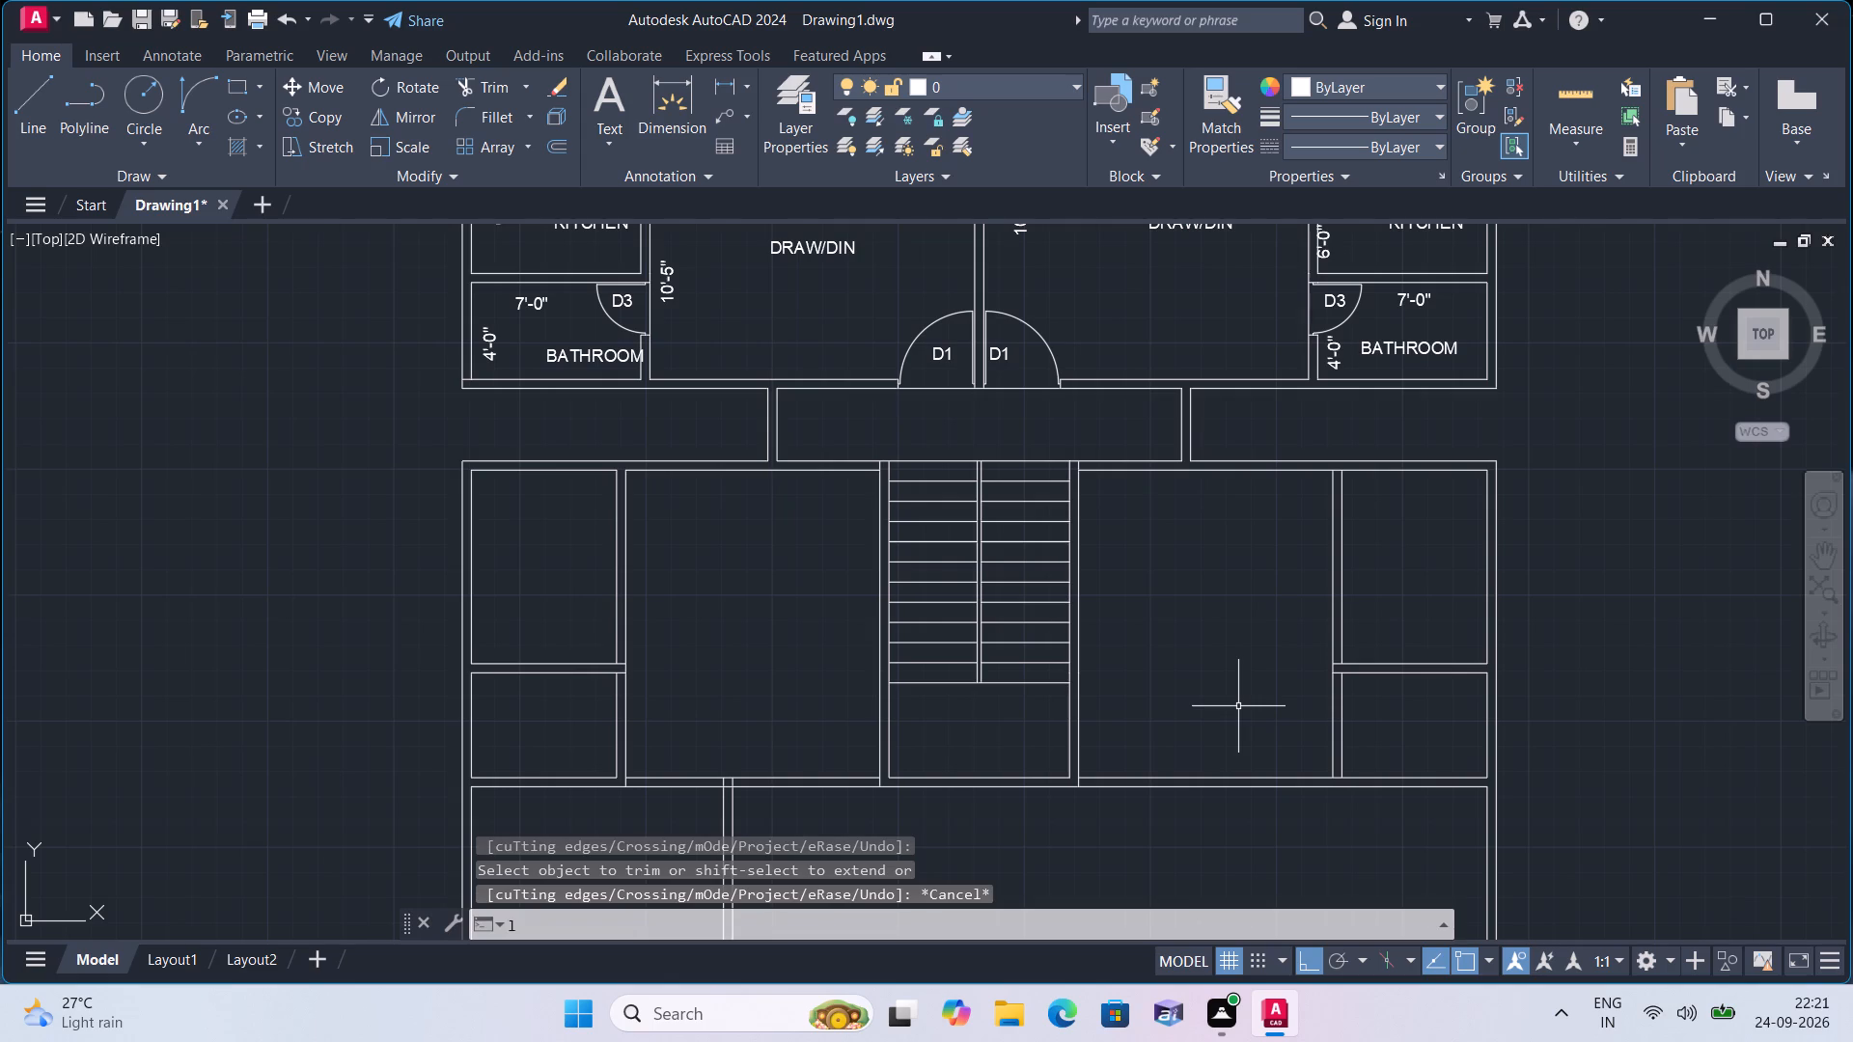
{"action": "key", "text": "space"}
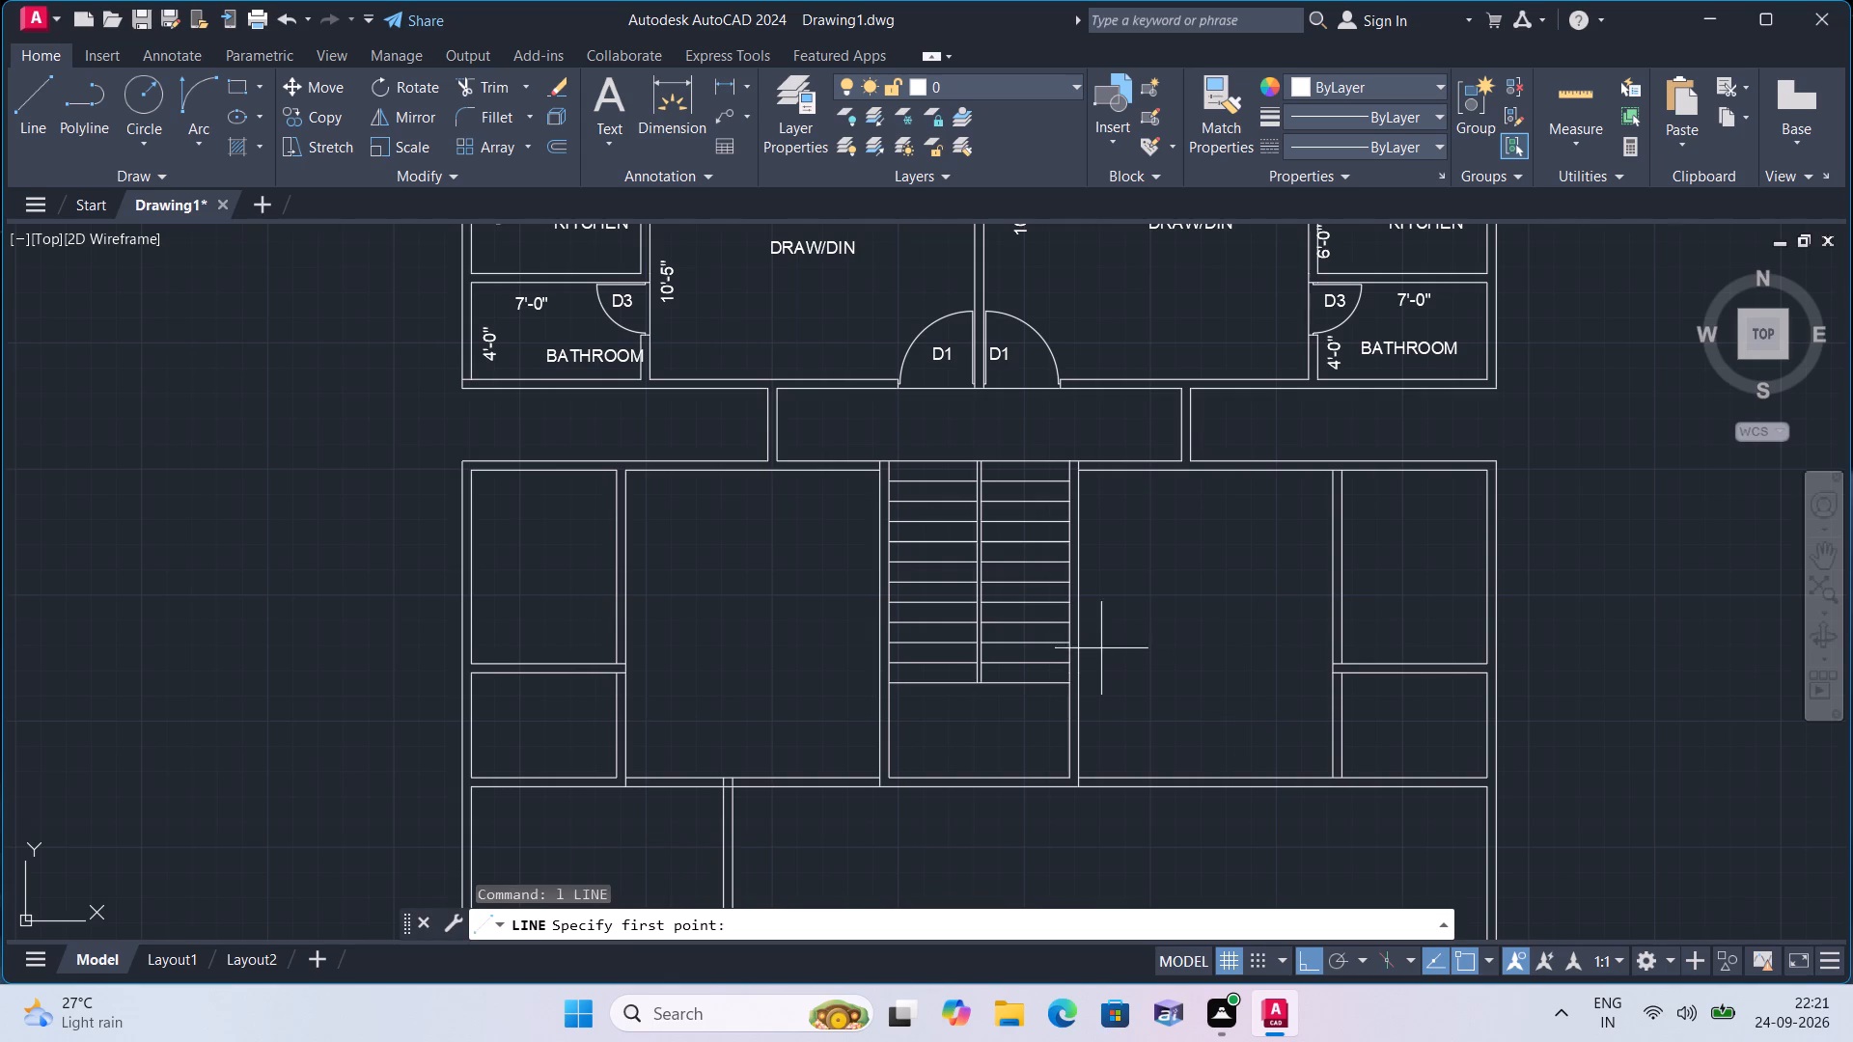
{"action": "middle_click_drag", "start_coordinate": [791, 555], "coordinate": [811, 582]}
{"action": "scroll", "coordinate": [811, 582], "scroll_direction": "up", "scroll_amount": 1}
{"action": "scroll", "coordinate": [919, 464], "scroll_direction": "up", "scroll_amount": 2}
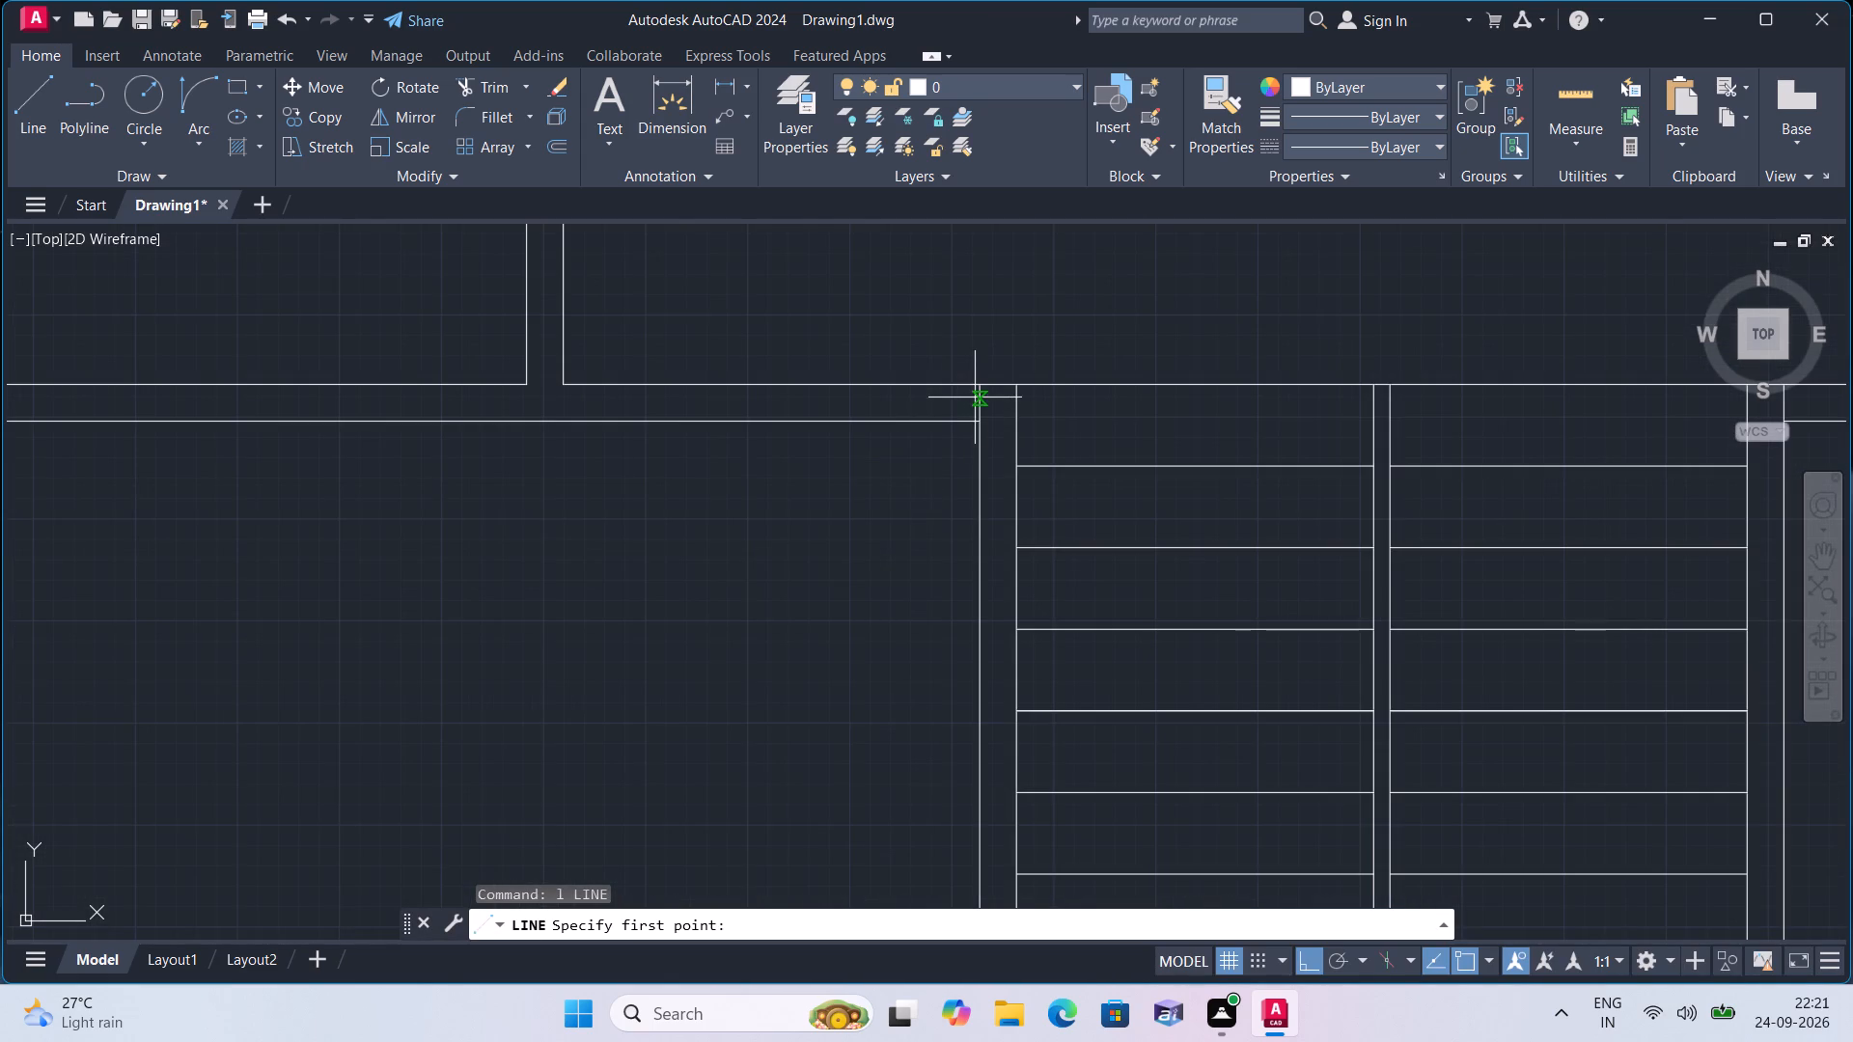
{"action": "left_click", "coordinate": [975, 423]}
{"action": "left_click", "coordinate": [974, 381]}
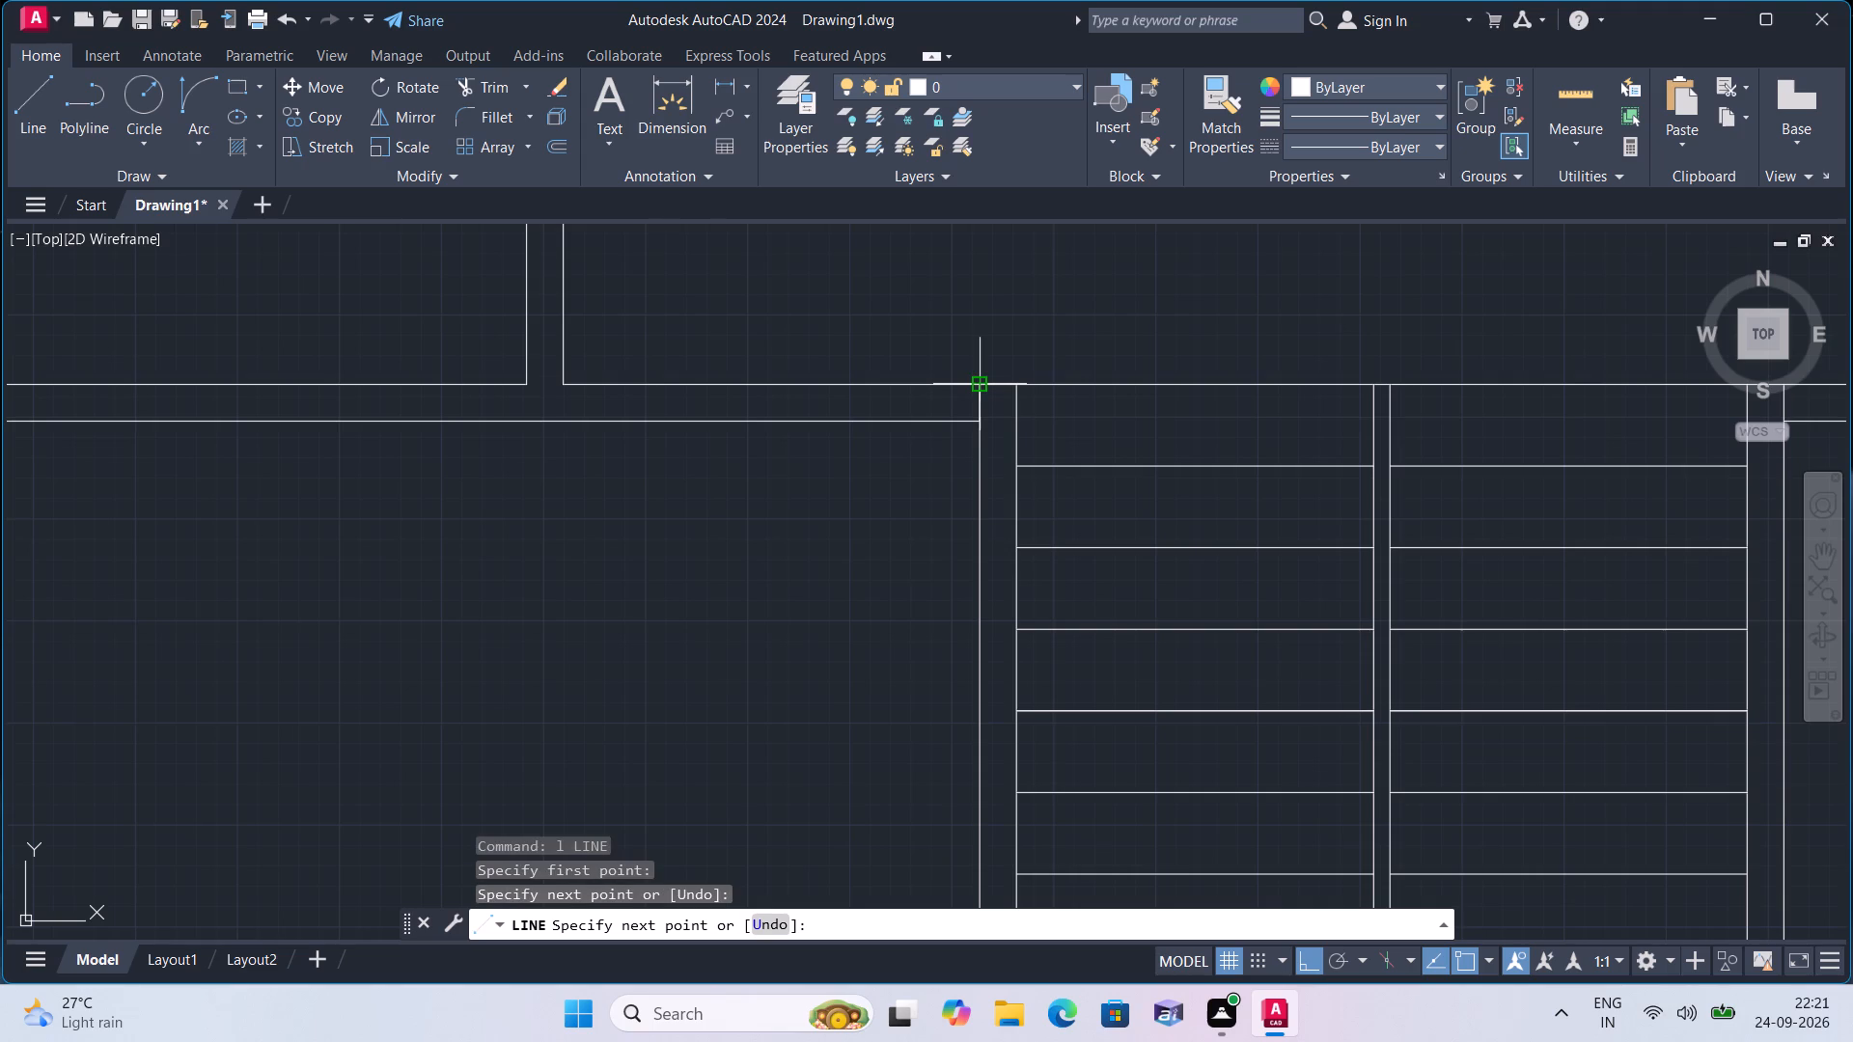
{"action": "key", "text": "space"}
Draw door guide segments 1", 3' and 1" west from that short line's midpoint, continuing up perpendicular to the wall's upper line.
{"action": "key", "text": "space"}
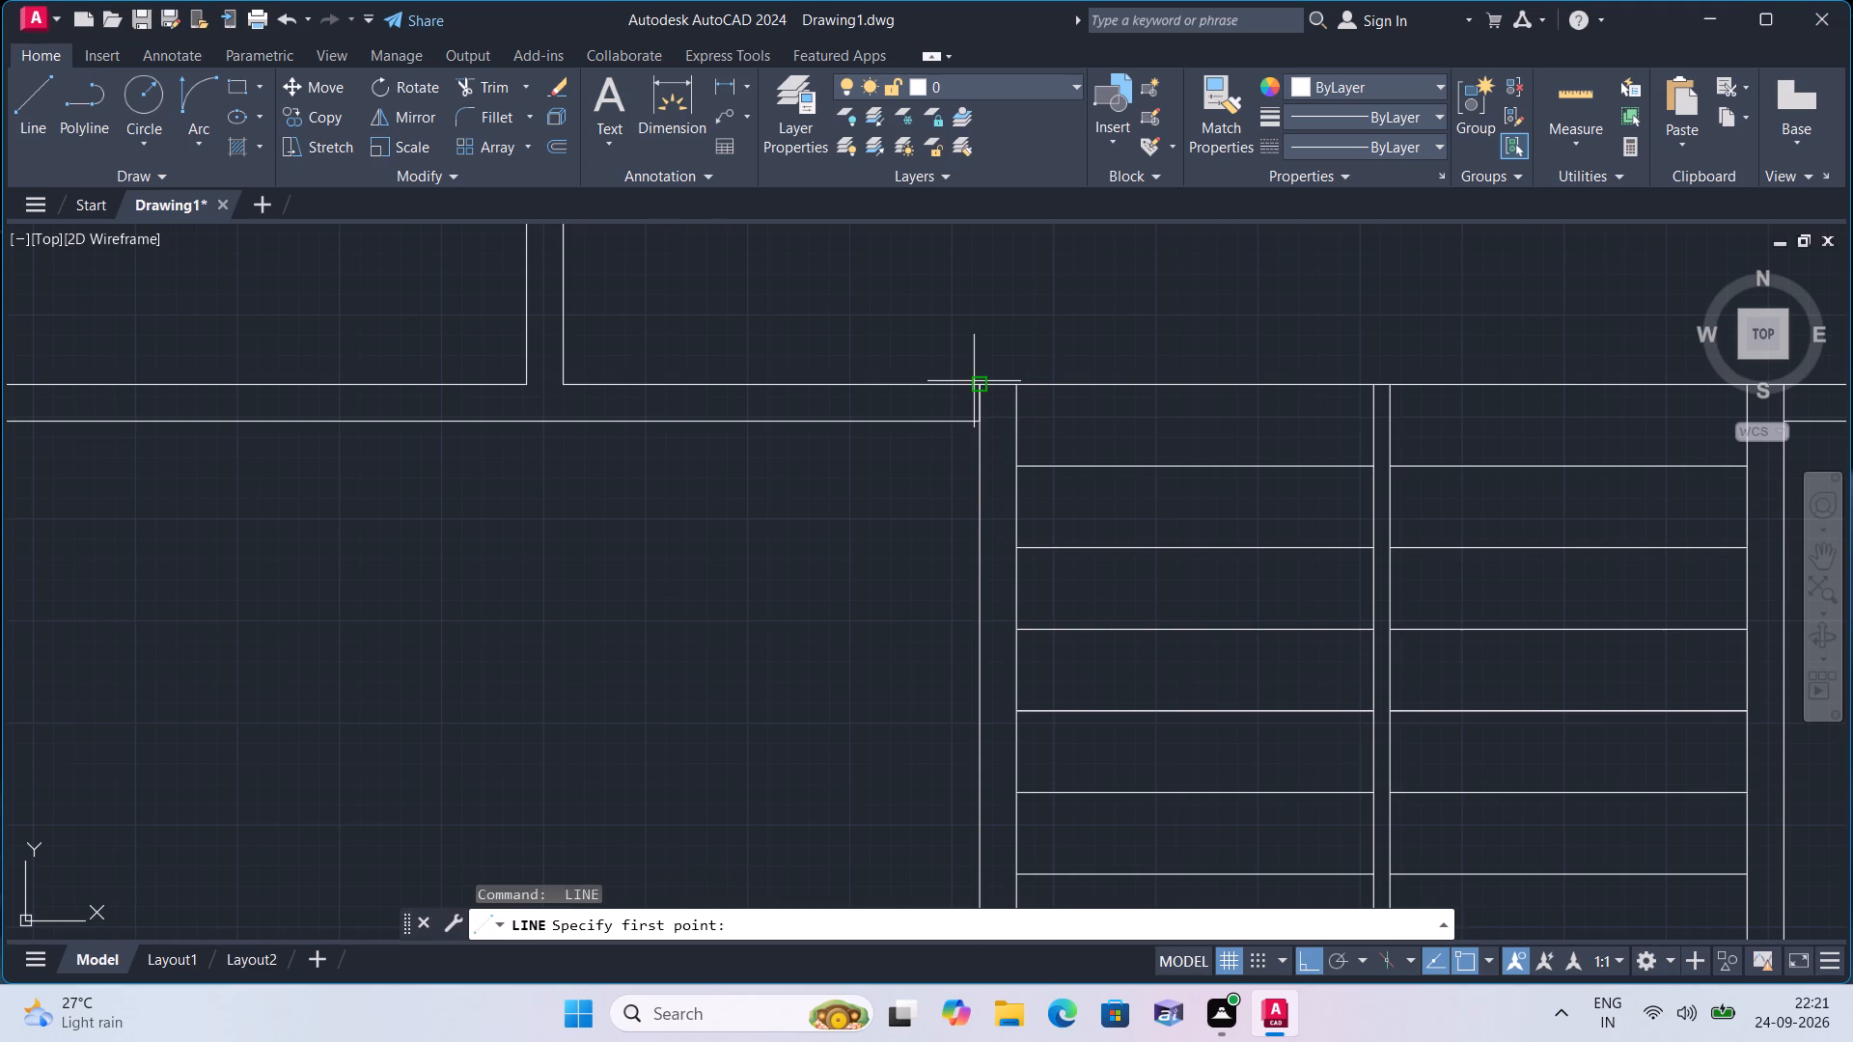
{"action": "scroll", "coordinate": [932, 411], "scroll_direction": "up", "scroll_amount": 1}
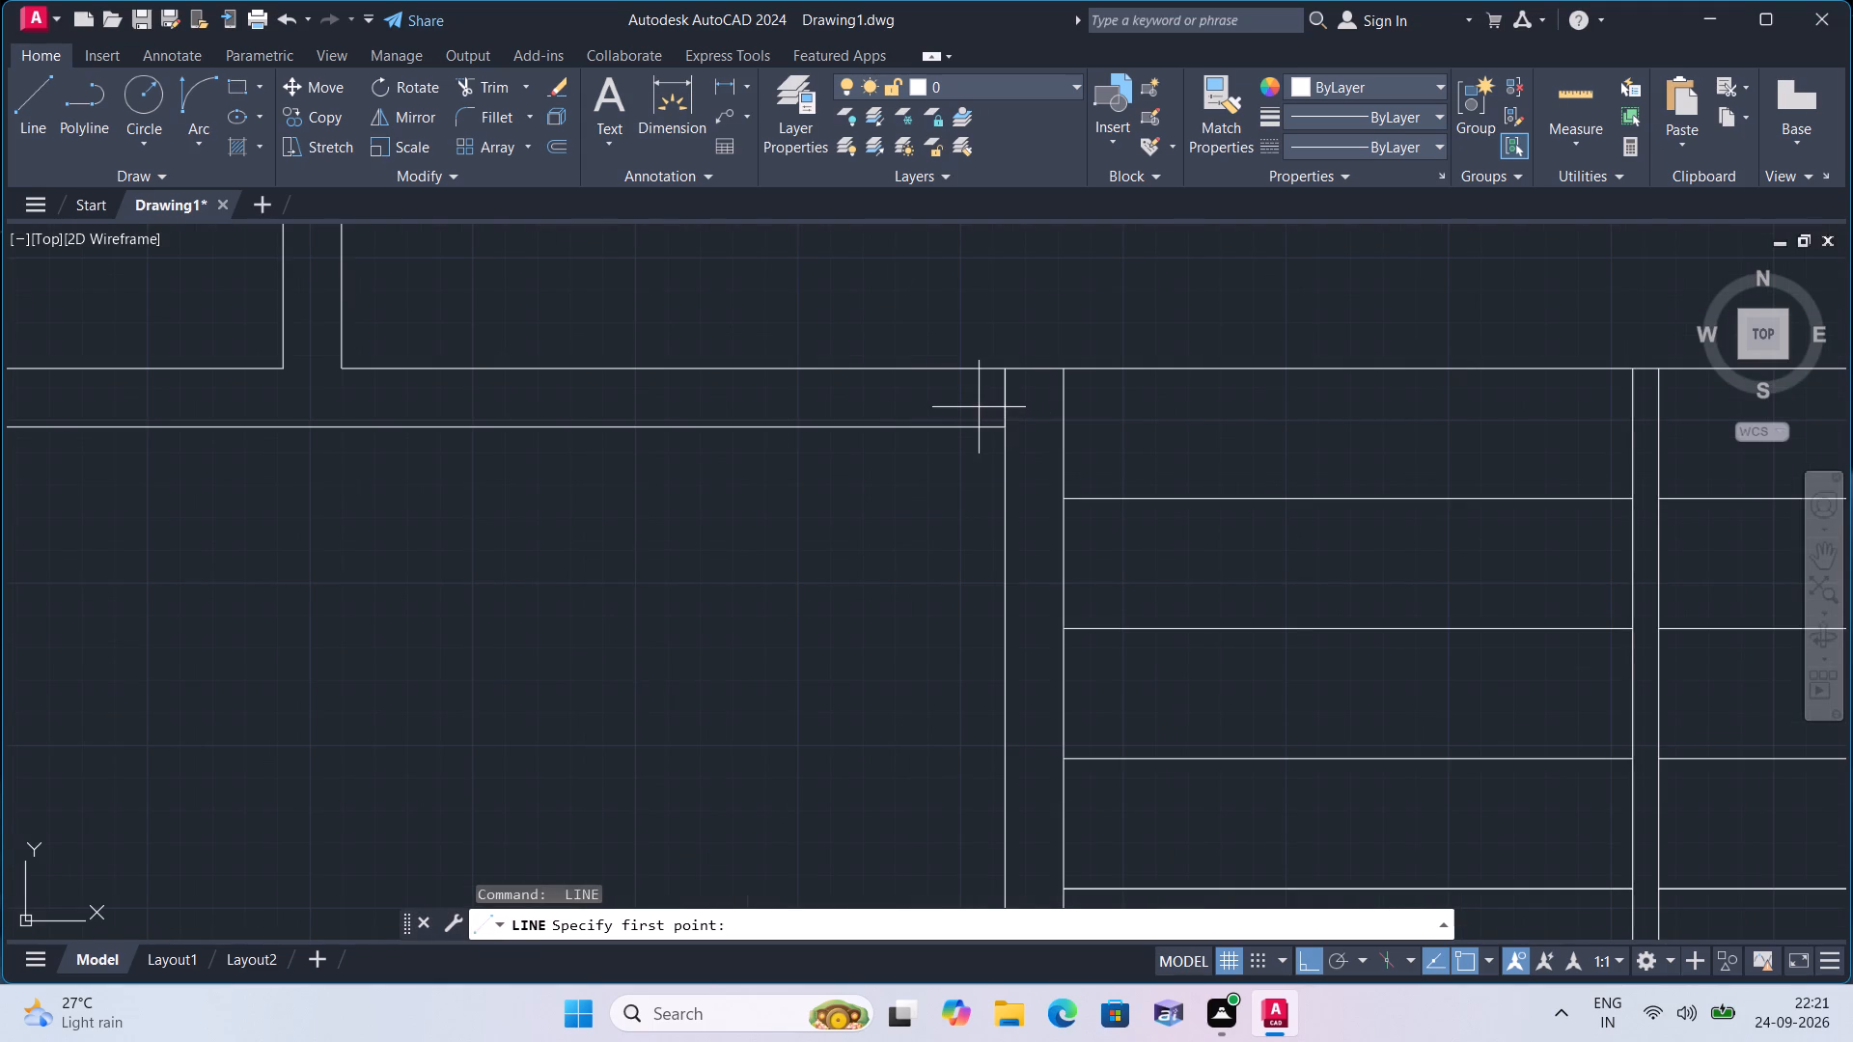
{"action": "scroll", "coordinate": [982, 412], "scroll_direction": "down", "scroll_amount": 2}
{"action": "scroll", "coordinate": [982, 406], "scroll_direction": "up", "scroll_amount": 1}
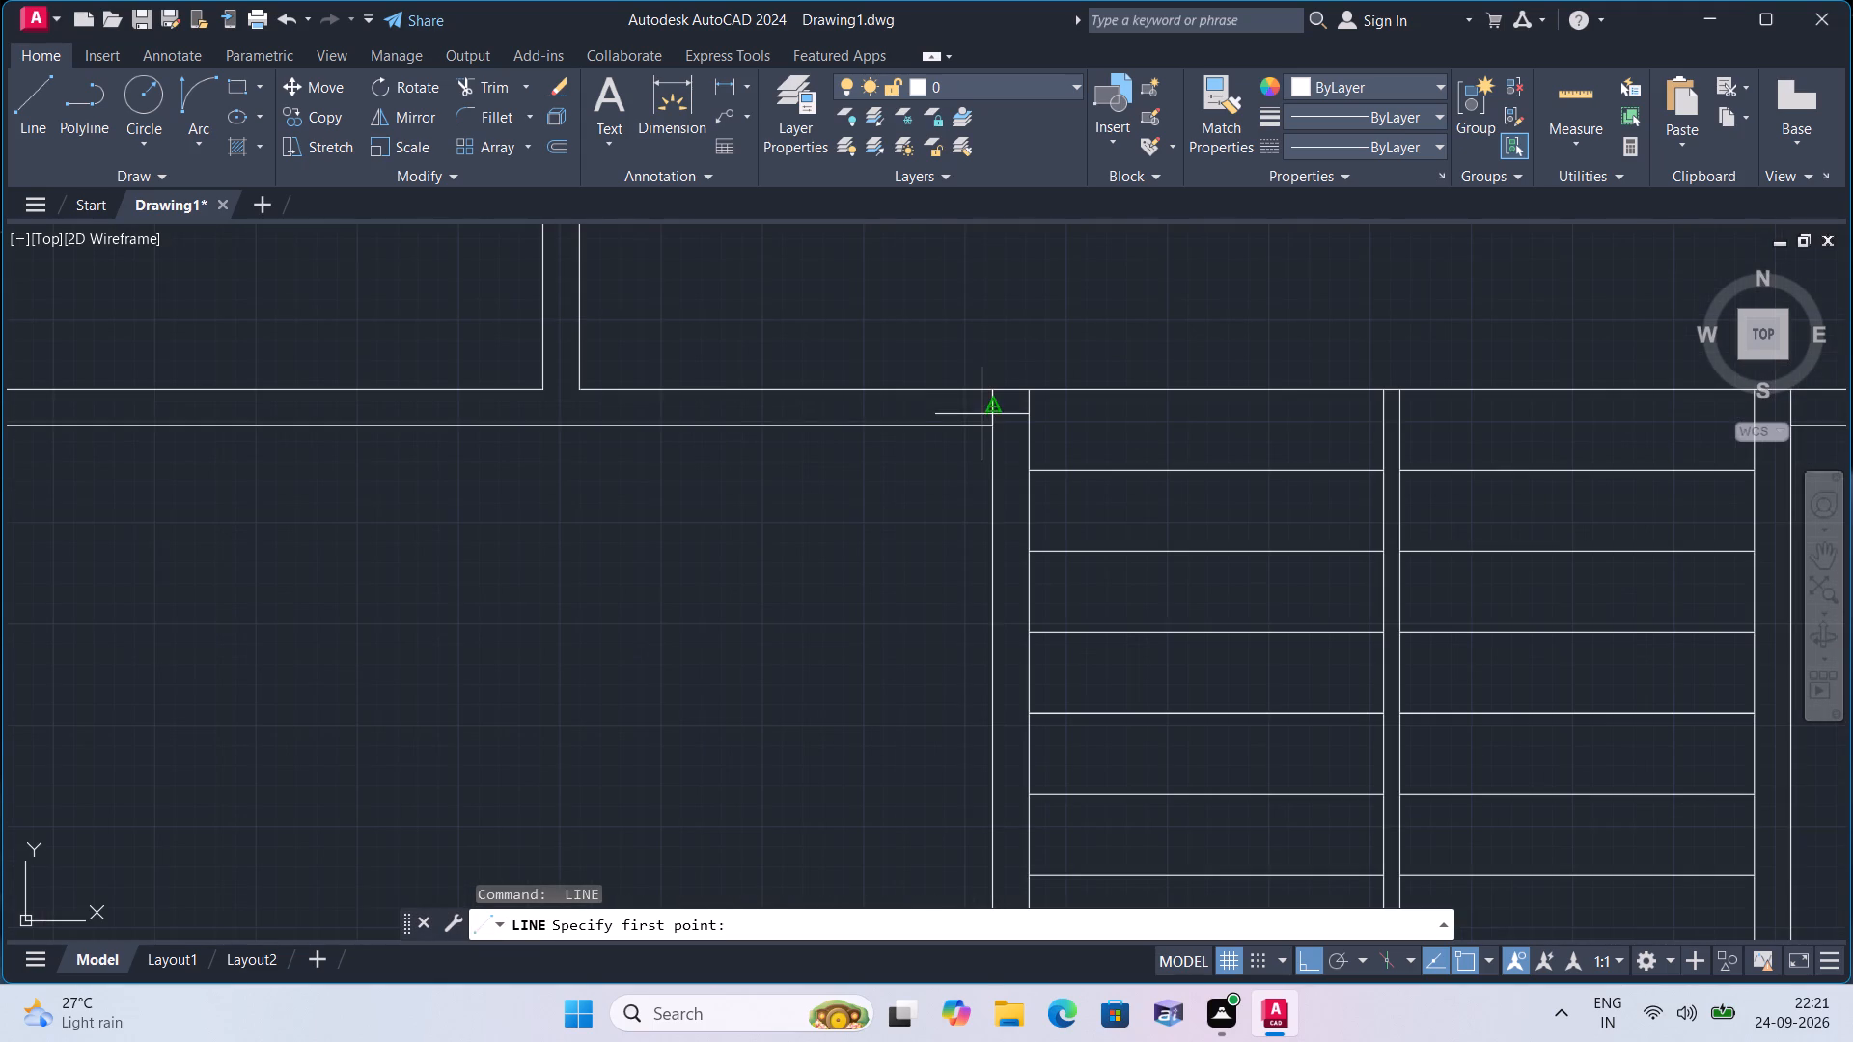
{"action": "left_click", "coordinate": [990, 406]}
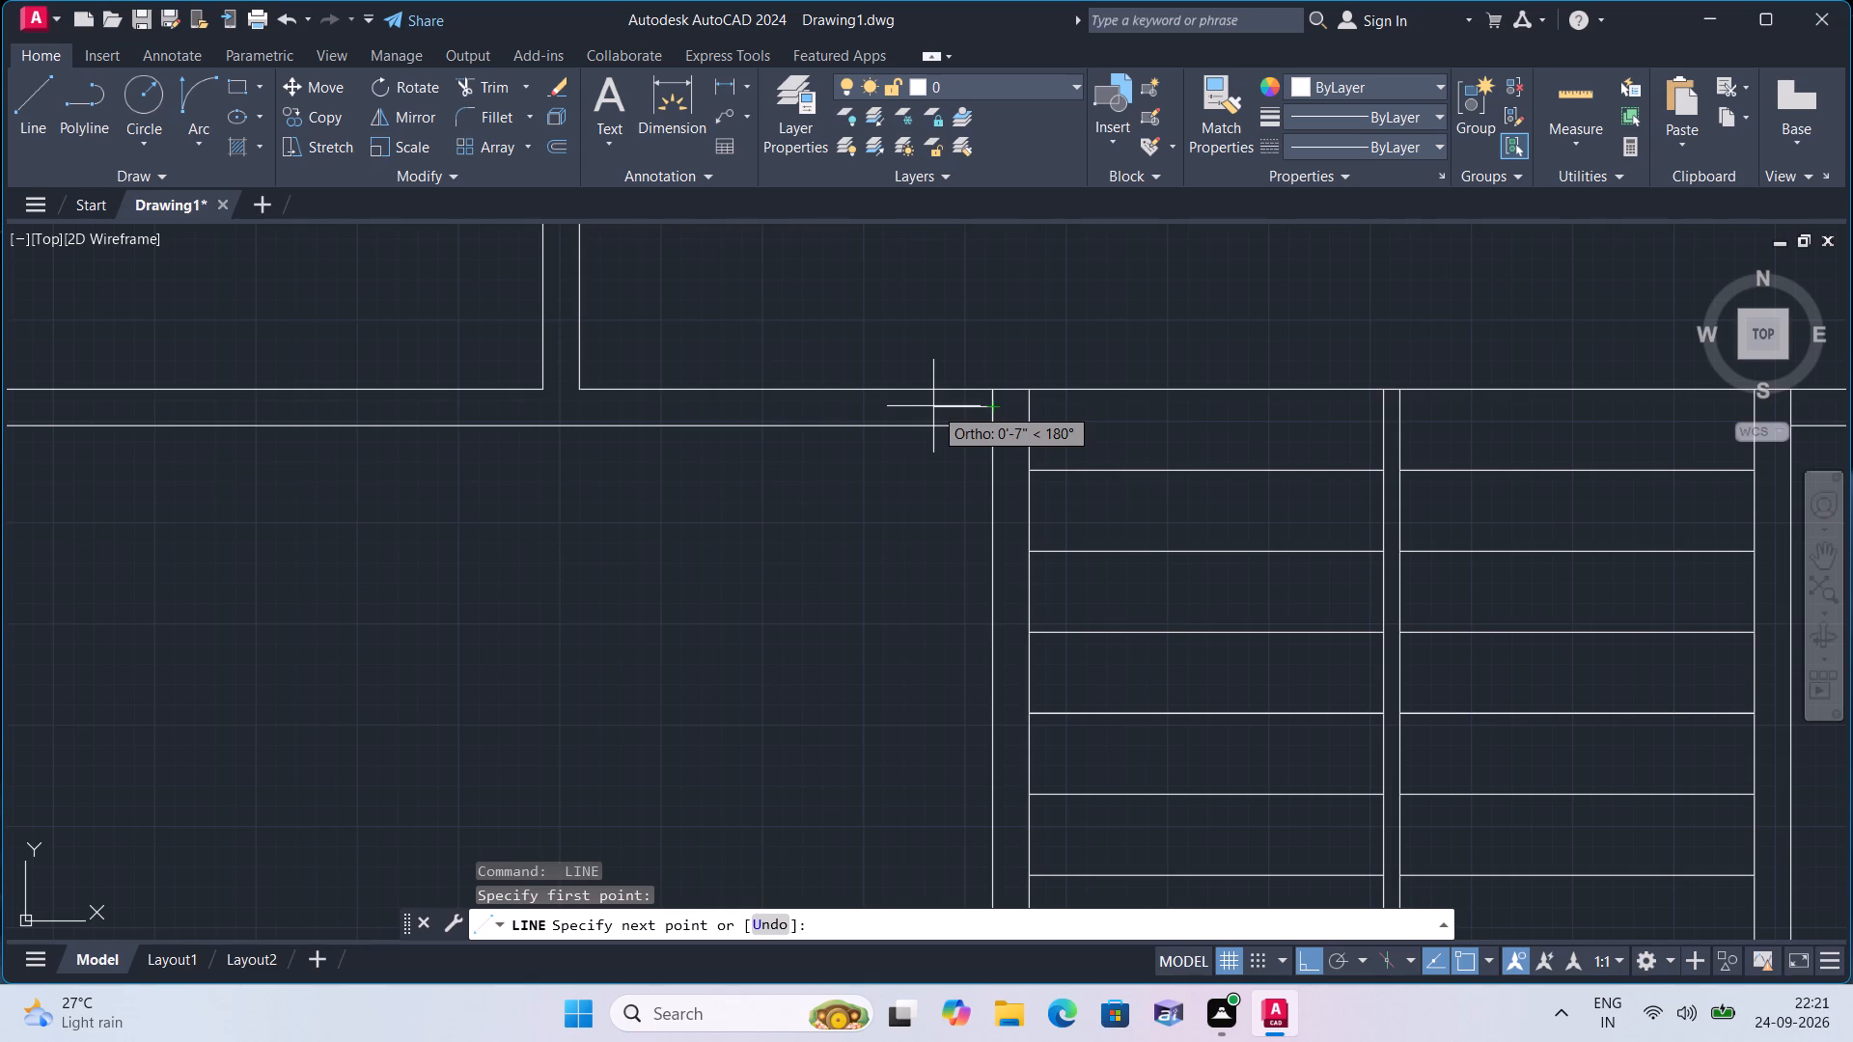
{"action": "type", "text": "1\""}
{"action": "key", "text": "space"}
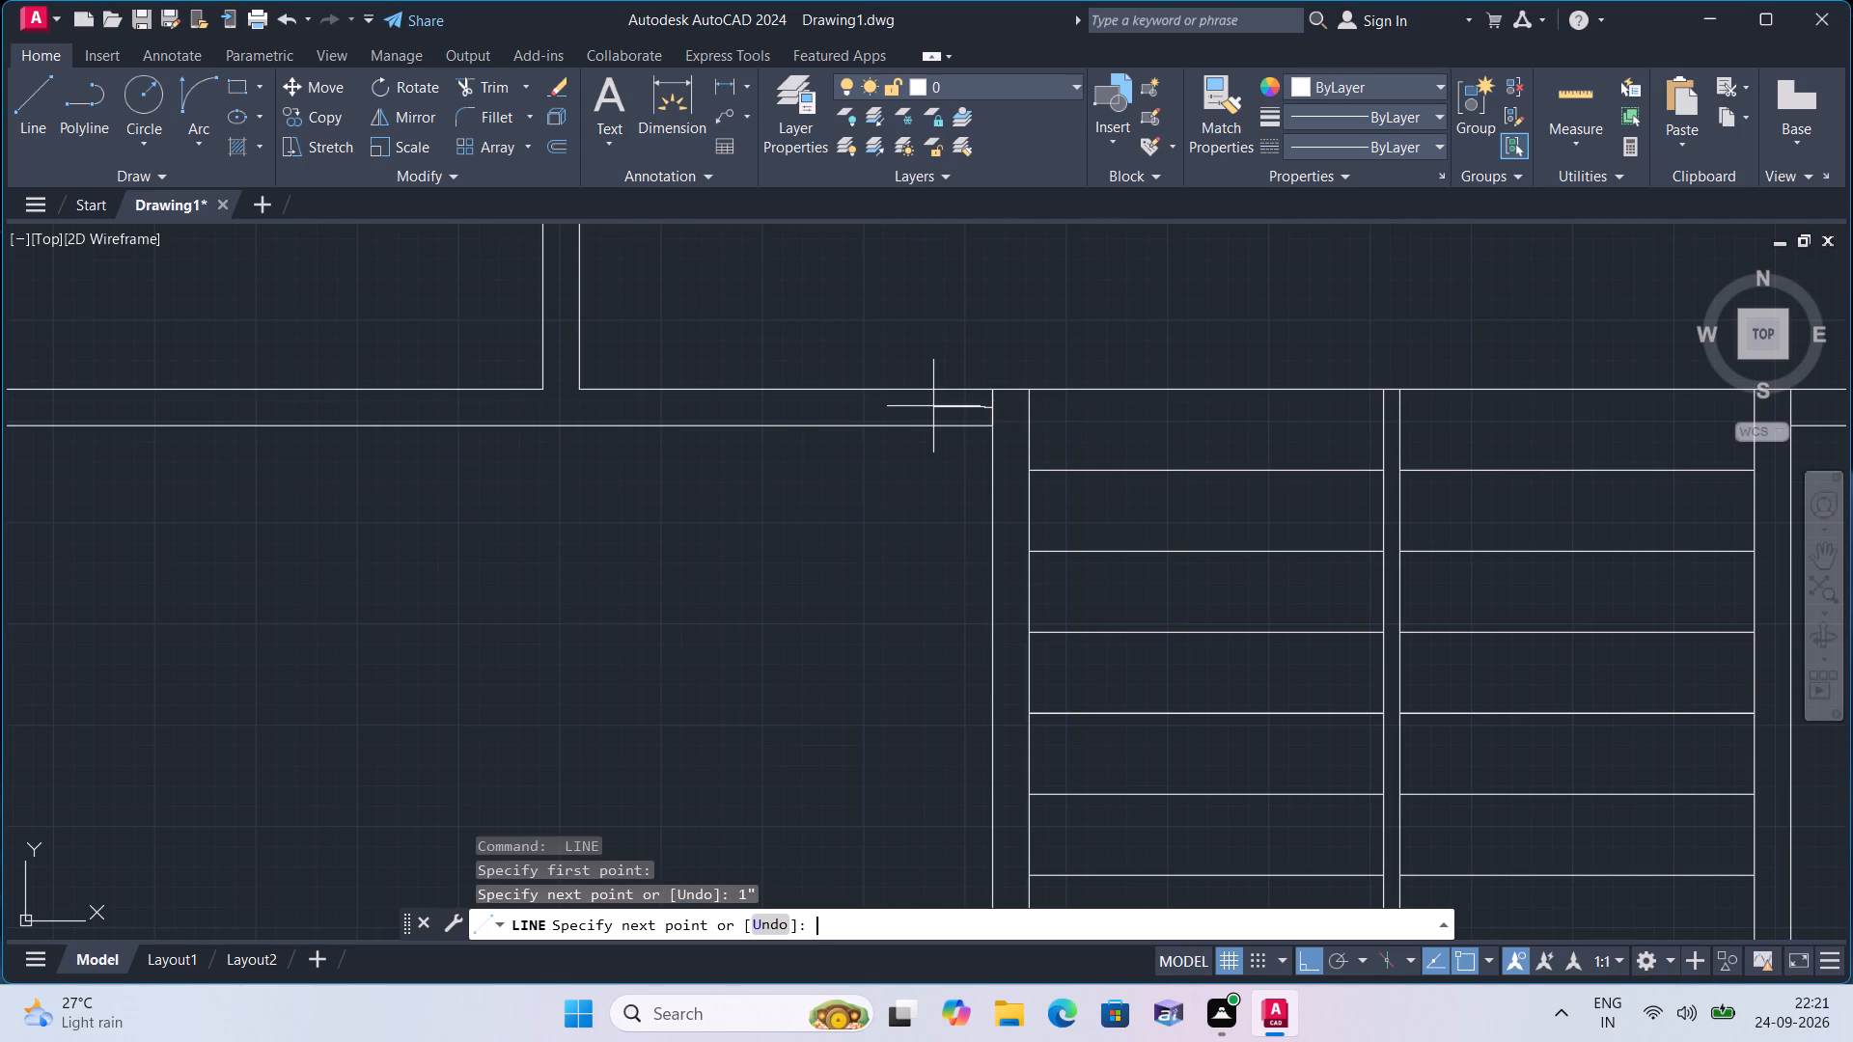
{"action": "type", "text": "3'"}
{"action": "key", "text": "space"}
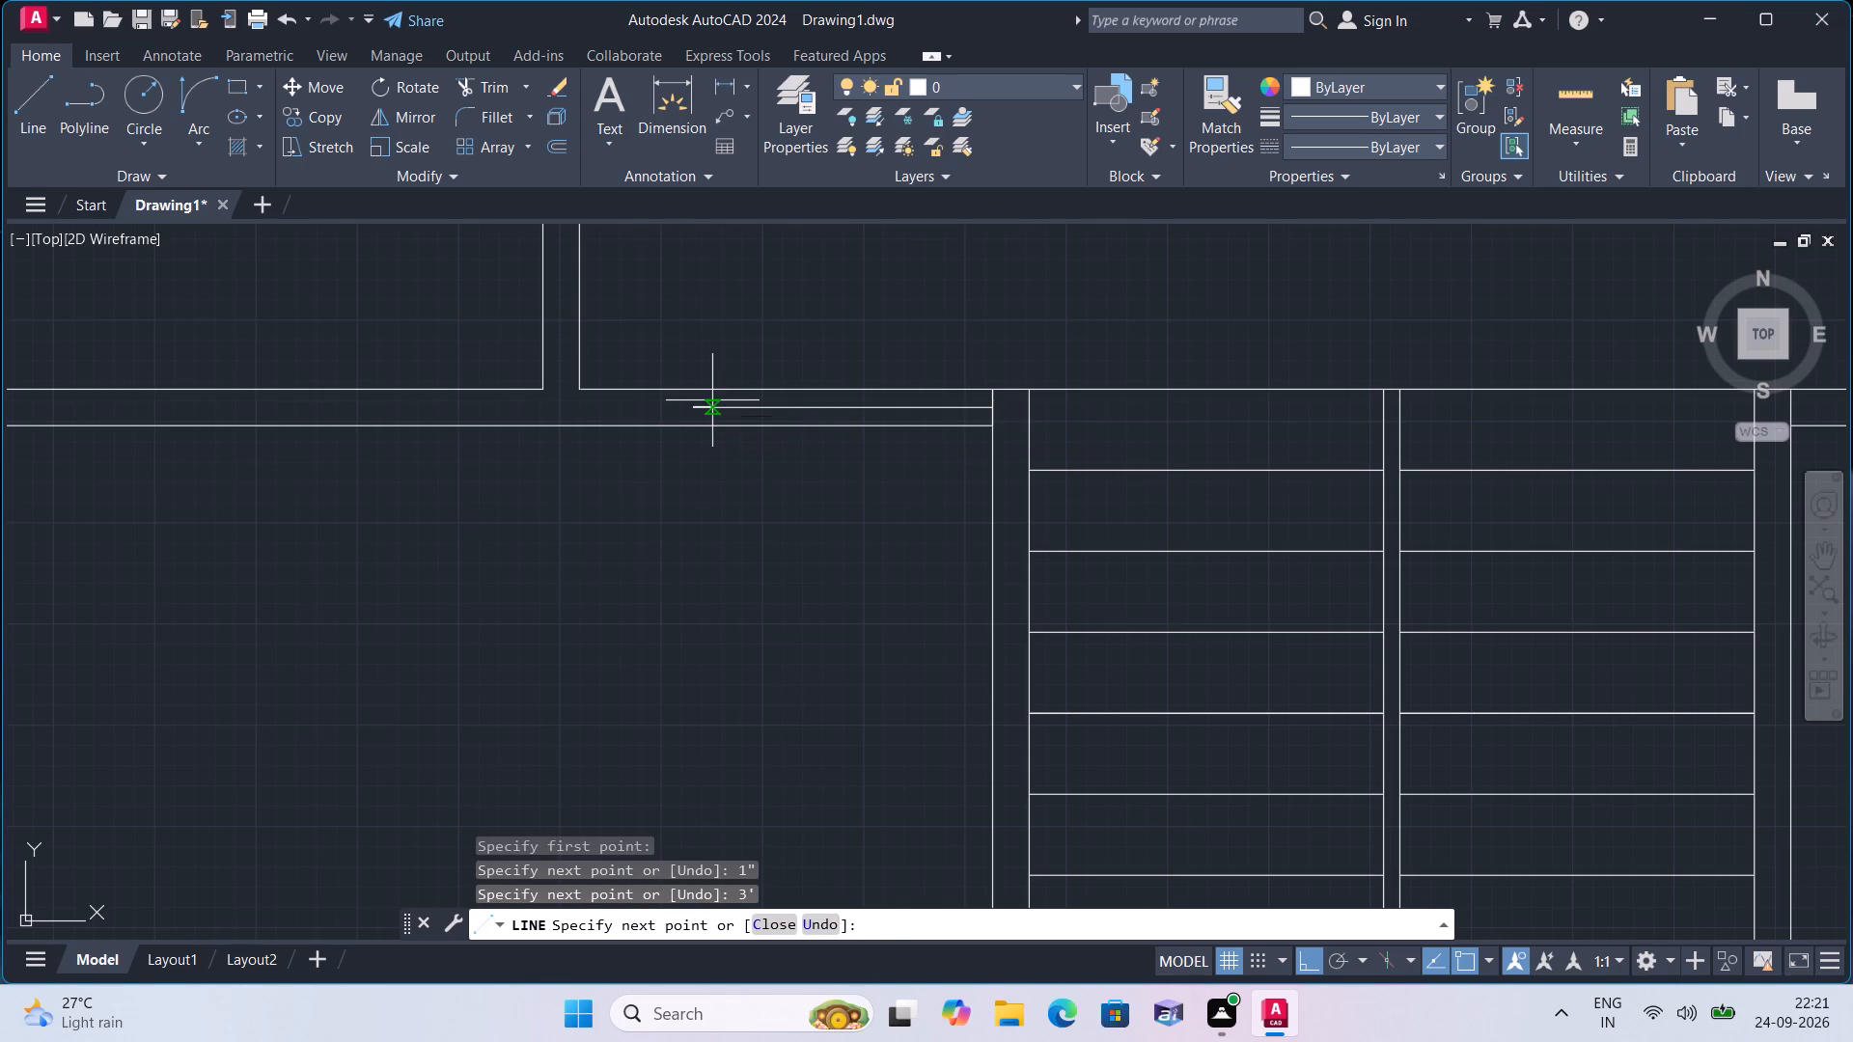
{"action": "key", "text": "1"}
{"action": "type", "text": "\""}
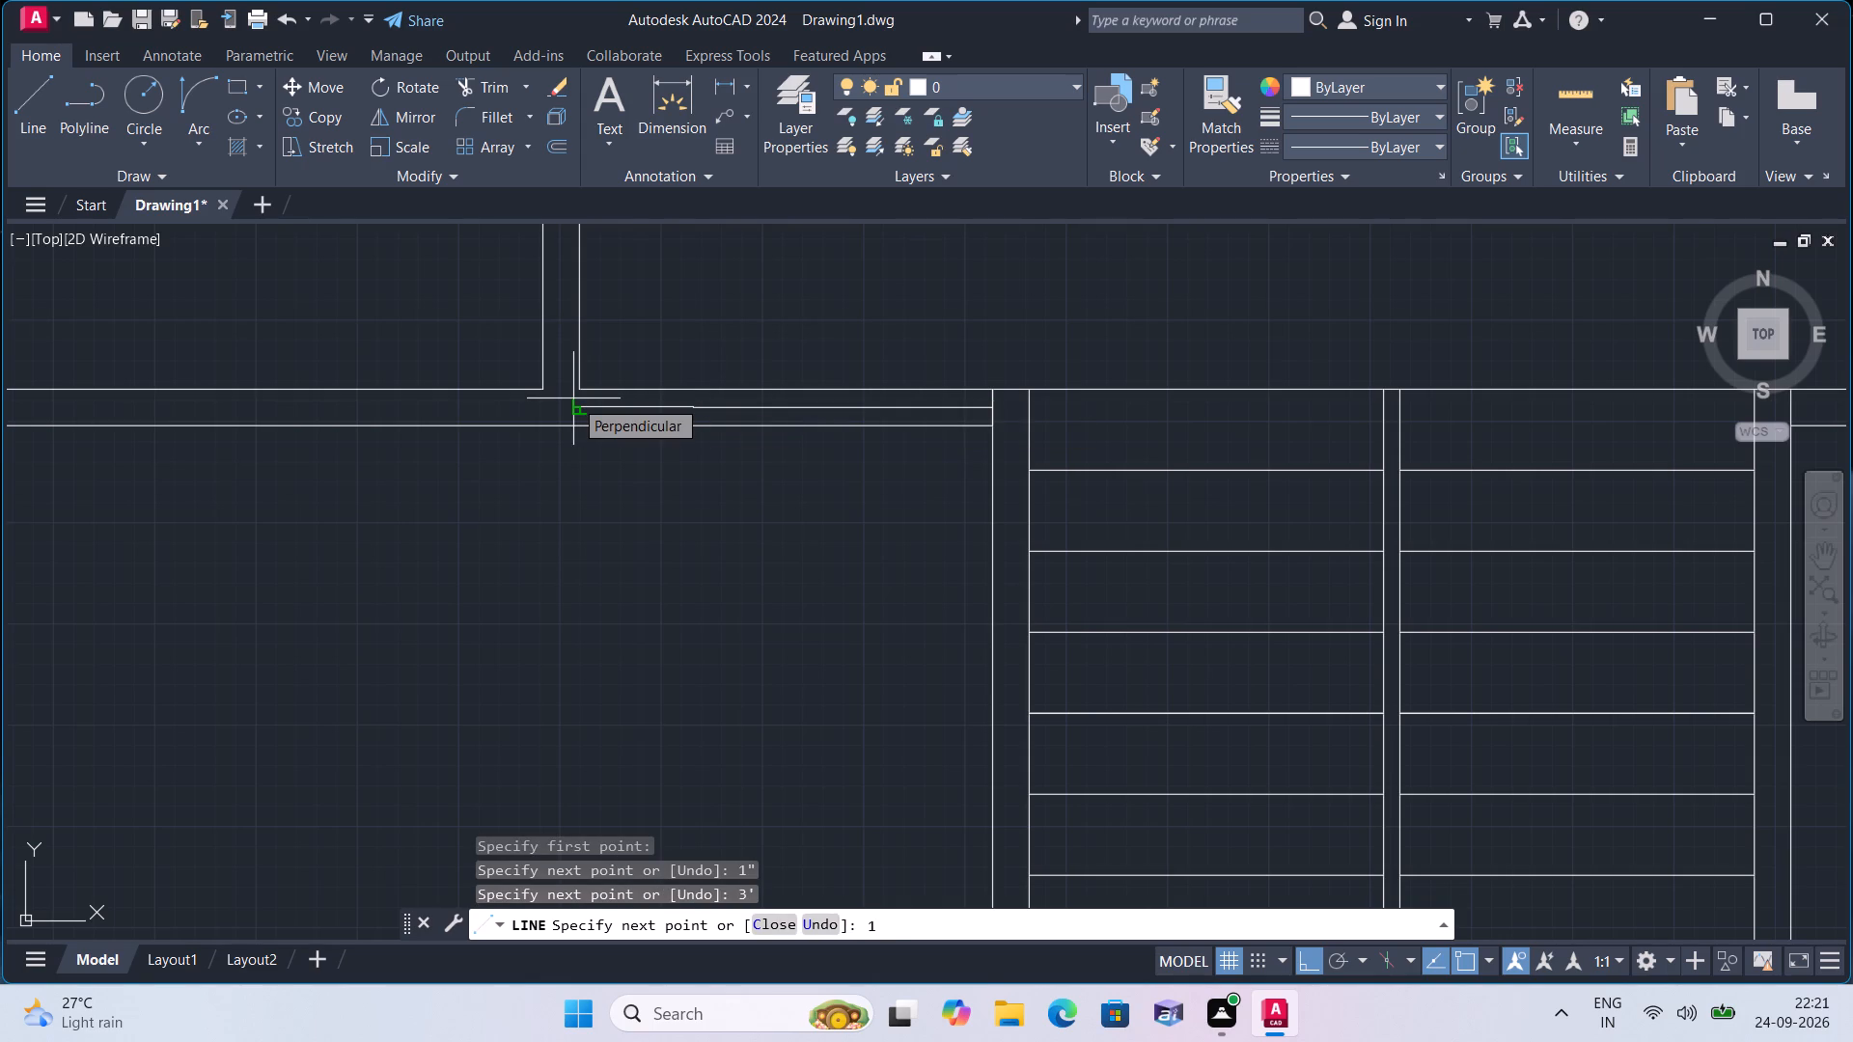
{"action": "key", "text": "space"}
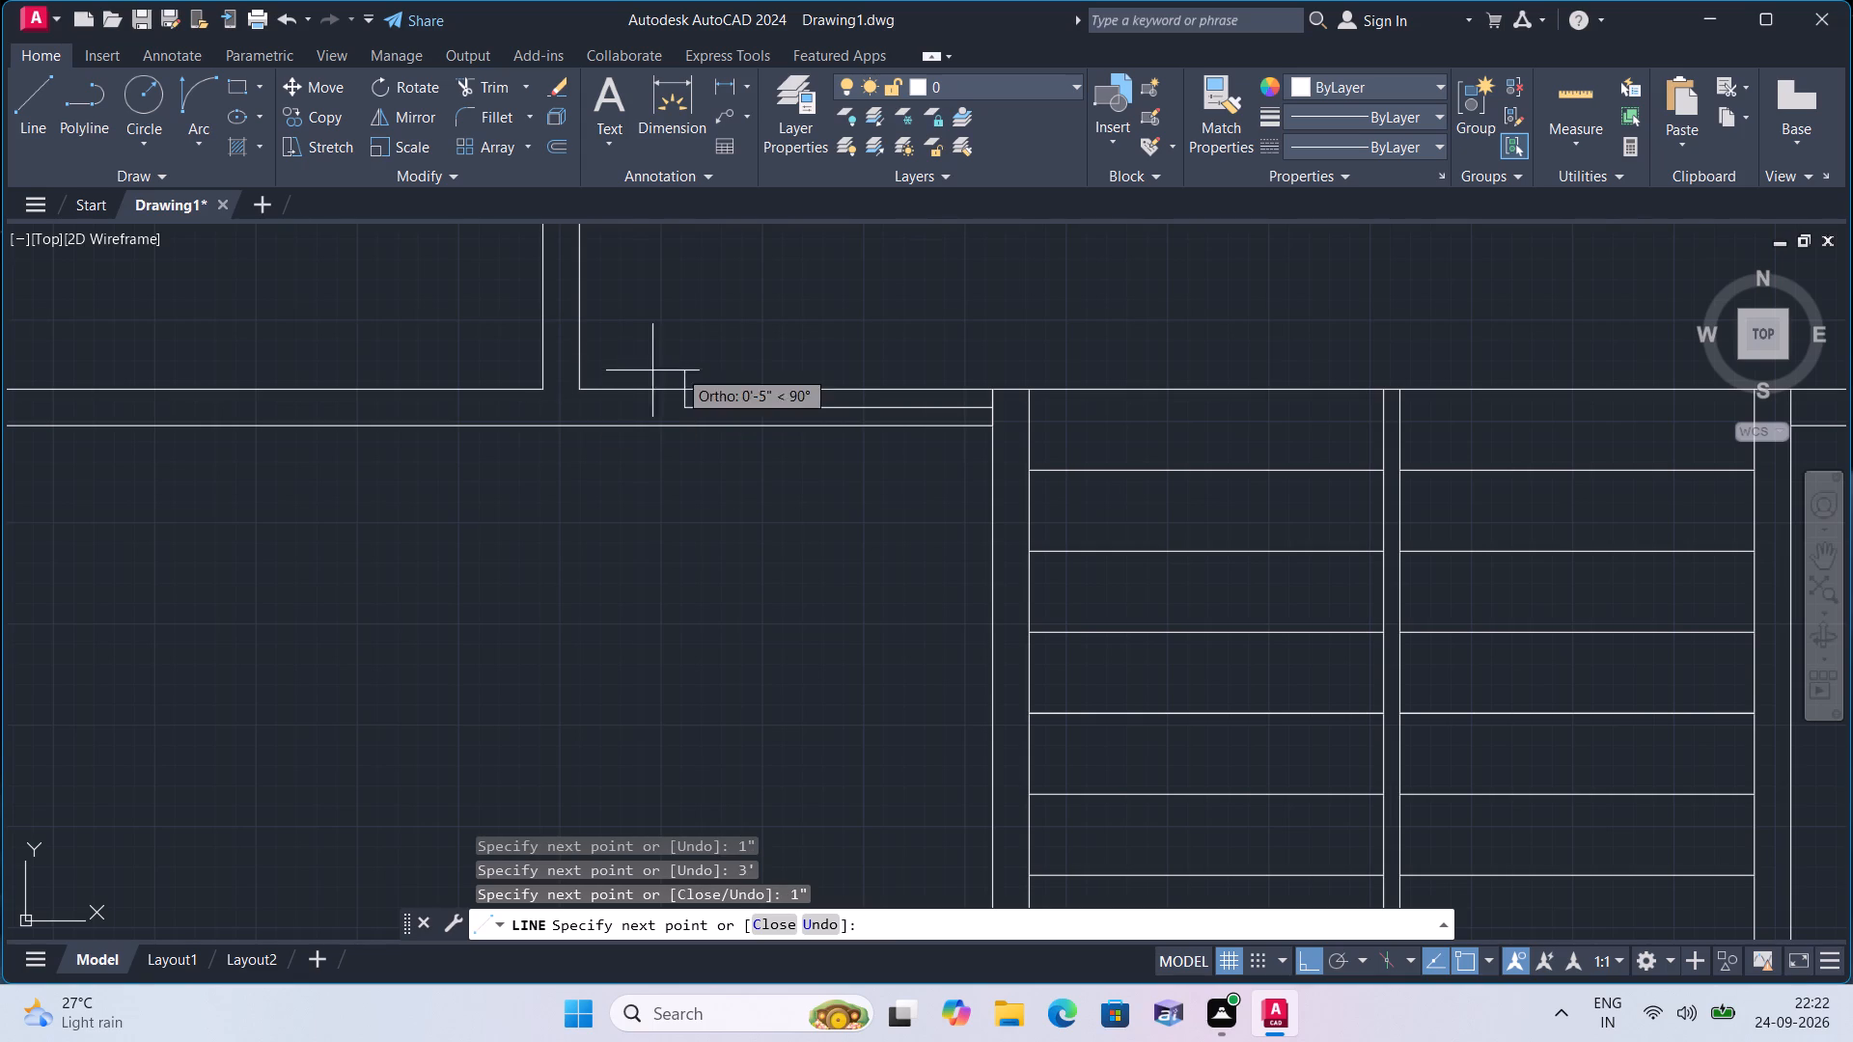
{"action": "scroll", "coordinate": [714, 379], "scroll_direction": "up", "scroll_amount": 1}
{"action": "left_click", "coordinate": [663, 395]}
{"action": "key", "text": "space"}
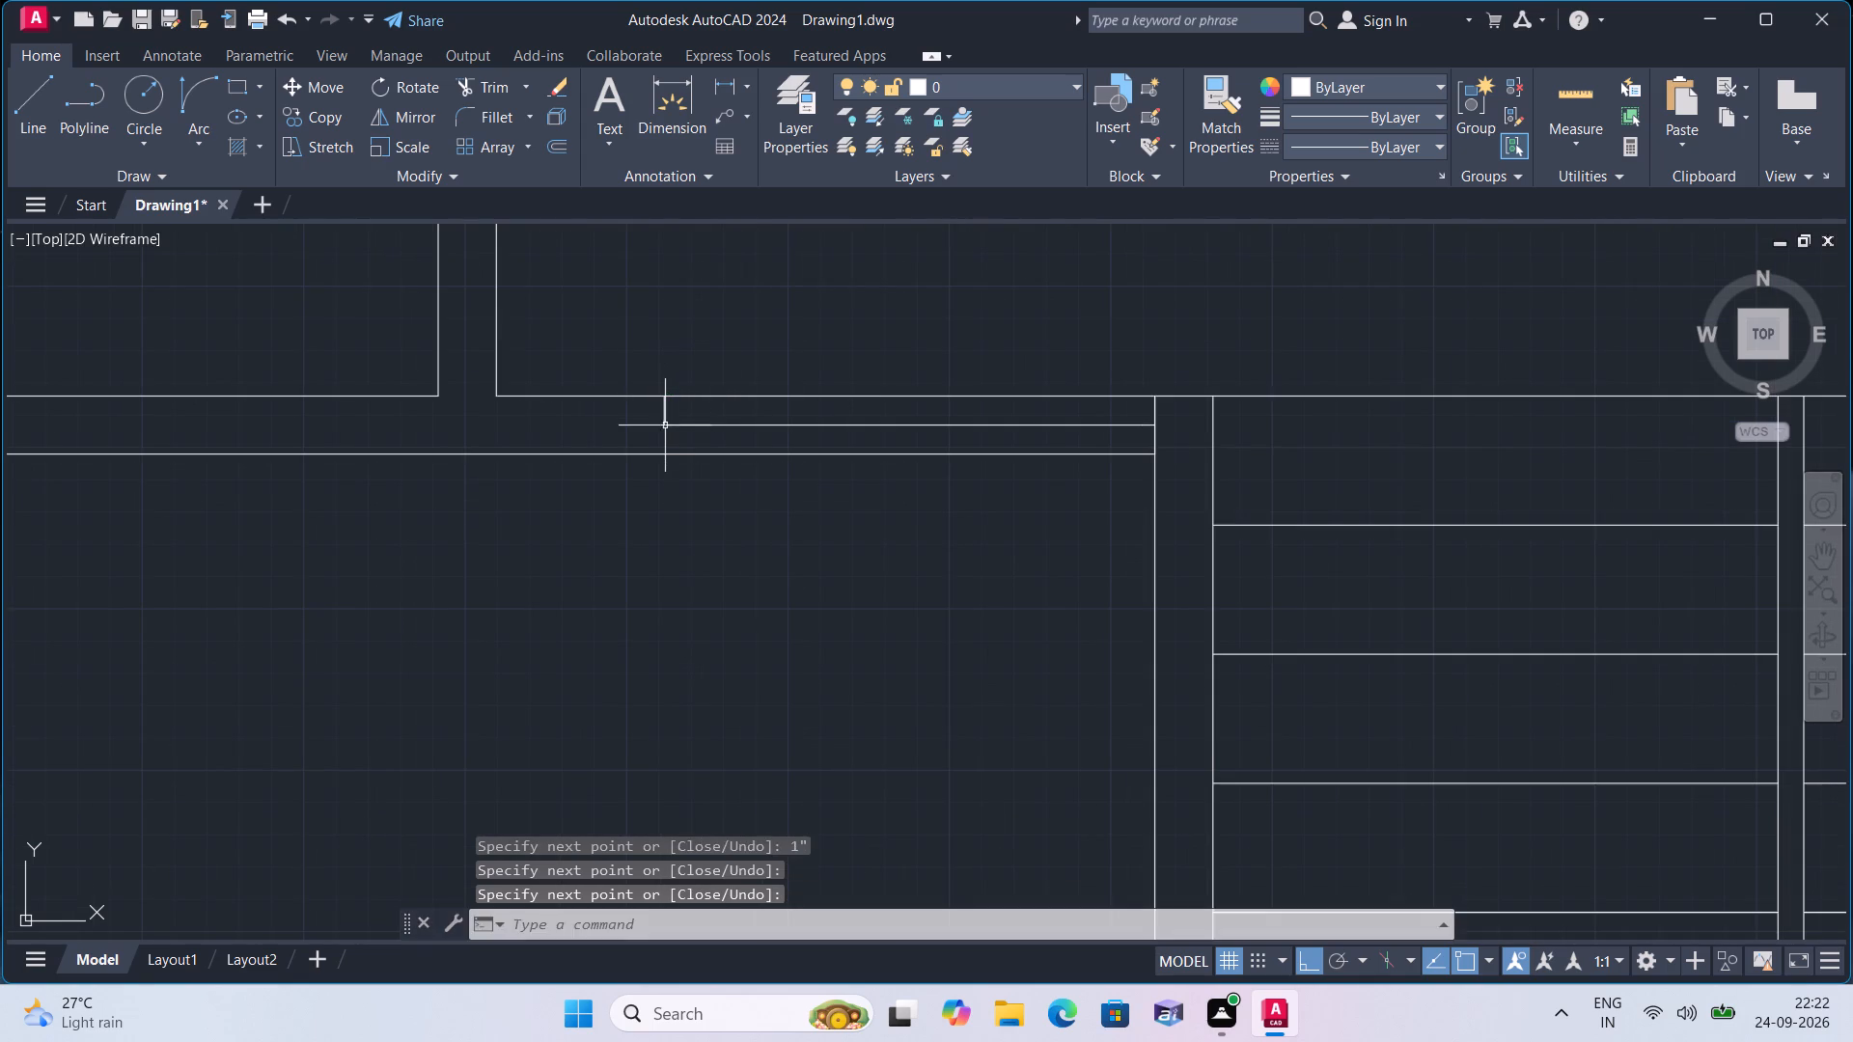
Extend the door opening's west jamb with a vertical line from the guide's end down to the wall's lower line.
{"action": "key", "text": "space"}
{"action": "left_click", "coordinate": [666, 425]}
{"action": "left_click", "coordinate": [664, 457]}
{"action": "key", "text": "space"}
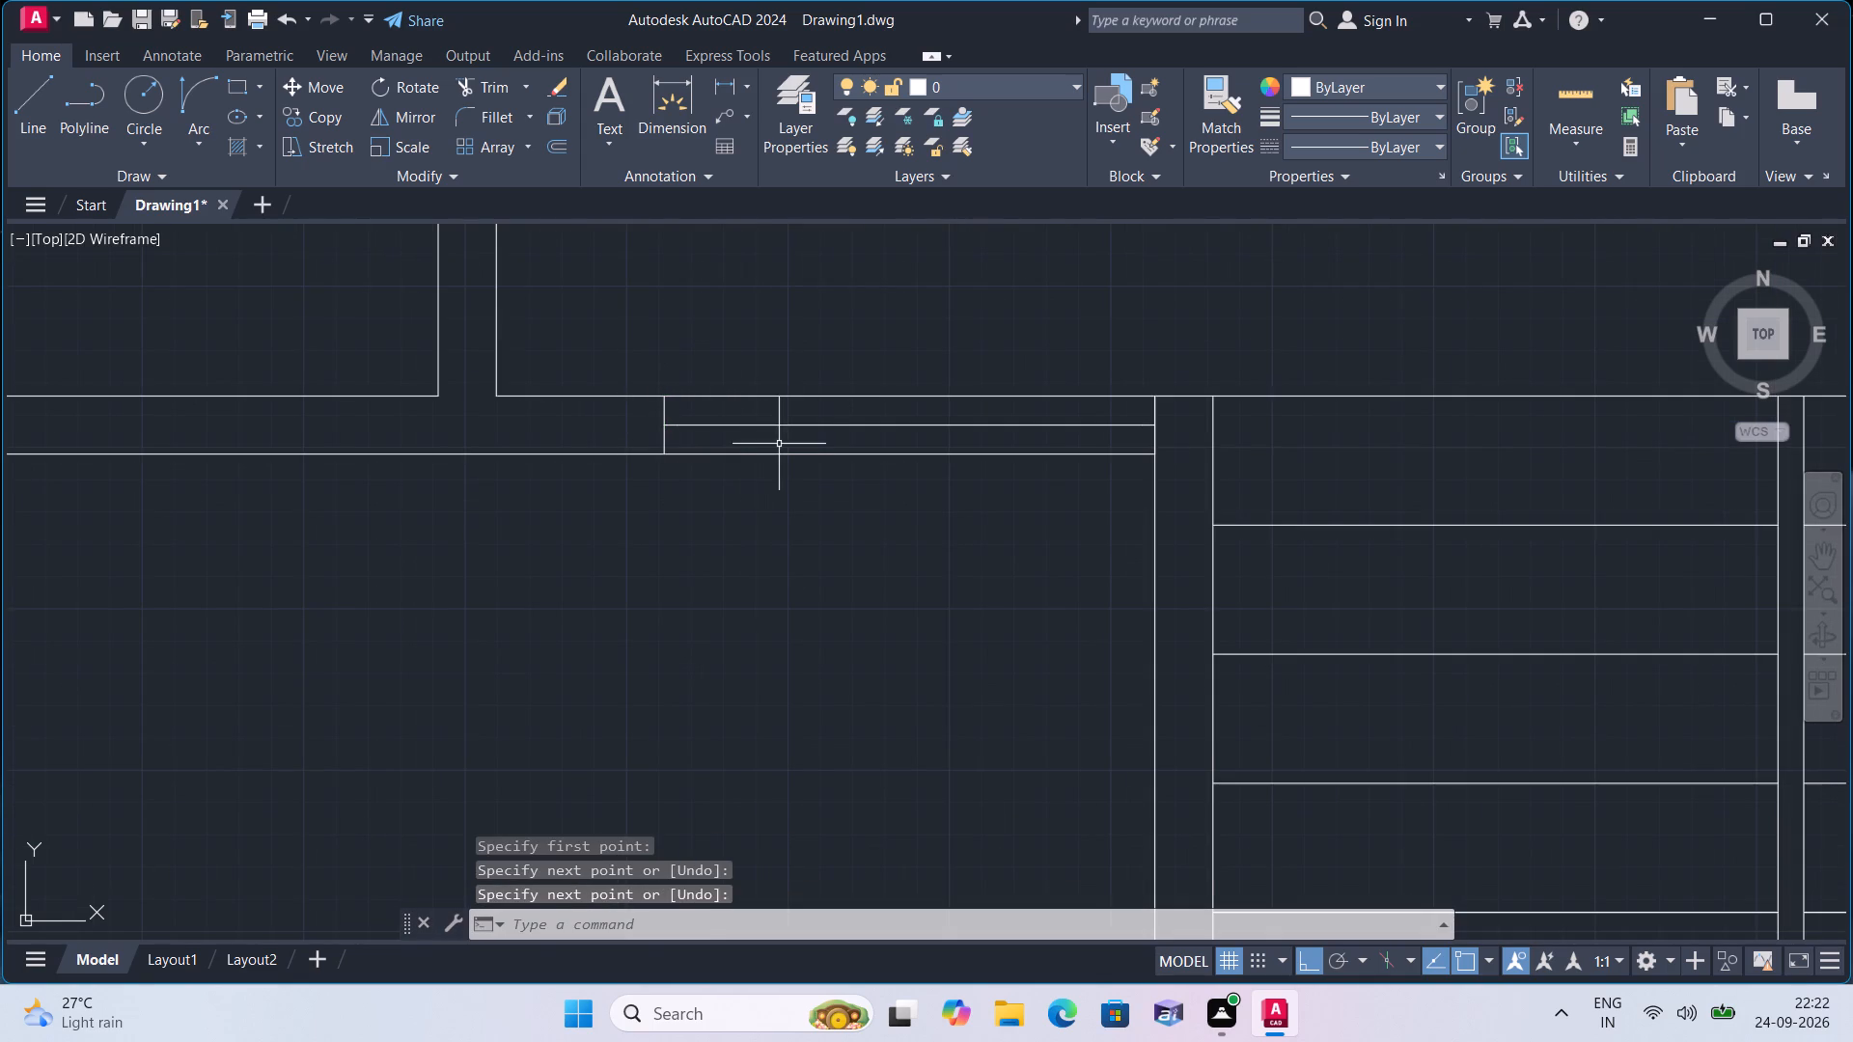
Delete the 3' middle guide segment and the short vertical line beside the stair wall, keeping the two 1" jamb stubs.
{"action": "left_click", "coordinate": [786, 429]}
{"action": "left_click", "coordinate": [786, 426]}
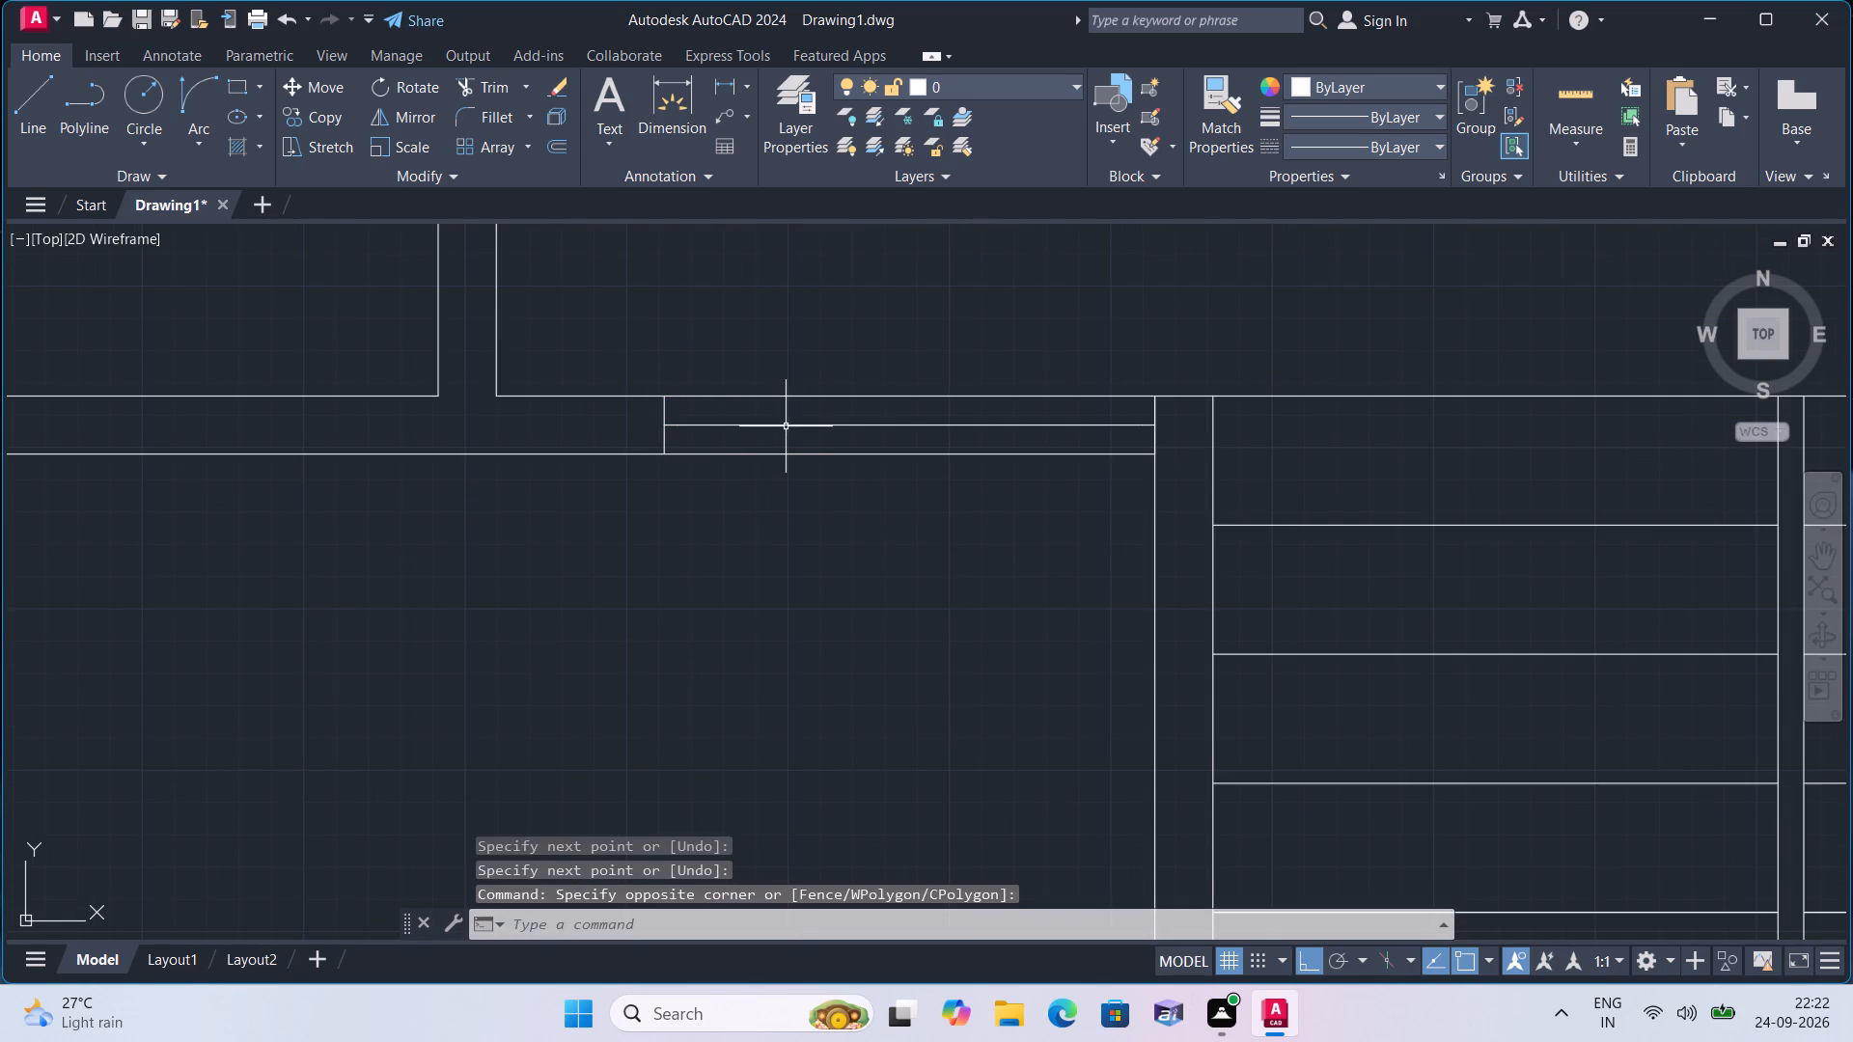
{"action": "left_click", "coordinate": [787, 423]}
{"action": "left_click", "coordinate": [1156, 436]}
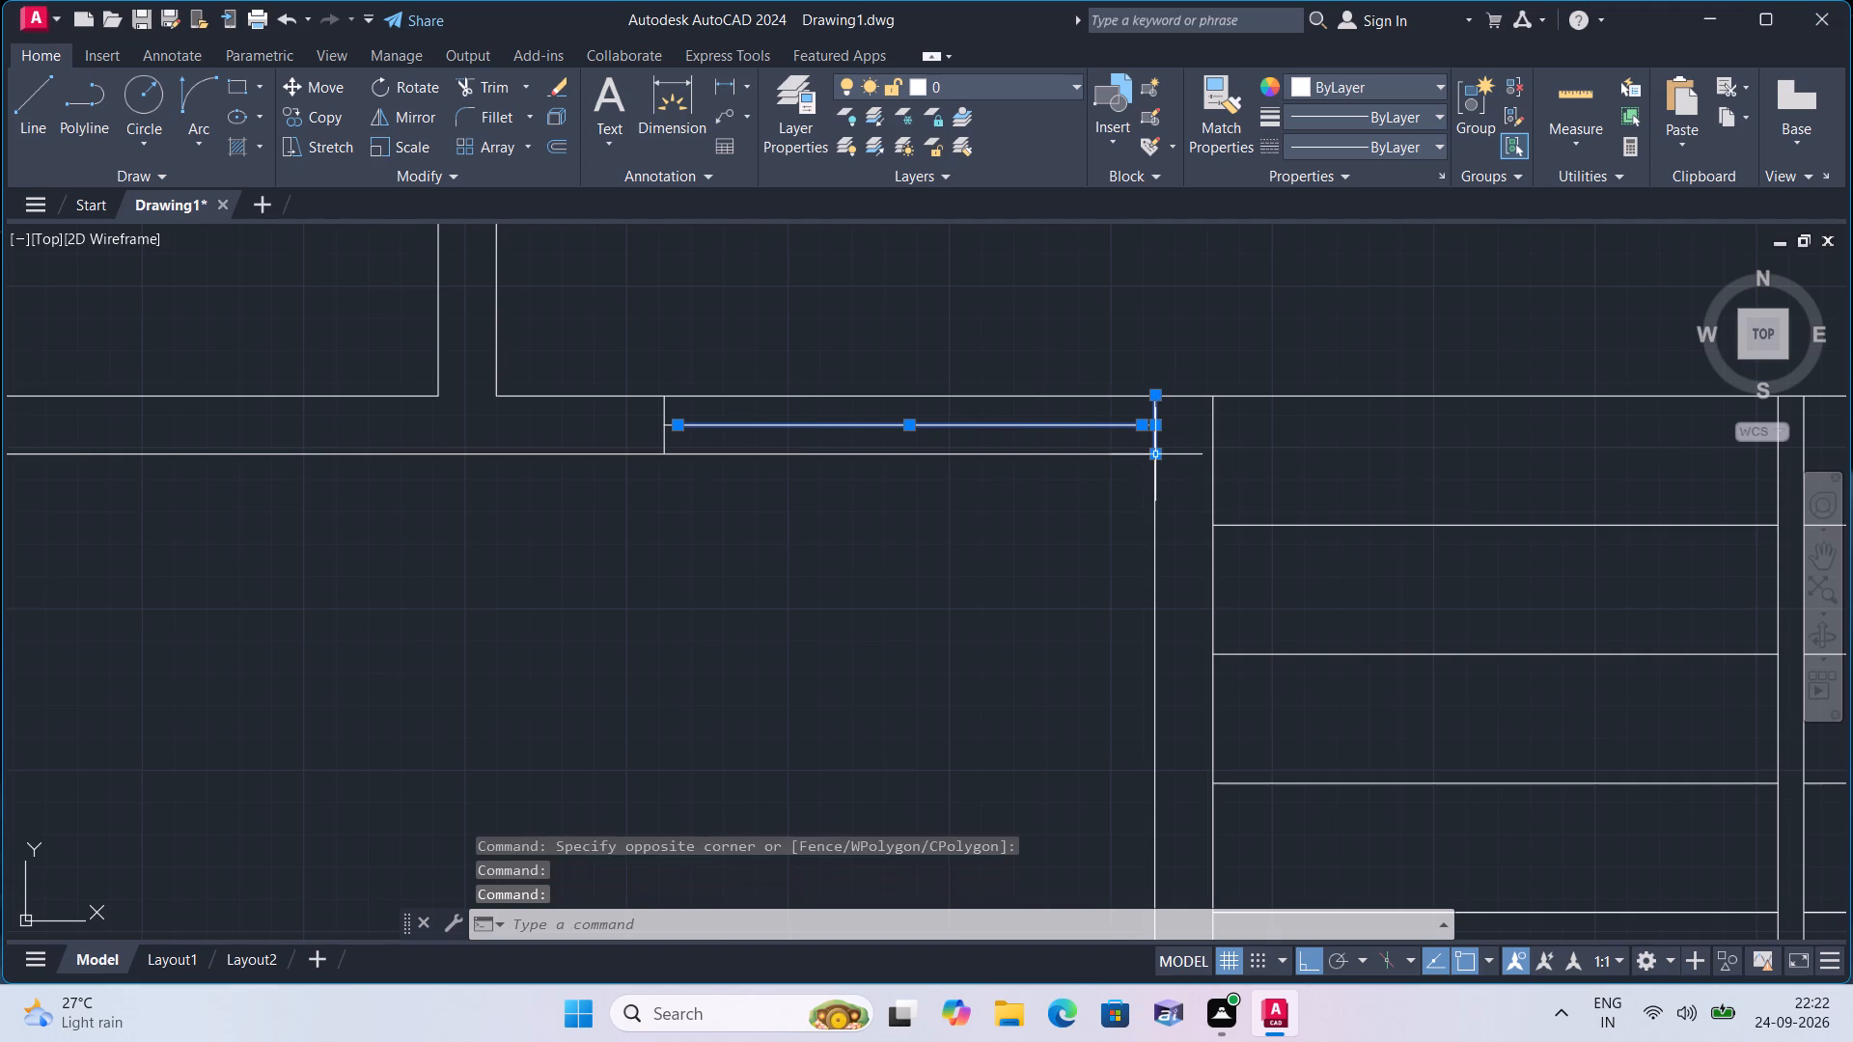
{"action": "key", "text": "Delete"}
{"action": "key", "text": "Delete"}
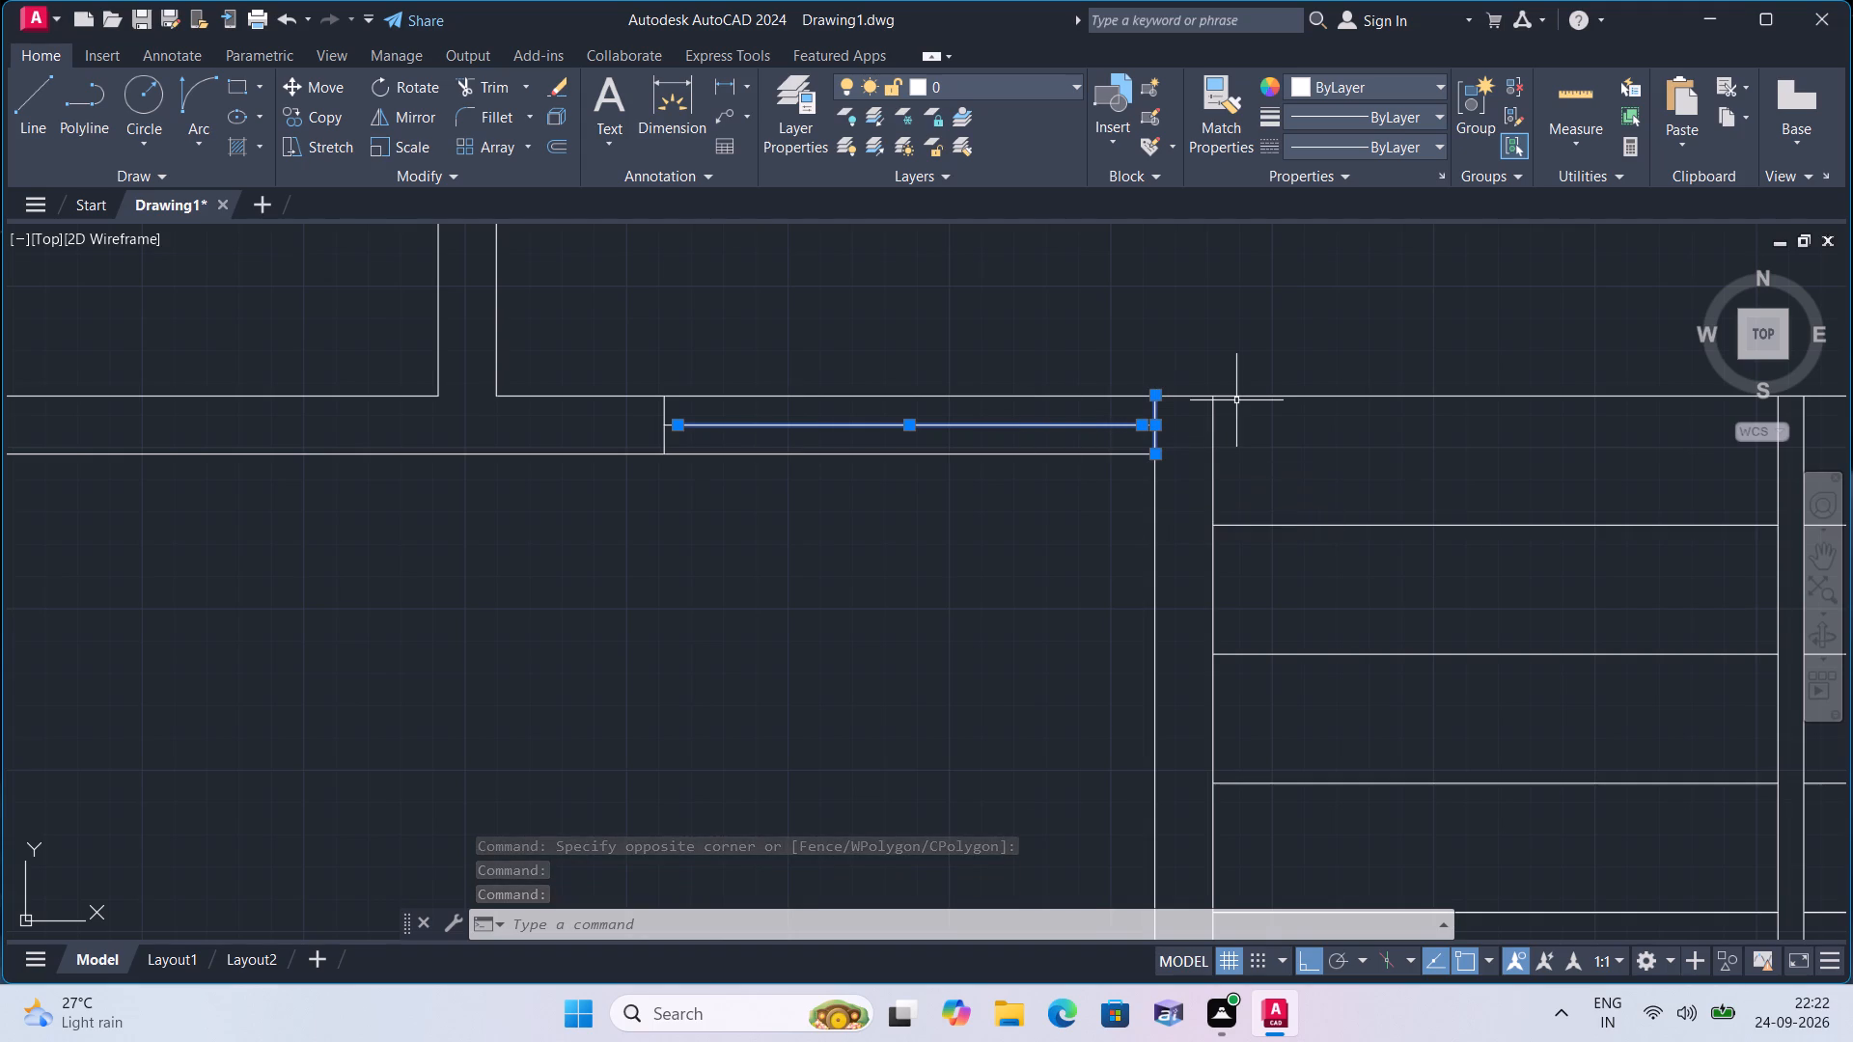
{"action": "key", "text": "Delete"}
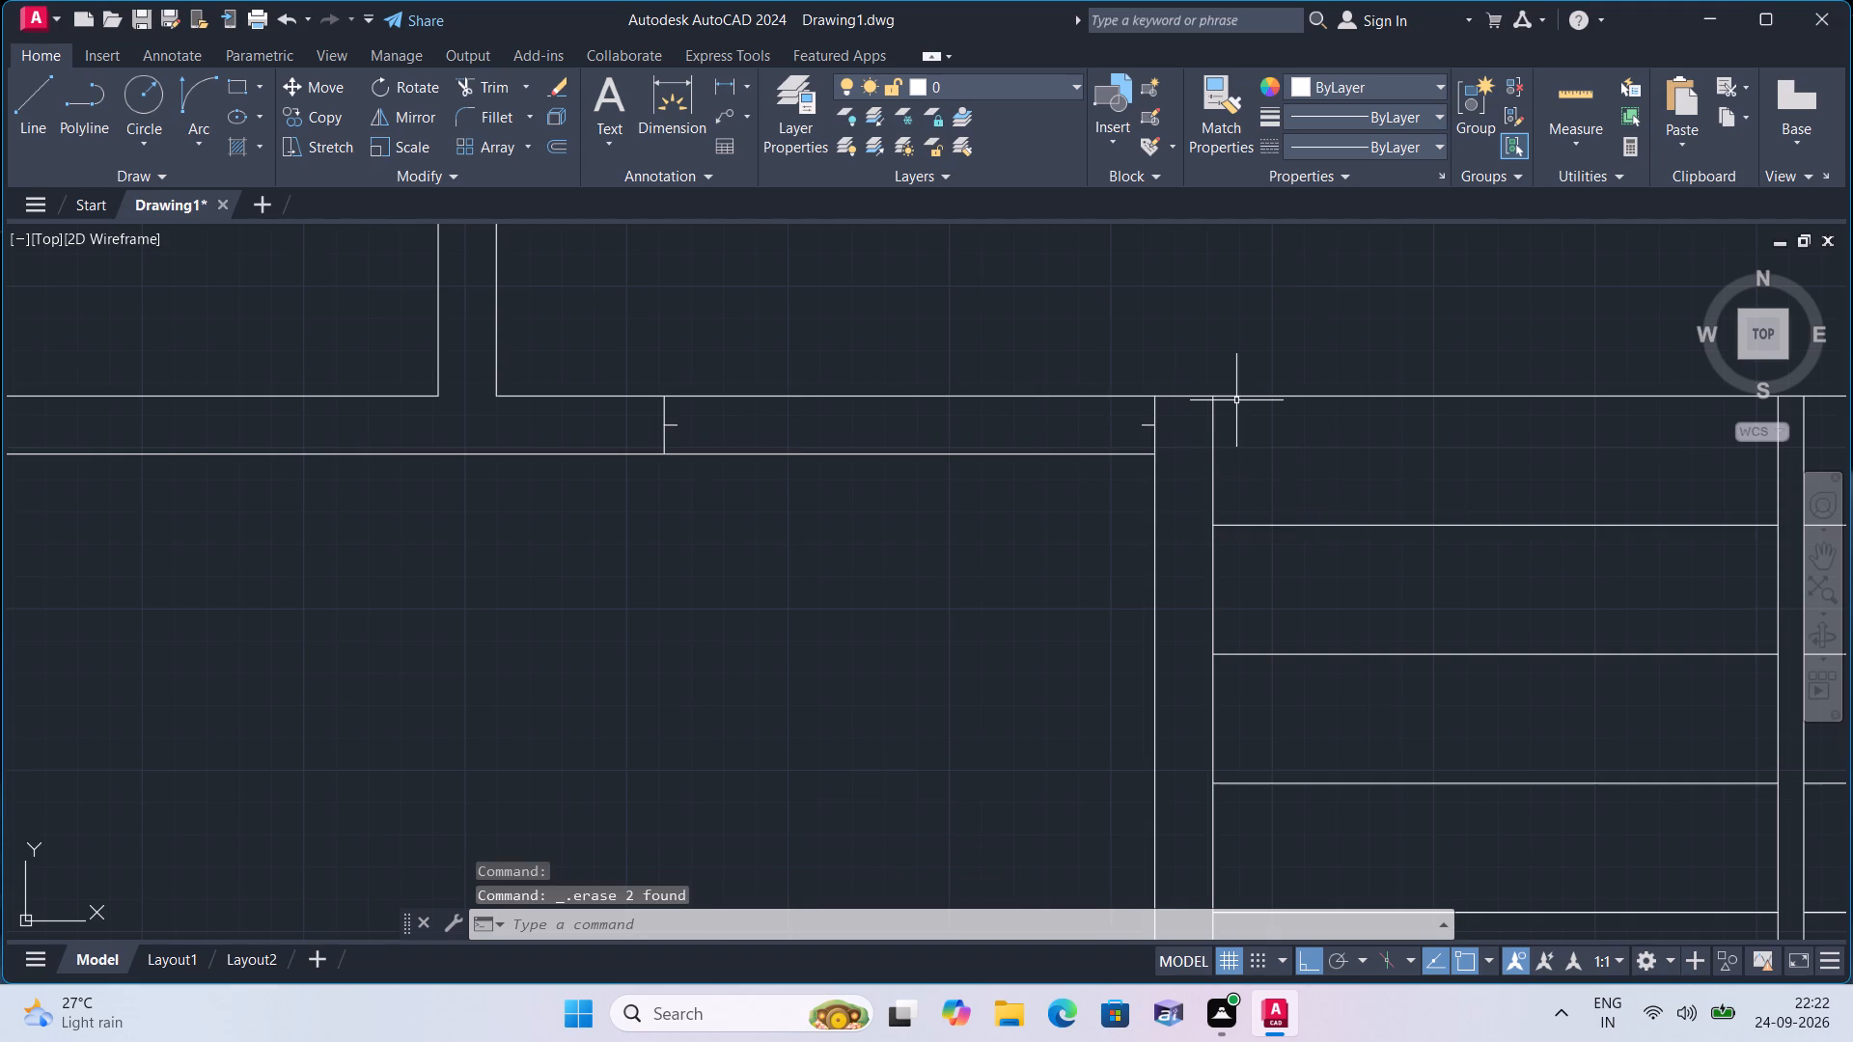
Draw a 3' door leaf line straight down from the jamb stub beside the staircase's west wall.
{"action": "type", "text": "l"}
{"action": "key", "text": "space"}
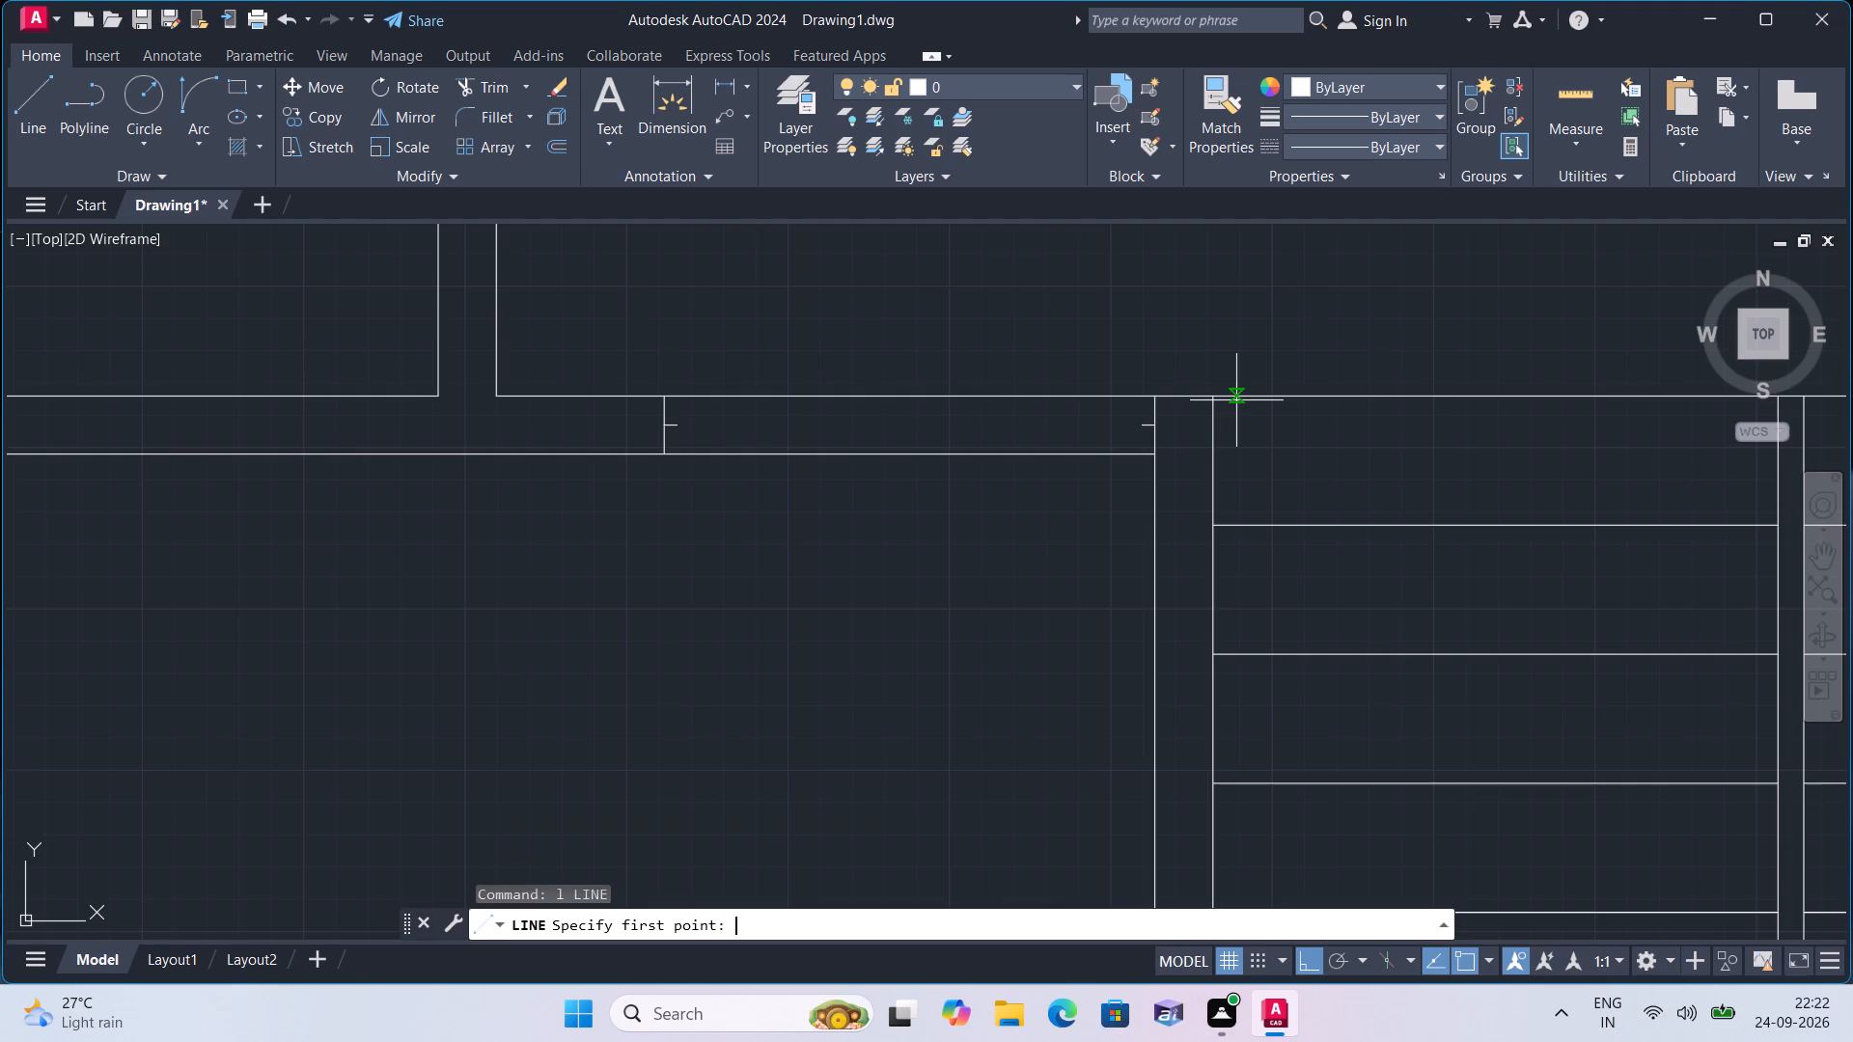
{"action": "scroll", "coordinate": [1102, 464], "scroll_direction": "up", "scroll_amount": 2}
{"action": "left_click", "coordinate": [1196, 376]}
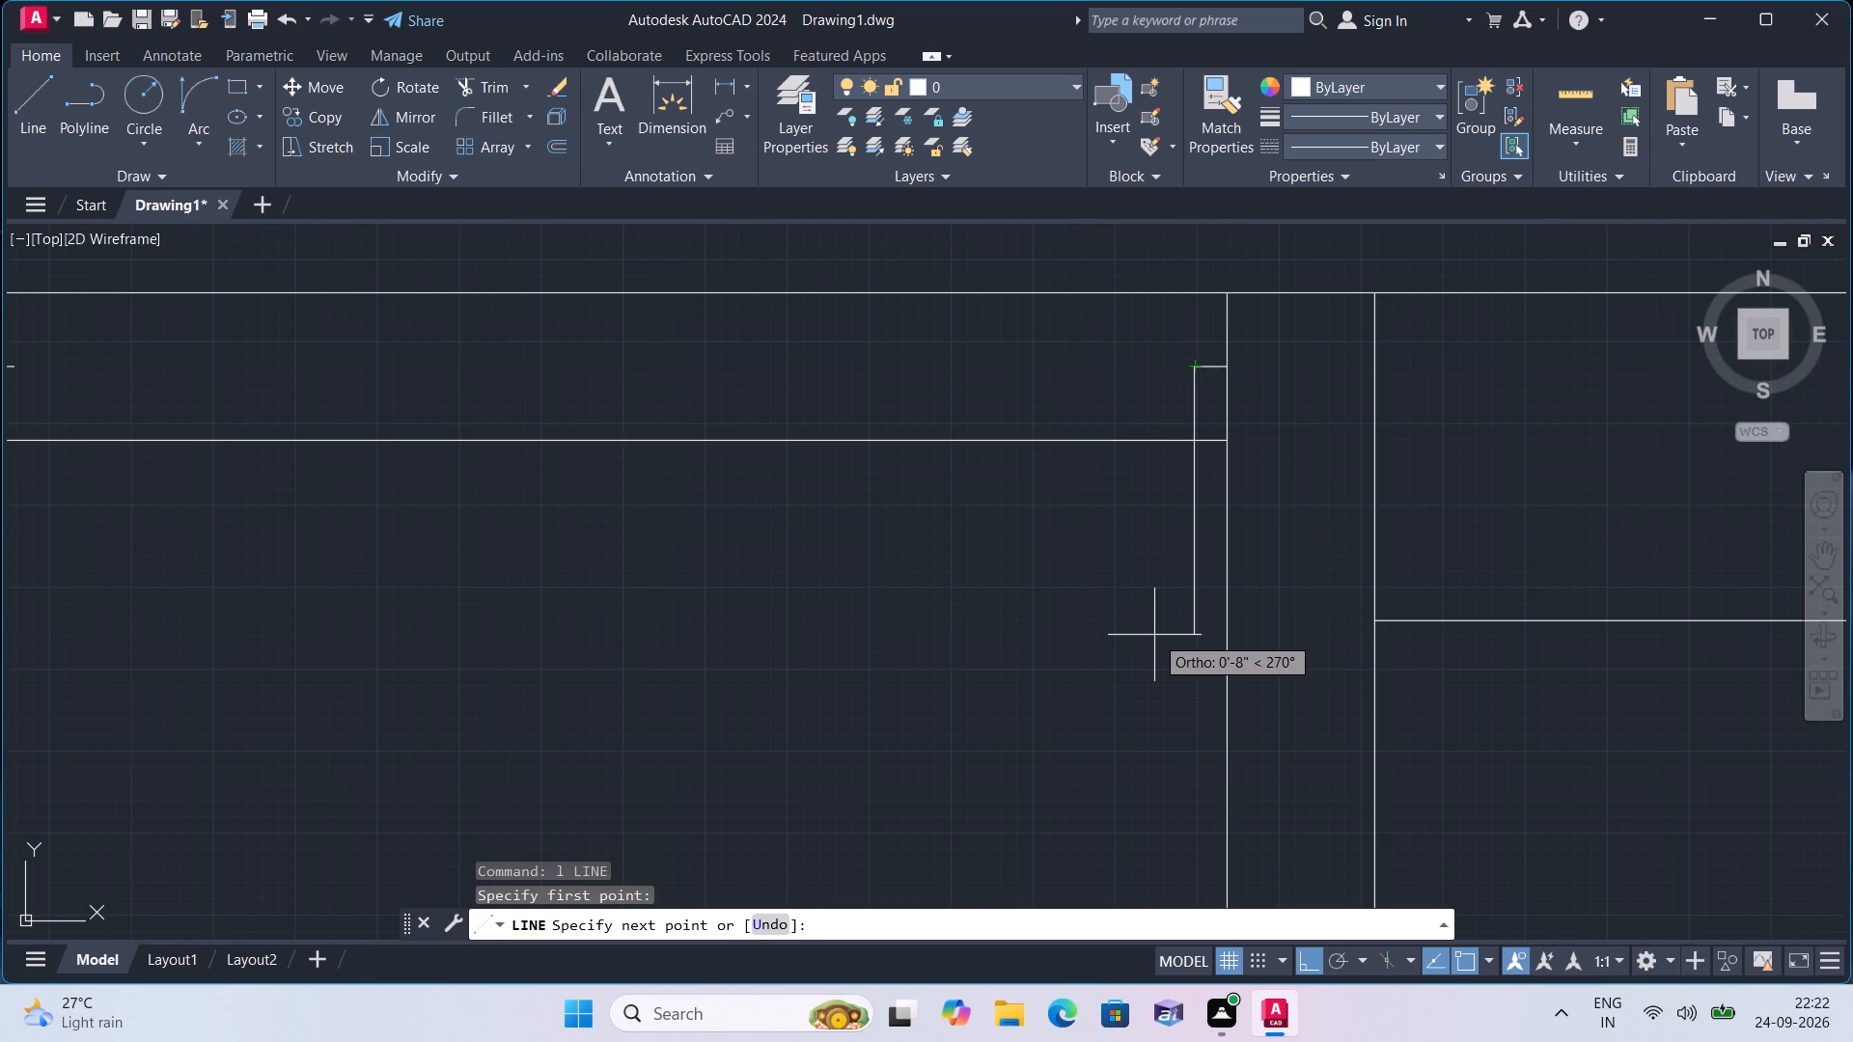
{"action": "type", "text": "3'"}
{"action": "key", "text": "space"}
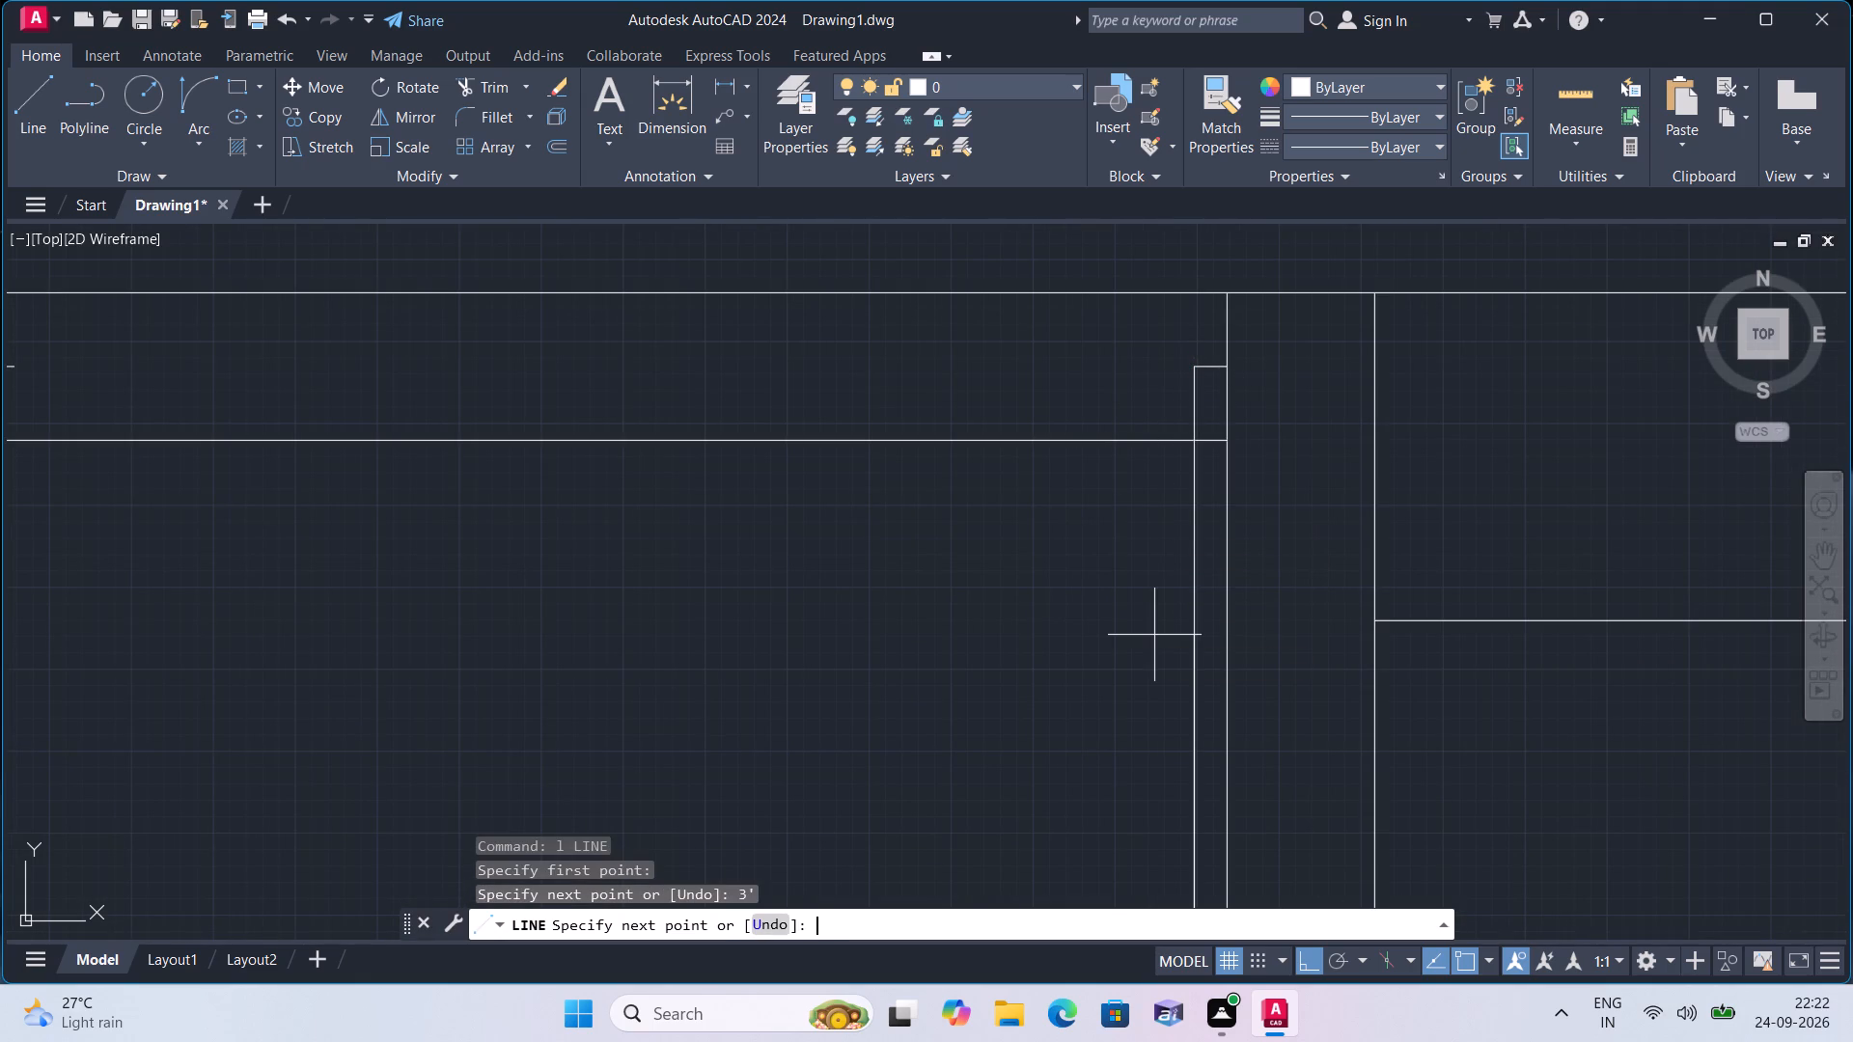
{"action": "key", "text": "Escape"}
Draw the west door's swing with a Start, End, Direction arc from the leaf's lower end to the opposite jamb stub.
{"action": "scroll", "coordinate": [1154, 635], "scroll_direction": "down", "scroll_amount": 2}
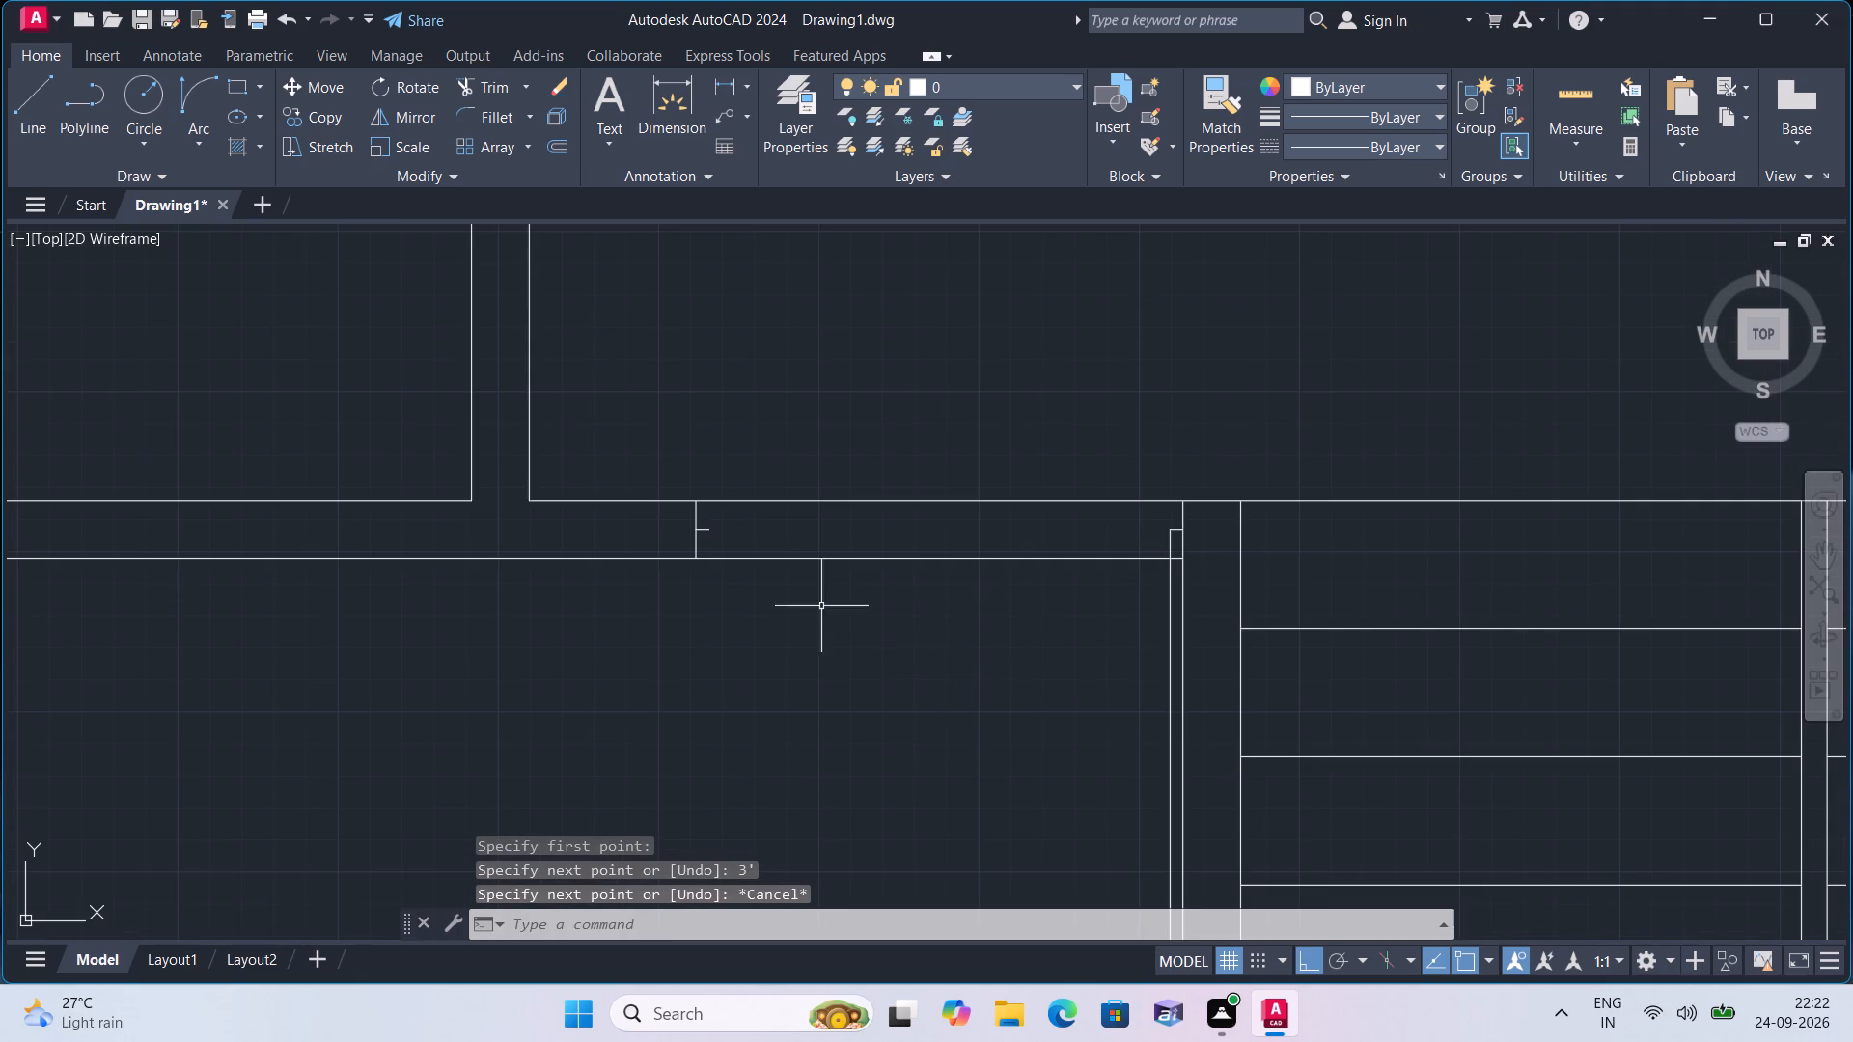
{"action": "left_click", "coordinate": [192, 140]}
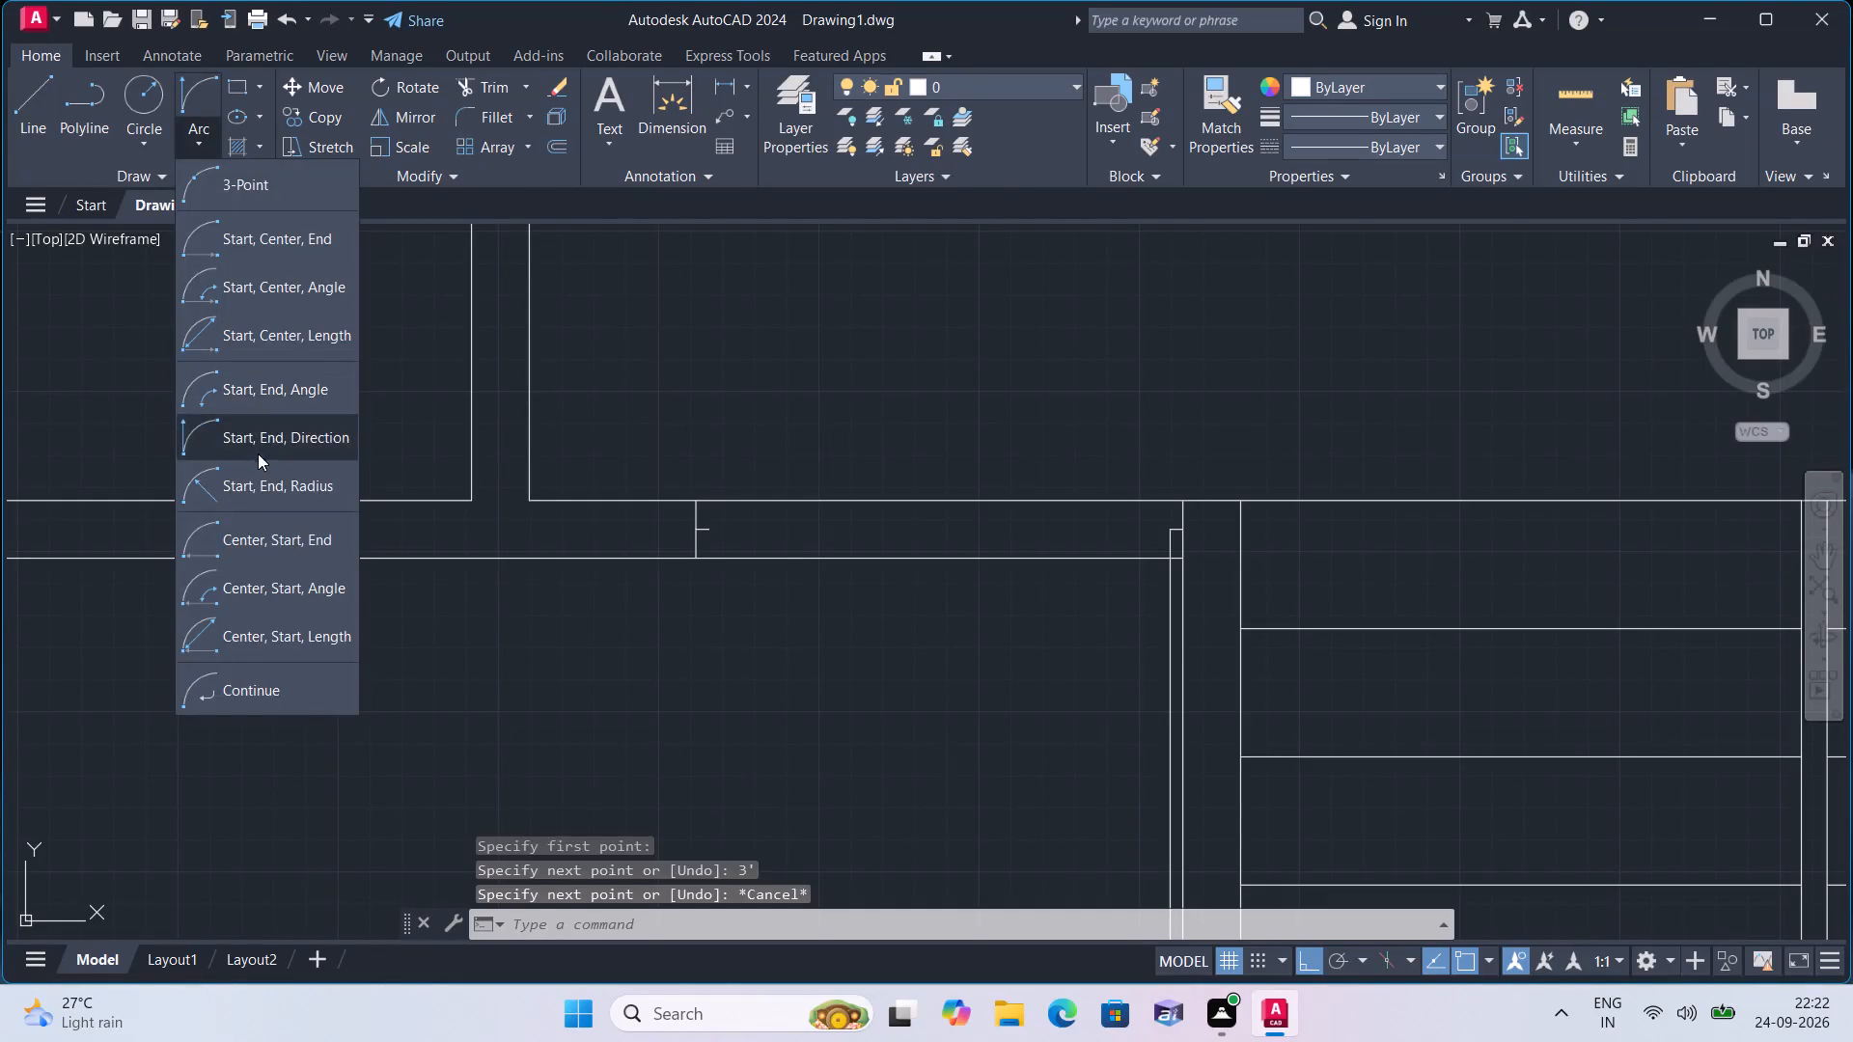
{"action": "left_click", "coordinate": [253, 444]}
{"action": "middle_click_drag", "start_coordinate": [804, 828], "coordinate": [875, 602]}
{"action": "scroll", "coordinate": [806, 772], "scroll_direction": "down", "scroll_amount": 1}
{"action": "scroll", "coordinate": [1103, 705], "scroll_direction": "up", "scroll_amount": 1}
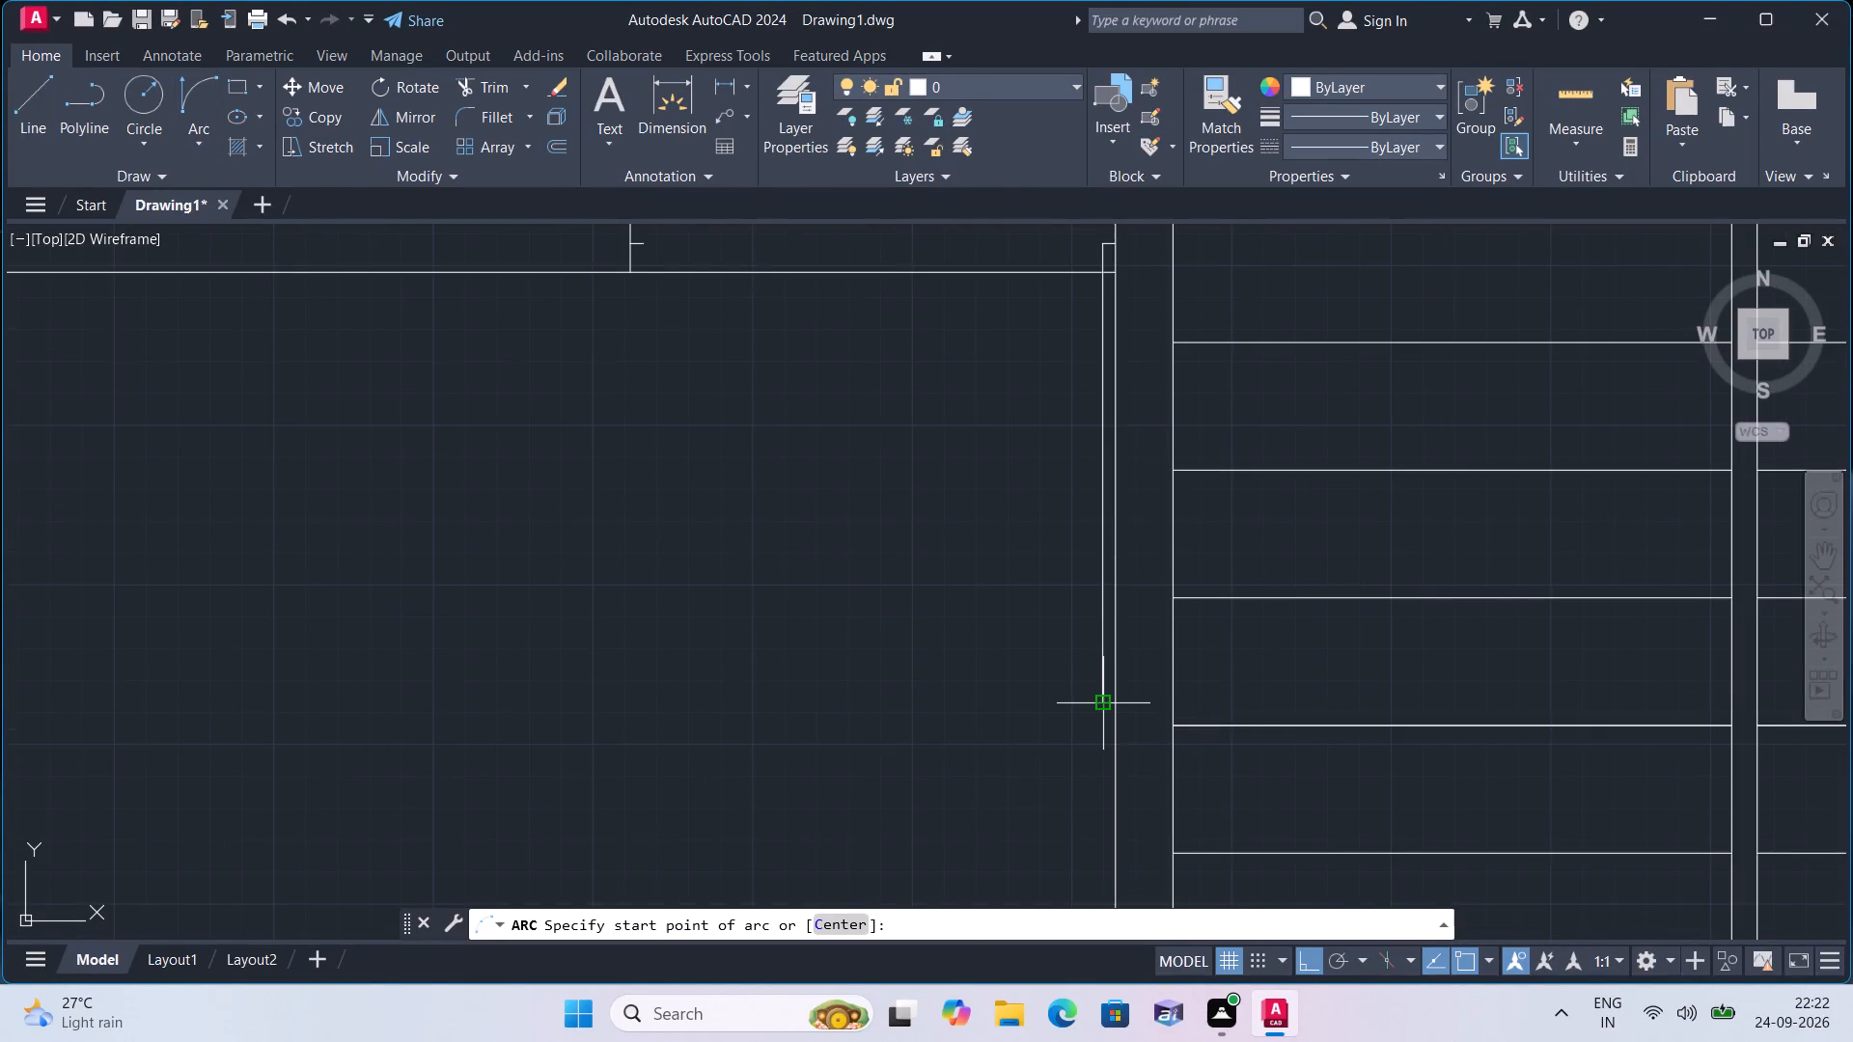
{"action": "left_click", "coordinate": [1104, 704]}
{"action": "scroll", "coordinate": [823, 522], "scroll_direction": "down", "scroll_amount": 1}
{"action": "middle_click_drag", "start_coordinate": [823, 522], "coordinate": [929, 758]}
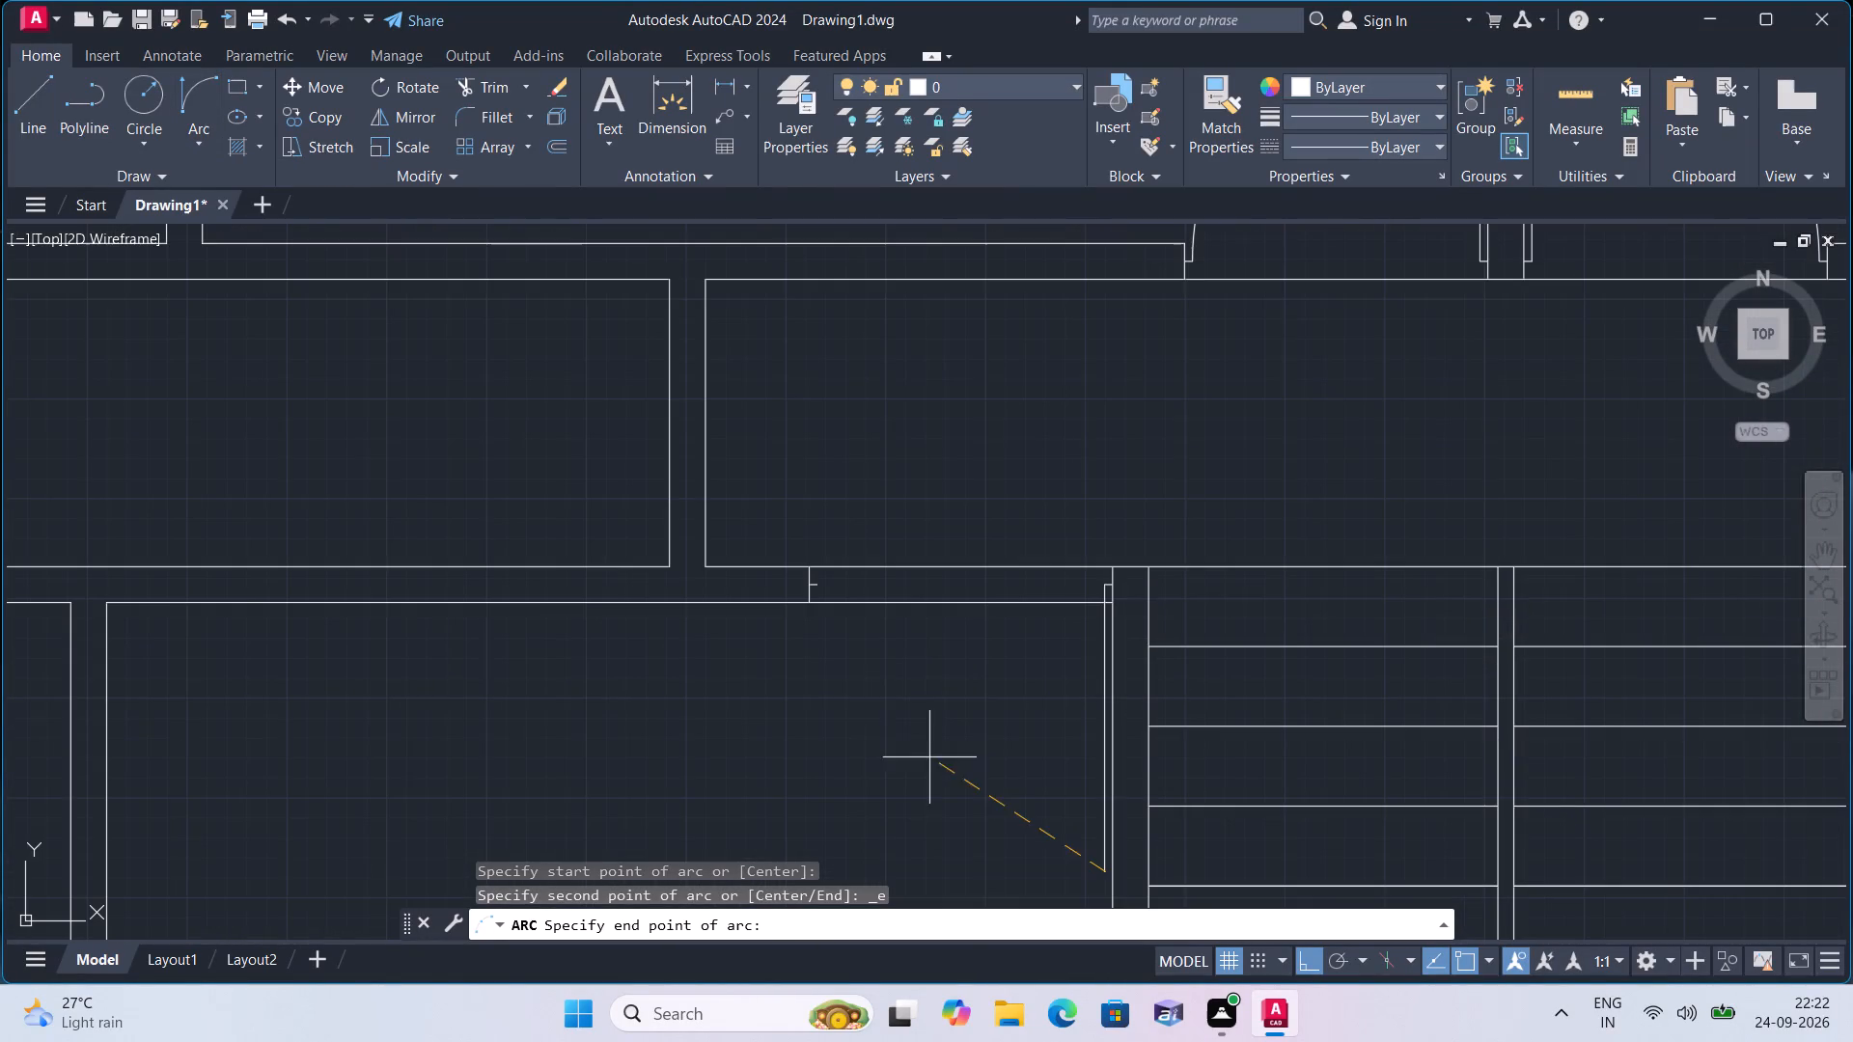
{"action": "scroll", "coordinate": [847, 630], "scroll_direction": "up", "scroll_amount": 2}
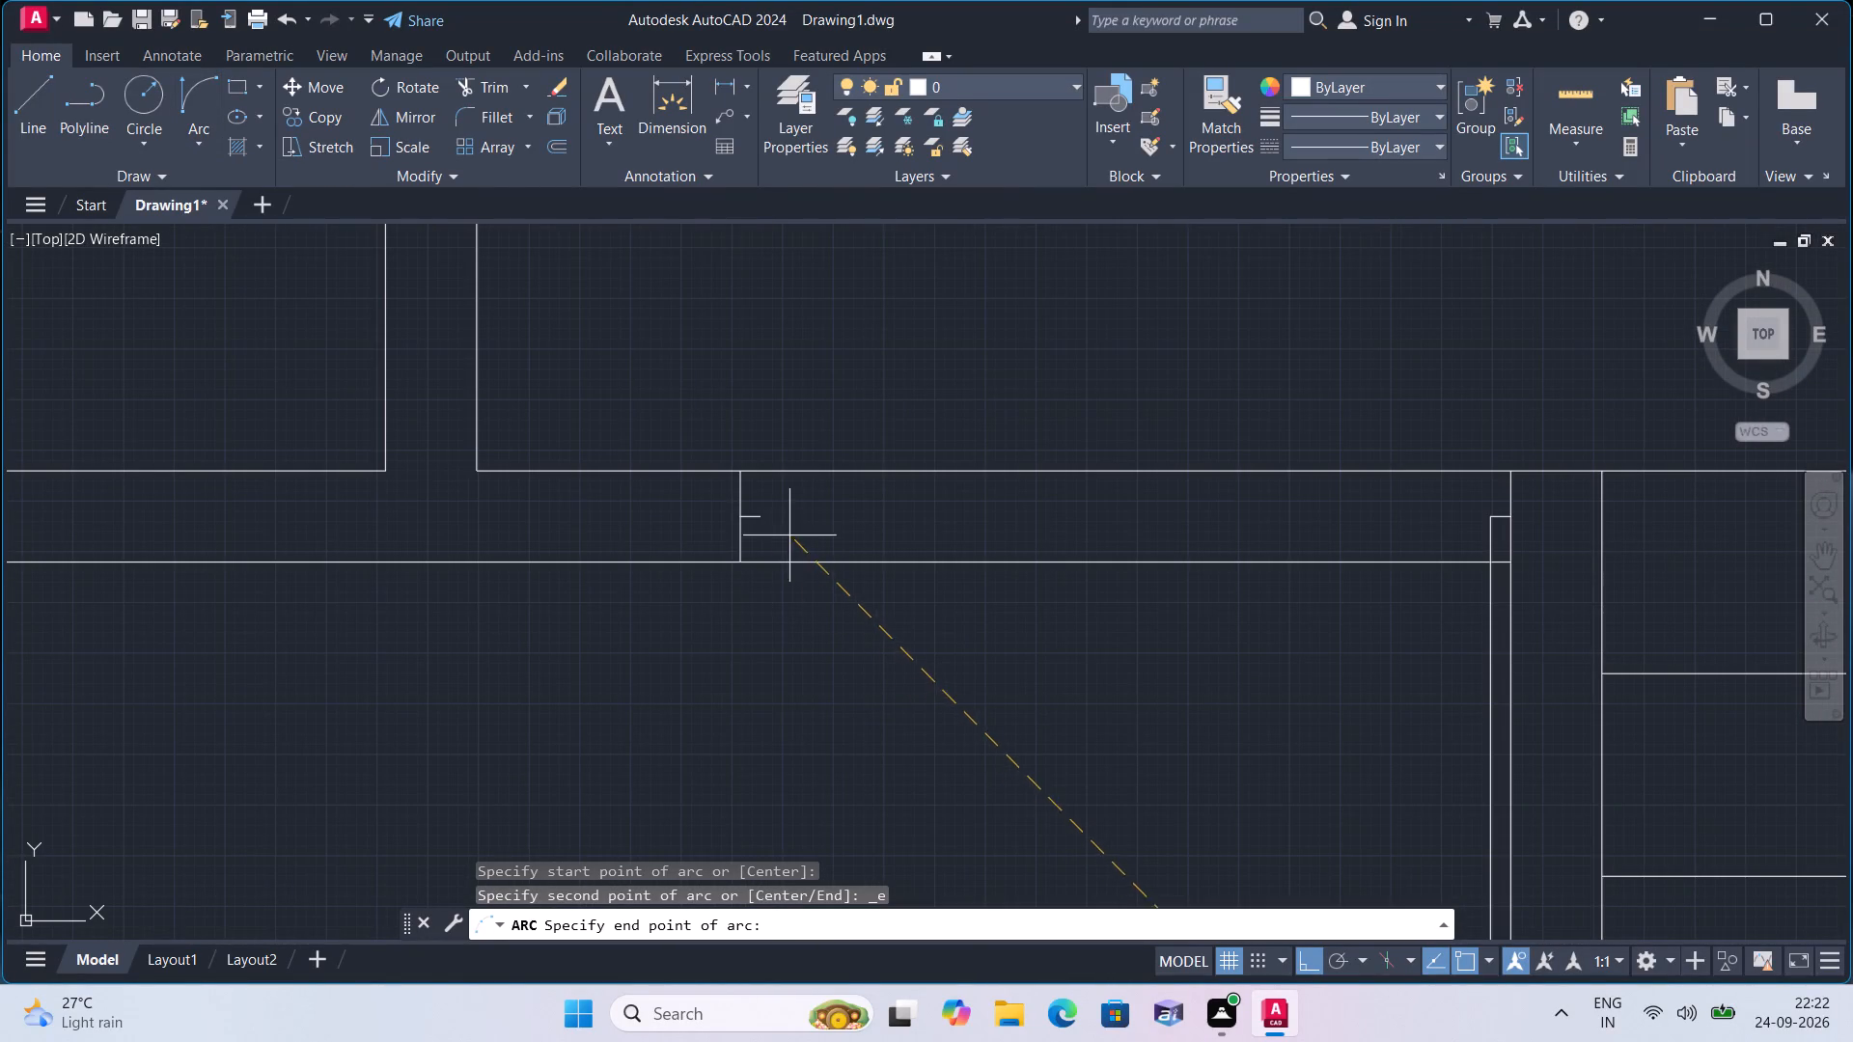
{"action": "left_click", "coordinate": [761, 516]}
{"action": "left_click", "coordinate": [723, 648]}
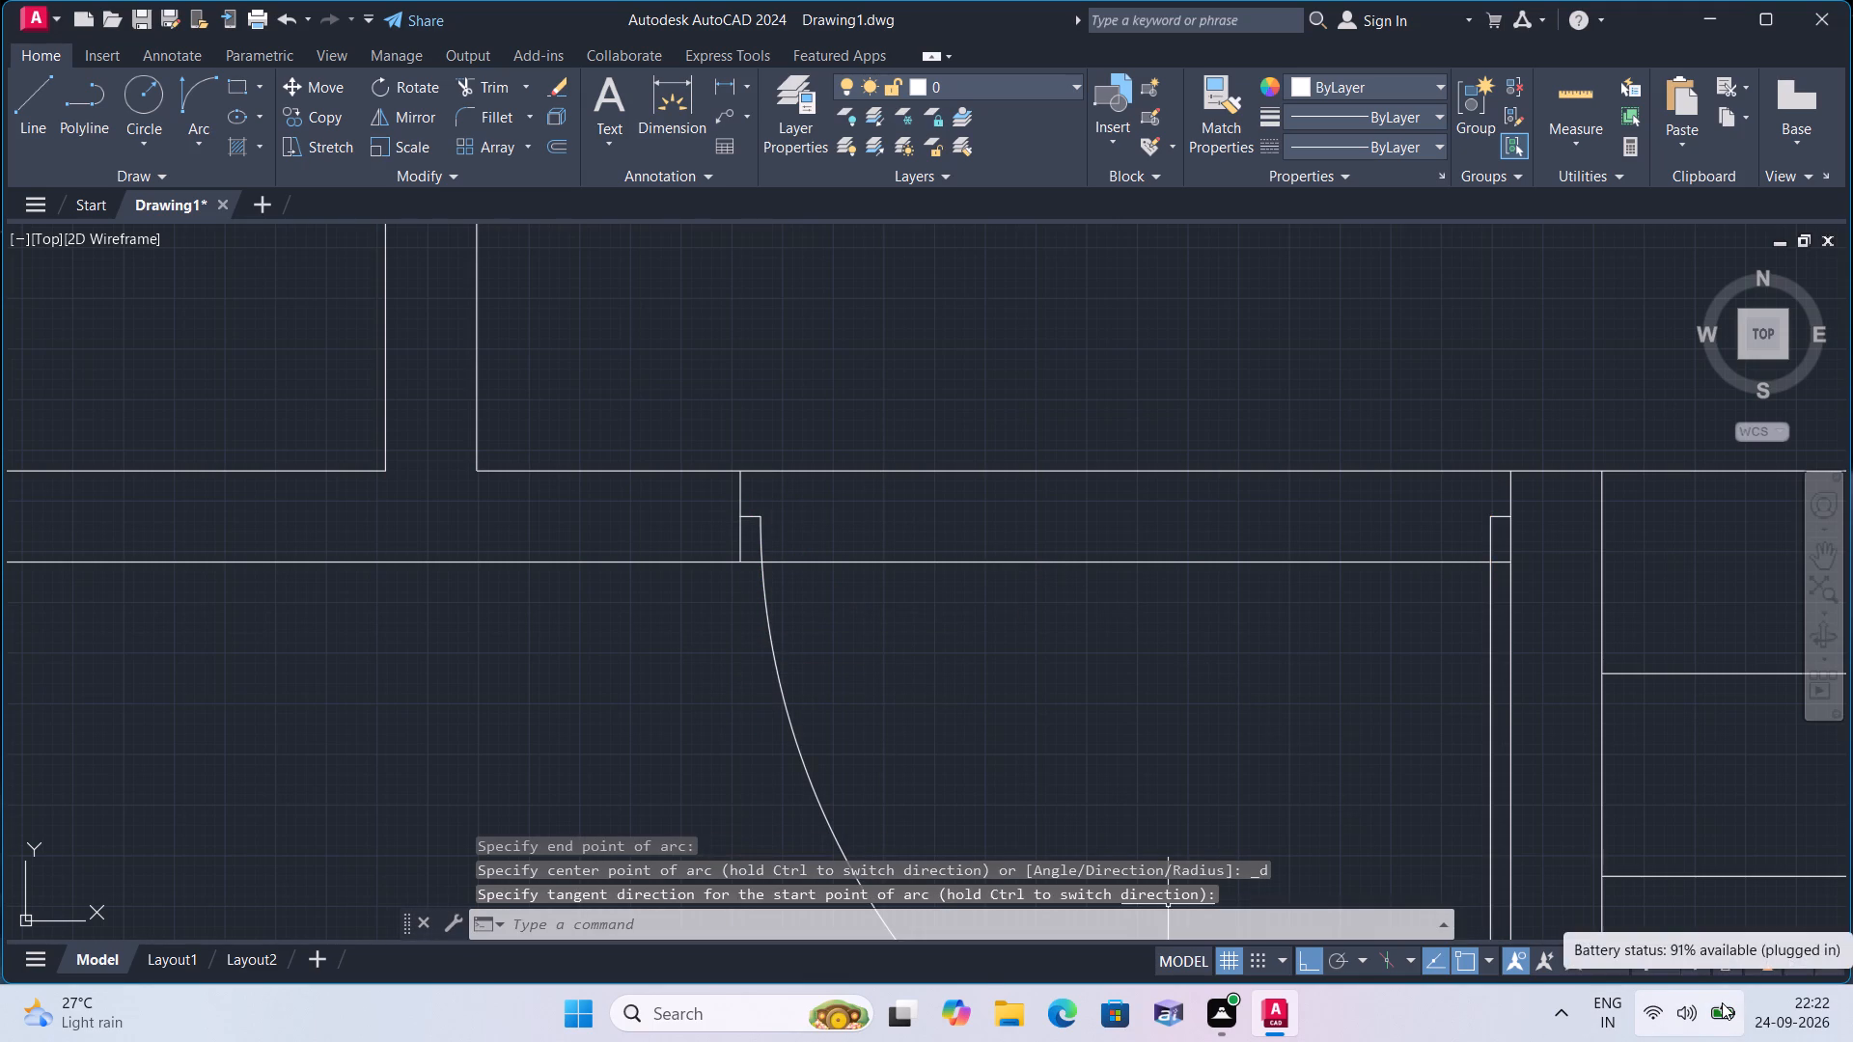
Draw a short vertical line across the lower block's top wall, in line with the staircase's outer east wall face.
{"action": "scroll", "coordinate": [1225, 723], "scroll_direction": "down", "scroll_amount": 1}
{"action": "middle_click_drag", "start_coordinate": [1225, 723], "coordinate": [978, 562]}
{"action": "scroll", "coordinate": [1164, 668], "scroll_direction": "down", "scroll_amount": 2}
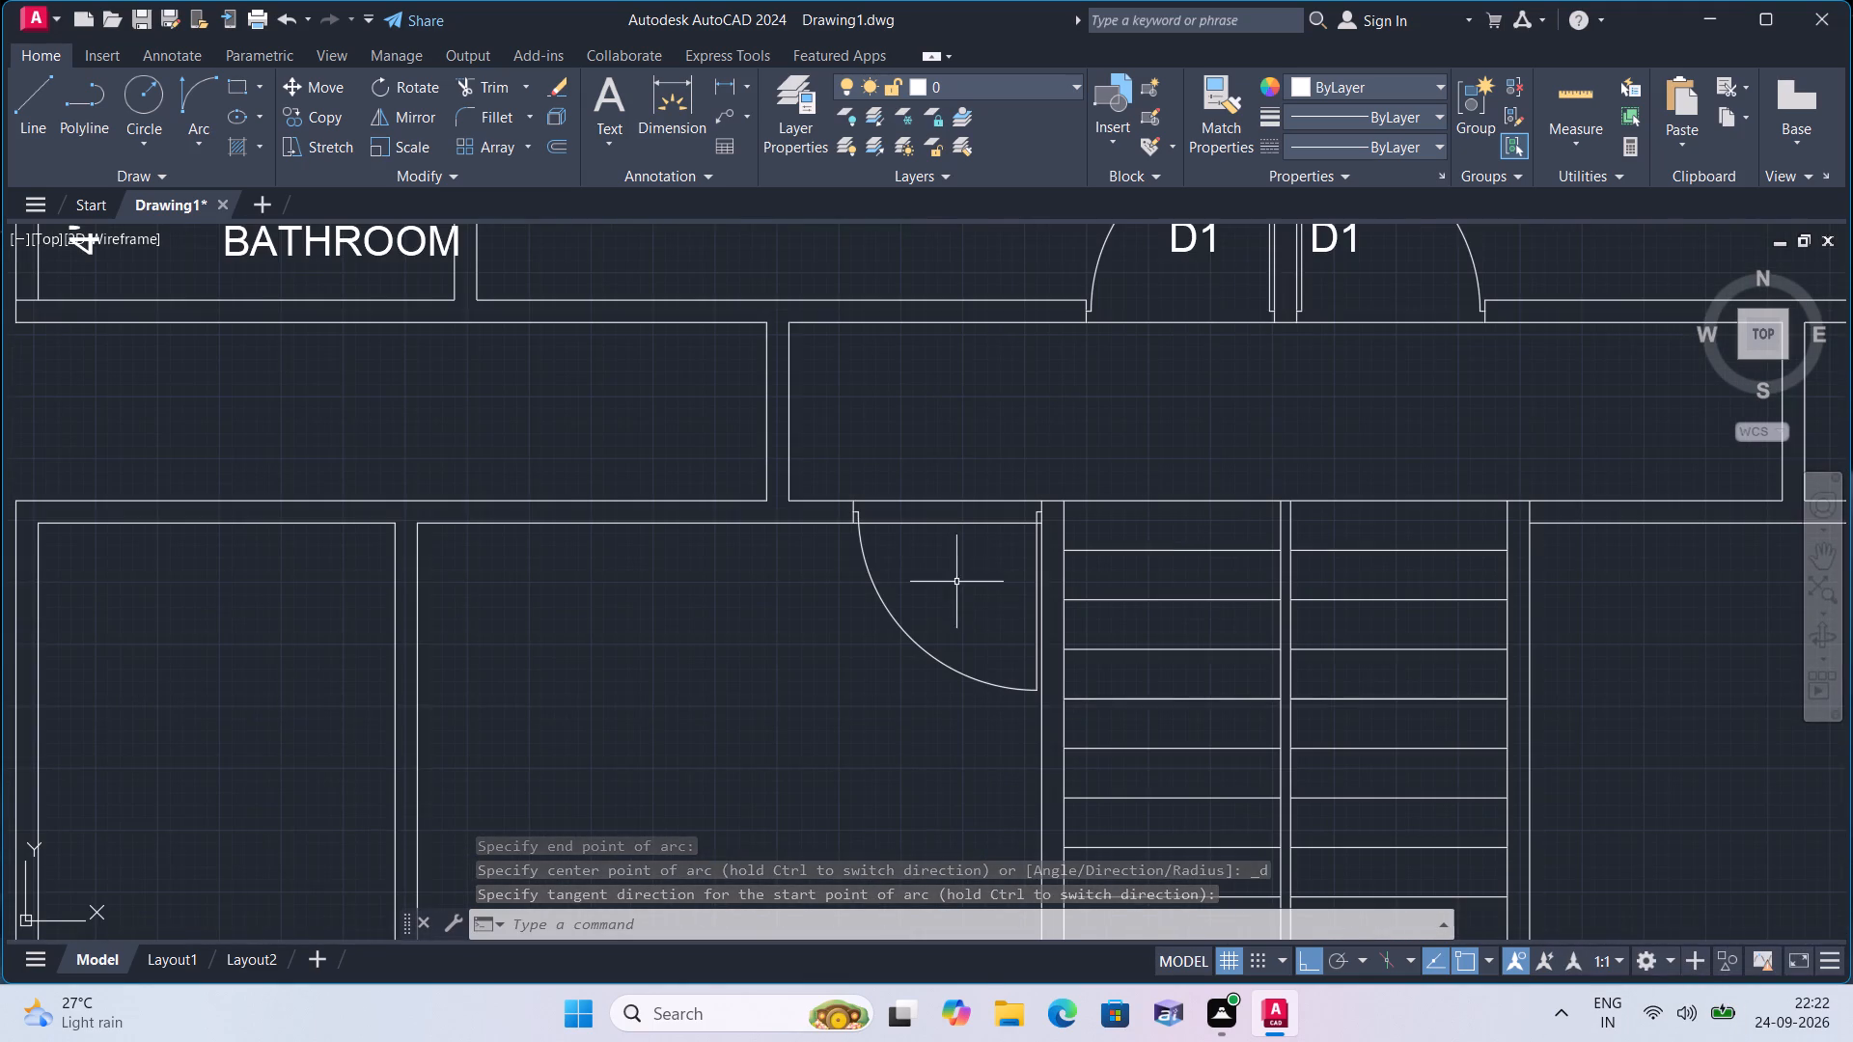
{"action": "scroll", "coordinate": [1444, 626], "scroll_direction": "down", "scroll_amount": 1}
{"action": "middle_click_drag", "start_coordinate": [1572, 629], "coordinate": [1448, 653]}
{"action": "scroll", "coordinate": [1565, 632], "scroll_direction": "down", "scroll_amount": 1}
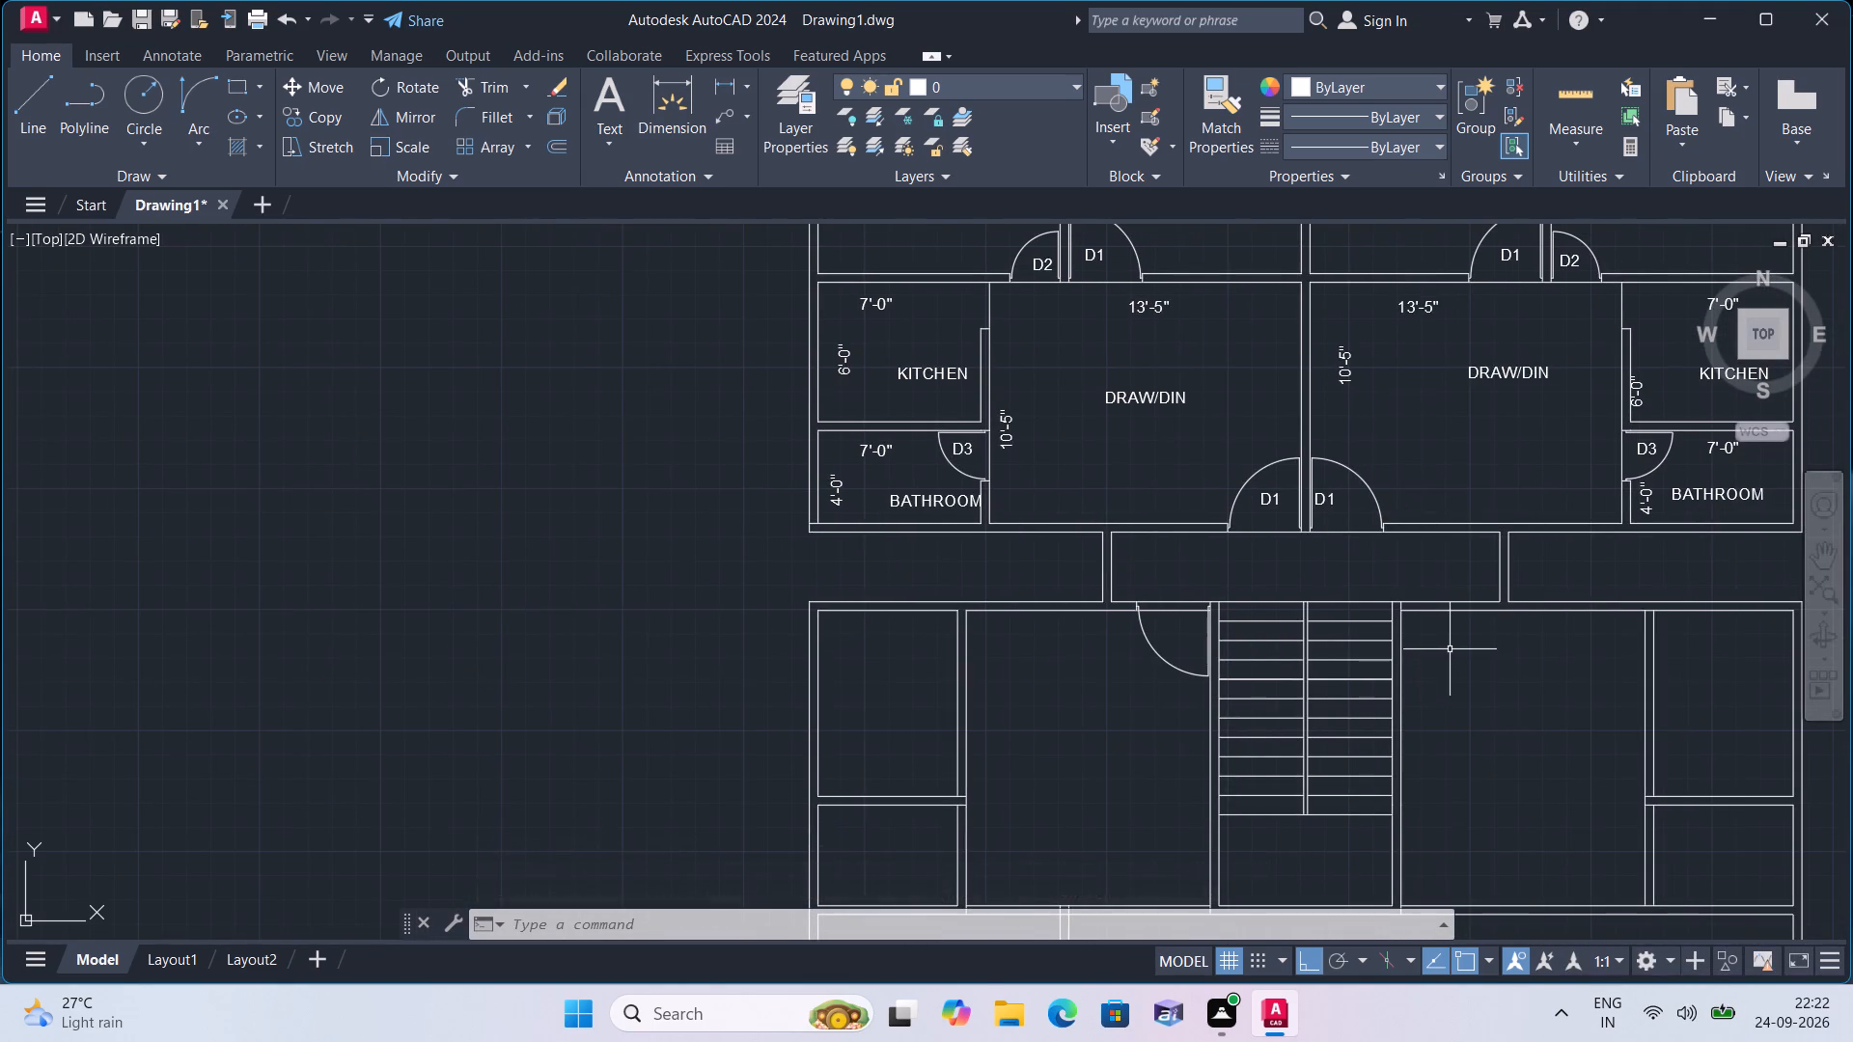
{"action": "type", "text": "l"}
{"action": "key", "text": "space"}
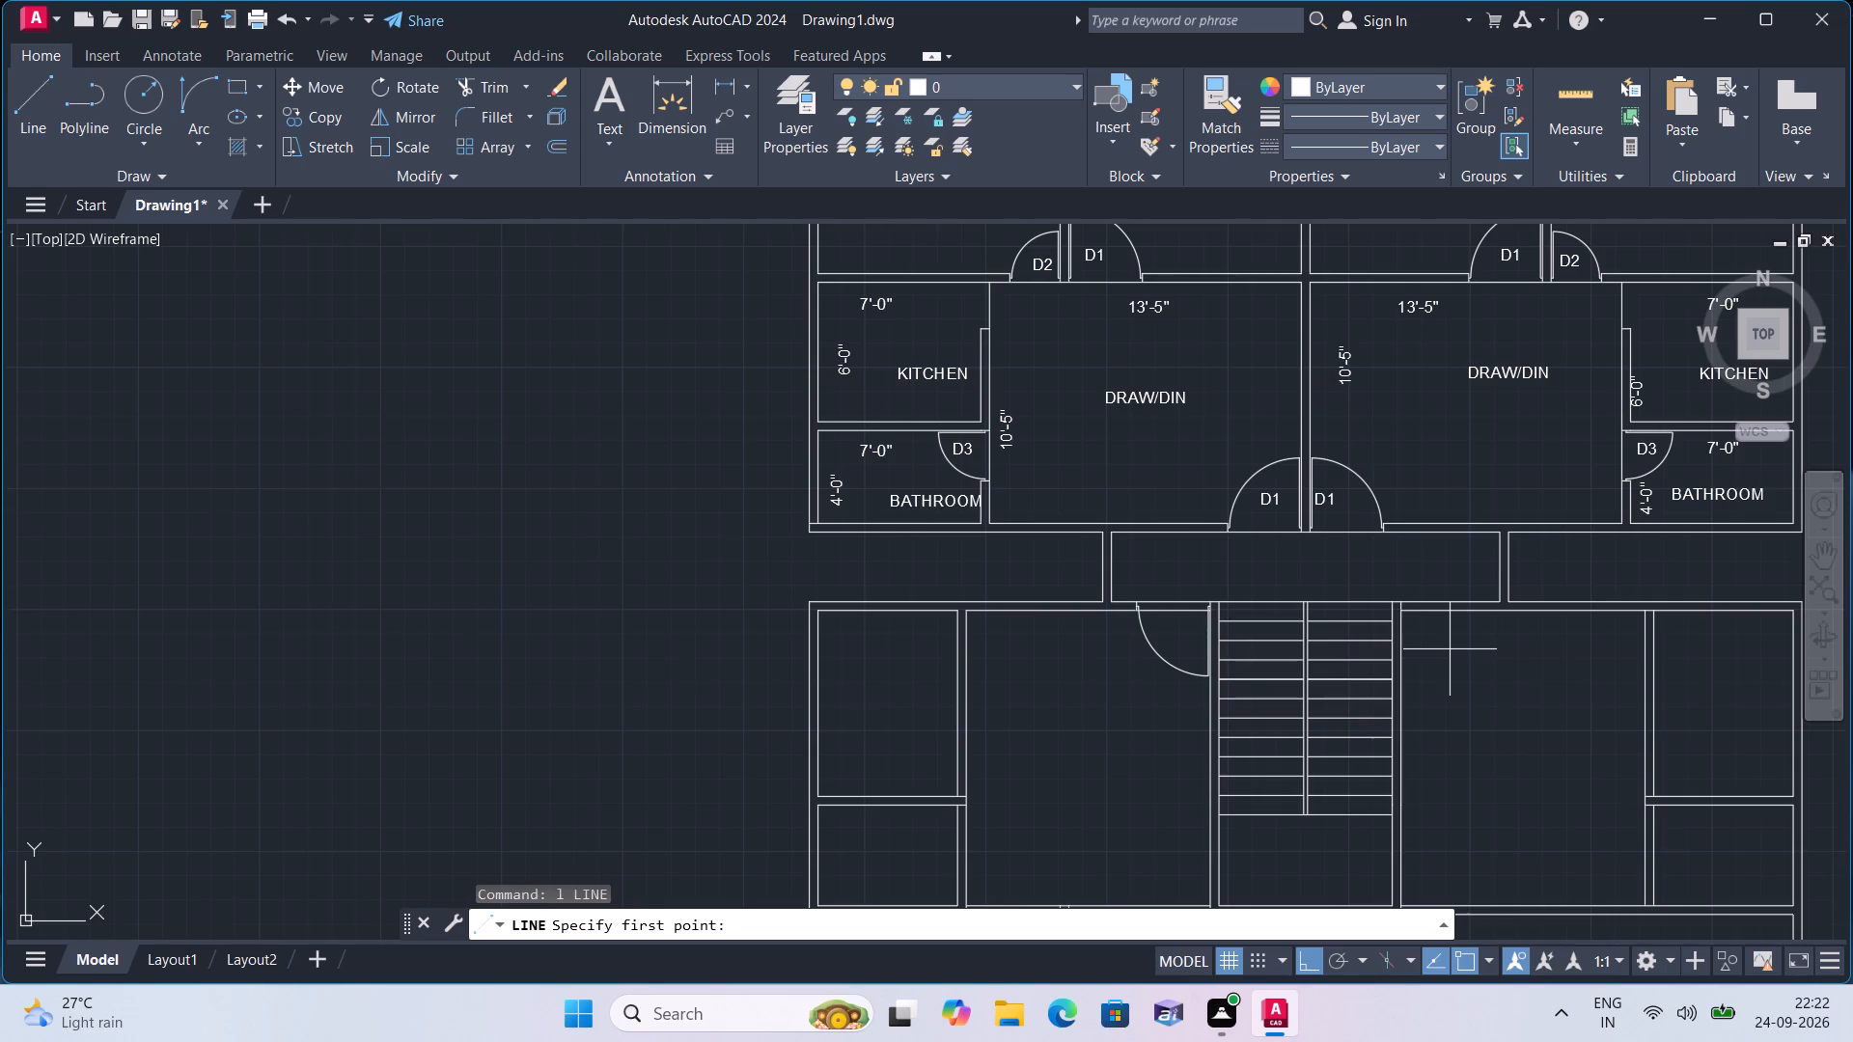
{"action": "scroll", "coordinate": [1450, 649], "scroll_direction": "up", "scroll_amount": 2}
{"action": "middle_click_drag", "start_coordinate": [1448, 670], "coordinate": [1427, 672]}
{"action": "scroll", "coordinate": [1292, 545], "scroll_direction": "up", "scroll_amount": 2}
{"action": "left_click", "coordinate": [1279, 517]}
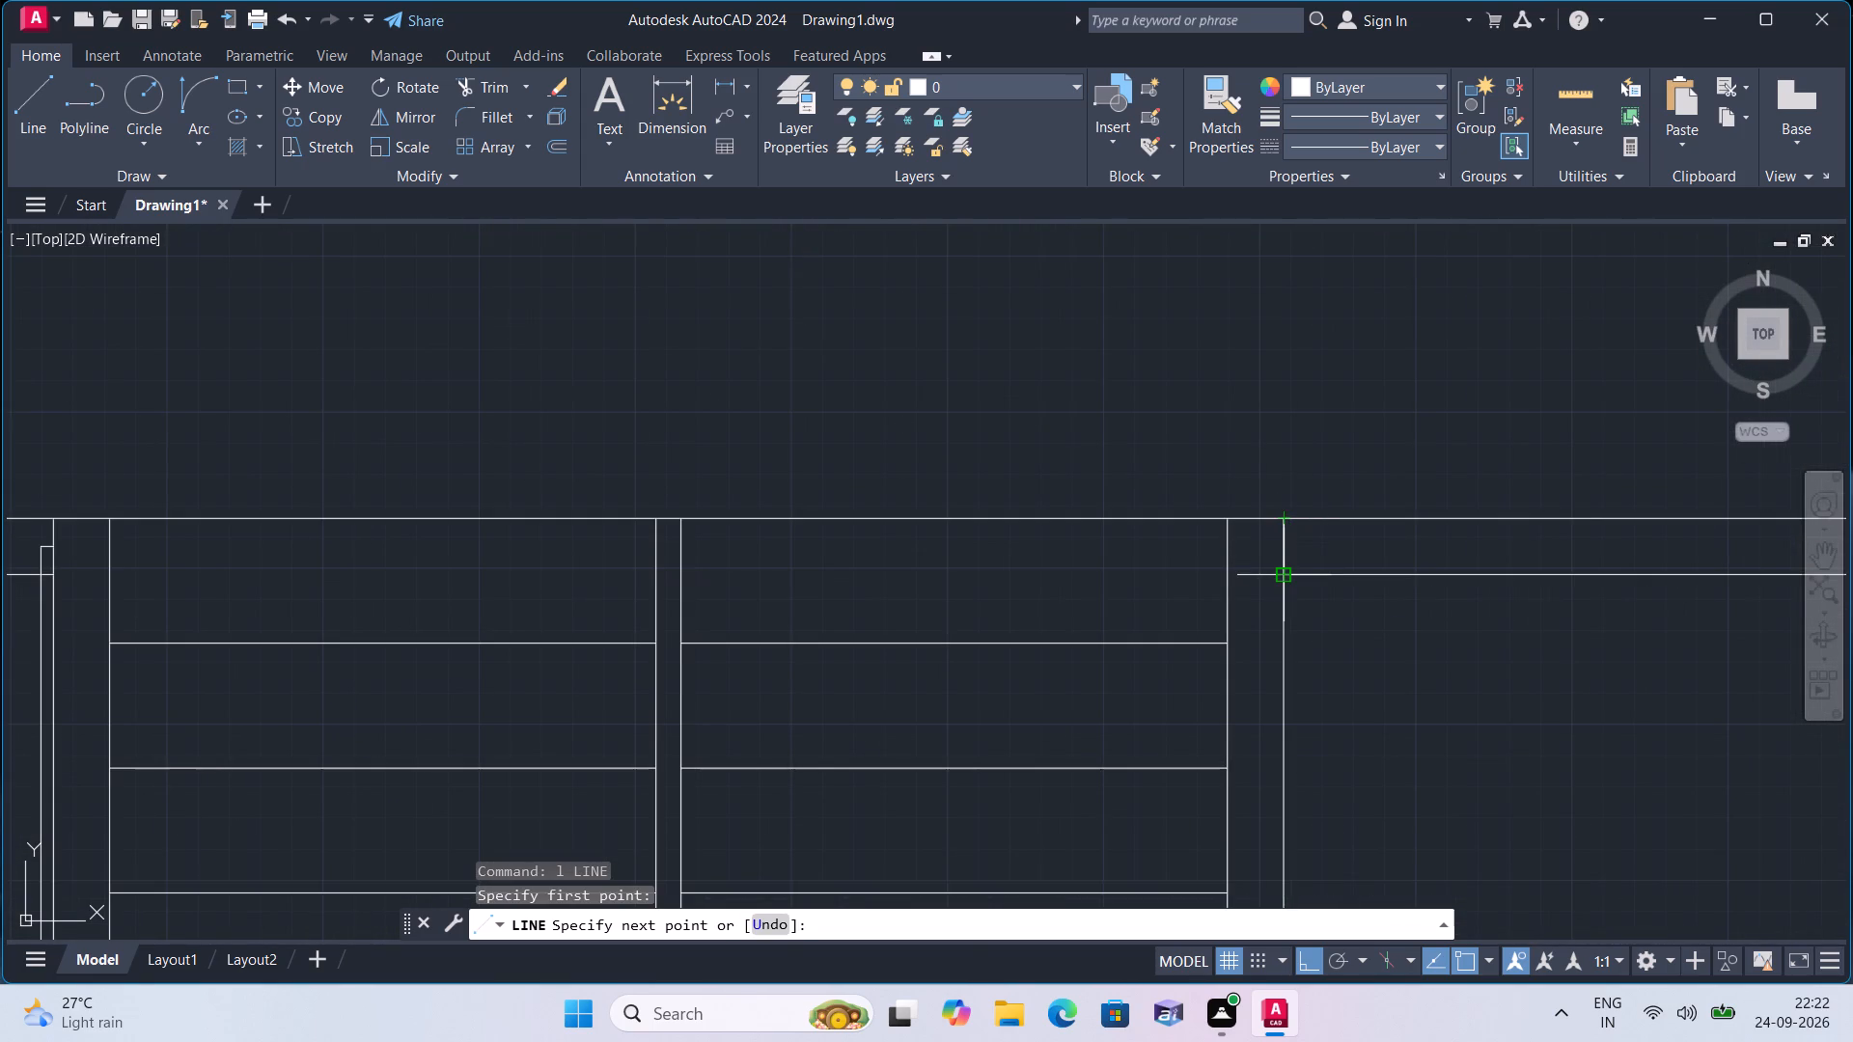
{"action": "left_click", "coordinate": [1285, 577]}
{"action": "key", "text": "space"}
Draw door guide segments 1", 3' and 1" east from that short line's midpoint, continuing up perpendicular to the wall's upper line.
{"action": "key", "text": "space"}
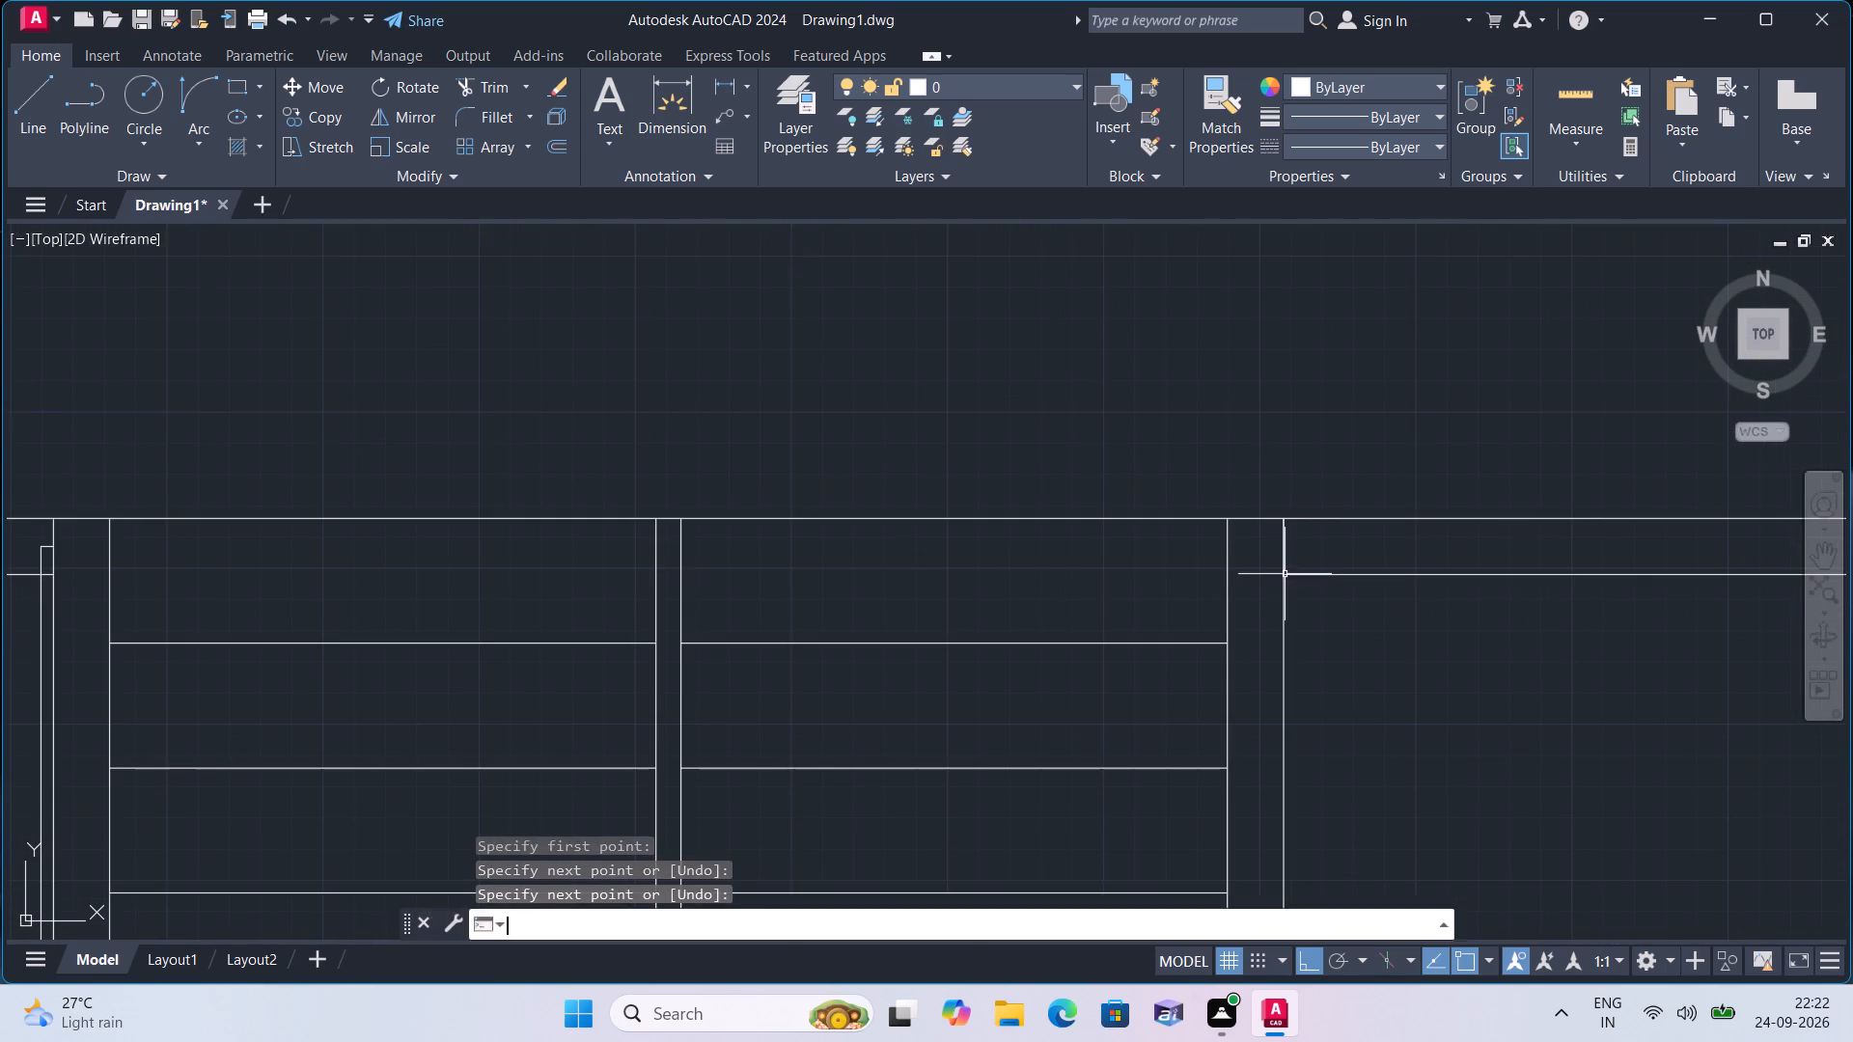
{"action": "left_click", "coordinate": [1288, 553]}
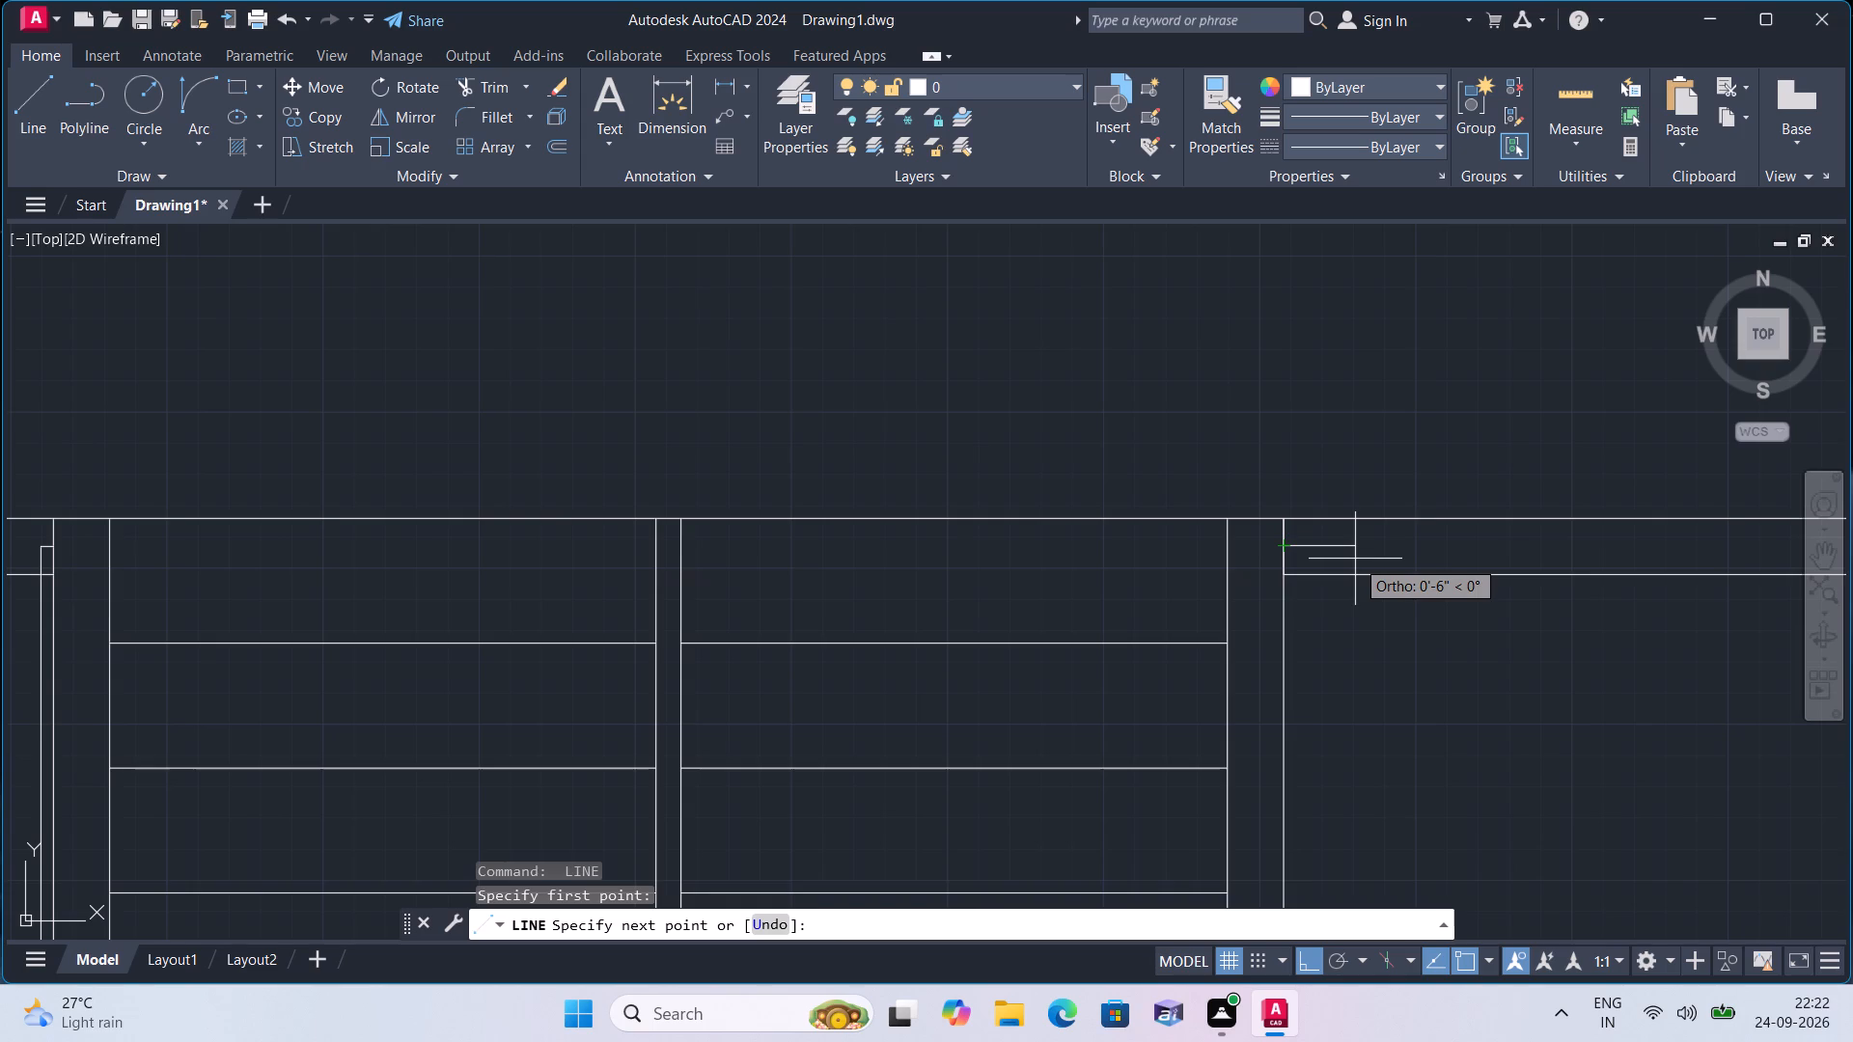
{"action": "type", "text": "1\""}
{"action": "key", "text": "space"}
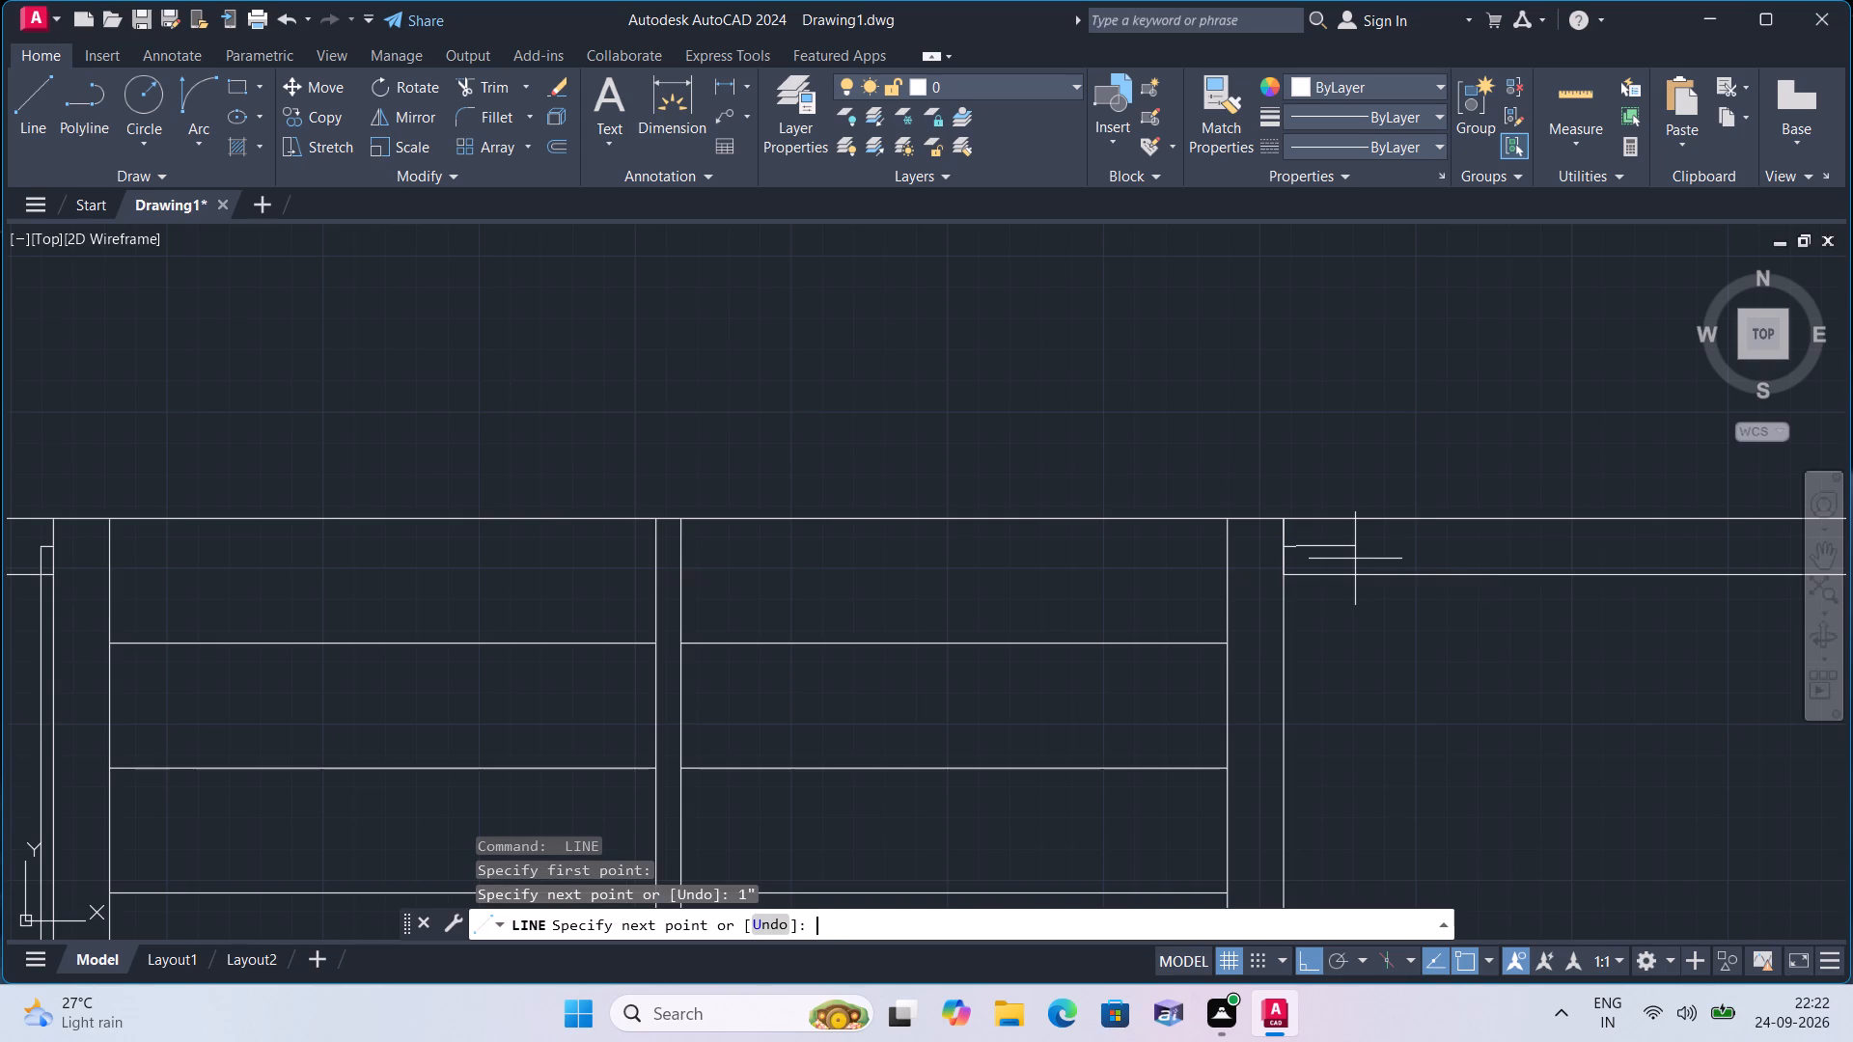
{"action": "type", "text": "3'"}
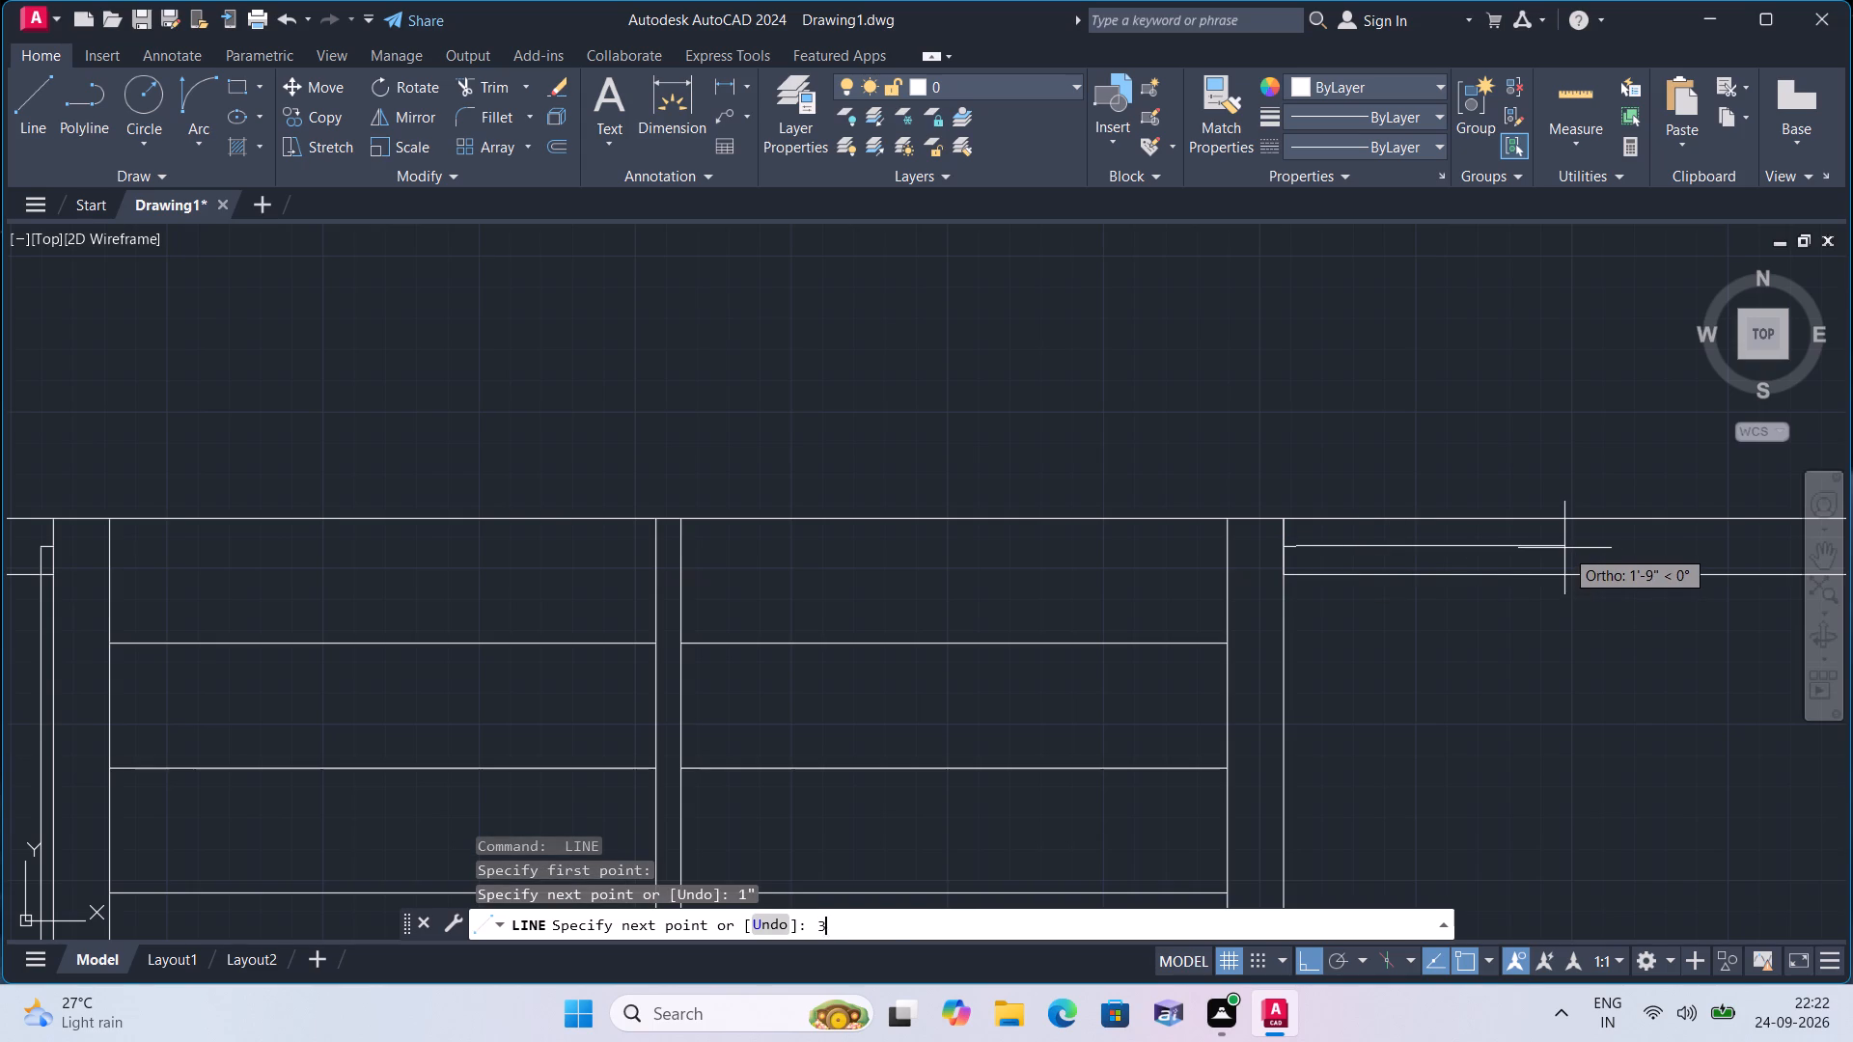
{"action": "key", "text": "space"}
{"action": "middle_click_drag", "start_coordinate": [1559, 548], "coordinate": [1328, 524]}
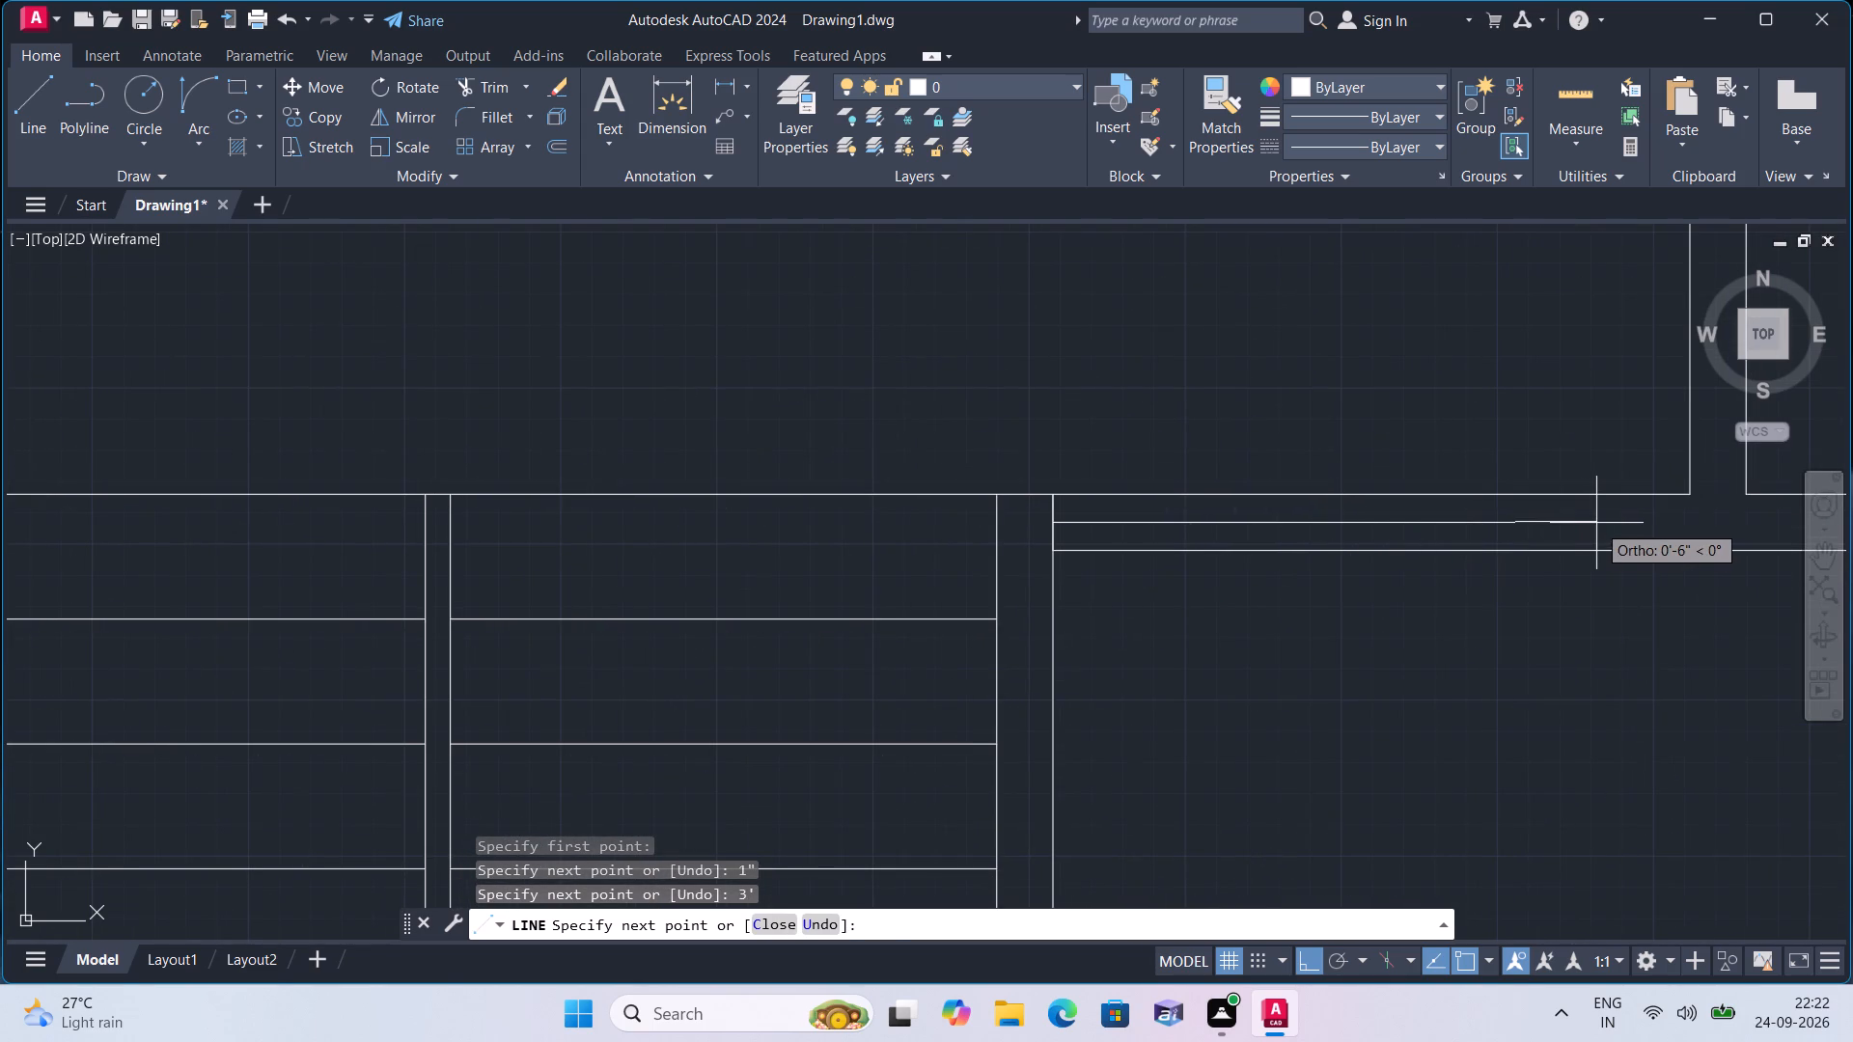
{"action": "type", "text": "1\""}
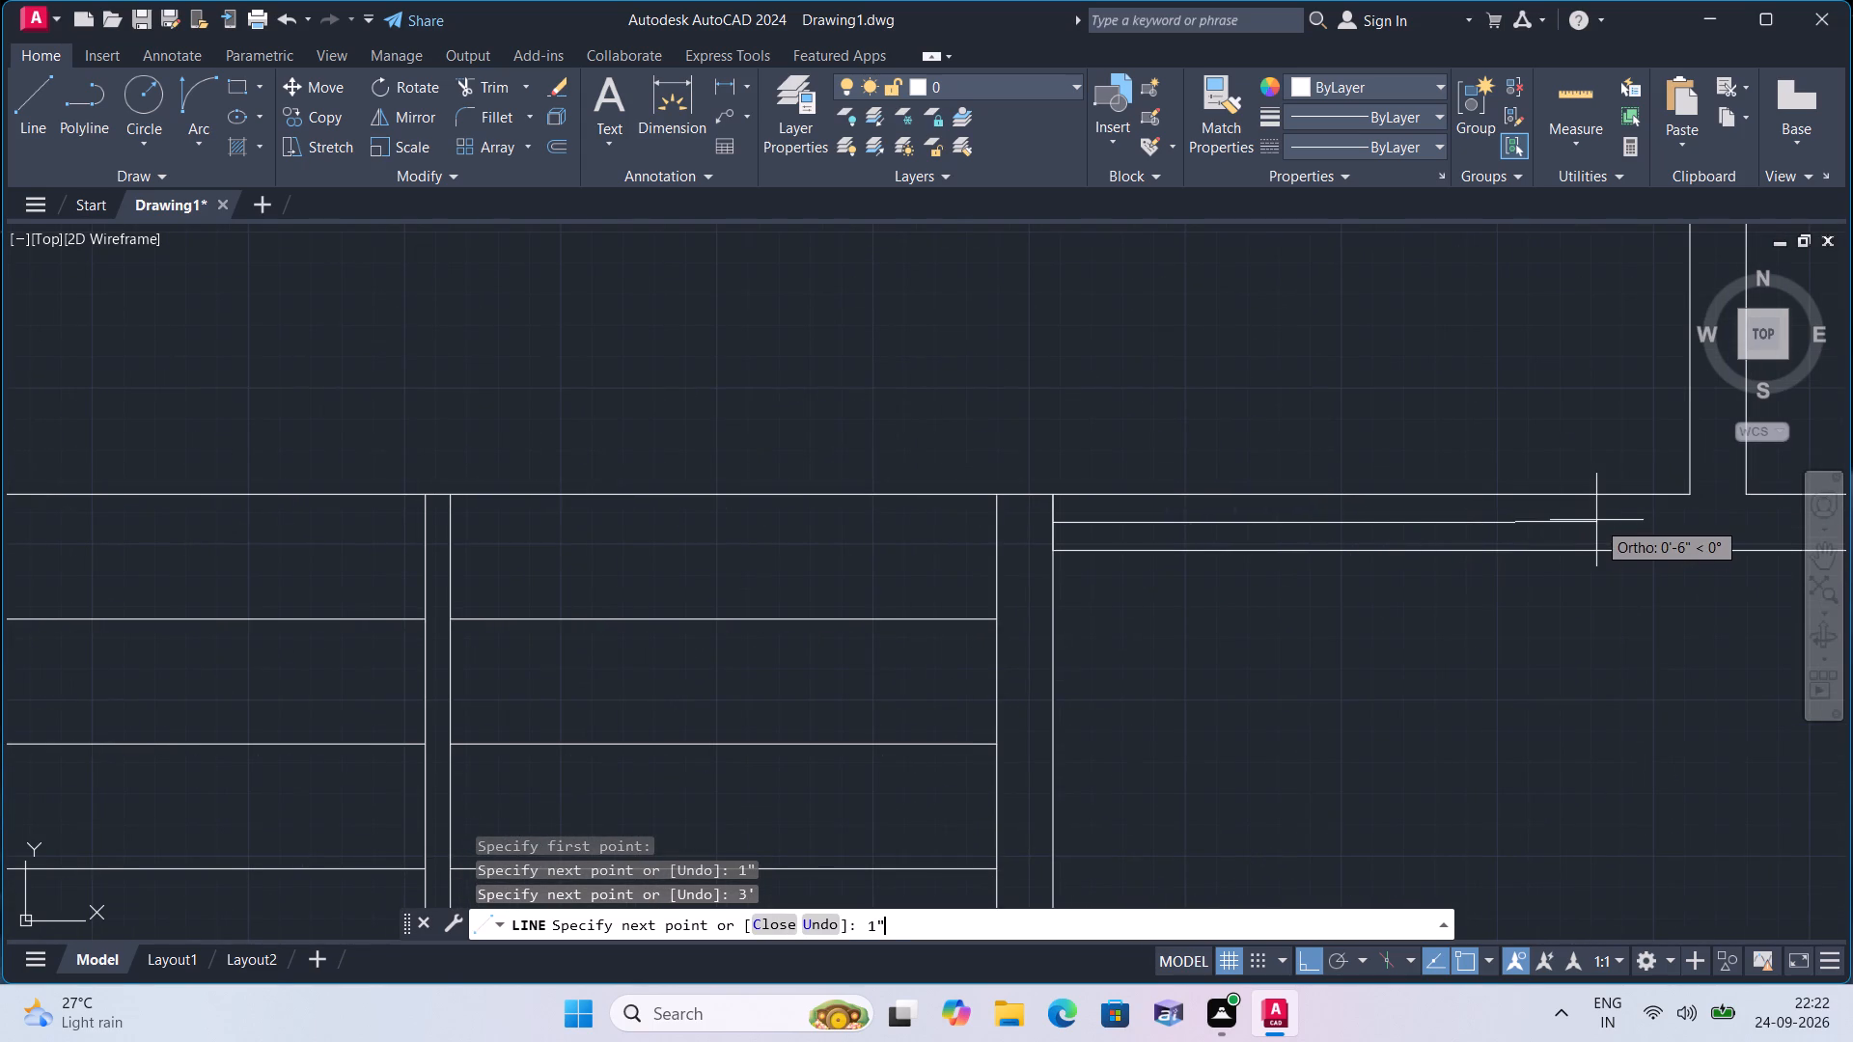
{"action": "key", "text": "space"}
{"action": "scroll", "coordinate": [1571, 499], "scroll_direction": "up", "scroll_amount": 1}
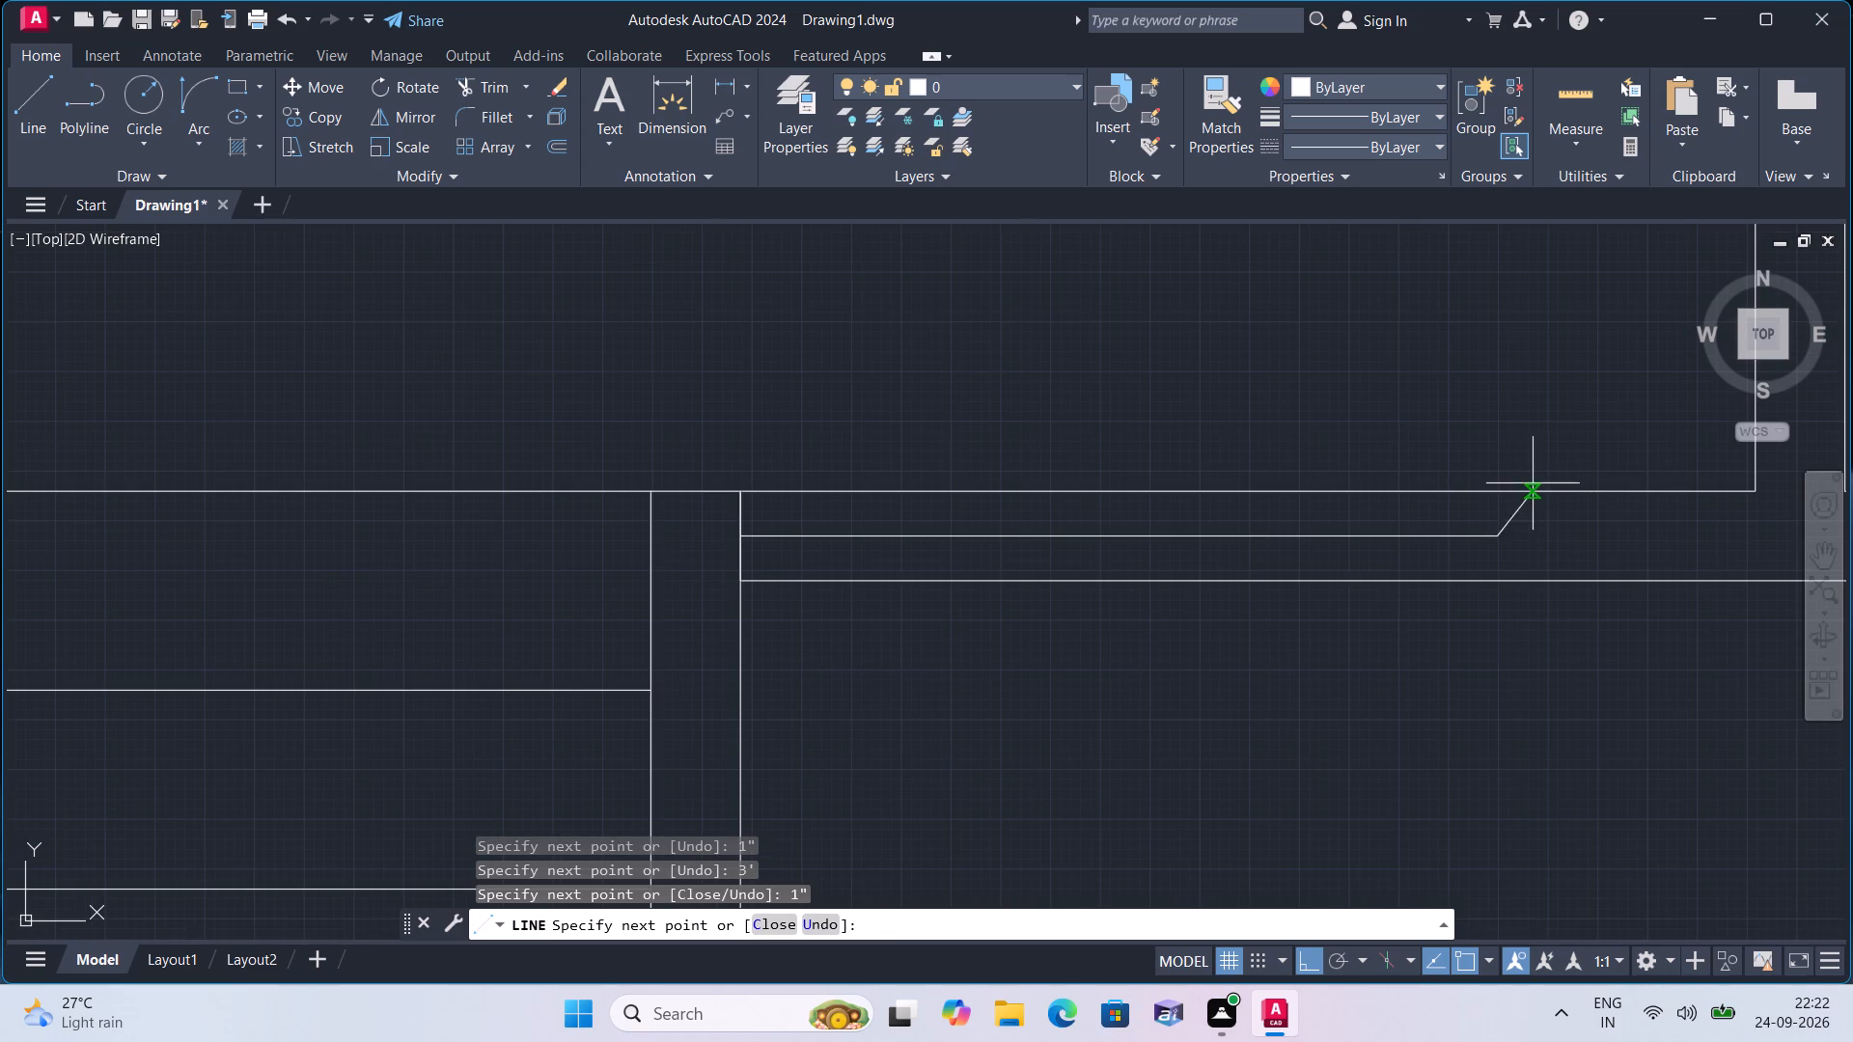
{"action": "left_click", "coordinate": [1497, 492]}
{"action": "key", "text": "space"}
Extend the door opening's east jamb with a vertical line from the guide's end down to the wall's lower line.
{"action": "key", "text": "space"}
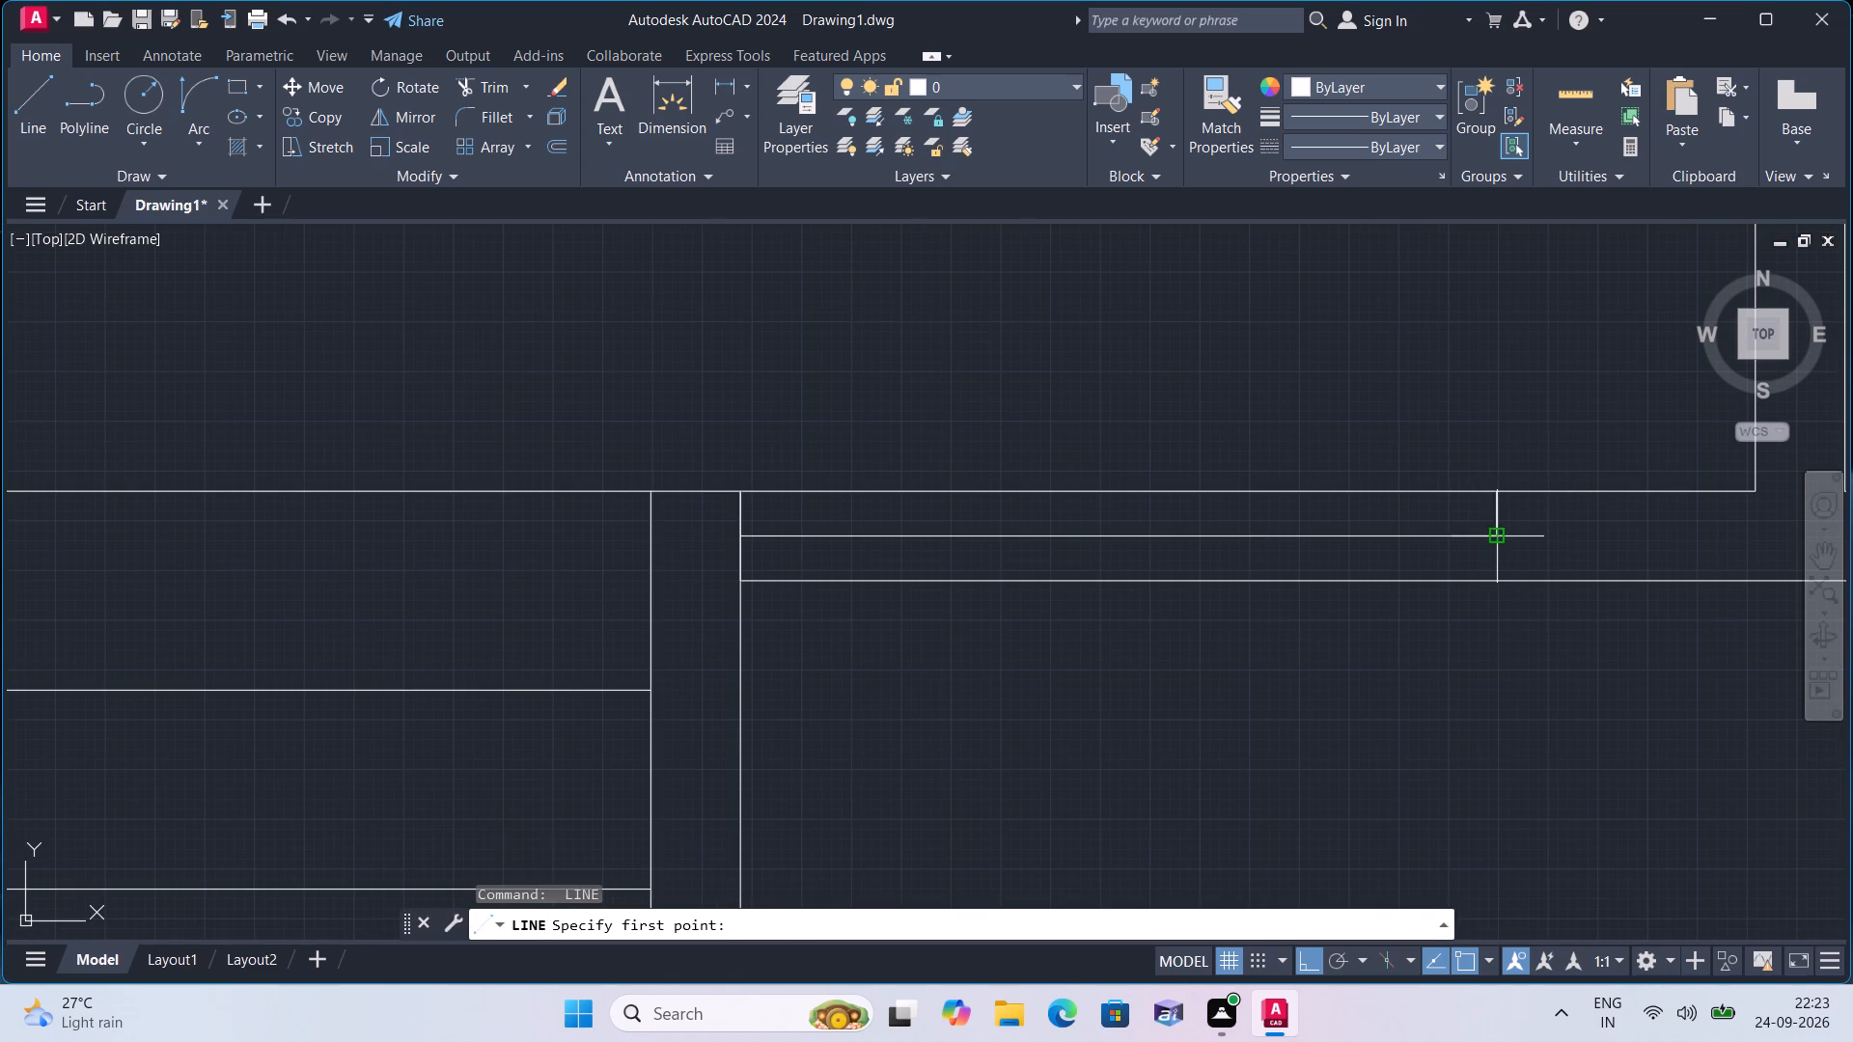
{"action": "left_click", "coordinate": [1496, 539]}
{"action": "left_click", "coordinate": [1503, 584]}
{"action": "key", "text": "space"}
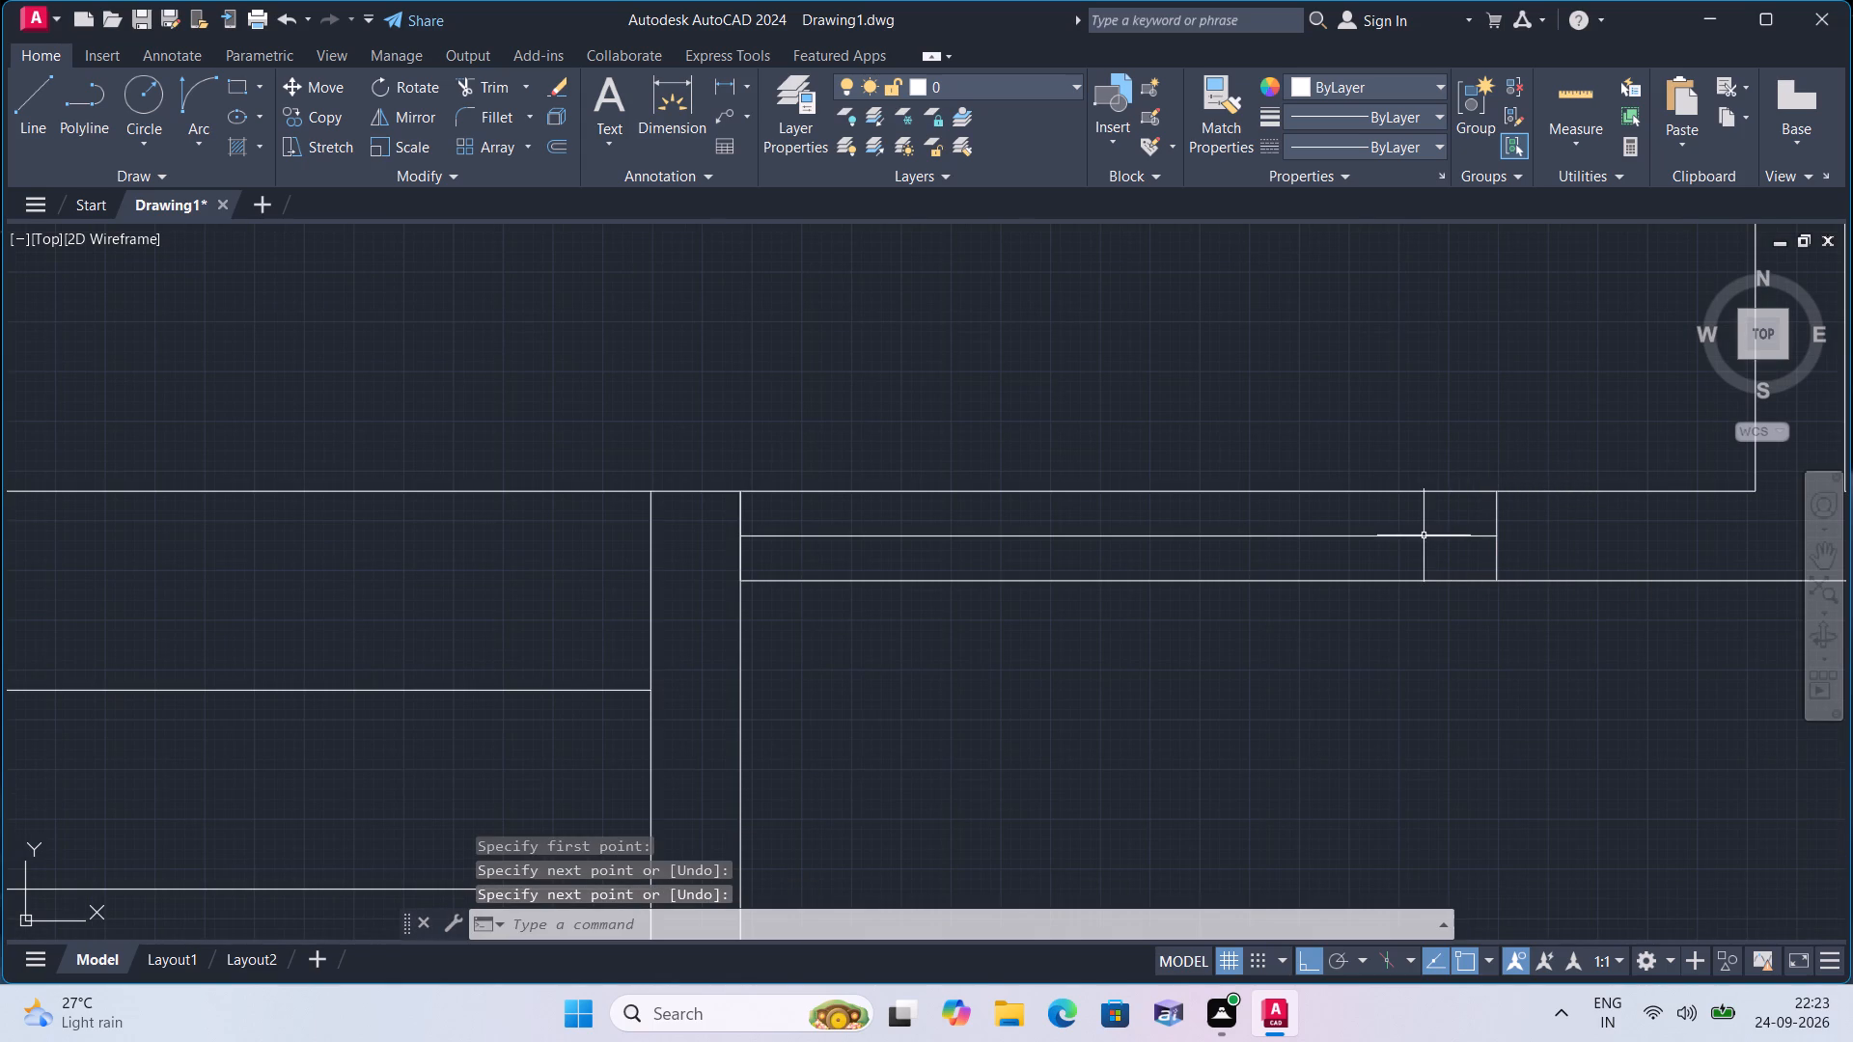
Delete the 3' middle guide segment and the short vertical line beside the staircase's east wall, keeping the two 1" jamb stubs.
{"action": "left_click", "coordinate": [1424, 535]}
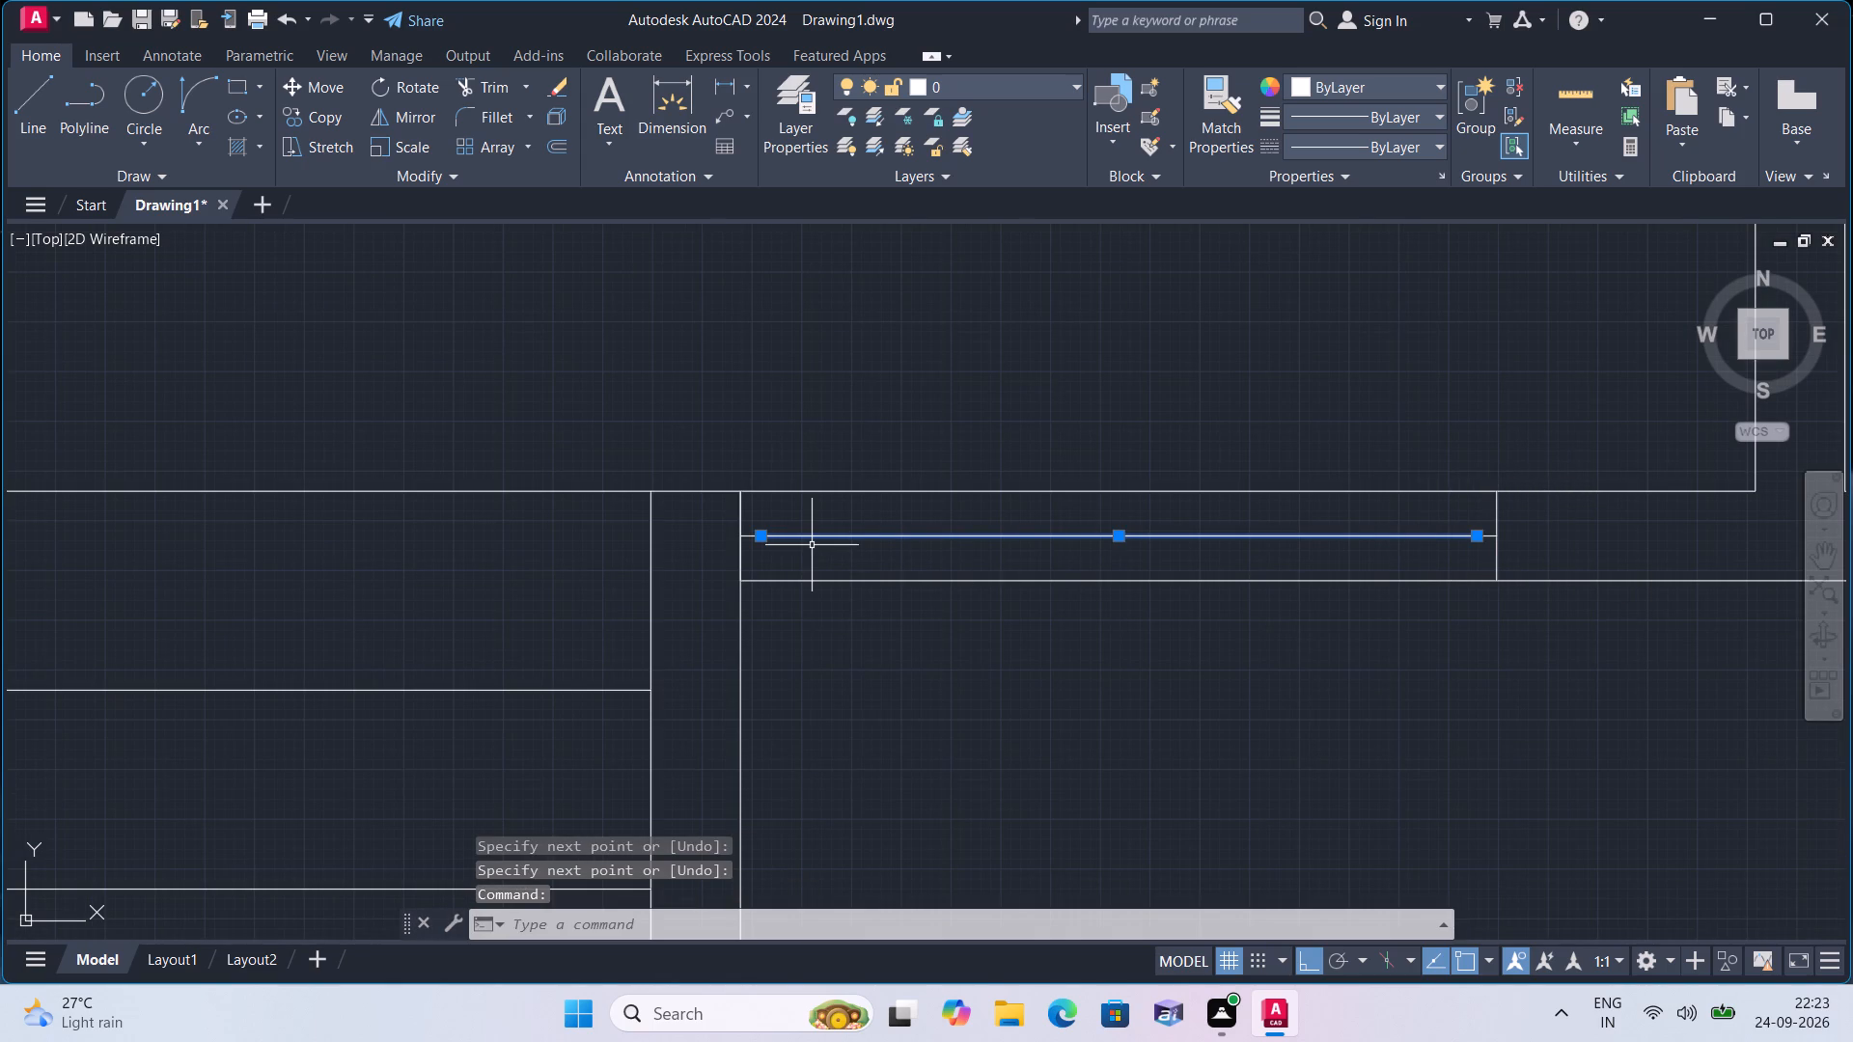
{"action": "left_click", "coordinate": [744, 563]}
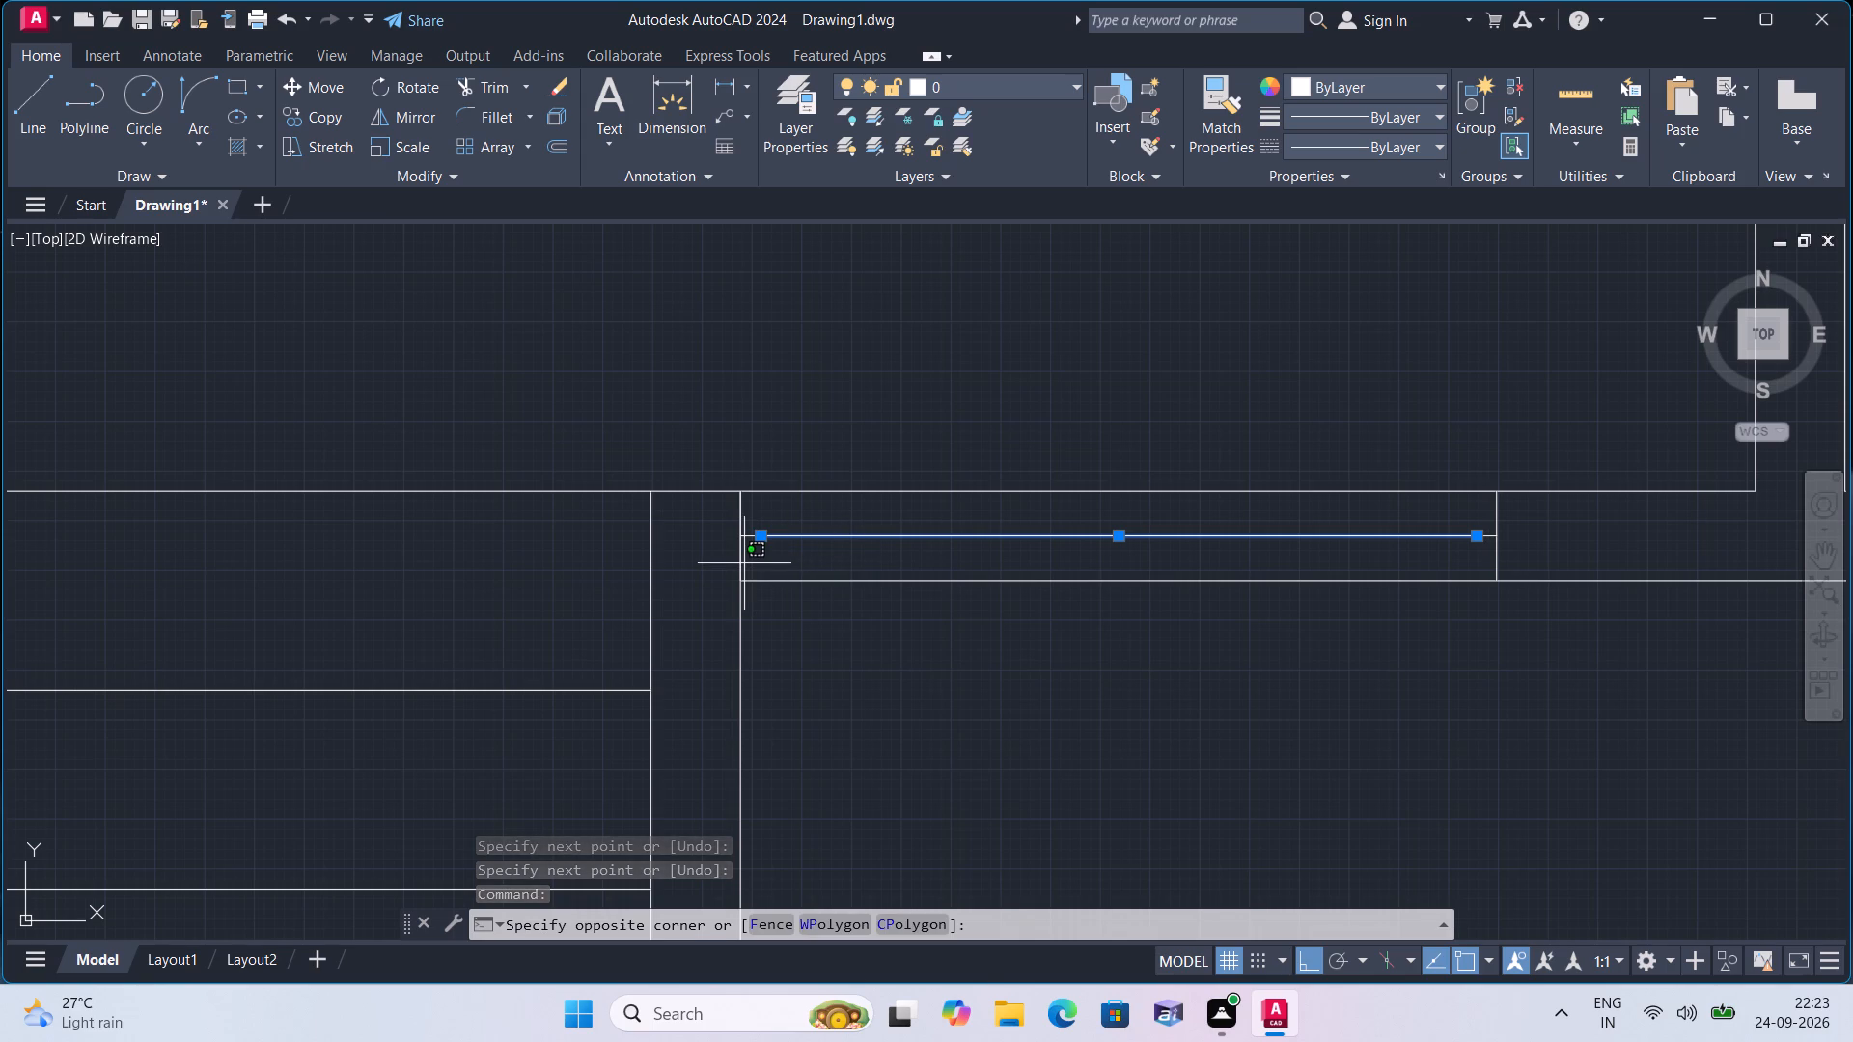
{"action": "left_click", "coordinate": [744, 563]}
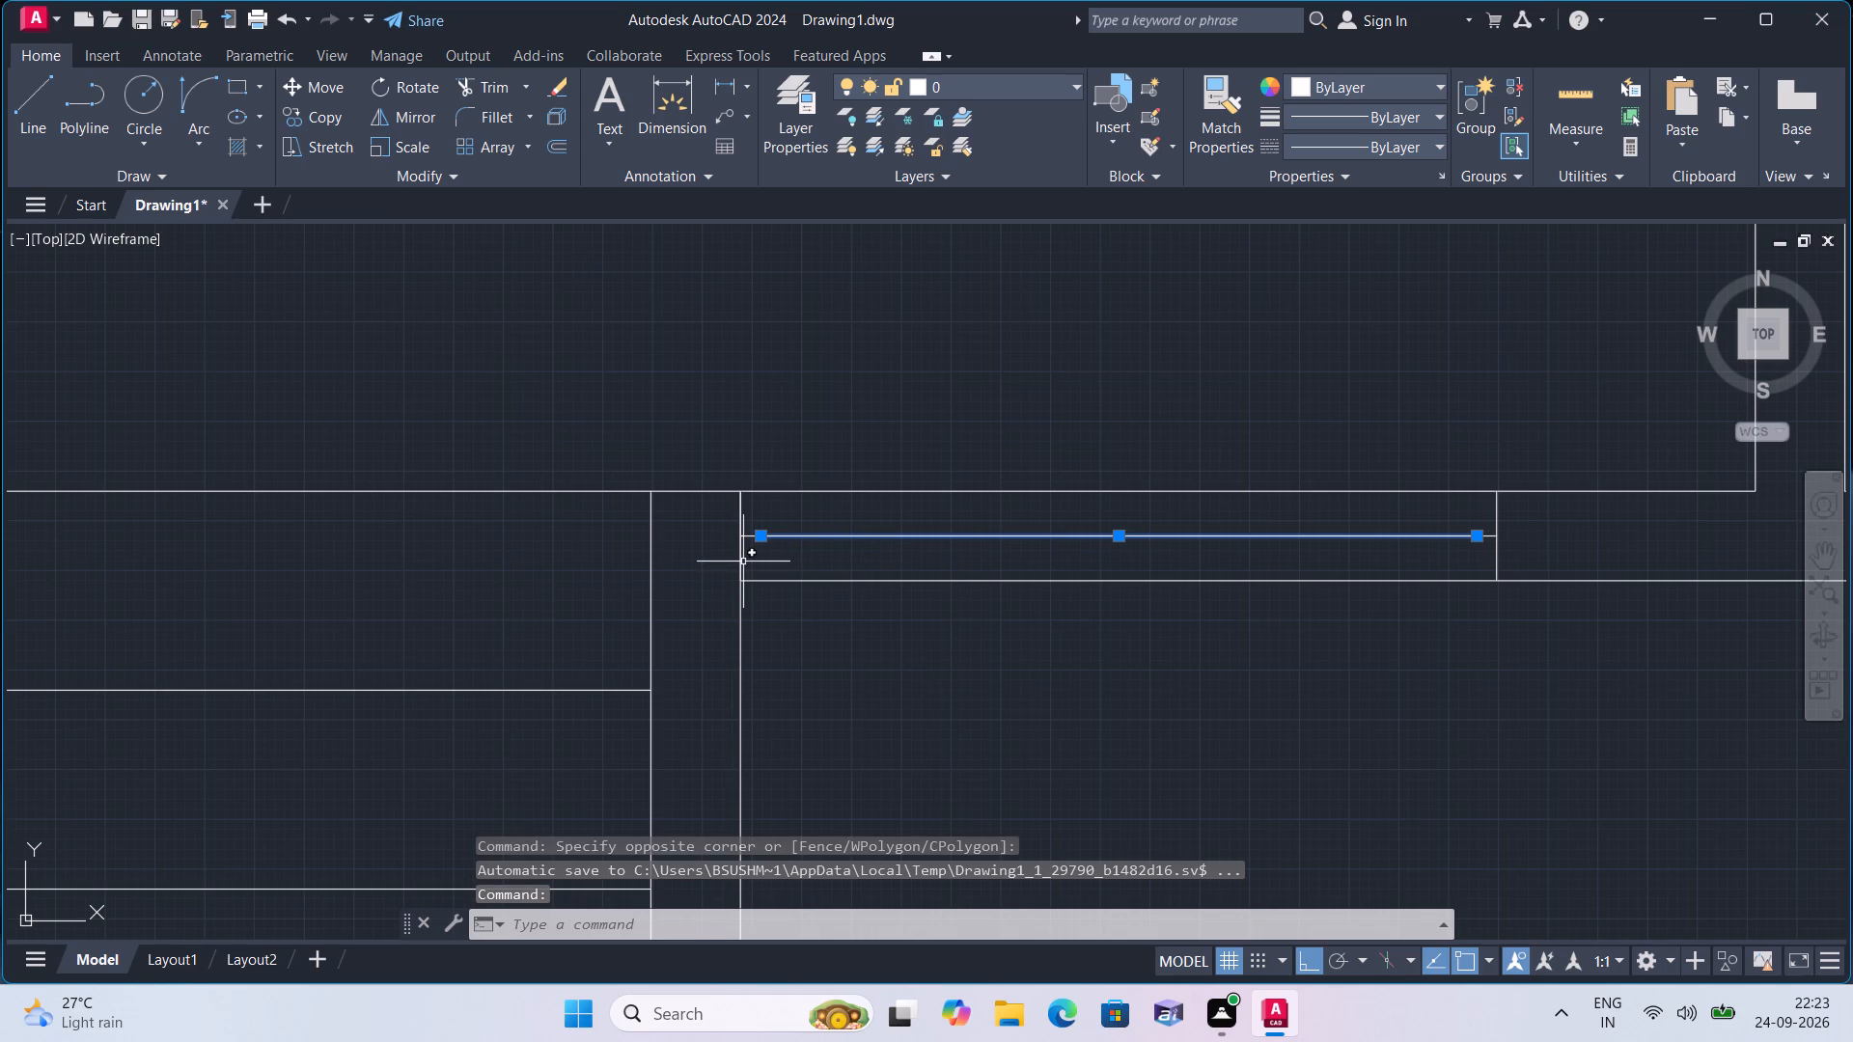
{"action": "left_click", "coordinate": [739, 553]}
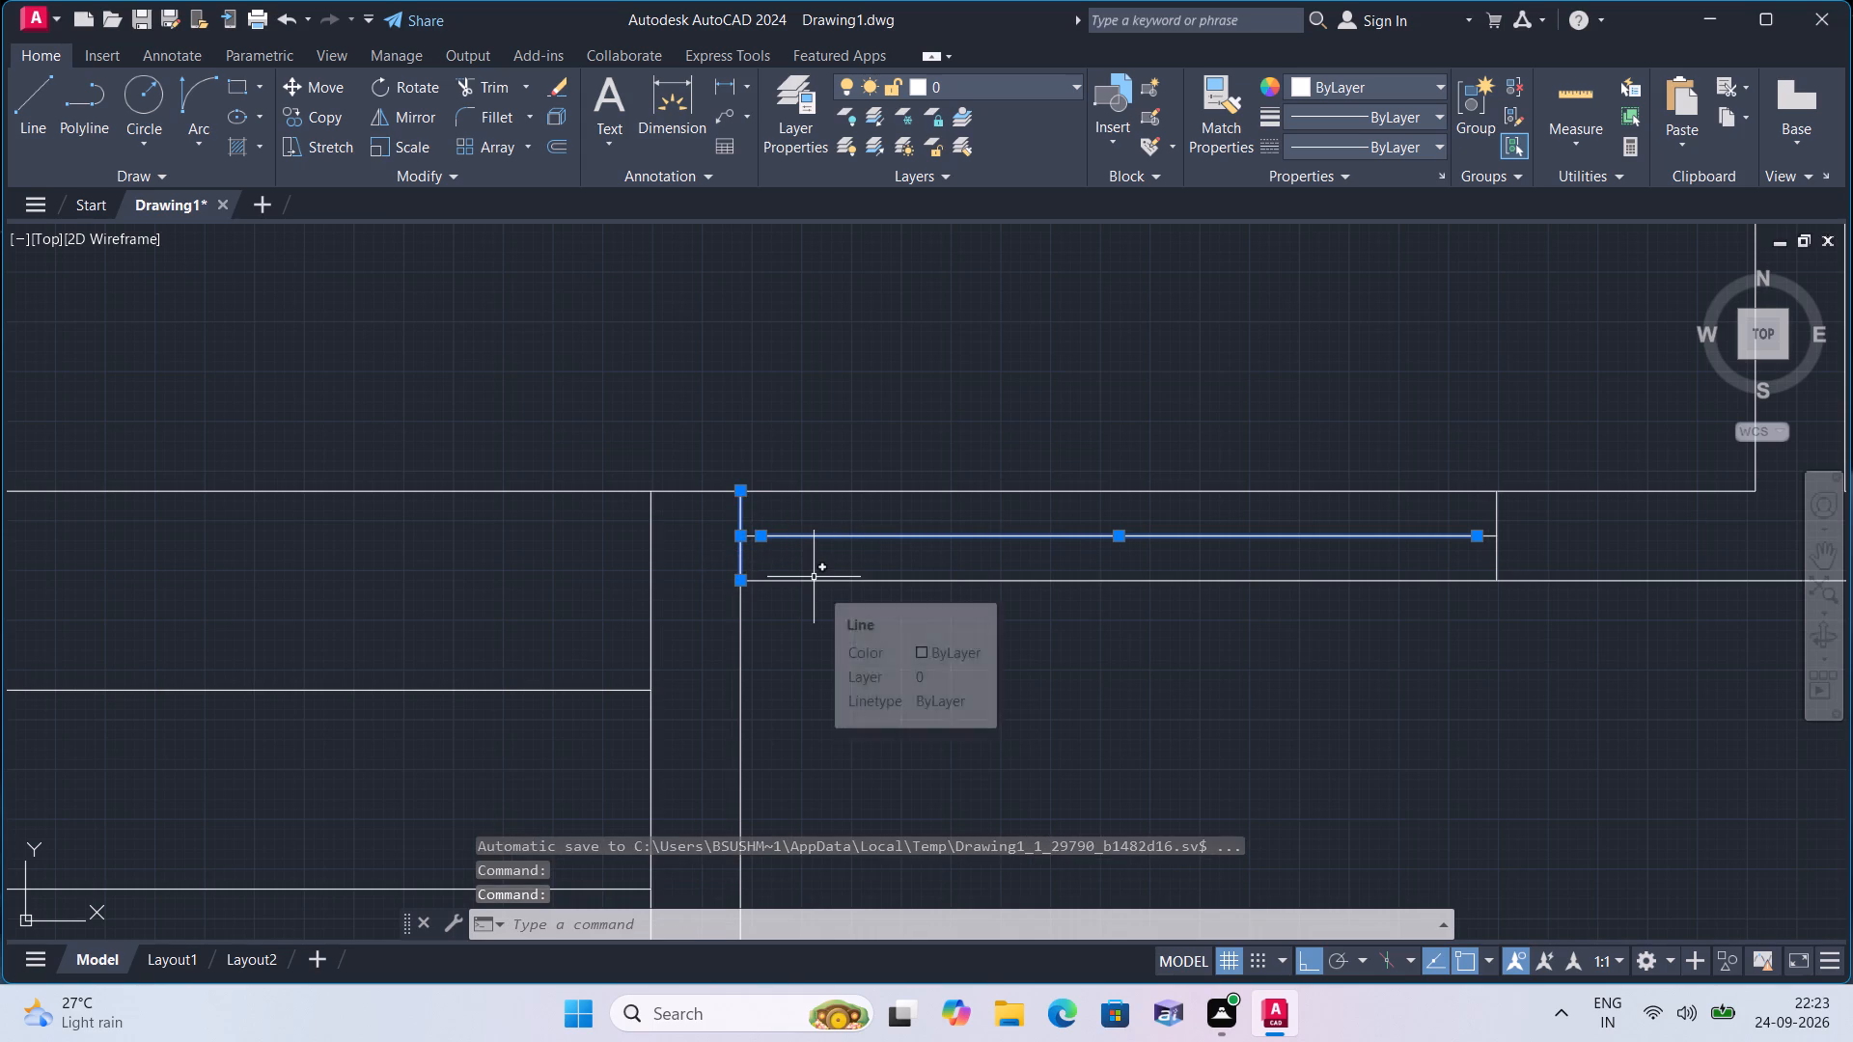
{"action": "key", "text": "Delete"}
Draw a 3' door leaf line straight down from the jamb stub beside the staircase's east wall.
{"action": "type", "text": "l"}
{"action": "key", "text": "space"}
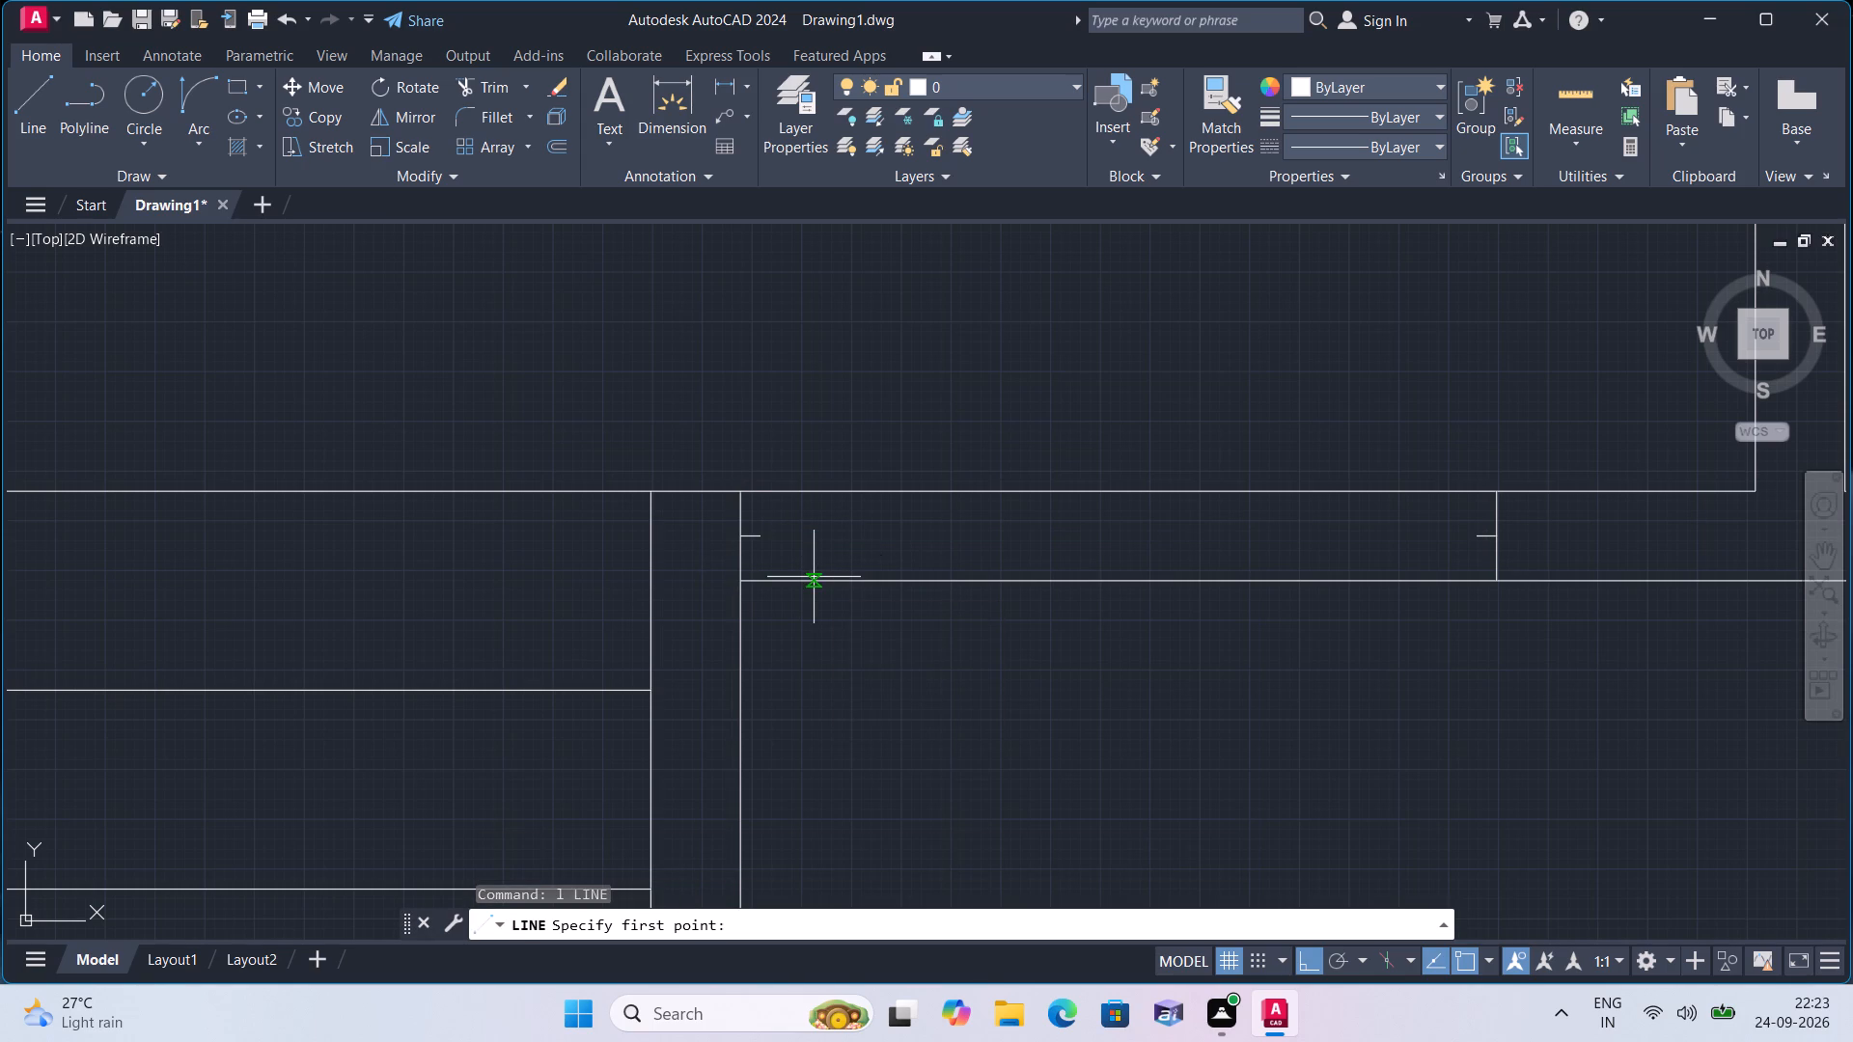
{"action": "left_click", "coordinate": [757, 539]}
{"action": "type", "text": "3'"}
{"action": "key", "text": "space"}
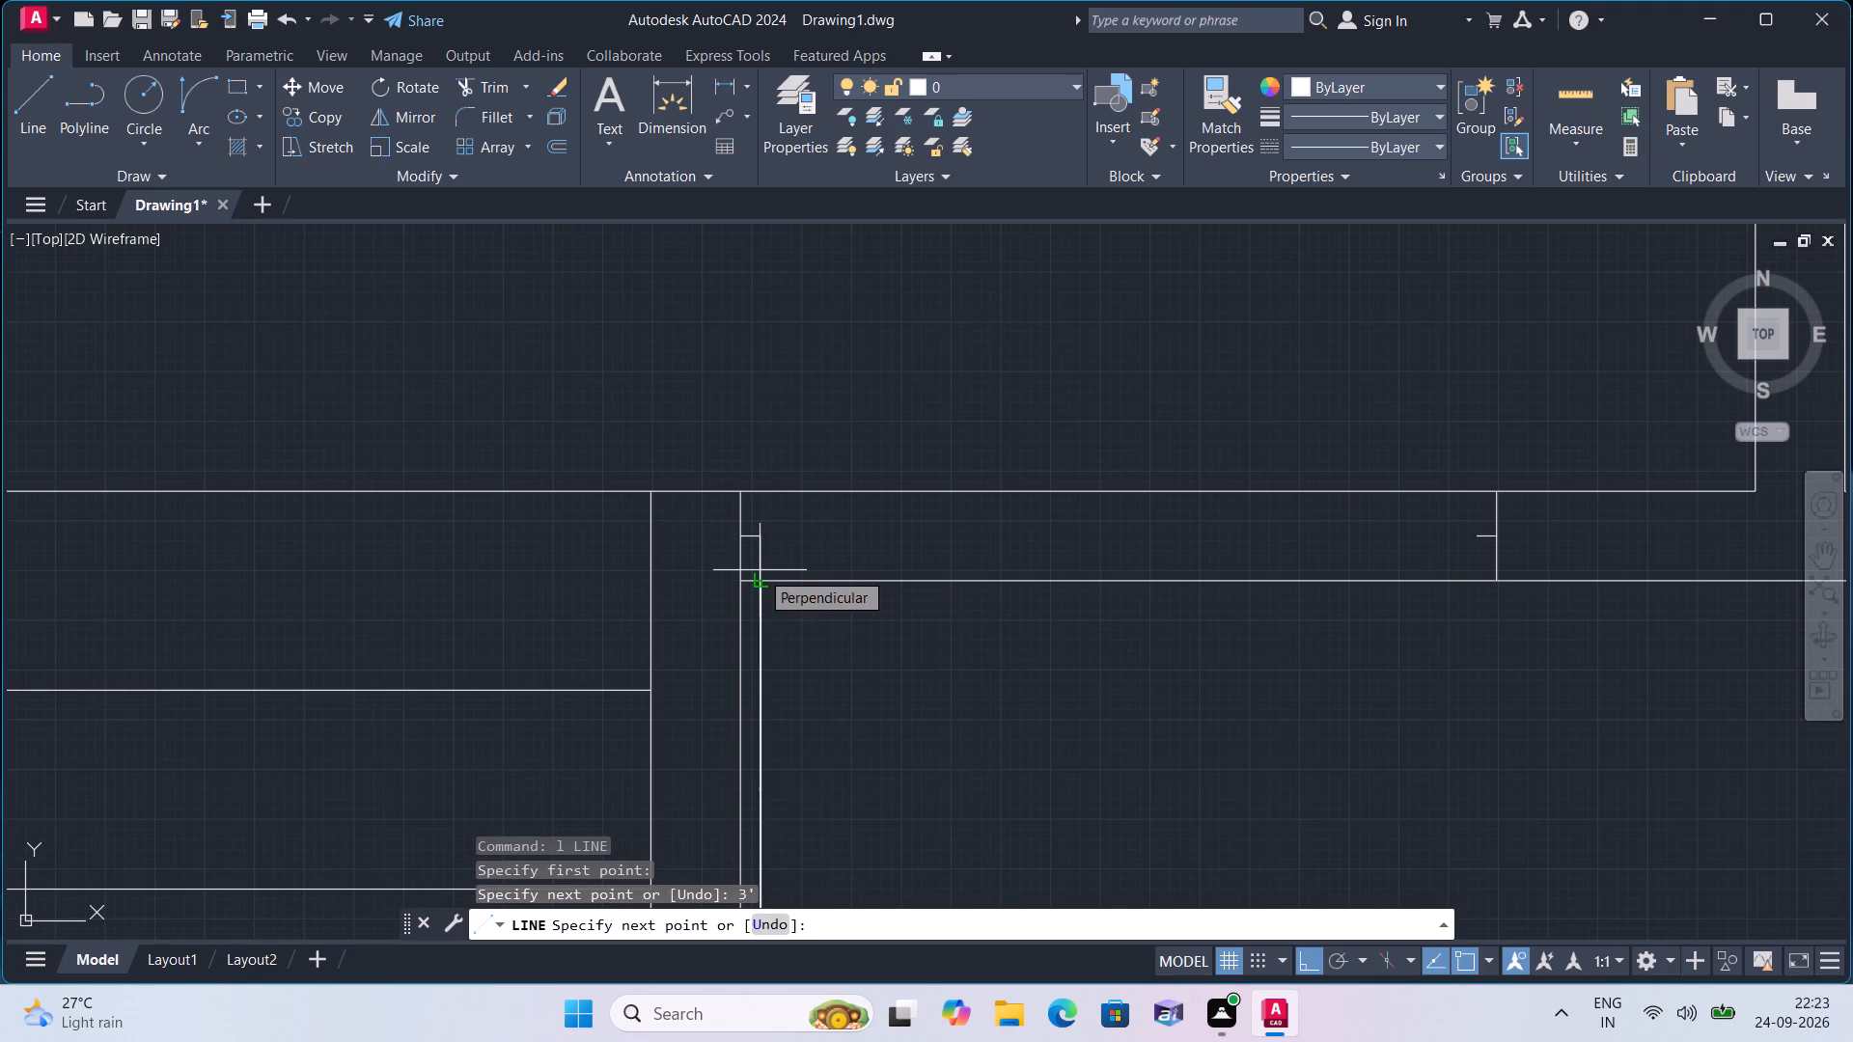
{"action": "key", "text": "Escape"}
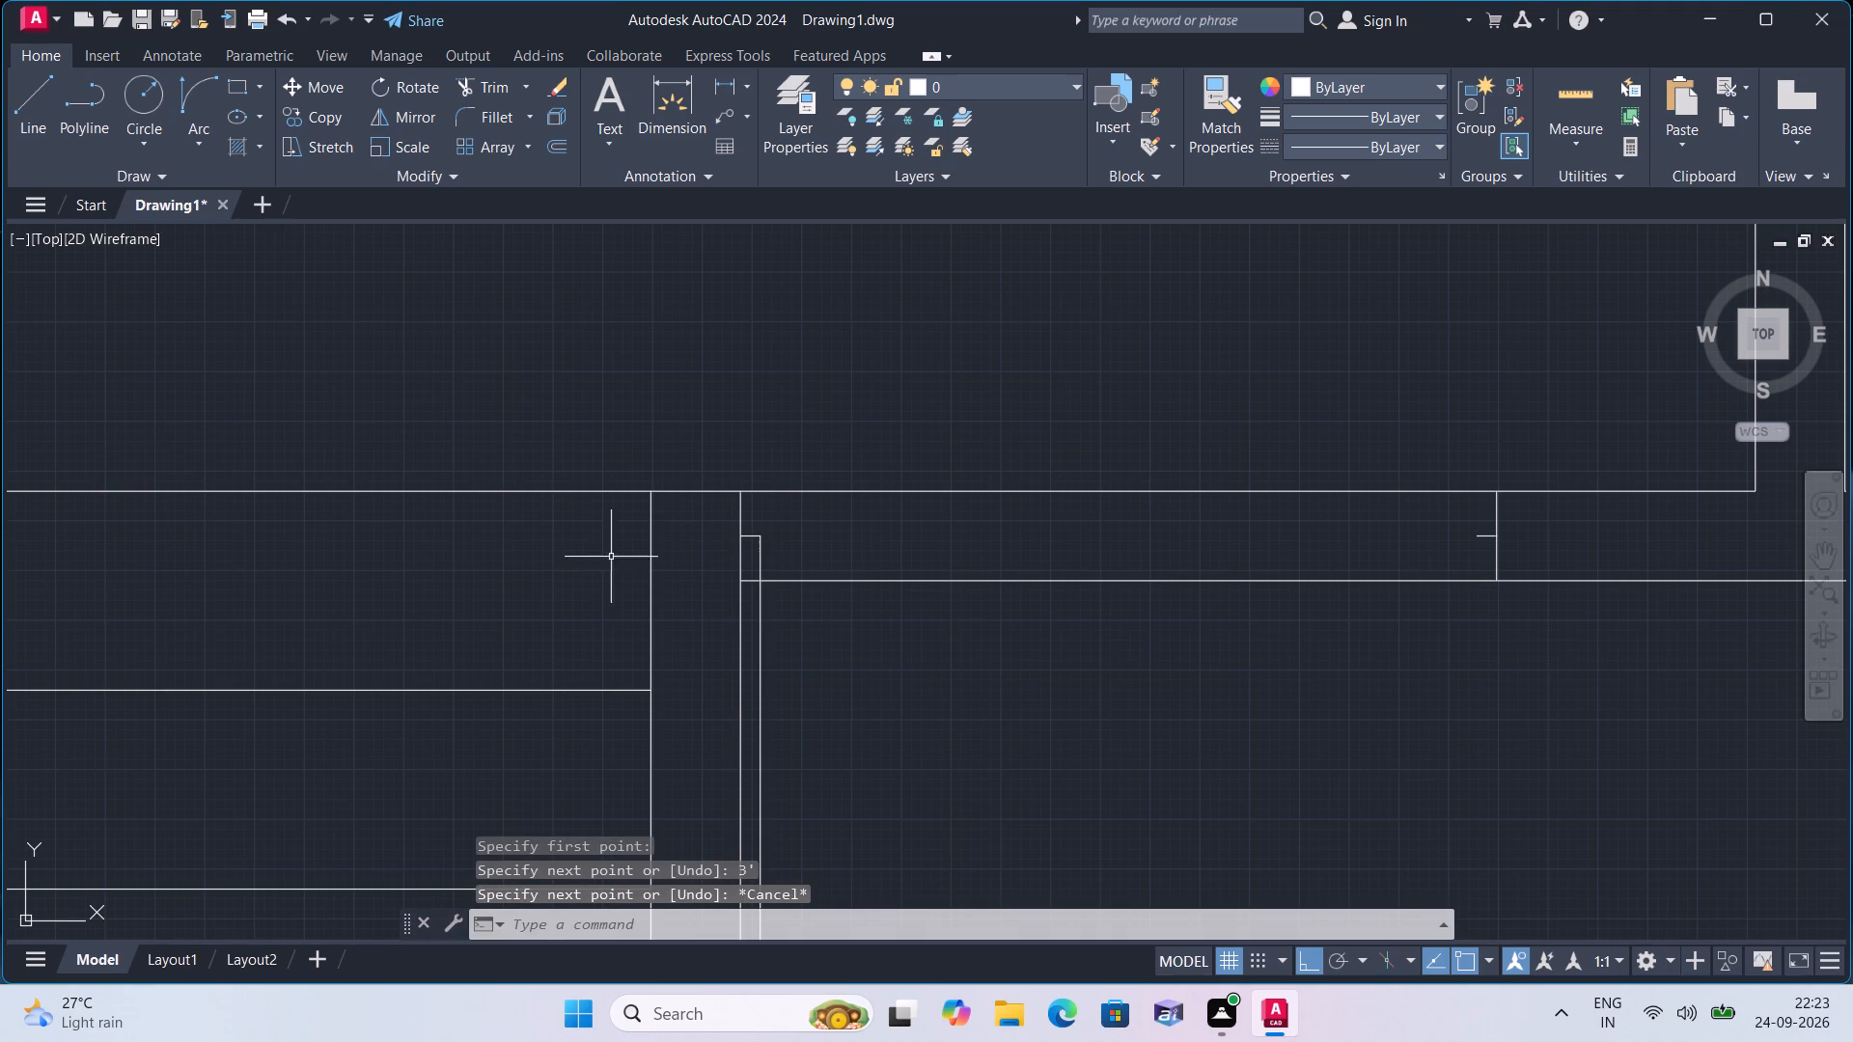
Draw the east door's swing with a Start, End, Direction arc from the leaf's lower end to the opposite jamb stub.
{"action": "middle_click_drag", "start_coordinate": [784, 611], "coordinate": [764, 507]}
{"action": "scroll", "coordinate": [753, 481], "scroll_direction": "down", "scroll_amount": 2}
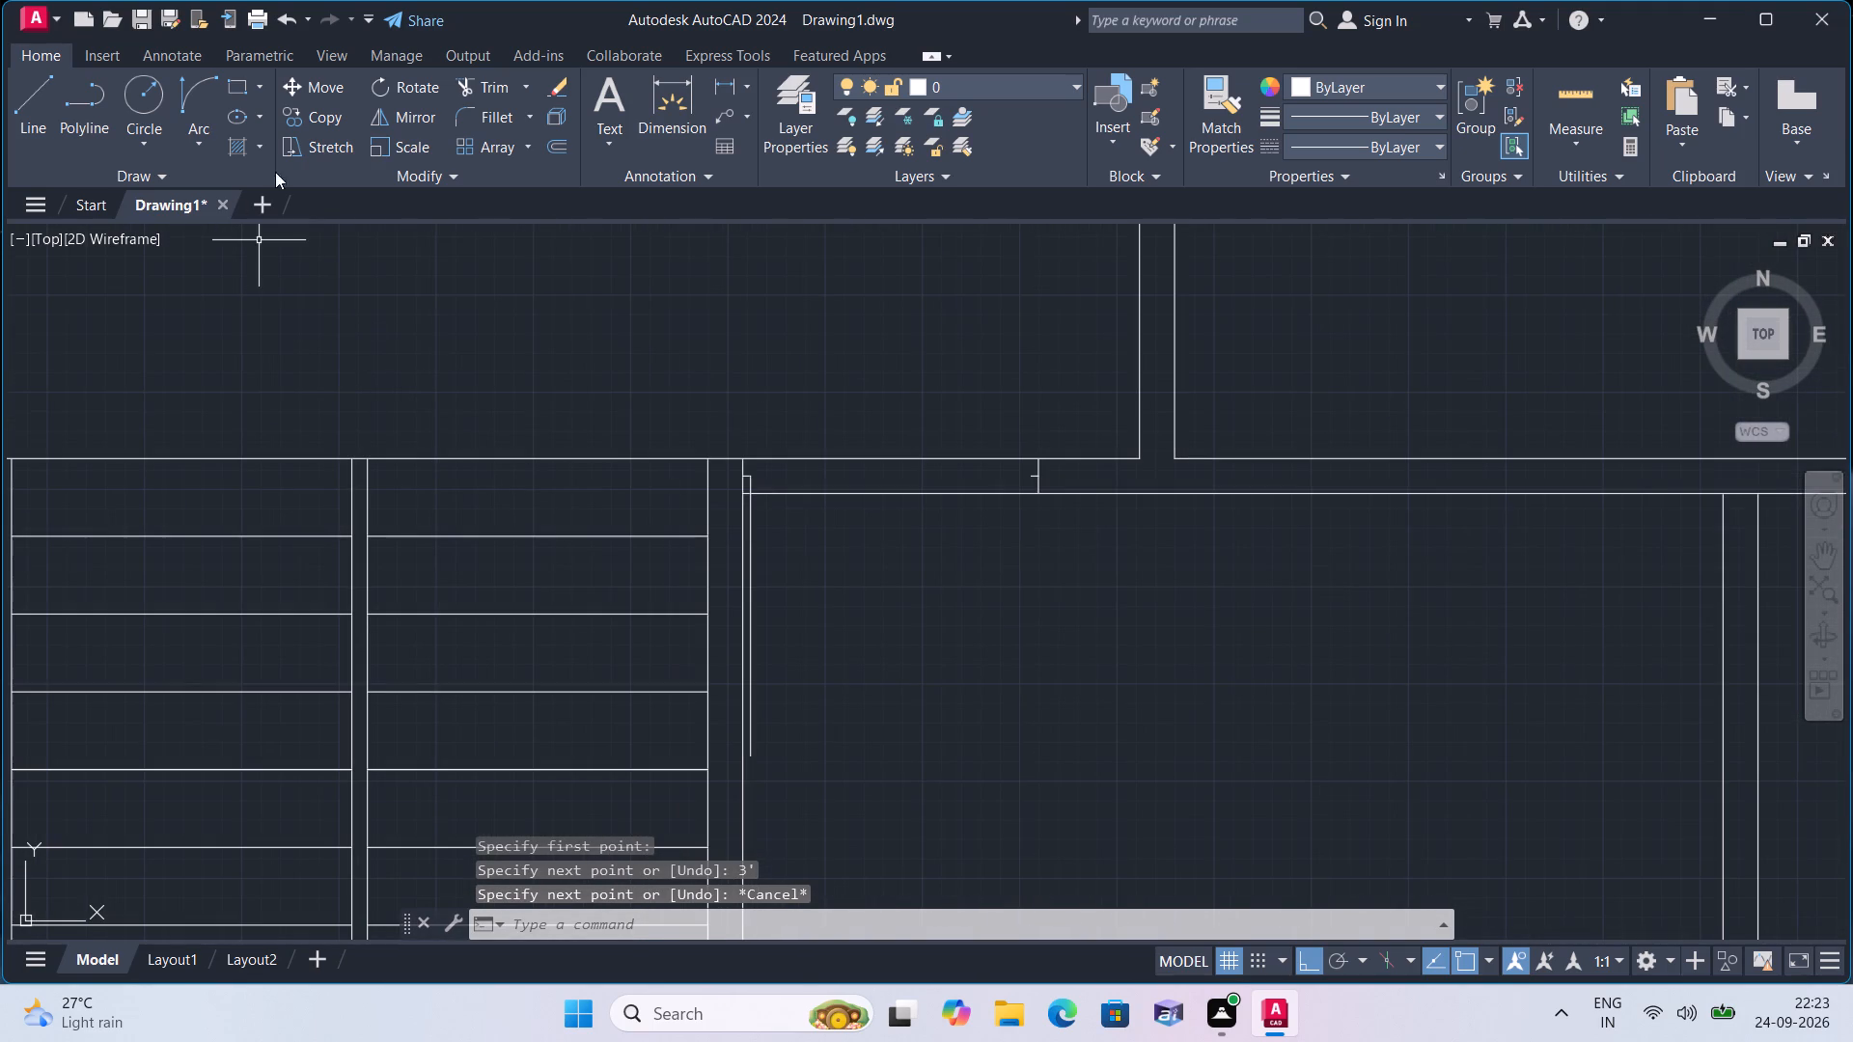
{"action": "left_click", "coordinate": [196, 142]}
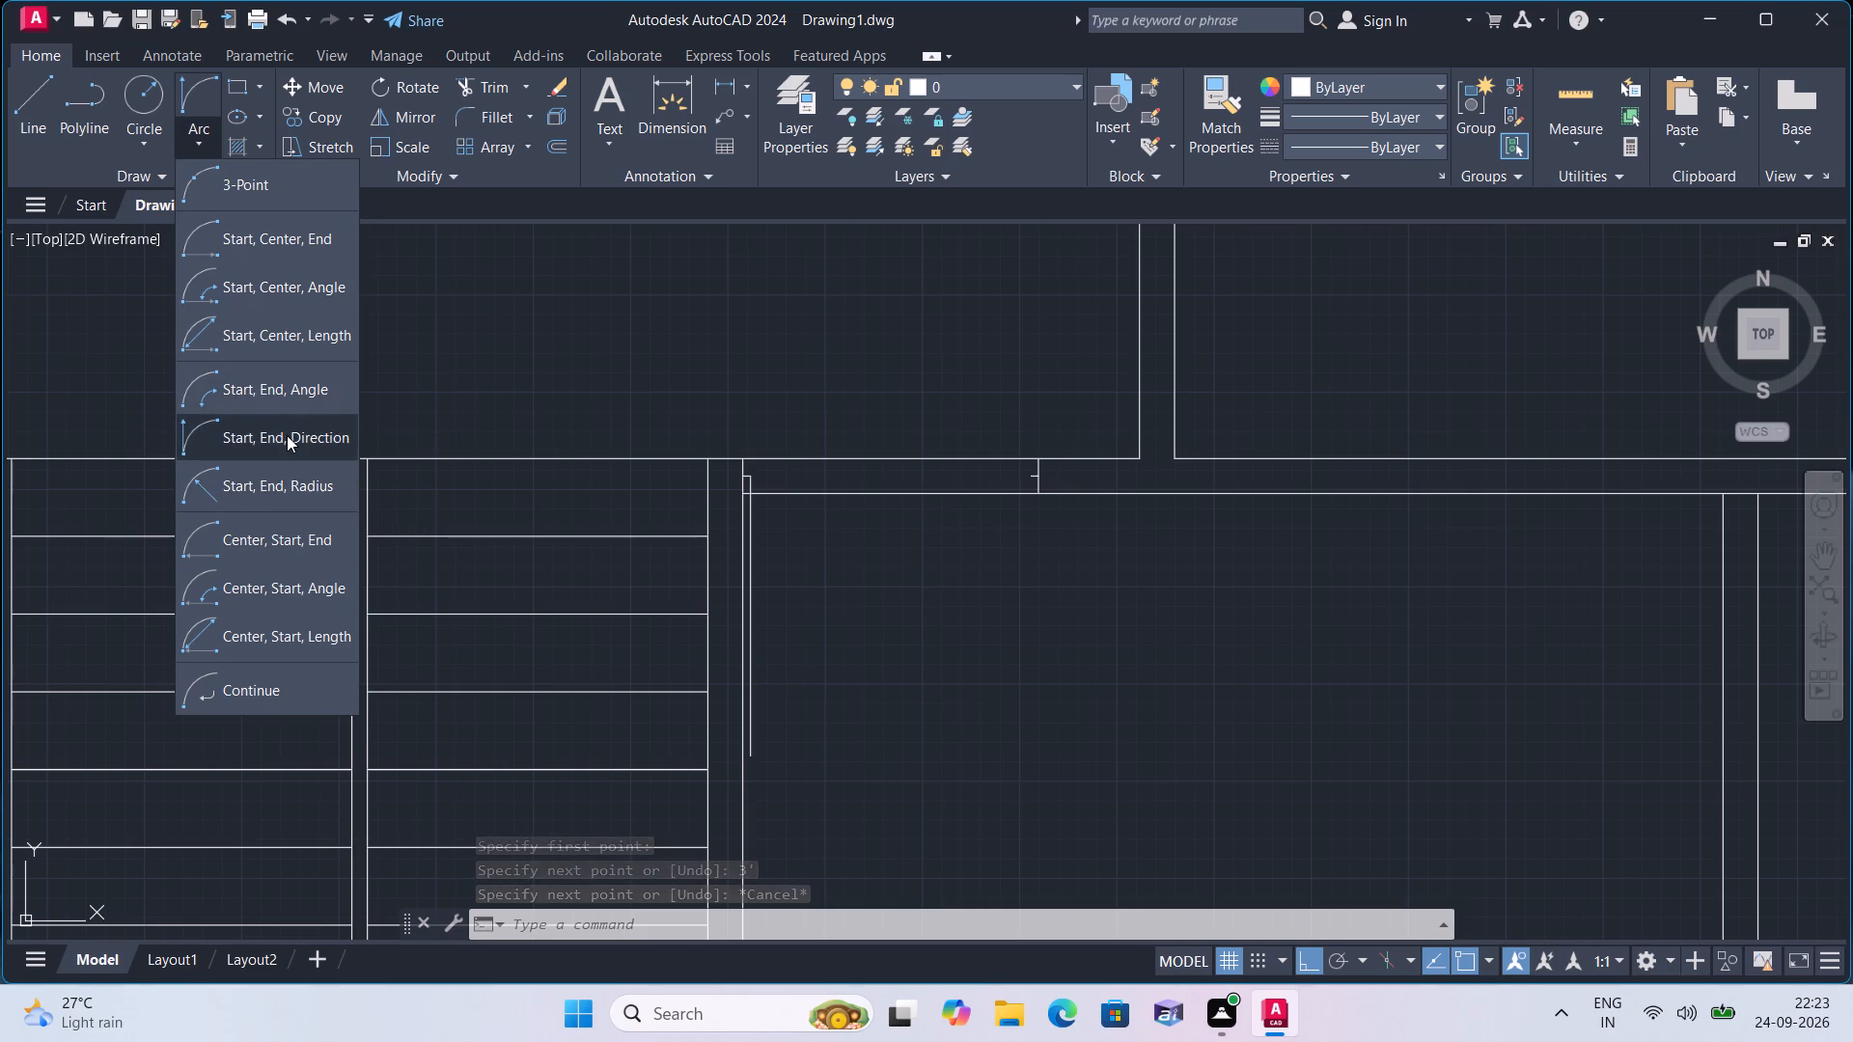
{"action": "left_click", "coordinate": [287, 435]}
{"action": "scroll", "coordinate": [561, 650], "scroll_direction": "up", "scroll_amount": 1}
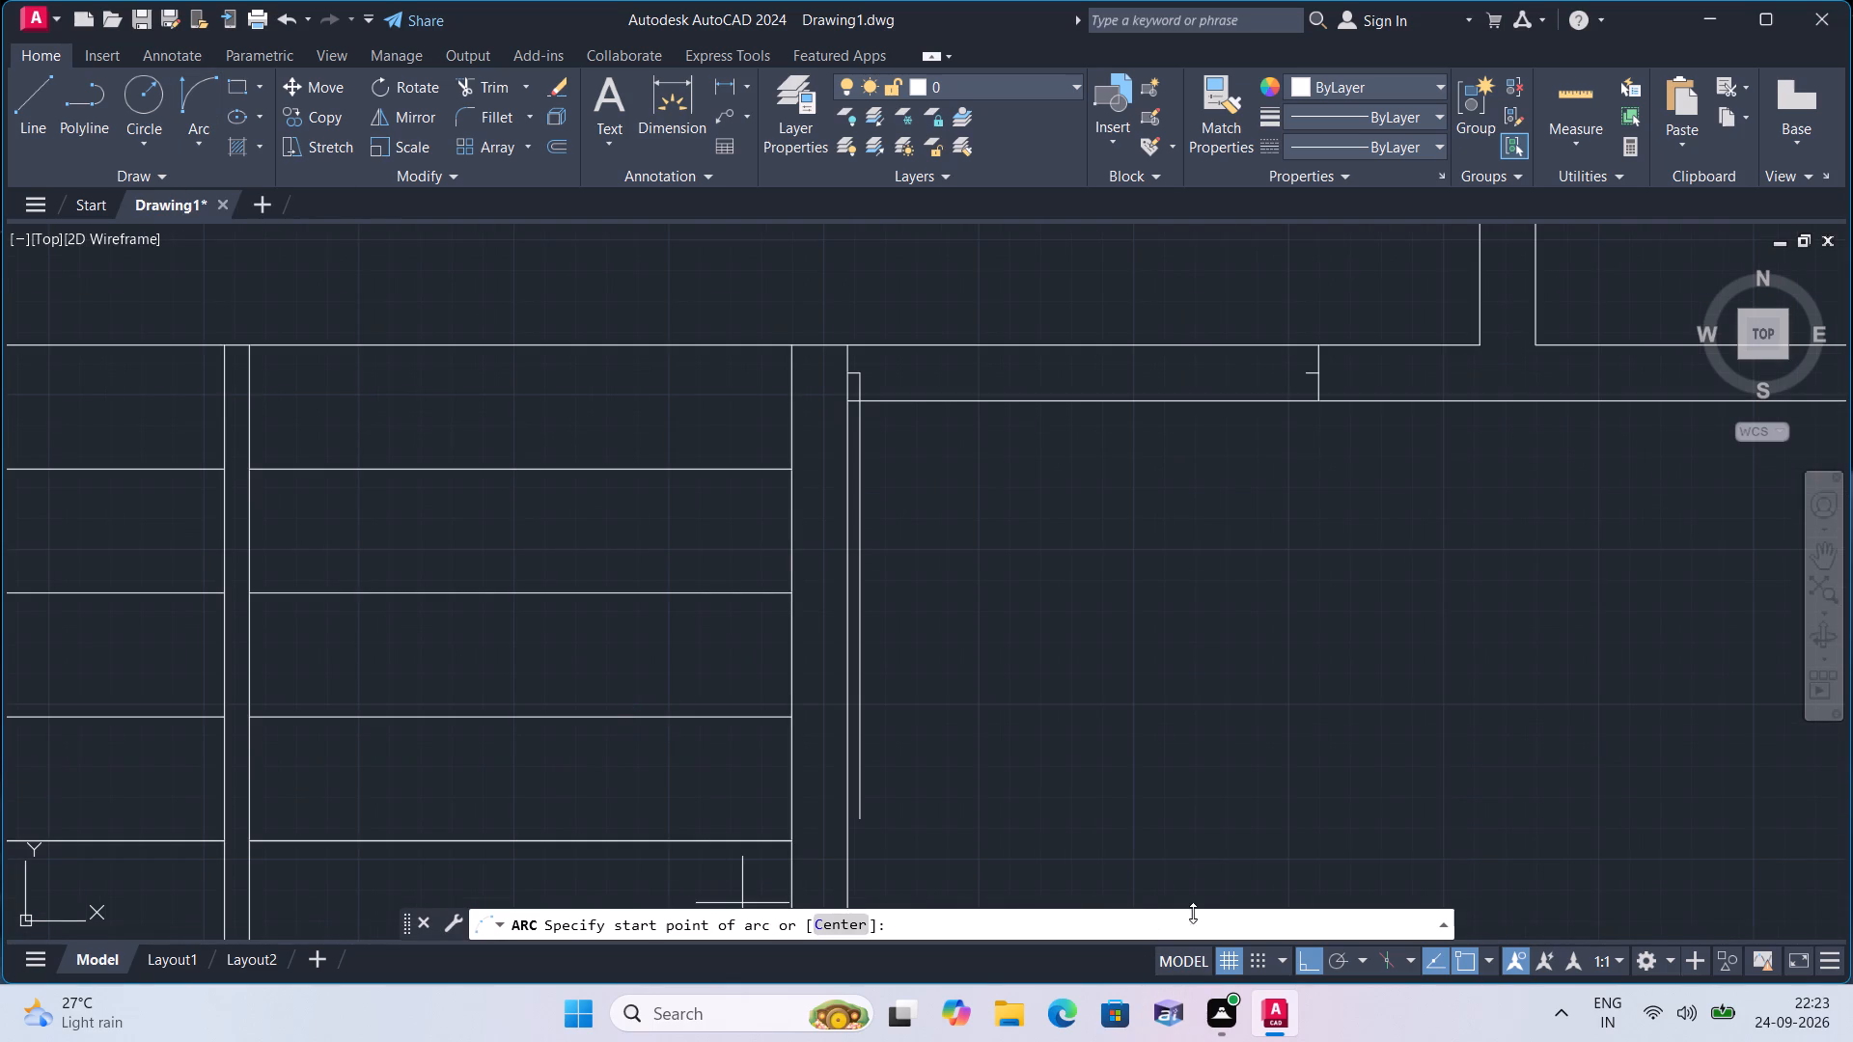
{"action": "left_click", "coordinate": [863, 822]}
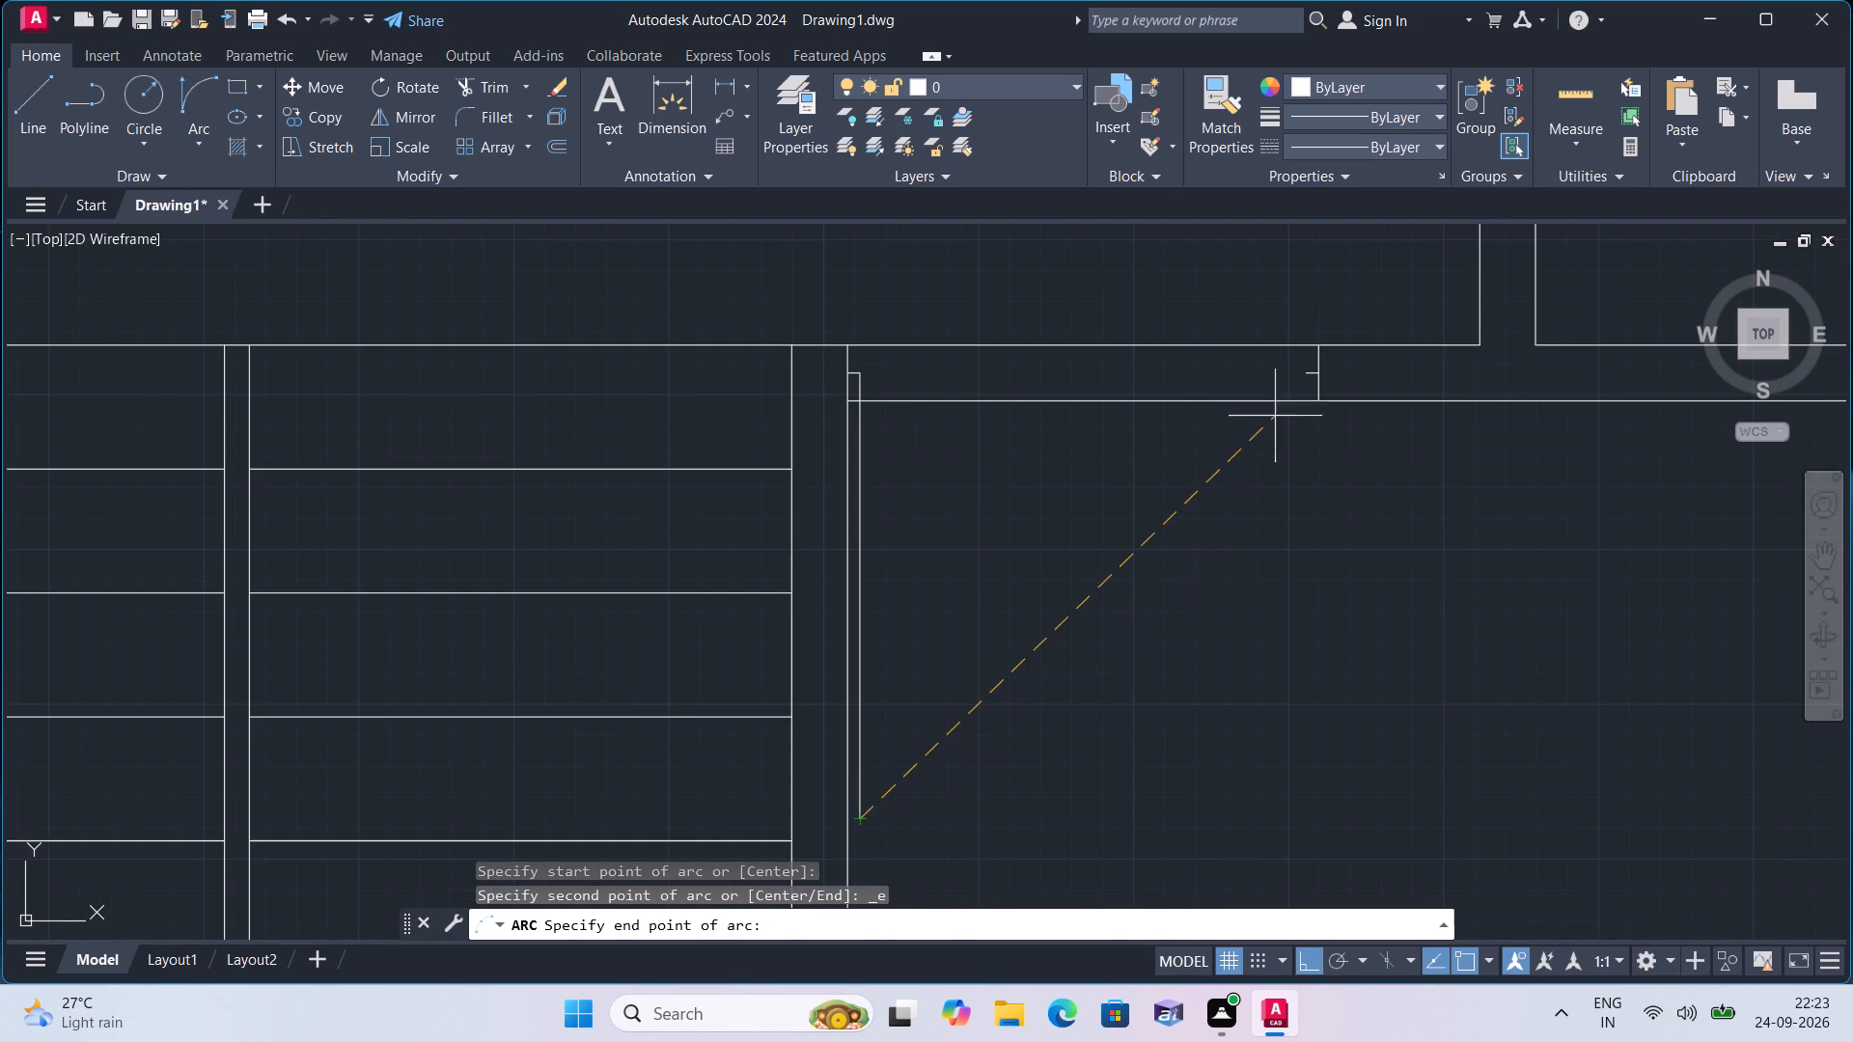
{"action": "left_click", "coordinate": [1308, 370]}
{"action": "left_click", "coordinate": [1324, 552]}
Trim the wall's lower line out of the door opening west of the staircase, including the short piece at the leaf's jamb.
{"action": "scroll", "coordinate": [1324, 552], "scroll_direction": "down", "scroll_amount": 2}
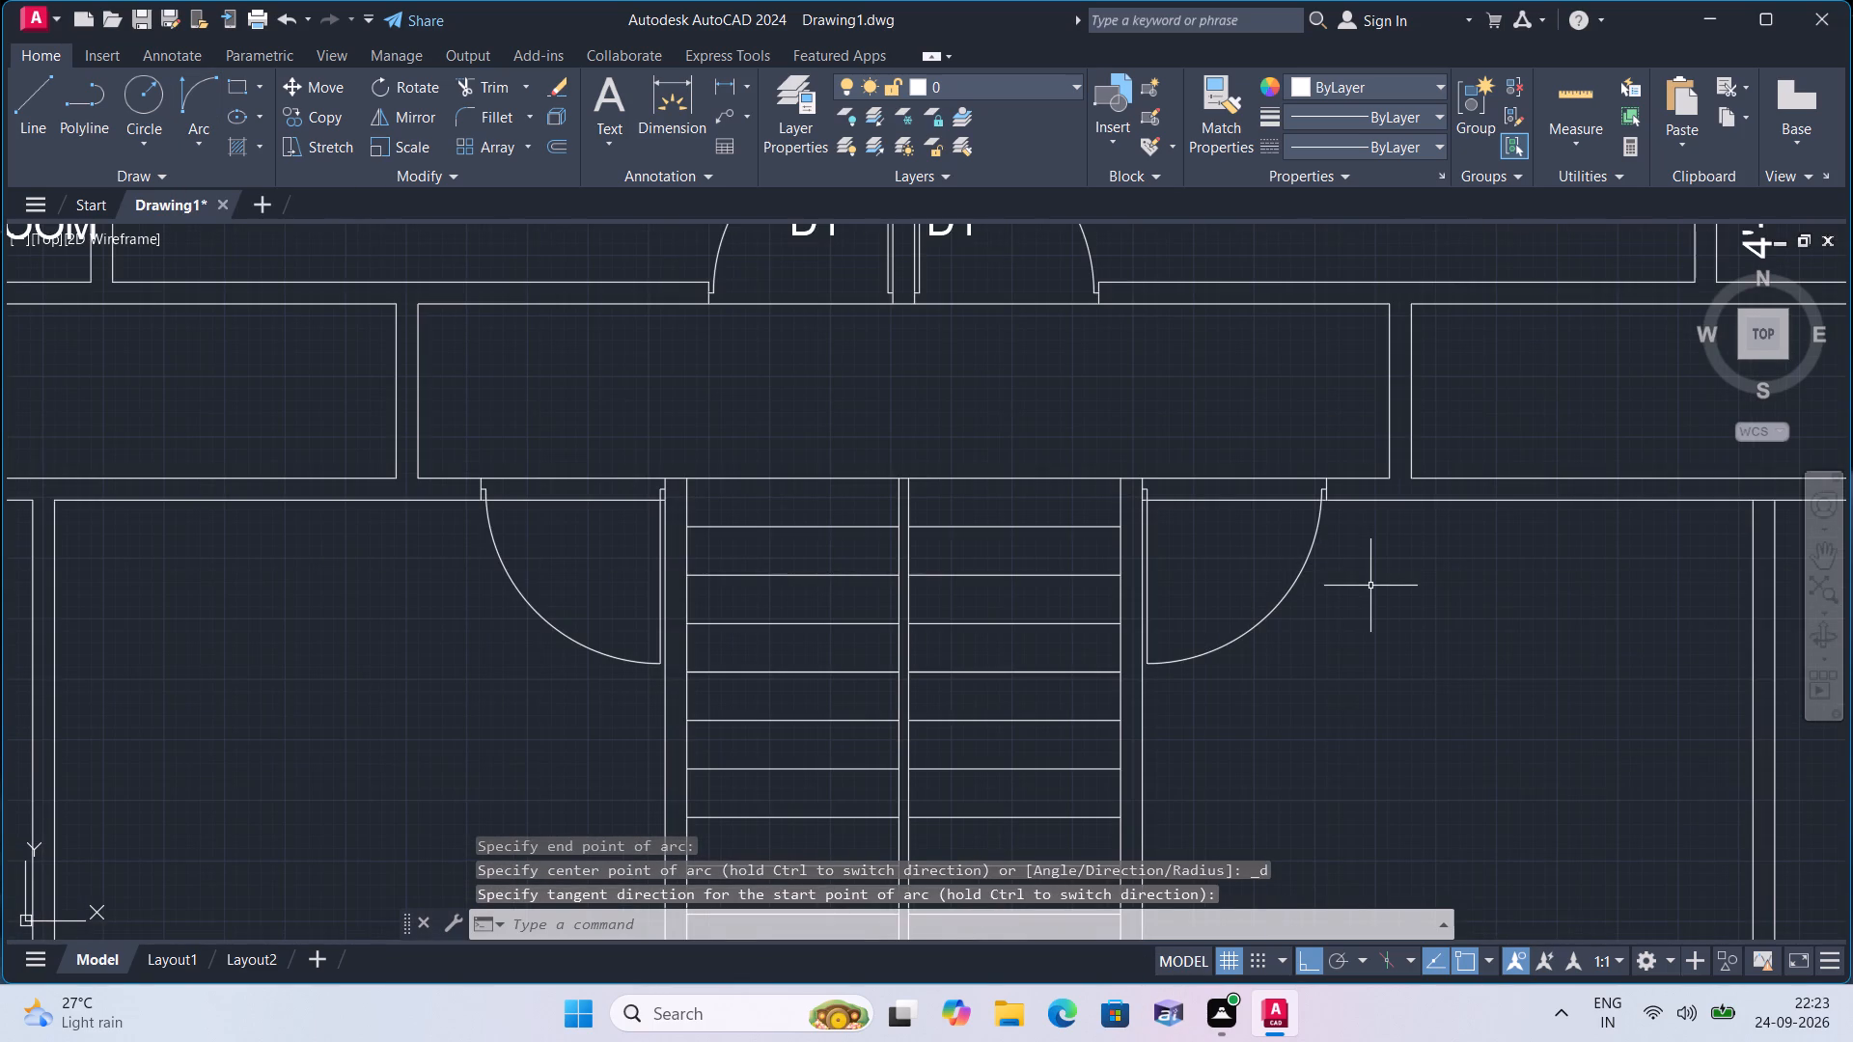
{"action": "type", "text": "trim"}
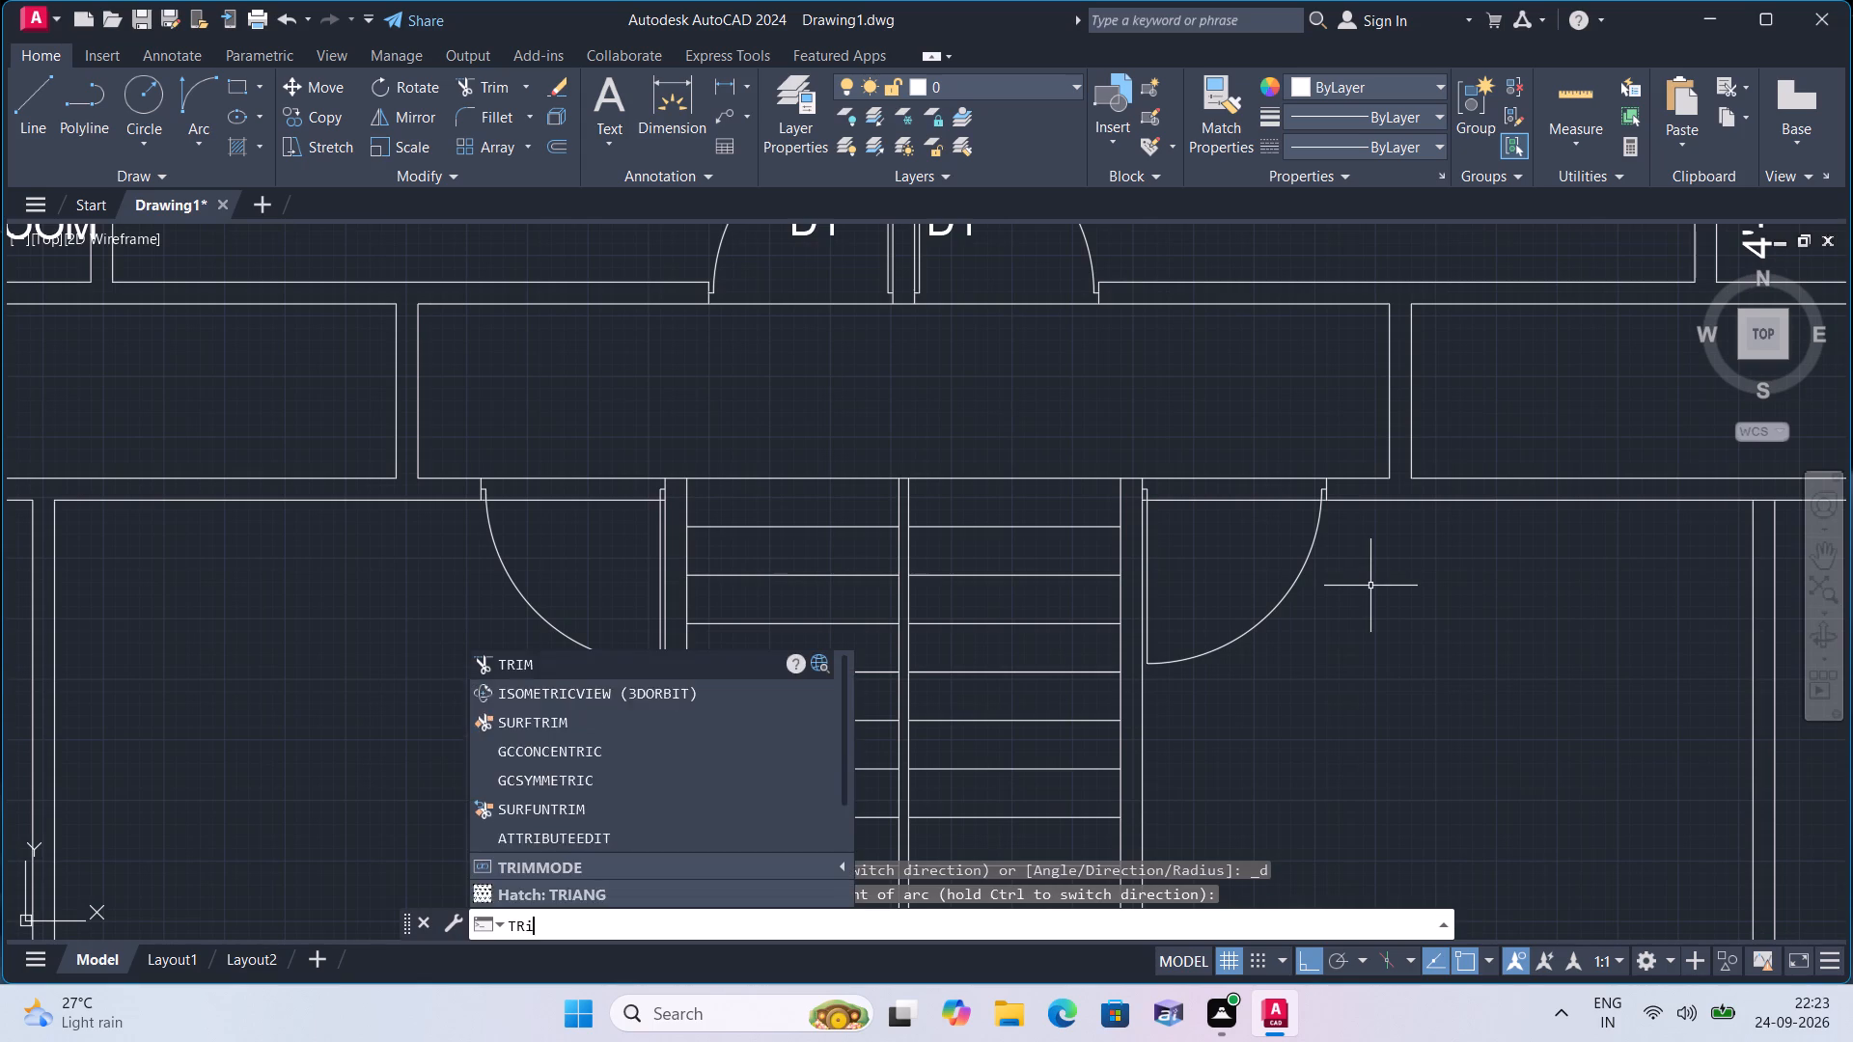
{"action": "key", "text": "space"}
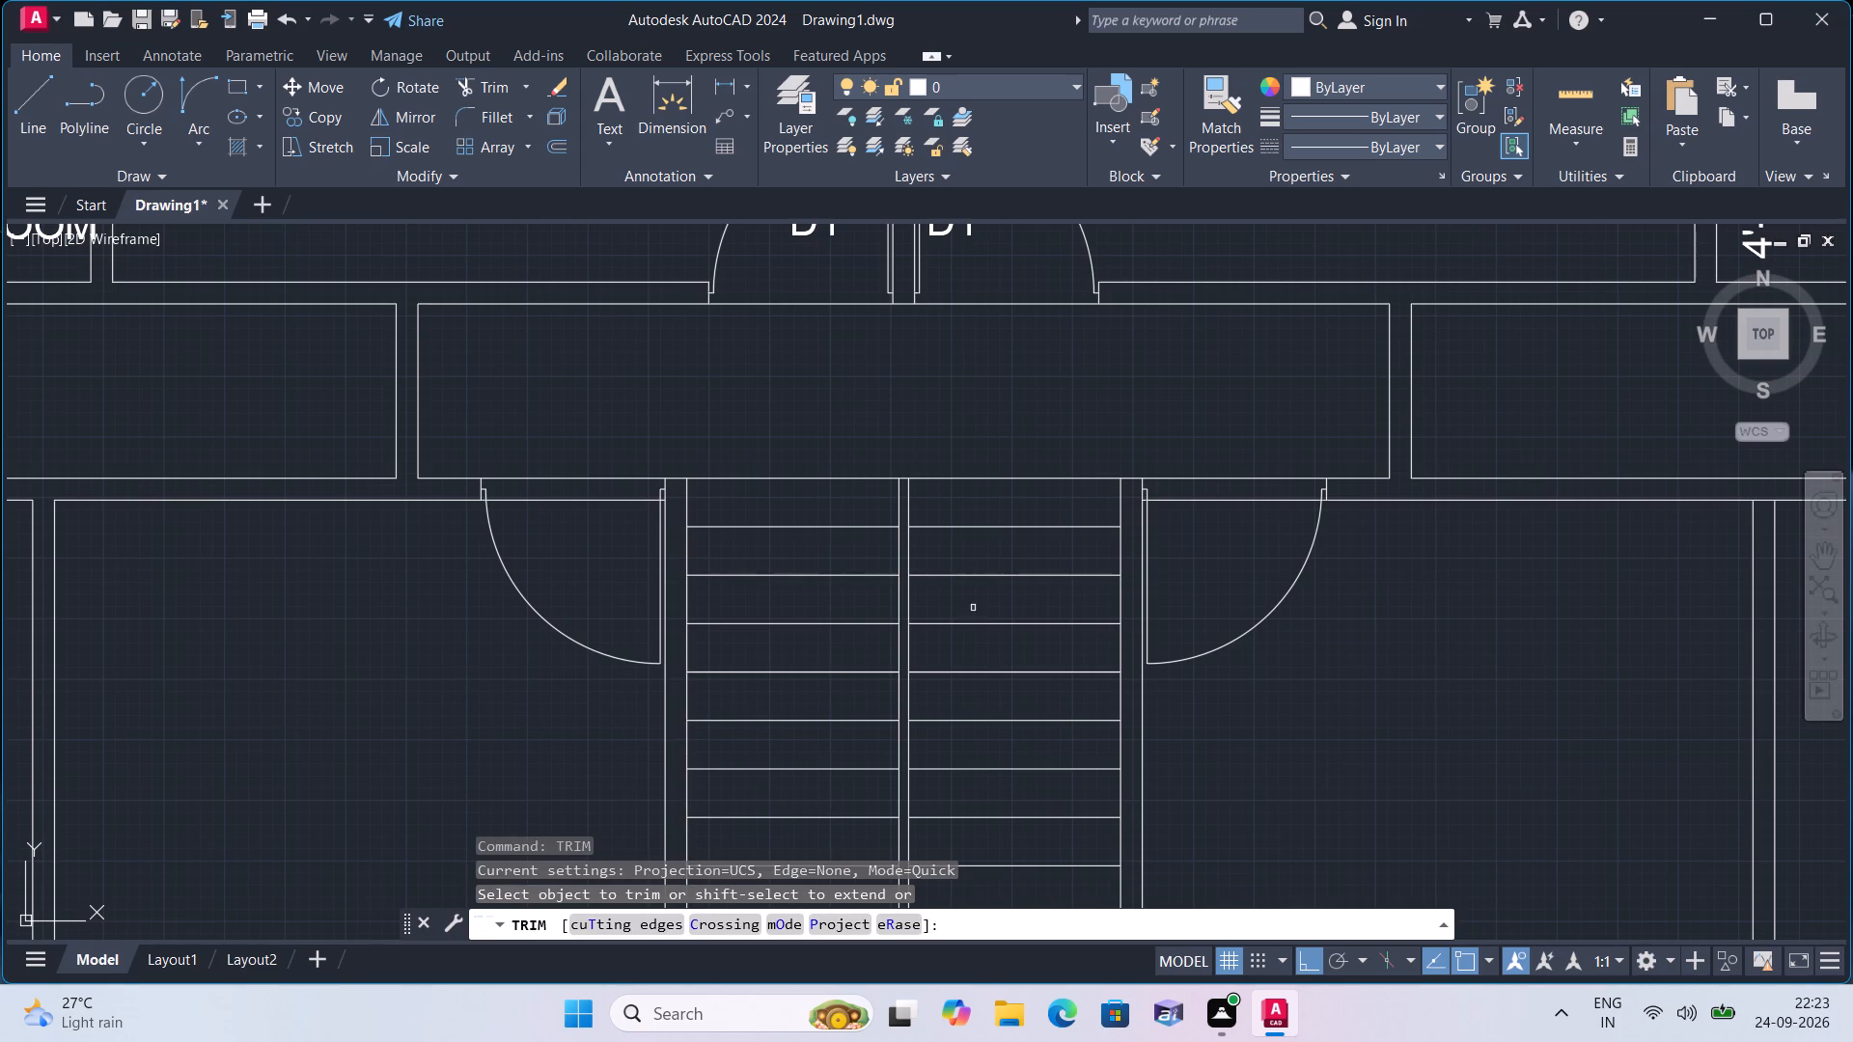
{"action": "scroll", "coordinate": [419, 489], "scroll_direction": "up", "scroll_amount": 2}
{"action": "scroll", "coordinate": [494, 539], "scroll_direction": "up", "scroll_amount": 1}
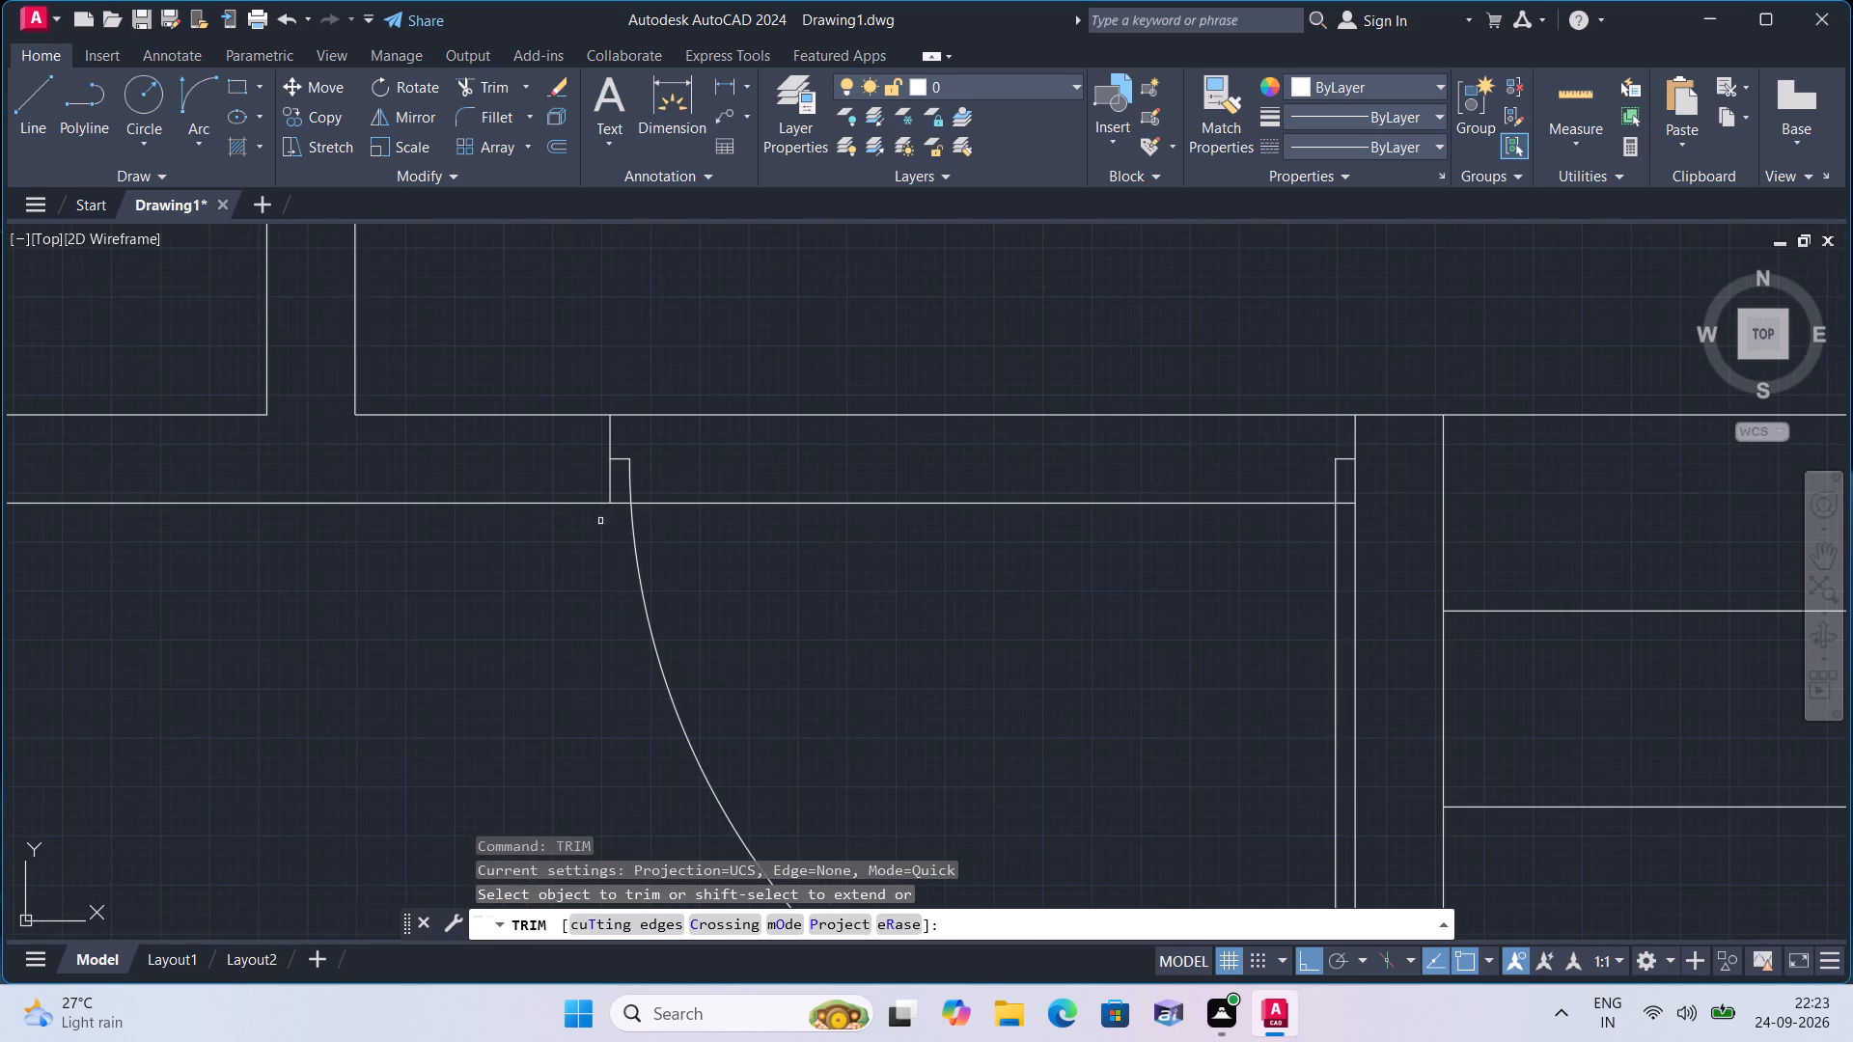
{"action": "left_click", "coordinate": [617, 503]}
{"action": "left_click", "coordinate": [735, 507]}
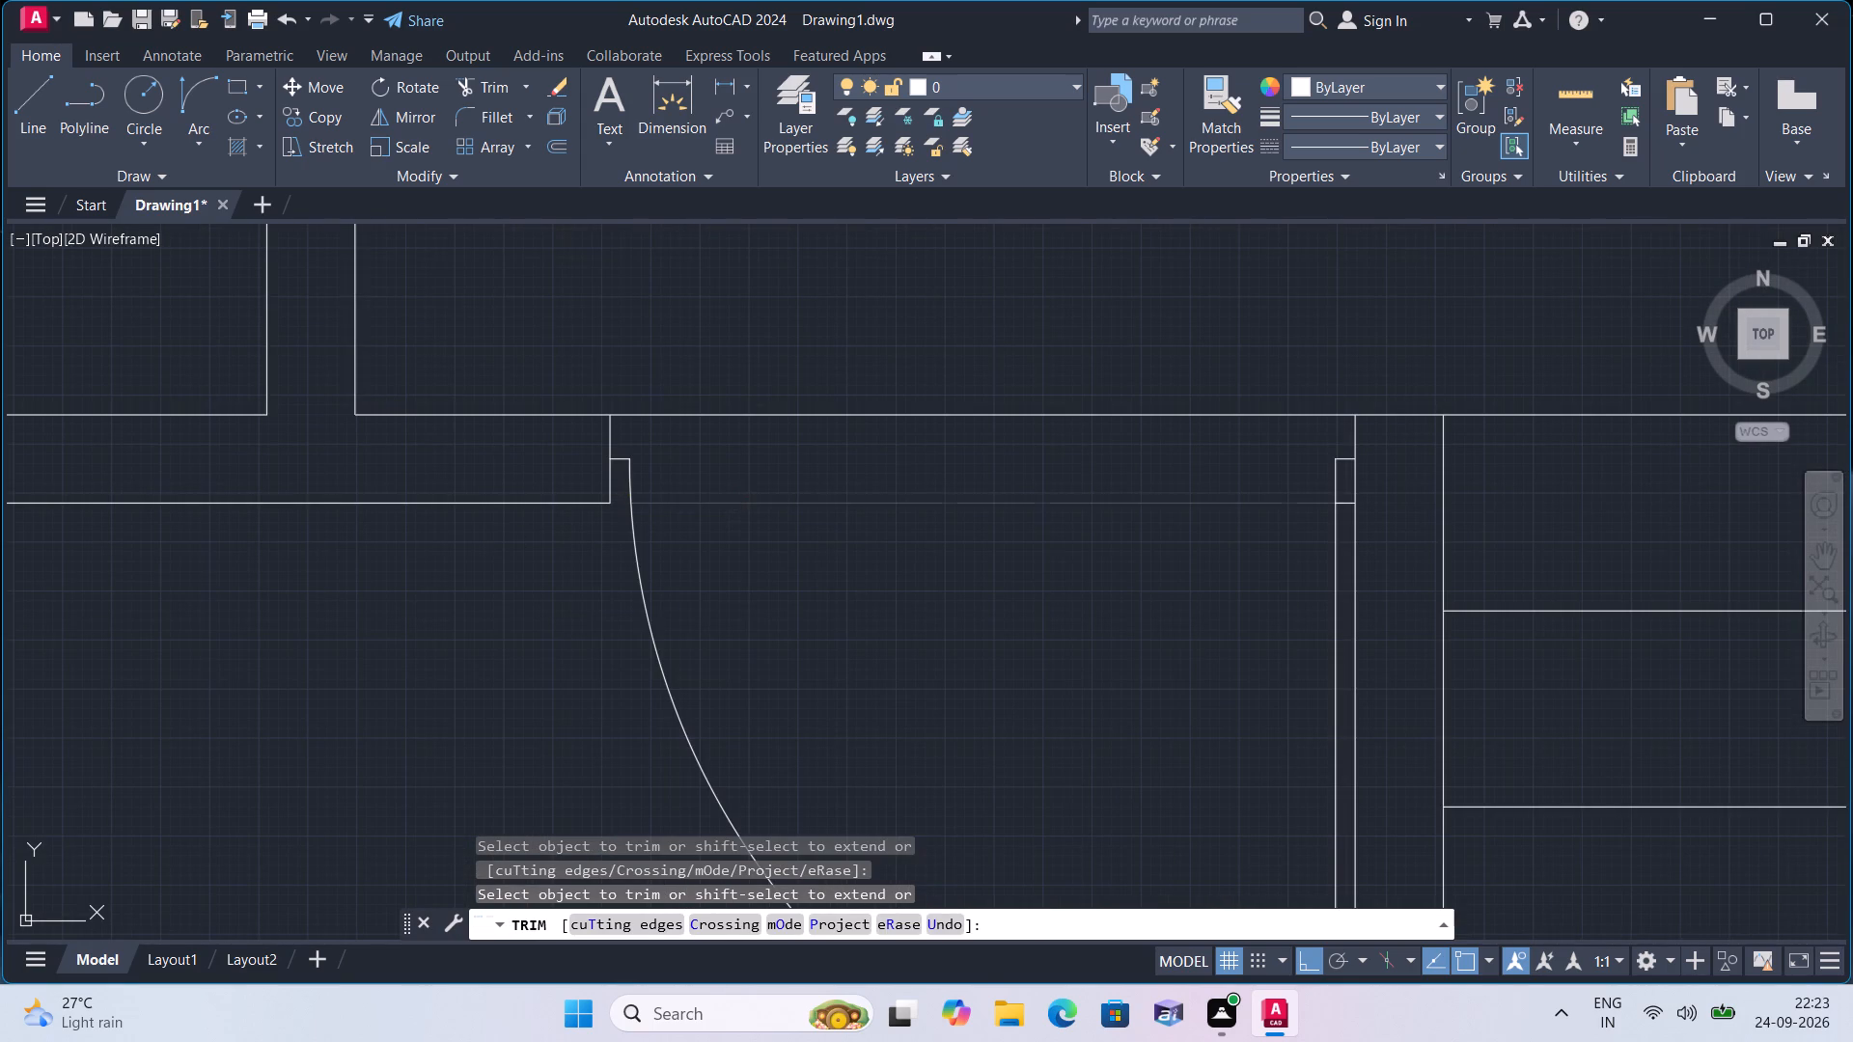
{"action": "scroll", "coordinate": [1210, 460], "scroll_direction": "down", "scroll_amount": 2}
{"action": "scroll", "coordinate": [1251, 480], "scroll_direction": "up", "scroll_amount": 3}
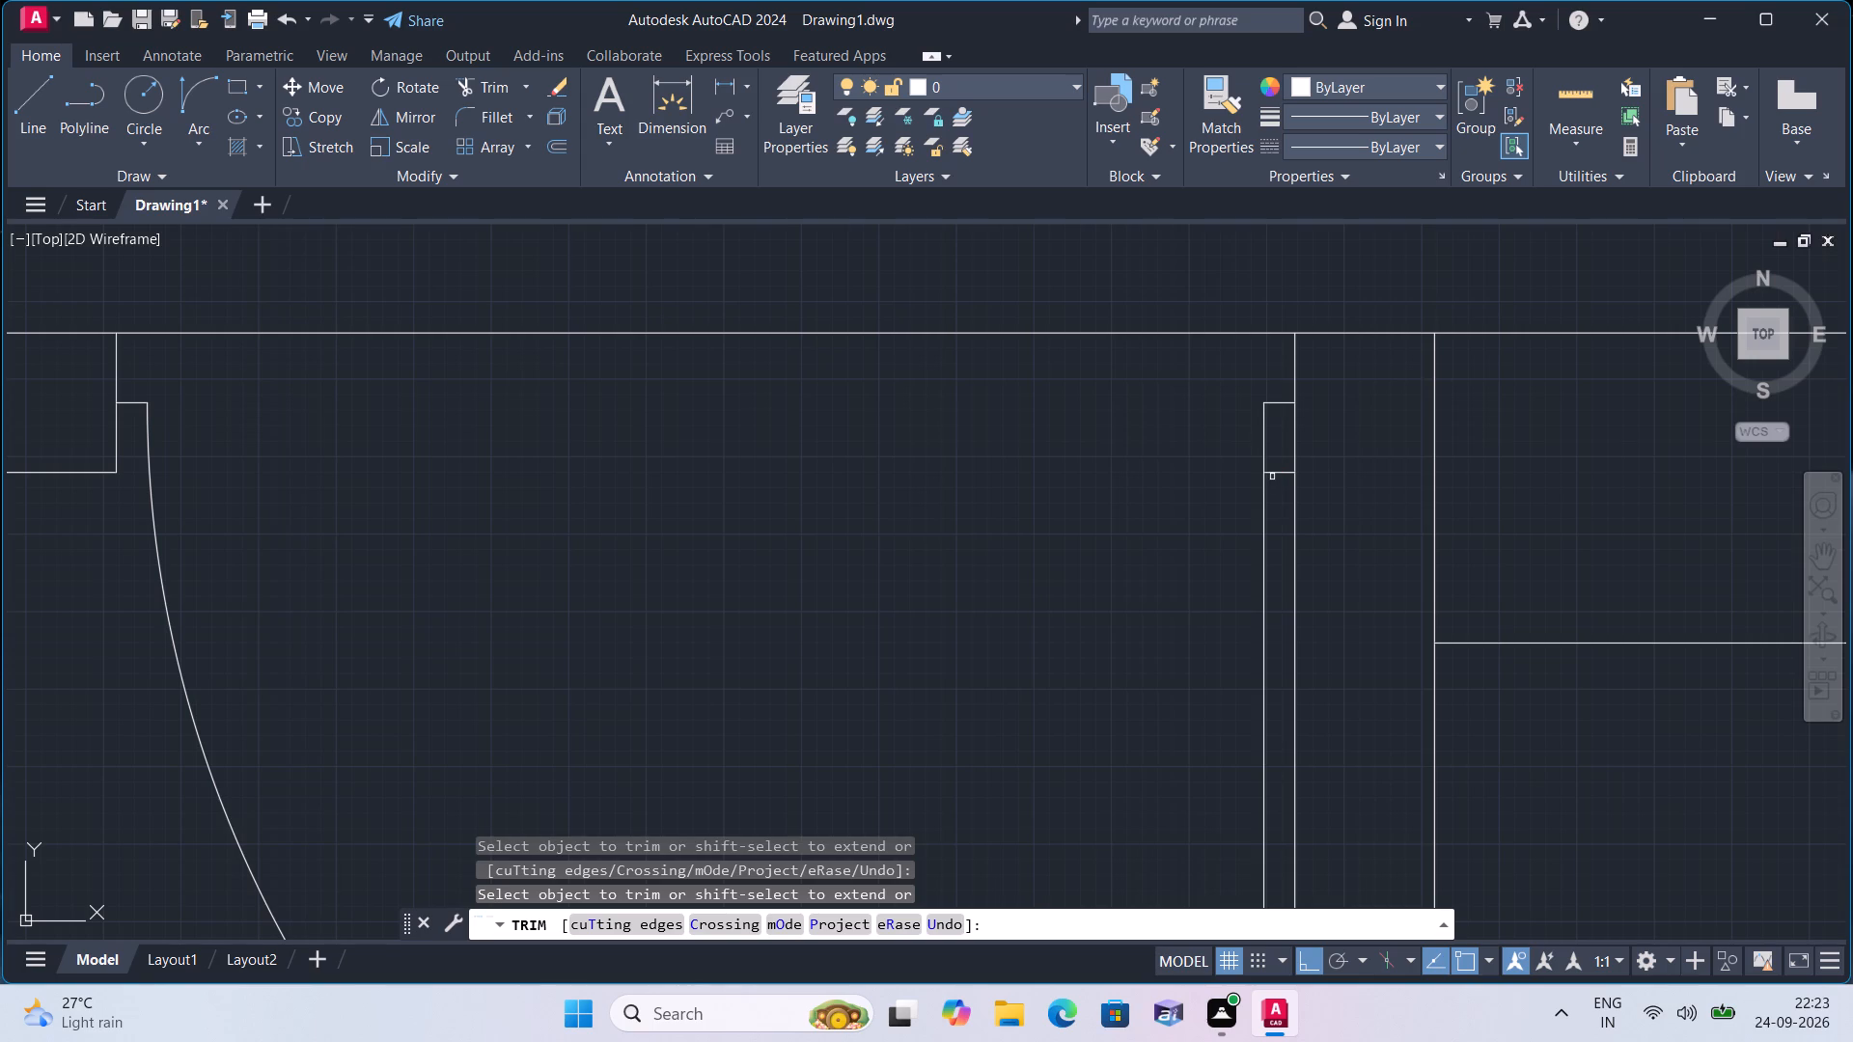
{"action": "left_click", "coordinate": [1274, 476]}
{"action": "scroll", "coordinate": [1120, 442], "scroll_direction": "down", "scroll_amount": 3}
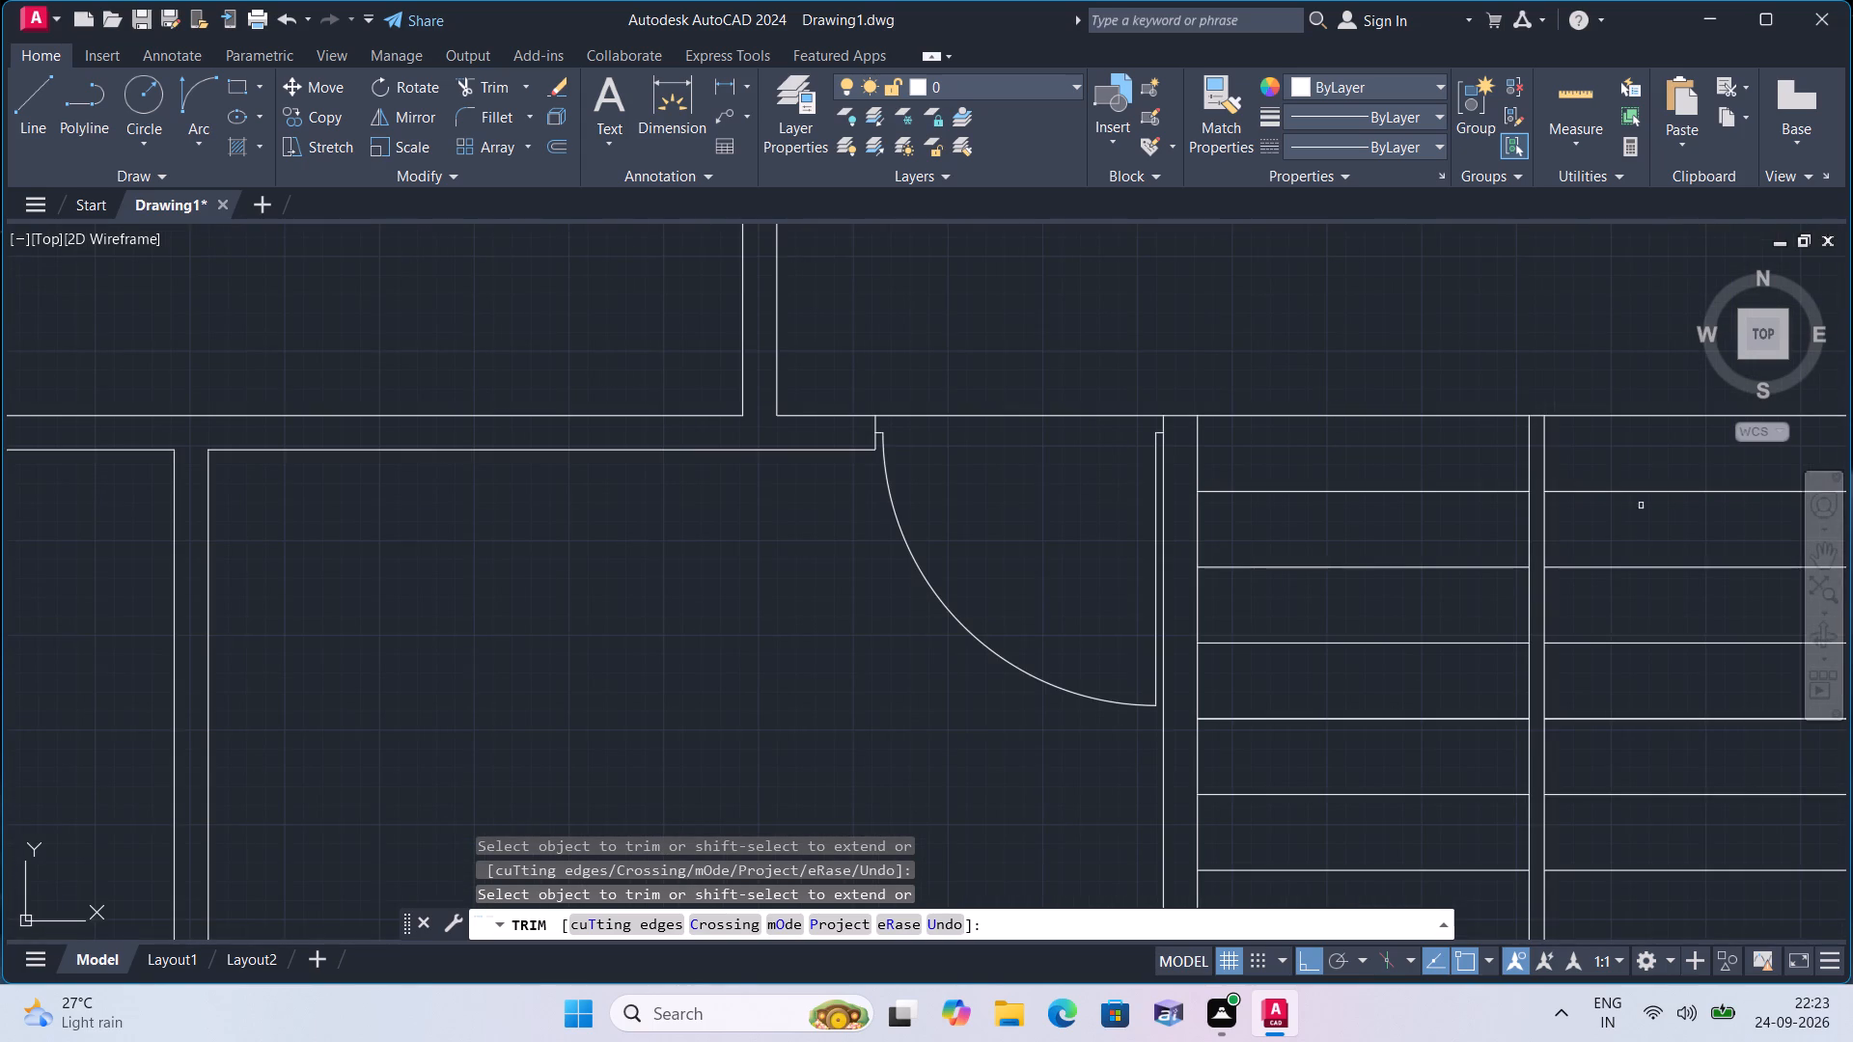
Trim the wall's lower line out of the door opening east of the staircase, from the leaf's jamb to the east jamb.
{"action": "middle_click_drag", "start_coordinate": [1607, 499], "coordinate": [363, 461]}
{"action": "scroll", "coordinate": [671, 442], "scroll_direction": "up", "scroll_amount": 3}
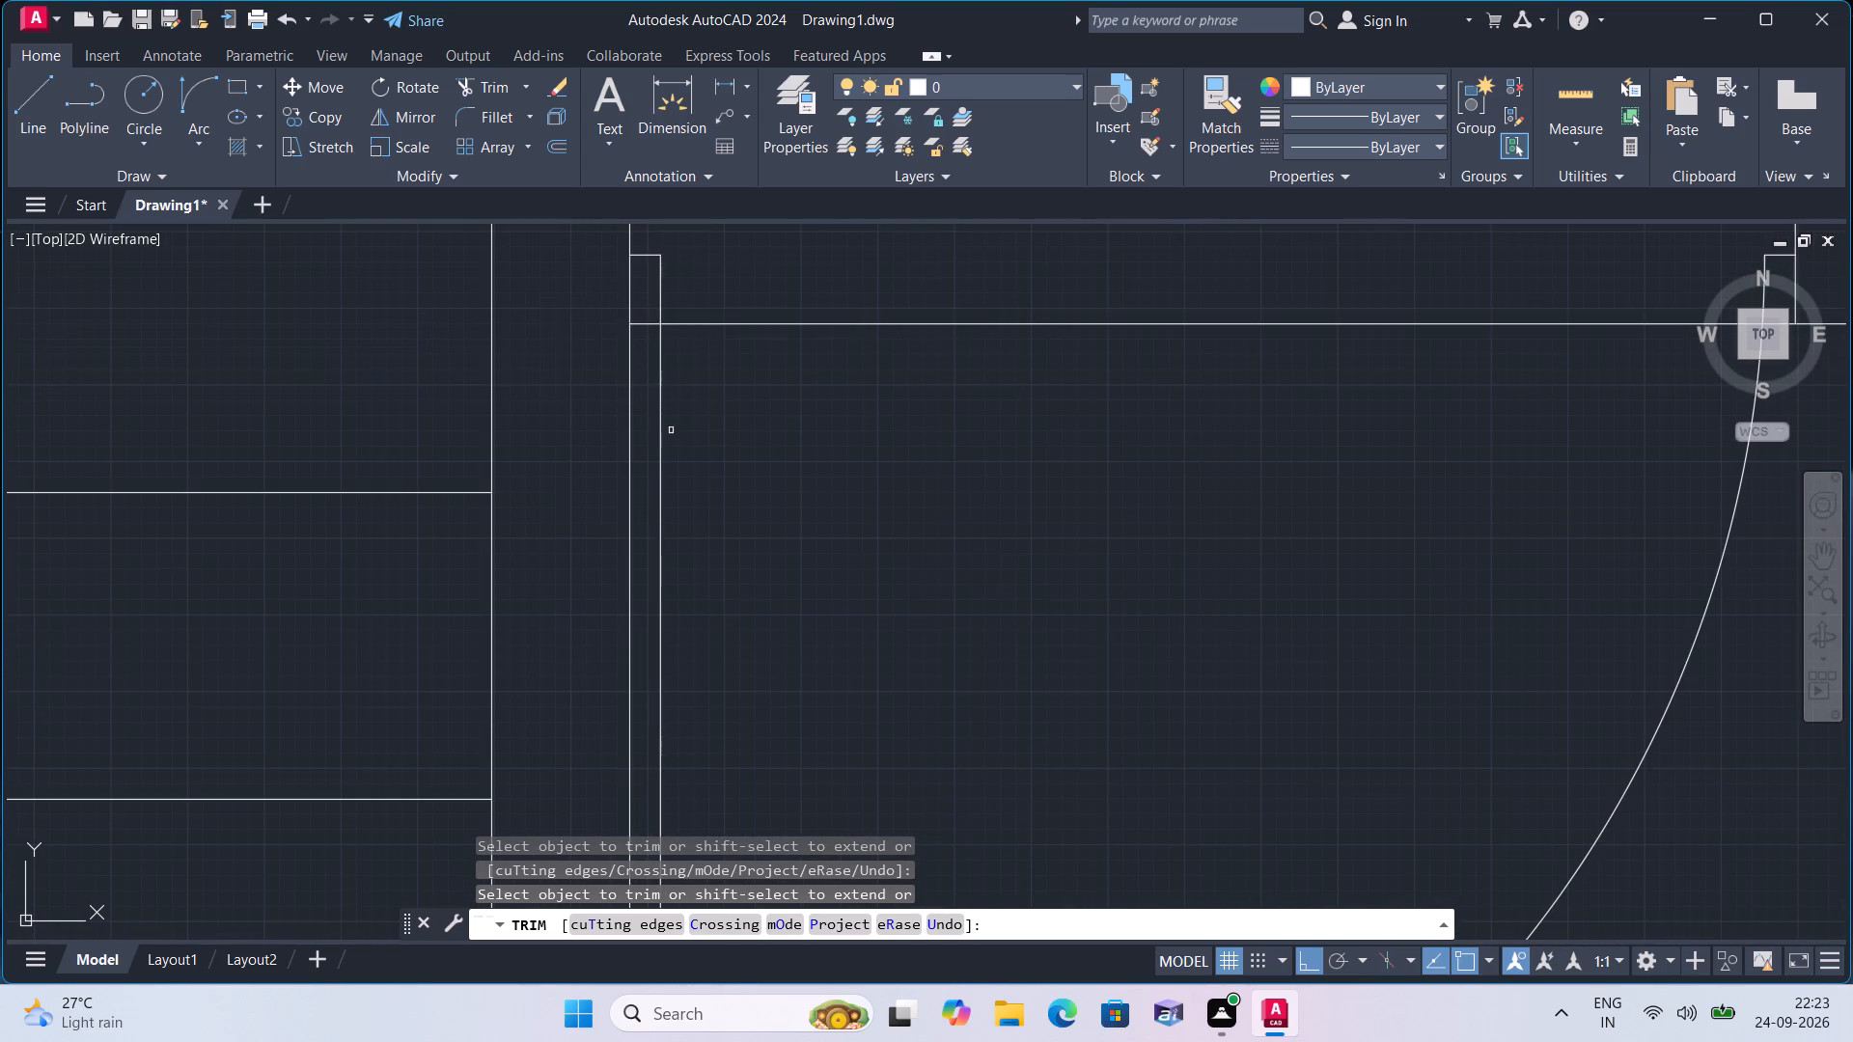
{"action": "left_click", "coordinate": [649, 319]}
{"action": "left_click", "coordinate": [651, 334]}
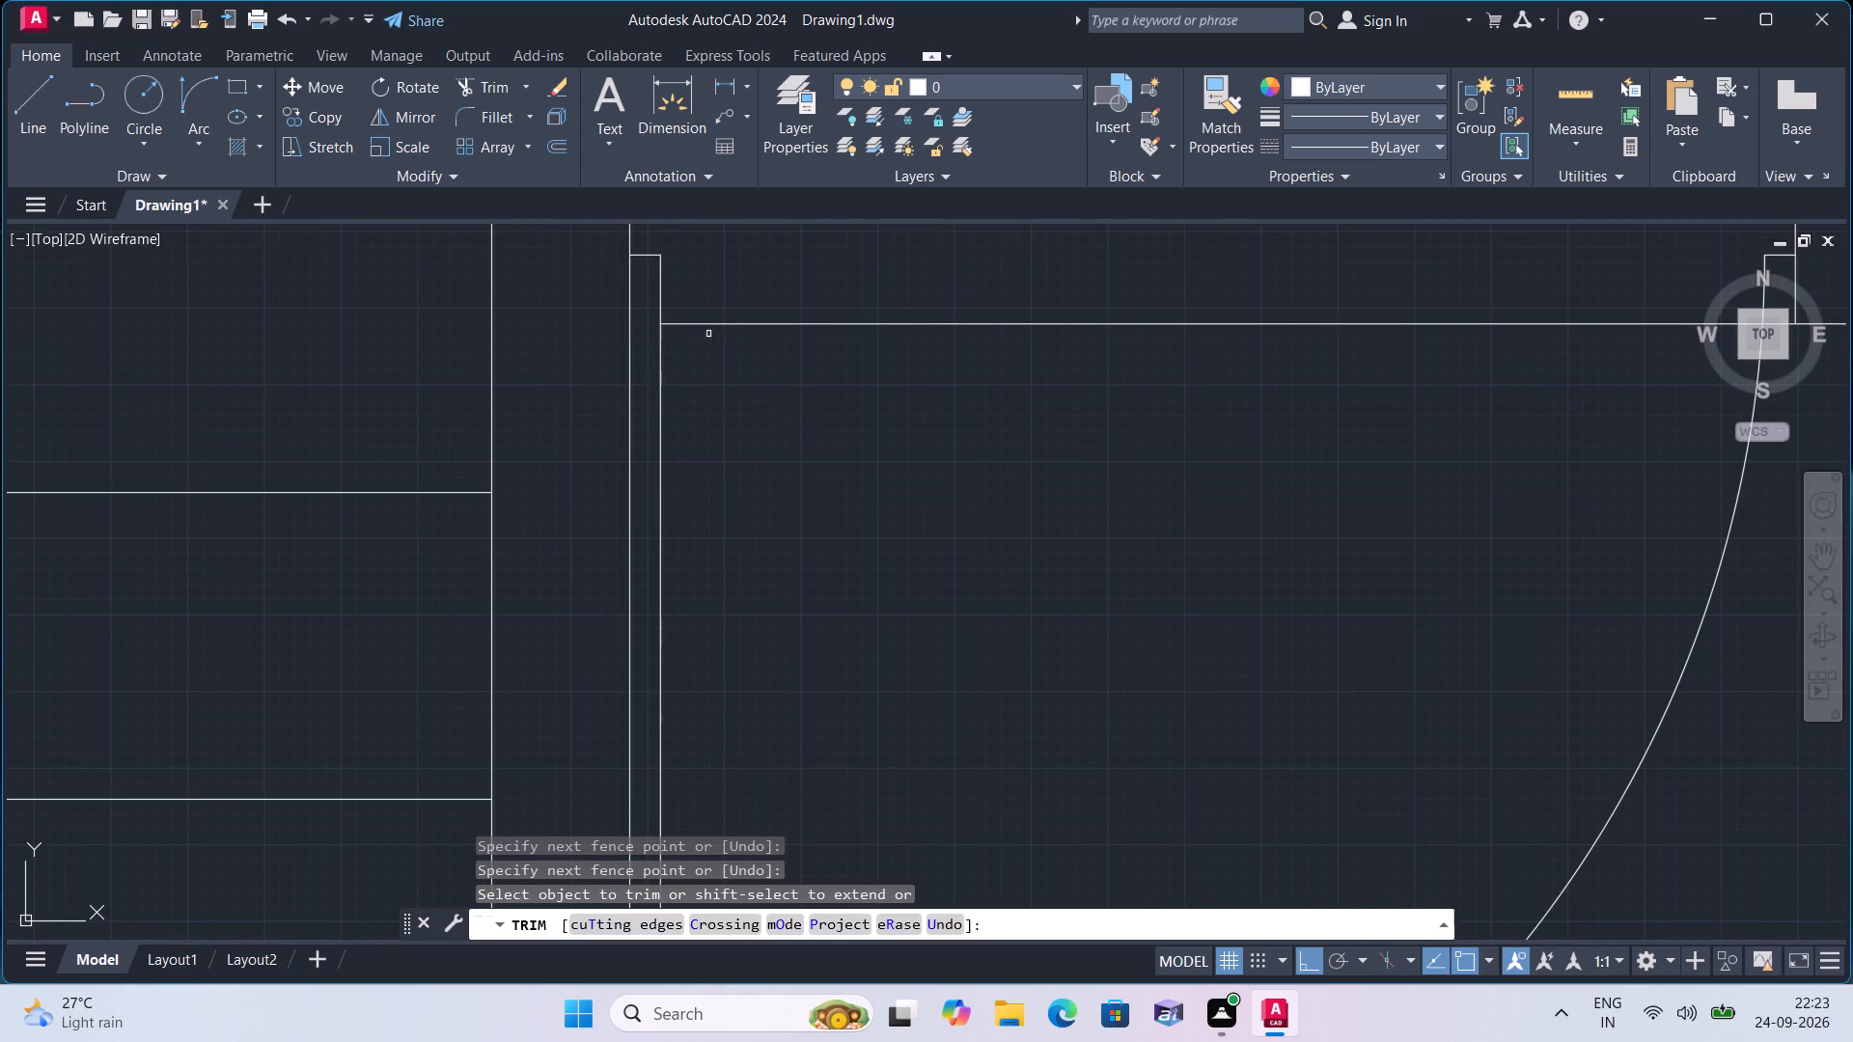
{"action": "left_click", "coordinate": [720, 322]}
{"action": "scroll", "coordinate": [825, 475], "scroll_direction": "down", "scroll_amount": 2}
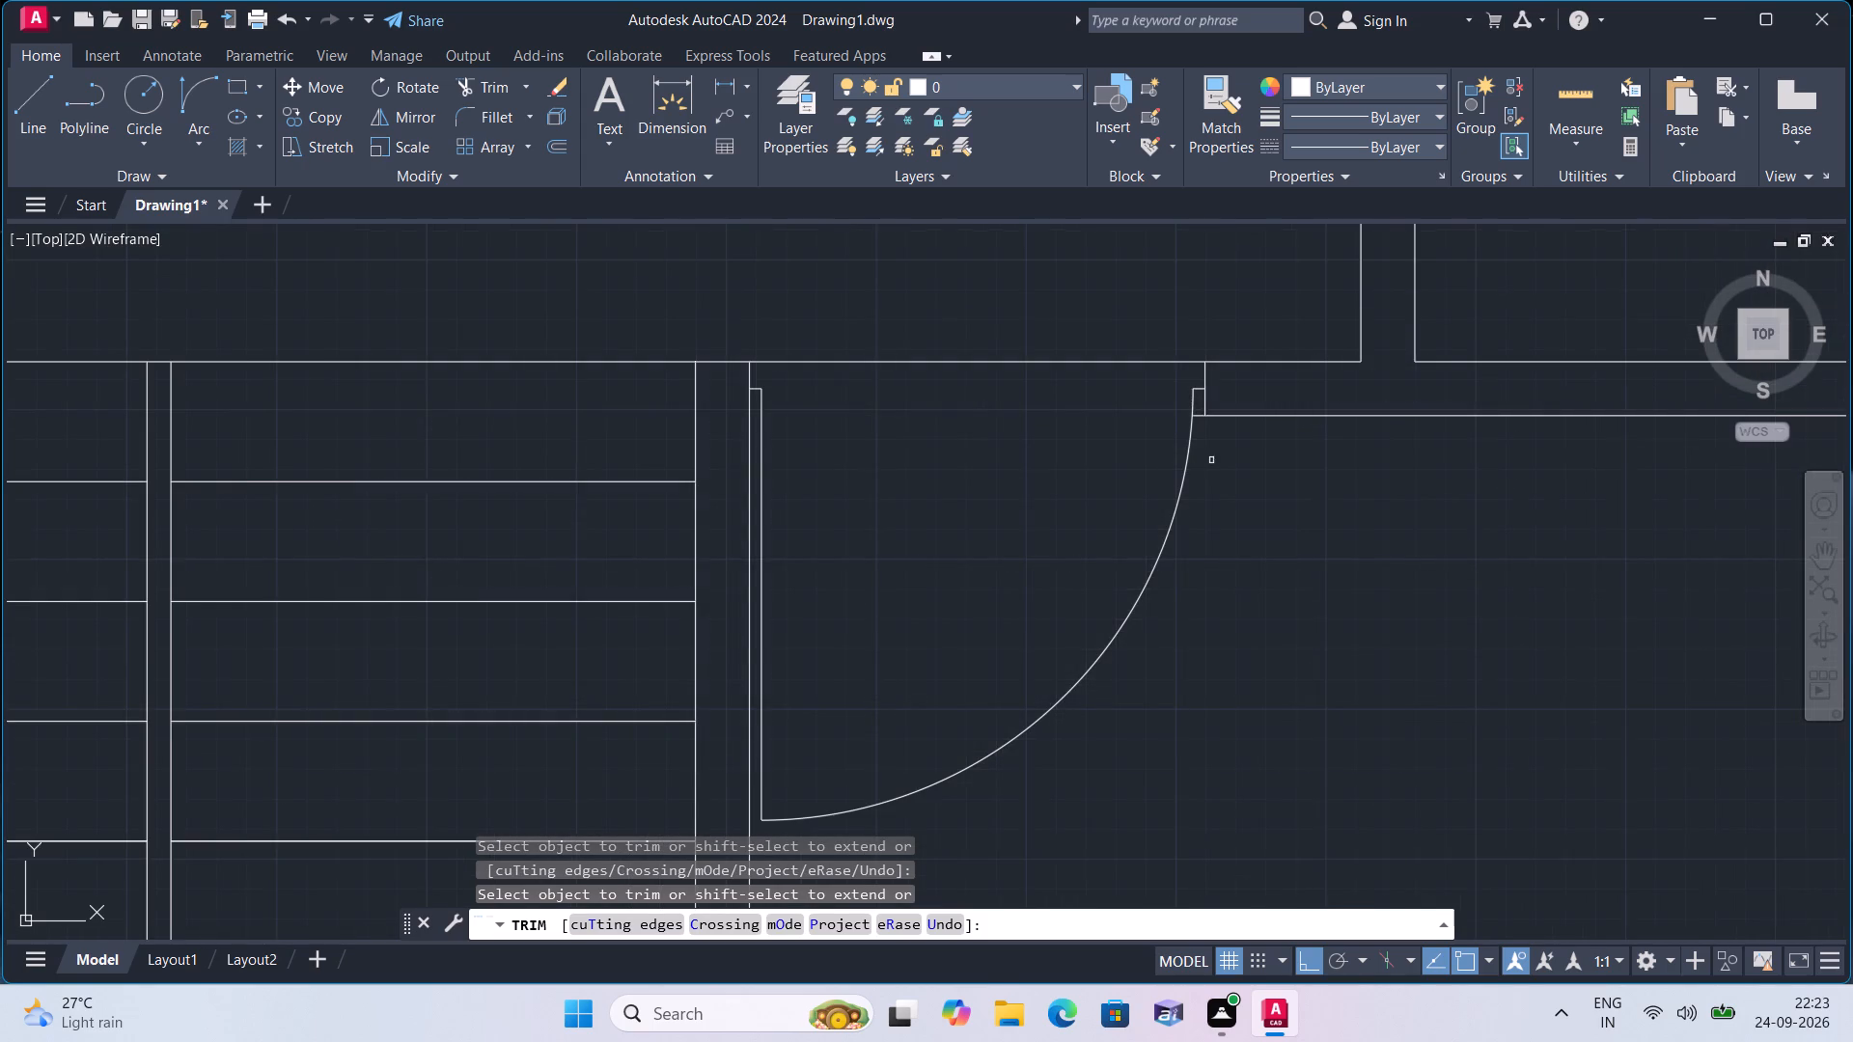
{"action": "scroll", "coordinate": [1175, 431], "scroll_direction": "up", "scroll_amount": 2}
{"action": "left_click", "coordinate": [1222, 390]}
{"action": "scroll", "coordinate": [1247, 613], "scroll_direction": "down", "scroll_amount": 4}
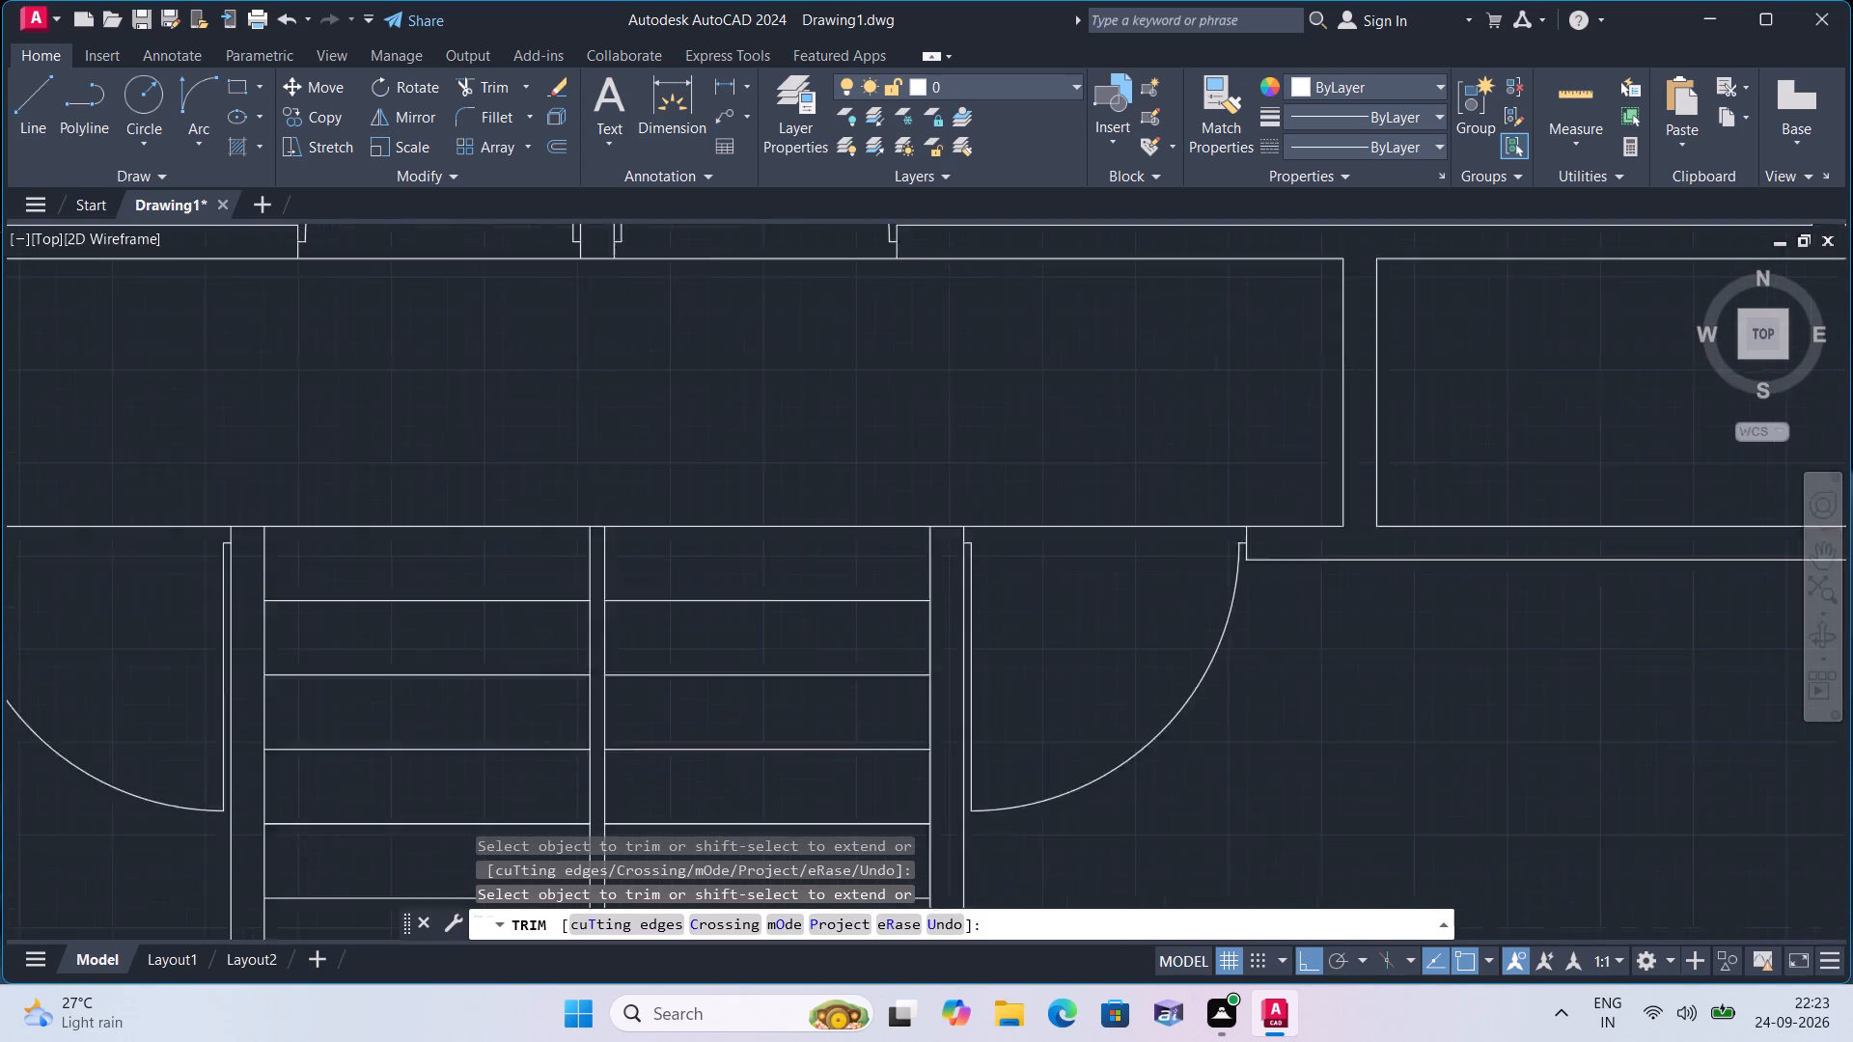
{"action": "scroll", "coordinate": [1347, 640], "scroll_direction": "down", "scroll_amount": 1}
{"action": "key", "text": "space"}
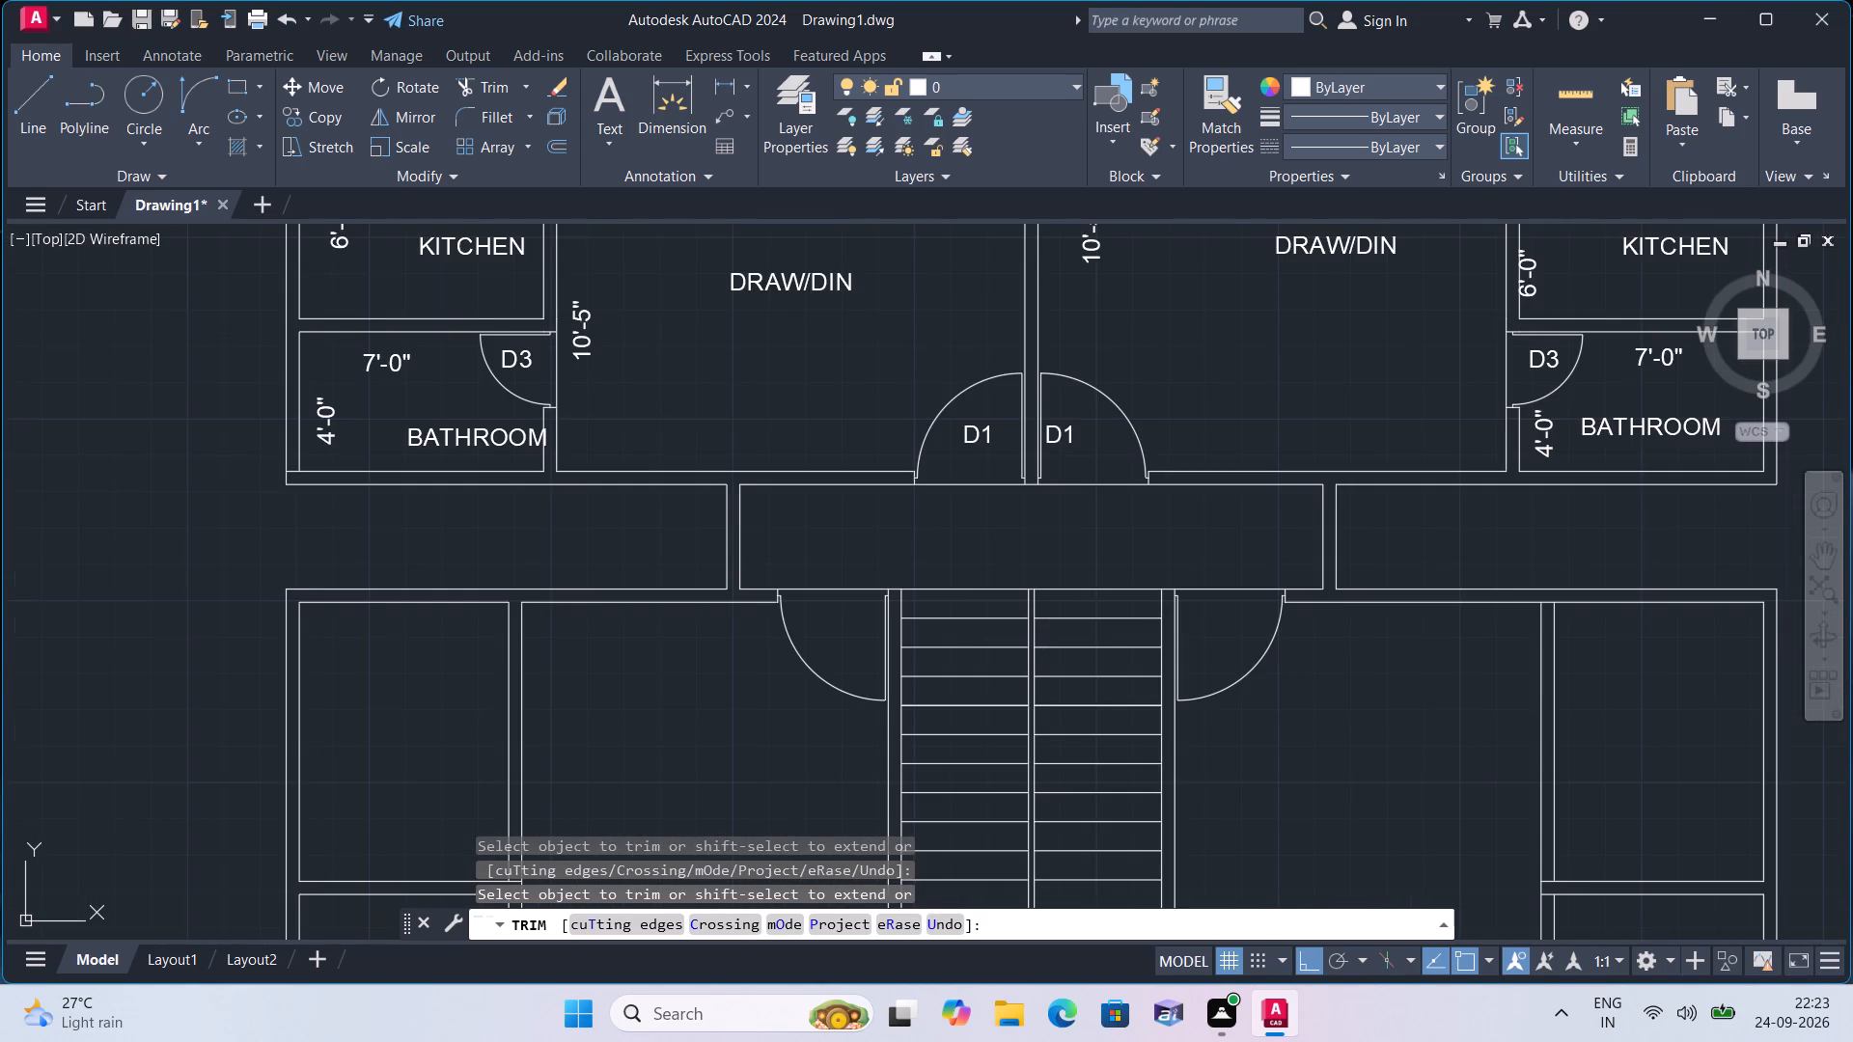
With Ortho off, copy the D1 label from the upper plan's west entrance door into both door swings flanking the staircase.
{"action": "scroll", "coordinate": [1347, 640], "scroll_direction": "down", "scroll_amount": 1}
{"action": "middle_click_drag", "start_coordinate": [1347, 640], "coordinate": [1347, 575]}
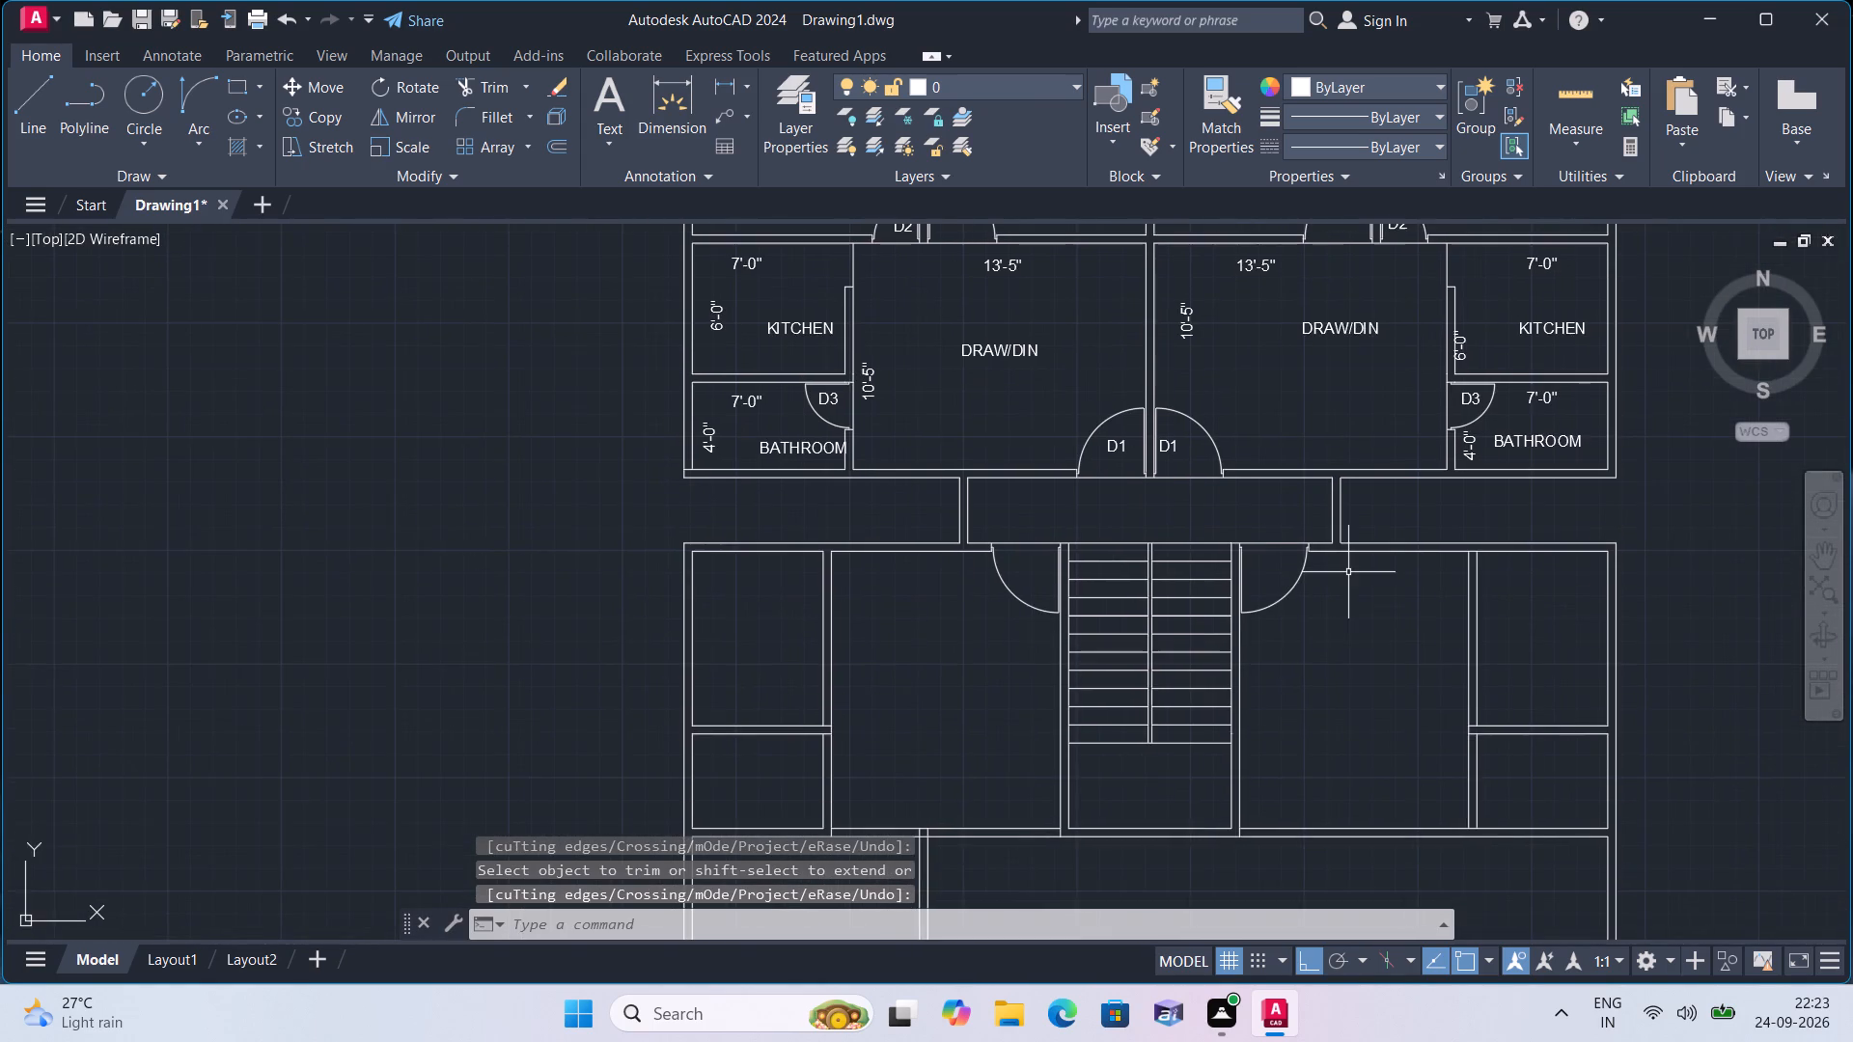
{"action": "scroll", "coordinate": [1348, 572], "scroll_direction": "down", "scroll_amount": 2}
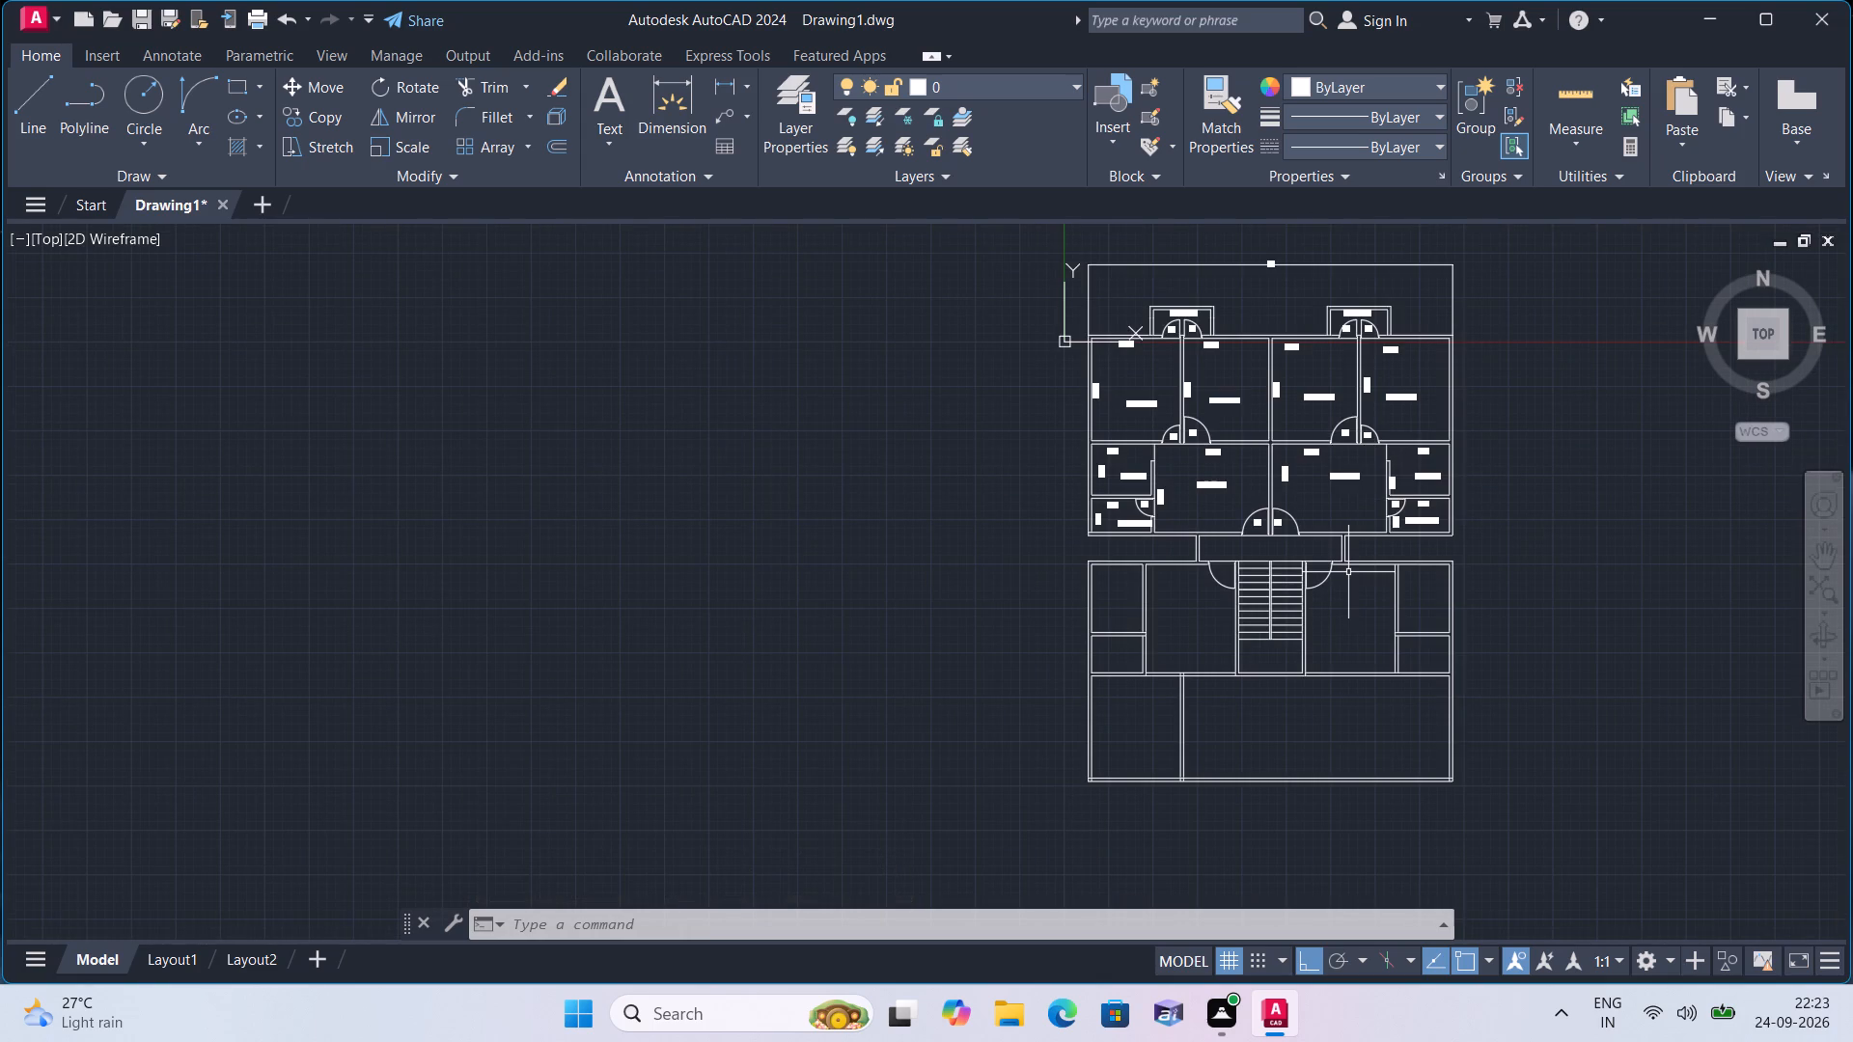
{"action": "scroll", "coordinate": [1334, 587], "scroll_direction": "up", "scroll_amount": 3}
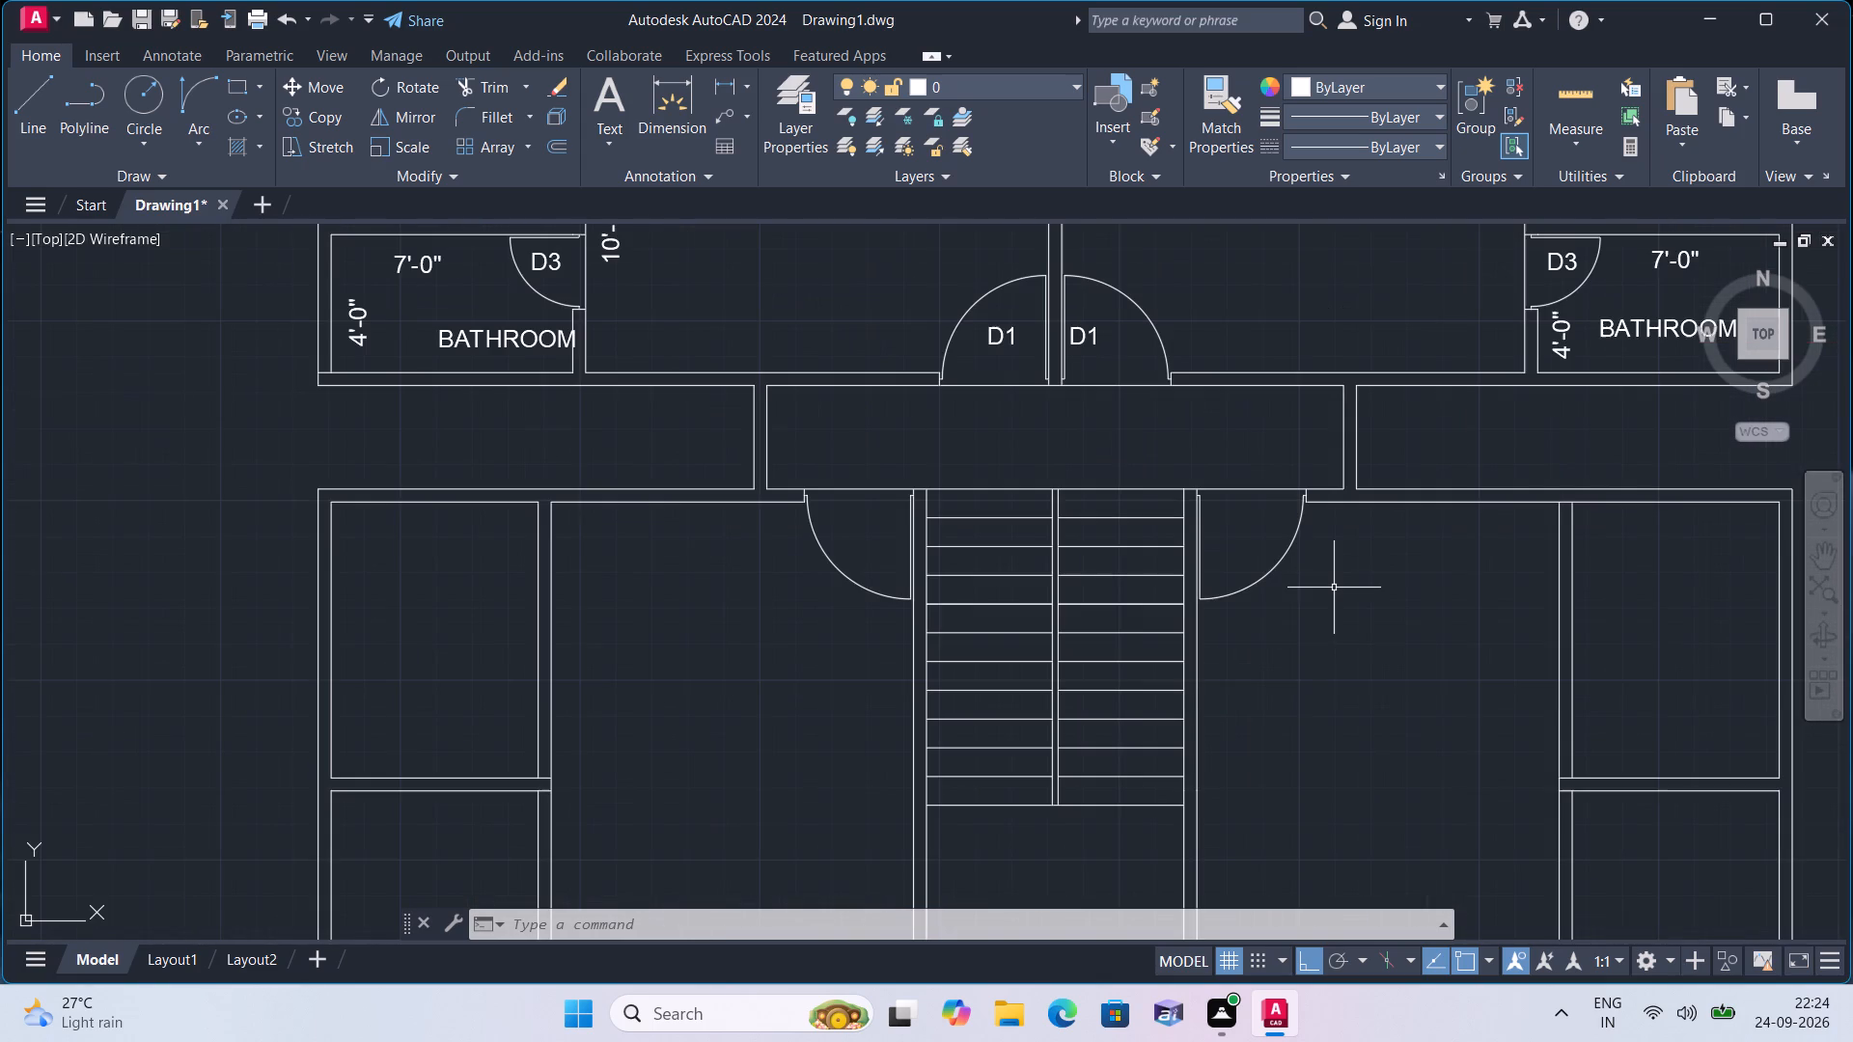
{"action": "scroll", "coordinate": [1333, 590], "scroll_direction": "up", "scroll_amount": 1}
{"action": "scroll", "coordinate": [1333, 590], "scroll_direction": "down", "scroll_amount": 1}
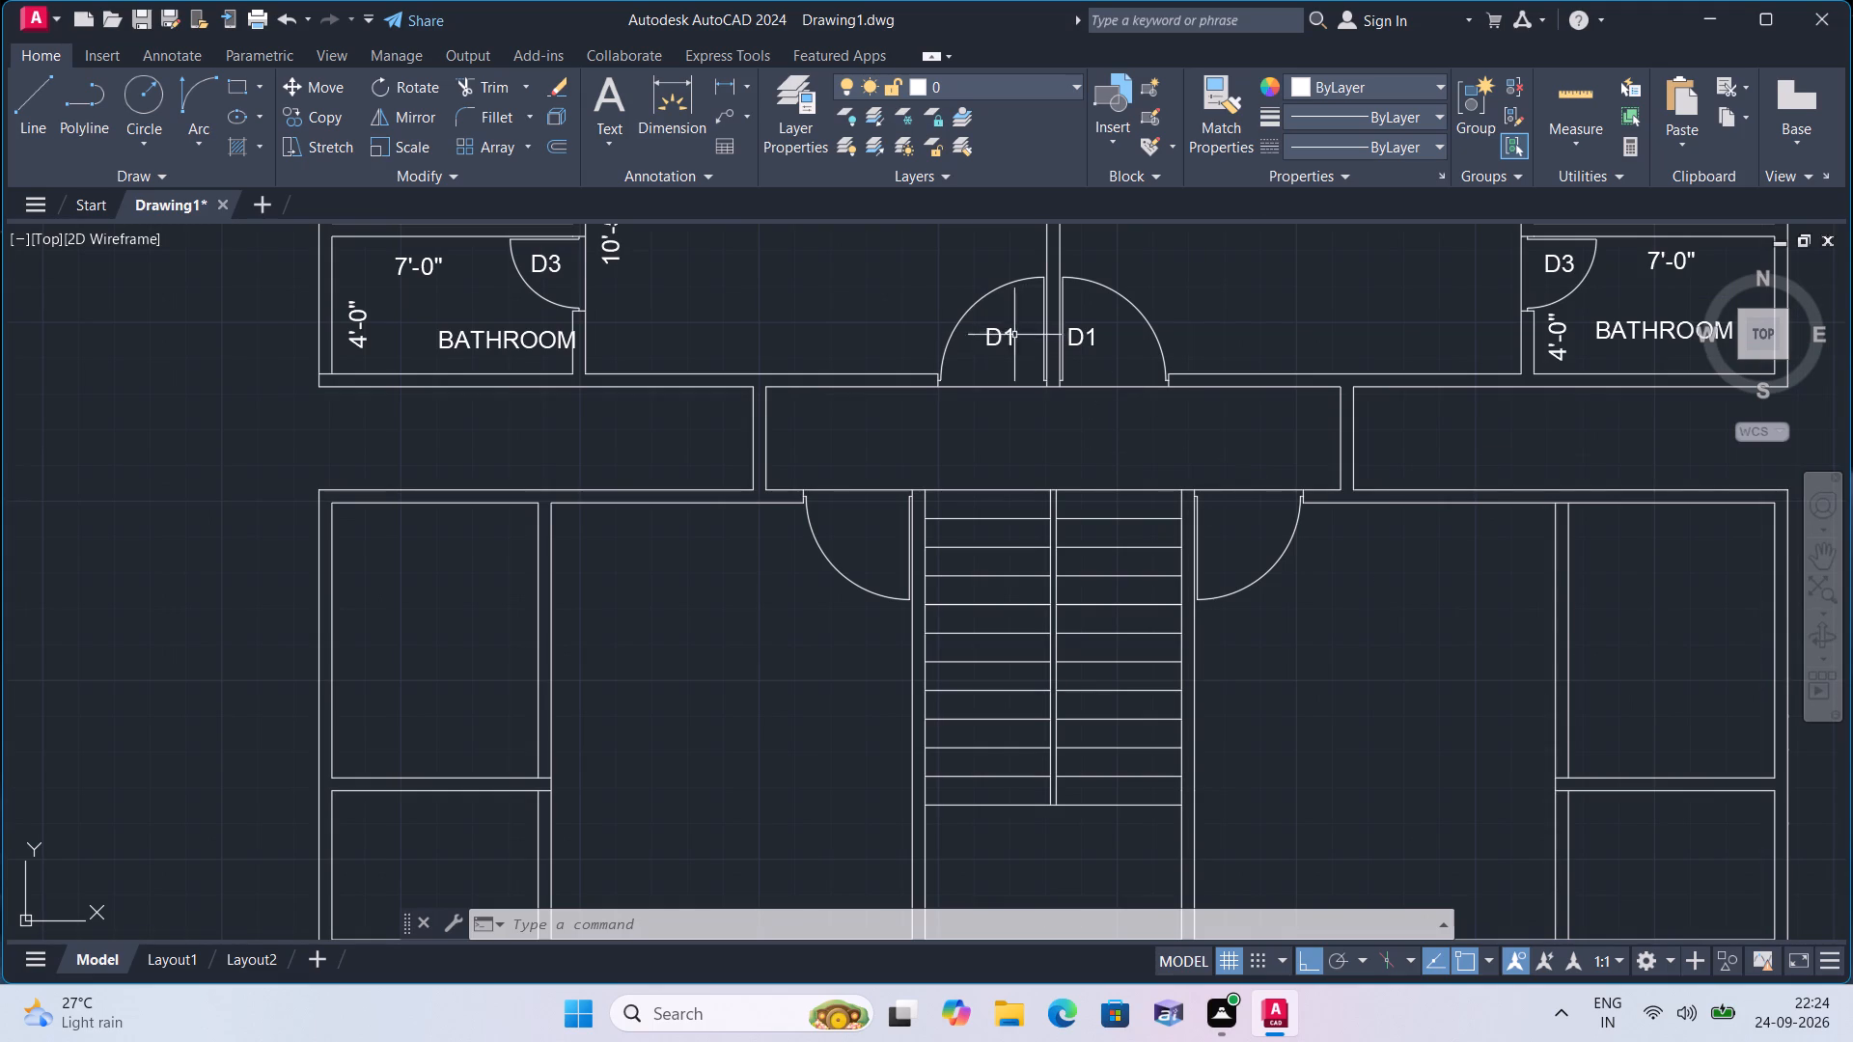
{"action": "left_click", "coordinate": [991, 337]}
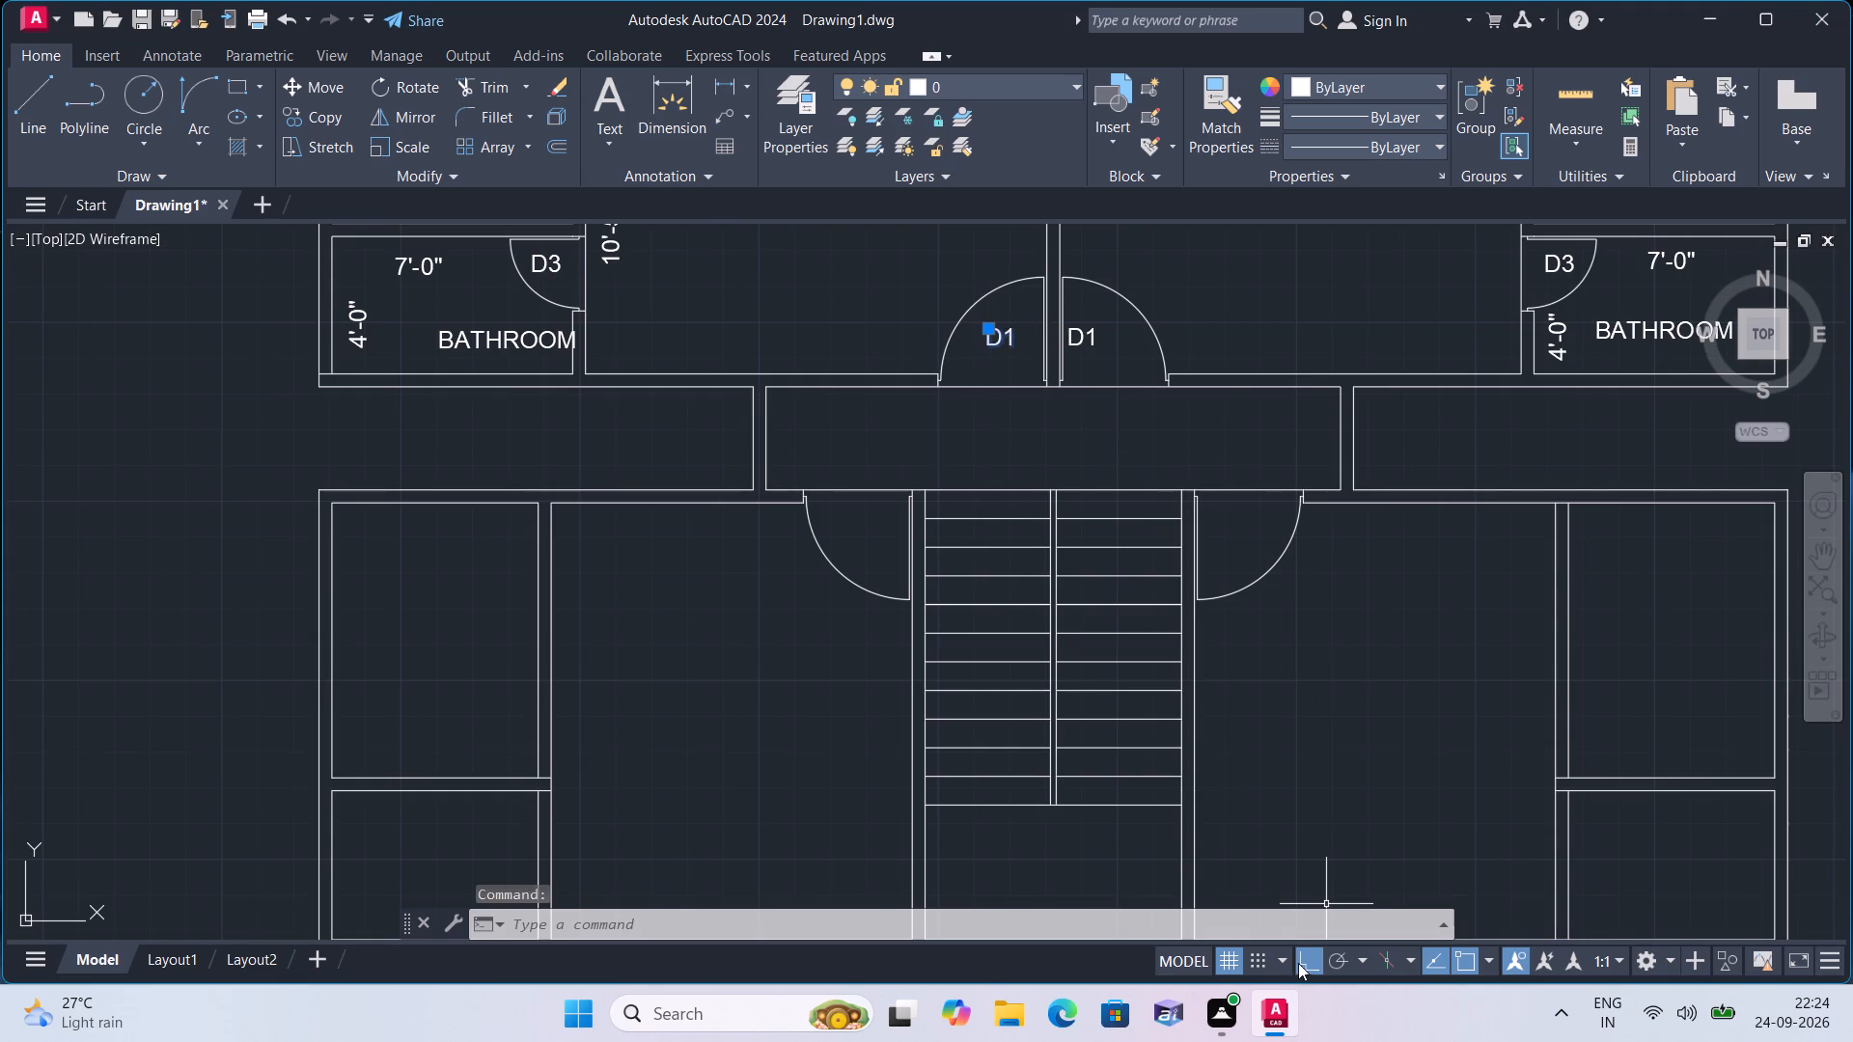
{"action": "left_click", "coordinate": [1300, 960]}
{"action": "left_click", "coordinate": [303, 118]}
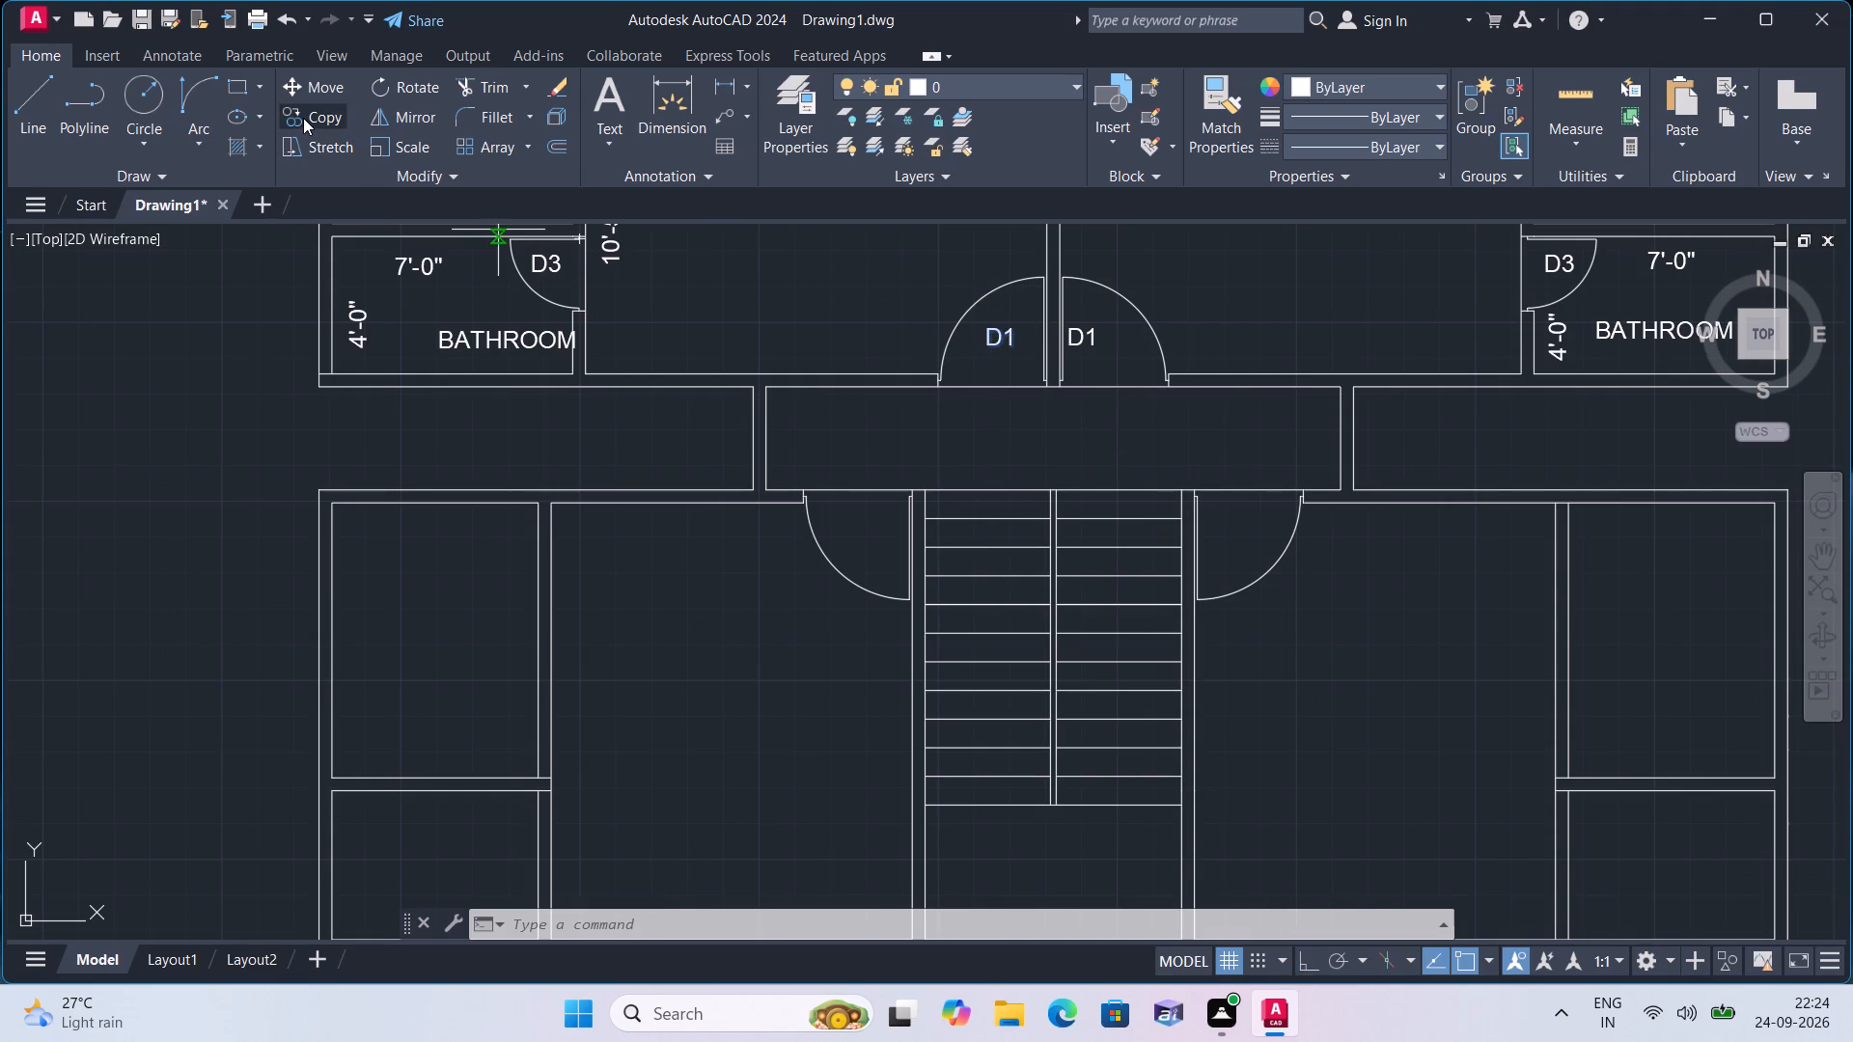
{"action": "left_click", "coordinate": [997, 343]}
{"action": "left_click", "coordinate": [863, 531]}
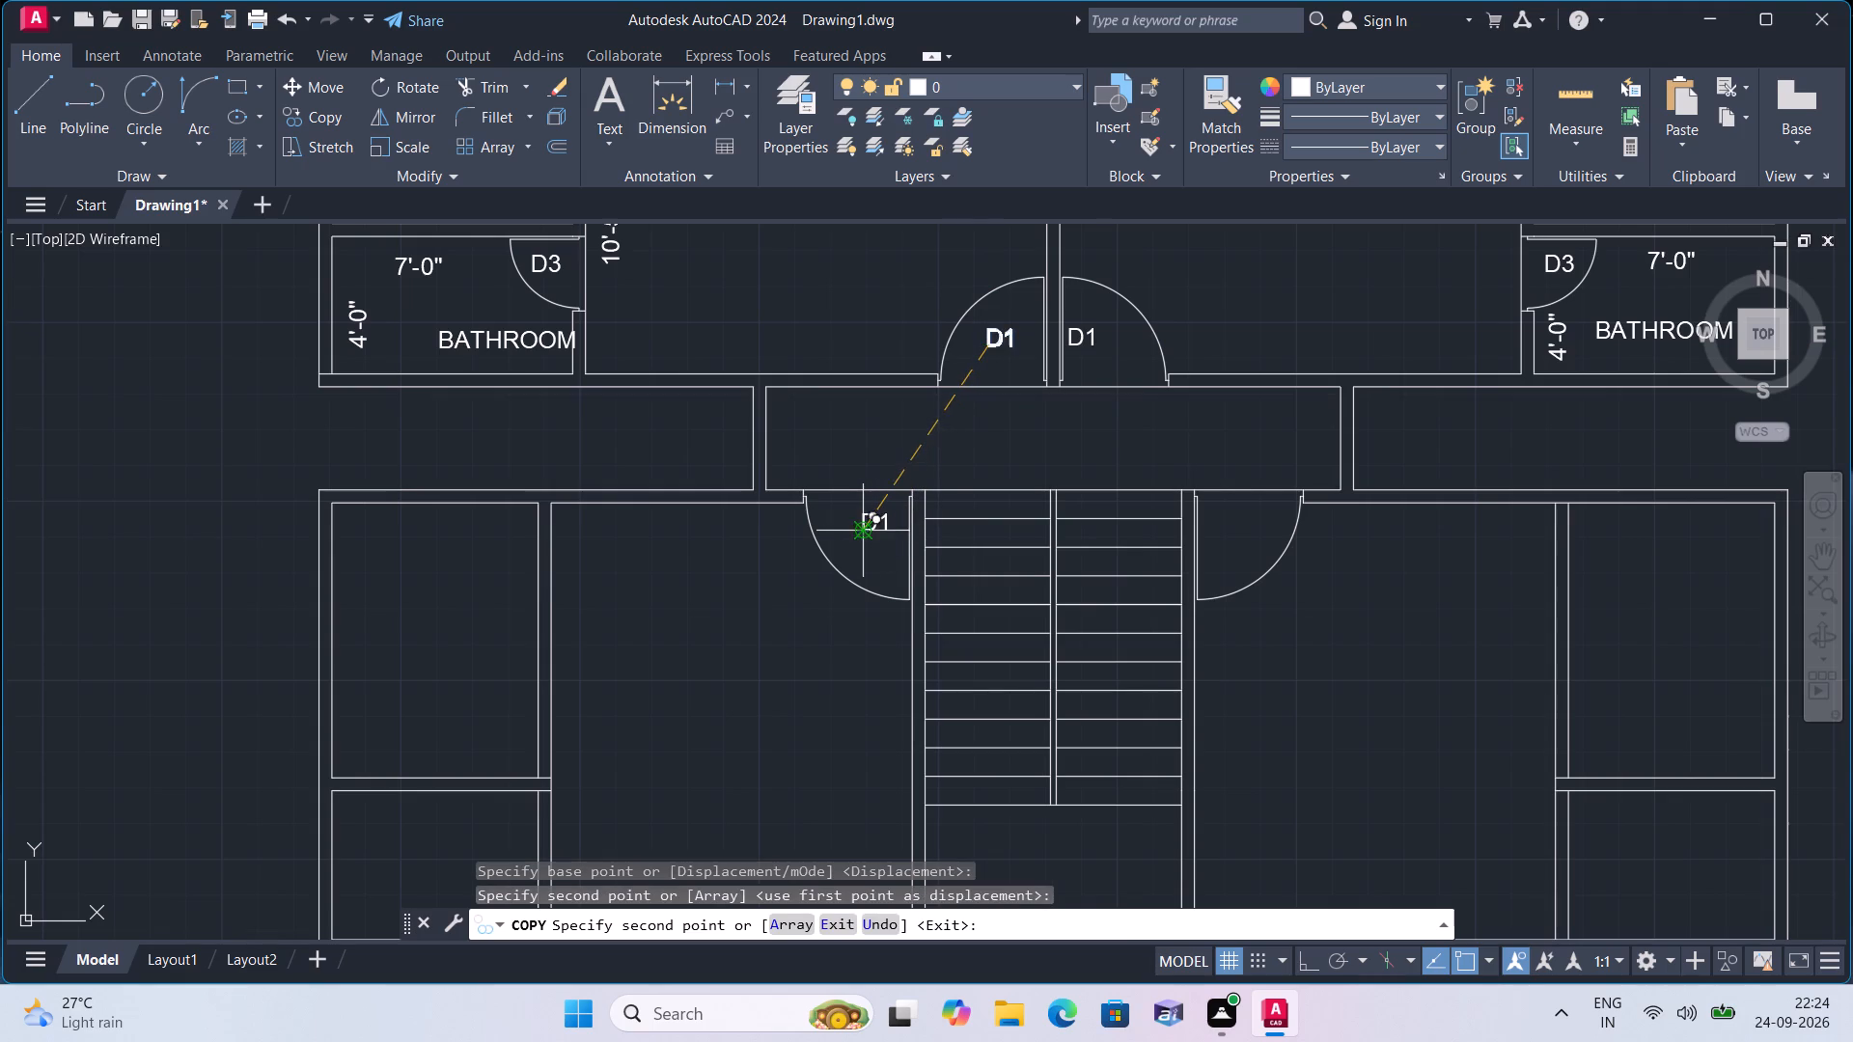
{"action": "left_click", "coordinate": [1228, 526]}
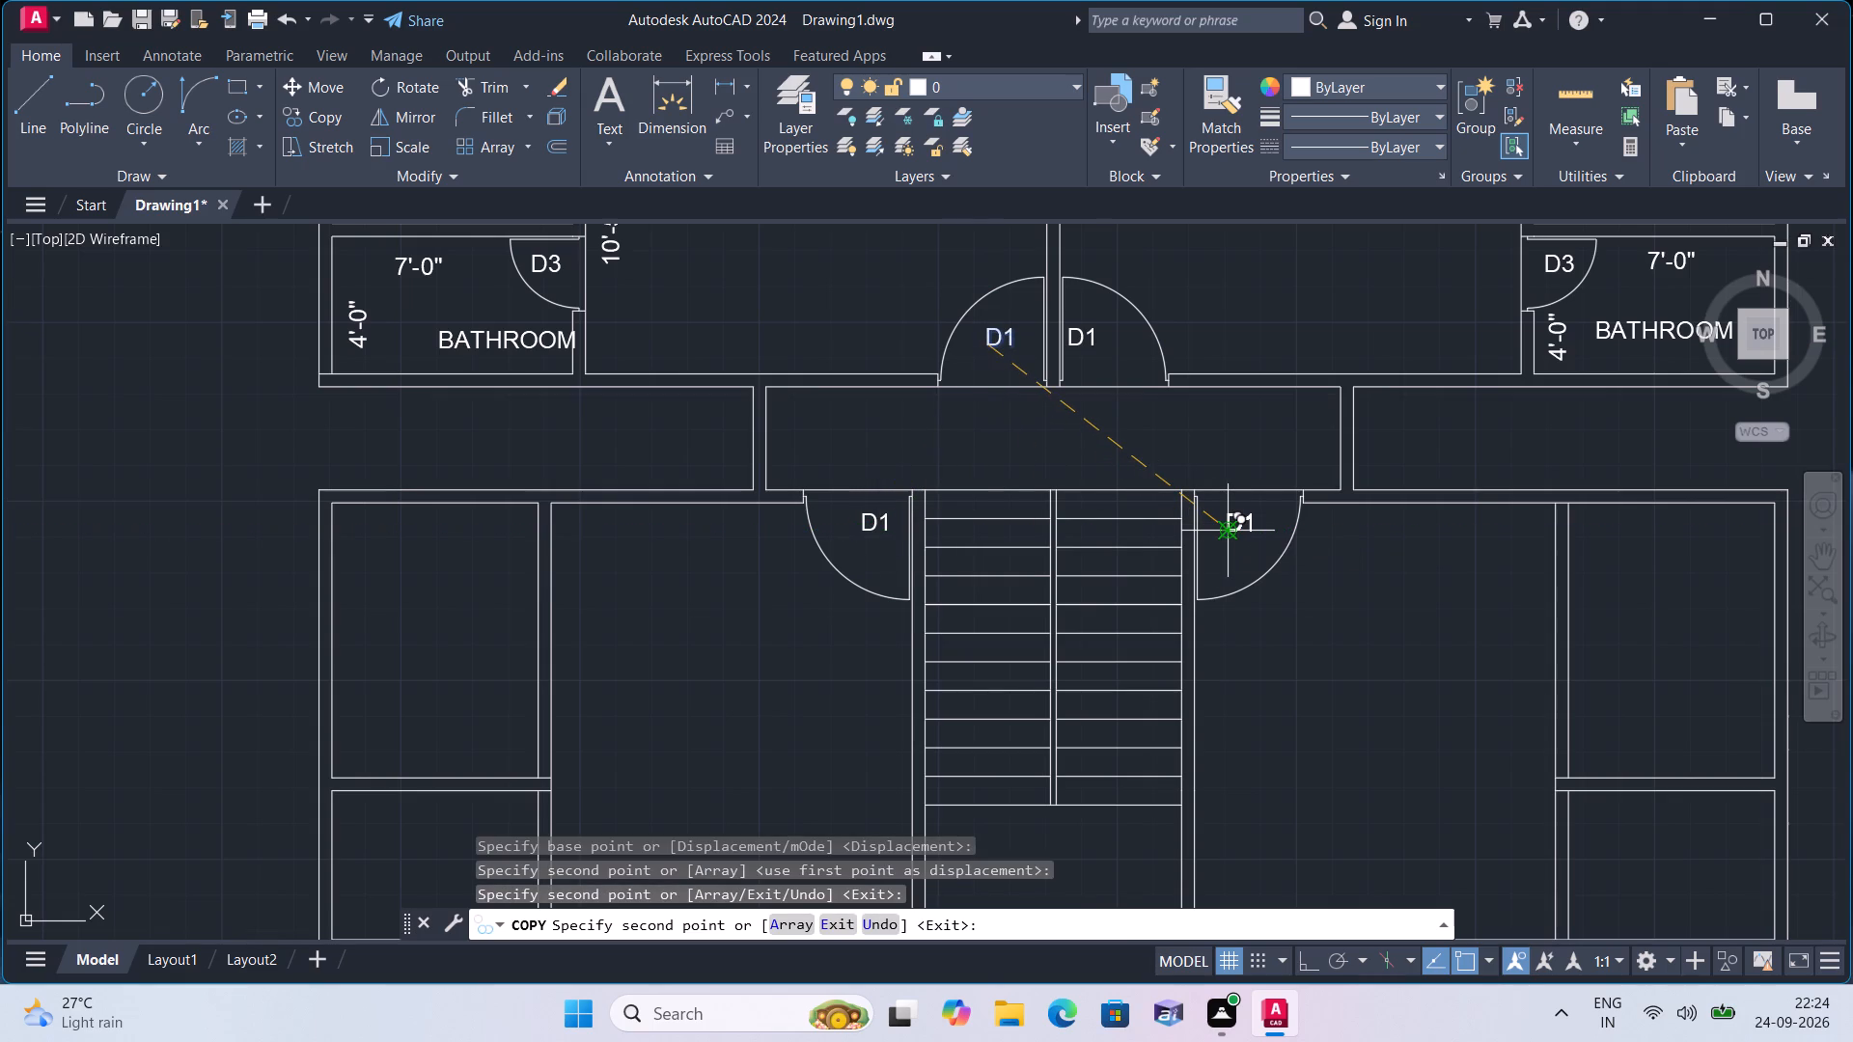
With Ortho on, draw a jamb line across the upper west room's east wall, 2' above the partition, and erase the vertical guide.
{"action": "key", "text": "Escape"}
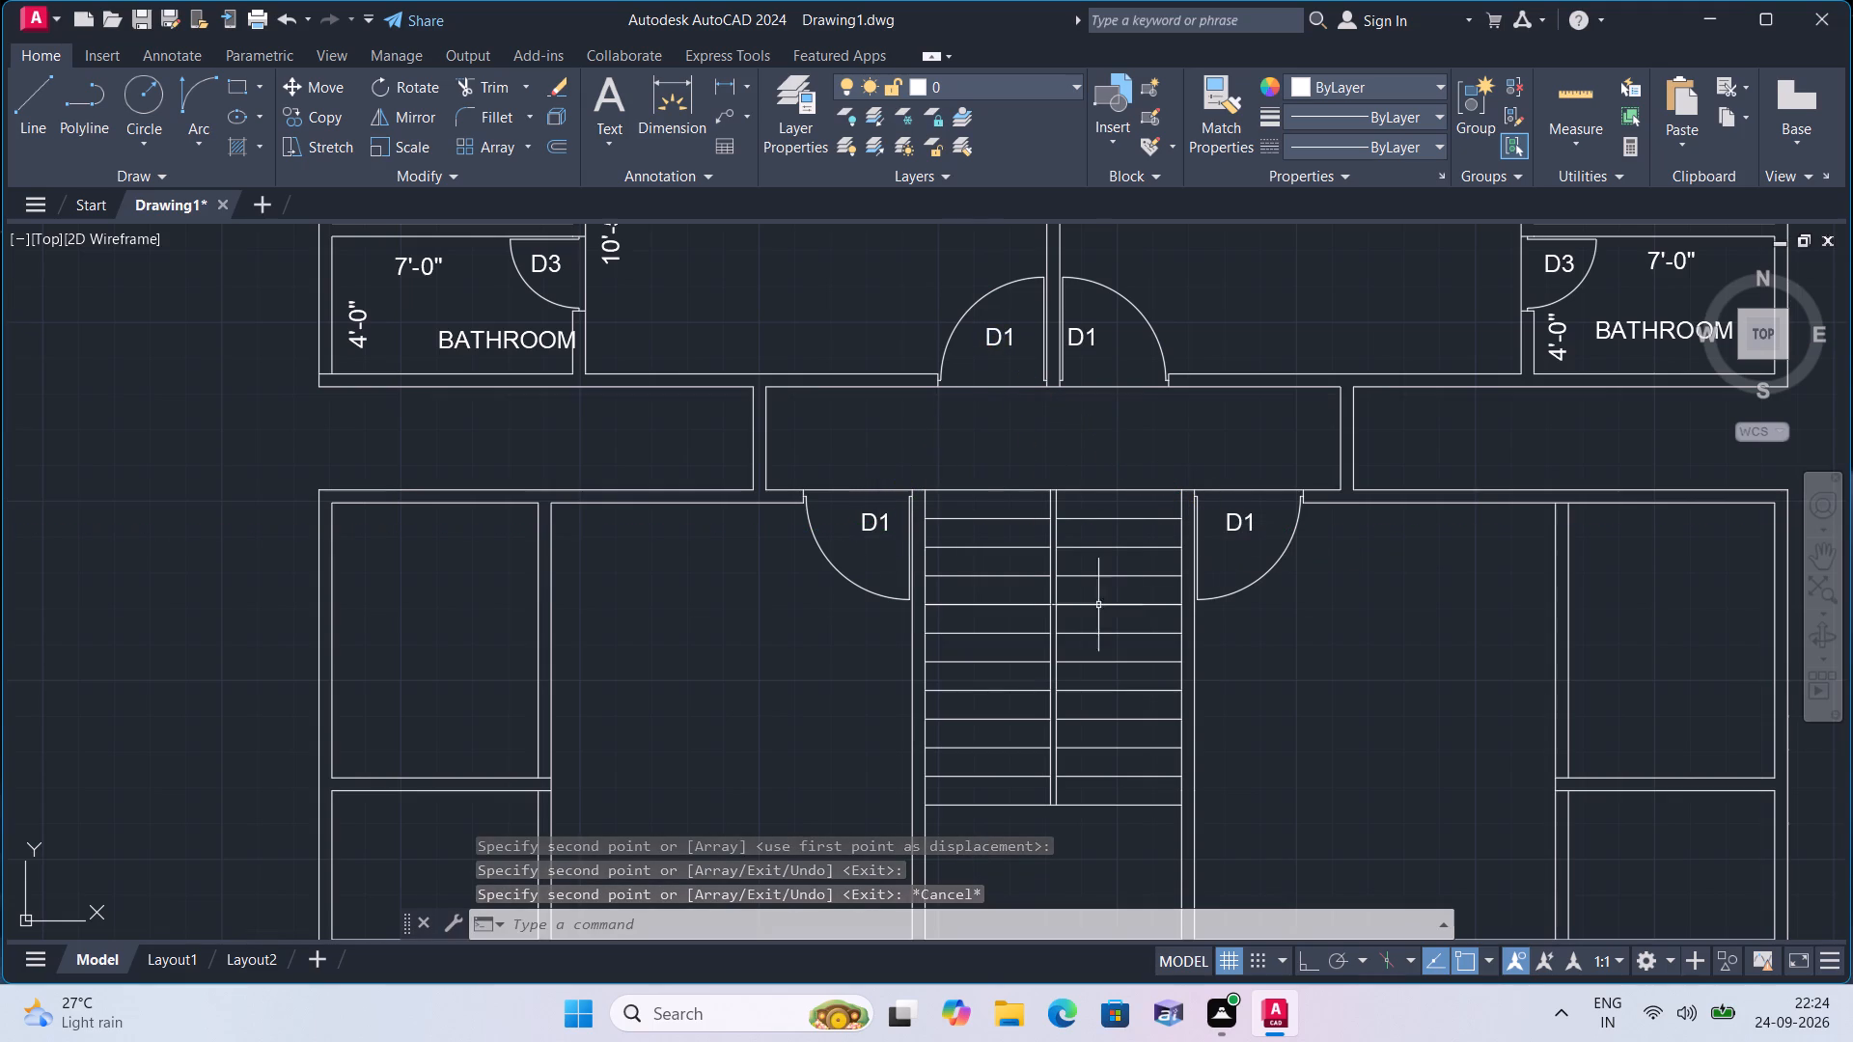
{"action": "middle_click_drag", "start_coordinate": [622, 743], "coordinate": [813, 746]}
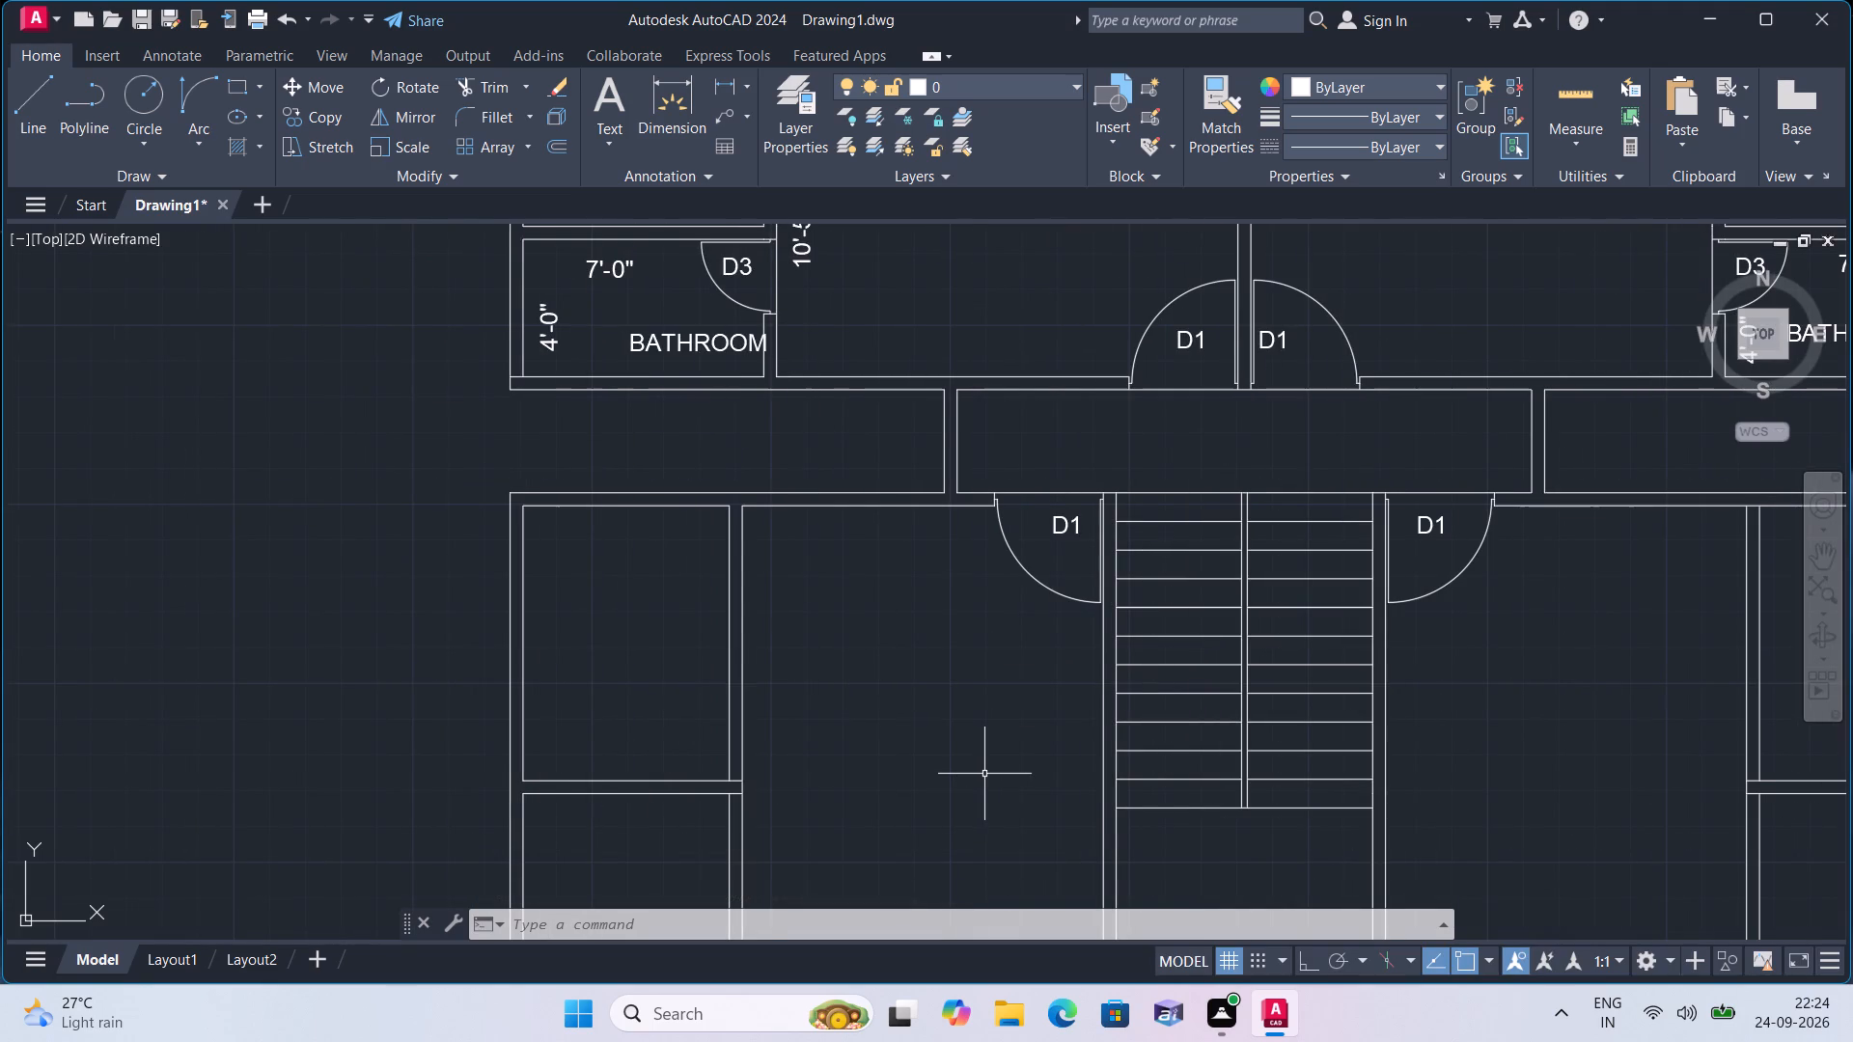
{"action": "type", "text": "l"}
{"action": "key", "text": "space"}
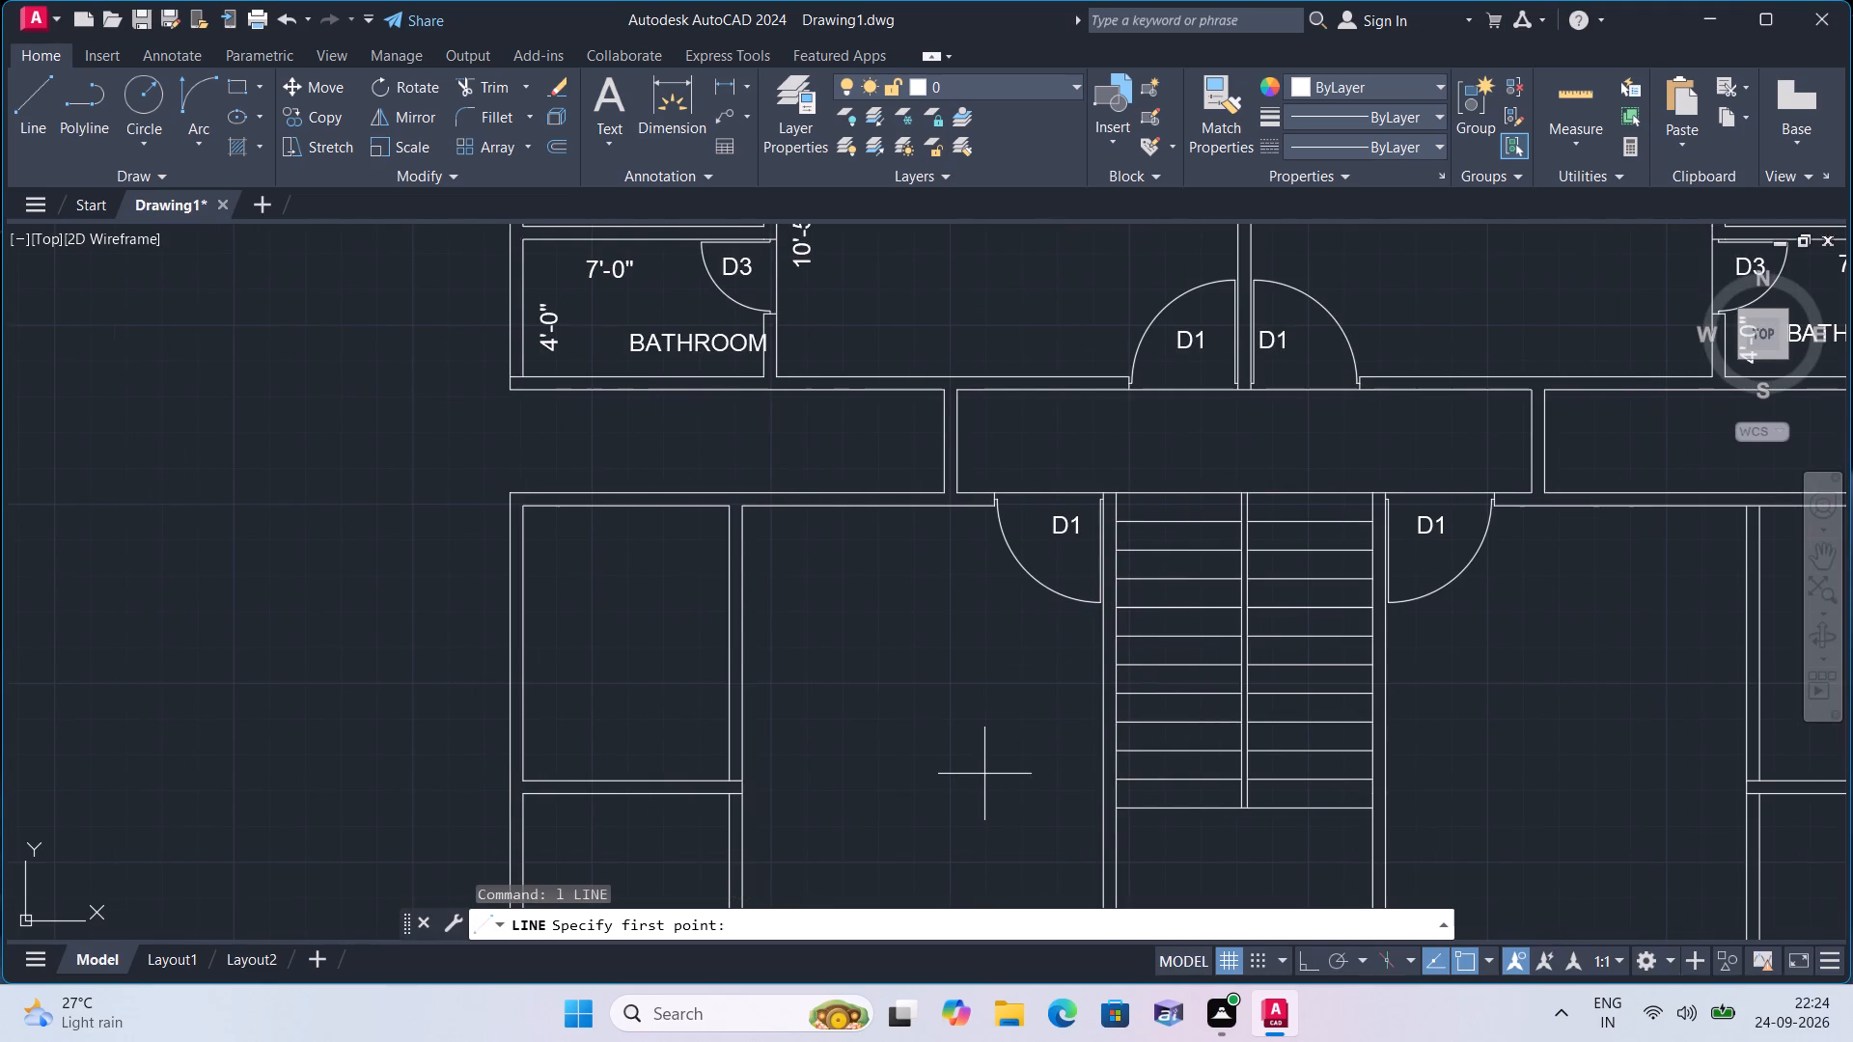
{"action": "scroll", "coordinate": [860, 812], "scroll_direction": "up", "scroll_amount": 1}
{"action": "scroll", "coordinate": [675, 754], "scroll_direction": "up", "scroll_amount": 2}
{"action": "left_click", "coordinate": [644, 771]}
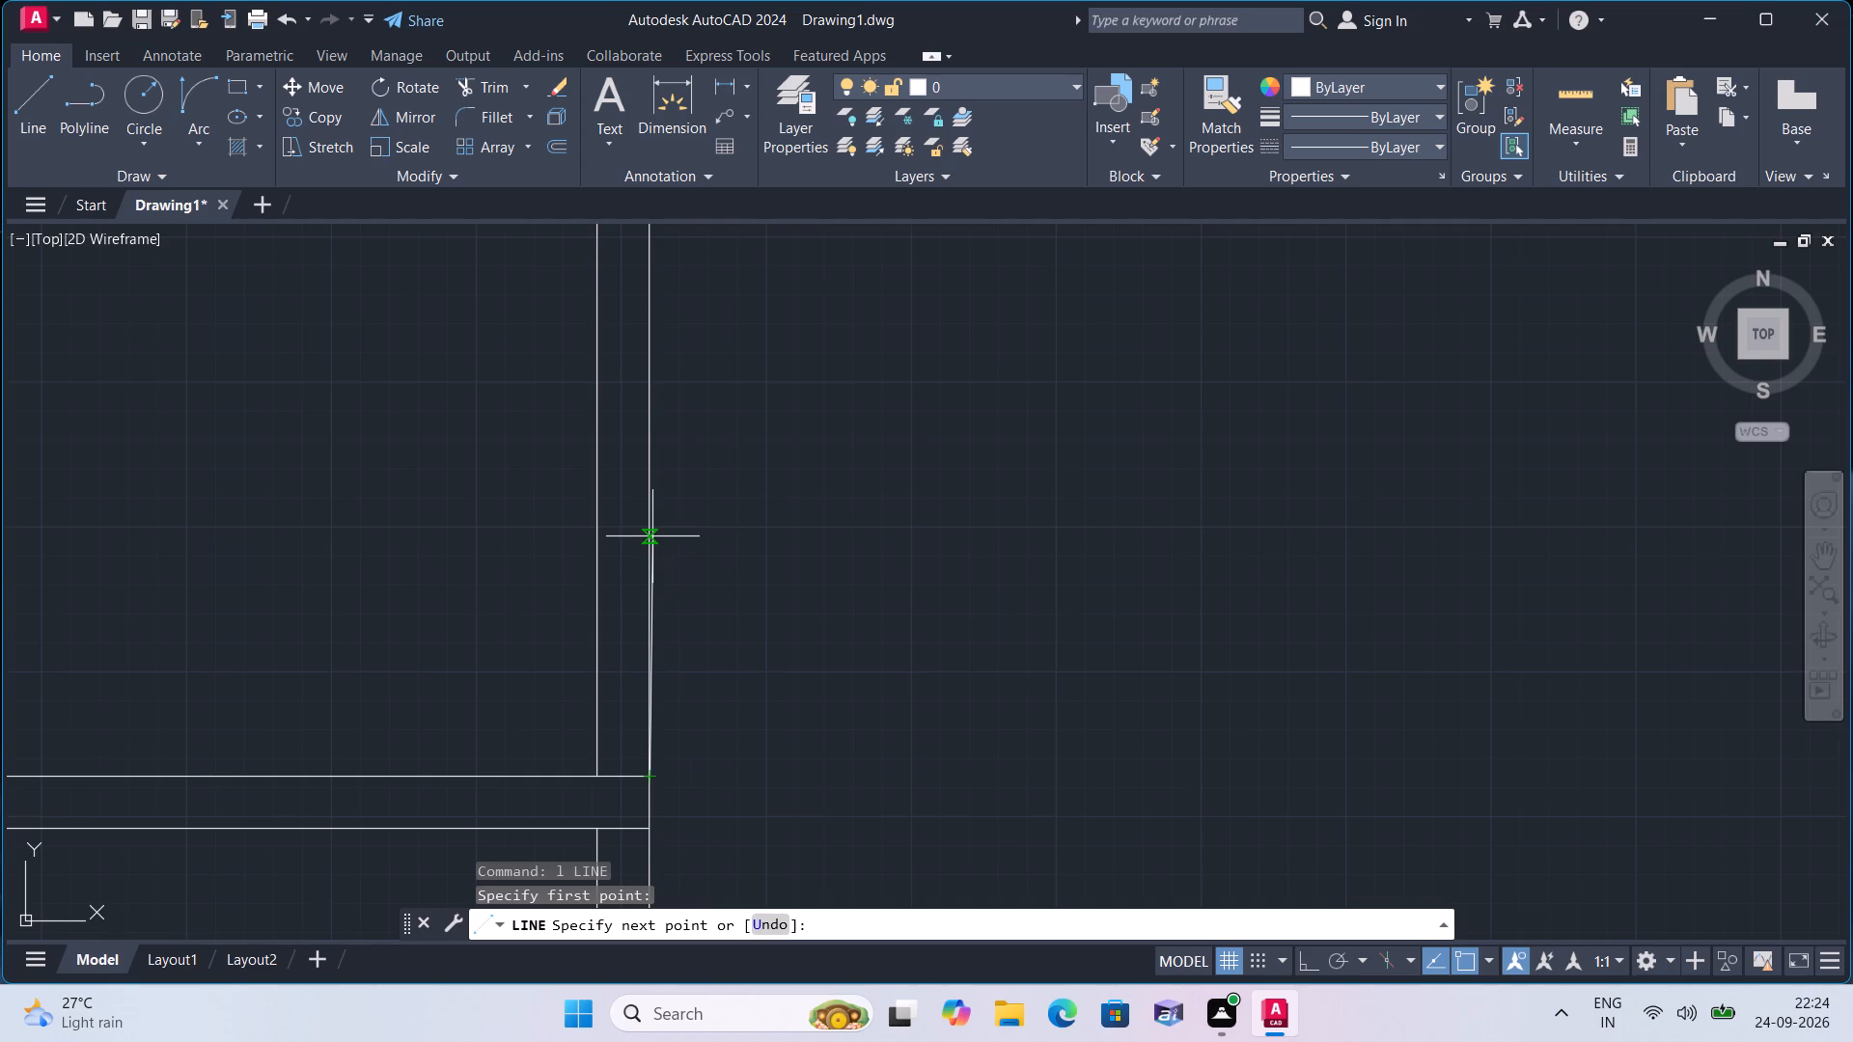
{"action": "key", "text": "F8"}
{"action": "type", "text": "2'"}
{"action": "key", "text": "space"}
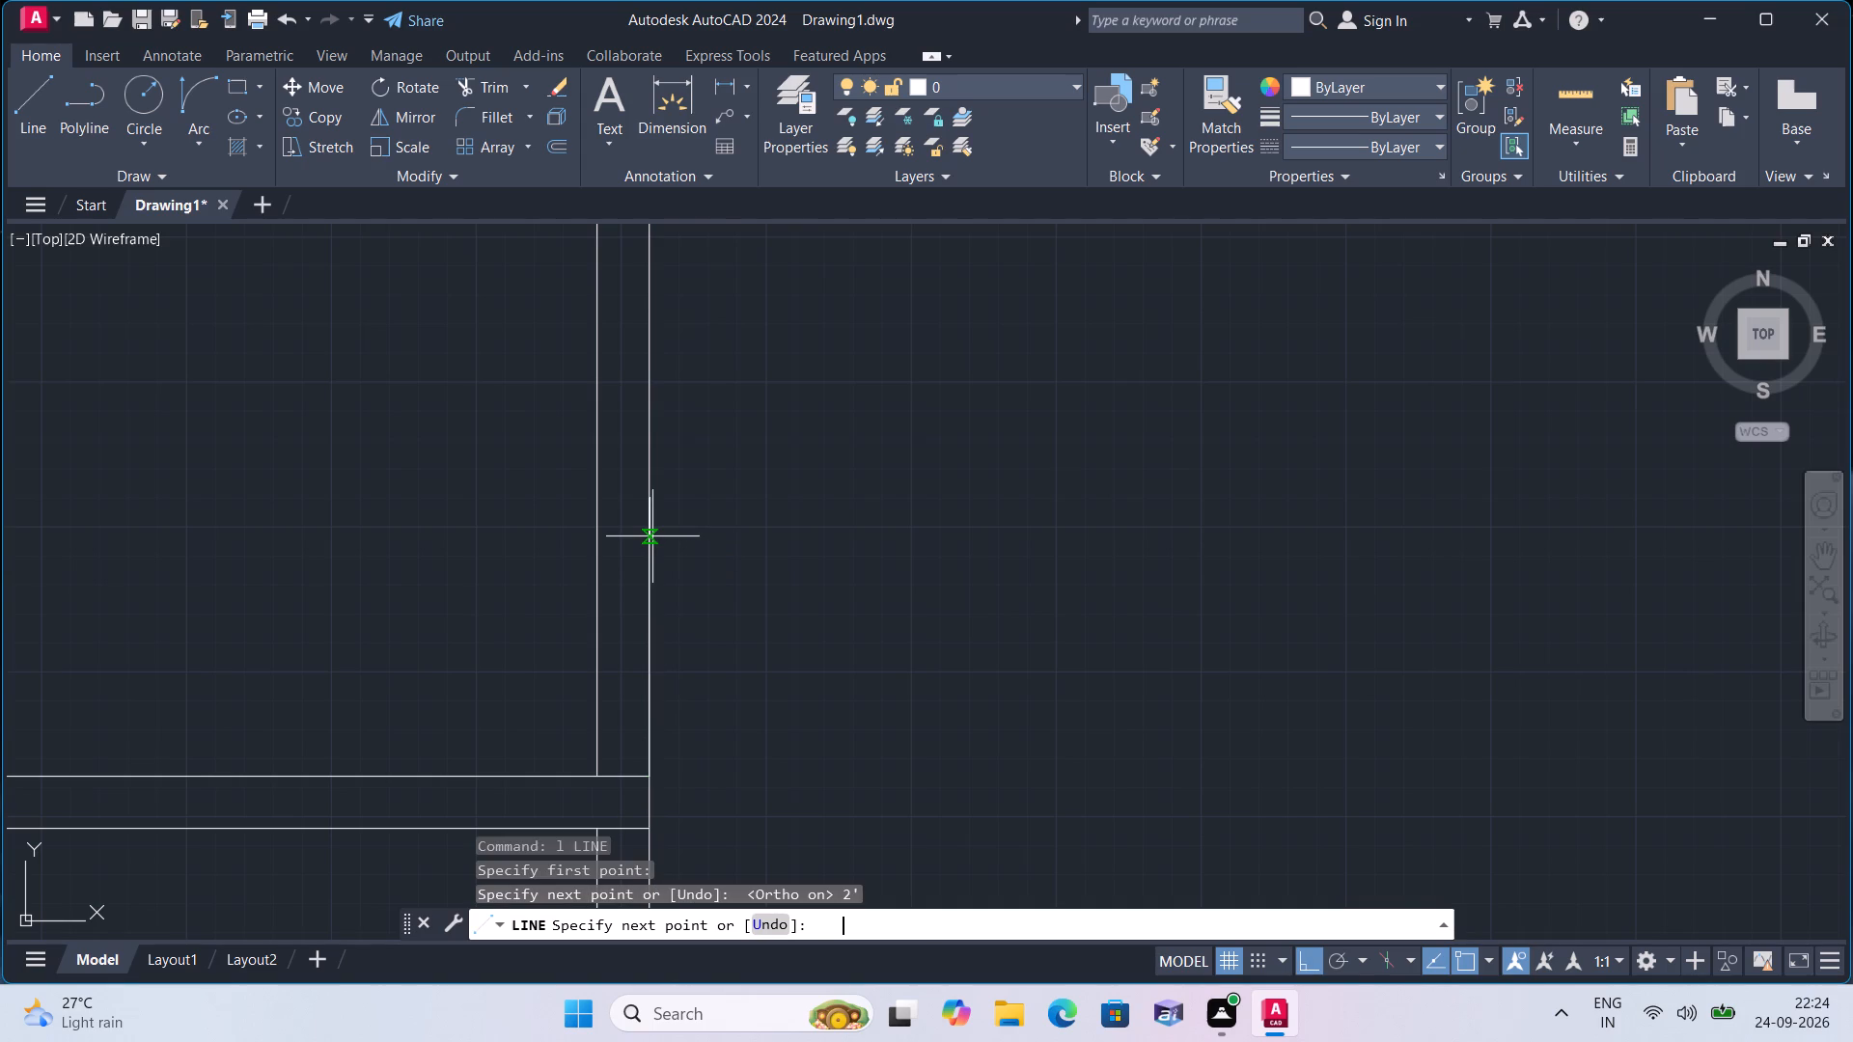
{"action": "left_click", "coordinate": [595, 505]}
{"action": "key", "text": "space"}
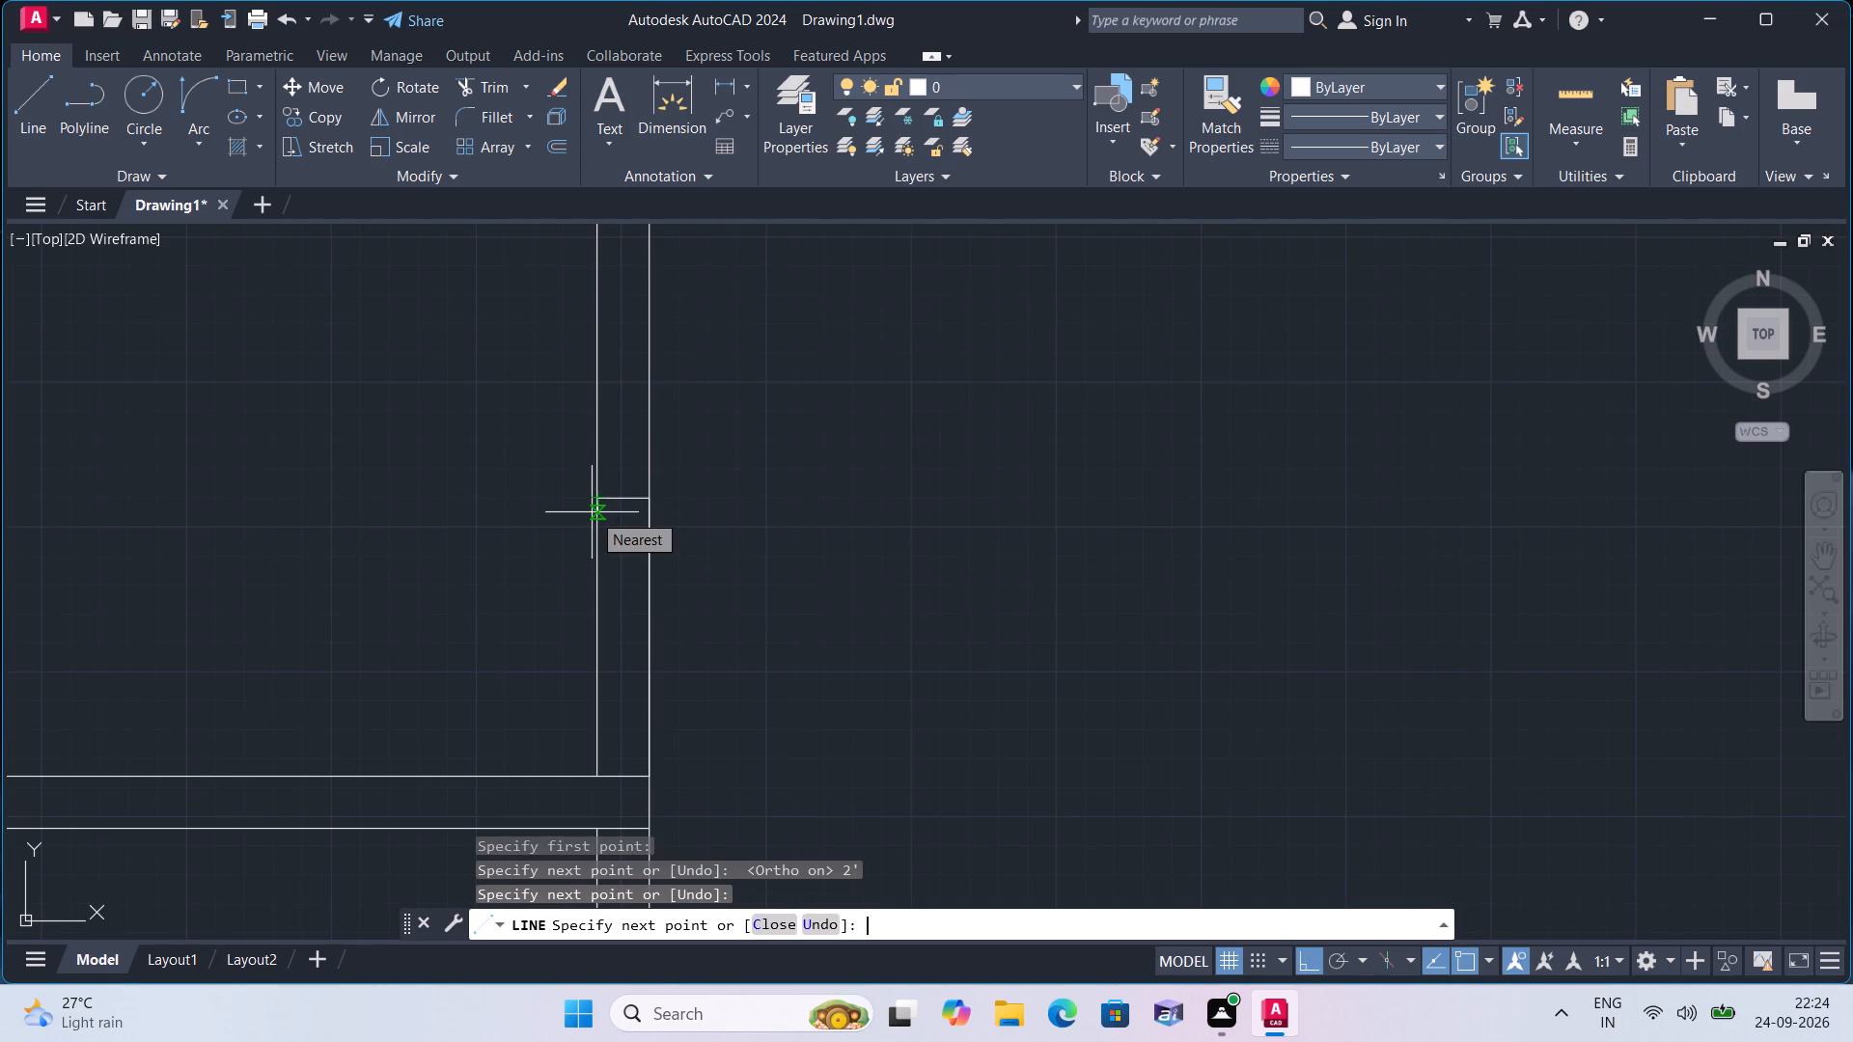
{"action": "left_click", "coordinate": [650, 586]}
{"action": "key", "text": "Delete"}
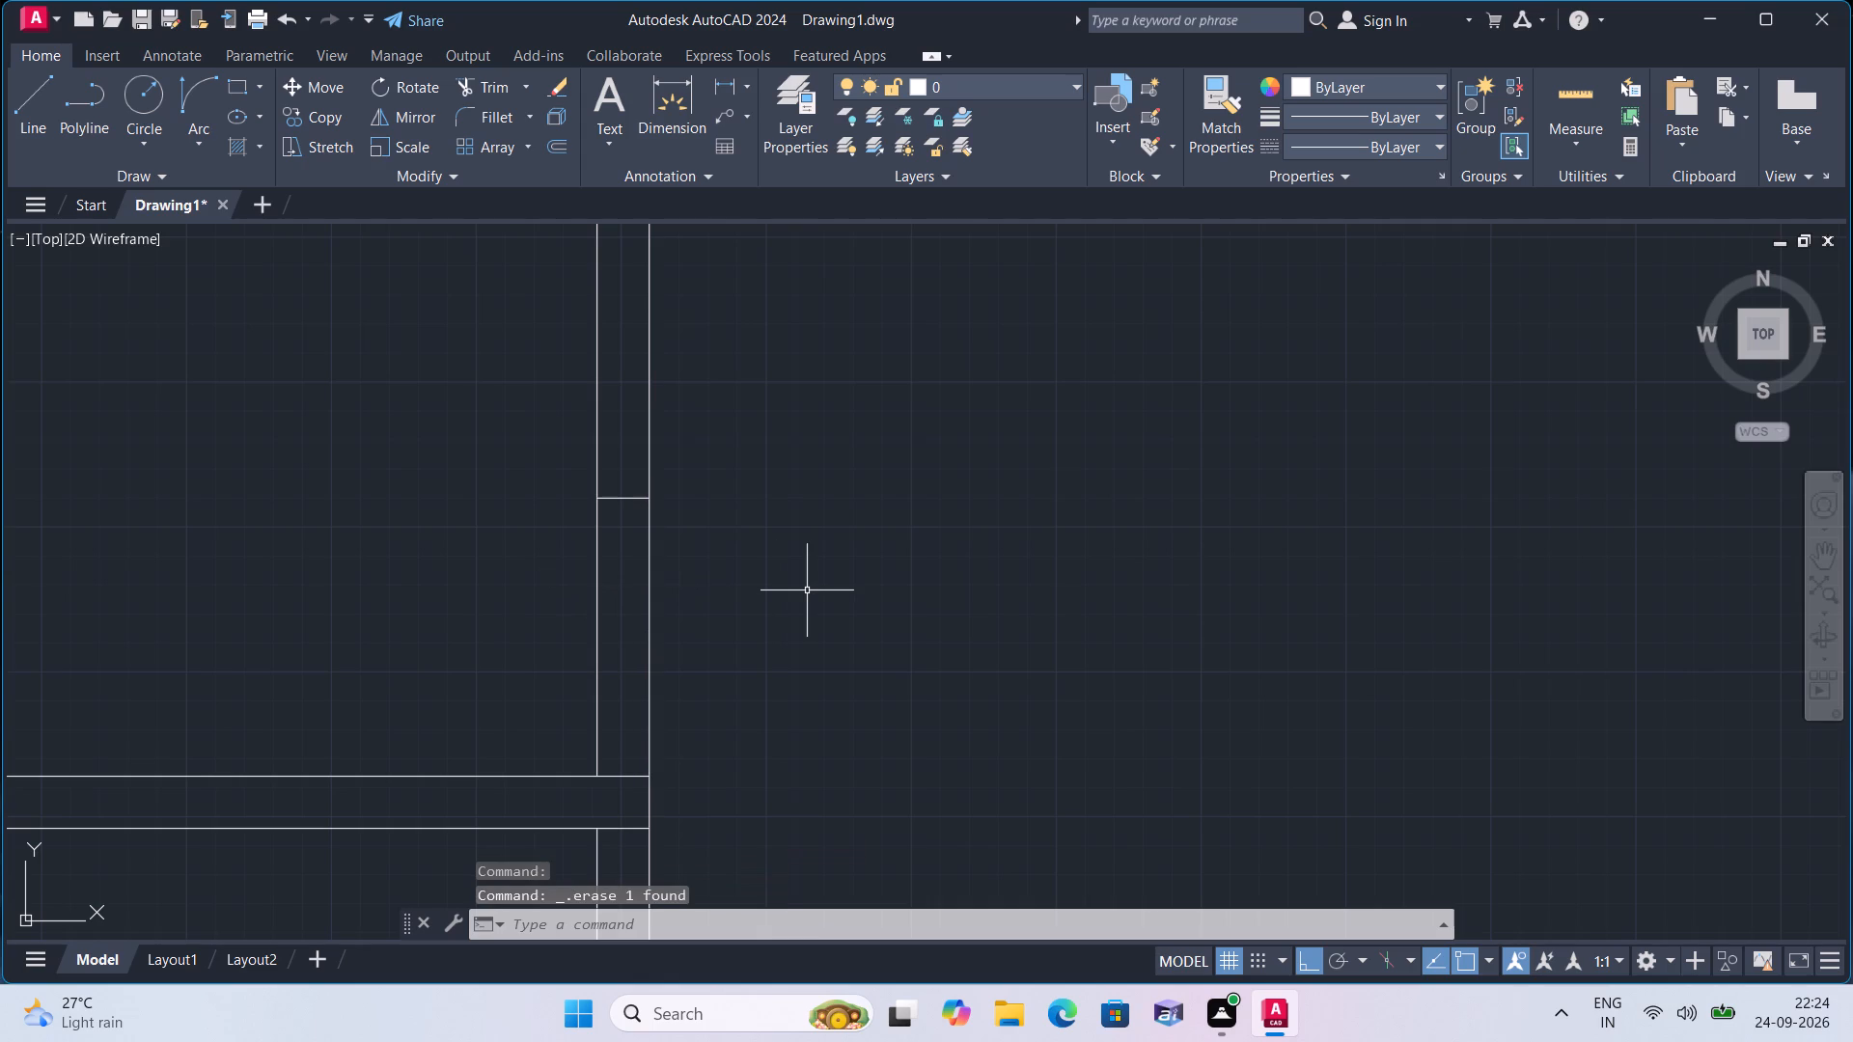
Draw a matching jamb line across the upper east room's west wall, 2' above the partition, and erase the vertical guide.
{"action": "scroll", "coordinate": [893, 557], "scroll_direction": "down", "scroll_amount": 2}
{"action": "middle_click_drag", "start_coordinate": [999, 577], "coordinate": [589, 426]}
{"action": "scroll", "coordinate": [803, 501], "scroll_direction": "down", "scroll_amount": 2}
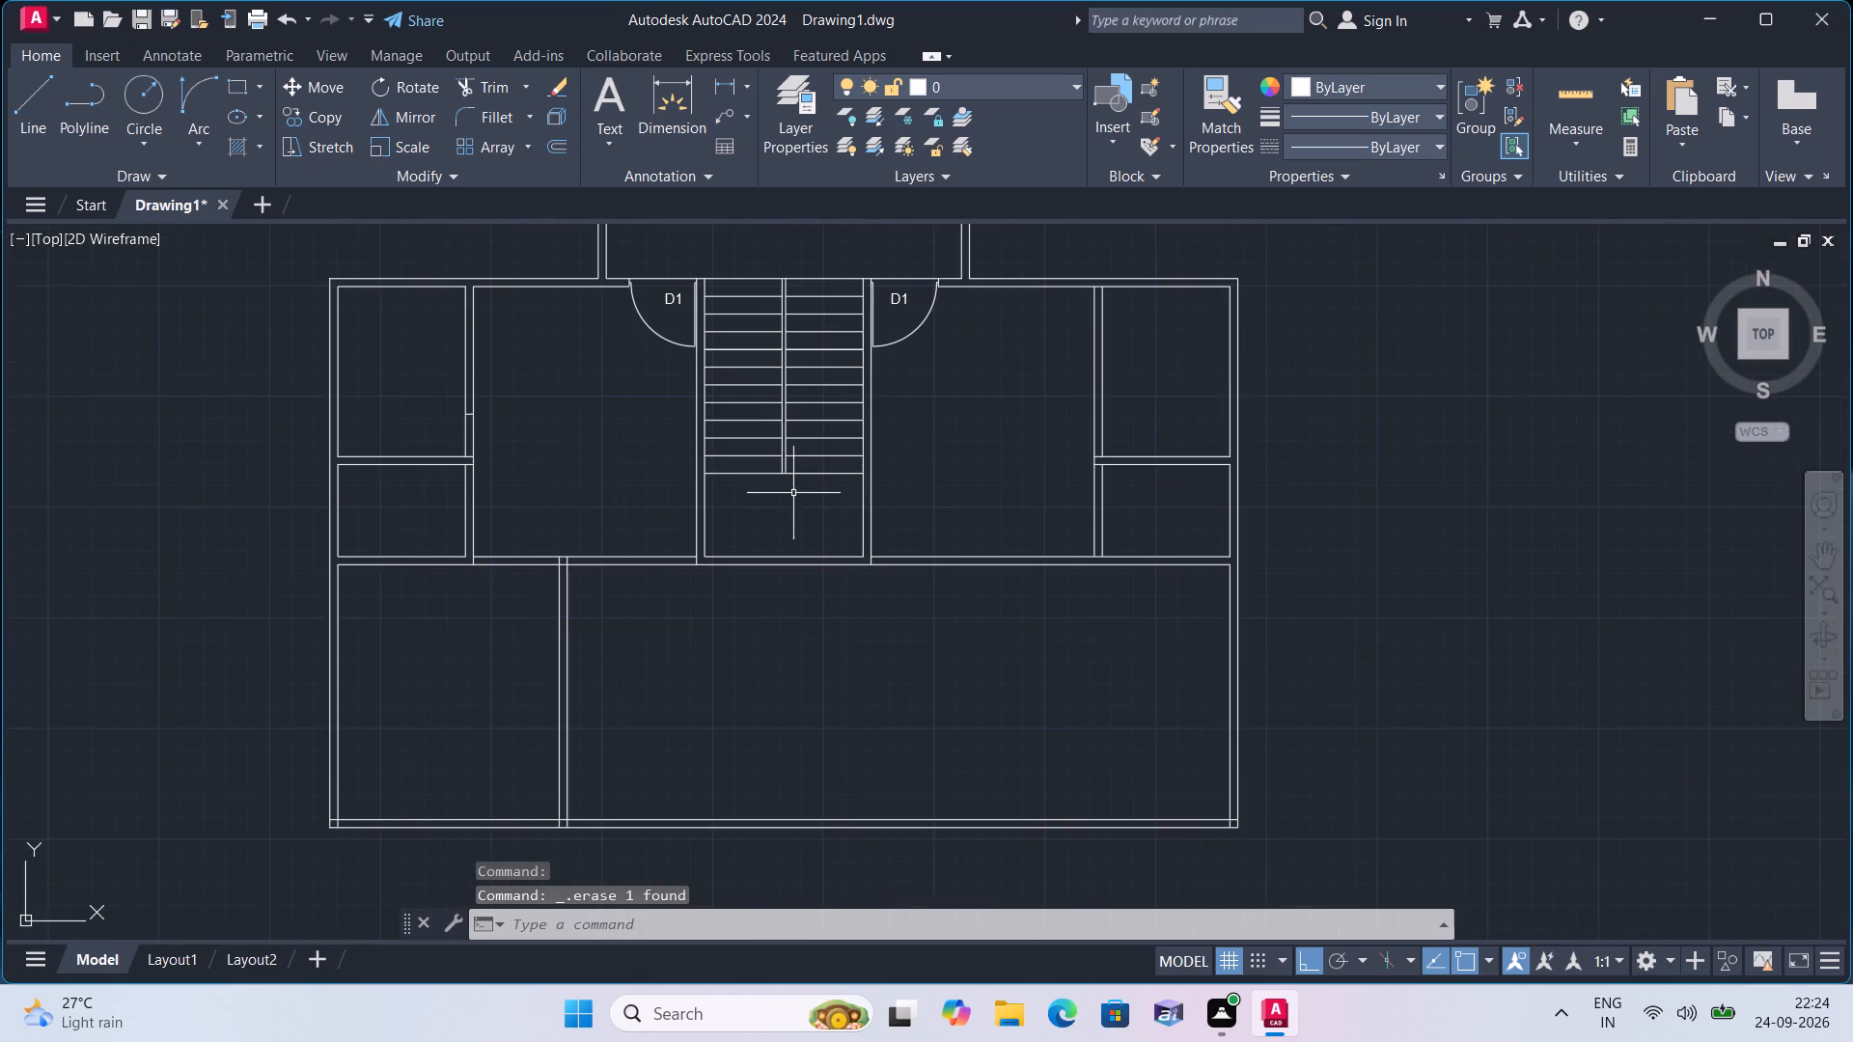
{"action": "scroll", "coordinate": [991, 486], "scroll_direction": "up", "scroll_amount": 1}
{"action": "type", "text": "l"}
{"action": "key", "text": "space"}
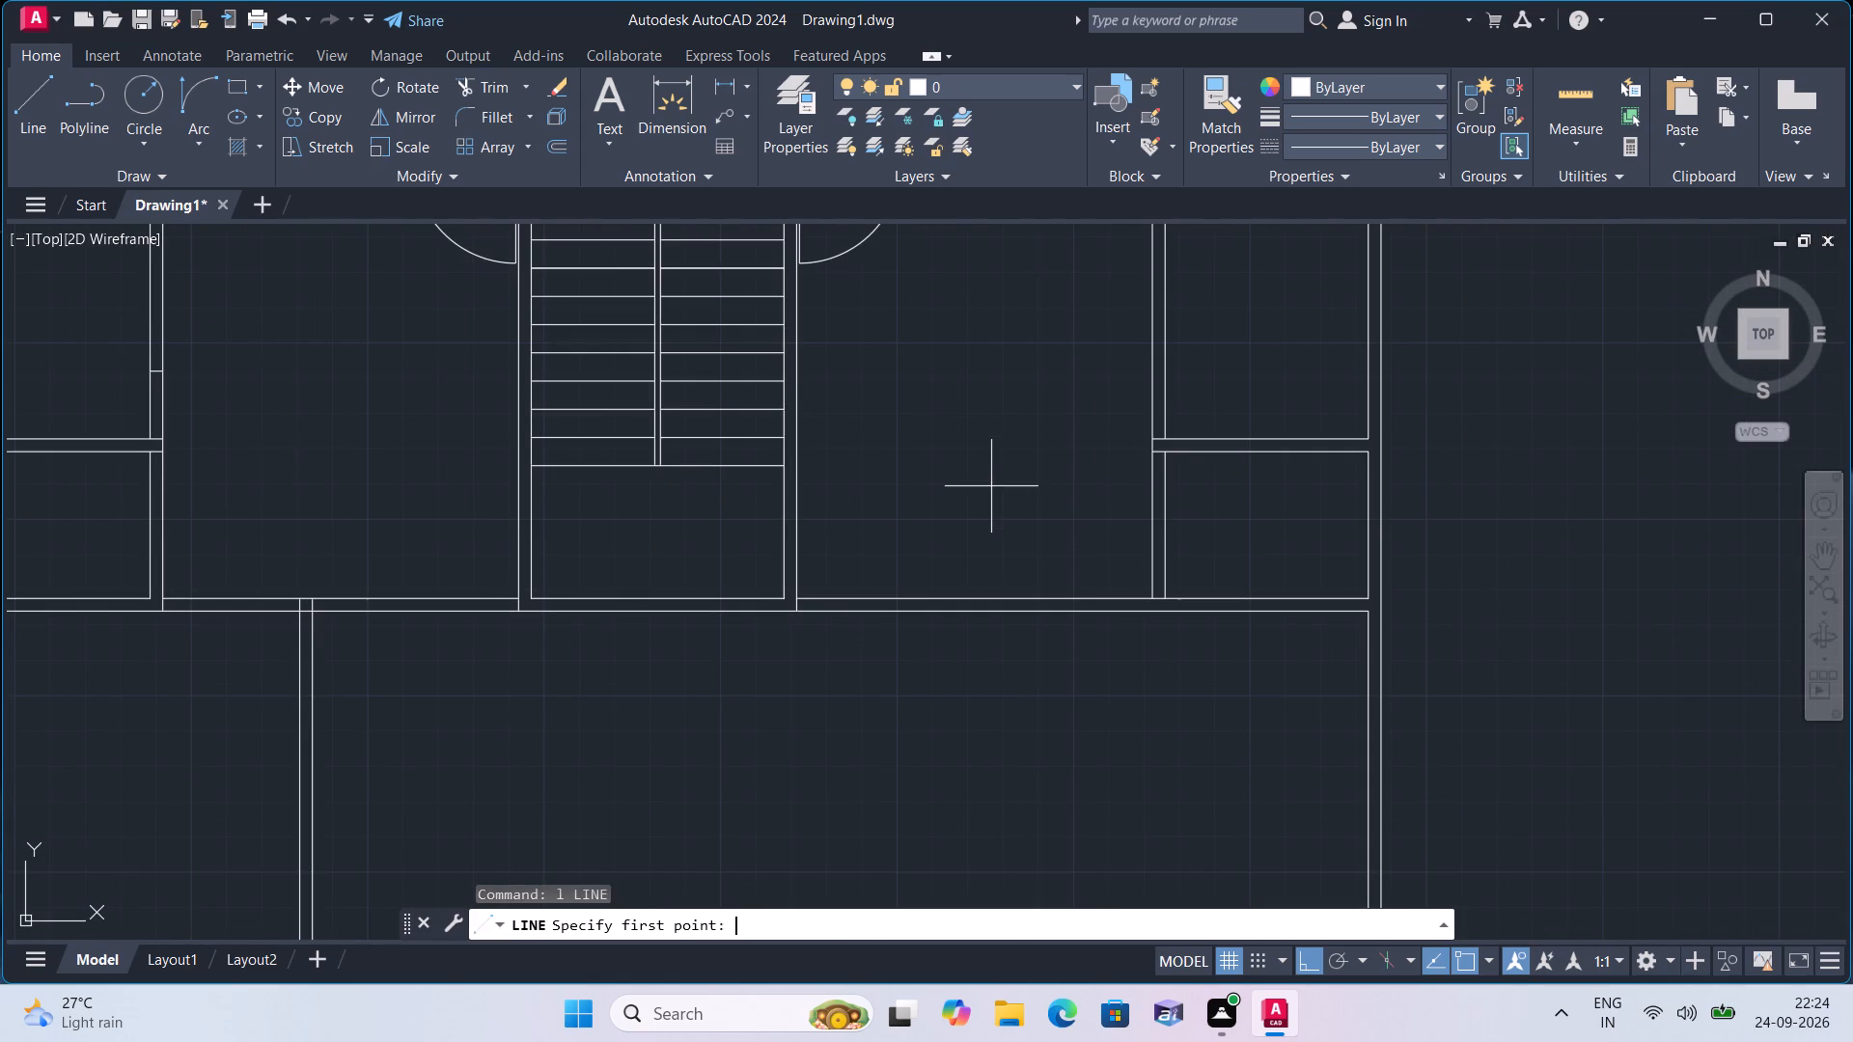
{"action": "scroll", "coordinate": [1247, 445], "scroll_direction": "up", "scroll_amount": 2}
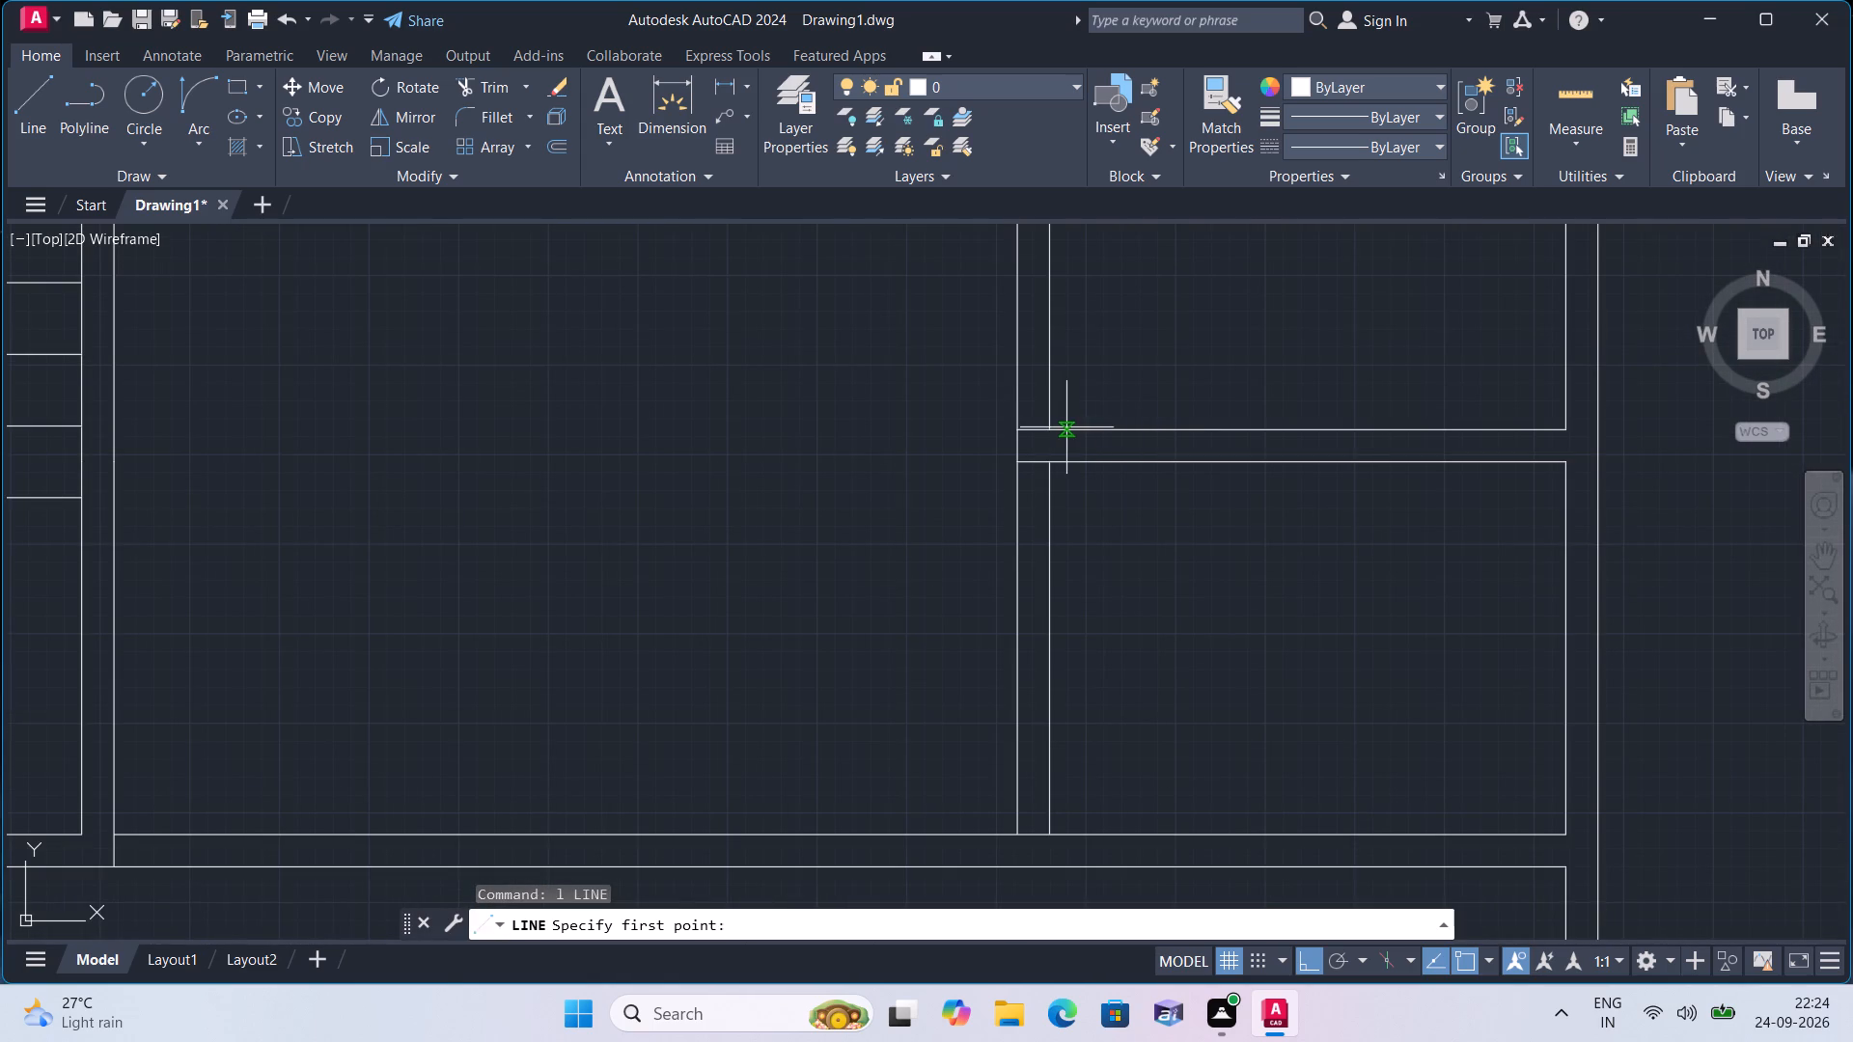
{"action": "left_click", "coordinate": [1045, 429]}
{"action": "middle_click_drag", "start_coordinate": [1038, 373], "coordinate": [1050, 541]}
{"action": "scroll", "coordinate": [1038, 373], "scroll_direction": "down", "scroll_amount": 1}
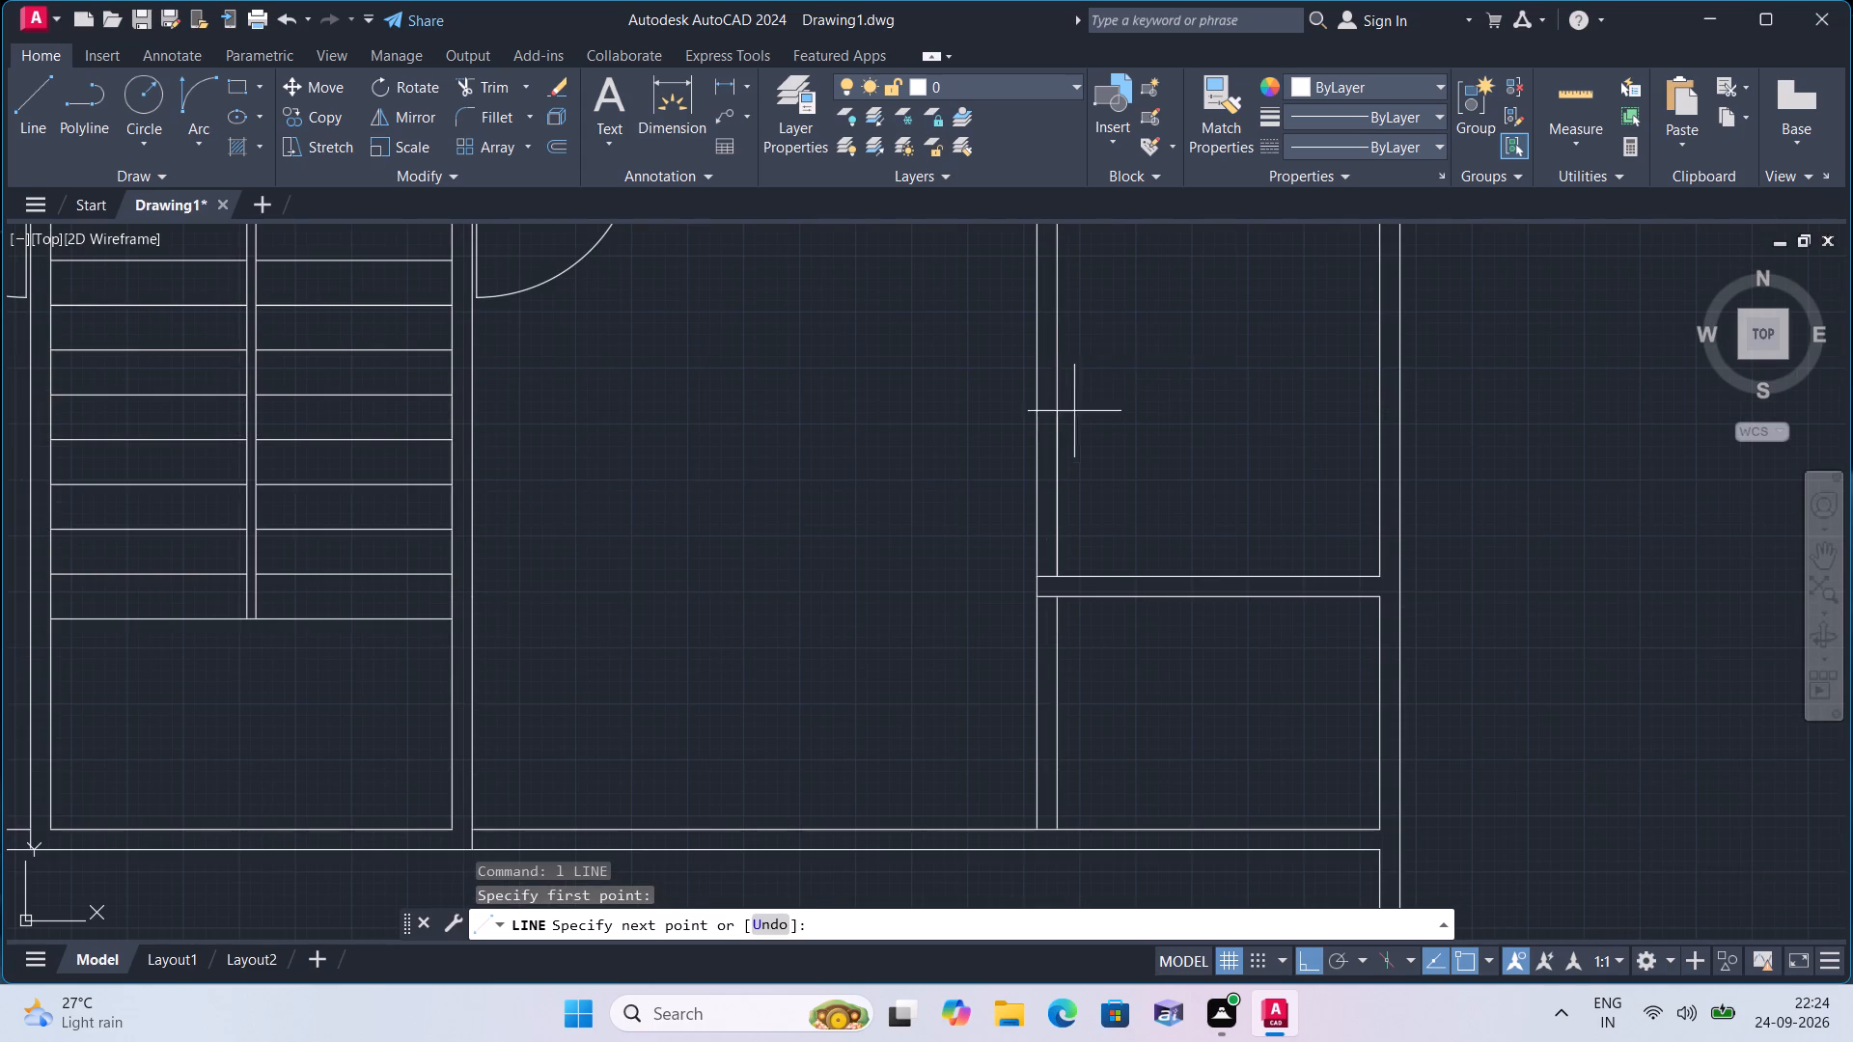
{"action": "type", "text": "2'"}
{"action": "key", "text": "space"}
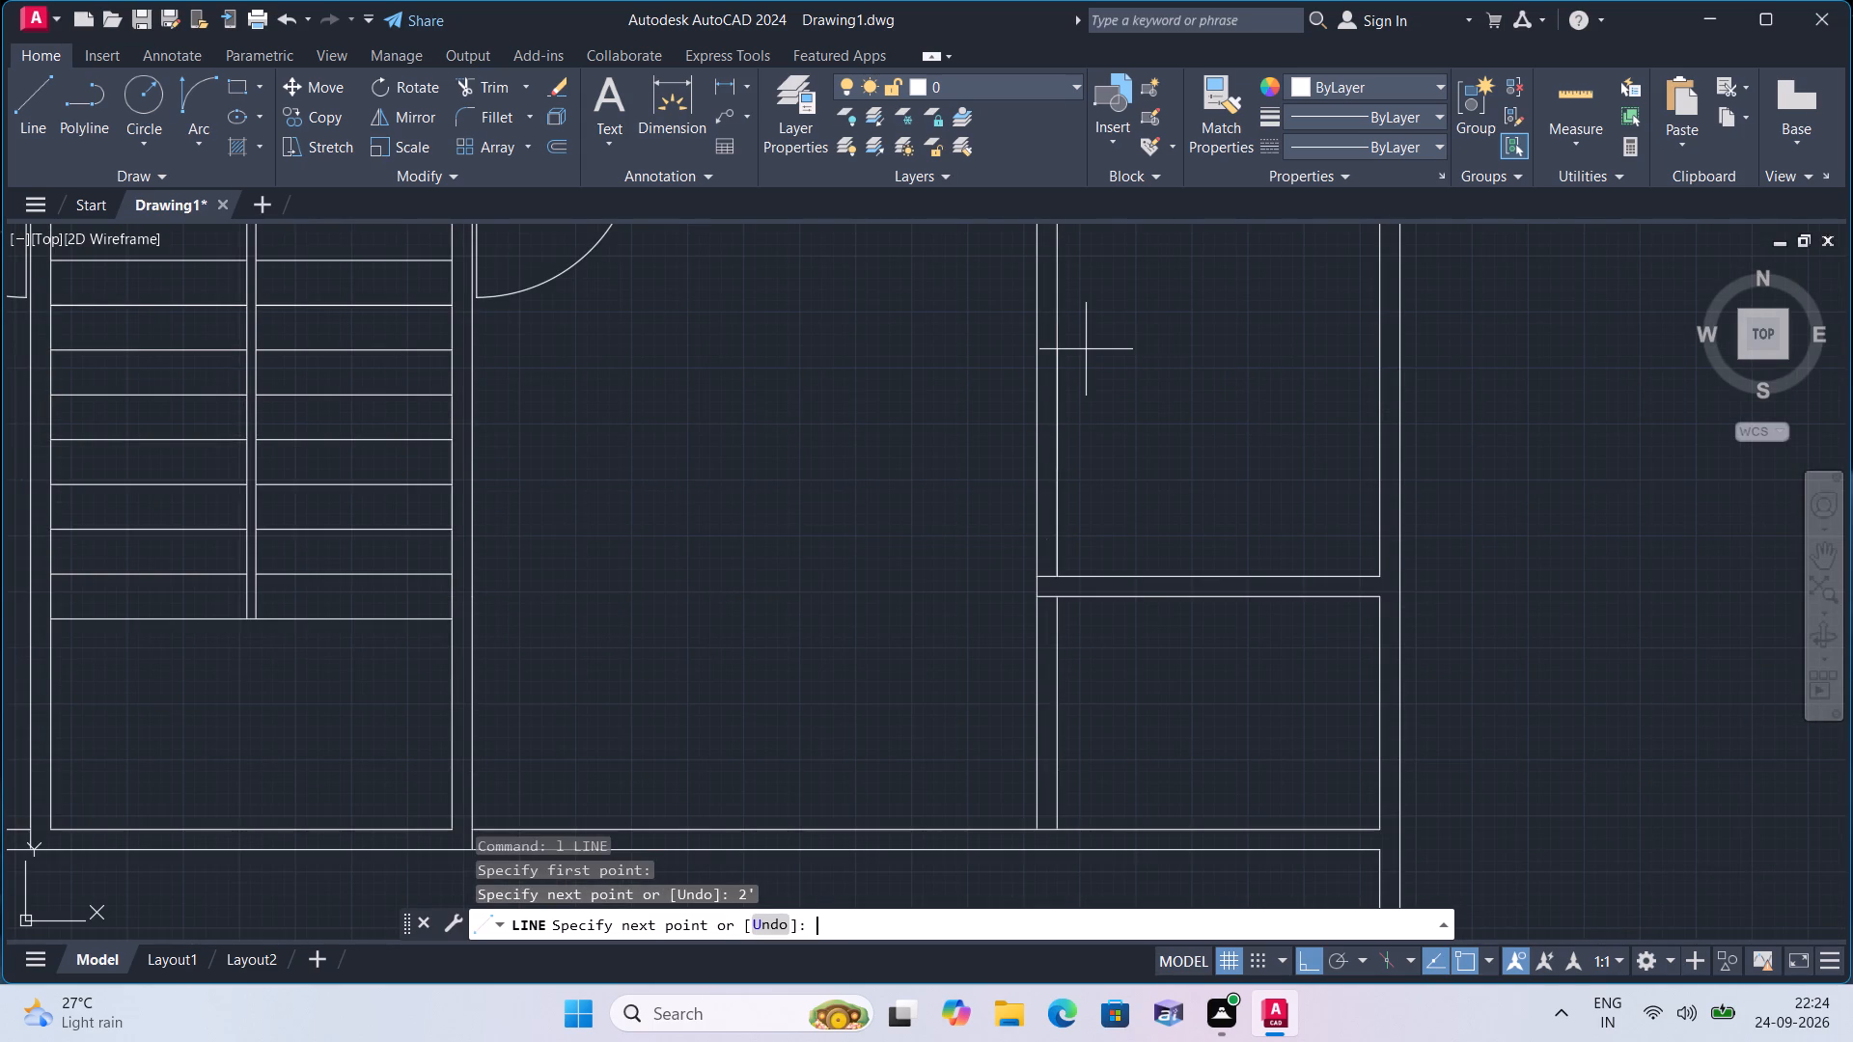
{"action": "left_click", "coordinate": [1038, 471]}
{"action": "key", "text": "space"}
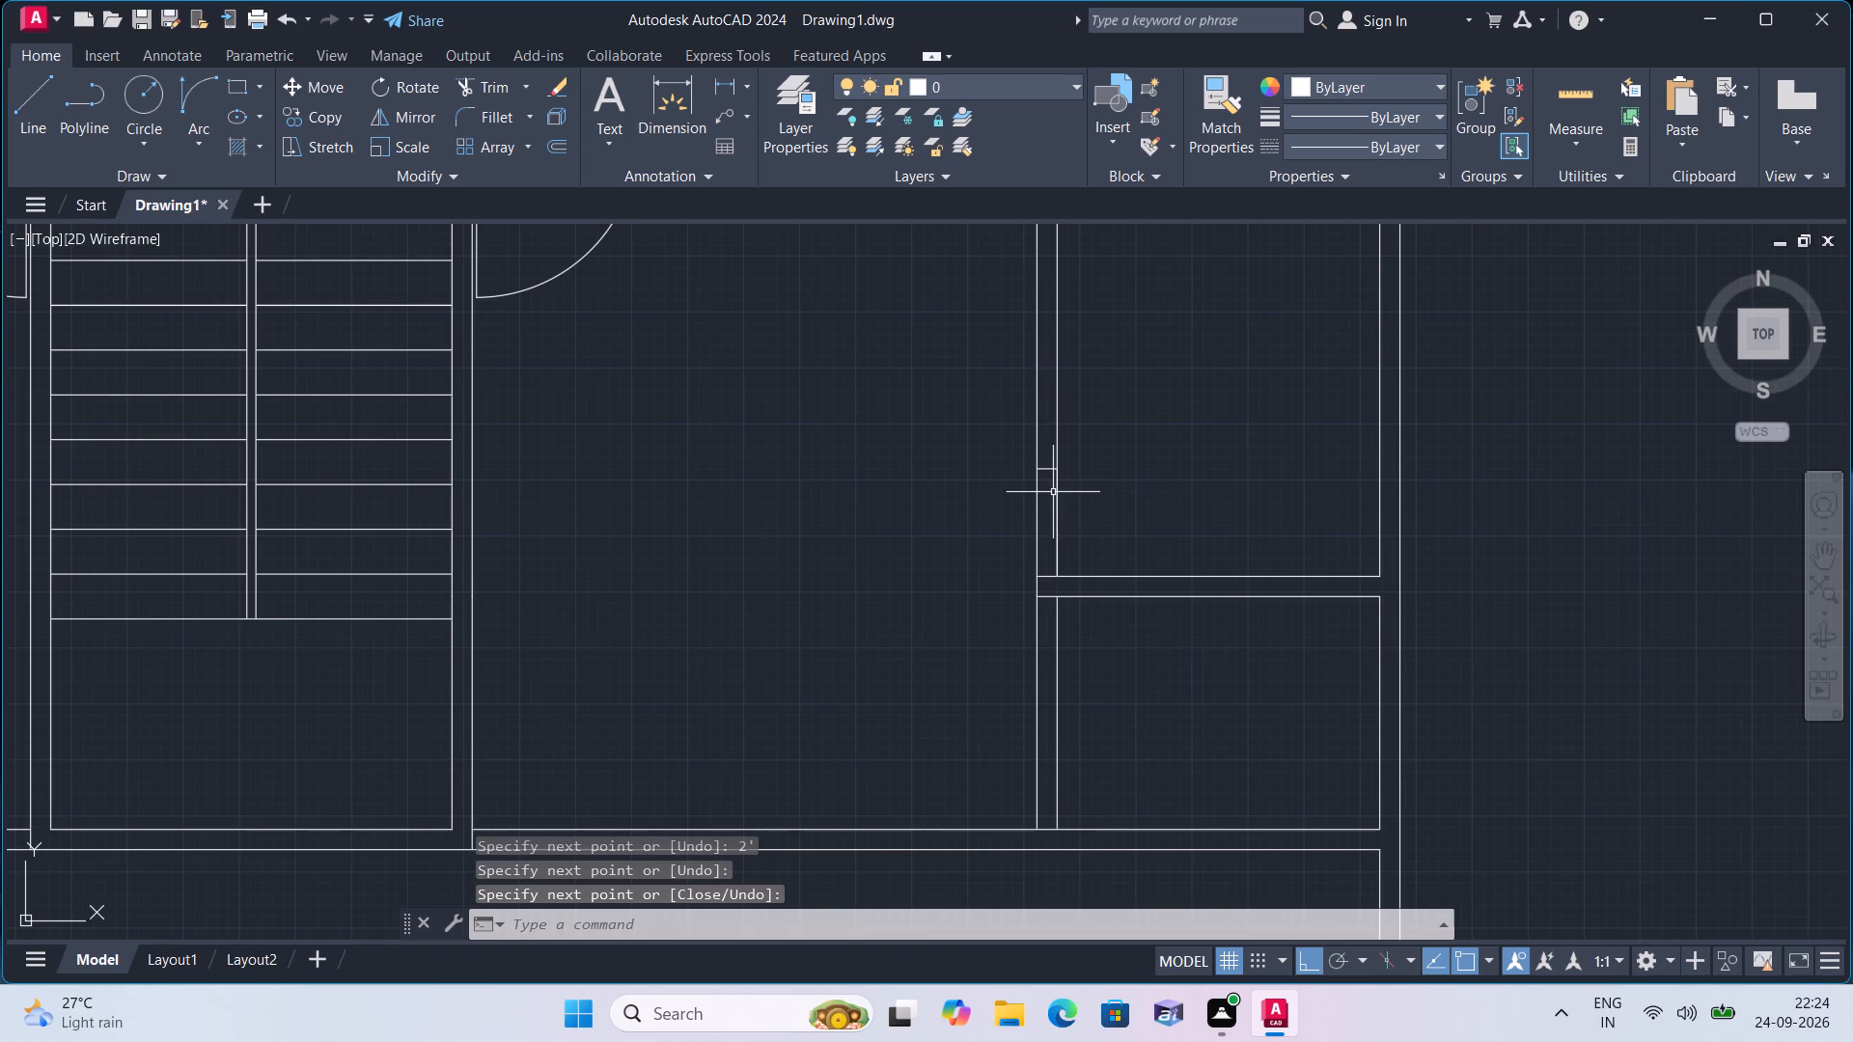
{"action": "left_click", "coordinate": [1056, 490]}
{"action": "key", "text": "Delete"}
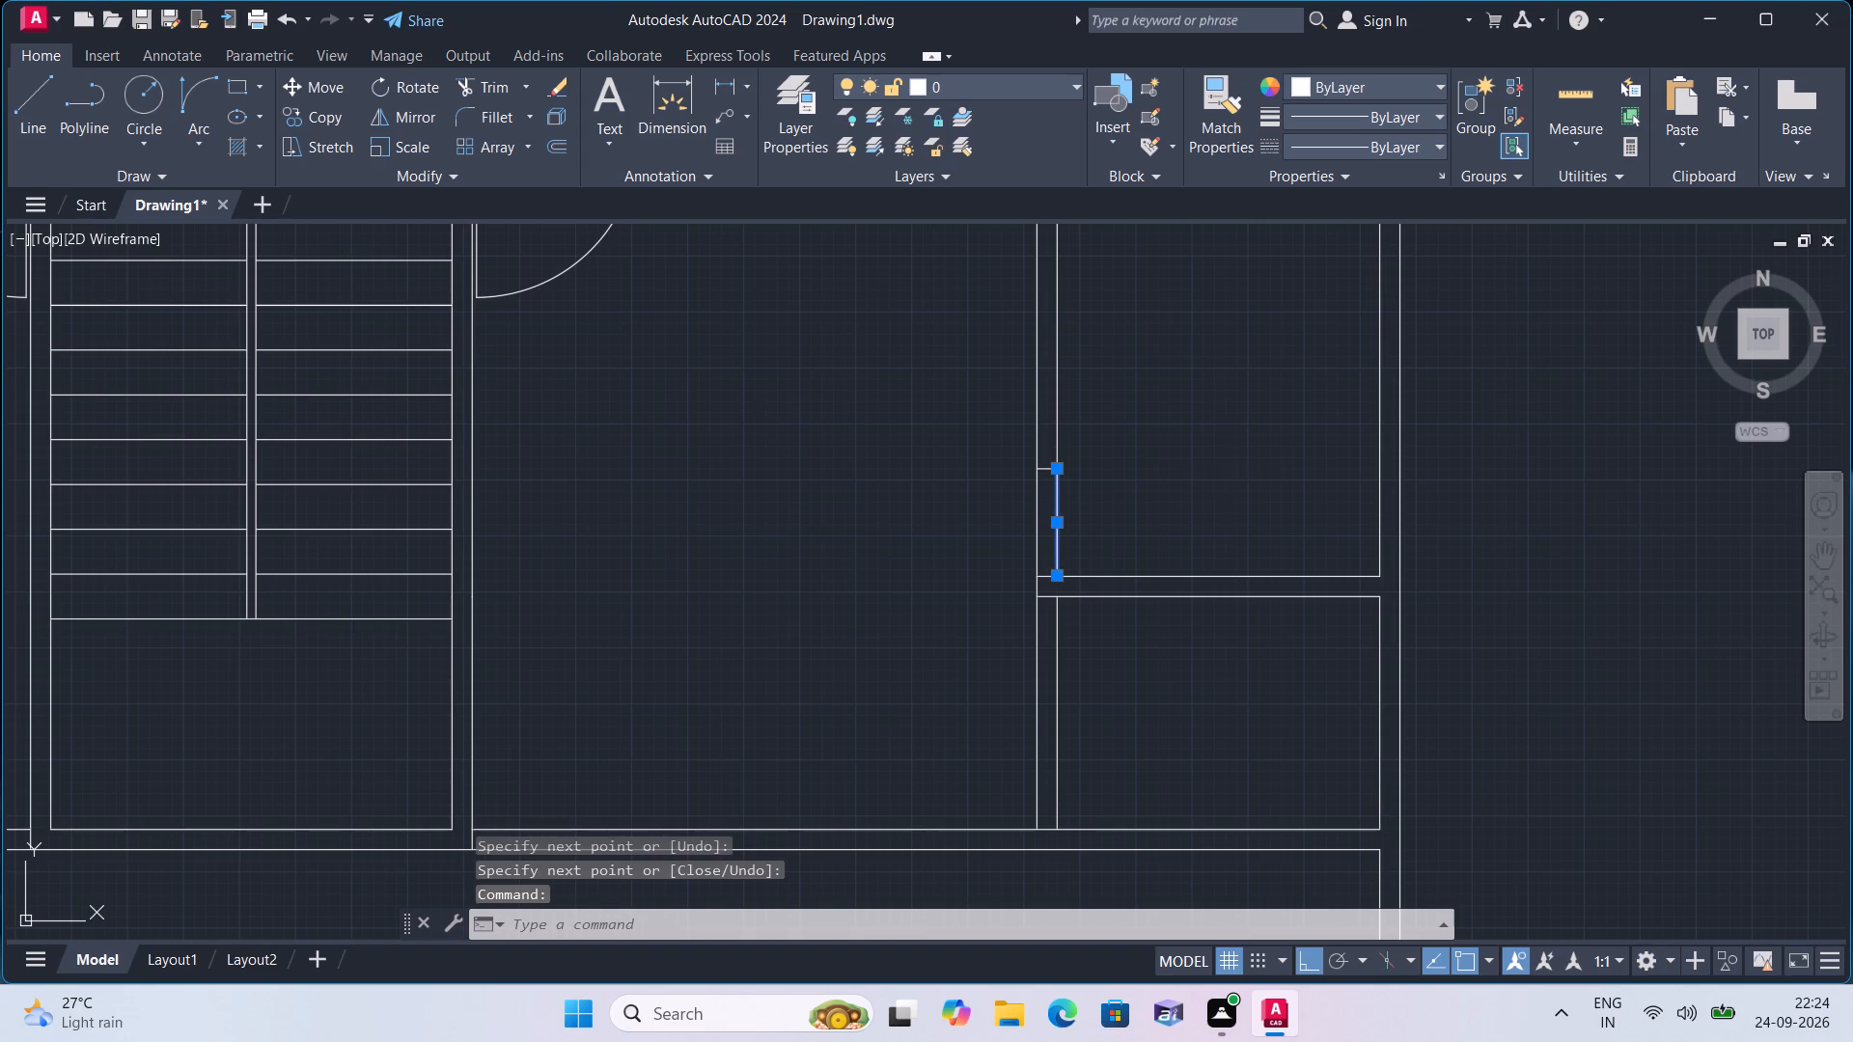
Trim the western line of both side-room walls between the 2' jamb line and the partition below it.
{"action": "key", "text": "y"}
{"action": "key", "text": "BackSpace"}
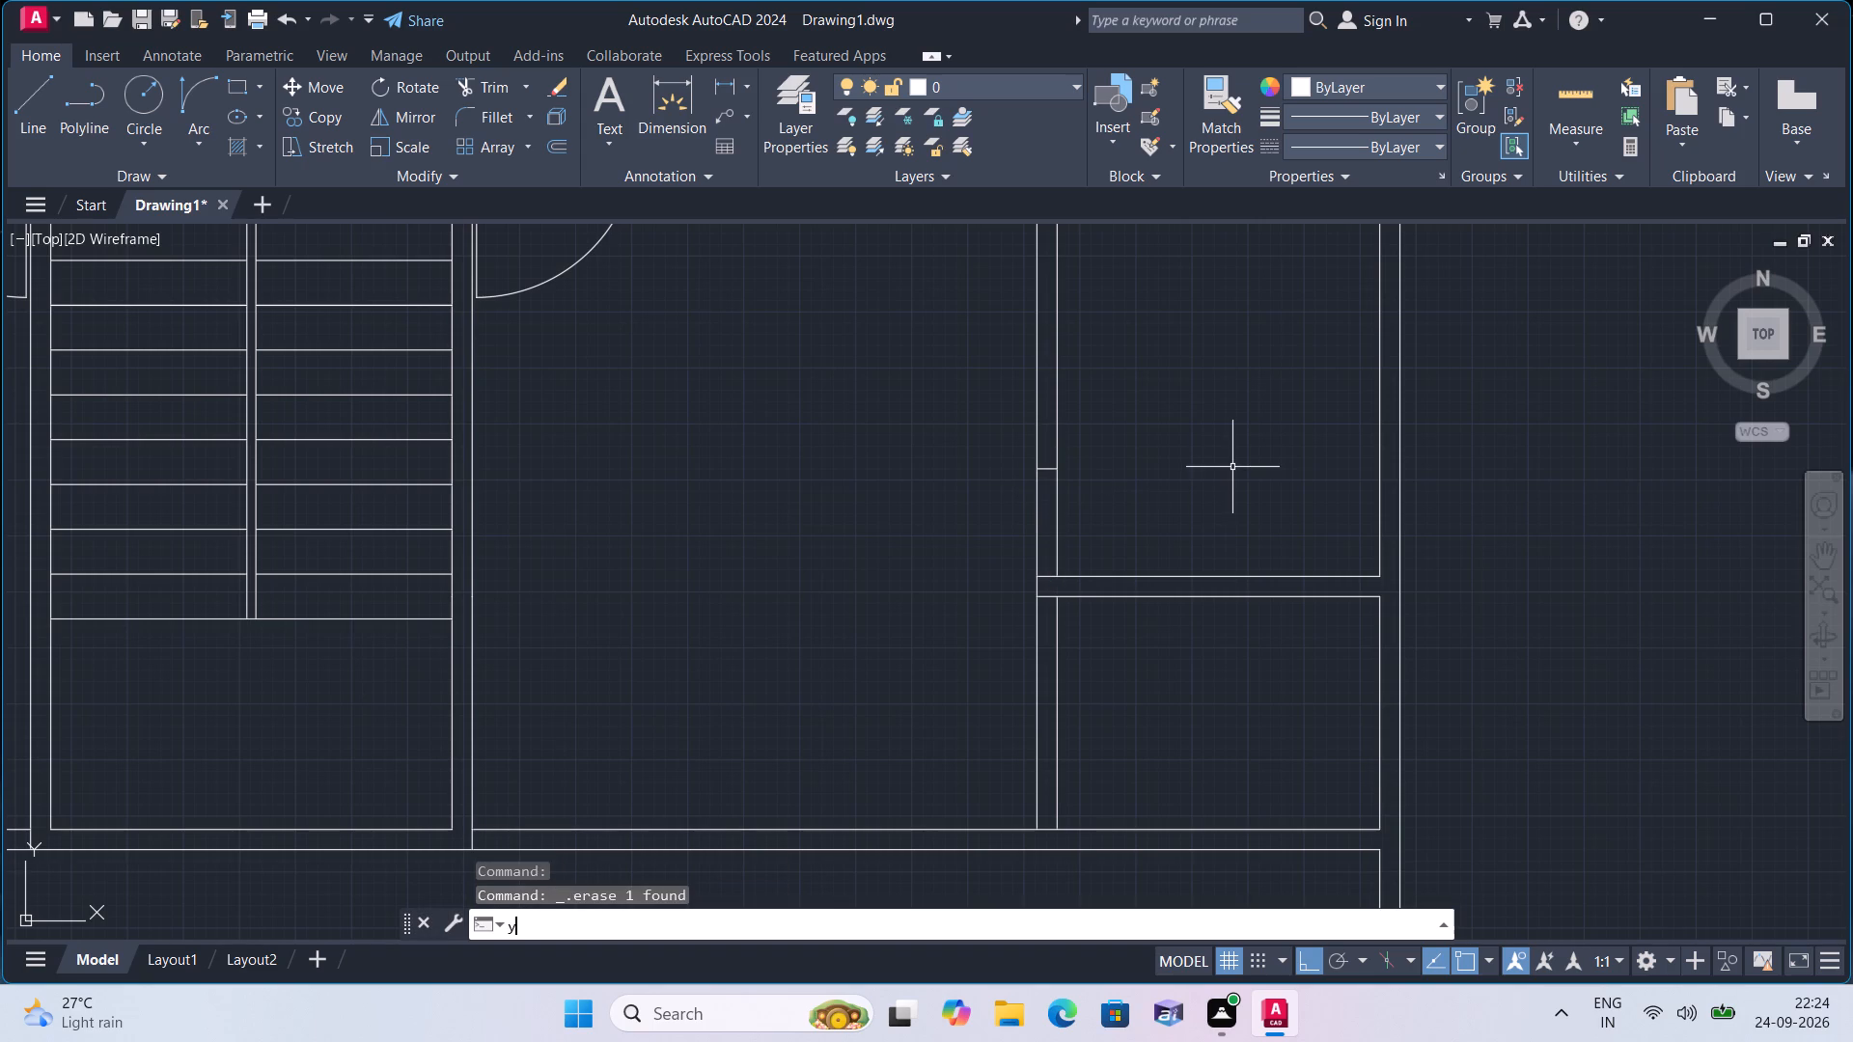
{"action": "type", "text": "tr"}
{"action": "type", "text": "im"}
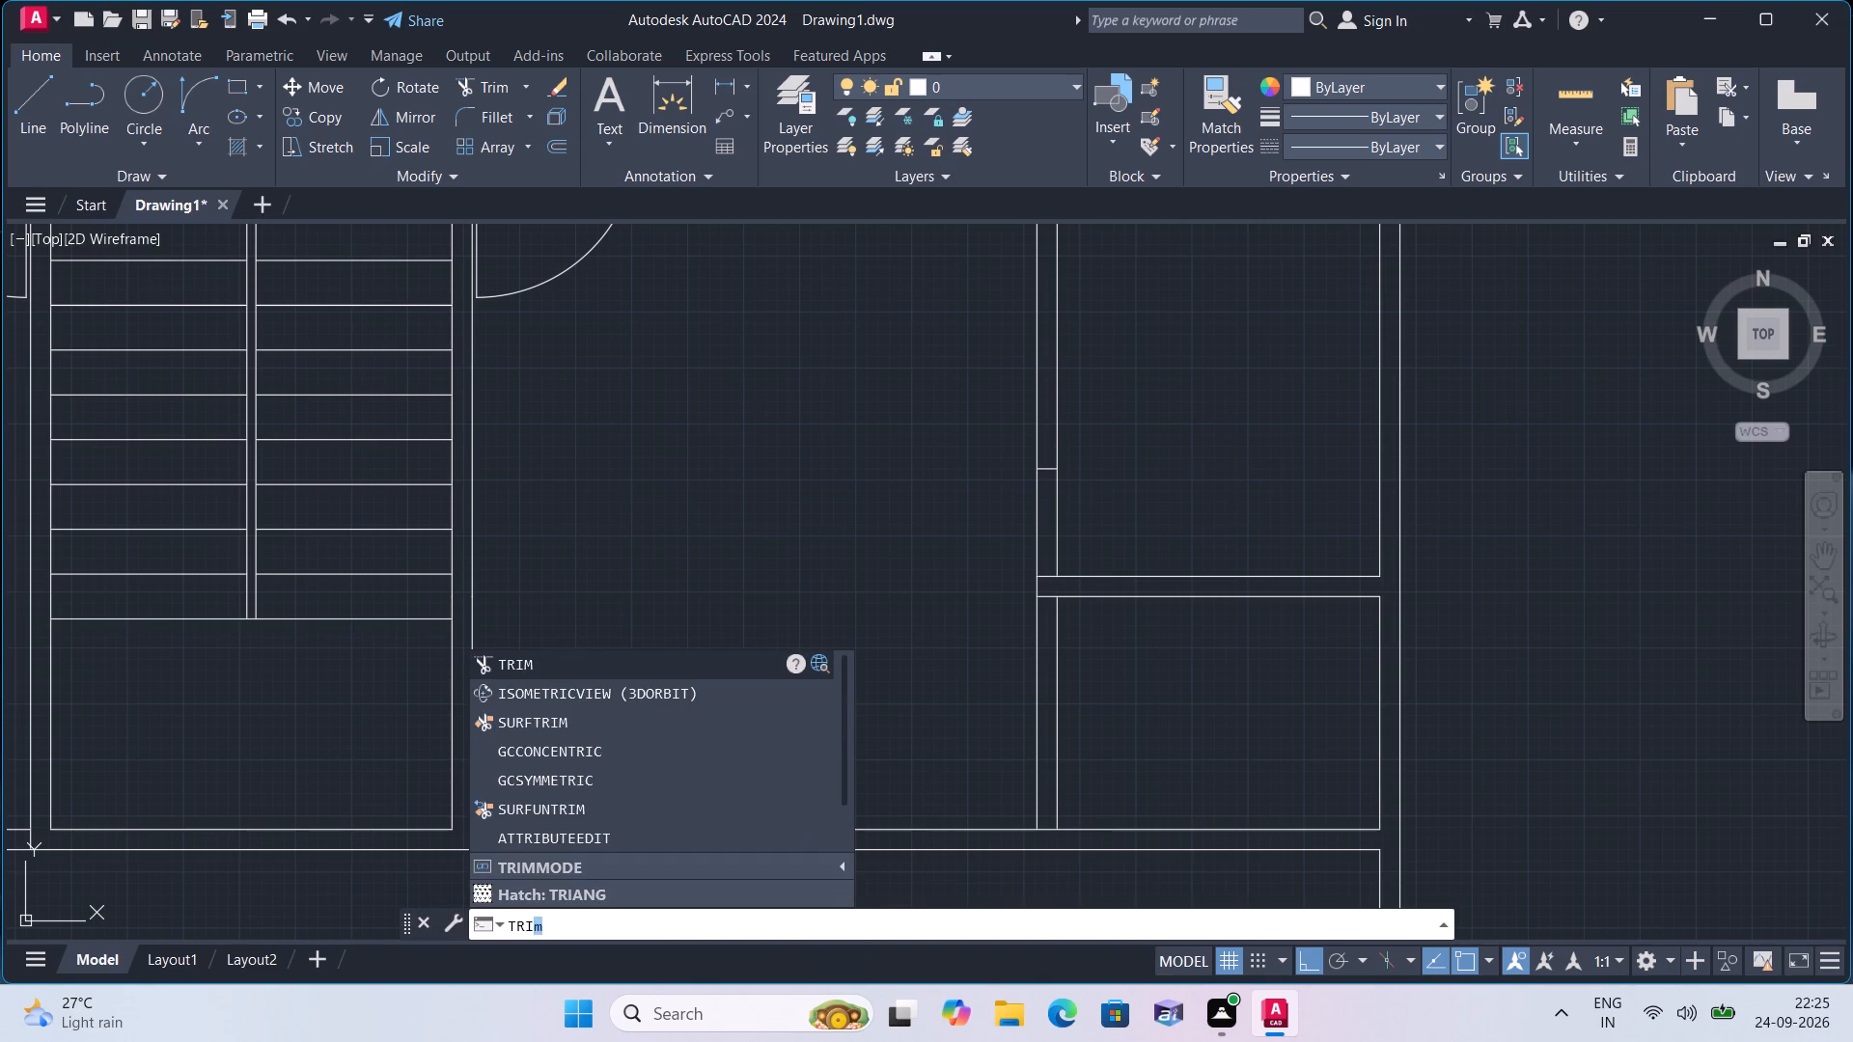
{"action": "key", "text": "space"}
{"action": "left_click", "coordinate": [1143, 509]}
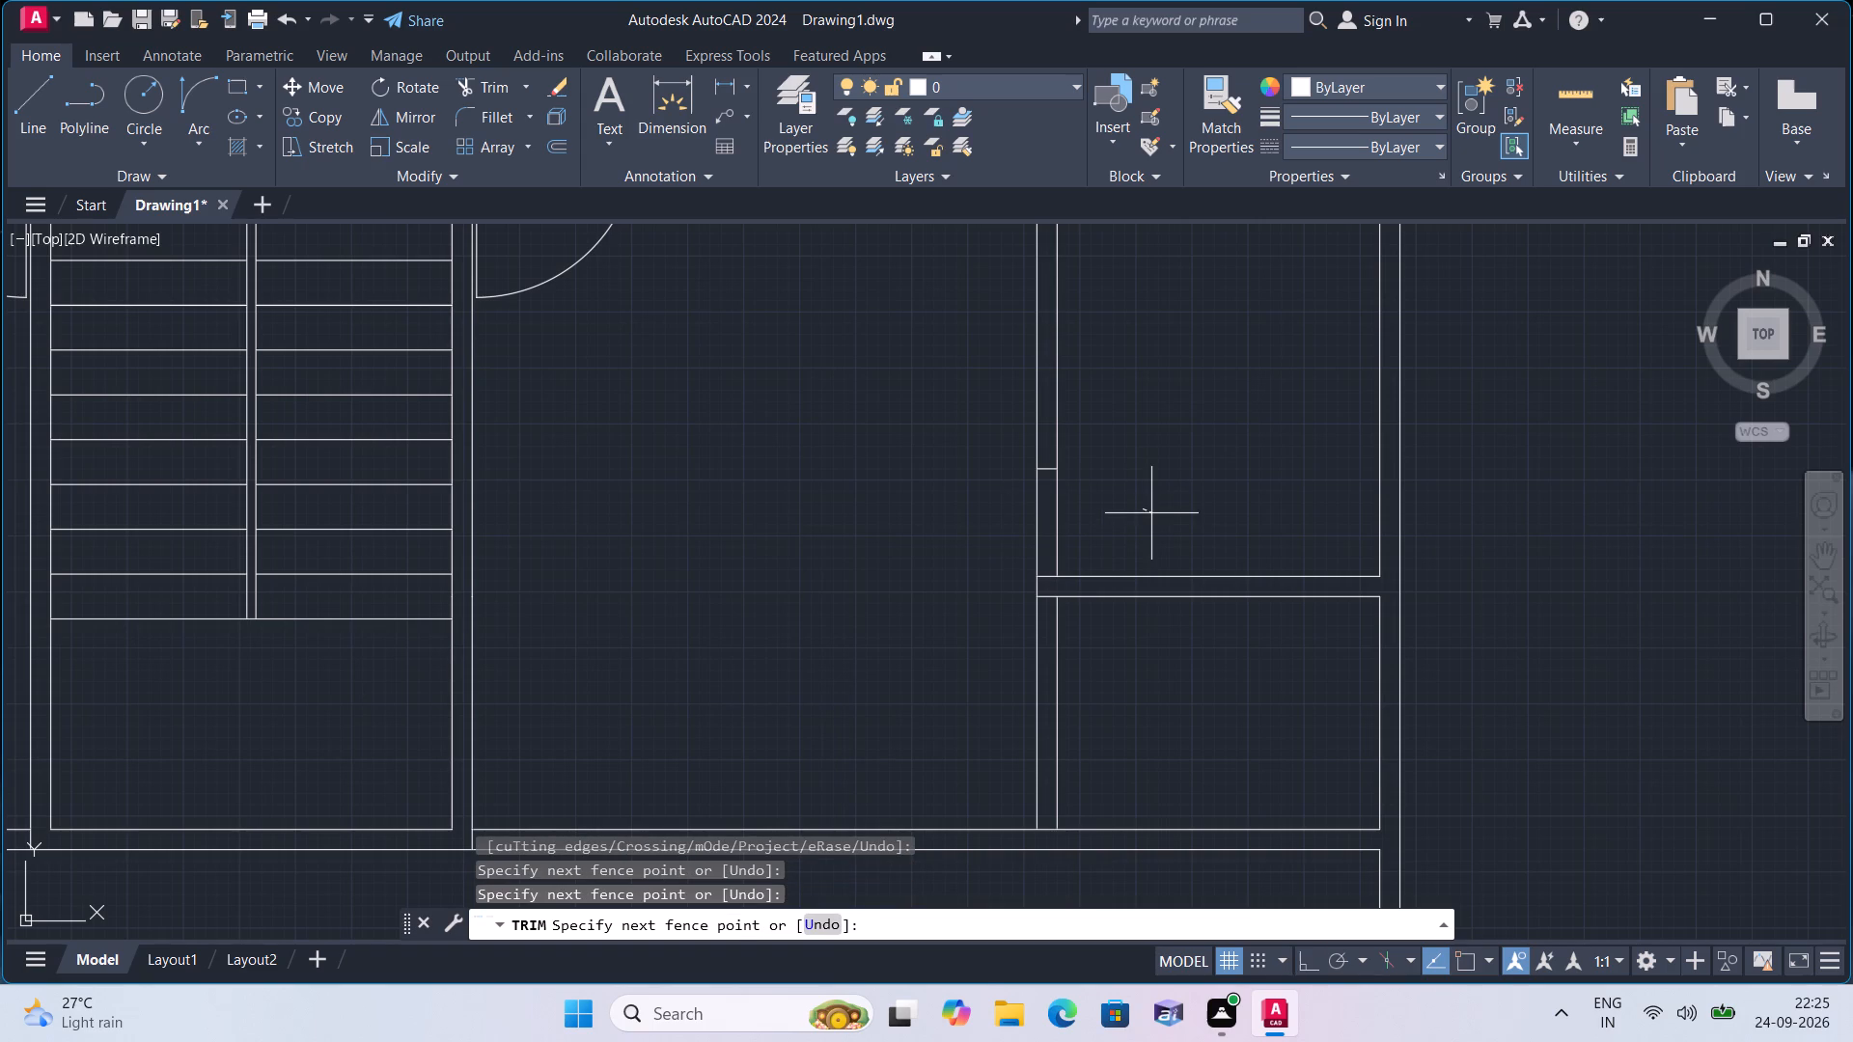
{"action": "left_click", "coordinate": [1172, 502]}
{"action": "scroll", "coordinate": [1172, 502], "scroll_direction": "down", "scroll_amount": 1}
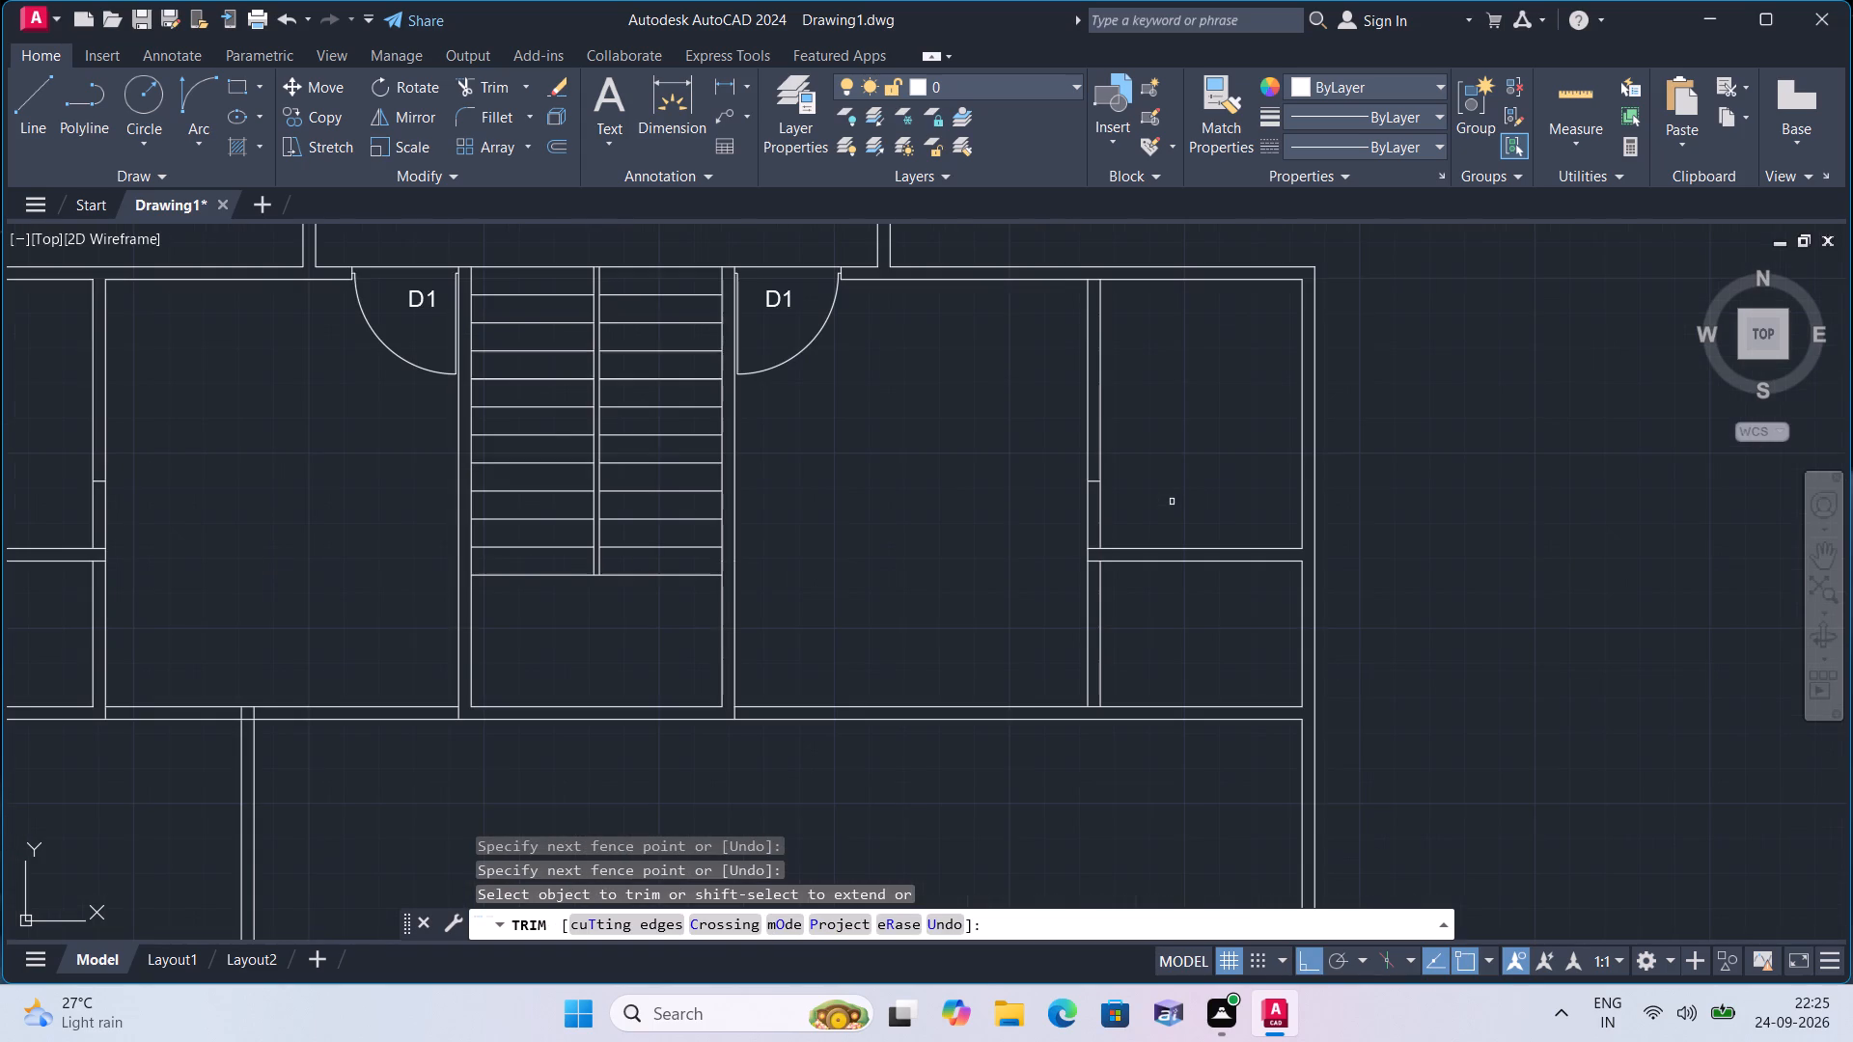
{"action": "middle_click_drag", "start_coordinate": [1172, 502], "coordinate": [1314, 375]}
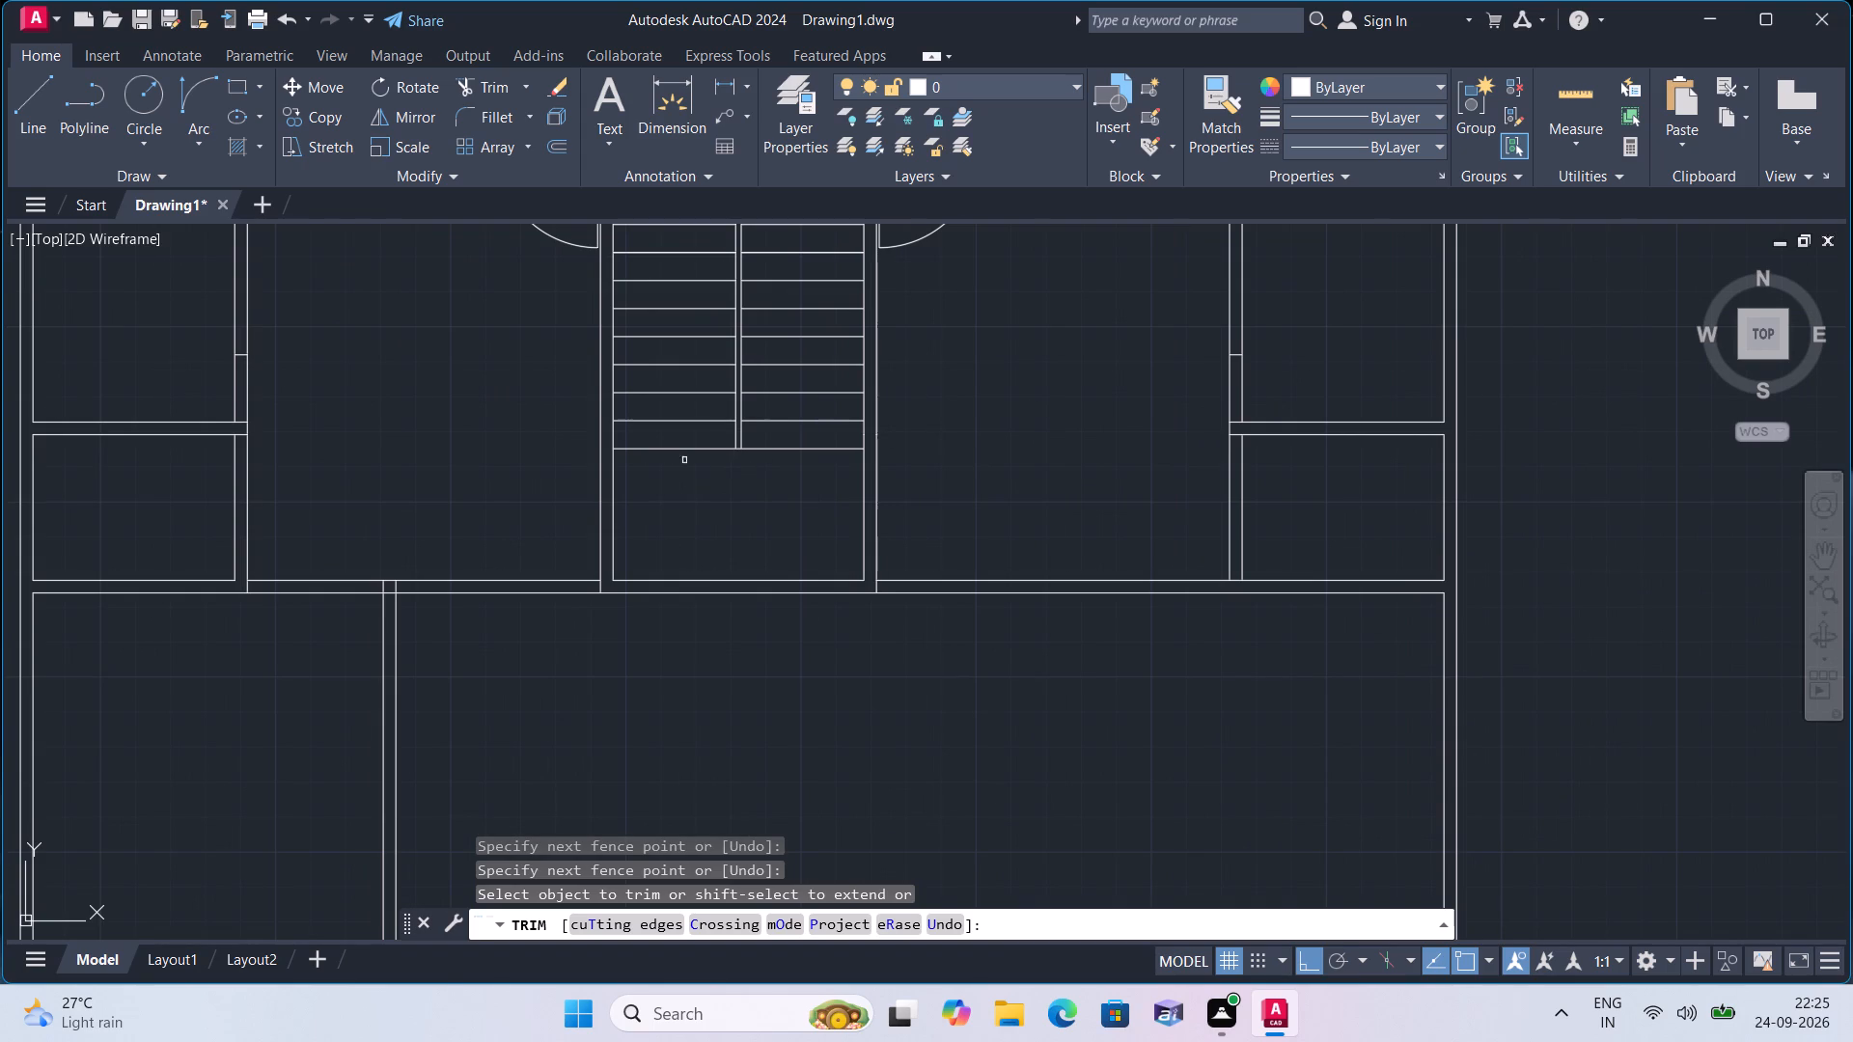
{"action": "middle_click_drag", "start_coordinate": [477, 501], "coordinate": [522, 560]}
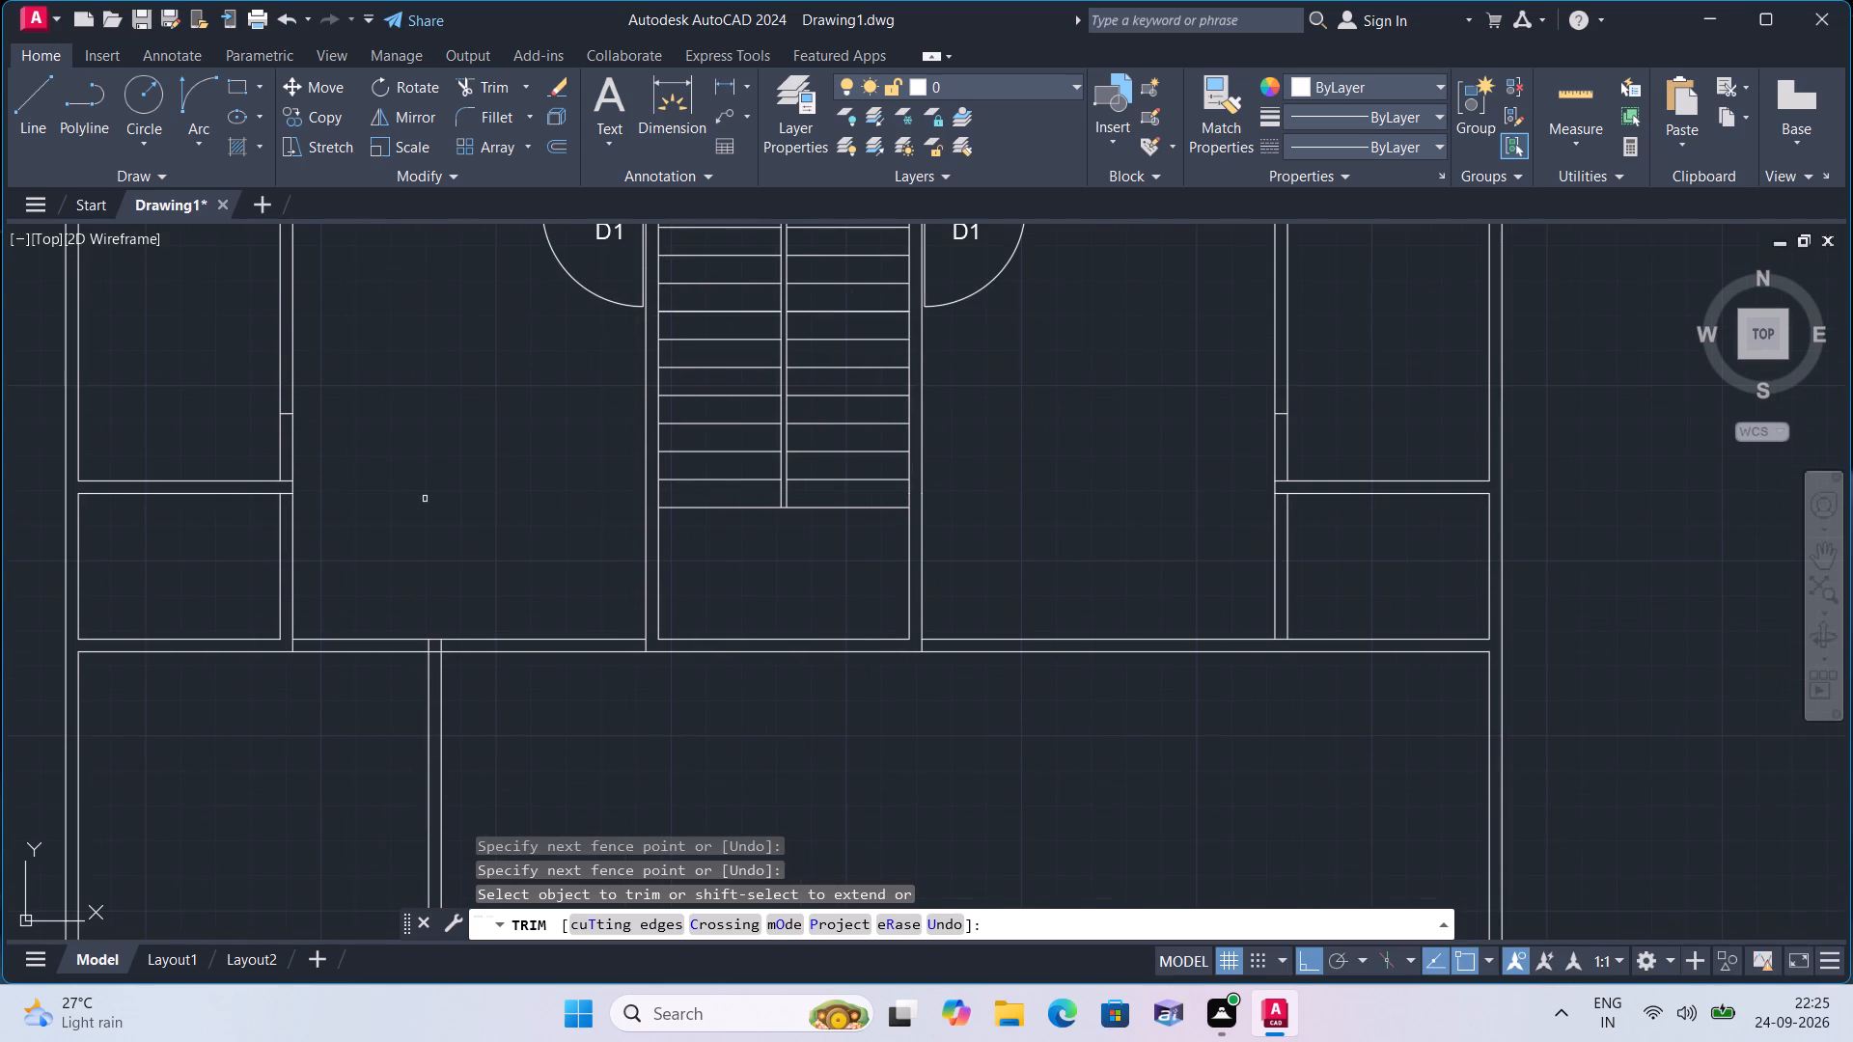
{"action": "left_click", "coordinate": [278, 445]}
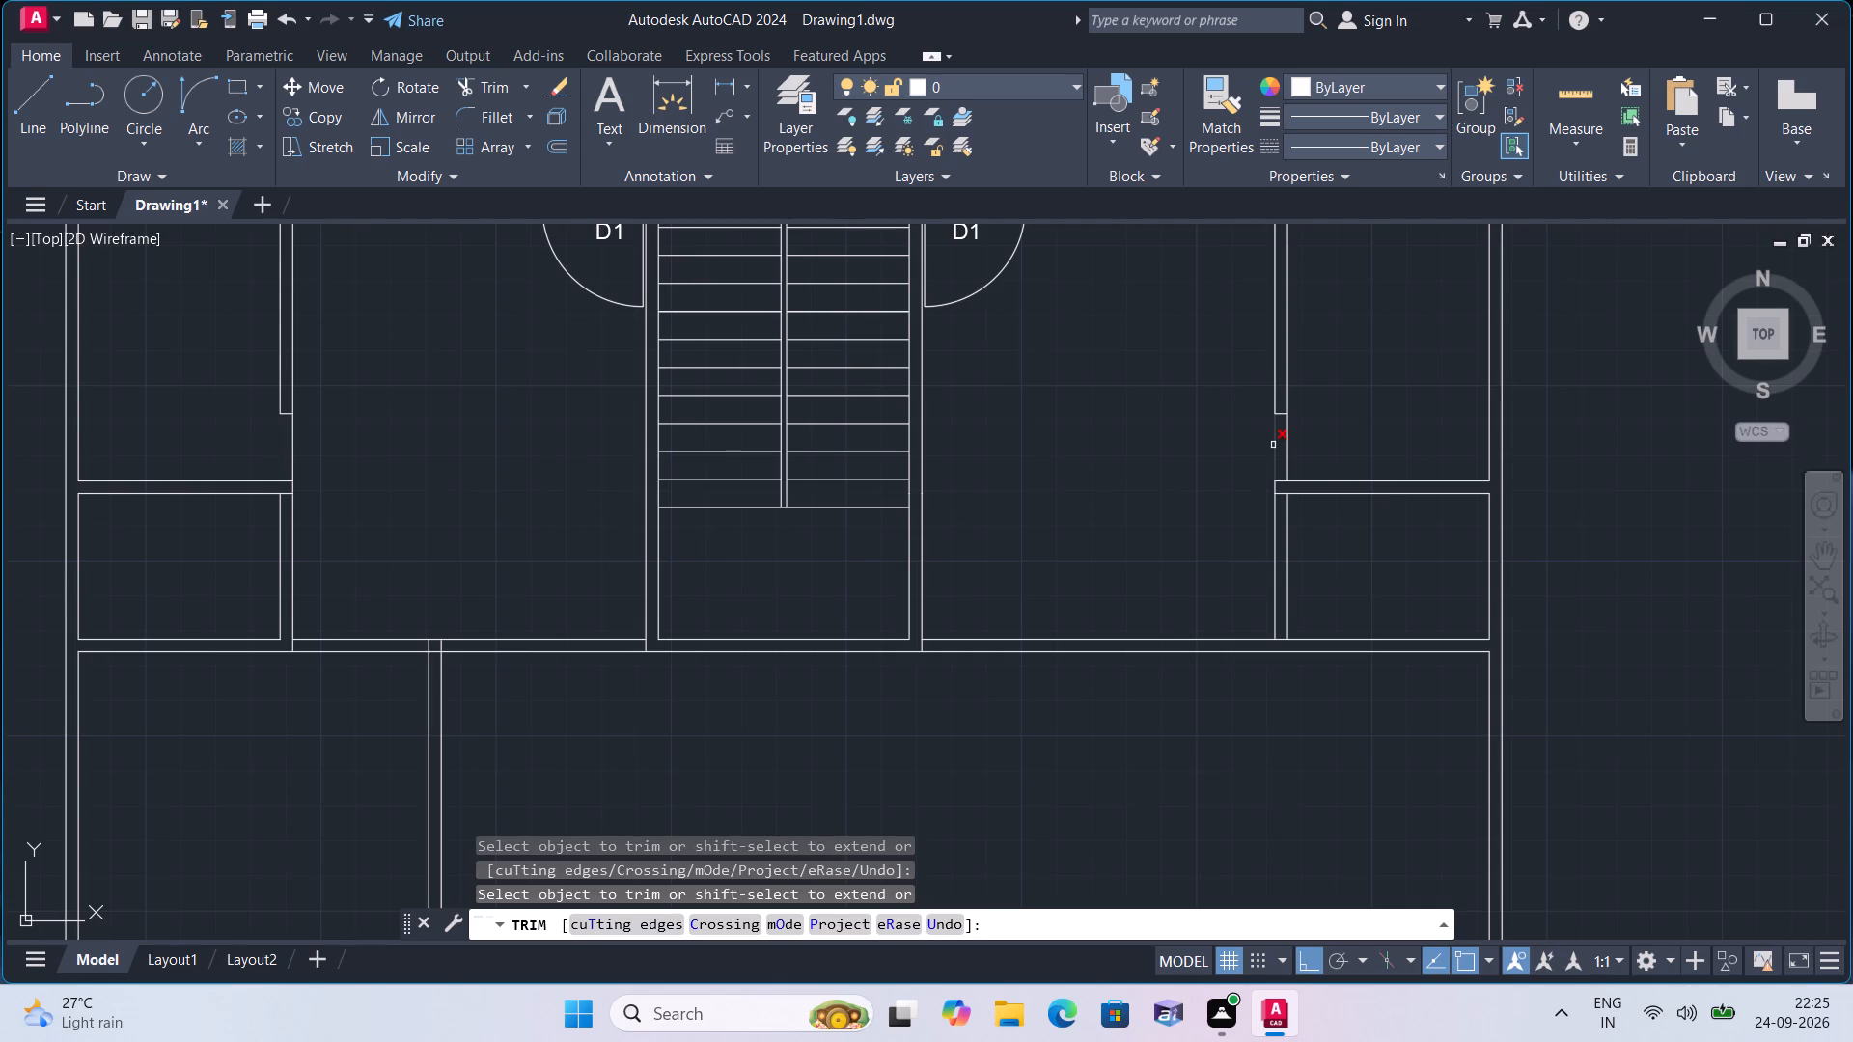
{"action": "left_click", "coordinate": [1273, 445]}
{"action": "scroll", "coordinate": [1223, 459], "scroll_direction": "down", "scroll_amount": 1}
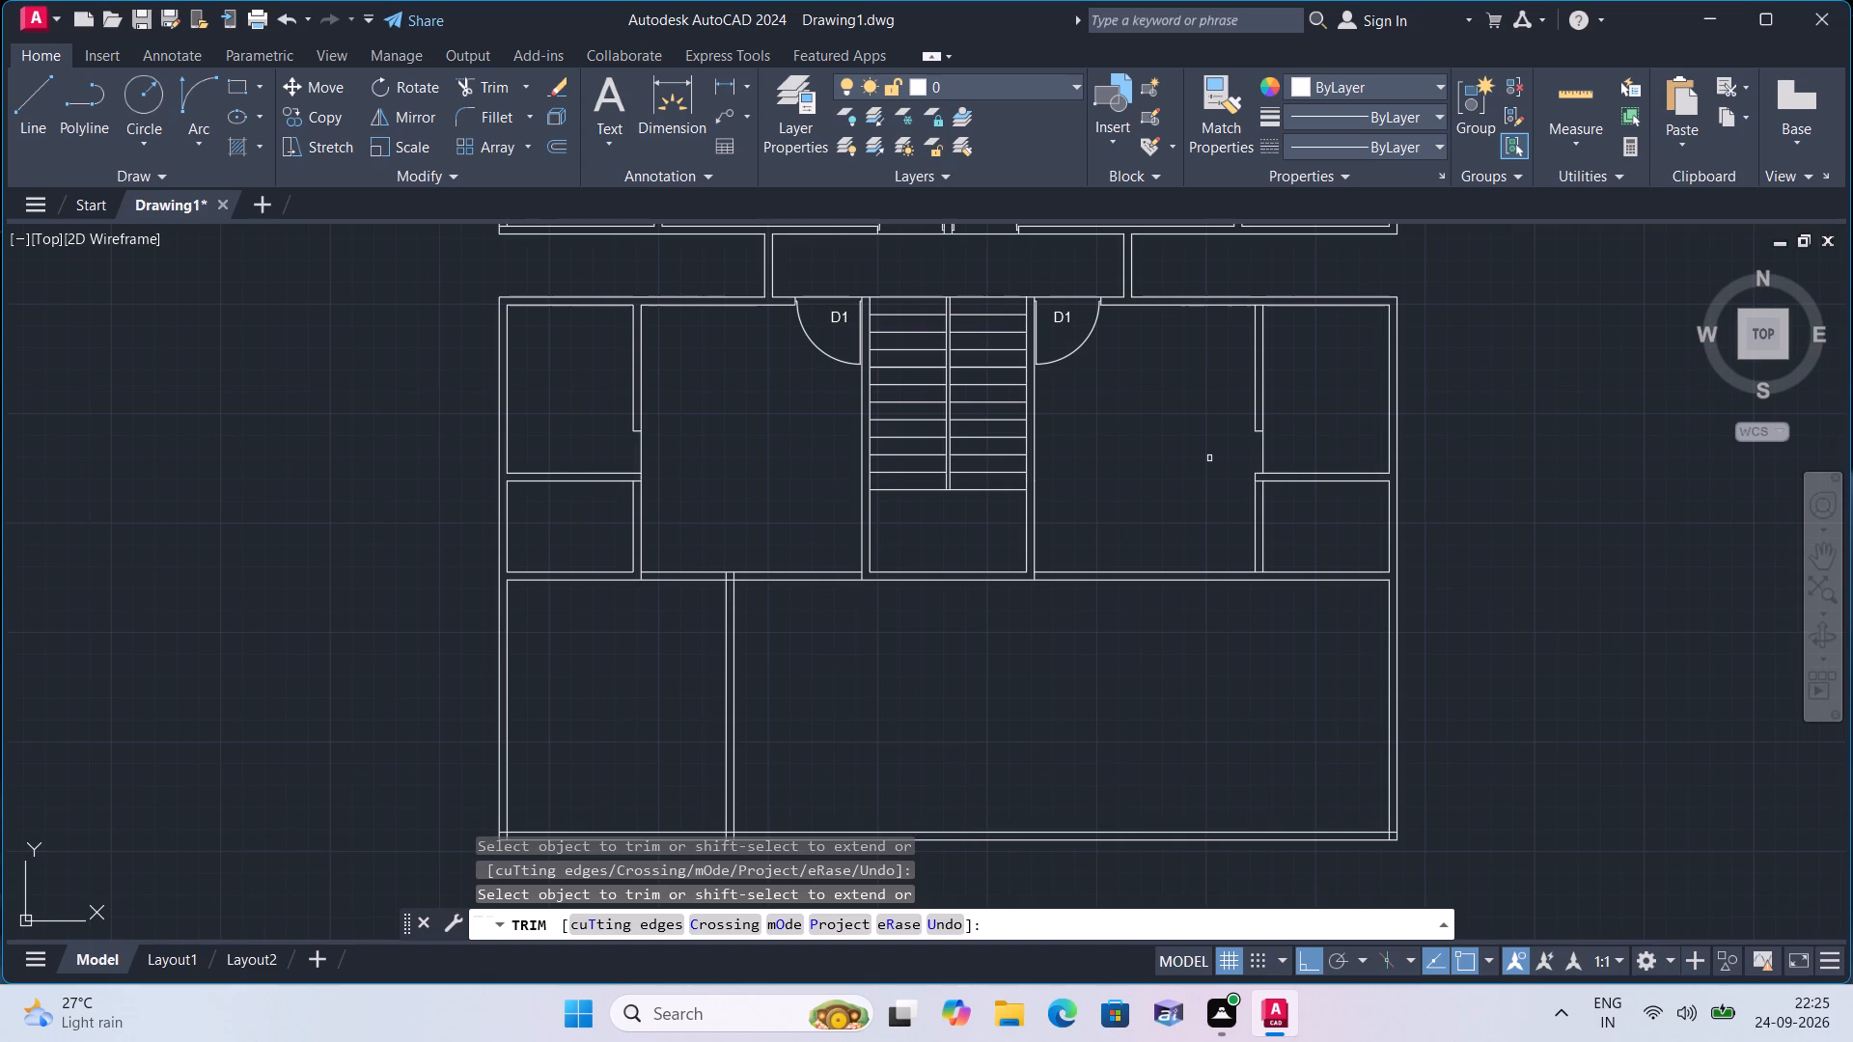
{"action": "middle_click_drag", "start_coordinate": [1209, 458], "coordinate": [1243, 616]}
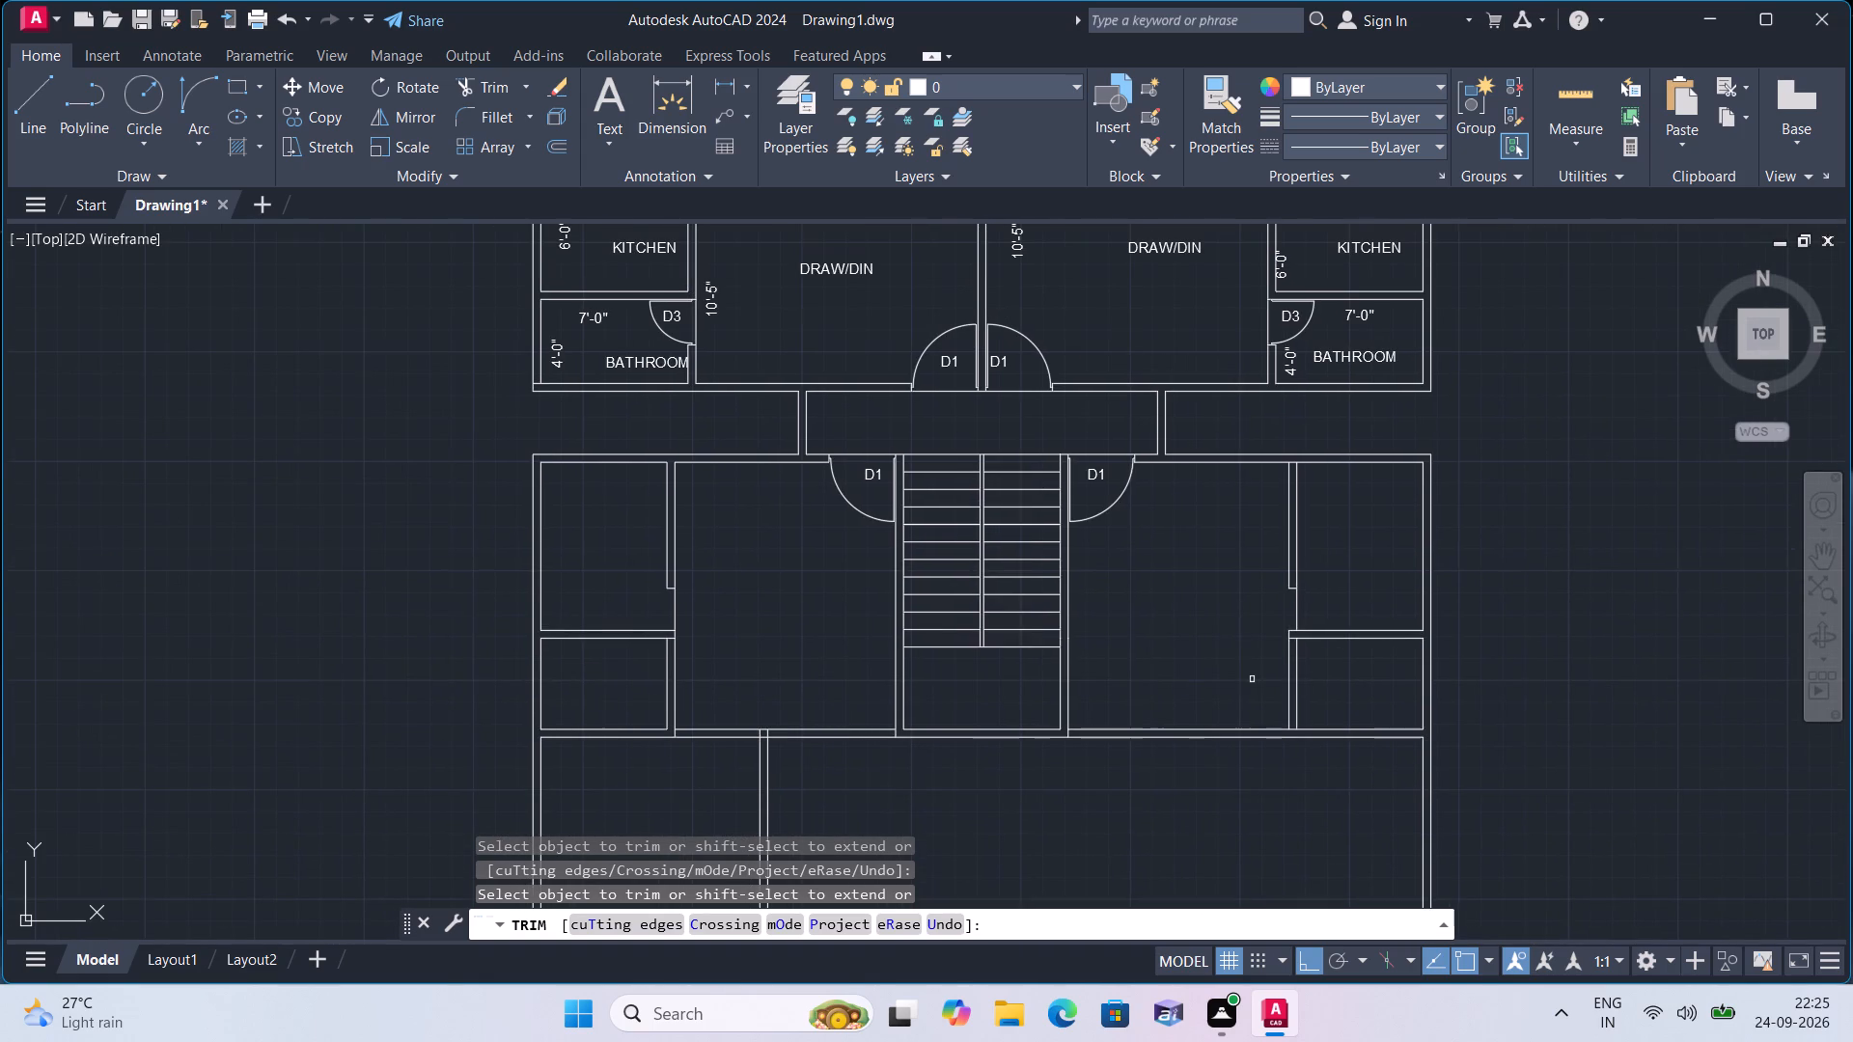
{"action": "scroll", "coordinate": [1068, 465], "scroll_direction": "down", "scroll_amount": 1}
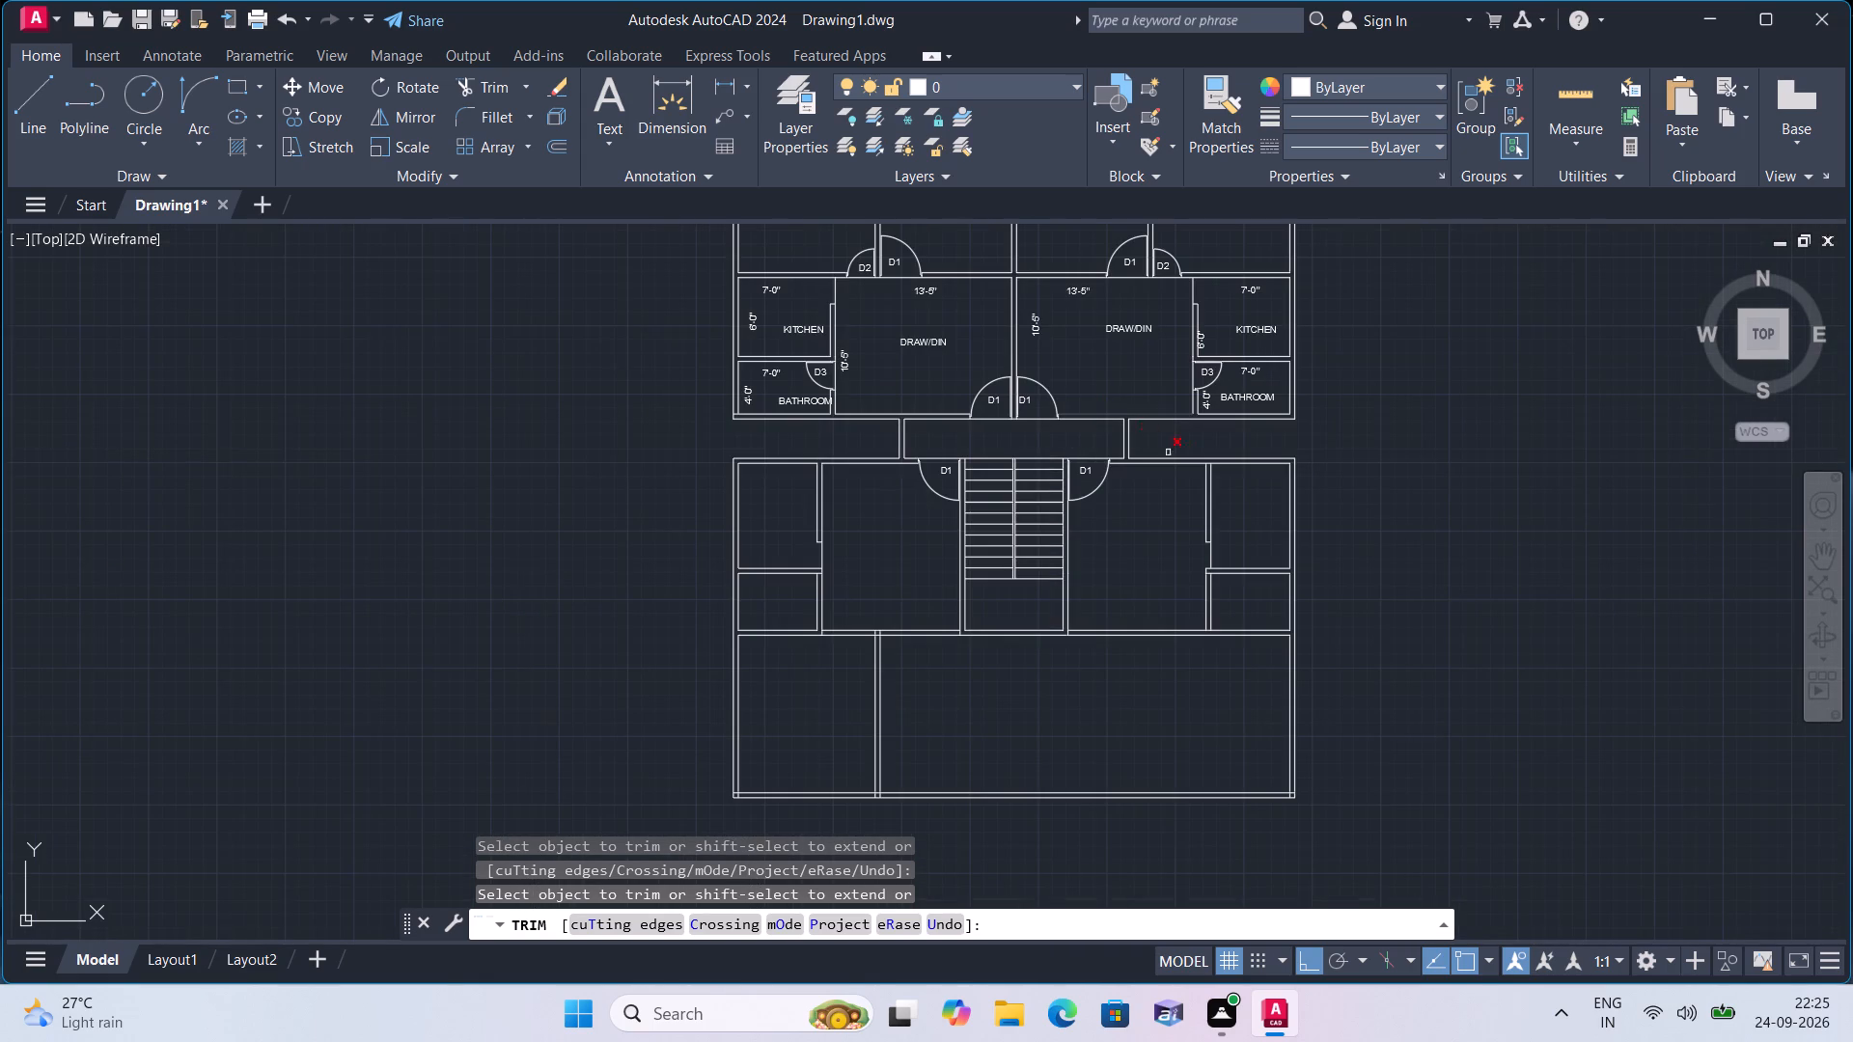
{"action": "scroll", "coordinate": [1329, 513], "scroll_direction": "up", "scroll_amount": 1}
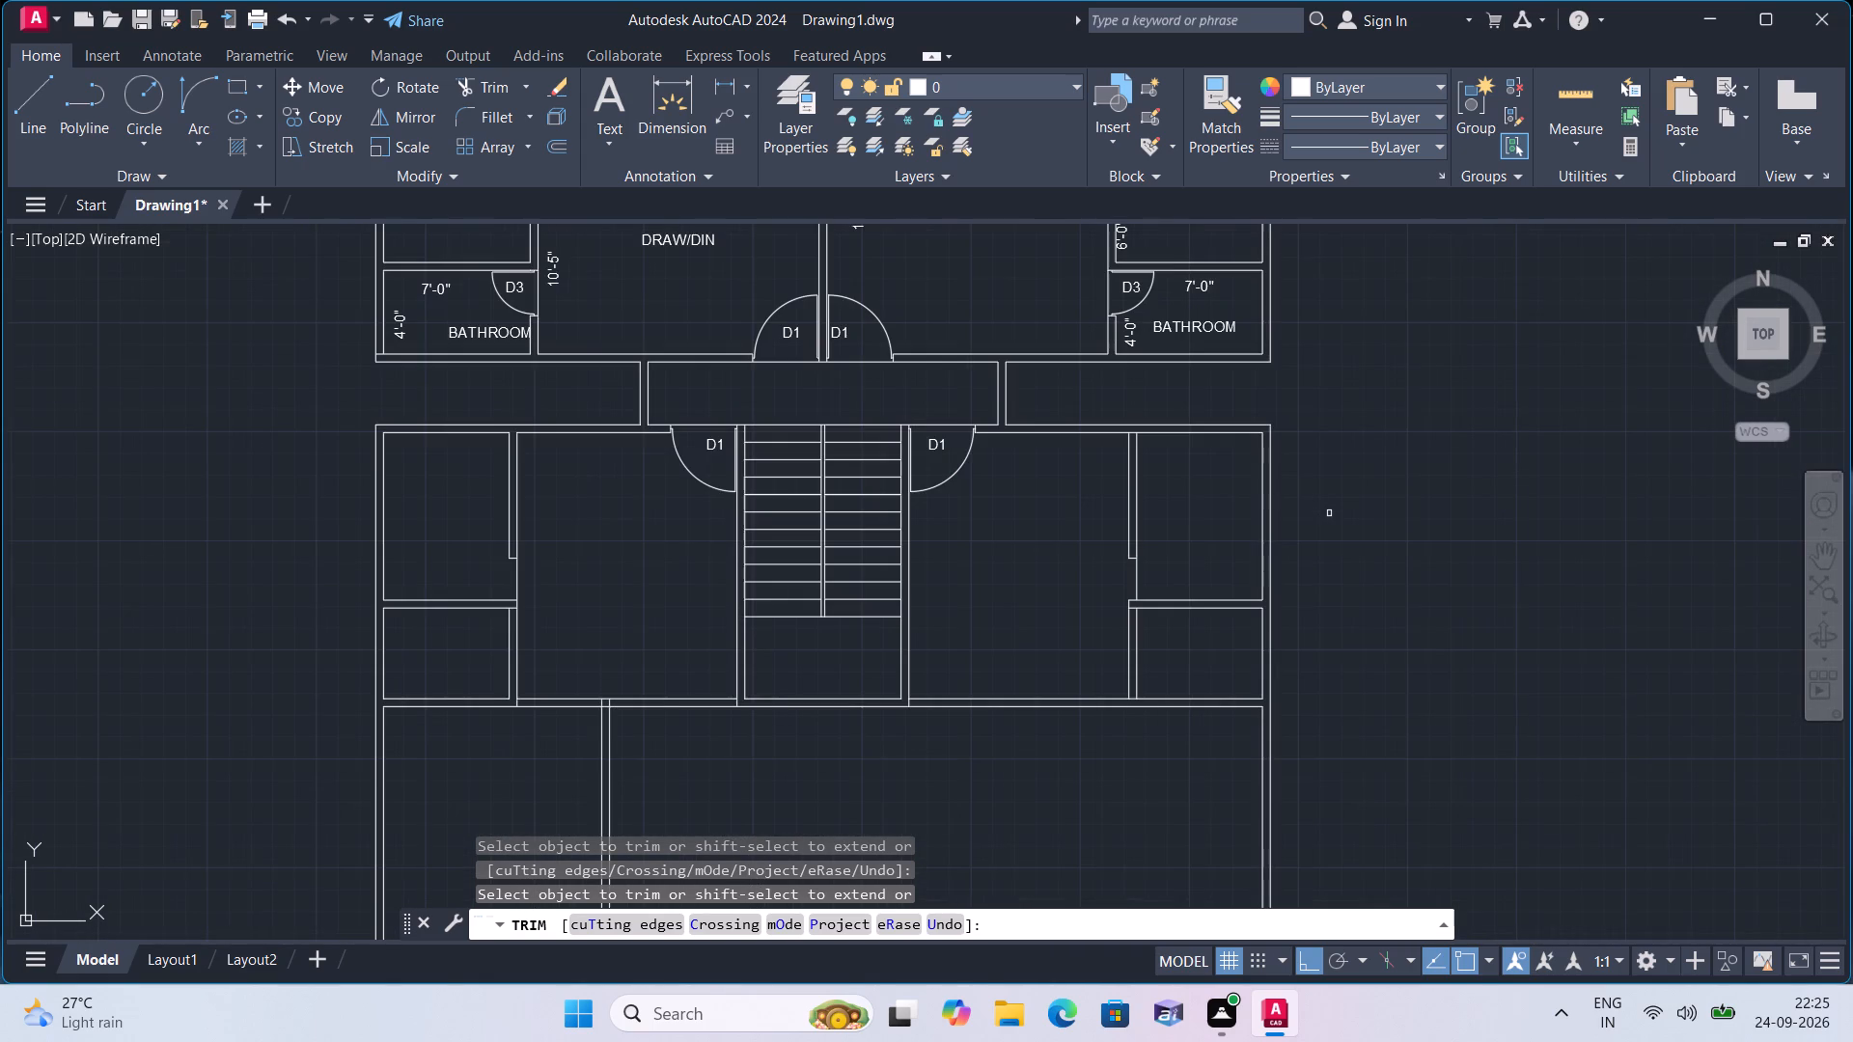
{"action": "middle_click_drag", "start_coordinate": [1329, 512], "coordinate": [1402, 700]}
{"action": "middle_click_drag", "start_coordinate": [1406, 698], "coordinate": [1389, 483]}
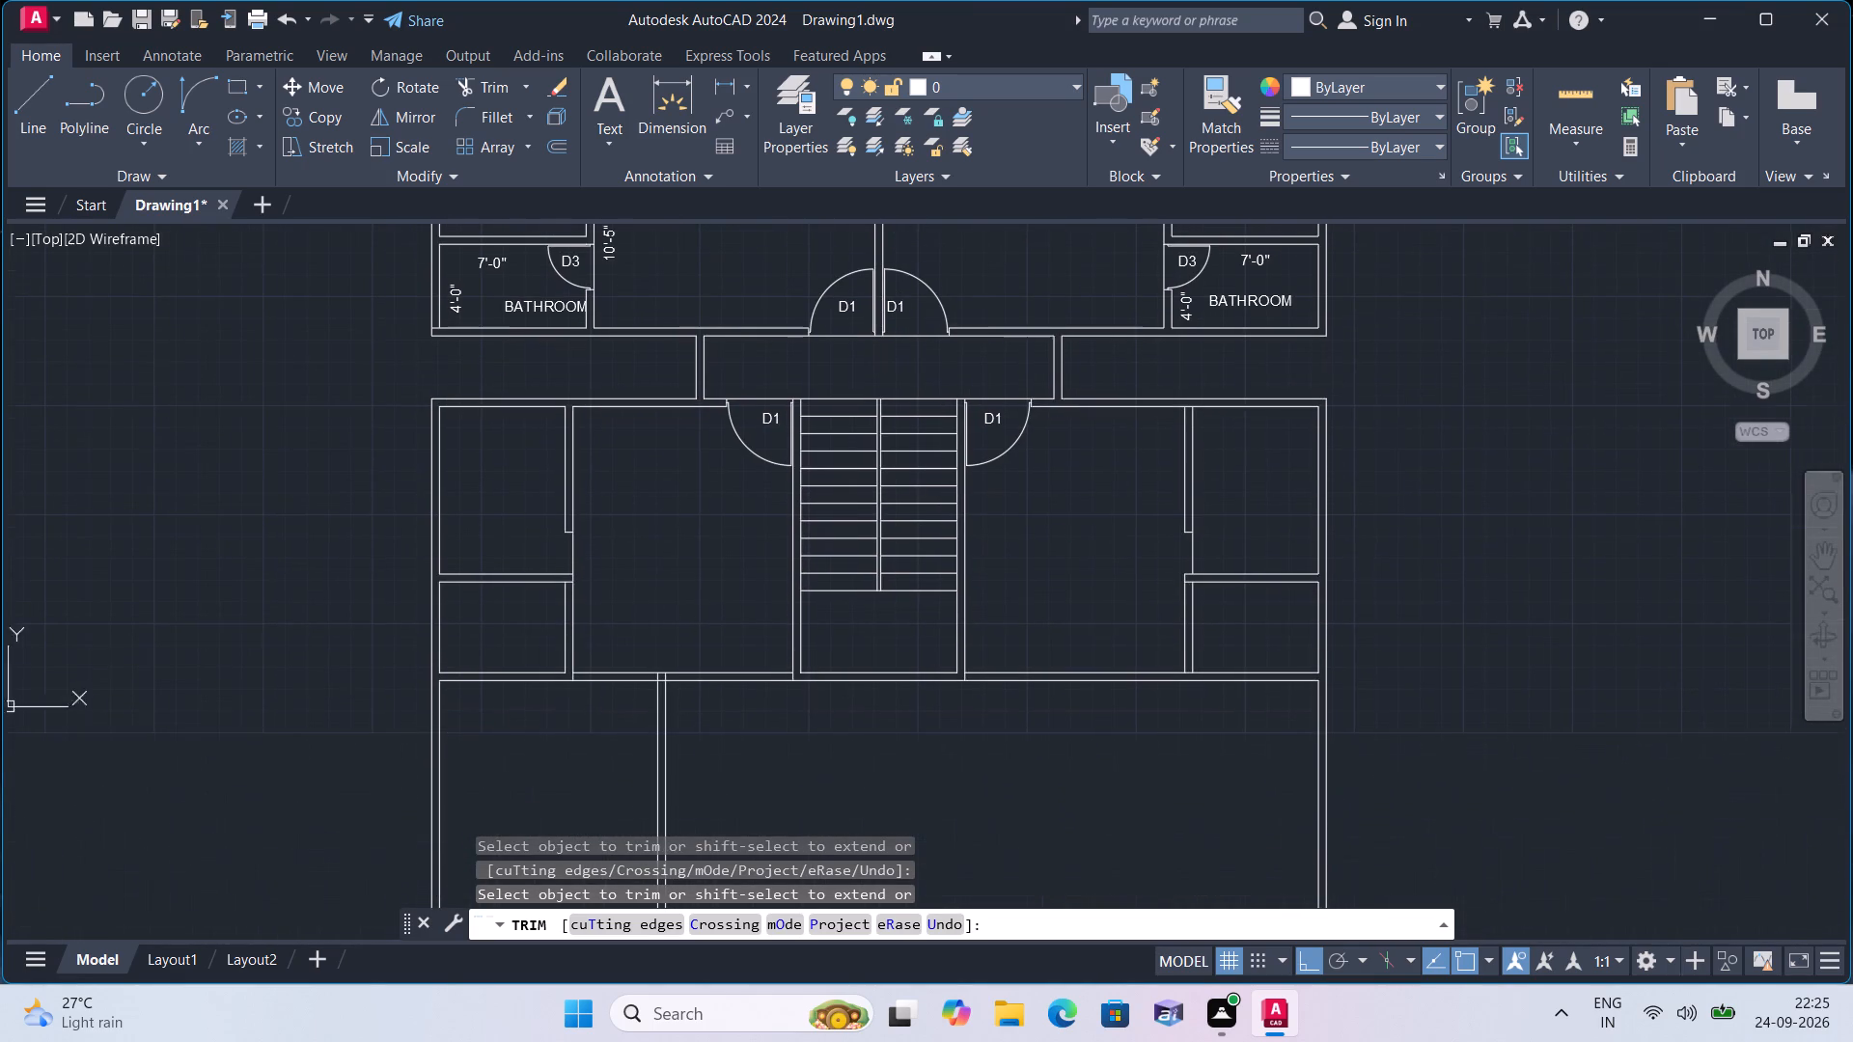
{"action": "key", "text": "space"}
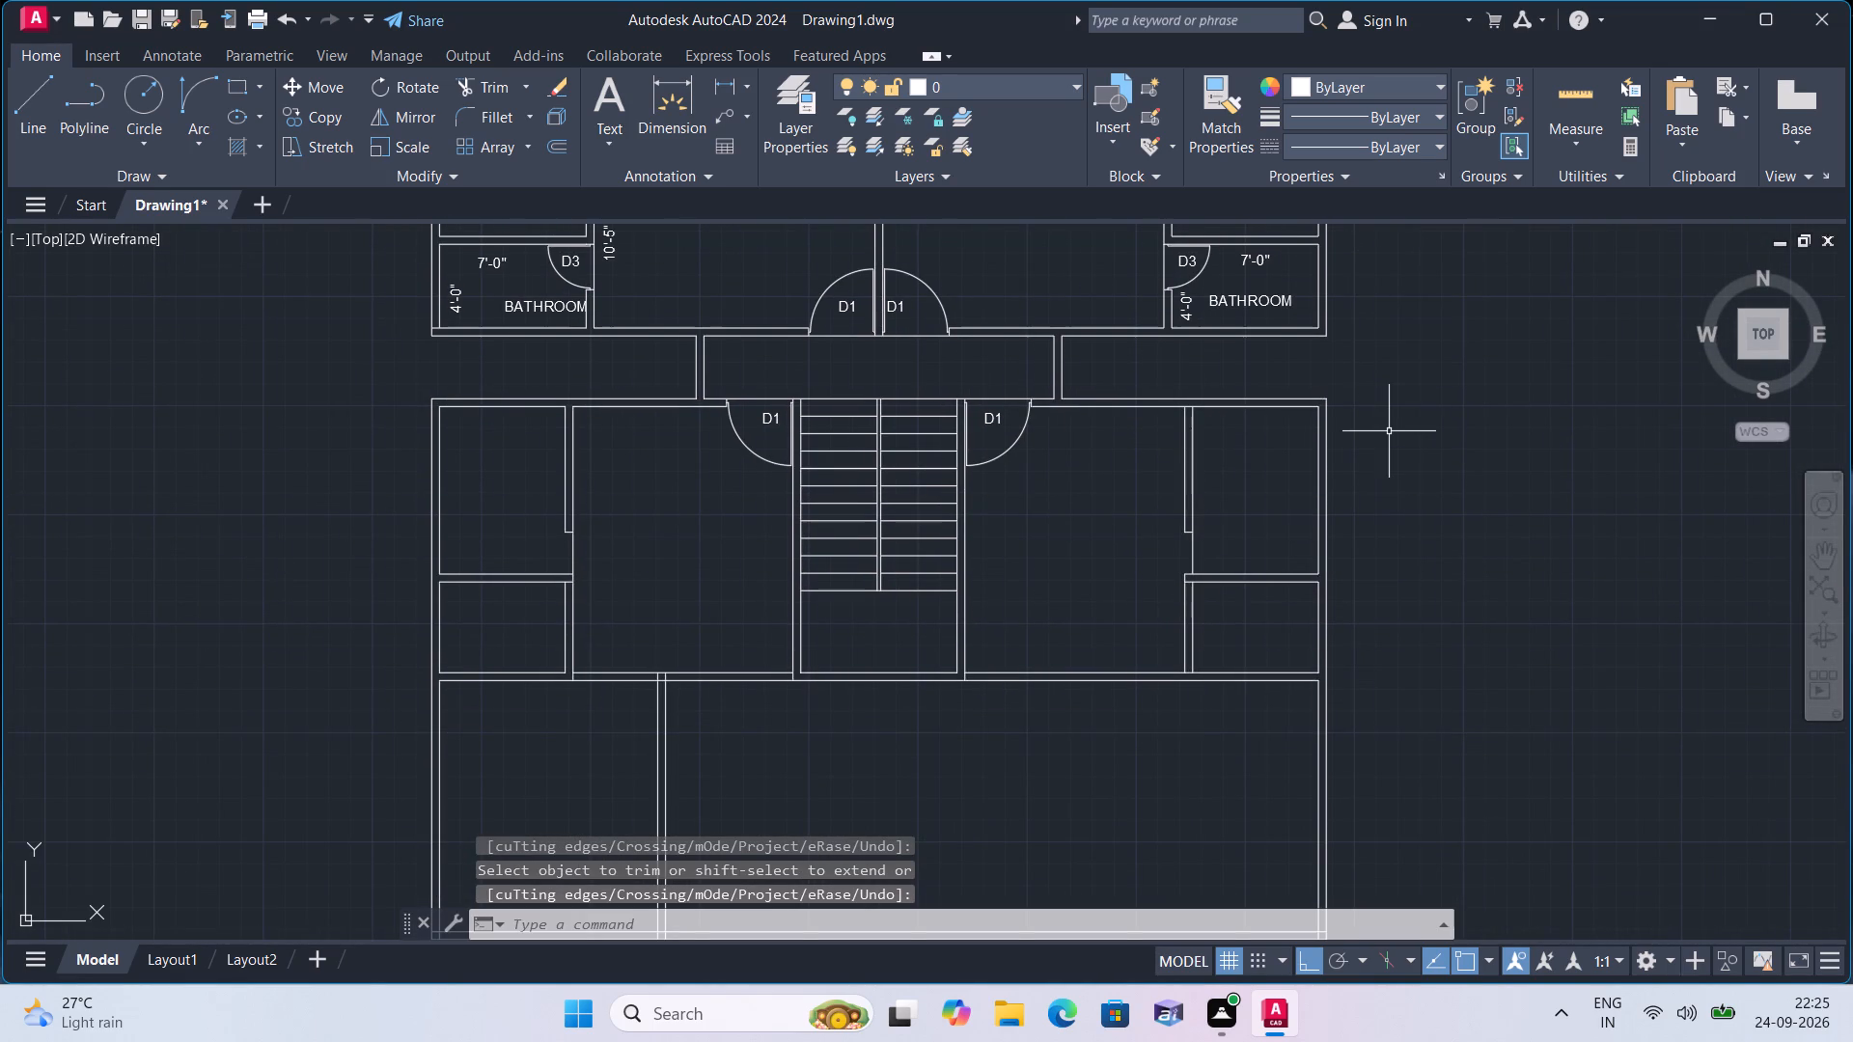
Draw a short line across the lower west room's east wall, level with the partition's lower line.
{"action": "type", "text": "l"}
{"action": "key", "text": "space"}
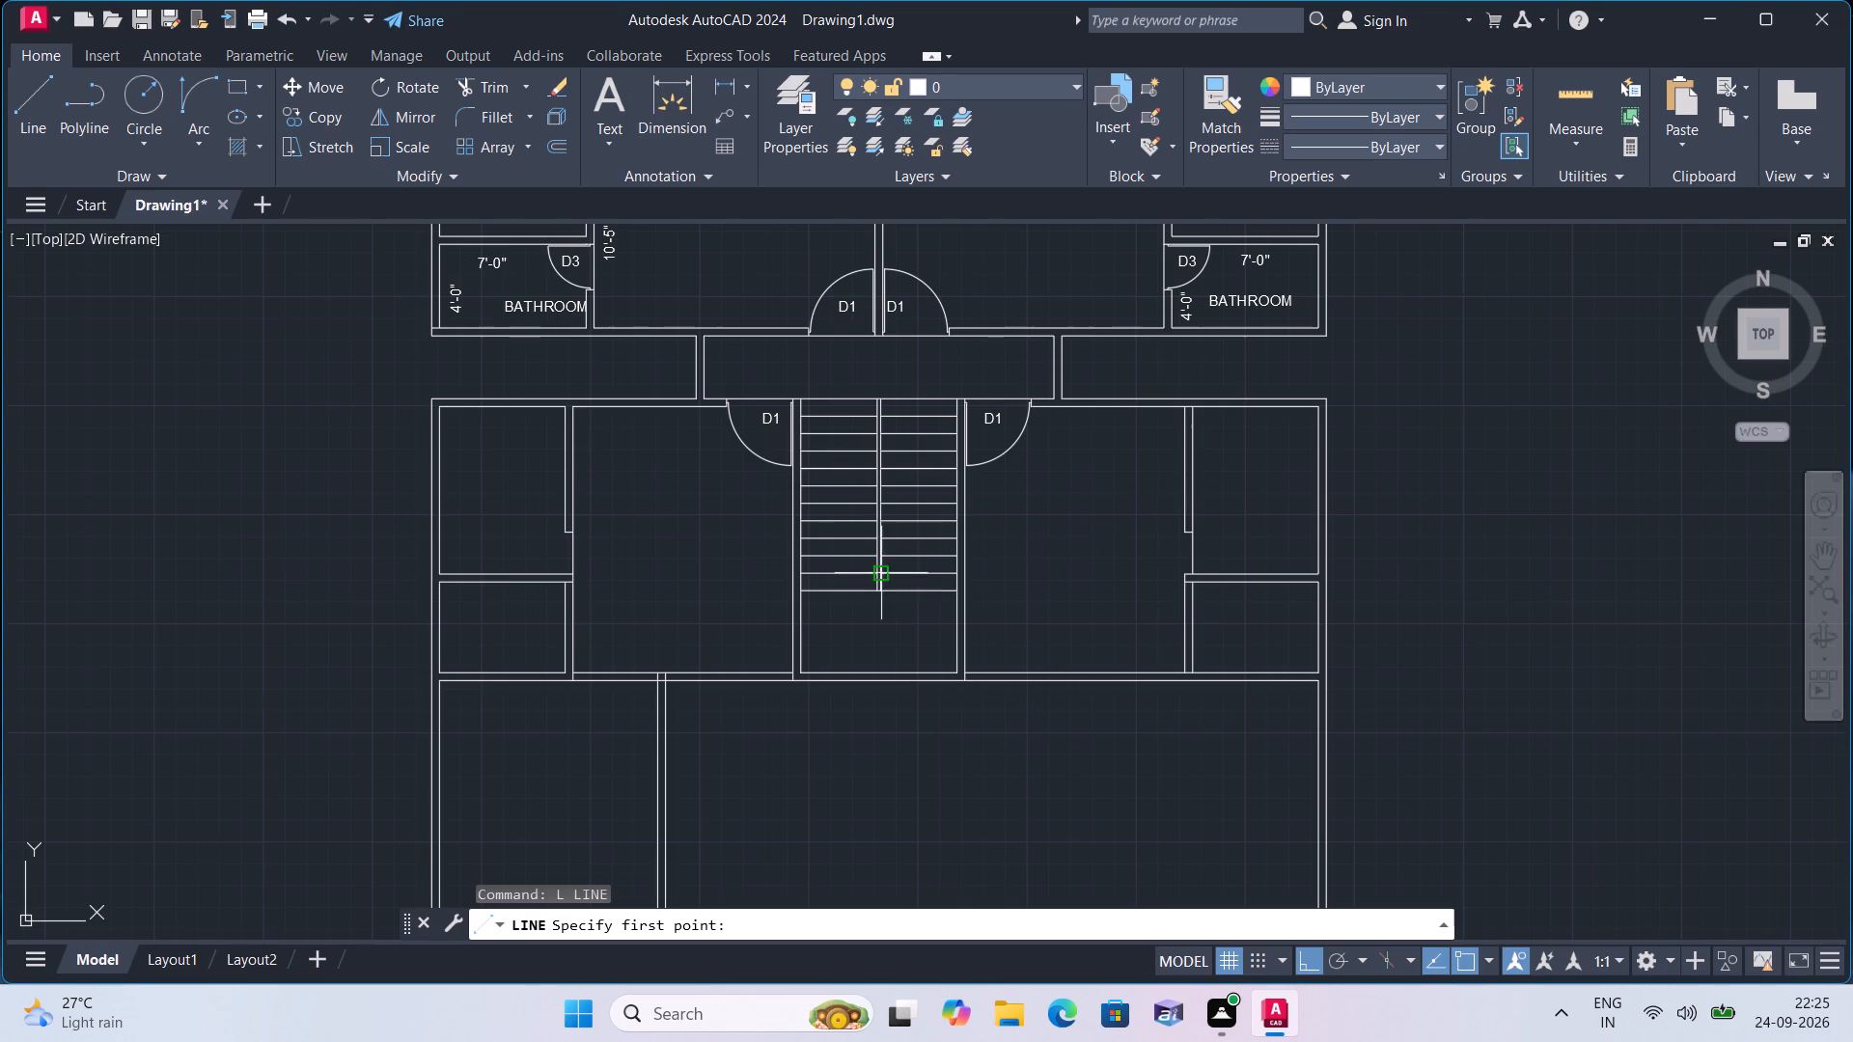
{"action": "scroll", "coordinate": [761, 583], "scroll_direction": "up", "scroll_amount": 2}
{"action": "middle_click_drag", "start_coordinate": [533, 597], "coordinate": [812, 442]}
{"action": "scroll", "coordinate": [725, 434], "scroll_direction": "up", "scroll_amount": 1}
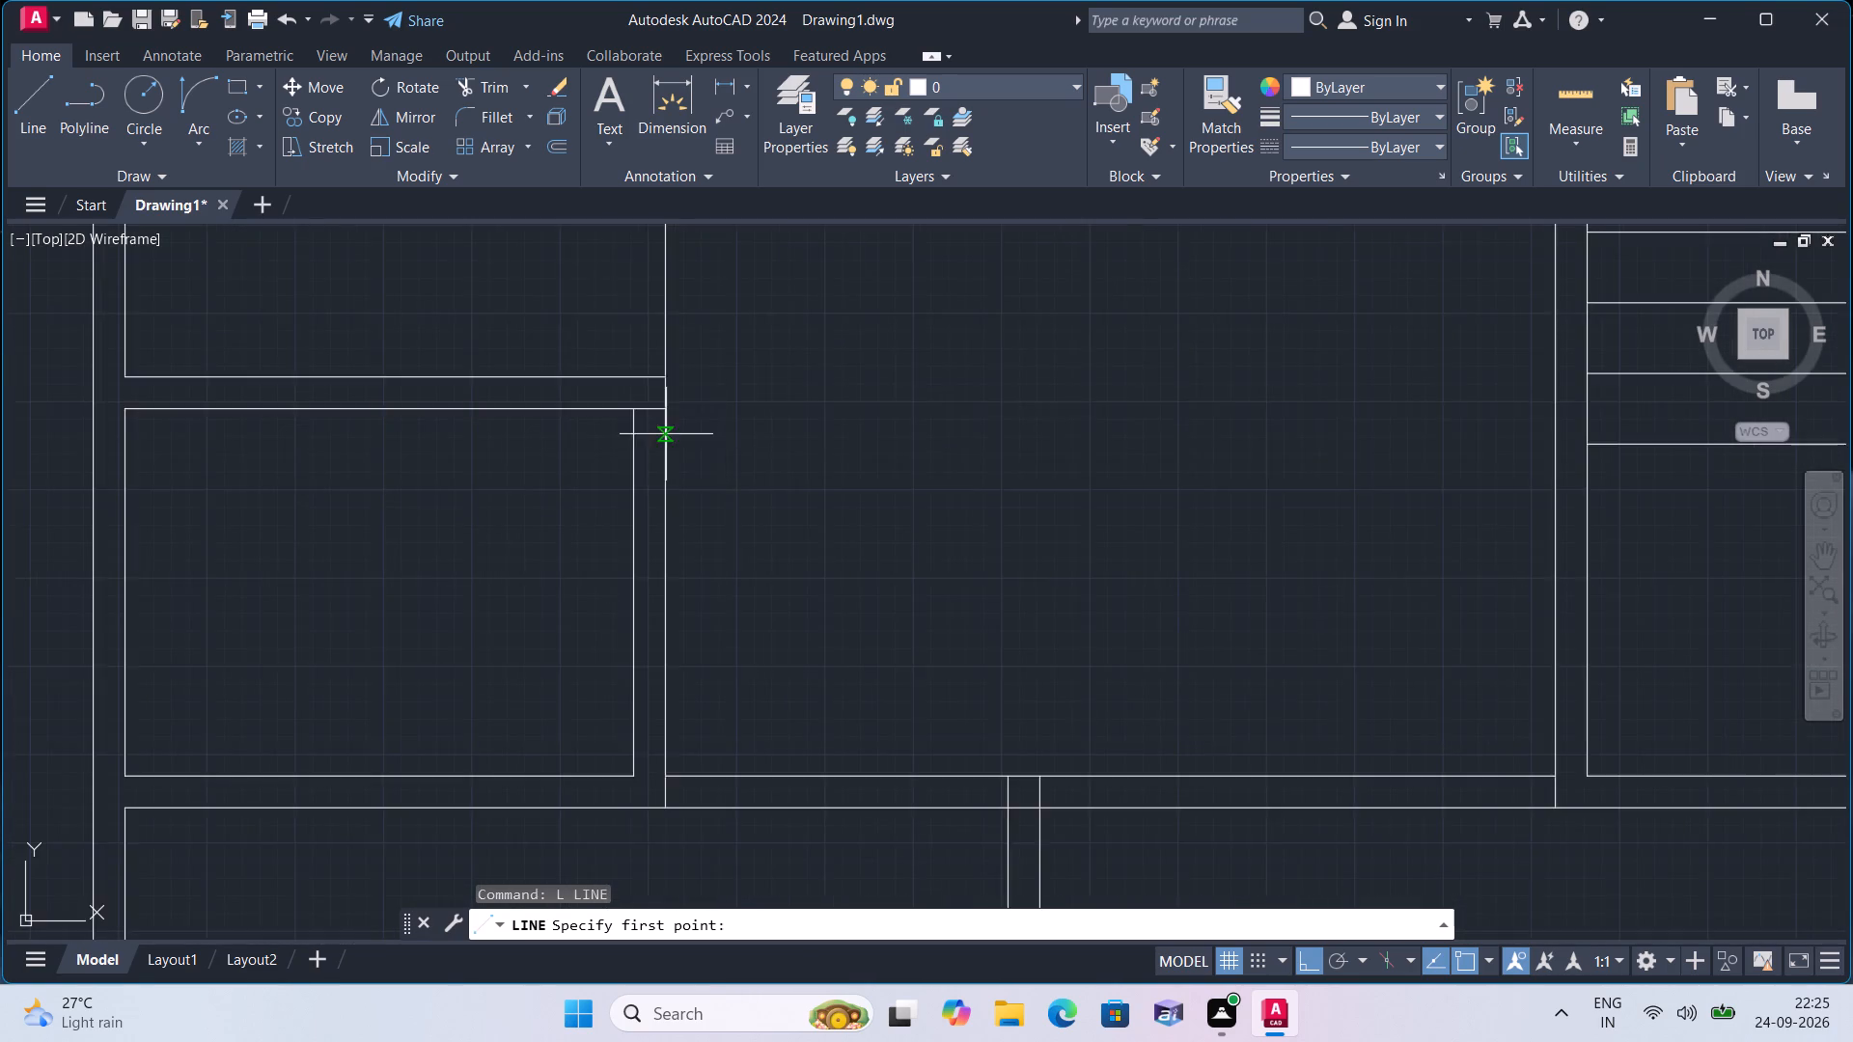
{"action": "scroll", "coordinate": [659, 433], "scroll_direction": "up", "scroll_amount": 2}
{"action": "left_click", "coordinate": [671, 376]}
{"action": "left_click", "coordinate": [590, 373]}
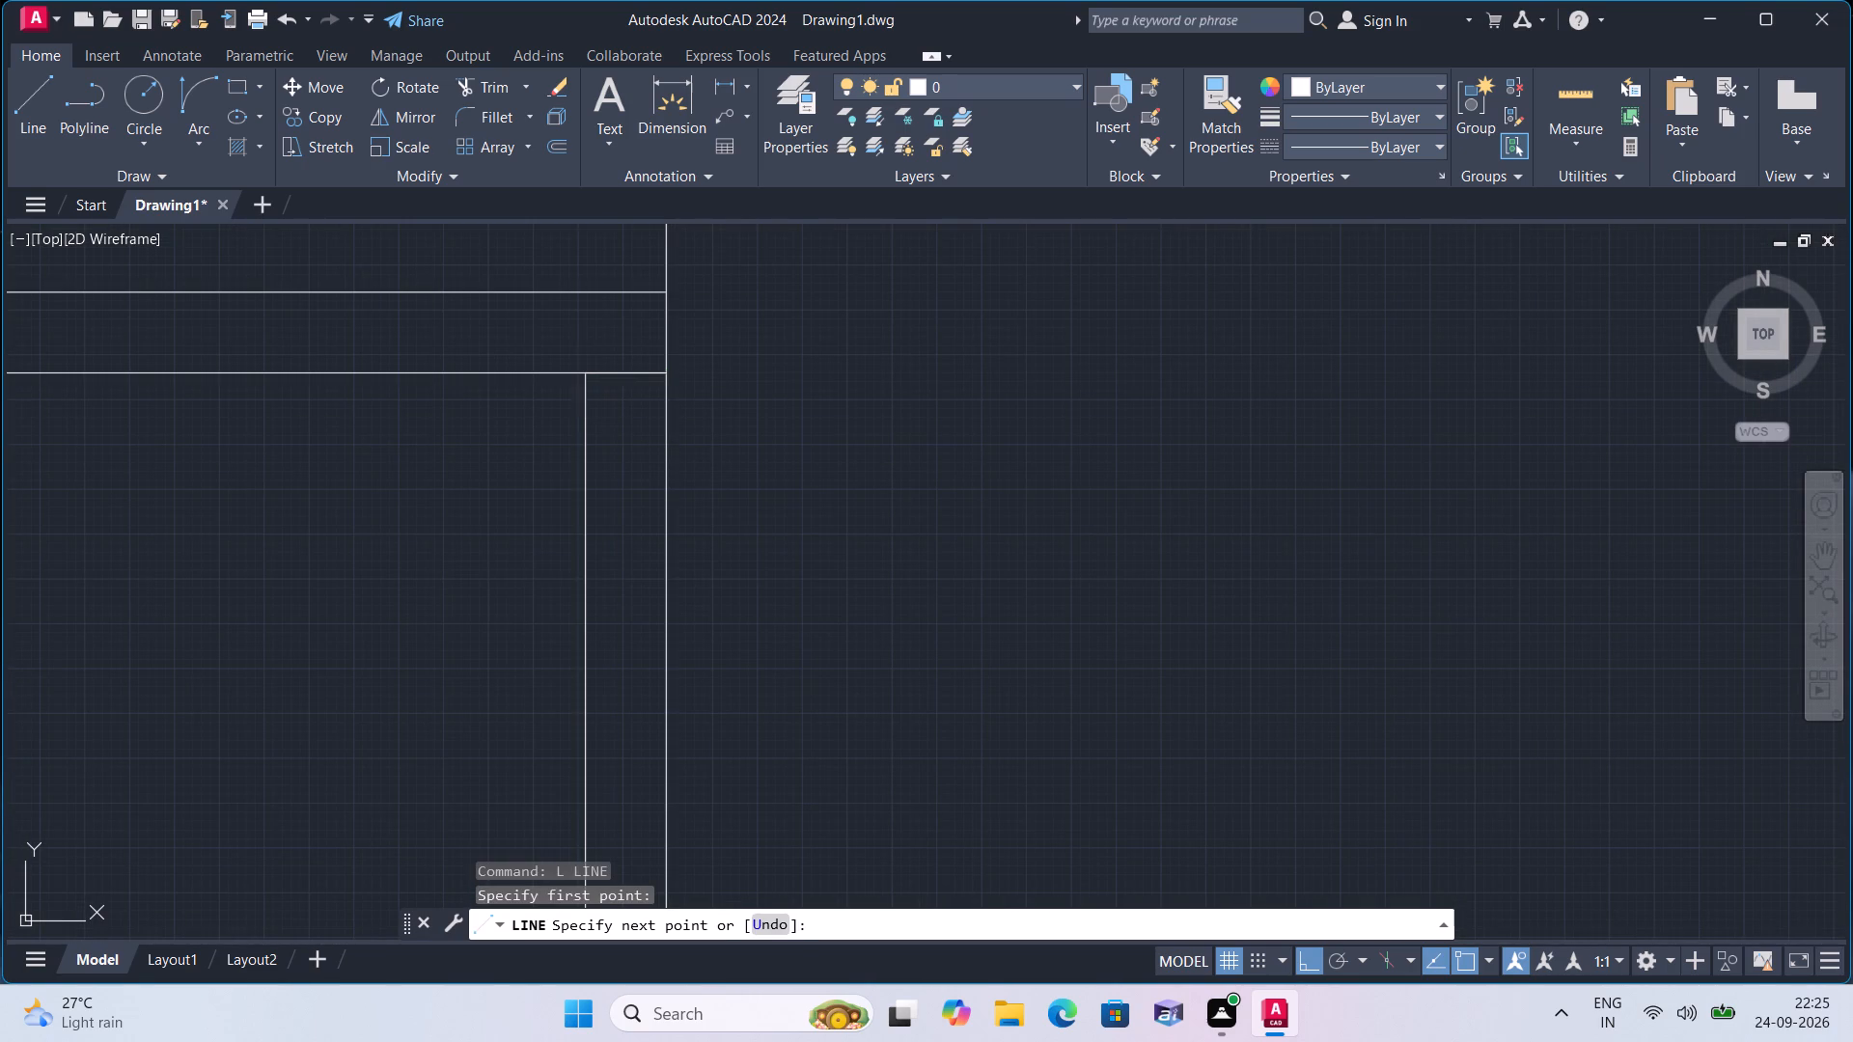
{"action": "key", "text": "space"}
Draw a vertical guide down from the short line's midpoint in the lower west room's east wall, in 1", 2' and 1" segments.
{"action": "key", "text": "space"}
{"action": "left_click", "coordinate": [626, 370]}
{"action": "type", "text": "1\""}
{"action": "key", "text": "space"}
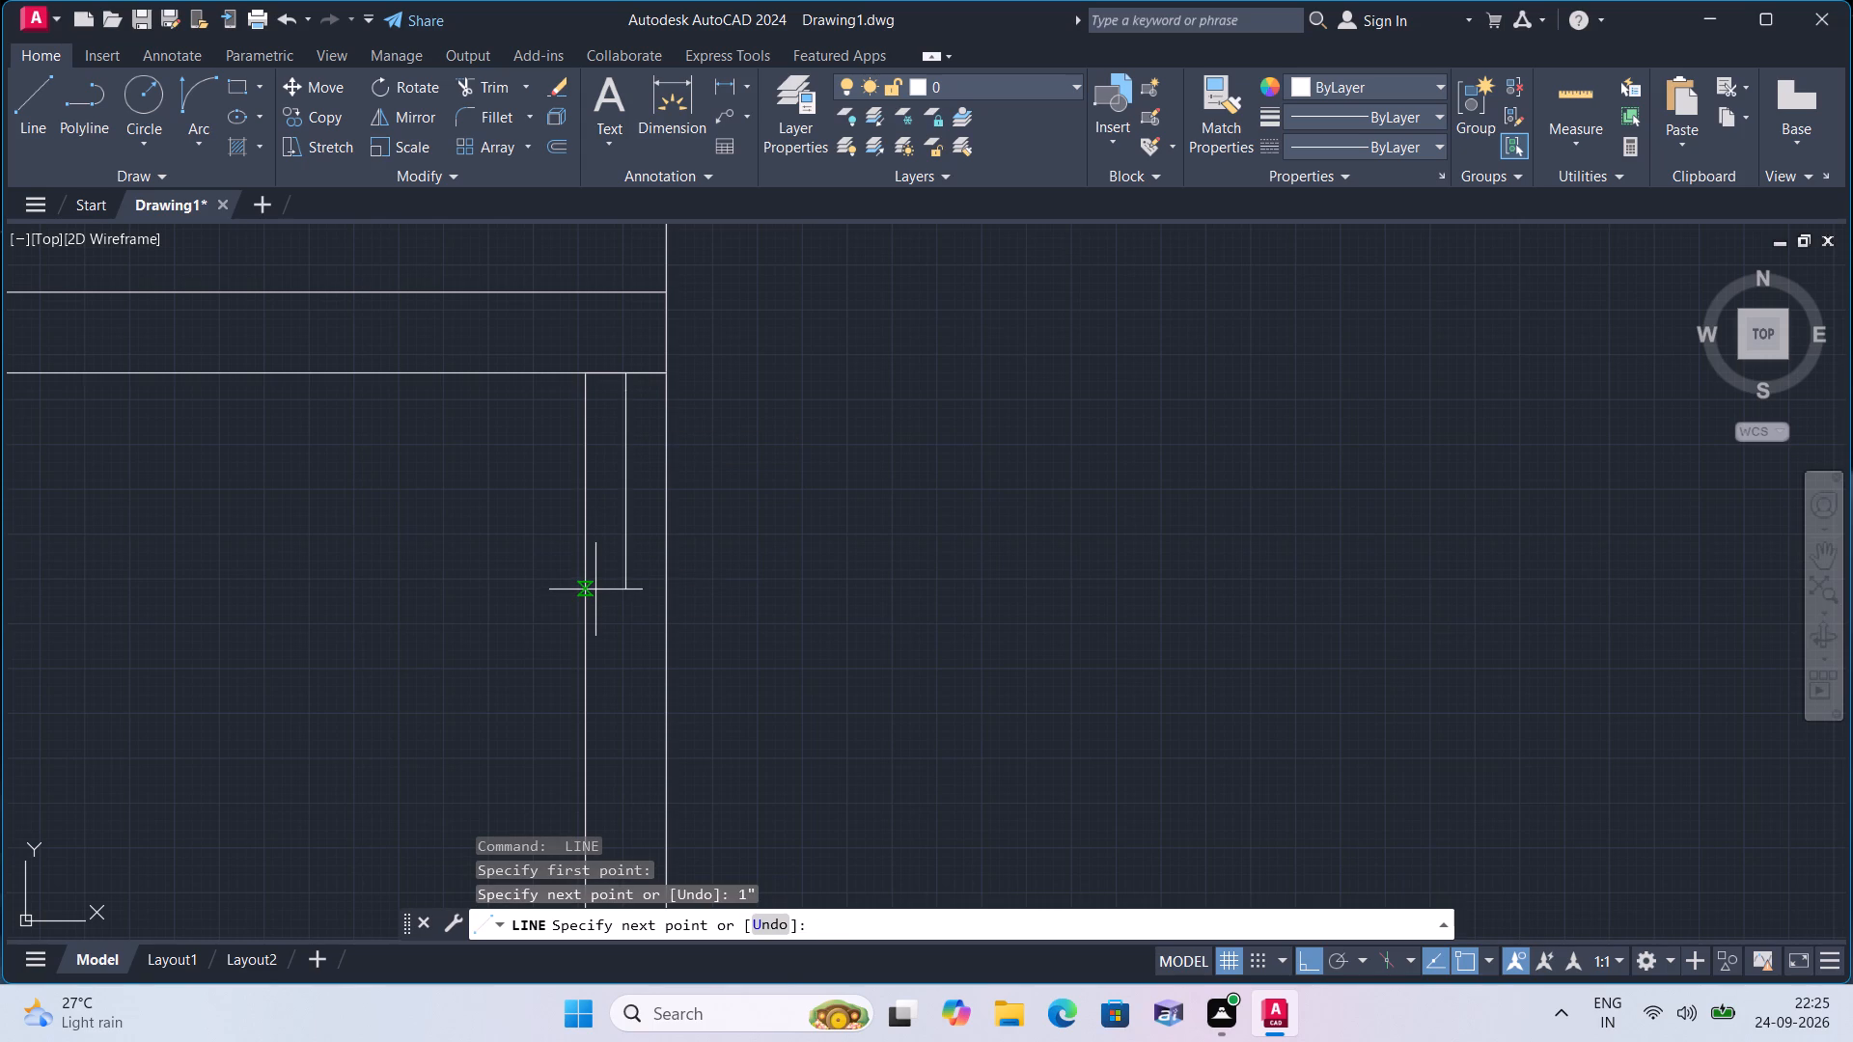
{"action": "type", "text": "2'"}
{"action": "key", "text": "space"}
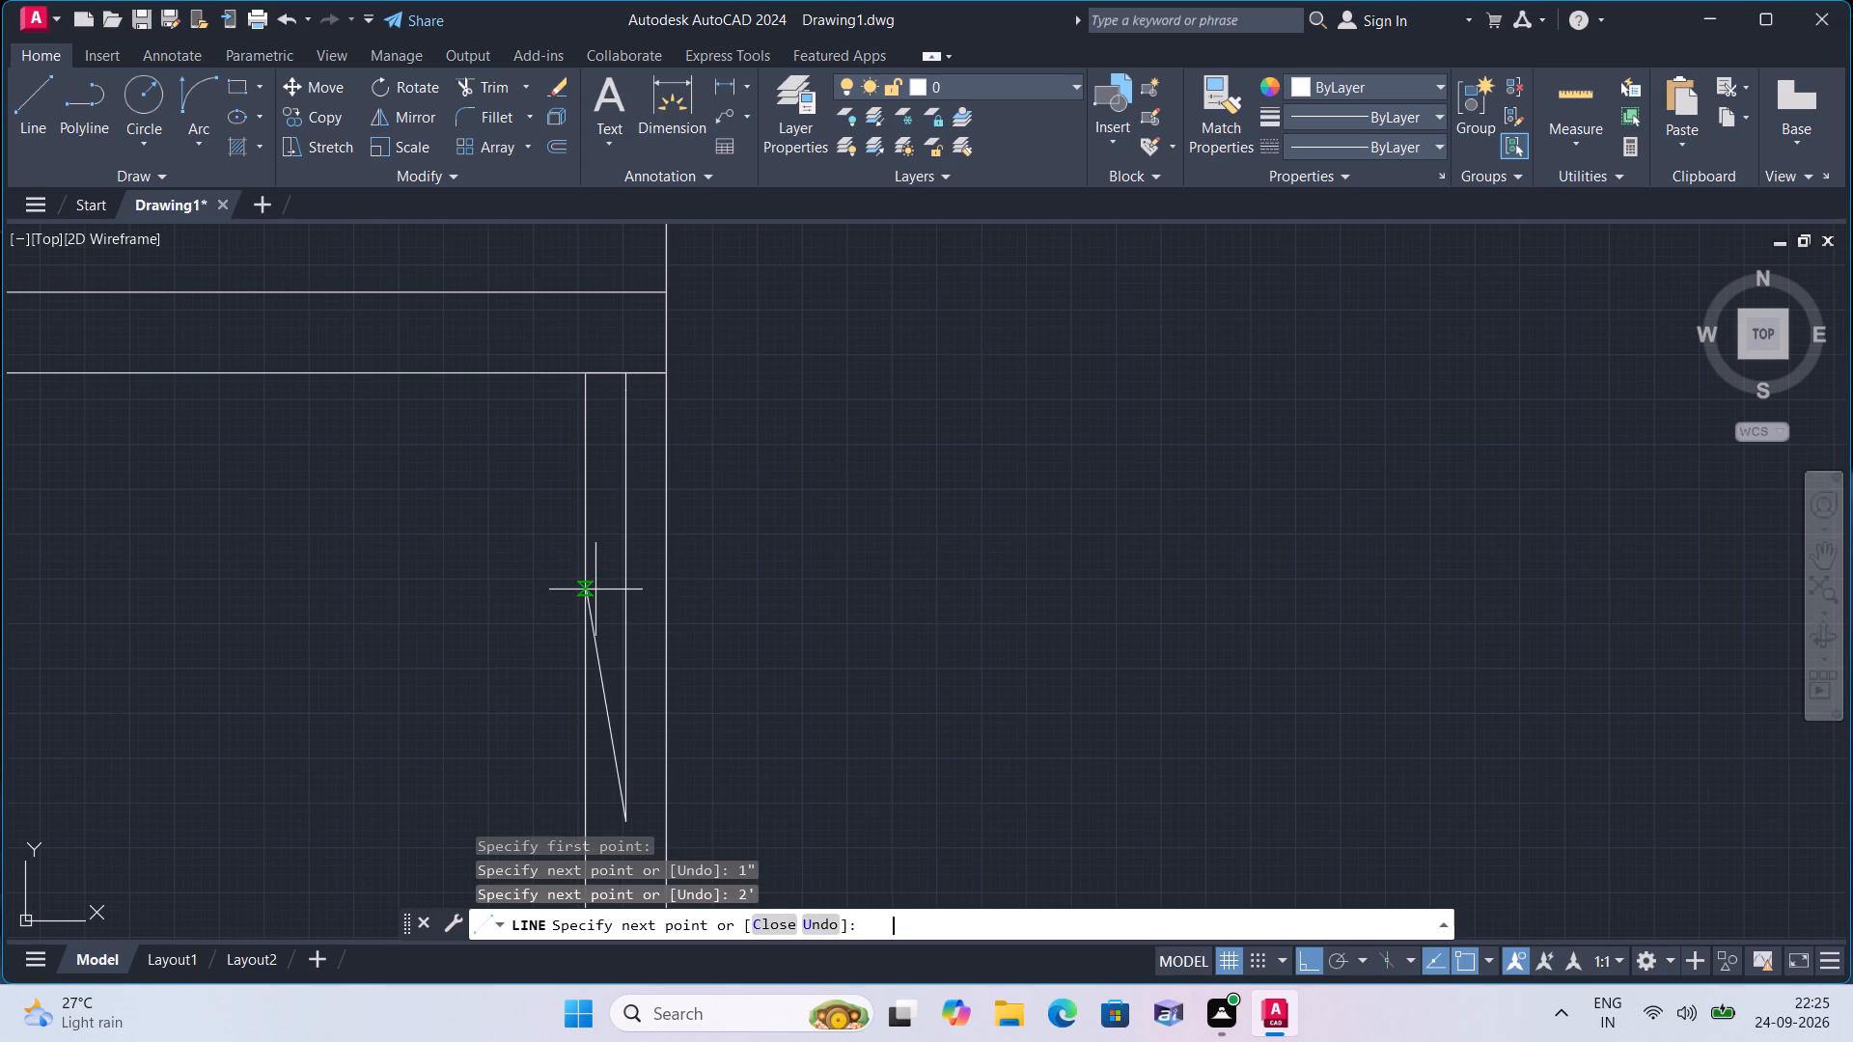
{"action": "middle_click_drag", "start_coordinate": [595, 590], "coordinate": [761, 328]}
{"action": "middle_click_drag", "start_coordinate": [712, 608], "coordinate": [845, 260]}
{"action": "scroll", "coordinate": [711, 597], "scroll_direction": "down", "scroll_amount": 1}
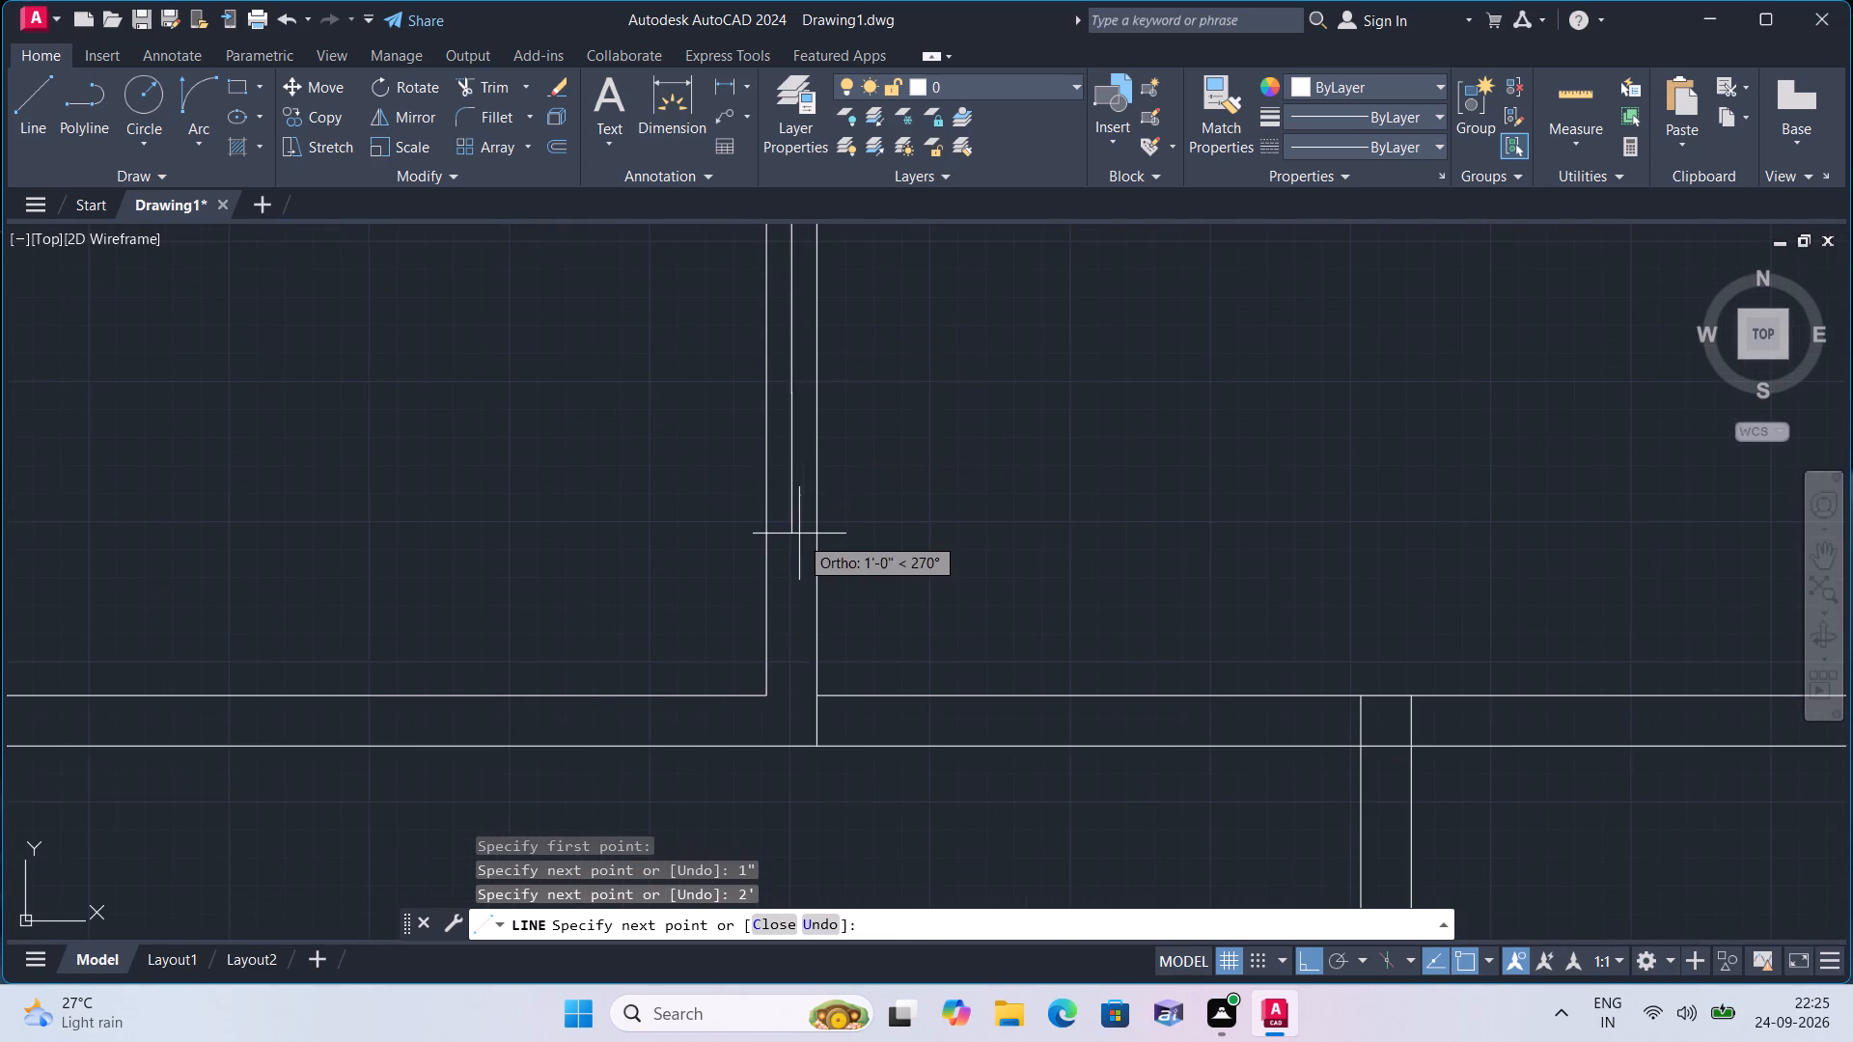
{"action": "type", "text": "1\""}
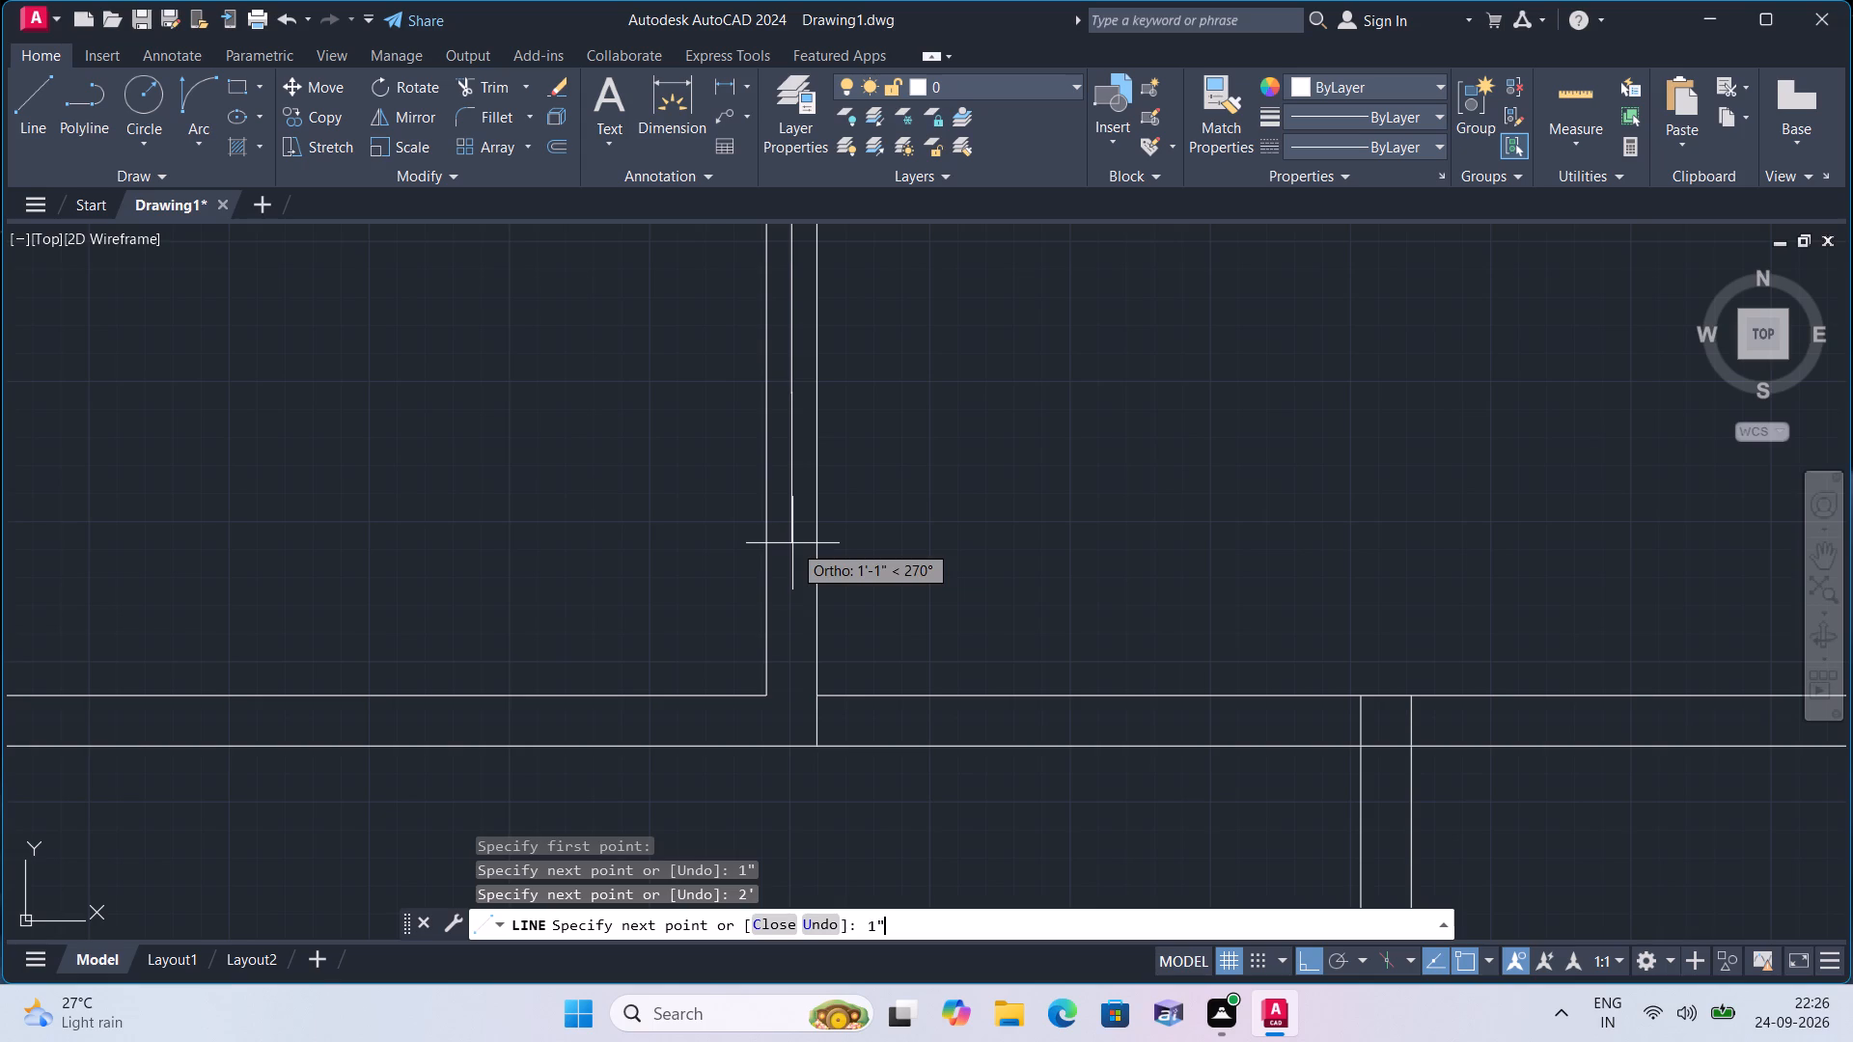
{"action": "key", "text": "space"}
Draw the lower jamb line from the guide's bottom end to both faces of the lower west room's east wall.
{"action": "left_click", "coordinate": [818, 409]}
{"action": "key", "text": "space"}
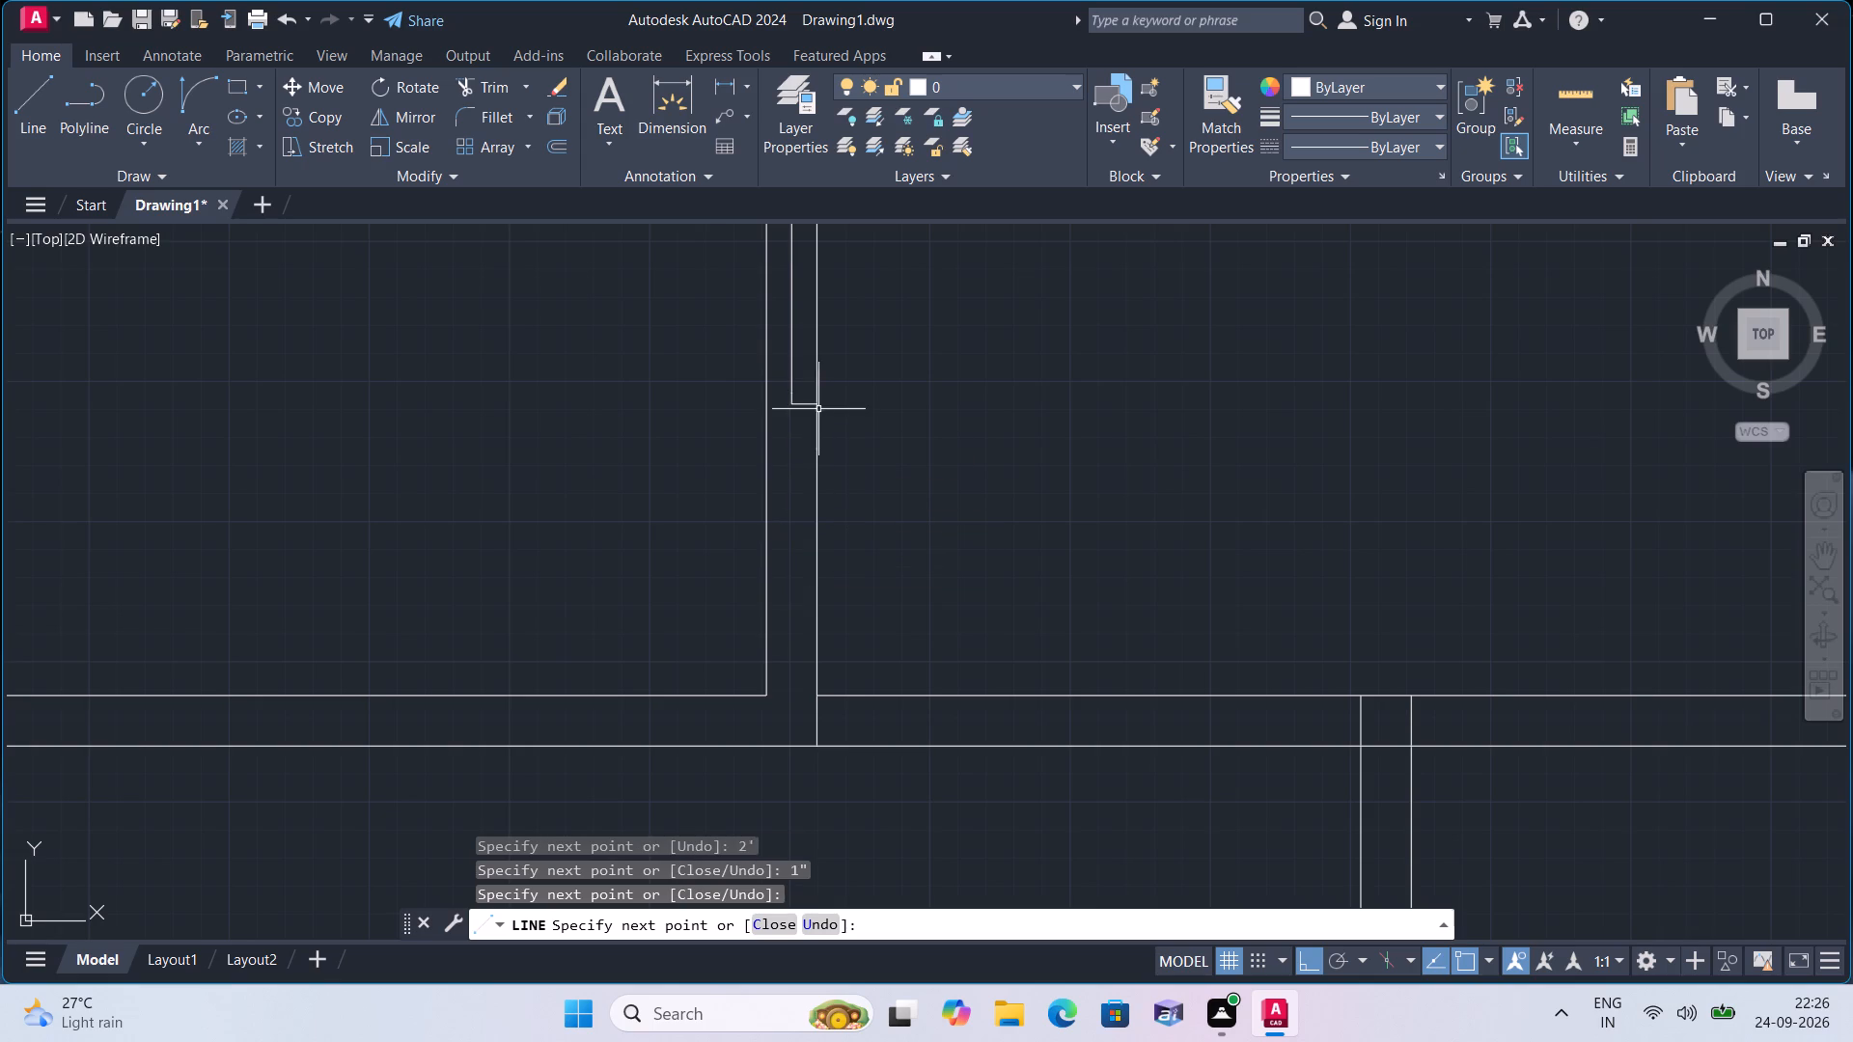
{"action": "key", "text": "space"}
{"action": "left_click", "coordinate": [788, 401]}
{"action": "left_click", "coordinate": [766, 400]}
{"action": "key", "text": "space"}
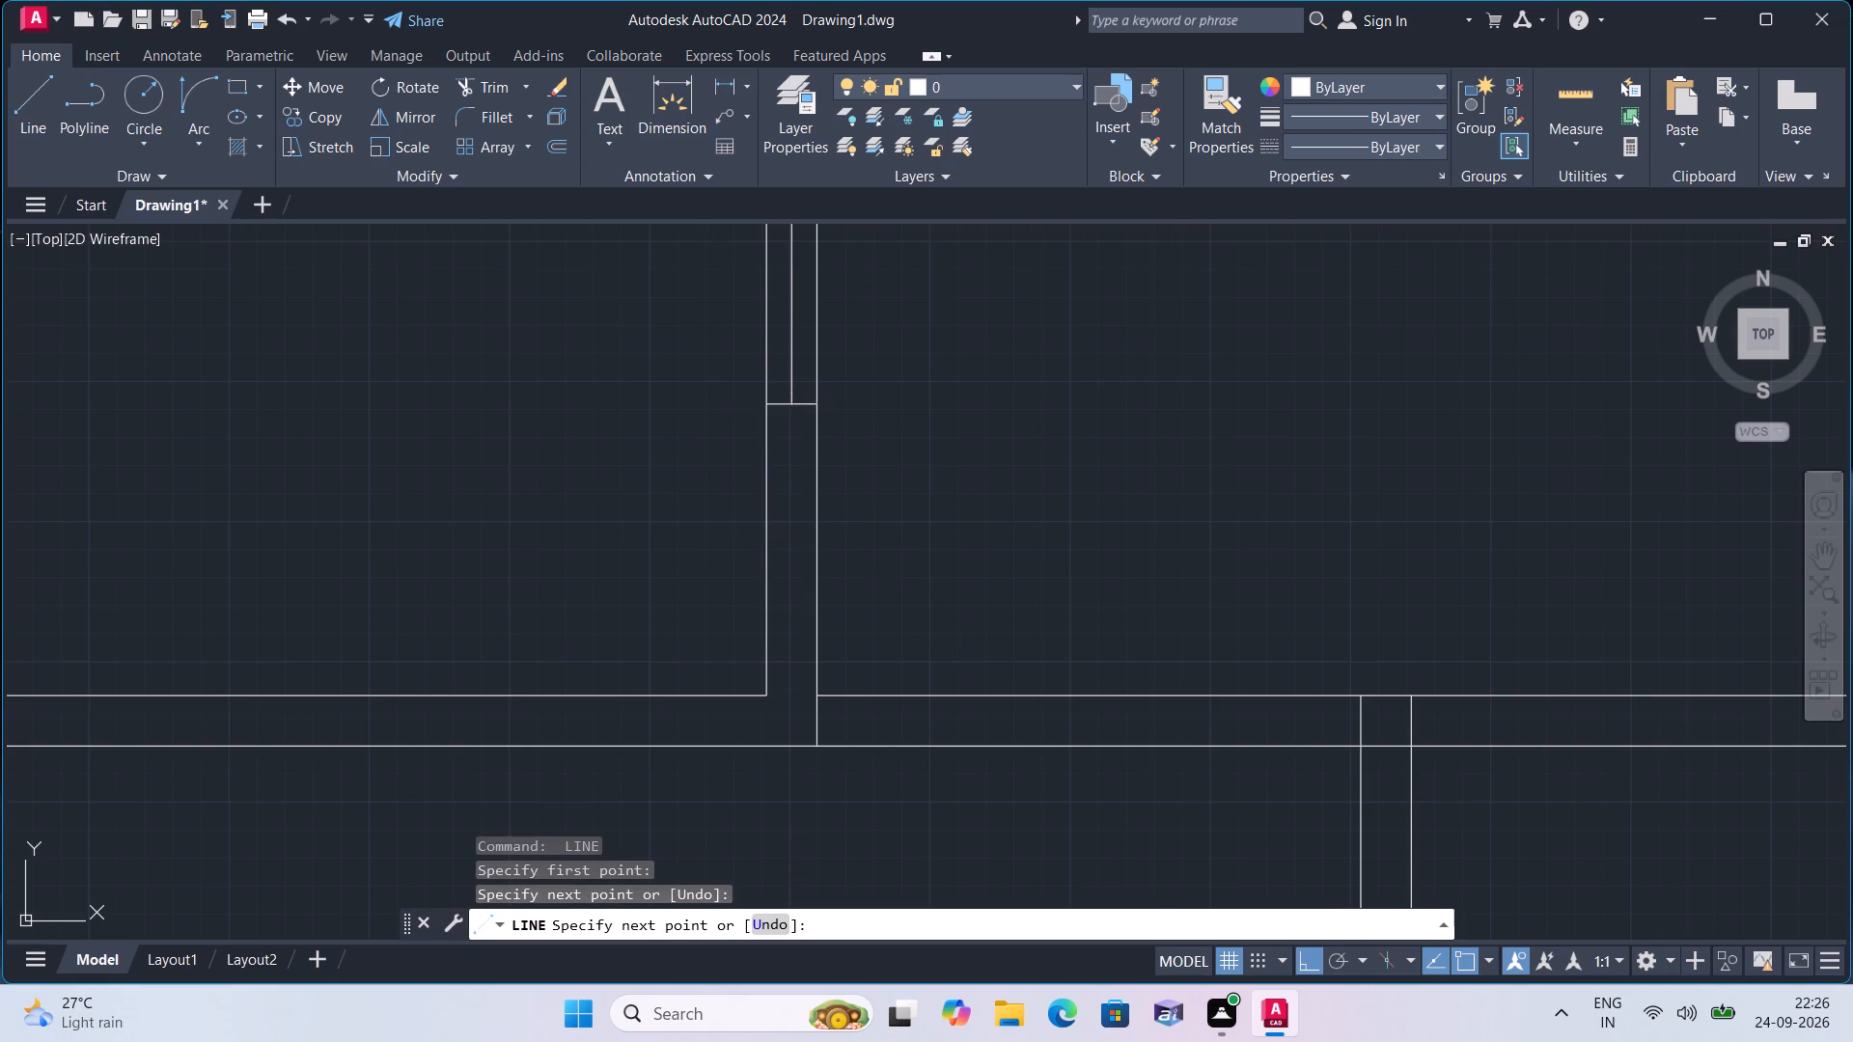
Erase the 2' guide segment and the short line across the top of the lower west room's east wall, keeping both 1" stubs.
{"action": "scroll", "coordinate": [731, 395], "scroll_direction": "down", "scroll_amount": 1}
{"action": "middle_click_drag", "start_coordinate": [704, 380], "coordinate": [753, 569]}
{"action": "left_click", "coordinate": [817, 502]}
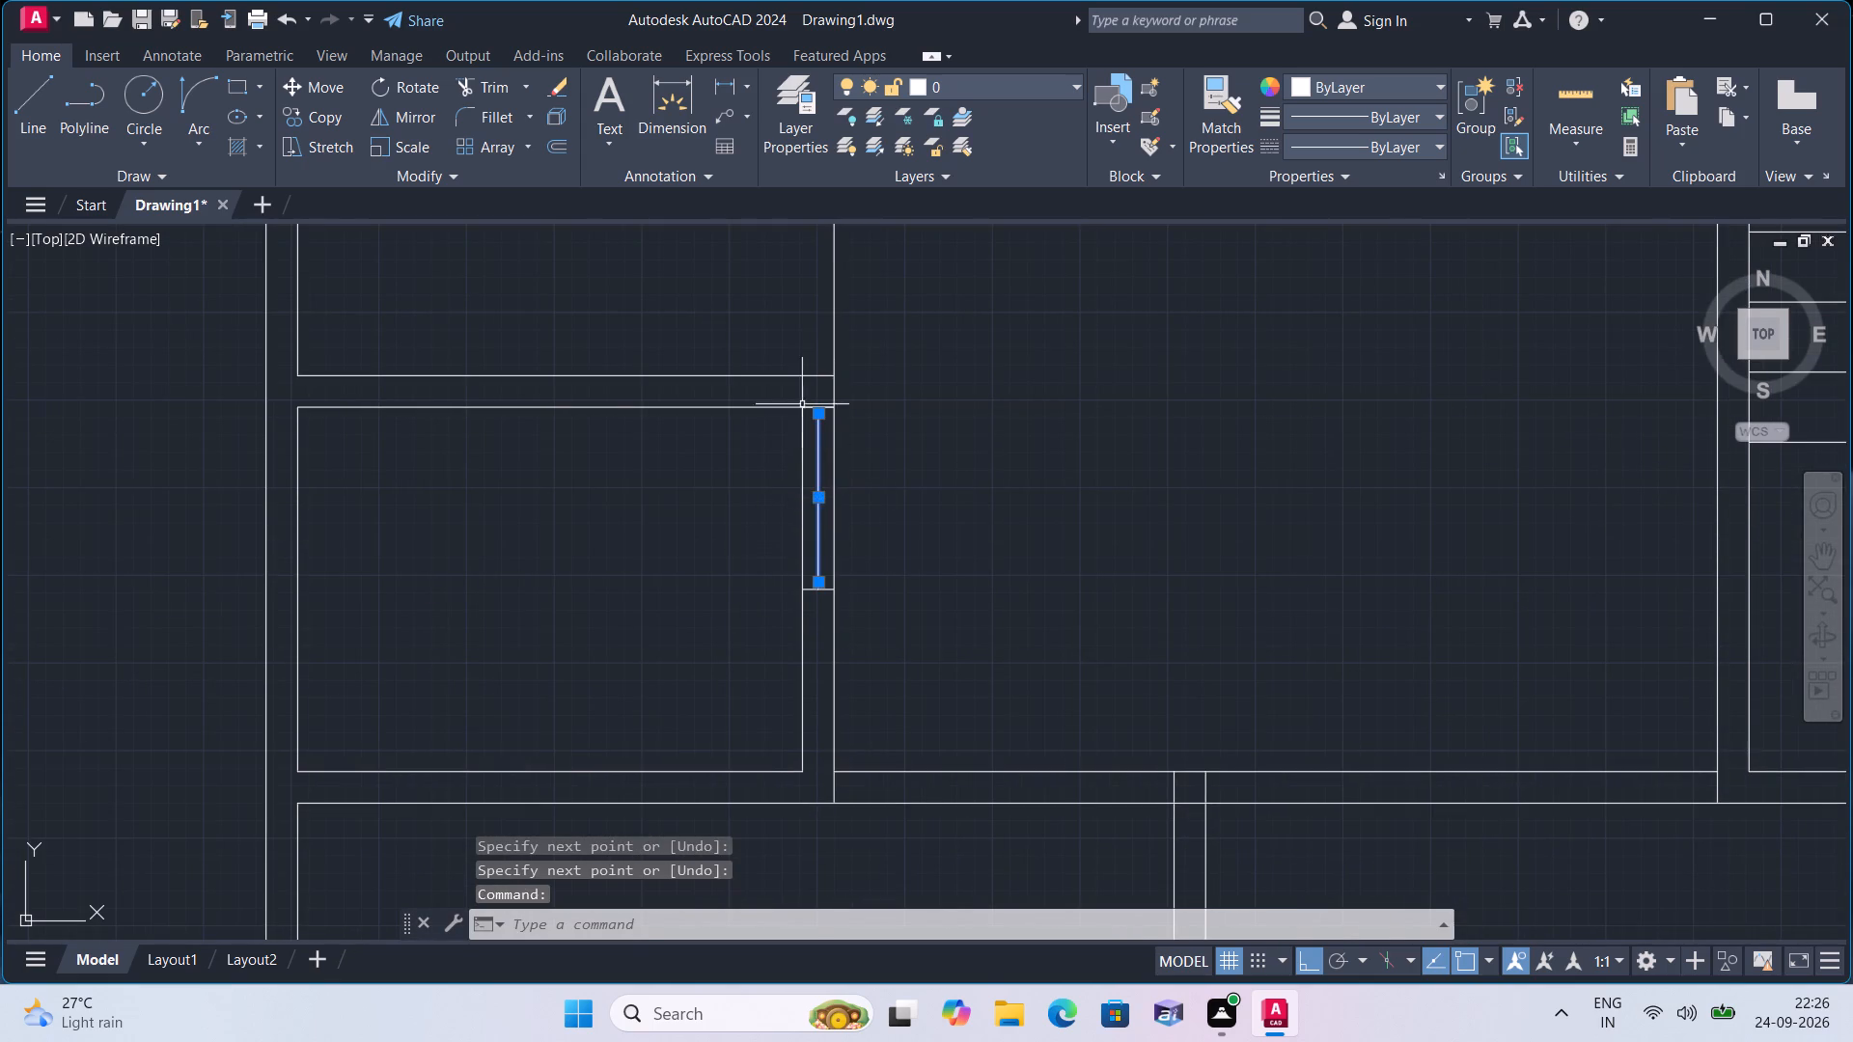
{"action": "scroll", "coordinate": [788, 395], "scroll_direction": "up", "scroll_amount": 3}
{"action": "left_click", "coordinate": [842, 447]}
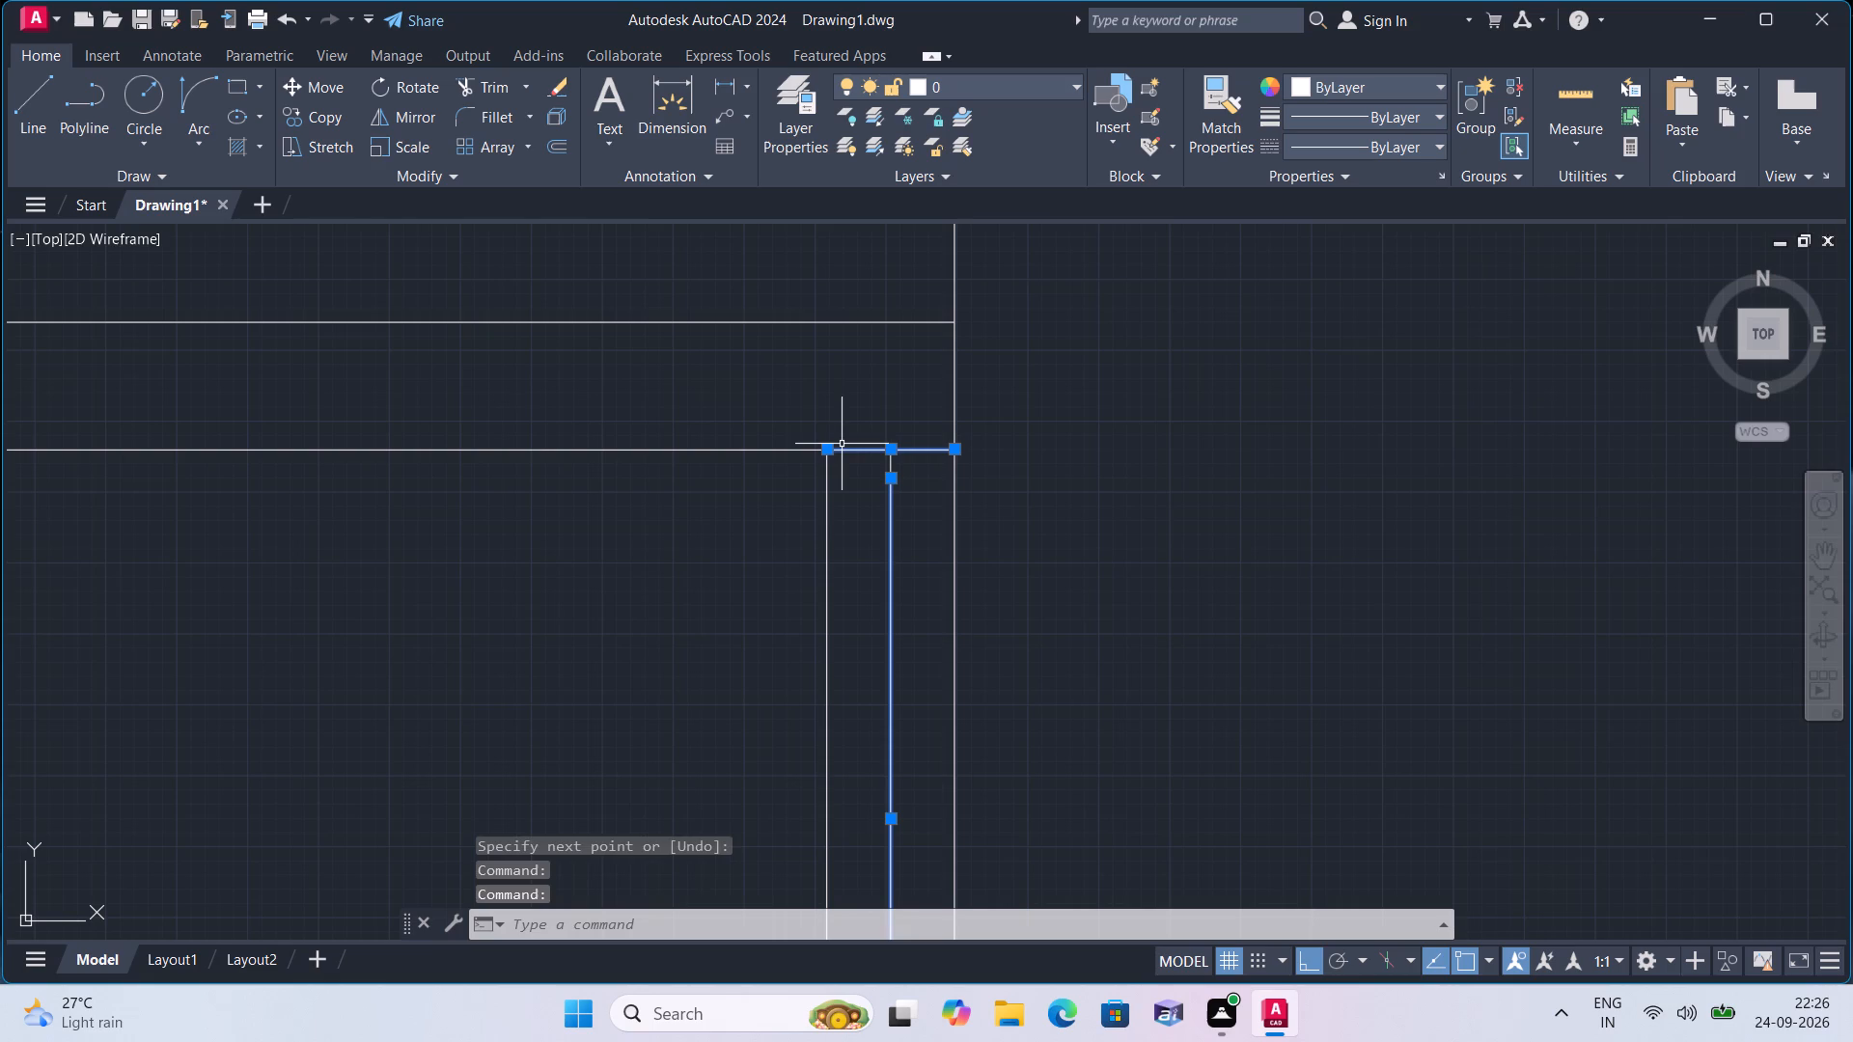
{"action": "key", "text": "Delete"}
Draw a 2' horizontal door leaf westward from the lower end of the upper 1" stub.
{"action": "type", "text": "l"}
{"action": "key", "text": "space"}
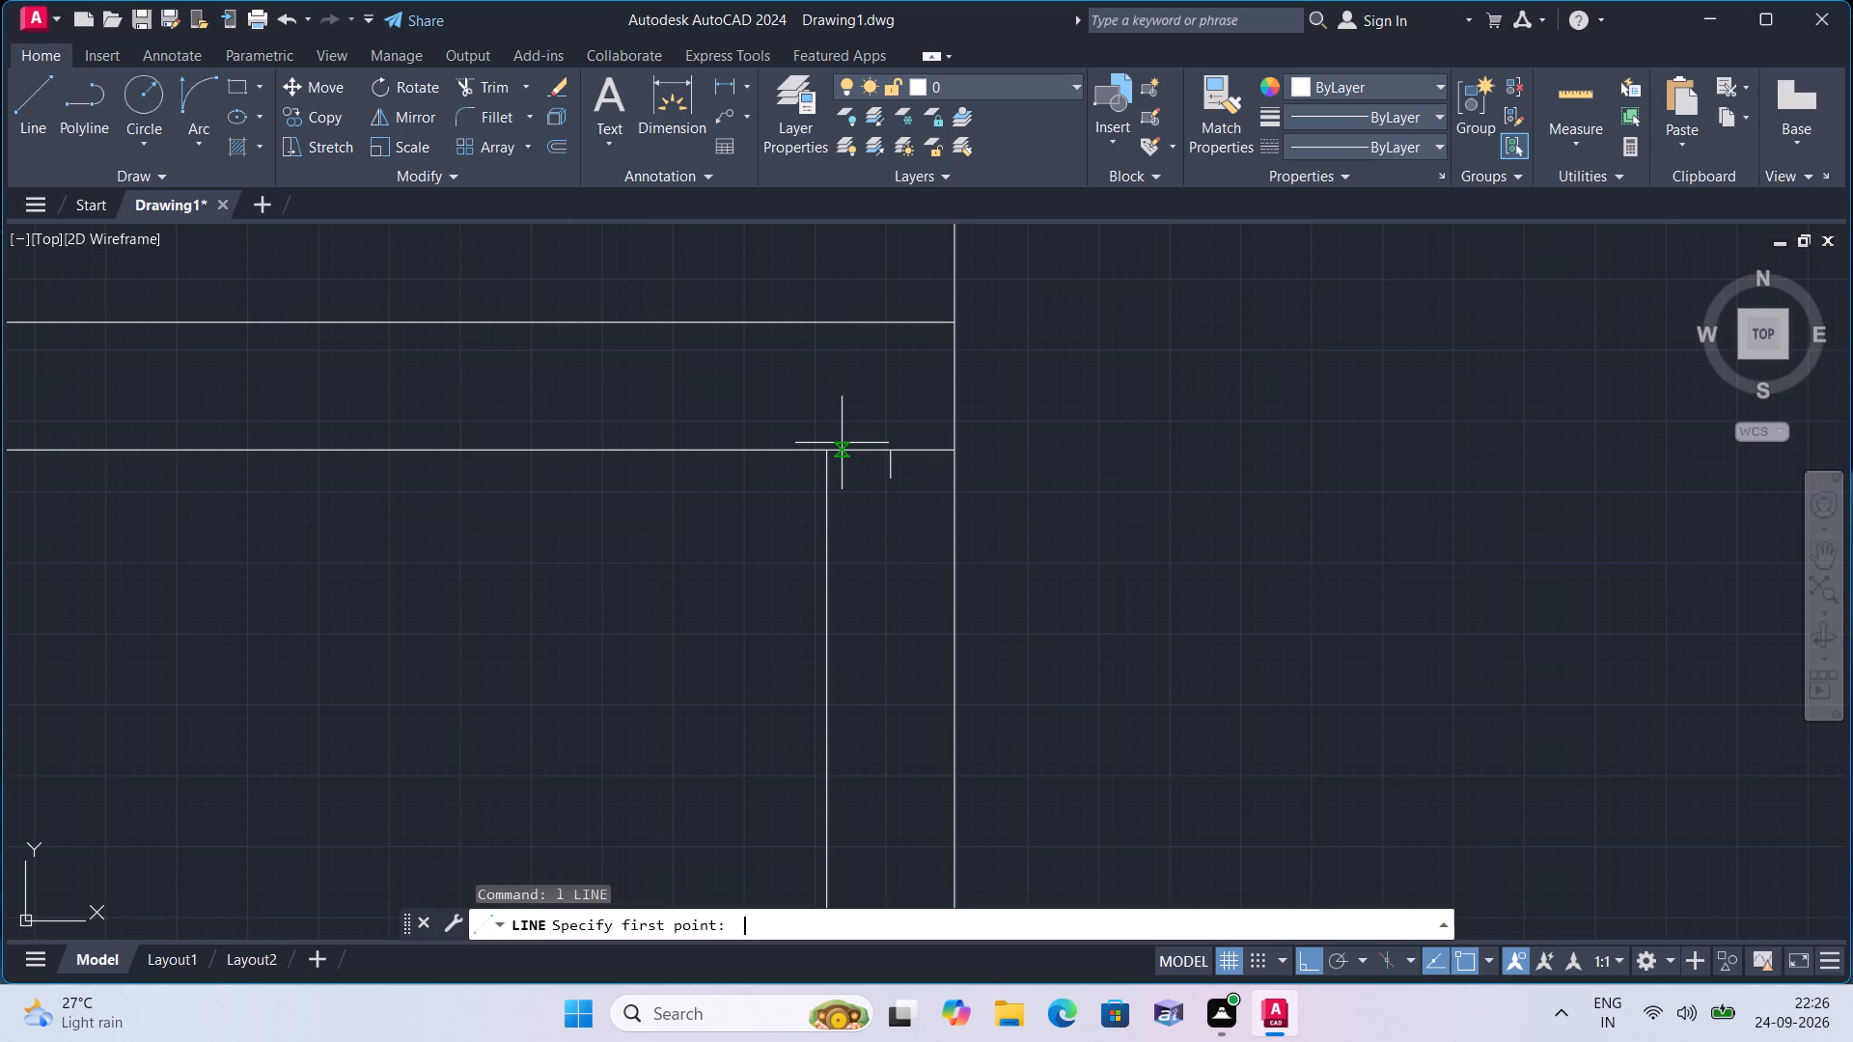
{"action": "left_click", "coordinate": [895, 478]}
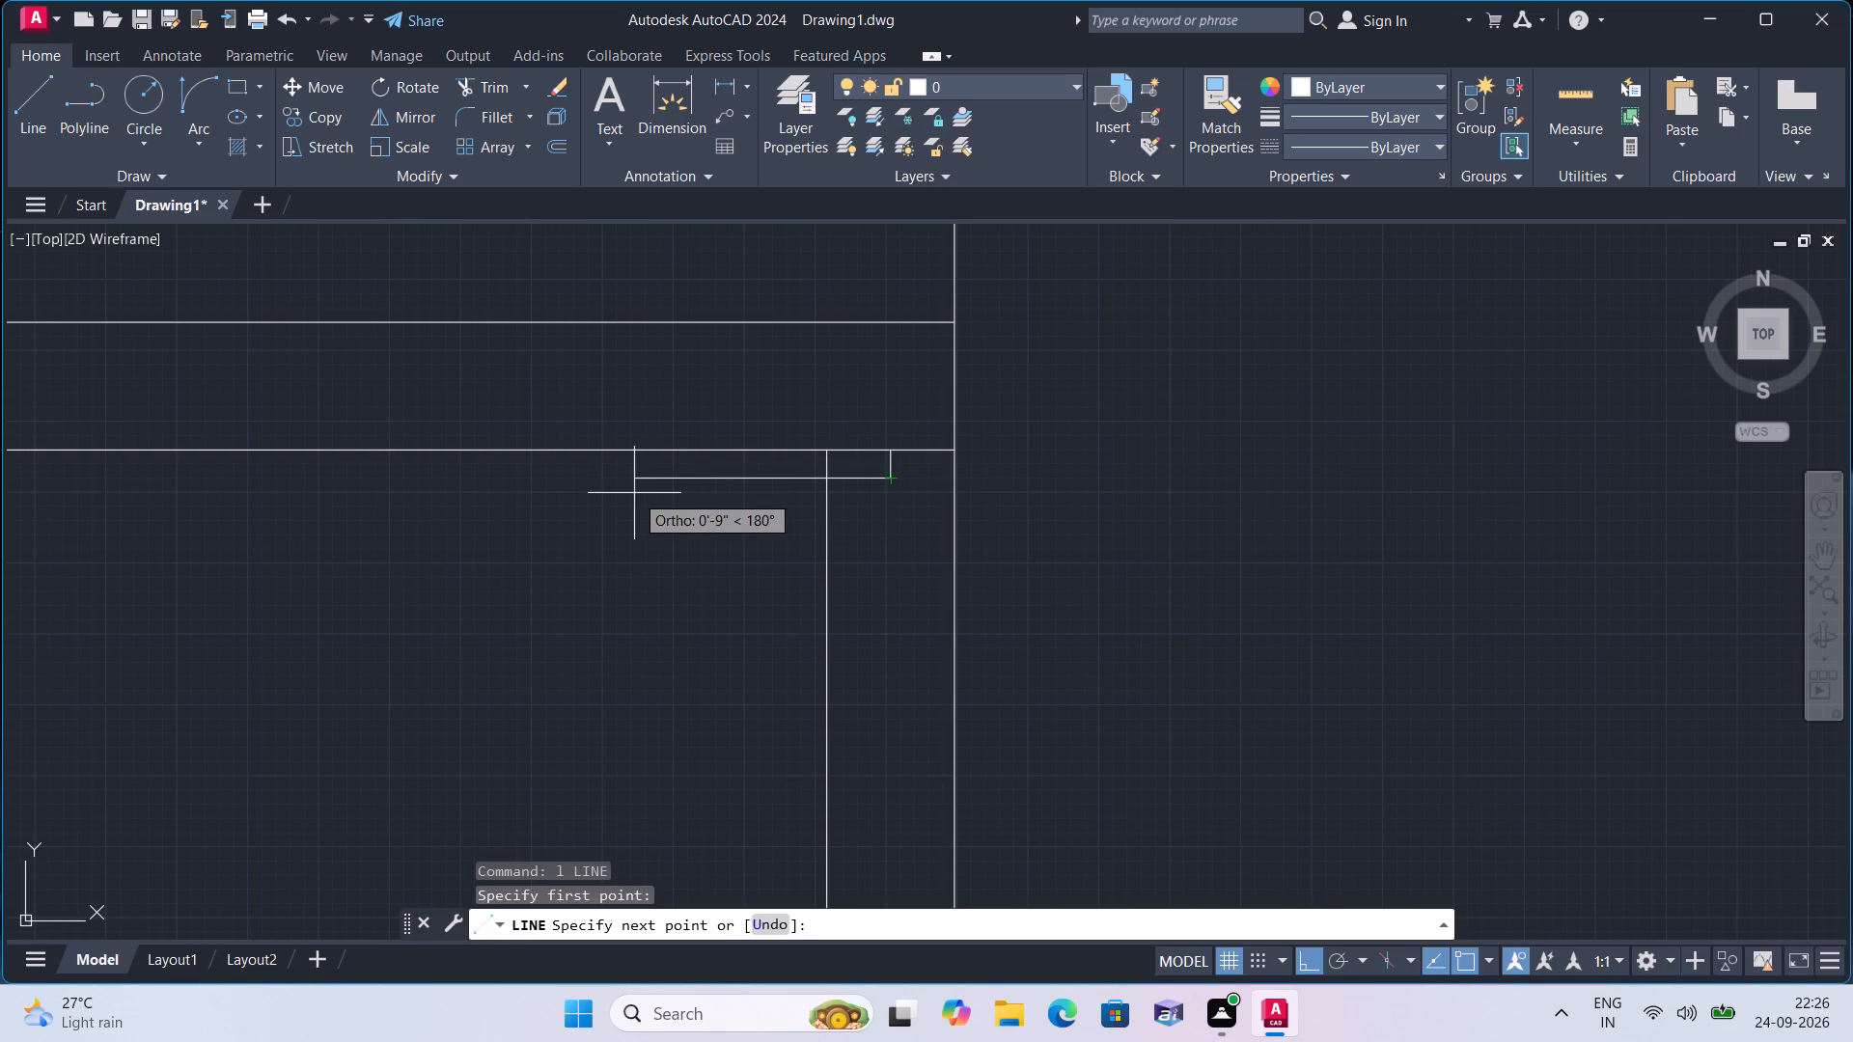
{"action": "type", "text": "2'"}
{"action": "key", "text": "space"}
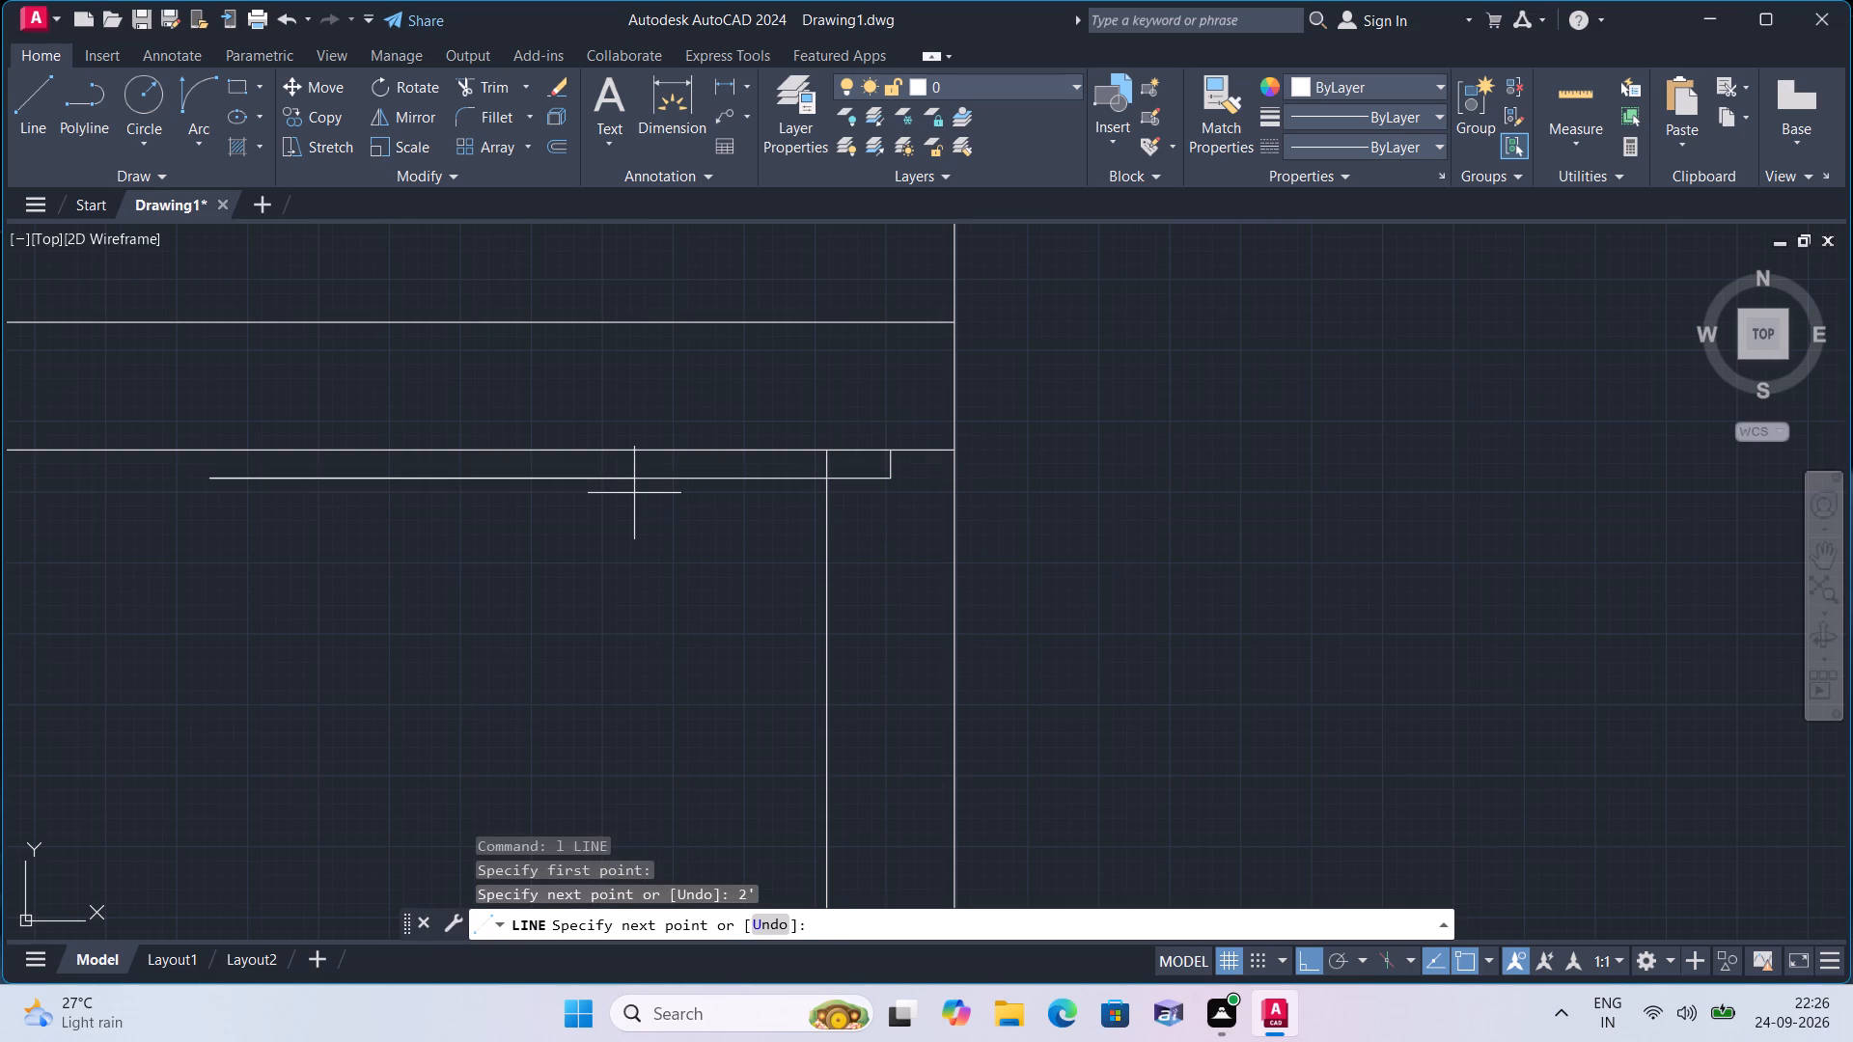
{"action": "key", "text": "Escape"}
Draw the door swing as a Start, End, Direction arc from the leaf's west end to the lower stub, starting tangent downward.
{"action": "scroll", "coordinate": [634, 493], "scroll_direction": "down", "scroll_amount": 2}
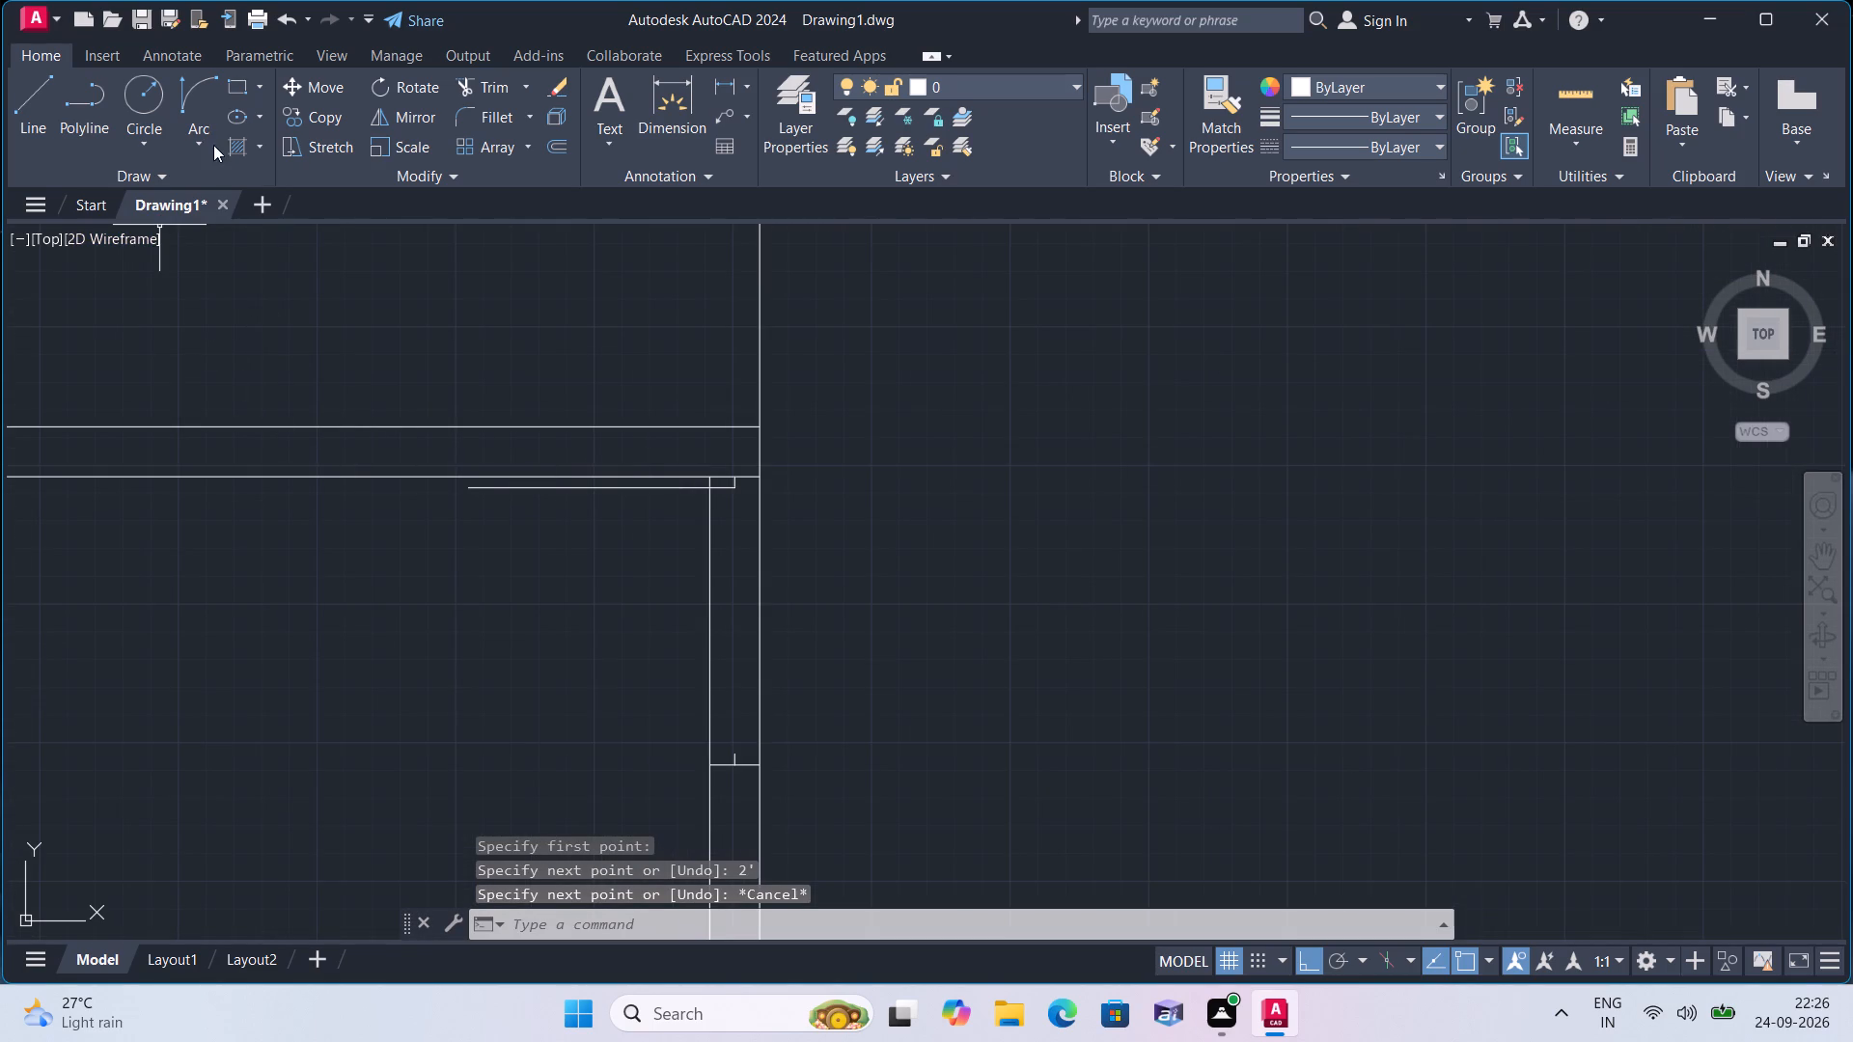
{"action": "left_click", "coordinate": [207, 137]}
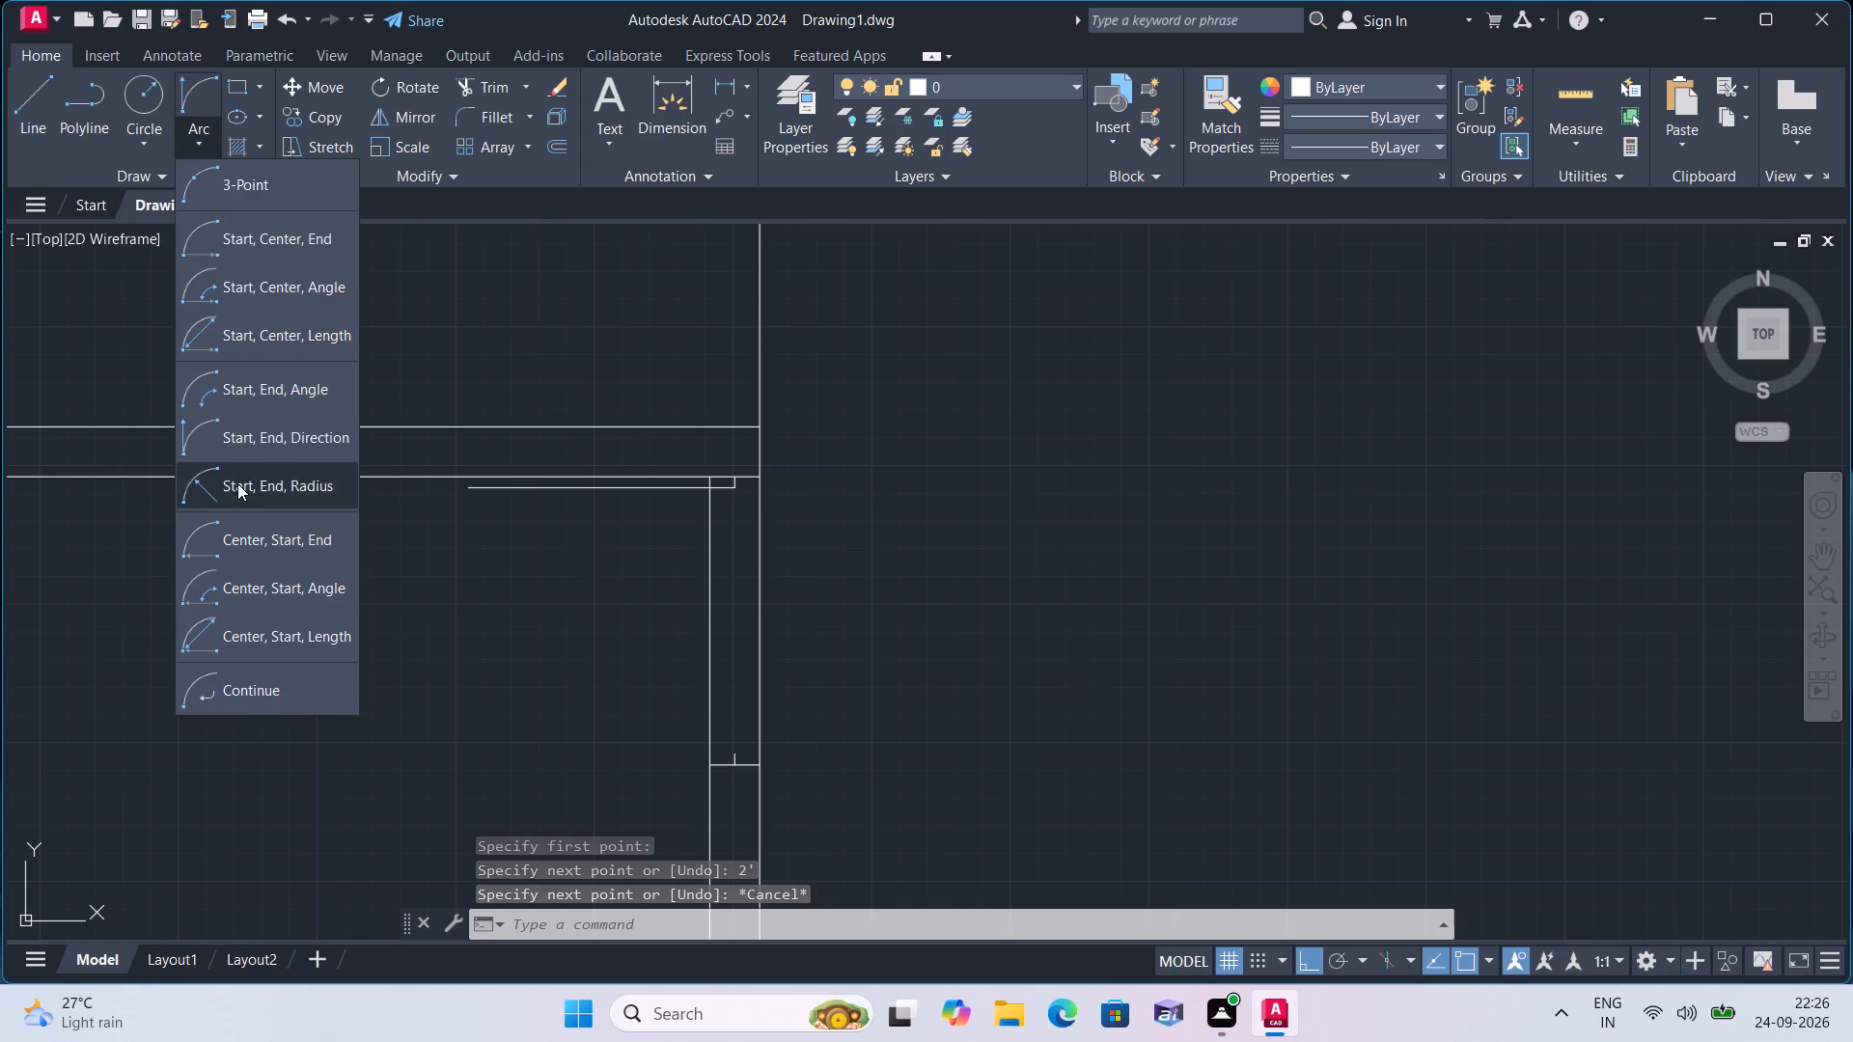
{"action": "left_click", "coordinate": [272, 439]}
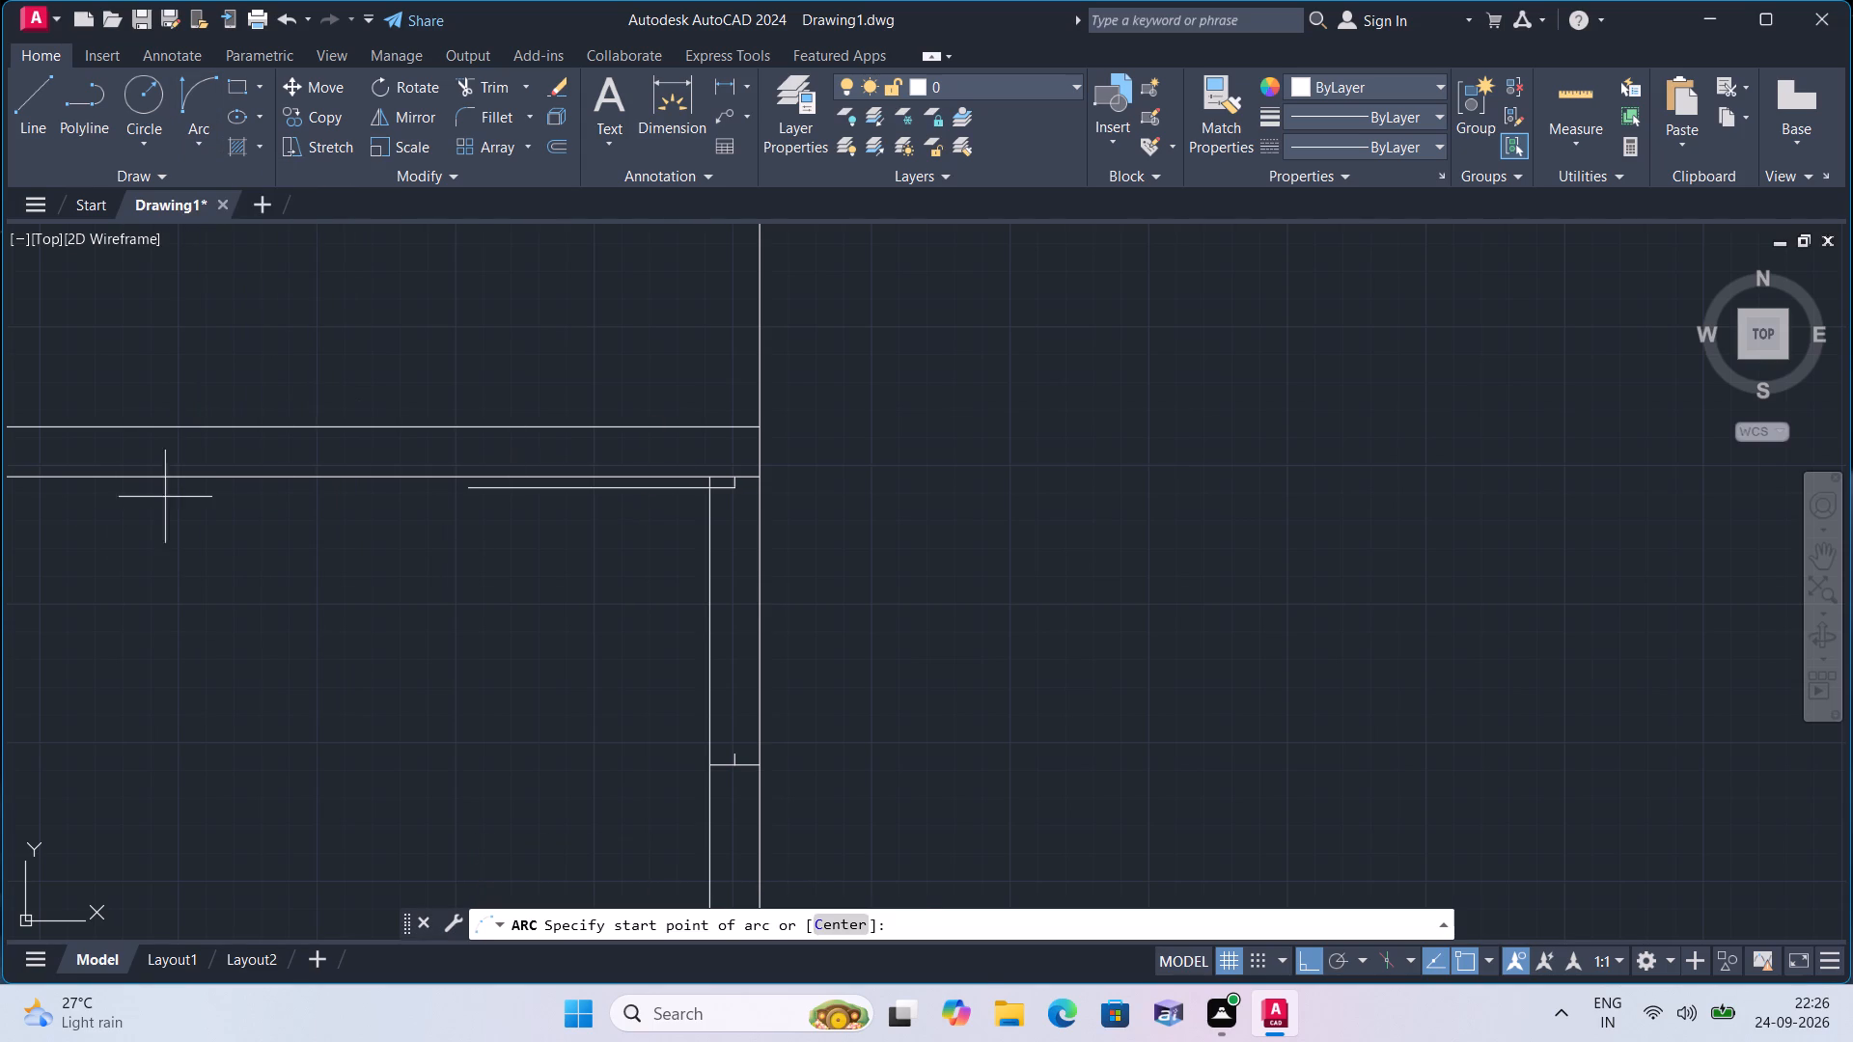
{"action": "scroll", "coordinate": [474, 534], "scroll_direction": "up", "scroll_amount": 2}
{"action": "left_click", "coordinate": [436, 440]}
{"action": "scroll", "coordinate": [676, 672], "scroll_direction": "down", "scroll_amount": 1}
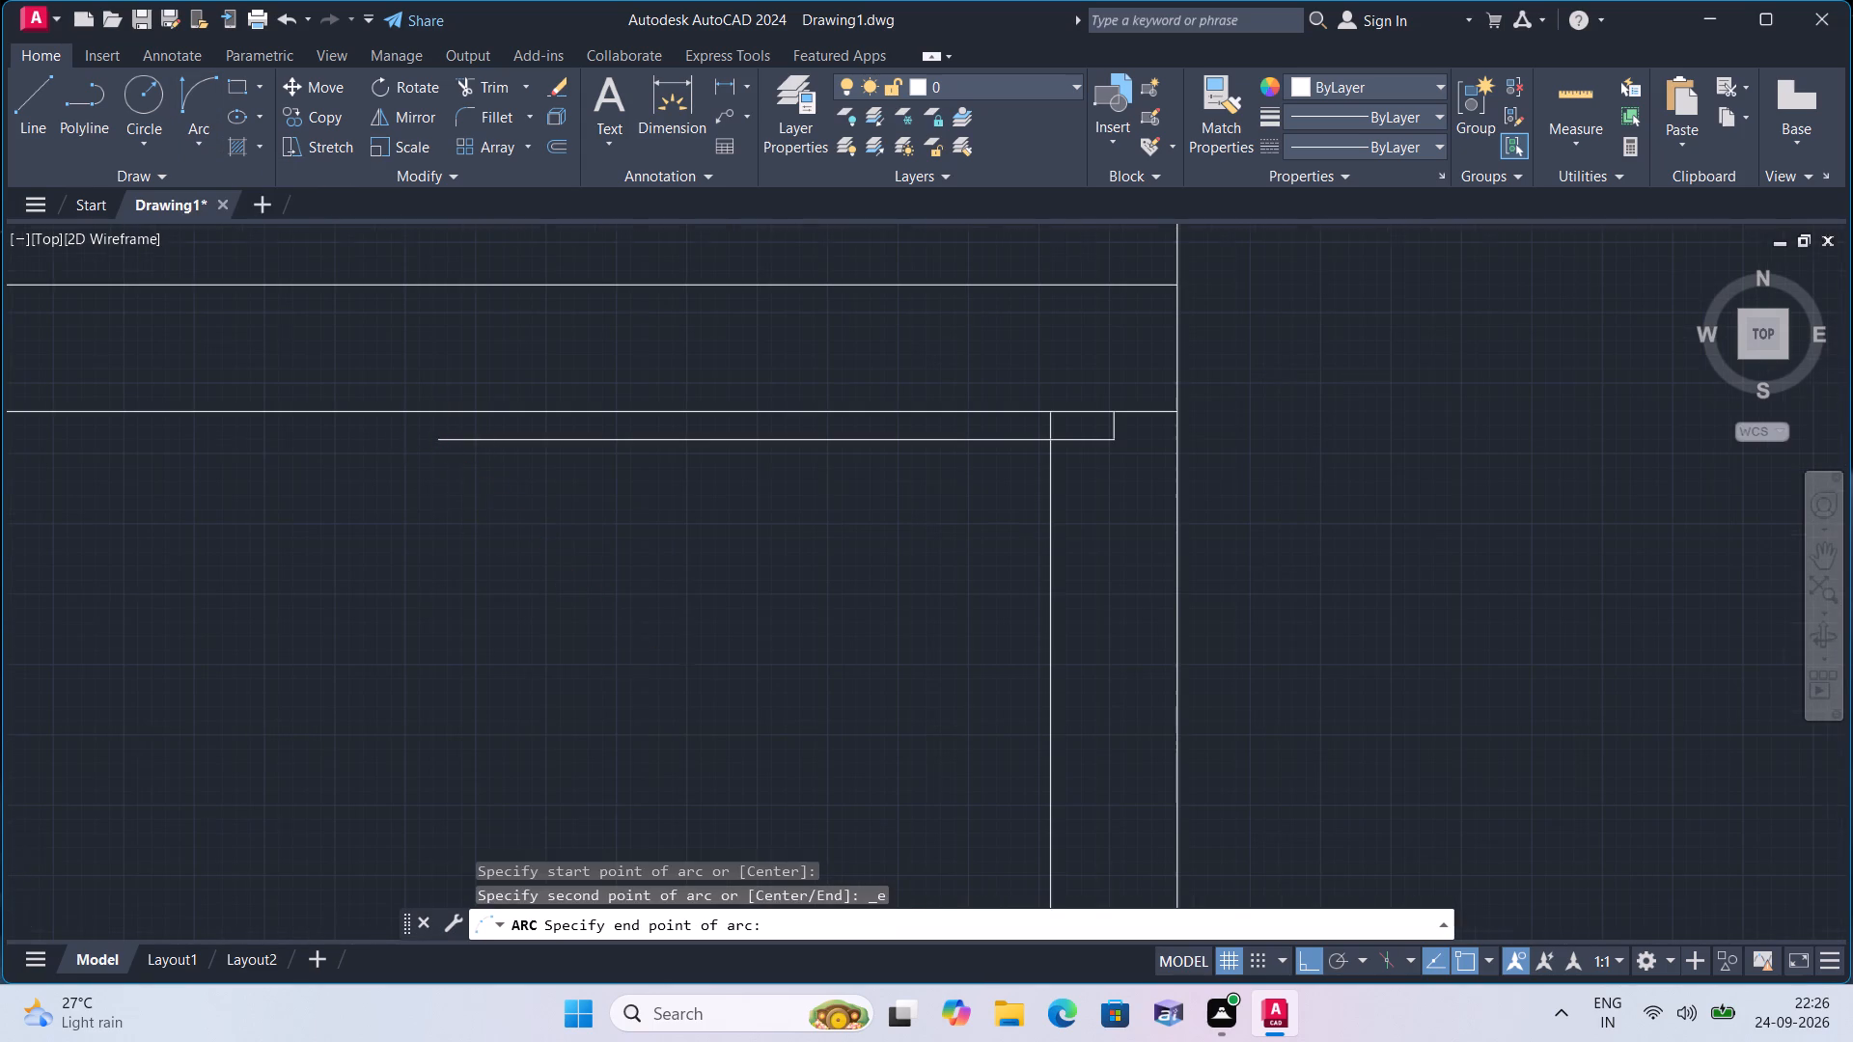
{"action": "middle_click_drag", "start_coordinate": [674, 672], "coordinate": [659, 489]}
{"action": "left_click", "coordinate": [933, 762]}
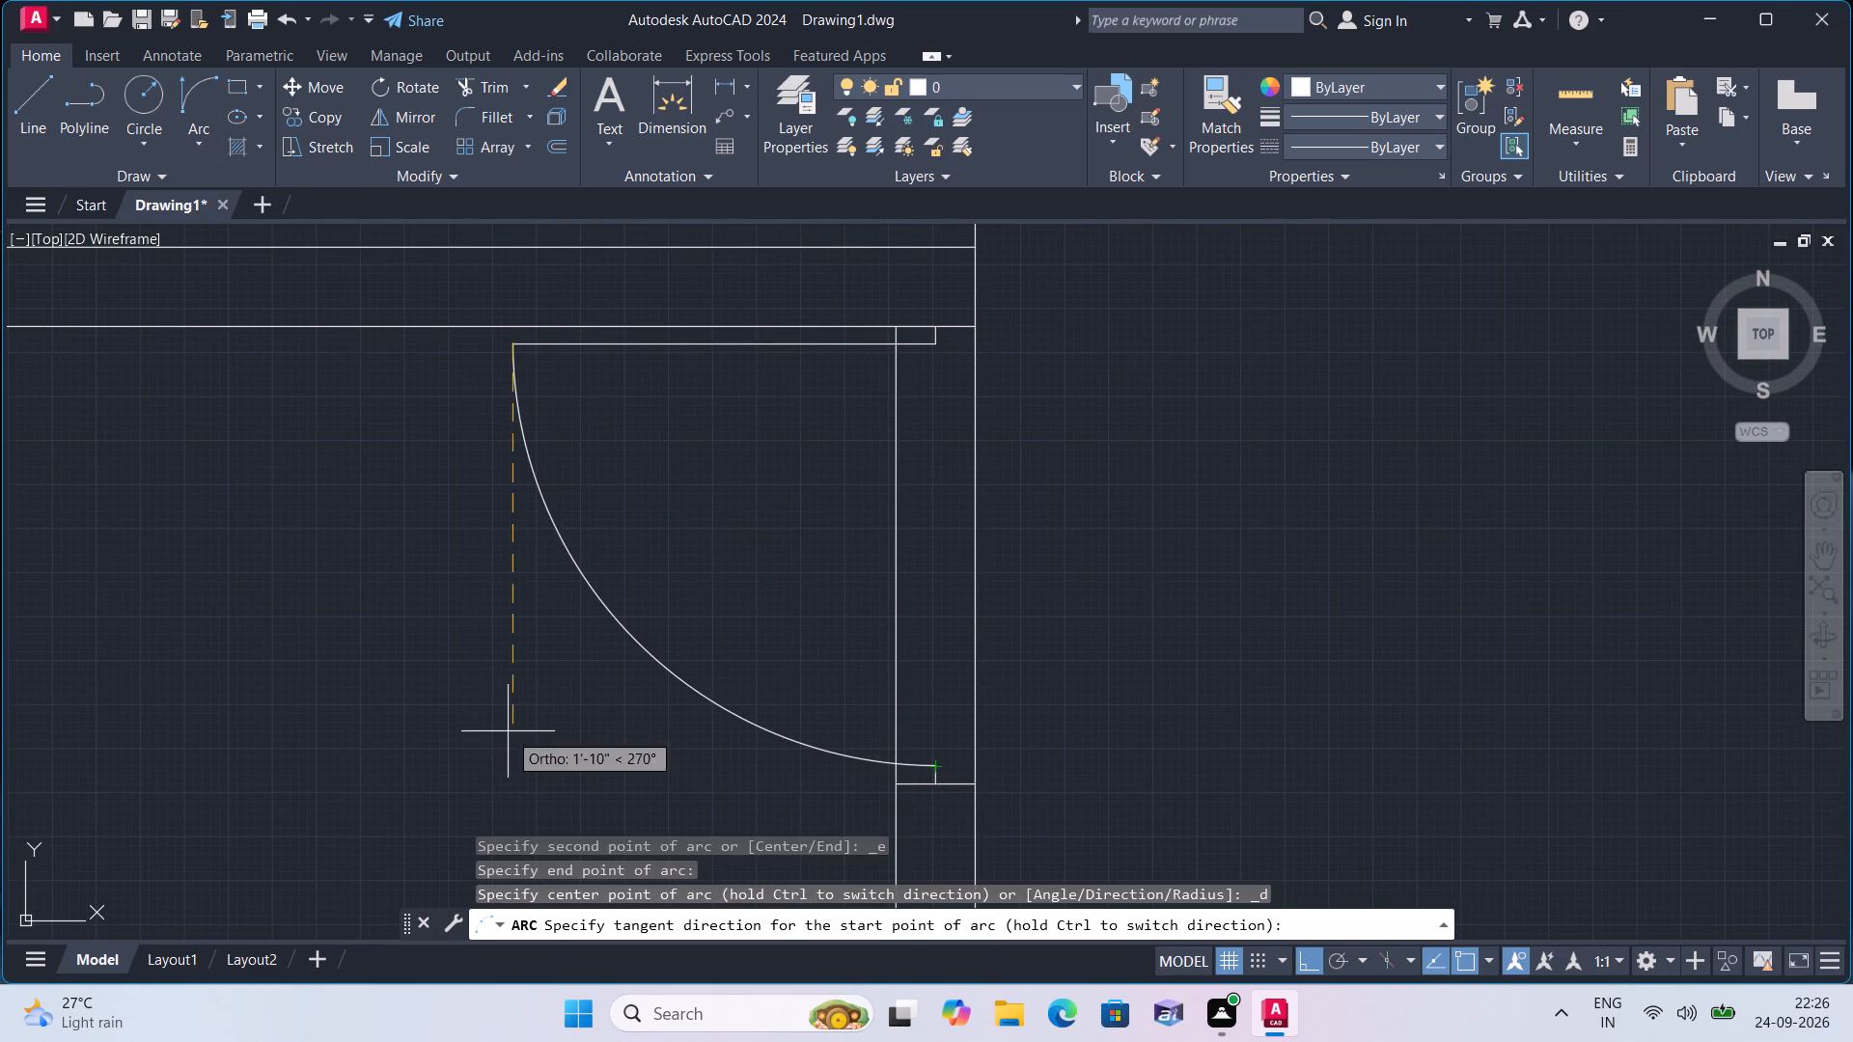
{"action": "left_click", "coordinate": [508, 731]}
Trim the western line of the lower west room's east wall across the door opening, including the short pieces beside both 1" stubs.
{"action": "type", "text": "trim"}
{"action": "key", "text": "space"}
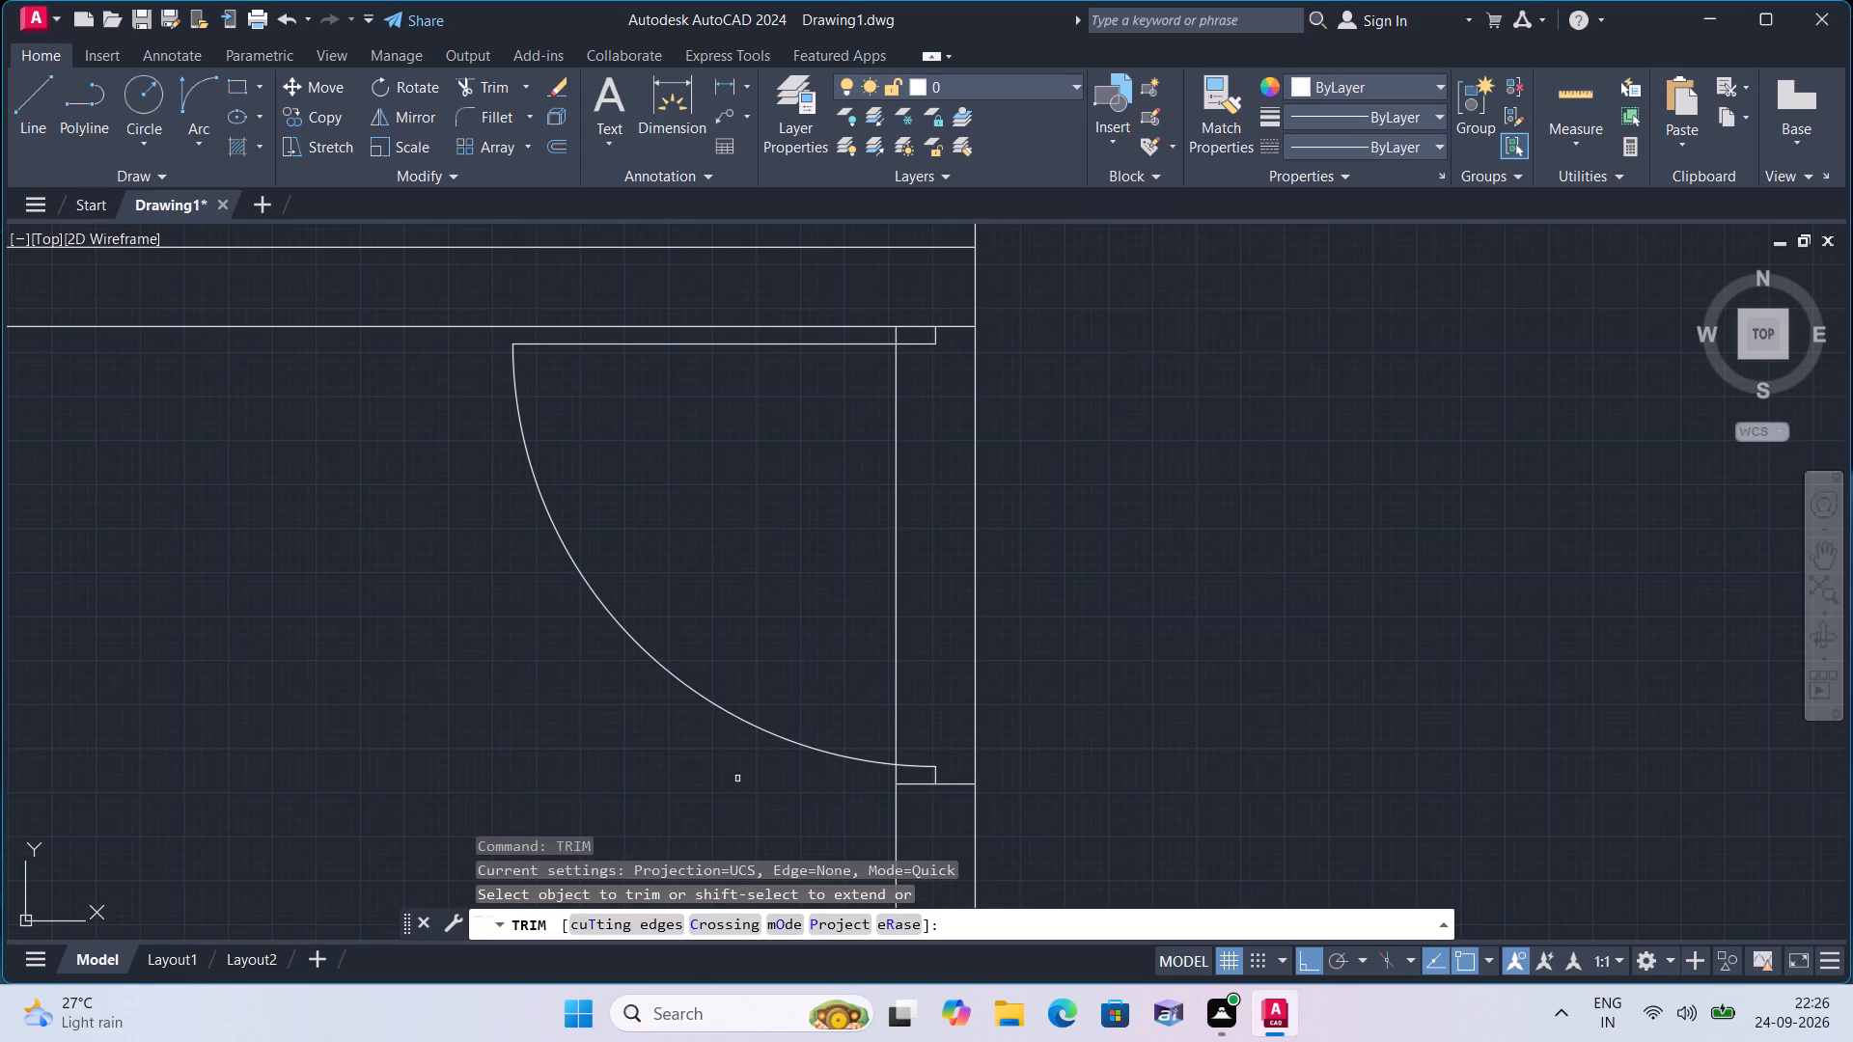
{"action": "scroll", "coordinate": [851, 787], "scroll_direction": "up", "scroll_amount": 1}
{"action": "left_click", "coordinate": [916, 770]}
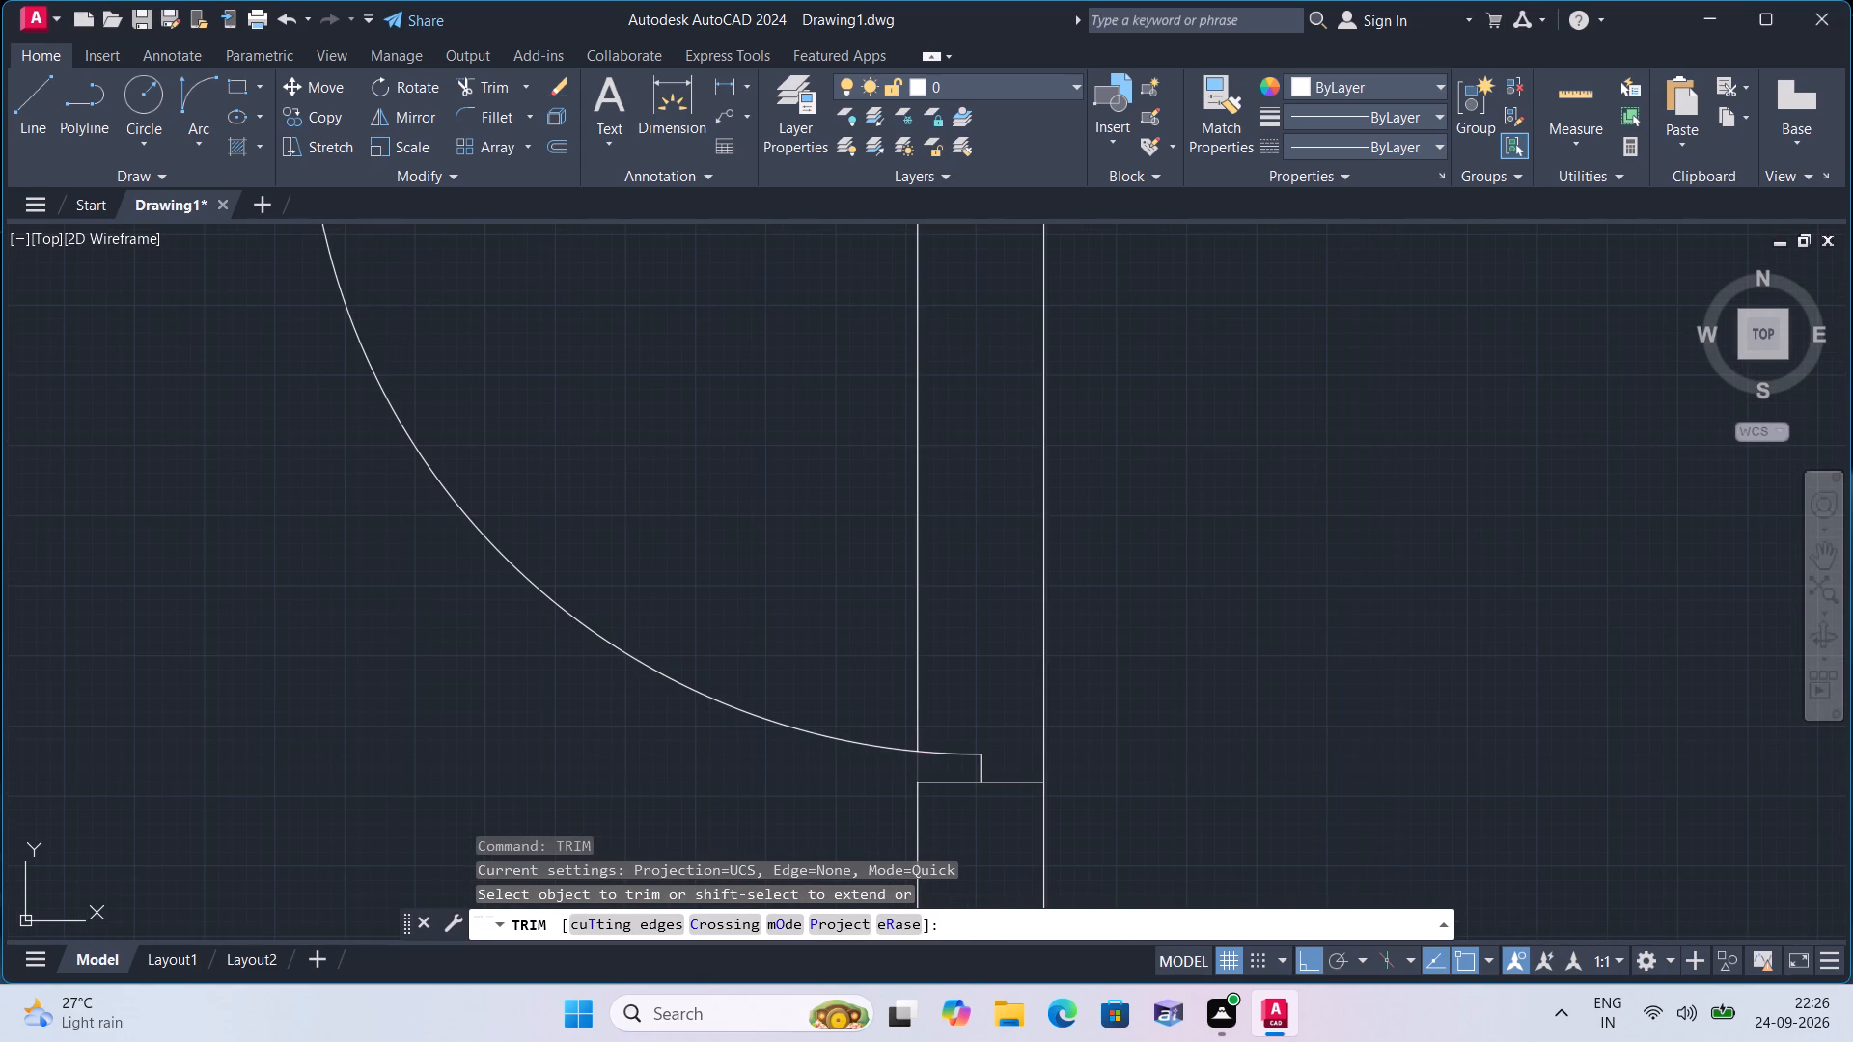
{"action": "scroll", "coordinate": [858, 631], "scroll_direction": "down", "scroll_amount": 1}
{"action": "middle_click_drag", "start_coordinate": [862, 580], "coordinate": [884, 702]}
{"action": "left_click", "coordinate": [889, 699]}
{"action": "left_click", "coordinate": [950, 702]}
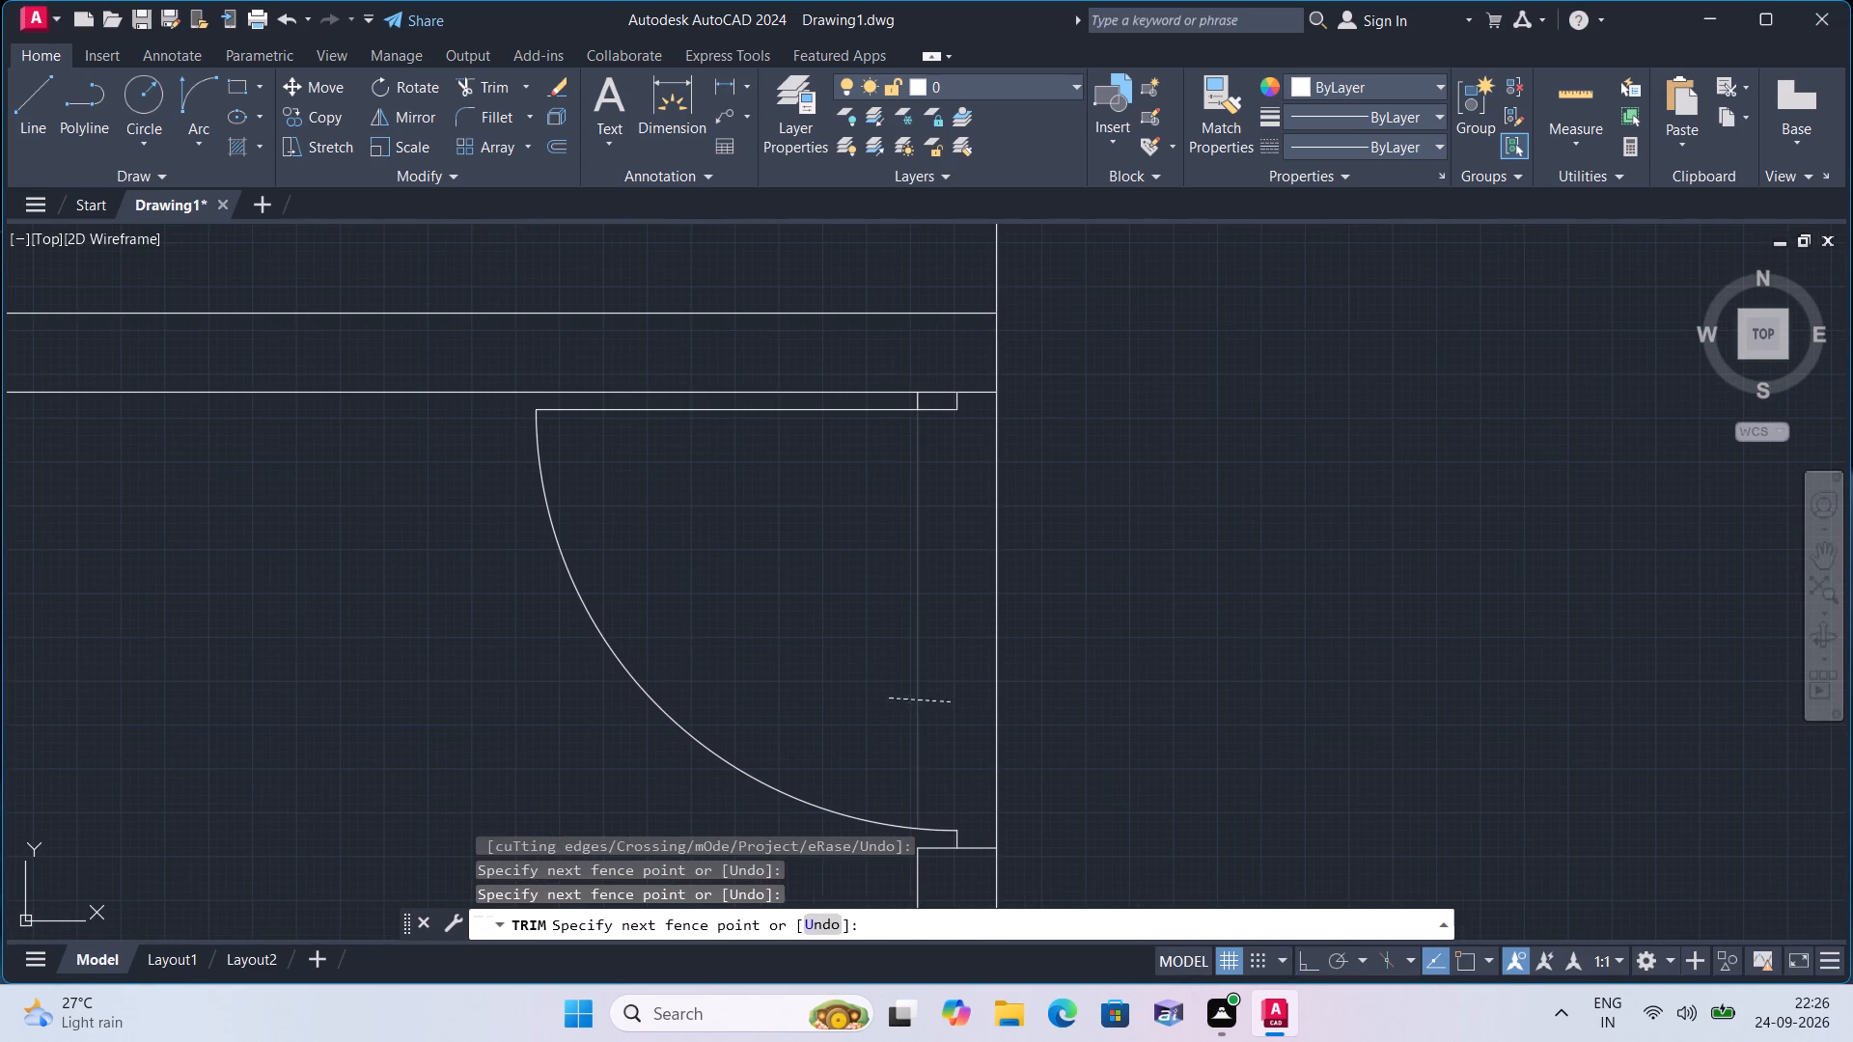
{"action": "scroll", "coordinate": [915, 401], "scroll_direction": "up", "scroll_amount": 2}
{"action": "left_click", "coordinate": [915, 401]}
{"action": "scroll", "coordinate": [884, 504], "scroll_direction": "down", "scroll_amount": 4}
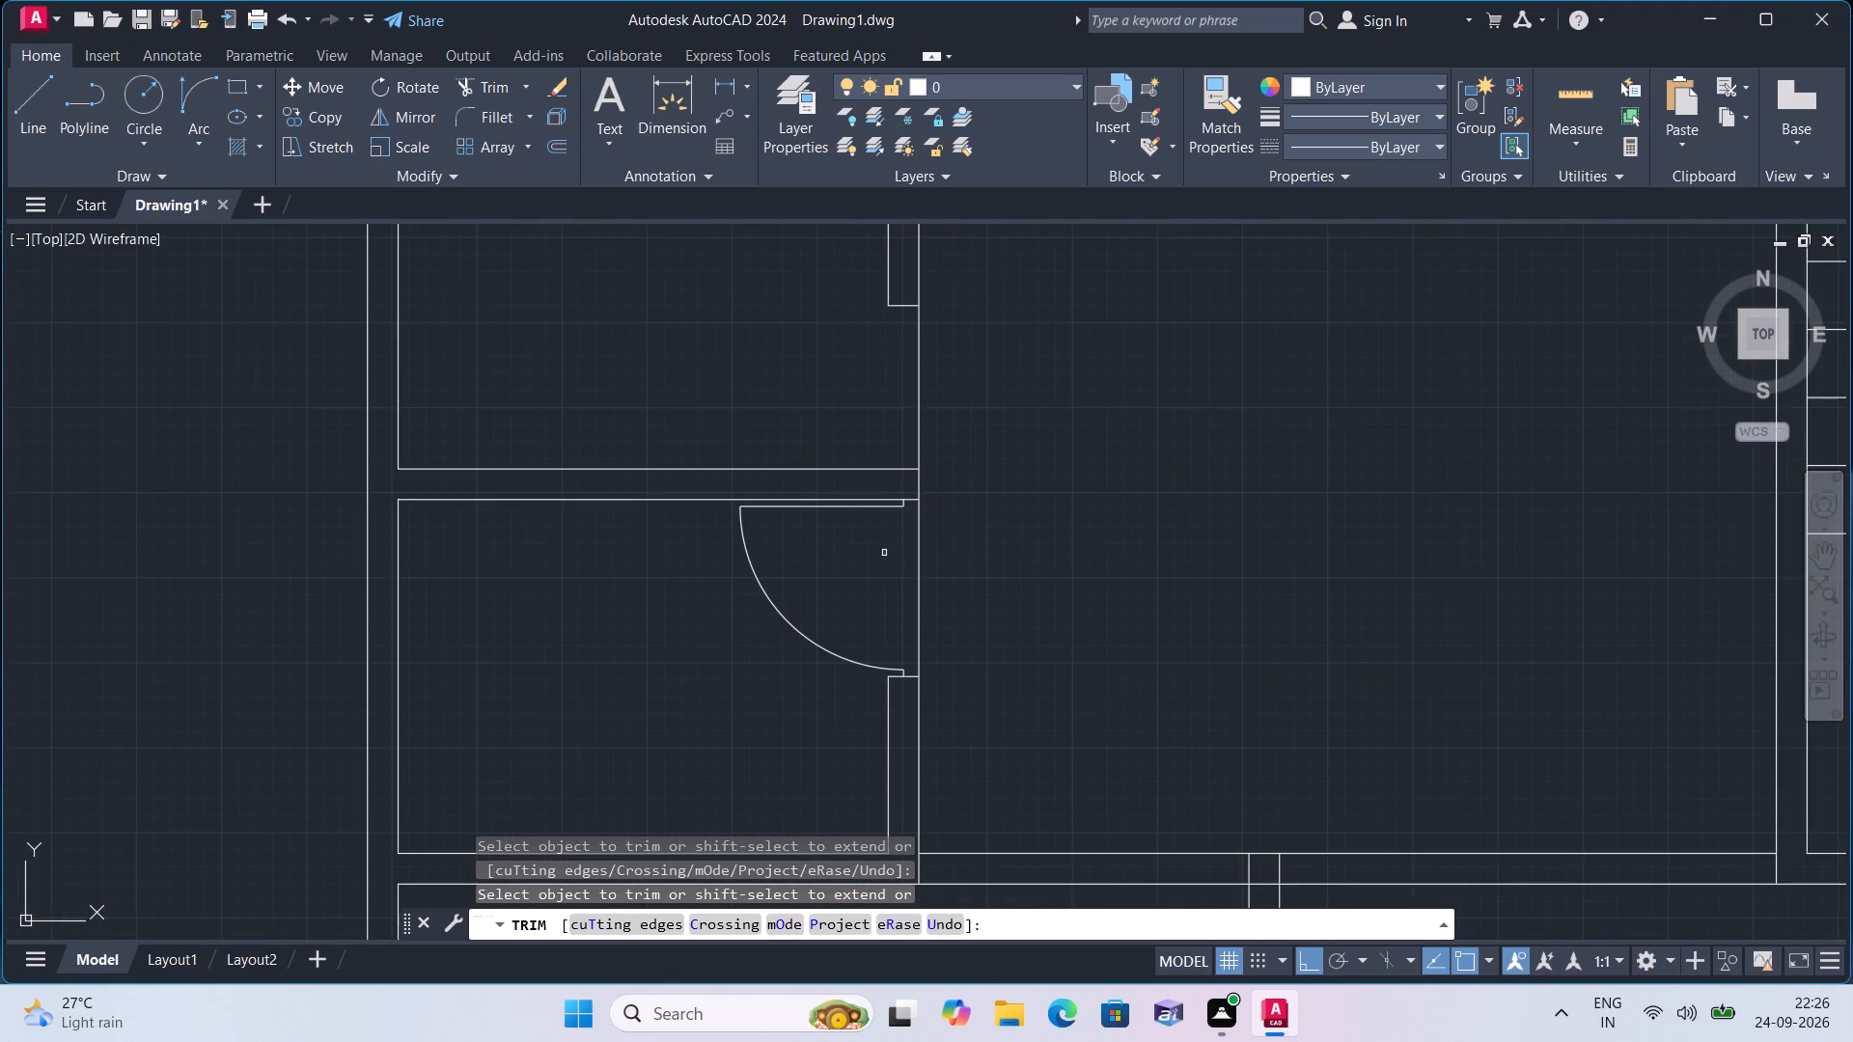
{"action": "middle_click_drag", "start_coordinate": [1067, 614], "coordinate": [988, 500]}
{"action": "scroll", "coordinate": [988, 500], "scroll_direction": "down", "scroll_amount": 1}
{"action": "key", "text": "space"}
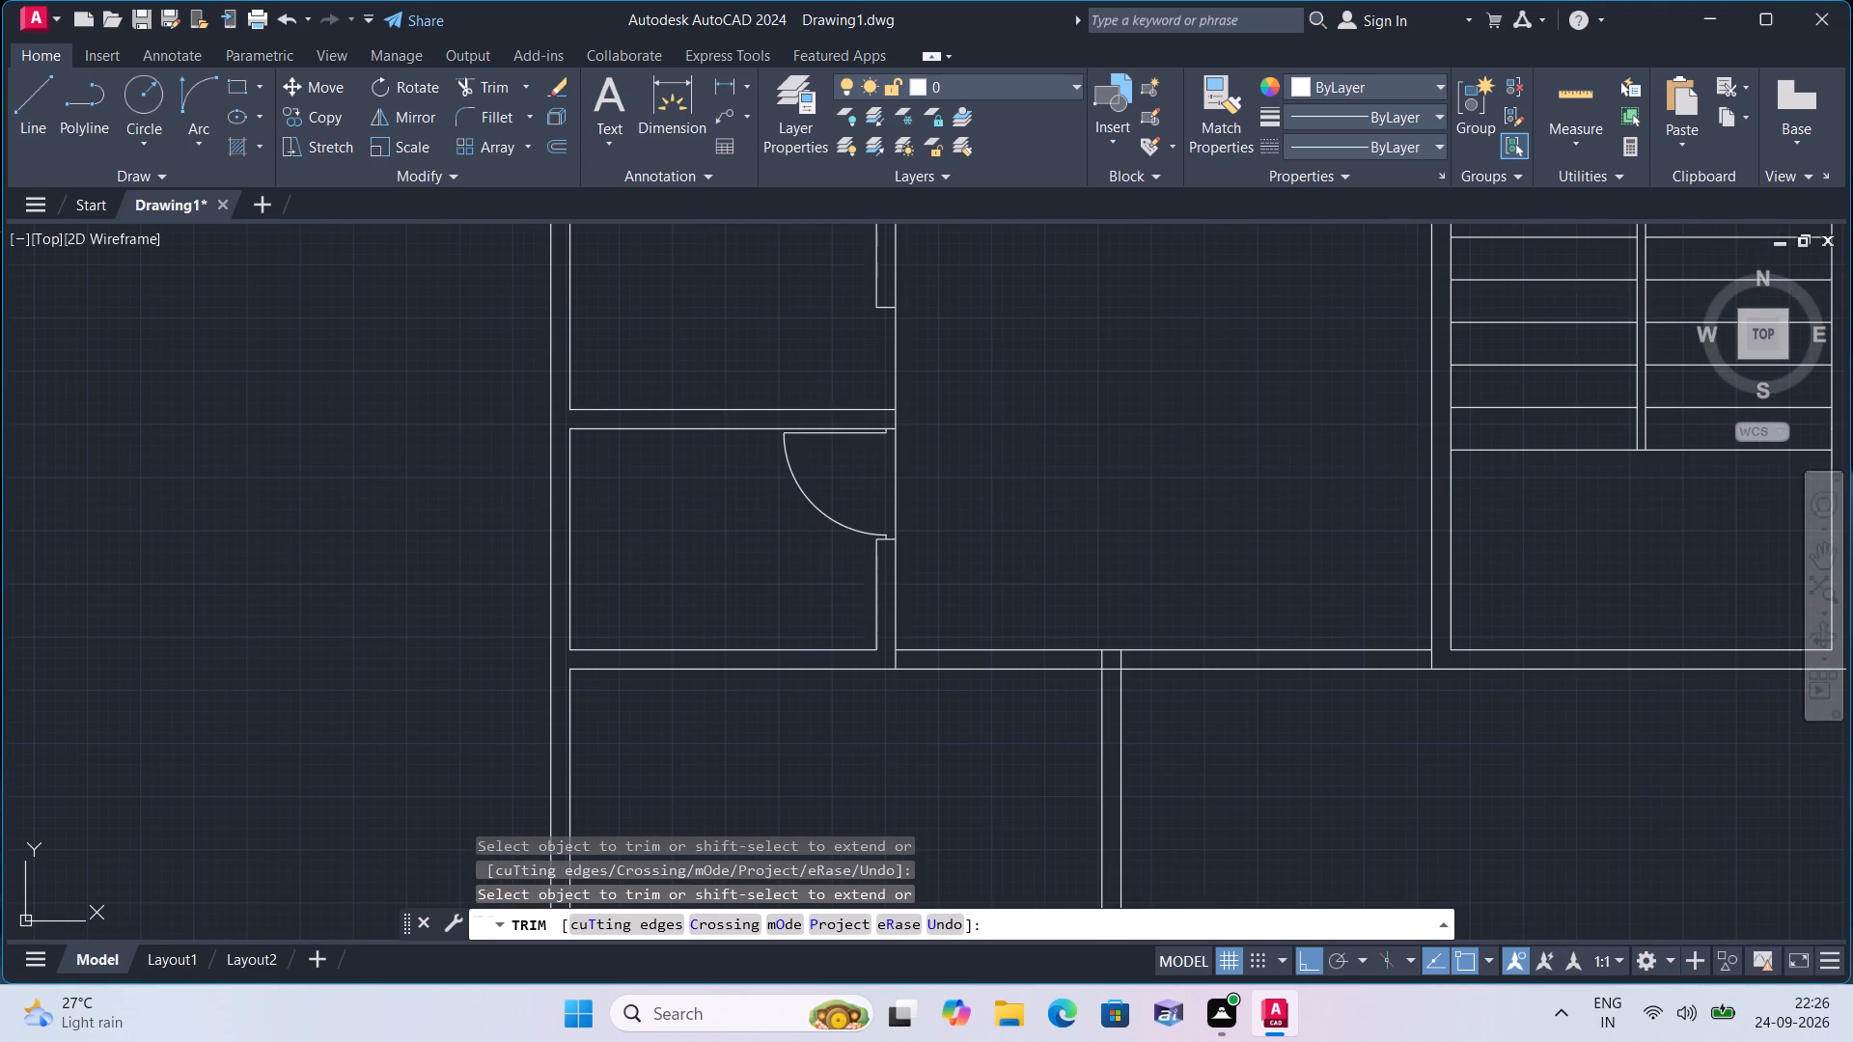
Draw a short line across the lower east room's west wall, level with the partition's lower line.
{"action": "scroll", "coordinate": [1037, 564], "scroll_direction": "down", "scroll_amount": 1}
{"action": "middle_click_drag", "start_coordinate": [1037, 563], "coordinate": [752, 557]}
{"action": "scroll", "coordinate": [894, 559], "scroll_direction": "down", "scroll_amount": 1}
{"action": "scroll", "coordinate": [718, 573], "scroll_direction": "down", "scroll_amount": 1}
{"action": "scroll", "coordinate": [1079, 565], "scroll_direction": "up", "scroll_amount": 3}
{"action": "type", "text": "l"}
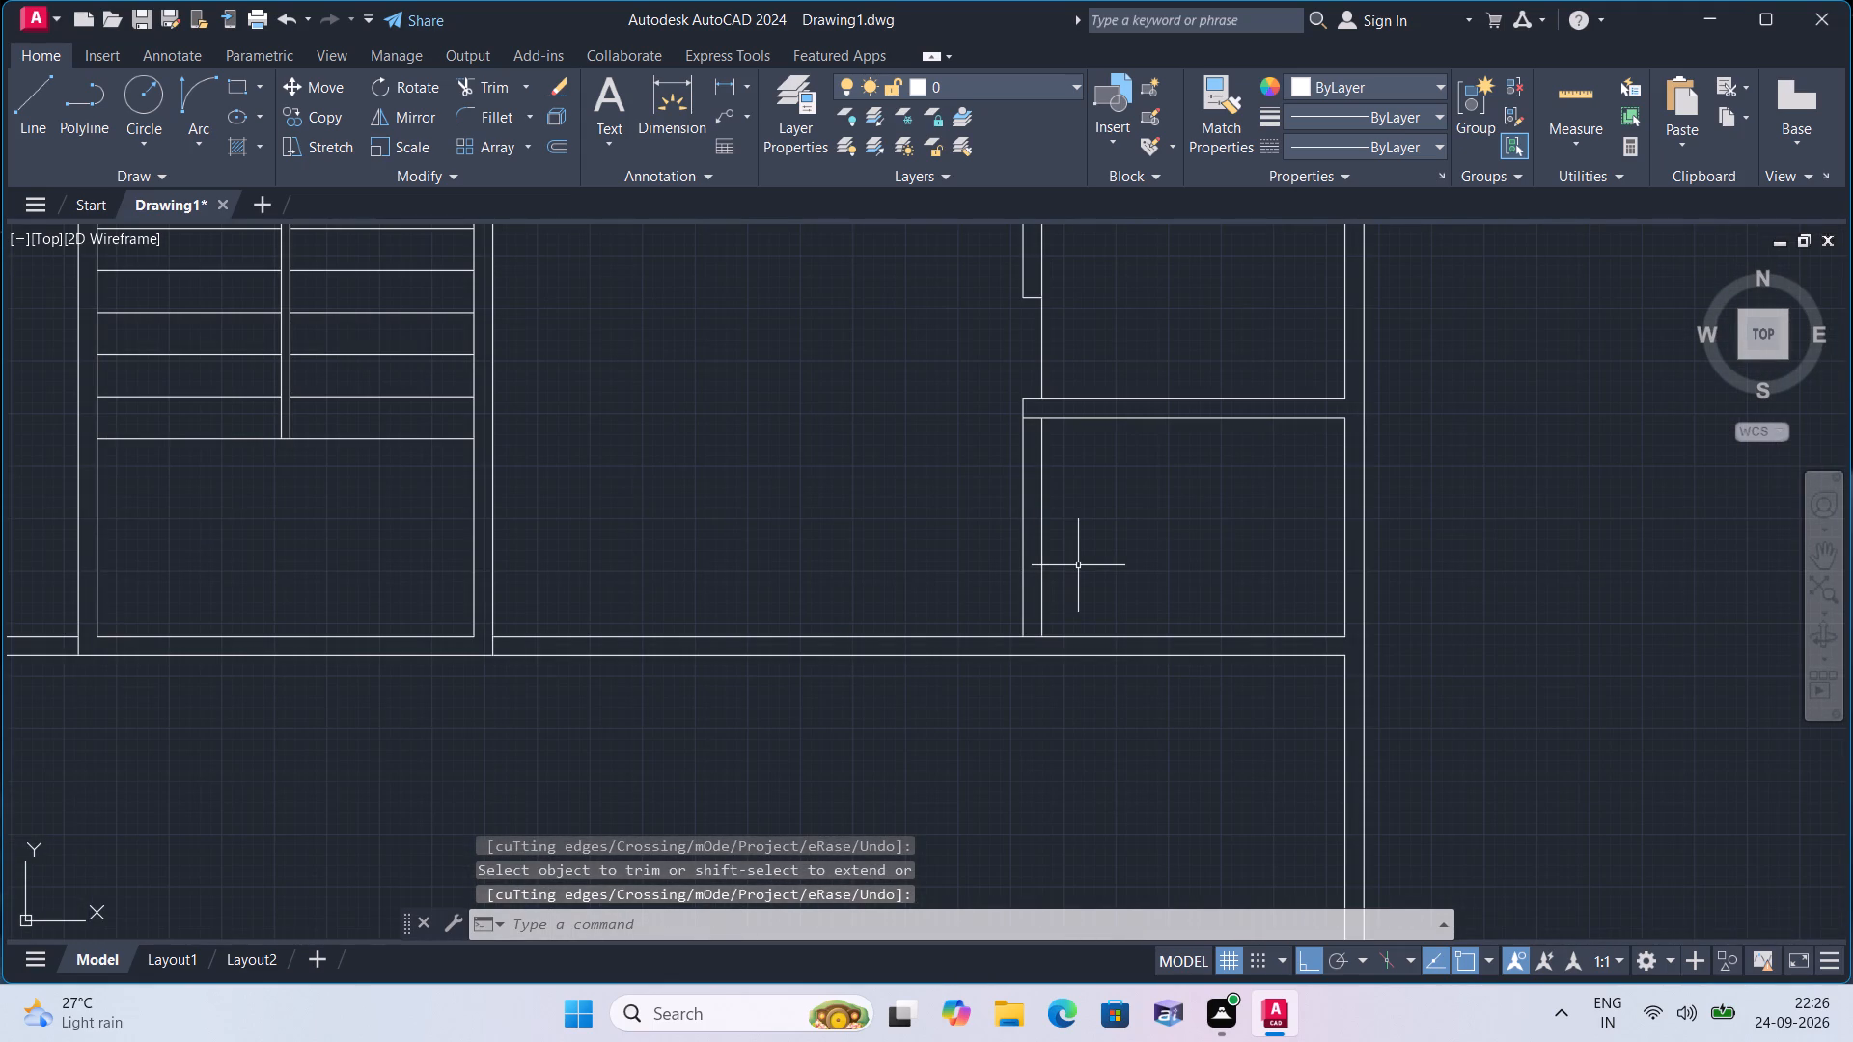
{"action": "key", "text": "space"}
{"action": "scroll", "coordinate": [1074, 359], "scroll_direction": "up", "scroll_amount": 1}
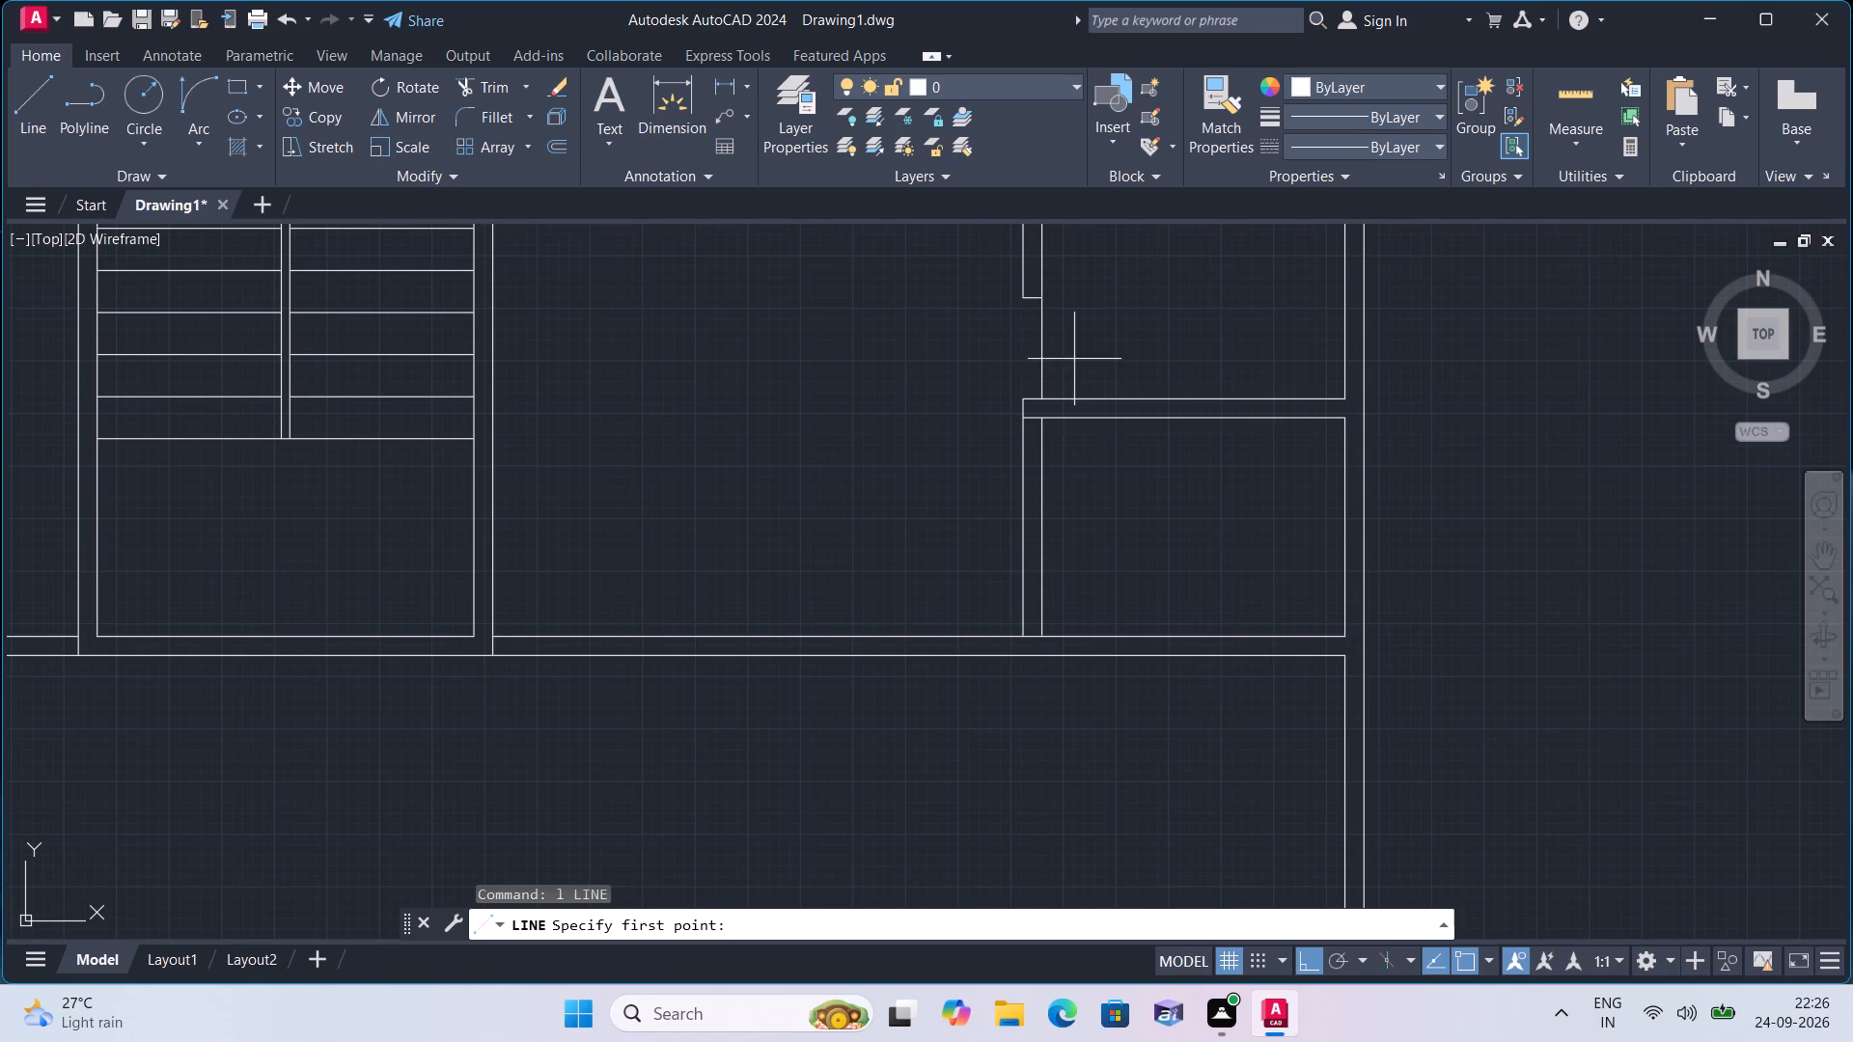
{"action": "left_click", "coordinate": [1027, 452]}
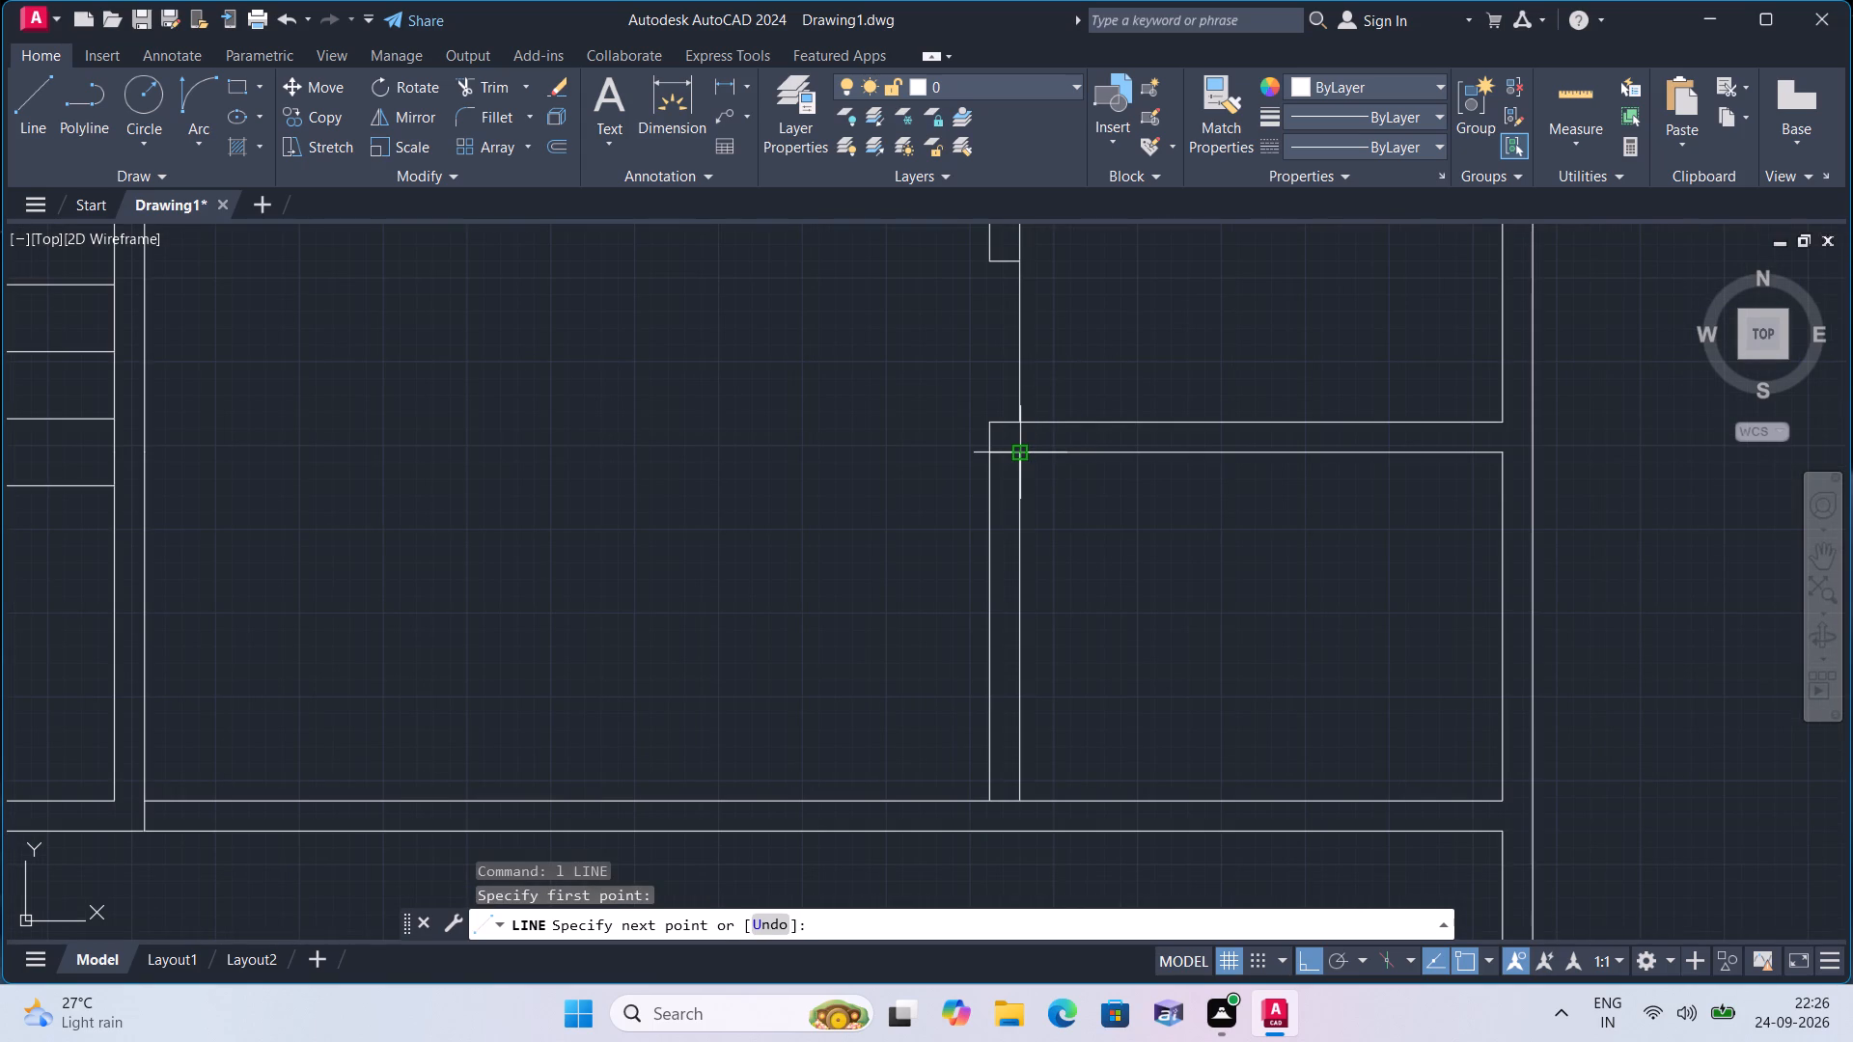
{"action": "scroll", "coordinate": [1021, 454], "scroll_direction": "up", "scroll_amount": 1}
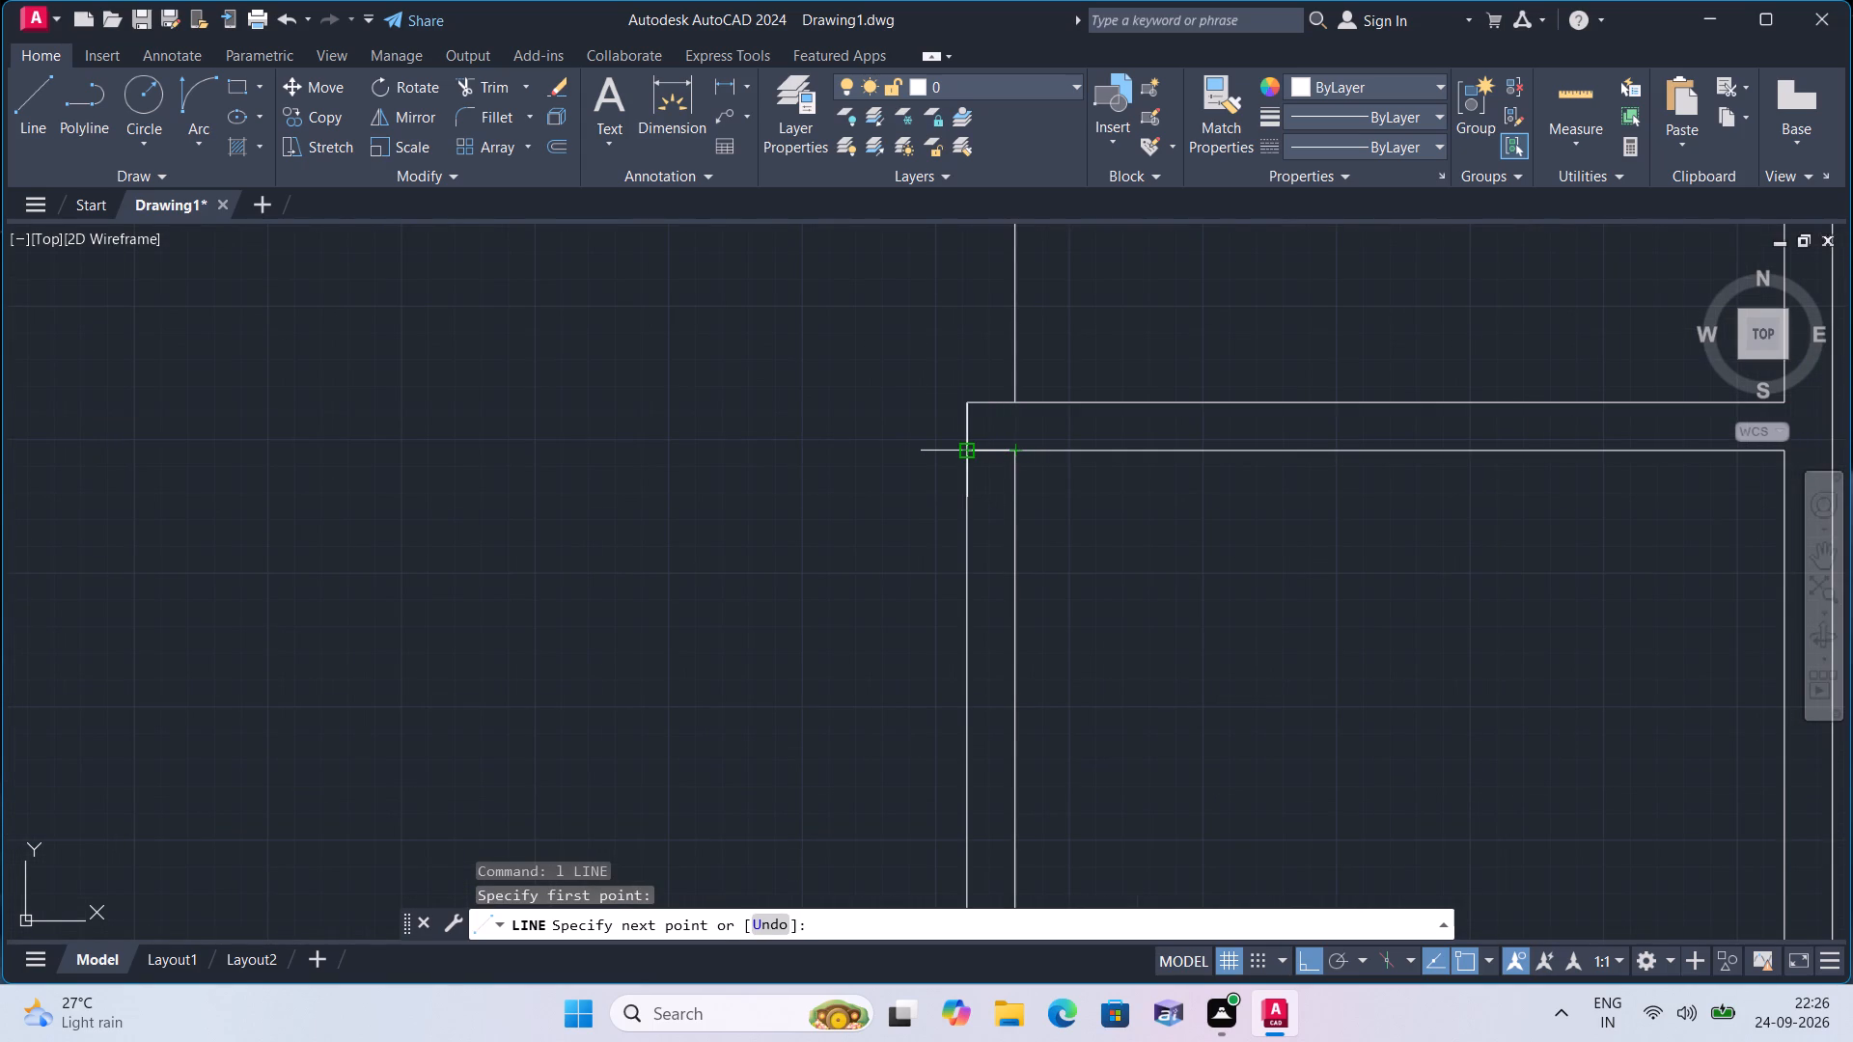
{"action": "left_click", "coordinate": [967, 452]}
{"action": "key", "text": "space"}
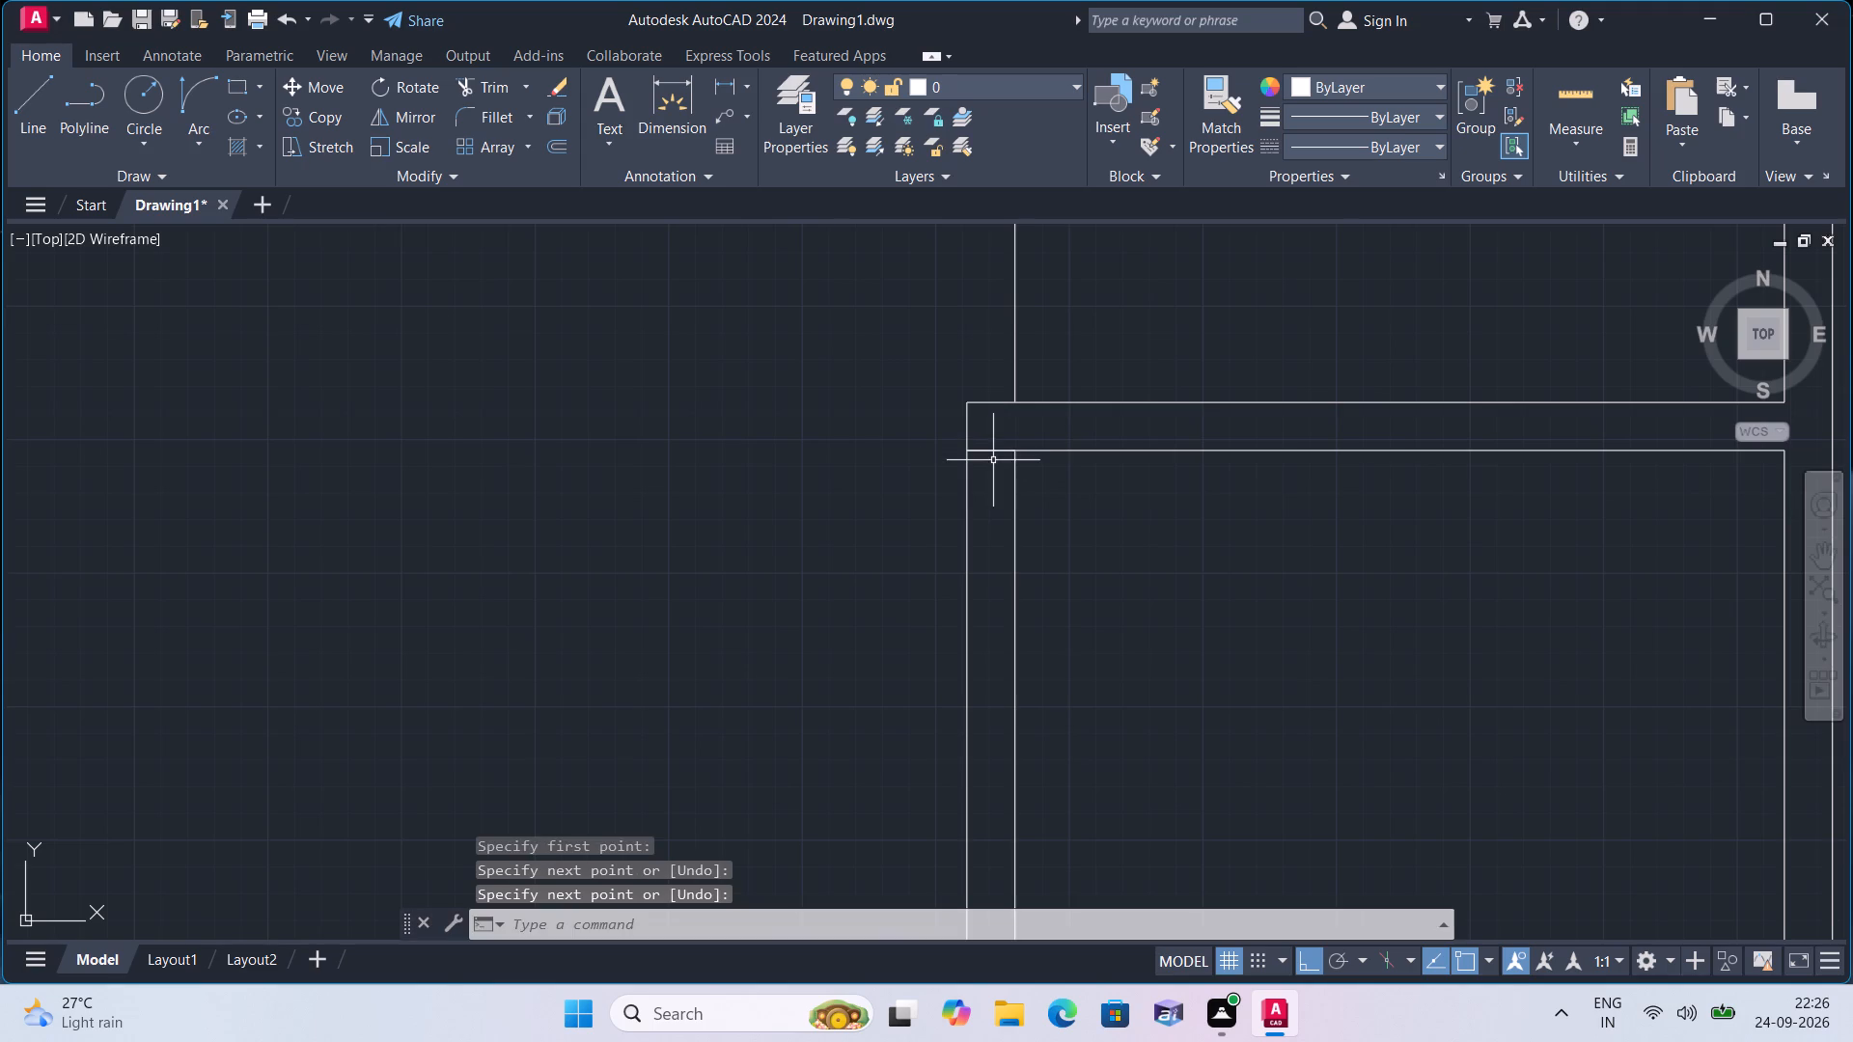
Draw a vertical guide down from the short line's midpoint in the lower east room's west wall, in 1", 2' and 1" segments.
{"action": "key", "text": "space"}
{"action": "left_click", "coordinate": [990, 453]}
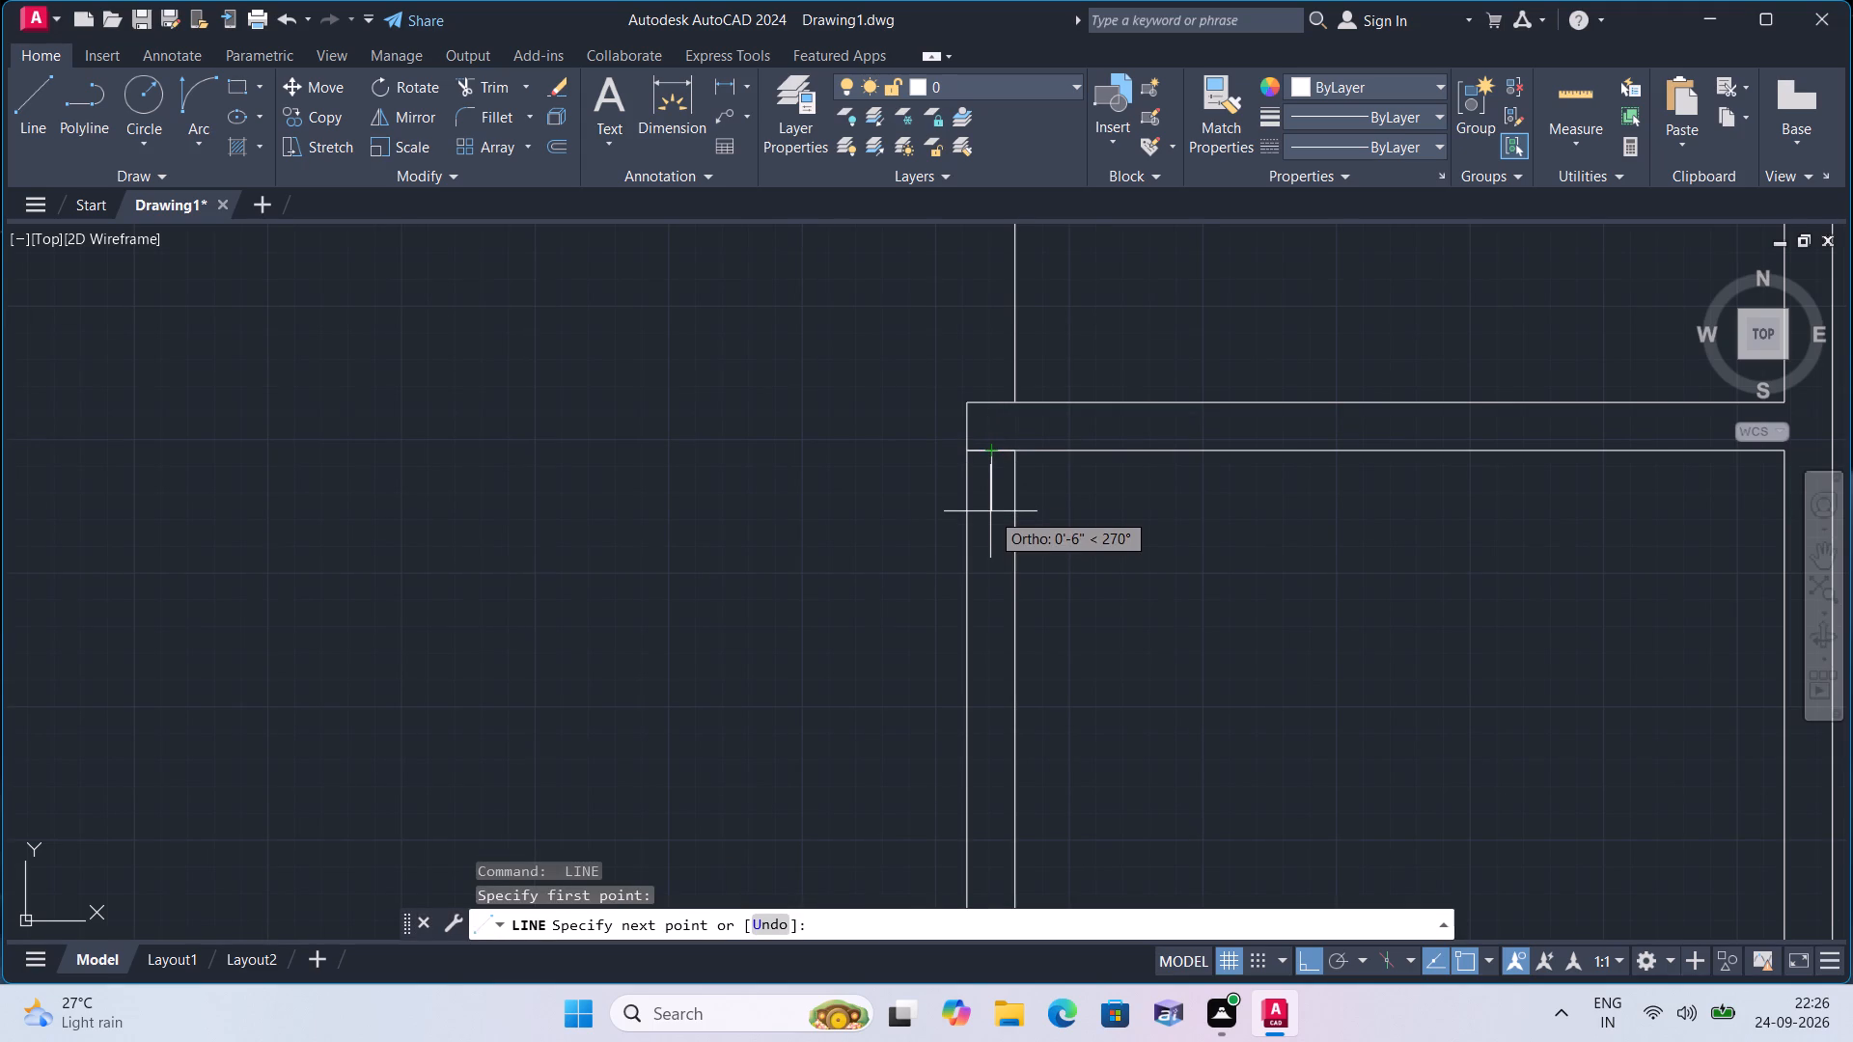
{"action": "type", "text": "1\""}
{"action": "key", "text": "space"}
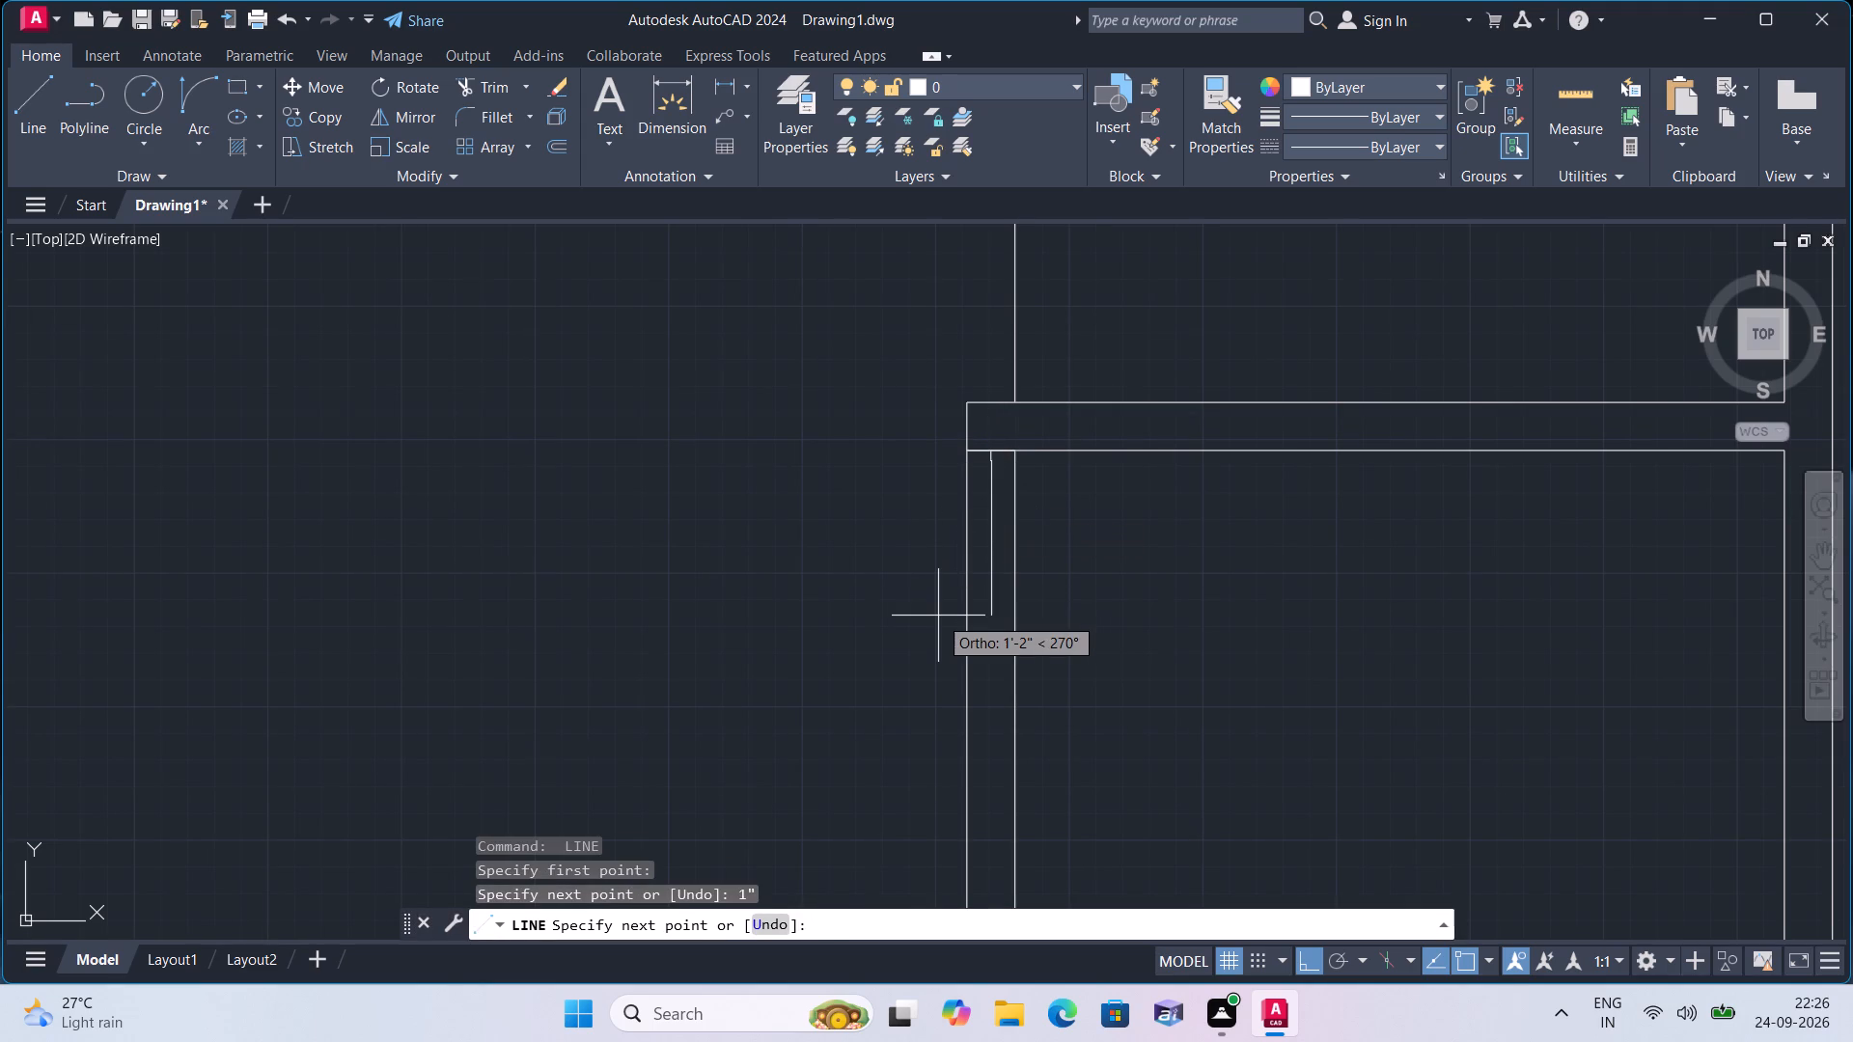
{"action": "type", "text": "2'"}
{"action": "key", "text": "space"}
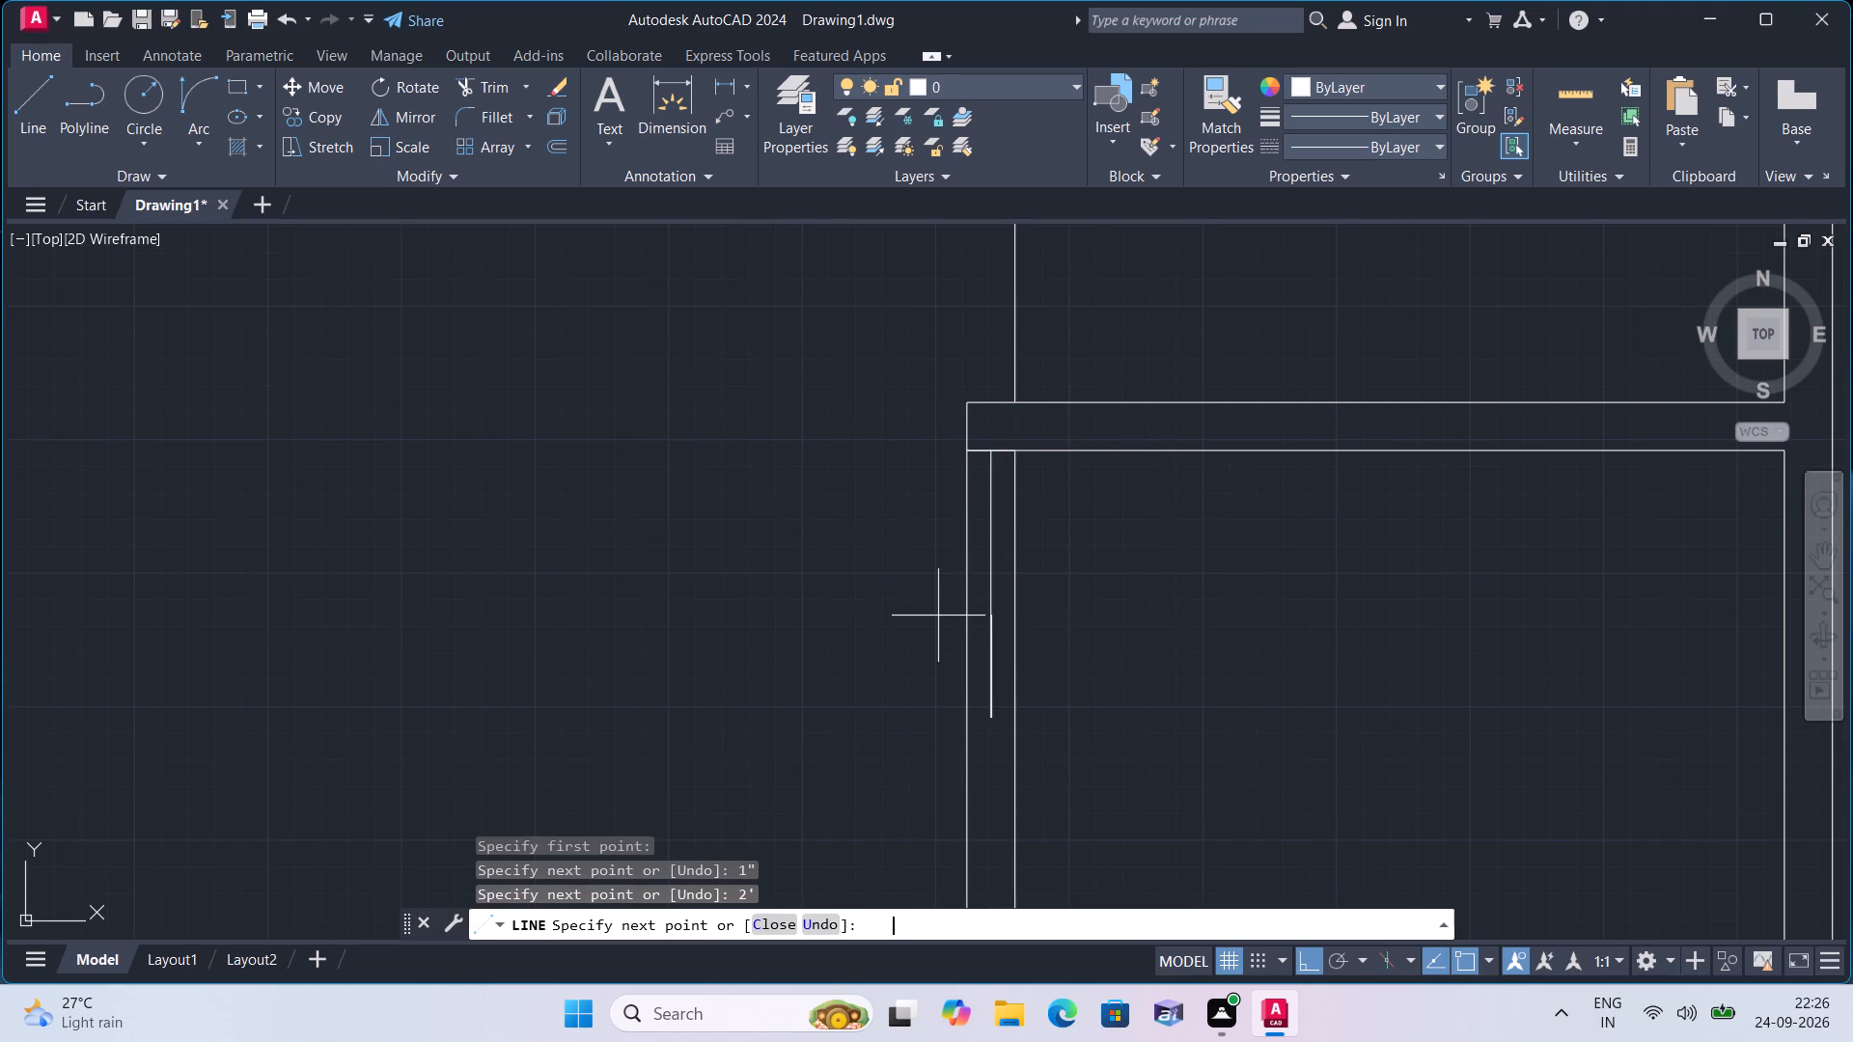
{"action": "middle_click_drag", "start_coordinate": [938, 616], "coordinate": [925, 452]}
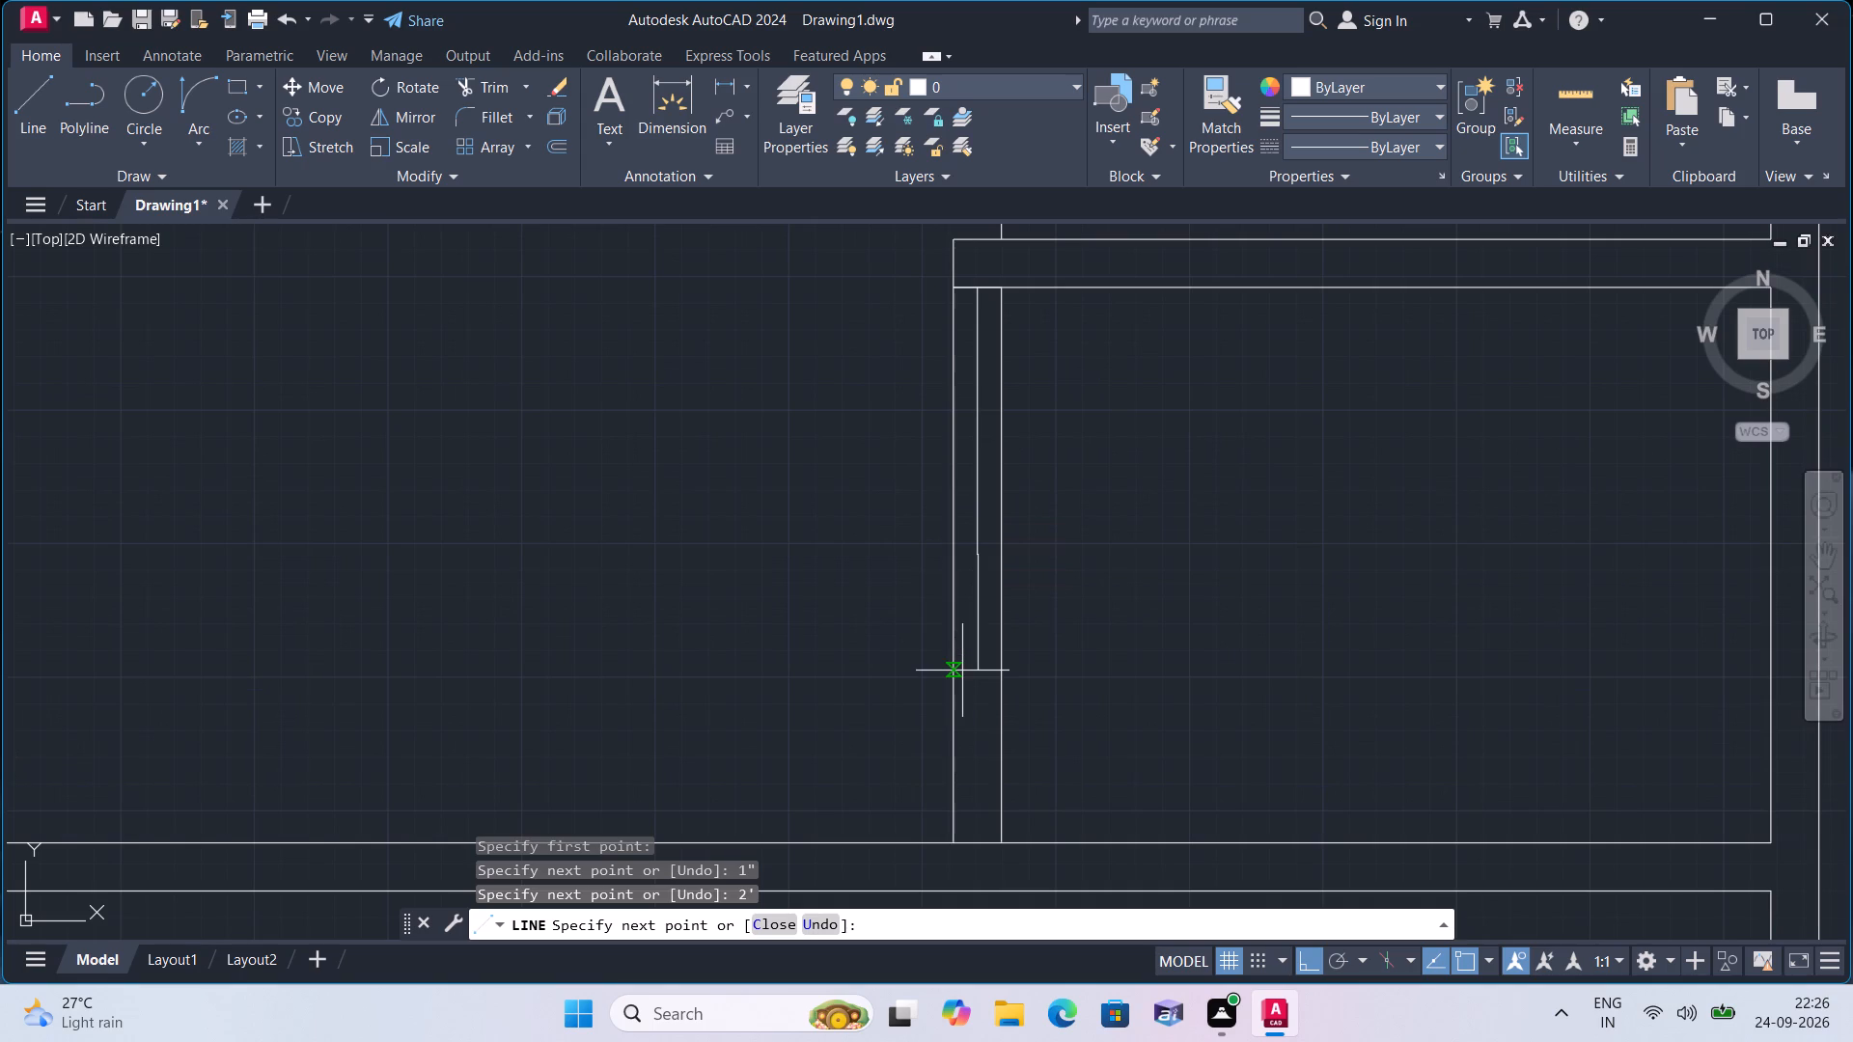
{"action": "type", "text": "1\""}
{"action": "key", "text": "space"}
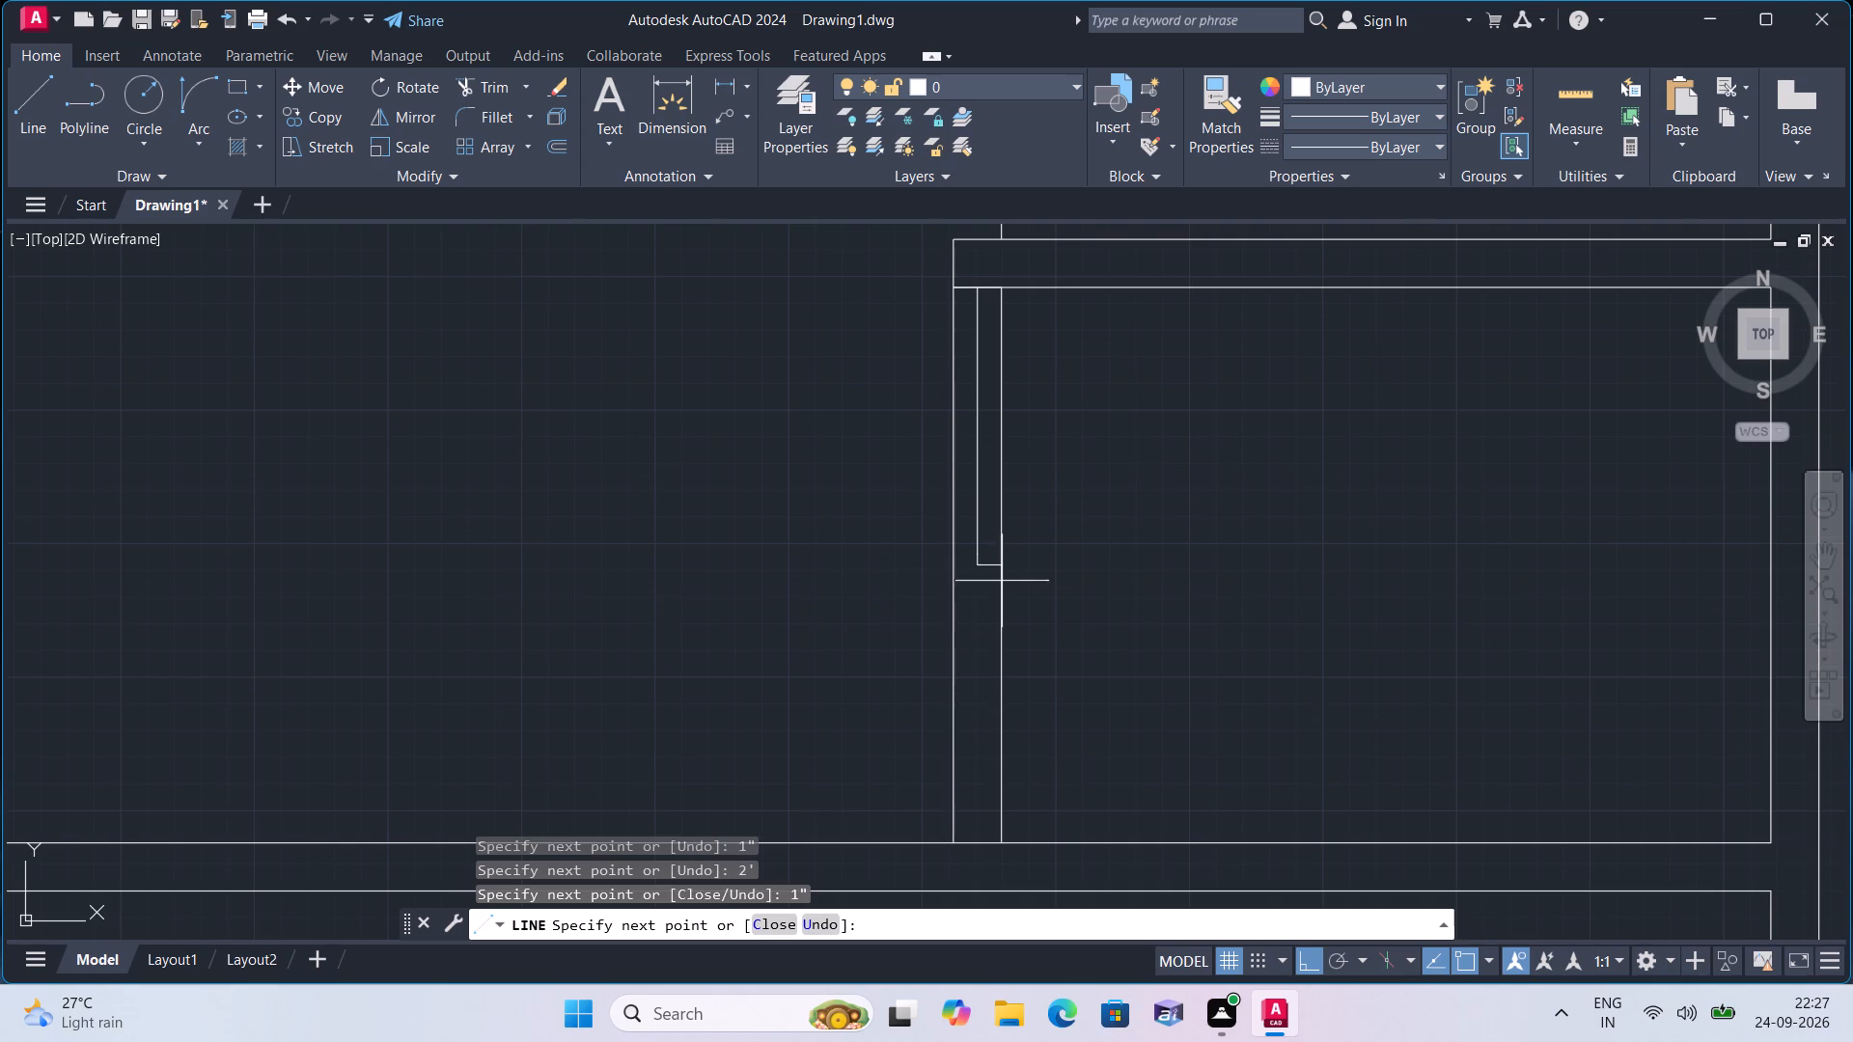
Draw the lower jamb line from the guide's bottom end to both faces of the lower east room's west wall.
{"action": "left_click", "coordinate": [1006, 563]}
{"action": "key", "text": "space"}
{"action": "key", "text": "space"}
{"action": "left_click", "coordinate": [978, 567]}
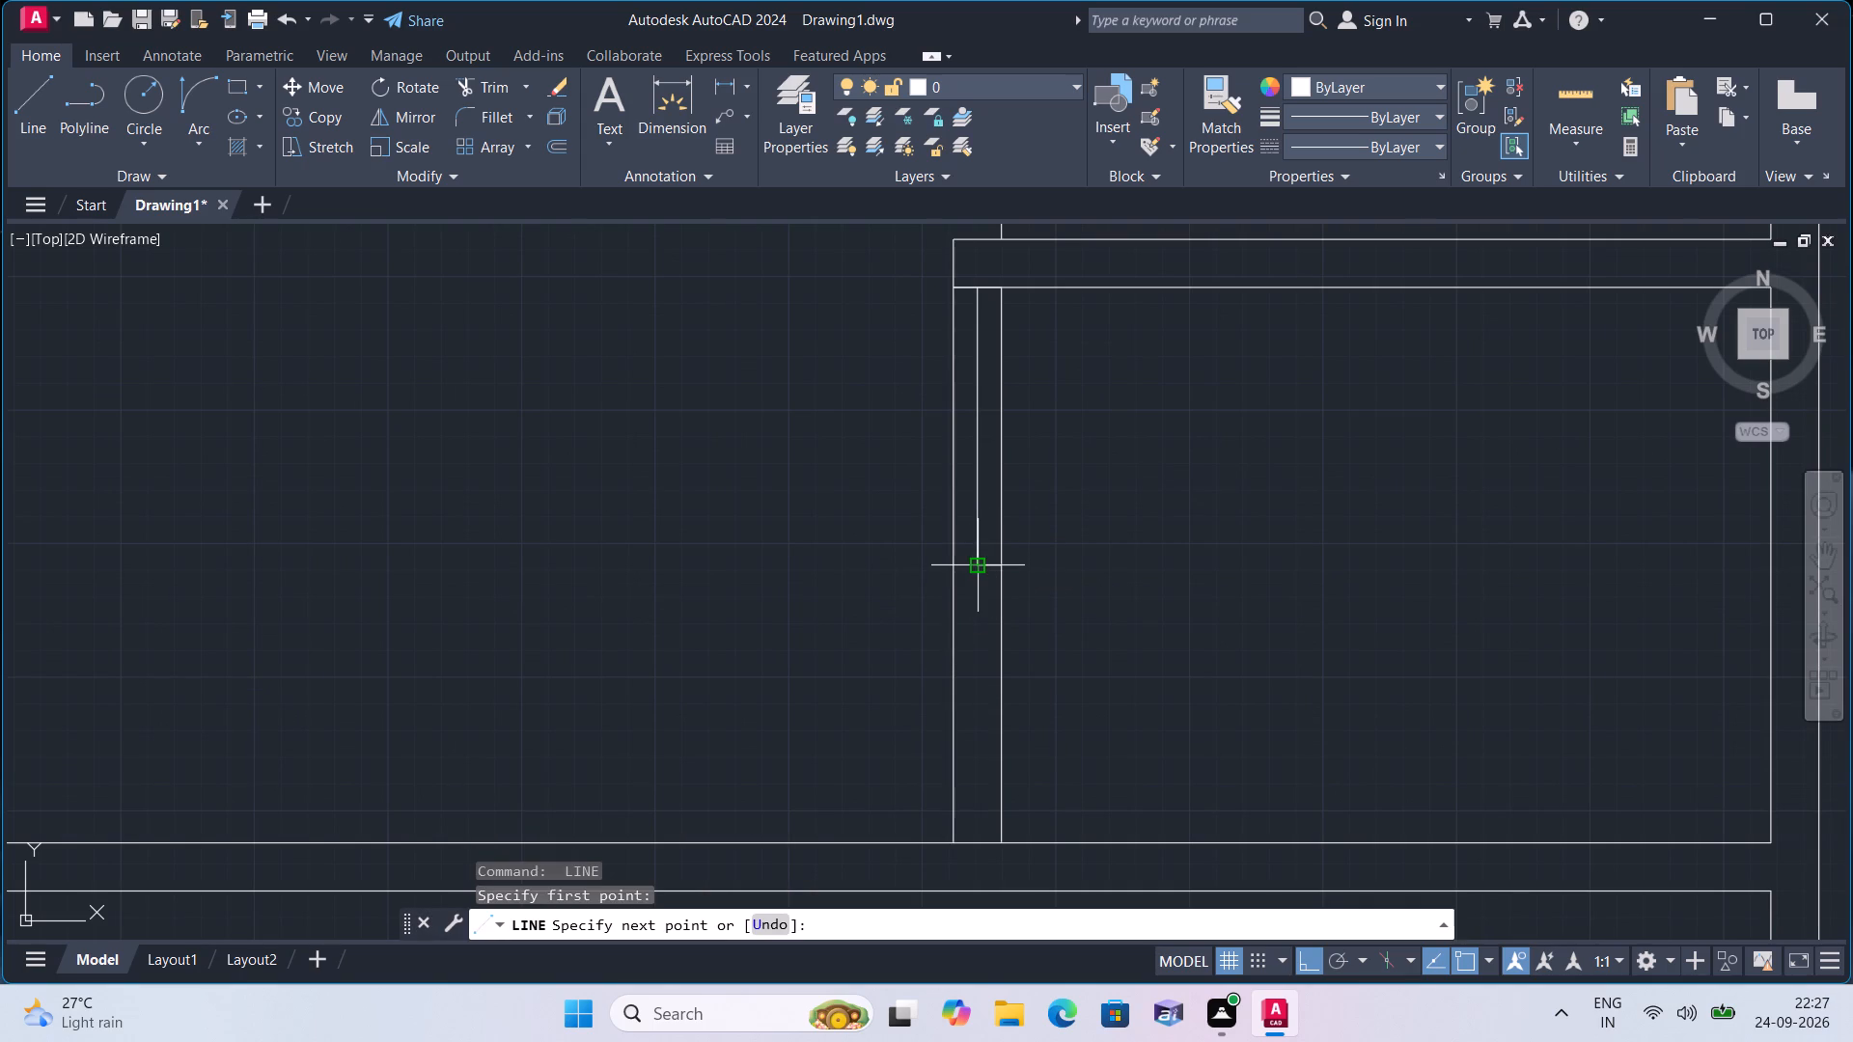
{"action": "left_click", "coordinate": [954, 569]}
{"action": "key", "text": "space"}
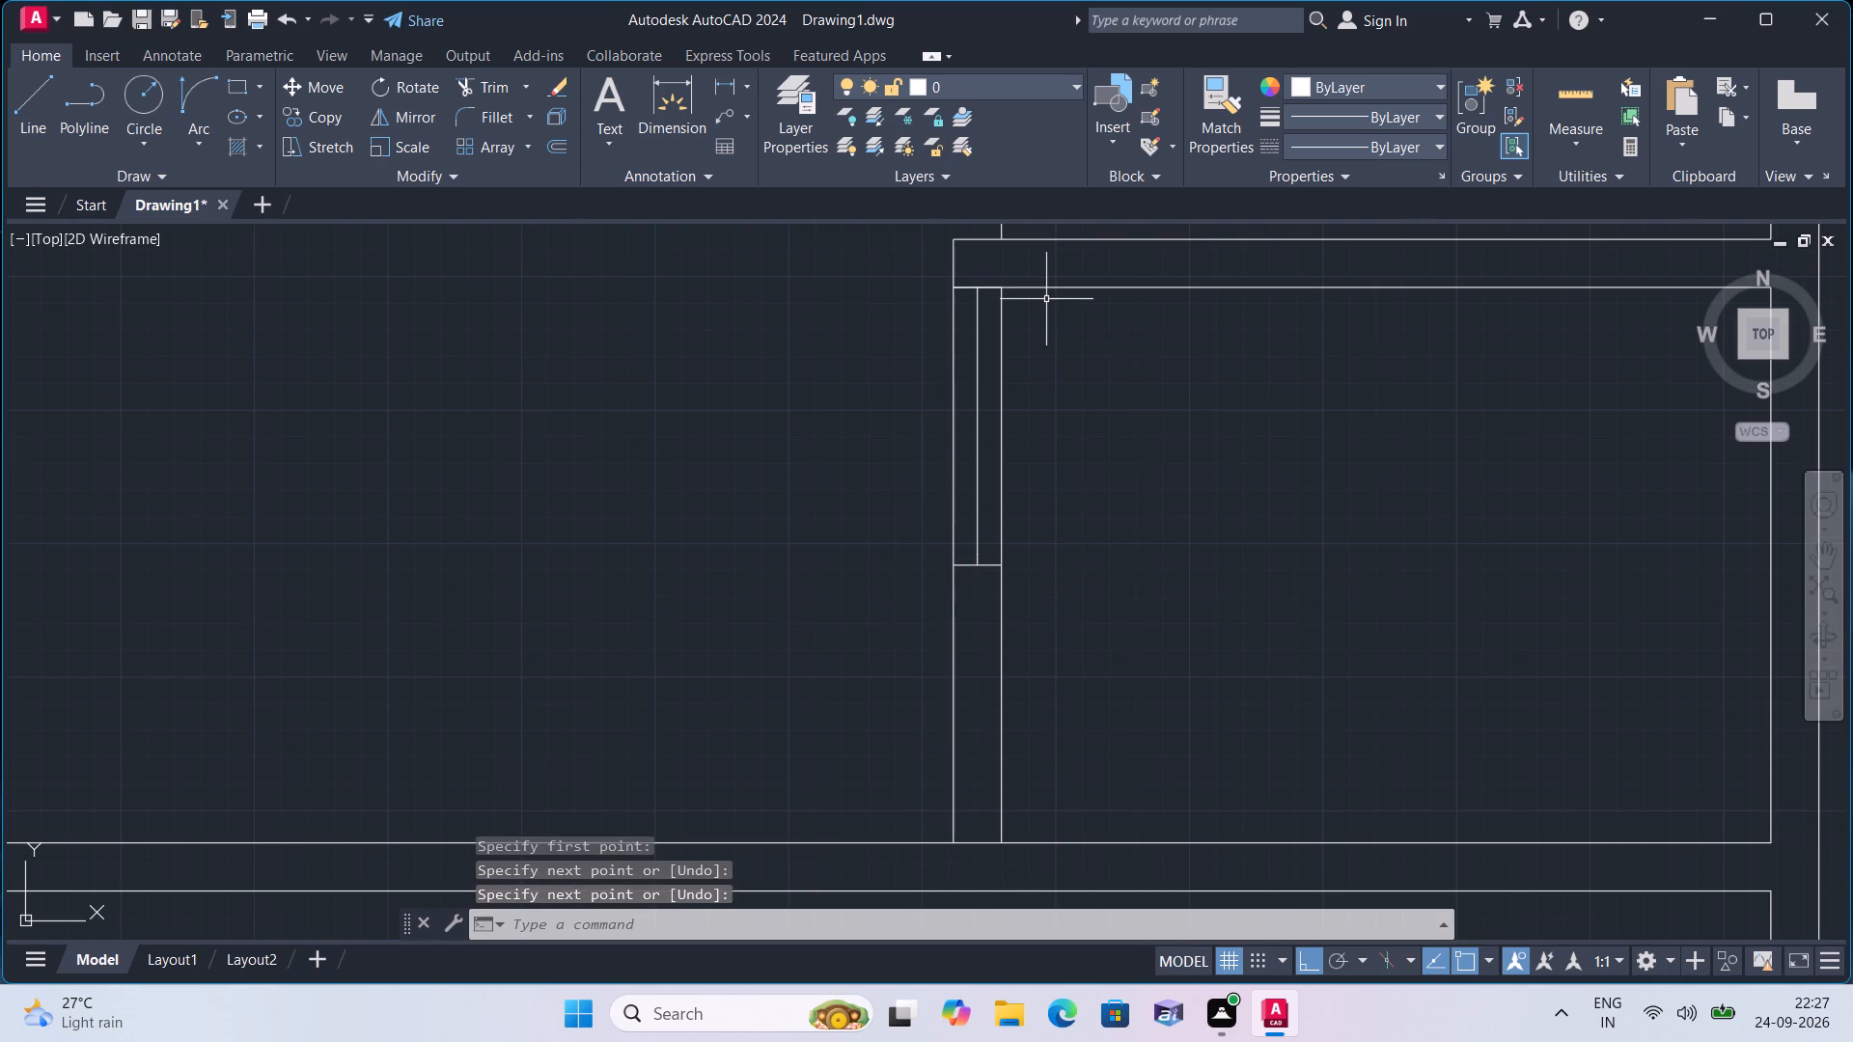
Delete the short line and the 2' guide segment in the lower east room's west wall, leaving the two 1" stubs.
{"action": "left_click", "coordinate": [990, 288]}
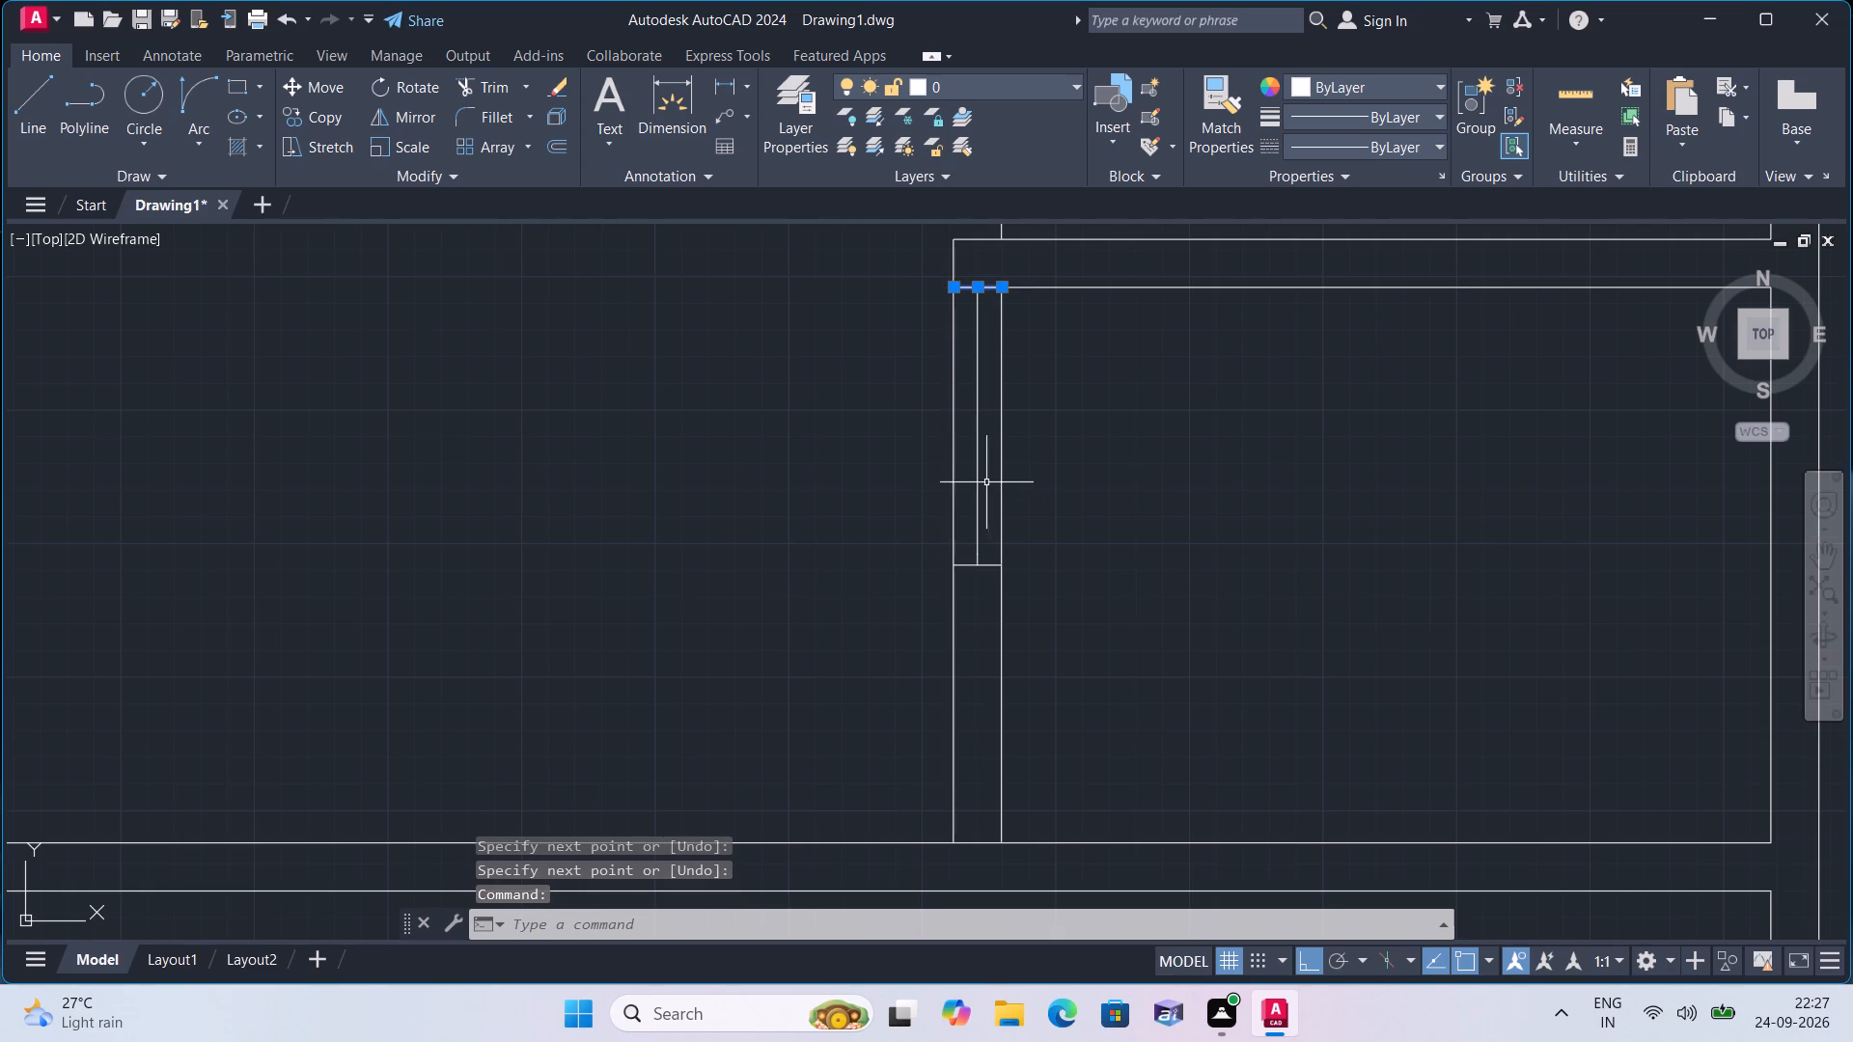
{"action": "left_click", "coordinate": [974, 461]}
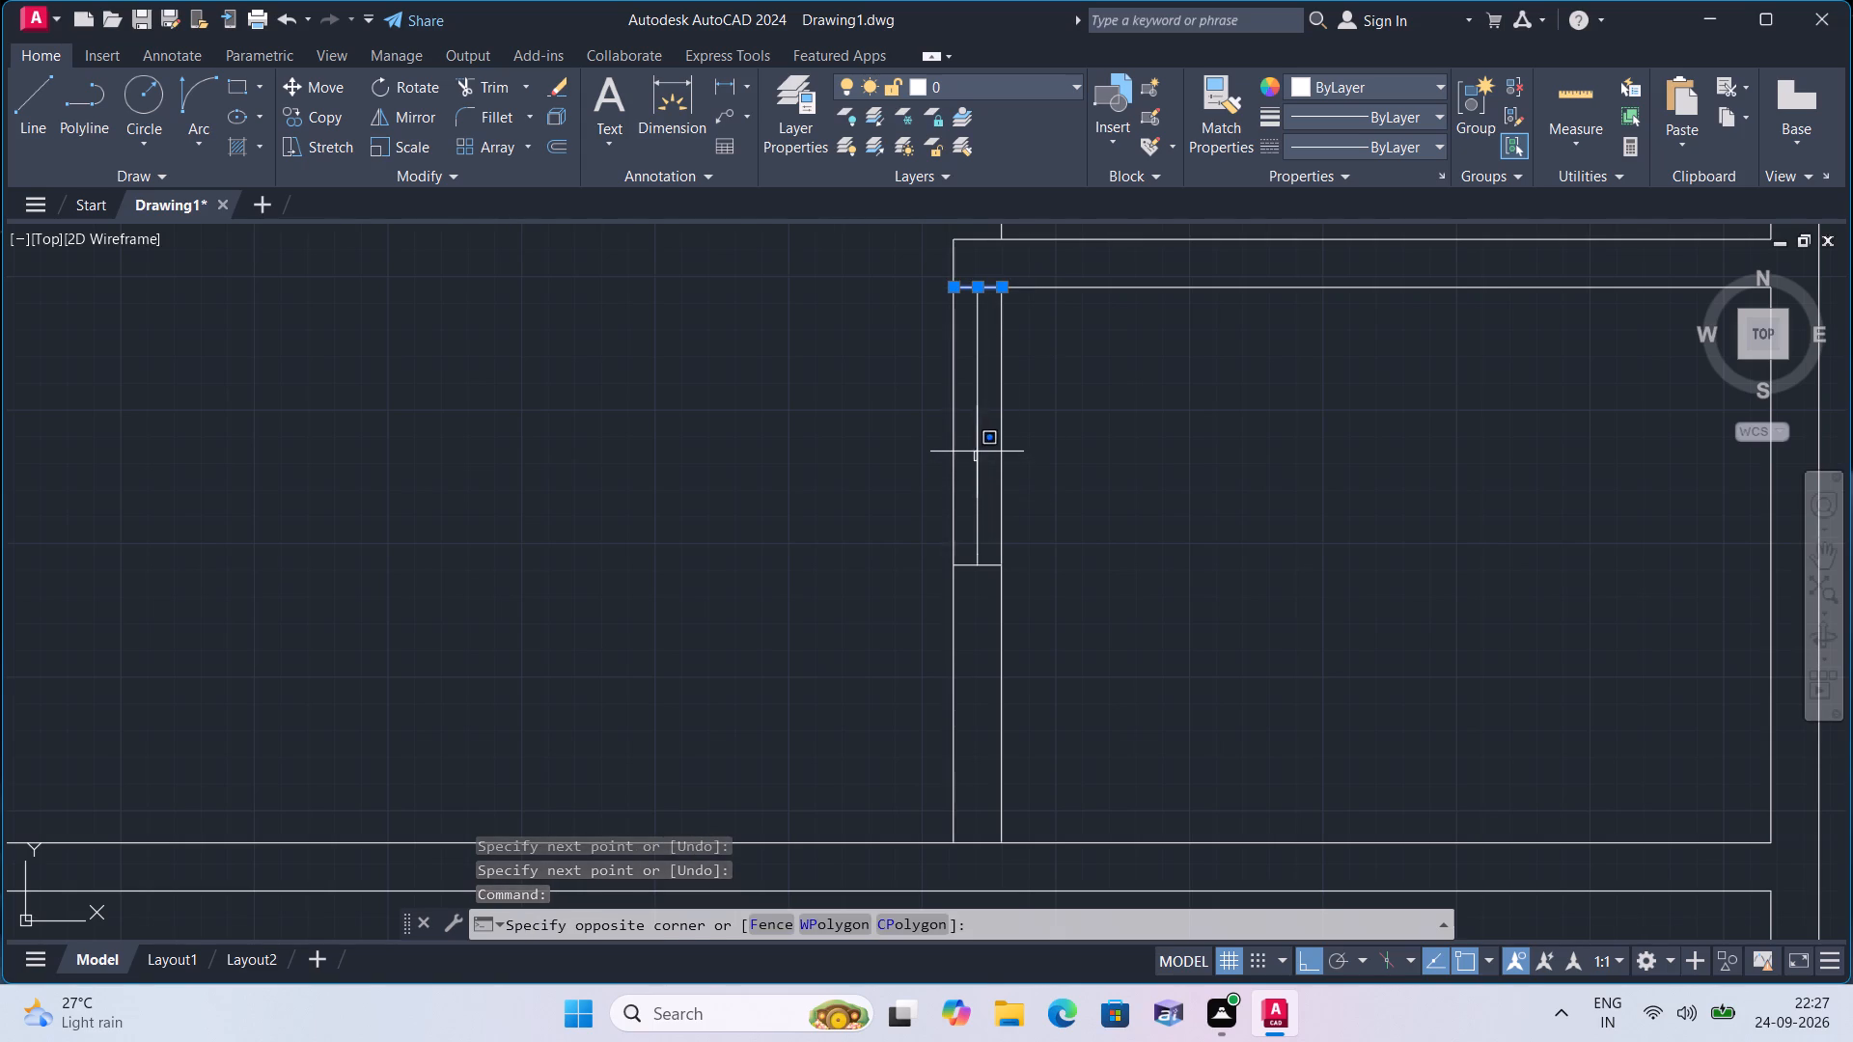
{"action": "triple_click", "coordinate": [976, 450]}
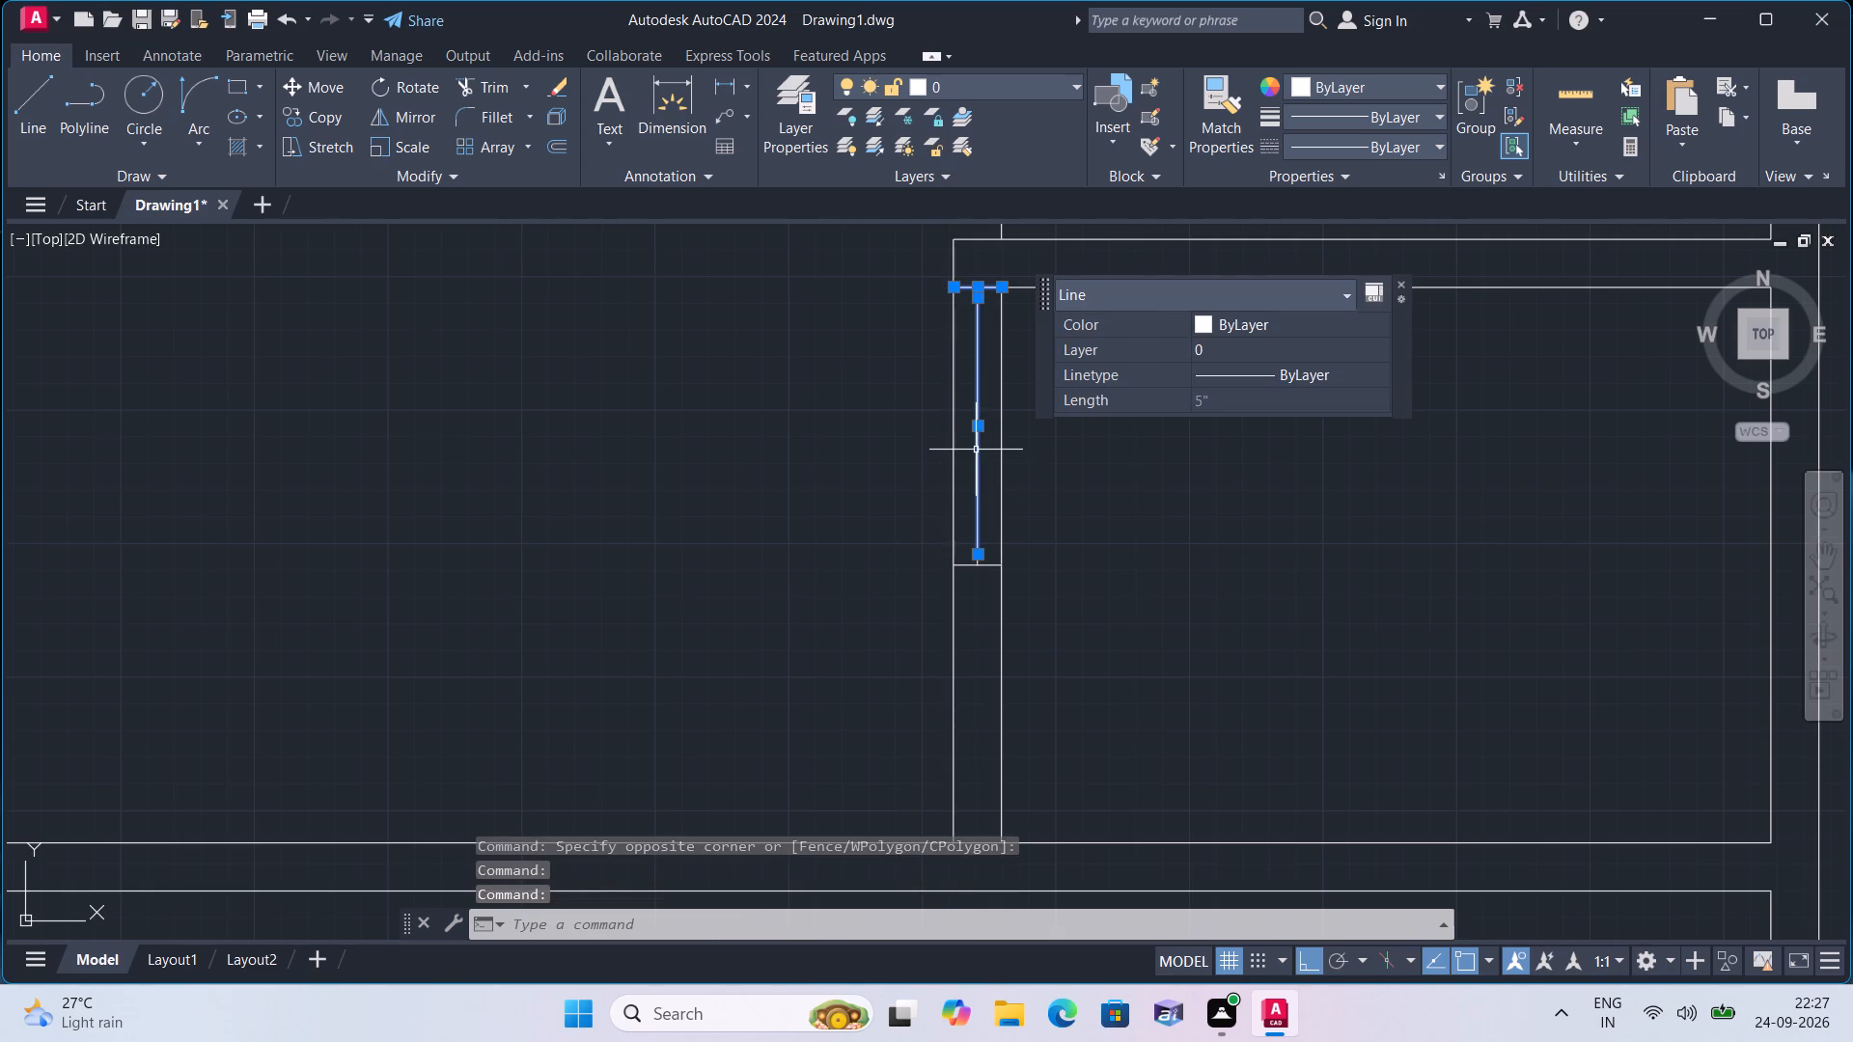
{"action": "key", "text": "Delete"}
Draw a 2' door leaf line eastward from the lower end of the opening's upper stub.
{"action": "type", "text": "l"}
{"action": "key", "text": "space"}
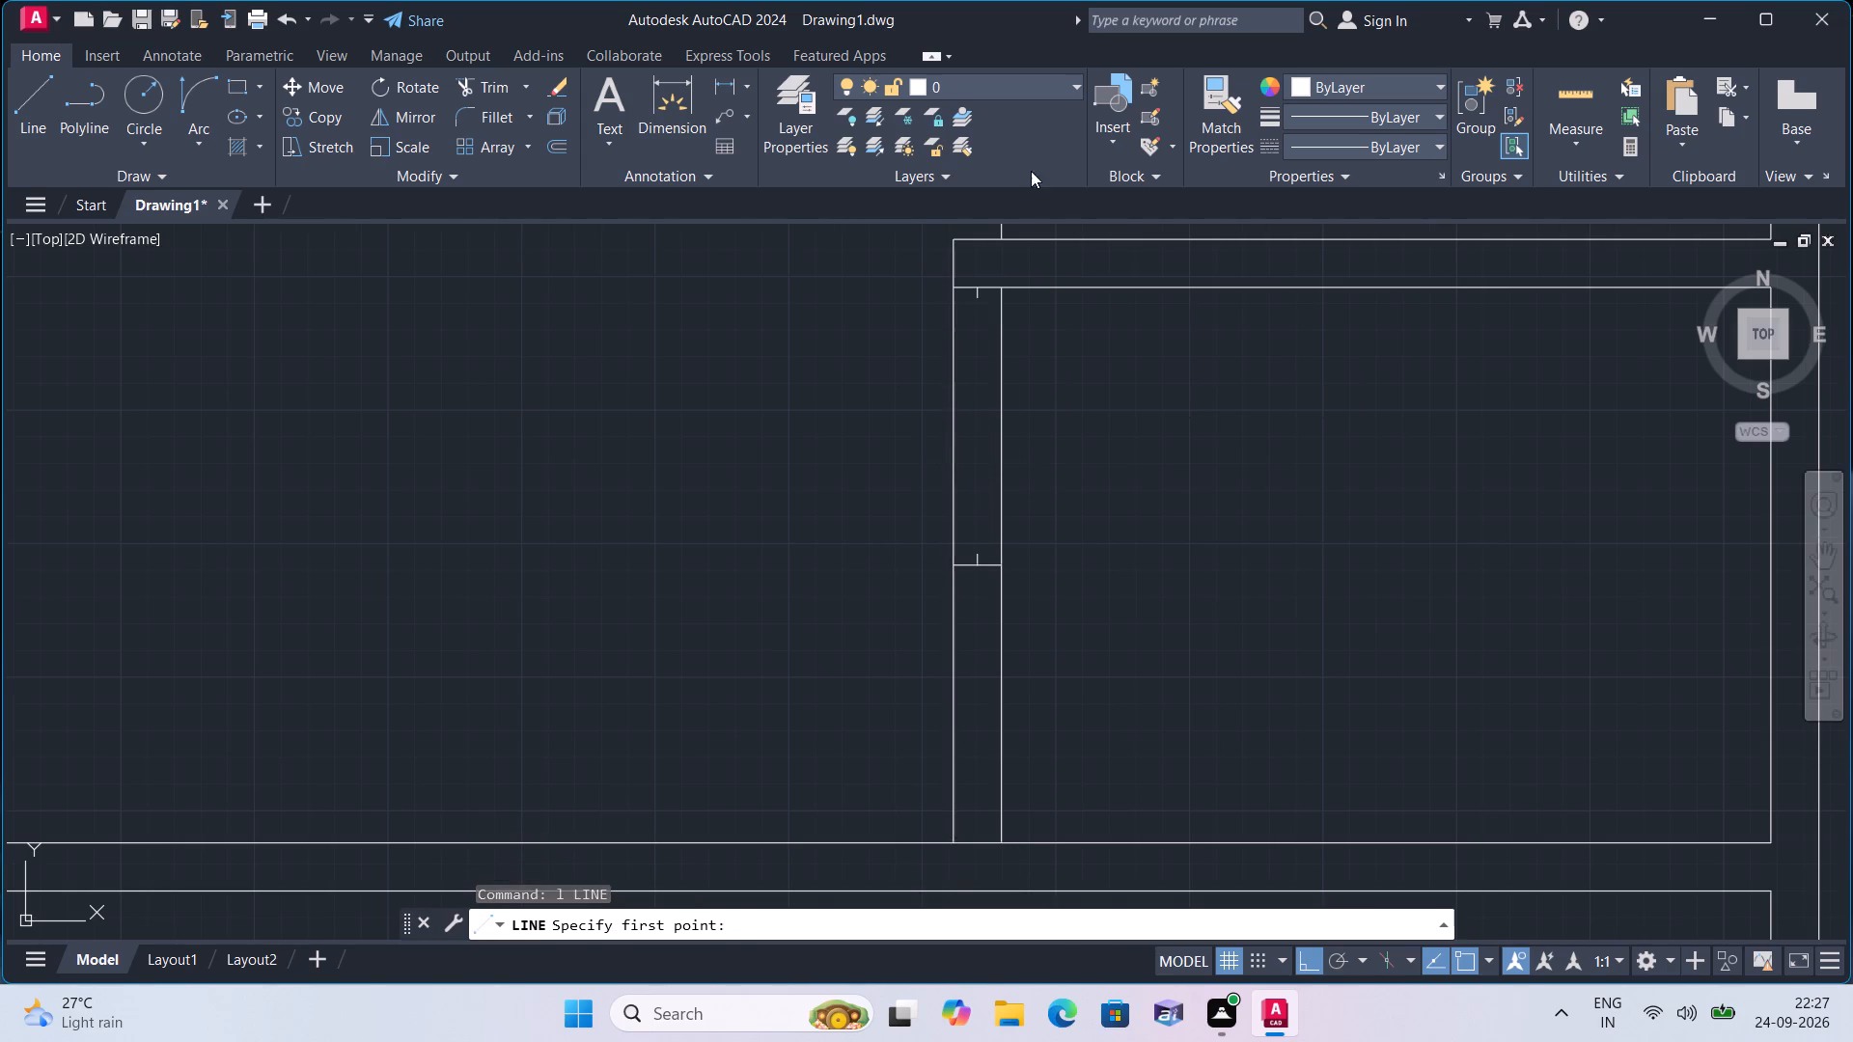
{"action": "scroll", "coordinate": [998, 305], "scroll_direction": "up", "scroll_amount": 1}
{"action": "left_click", "coordinate": [954, 296]}
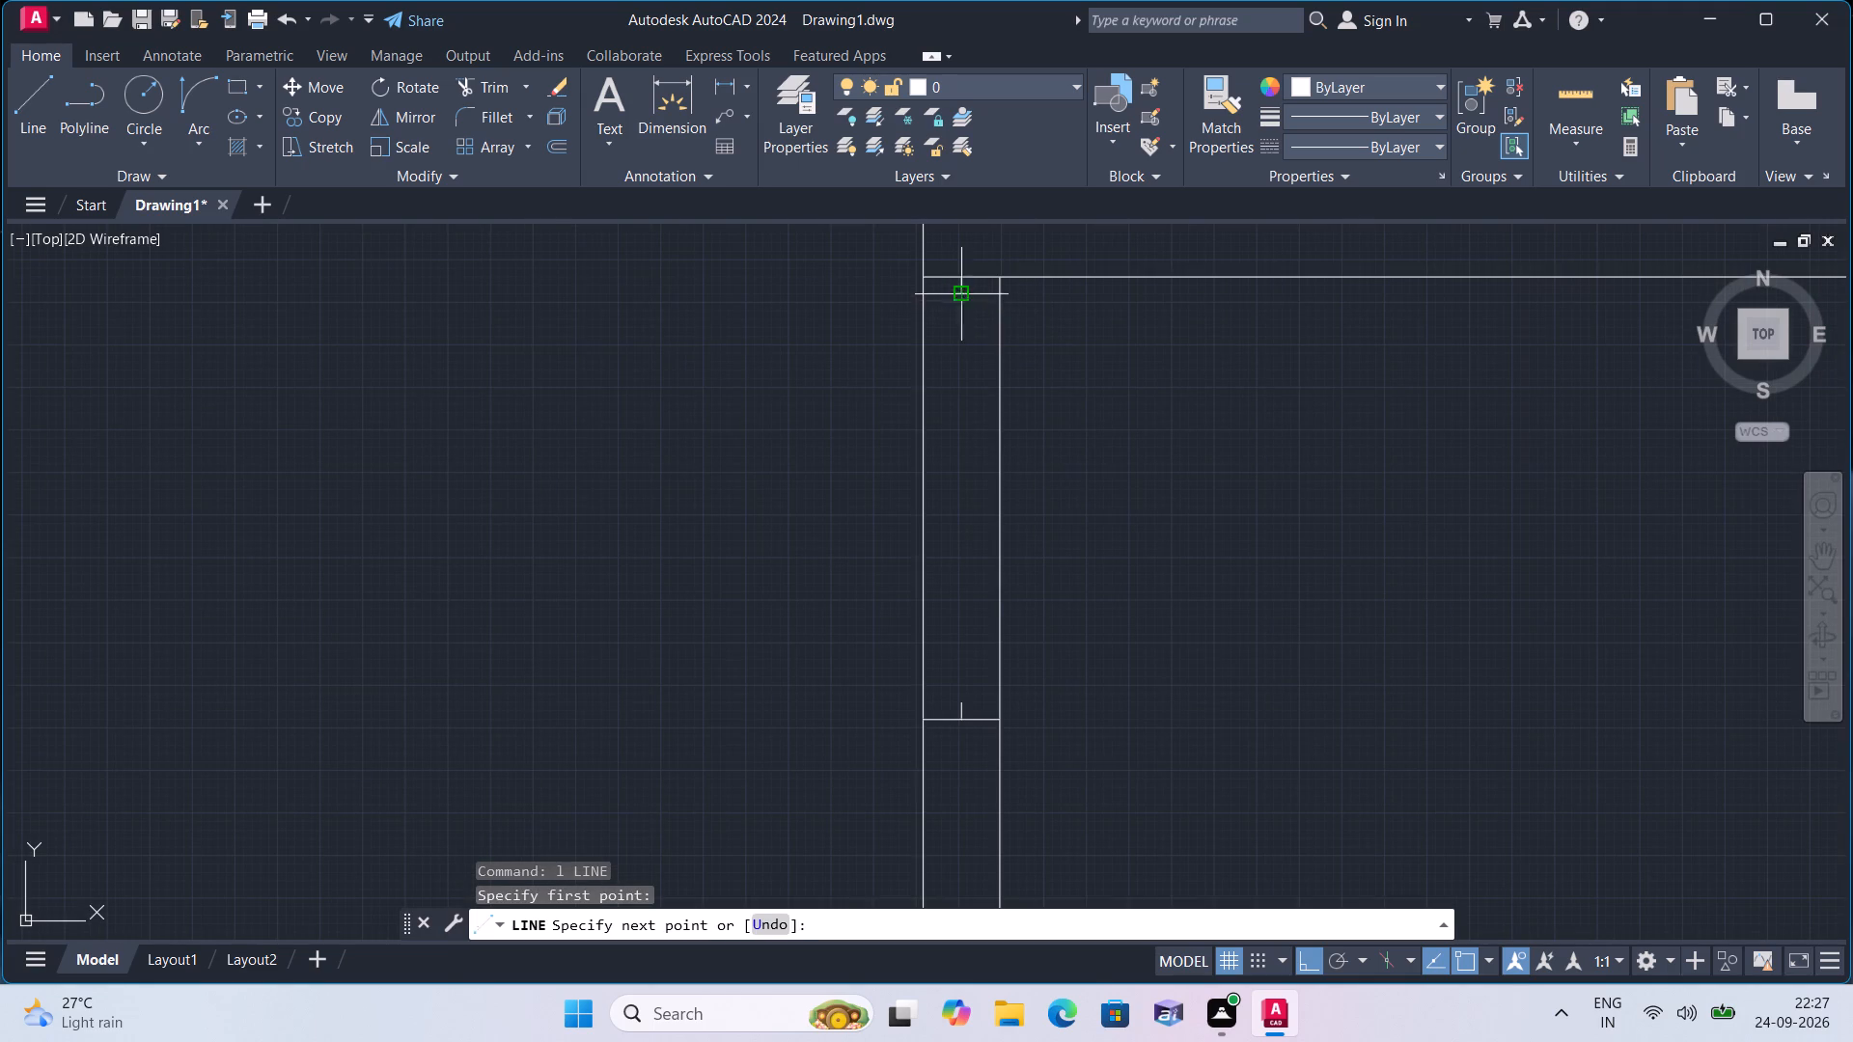
{"action": "type", "text": "2'"}
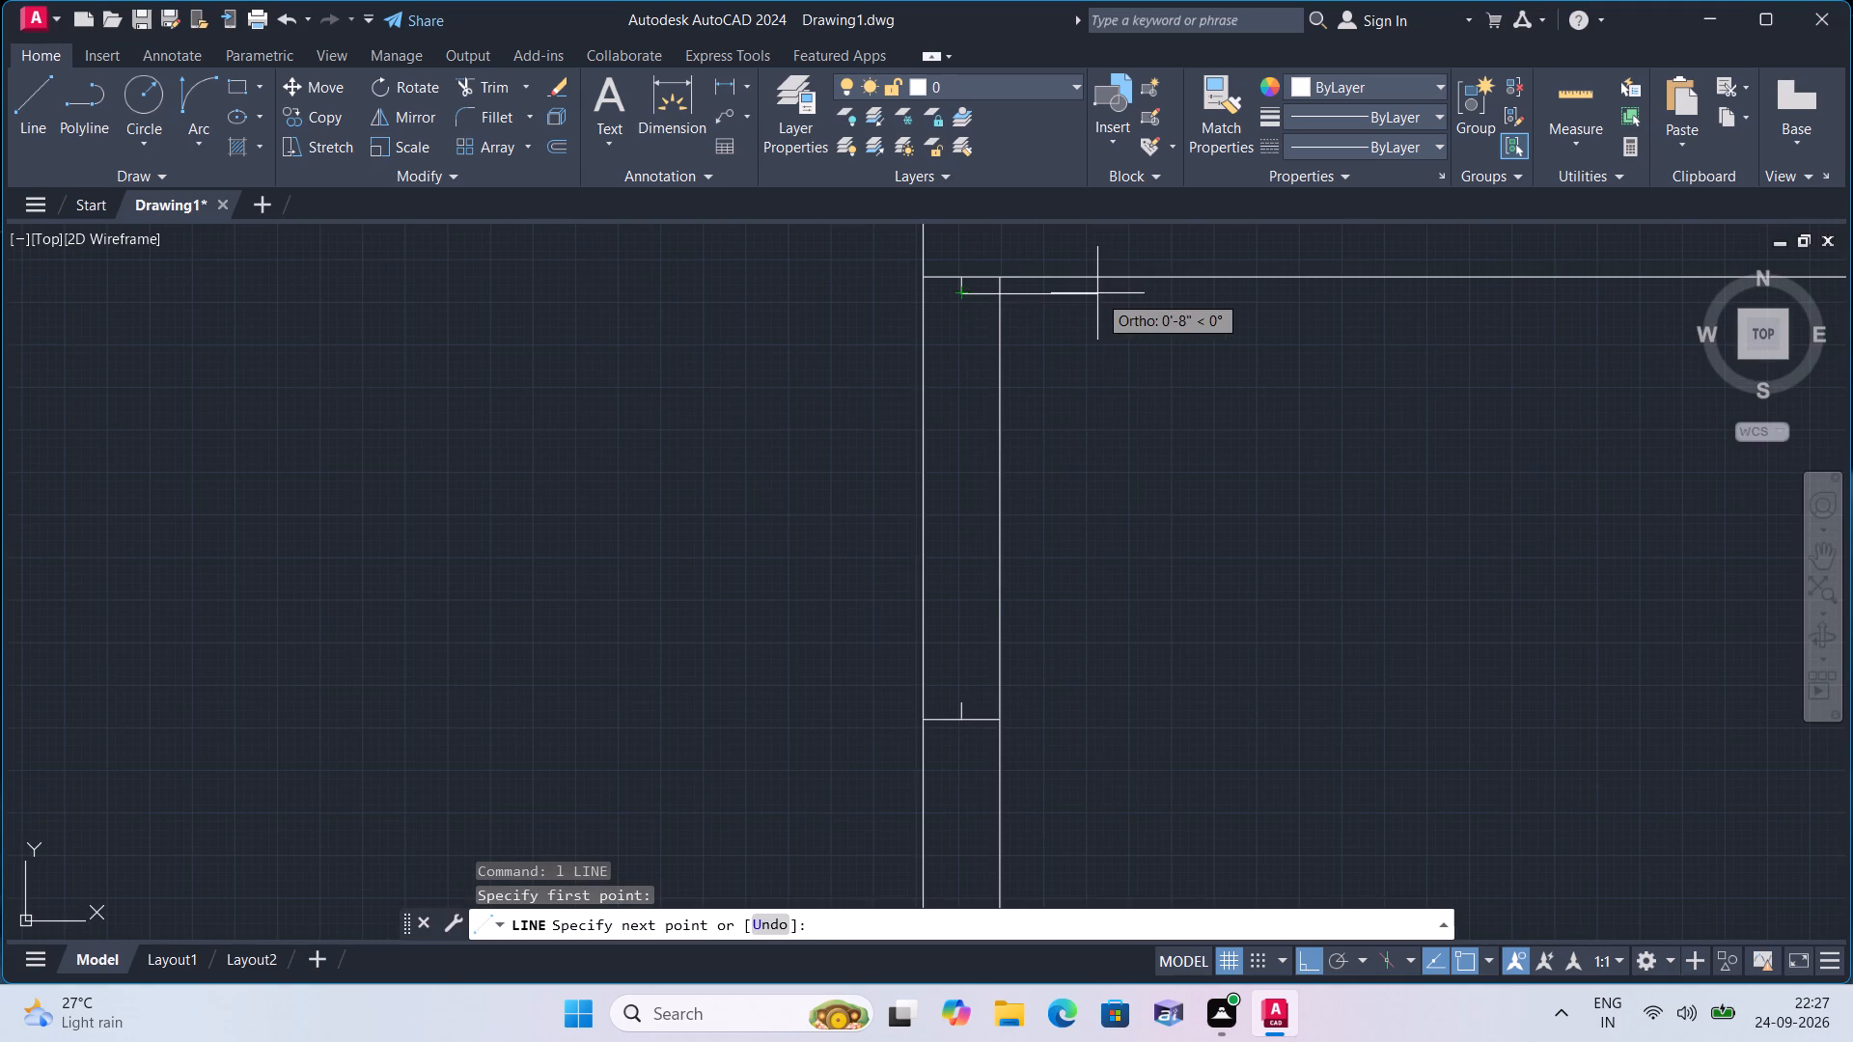
{"action": "key", "text": "space"}
{"action": "key", "text": "space"}
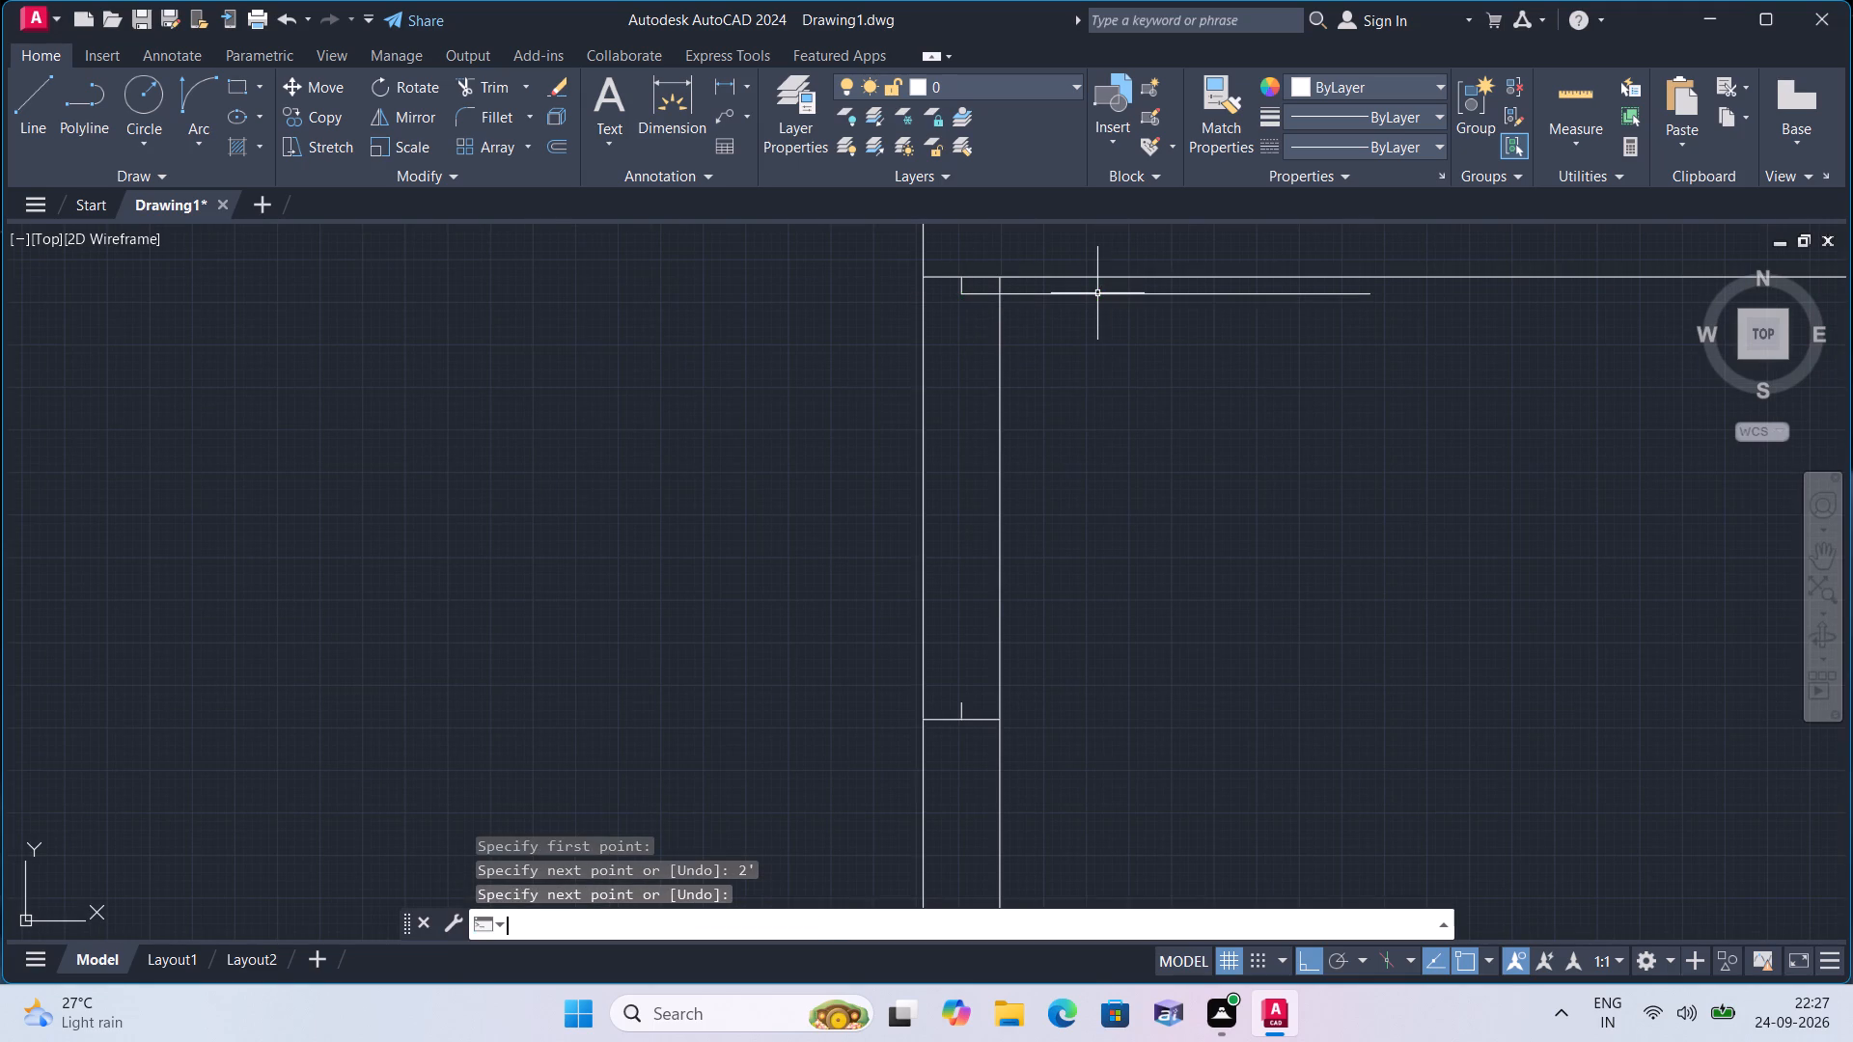
Draw the door swing with a Start, End, Direction arc from the leaf's east end to the top of the lower stub.
{"action": "left_click", "coordinate": [196, 147]}
{"action": "left_click", "coordinate": [292, 436]}
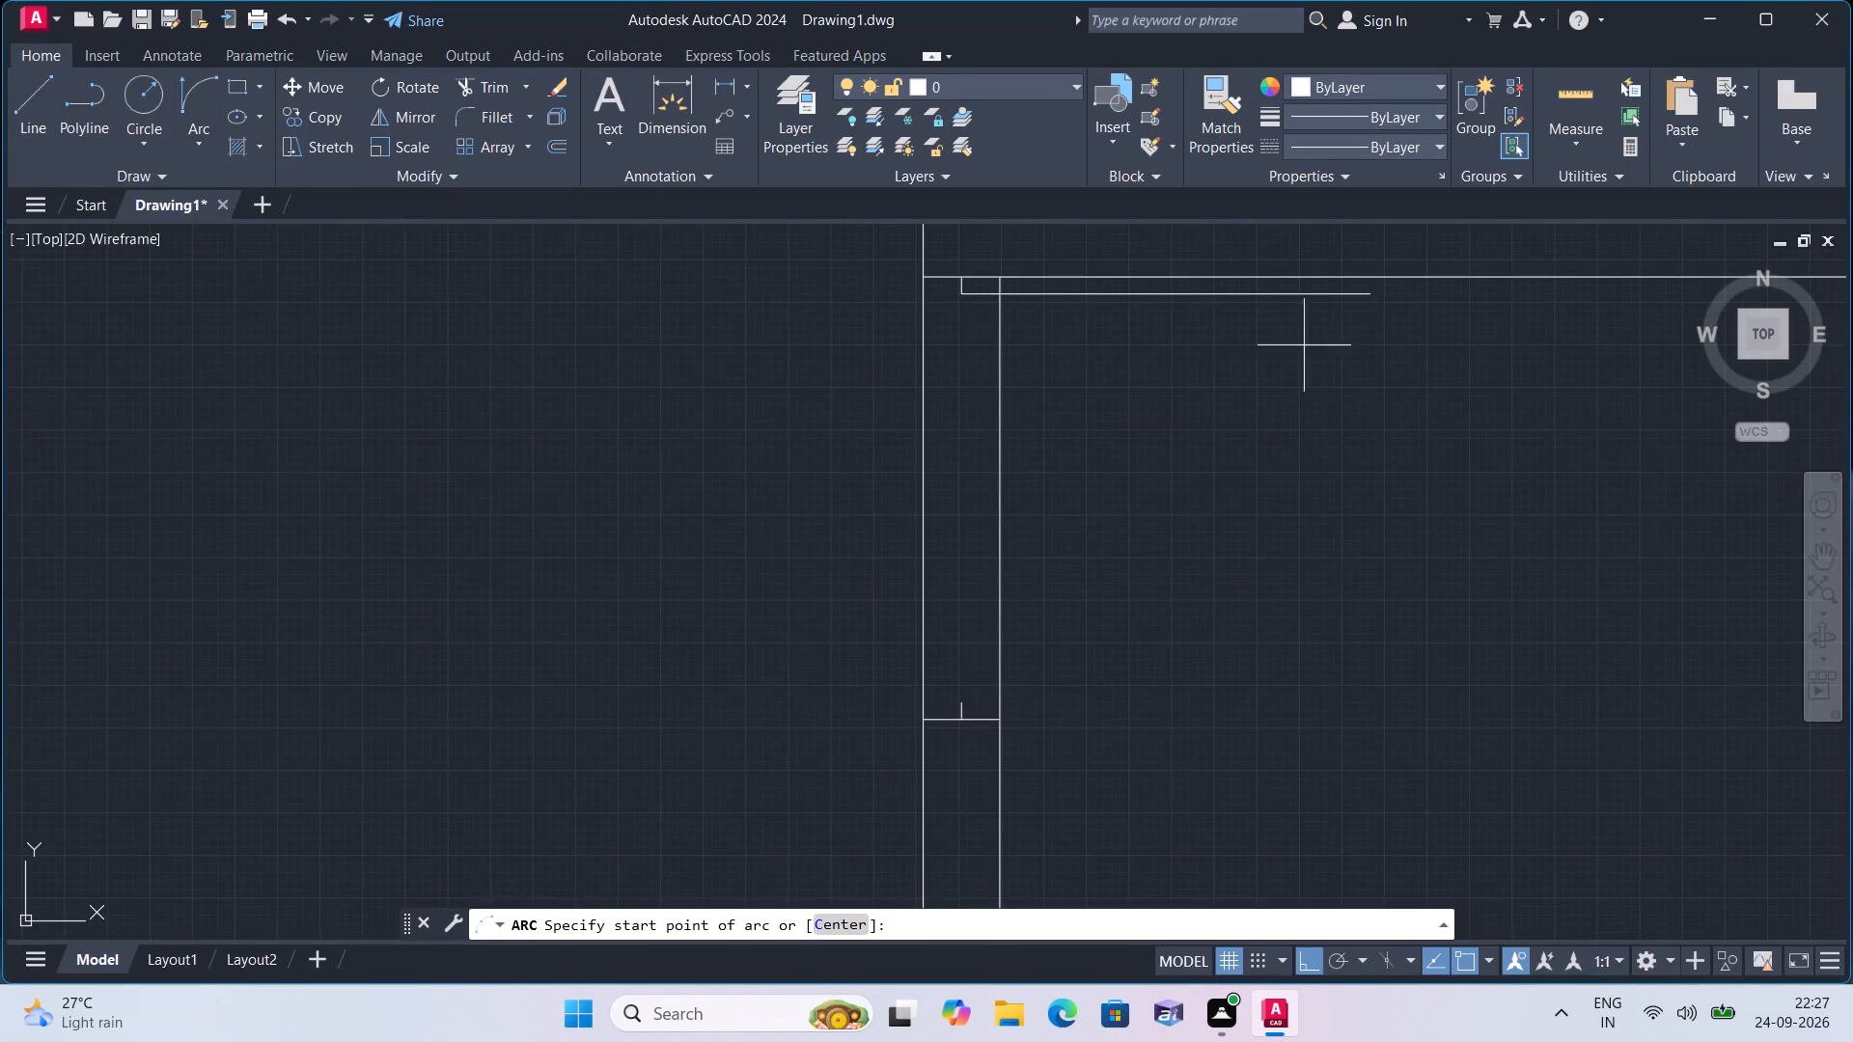
{"action": "left_click", "coordinate": [1375, 293]}
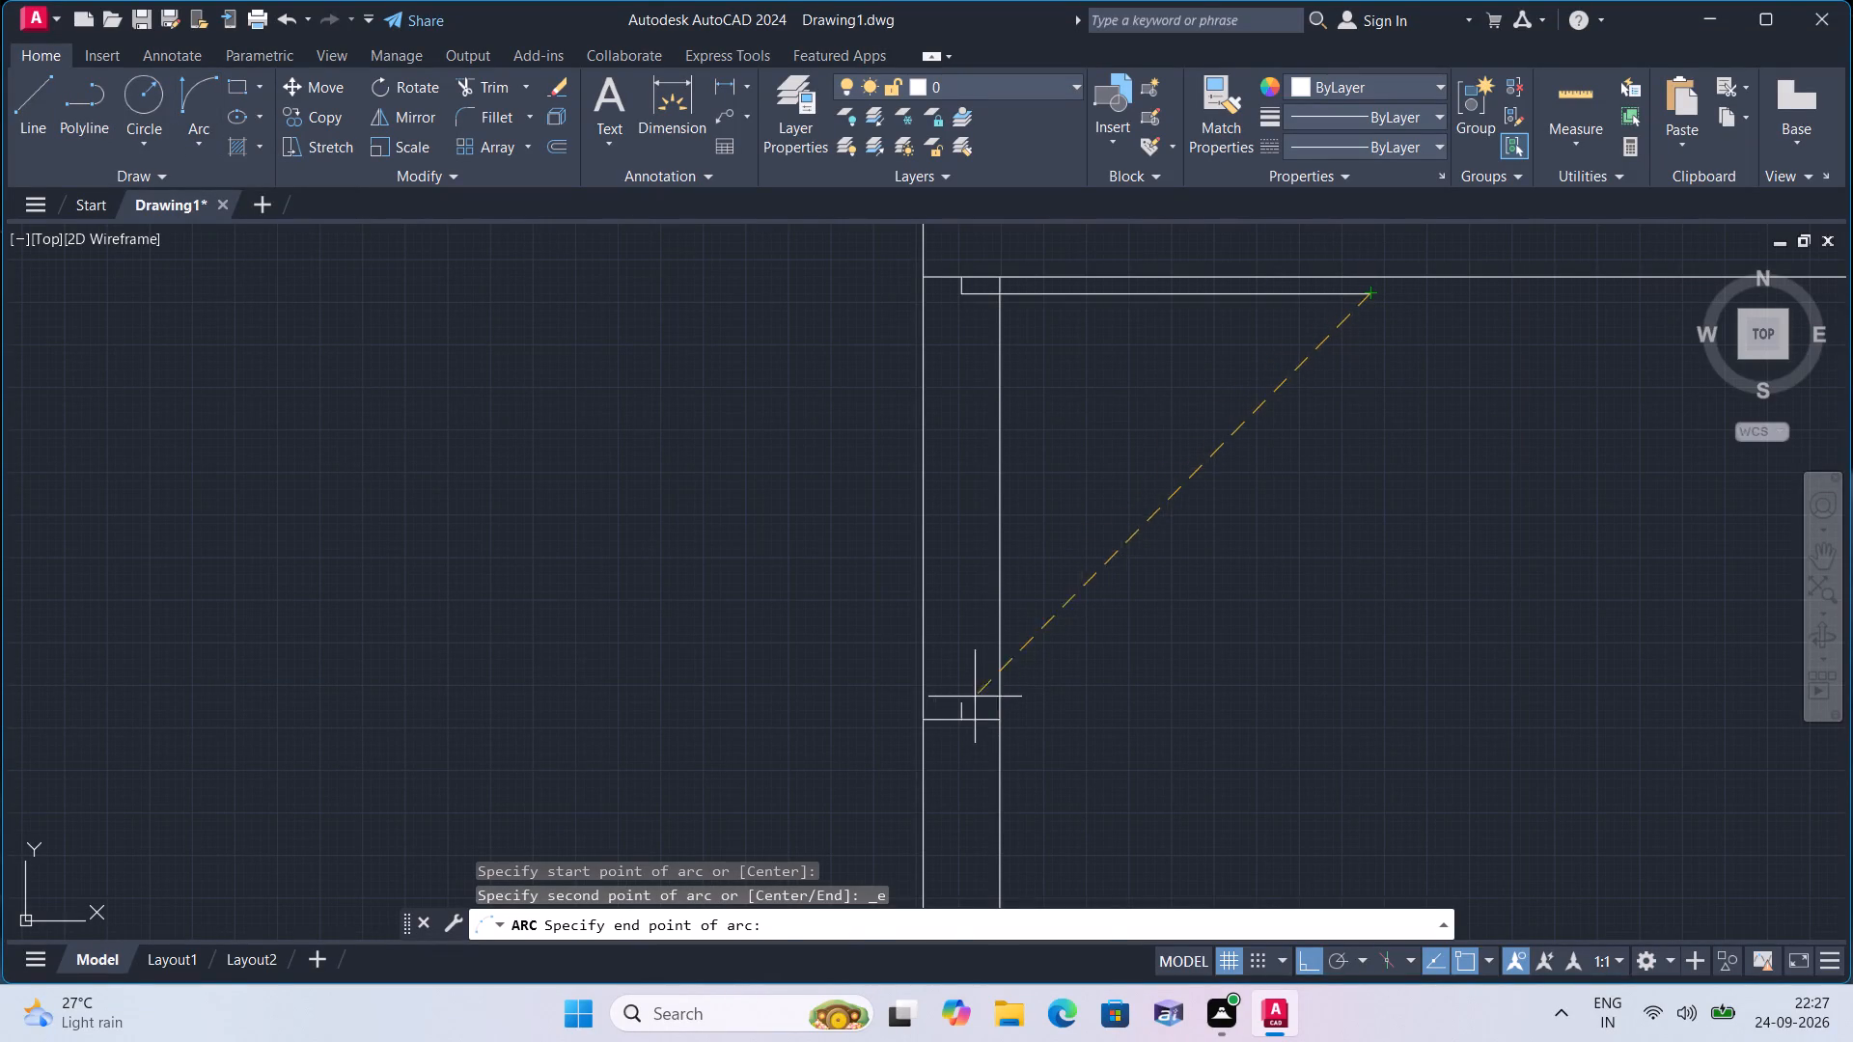
{"action": "left_click", "coordinate": [968, 697]}
{"action": "left_click", "coordinate": [1211, 703]}
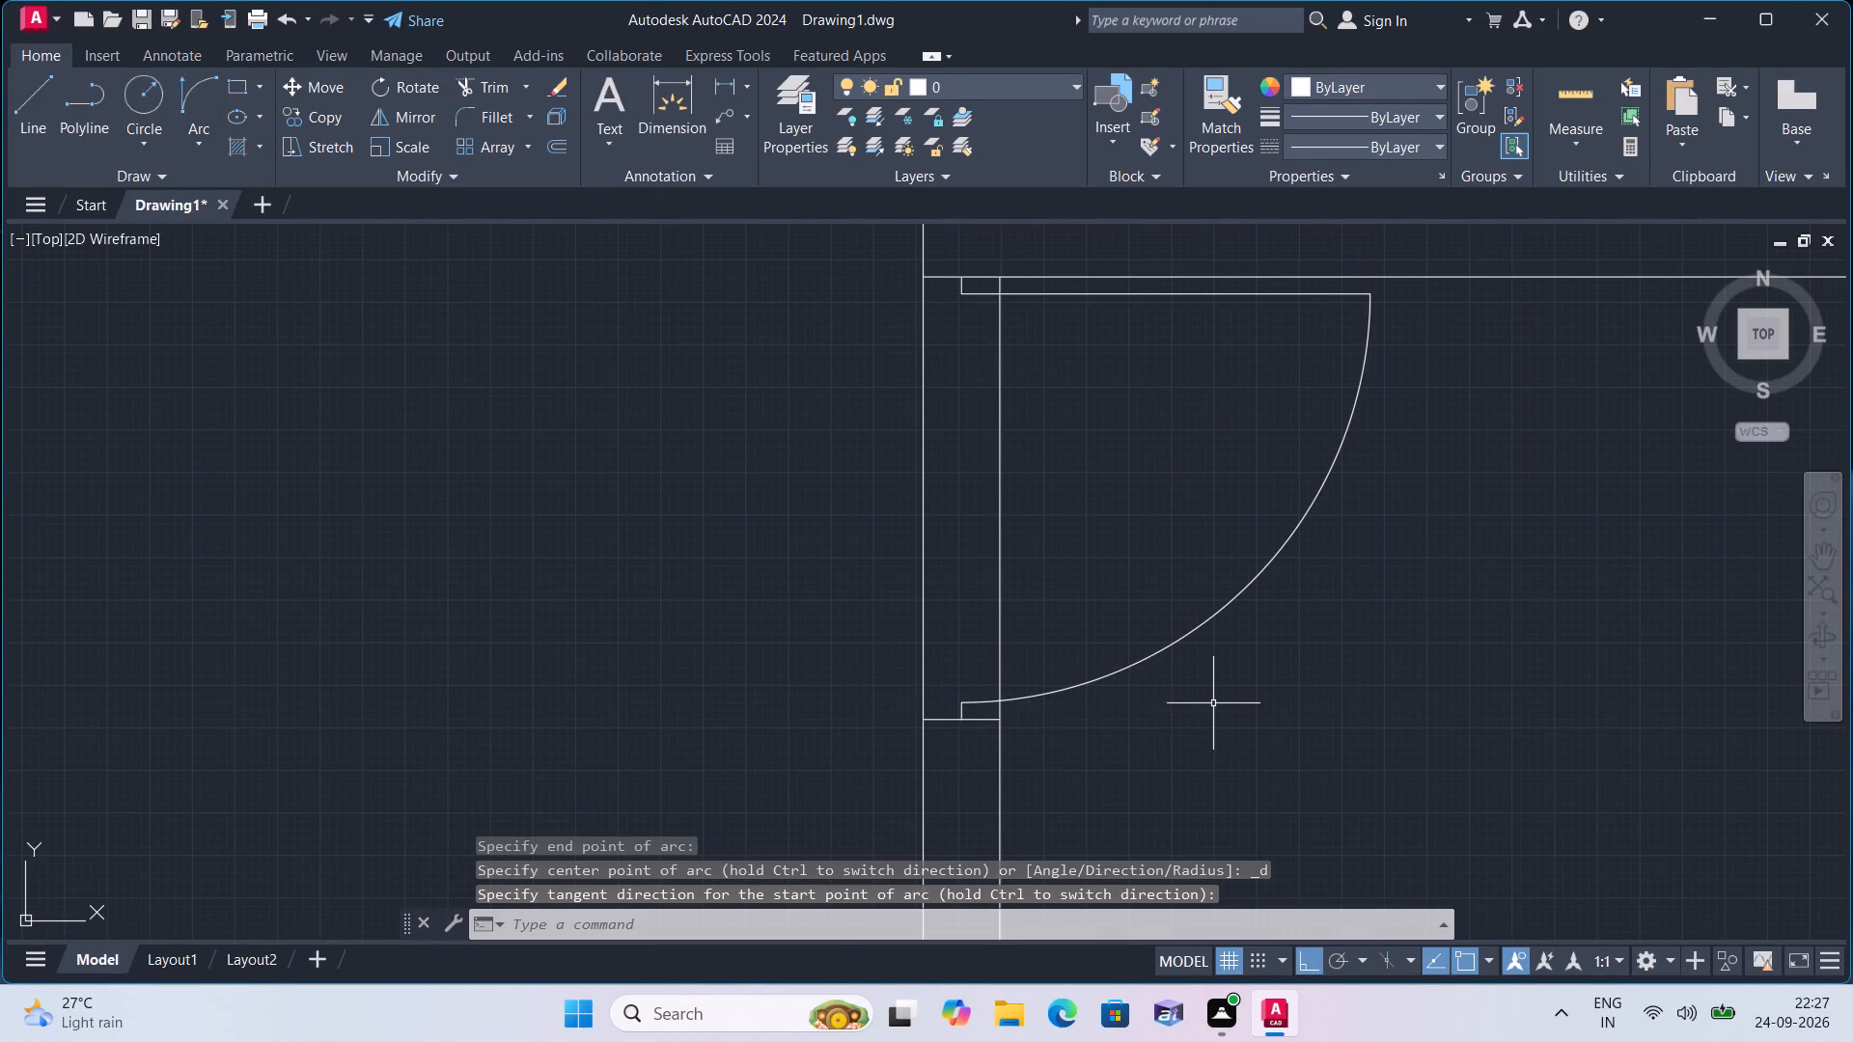
{"action": "key", "text": "space"}
{"action": "key", "text": "space"}
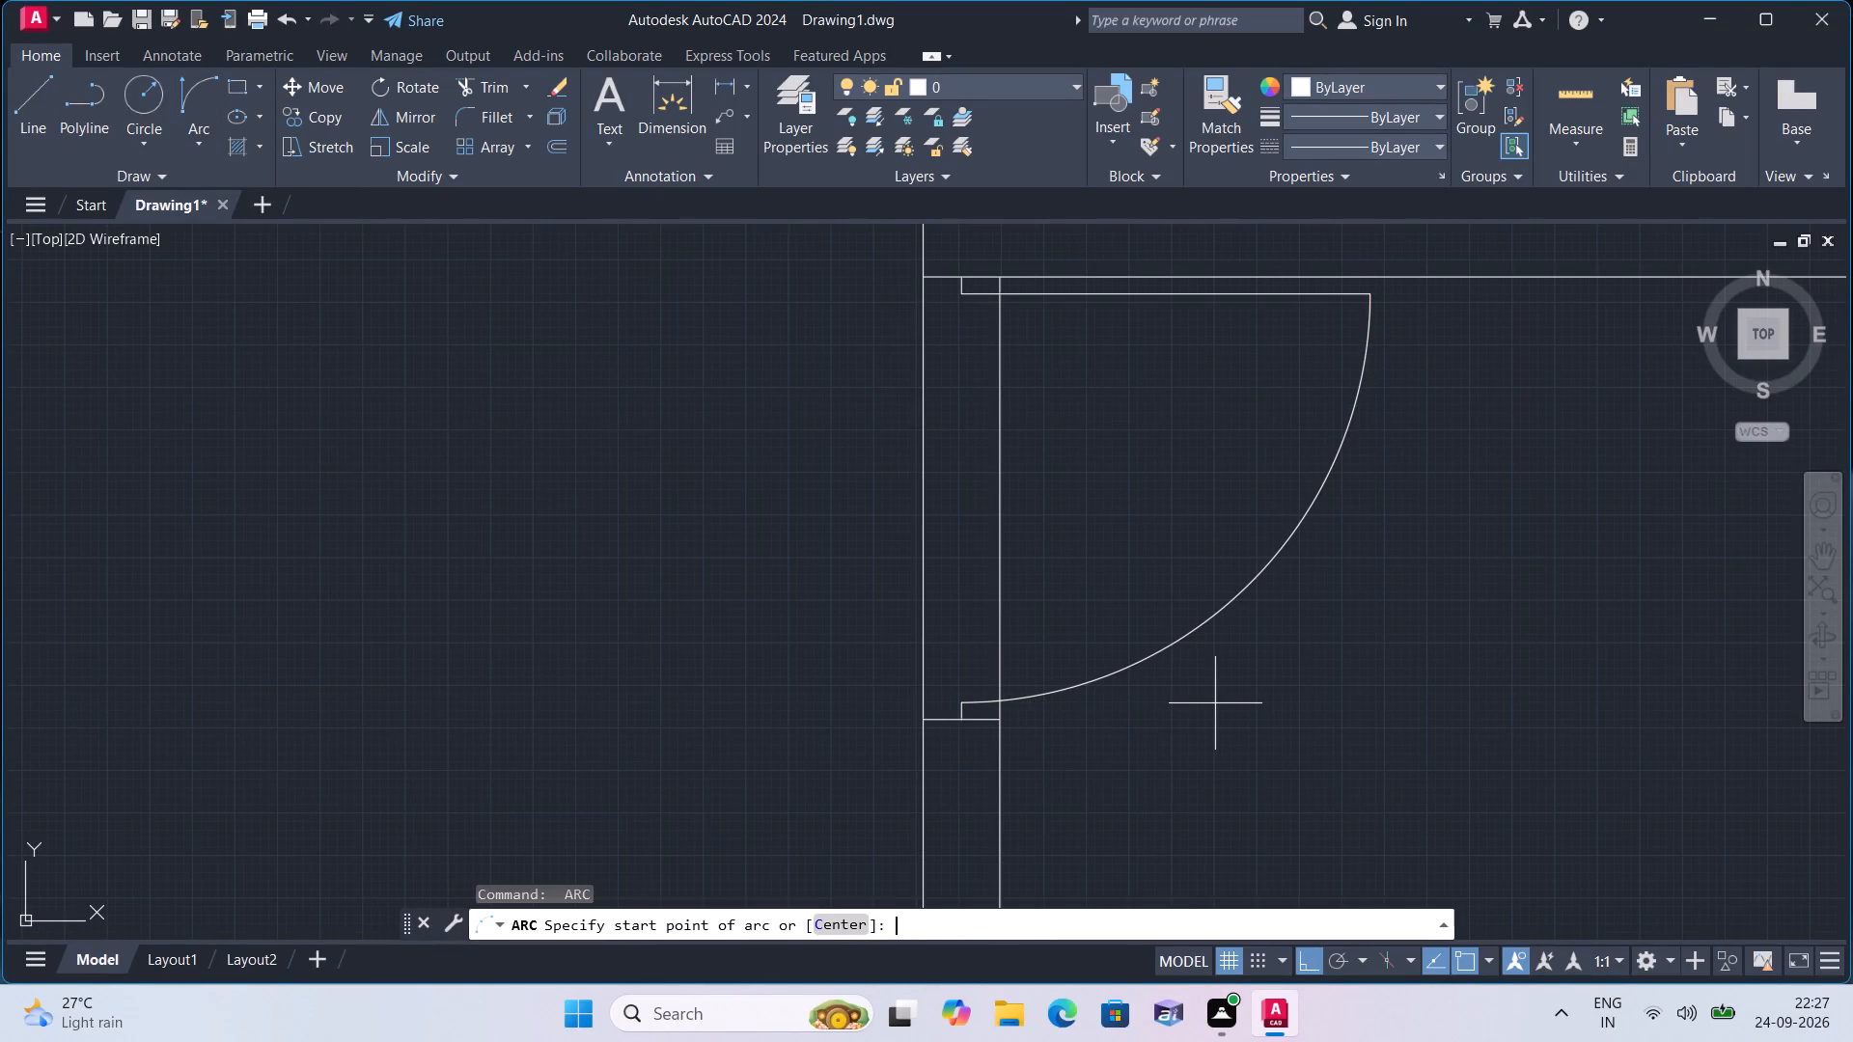
{"action": "key", "text": "Escape"}
{"action": "key", "text": "Escape"}
Trim the eastern line of the lower east room's west wall across the door opening, including the short piece beside the lower stub.
{"action": "type", "text": "trim"}
{"action": "key", "text": "space"}
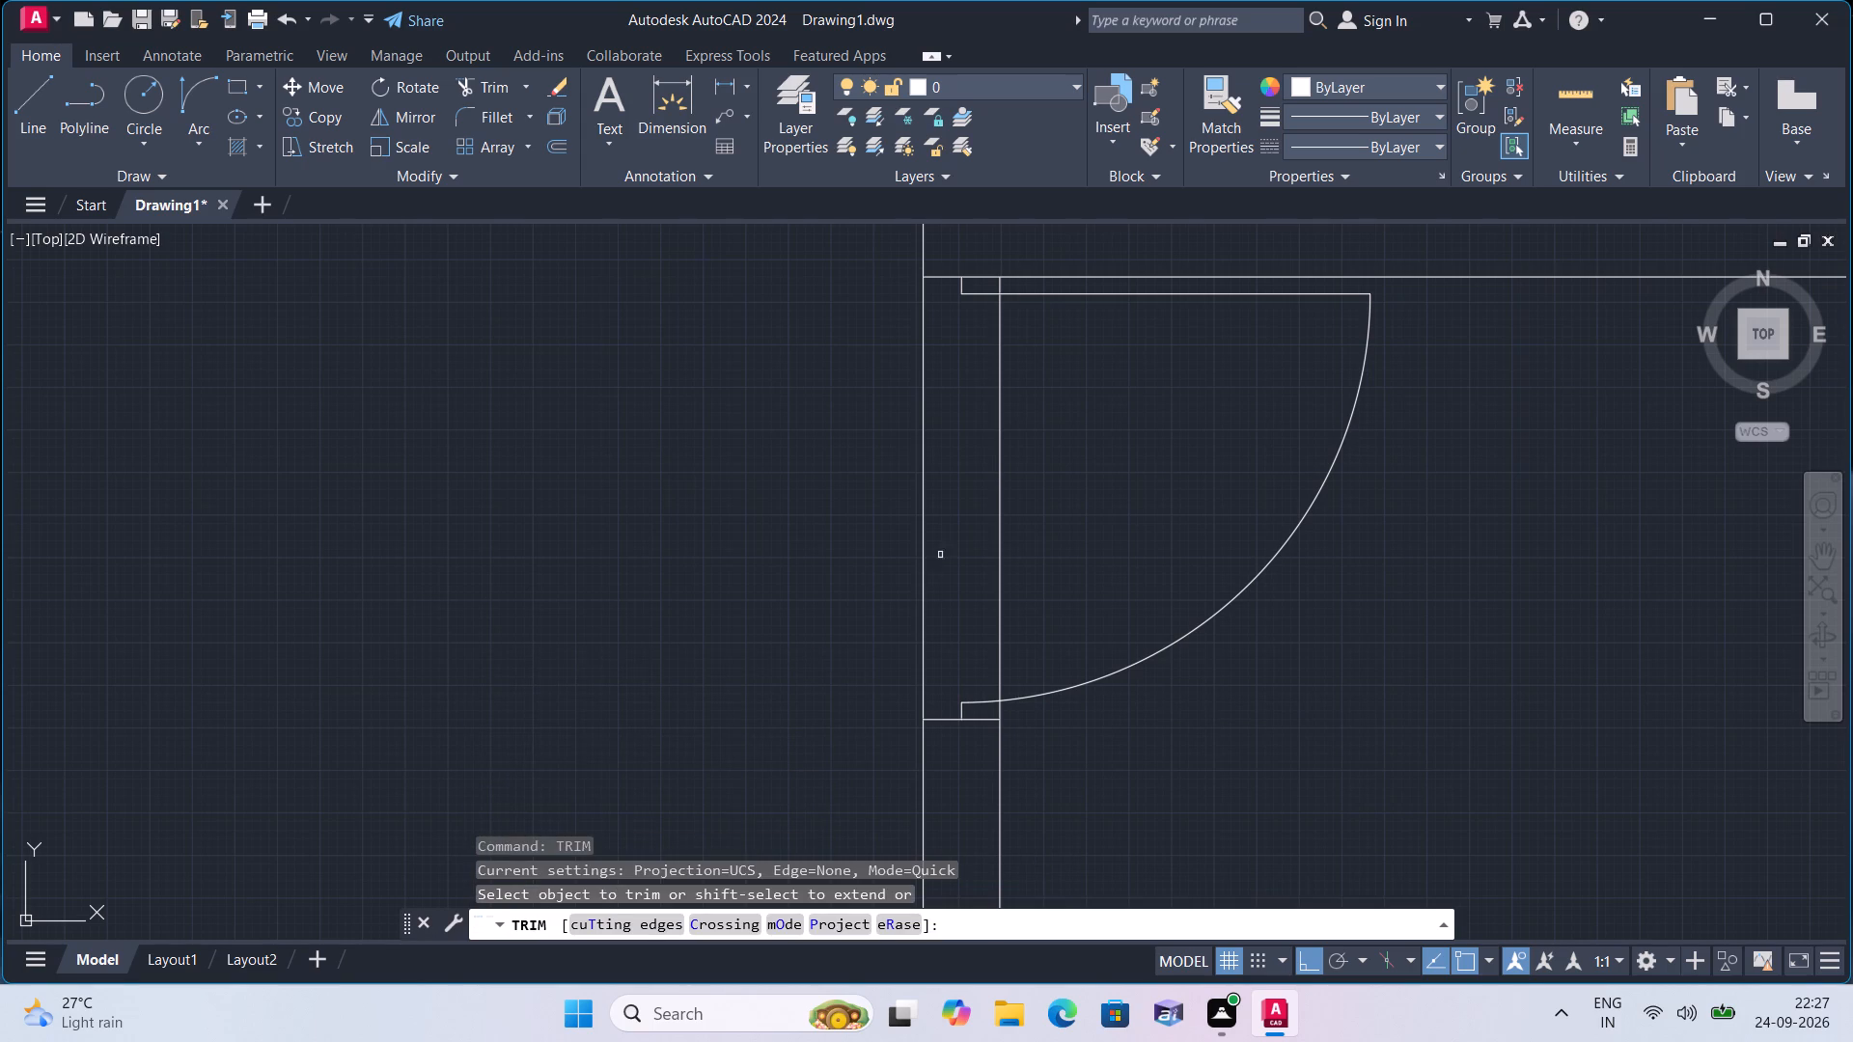
{"action": "scroll", "coordinate": [967, 513], "scroll_direction": "up", "scroll_amount": 2}
{"action": "scroll", "coordinate": [1094, 468], "scroll_direction": "down", "scroll_amount": 1}
{"action": "left_click", "coordinate": [1091, 471]}
{"action": "left_click", "coordinate": [1031, 510]}
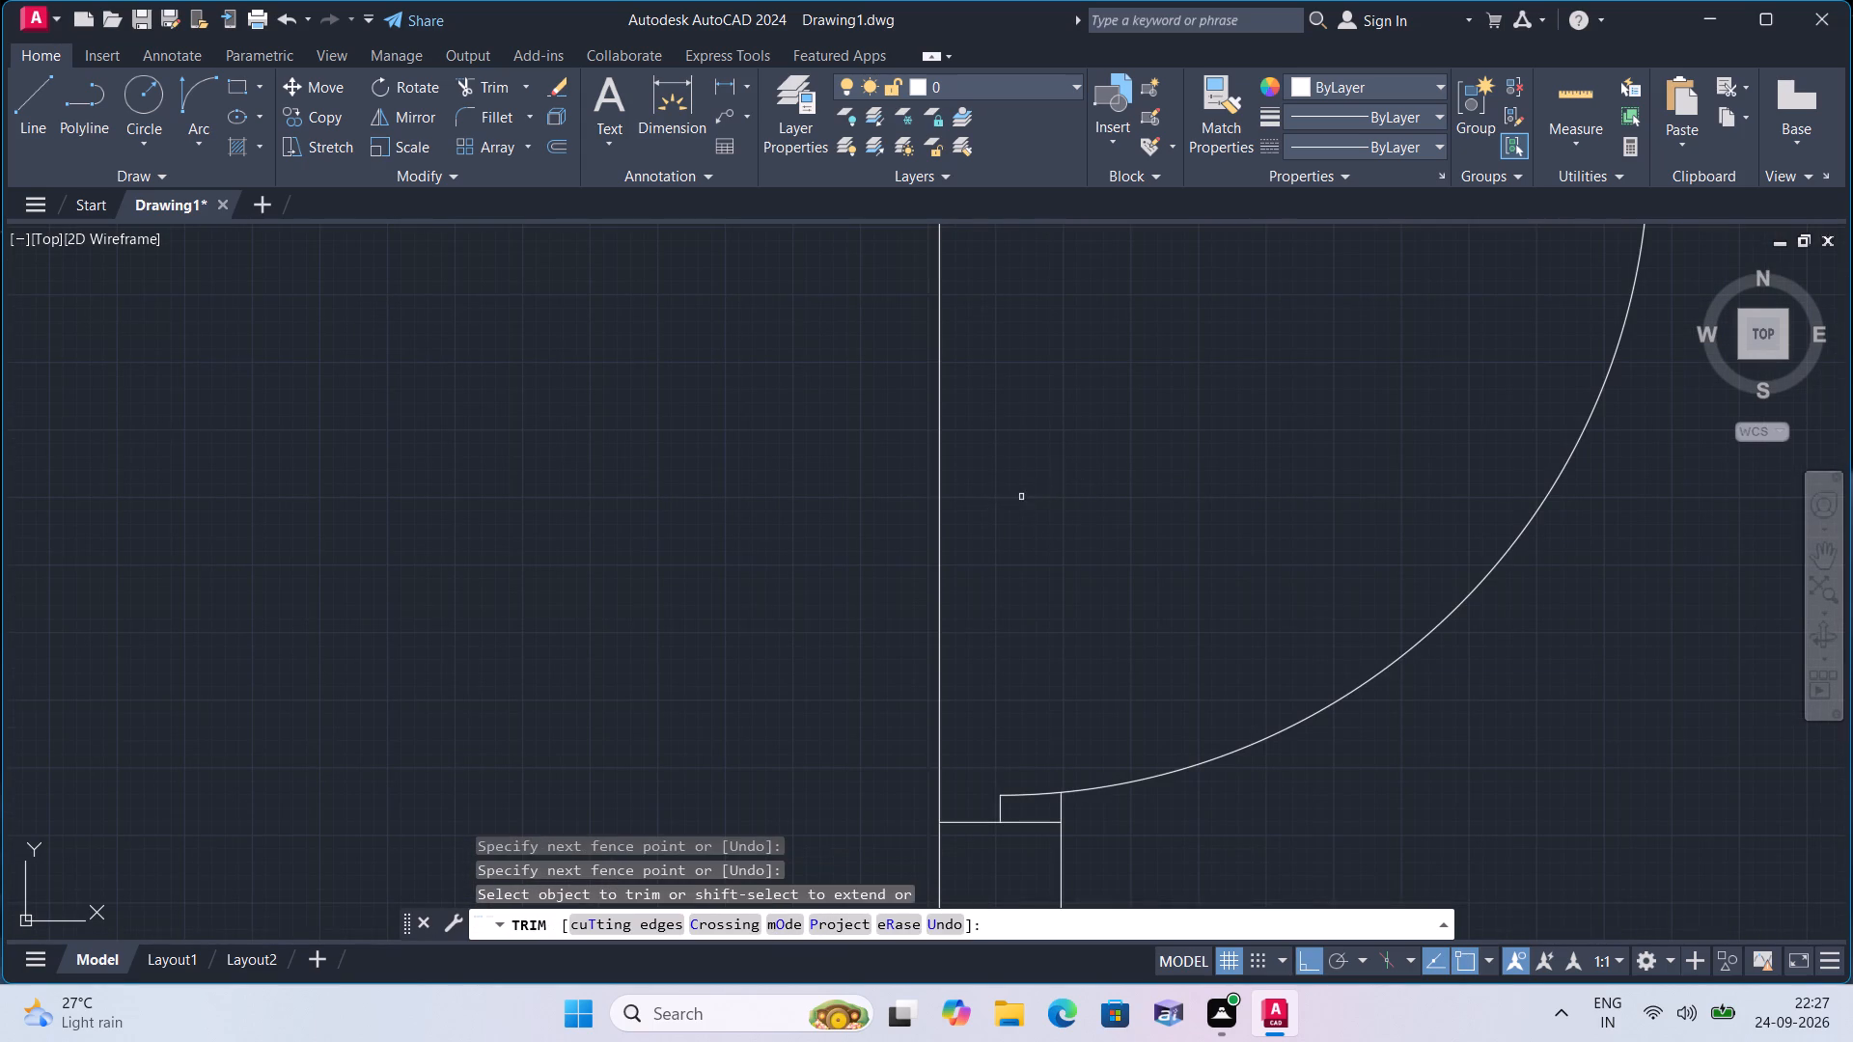
{"action": "middle_click_drag", "start_coordinate": [1050, 477], "coordinate": [1057, 678]}
{"action": "scroll", "coordinate": [1050, 477], "scroll_direction": "down", "scroll_amount": 1}
{"action": "middle_click_drag", "start_coordinate": [1141, 601], "coordinate": [1140, 388]}
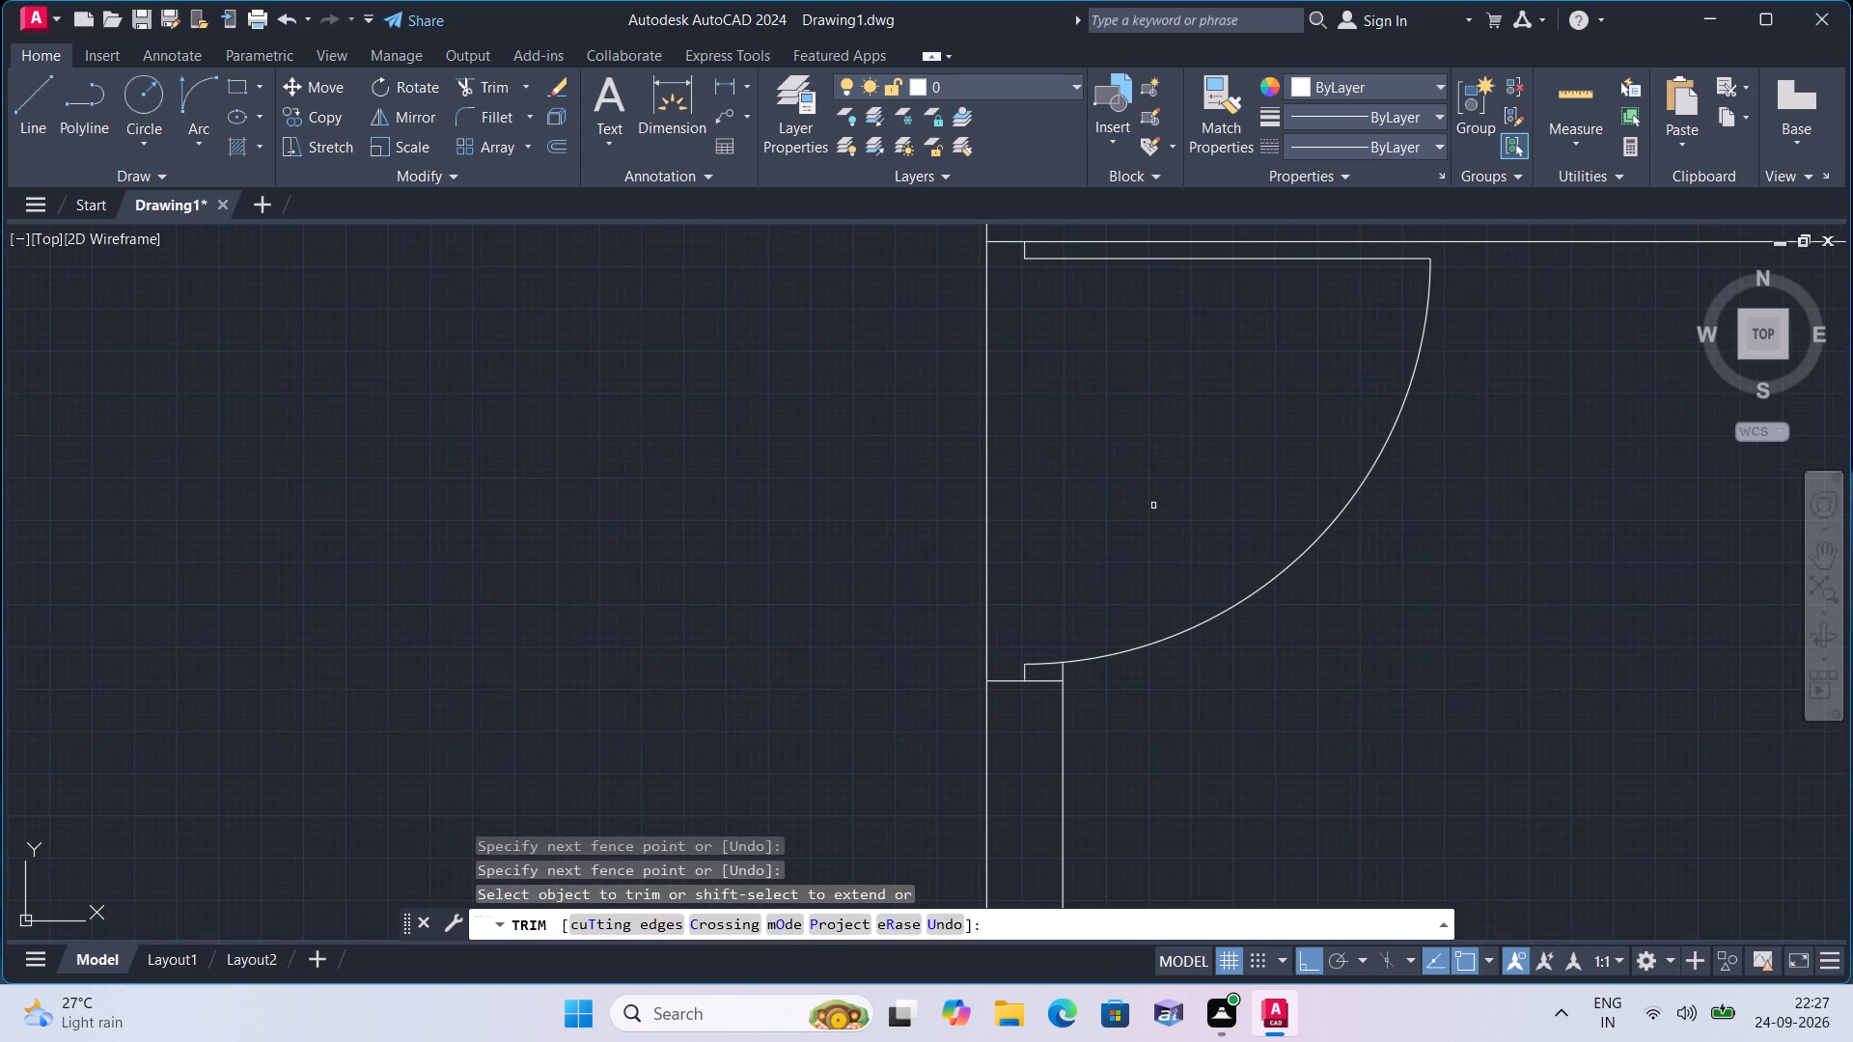
{"action": "left_click", "coordinate": [1064, 668]}
{"action": "scroll", "coordinate": [1077, 618], "scroll_direction": "down", "scroll_amount": 2}
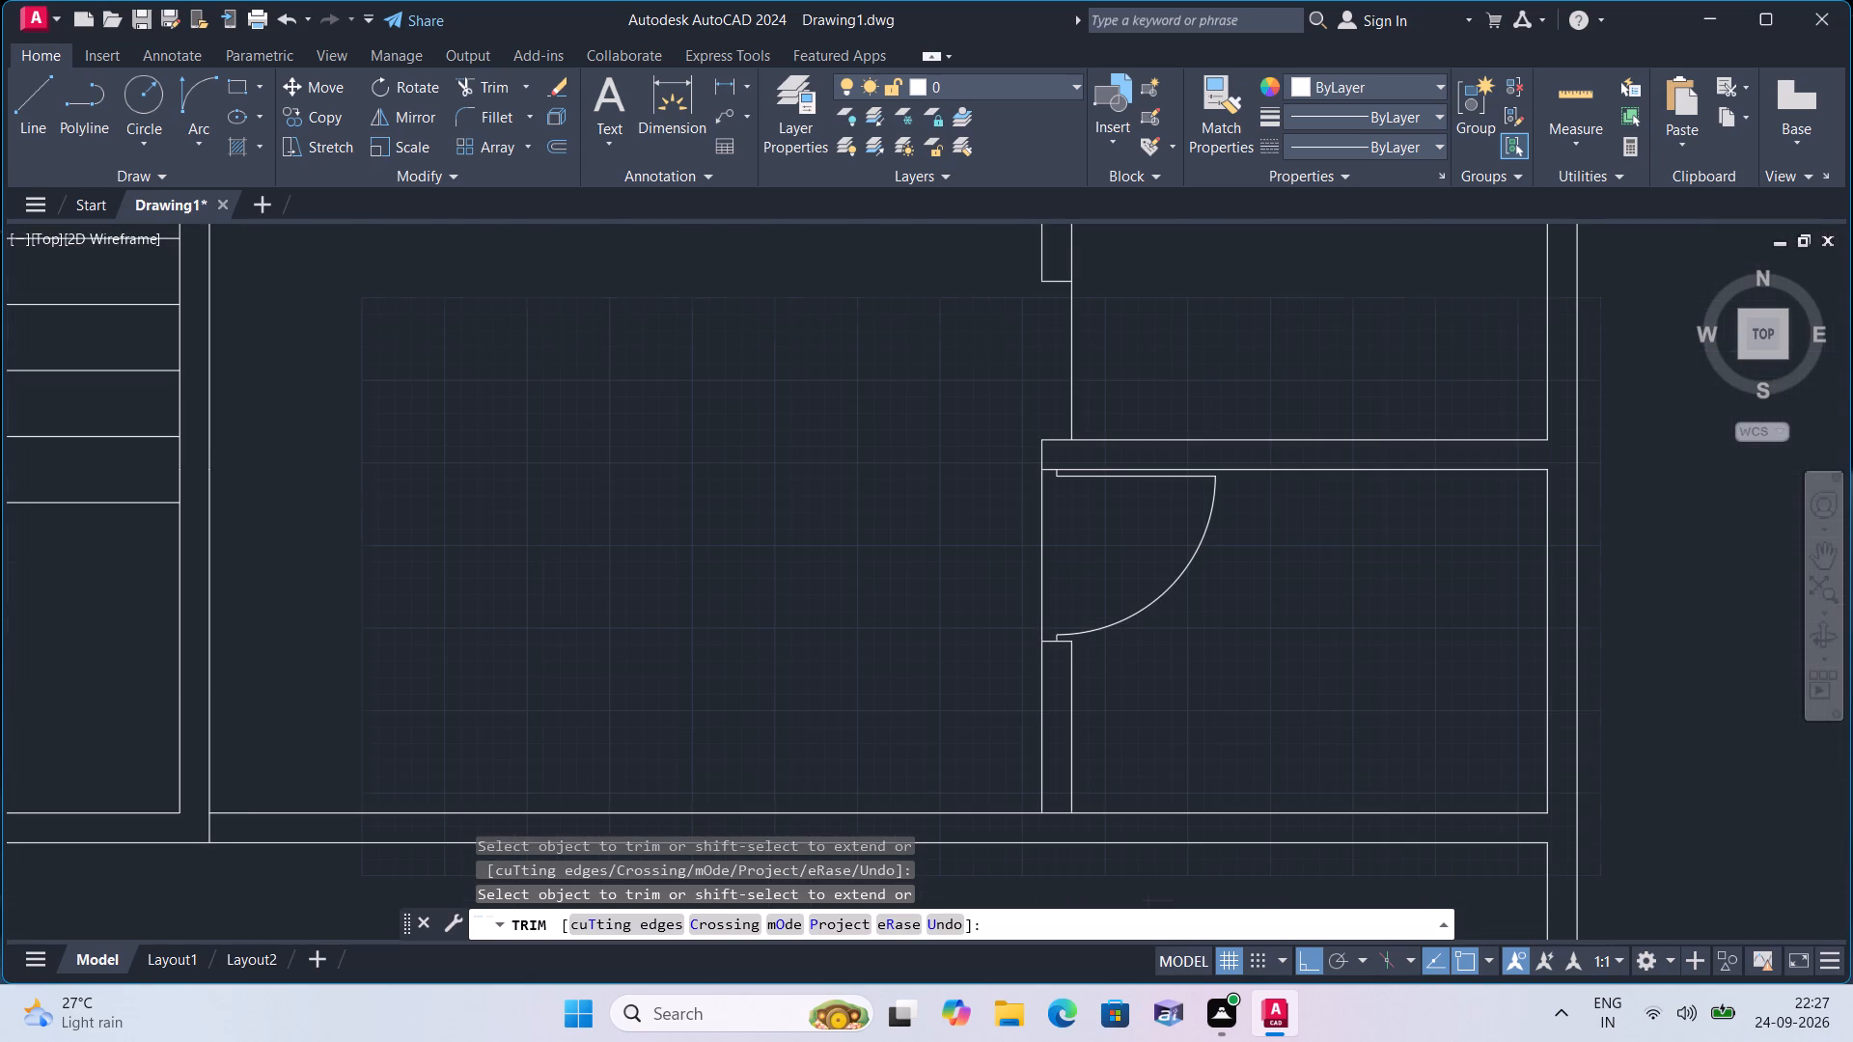
{"action": "key", "text": "space"}
Copy the upper west bathroom's D3 label into the door swing of the lower west room, with Ortho off.
{"action": "scroll", "coordinate": [1093, 601], "scroll_direction": "down", "scroll_amount": 1}
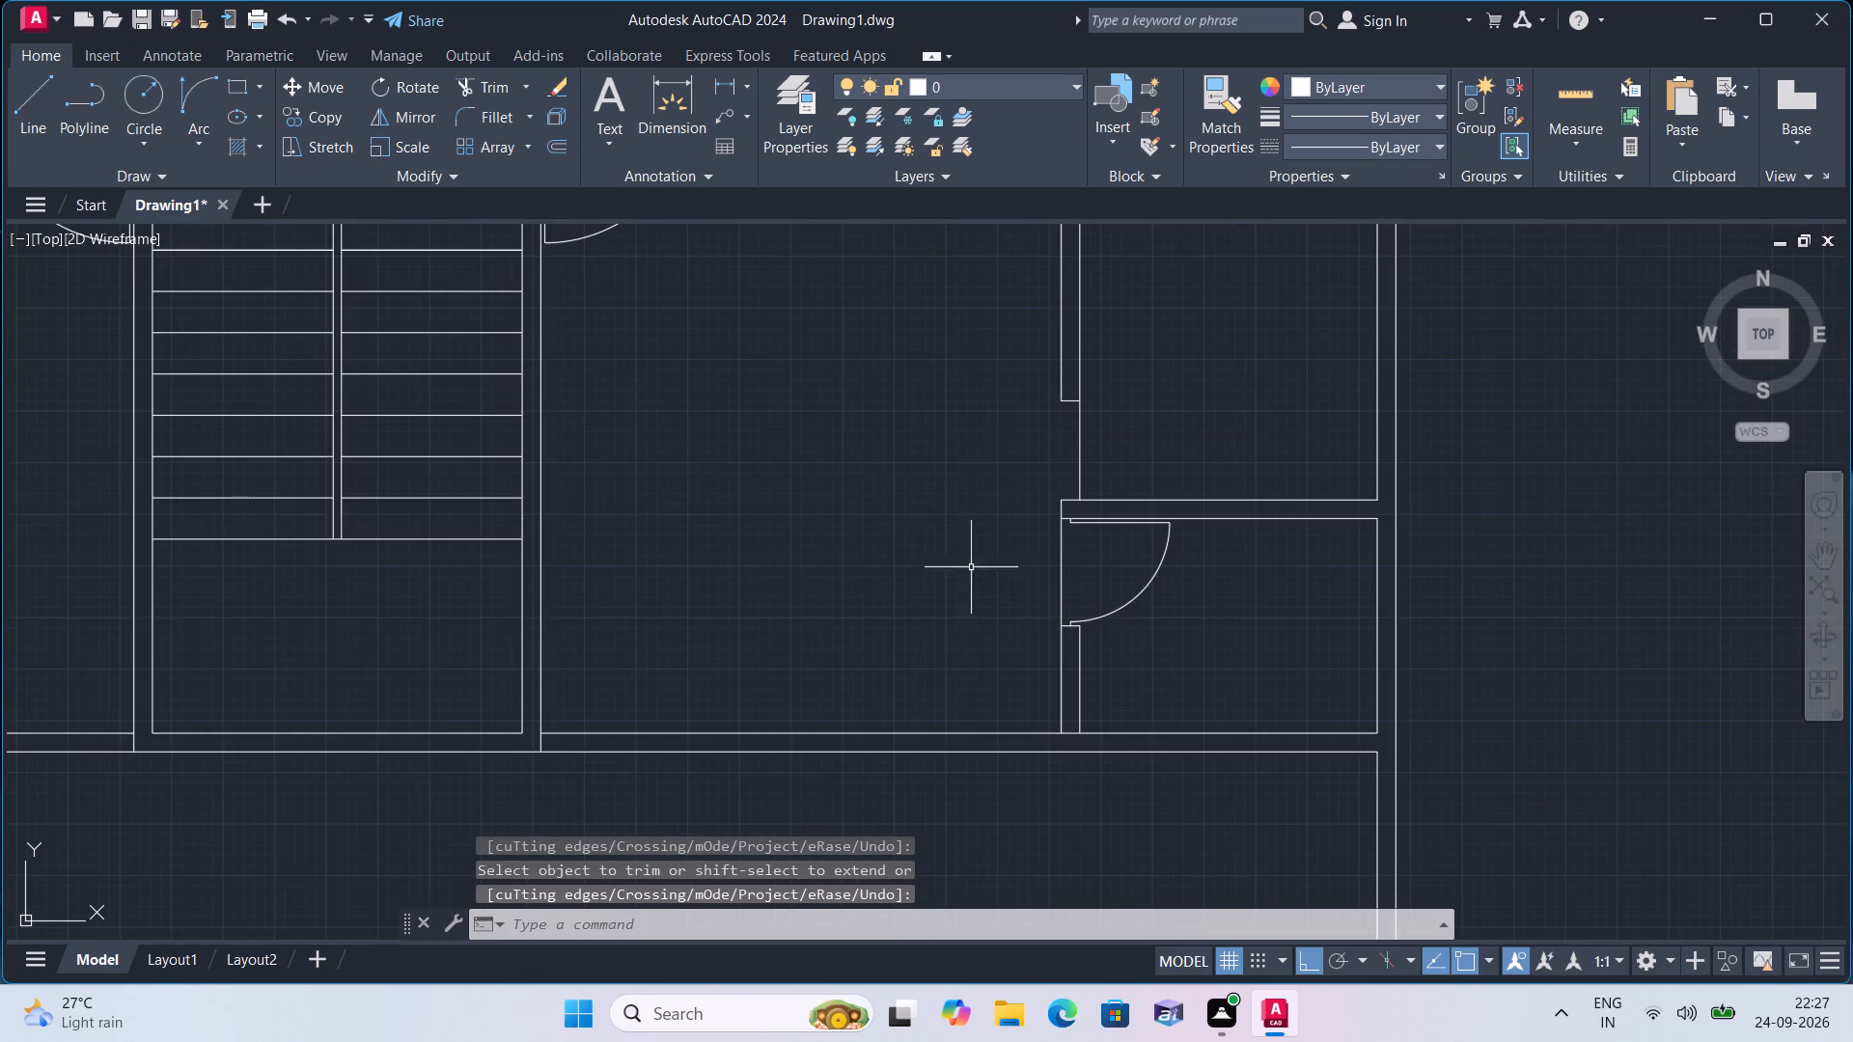
{"action": "scroll", "coordinate": [863, 531], "scroll_direction": "down", "scroll_amount": 1}
{"action": "middle_click_drag", "start_coordinate": [752, 529], "coordinate": [978, 500]}
{"action": "scroll", "coordinate": [979, 498], "scroll_direction": "down", "scroll_amount": 2}
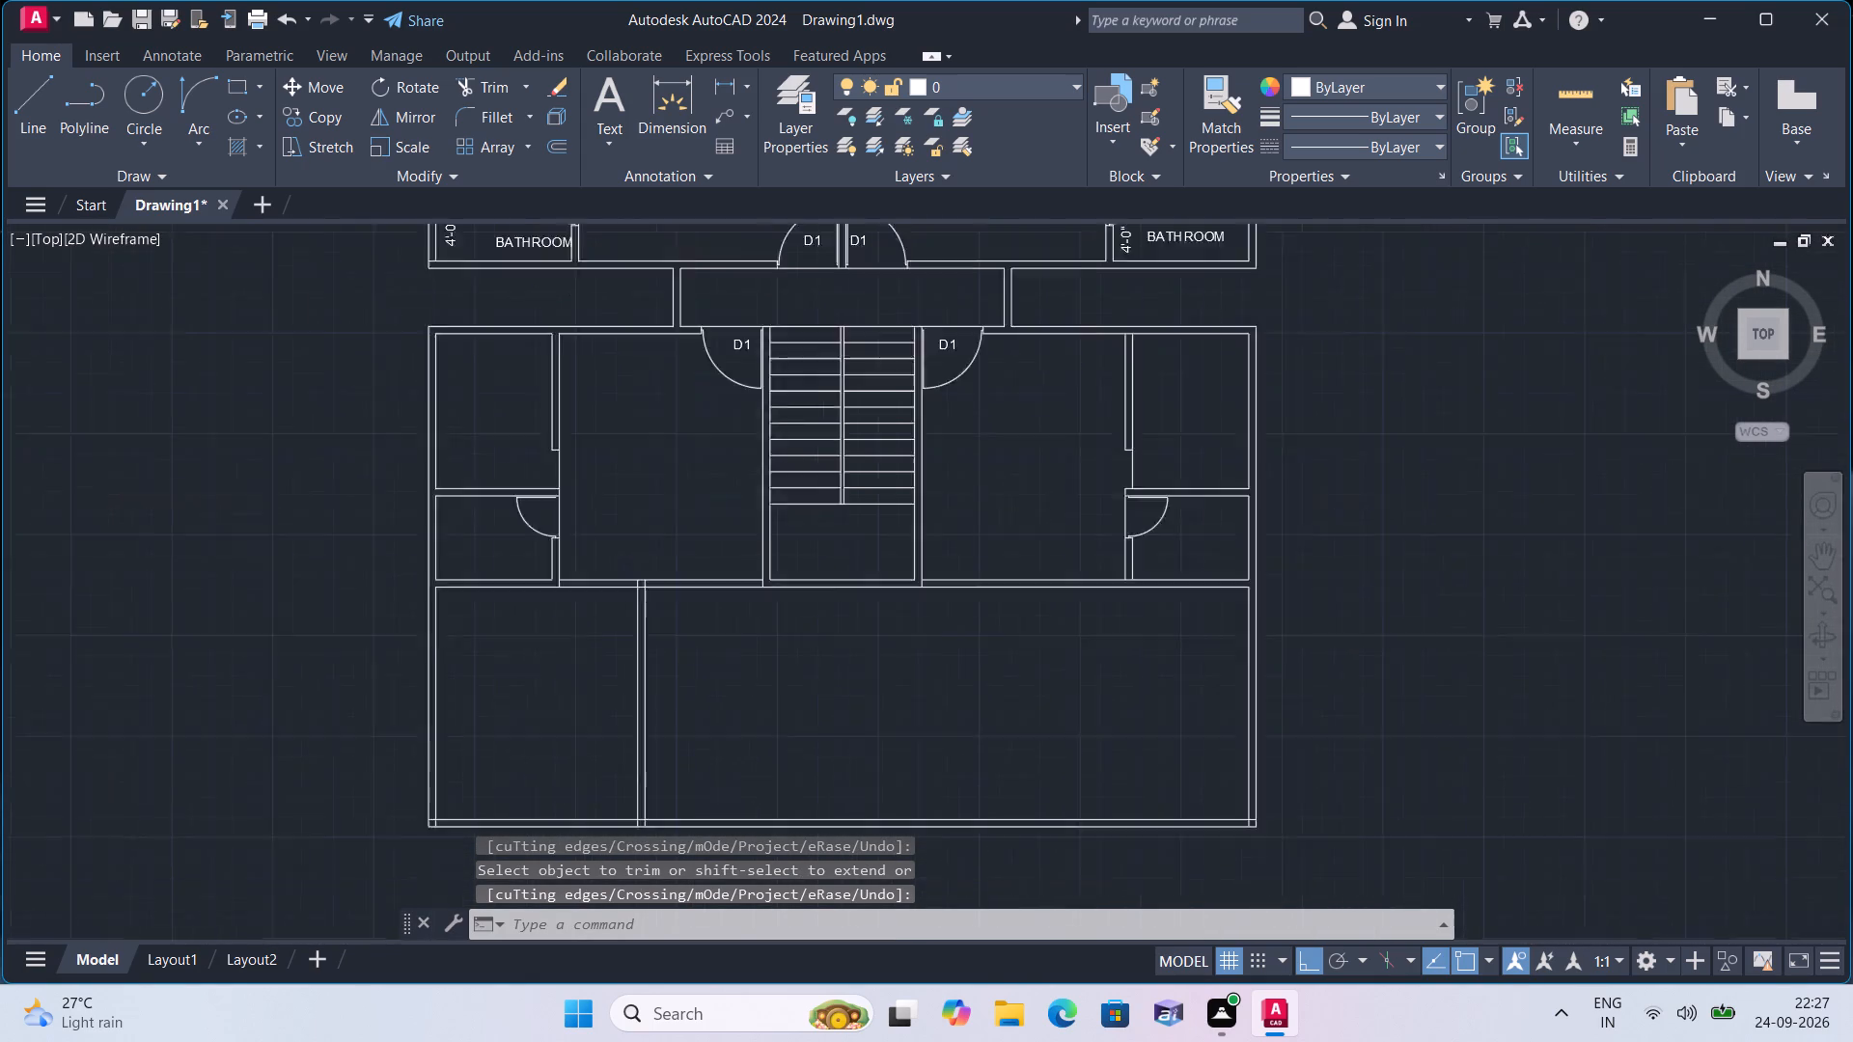
{"action": "scroll", "coordinate": [980, 498], "scroll_direction": "up", "scroll_amount": 1}
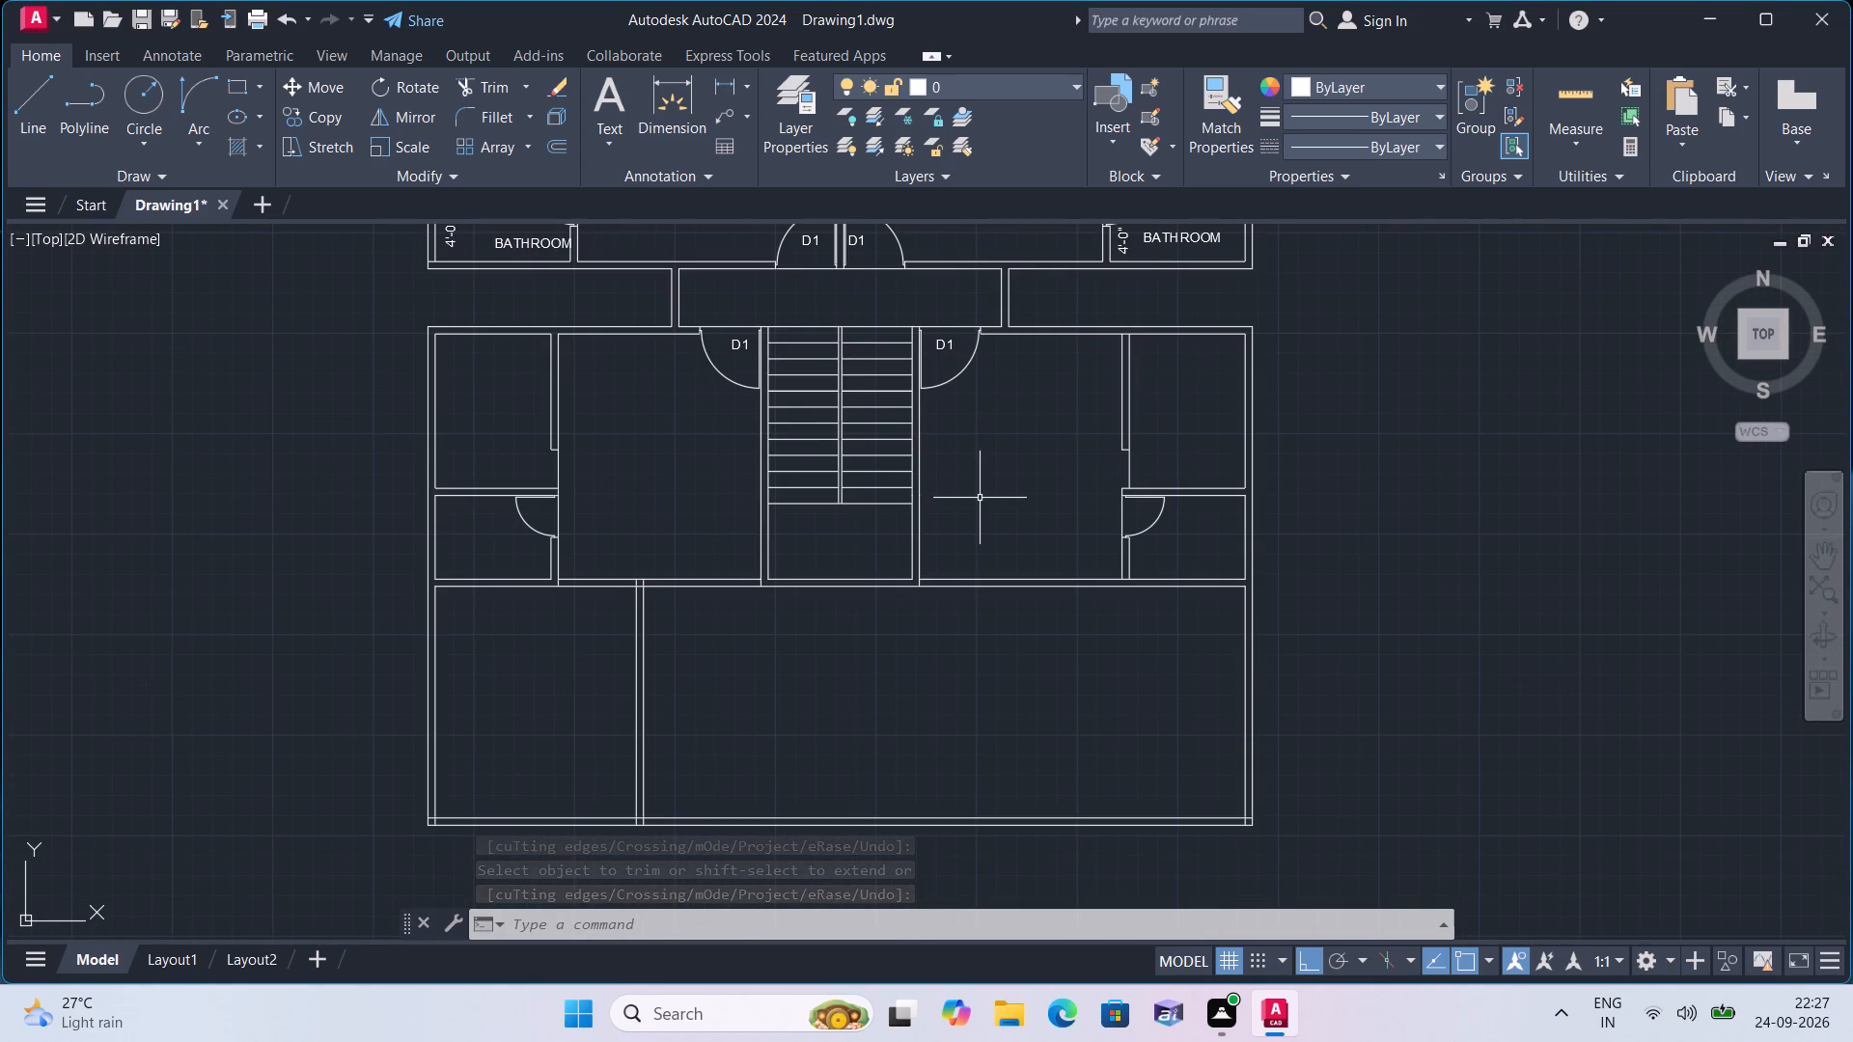
{"action": "middle_click_drag", "start_coordinate": [980, 498], "coordinate": [1124, 448]}
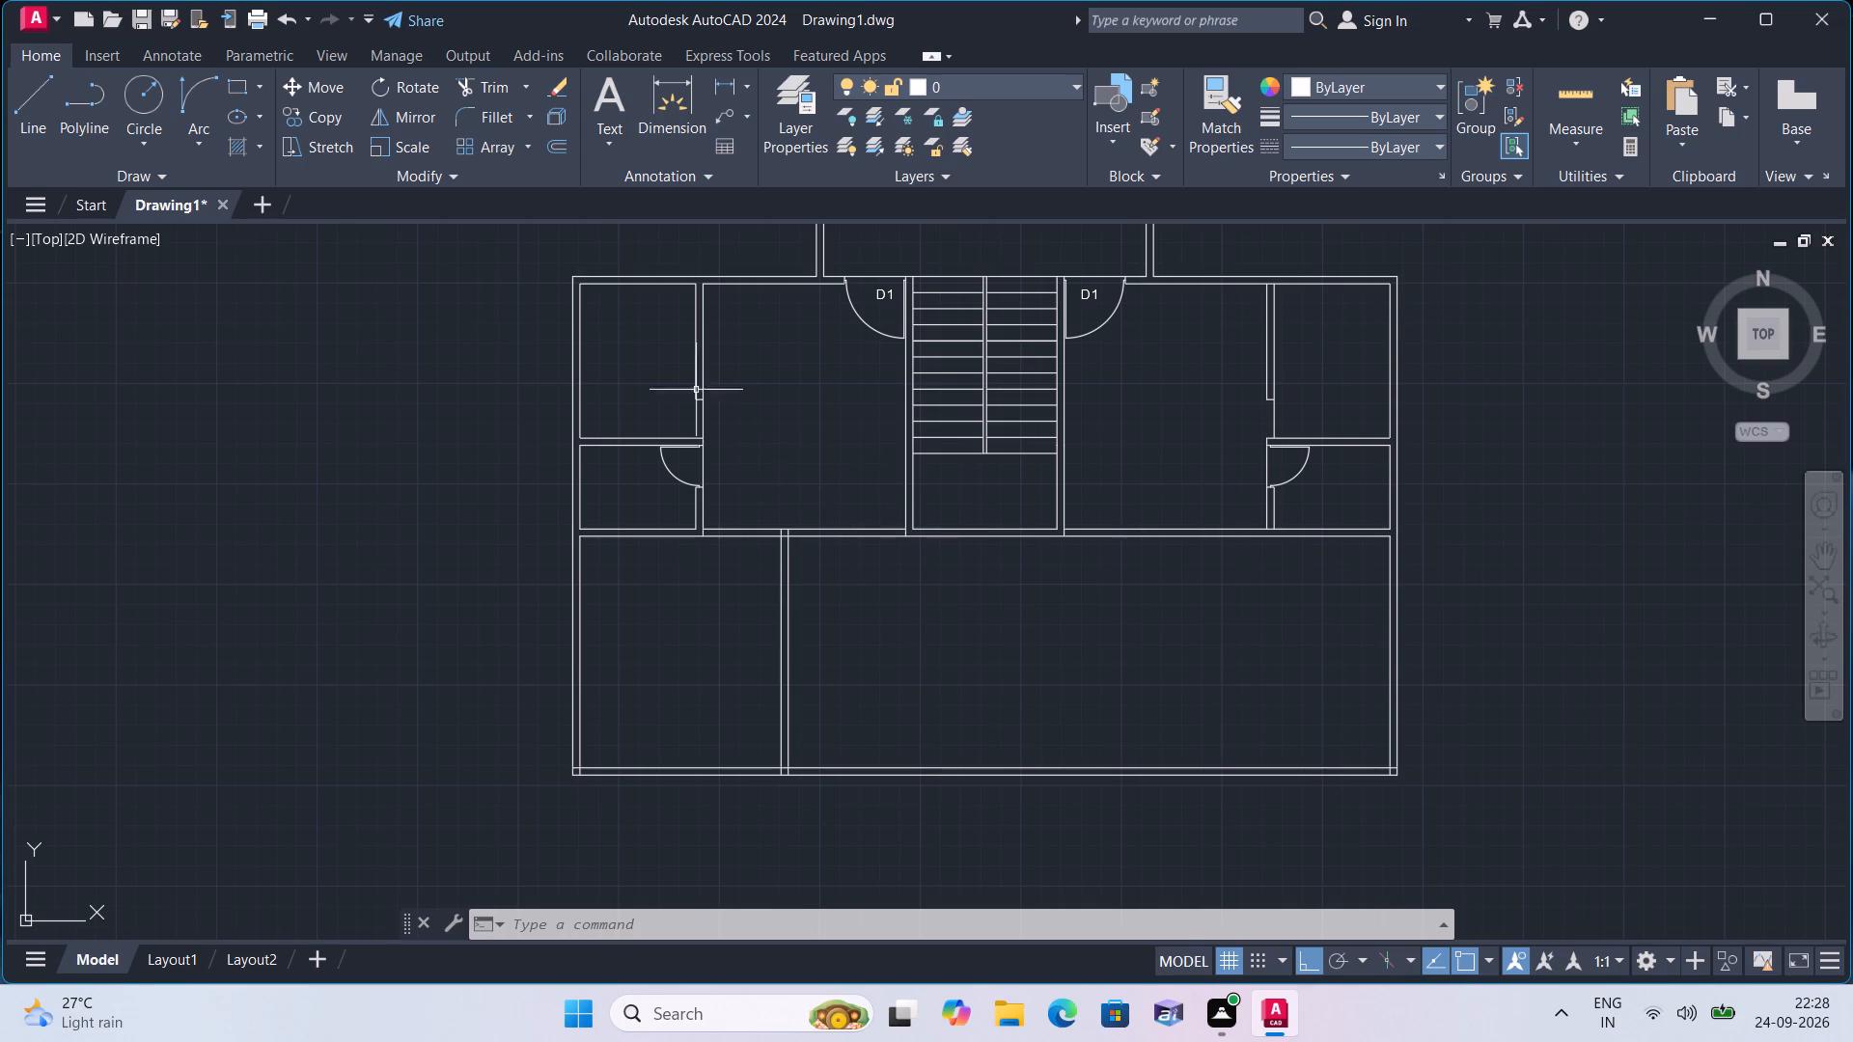
{"action": "scroll", "coordinate": [865, 445], "scroll_direction": "down", "scroll_amount": 2}
{"action": "middle_click_drag", "start_coordinate": [865, 445], "coordinate": [866, 656]}
{"action": "scroll", "coordinate": [857, 603], "scroll_direction": "up", "scroll_amount": 4}
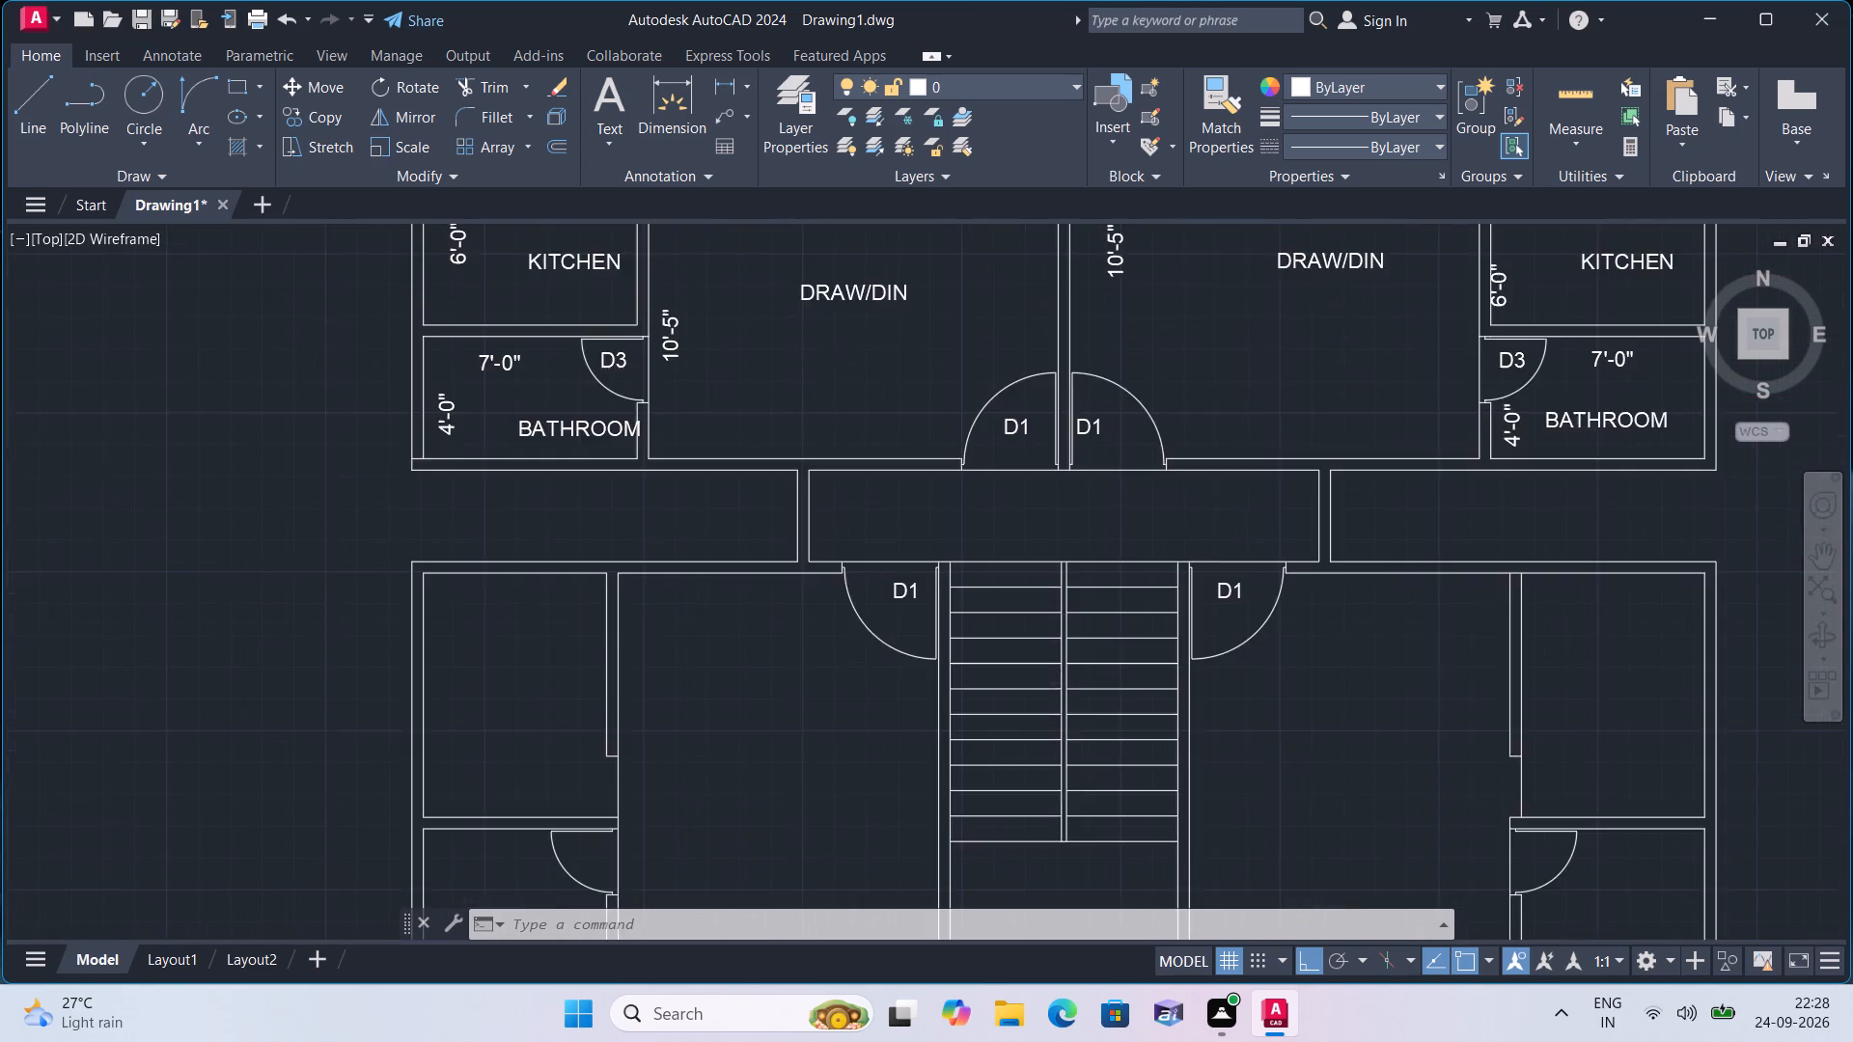
{"action": "scroll", "coordinate": [795, 566], "scroll_direction": "down", "scroll_amount": 1}
{"action": "left_click", "coordinate": [593, 348]}
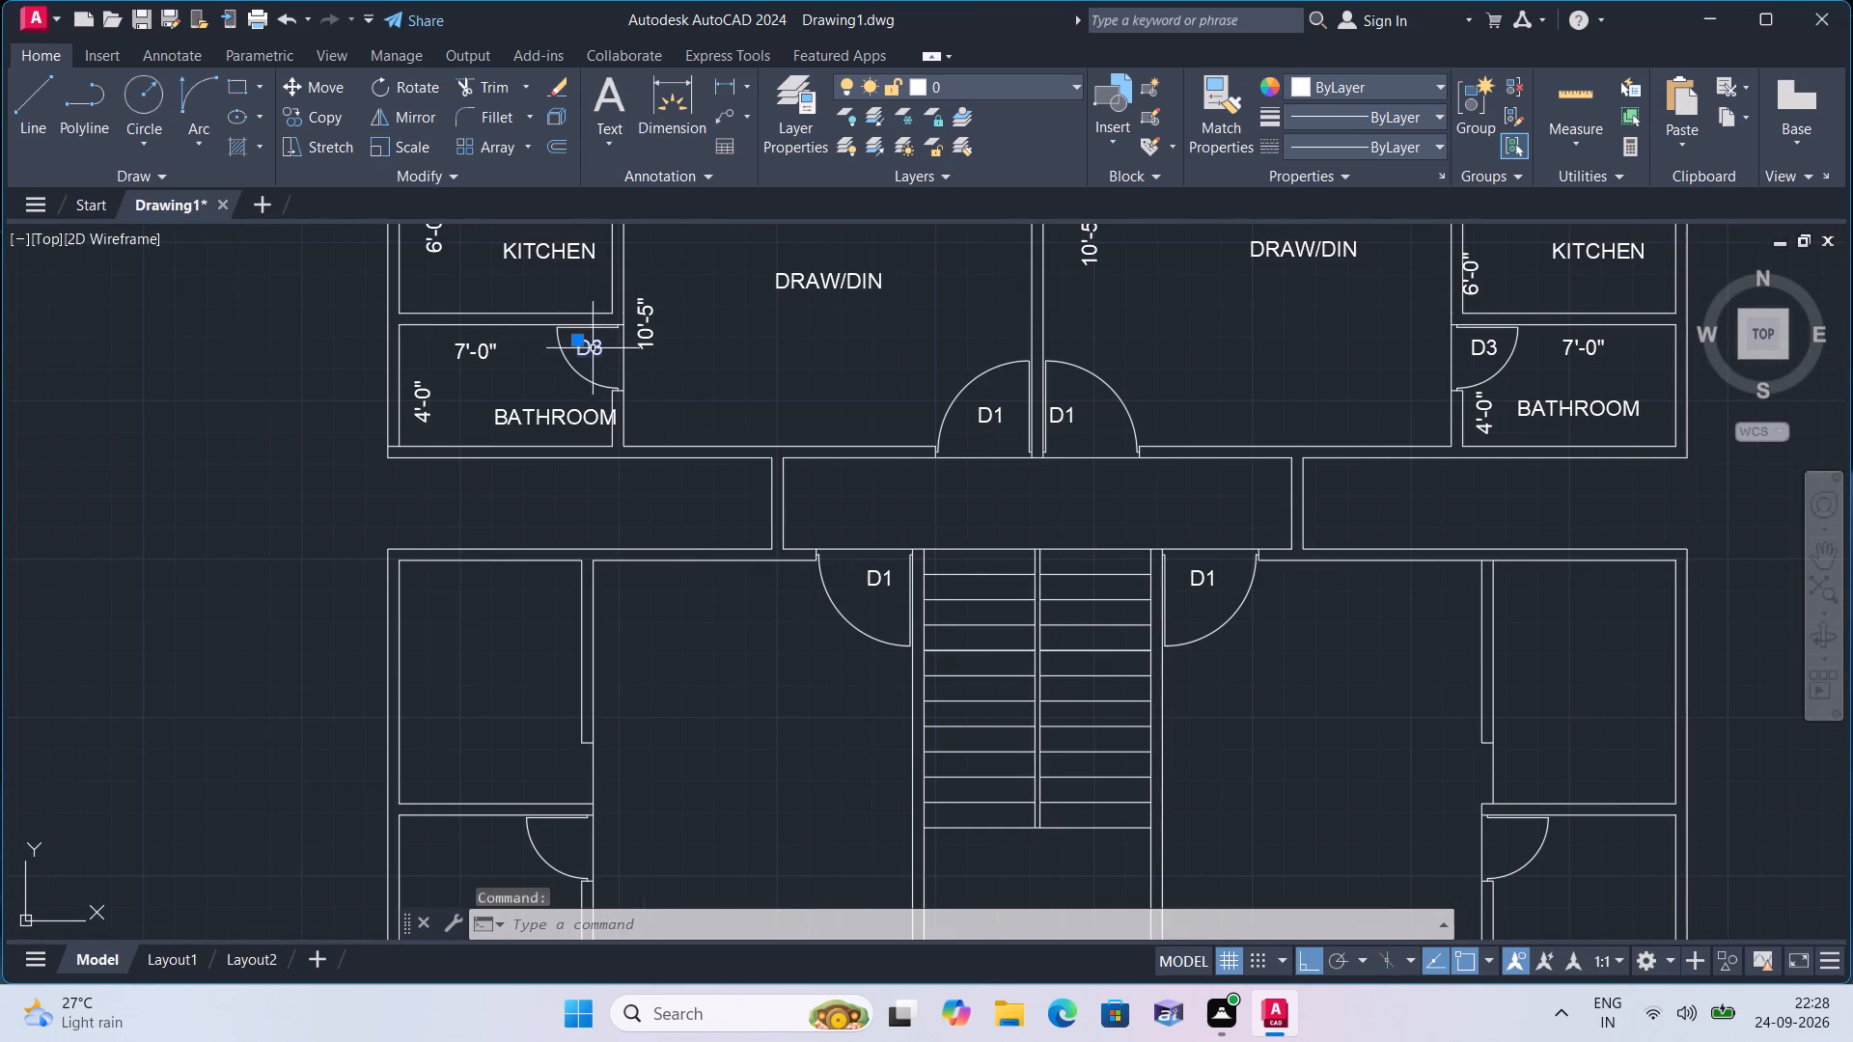
{"action": "left_click", "coordinate": [328, 111]}
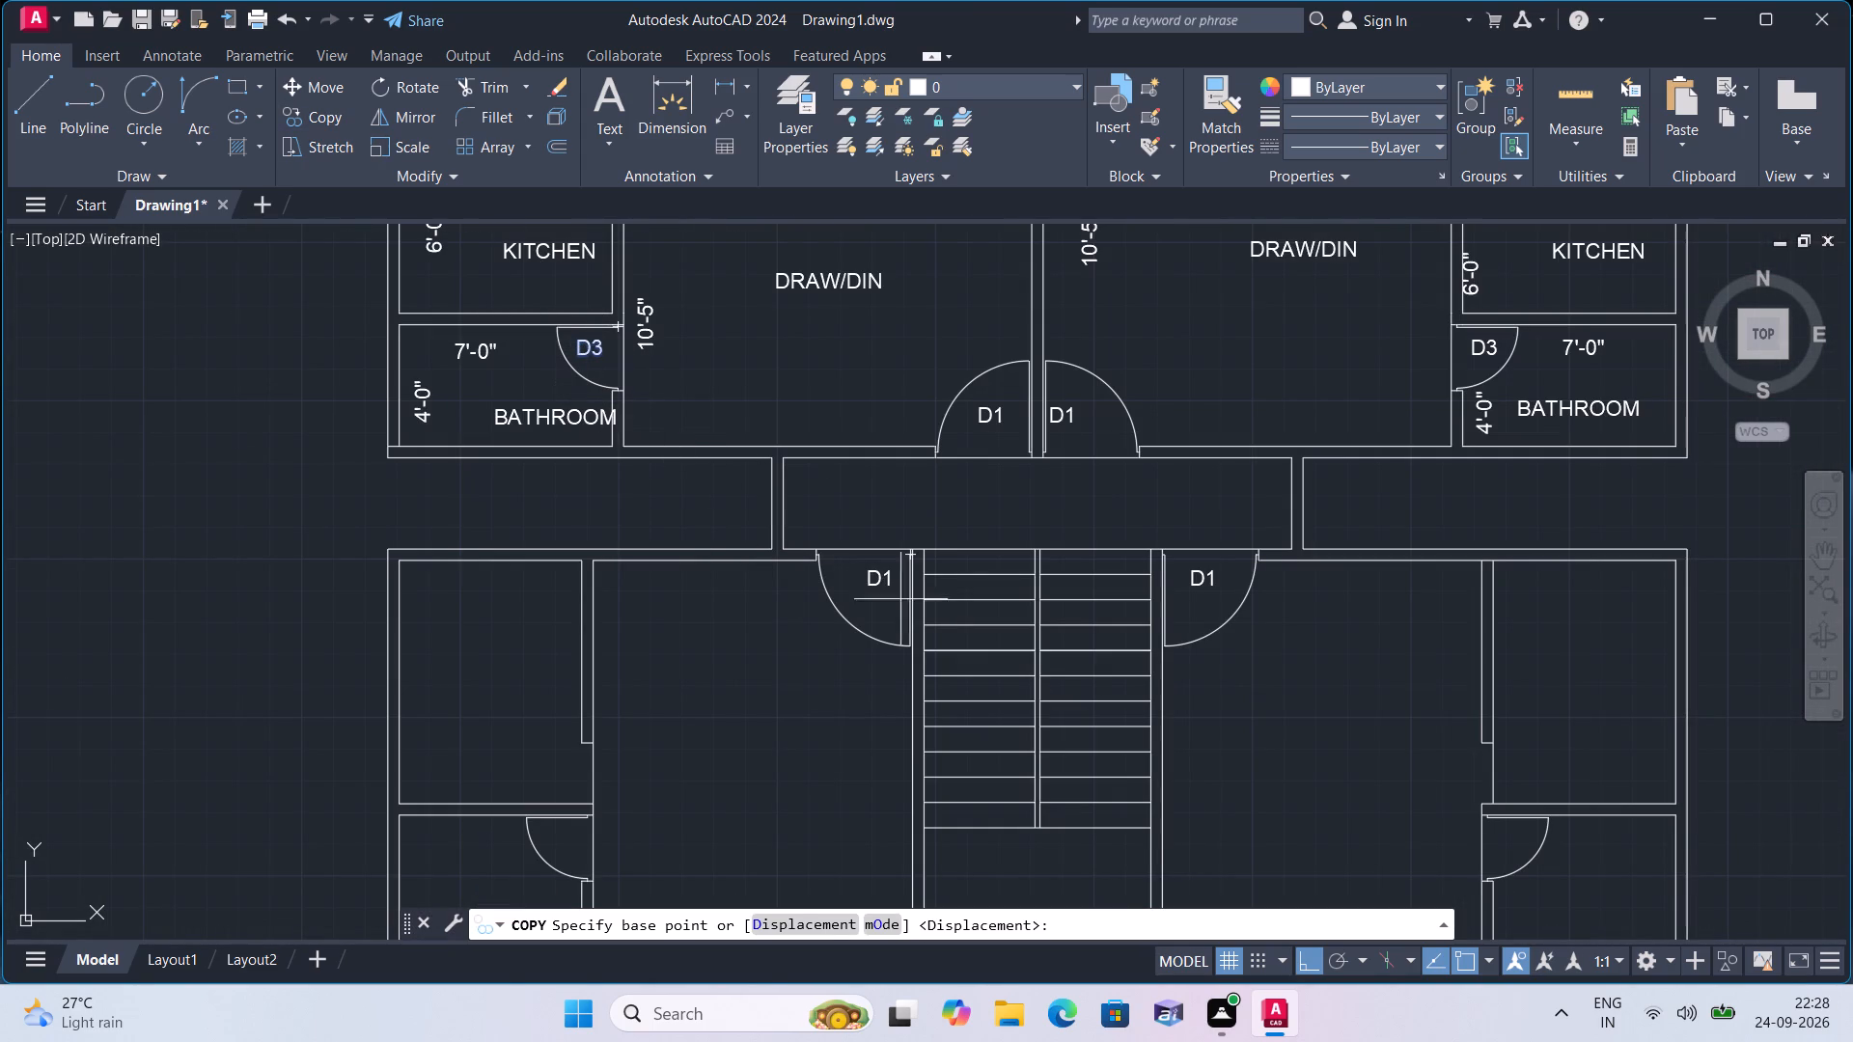
{"action": "left_click", "coordinate": [1311, 955]}
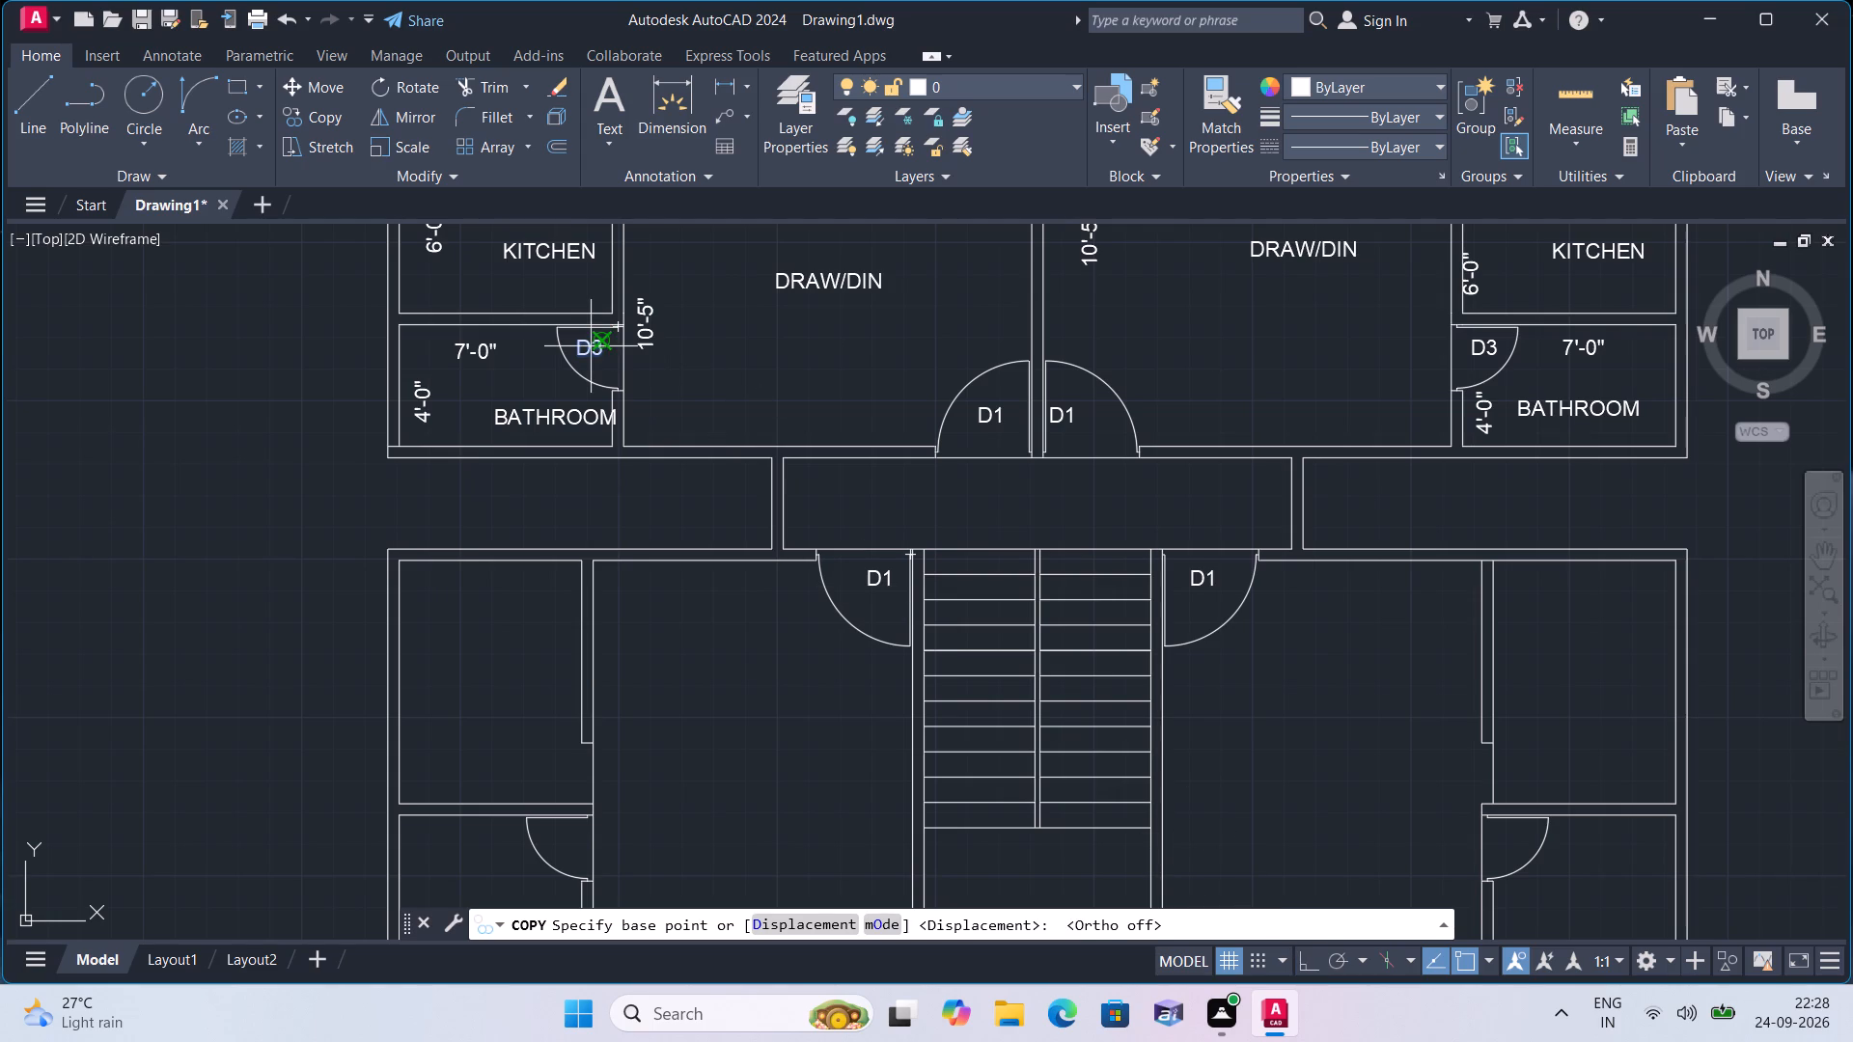
{"action": "left_click", "coordinate": [591, 346]}
{"action": "middle_click_drag", "start_coordinate": [667, 707], "coordinate": [727, 509]}
{"action": "scroll", "coordinate": [669, 622], "scroll_direction": "up", "scroll_amount": 2}
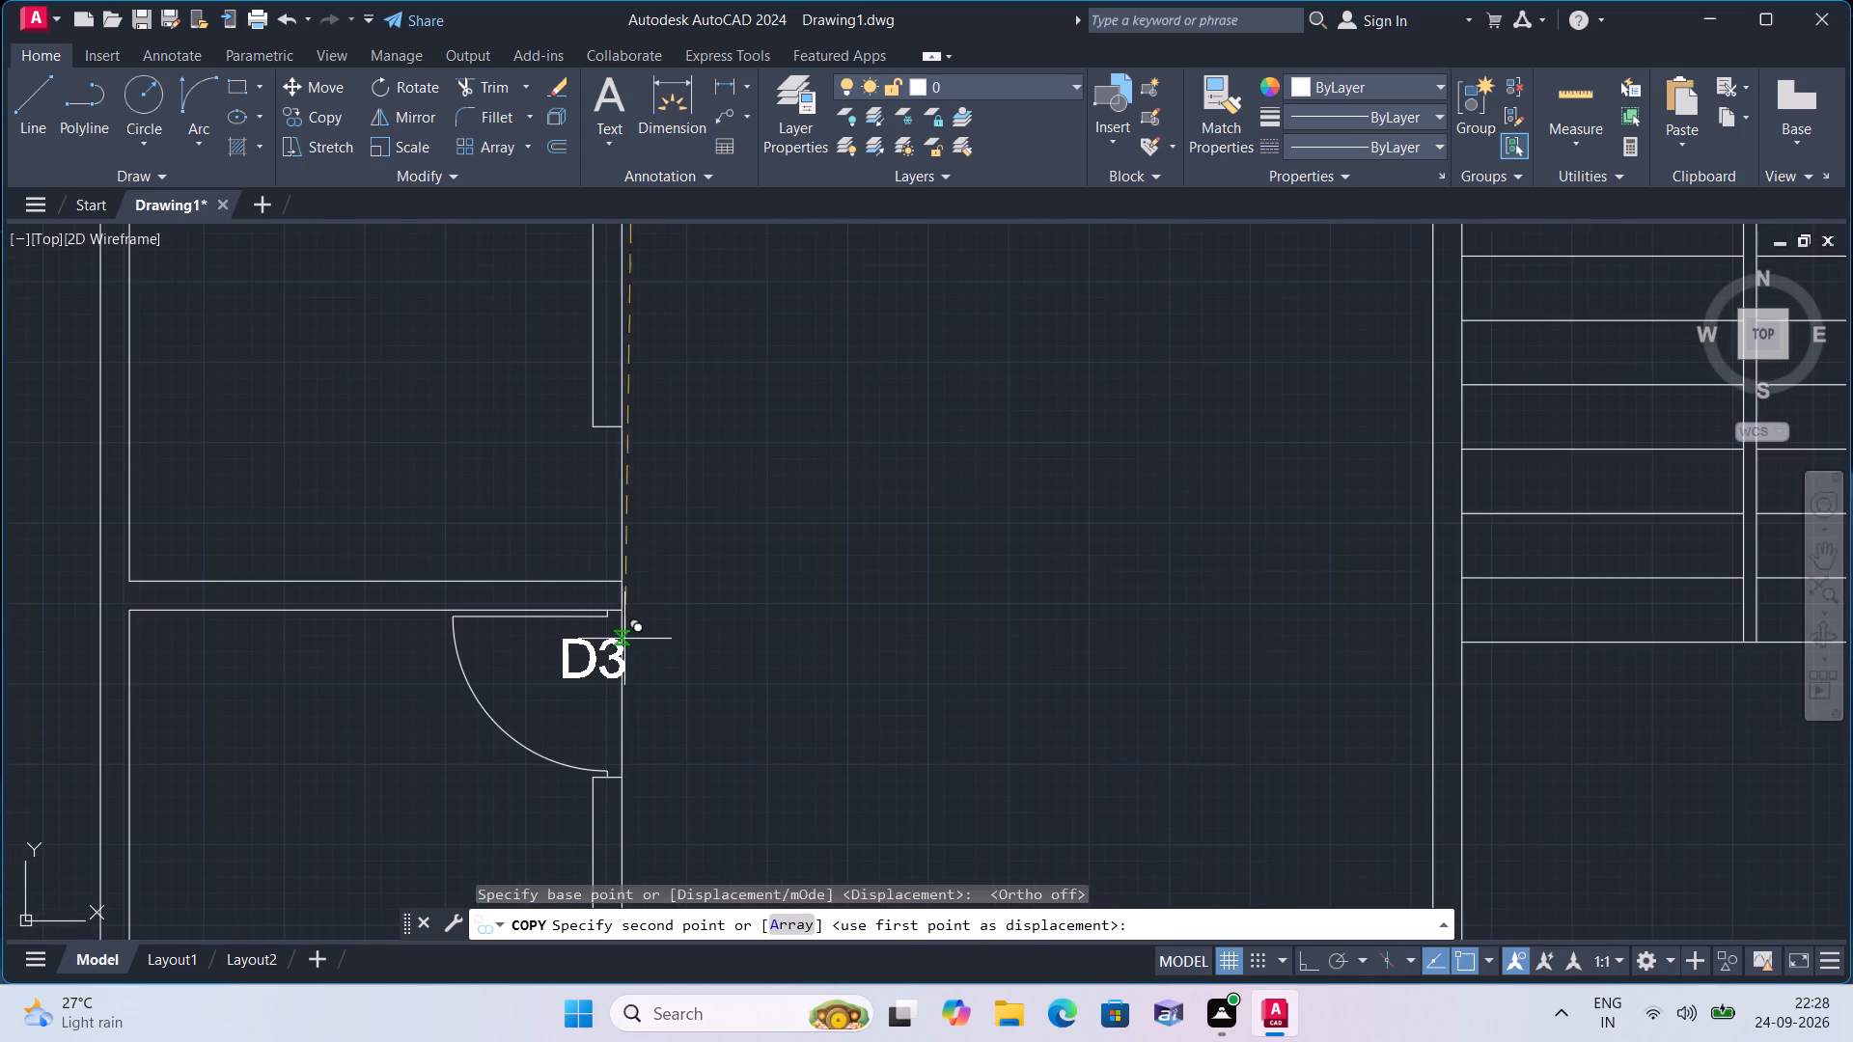
{"action": "left_click", "coordinate": [586, 644]}
Place another D3 label copy in the lower east room's door swing and turn Ortho back on.
{"action": "scroll", "coordinate": [590, 644], "scroll_direction": "down", "scroll_amount": 3}
{"action": "middle_click_drag", "start_coordinate": [822, 636], "coordinate": [661, 570]}
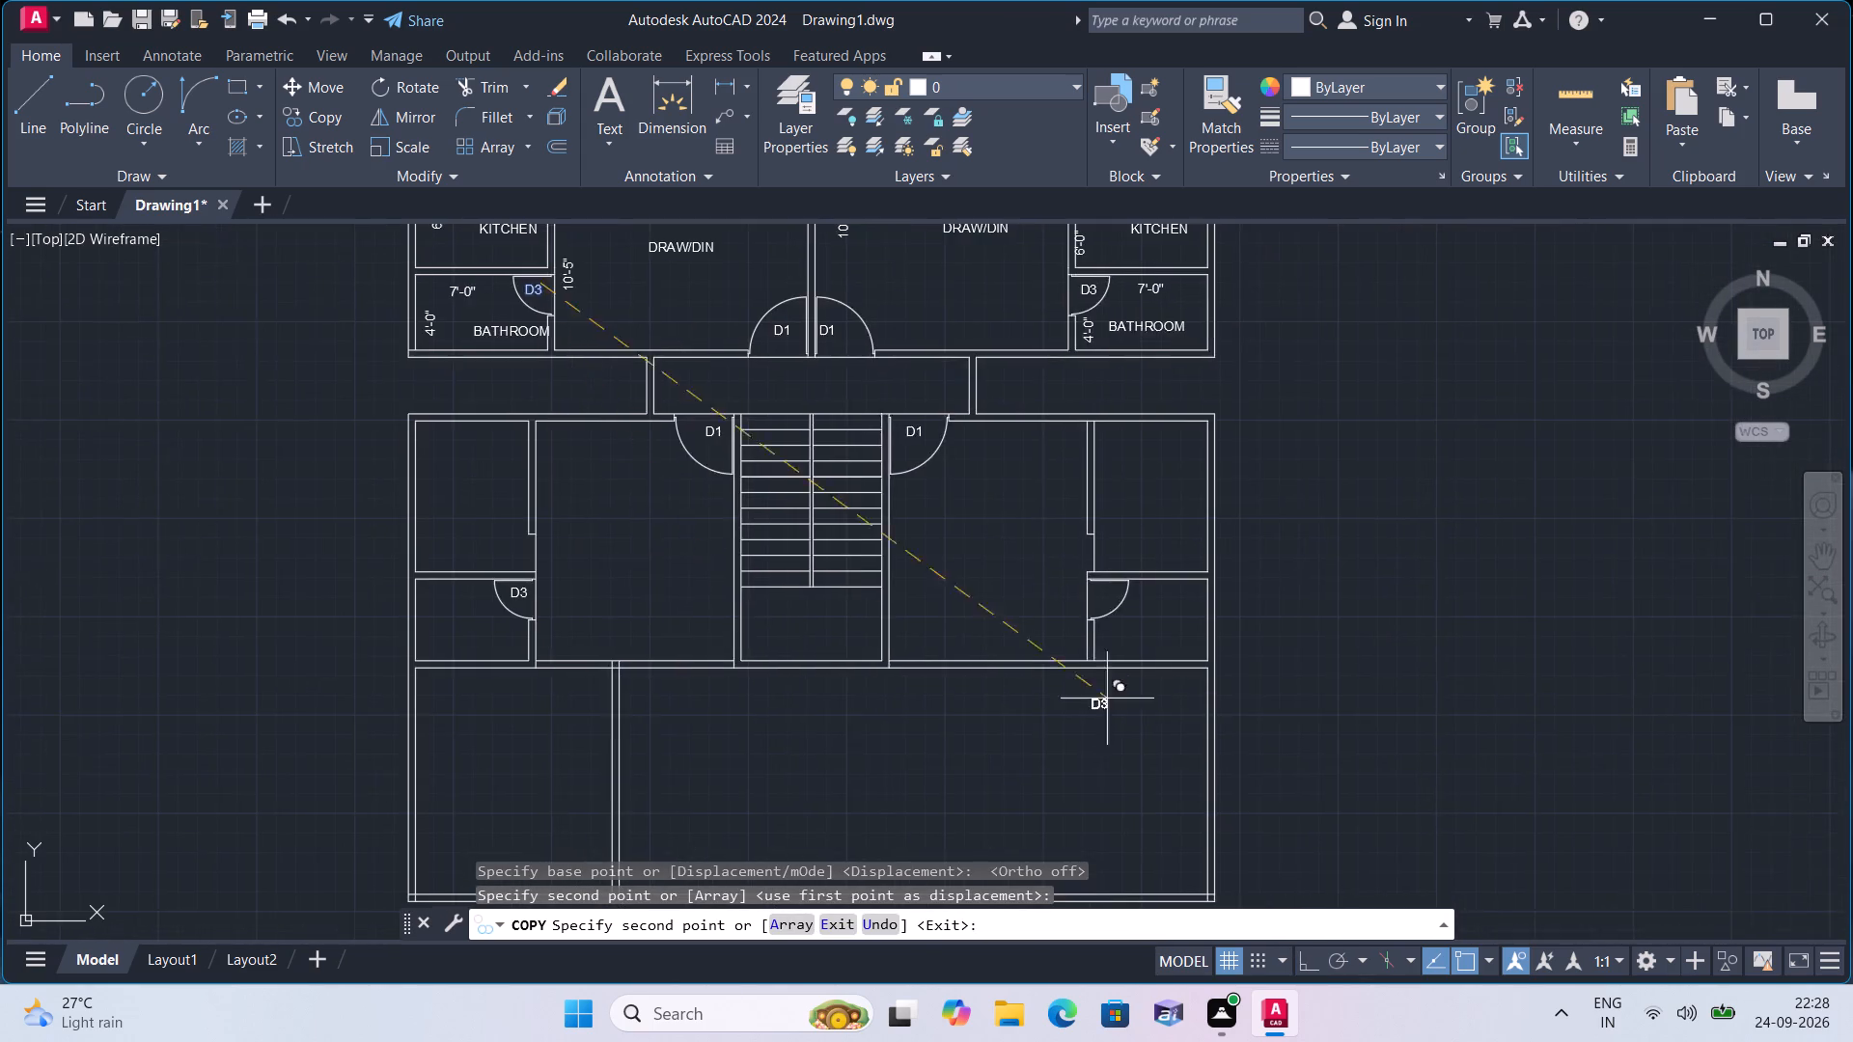
{"action": "scroll", "coordinate": [1189, 682], "scroll_direction": "up", "scroll_amount": 2}
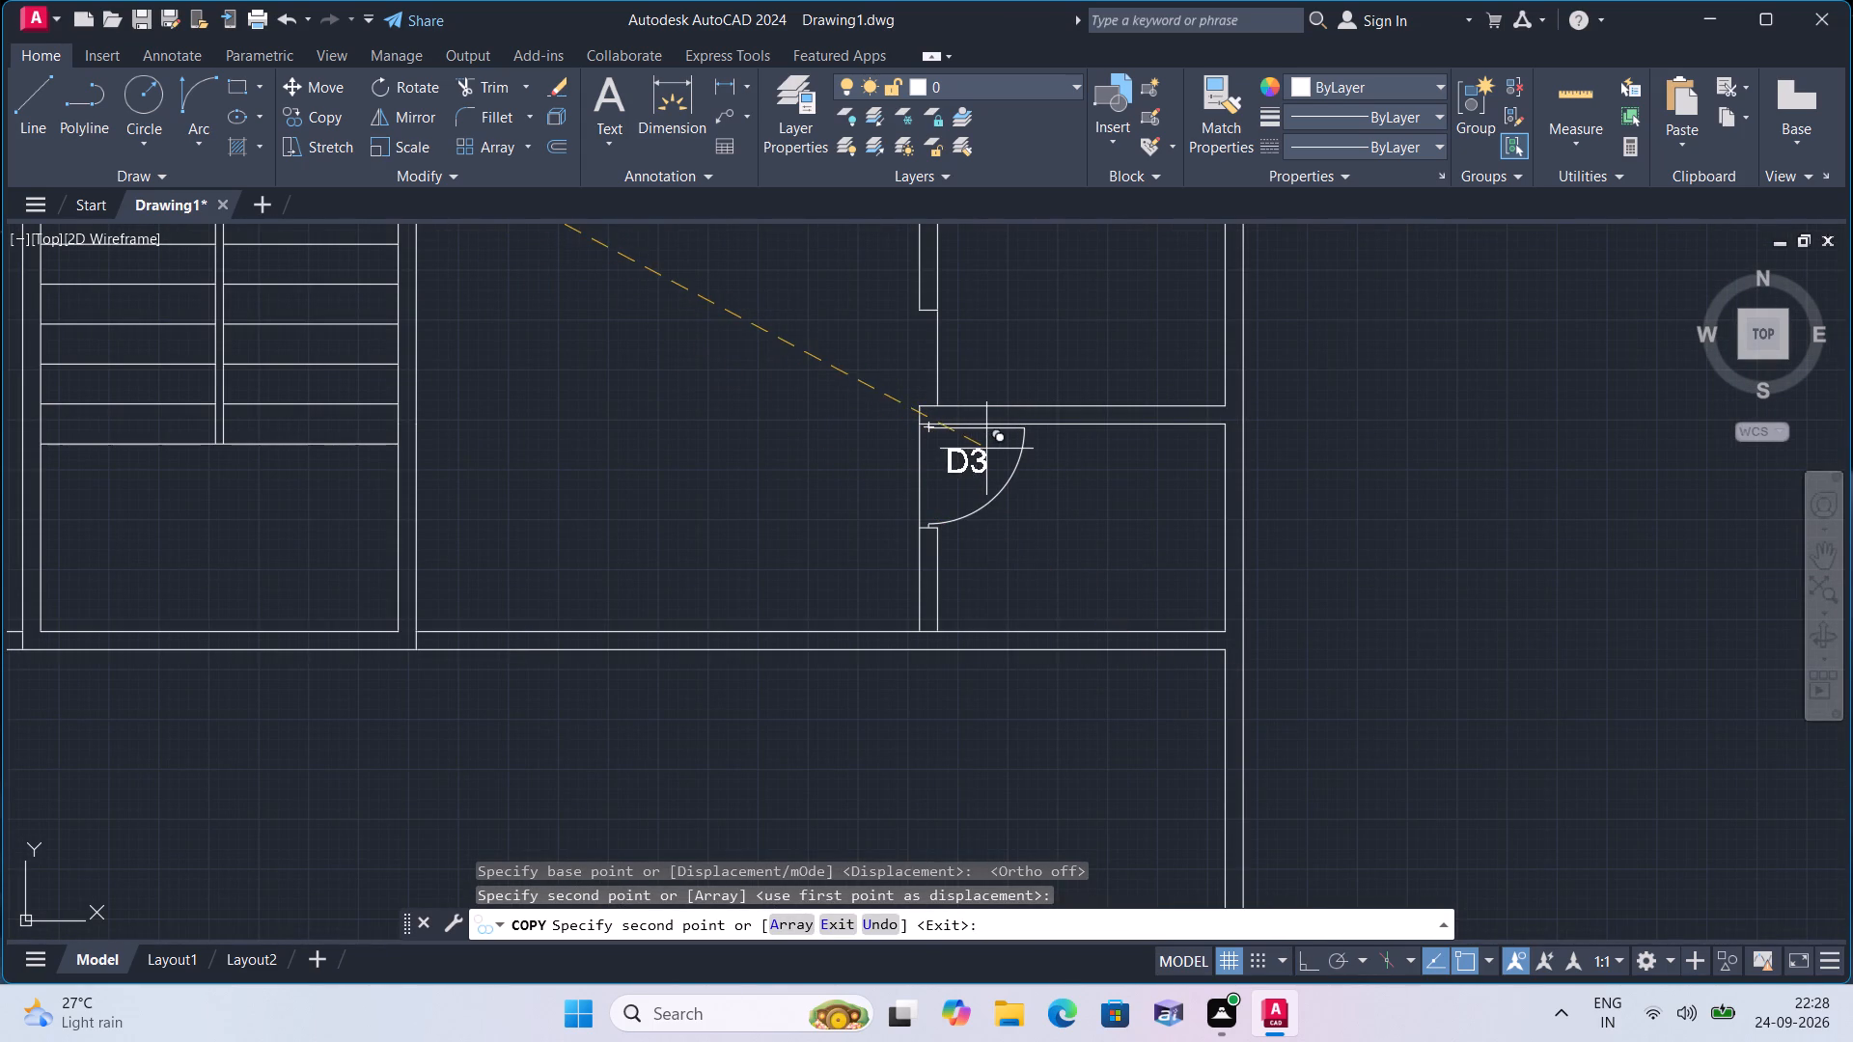
{"action": "left_click", "coordinate": [963, 453]}
{"action": "key", "text": "Escape"}
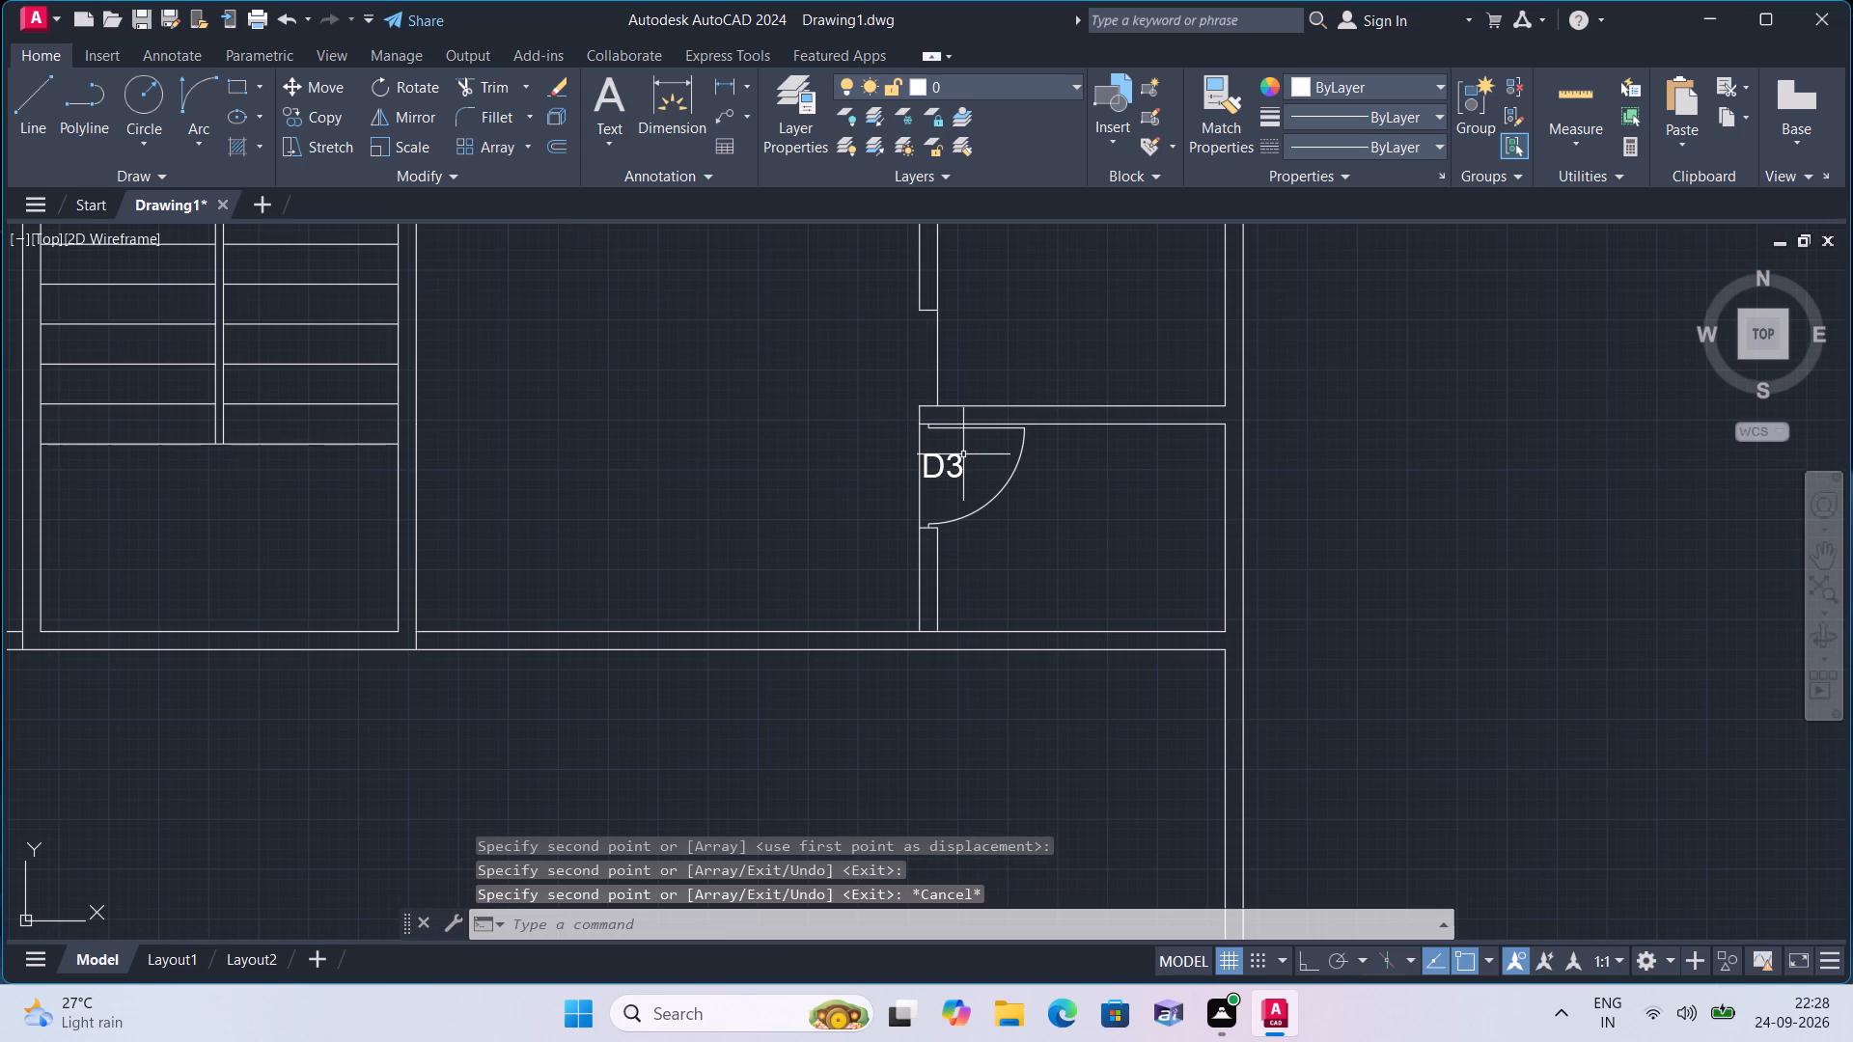
{"action": "scroll", "coordinate": [1166, 664], "scroll_direction": "down", "scroll_amount": 1}
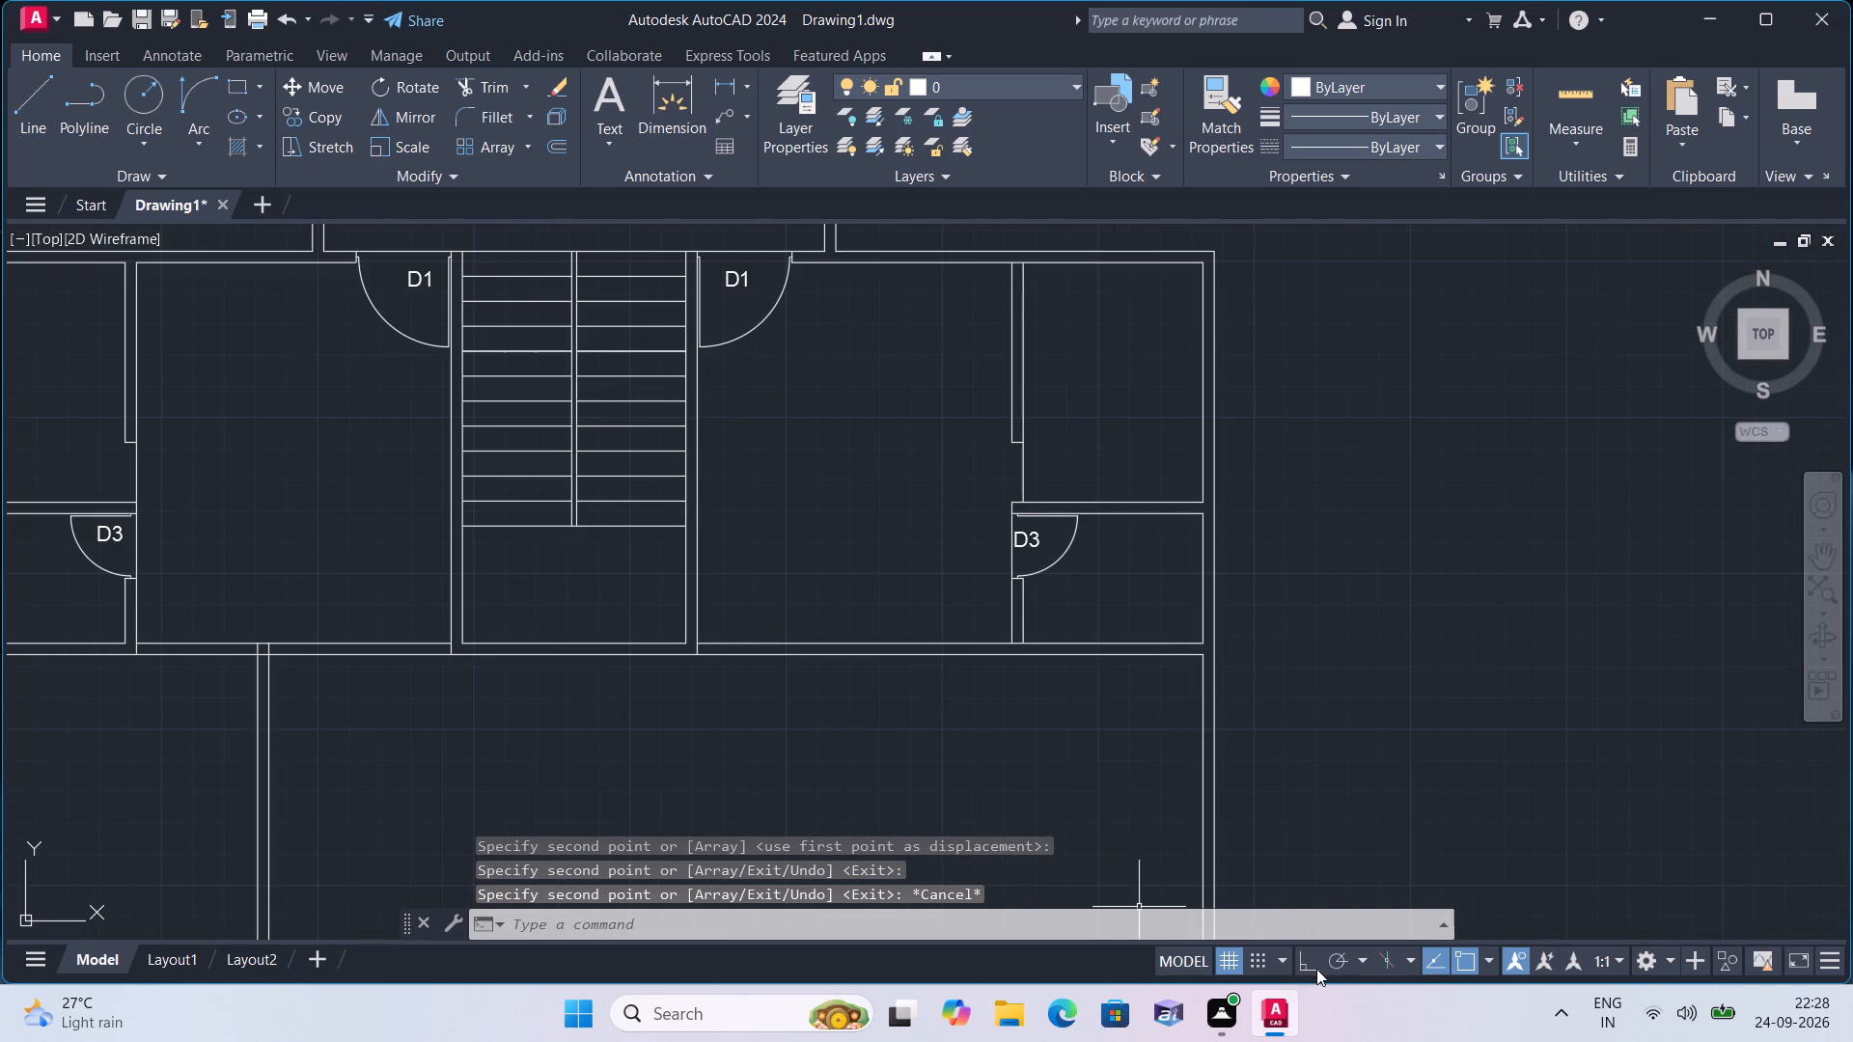
{"action": "left_click", "coordinate": [1316, 968]}
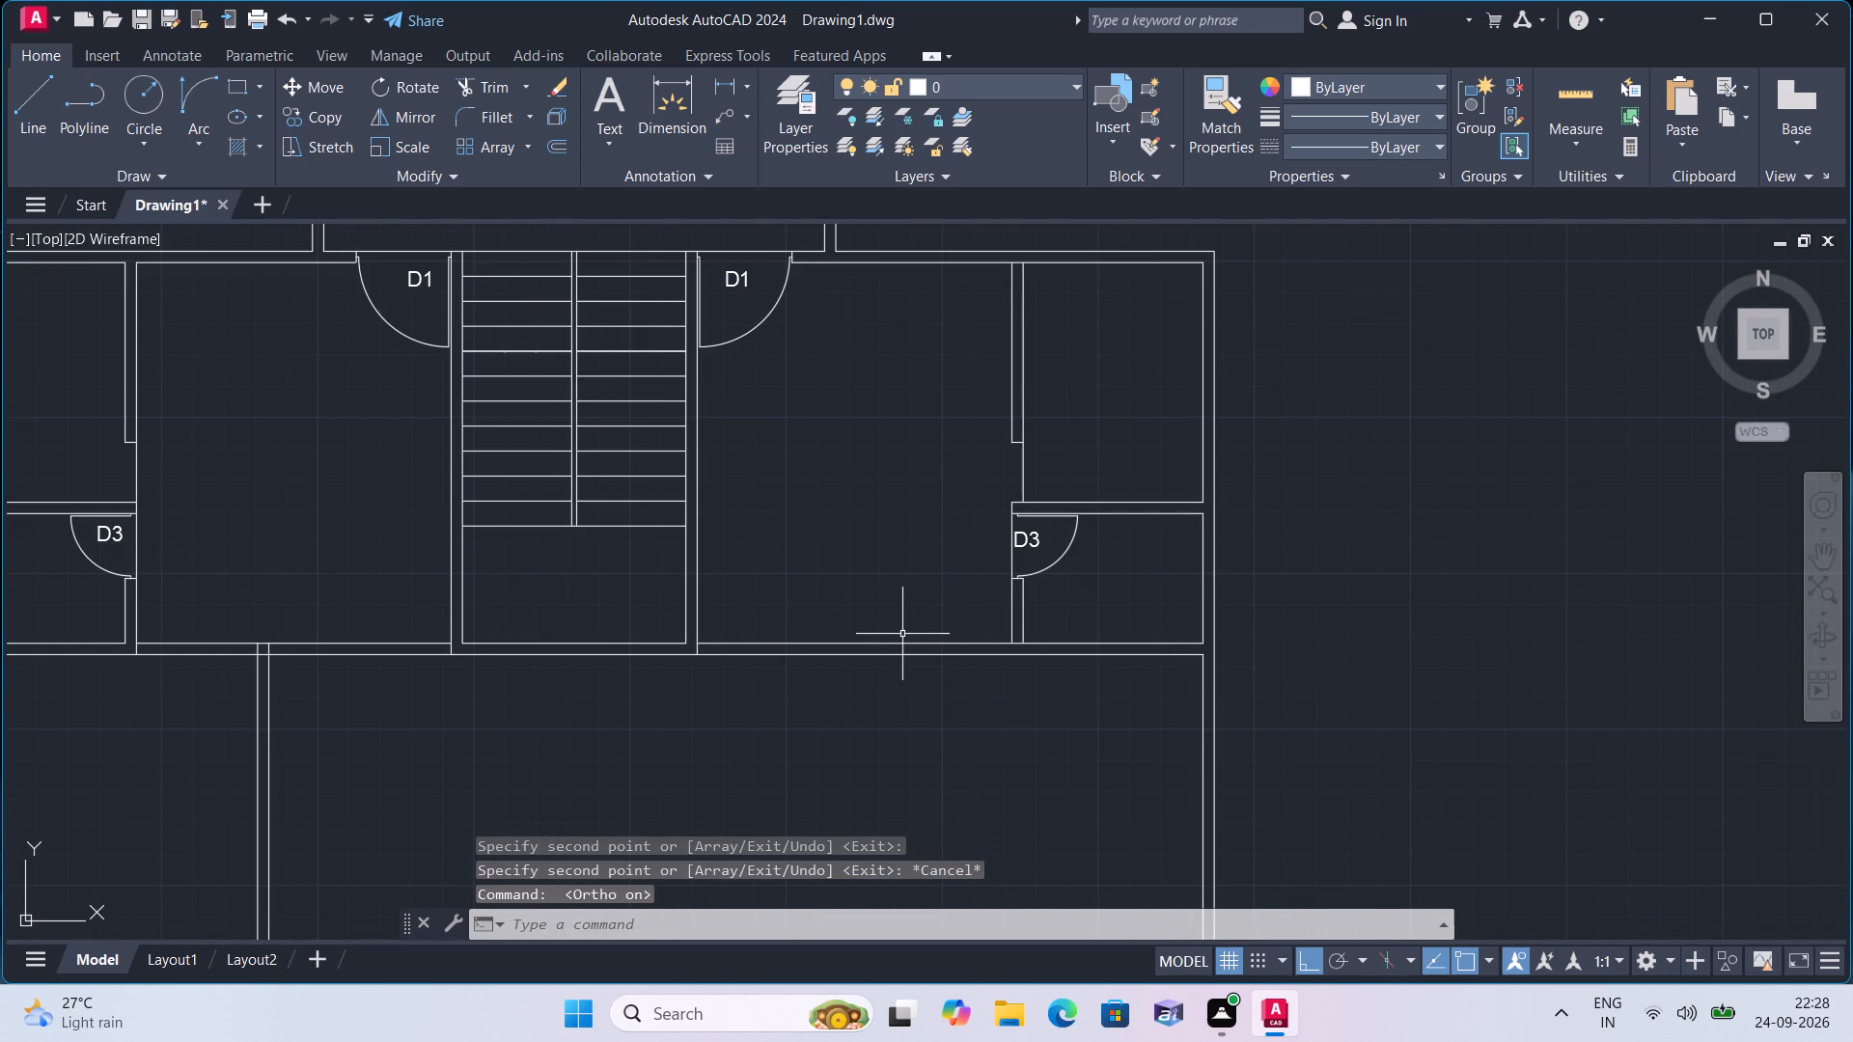
Offset the inner line of the bottom block's east outer wall 10'5" to the west.
{"action": "scroll", "coordinate": [899, 643], "scroll_direction": "down", "scroll_amount": 1}
{"action": "middle_click_drag", "start_coordinate": [640, 670], "coordinate": [937, 484]}
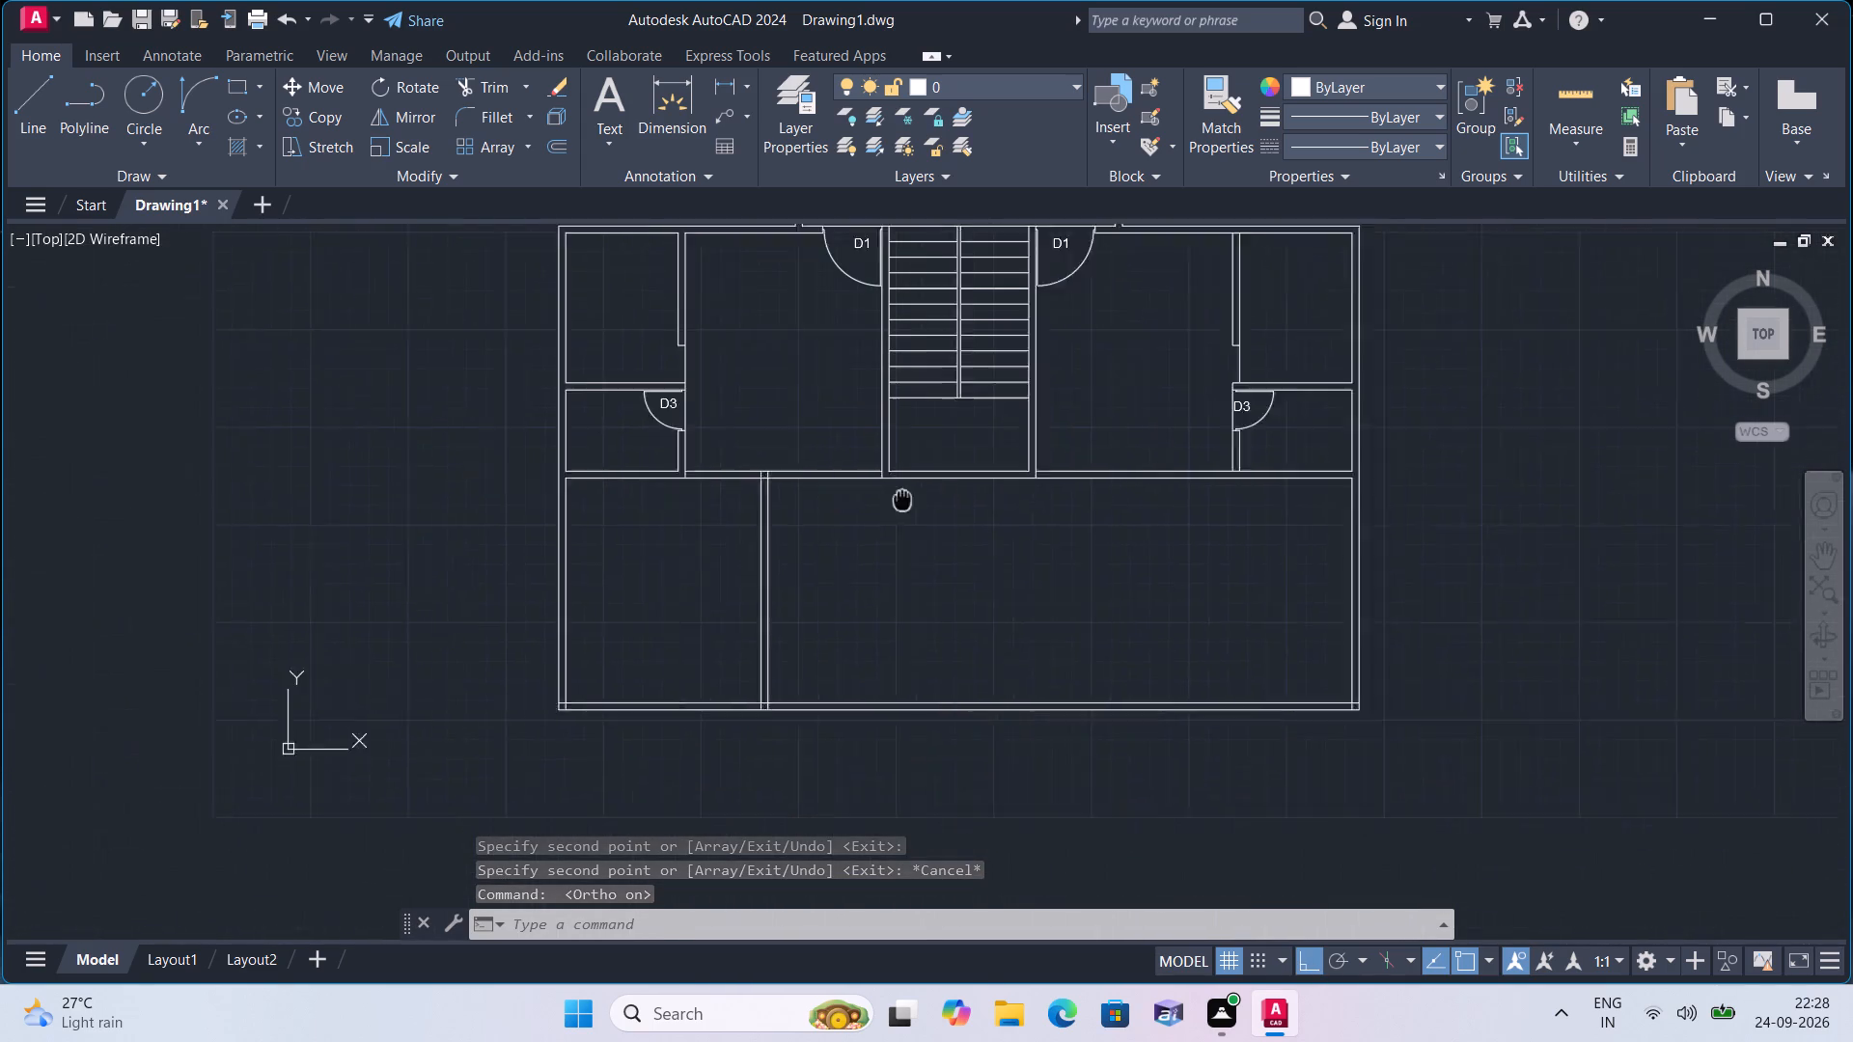
{"action": "middle_click_drag", "start_coordinate": [937, 484], "coordinate": [970, 469]}
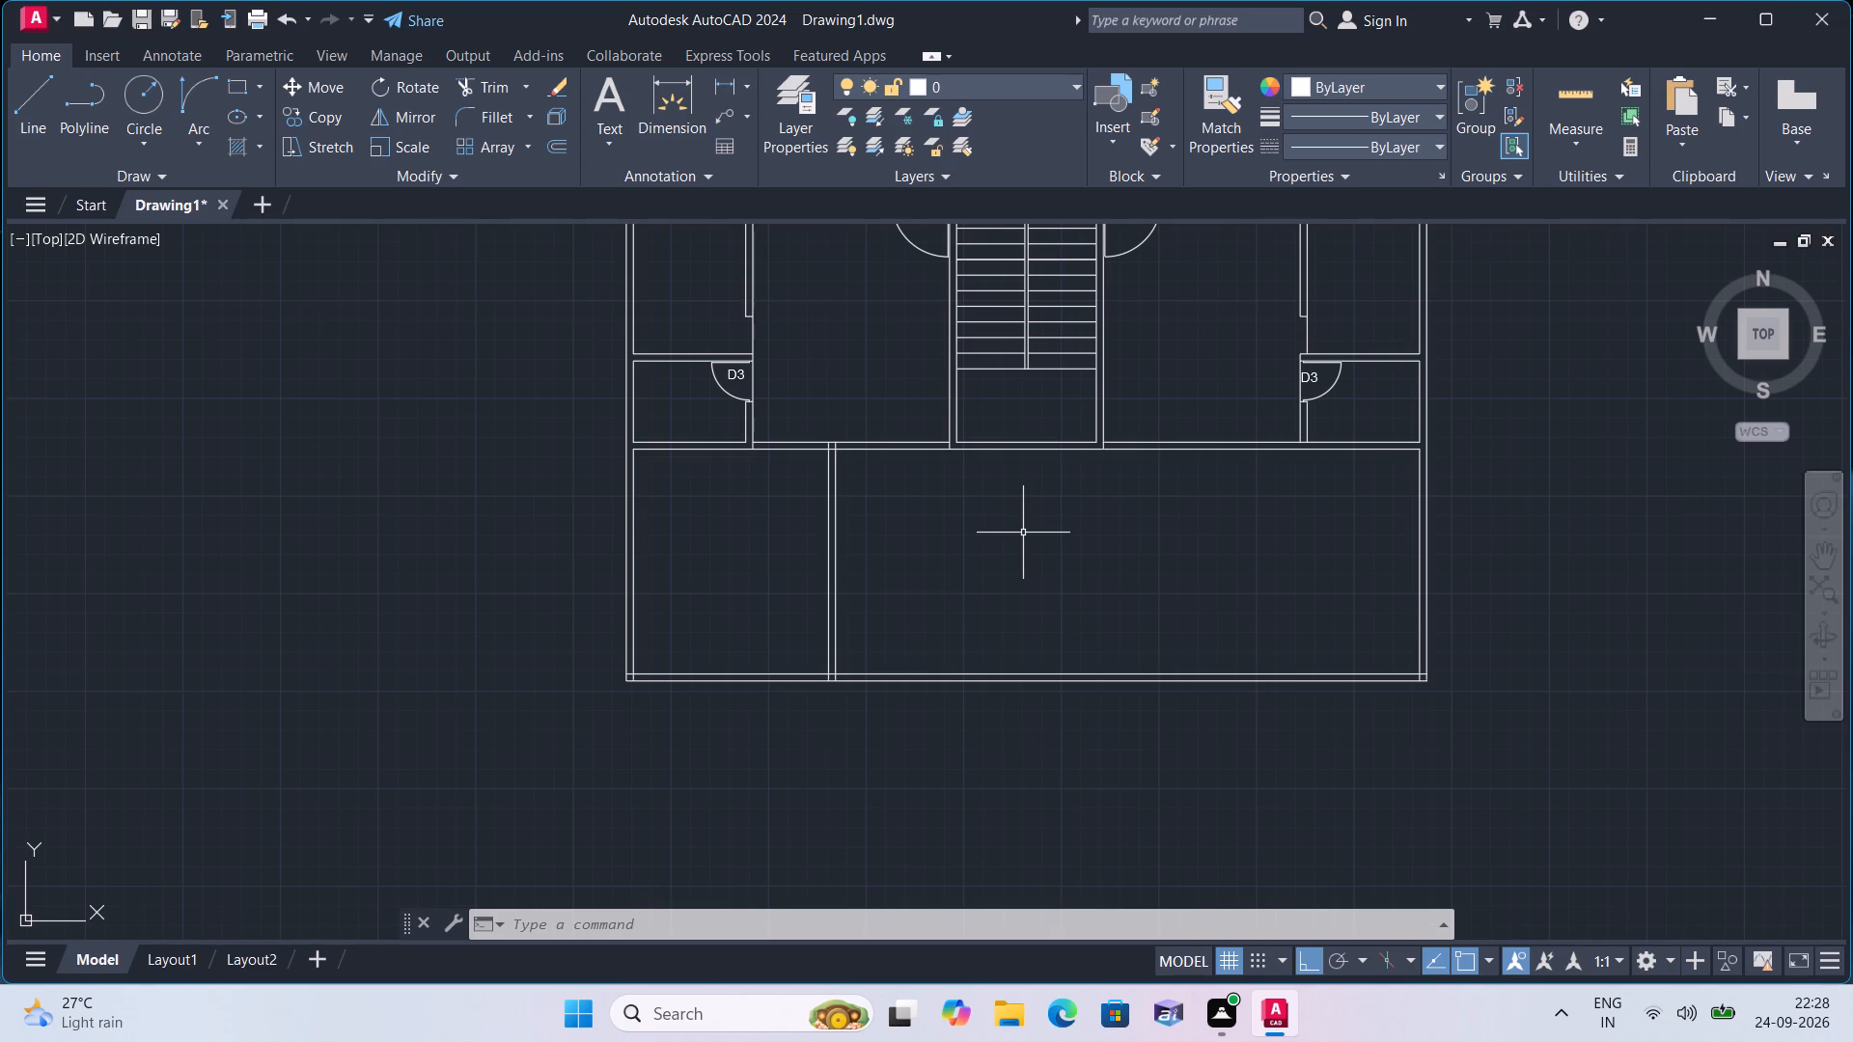
{"action": "type", "text": "offset 10'5\""}
{"action": "key", "text": "space"}
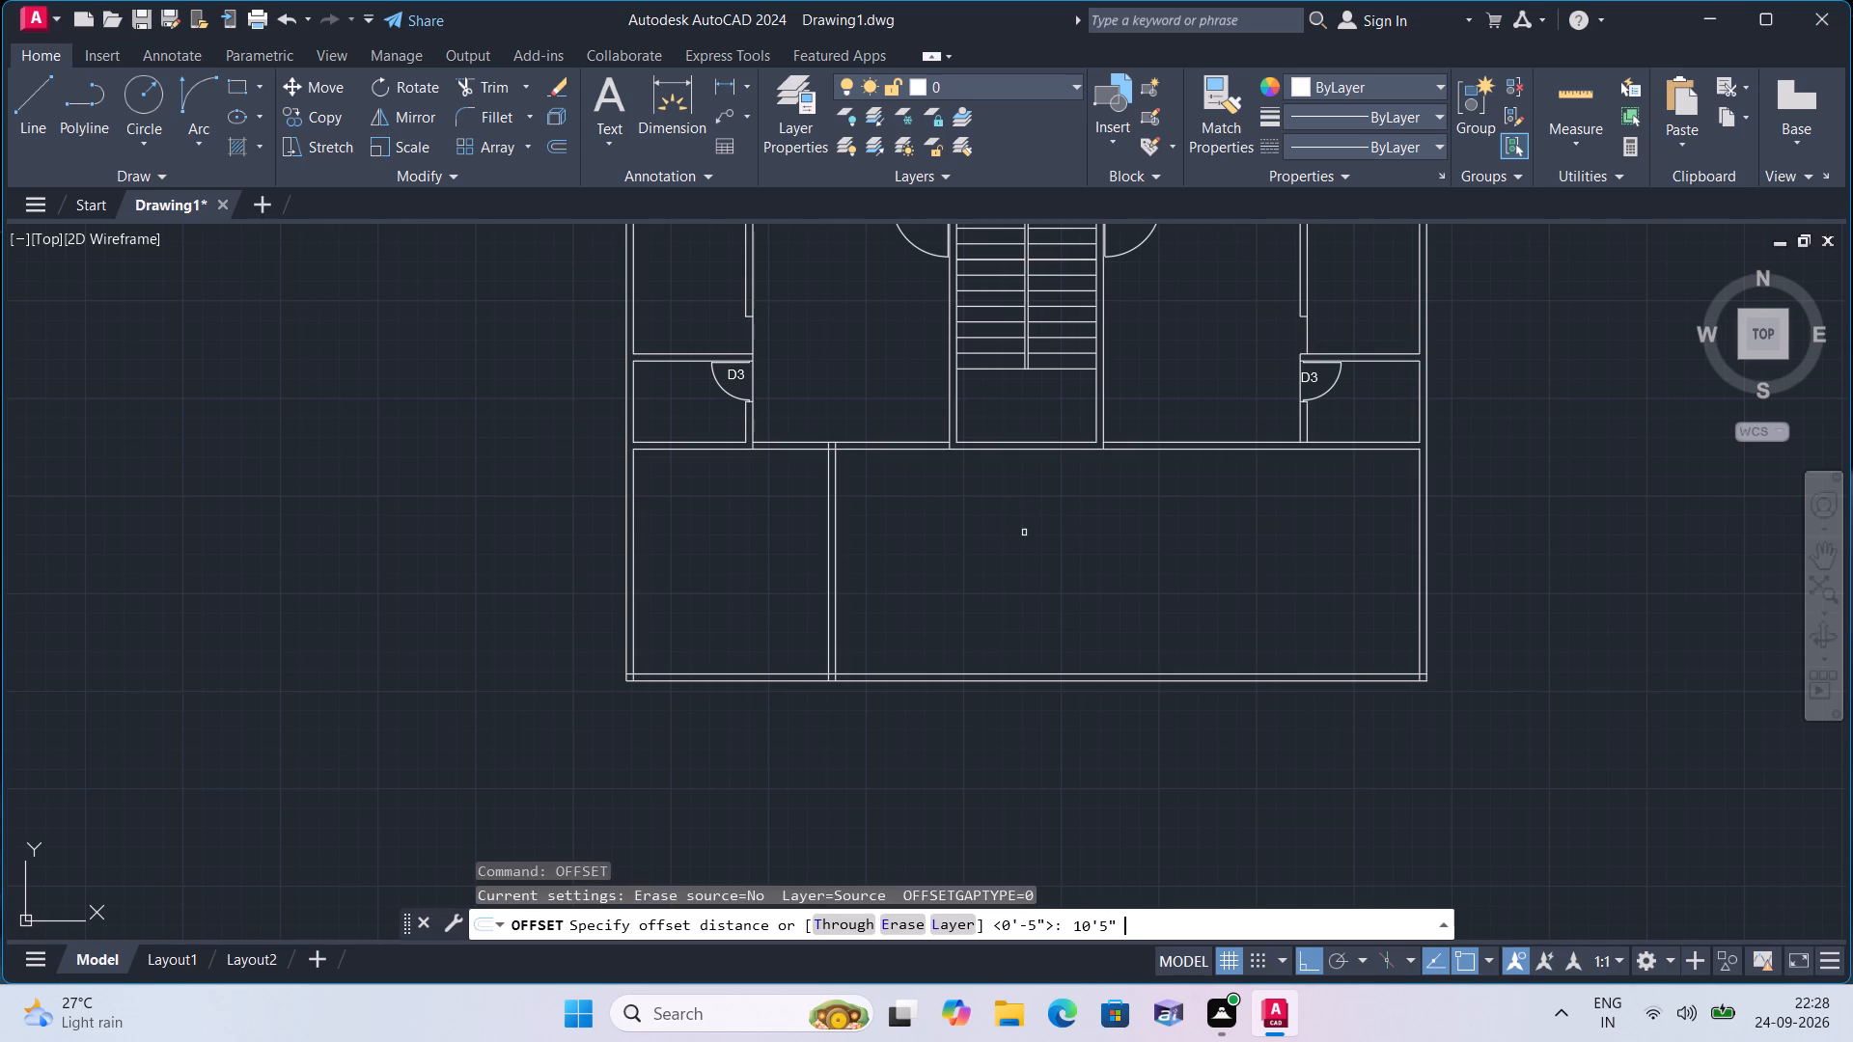
{"action": "left_click", "coordinate": [1420, 569]}
{"action": "left_click", "coordinate": [1284, 568]}
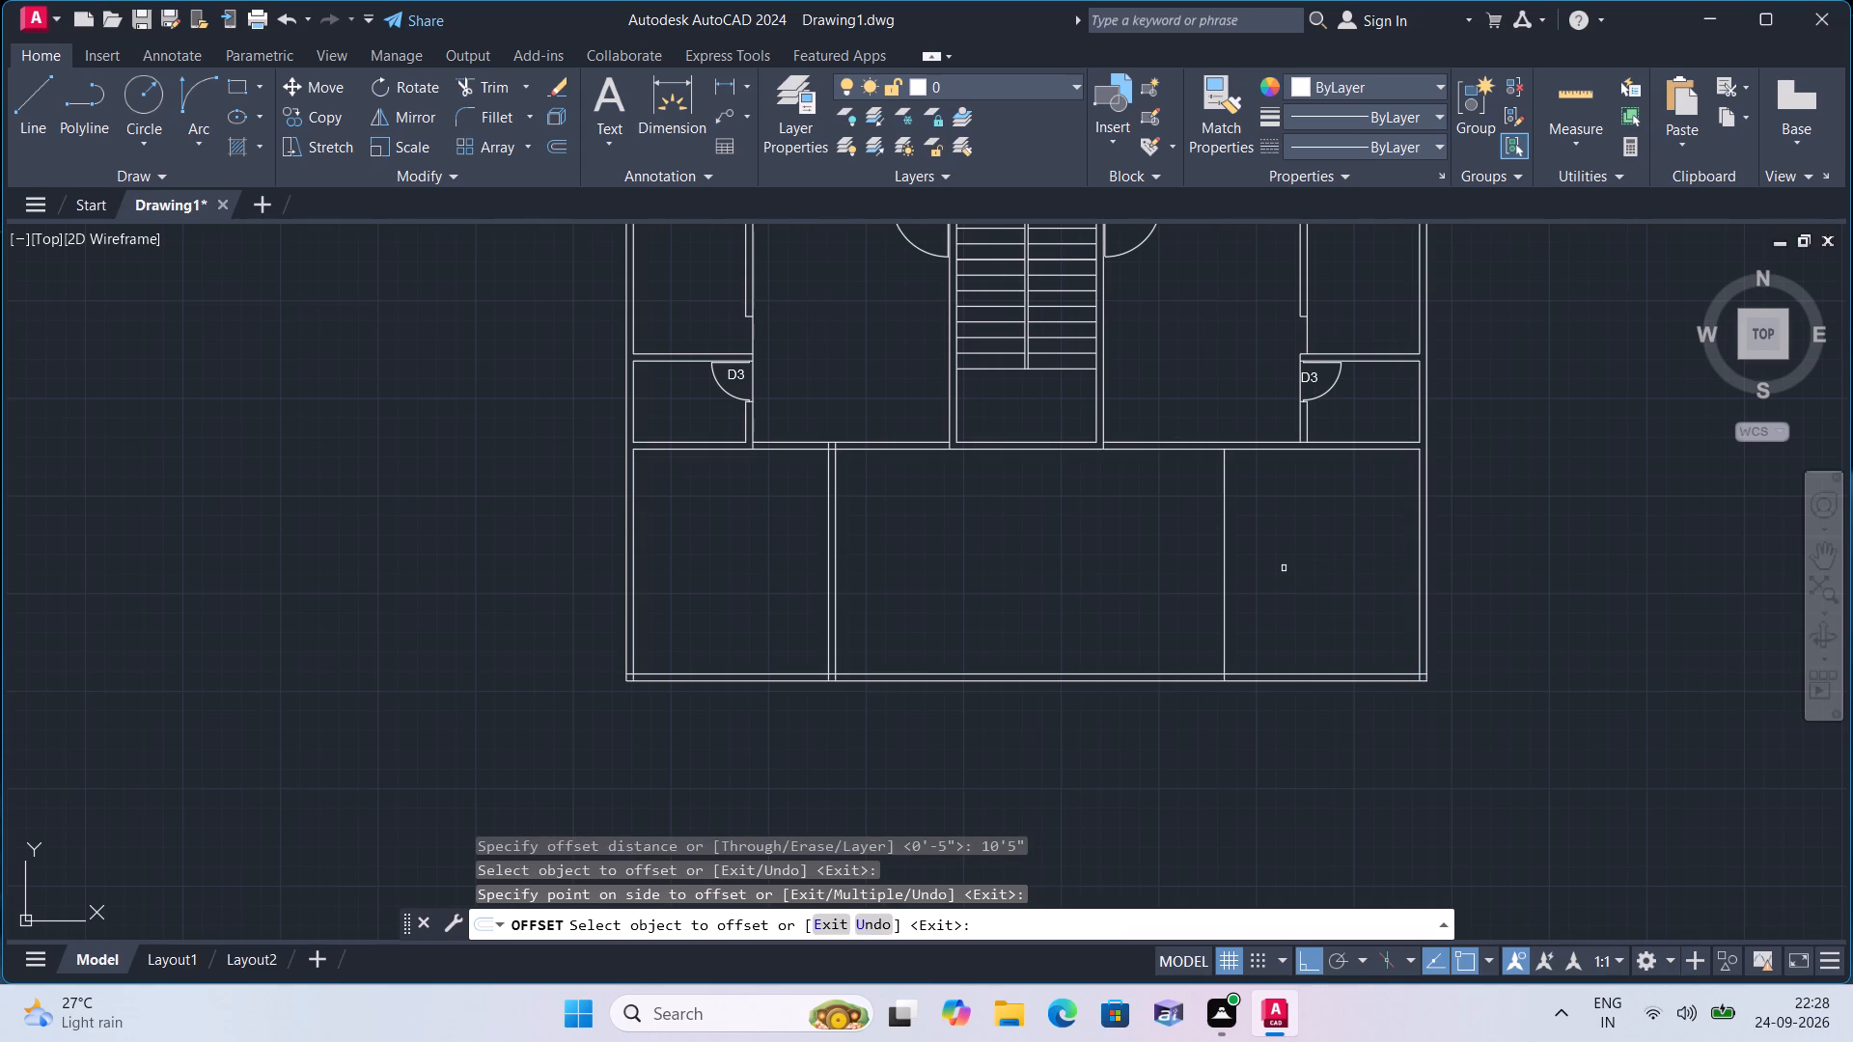
Offset the bottom block's east partition line 4.5" to the west to complete the partition wall.
{"action": "key", "text": "space"}
{"action": "key", "text": "space"}
{"action": "type", "text": "4.5\""}
{"action": "key", "text": "space"}
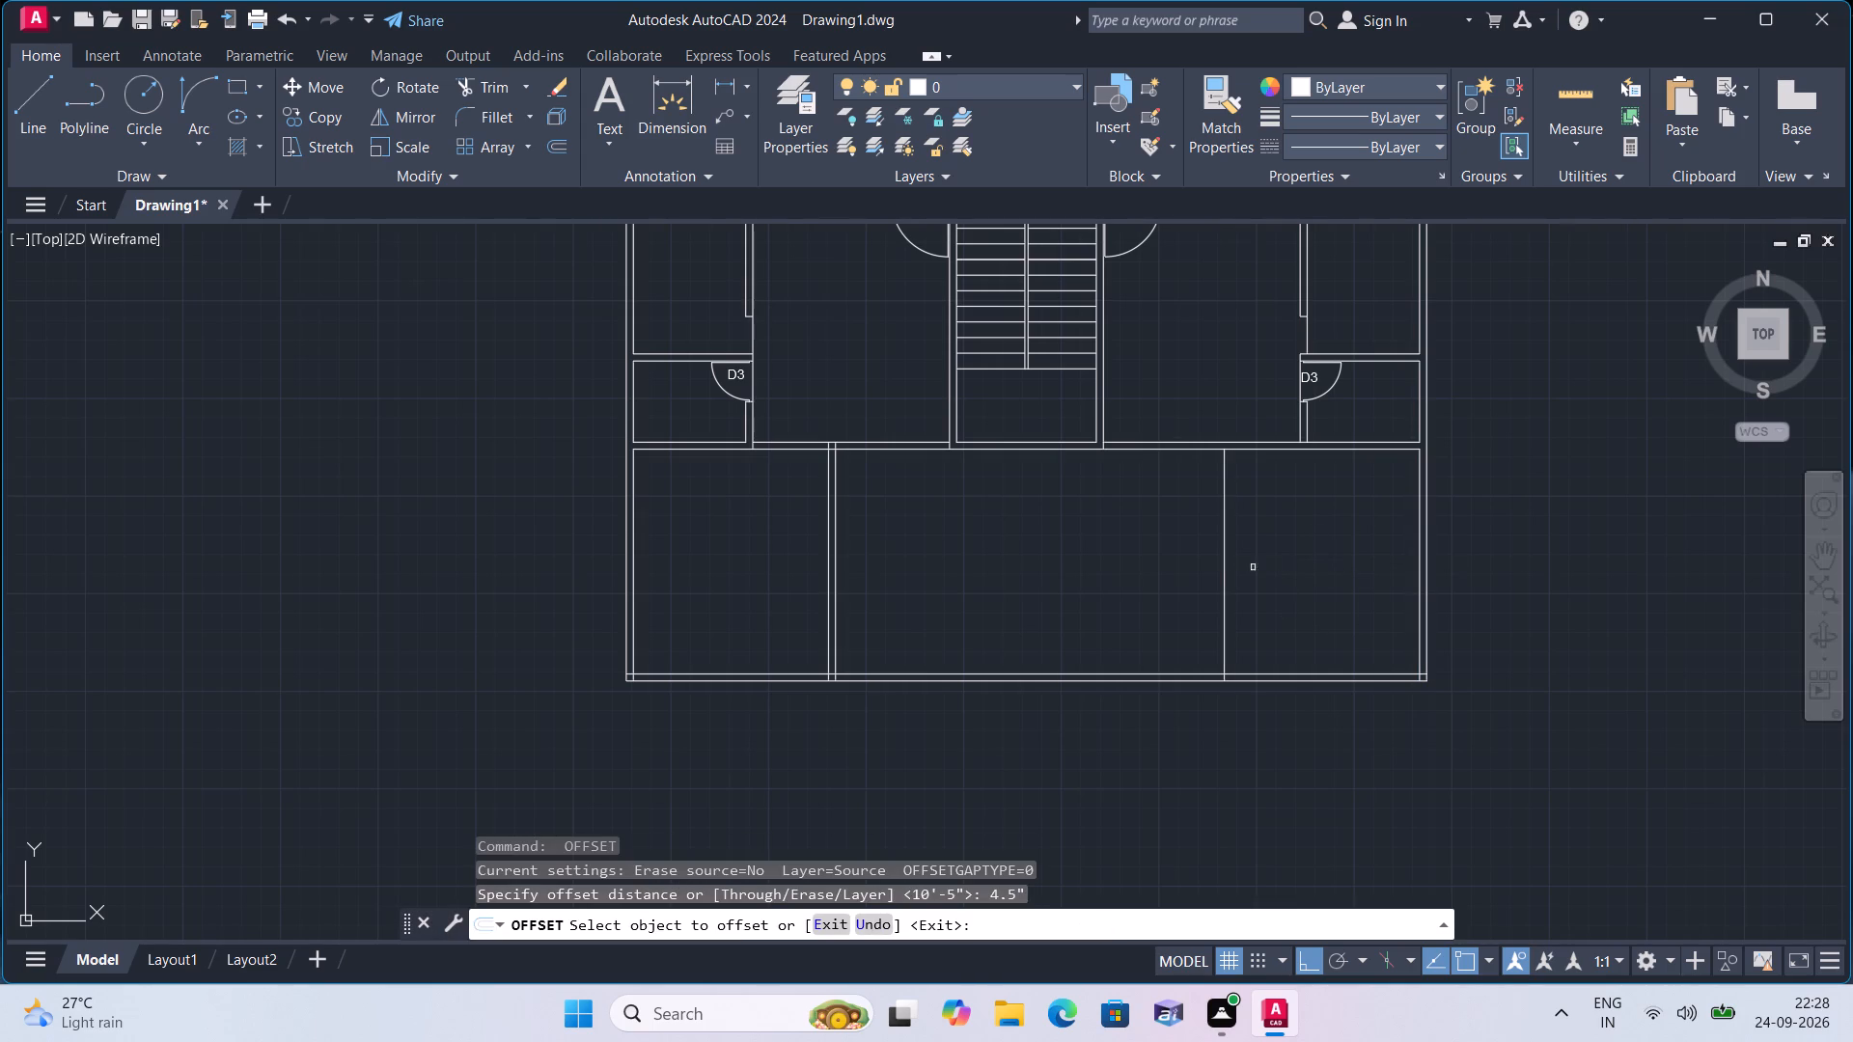
{"action": "left_click", "coordinate": [1225, 562]}
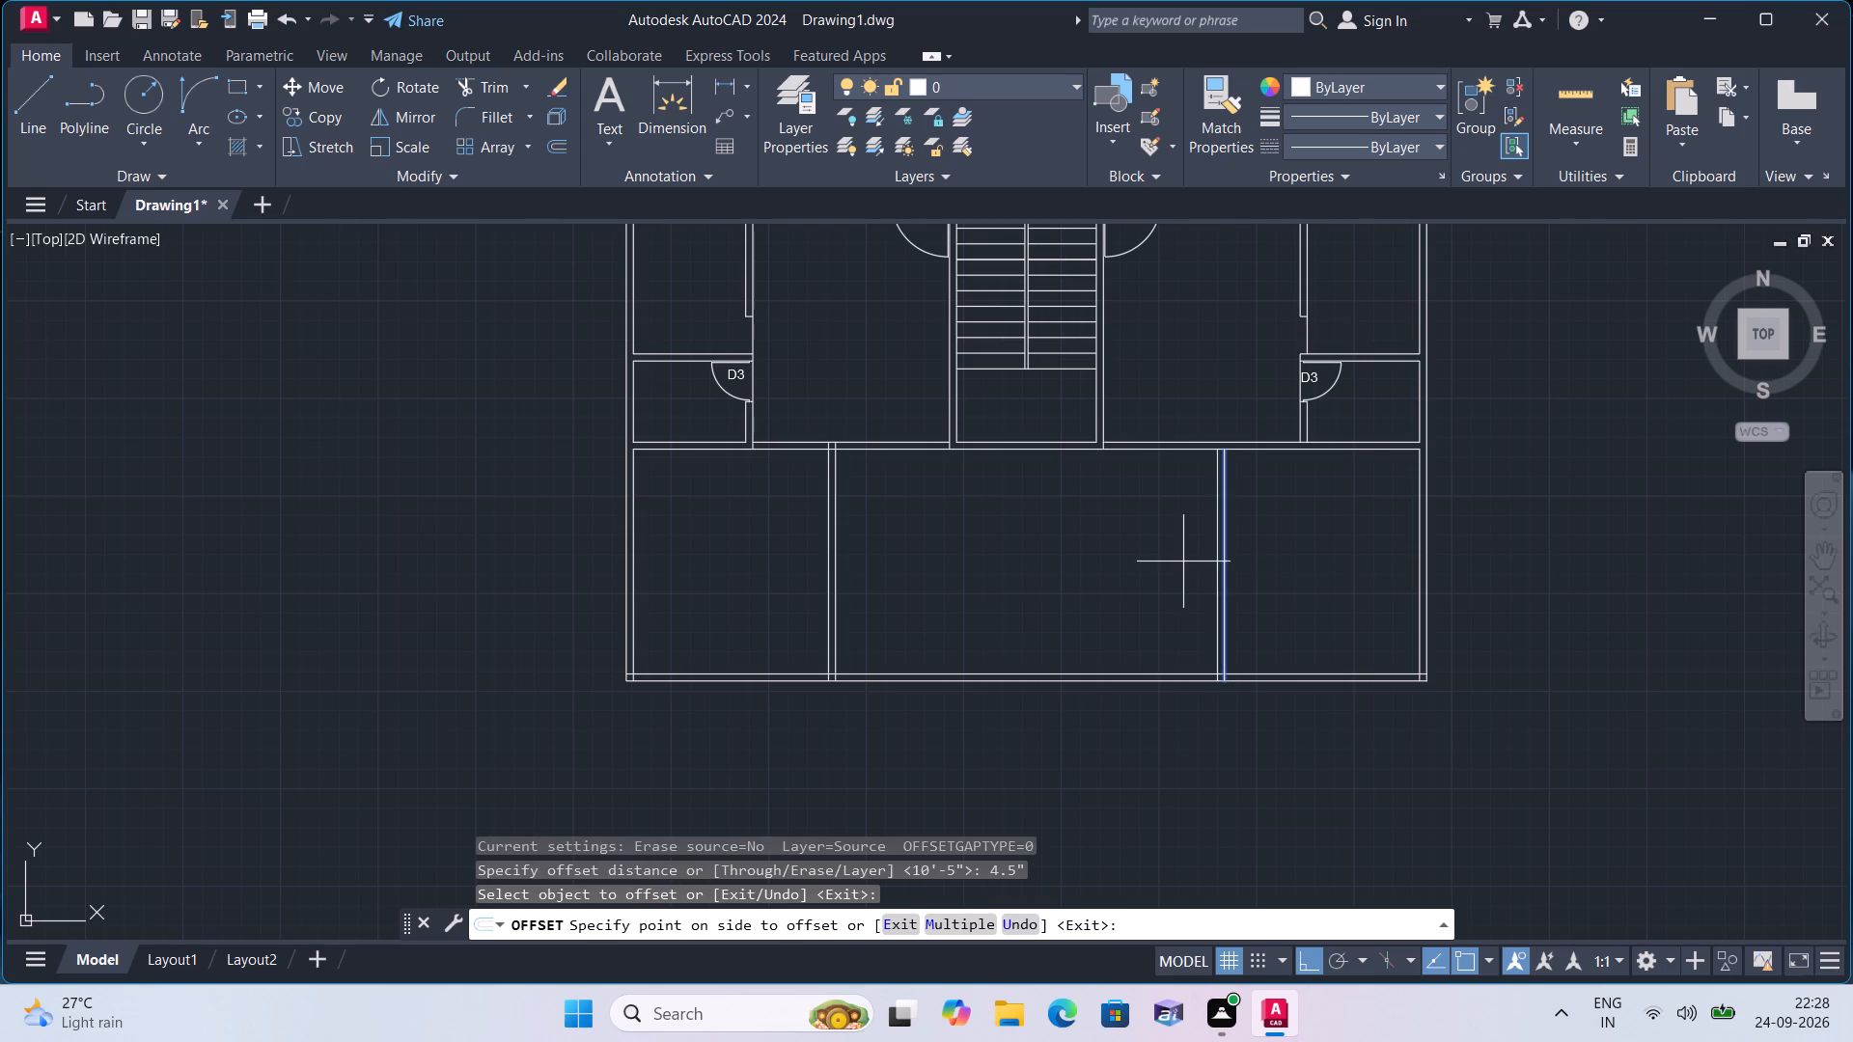
{"action": "left_click", "coordinate": [1180, 562]}
{"action": "key", "text": "space"}
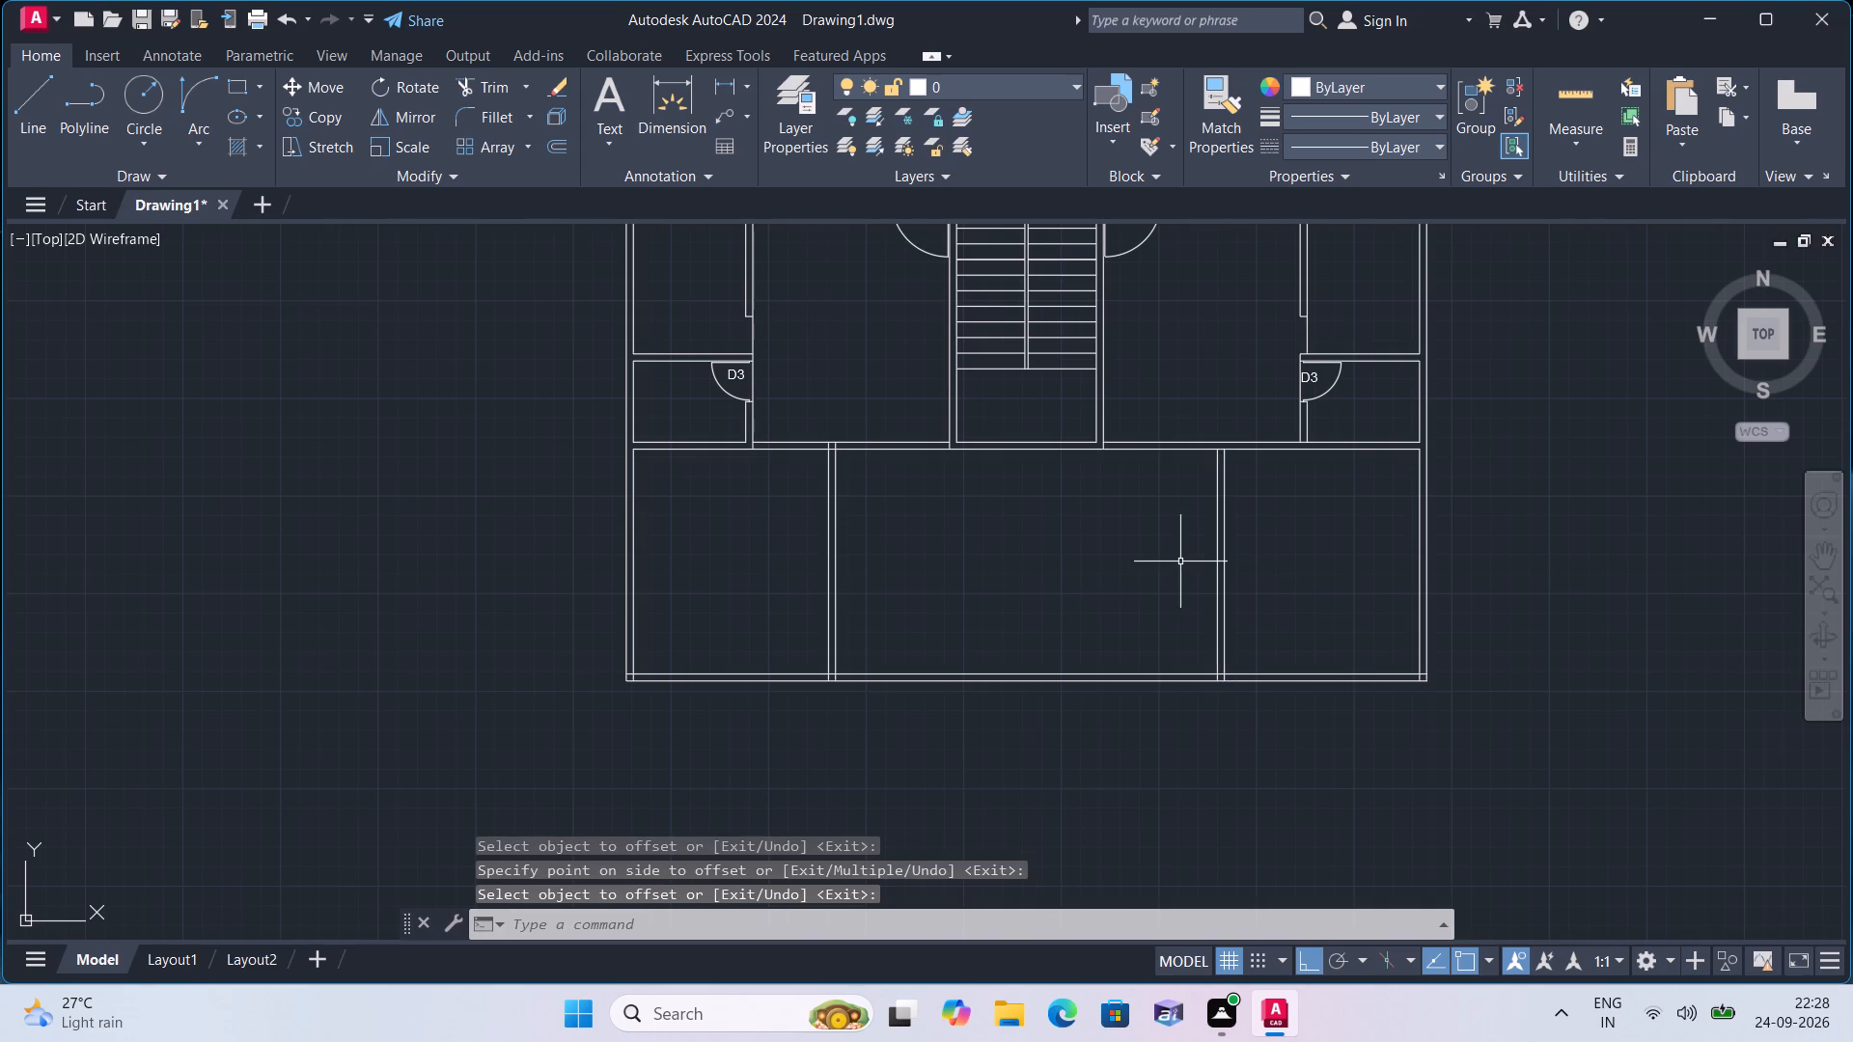
Offset the western line of the bottom block's east partition 10'1" to the west.
{"action": "key", "text": "space"}
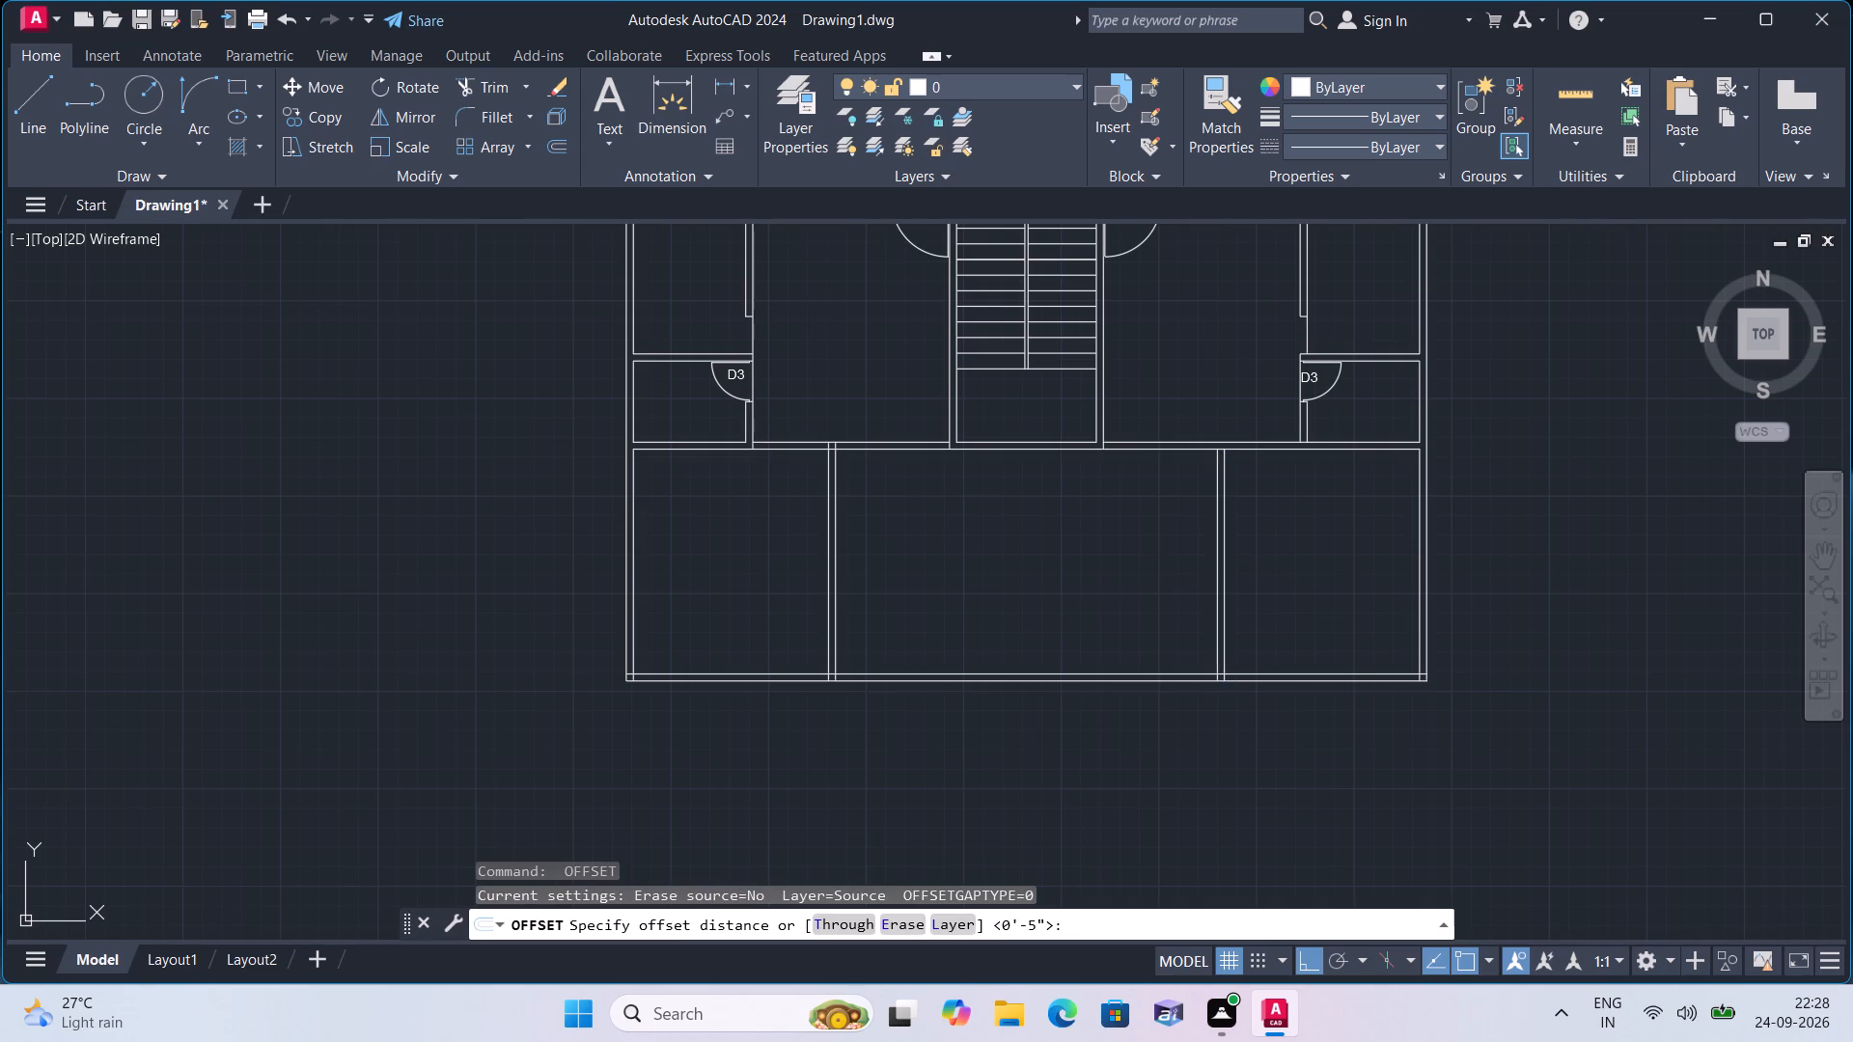
{"action": "scroll", "coordinate": [1088, 627], "scroll_direction": "up", "scroll_amount": 2}
{"action": "scroll", "coordinate": [1088, 626], "scroll_direction": "down", "scroll_amount": 1}
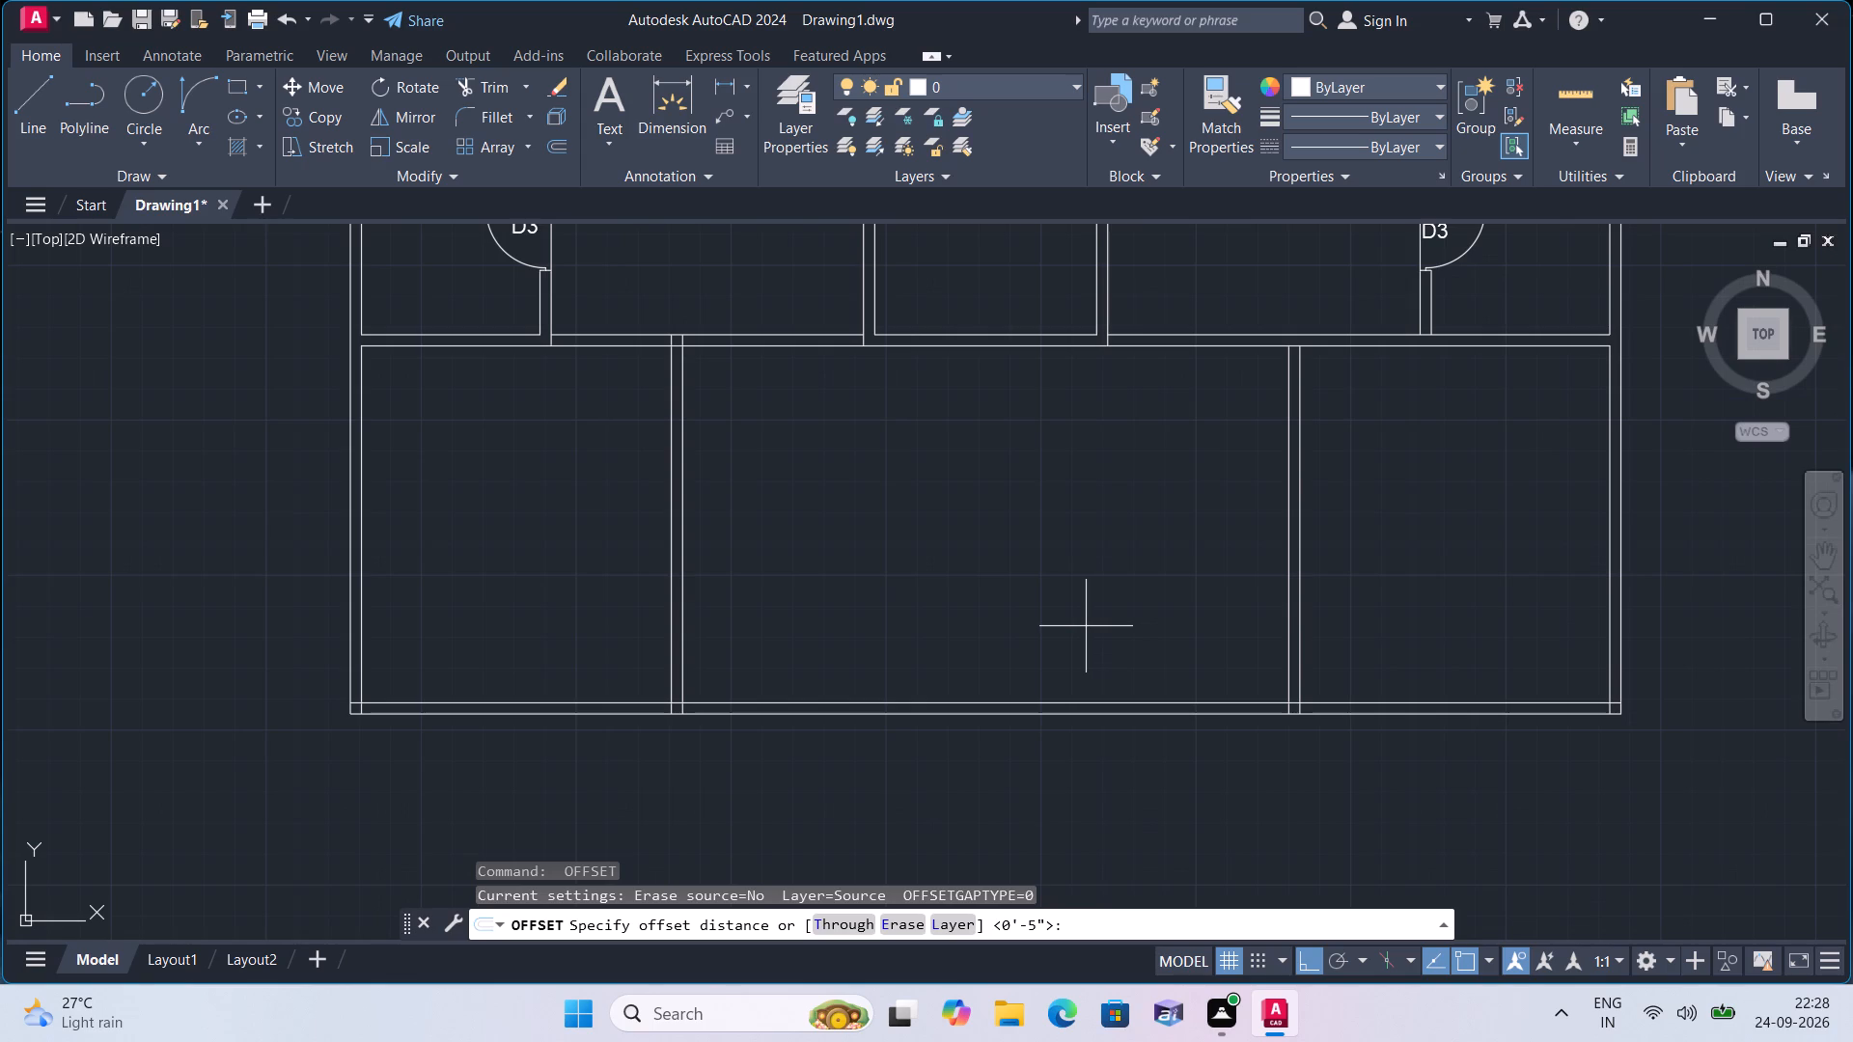
{"action": "type", "text": "10'1\""}
{"action": "key", "text": "space"}
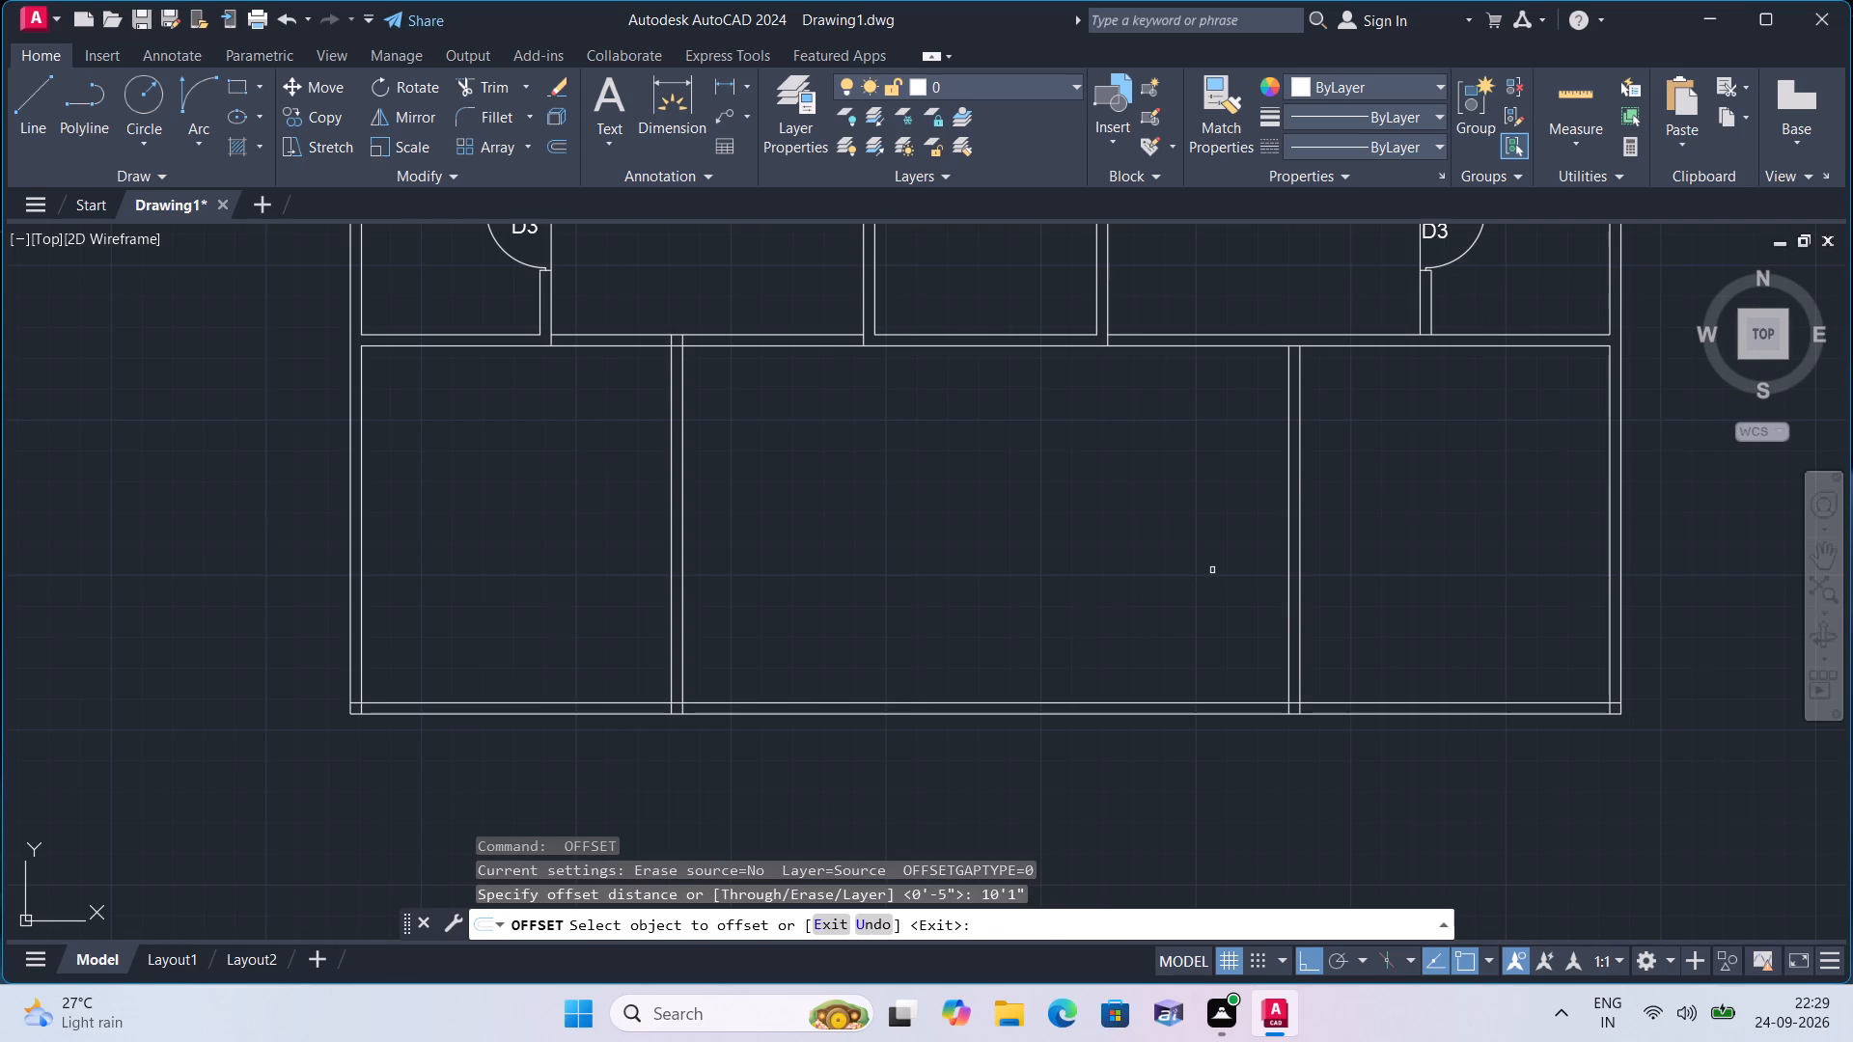
{"action": "left_click", "coordinate": [1288, 601]}
{"action": "left_click", "coordinate": [1144, 580]}
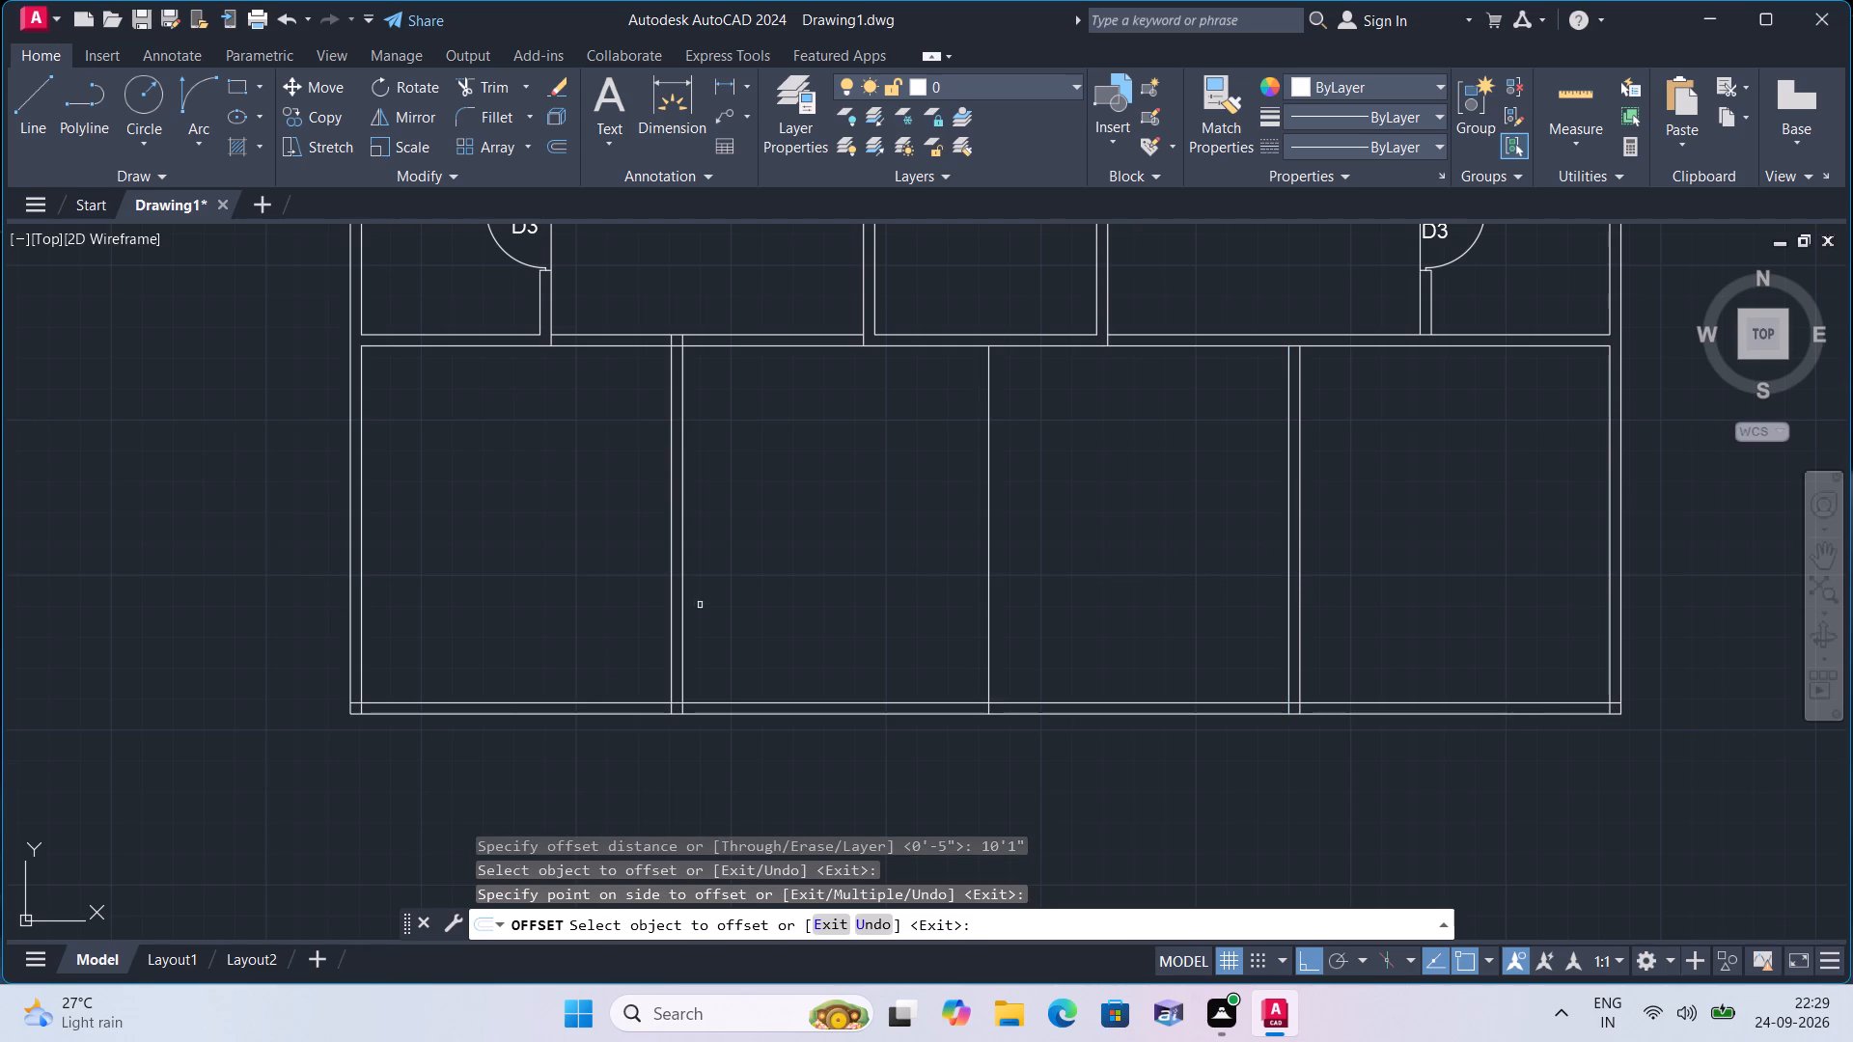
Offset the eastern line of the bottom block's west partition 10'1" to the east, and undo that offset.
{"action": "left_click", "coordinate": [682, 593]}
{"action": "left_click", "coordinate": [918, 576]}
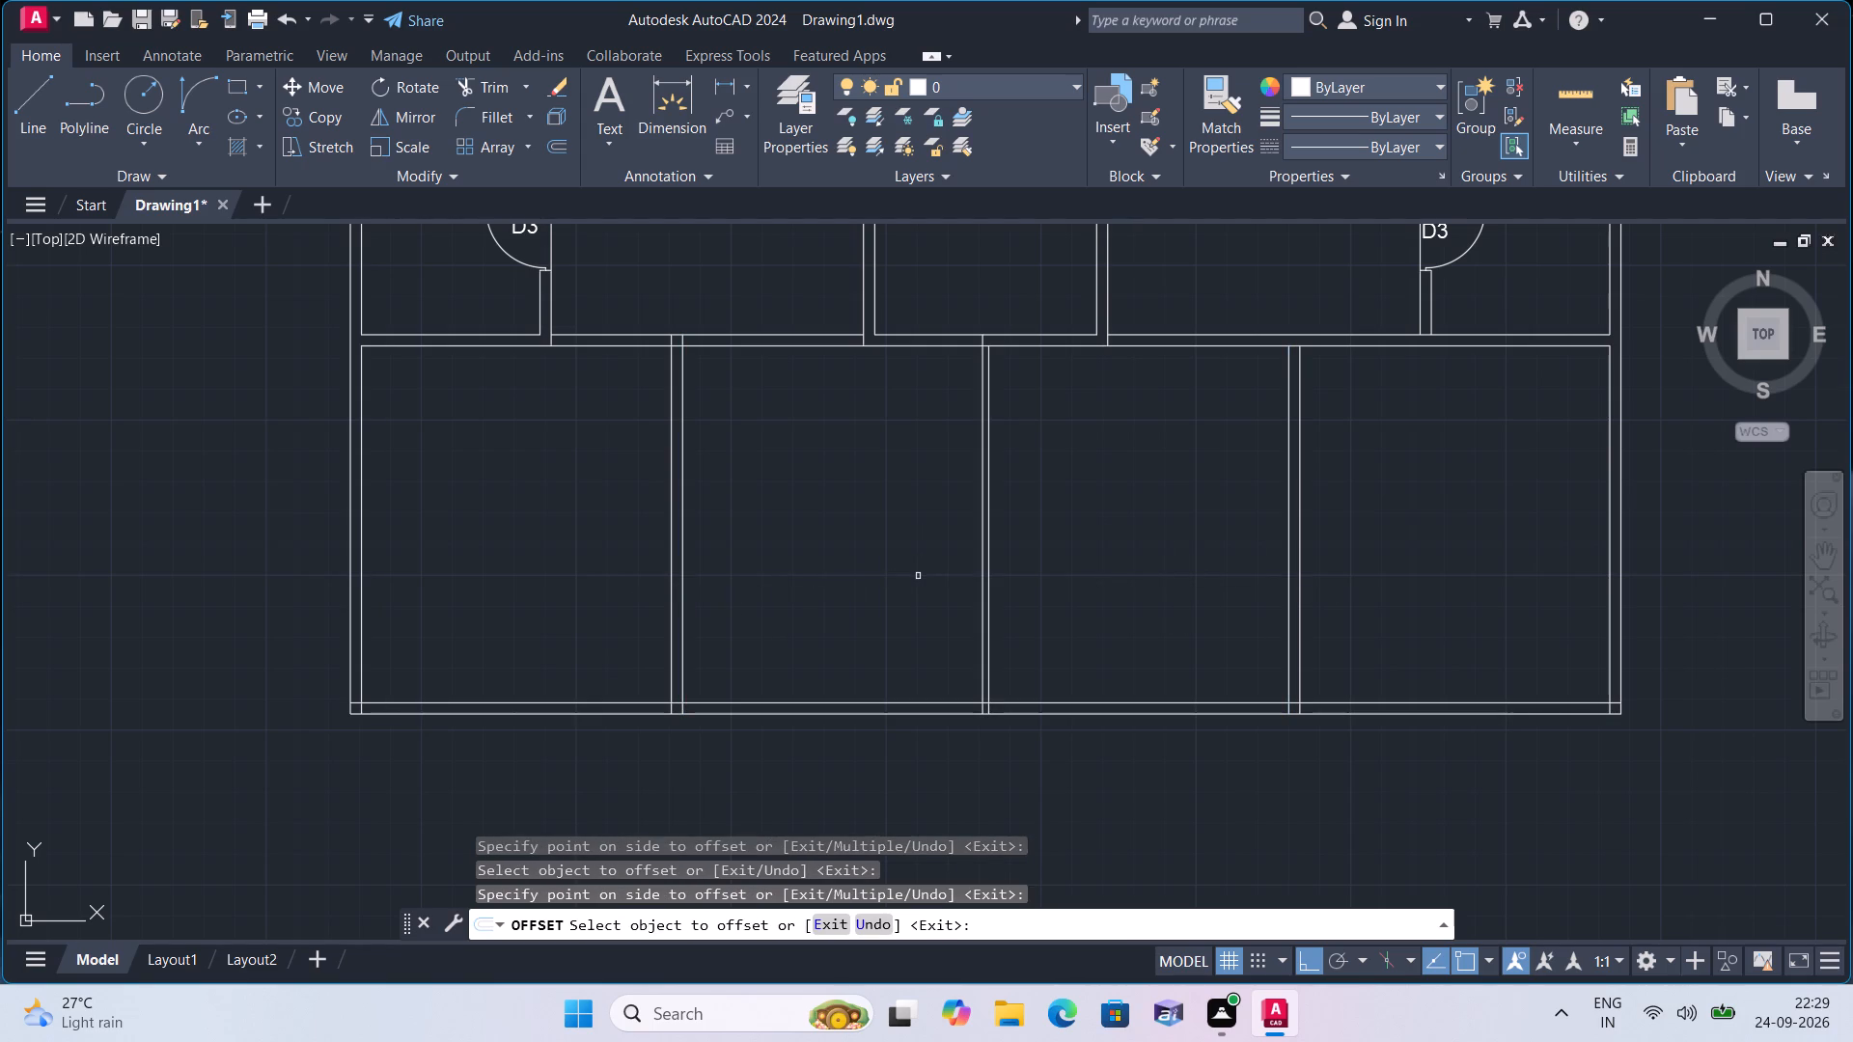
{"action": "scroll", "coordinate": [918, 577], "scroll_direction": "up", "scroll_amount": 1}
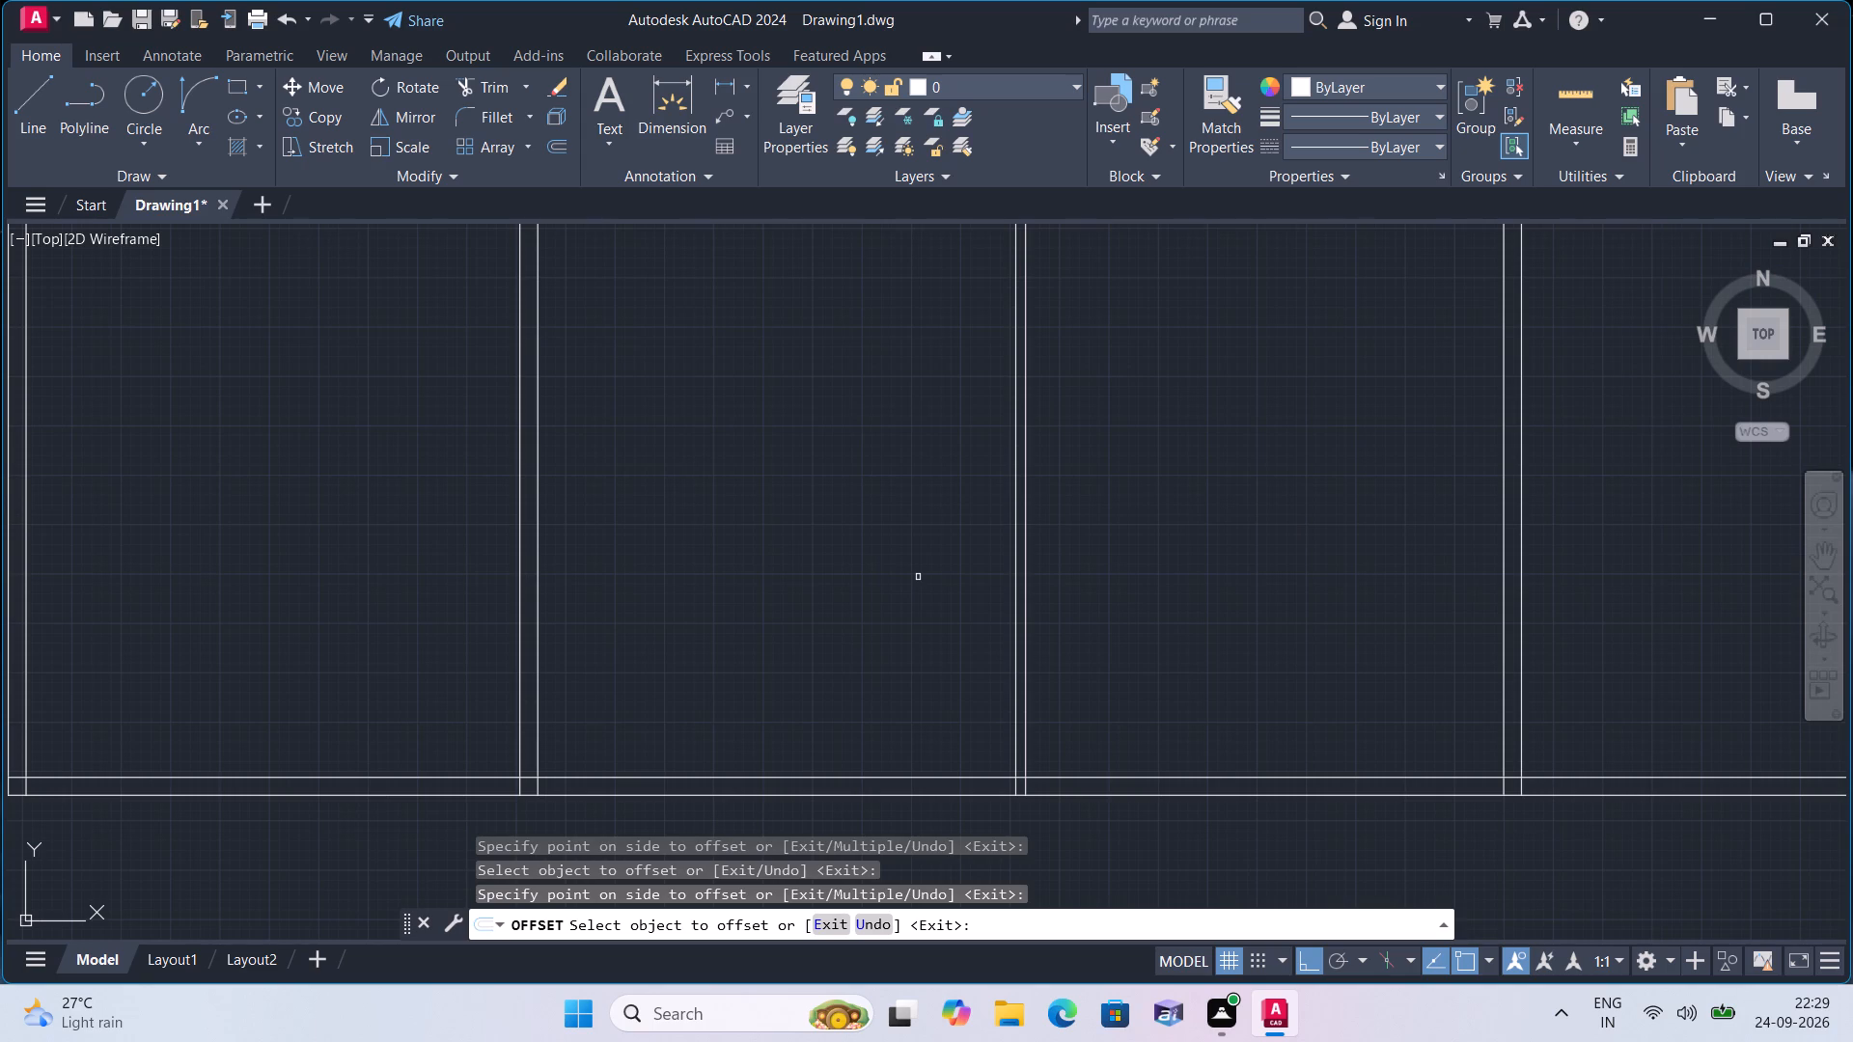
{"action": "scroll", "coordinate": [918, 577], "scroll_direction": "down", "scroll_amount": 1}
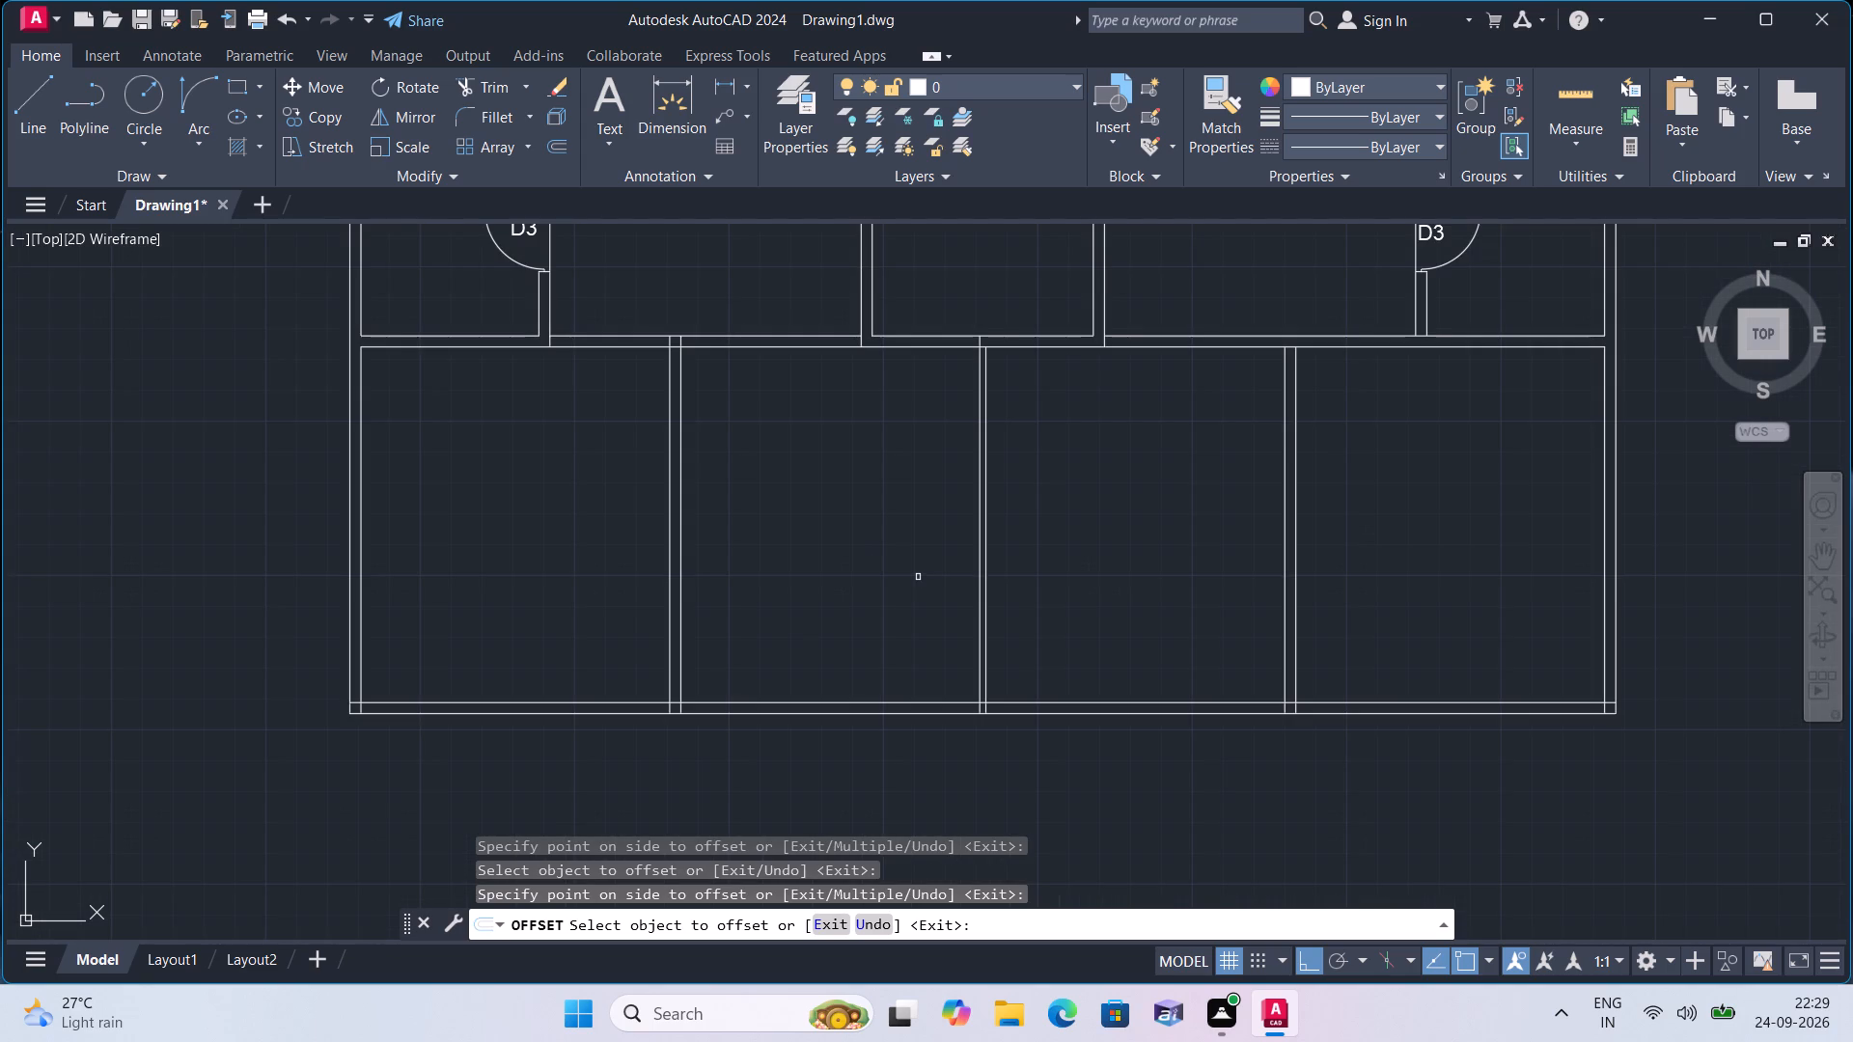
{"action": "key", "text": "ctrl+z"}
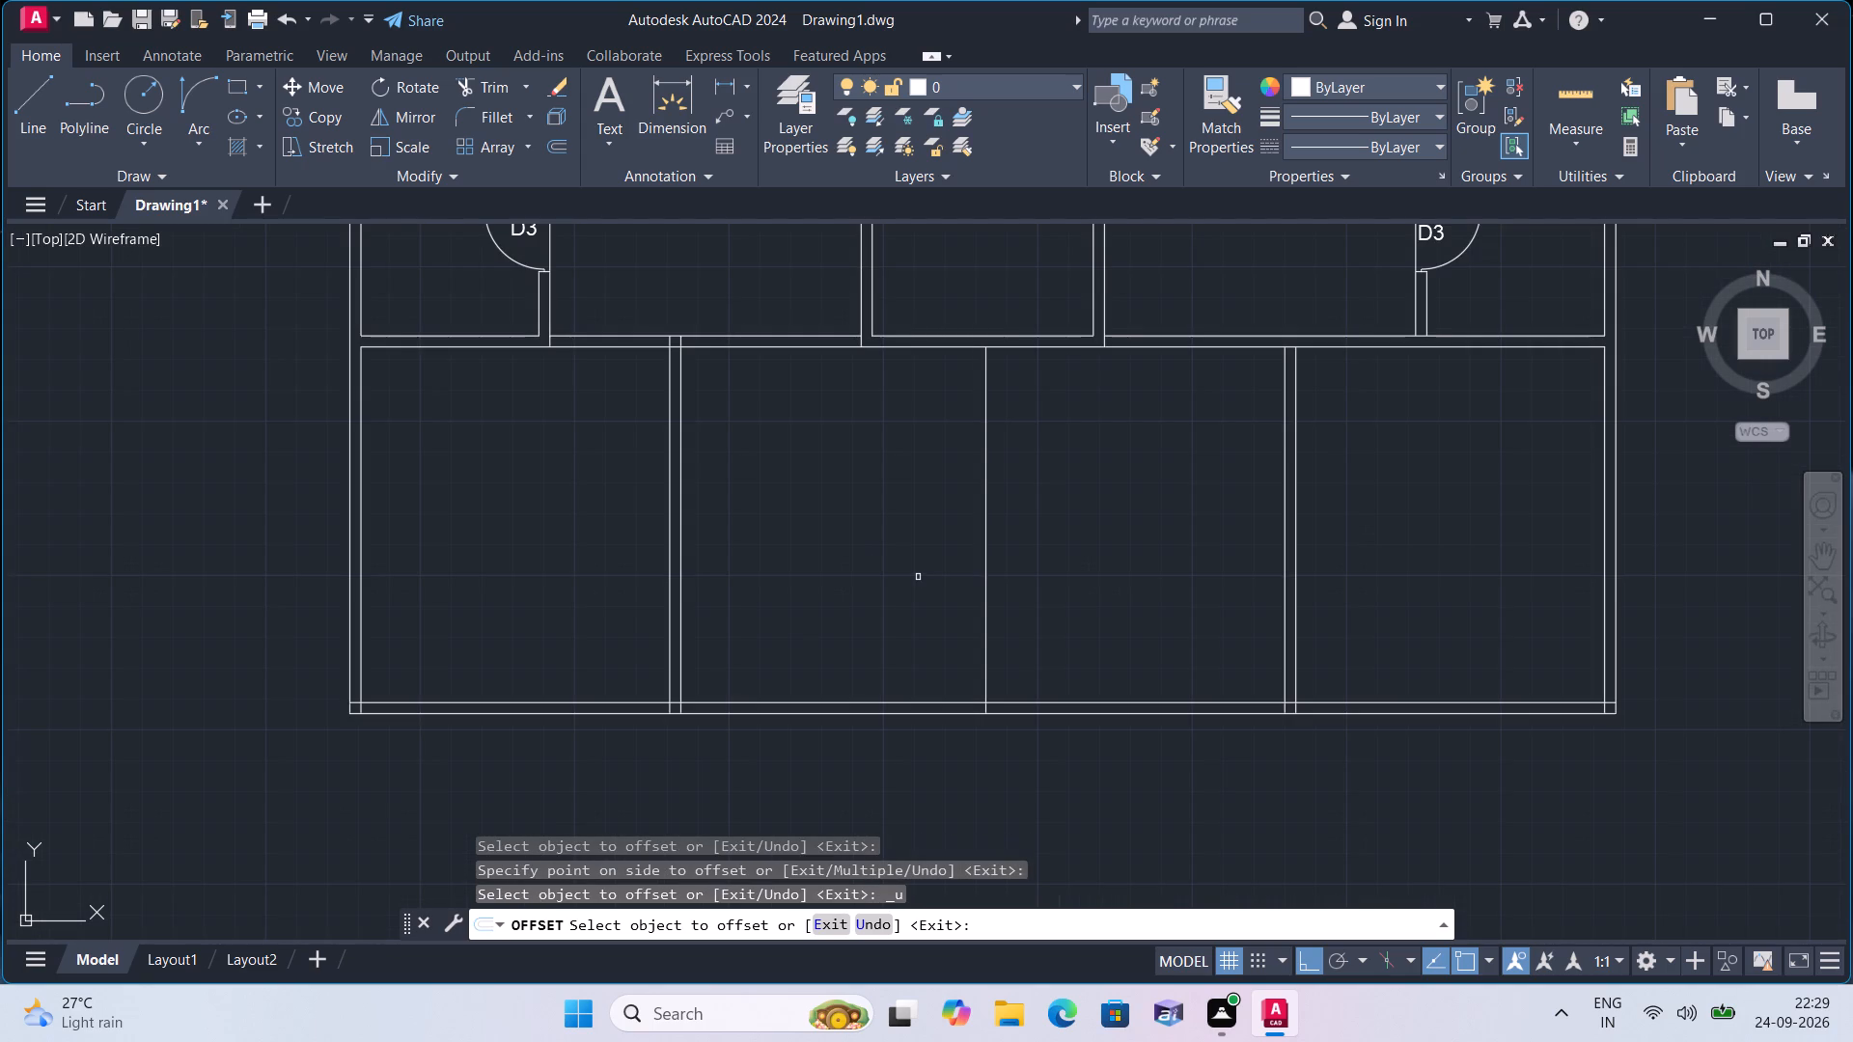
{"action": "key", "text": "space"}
Offset the bottom block's central partition line 4.5" to the west.
{"action": "scroll", "coordinate": [918, 577], "scroll_direction": "up", "scroll_amount": 10}
{"action": "scroll", "coordinate": [918, 577], "scroll_direction": "down", "scroll_amount": 2}
{"action": "scroll", "coordinate": [918, 577], "scroll_direction": "left", "scroll_amount": 1}
{"action": "scroll", "coordinate": [918, 577], "scroll_direction": "down", "scroll_amount": 1}
{"action": "scroll", "coordinate": [918, 577], "scroll_direction": "left", "scroll_amount": 1}
{"action": "scroll", "coordinate": [918, 577], "scroll_direction": "down", "scroll_amount": 1}
{"action": "scroll", "coordinate": [918, 577], "scroll_direction": "left", "scroll_amount": 1}
{"action": "scroll", "coordinate": [918, 577], "scroll_direction": "down", "scroll_amount": 1}
{"action": "scroll", "coordinate": [918, 577], "scroll_direction": "left", "scroll_amount": 1}
{"action": "scroll", "coordinate": [918, 577], "scroll_direction": "down", "scroll_amount": 6}
{"action": "scroll", "coordinate": [918, 577], "scroll_direction": "left", "scroll_amount": 6}
{"action": "scroll", "coordinate": [918, 577], "scroll_direction": "down", "scroll_amount": 1}
{"action": "scroll", "coordinate": [918, 577], "scroll_direction": "left", "scroll_amount": 1}
{"action": "scroll", "coordinate": [918, 577], "scroll_direction": "down", "scroll_amount": 1}
{"action": "scroll", "coordinate": [918, 577], "scroll_direction": "left", "scroll_amount": 1}
{"action": "scroll", "coordinate": [918, 577], "scroll_direction": "down", "scroll_amount": 1}
{"action": "scroll", "coordinate": [918, 577], "scroll_direction": "left", "scroll_amount": 1}
{"action": "scroll", "coordinate": [918, 577], "scroll_direction": "down", "scroll_amount": 1}
{"action": "scroll", "coordinate": [918, 577], "scroll_direction": "left", "scroll_amount": 1}
{"action": "scroll", "coordinate": [918, 577], "scroll_direction": "down", "scroll_amount": 1}
{"action": "scroll", "coordinate": [918, 577], "scroll_direction": "left", "scroll_amount": 1}
{"action": "scroll", "coordinate": [918, 577], "scroll_direction": "down", "scroll_amount": 1}
{"action": "scroll", "coordinate": [918, 577], "scroll_direction": "left", "scroll_amount": 1}
{"action": "scroll", "coordinate": [918, 577], "scroll_direction": "down", "scroll_amount": 1}
{"action": "scroll", "coordinate": [918, 577], "scroll_direction": "left", "scroll_amount": 1}
{"action": "scroll", "coordinate": [918, 577], "scroll_direction": "down", "scroll_amount": 1}
{"action": "scroll", "coordinate": [918, 577], "scroll_direction": "left", "scroll_amount": 1}
{"action": "scroll", "coordinate": [918, 577], "scroll_direction": "down", "scroll_amount": 1}
{"action": "scroll", "coordinate": [918, 577], "scroll_direction": "left", "scroll_amount": 1}
{"action": "scroll", "coordinate": [918, 577], "scroll_direction": "down", "scroll_amount": 1}
{"action": "scroll", "coordinate": [918, 577], "scroll_direction": "left", "scroll_amount": 1}
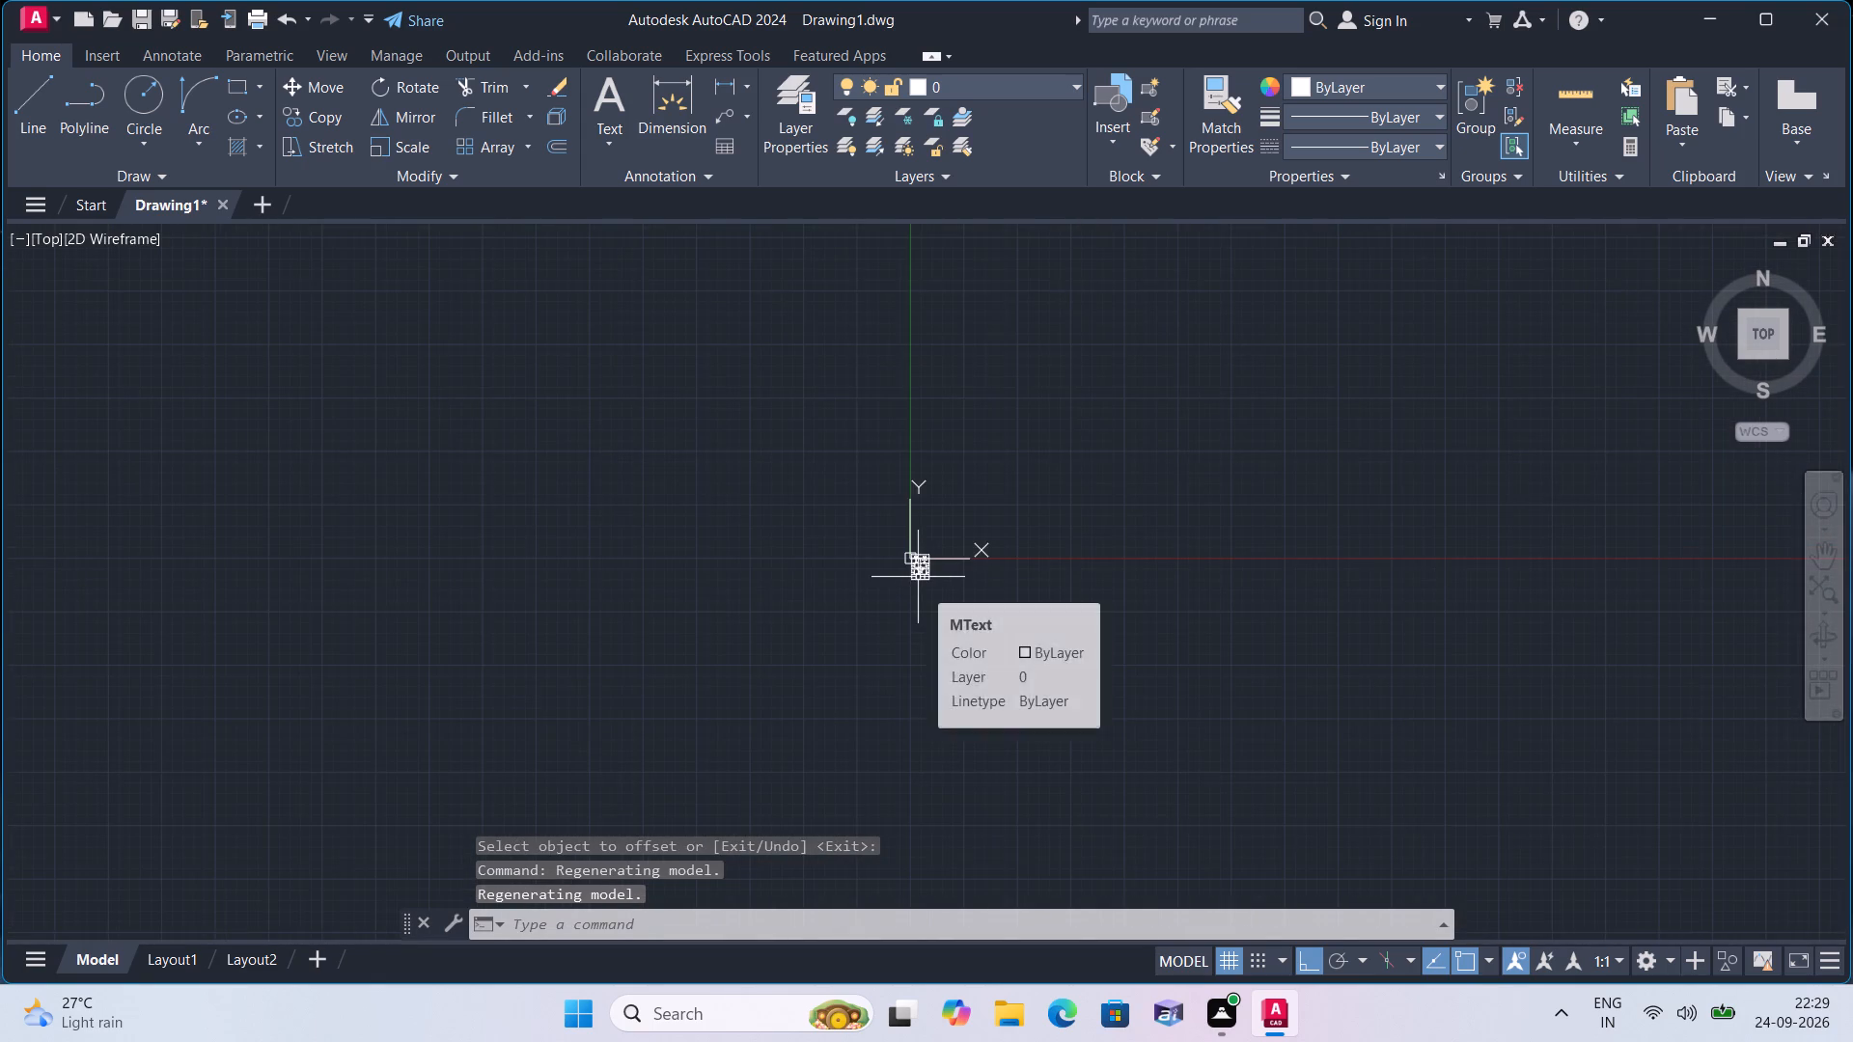
{"action": "scroll", "coordinate": [918, 577], "scroll_direction": "up", "scroll_amount": 7}
{"action": "scroll", "coordinate": [767, 541], "scroll_direction": "up", "scroll_amount": 1}
{"action": "middle_click_drag", "start_coordinate": [767, 541], "coordinate": [888, 658]}
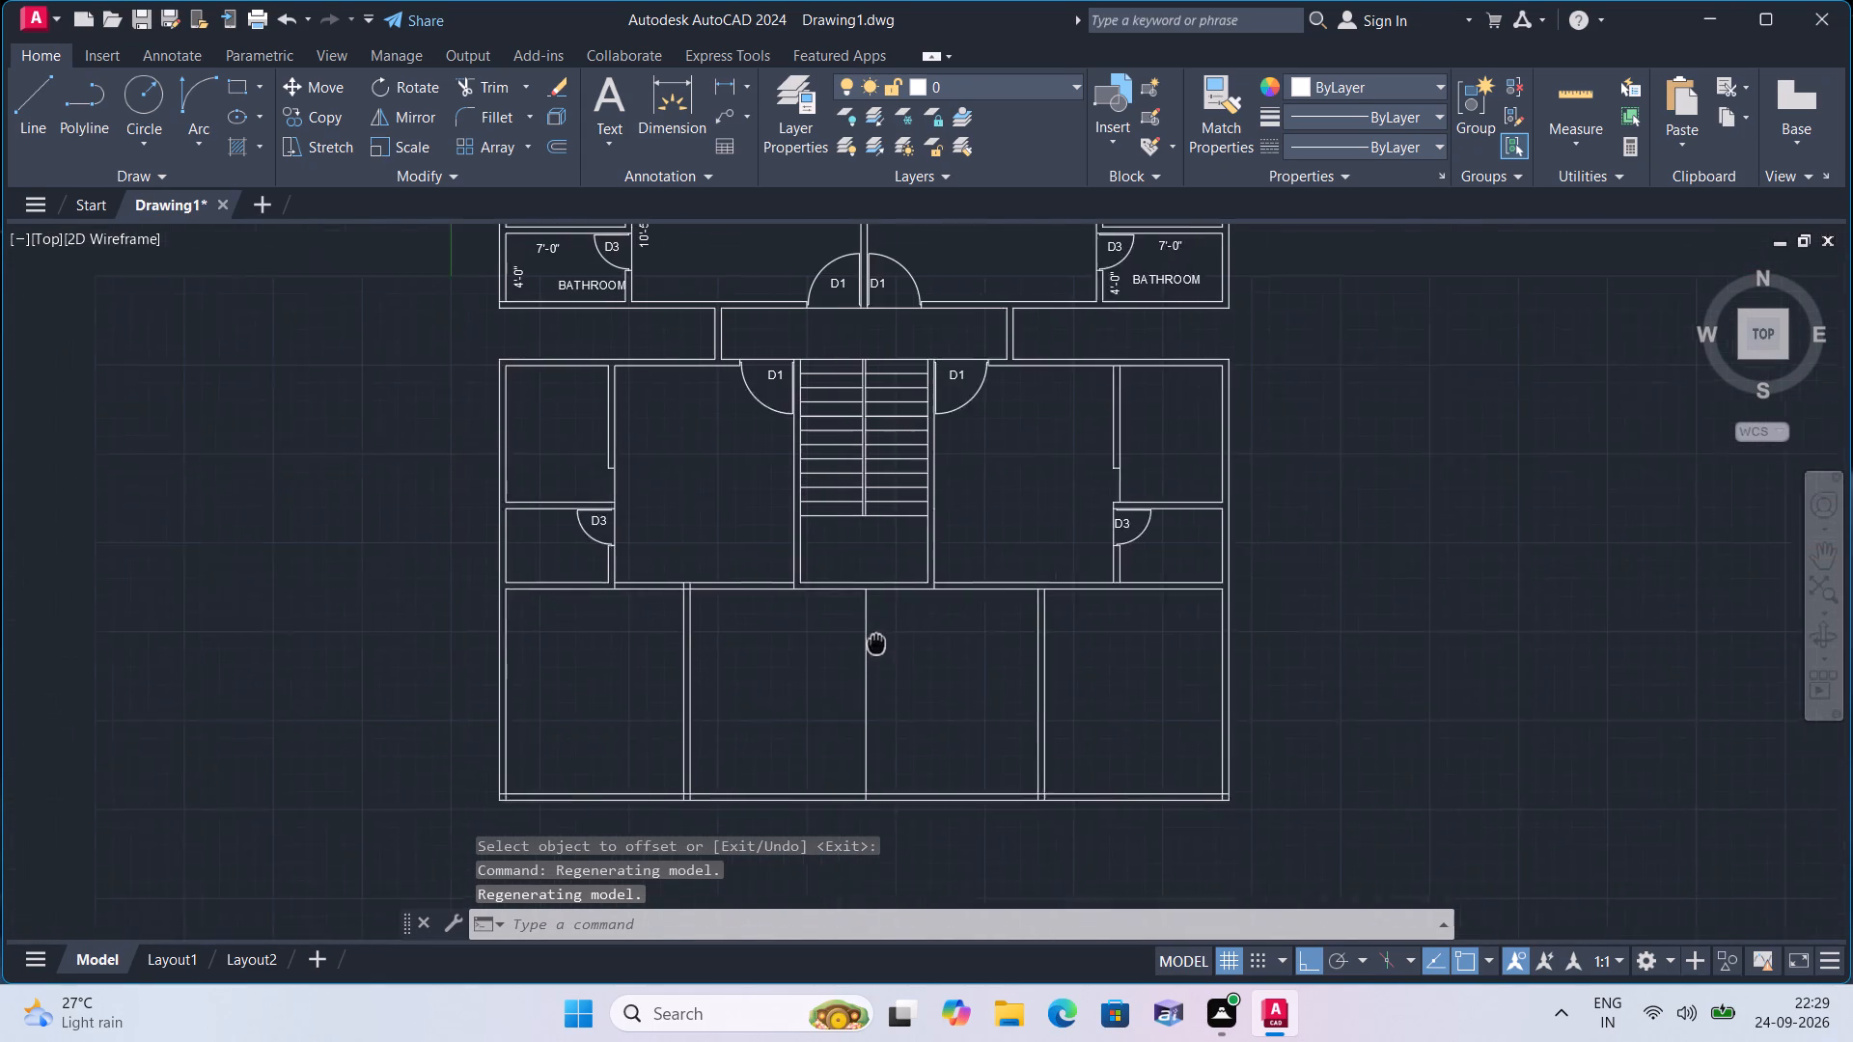
{"action": "middle_click_drag", "start_coordinate": [888, 658], "coordinate": [907, 691]}
{"action": "key", "text": "o"}
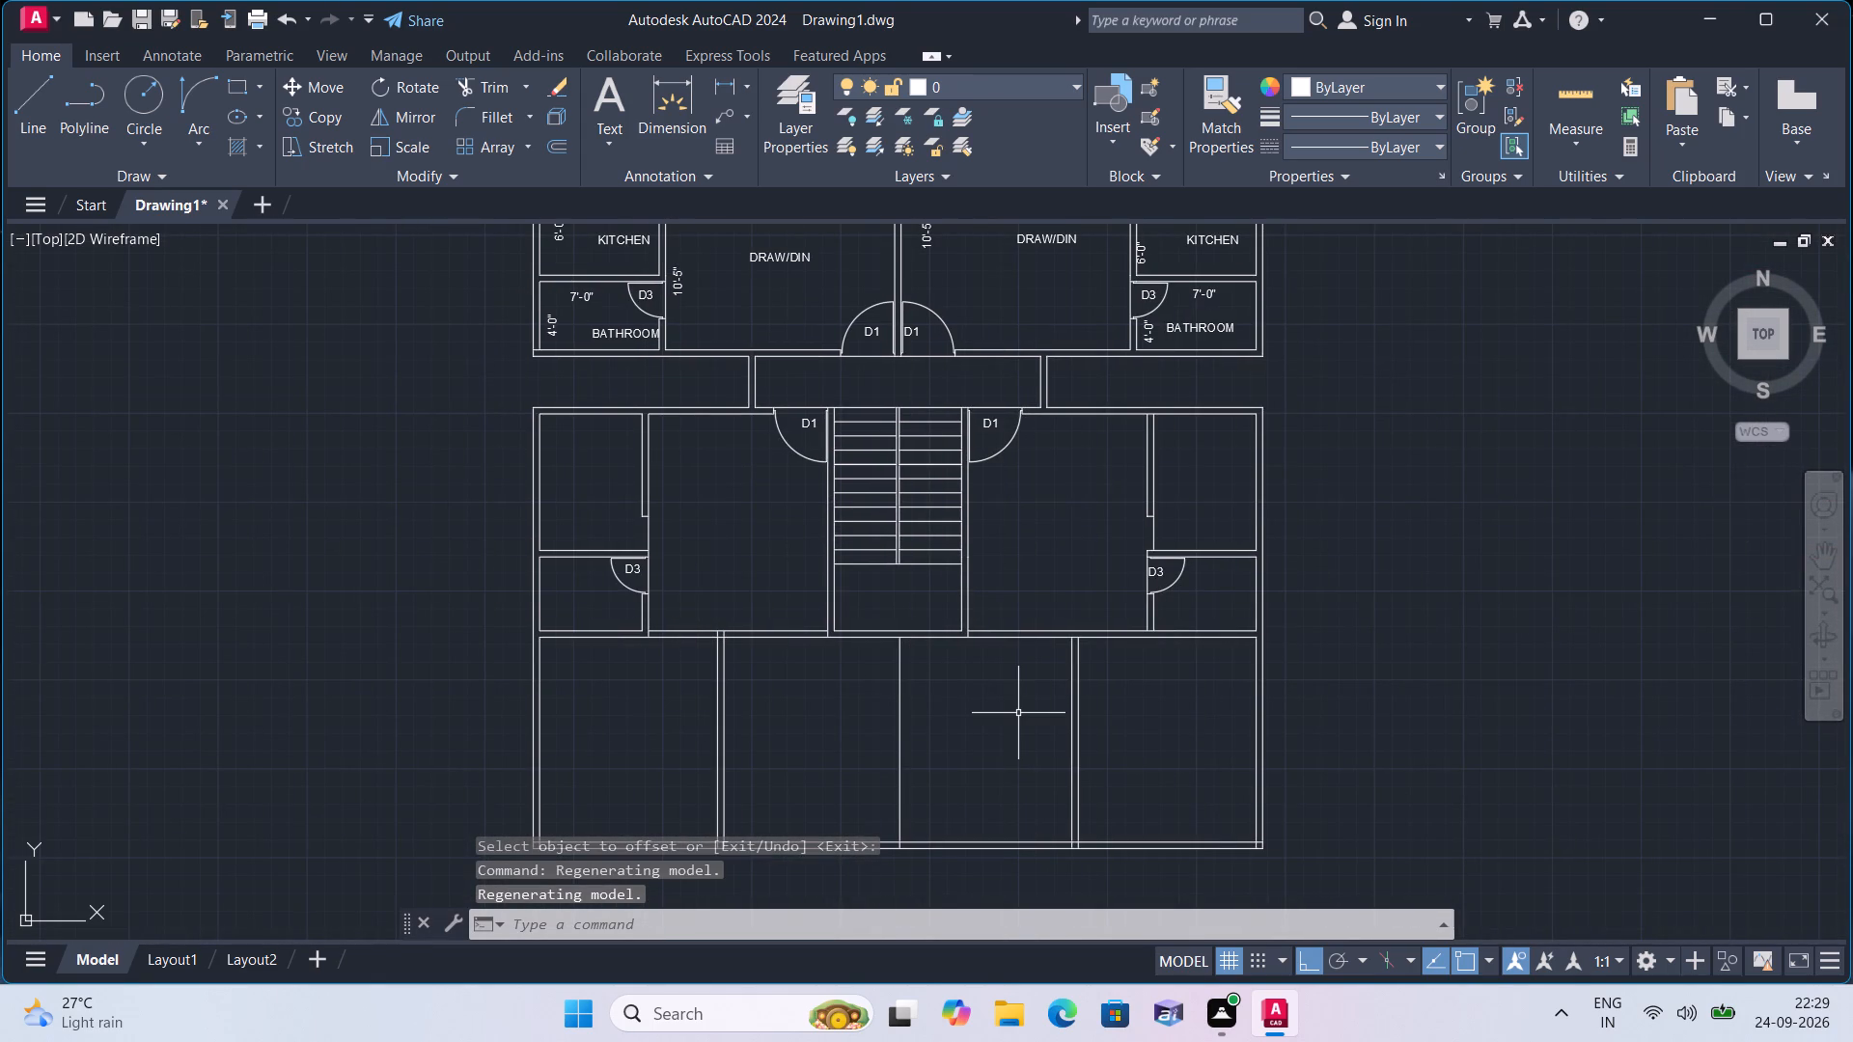
{"action": "type", "text": "ffset 4.5"}
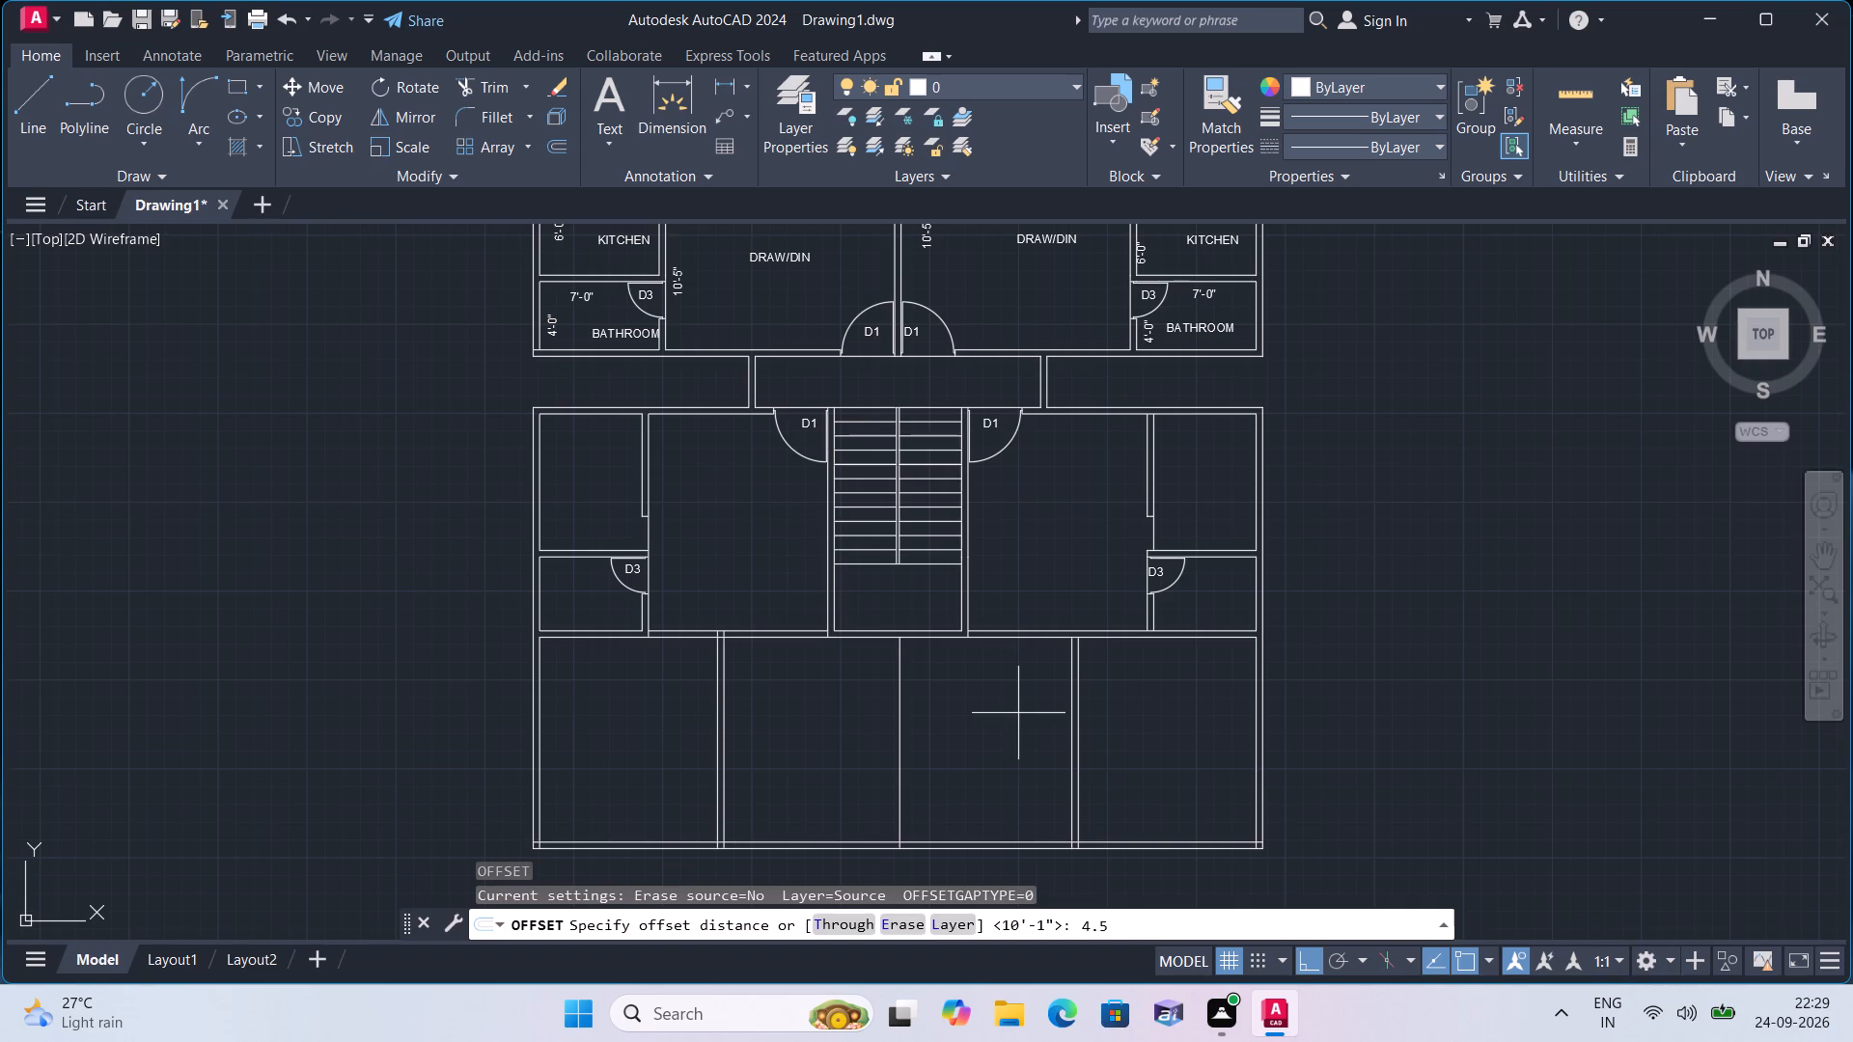
{"action": "type", "text": "\""}
{"action": "key", "text": "space"}
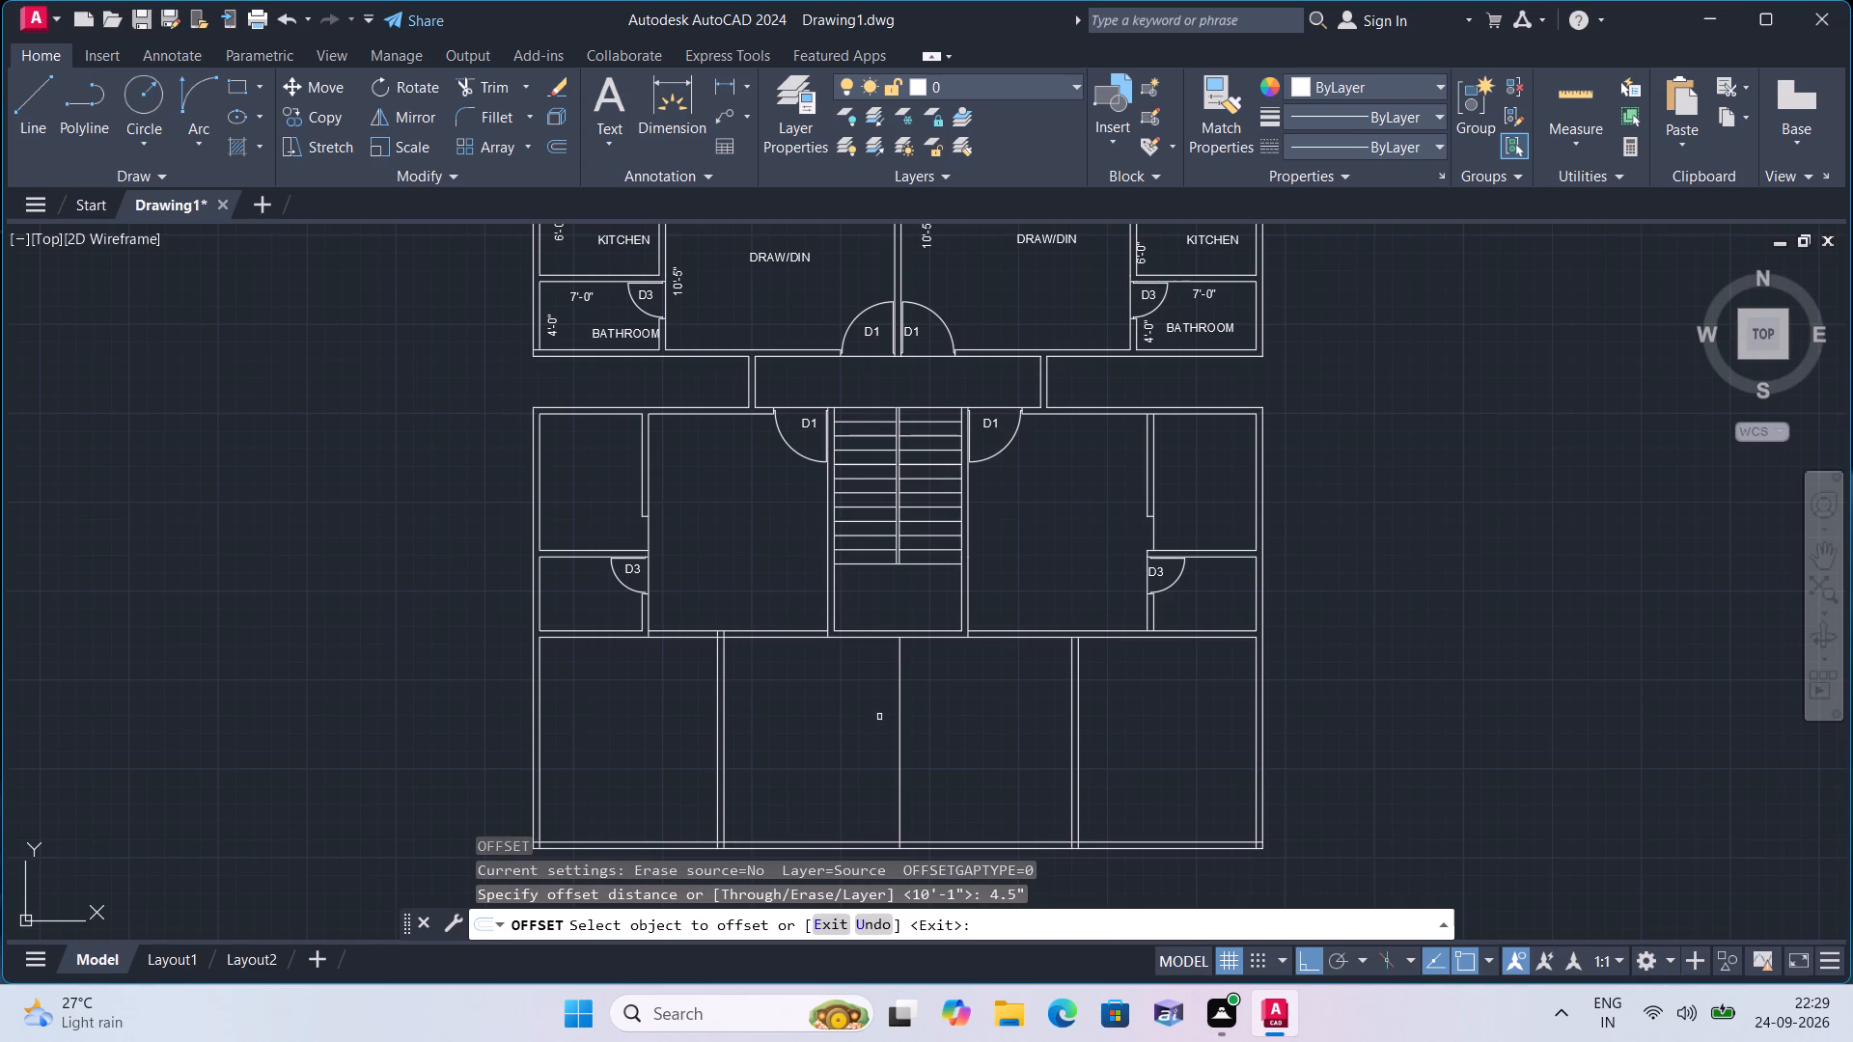
{"action": "left_click", "coordinate": [897, 725]}
{"action": "left_click", "coordinate": [864, 726]}
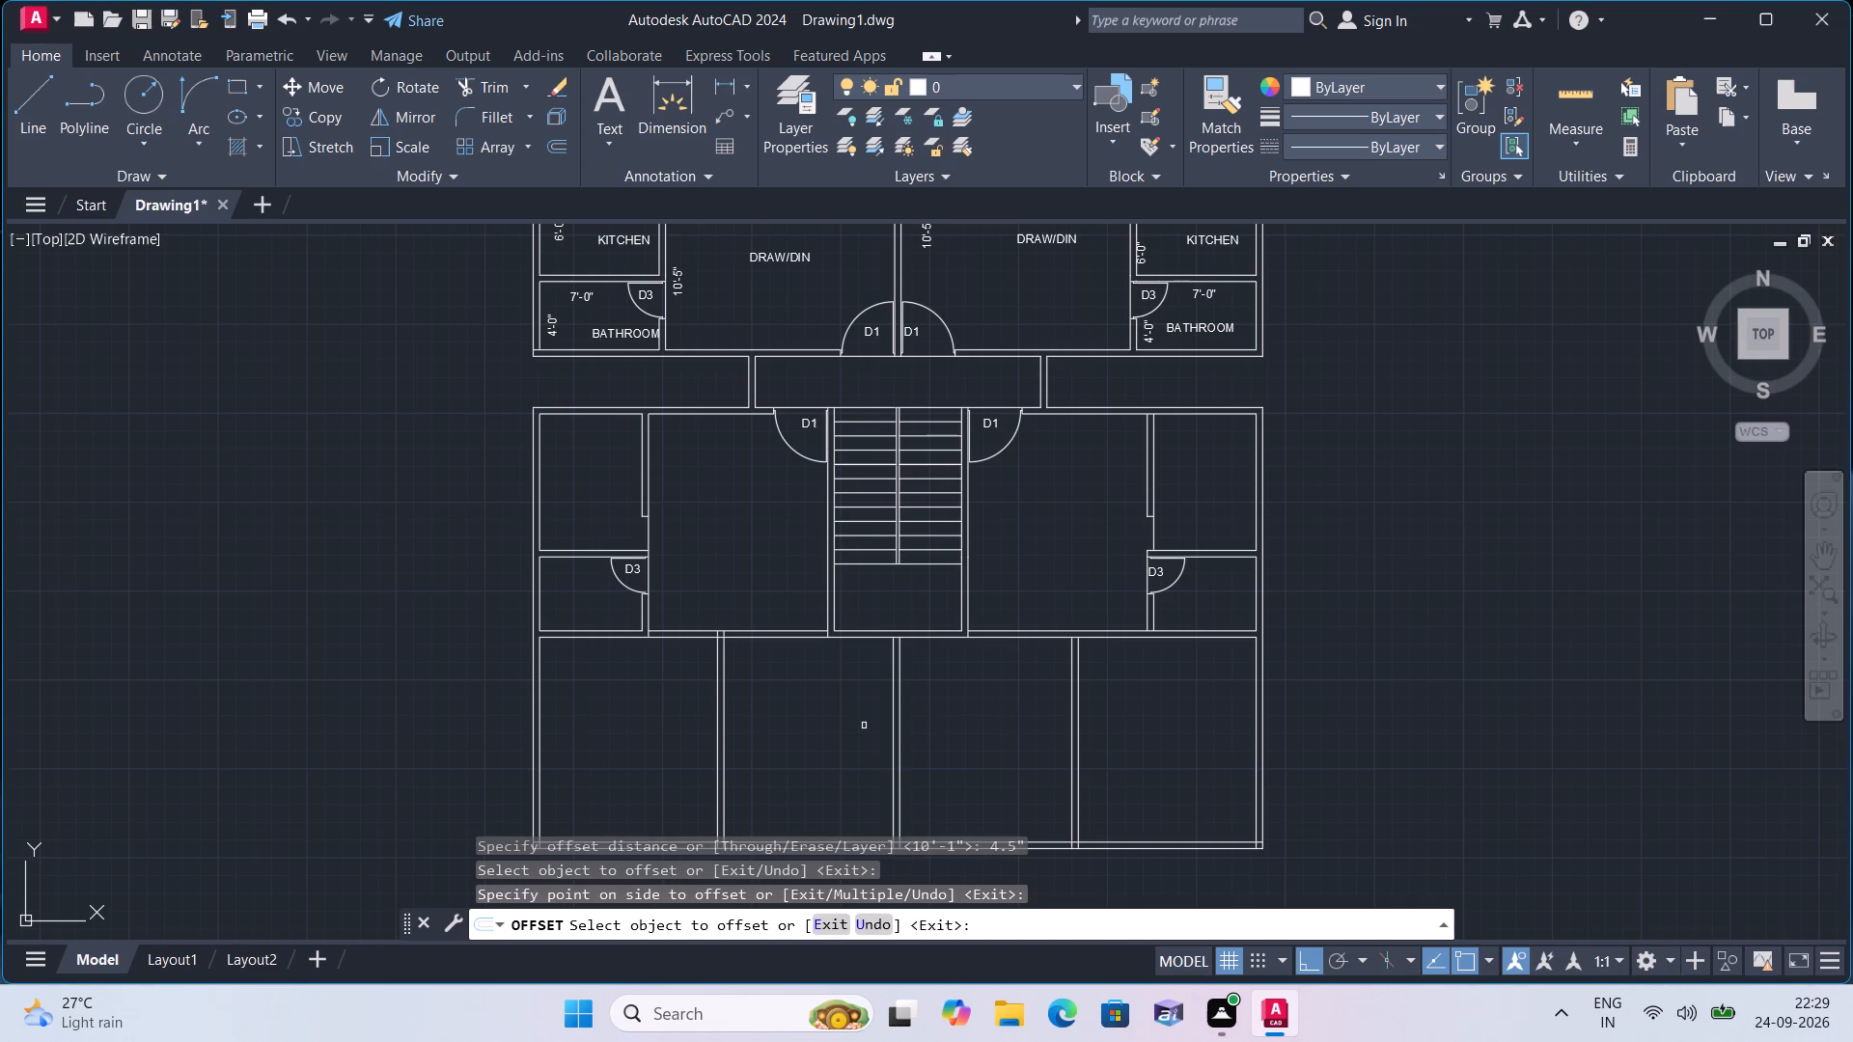
{"action": "key", "text": "space"}
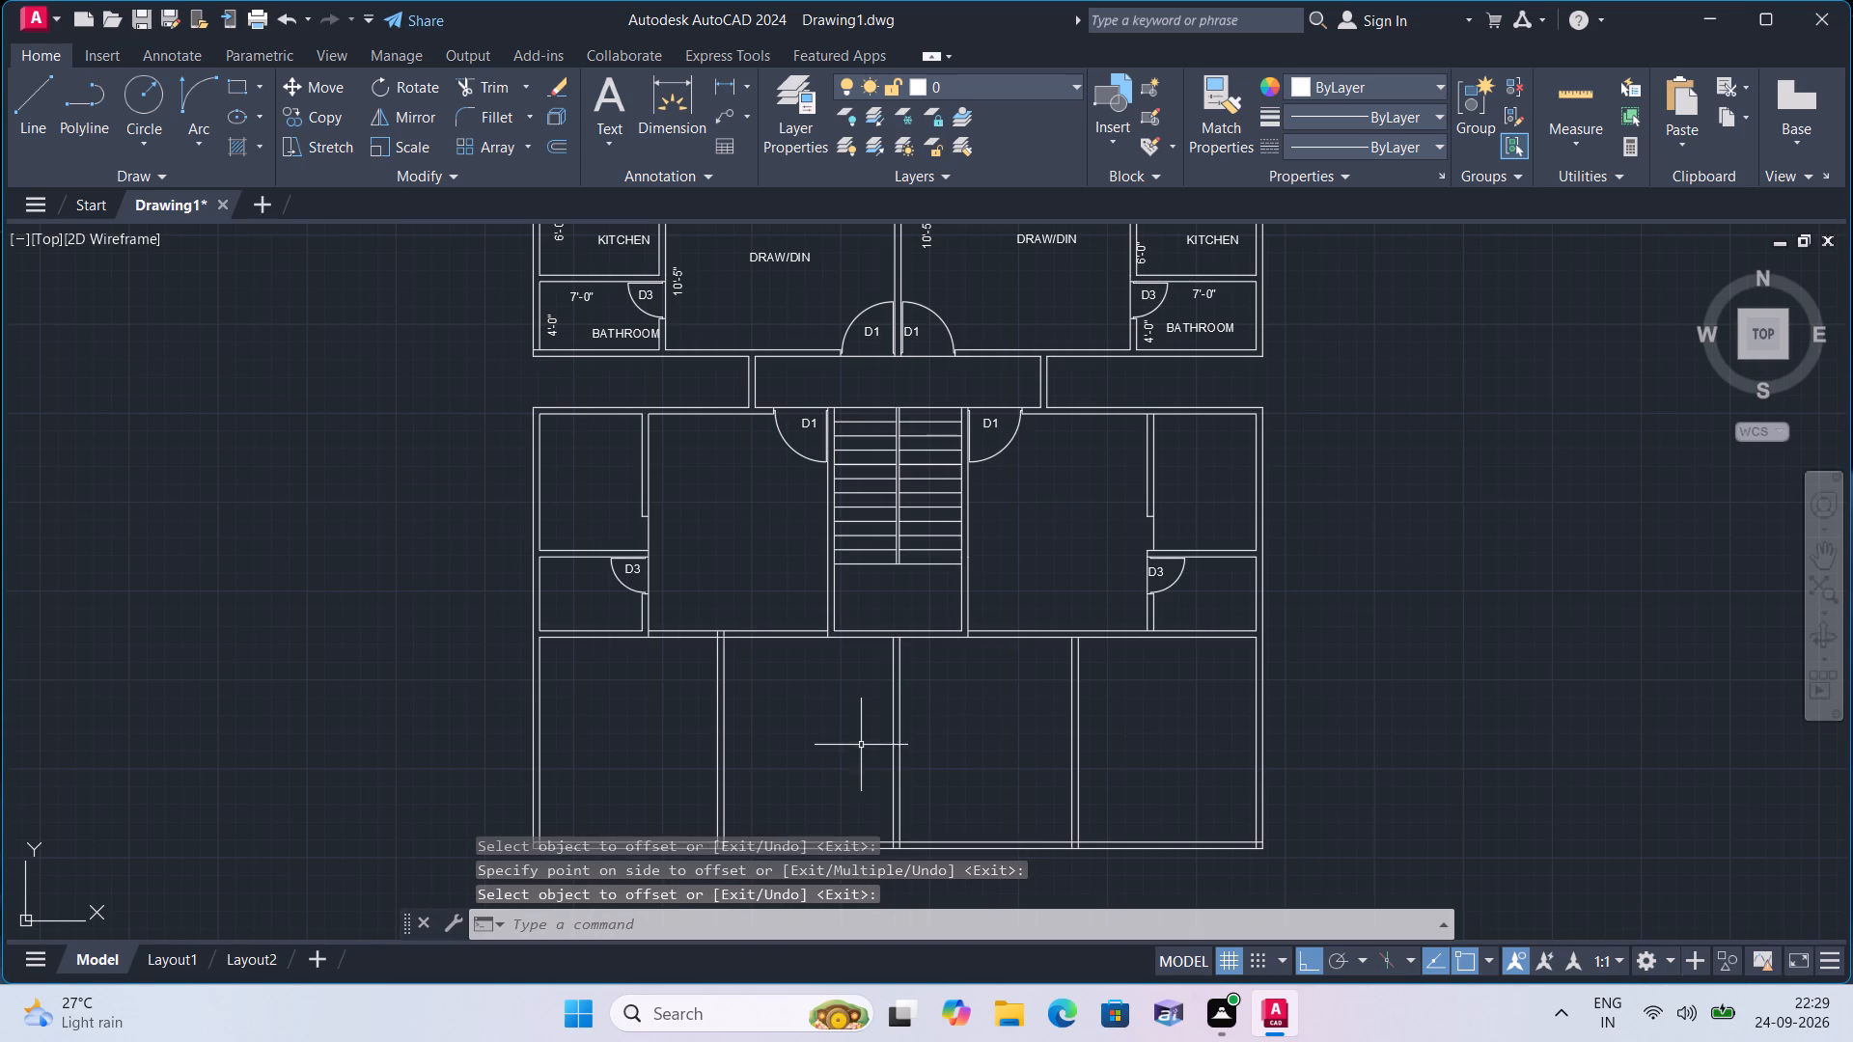
Draw a short line across the thickness of the bottom block's north wall, in line with the west partition's eastern face.
{"action": "middle_click_drag", "start_coordinate": [857, 745], "coordinate": [913, 598]}
{"action": "middle_click_drag", "start_coordinate": [888, 573], "coordinate": [931, 649]}
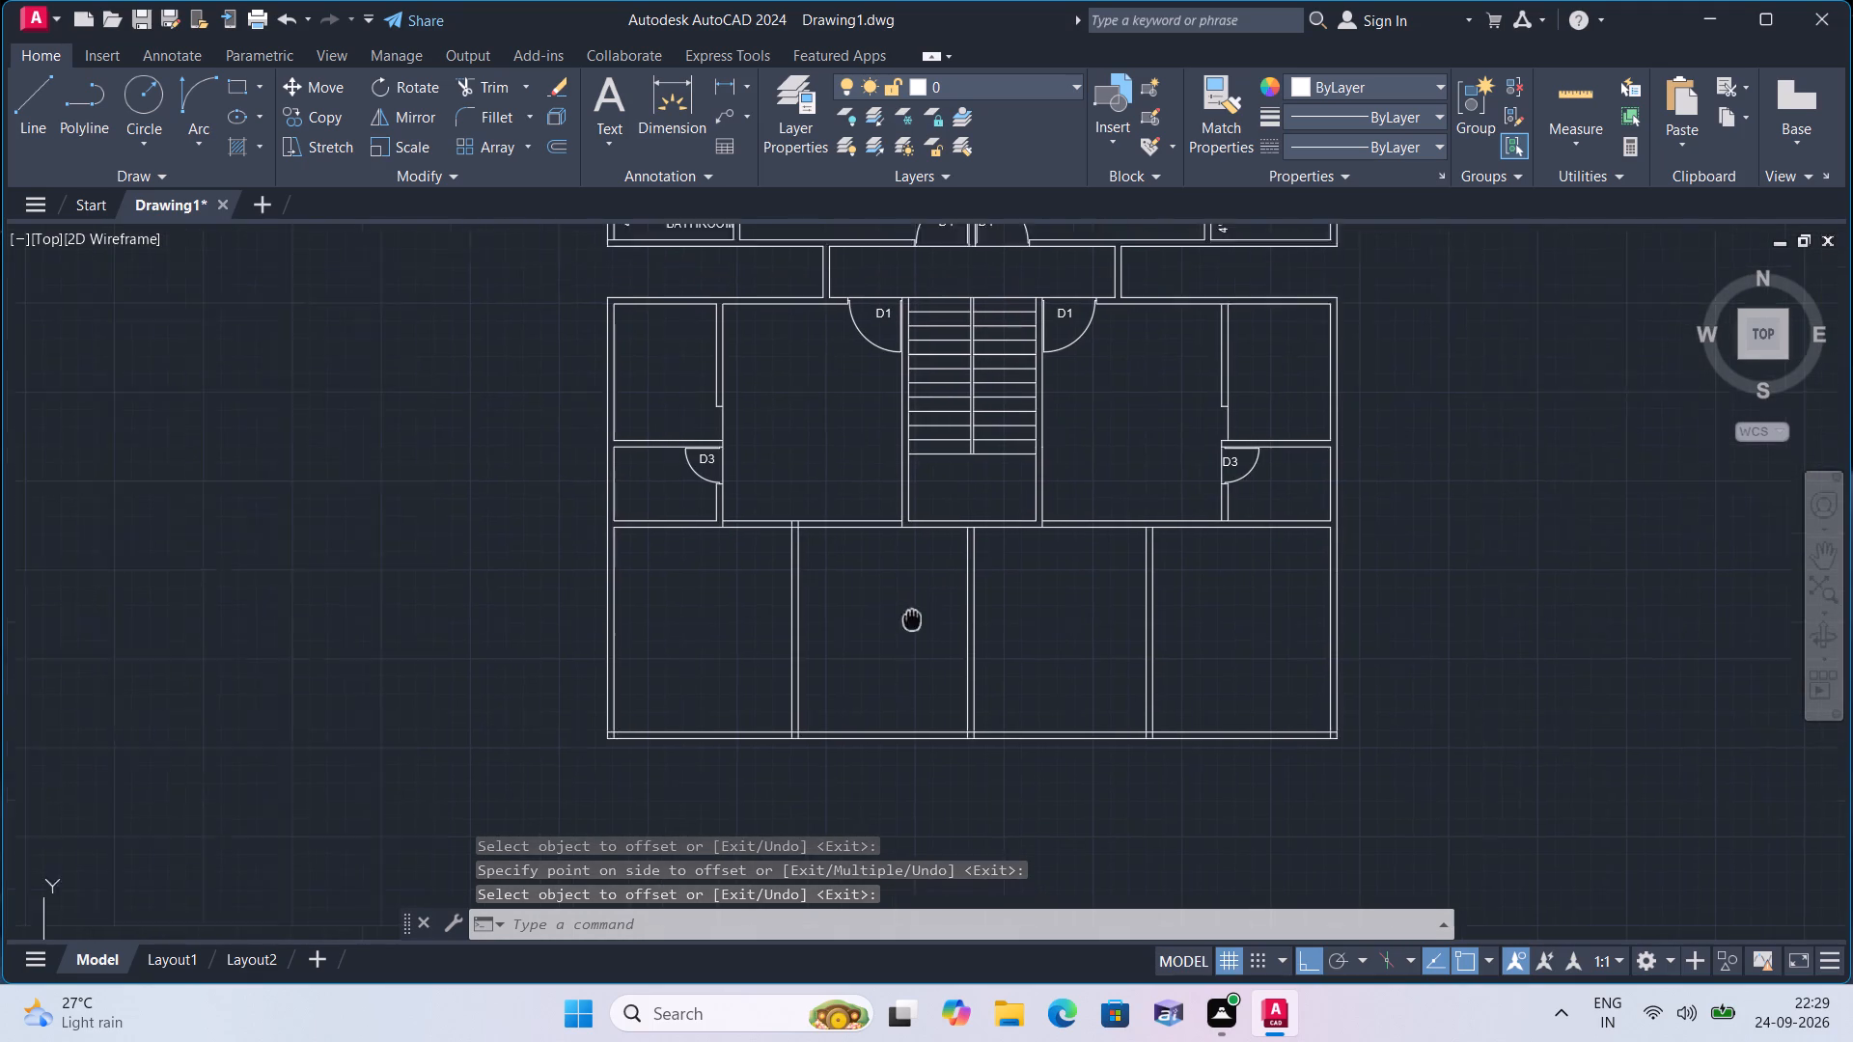
{"action": "middle_click_drag", "start_coordinate": [931, 649], "coordinate": [972, 710]}
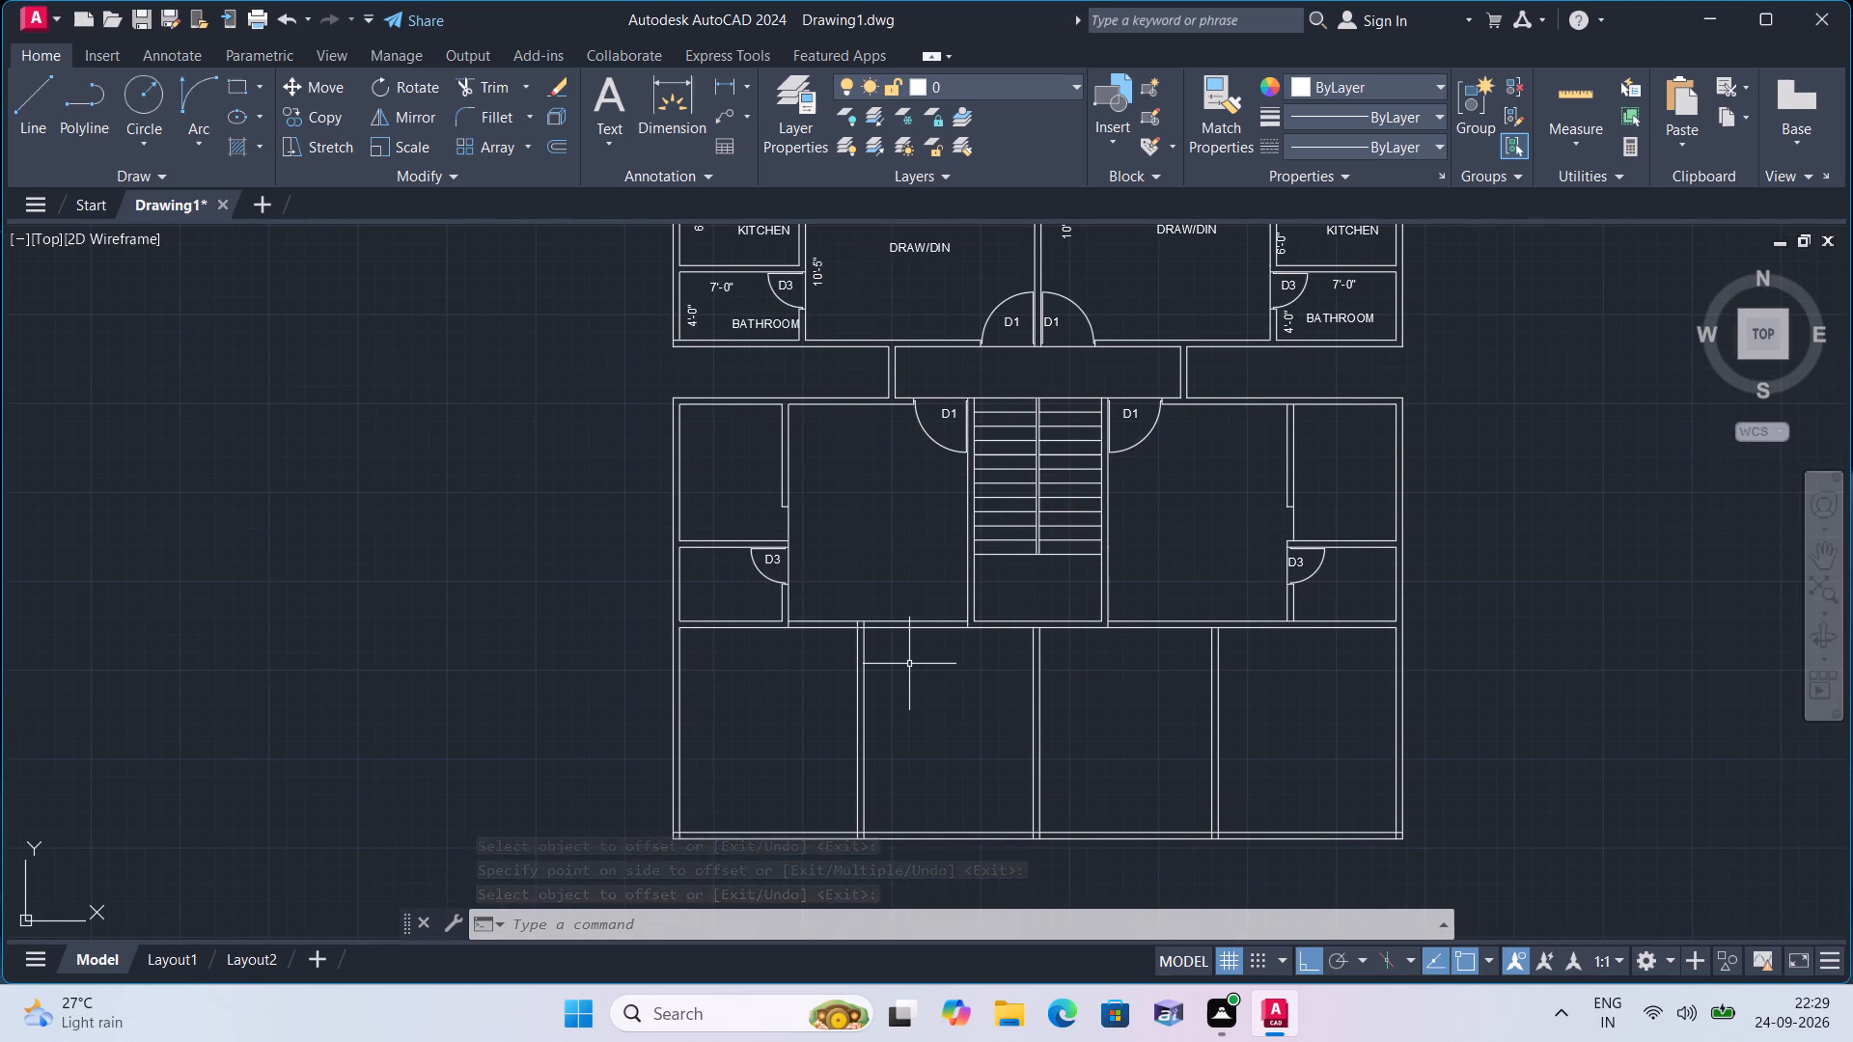
{"action": "scroll", "coordinate": [909, 664], "scroll_direction": "up", "scroll_amount": 1}
{"action": "middle_click_drag", "start_coordinate": [915, 682], "coordinate": [985, 819]}
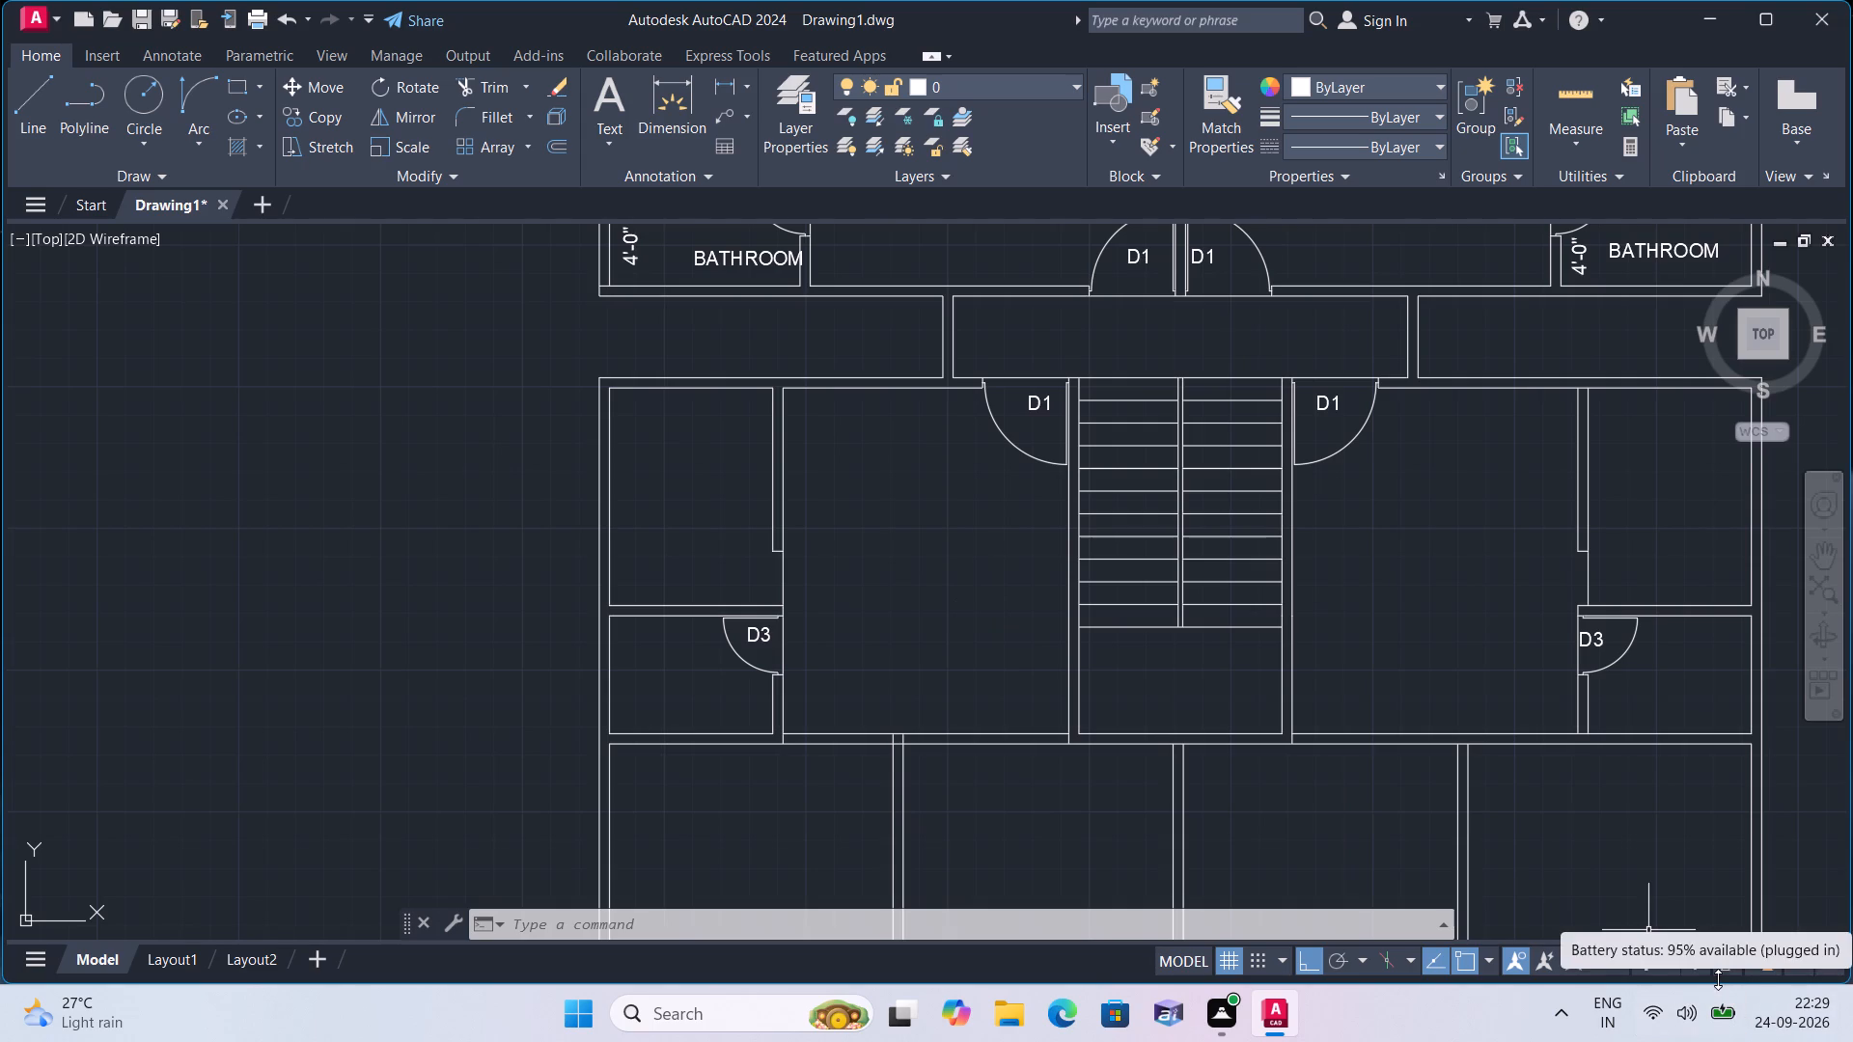
{"action": "scroll", "coordinate": [1009, 823], "scroll_direction": "up", "scroll_amount": 1}
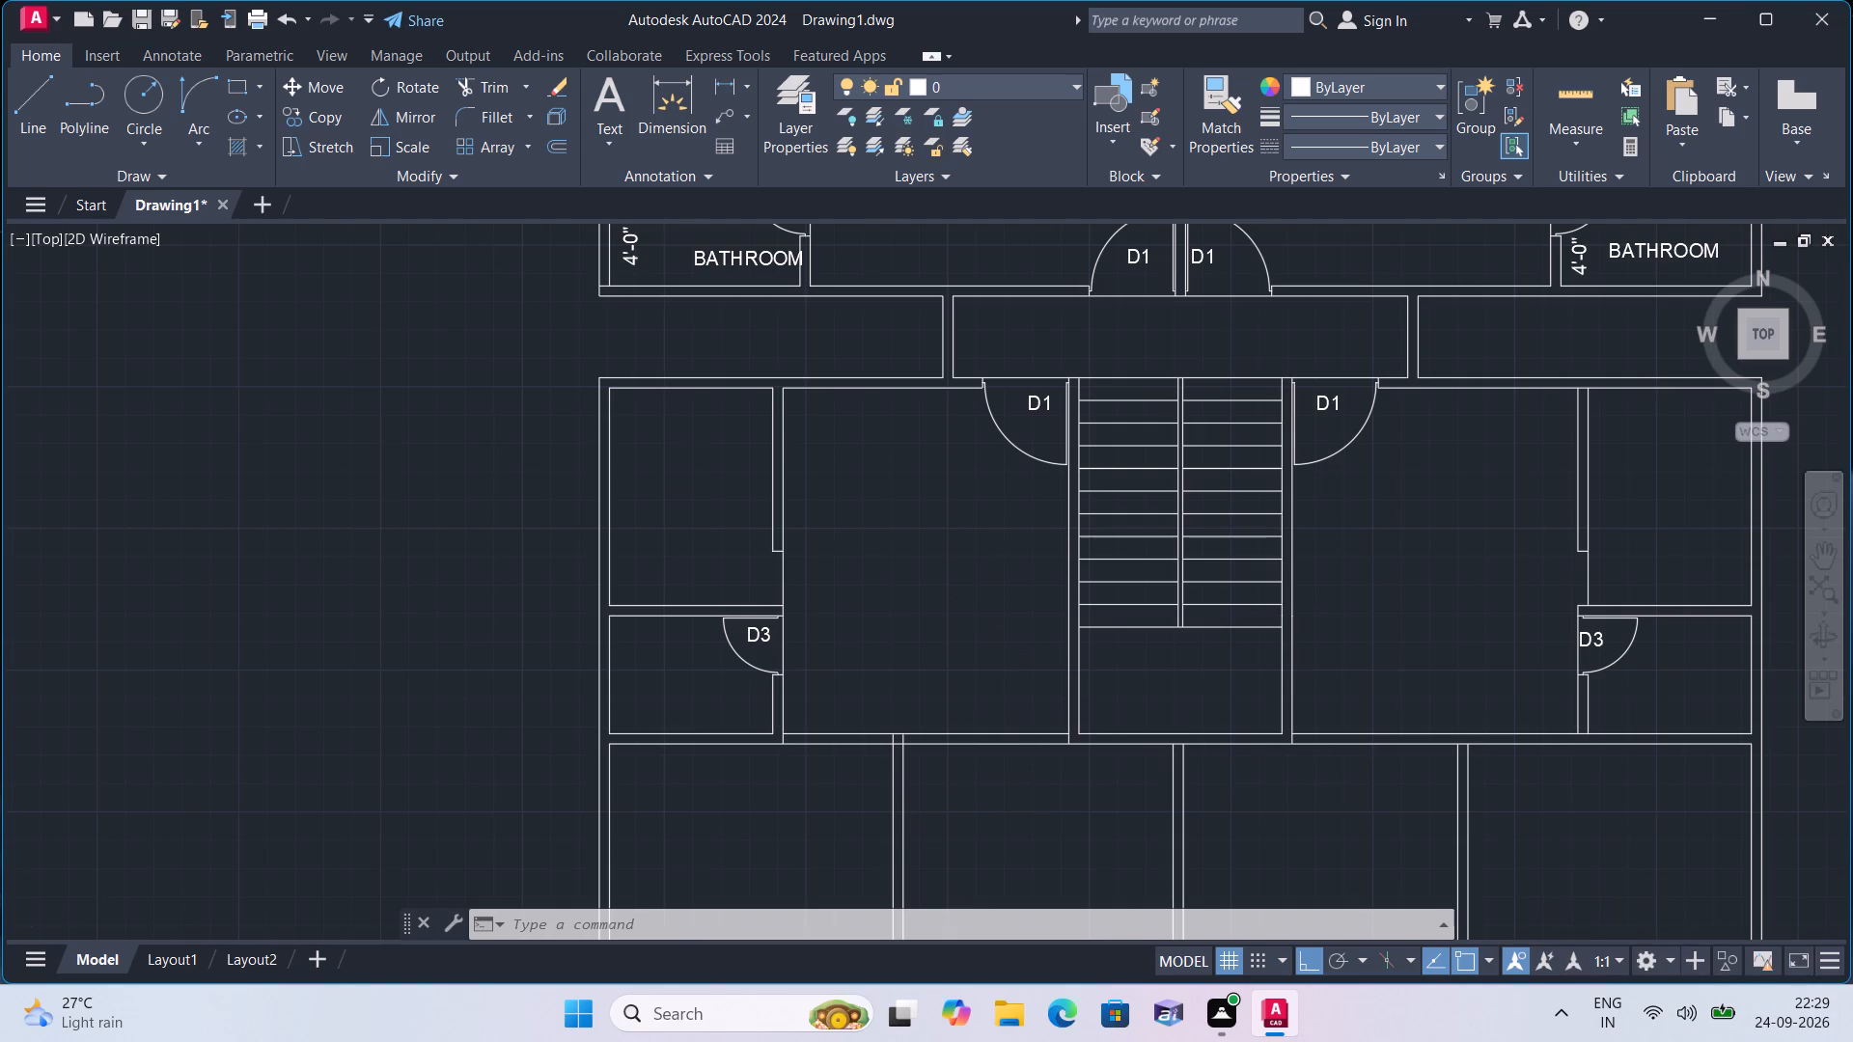
{"action": "middle_click_drag", "start_coordinate": [1009, 823], "coordinate": [1135, 690]}
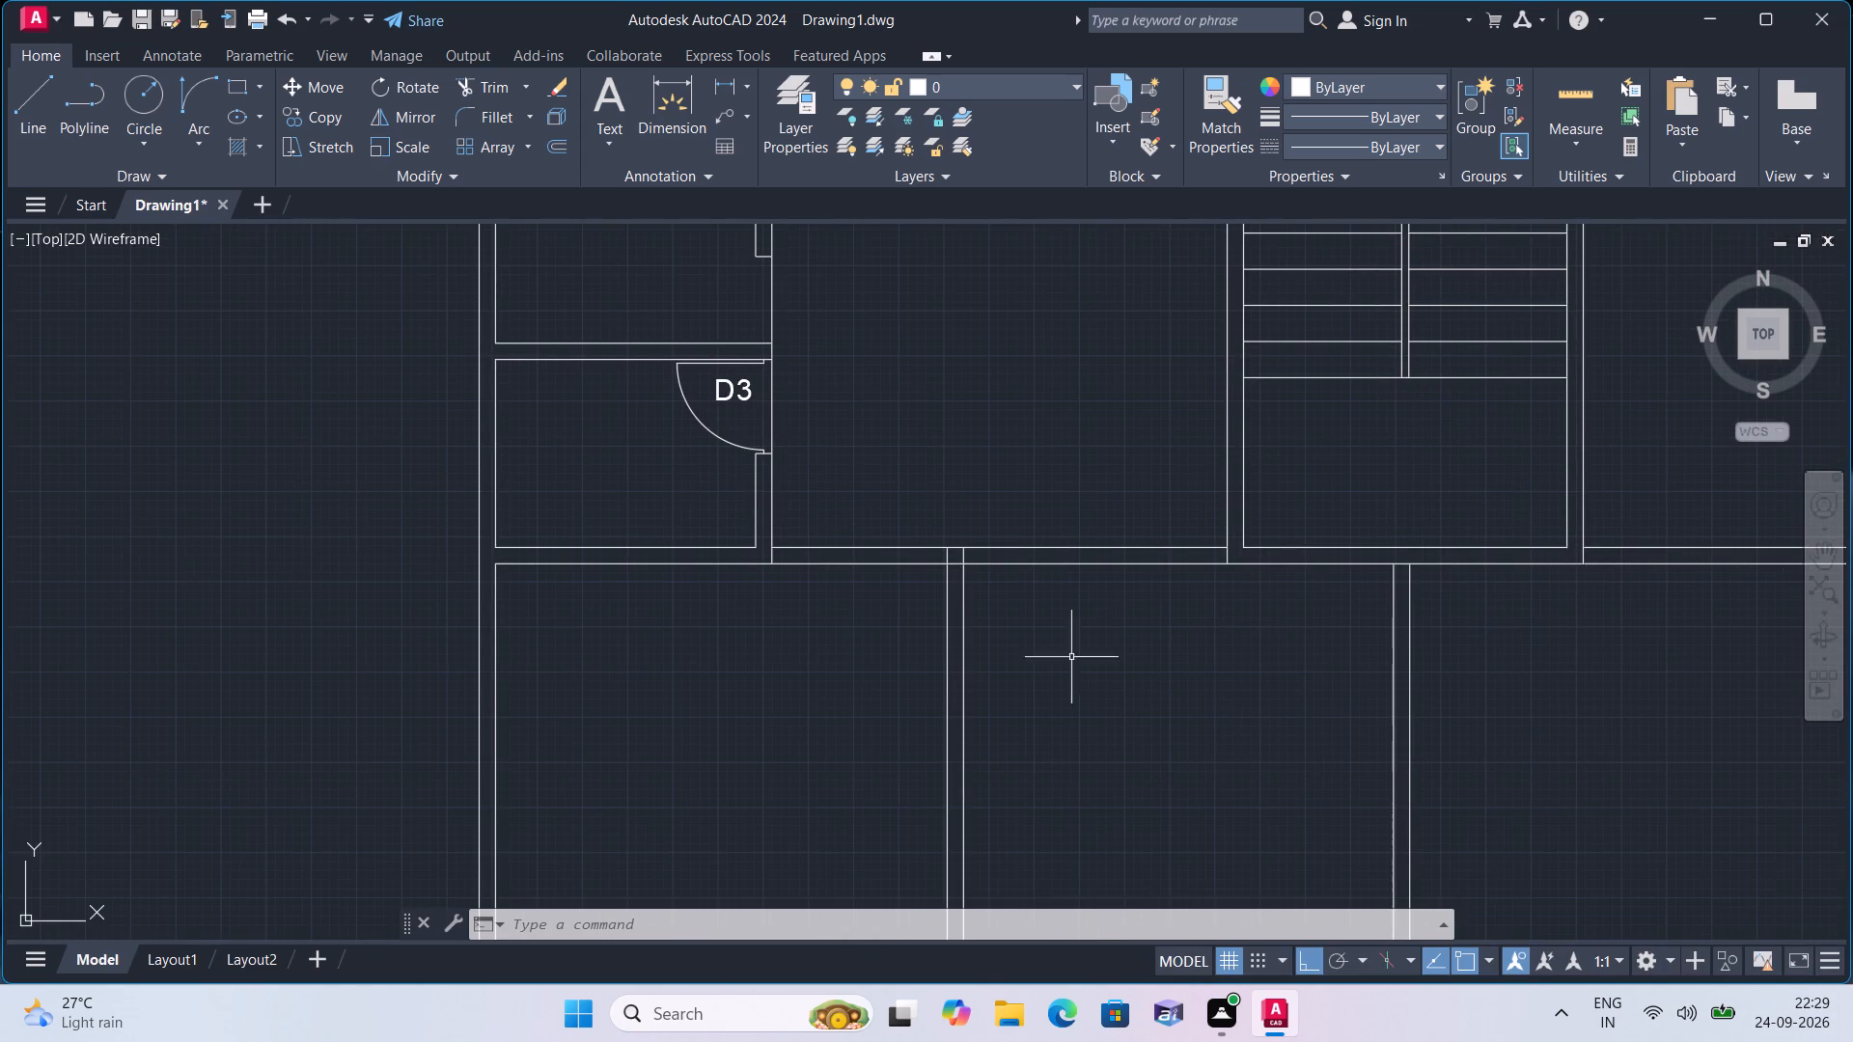
{"action": "scroll", "coordinate": [999, 609], "scroll_direction": "up", "scroll_amount": 1}
{"action": "middle_click_drag", "start_coordinate": [999, 608], "coordinate": [1159, 856]}
{"action": "scroll", "coordinate": [1189, 900], "scroll_direction": "up", "scroll_amount": 1}
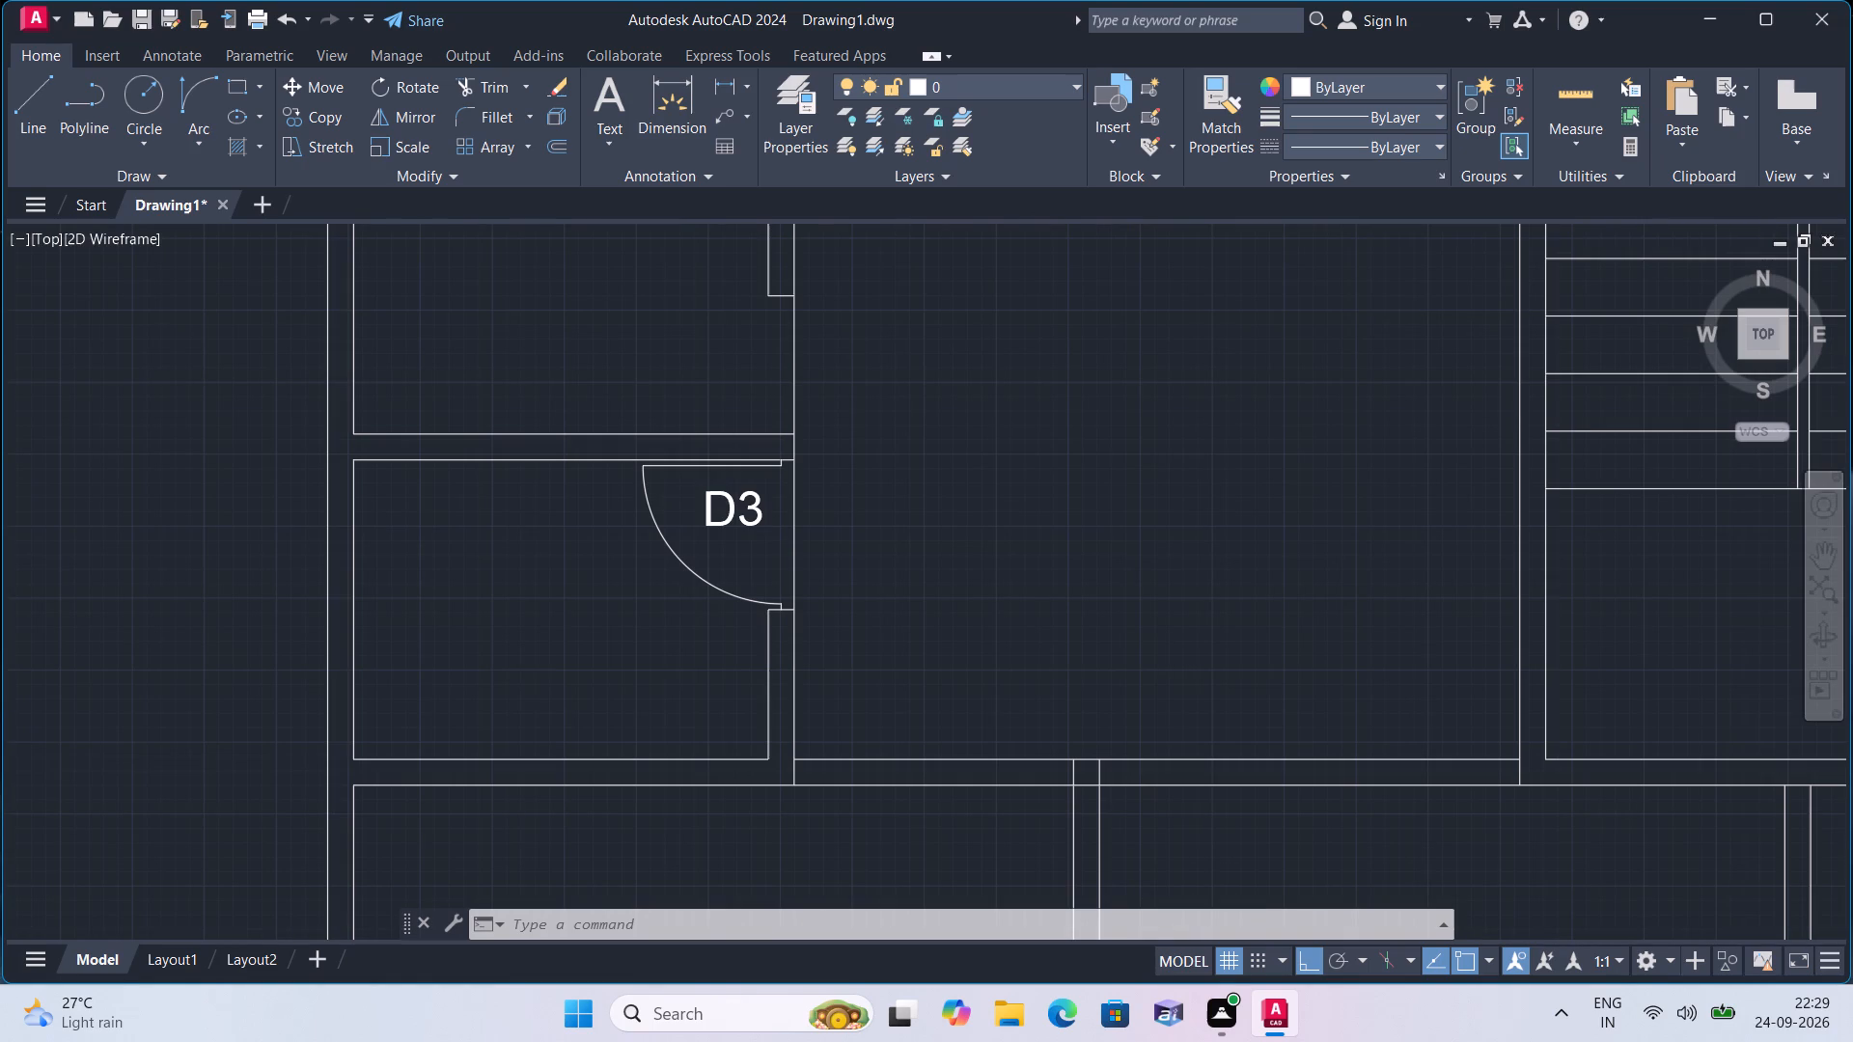
{"action": "type", "text": "l"}
{"action": "key", "text": "space"}
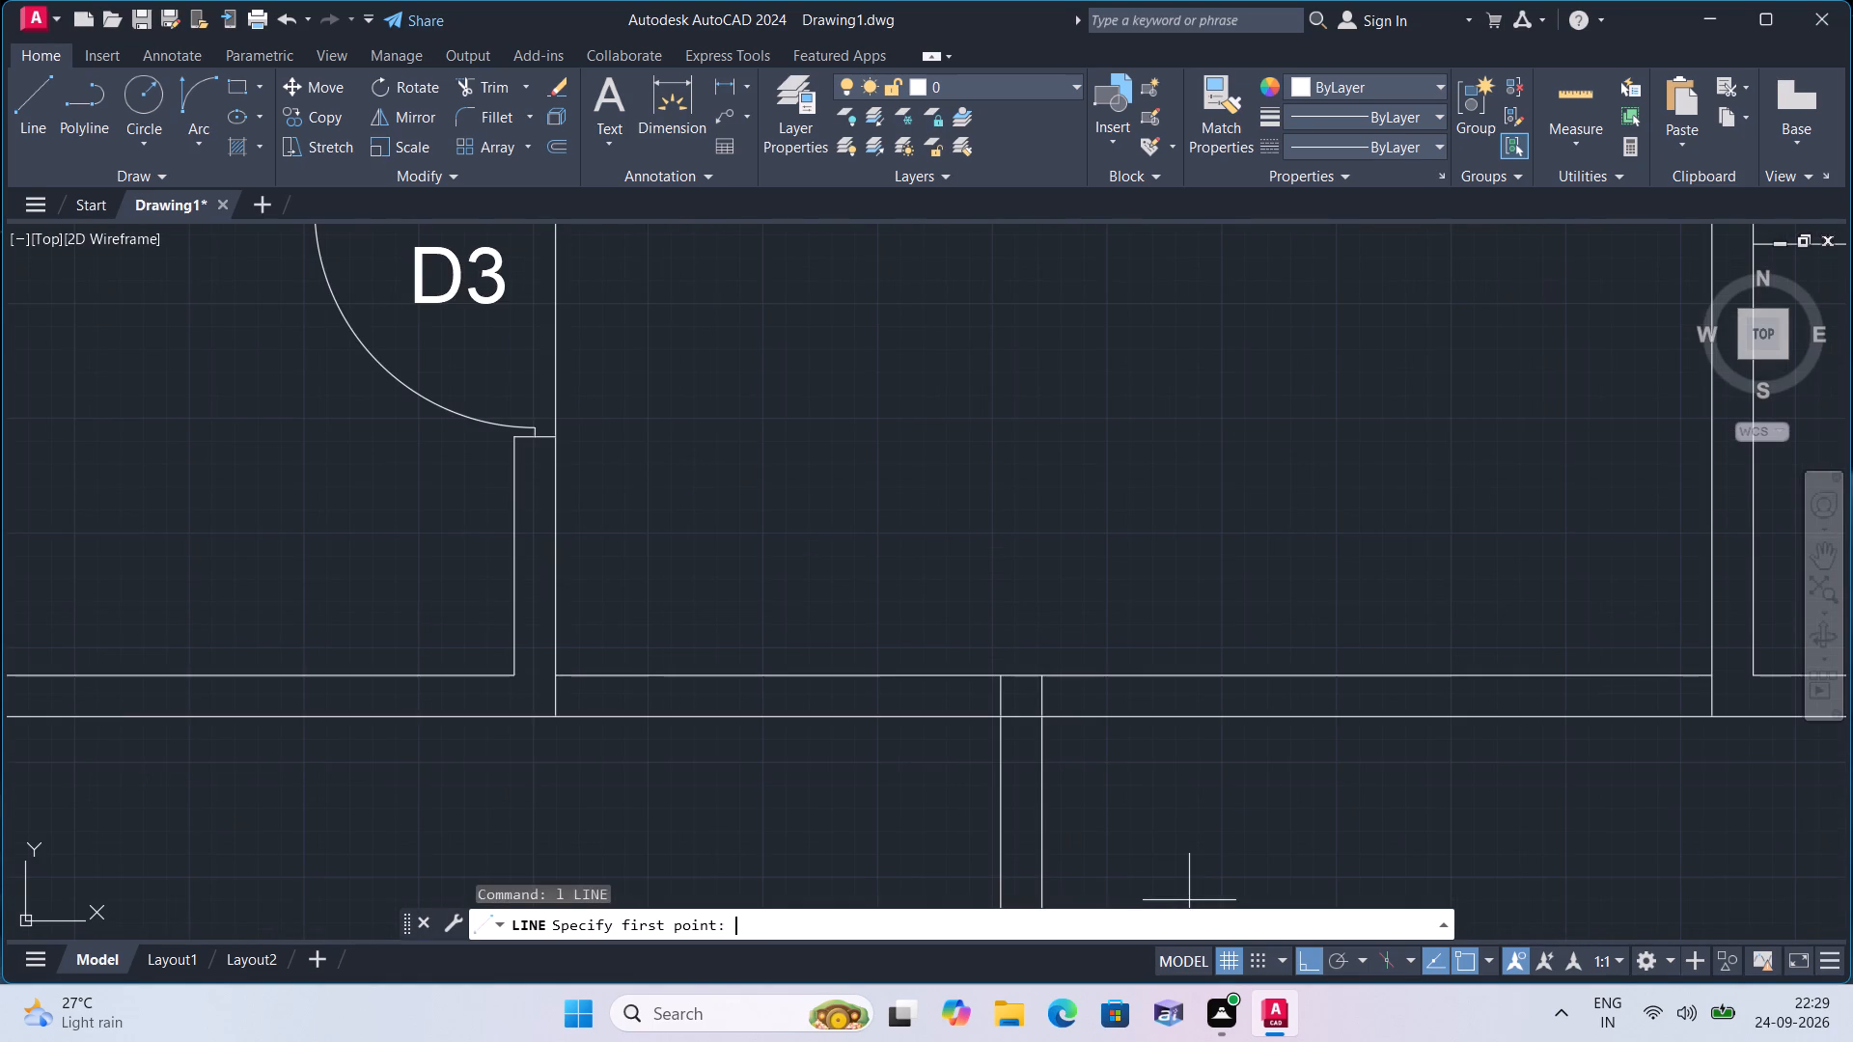
{"action": "scroll", "coordinate": [1047, 682], "scroll_direction": "up", "scroll_amount": 1}
{"action": "middle_click_drag", "start_coordinate": [1071, 704], "coordinate": [1070, 705]}
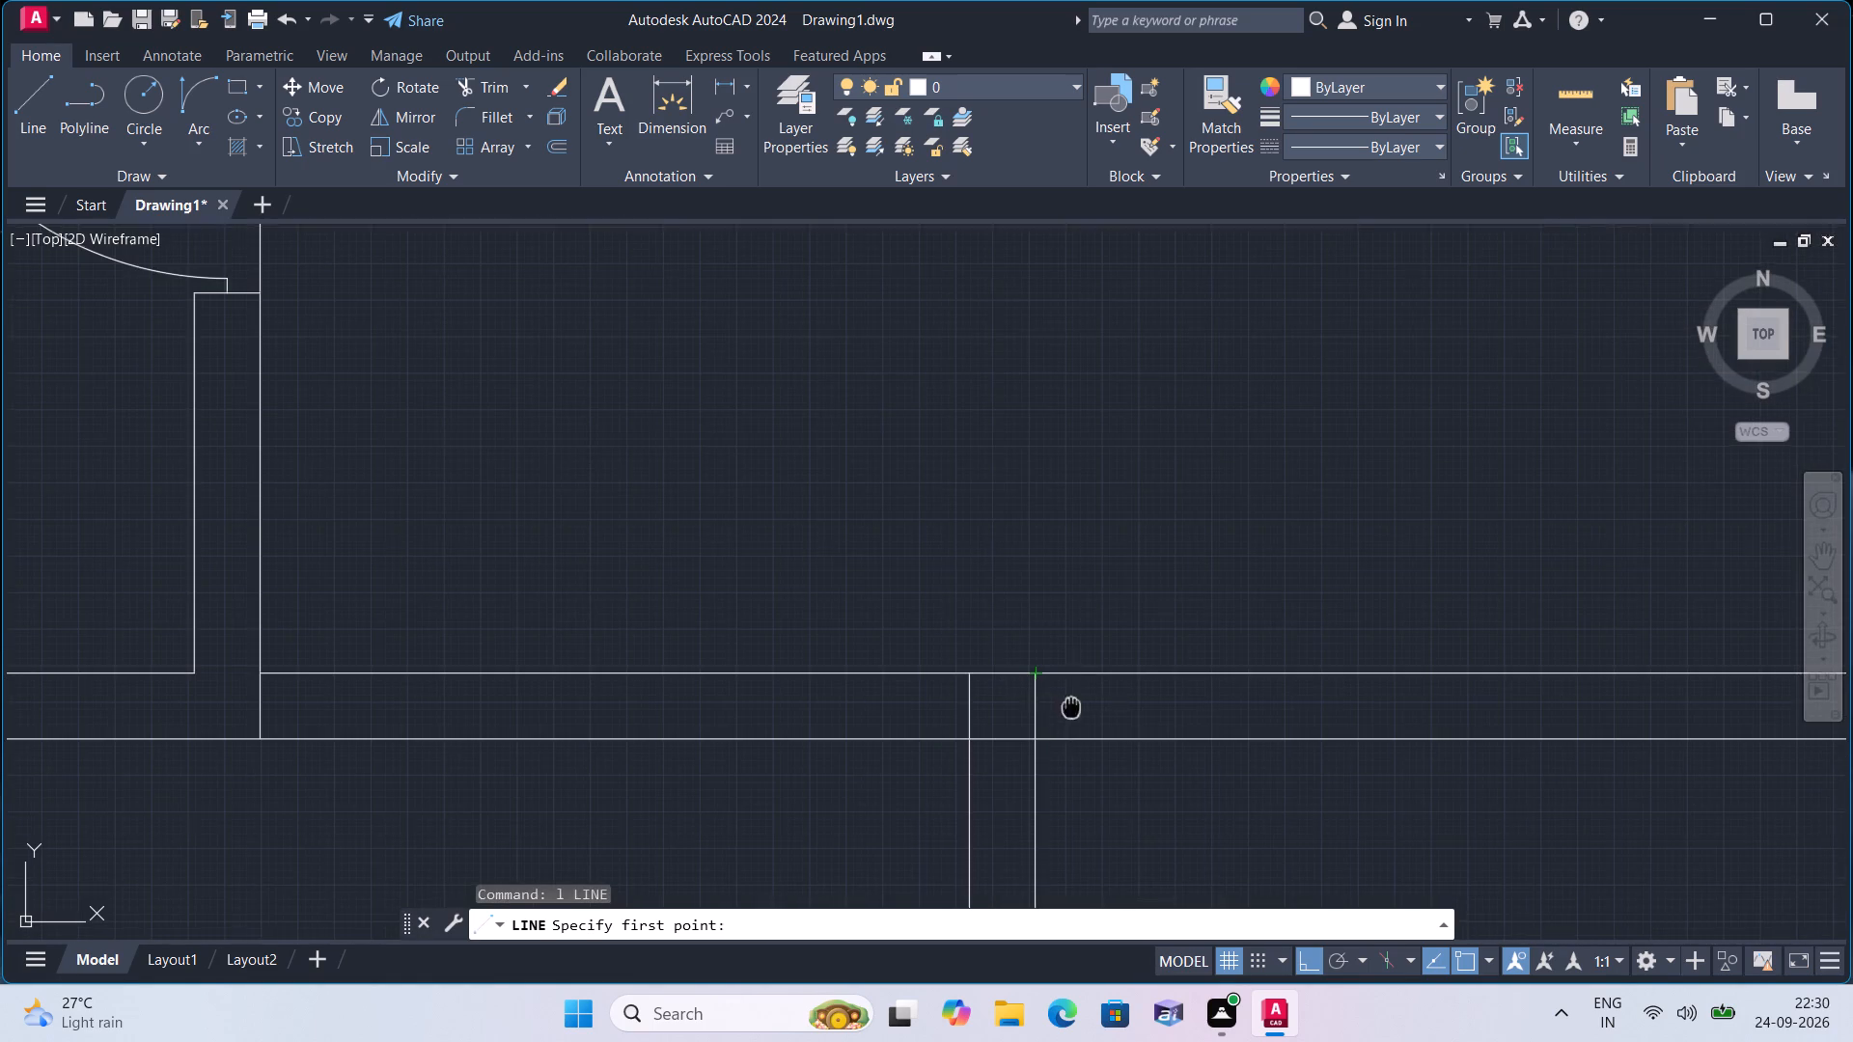
{"action": "middle_click_drag", "start_coordinate": [1070, 705], "coordinate": [1144, 531]}
{"action": "left_click", "coordinate": [1105, 503]}
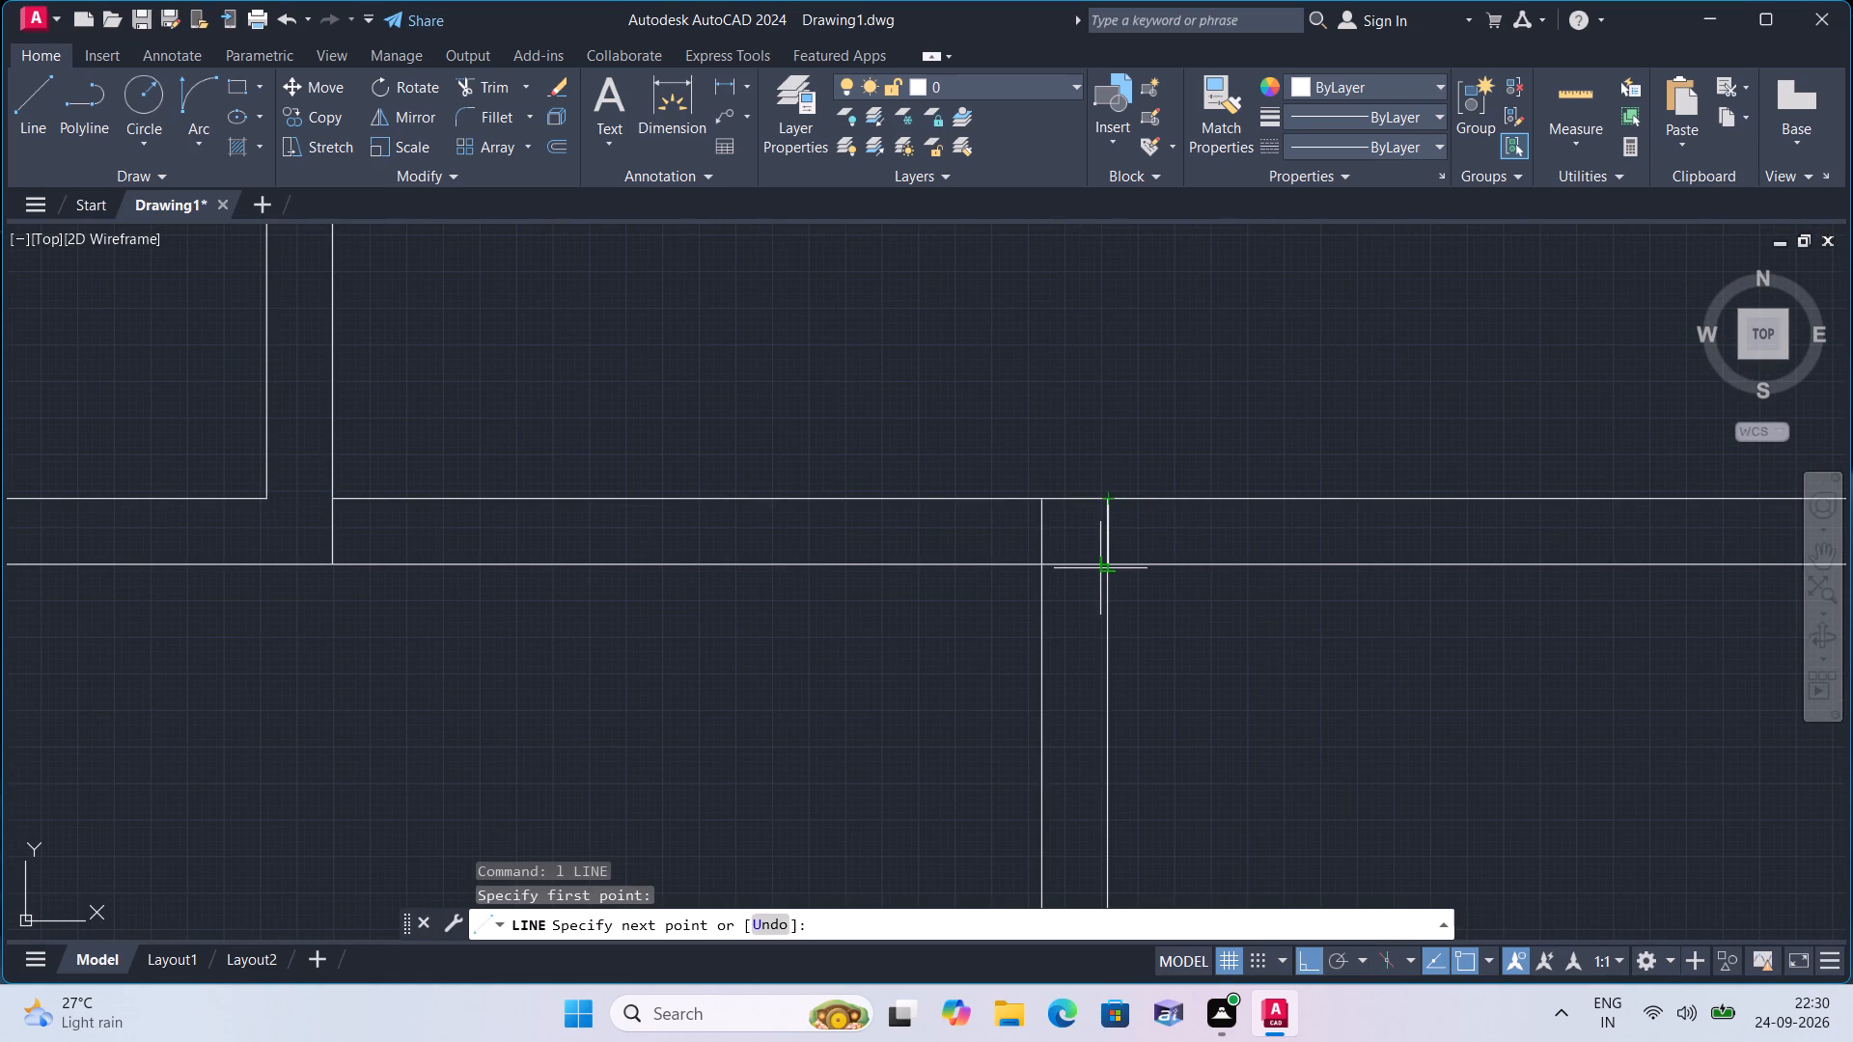
{"action": "left_click", "coordinate": [1100, 568]}
{"action": "key", "text": "space"}
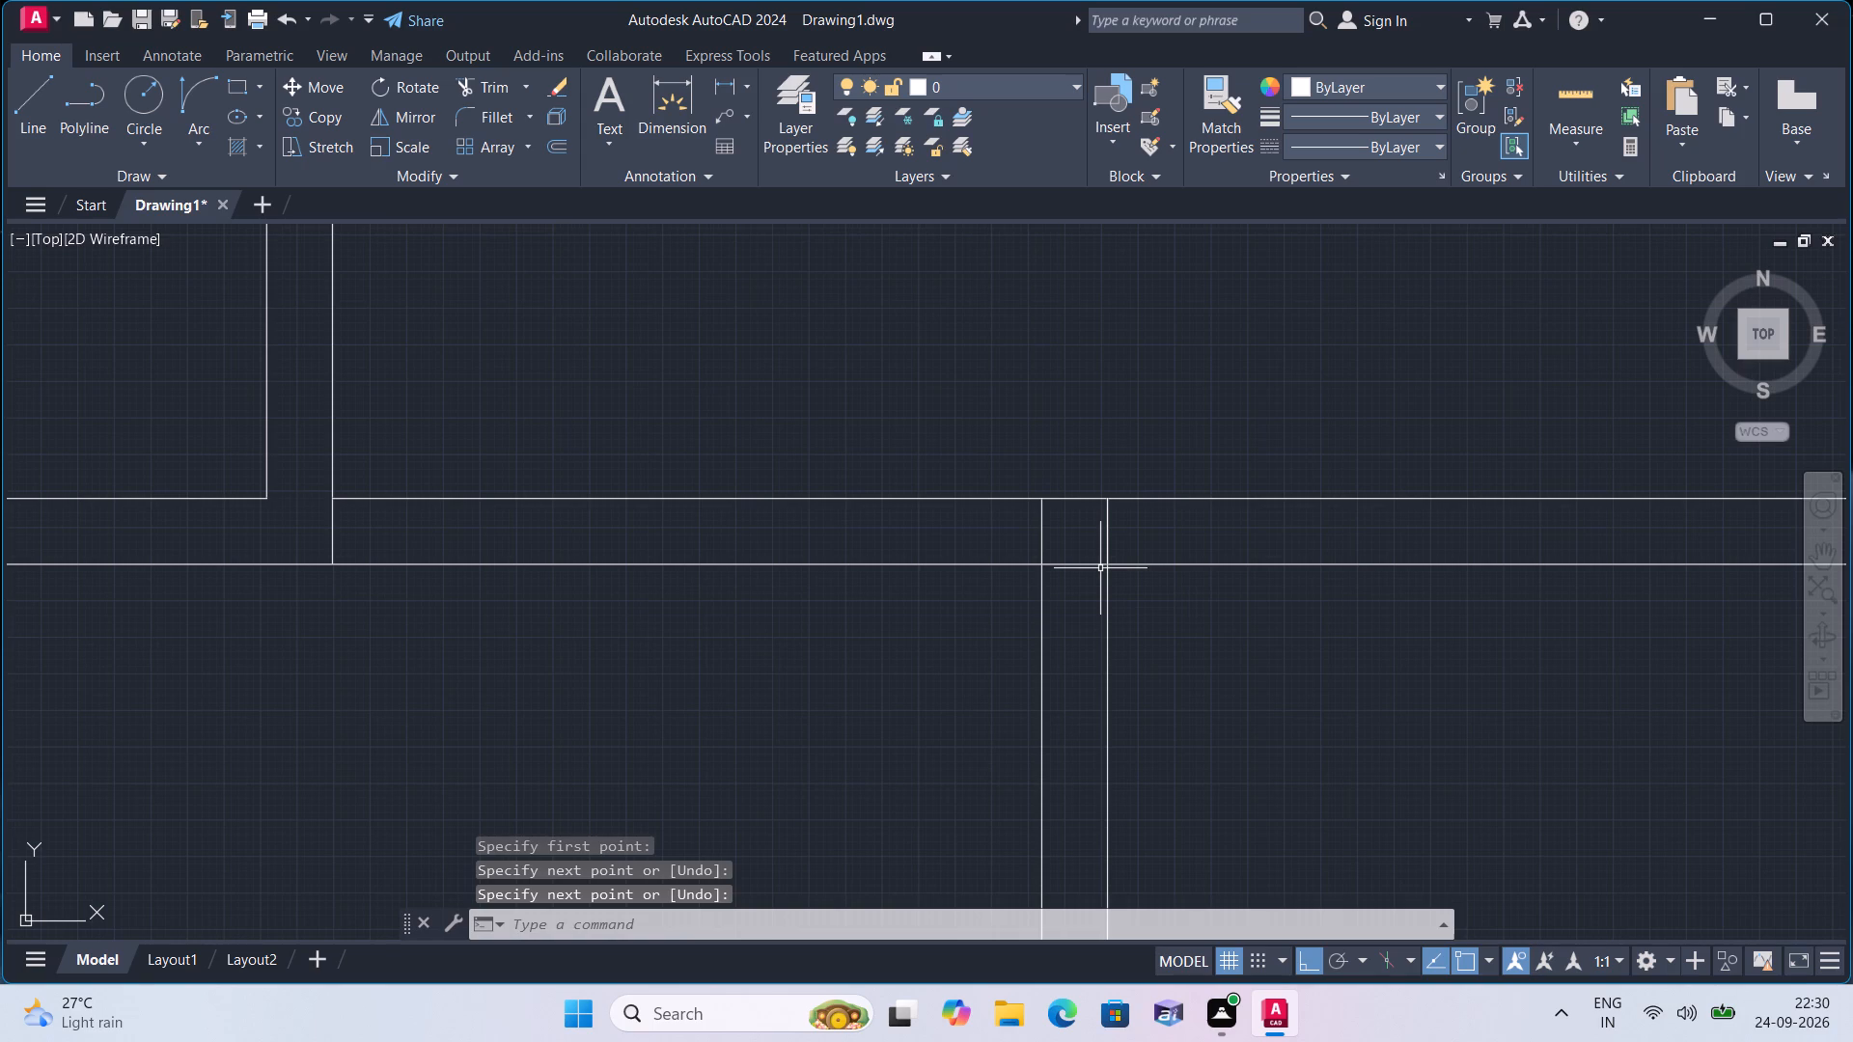
Draw connected 1", 2' and 1" lines eastward from mid-thickness of the north wall at the west partition's eastern face, ending down at the wall's south face.
{"action": "key", "text": "space"}
{"action": "scroll", "coordinate": [1104, 540], "scroll_direction": "up", "scroll_amount": 1}
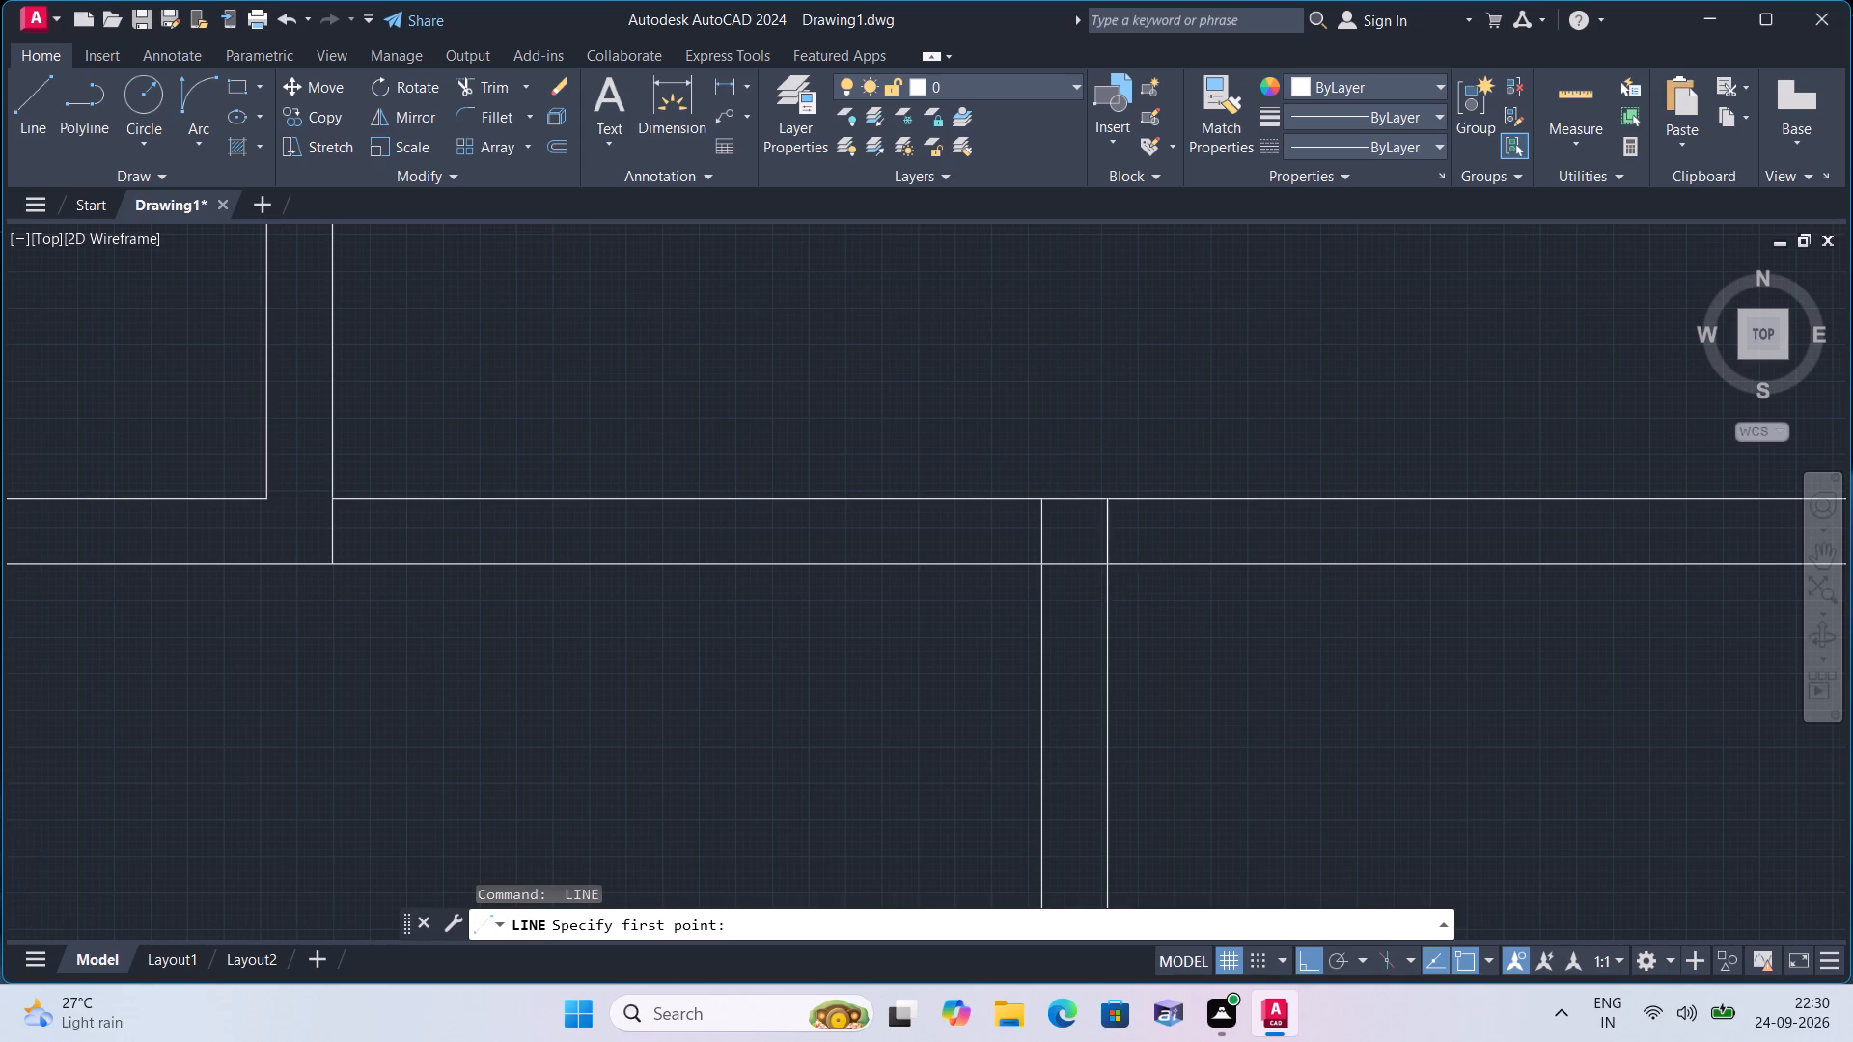
{"action": "left_click", "coordinate": [1105, 524]}
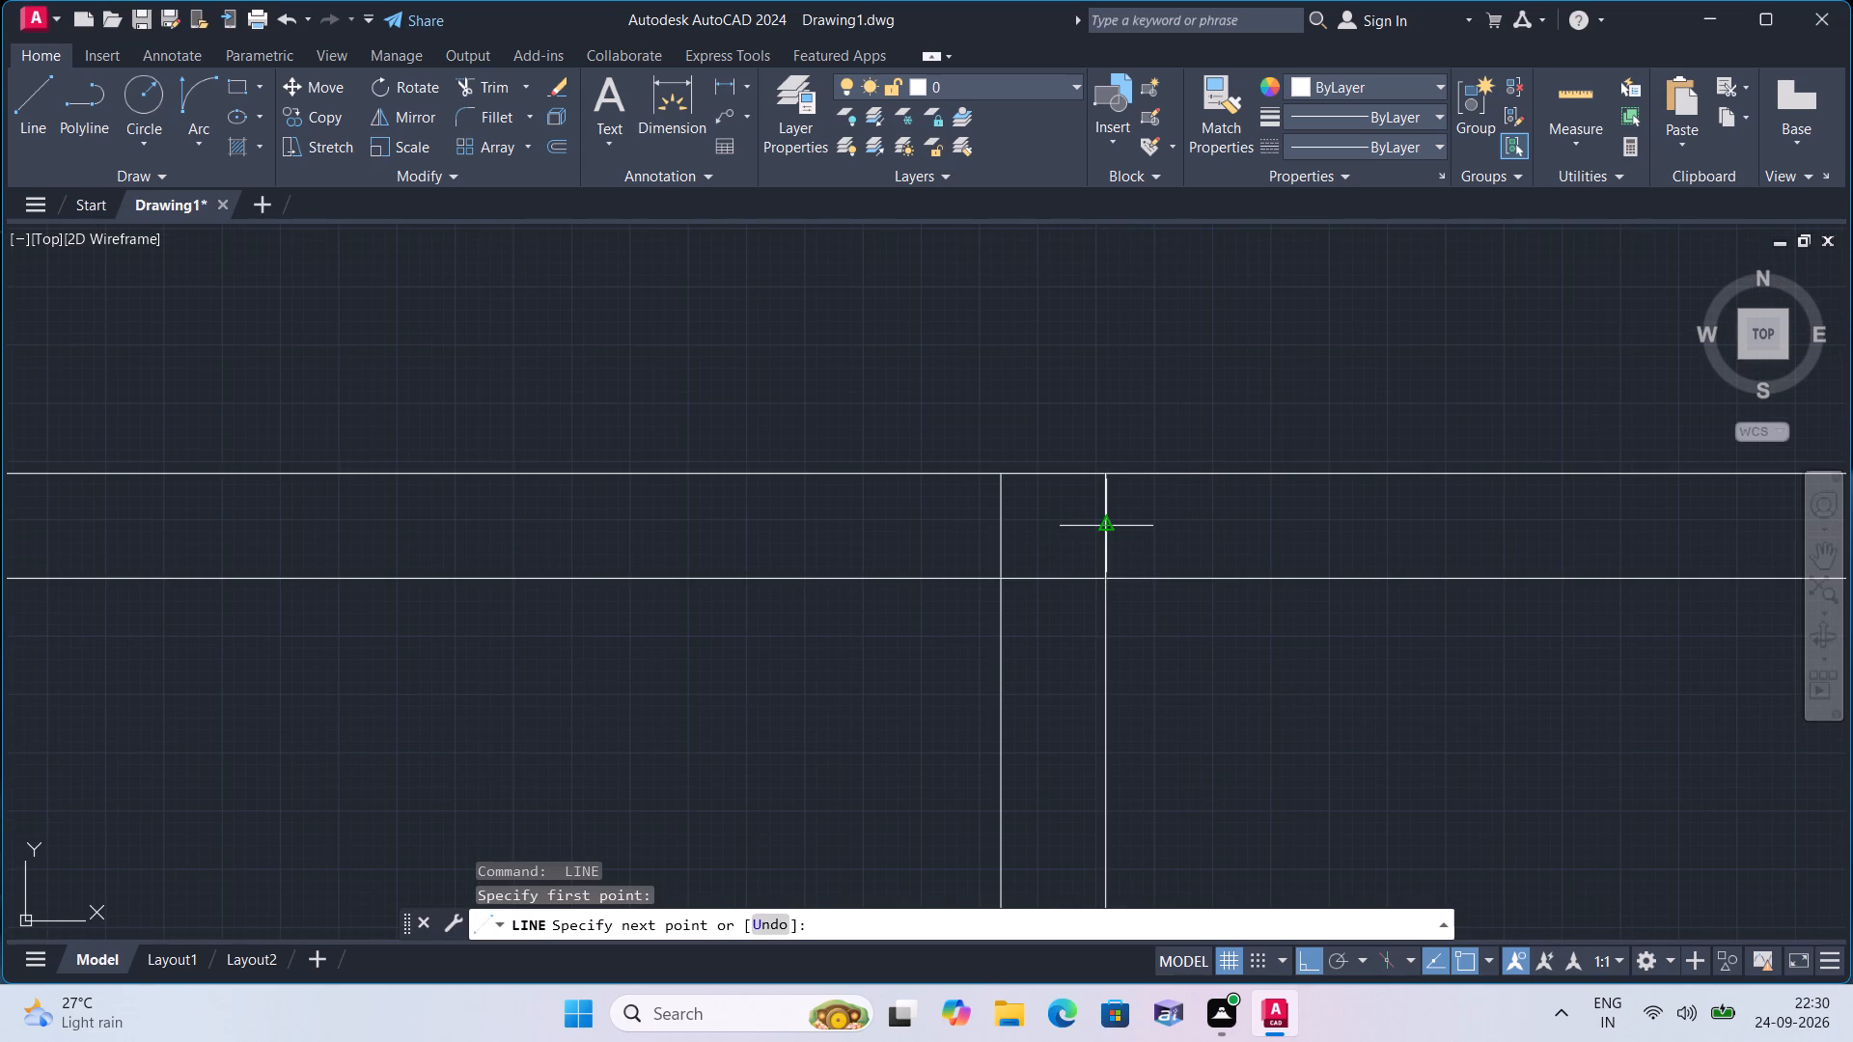
{"action": "type", "text": "1\""}
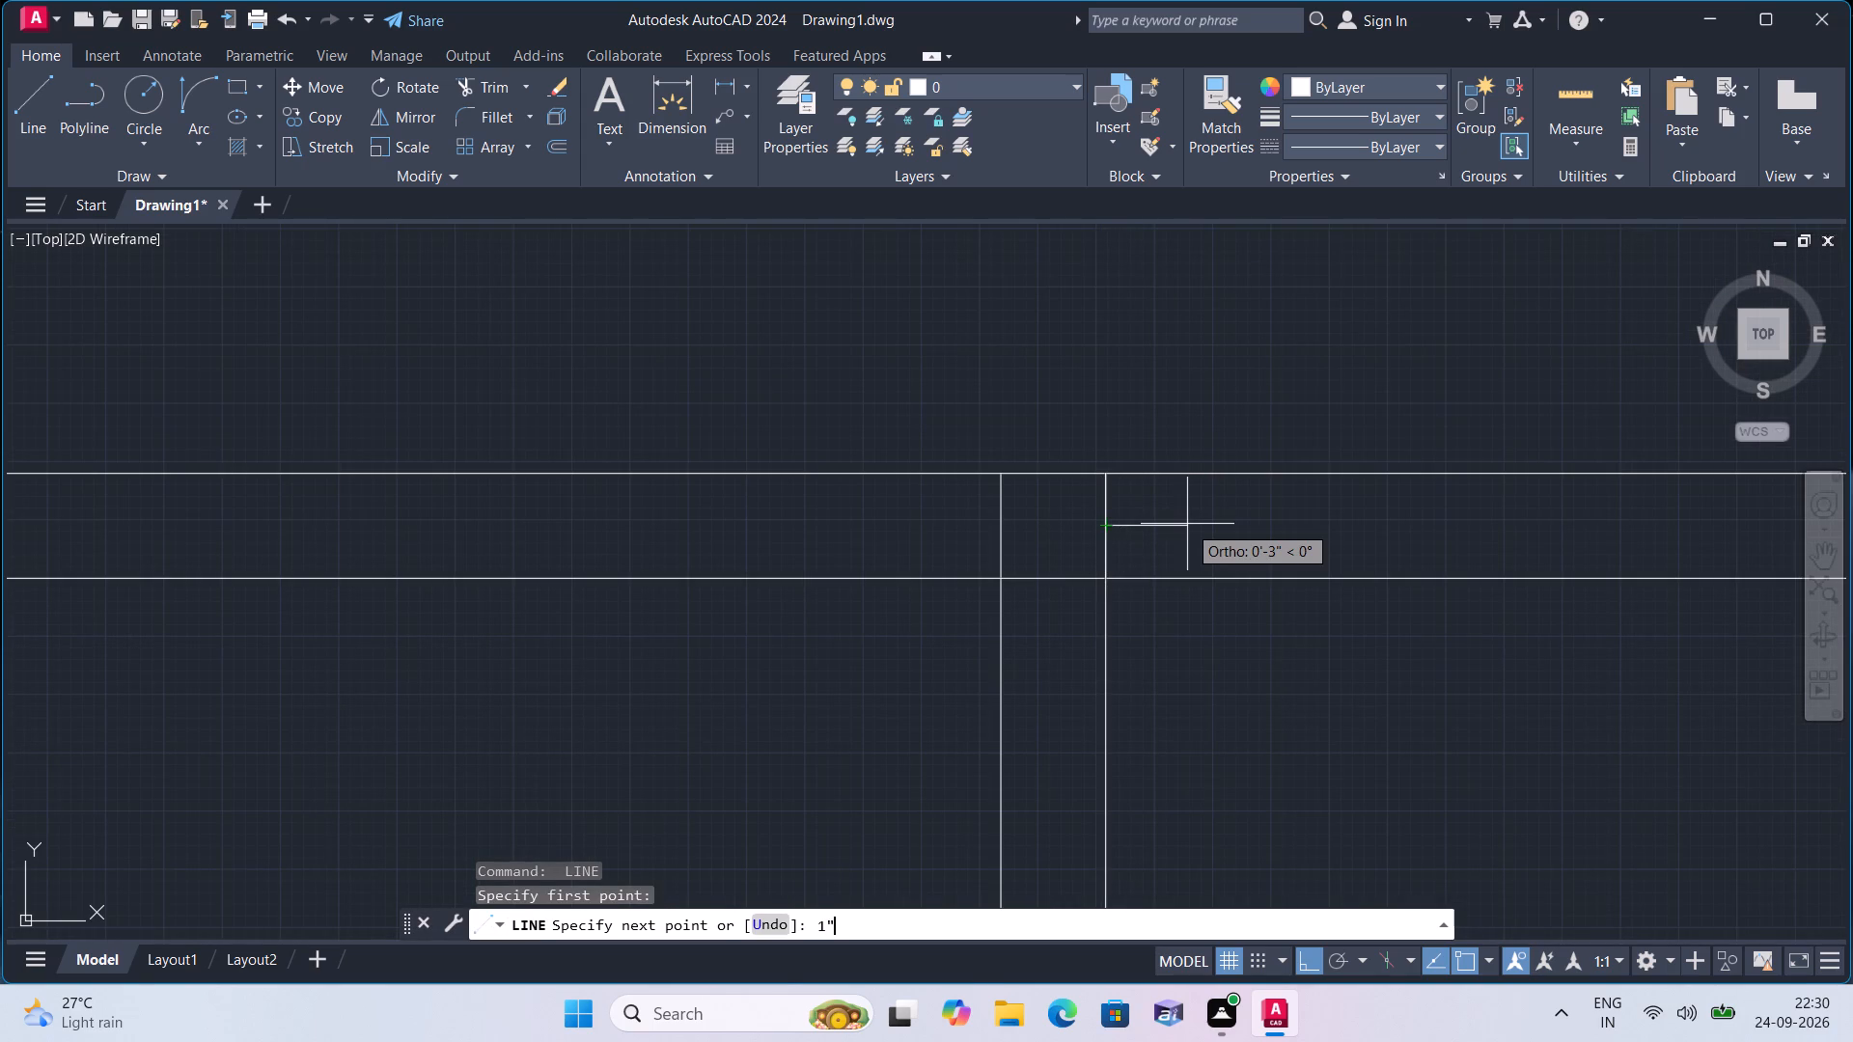
{"action": "key", "text": "space"}
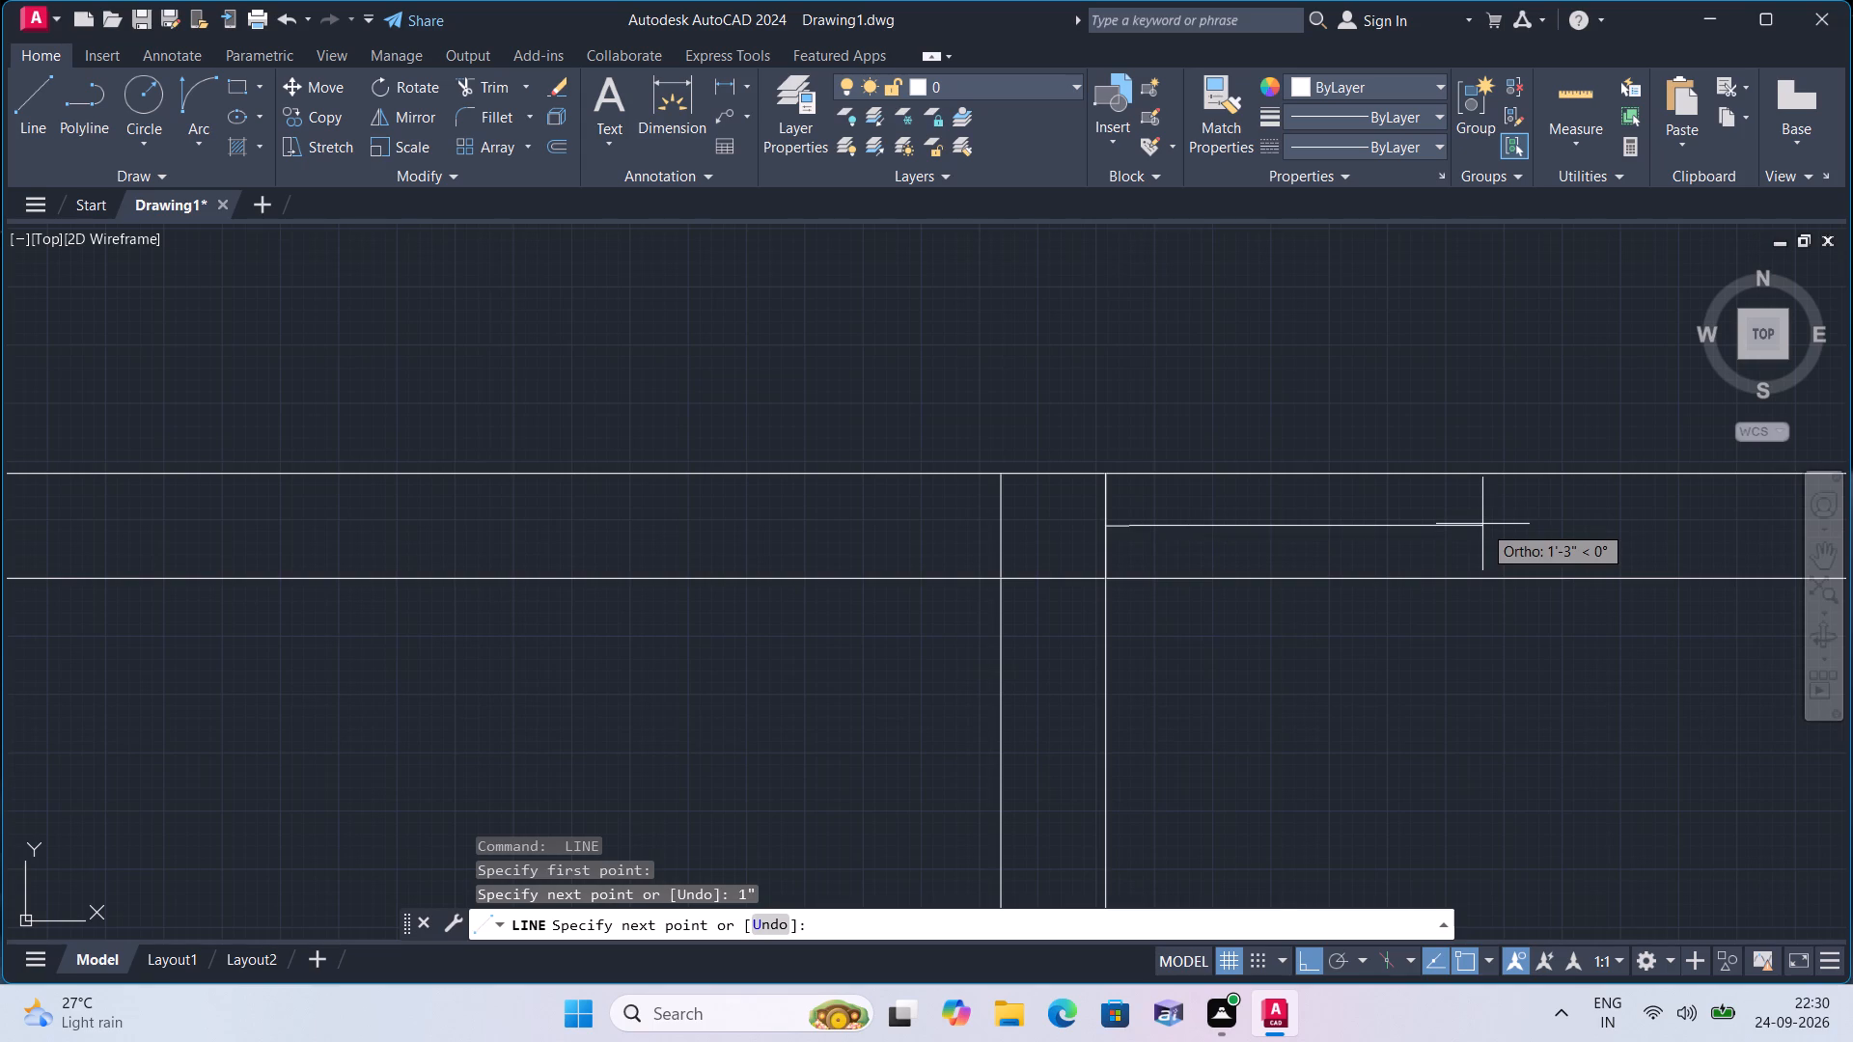
{"action": "type", "text": "2'"}
{"action": "key", "text": "space"}
{"action": "middle_click_drag", "start_coordinate": [1482, 524], "coordinate": [1249, 531]}
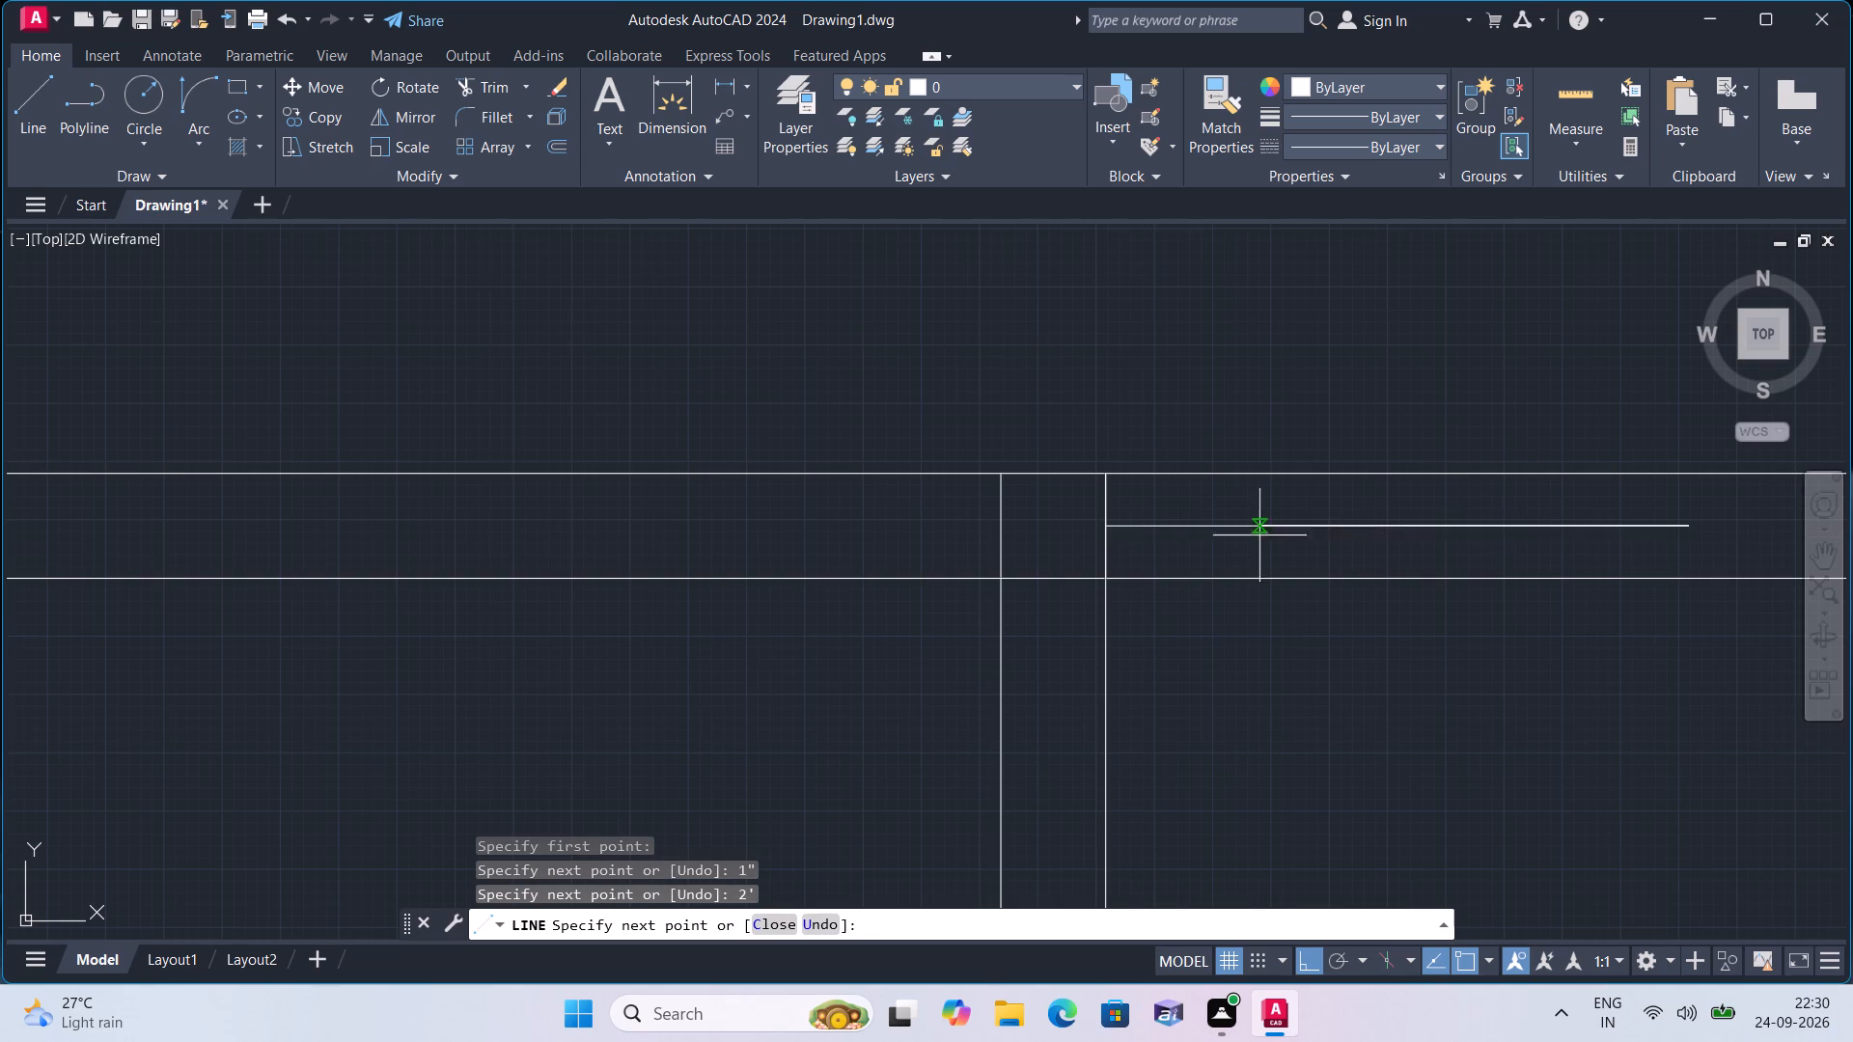
{"action": "middle_click_drag", "start_coordinate": [1520, 613], "coordinate": [1237, 584]}
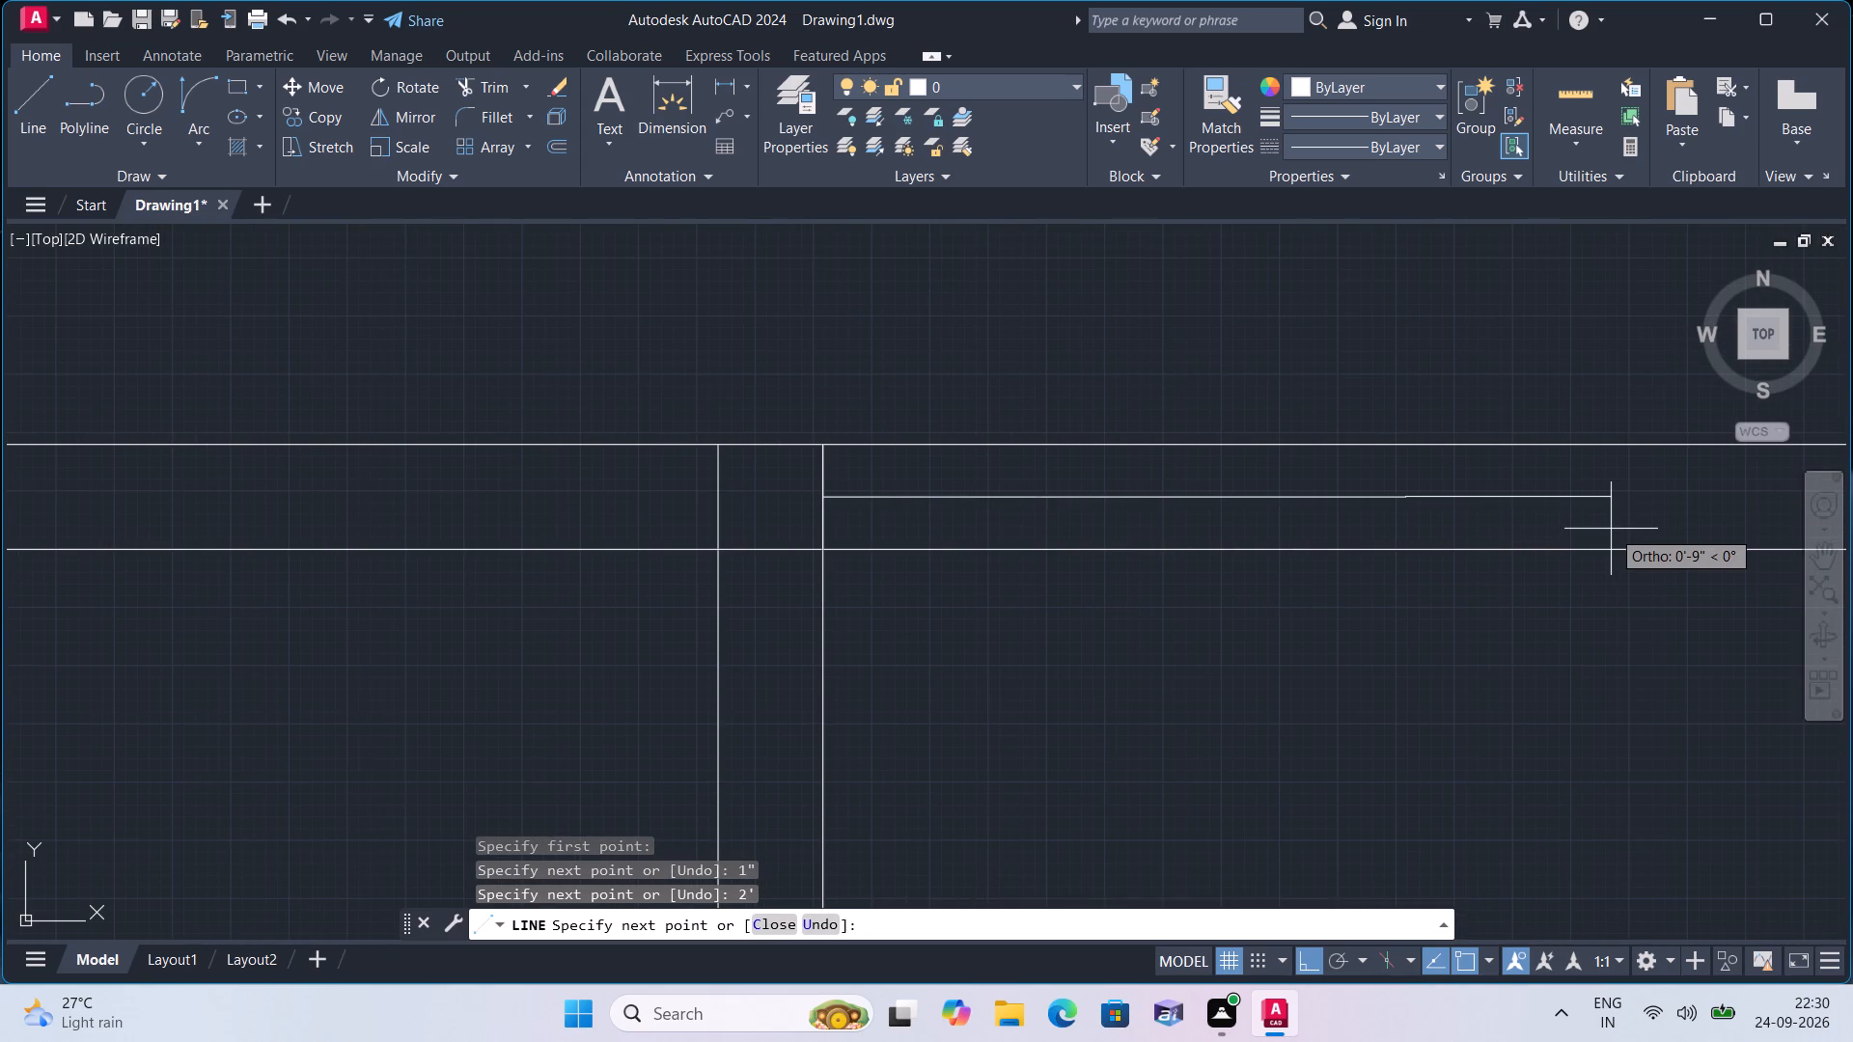
{"action": "type", "text": "1\""}
{"action": "key", "text": "space"}
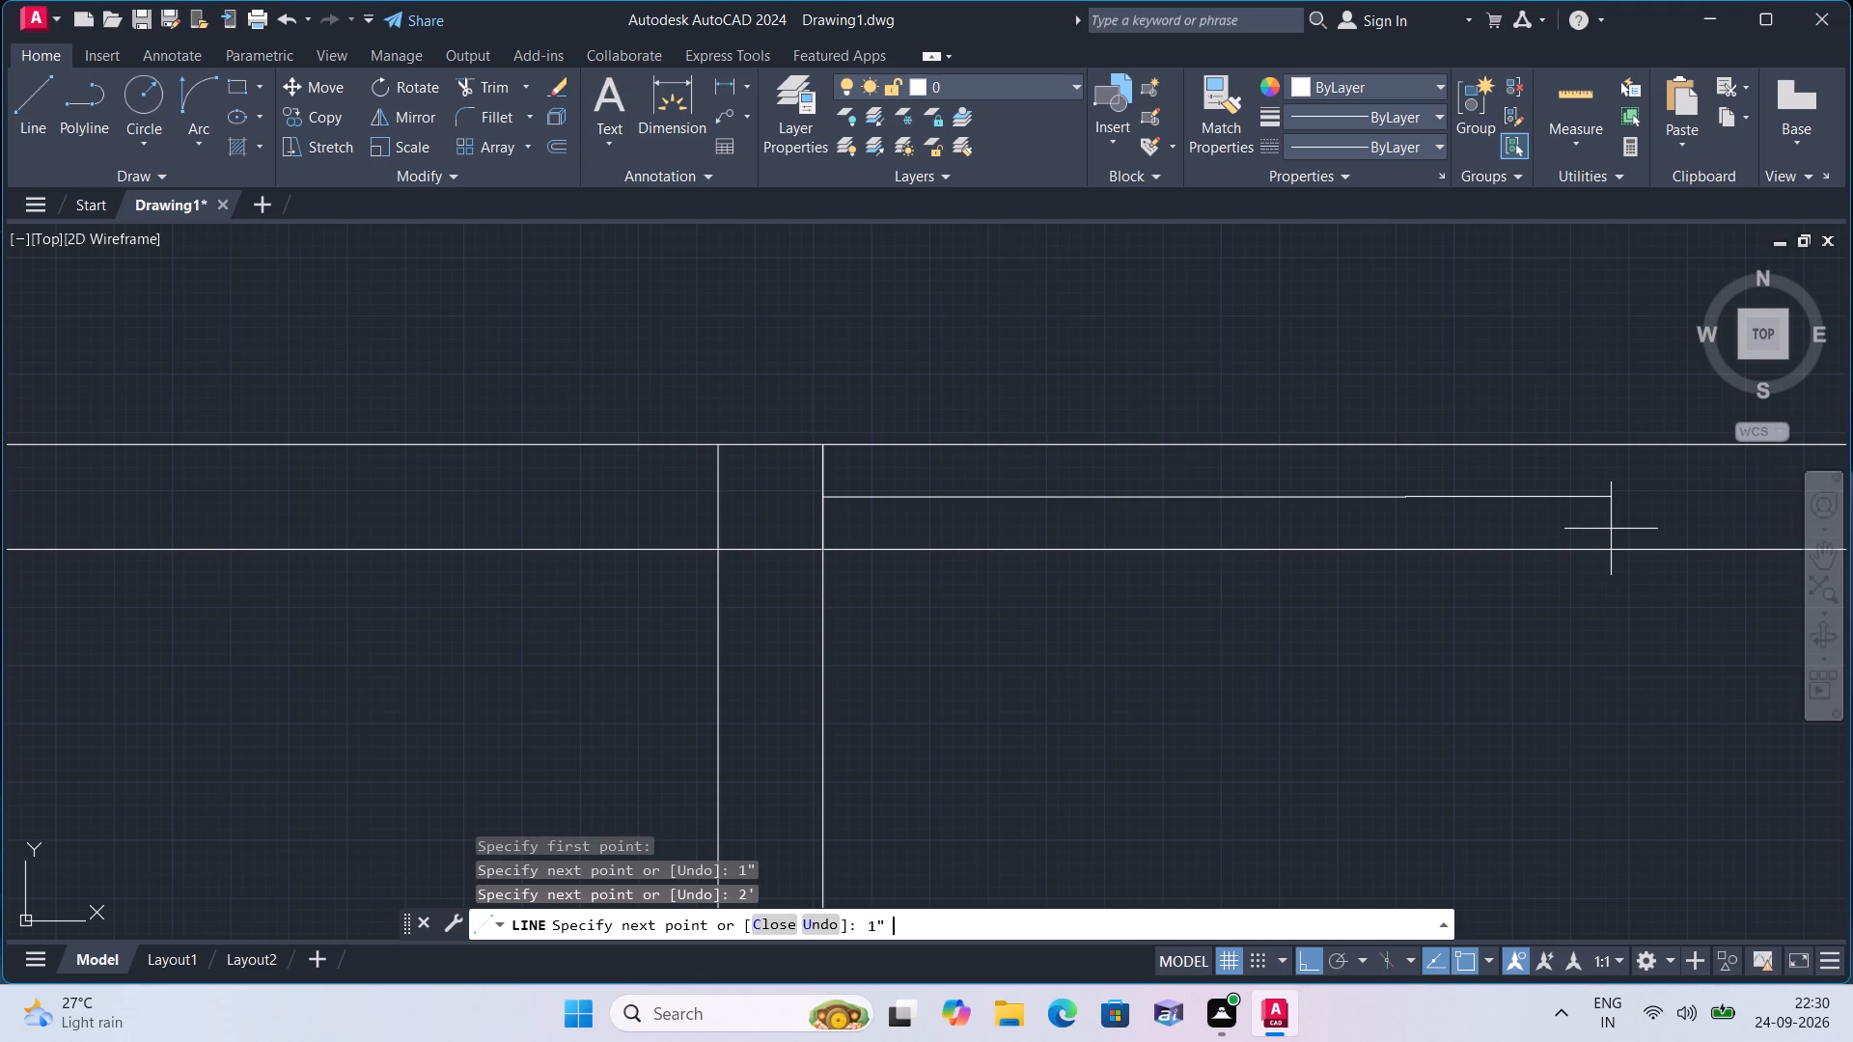
{"action": "left_click", "coordinate": [1430, 550]}
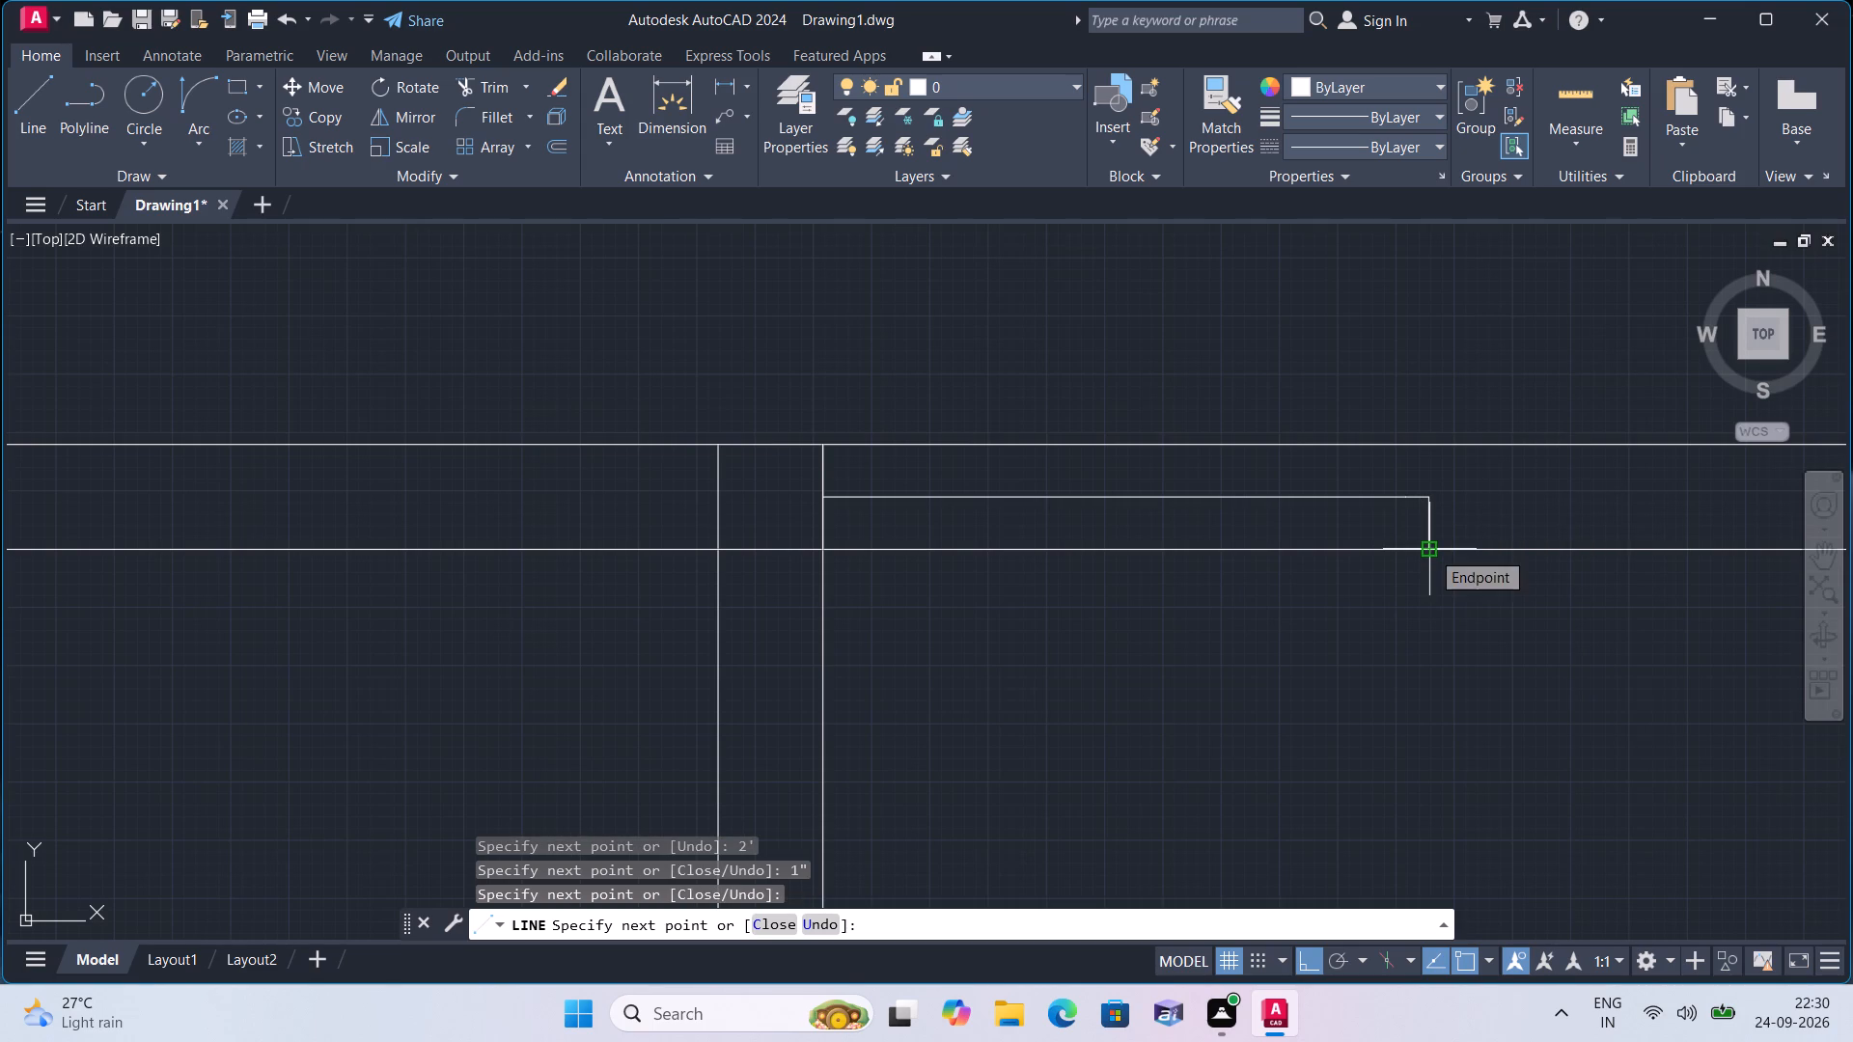
{"action": "key", "text": "space"}
Draw a line from the eastern end of the 1"-2'-1" run up to the wall's north face, completing the east jamb.
{"action": "key", "text": "space"}
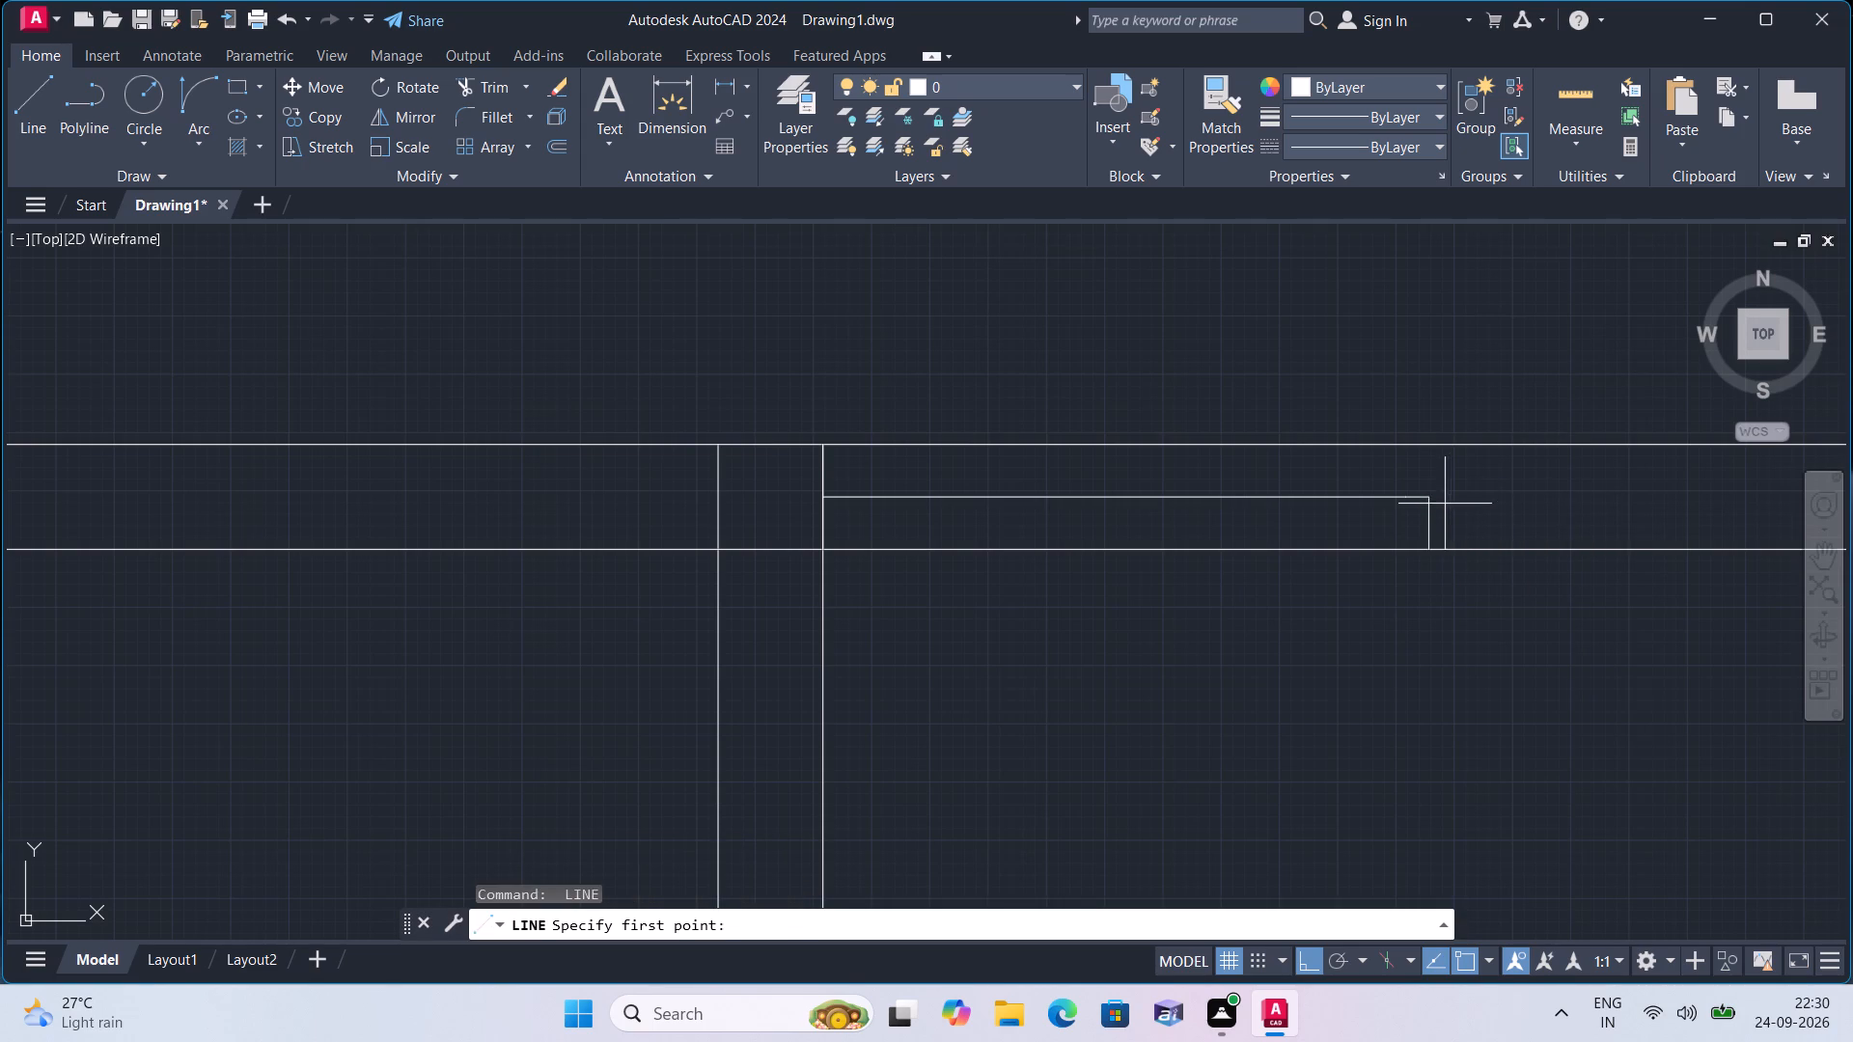
{"action": "left_click", "coordinate": [1429, 498]}
{"action": "left_click", "coordinate": [1429, 448]}
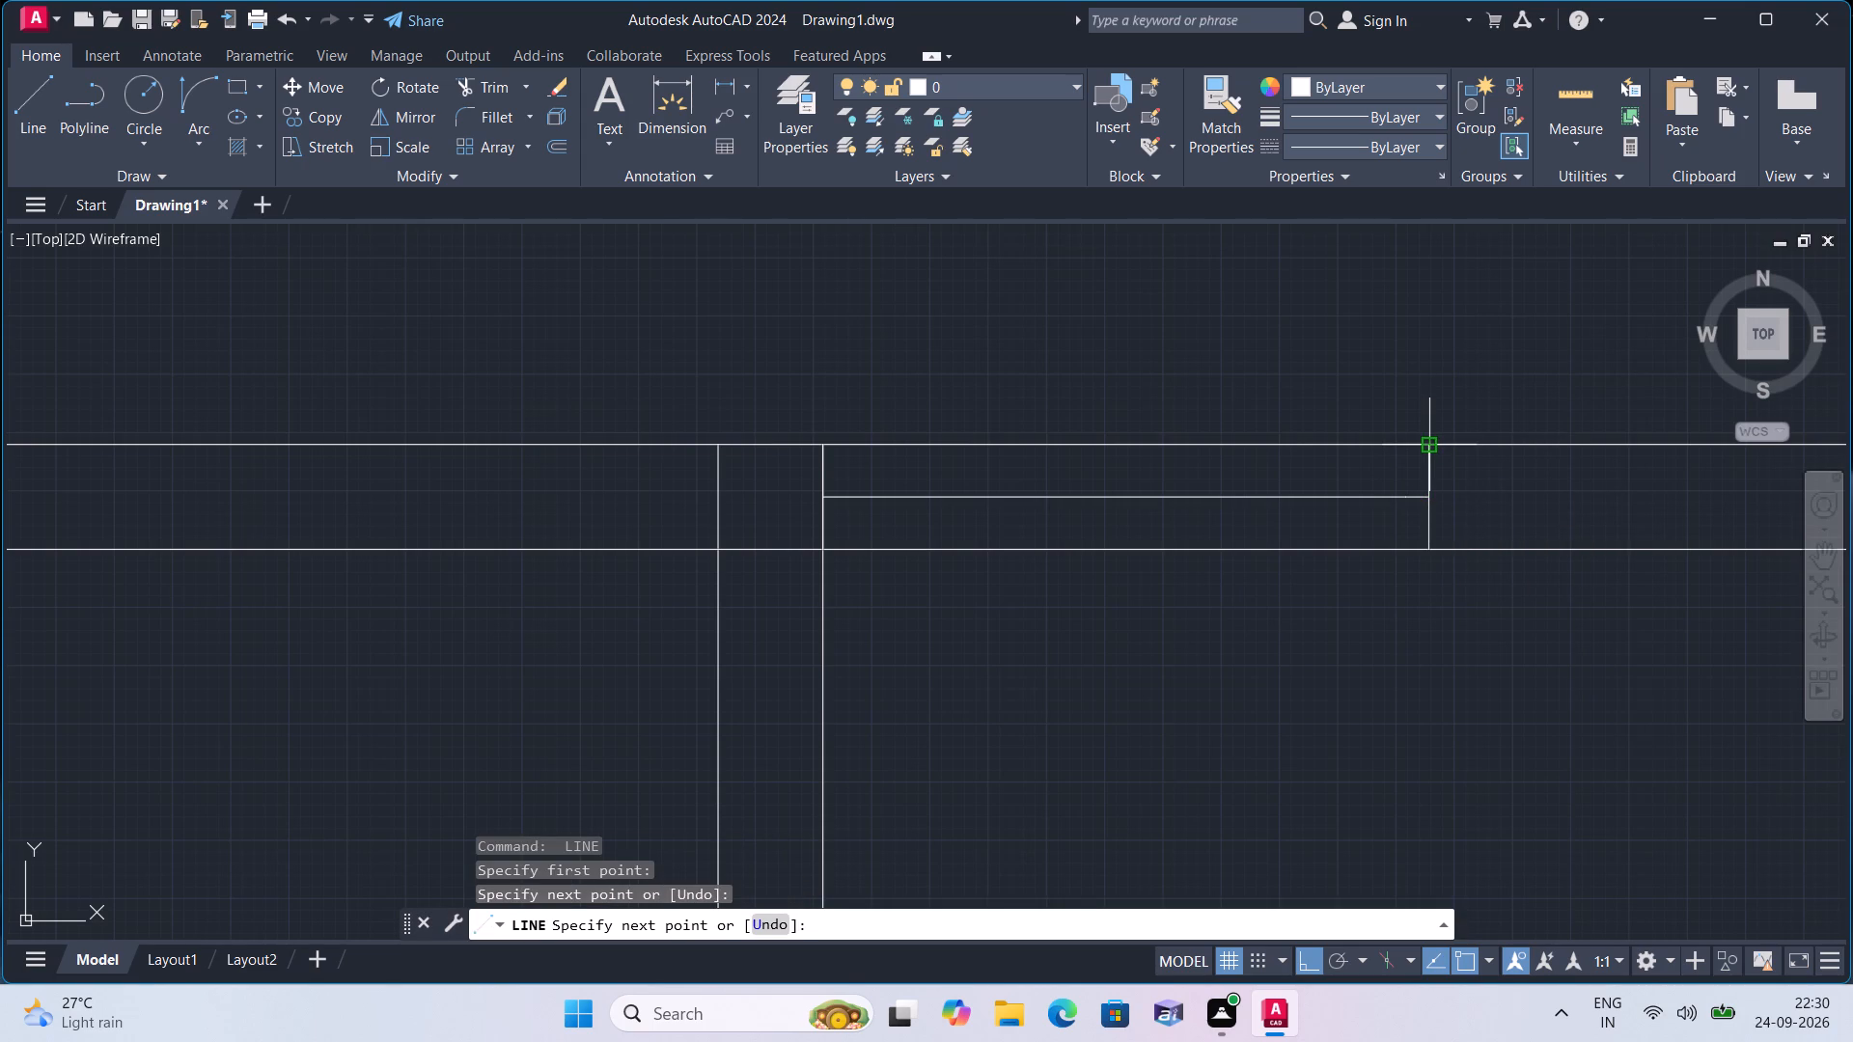
{"action": "key", "text": "space"}
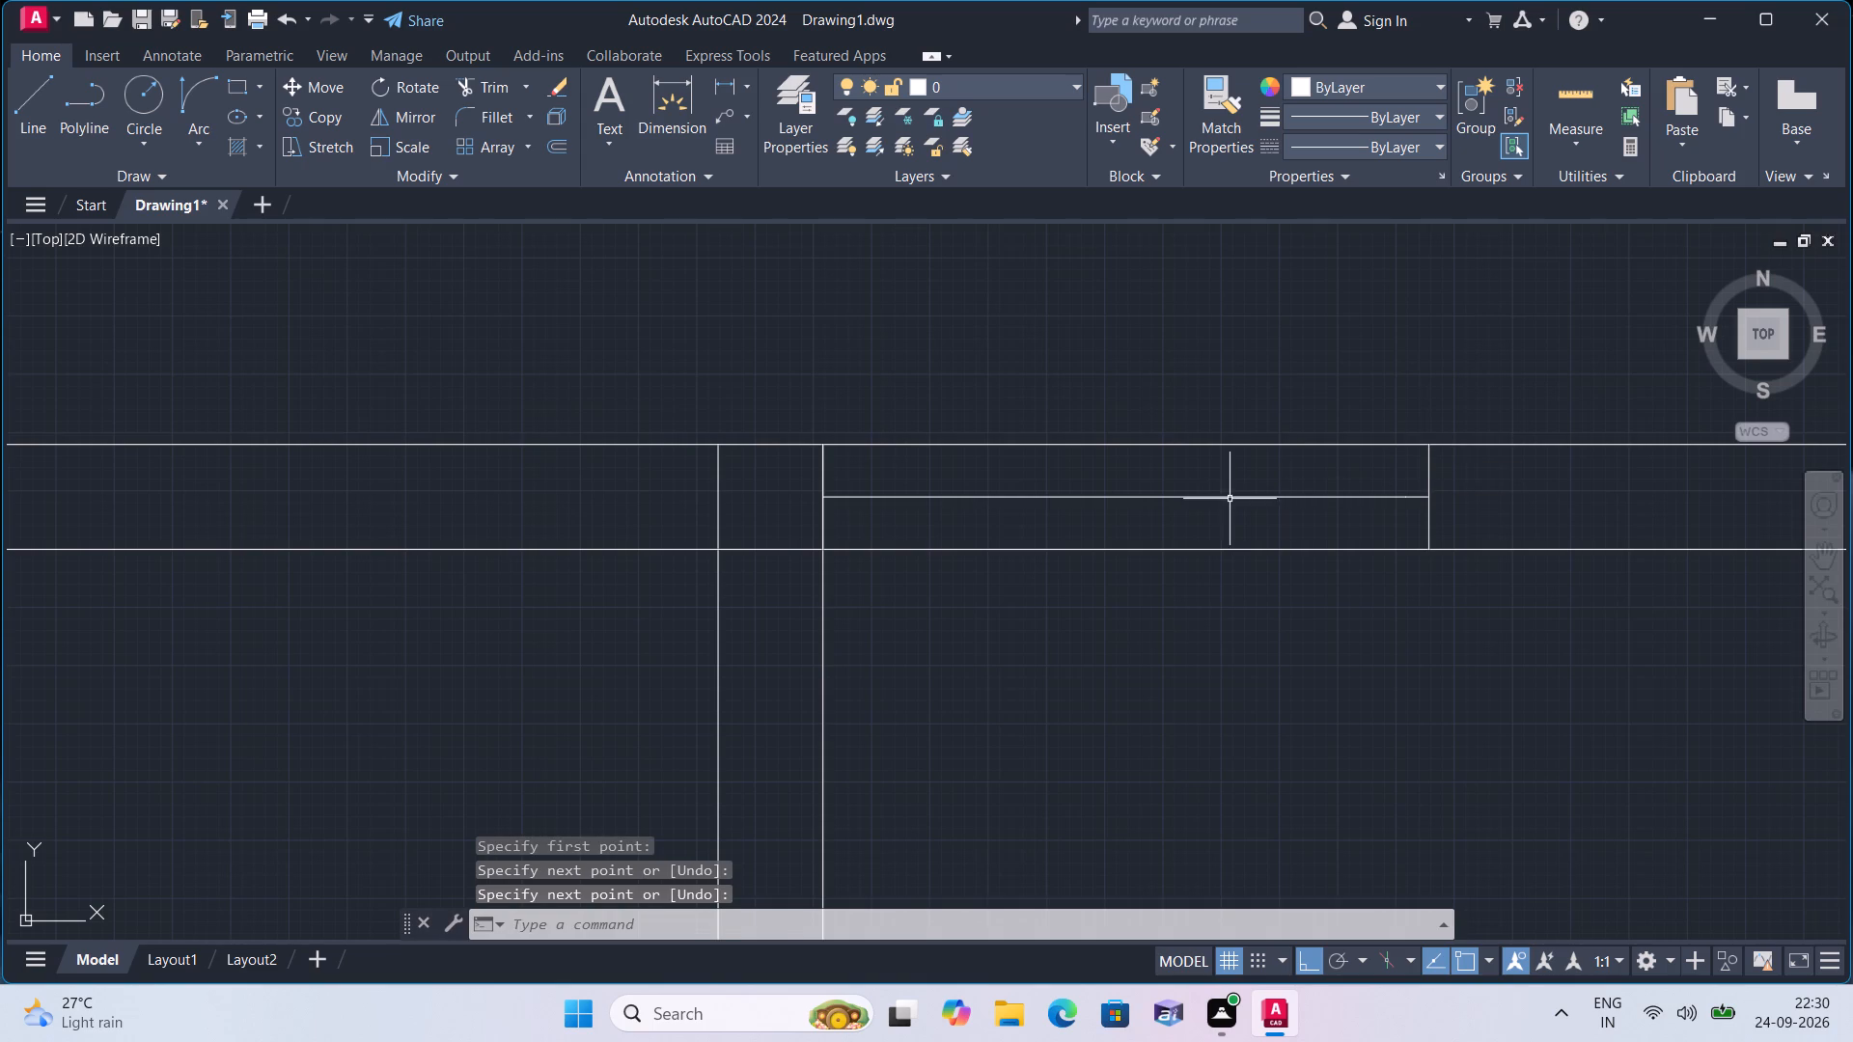
Delete the 2' line between the two 1" stubs and the short cross-wall line at the west partition's eastern face.
{"action": "left_click", "coordinate": [1230, 501]}
{"action": "triple_click", "coordinate": [1227, 500]}
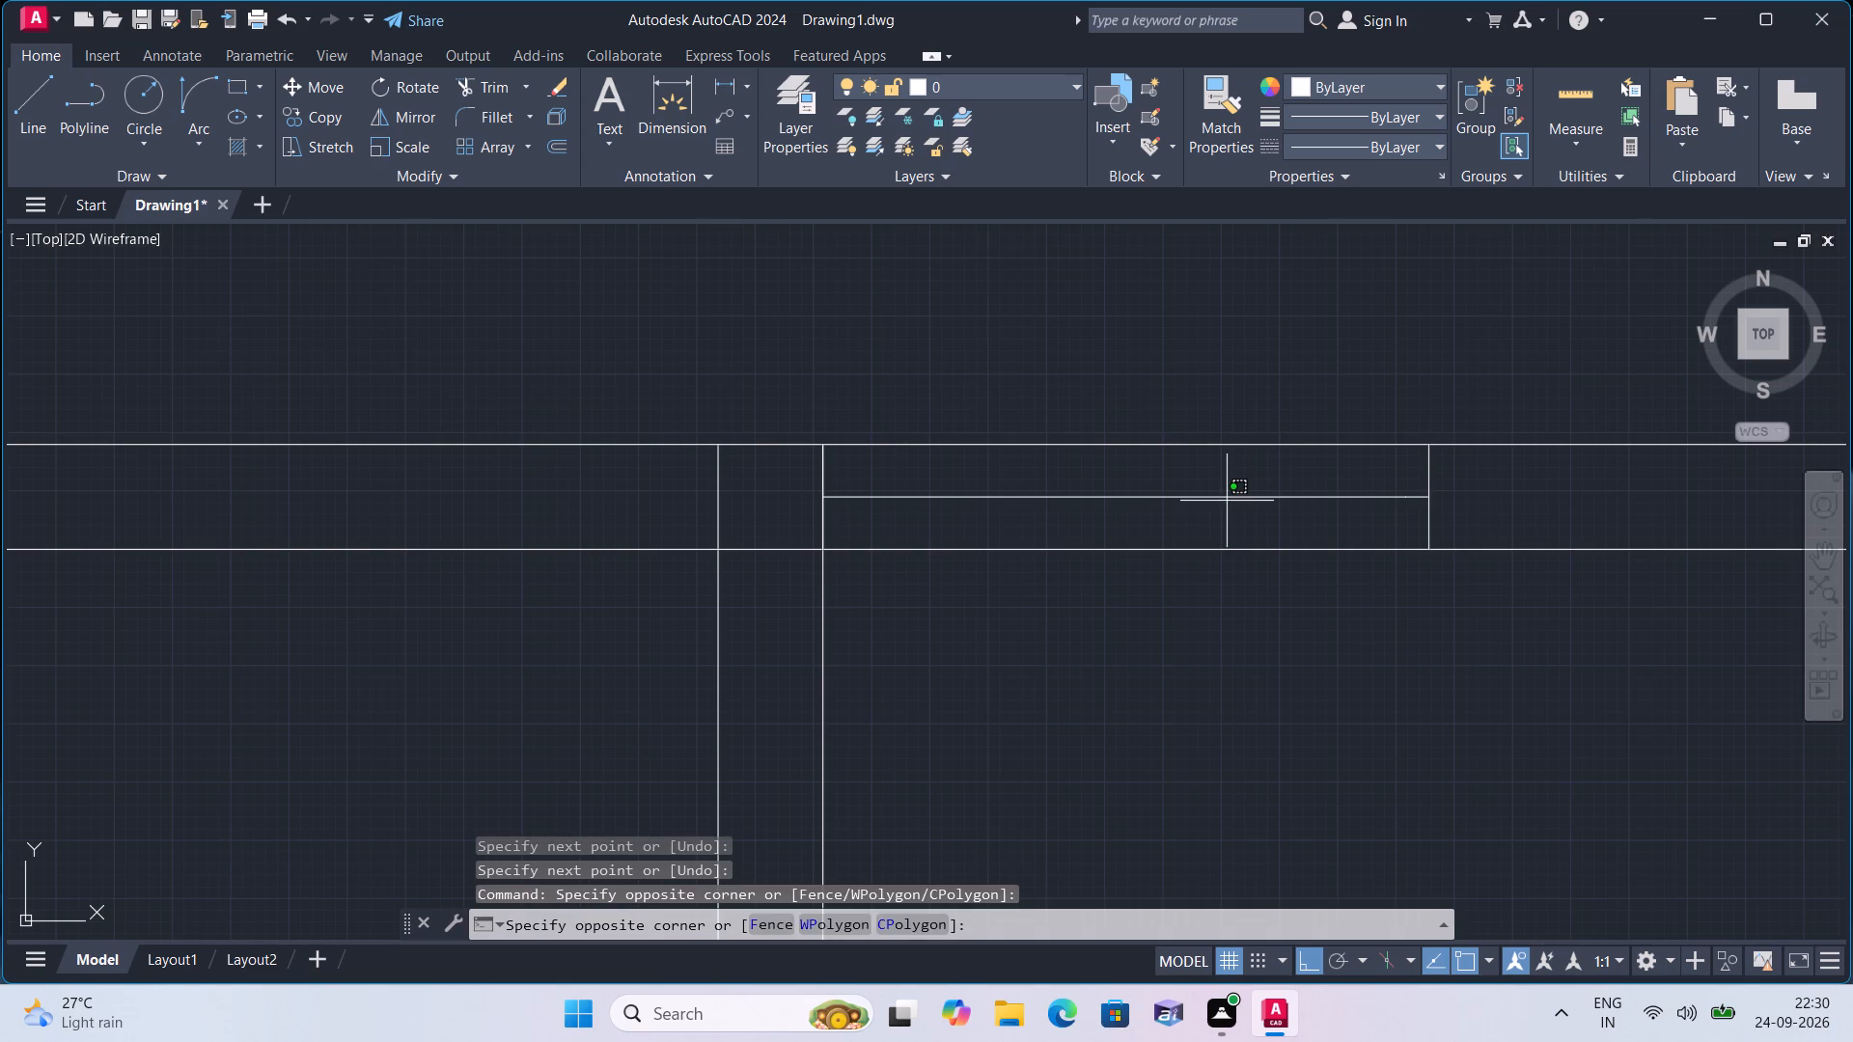
{"action": "double_click", "coordinate": [1227, 501]}
{"action": "left_click", "coordinate": [1227, 498]}
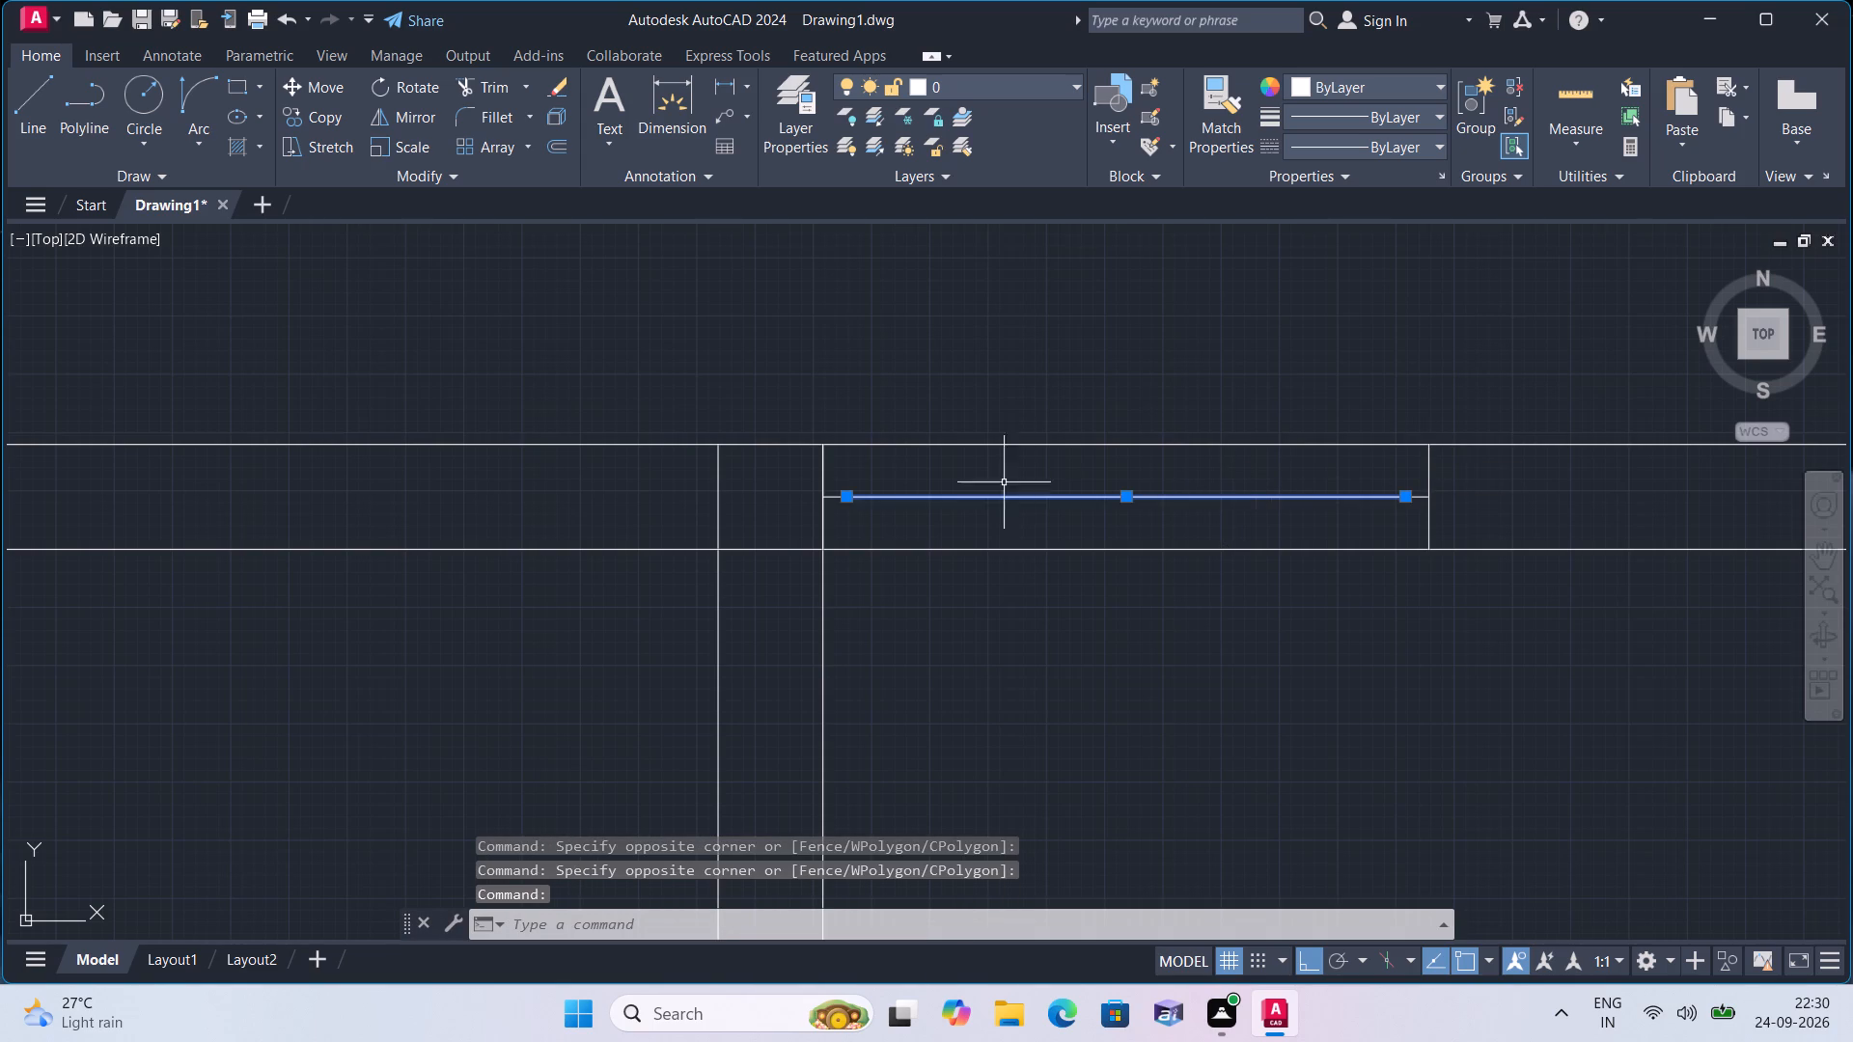
{"action": "scroll", "coordinate": [844, 520], "scroll_direction": "up", "scroll_amount": 1}
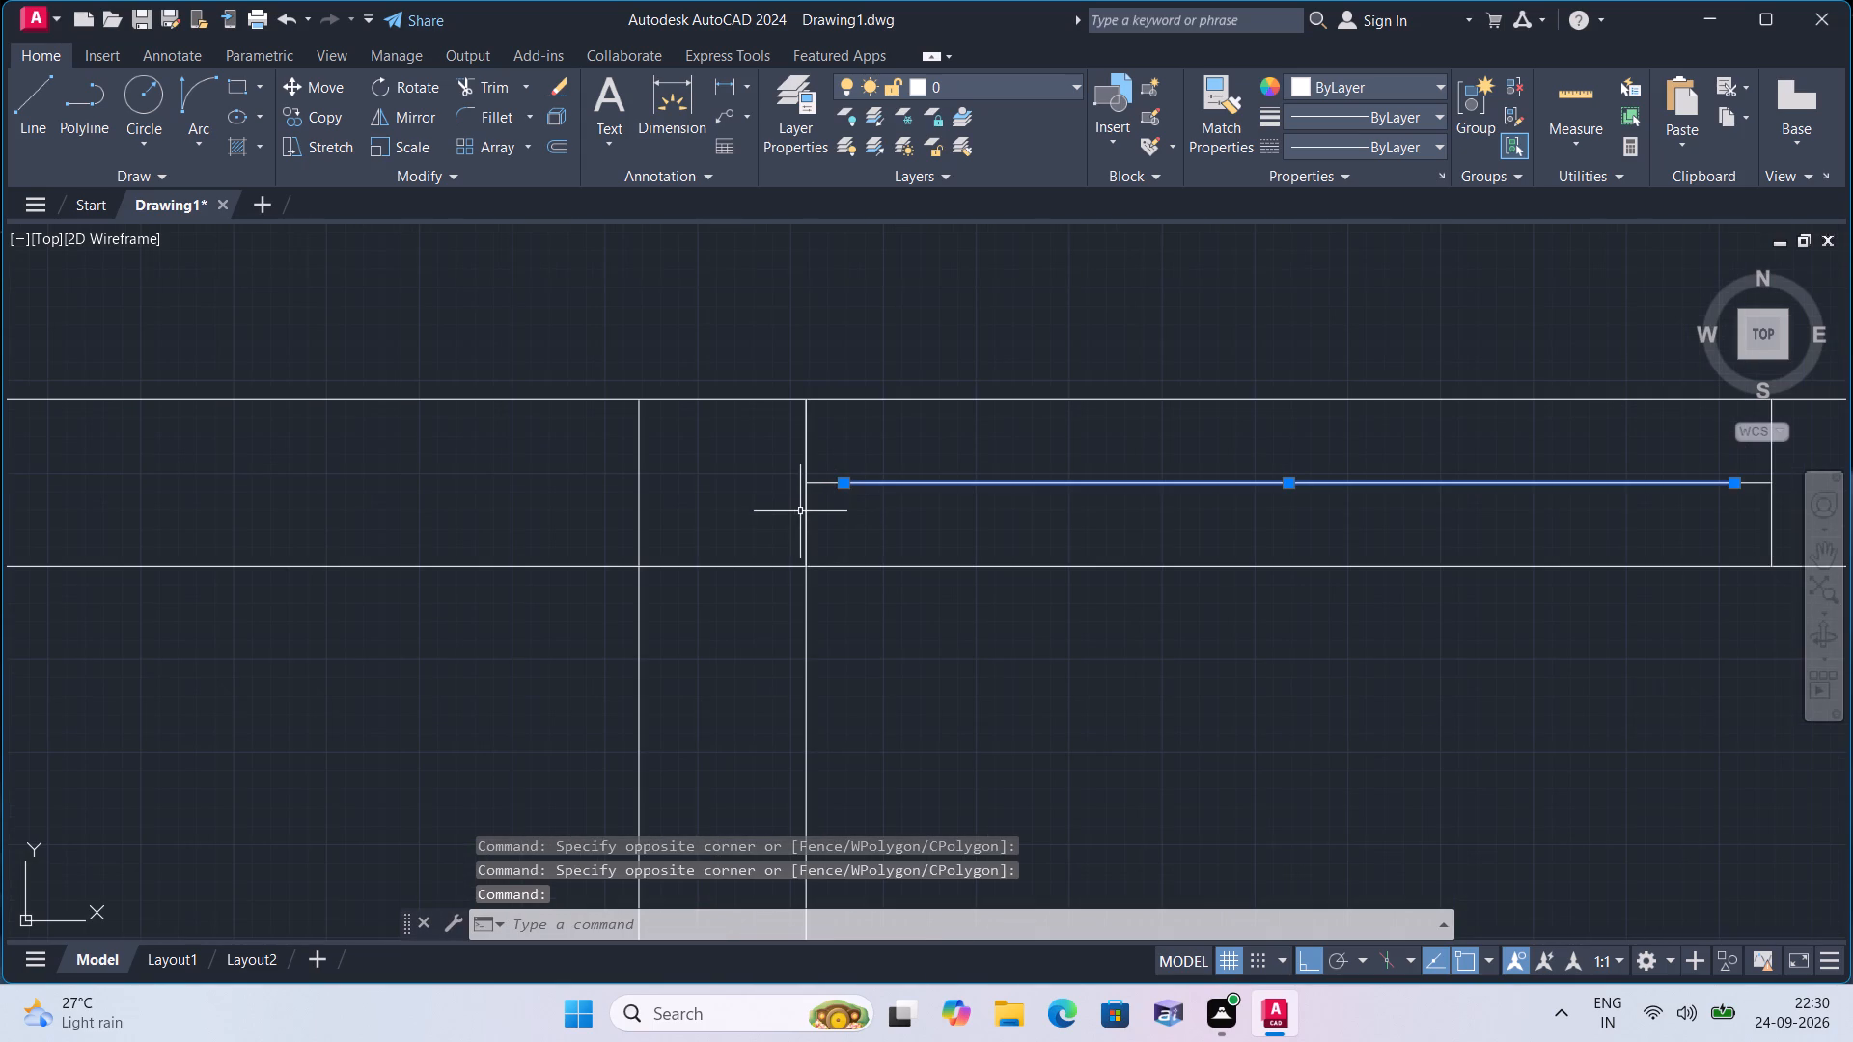
{"action": "left_click", "coordinate": [804, 512]}
{"action": "key", "text": "Delete"}
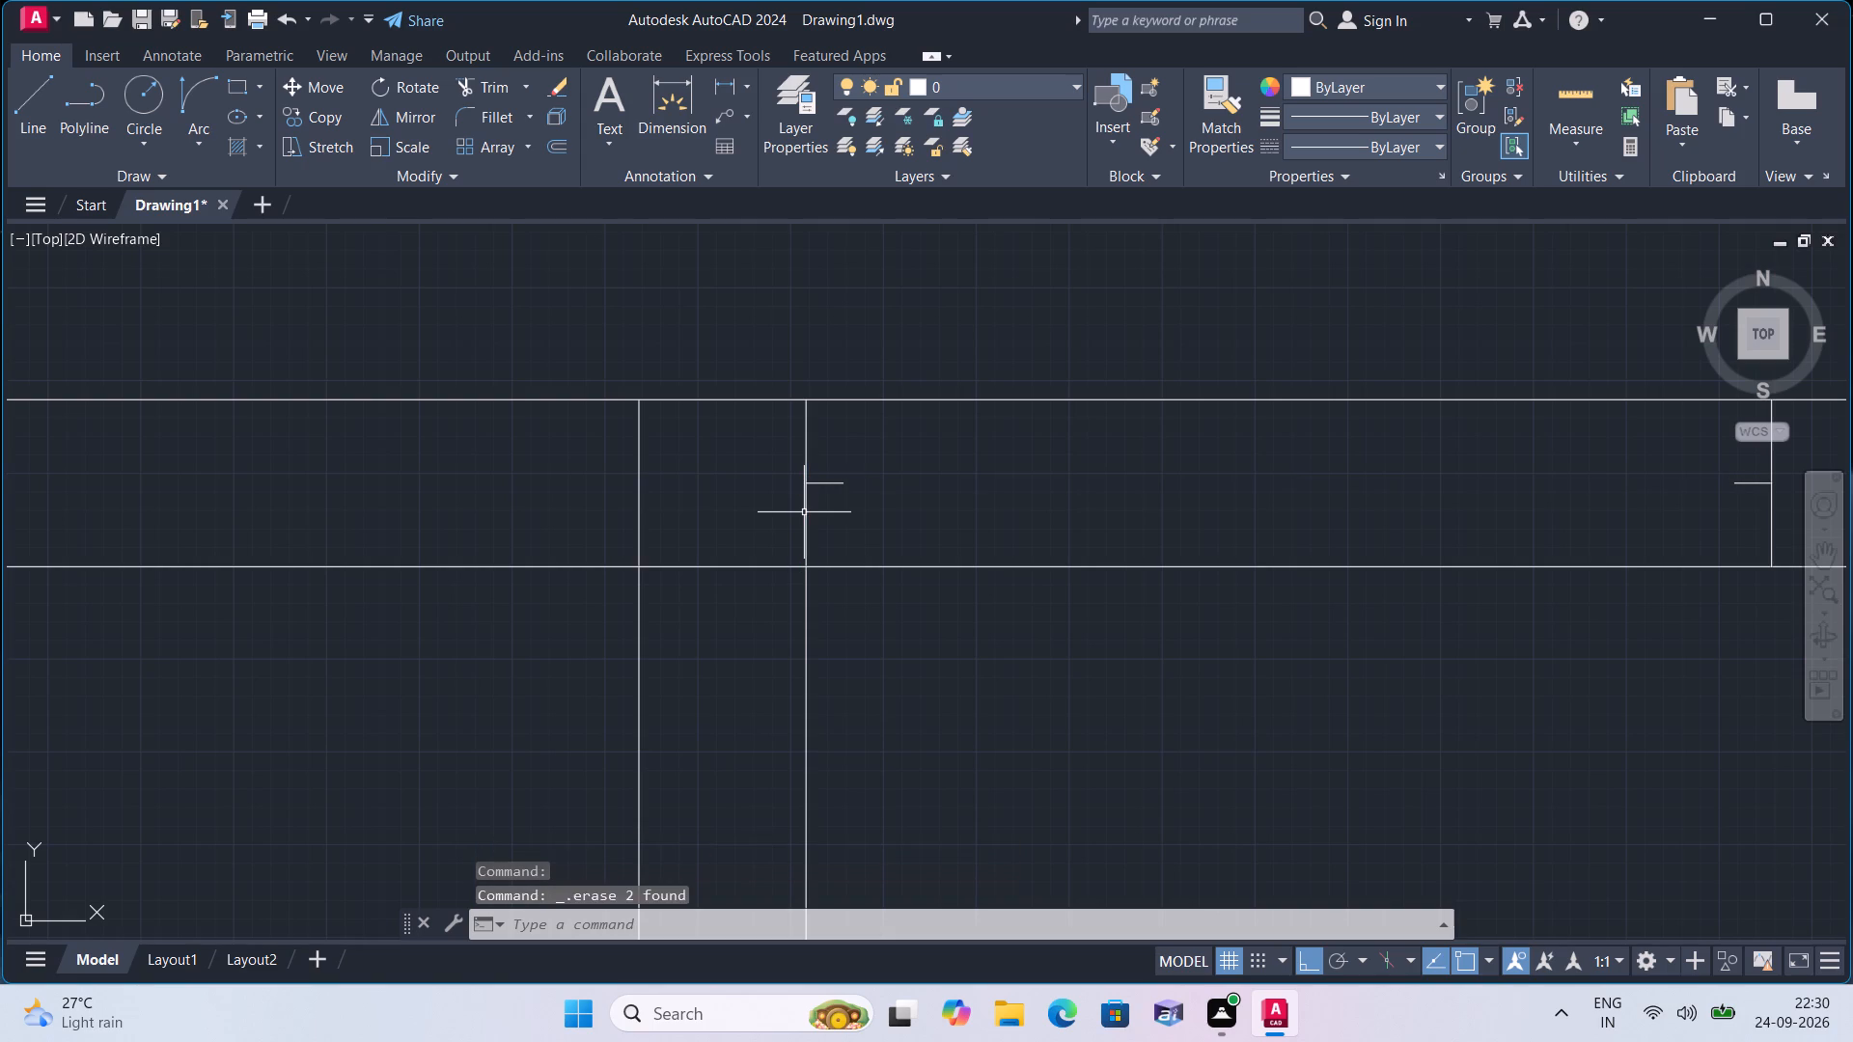
Draw a 2' door leaf line south from the end of the western 1" stub.
{"action": "type", "text": "l"}
{"action": "key", "text": "space"}
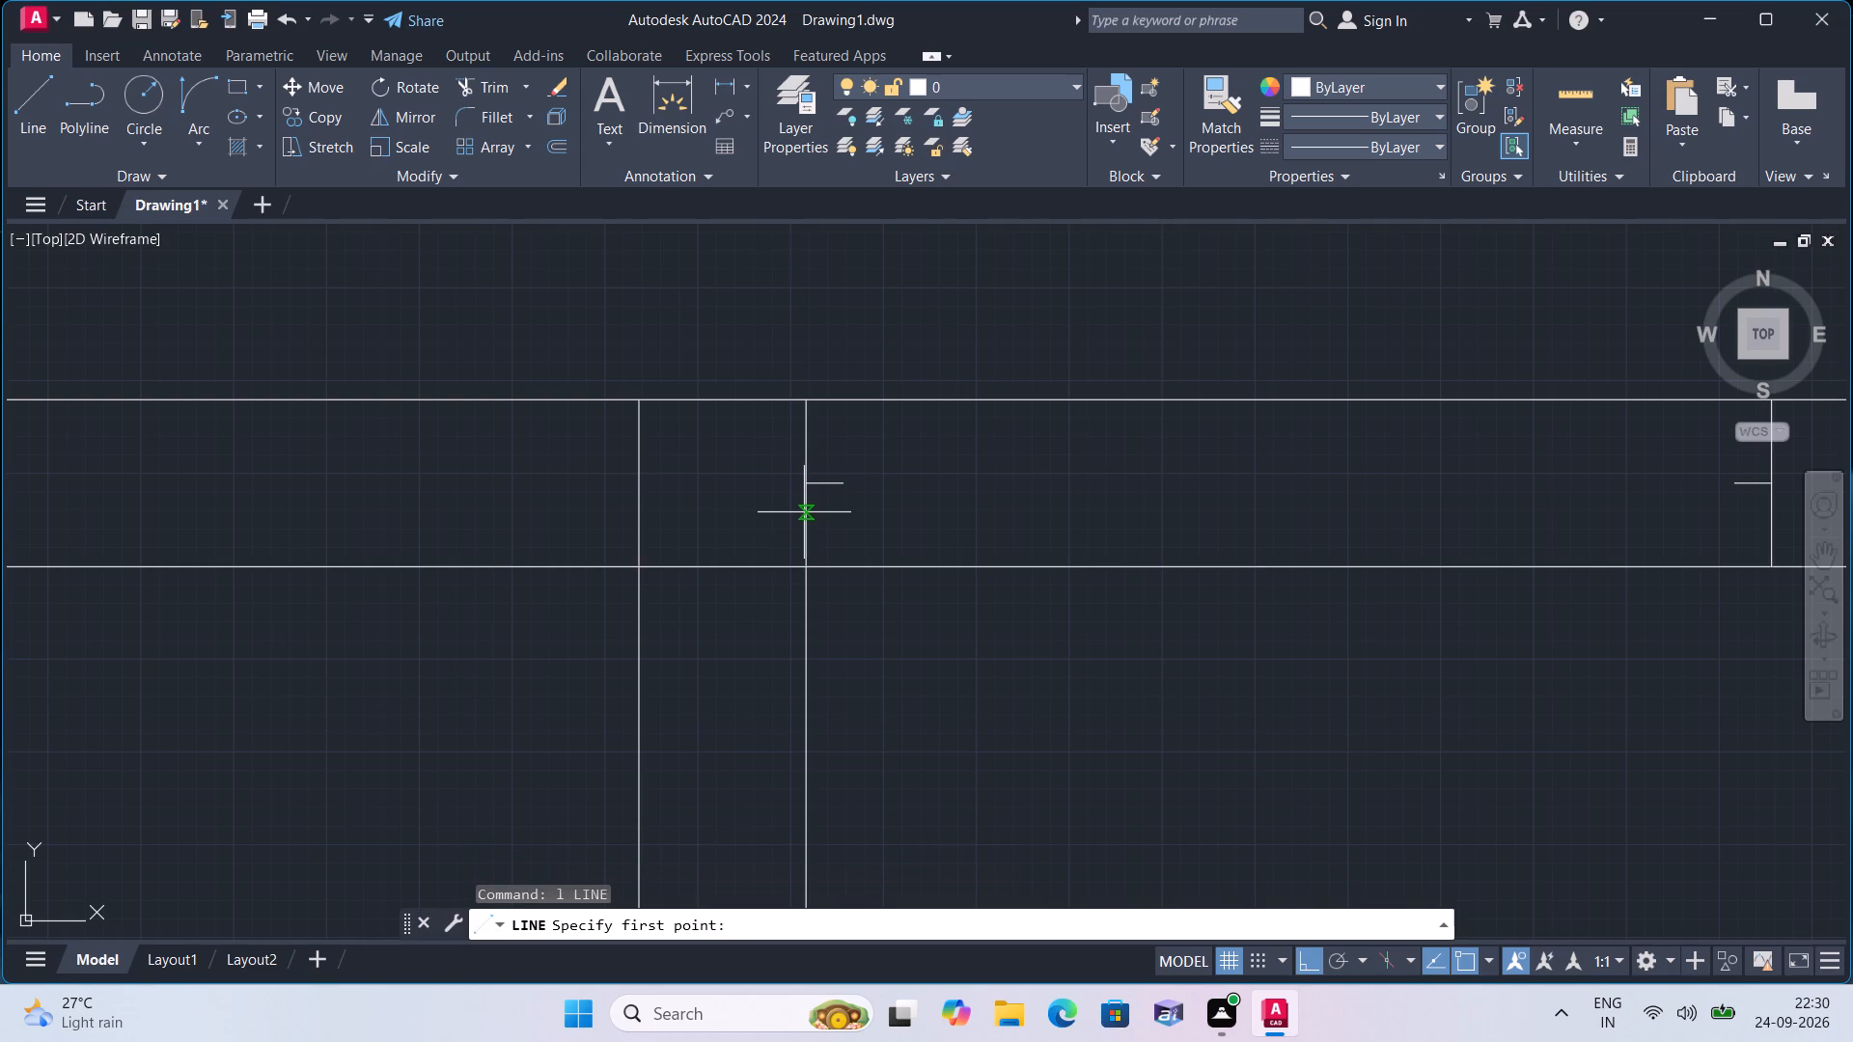
{"action": "scroll", "coordinate": [828, 510], "scroll_direction": "up", "scroll_amount": 1}
{"action": "left_click", "coordinate": [844, 470]}
{"action": "middle_click_drag", "start_coordinate": [861, 678], "coordinate": [888, 544]}
{"action": "scroll", "coordinate": [861, 667], "scroll_direction": "down", "scroll_amount": 1}
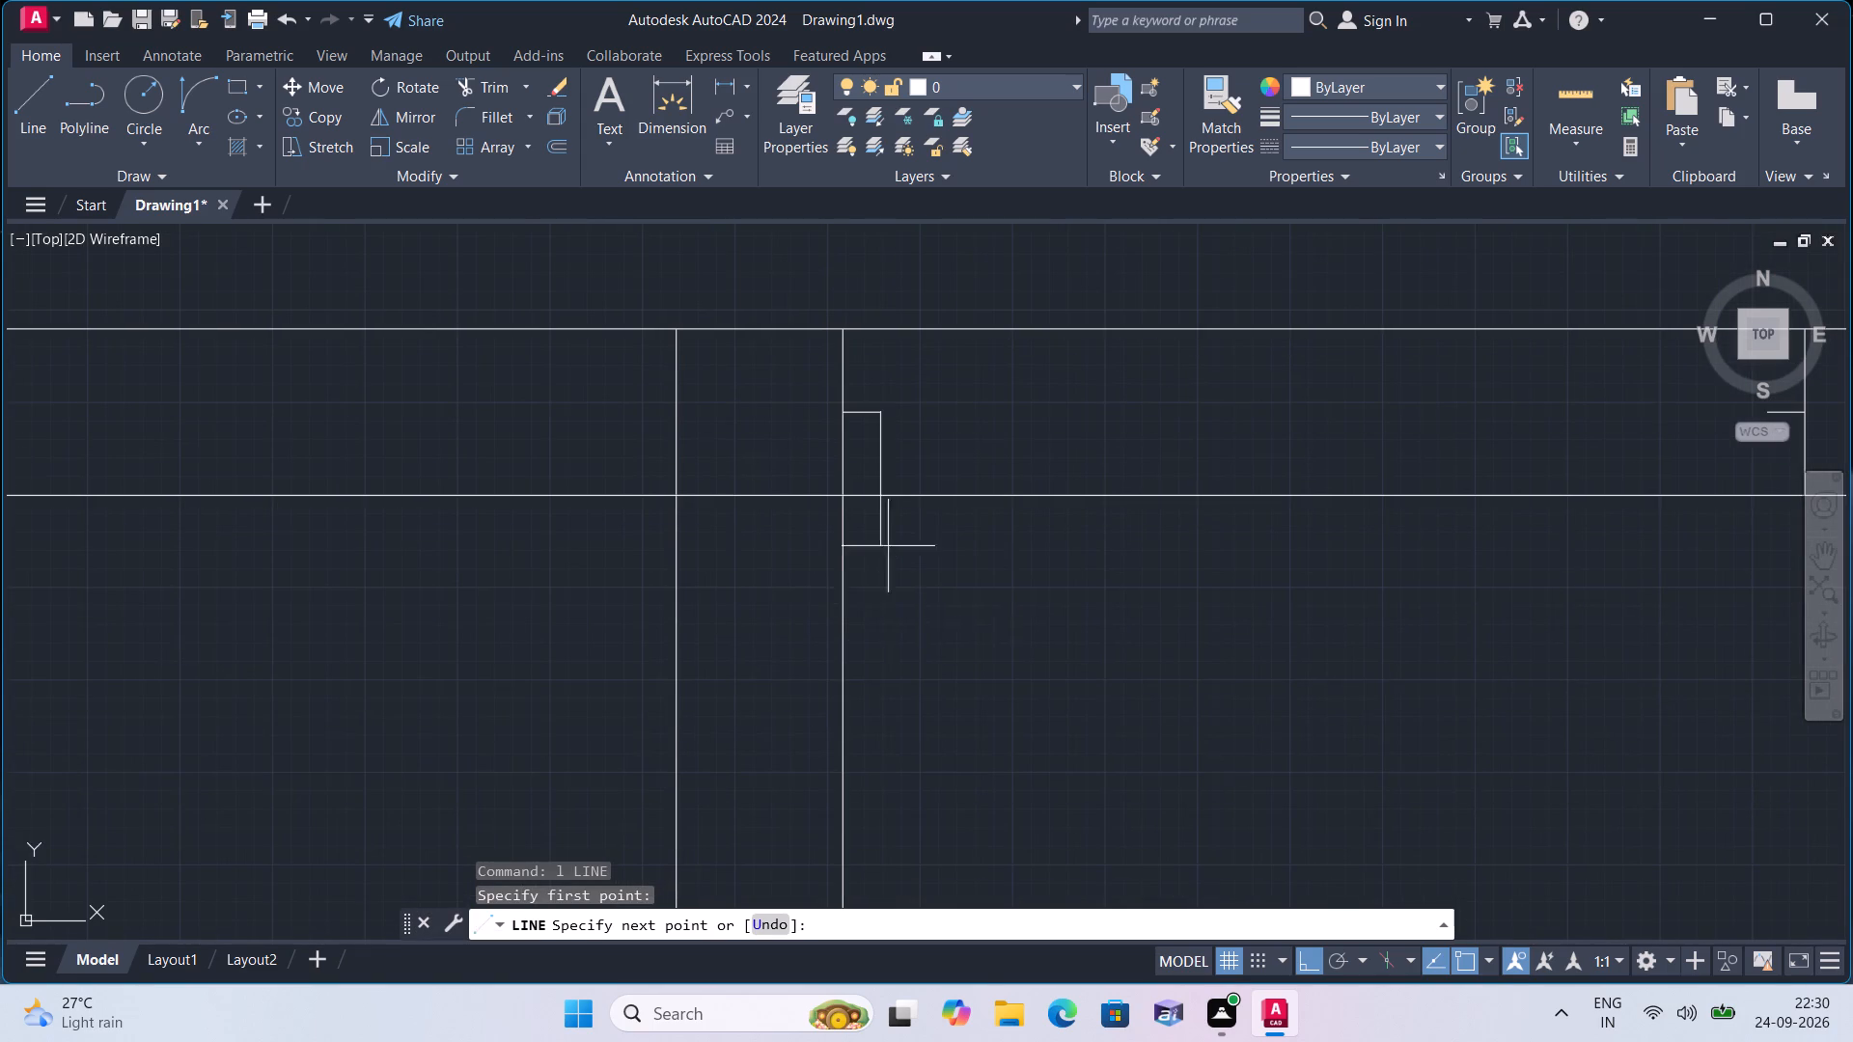
{"action": "type", "text": "2'"}
{"action": "key", "text": "space"}
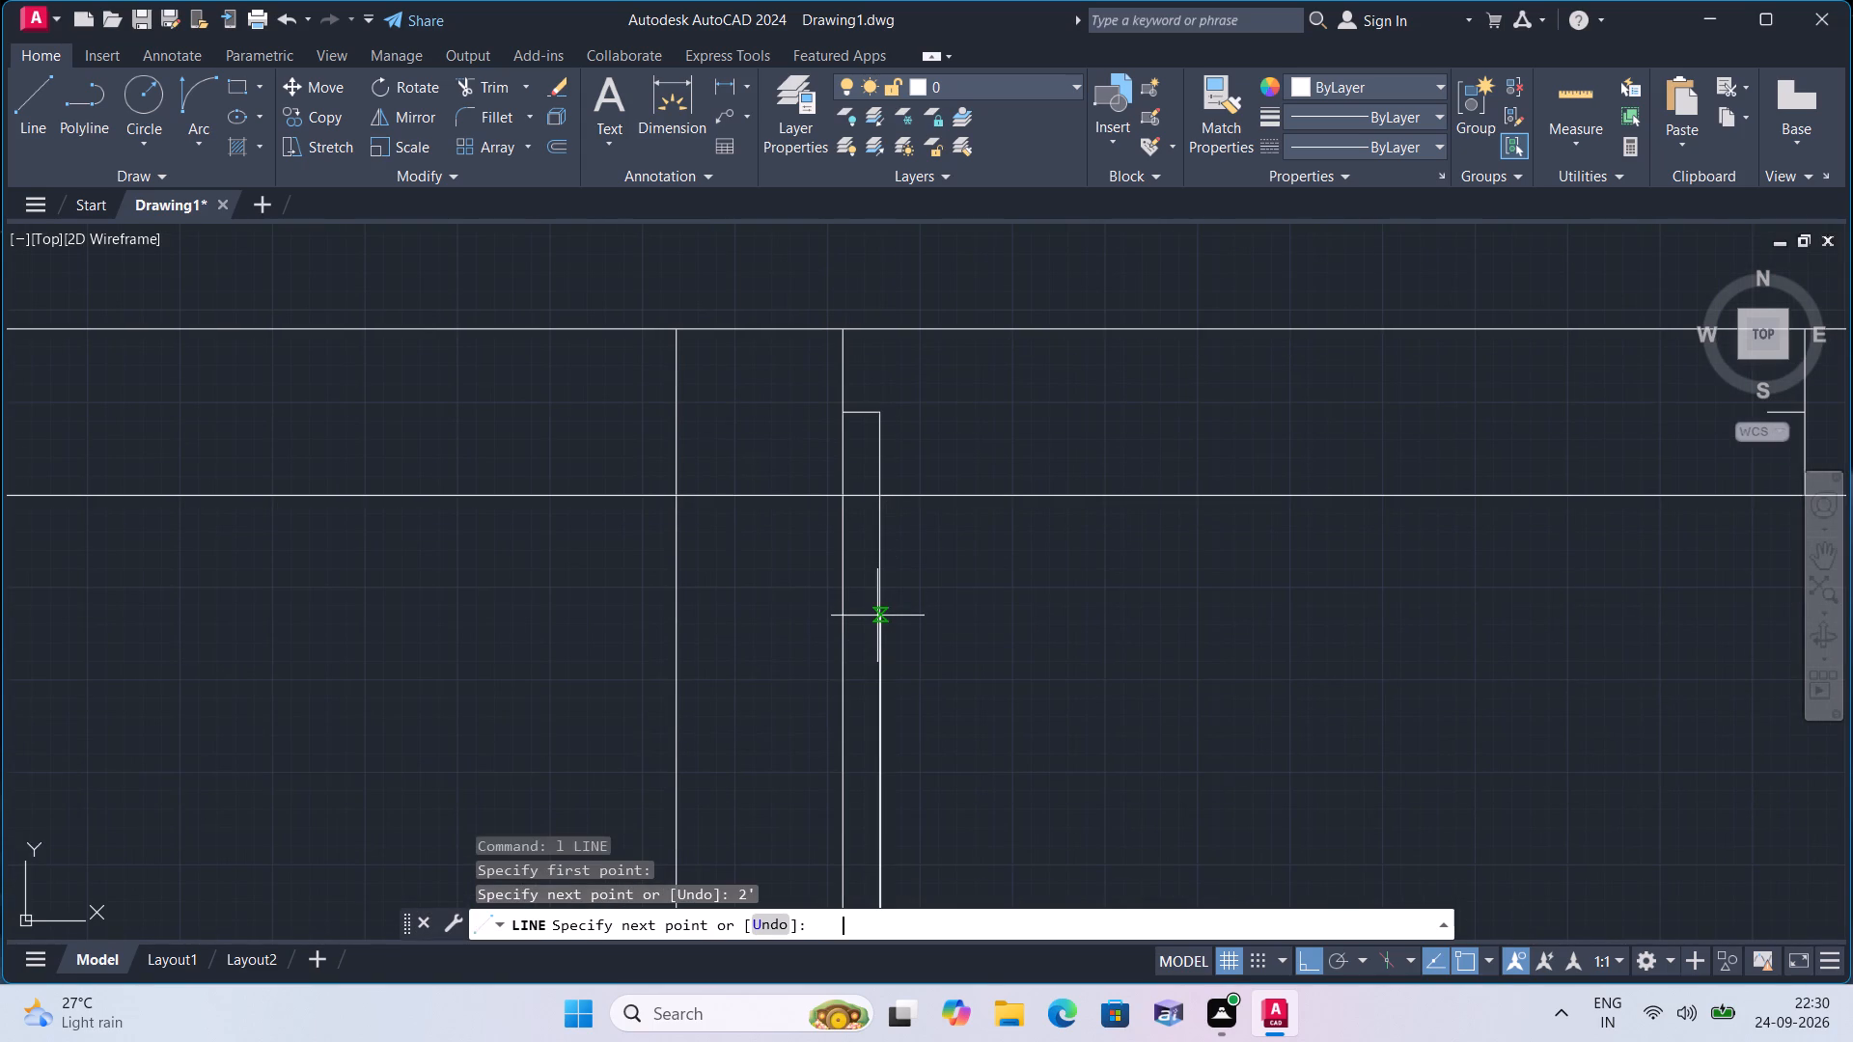
{"action": "key", "text": "Escape"}
Draw the door swing as a Start, End, Direction arc from the leaf's south end to the eastern 1" stub, bulging southeast.
{"action": "scroll", "coordinate": [877, 616], "scroll_direction": "down", "scroll_amount": 1}
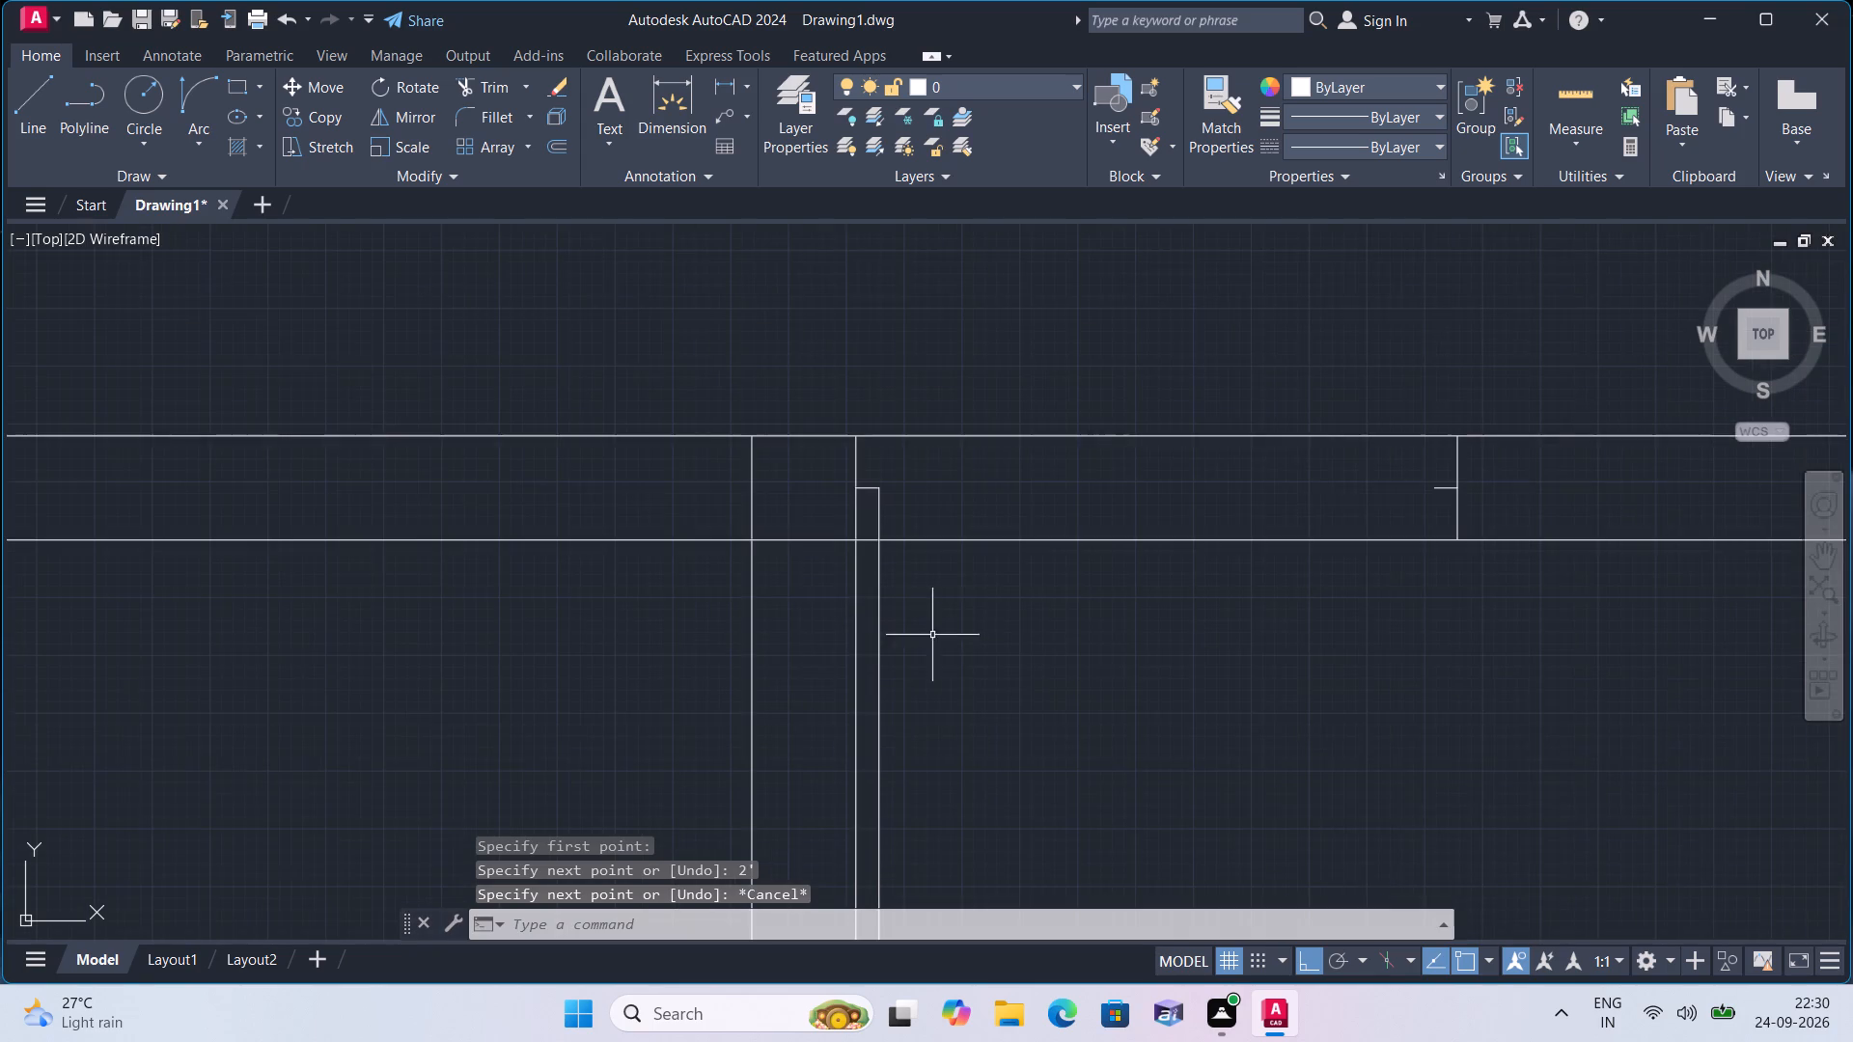
{"action": "middle_click_drag", "start_coordinate": [953, 614], "coordinate": [943, 479]}
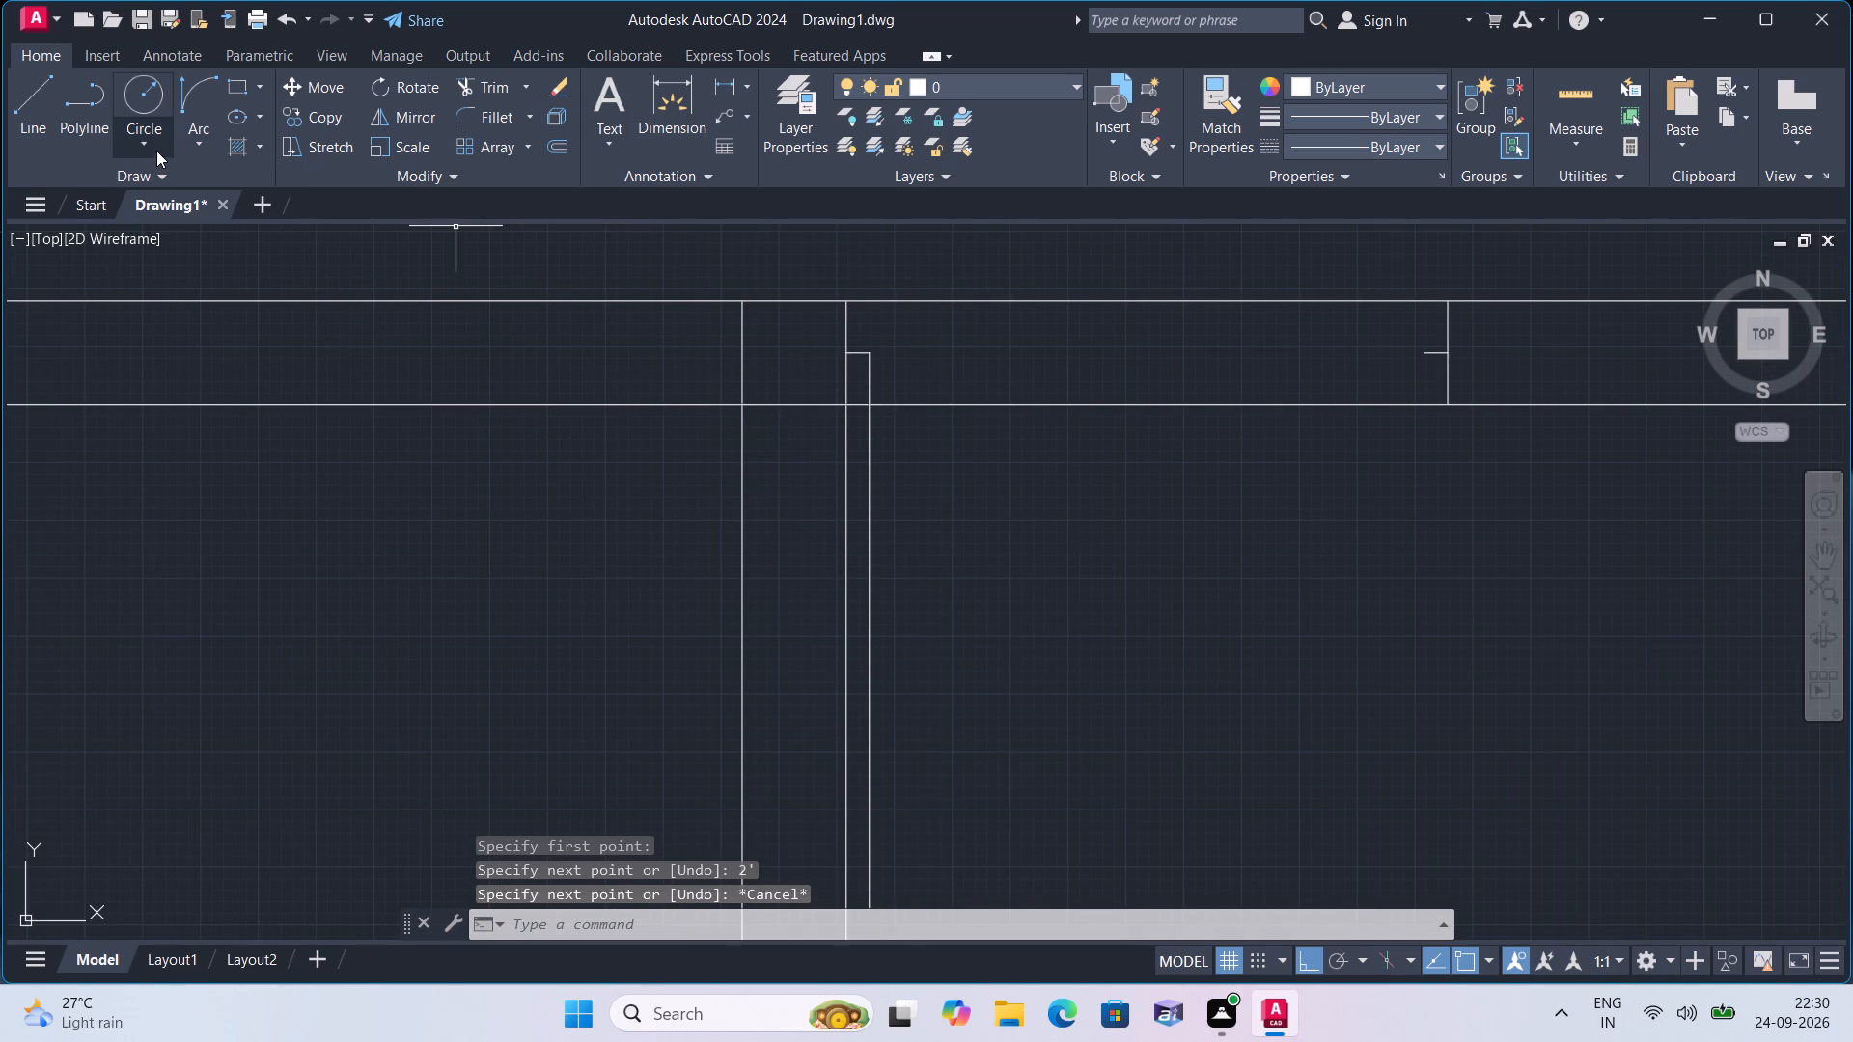
{"action": "left_click_drag", "start_coordinate": [205, 145], "coordinate": [207, 202]}
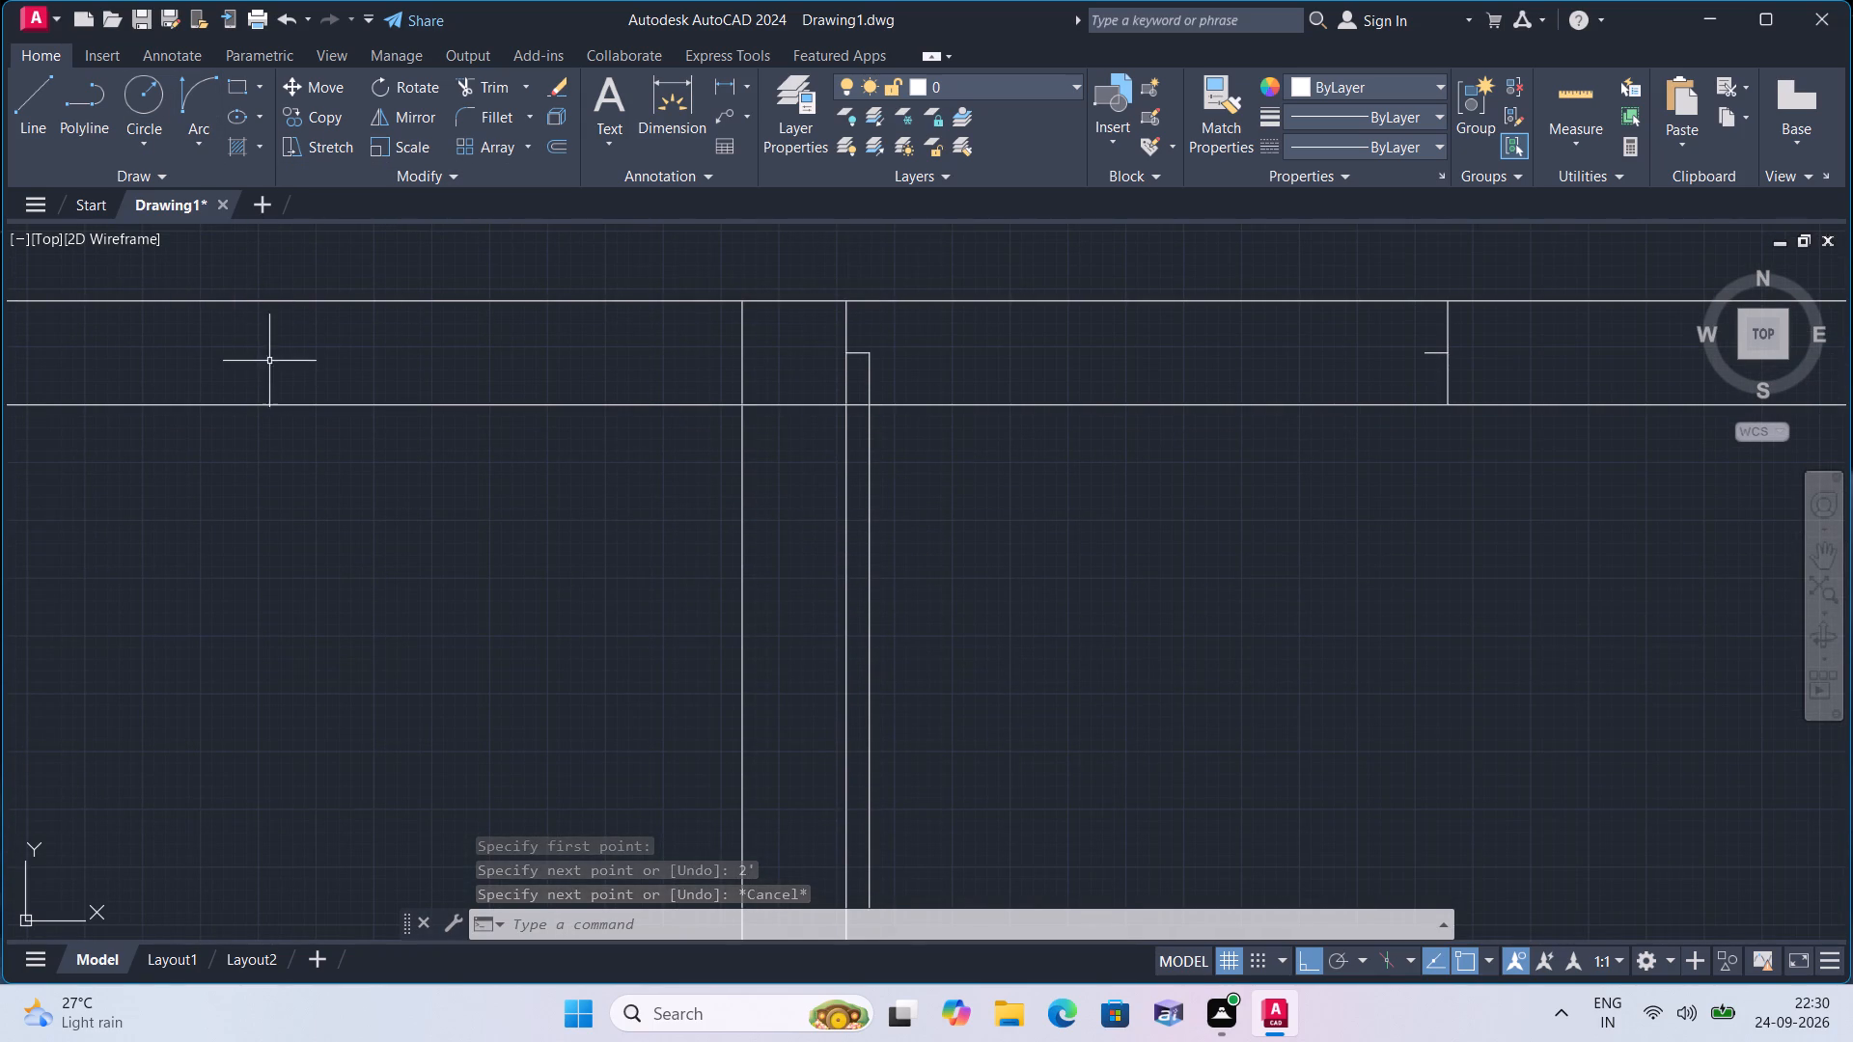
{"action": "left_click", "coordinate": [184, 140]}
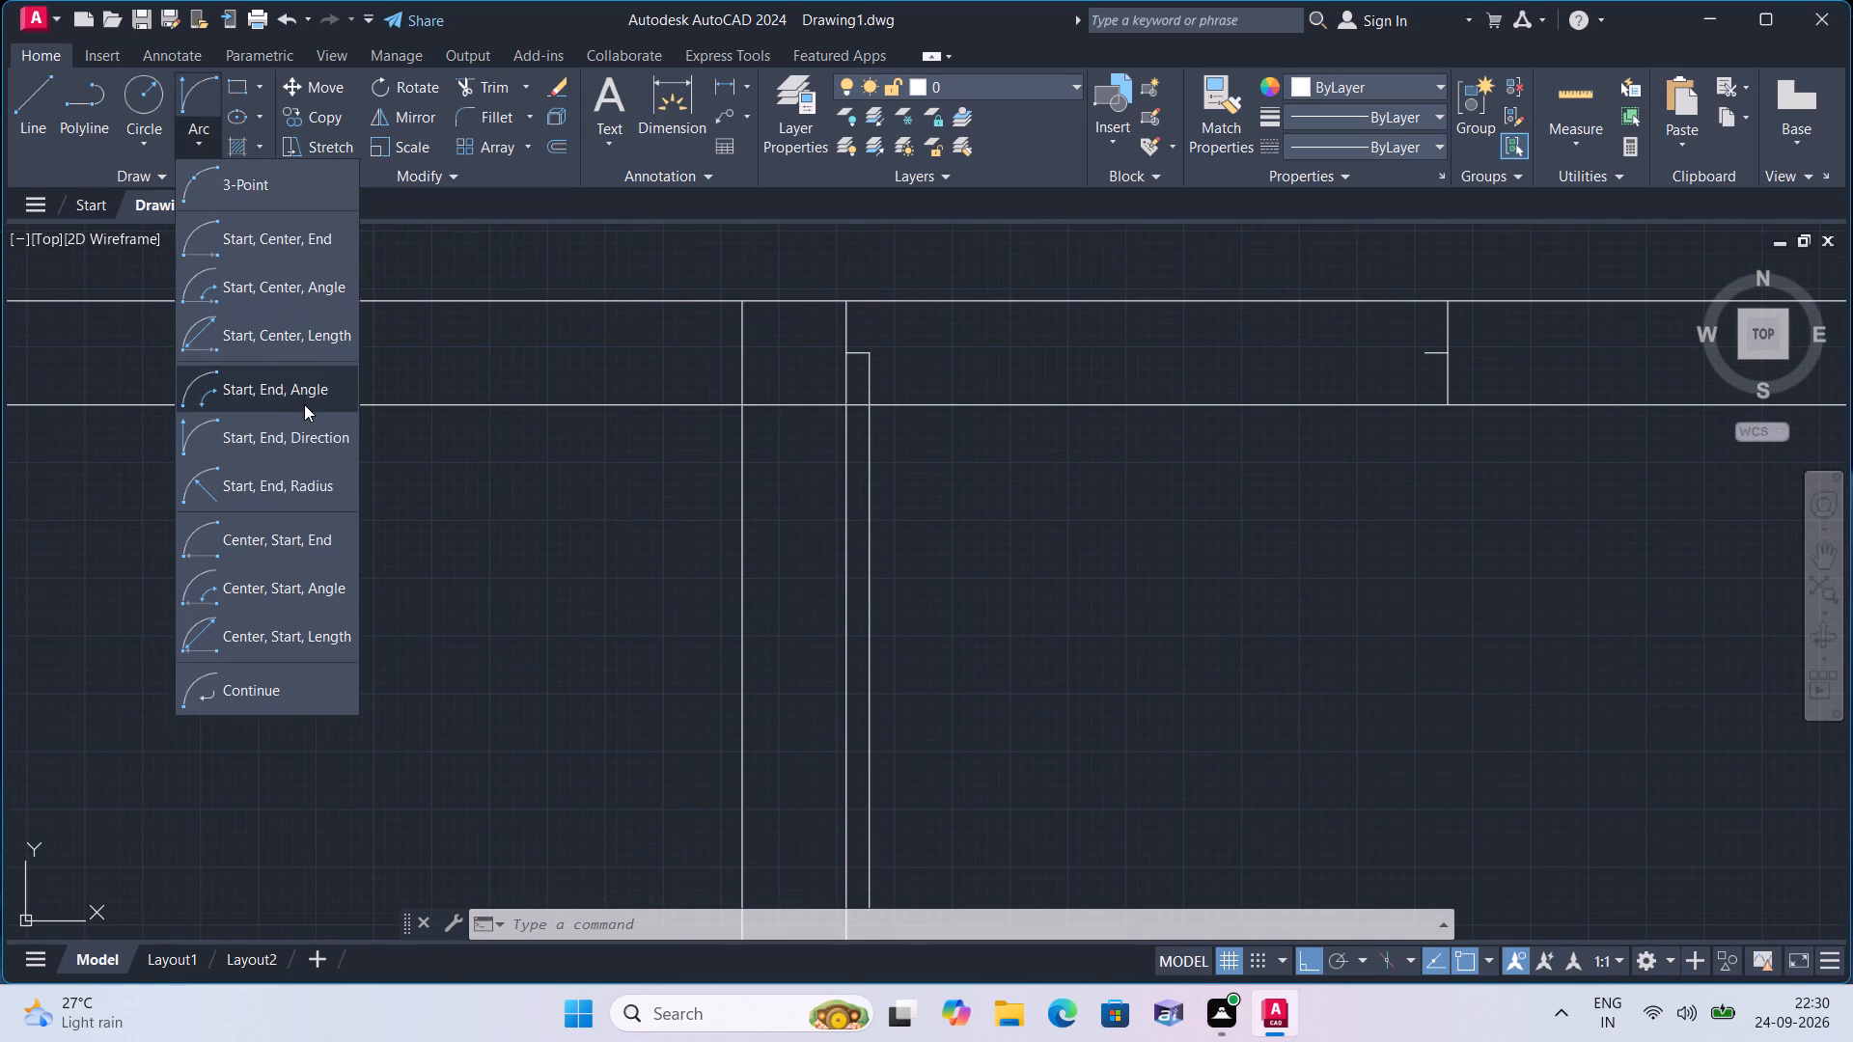
{"action": "left_click", "coordinate": [301, 430]}
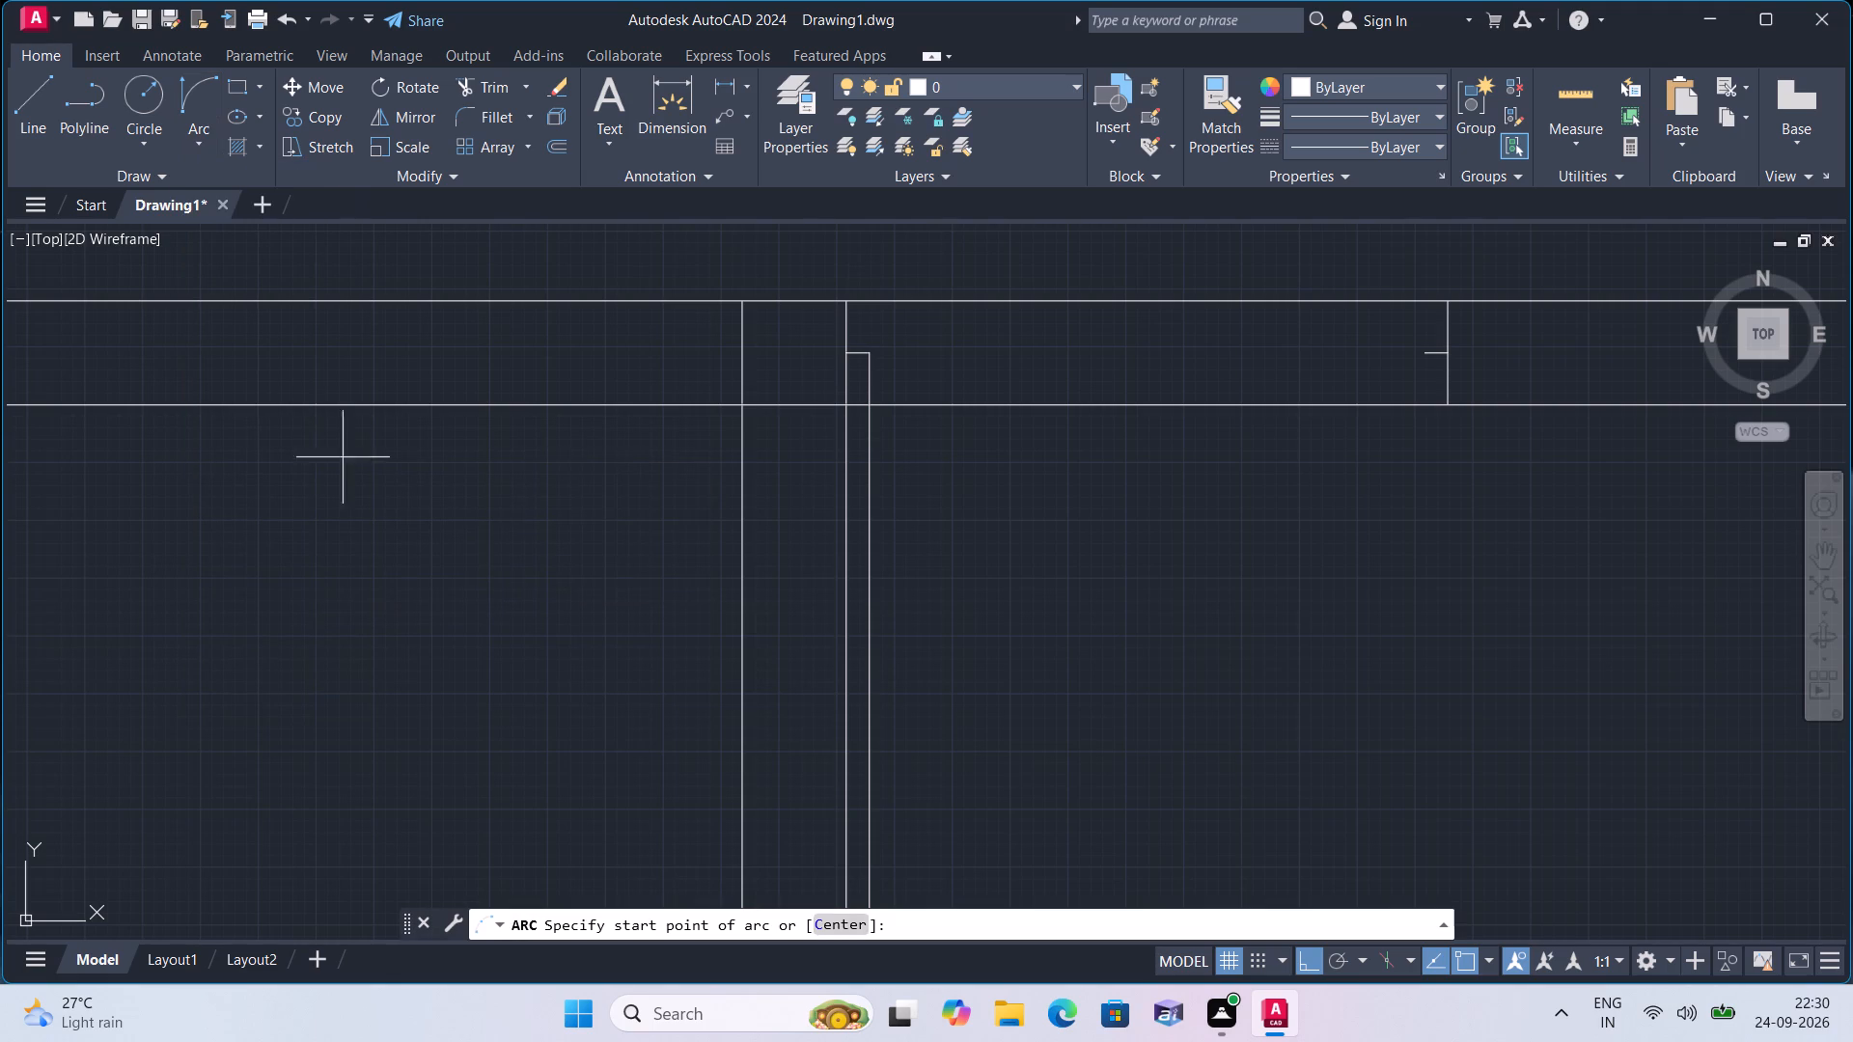
{"action": "scroll", "coordinate": [1028, 513], "scroll_direction": "down", "scroll_amount": 1}
{"action": "scroll", "coordinate": [1092, 696], "scroll_direction": "down", "scroll_amount": 1}
{"action": "middle_click_drag", "start_coordinate": [1092, 696], "coordinate": [1056, 645]}
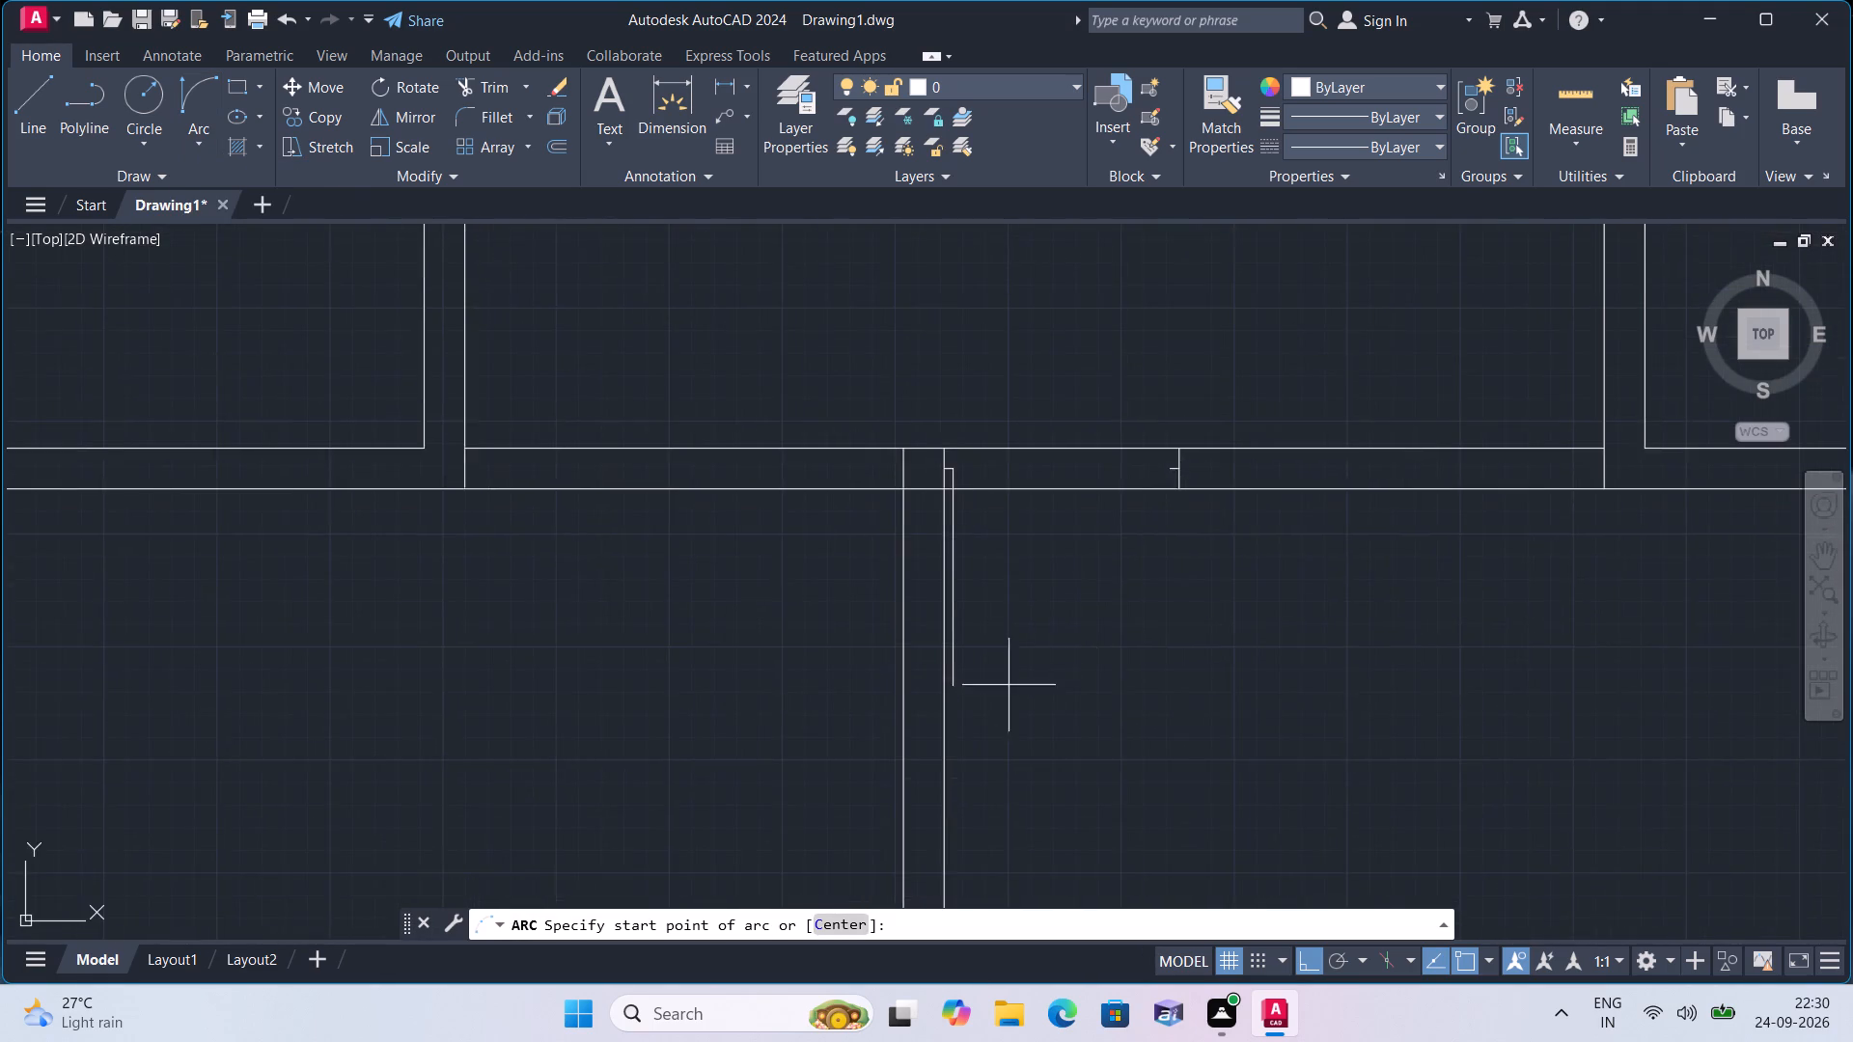
{"action": "scroll", "coordinate": [1008, 686], "scroll_direction": "up", "scroll_amount": 2}
{"action": "left_click", "coordinate": [867, 687]}
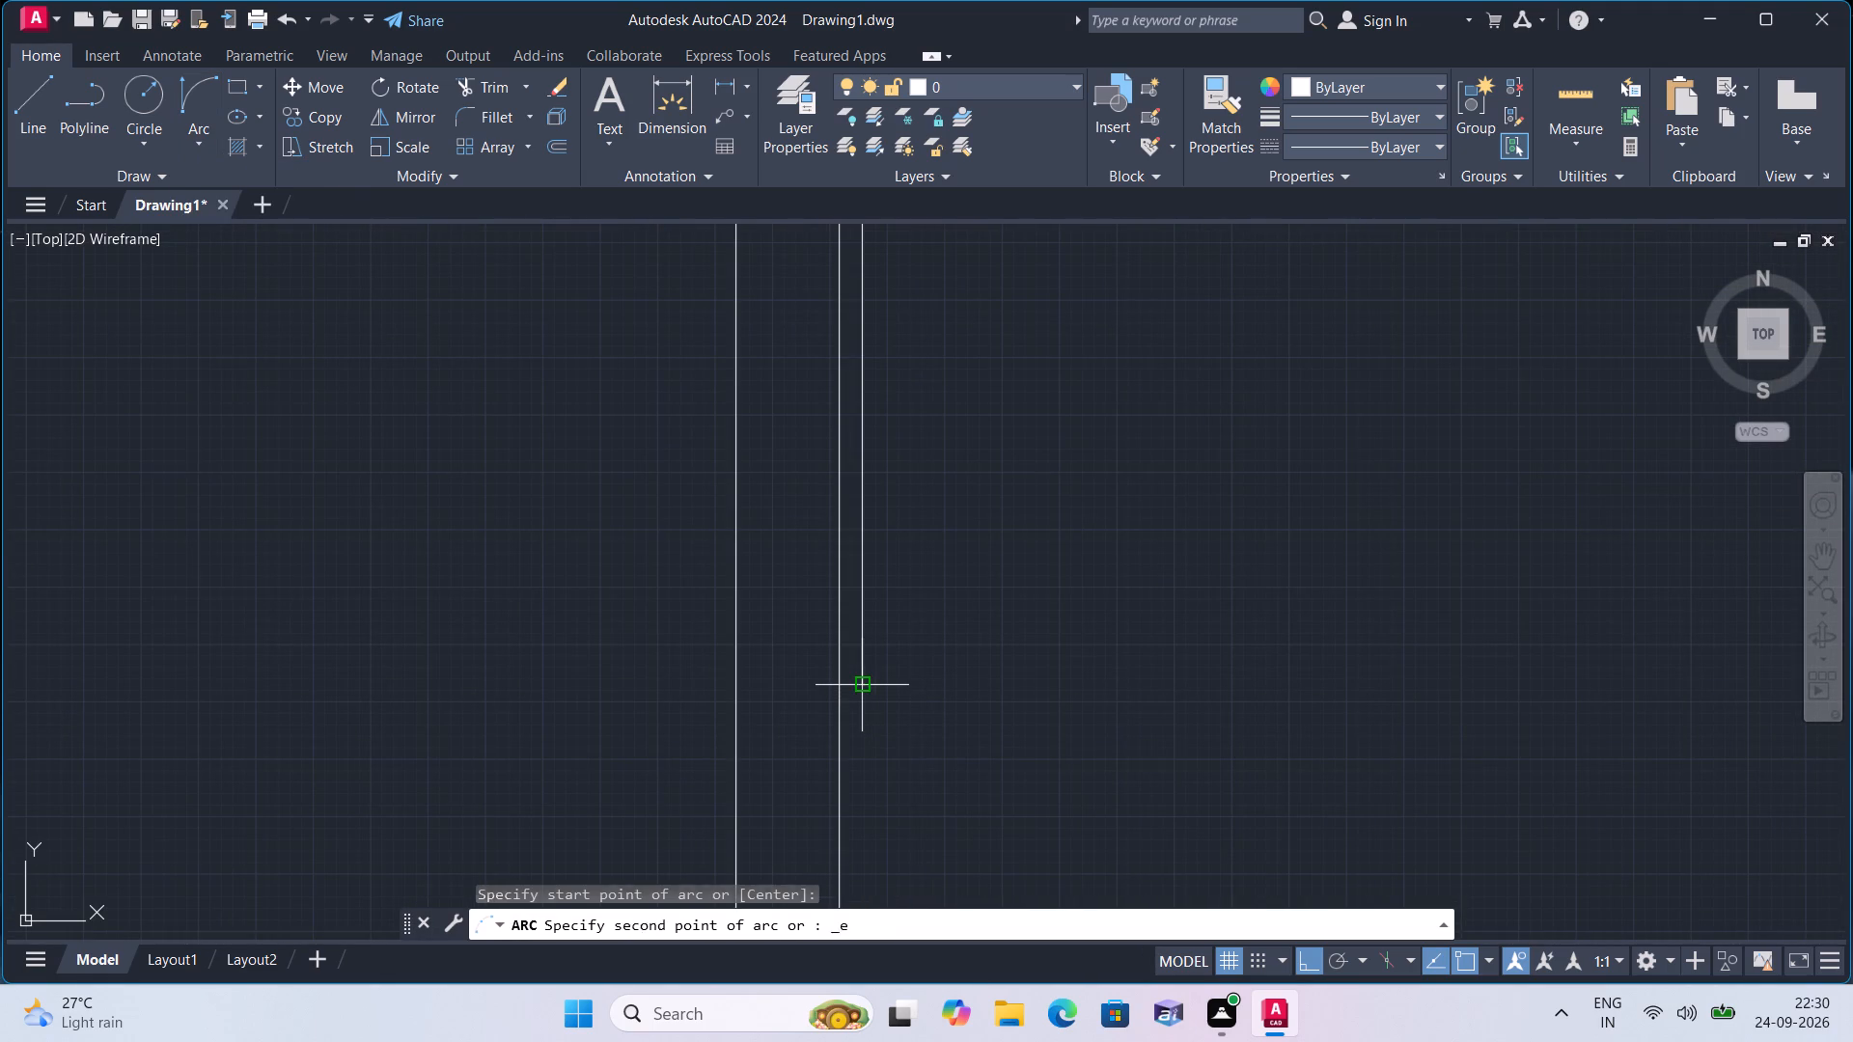
{"action": "scroll", "coordinate": [1009, 544], "scroll_direction": "down", "scroll_amount": 2}
{"action": "middle_click_drag", "start_coordinate": [1073, 488], "coordinate": [1103, 600]}
{"action": "scroll", "coordinate": [1251, 506], "scroll_direction": "up", "scroll_amount": 2}
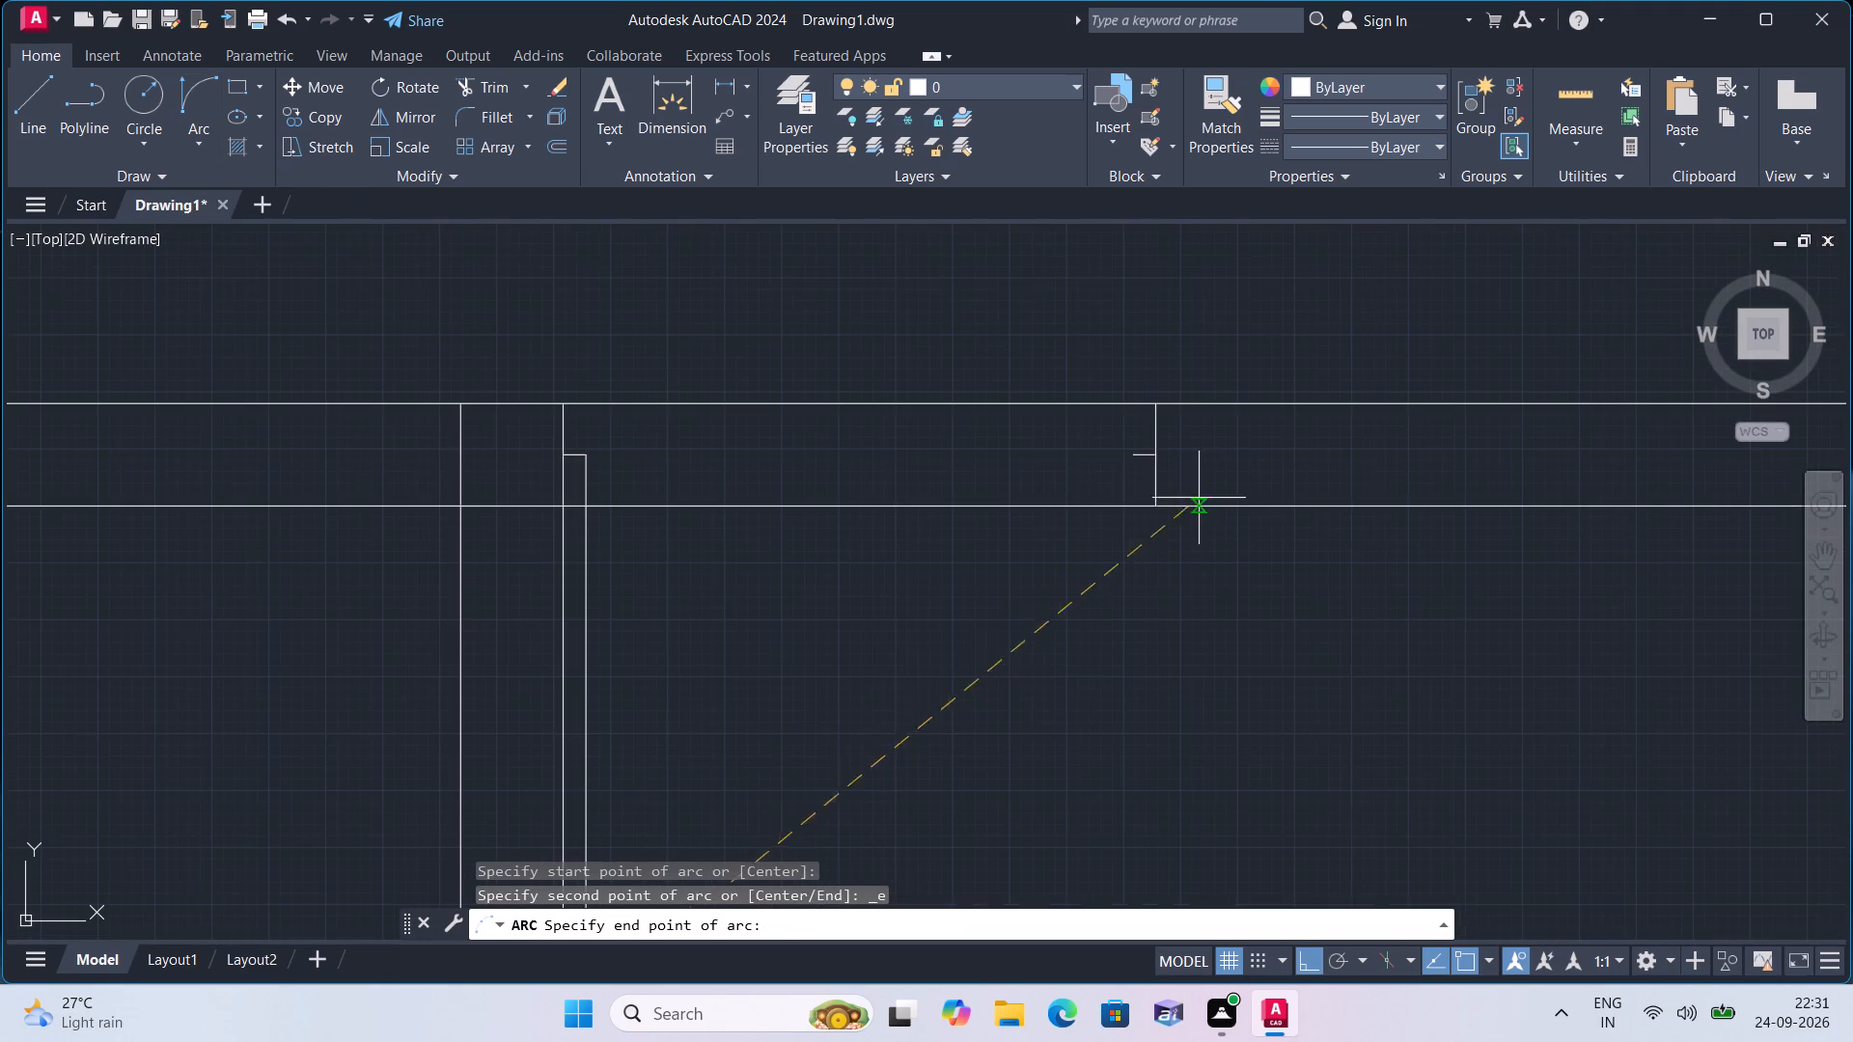
{"action": "left_click", "coordinate": [1138, 453]}
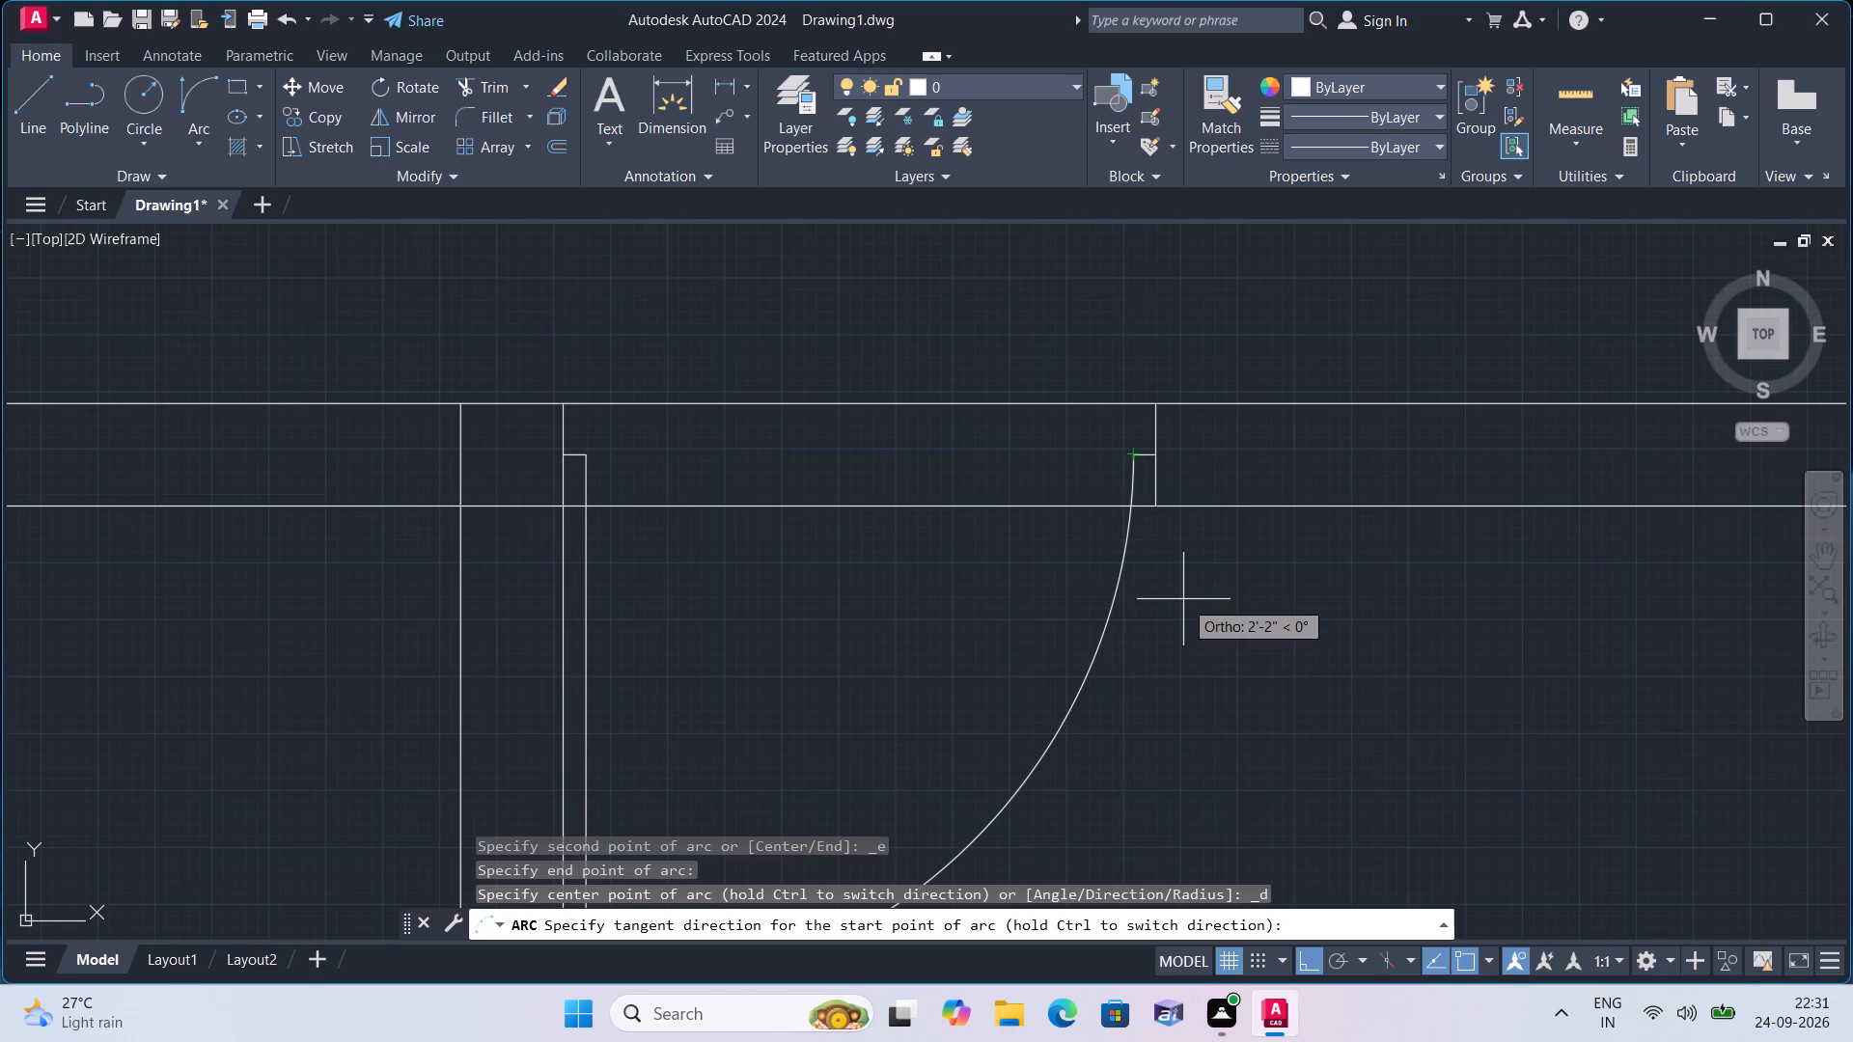
{"action": "left_click", "coordinate": [1183, 599]}
Draw a short line across the thickness of the north wall, in line with the west partition's western face.
{"action": "scroll", "coordinate": [1134, 617], "scroll_direction": "down", "scroll_amount": 2}
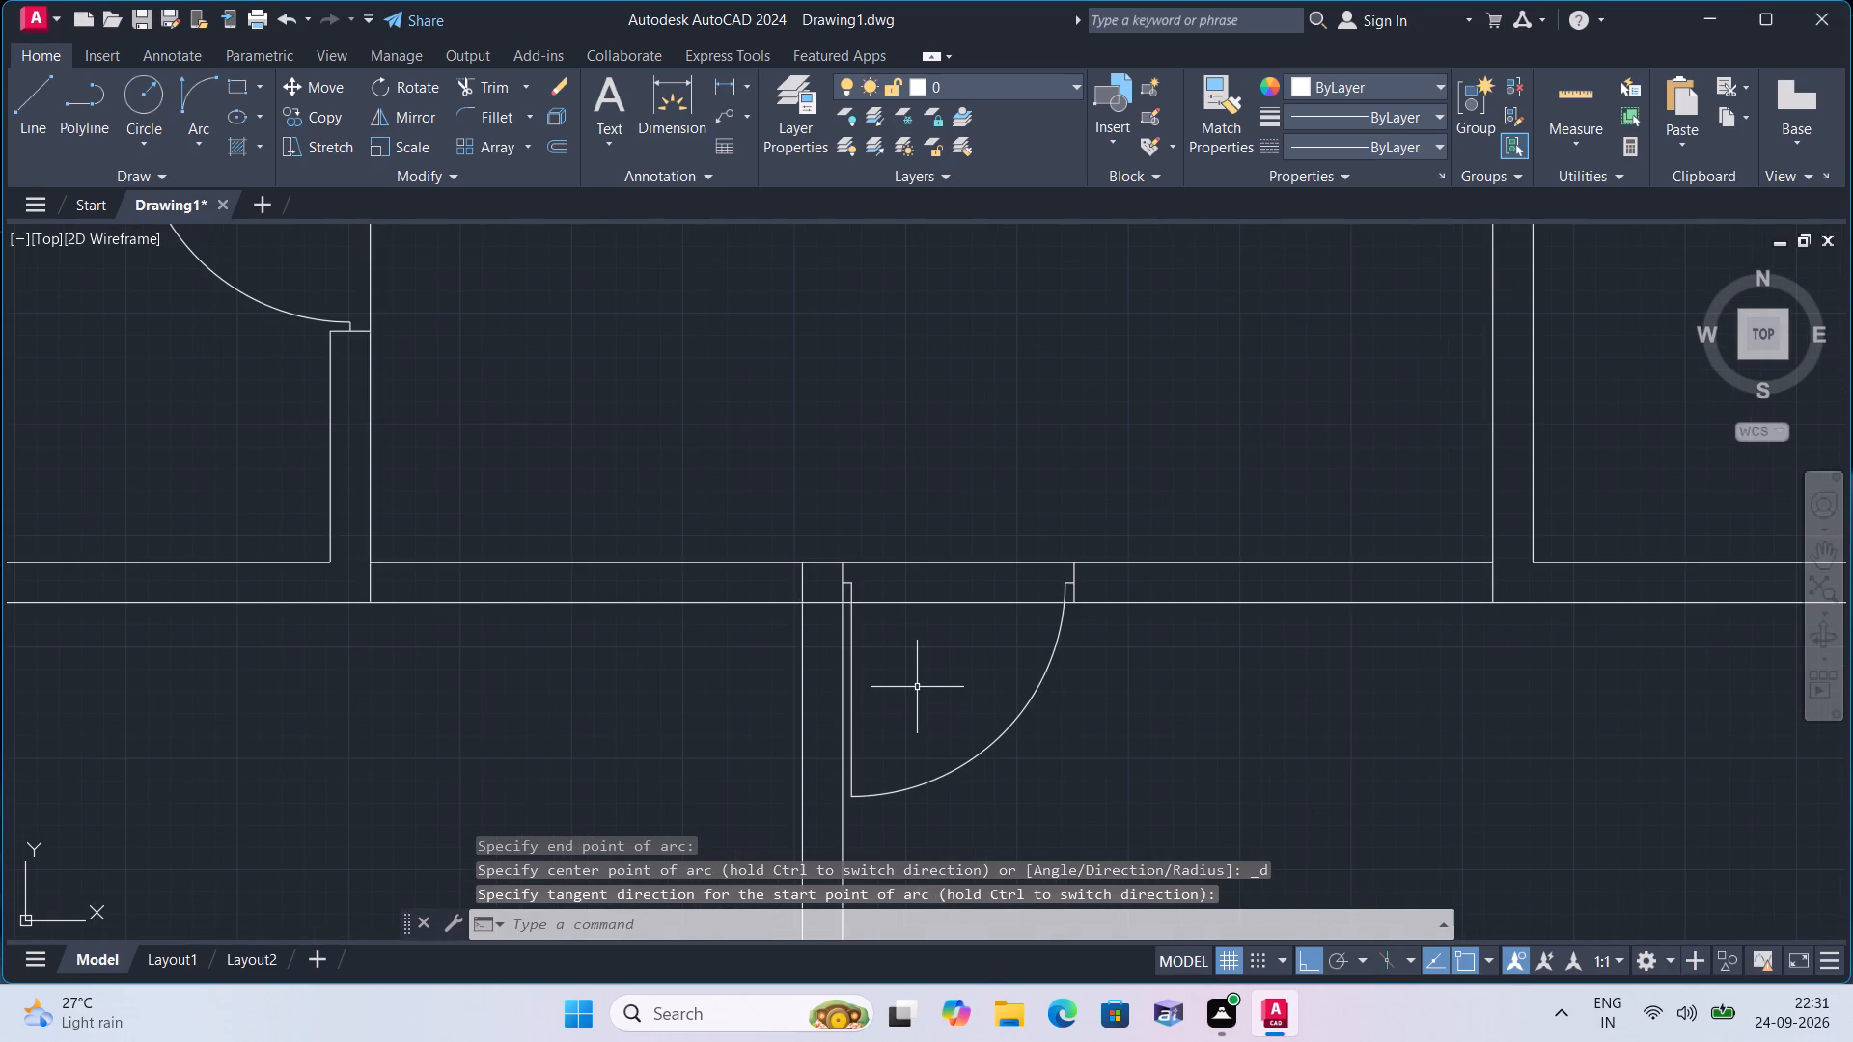
{"action": "middle_click_drag", "start_coordinate": [916, 687], "coordinate": [1072, 735]}
{"action": "scroll", "coordinate": [763, 760], "scroll_direction": "down", "scroll_amount": 1}
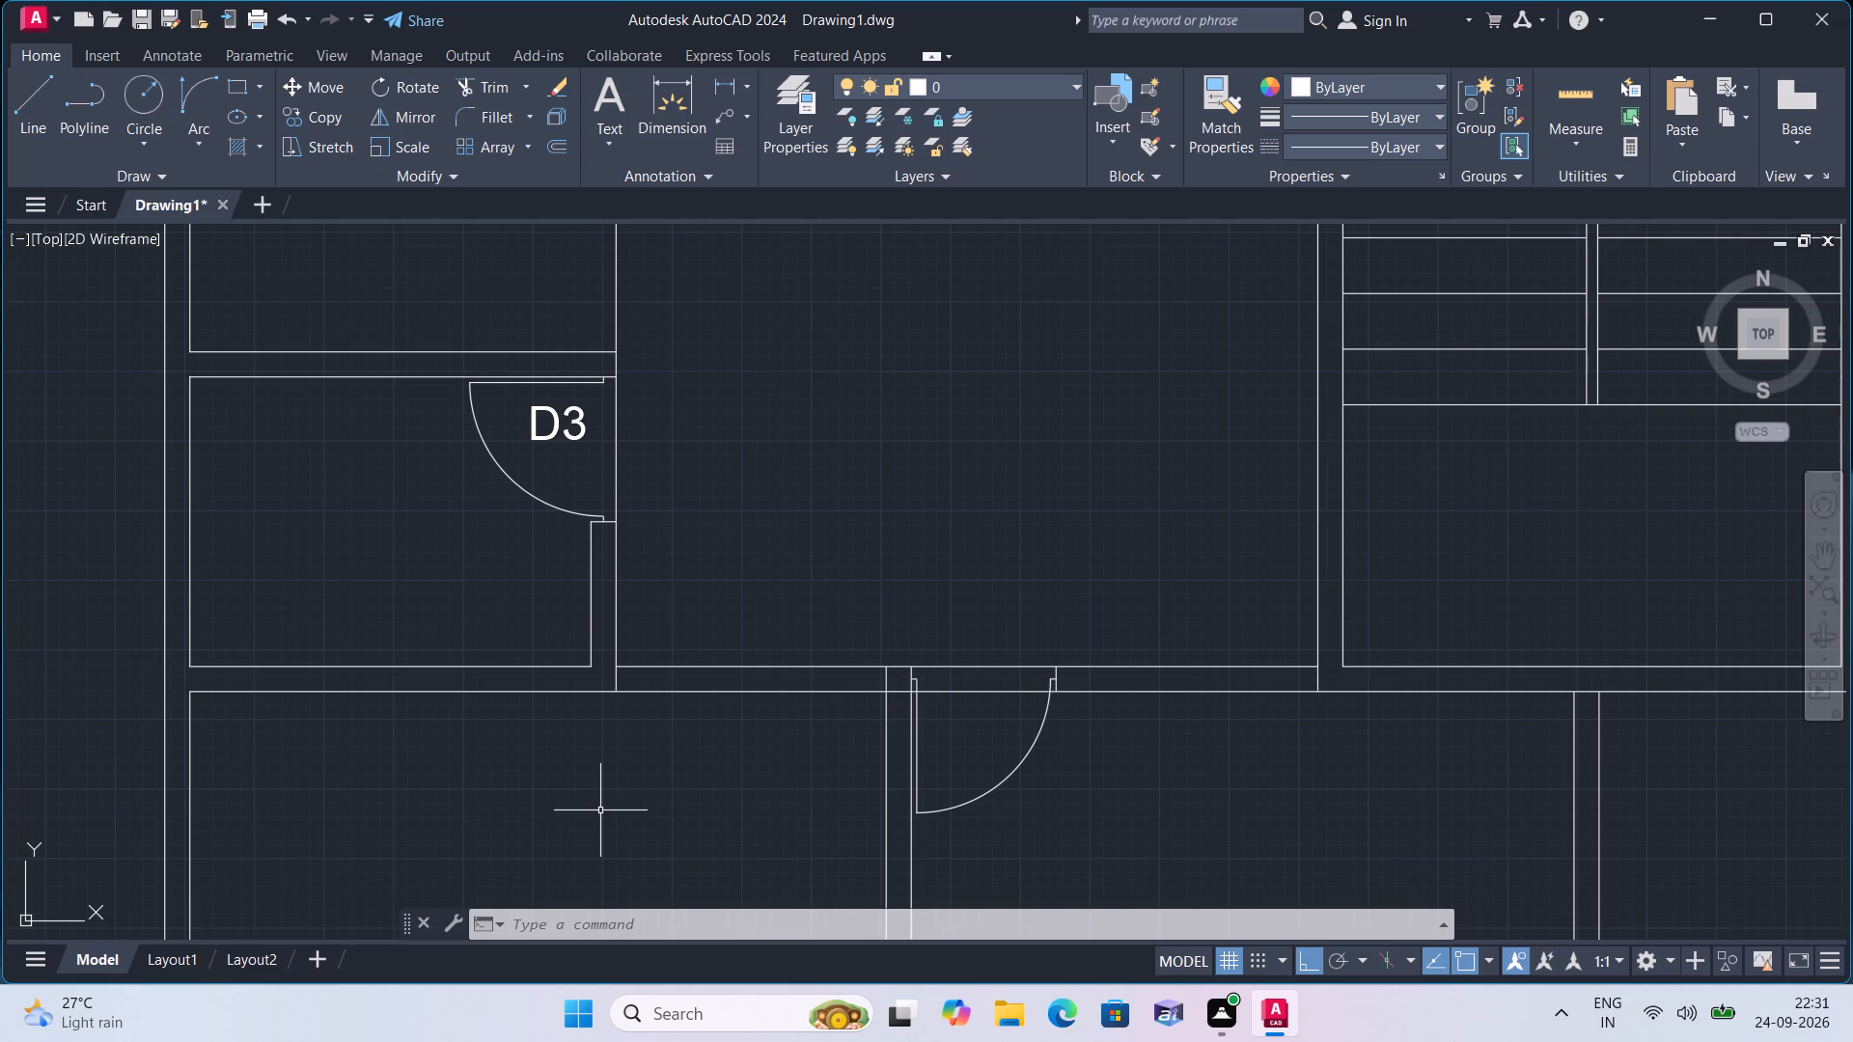
{"action": "scroll", "coordinate": [807, 761], "scroll_direction": "up", "scroll_amount": 1}
{"action": "middle_click_drag", "start_coordinate": [836, 757], "coordinate": [866, 757]}
{"action": "scroll", "coordinate": [856, 757], "scroll_direction": "down", "scroll_amount": 1}
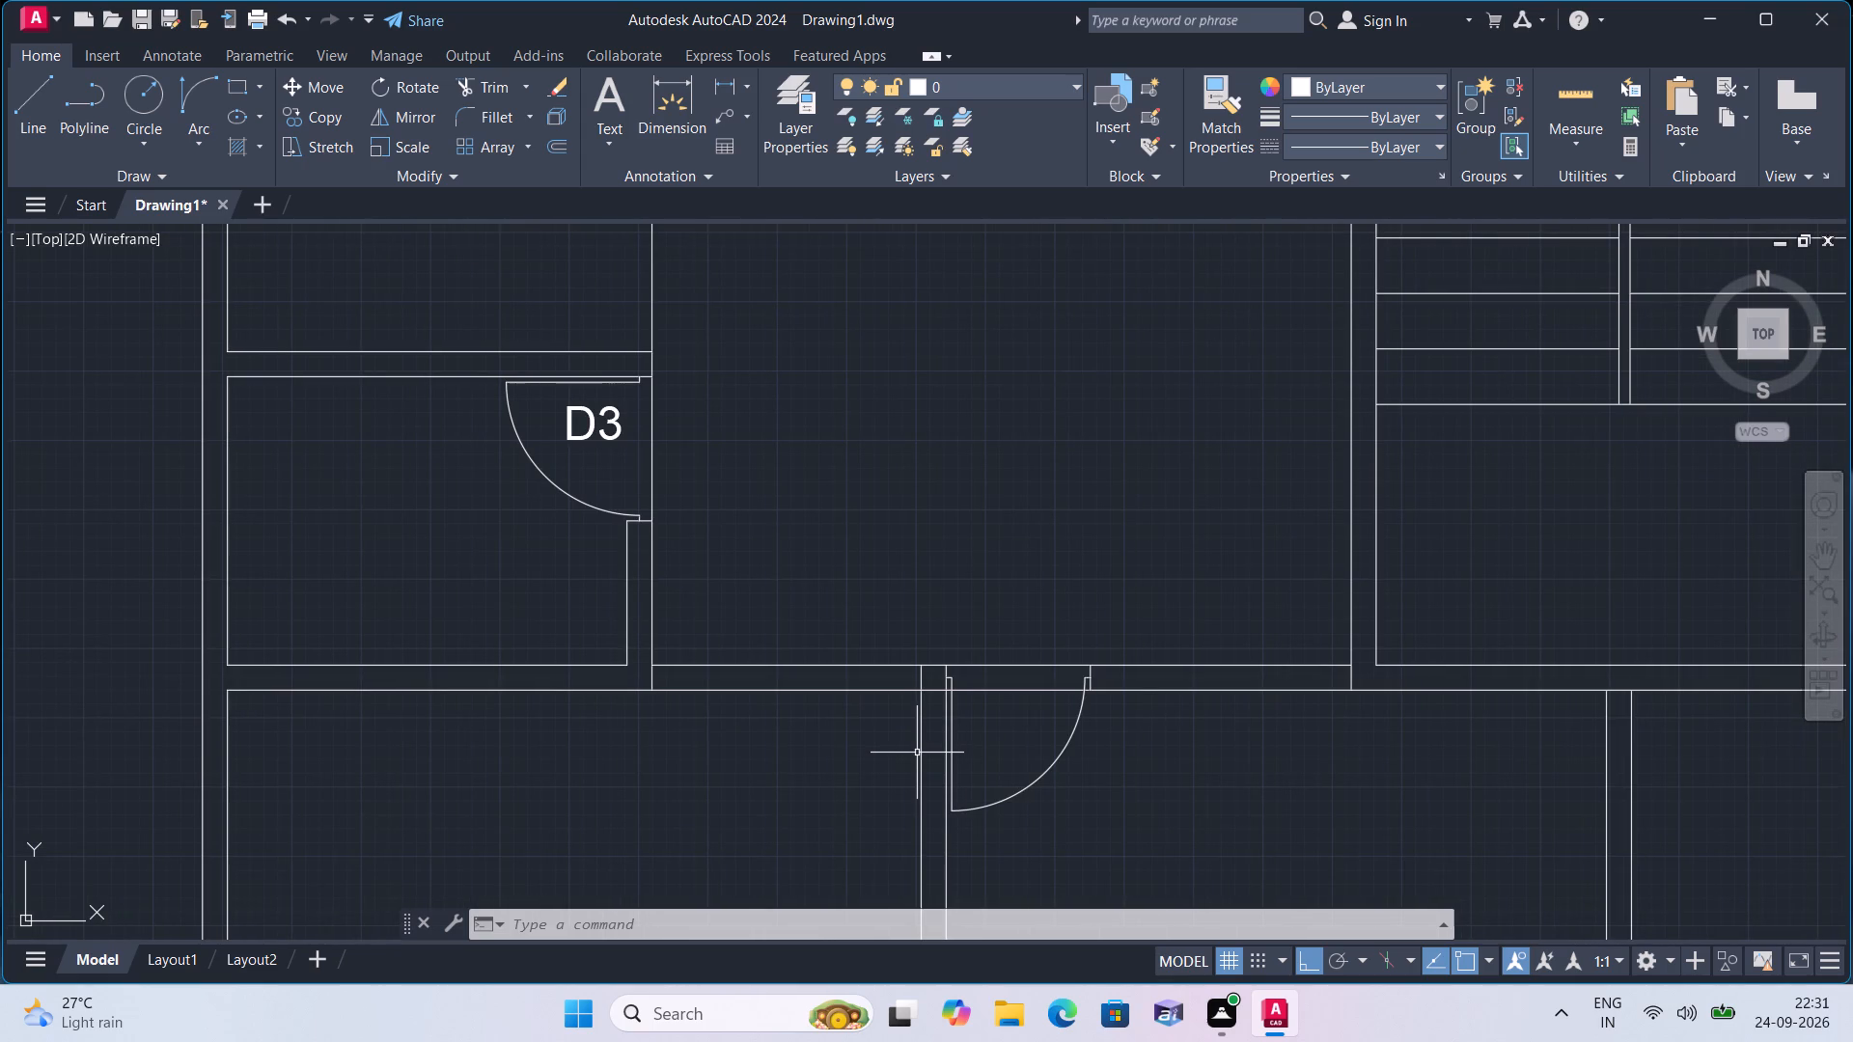
{"action": "type", "text": "l"}
{"action": "key", "text": "space"}
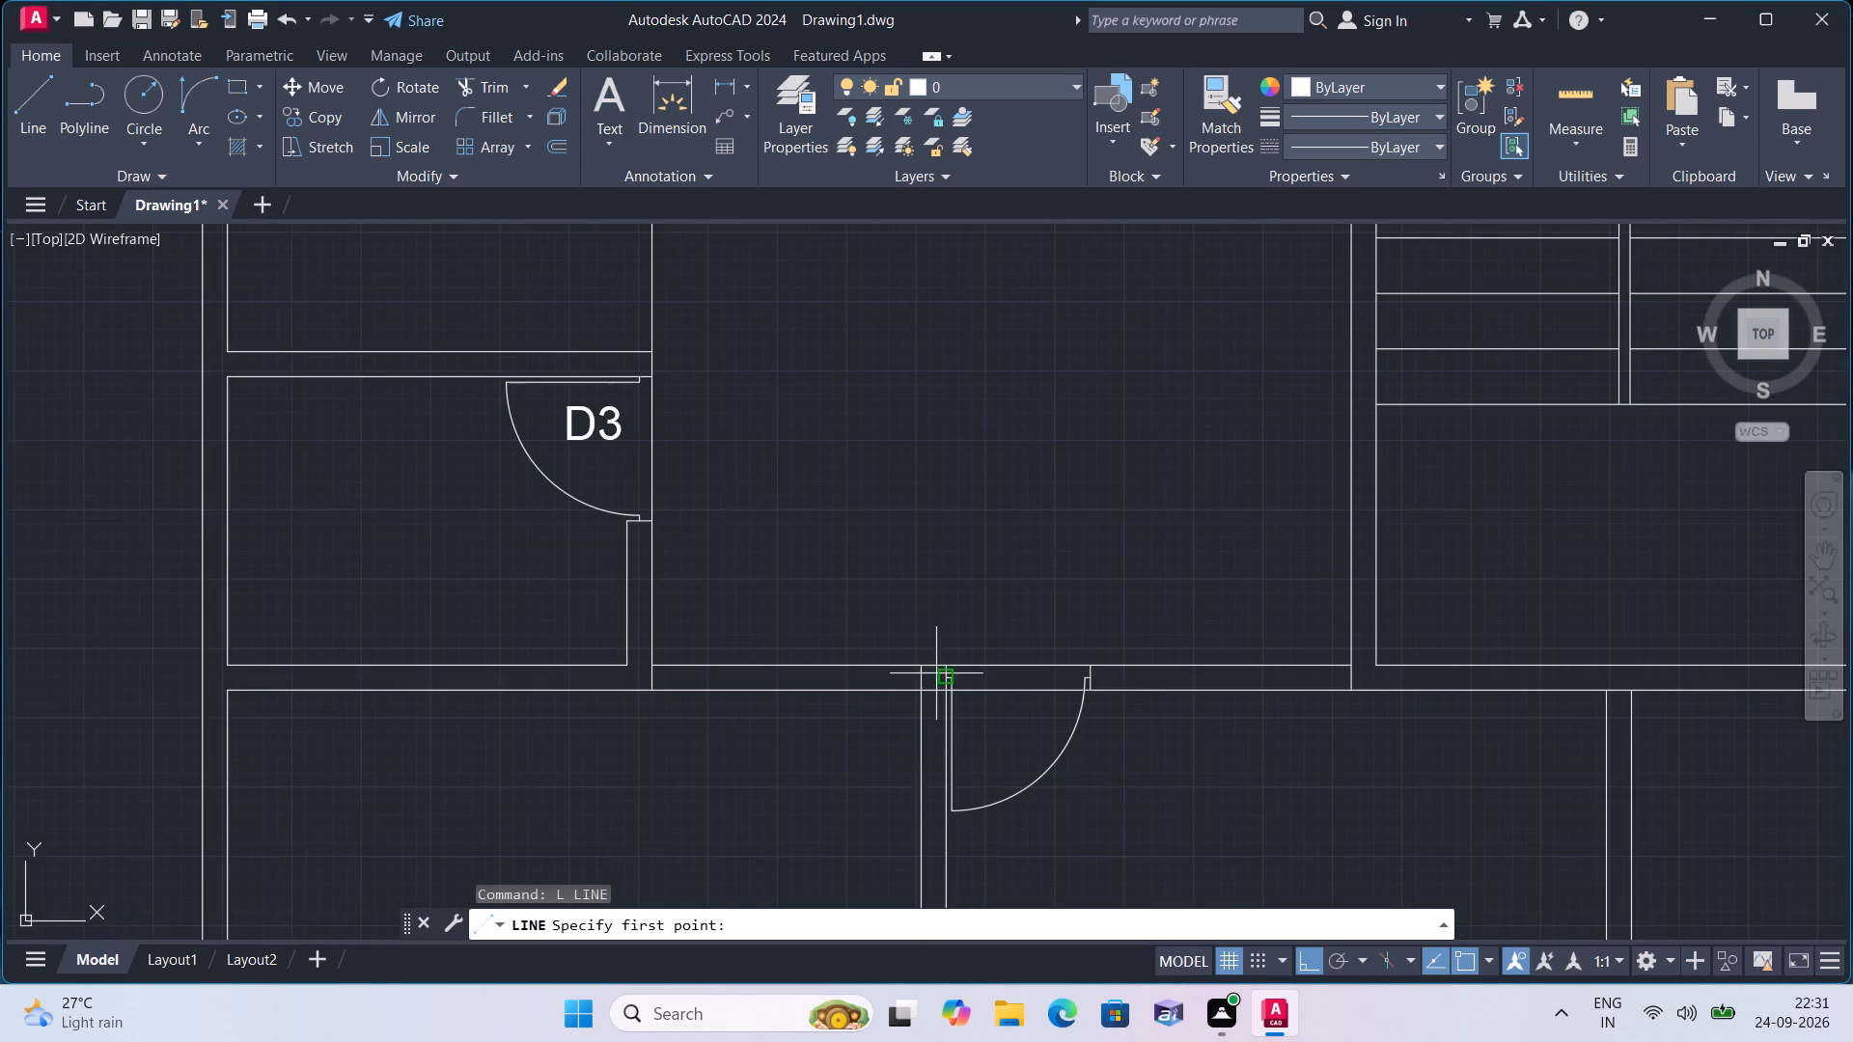
{"action": "scroll", "coordinate": [935, 672], "scroll_direction": "up", "scroll_amount": 2}
{"action": "left_click", "coordinate": [893, 655]}
{"action": "left_click", "coordinate": [892, 724]}
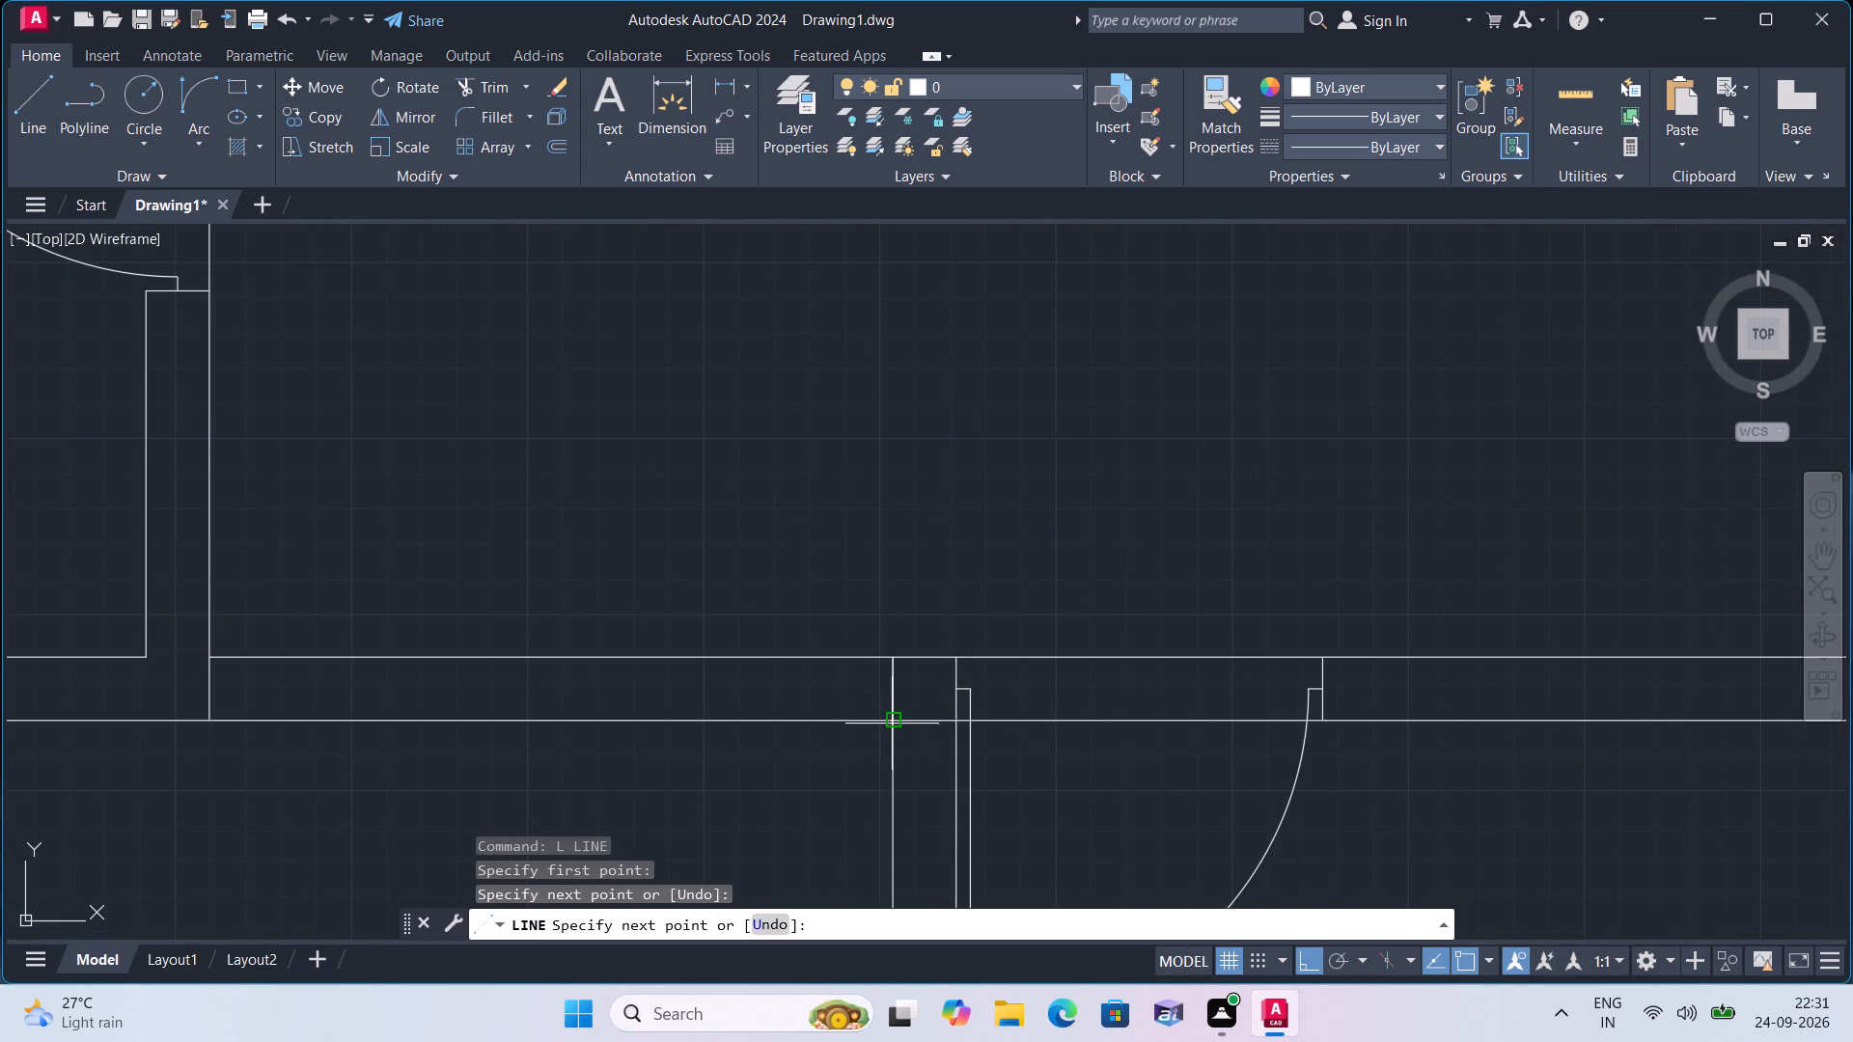
{"action": "key", "text": "space"}
Draw chained lines of 1", 2' and 1" west along the north wall's centre, starting midway across the west partition's western face line.
{"action": "key", "text": "space"}
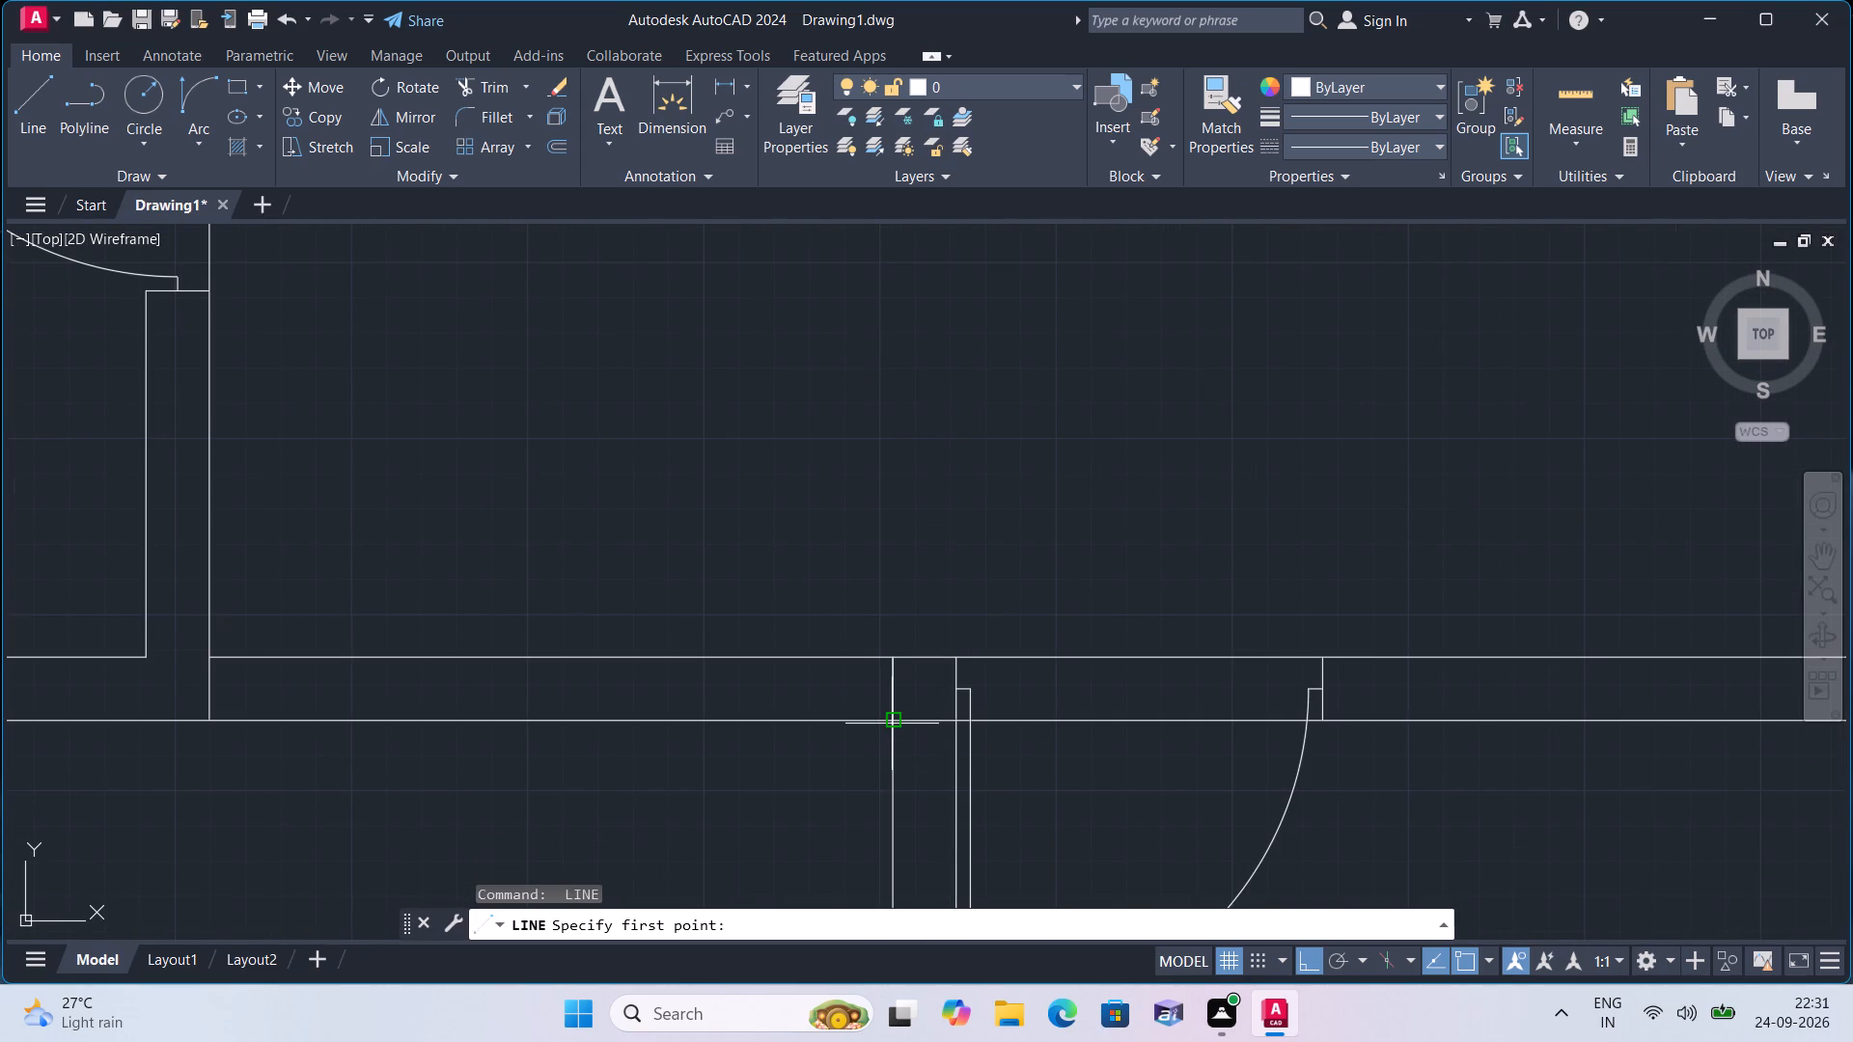
{"action": "left_click", "coordinate": [890, 686]}
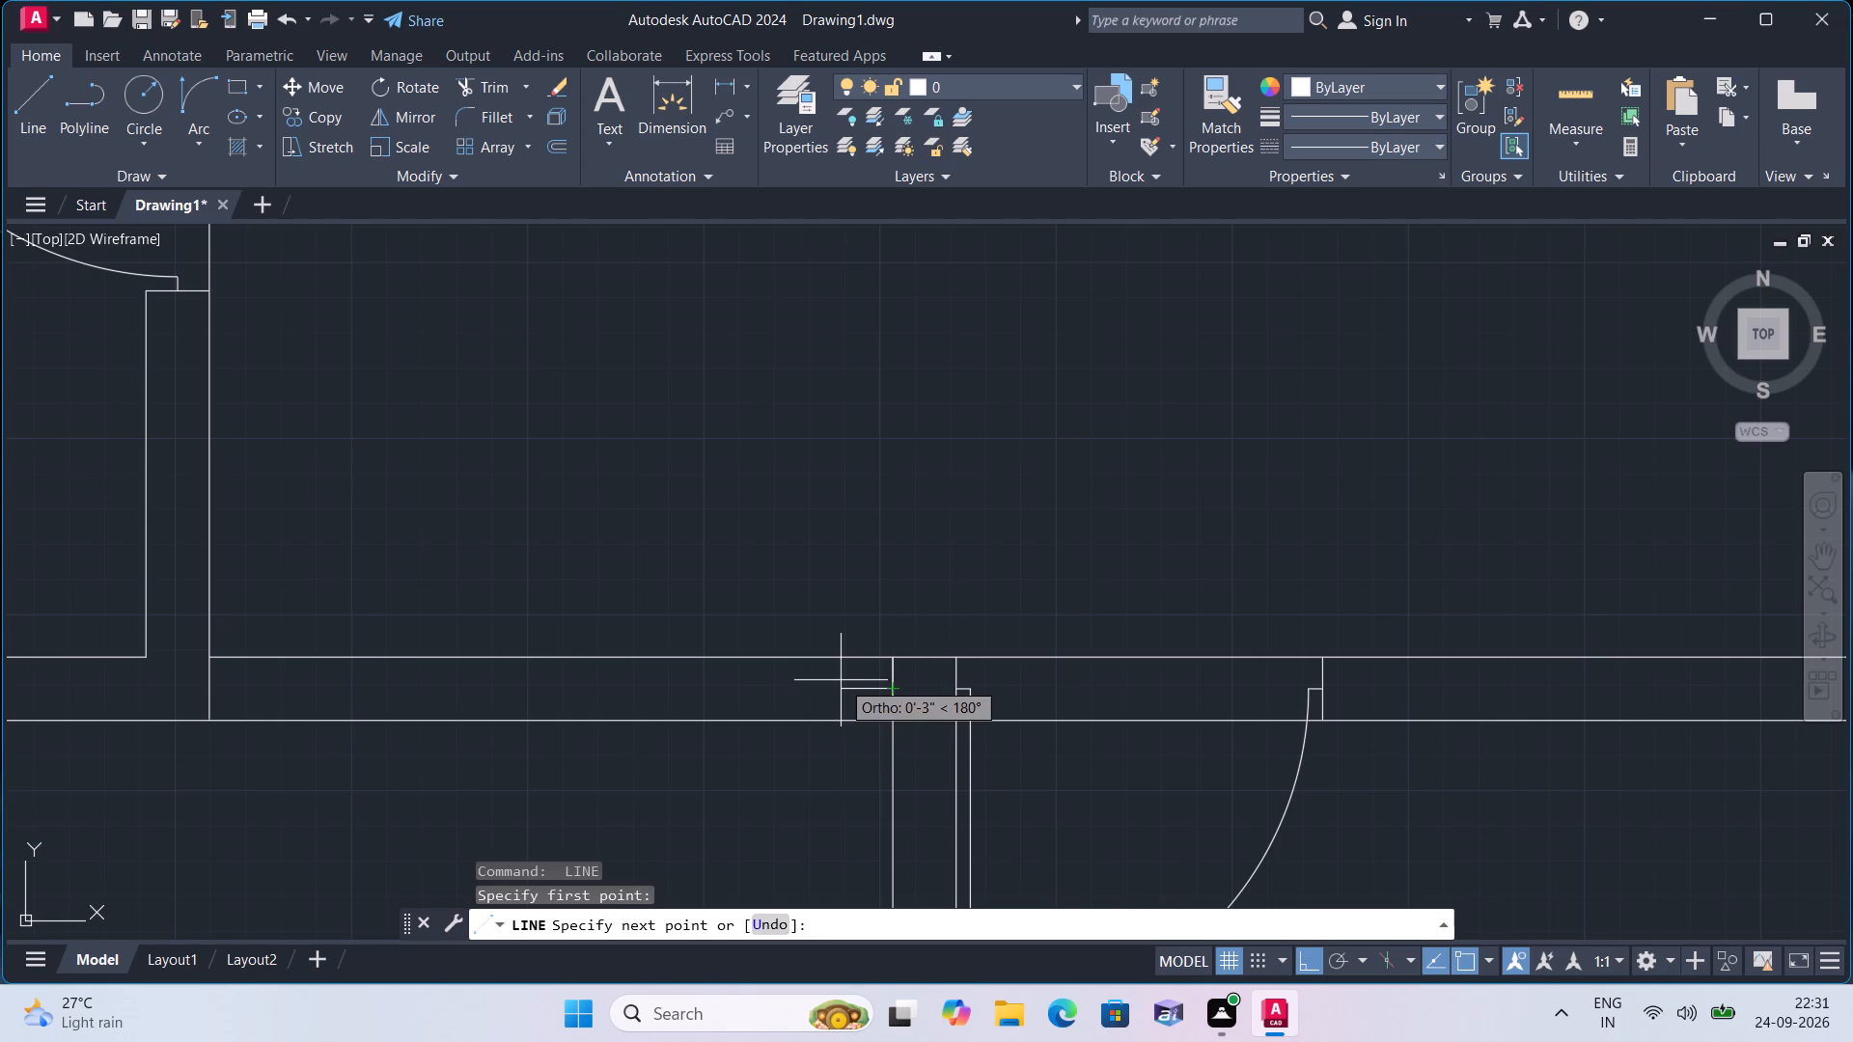
{"action": "type", "text": "1\""}
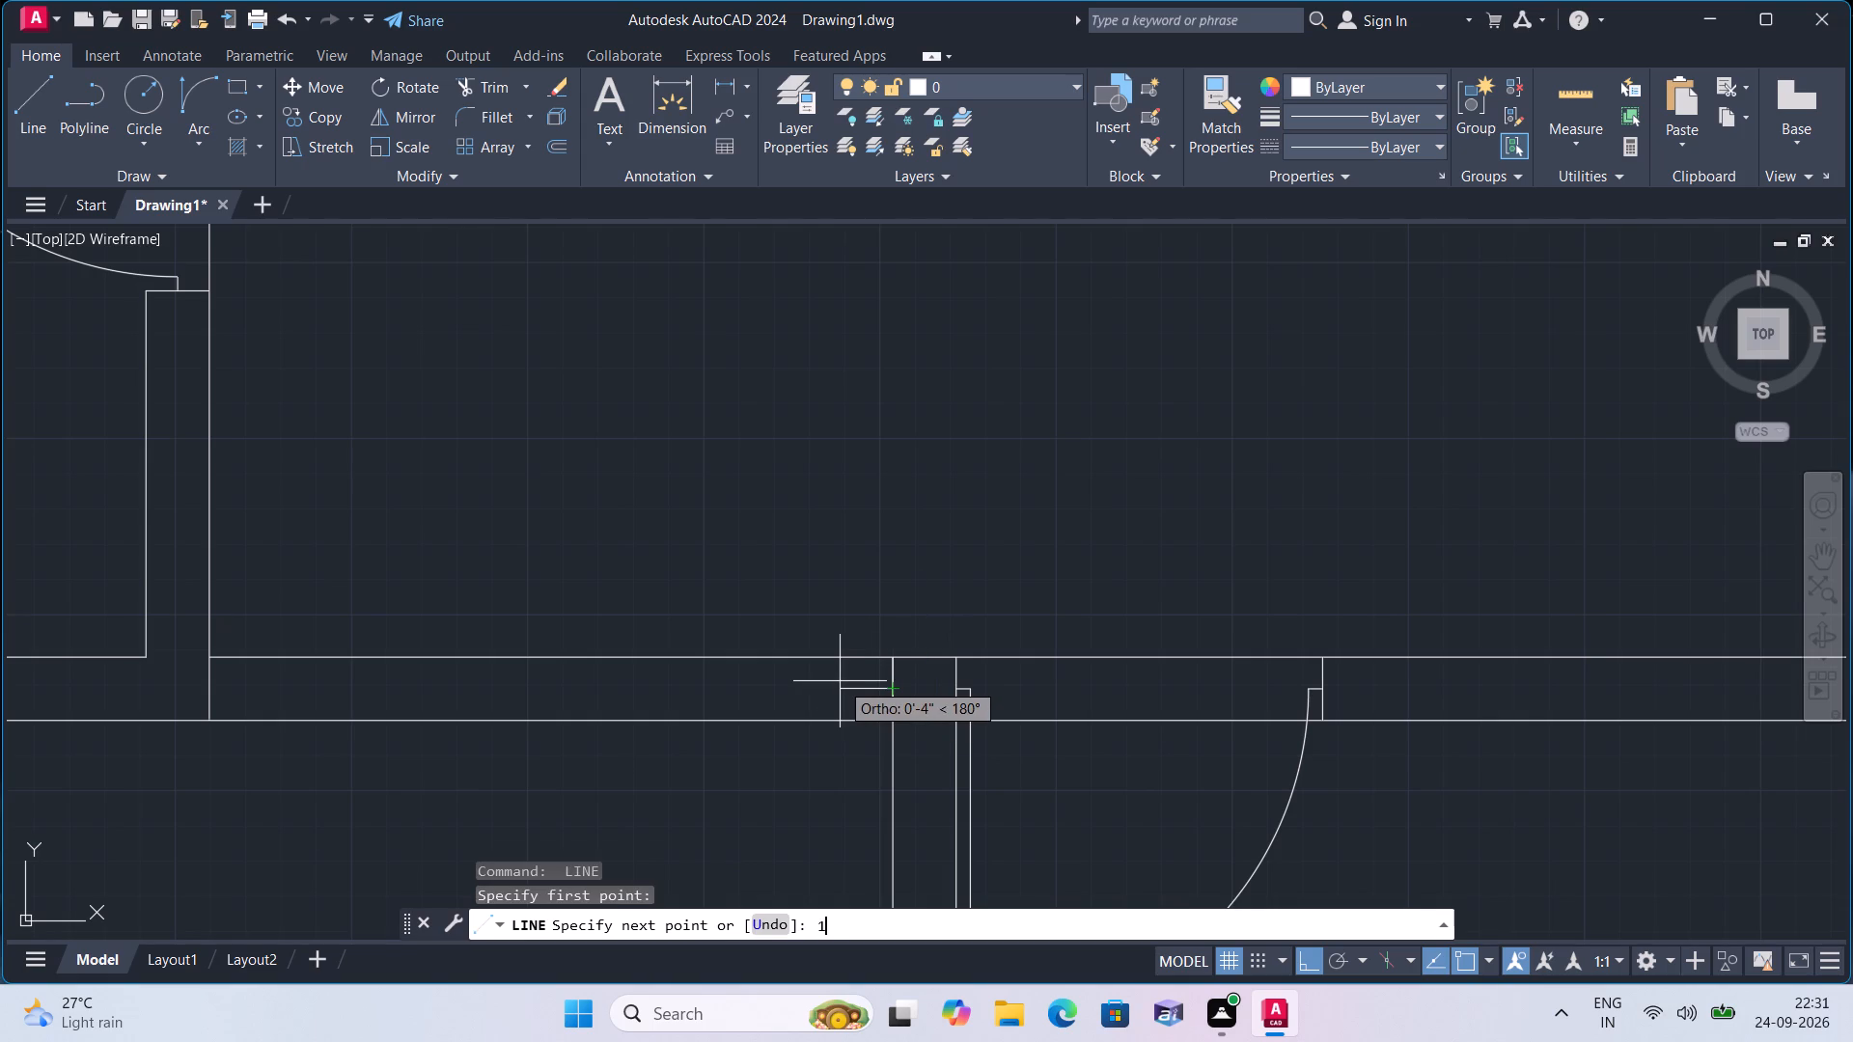
{"action": "key", "text": "space"}
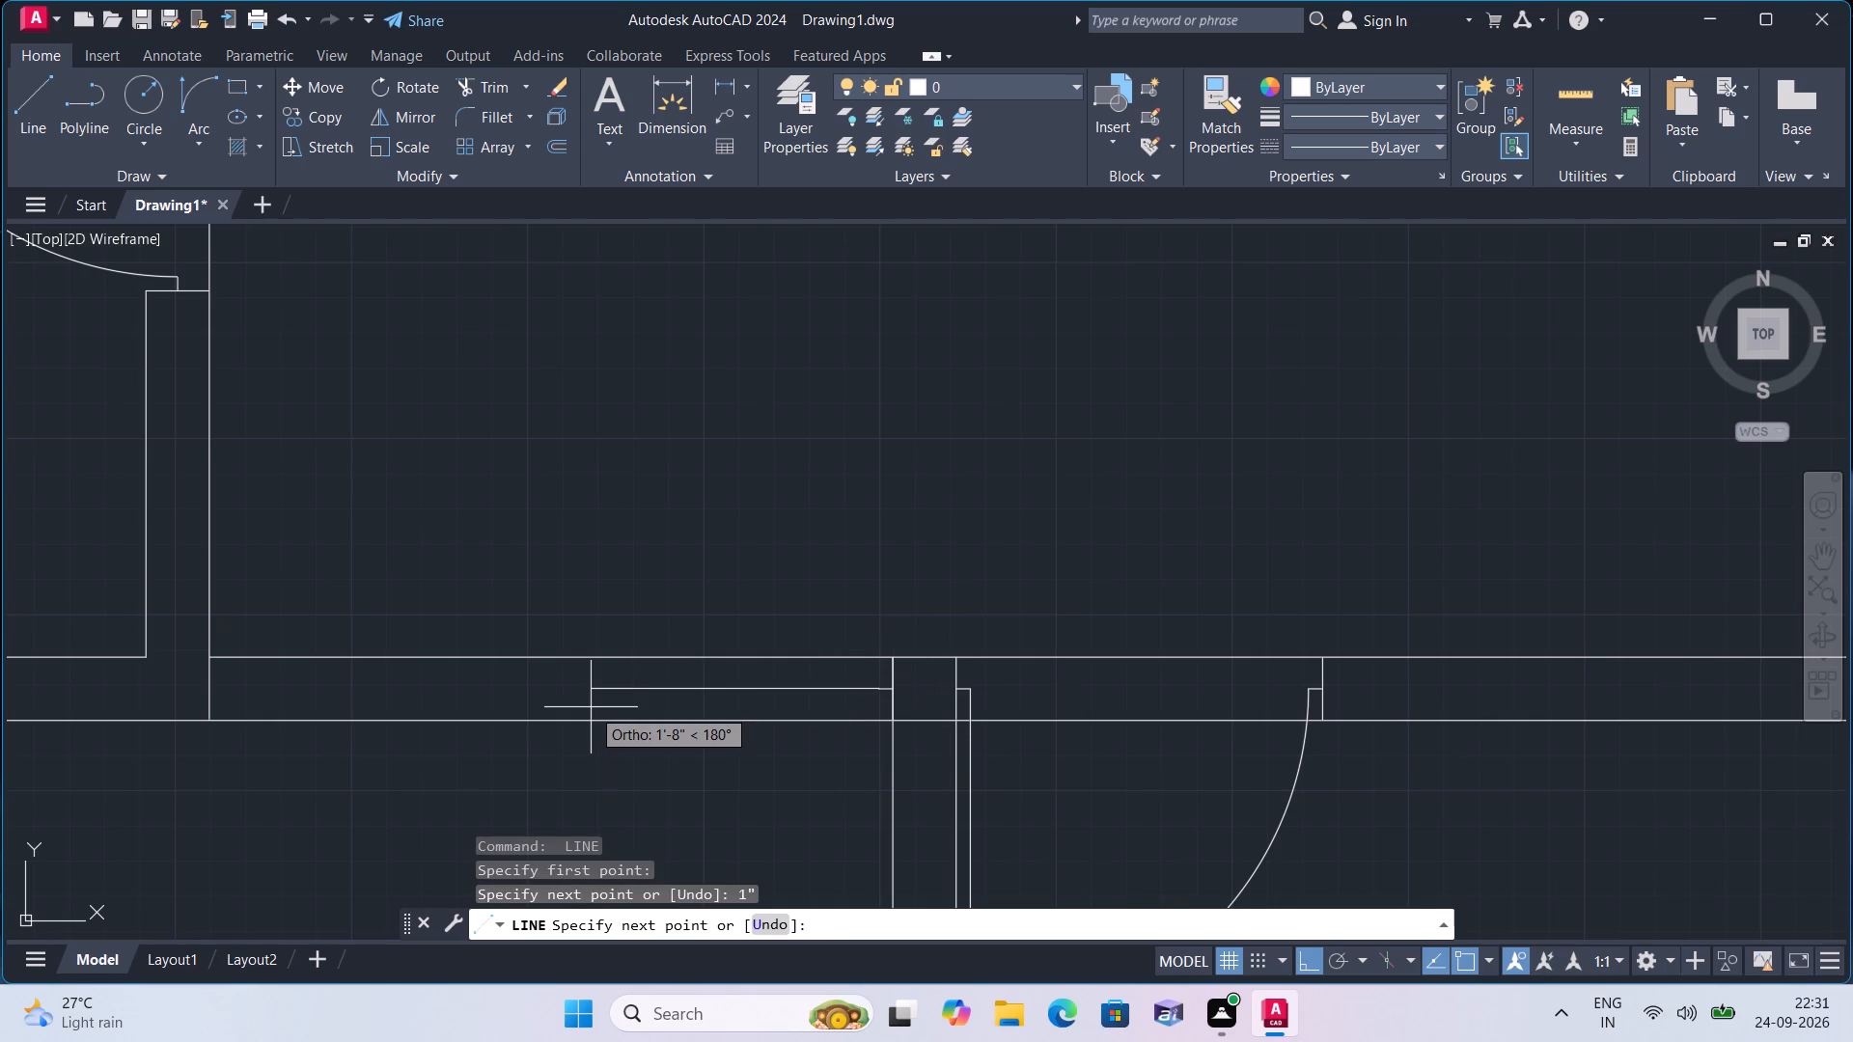
{"action": "type", "text": "2'"}
{"action": "key", "text": "space"}
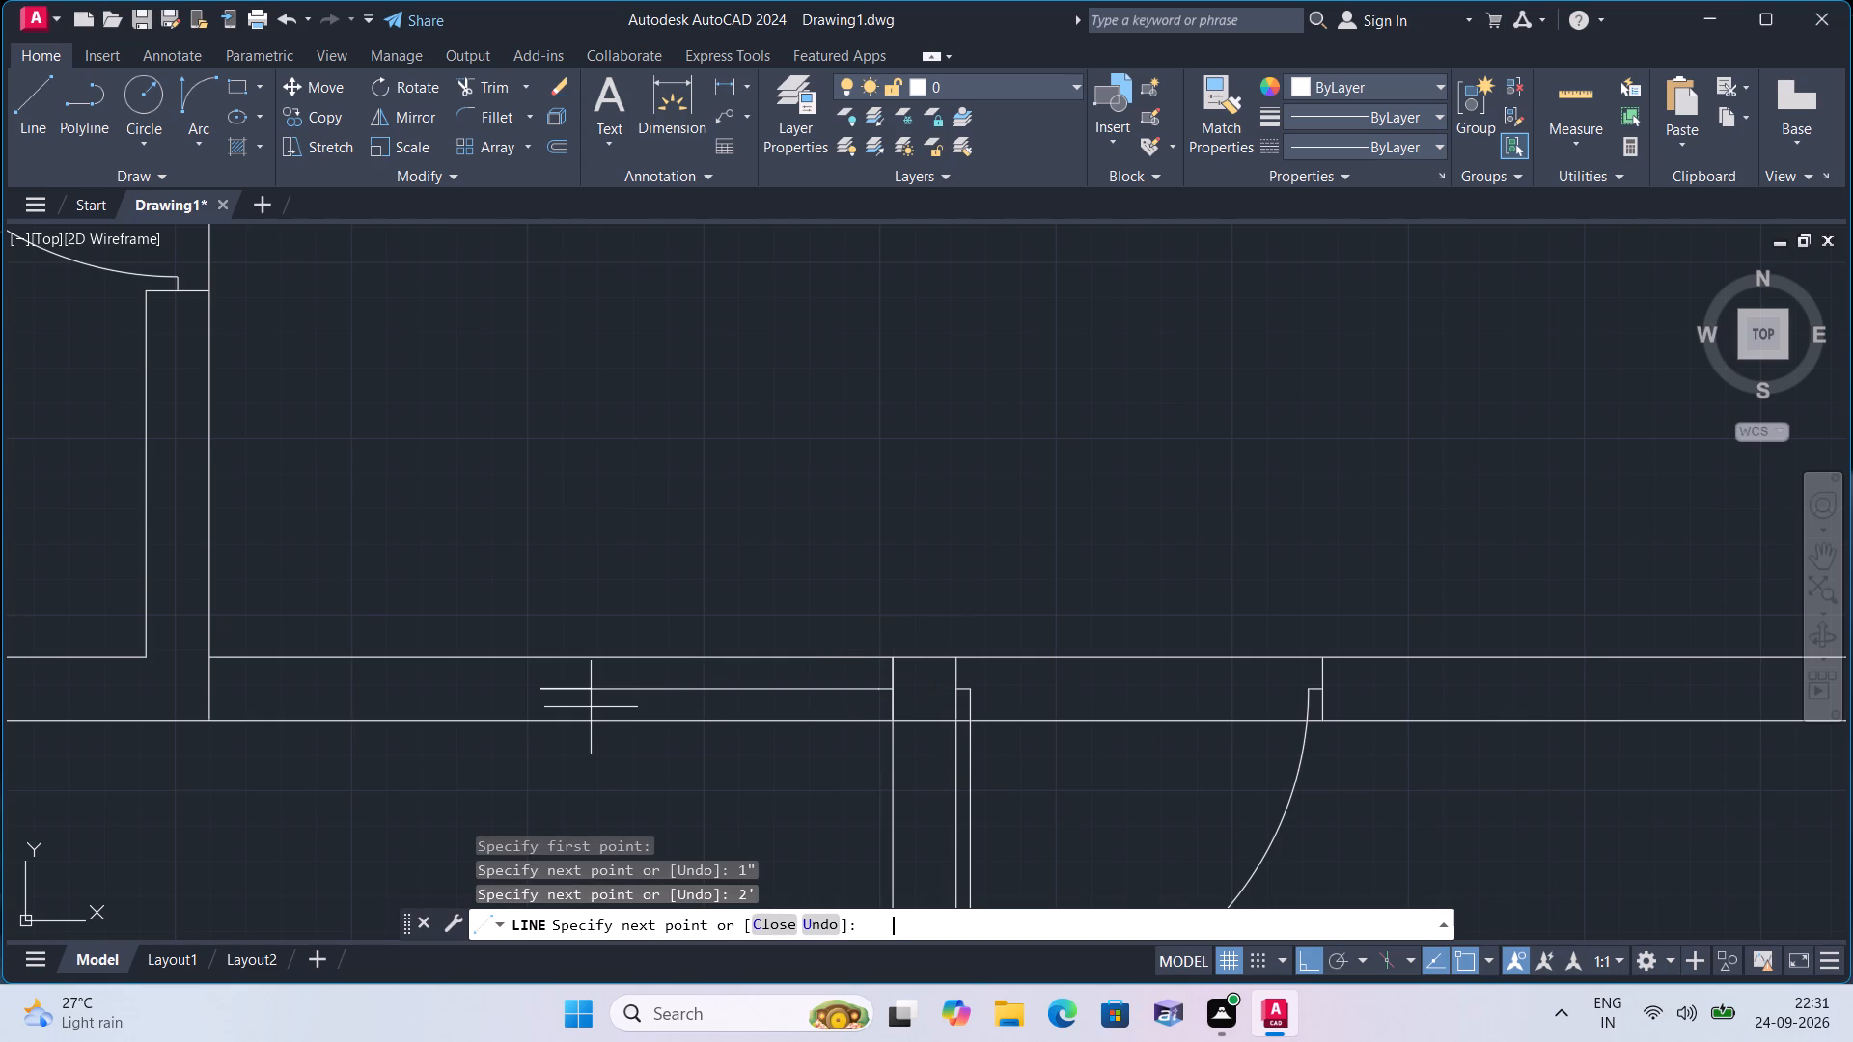
{"action": "type", "text": "1\""}
{"action": "key", "text": "space"}
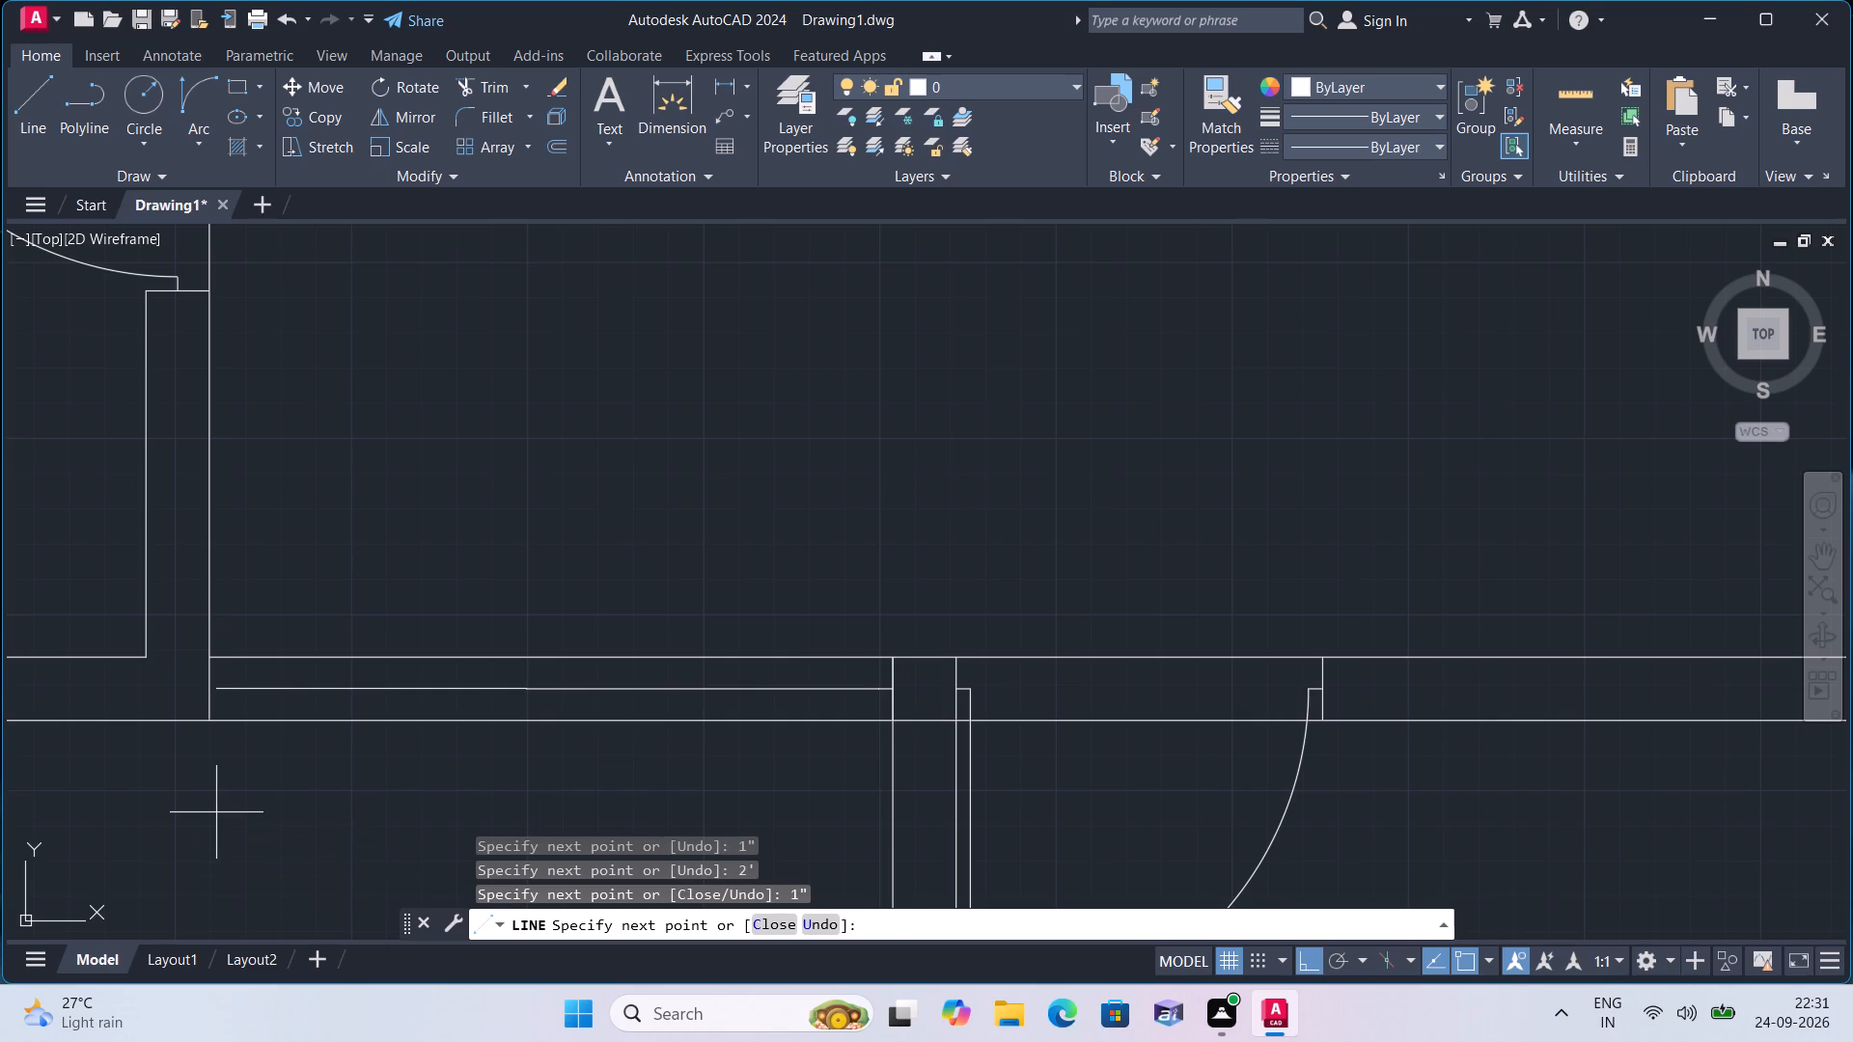
Draw the western jamb across the north wall's thickness from the chain's end, using one line to each wall face.
{"action": "left_click", "coordinate": [531, 658]}
{"action": "key", "text": "space"}
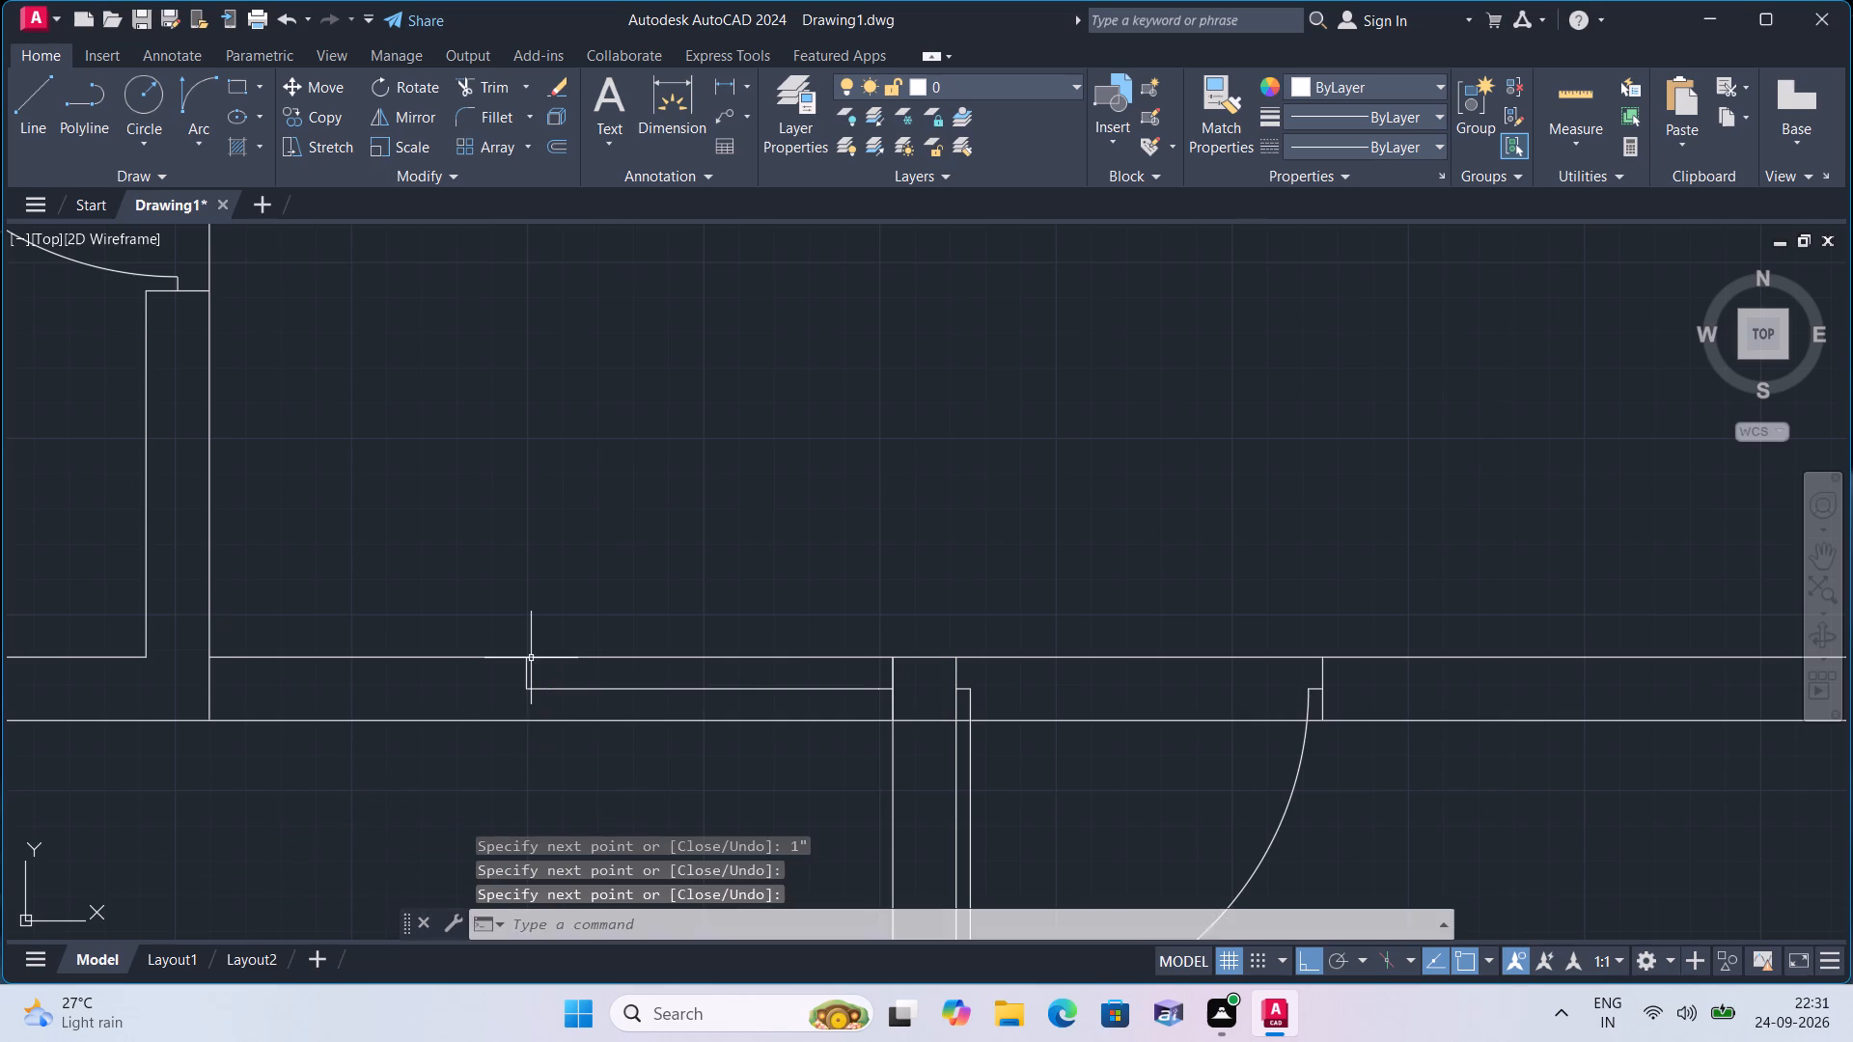
{"action": "key", "text": "space"}
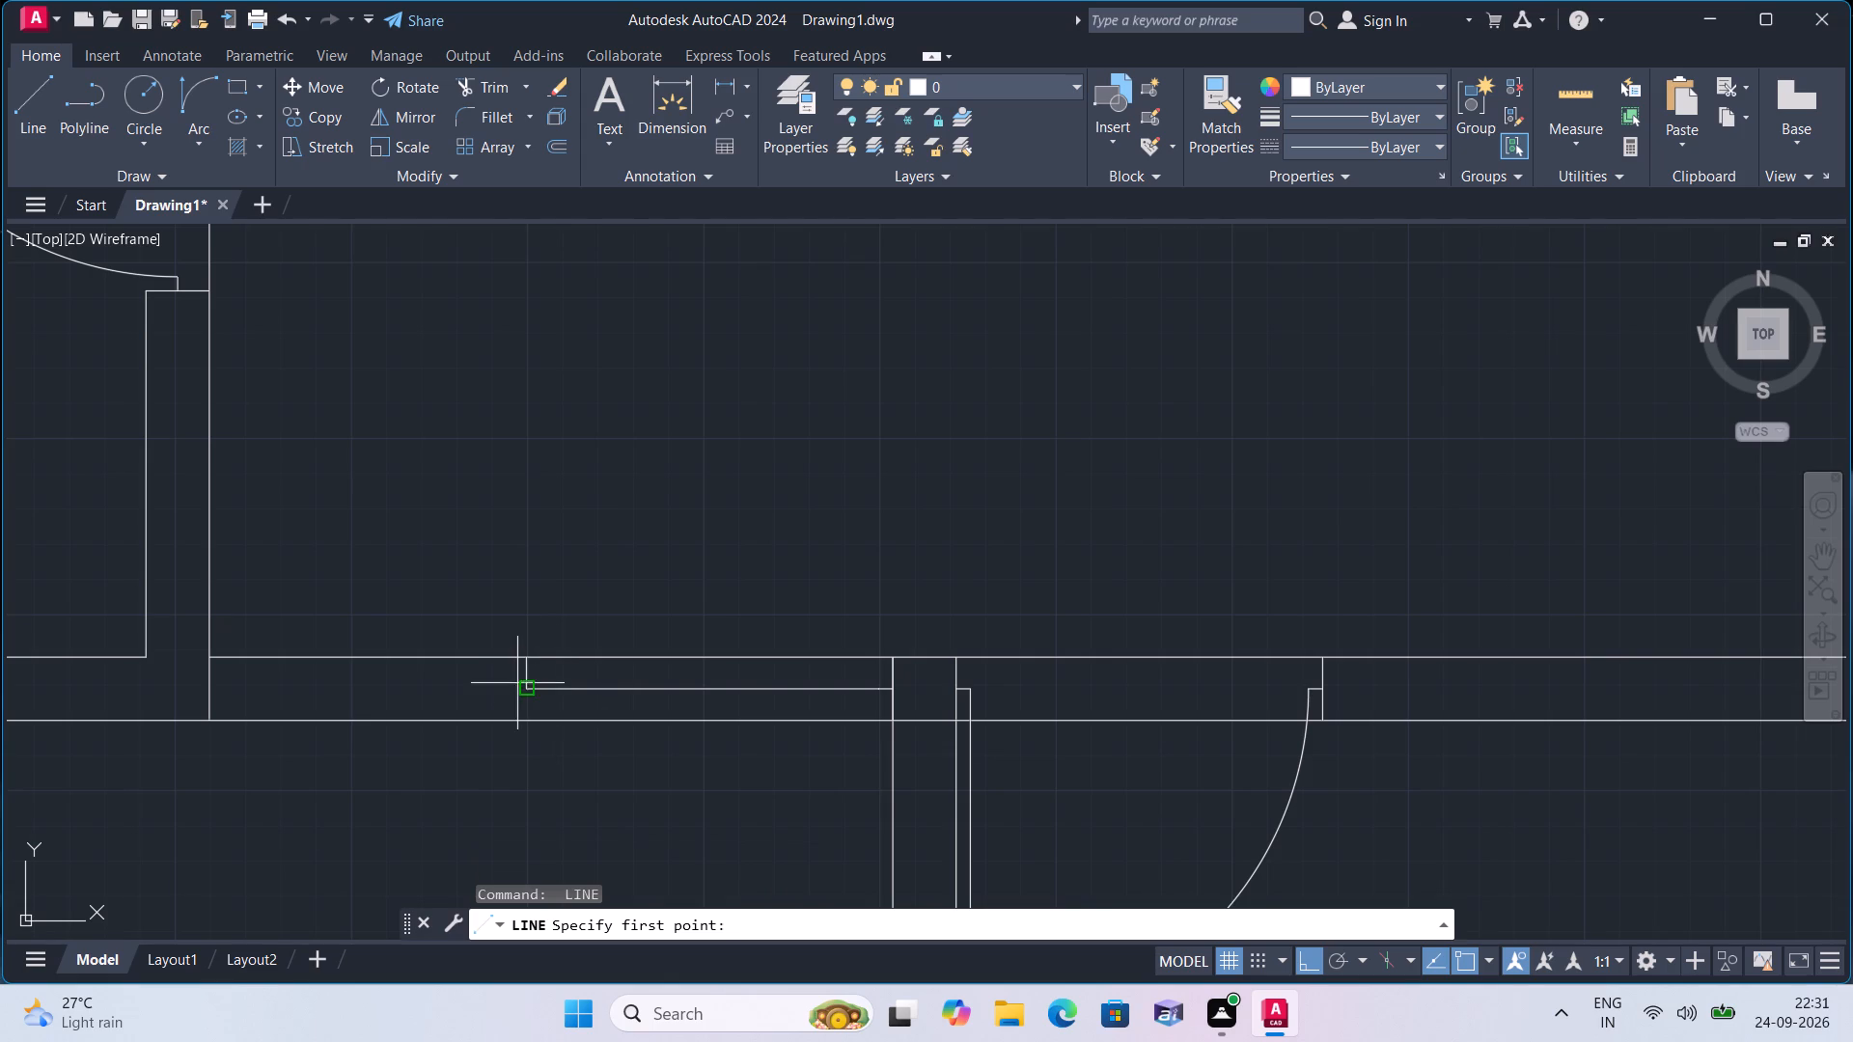
{"action": "left_click", "coordinate": [523, 689]}
{"action": "left_click", "coordinate": [523, 715]}
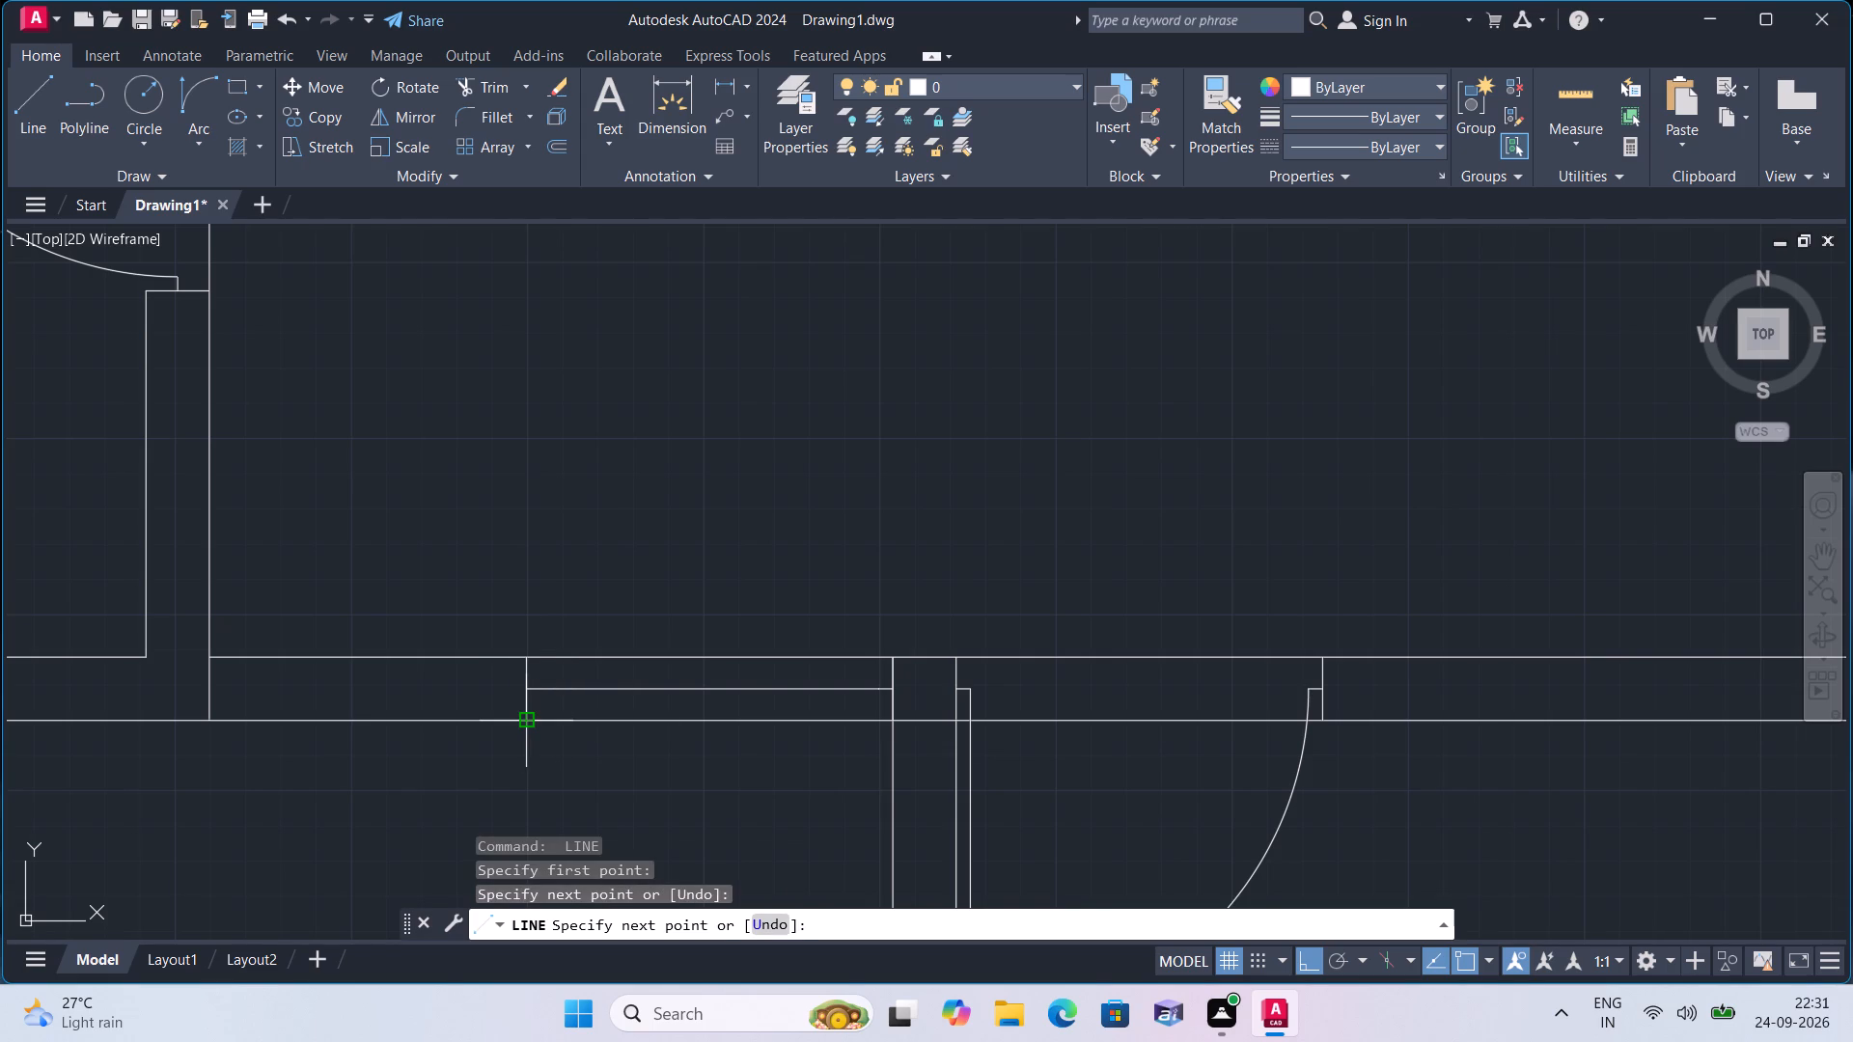
{"action": "key", "text": "space"}
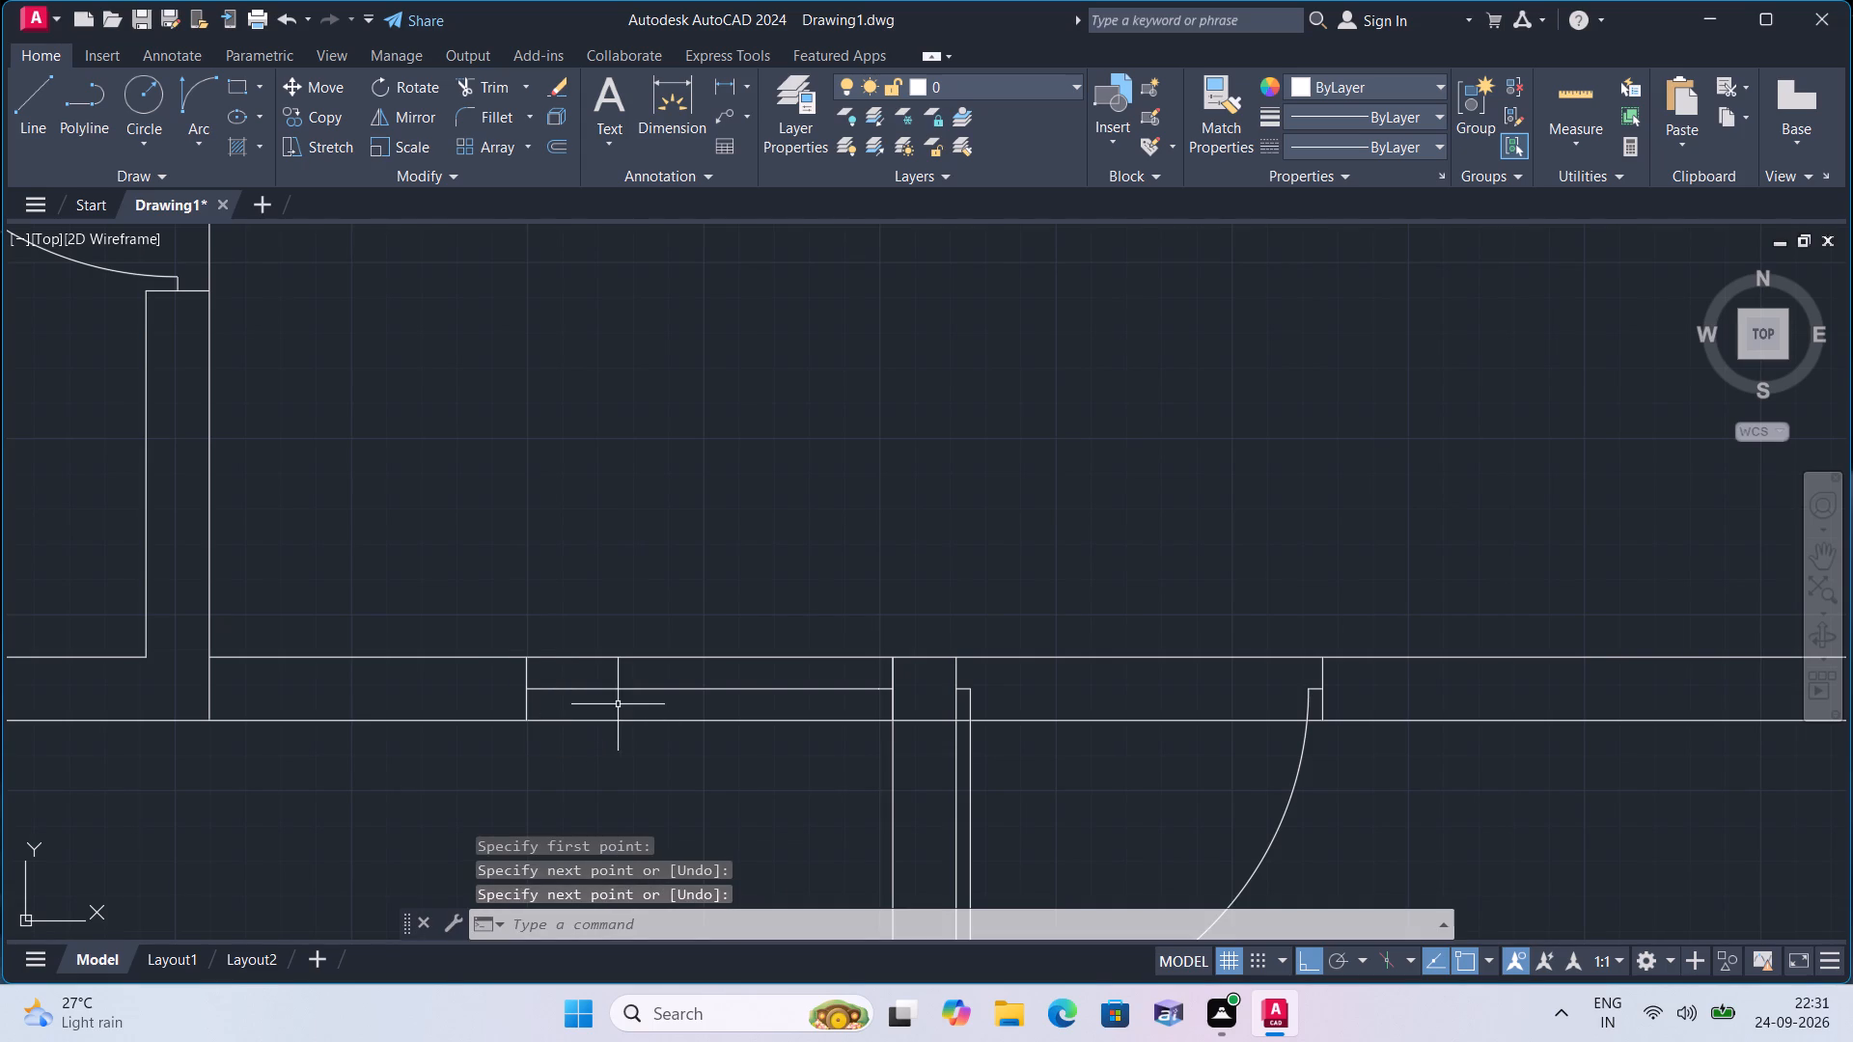
Delete the 2' line between the two 1" stubs and the short cross-wall line at the west partition's western face.
{"action": "left_click", "coordinate": [625, 691]}
{"action": "scroll", "coordinate": [862, 688], "scroll_direction": "up", "scroll_amount": 2}
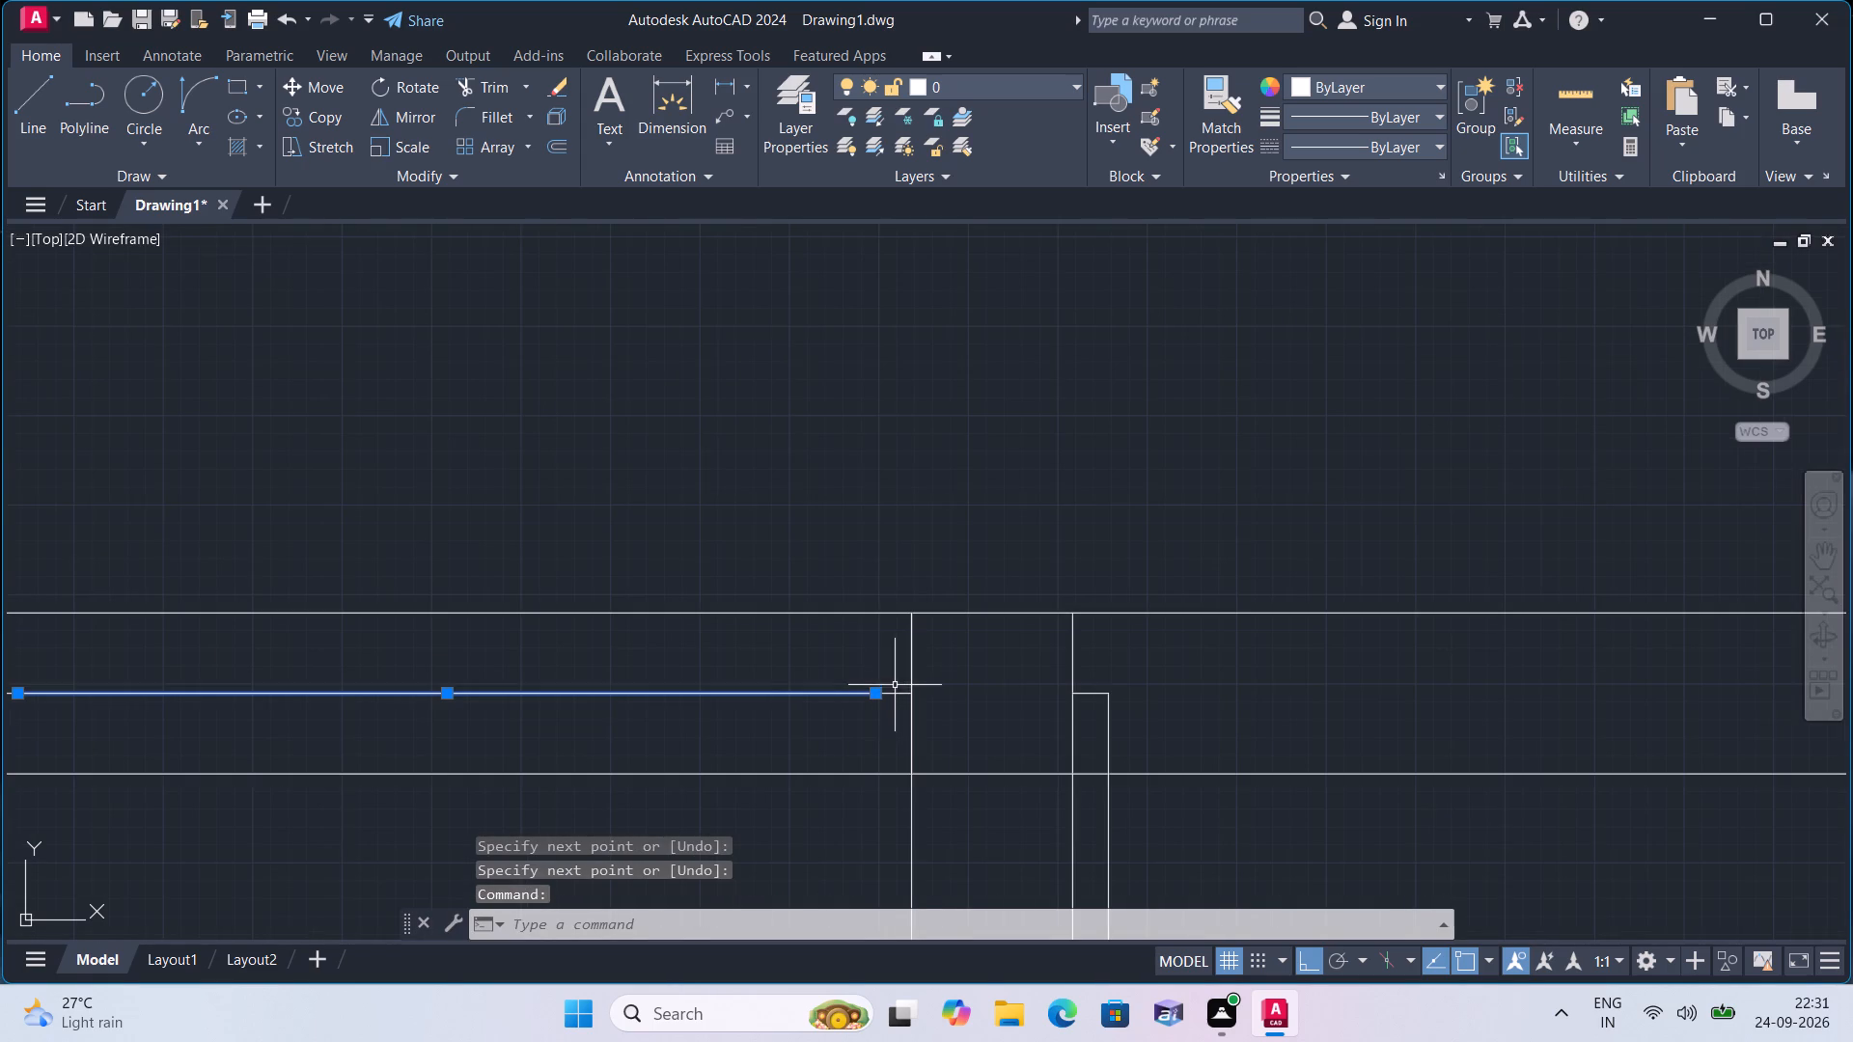
{"action": "left_click", "coordinate": [911, 663]}
{"action": "scroll", "coordinate": [954, 665], "scroll_direction": "down", "scroll_amount": 2}
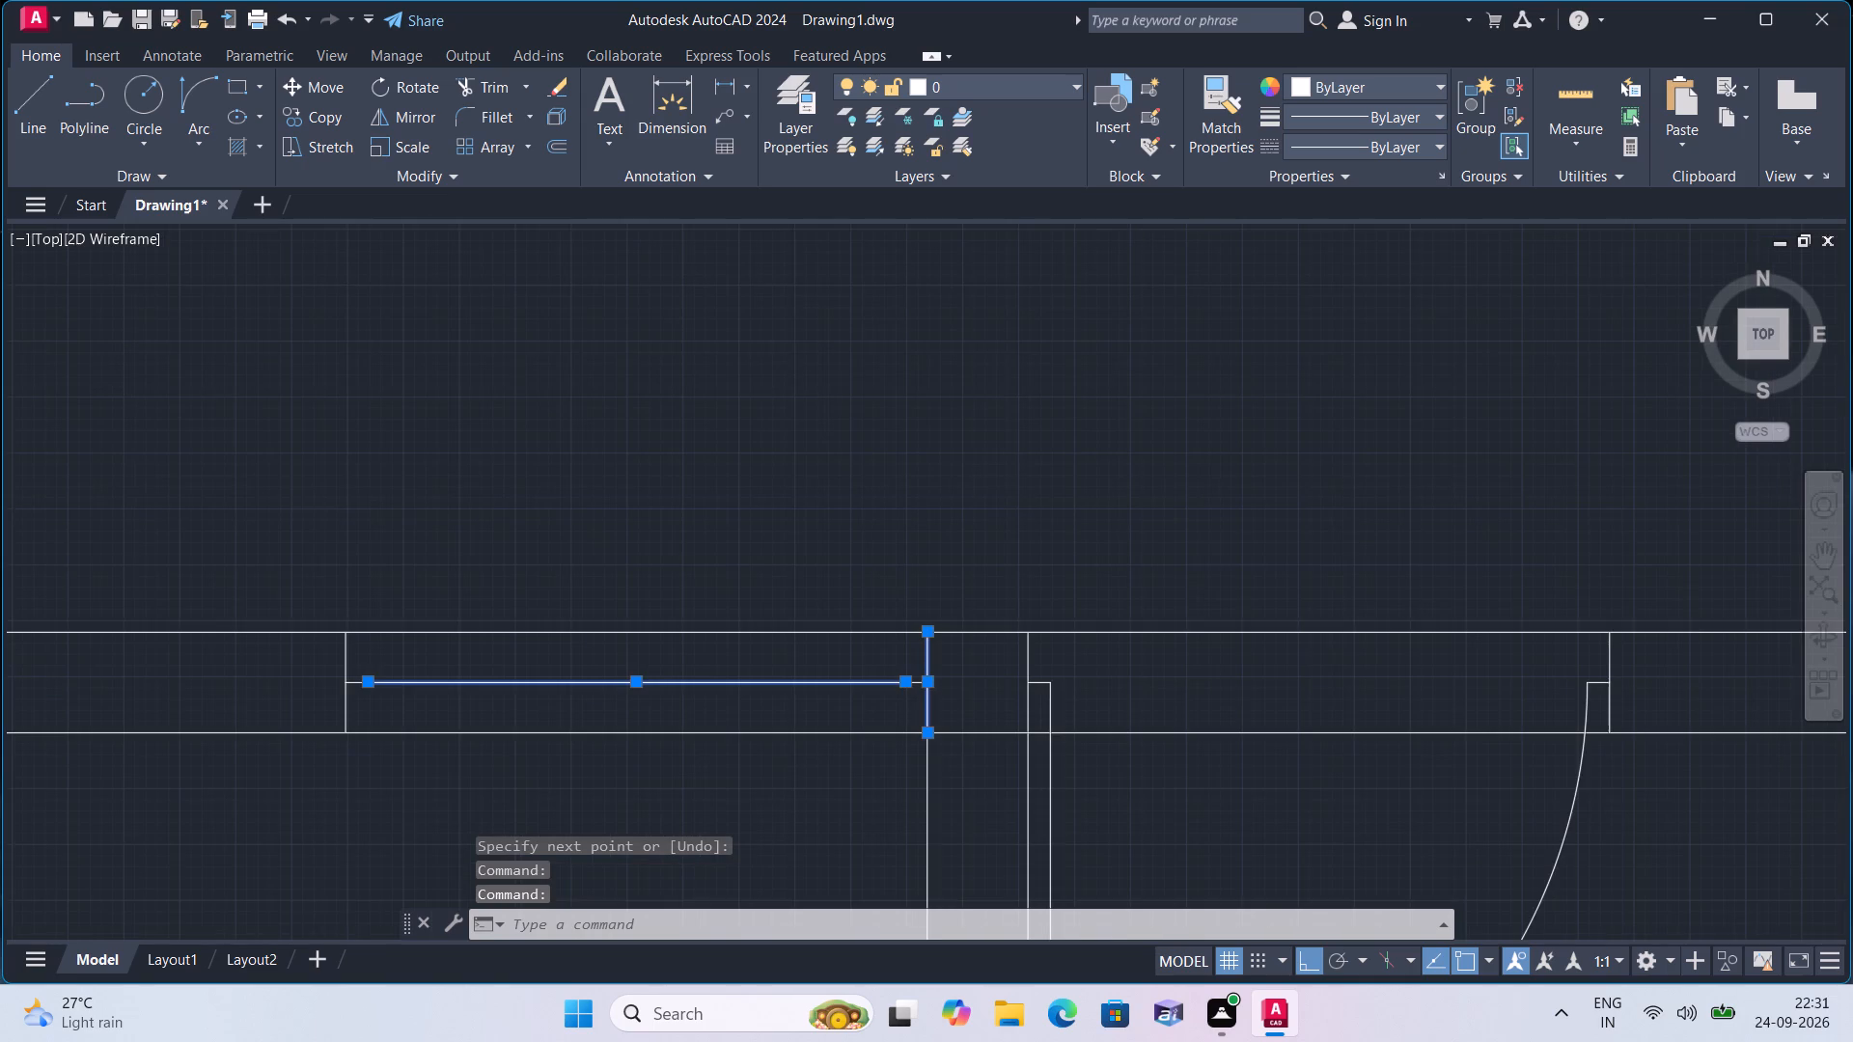
{"action": "key", "text": "Delete"}
Draw a 2' door leaf line south from the free end of the 1" stub beside the west partition's western face.
{"action": "type", "text": "l"}
{"action": "key", "text": "space"}
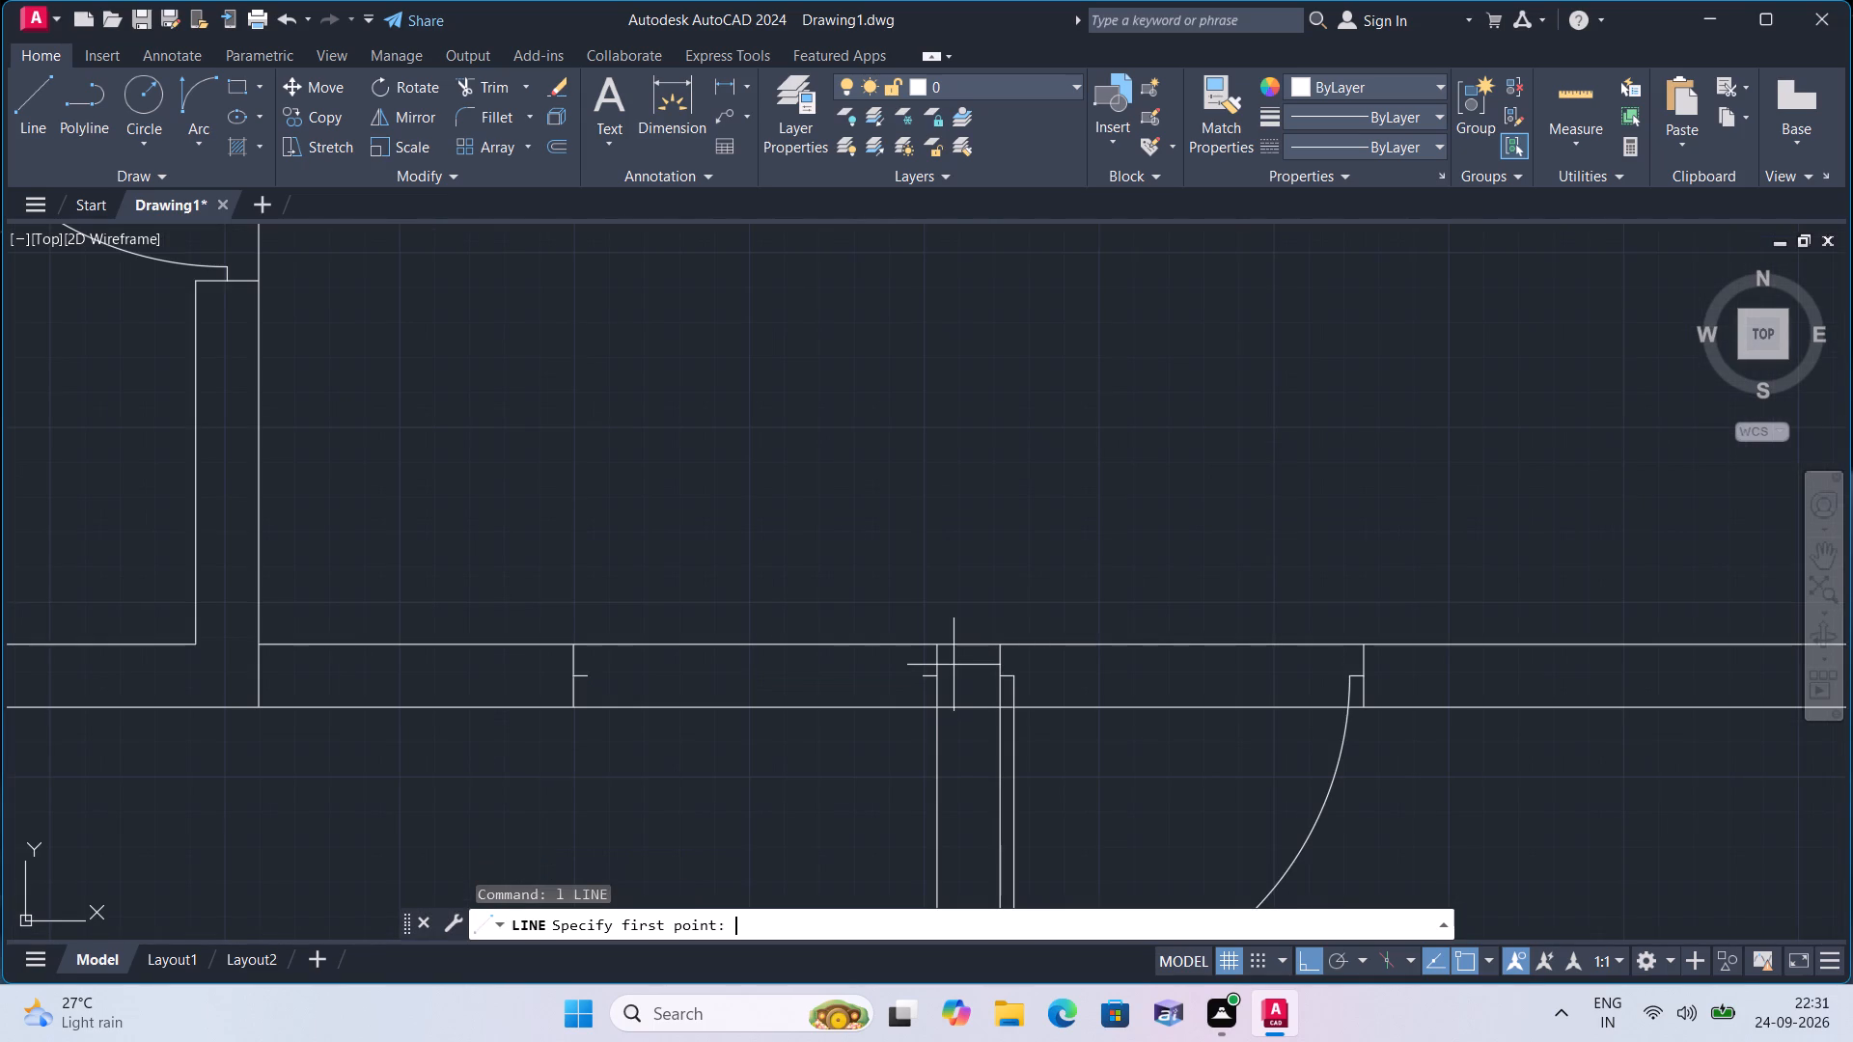
{"action": "scroll", "coordinate": [923, 684], "scroll_direction": "up", "scroll_amount": 2}
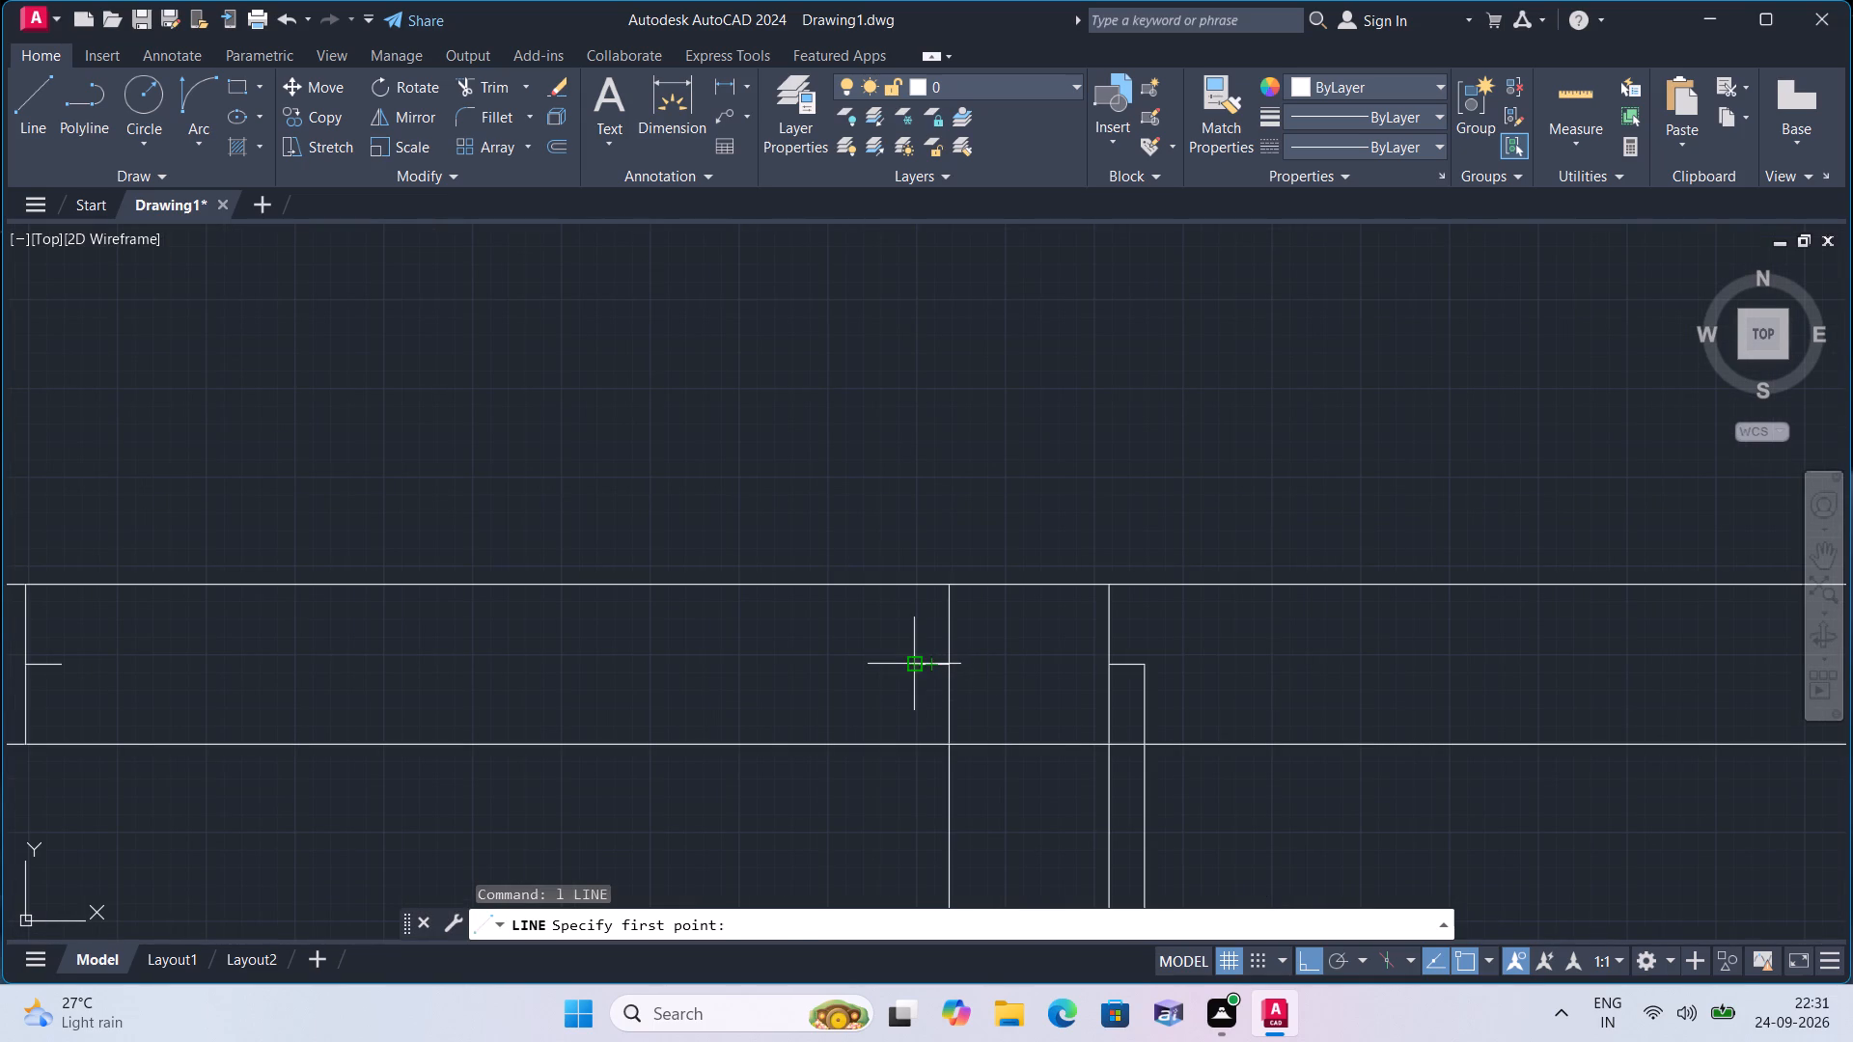
{"action": "left_click", "coordinate": [918, 668]}
{"action": "scroll", "coordinate": [901, 718], "scroll_direction": "down", "scroll_amount": 1}
{"action": "middle_click_drag", "start_coordinate": [887, 705], "coordinate": [921, 599]}
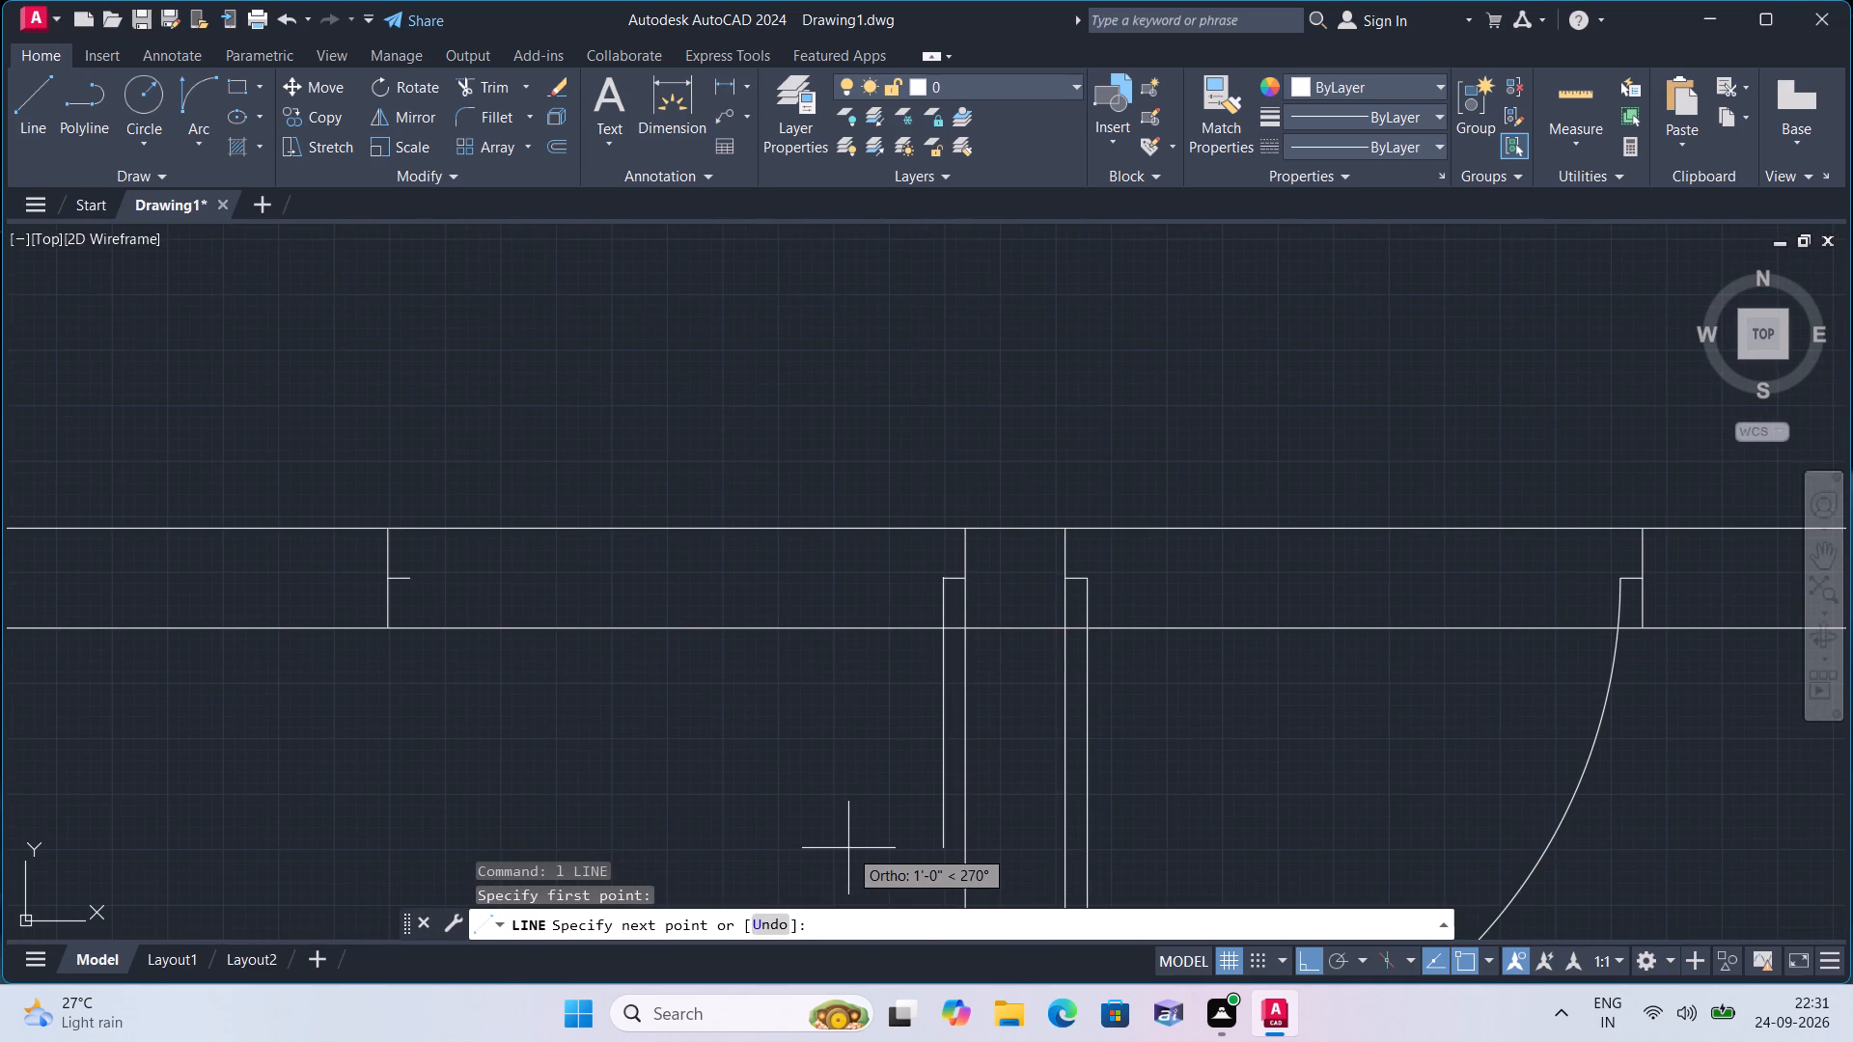
{"action": "type", "text": "2'"}
{"action": "key", "text": "space"}
{"action": "key", "text": "Escape"}
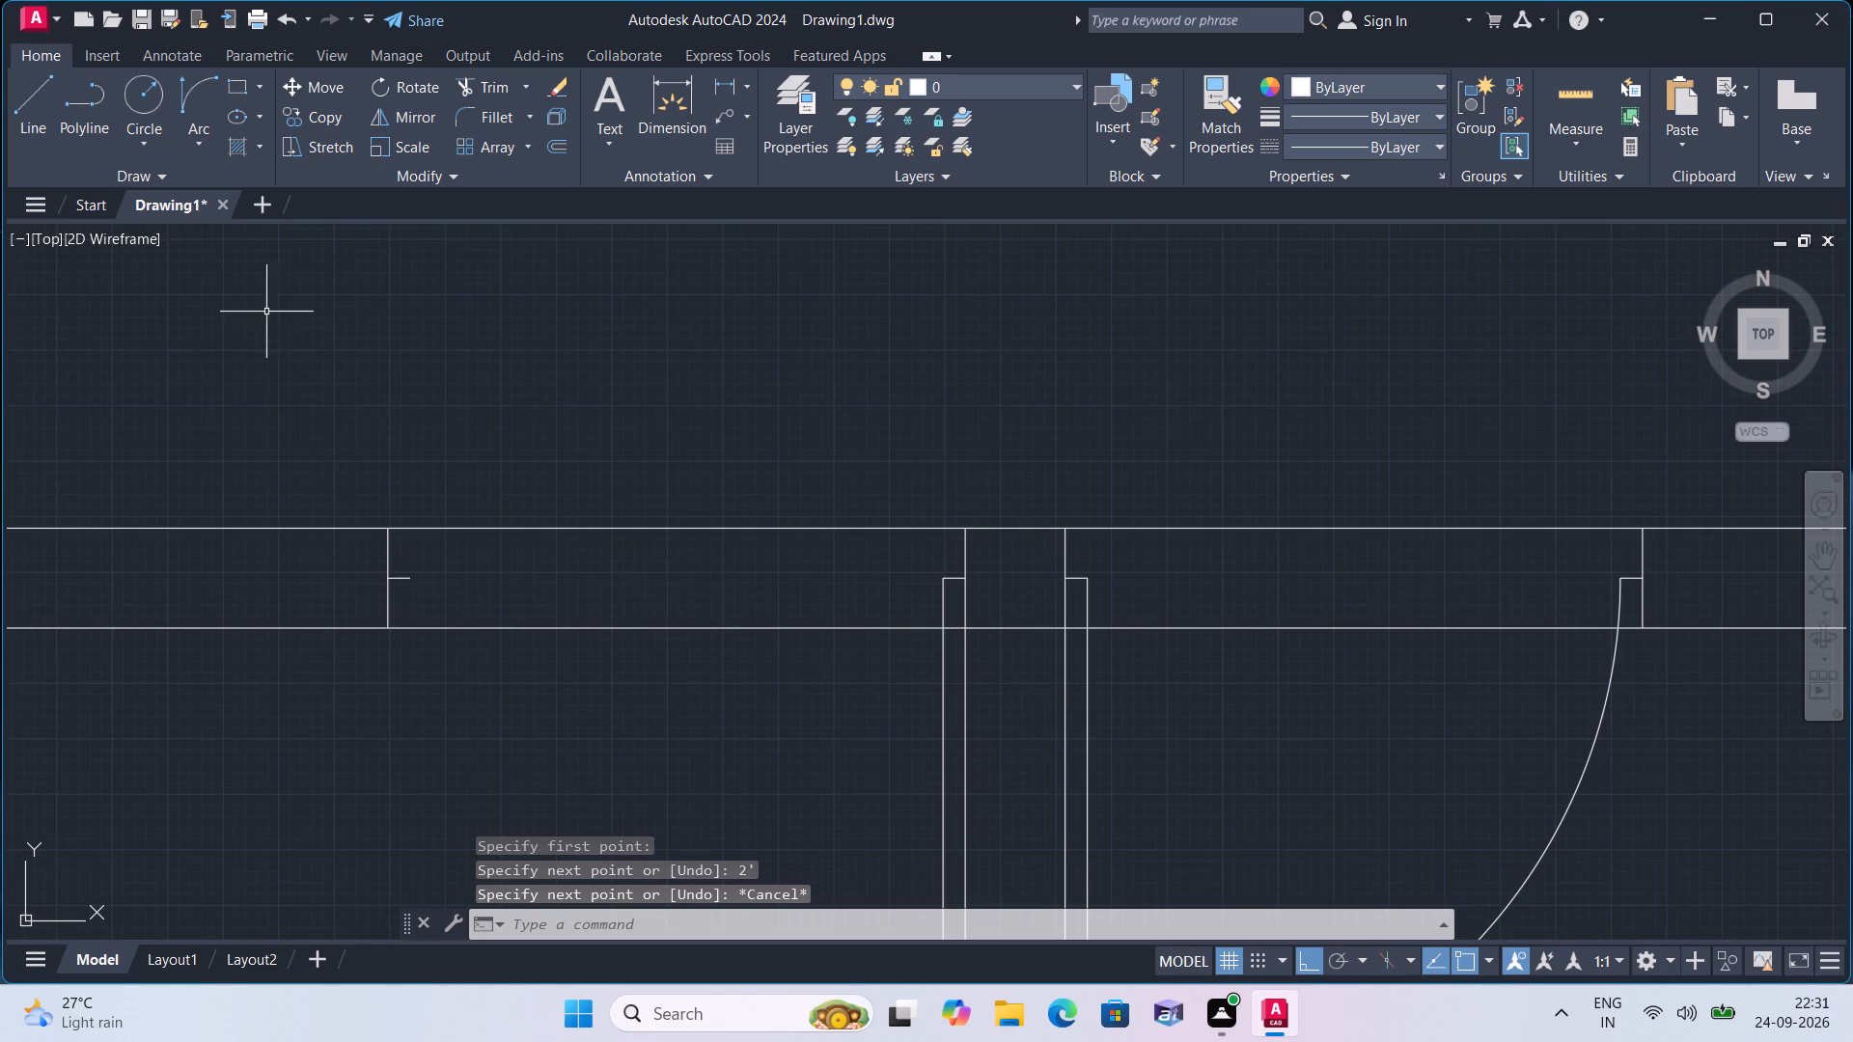
Draw the door swing as a Start, End, Direction arc from the leaf's south end to the western 1" stub, bulging southwest.
{"action": "left_click", "coordinate": [187, 135]}
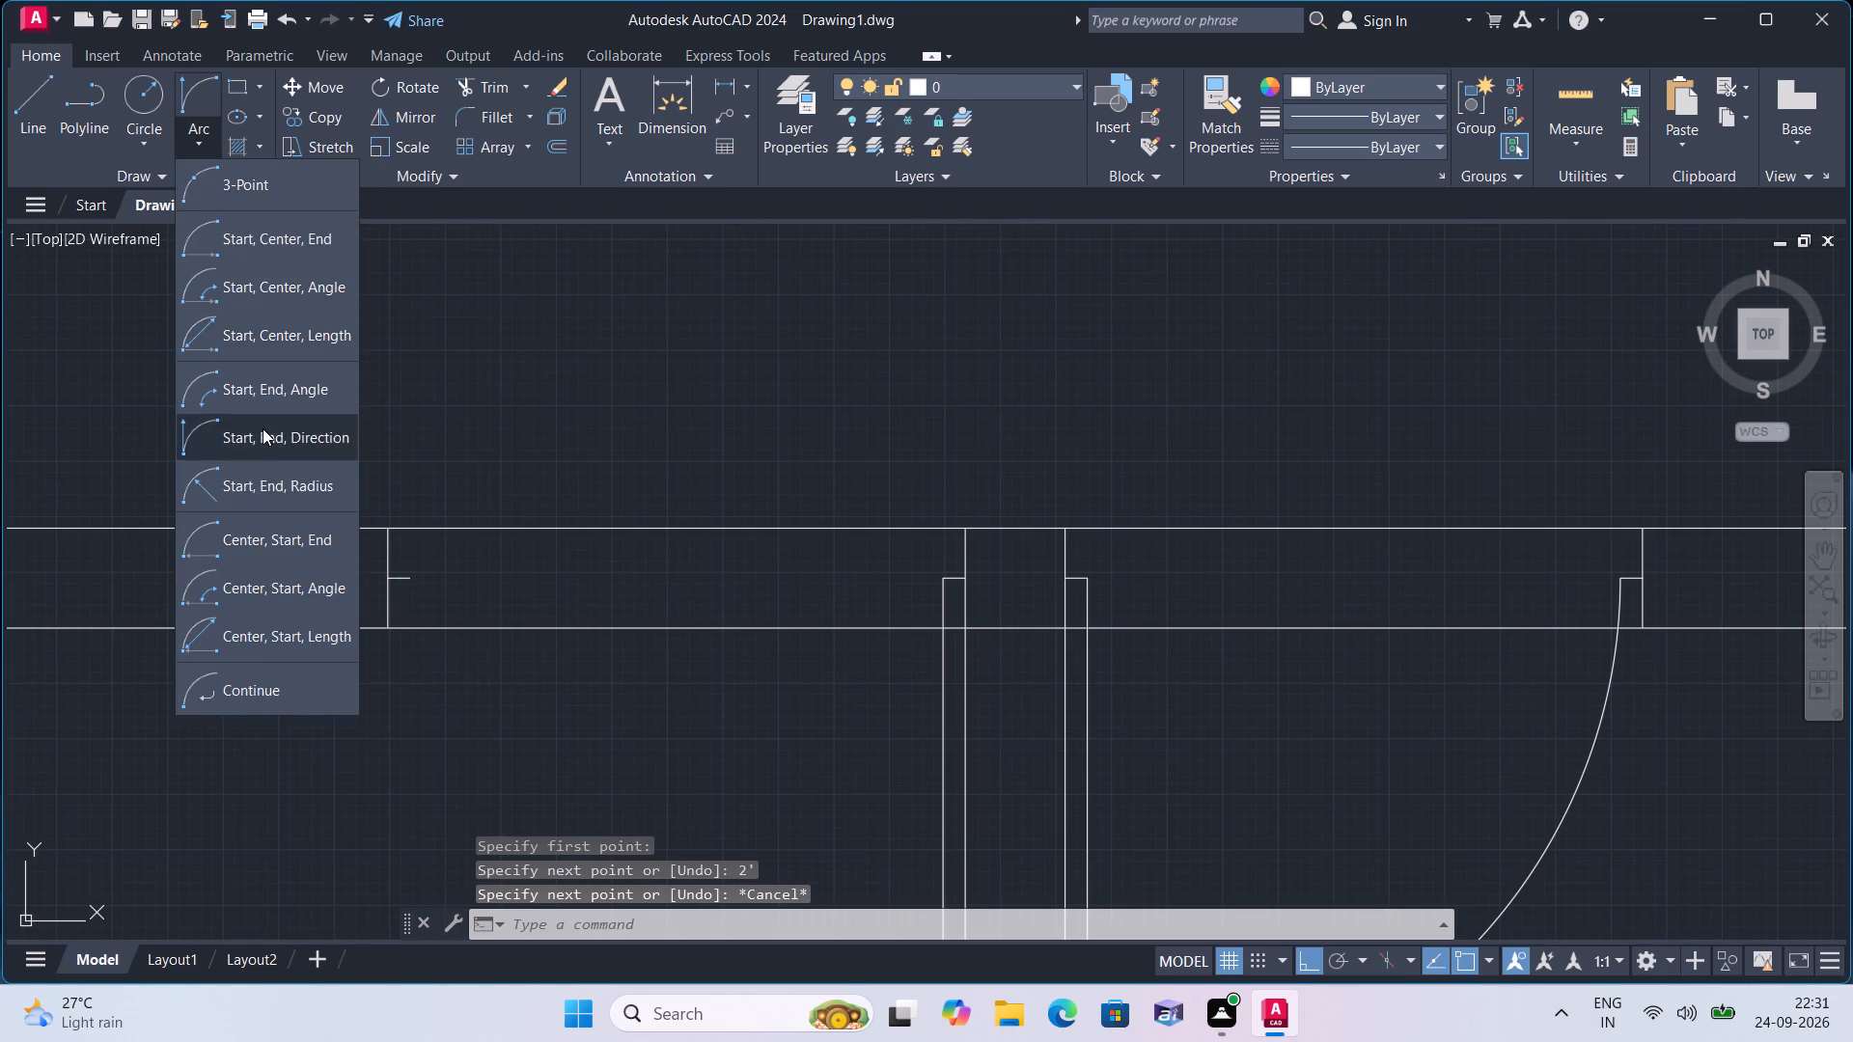
{"action": "left_click", "coordinate": [261, 432]}
{"action": "middle_click_drag", "start_coordinate": [463, 644], "coordinate": [547, 477]}
{"action": "scroll", "coordinate": [463, 644], "scroll_direction": "down", "scroll_amount": 1}
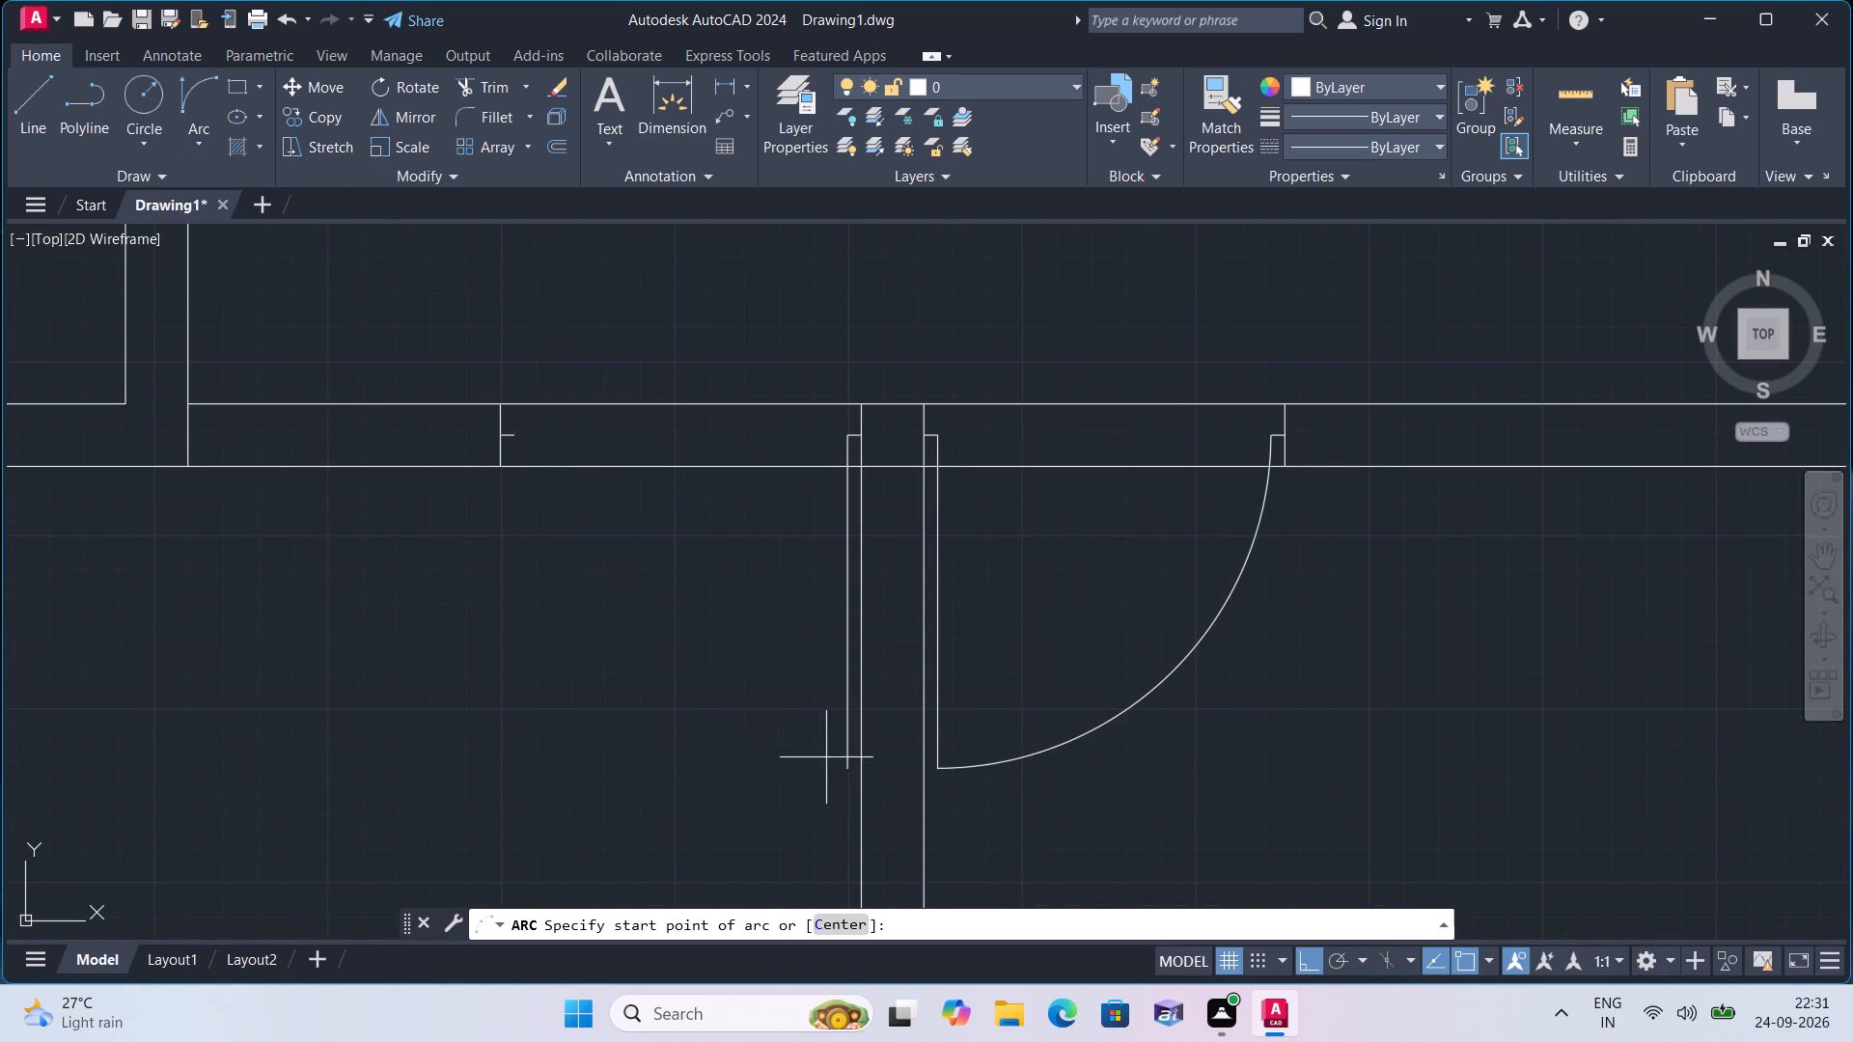
{"action": "left_click", "coordinate": [841, 771]}
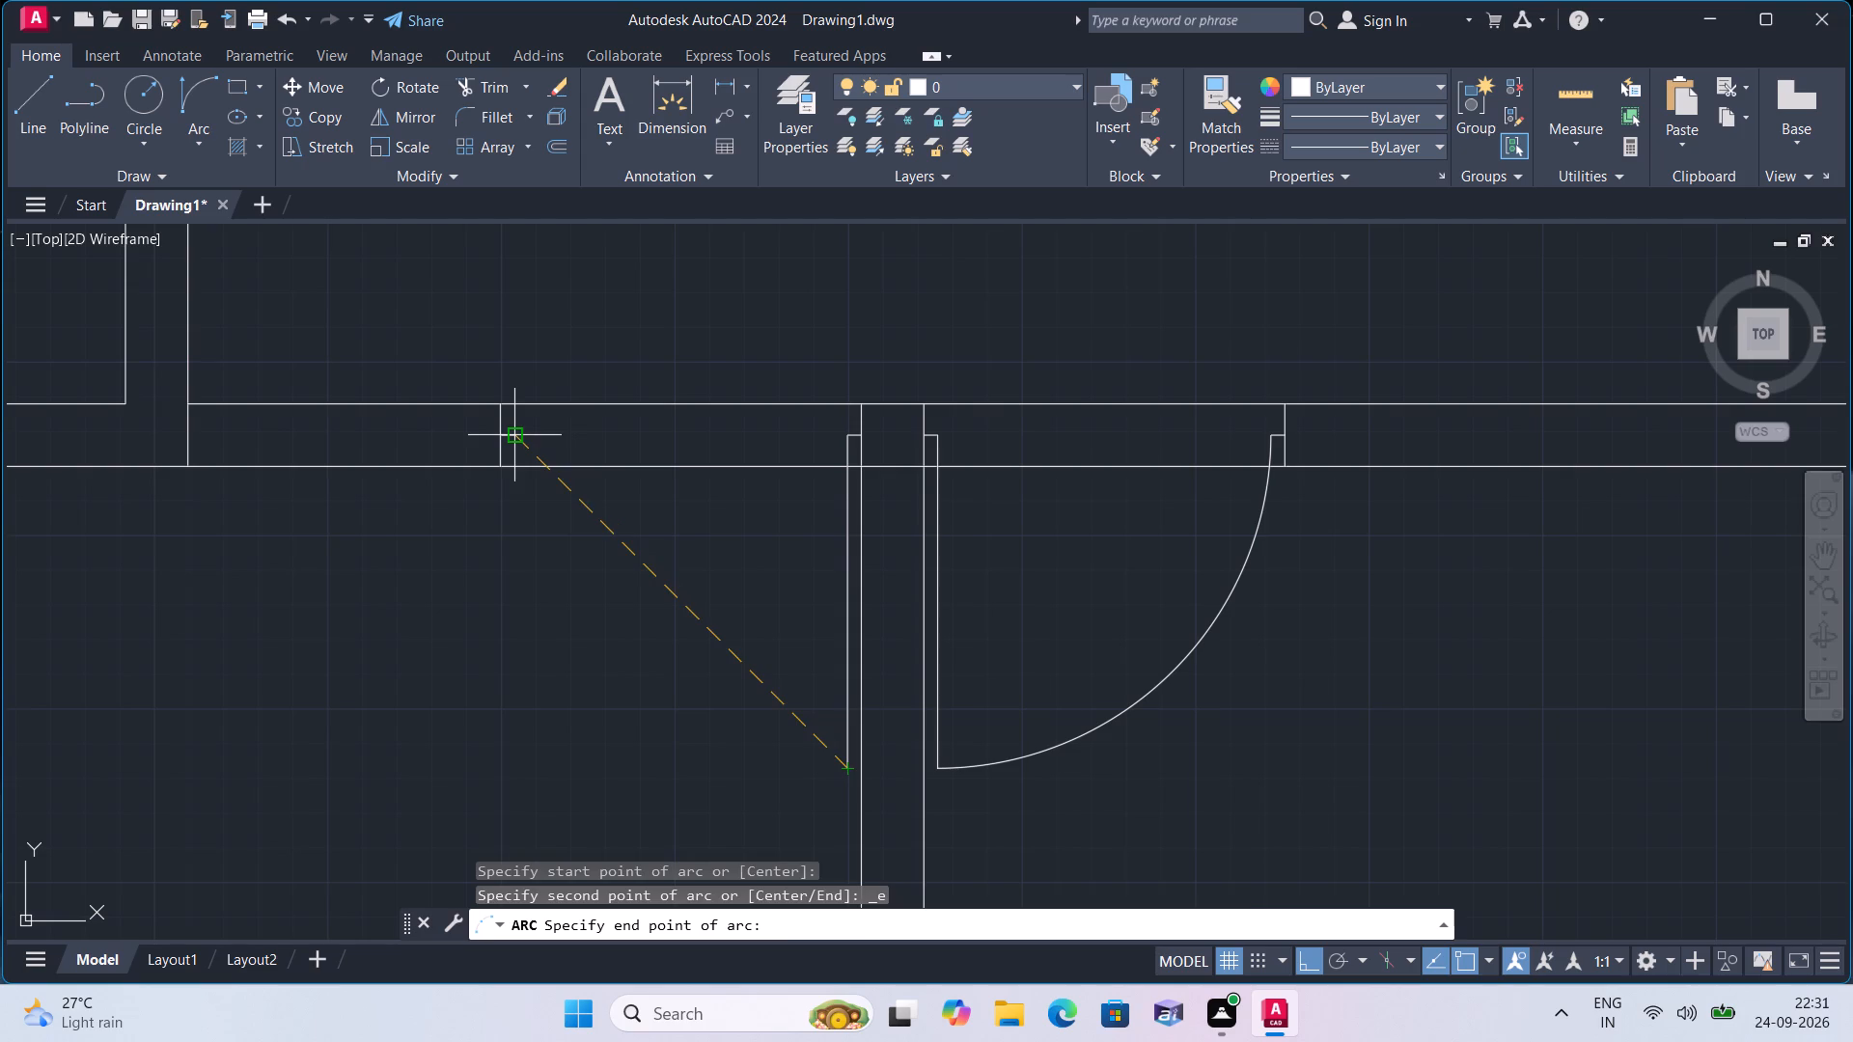
{"action": "left_click", "coordinate": [519, 437]}
{"action": "left_click", "coordinate": [523, 576]}
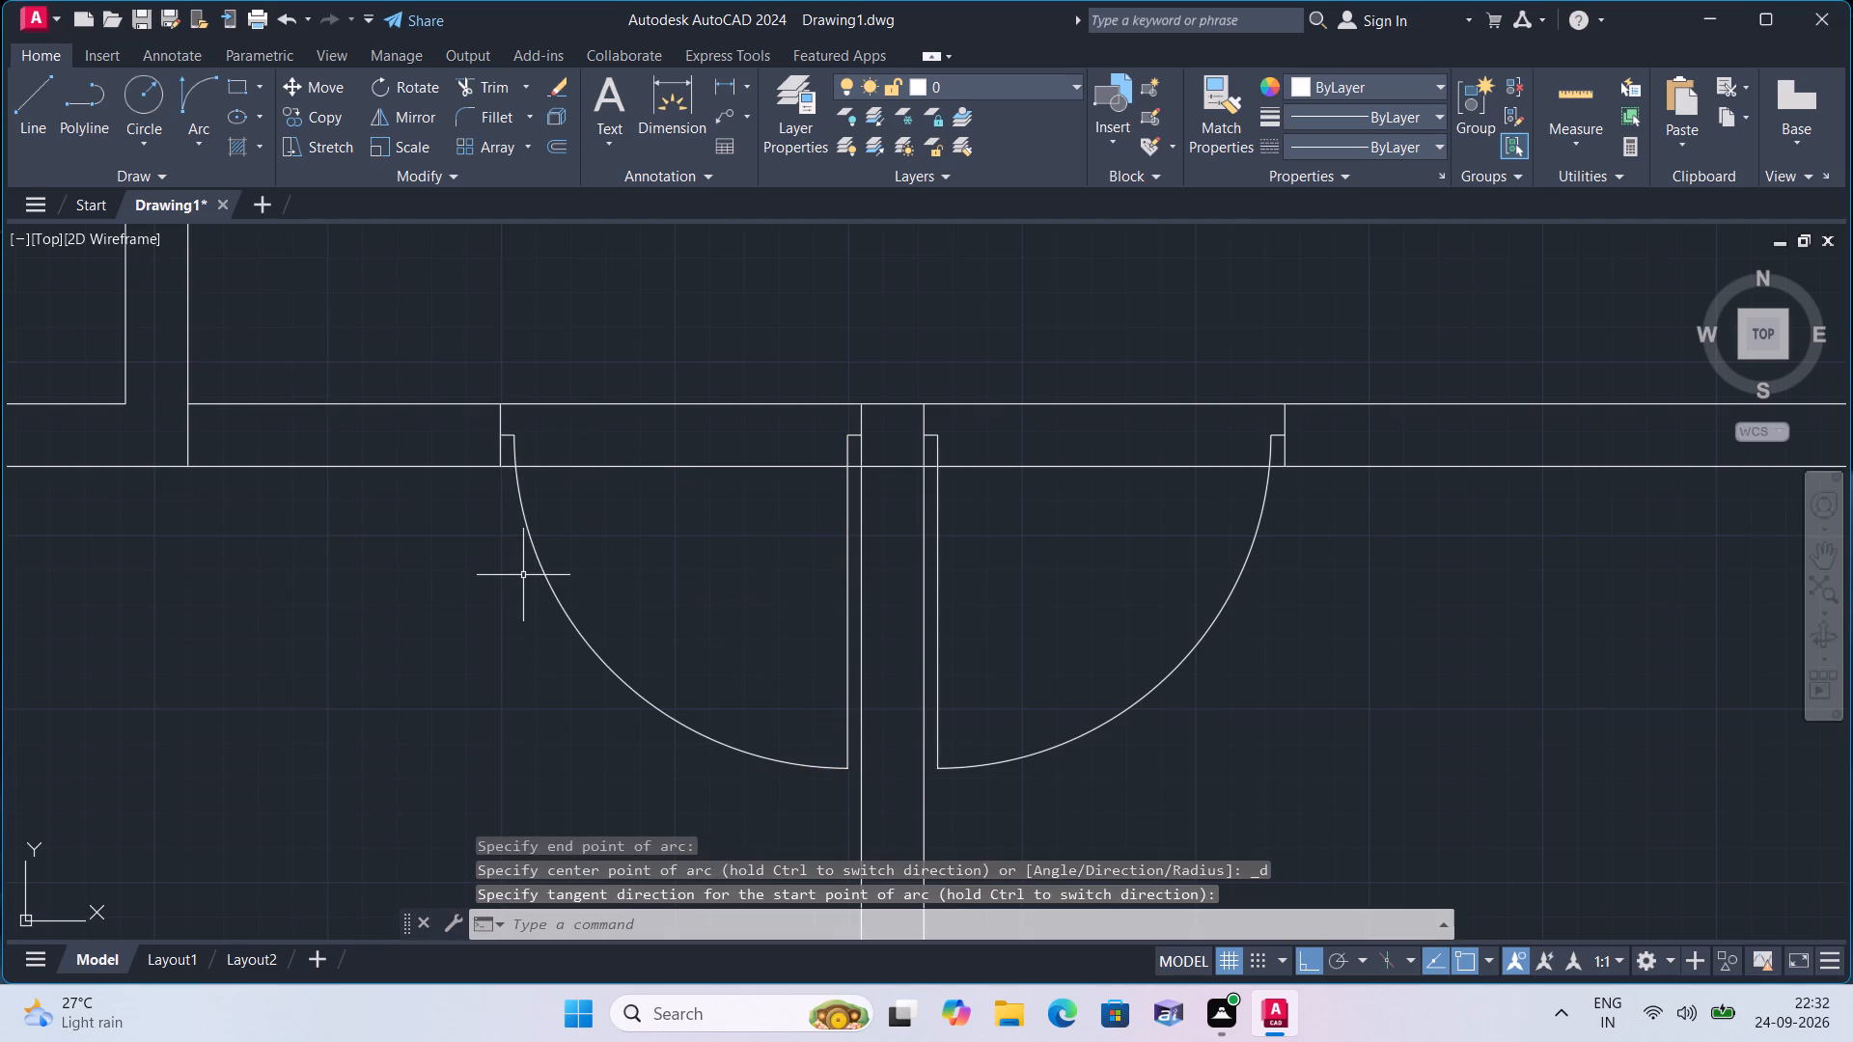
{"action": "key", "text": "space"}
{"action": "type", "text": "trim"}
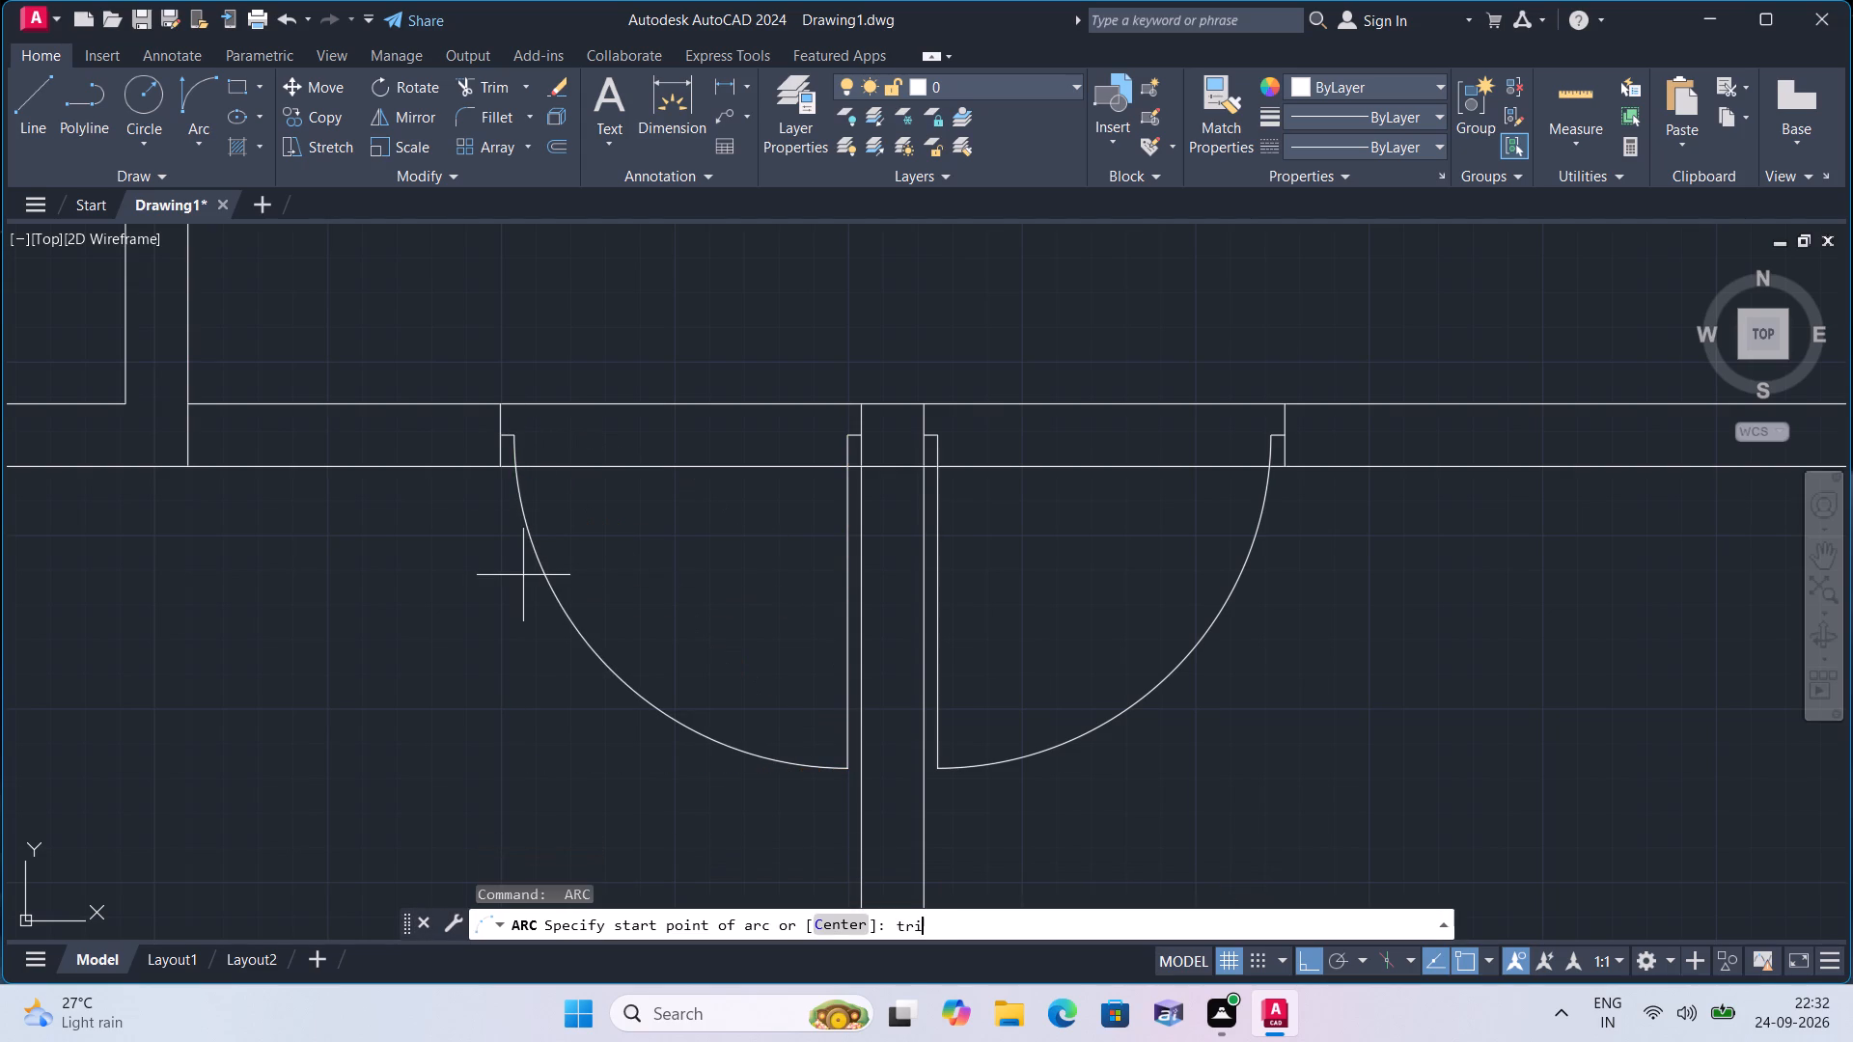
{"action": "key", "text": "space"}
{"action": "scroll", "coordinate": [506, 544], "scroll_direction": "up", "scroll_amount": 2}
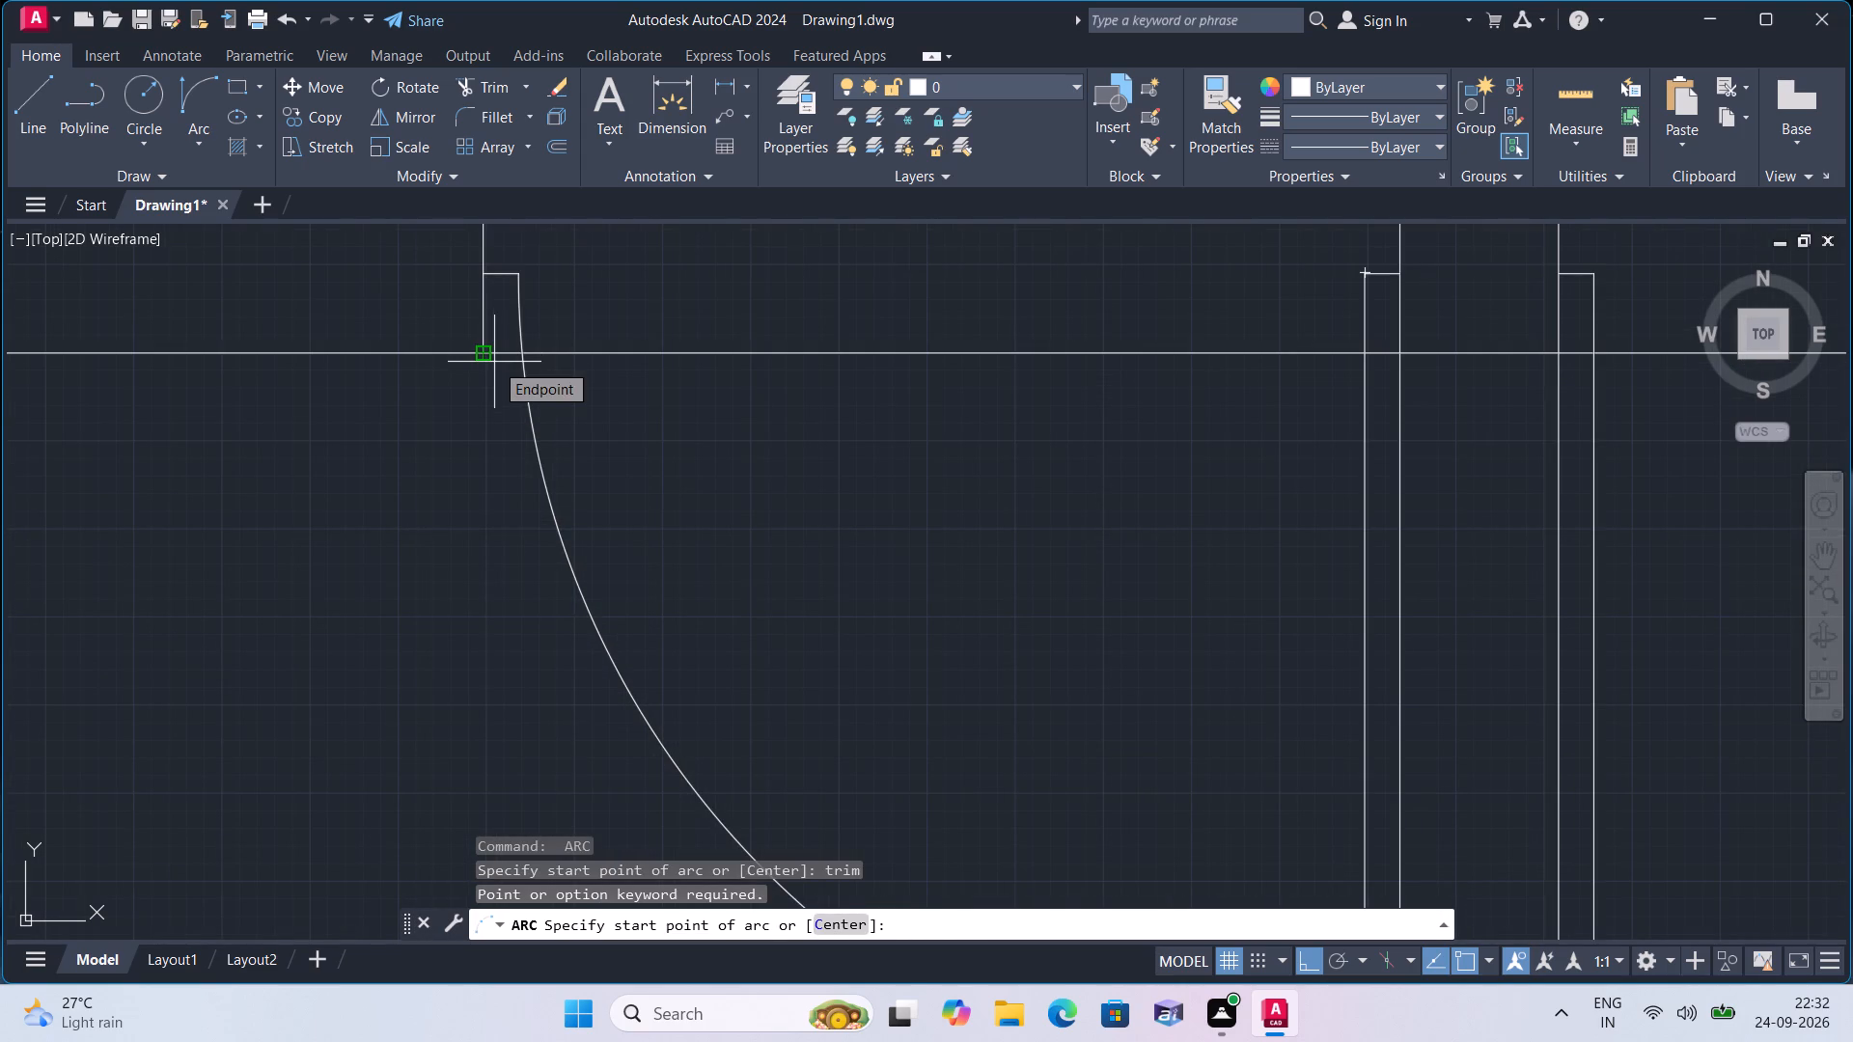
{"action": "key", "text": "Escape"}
Trim the north wall's southern face line out of both door openings and from between the west partition's two faces.
{"action": "type", "text": "trim"}
{"action": "key", "text": "space"}
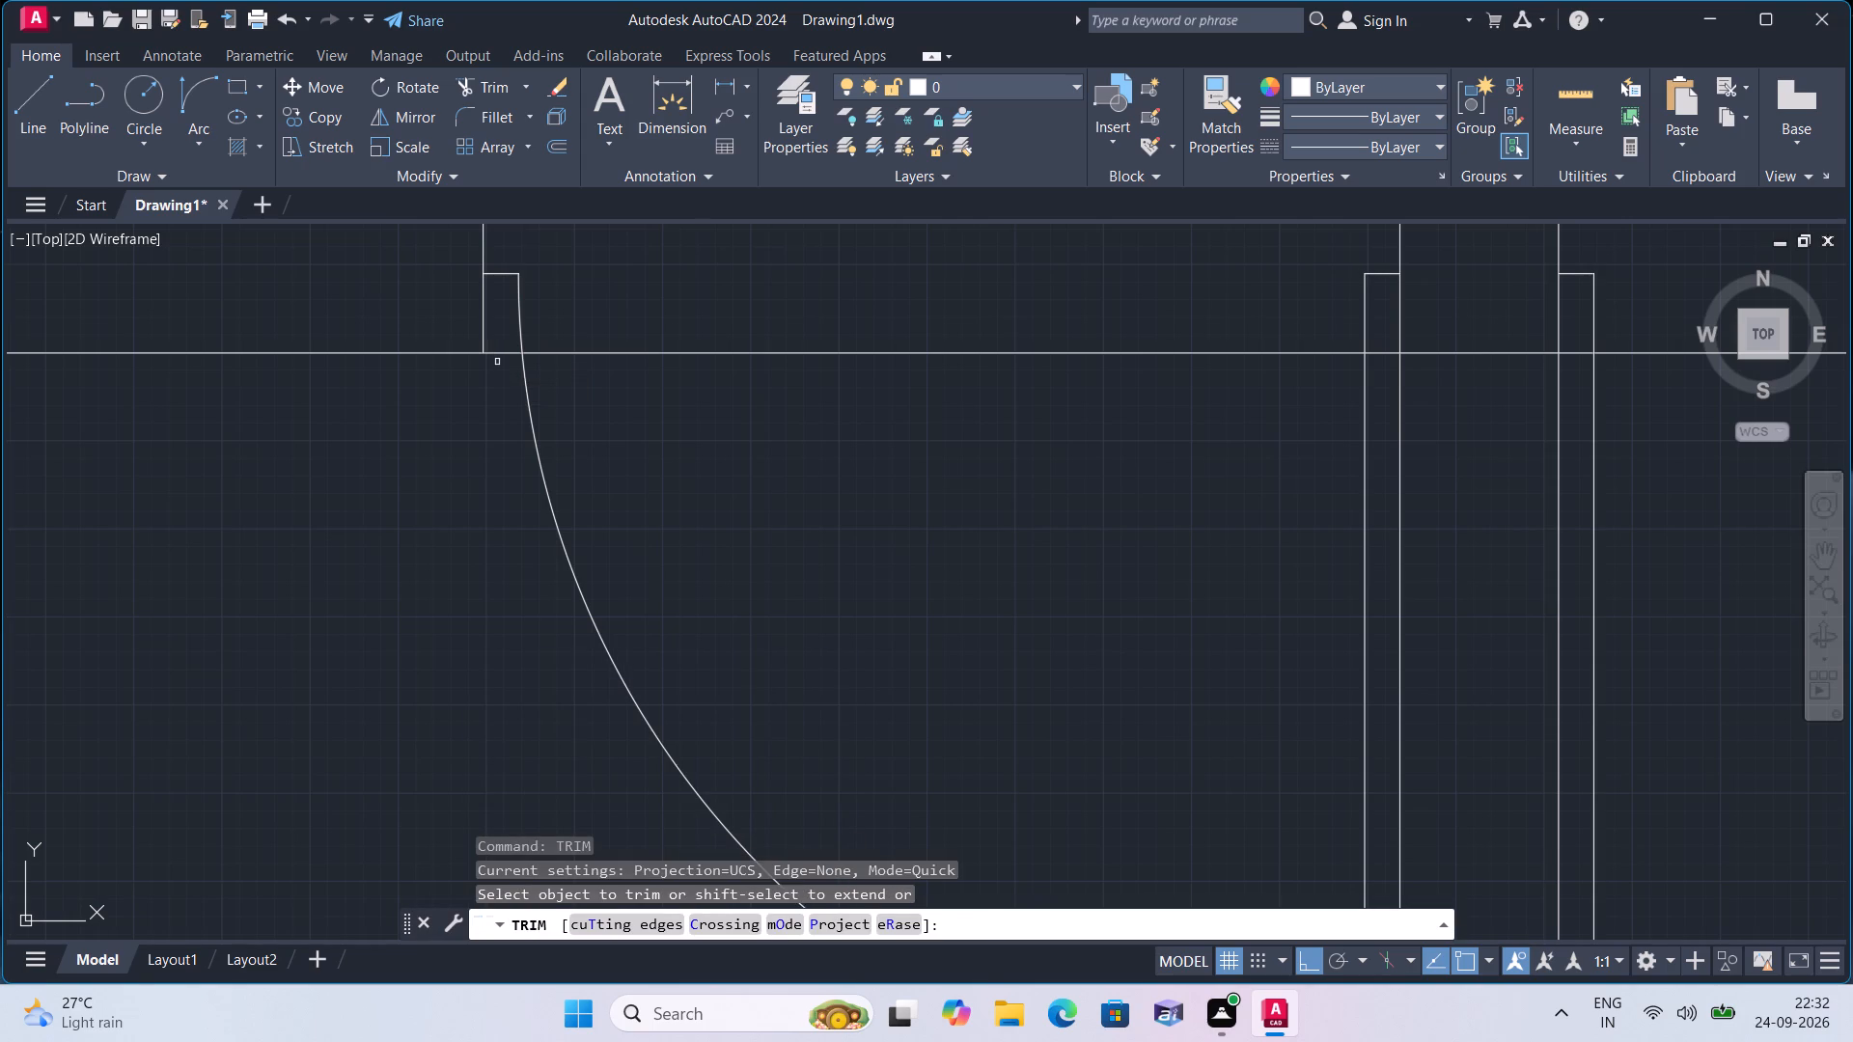
{"action": "left_click", "coordinate": [501, 351]}
{"action": "scroll", "coordinate": [647, 419], "scroll_direction": "down", "scroll_amount": 1}
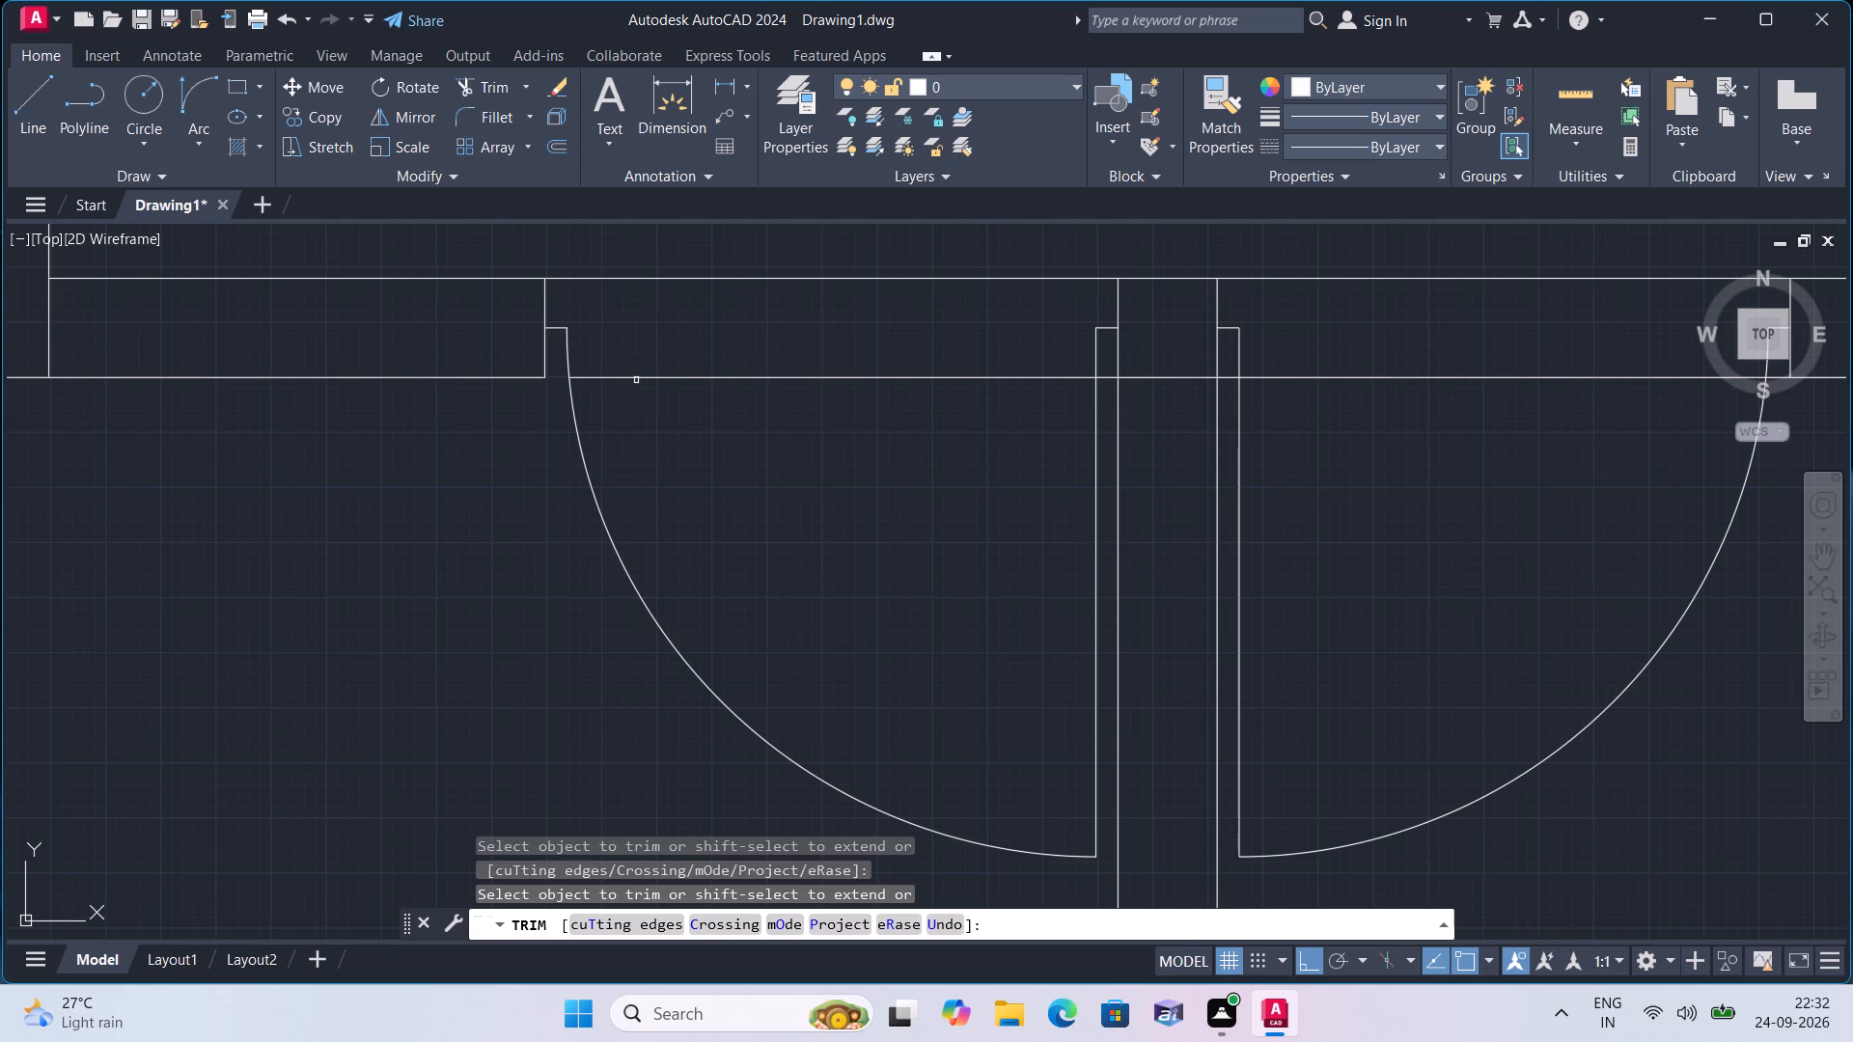
{"action": "left_click", "coordinate": [636, 378]}
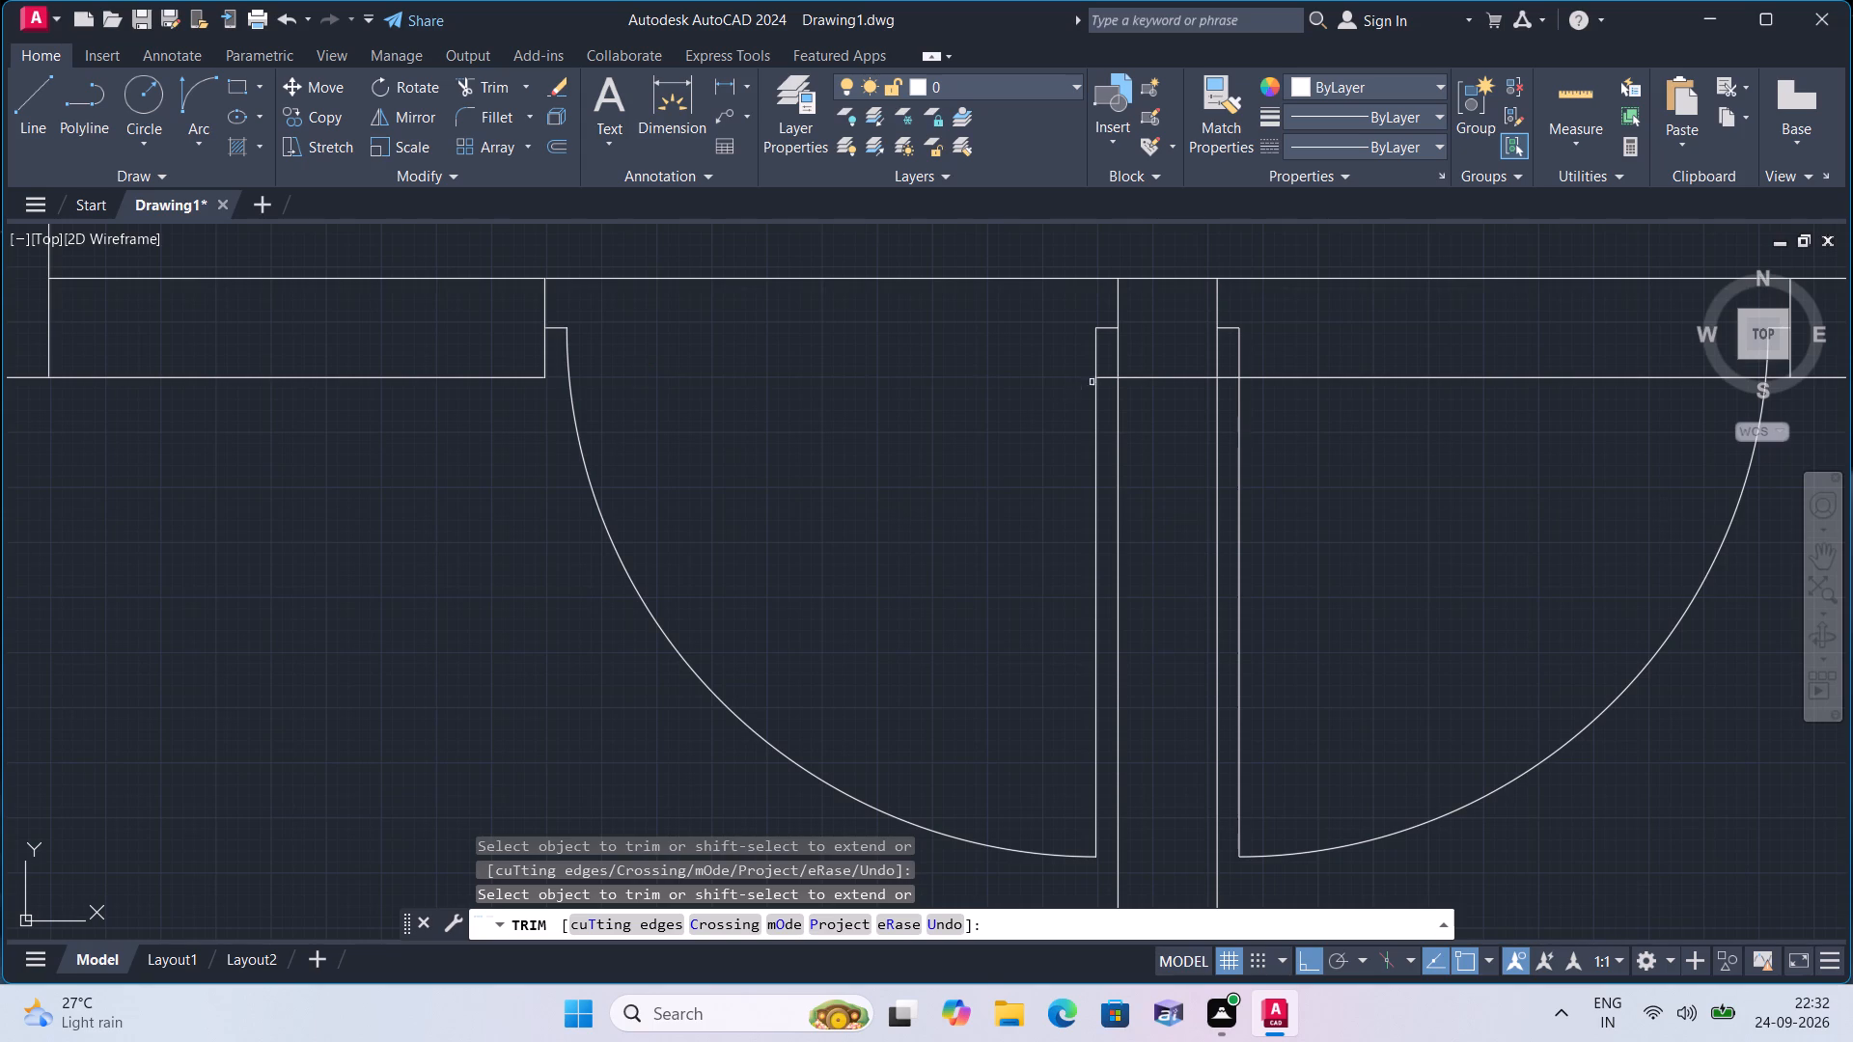
{"action": "left_click", "coordinate": [1101, 380]}
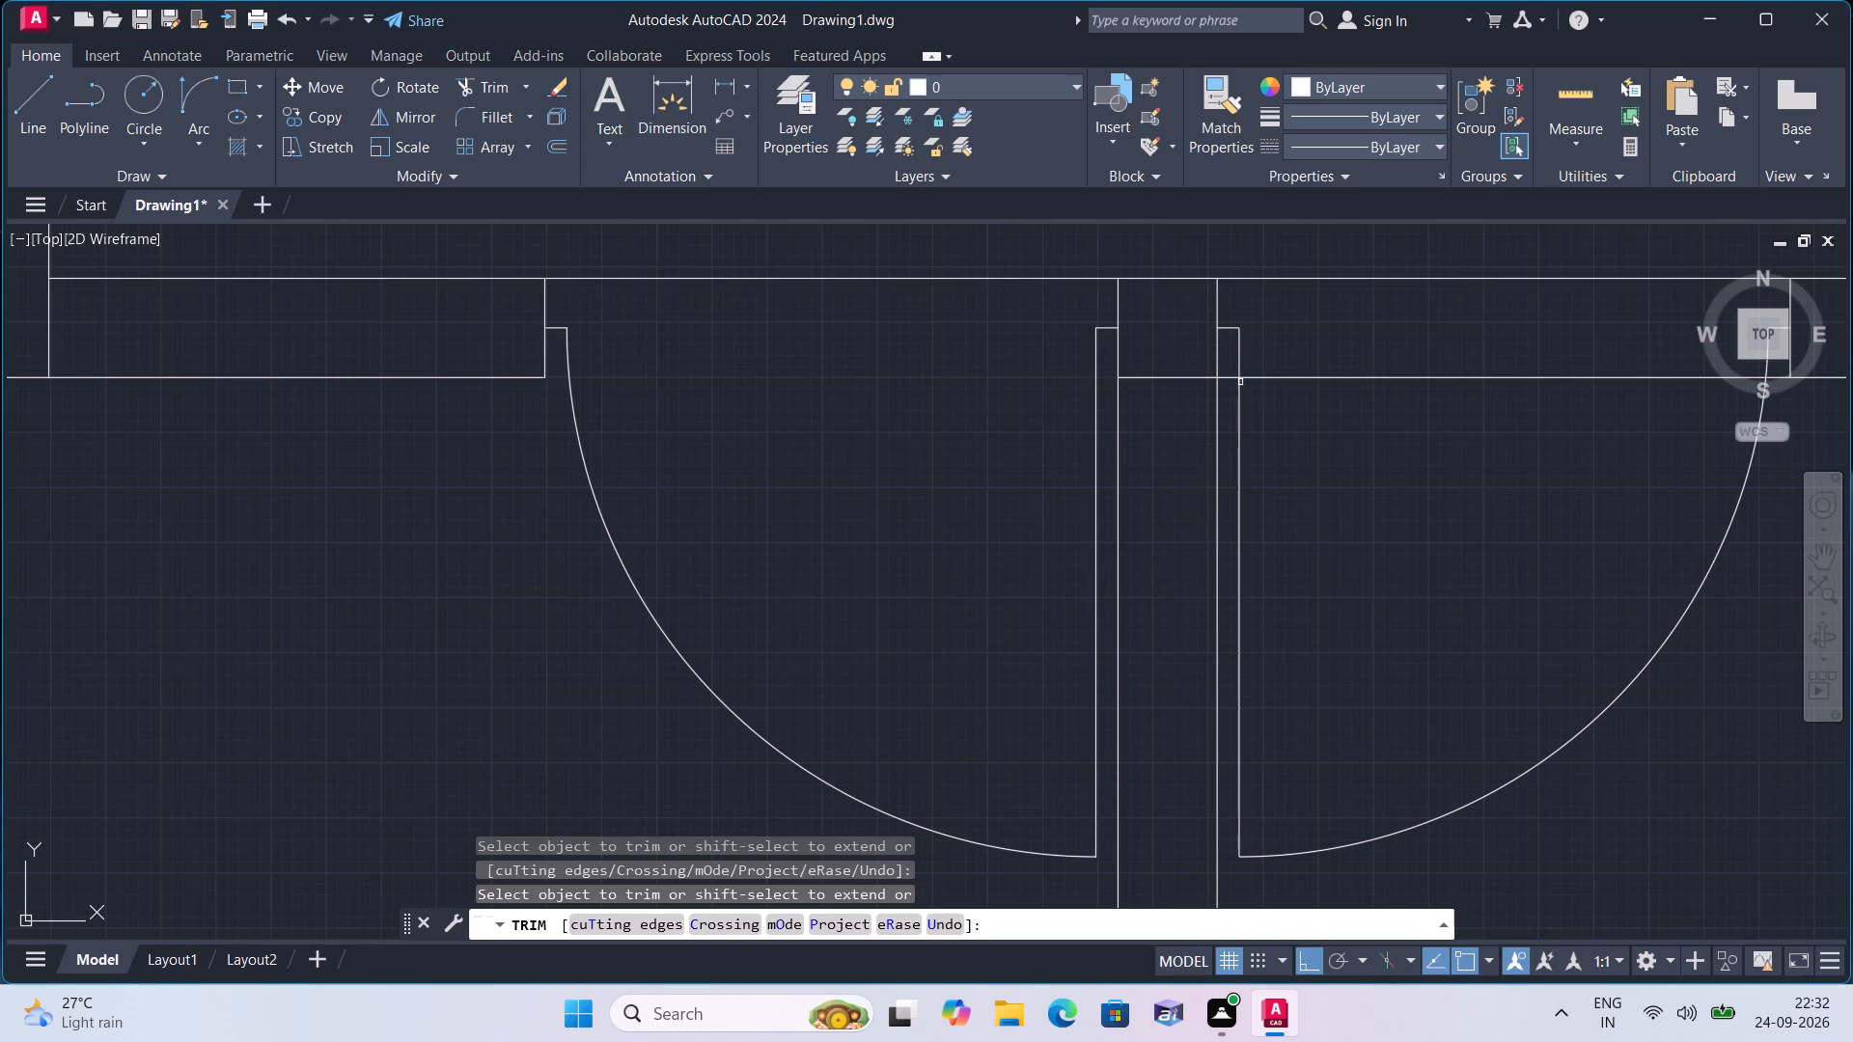
{"action": "left_click", "coordinate": [1234, 379]}
{"action": "scroll", "coordinate": [1186, 377], "scroll_direction": "down", "scroll_amount": 2}
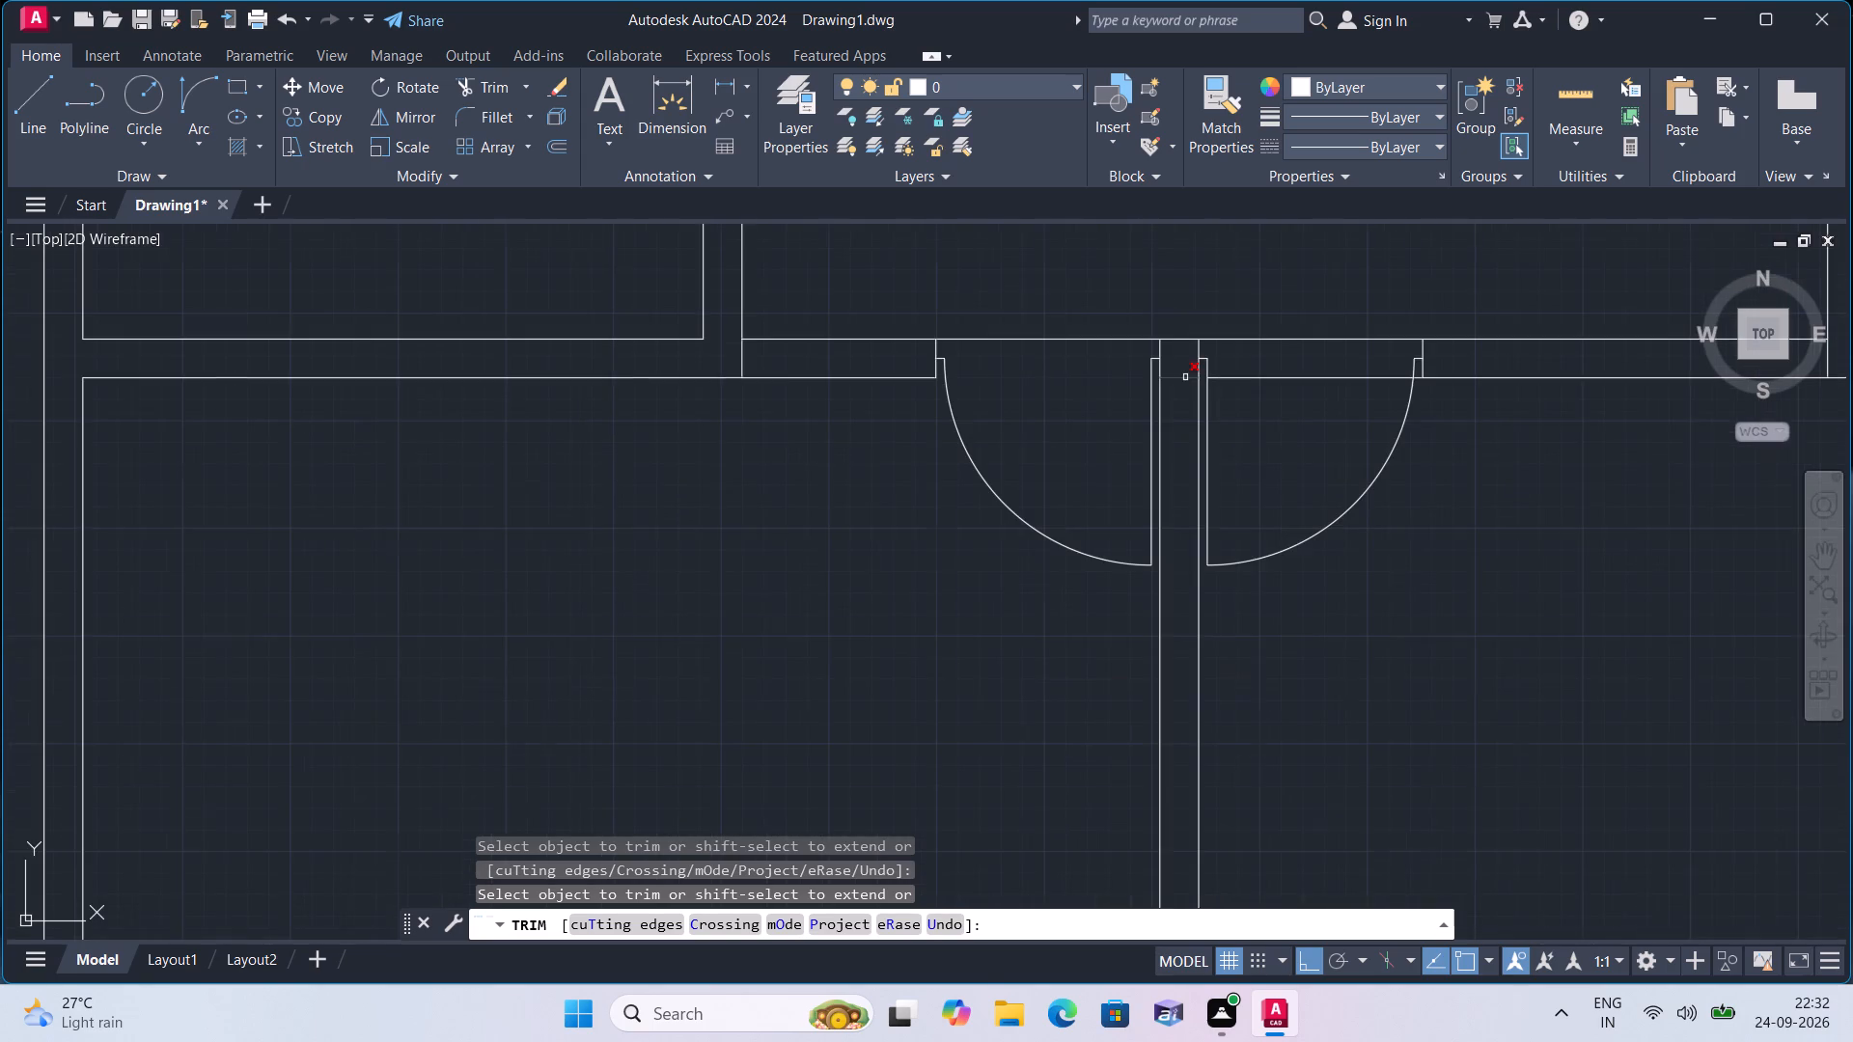
{"action": "left_click", "coordinate": [1185, 377]}
{"action": "scroll", "coordinate": [1230, 387], "scroll_direction": "up", "scroll_amount": 2}
{"action": "left_click", "coordinate": [1237, 369]}
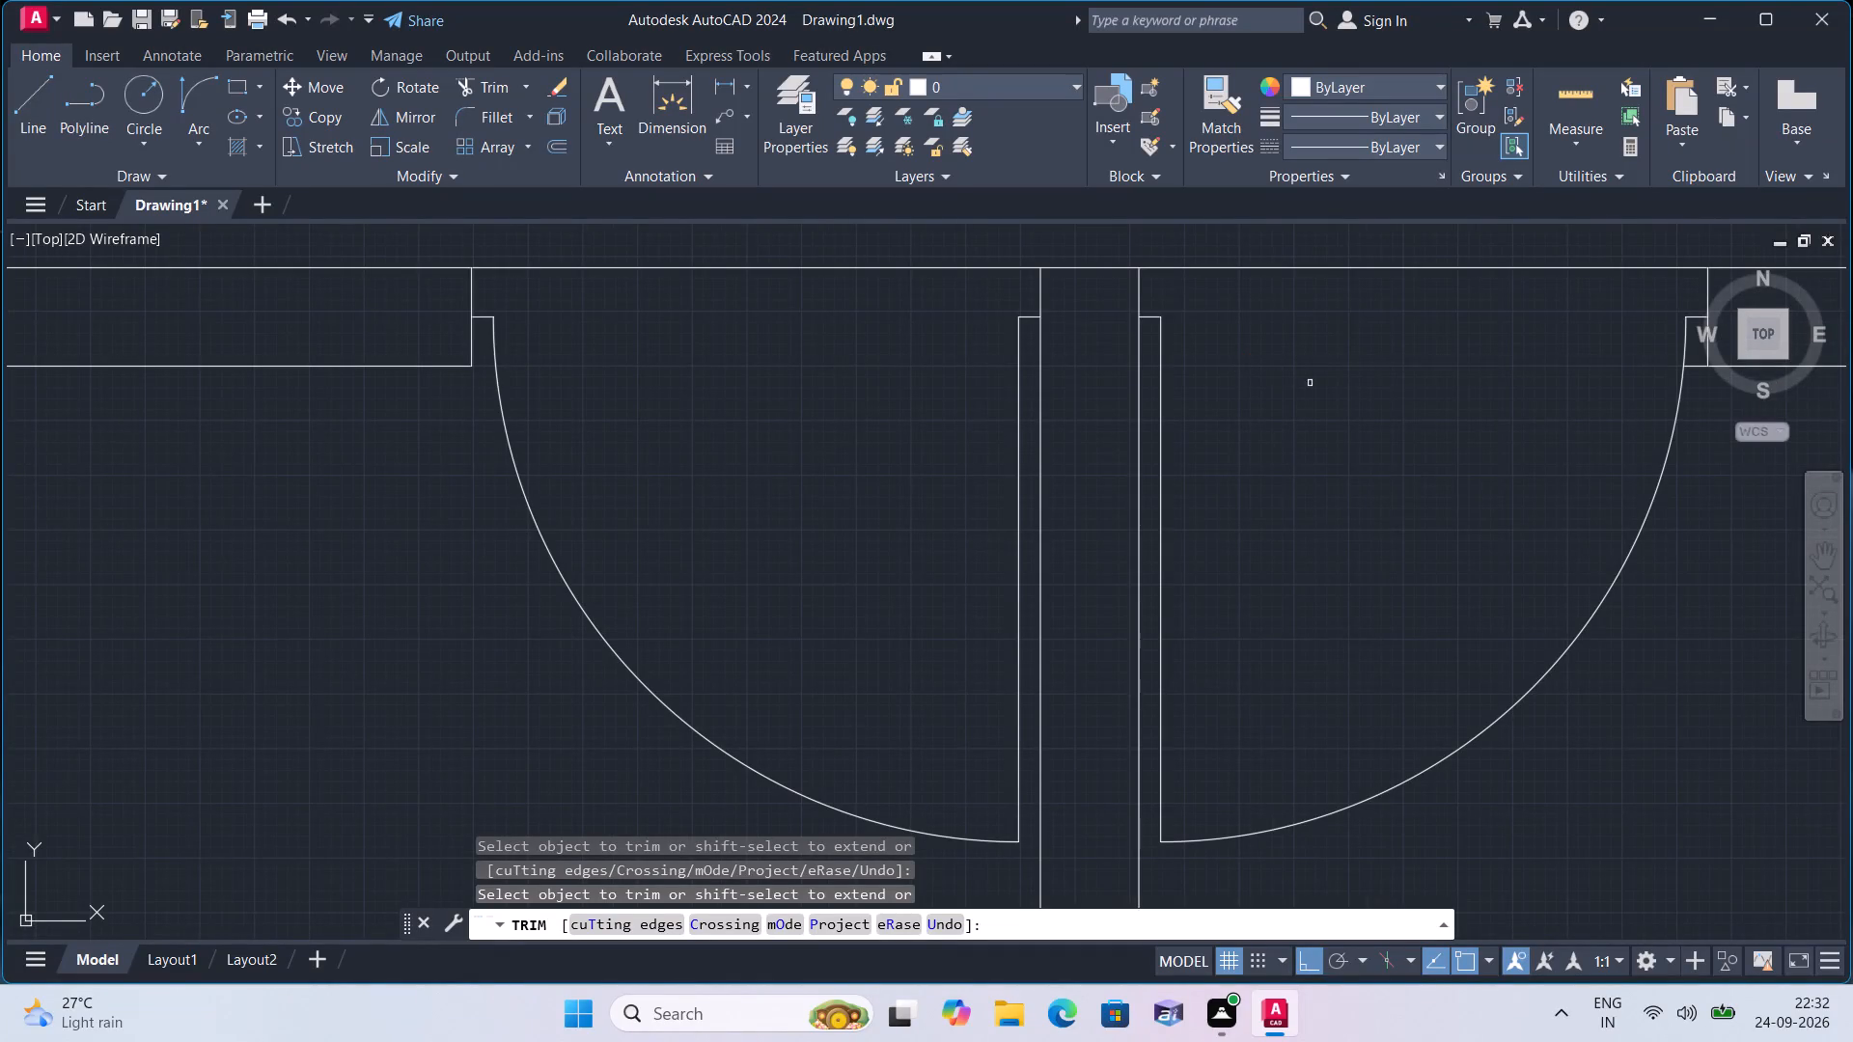
{"action": "middle_click_drag", "start_coordinate": [1278, 383], "coordinate": [1168, 410]}
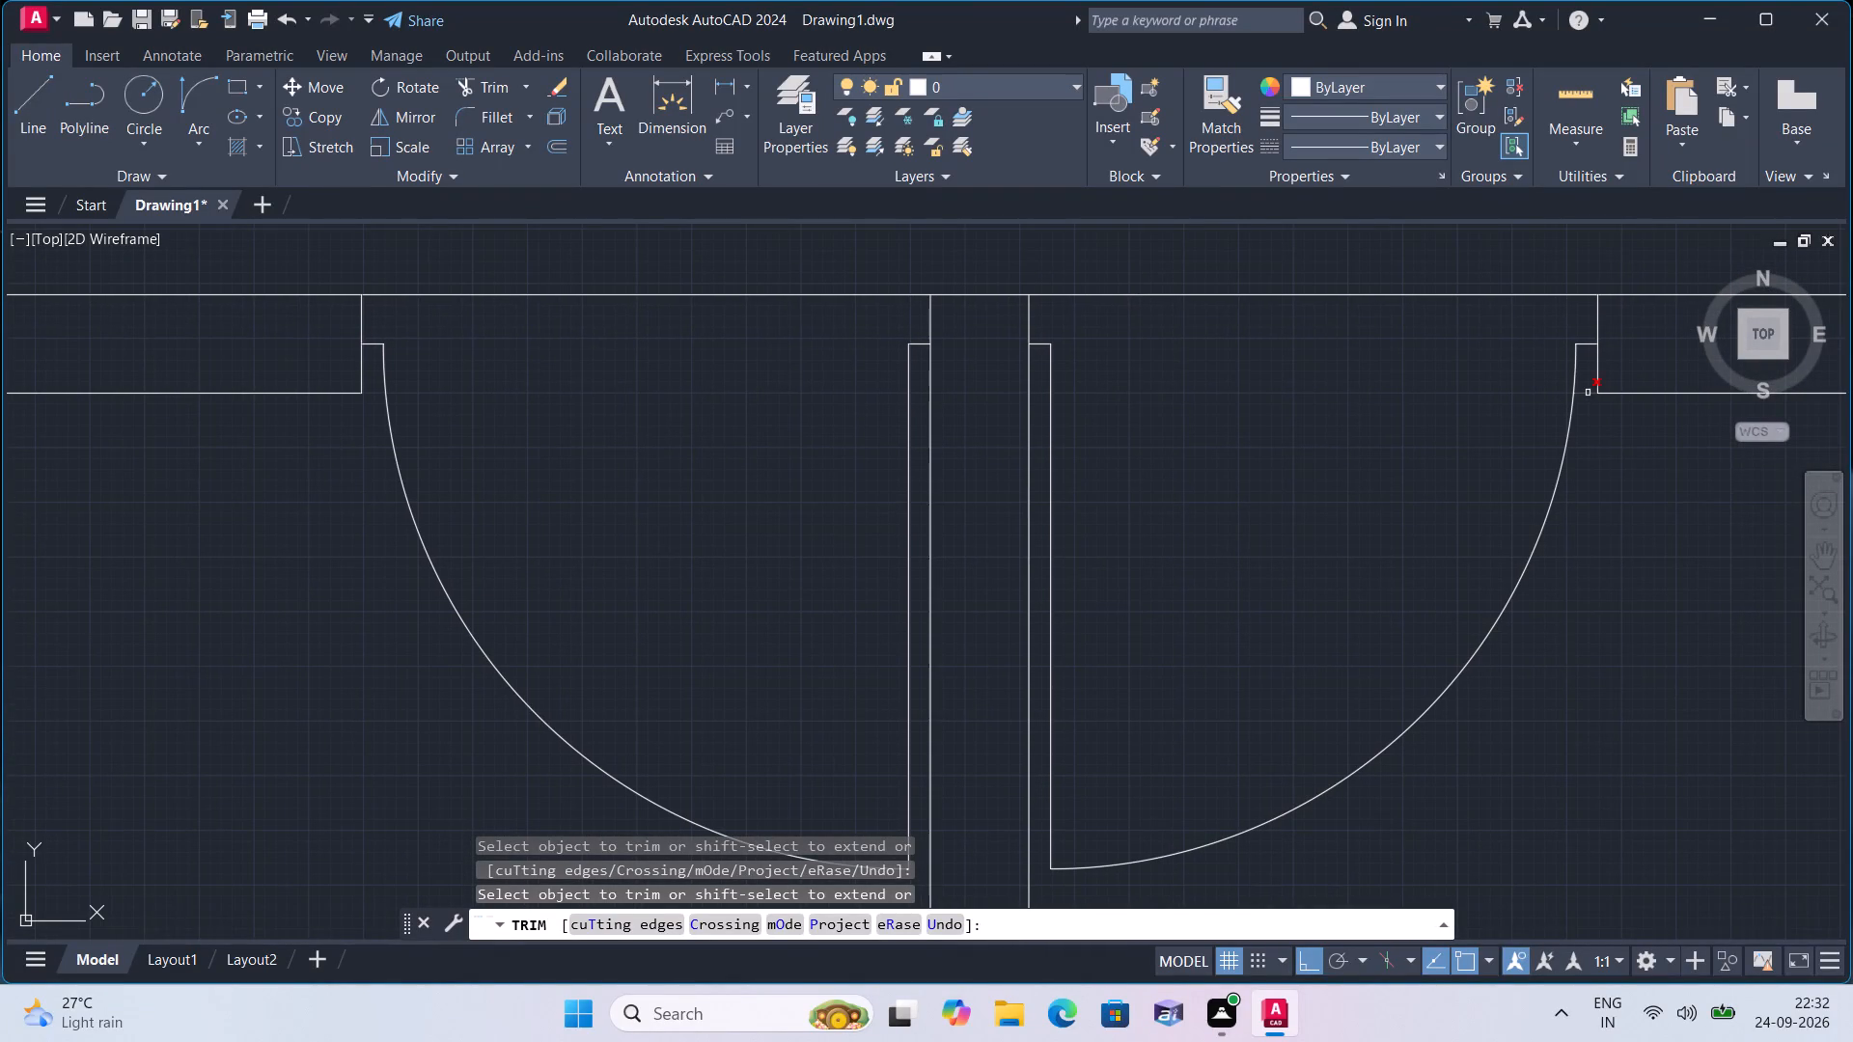
{"action": "left_click", "coordinate": [1587, 392]}
{"action": "scroll", "coordinate": [1363, 419], "scroll_direction": "down", "scroll_amount": 2}
{"action": "key", "text": "space"}
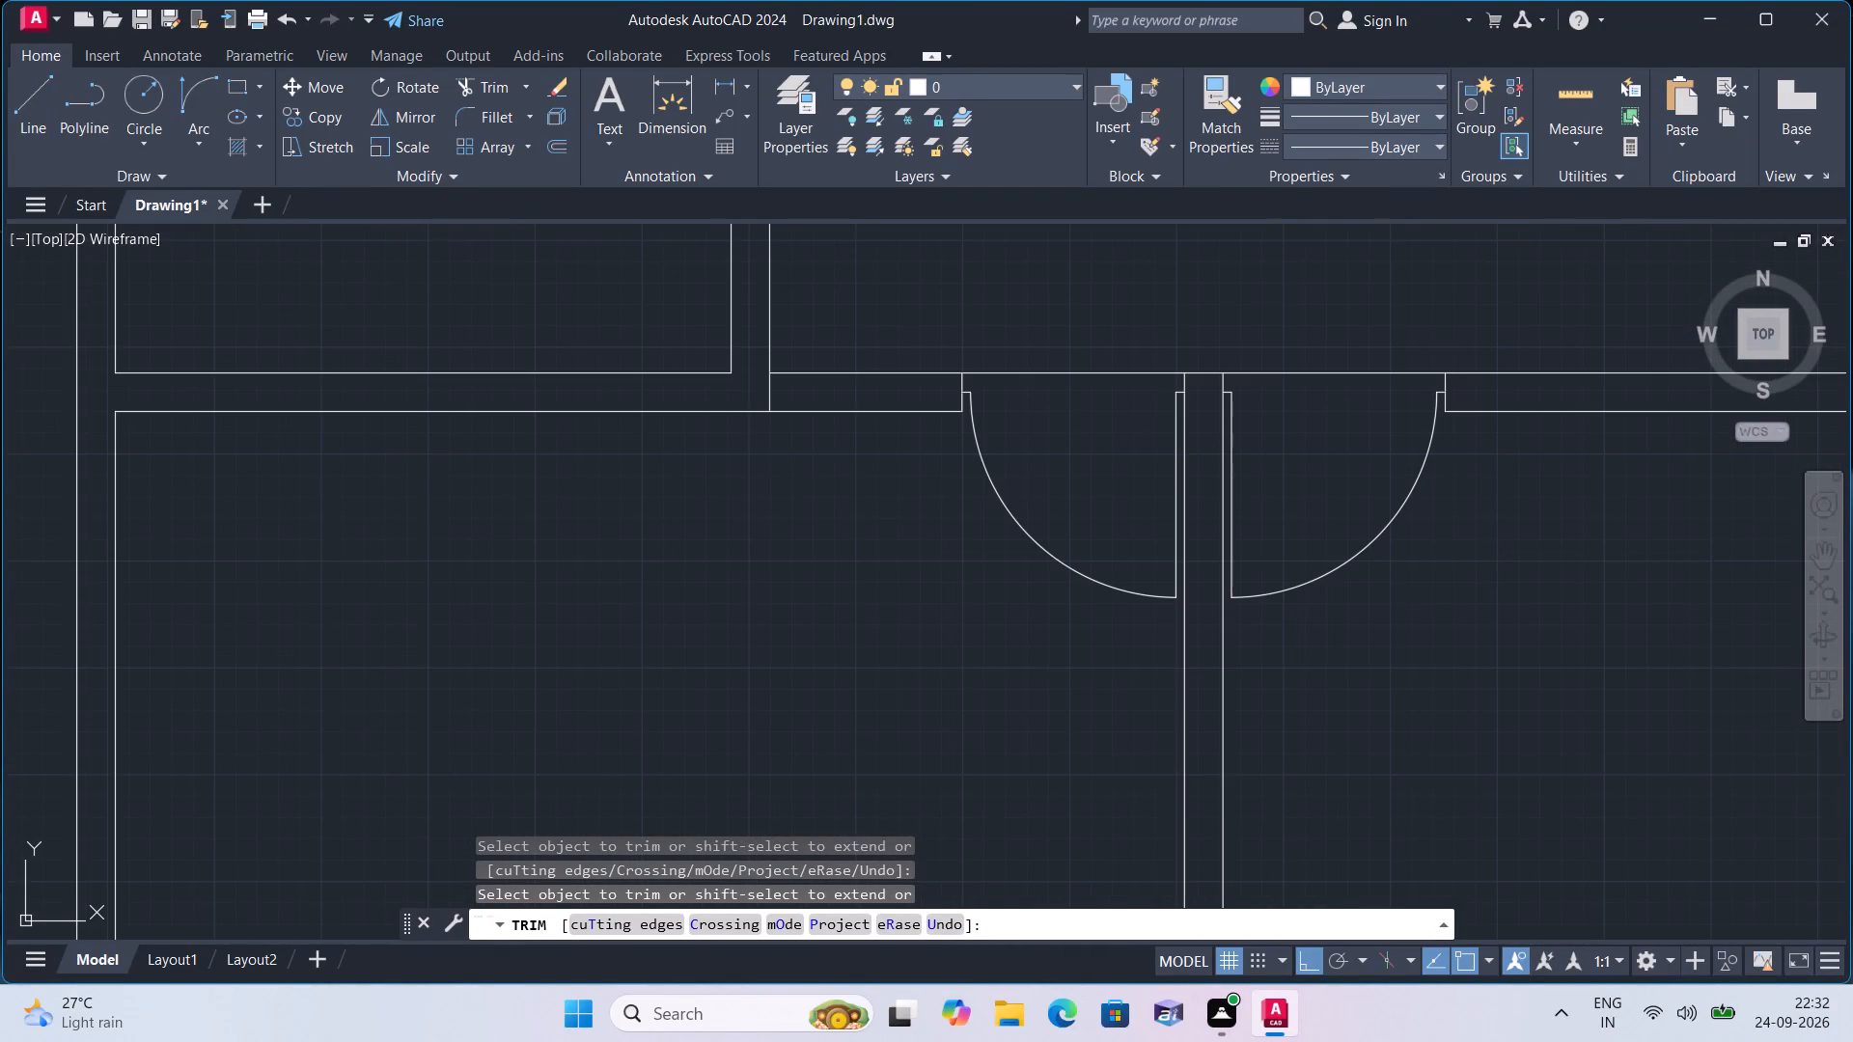
Trim the short line crossing the north wall's thickness below the eastern wall of the western D3 room.
{"action": "scroll", "coordinate": [1230, 525], "scroll_direction": "down", "scroll_amount": 2}
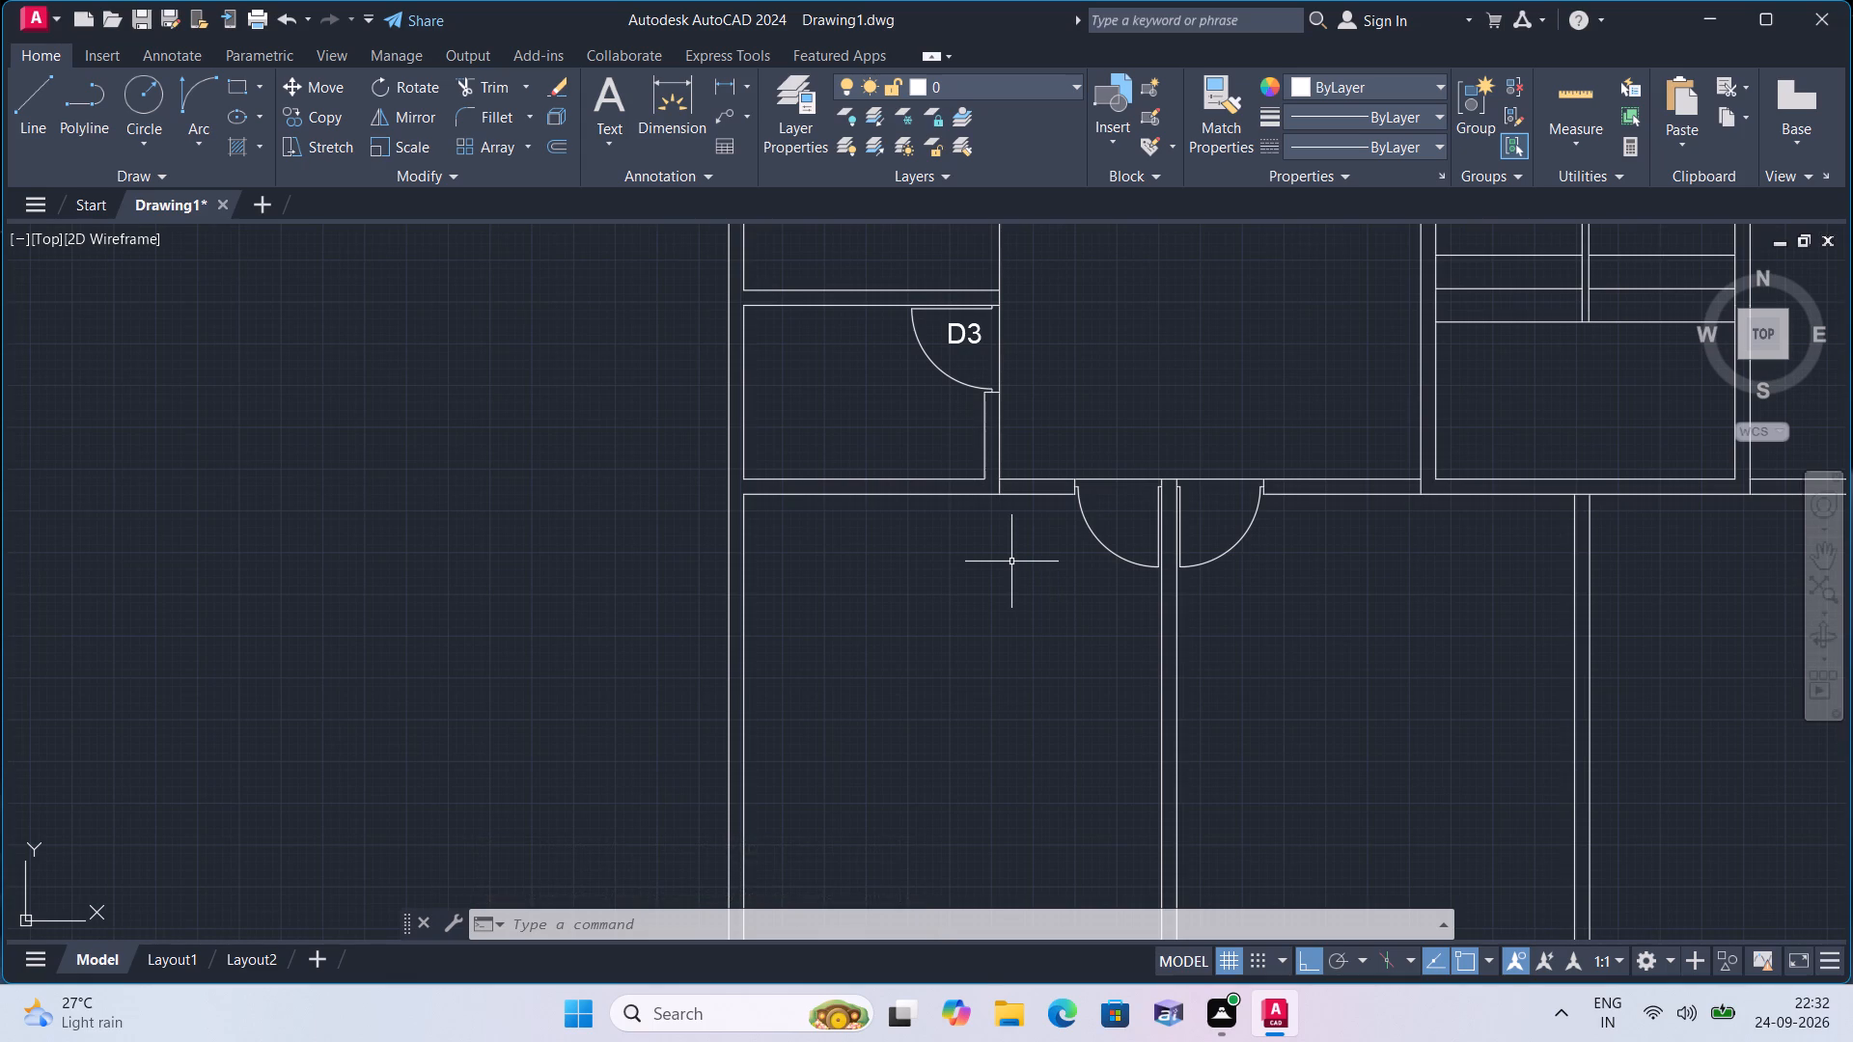
{"action": "key", "text": "space"}
{"action": "scroll", "coordinate": [999, 491], "scroll_direction": "up", "scroll_amount": 2}
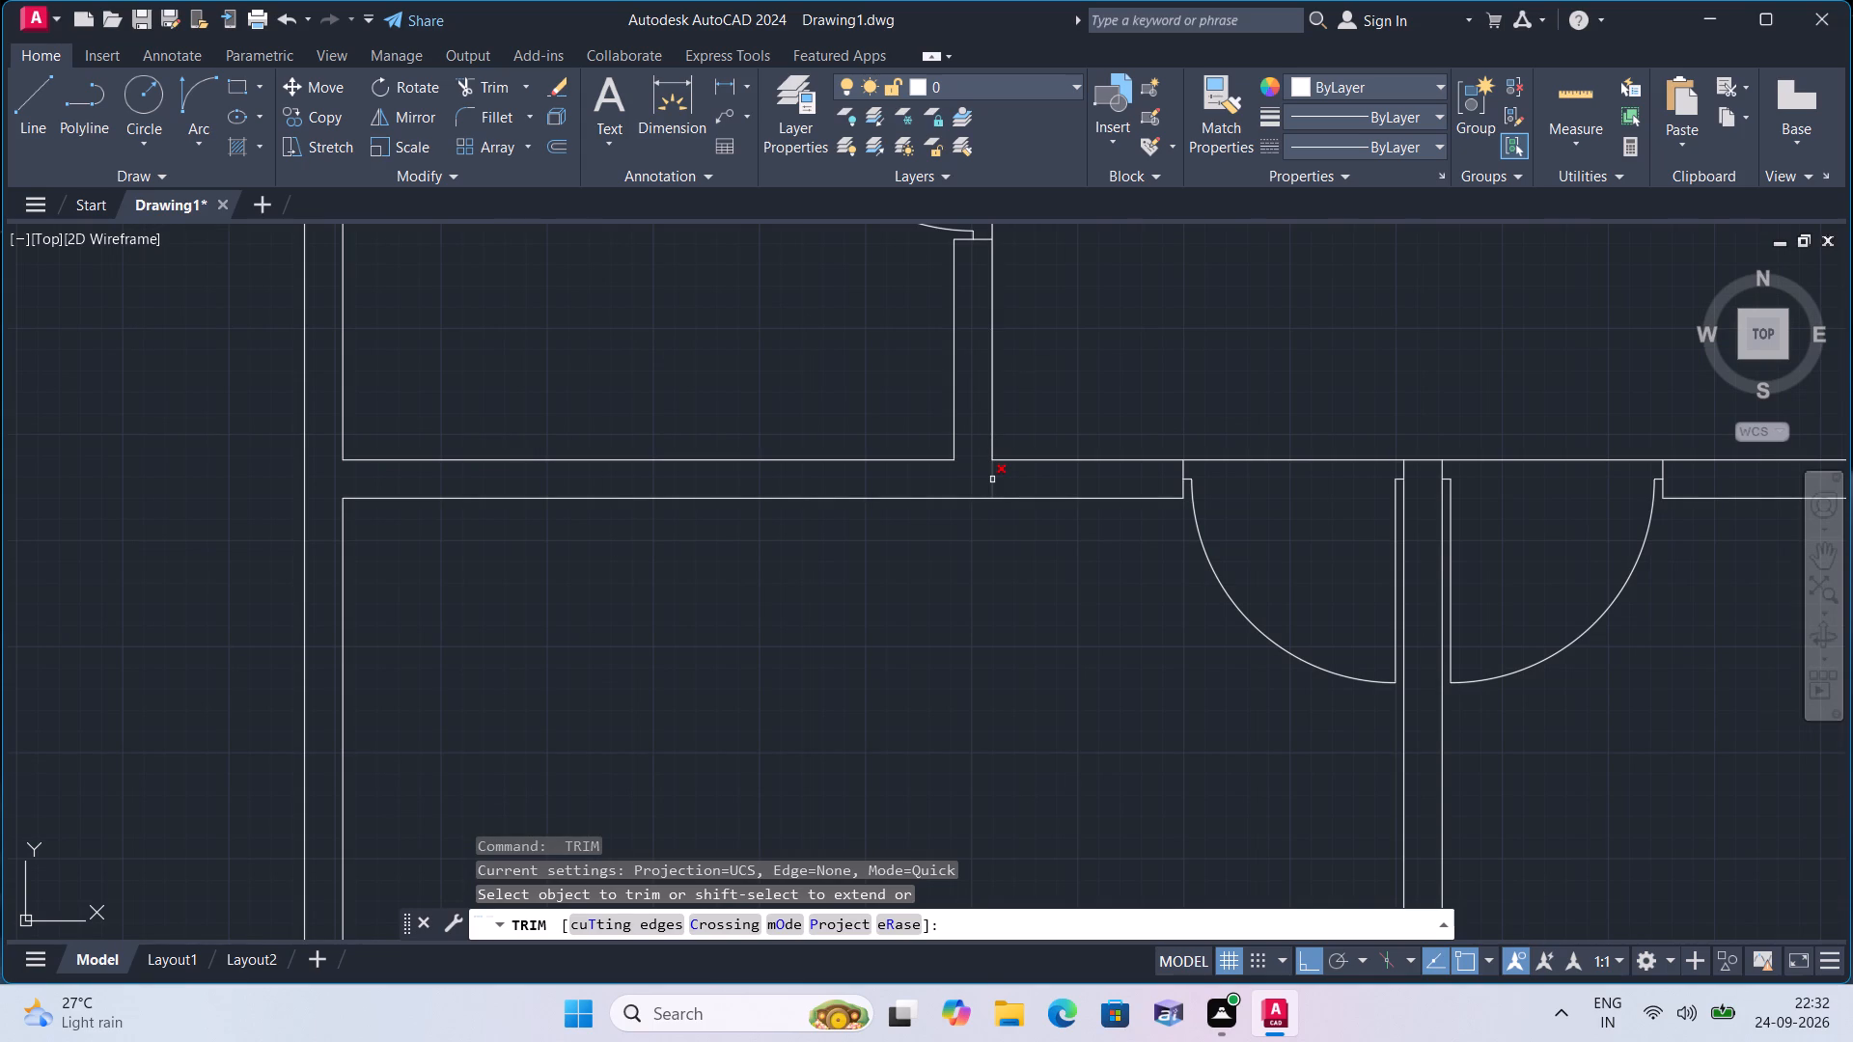
{"action": "left_click", "coordinate": [992, 480]}
{"action": "scroll", "coordinate": [992, 494], "scroll_direction": "down", "scroll_amount": 2}
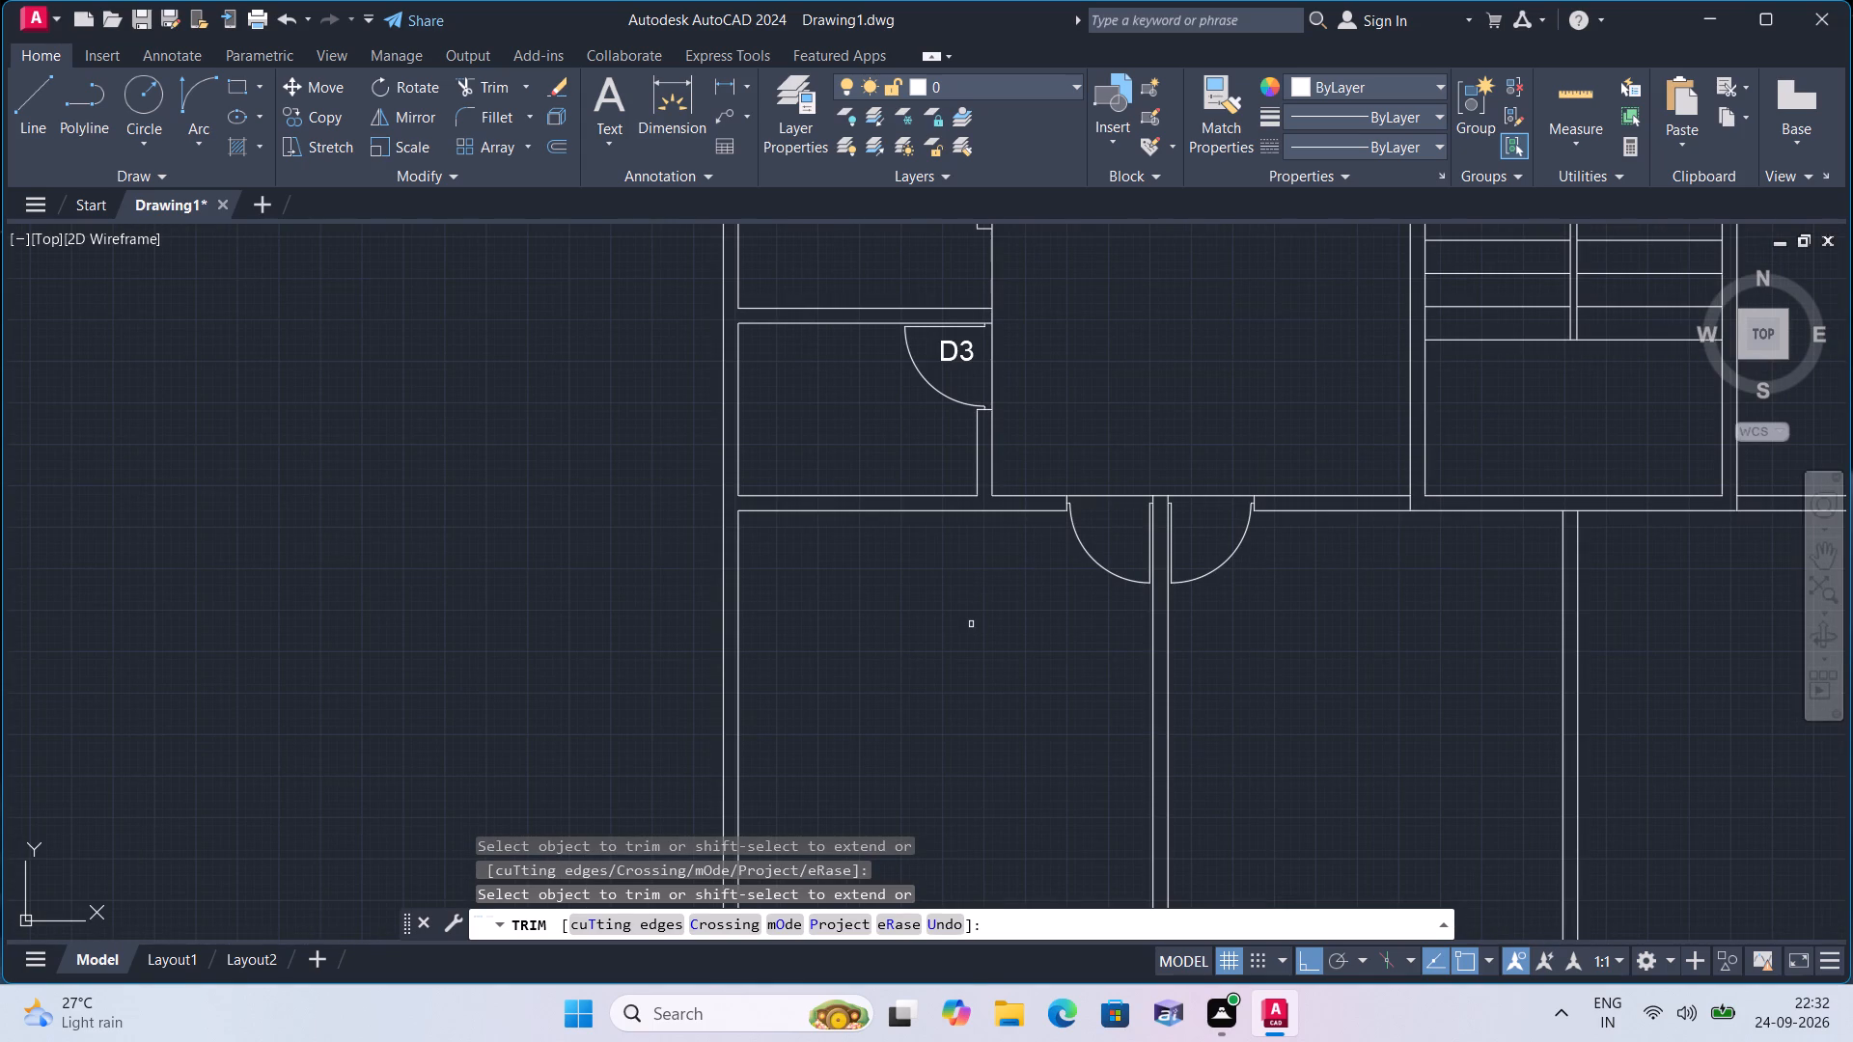
{"action": "scroll", "coordinate": [1089, 617], "scroll_direction": "down", "scroll_amount": 1}
{"action": "middle_click_drag", "start_coordinate": [1242, 631], "coordinate": [1225, 624]}
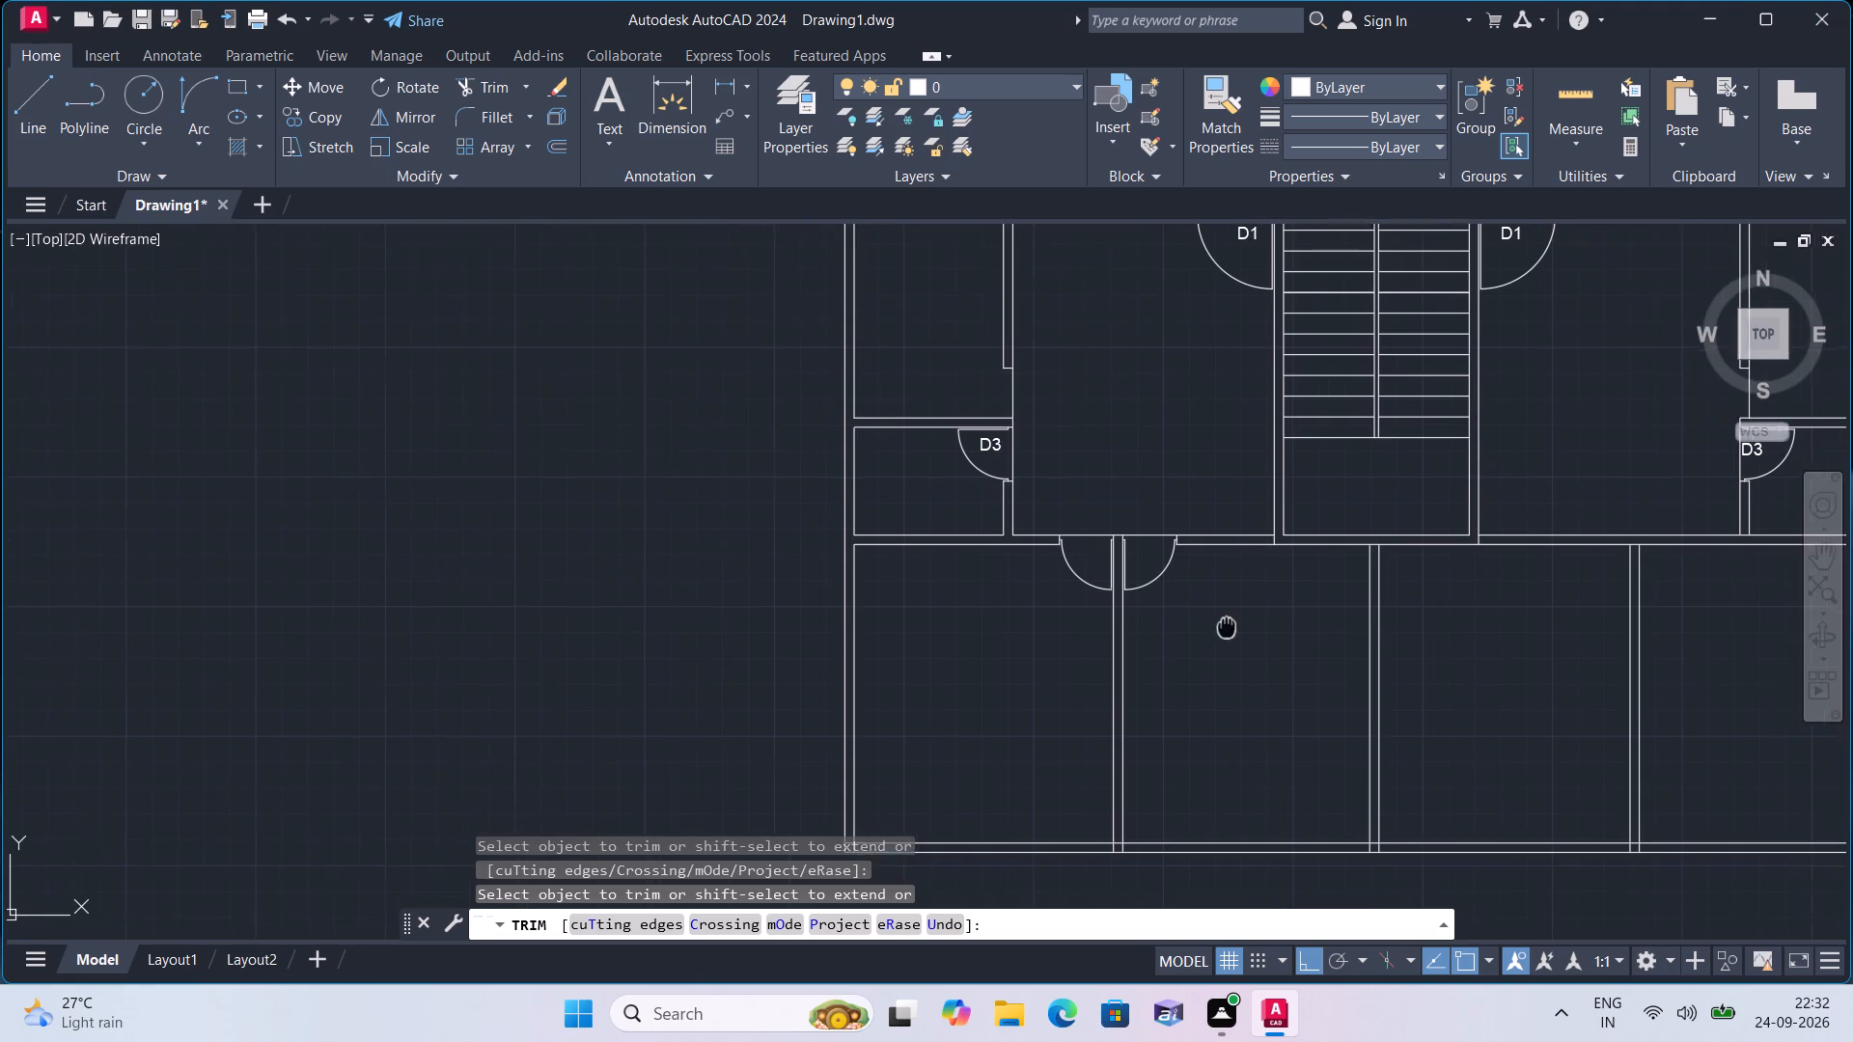
Trim the north wall's face lines between the faces of the eastern D3 room's wall and of the middle bottom partition.
{"action": "middle_click_drag", "start_coordinate": [1225, 624], "coordinate": [879, 655]}
{"action": "scroll", "coordinate": [1463, 623], "scroll_direction": "up", "scroll_amount": 2}
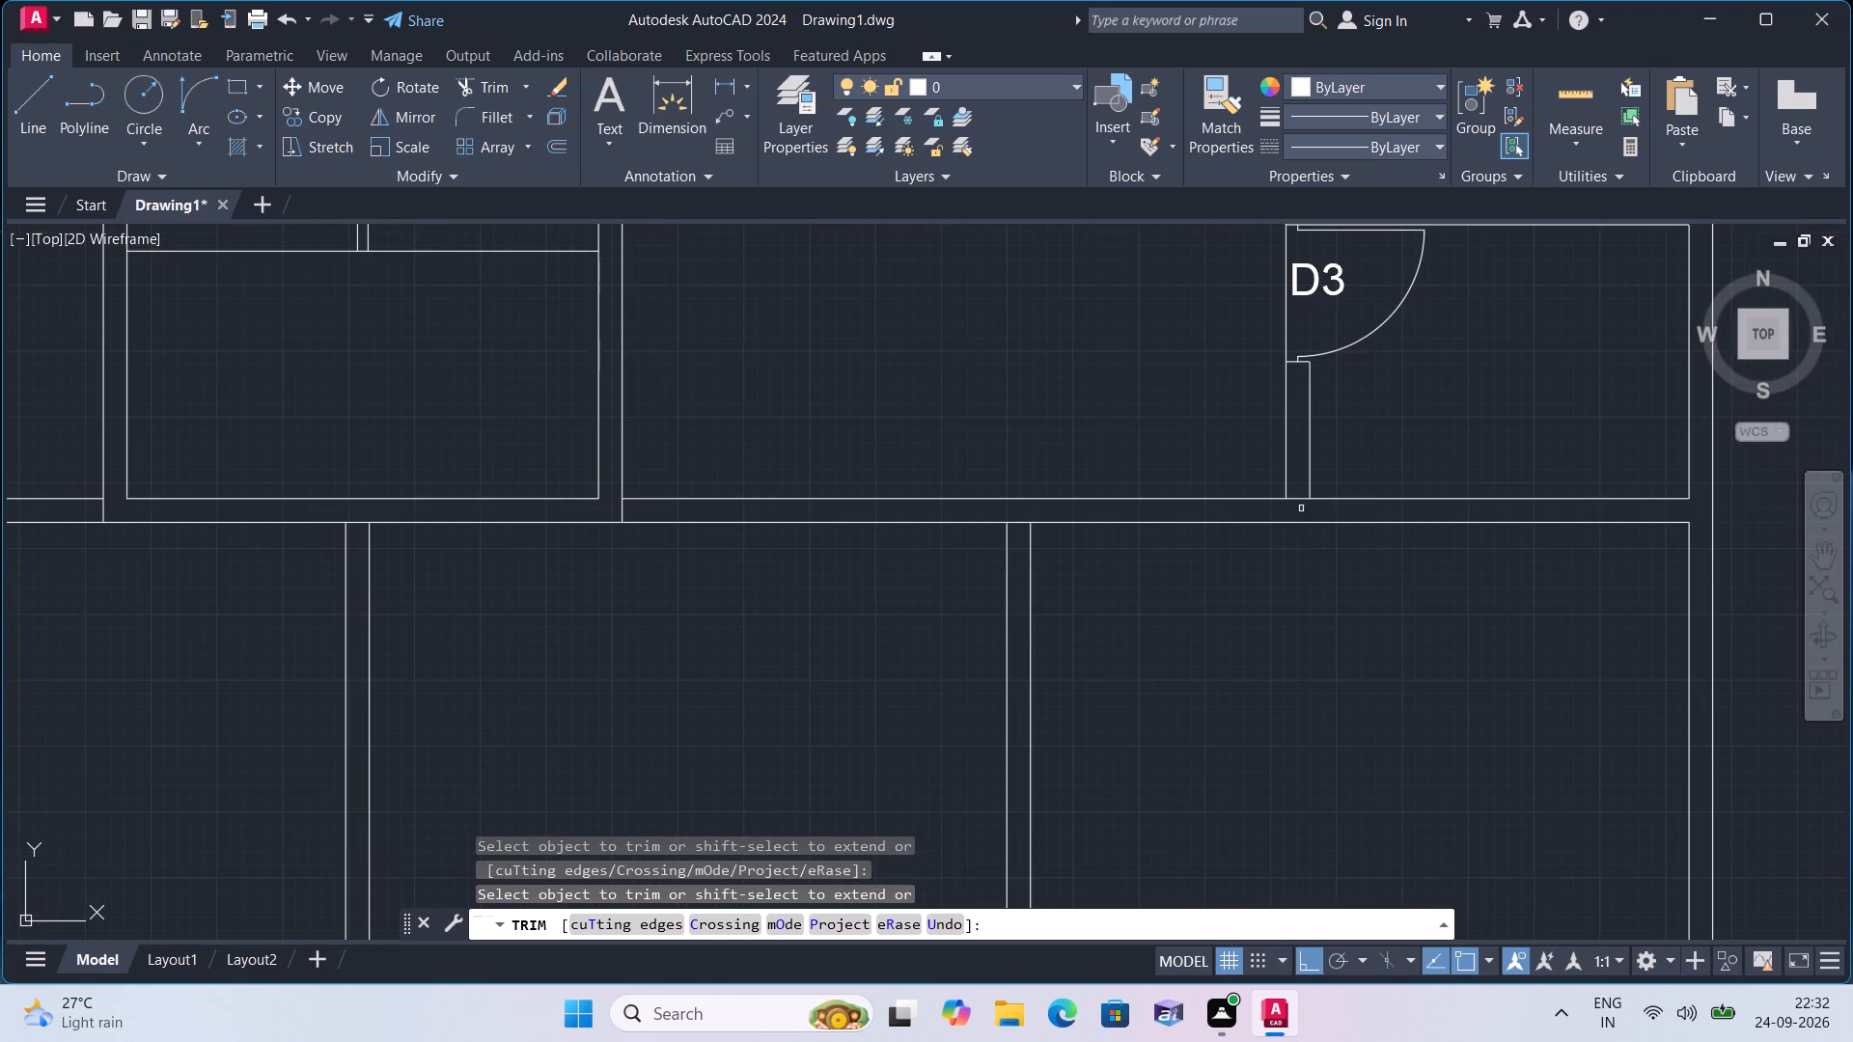
{"action": "left_click", "coordinate": [1301, 497]}
{"action": "scroll", "coordinate": [1273, 610], "scroll_direction": "down", "scroll_amount": 2}
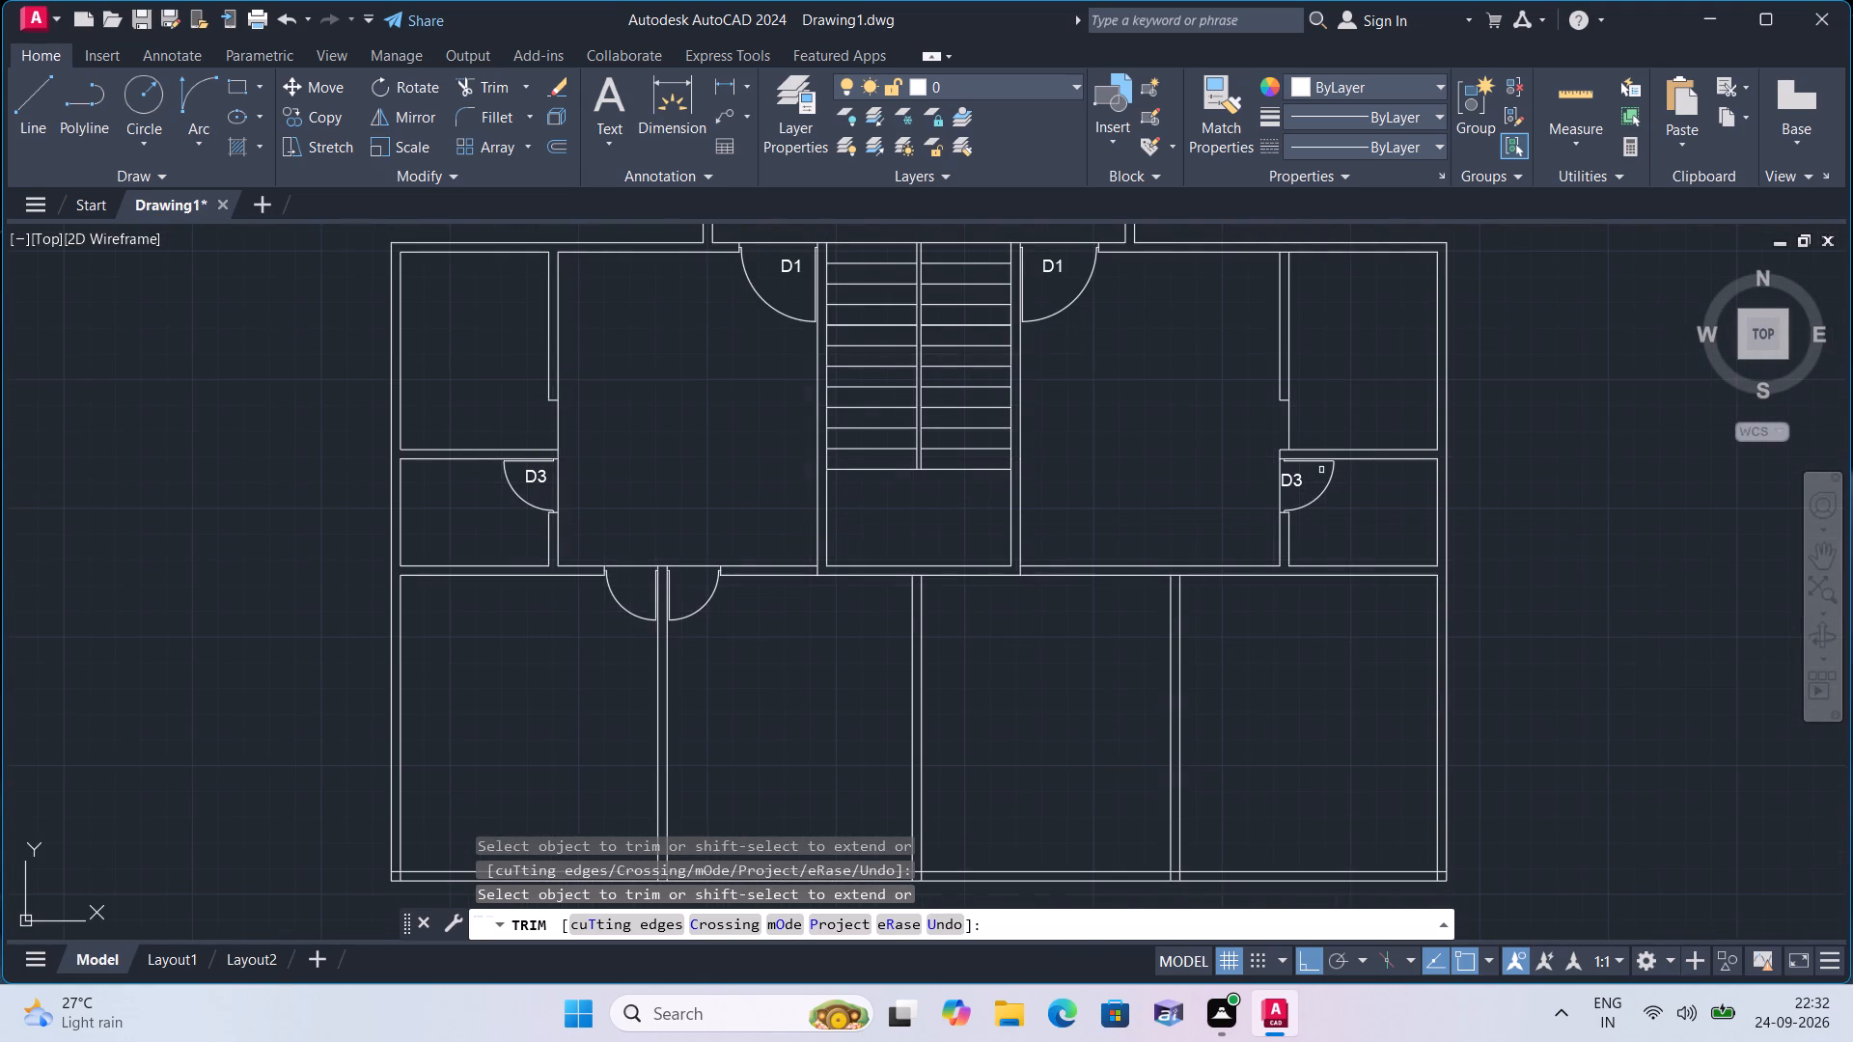
{"action": "scroll", "coordinate": [996, 566], "scroll_direction": "up", "scroll_amount": 2}
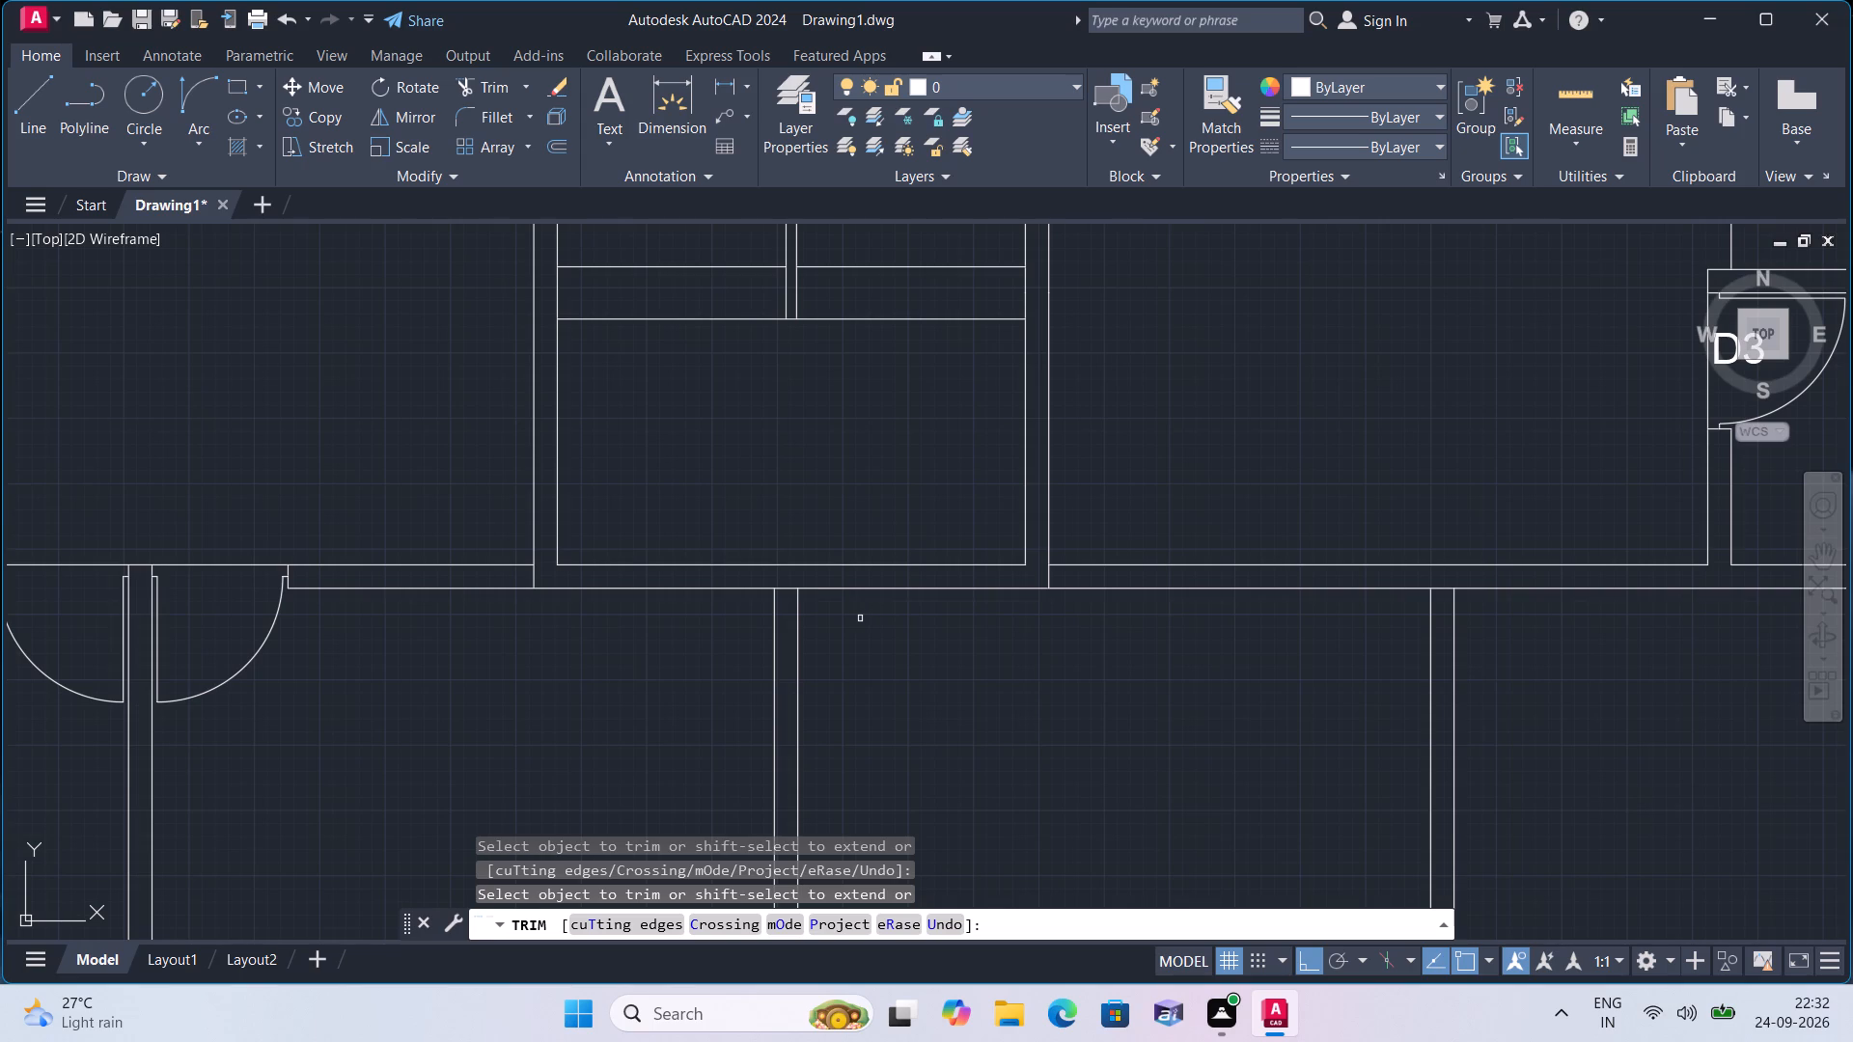
{"action": "left_click", "coordinate": [790, 590]}
{"action": "scroll", "coordinate": [804, 604], "scroll_direction": "down", "scroll_amount": 1}
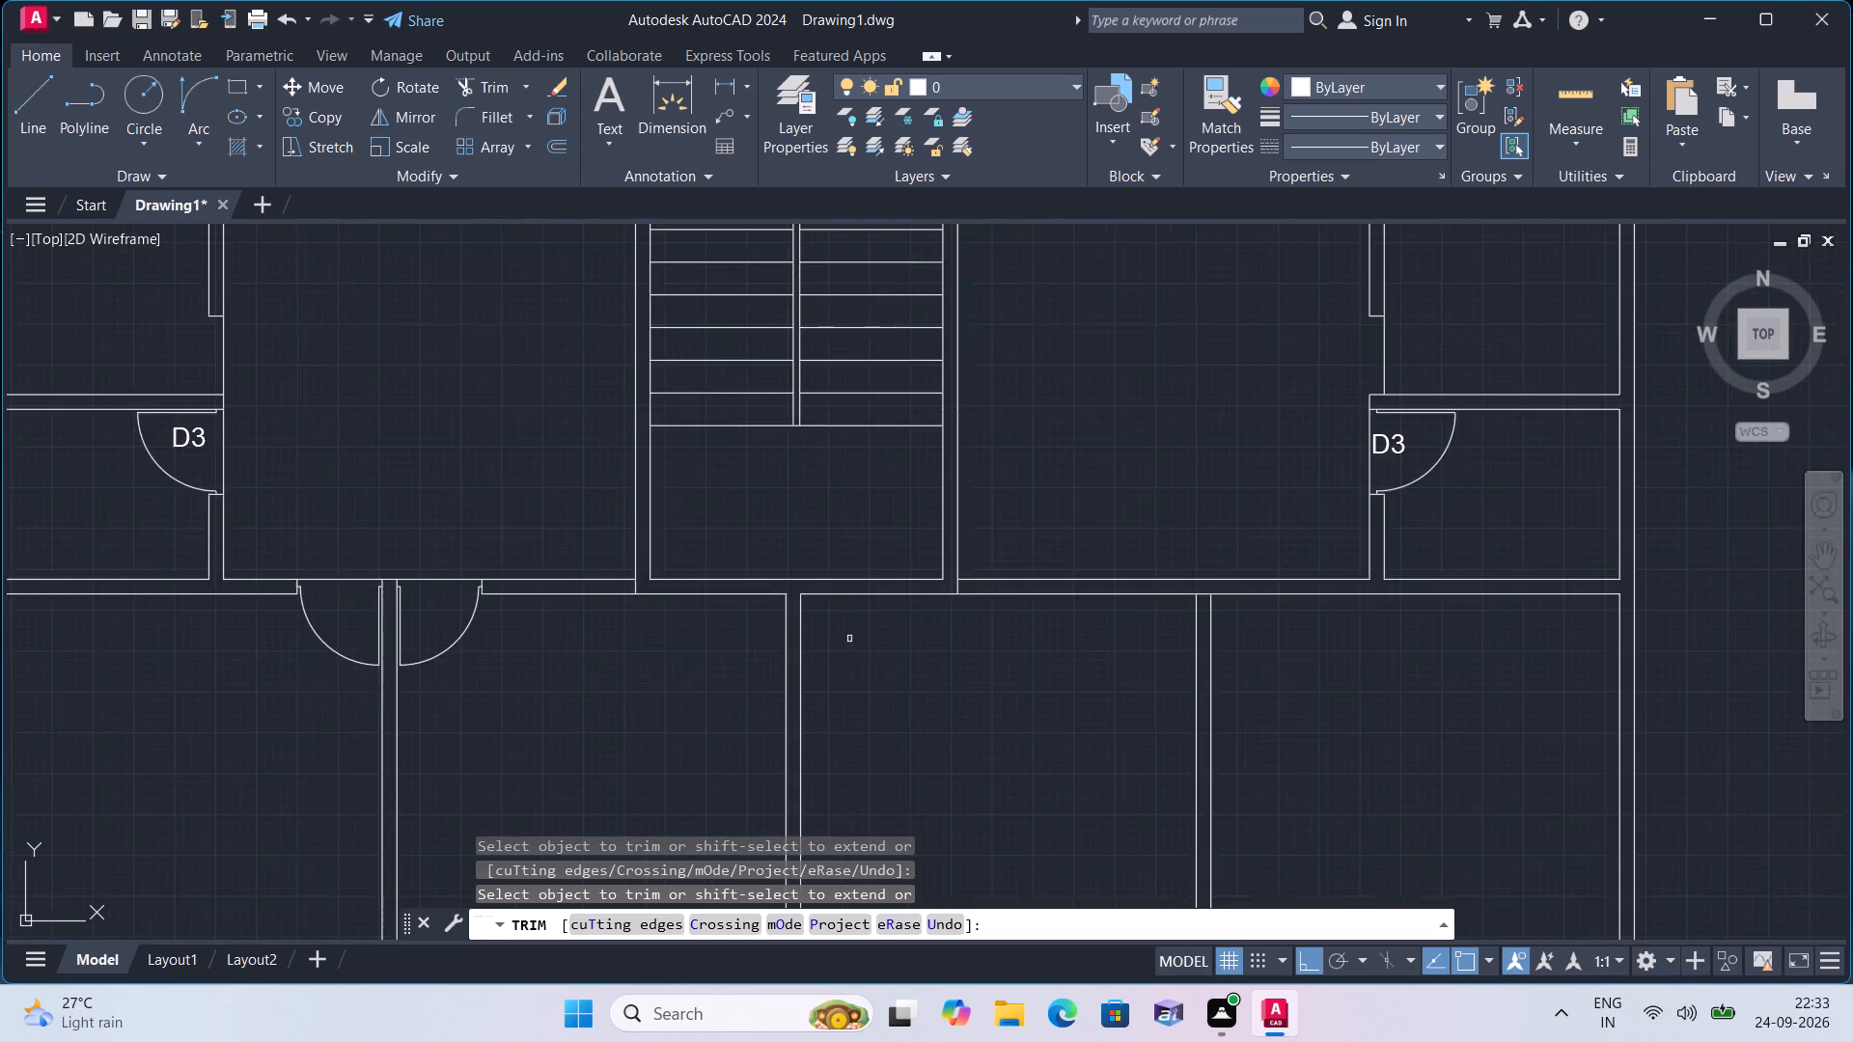
{"action": "scroll", "coordinate": [856, 641], "scroll_direction": "down", "scroll_amount": 1}
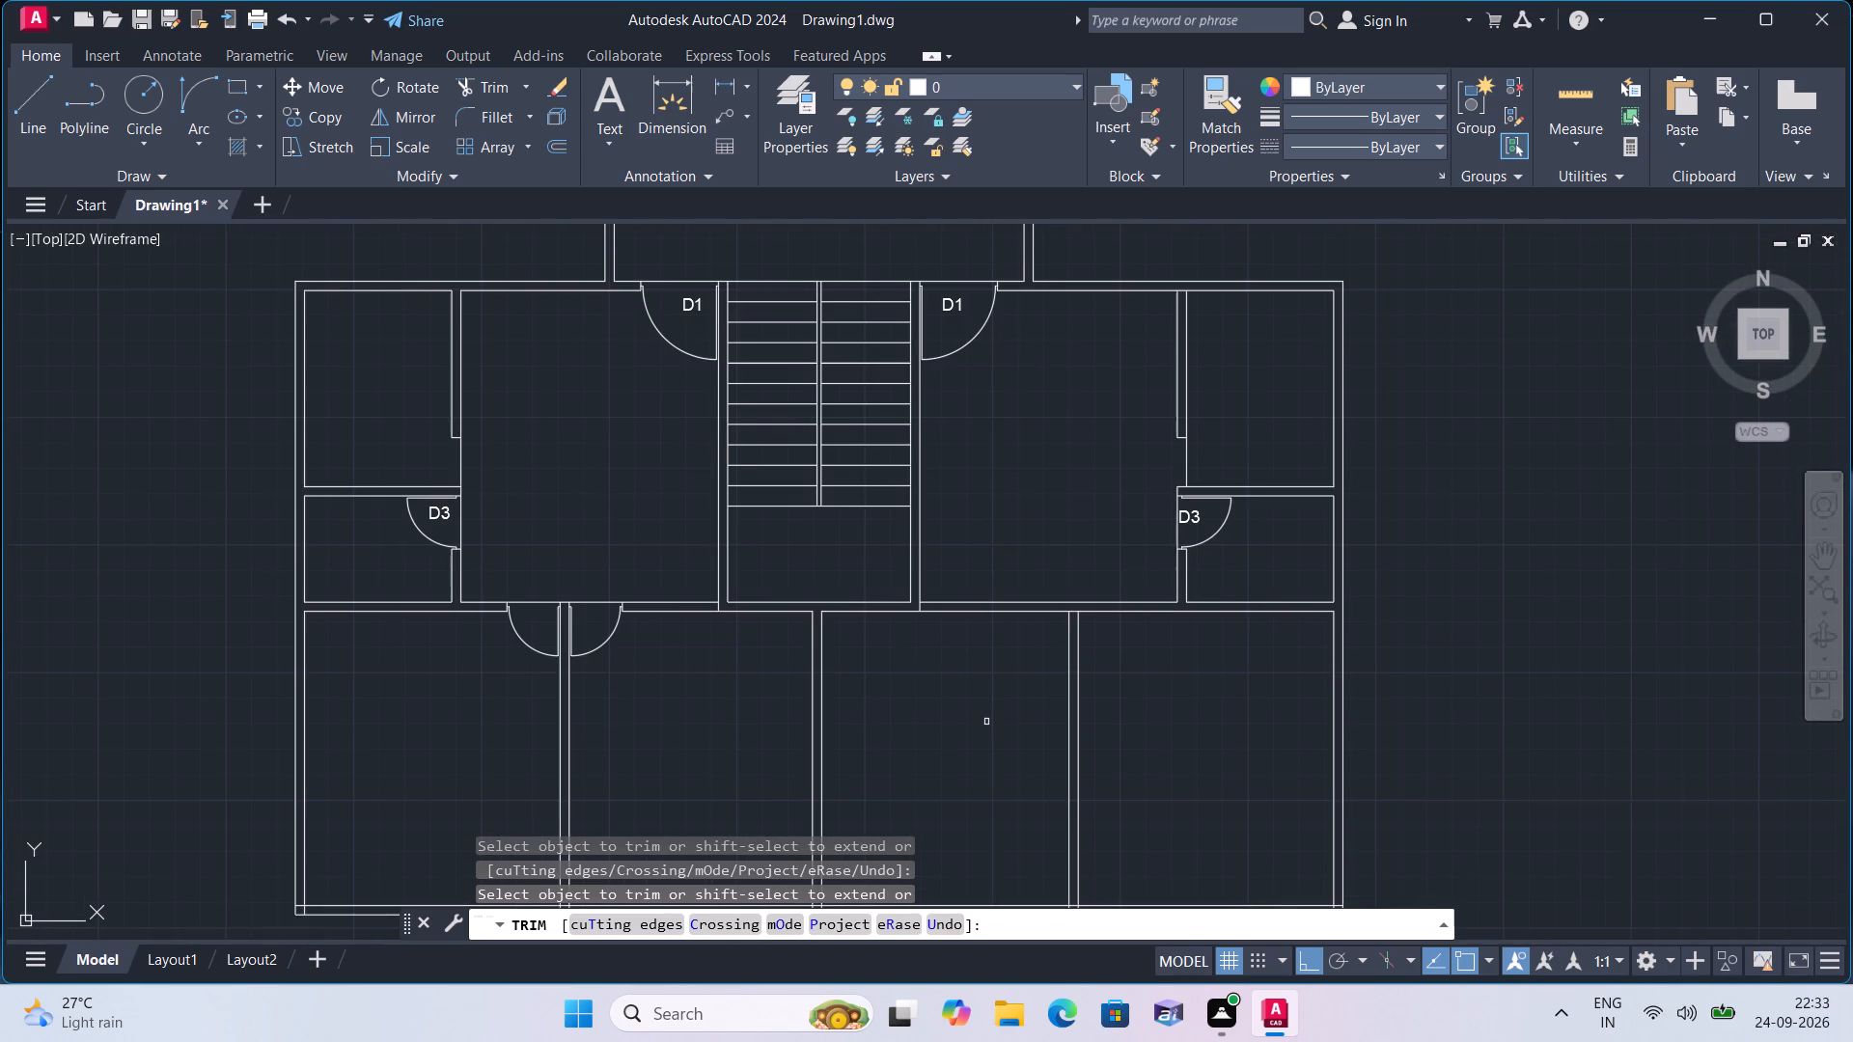
{"action": "middle_click_drag", "start_coordinate": [984, 718], "coordinate": [1070, 605]}
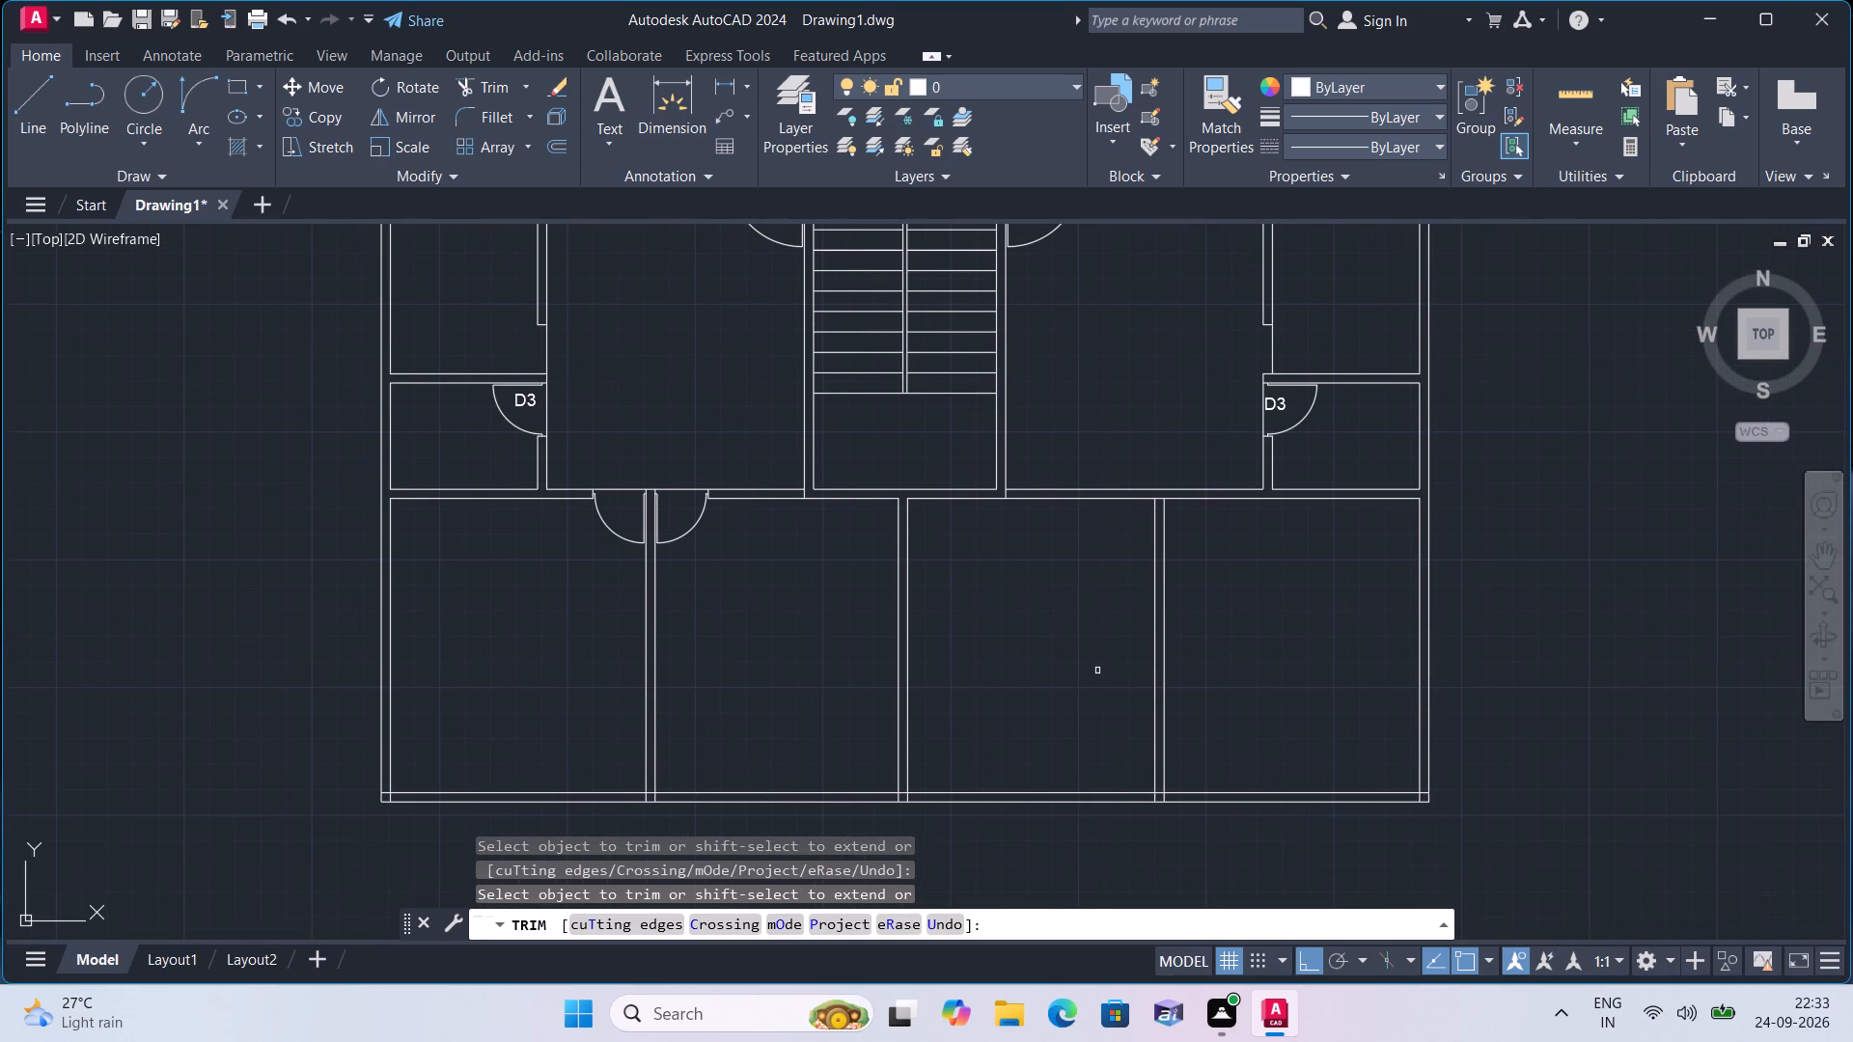
{"action": "key", "text": "space"}
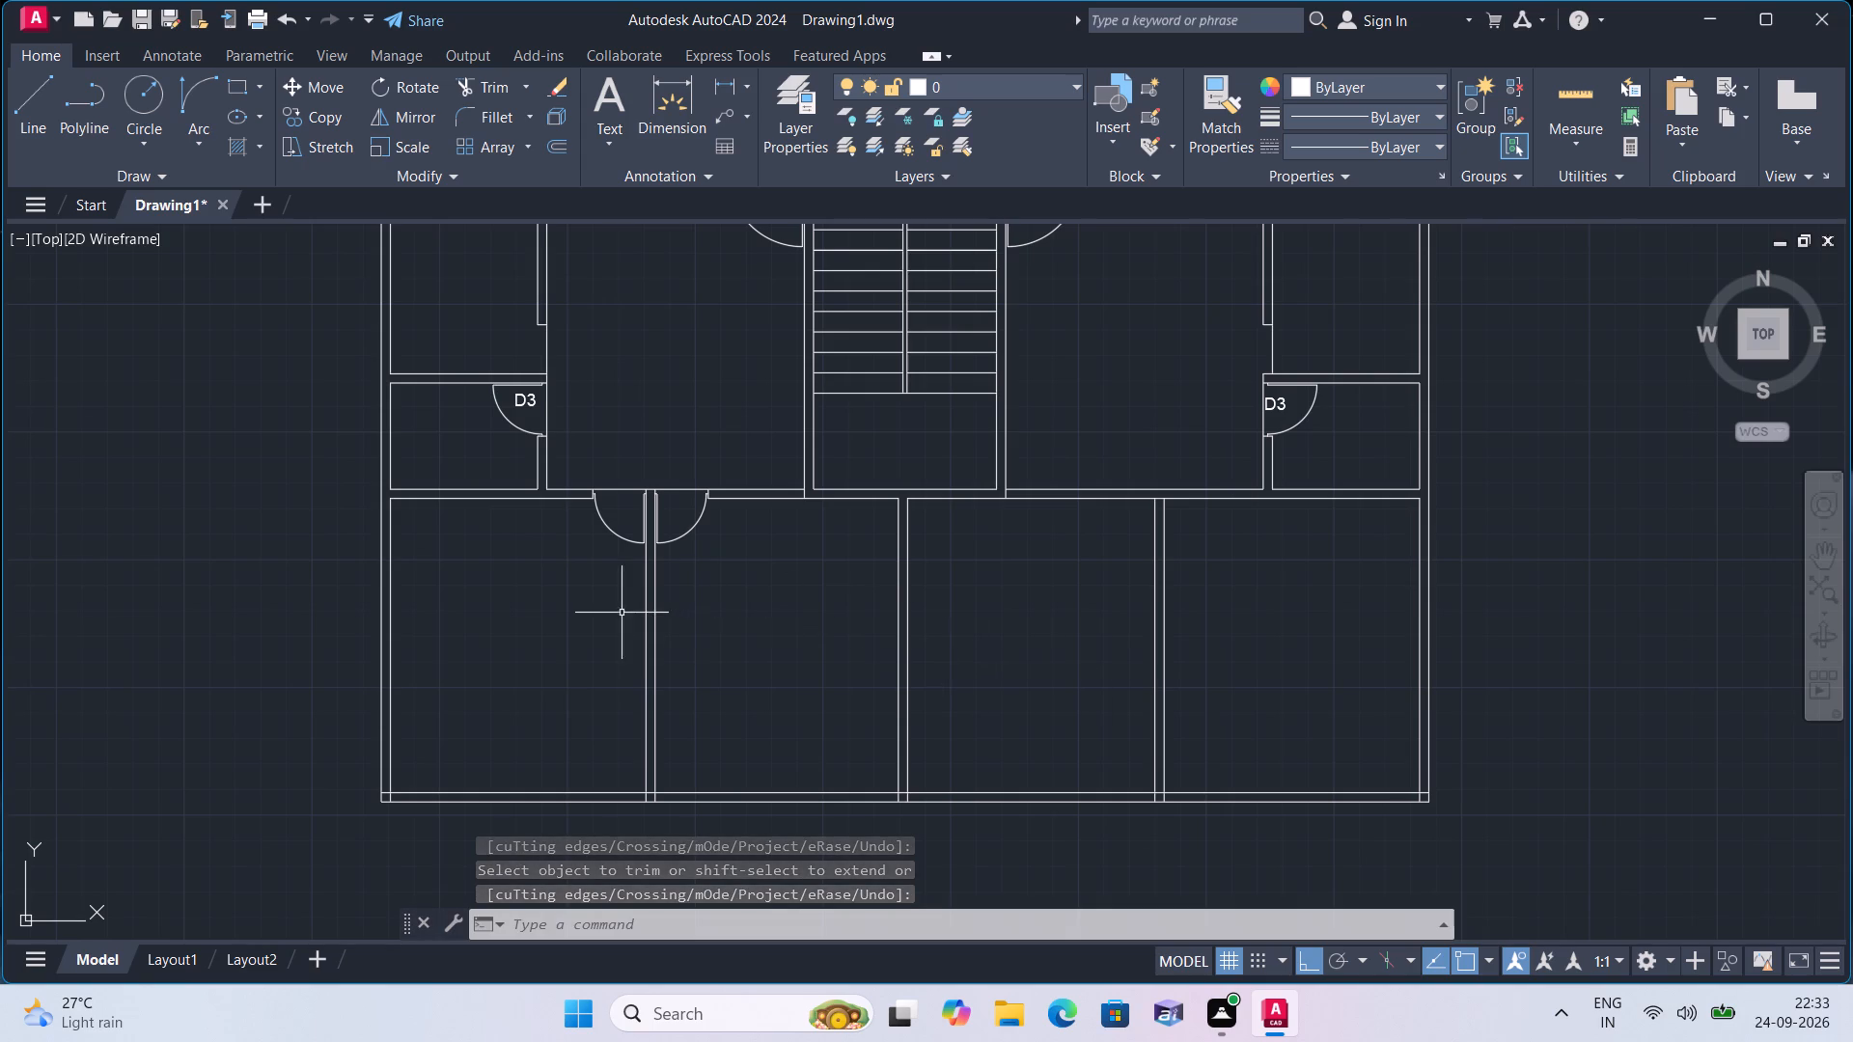
Erase both door swing arcs on either side of the west partition in the bottom block.
{"action": "middle_click_drag", "start_coordinate": [539, 611], "coordinate": [583, 717]}
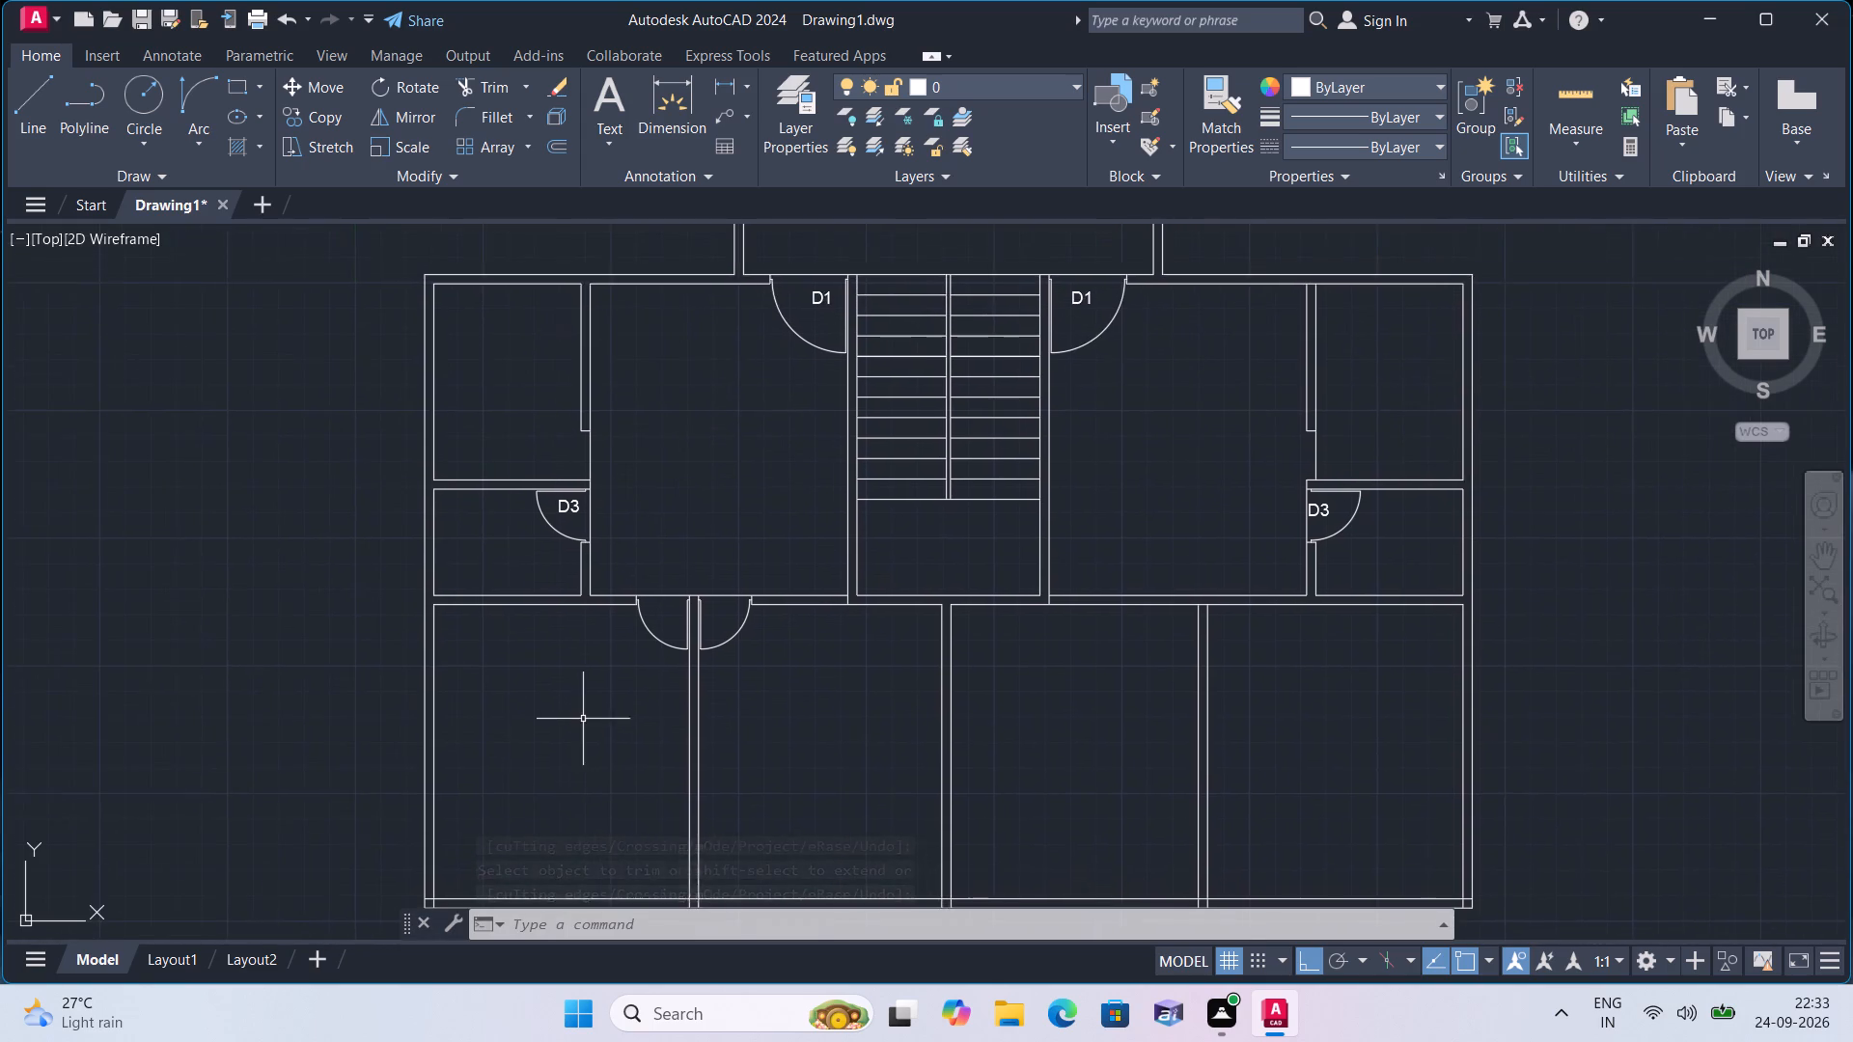
{"action": "scroll", "coordinate": [584, 719], "scroll_direction": "down", "scroll_amount": 1}
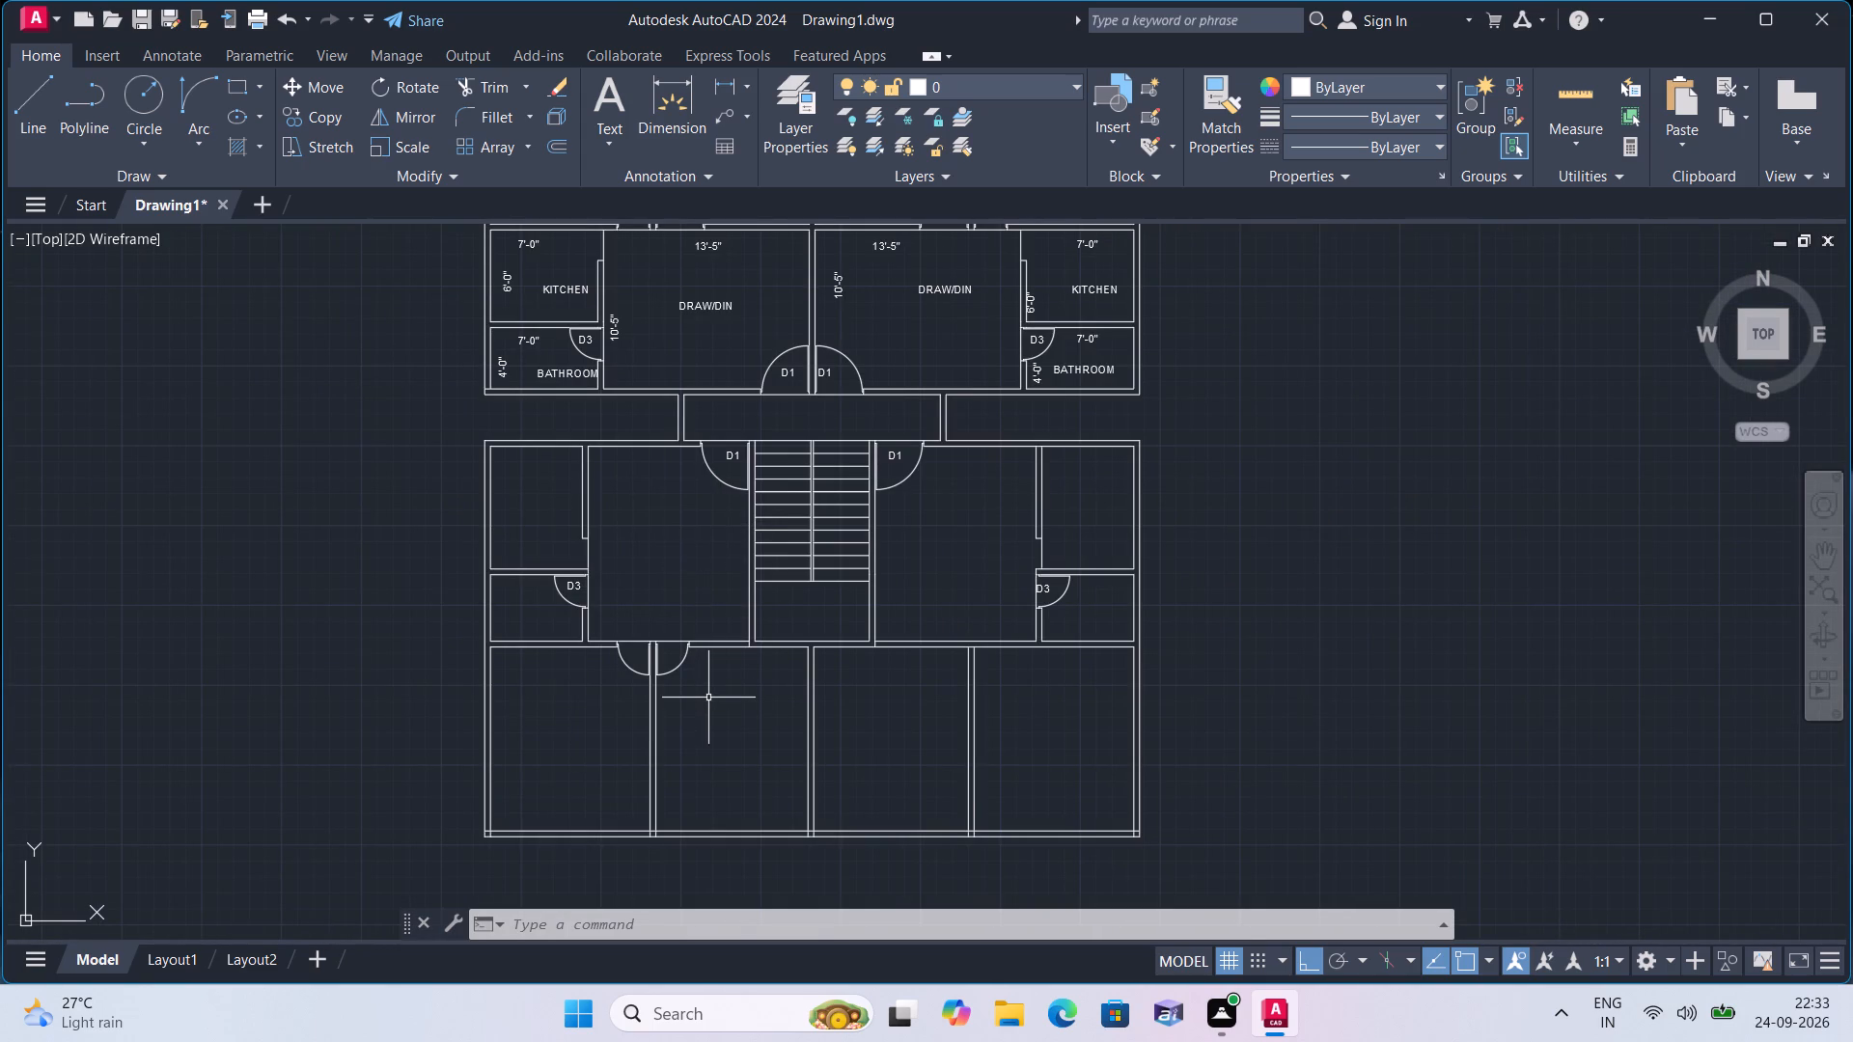
{"action": "middle_click_drag", "start_coordinate": [664, 502], "coordinate": [671, 656]}
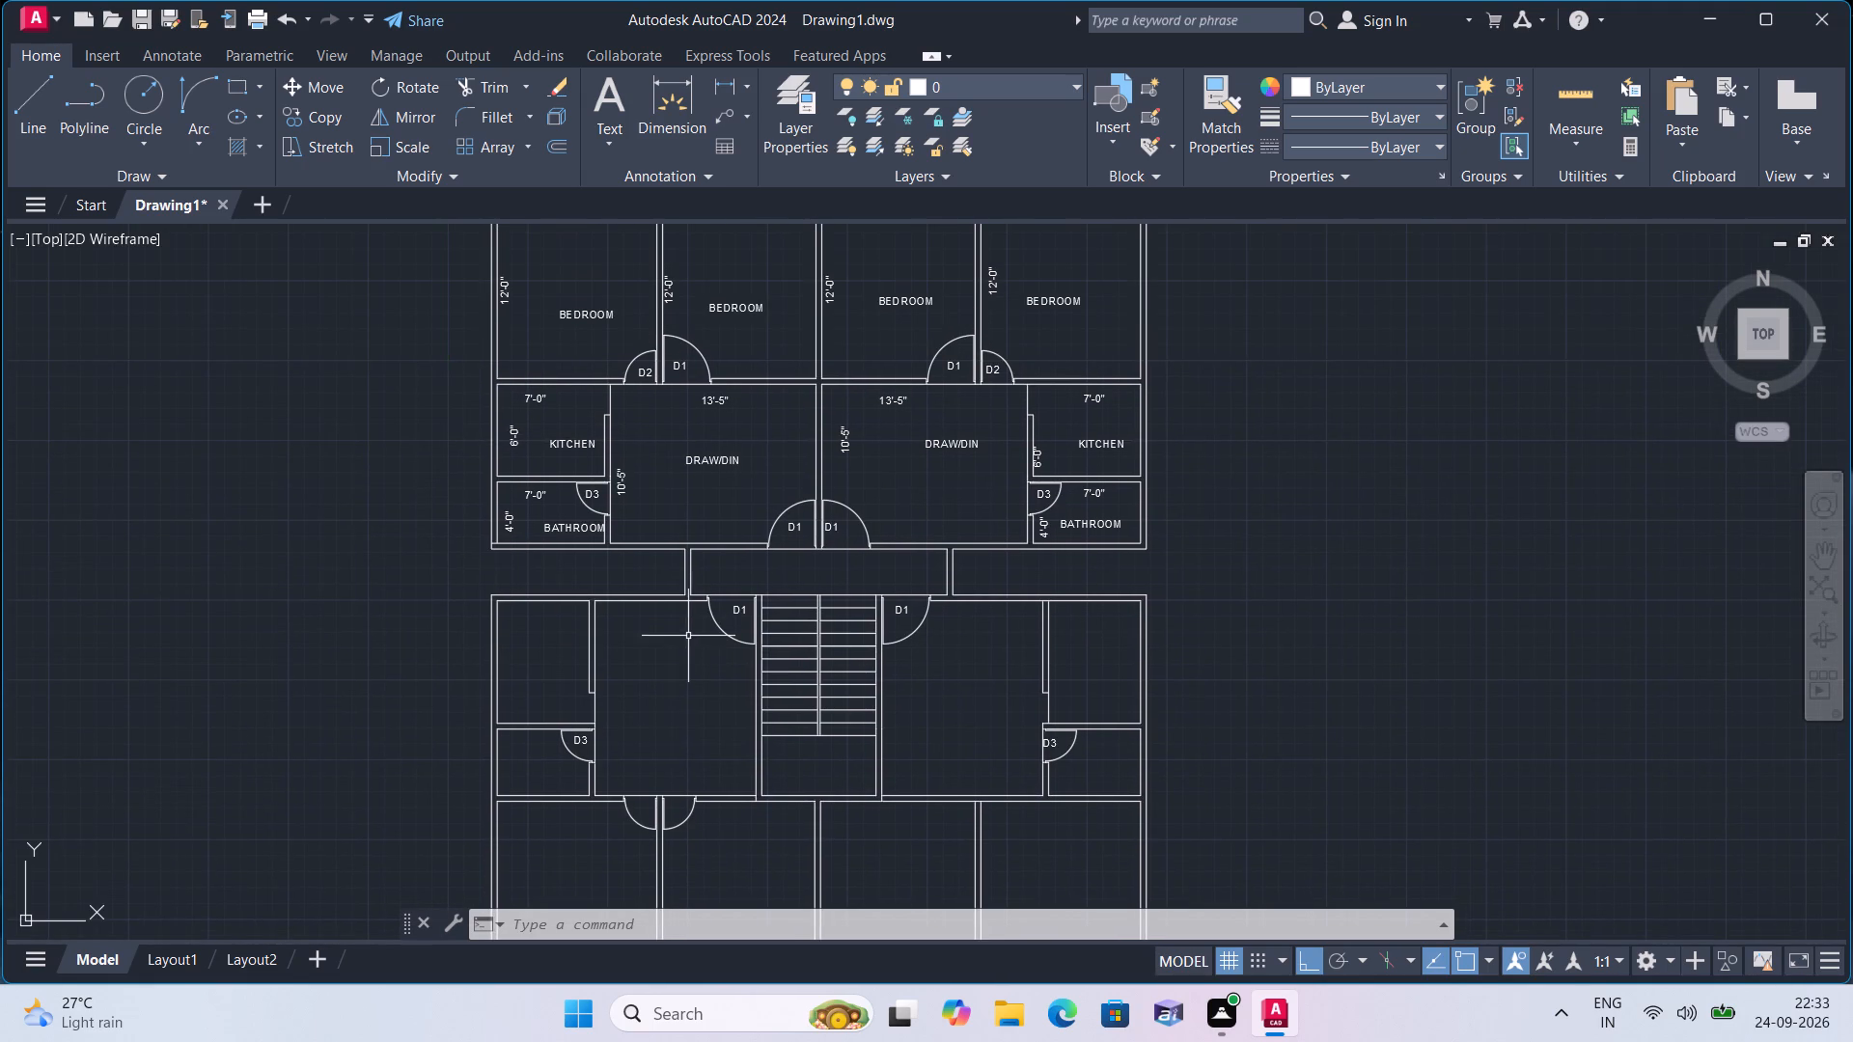
{"action": "scroll", "coordinate": [688, 636], "scroll_direction": "up", "scroll_amount": 1}
{"action": "scroll", "coordinate": [688, 636], "scroll_direction": "down", "scroll_amount": 1}
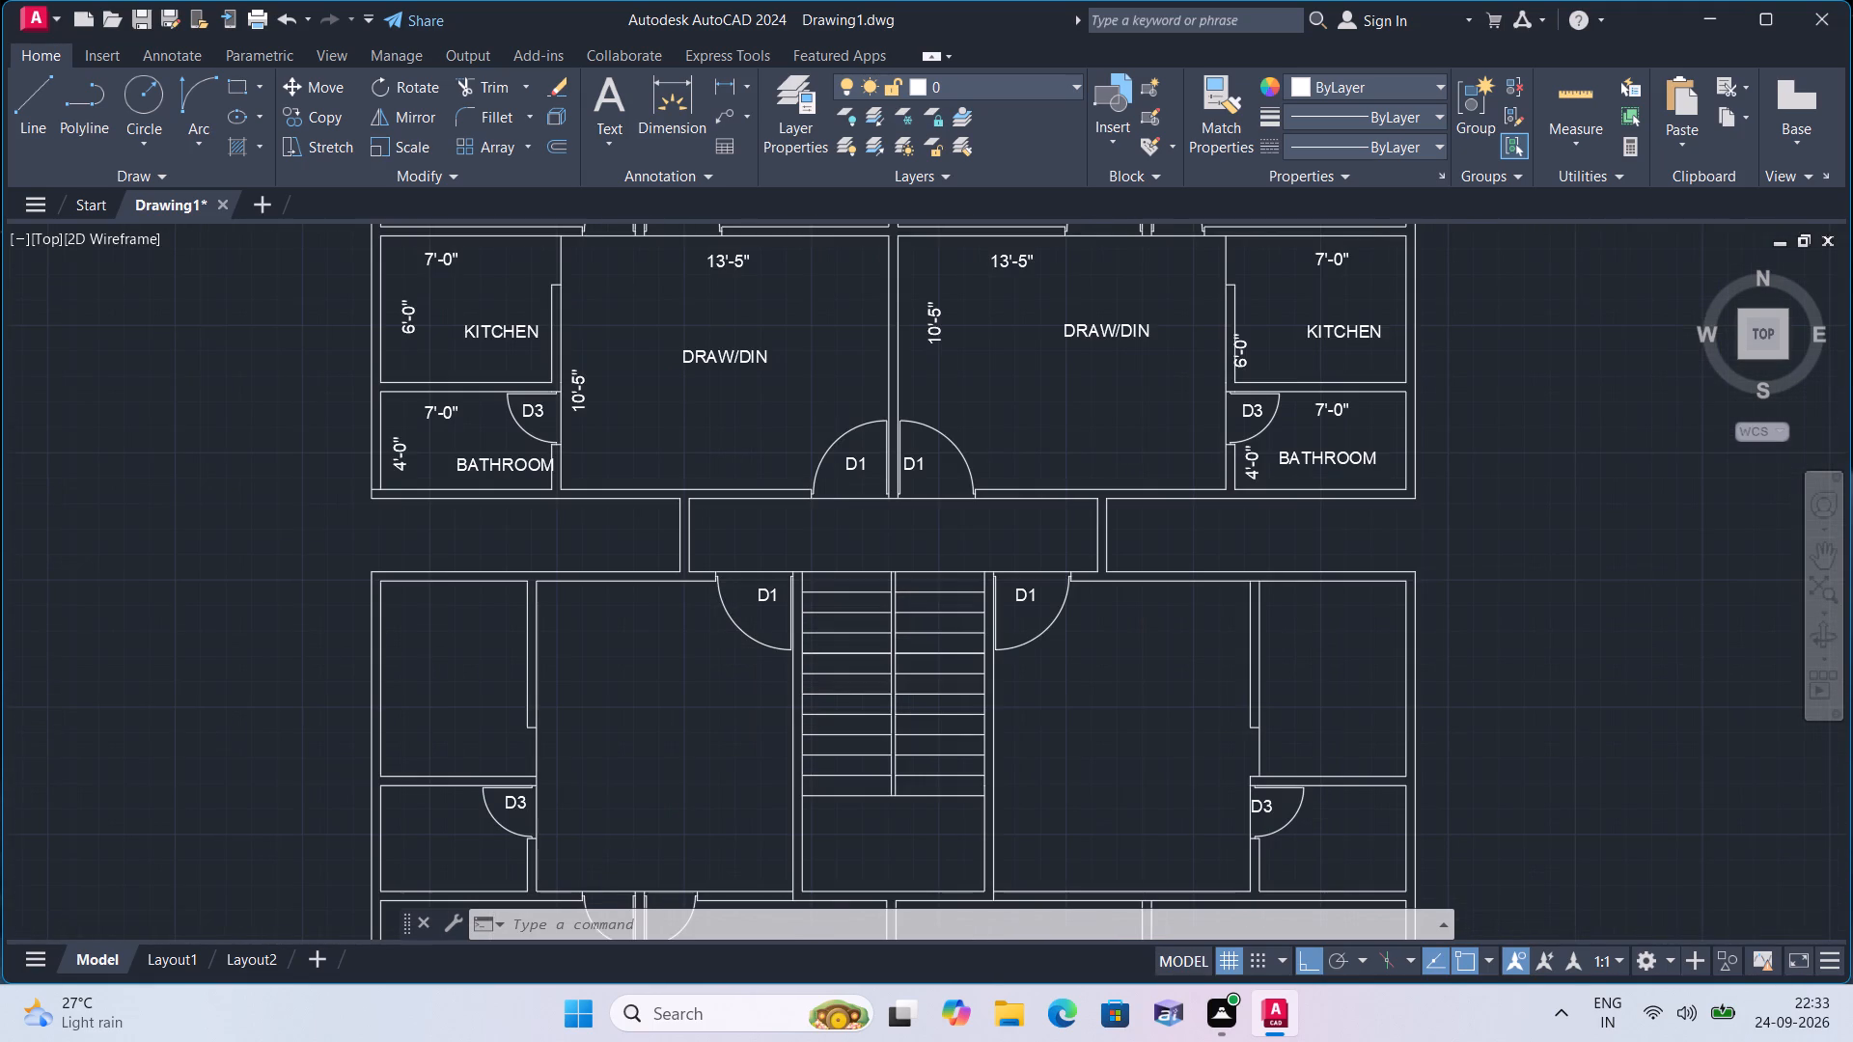
{"action": "middle_click_drag", "start_coordinate": [685, 634], "coordinate": [676, 626]}
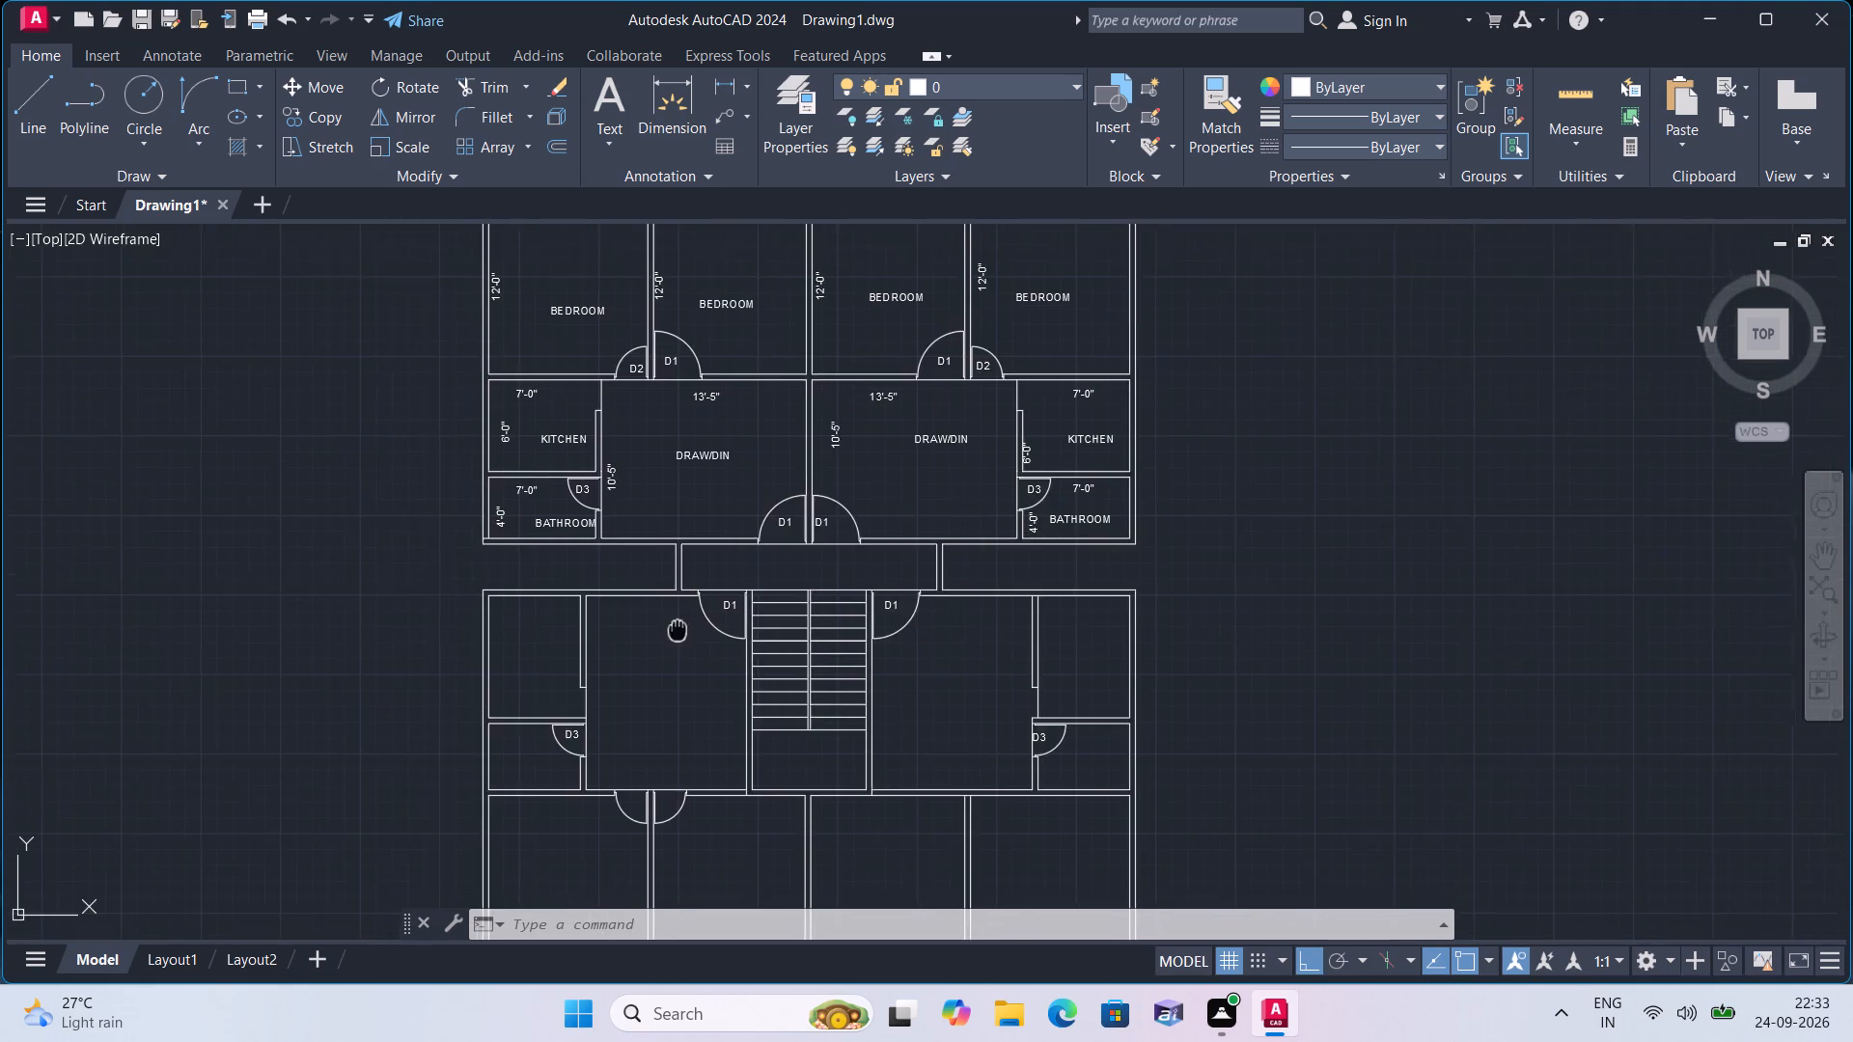
{"action": "middle_click_drag", "start_coordinate": [676, 626], "coordinate": [767, 413]}
{"action": "scroll", "coordinate": [693, 622], "scroll_direction": "up", "scroll_amount": 3}
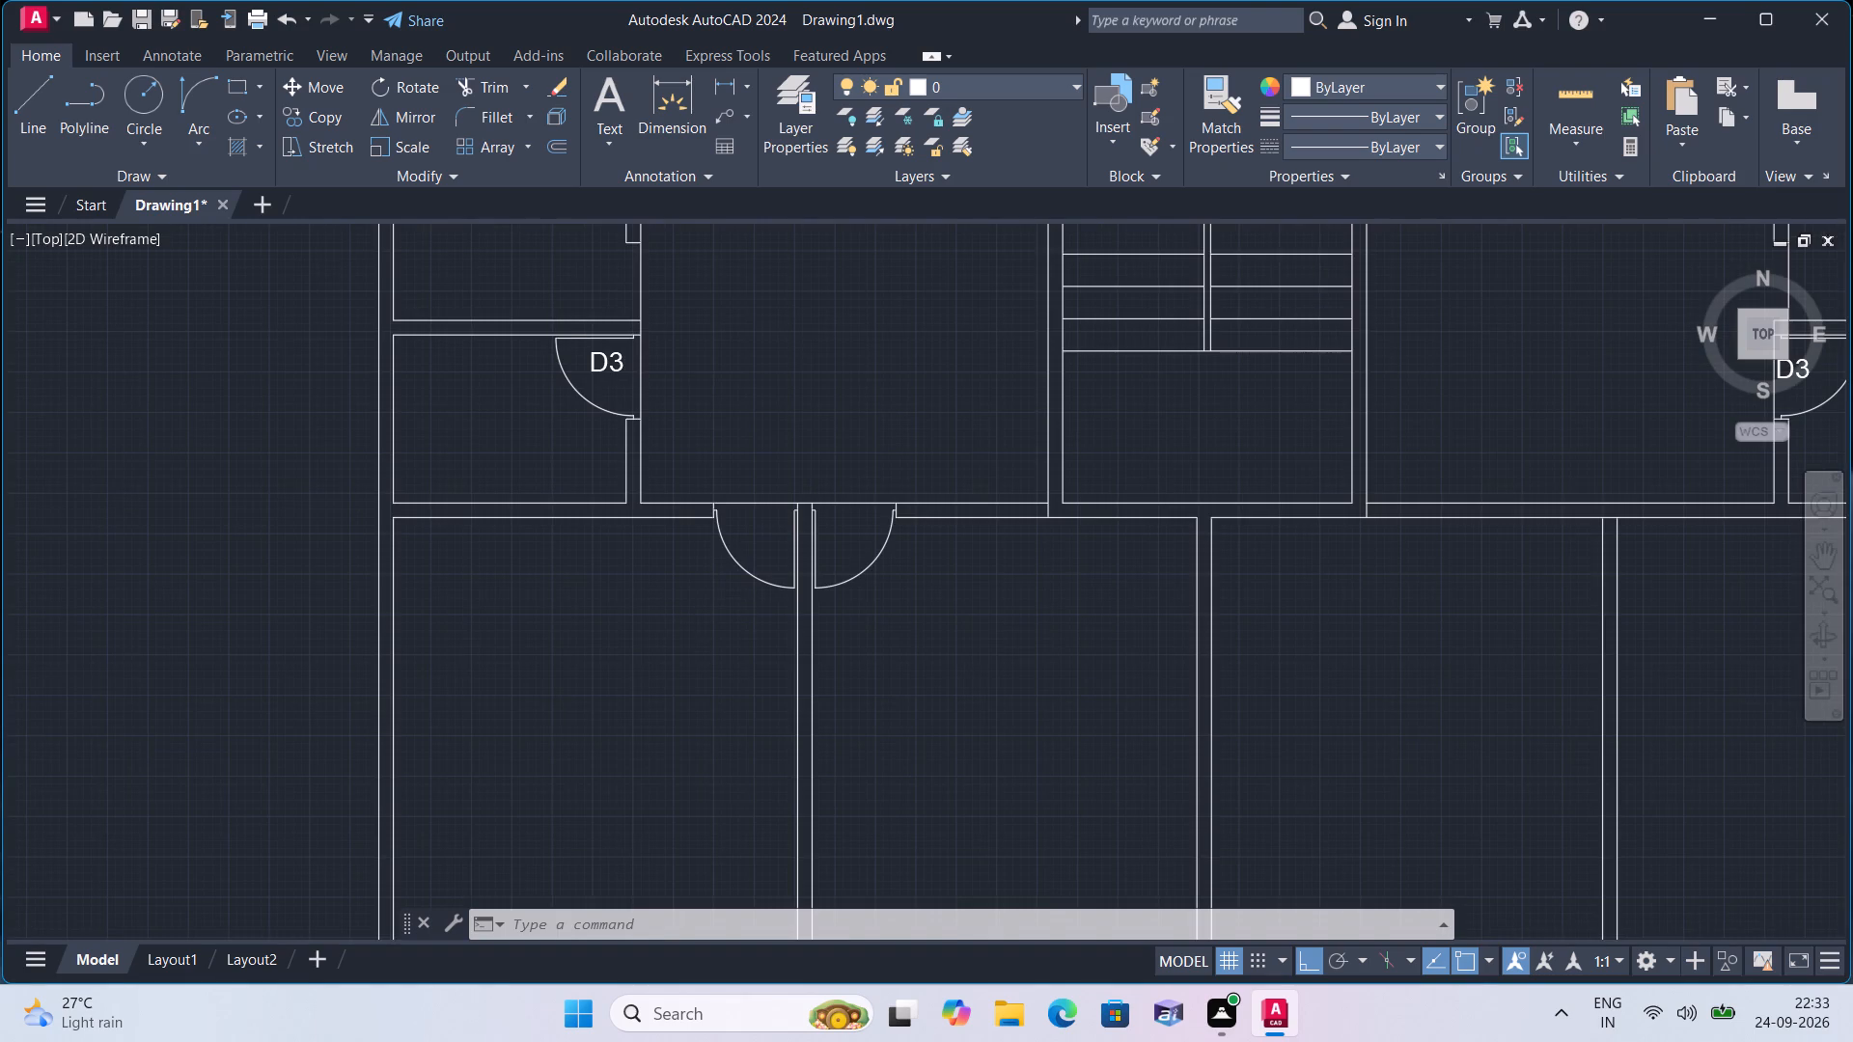
{"action": "scroll", "coordinate": [714, 579], "scroll_direction": "up", "scroll_amount": 1}
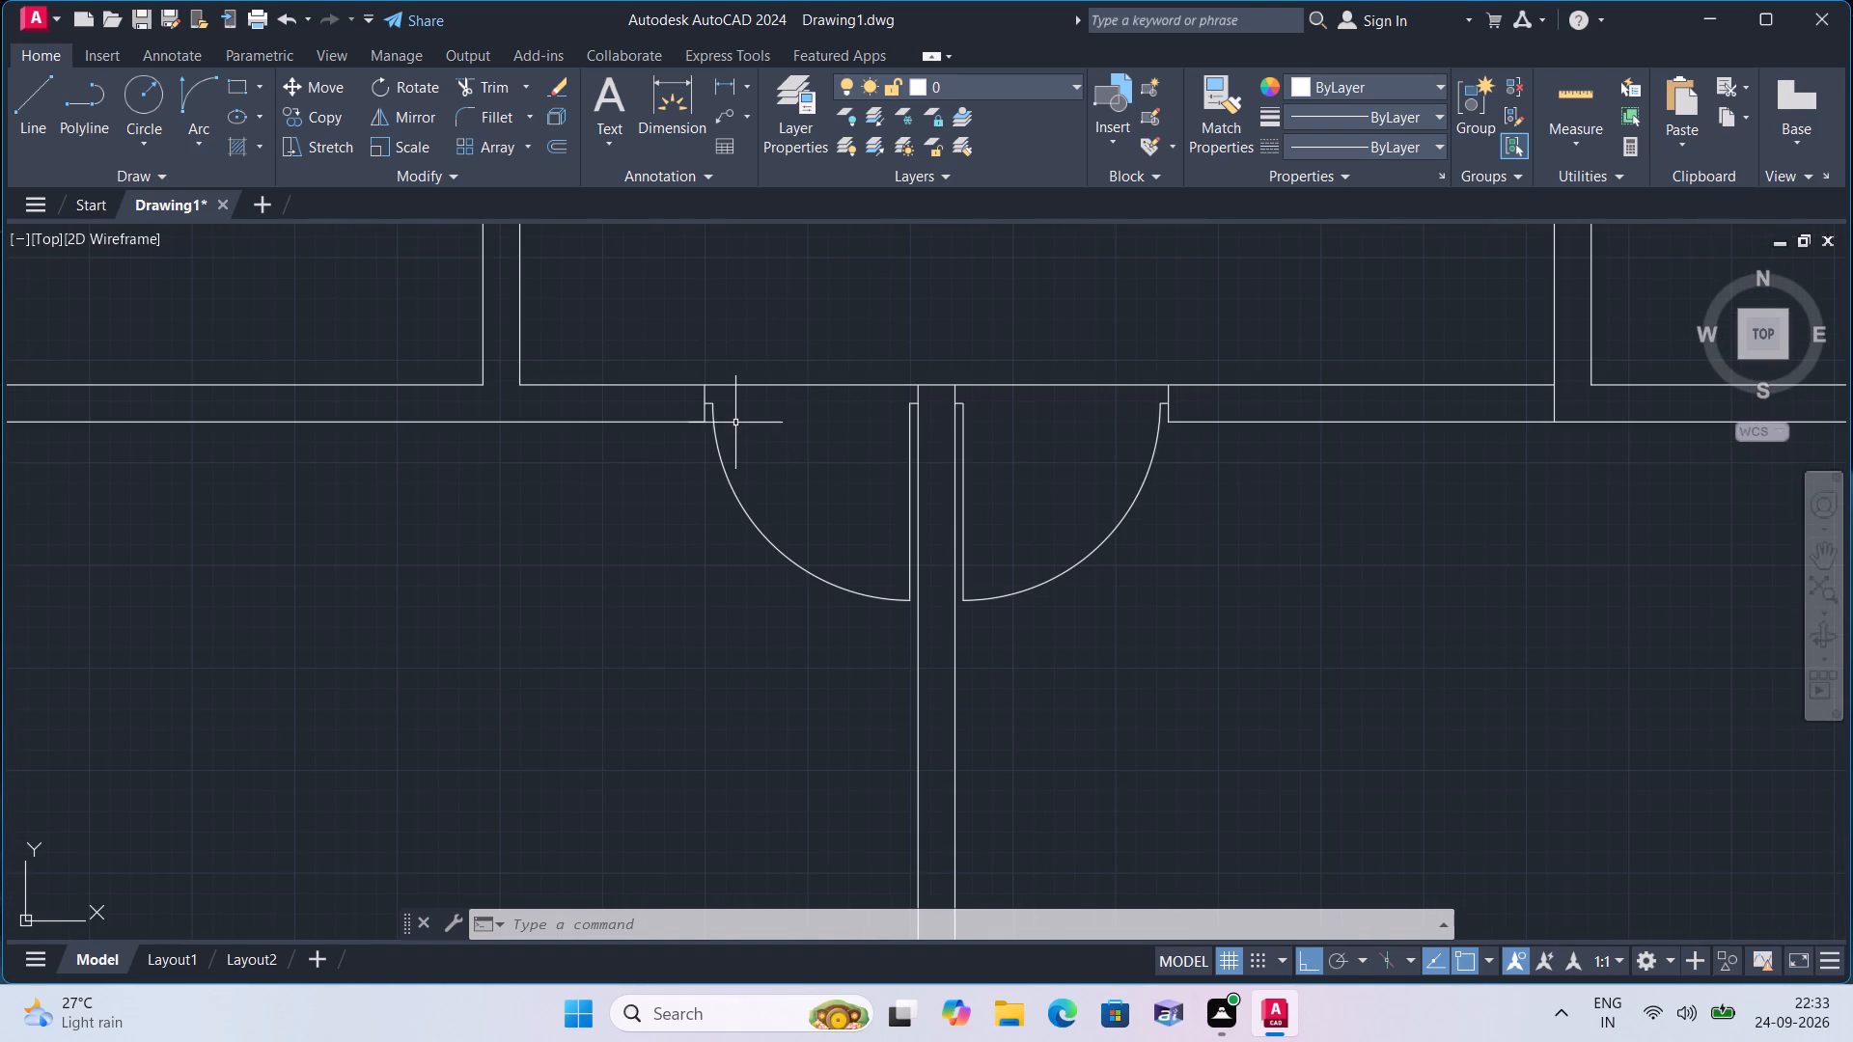
{"action": "left_click", "coordinate": [726, 440]}
{"action": "left_click", "coordinate": [681, 511]}
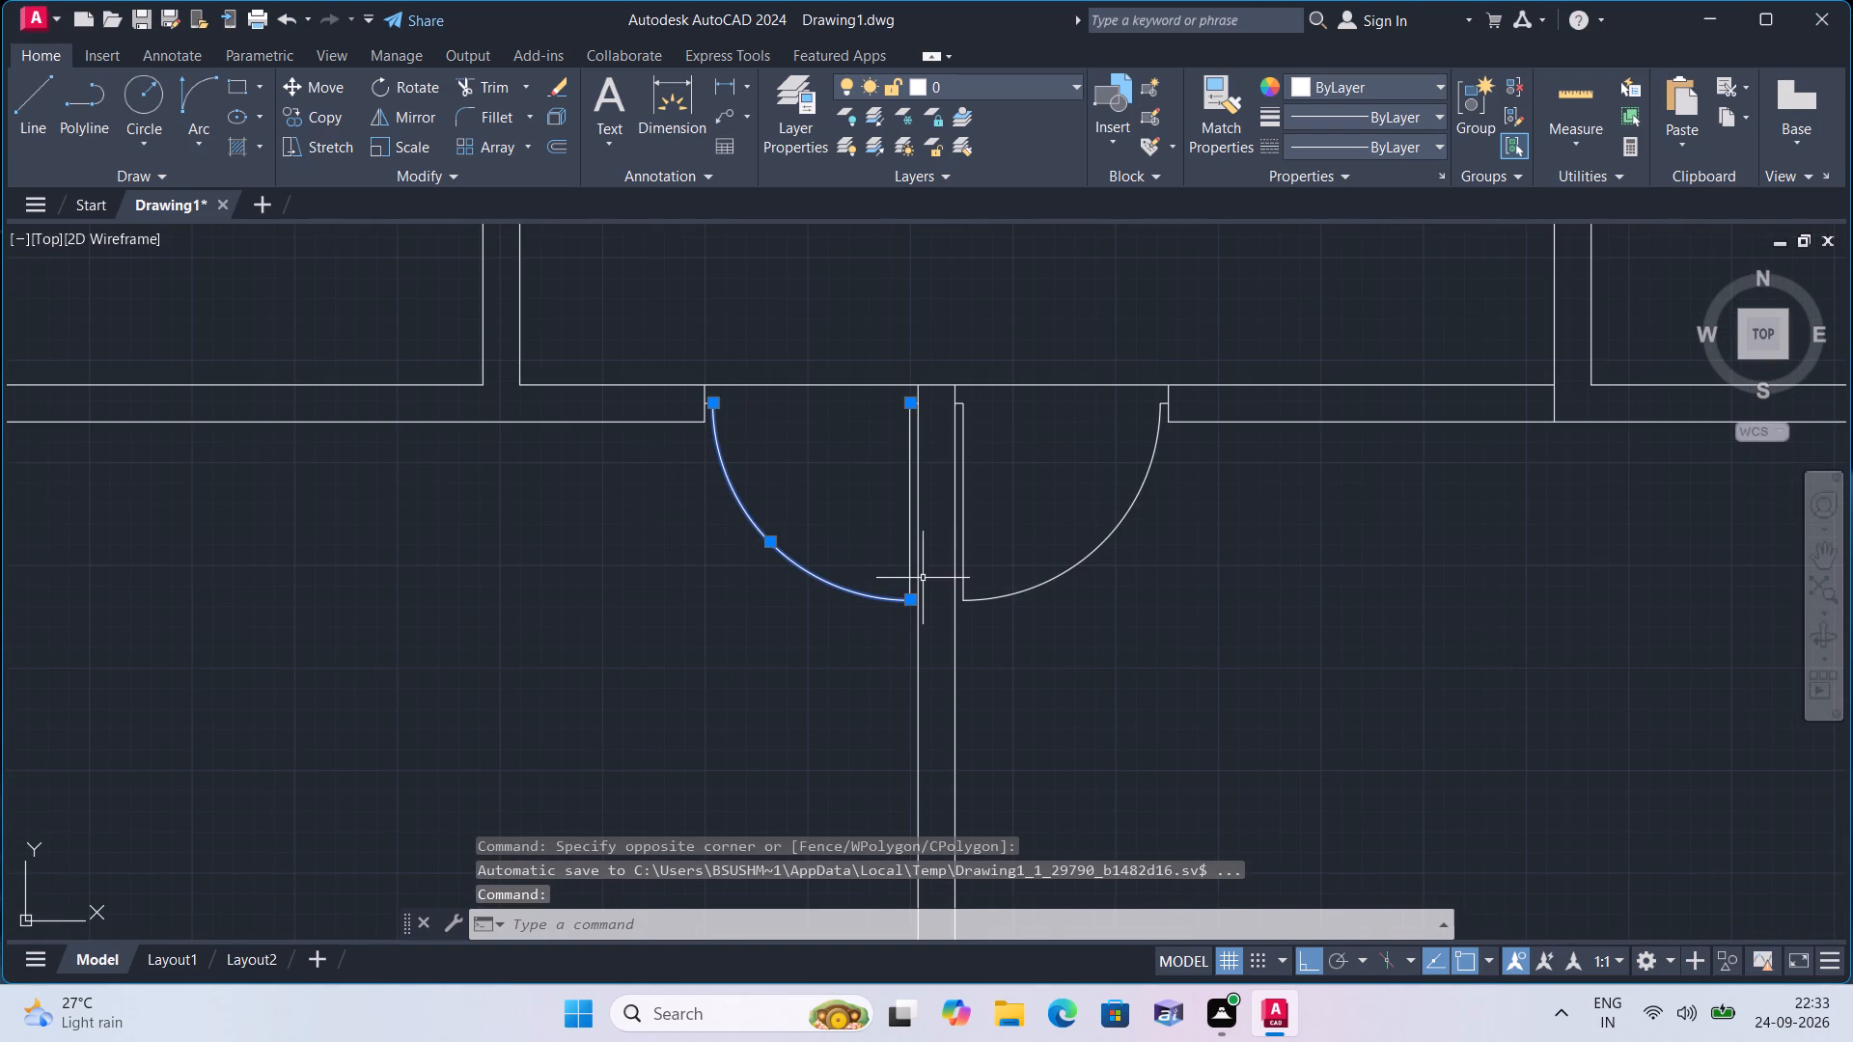
{"action": "left_click", "coordinate": [1064, 544]}
{"action": "left_click", "coordinate": [1278, 611]}
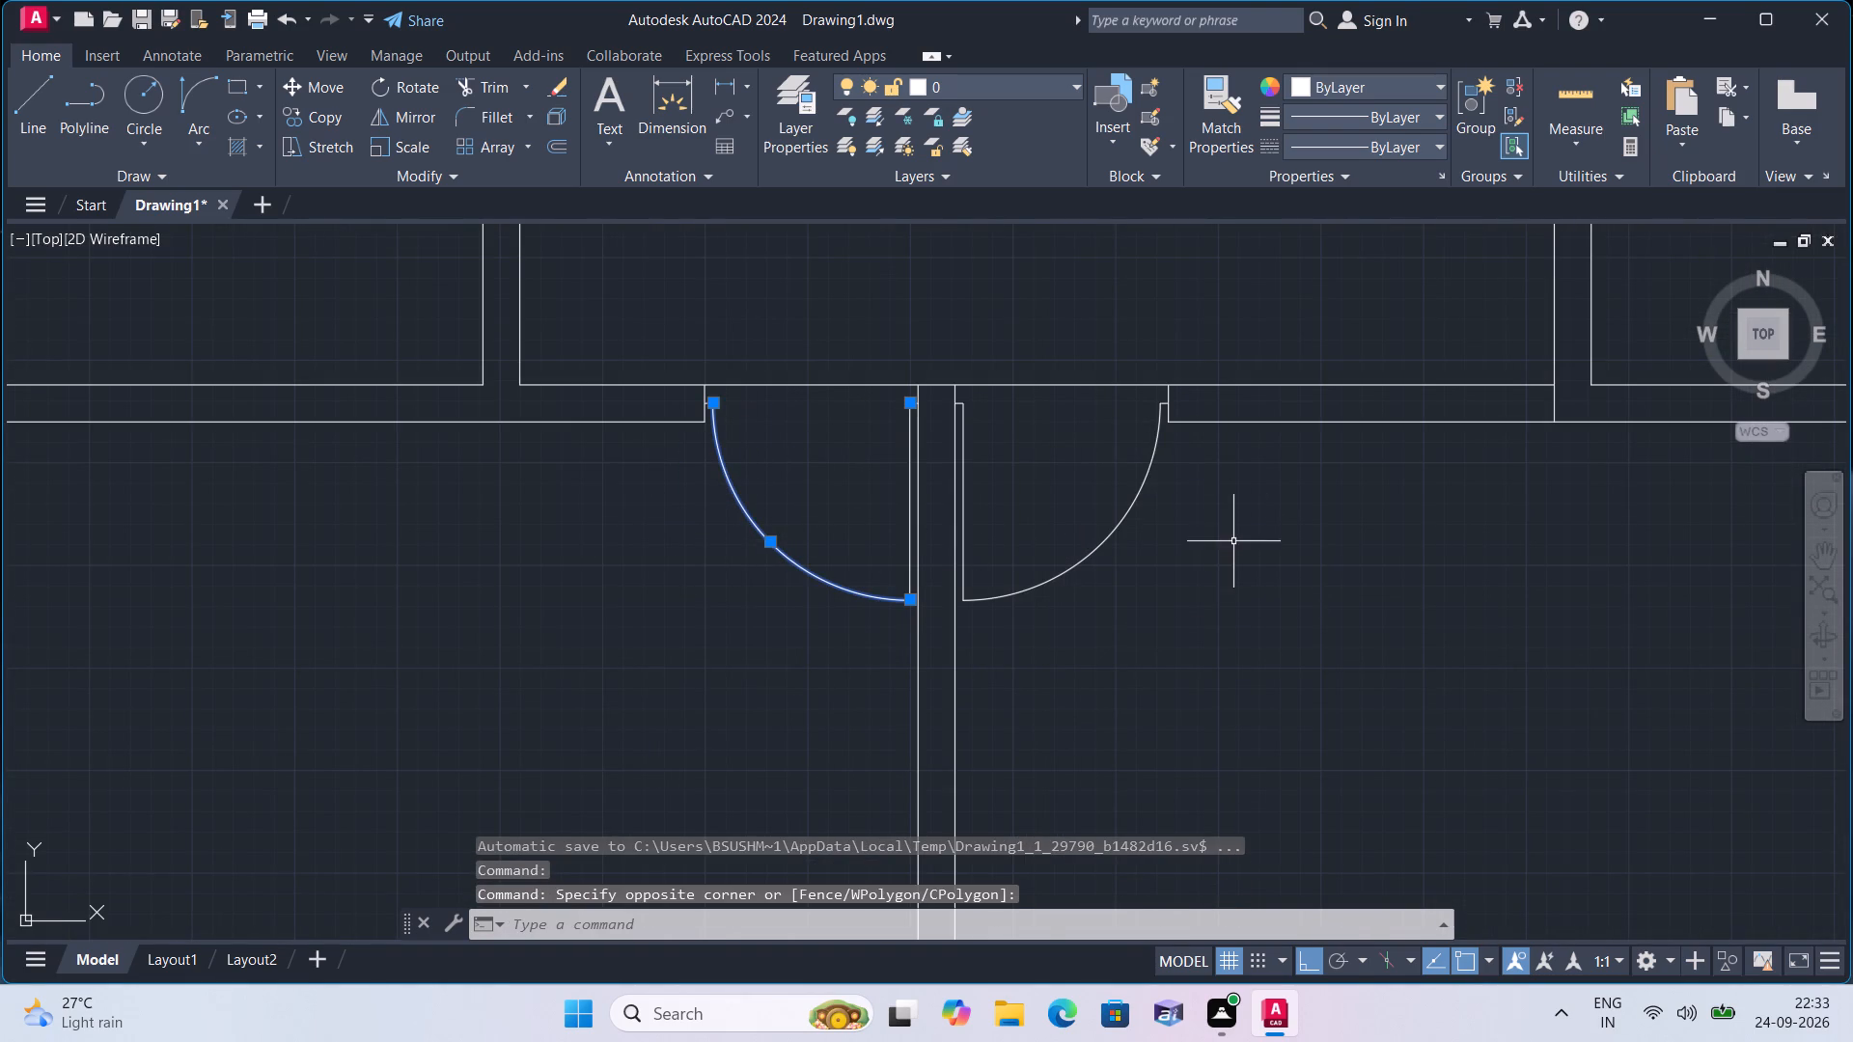
{"action": "left_click", "coordinate": [1233, 547]}
{"action": "left_click", "coordinate": [1113, 455]}
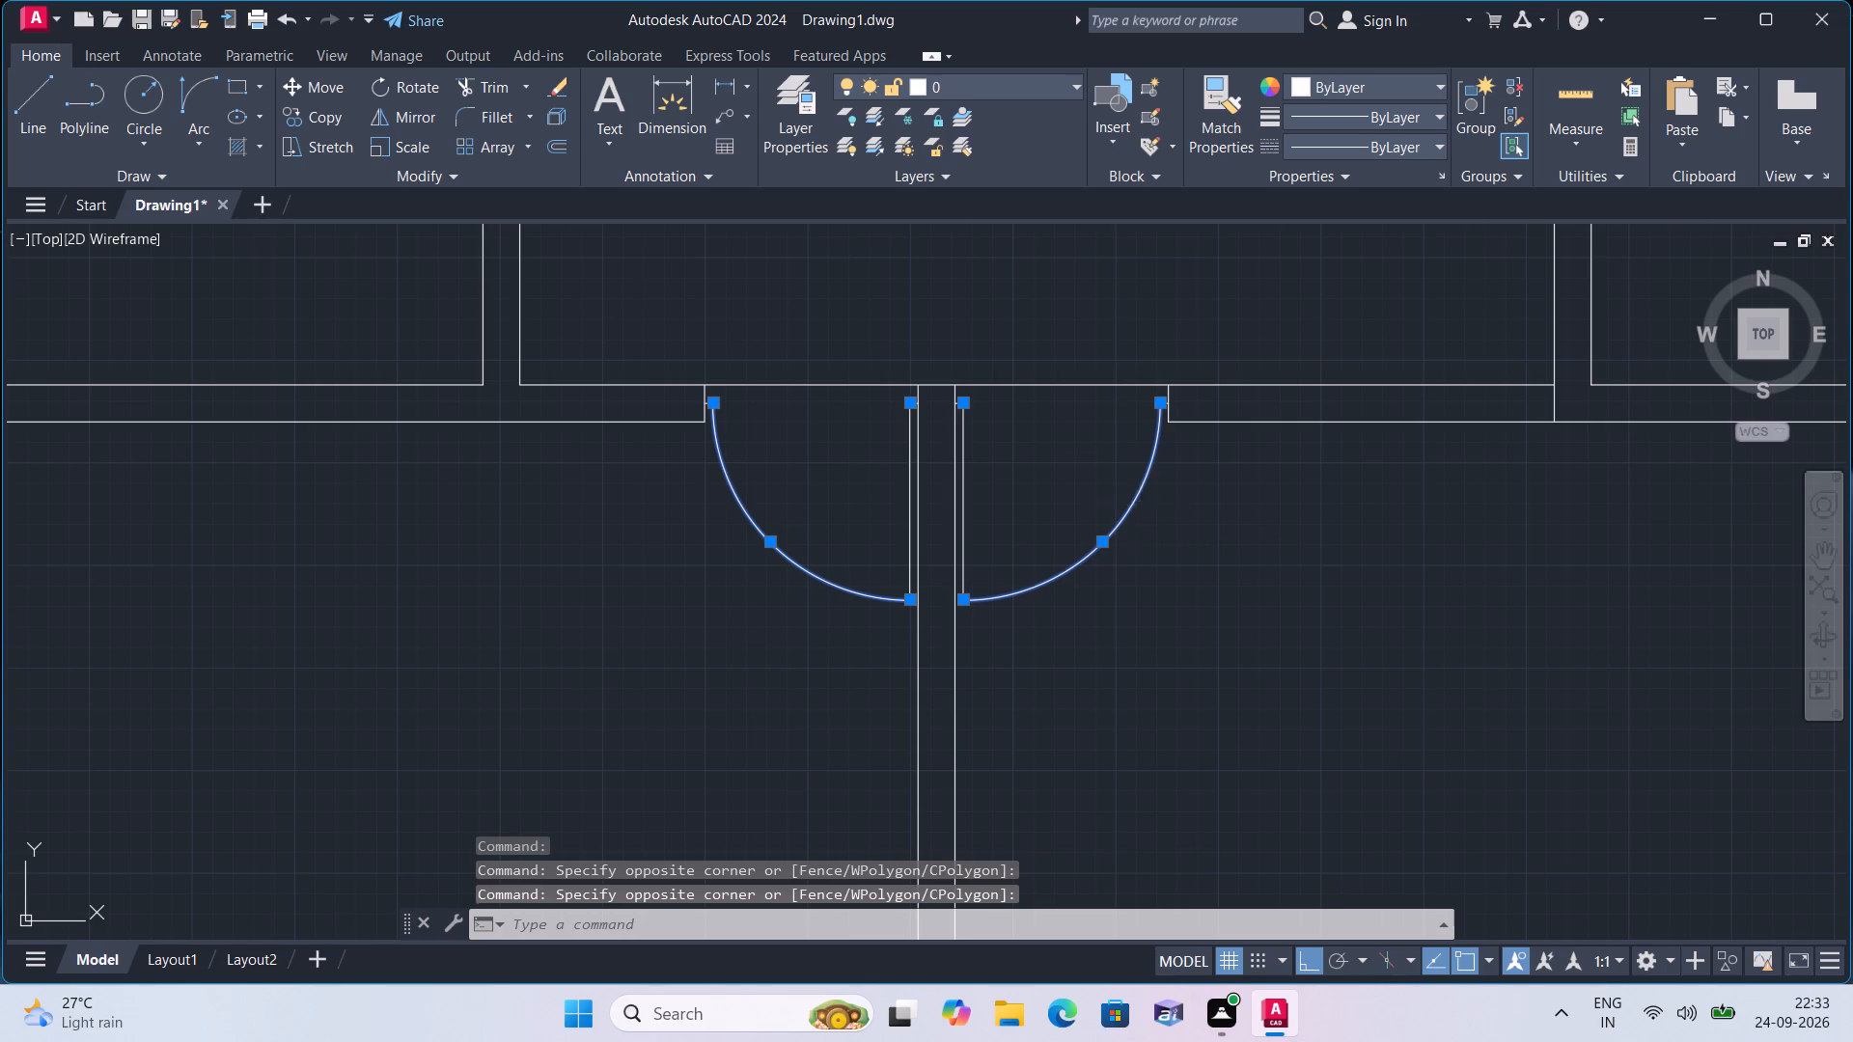
{"action": "key", "text": "Delete"}
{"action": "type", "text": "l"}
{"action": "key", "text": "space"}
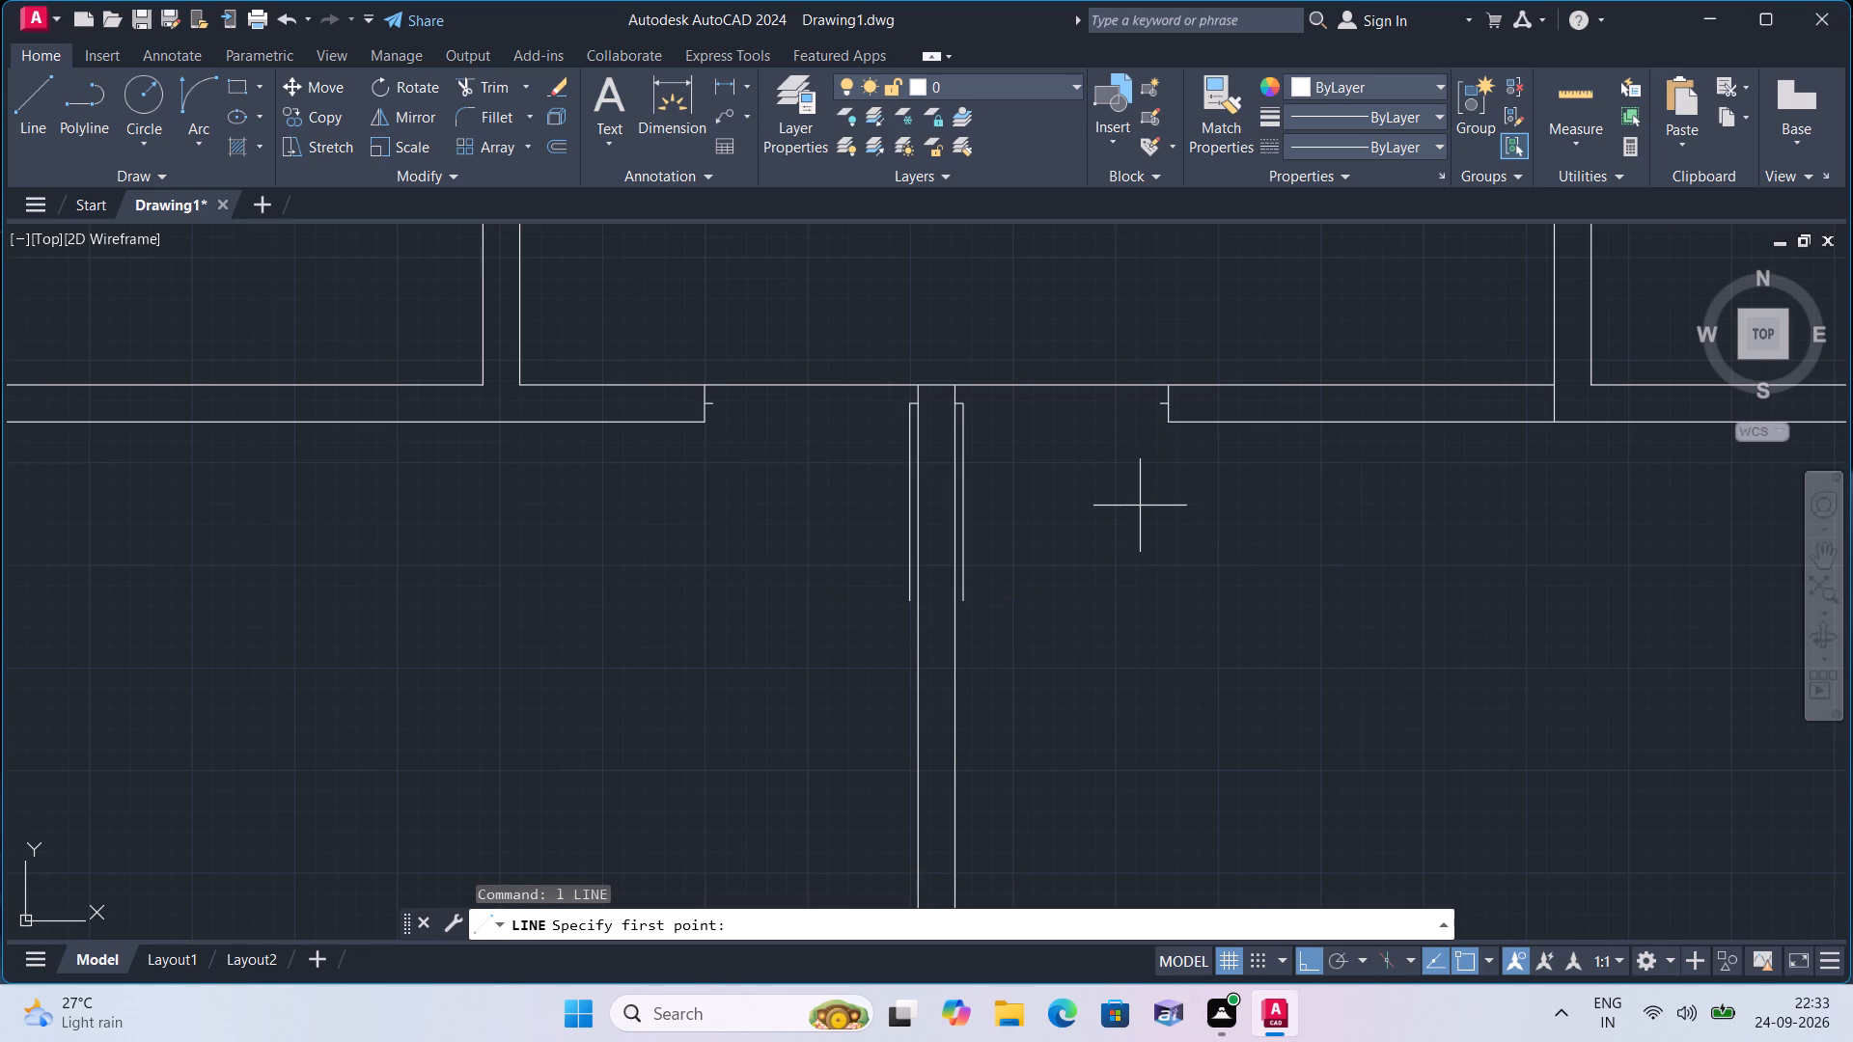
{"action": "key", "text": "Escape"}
Trim away the outer jamb lines and their 1" stubs at both door openings beside the west partition.
{"action": "type", "text": "trim"}
{"action": "key", "text": "space"}
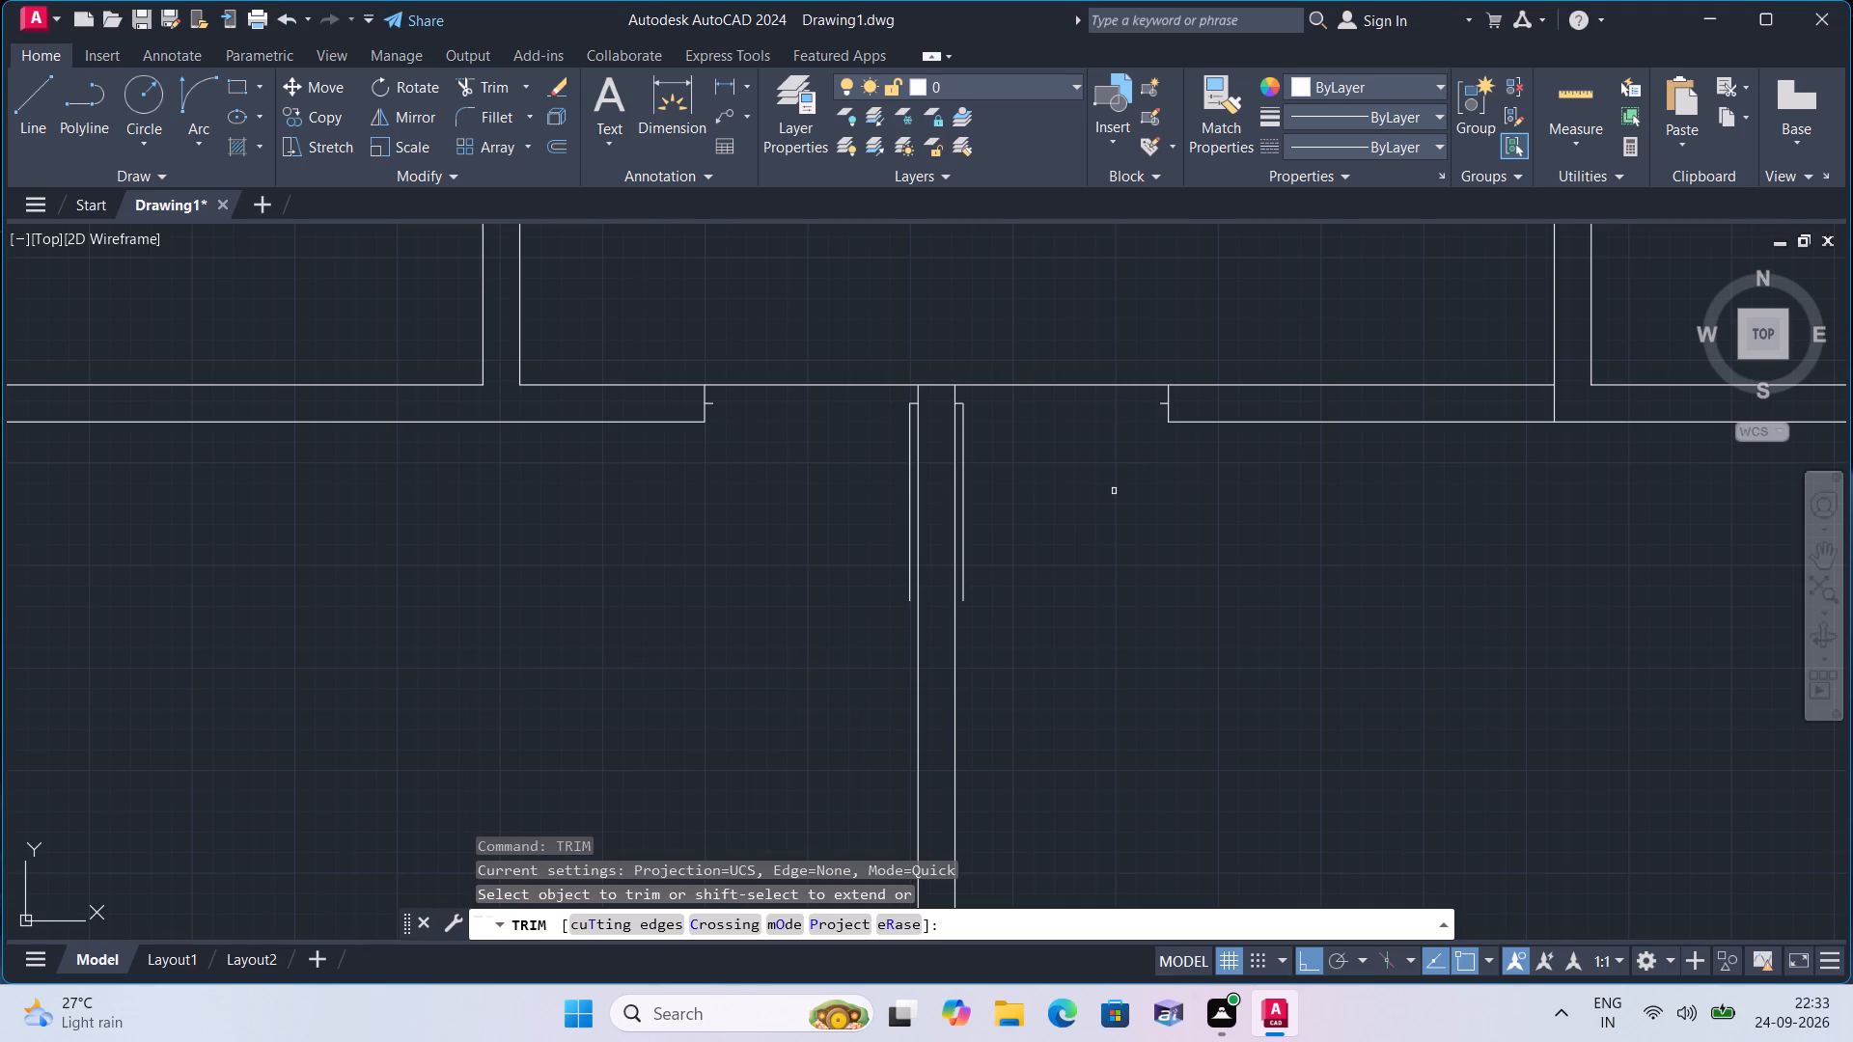
{"action": "left_click", "coordinate": [1171, 407]}
{"action": "left_click", "coordinate": [1169, 403]}
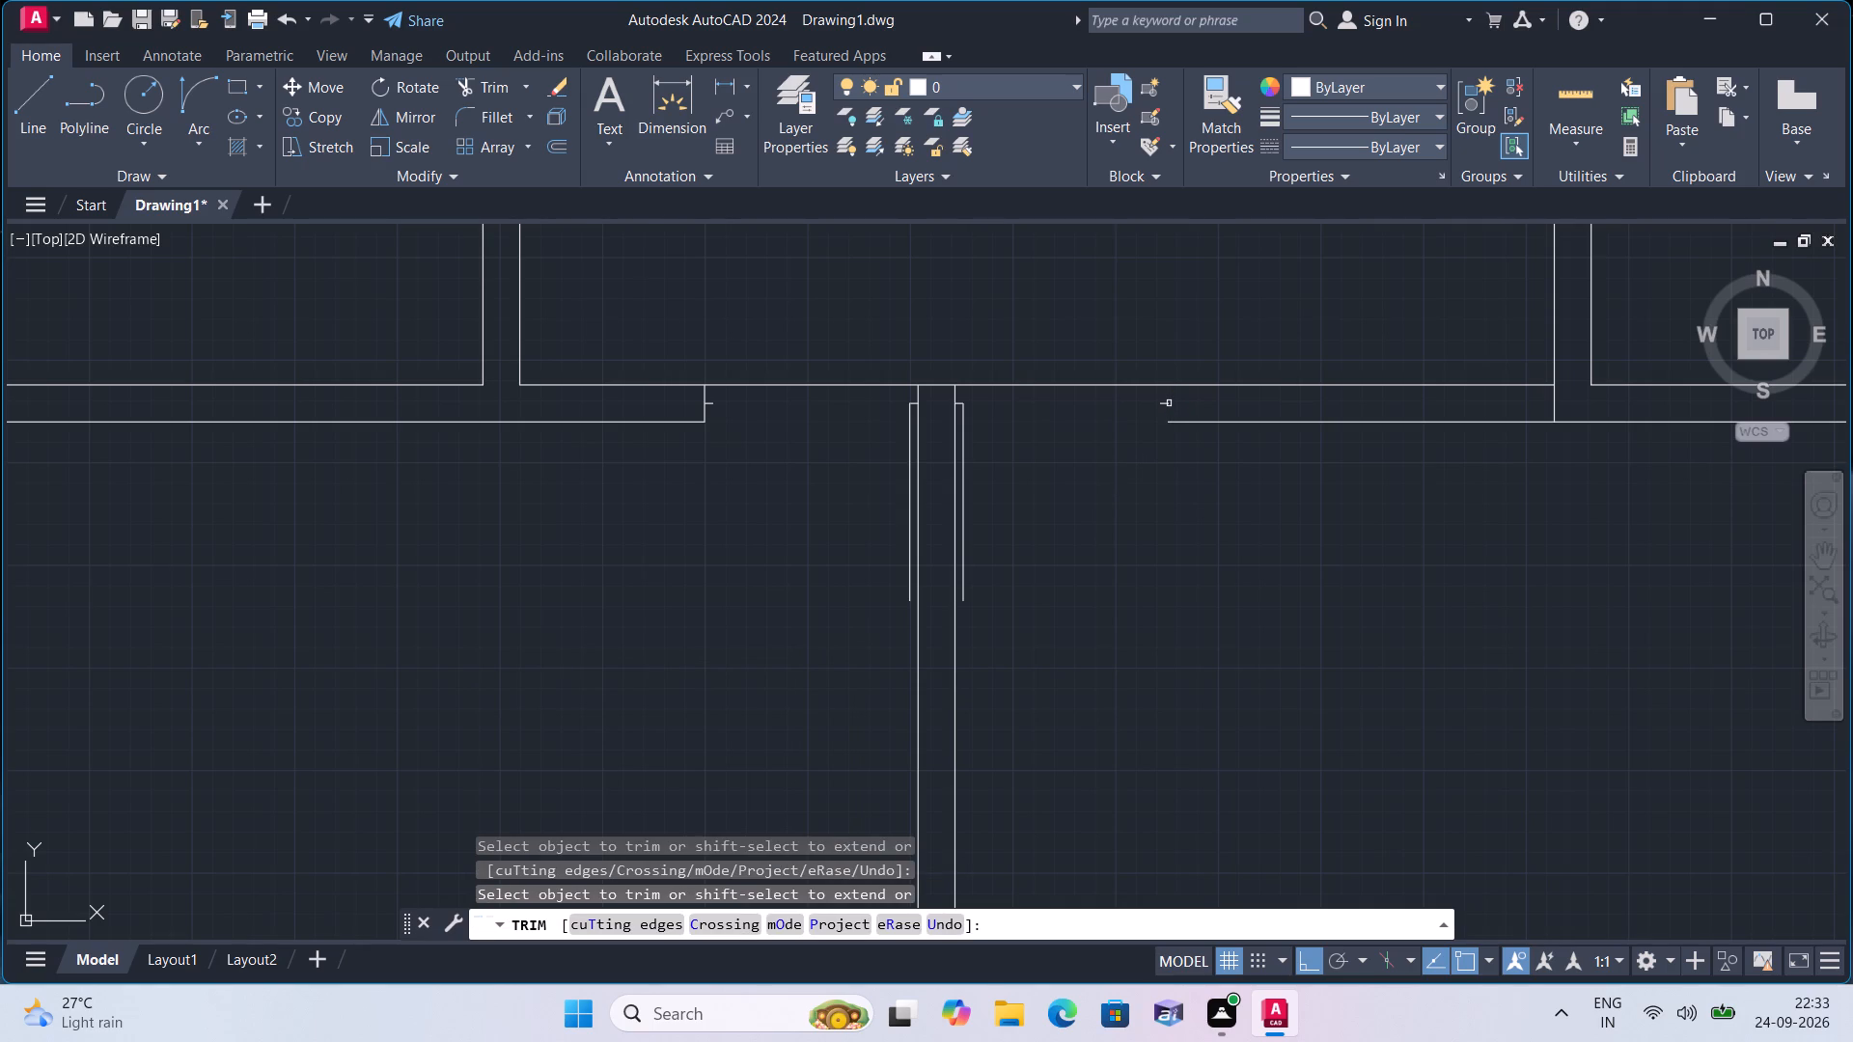
{"action": "left_click", "coordinate": [1158, 401]}
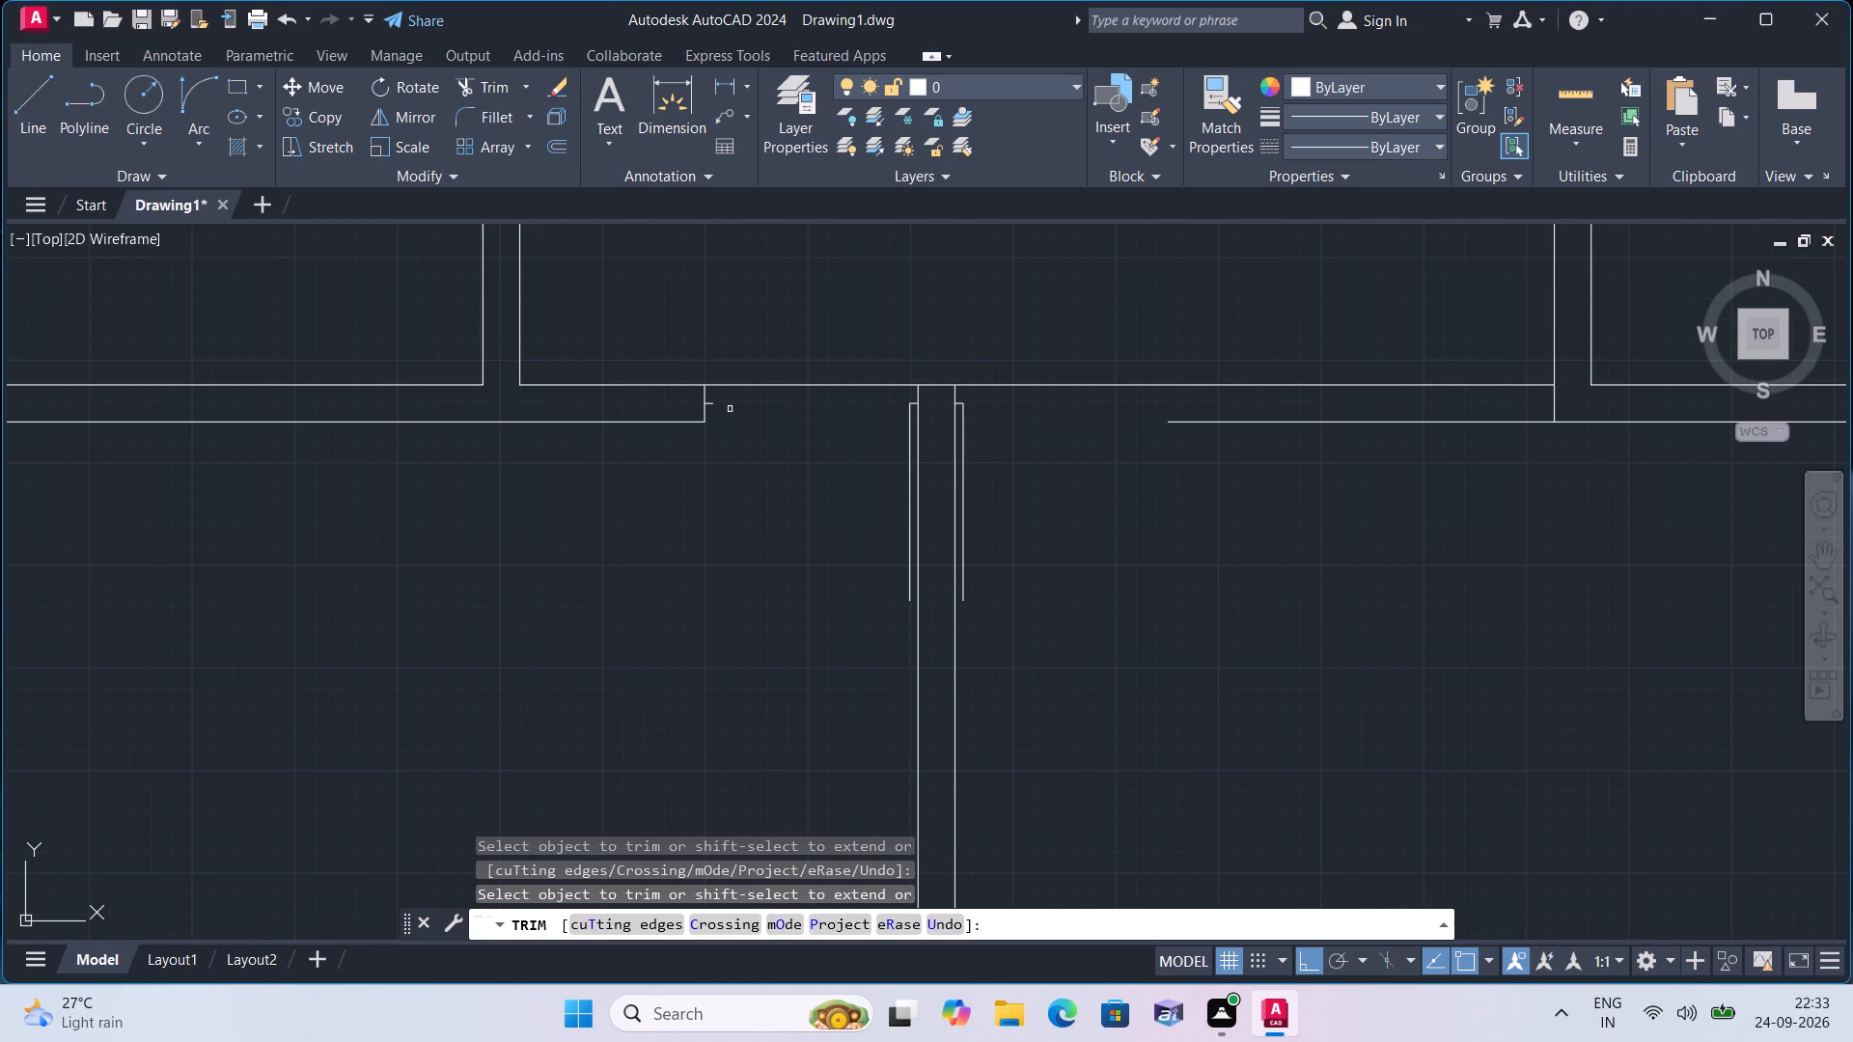
{"action": "left_click", "coordinate": [708, 405]}
{"action": "left_click", "coordinate": [707, 399]}
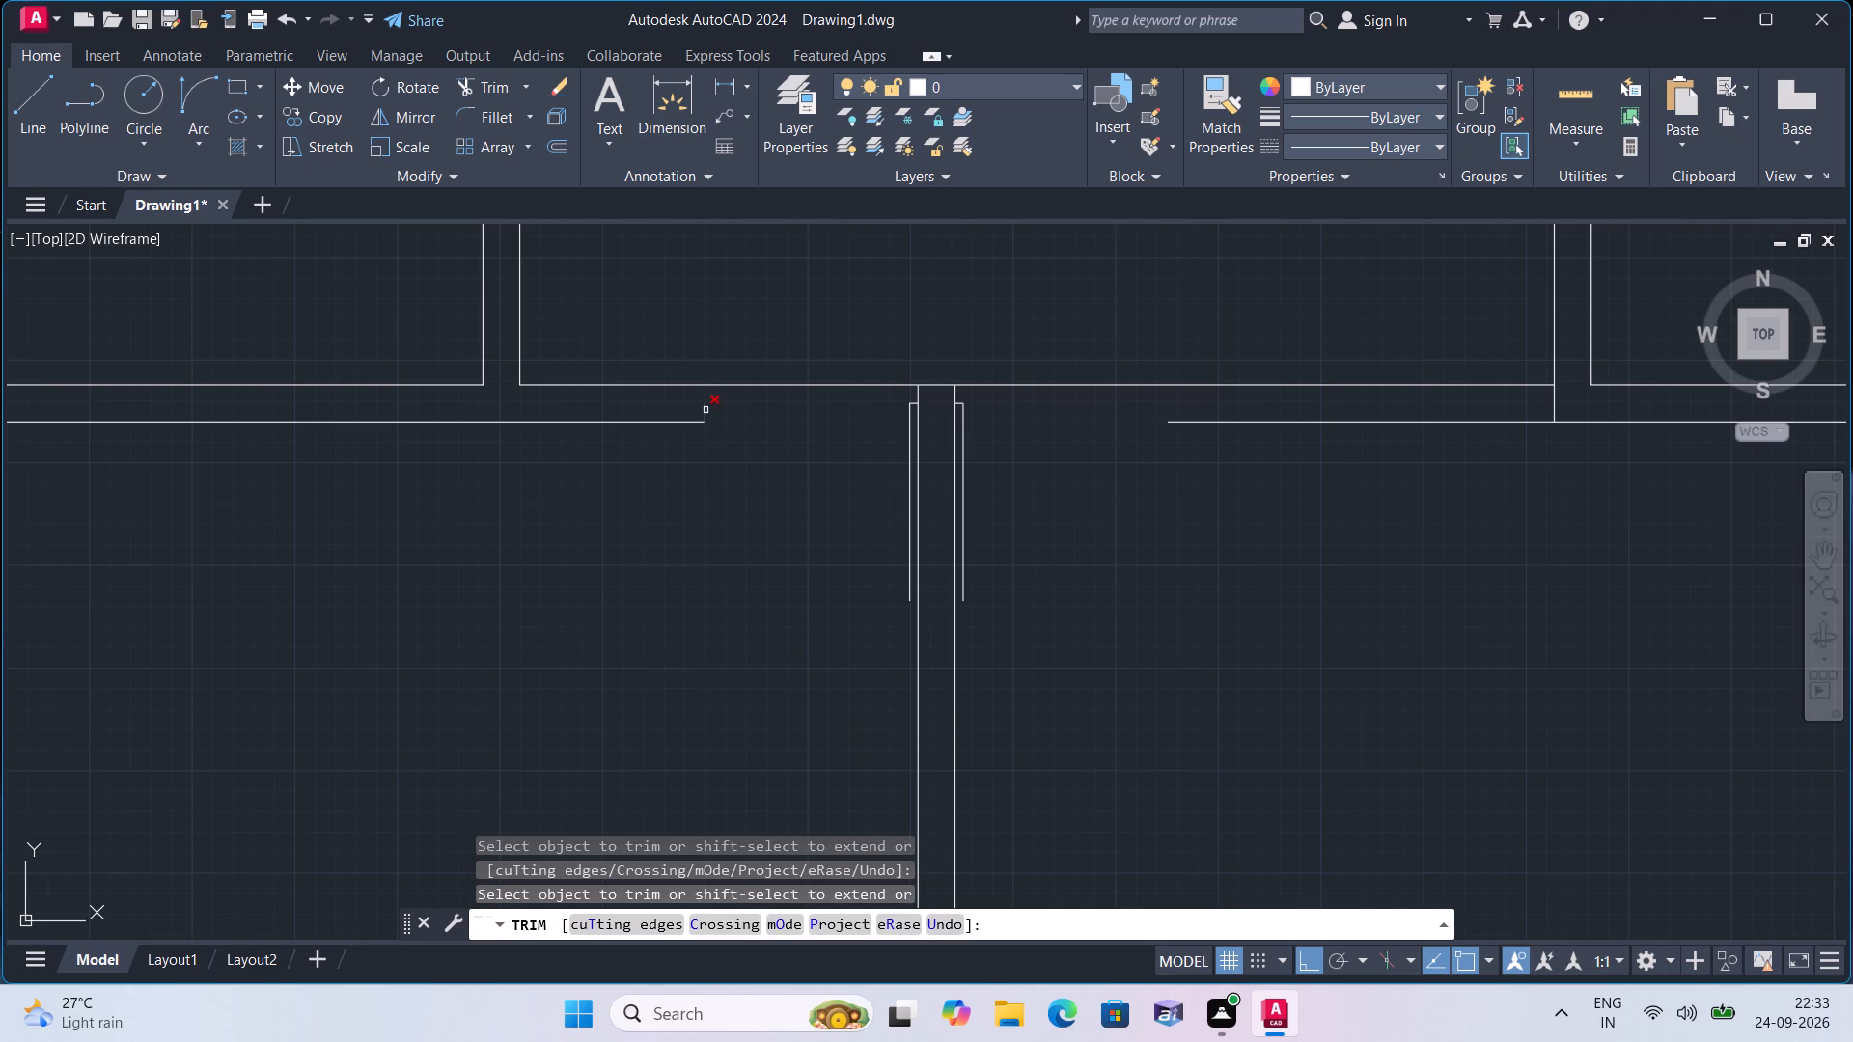
{"action": "left_click", "coordinate": [705, 409]}
{"action": "key", "text": "space"}
Draw a line 3' west from the western leaf's north end, 1" further west, then up to the north wall's northern face.
{"action": "type", "text": "l"}
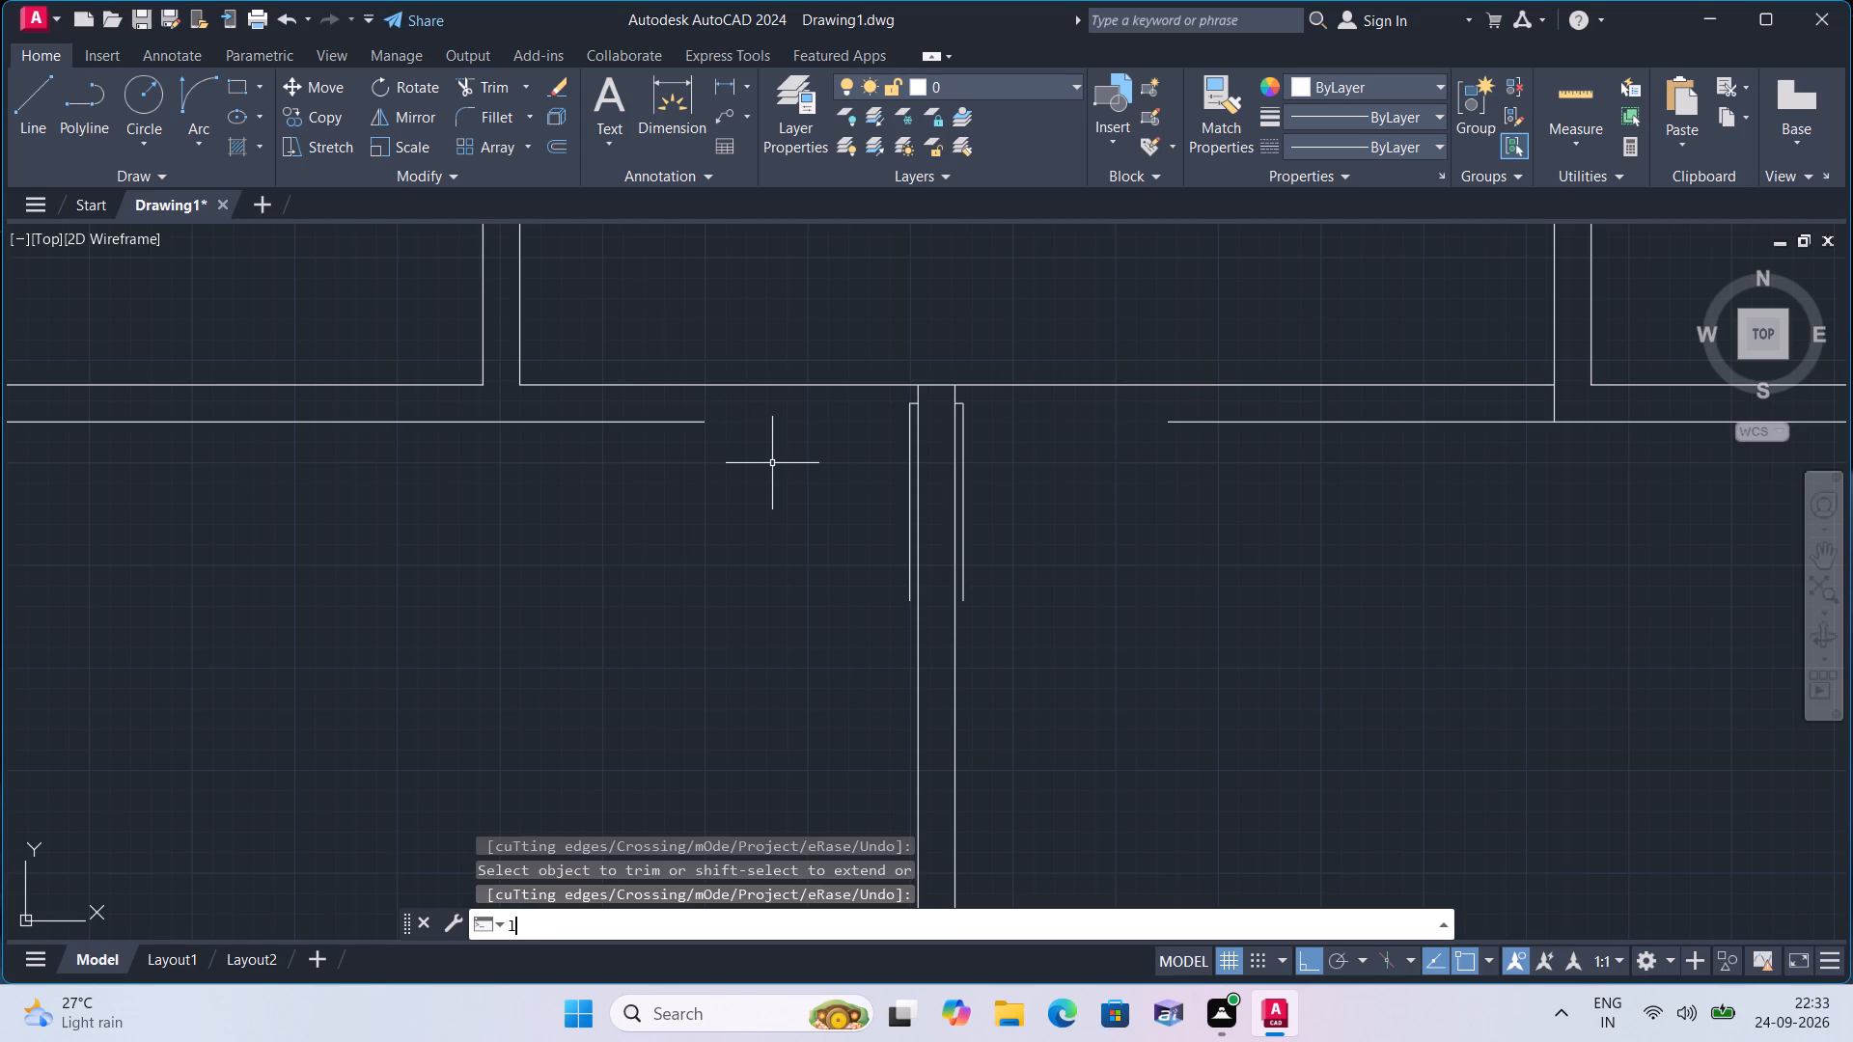
{"action": "key", "text": "space"}
{"action": "scroll", "coordinate": [839, 384], "scroll_direction": "up", "scroll_amount": 2}
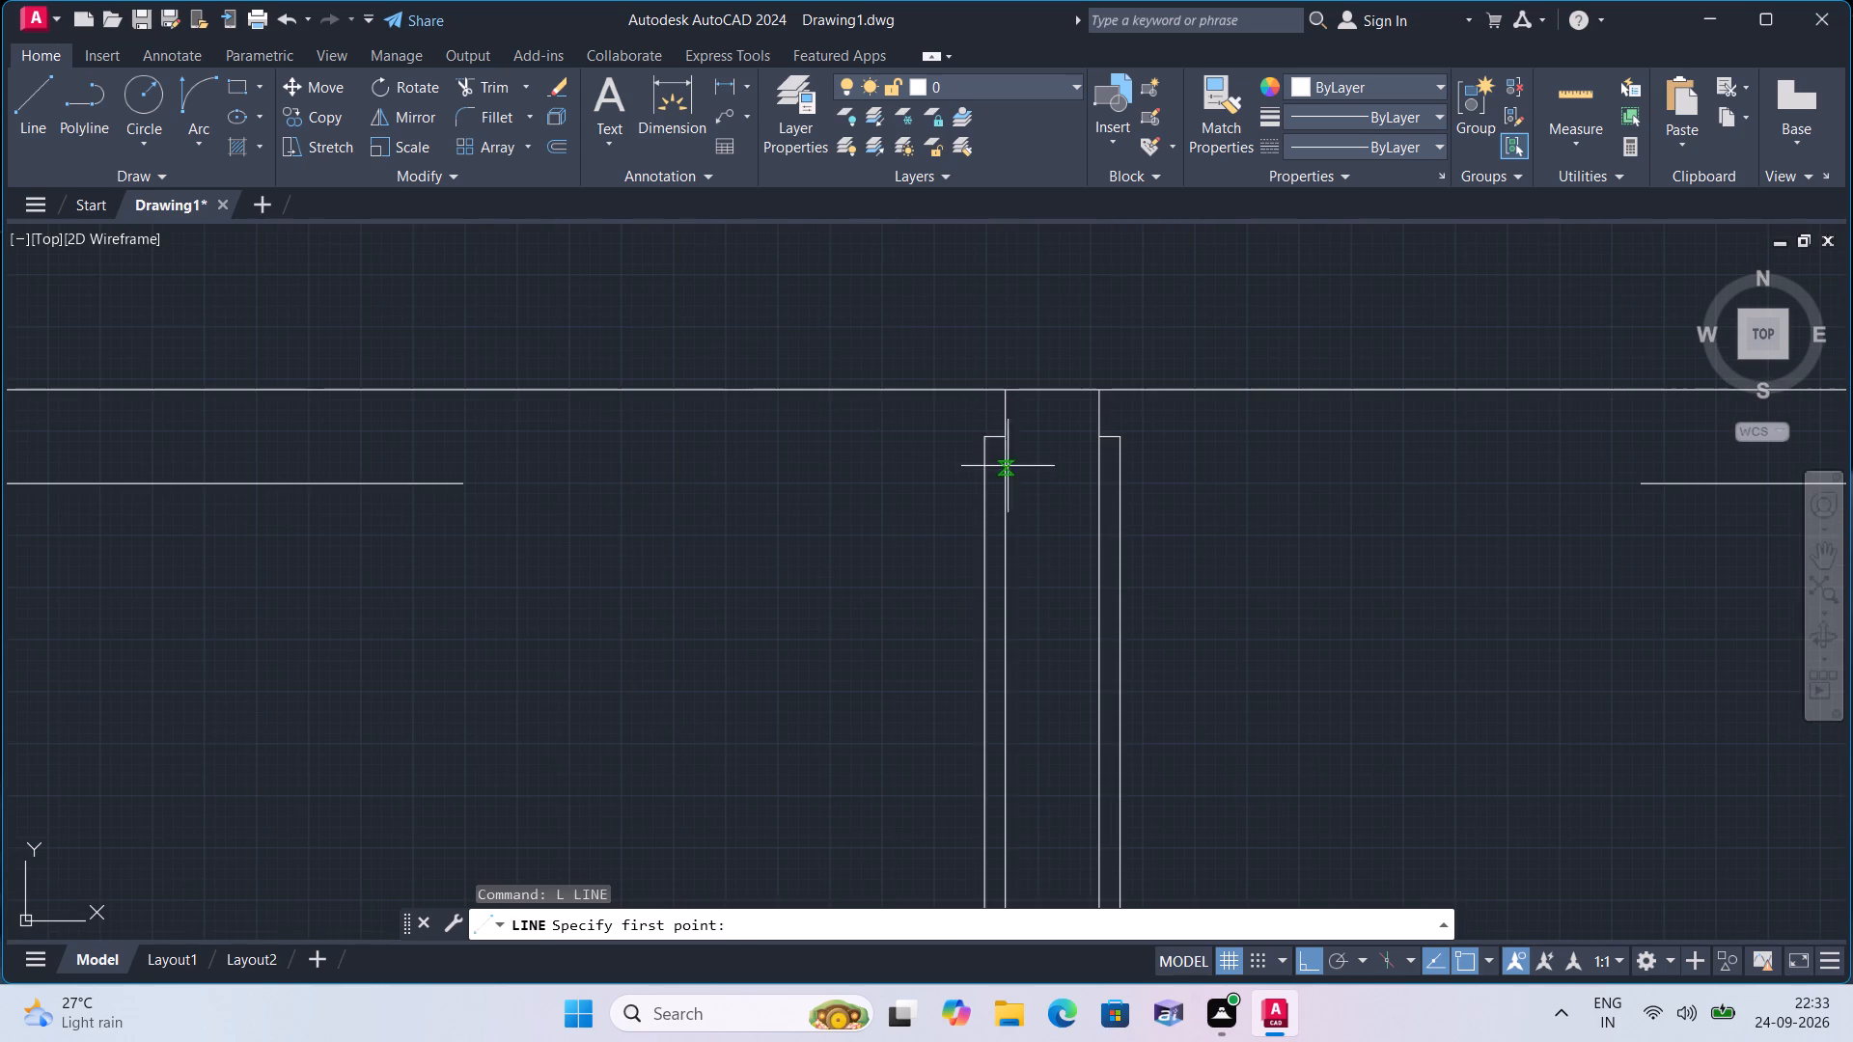
{"action": "left_click", "coordinate": [982, 438]}
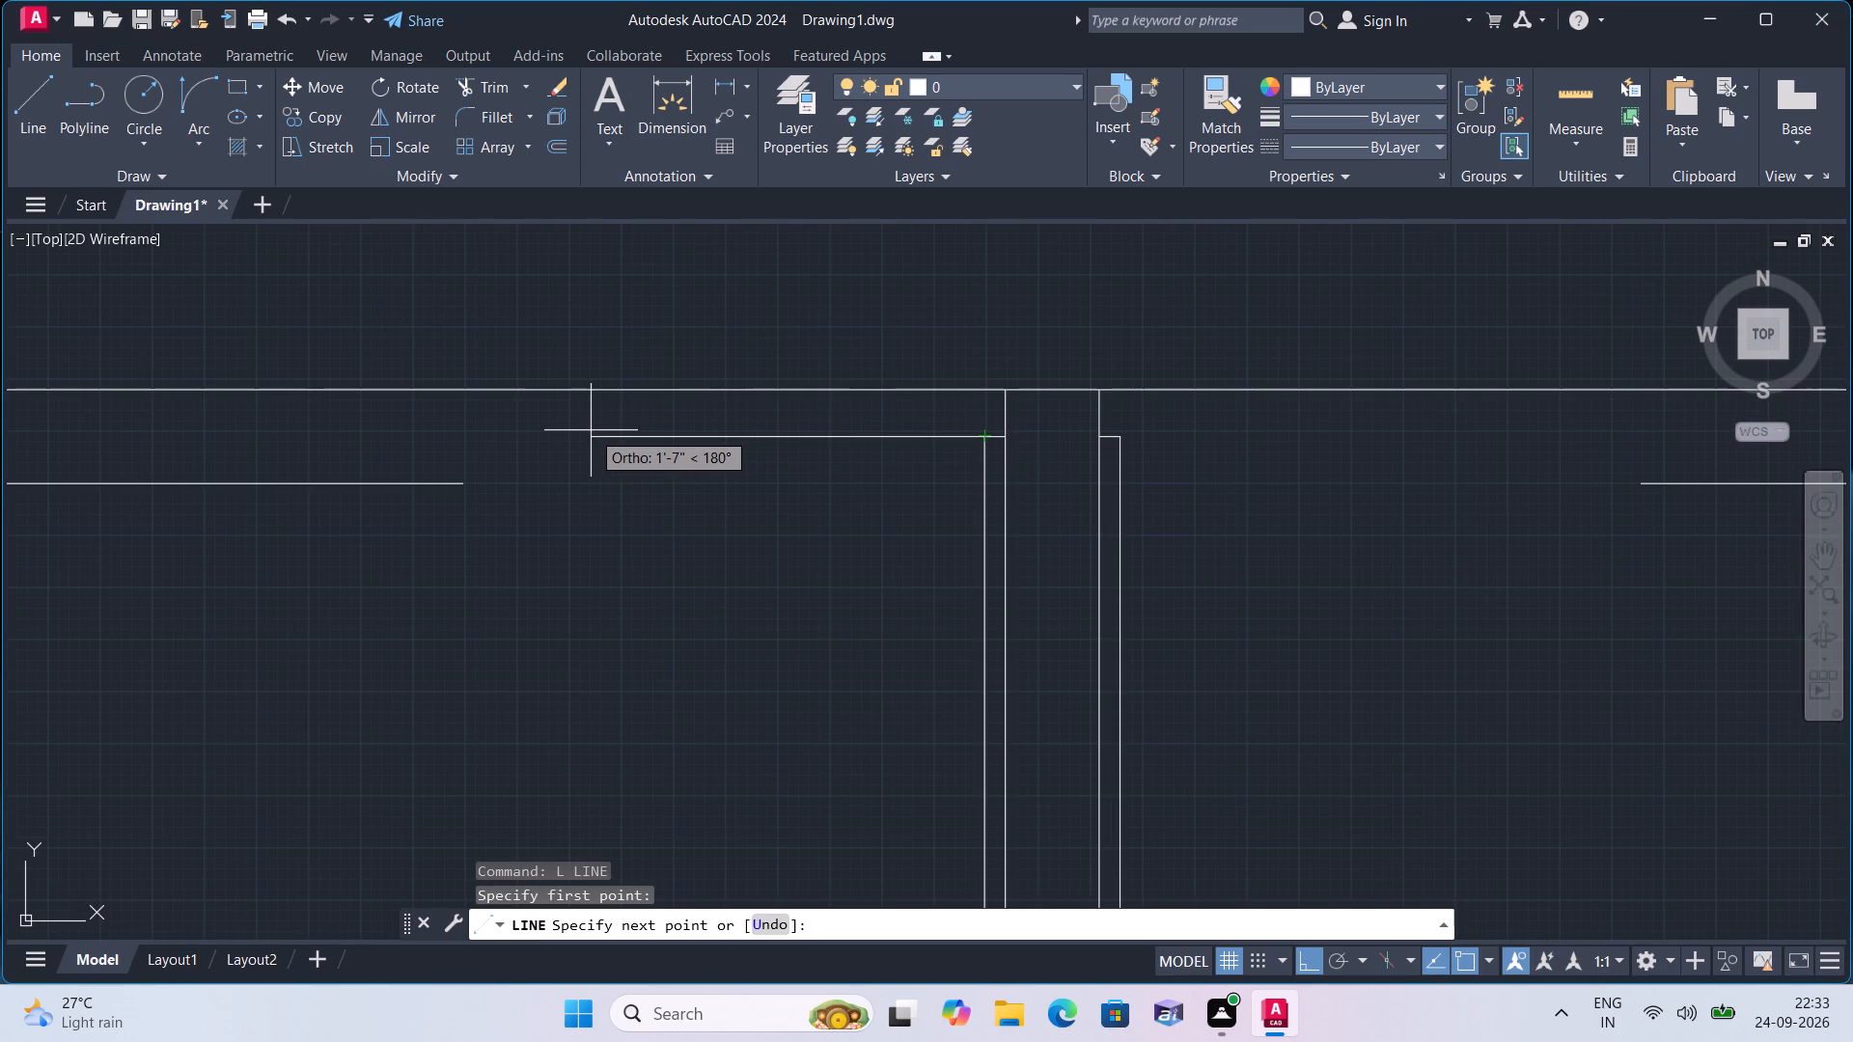
{"action": "type", "text": "3'"}
{"action": "key", "text": "space"}
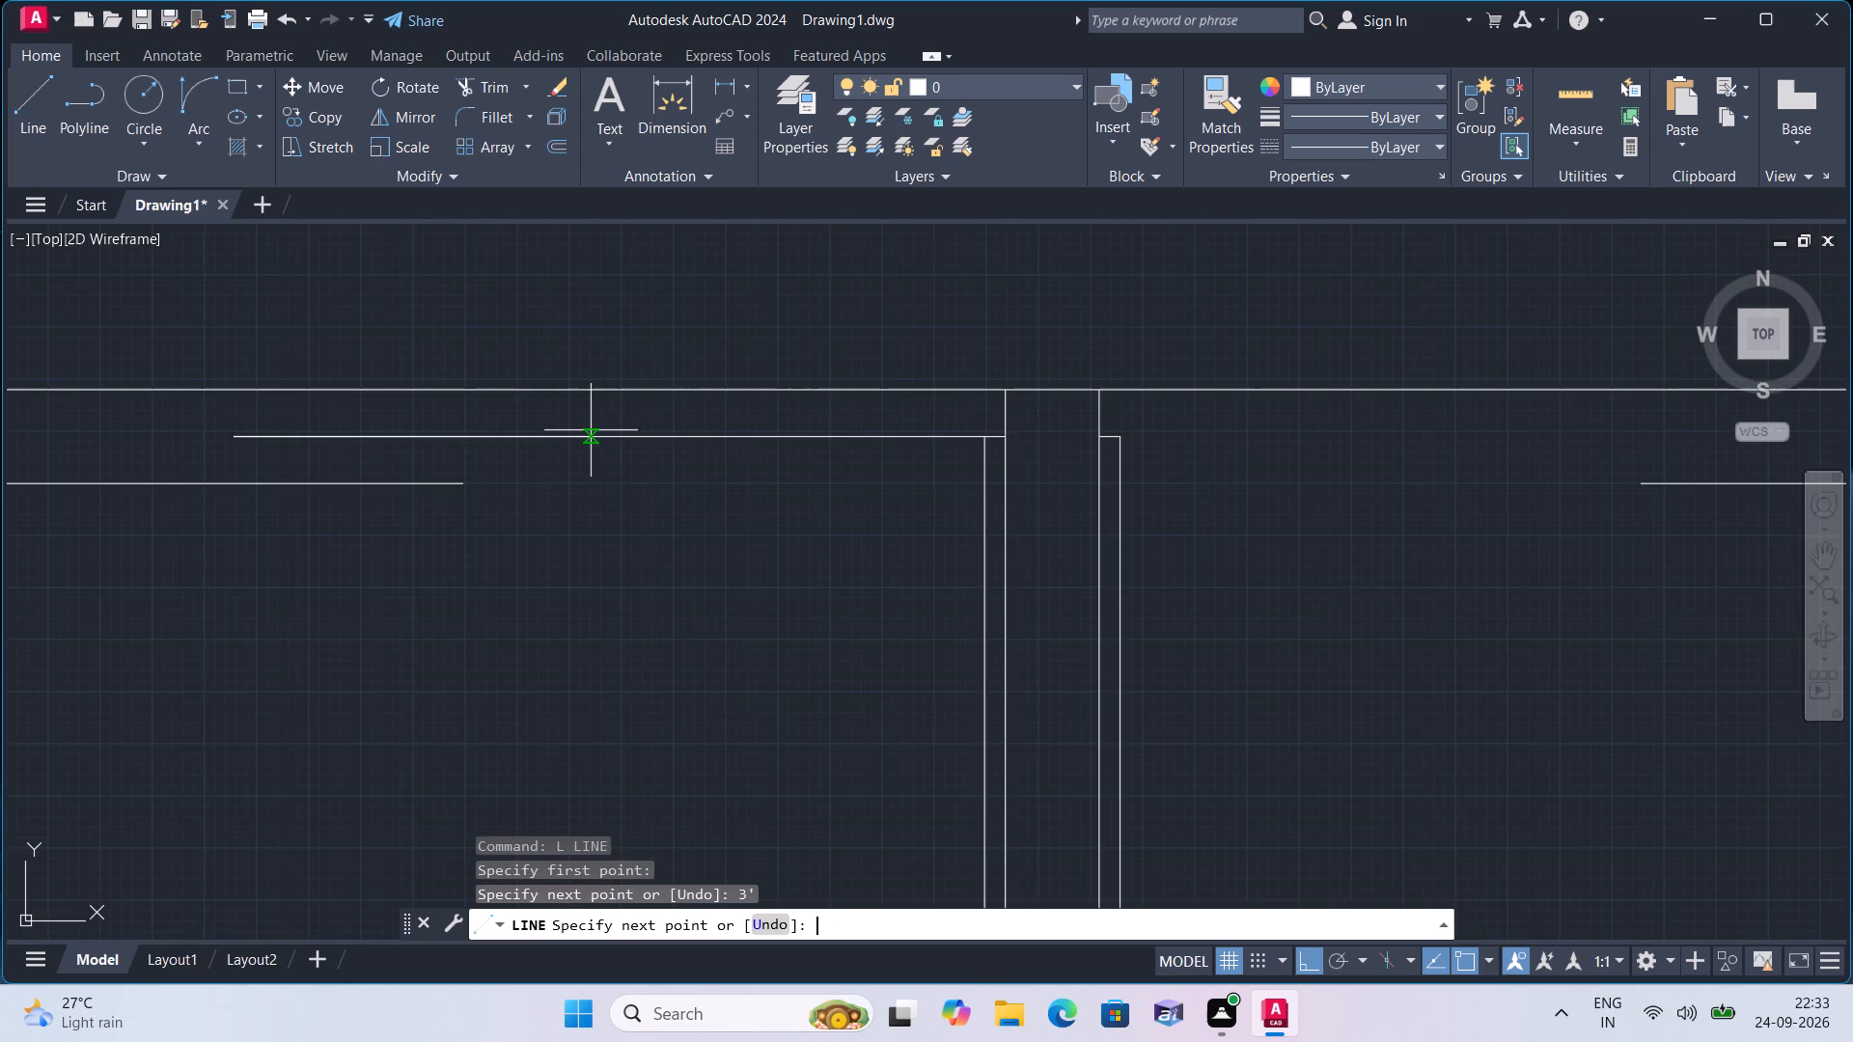
{"action": "middle_click_drag", "start_coordinate": [131, 433], "coordinate": [308, 436]}
{"action": "type", "text": "1\""}
{"action": "key", "text": "space"}
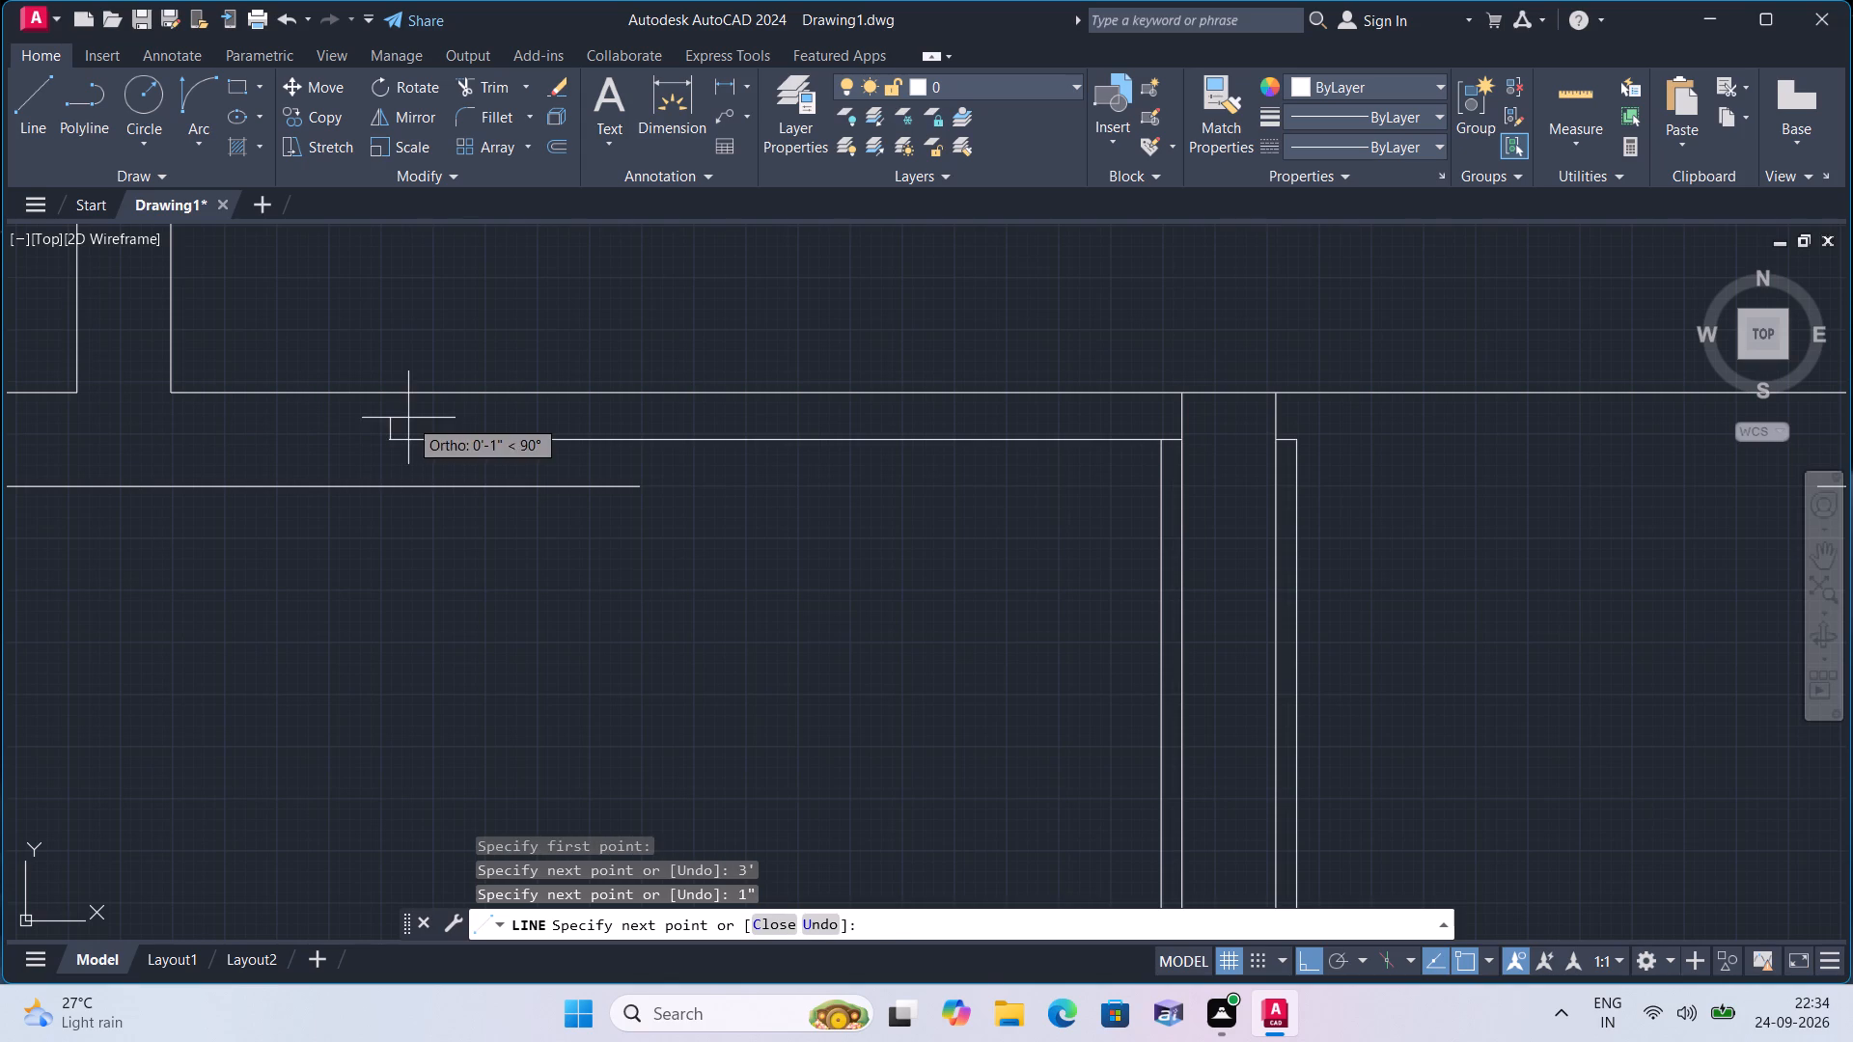
{"action": "left_click", "coordinate": [384, 392]}
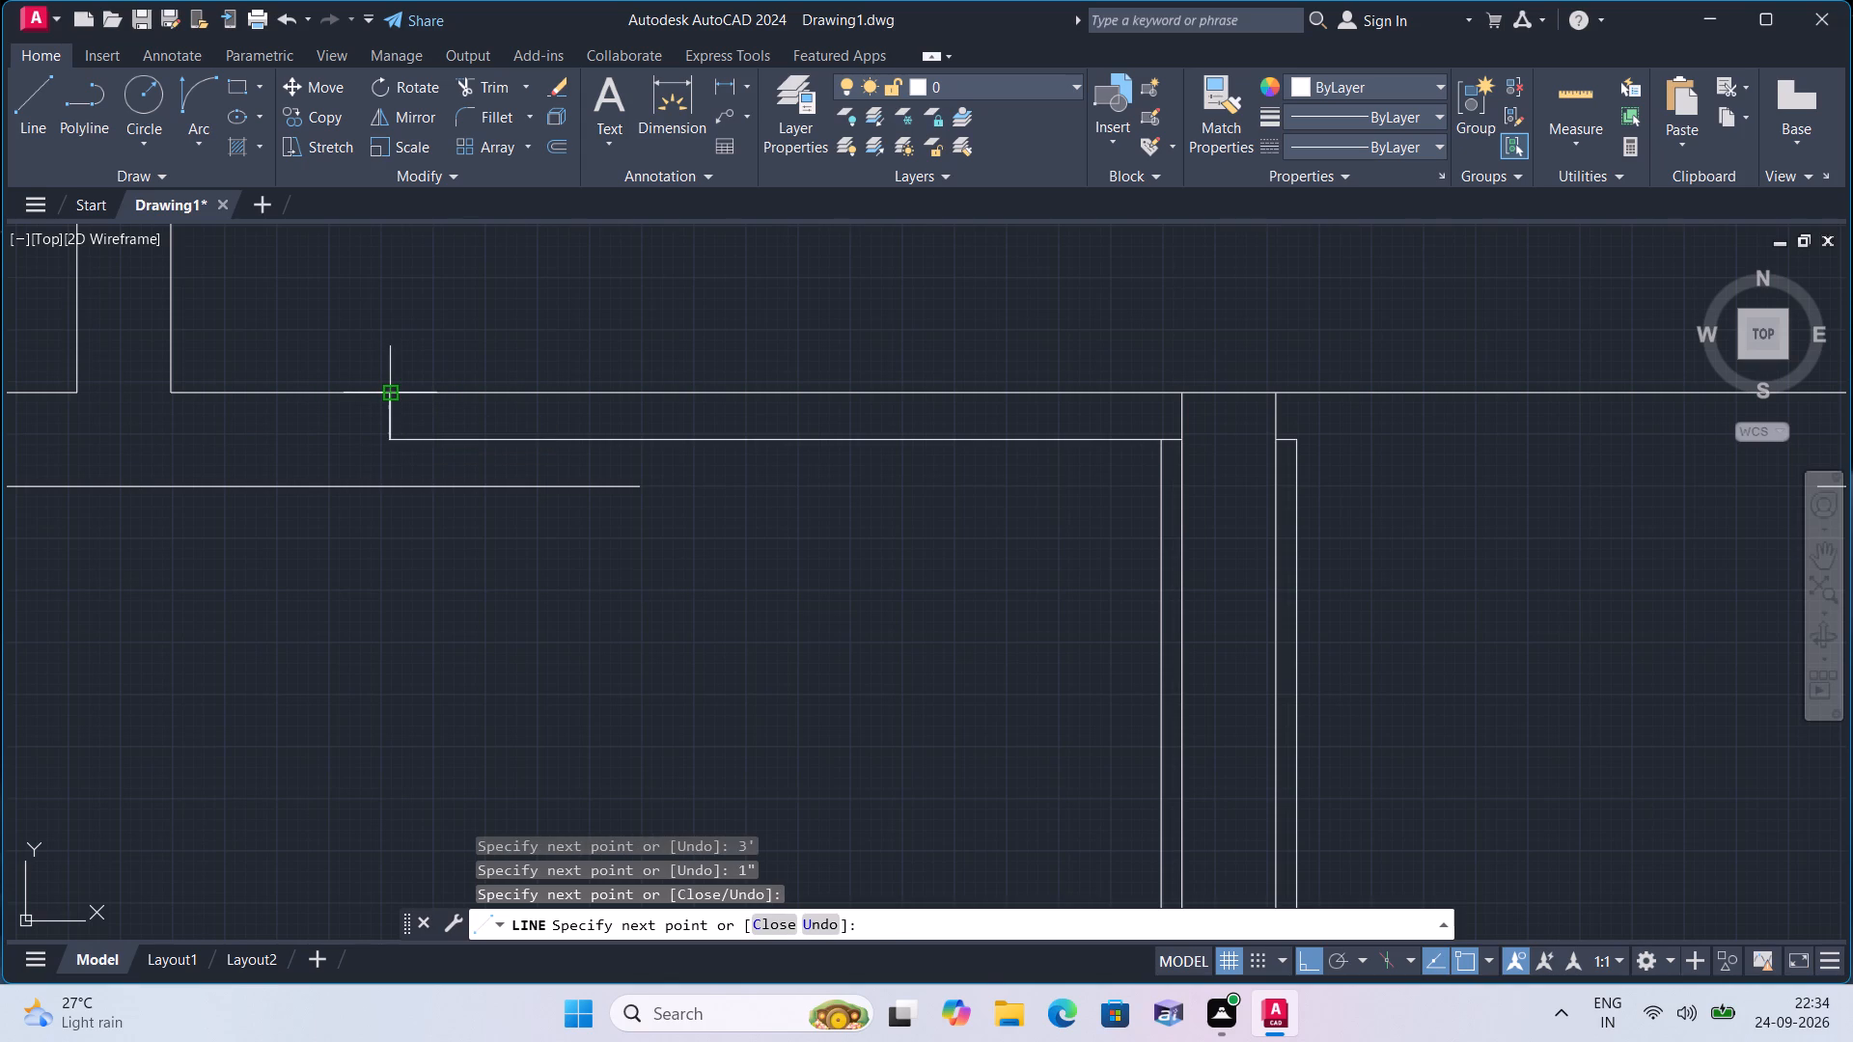
{"action": "key", "text": "space"}
Draw the rest of the western jamb from the new line's west corner down to the north wall's southern face line.
{"action": "key", "text": "space"}
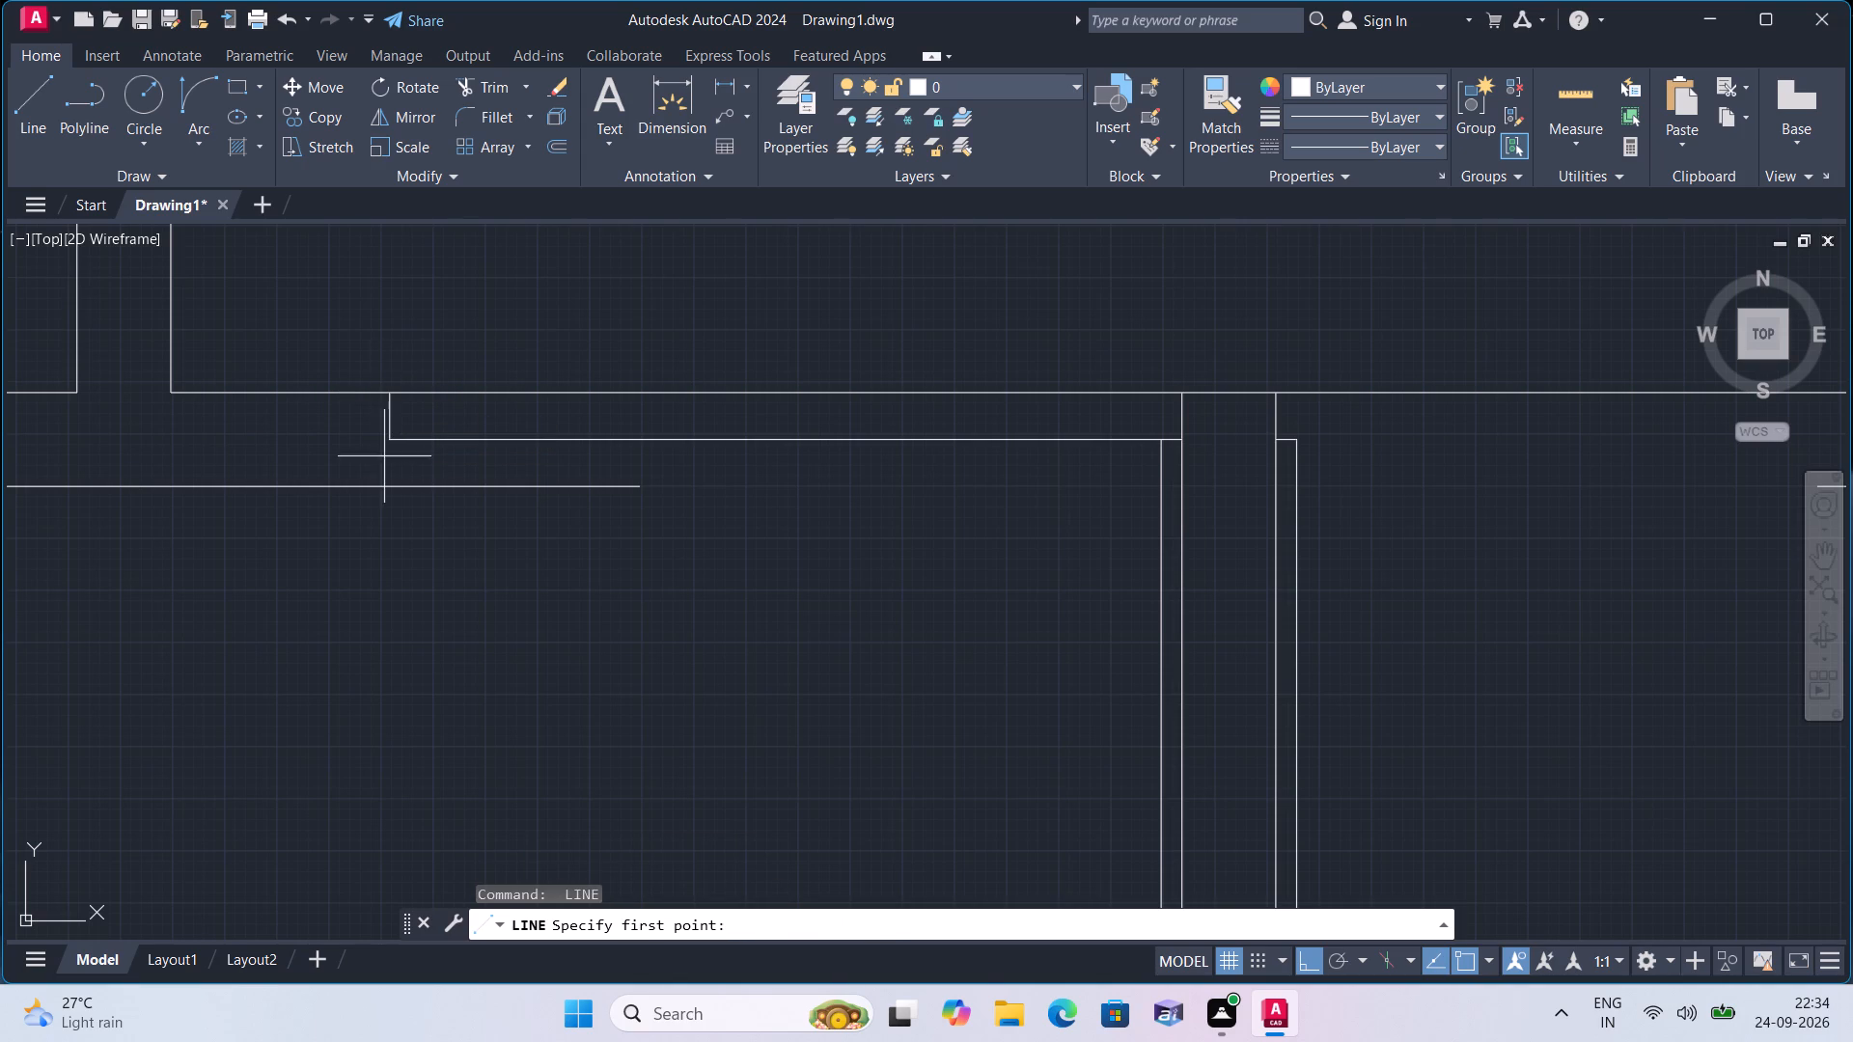
{"action": "left_click", "coordinate": [388, 439]}
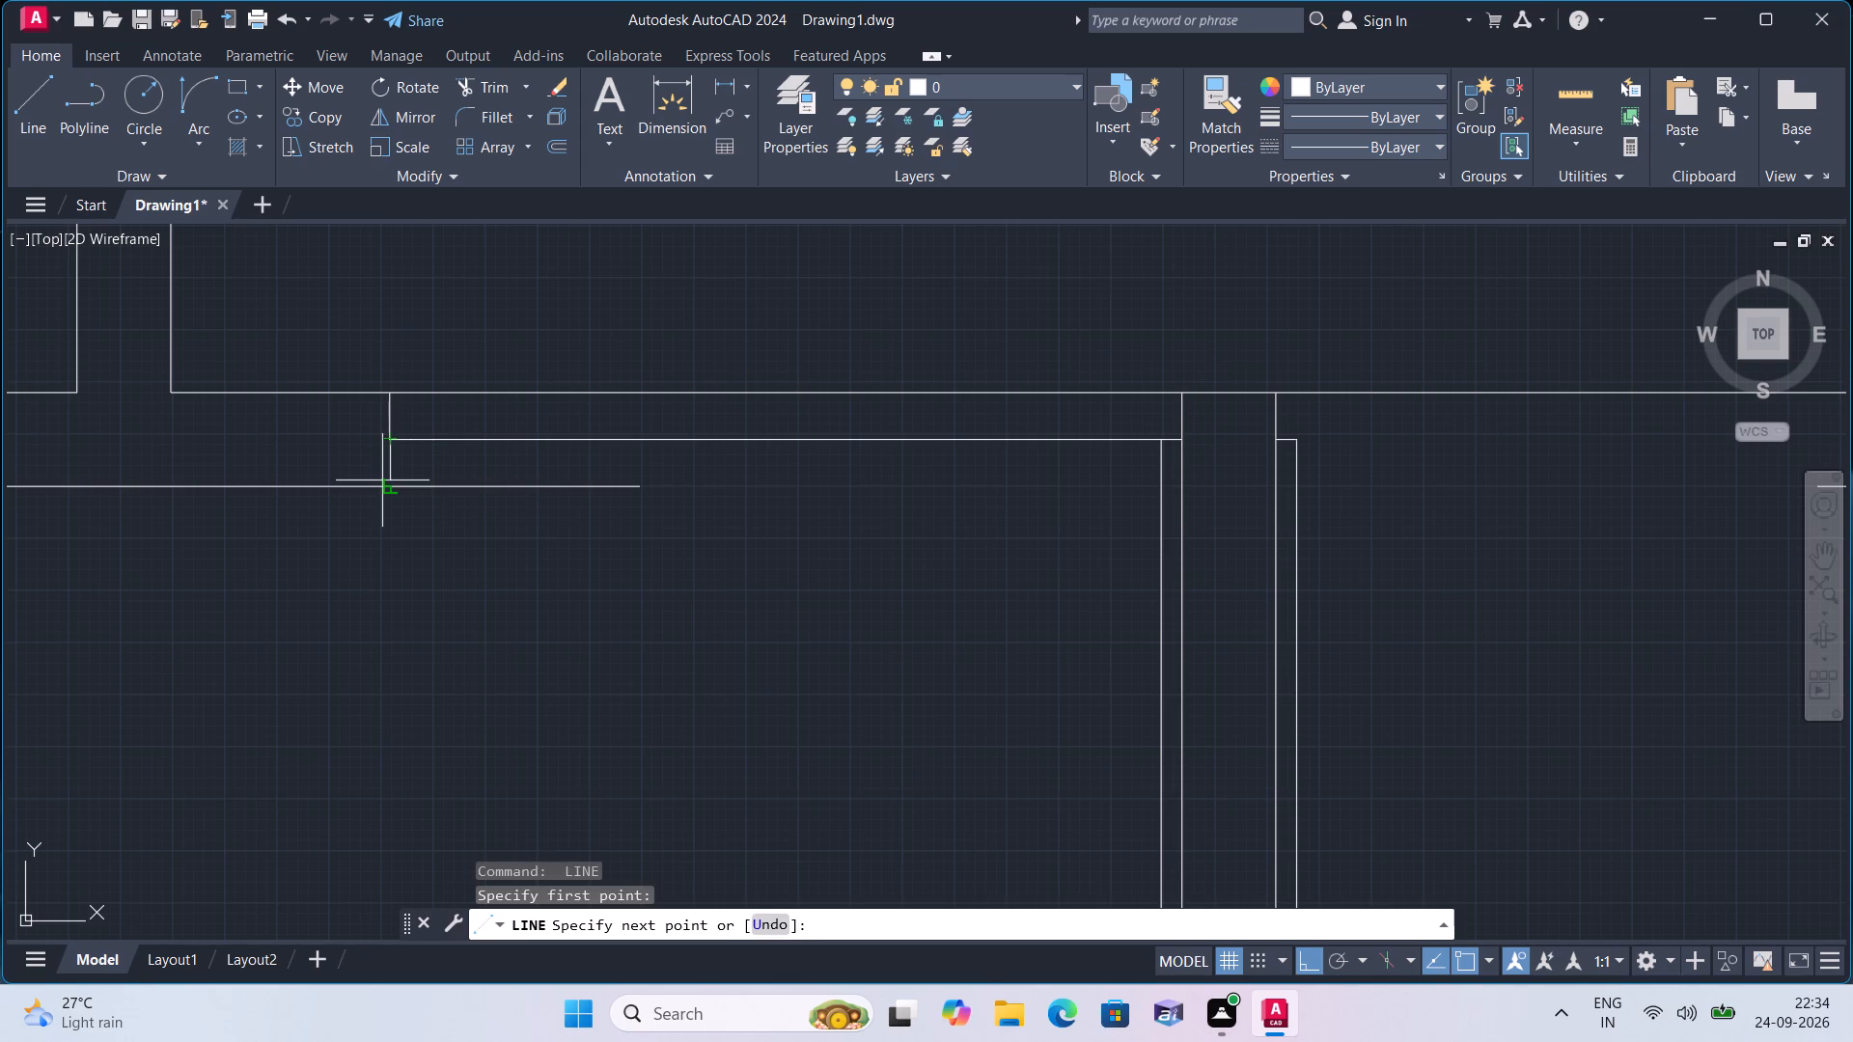
{"action": "left_click", "coordinate": [382, 492]}
{"action": "key", "text": "space"}
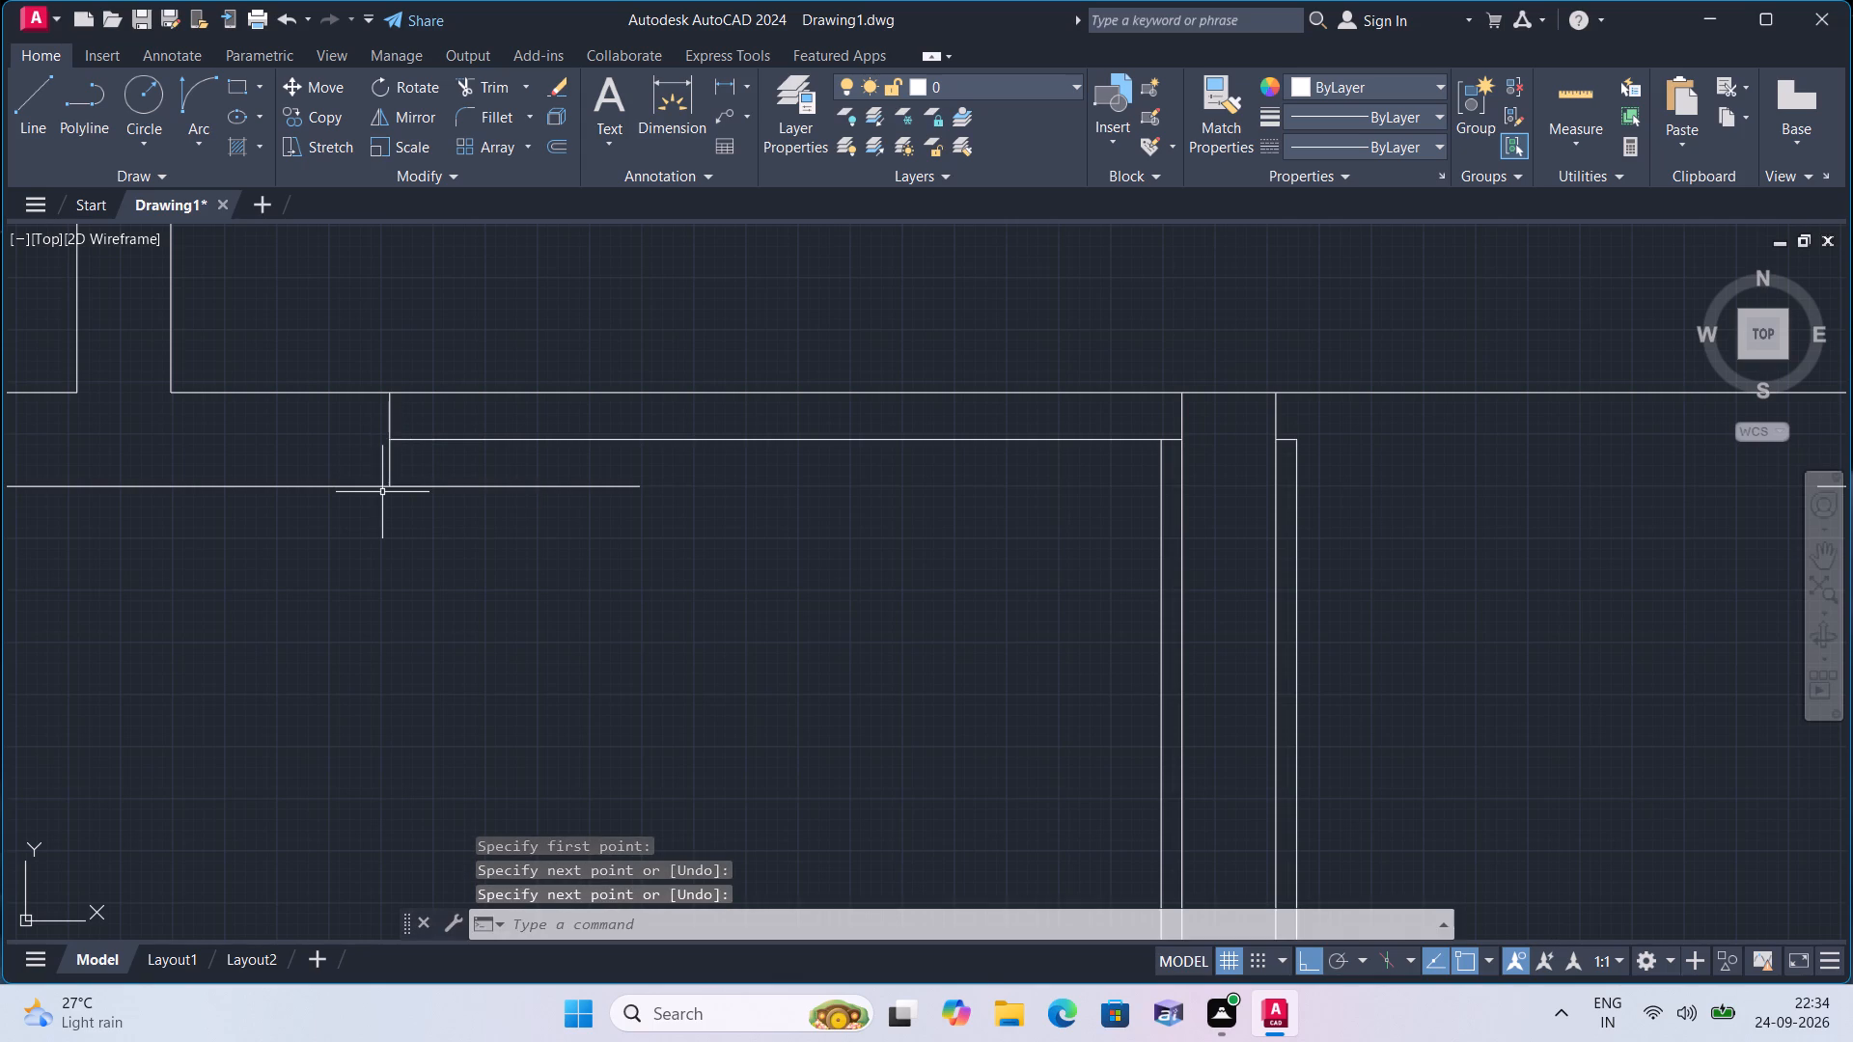
Draw a line 3' east from the eastern leaf's north end, 1" further east, then up to the north wall's northern face.
{"action": "key", "text": "space"}
{"action": "scroll", "coordinate": [941, 552], "scroll_direction": "down", "scroll_amount": 1}
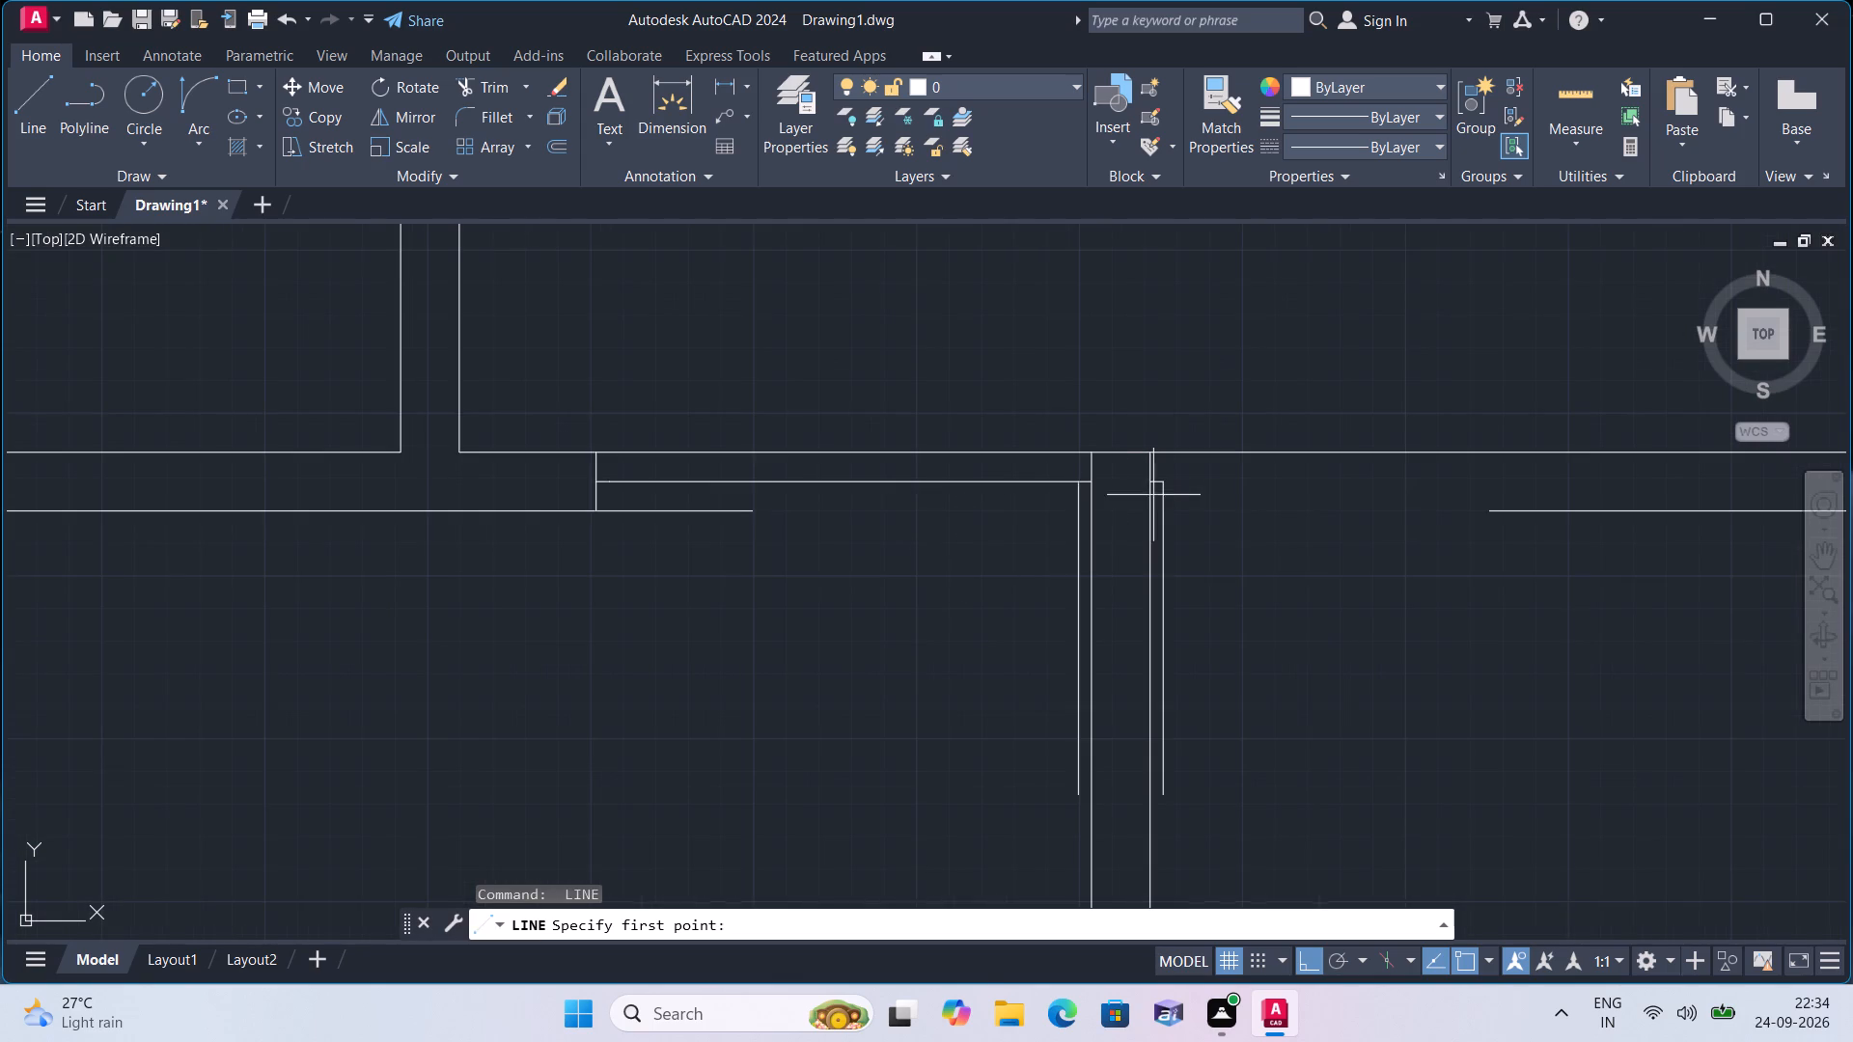
{"action": "left_click", "coordinate": [1169, 487]}
{"action": "type", "text": "3'"}
{"action": "key", "text": "space"}
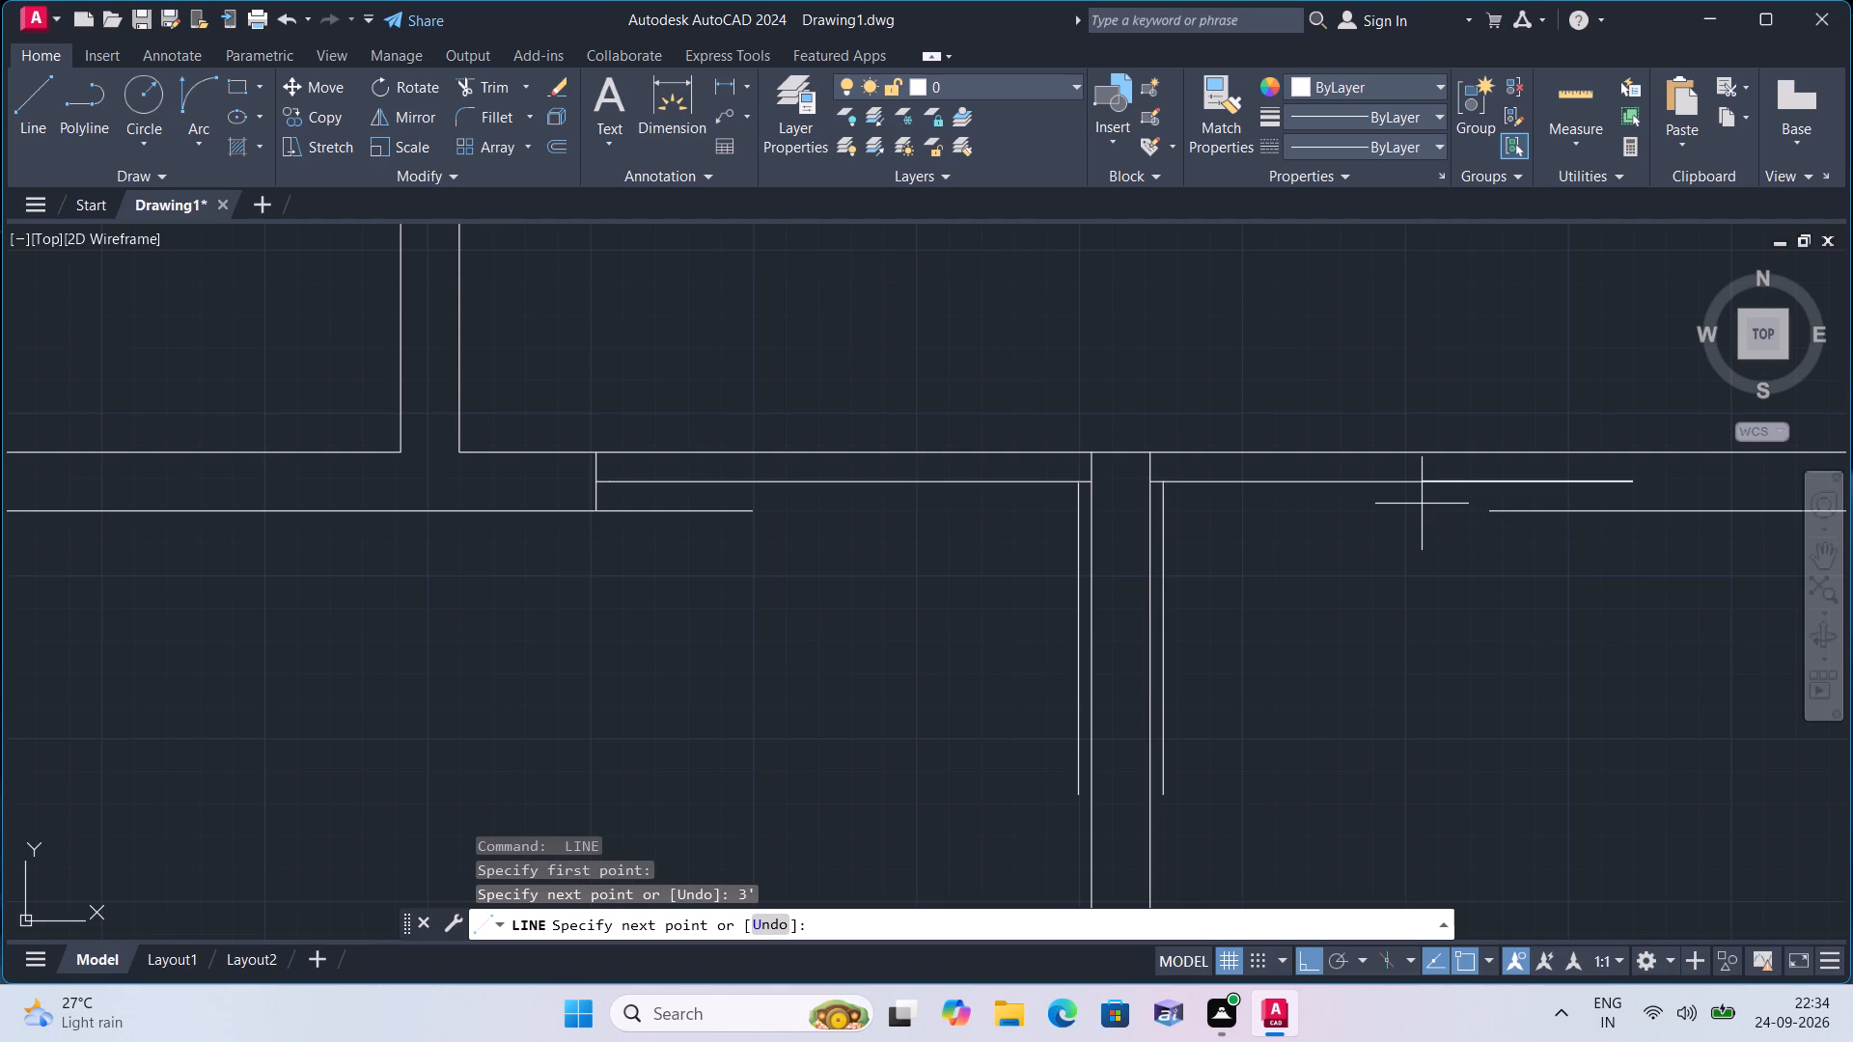
{"action": "scroll", "coordinate": [1554, 538], "scroll_direction": "down", "scroll_amount": 1}
{"action": "middle_click_drag", "start_coordinate": [1548, 539], "coordinate": [1462, 511]}
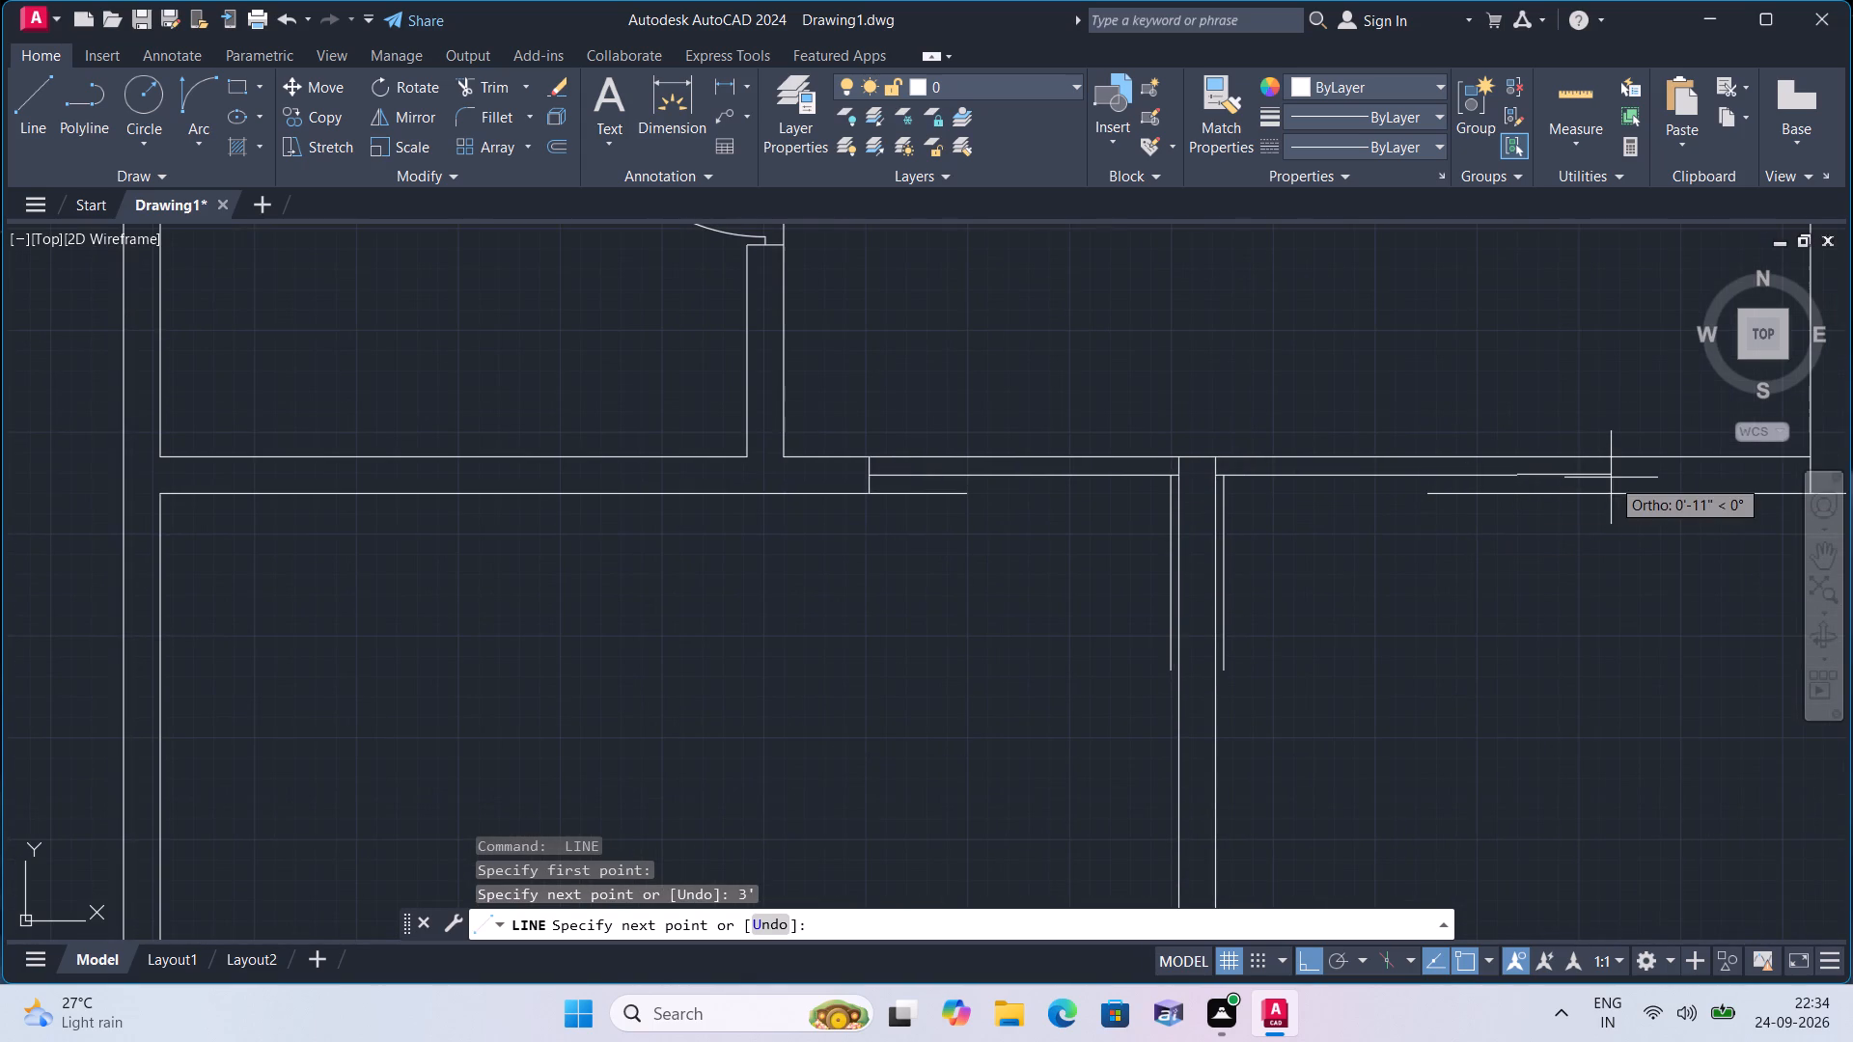
{"action": "type", "text": "1\""}
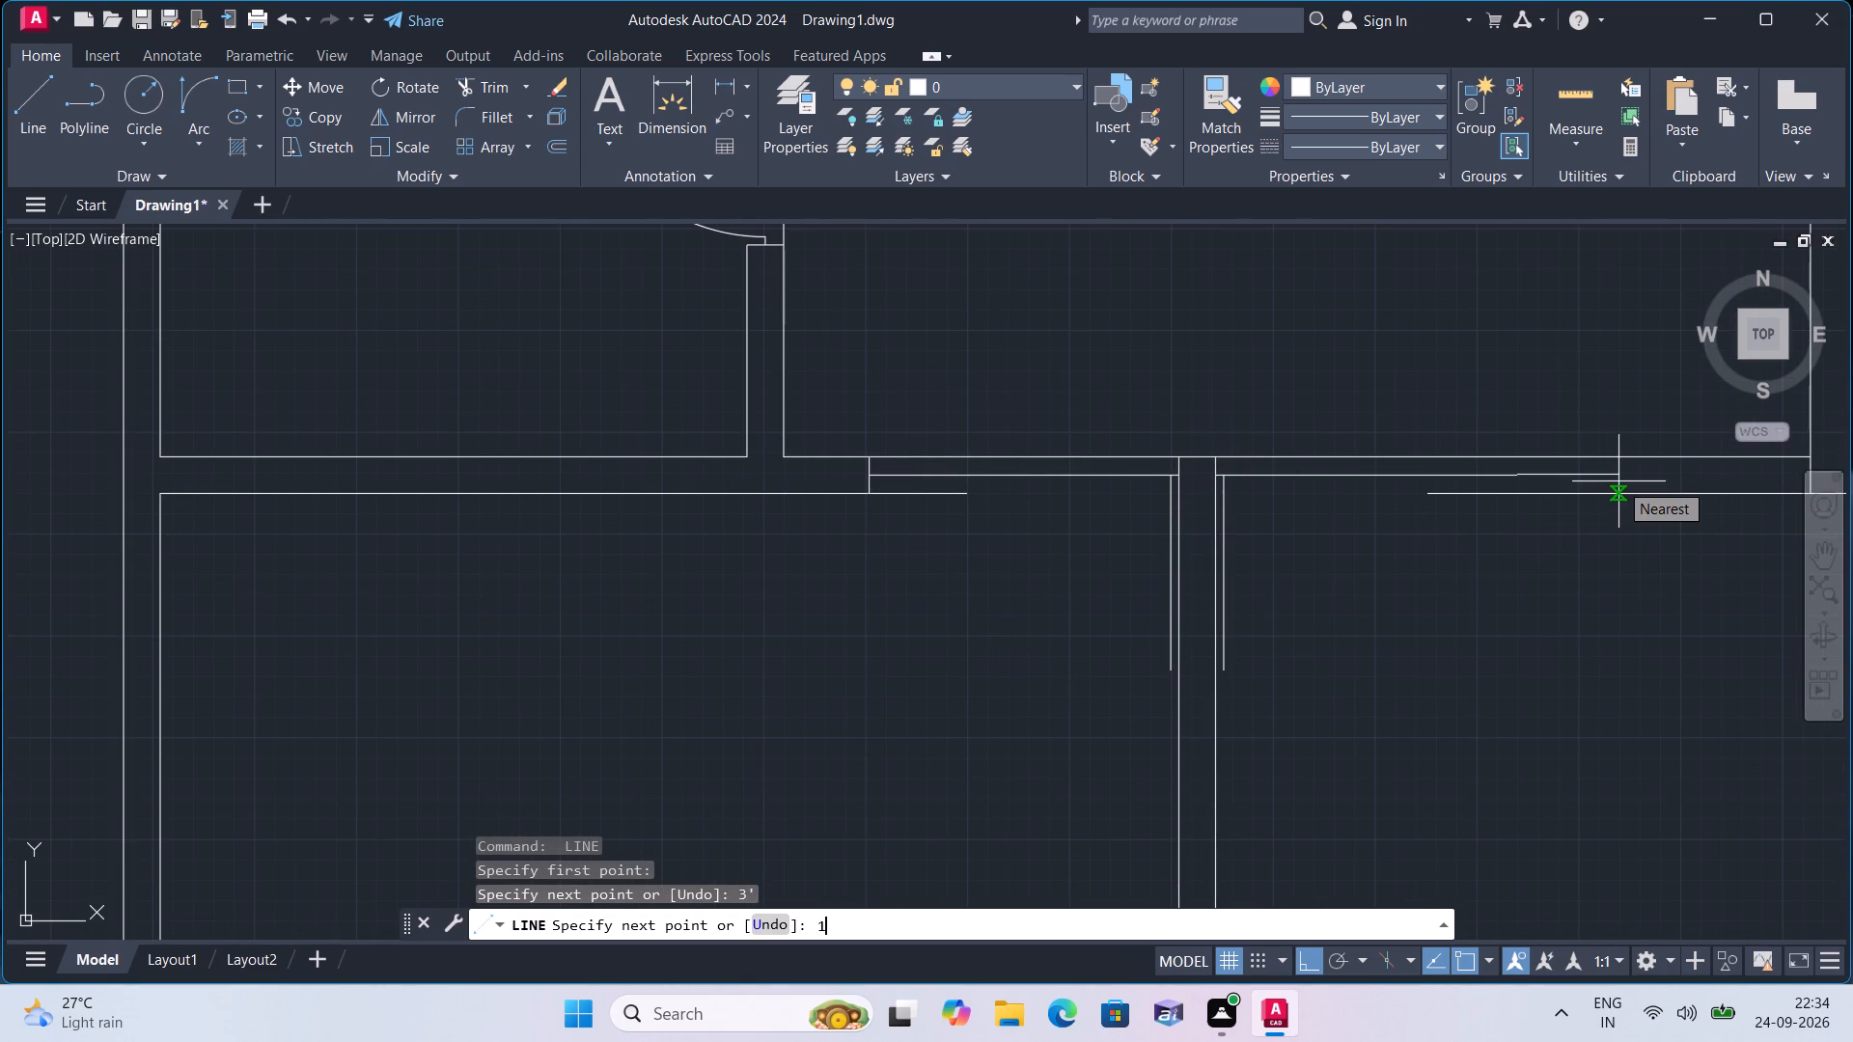
{"action": "key", "text": "space"}
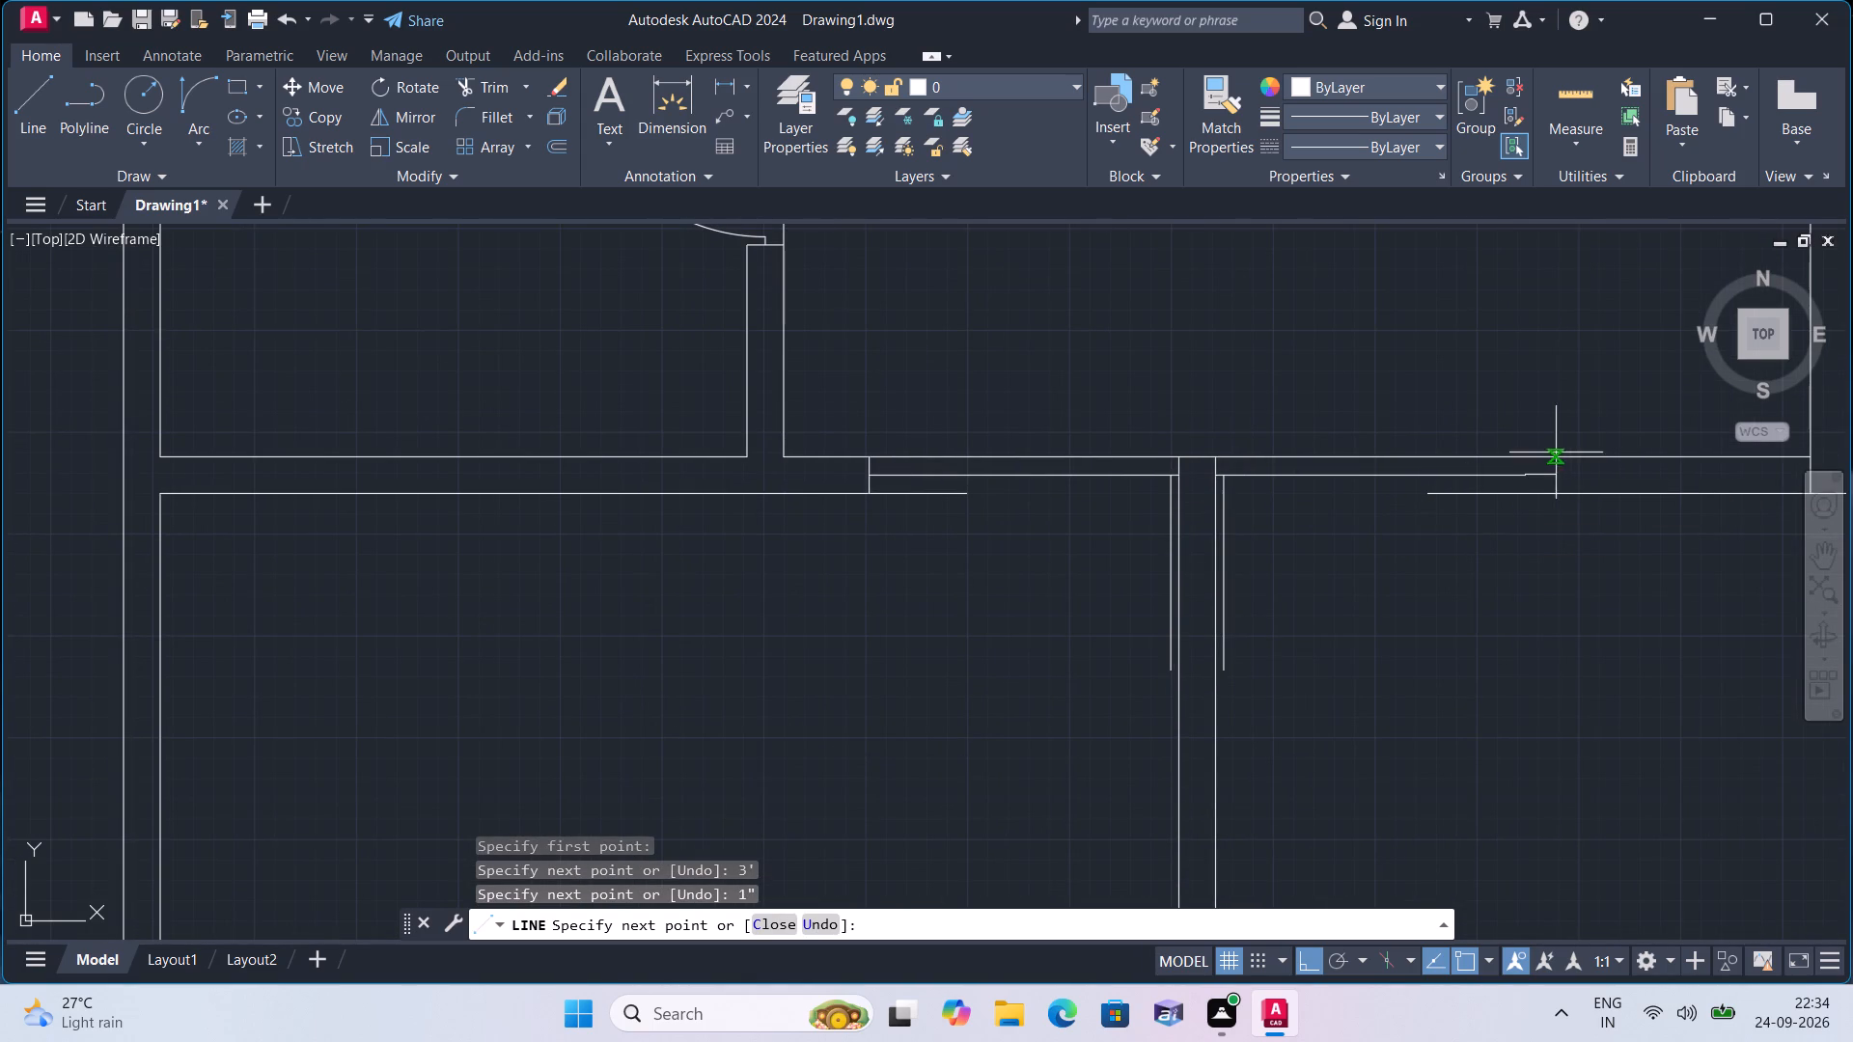
{"action": "left_click", "coordinate": [1521, 457]}
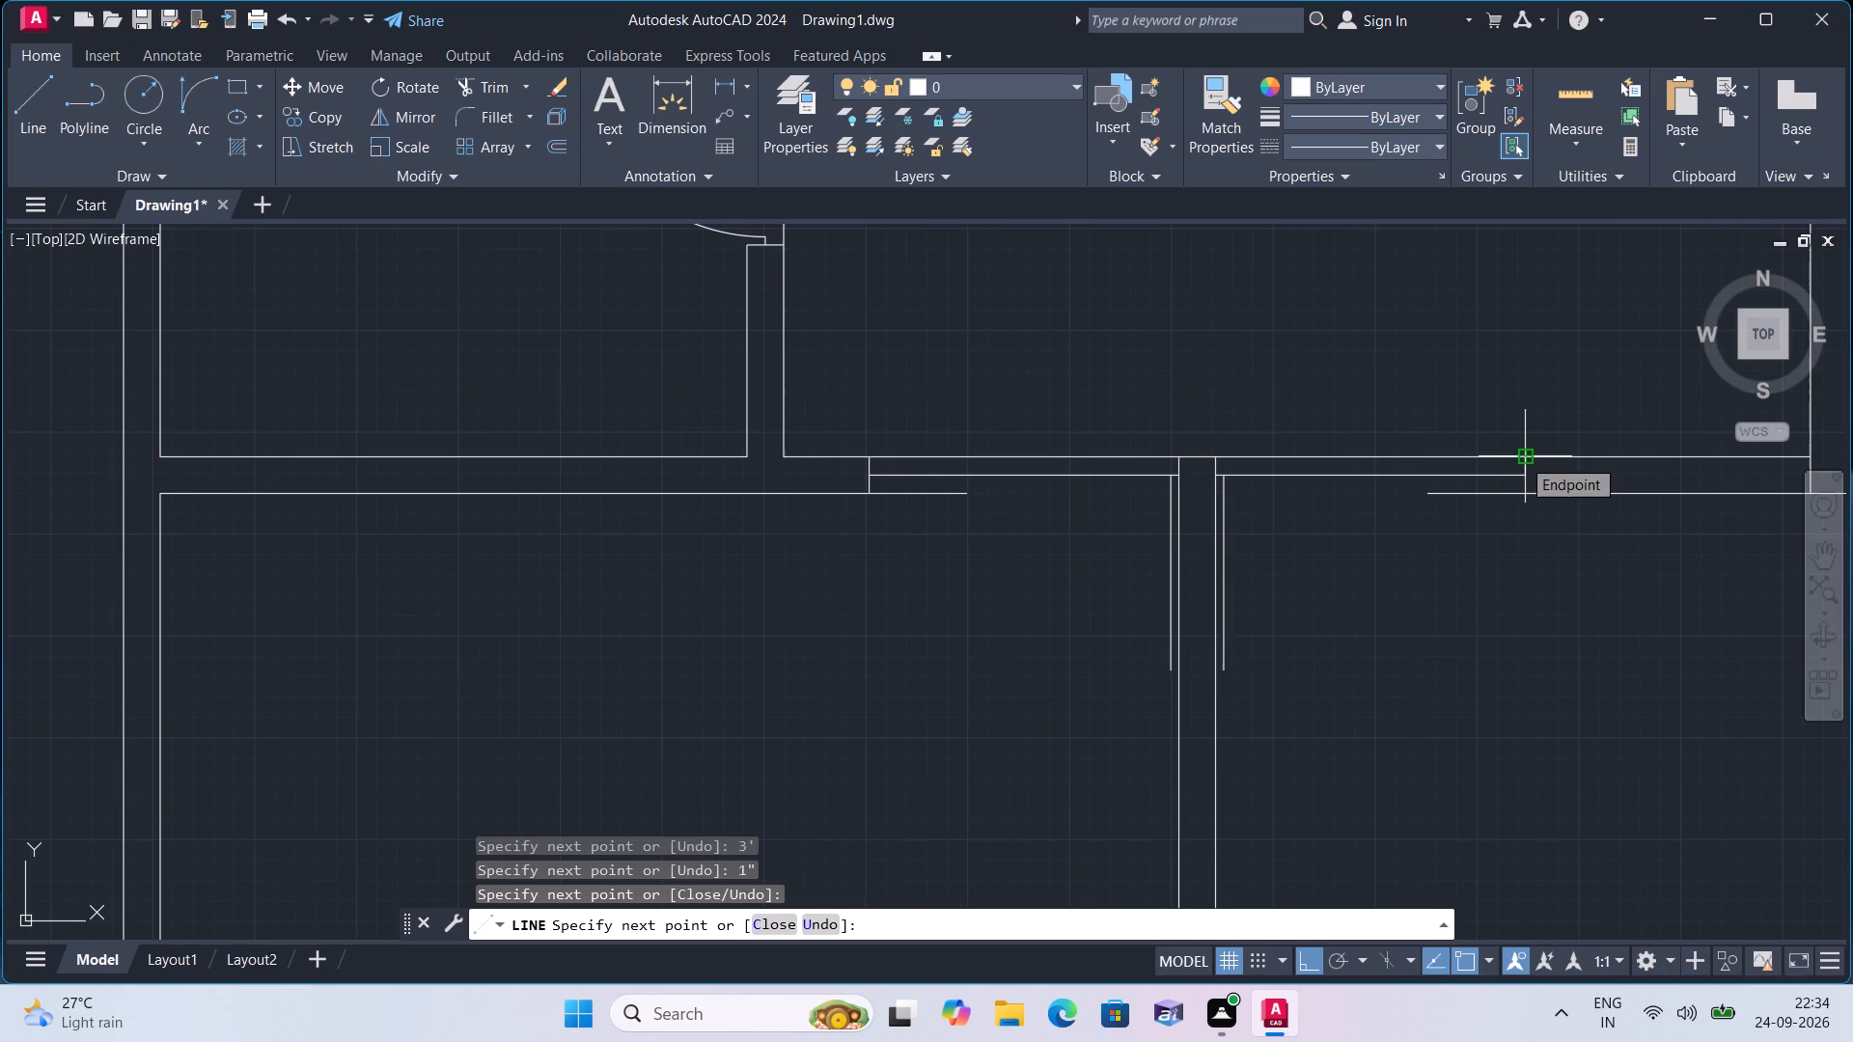
{"action": "key", "text": "space"}
Draw the rest of the eastern jamb from the new line's east corner down to the north wall's southern face line.
{"action": "key", "text": "space"}
{"action": "scroll", "coordinate": [1526, 513], "scroll_direction": "up", "scroll_amount": 1}
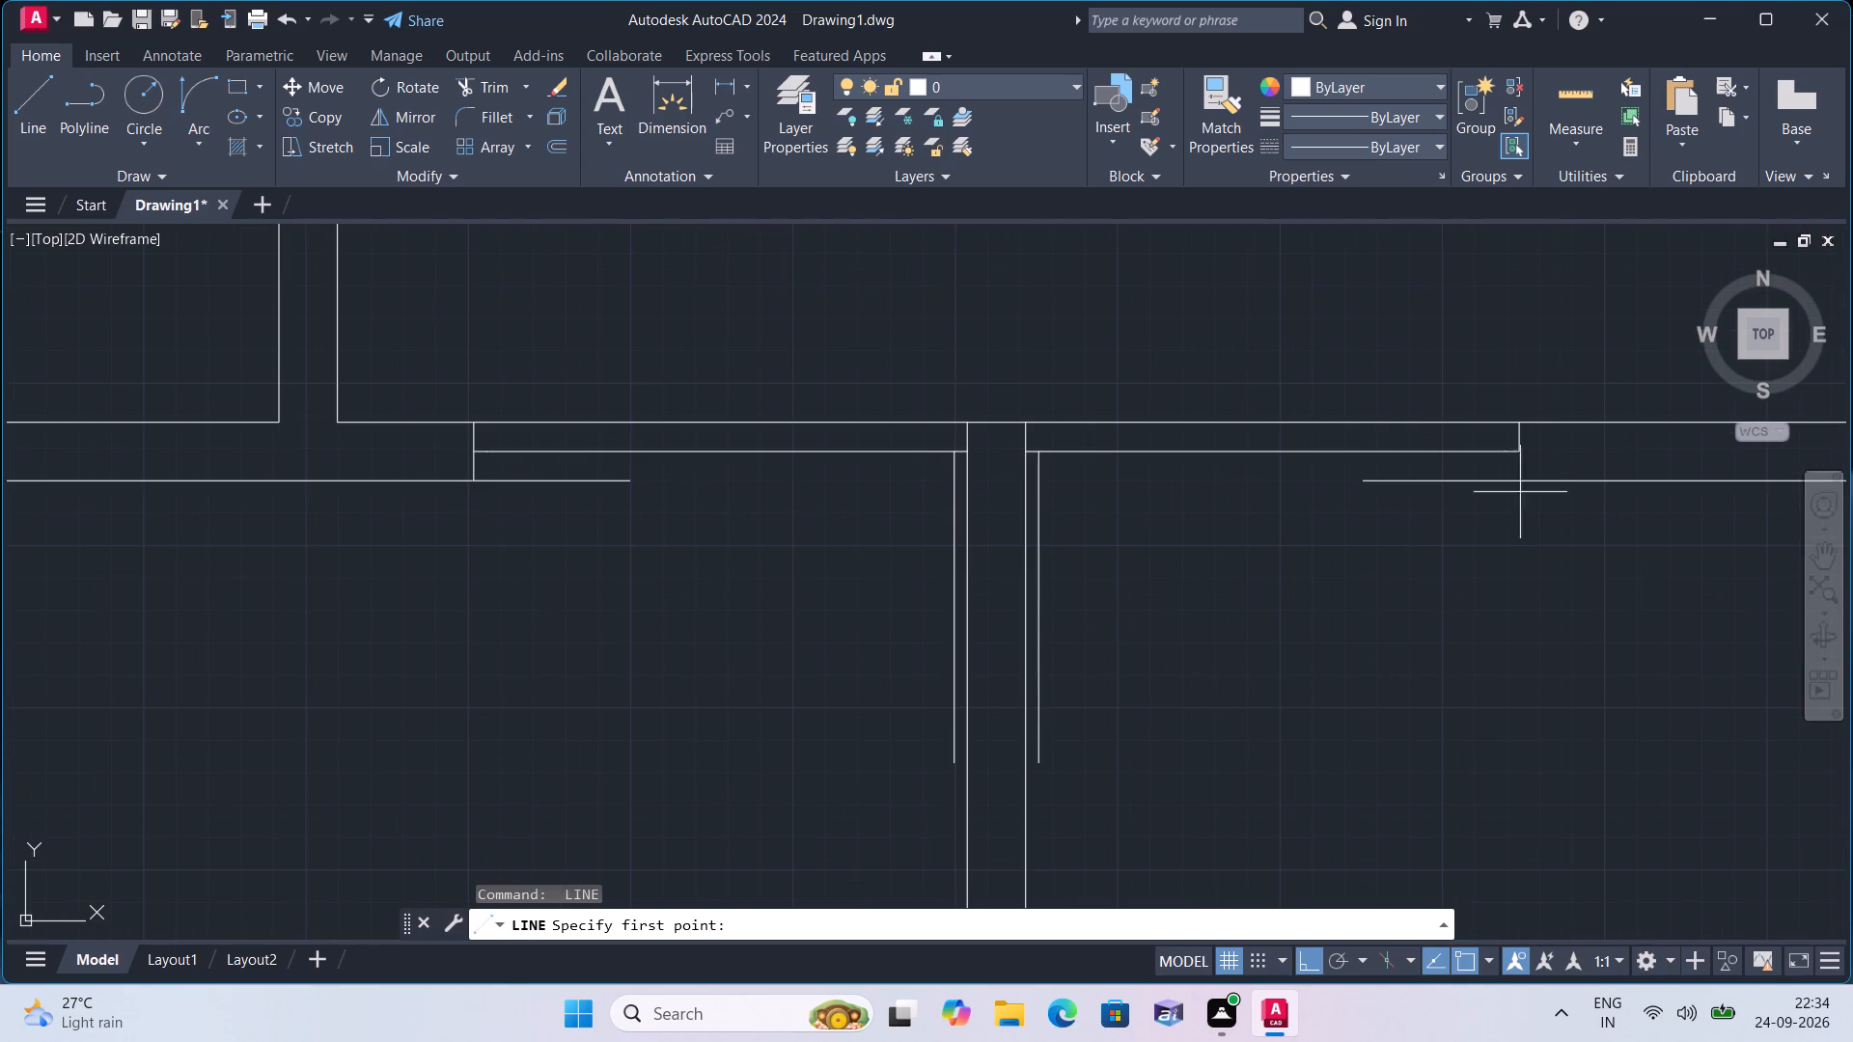
{"action": "left_click", "coordinate": [1520, 450]}
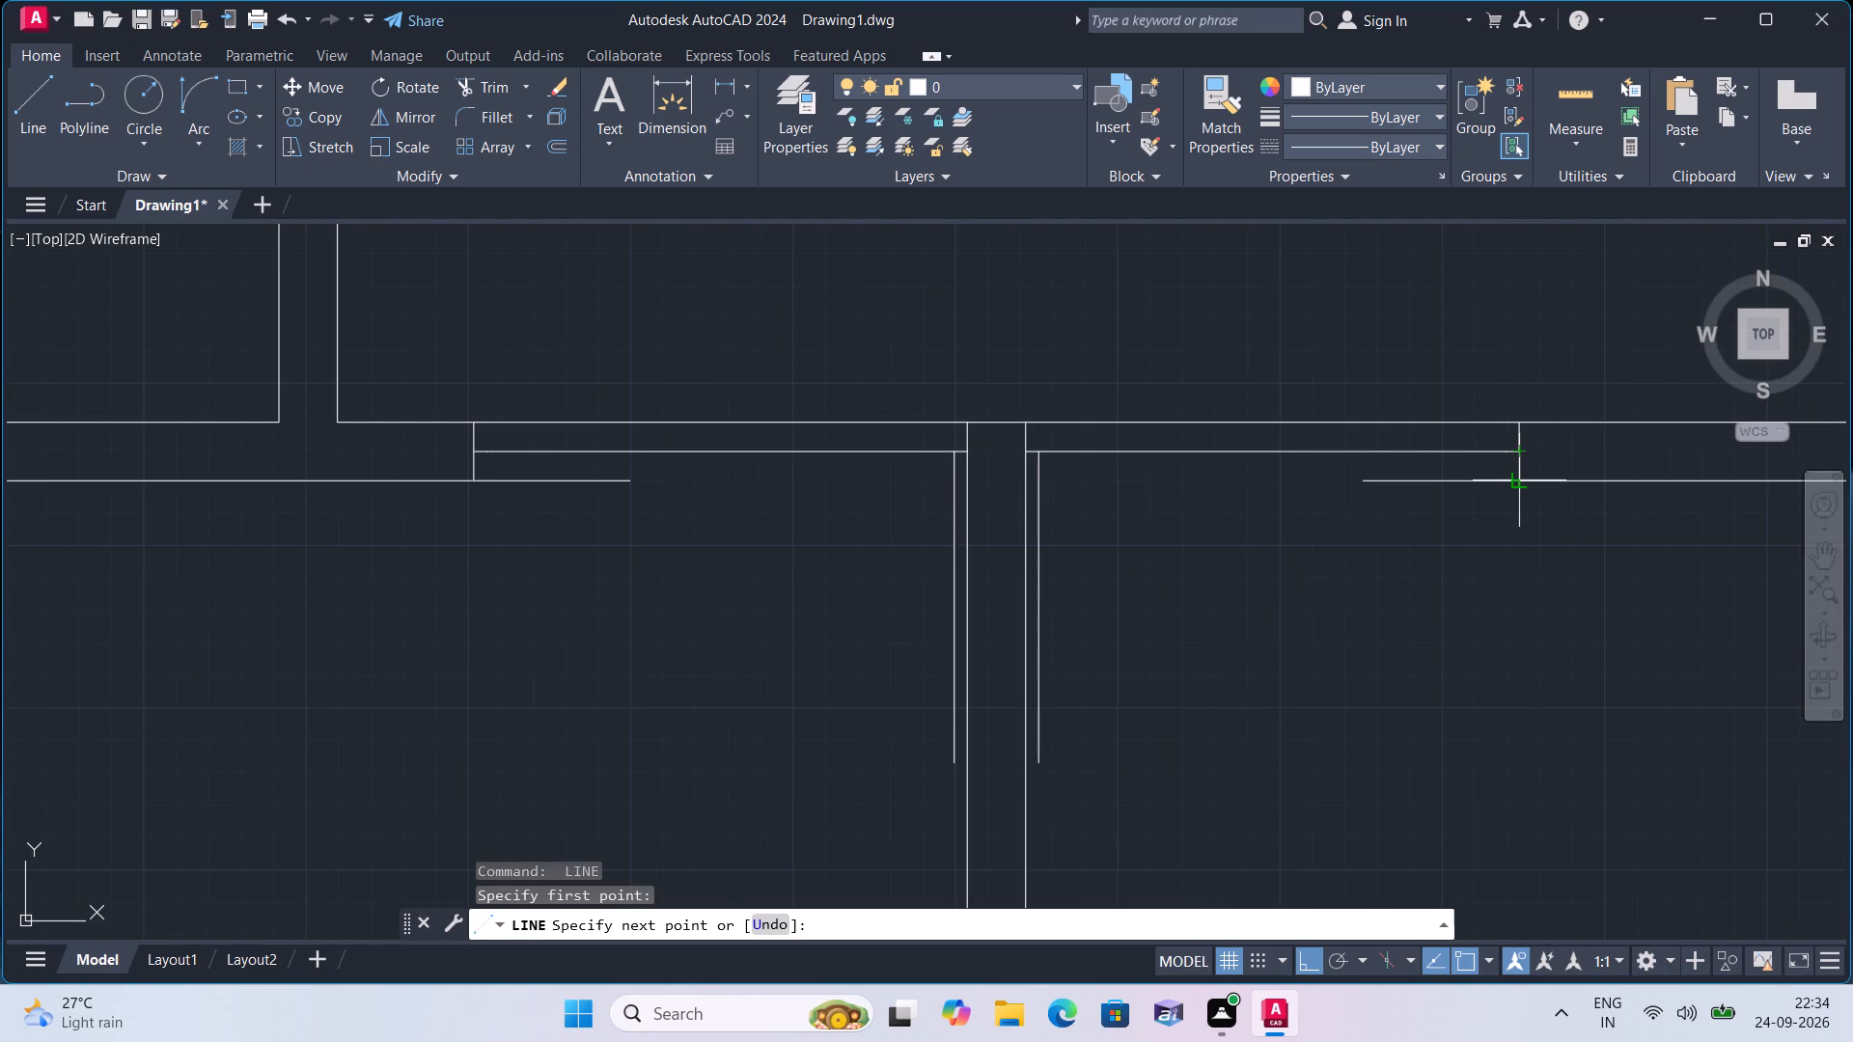
{"action": "left_click", "coordinate": [1517, 480]}
{"action": "key", "text": "space"}
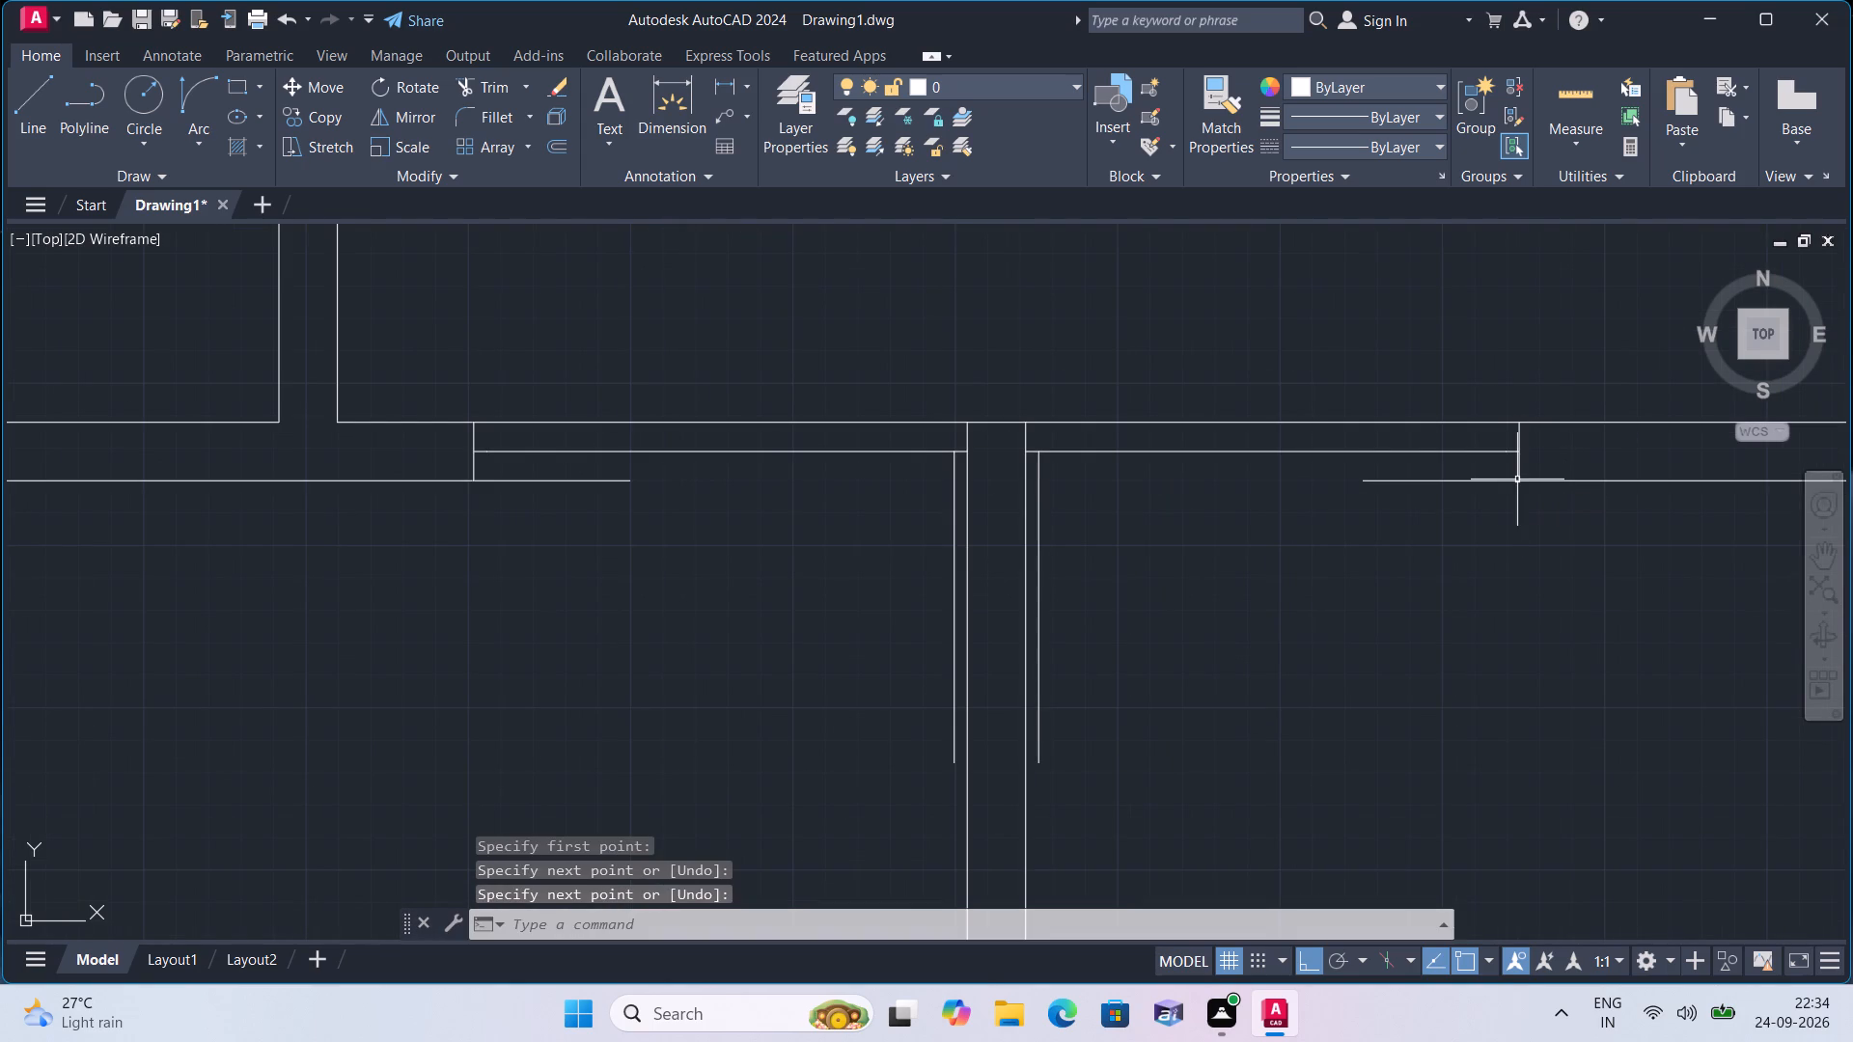
Erase the two 3' horizontal construction lines across the door openings on either side of the west partition.
{"action": "left_click", "coordinate": [798, 453]}
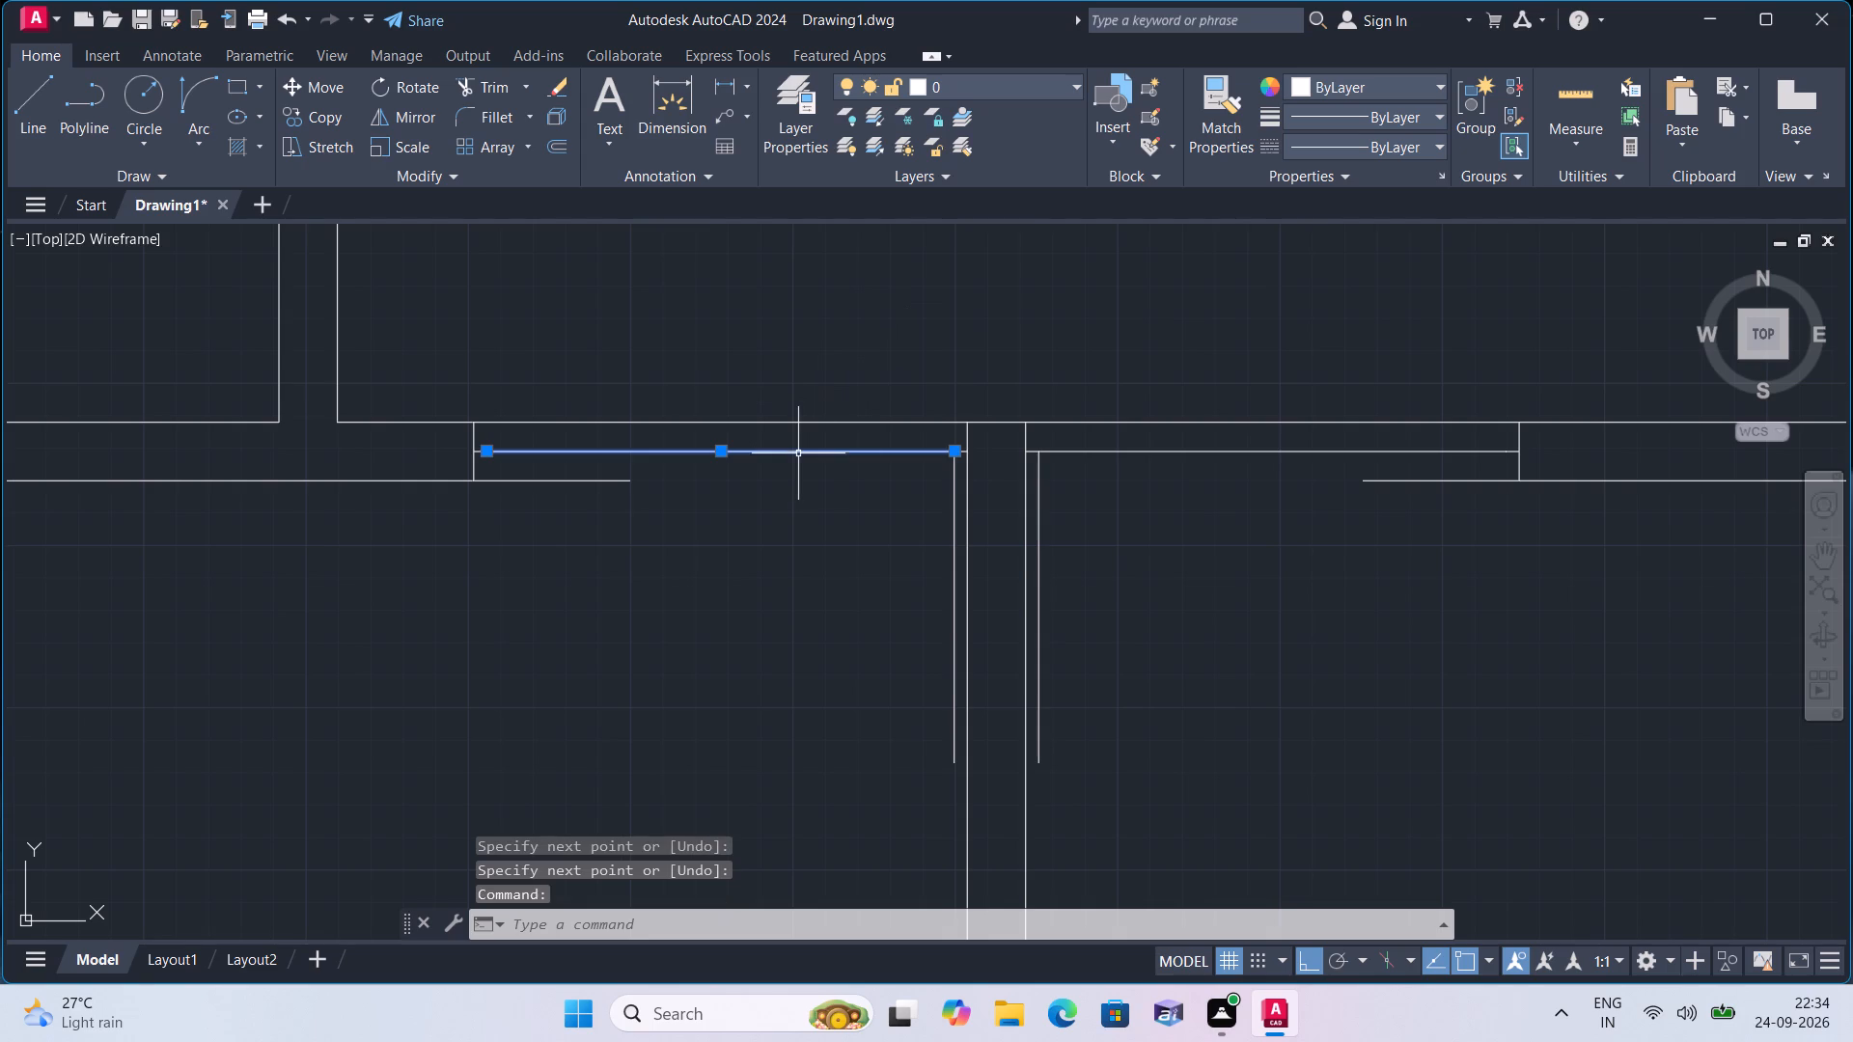
{"action": "left_click", "coordinate": [1400, 453]}
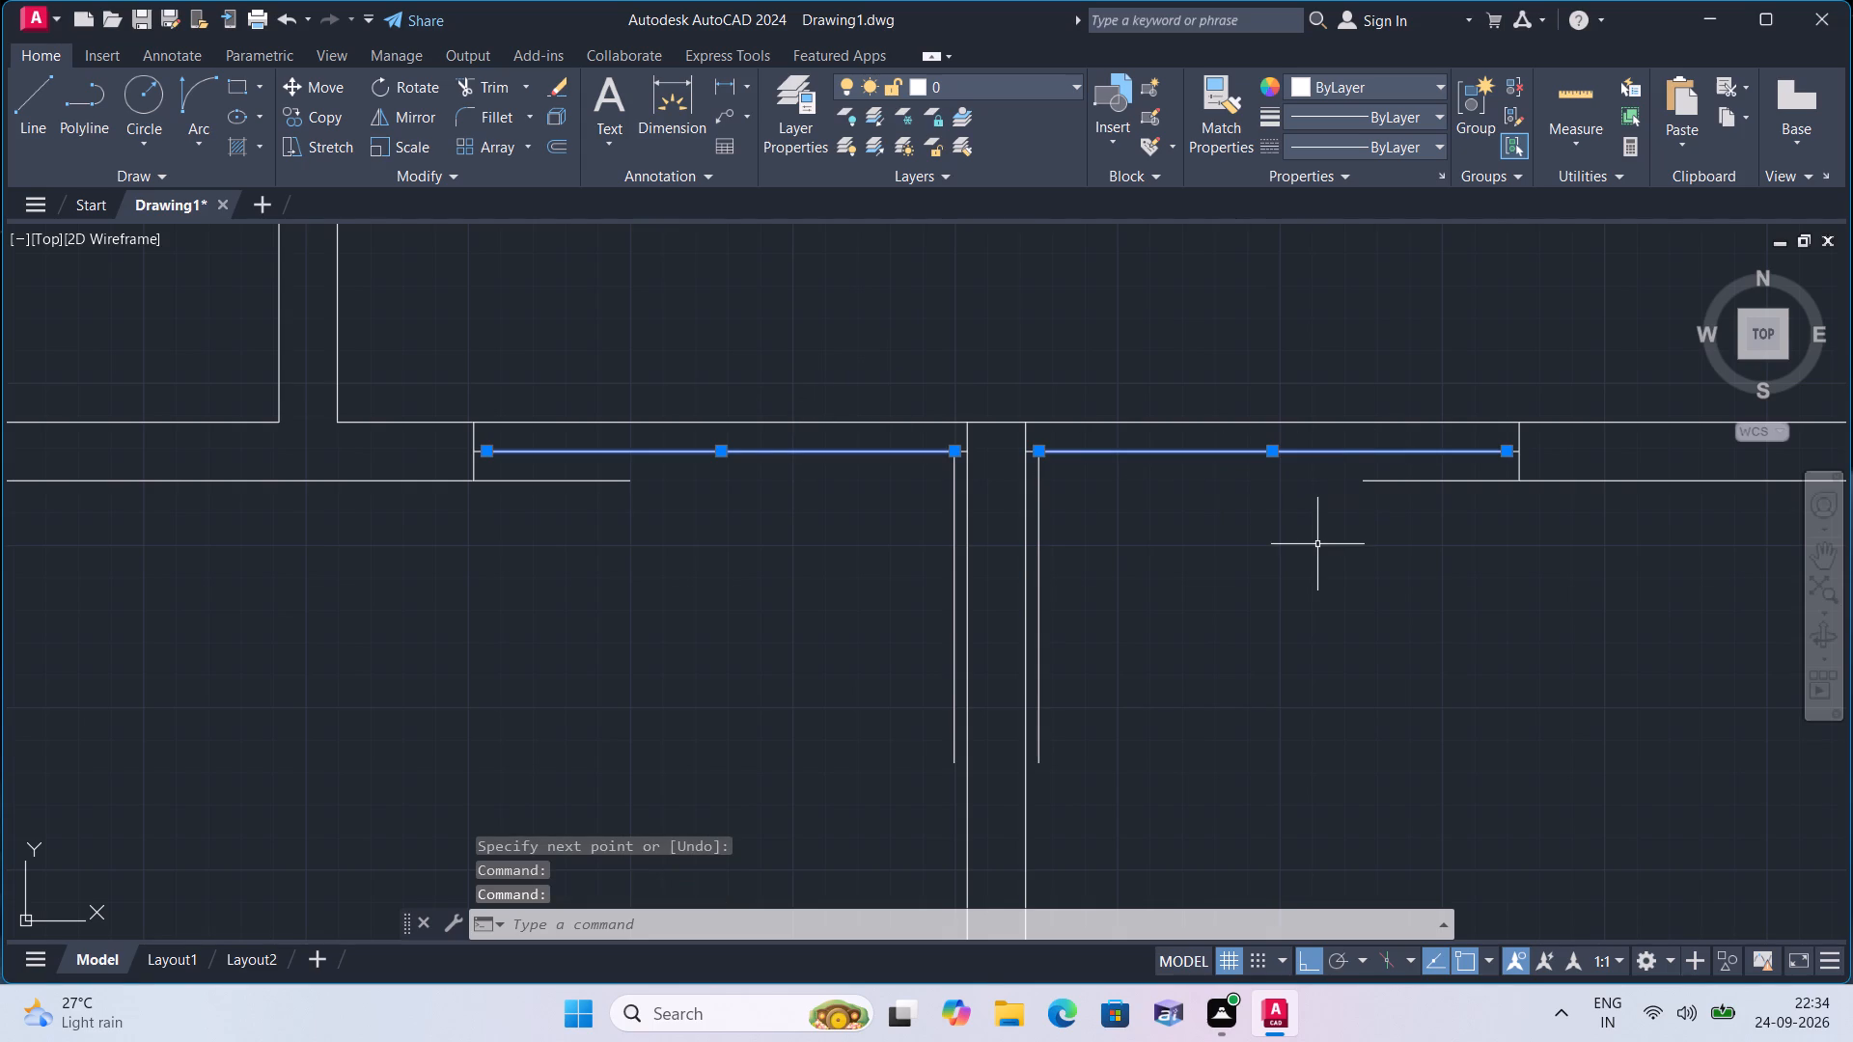
{"action": "key", "text": "Delete"}
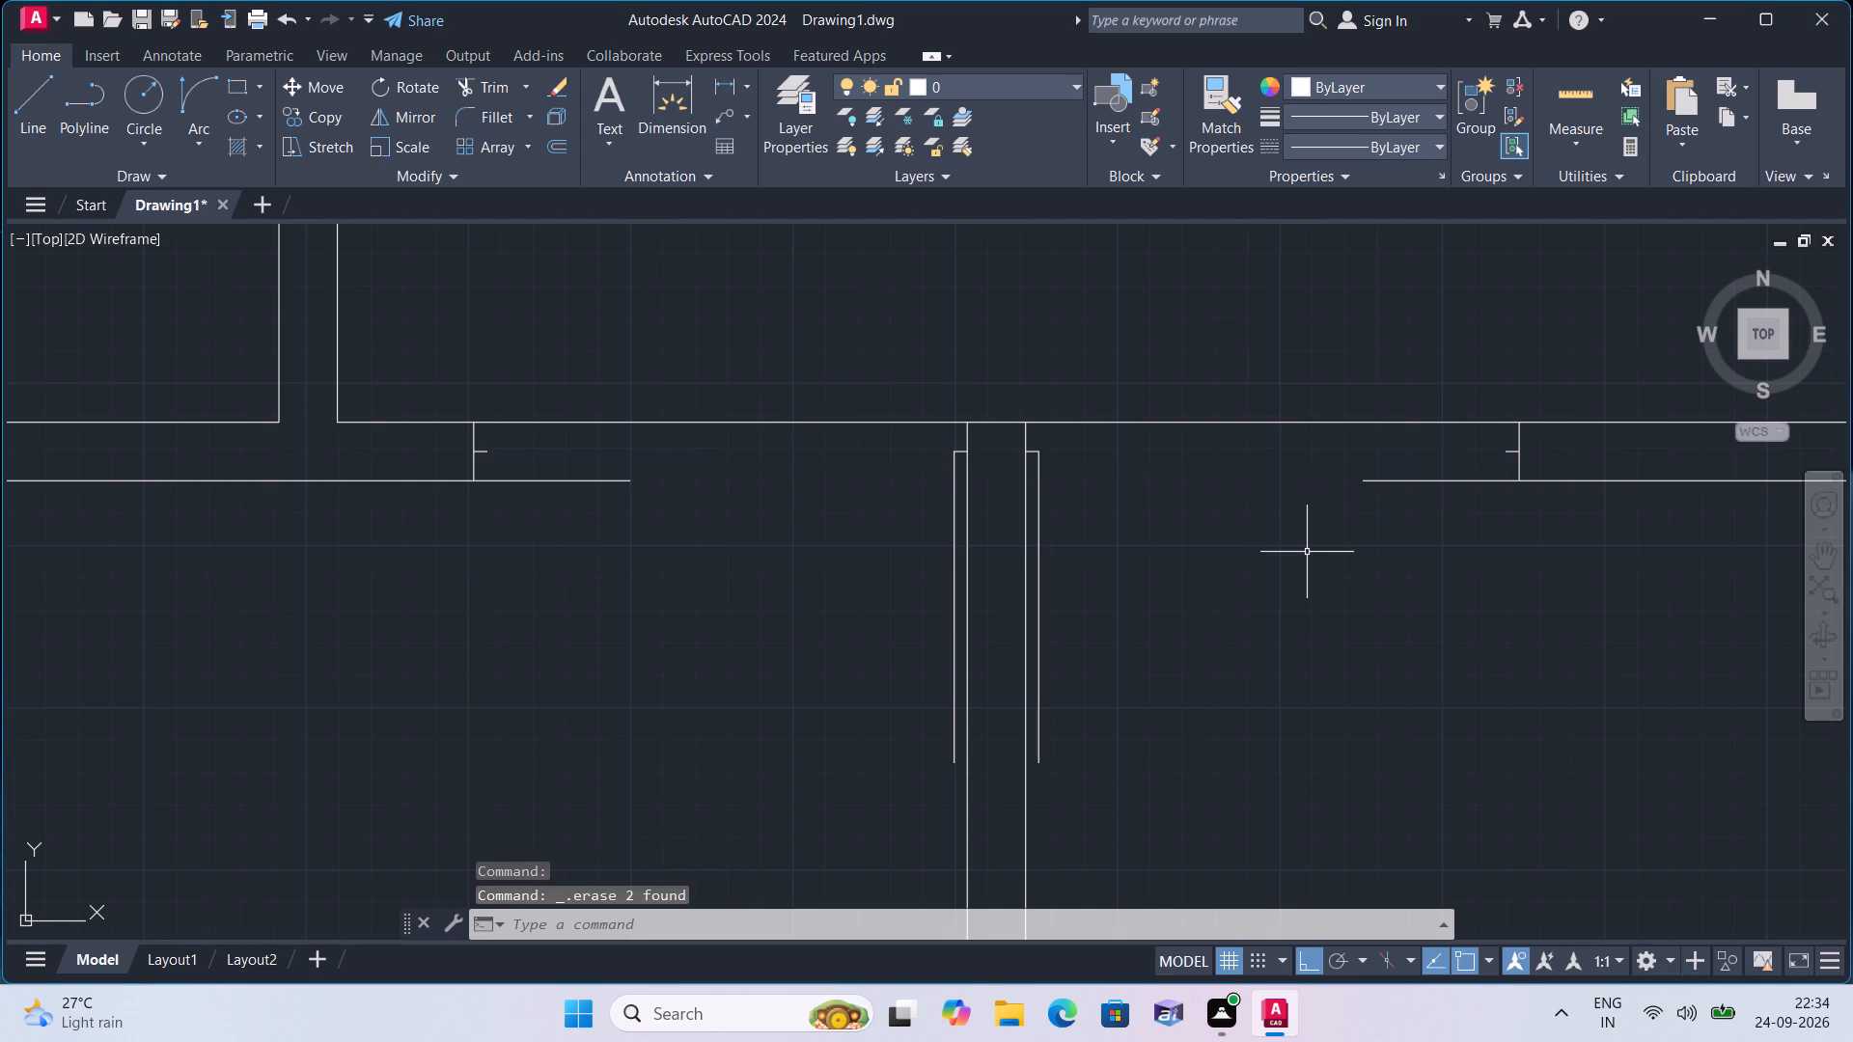
Lengthen both door leaves beside the west partition with 1' lines drawn south from their southern ends.
{"action": "type", "text": "l"}
{"action": "key", "text": "space"}
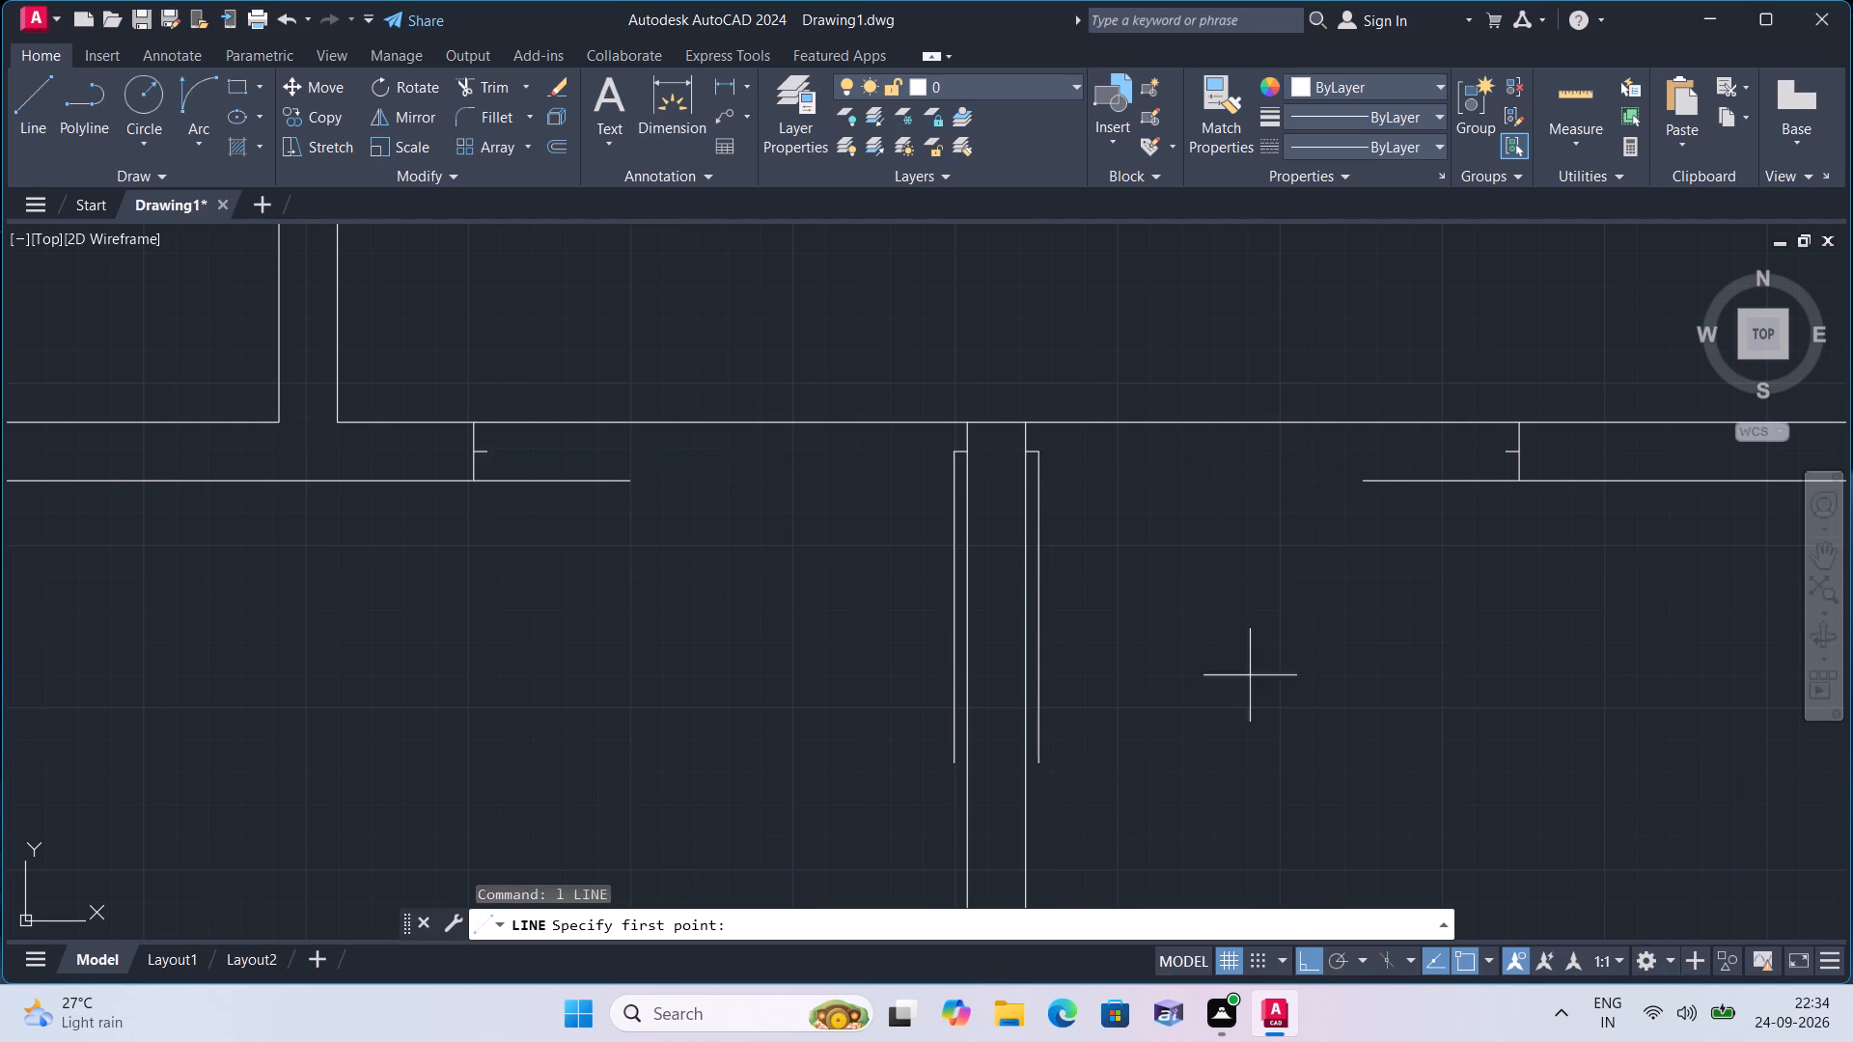
{"action": "middle_click_drag", "start_coordinate": [1153, 759], "coordinate": [1162, 640]}
{"action": "left_click_drag", "start_coordinate": [1053, 644], "coordinate": [1053, 661]}
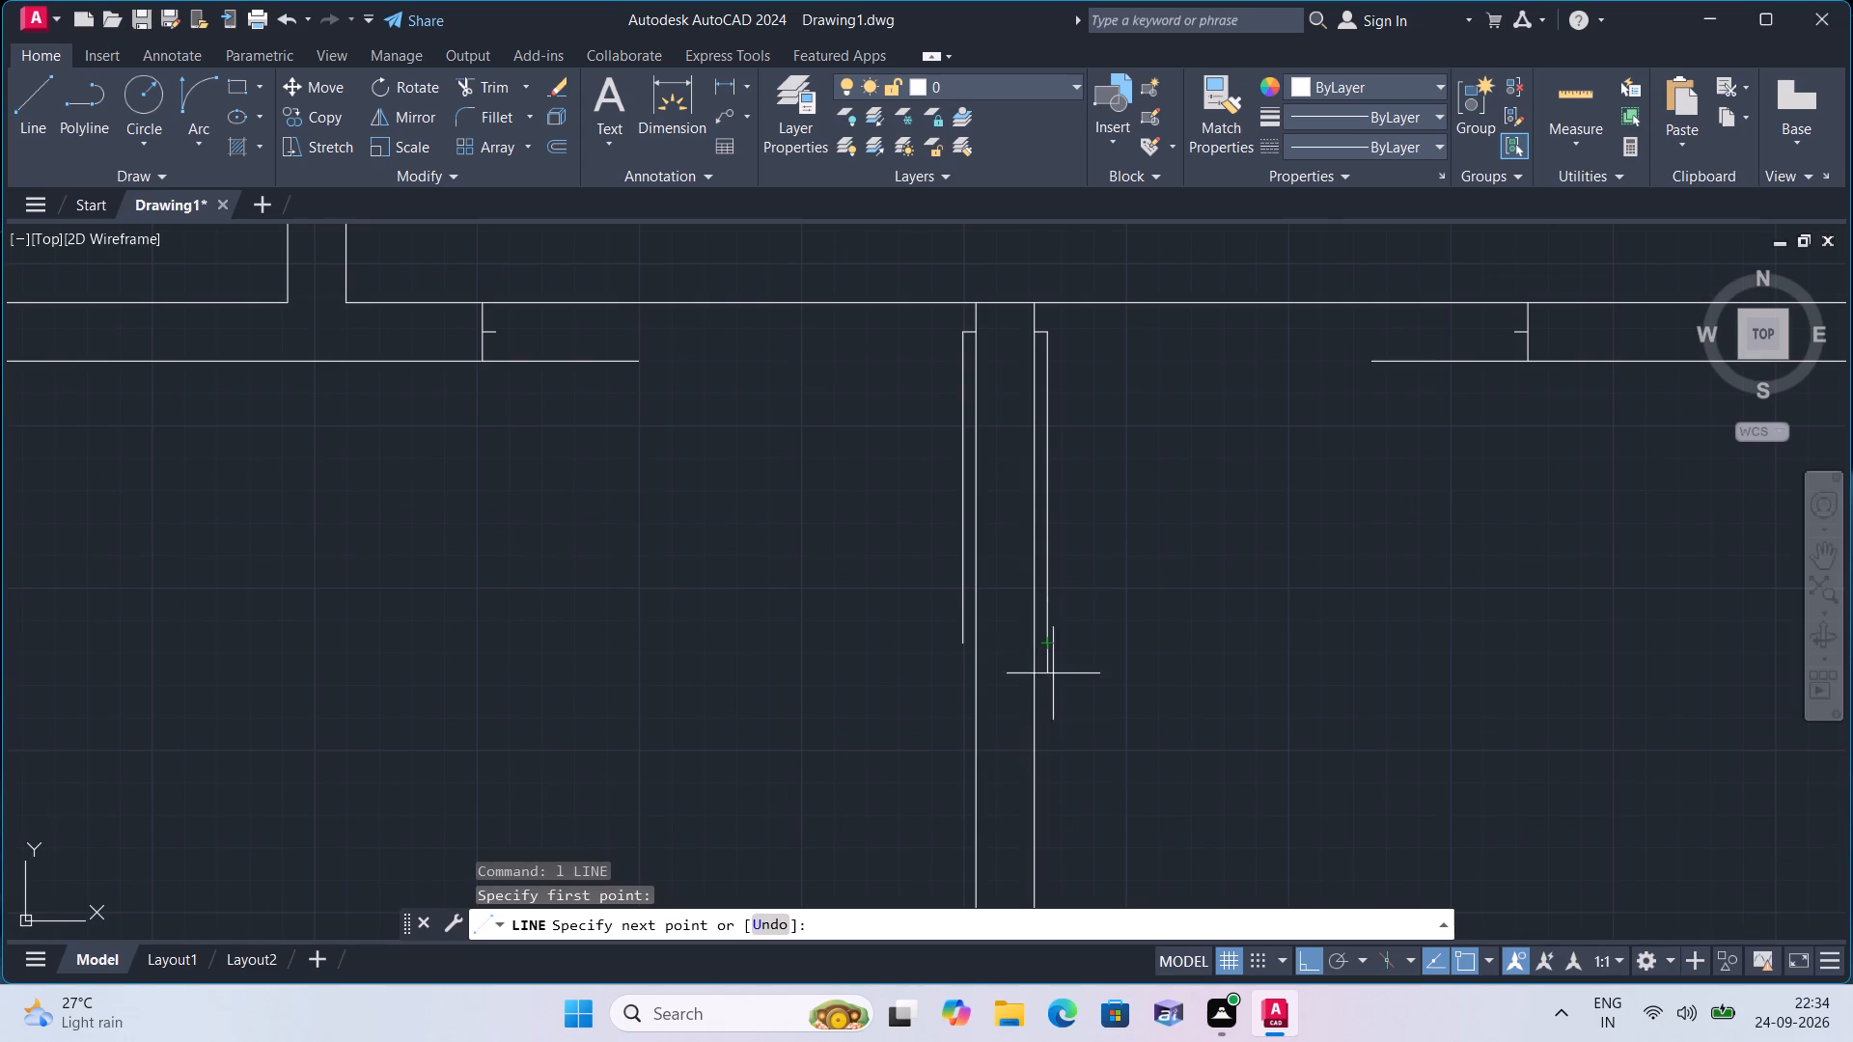
{"action": "type", "text": "1'"}
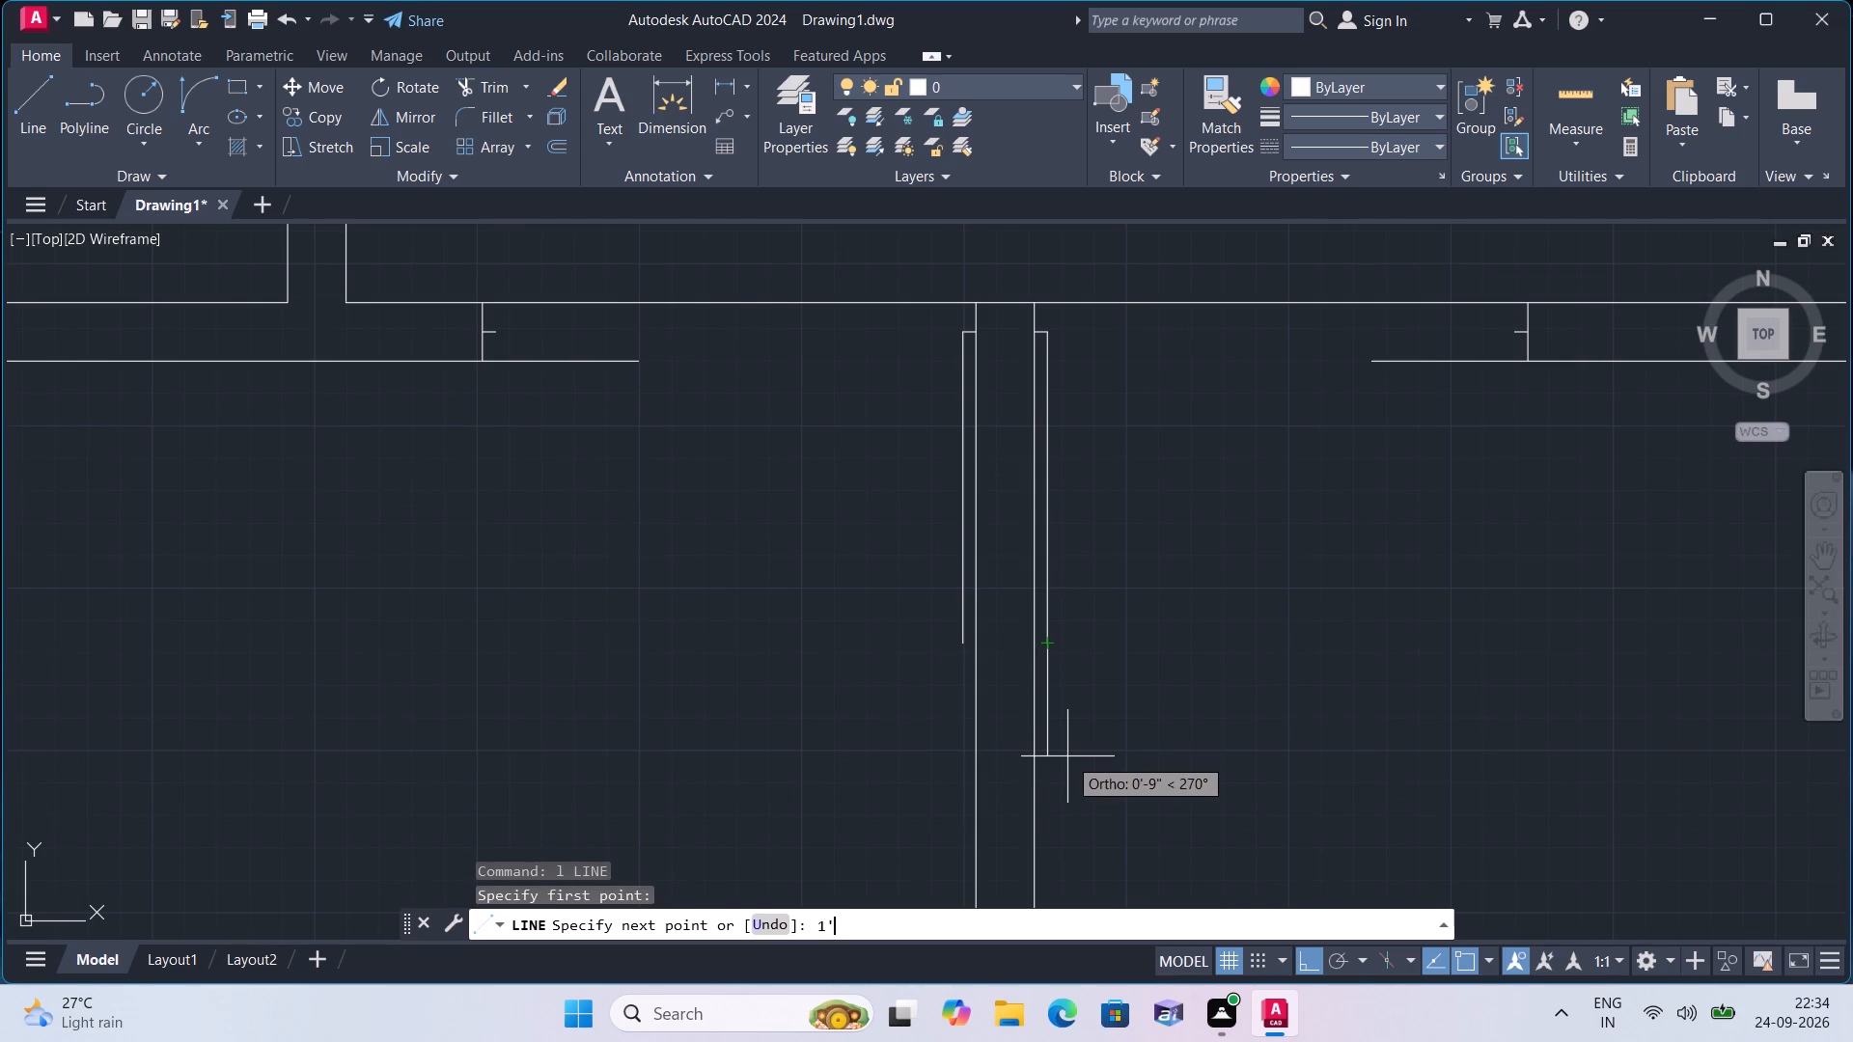
{"action": "key", "text": "space"}
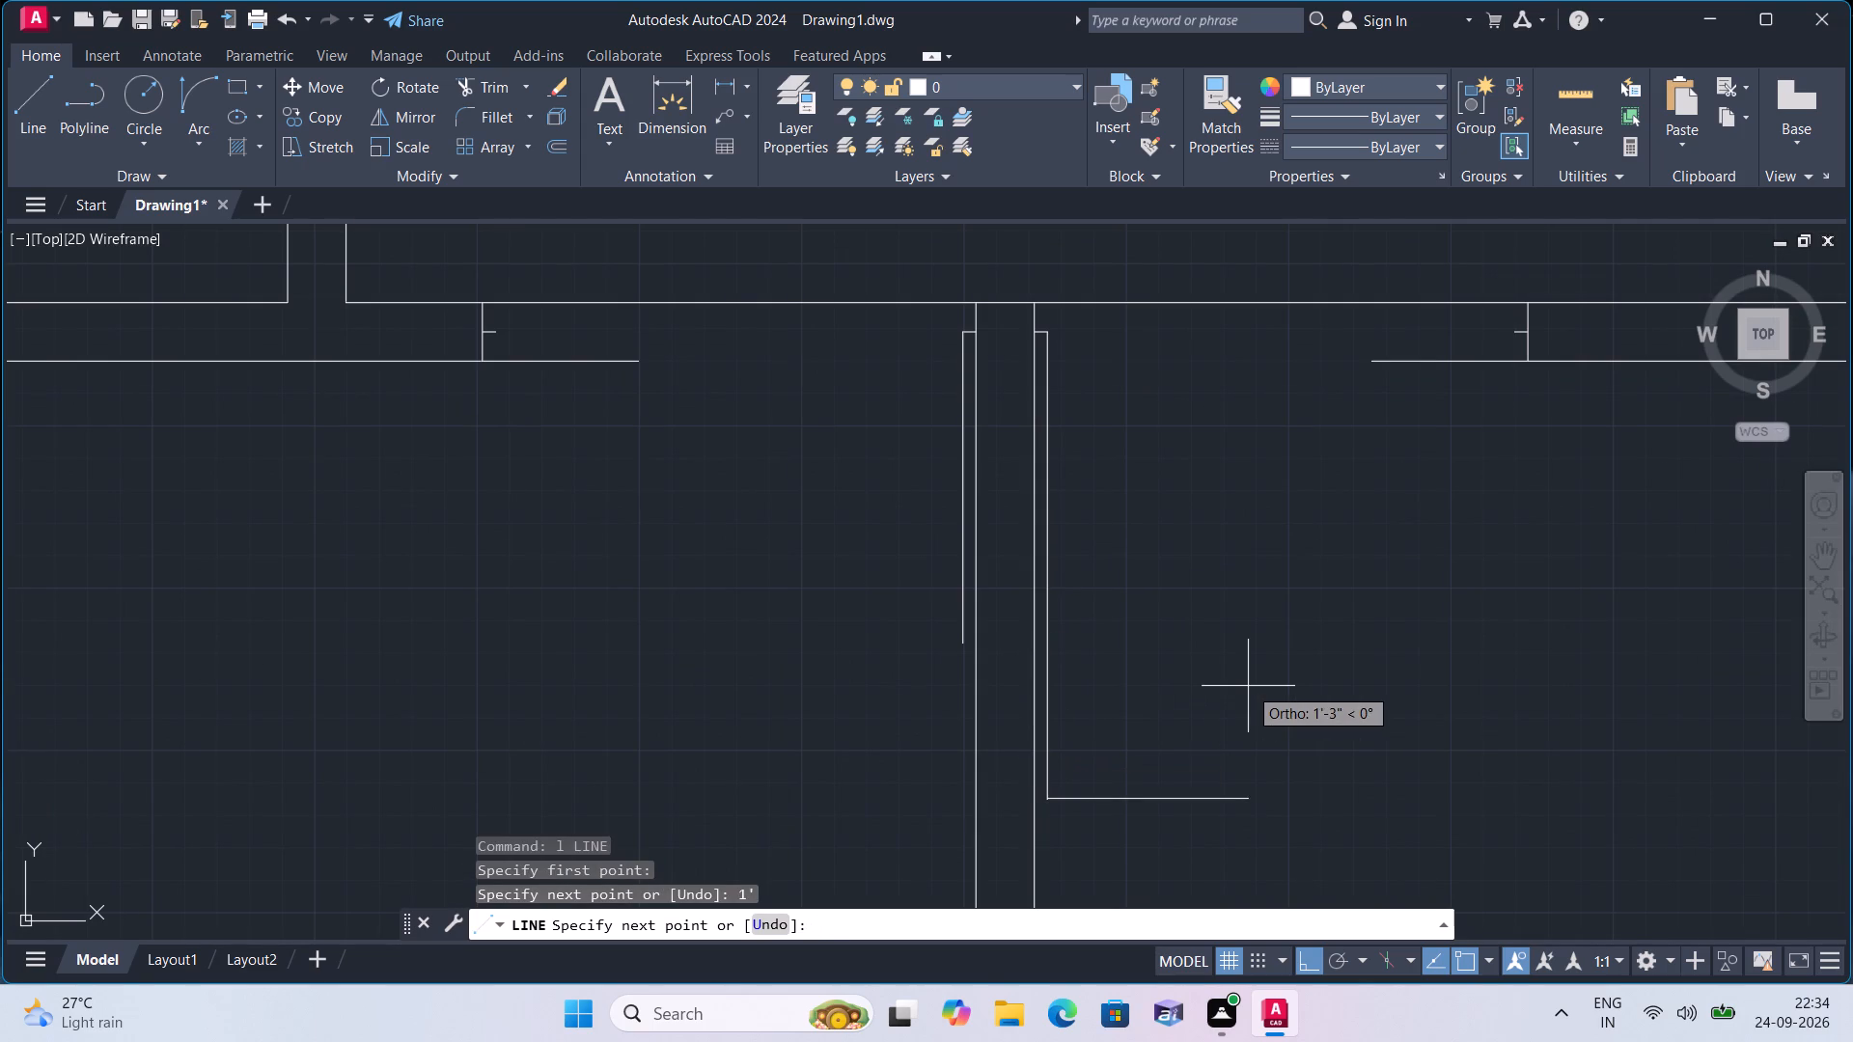
{"action": "key", "text": "space"}
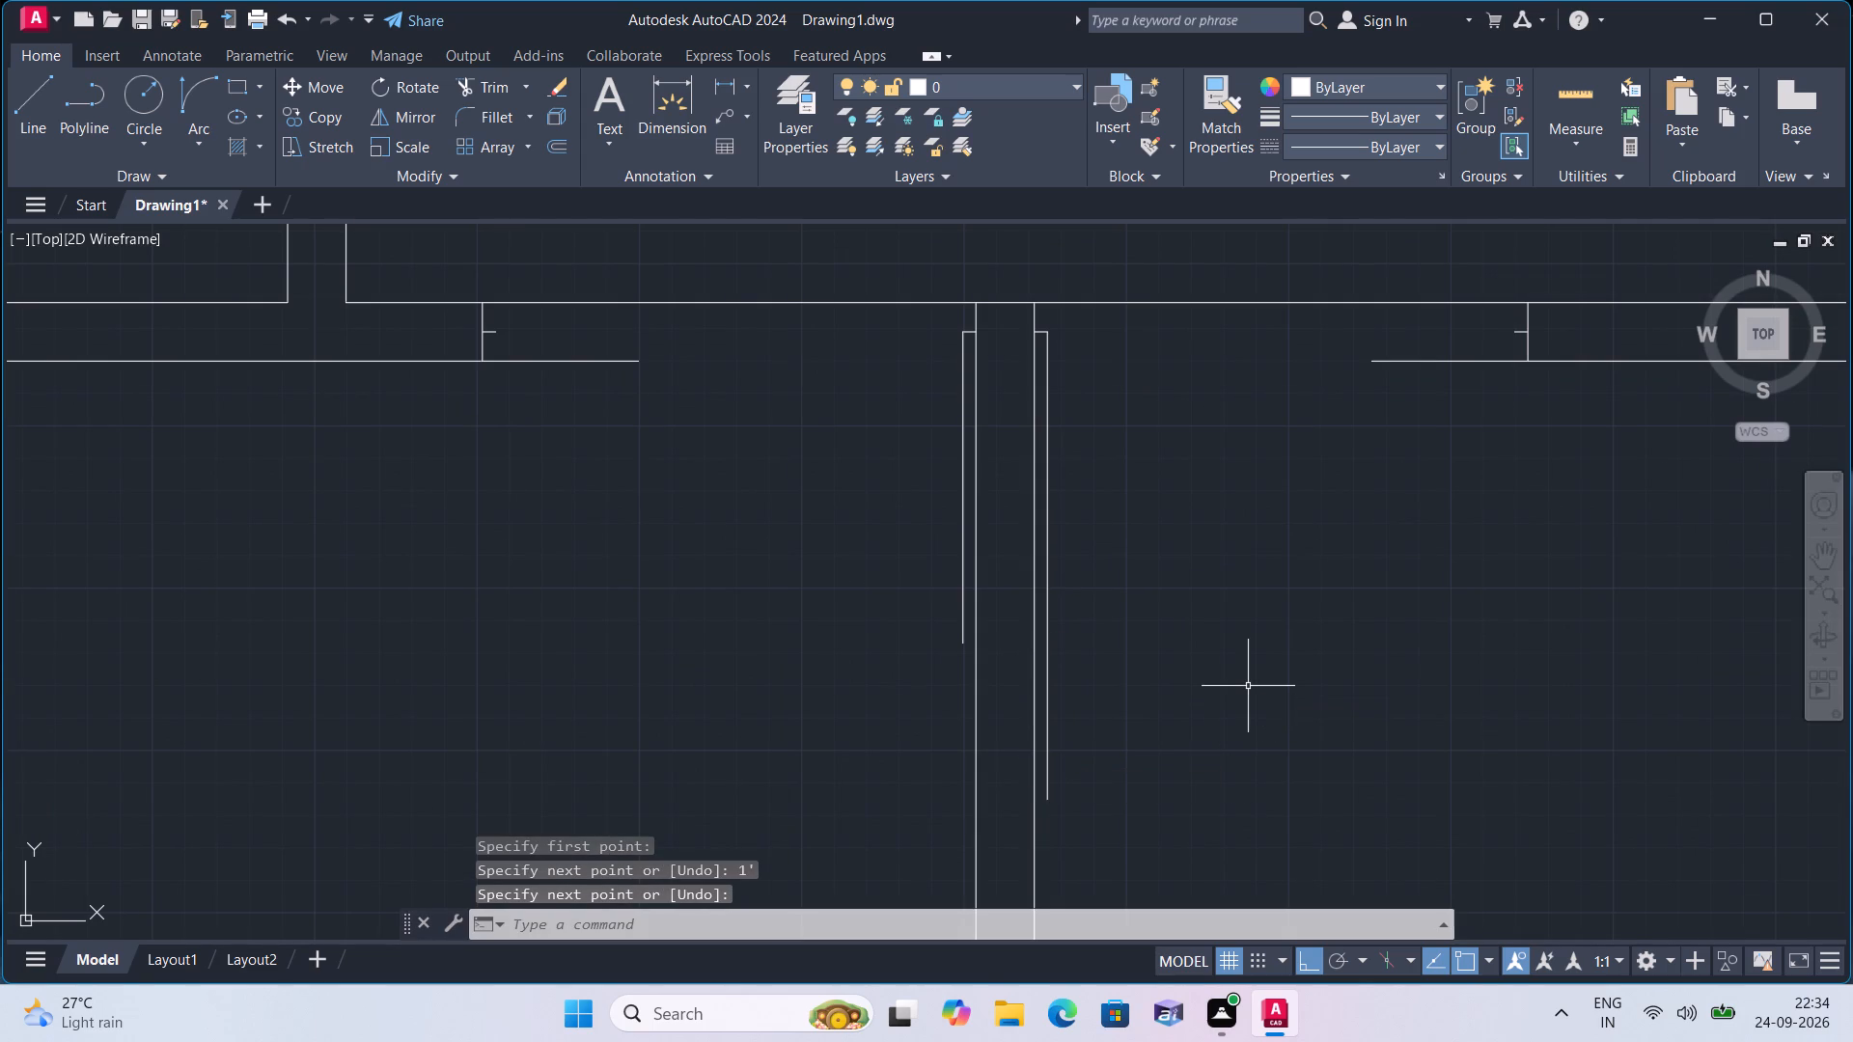
{"action": "key", "text": "space"}
{"action": "scroll", "coordinate": [1248, 686], "scroll_direction": "up", "scroll_amount": 2}
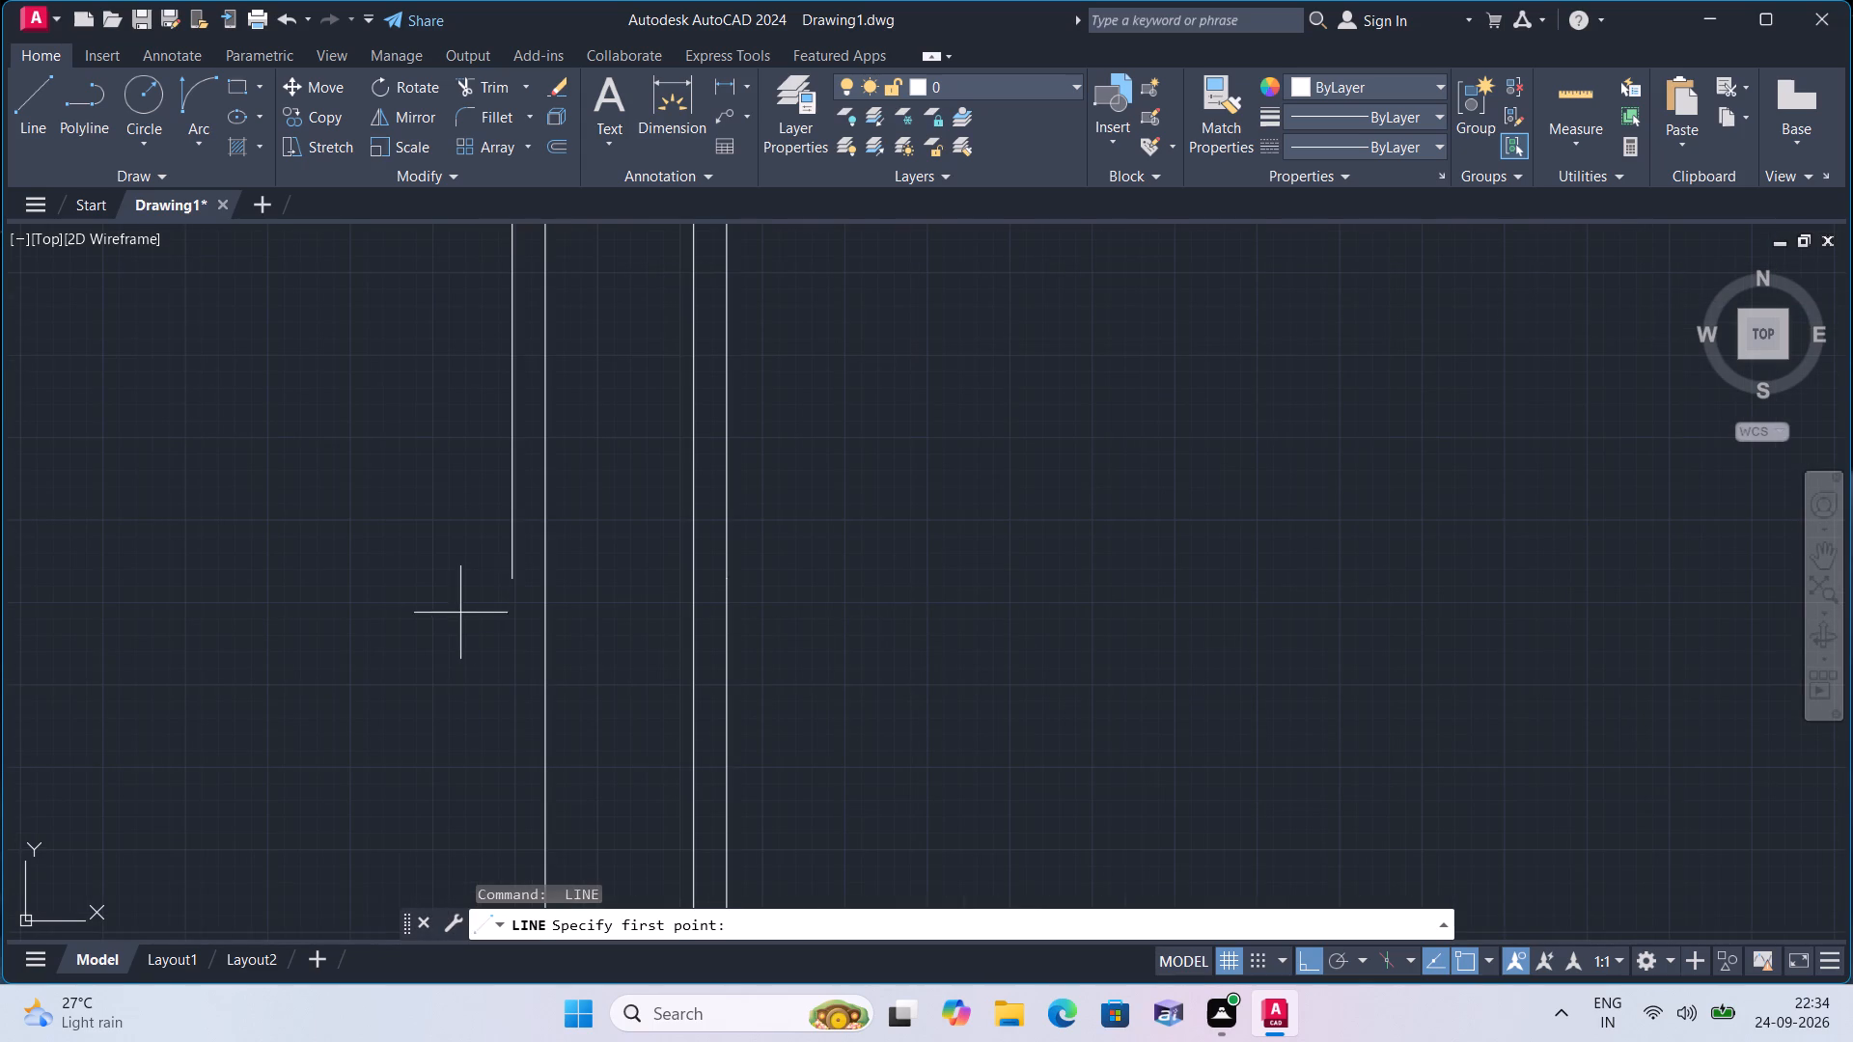
{"action": "left_click", "coordinate": [506, 577]}
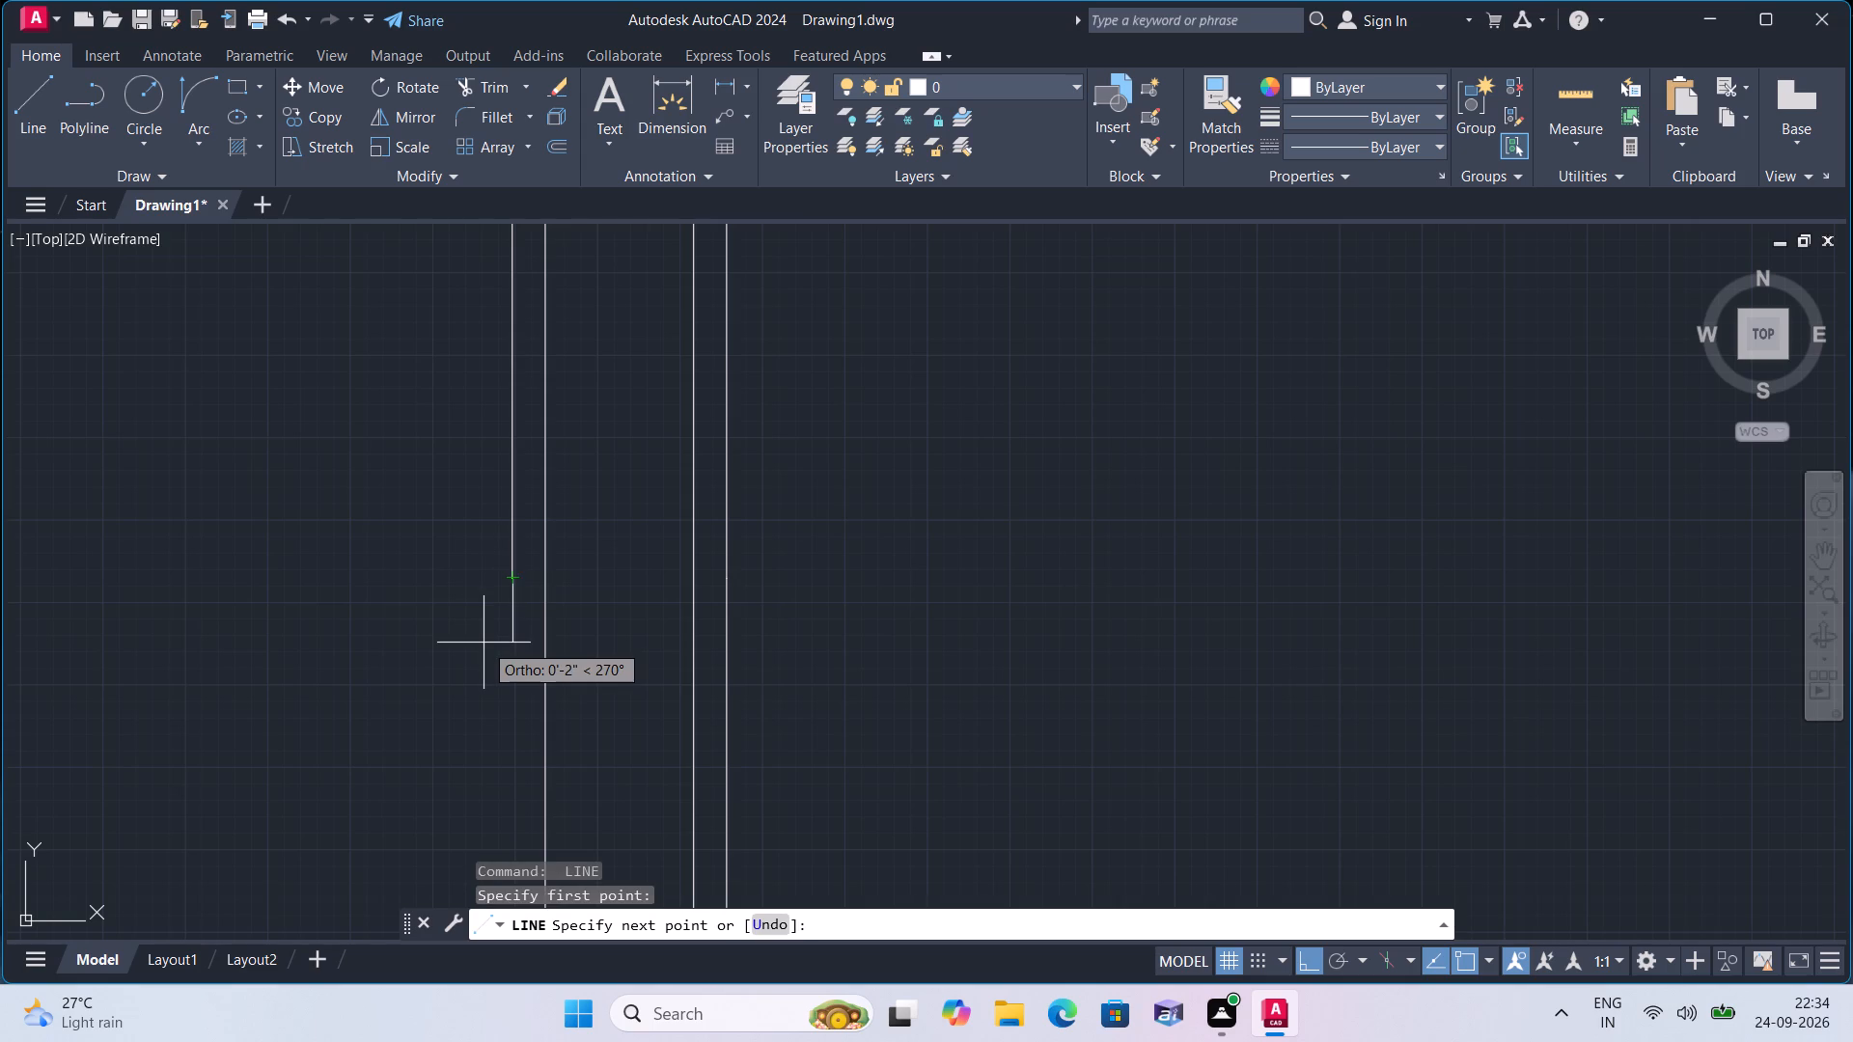
{"action": "type", "text": "1'"}
{"action": "key", "text": "space"}
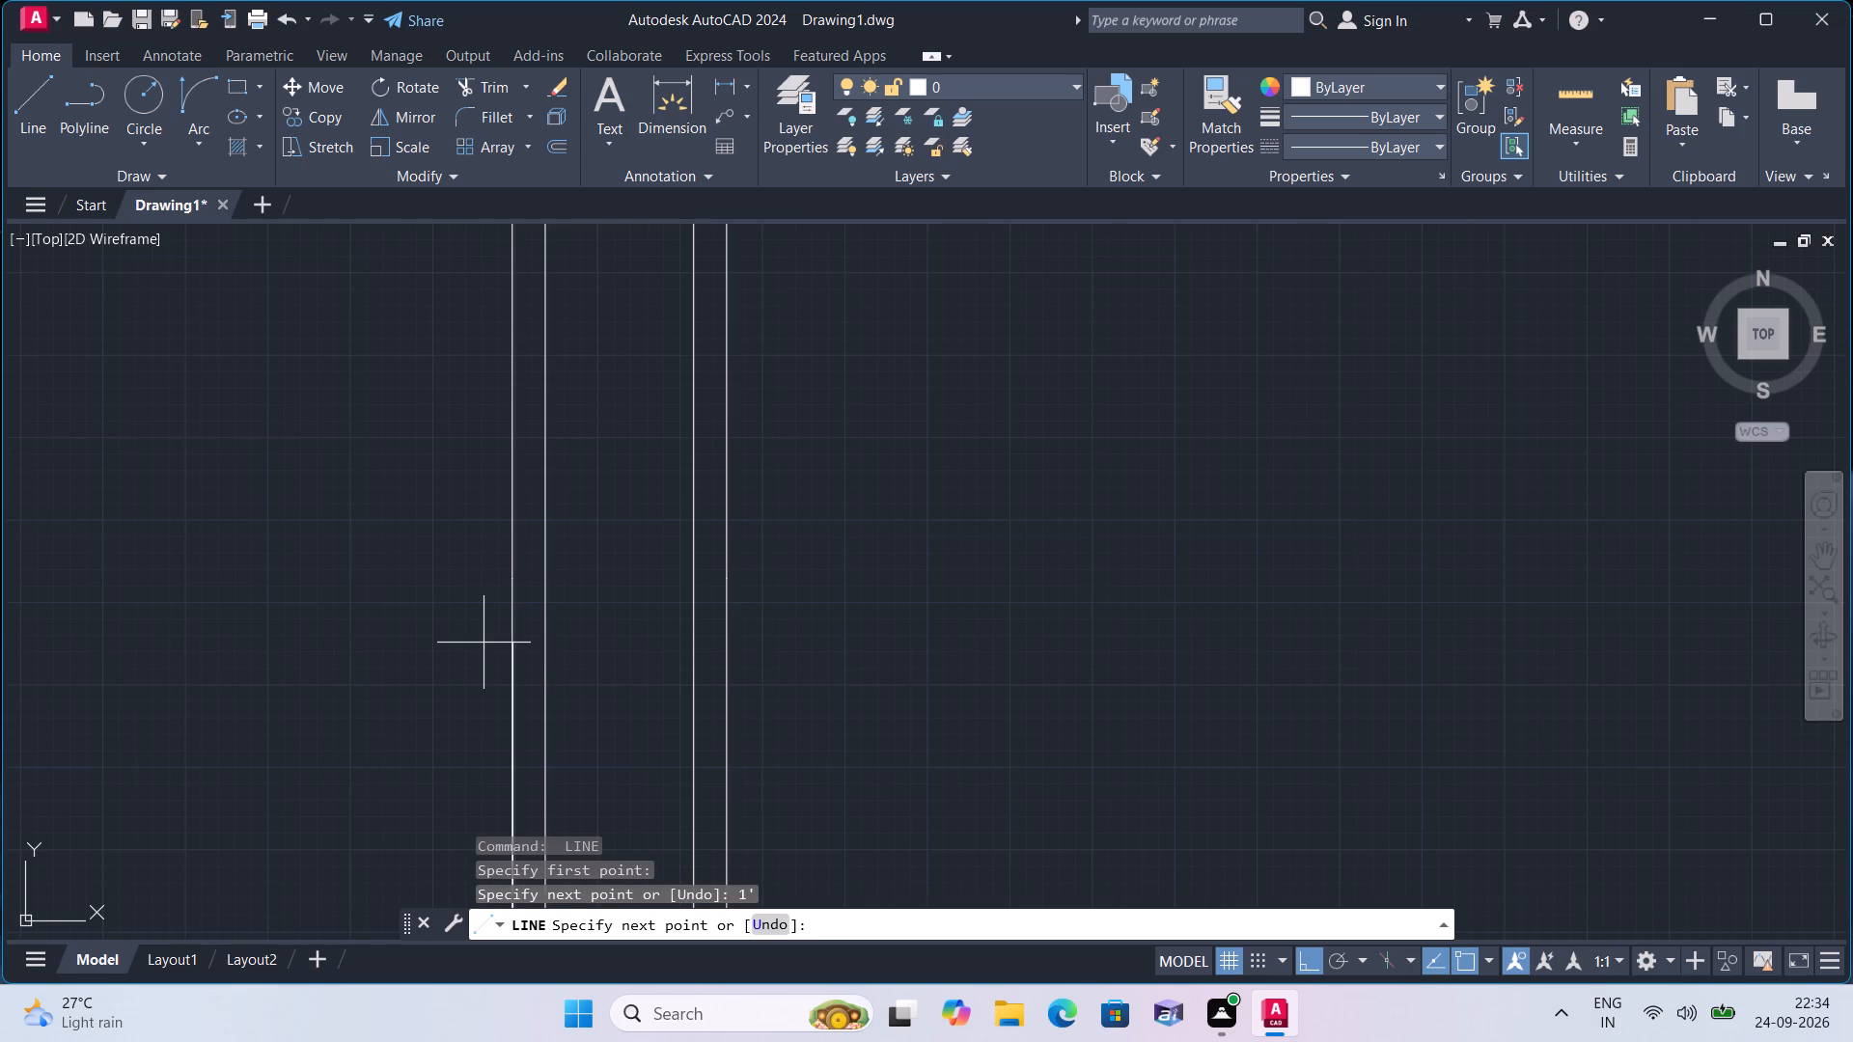
{"action": "key", "text": "Escape"}
Draw the western door's swing arc by start, end and direction, from the leaf's south end to the 1" jamb stub.
{"action": "scroll", "coordinate": [484, 643], "scroll_direction": "down", "scroll_amount": 2}
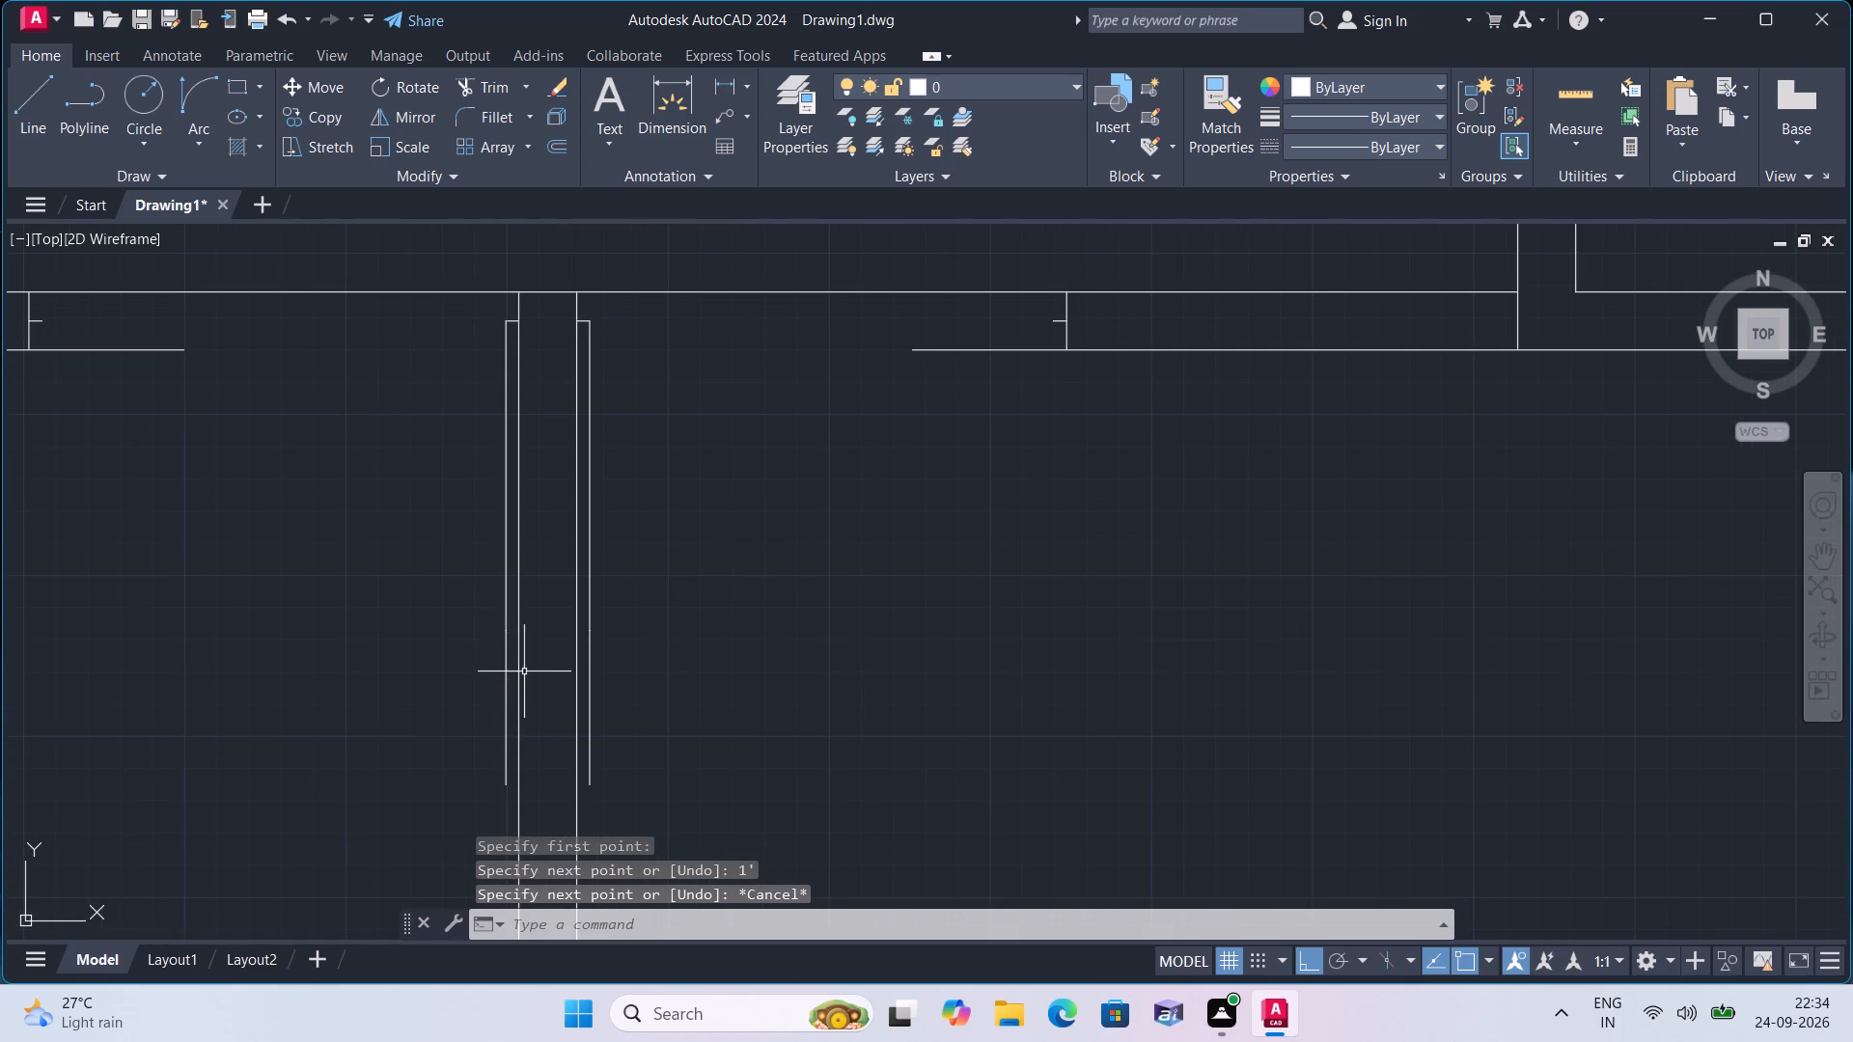
{"action": "left_click", "coordinate": [195, 142]}
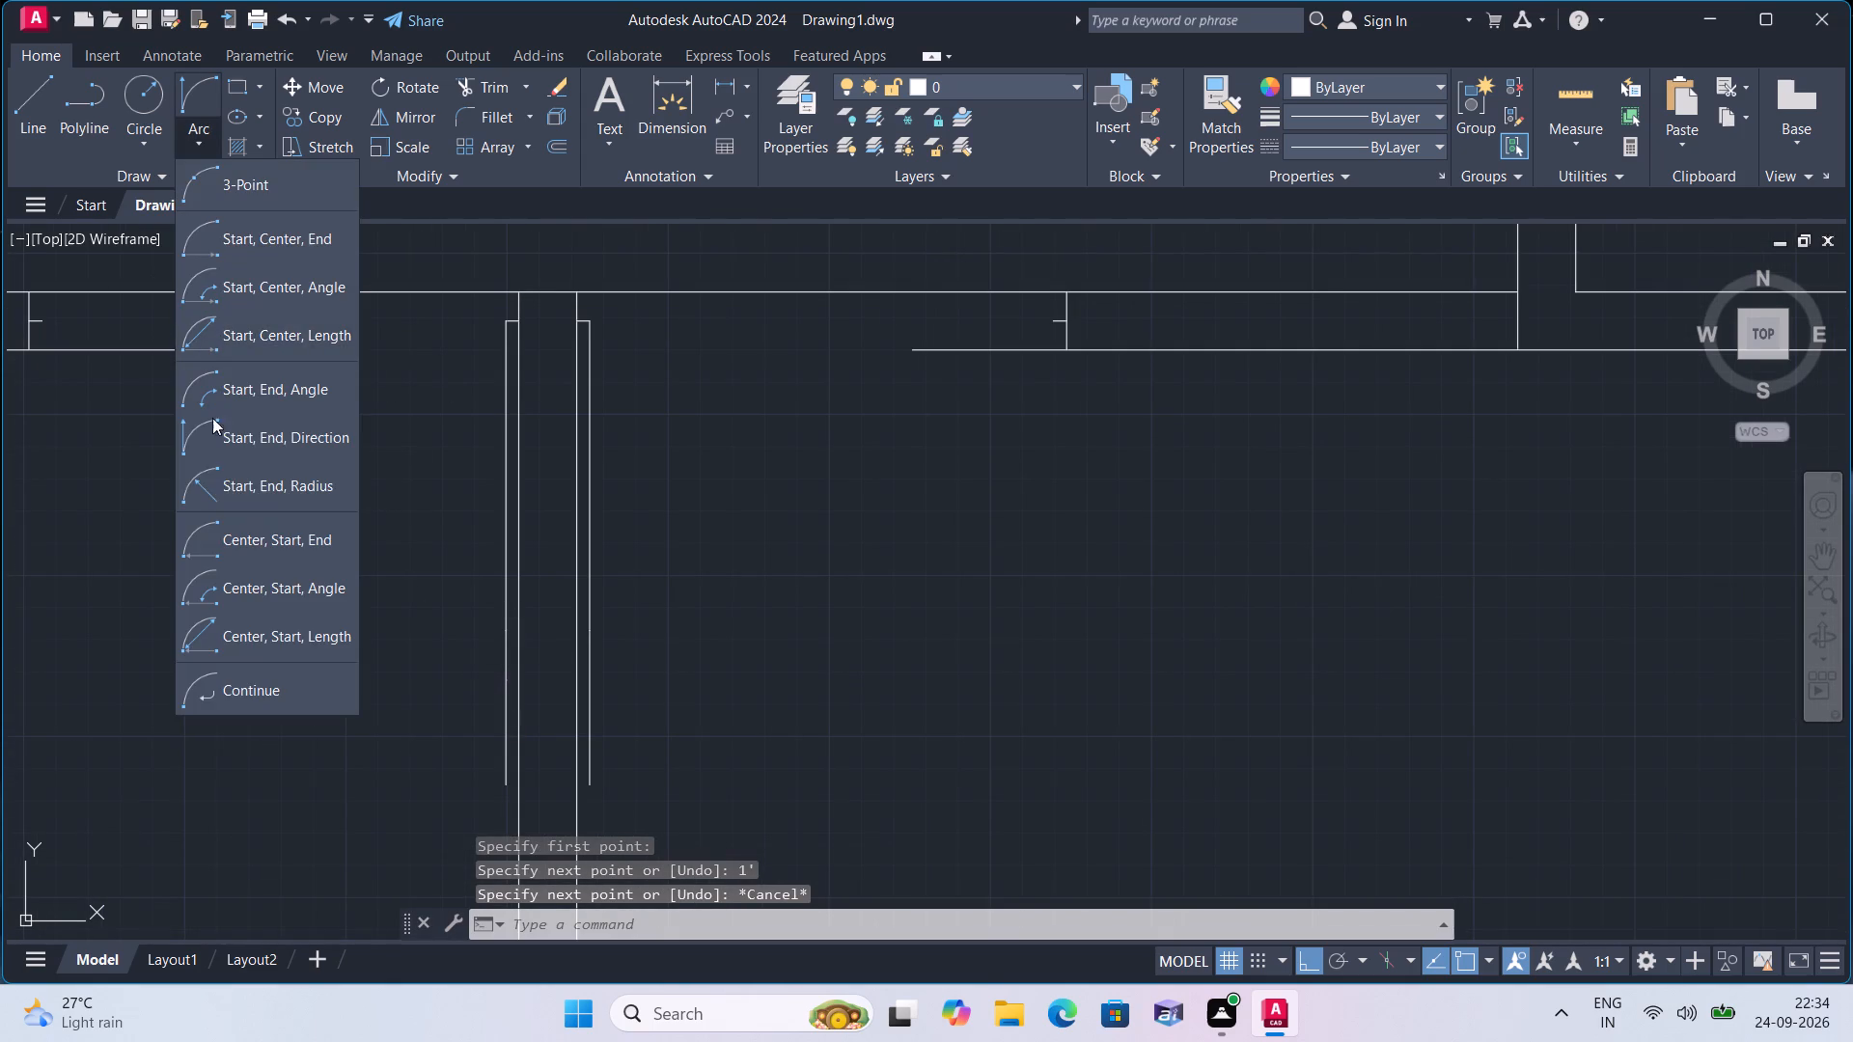
{"action": "left_click", "coordinate": [263, 441]}
{"action": "middle_click_drag", "start_coordinate": [277, 561], "coordinate": [343, 560]}
{"action": "scroll", "coordinate": [289, 565], "scroll_direction": "down", "scroll_amount": 1}
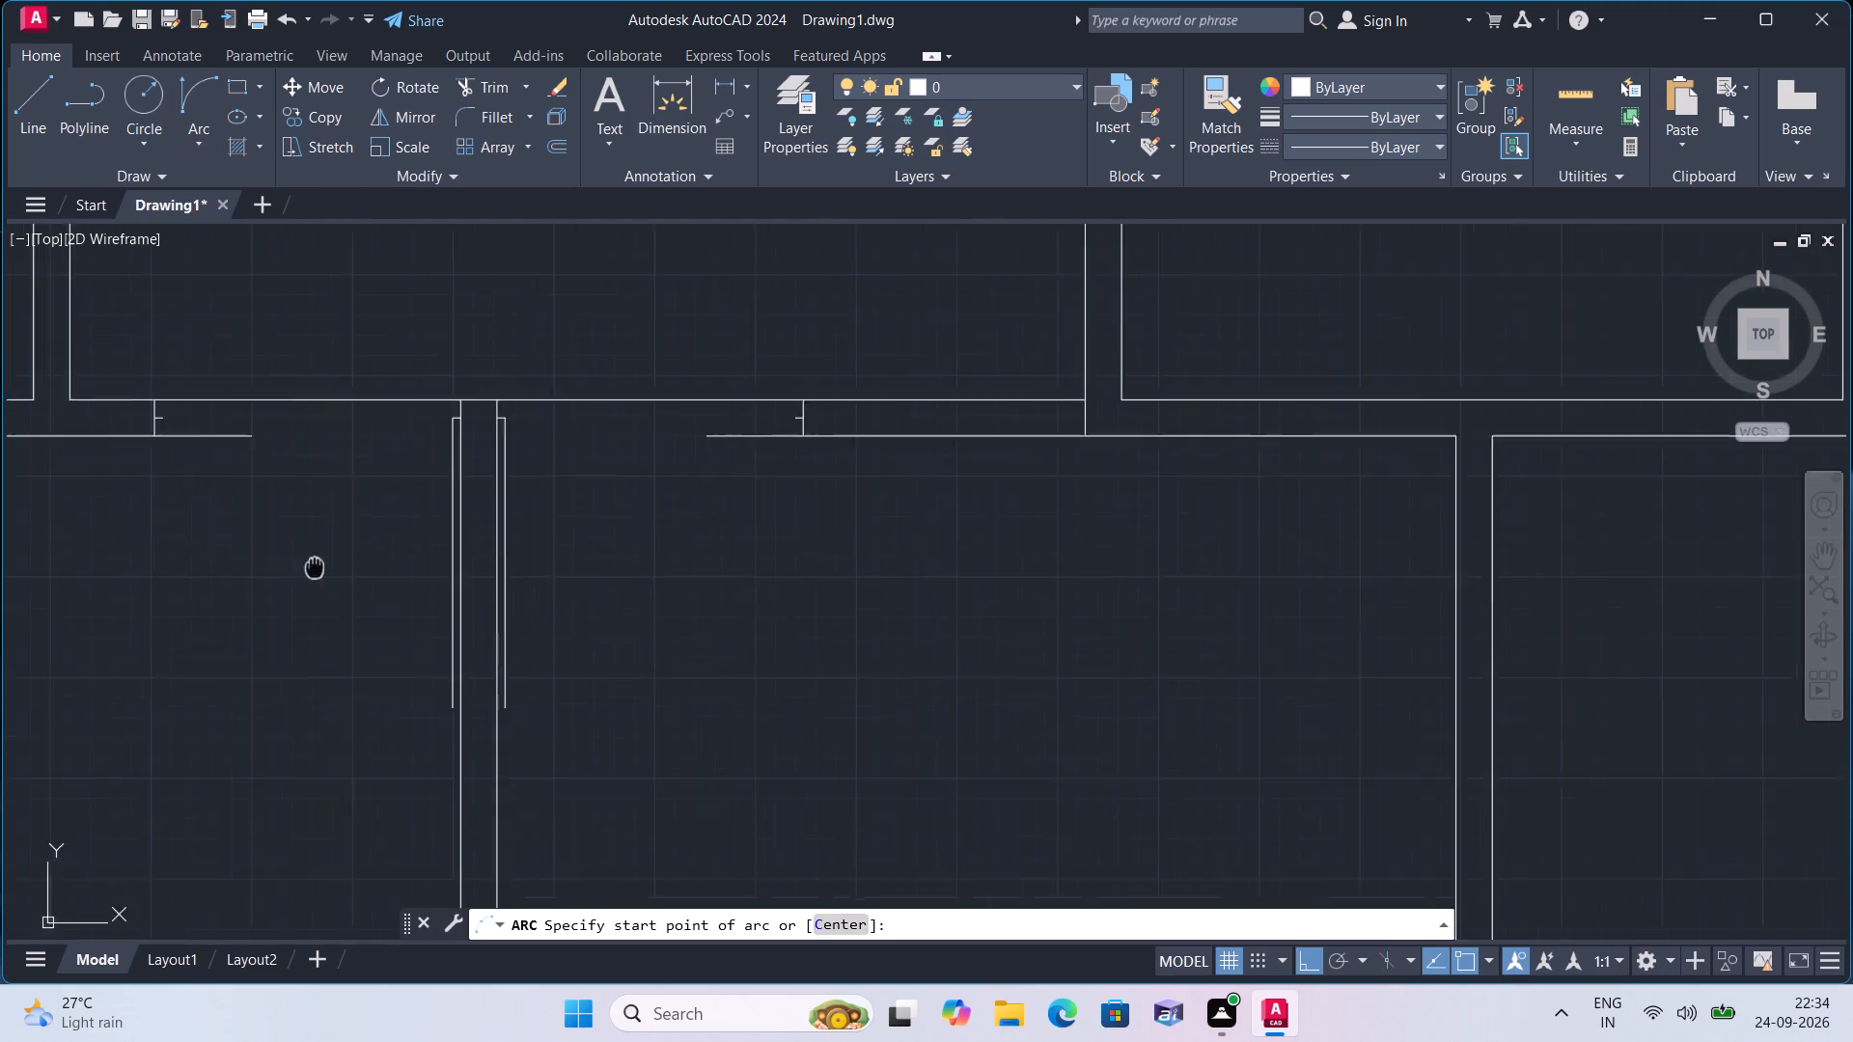
{"action": "middle_click_drag", "start_coordinate": [343, 560], "coordinate": [468, 509]}
{"action": "left_click", "coordinate": [607, 651]}
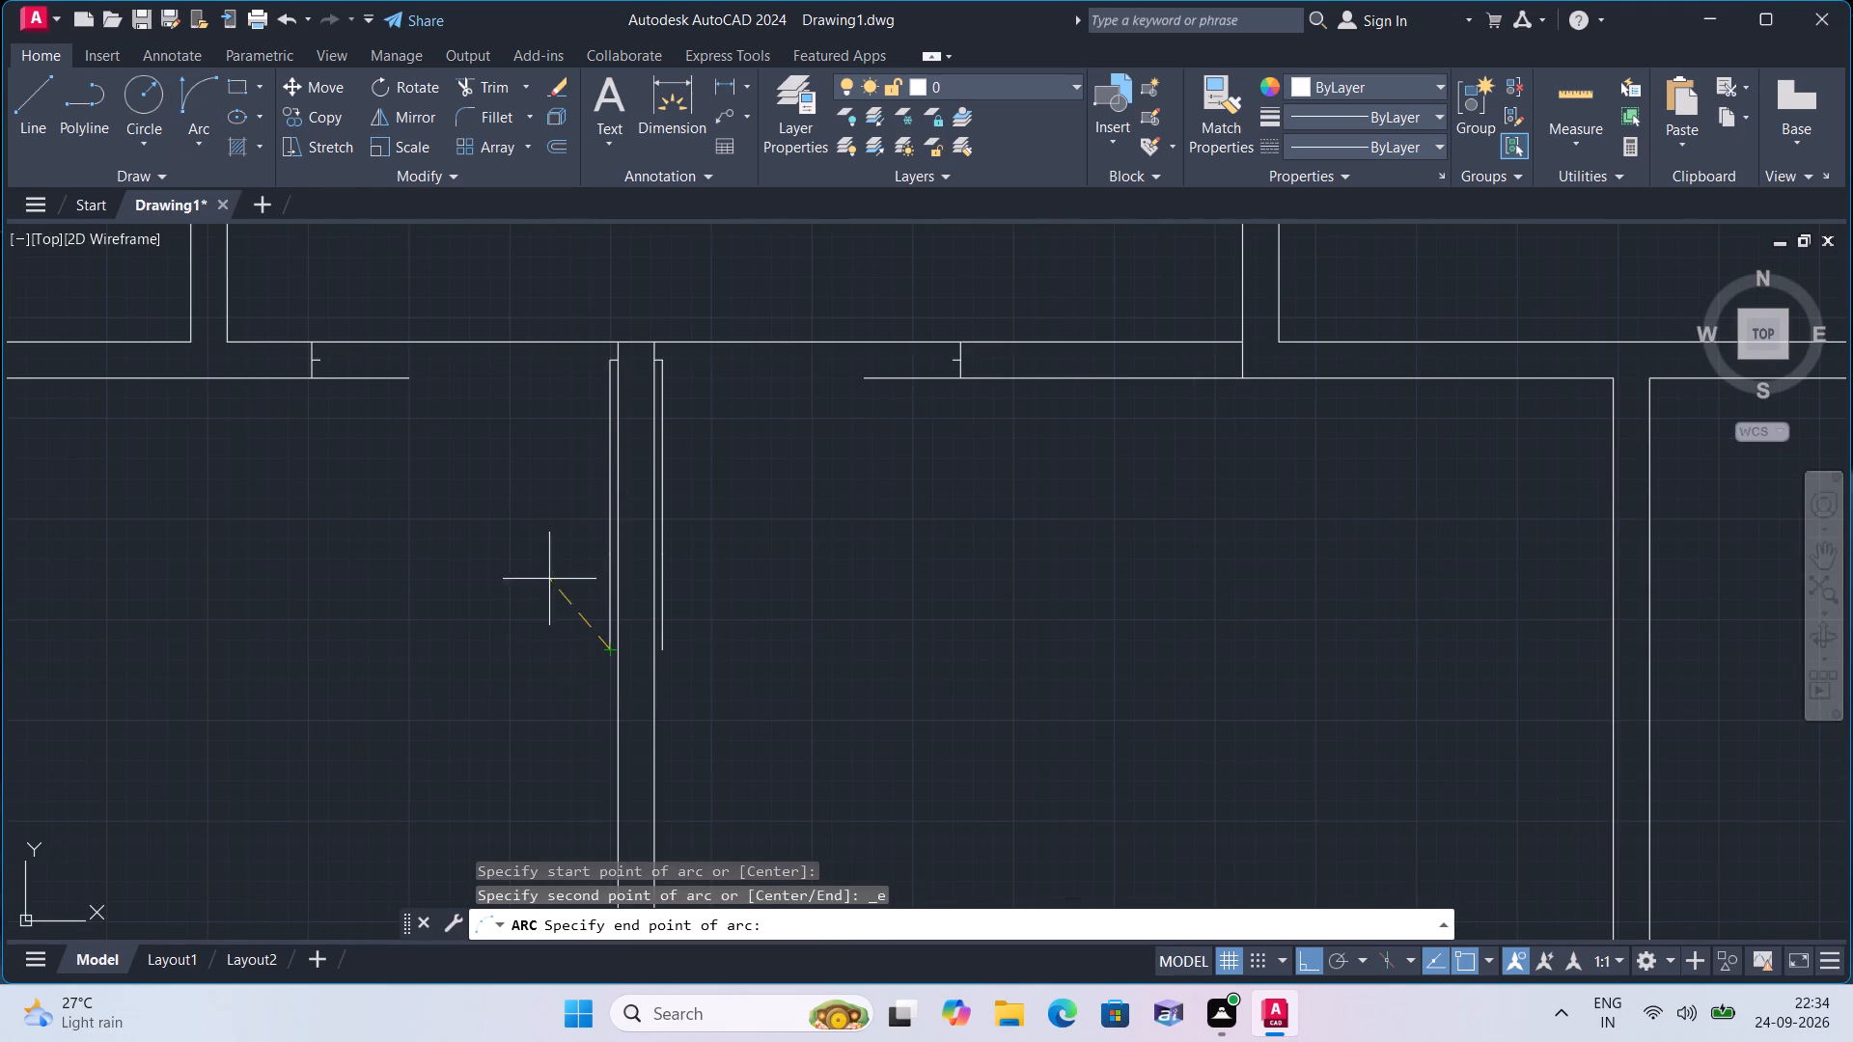
{"action": "scroll", "coordinate": [335, 376], "scroll_direction": "up", "scroll_amount": 1}
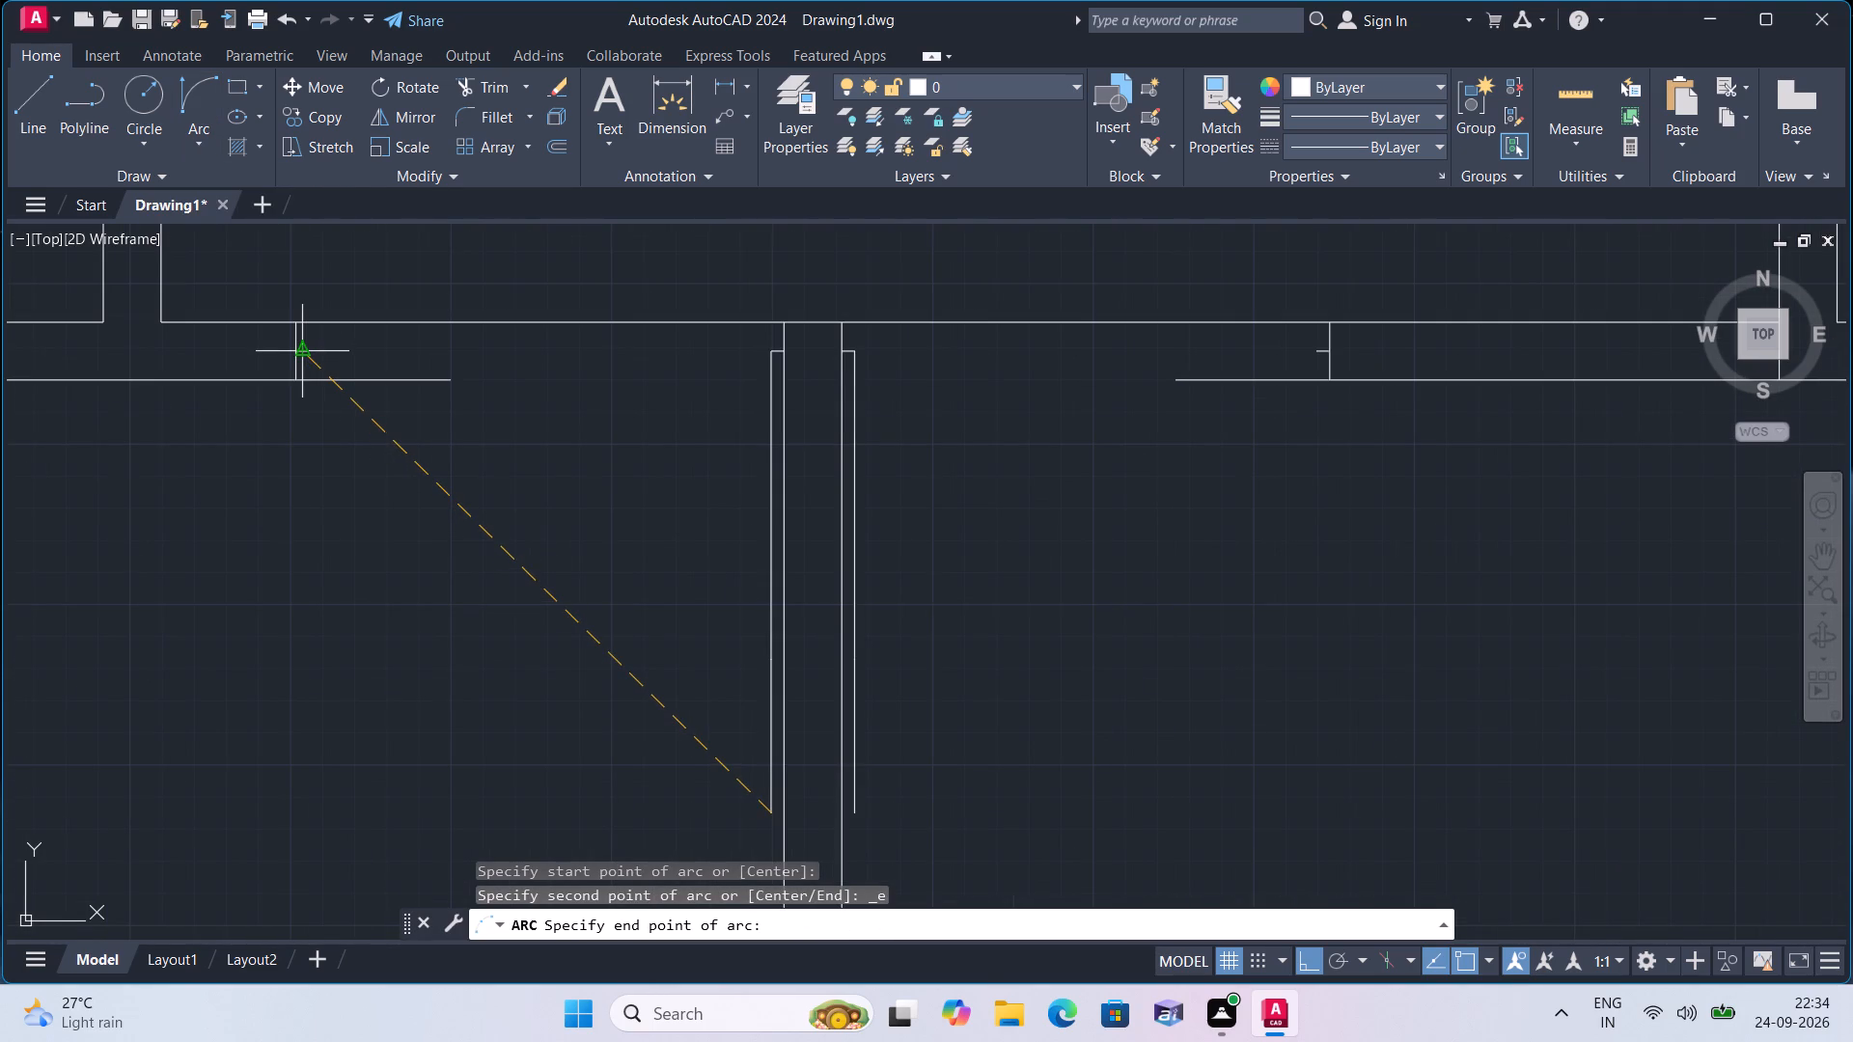
{"action": "scroll", "coordinate": [310, 349], "scroll_direction": "up", "scroll_amount": 1}
{"action": "left_click", "coordinate": [310, 349]}
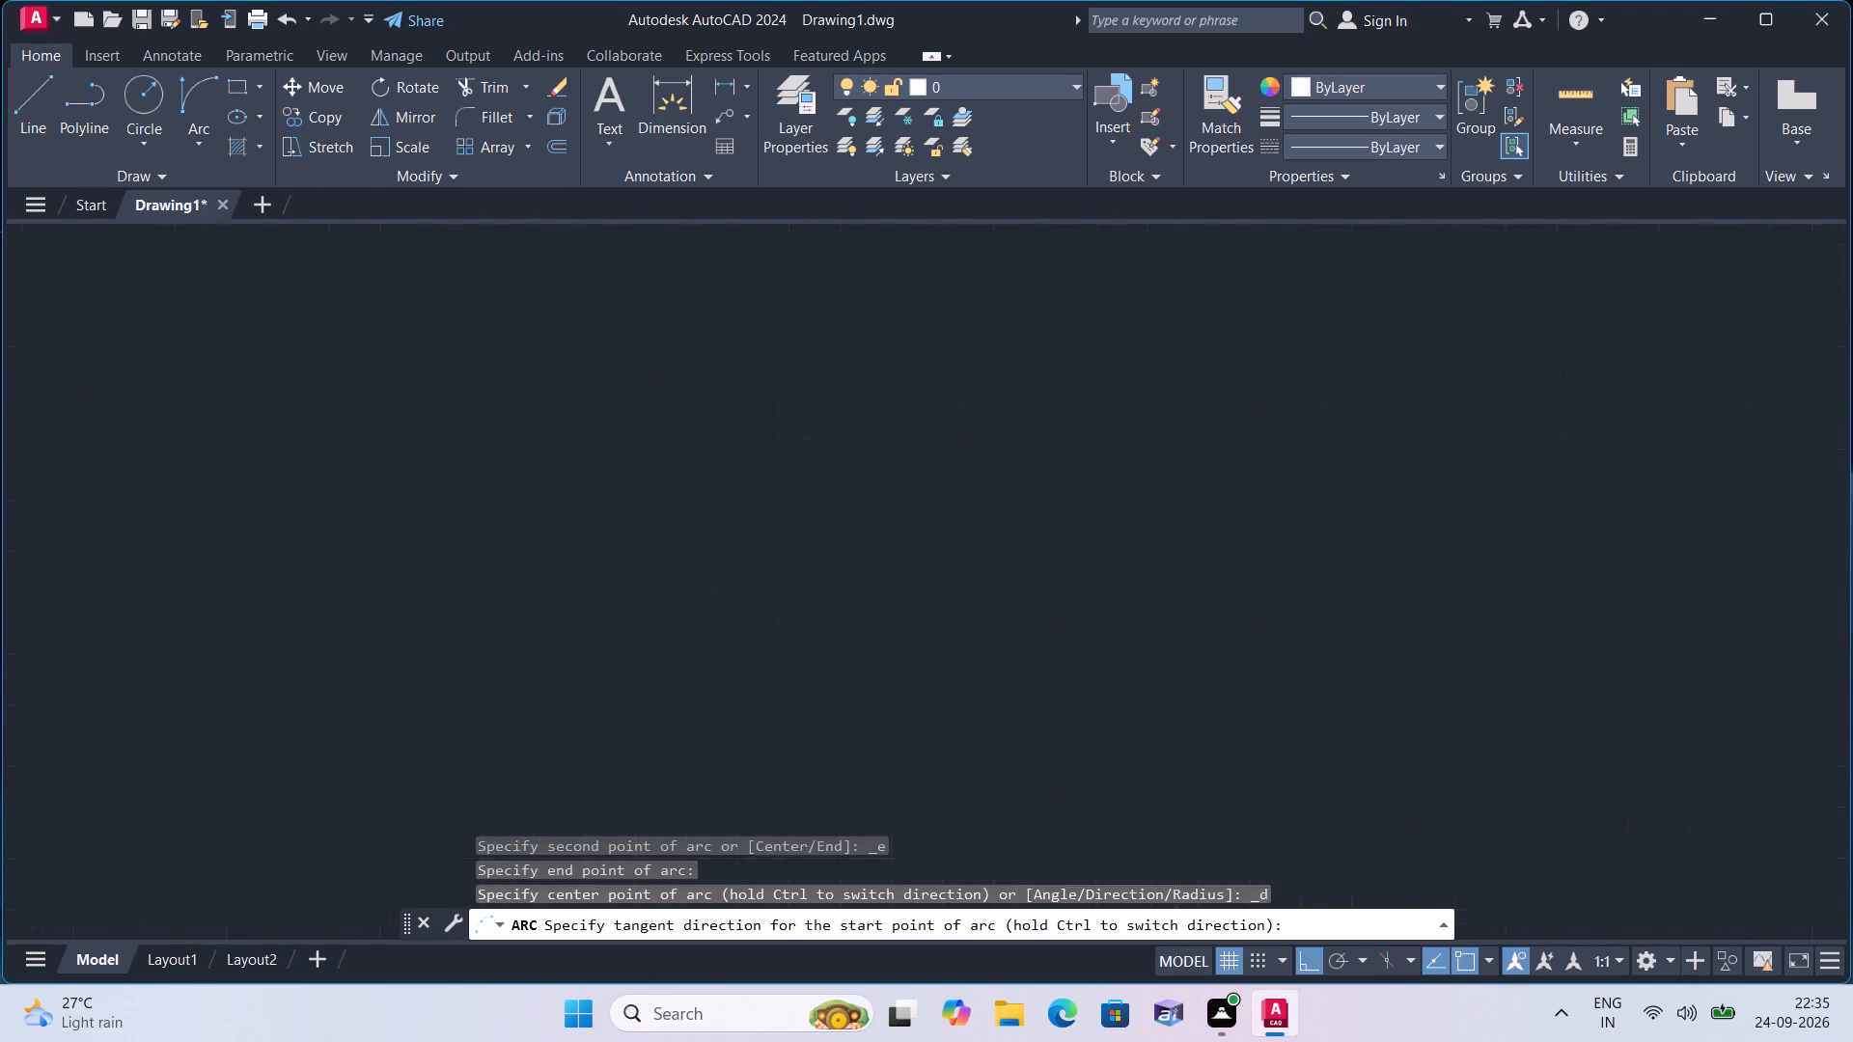
{"action": "left_click", "coordinate": [308, 511]}
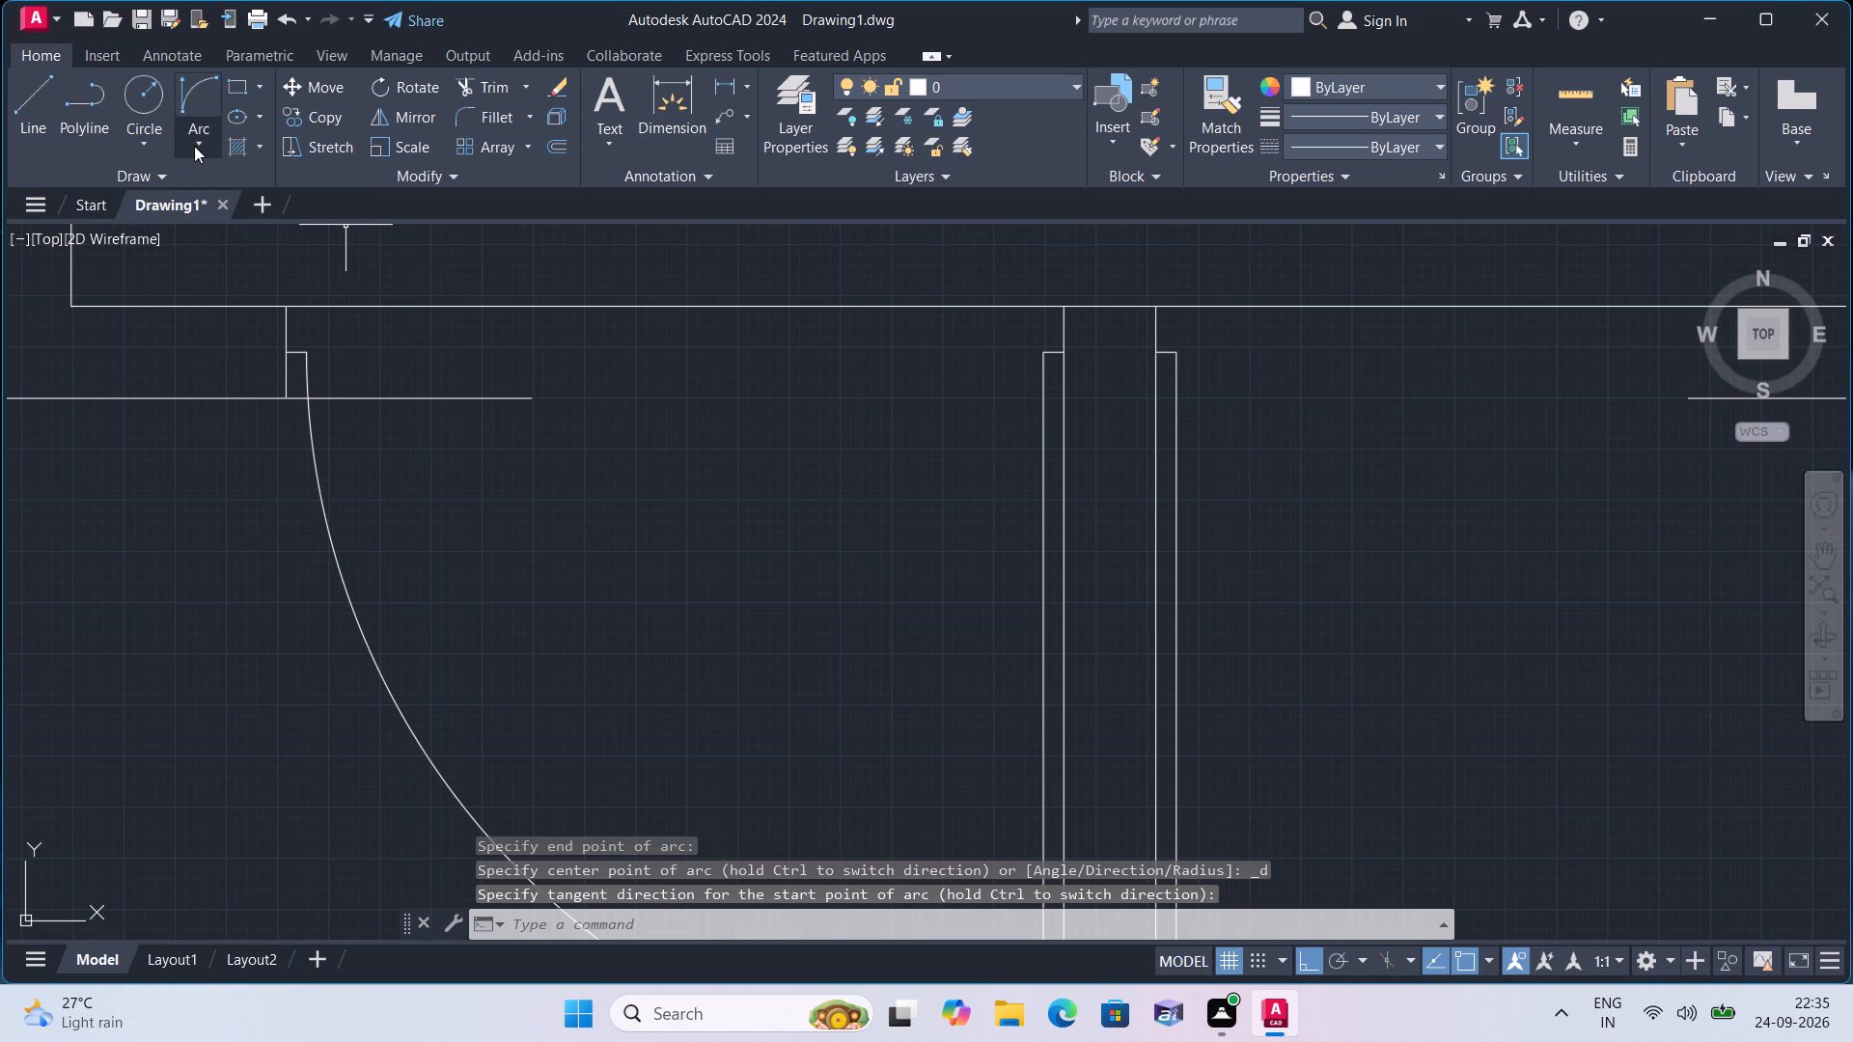
Draw the eastern door's swing arc by start, end and direction, from the leaf's south end to the 1" jamb stub.
{"action": "left_click", "coordinate": [194, 146]}
{"action": "left_click", "coordinate": [286, 437]}
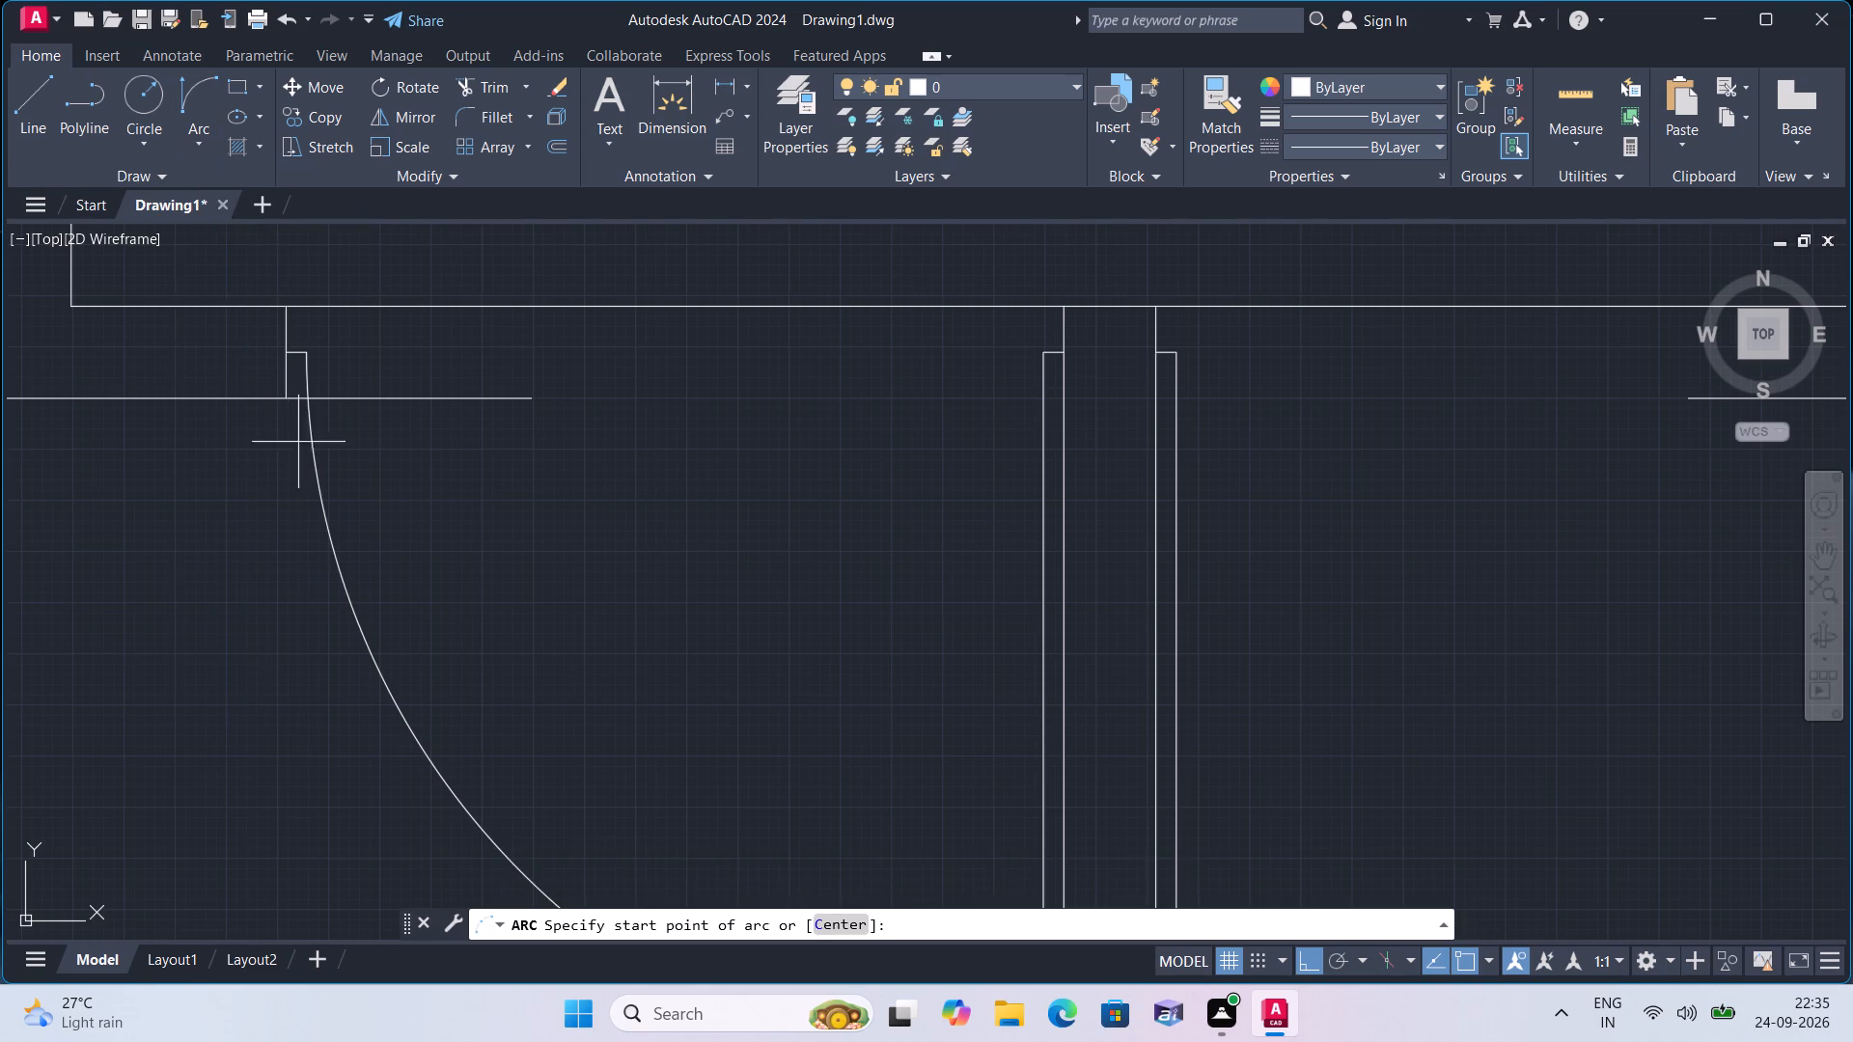
{"action": "scroll", "coordinate": [497, 506], "scroll_direction": "down", "scroll_amount": 1}
{"action": "left_click", "coordinate": [927, 865]}
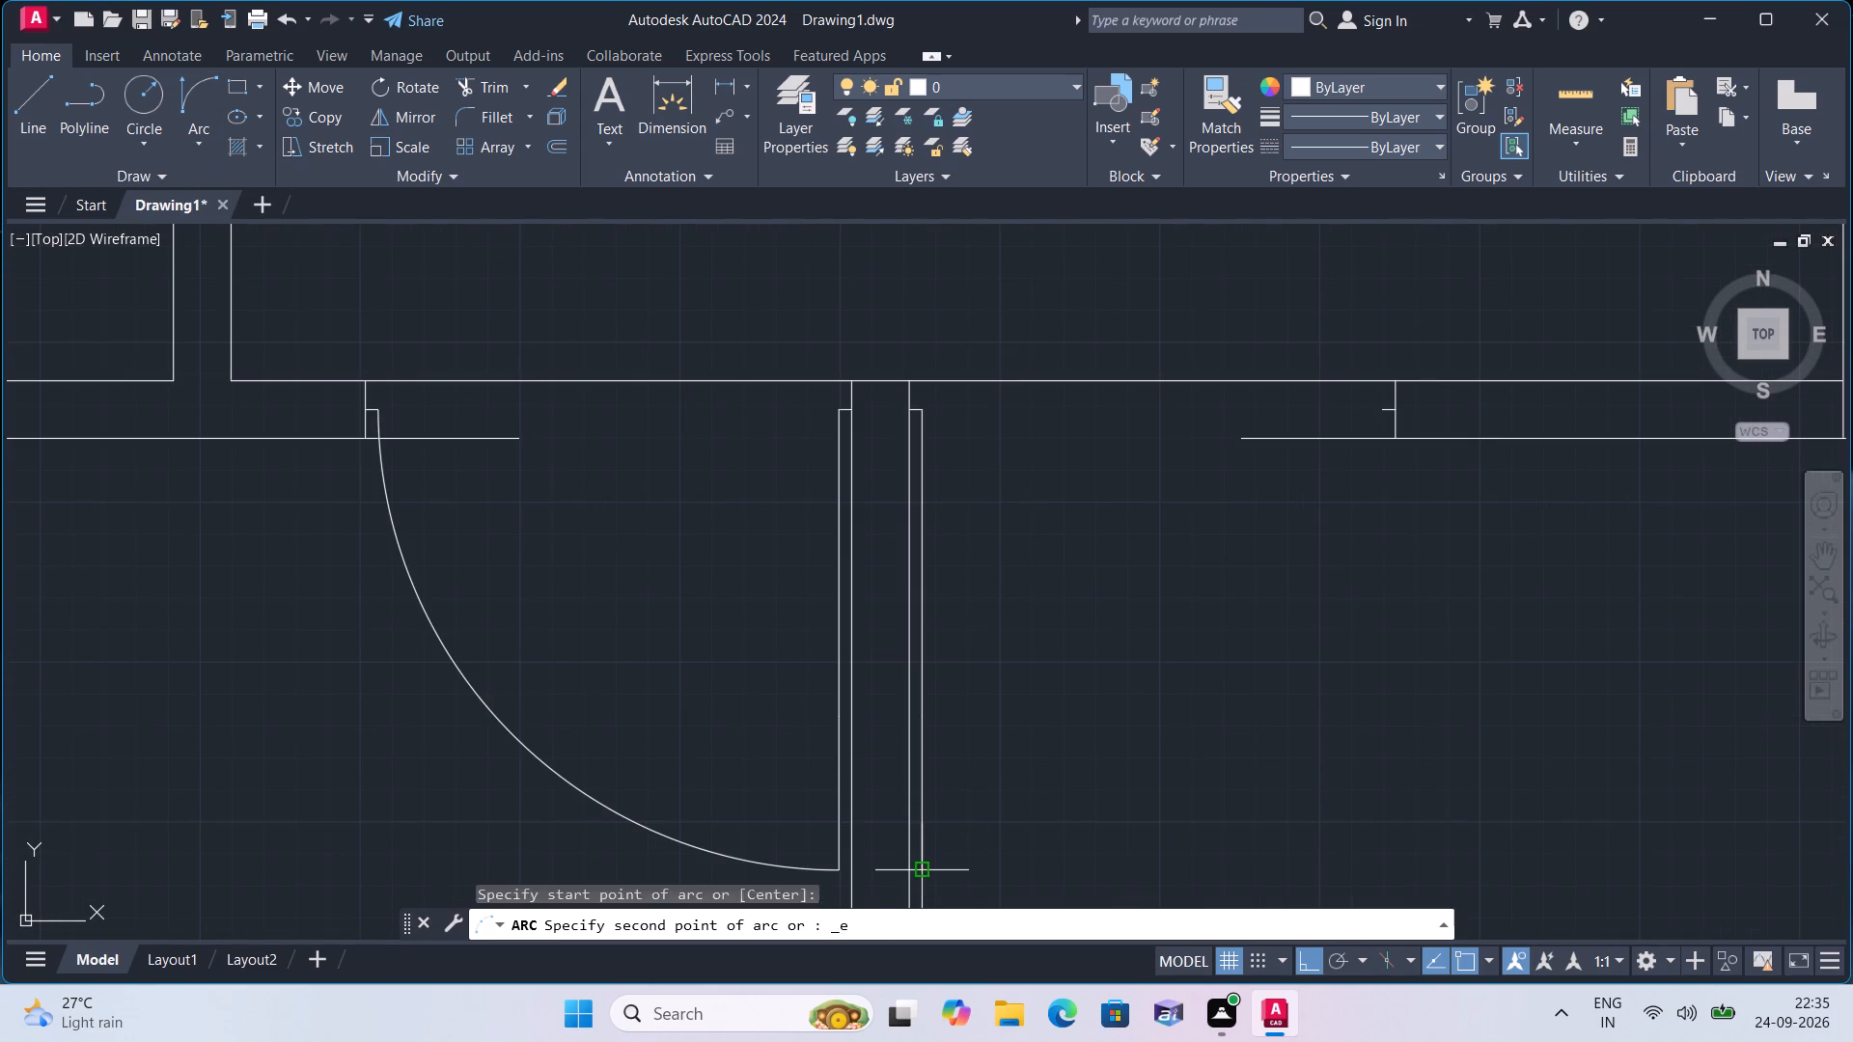
{"action": "left_click", "coordinate": [1371, 413]}
{"action": "left_click", "coordinate": [1429, 538]}
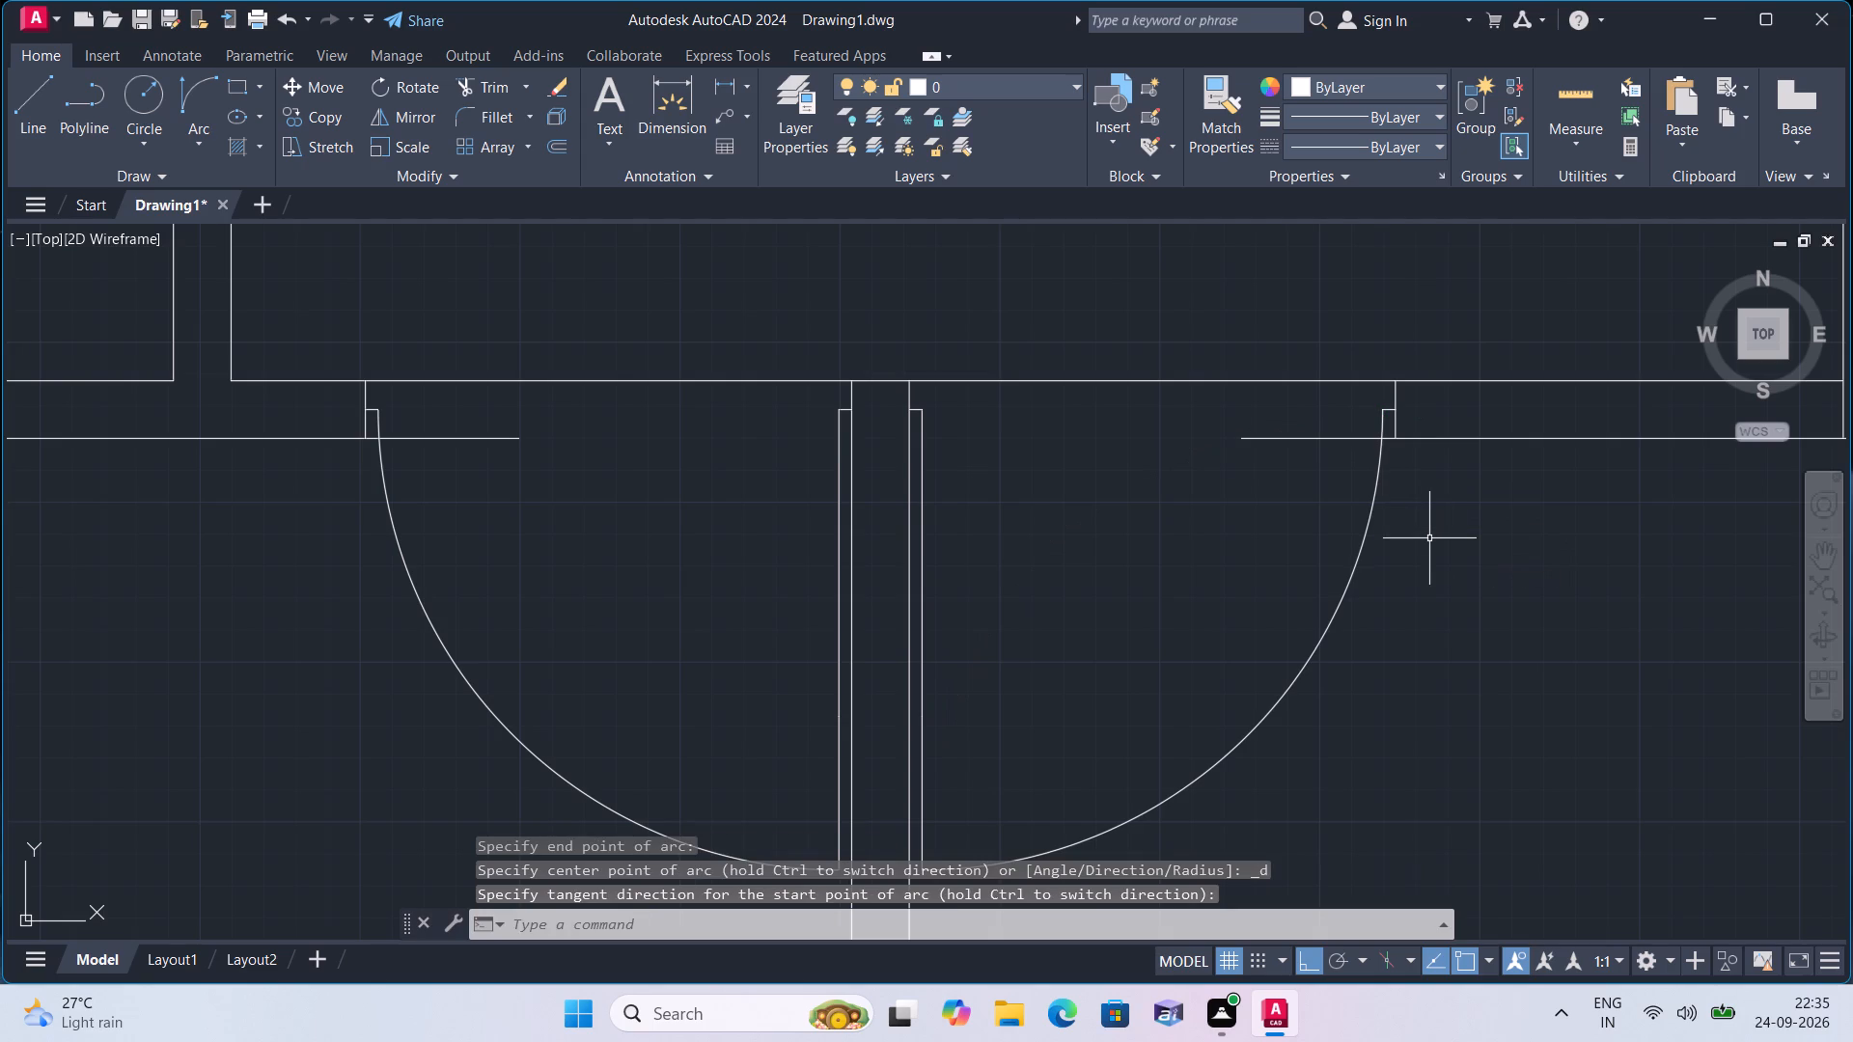
Trim the north wall's southern face line back to the new jambs at both door openings.
{"action": "type", "text": "trim"}
{"action": "key", "text": "space"}
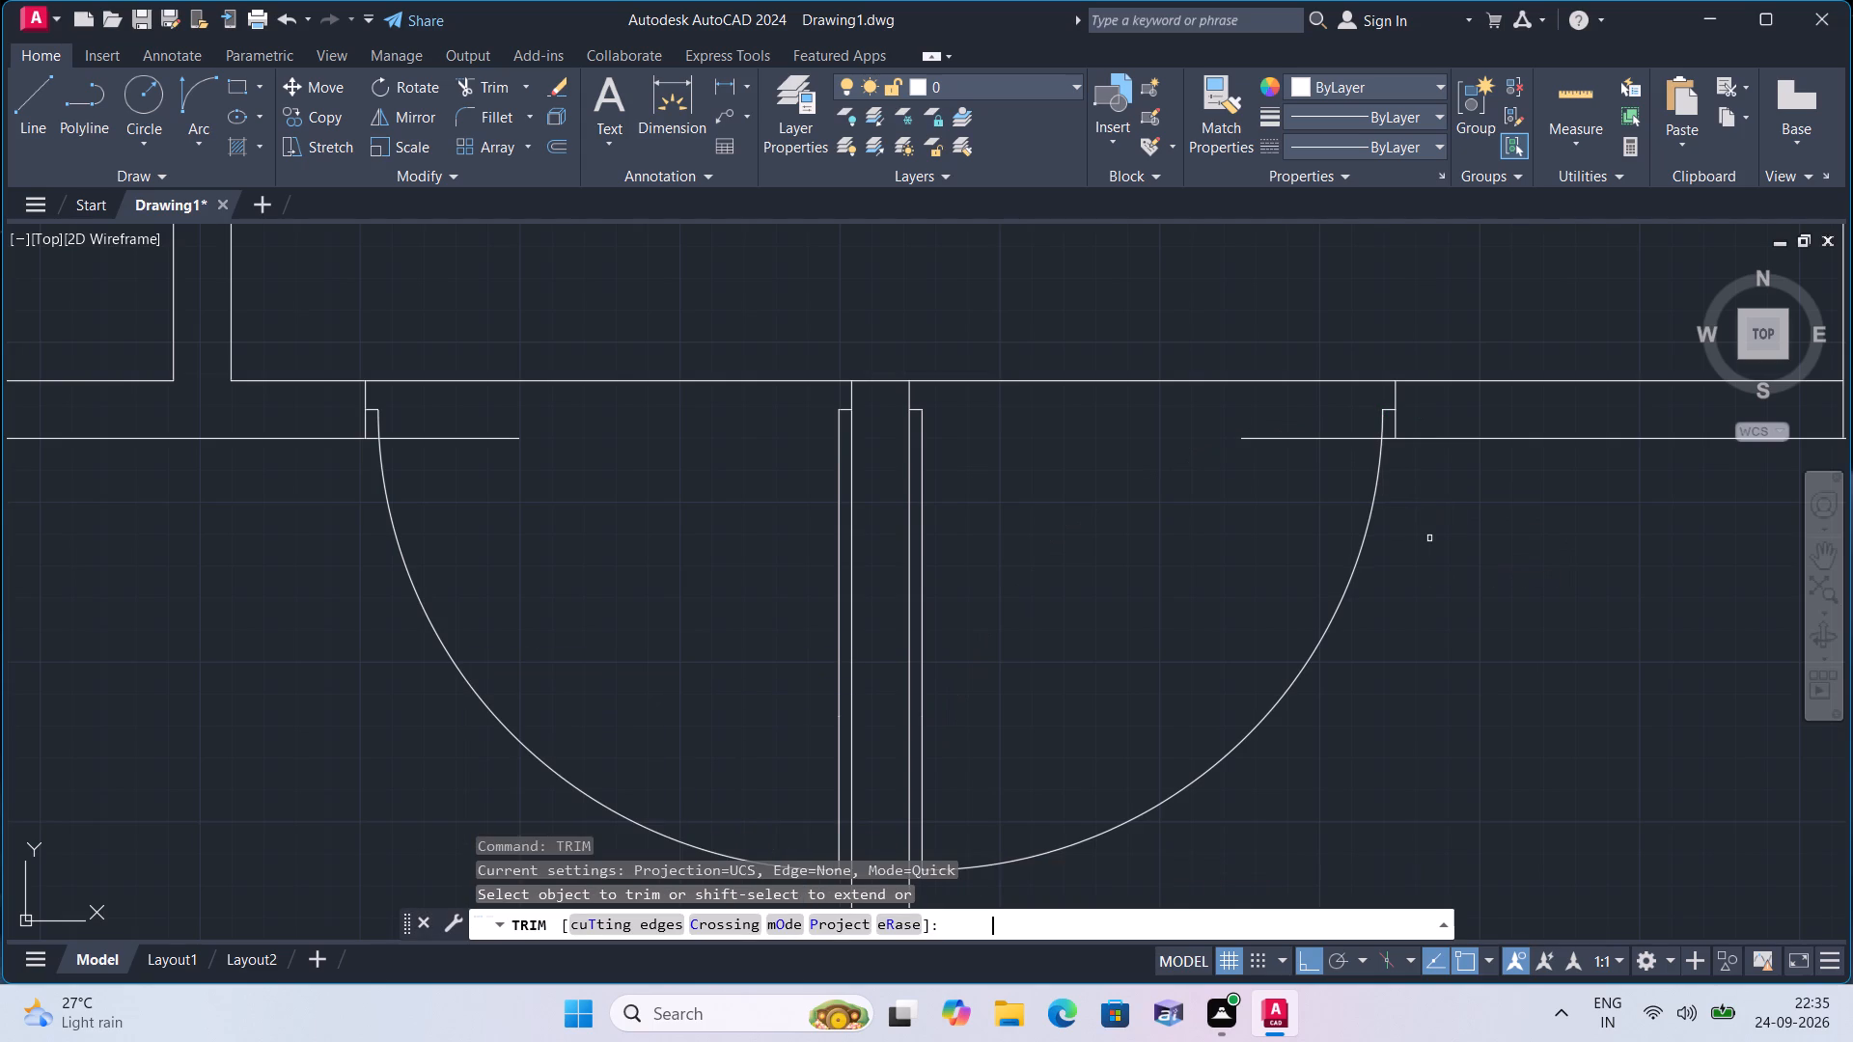
{"action": "left_click", "coordinate": [1364, 436]}
{"action": "scroll", "coordinate": [1422, 433], "scroll_direction": "up", "scroll_amount": 1}
{"action": "left_click", "coordinate": [1369, 441]}
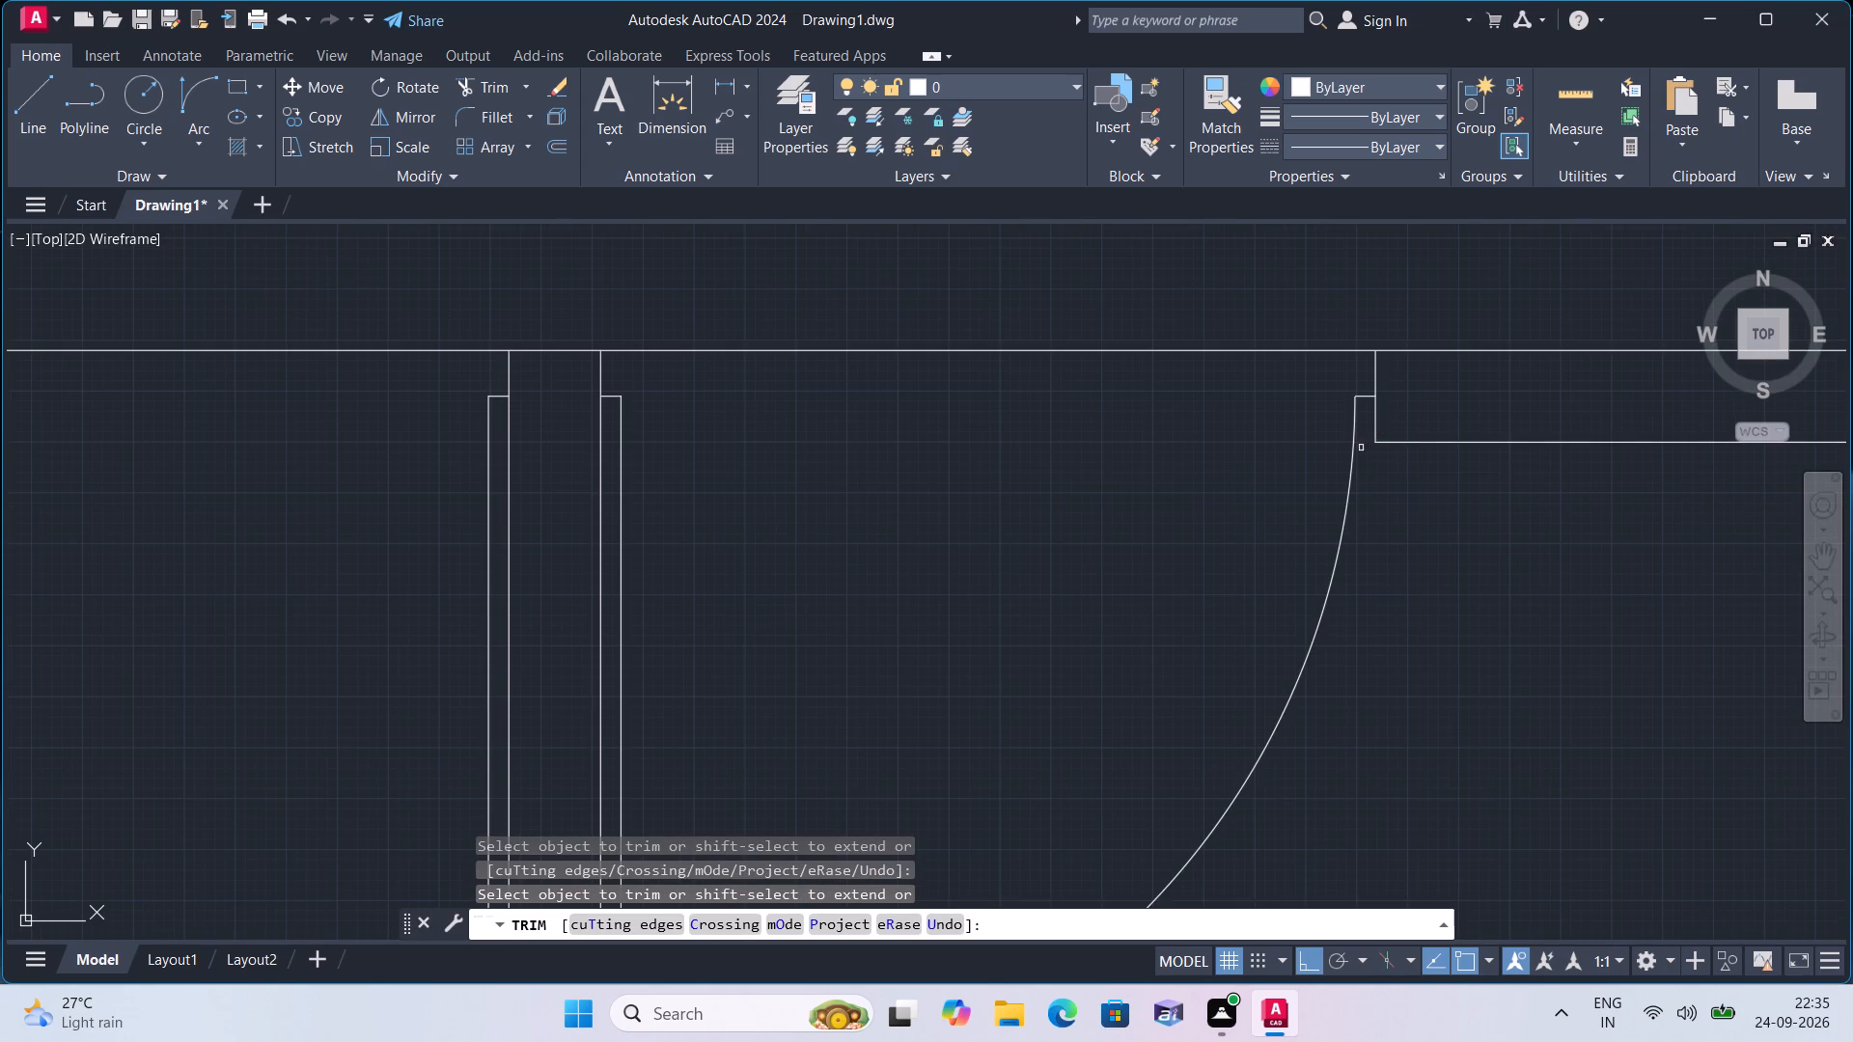
{"action": "scroll", "coordinate": [921, 521], "scroll_direction": "down", "scroll_amount": 2}
{"action": "left_click", "coordinate": [477, 502]}
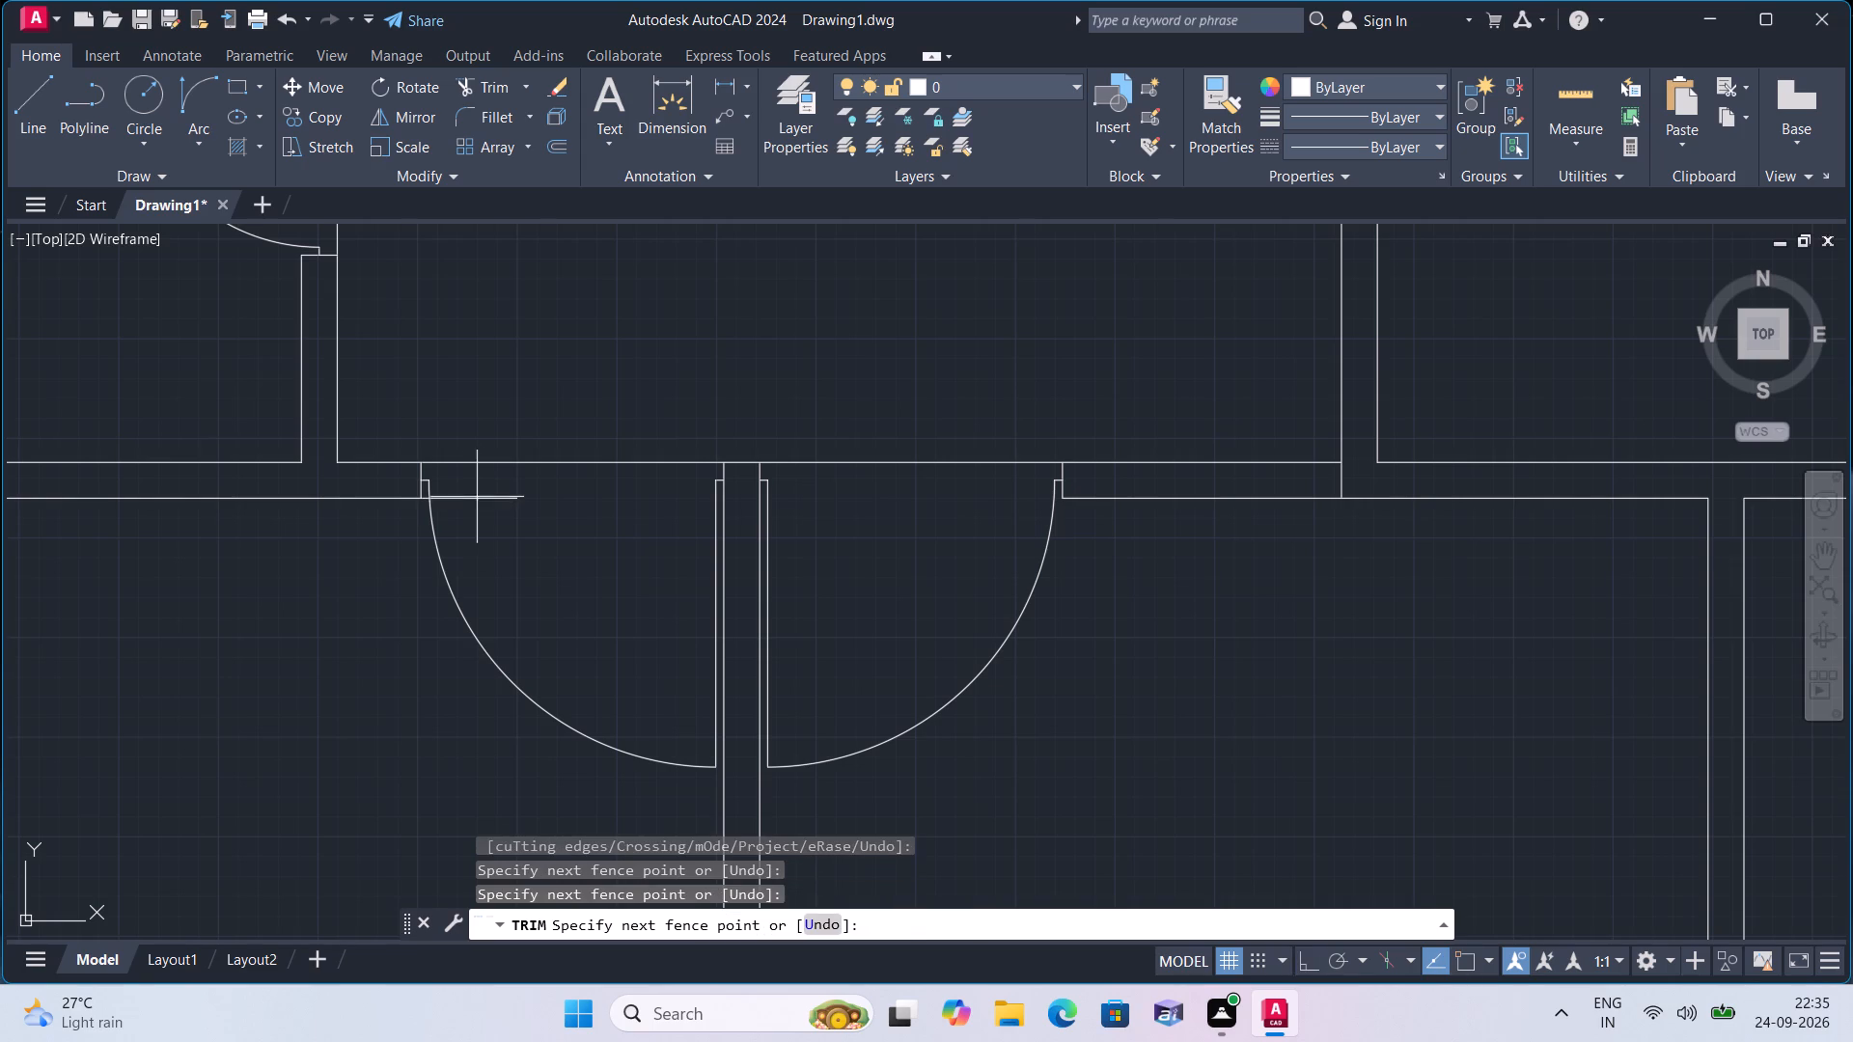
{"action": "left_click", "coordinate": [478, 493]}
{"action": "scroll", "coordinate": [381, 506], "scroll_direction": "up", "scroll_amount": 3}
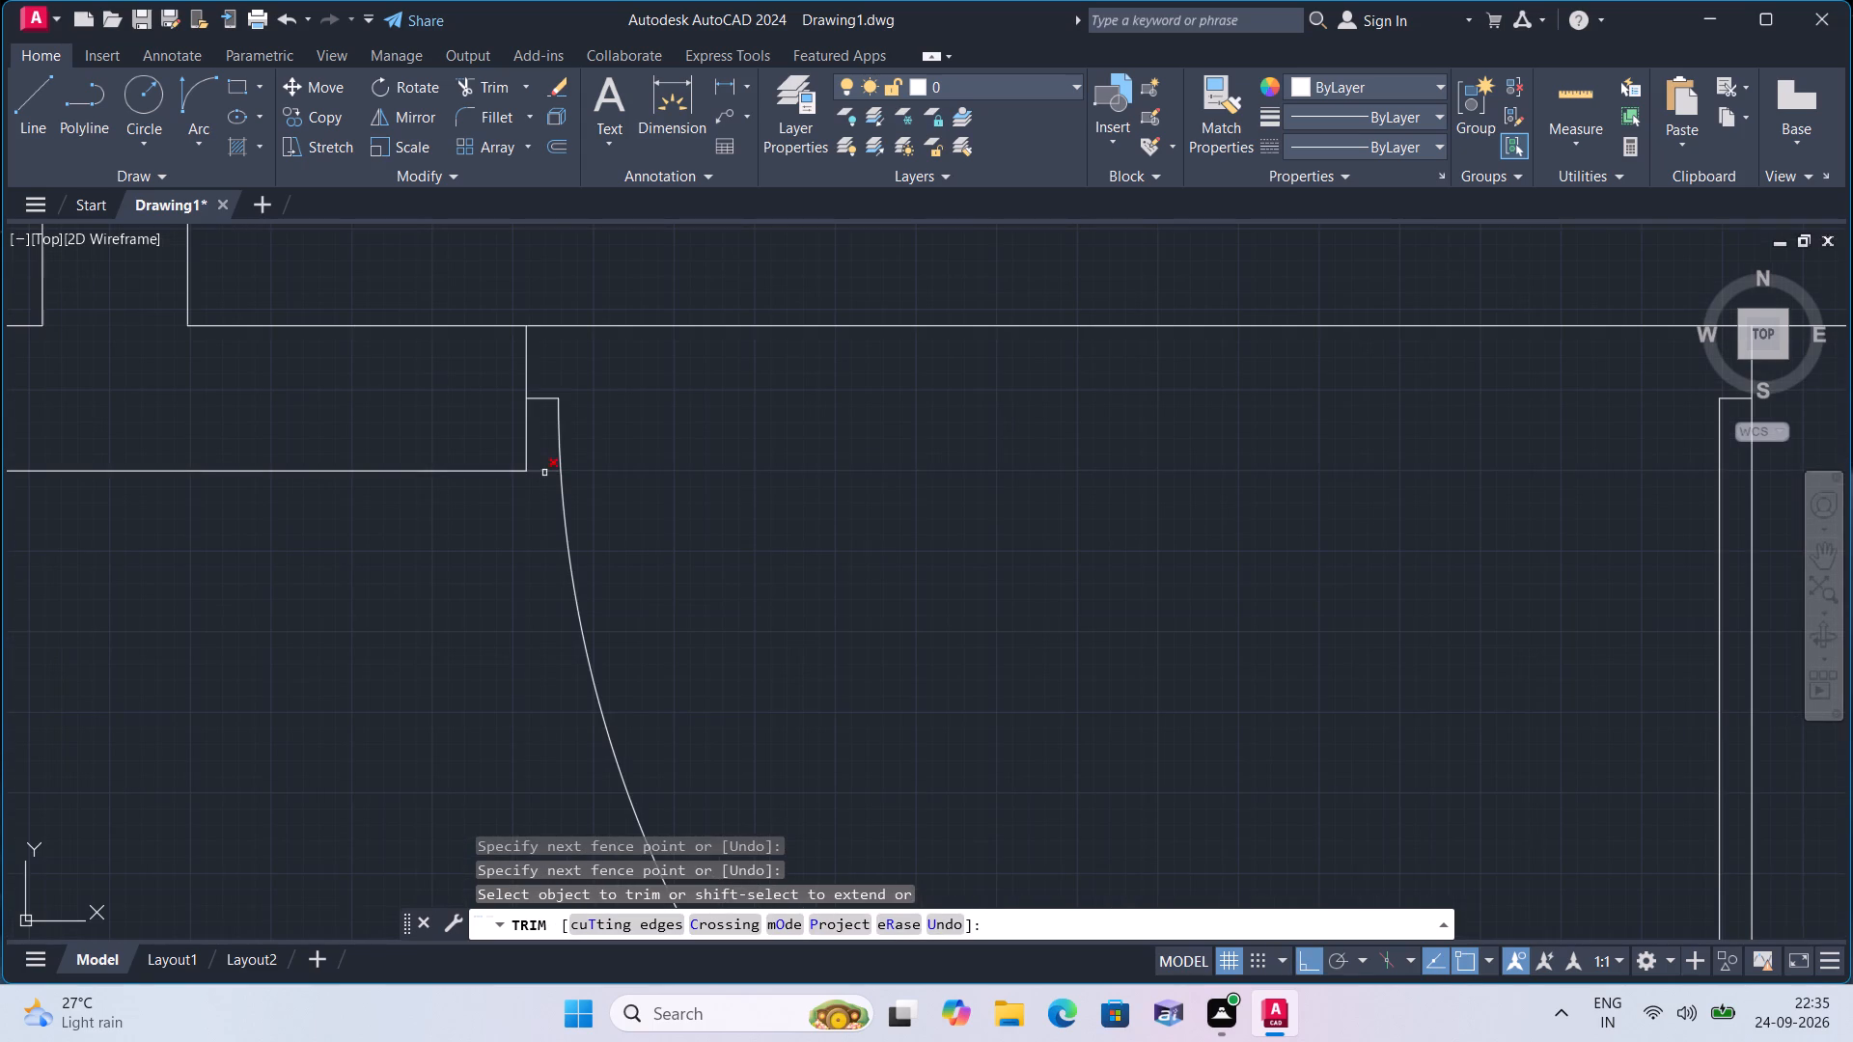
{"action": "left_click", "coordinate": [544, 473]}
{"action": "scroll", "coordinate": [613, 612], "scroll_direction": "down", "scroll_amount": 3}
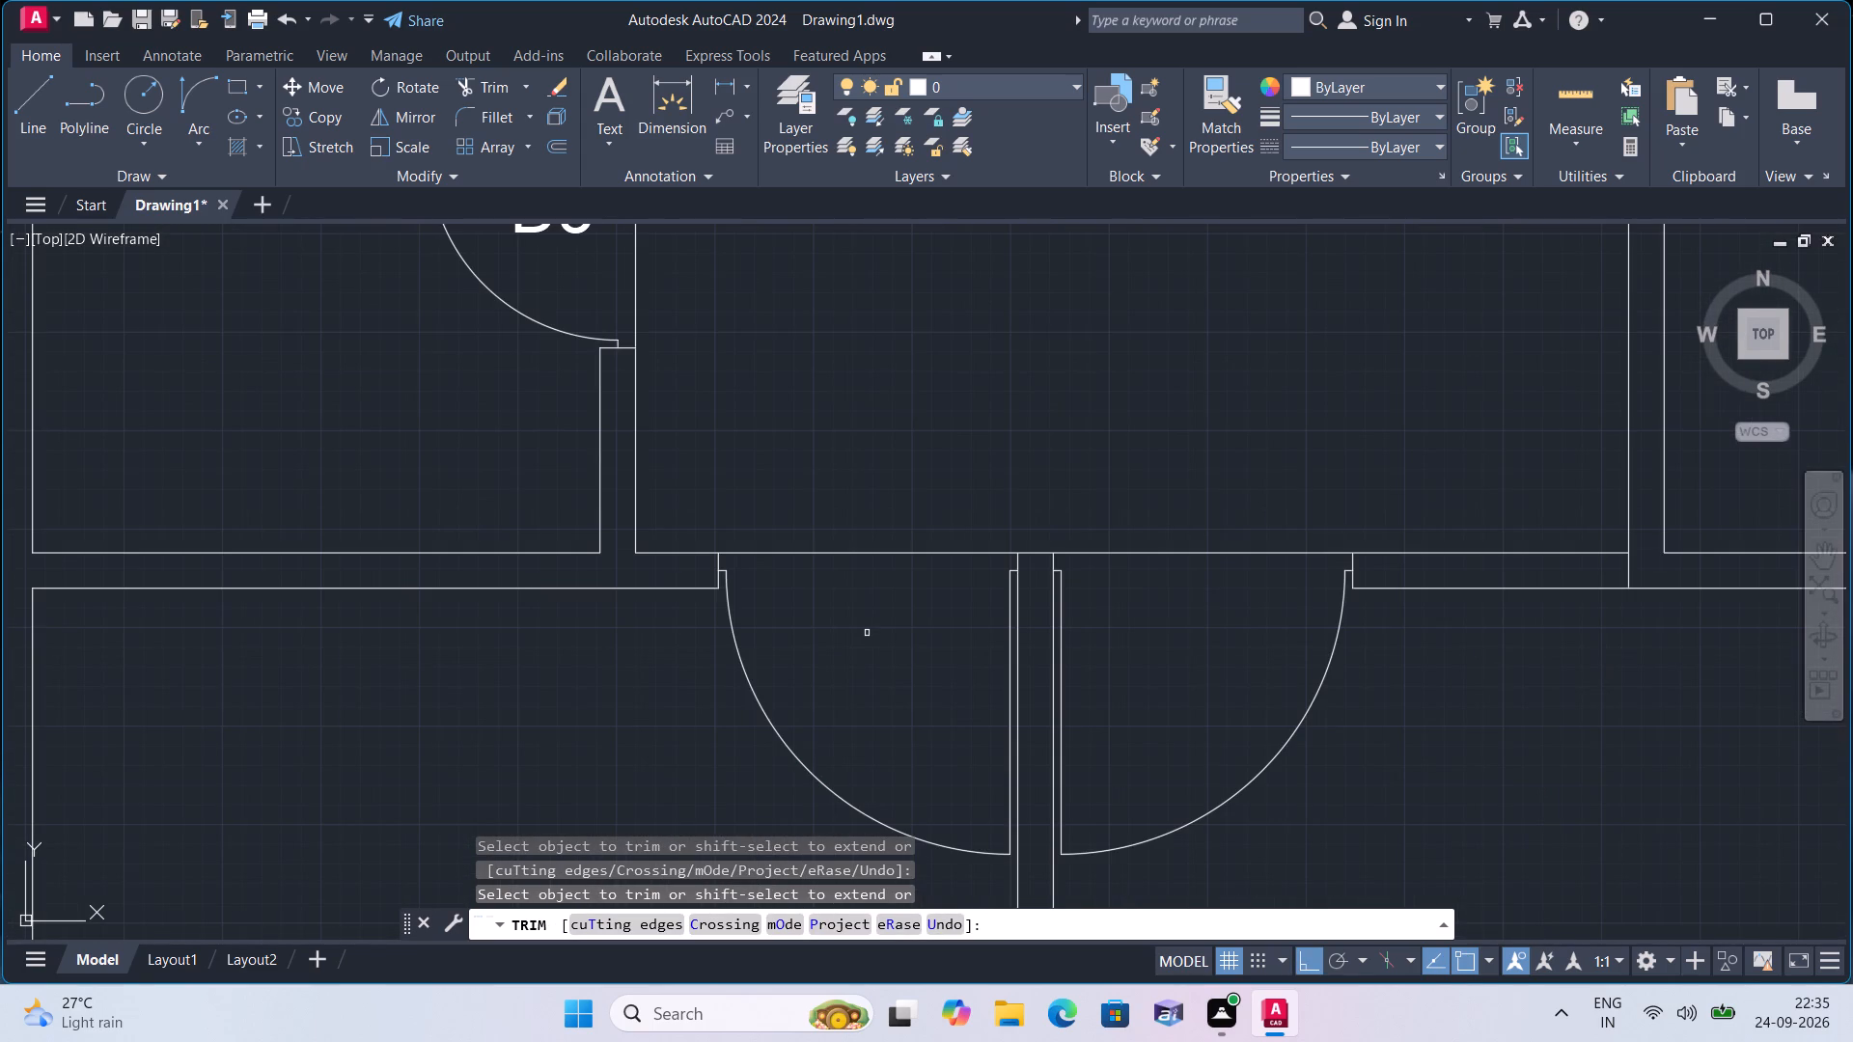
Check the two widened door openings beside the west partition against the rest of the floor plan.
{"action": "key", "text": "space"}
{"action": "scroll", "coordinate": [867, 633], "scroll_direction": "down", "scroll_amount": 1}
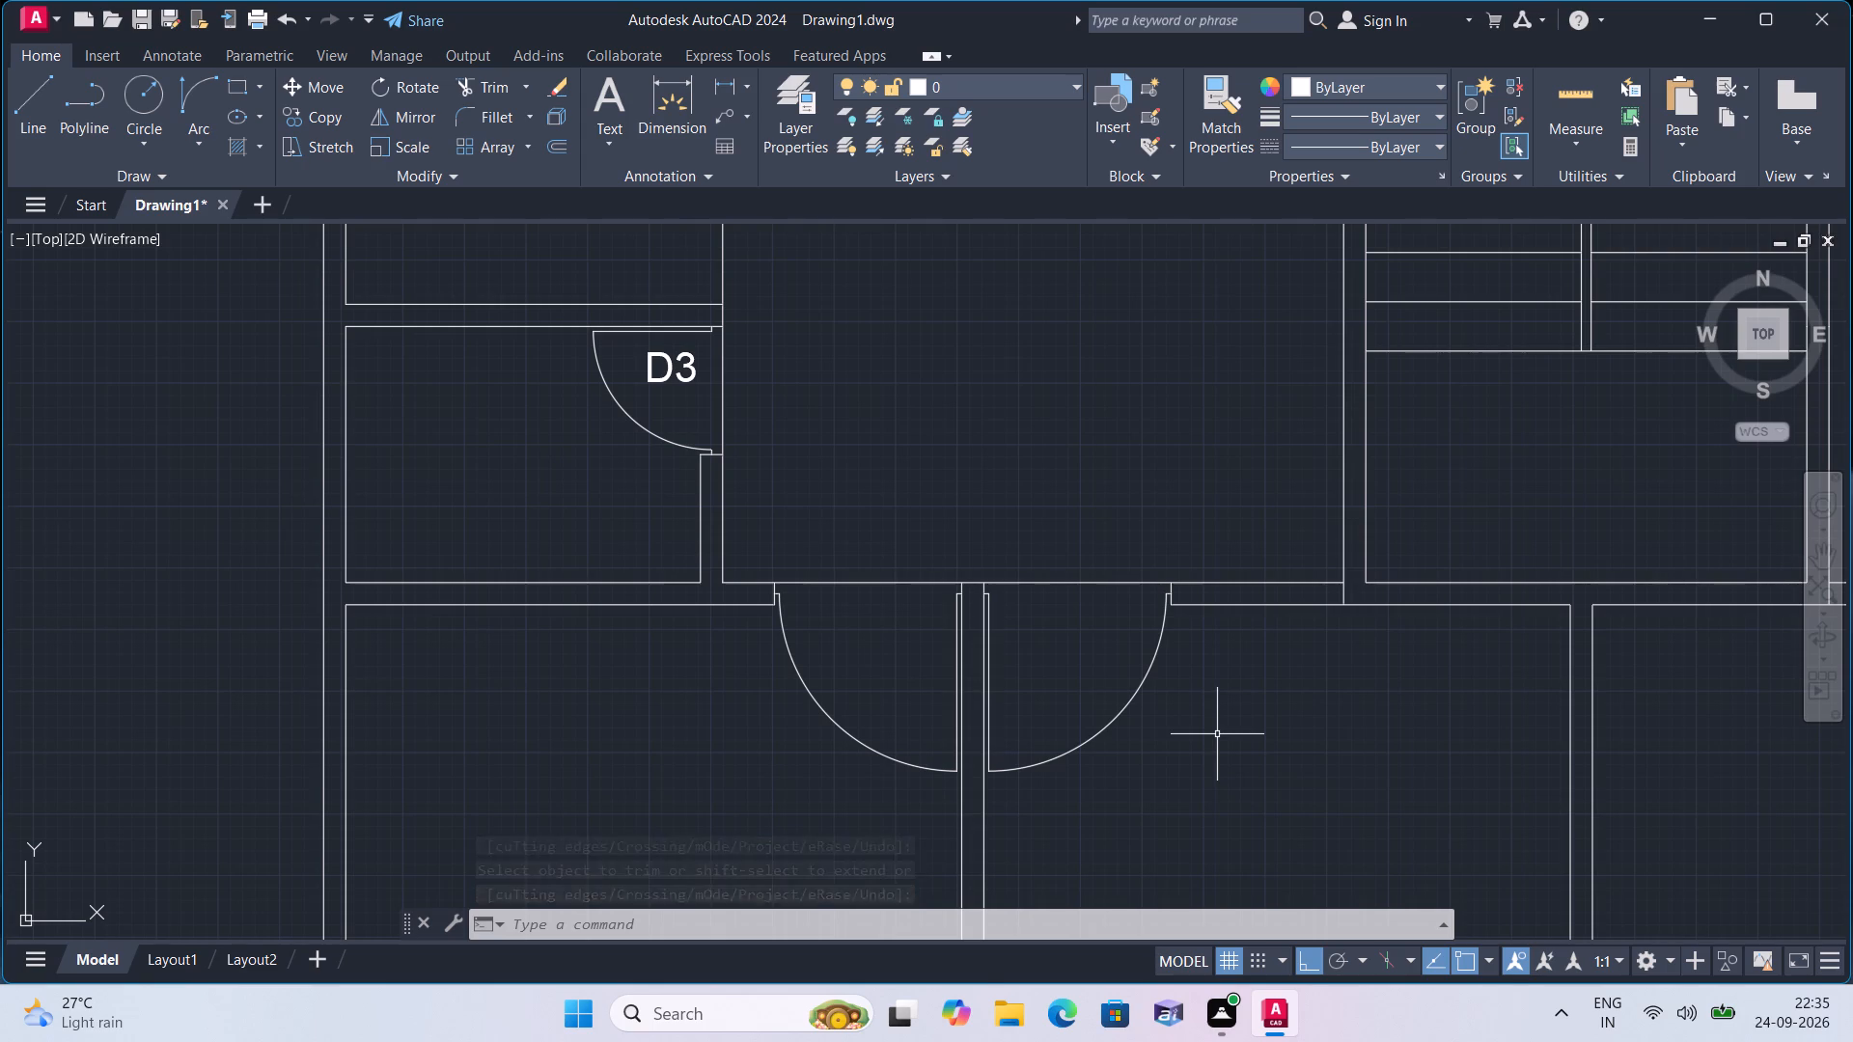
{"action": "key", "text": "space"}
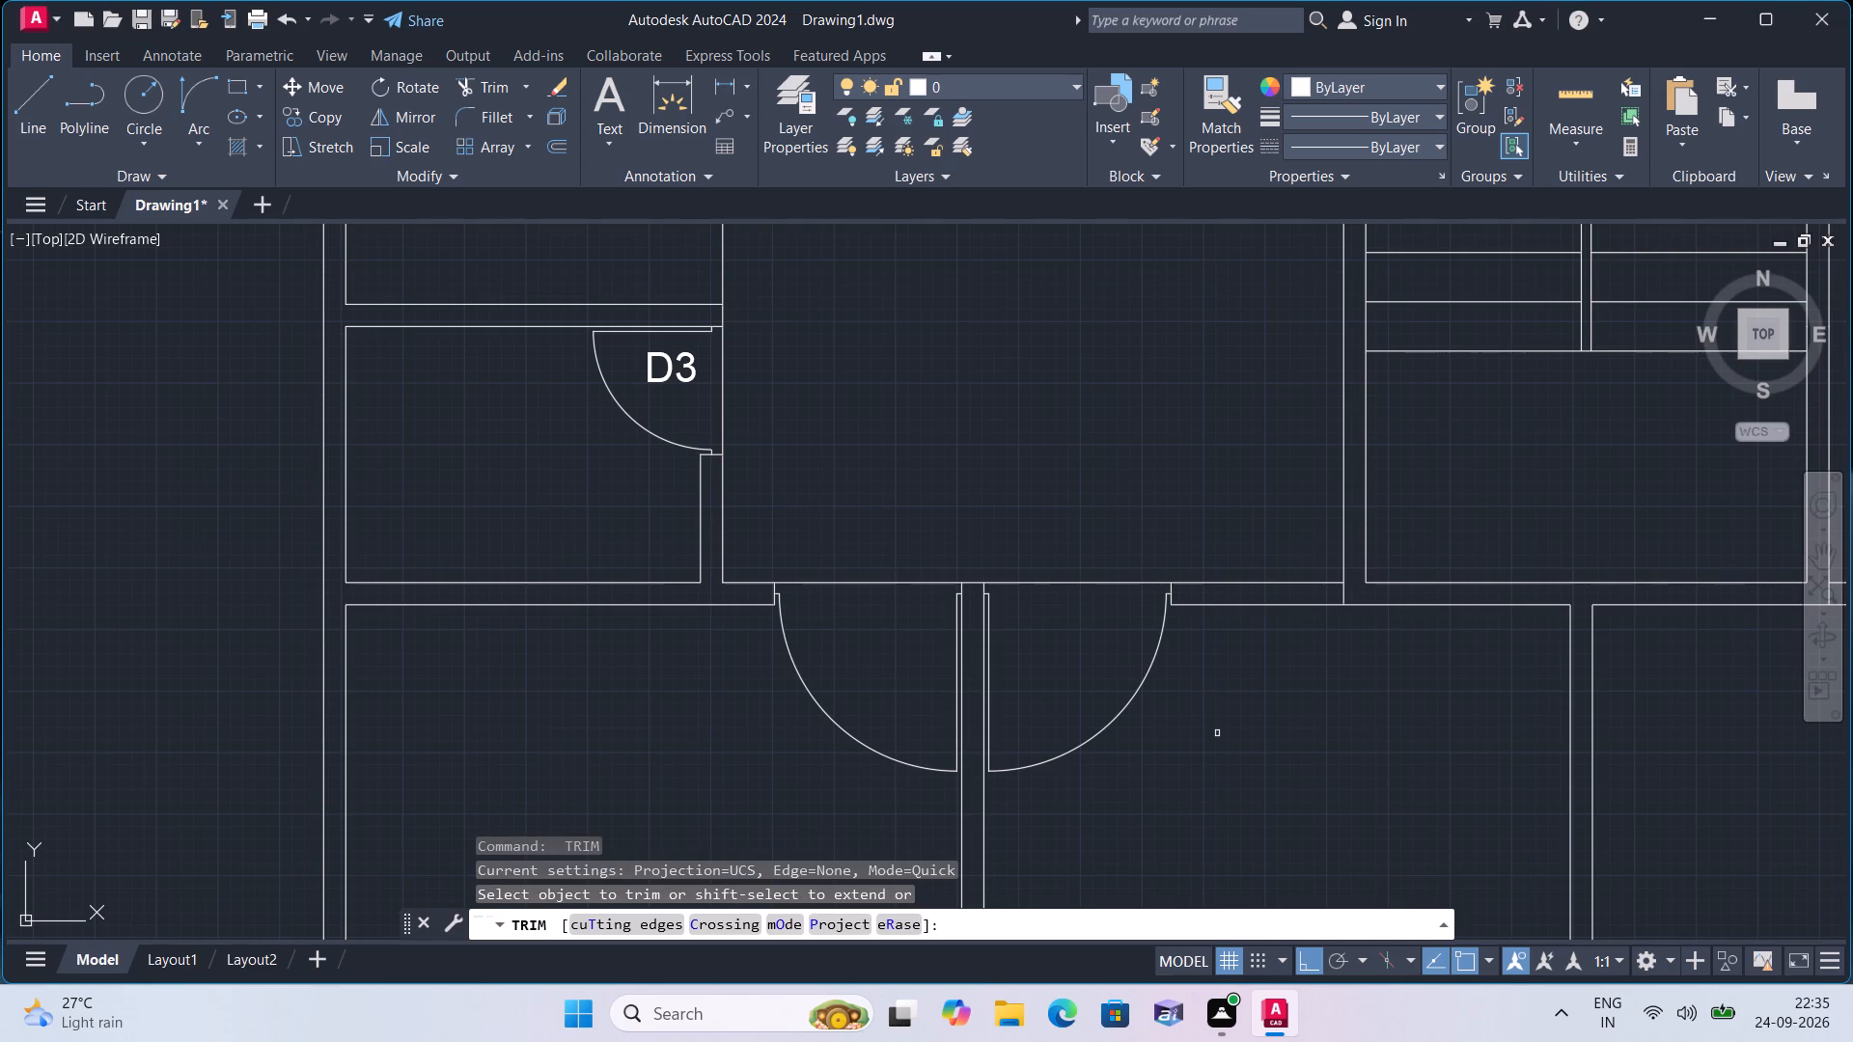
{"action": "scroll", "coordinate": [1217, 733], "scroll_direction": "down", "scroll_amount": 1}
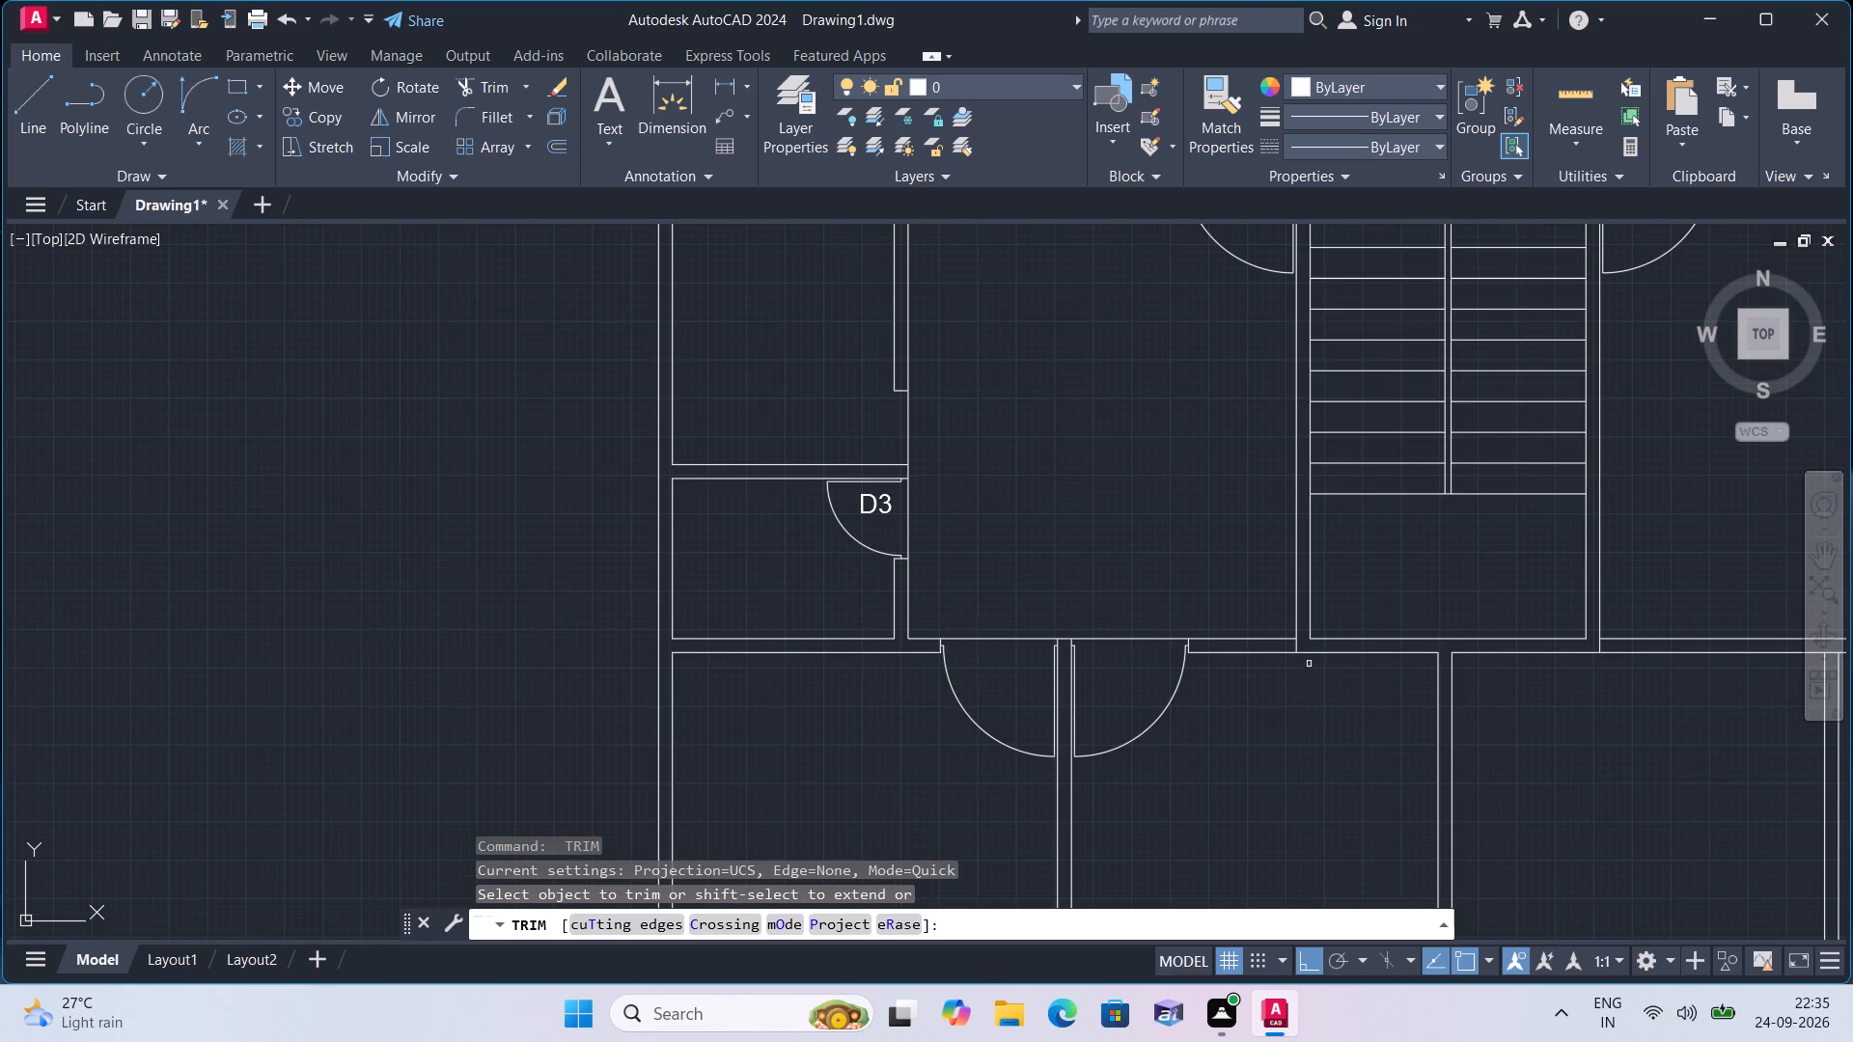
{"action": "scroll", "coordinate": [1309, 658], "scroll_direction": "up", "scroll_amount": 1}
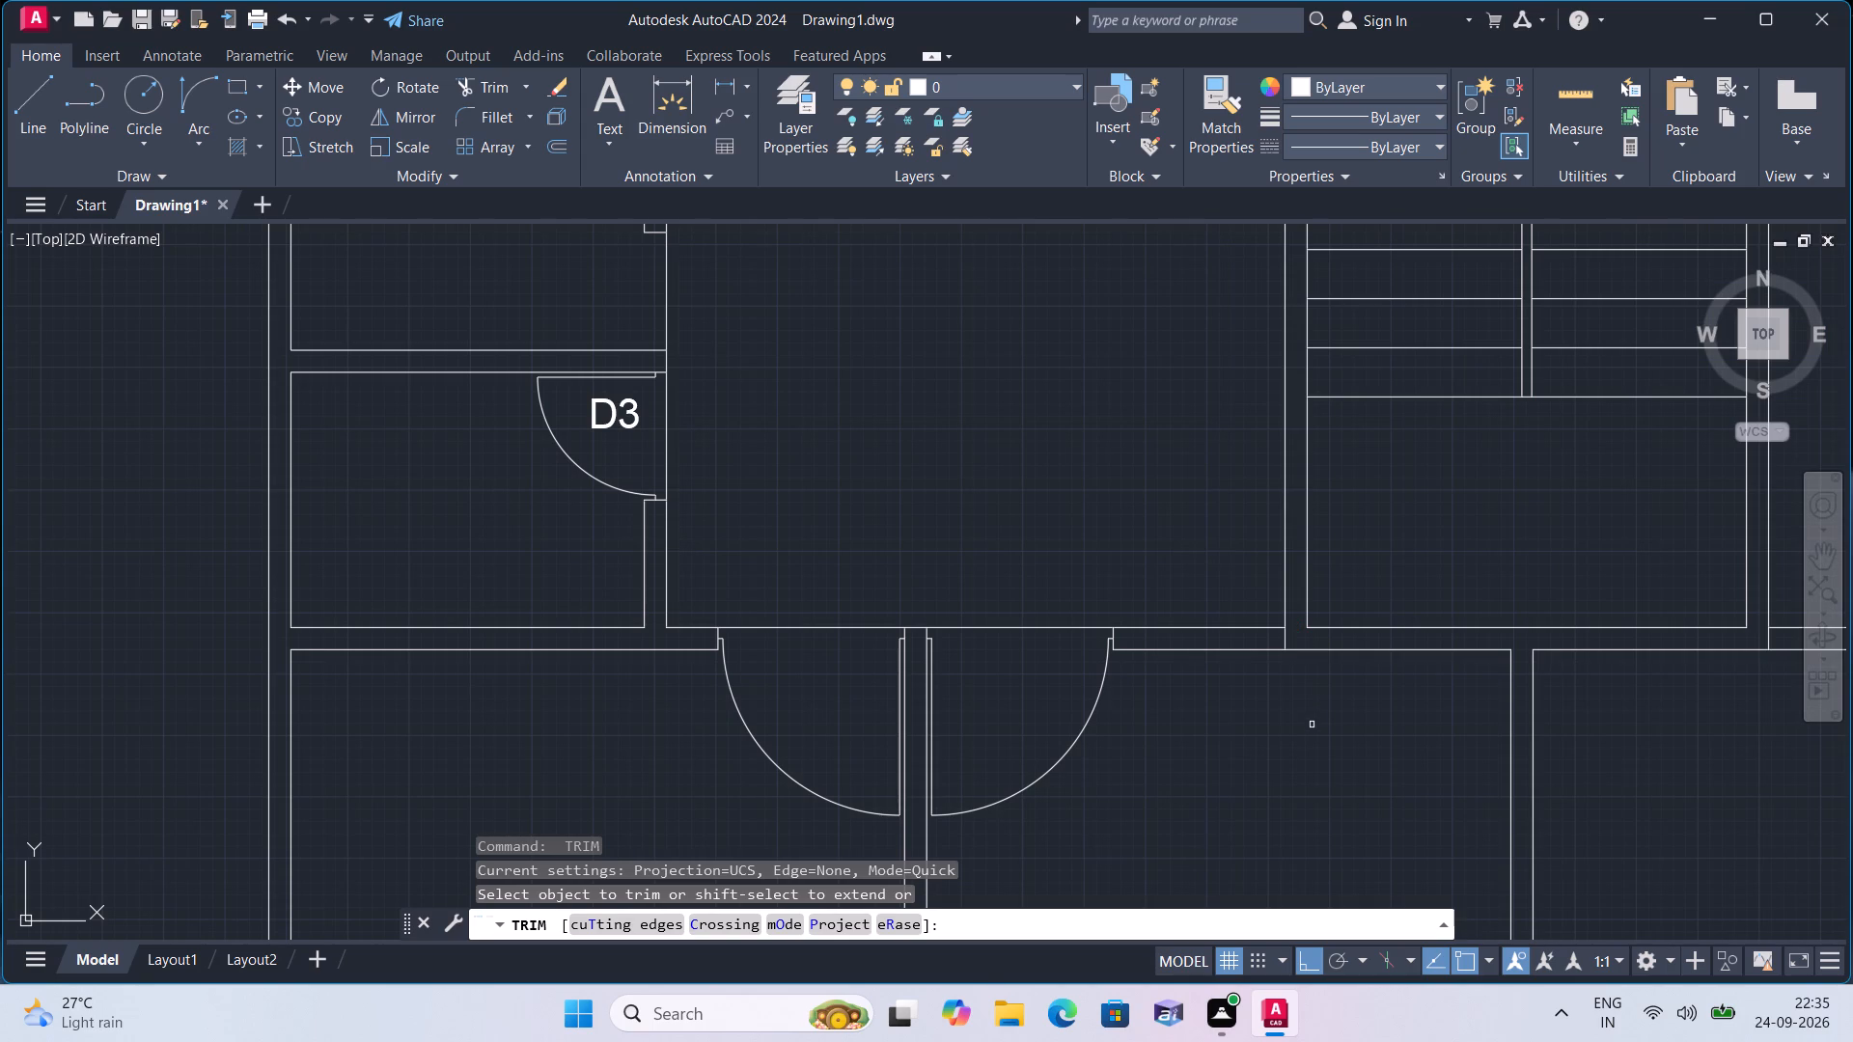
{"action": "key", "text": "space"}
{"action": "scroll", "coordinate": [1305, 773], "scroll_direction": "down", "scroll_amount": 1}
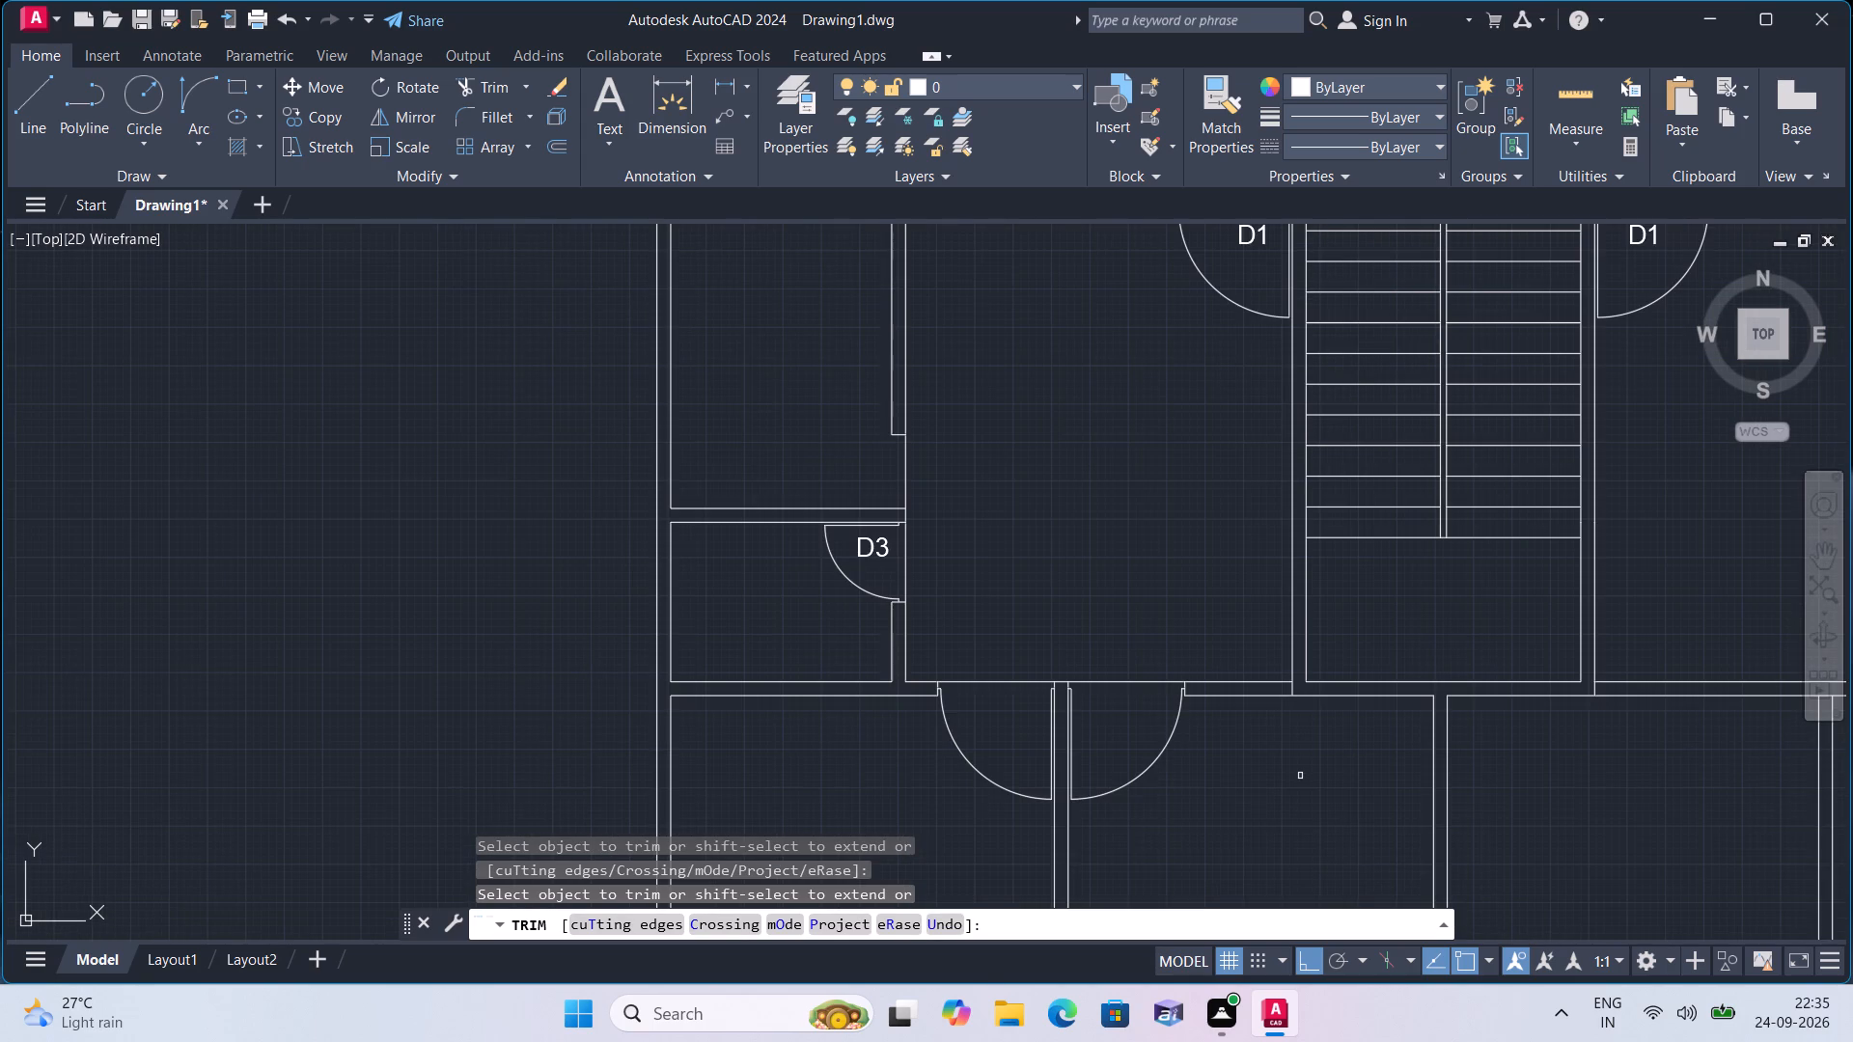
{"action": "scroll", "coordinate": [1278, 781], "scroll_direction": "down", "scroll_amount": 1}
{"action": "middle_click_drag", "start_coordinate": [1281, 793], "coordinate": [1134, 628]}
{"action": "scroll", "coordinate": [1274, 793], "scroll_direction": "down", "scroll_amount": 1}
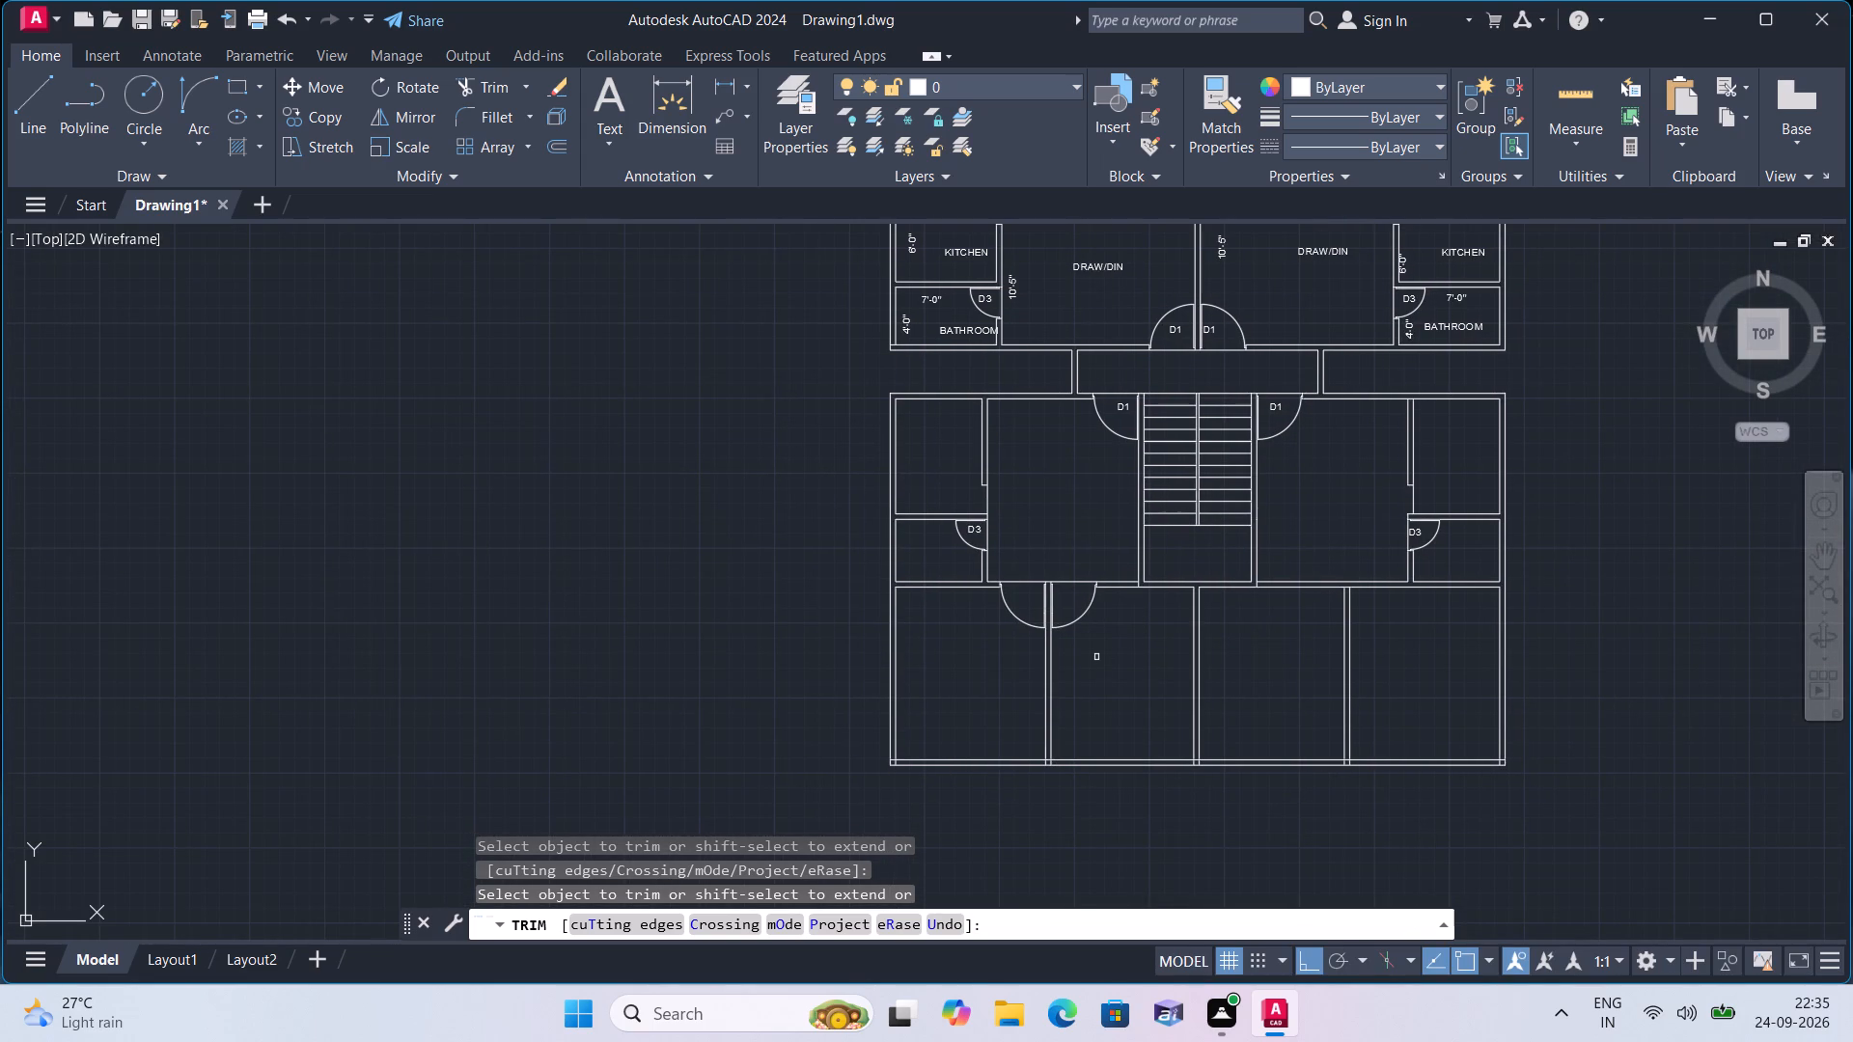
{"action": "scroll", "coordinate": [1091, 655], "scroll_direction": "up", "scroll_amount": 2}
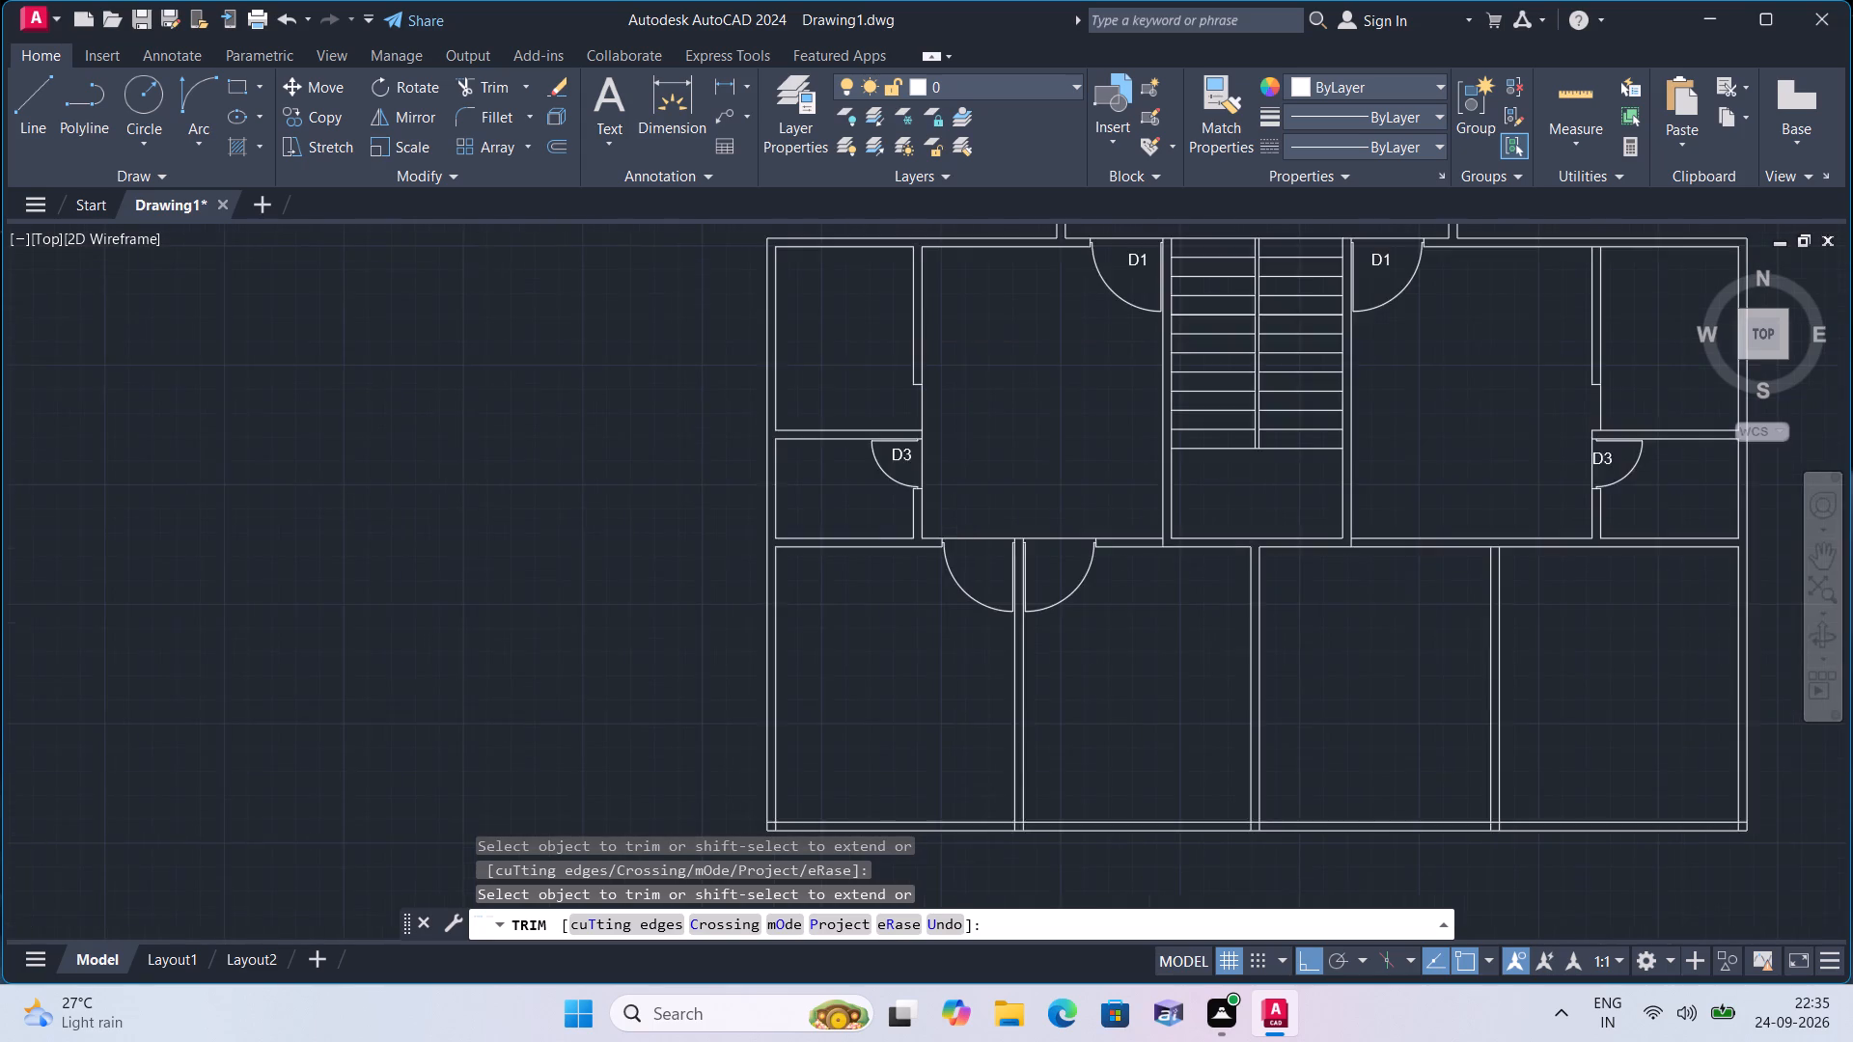
{"action": "scroll", "coordinate": [1091, 655], "scroll_direction": "down", "scroll_amount": 2}
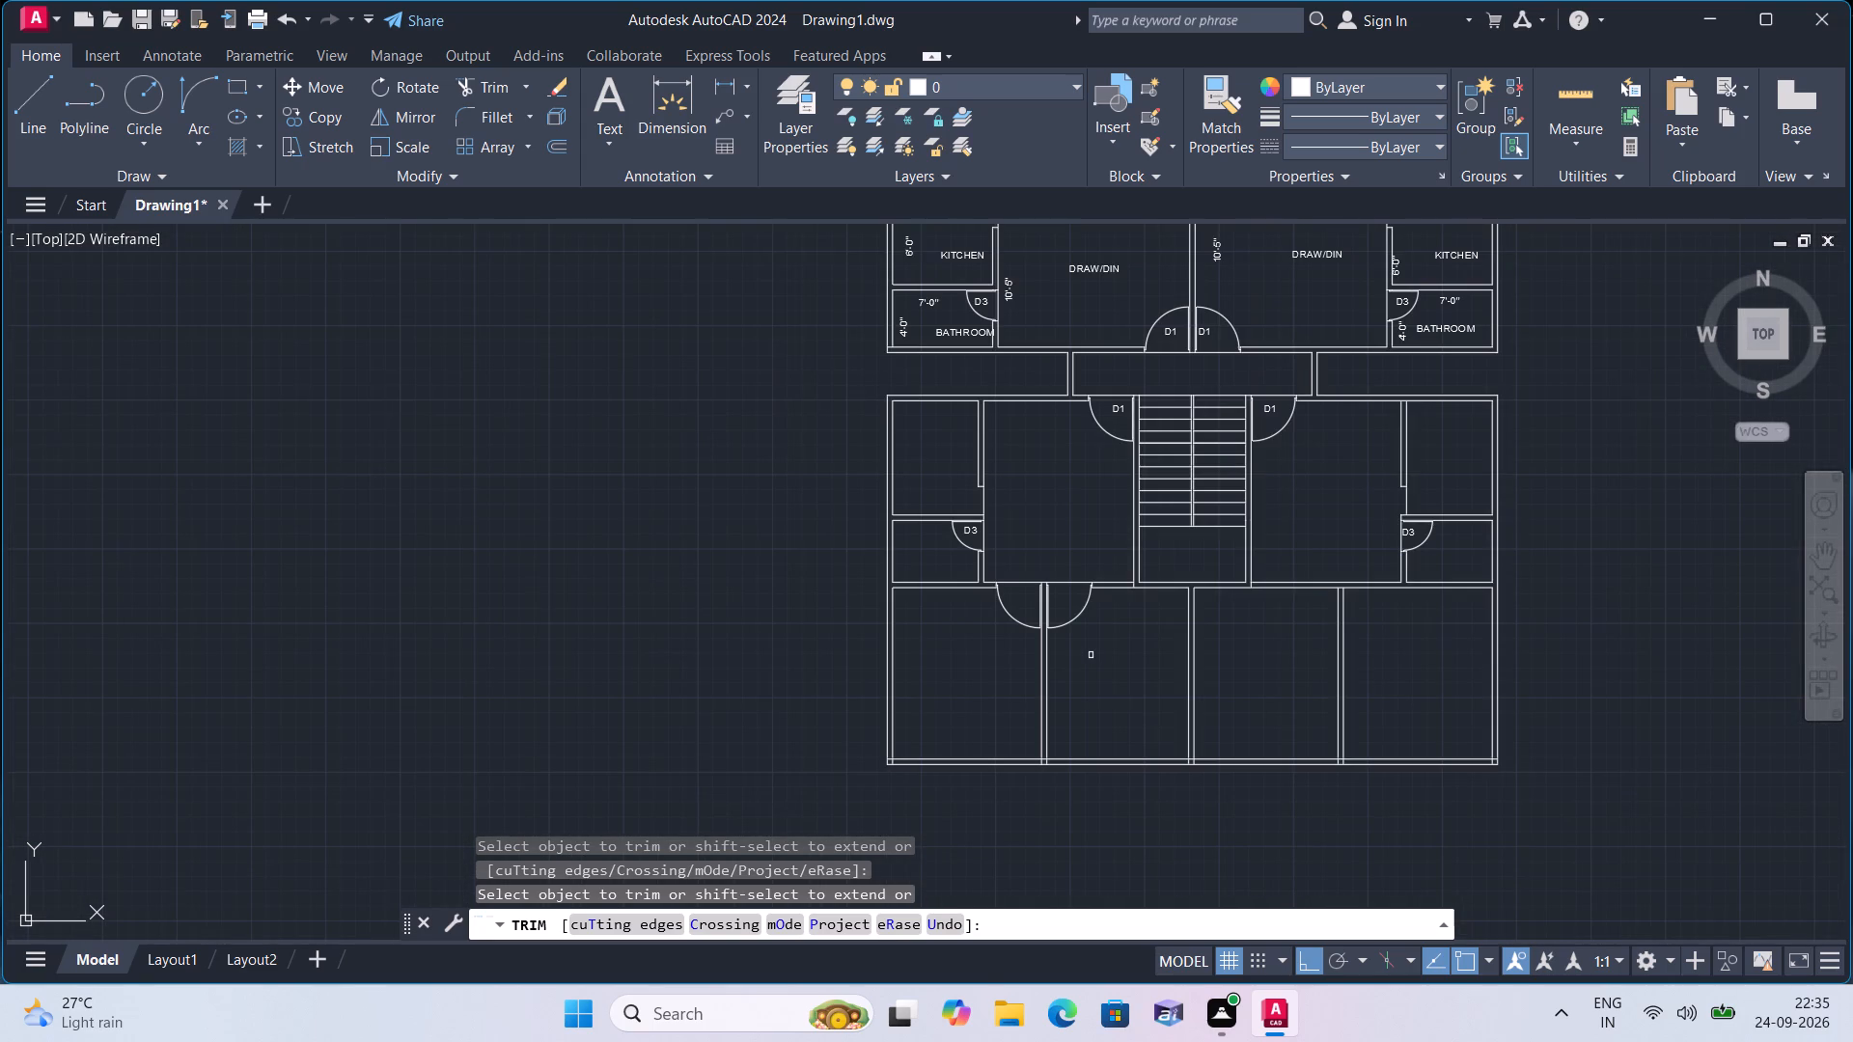
{"action": "scroll", "coordinate": [1089, 660], "scroll_direction": "up", "scroll_amount": 2}
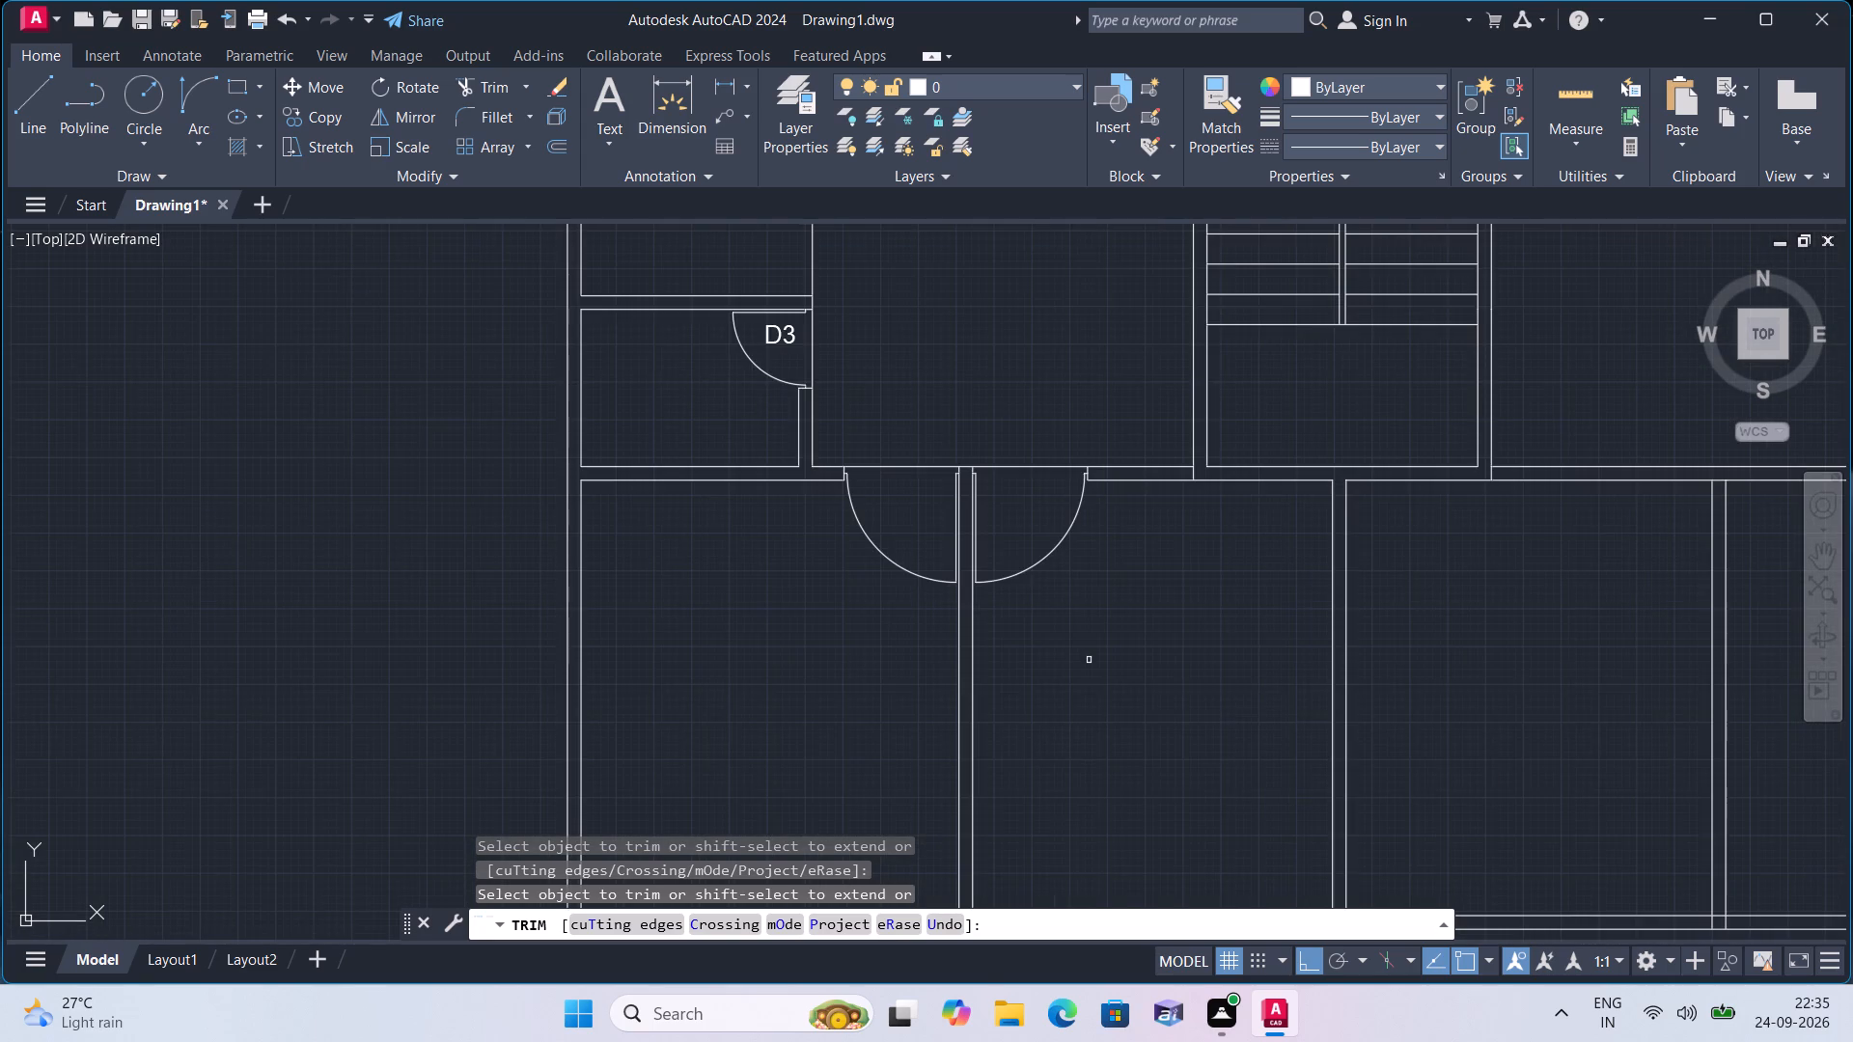
{"action": "scroll", "coordinate": [1089, 660], "scroll_direction": "down", "scroll_amount": 2}
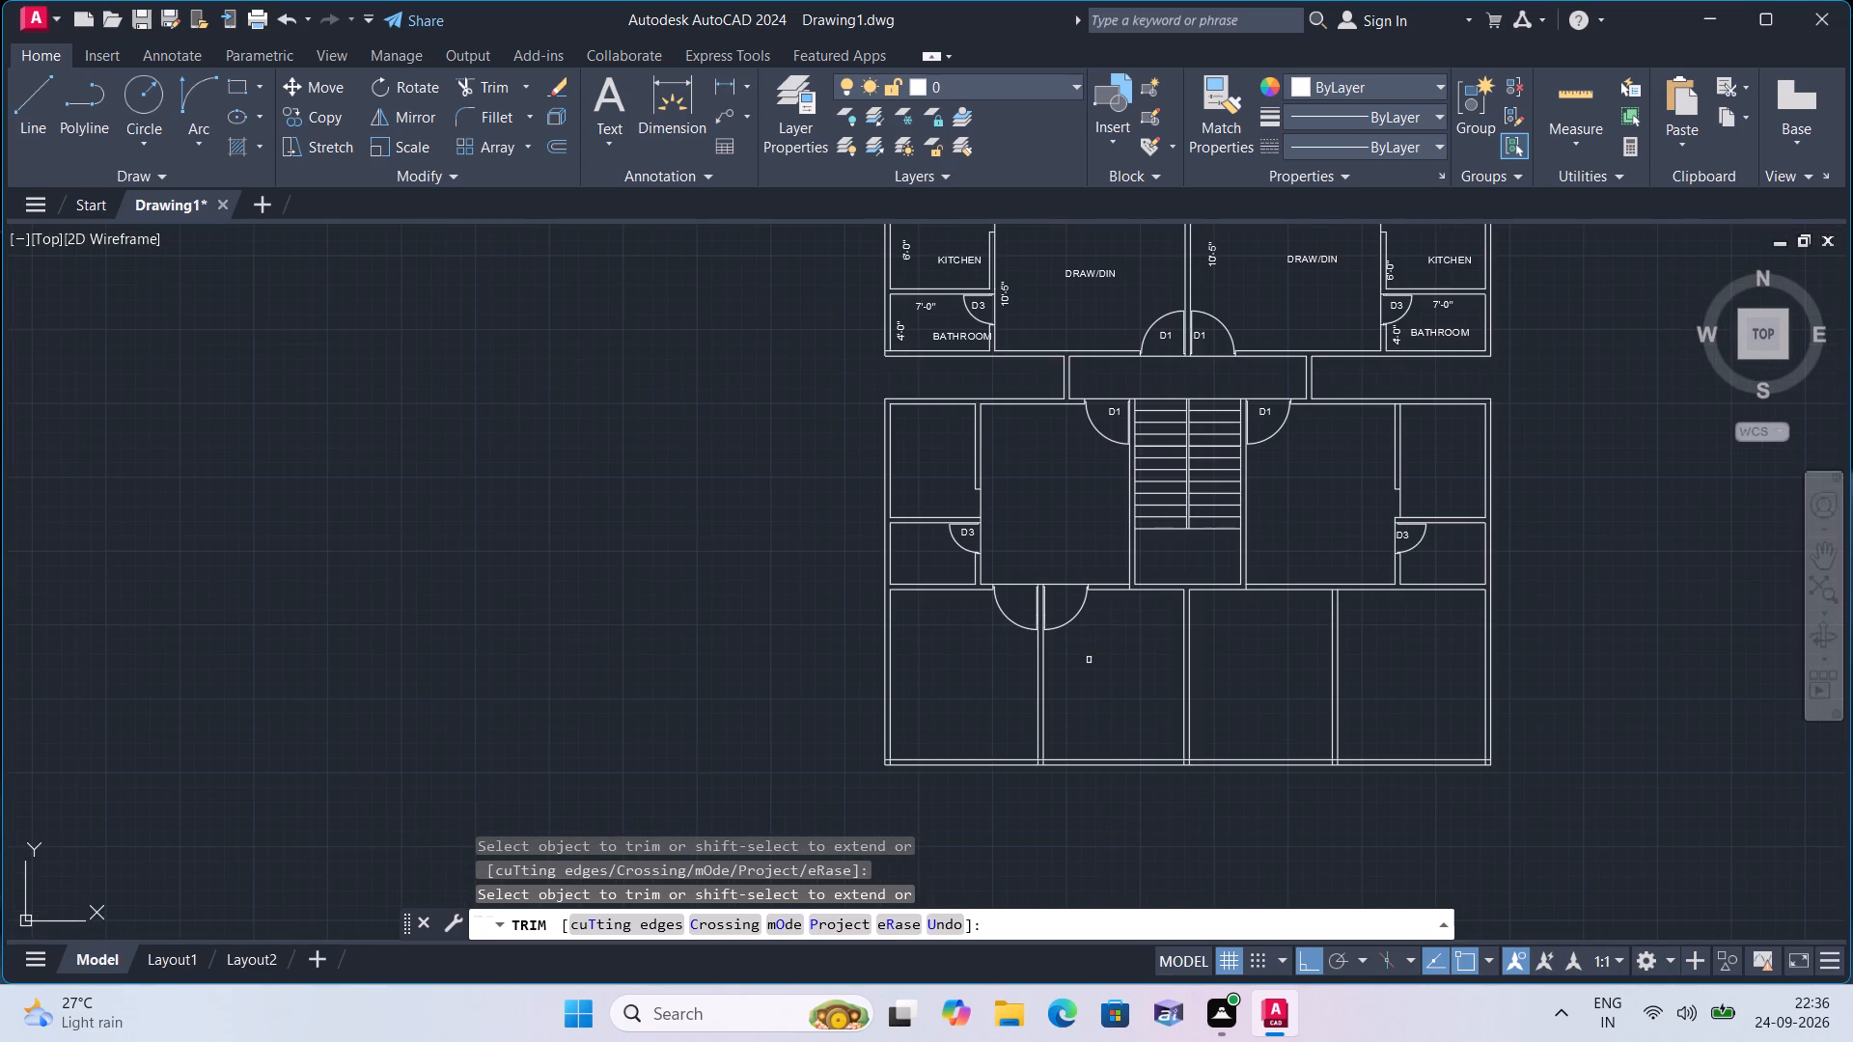
{"action": "scroll", "coordinate": [1089, 660], "scroll_direction": "down", "scroll_amount": 1}
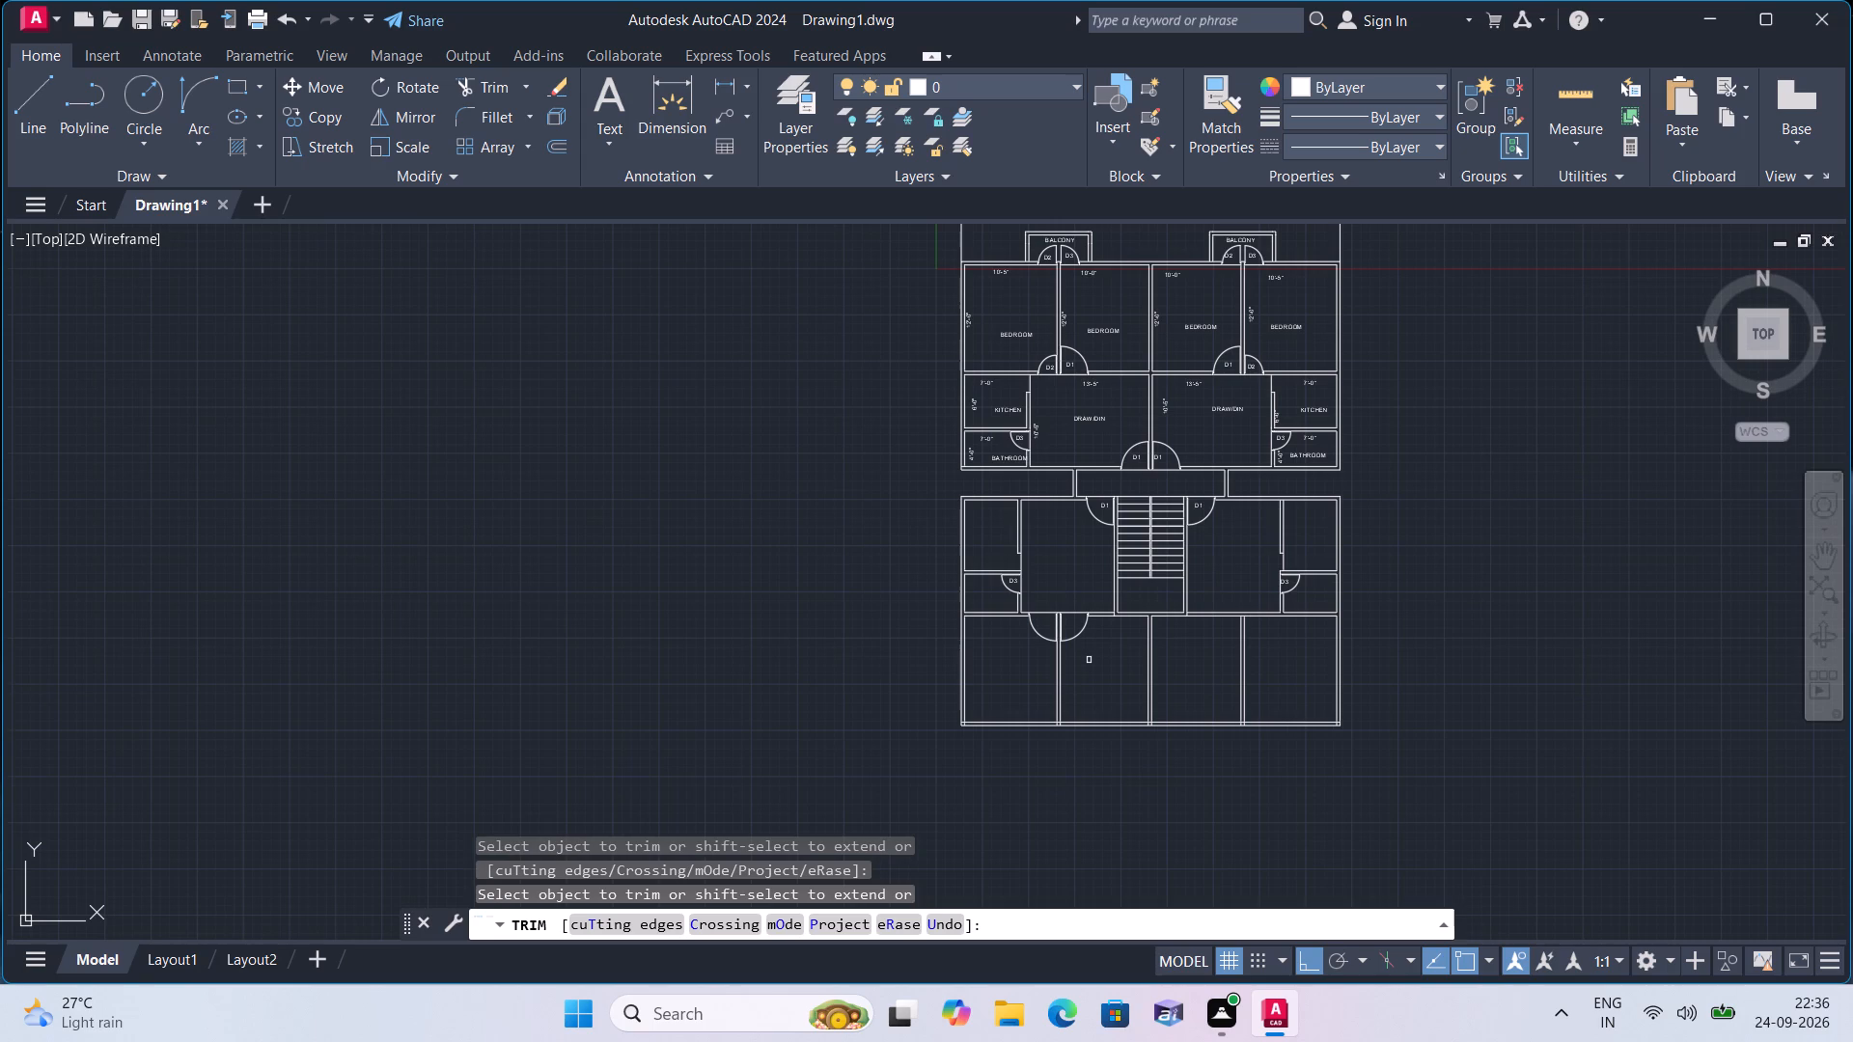
{"action": "scroll", "coordinate": [1089, 660], "scroll_direction": "down", "scroll_amount": 2}
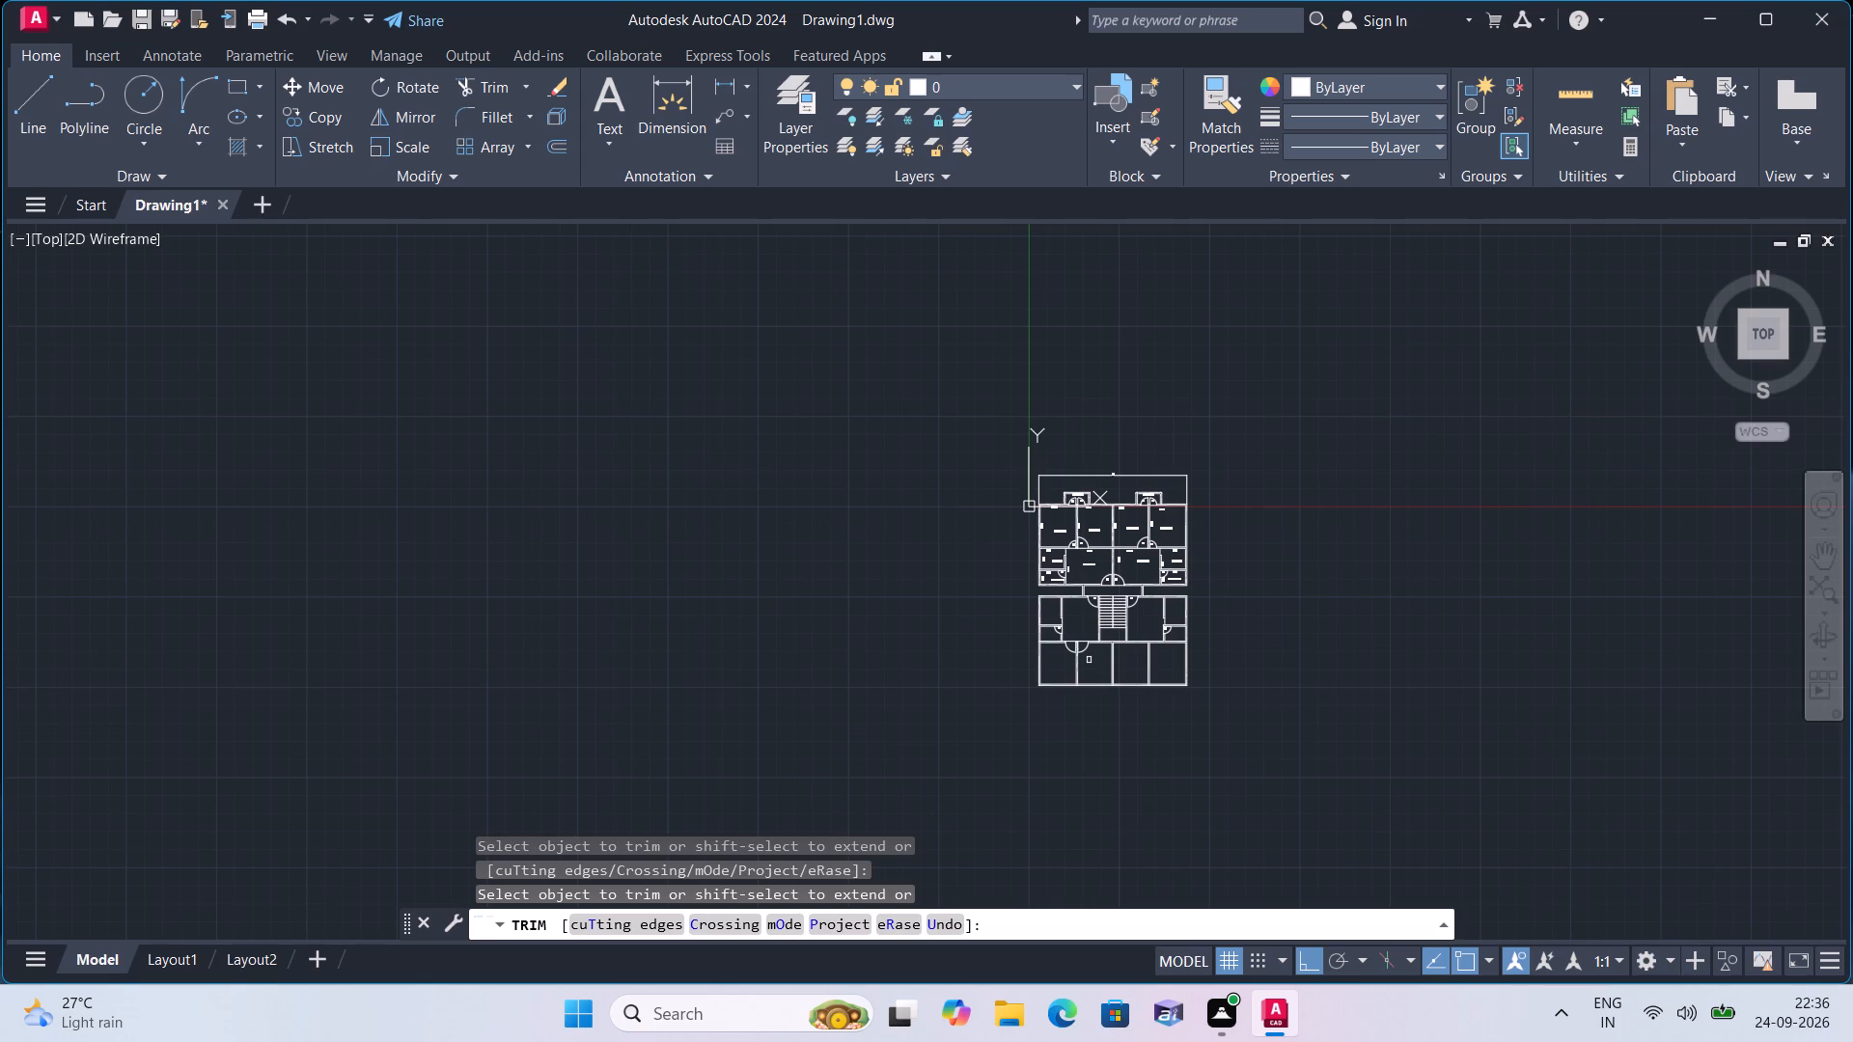
{"action": "scroll", "coordinate": [1106, 600], "scroll_direction": "up", "scroll_amount": 2}
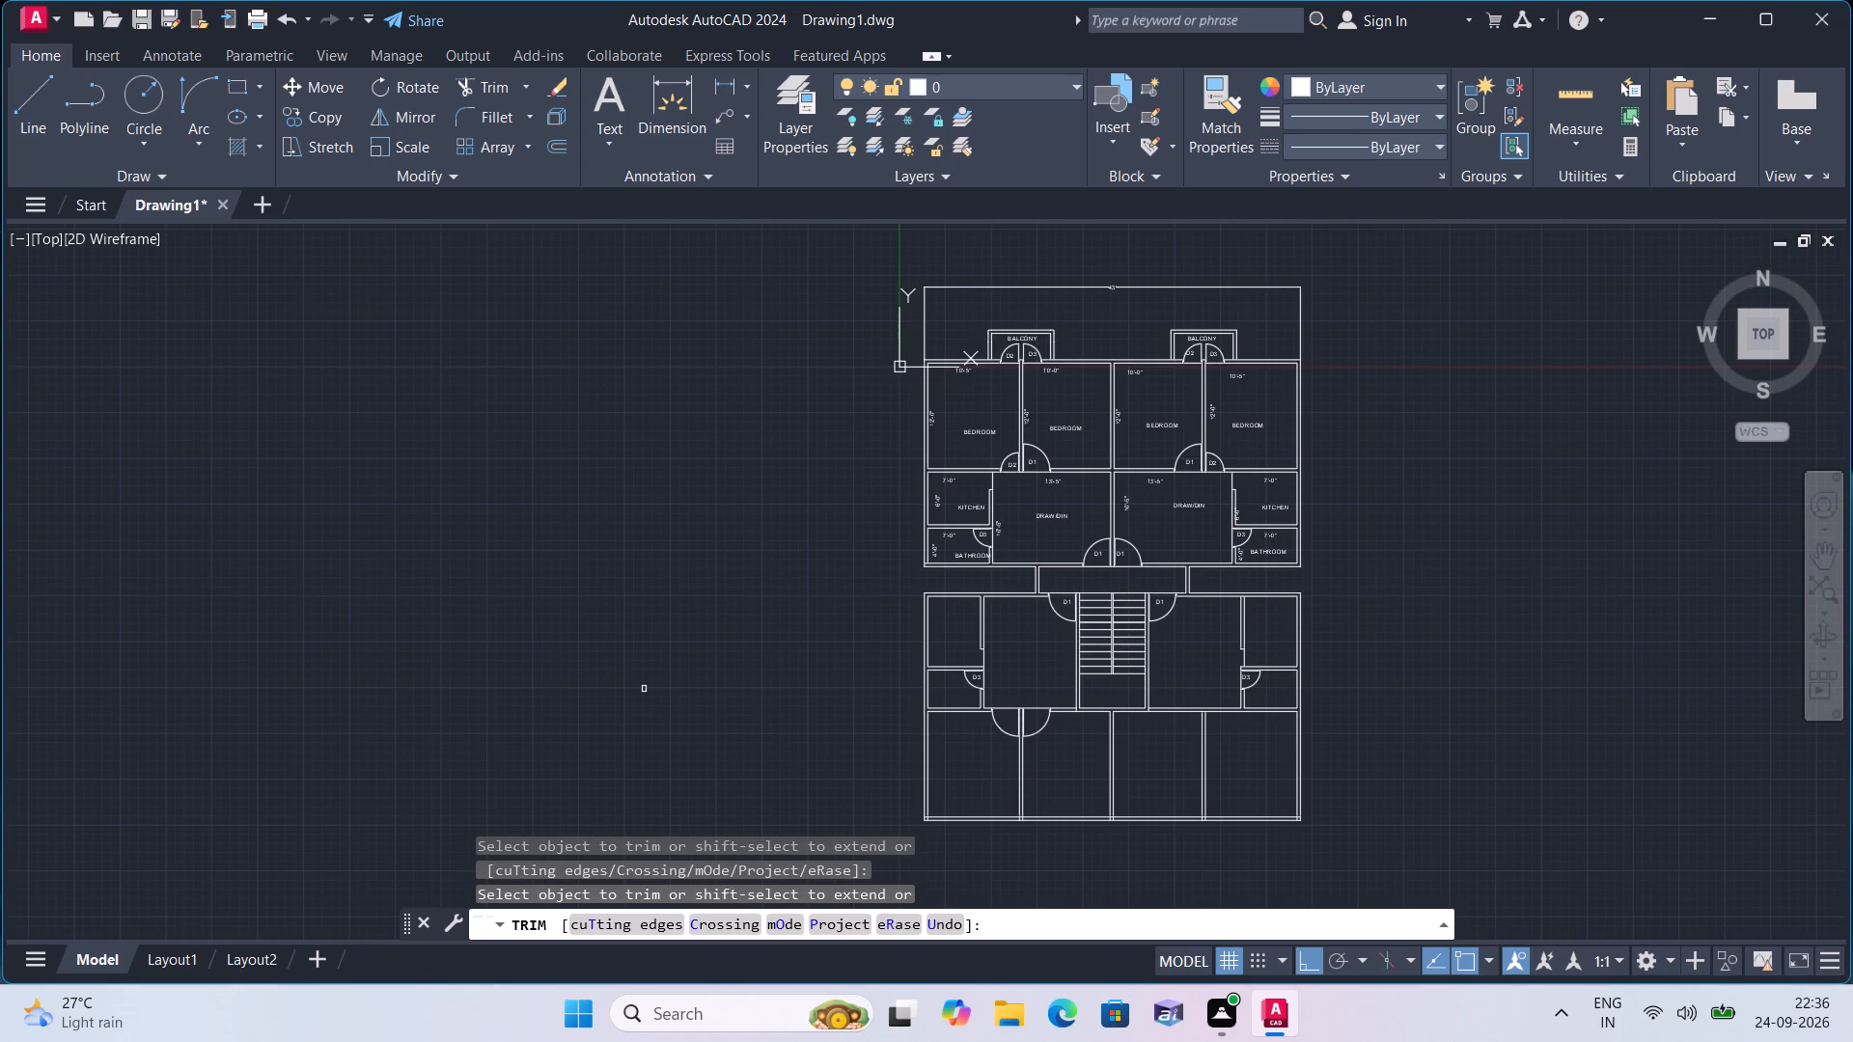
{"action": "key", "text": "space"}
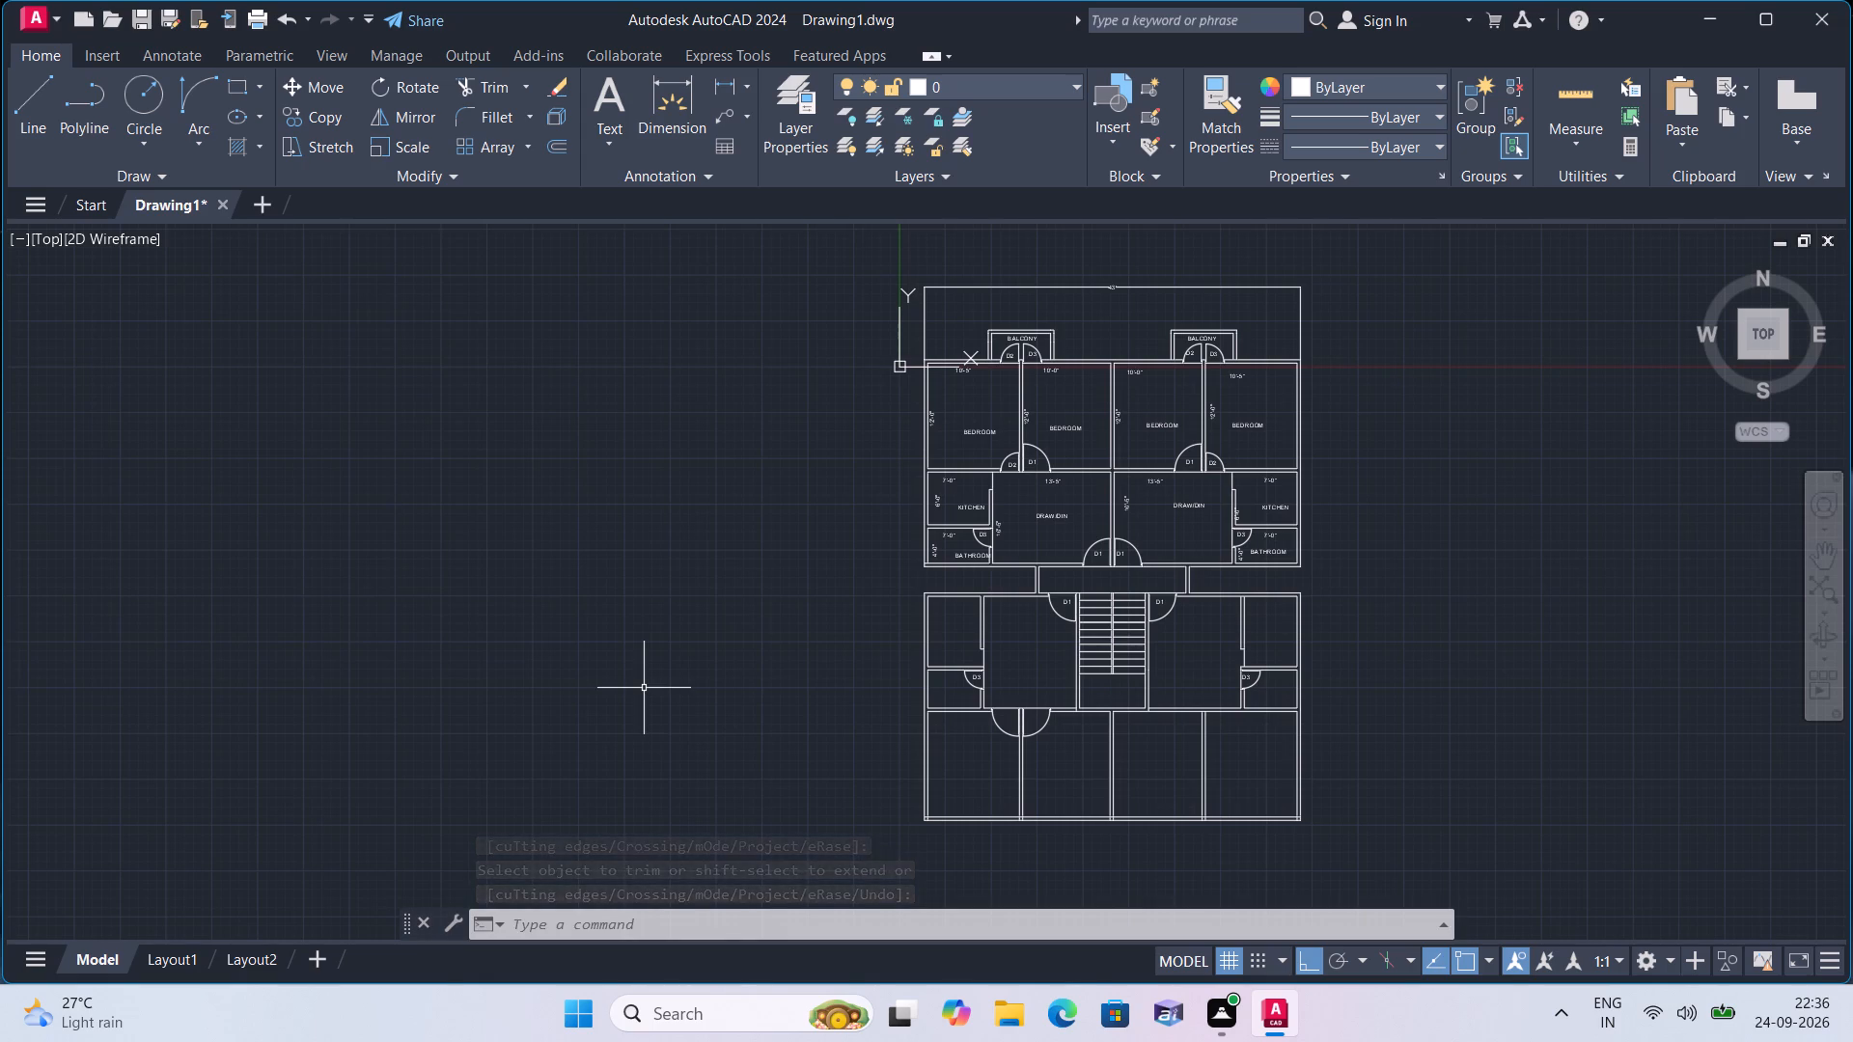
Draw a line continuing the easternmost partition's eastern face north across the bottom block's north wall.
{"action": "scroll", "coordinate": [650, 681], "scroll_direction": "up", "scroll_amount": 1}
{"action": "scroll", "coordinate": [1368, 624], "scroll_direction": "up", "scroll_amount": 2}
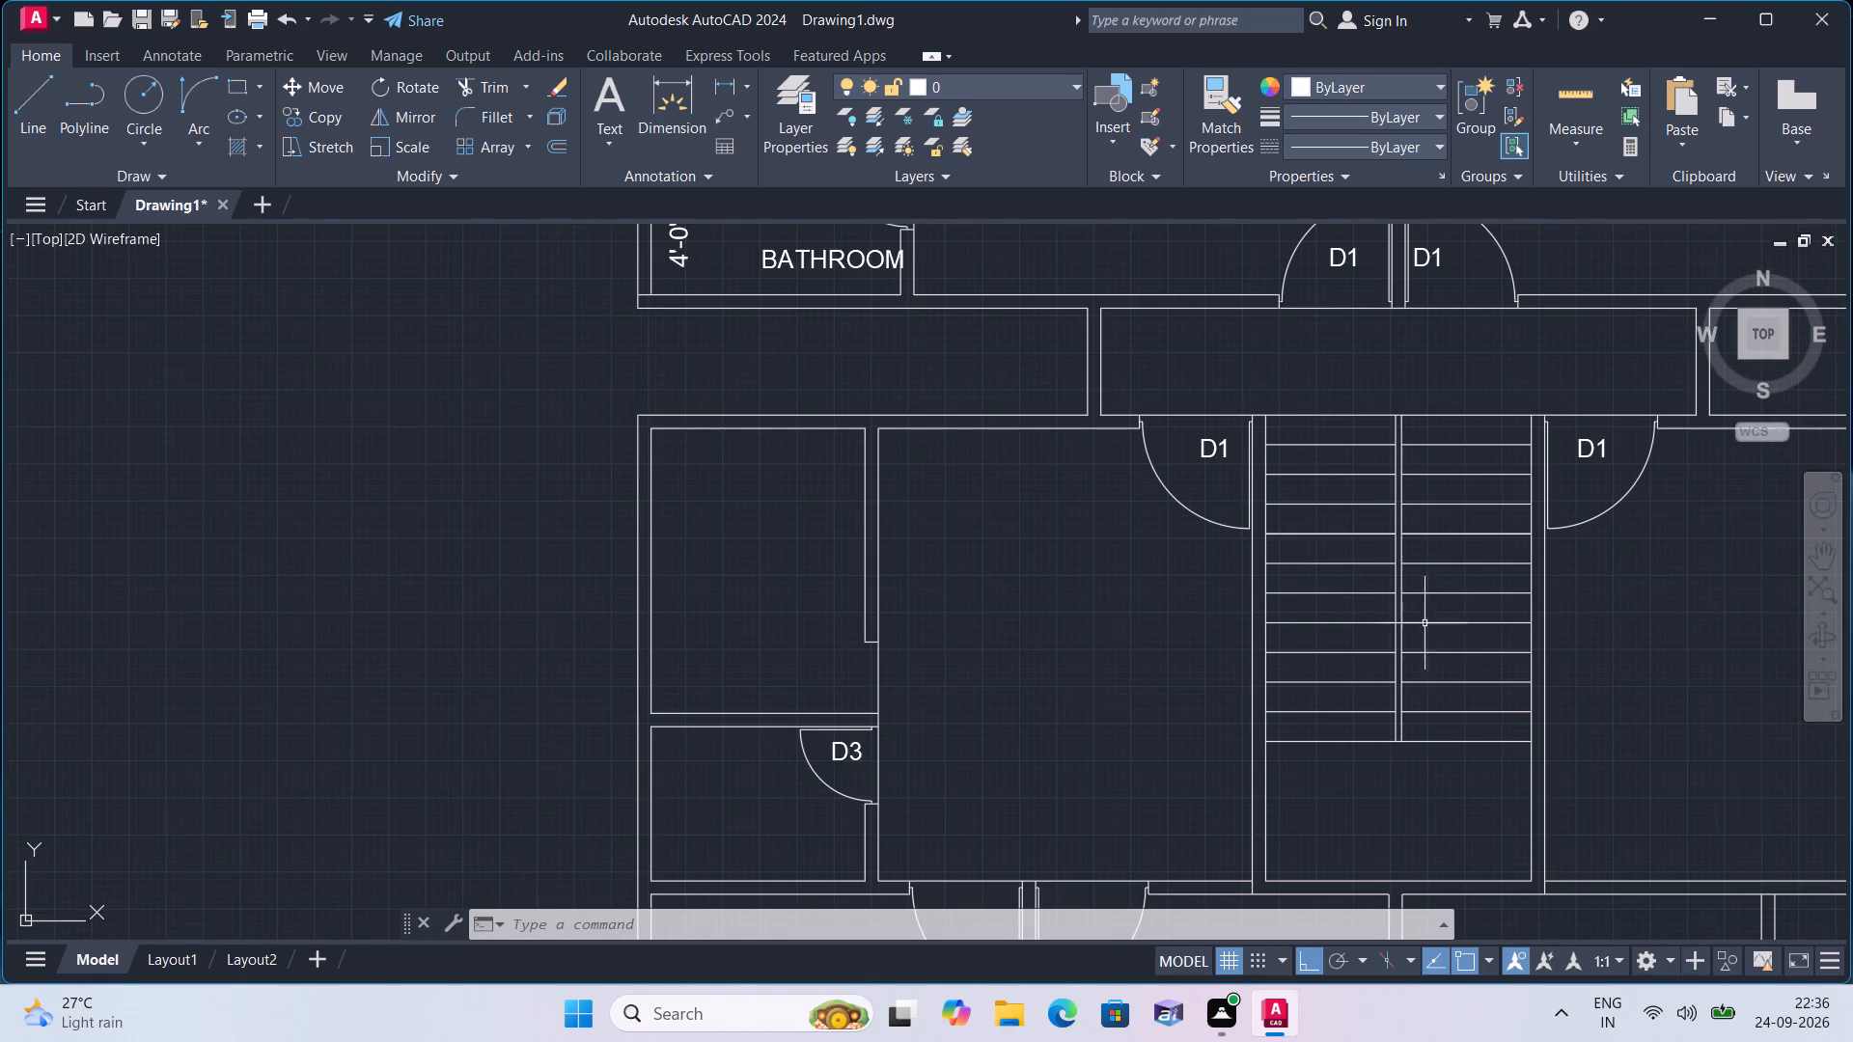
{"action": "middle_click_drag", "start_coordinate": [1488, 633], "coordinate": [1102, 618]}
{"action": "scroll", "coordinate": [1402, 629], "scroll_direction": "down", "scroll_amount": 1}
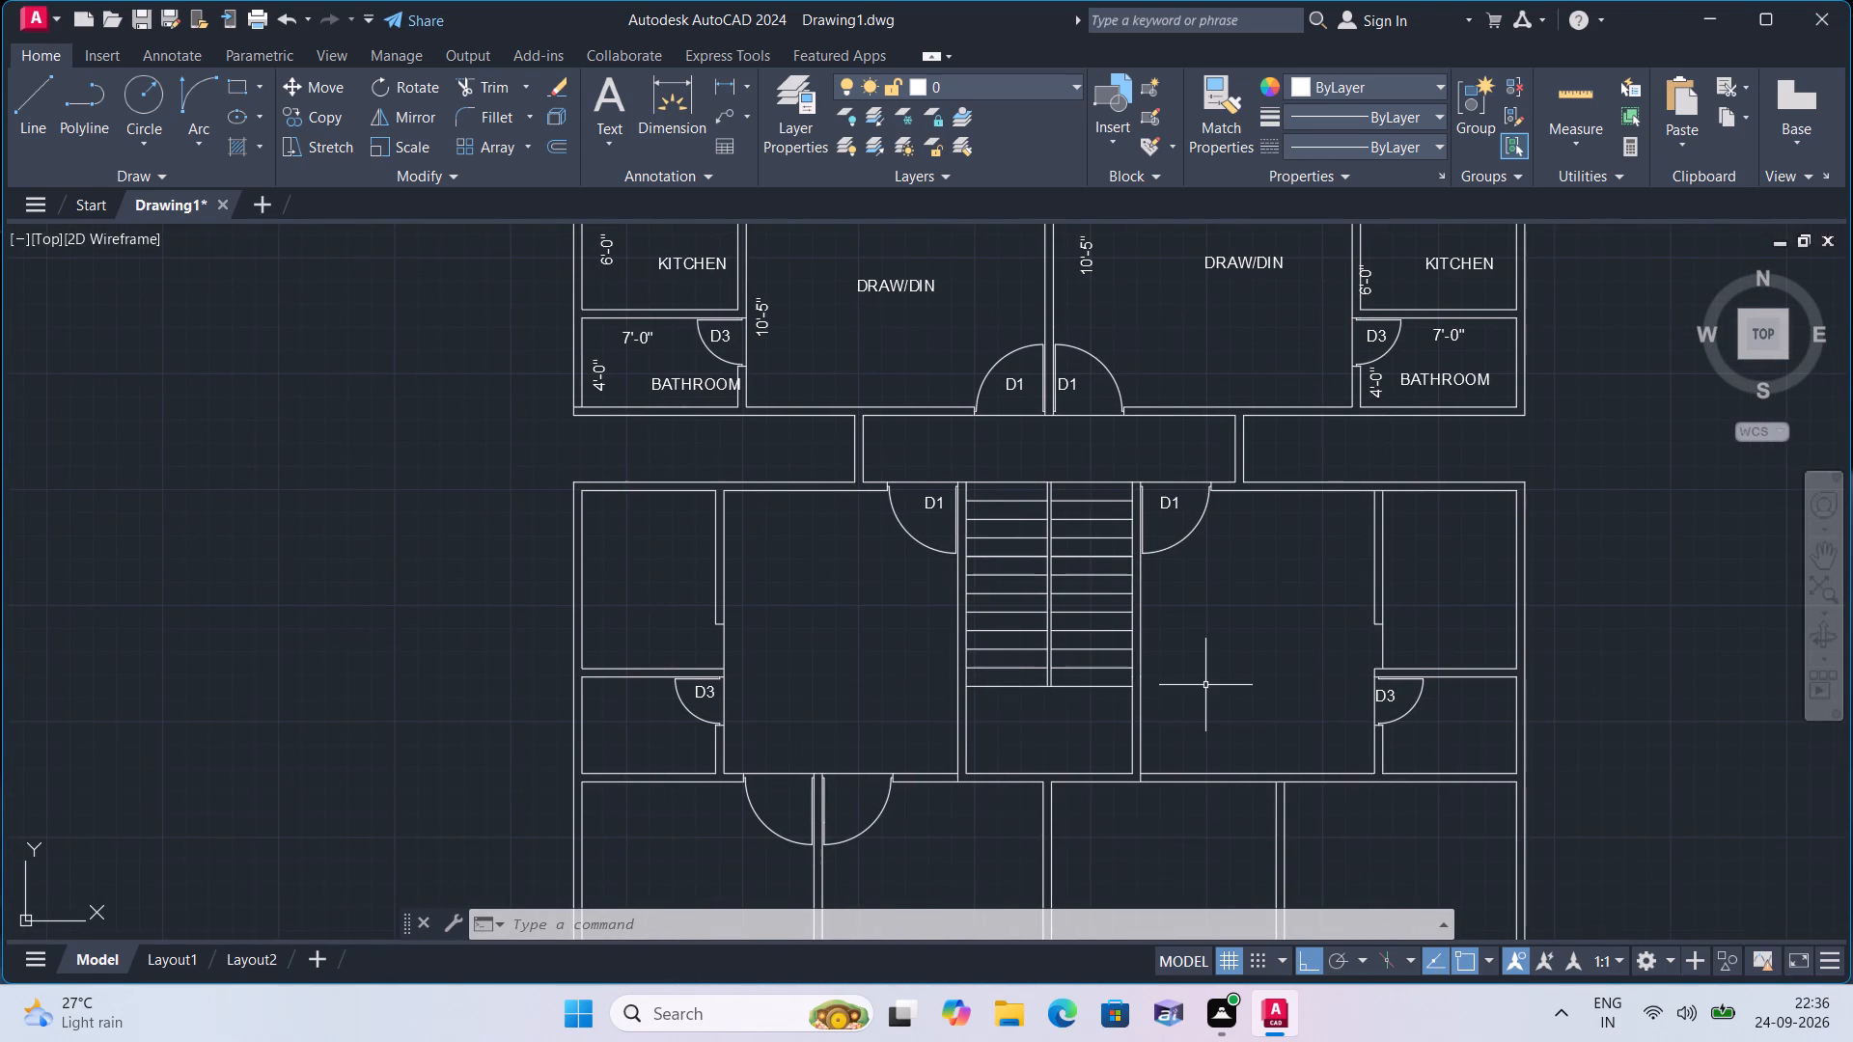
{"action": "middle_click_drag", "start_coordinate": [1202, 679], "coordinate": [1194, 528]}
{"action": "middle_click_drag", "start_coordinate": [1216, 659], "coordinate": [1213, 659]}
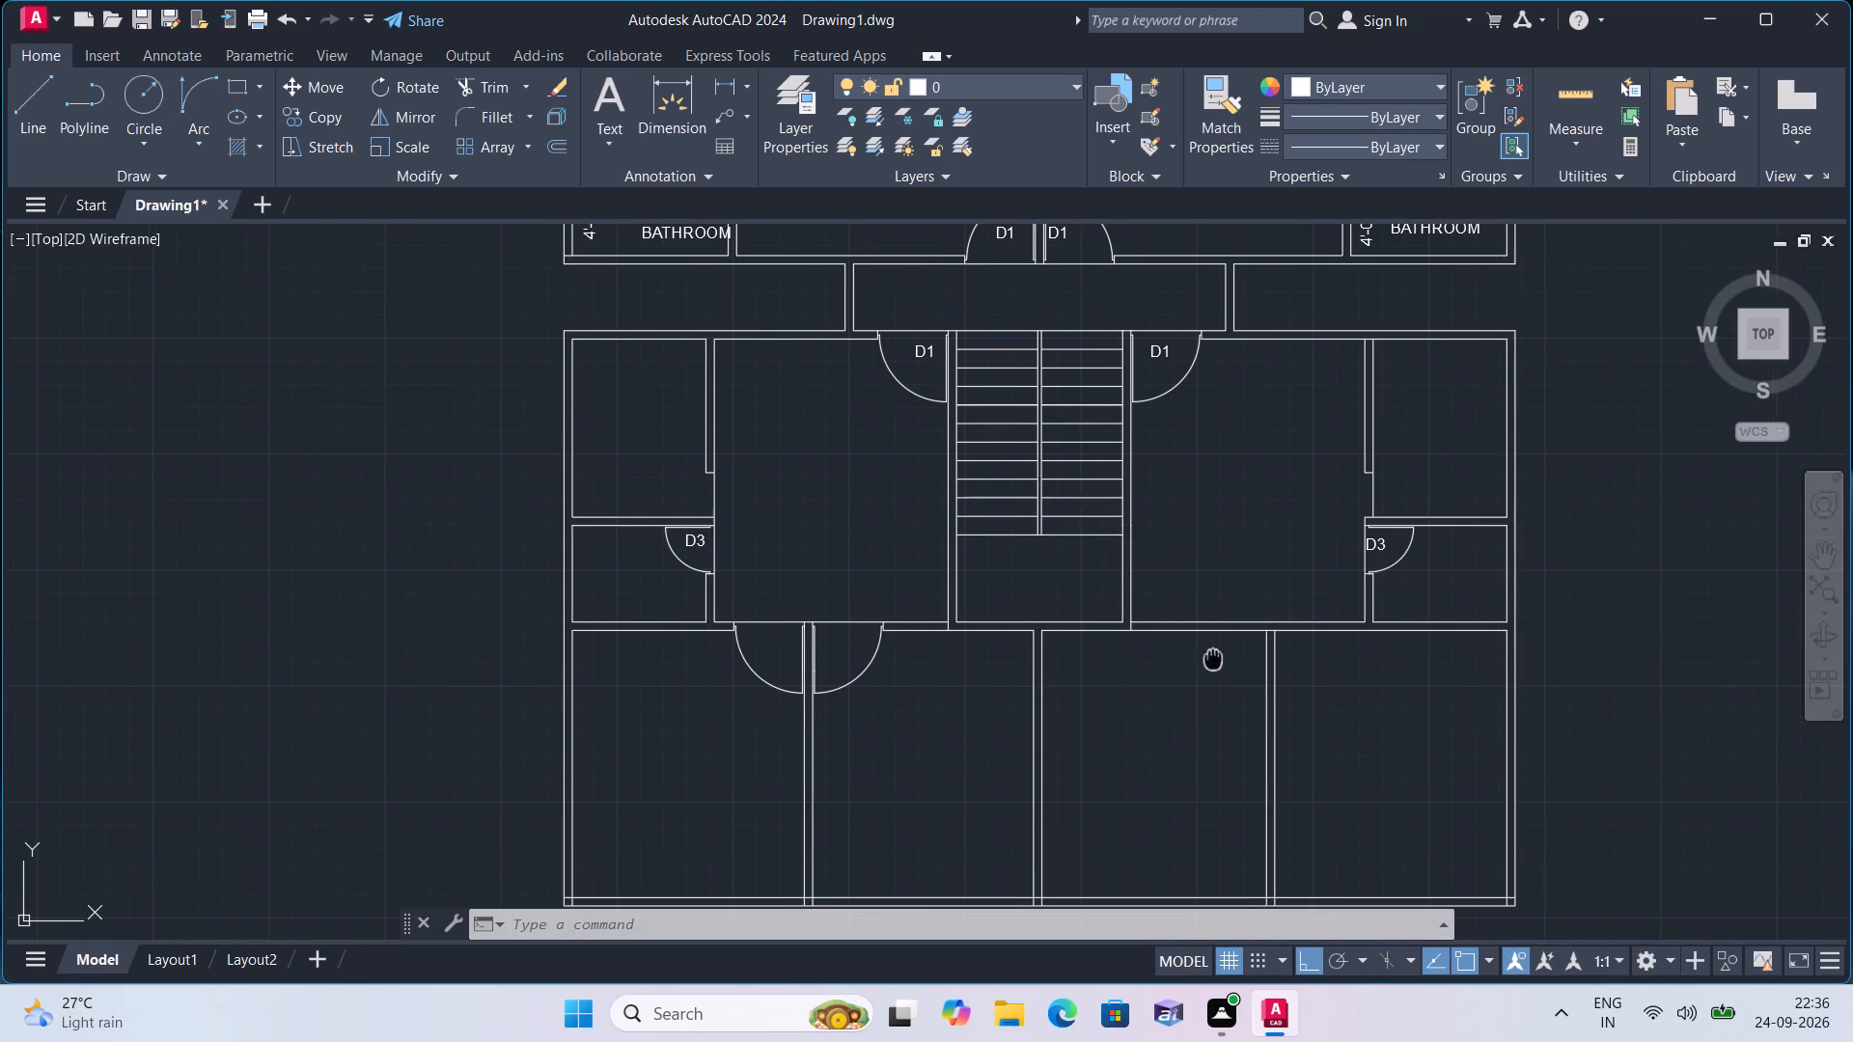
{"action": "middle_click_drag", "start_coordinate": [1213, 659], "coordinate": [1047, 723]}
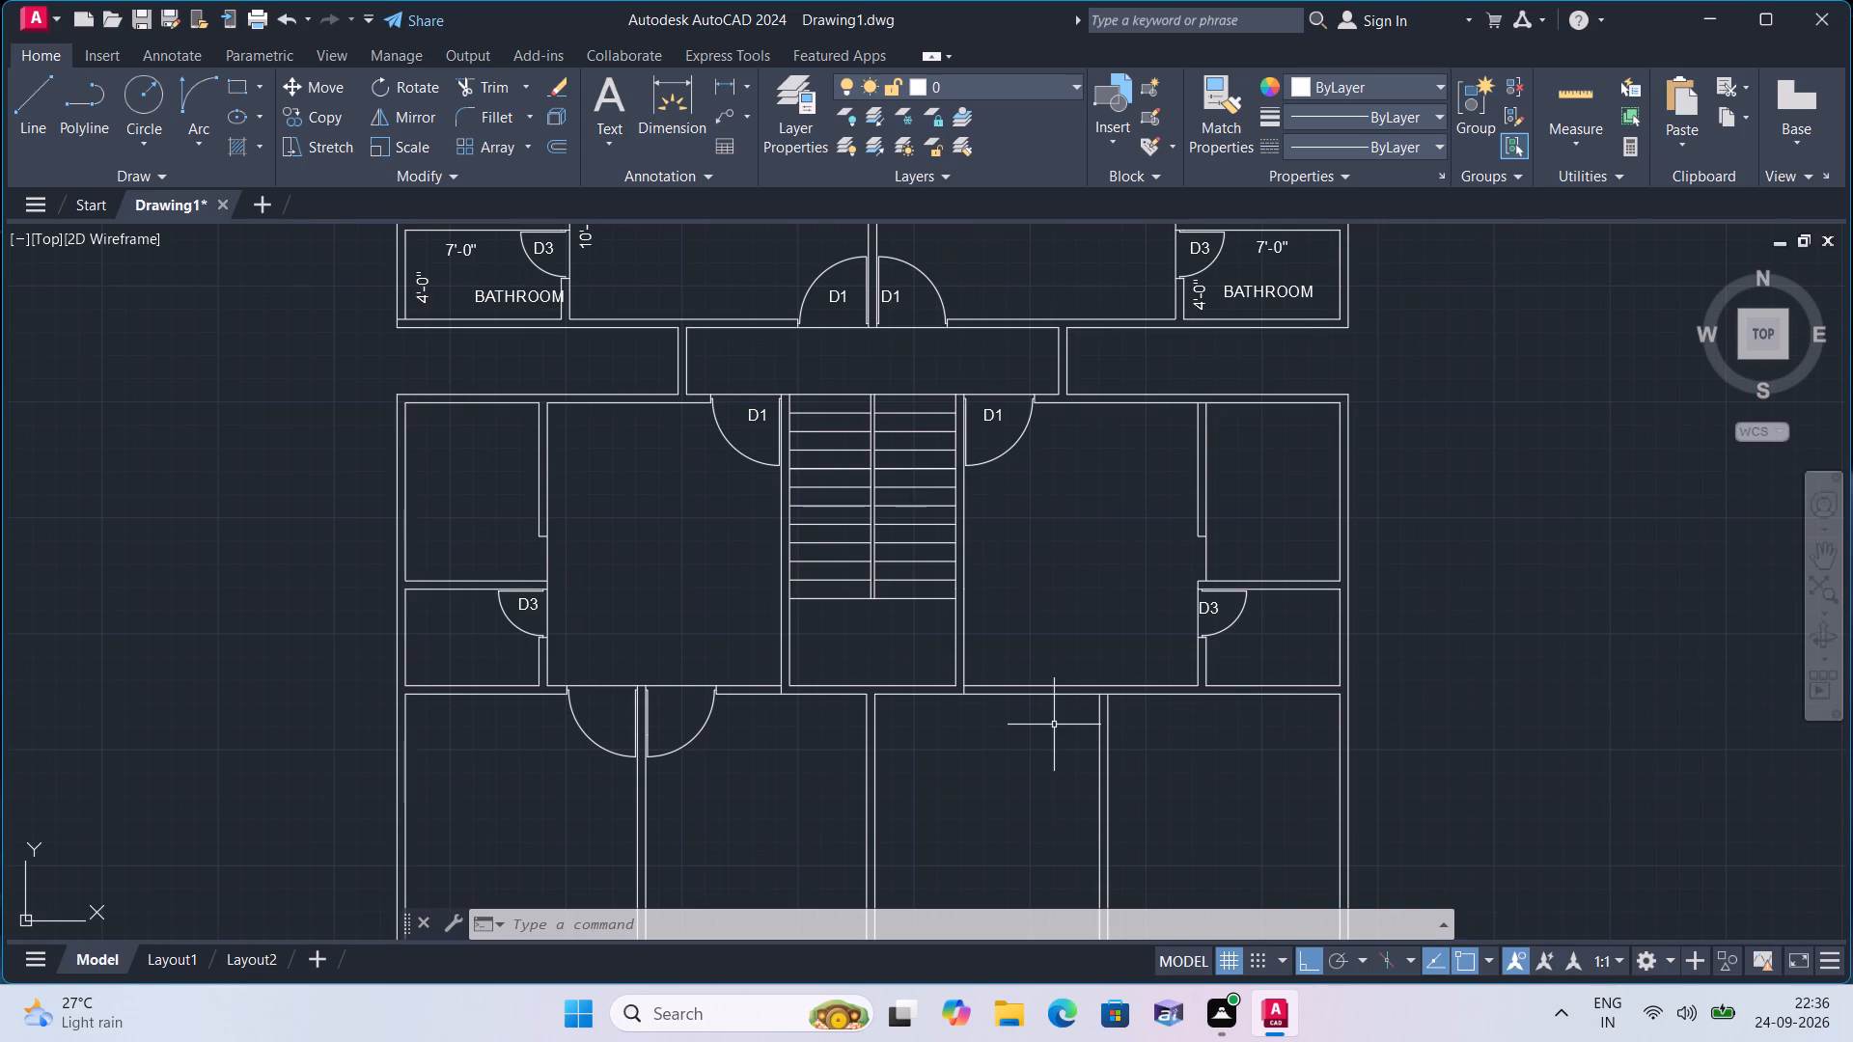
{"action": "type", "text": "l"}
{"action": "key", "text": "space"}
{"action": "scroll", "coordinate": [1068, 718], "scroll_direction": "up", "scroll_amount": 1}
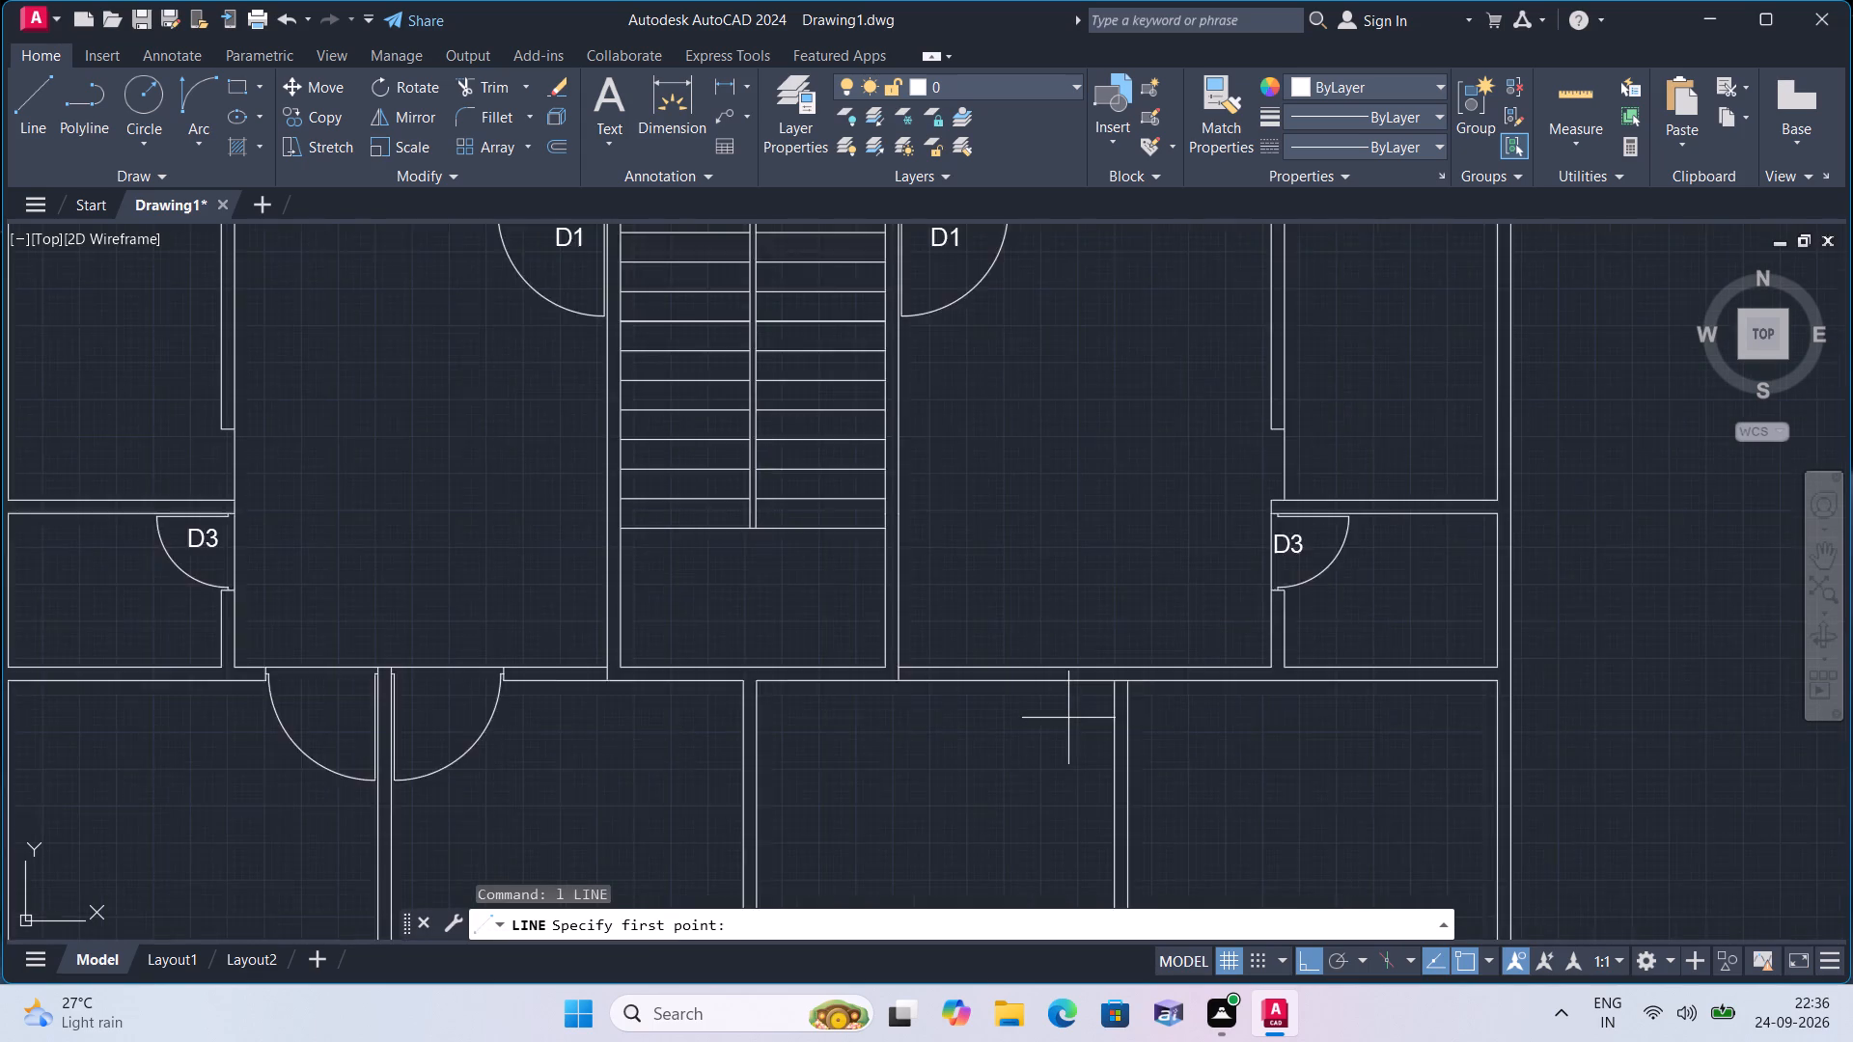
{"action": "scroll", "coordinate": [1068, 718], "scroll_direction": "up", "scroll_amount": 1}
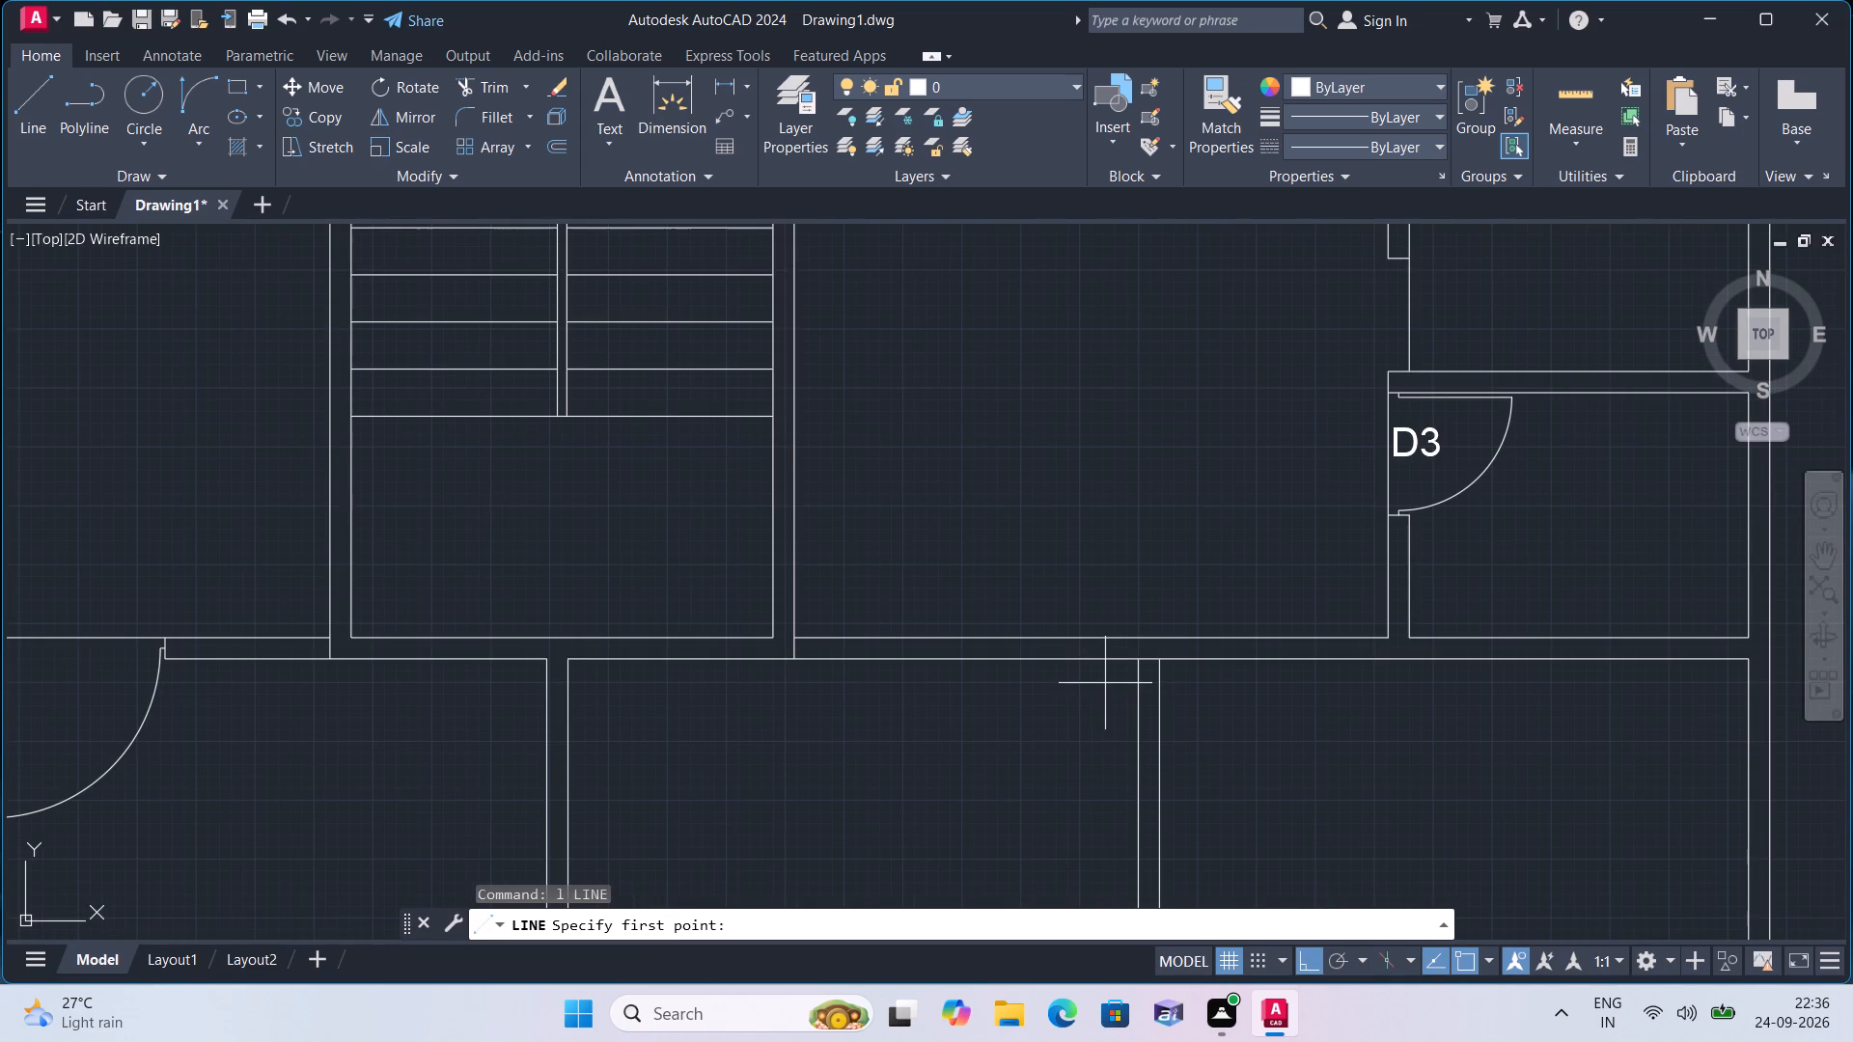
{"action": "scroll", "coordinate": [1110, 690], "scroll_direction": "down", "scroll_amount": 1}
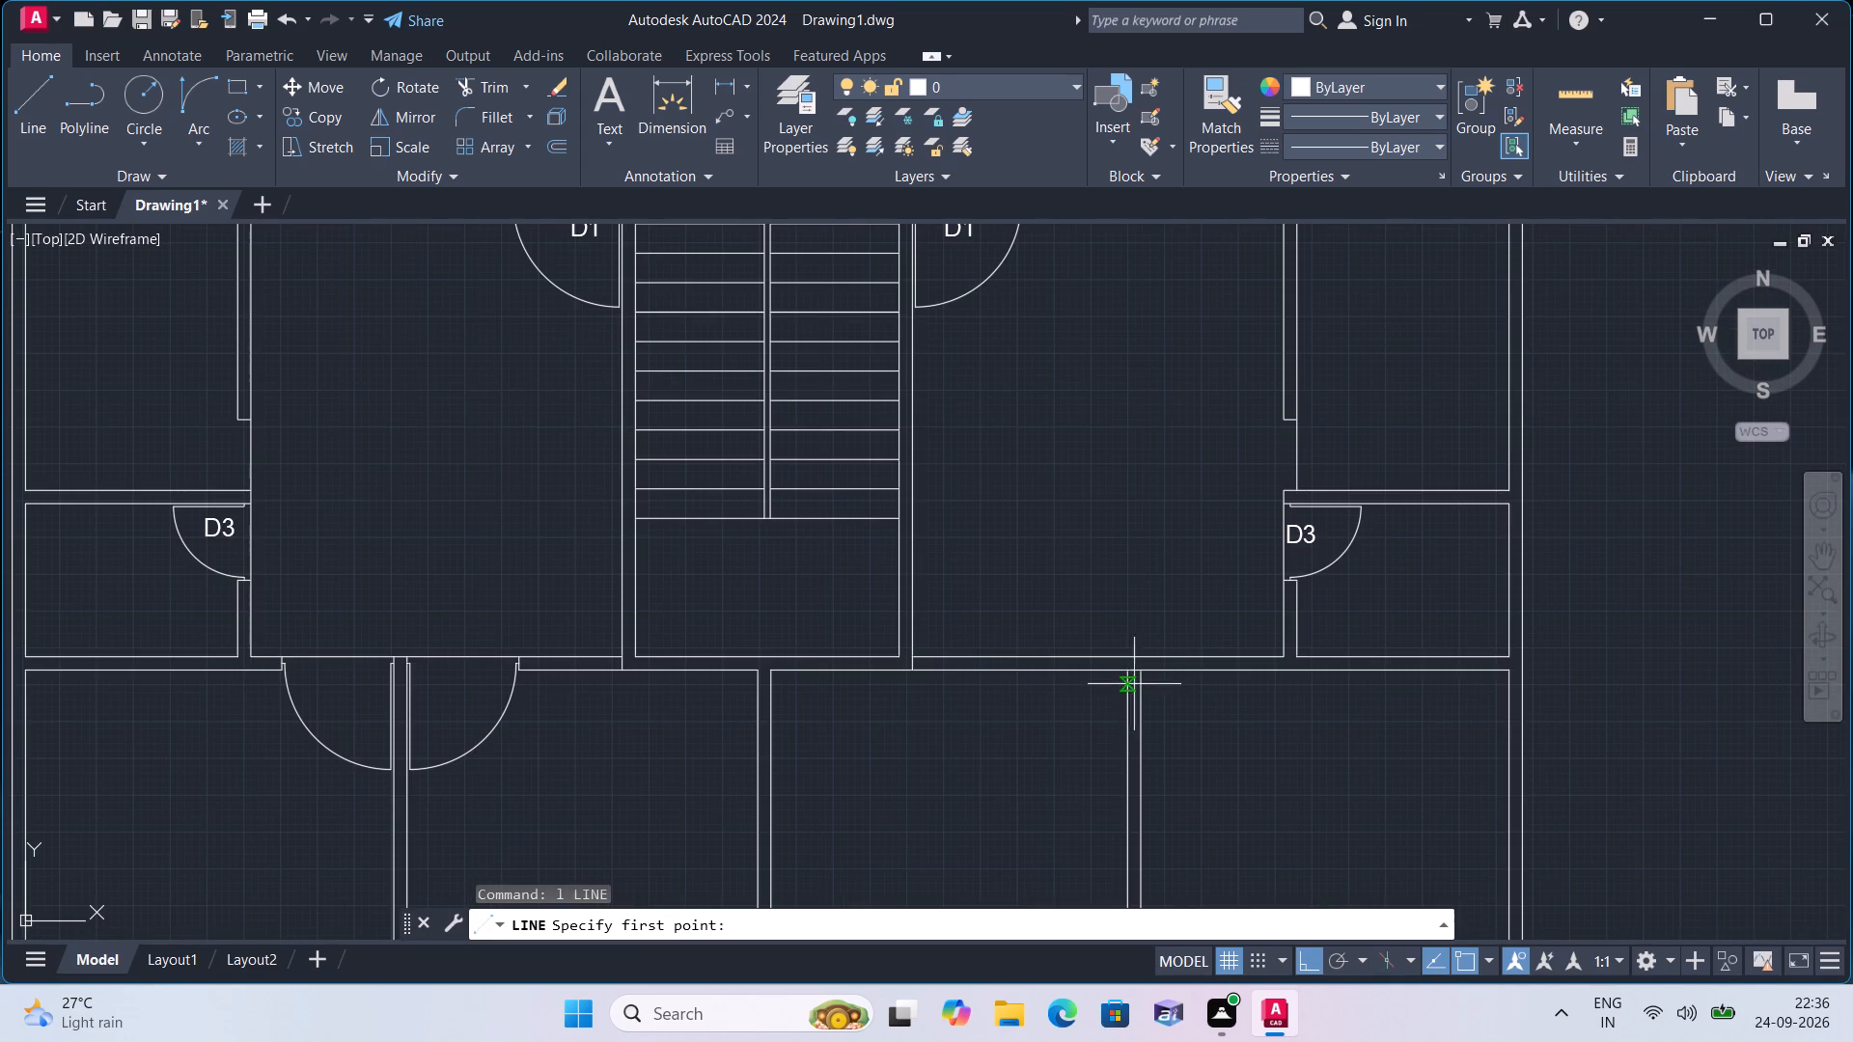
{"action": "scroll", "coordinate": [1153, 672], "scroll_direction": "up", "scroll_amount": 3}
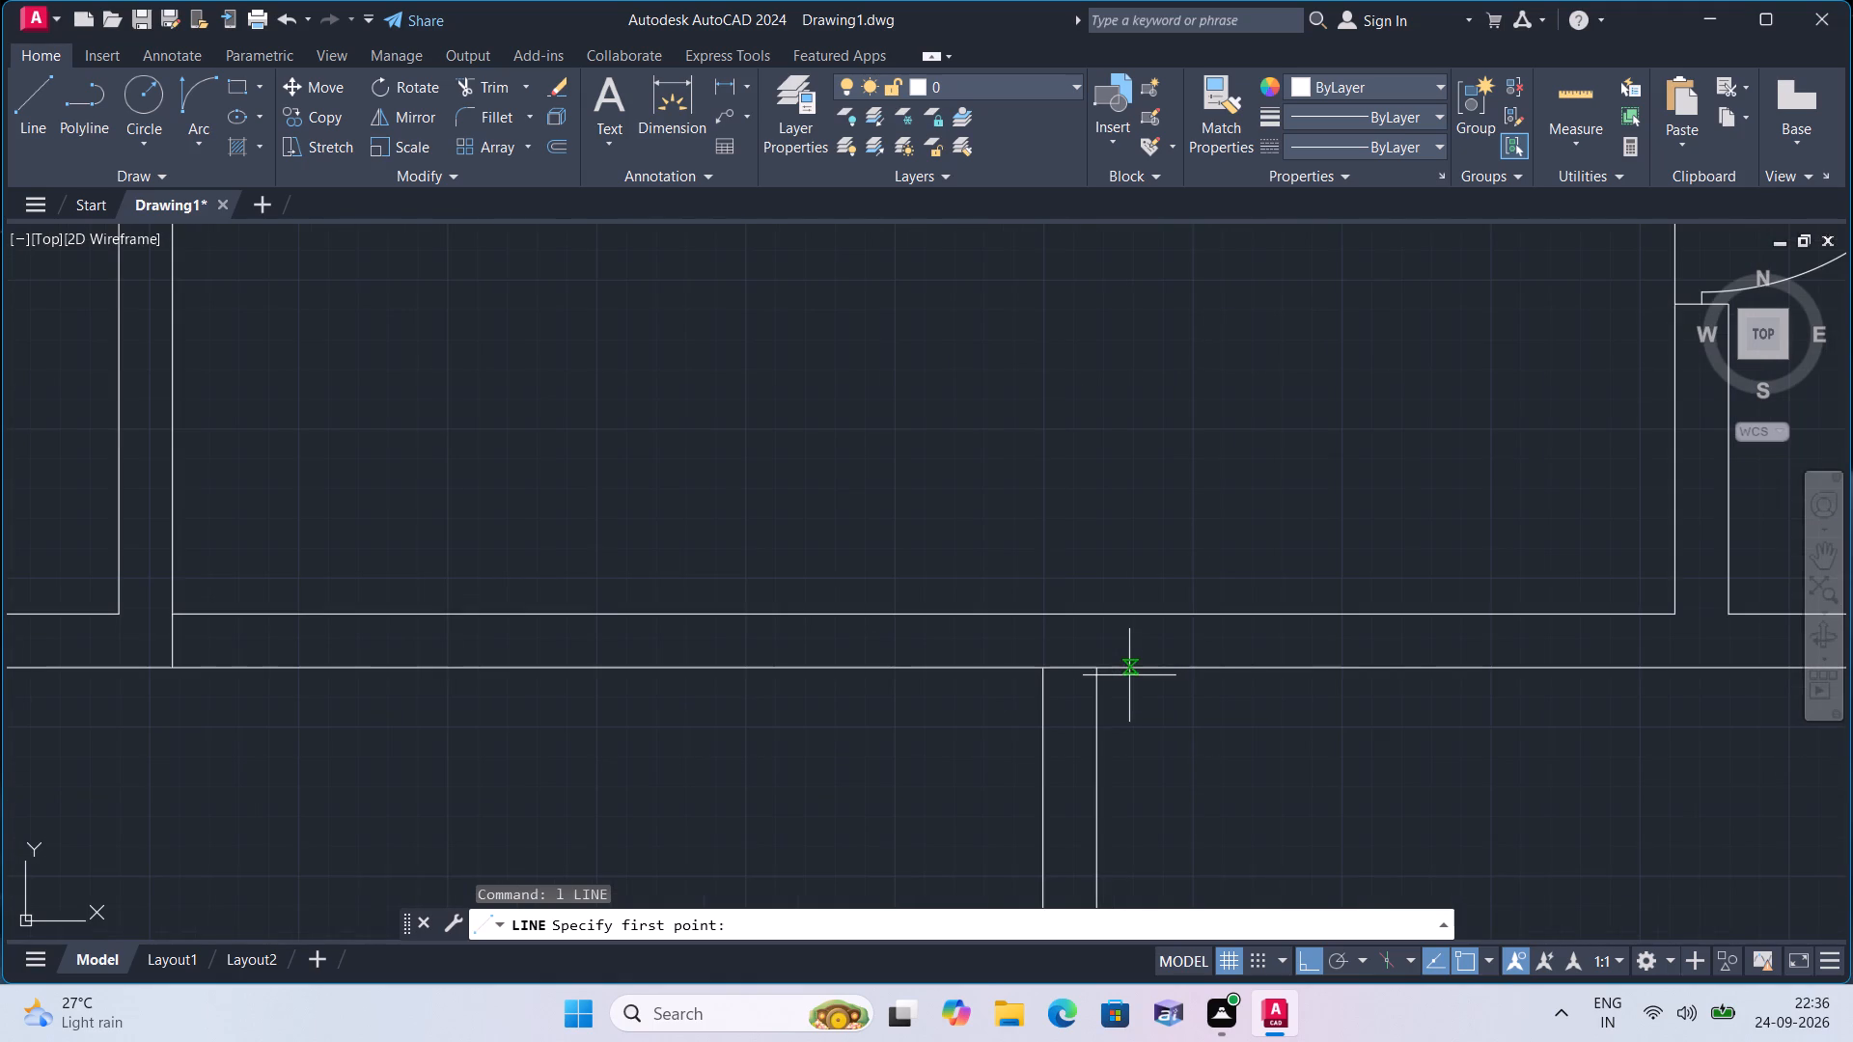
{"action": "left_click", "coordinate": [1097, 671]}
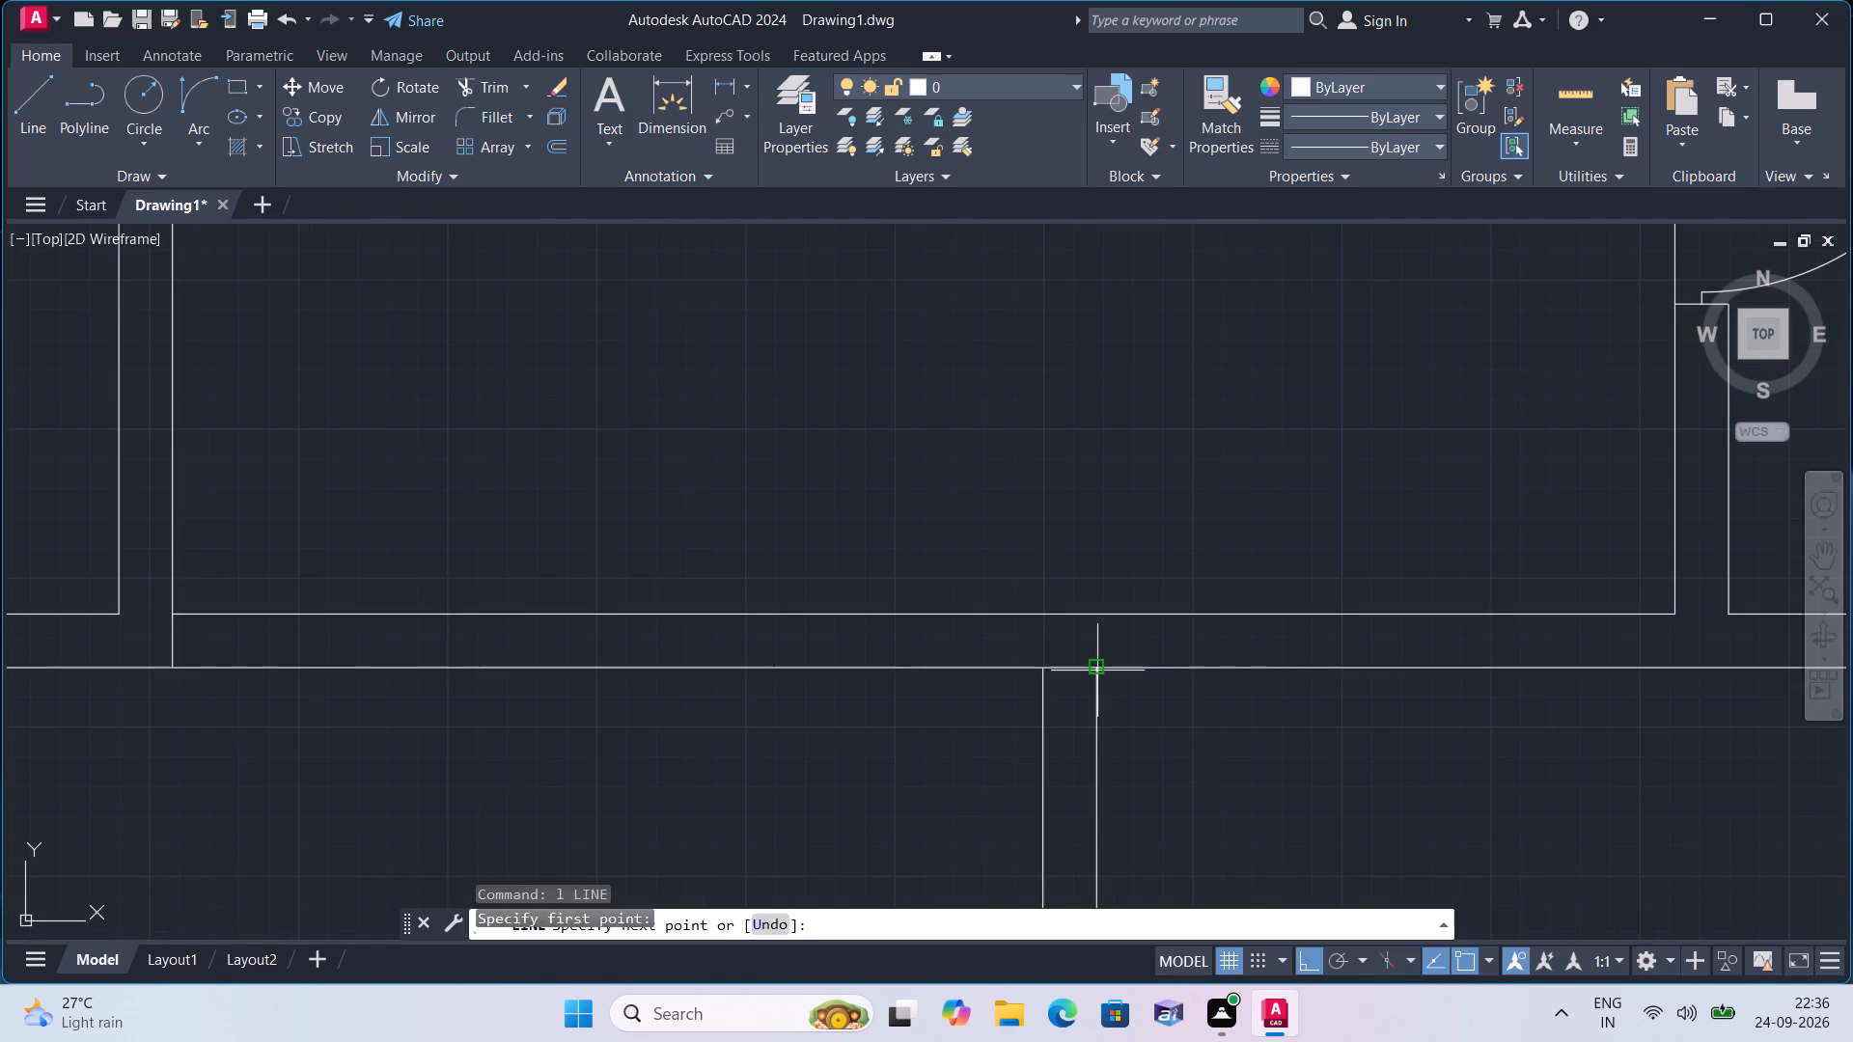
{"action": "left_click", "coordinate": [1097, 614]}
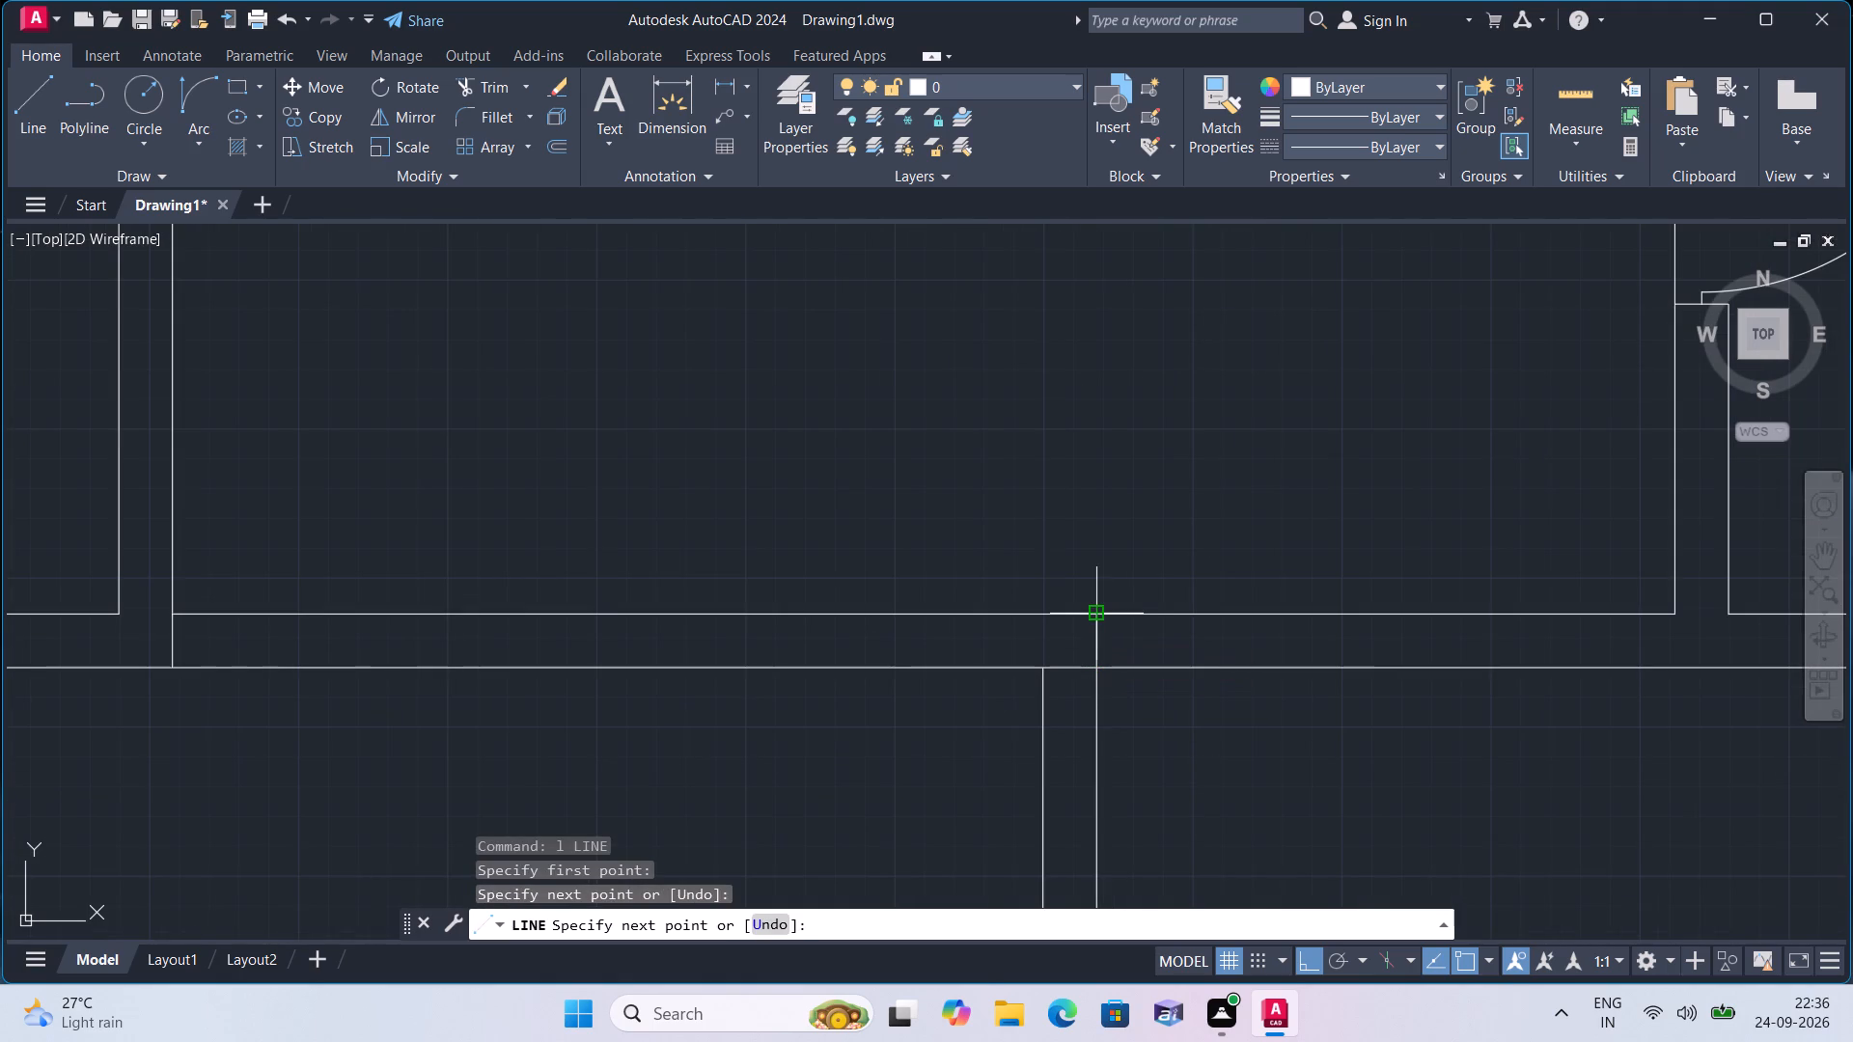
{"action": "key", "text": "space"}
Lay out the door opening with consecutive 1", 3' and 1" lines drawn east from the midpoint of the new line across the wall.
{"action": "key", "text": "space"}
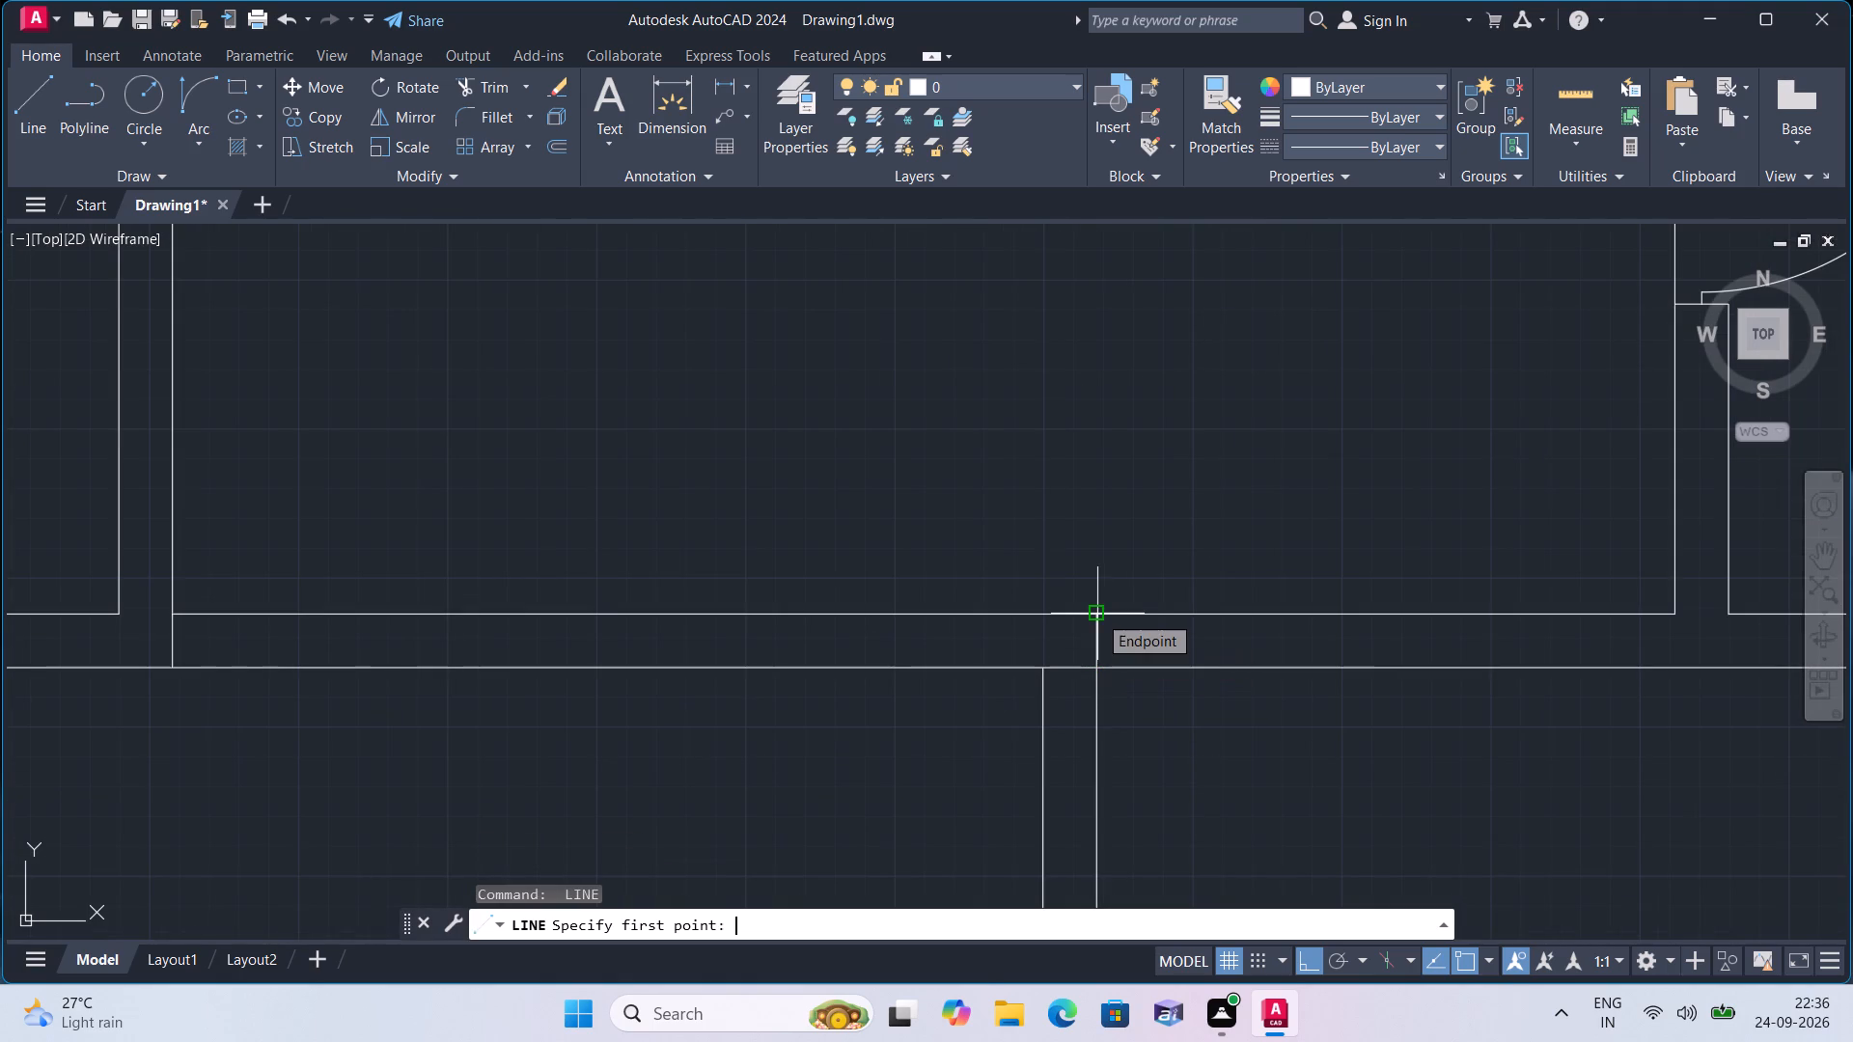
{"action": "scroll", "coordinate": [1097, 614], "scroll_direction": "up", "scroll_amount": 1}
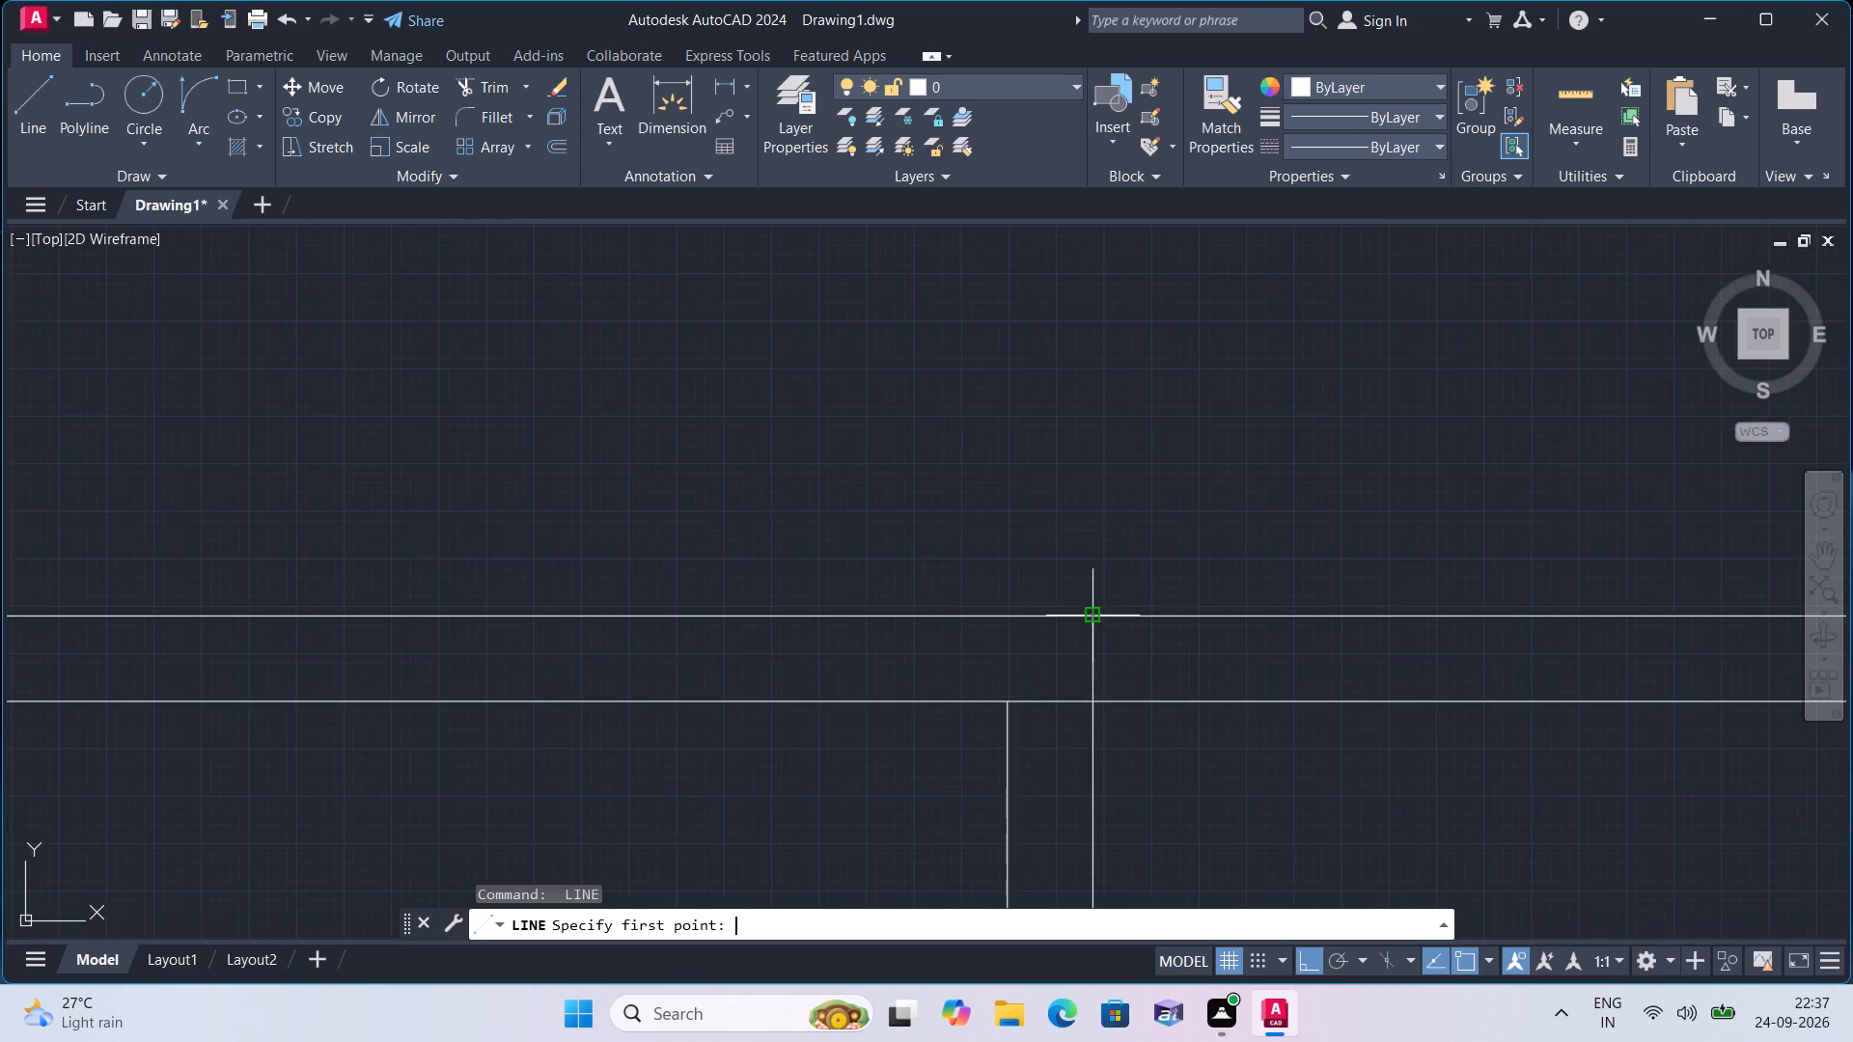
{"action": "left_click", "coordinate": [1089, 657]}
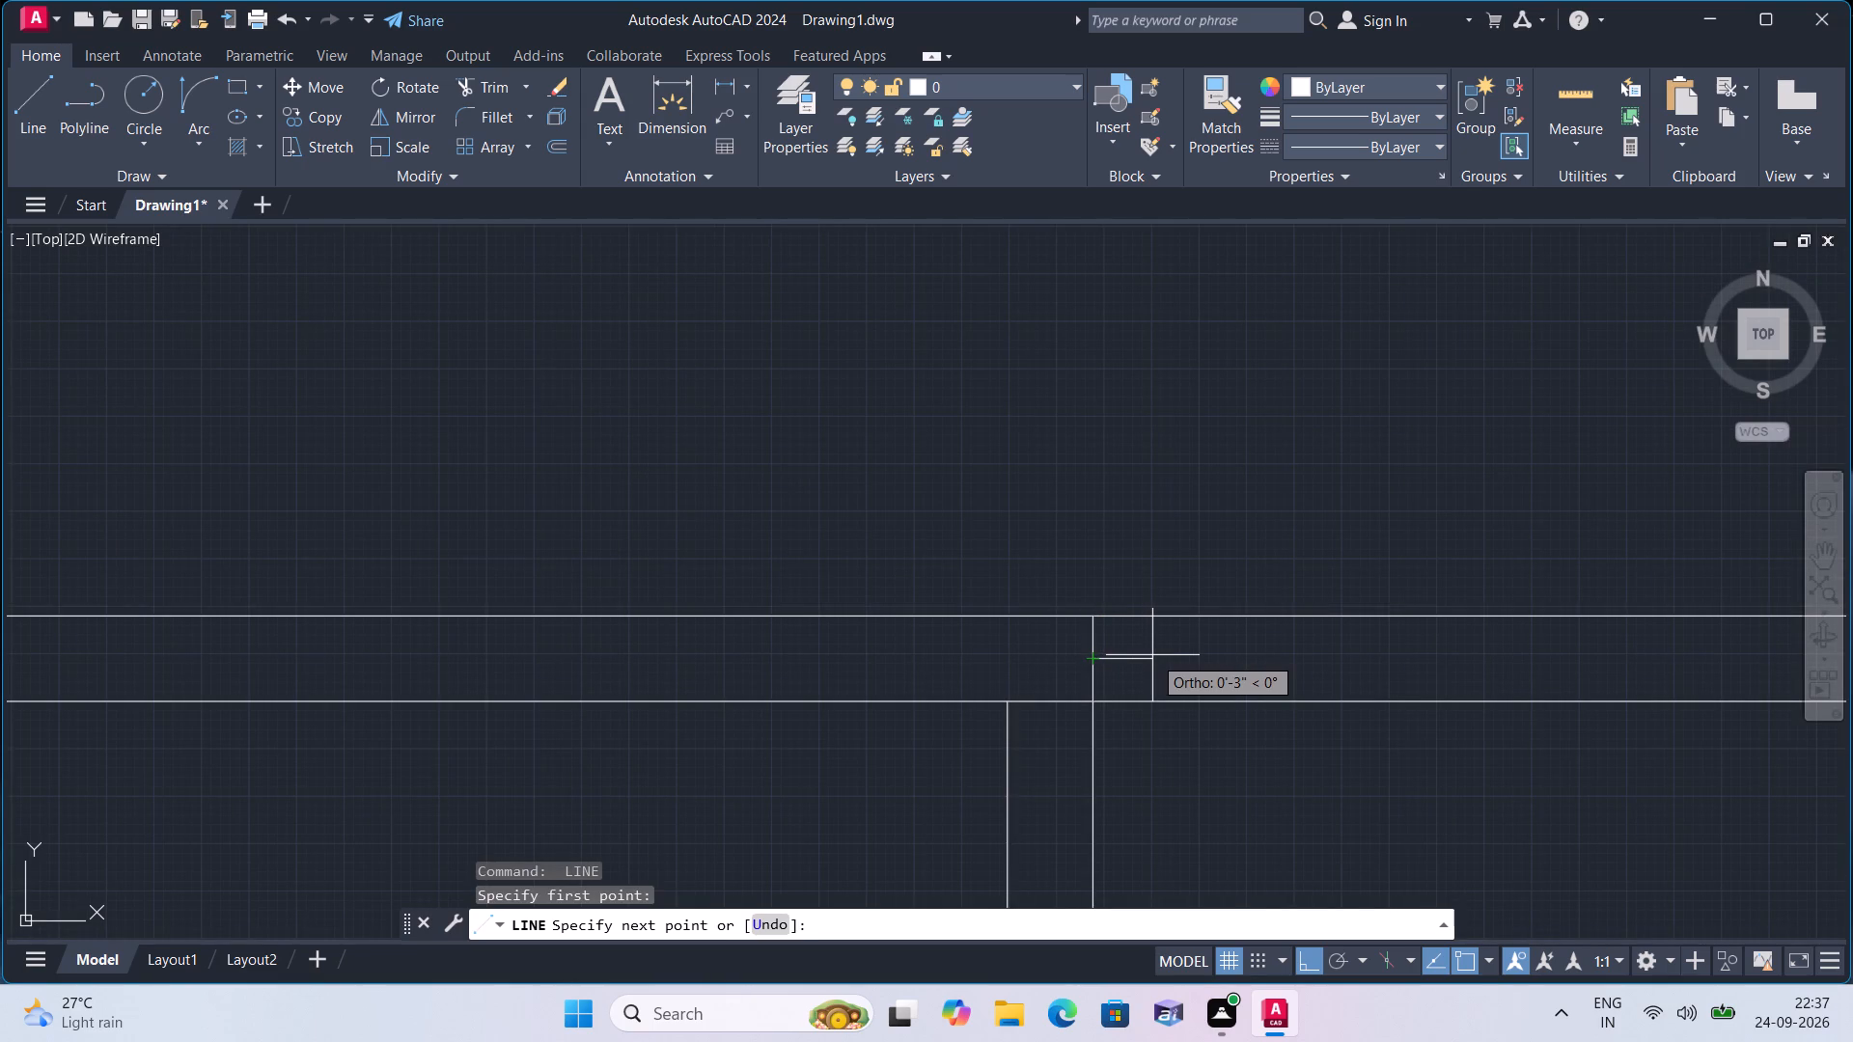
{"action": "type", "text": "1\""}
{"action": "key", "text": "space"}
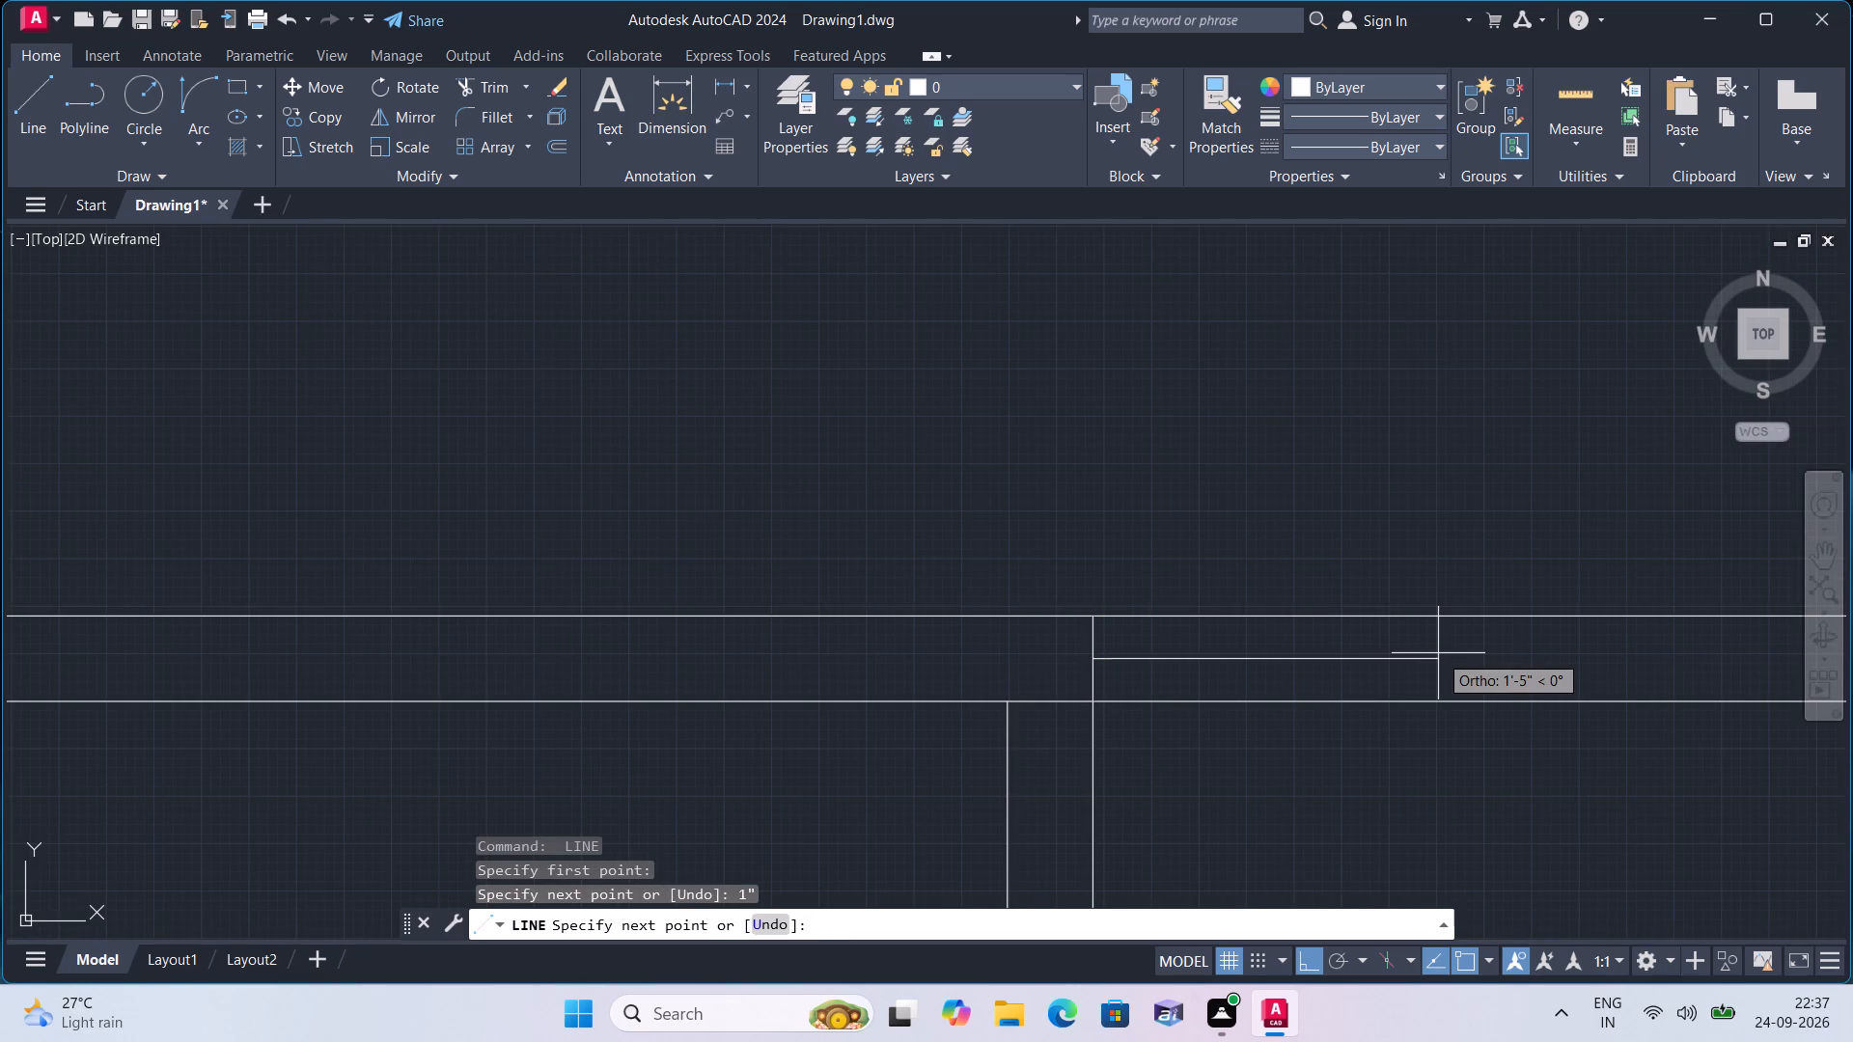
{"action": "type", "text": "3'"}
{"action": "key", "text": "space"}
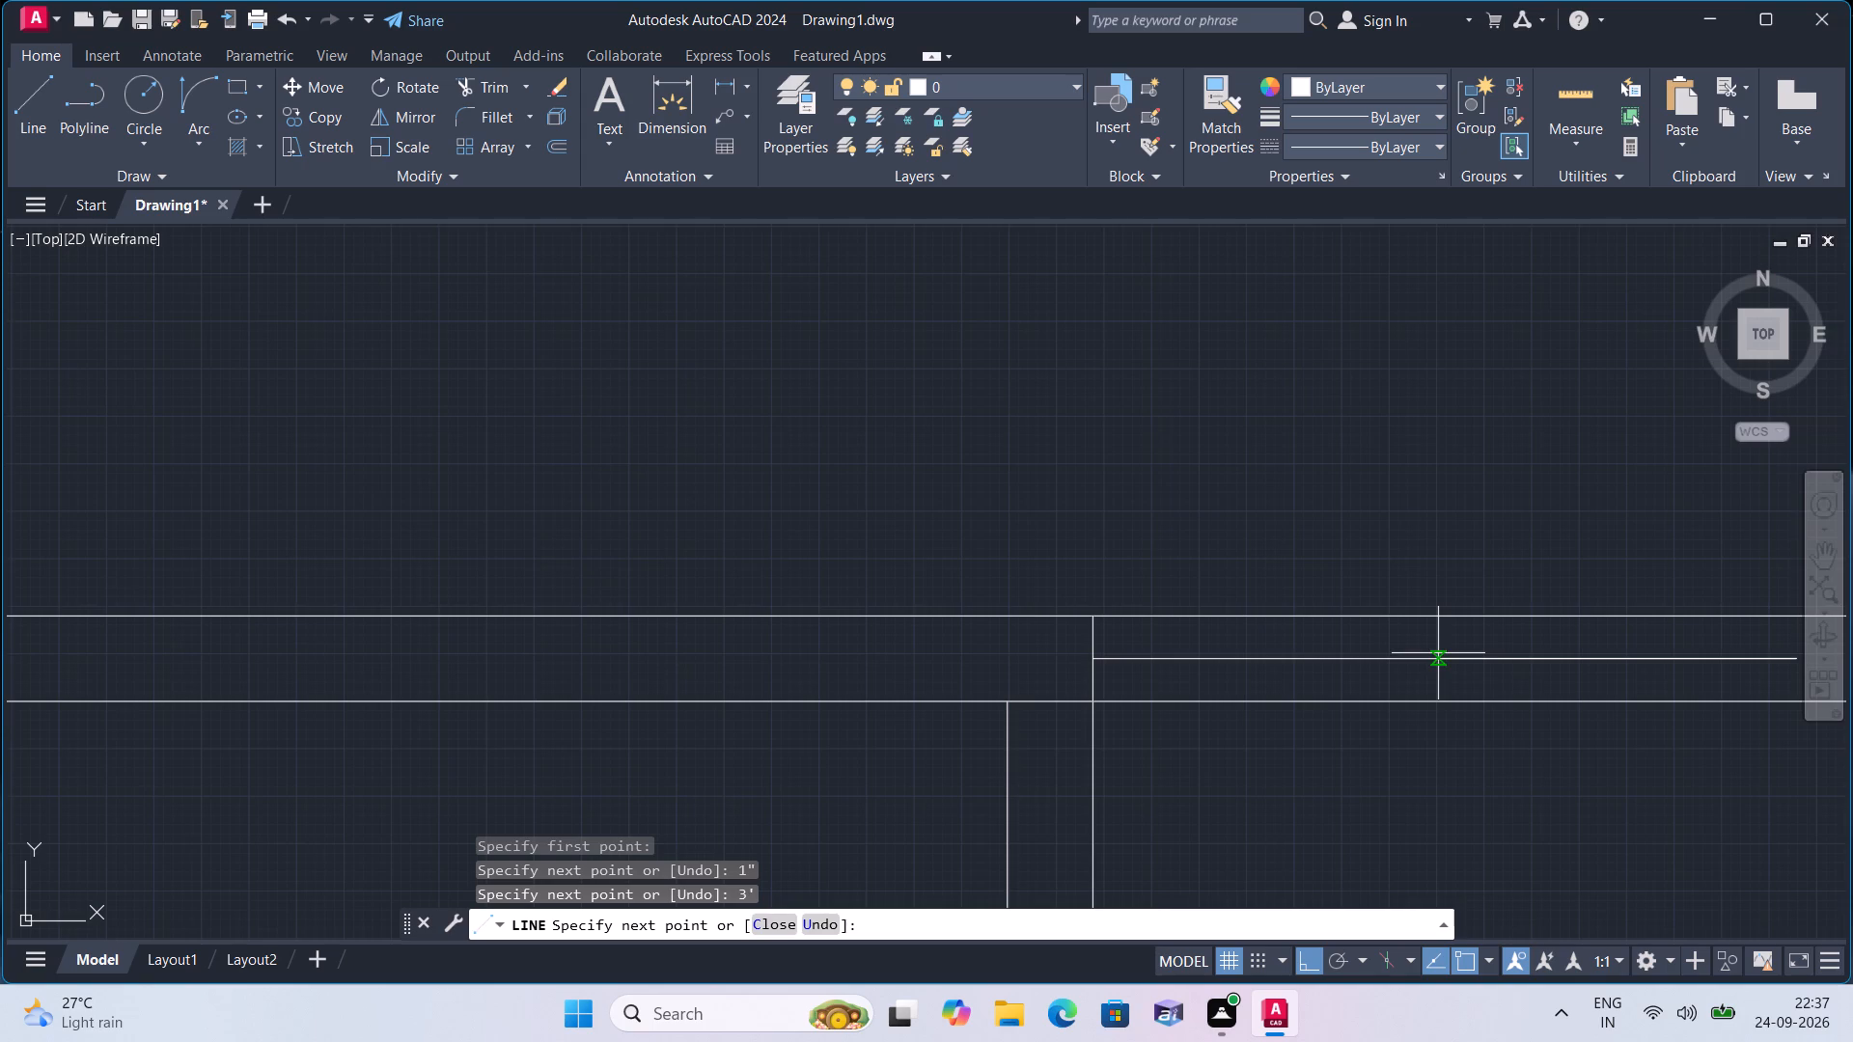
{"action": "middle_click_drag", "start_coordinate": [1413, 649], "coordinate": [1055, 568]}
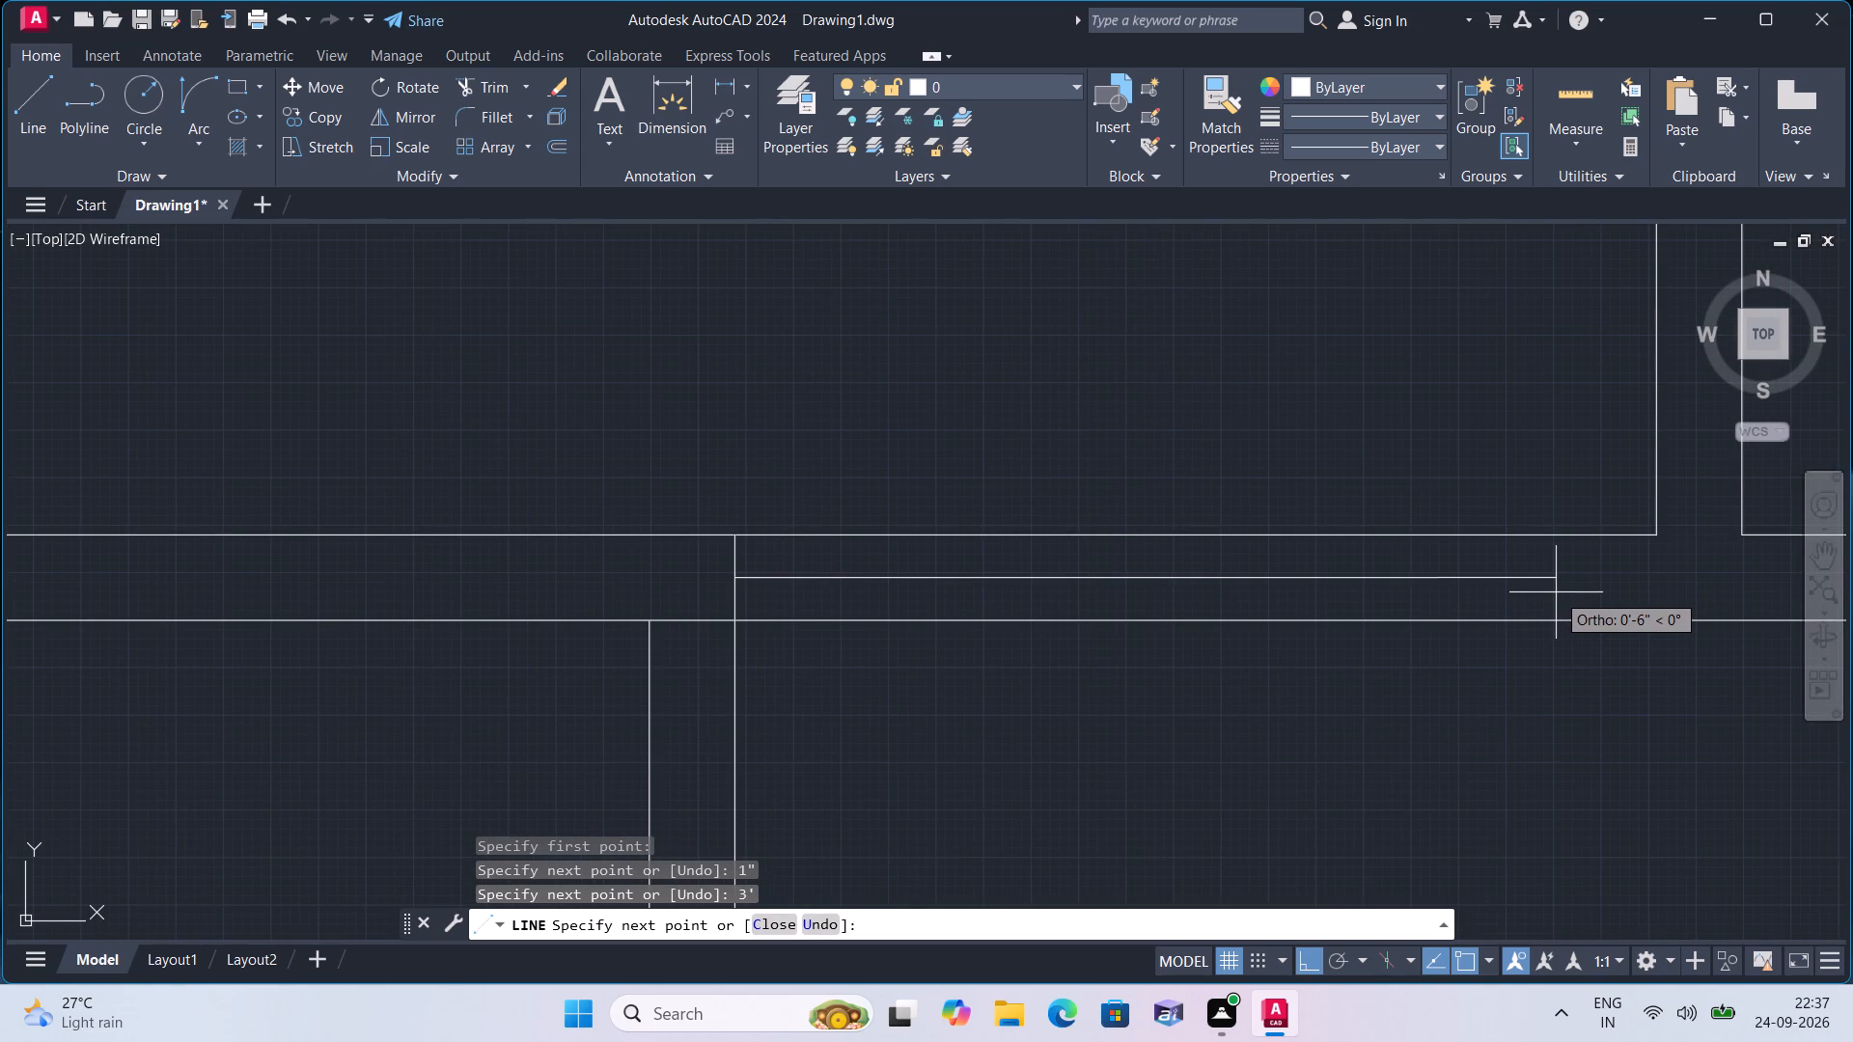
{"action": "type", "text": "1\""}
{"action": "key", "text": "space"}
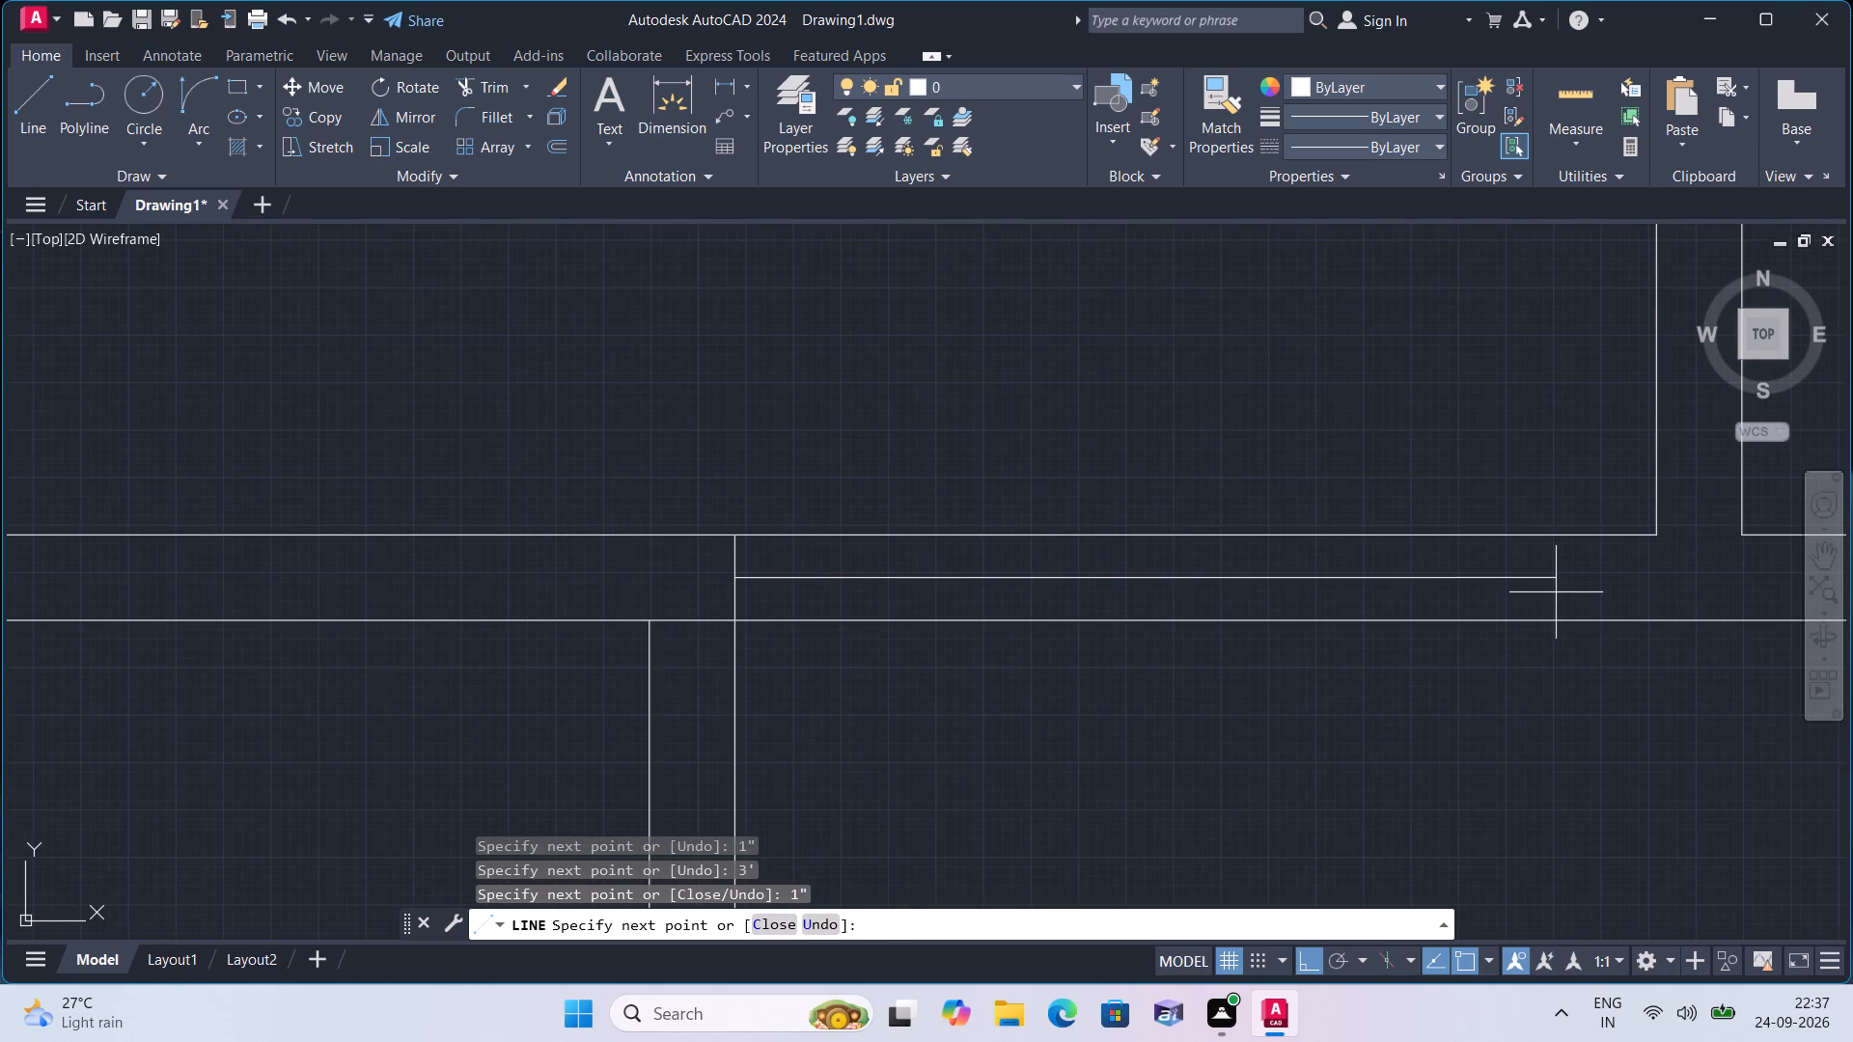
Draw the opening's east jamb across the north wall, from the layout line's end to the wall's northern and southern faces.
{"action": "scroll", "coordinate": [1556, 592], "scroll_direction": "up", "scroll_amount": 1}
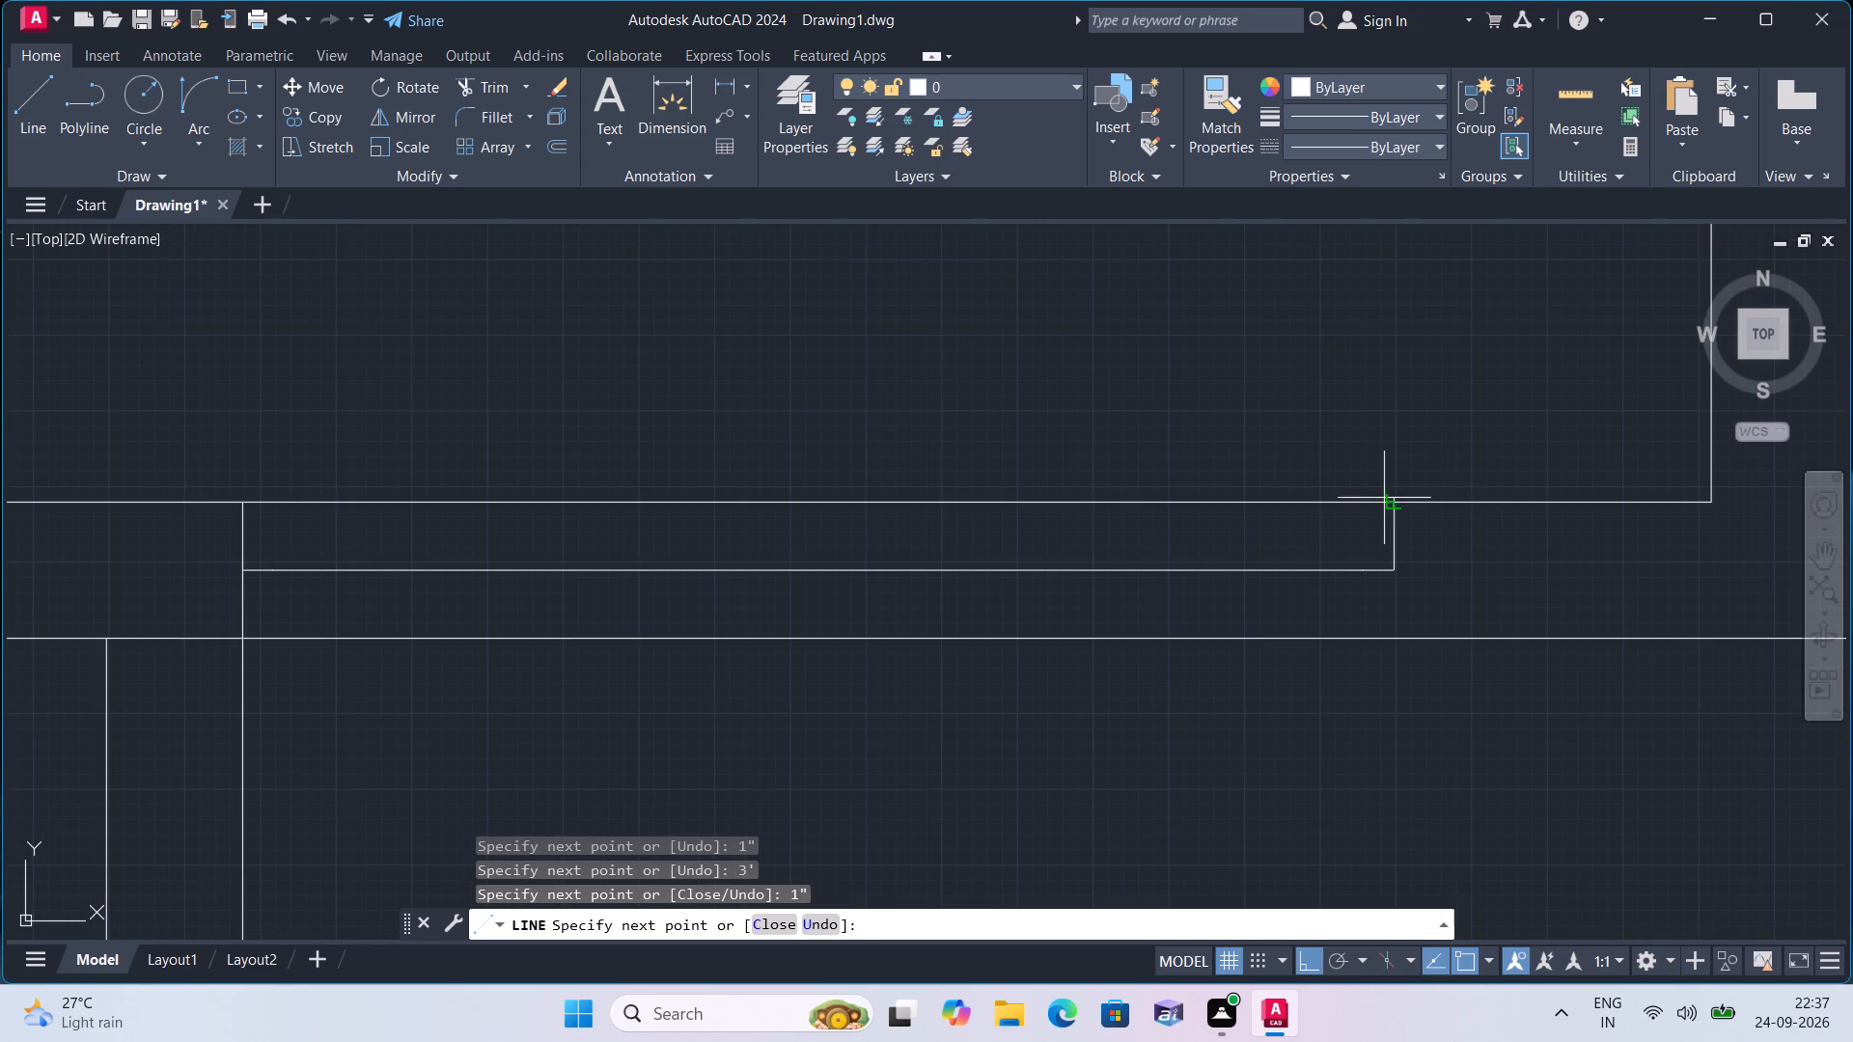
{"action": "left_click", "coordinate": [1400, 499]}
{"action": "key", "text": "space"}
{"action": "key", "text": "space"}
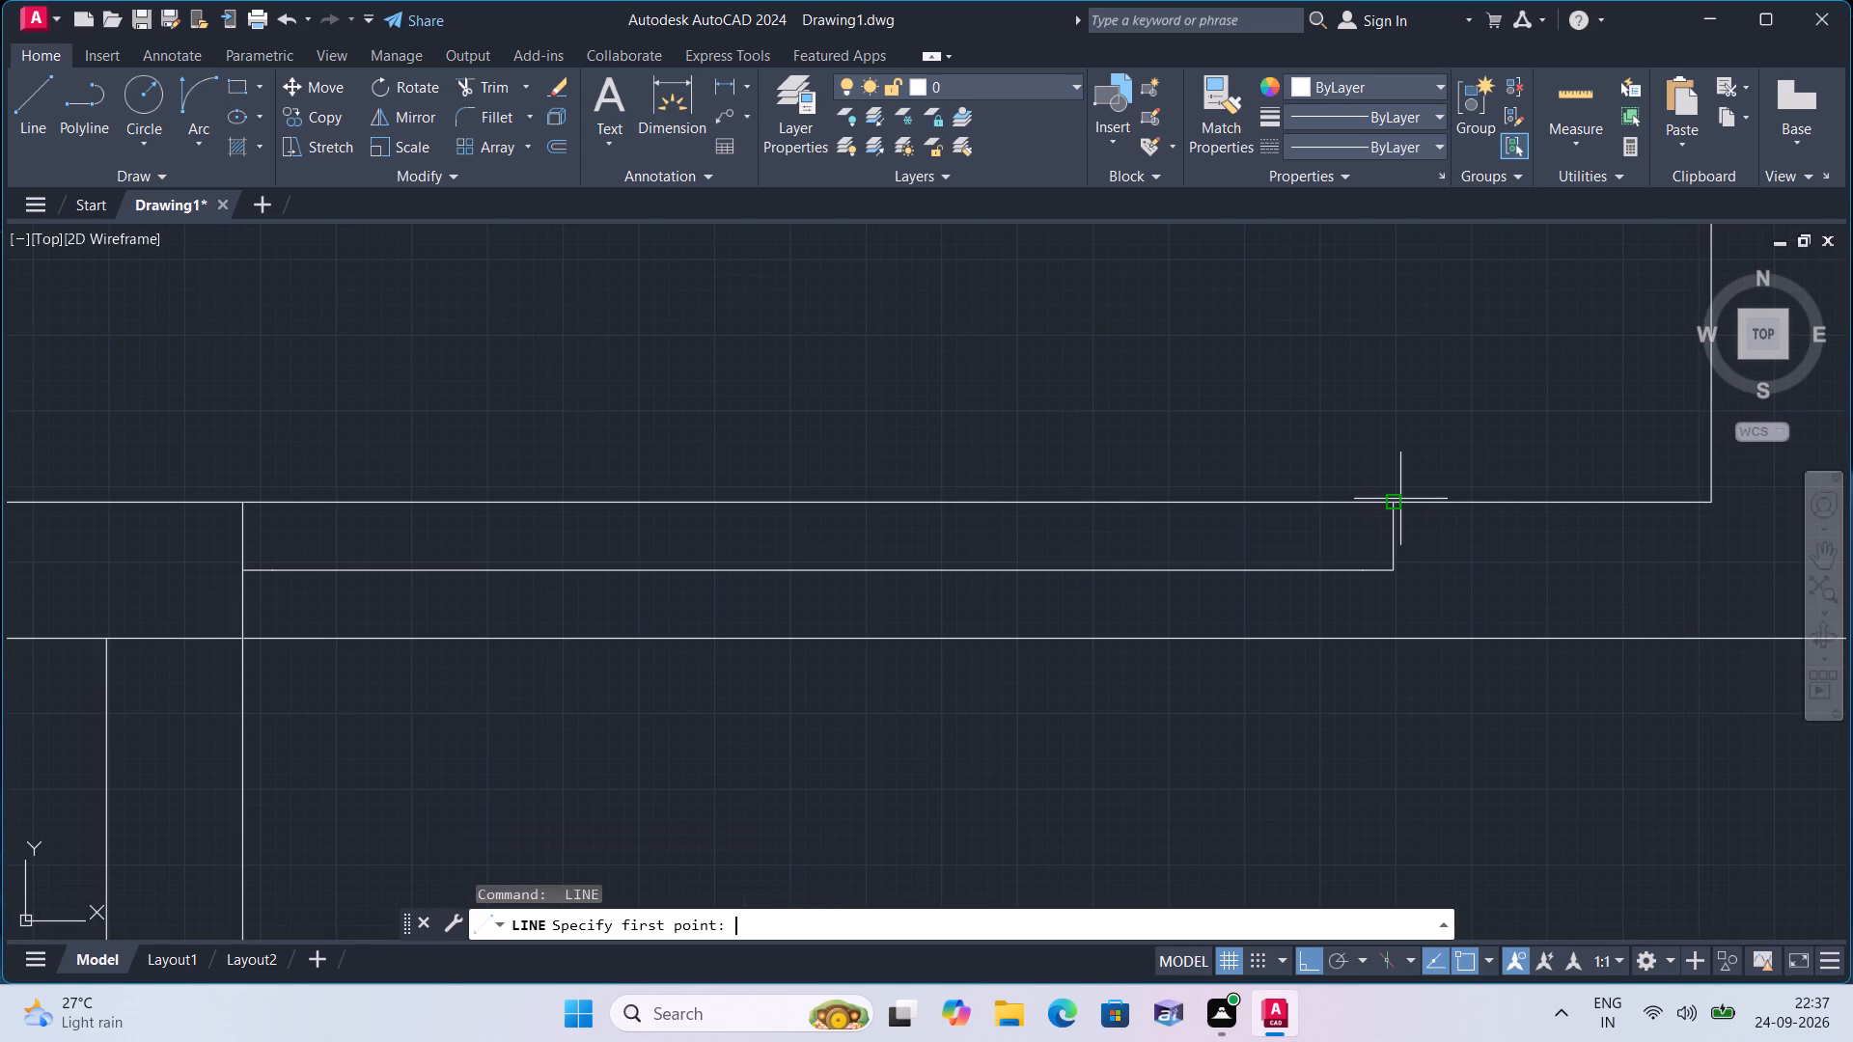
{"action": "left_click", "coordinate": [1399, 568]}
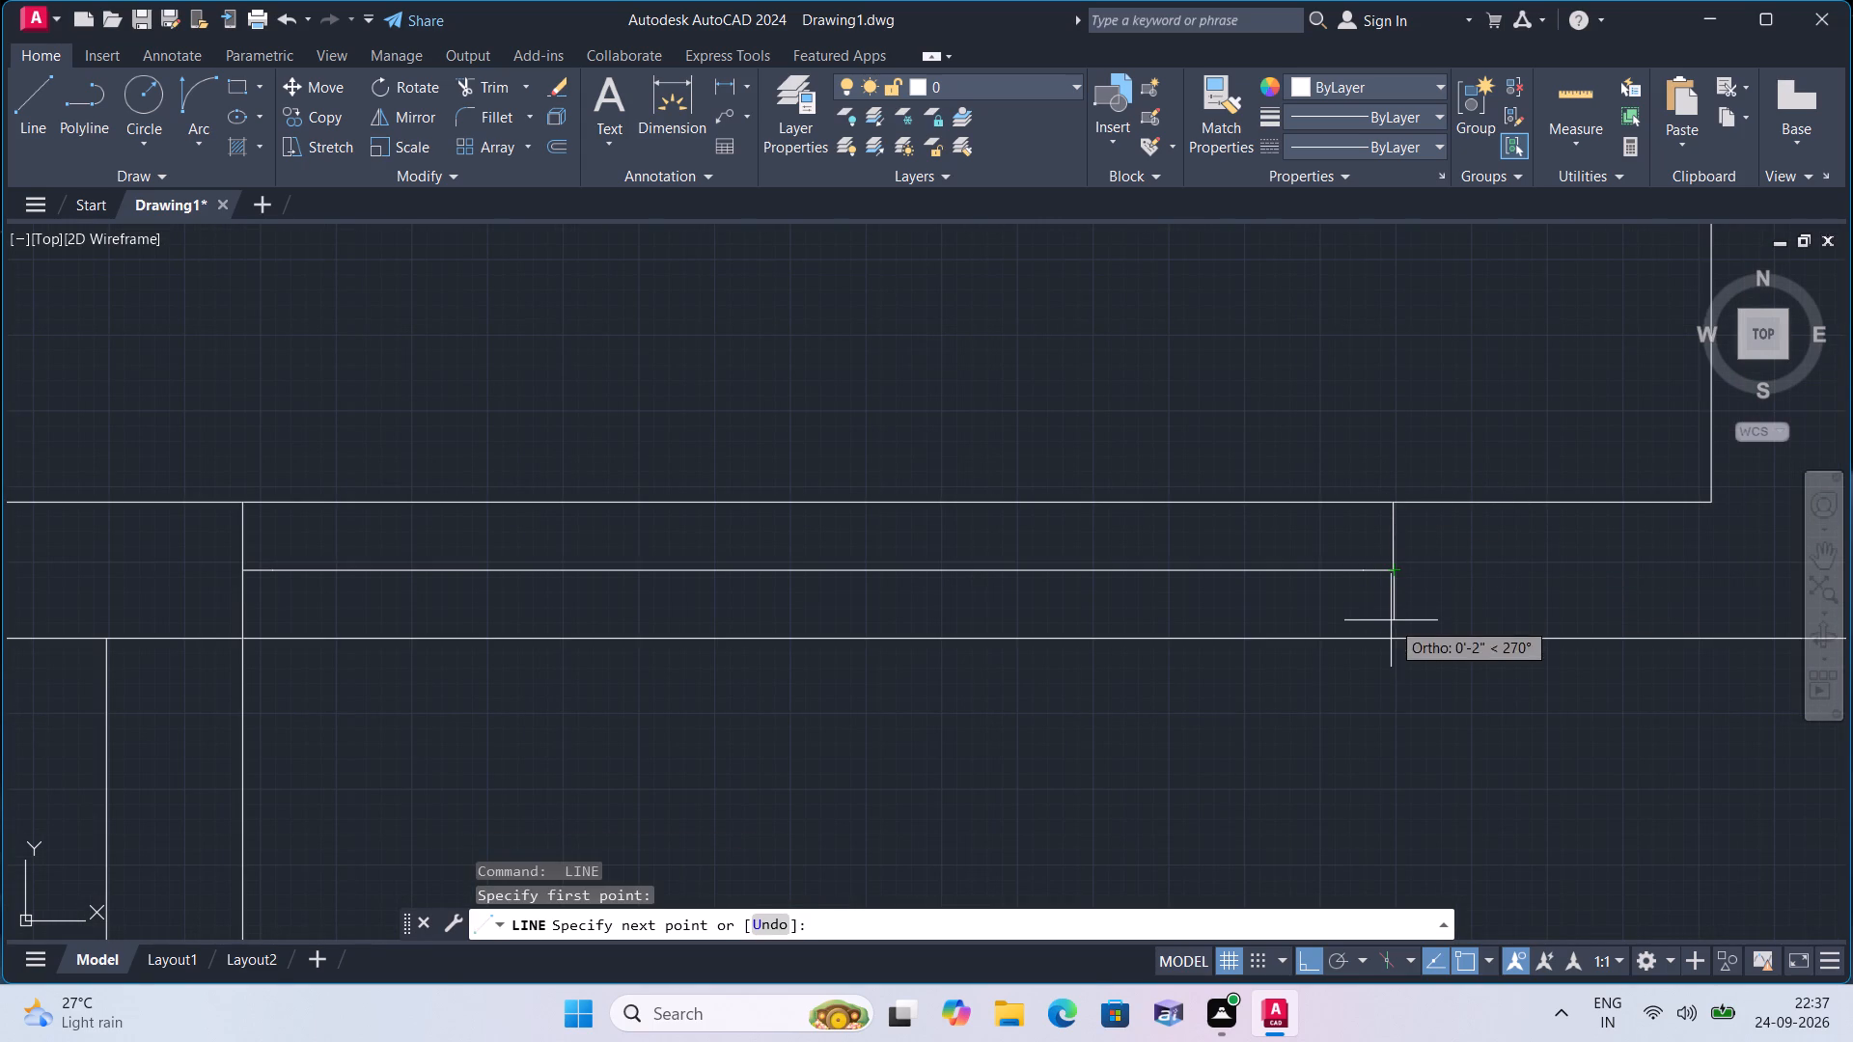
{"action": "left_click", "coordinate": [1389, 638]}
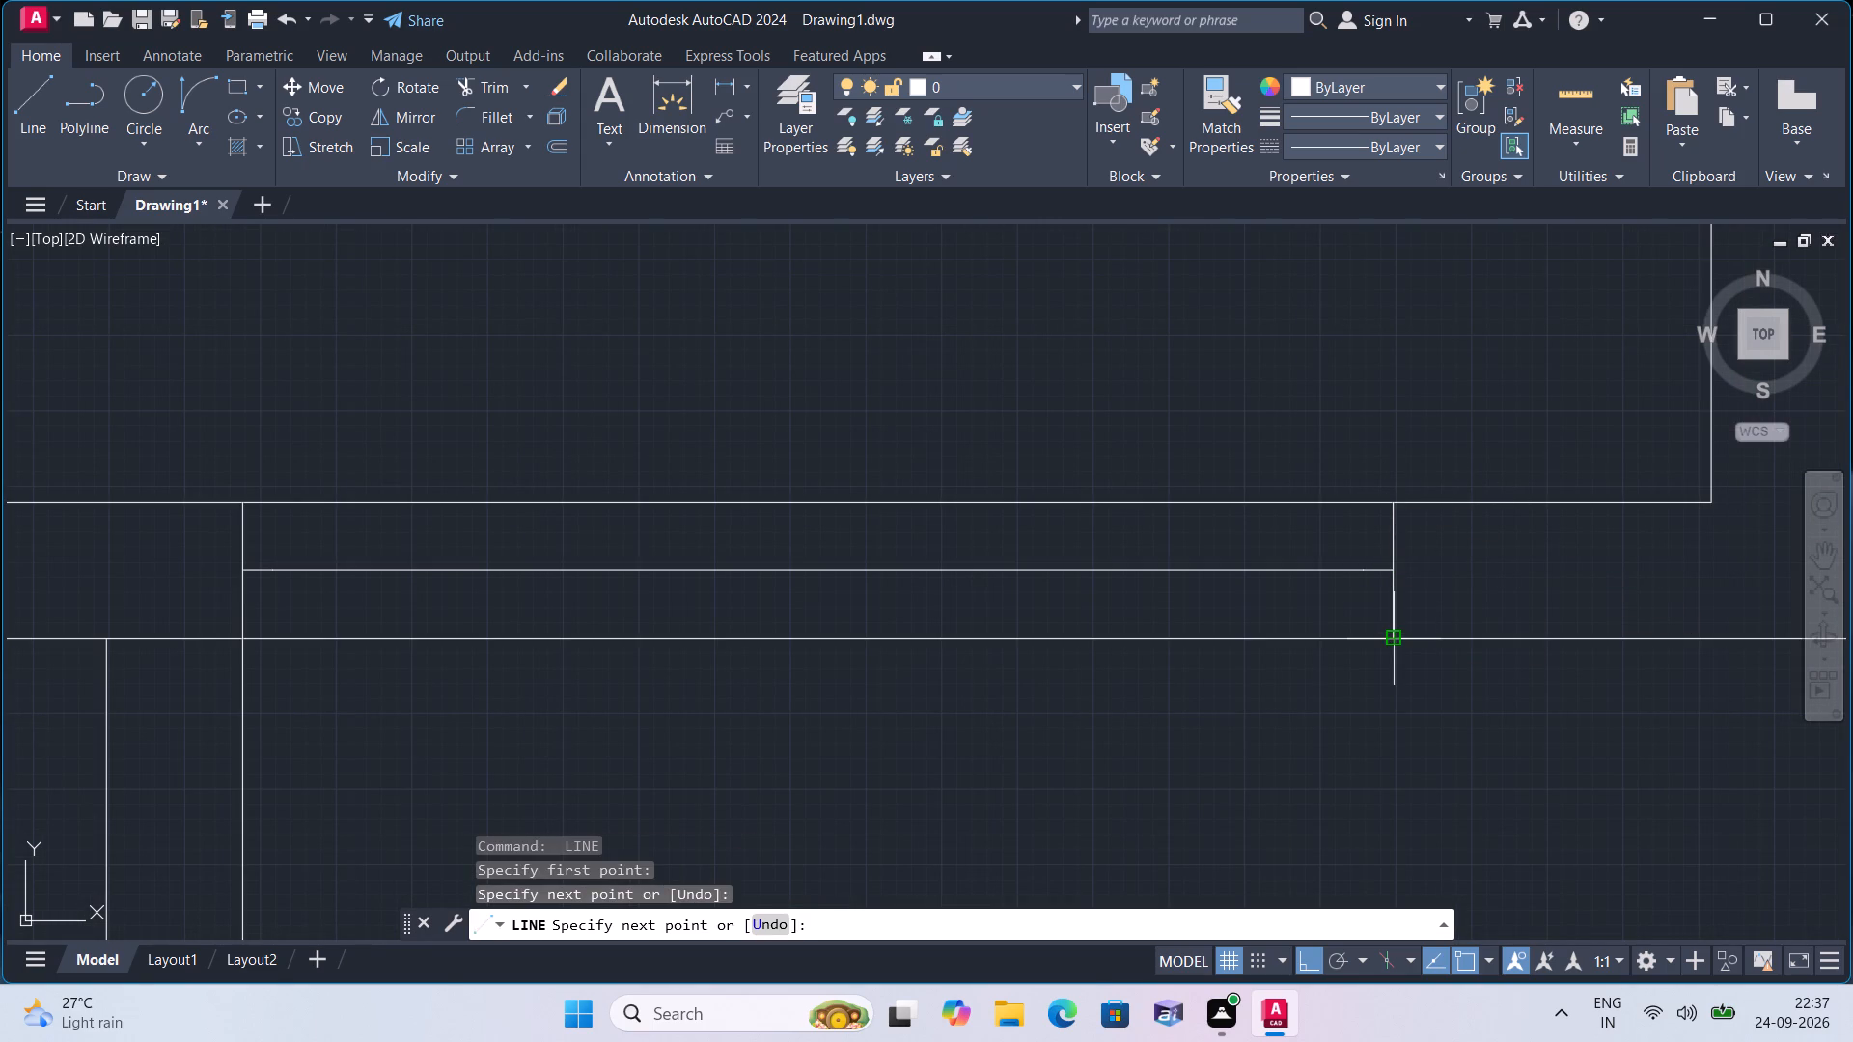
Erase the 3' middle layout line and the line crossing the north wall at the easternmost partition's eastern face.
{"action": "key", "text": "space"}
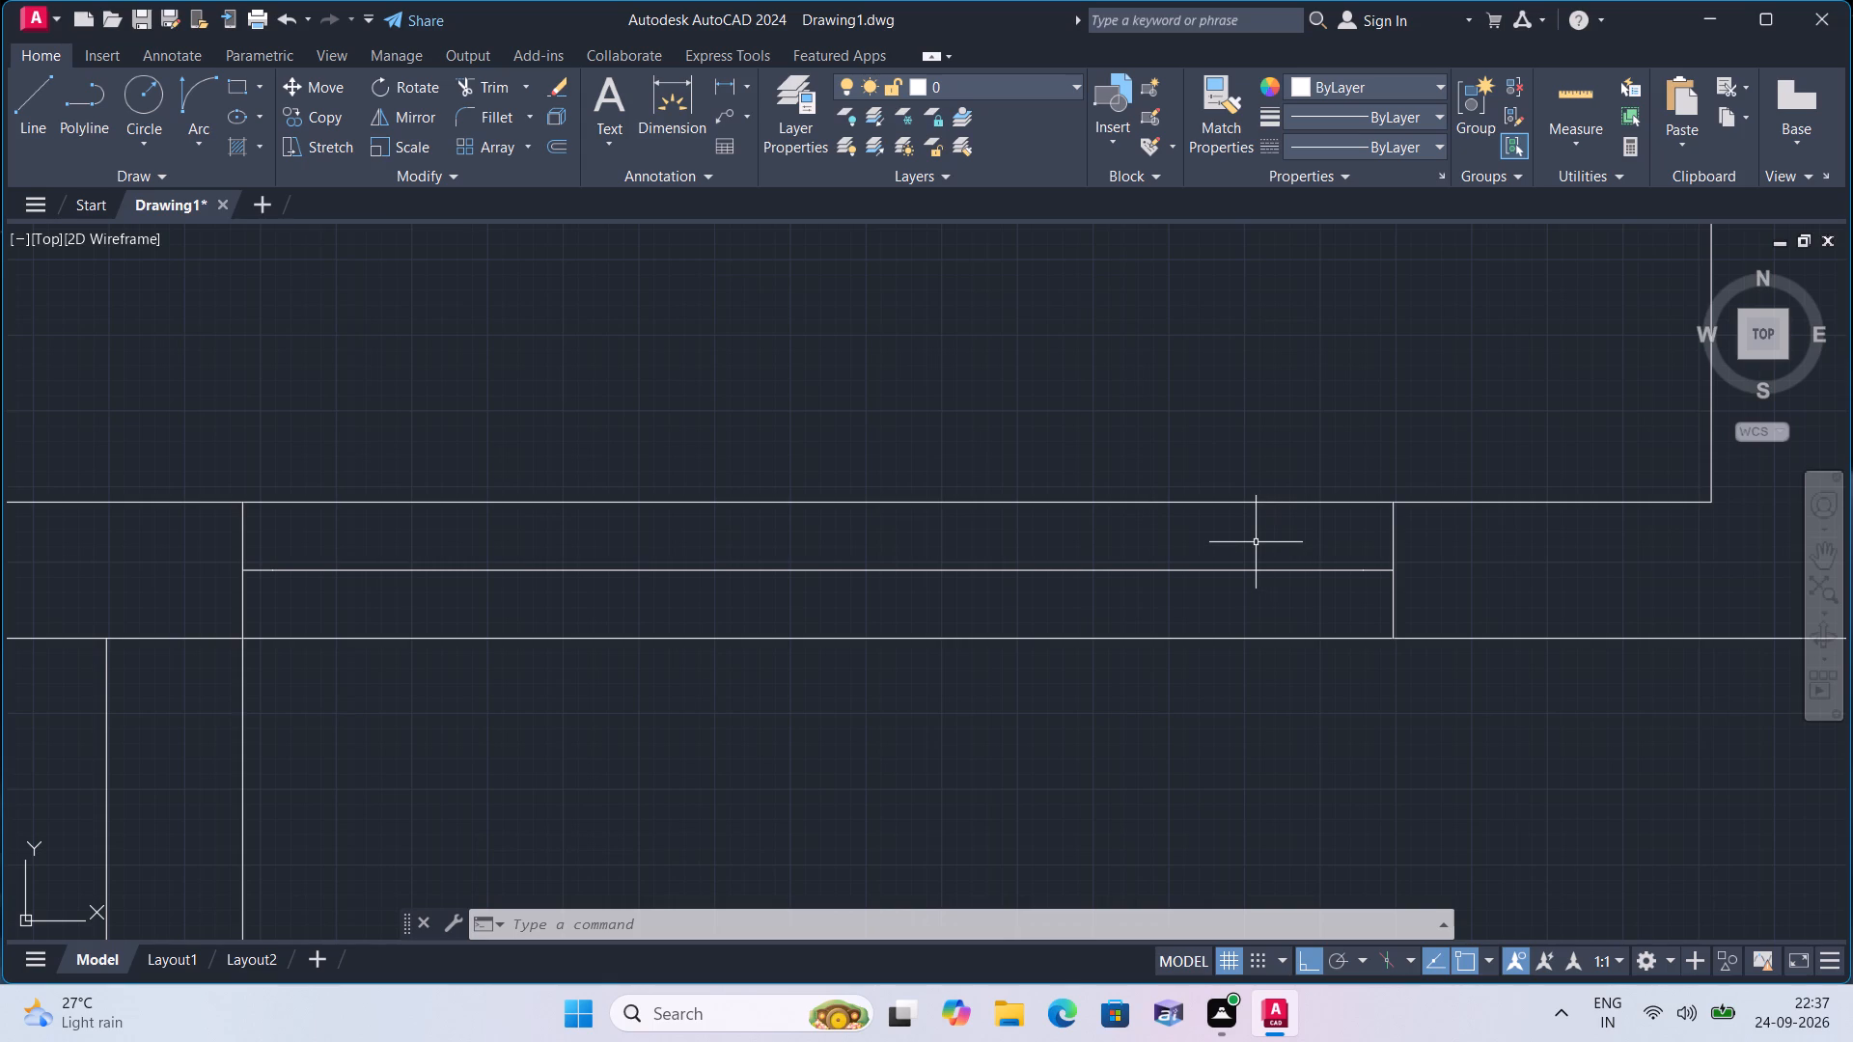
{"action": "left_click", "coordinate": [1179, 569]}
{"action": "middle_click_drag", "start_coordinate": [1169, 596], "coordinate": [1276, 500]}
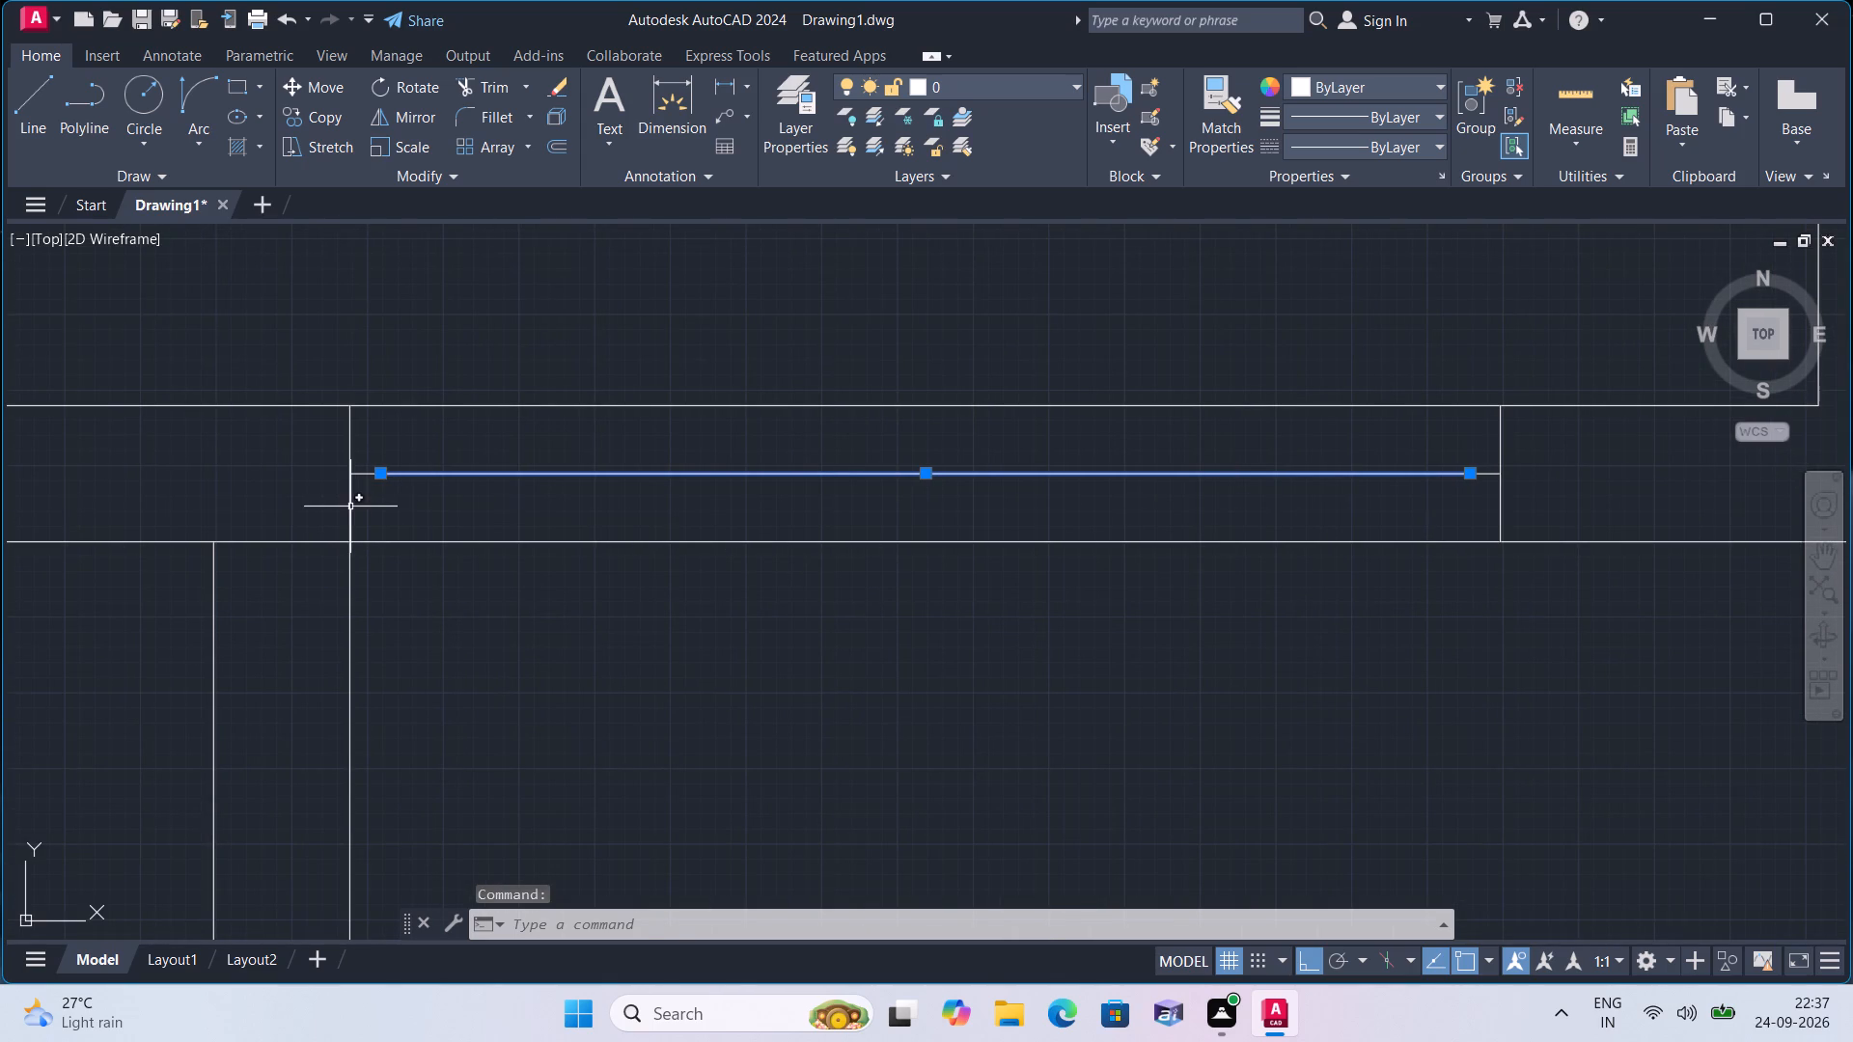
{"action": "left_click", "coordinate": [347, 507]}
{"action": "scroll", "coordinate": [588, 635], "scroll_direction": "down", "scroll_amount": 1}
{"action": "middle_click_drag", "start_coordinate": [593, 631], "coordinate": [845, 589]}
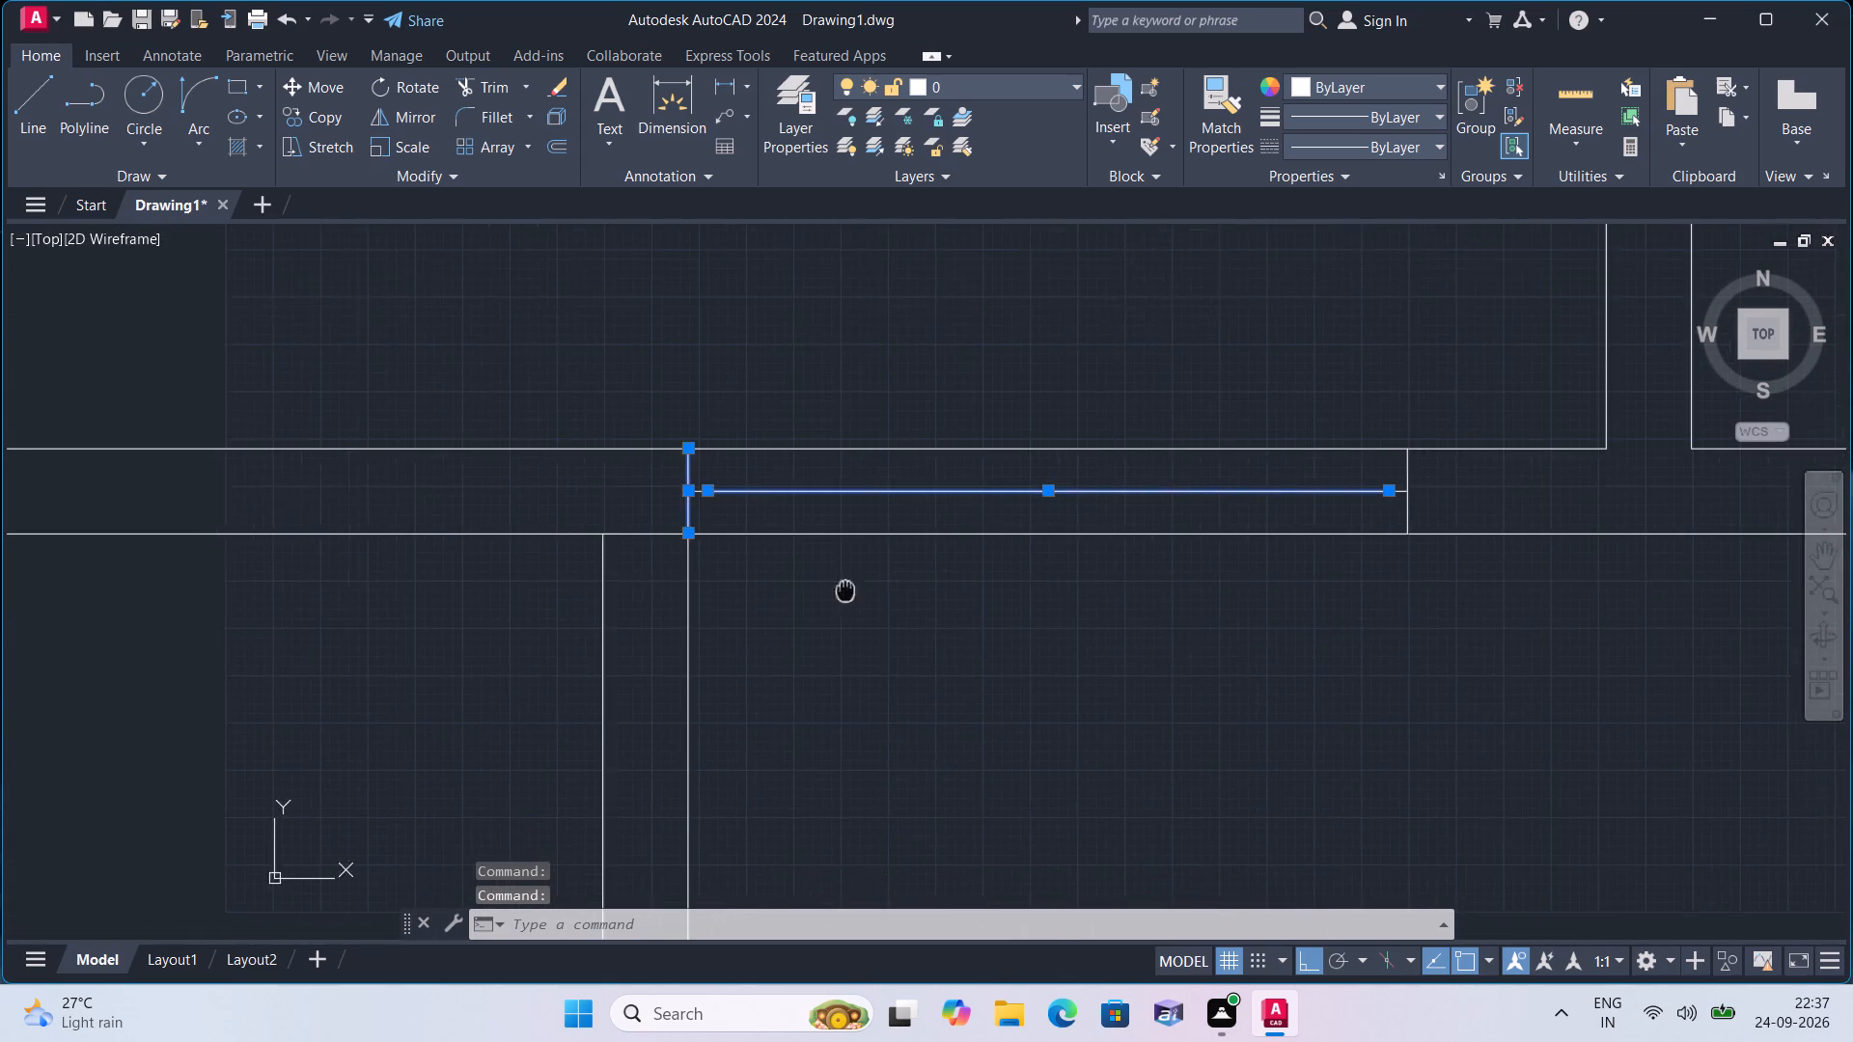
{"action": "scroll", "coordinate": [858, 580], "scroll_direction": "down", "scroll_amount": 4}
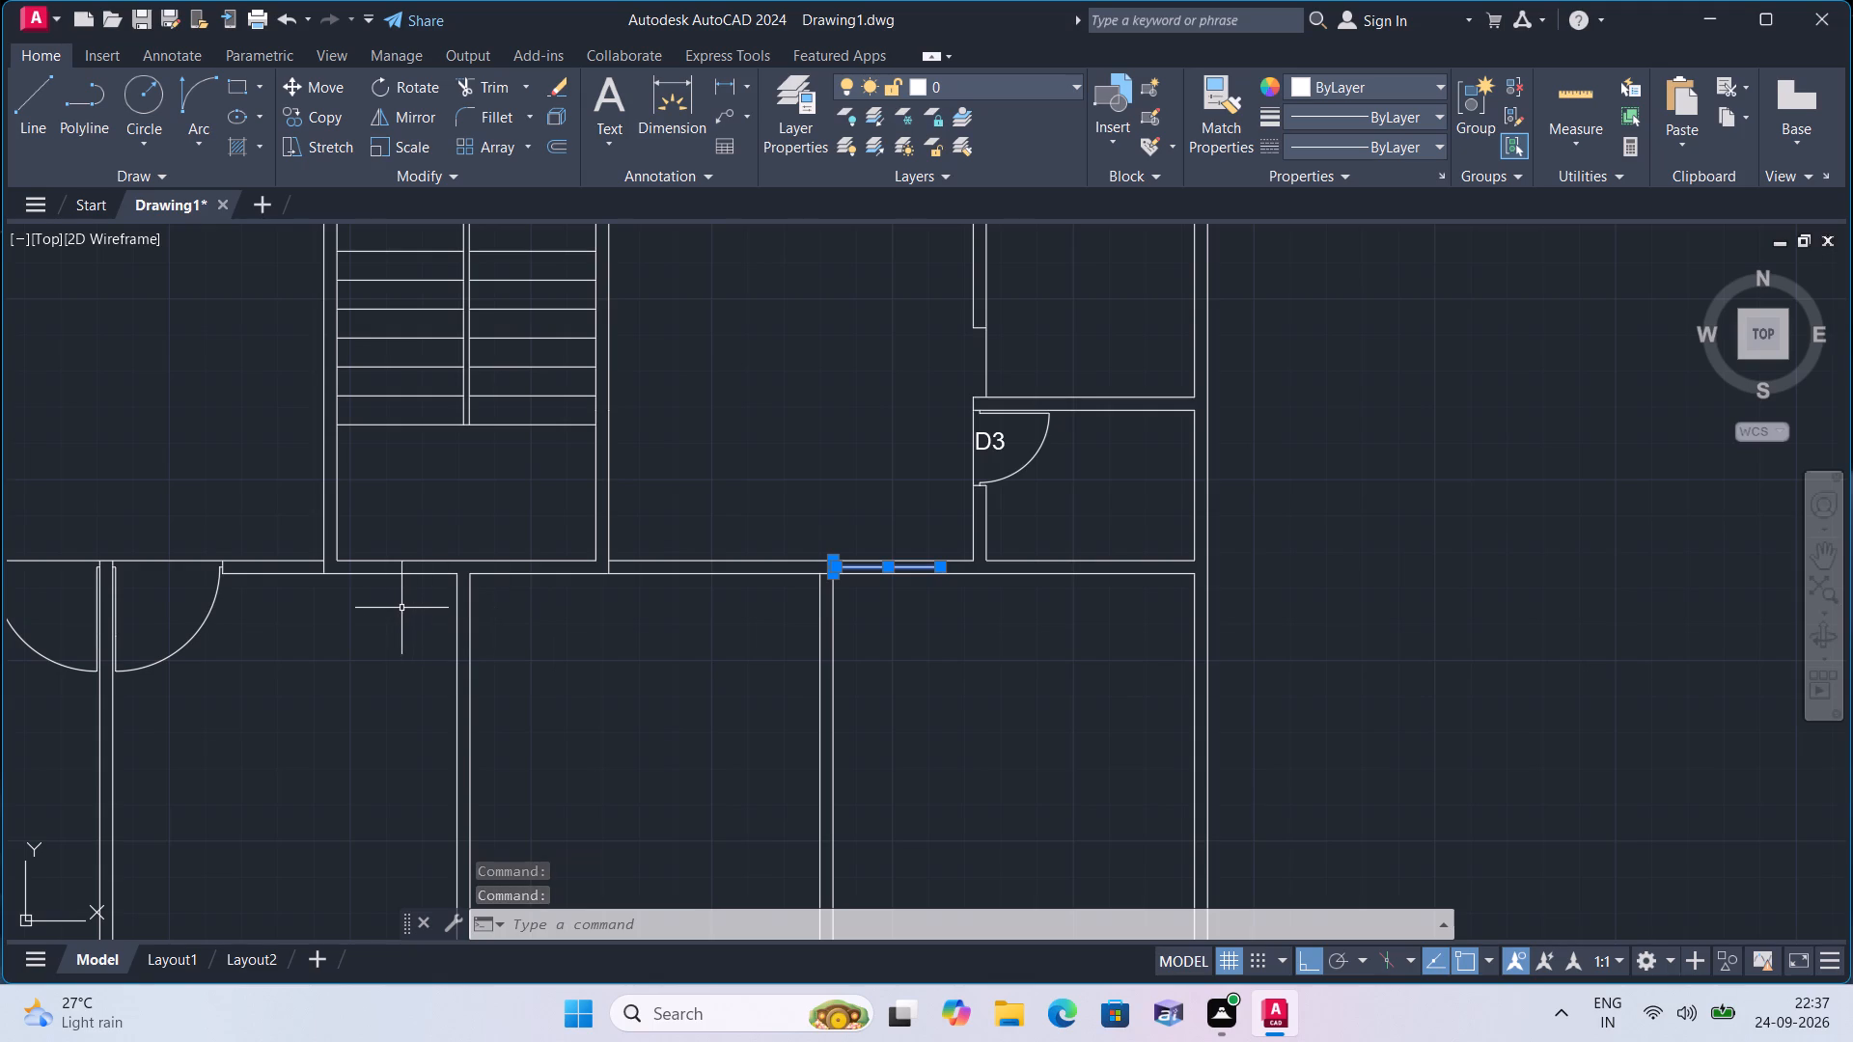
{"action": "scroll", "coordinate": [942, 596], "scroll_direction": "up", "scroll_amount": 2}
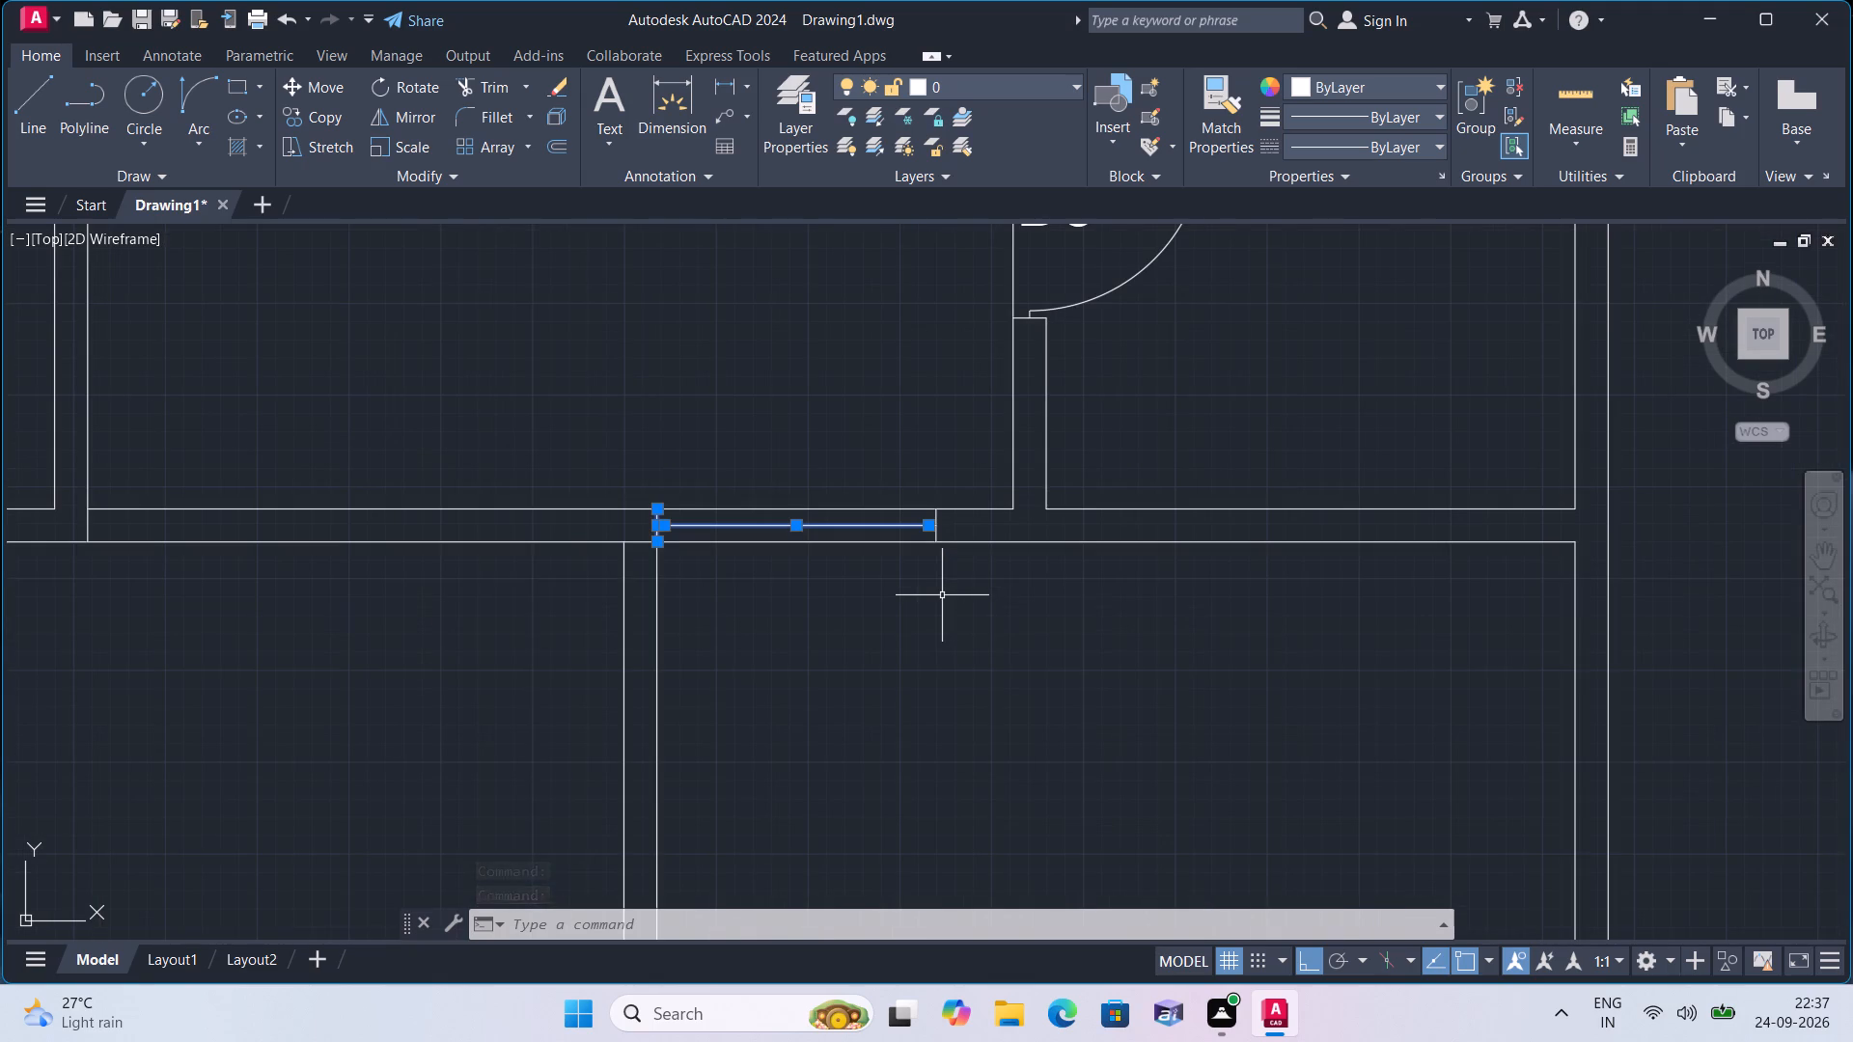
{"action": "scroll", "coordinate": [942, 595], "scroll_direction": "up", "scroll_amount": 2}
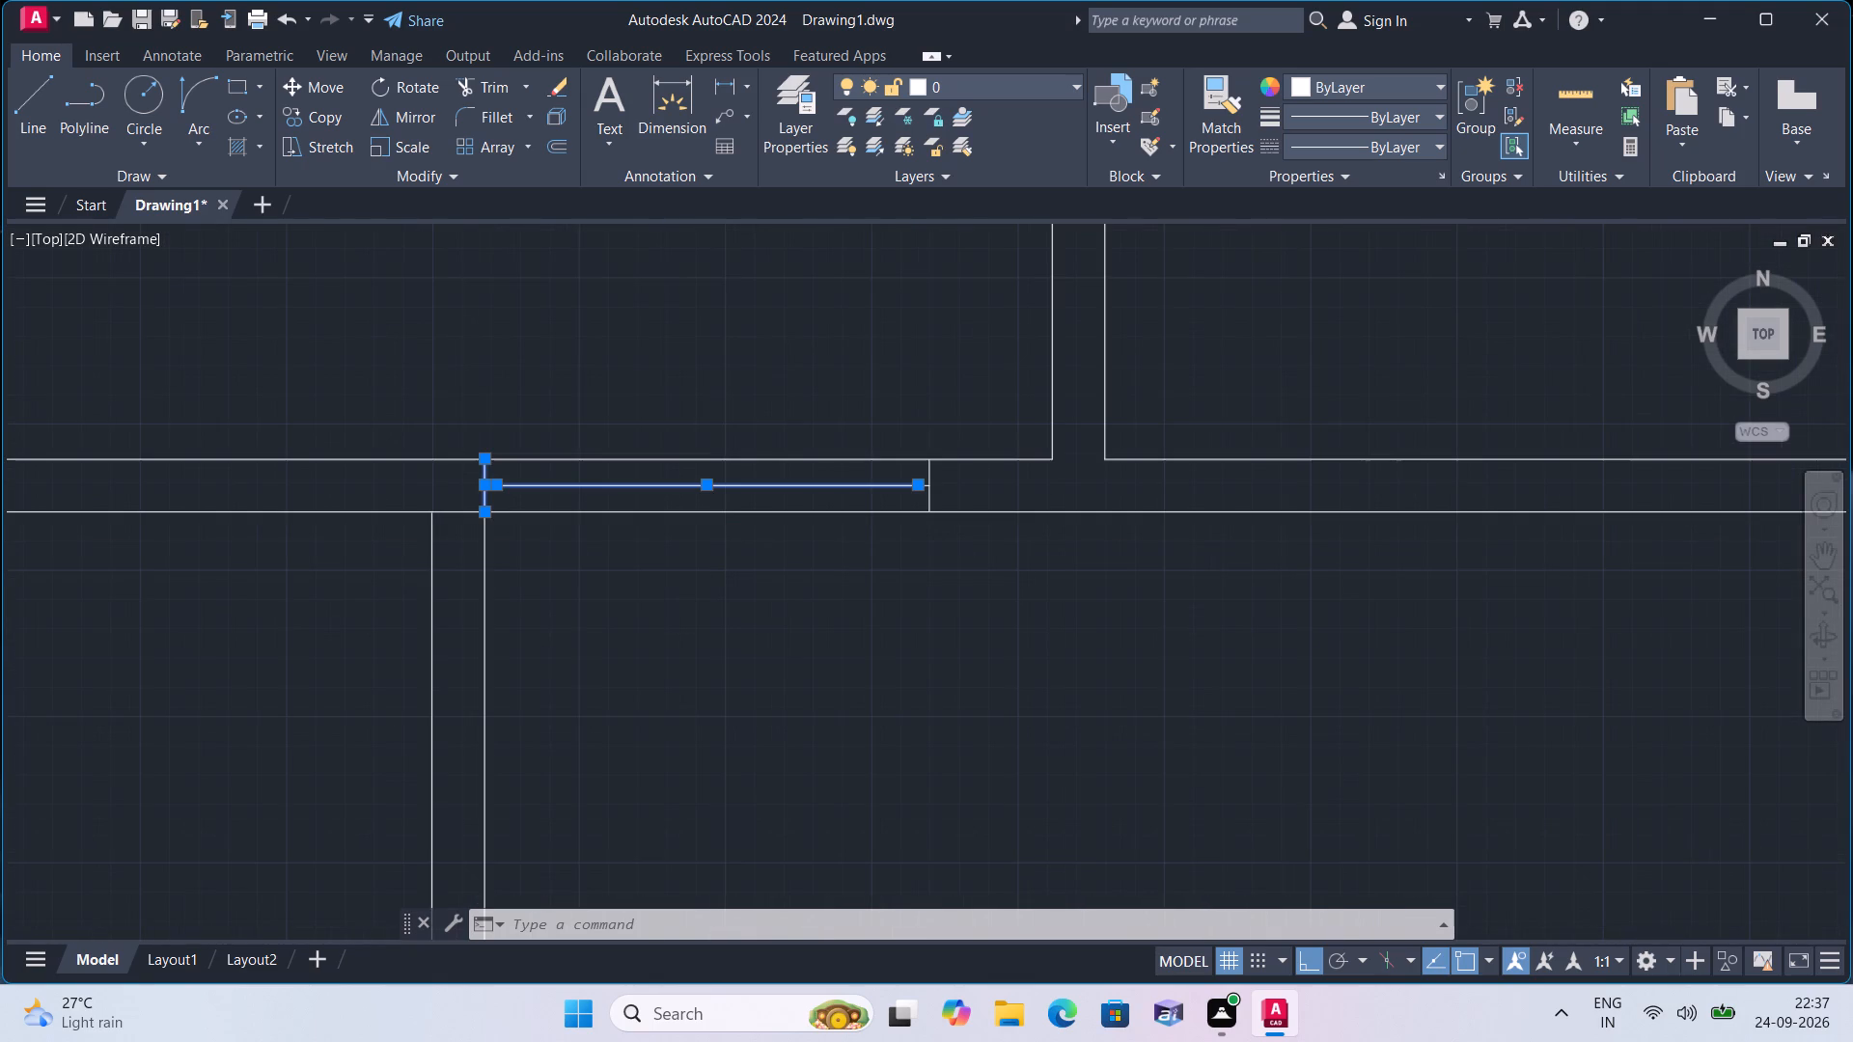
{"action": "key", "text": "Delete"}
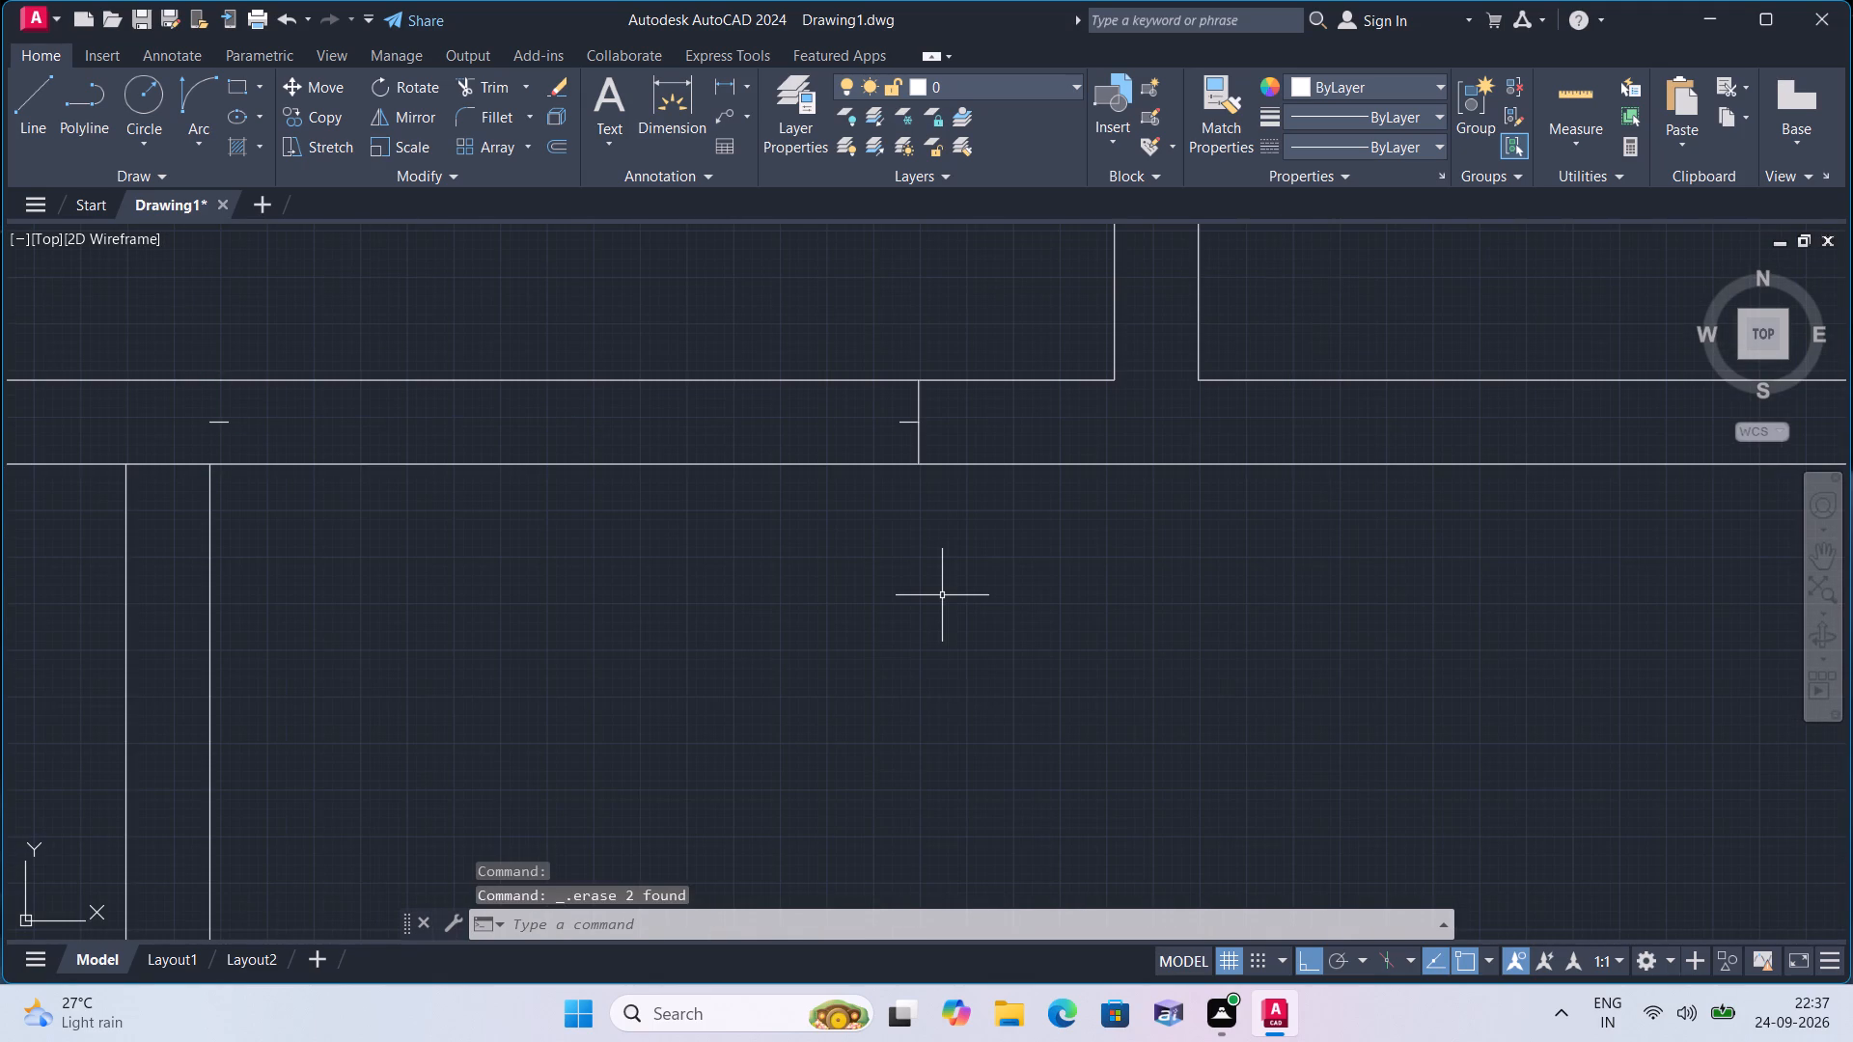
Redraw the opening's west jamb across the north wall, continuing the easternmost partition's eastern face to the wall's northern face.
{"action": "type", "text": "l"}
{"action": "key", "text": "space"}
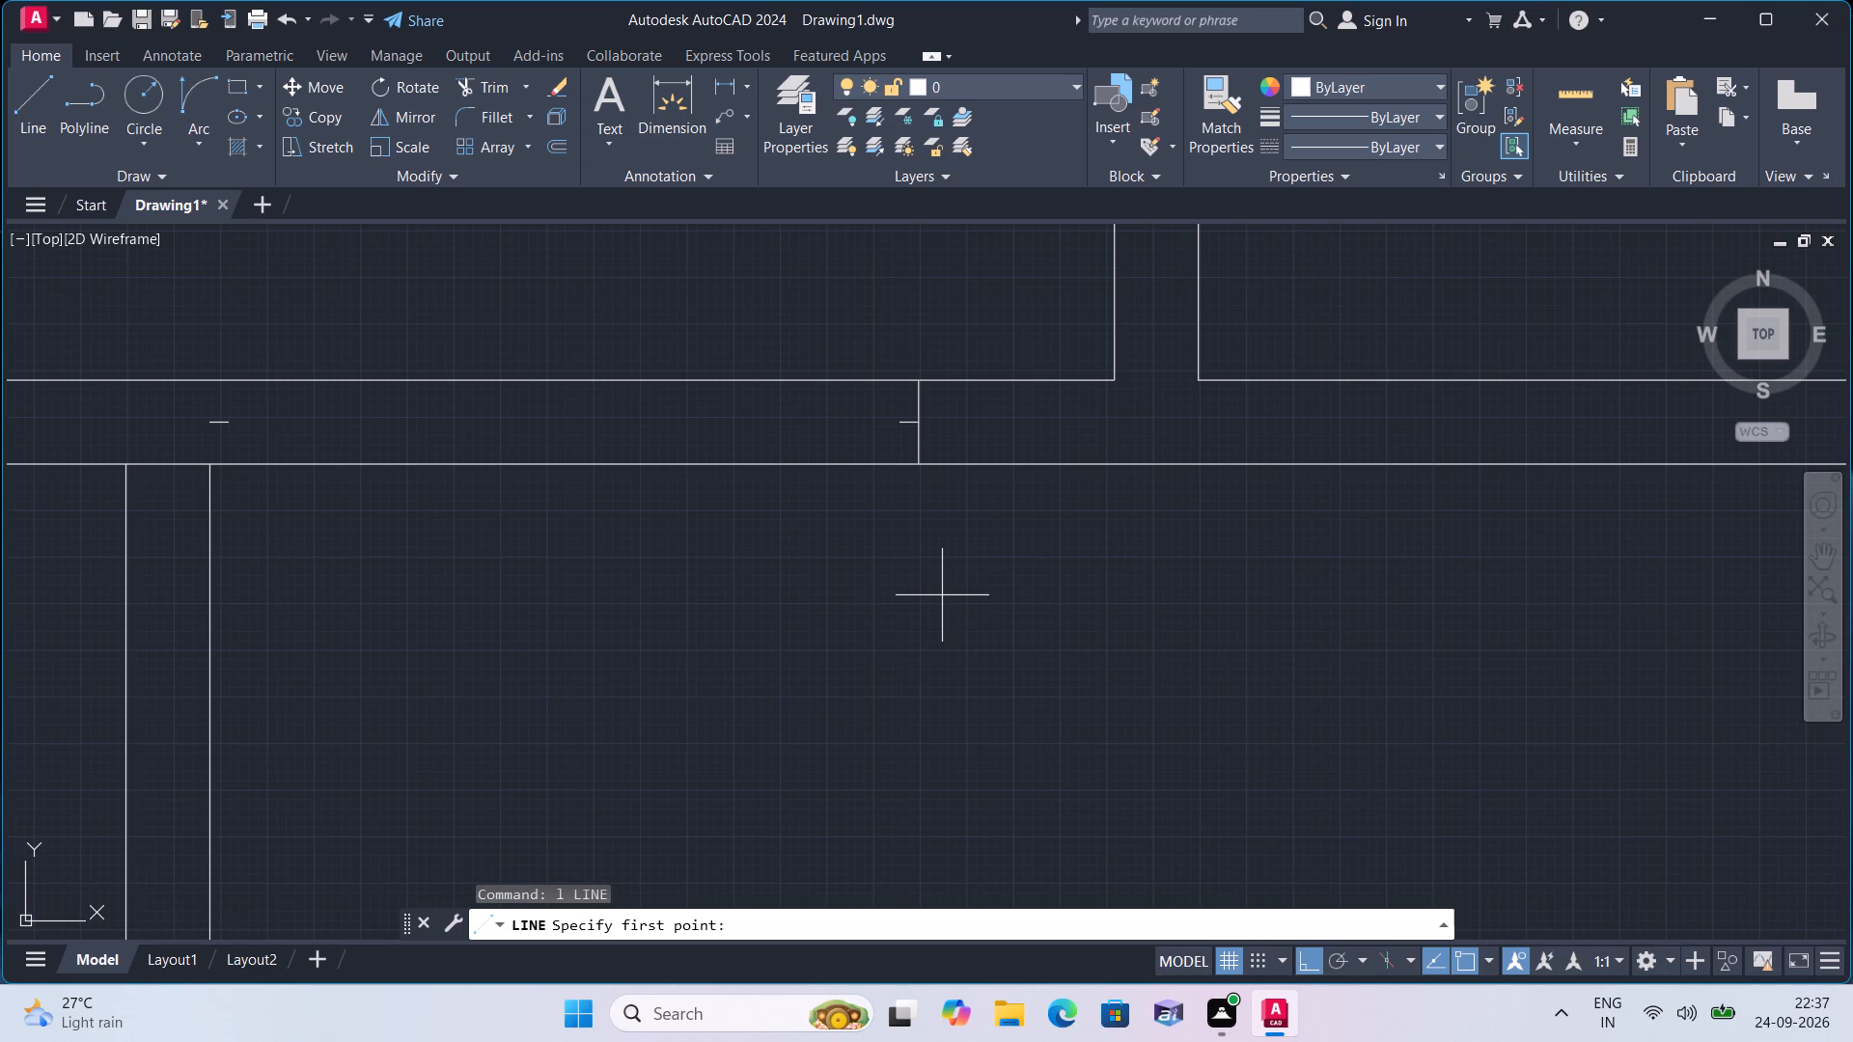
{"action": "middle_click_drag", "start_coordinate": [846, 638], "coordinate": [1019, 600]}
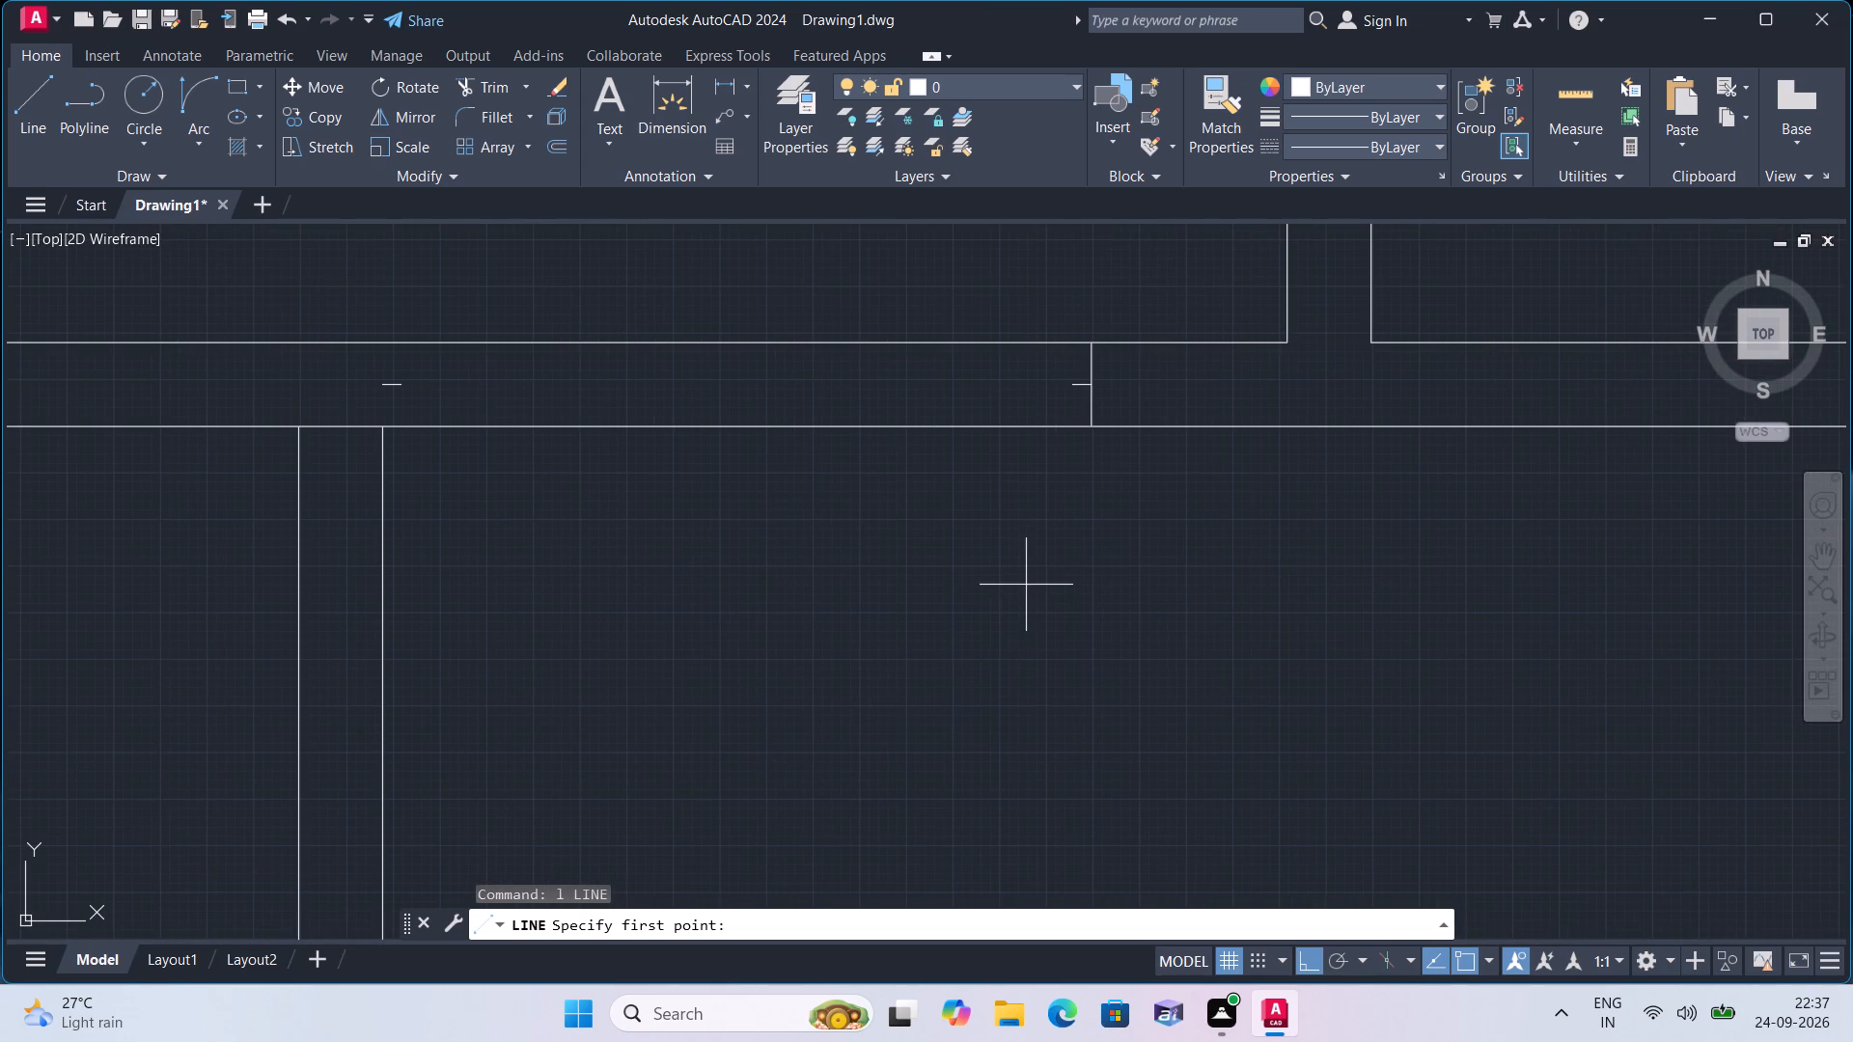
{"action": "middle_click_drag", "start_coordinate": [1026, 585], "coordinate": [1101, 661]}
{"action": "scroll", "coordinate": [1026, 586], "scroll_direction": "down", "scroll_amount": 1}
{"action": "scroll", "coordinate": [605, 560], "scroll_direction": "up", "scroll_amount": 3}
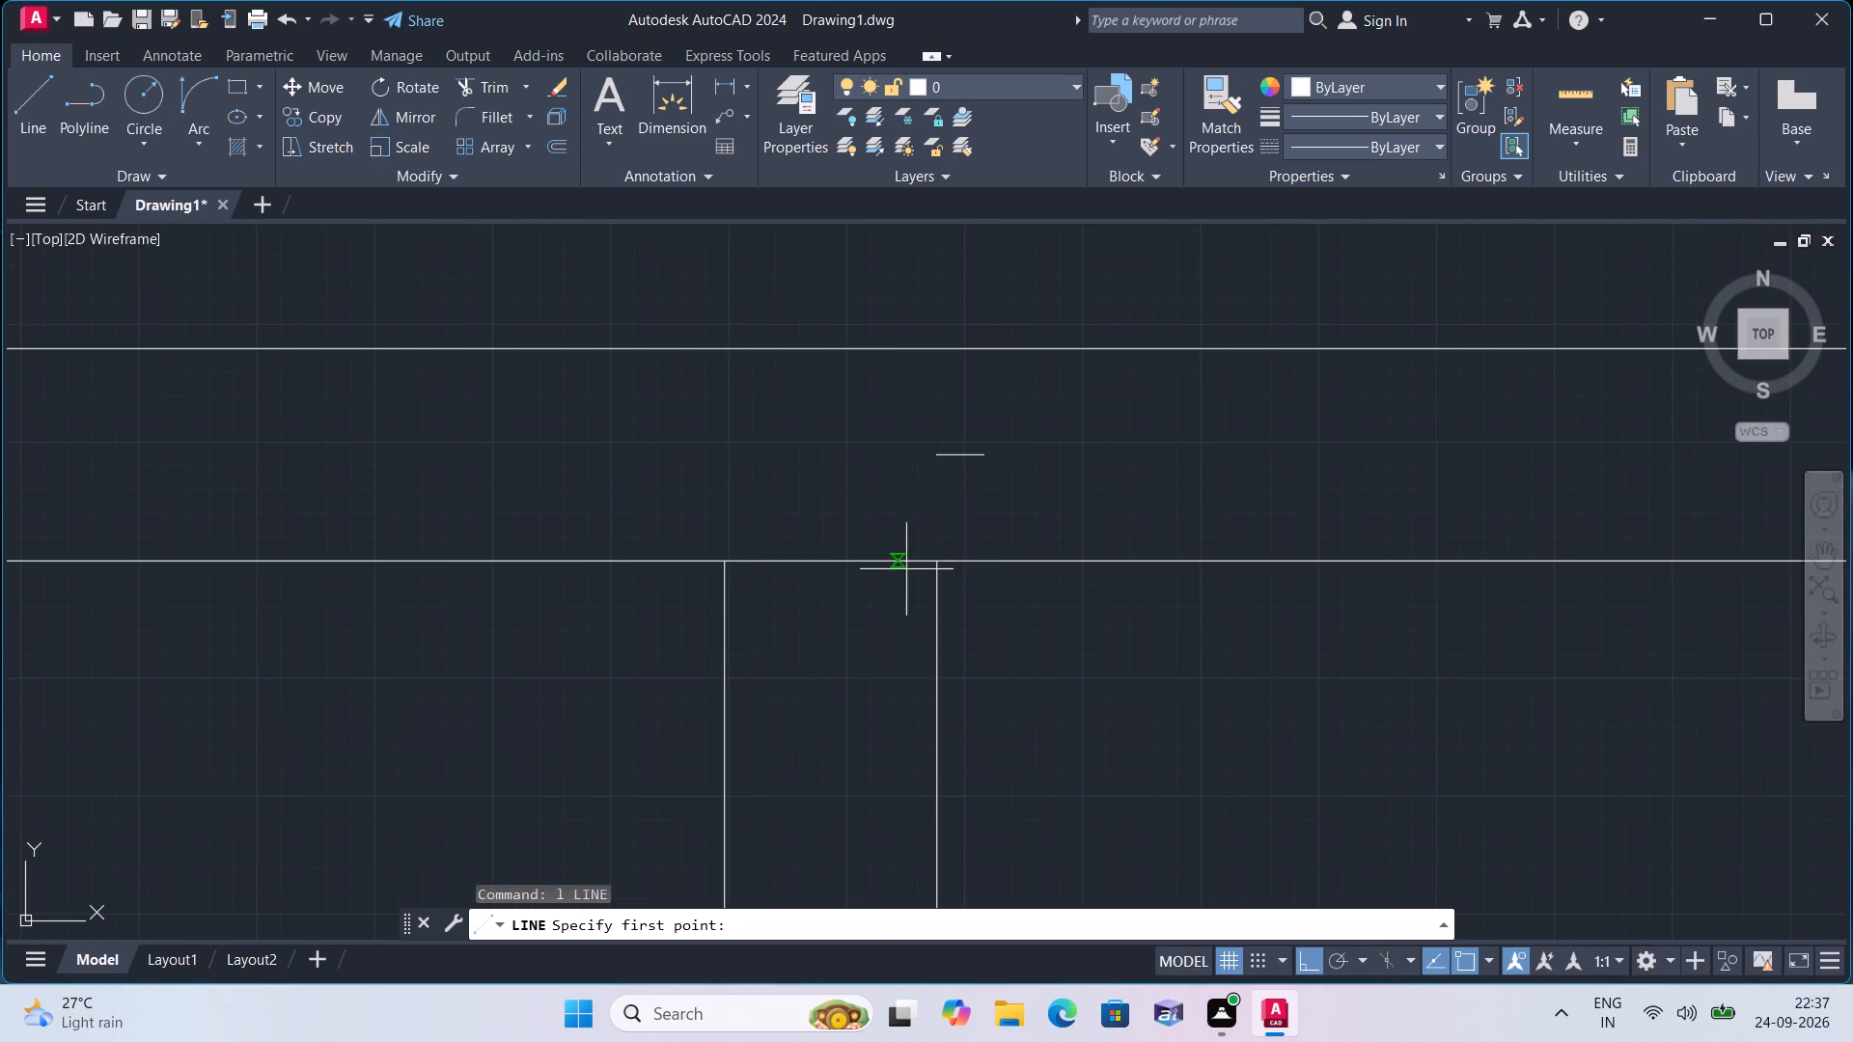
{"action": "left_click", "coordinate": [933, 568]}
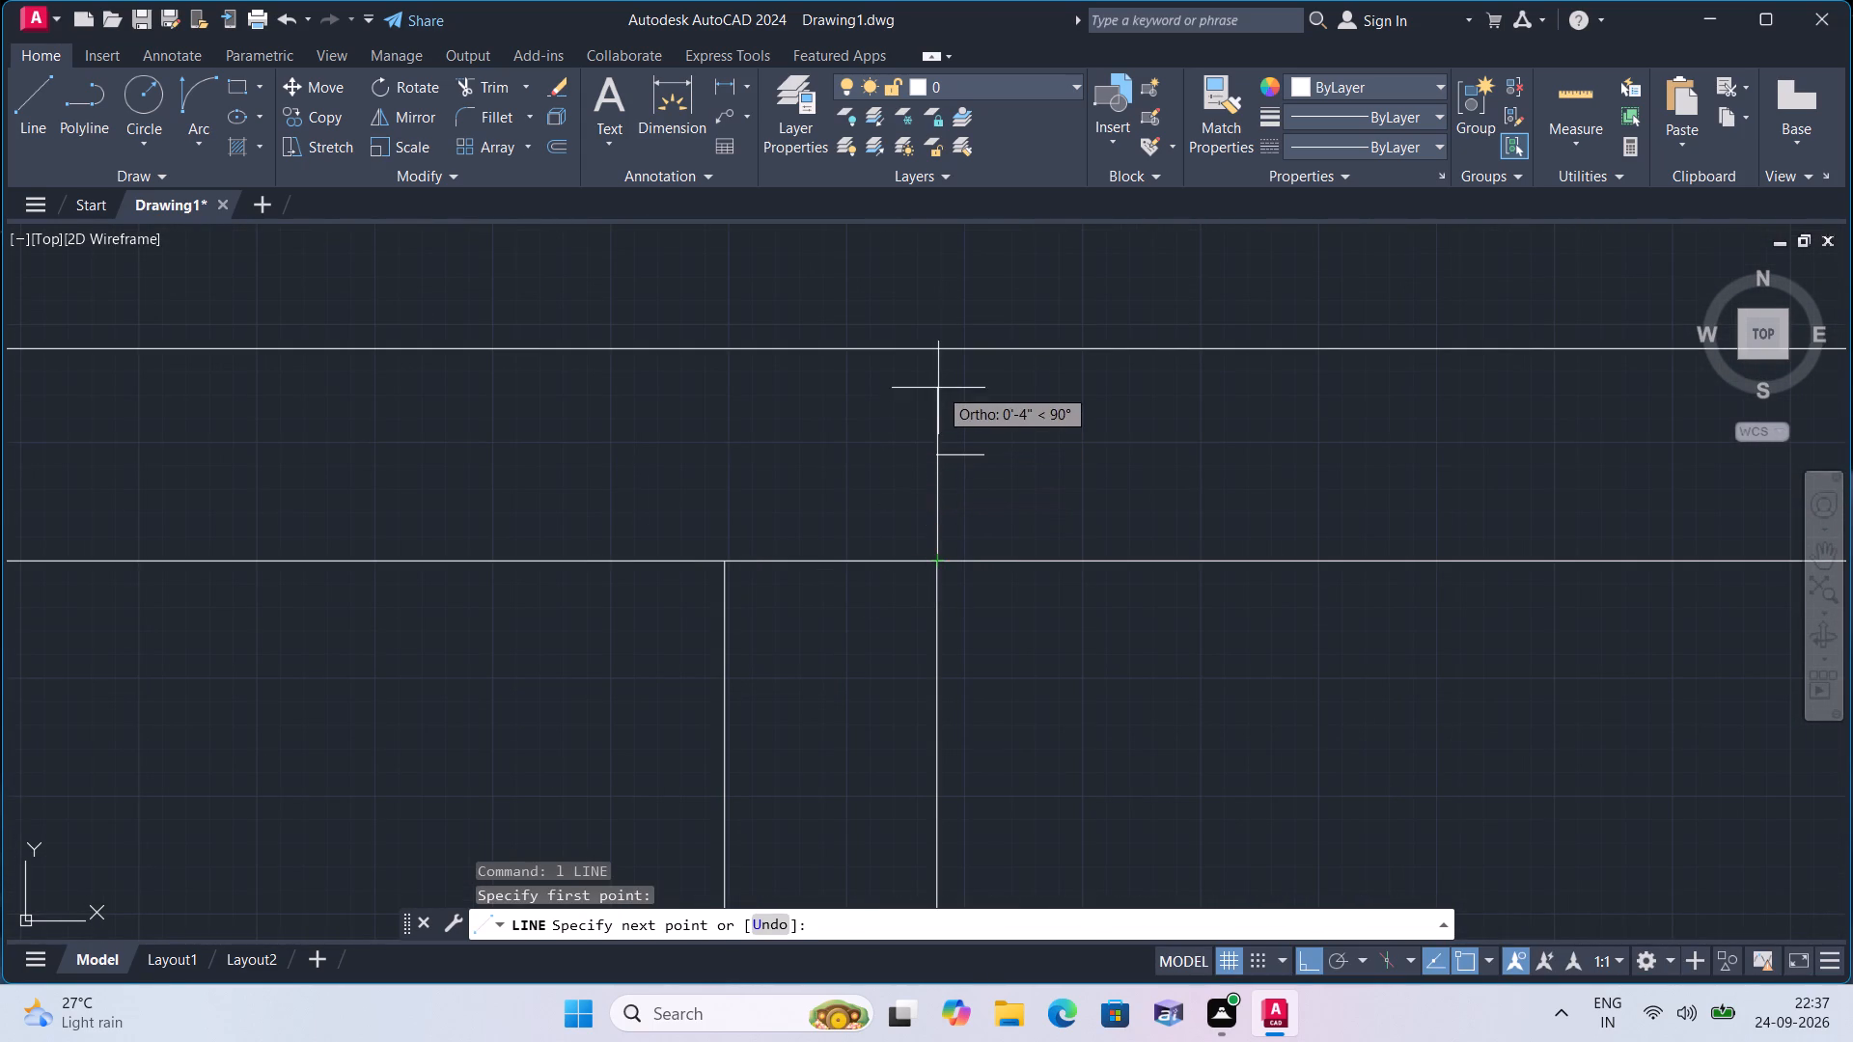
{"action": "left_click", "coordinate": [931, 354]}
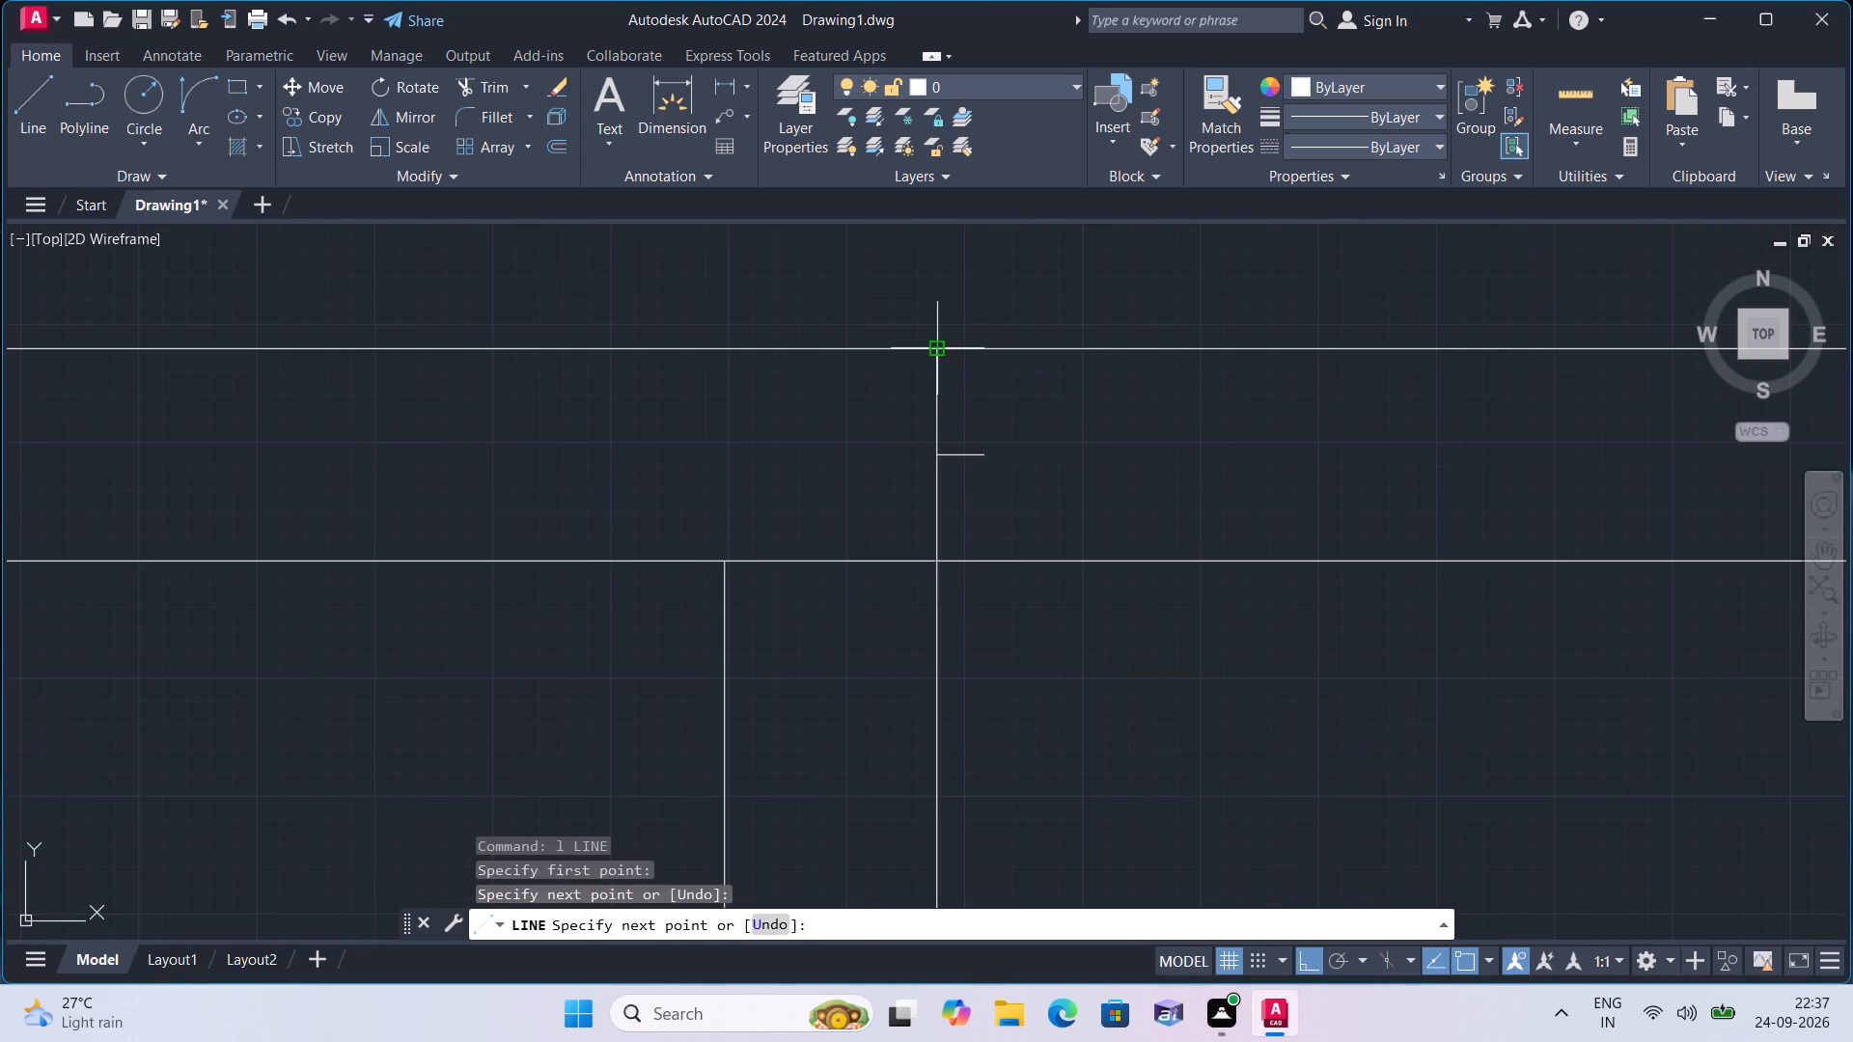
{"action": "key", "text": "space"}
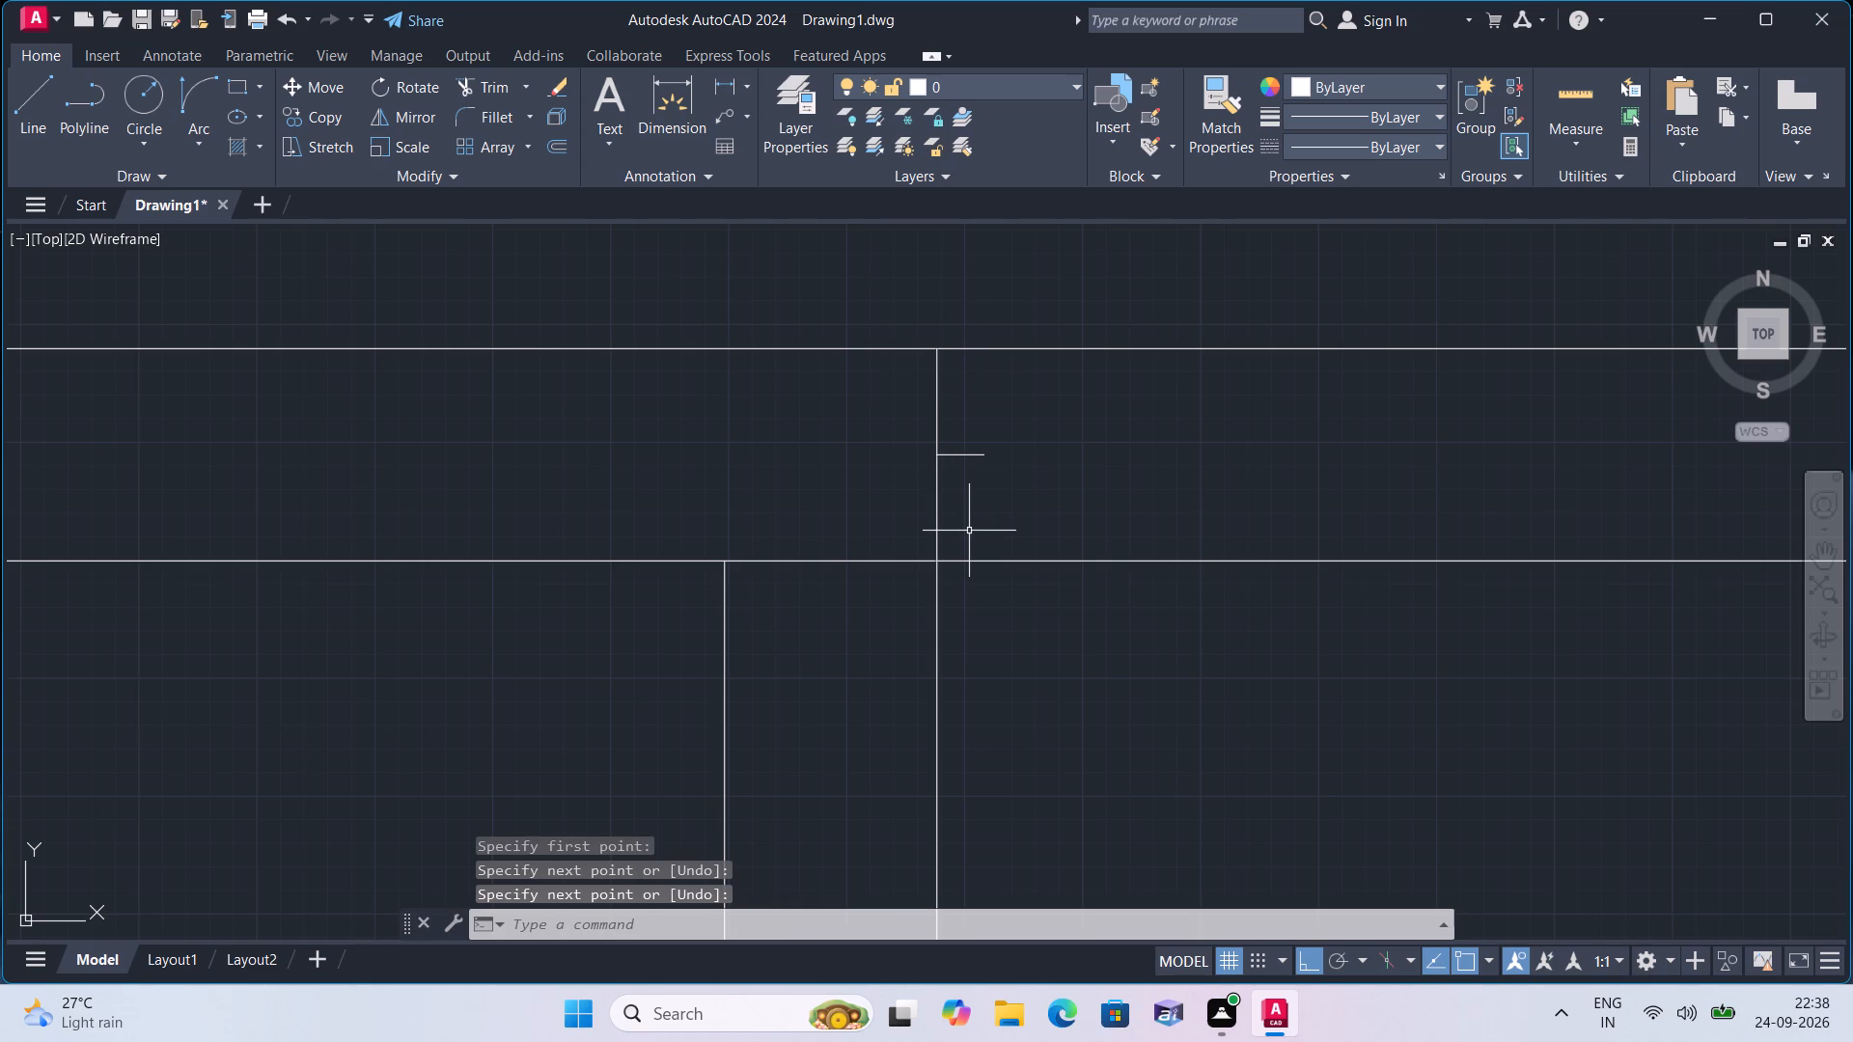
Examine the new door opening alongside the finished pair of doors beside the west partition.
{"action": "scroll", "coordinate": [677, 590], "scroll_direction": "down", "scroll_amount": 1}
{"action": "middle_click_drag", "start_coordinate": [437, 611], "coordinate": [774, 543]}
{"action": "scroll", "coordinate": [892, 499], "scroll_direction": "down", "scroll_amount": 1}
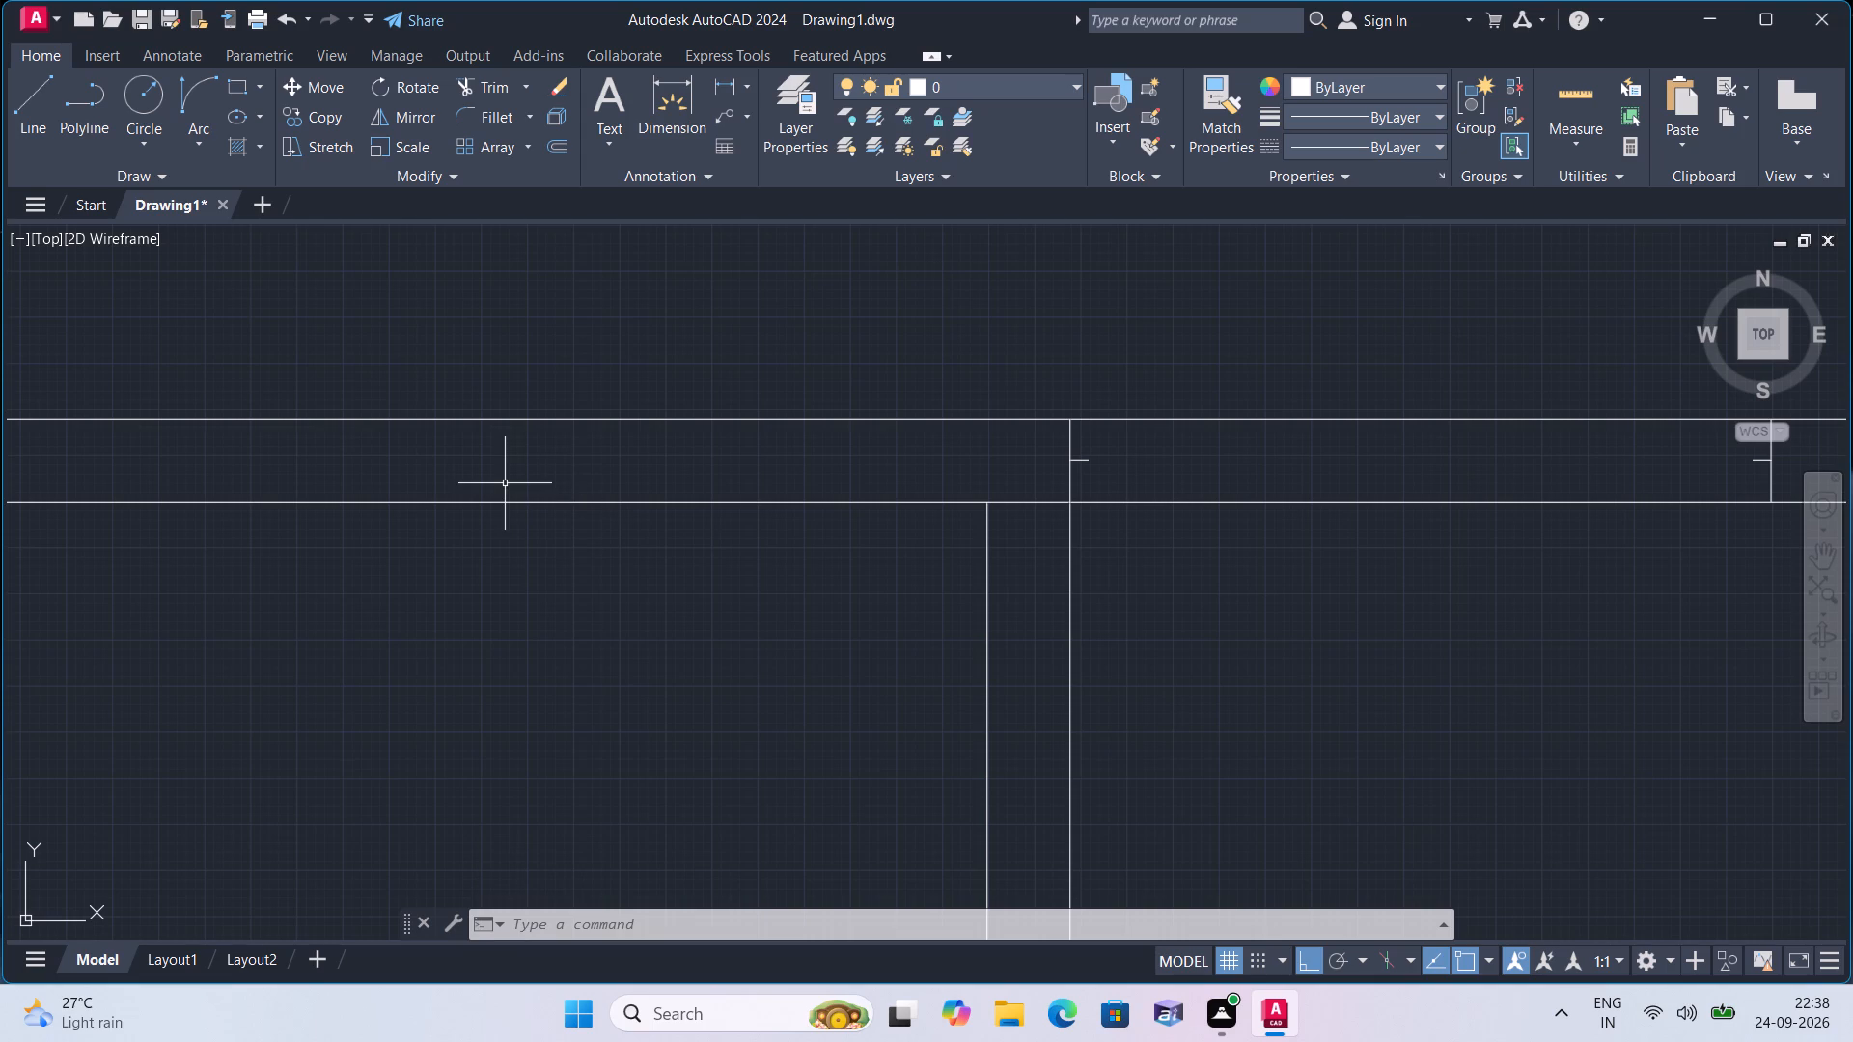
{"action": "middle_click_drag", "start_coordinate": [505, 483], "coordinate": [602, 507]}
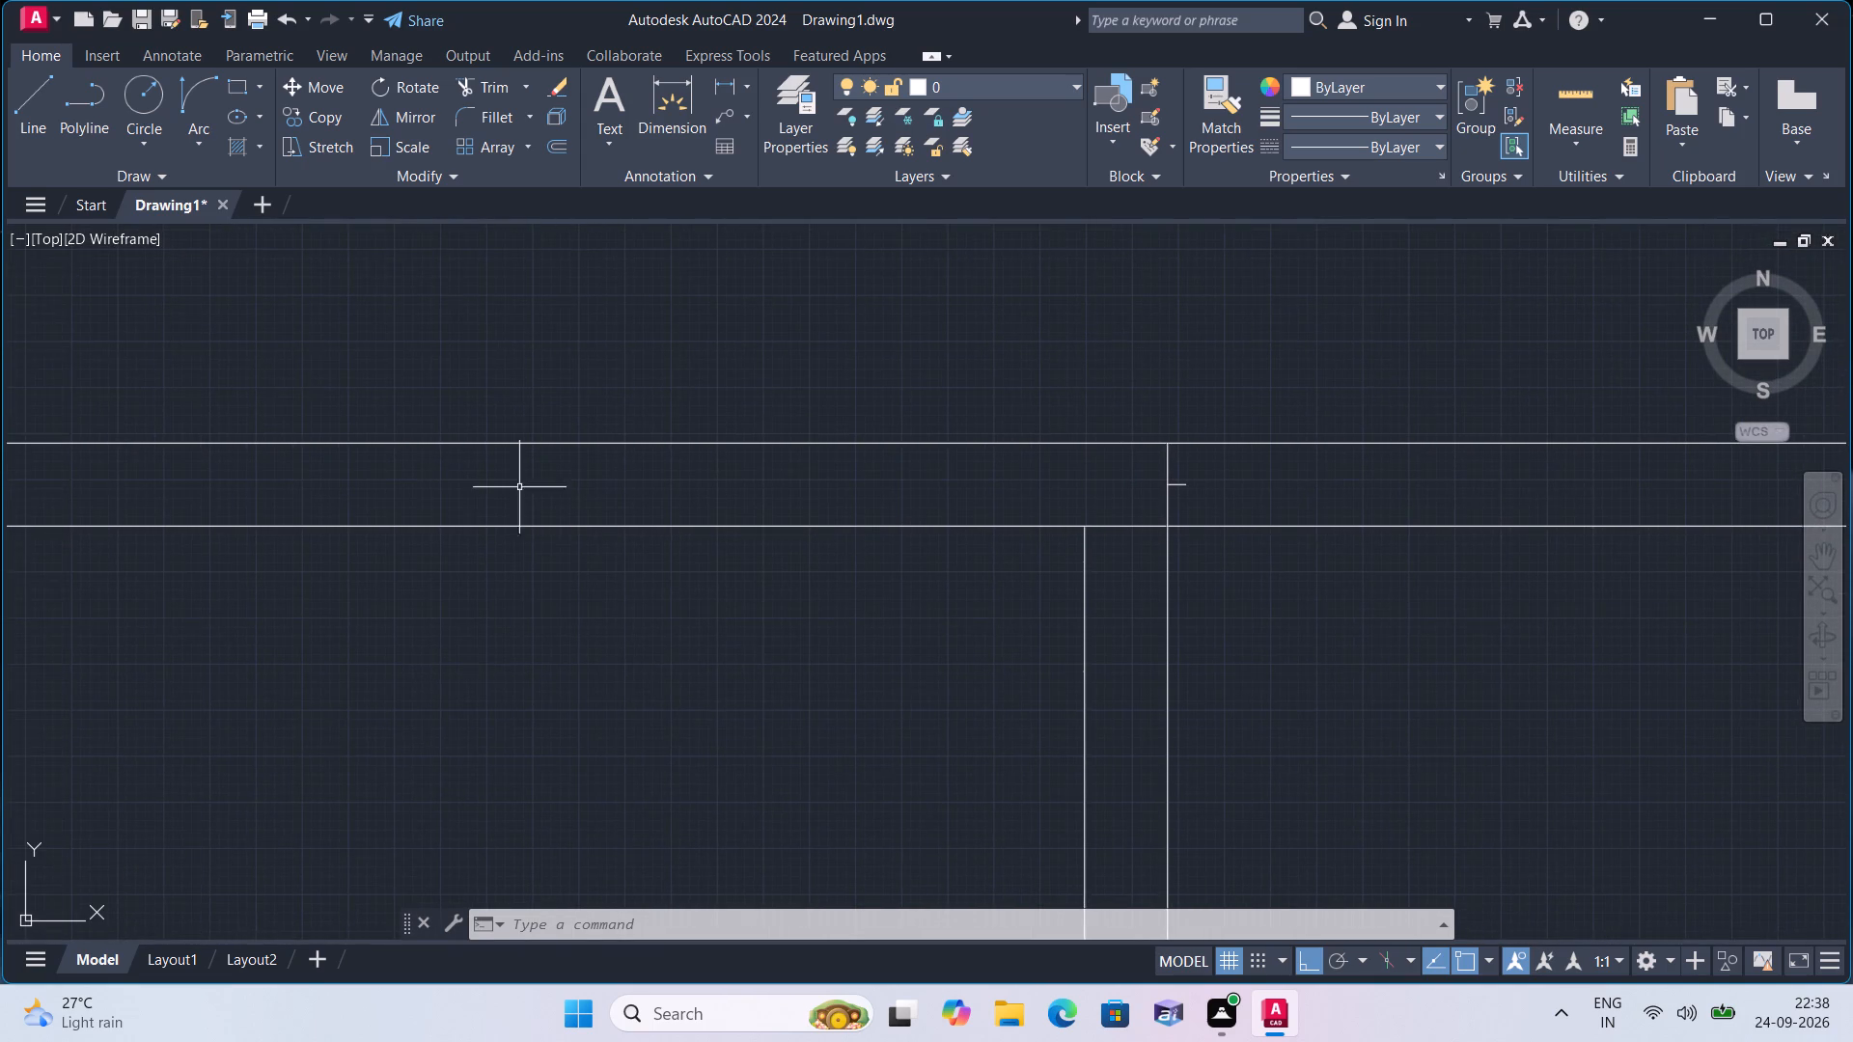
{"action": "scroll", "coordinate": [452, 496], "scroll_direction": "down", "scroll_amount": 4}
{"action": "middle_click_drag", "start_coordinate": [456, 534], "coordinate": [574, 583]}
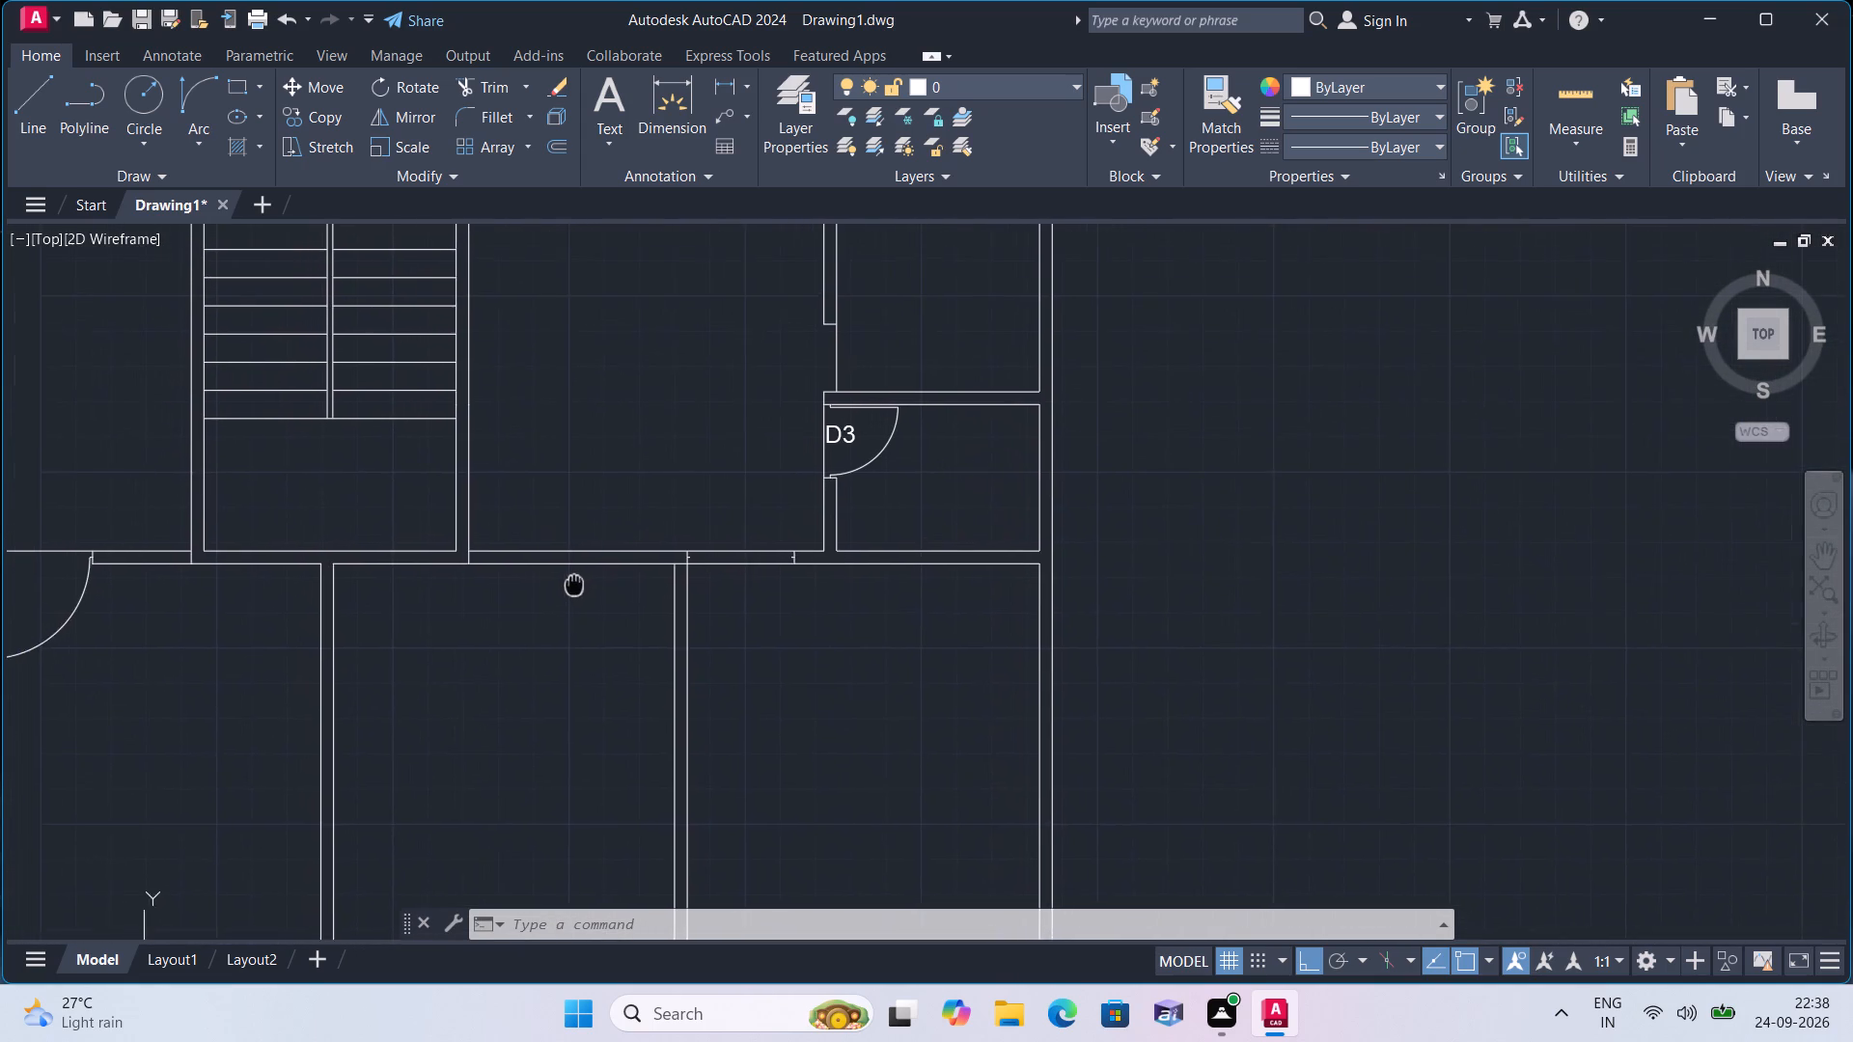
{"action": "middle_click_drag", "start_coordinate": [574, 583], "coordinate": [623, 578]}
{"action": "scroll", "coordinate": [699, 590], "scroll_direction": "up", "scroll_amount": 1}
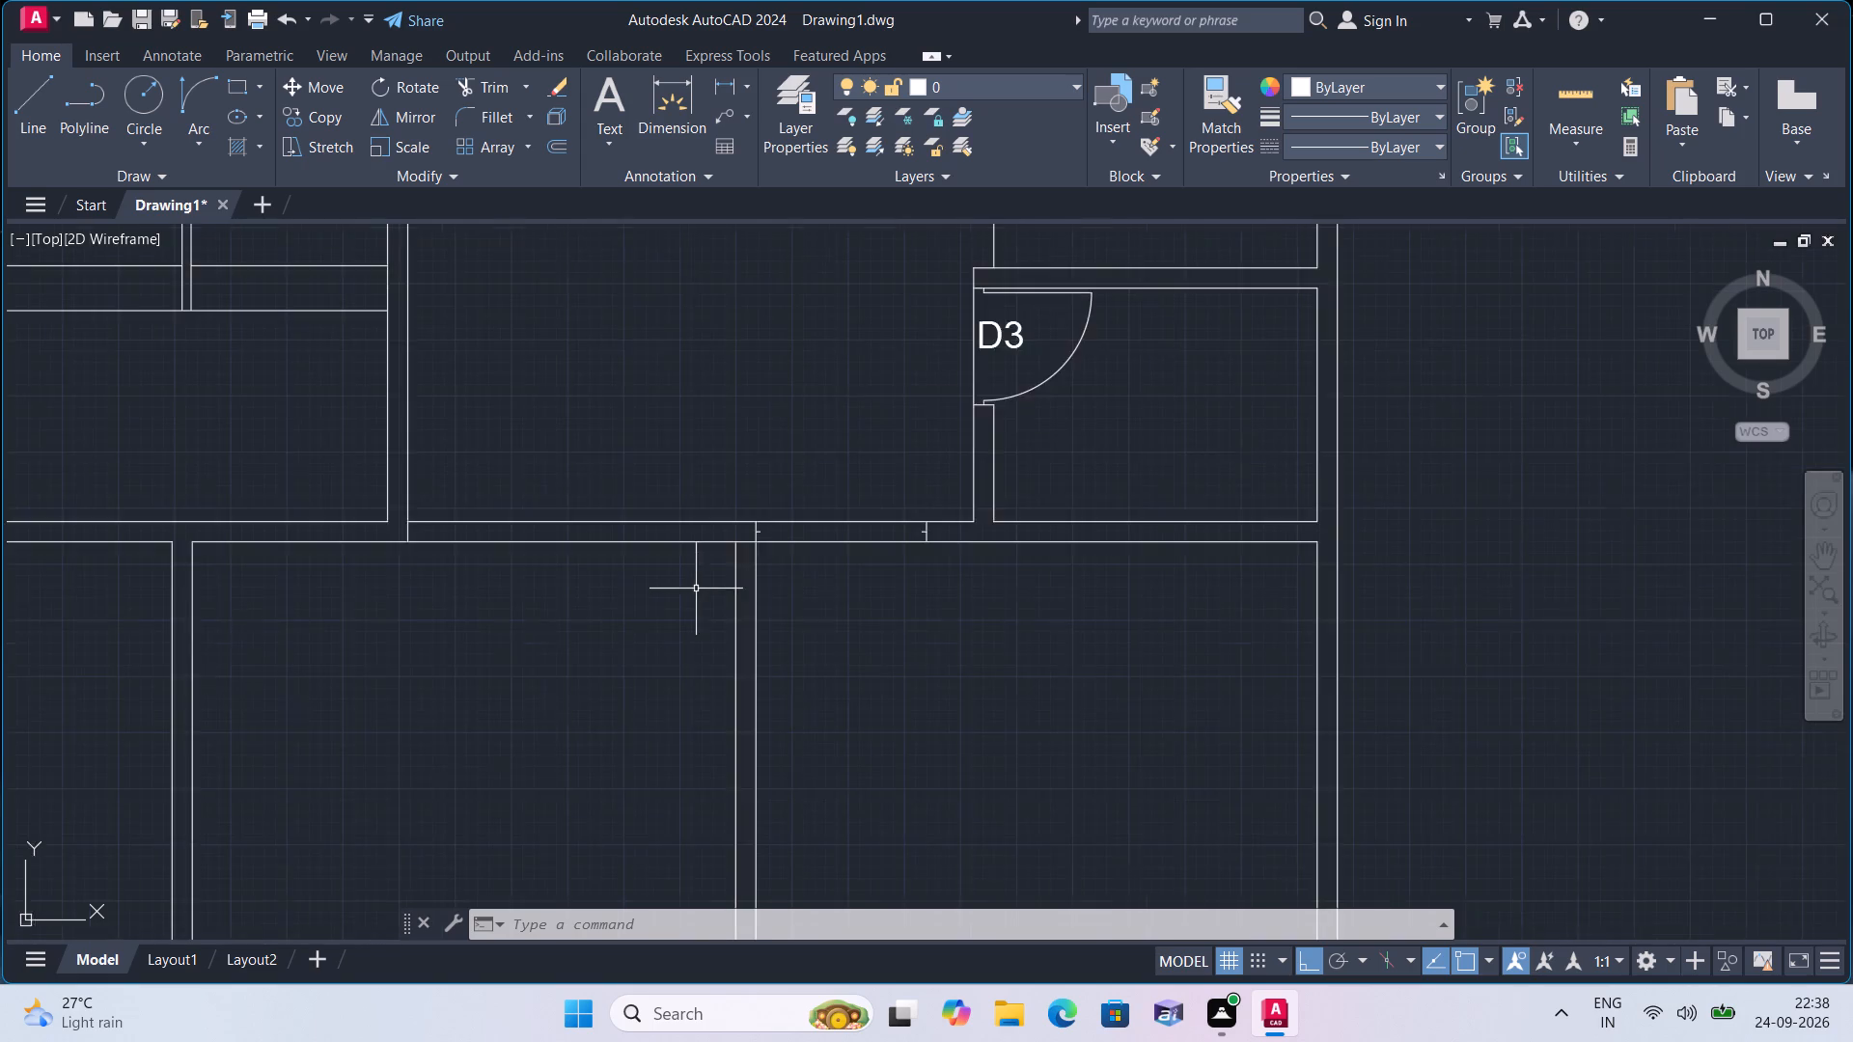
{"action": "scroll", "coordinate": [696, 589], "scroll_direction": "up", "scroll_amount": 1}
{"action": "scroll", "coordinate": [431, 535], "scroll_direction": "down", "scroll_amount": 1}
{"action": "middle_click_drag", "start_coordinate": [160, 572], "coordinate": [252, 617]}
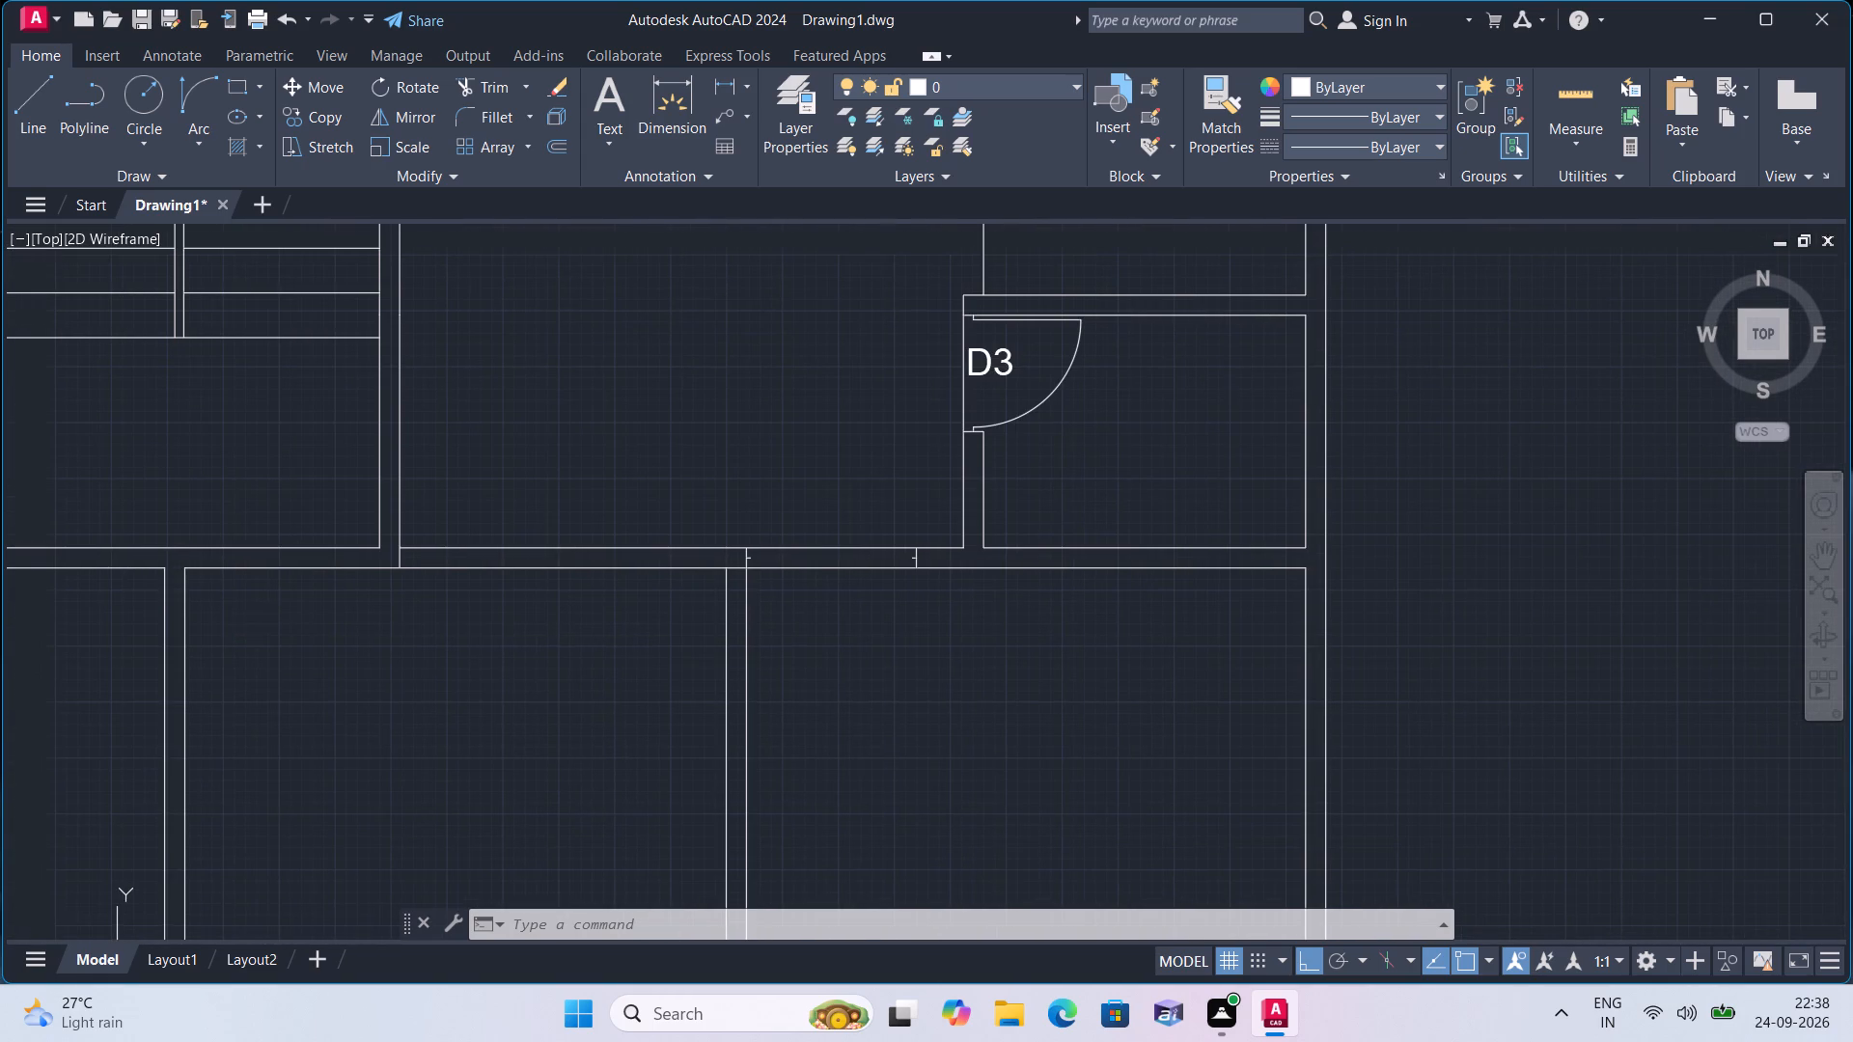
{"action": "scroll", "coordinate": [187, 563], "scroll_direction": "down", "scroll_amount": 1}
{"action": "middle_click_drag", "start_coordinate": [243, 571], "coordinate": [598, 548]}
{"action": "scroll", "coordinate": [252, 565], "scroll_direction": "up", "scroll_amount": 2}
{"action": "scroll", "coordinate": [252, 565], "scroll_direction": "down", "scroll_amount": 1}
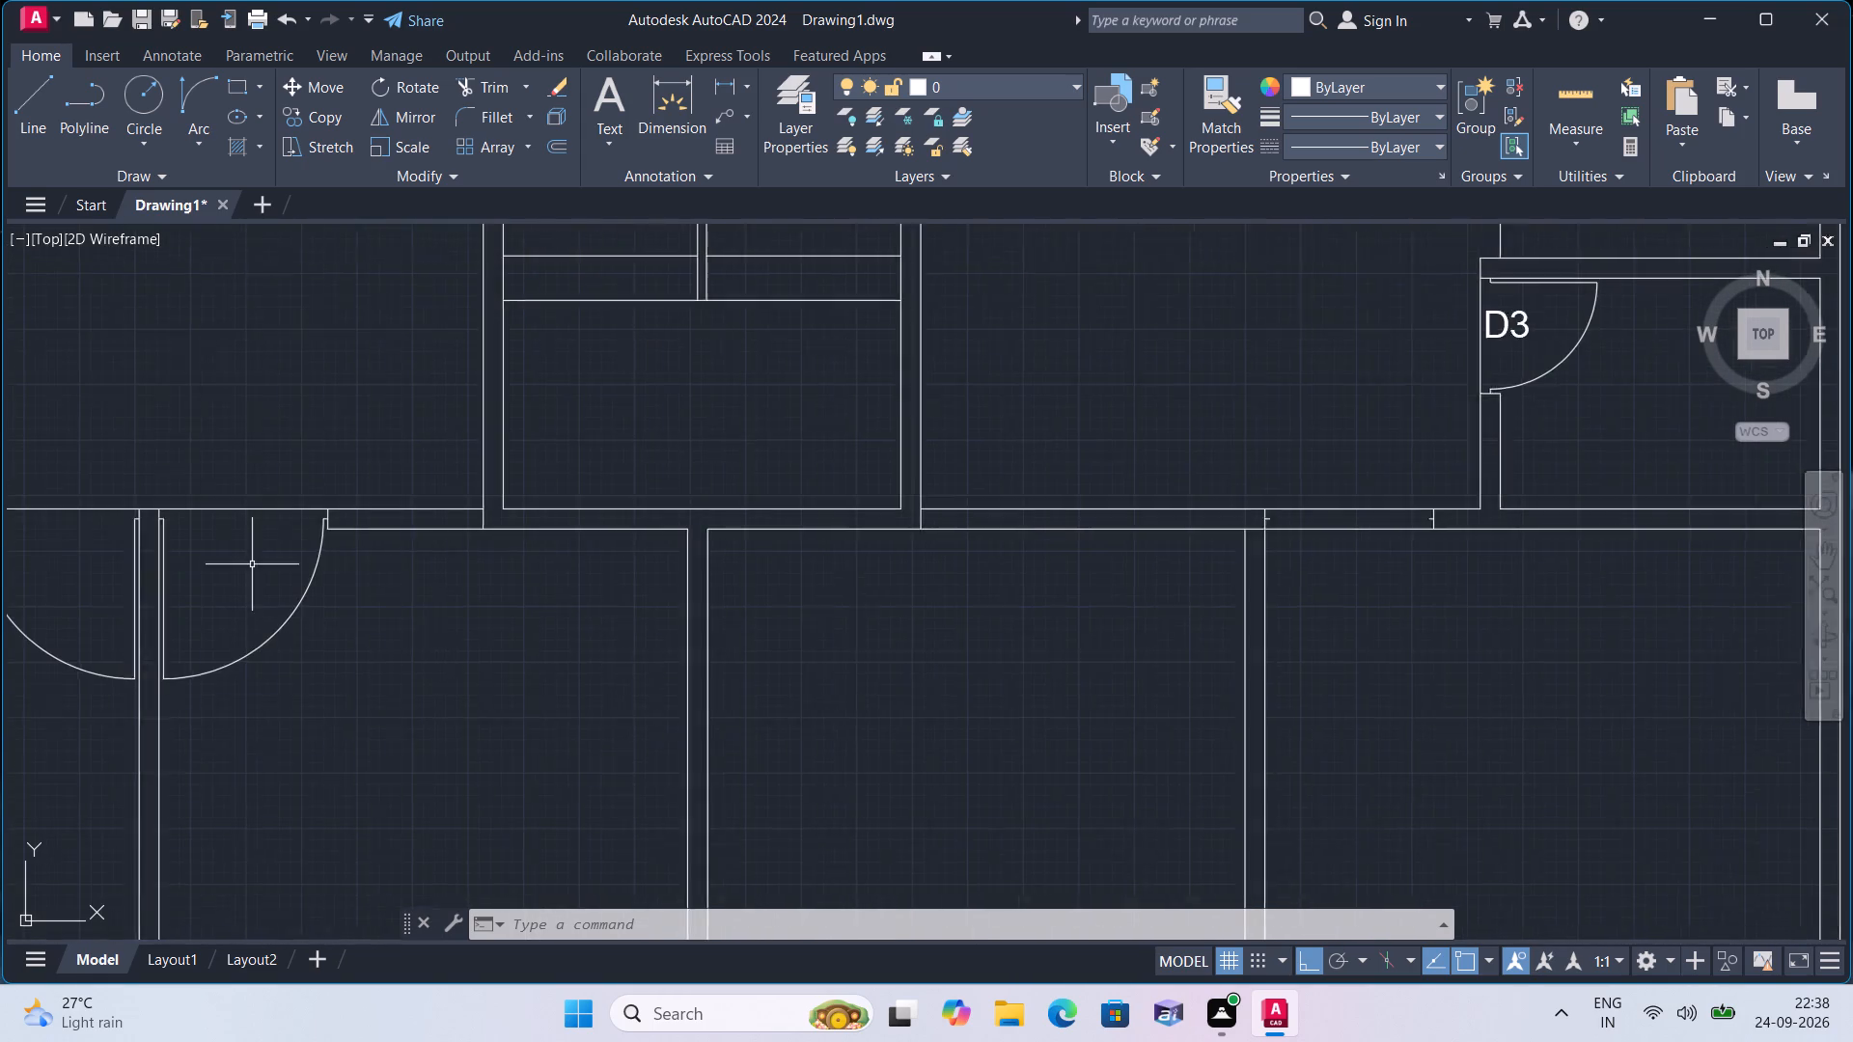
{"action": "scroll", "coordinate": [252, 564], "scroll_direction": "down", "scroll_amount": 1}
{"action": "scroll", "coordinate": [982, 559], "scroll_direction": "up", "scroll_amount": 3}
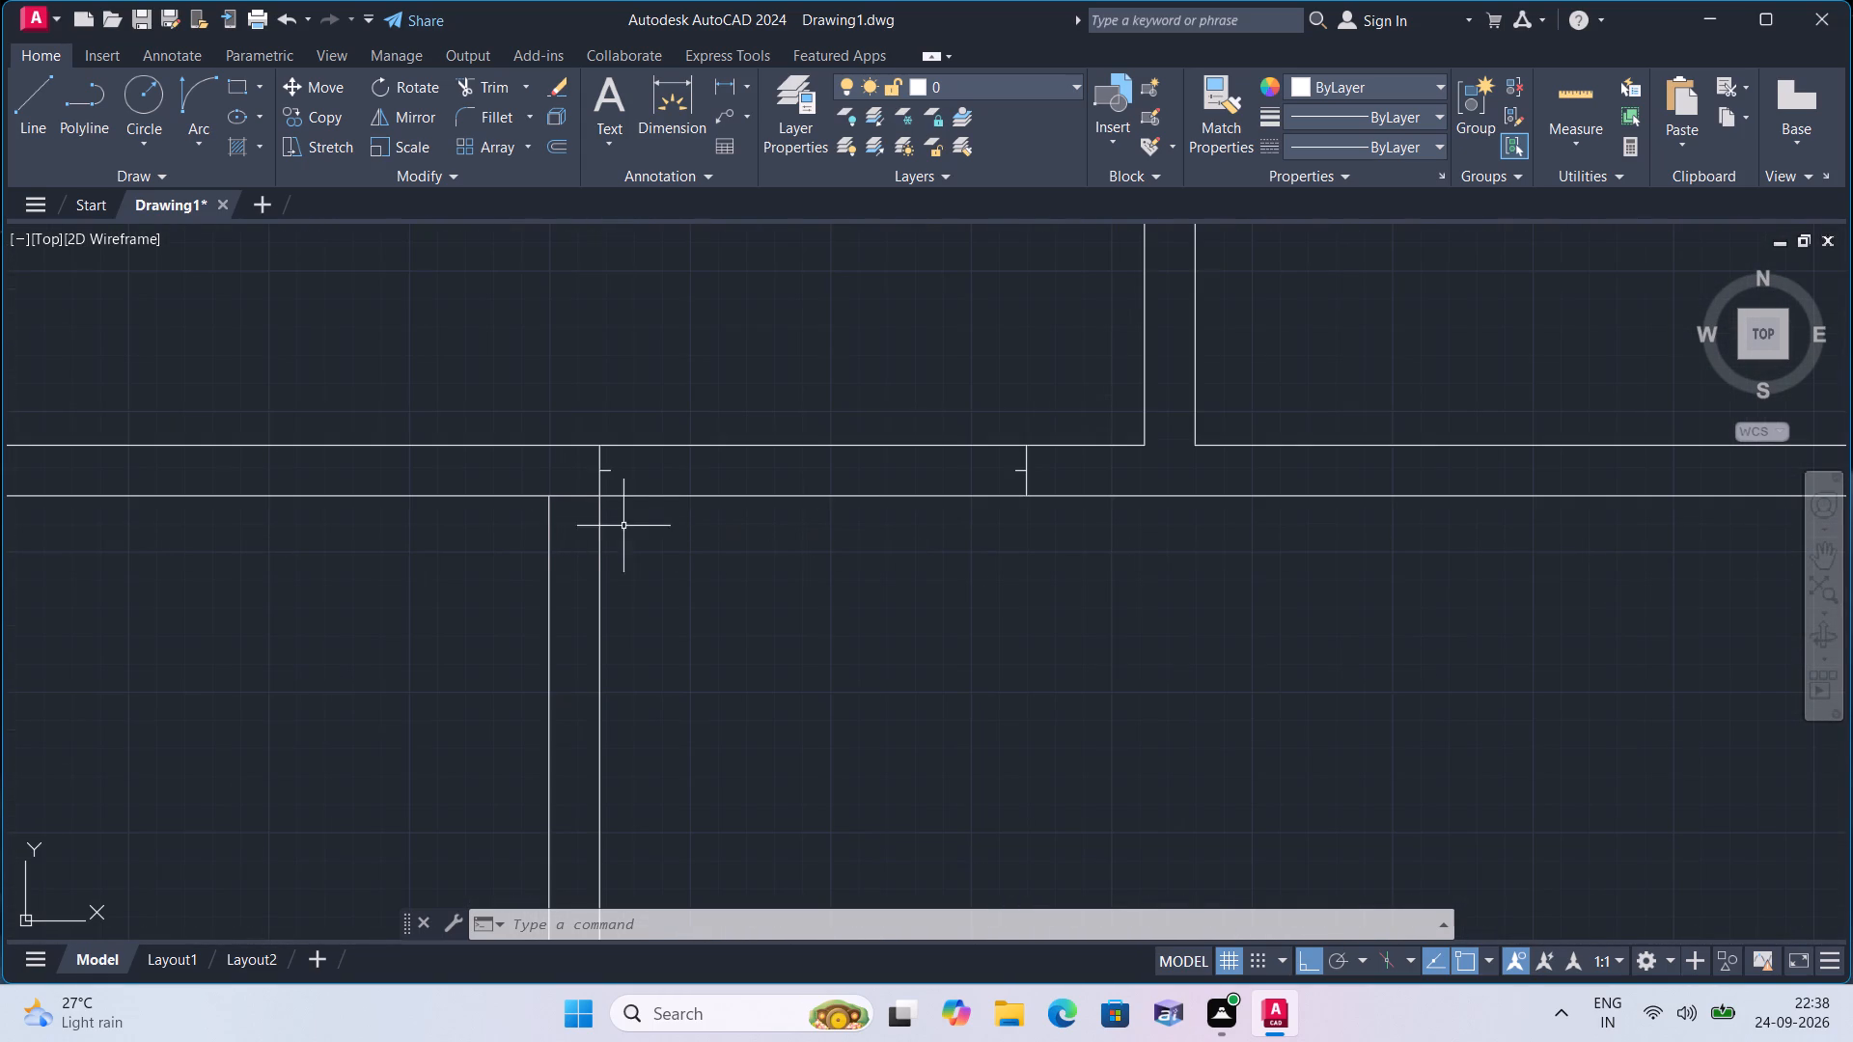
Draw a 3' door leaf line south from the end of the 1" stub on the opening's west jamb.
{"action": "type", "text": "l"}
{"action": "key", "text": "space"}
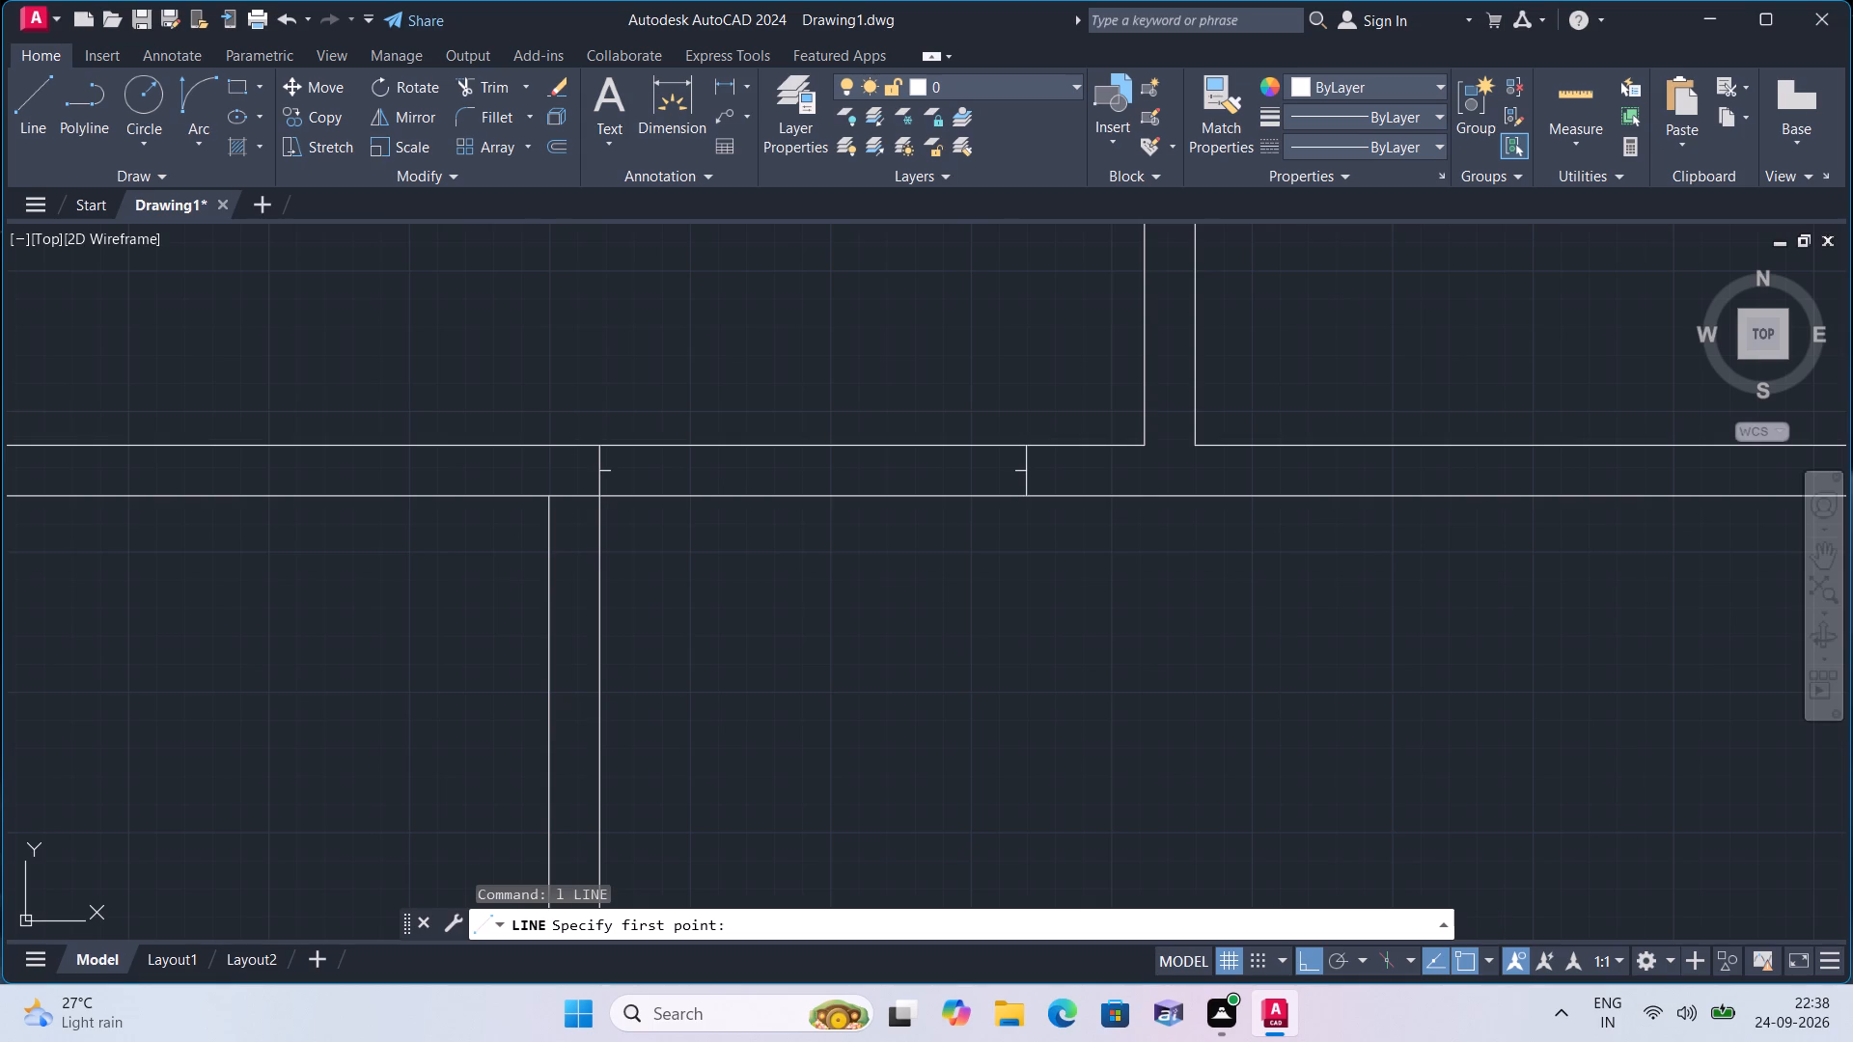
{"action": "scroll", "coordinate": [632, 478], "scroll_direction": "up", "scroll_amount": 2}
{"action": "left_click", "coordinate": [572, 456]}
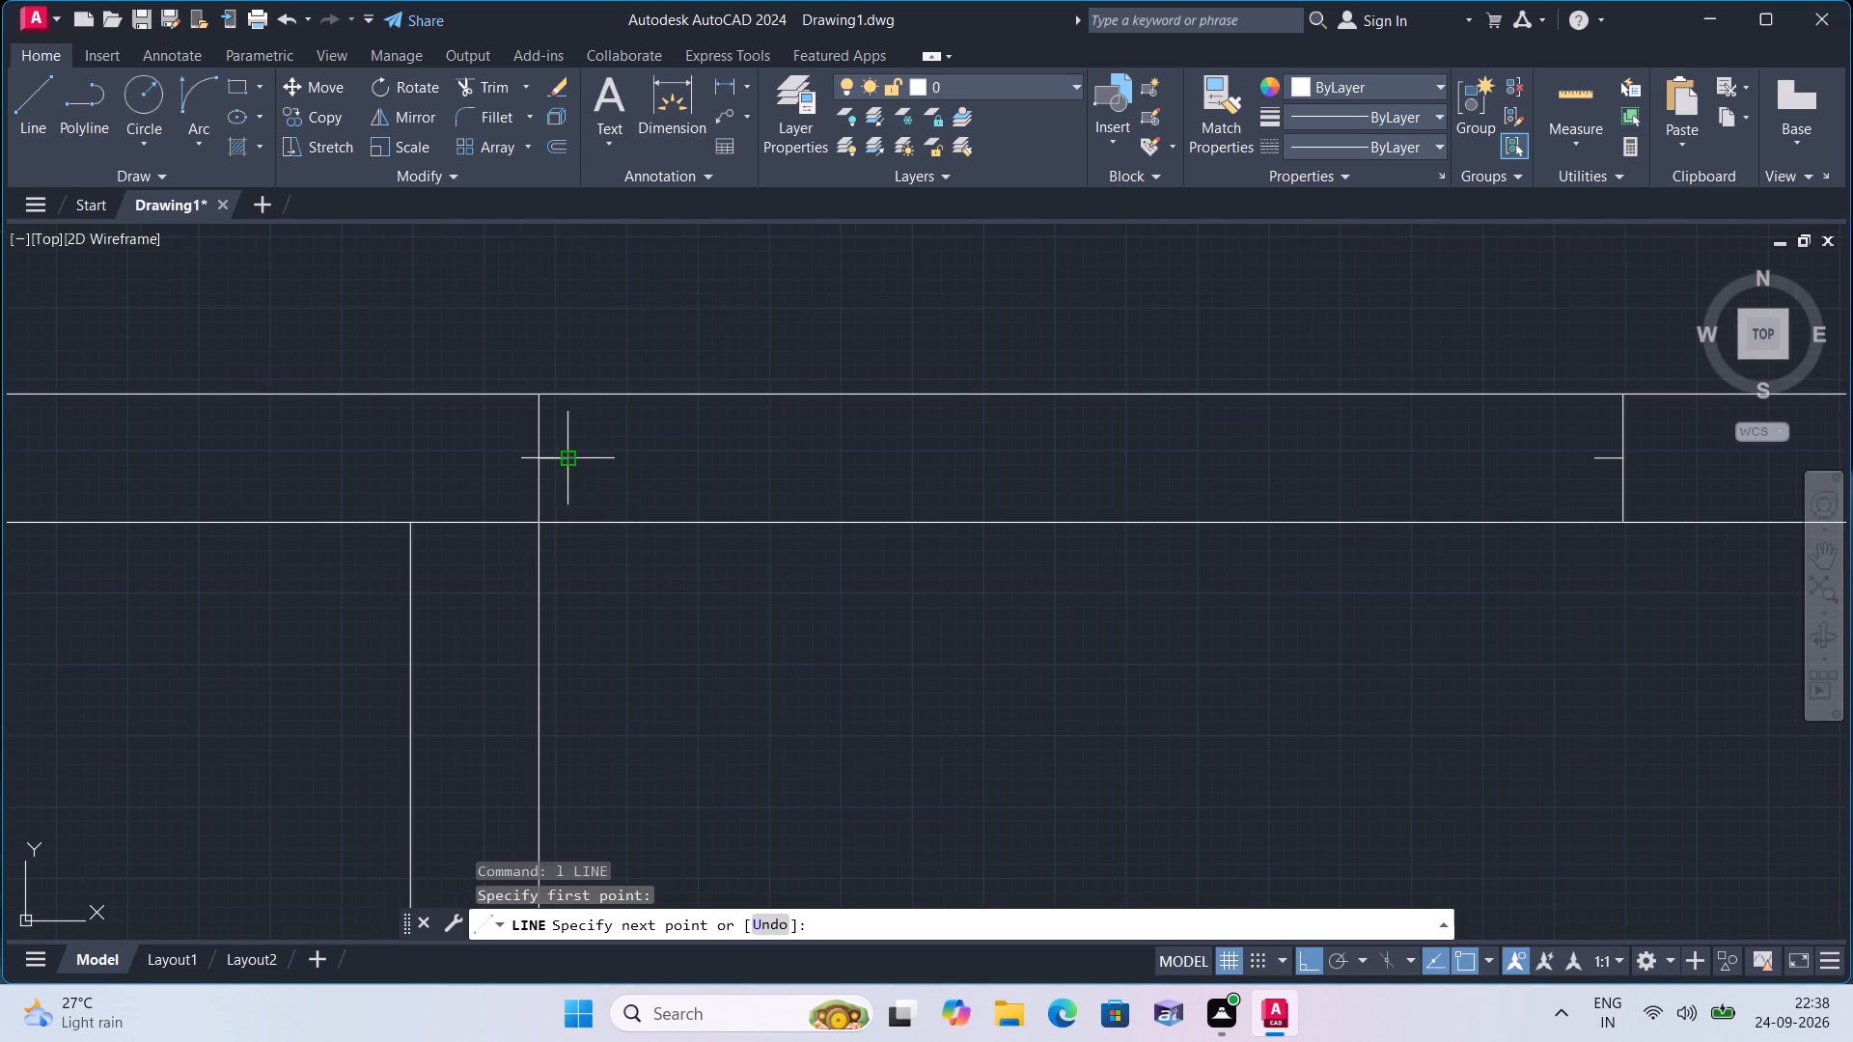
{"action": "type", "text": "3'"}
{"action": "key", "text": "space"}
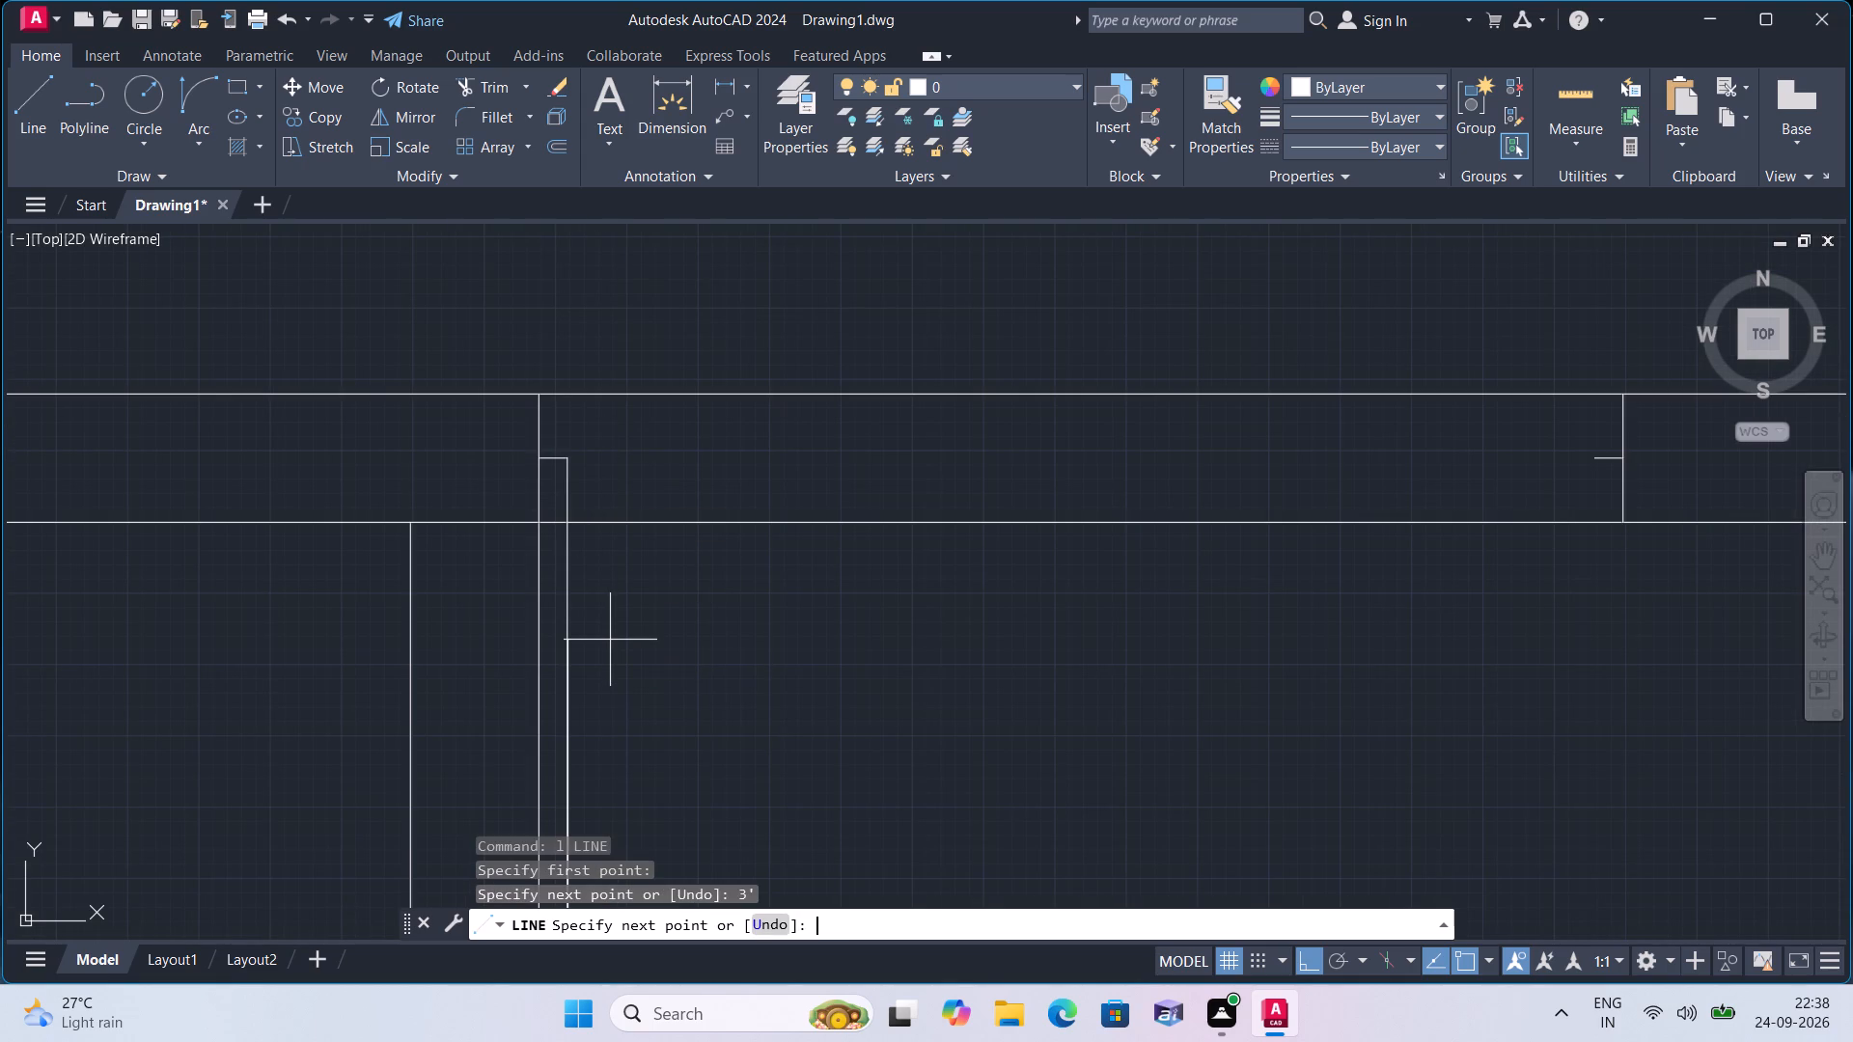
{"action": "key", "text": "Escape"}
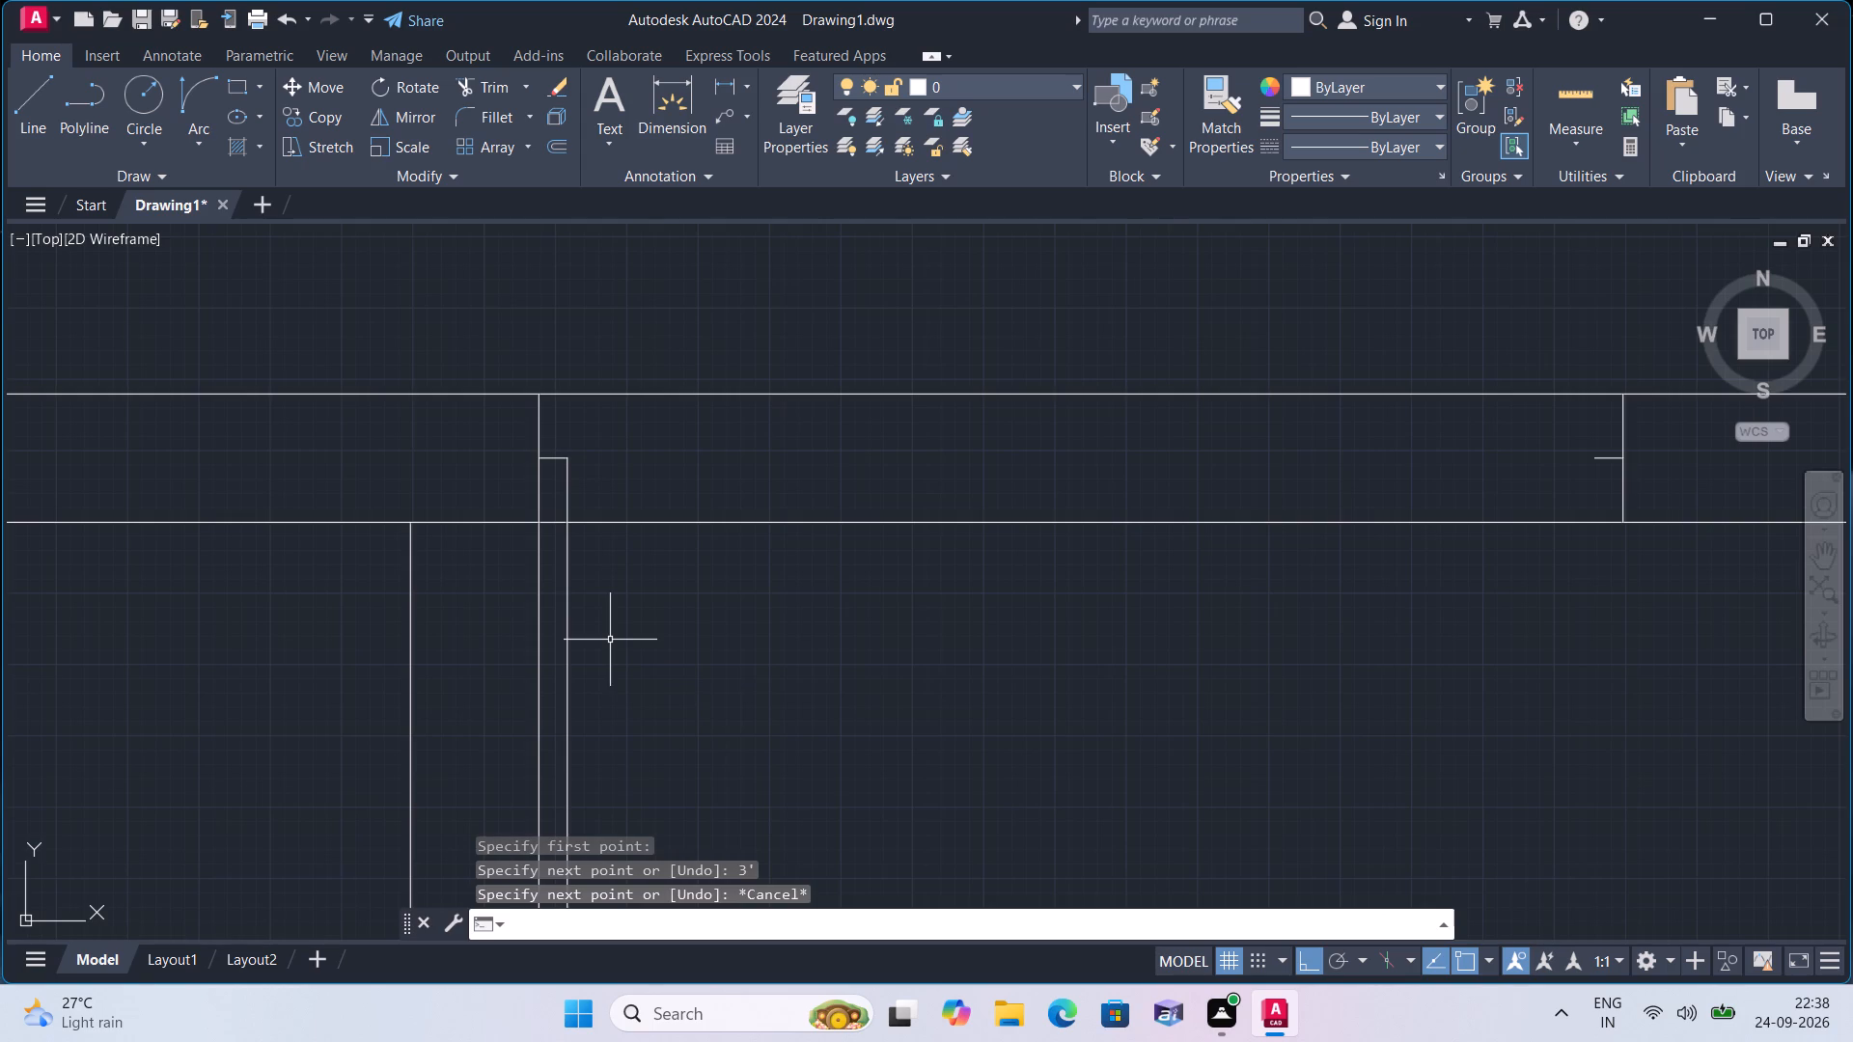
Draw the door swing with a Start, End, Direction arc from the leaf's southern end to the east jamb's 1" stub.
{"action": "scroll", "coordinate": [708, 672], "scroll_direction": "down", "scroll_amount": 1}
{"action": "middle_click_drag", "start_coordinate": [709, 687], "coordinate": [783, 547]}
{"action": "scroll", "coordinate": [709, 666], "scroll_direction": "down", "scroll_amount": 1}
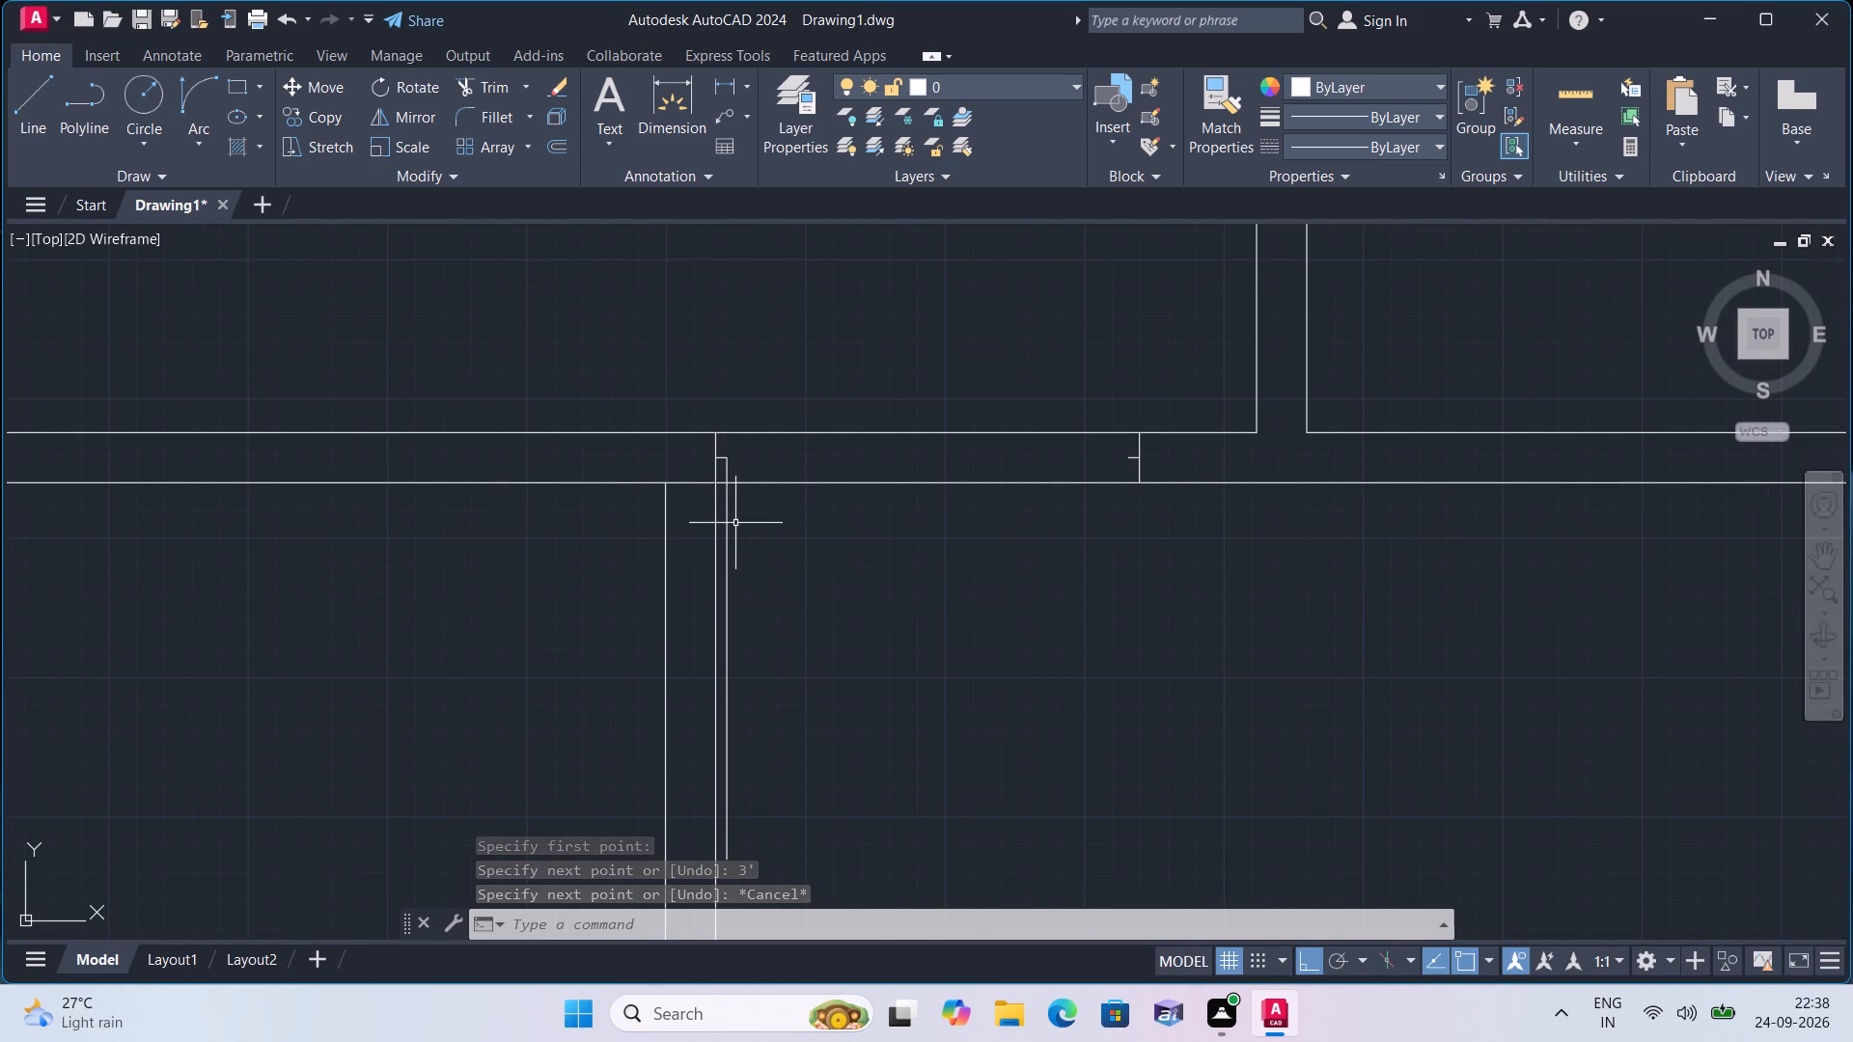
{"action": "left_click", "coordinate": [196, 139]}
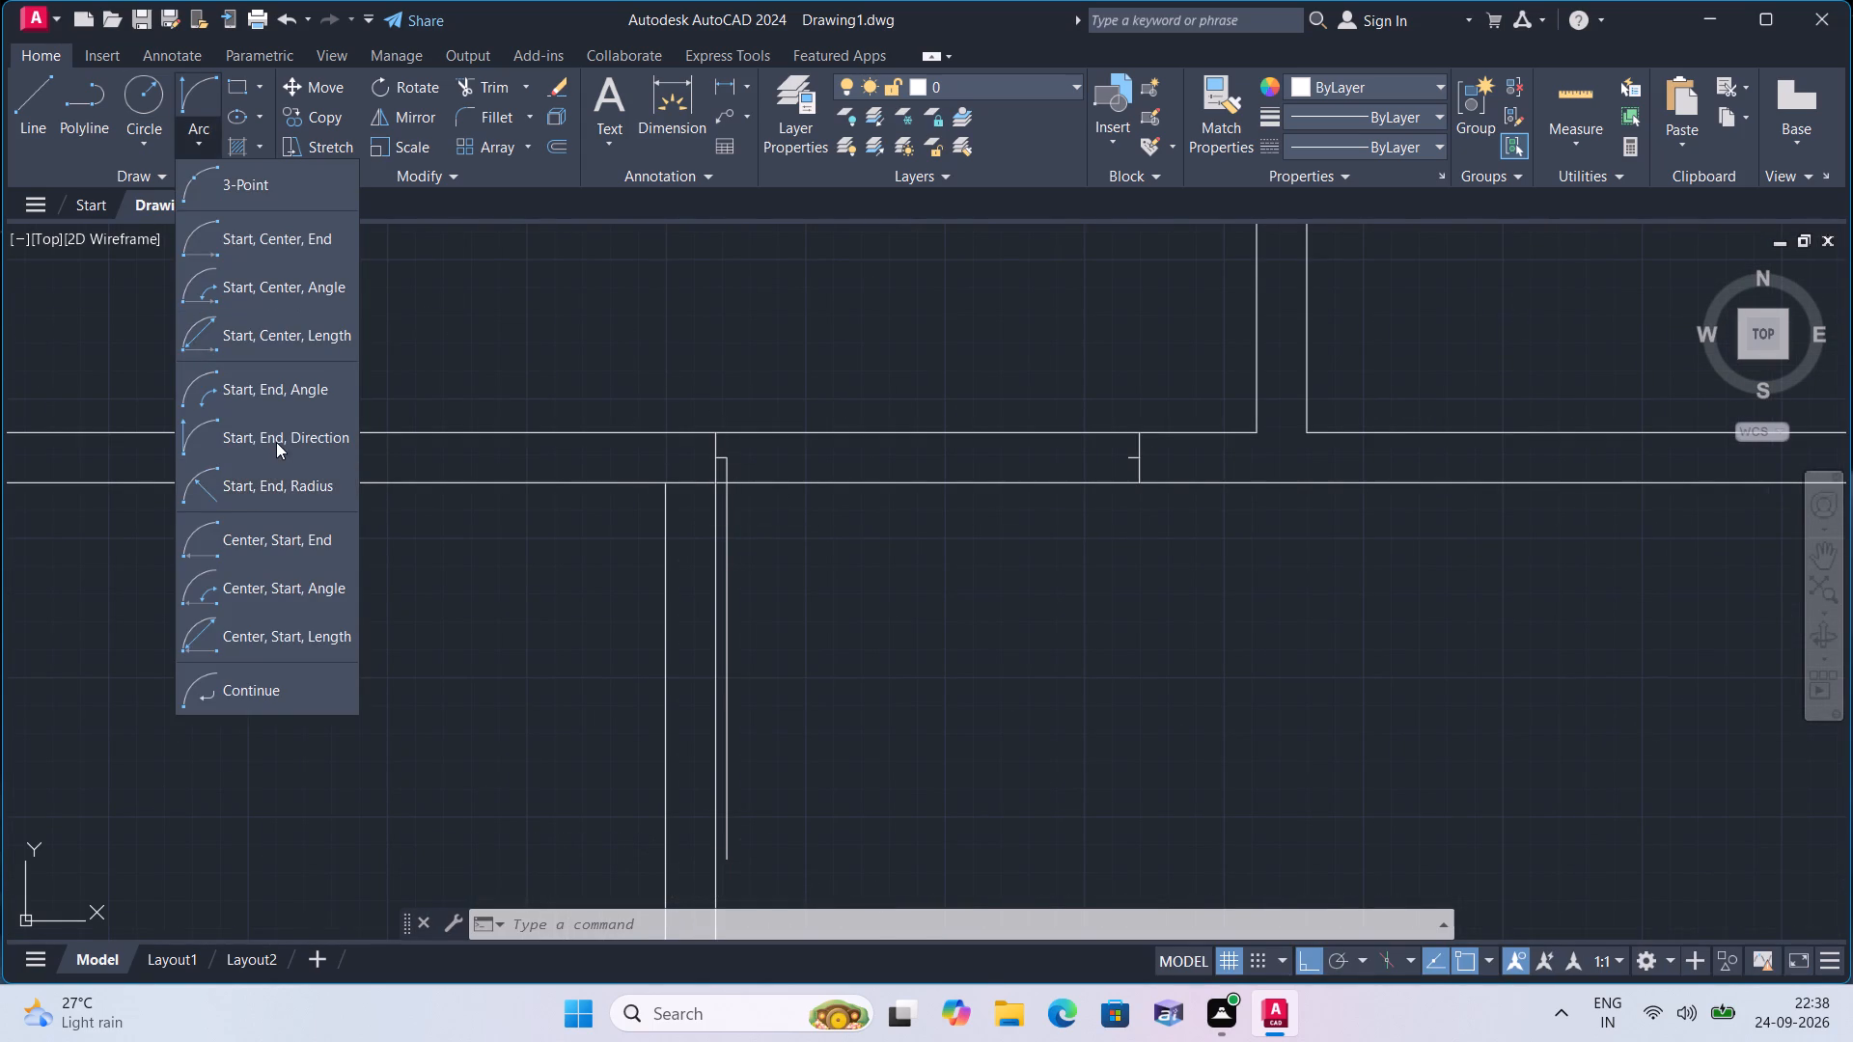
{"action": "left_click", "coordinate": [276, 442]}
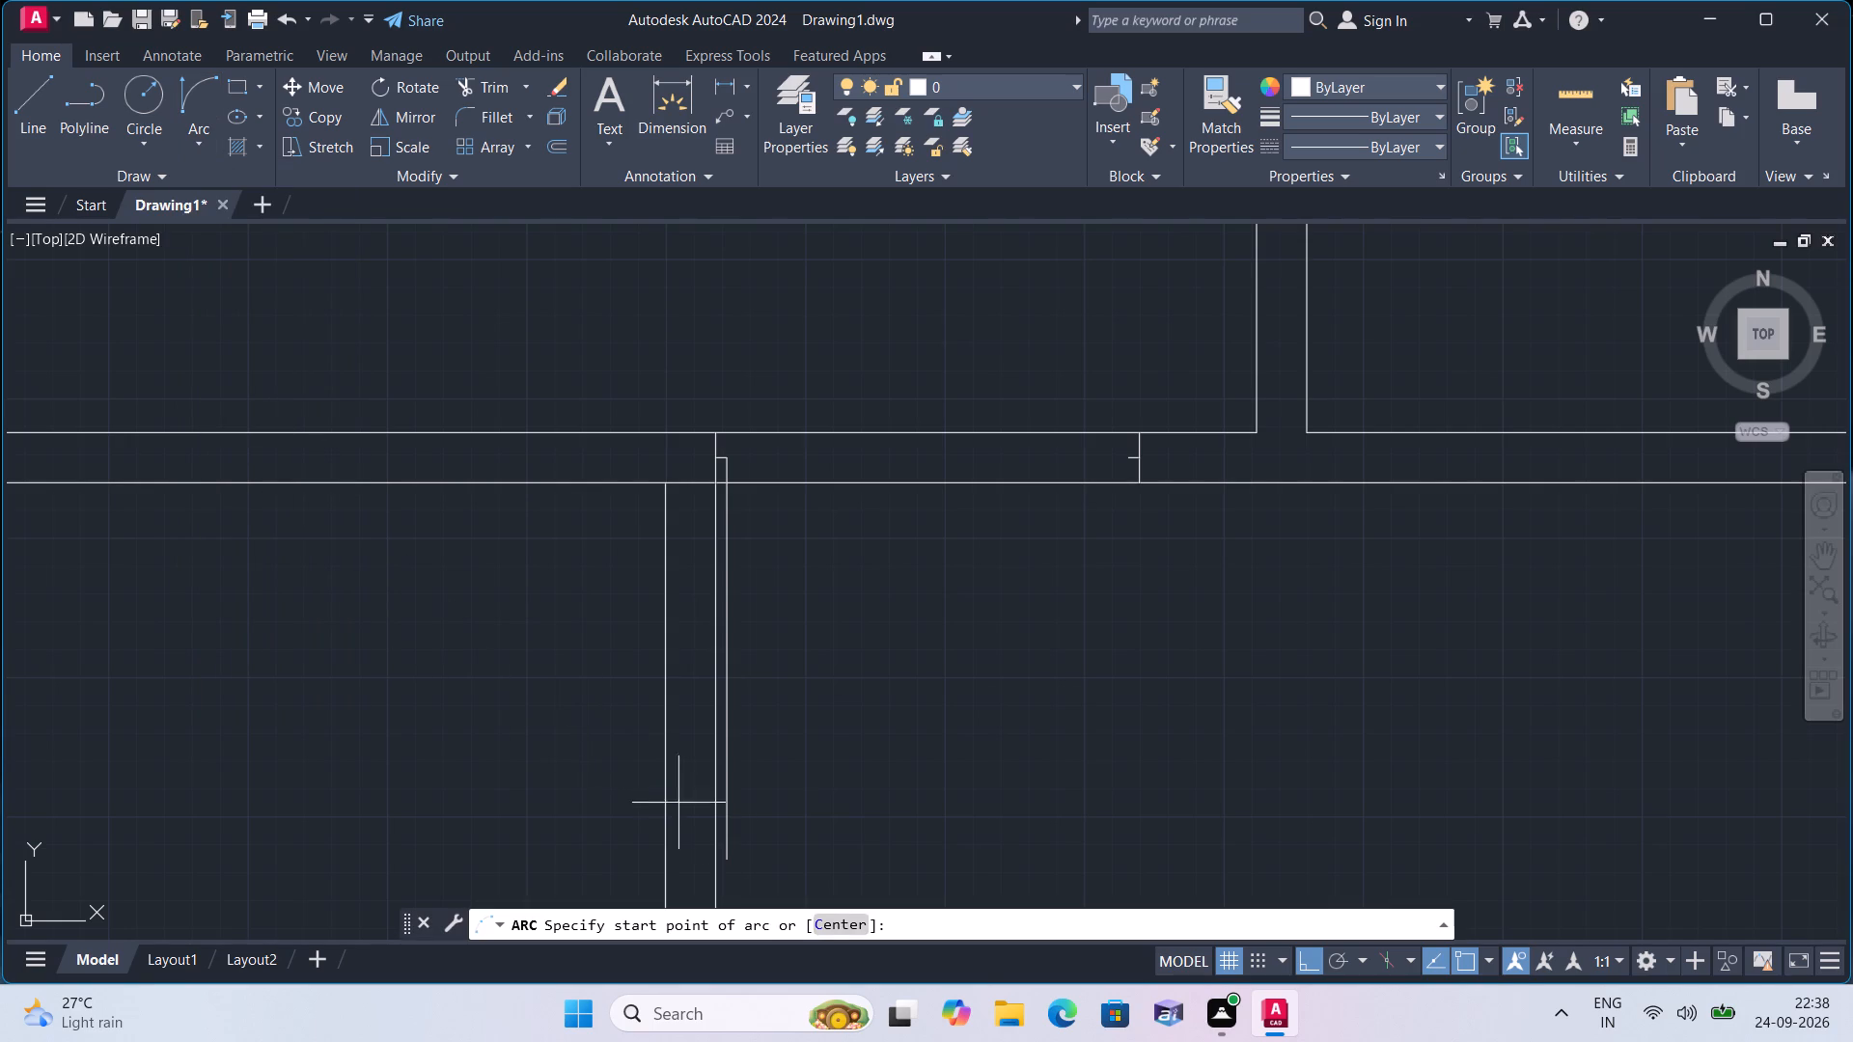
{"action": "left_click", "coordinate": [730, 857]}
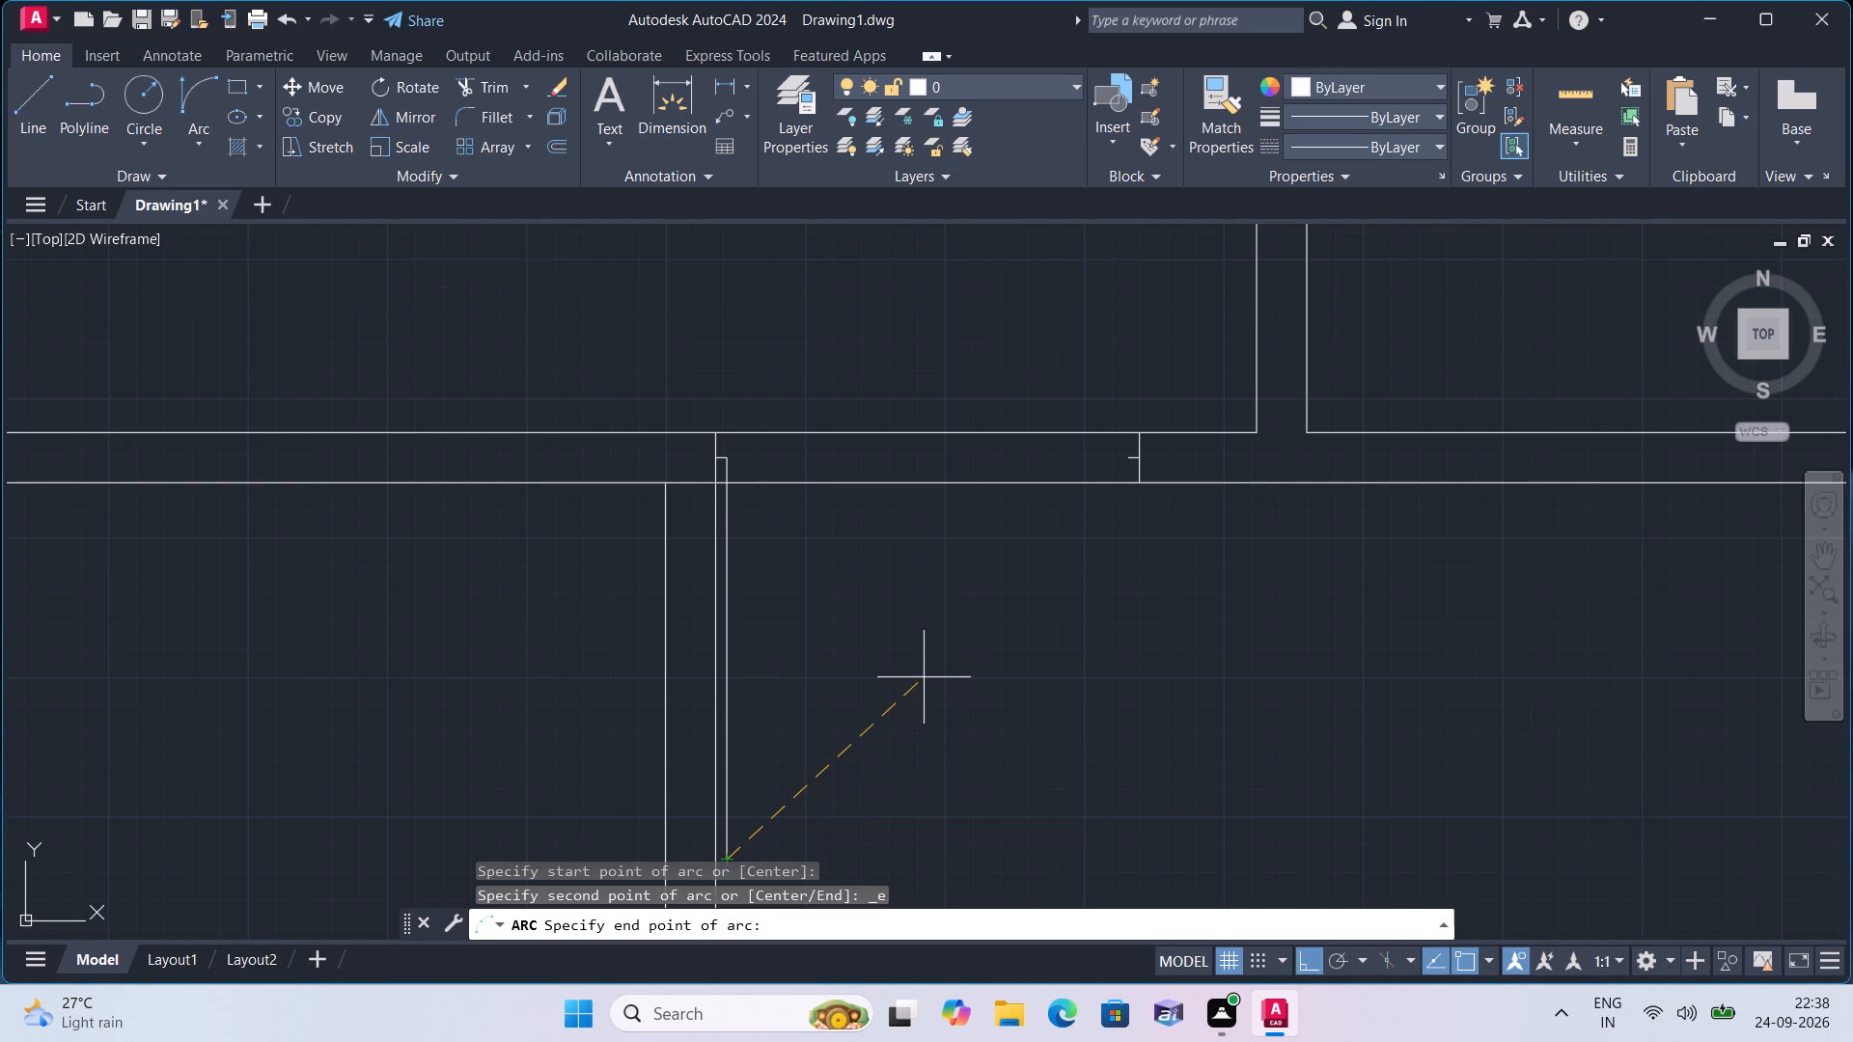
{"action": "left_click", "coordinate": [1122, 462]}
{"action": "left_click", "coordinate": [1120, 683]}
{"action": "scroll", "coordinate": [996, 657], "scroll_direction": "down", "scroll_amount": 1}
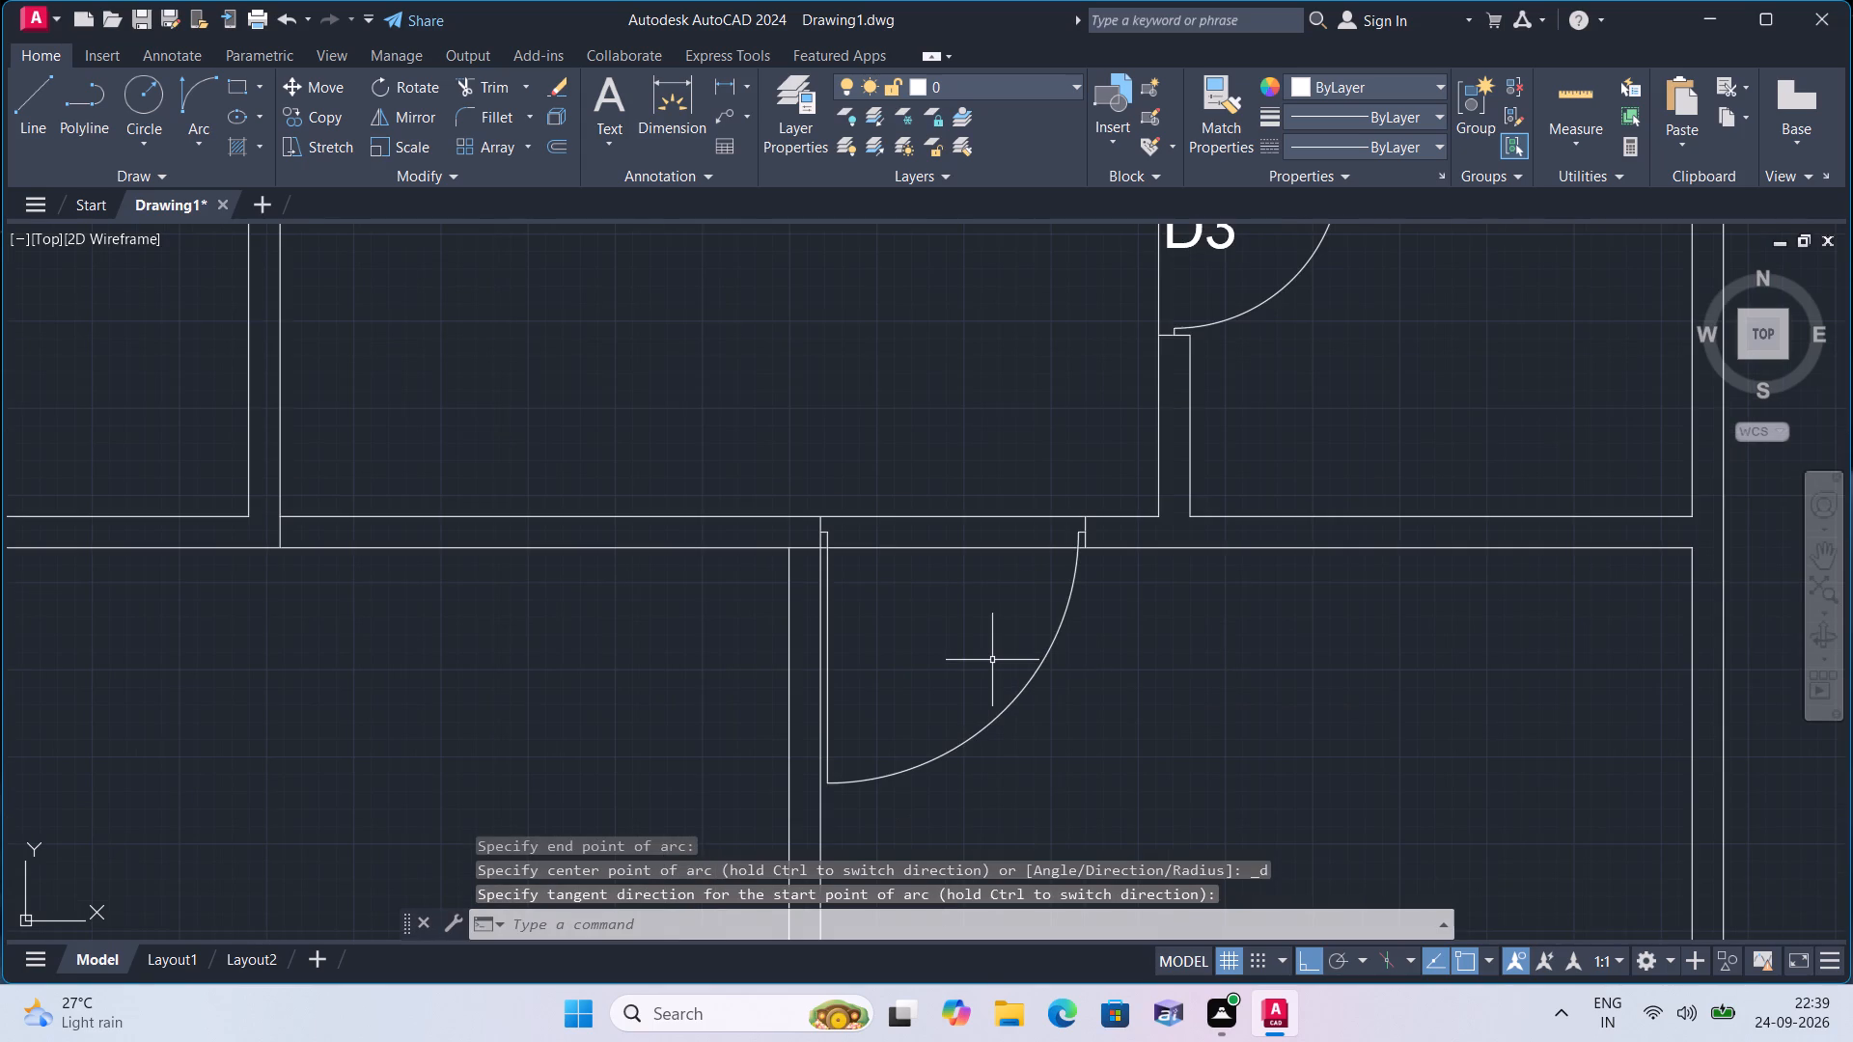
Draw a line across the north wall continuing the easternmost partition's western face up to the wall's northern face.
{"action": "middle_click_drag", "start_coordinate": [992, 660], "coordinate": [1114, 645]}
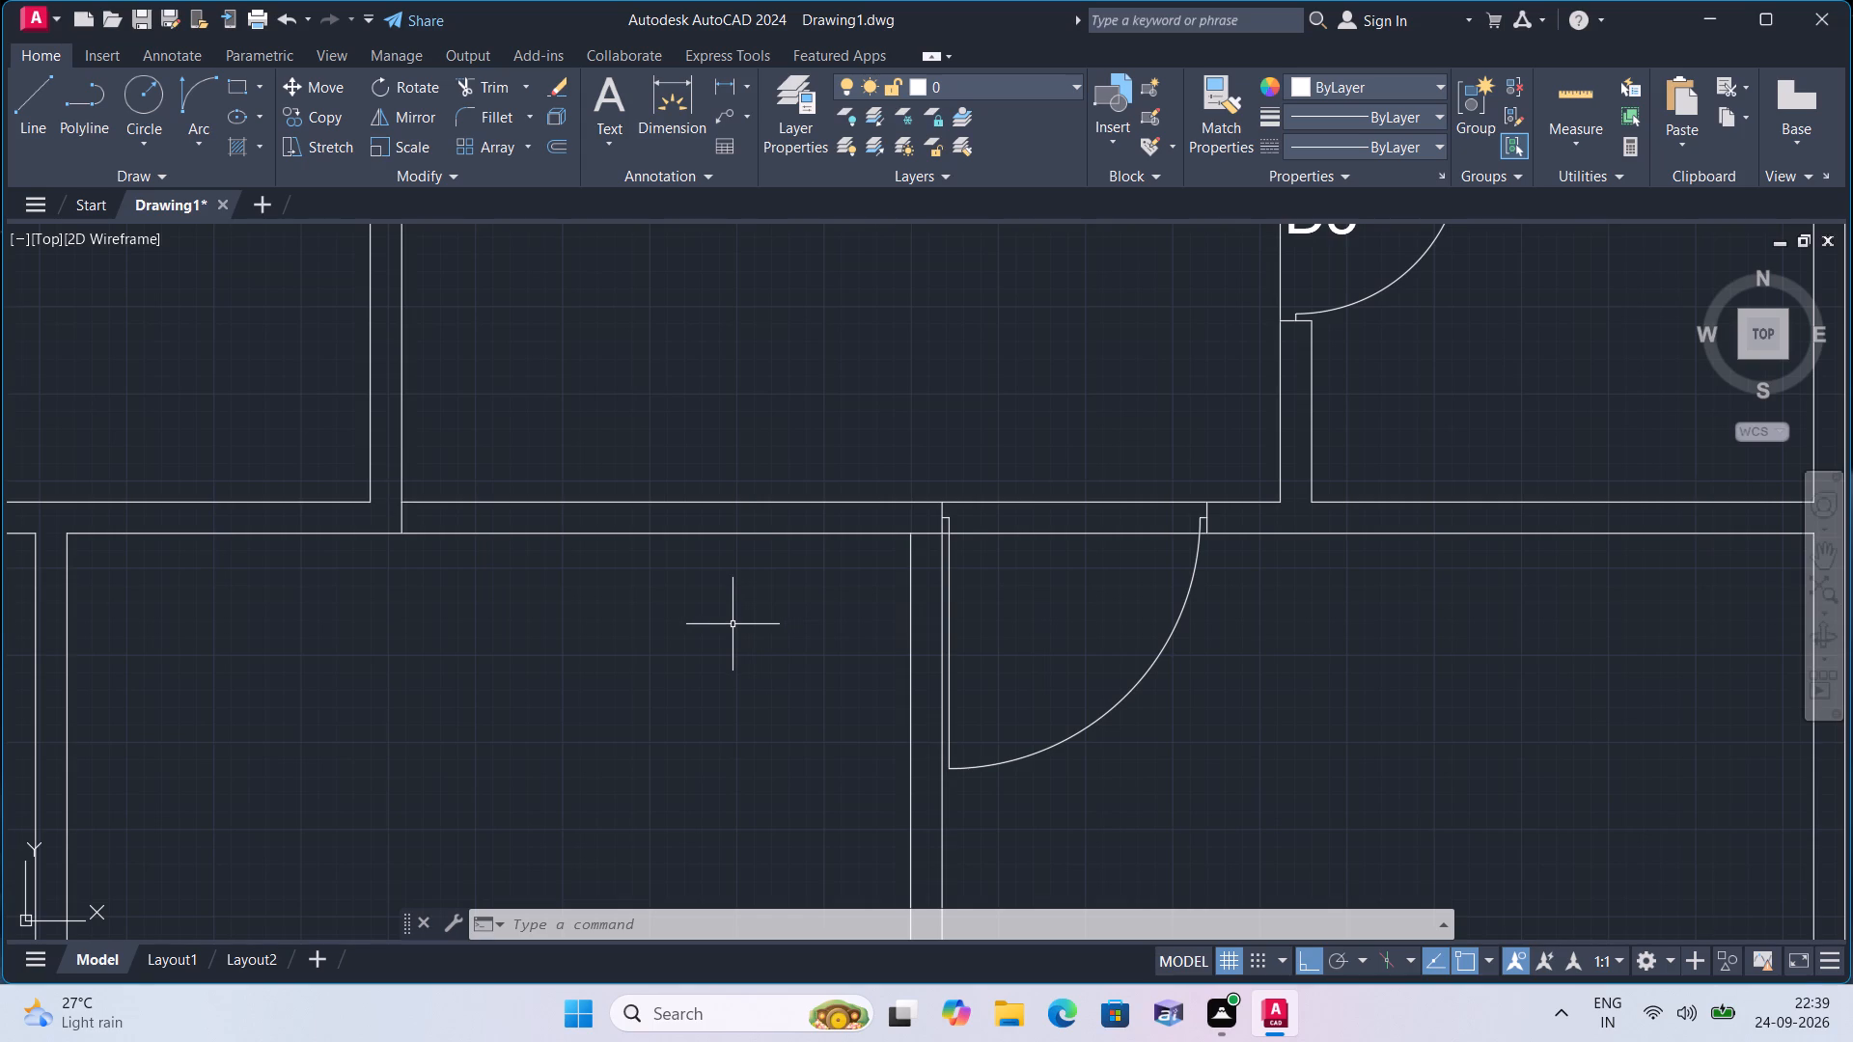
{"action": "middle_click_drag", "start_coordinate": [734, 626], "coordinate": [927, 734]}
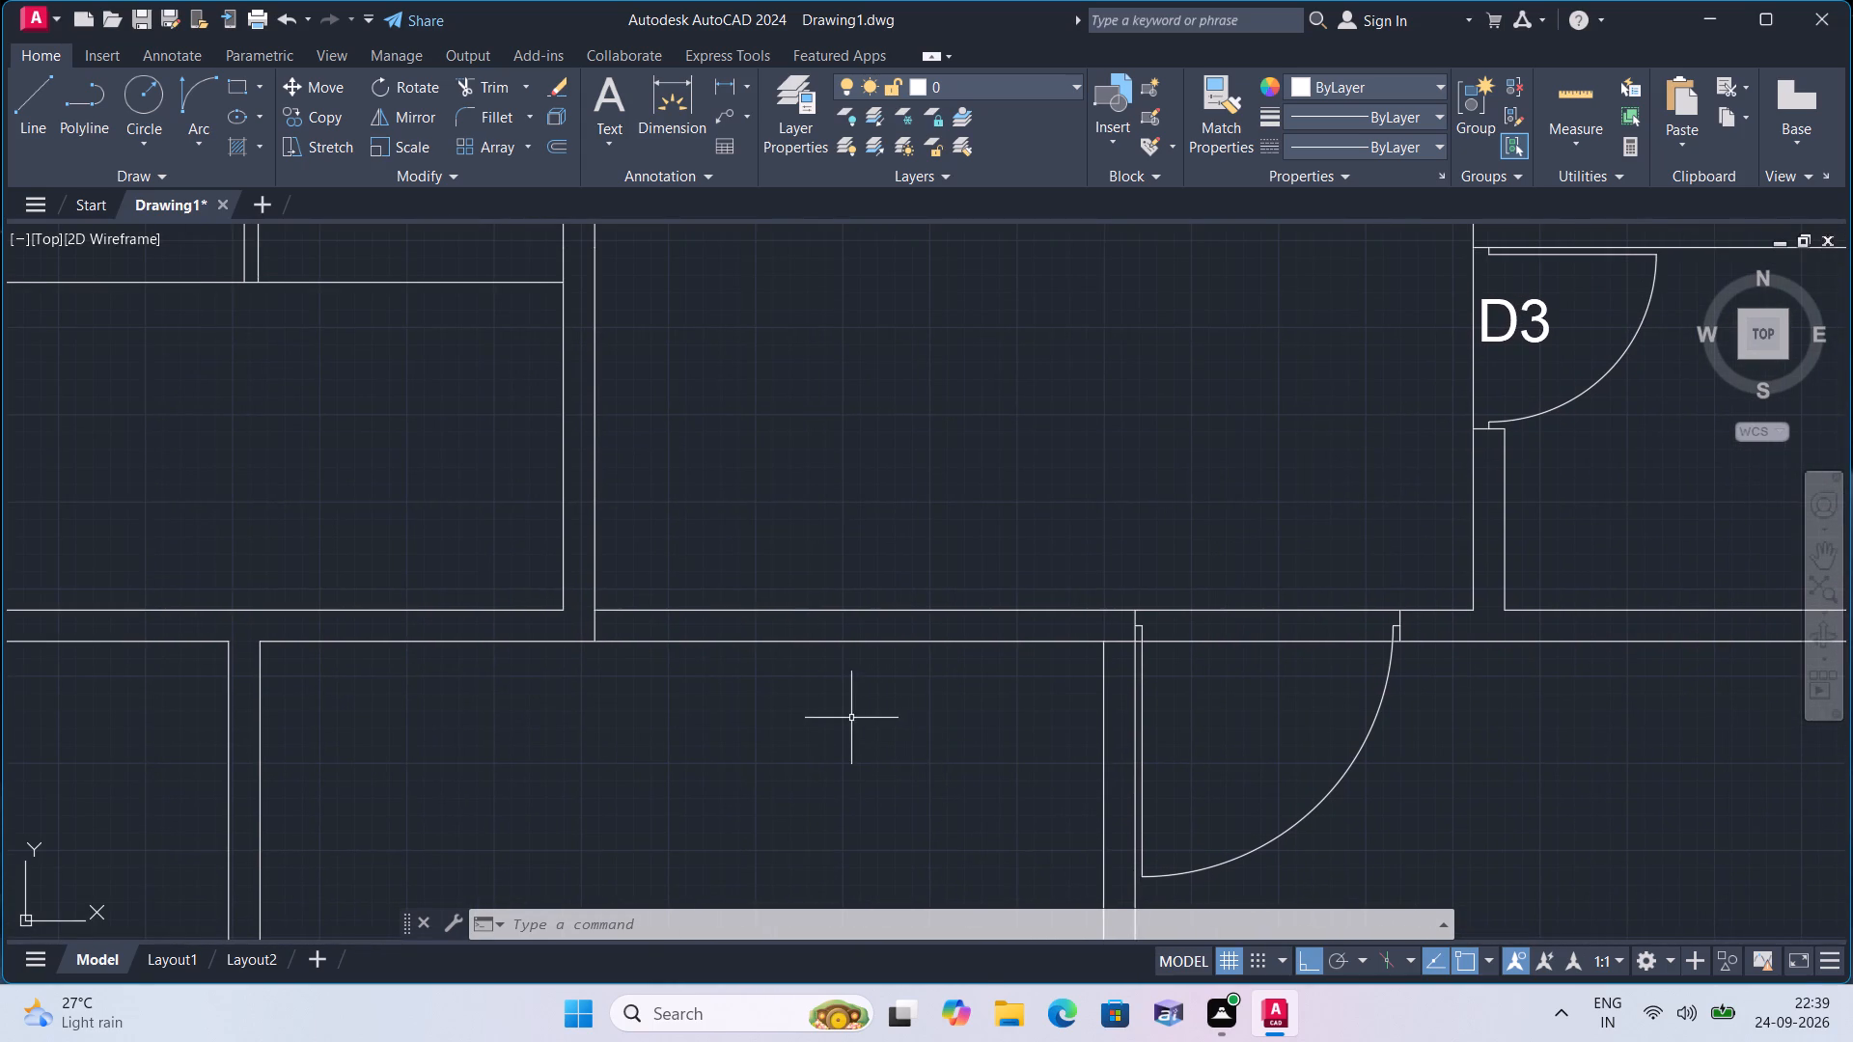
{"action": "middle_click_drag", "start_coordinate": [850, 720], "coordinate": [928, 749]}
{"action": "scroll", "coordinate": [853, 720], "scroll_direction": "down", "scroll_amount": 1}
{"action": "scroll", "coordinate": [998, 751], "scroll_direction": "up", "scroll_amount": 1}
{"action": "type", "text": "l"}
{"action": "key", "text": "space"}
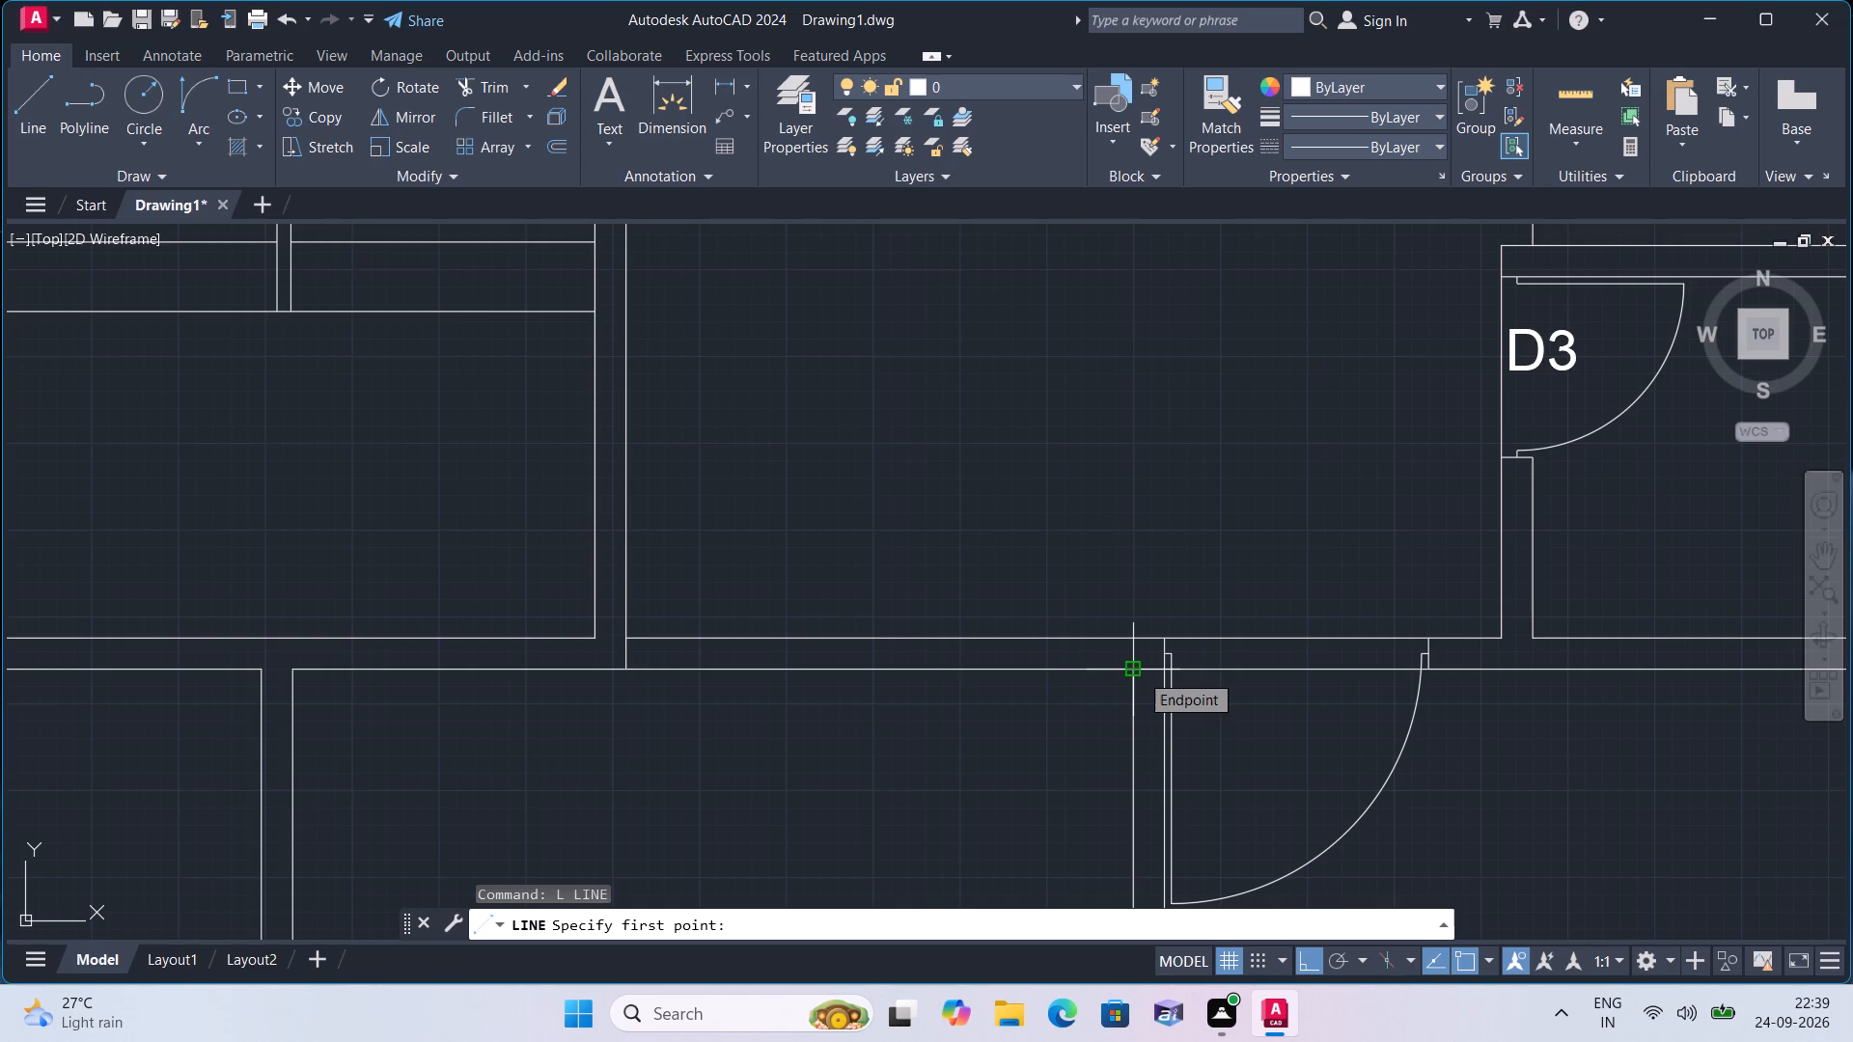
{"action": "scroll", "coordinate": [1228, 650], "scroll_direction": "up", "scroll_amount": 1}
{"action": "left_click", "coordinate": [1081, 681]}
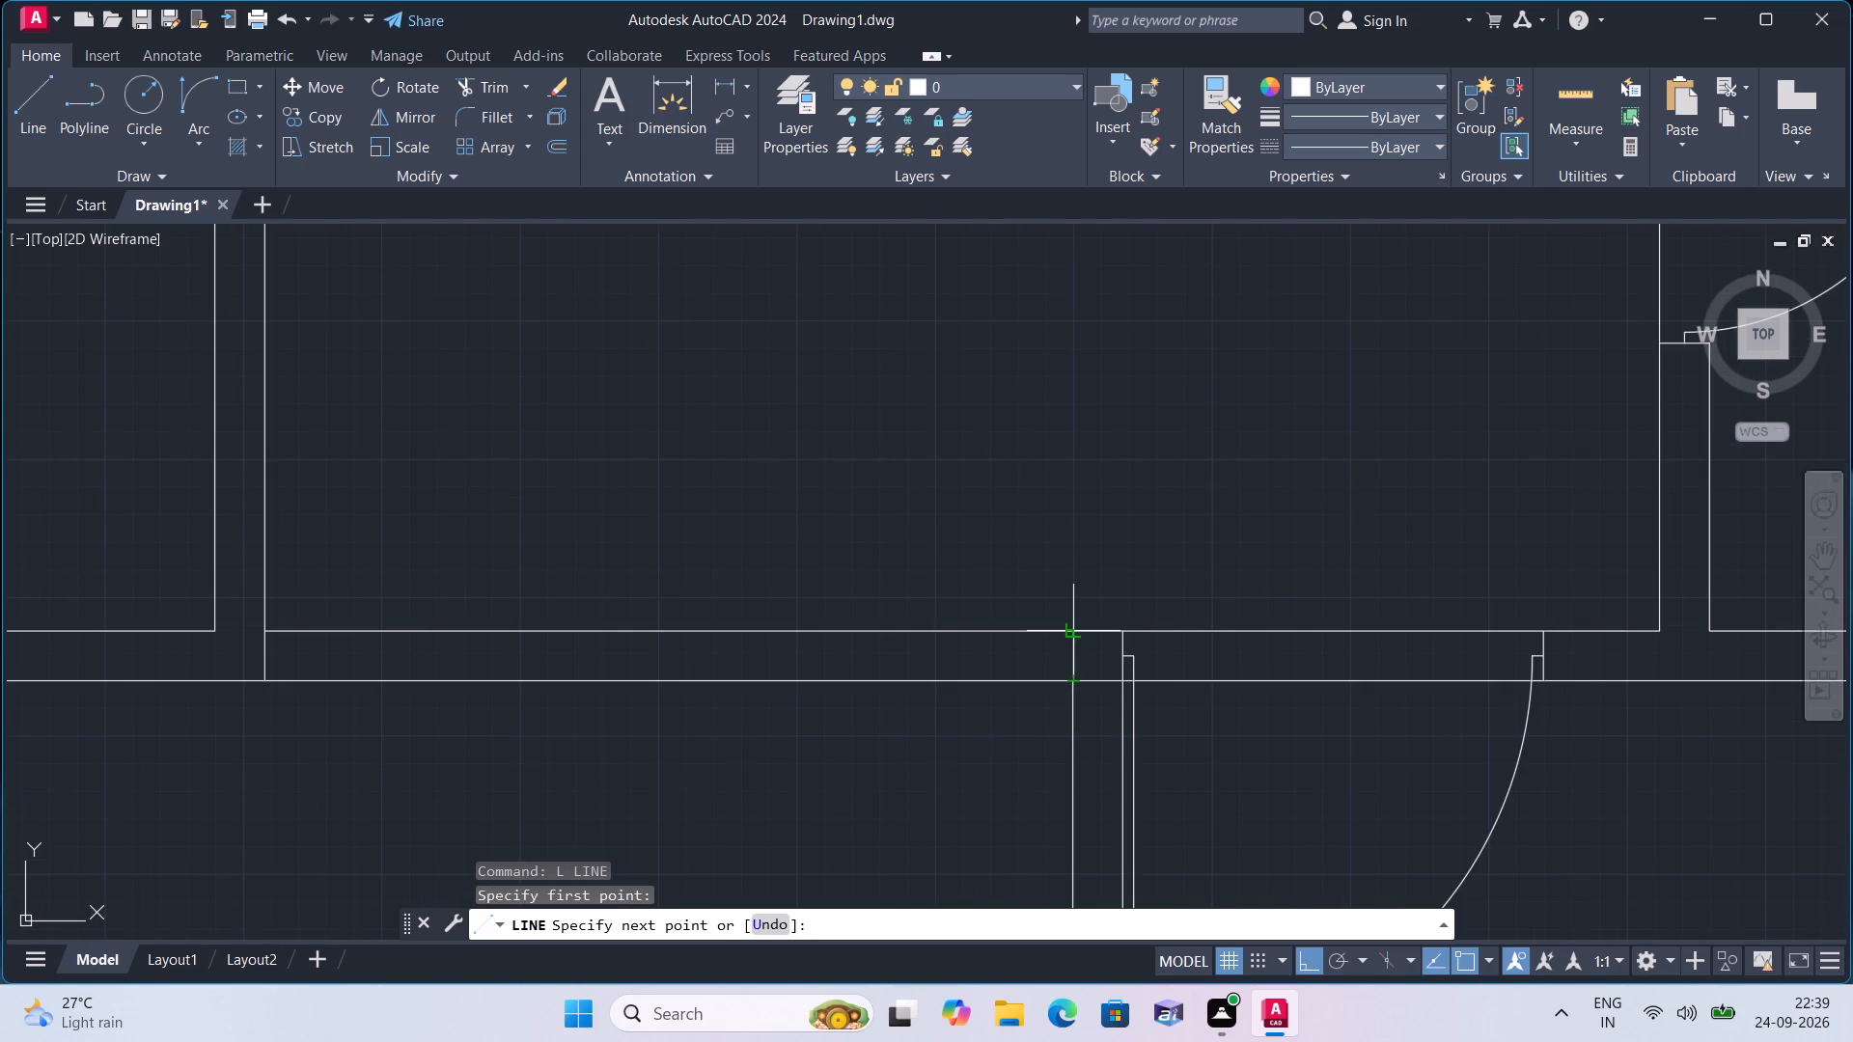
{"action": "left_click", "coordinate": [1069, 626]}
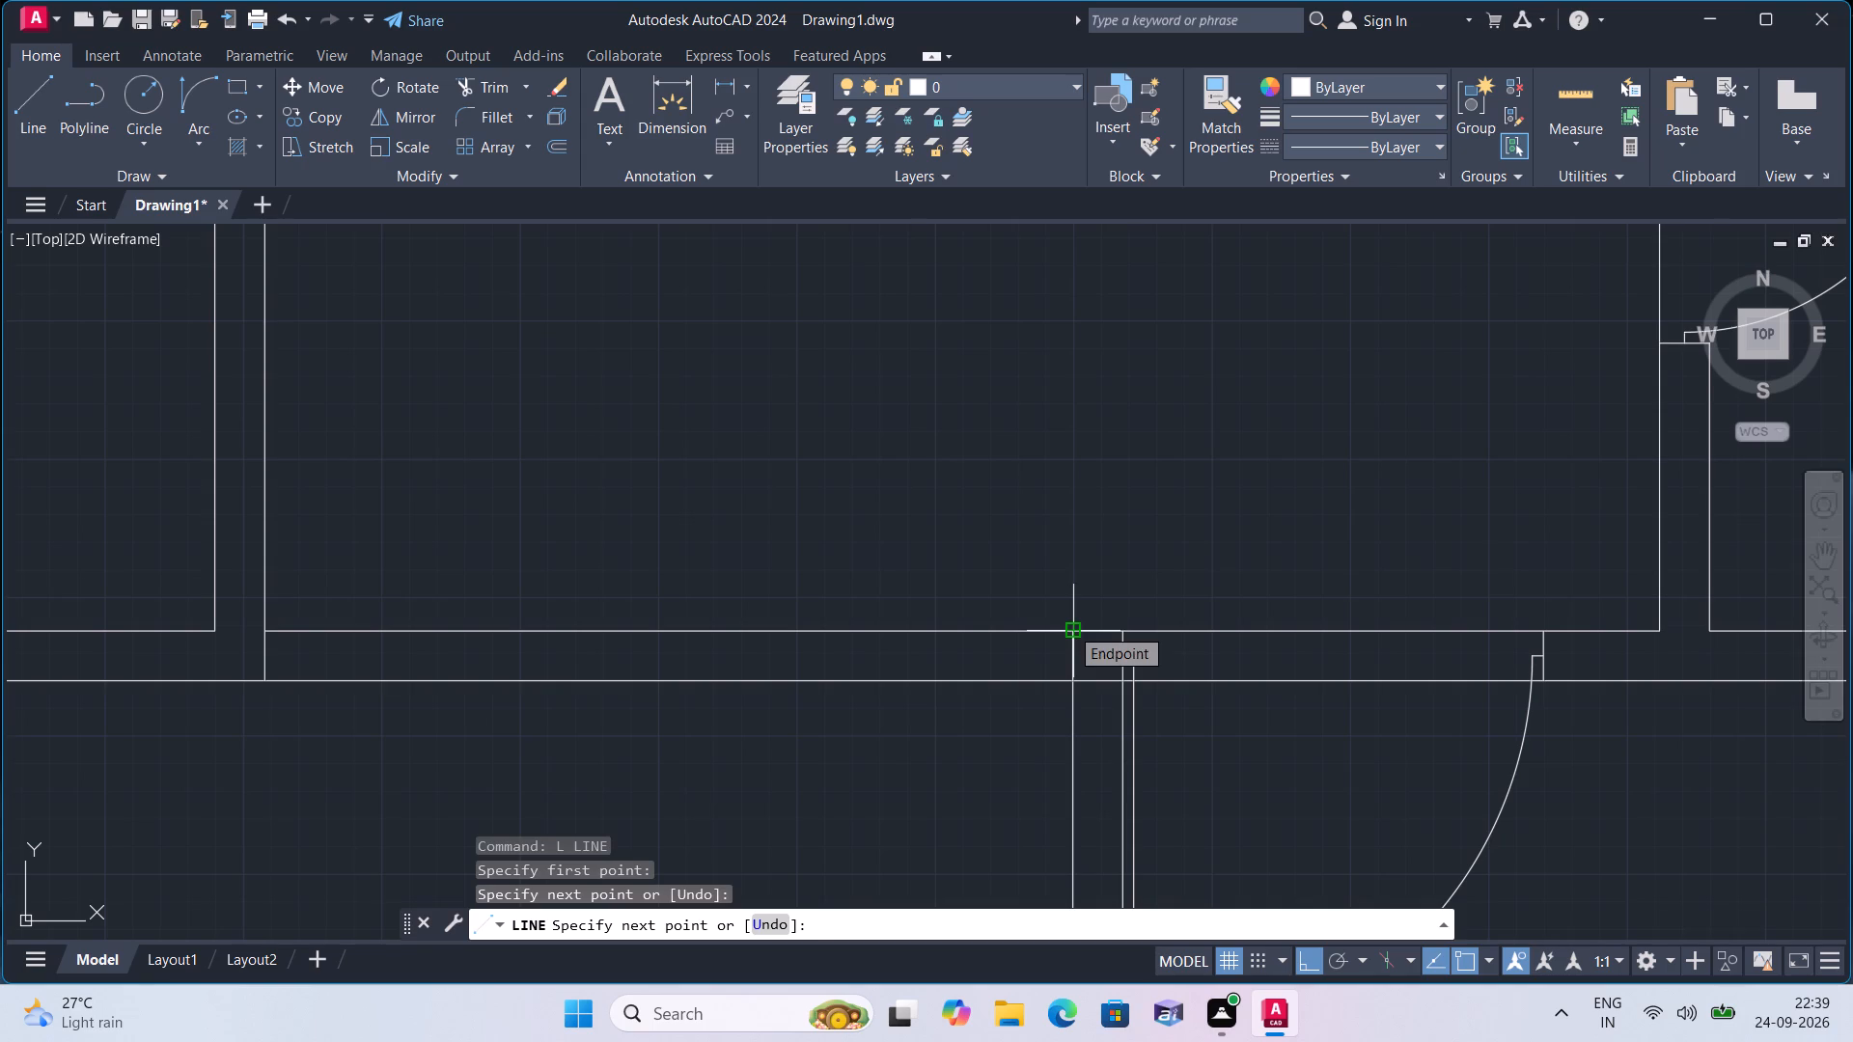
{"action": "key", "text": "space"}
Draw consecutive 1", 3' and 1" line segments west from the midpoint of the new jamb line inside the north wall.
{"action": "key", "text": "space"}
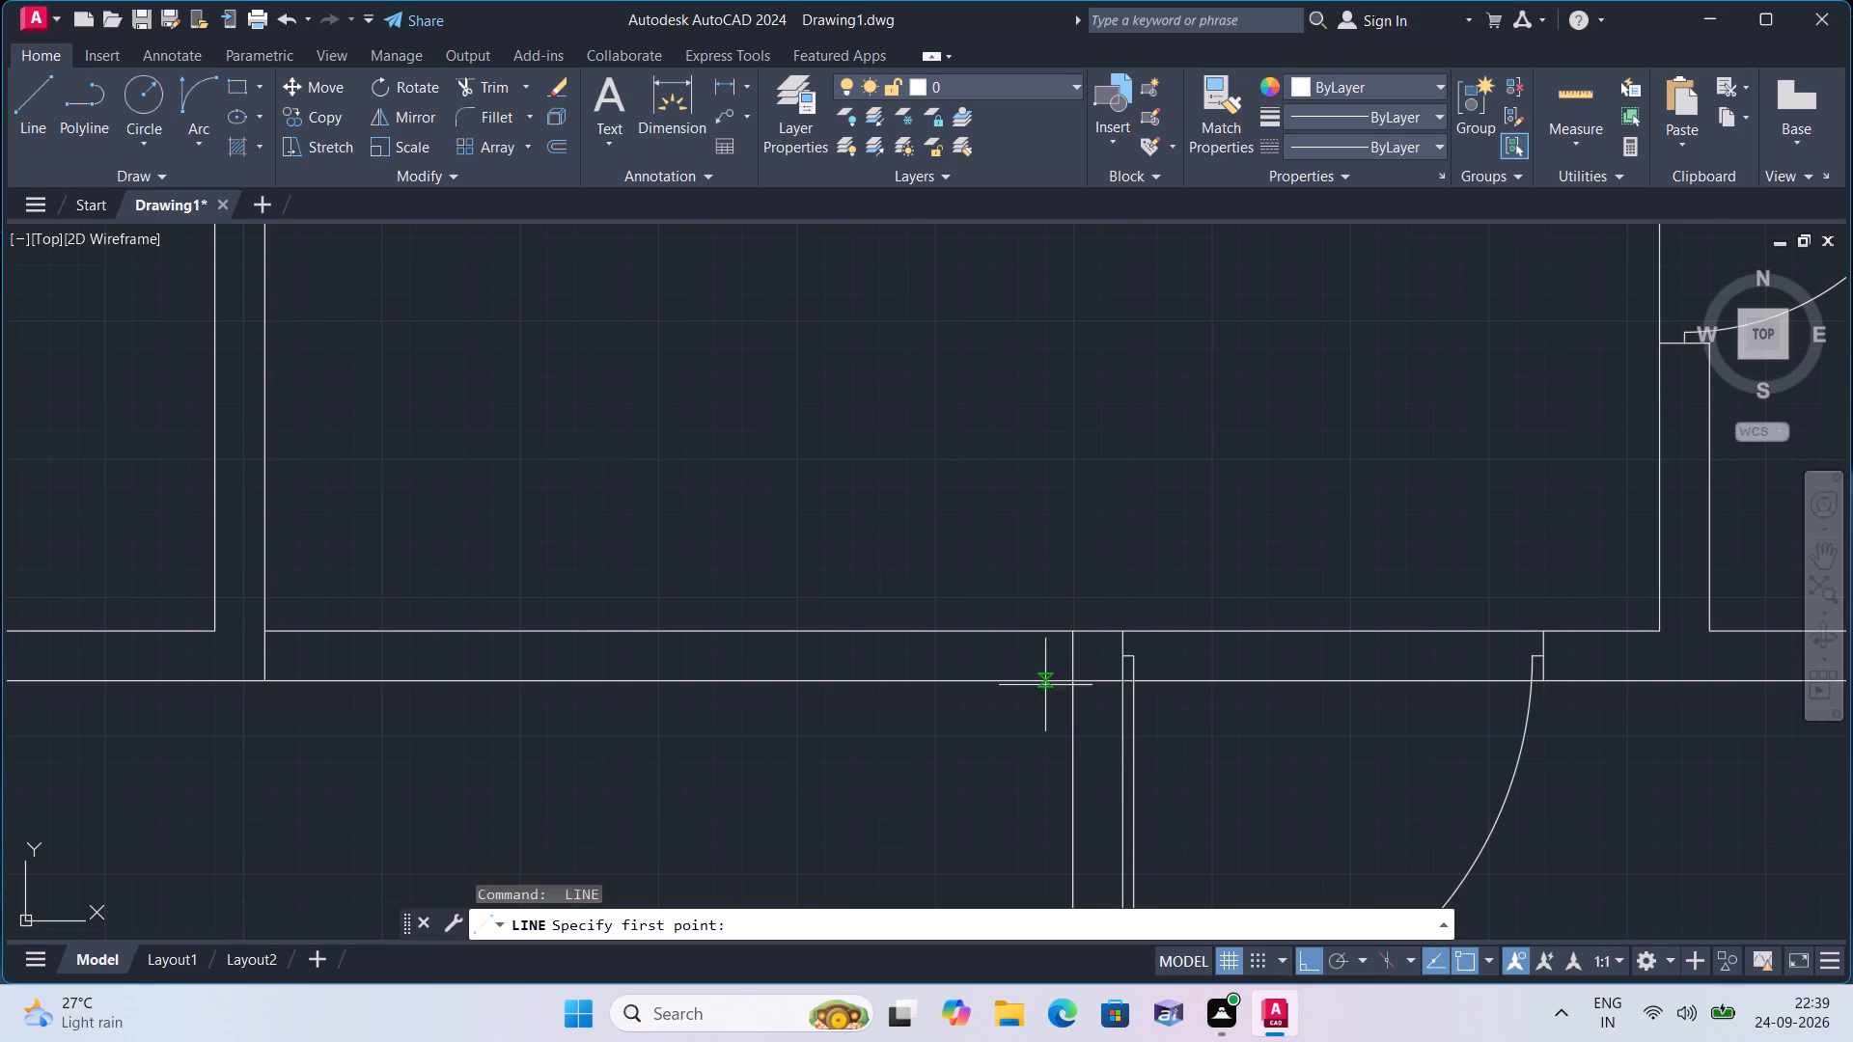
{"action": "left_click", "coordinate": [1076, 662]}
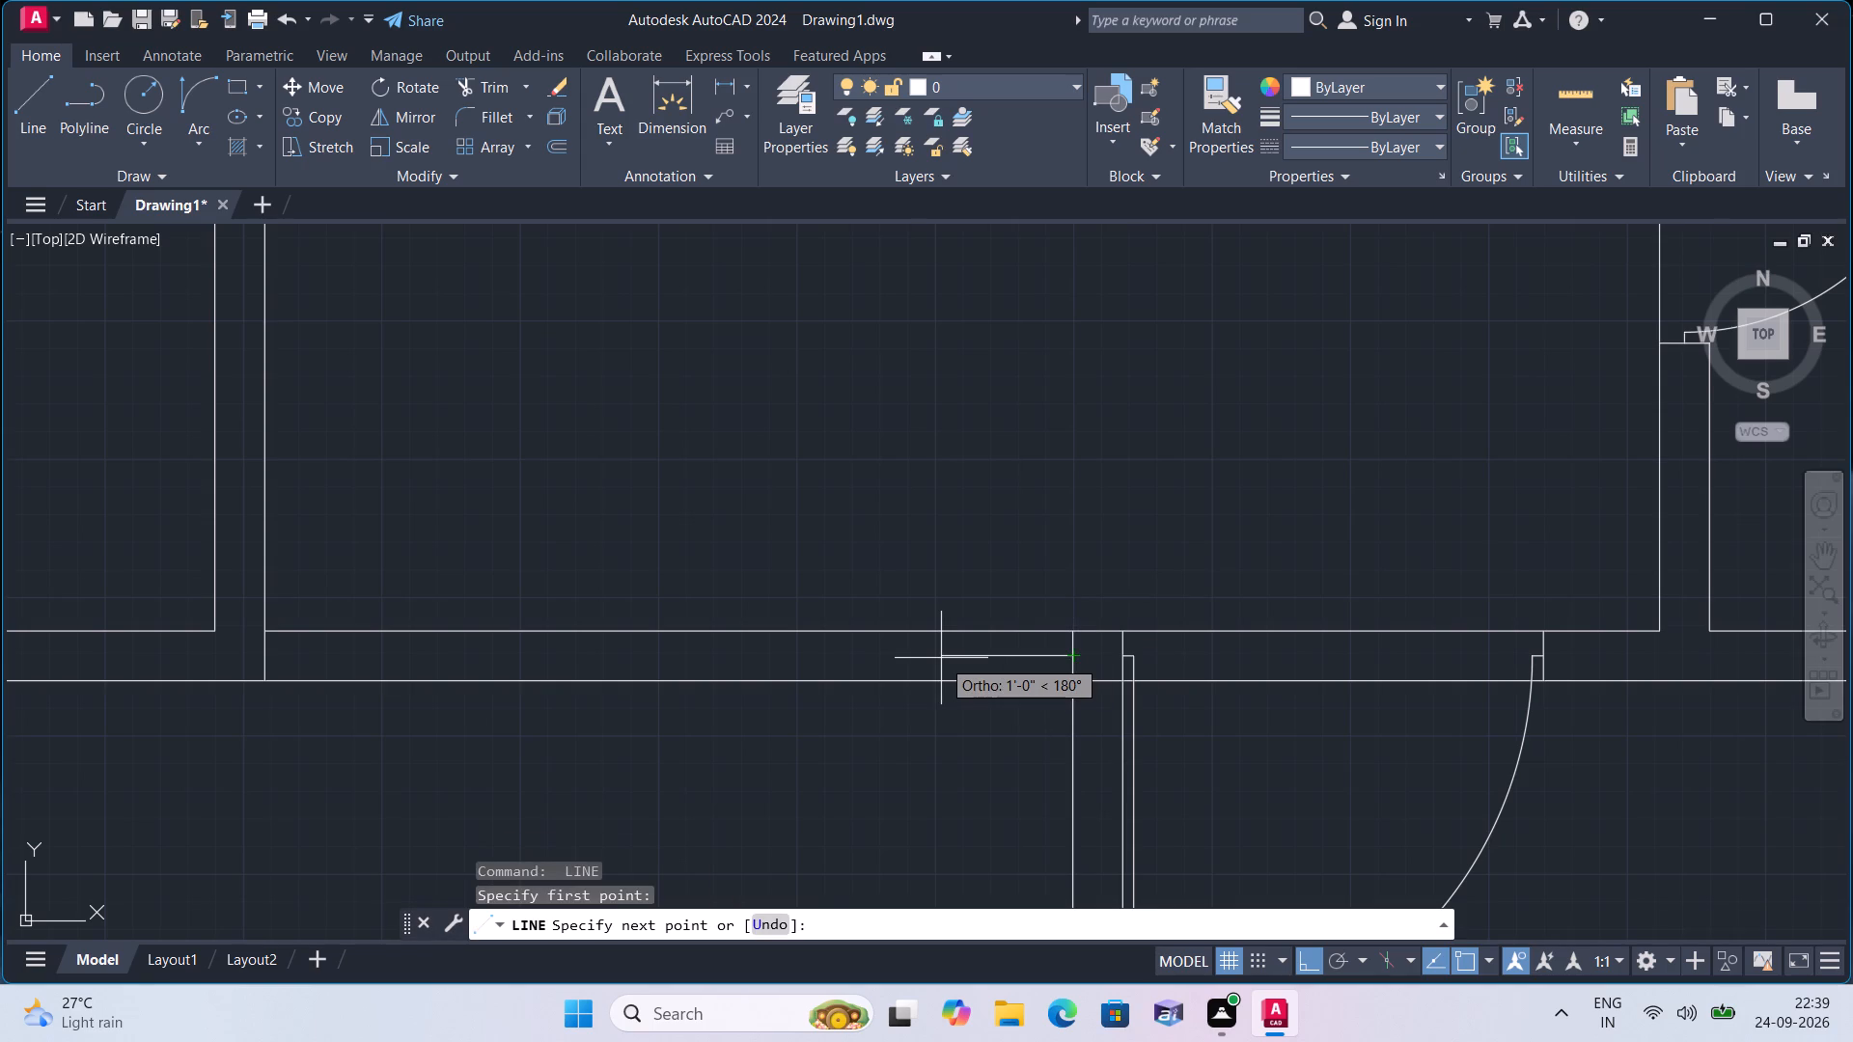
{"action": "type", "text": "1\""}
{"action": "key", "text": "space"}
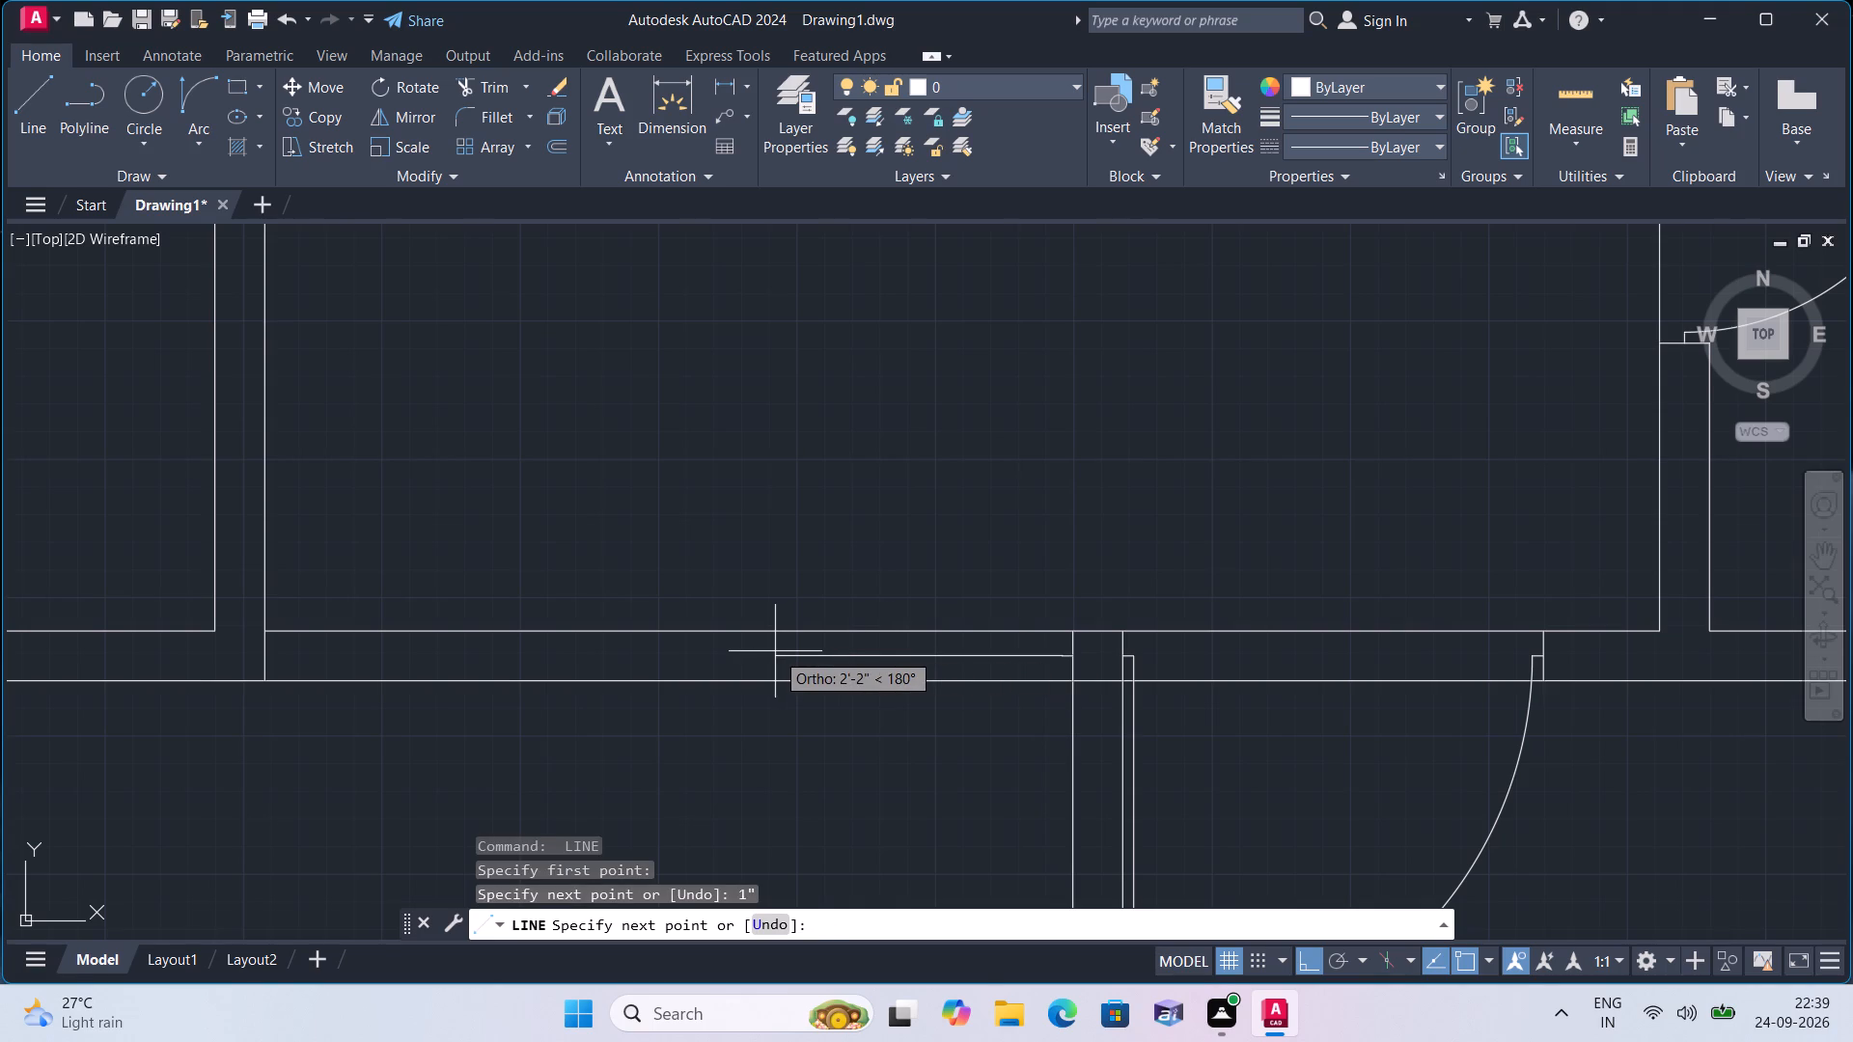
{"action": "type", "text": "3'"}
{"action": "key", "text": "space"}
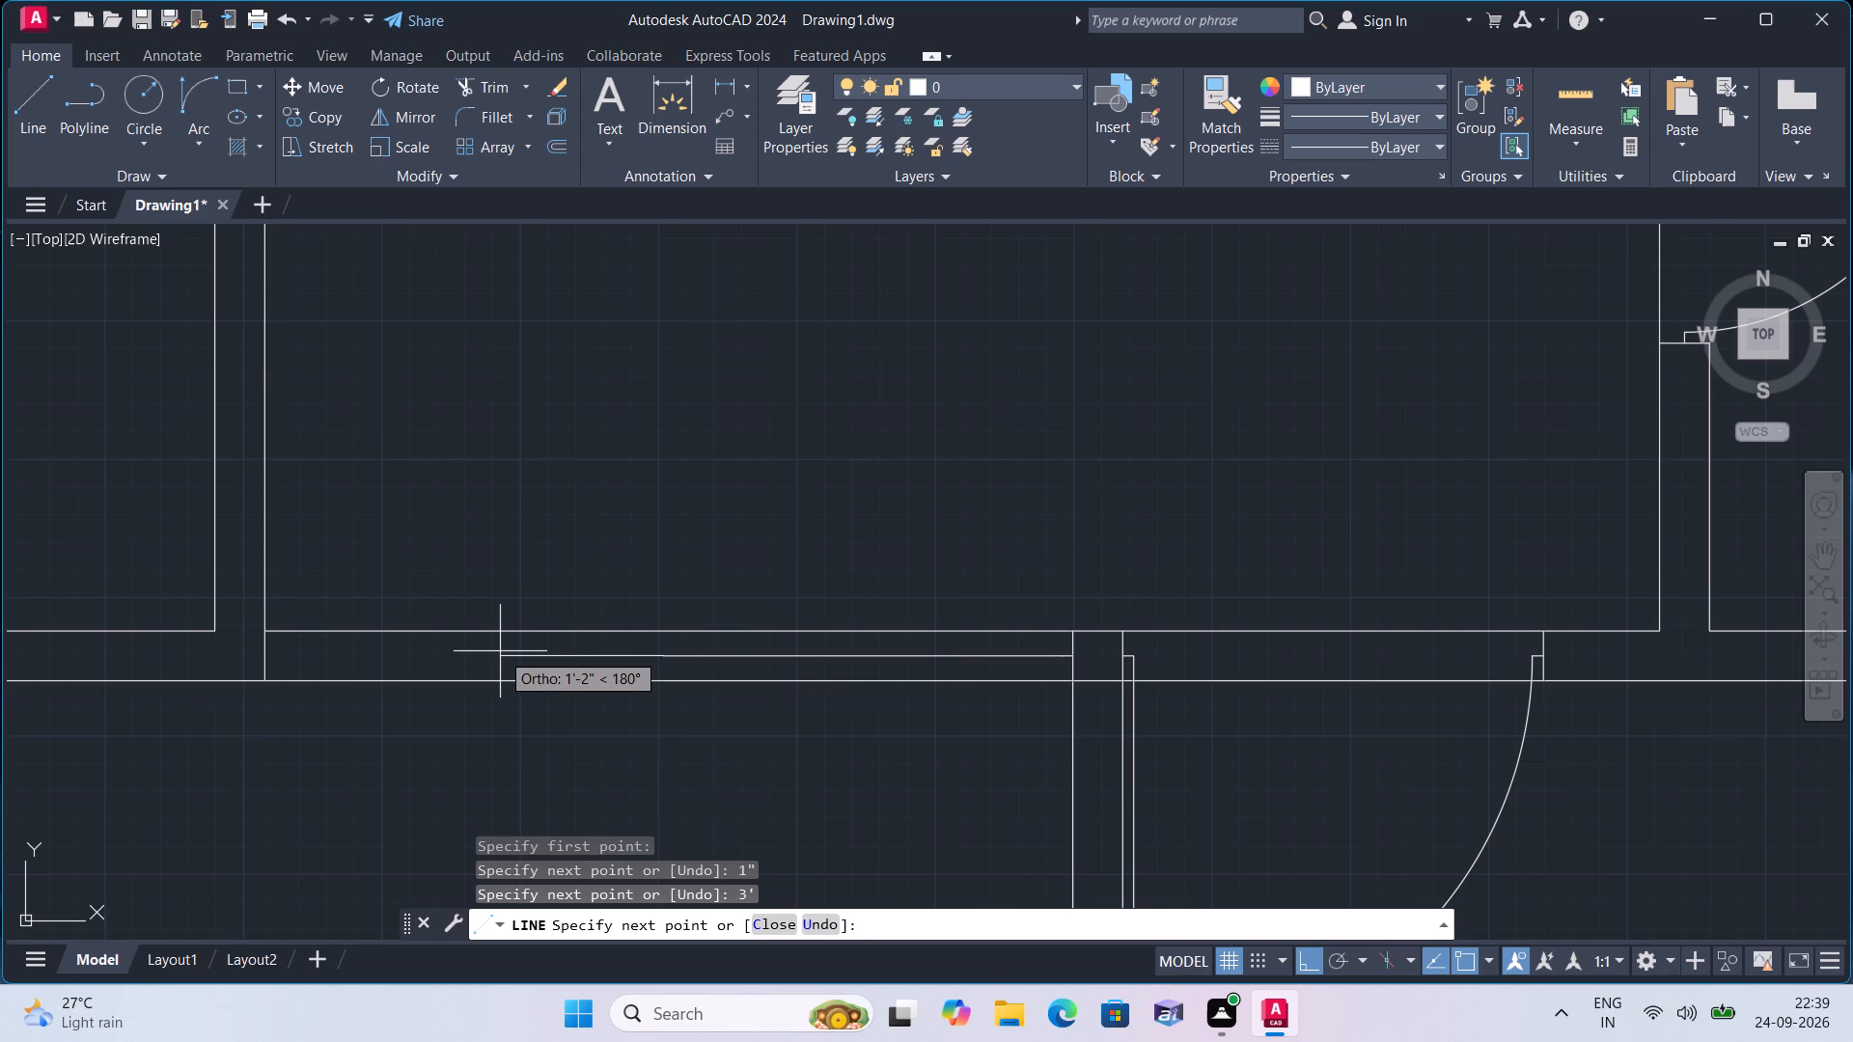
{"action": "type", "text": "1\""}
{"action": "key", "text": "space"}
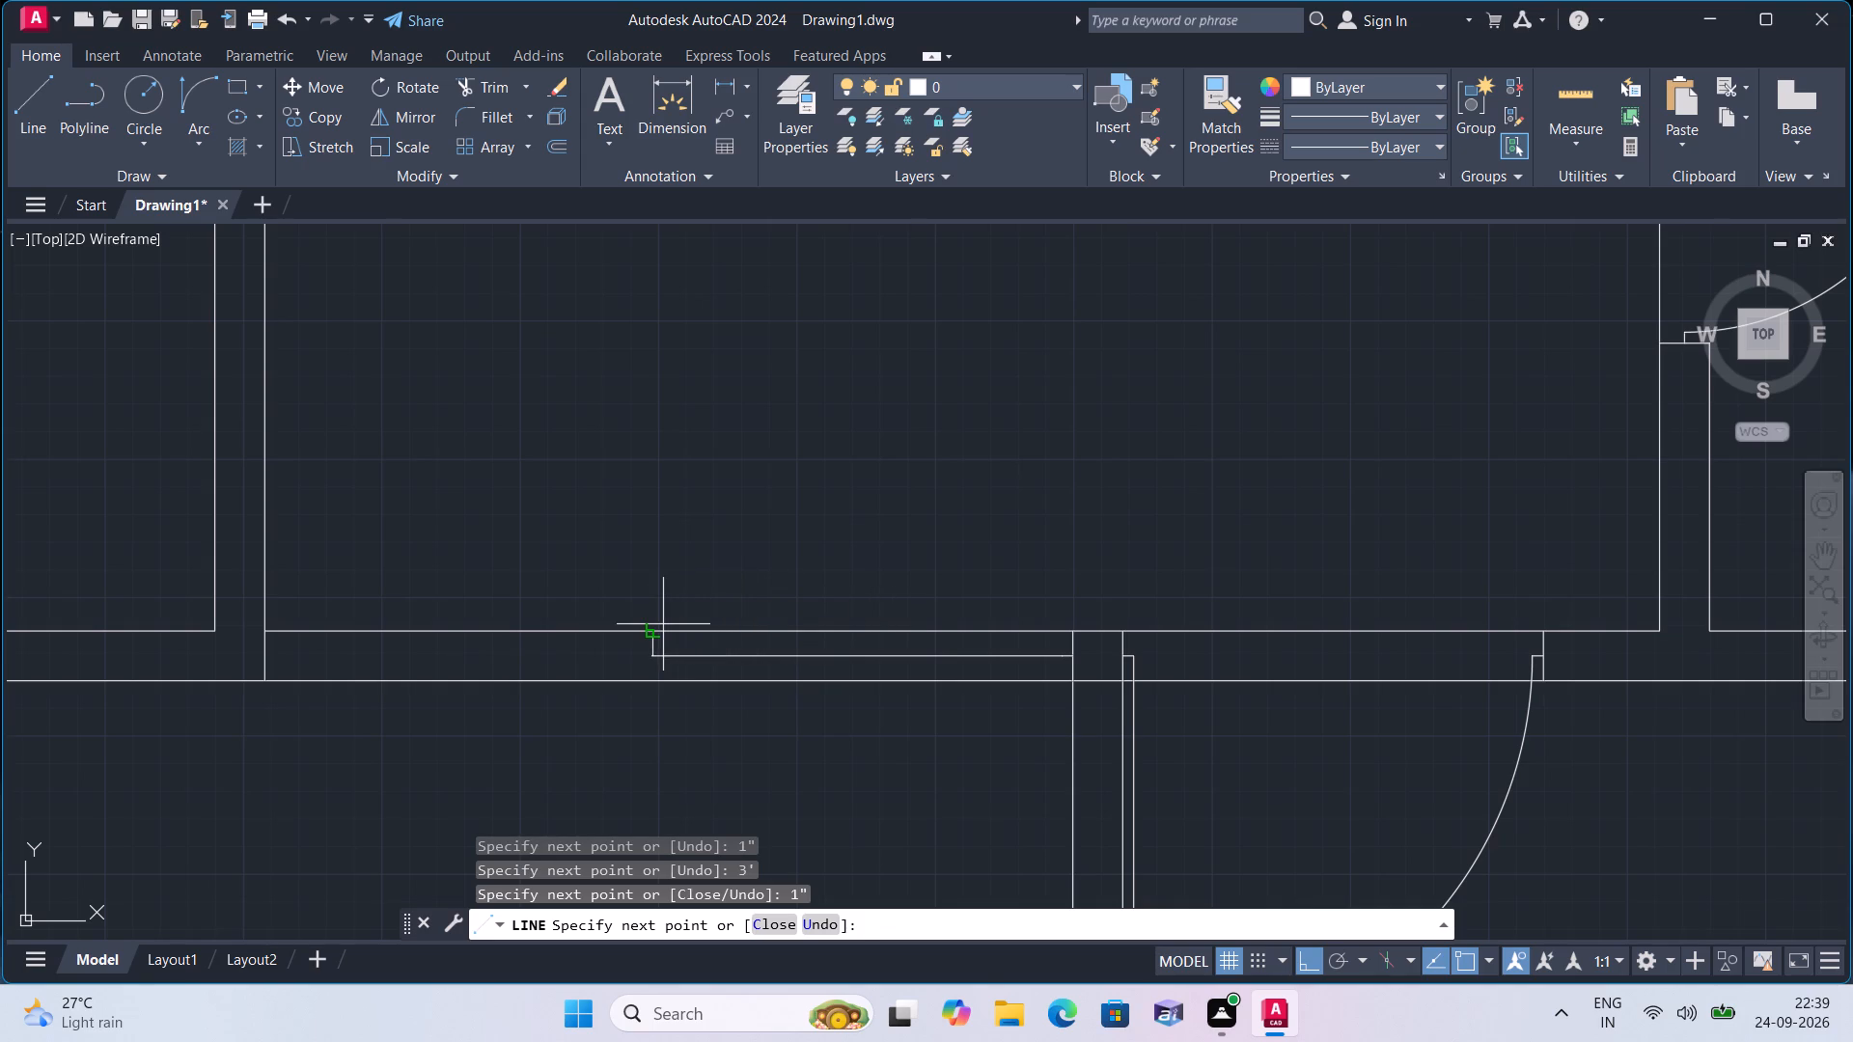
Draw the opening's west jamb at the chain's western end, spanning from the wall's northern face to its southern face.
{"action": "left_click", "coordinate": [646, 629]}
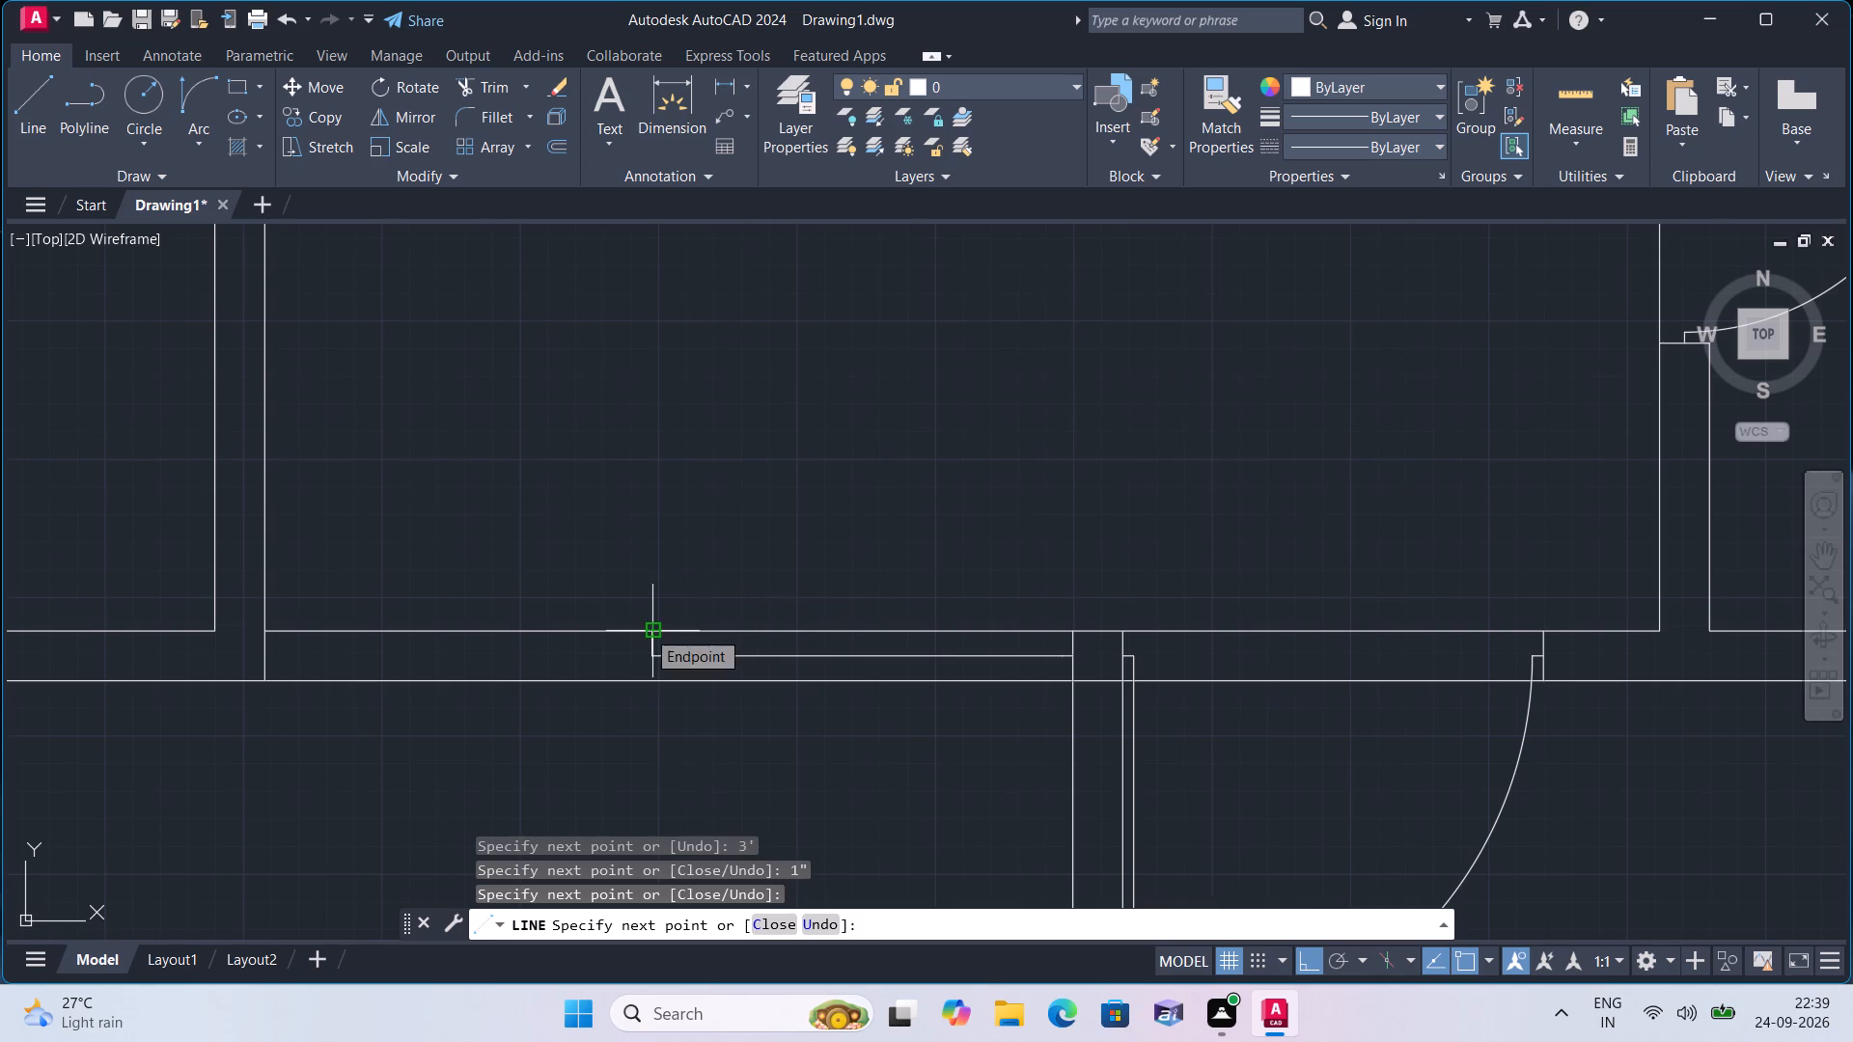
{"action": "key", "text": "space"}
{"action": "key", "text": "space"}
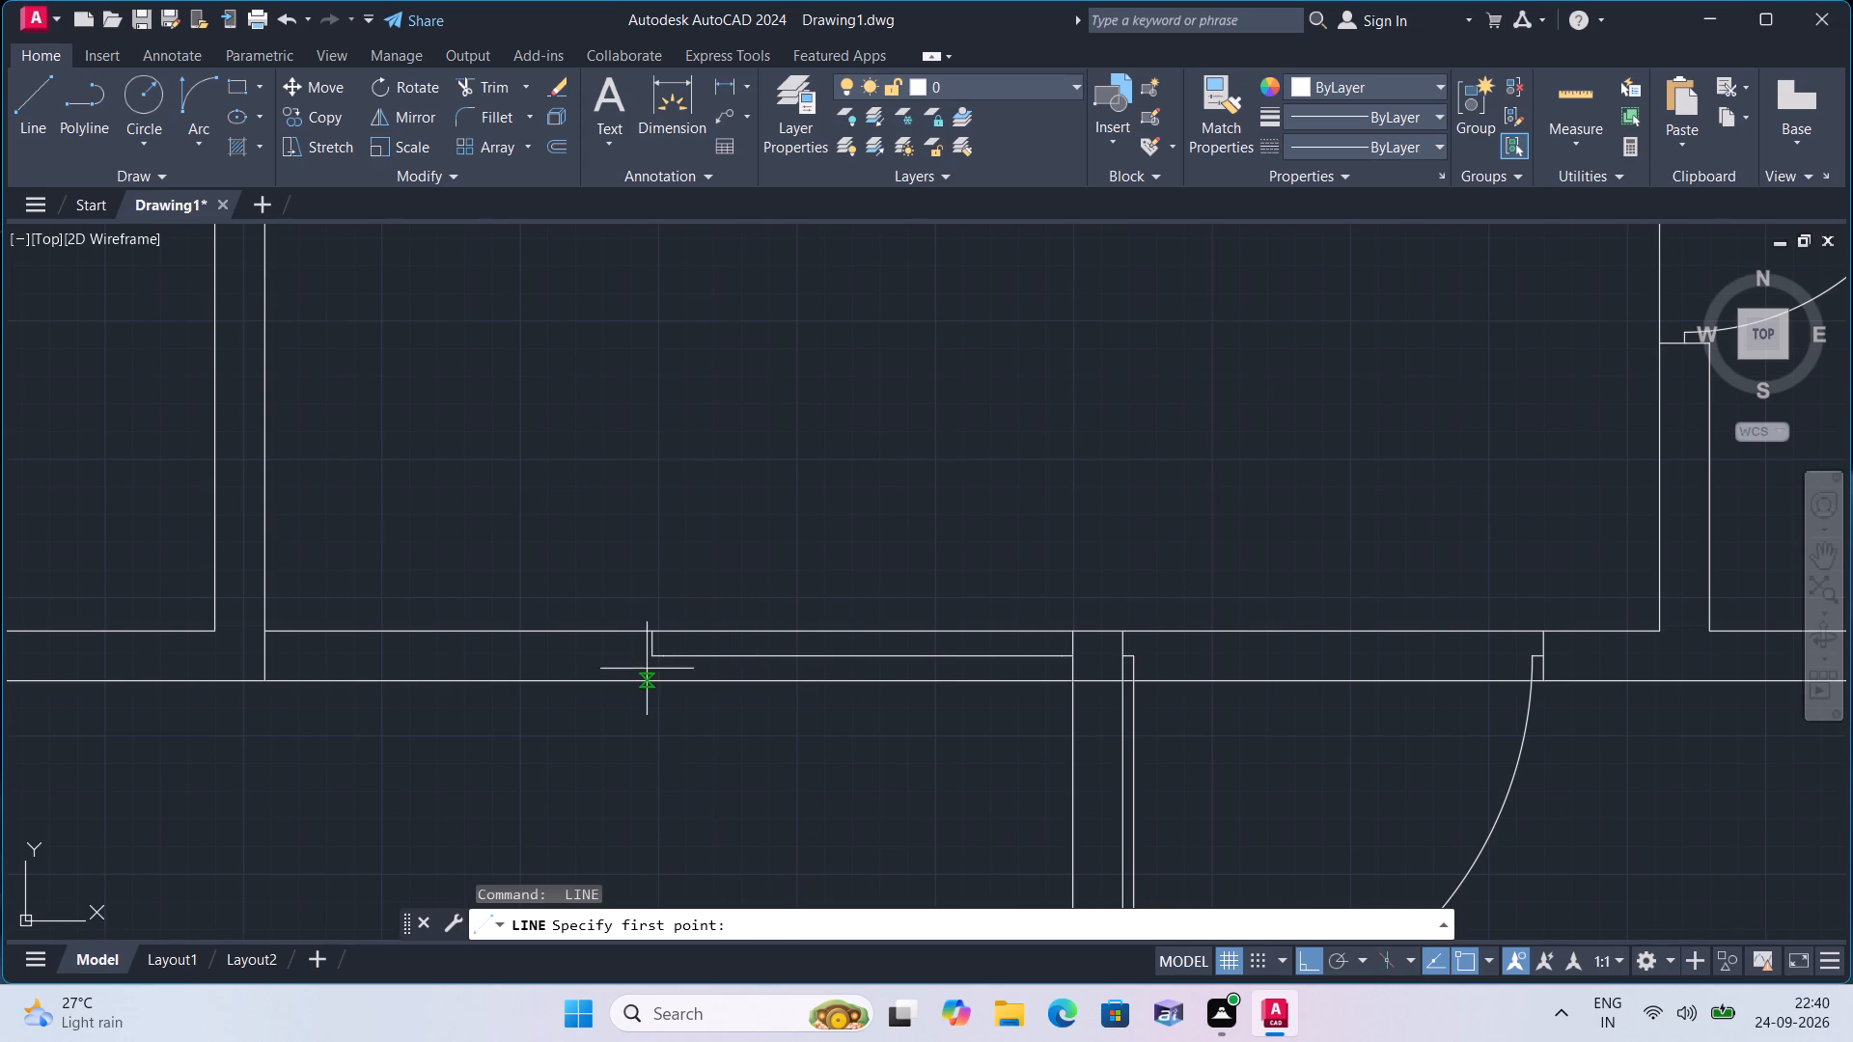
{"action": "left_click", "coordinate": [647, 660]}
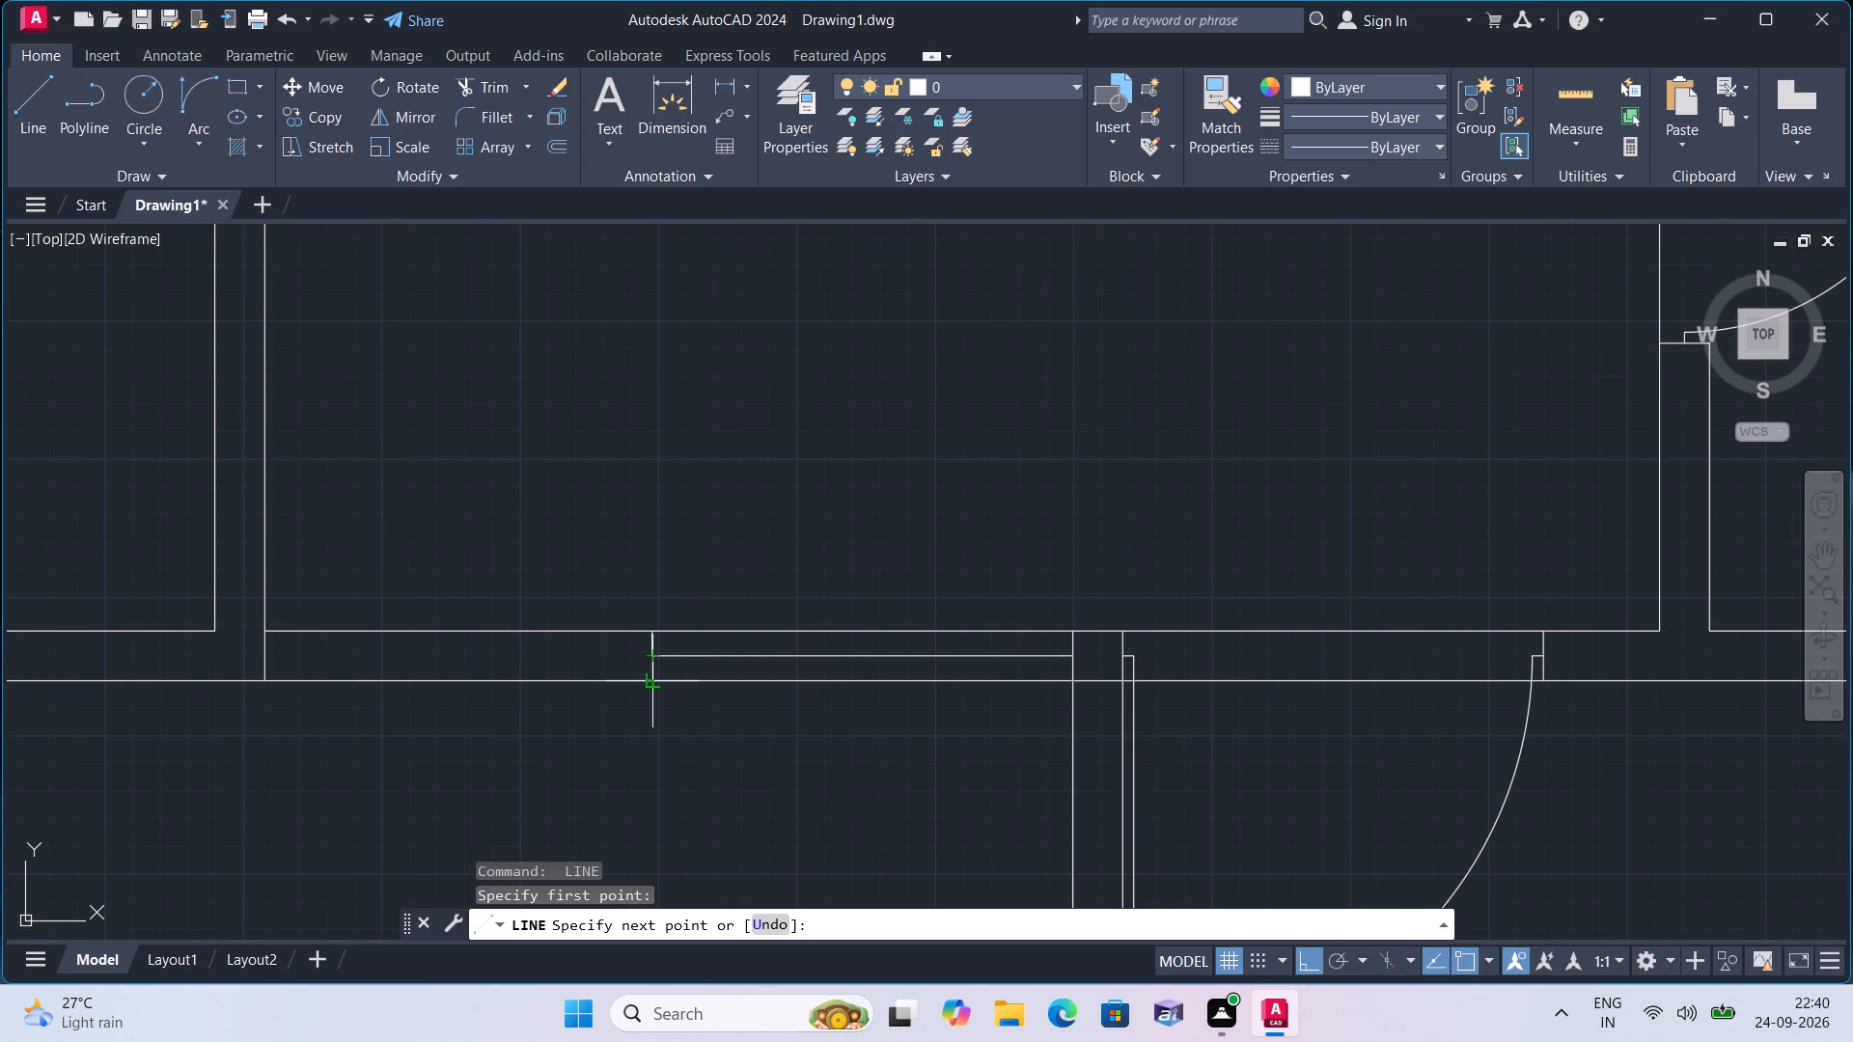
{"action": "left_click", "coordinate": [649, 684]}
{"action": "key", "text": "space"}
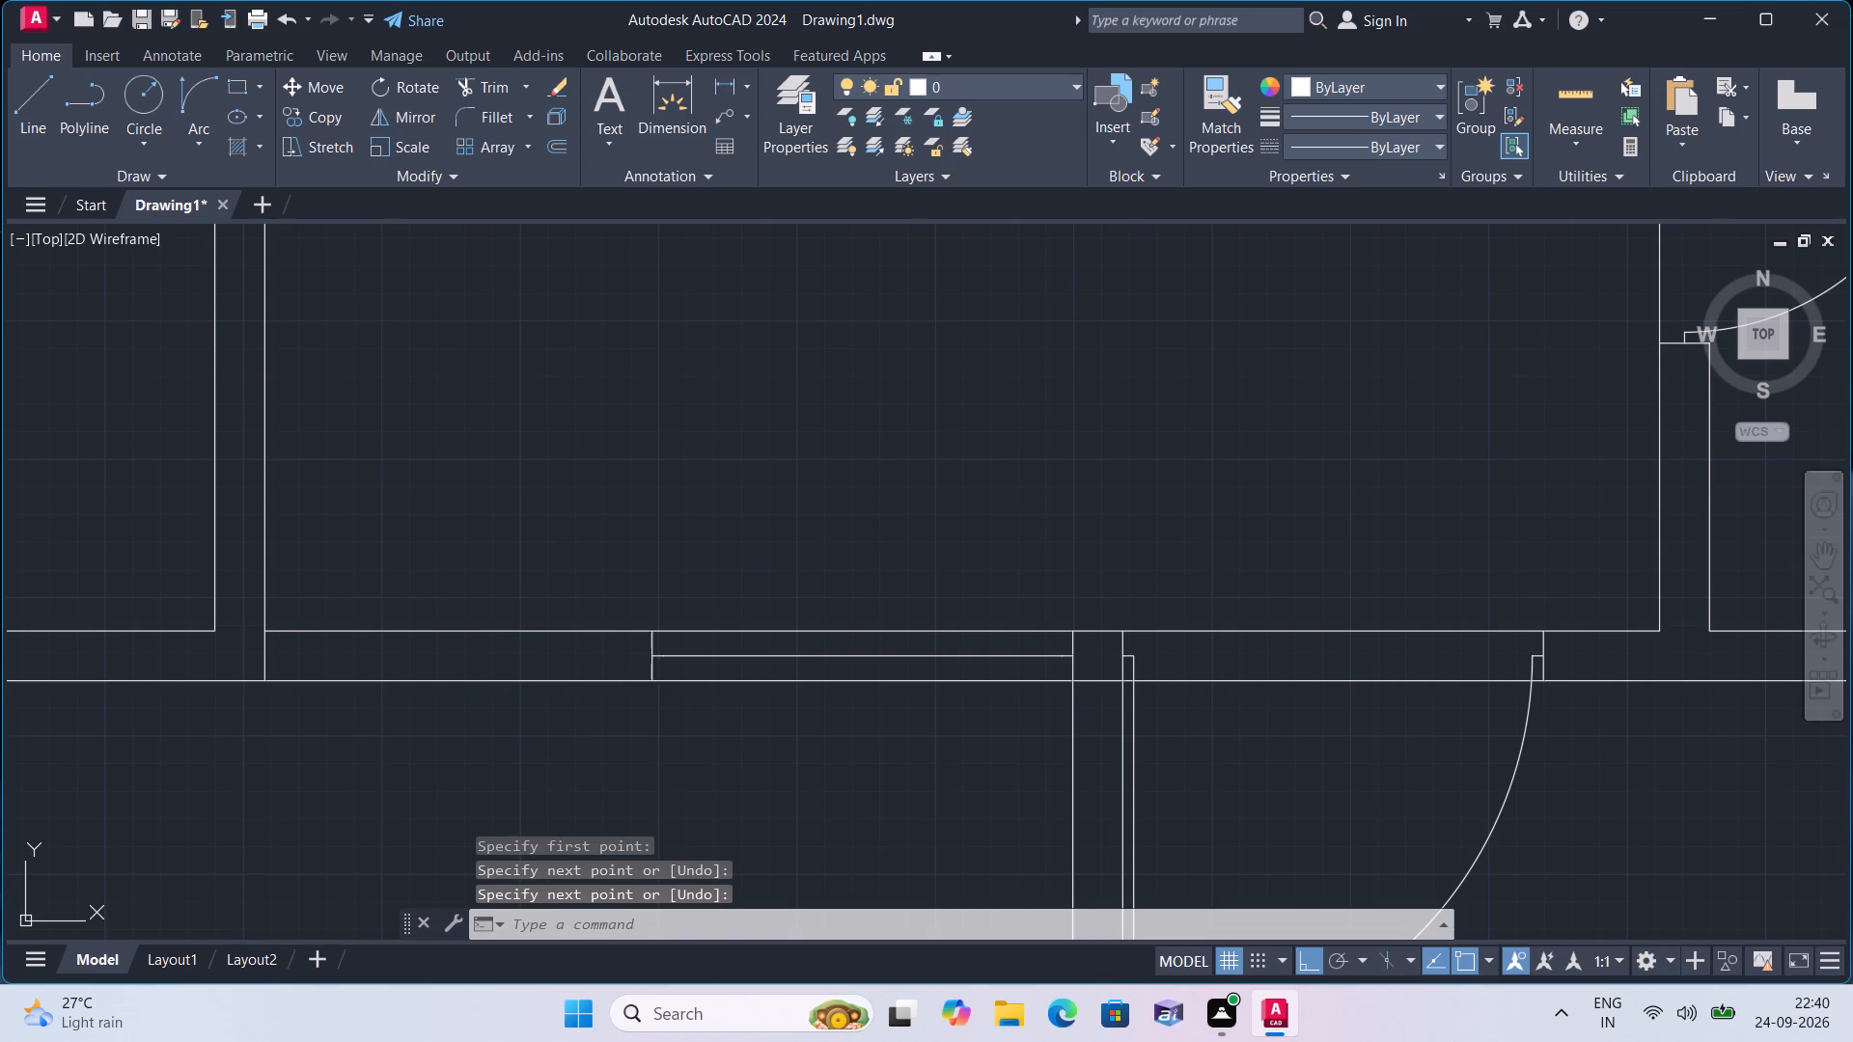
Erase the 3' middle segment between the two 1" stubs of the new opening.
{"action": "left_click", "coordinate": [744, 654]}
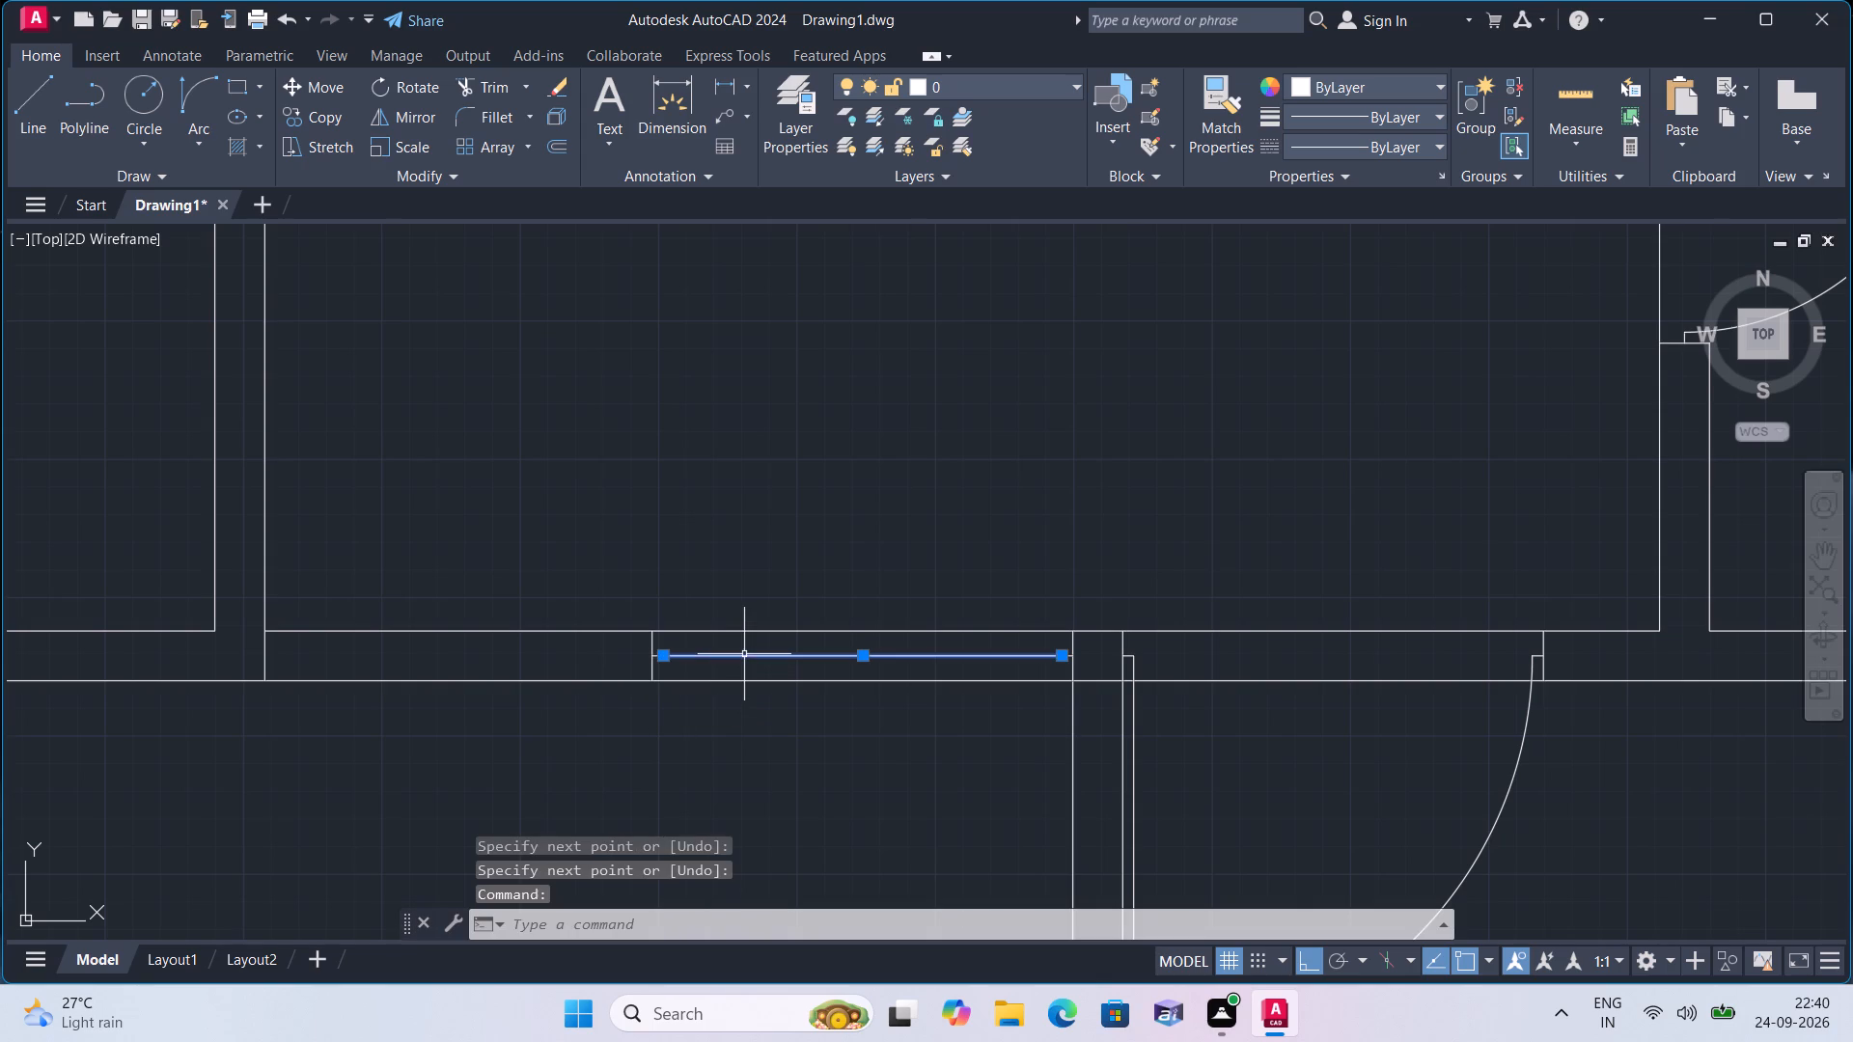
{"action": "scroll", "coordinate": [1076, 662], "scroll_direction": "up", "scroll_amount": 2}
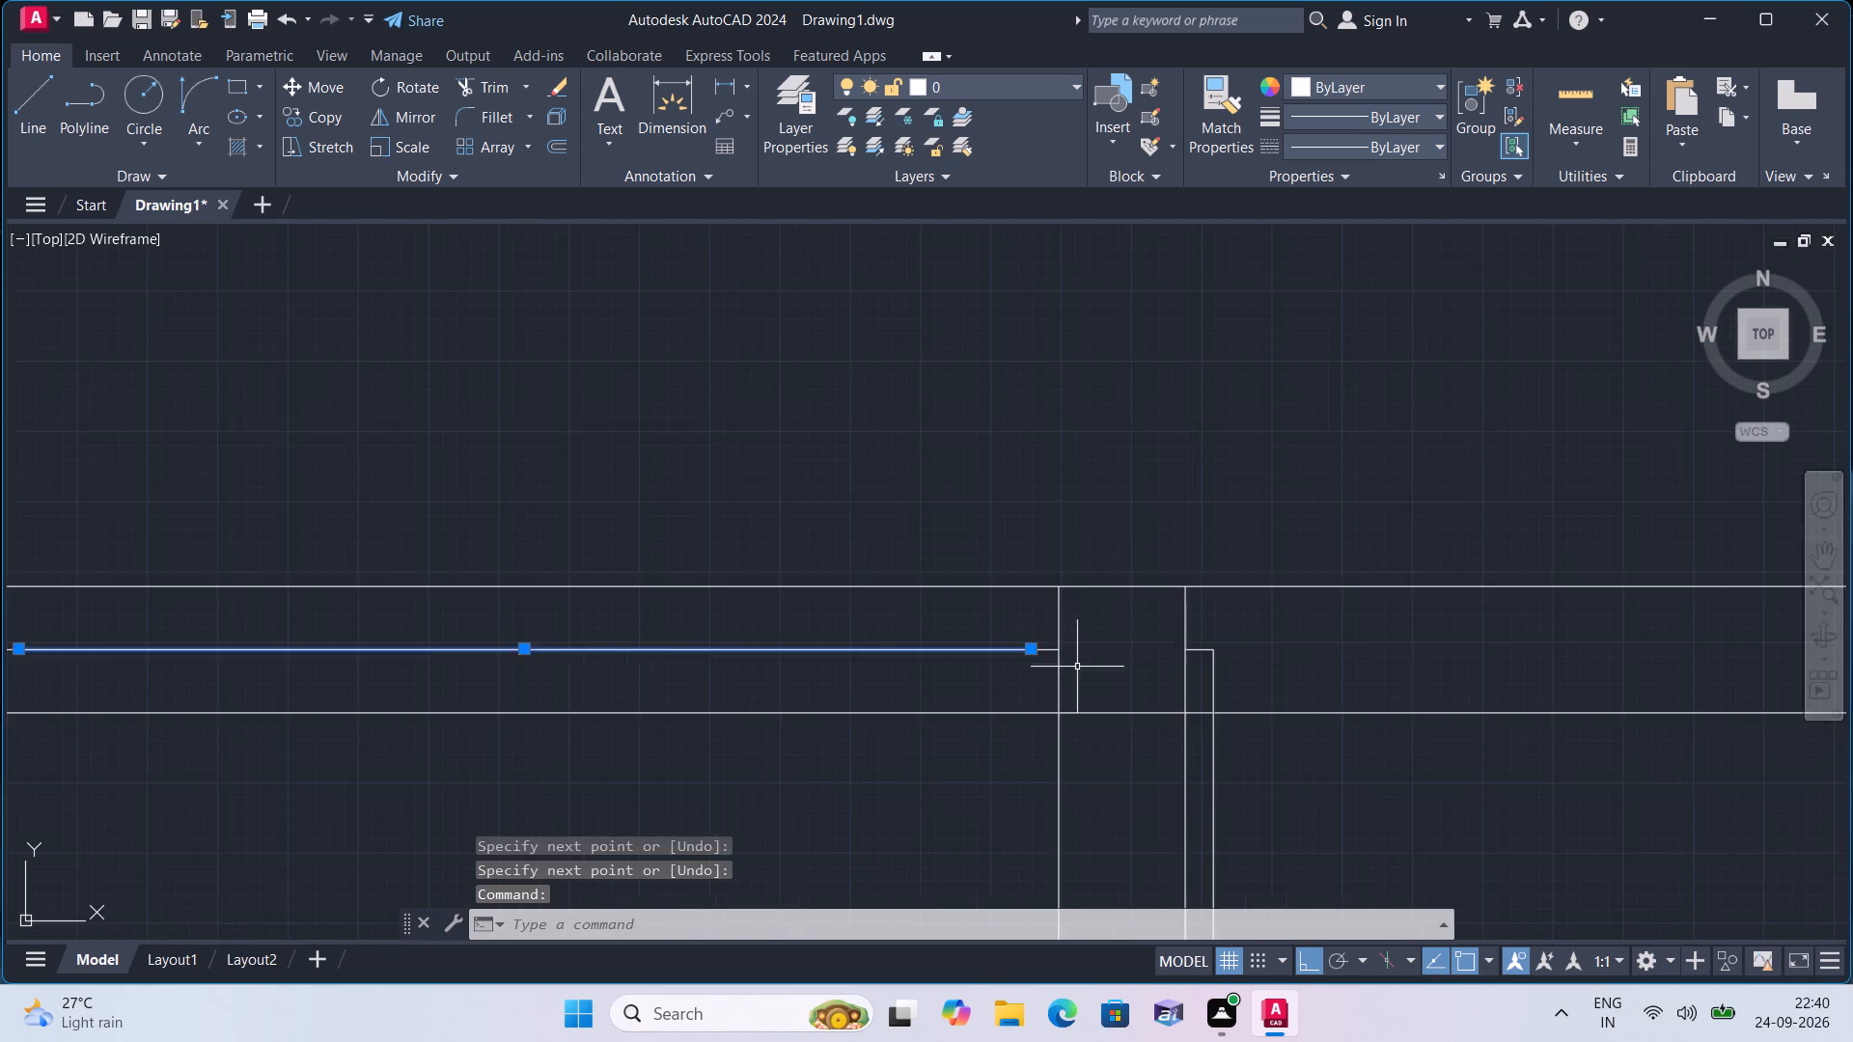
{"action": "scroll", "coordinate": [1079, 672], "scroll_direction": "down", "scroll_amount": 1}
{"action": "key", "text": "Delete"}
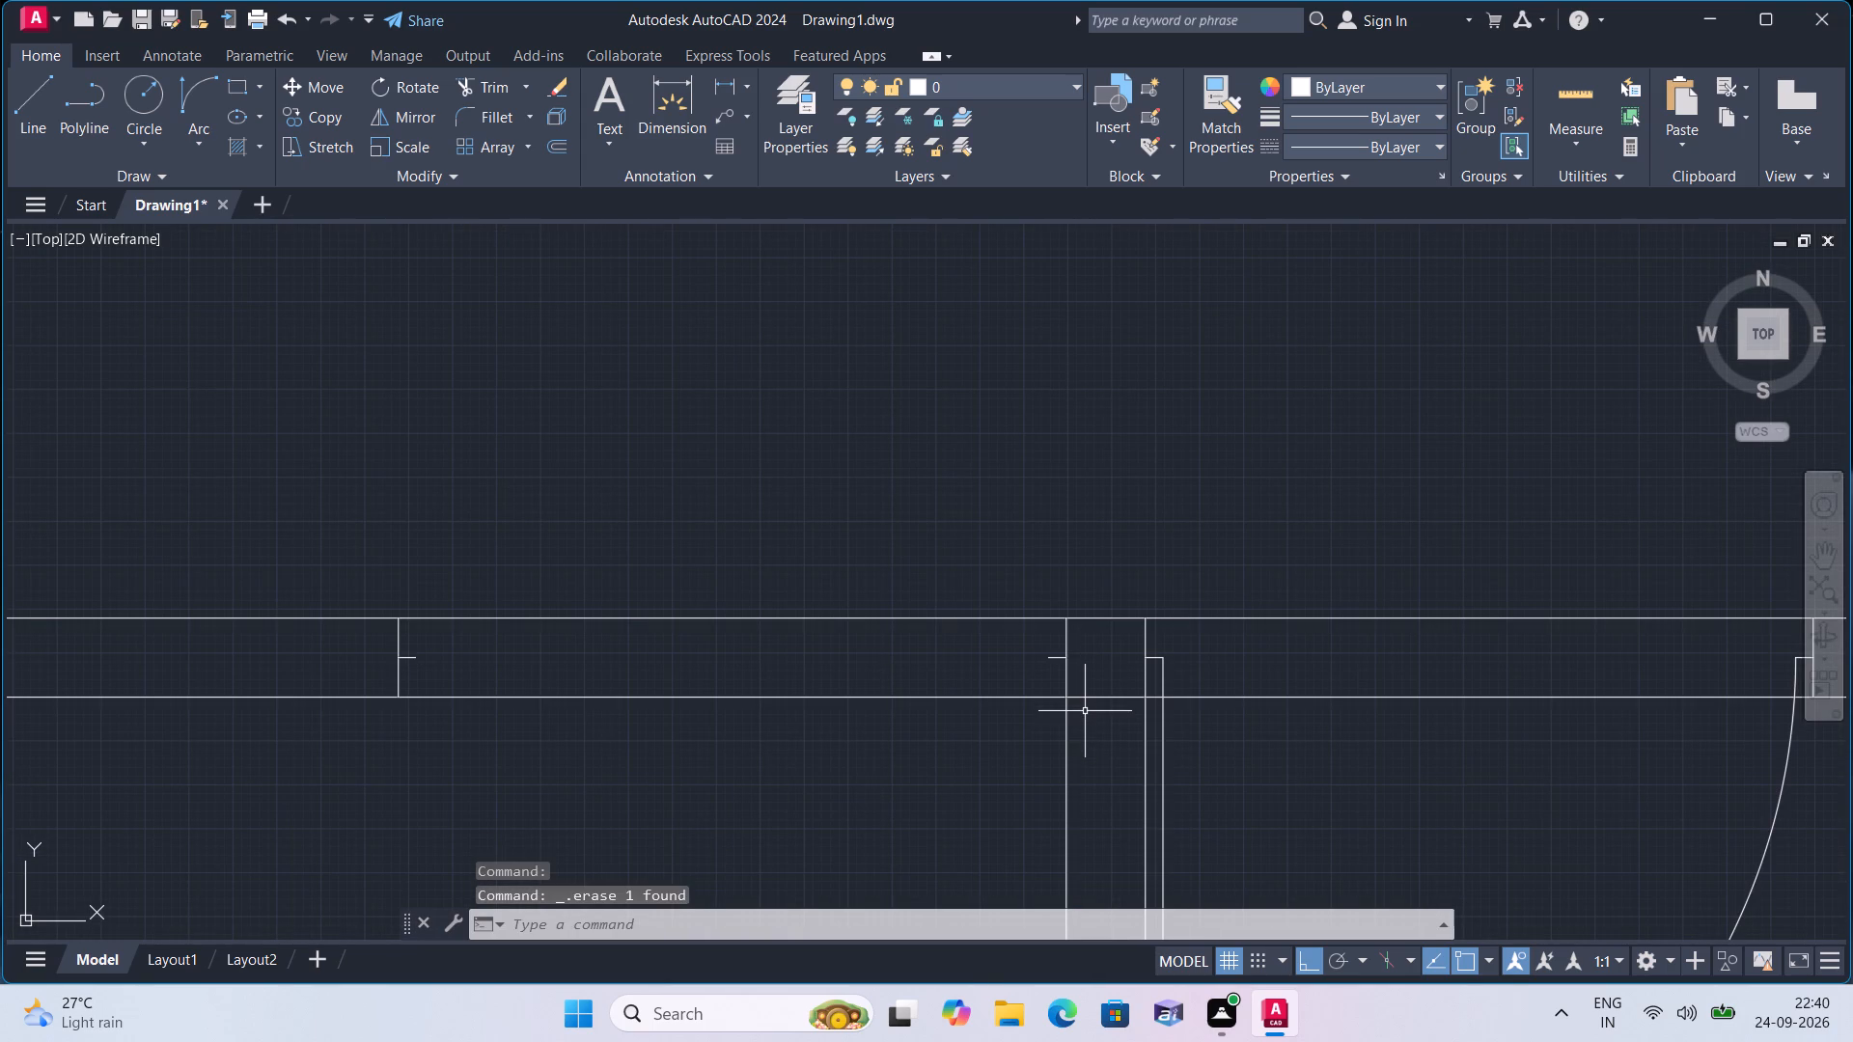
Draw a 3' door leaf line south from the end of the 1" stub on the opening's east jamb.
{"action": "type", "text": "l"}
{"action": "key", "text": "space"}
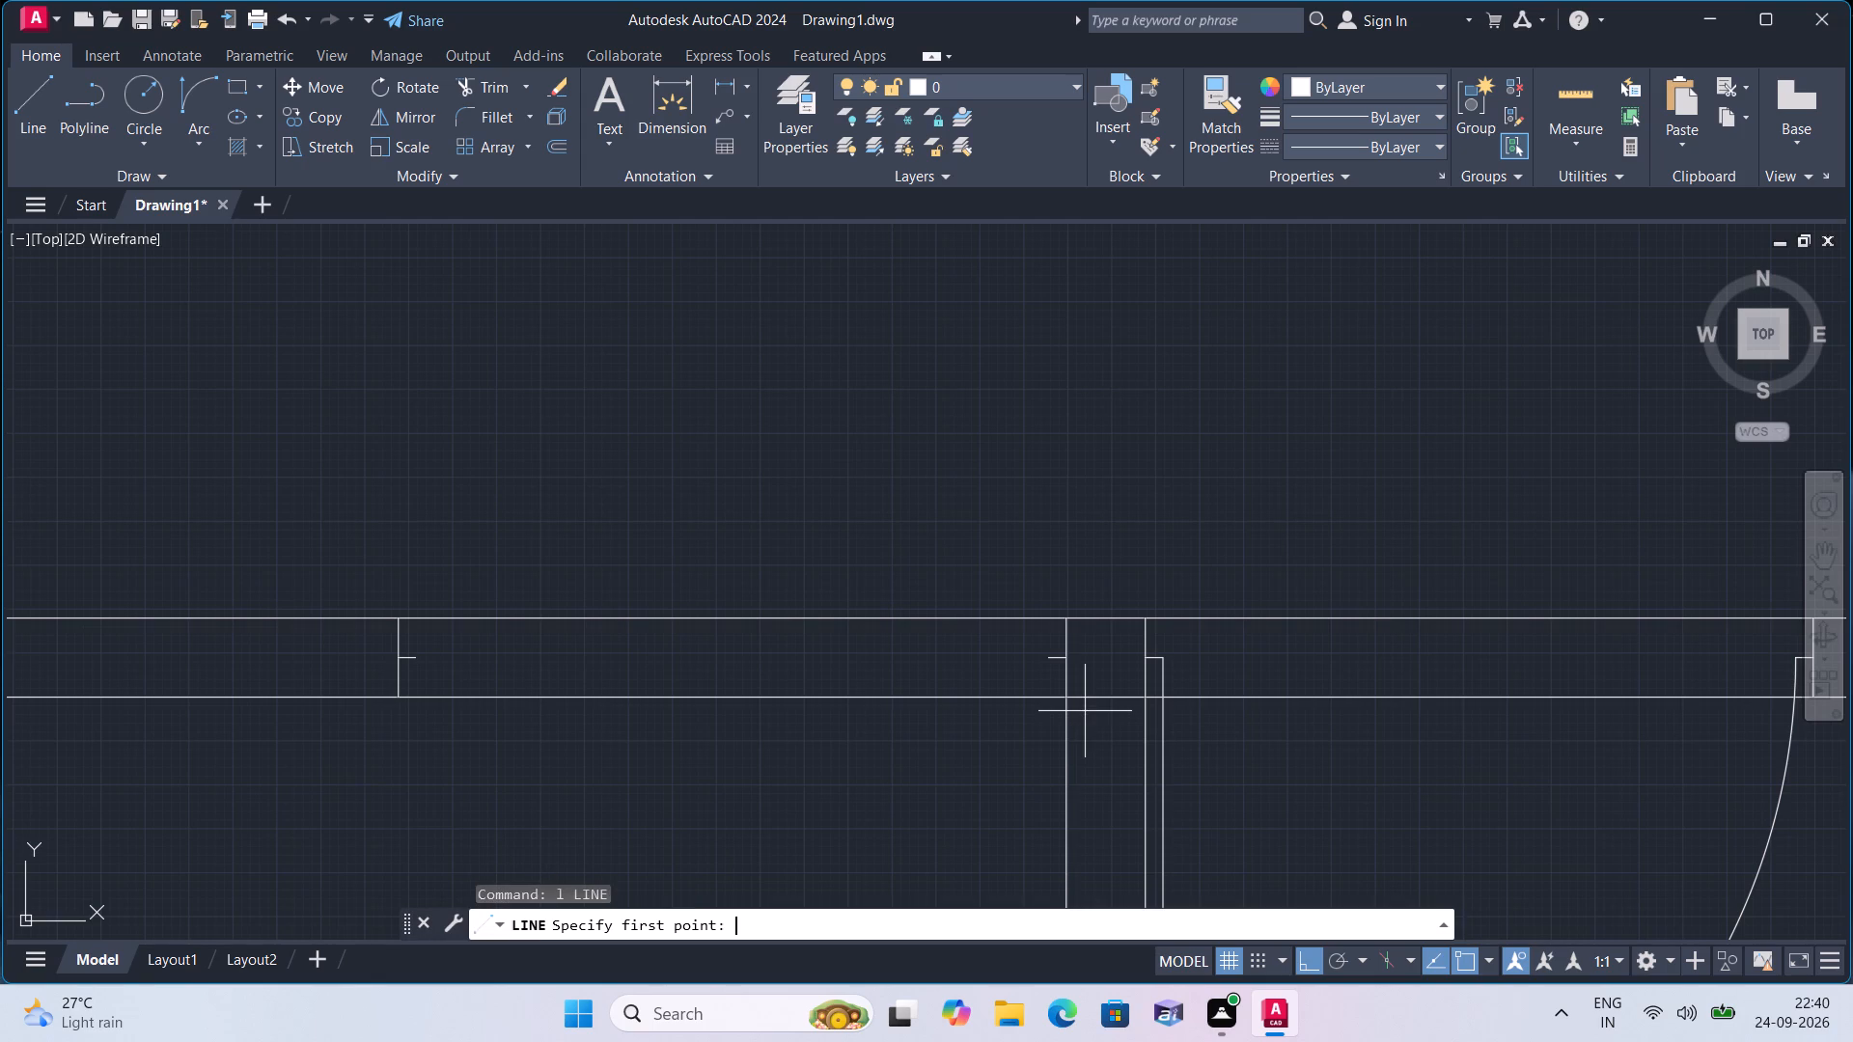
{"action": "left_click", "coordinate": [1052, 659]}
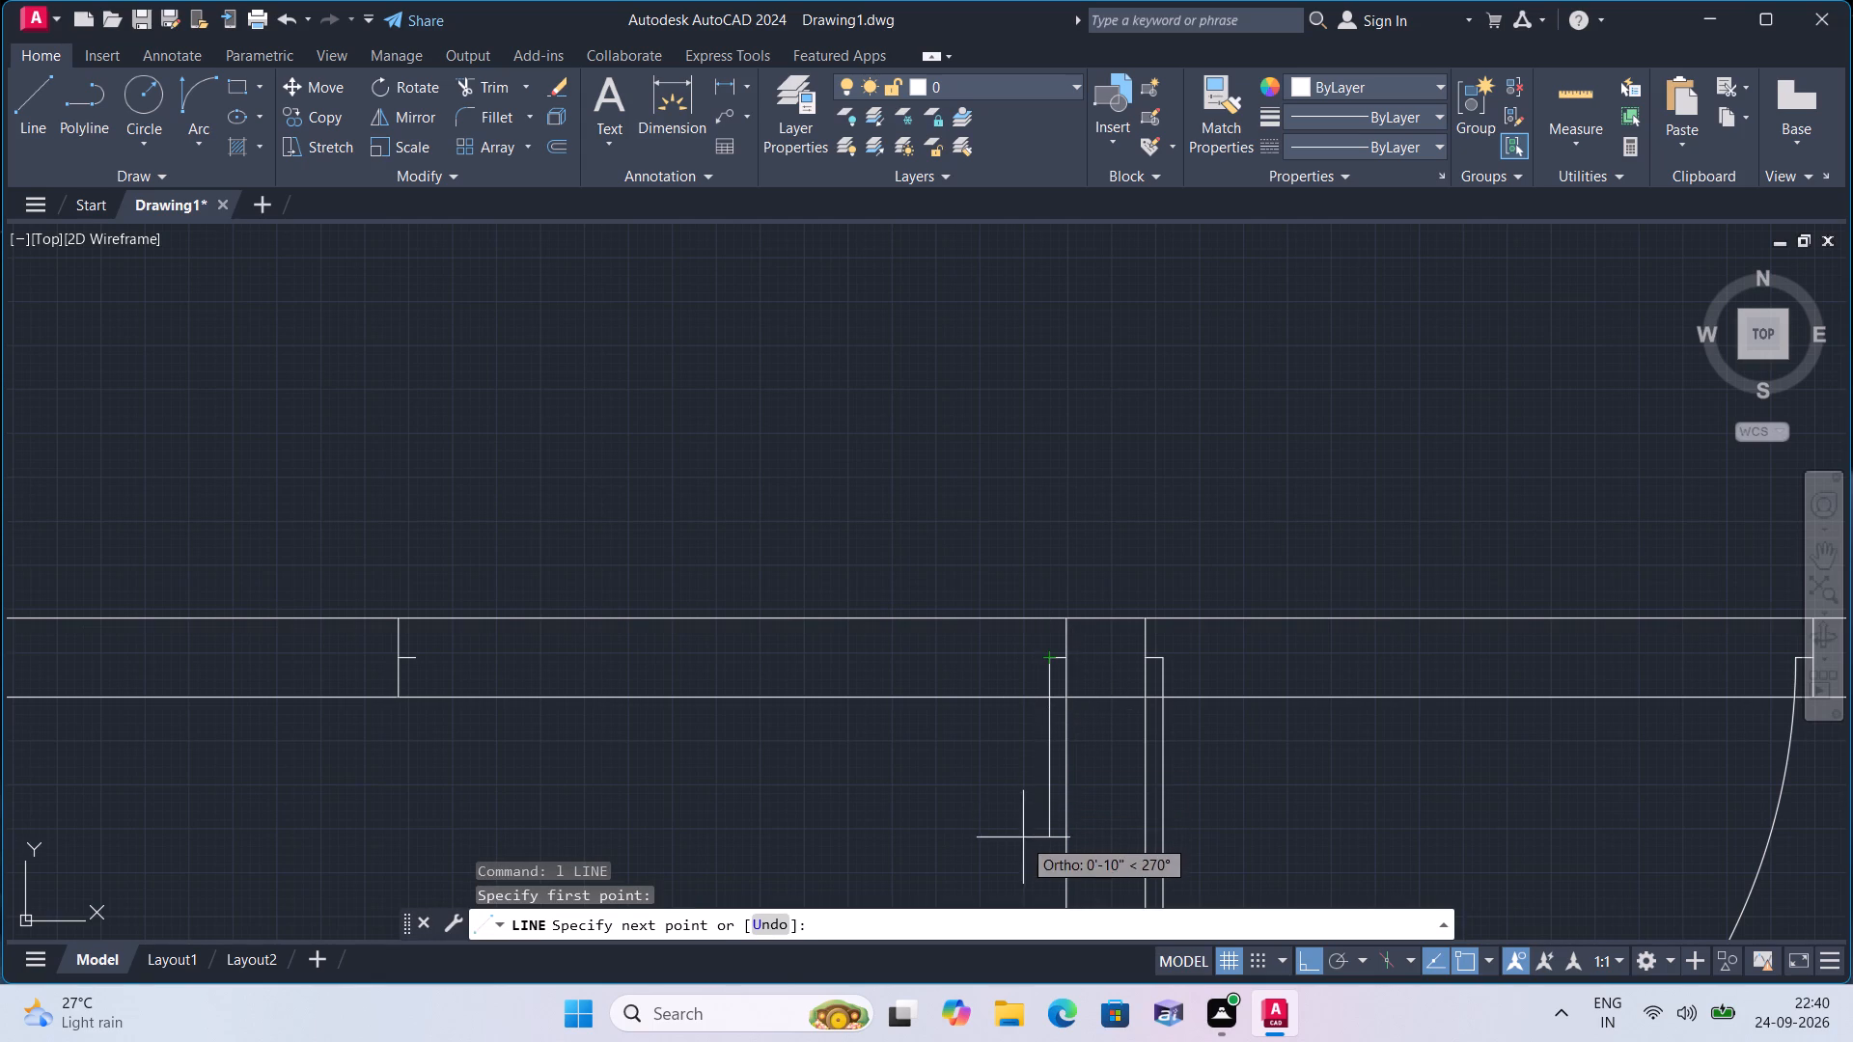
{"action": "middle_click_drag", "start_coordinate": [1009, 828], "coordinate": [1015, 741]}
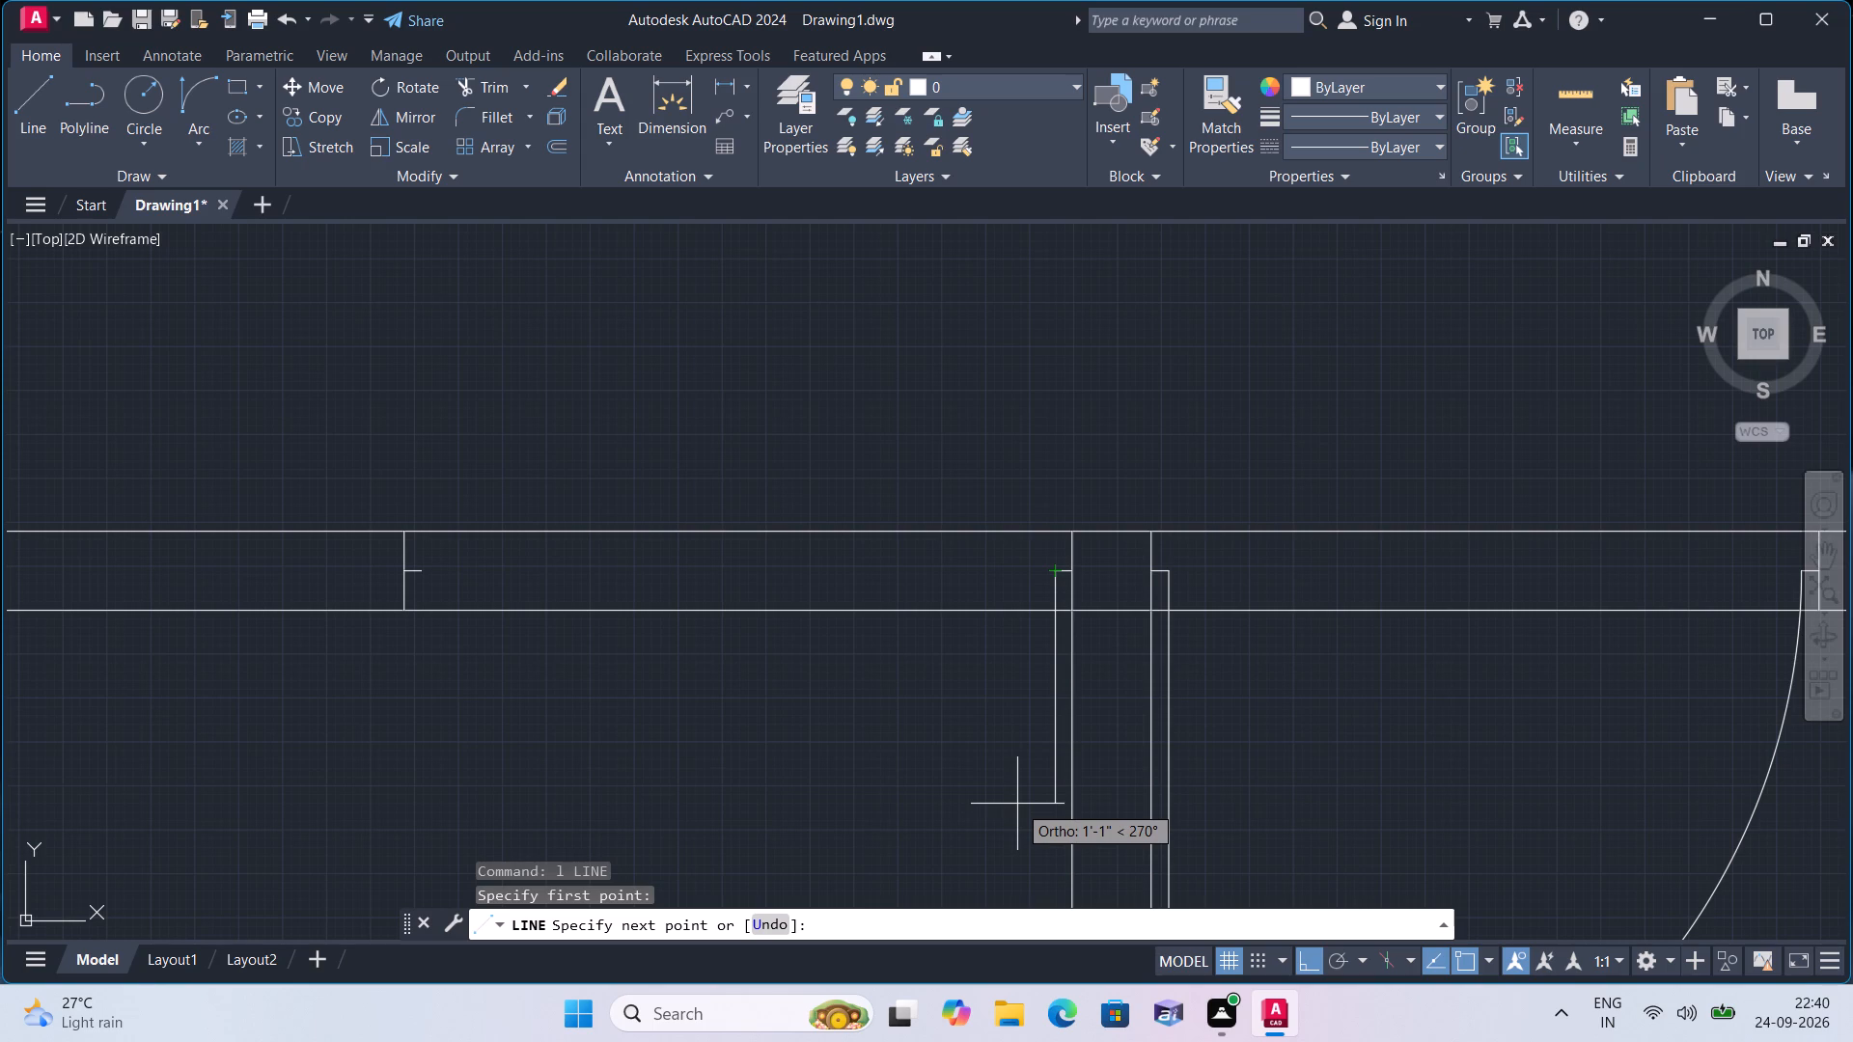
{"action": "type", "text": "3'"}
{"action": "key", "text": "space"}
{"action": "key", "text": "Escape"}
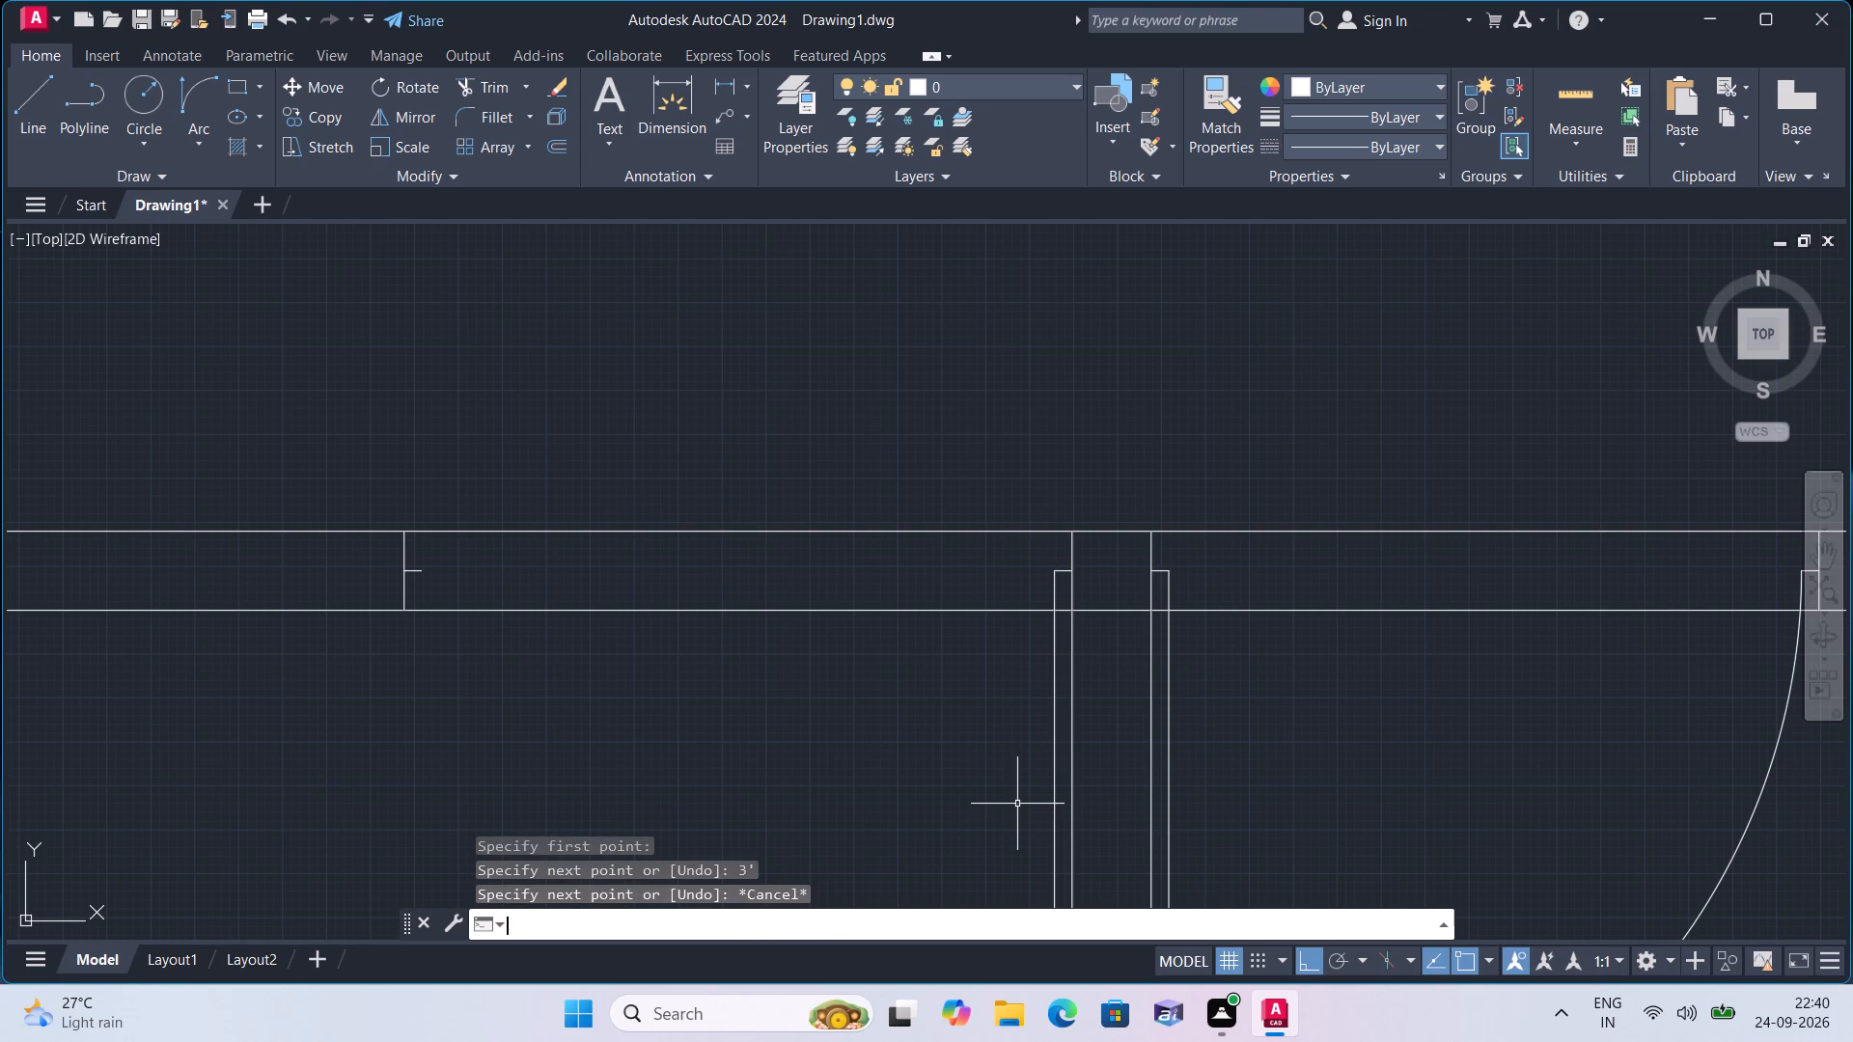
Draw the door swing with a Start, End, Direction arc from the leaf's southern end to the west jamb's 1" stub.
{"action": "scroll", "coordinate": [1013, 823], "scroll_direction": "down", "scroll_amount": 1}
{"action": "middle_click_drag", "start_coordinate": [1013, 824], "coordinate": [1042, 647]}
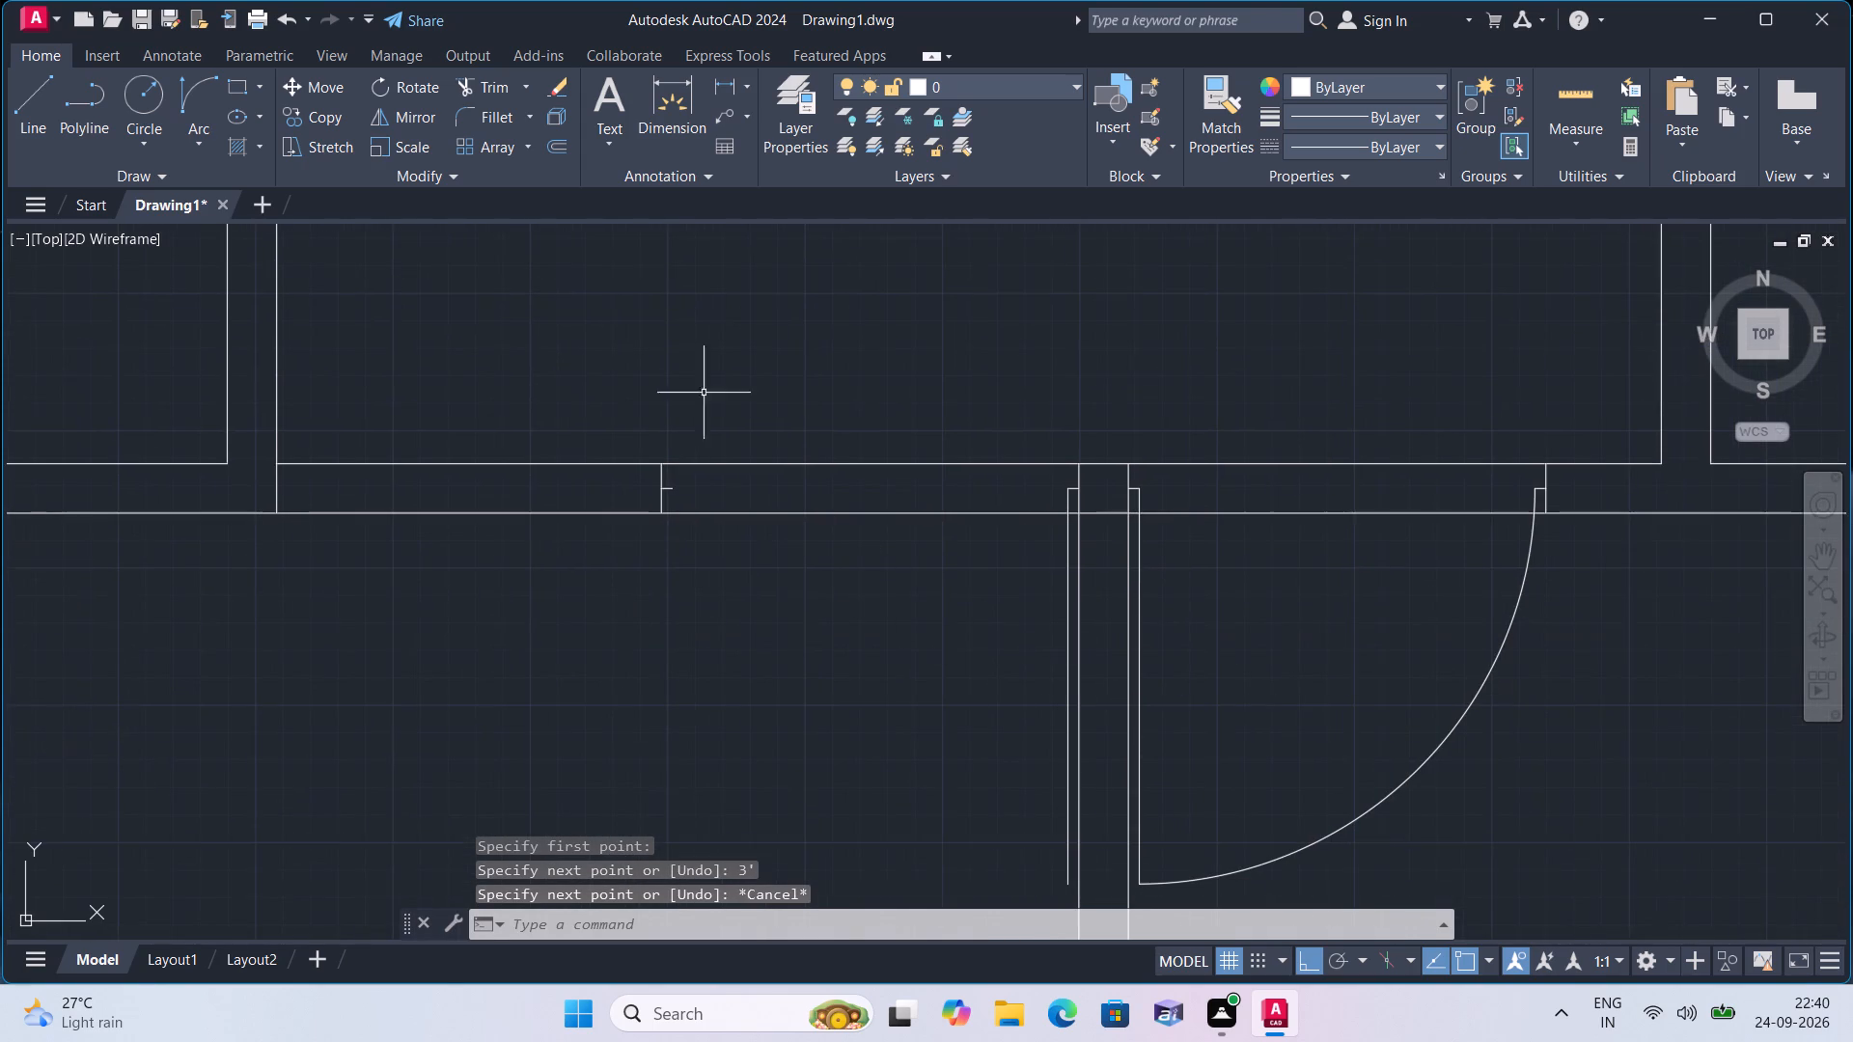
{"action": "left_click", "coordinate": [189, 138]}
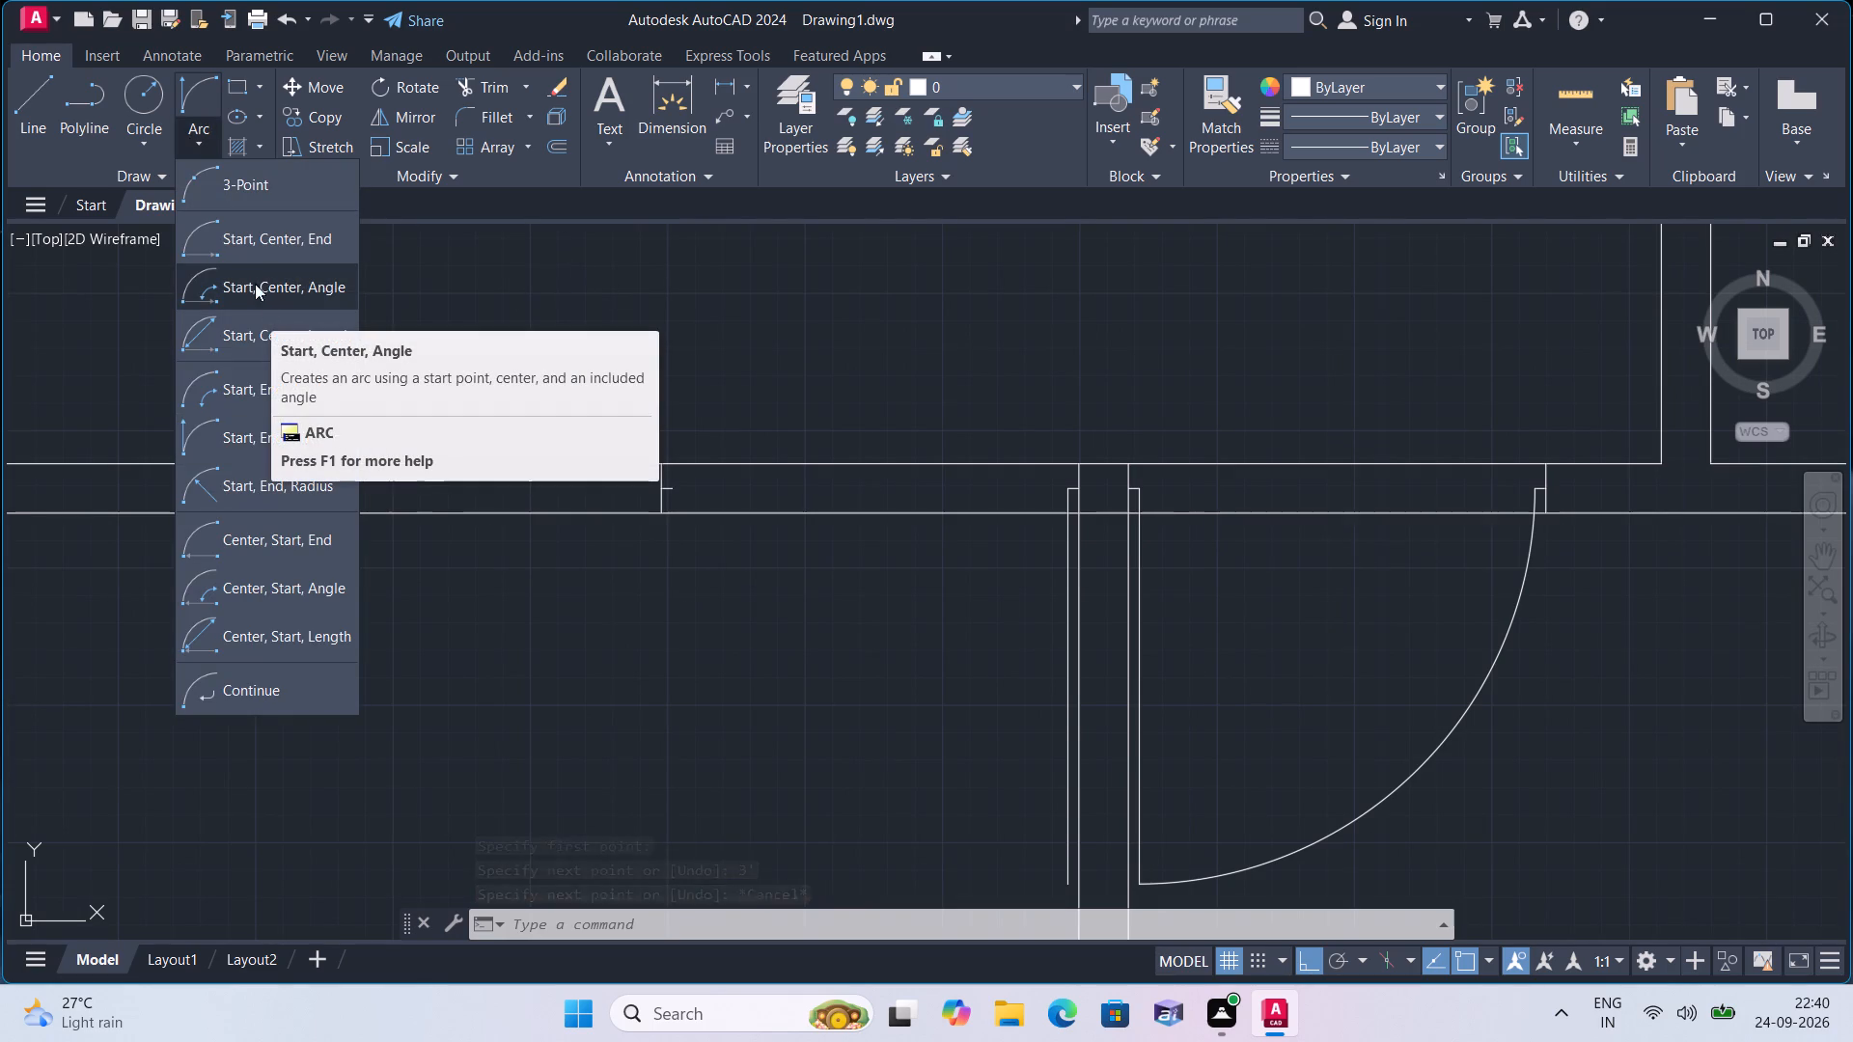
{"action": "left_click", "coordinate": [250, 425]}
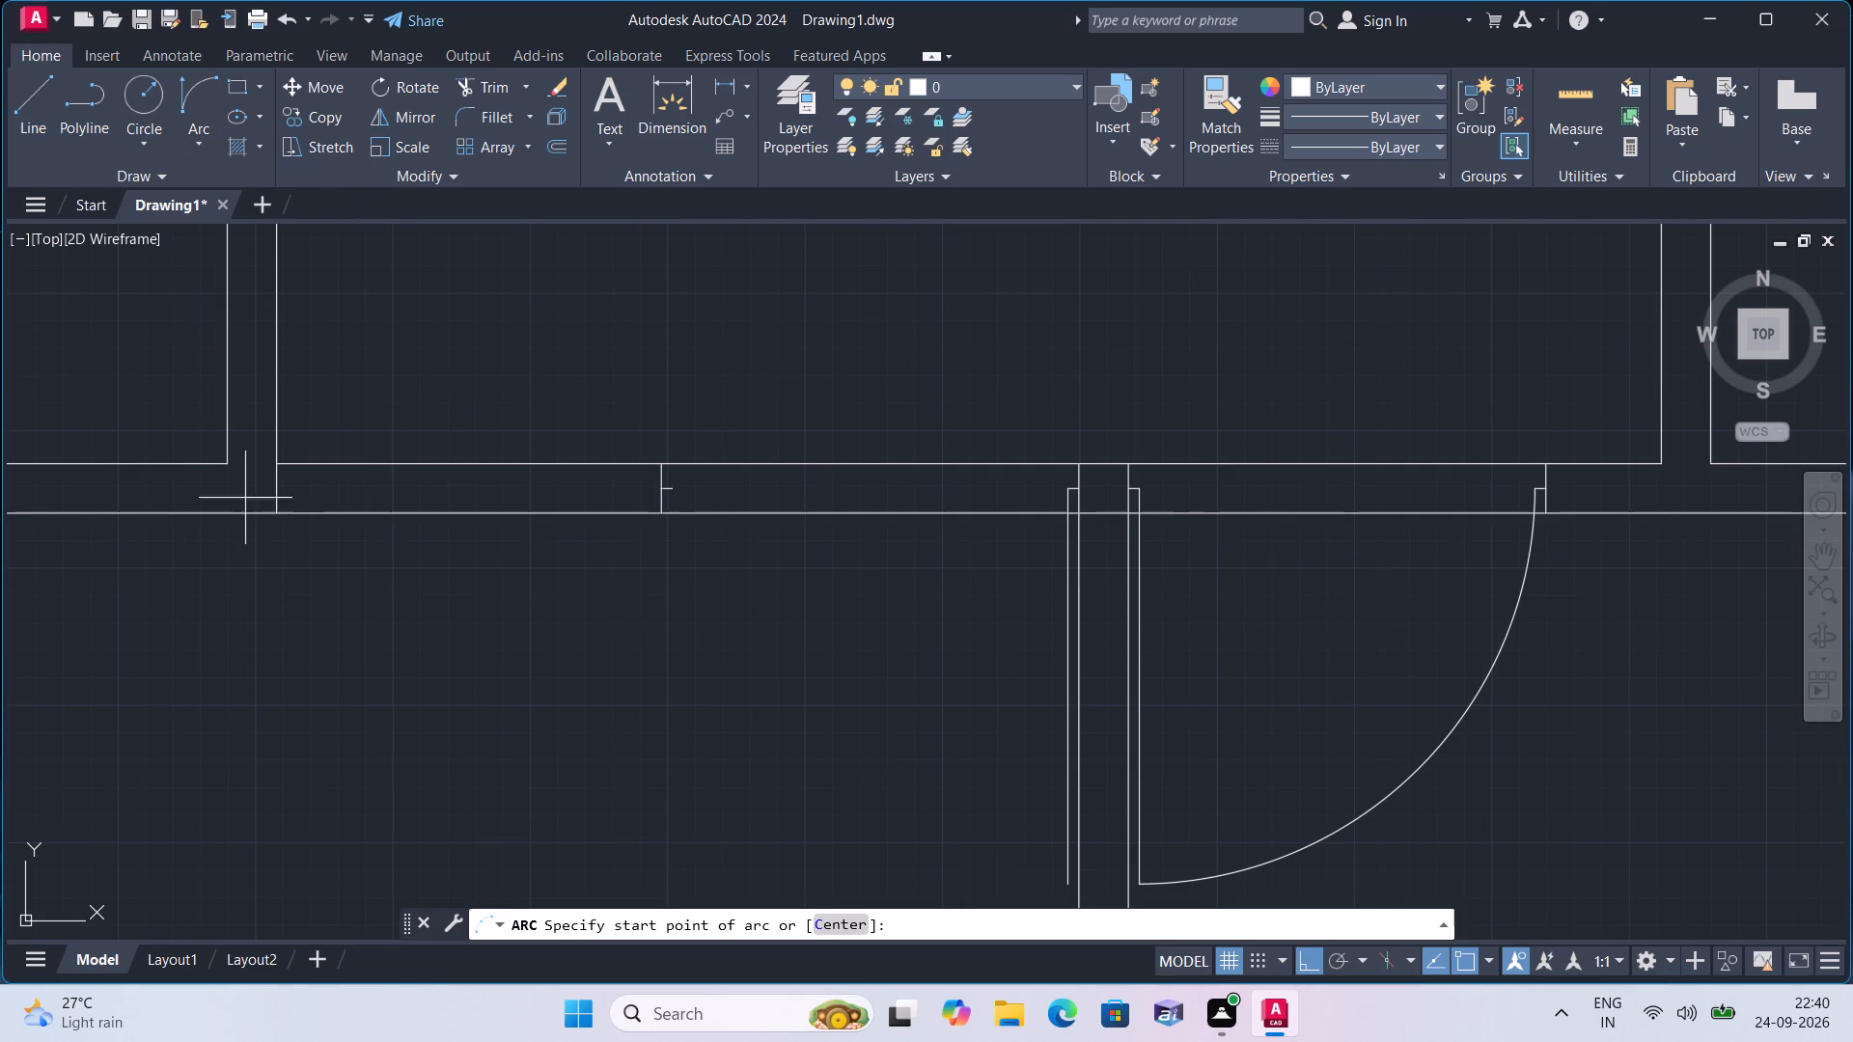
{"action": "middle_click_drag", "start_coordinate": [458, 779], "coordinate": [474, 644]}
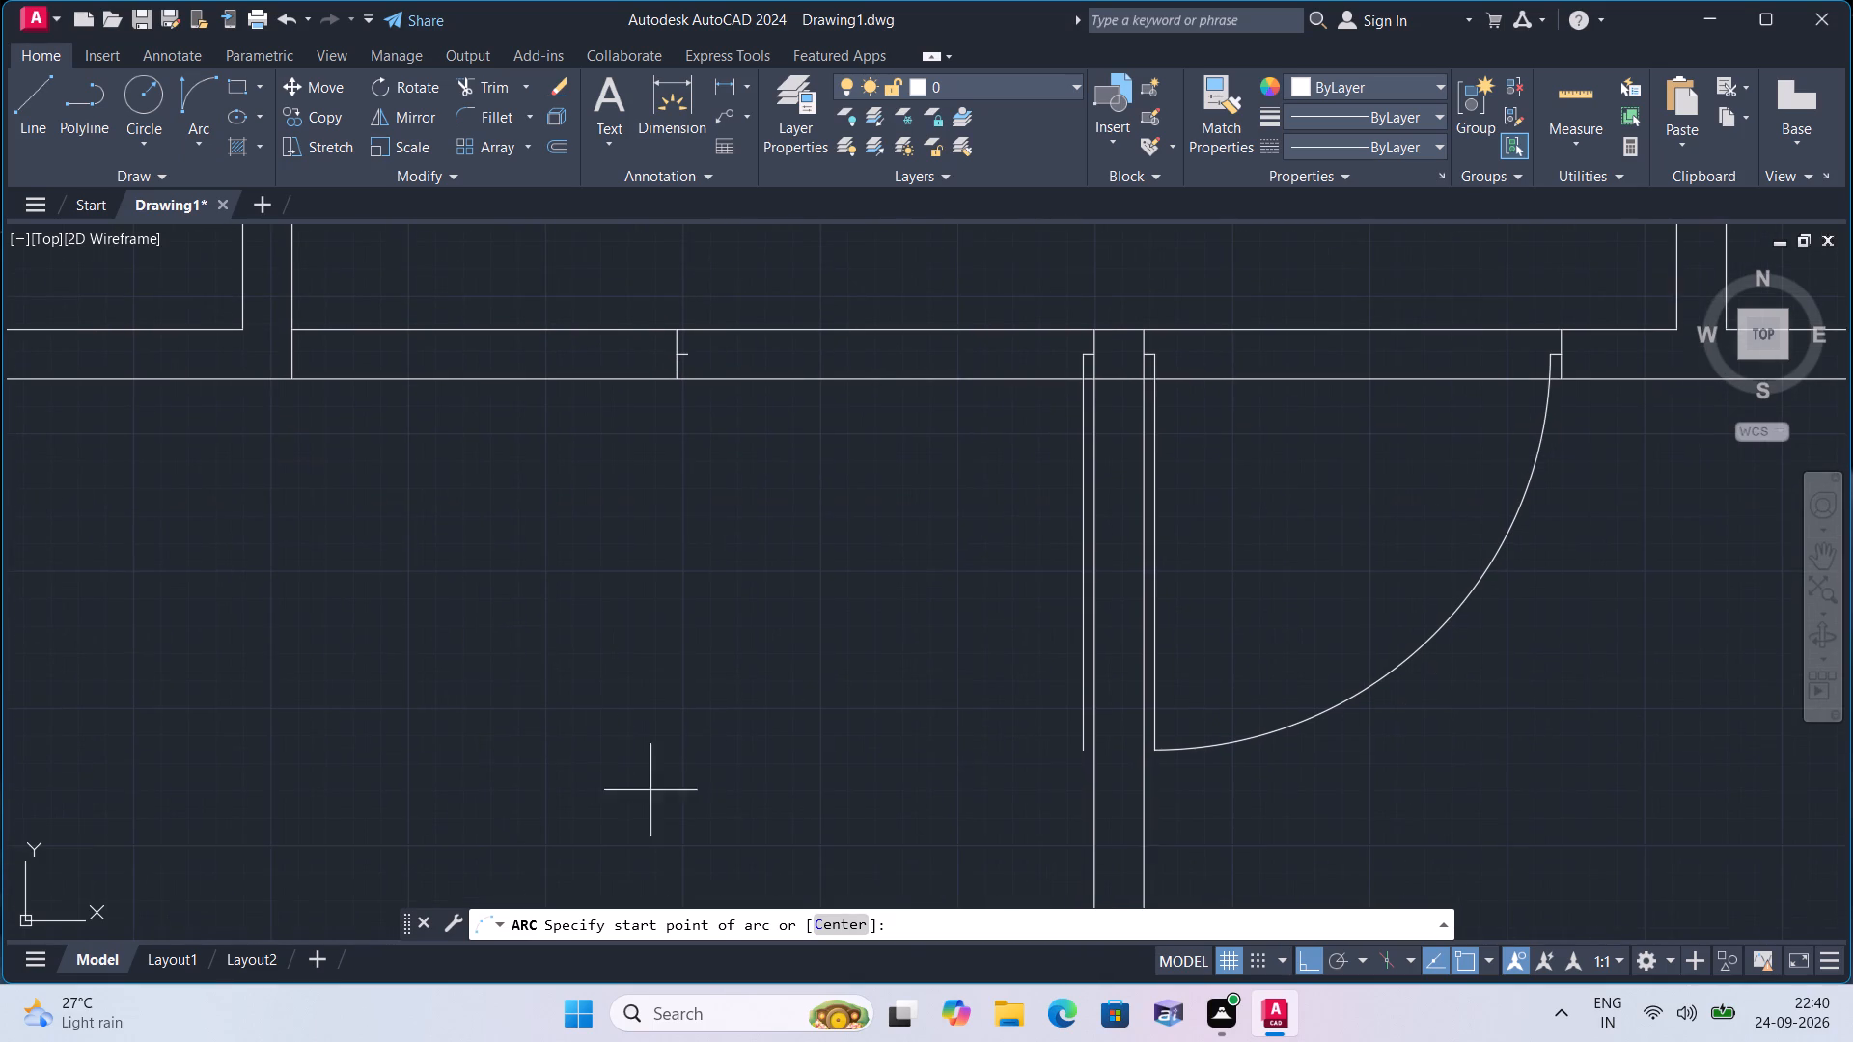
{"action": "left_click", "coordinate": [1083, 753]}
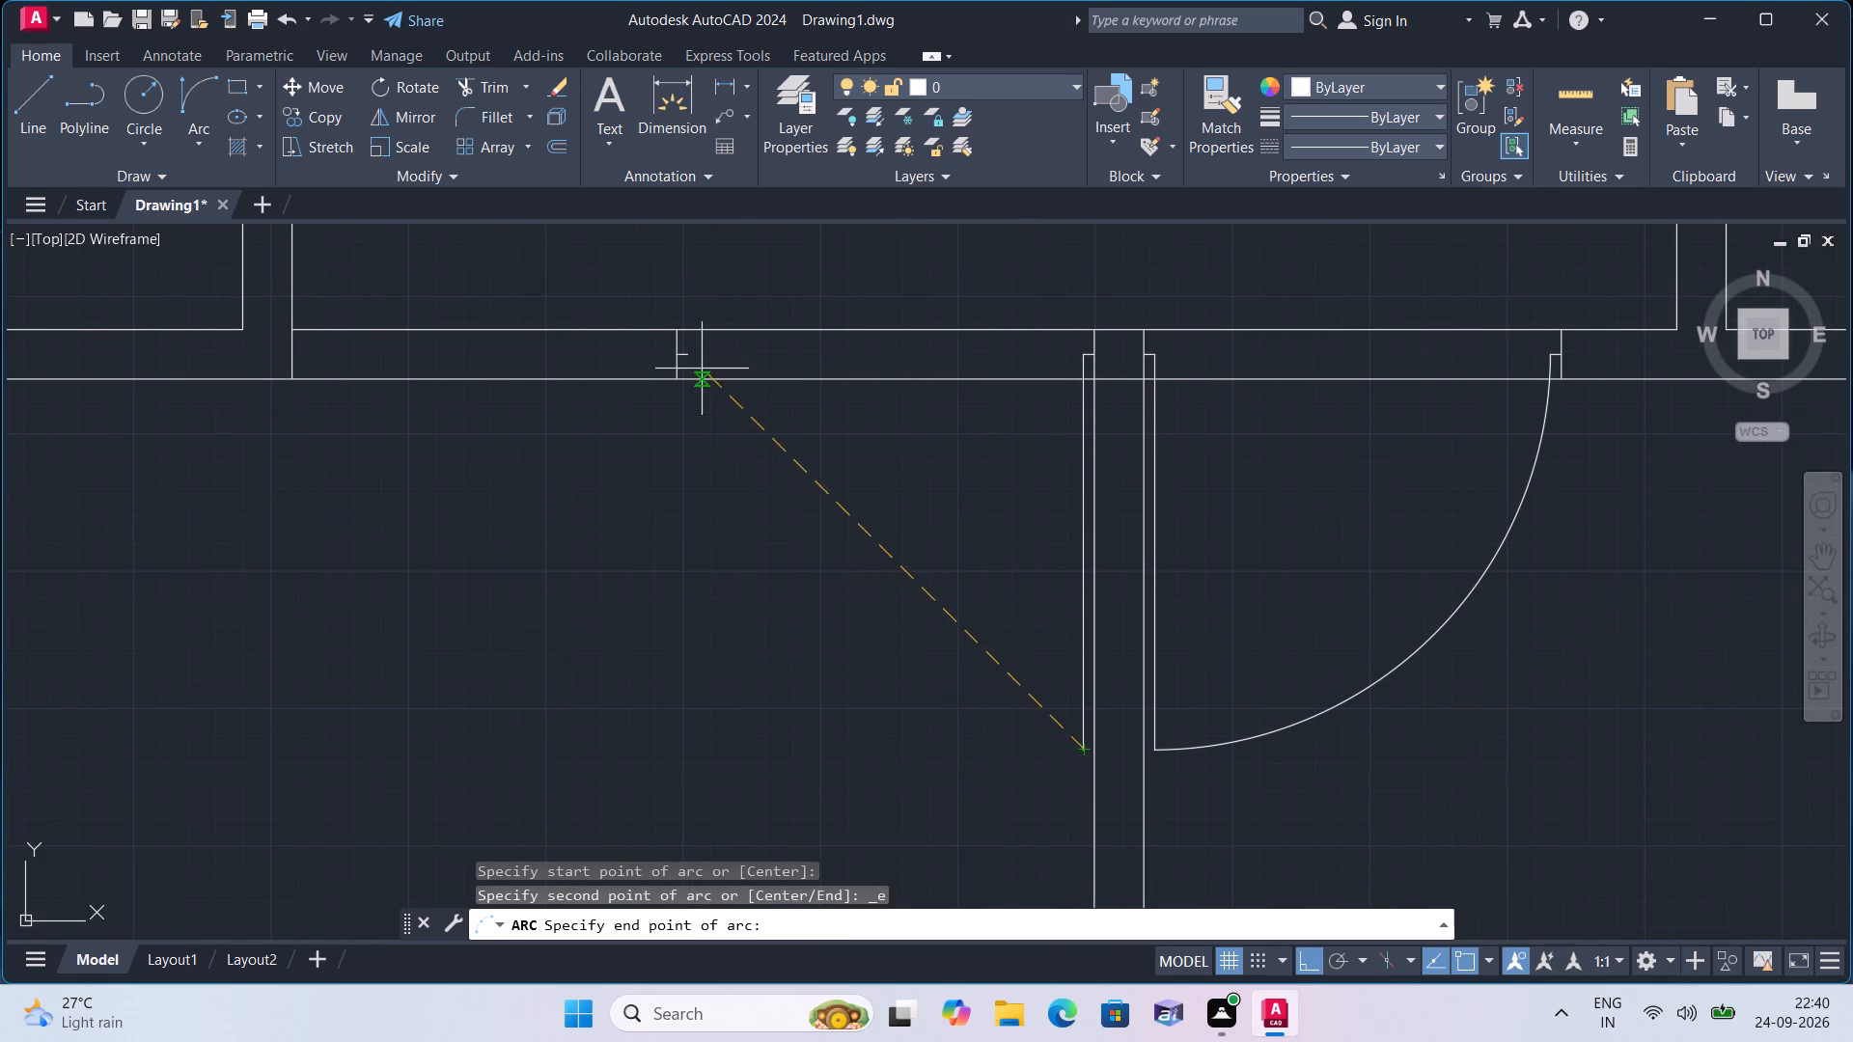
{"action": "left_click", "coordinate": [694, 357]}
{"action": "left_click", "coordinate": [672, 466]}
Trim the wall's southern face line across the eastern pair's west door opening, from its west jamb to the partition.
{"action": "scroll", "coordinate": [672, 466], "scroll_direction": "down", "scroll_amount": 1}
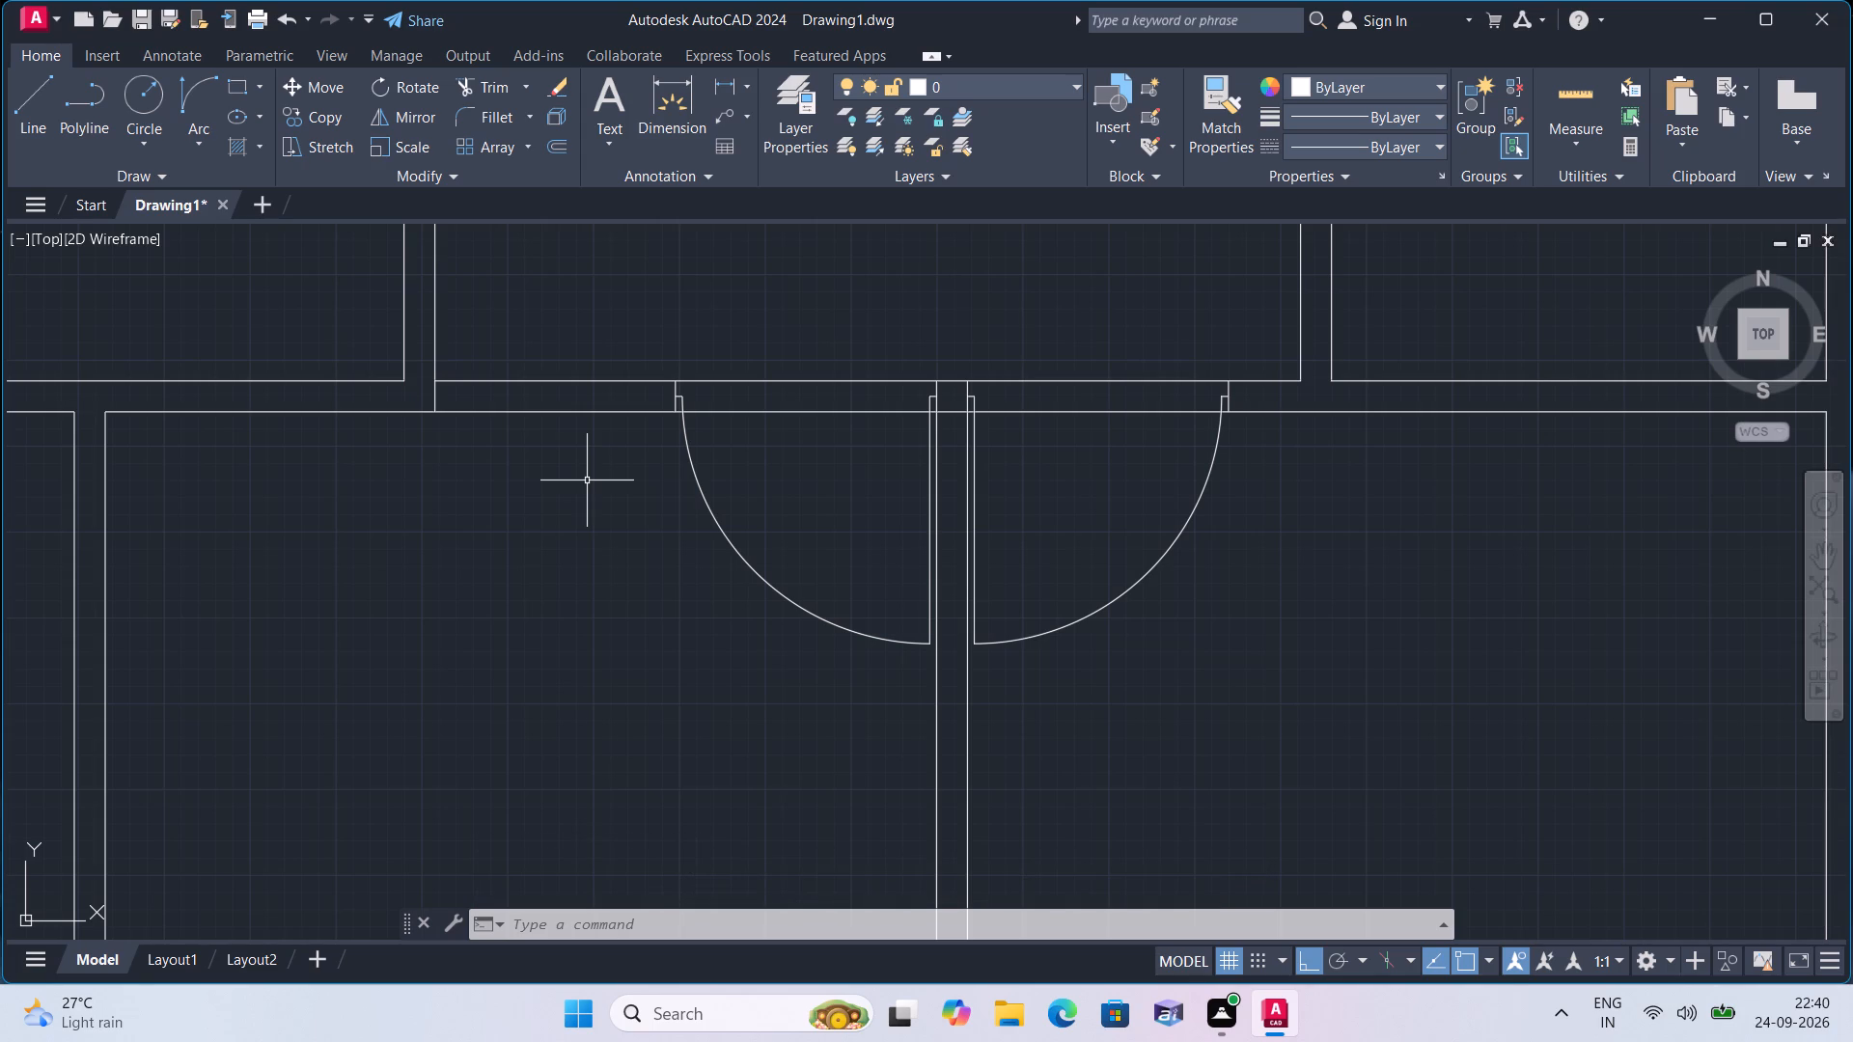
{"action": "middle_click_drag", "start_coordinate": [587, 480], "coordinate": [714, 550]}
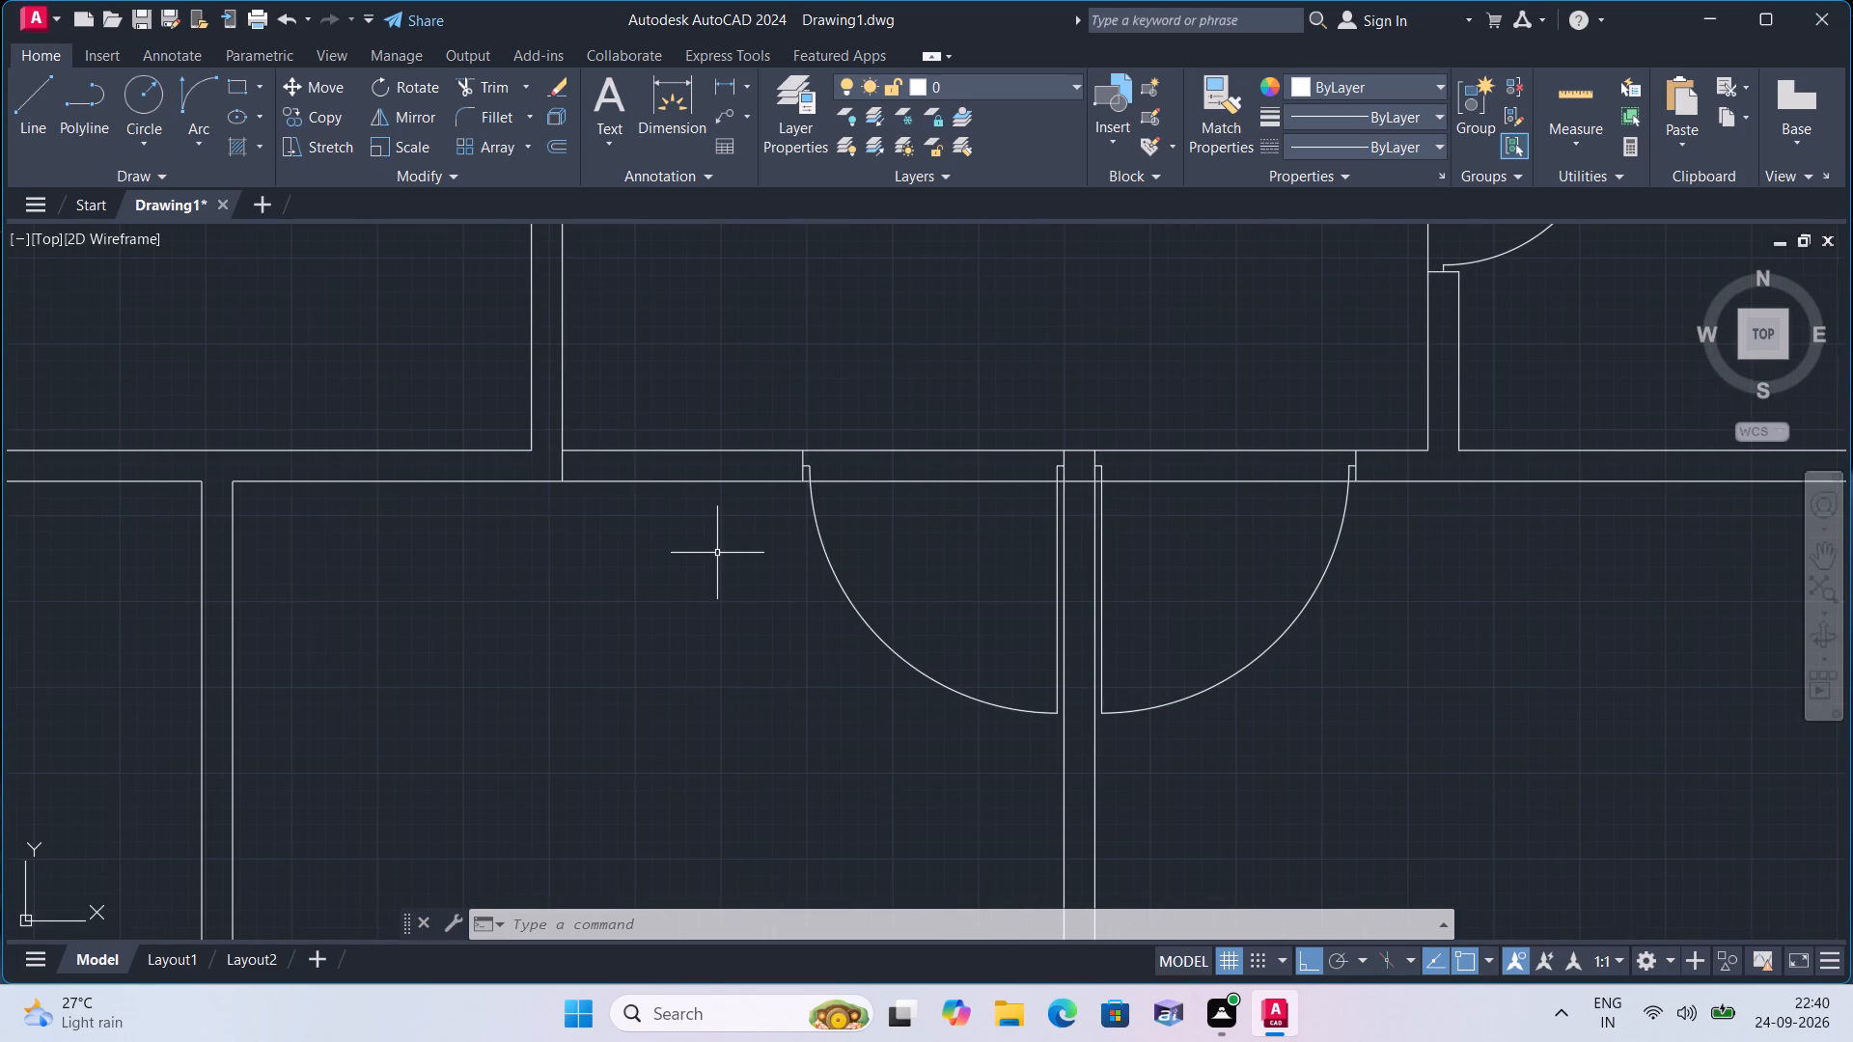
{"action": "type", "text": "trim"}
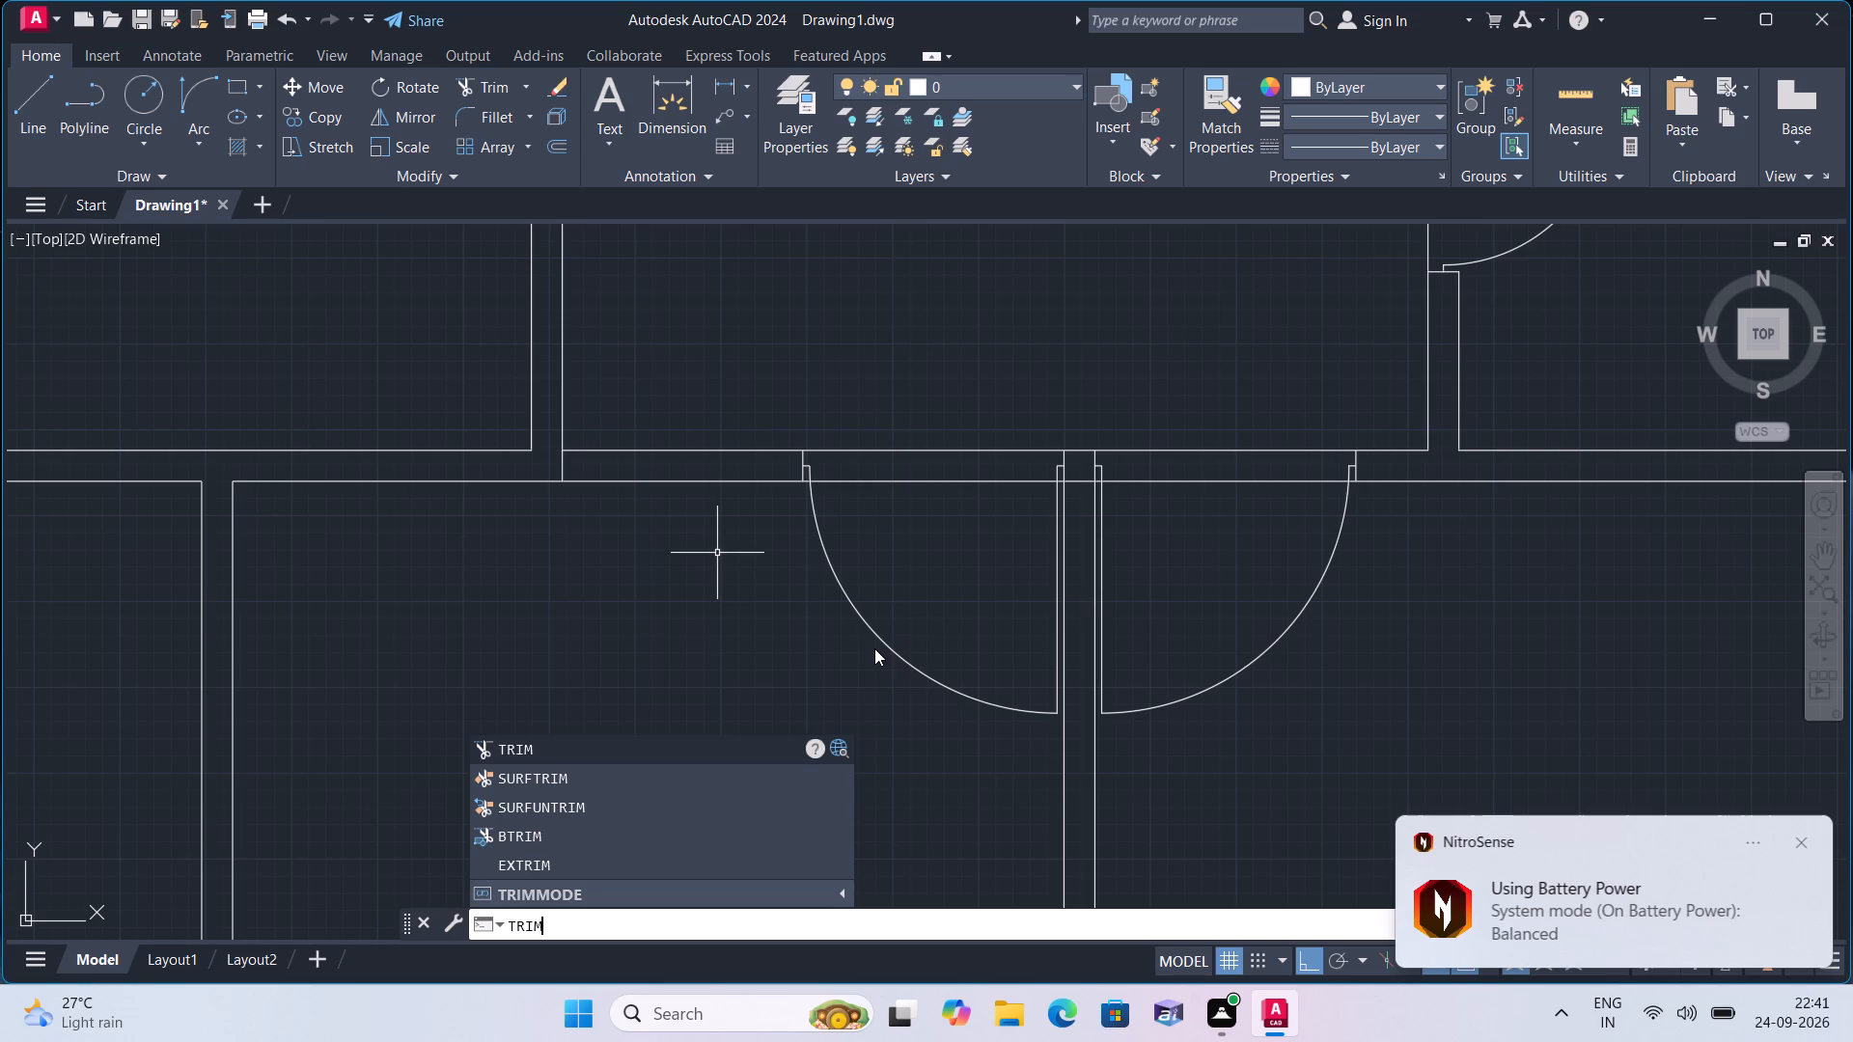
{"action": "key", "text": "space"}
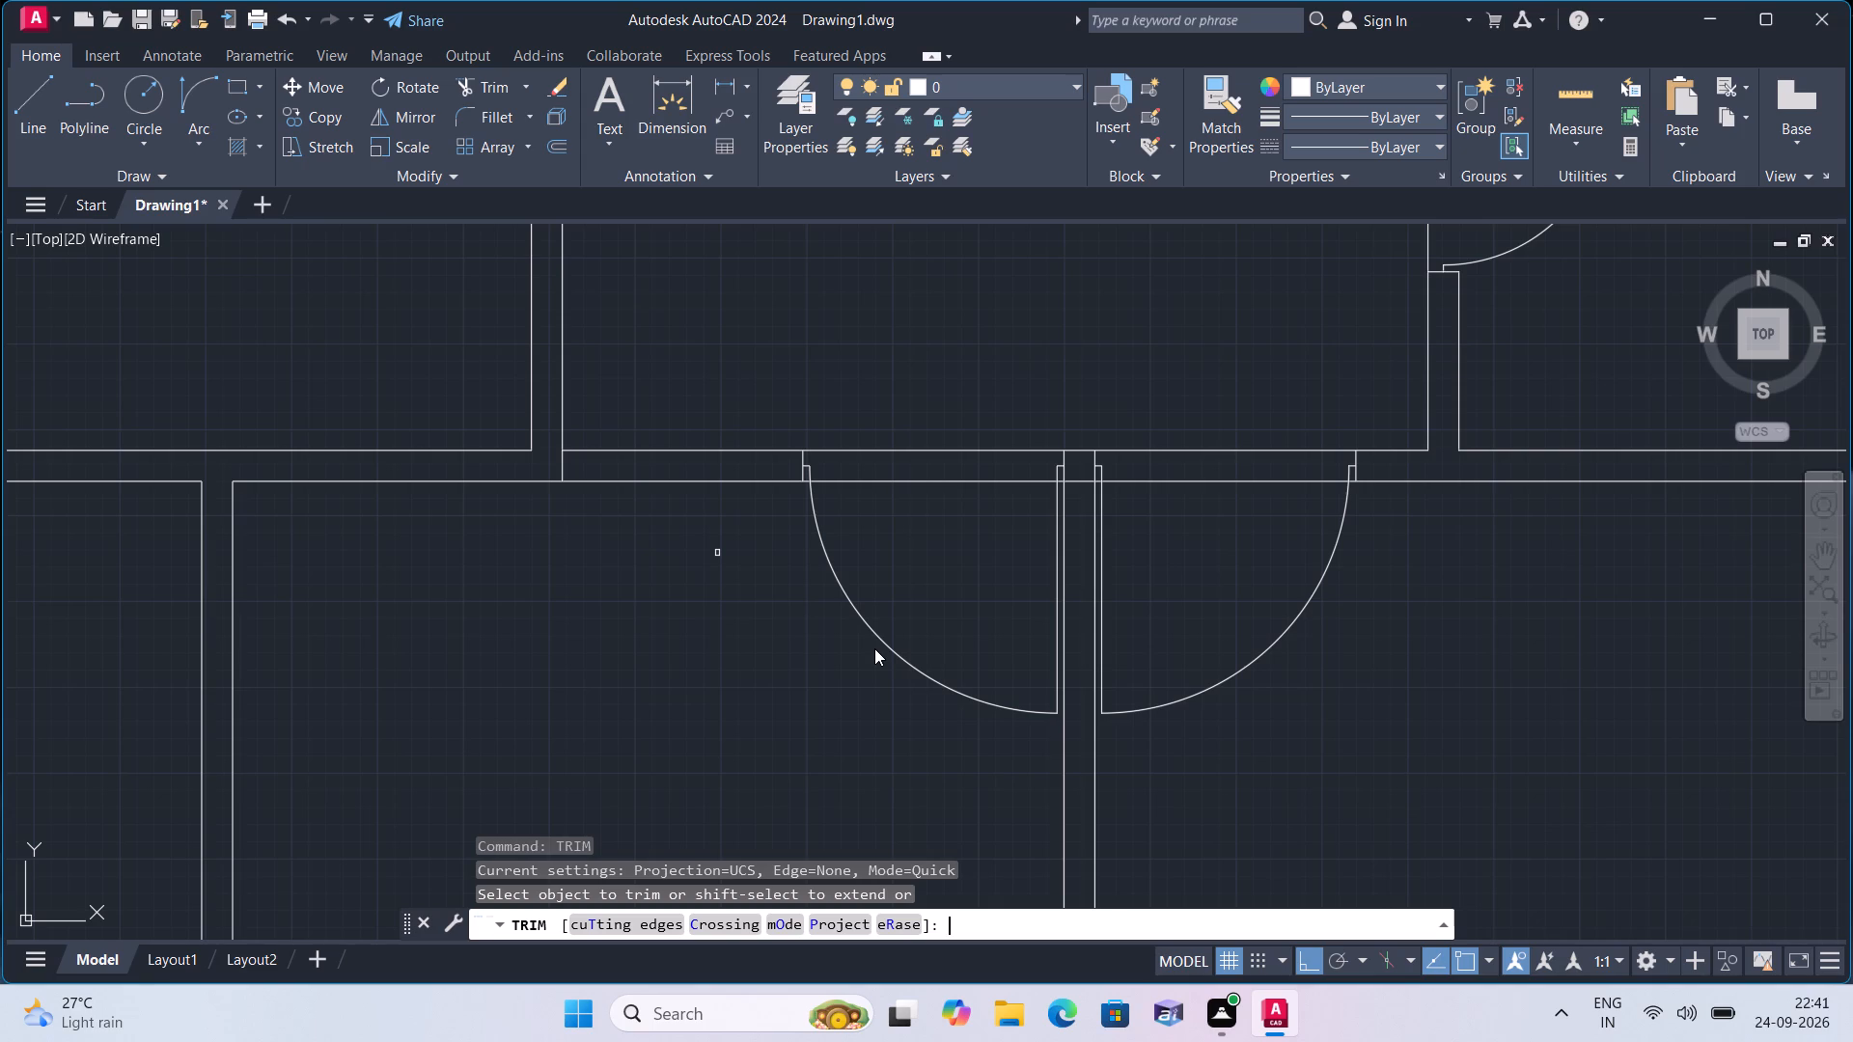
{"action": "scroll", "coordinate": [826, 493], "scroll_direction": "up", "scroll_amount": 2}
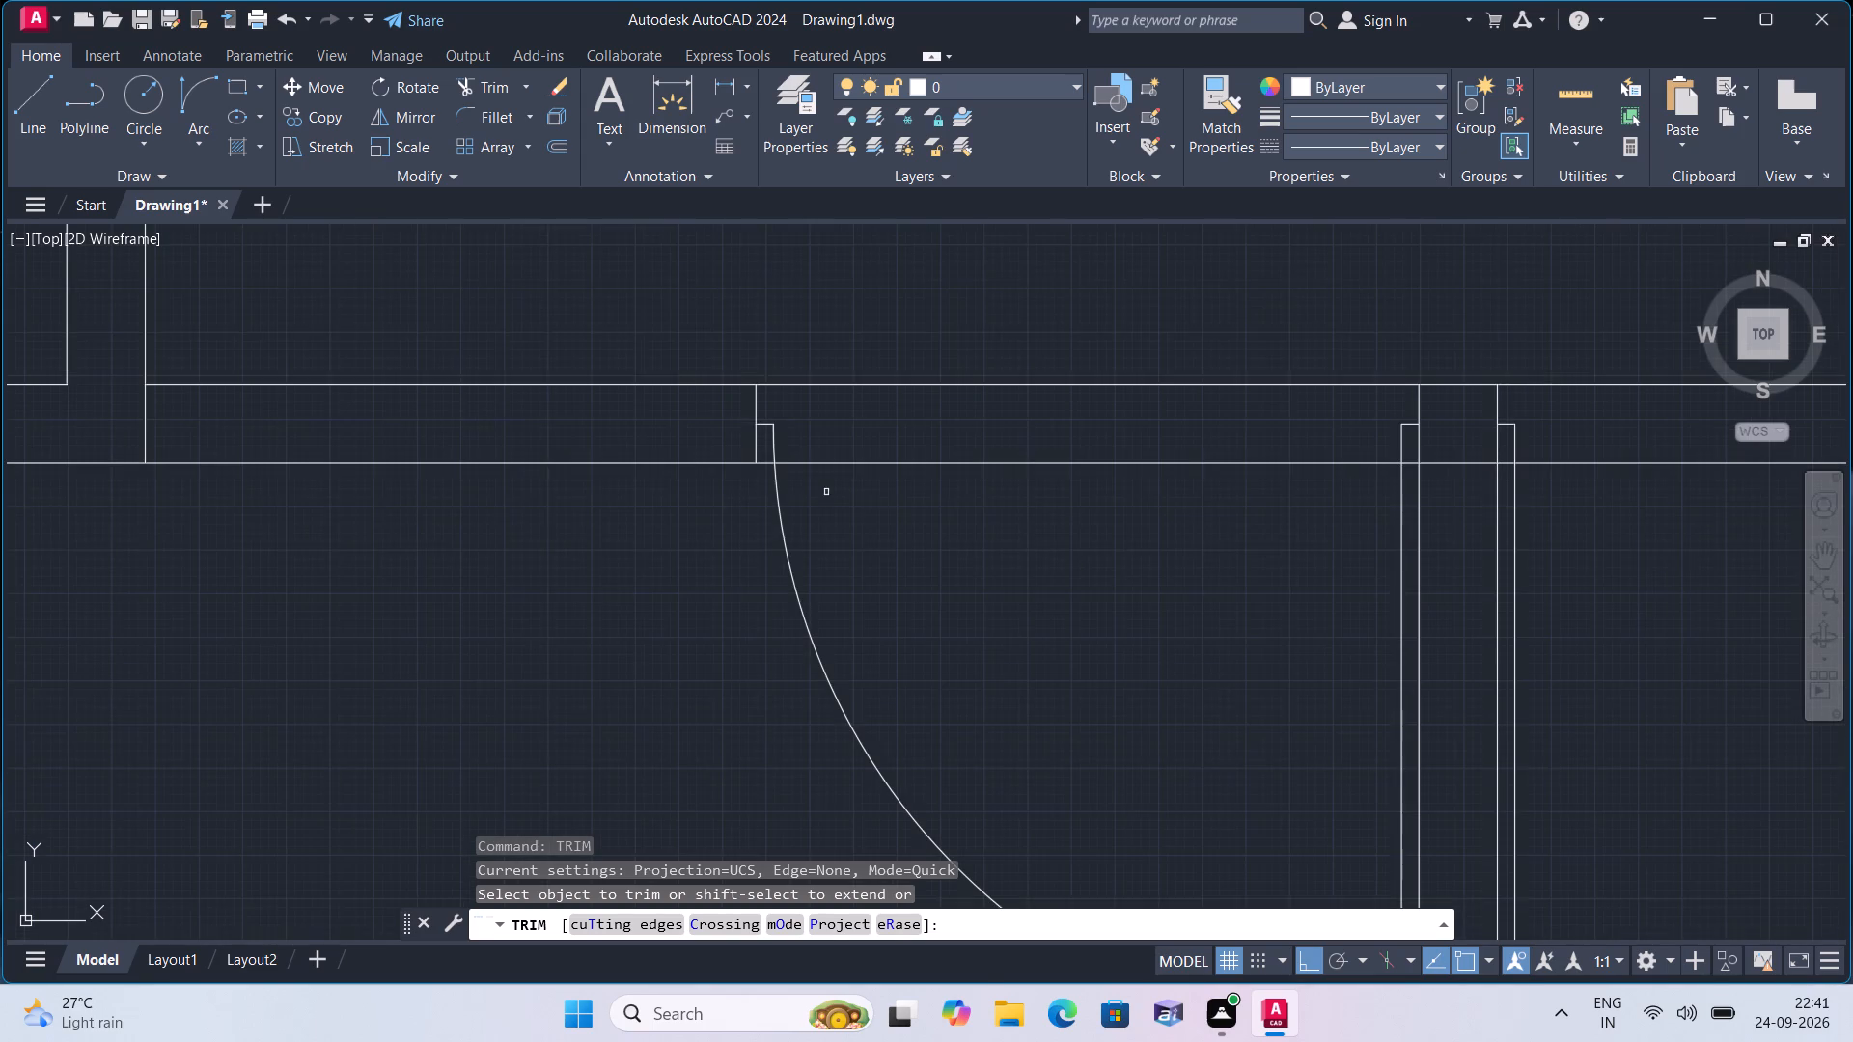
{"action": "scroll", "coordinate": [808, 476], "scroll_direction": "down", "scroll_amount": 1}
{"action": "scroll", "coordinate": [678, 480], "scroll_direction": "up", "scroll_amount": 1}
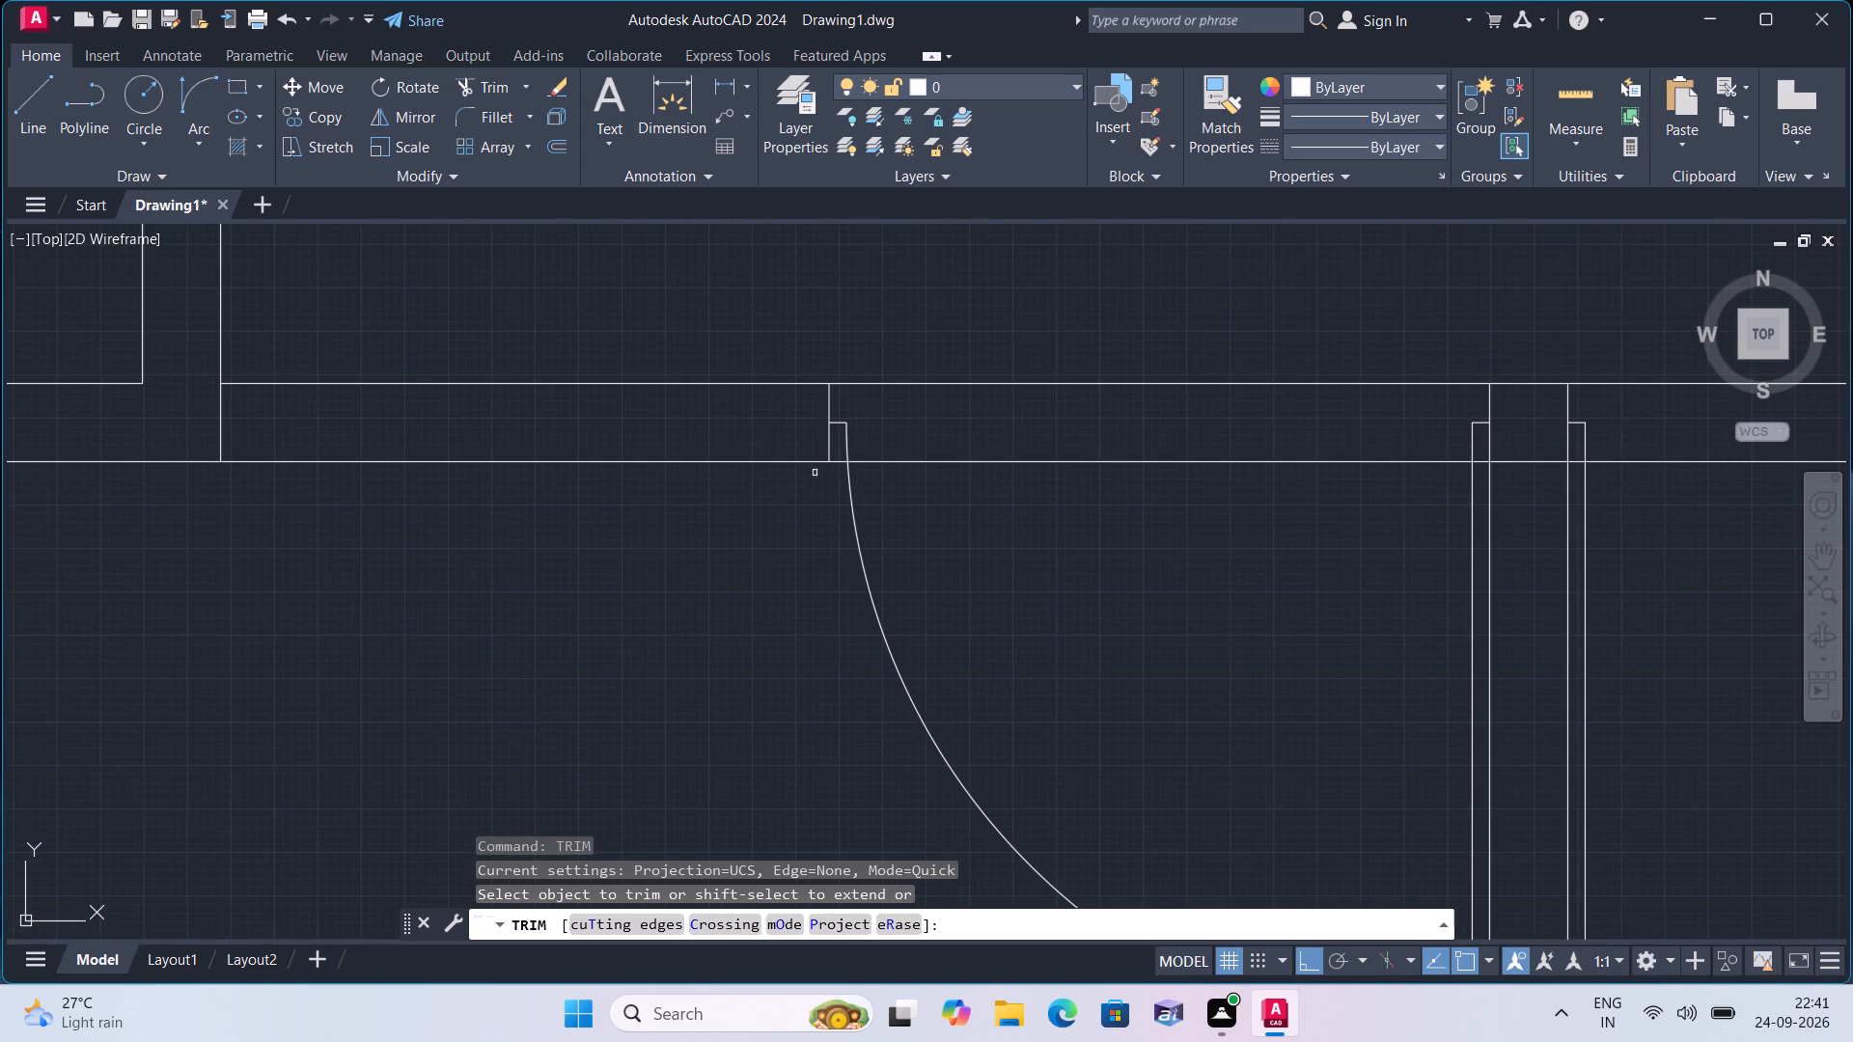
{"action": "left_click", "coordinate": [835, 459]}
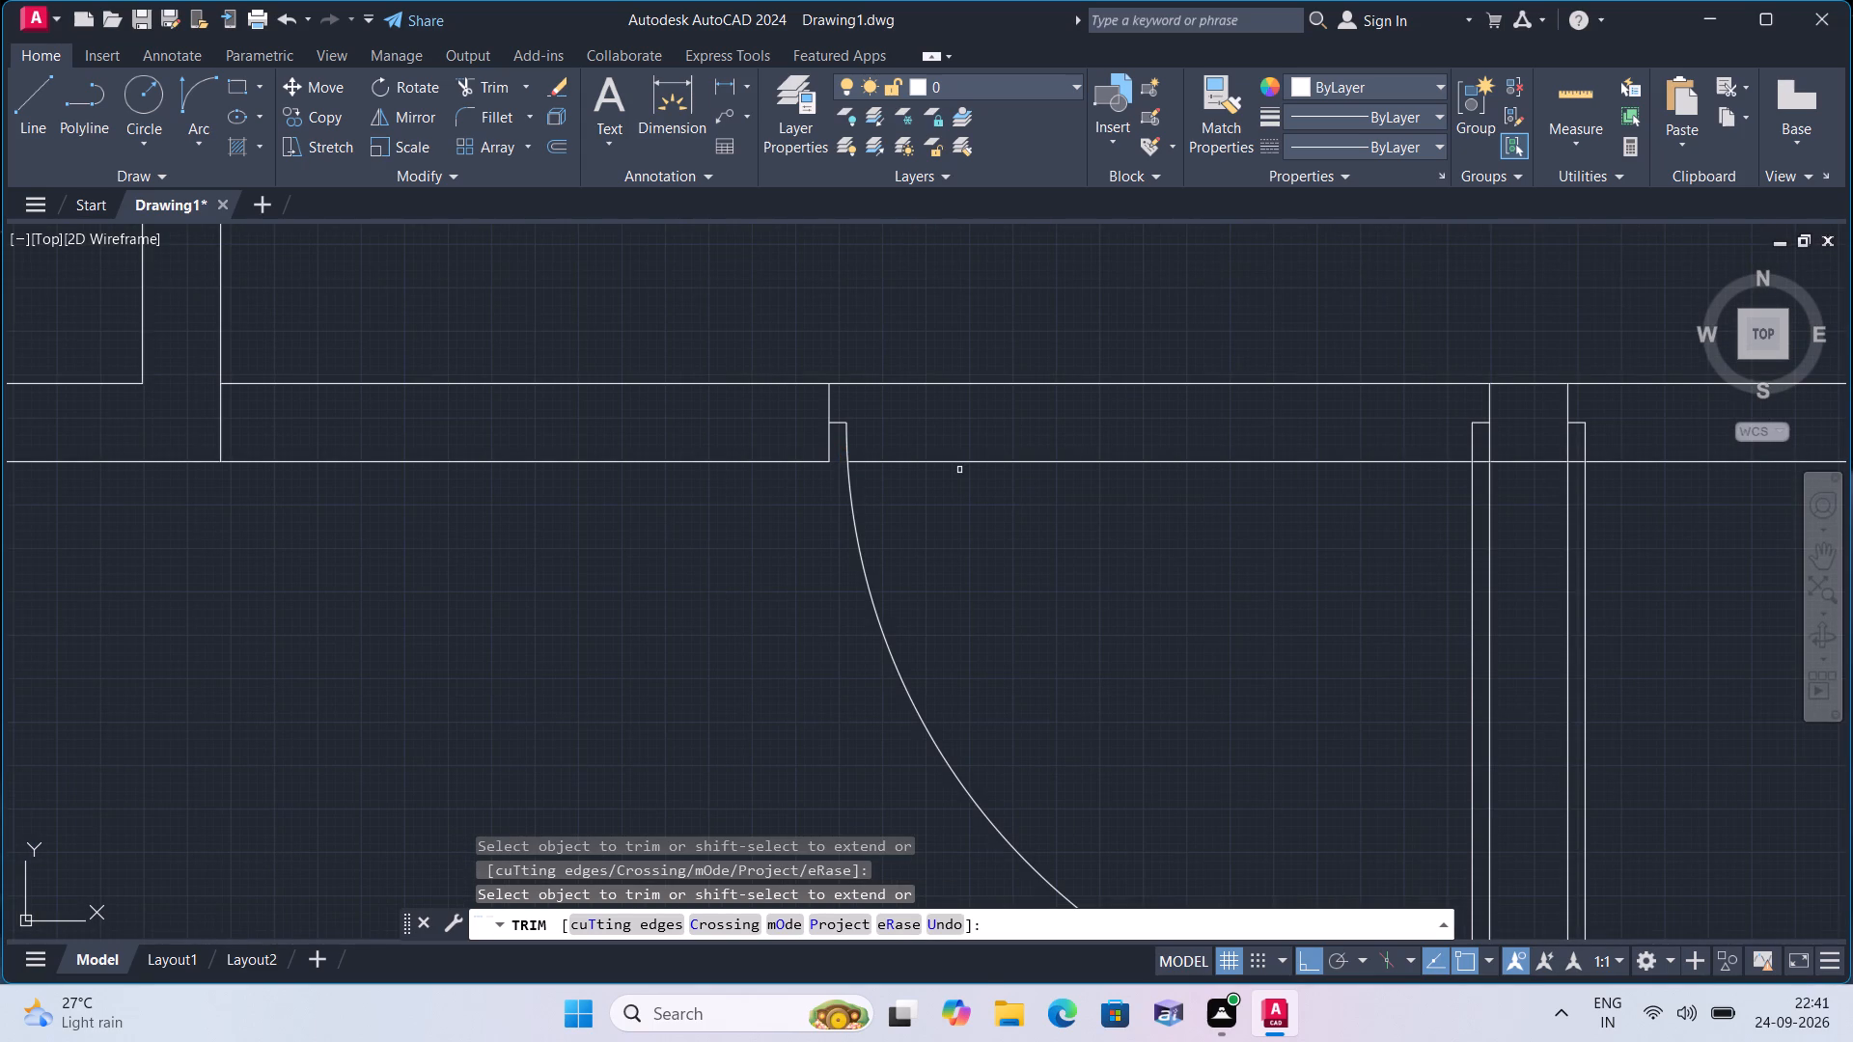
{"action": "left_click", "coordinate": [961, 460]}
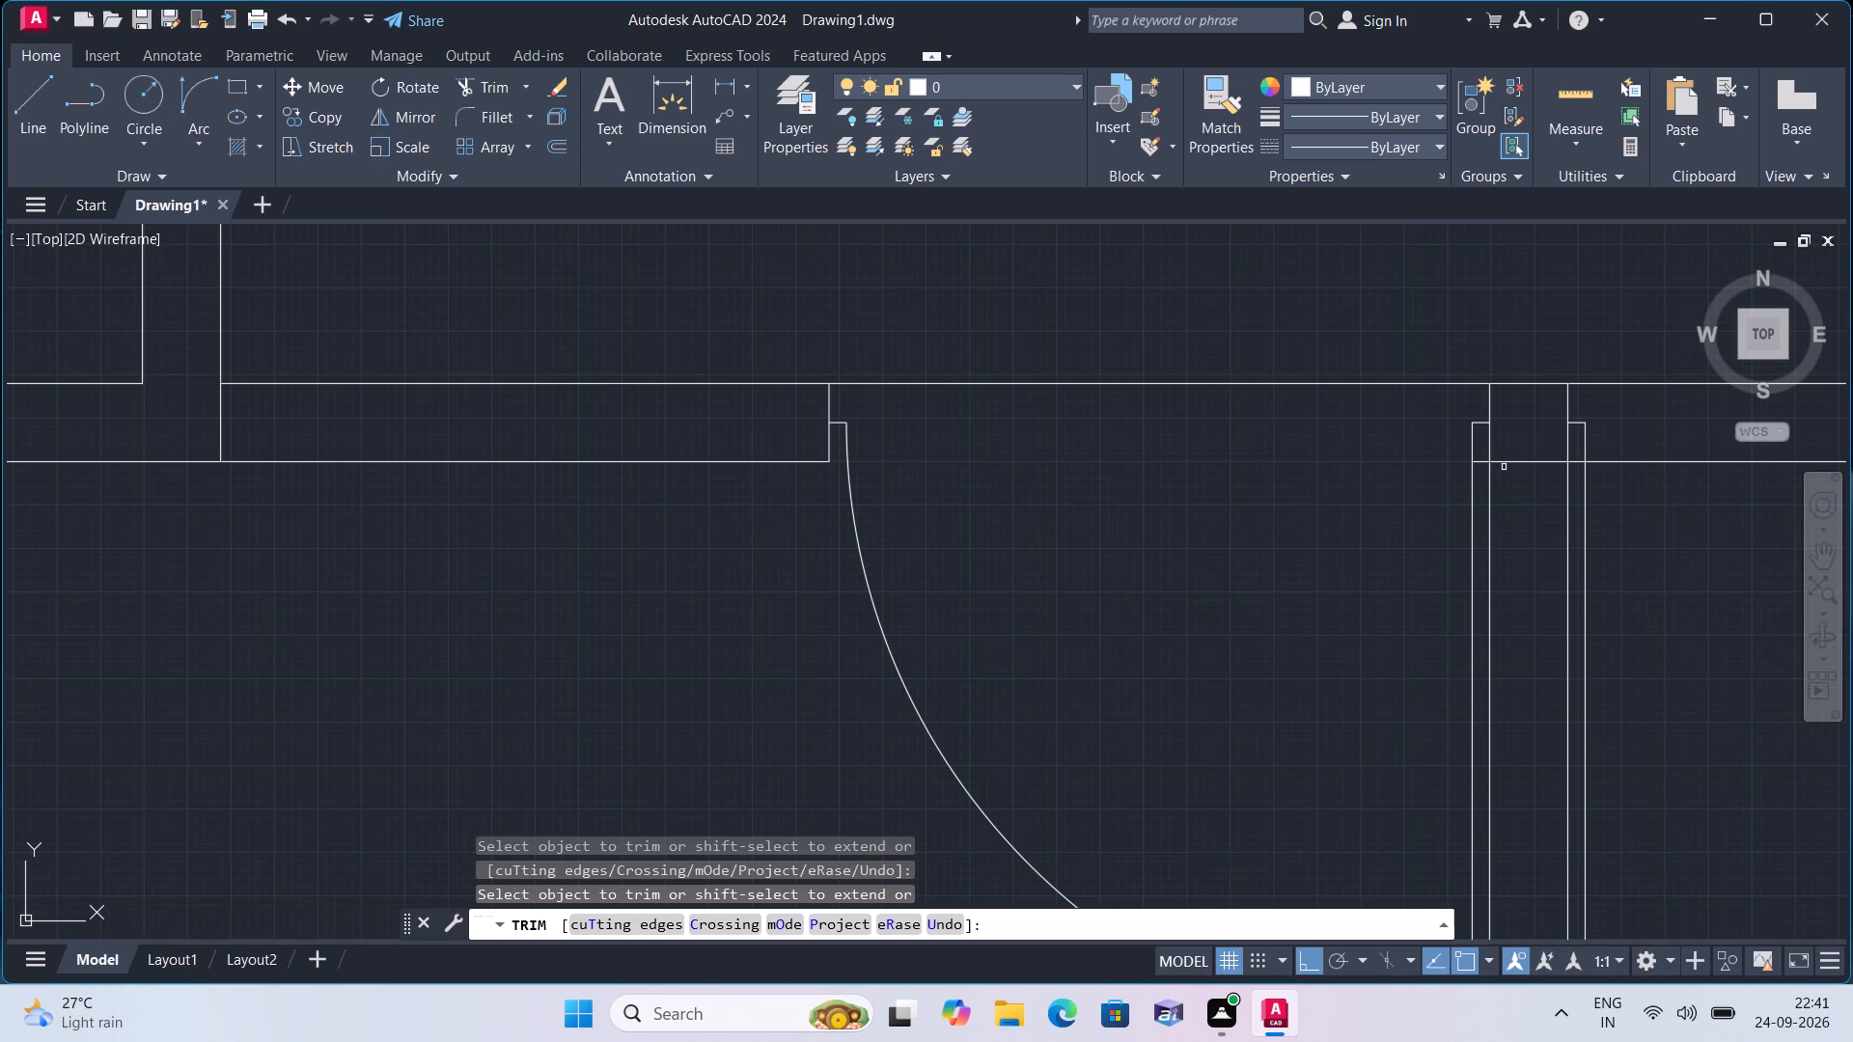
{"action": "scroll", "coordinate": [1504, 461], "scroll_direction": "up", "scroll_amount": 1}
{"action": "left_click", "coordinate": [1456, 462]}
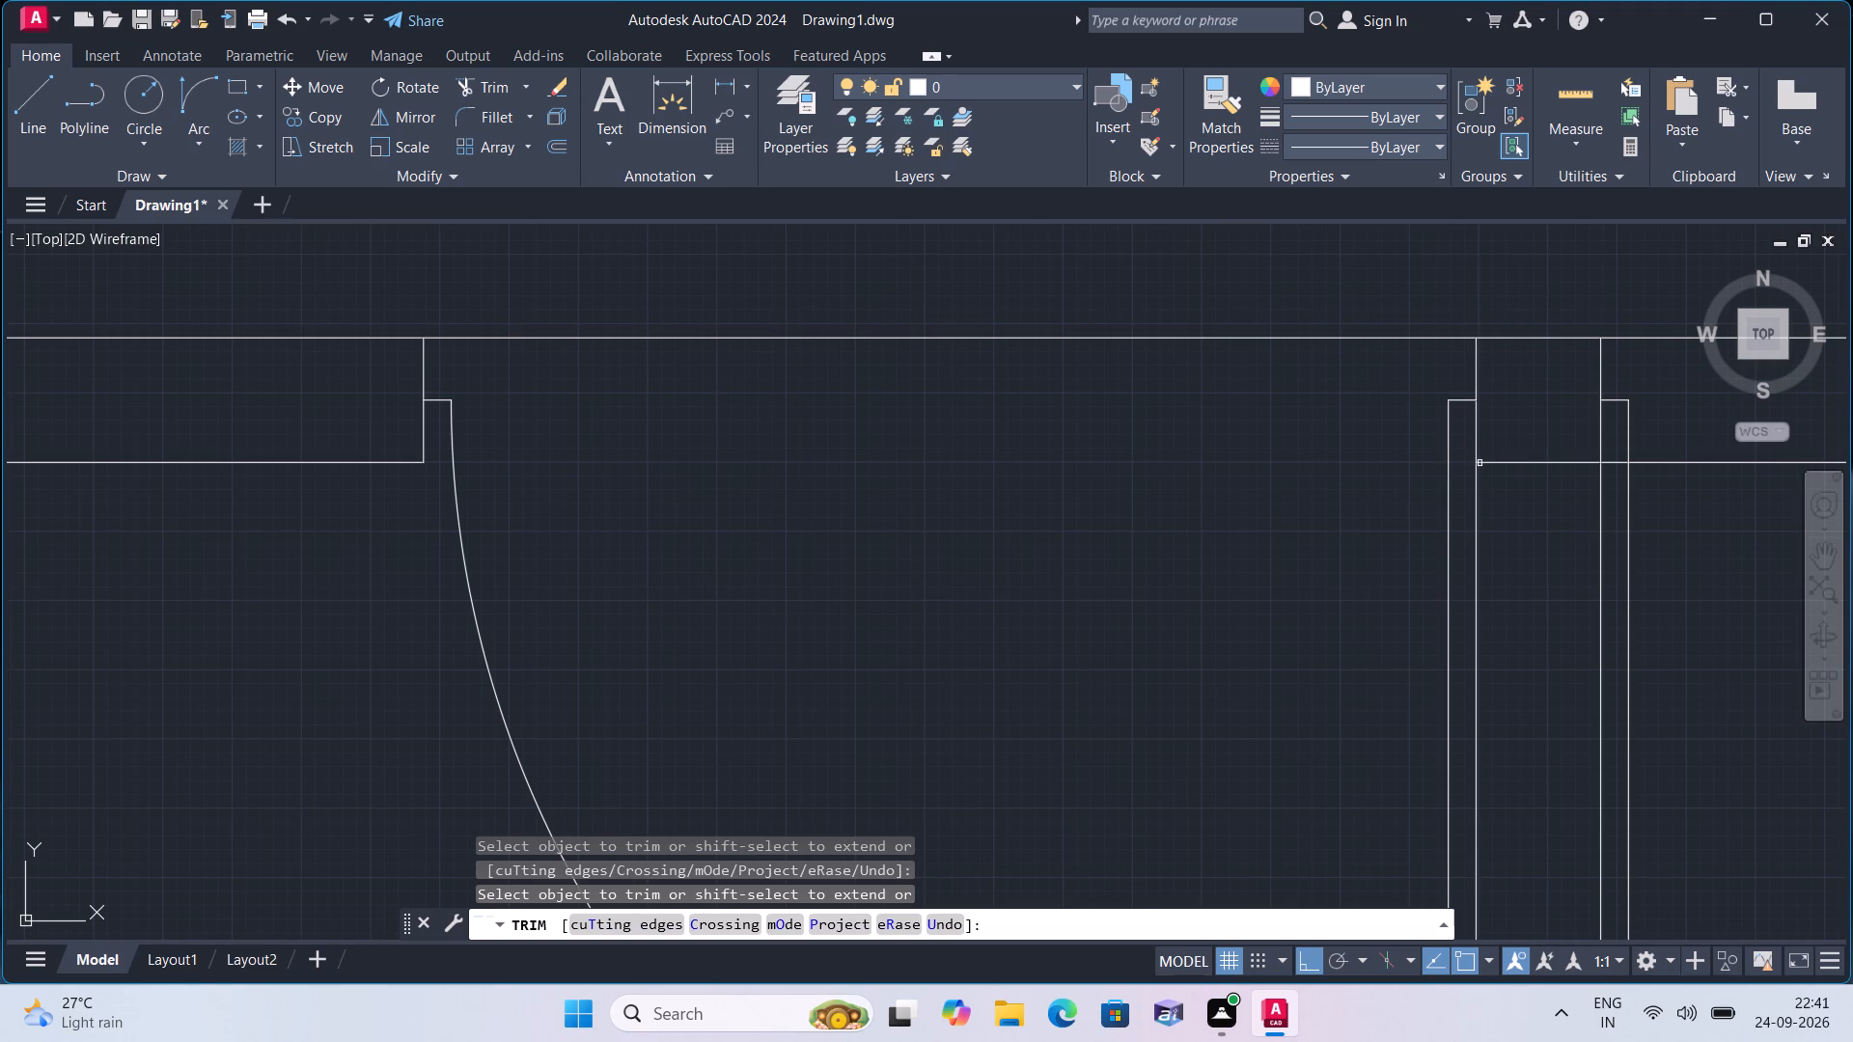
Trim the same southern face line across the partition and the adjoining east door opening, up to its east jamb.
{"action": "left_click", "coordinate": [1529, 464]}
{"action": "scroll", "coordinate": [1584, 466], "scroll_direction": "down", "scroll_amount": 1}
{"action": "scroll", "coordinate": [1593, 466], "scroll_direction": "up", "scroll_amount": 1}
{"action": "left_click", "coordinate": [1598, 463]}
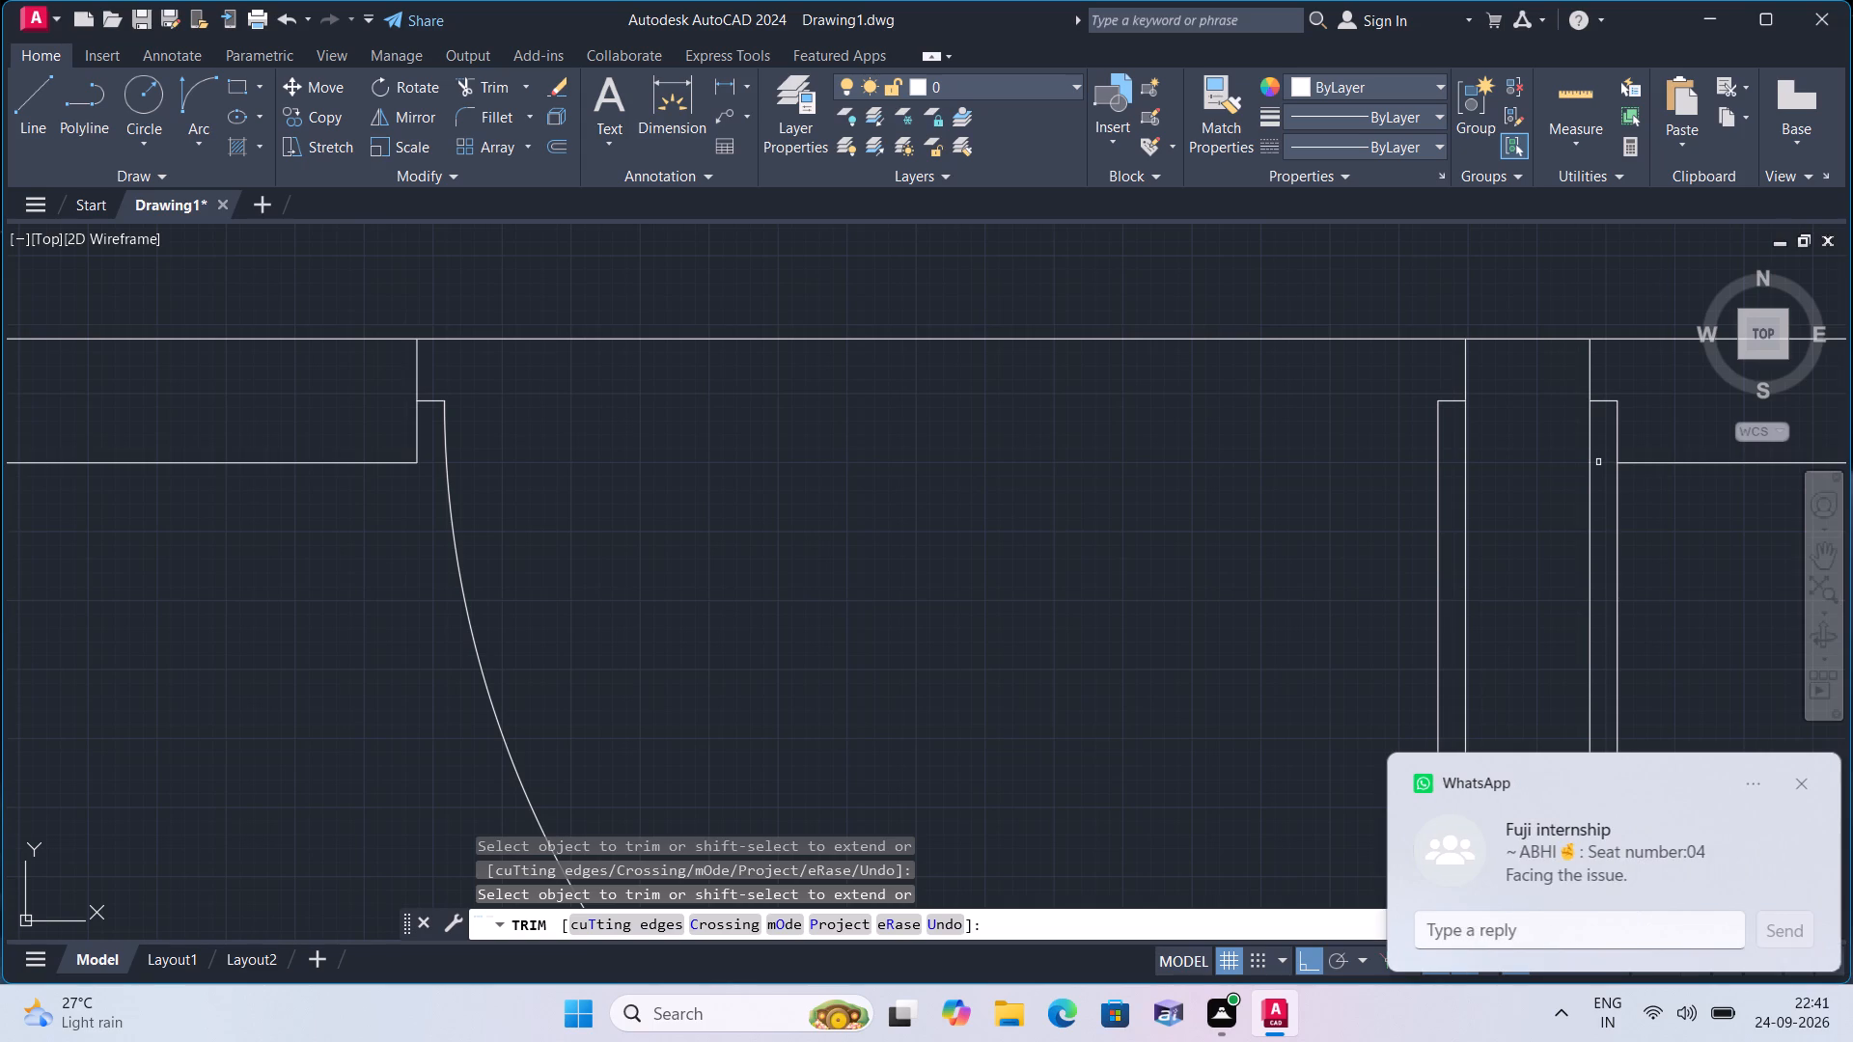
{"action": "scroll", "coordinate": [1570, 480], "scroll_direction": "down", "scroll_amount": 1}
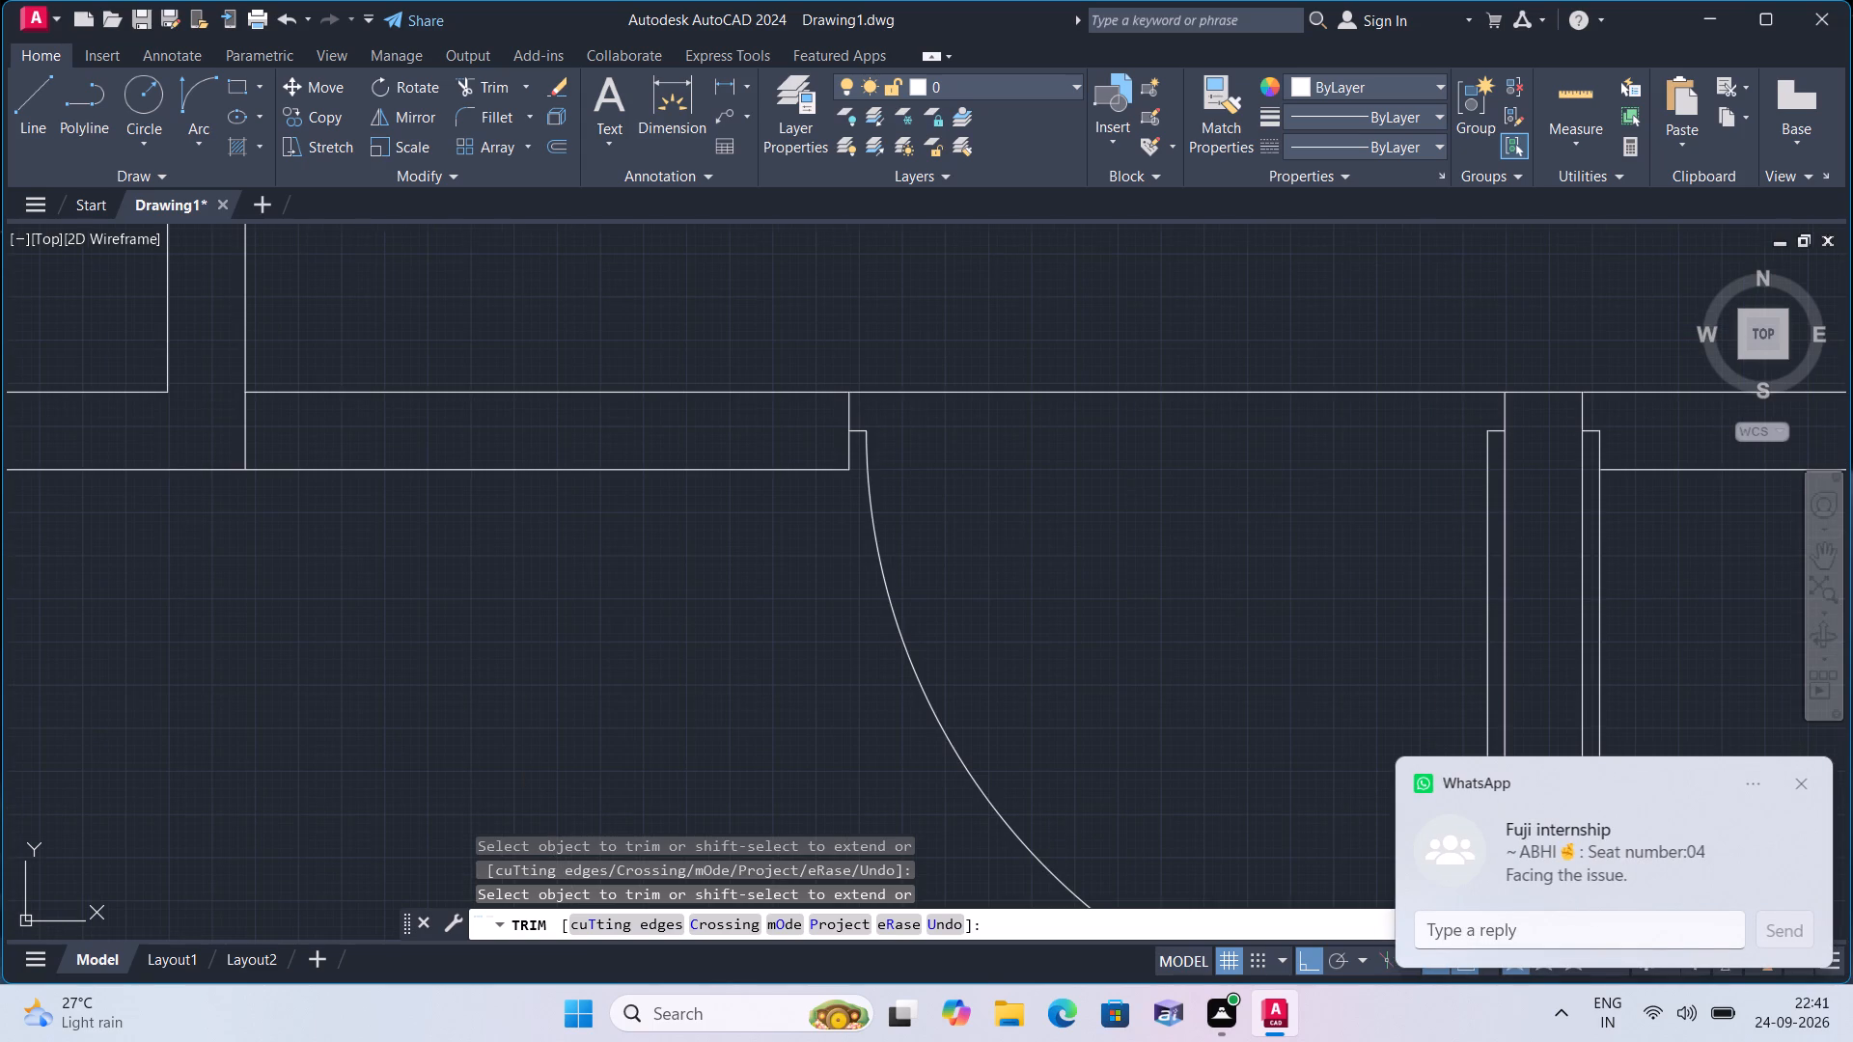
{"action": "middle_click_drag", "start_coordinate": [1348, 512], "coordinate": [1214, 424]}
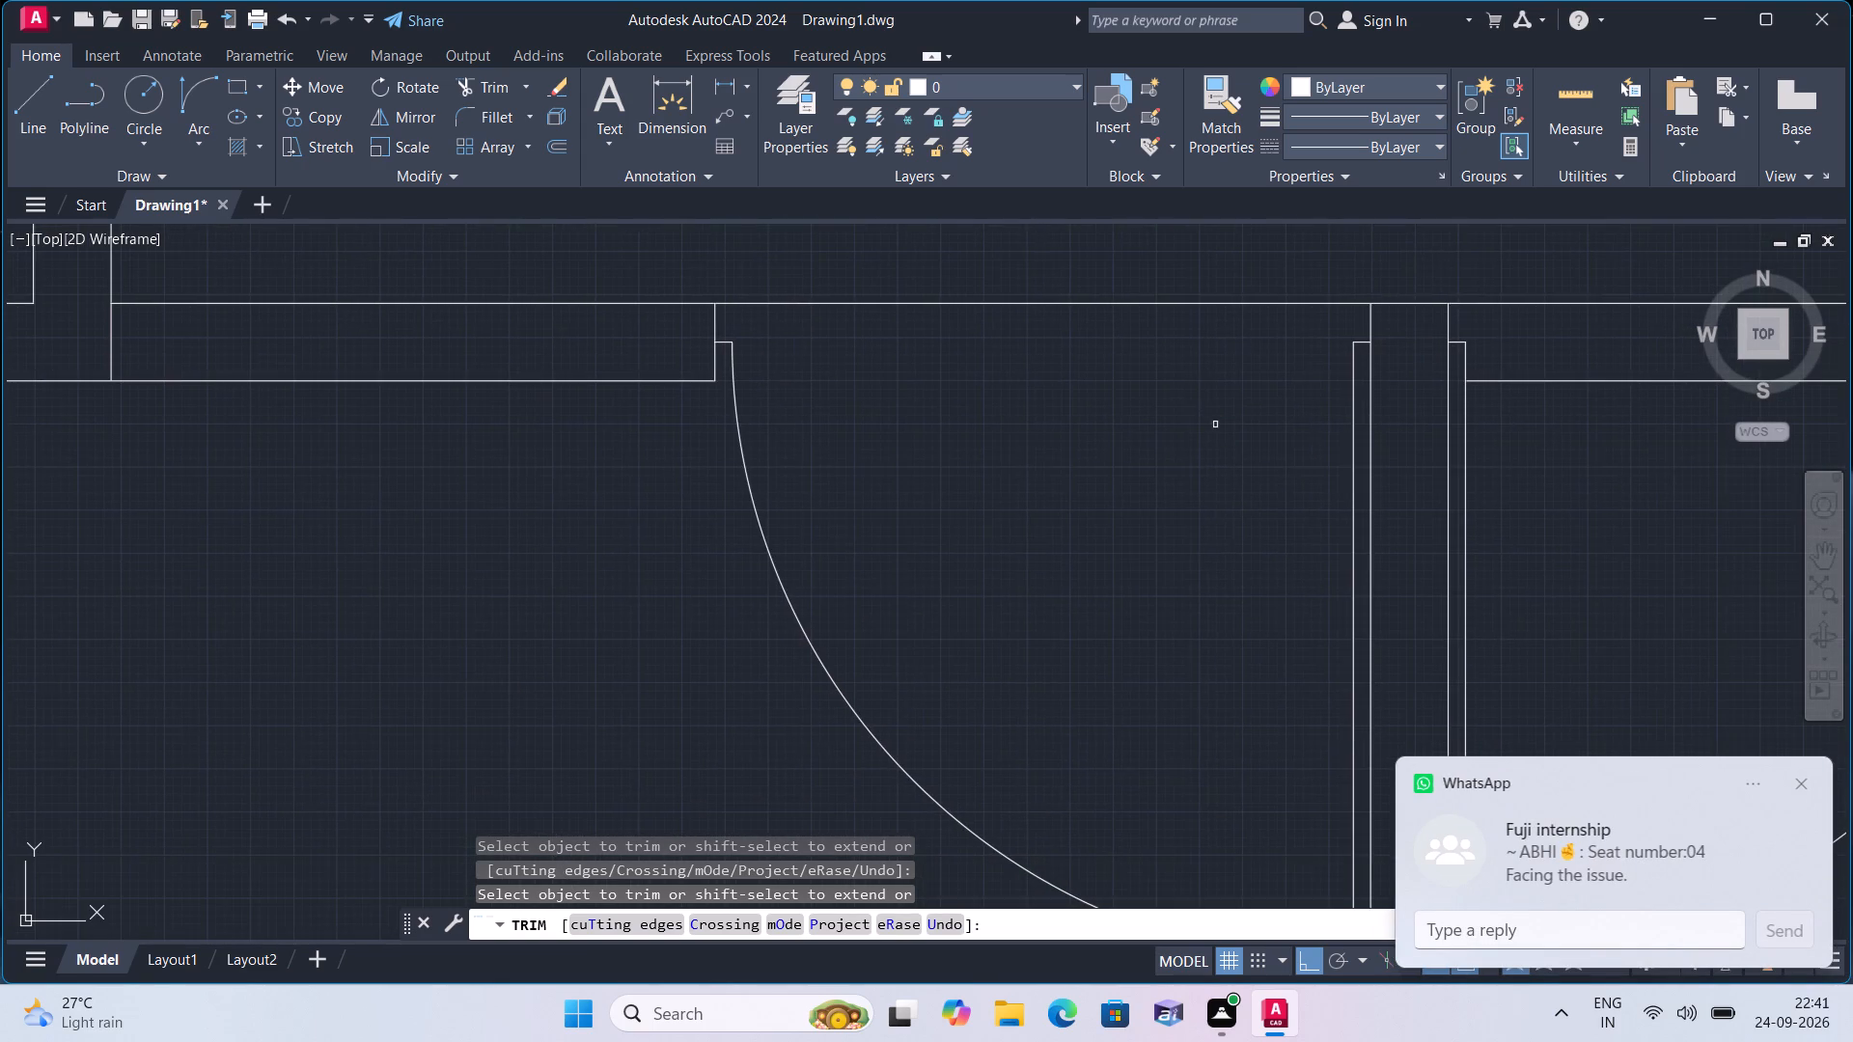
{"action": "scroll", "coordinate": [1510, 404], "scroll_direction": "down", "scroll_amount": 2}
{"action": "middle_click_drag", "start_coordinate": [1525, 446], "coordinate": [1474, 420]}
{"action": "scroll", "coordinate": [1522, 447], "scroll_direction": "down", "scroll_amount": 1}
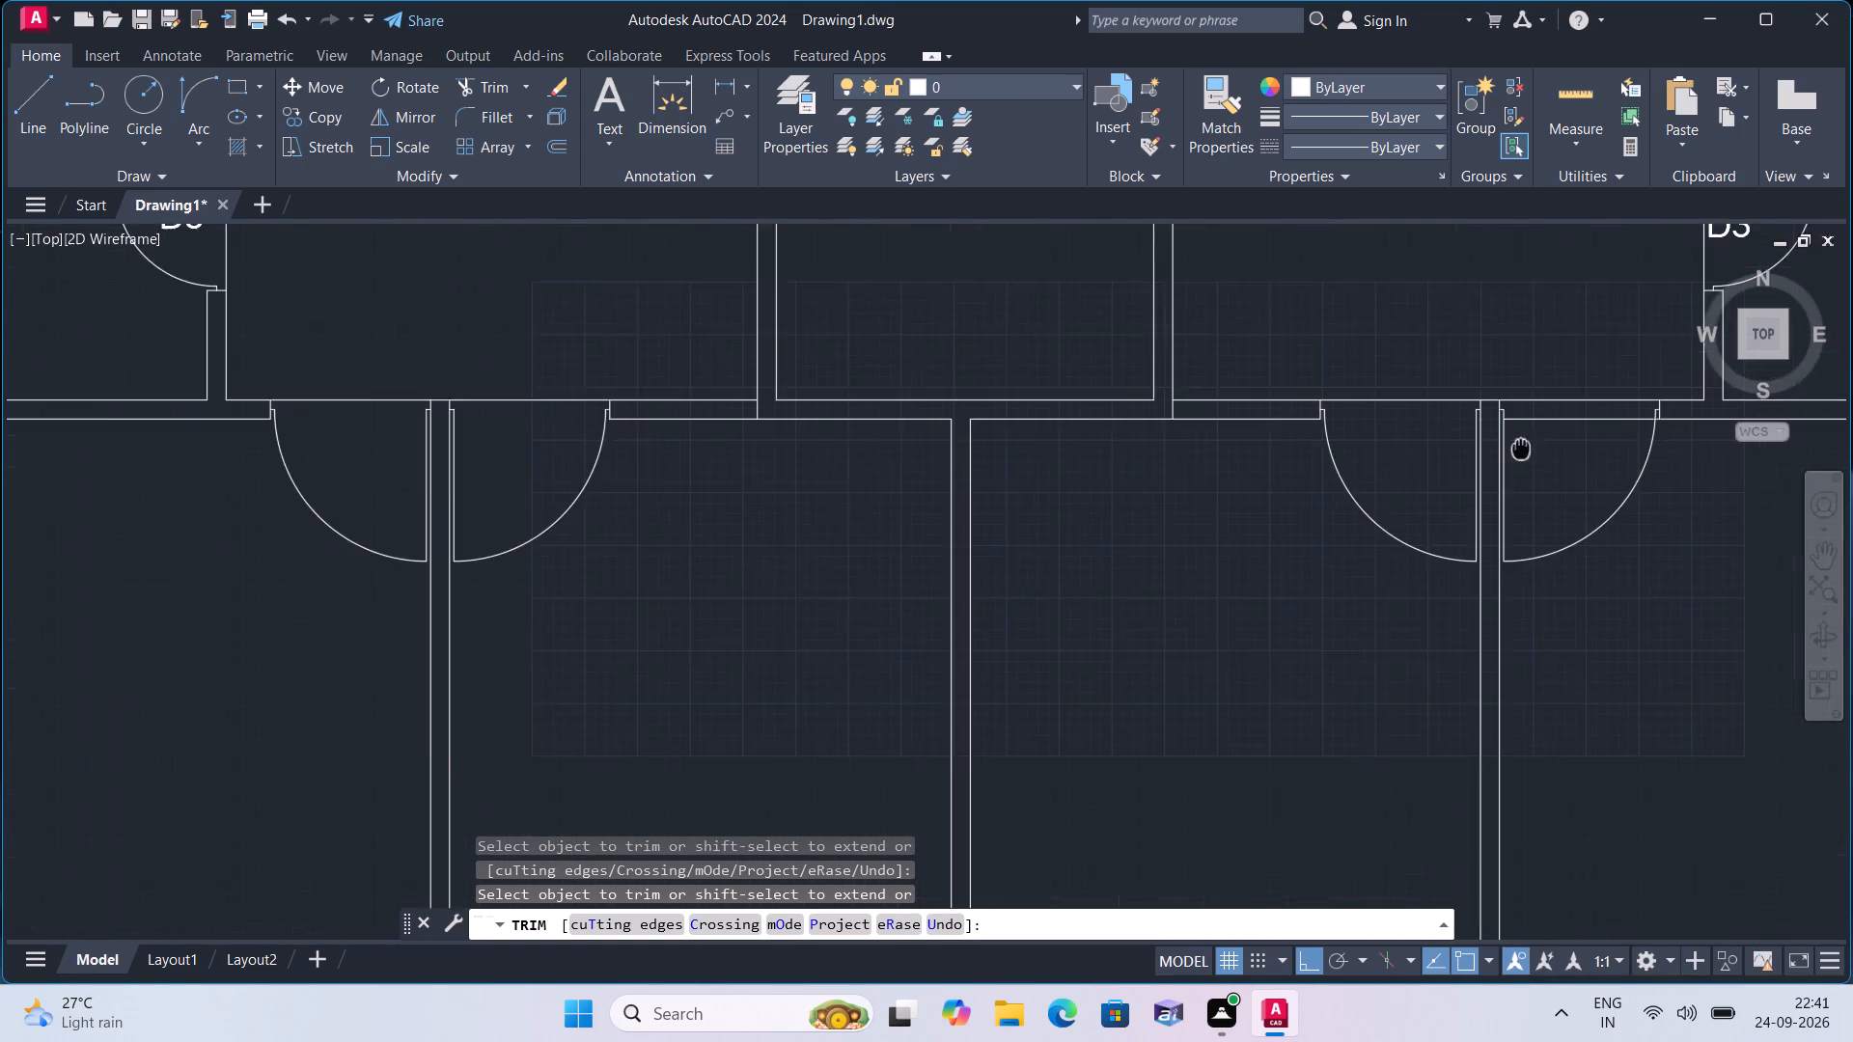
{"action": "middle_click_drag", "start_coordinate": [1474, 420], "coordinate": [1435, 397]}
{"action": "left_click", "coordinate": [1465, 370]}
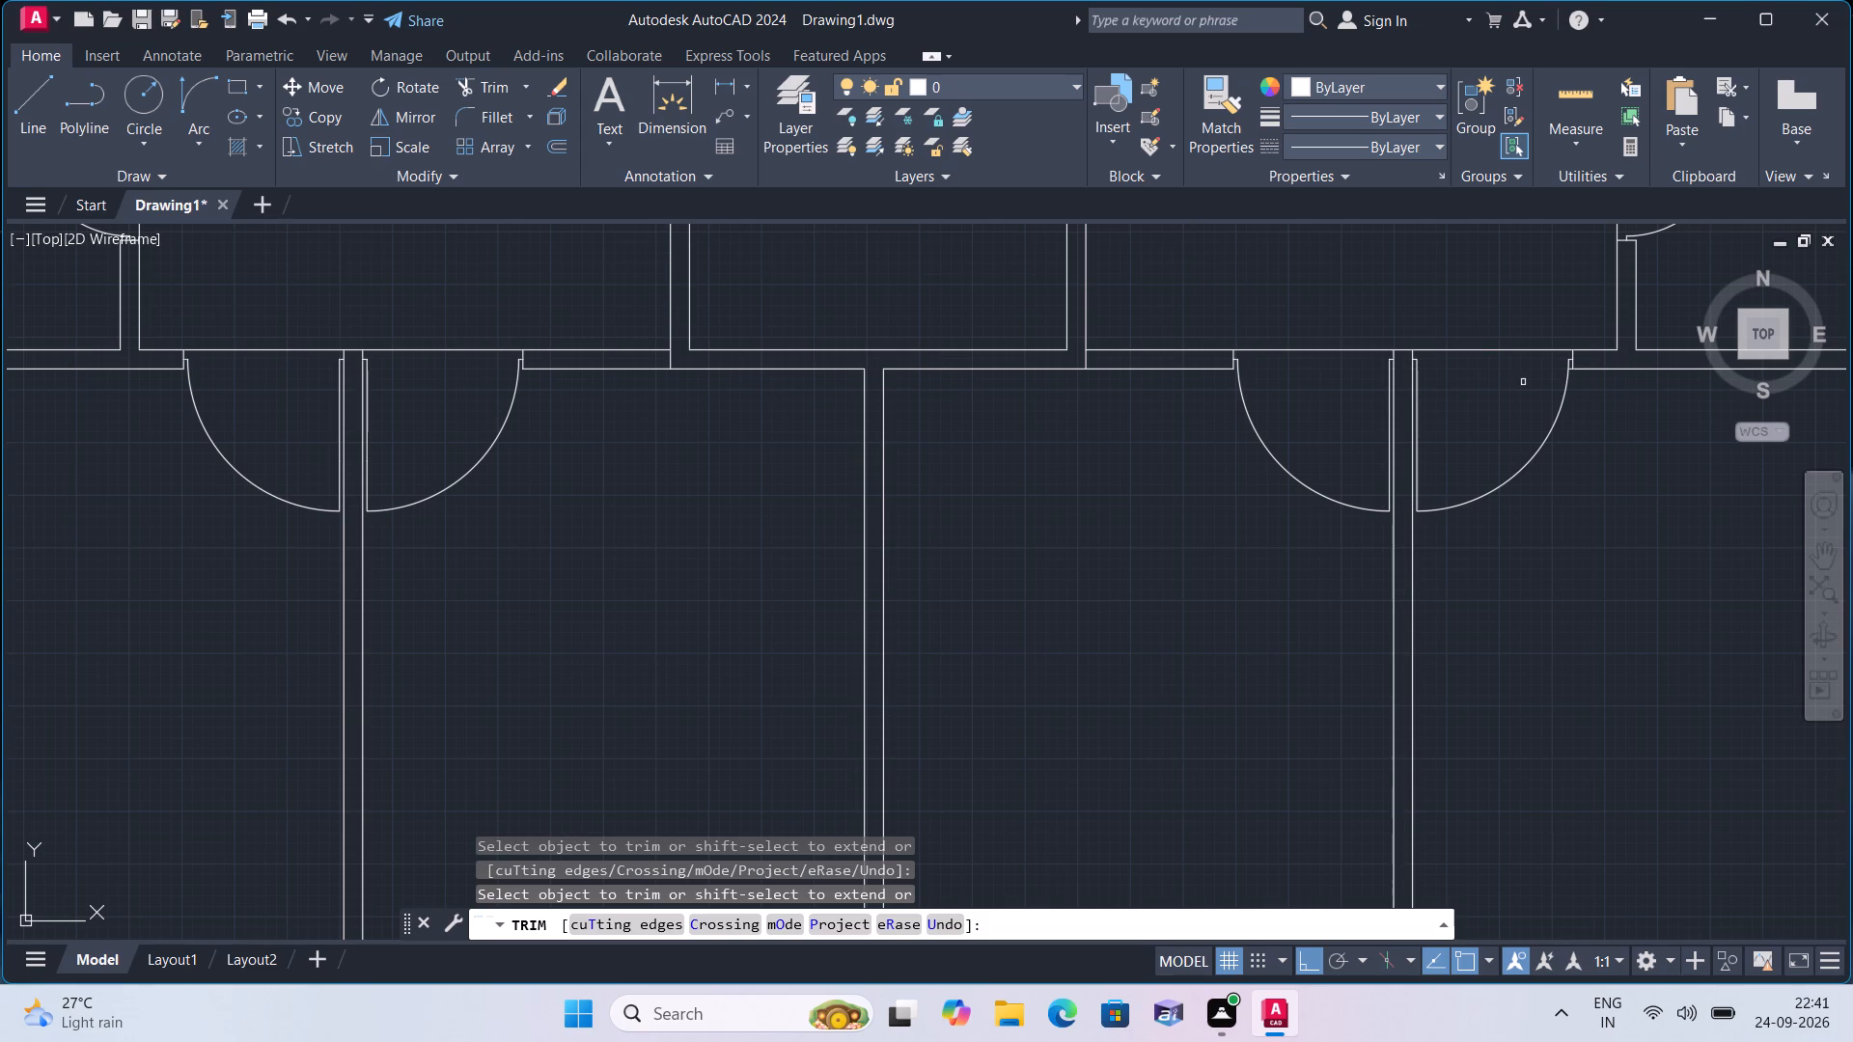
{"action": "scroll", "coordinate": [1594, 372], "scroll_direction": "up", "scroll_amount": 4}
{"action": "scroll", "coordinate": [1469, 377], "scroll_direction": "up", "scroll_amount": 1}
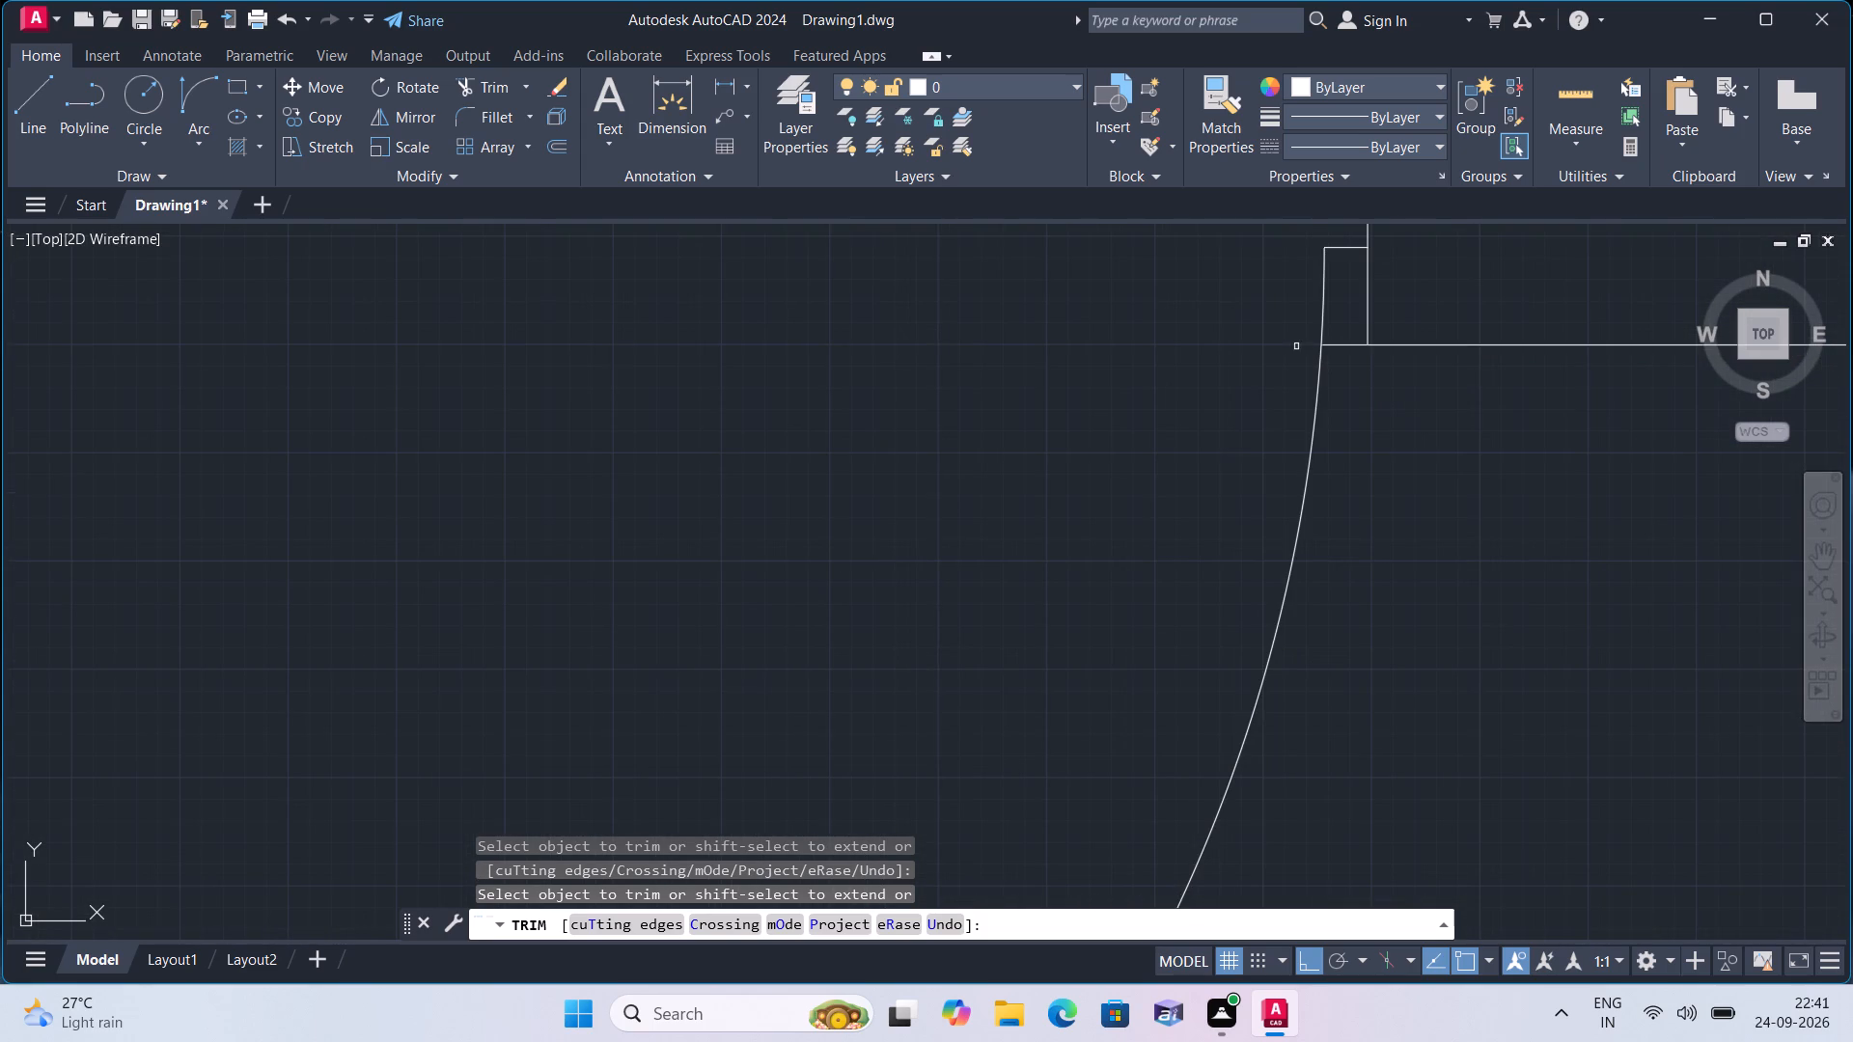
{"action": "left_click", "coordinate": [1345, 344]}
{"action": "scroll", "coordinate": [1364, 431], "scroll_direction": "down", "scroll_amount": 4}
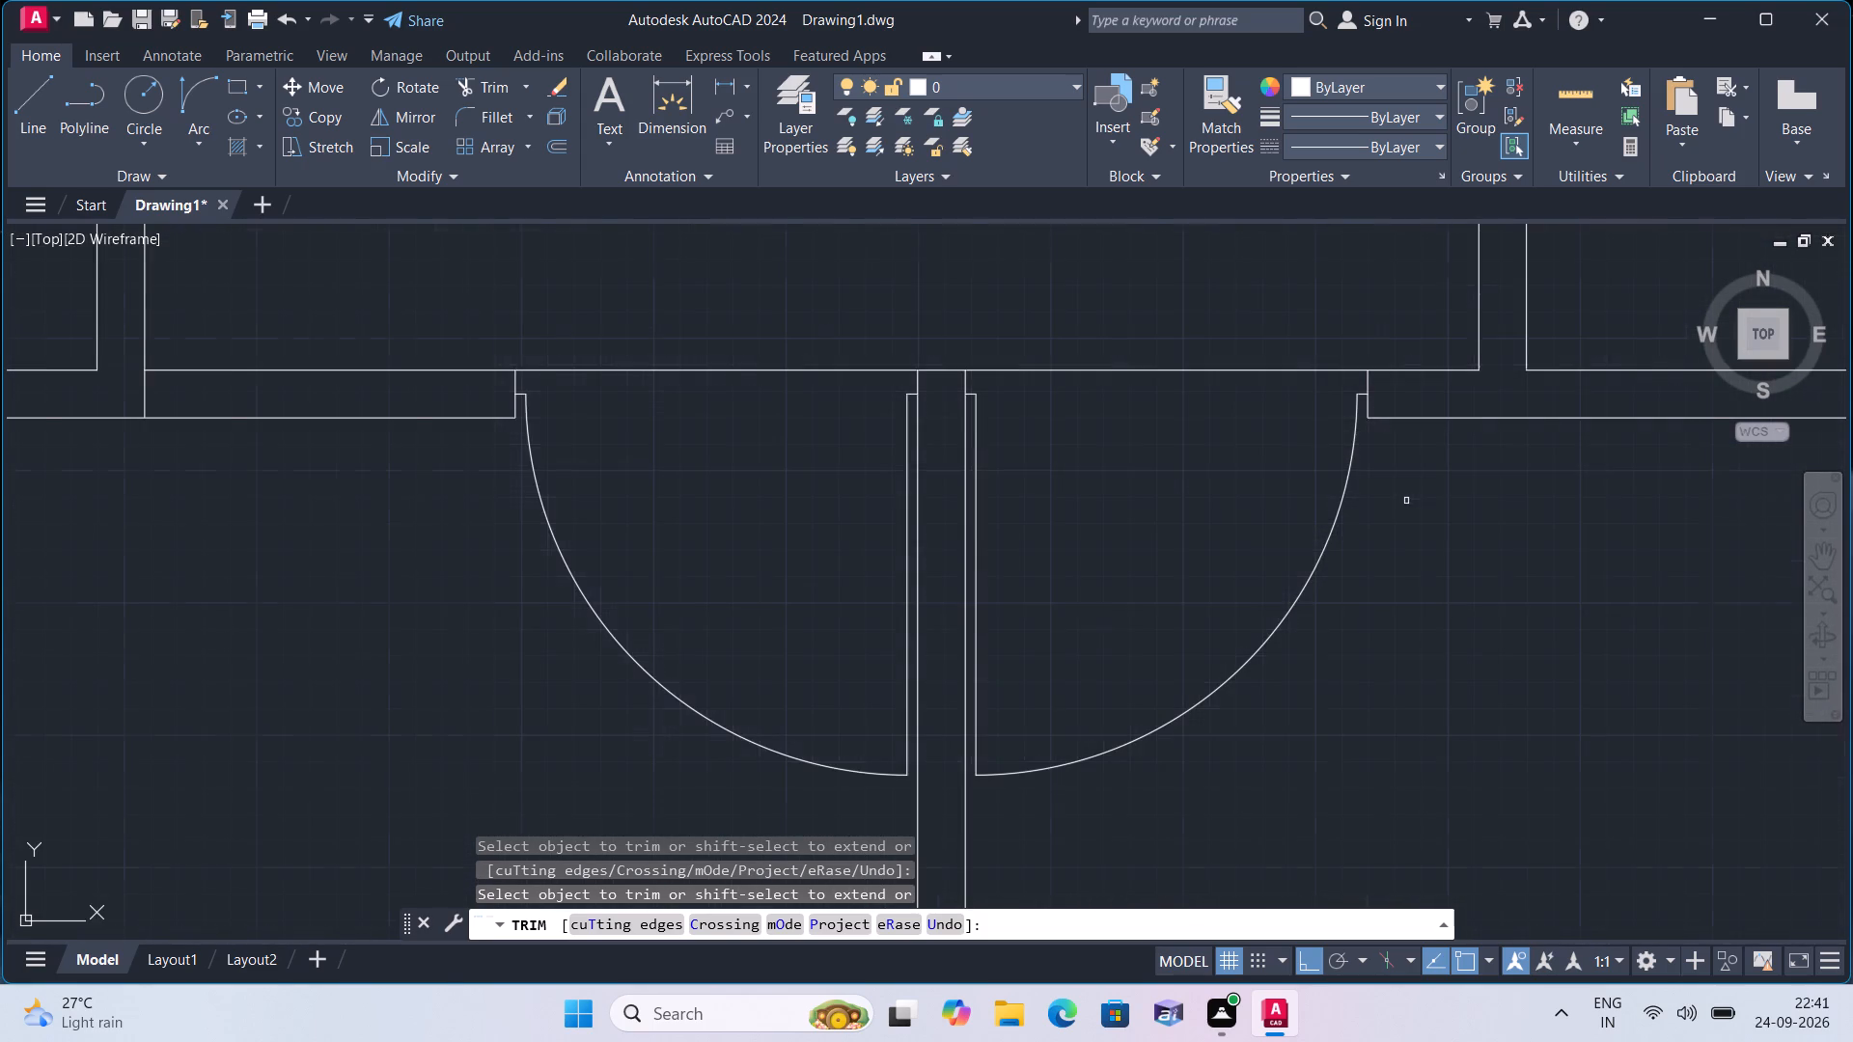
{"action": "scroll", "coordinate": [1416, 523], "scroll_direction": "down", "scroll_amount": 1}
{"action": "key", "text": "Escape"}
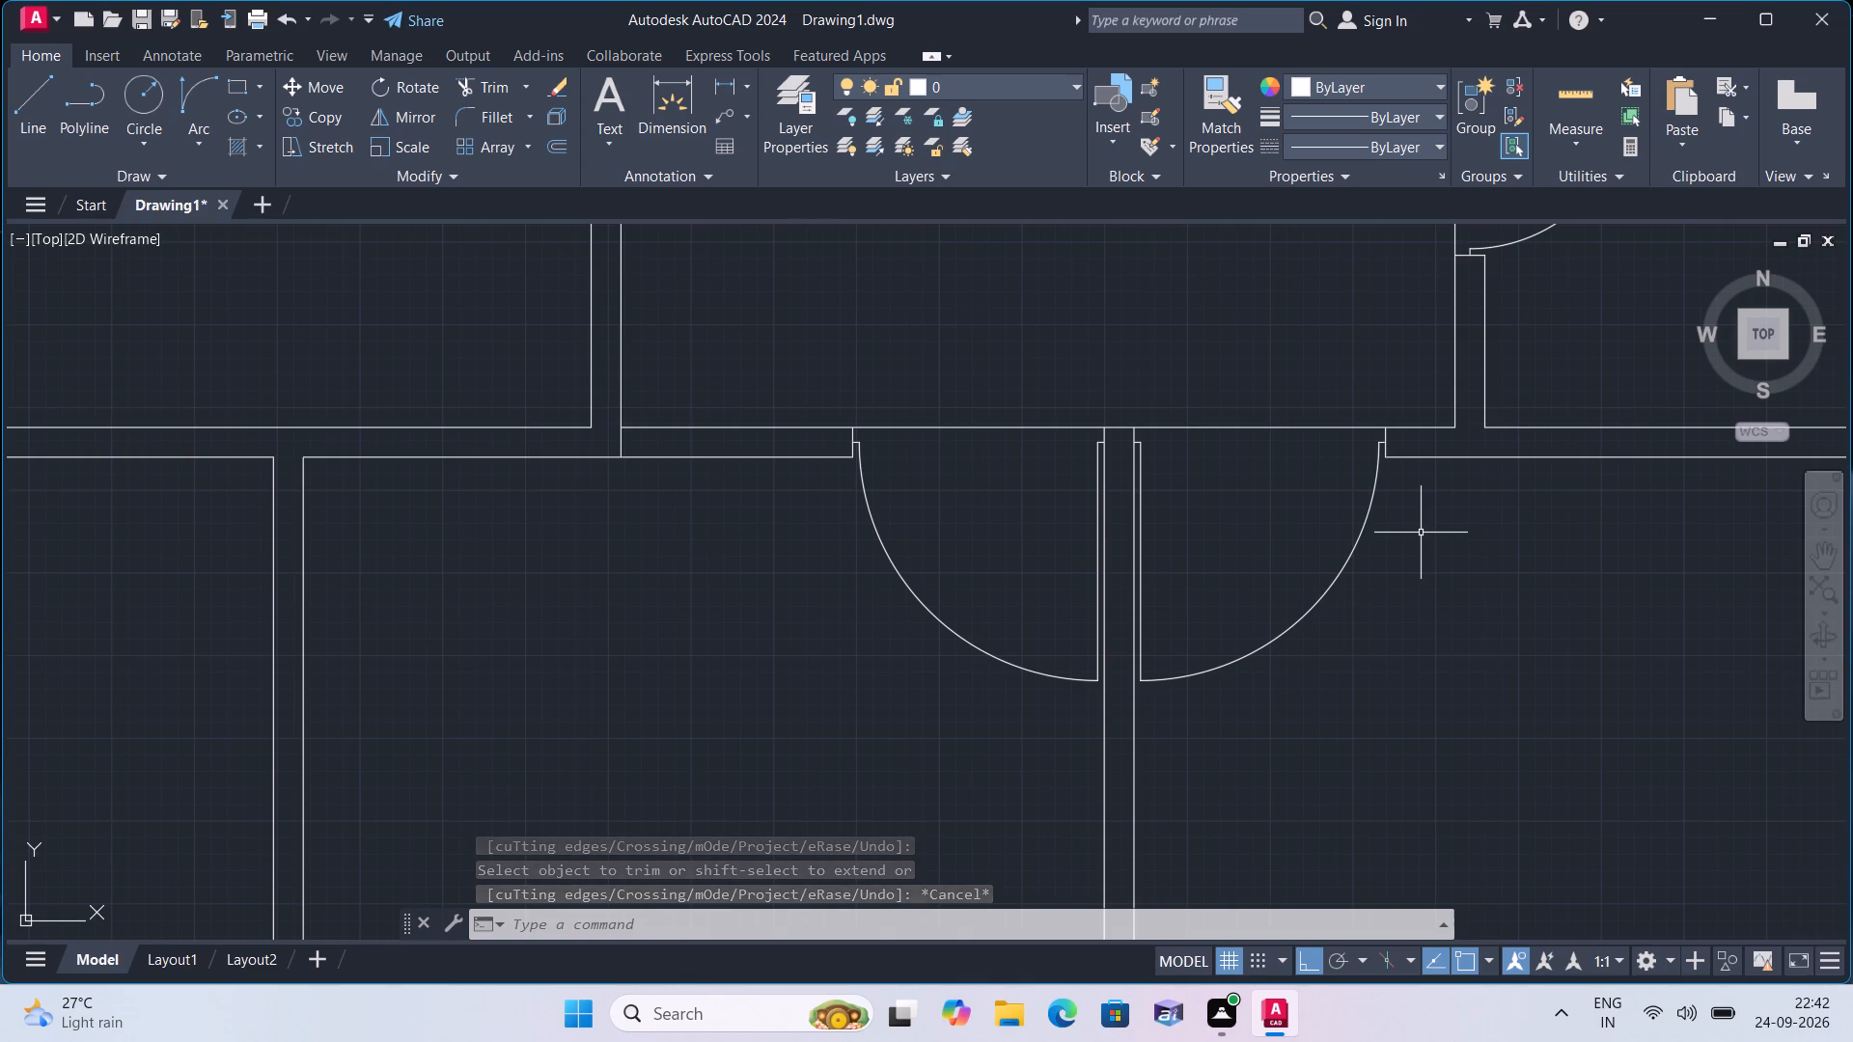
Turn ortho mode off.
{"action": "scroll", "coordinate": [1419, 533], "scroll_direction": "down", "scroll_amount": 2}
{"action": "middle_click_drag", "start_coordinate": [654, 446], "coordinate": [679, 497]}
{"action": "scroll", "coordinate": [654, 446], "scroll_direction": "down", "scroll_amount": 1}
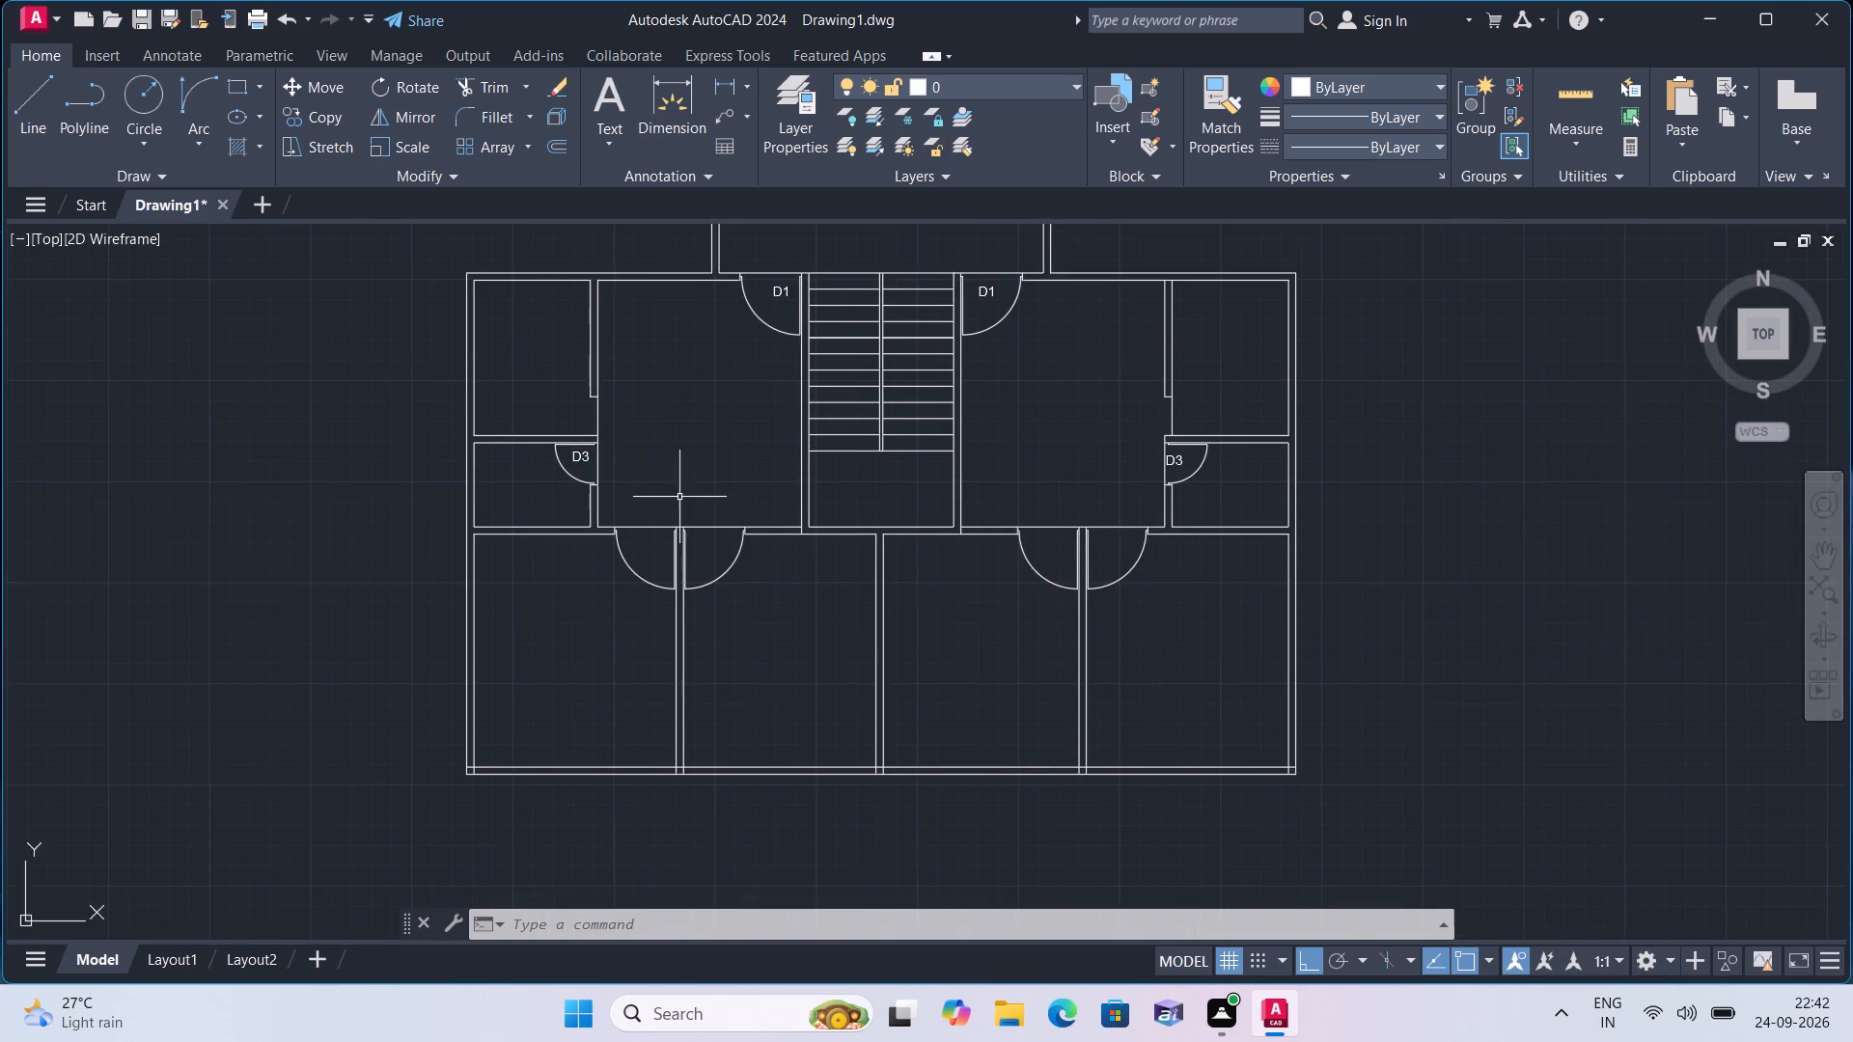
{"action": "scroll", "coordinate": [679, 497], "scroll_direction": "down", "scroll_amount": 1}
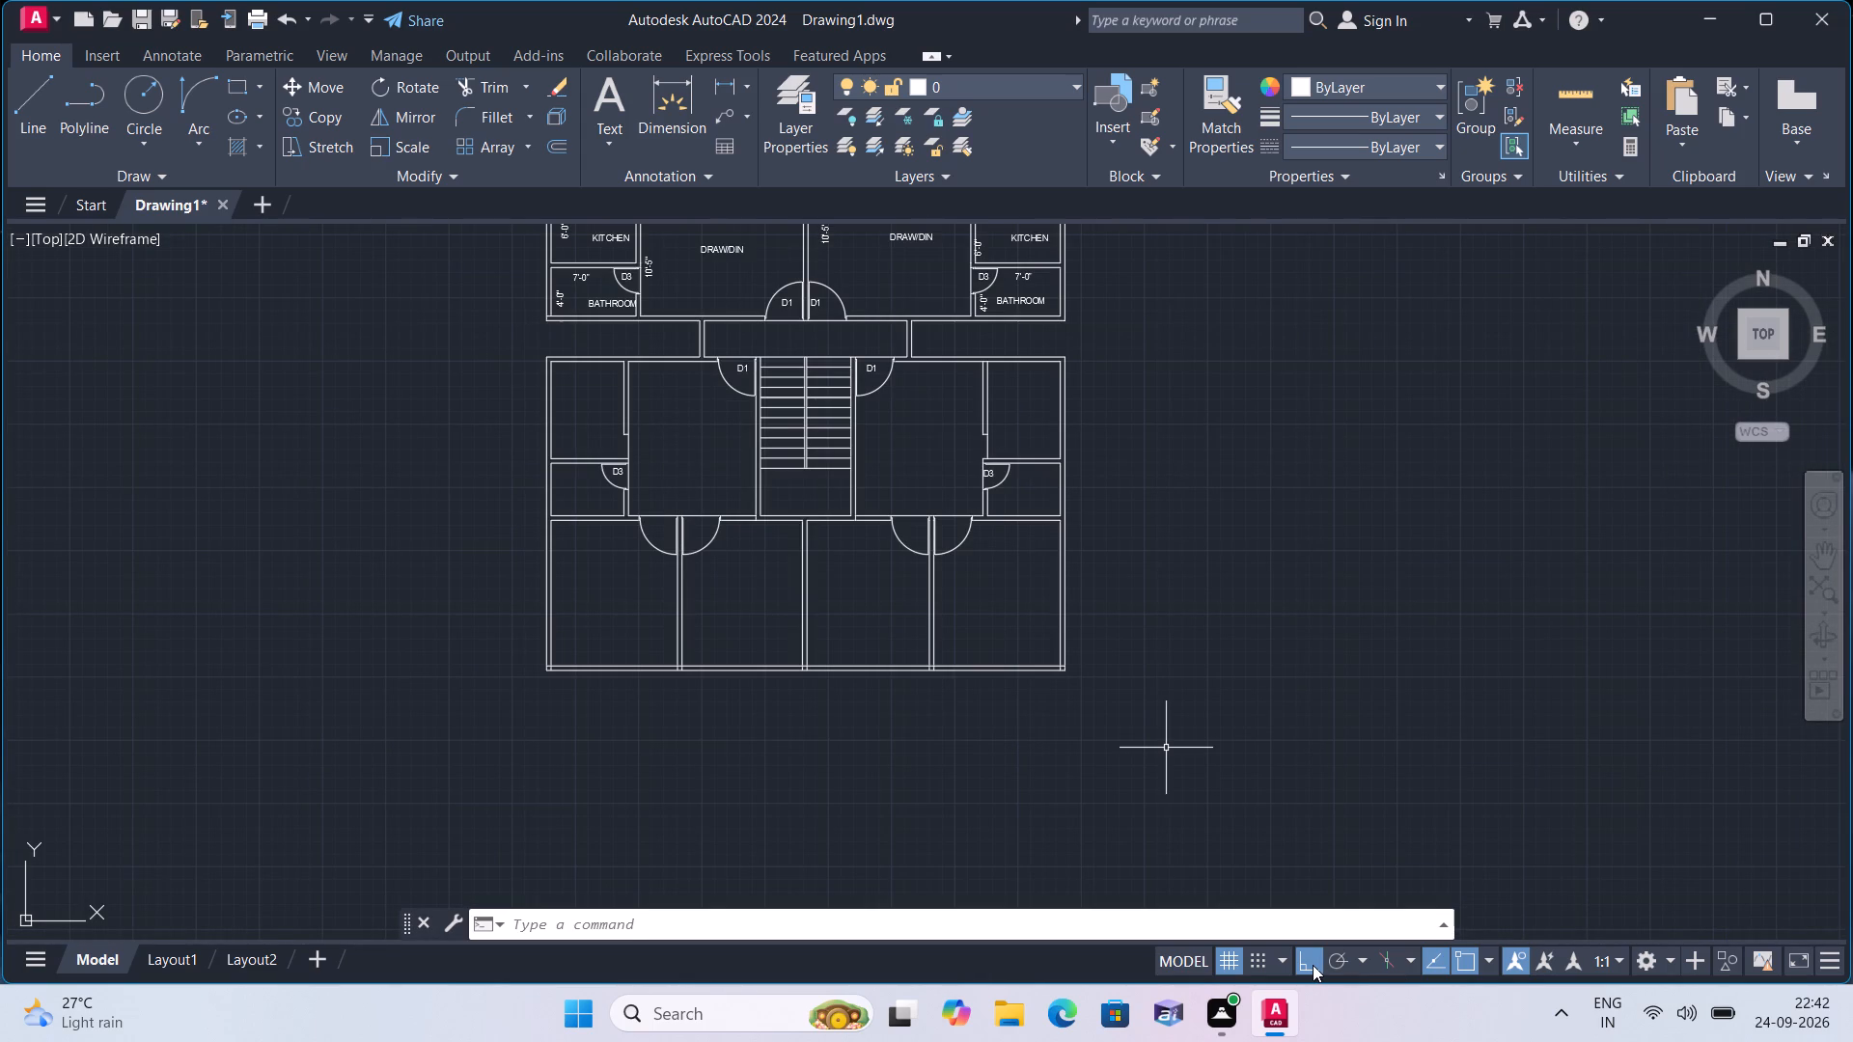
{"action": "left_click", "coordinate": [1313, 965]}
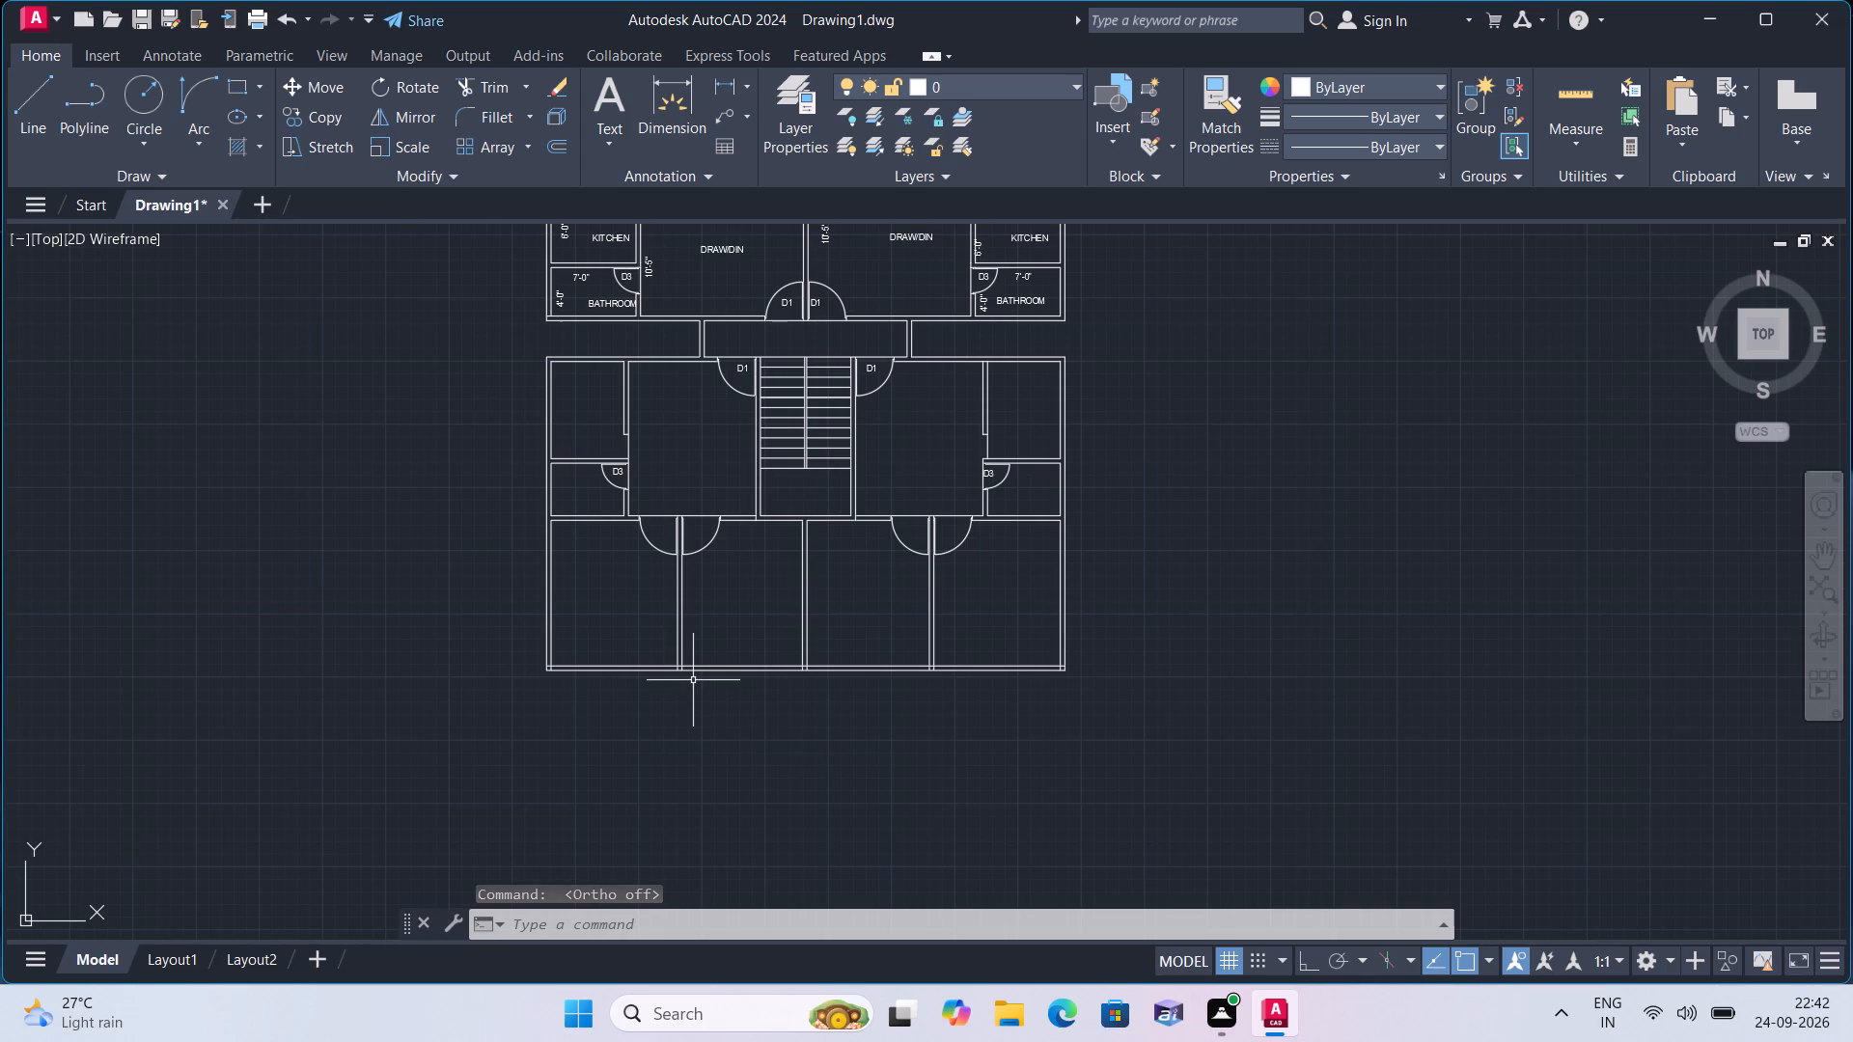
Examine the upper flats' room and door labels against the lower staircase and bottom blocks.
{"action": "middle_click_drag", "start_coordinate": [639, 688], "coordinate": [731, 865]}
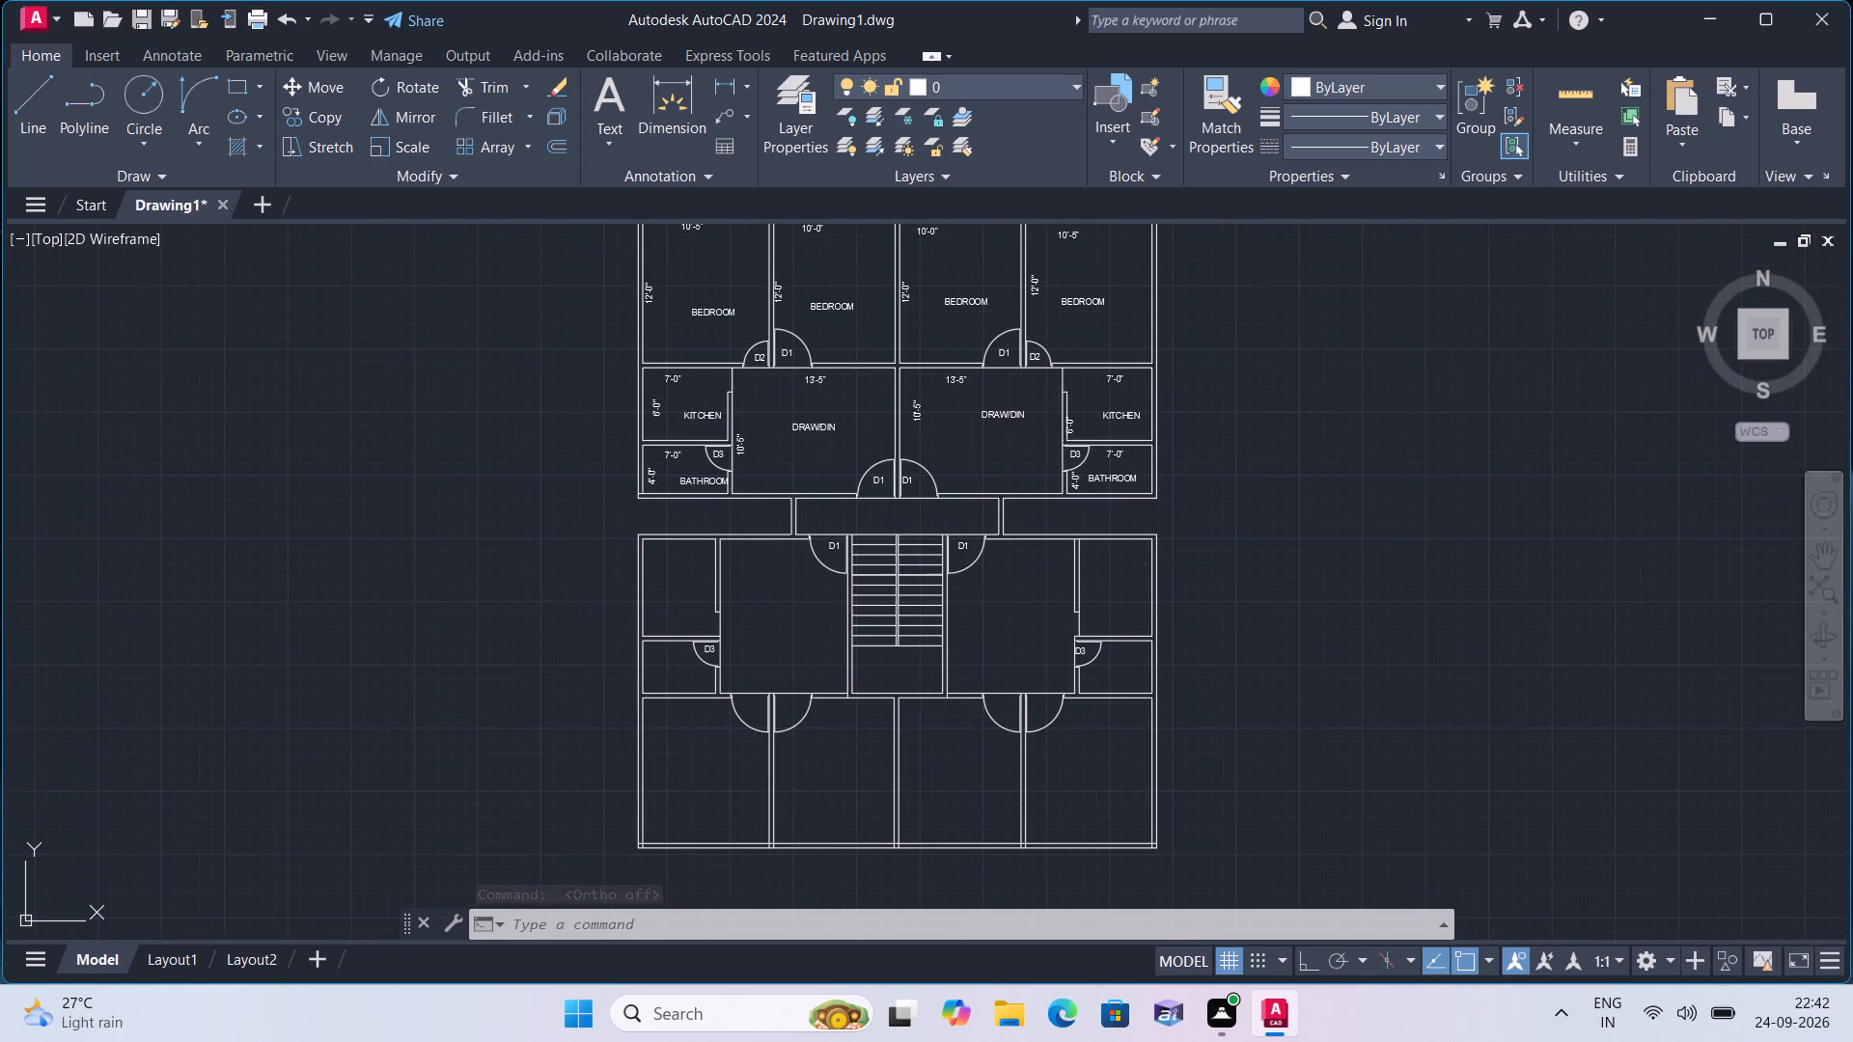
{"action": "scroll", "coordinate": [780, 425], "scroll_direction": "up", "scroll_amount": 2}
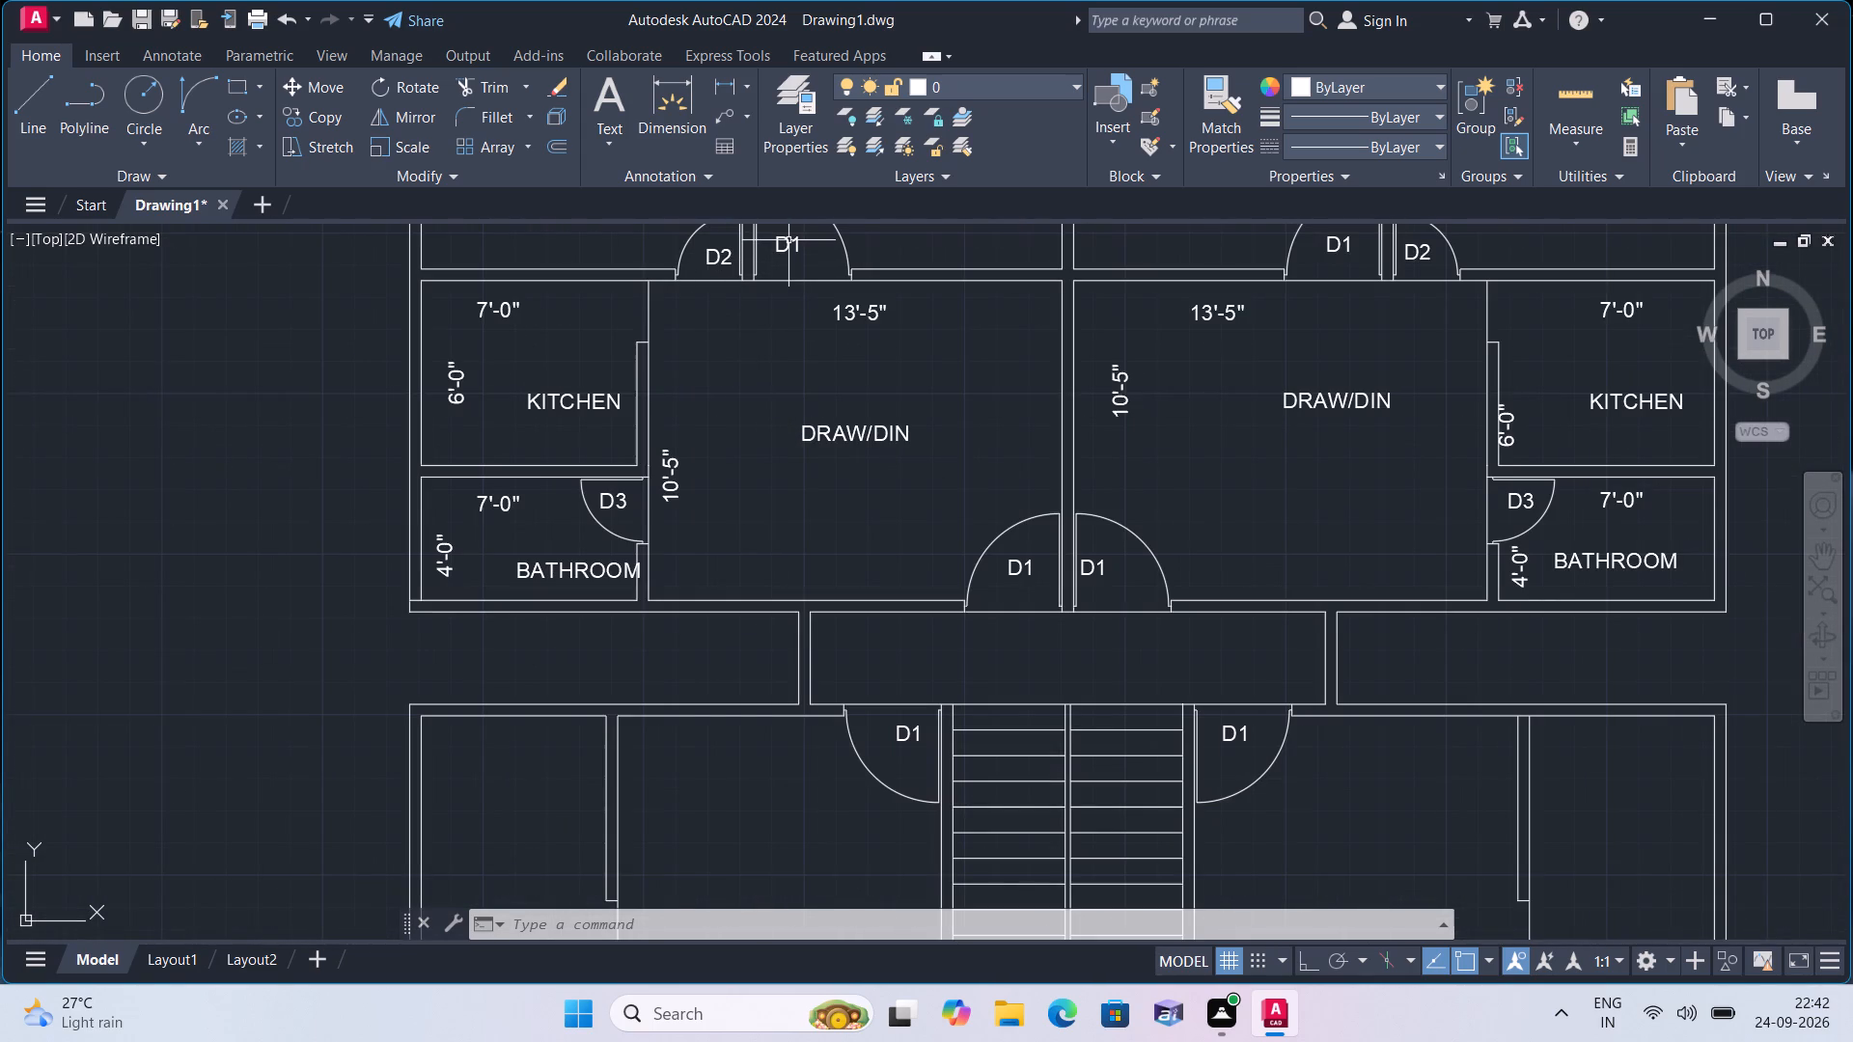
{"action": "scroll", "coordinate": [968, 818], "scroll_direction": "down", "scroll_amount": 1}
{"action": "middle_click_drag", "start_coordinate": [962, 806], "coordinate": [1032, 617]}
{"action": "scroll", "coordinate": [993, 730], "scroll_direction": "down", "scroll_amount": 1}
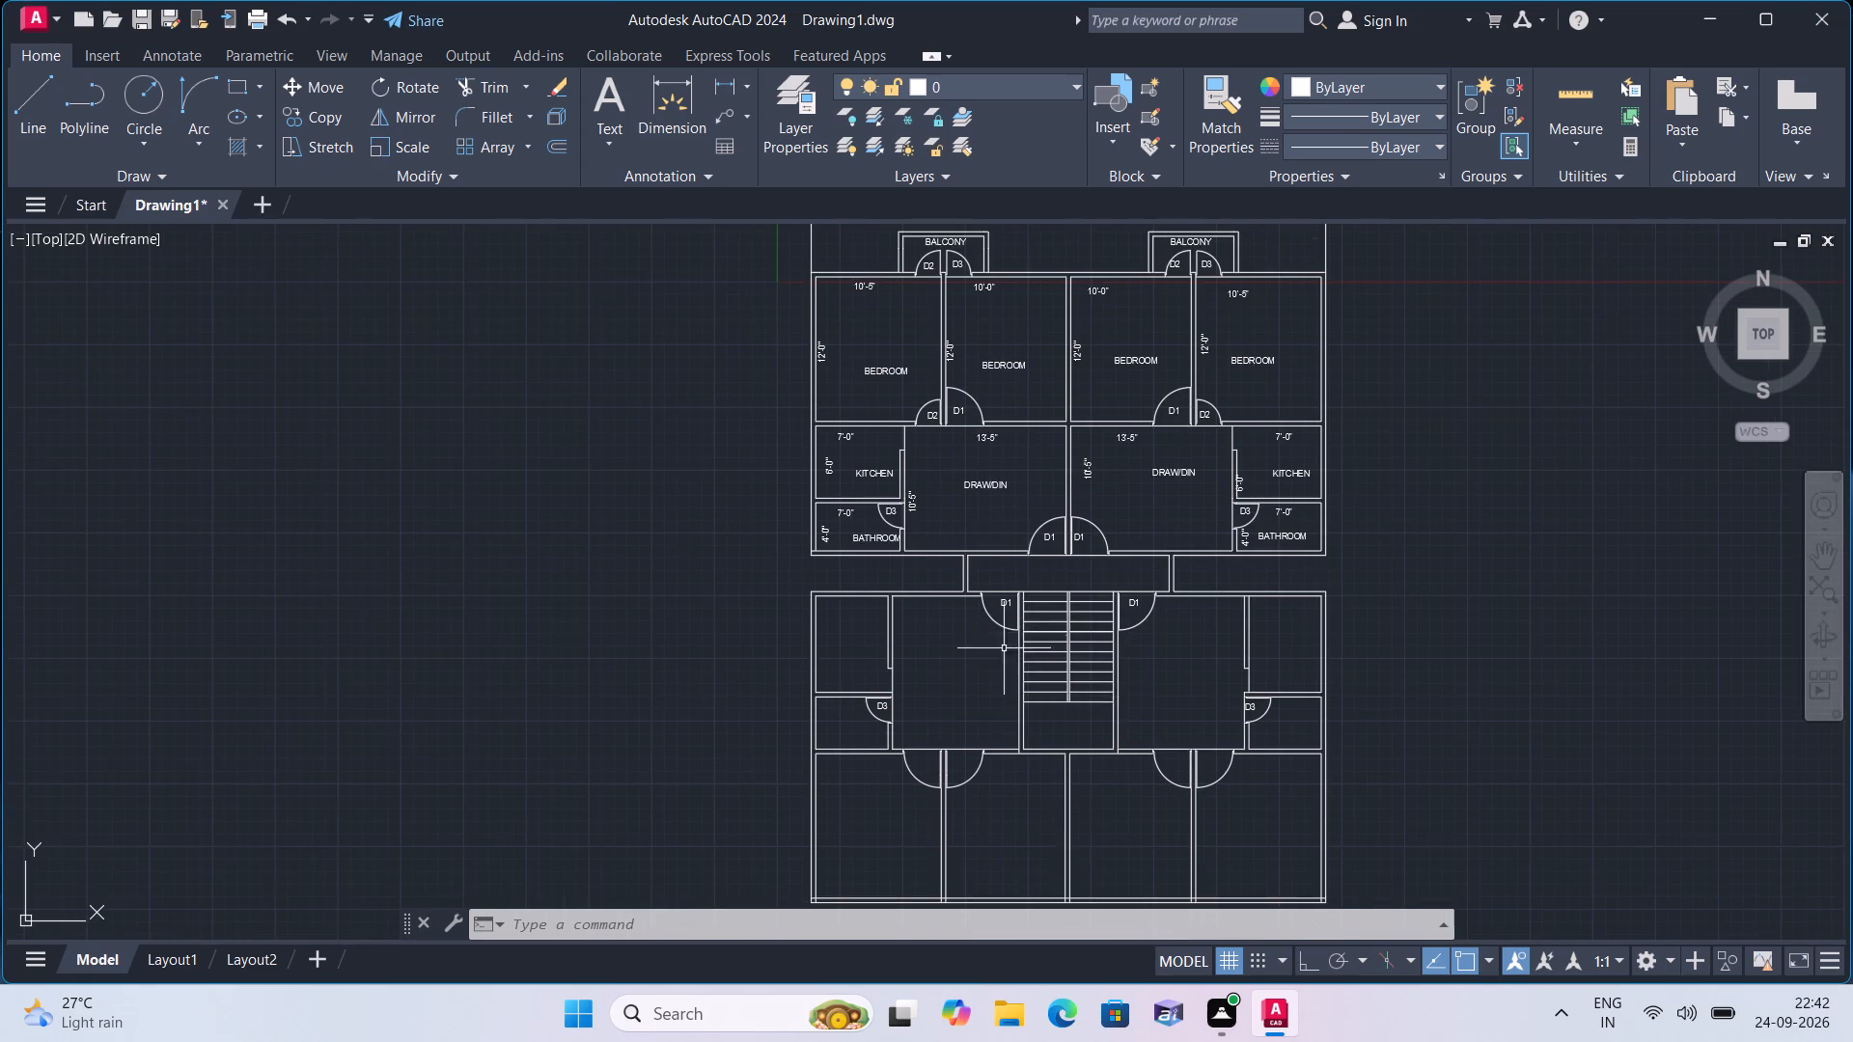
{"action": "scroll", "coordinate": [946, 728], "scroll_direction": "up", "scroll_amount": 1}
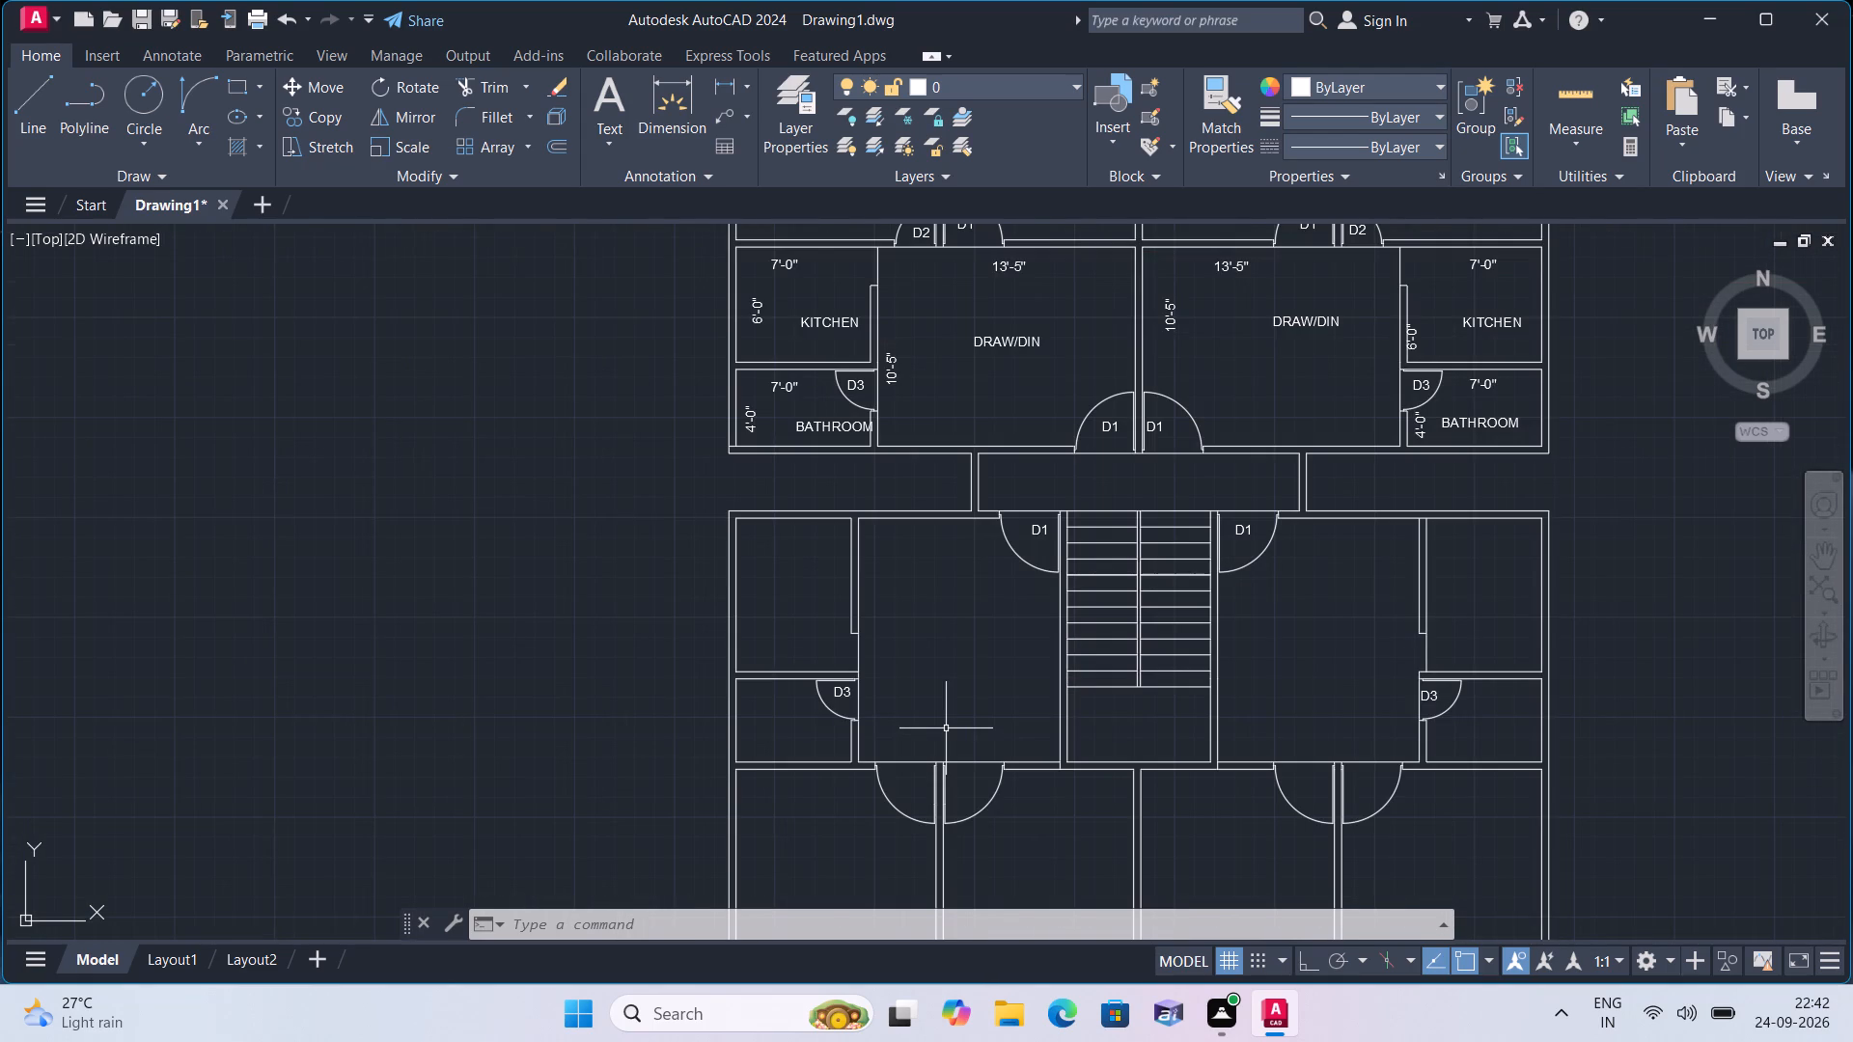
{"action": "middle_click_drag", "start_coordinate": [943, 726], "coordinate": [957, 617]}
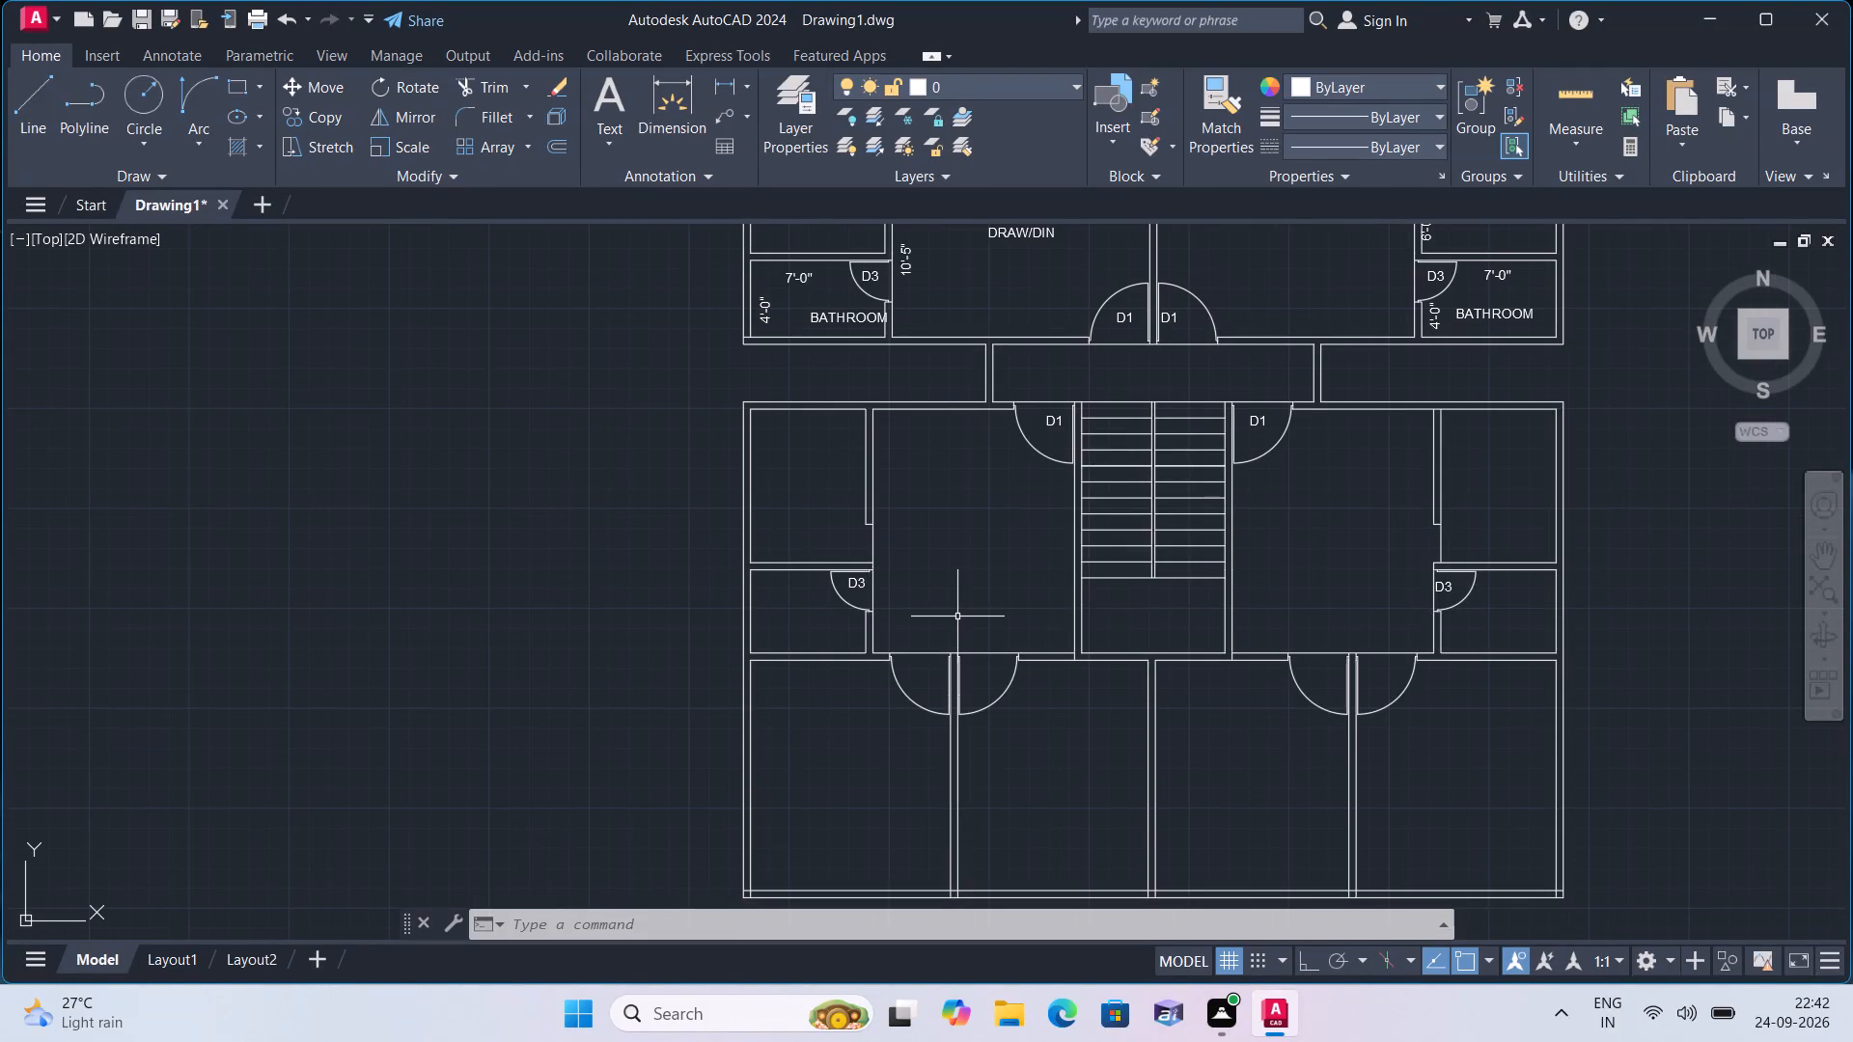
{"action": "scroll", "coordinate": [957, 617], "scroll_direction": "down", "scroll_amount": 2}
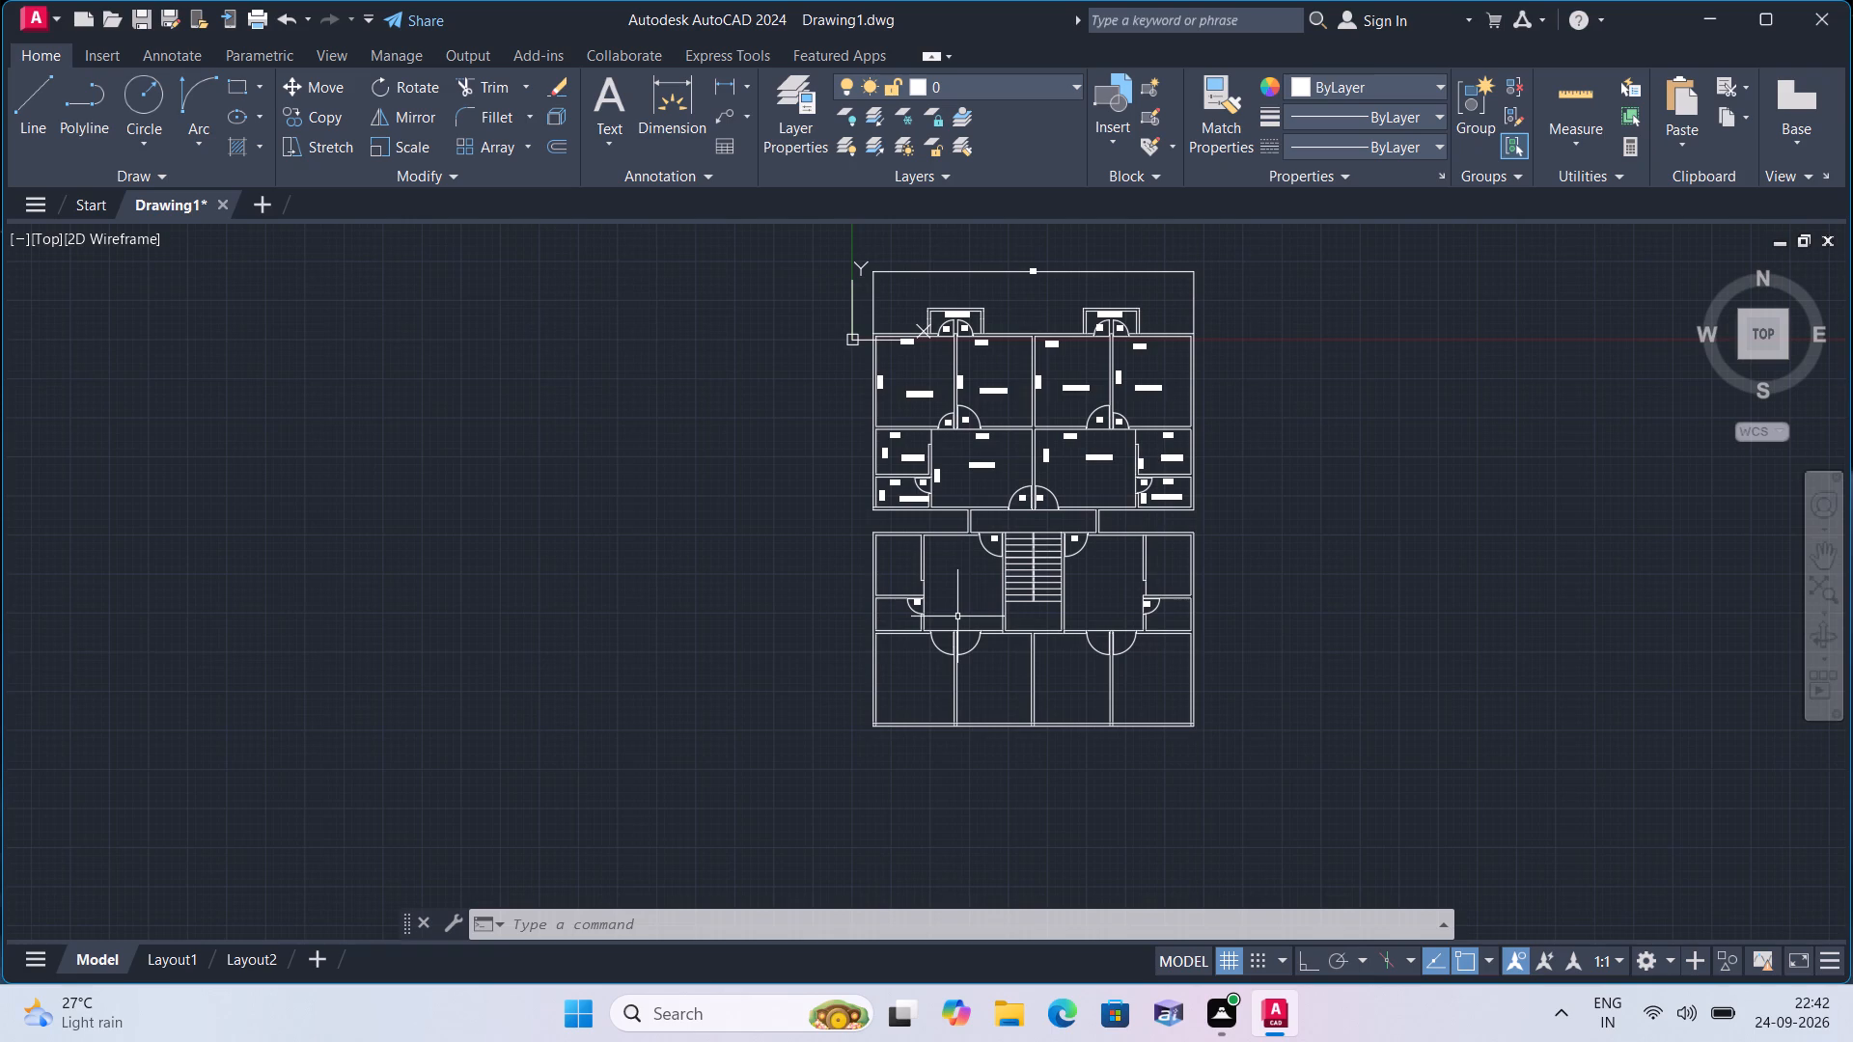
{"action": "middle_click_drag", "start_coordinate": [976, 636], "coordinate": [995, 699]}
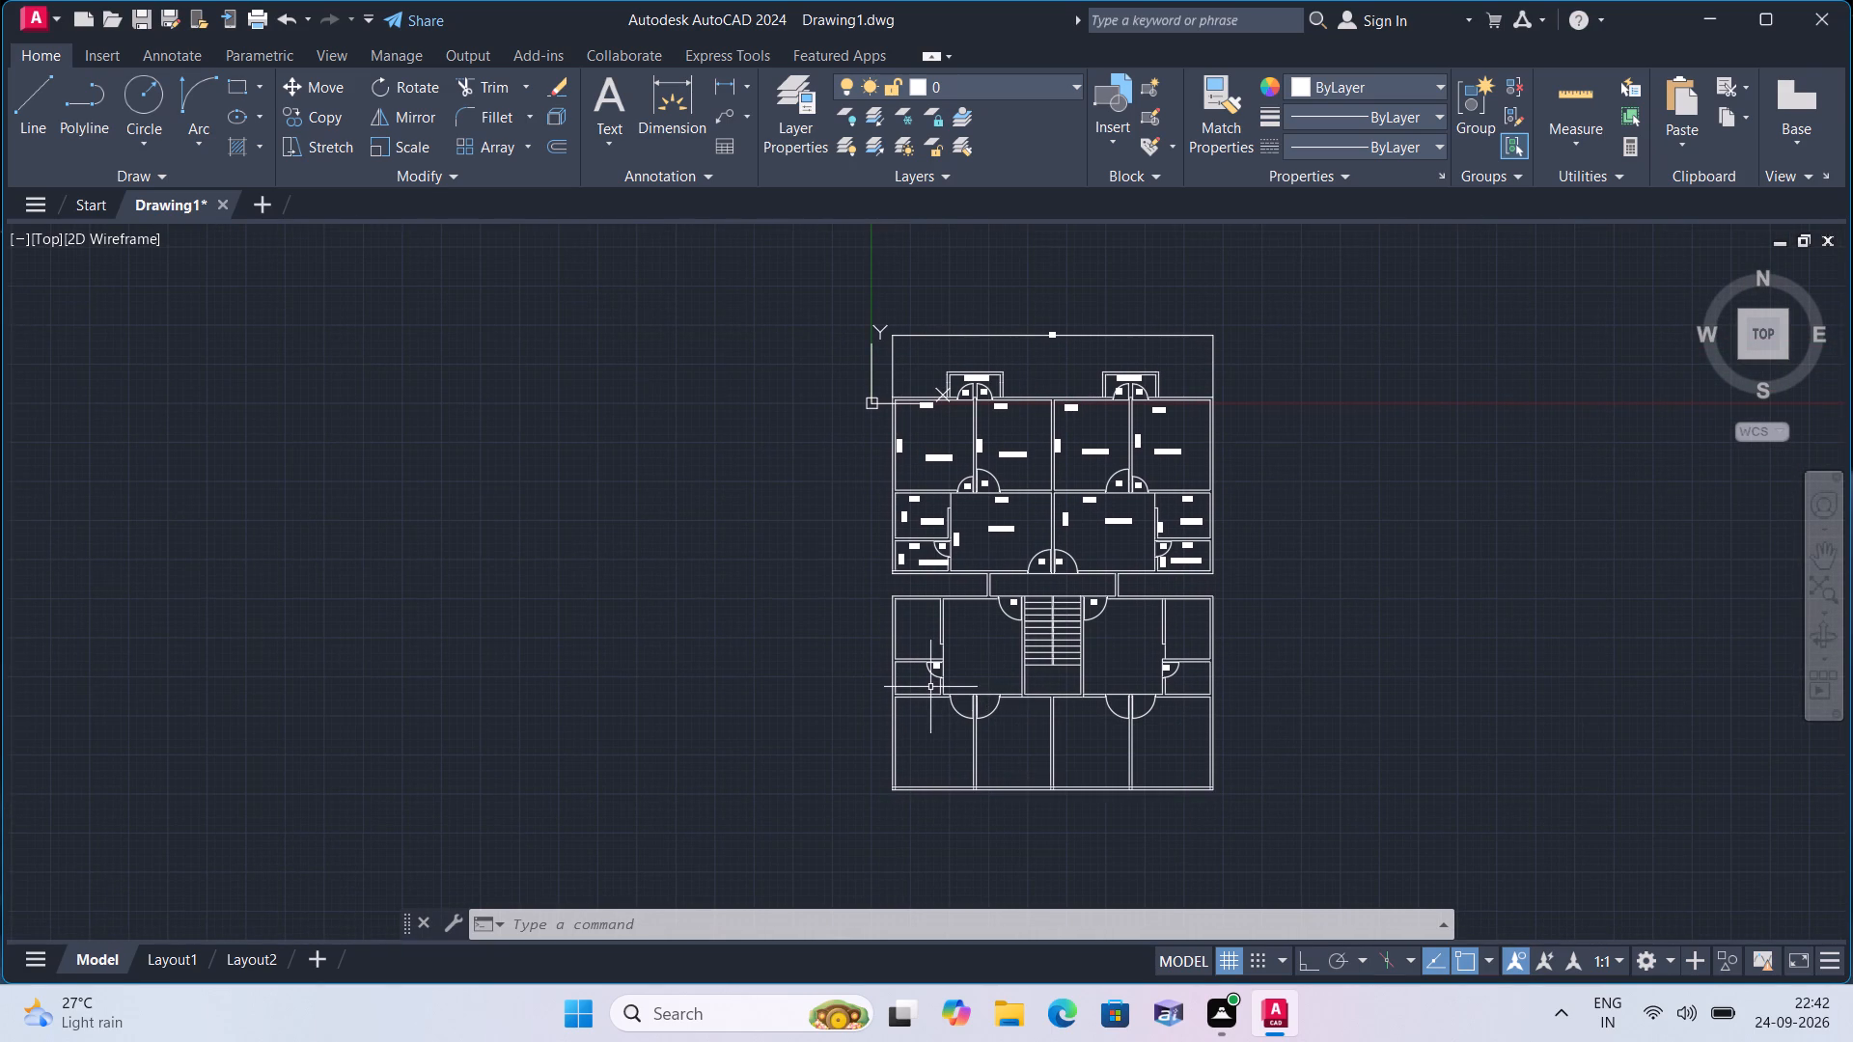
{"action": "scroll", "coordinate": [926, 664], "scroll_direction": "down", "scroll_amount": 2}
{"action": "scroll", "coordinate": [926, 664], "scroll_direction": "up", "scroll_amount": 2}
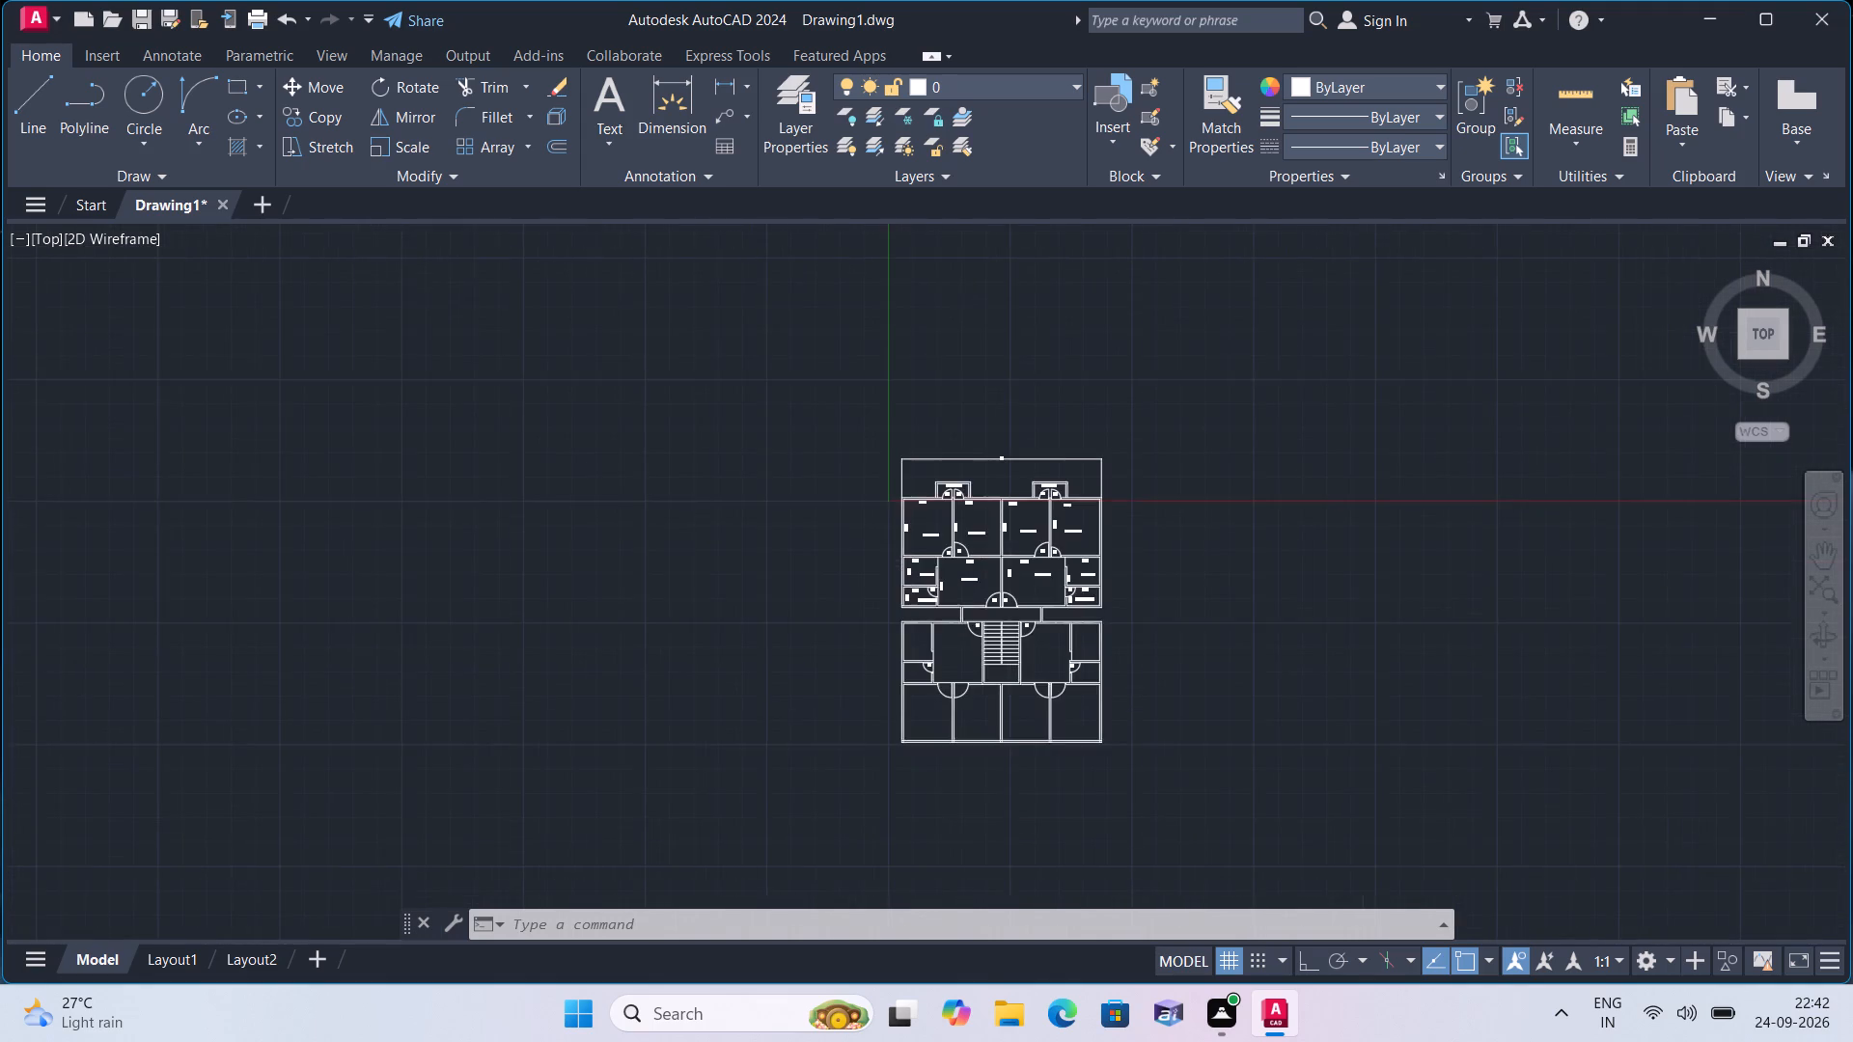
{"action": "scroll", "coordinate": [936, 607], "scroll_direction": "up", "scroll_amount": 1}
{"action": "middle_click_drag", "start_coordinate": [936, 603], "coordinate": [936, 674]}
{"action": "scroll", "coordinate": [1158, 682], "scroll_direction": "up", "scroll_amount": 2}
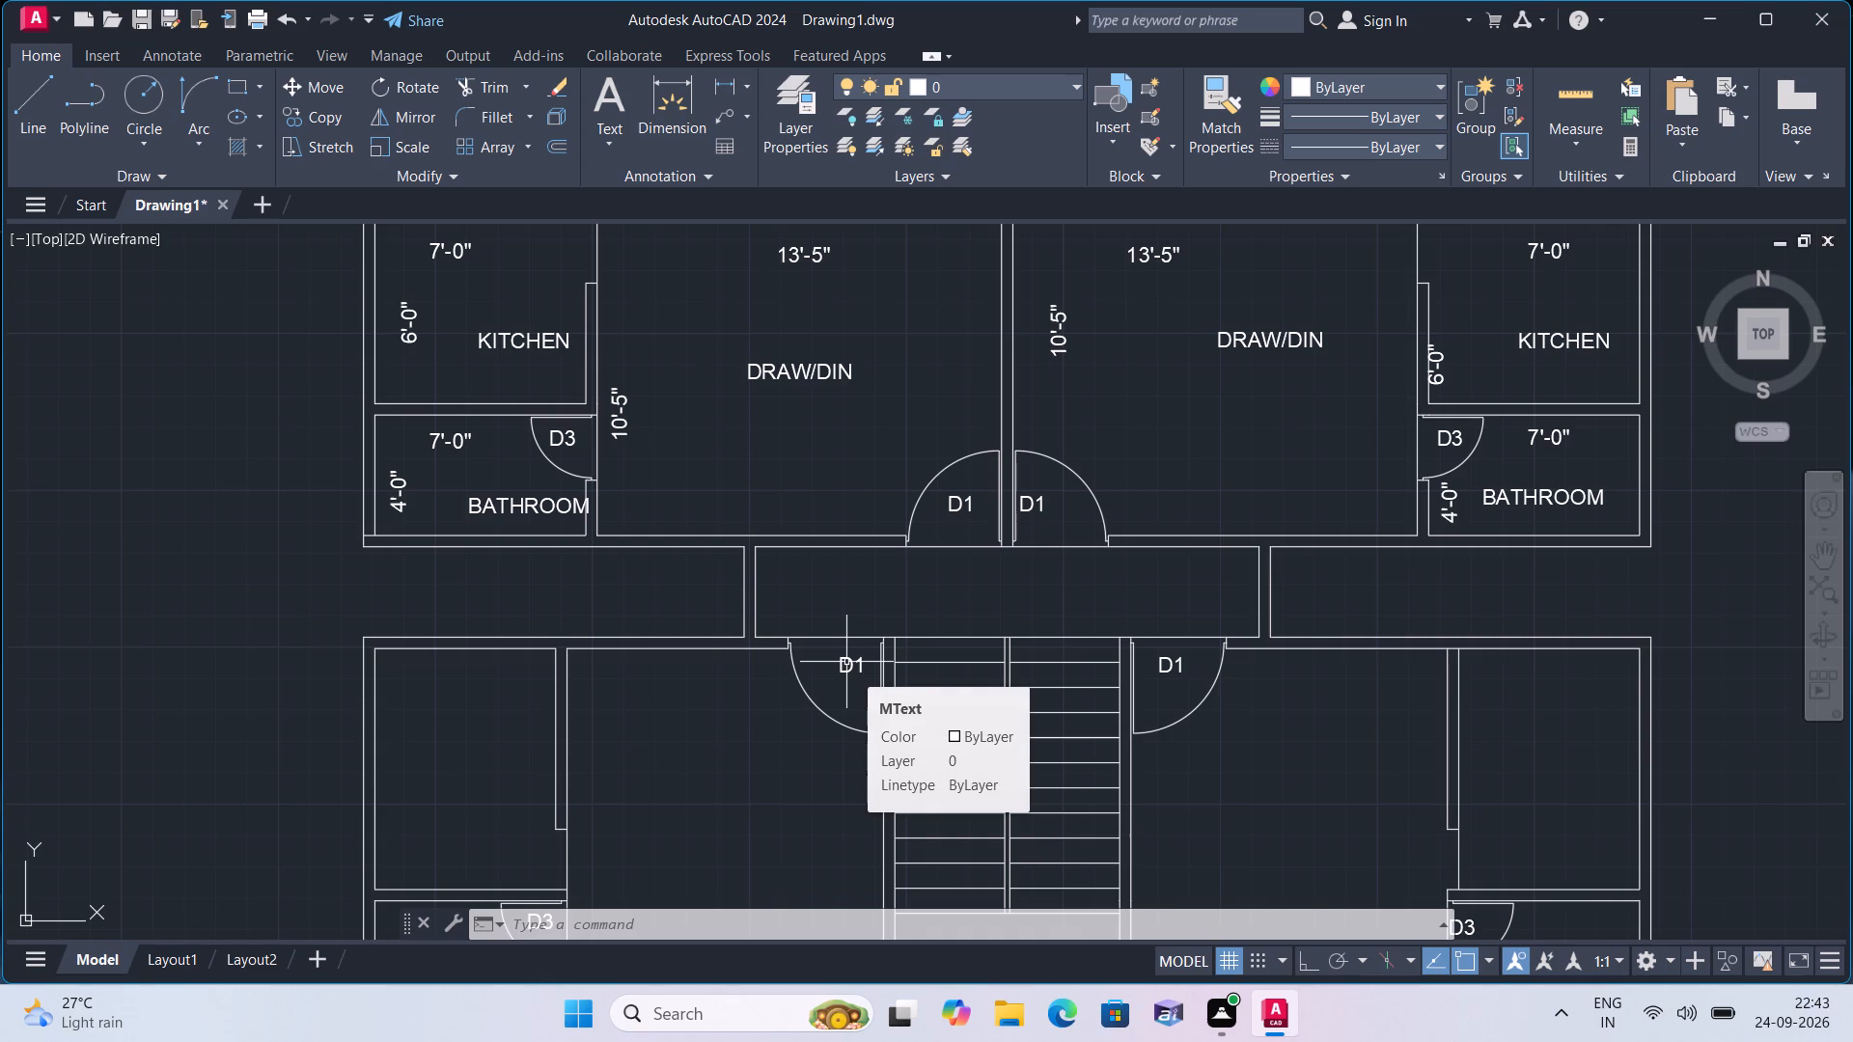
{"action": "middle_click_drag", "start_coordinate": [846, 660], "coordinate": [843, 497]}
{"action": "scroll", "coordinate": [838, 469], "scroll_direction": "down", "scroll_amount": 1}
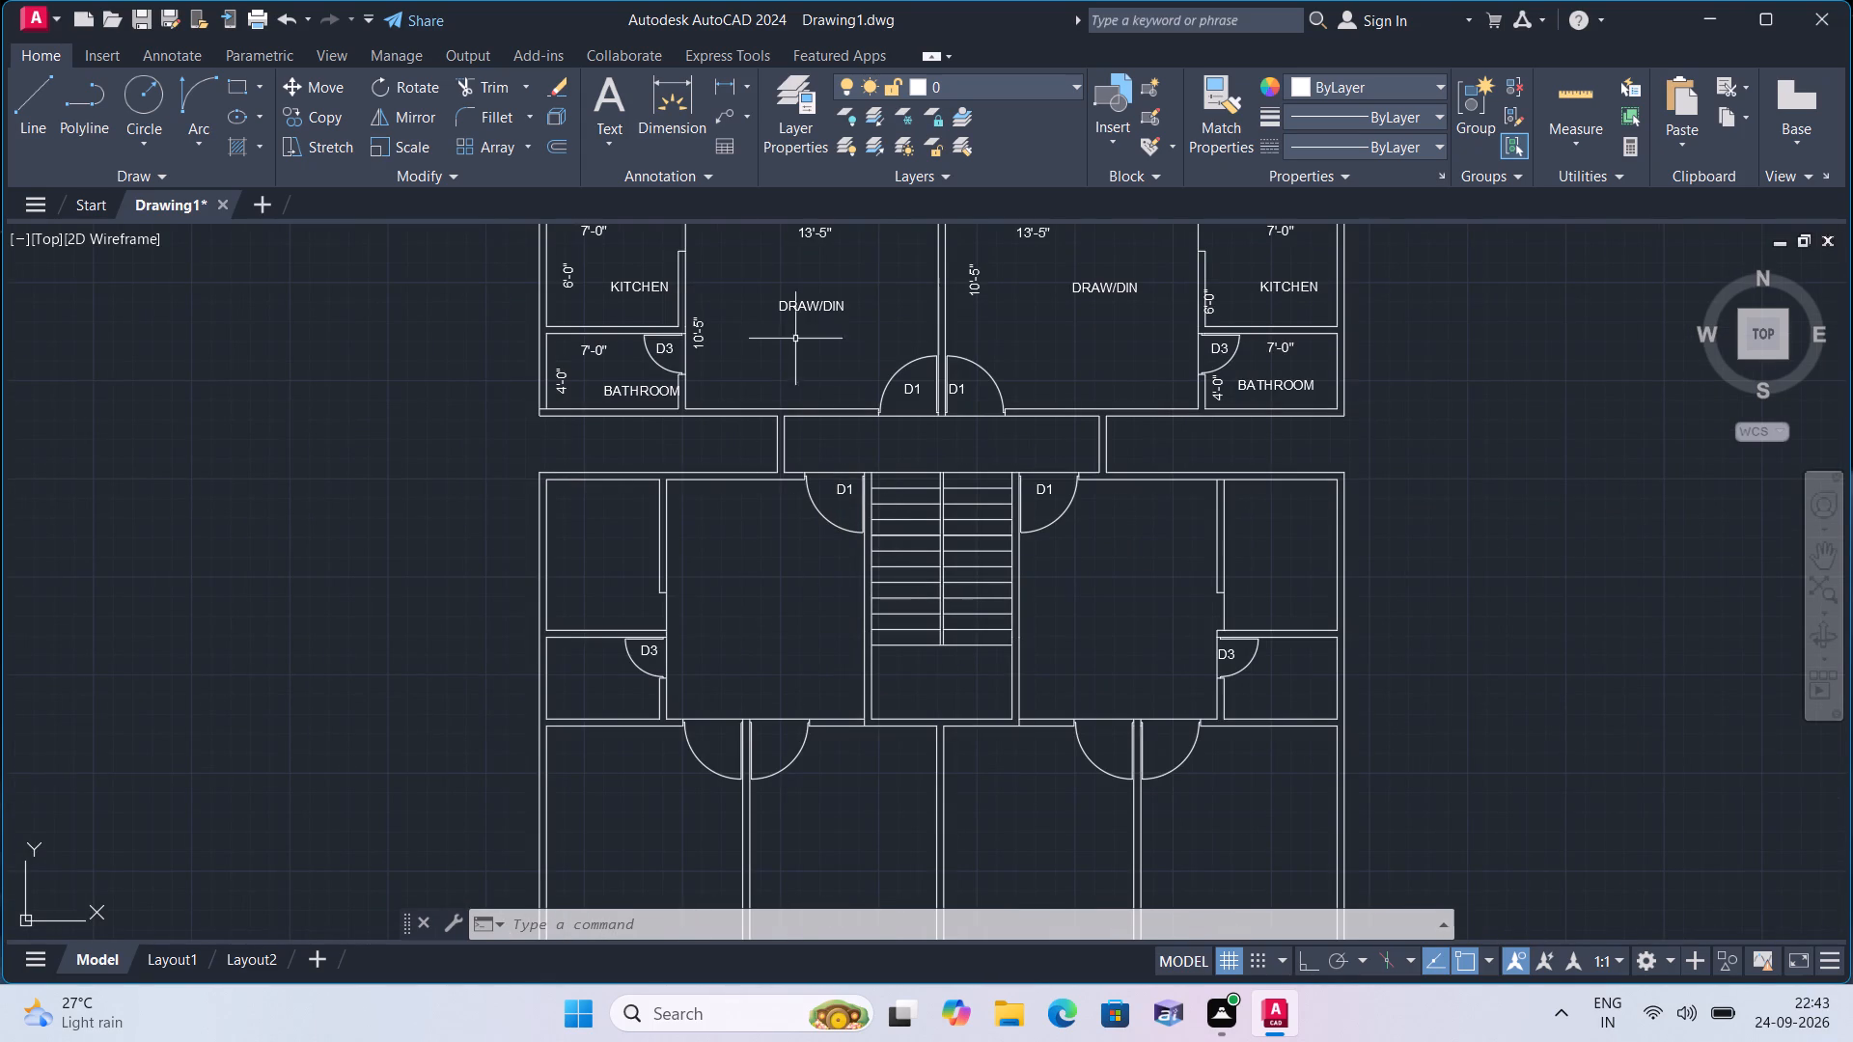
Move the D1 label from the door west of the staircase into the west door of the bottom block's western pair.
{"action": "left_click", "coordinate": [849, 485]}
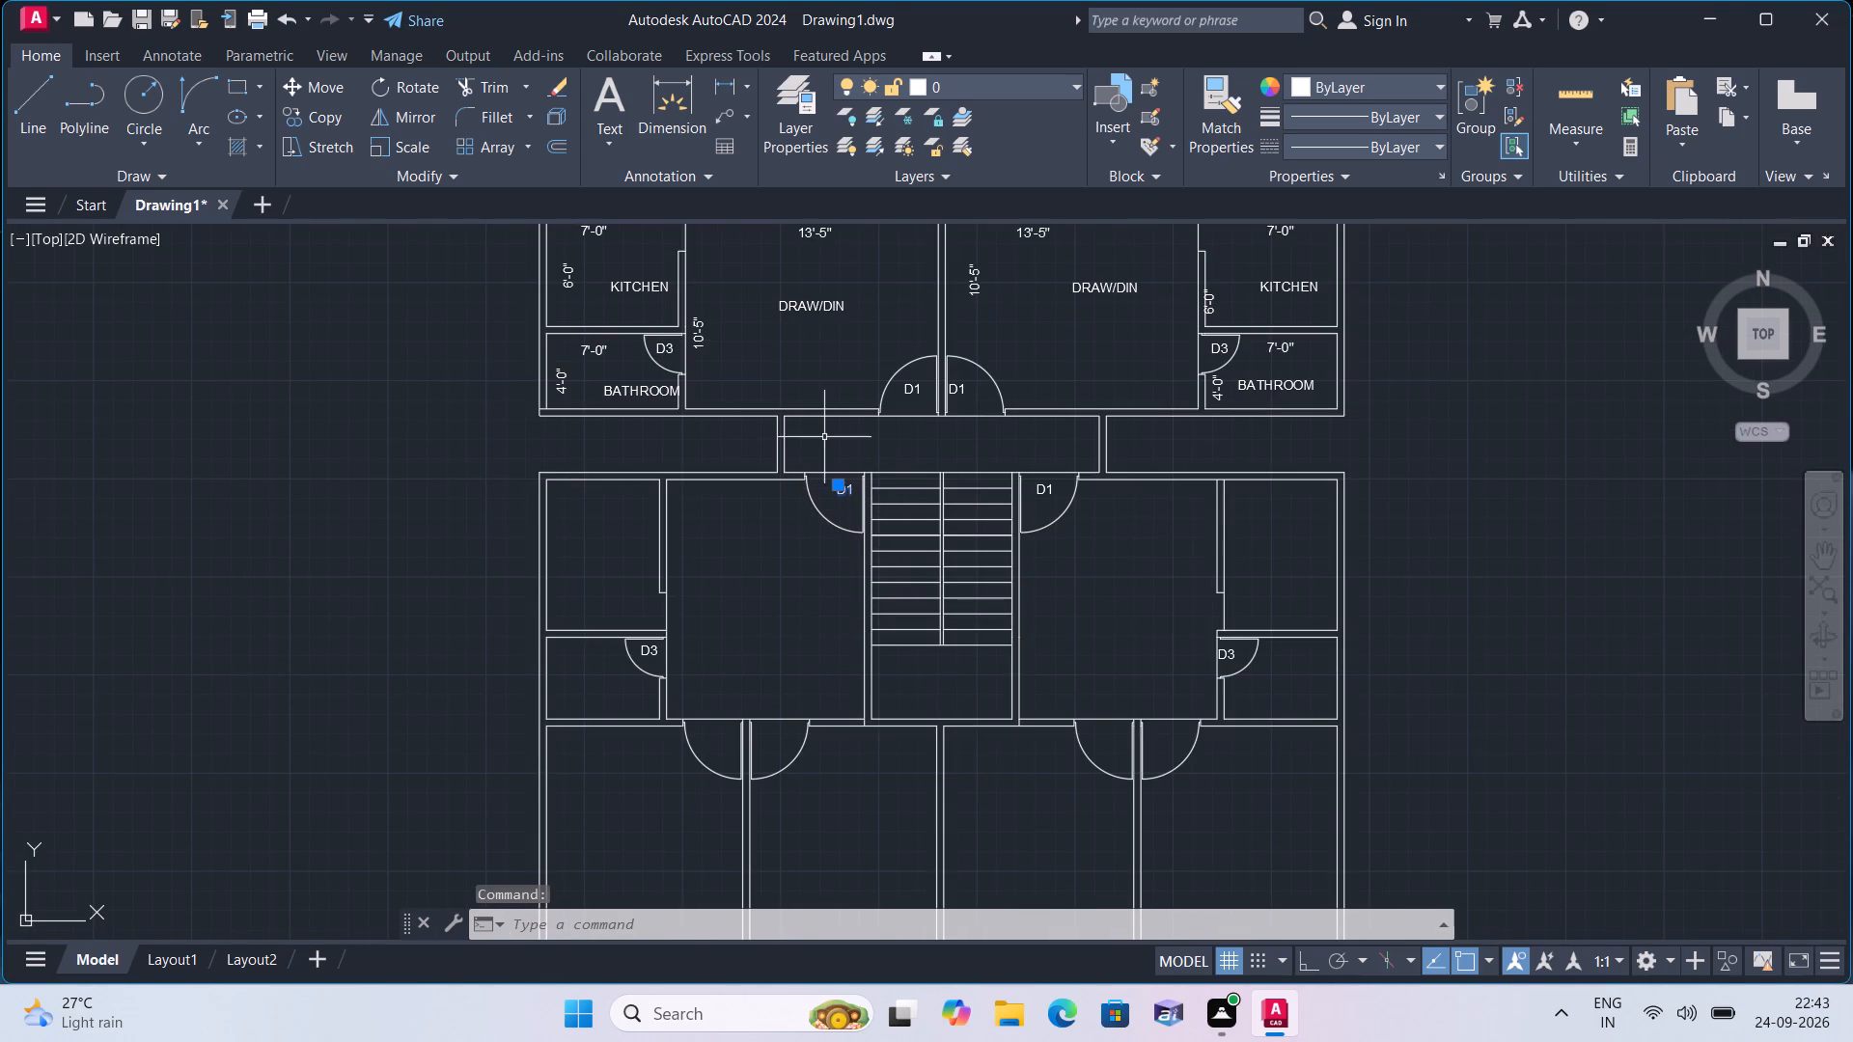
{"action": "left_click_drag", "start_coordinate": [328, 113], "coordinate": [338, 145]}
{"action": "left_click", "coordinate": [838, 490]}
{"action": "scroll", "coordinate": [592, 744], "scroll_direction": "up", "scroll_amount": 1}
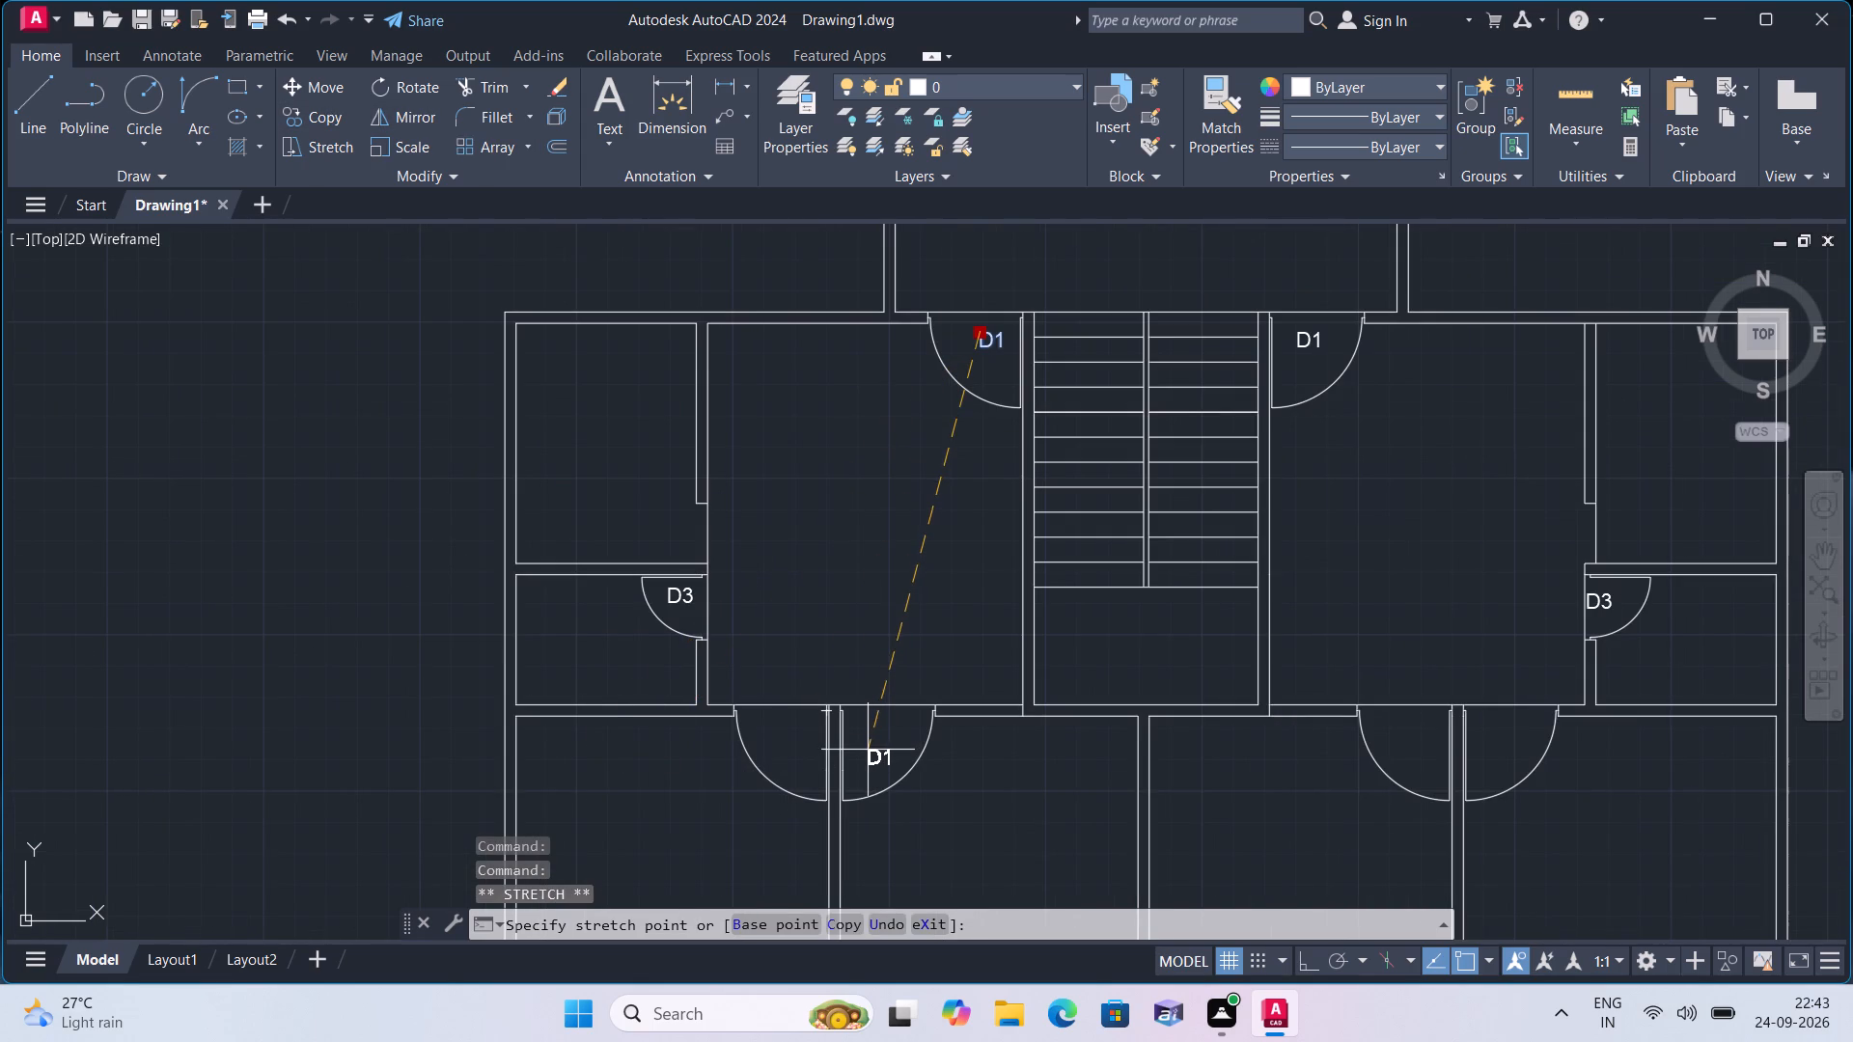
{"action": "left_click", "coordinate": [785, 735]}
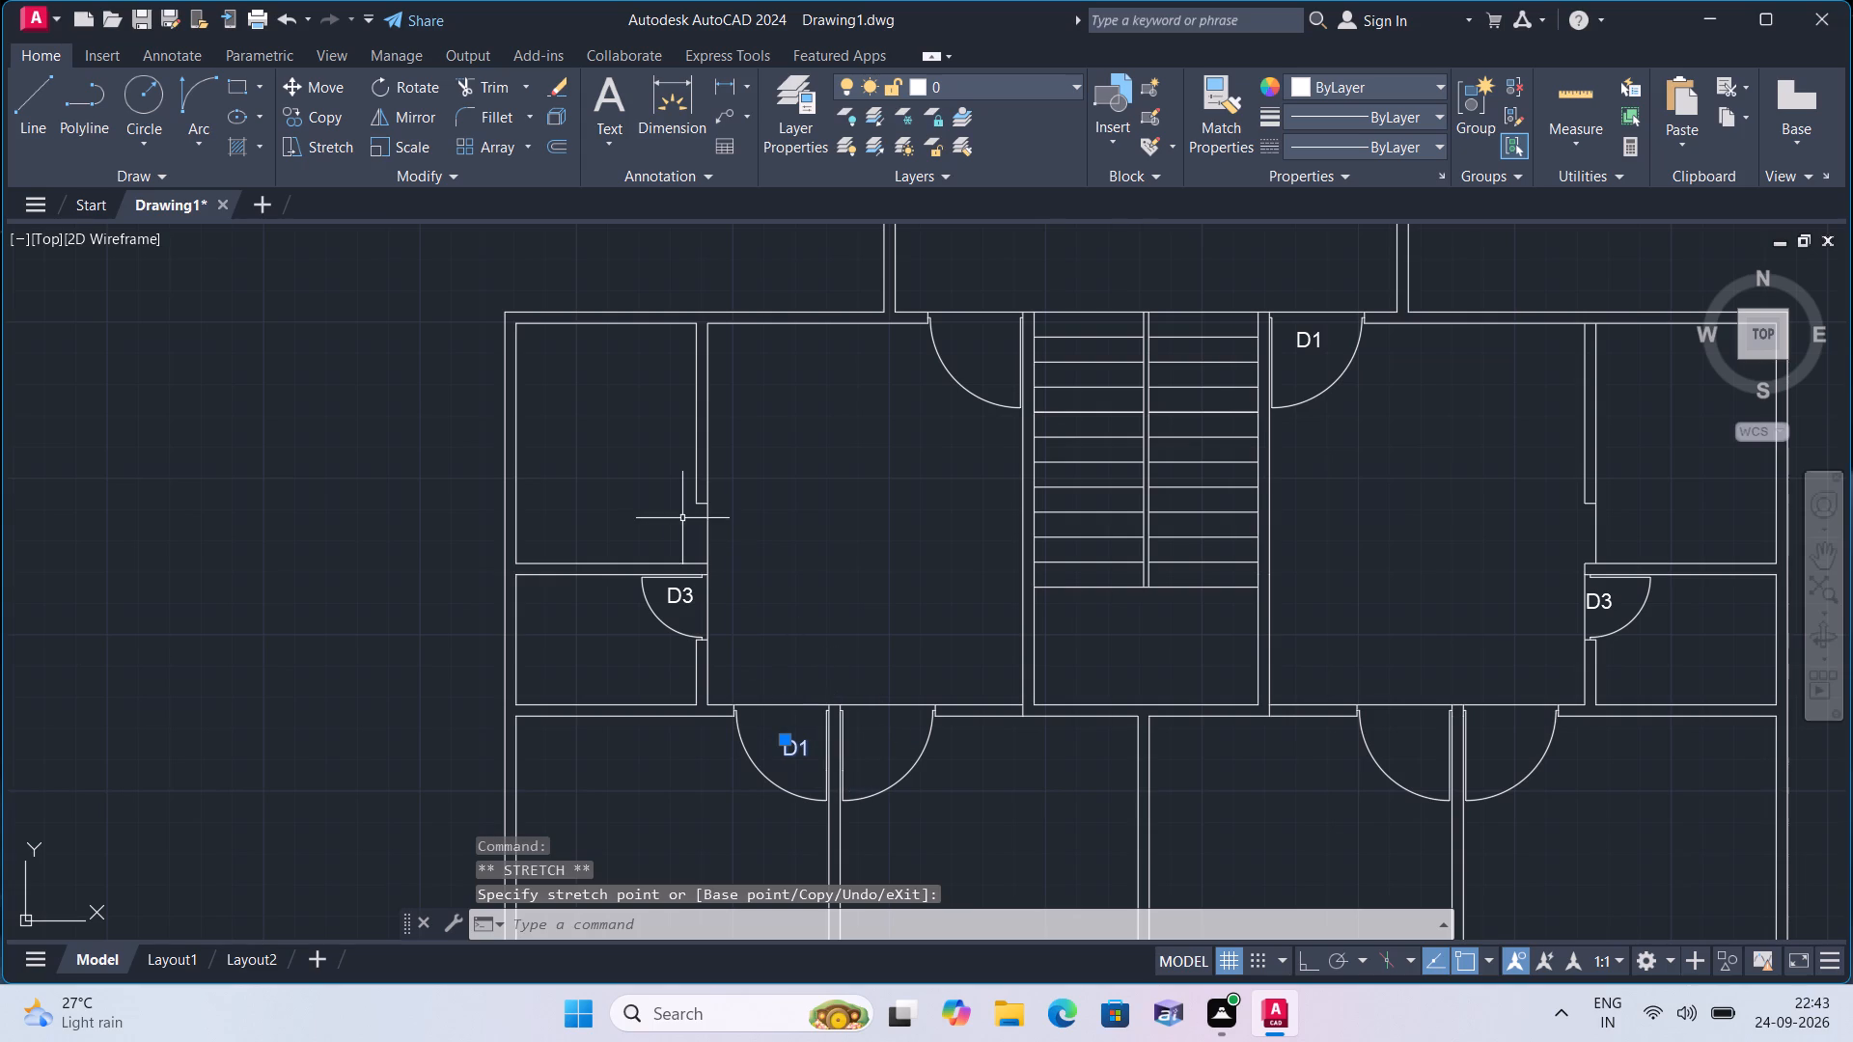
Copy the D1 label into the door west of the staircase and the three remaining doors of the bottom block.
{"action": "left_click", "coordinate": [317, 109]}
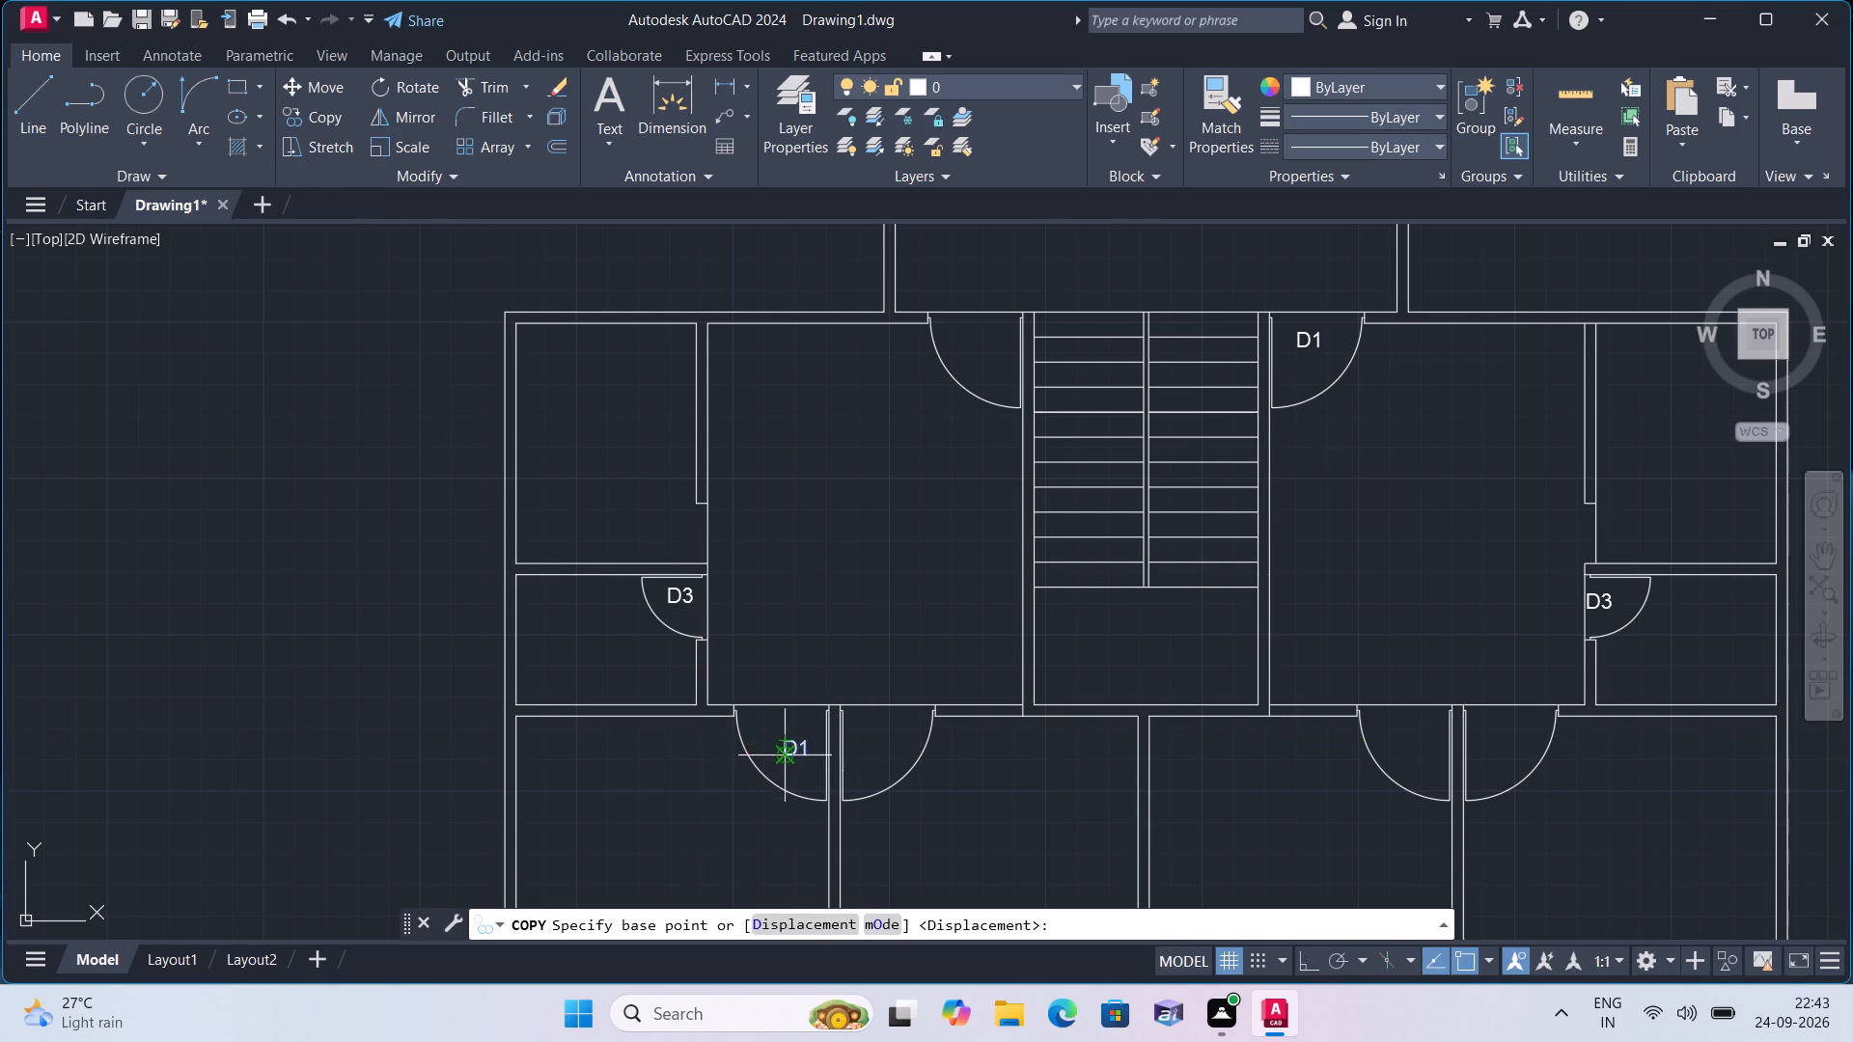
{"action": "left_click", "coordinate": [782, 748]}
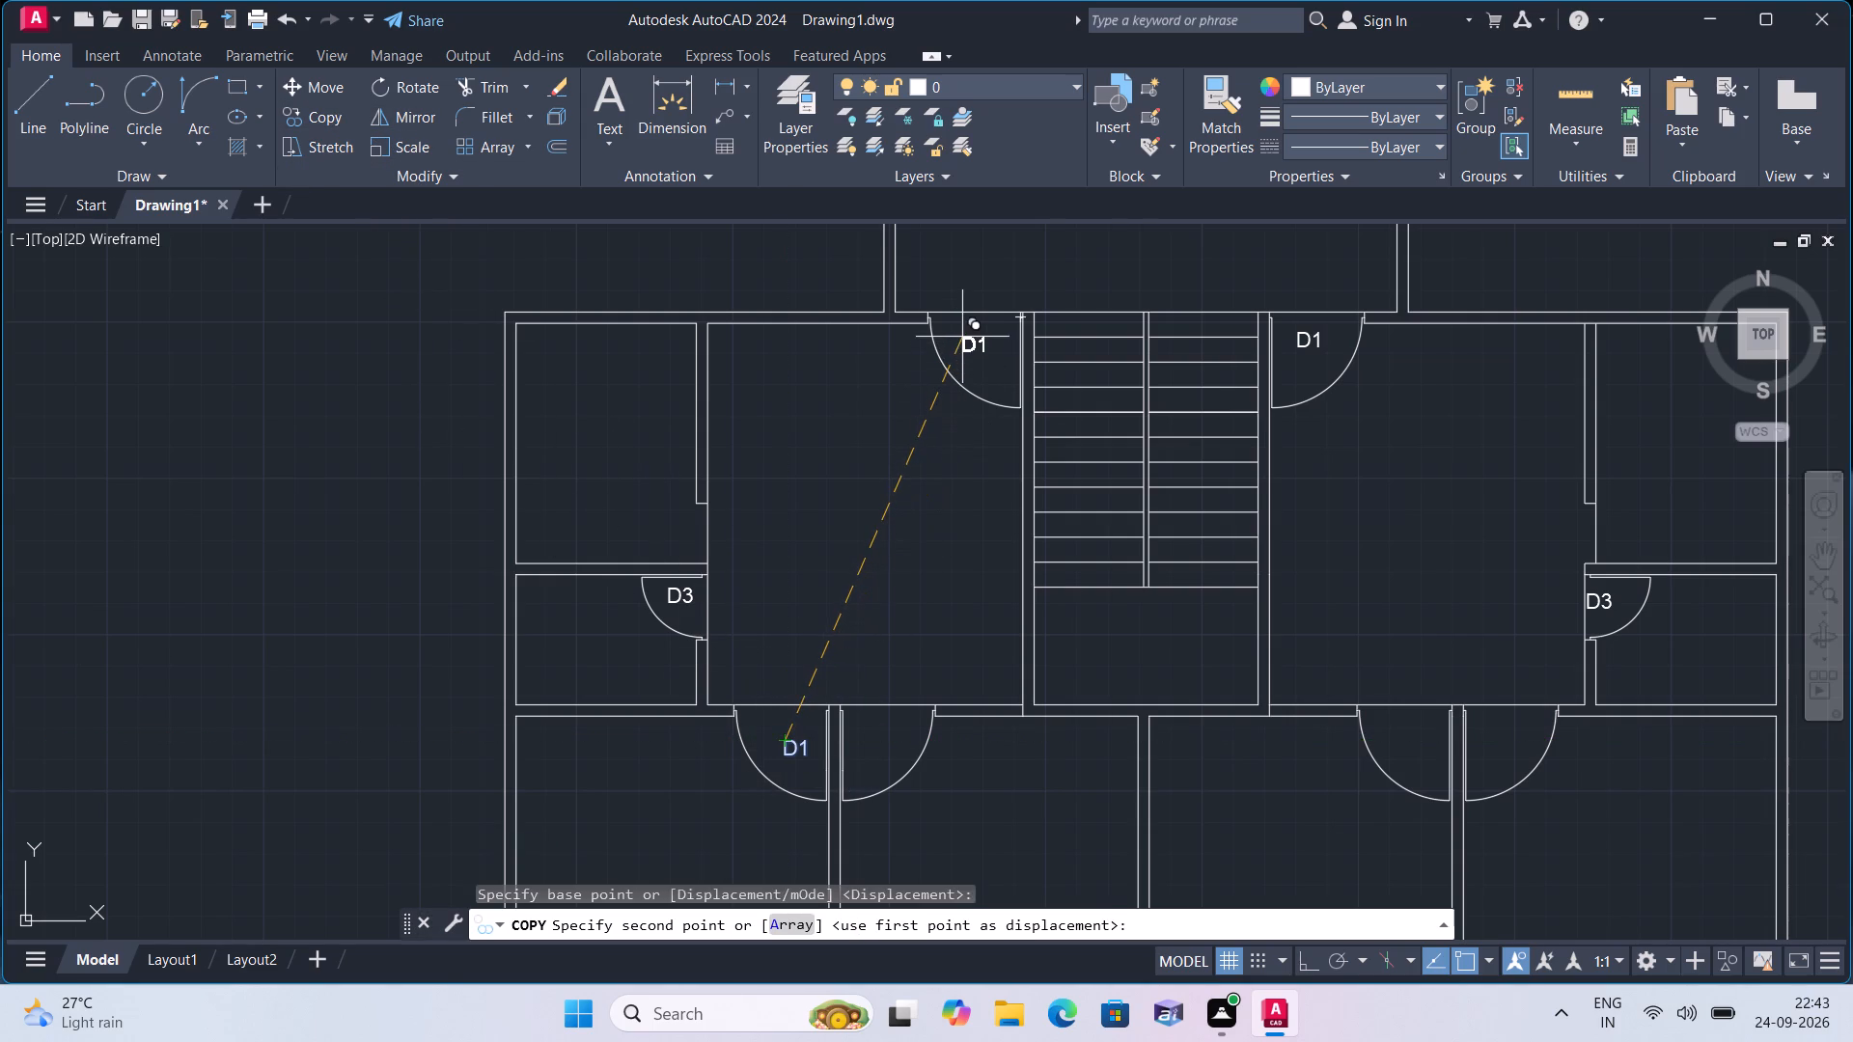
{"action": "left_click", "coordinate": [962, 336]}
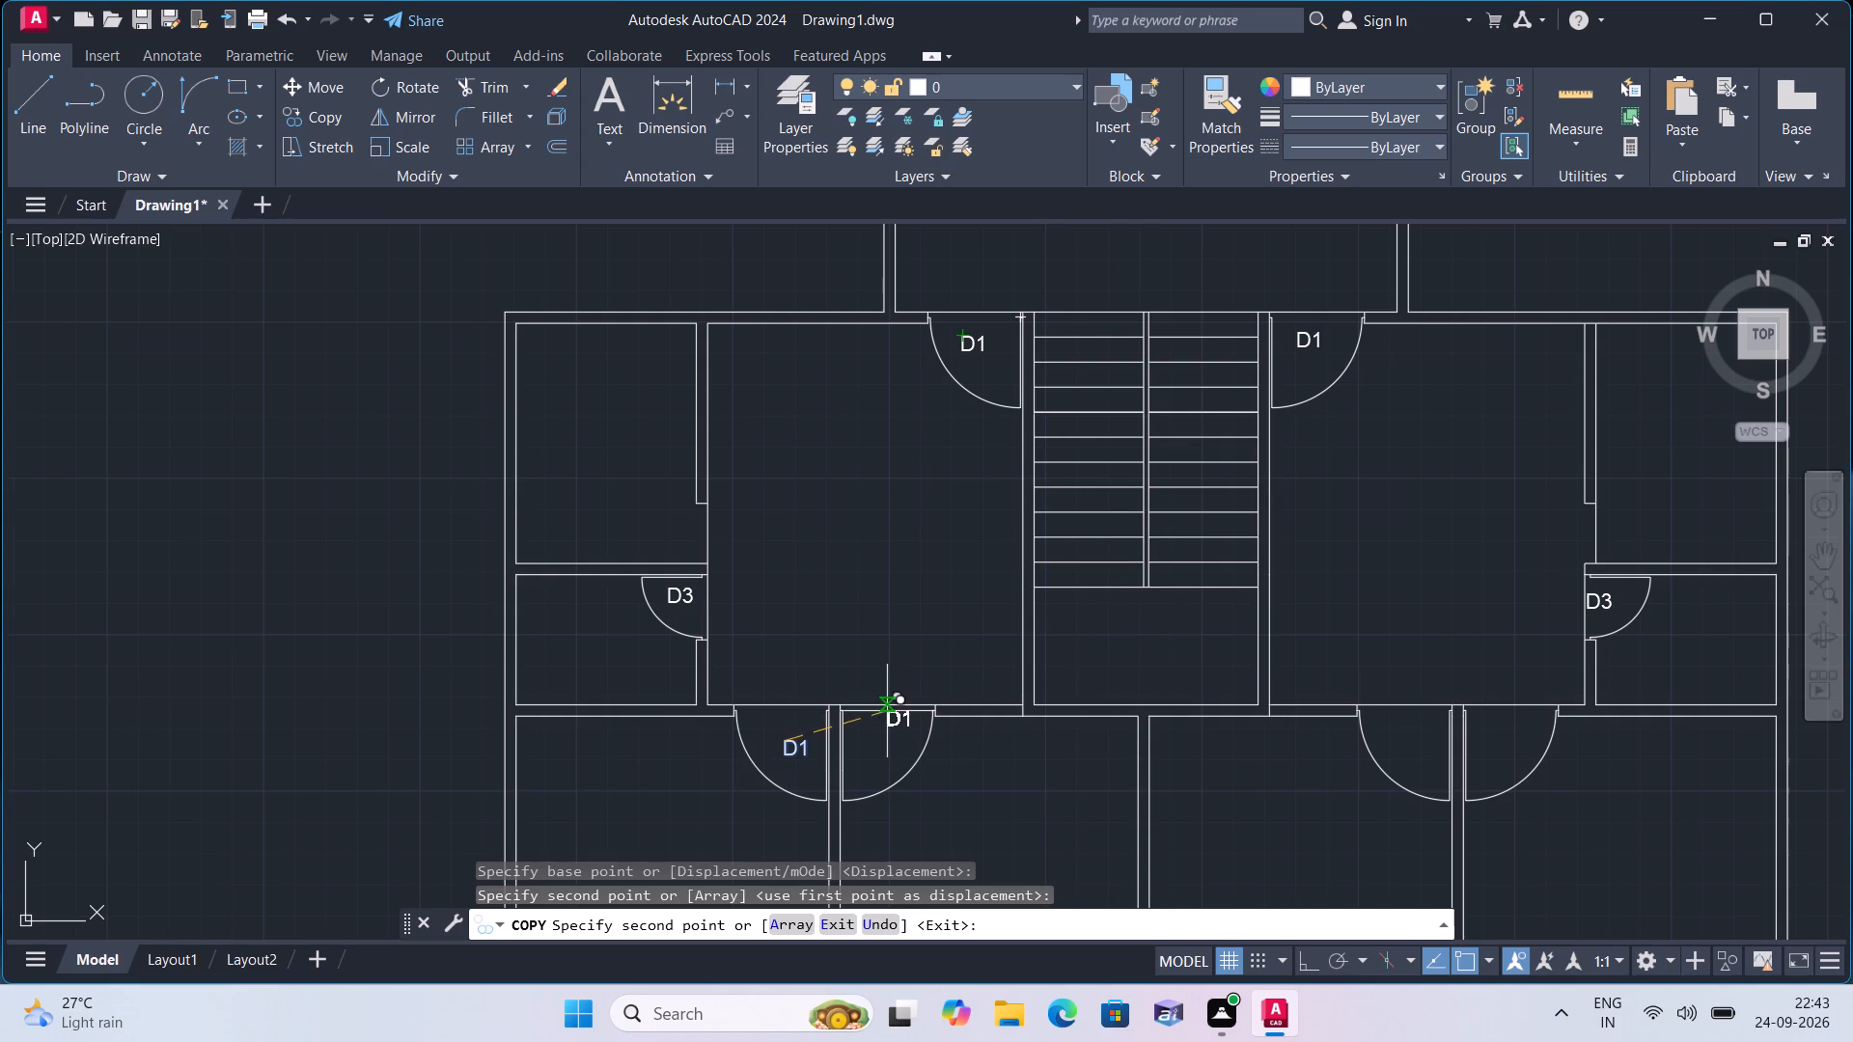
{"action": "left_click", "coordinate": [869, 731]}
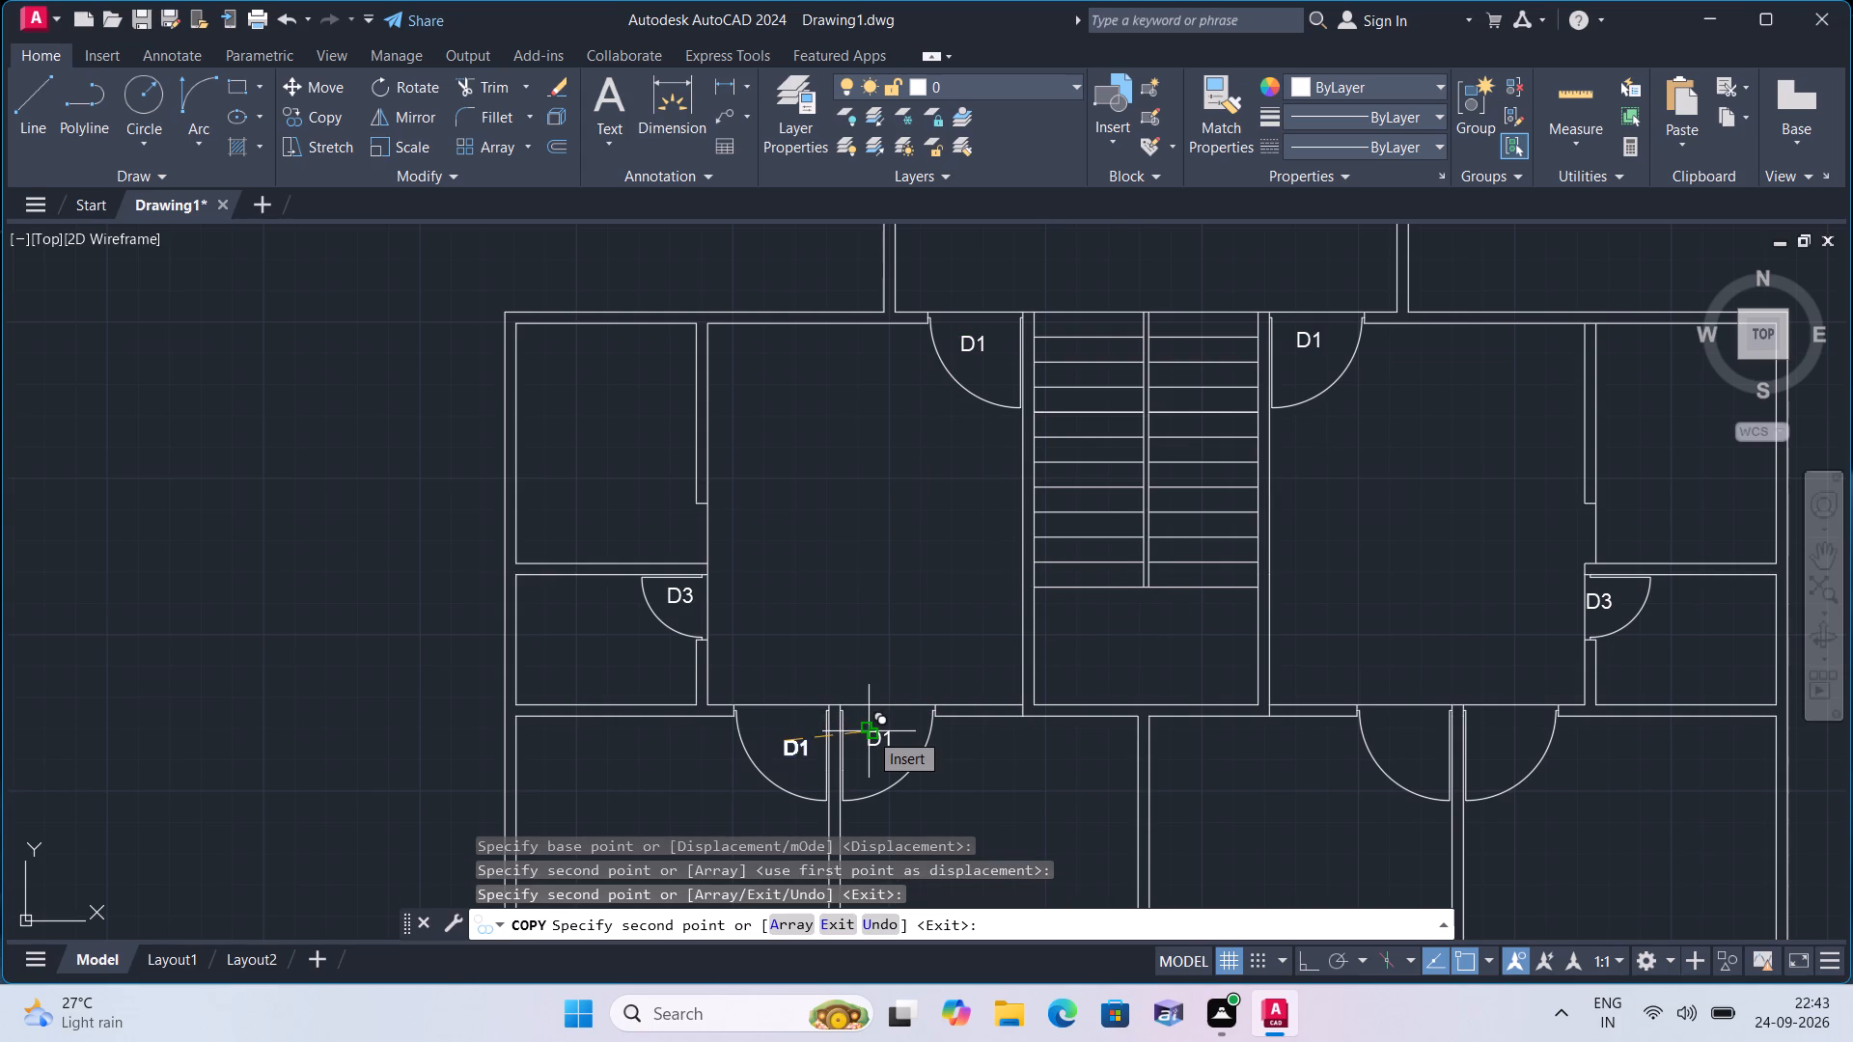
{"action": "left_click", "coordinate": [1409, 735]}
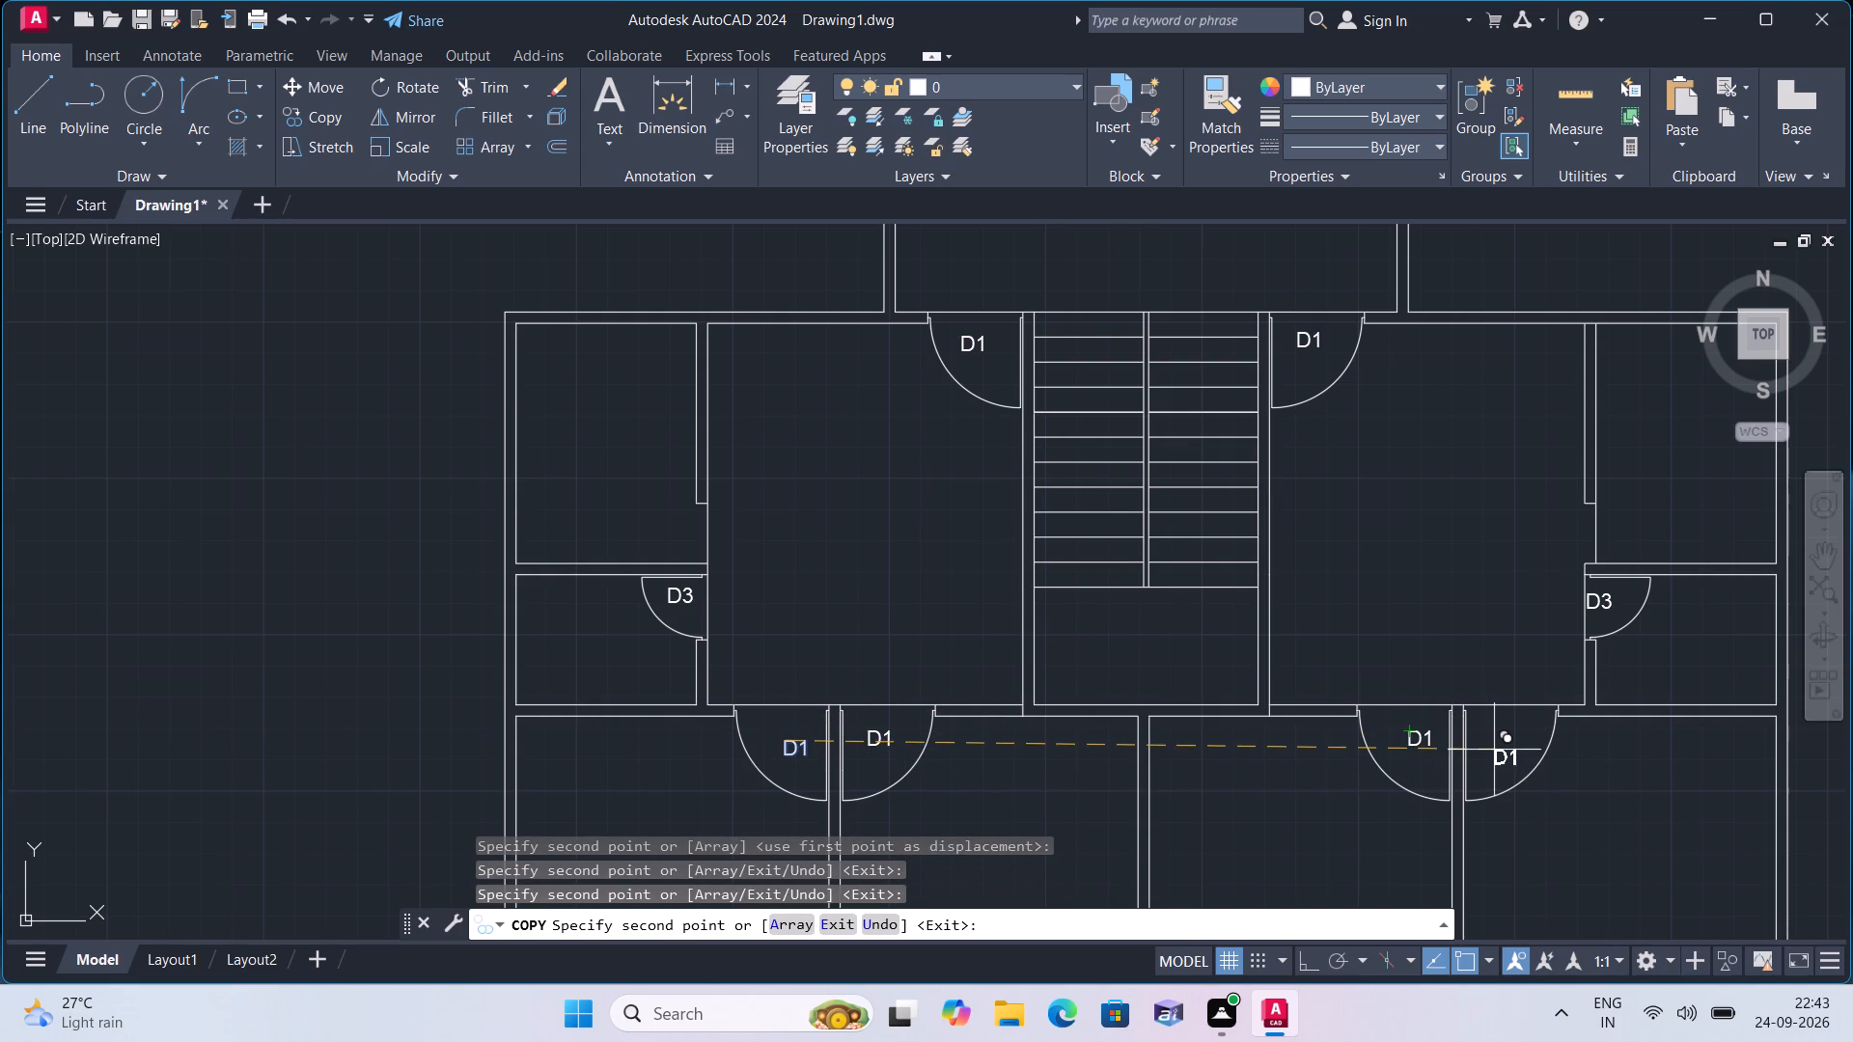
{"action": "left_click", "coordinate": [1493, 741]}
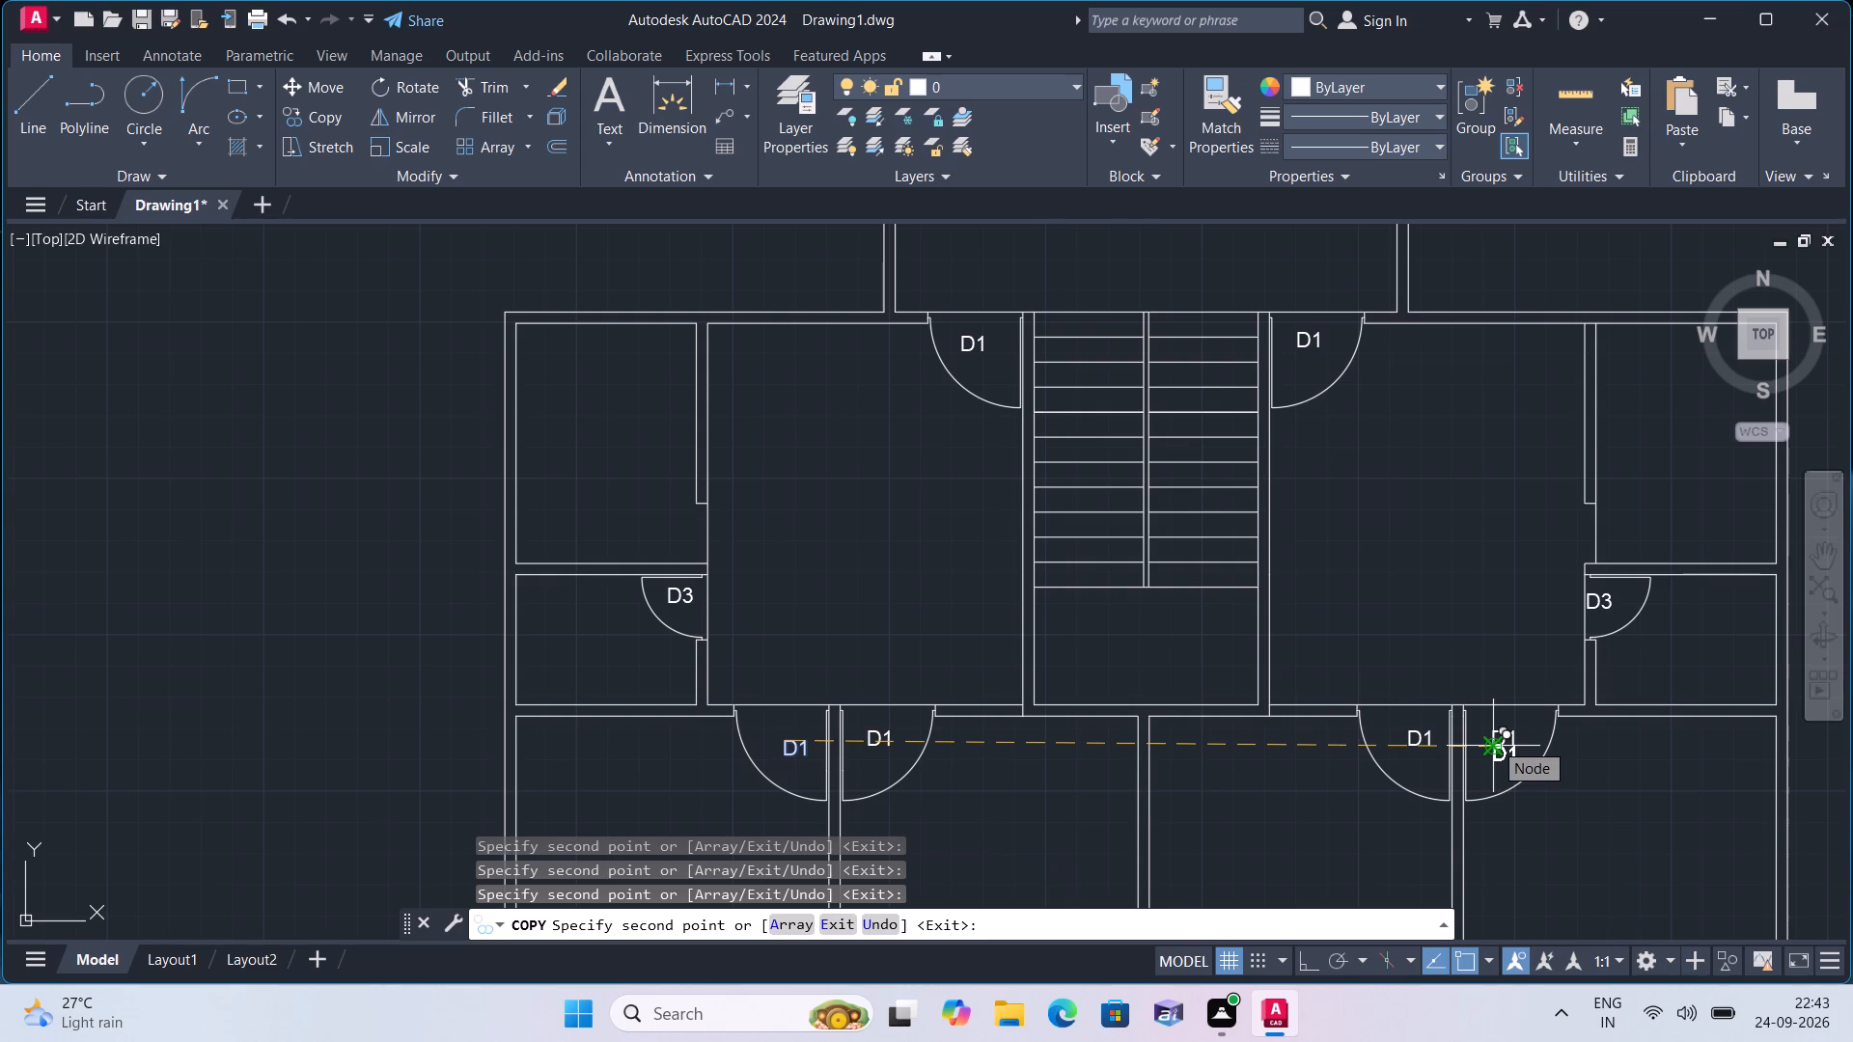
{"action": "key", "text": "Escape"}
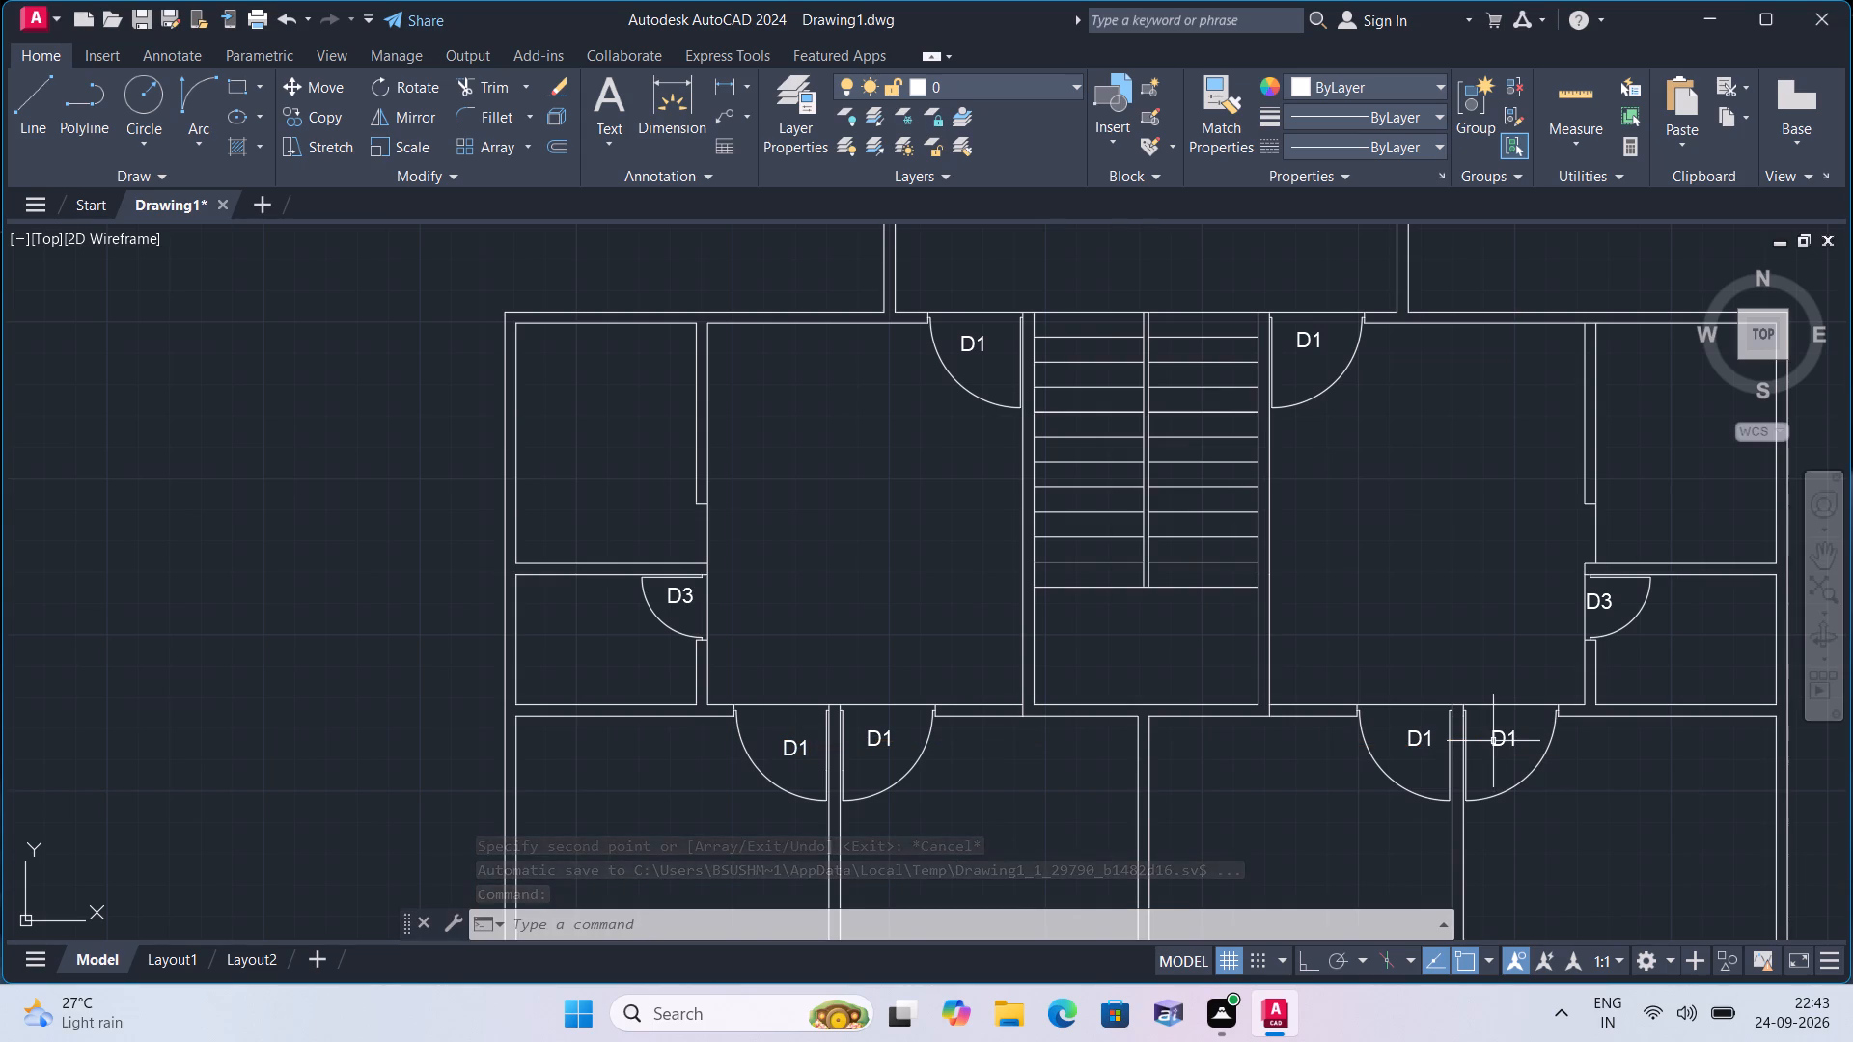
Draw a line across the bottom block's southern wall thickness at the west face of the partition between the western door pair.
{"action": "scroll", "coordinate": [1441, 762], "scroll_direction": "down", "scroll_amount": 1}
{"action": "middle_click_drag", "start_coordinate": [1231, 821], "coordinate": [1135, 562]}
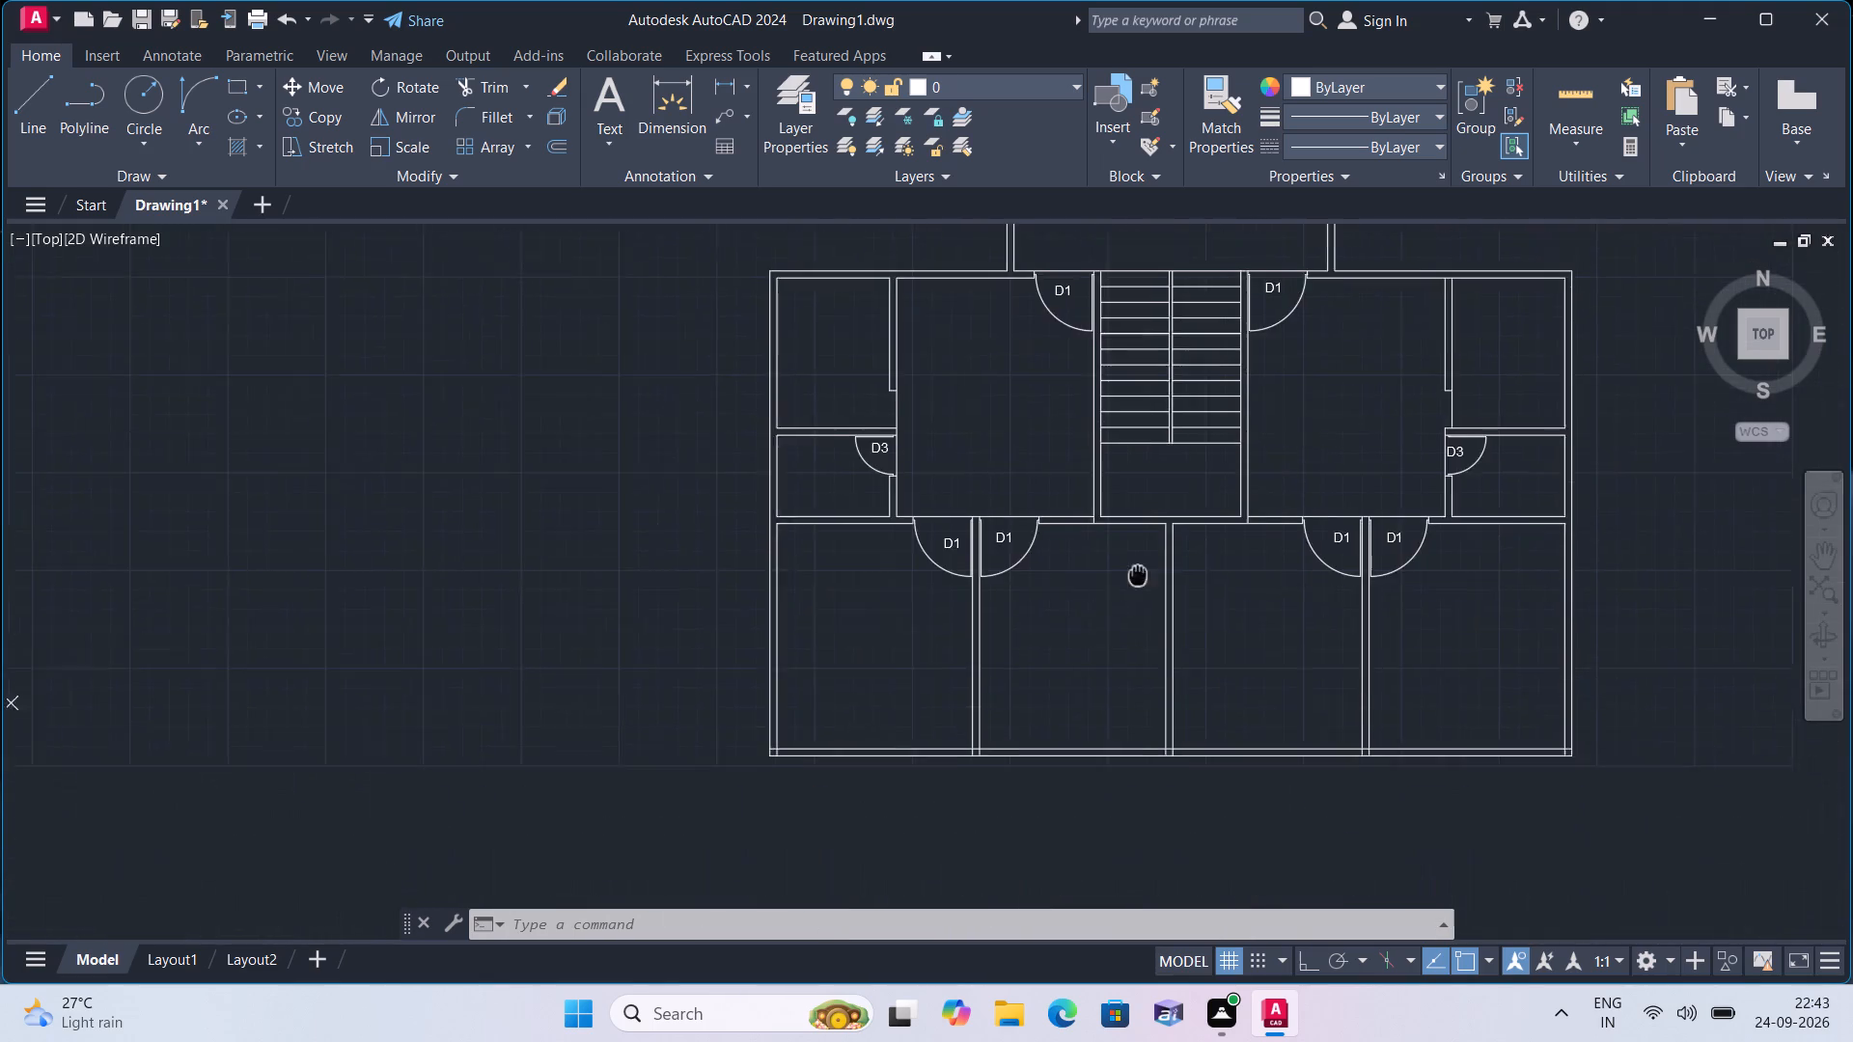
{"action": "scroll", "coordinate": [1136, 508], "scroll_direction": "down", "scroll_amount": 1}
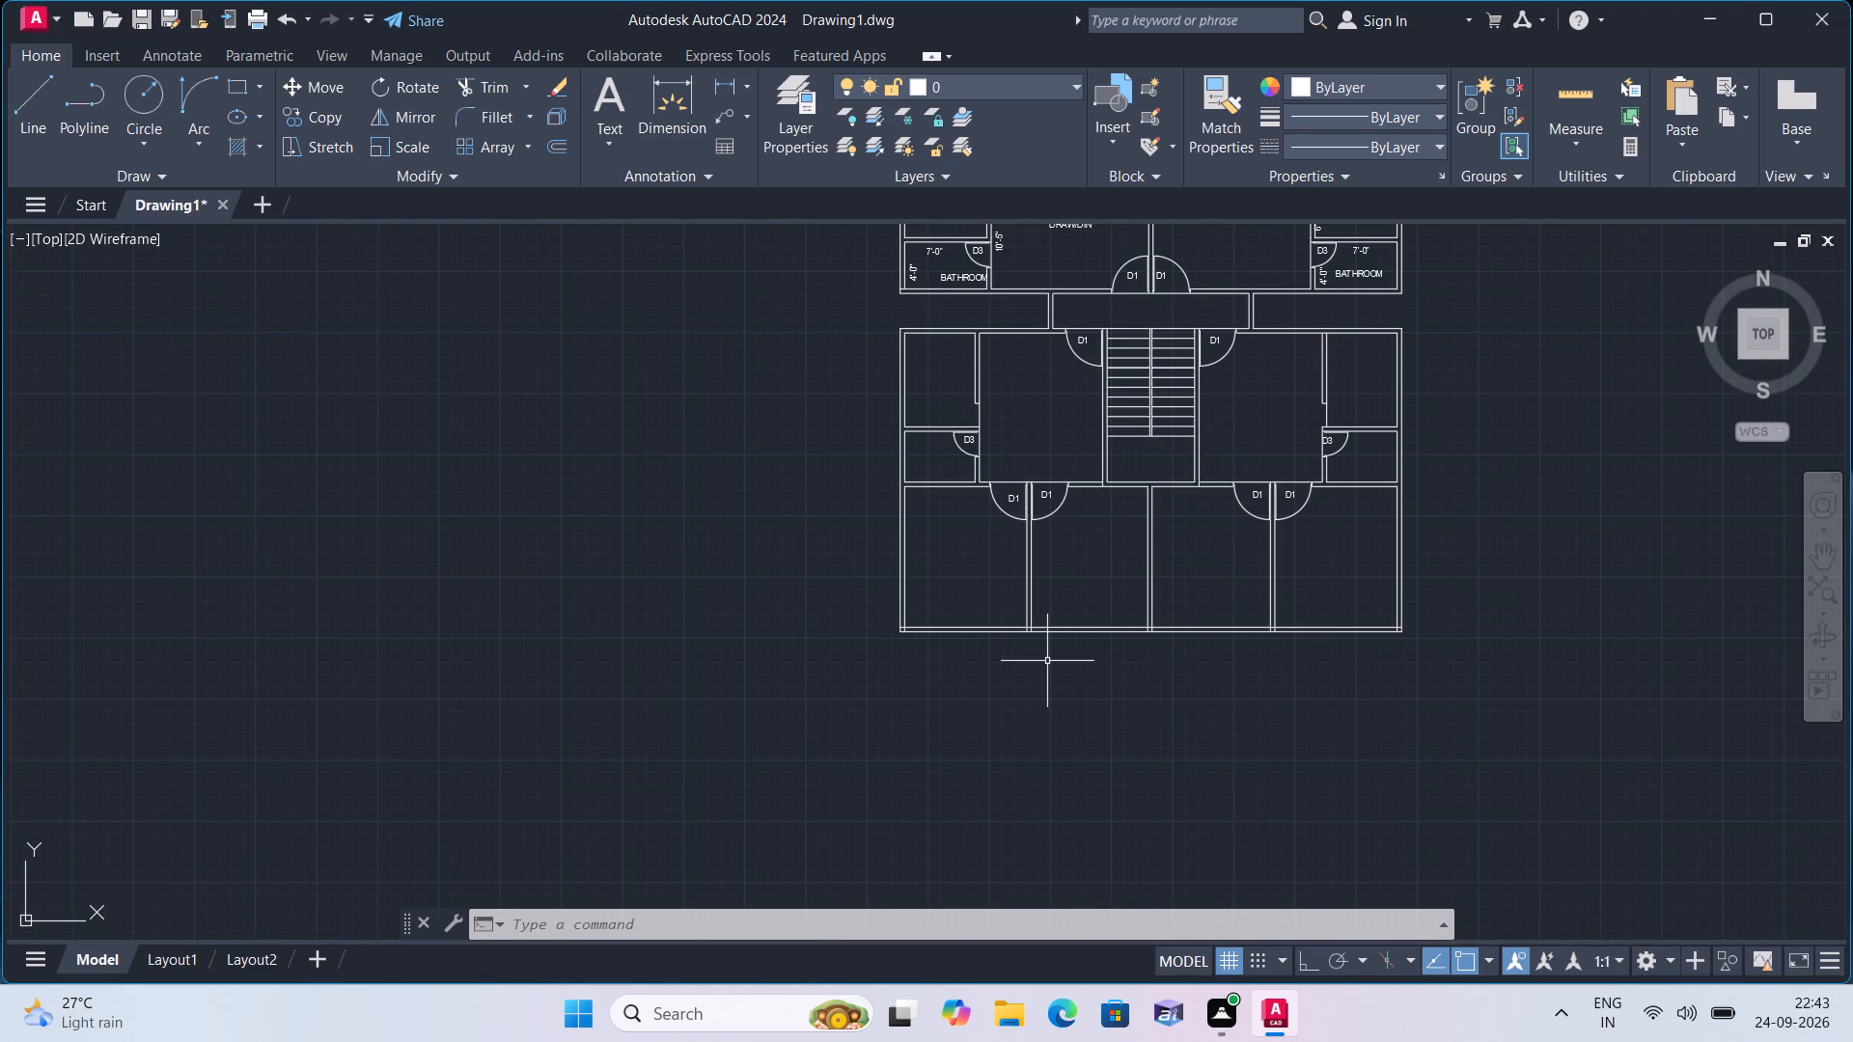
{"action": "scroll", "coordinate": [1052, 674], "scroll_direction": "up", "scroll_amount": 2}
{"action": "middle_click_drag", "start_coordinate": [1039, 665], "coordinate": [1046, 729]}
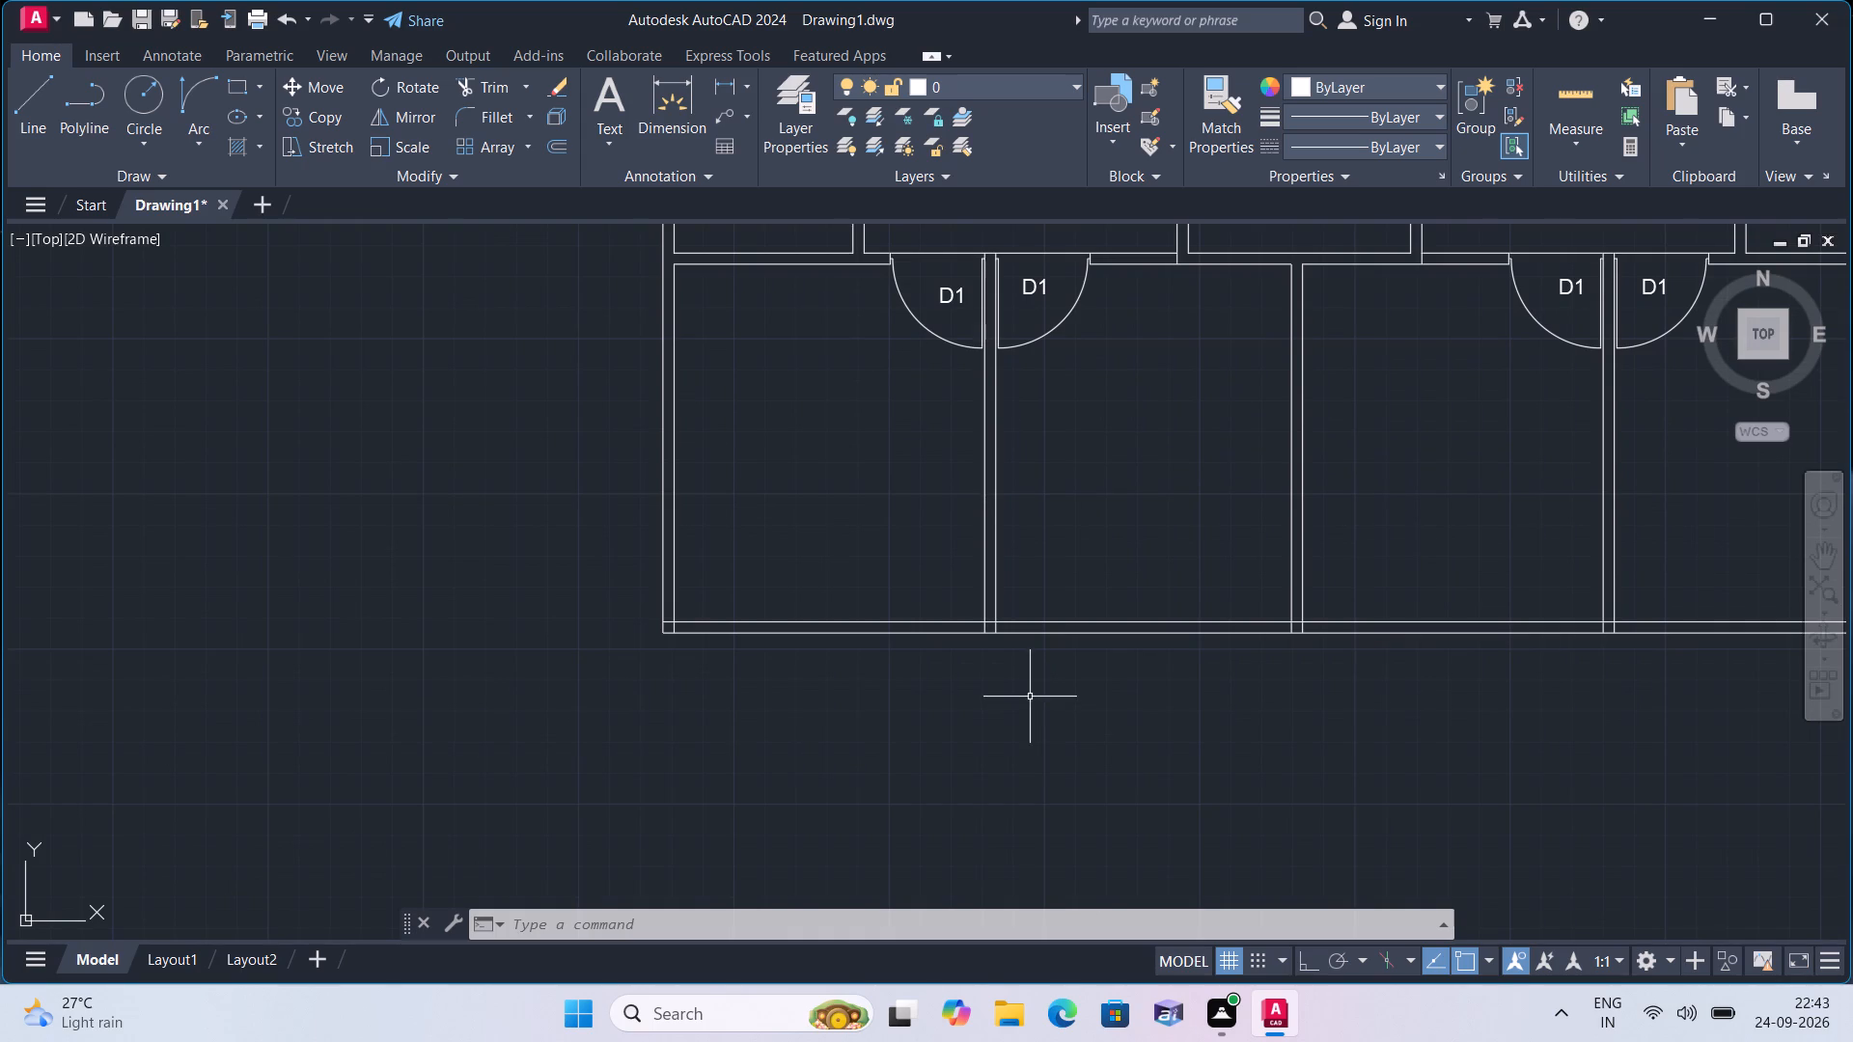
{"action": "middle_click_drag", "start_coordinate": [1030, 697], "coordinate": [1127, 890]}
{"action": "type", "text": "l"}
{"action": "key", "text": "space"}
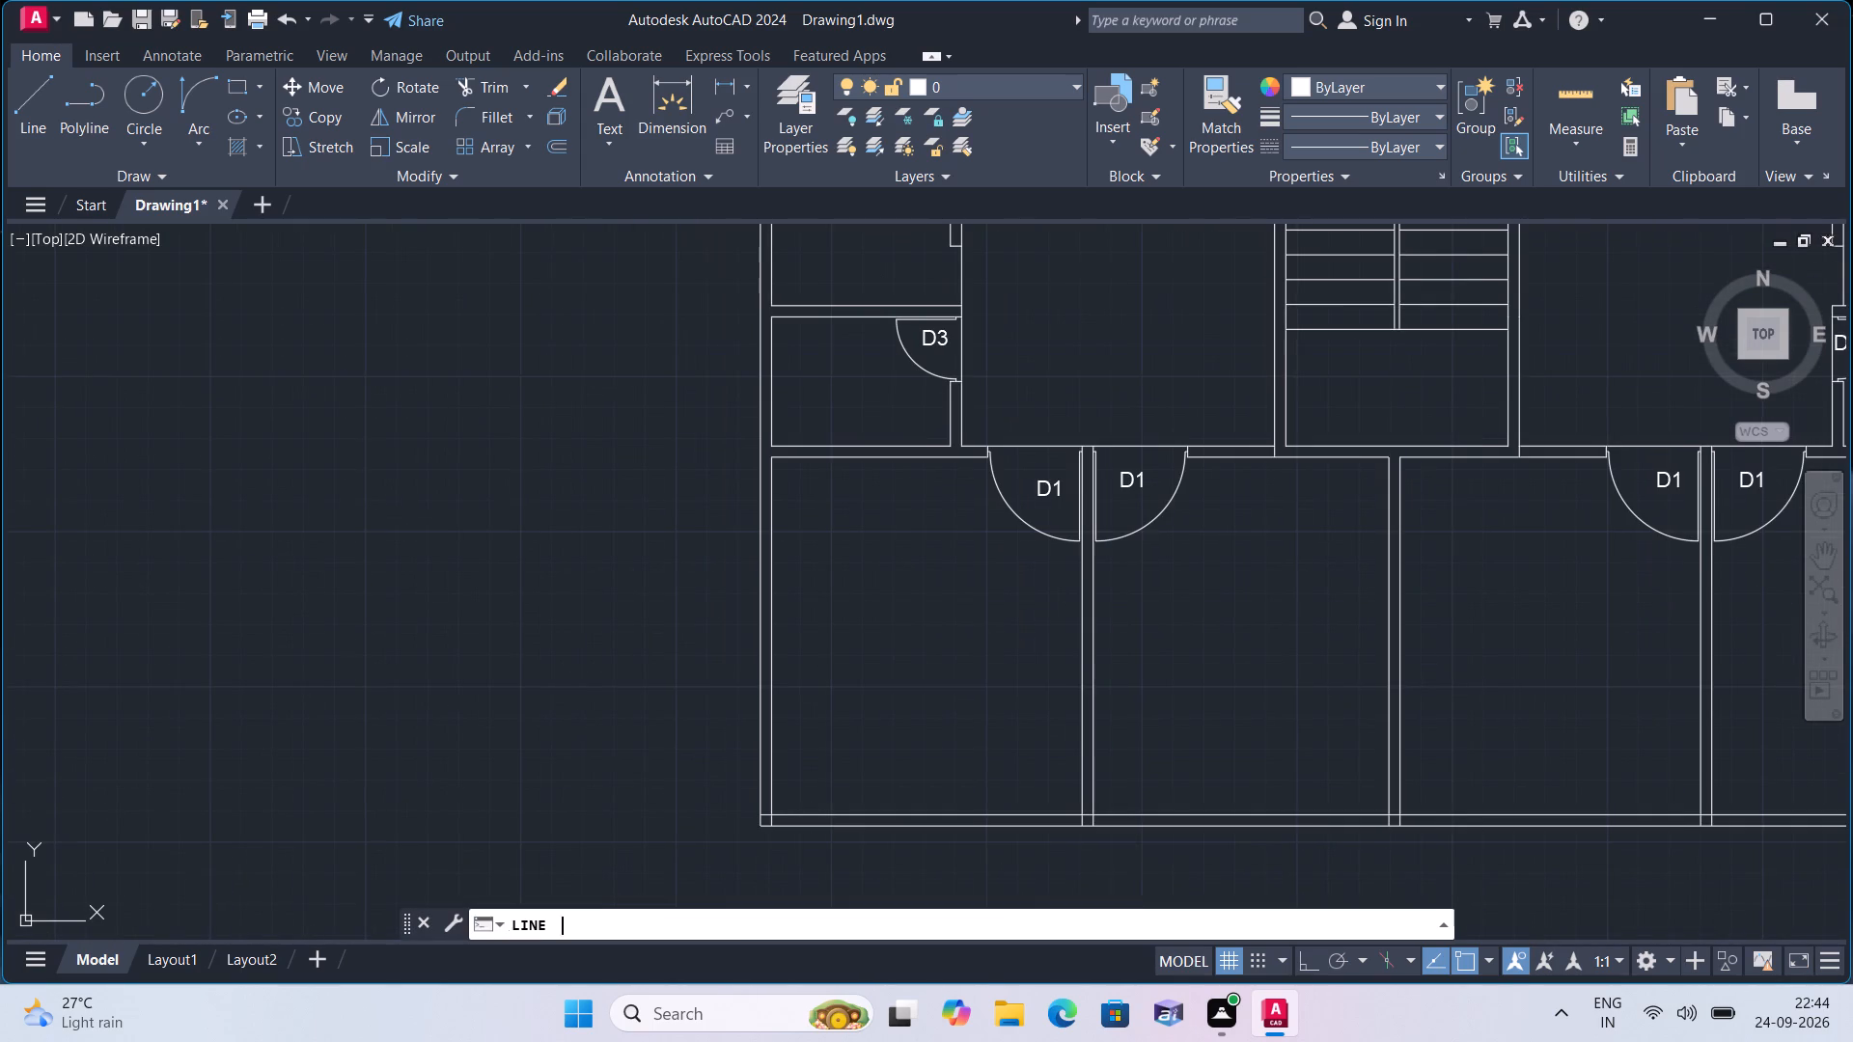
{"action": "scroll", "coordinate": [1112, 794], "scroll_direction": "up", "scroll_amount": 3}
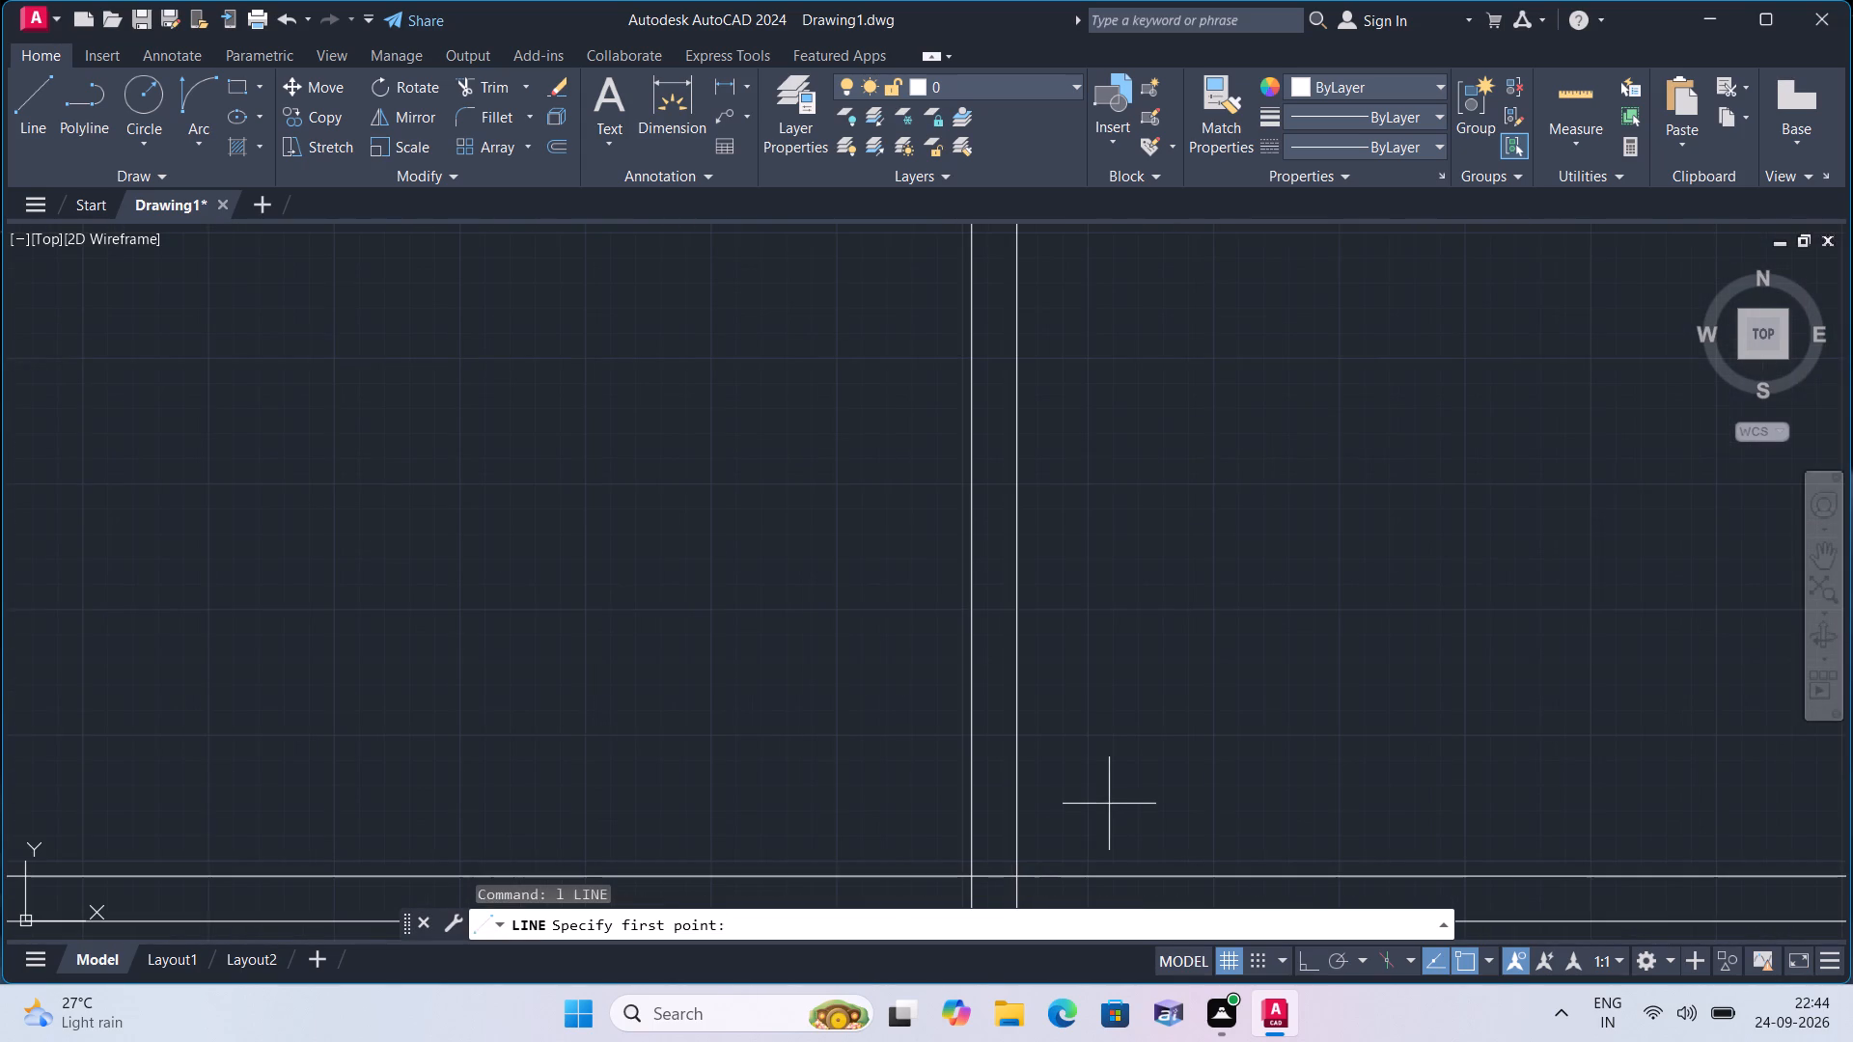
{"action": "middle_click_drag", "start_coordinate": [1109, 804], "coordinate": [1157, 660]}
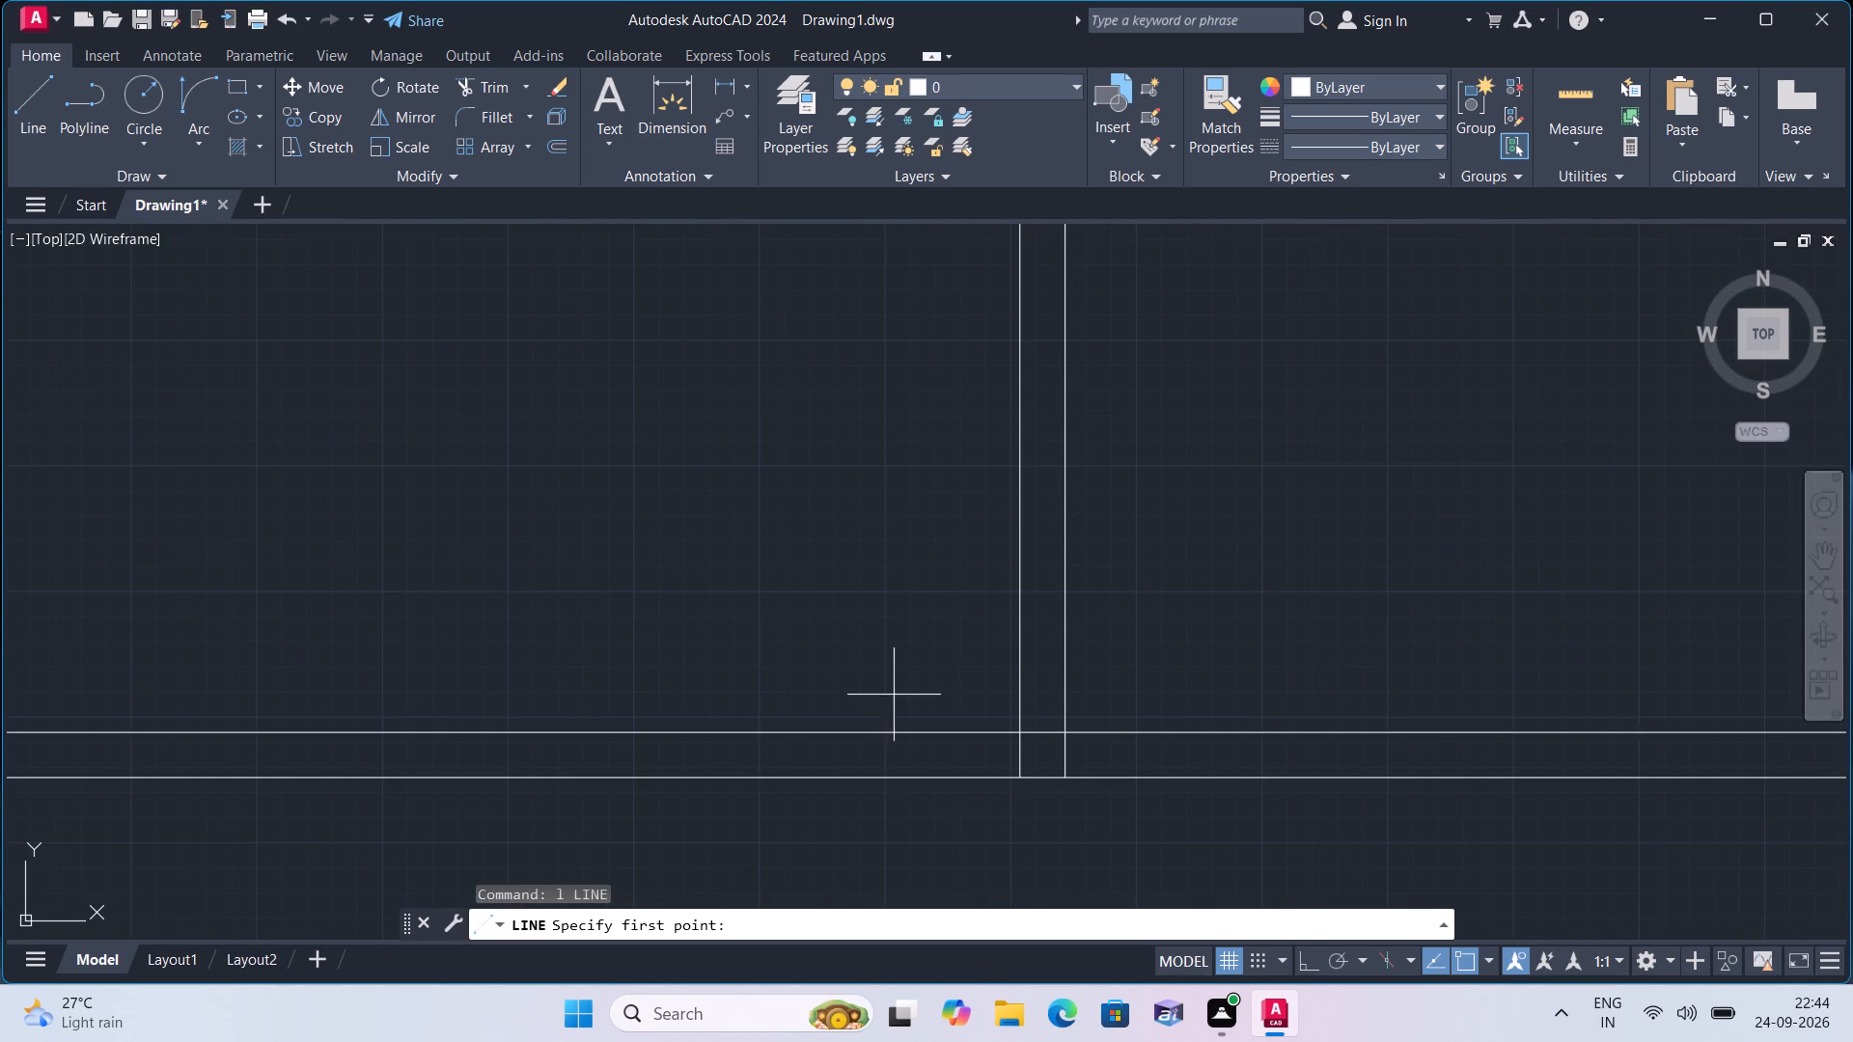
{"action": "scroll", "coordinate": [889, 721], "scroll_direction": "up", "scroll_amount": 1}
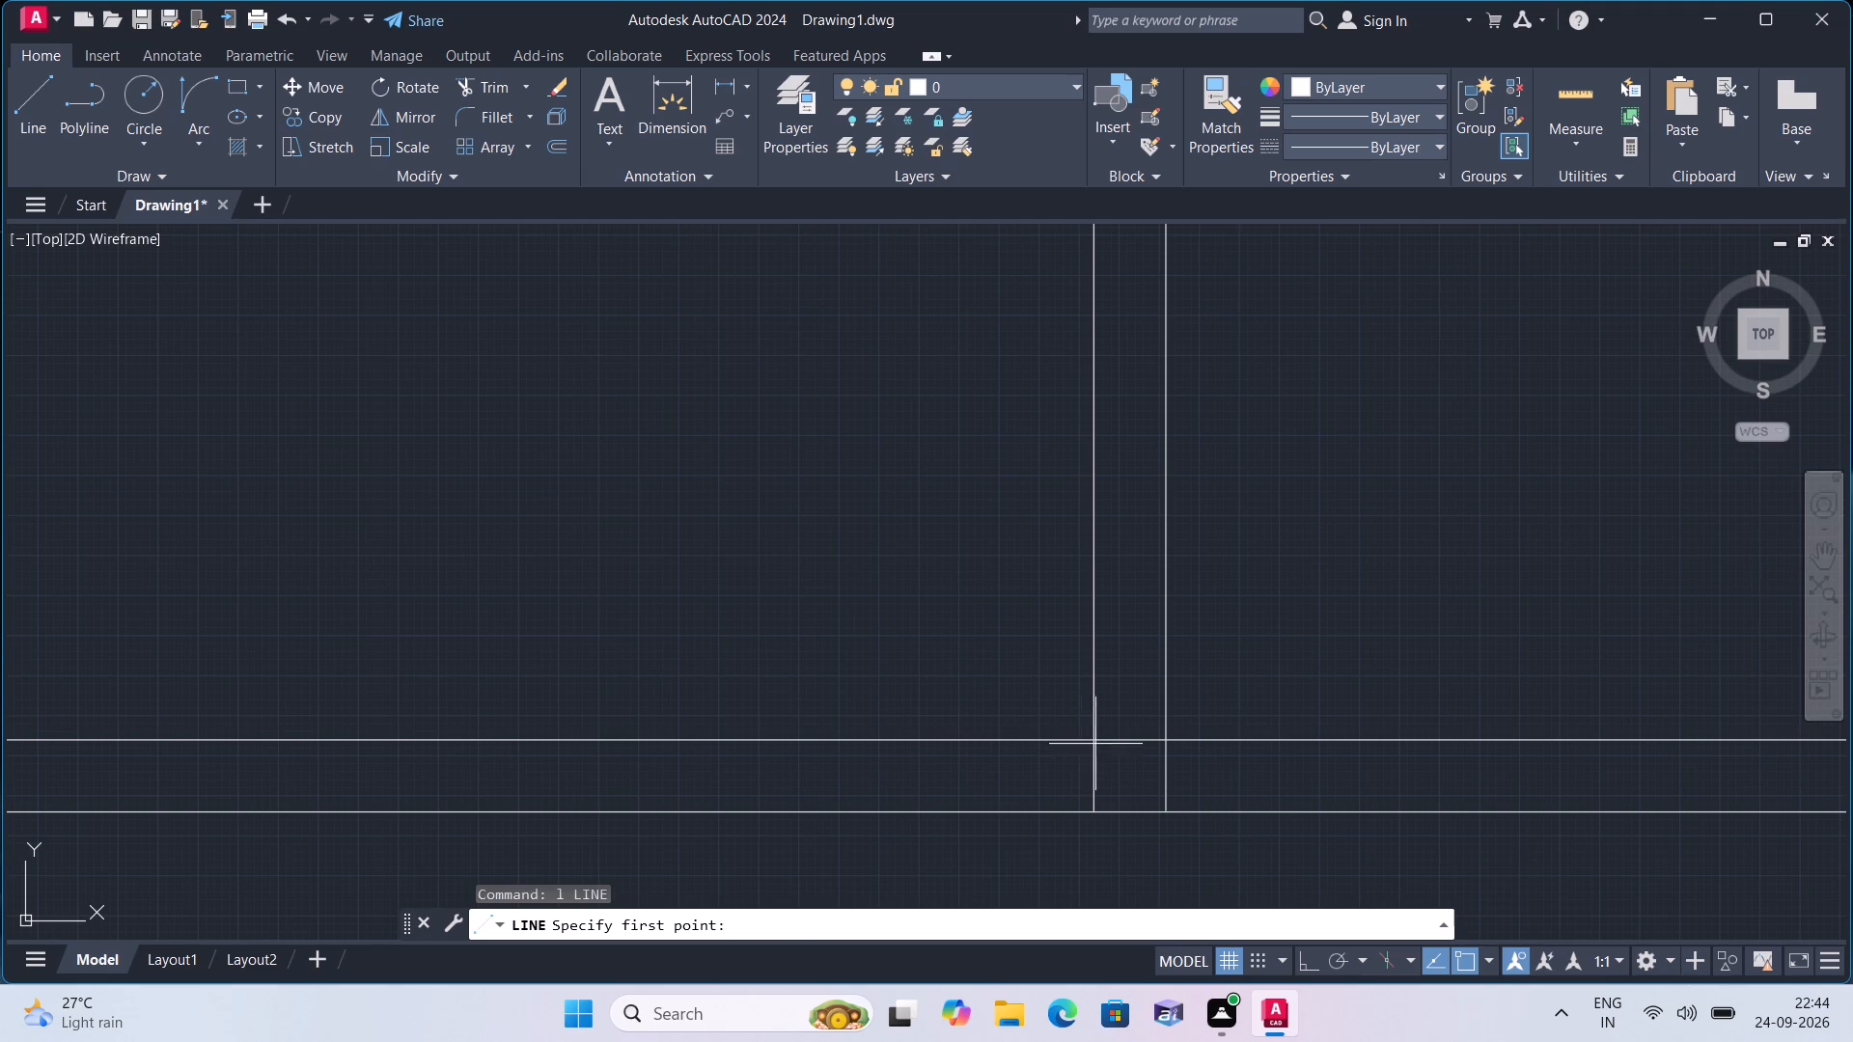
{"action": "left_click", "coordinate": [1096, 742]}
{"action": "left_click", "coordinate": [1091, 823]}
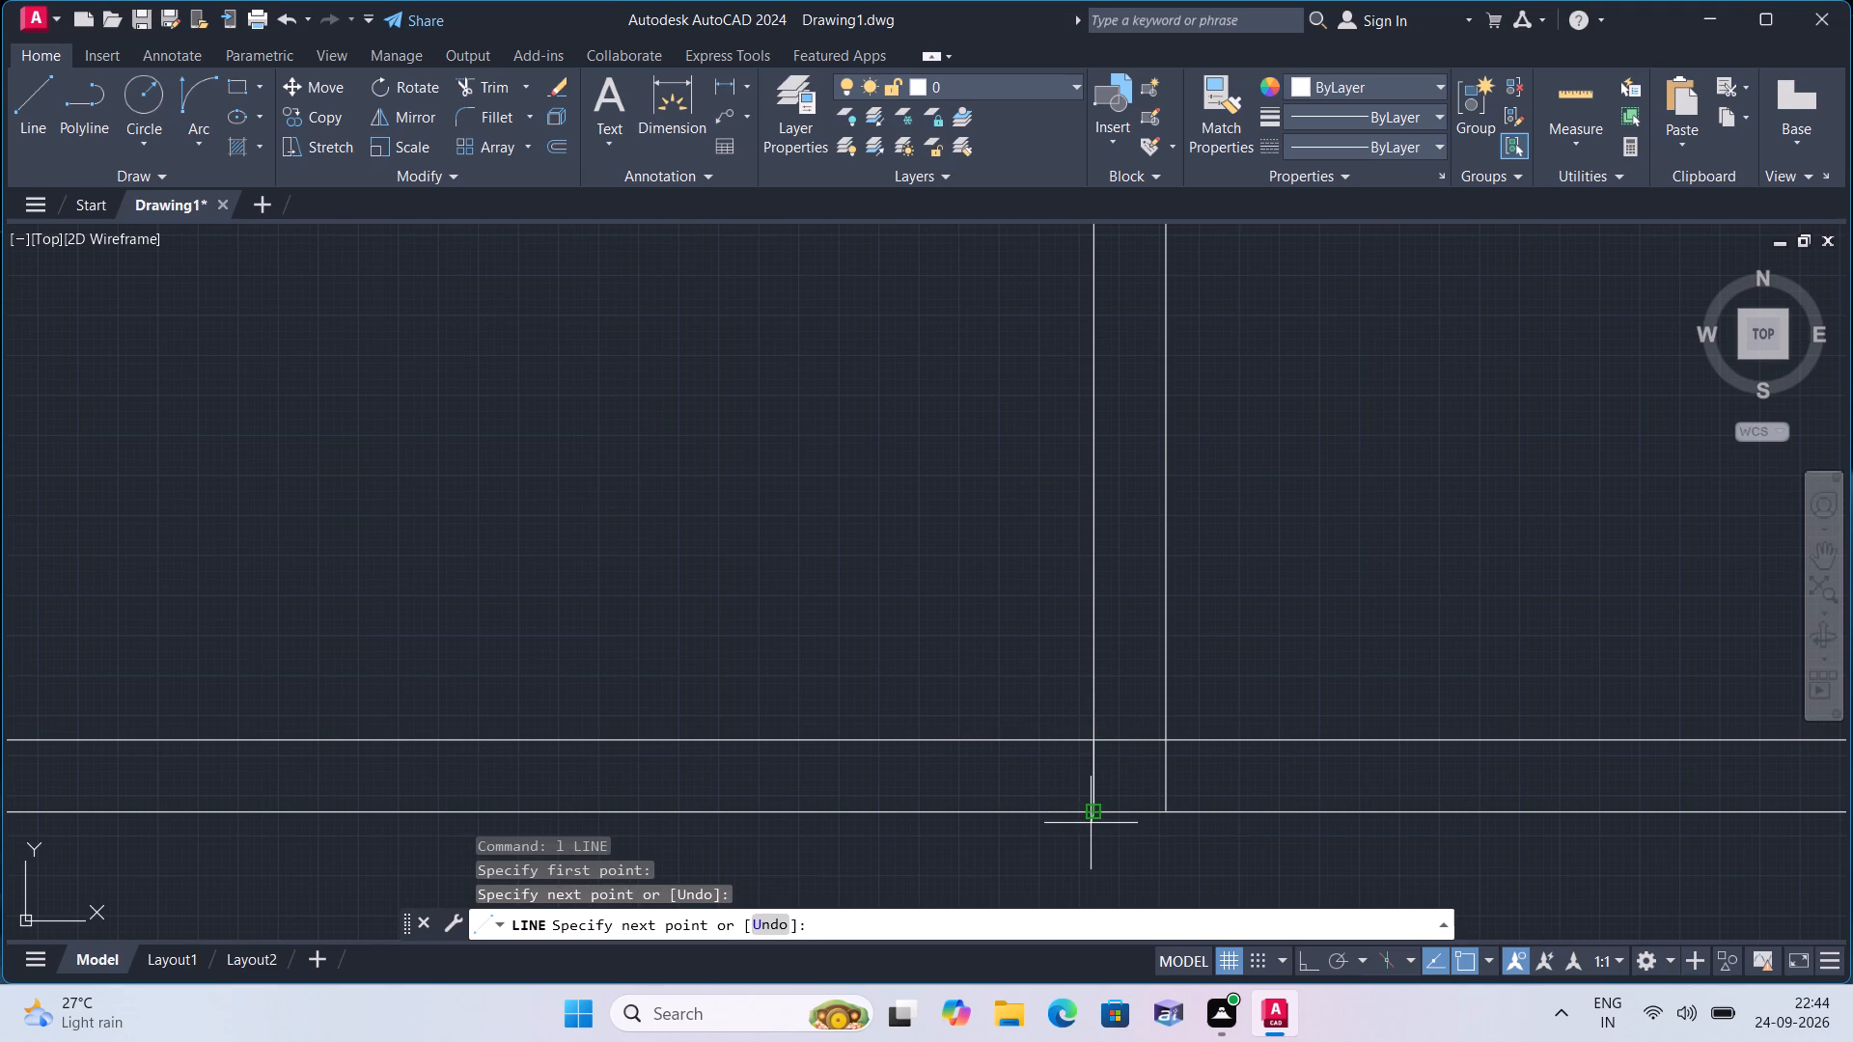
{"action": "key", "text": "space"}
With ortho on, draw westward line segments of 1", 2' and 1" from the midpoint of that short line, along the southern wall.
{"action": "key", "text": "space"}
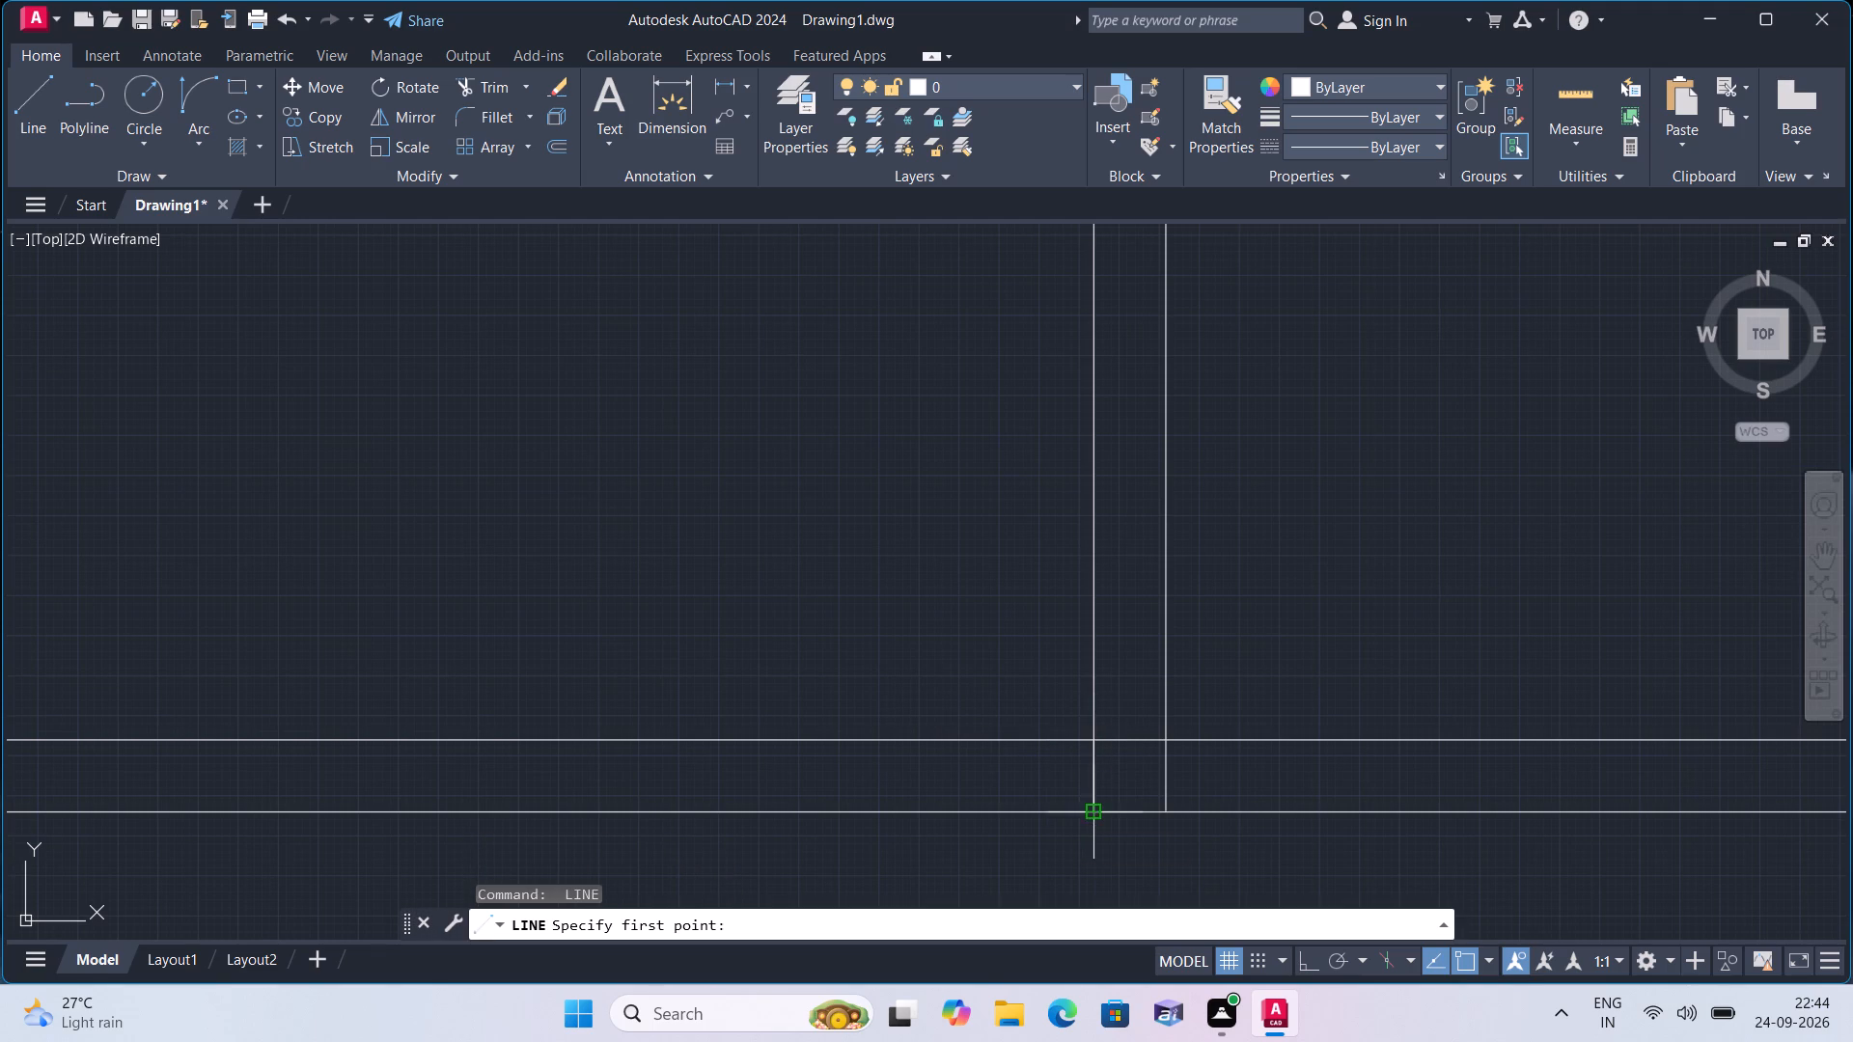
{"action": "scroll", "coordinate": [1087, 776], "scroll_direction": "up", "scroll_amount": 2}
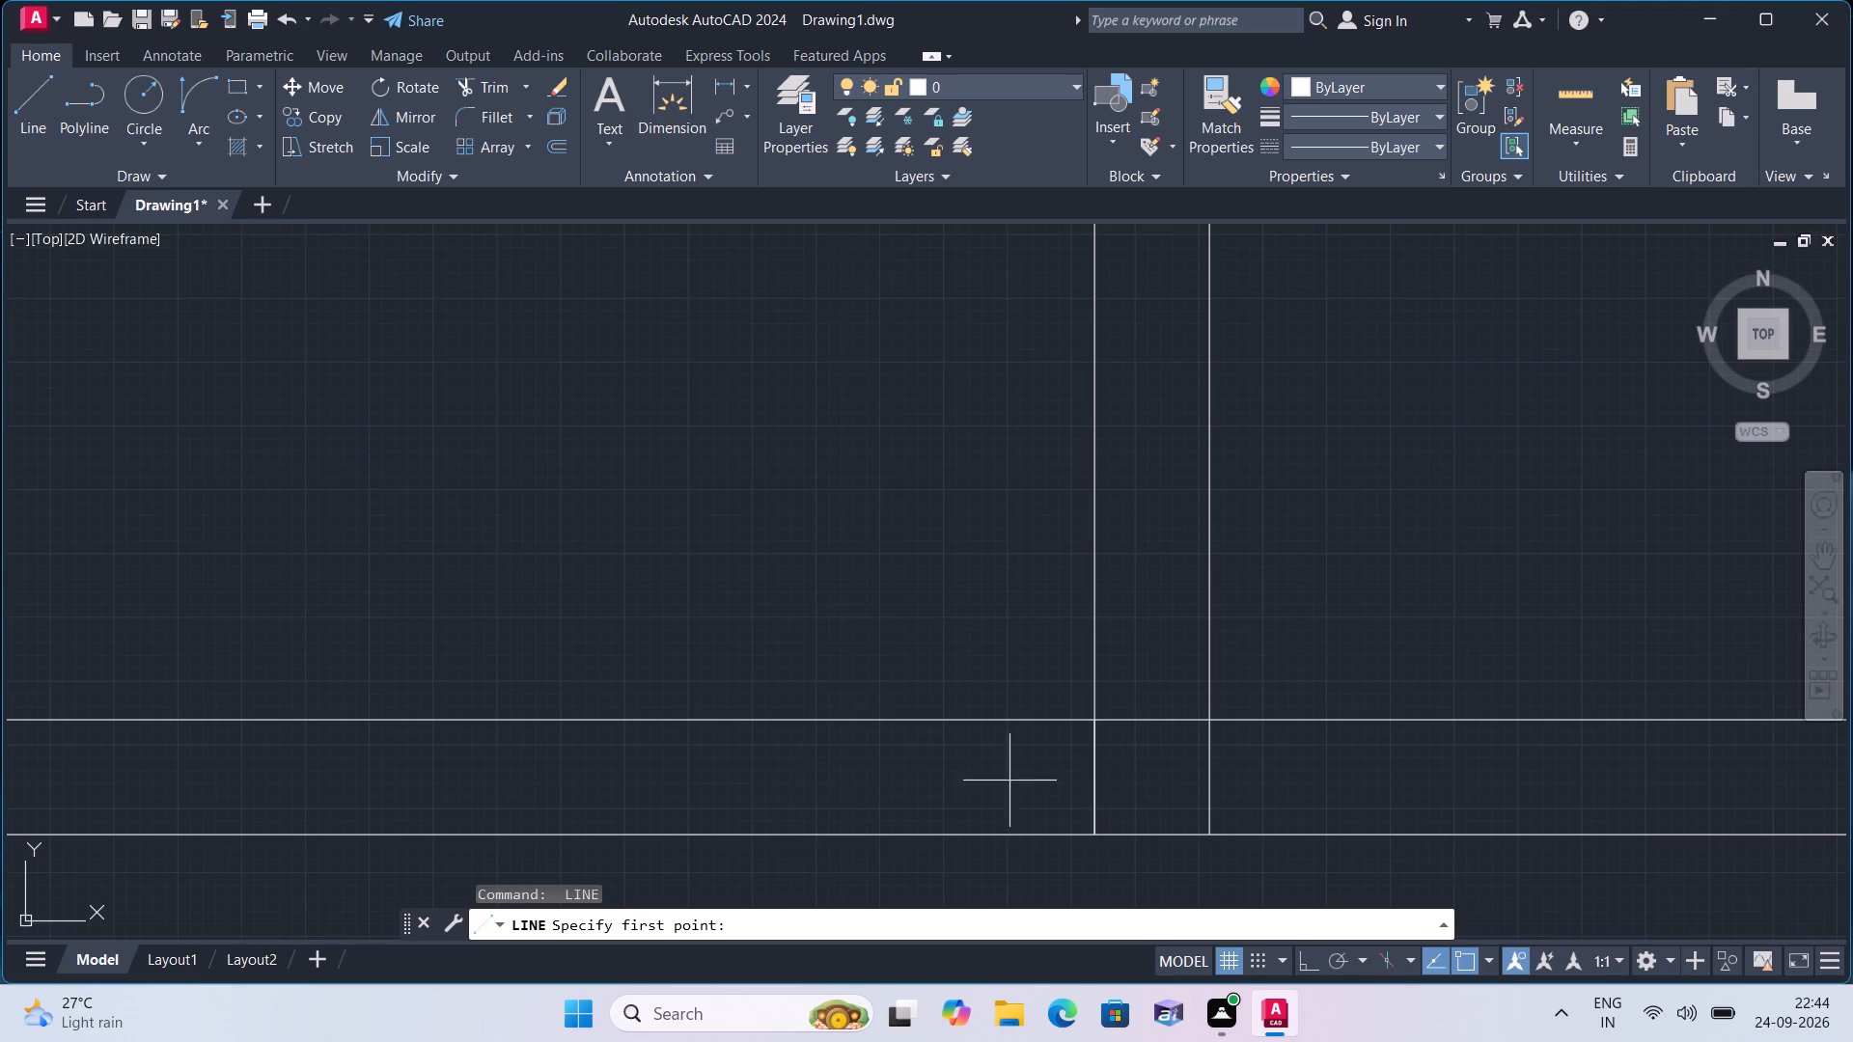
{"action": "left_click", "coordinate": [1097, 774]}
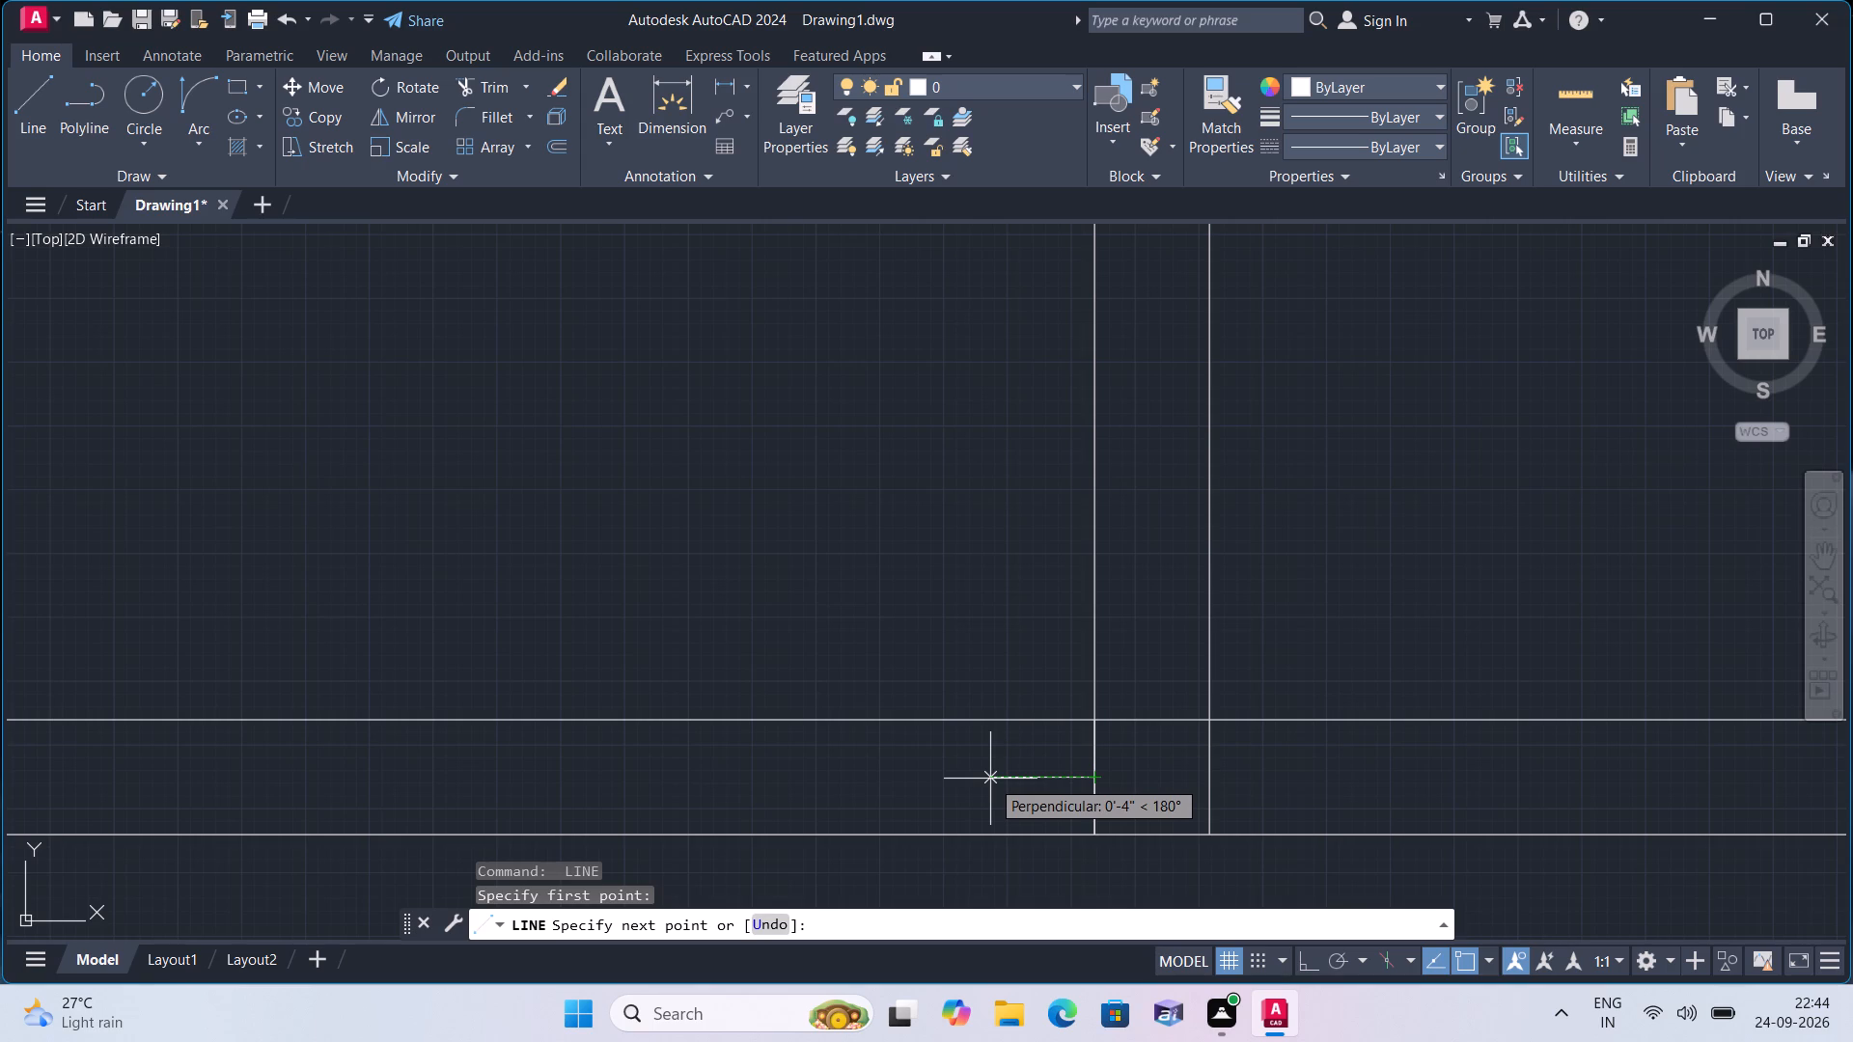
{"action": "key", "text": "F8"}
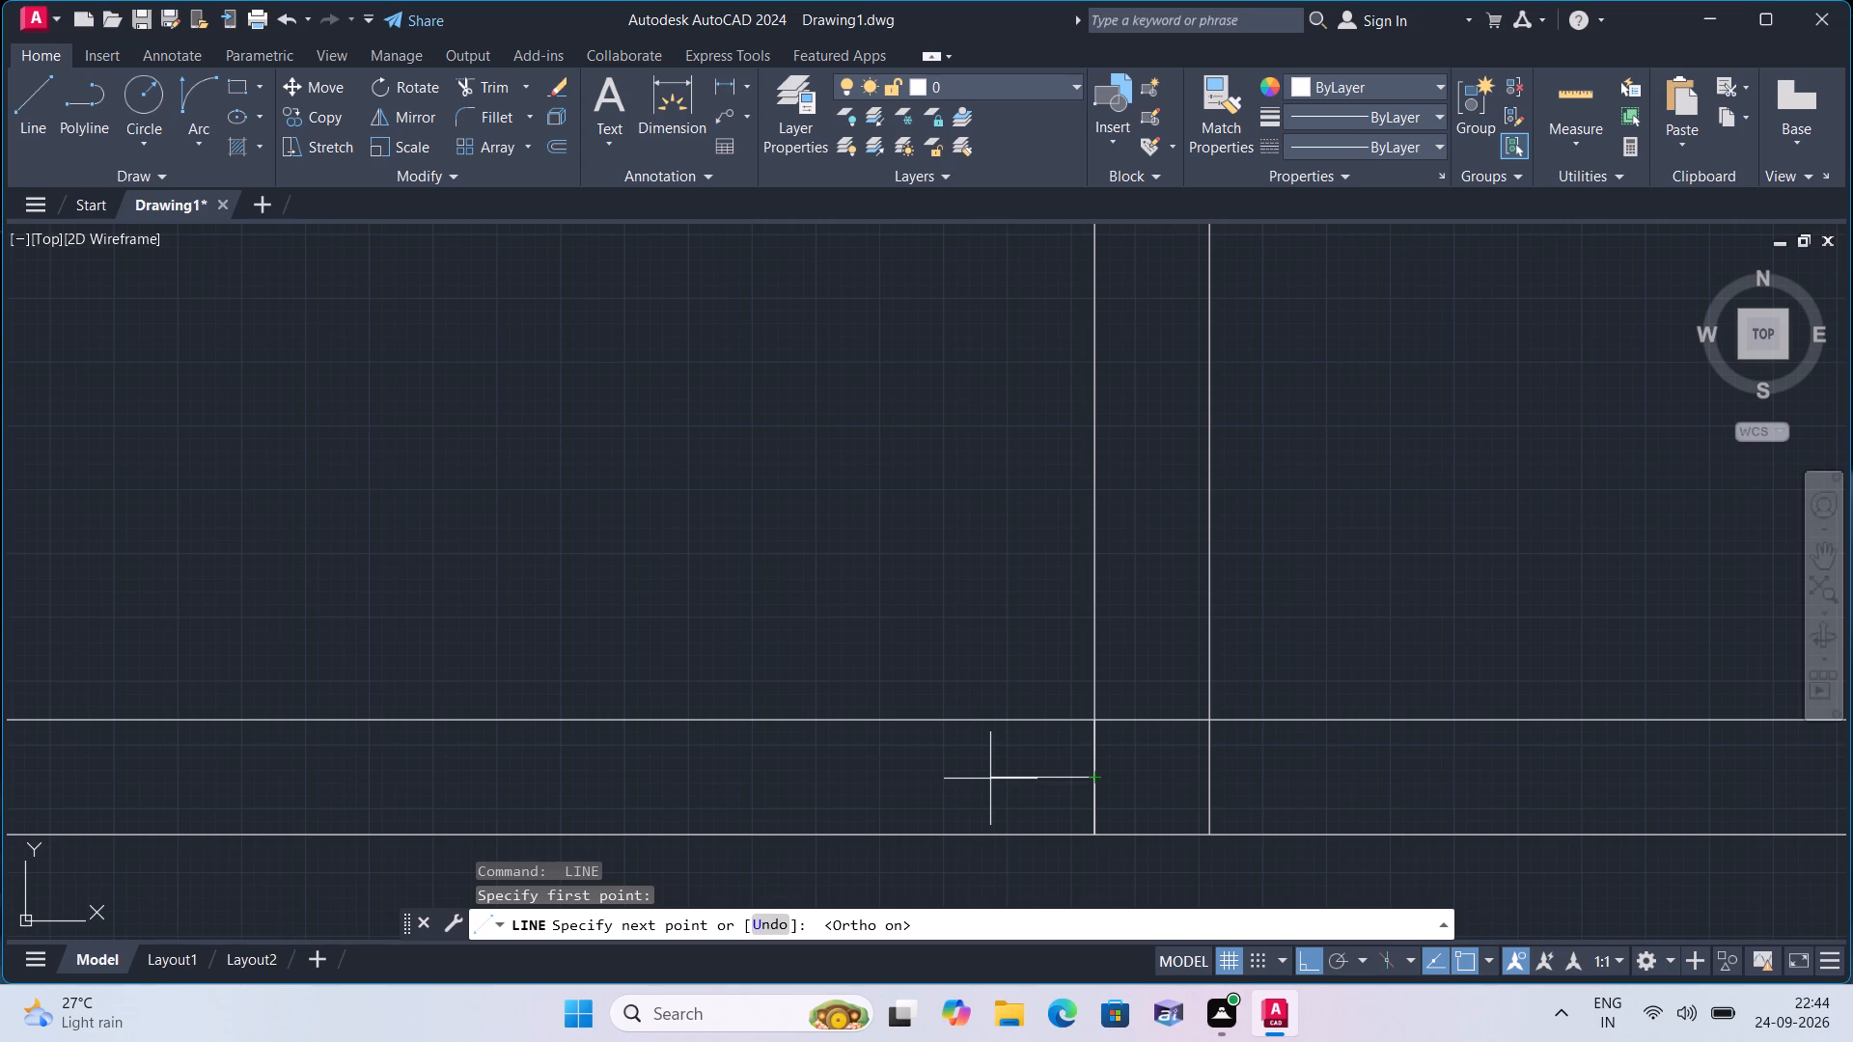
{"action": "scroll", "coordinate": [990, 779], "scroll_direction": "down", "scroll_amount": 1}
{"action": "scroll", "coordinate": [990, 779], "scroll_direction": "up", "scroll_amount": 1}
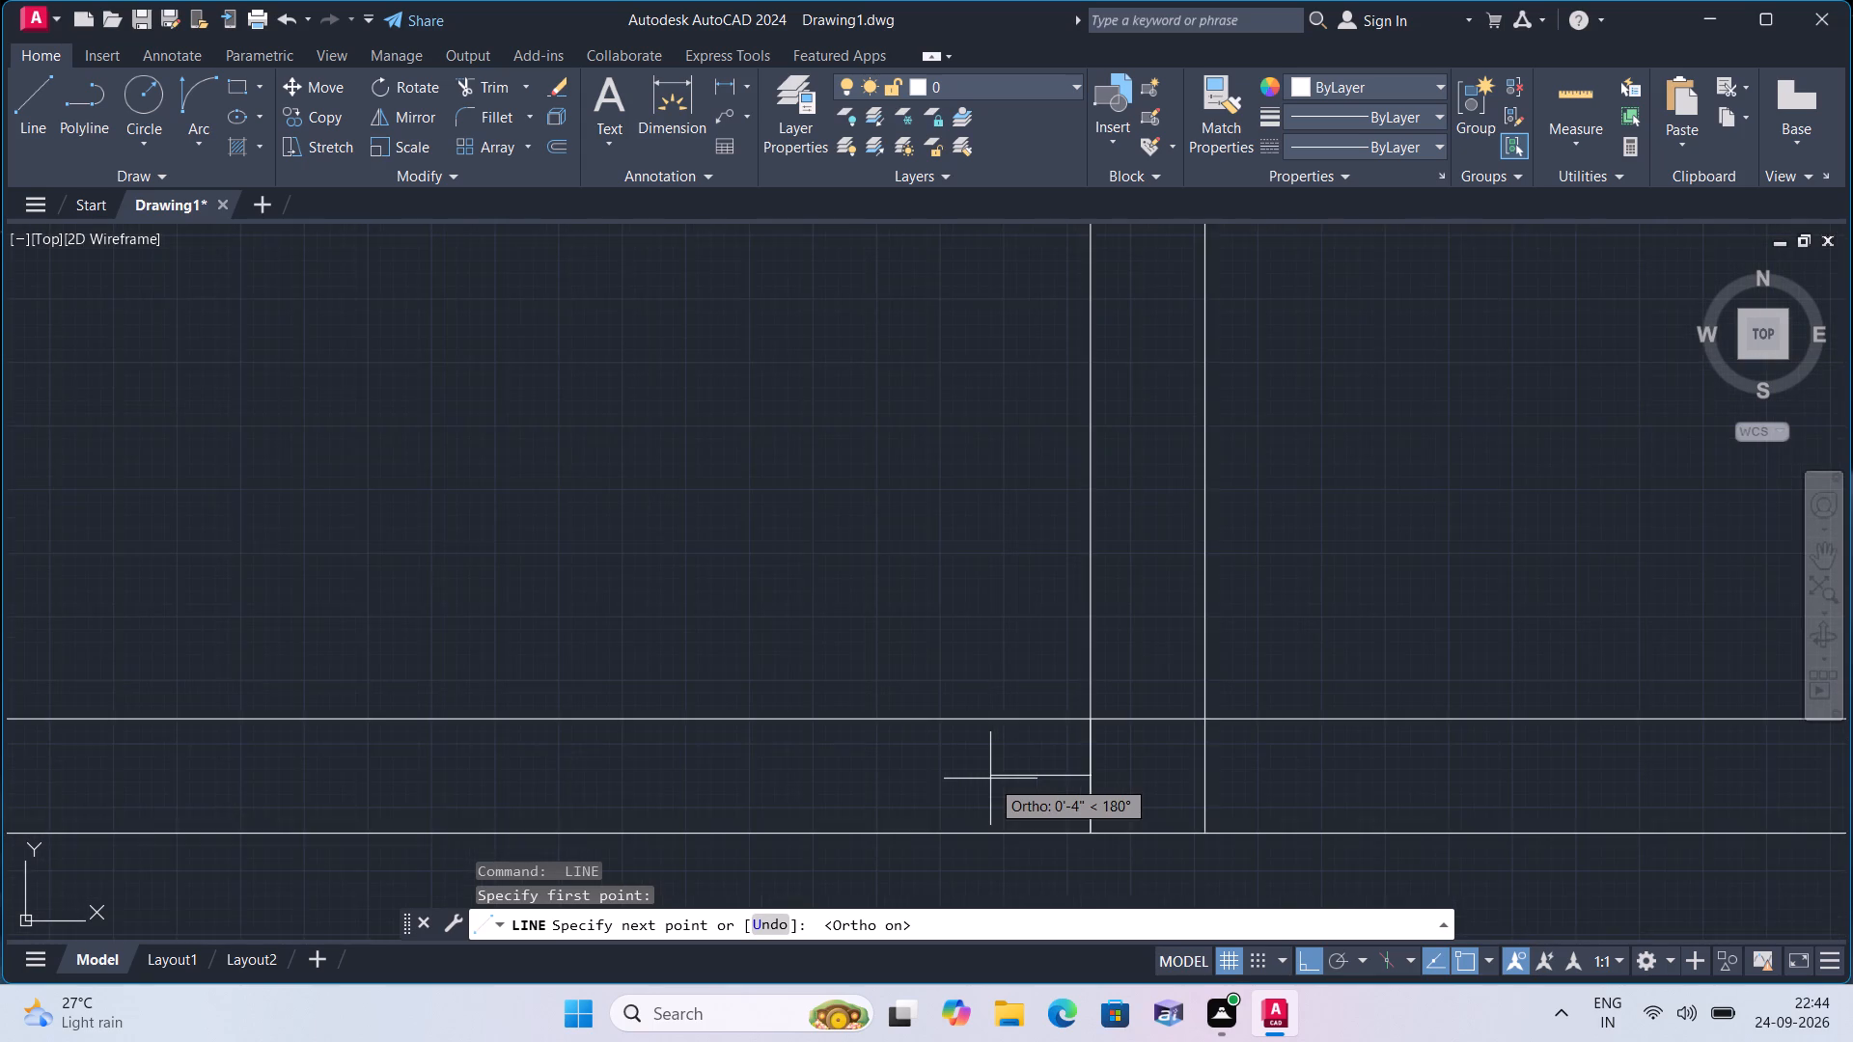
{"action": "scroll", "coordinate": [990, 779], "scroll_direction": "down", "scroll_amount": 1}
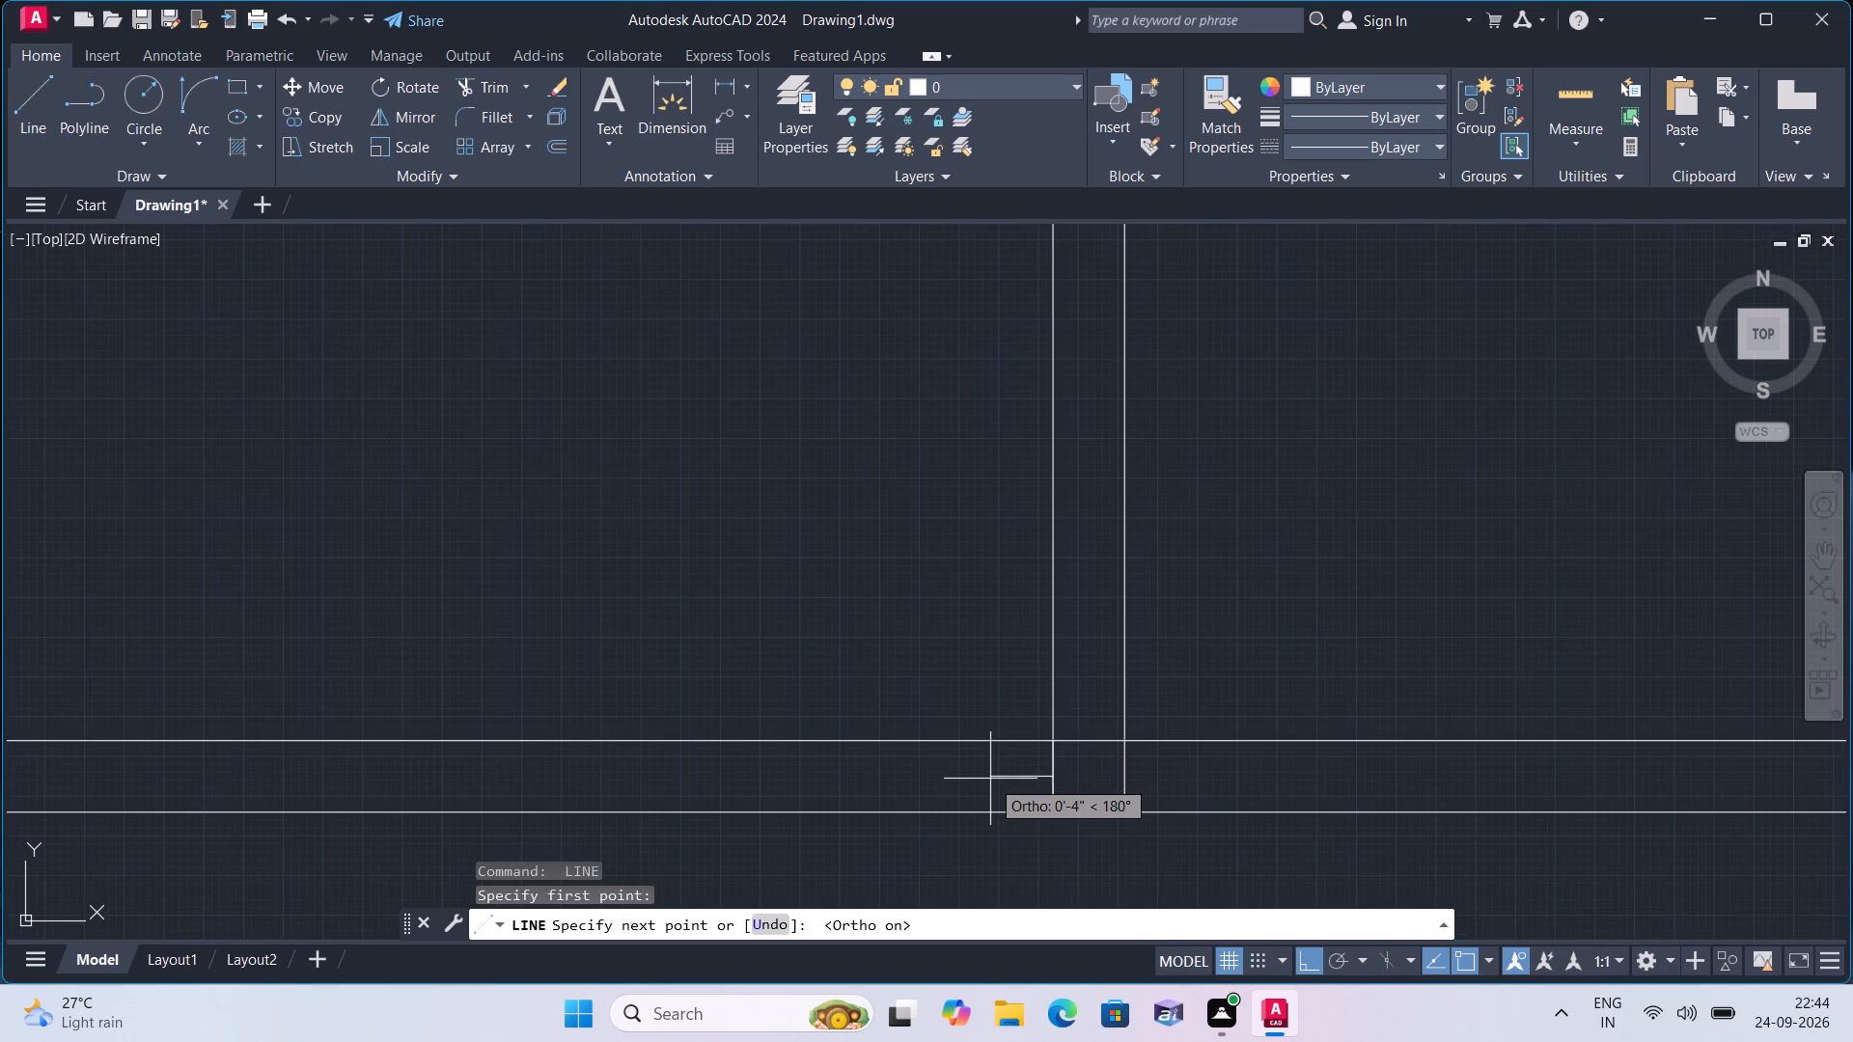
{"action": "scroll", "coordinate": [983, 778], "scroll_direction": "up", "scroll_amount": 1}
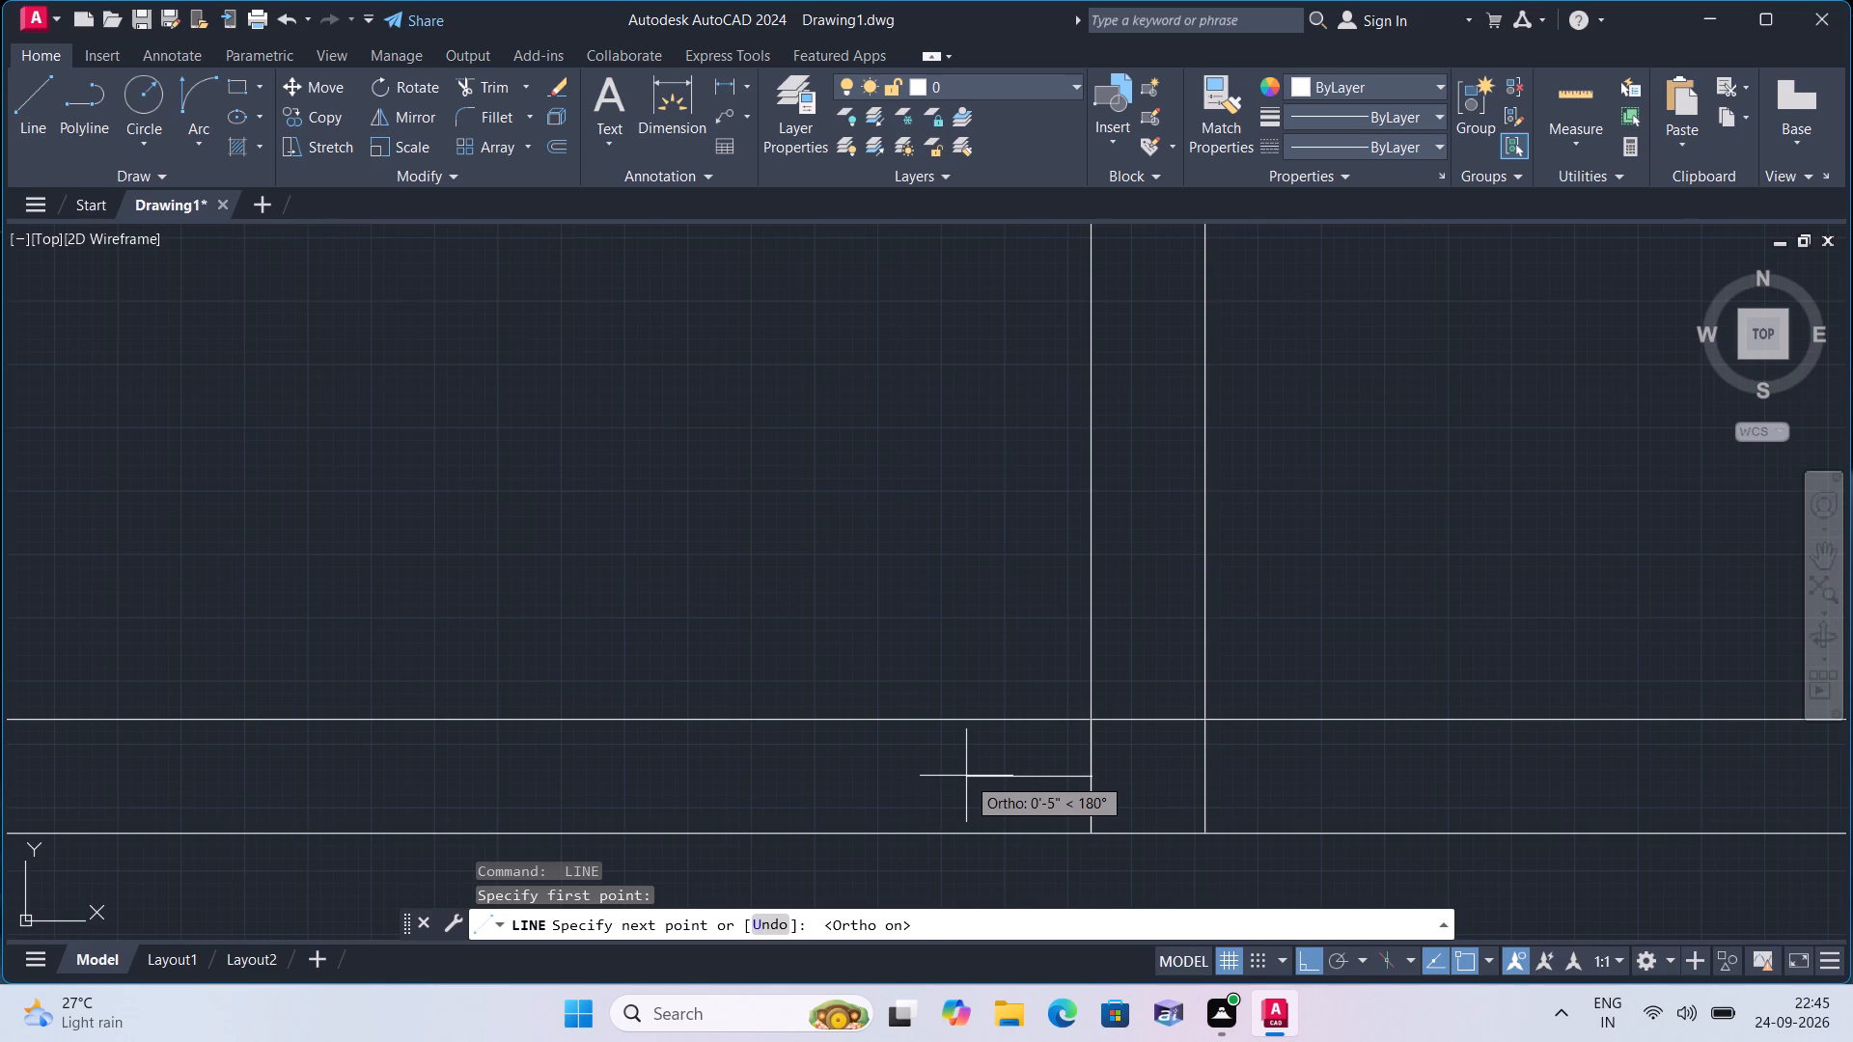
{"action": "type", "text": "1\""}
{"action": "key", "text": "space"}
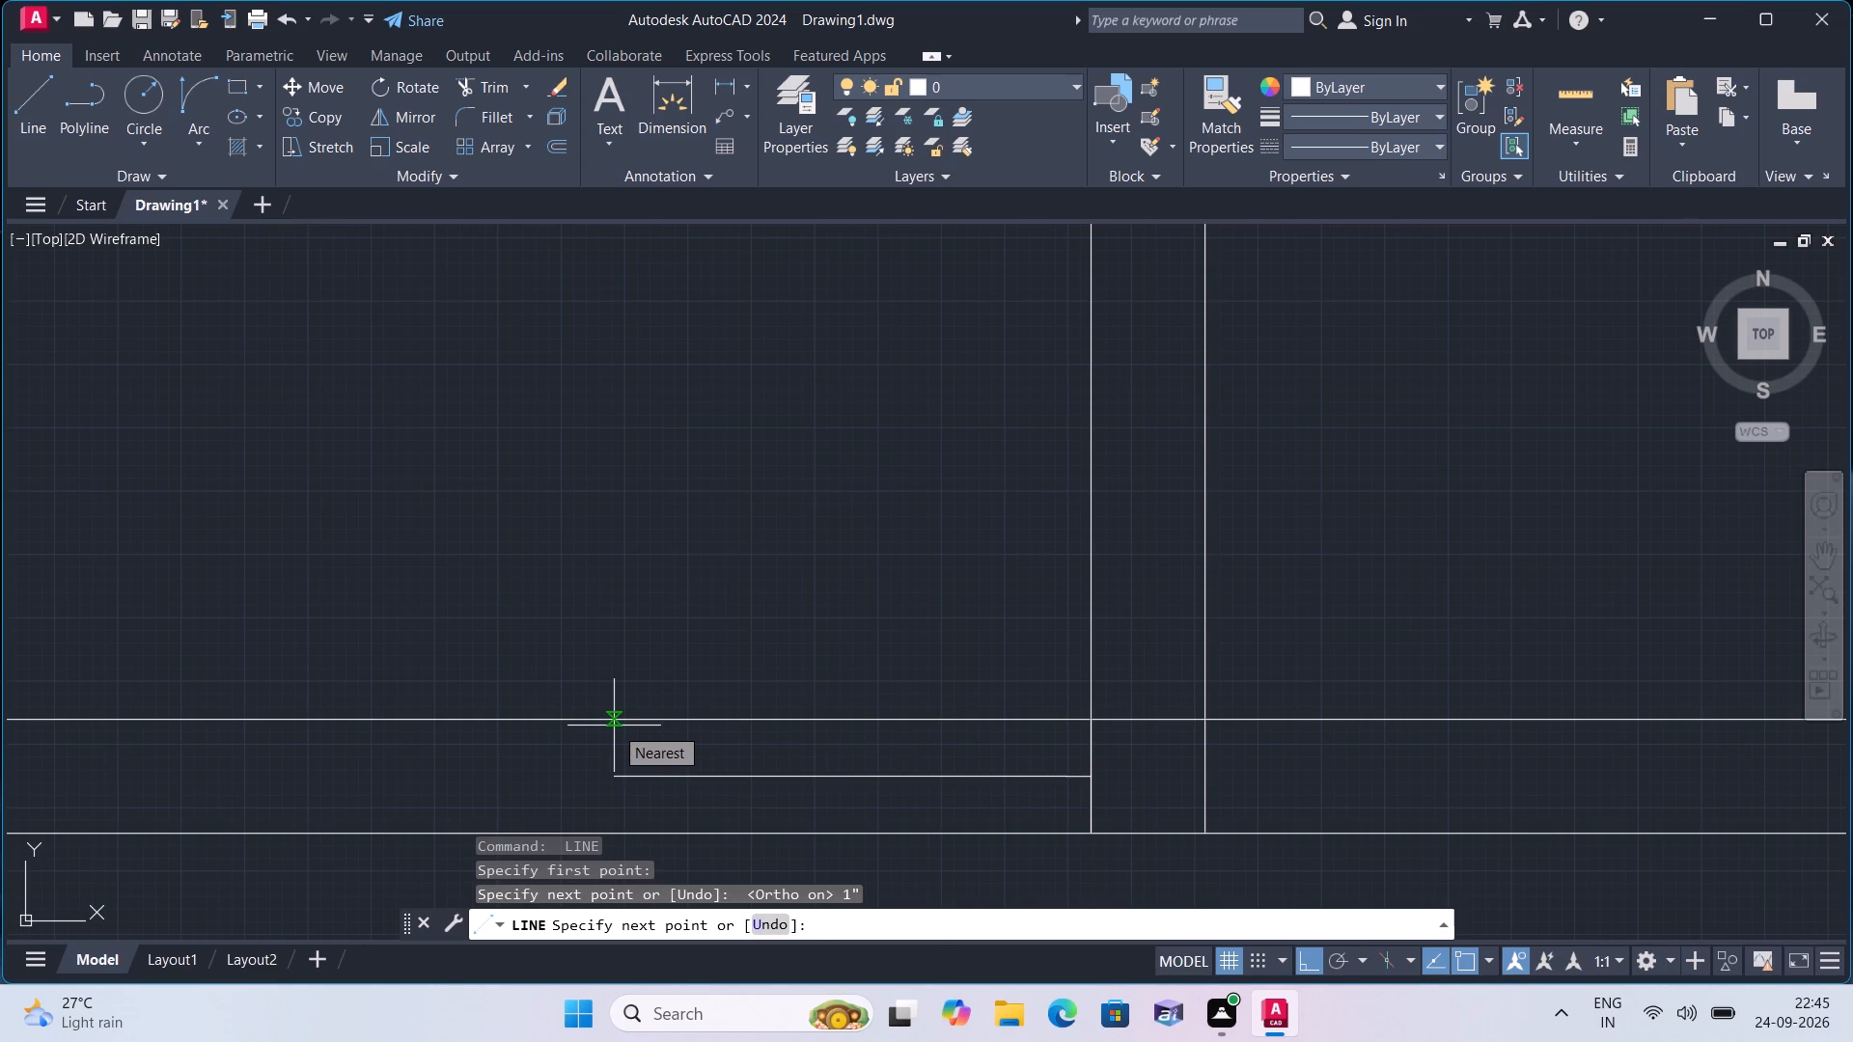
{"action": "type", "text": "2'"}
{"action": "key", "text": "space"}
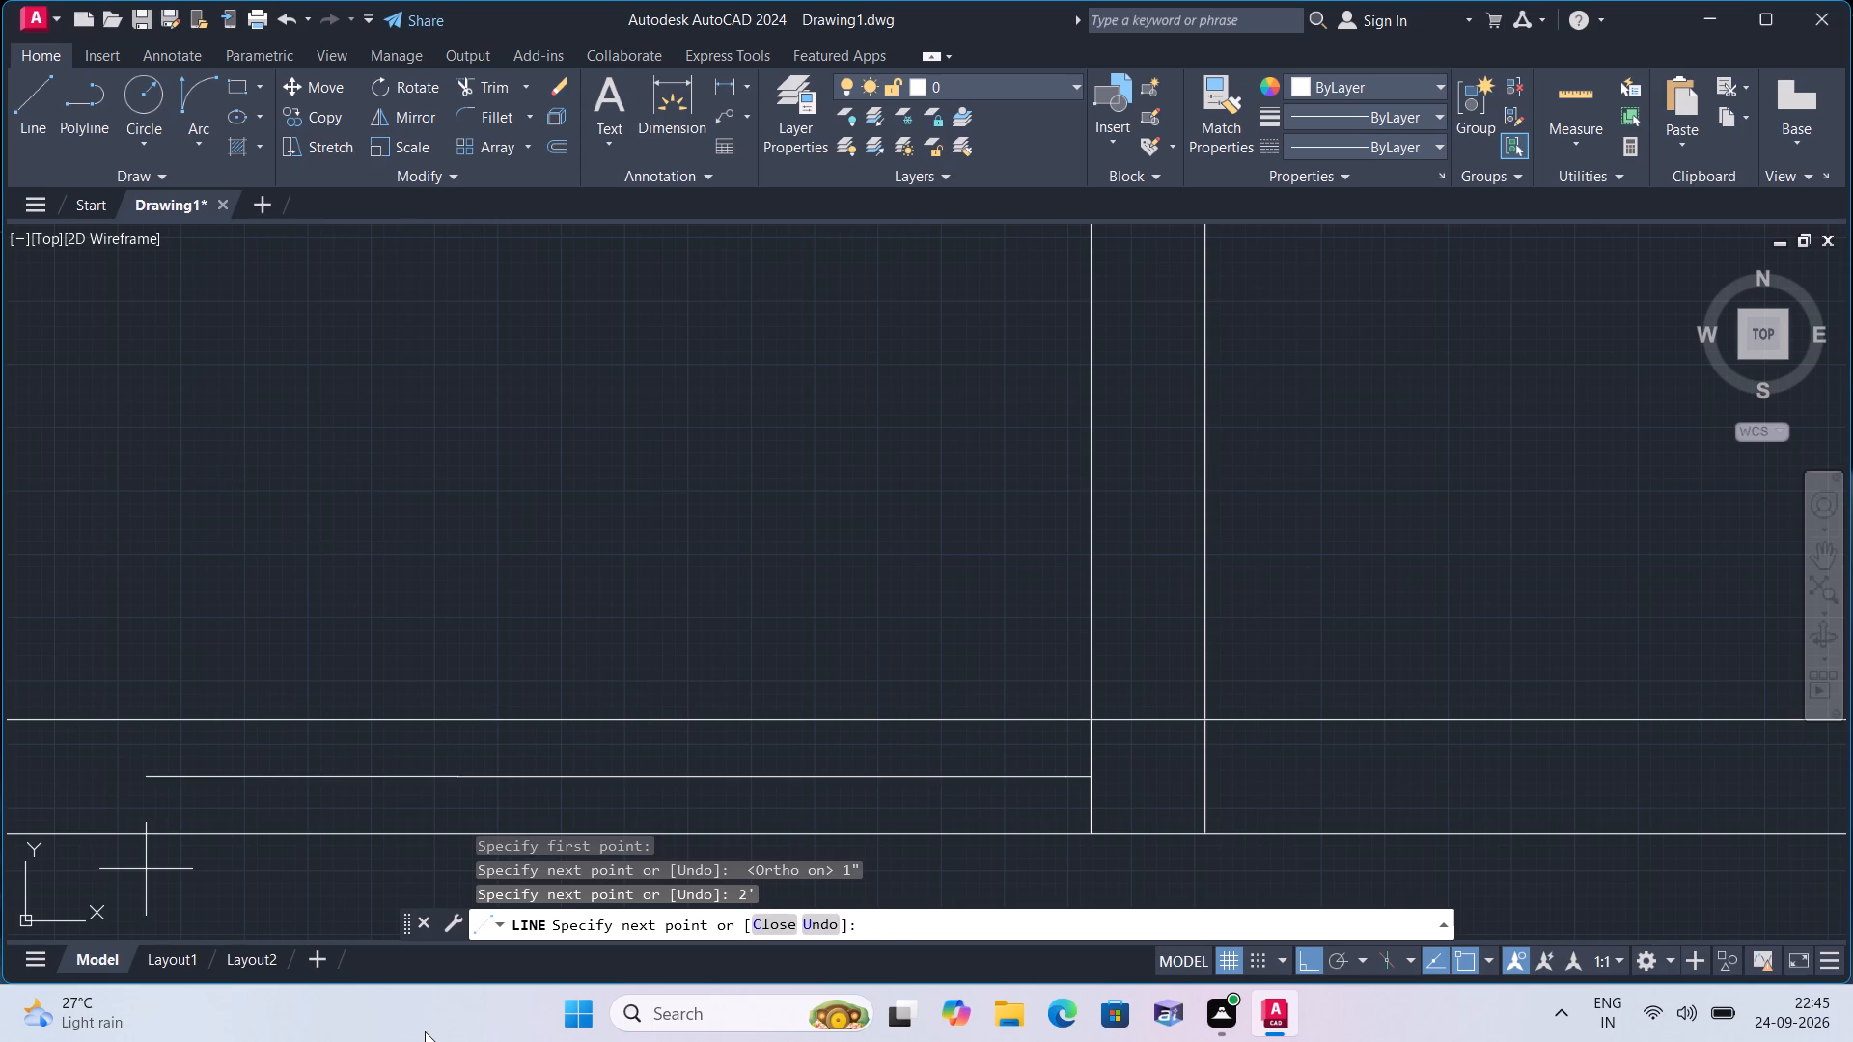
{"action": "key", "text": "1"}
{"action": "key", "text": "shift+quotedbl"}
{"action": "key", "text": "space"}
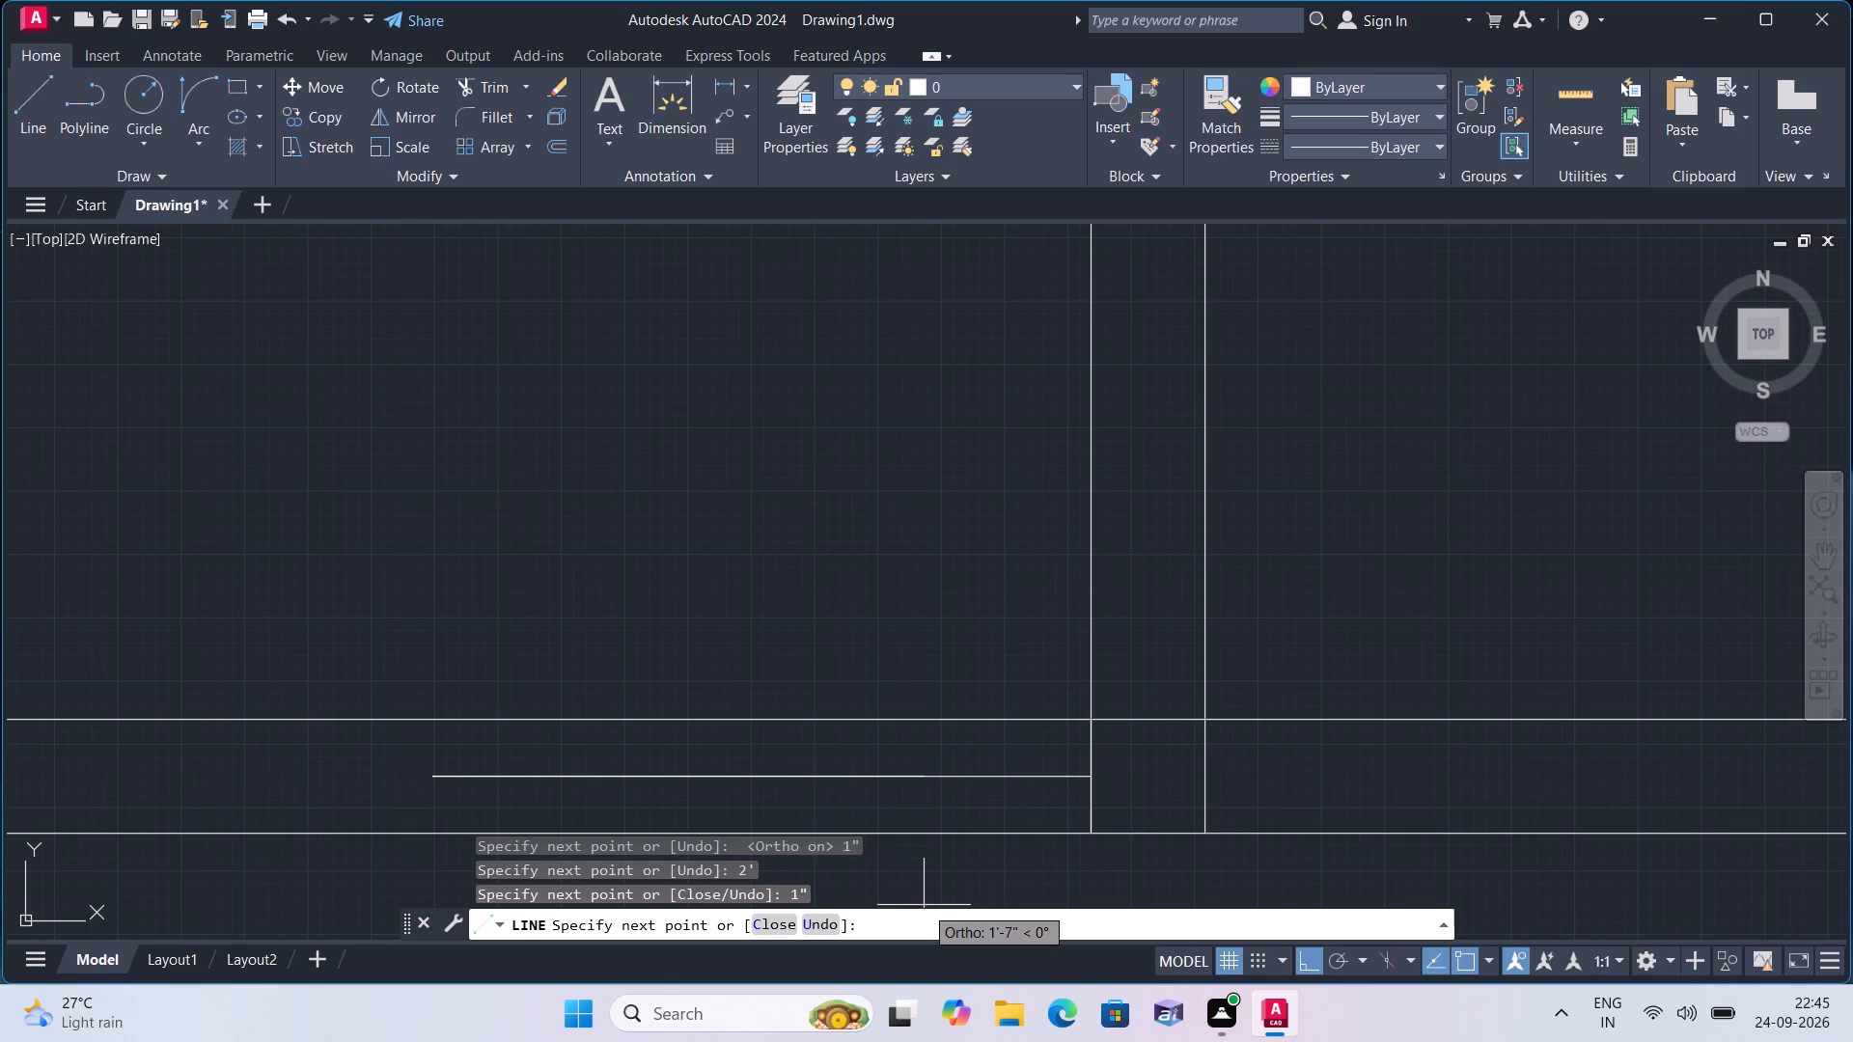
{"action": "key", "text": "Escape"}
Draw a short perpendicular line from the west end of the segments north to the southern wall's inner face.
{"action": "scroll", "coordinate": [761, 862], "scroll_direction": "down", "scroll_amount": 1}
{"action": "middle_click_drag", "start_coordinate": [760, 859], "coordinate": [969, 755]}
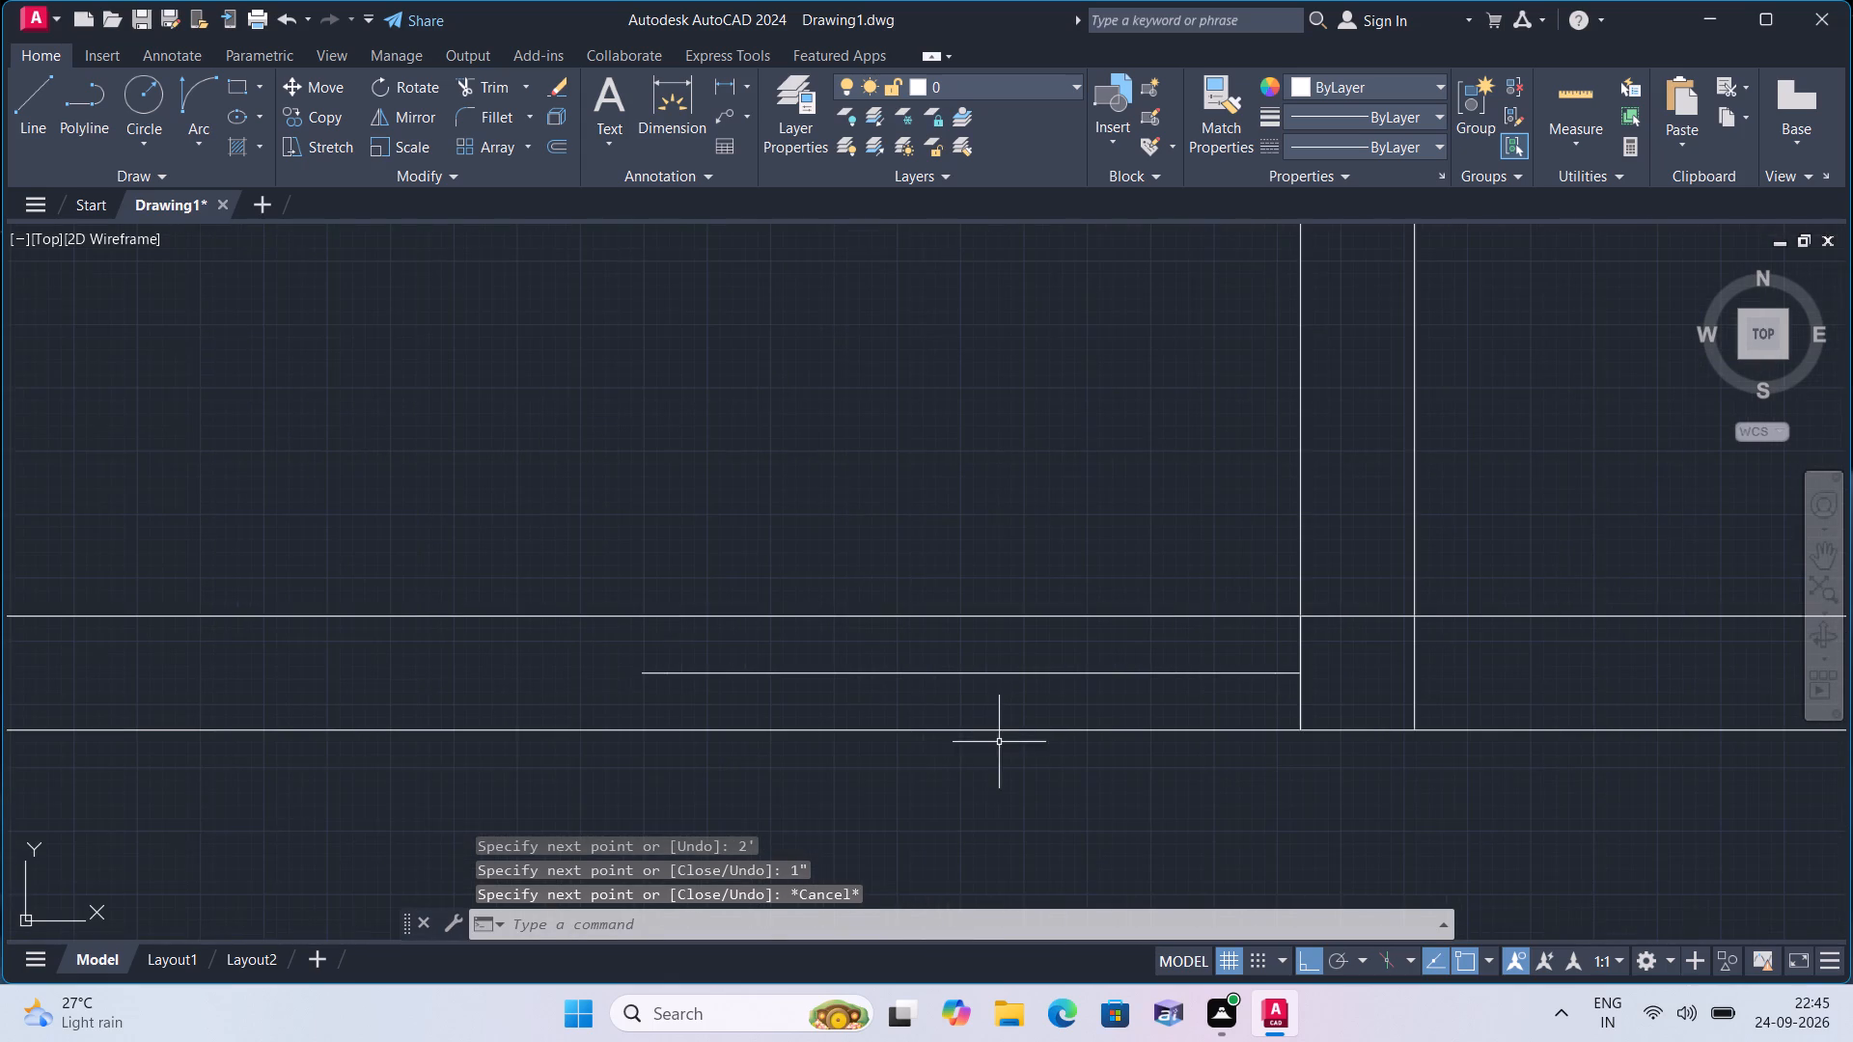
{"action": "scroll", "coordinate": [950, 754], "scroll_direction": "down", "scroll_amount": 2}
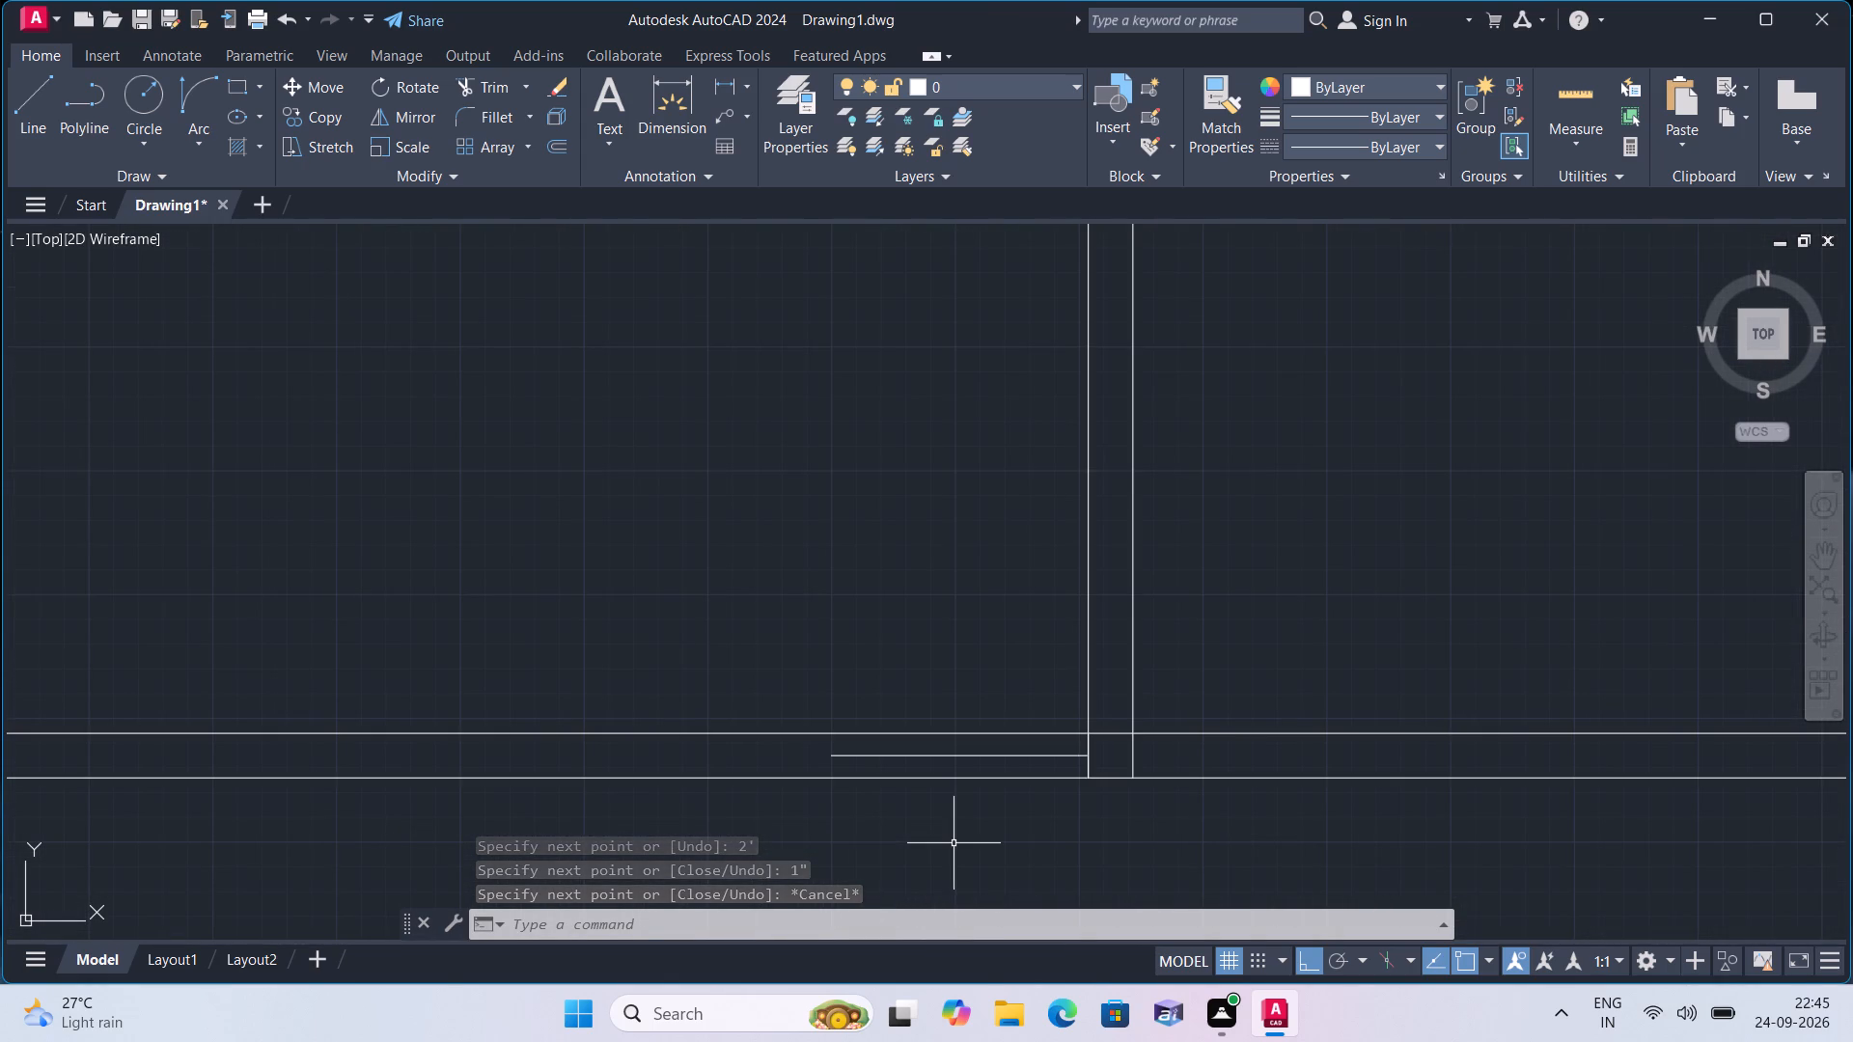
{"action": "key", "text": "l"}
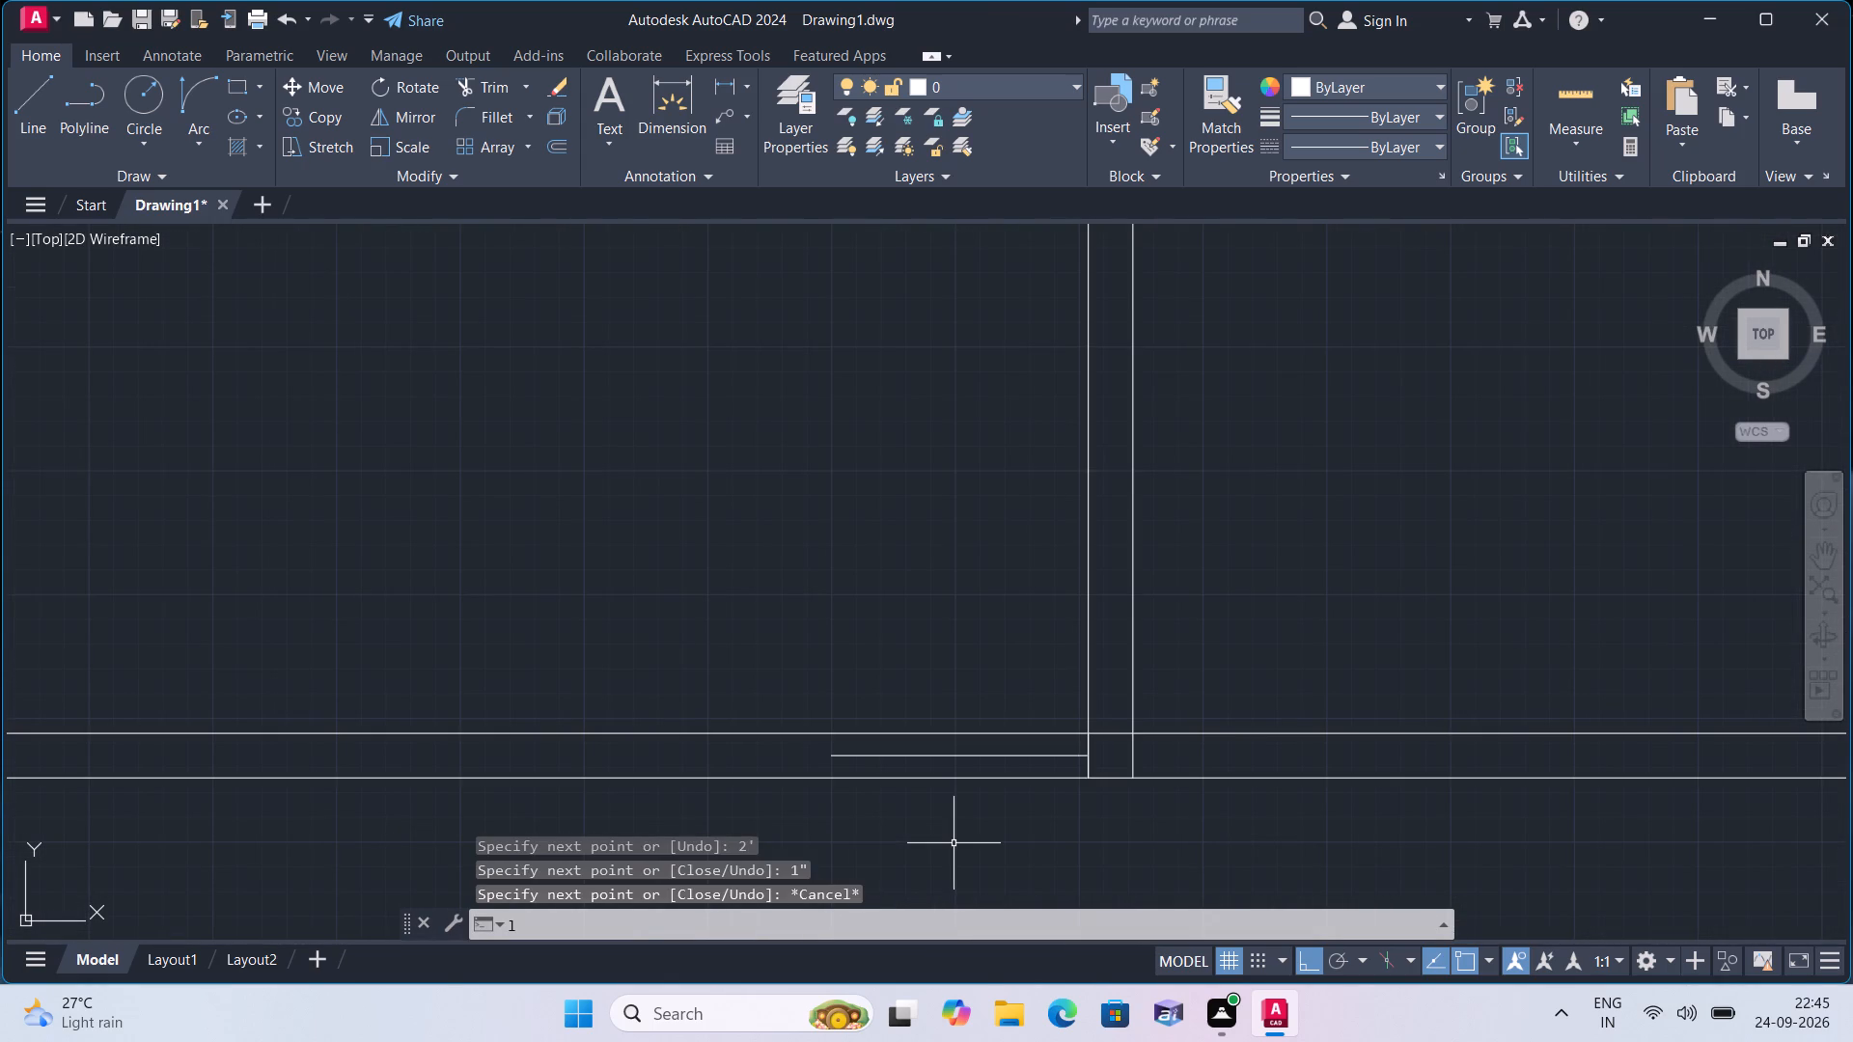
{"action": "key", "text": "space"}
{"action": "scroll", "coordinate": [805, 751], "scroll_direction": "up", "scroll_amount": 2}
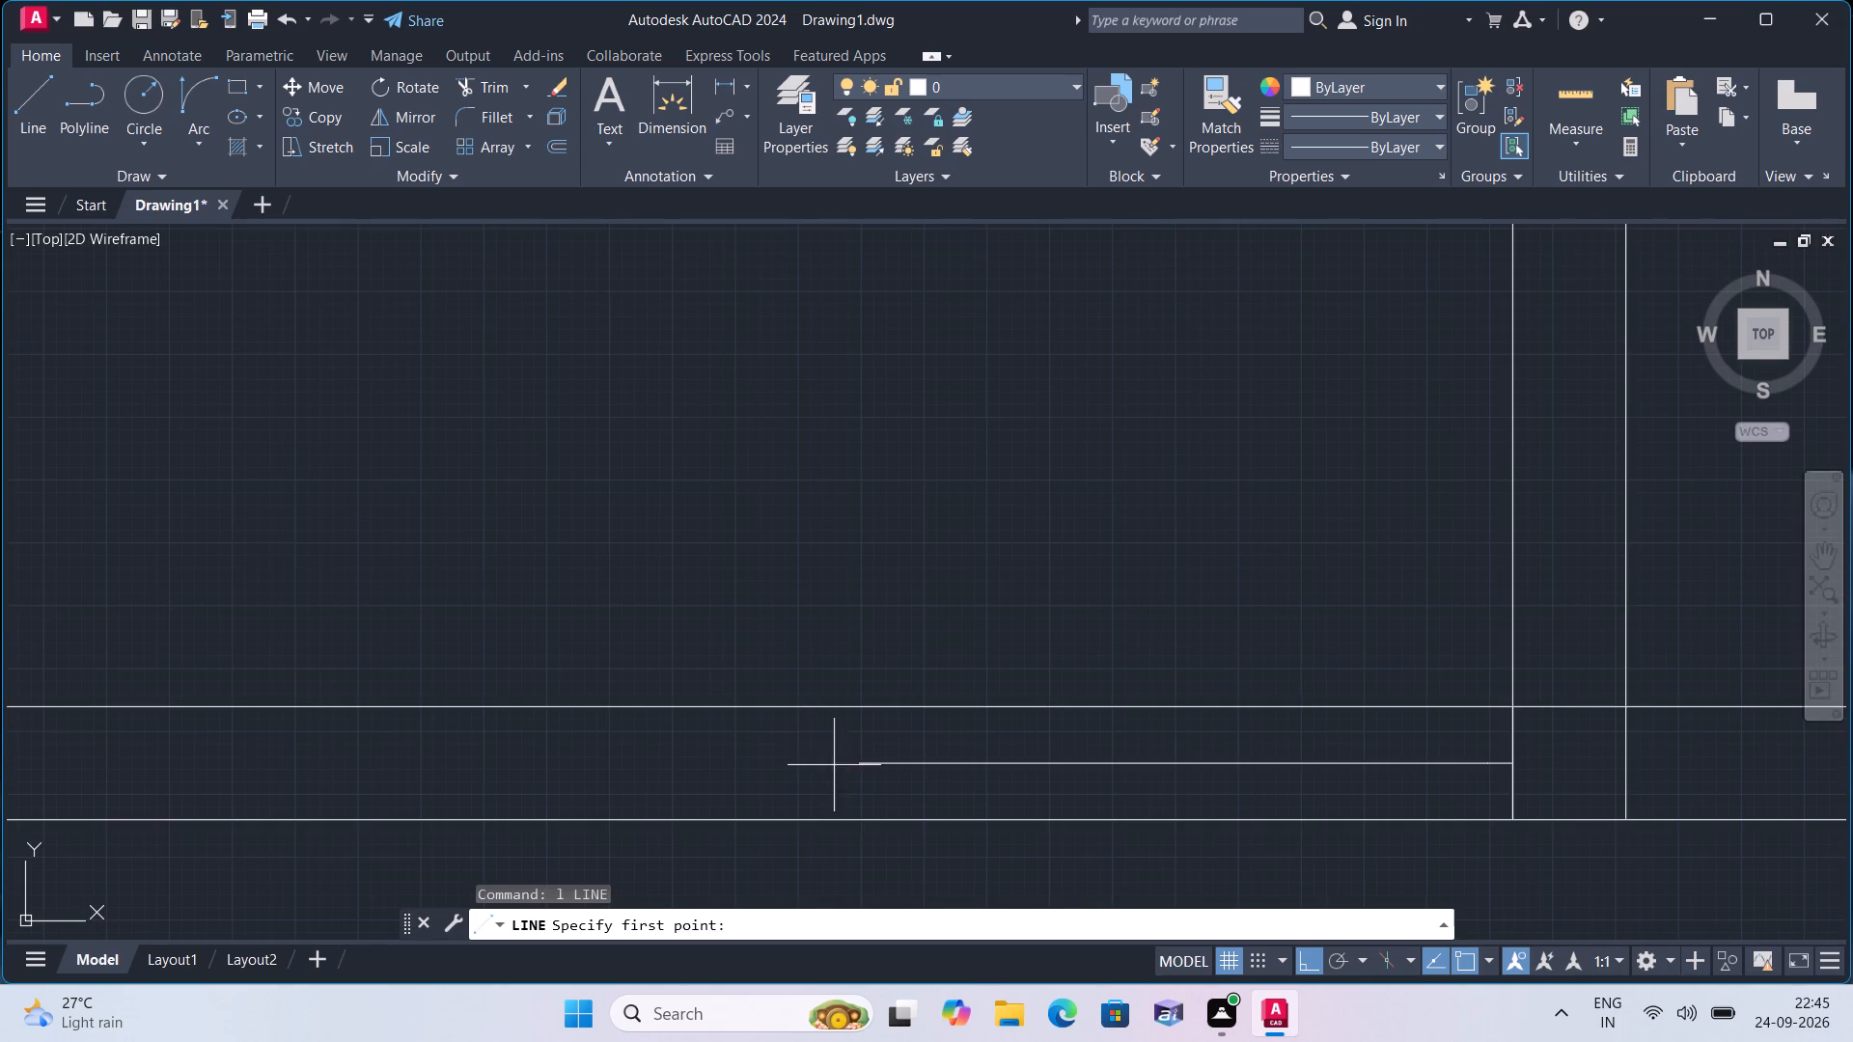
{"action": "left_click", "coordinate": [863, 754]}
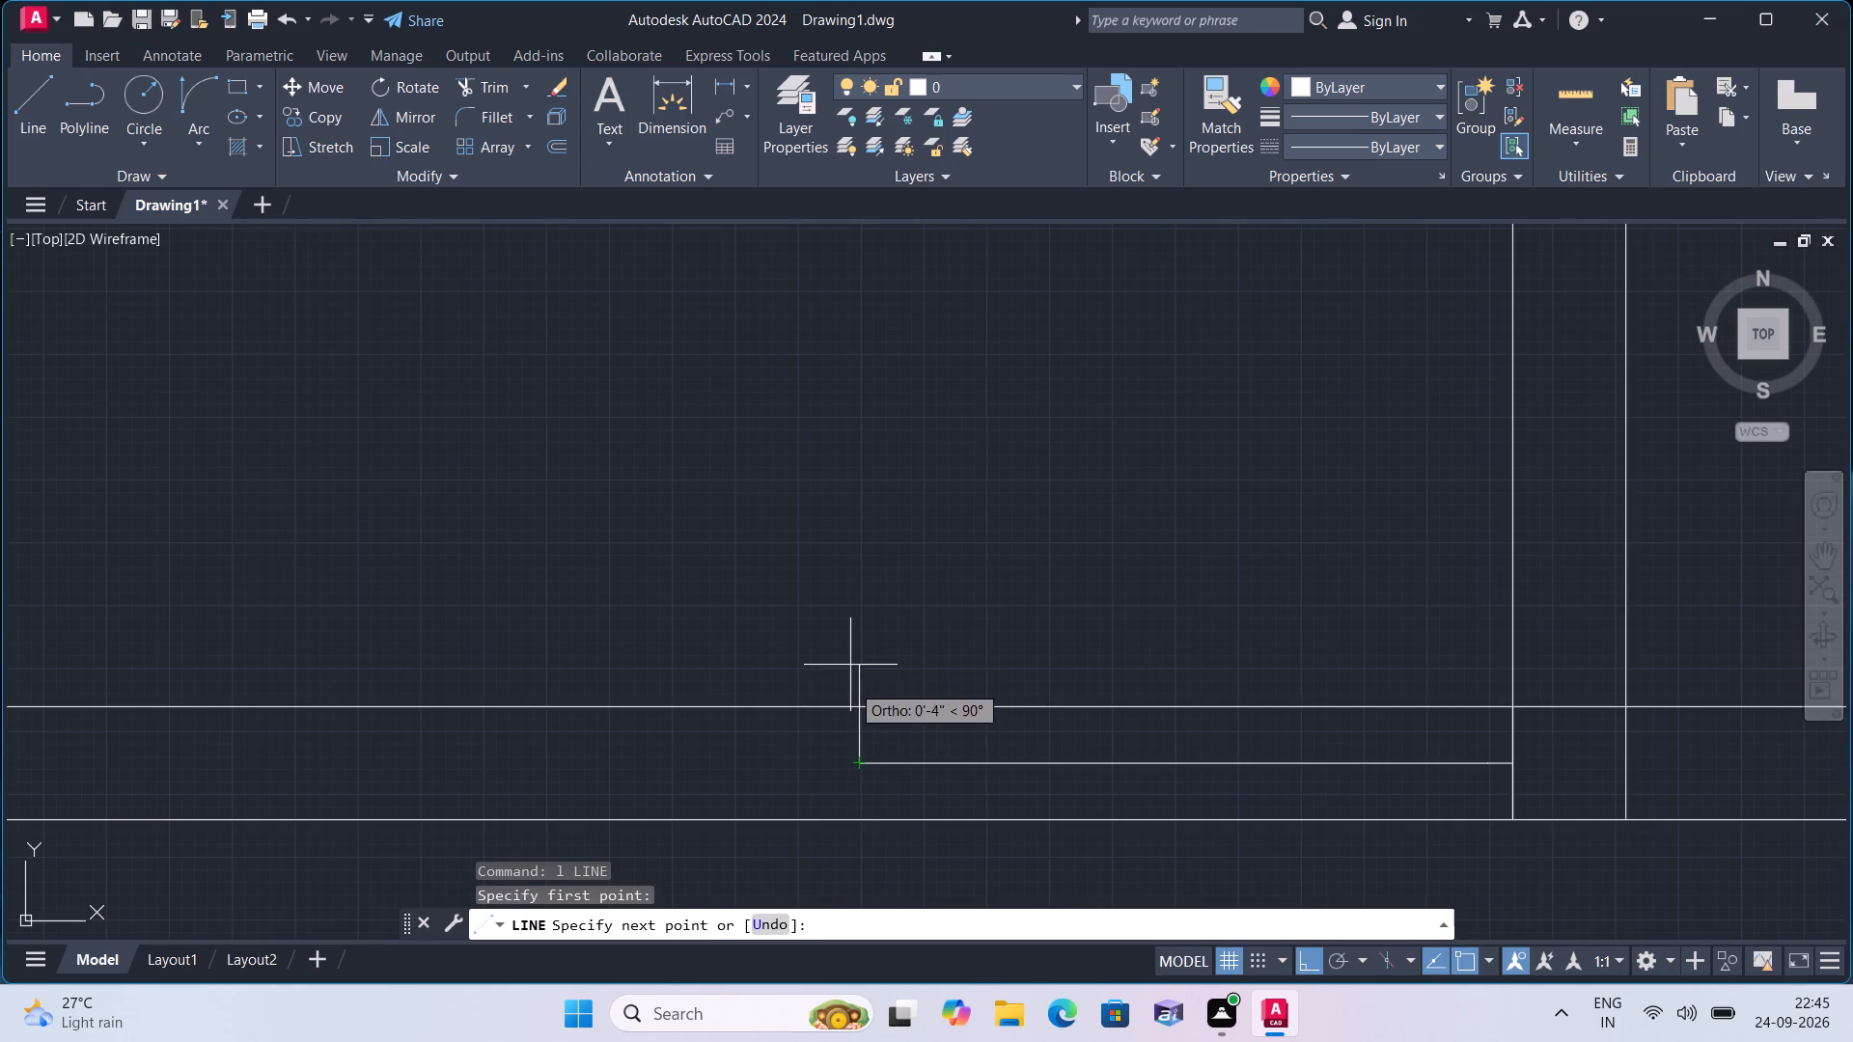
{"action": "left_click", "coordinate": [852, 708]}
{"action": "key", "text": "space"}
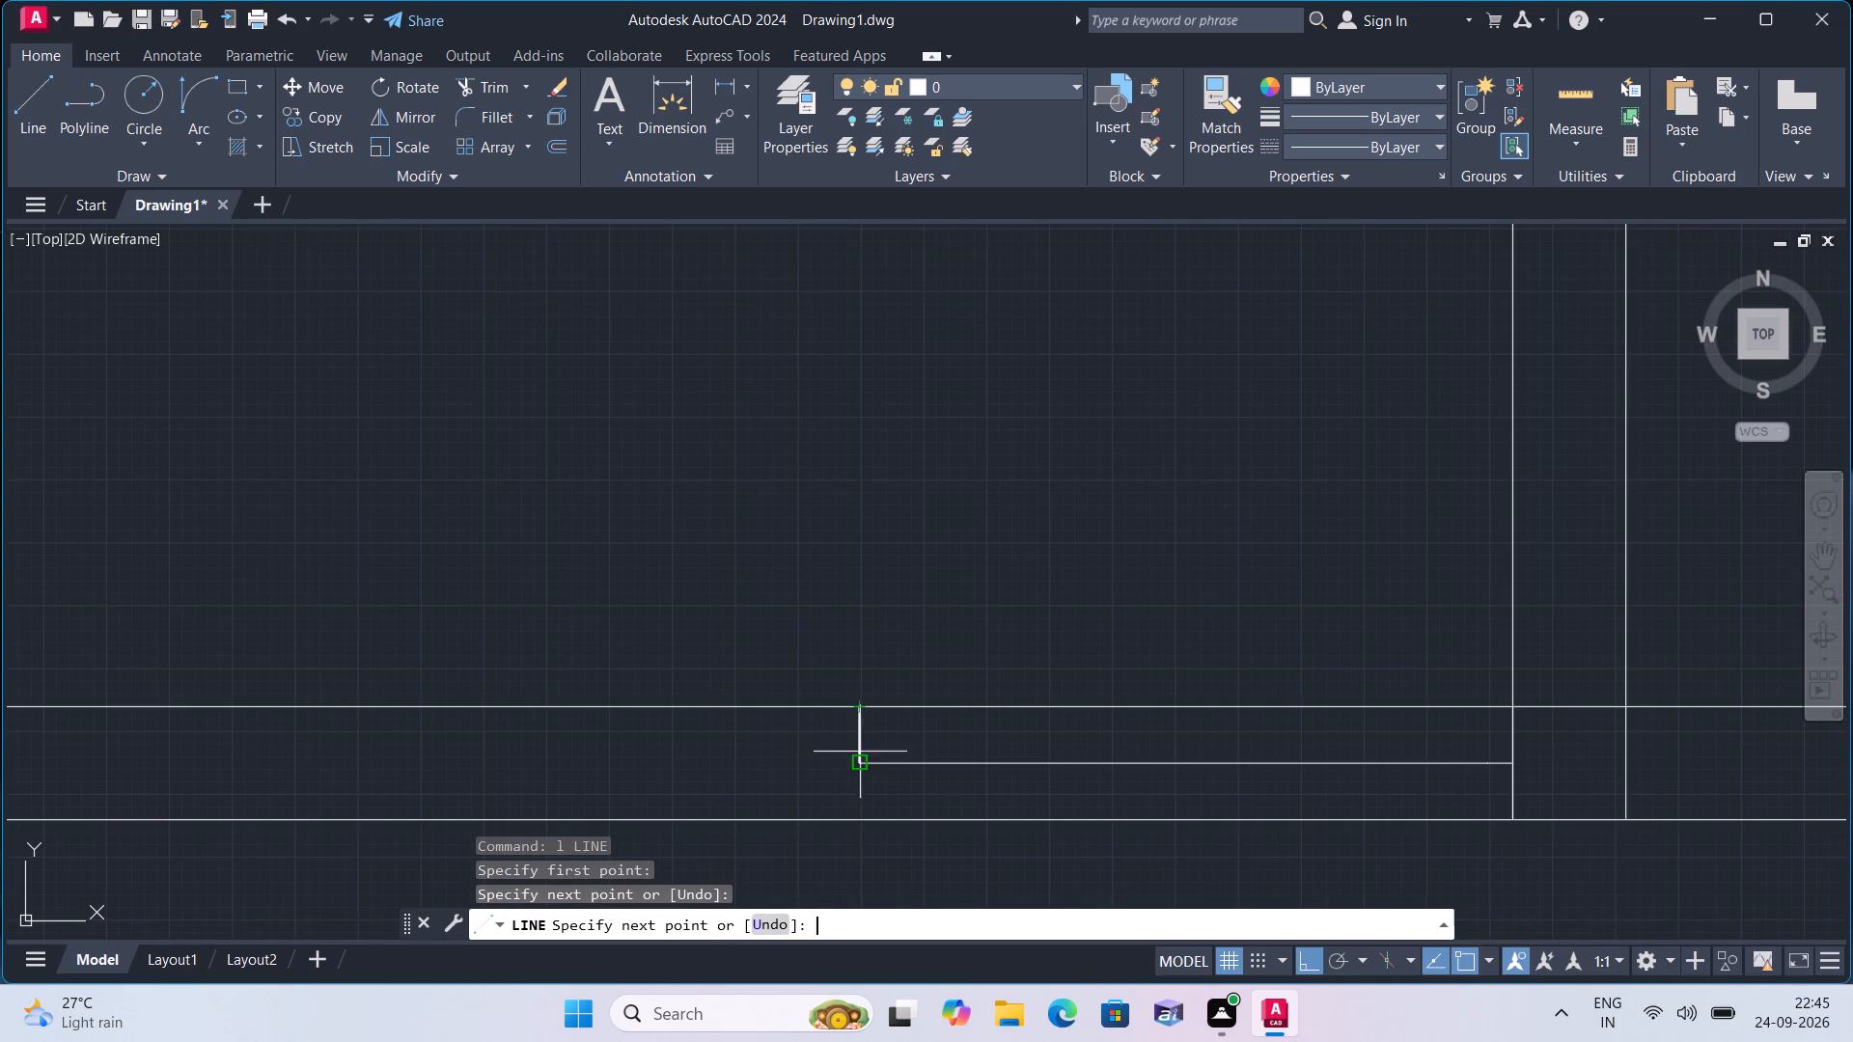
Draw a perpendicular line from the west end of the 1", 2' and 1" segments south to the southern wall's outer face.
{"action": "key", "text": "space"}
{"action": "left_click", "coordinate": [860, 768]}
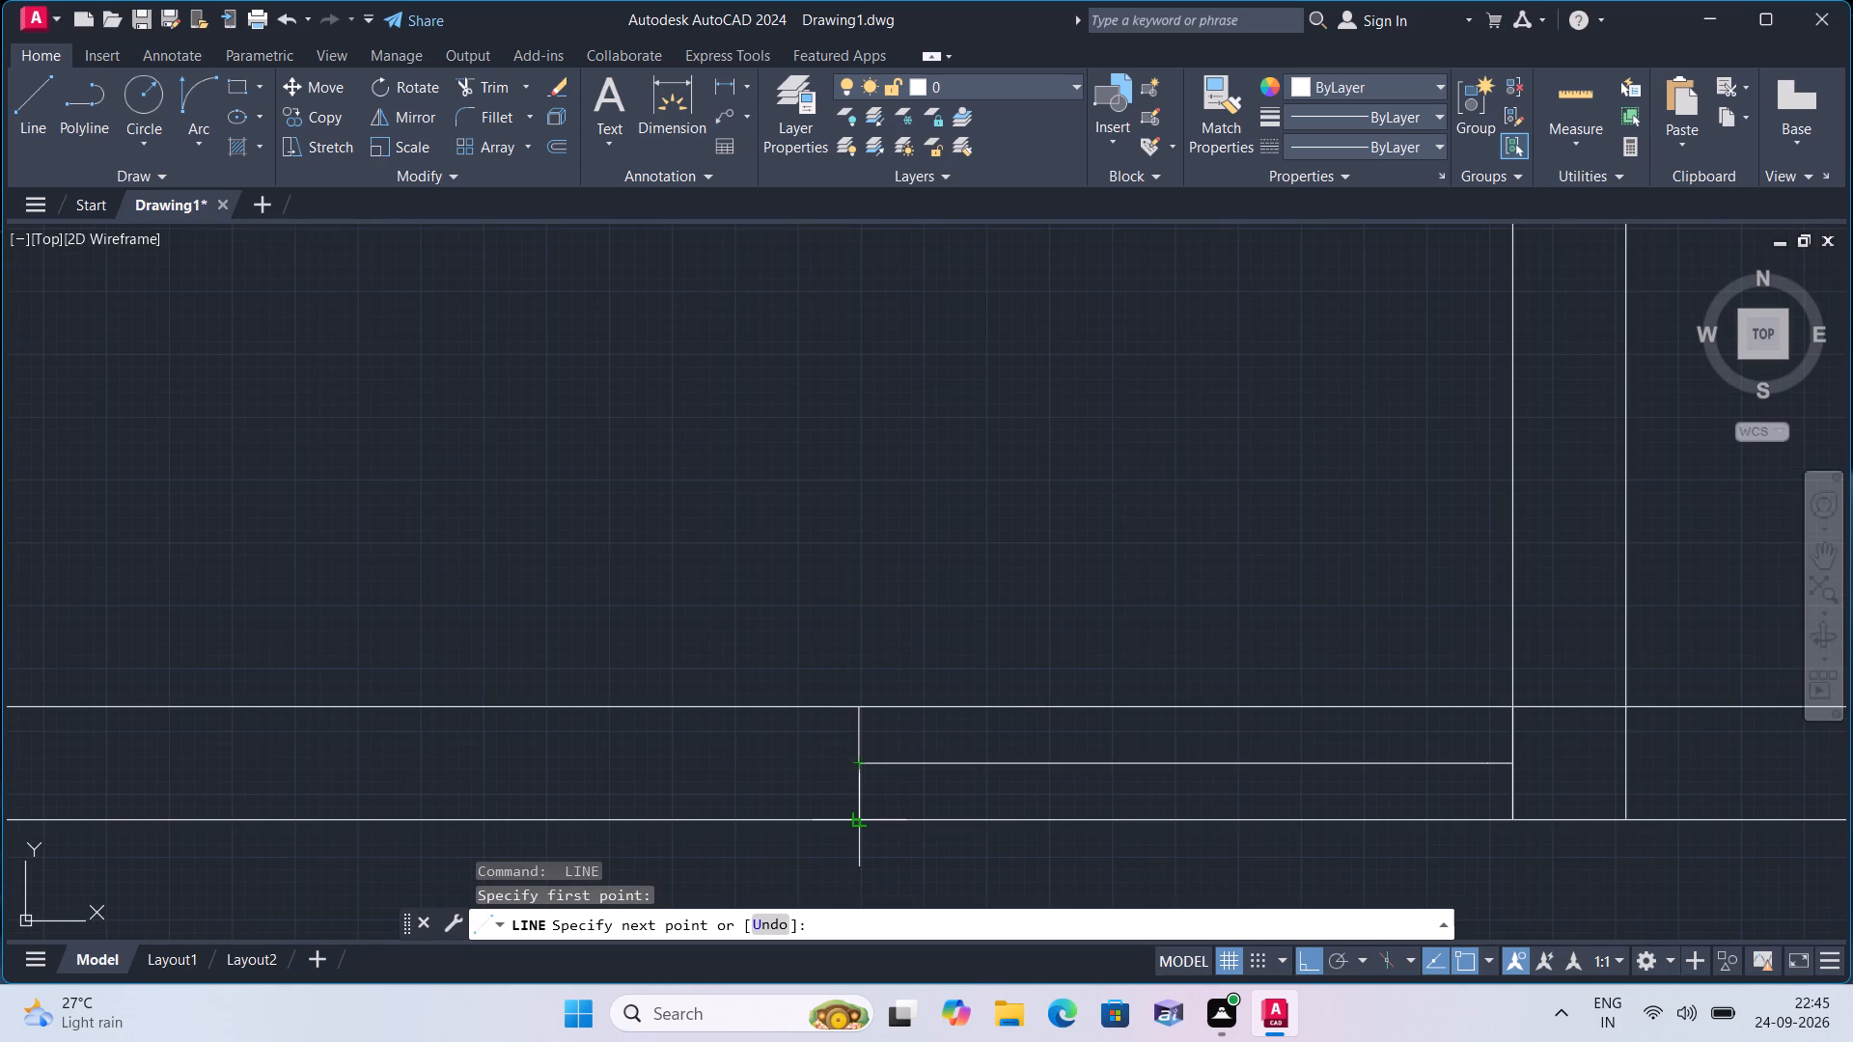
{"action": "left_click", "coordinate": [855, 826]}
{"action": "key", "text": "space"}
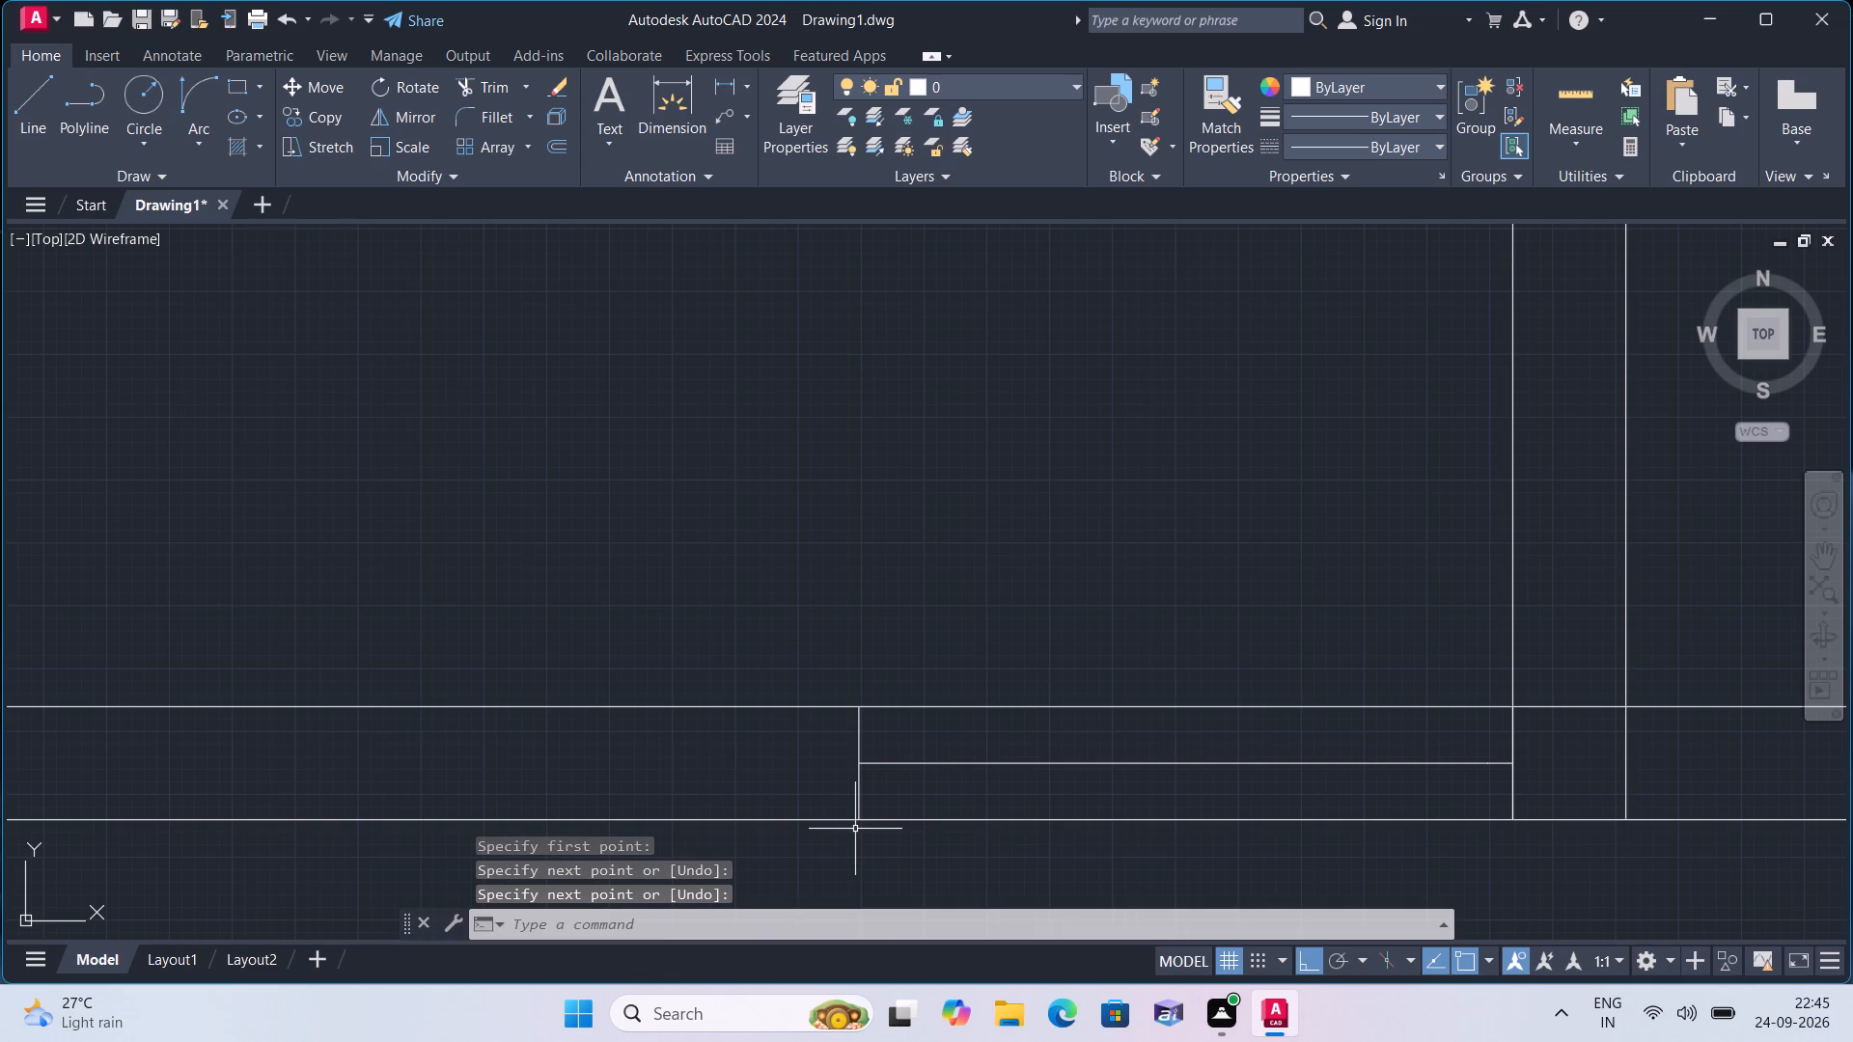
Delete the 2' middle segment and the short cross-wall line at the partition's west face, keeping the two 1" stubs.
{"action": "left_click", "coordinate": [1029, 763]}
{"action": "scroll", "coordinate": [1043, 766], "scroll_direction": "down", "scroll_amount": 1}
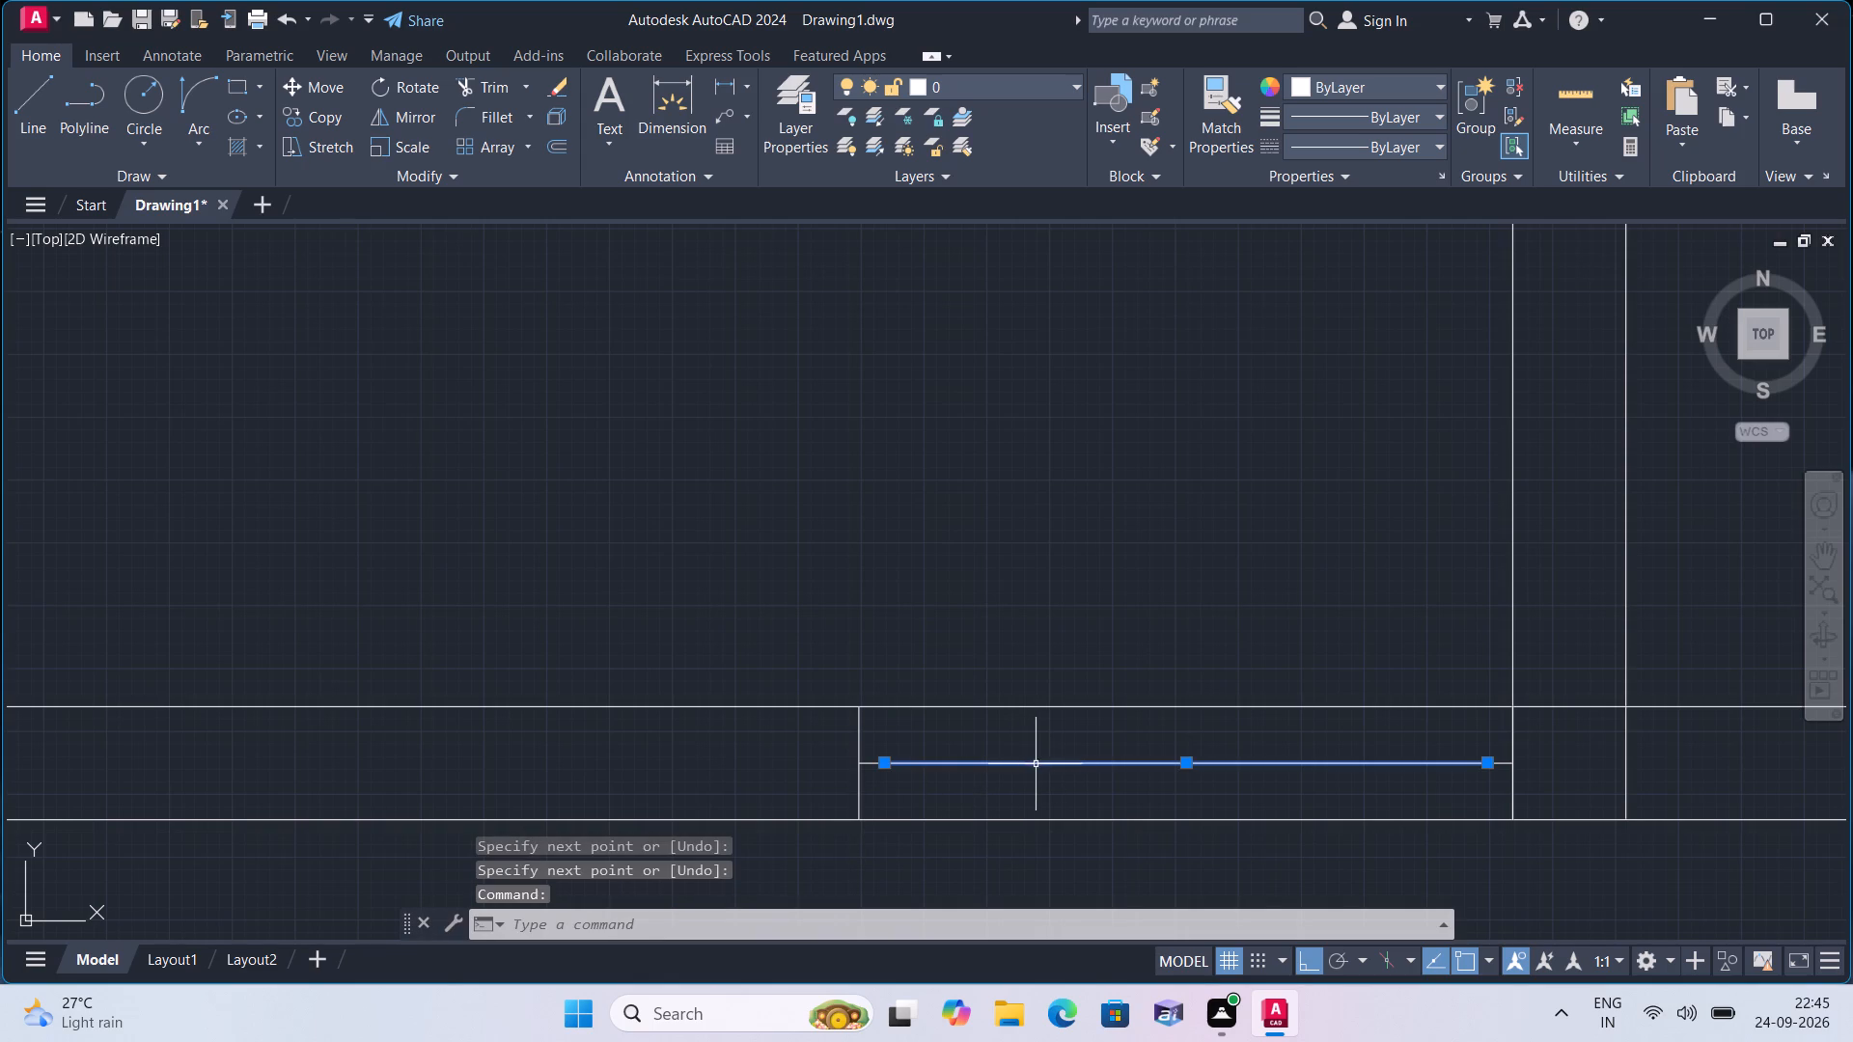
{"action": "middle_click_drag", "start_coordinate": [950, 749], "coordinate": [925, 746]}
{"action": "scroll", "coordinate": [1203, 754], "scroll_direction": "up", "scroll_amount": 1}
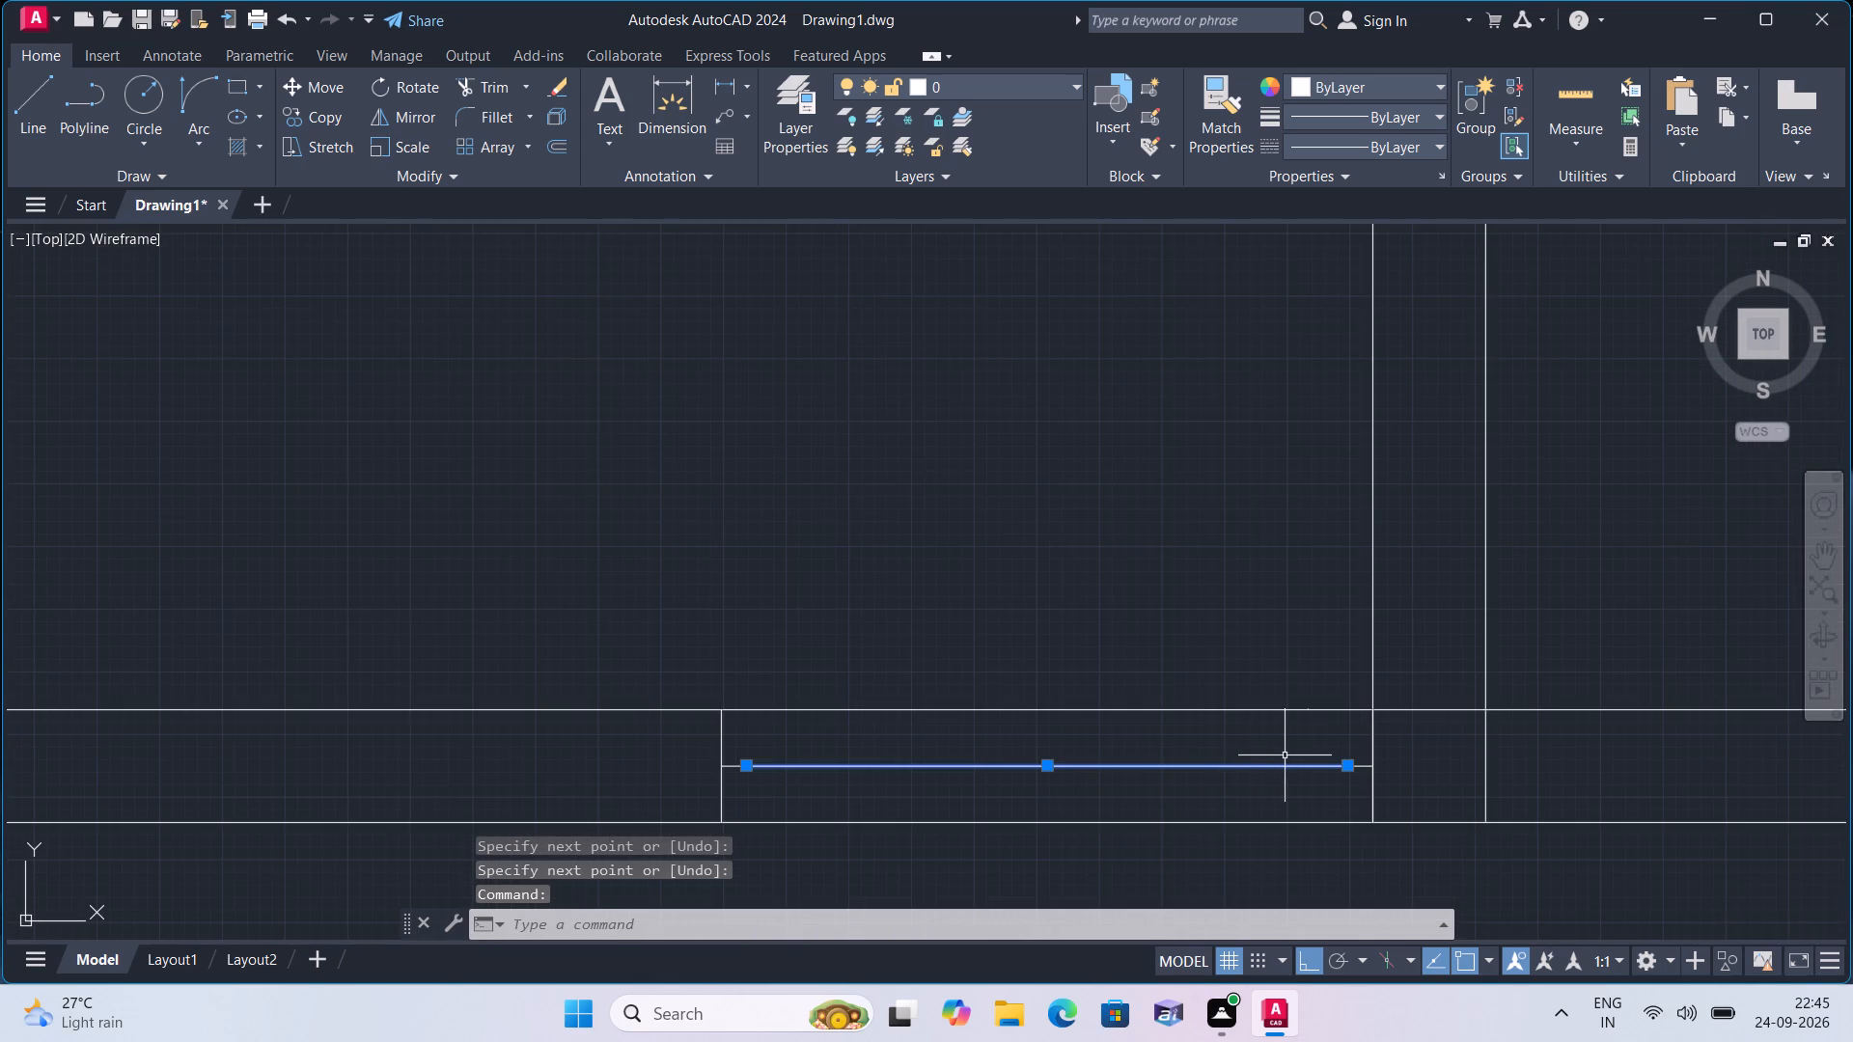
{"action": "left_click", "coordinate": [1372, 746]}
{"action": "key", "text": "Delete"}
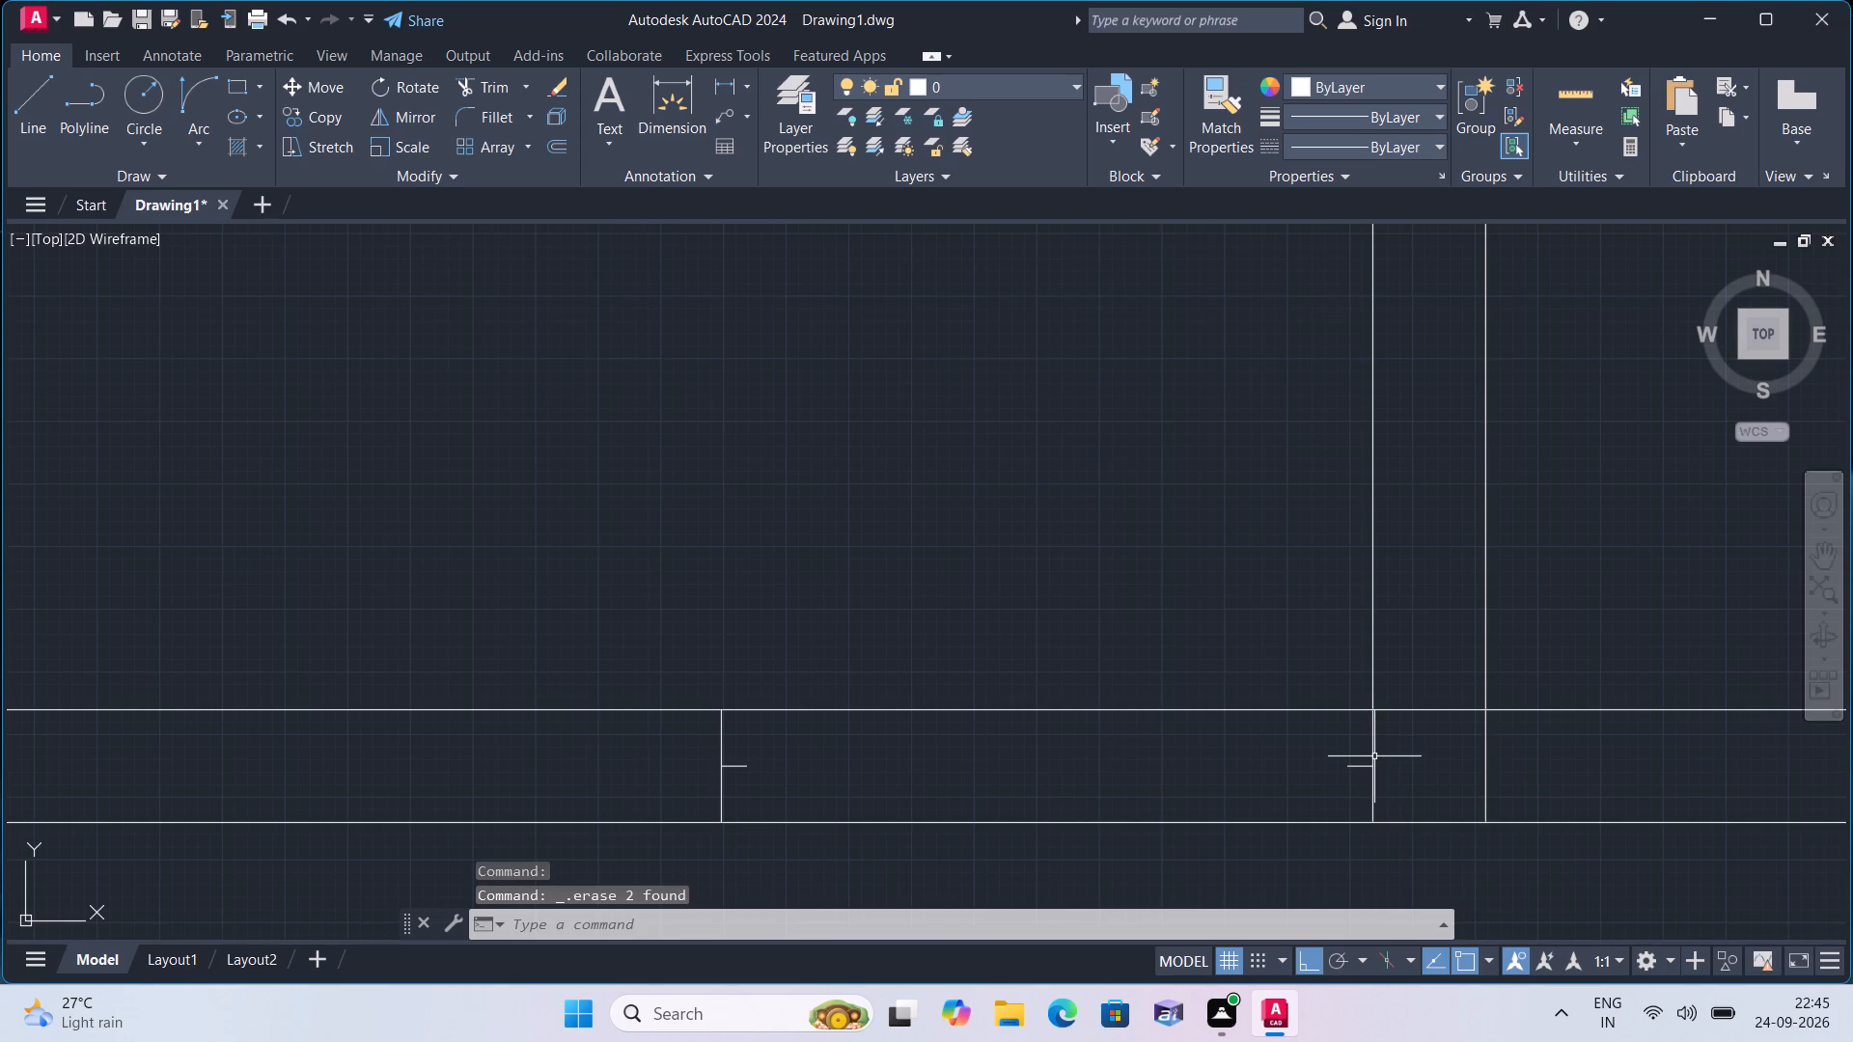
Draw a 2' door leaf line south from the free end of the 1" stub beside the partition's west face.
{"action": "key", "text": "l"}
{"action": "key", "text": "space"}
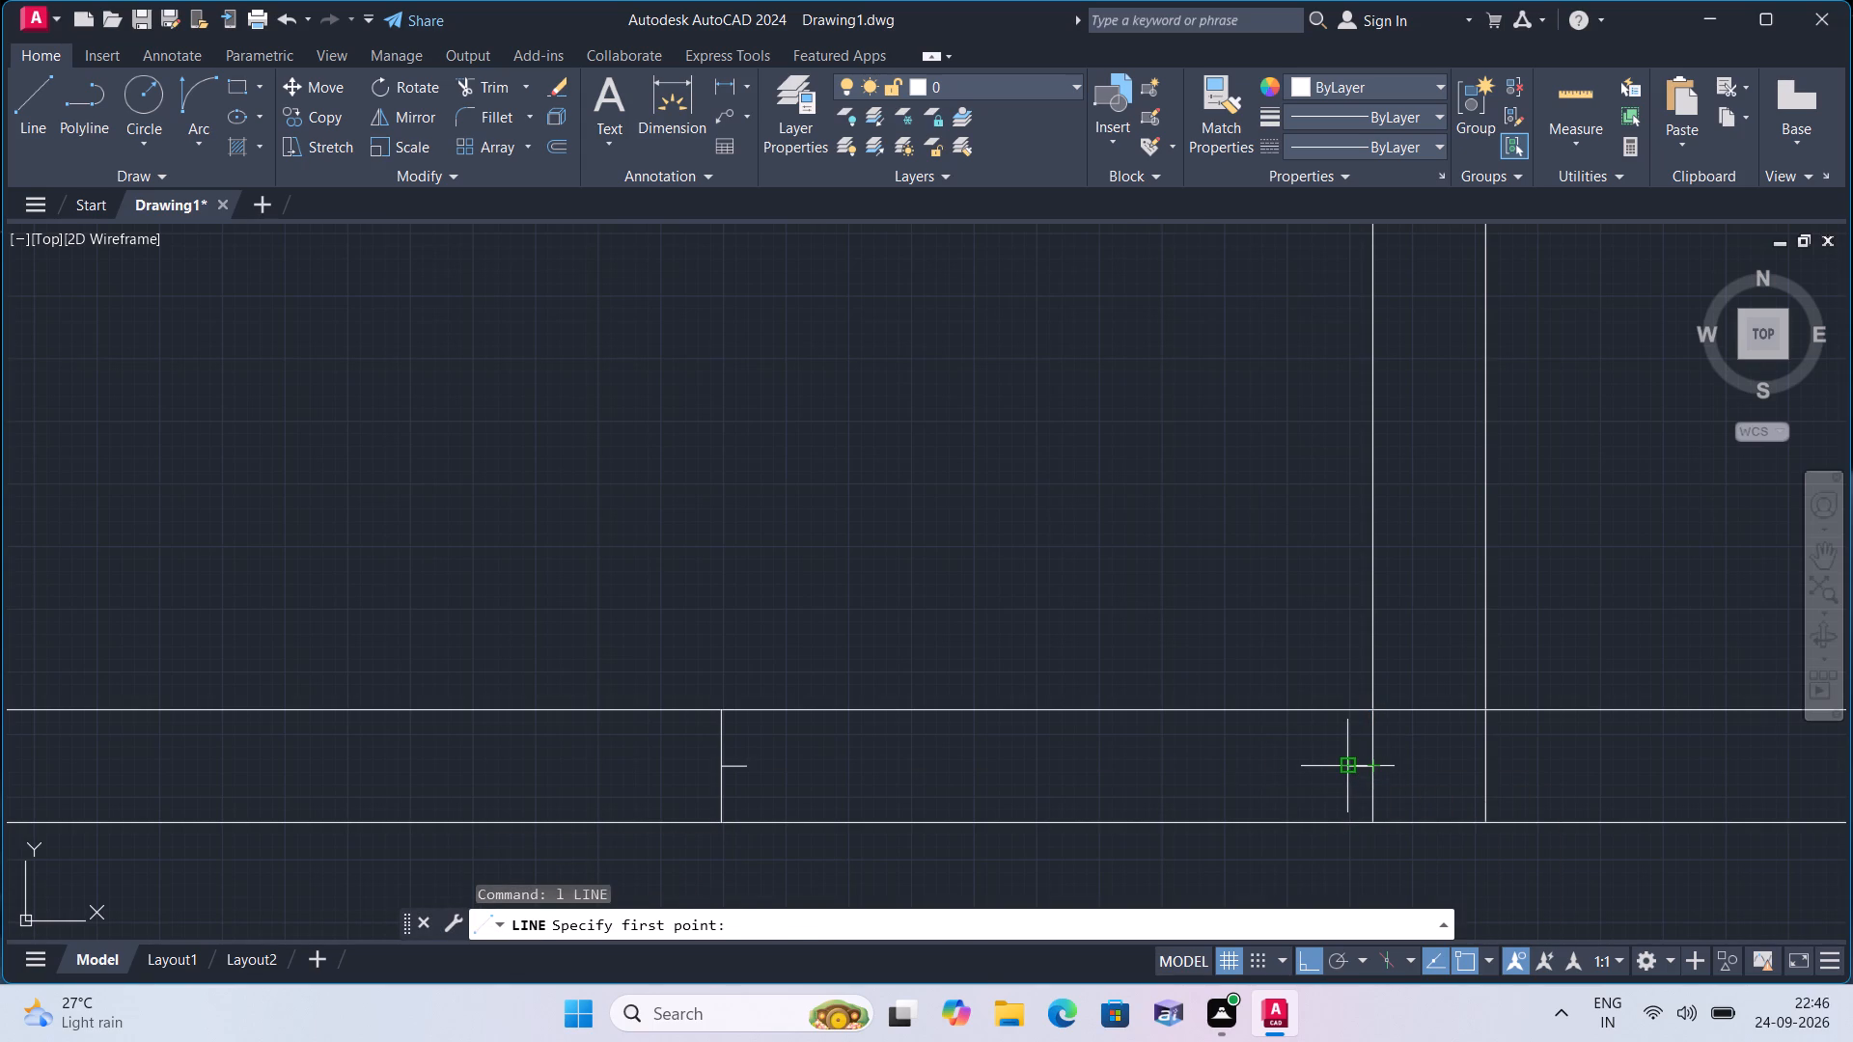
{"action": "left_click", "coordinate": [1348, 762]}
{"action": "scroll", "coordinate": [1346, 761], "scroll_direction": "down", "scroll_amount": 1}
{"action": "middle_click_drag", "start_coordinate": [1343, 759], "coordinate": [1322, 665]}
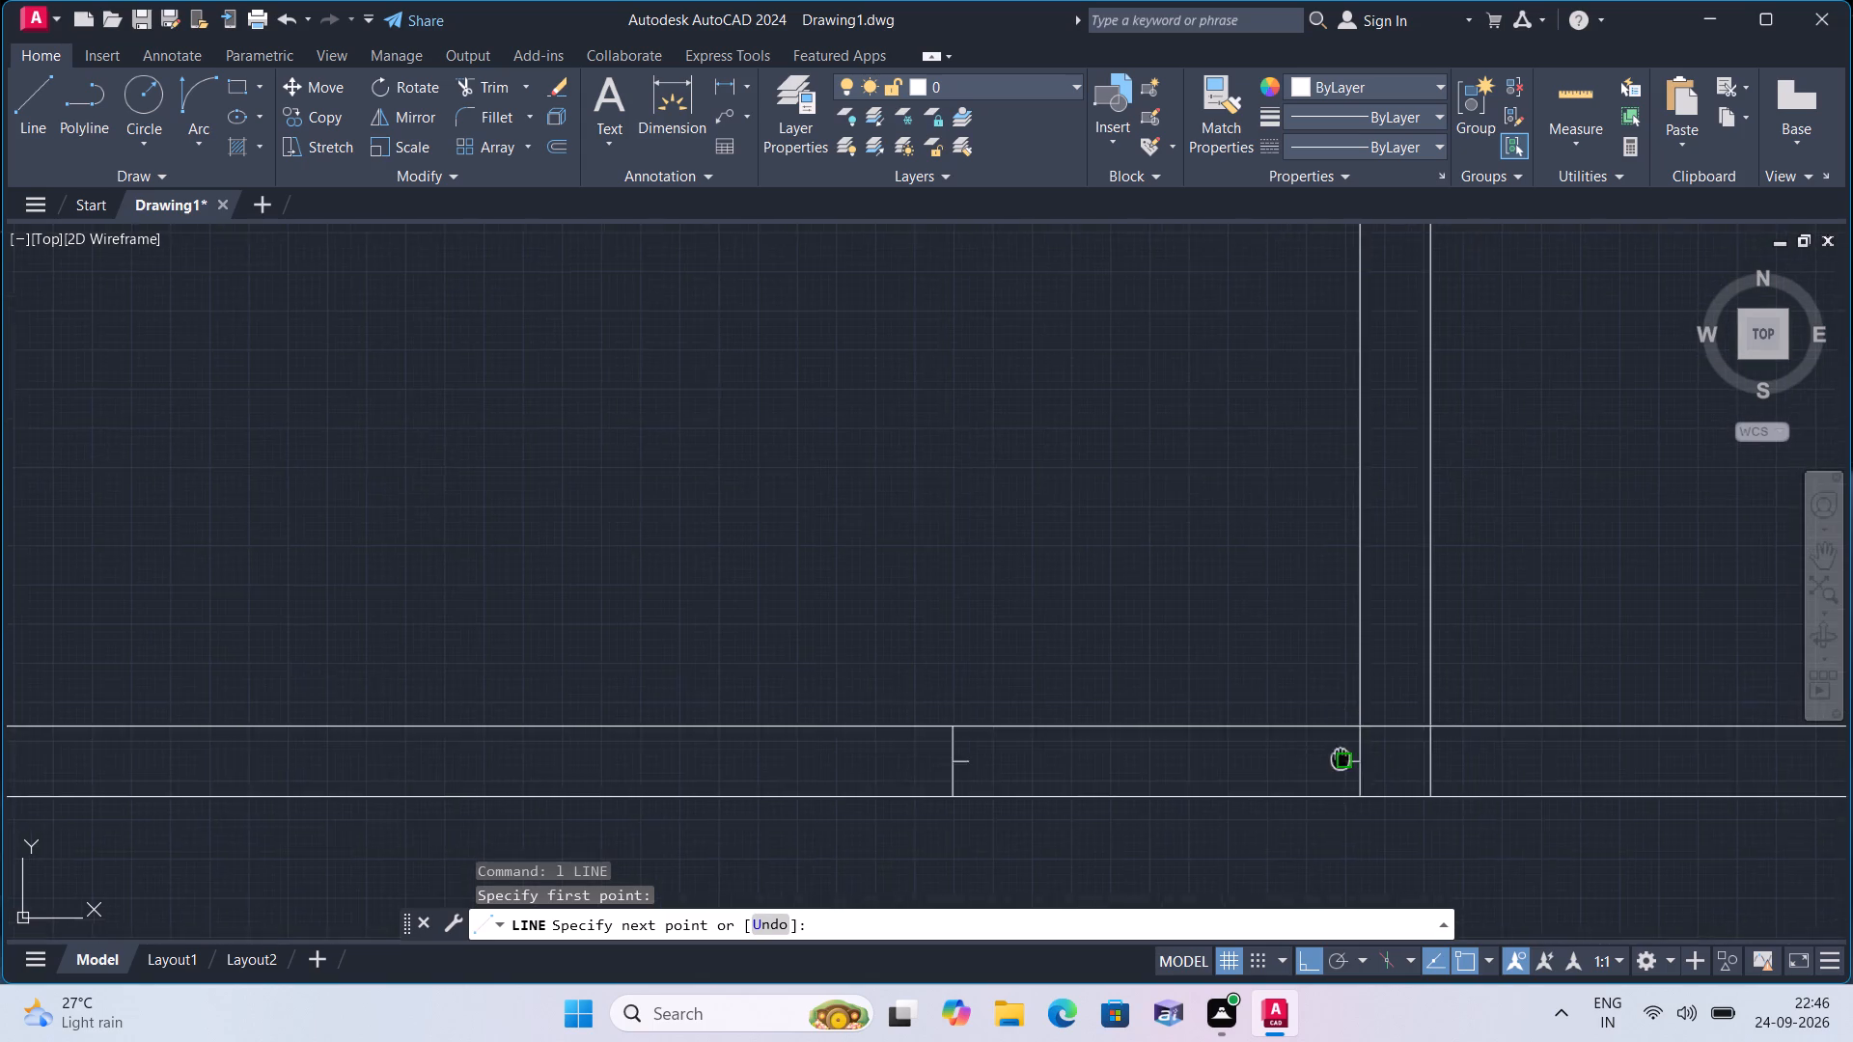
{"action": "middle_click_drag", "start_coordinate": [1322, 665], "coordinate": [1321, 656]}
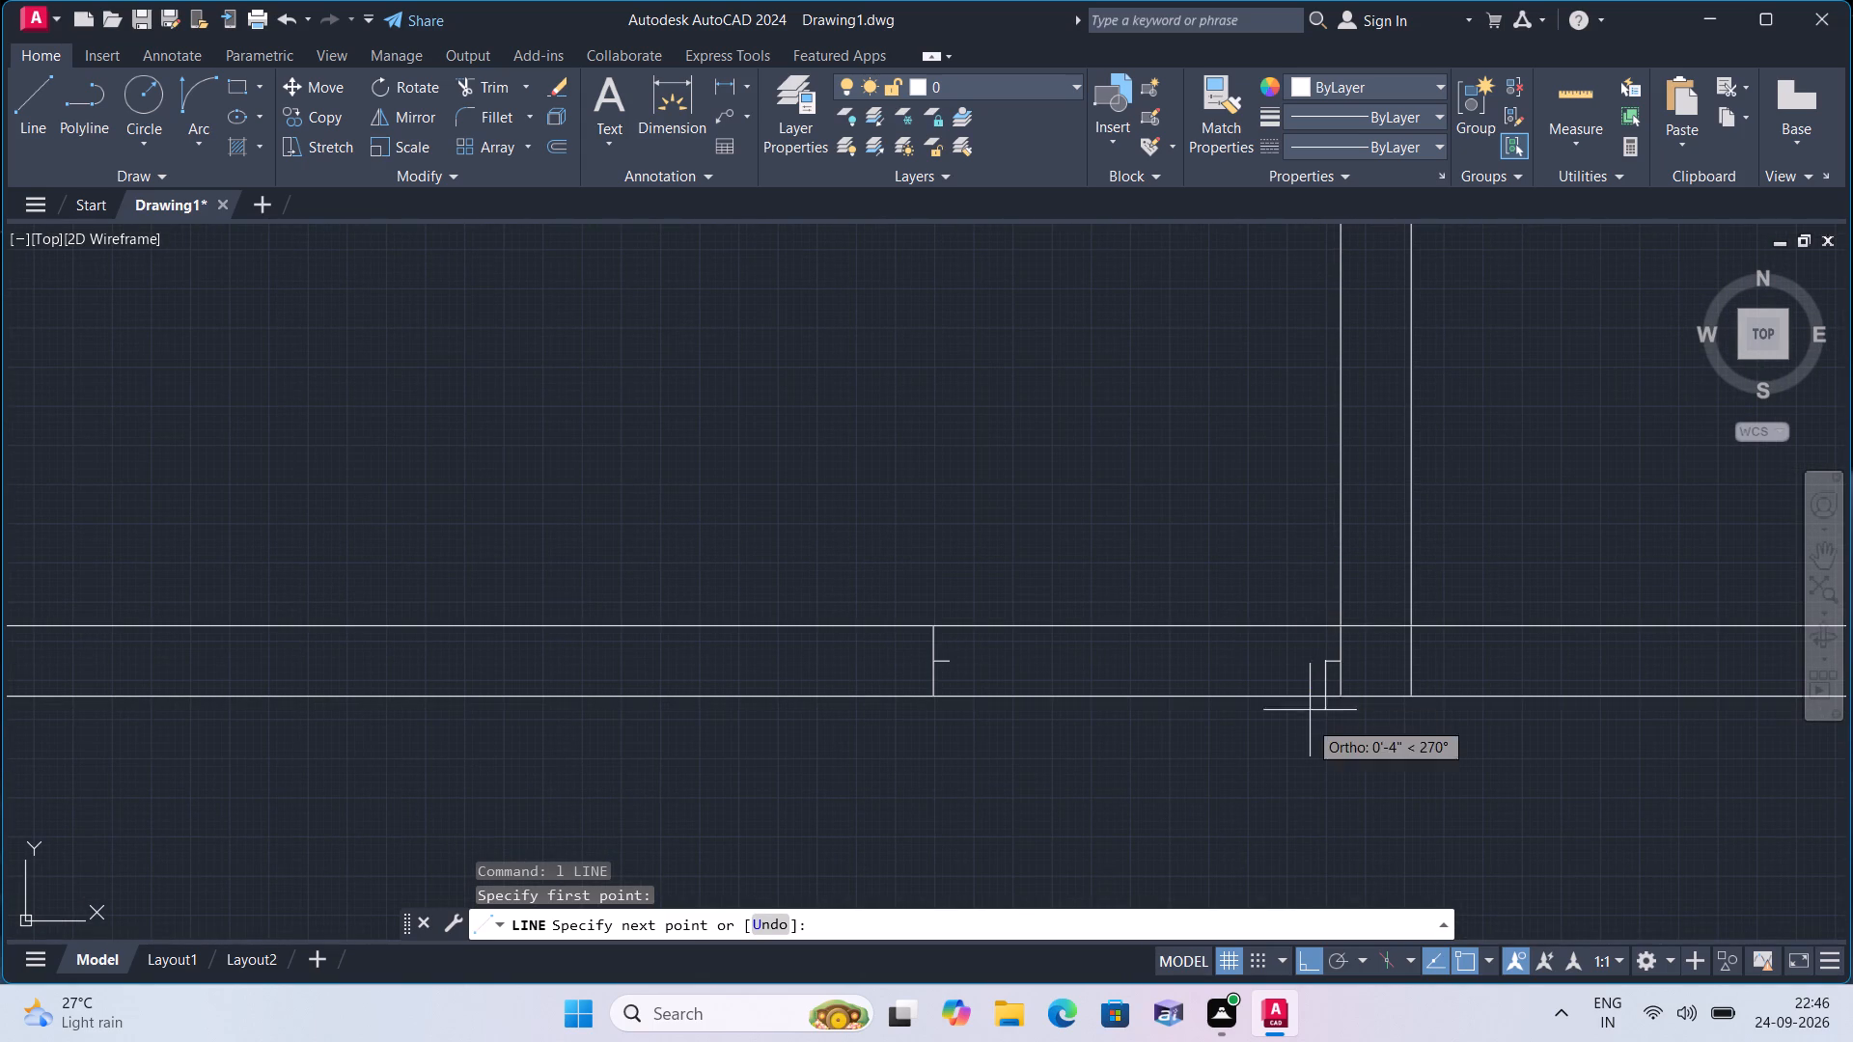
{"action": "middle_click_drag", "start_coordinate": [1299, 797], "coordinate": [1264, 705]}
{"action": "scroll", "coordinate": [1294, 795], "scroll_direction": "down", "scroll_amount": 1}
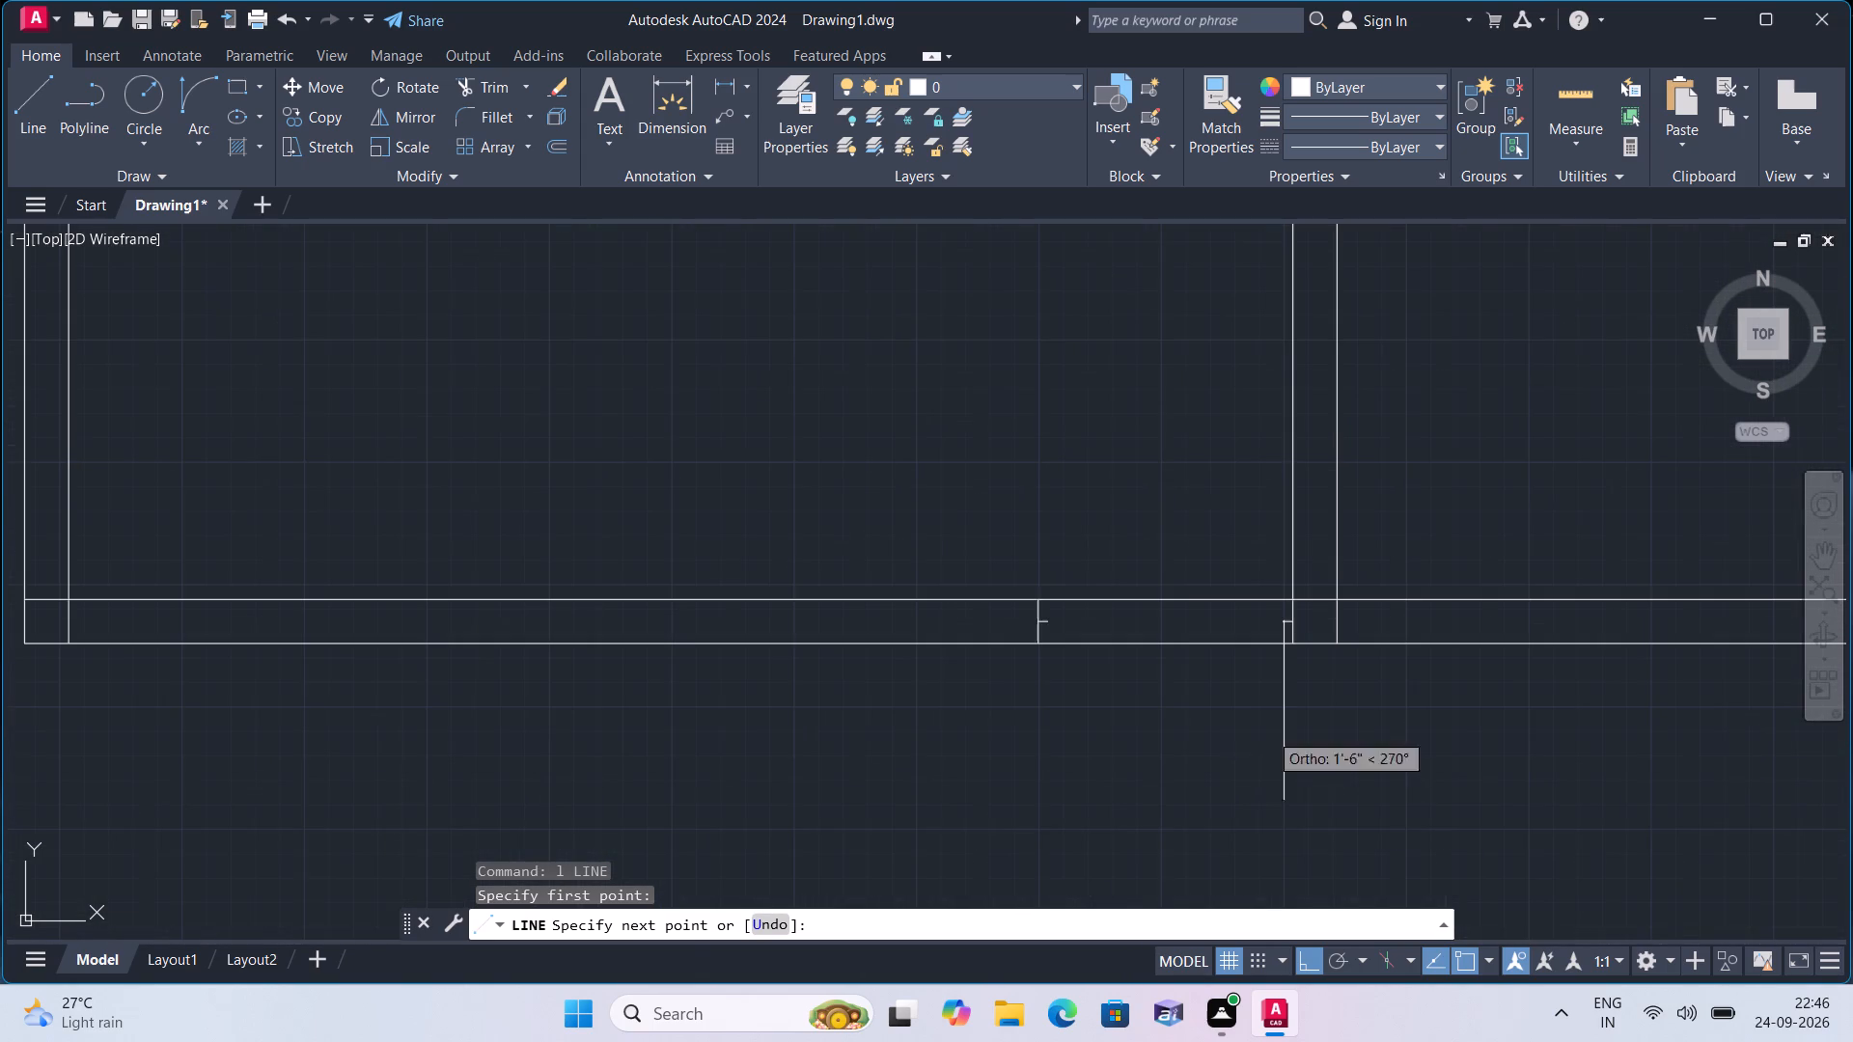
{"action": "key", "text": "2"}
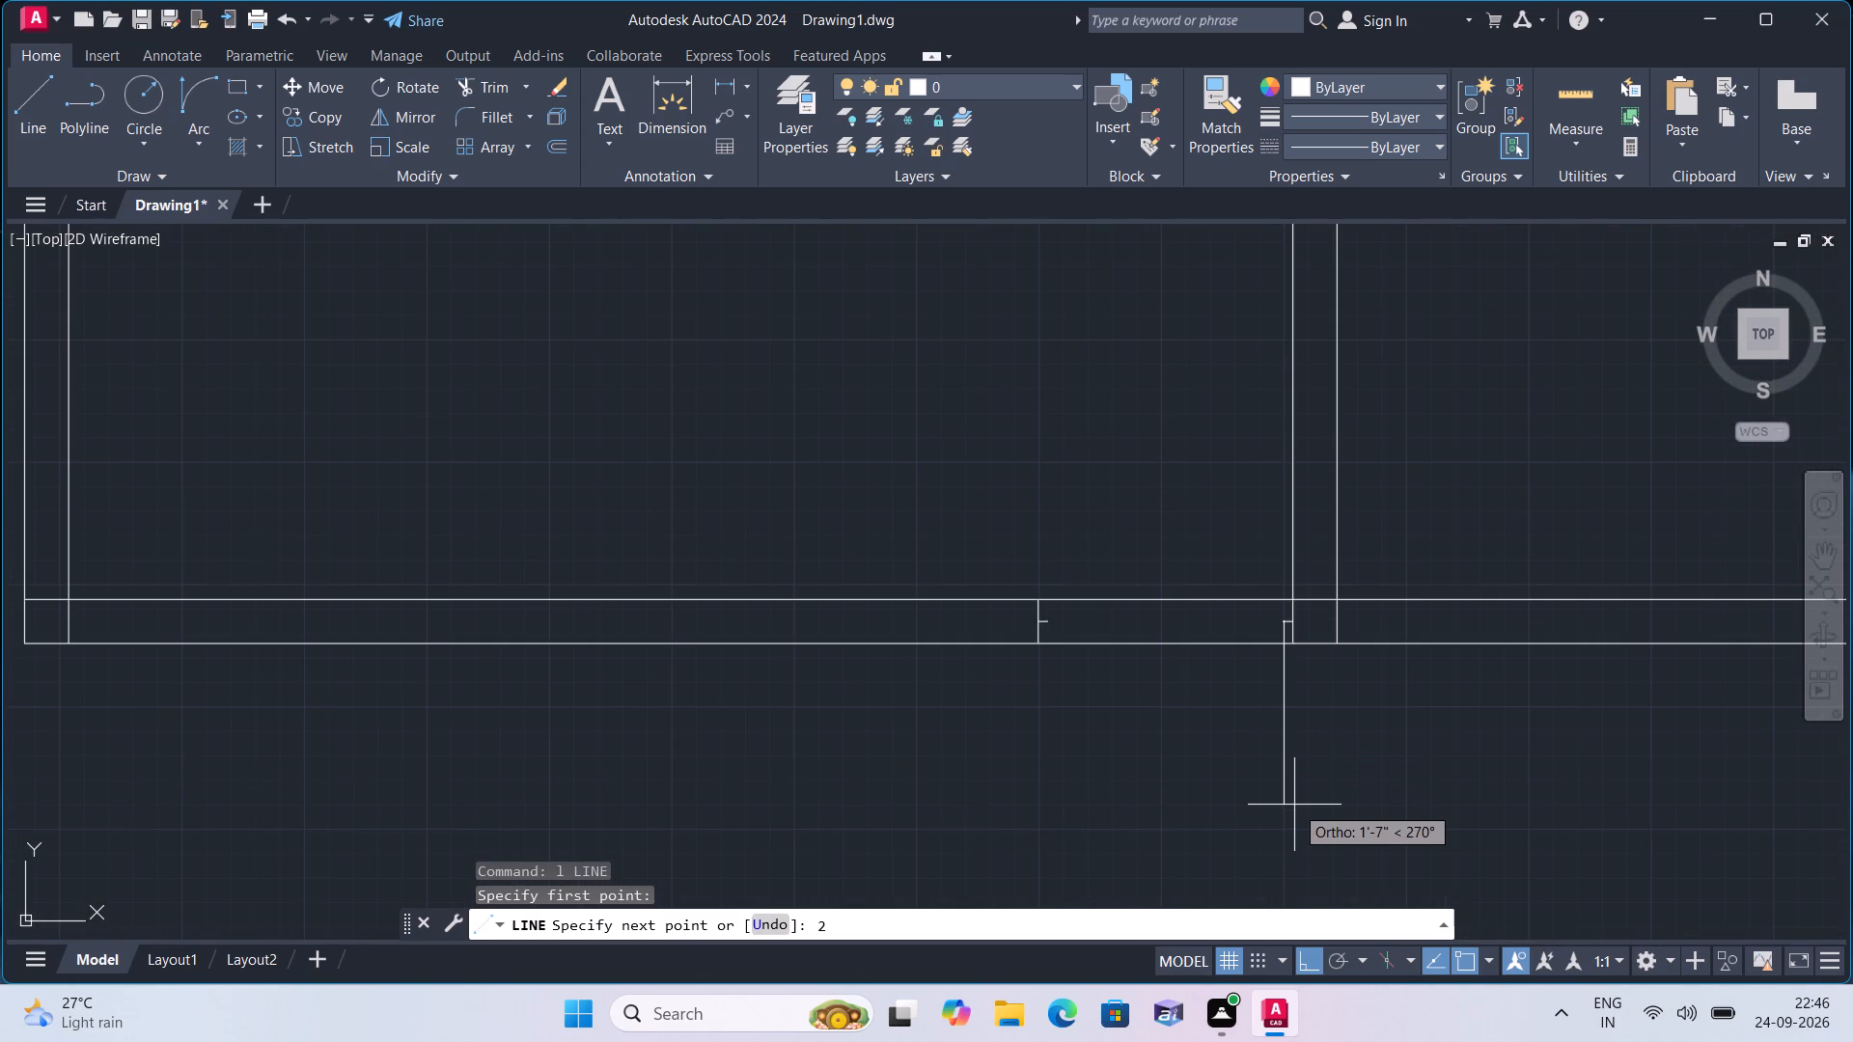
{"action": "key", "text": "apostrophe"}
{"action": "key", "text": "space"}
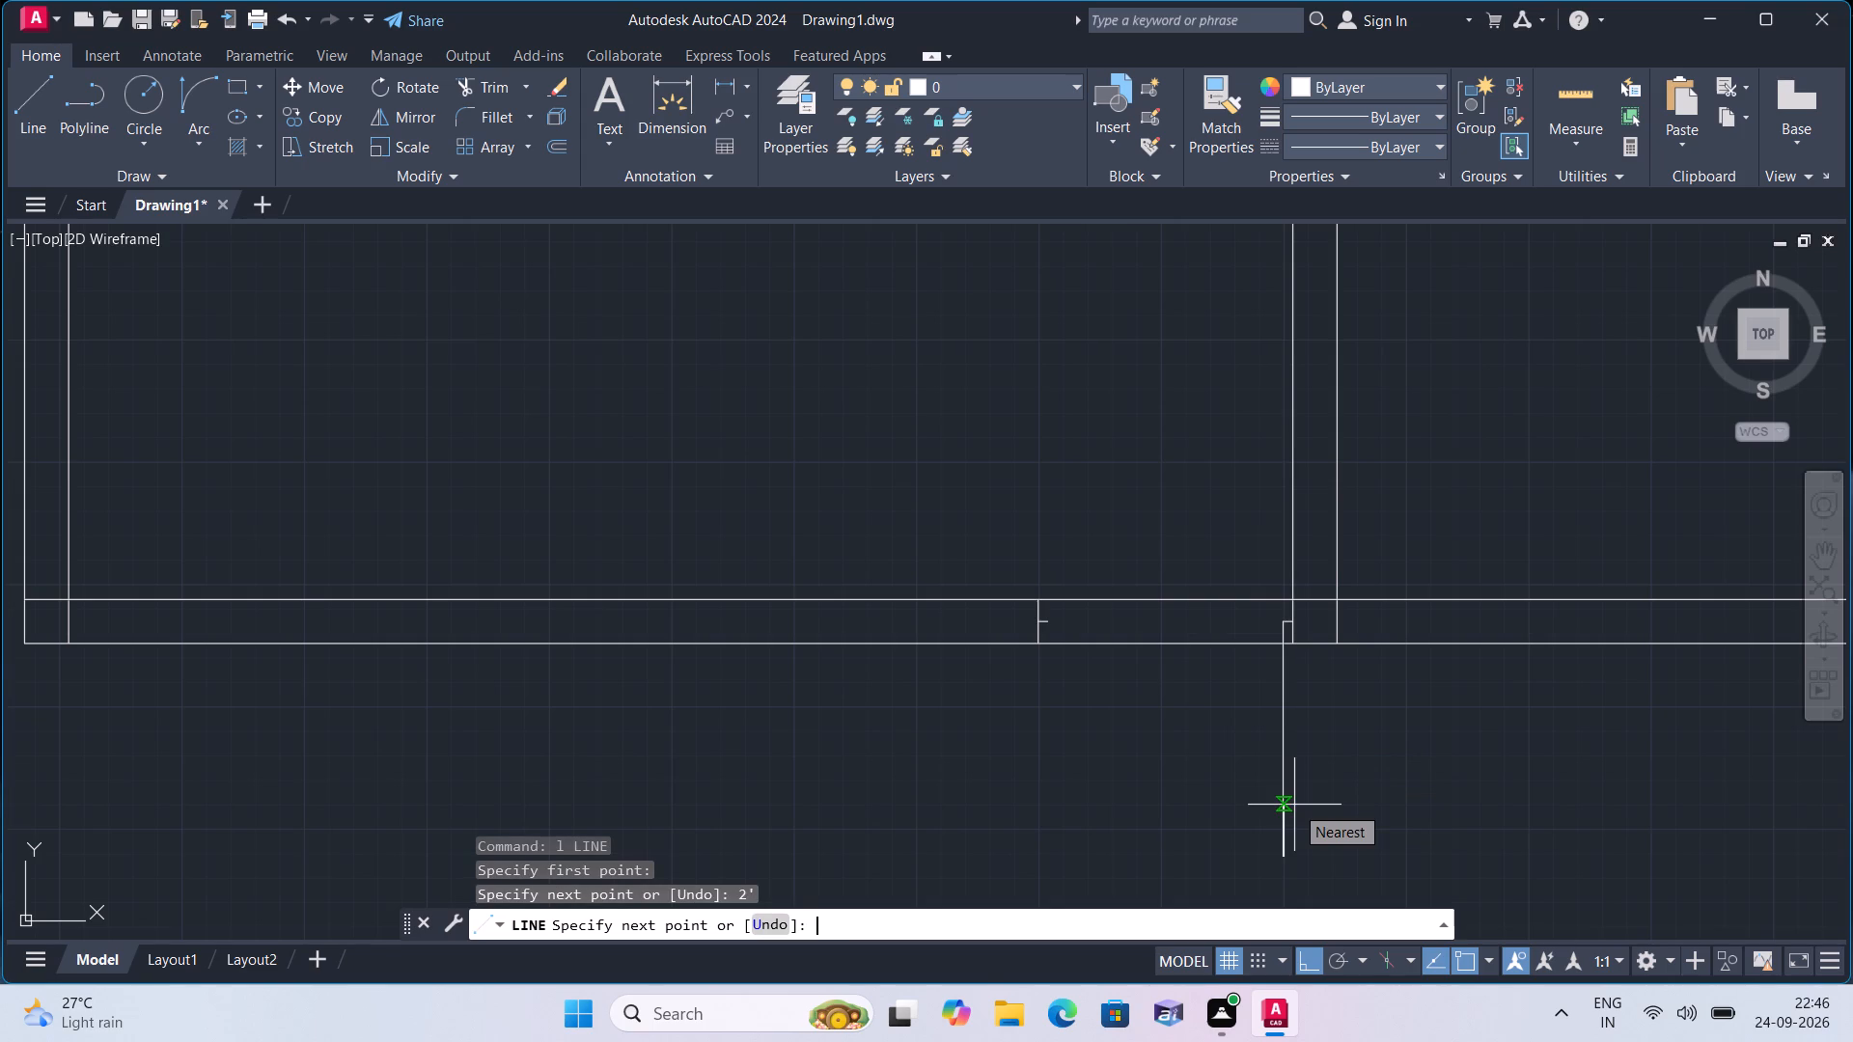
{"action": "key", "text": "Escape"}
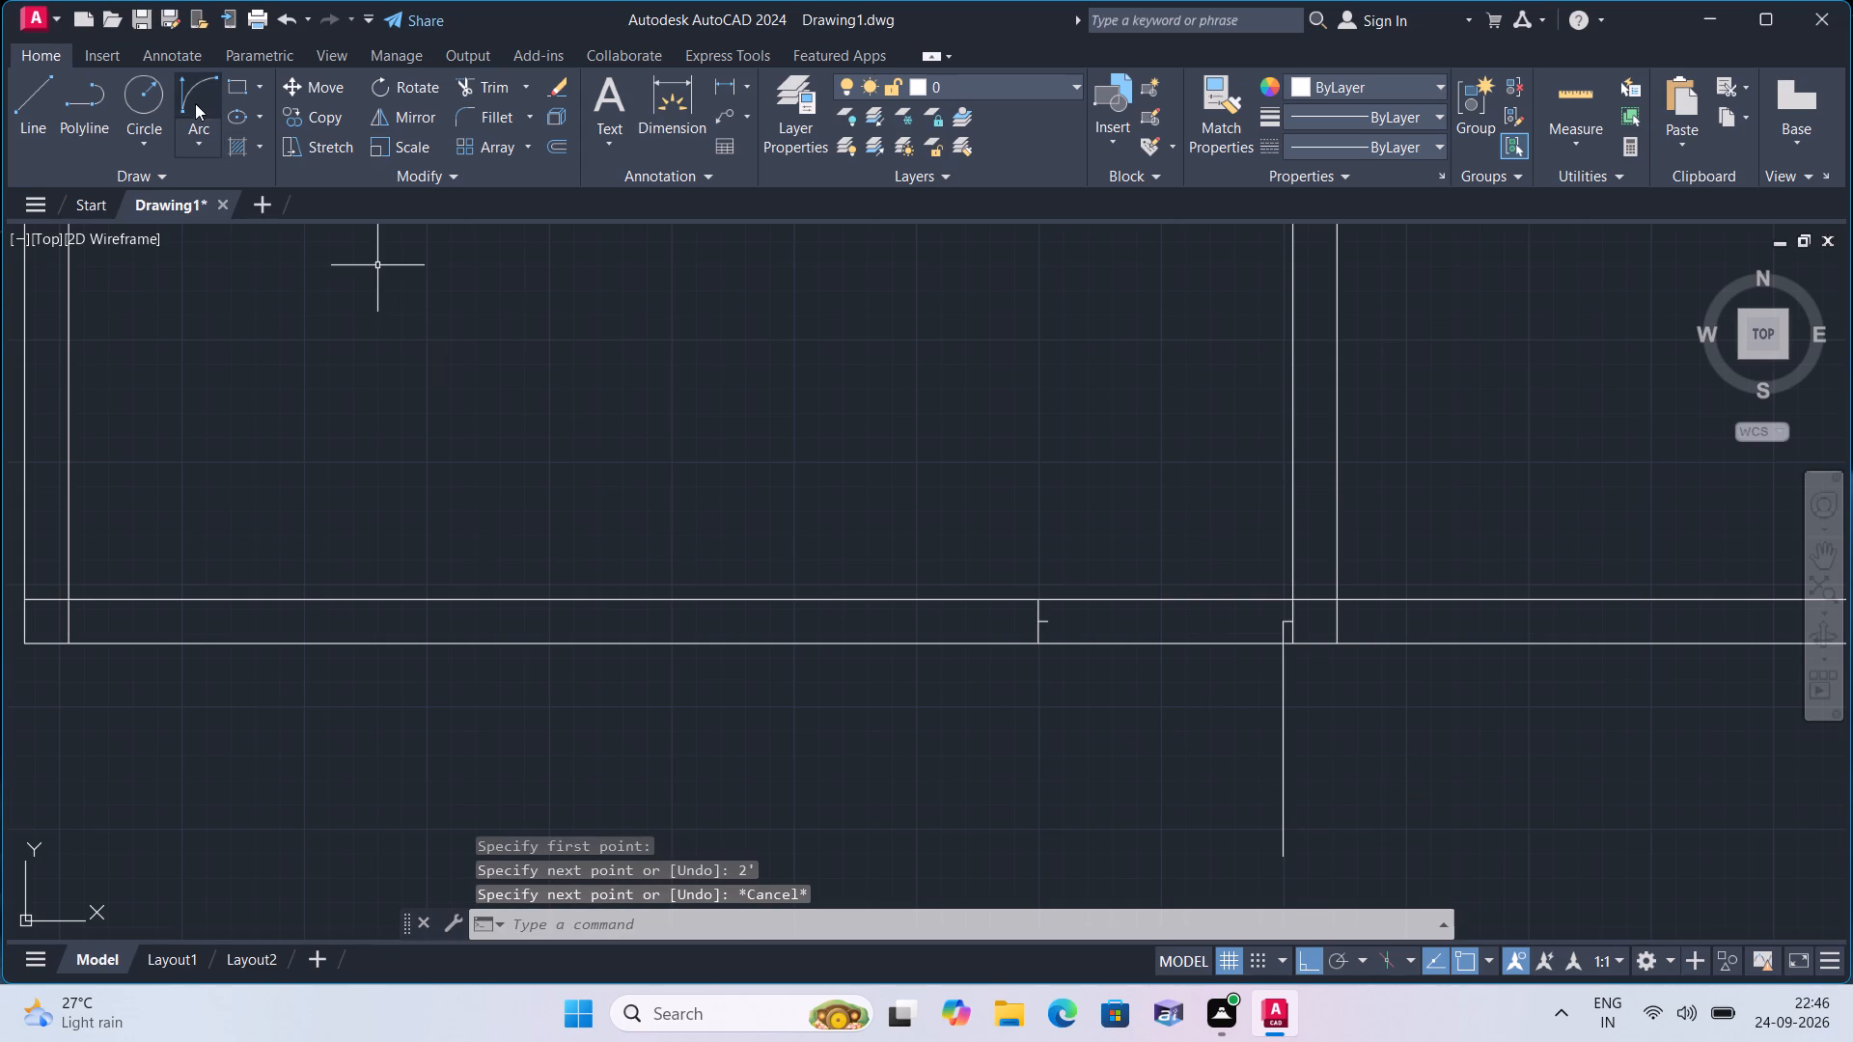
Draw a Start, End, Direction arc from the door leaf's south end to the western 1" stub's free end, with its starting tangent pointing west.
{"action": "left_click", "coordinate": [203, 140]}
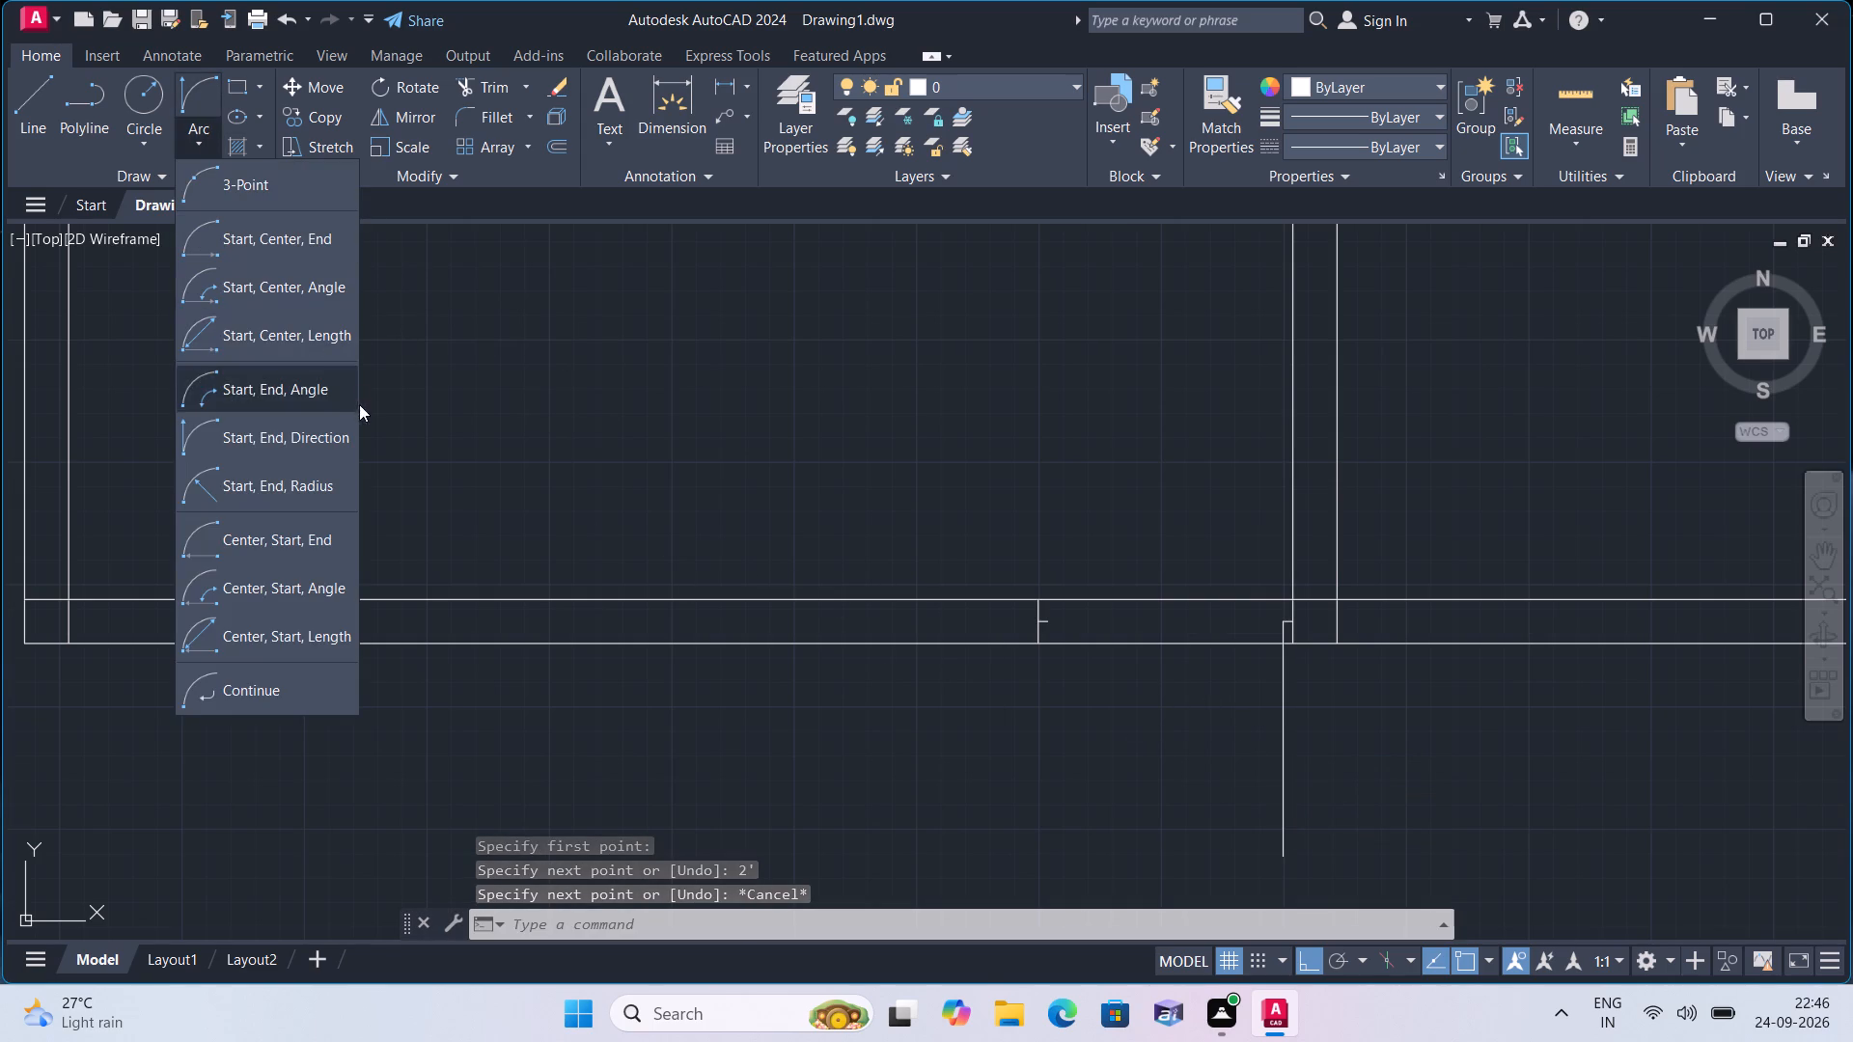
{"action": "left_click", "coordinate": [311, 441]}
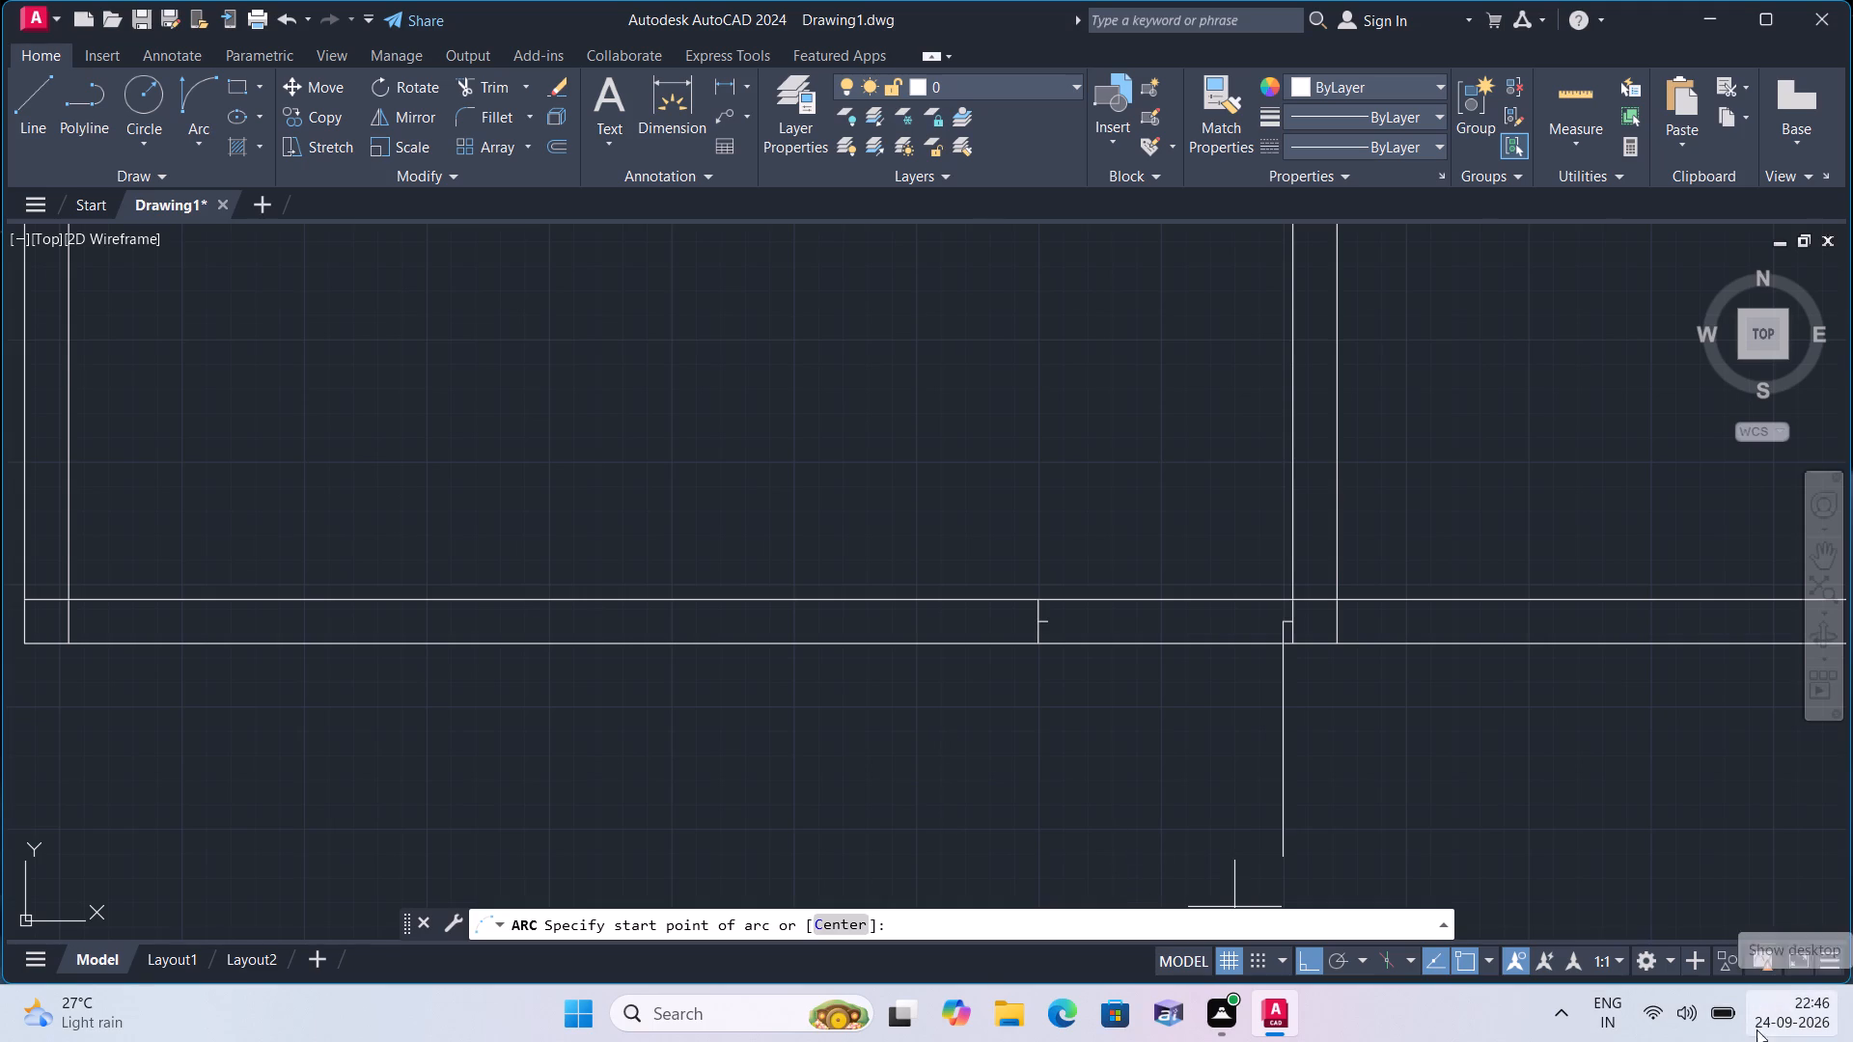
{"action": "left_click", "coordinate": [1278, 854]}
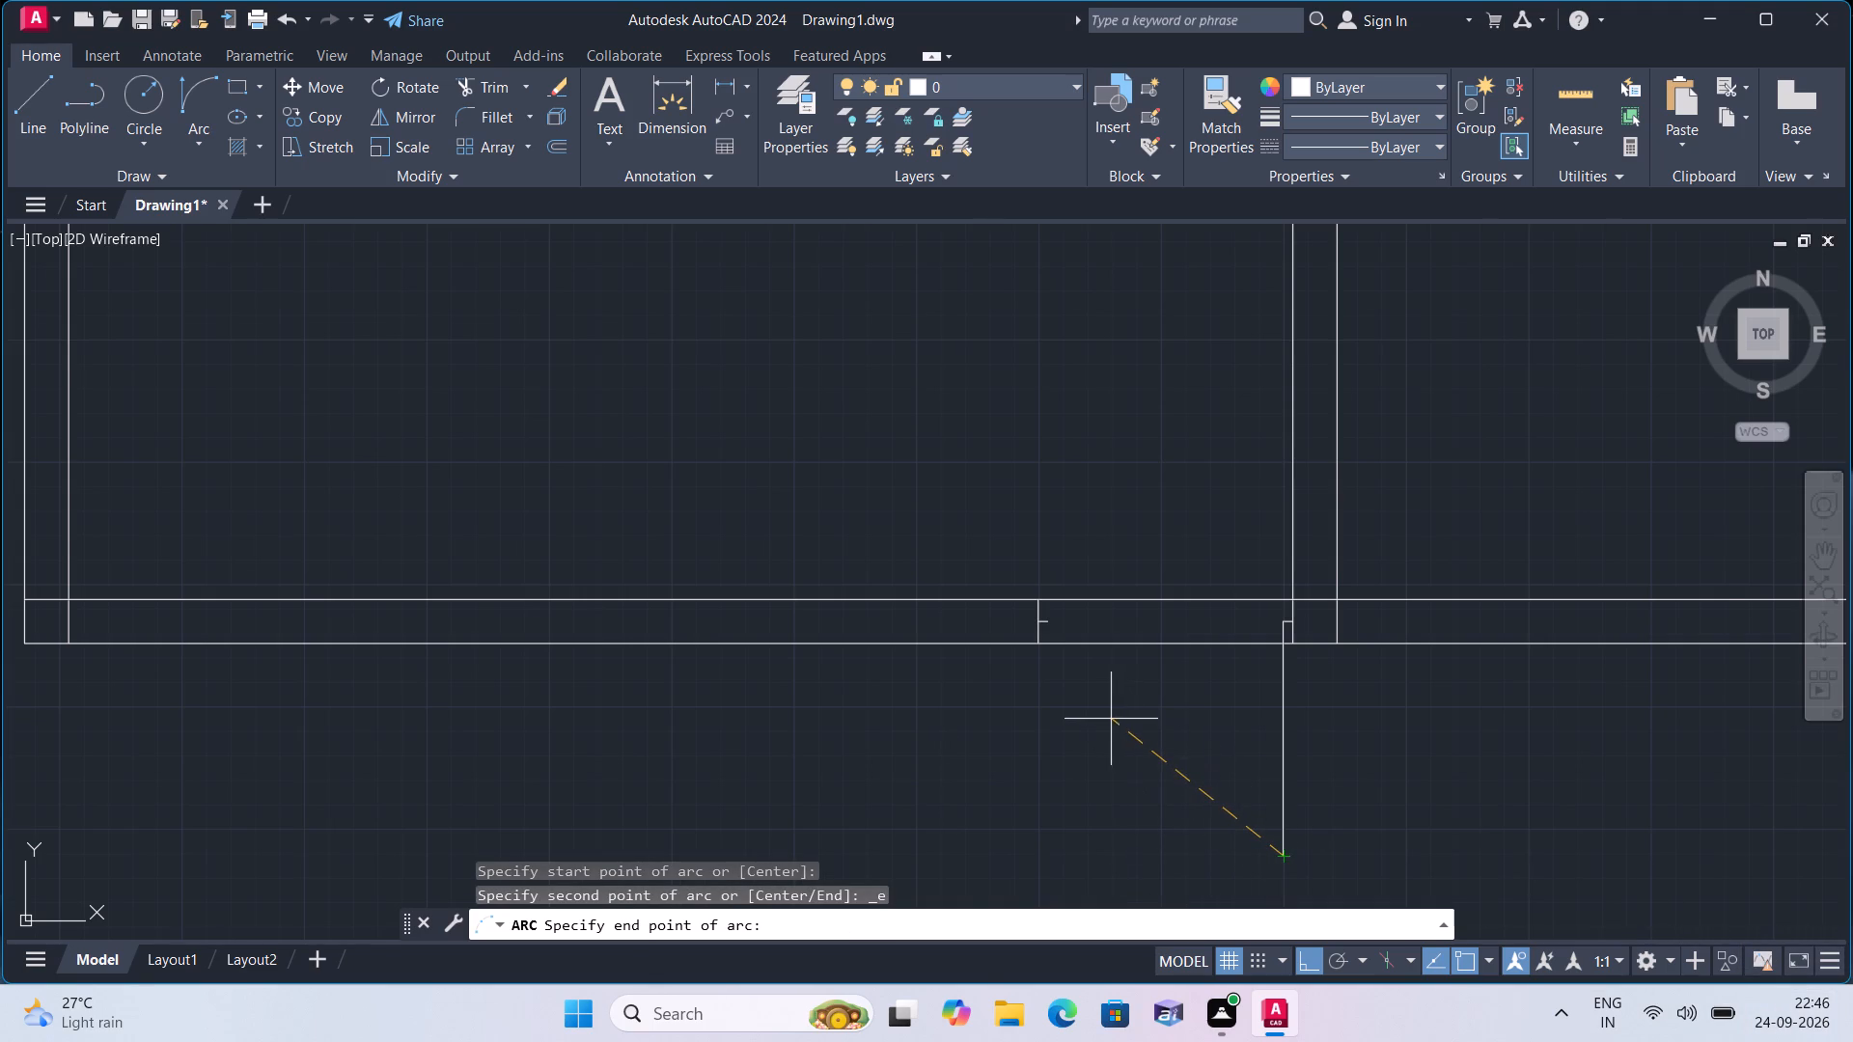
{"action": "scroll", "coordinate": [1090, 709], "scroll_direction": "up", "scroll_amount": 1}
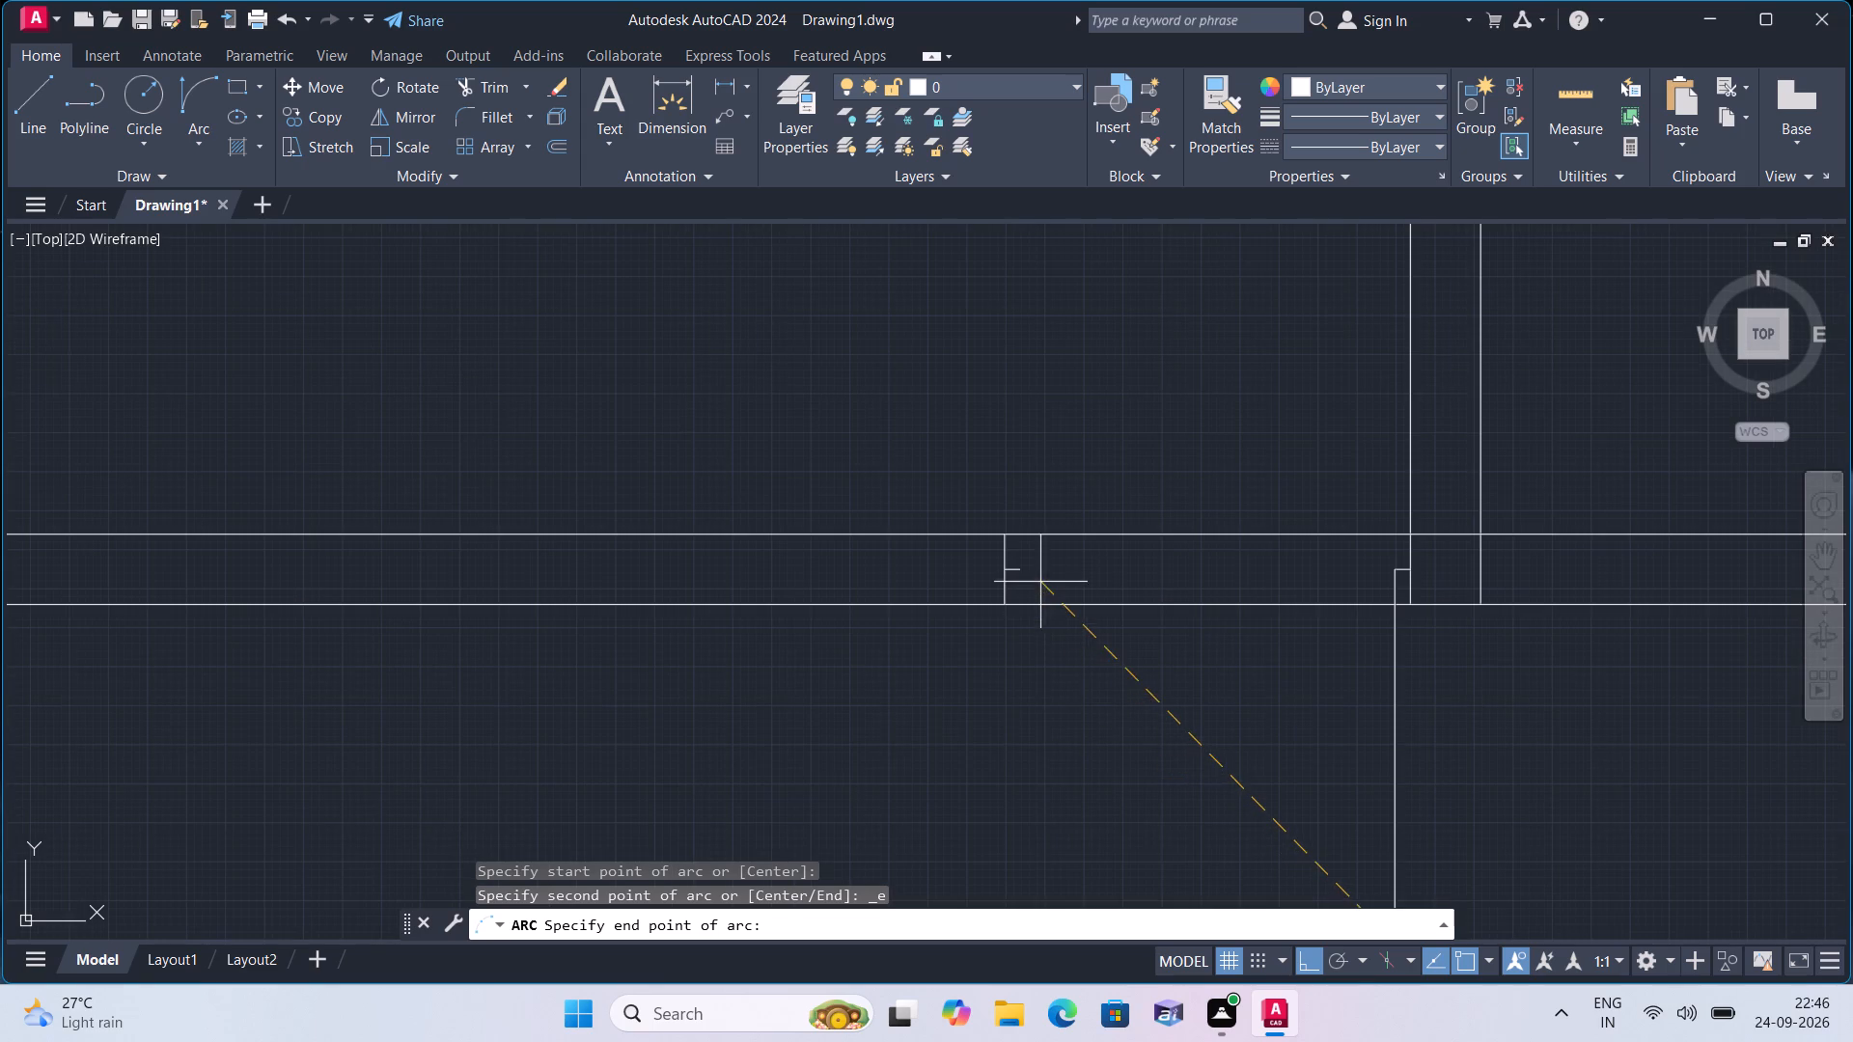
{"action": "left_click", "coordinate": [1022, 571]}
{"action": "left_click", "coordinate": [1009, 675]}
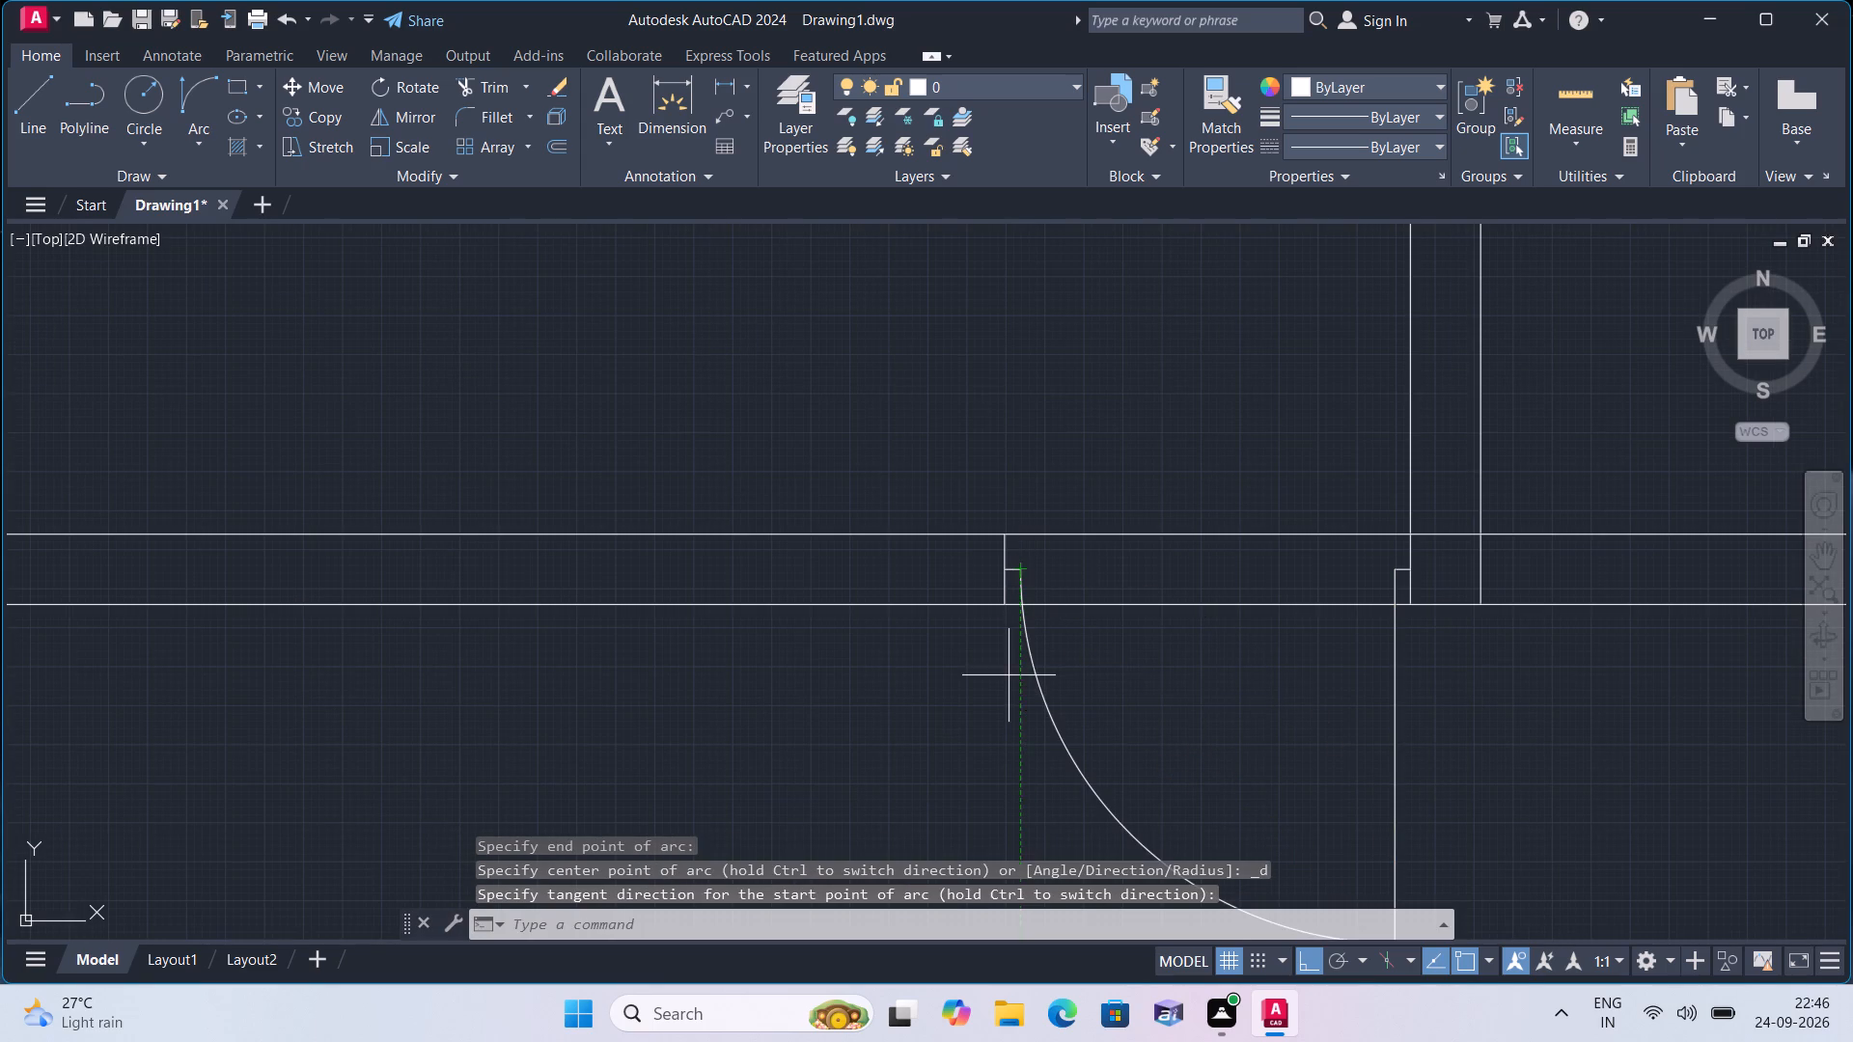
Draw a line across the southern wall's thickness at the east face of the same partition.
{"action": "scroll", "coordinate": [971, 685], "scroll_direction": "down", "scroll_amount": 1}
{"action": "middle_click_drag", "start_coordinate": [951, 681], "coordinate": [945, 680]}
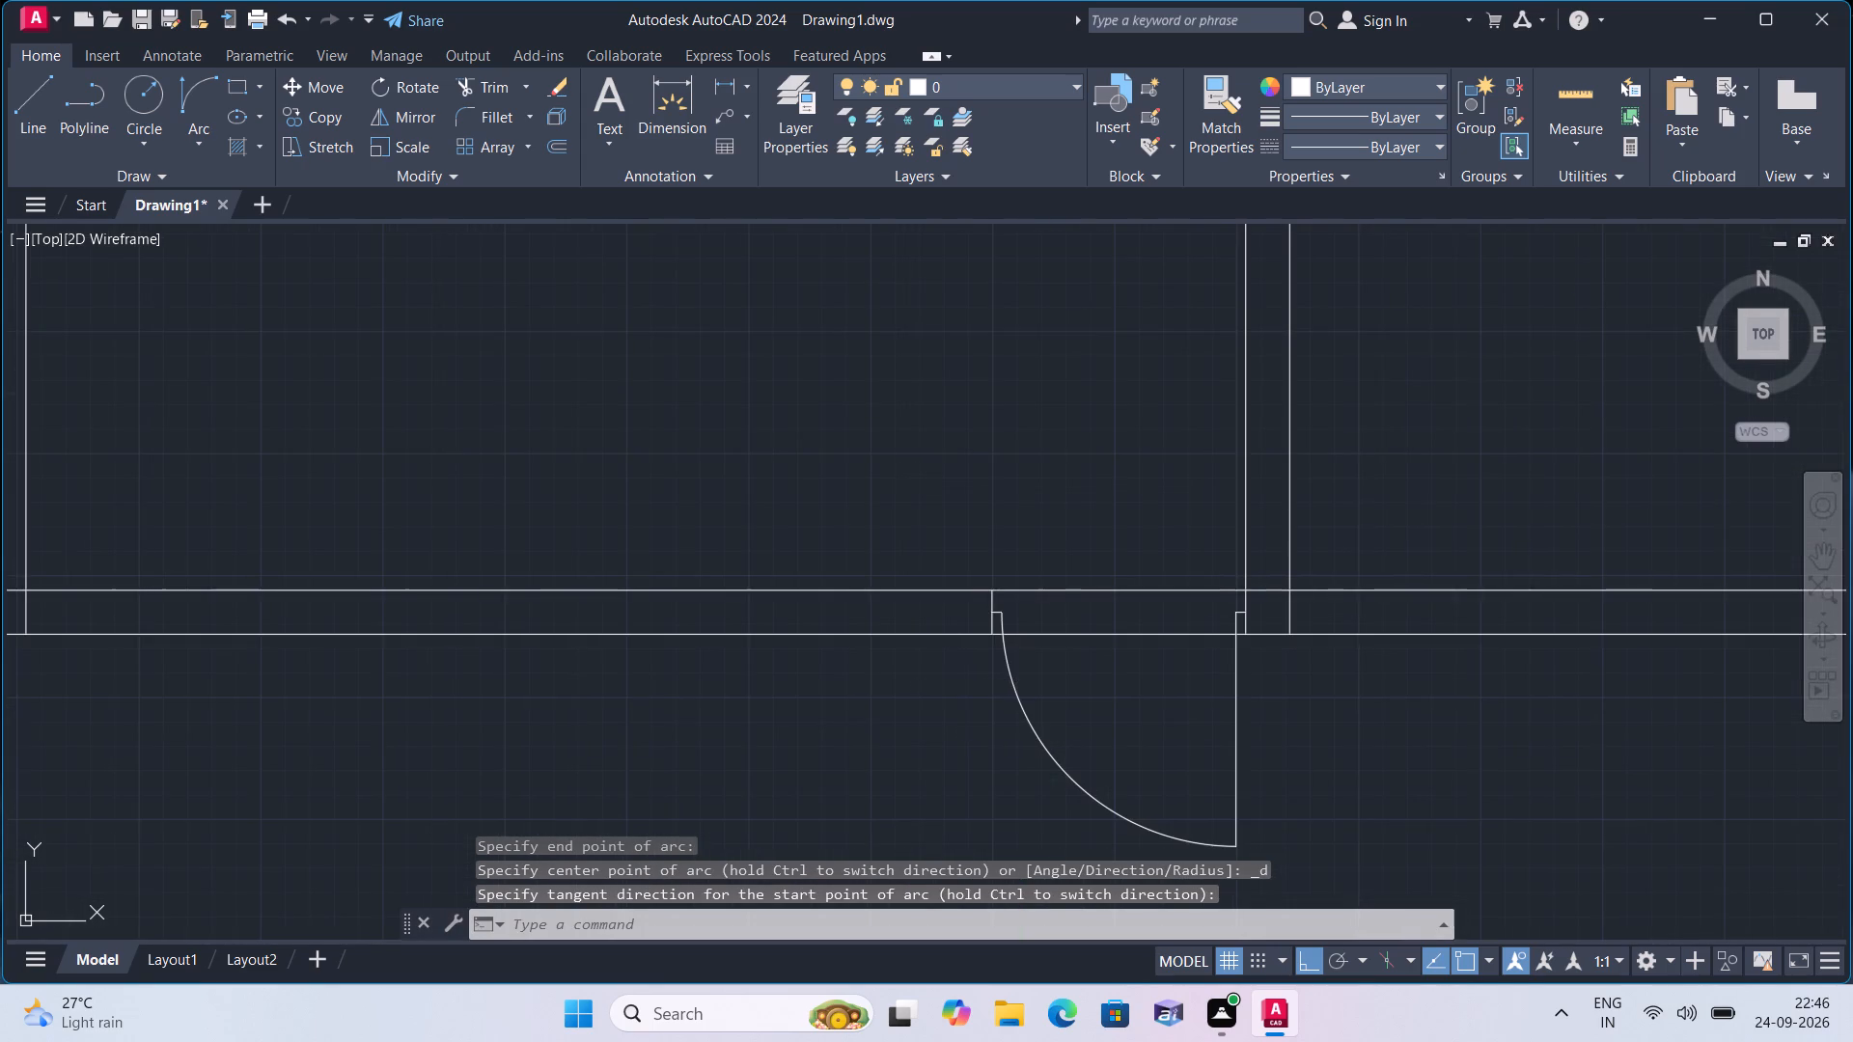
{"action": "middle_click_drag", "start_coordinate": [945, 680], "coordinate": [786, 714]}
{"action": "scroll", "coordinate": [928, 684], "scroll_direction": "down", "scroll_amount": 1}
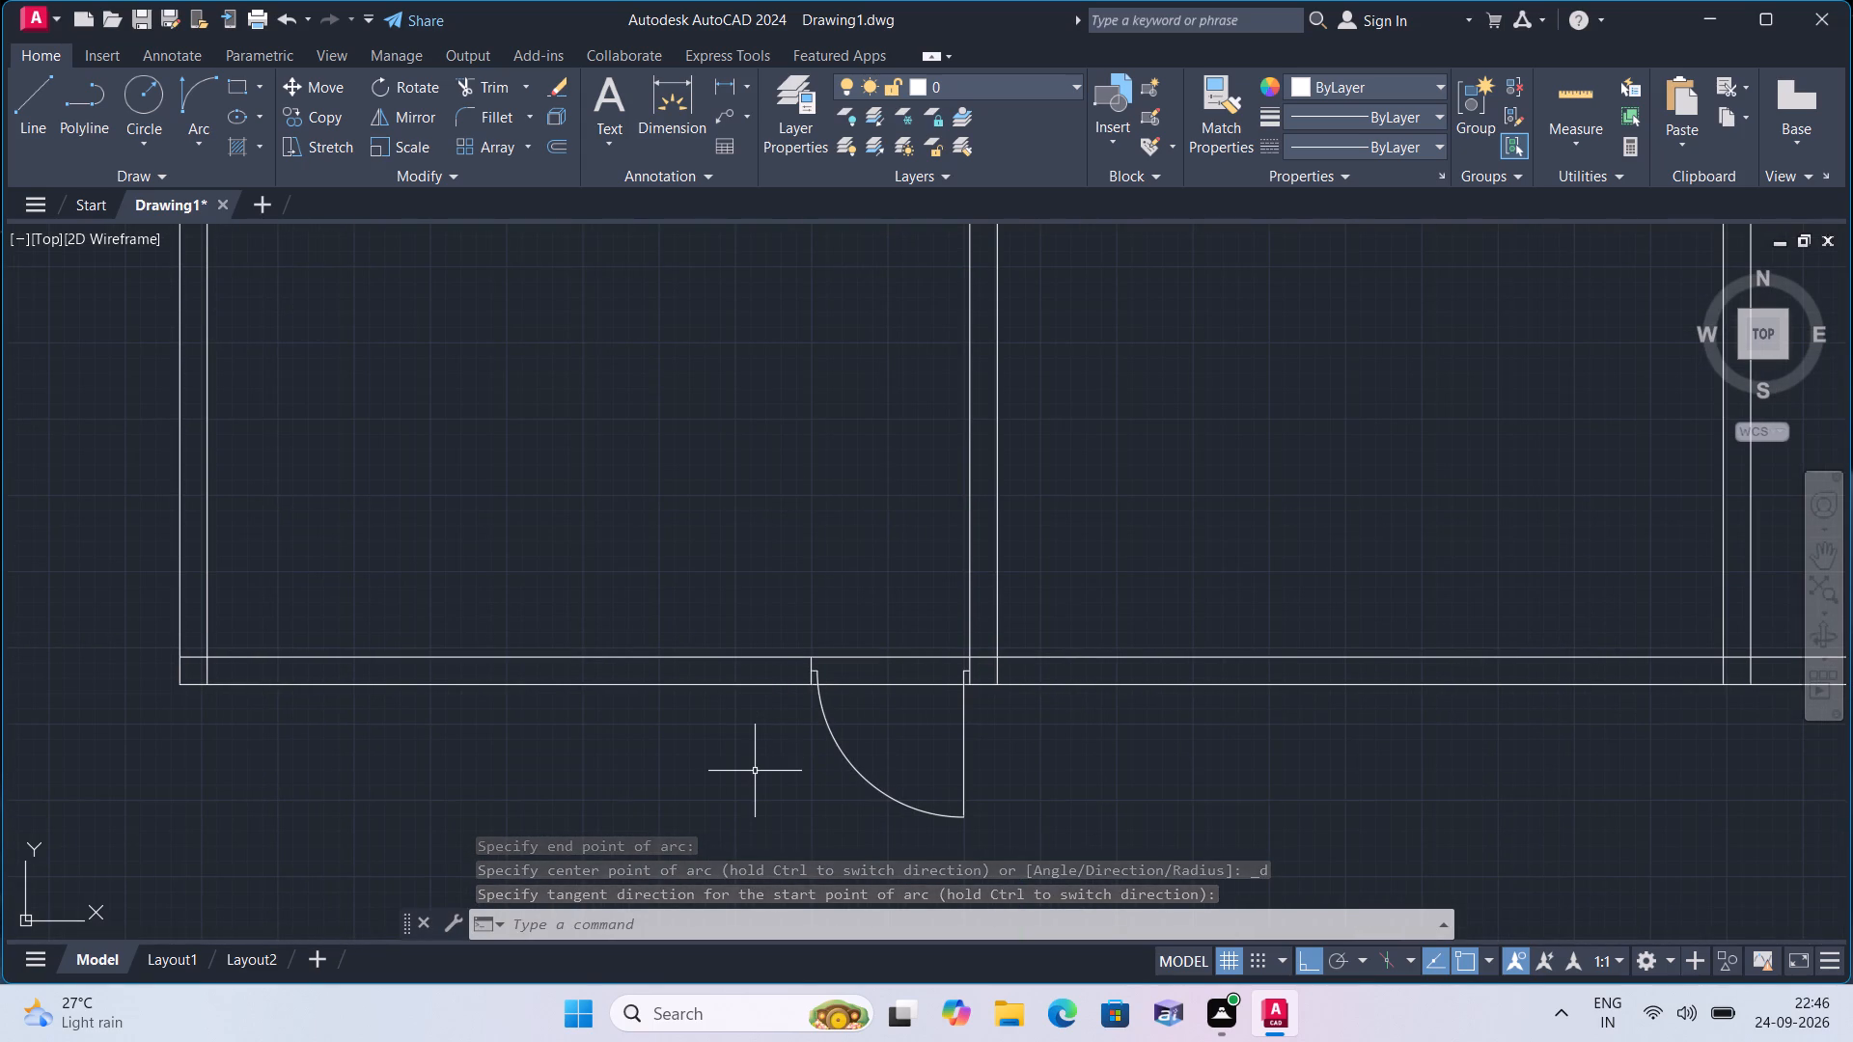
{"action": "key", "text": "l"}
{"action": "key", "text": "space"}
{"action": "scroll", "coordinate": [969, 726], "scroll_direction": "up", "scroll_amount": 2}
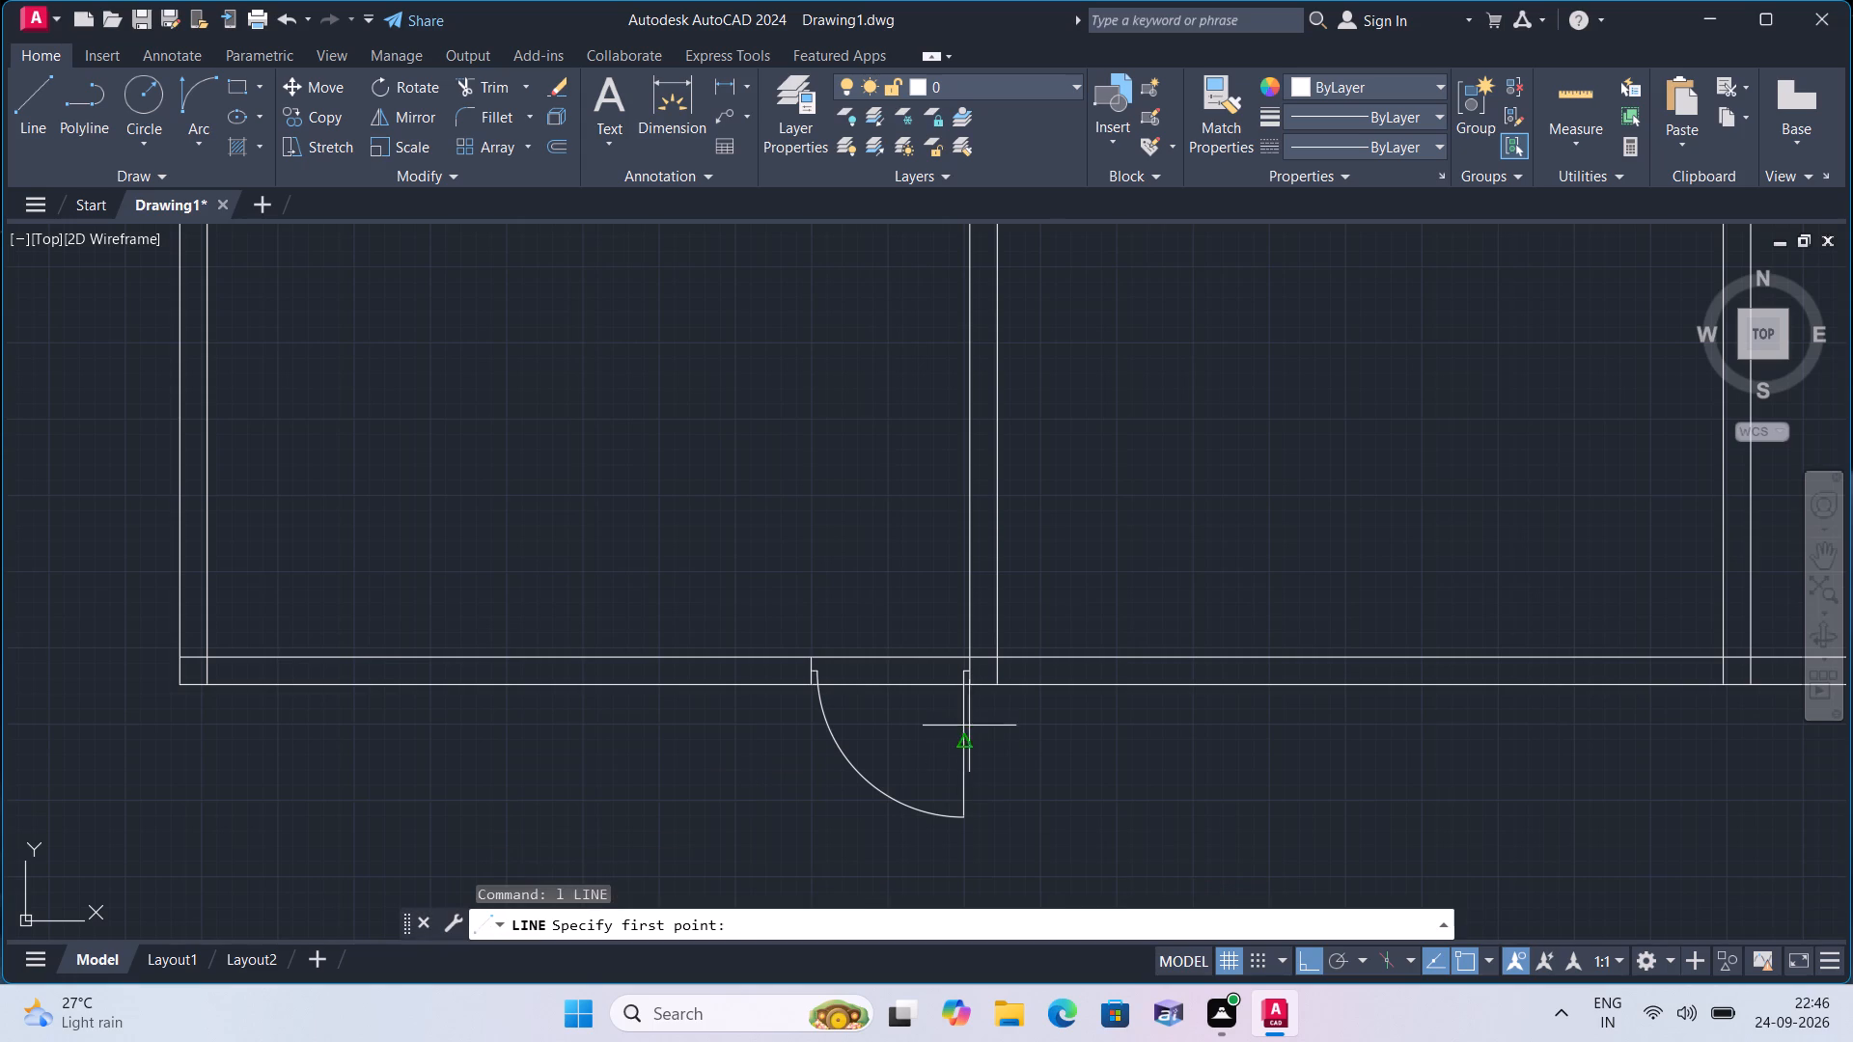
{"action": "scroll", "coordinate": [969, 726], "scroll_direction": "up", "scroll_amount": 1}
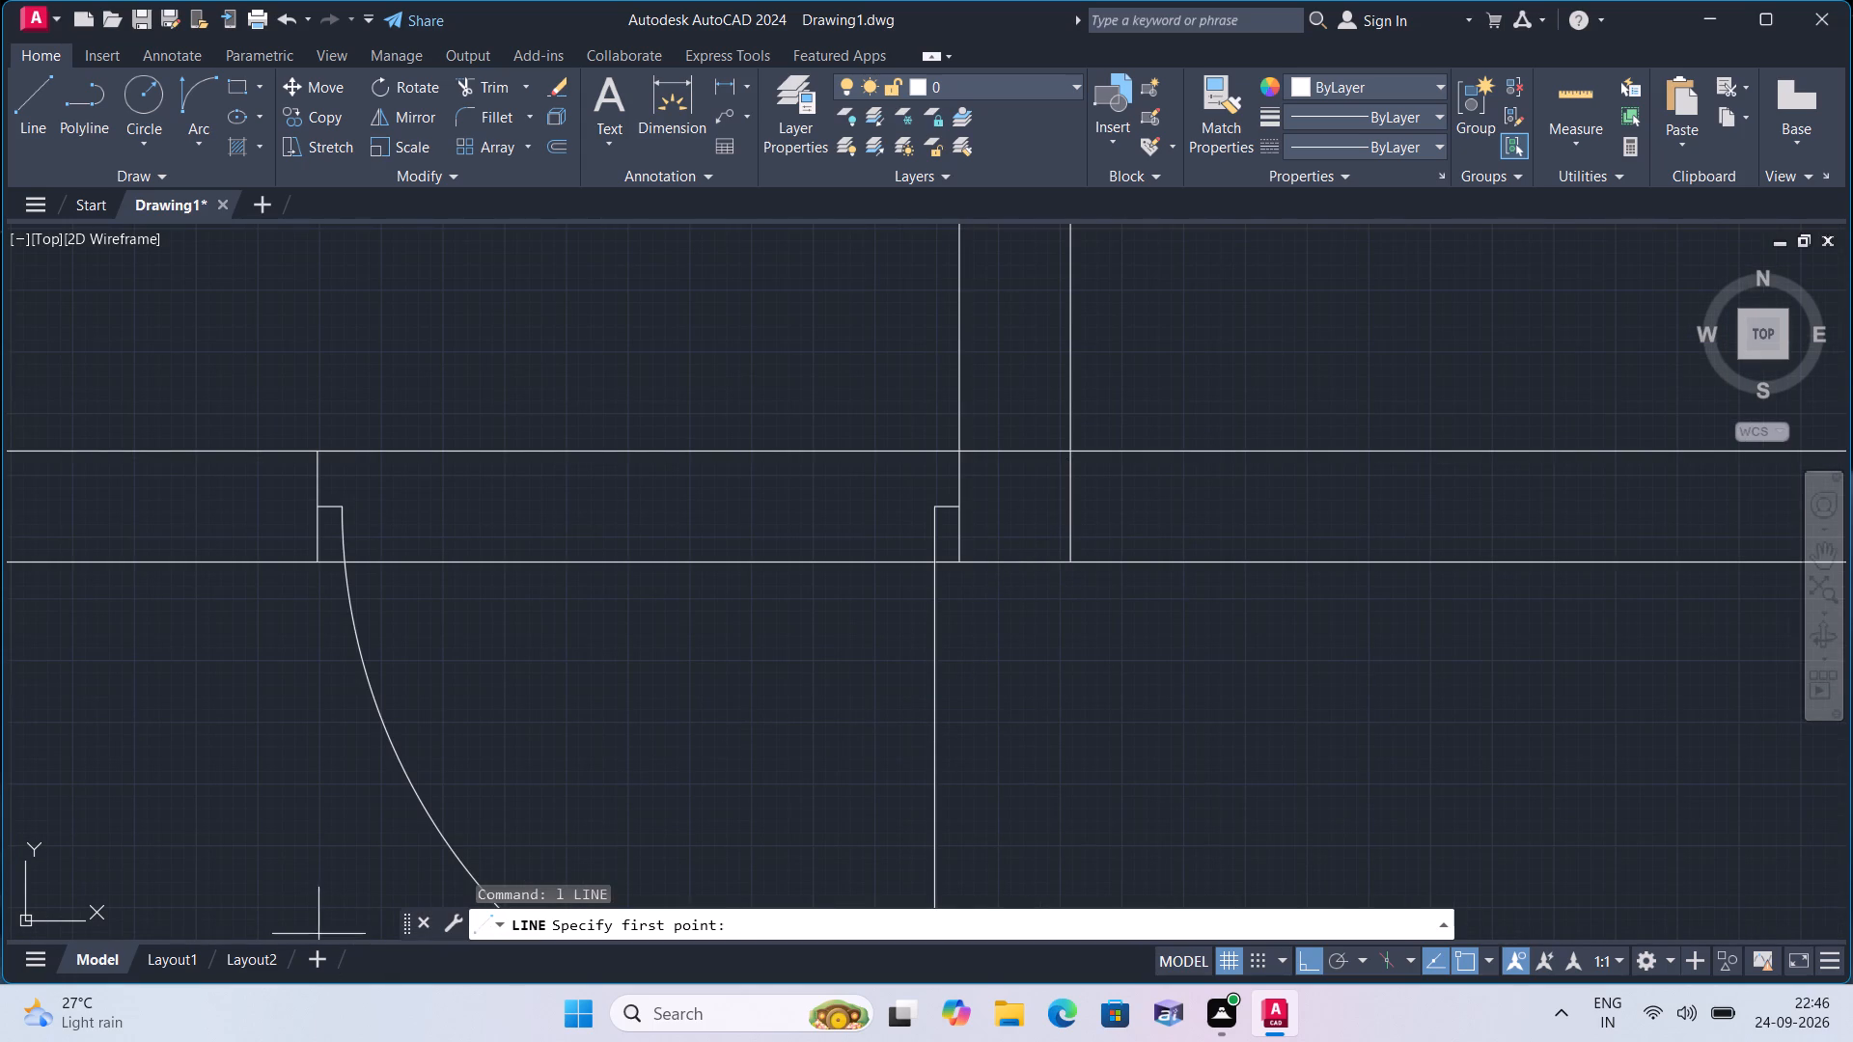
{"action": "left_click", "coordinate": [1065, 454]}
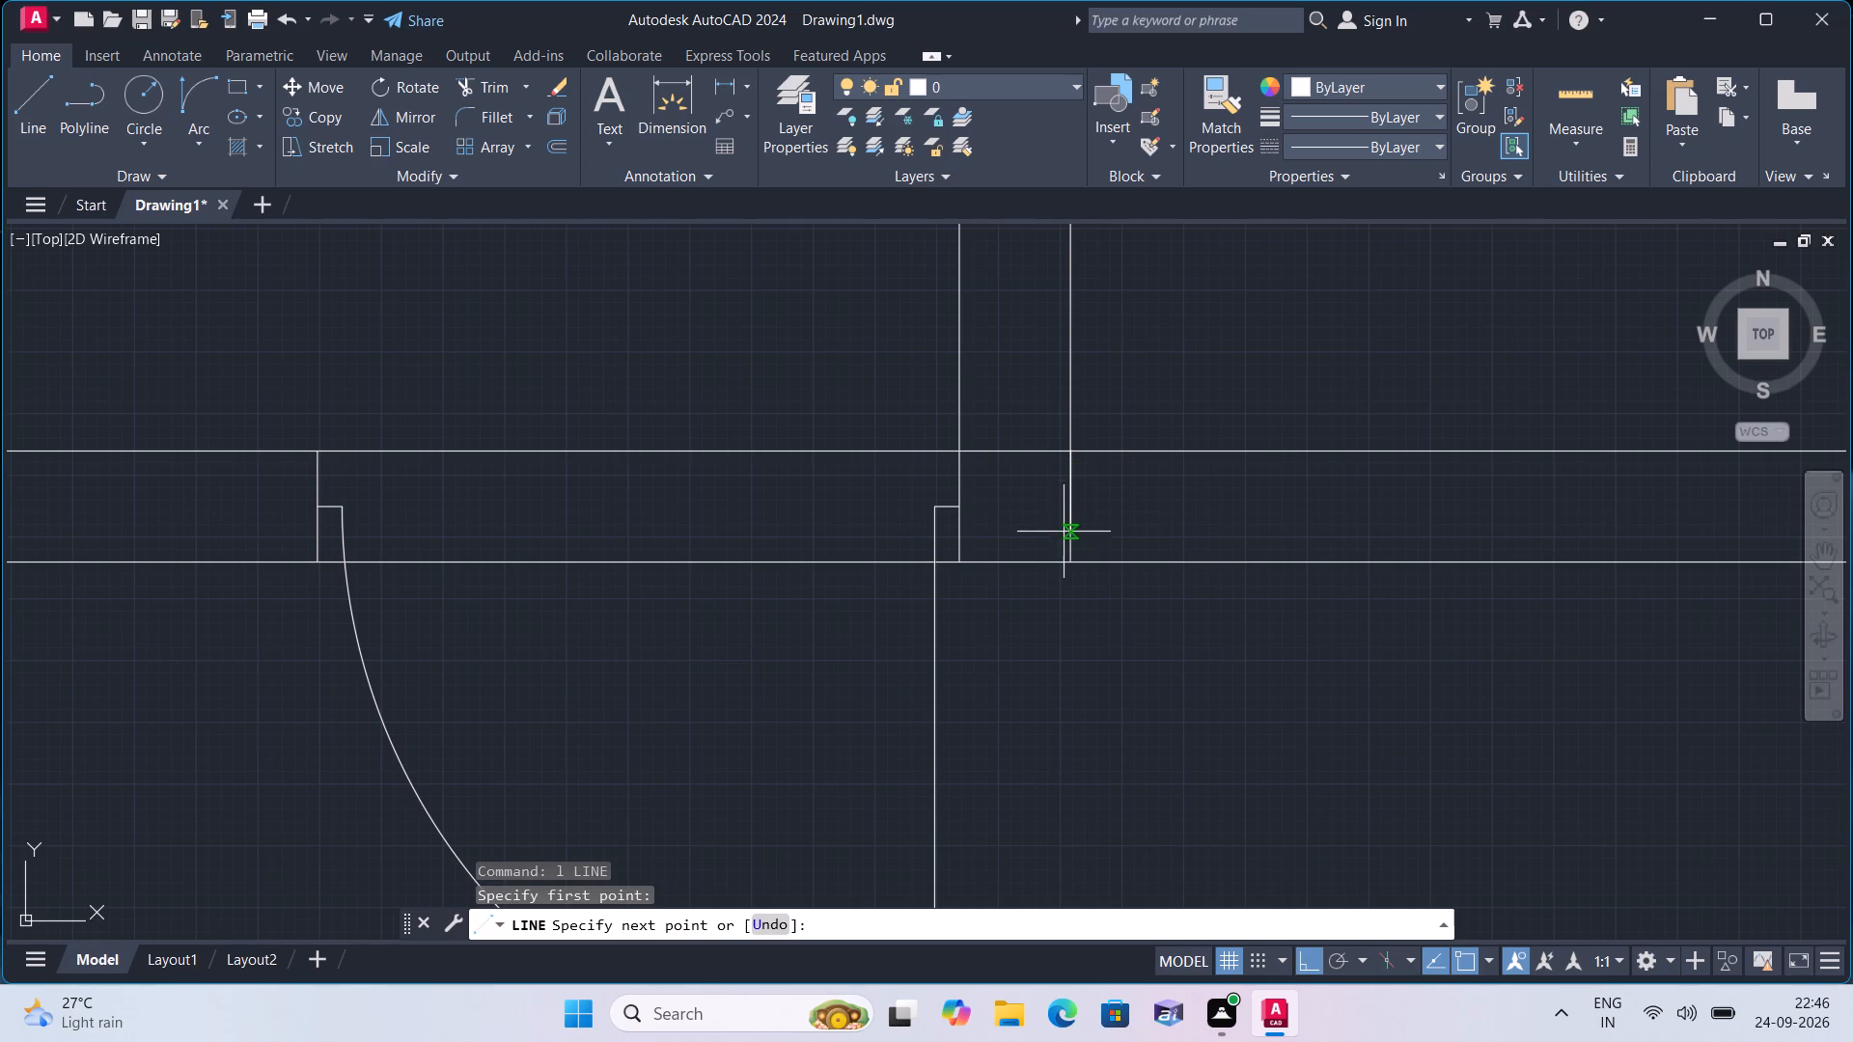
{"action": "left_click", "coordinate": [1069, 557]}
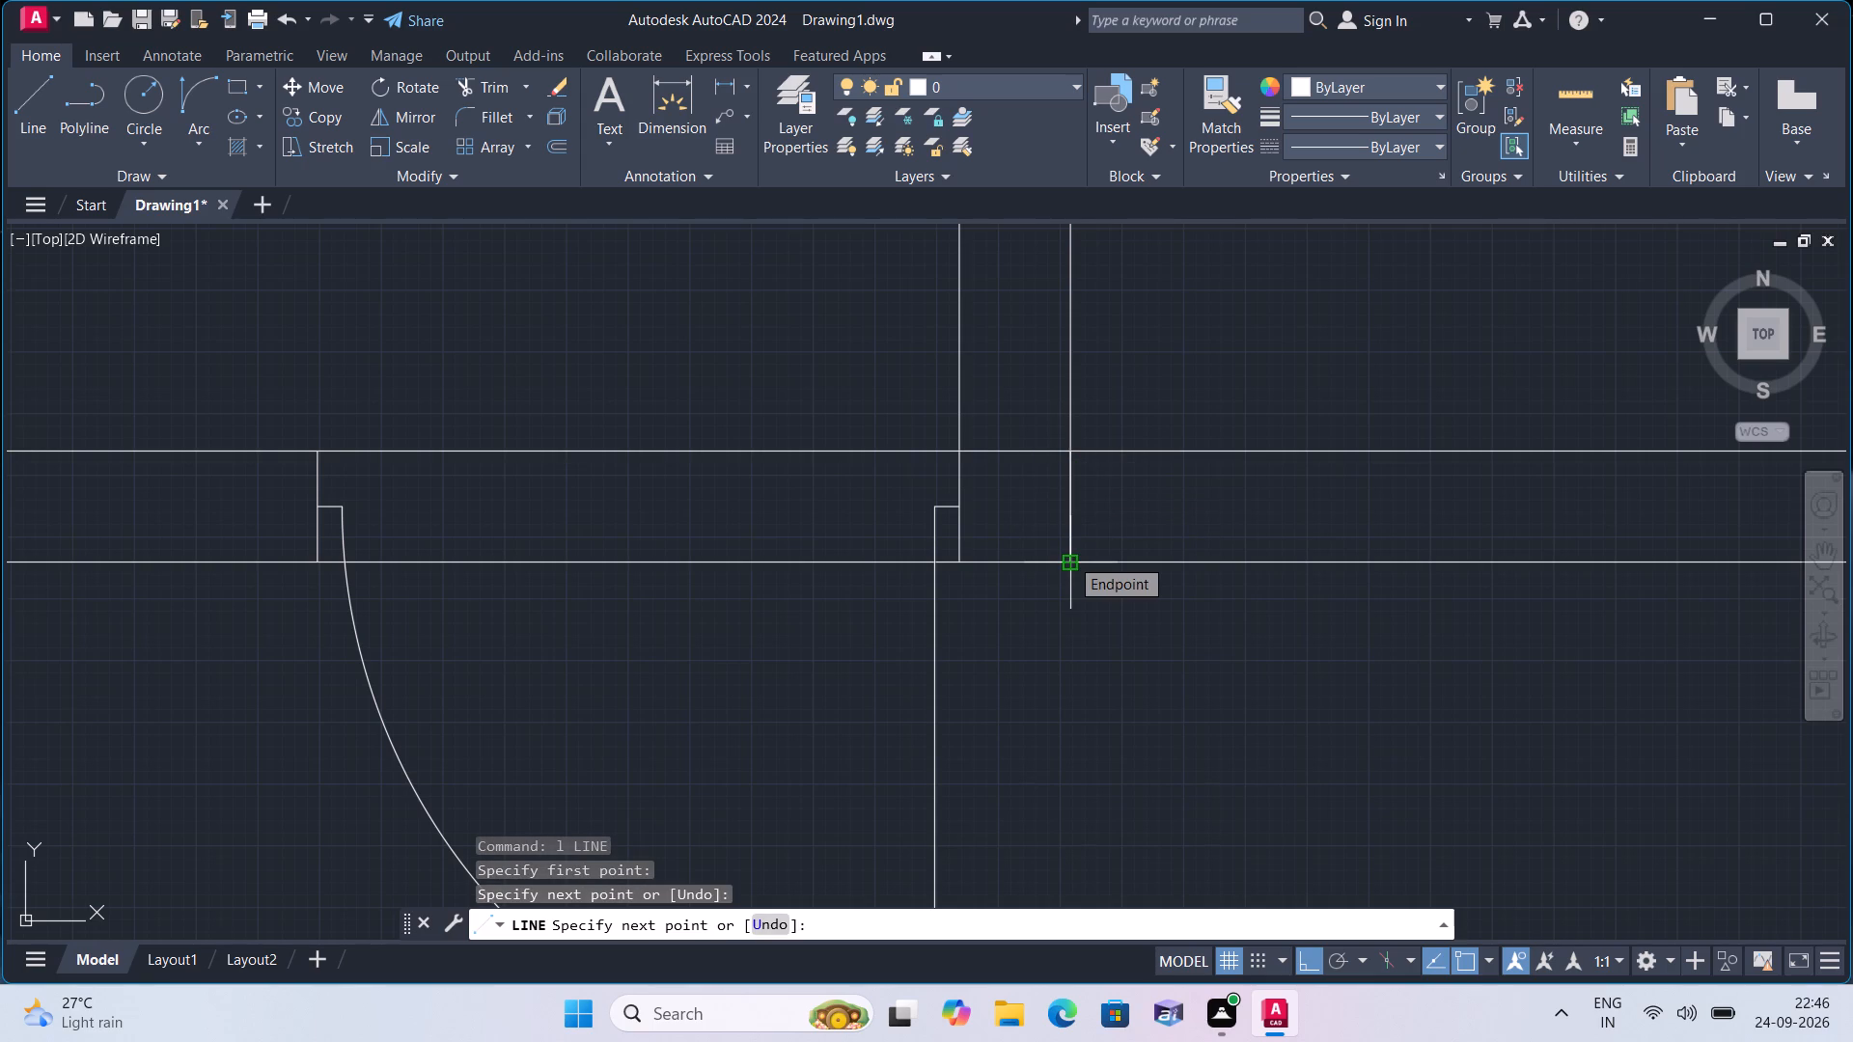
{"action": "key", "text": "space"}
Draw eastward line segments of 1", 2' and 1" from the midpoint of that cross-wall line, along the southern wall.
{"action": "key", "text": "space"}
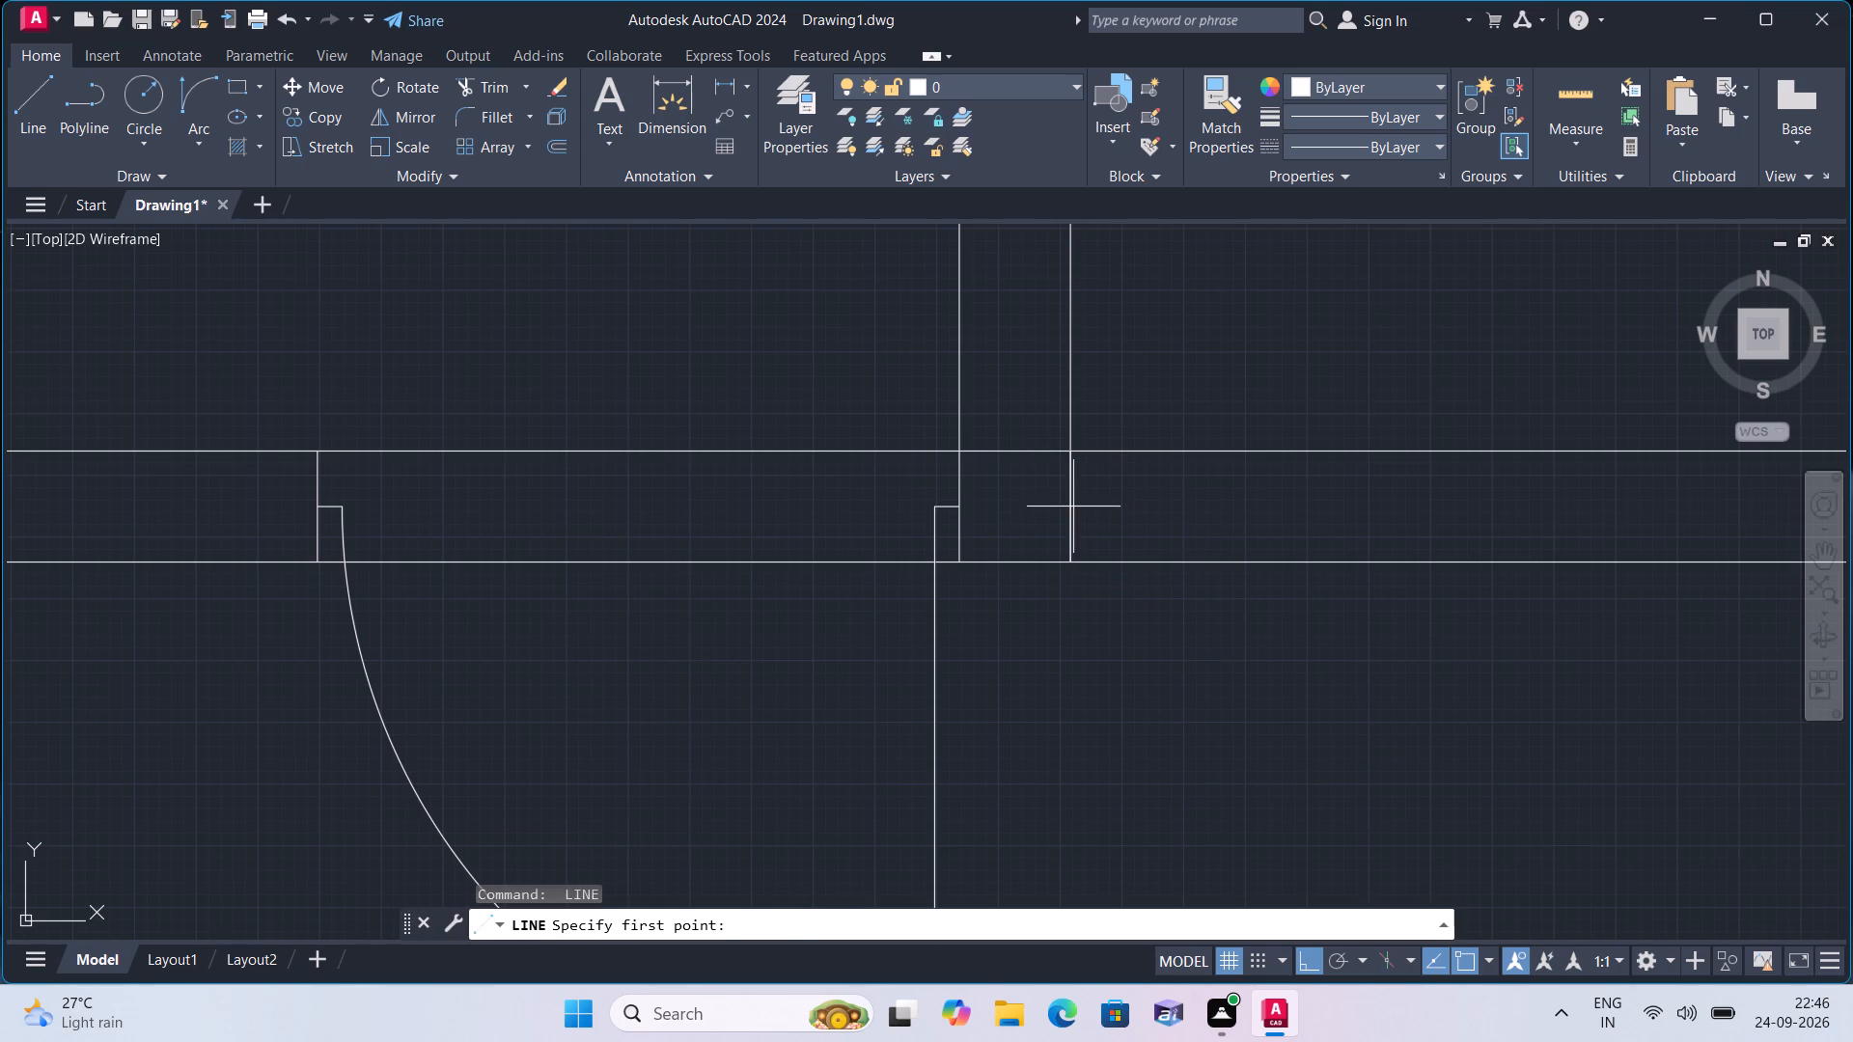
{"action": "left_click", "coordinate": [1073, 505]}
{"action": "type", "text": "1\""}
{"action": "key", "text": "space"}
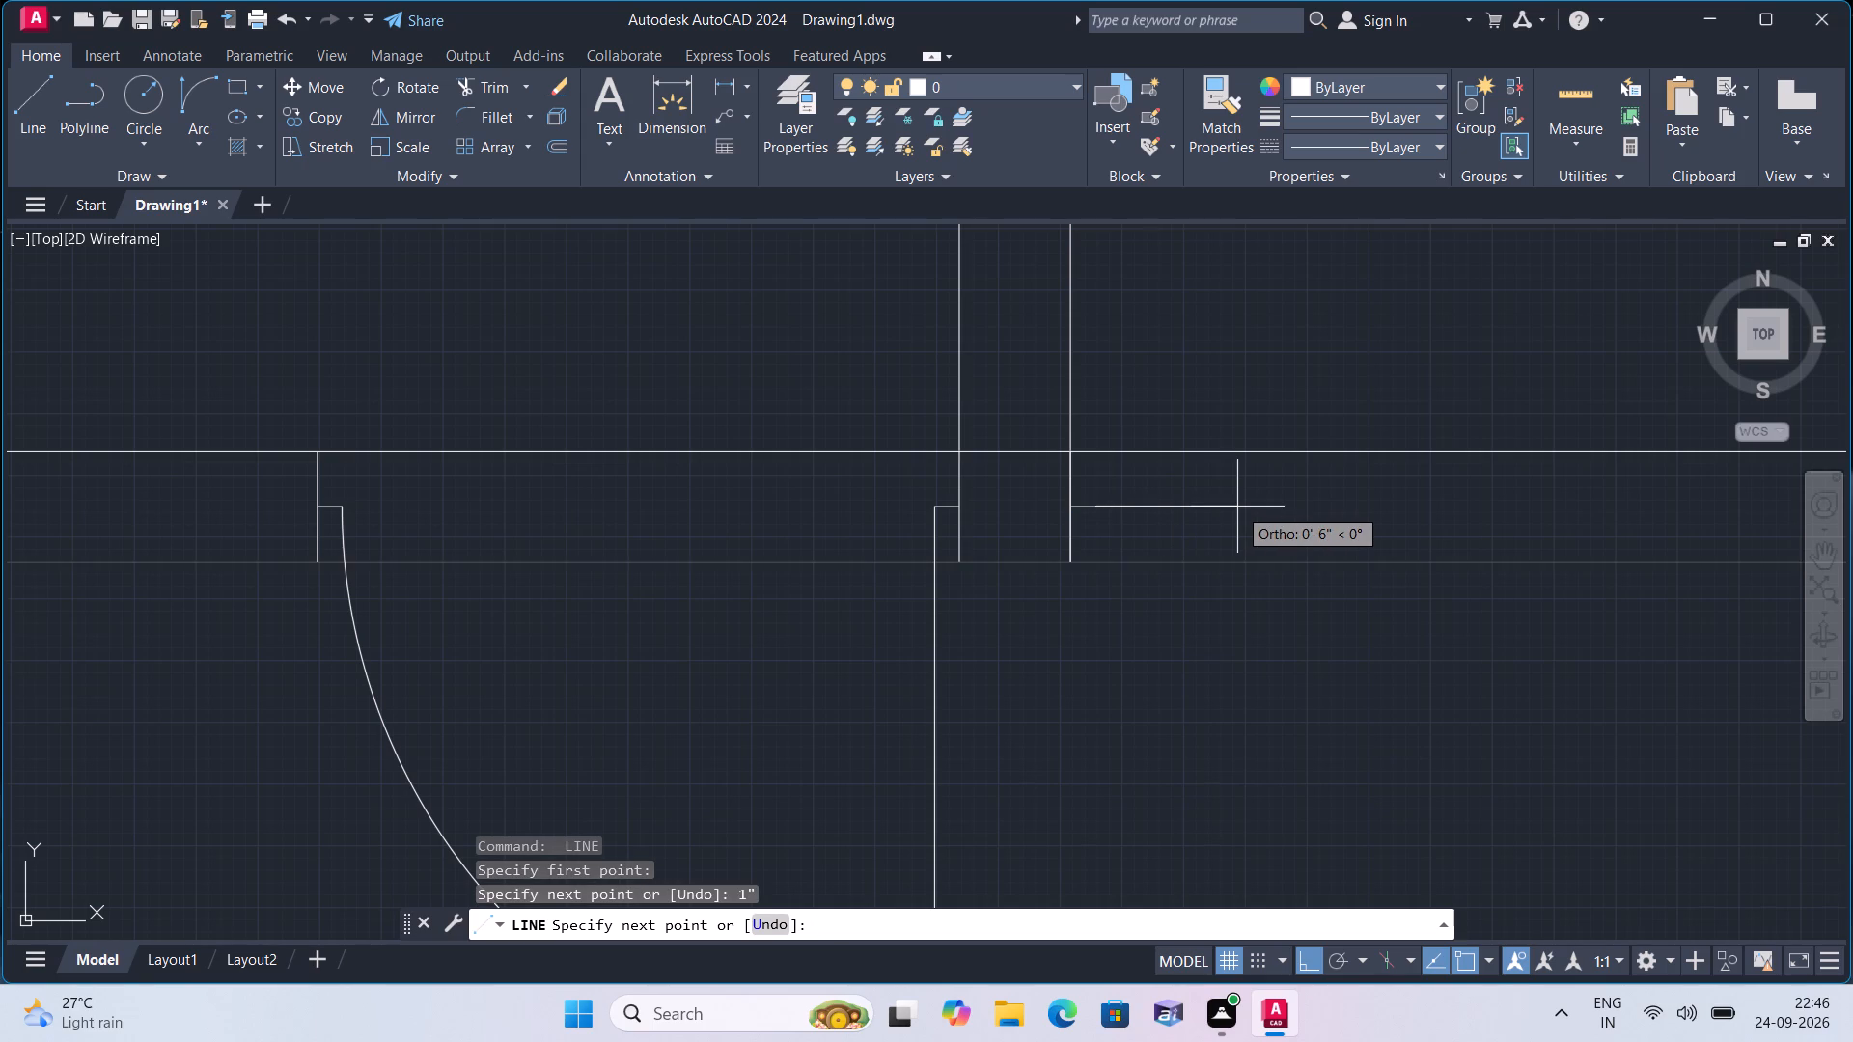
{"action": "type", "text": "2'"}
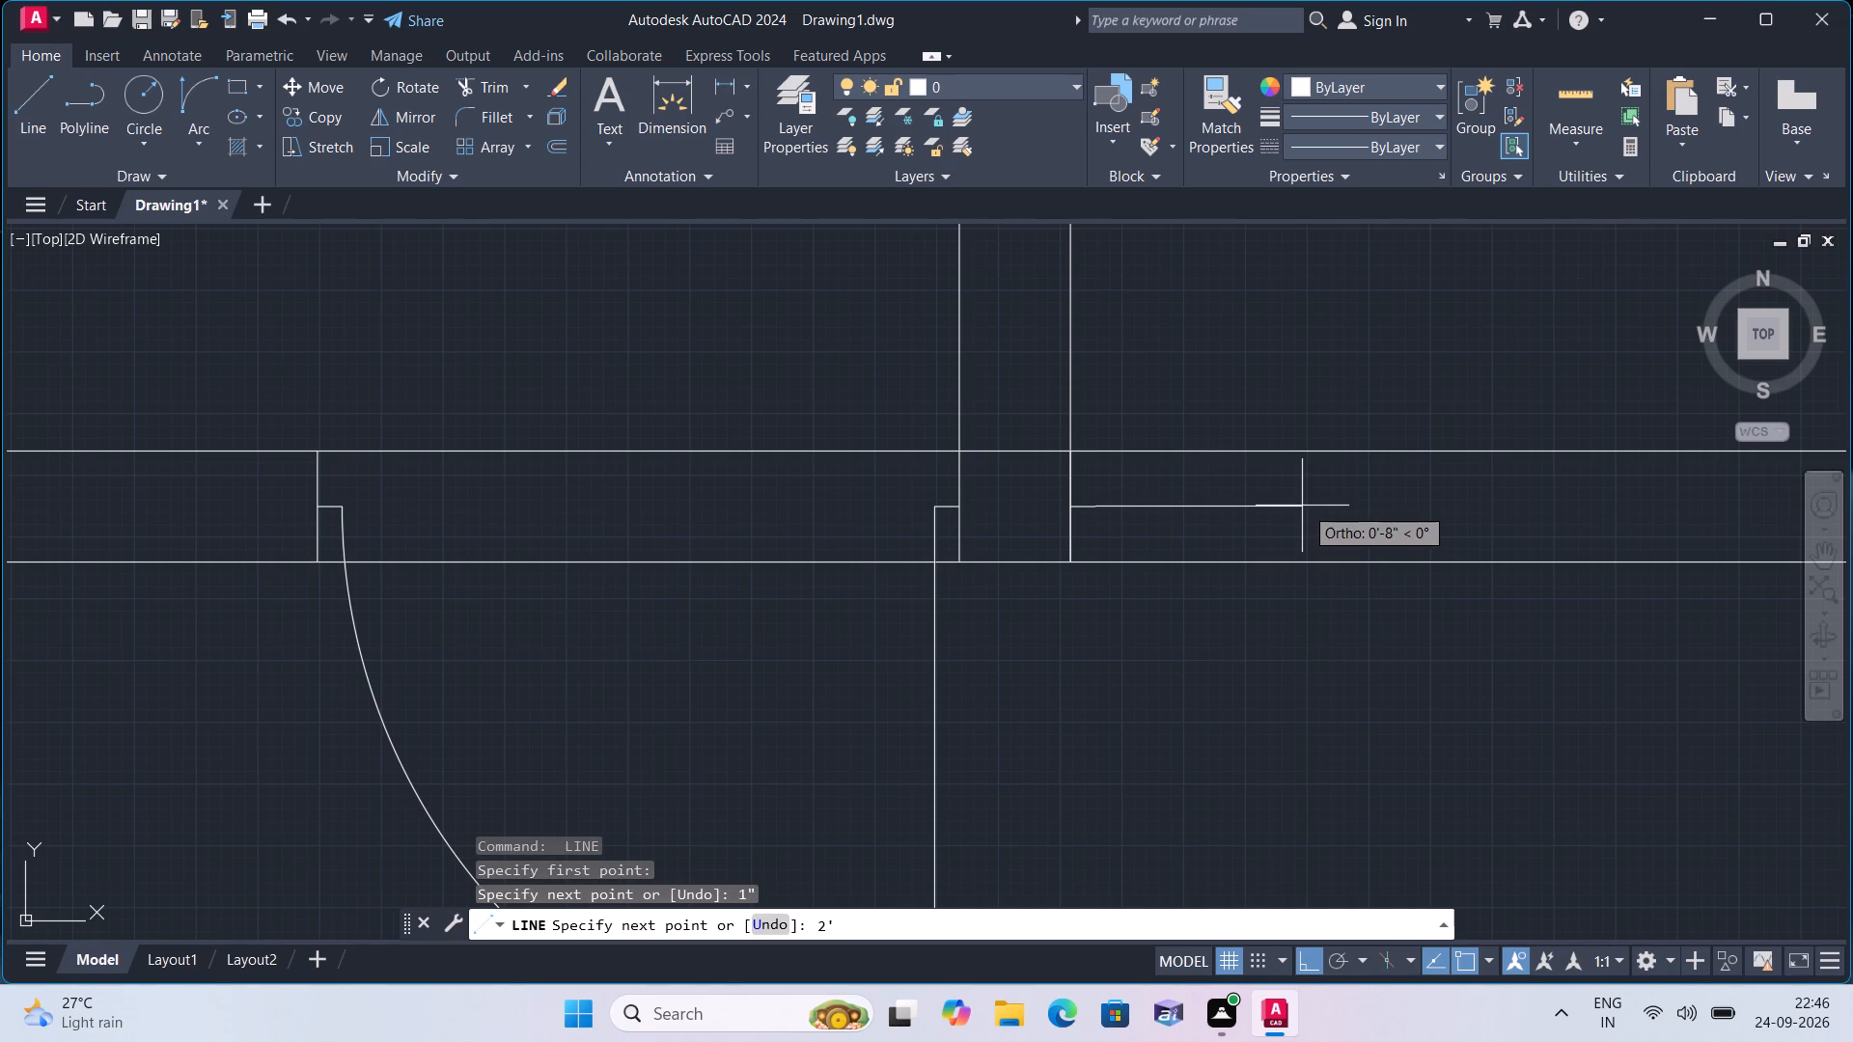
{"action": "key", "text": "space"}
{"action": "middle_click_drag", "start_coordinate": [1403, 501], "coordinate": [1341, 507]}
{"action": "scroll", "coordinate": [1396, 497], "scroll_direction": "down", "scroll_amount": 1}
{"action": "scroll", "coordinate": [1260, 527], "scroll_direction": "down", "scroll_amount": 1}
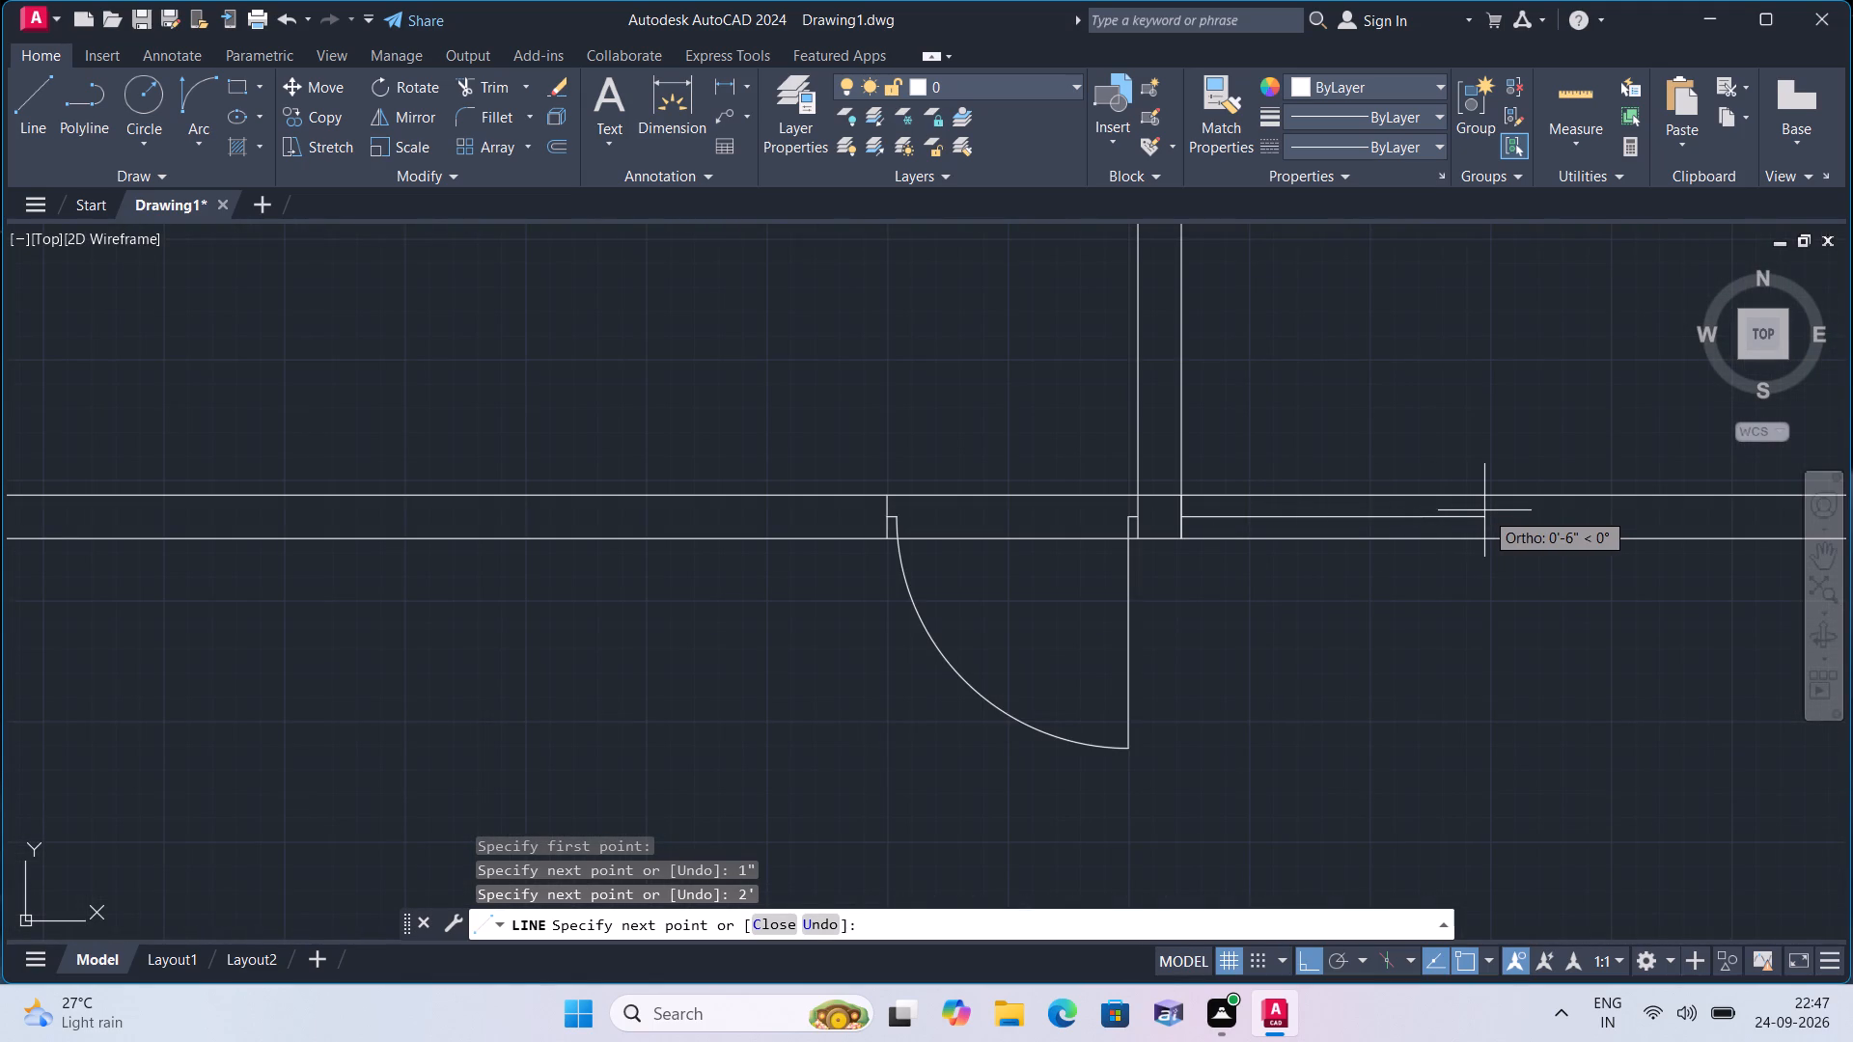
{"action": "type", "text": "1\""}
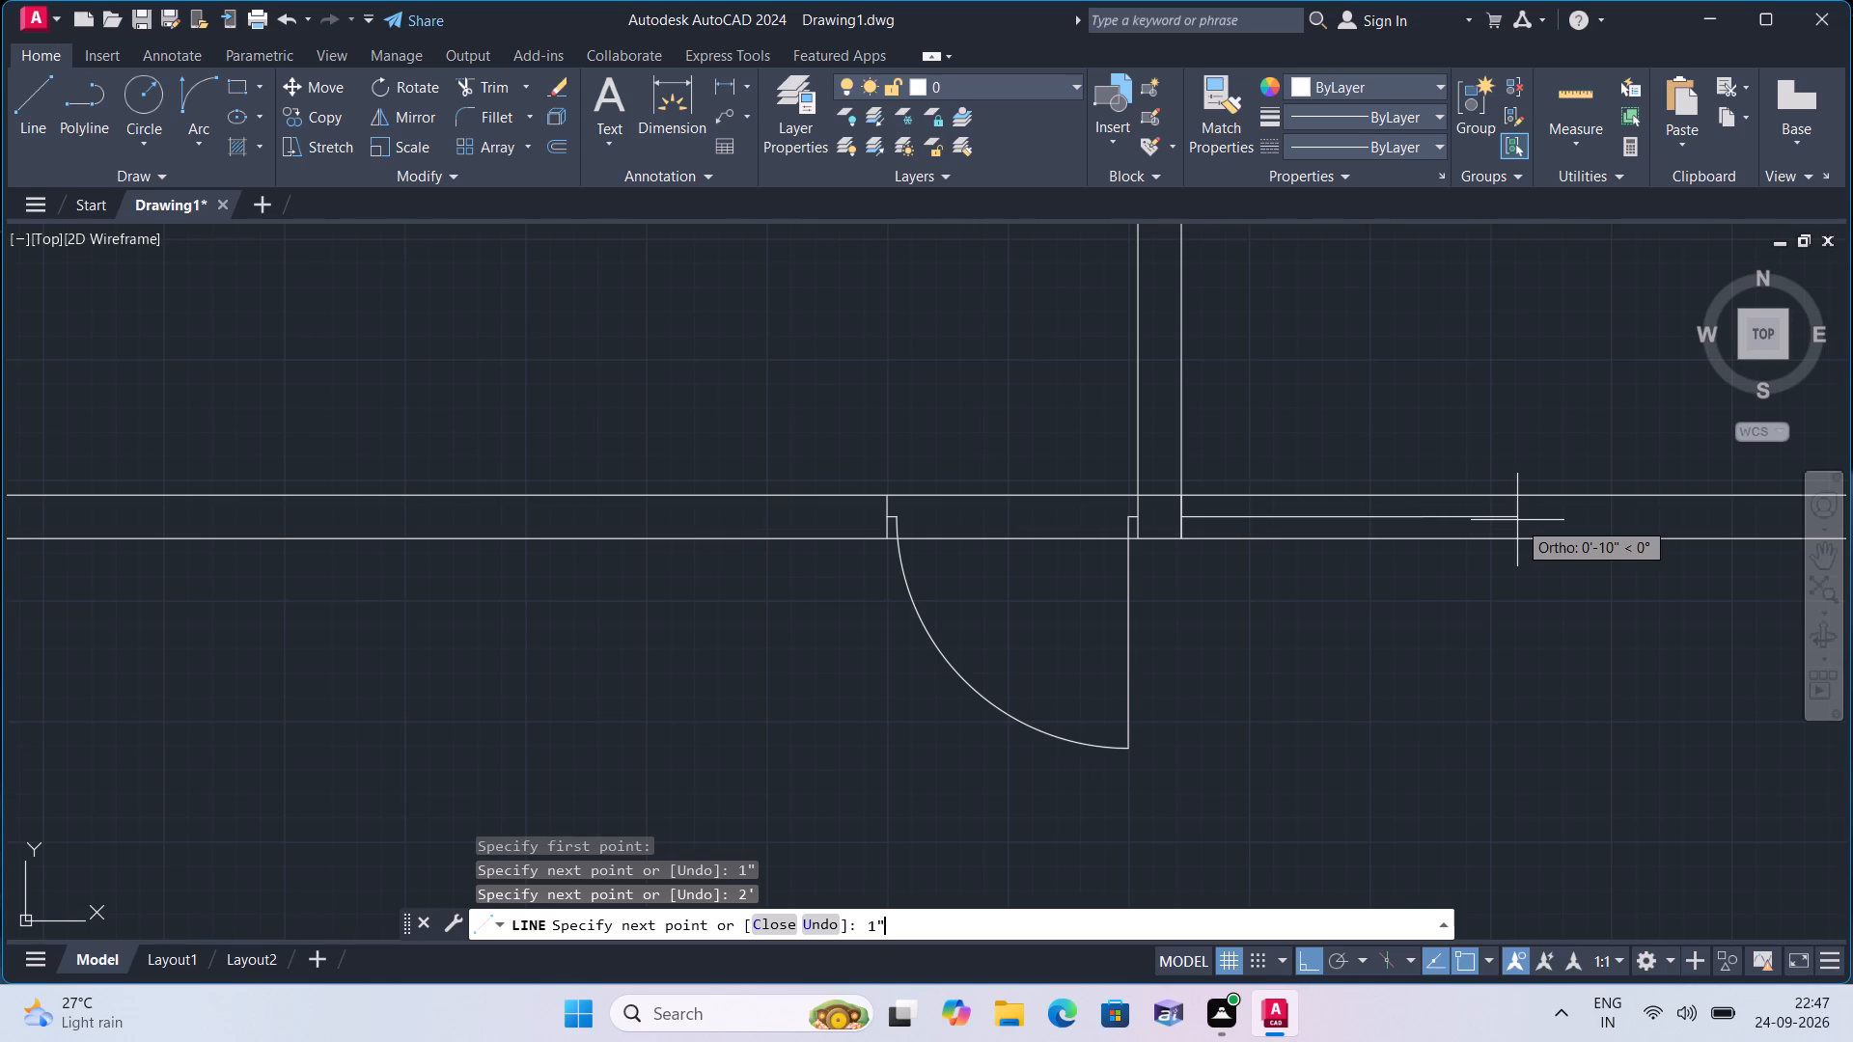
{"action": "key", "text": "space"}
Draw perpendicular lines from the east end of the segments north to the wall's inner face and south to its outer face.
{"action": "scroll", "coordinate": [1488, 501], "scroll_direction": "up", "scroll_amount": 1}
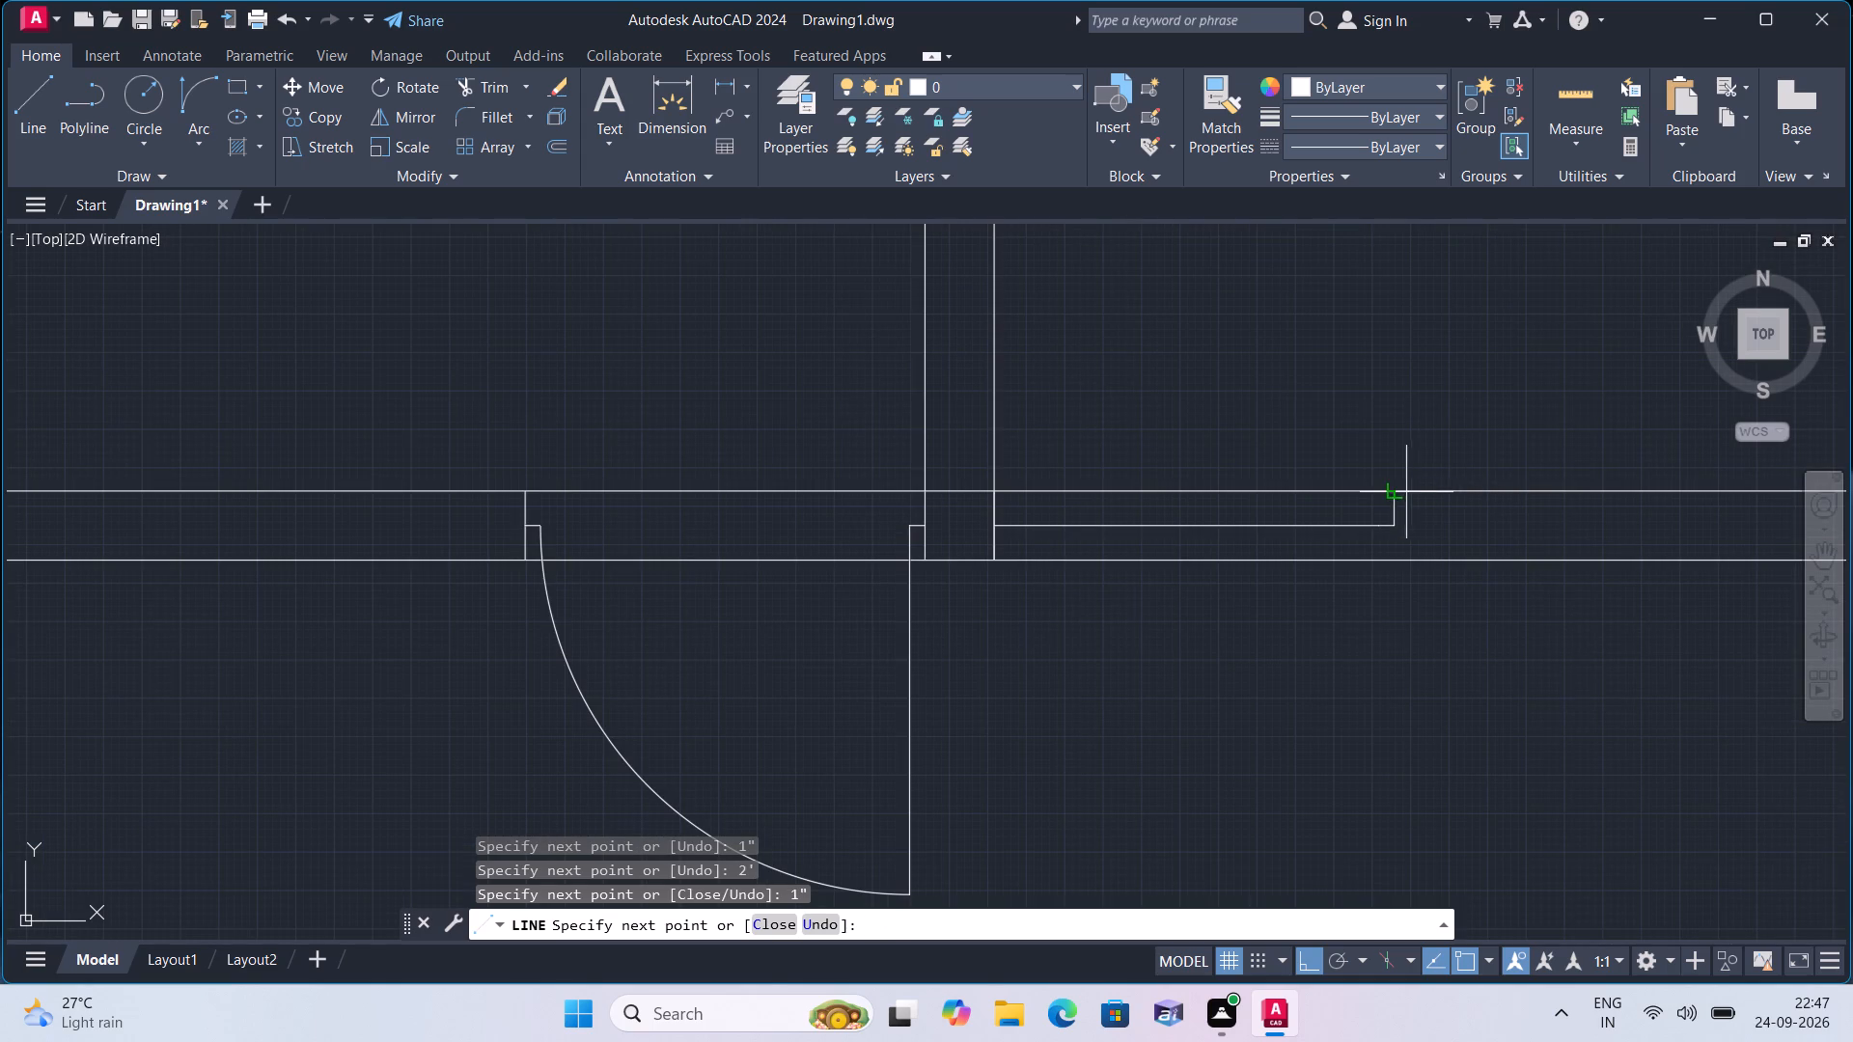
{"action": "left_click", "coordinate": [1392, 487]}
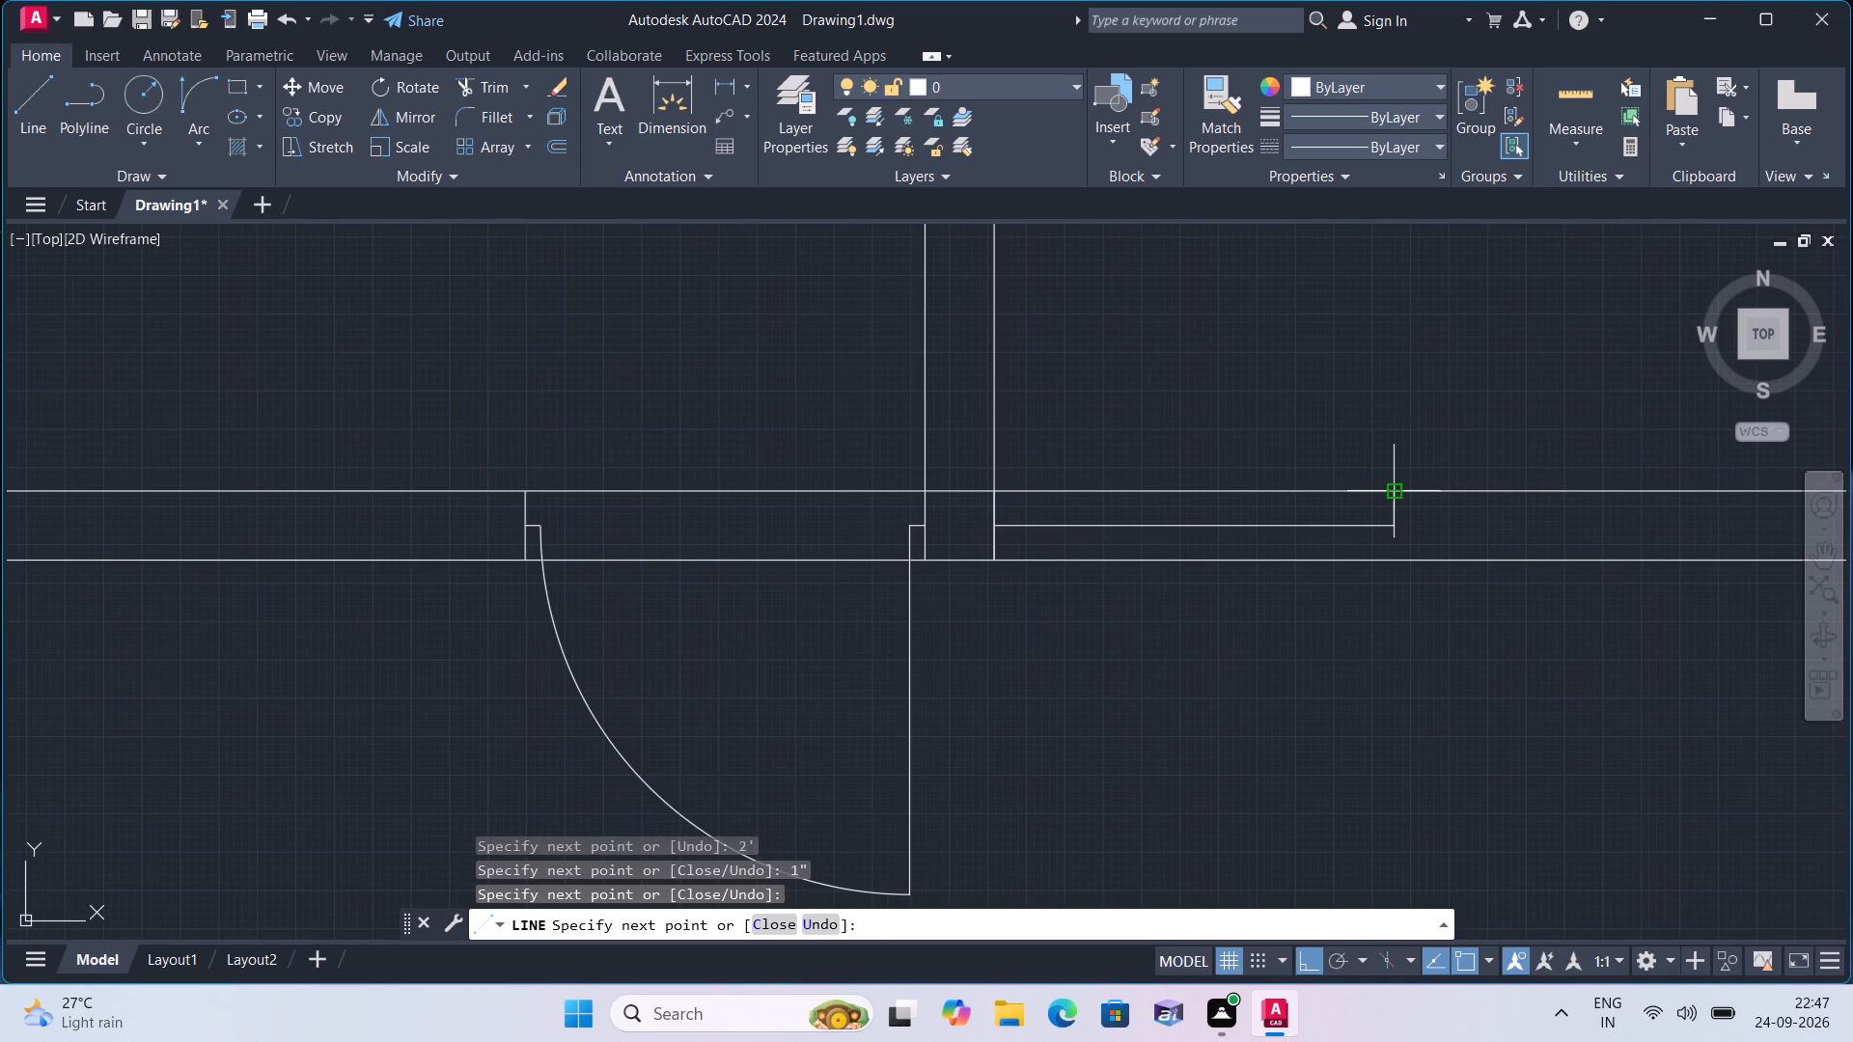
{"action": "key", "text": "space"}
{"action": "key", "text": "space"}
{"action": "left_click", "coordinate": [1395, 530]}
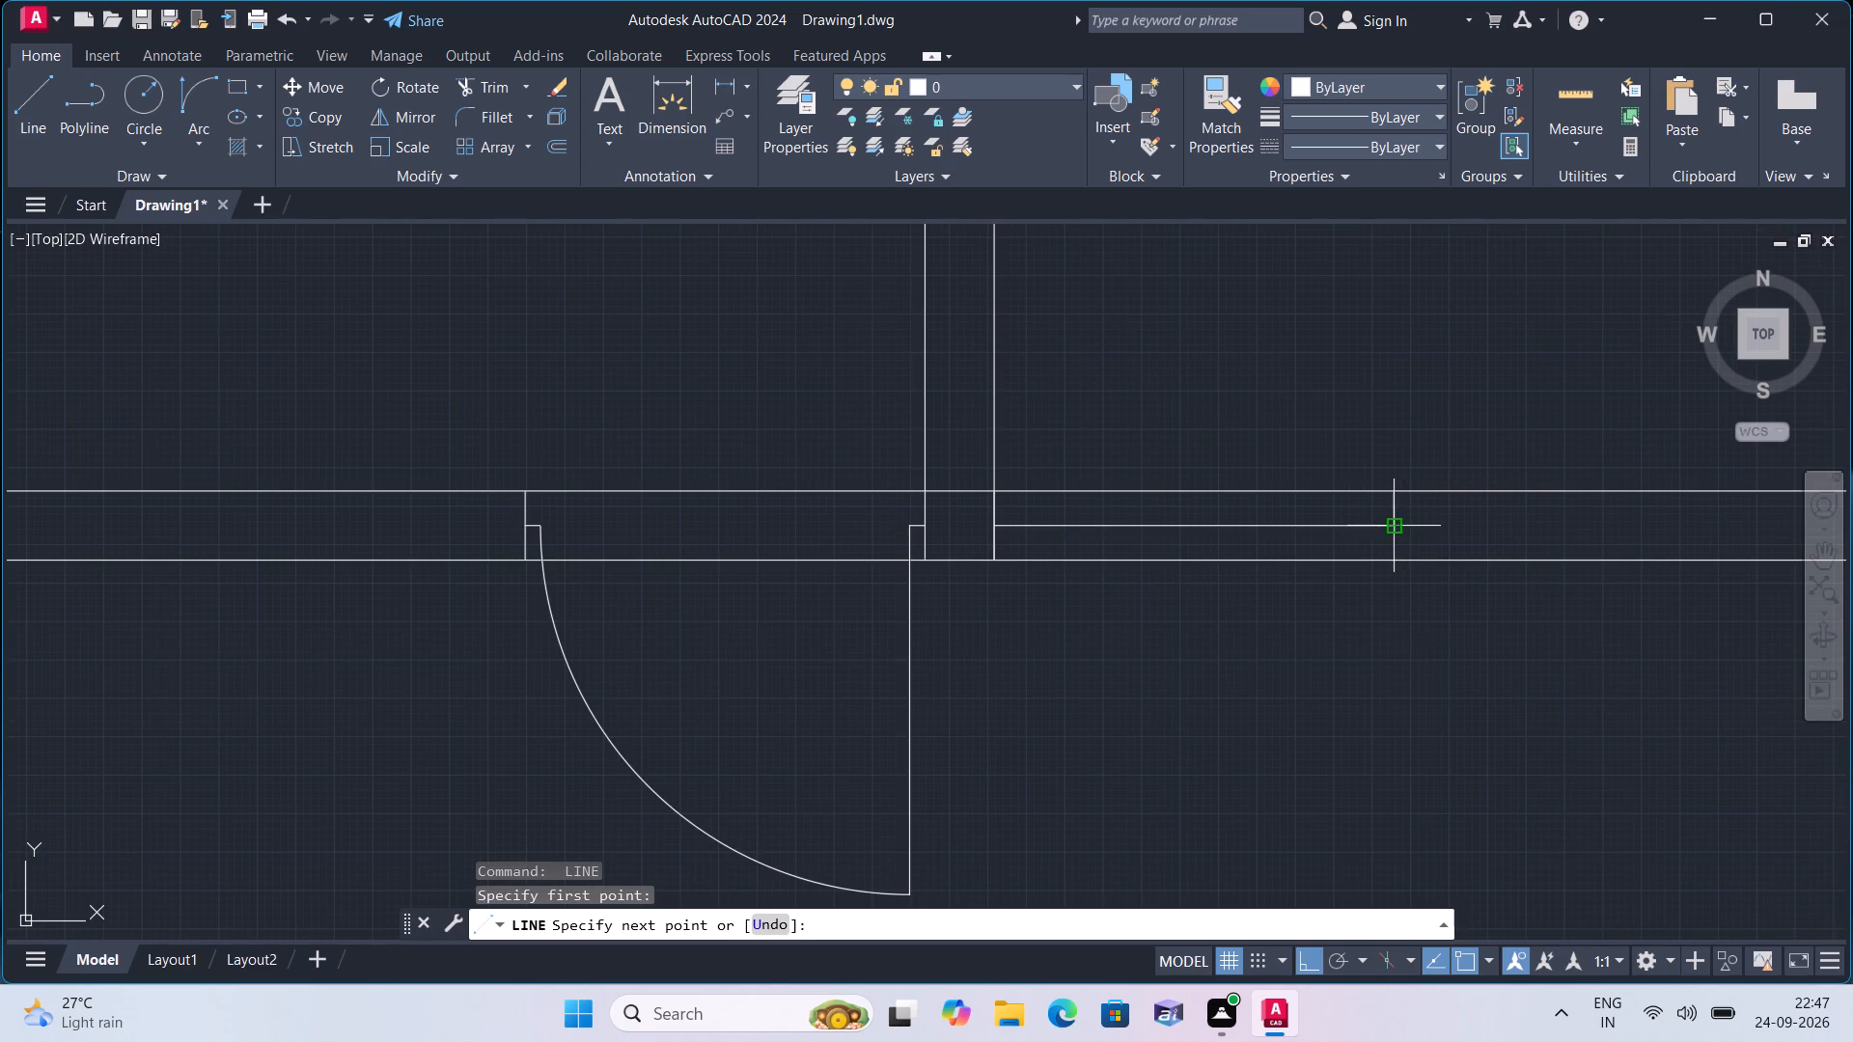
{"action": "left_click", "coordinate": [1392, 564]}
{"action": "key", "text": "space"}
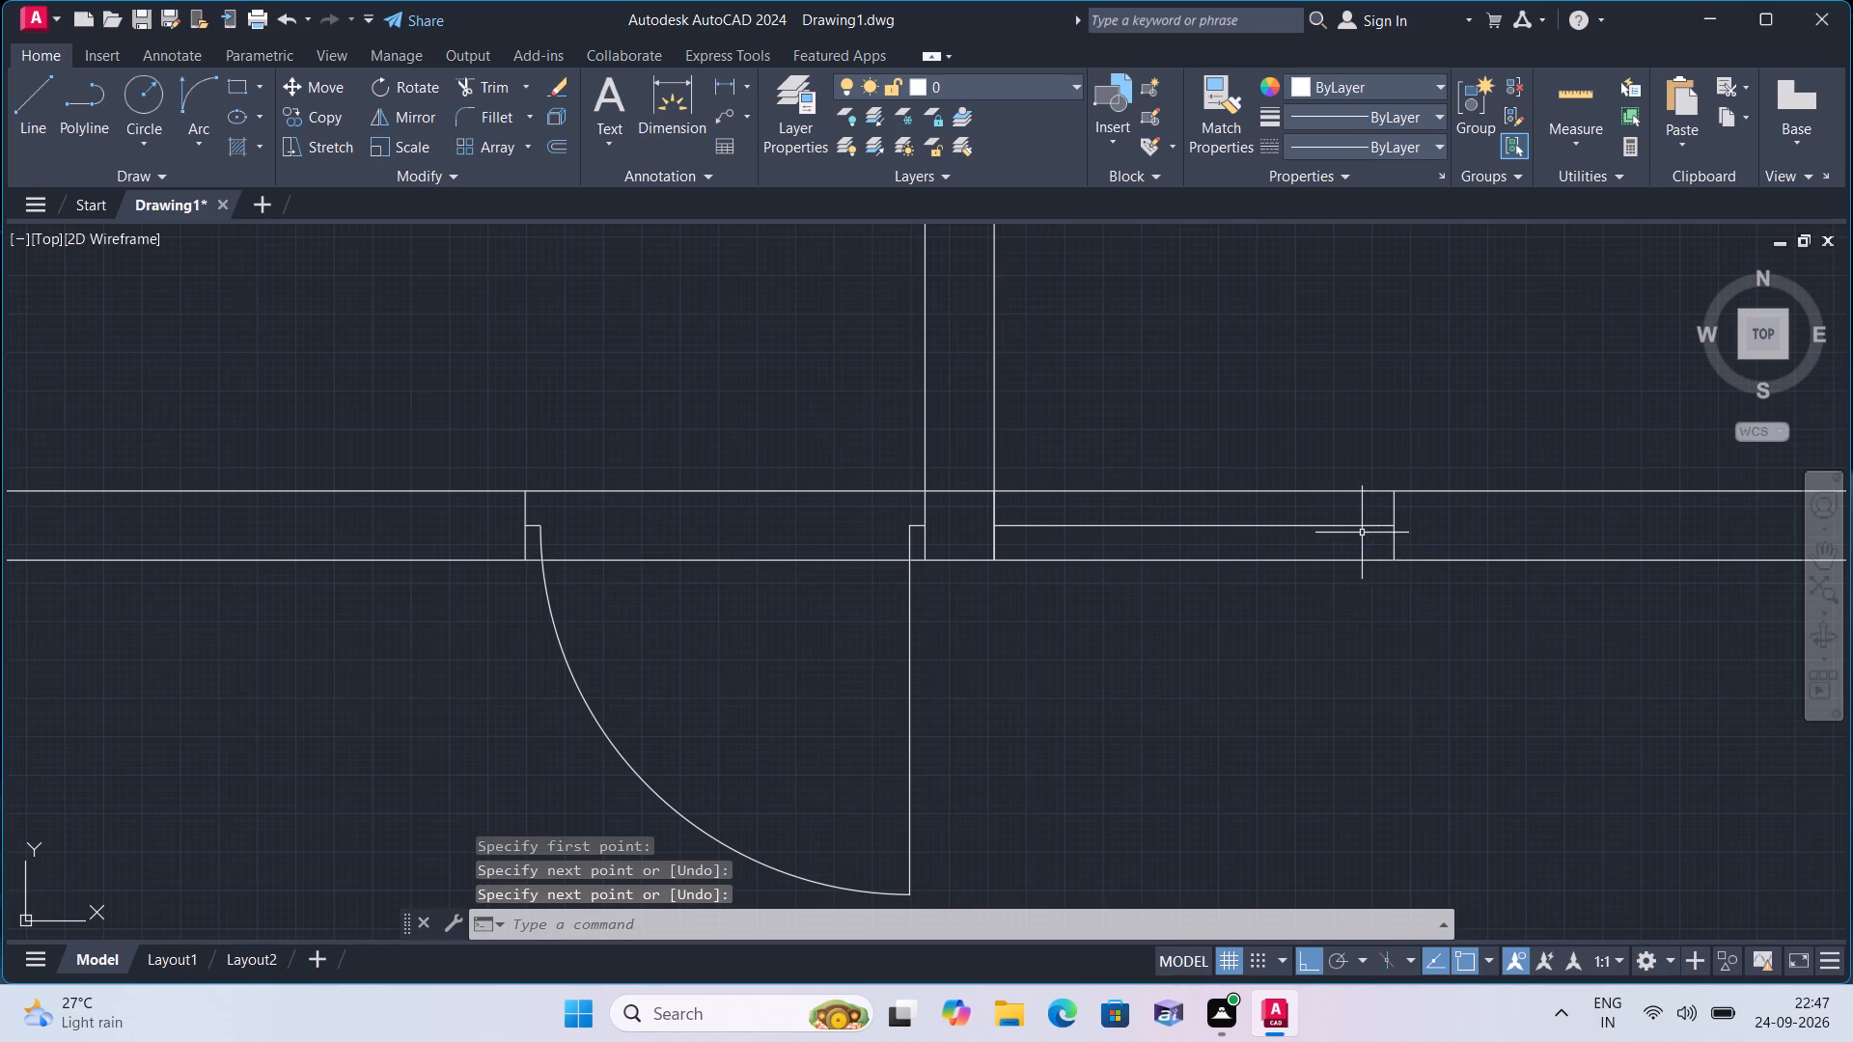
Delete the 2' middle segment and the short cross-wall line at the partition's east face, keeping the two 1" stubs.
{"action": "left_click", "coordinate": [1357, 526]}
{"action": "scroll", "coordinate": [980, 529], "scroll_direction": "up", "scroll_amount": 2}
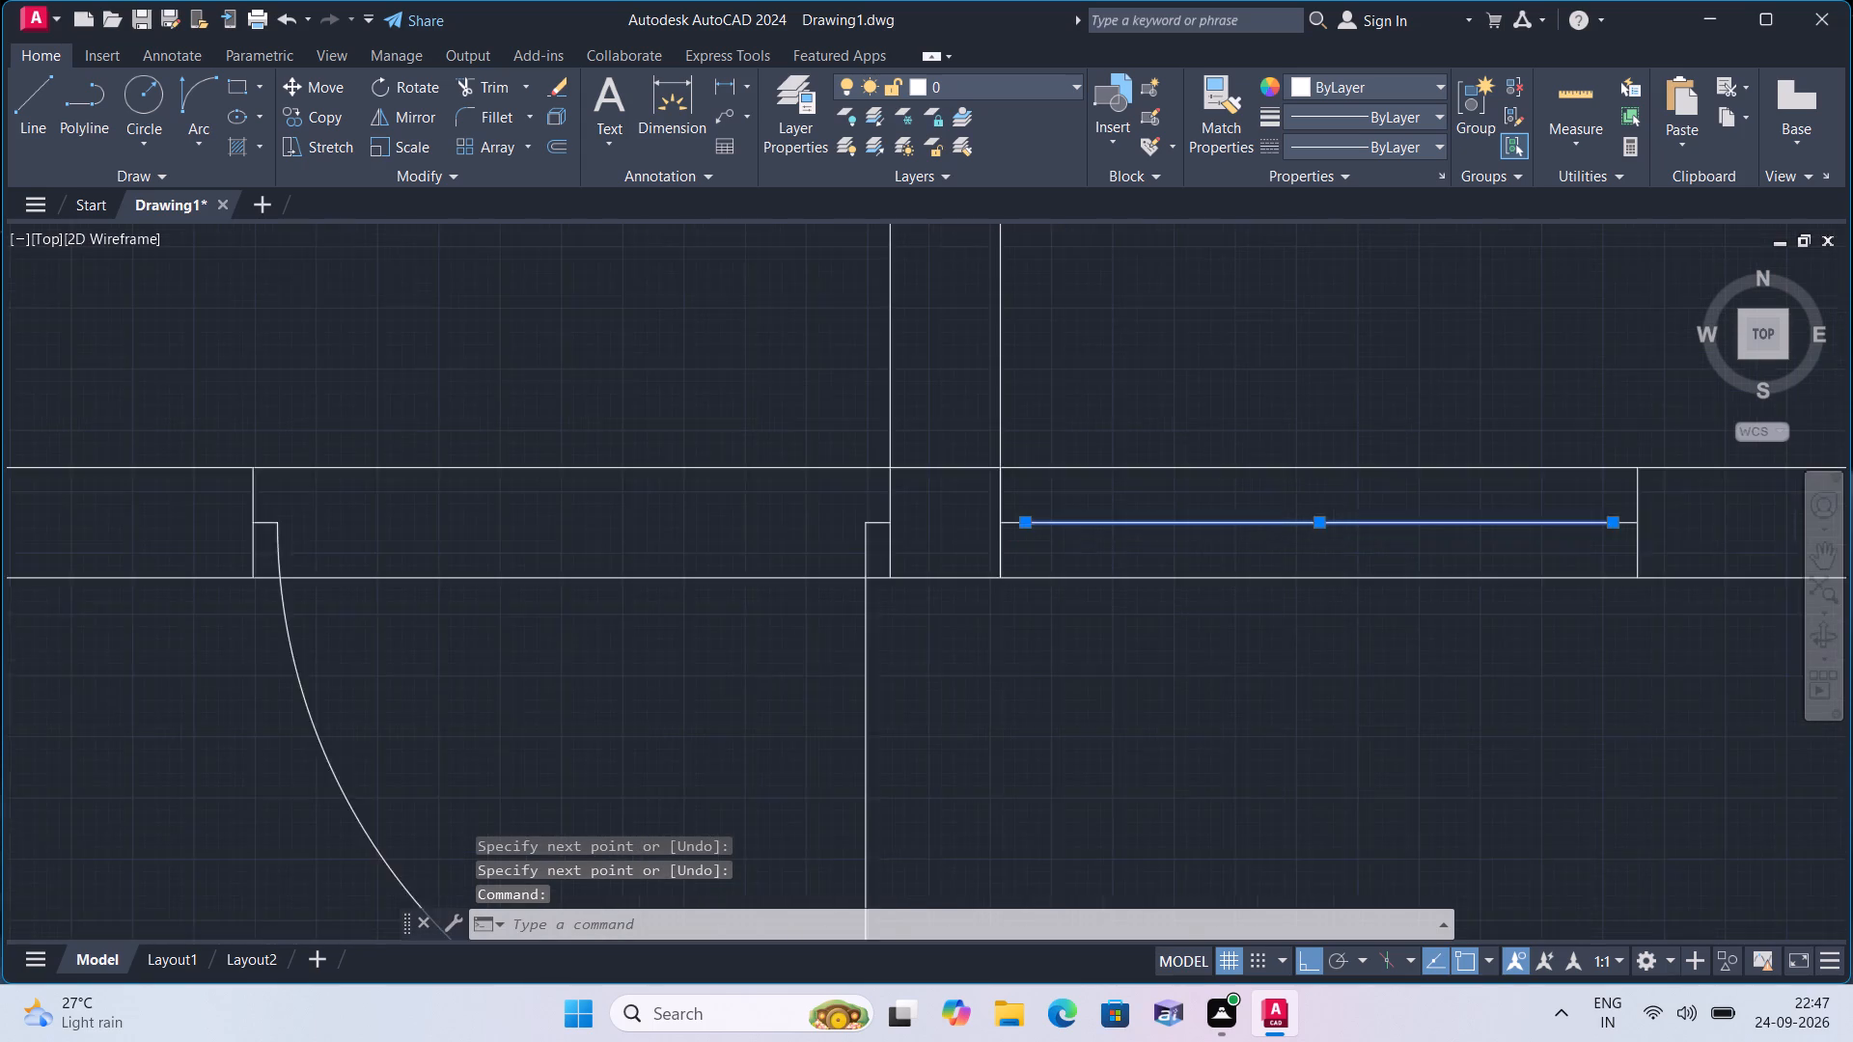
{"action": "left_click", "coordinate": [1009, 501]}
{"action": "scroll", "coordinate": [1011, 500], "scroll_direction": "down", "scroll_amount": 2}
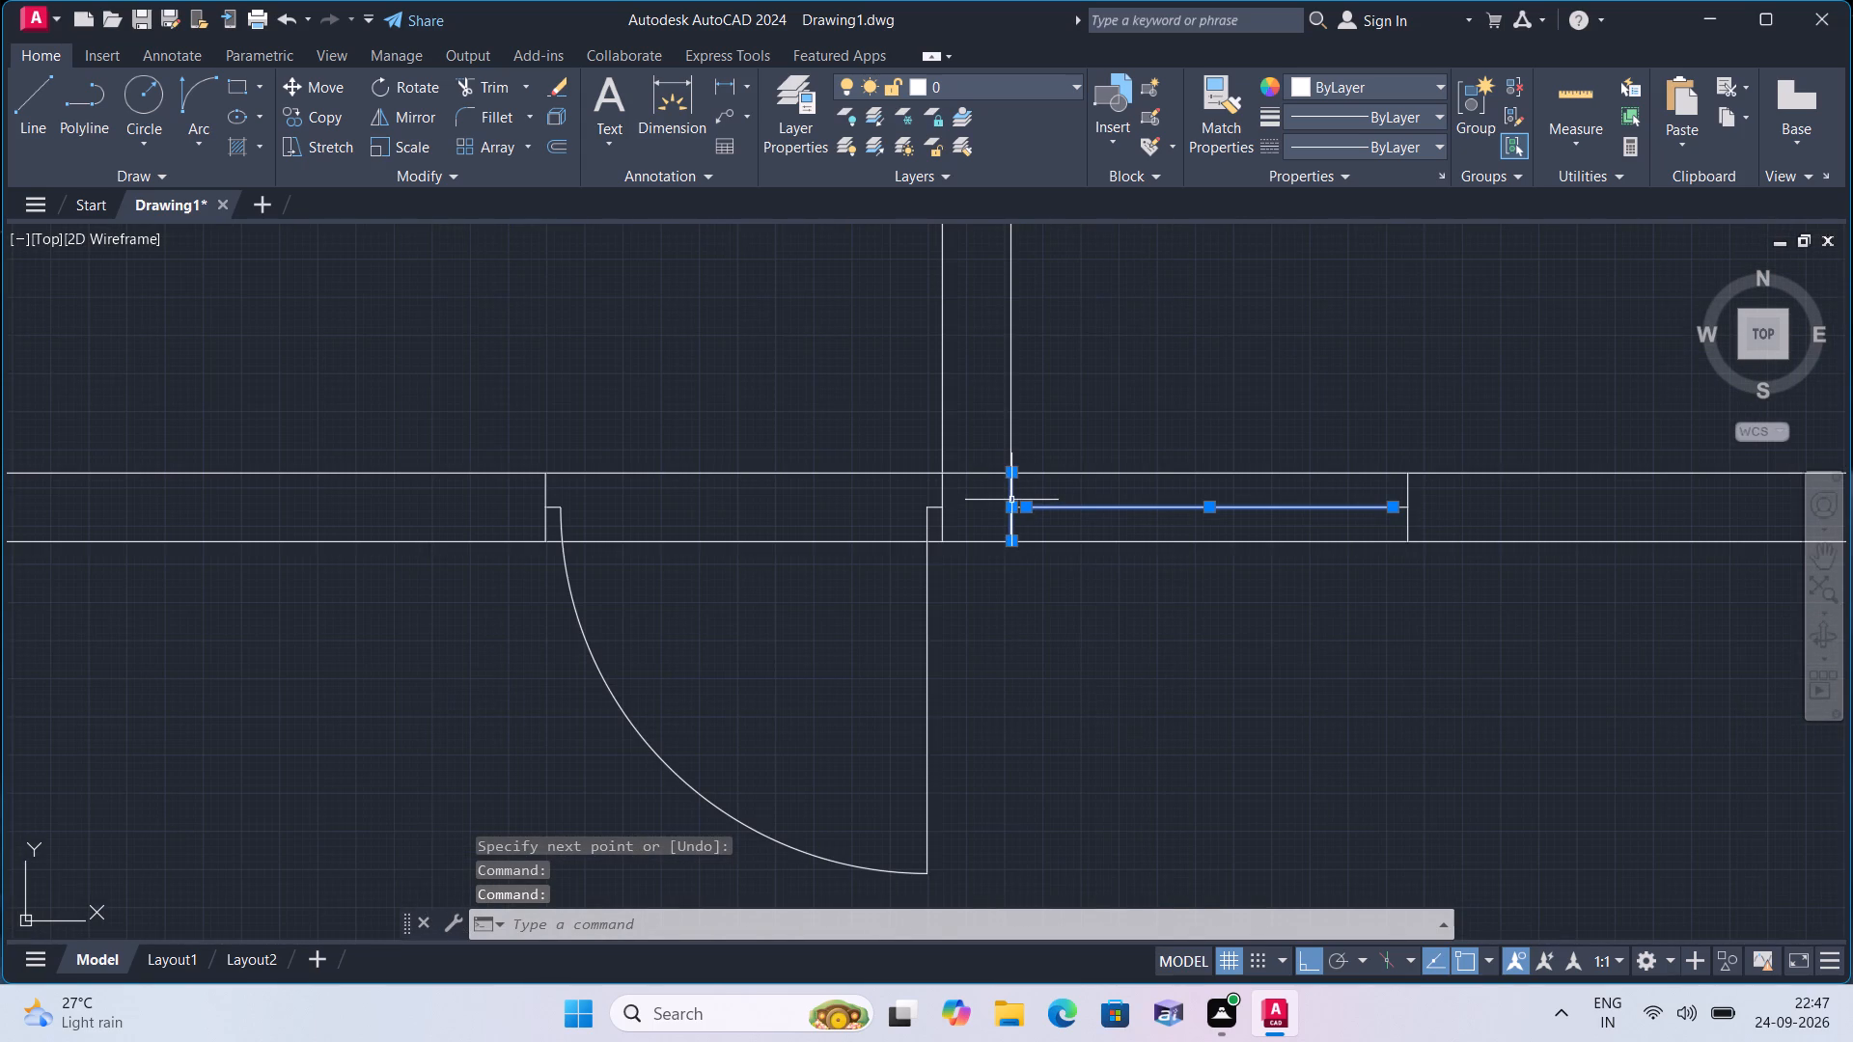
{"action": "key", "text": "Delete"}
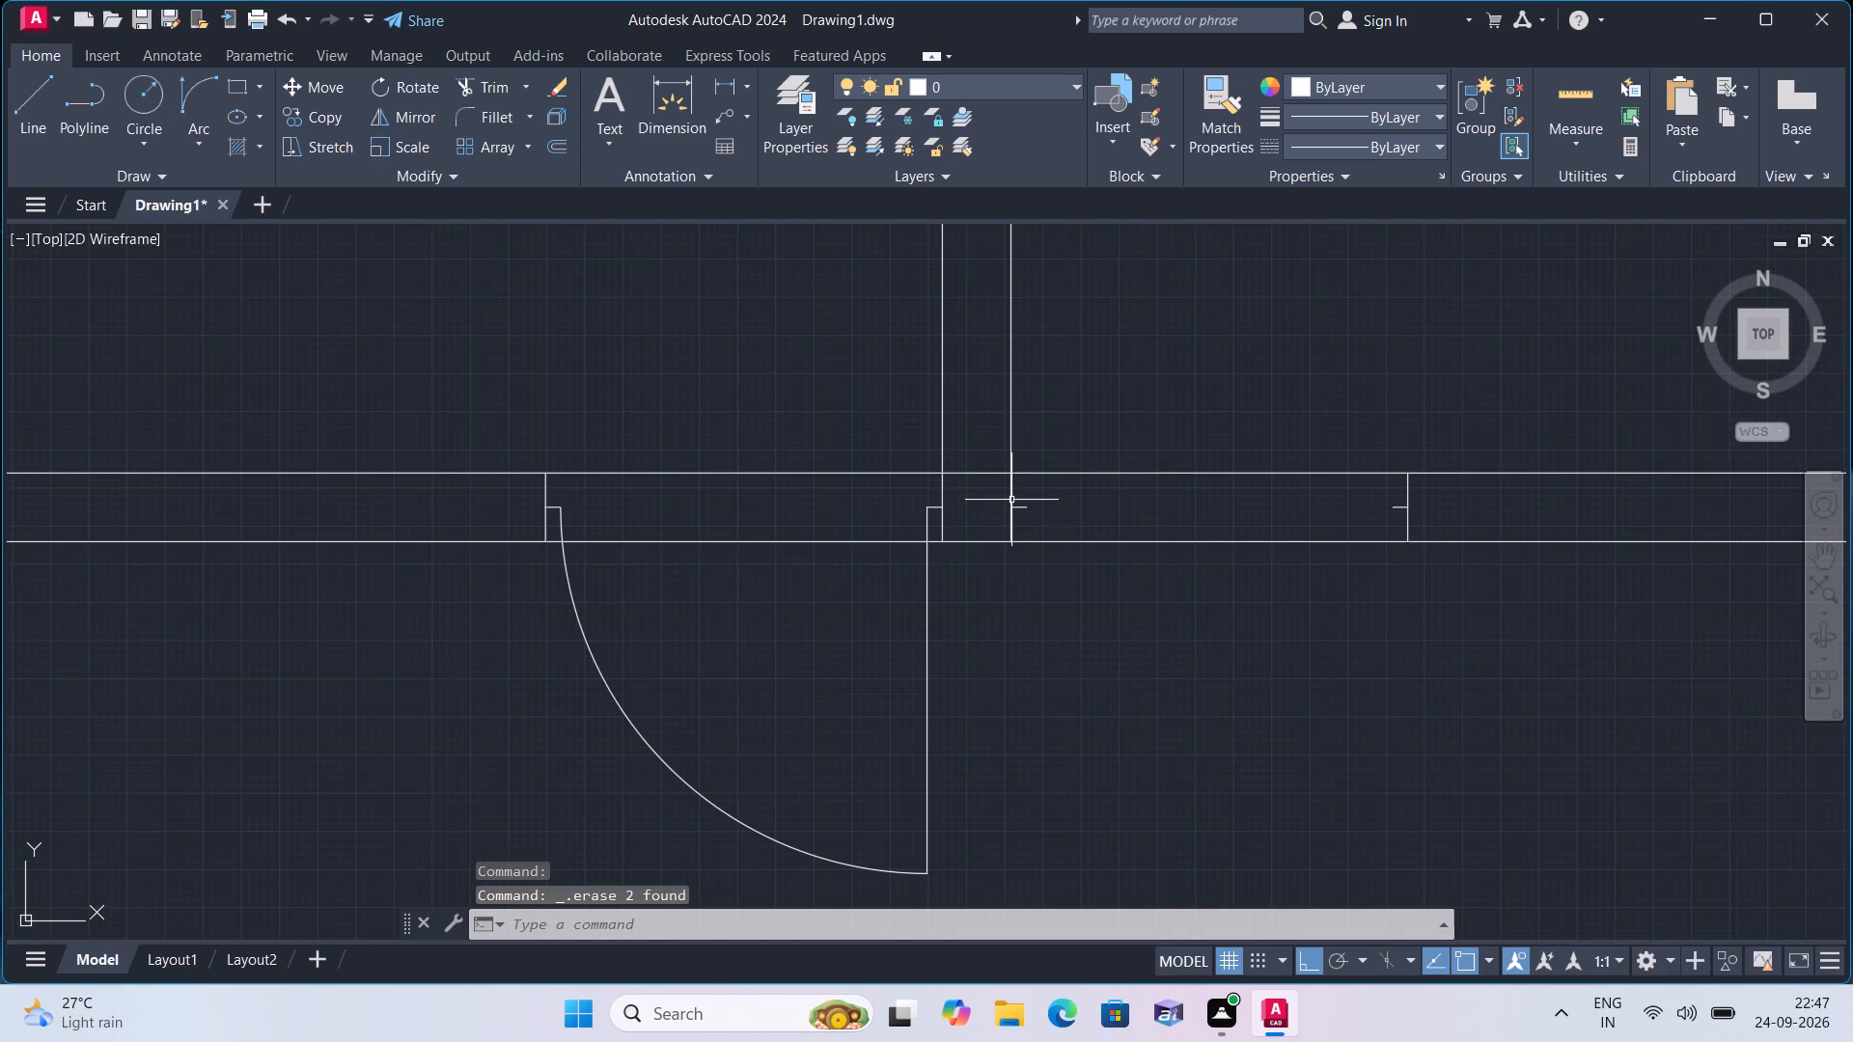
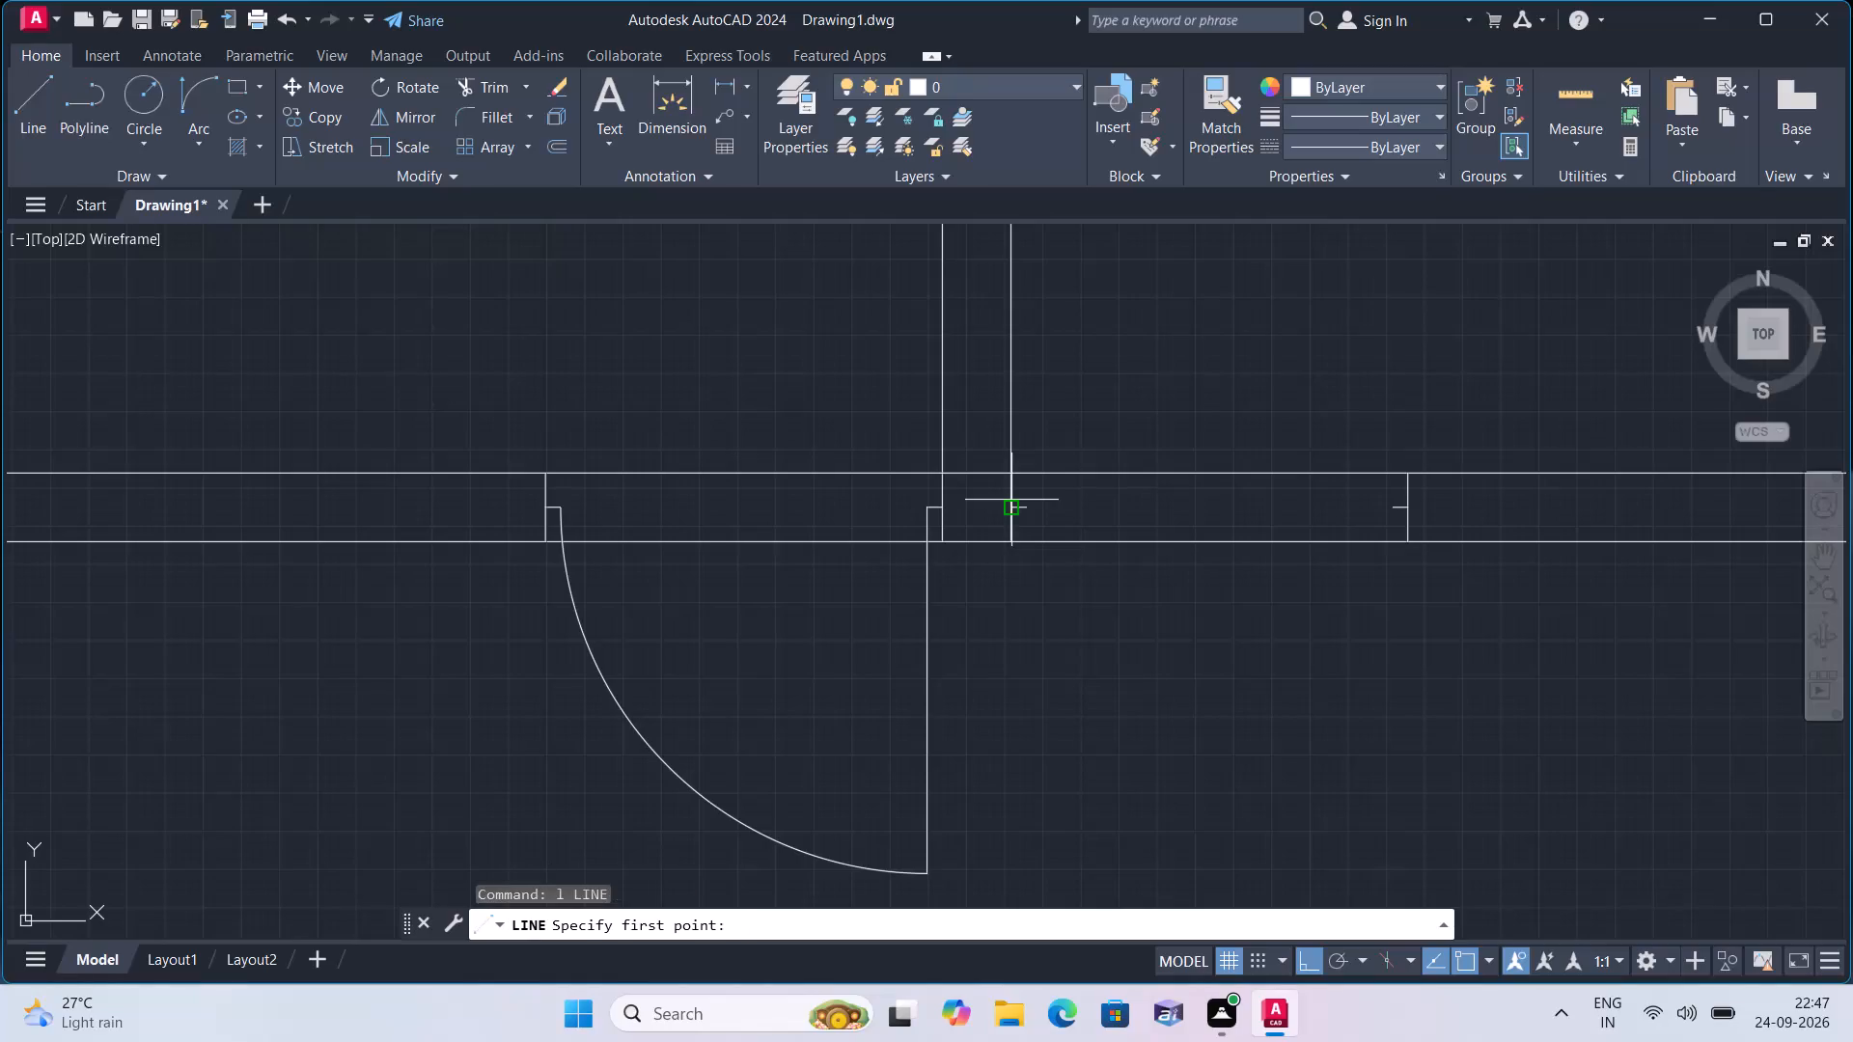
Draw a 2' door-leaf line downward from the end of the frame stub just east of the partition wall.
{"action": "scroll", "coordinate": [1037, 525], "scroll_direction": "up", "scroll_amount": 1}
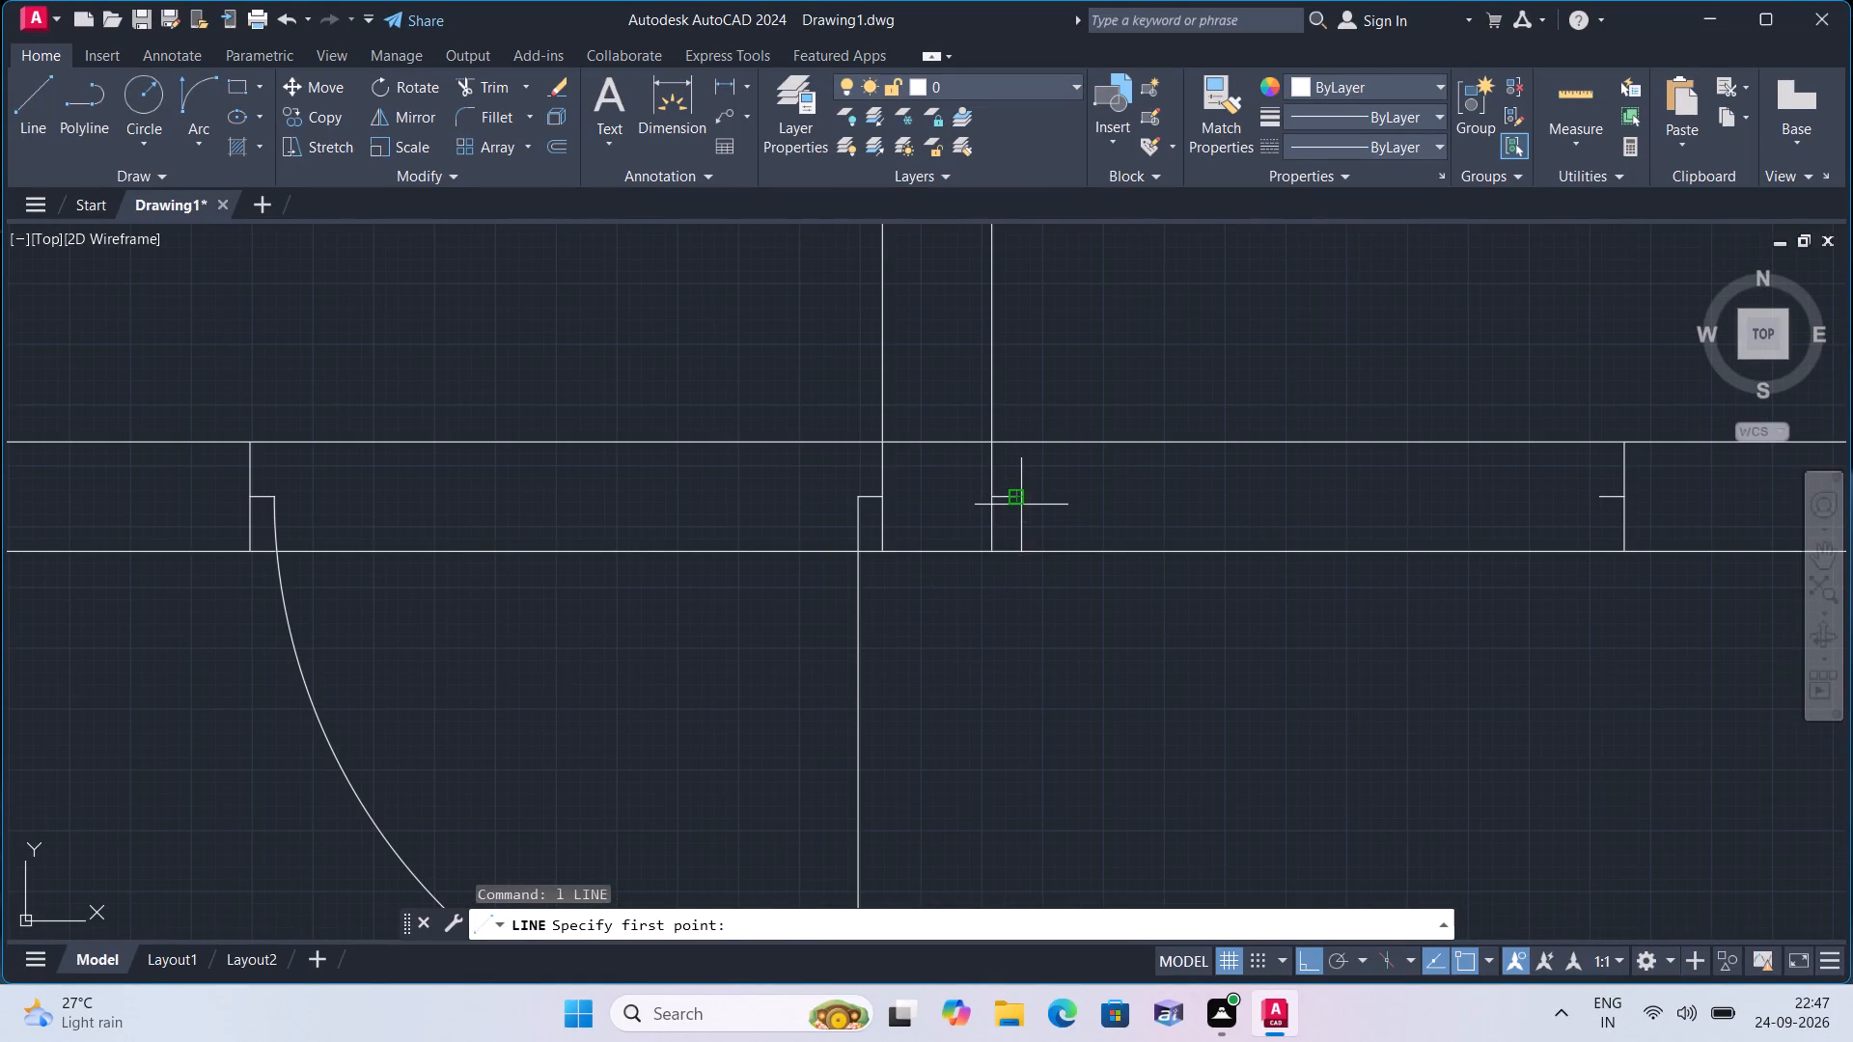
{"action": "left_click", "coordinate": [1021, 502]}
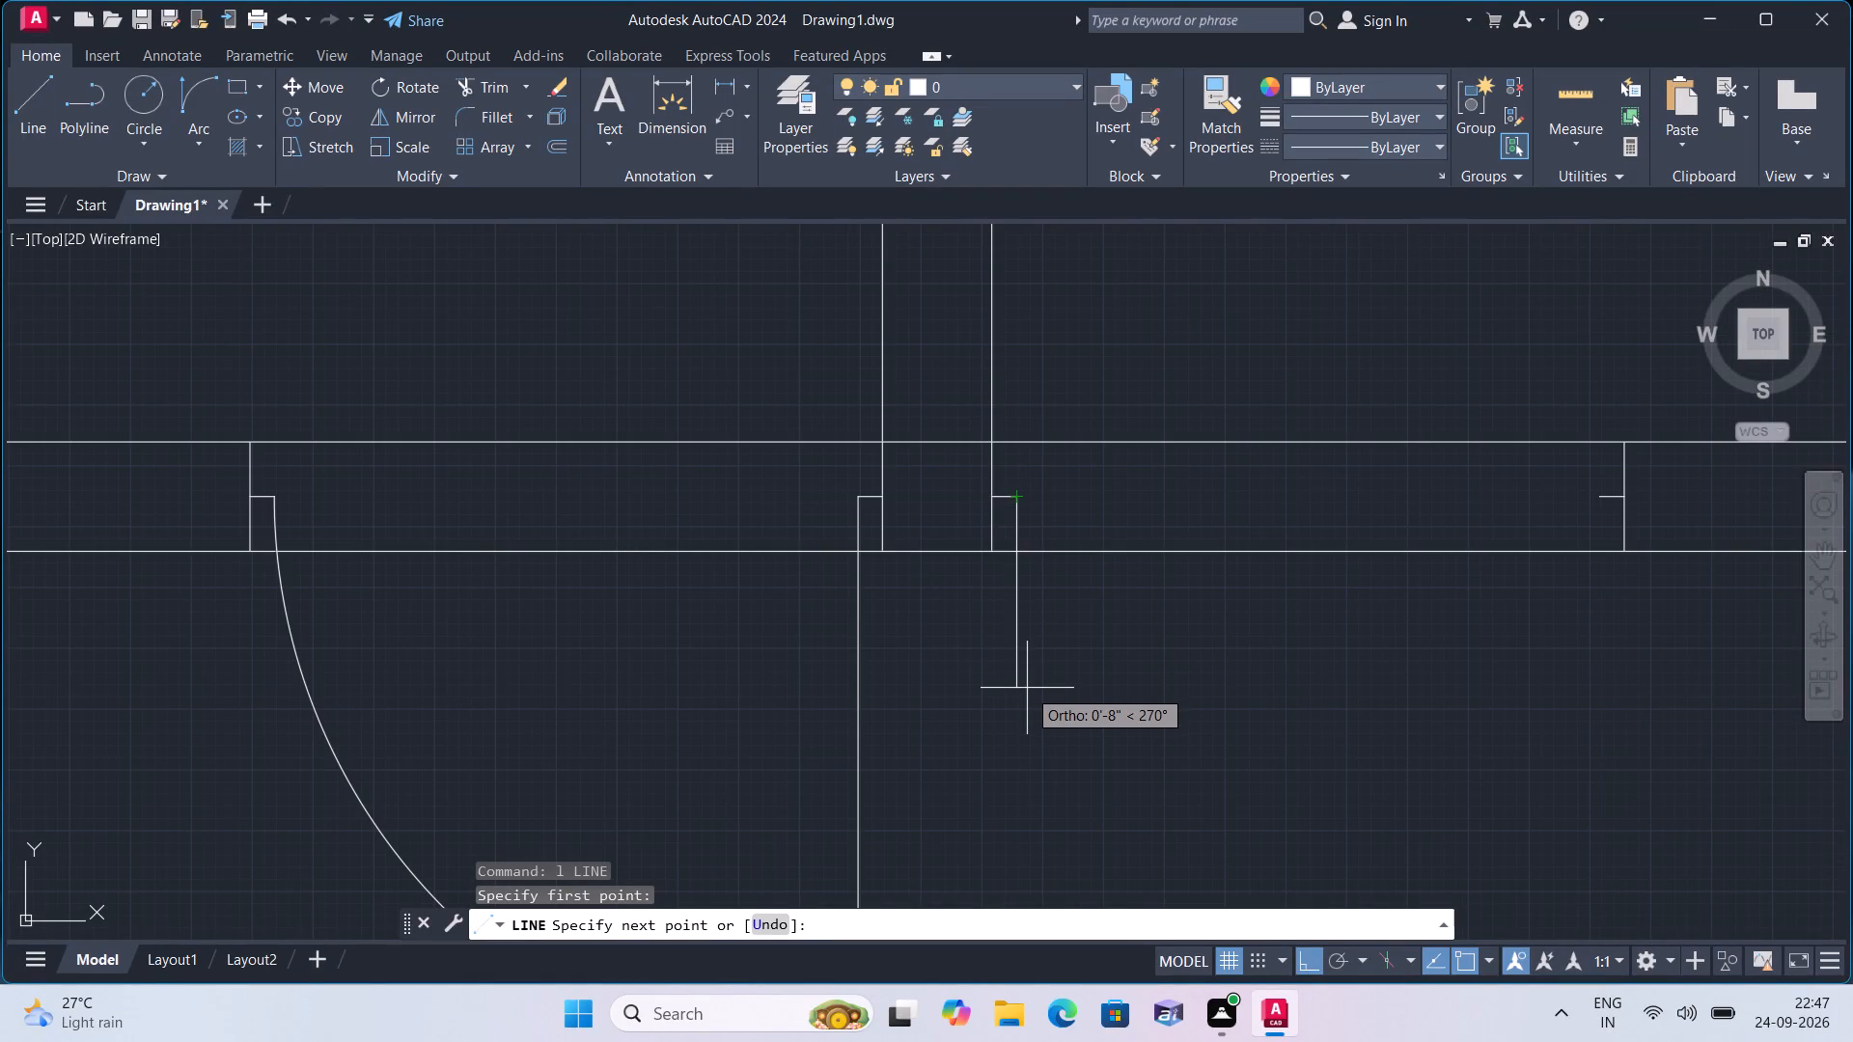
{"action": "type", "text": "2'"}
{"action": "key", "text": "space"}
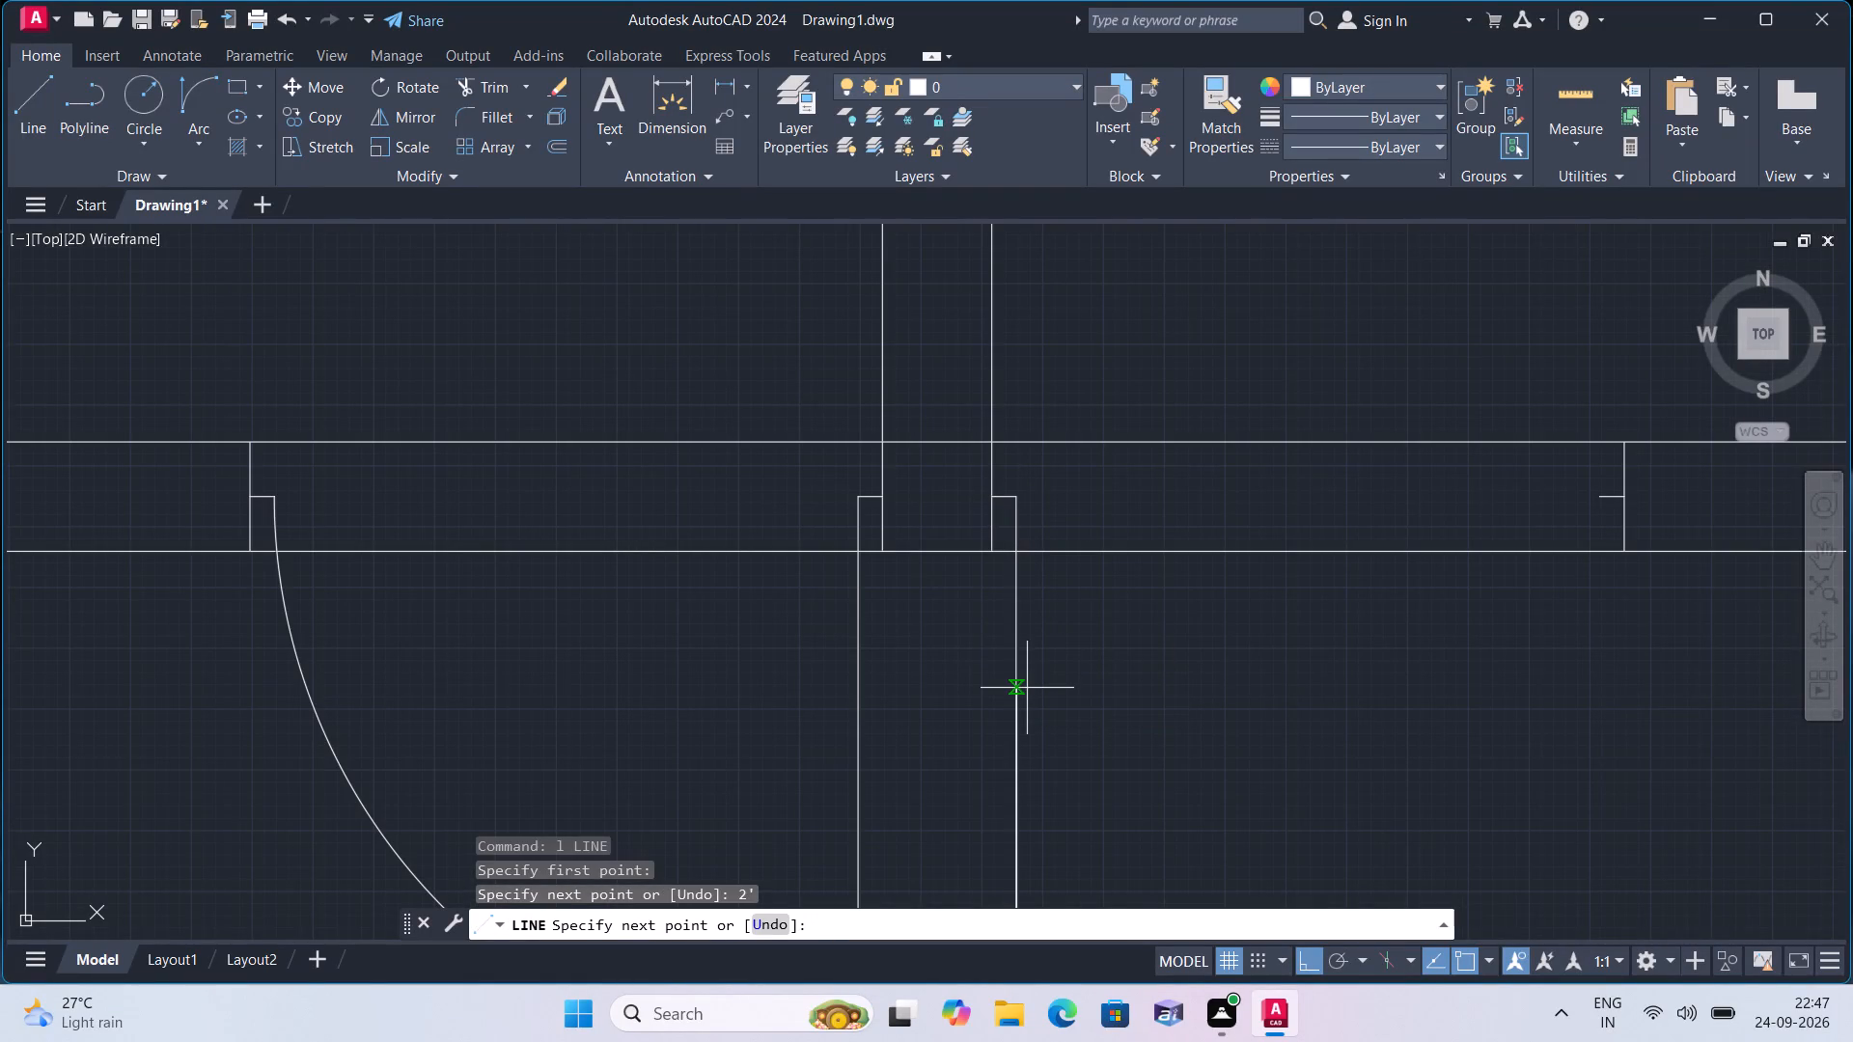
{"action": "key", "text": "Escape"}
Draw a Start, End, Direction arc from the new leaf's lower end to the opposite jamb's stub, forming the door swing.
{"action": "scroll", "coordinate": [990, 639], "scroll_direction": "down", "scroll_amount": 1}
{"action": "middle_click_drag", "start_coordinate": [982, 635], "coordinate": [926, 514]}
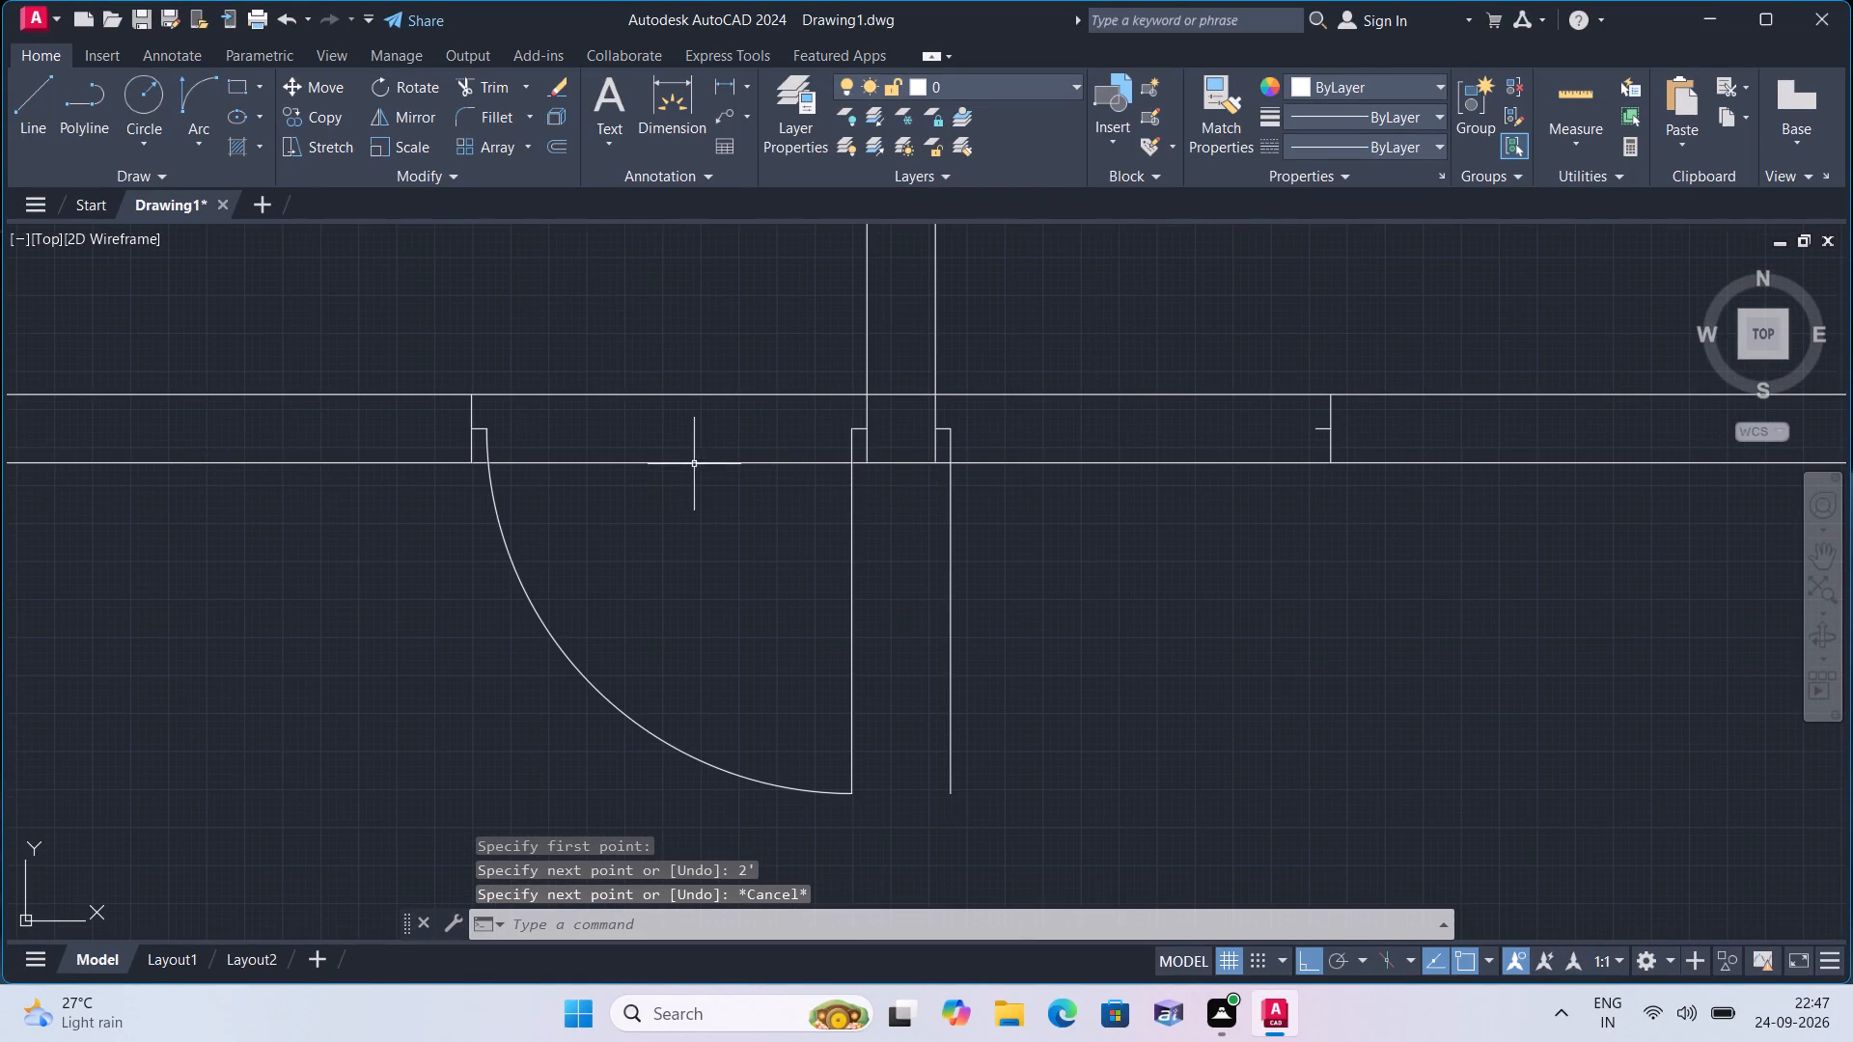
{"action": "left_click", "coordinate": [197, 142]}
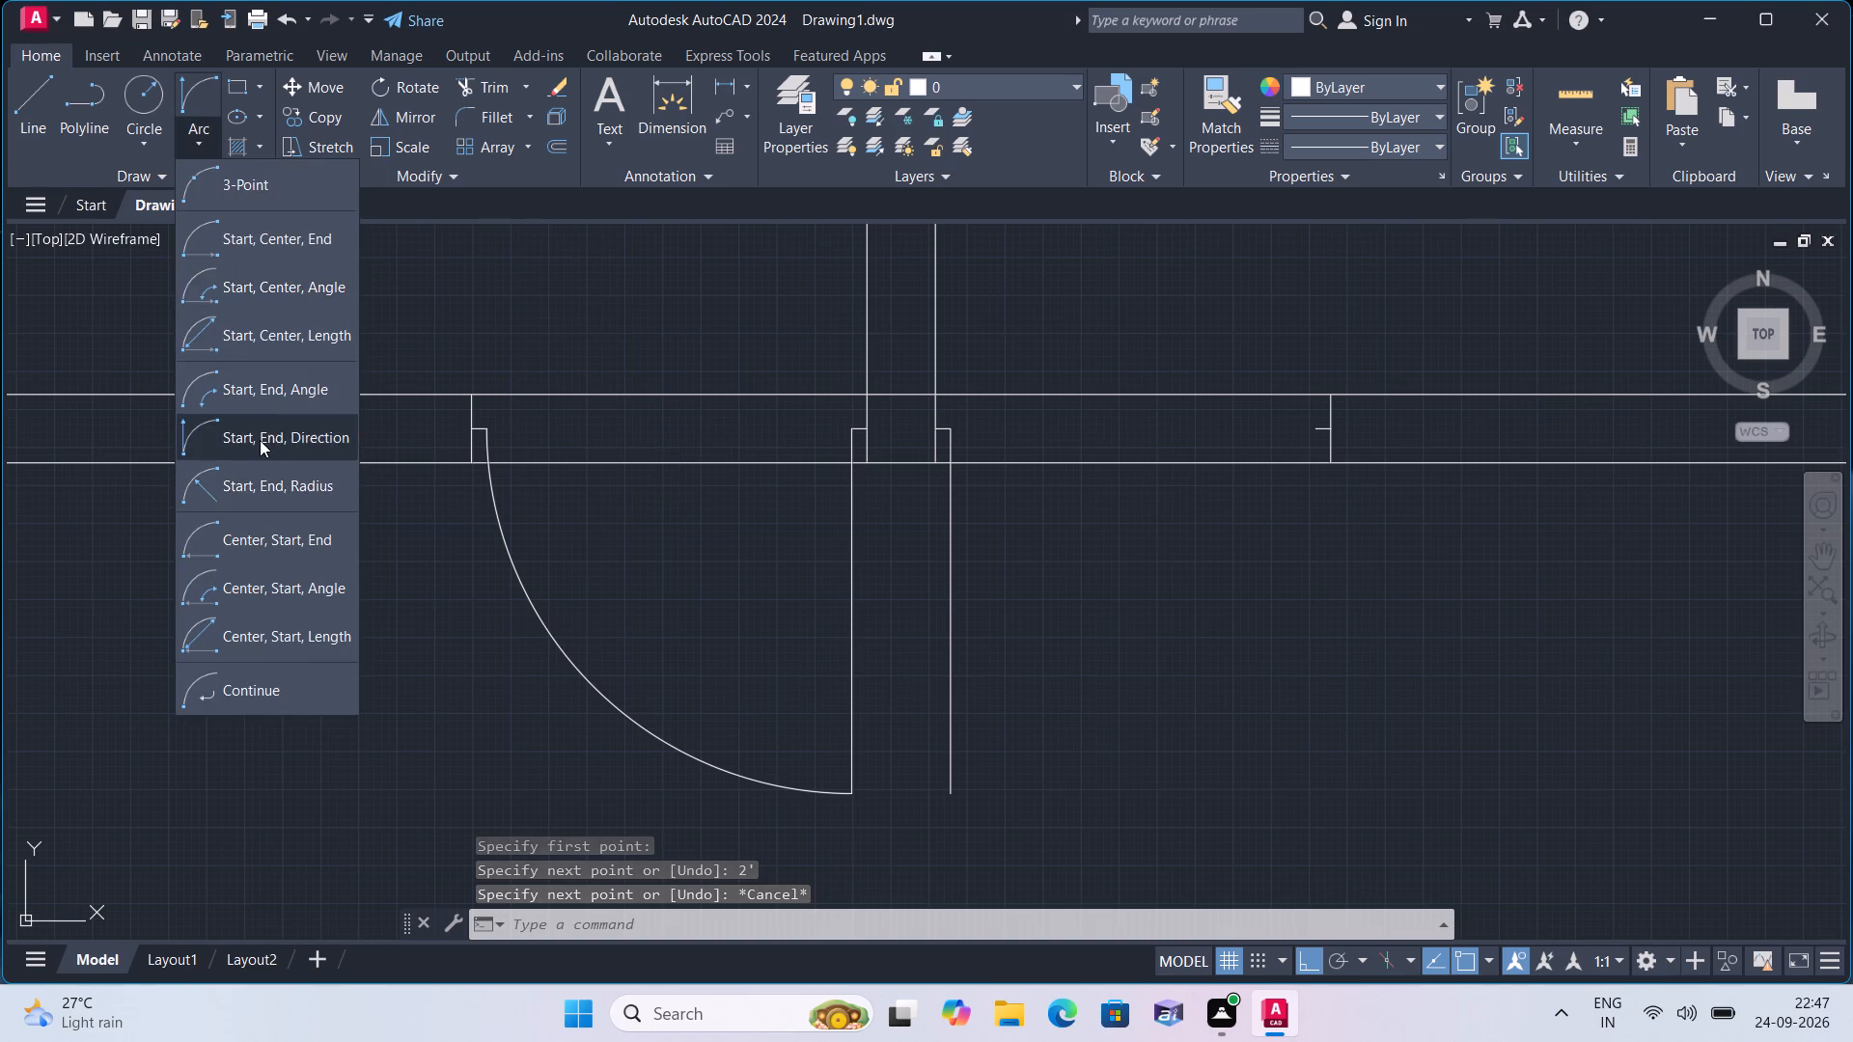
{"action": "left_click", "coordinate": [260, 440]}
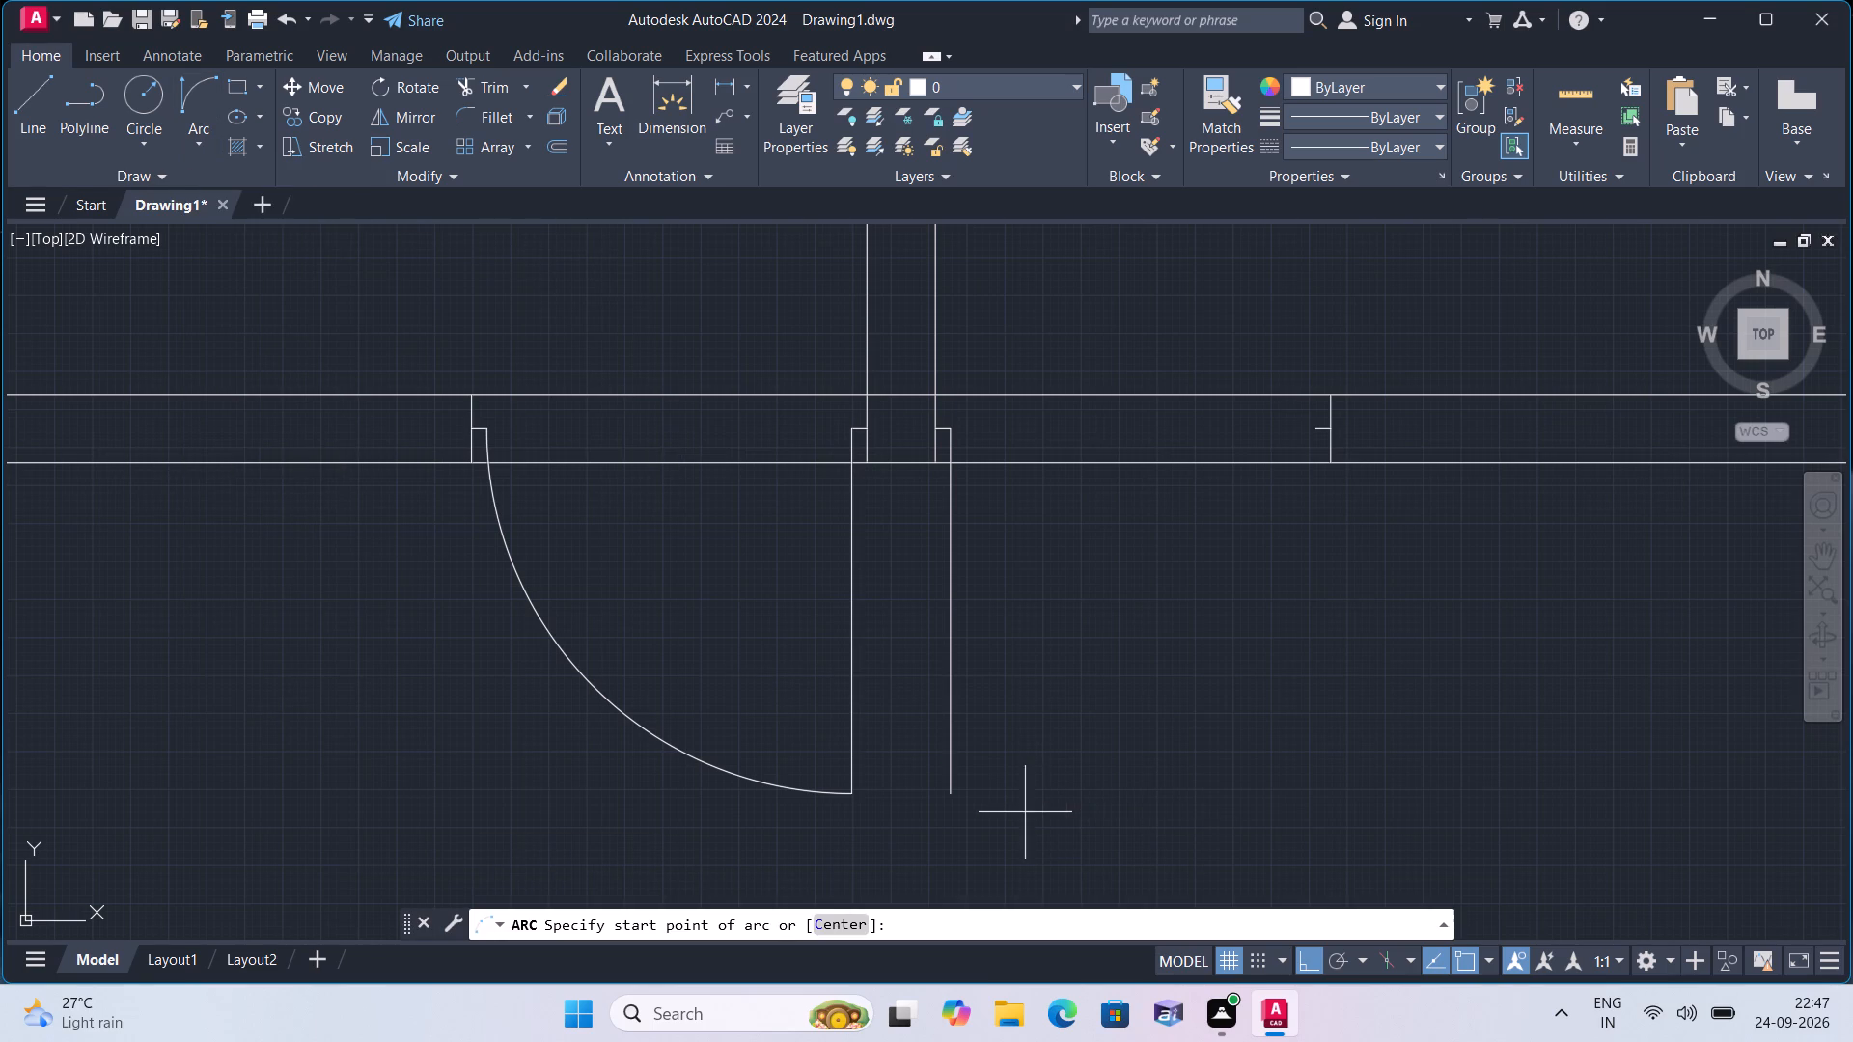
{"action": "left_click", "coordinate": [952, 794]}
{"action": "left_click", "coordinate": [1313, 430]}
{"action": "left_click", "coordinate": [1284, 613]}
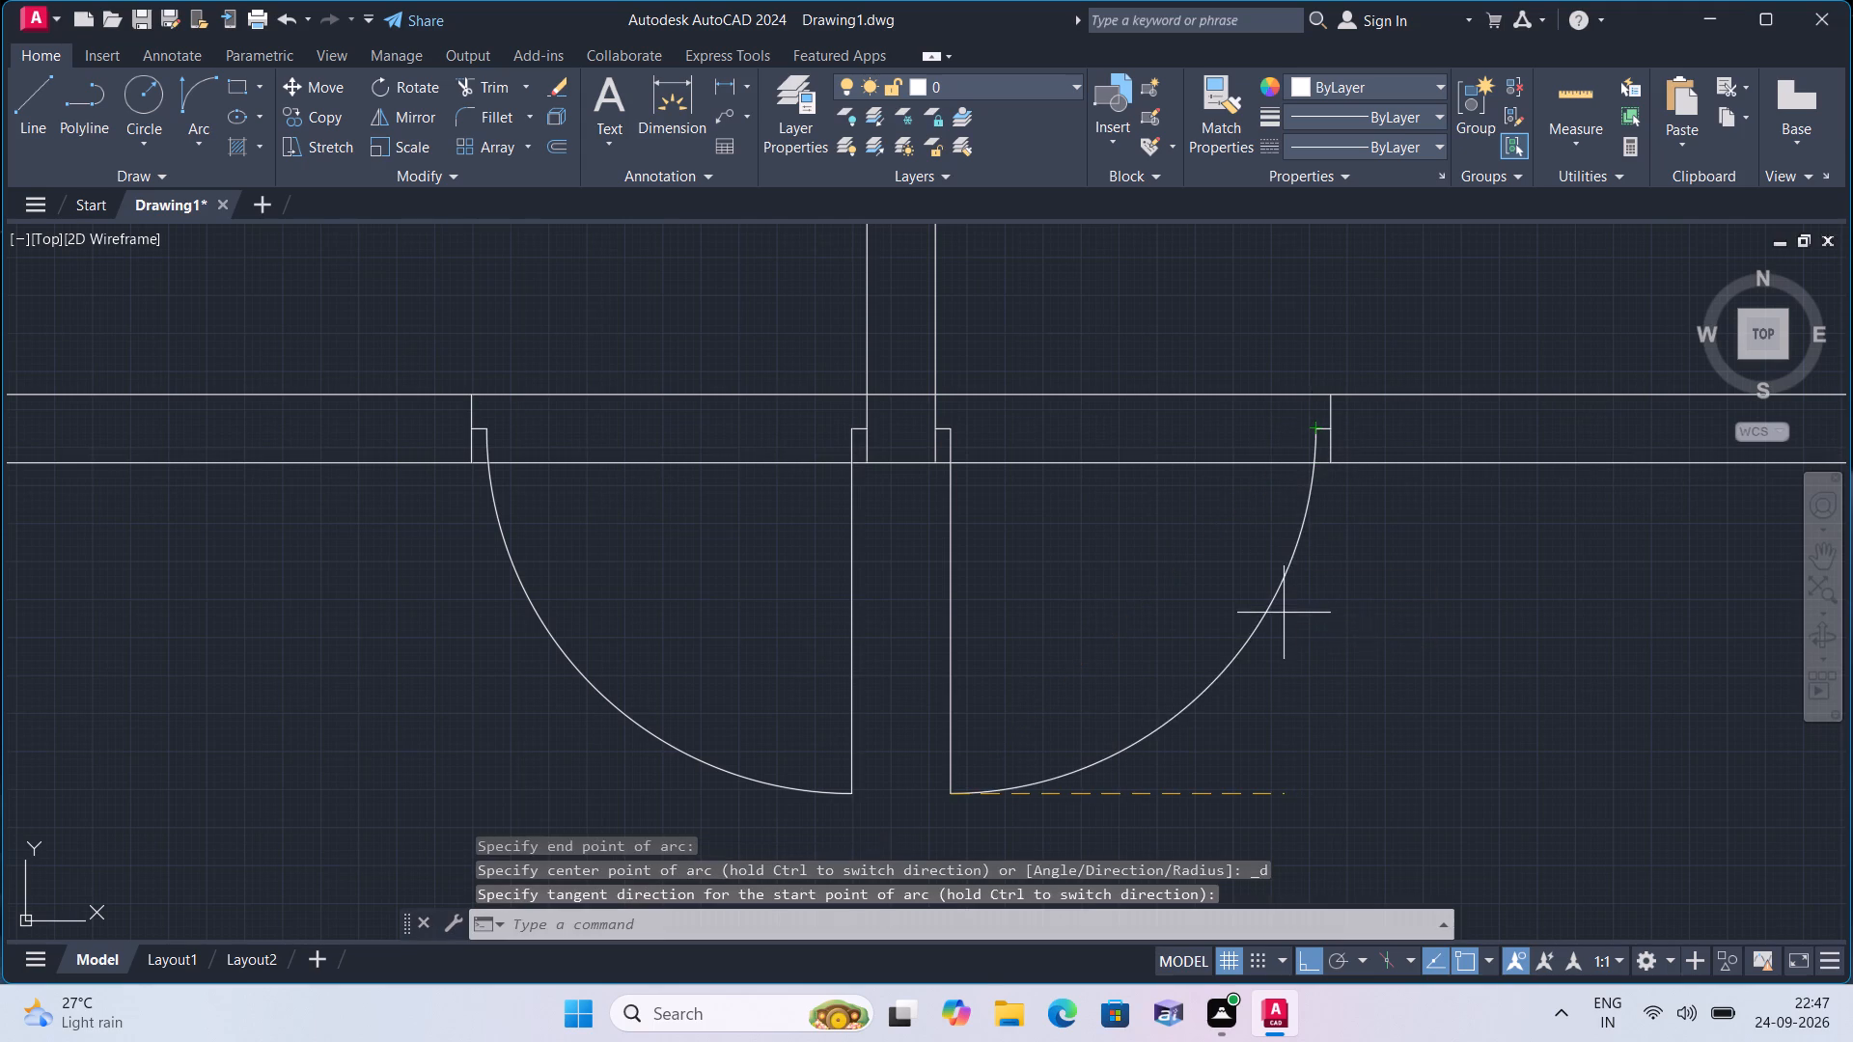
Draw a line across the south outer wall's thickness, aligned with the west face of the easternmost interior partition.
{"action": "scroll", "coordinate": [1284, 613], "scroll_direction": "down", "scroll_amount": 3}
{"action": "middle_click_drag", "start_coordinate": [1258, 617], "coordinate": [993, 595]}
{"action": "scroll", "coordinate": [1041, 597], "scroll_direction": "down", "scroll_amount": 1}
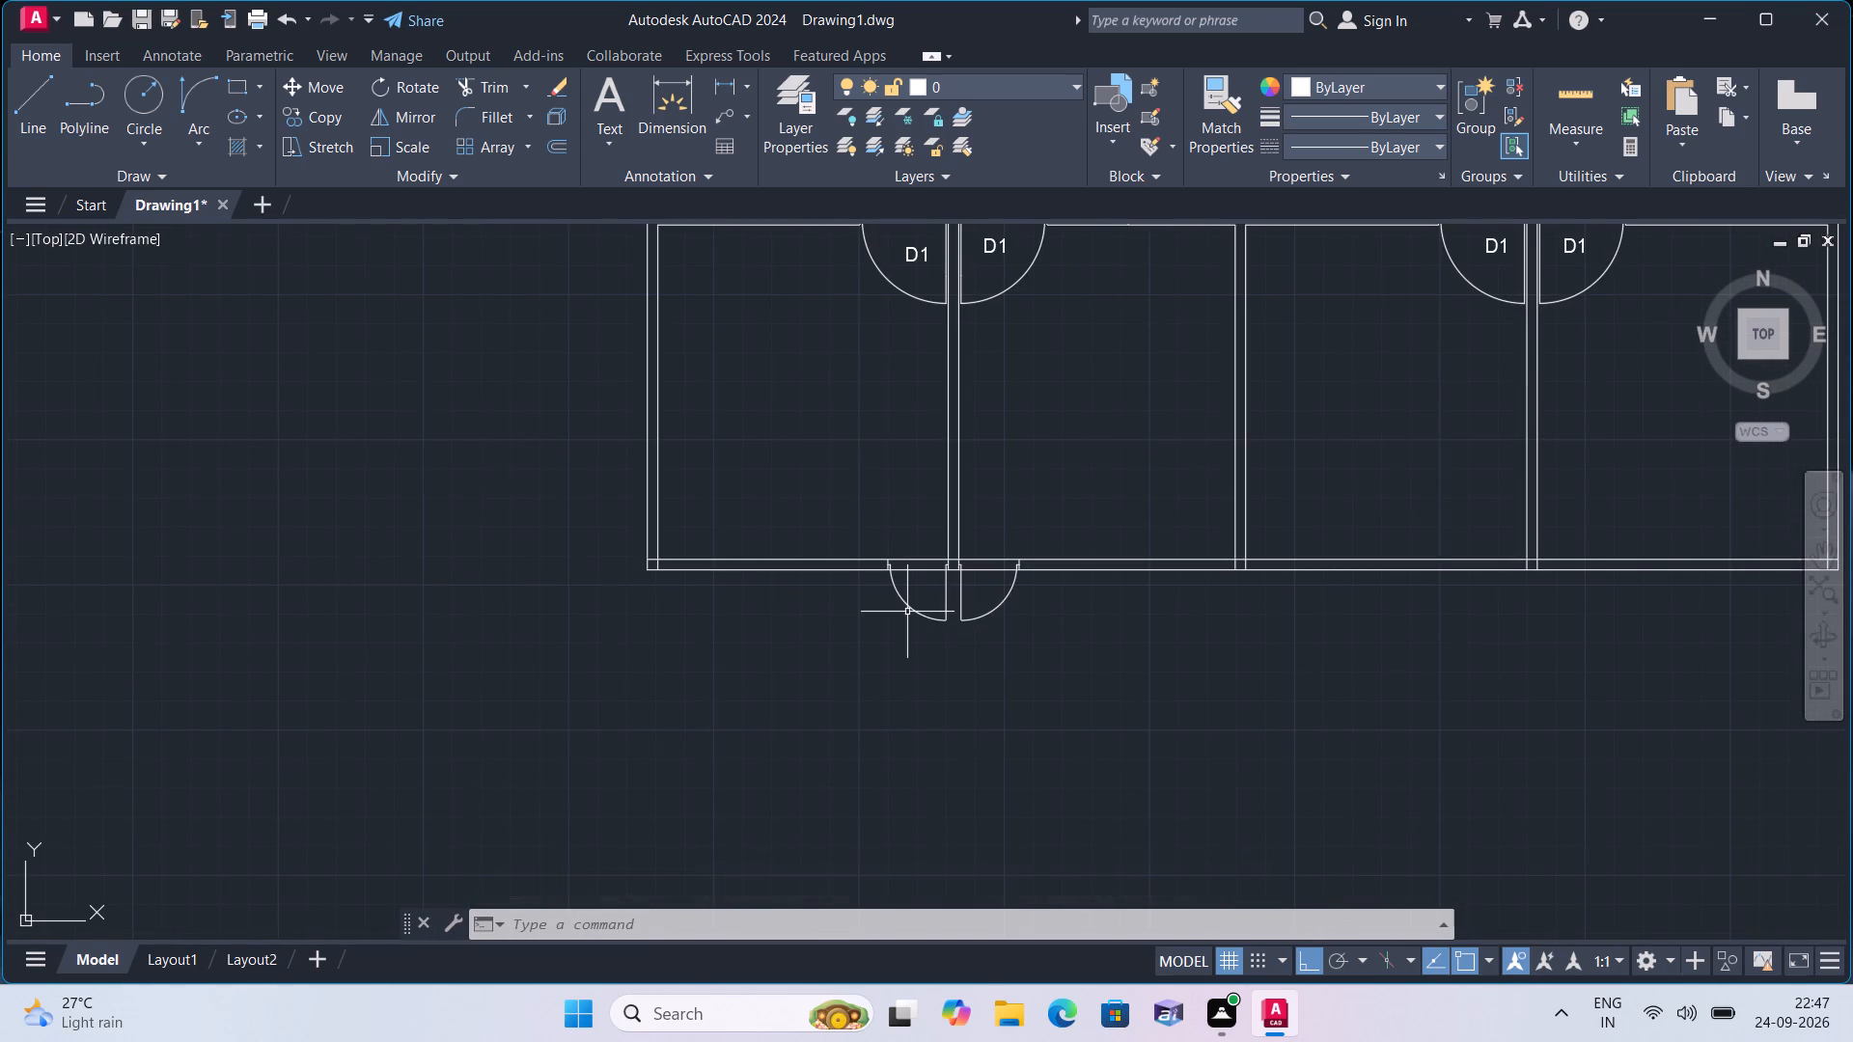
{"action": "middle_click_drag", "start_coordinate": [1101, 643], "coordinate": [1099, 643]}
{"action": "scroll", "coordinate": [1099, 643], "scroll_direction": "down", "scroll_amount": 1}
{"action": "middle_click_drag", "start_coordinate": [1099, 643], "coordinate": [989, 715]}
{"action": "middle_click_drag", "start_coordinate": [1080, 717], "coordinate": [935, 731]}
{"action": "scroll", "coordinate": [959, 727], "scroll_direction": "down", "scroll_amount": 2}
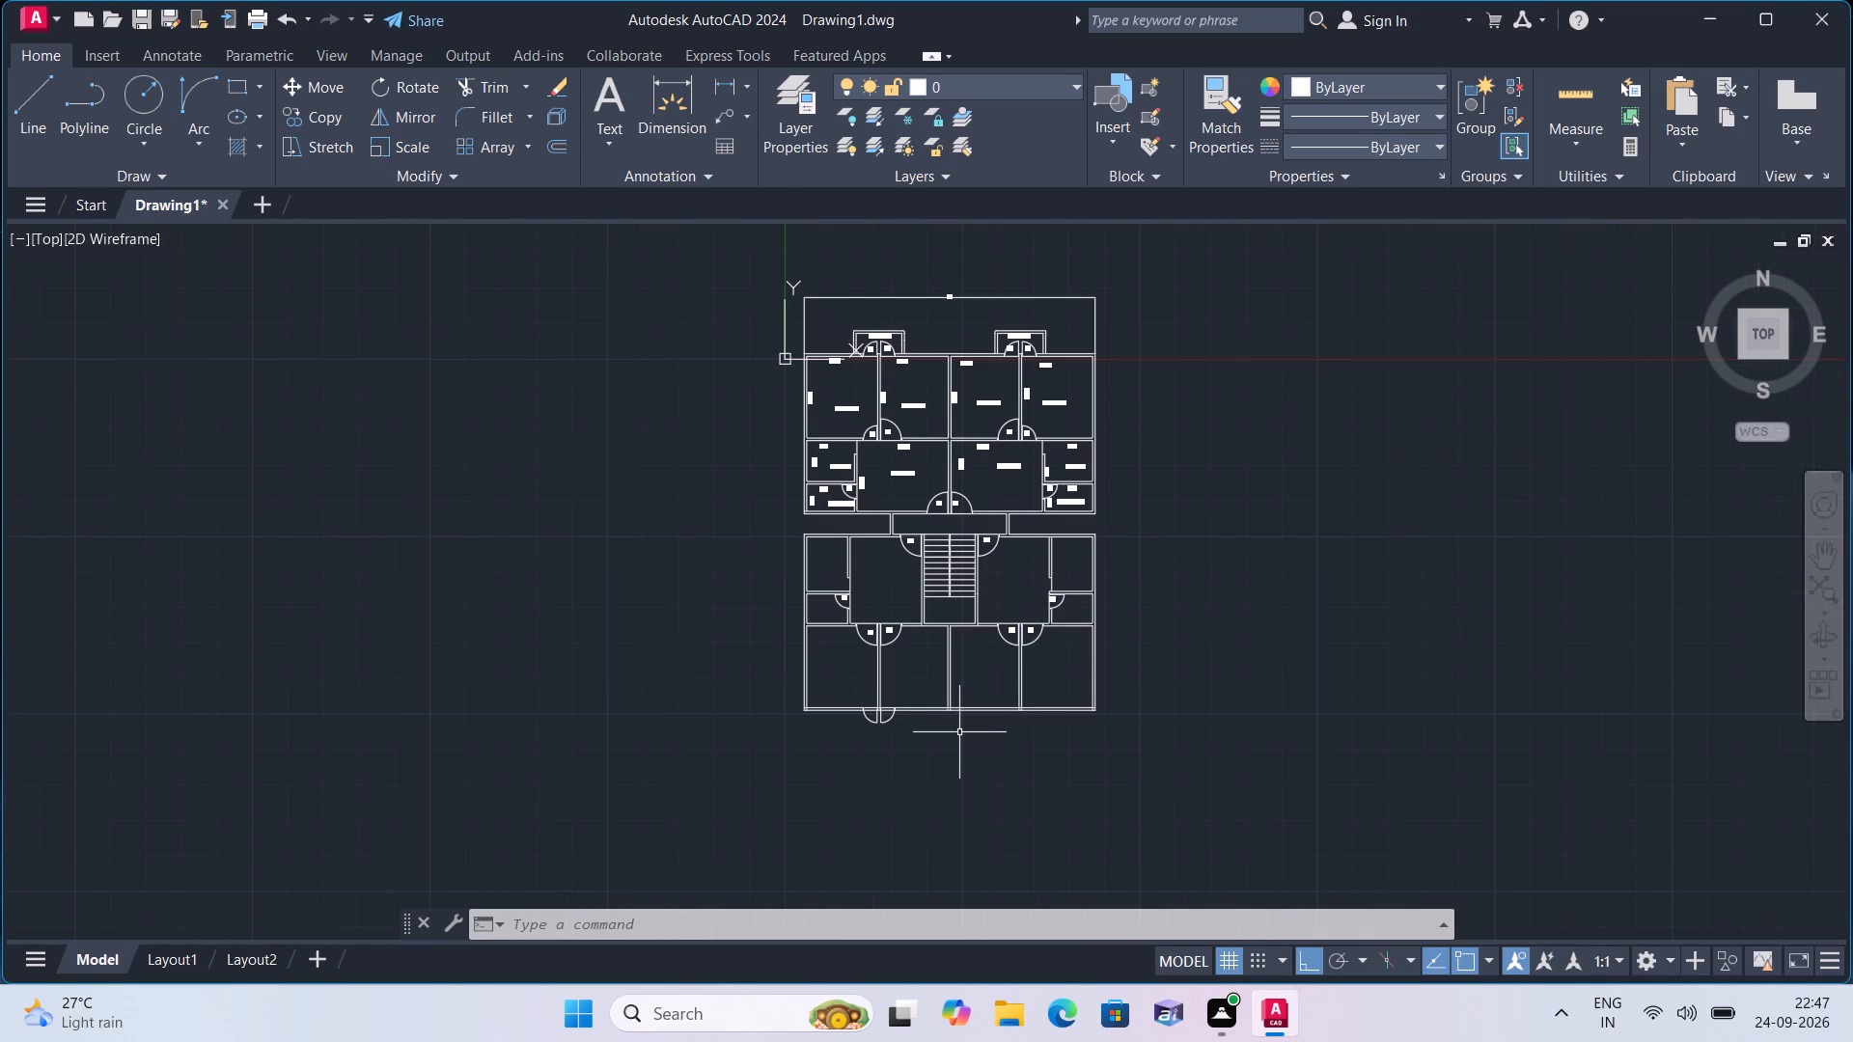
{"action": "scroll", "coordinate": [959, 732], "scroll_direction": "up", "scroll_amount": 3}
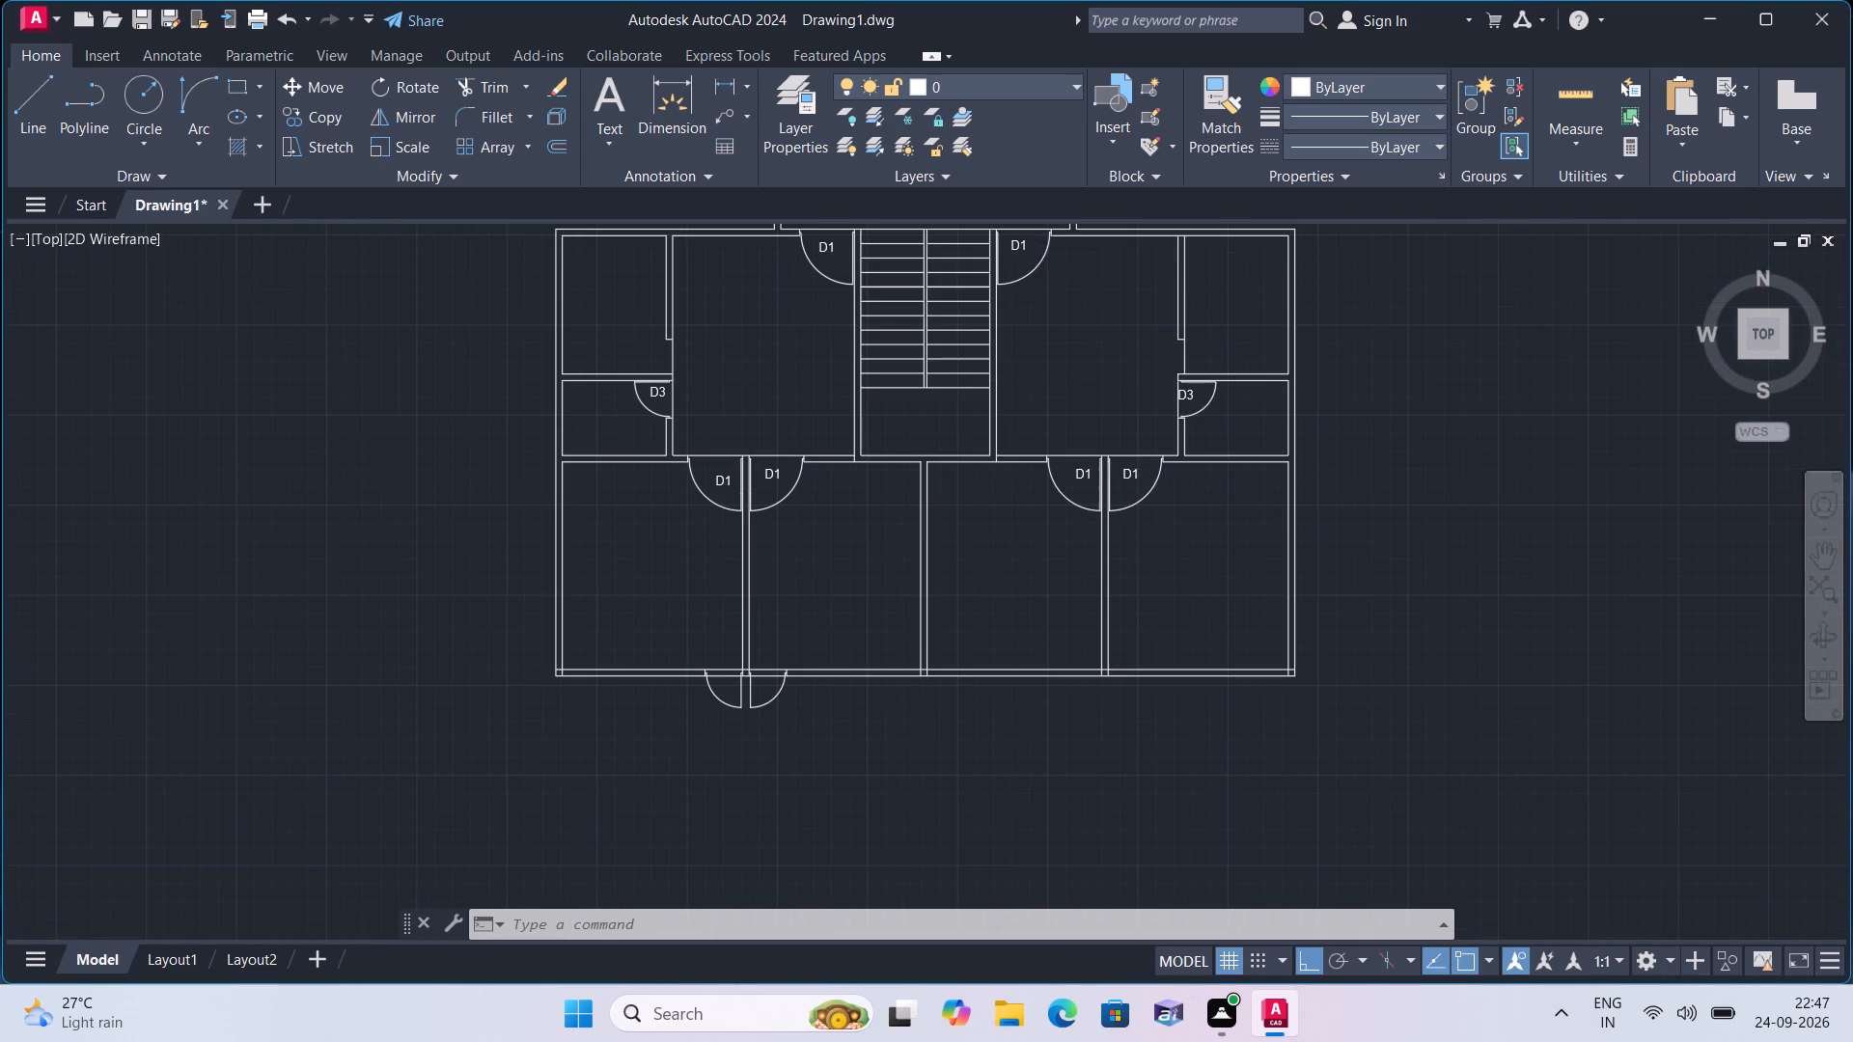
{"action": "type", "text": "l"}
{"action": "key", "text": "space"}
{"action": "scroll", "coordinate": [1118, 656], "scroll_direction": "up", "scroll_amount": 2}
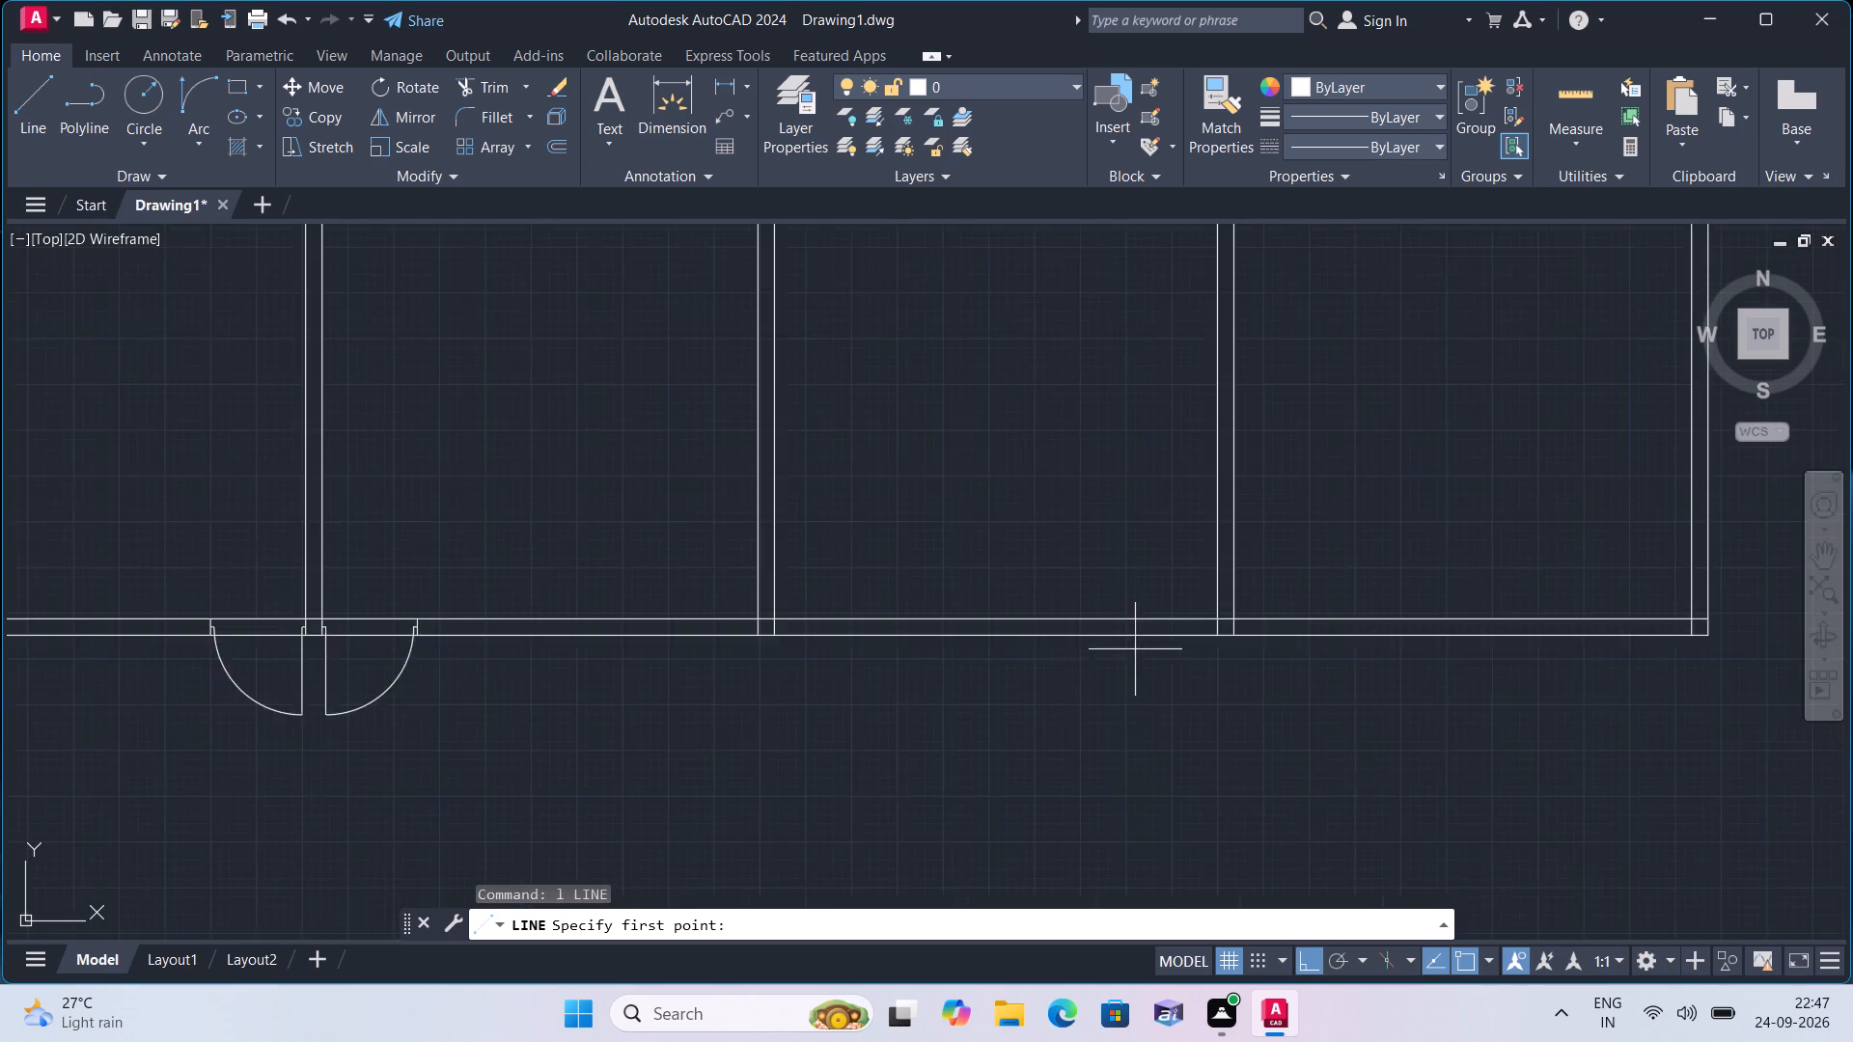
{"action": "scroll", "coordinate": [1142, 648], "scroll_direction": "up", "scroll_amount": 1}
{"action": "scroll", "coordinate": [1199, 625], "scroll_direction": "down", "scroll_amount": 1}
{"action": "scroll", "coordinate": [1234, 608], "scroll_direction": "up", "scroll_amount": 1}
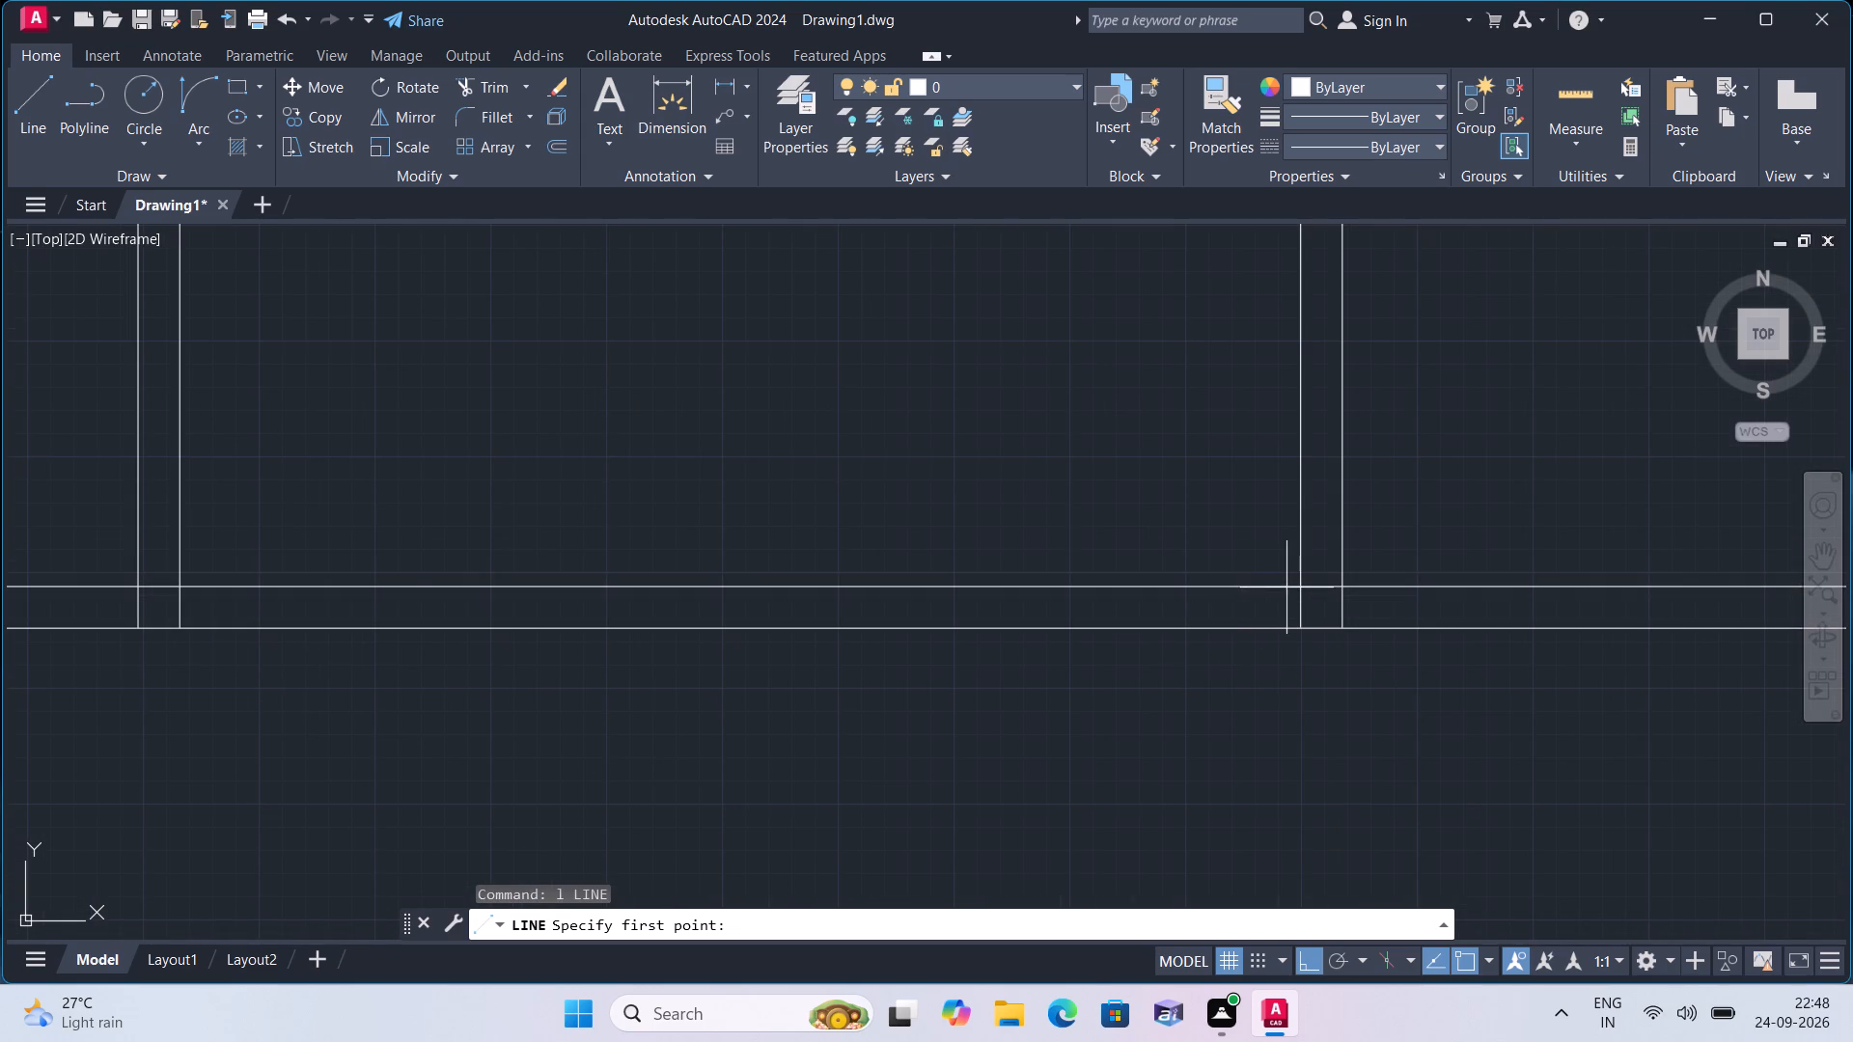
{"action": "left_click", "coordinate": [1302, 583]}
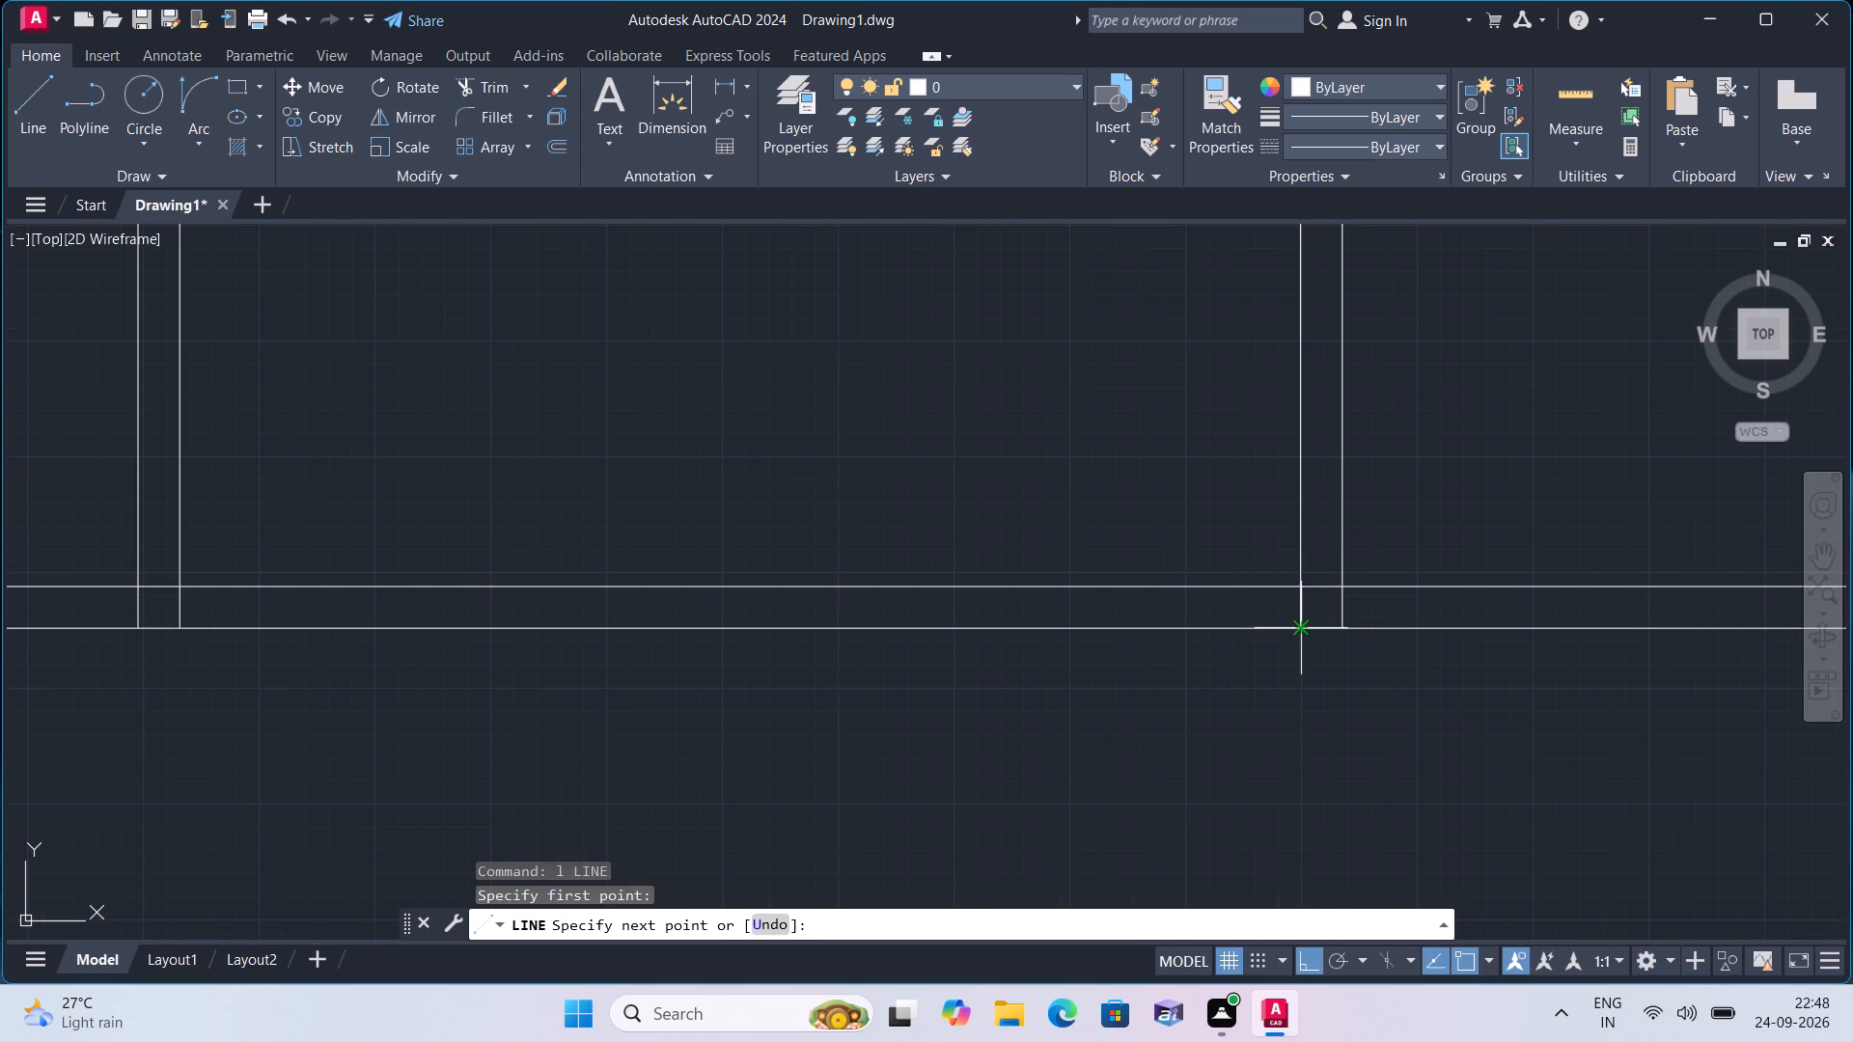
{"action": "left_click", "coordinate": [1305, 636]}
{"action": "key", "text": "space"}
From the midpoint of that line, draw consecutive 1", 2' and 1" segments westward along the wall's centre.
{"action": "key", "text": "space"}
{"action": "left_click", "coordinate": [1298, 609]}
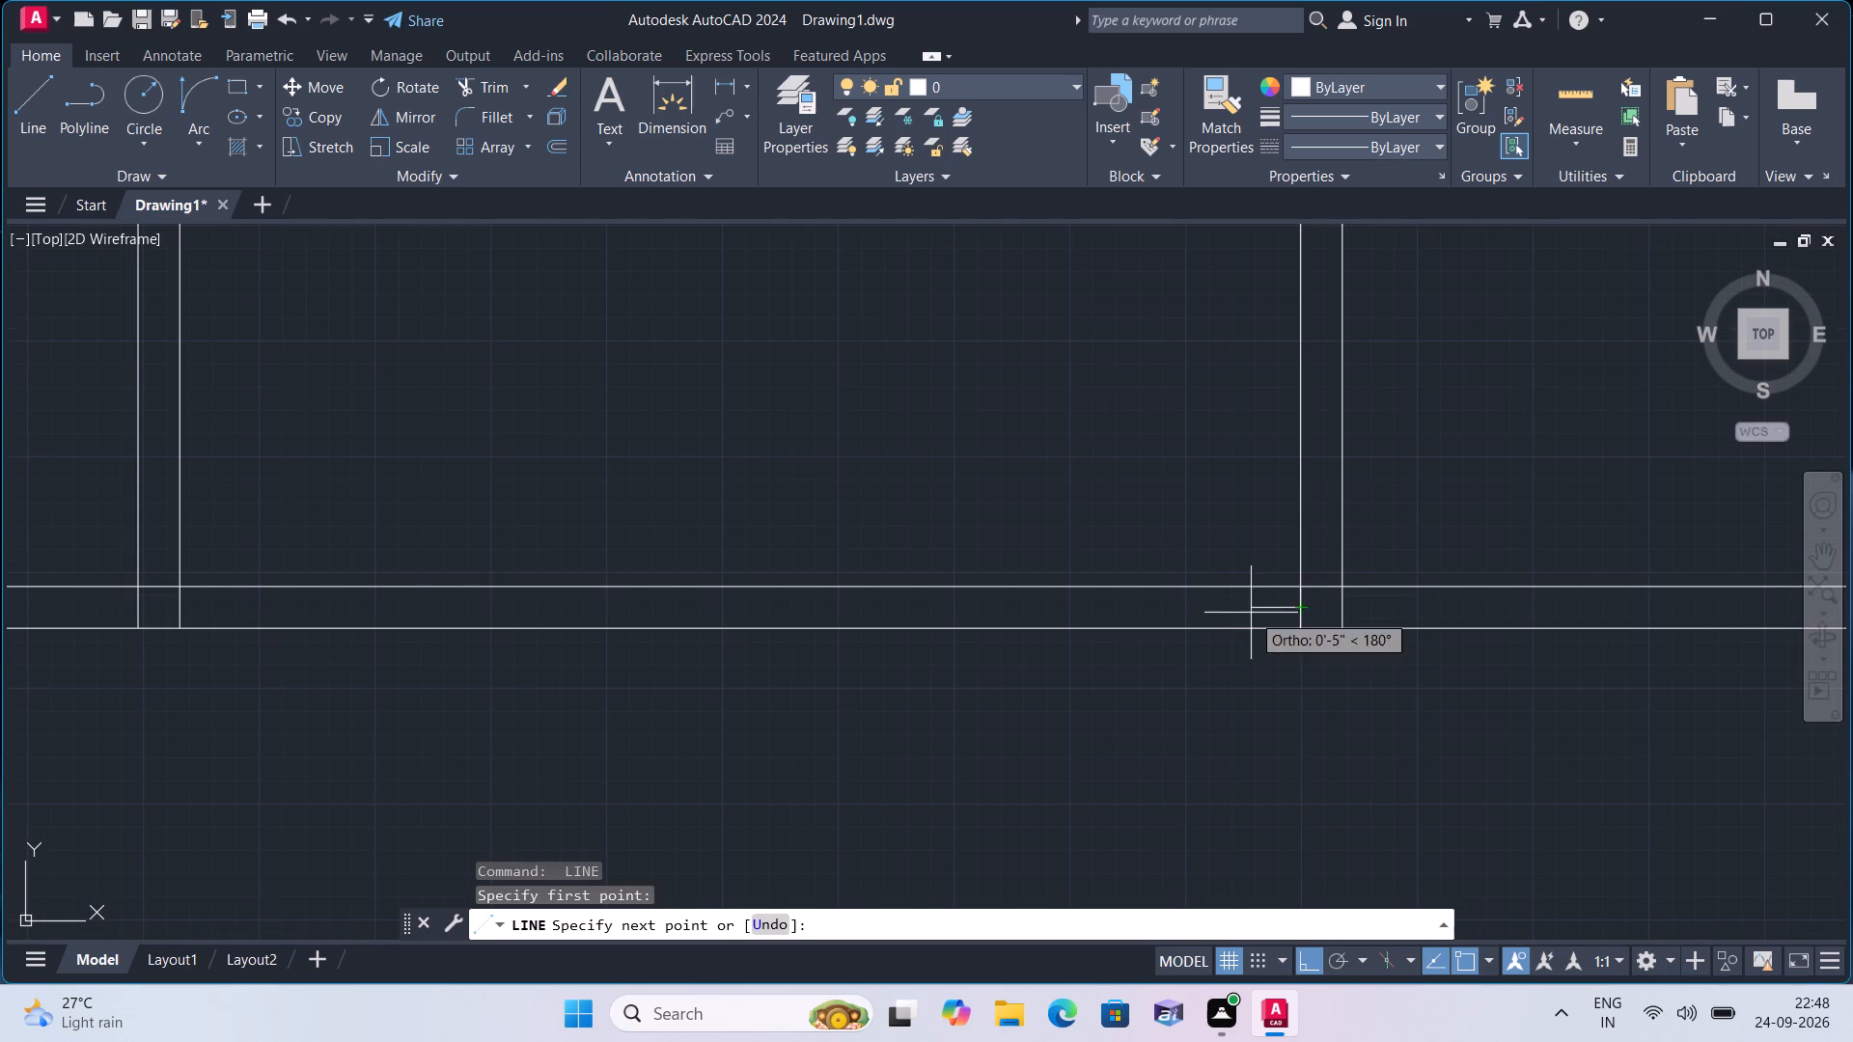
{"action": "type", "text": "1\""}
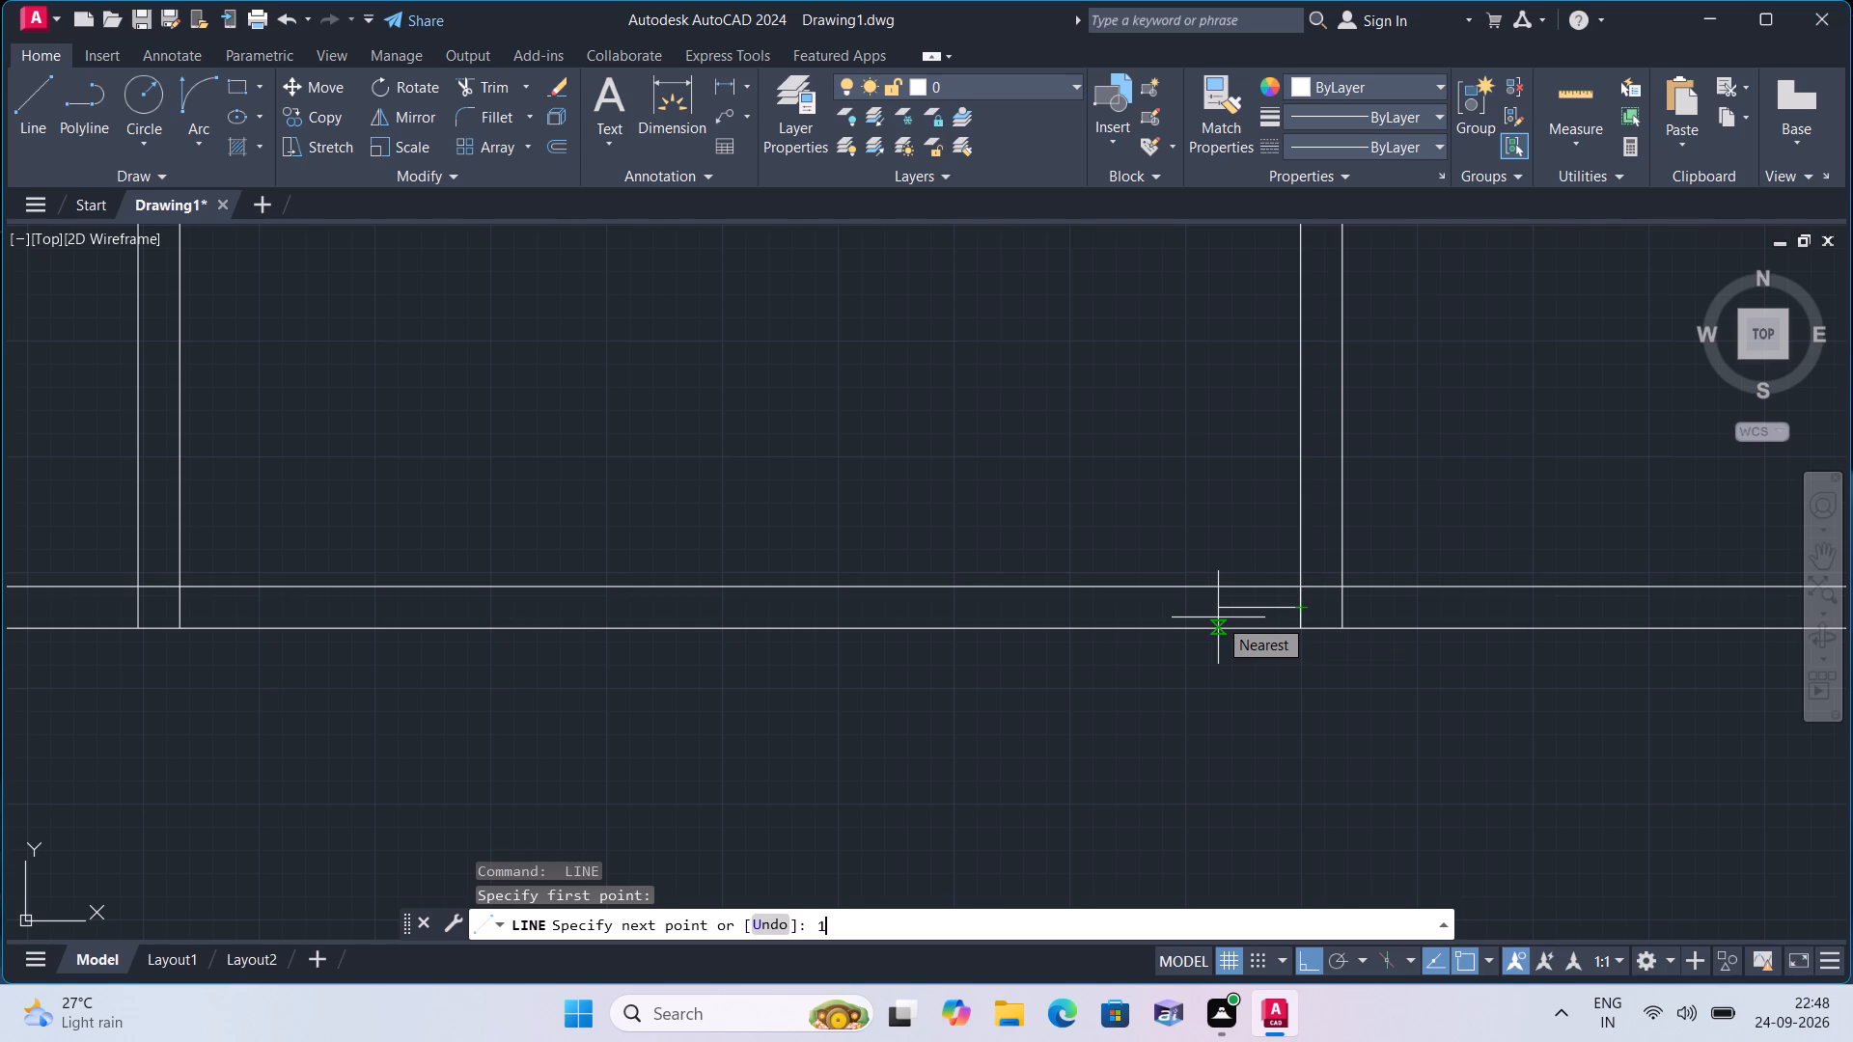
{"action": "key", "text": "space"}
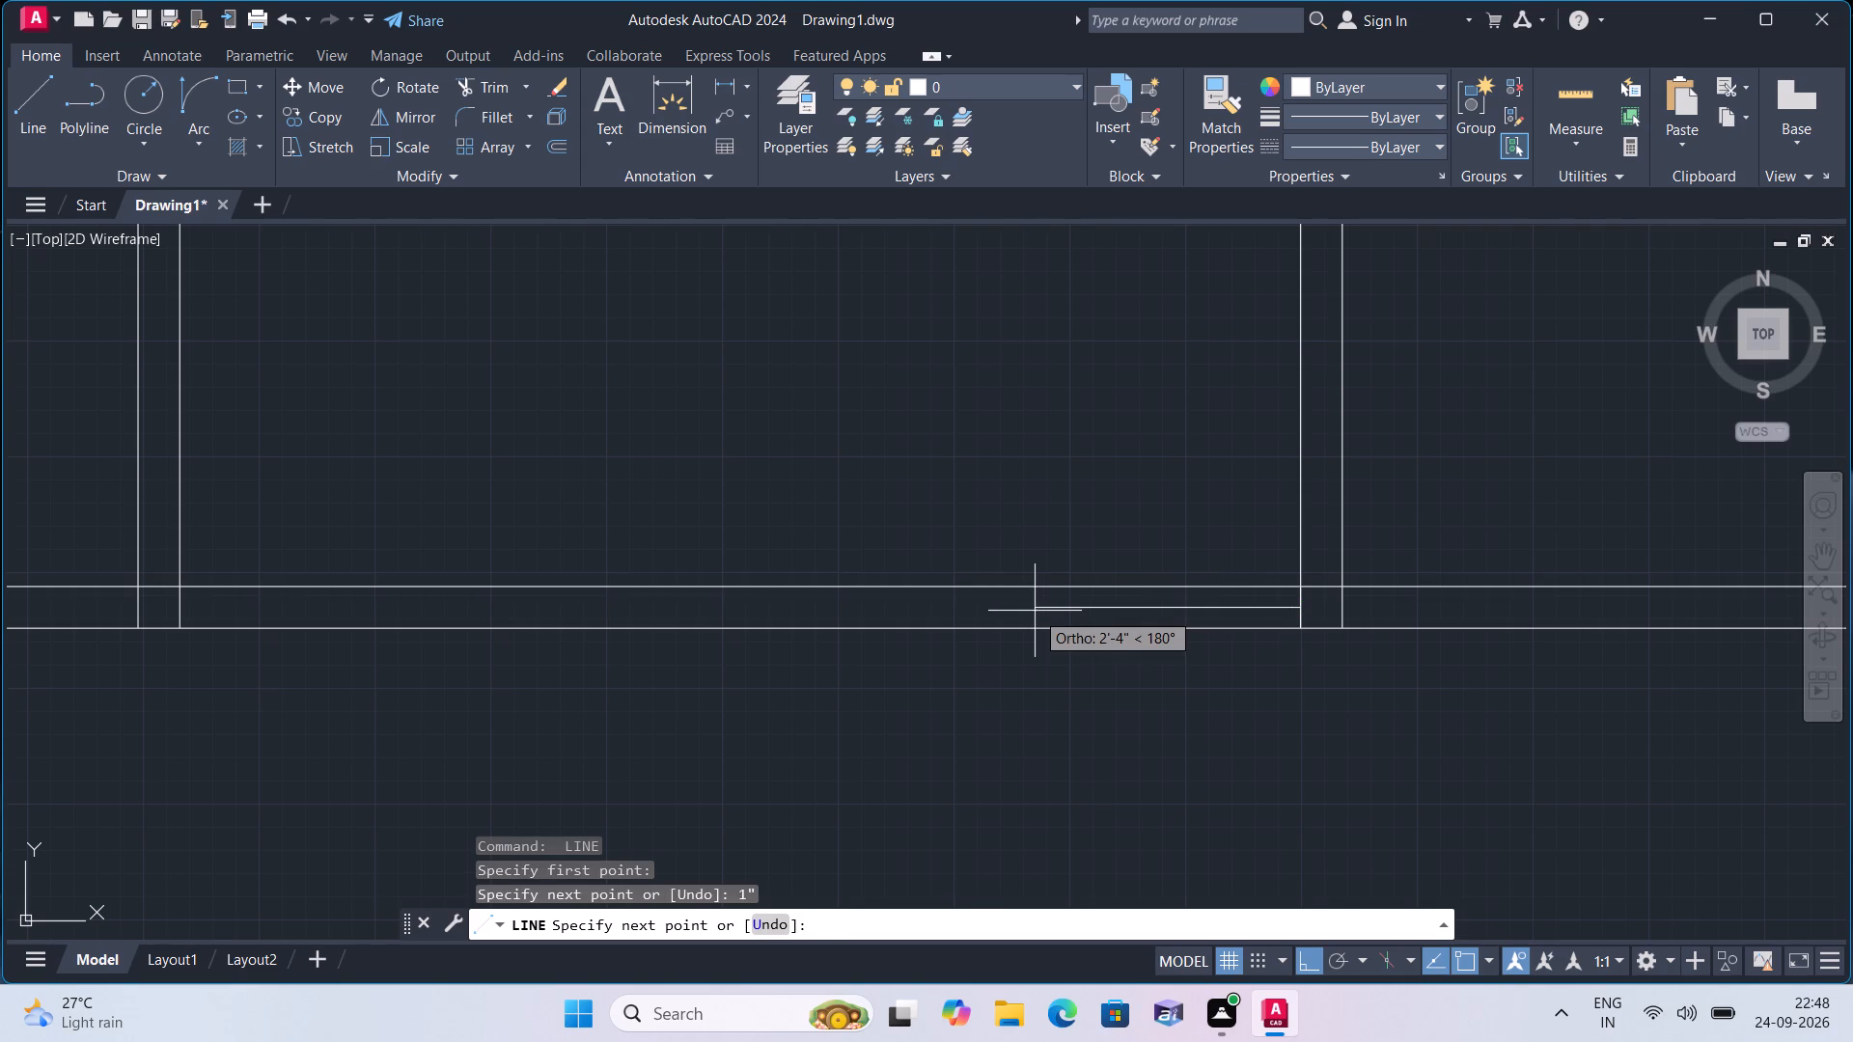
{"action": "key", "text": "2"}
{"action": "key", "text": "apostrophe"}
{"action": "key", "text": "space"}
{"action": "type", "text": "1\""}
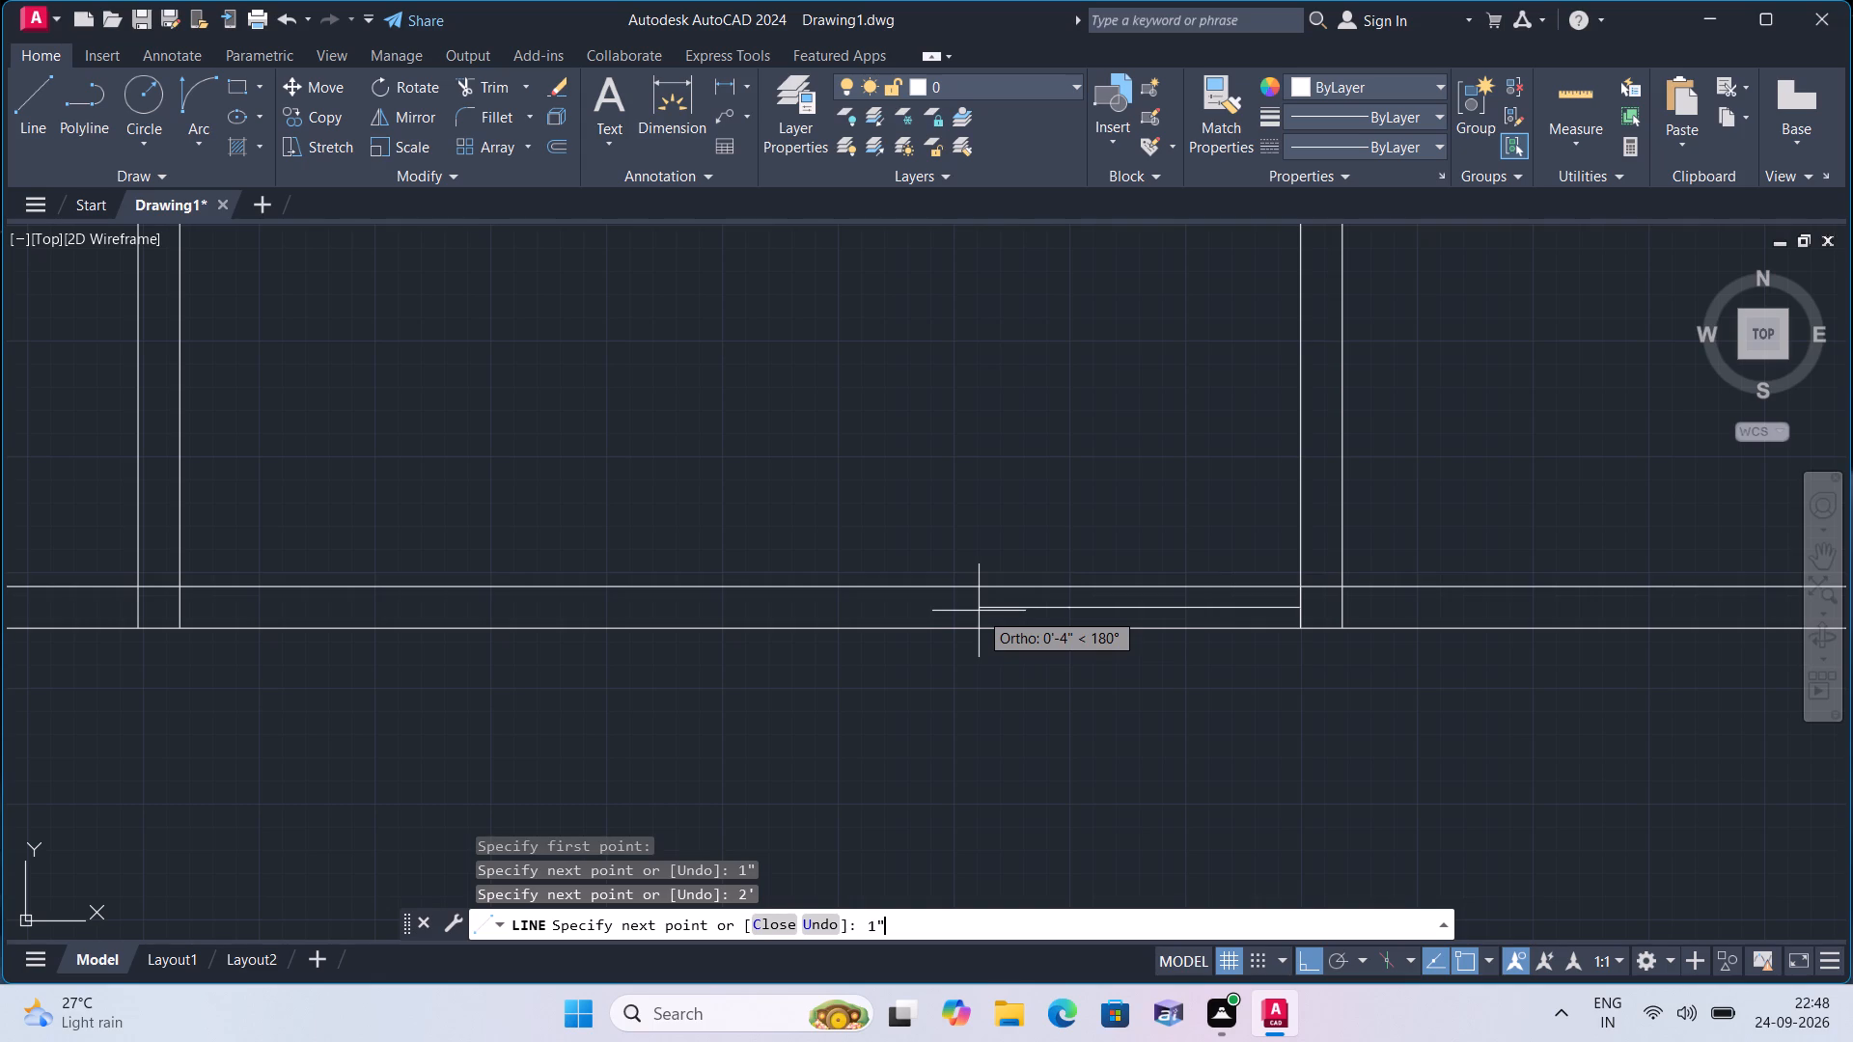
{"action": "key", "text": "space"}
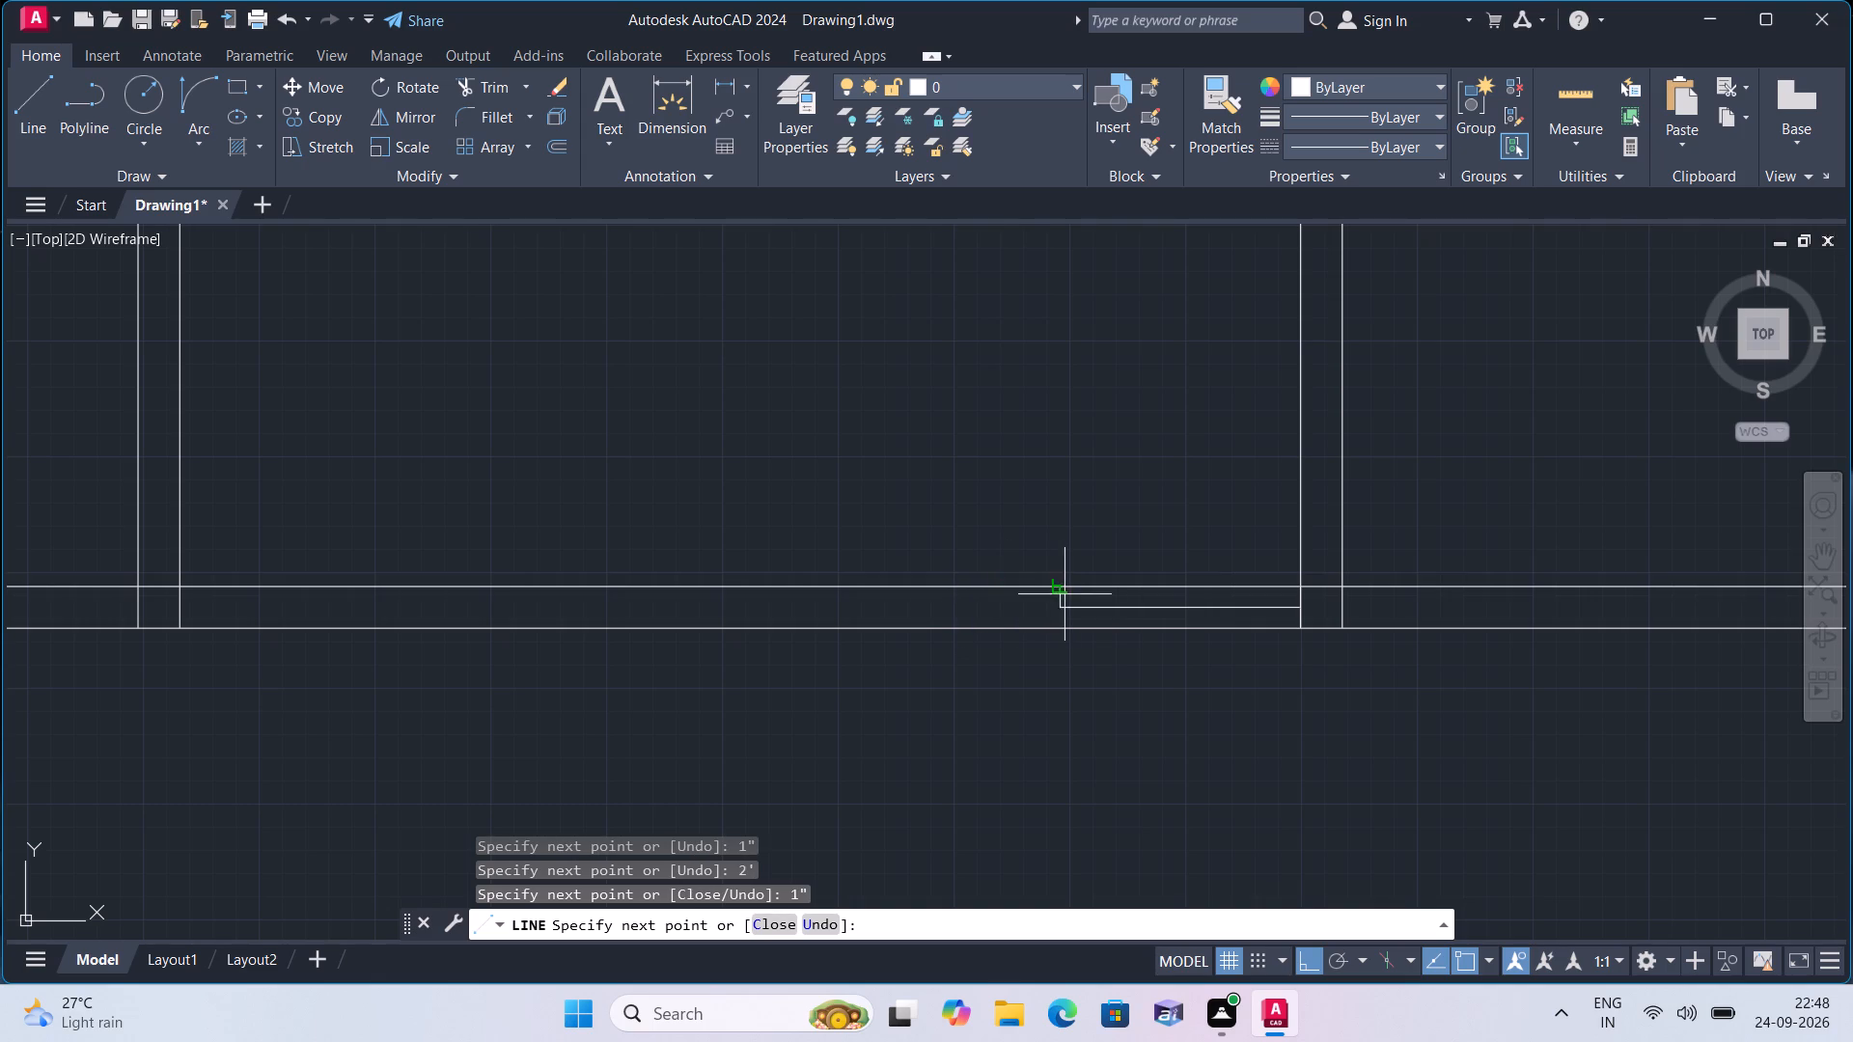
Draw the far jamb across the wall thickness at the segments' west end, meeting both outer wall lines.
{"action": "left_click", "coordinate": [1062, 584]}
{"action": "key", "text": "space"}
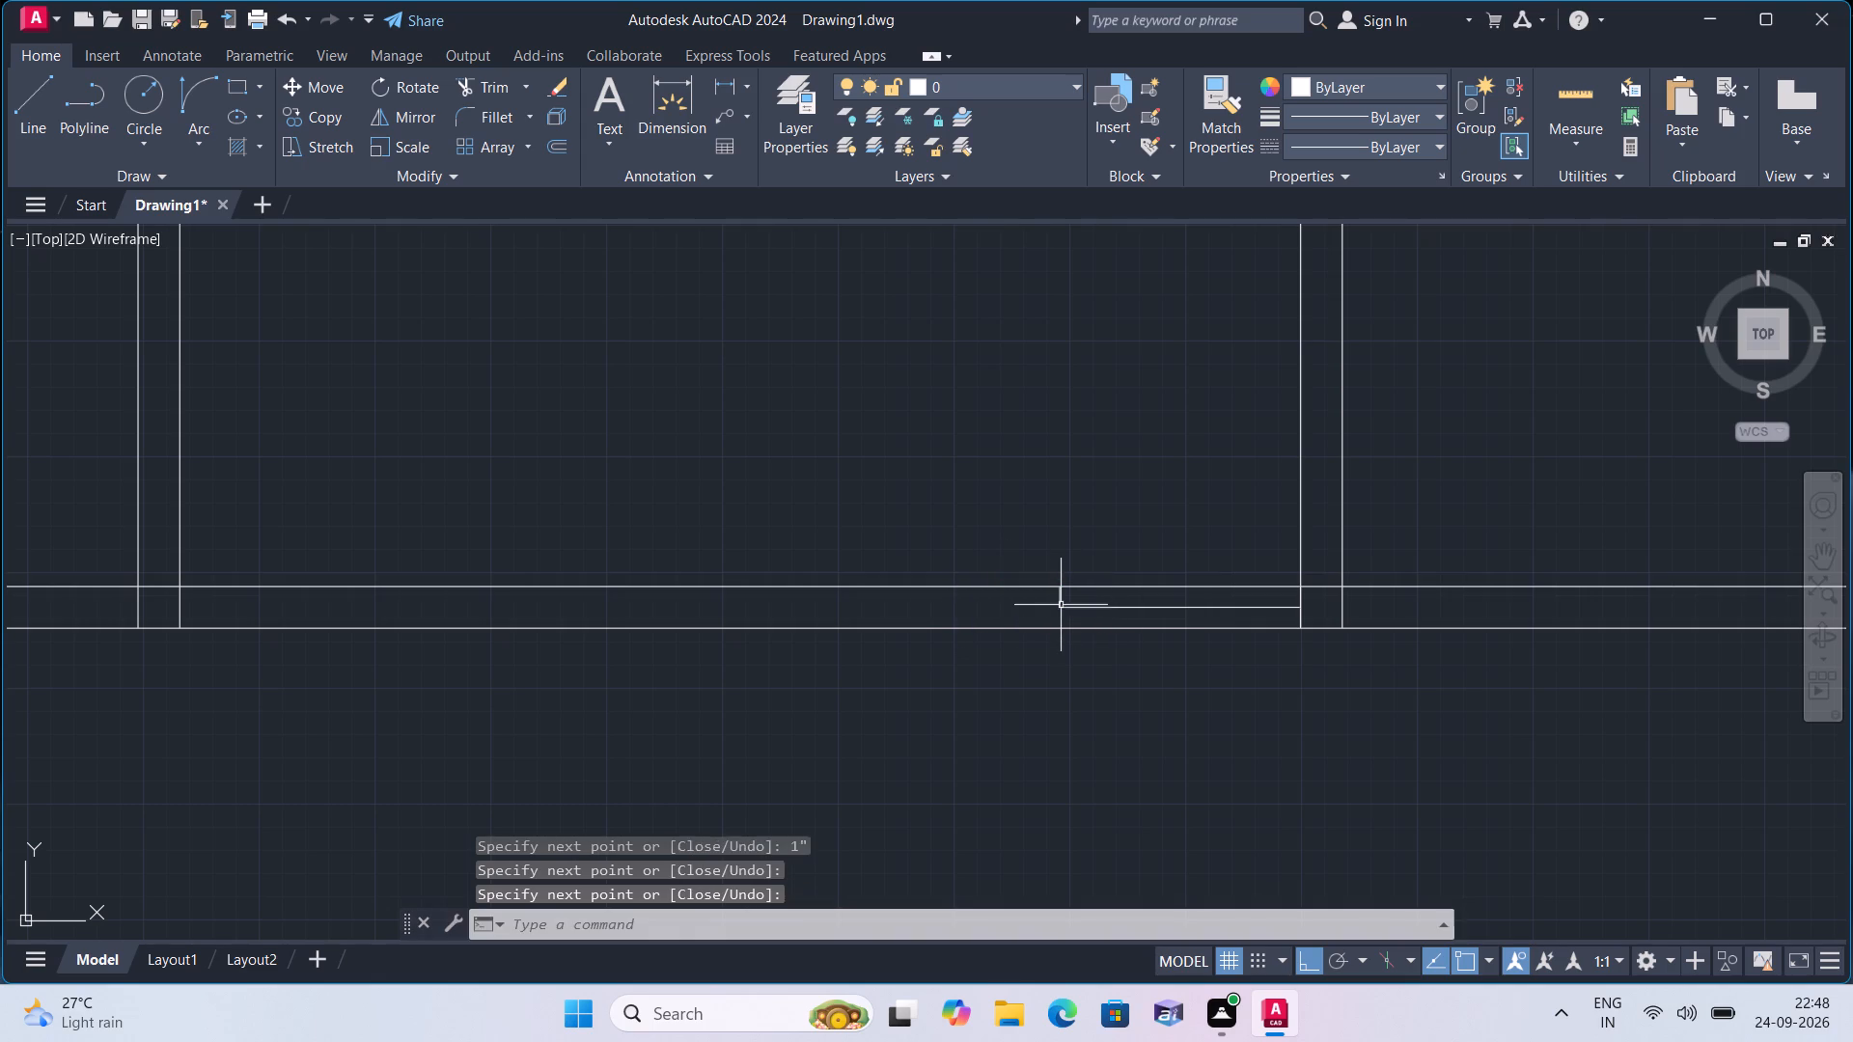
{"action": "key", "text": "space"}
{"action": "left_click", "coordinate": [1060, 609]}
{"action": "left_click", "coordinate": [1060, 626]}
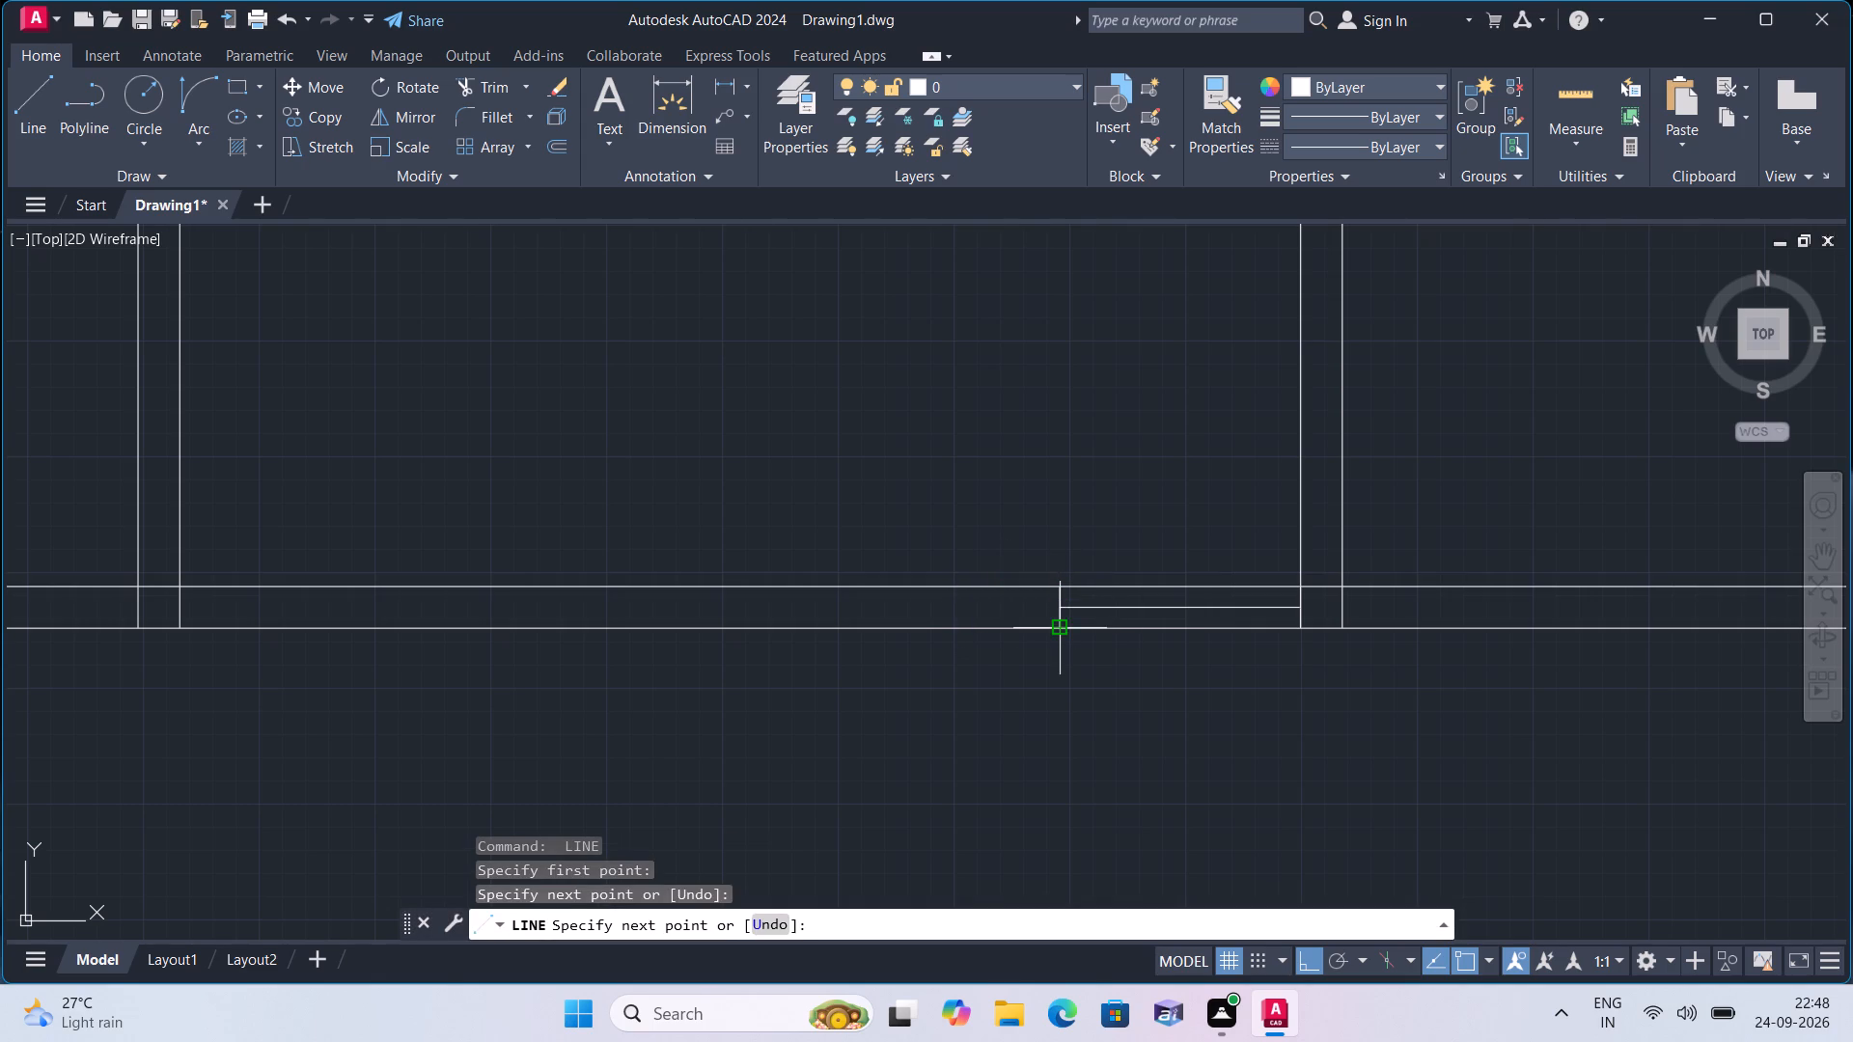
{"action": "key", "text": "space"}
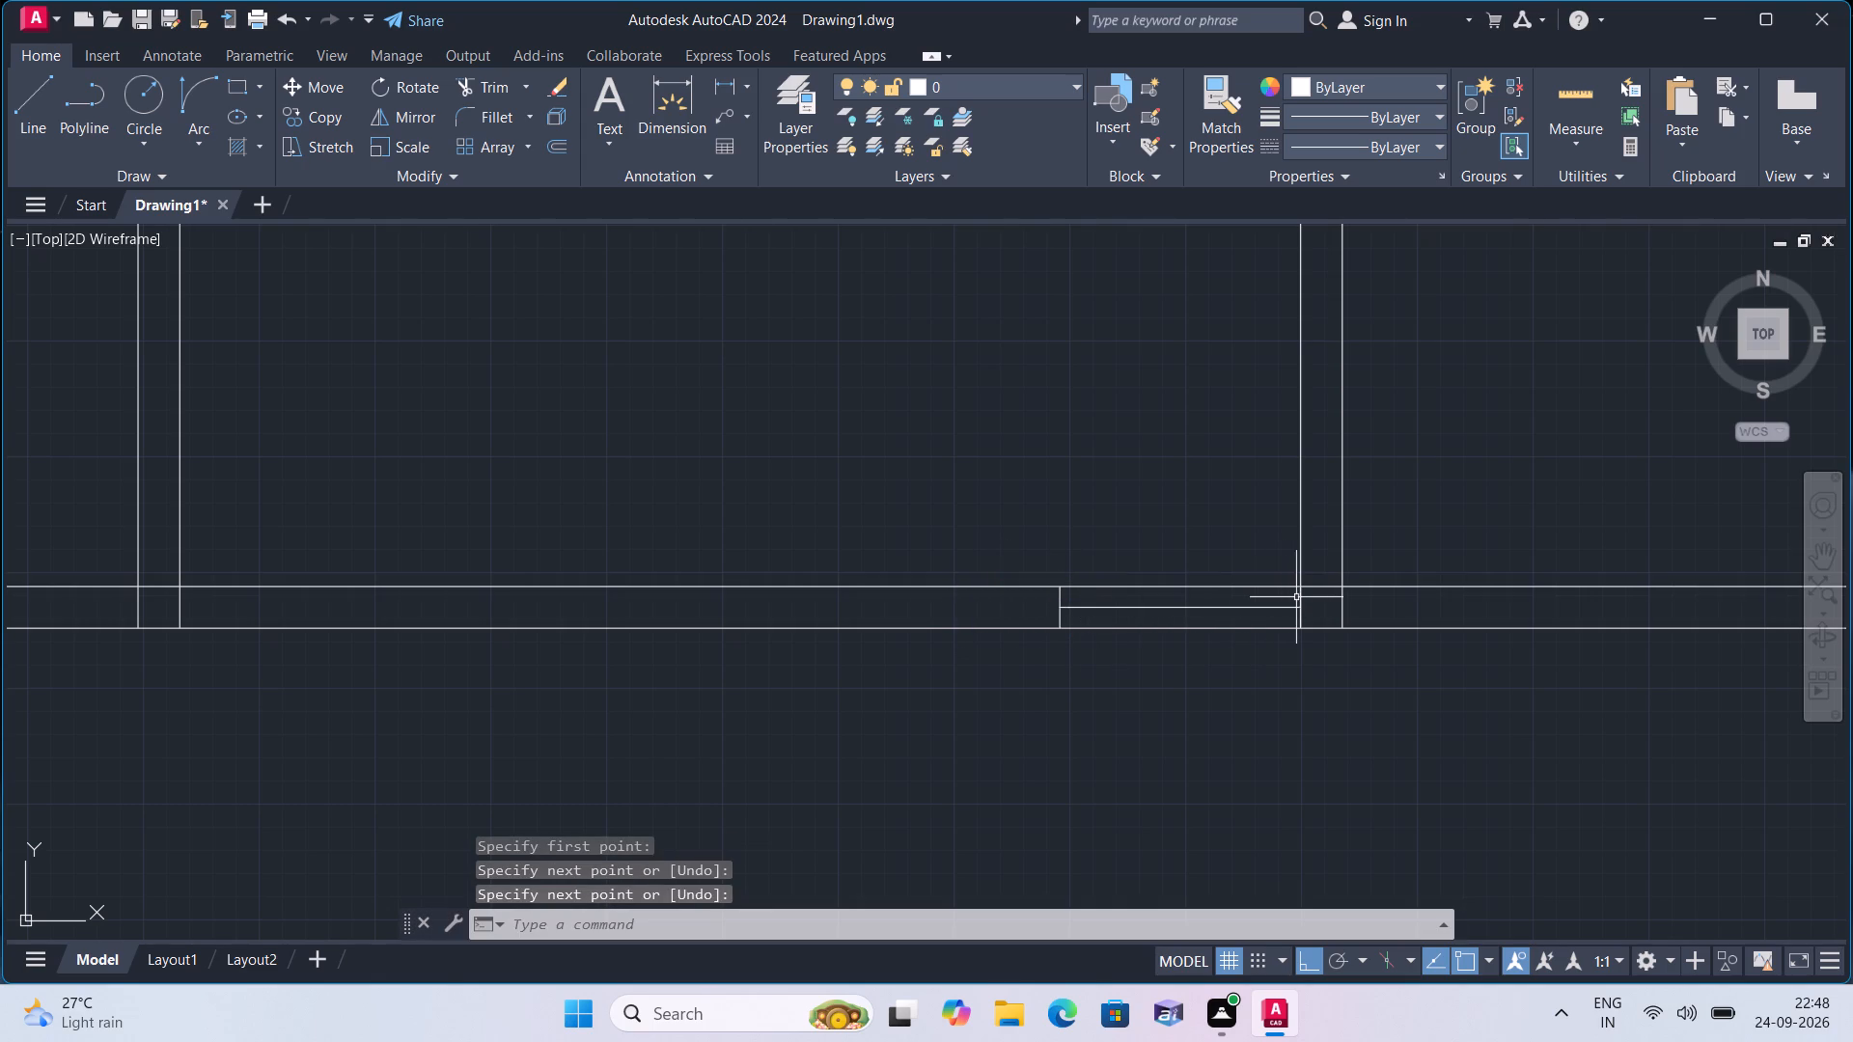
Erase the 2' middle segment and the helper line at the partition face, keeping the two 1" stubs.
{"action": "left_click", "coordinate": [1300, 597]}
{"action": "left_click", "coordinate": [1218, 607]}
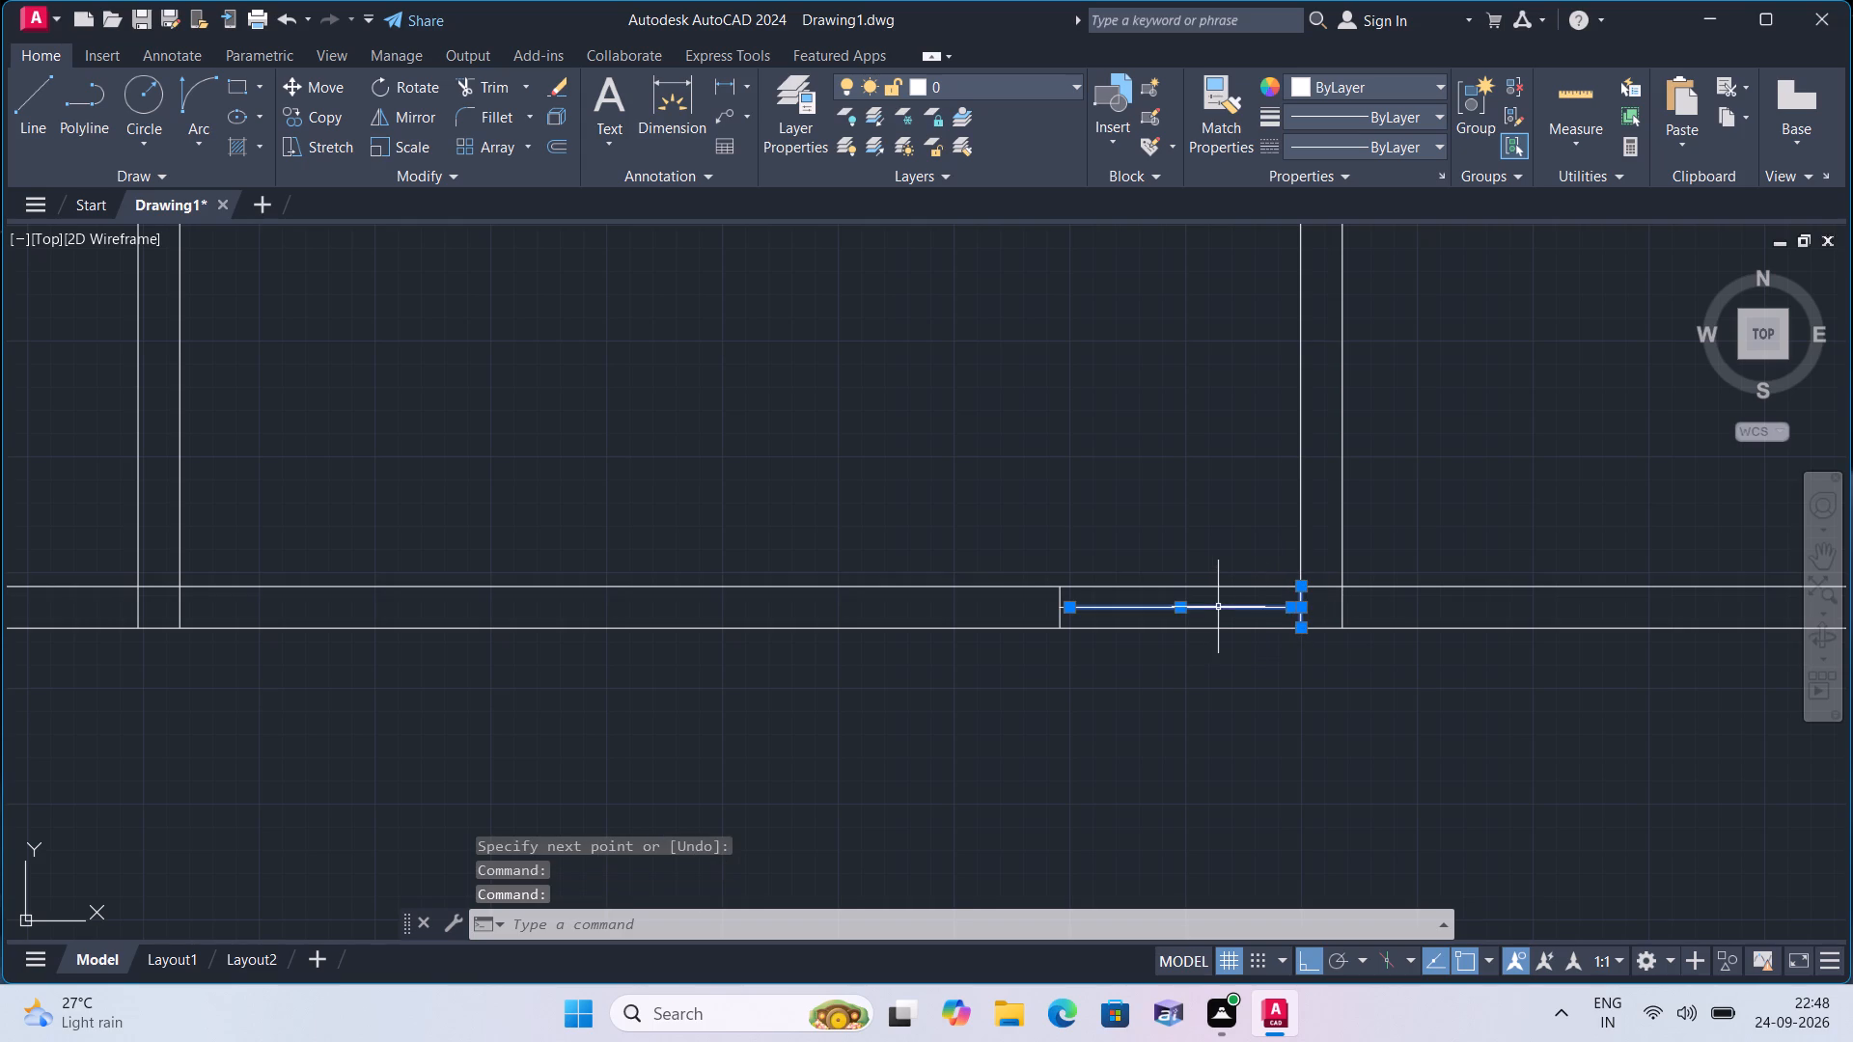
{"action": "key", "text": "Delete"}
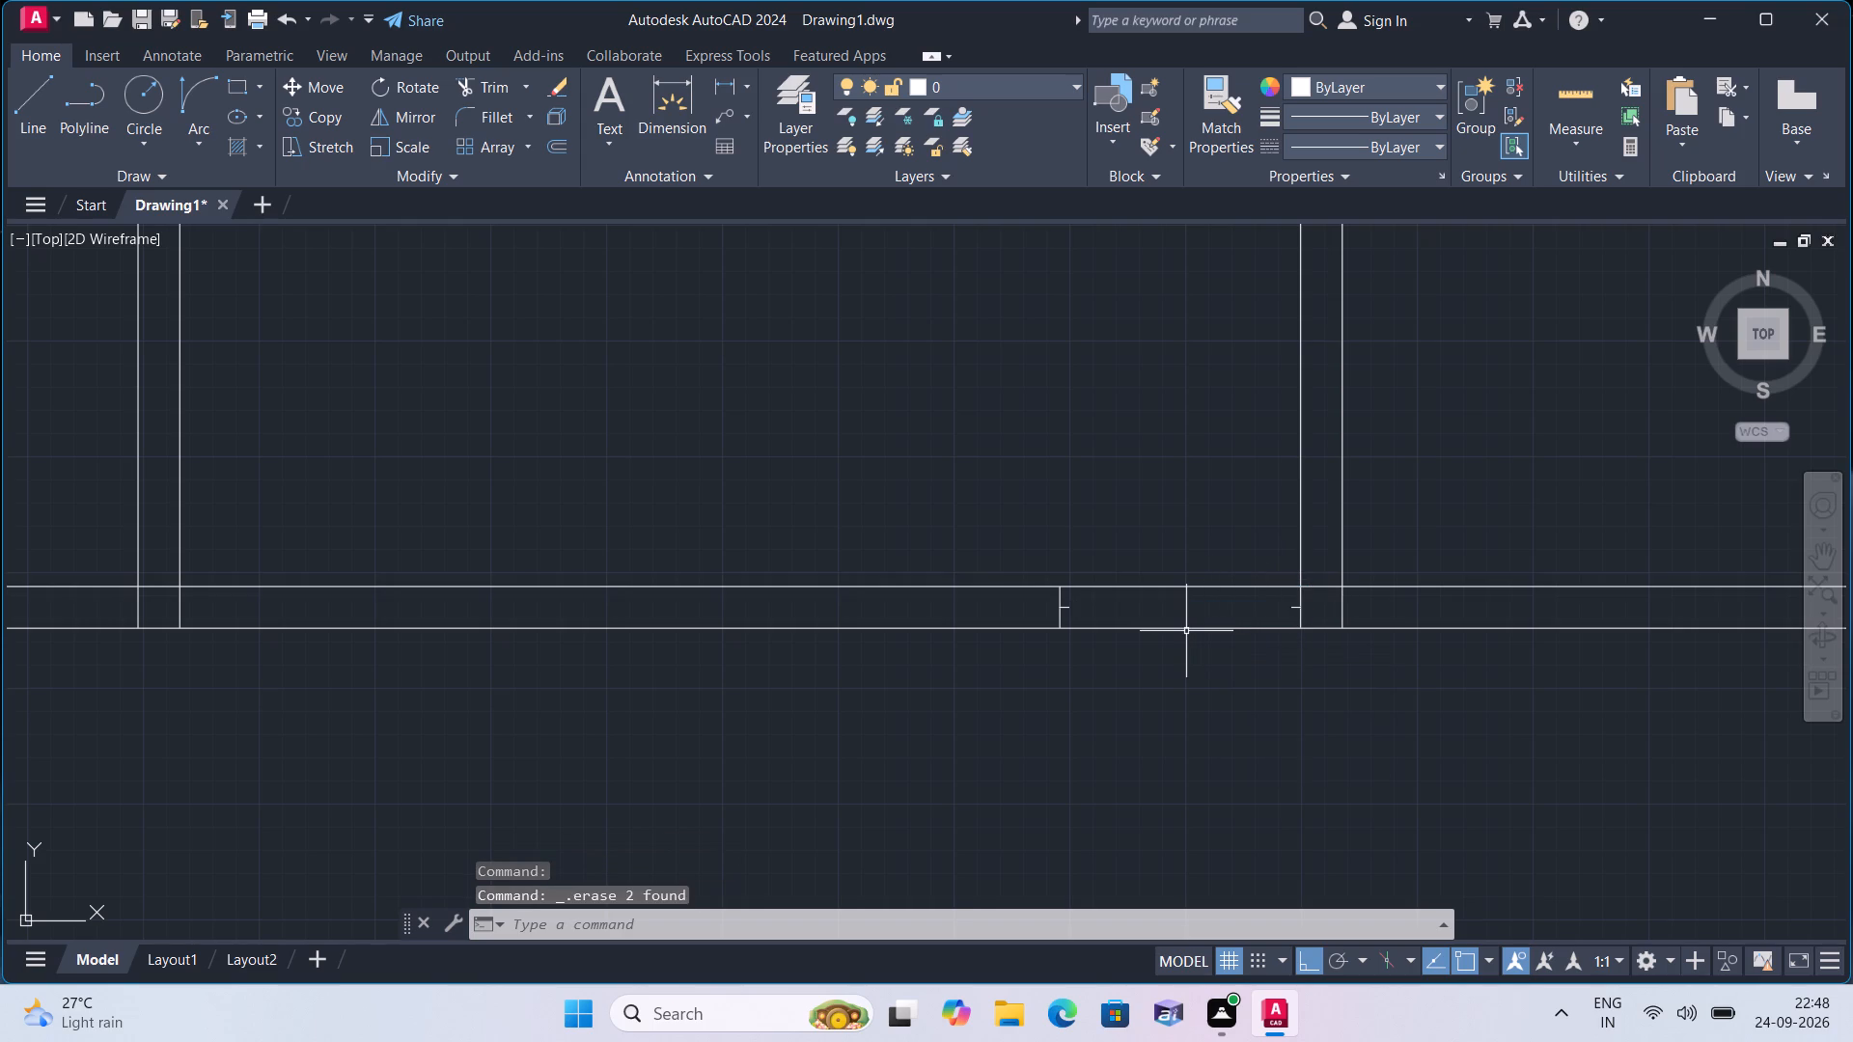
Draw a 2' door-leaf line downward from the end of the 1" stub beside the partition wall.
{"action": "key", "text": "l"}
{"action": "key", "text": "space"}
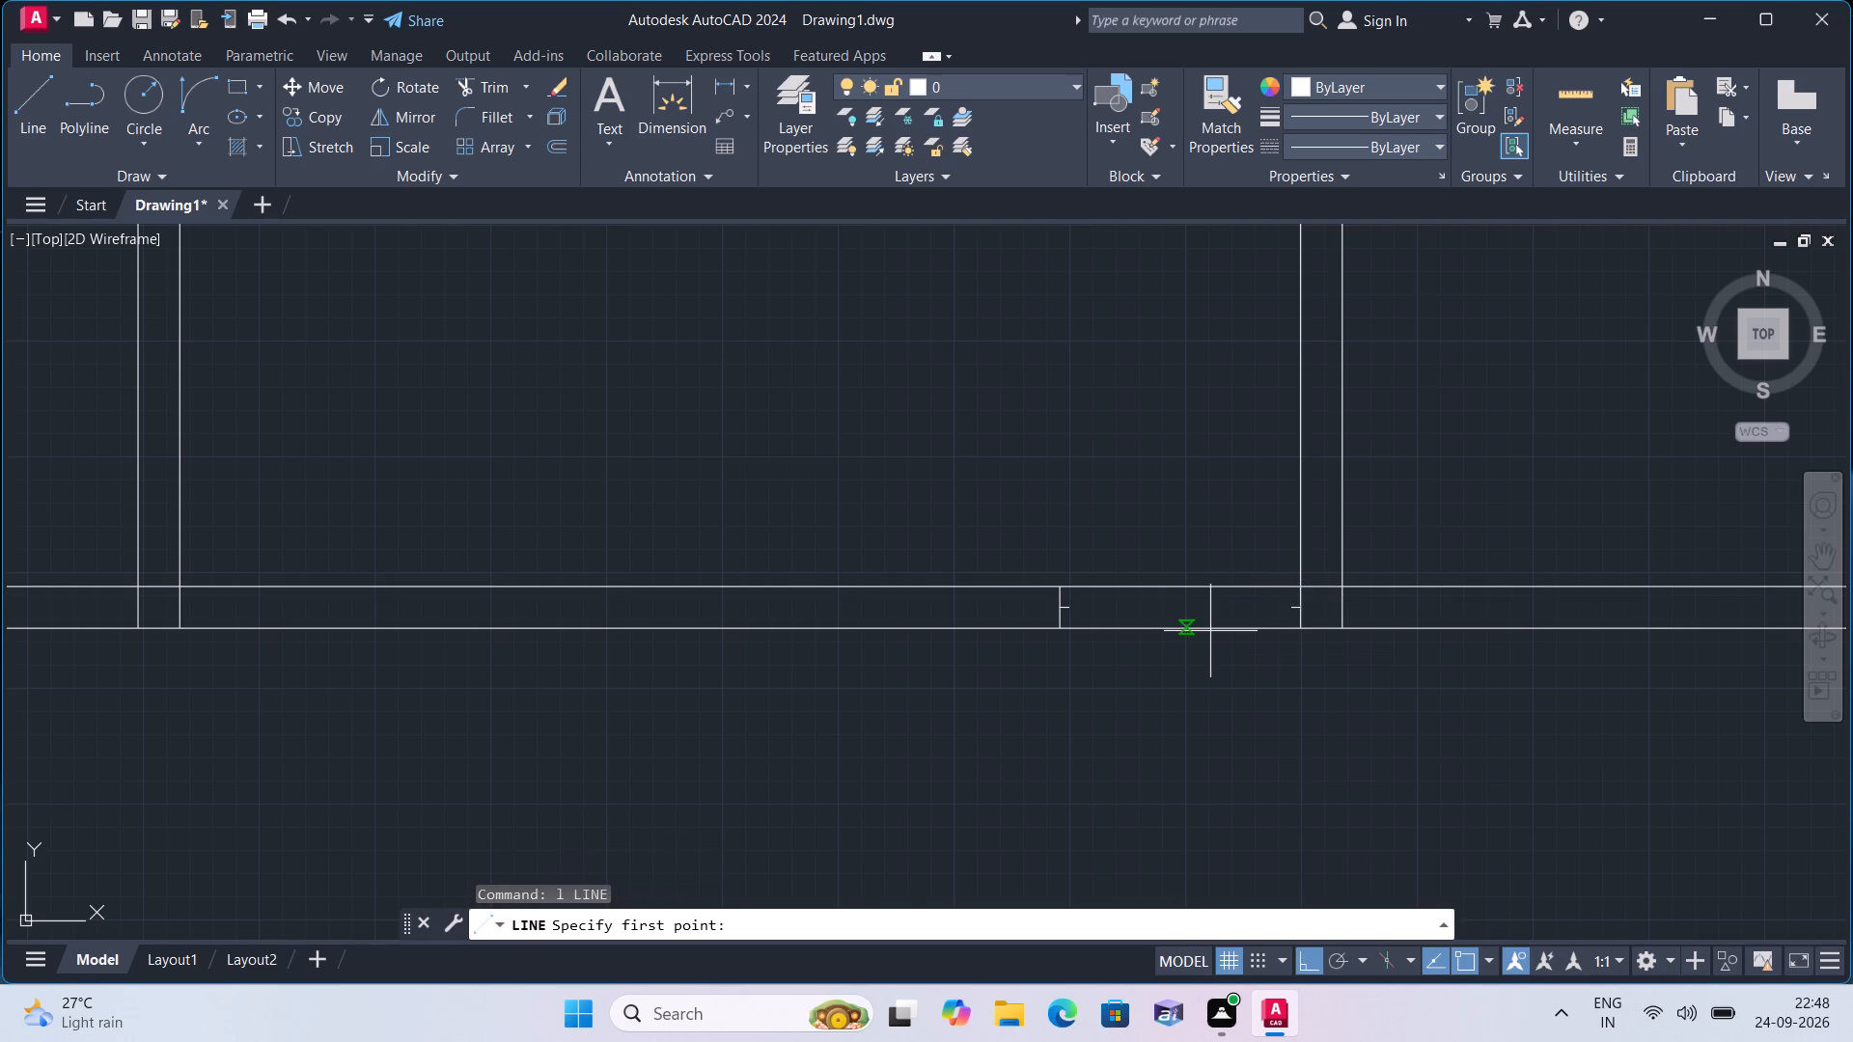
{"action": "scroll", "coordinate": [1288, 610], "scroll_direction": "up", "scroll_amount": 2}
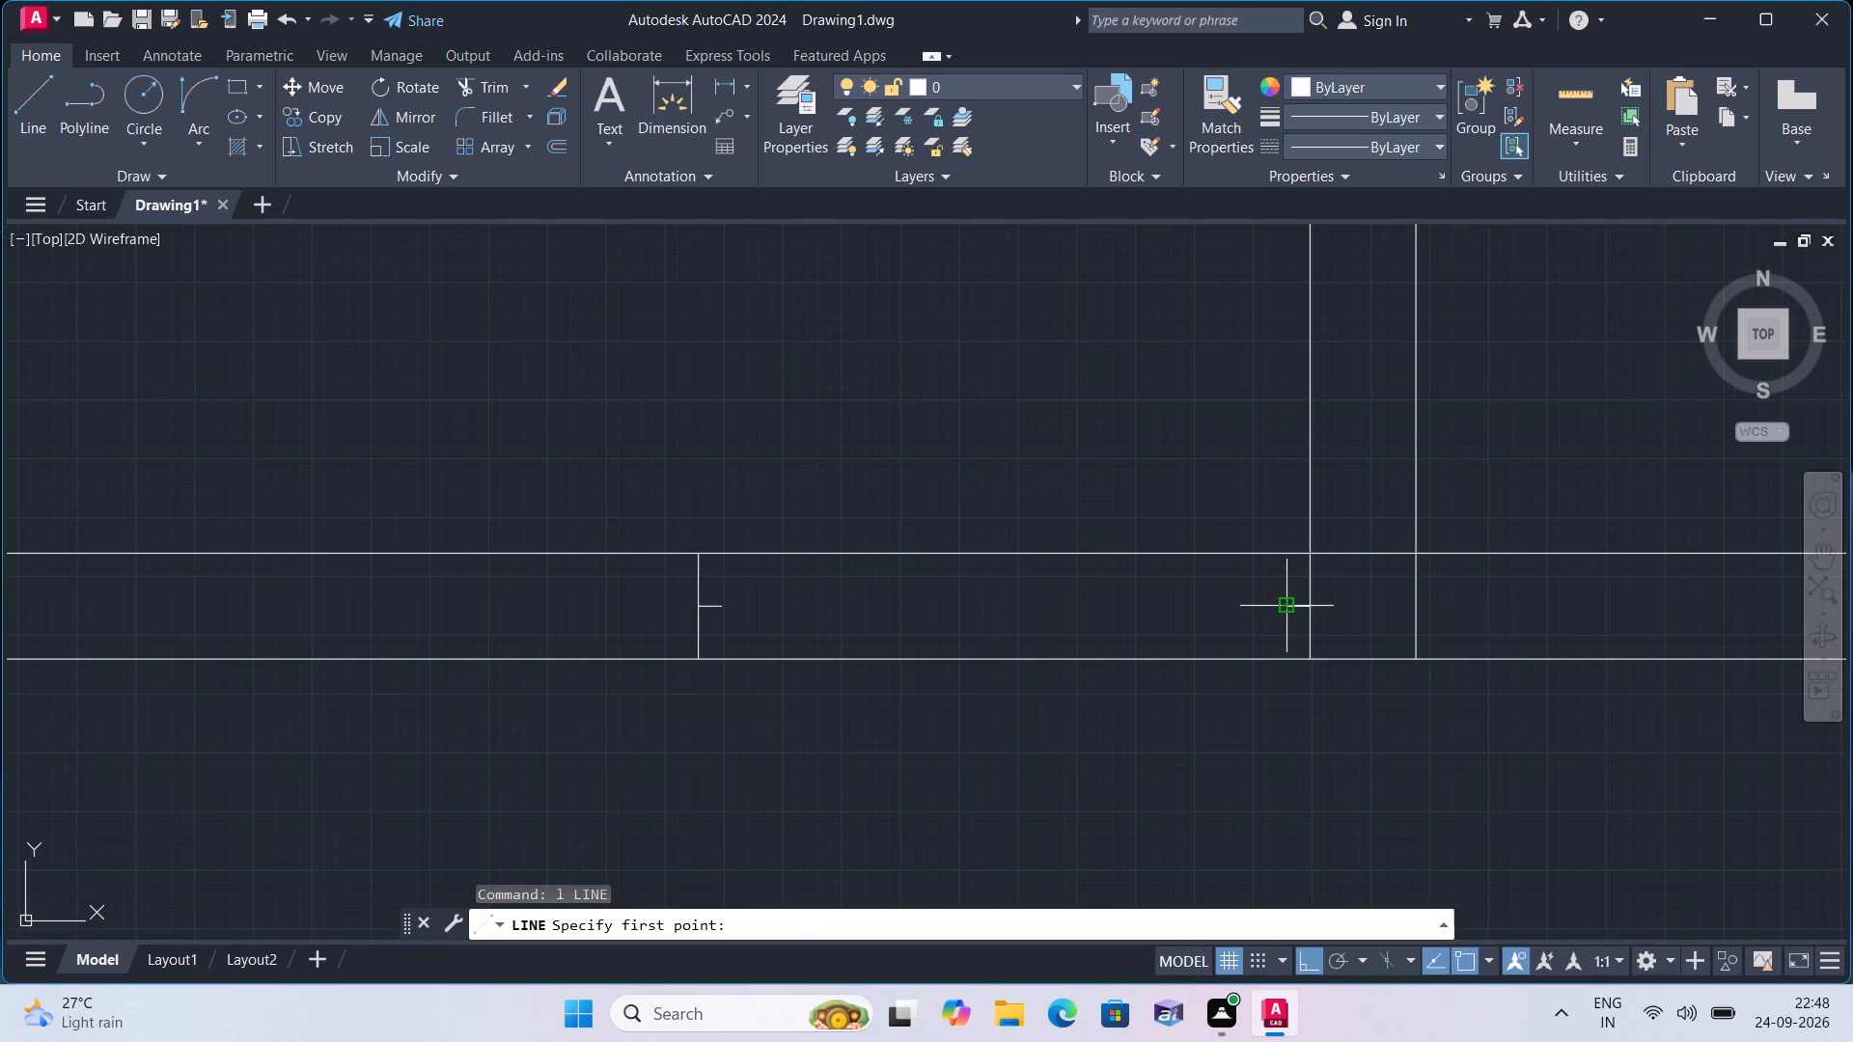
{"action": "left_click", "coordinate": [1286, 610]}
{"action": "type", "text": "2'"}
{"action": "key", "text": "space"}
{"action": "key", "text": "Escape"}
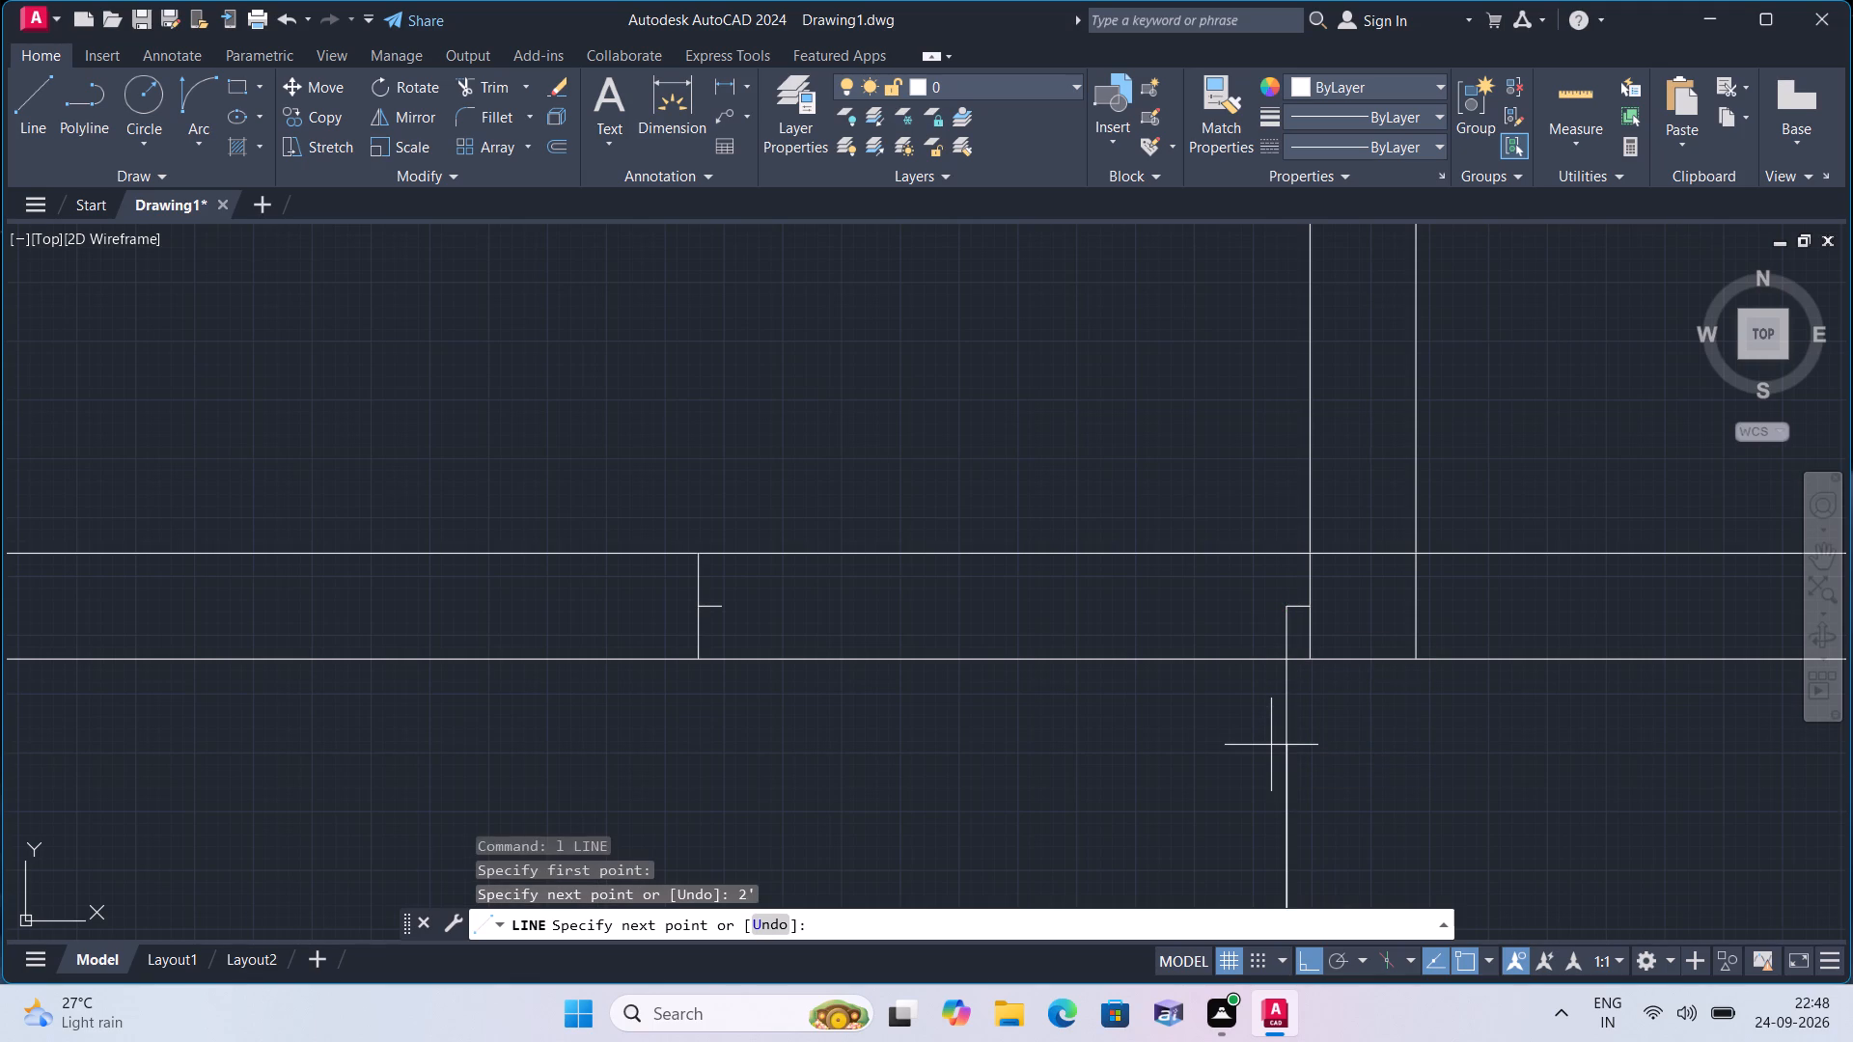
Draw a Start, End, Direction arc from the leaf's lower end to the west jamb's stub, forming the door swing.
{"action": "scroll", "coordinate": [1180, 741], "scroll_direction": "down", "scroll_amount": 1}
{"action": "middle_click_drag", "start_coordinate": [1166, 736], "coordinate": [1151, 669]}
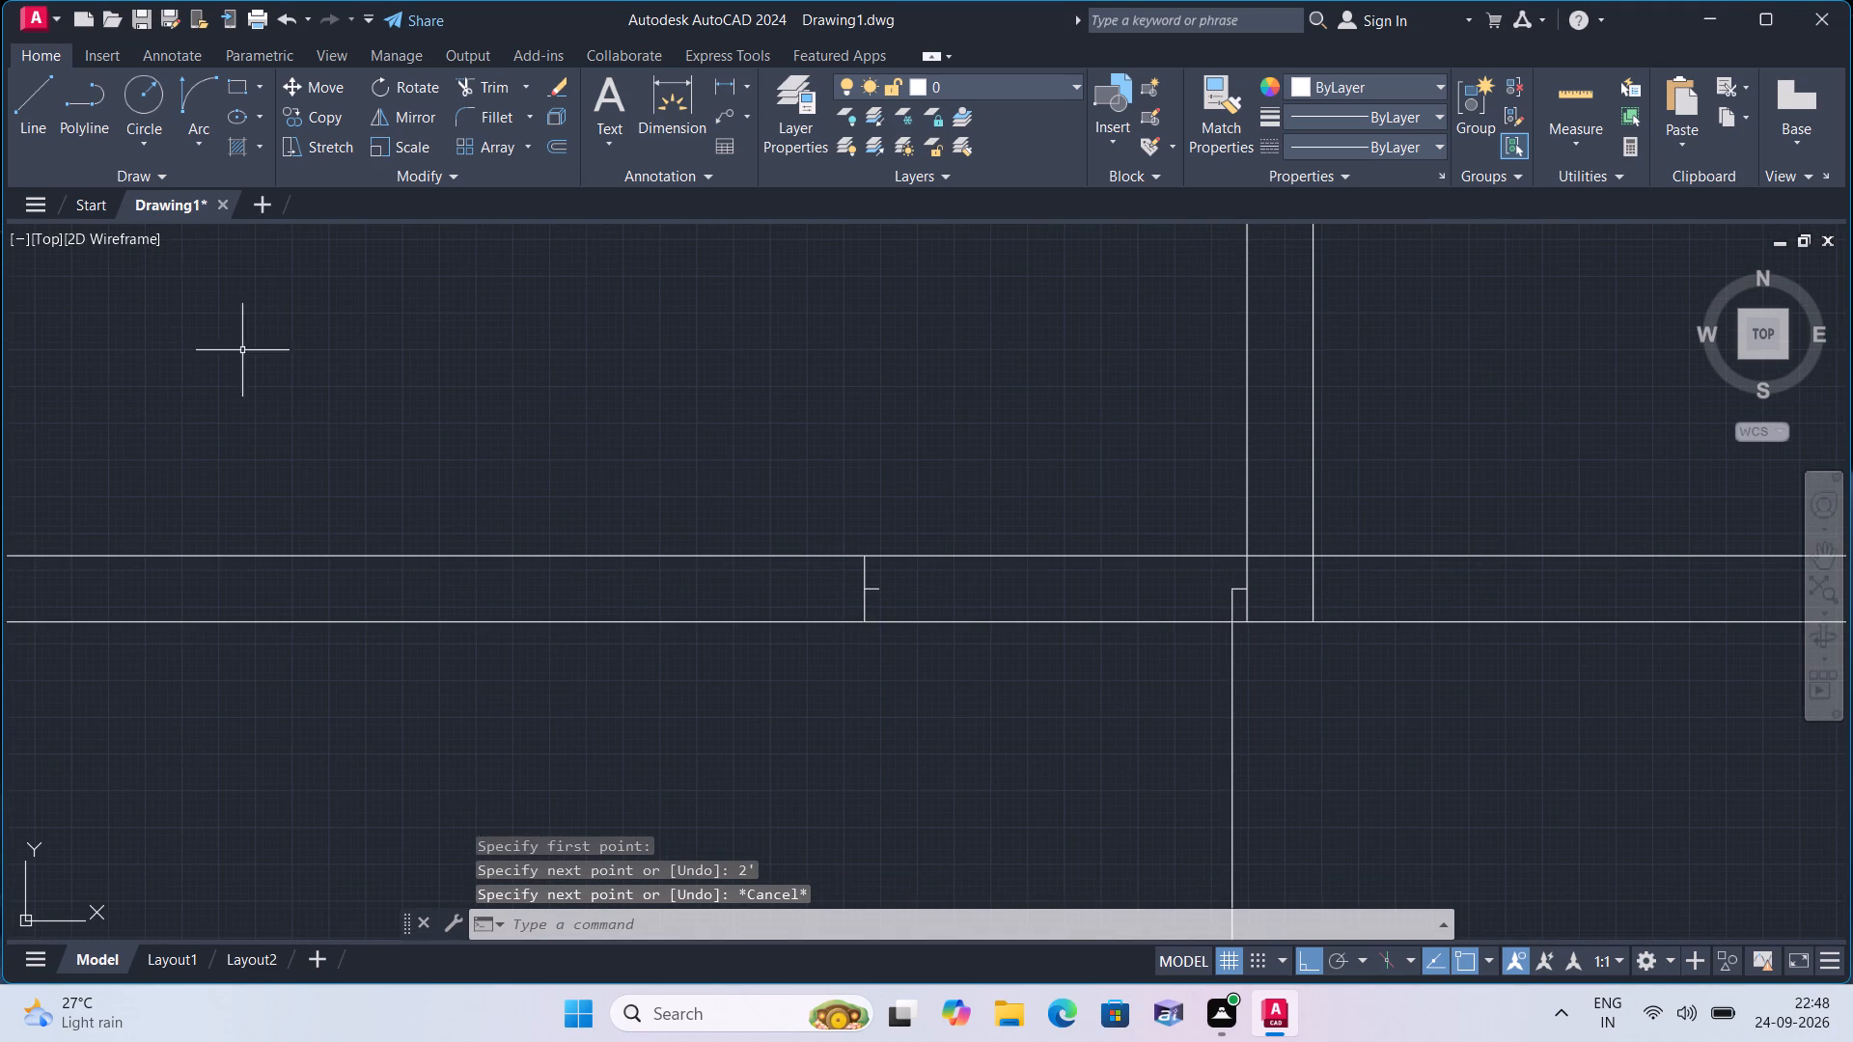
{"action": "left_click", "coordinate": [196, 145]}
{"action": "left_click", "coordinate": [234, 438]}
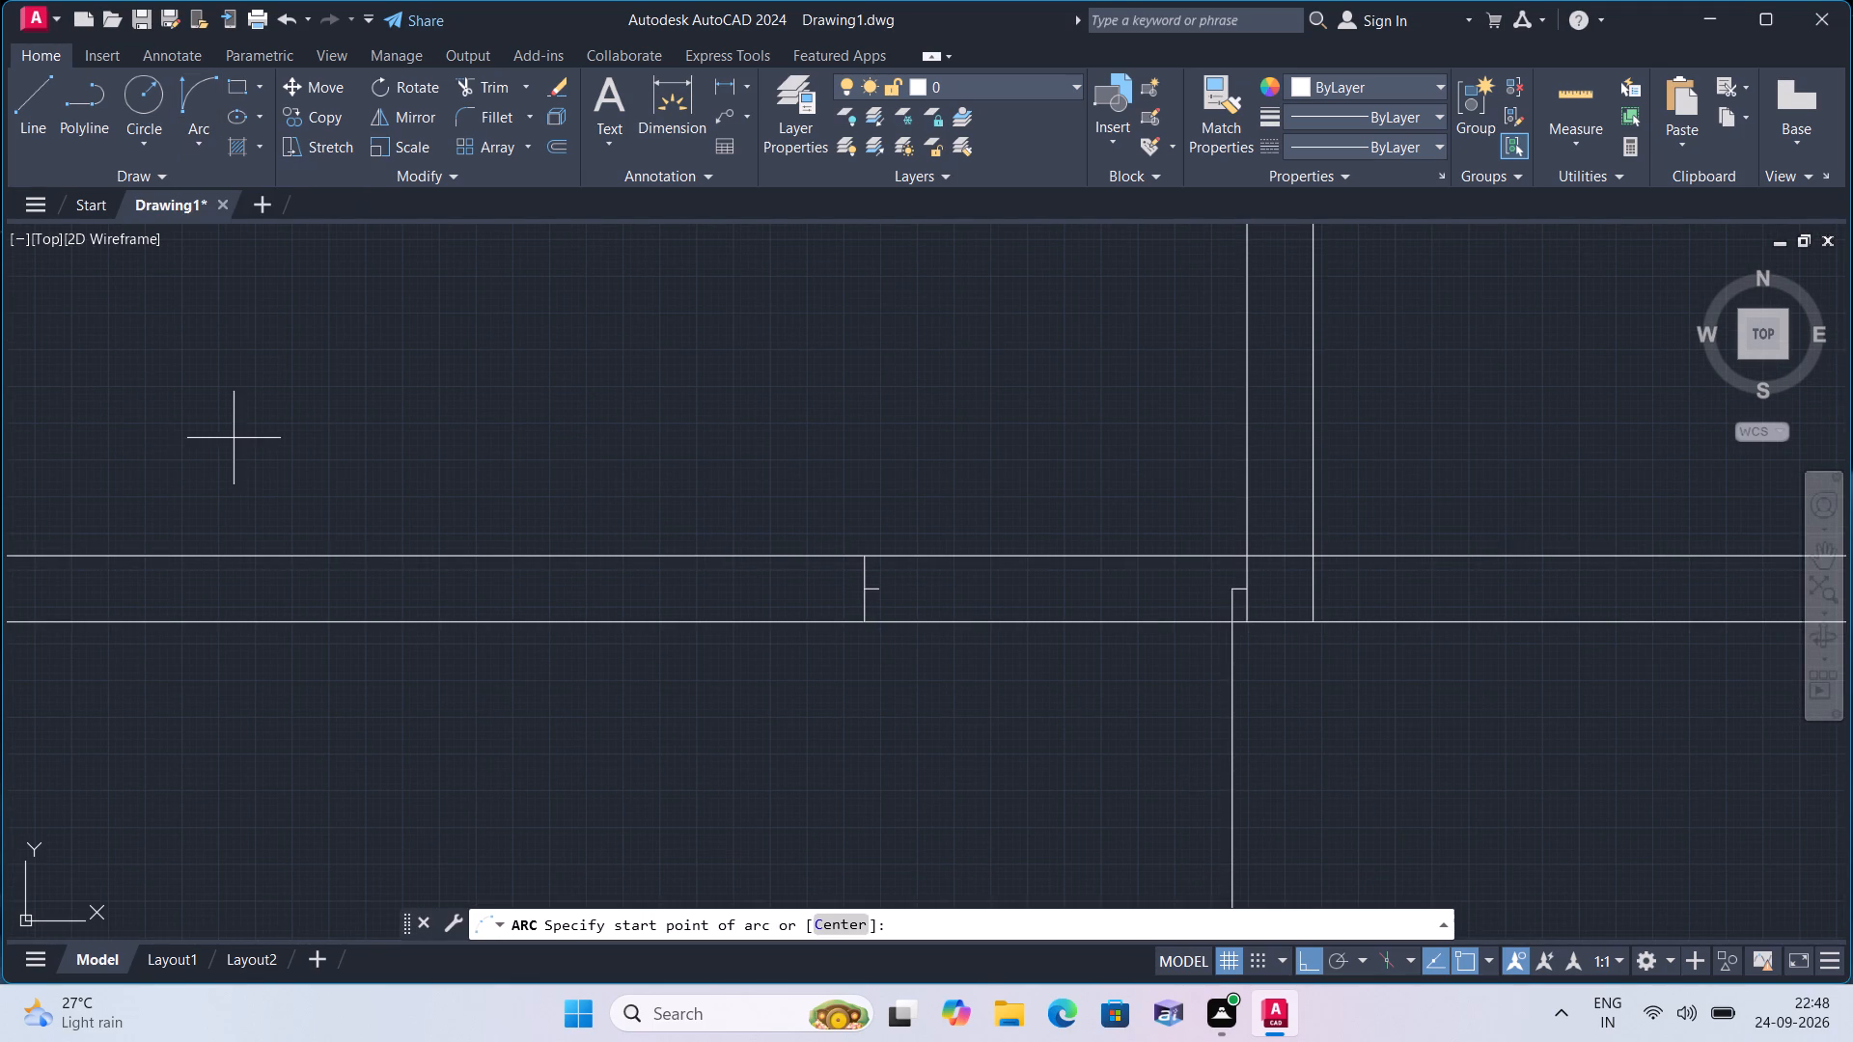
{"action": "scroll", "coordinate": [986, 680], "scroll_direction": "down", "scroll_amount": 1}
{"action": "middle_click_drag", "start_coordinate": [985, 676], "coordinate": [954, 503]}
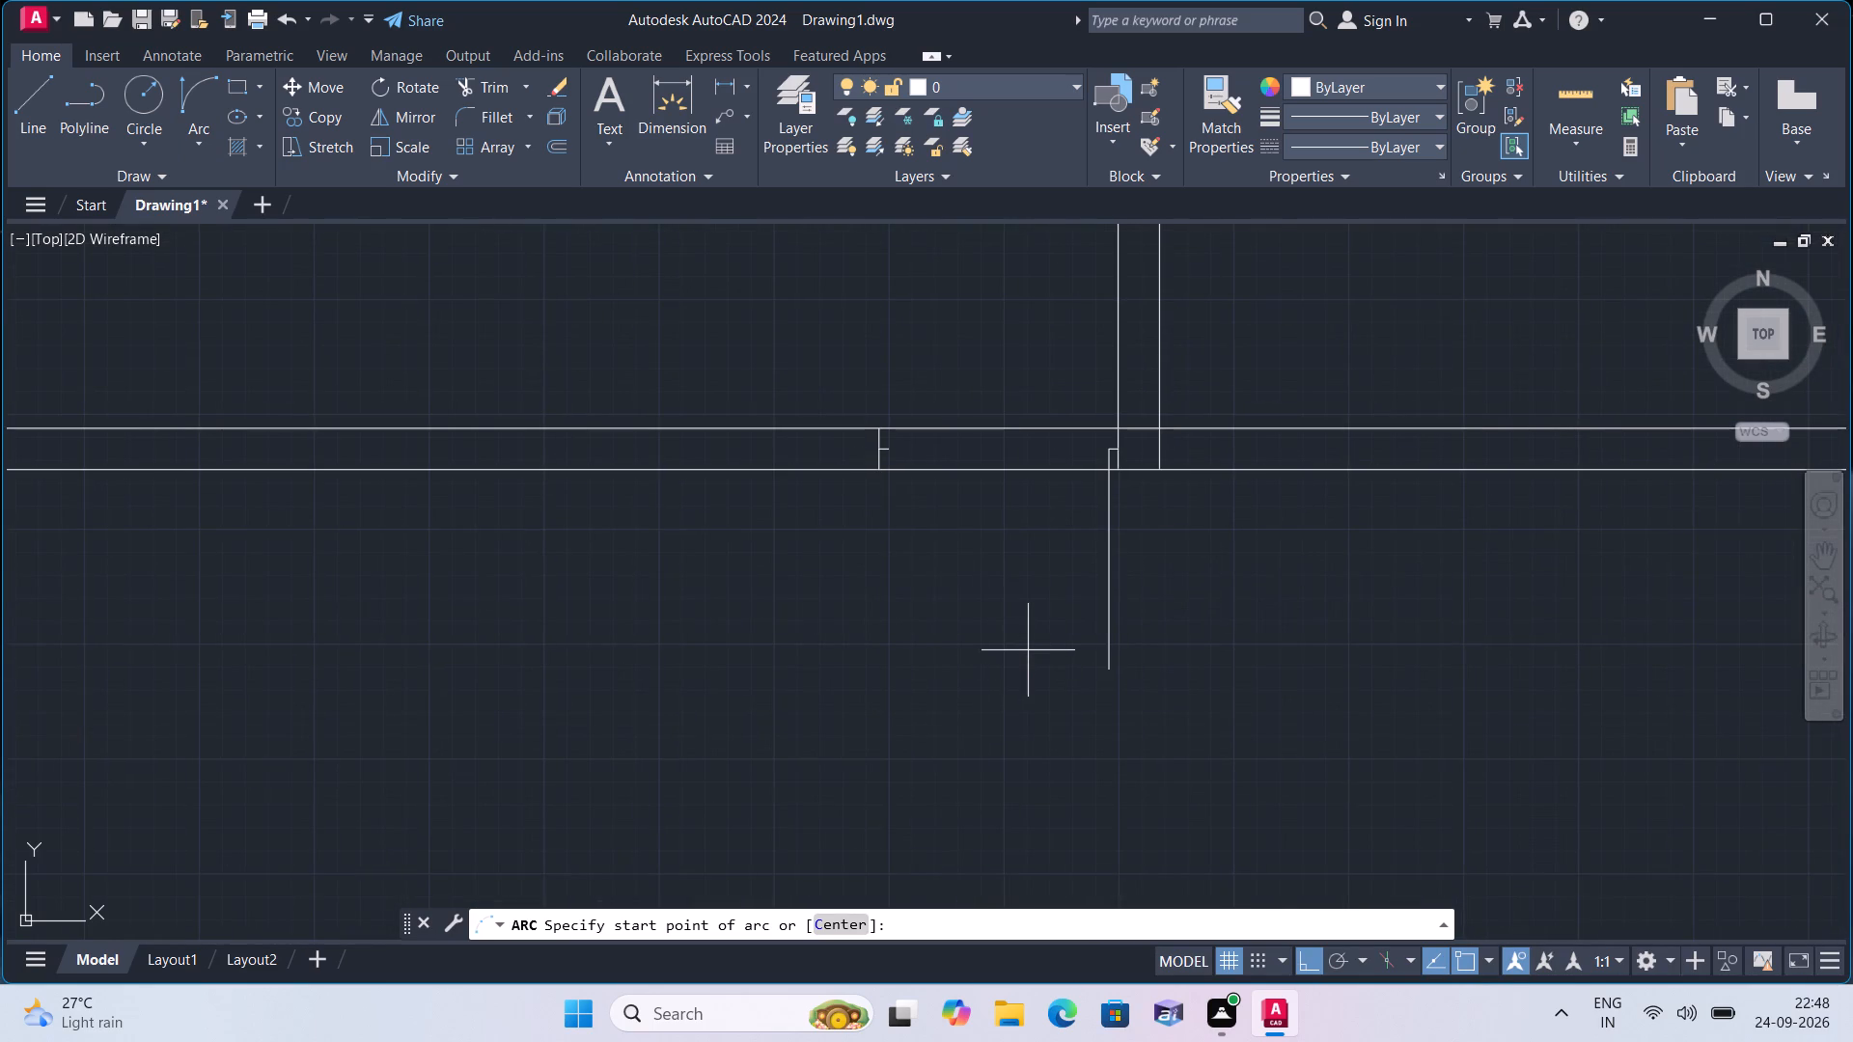
{"action": "left_click", "coordinate": [1112, 668]}
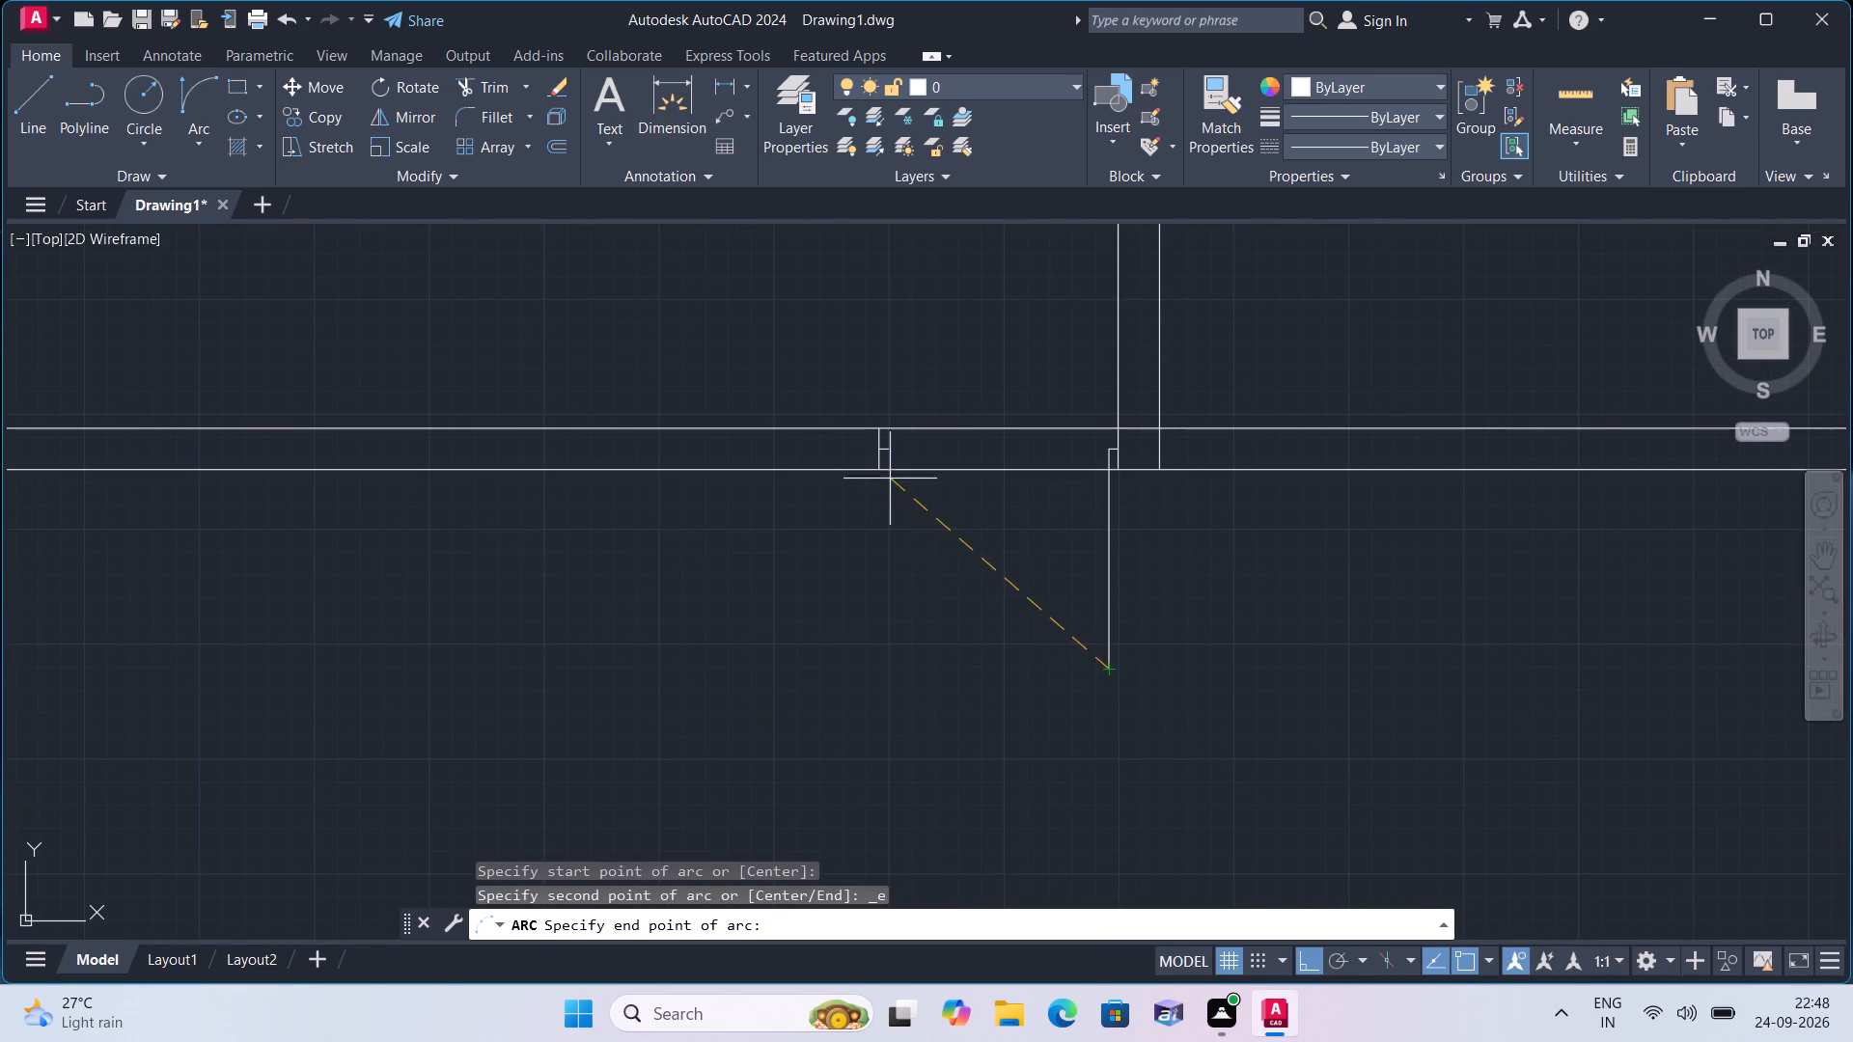
{"action": "scroll", "coordinate": [881, 452], "scroll_direction": "up", "scroll_amount": 3}
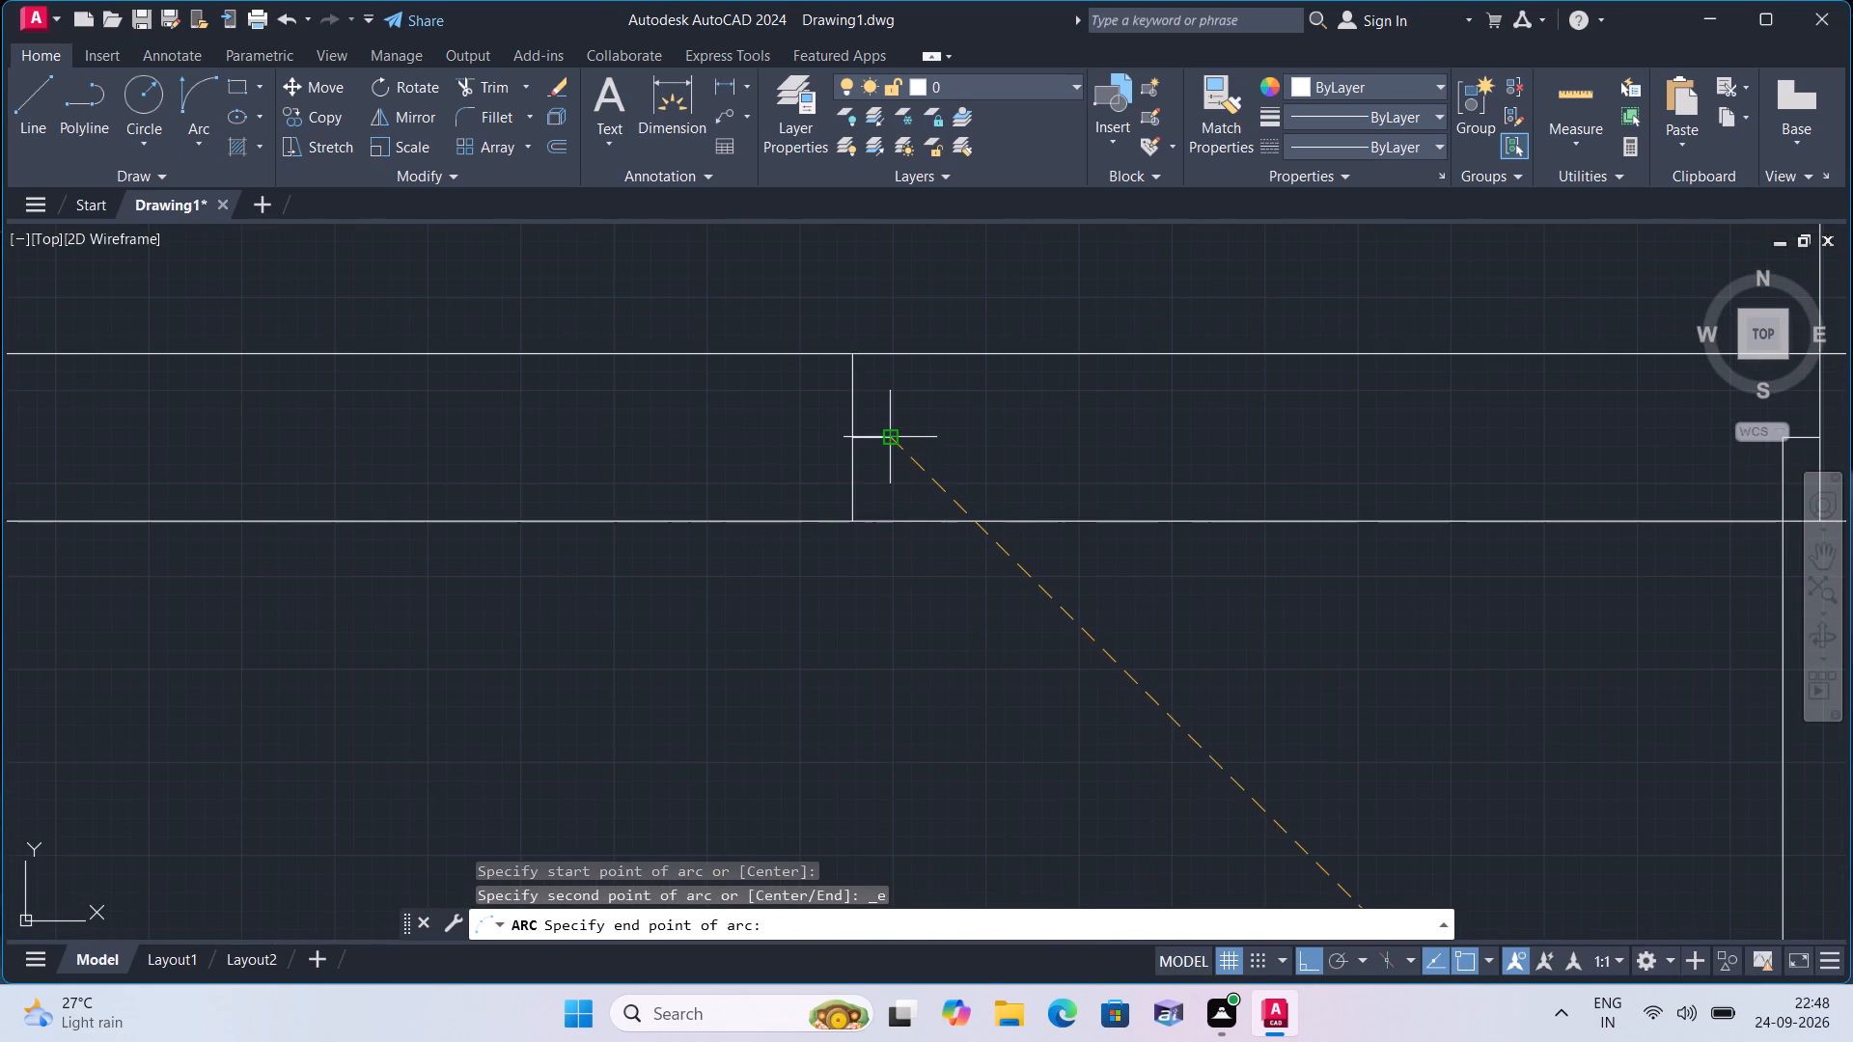
{"action": "left_click", "coordinate": [897, 442]}
{"action": "left_click", "coordinate": [901, 553]}
Draw a helper line across the outer wall's thickness along the partition wall's east face.
{"action": "scroll", "coordinate": [901, 553], "scroll_direction": "down", "scroll_amount": 2}
{"action": "middle_click_drag", "start_coordinate": [1030, 552], "coordinate": [1000, 552]}
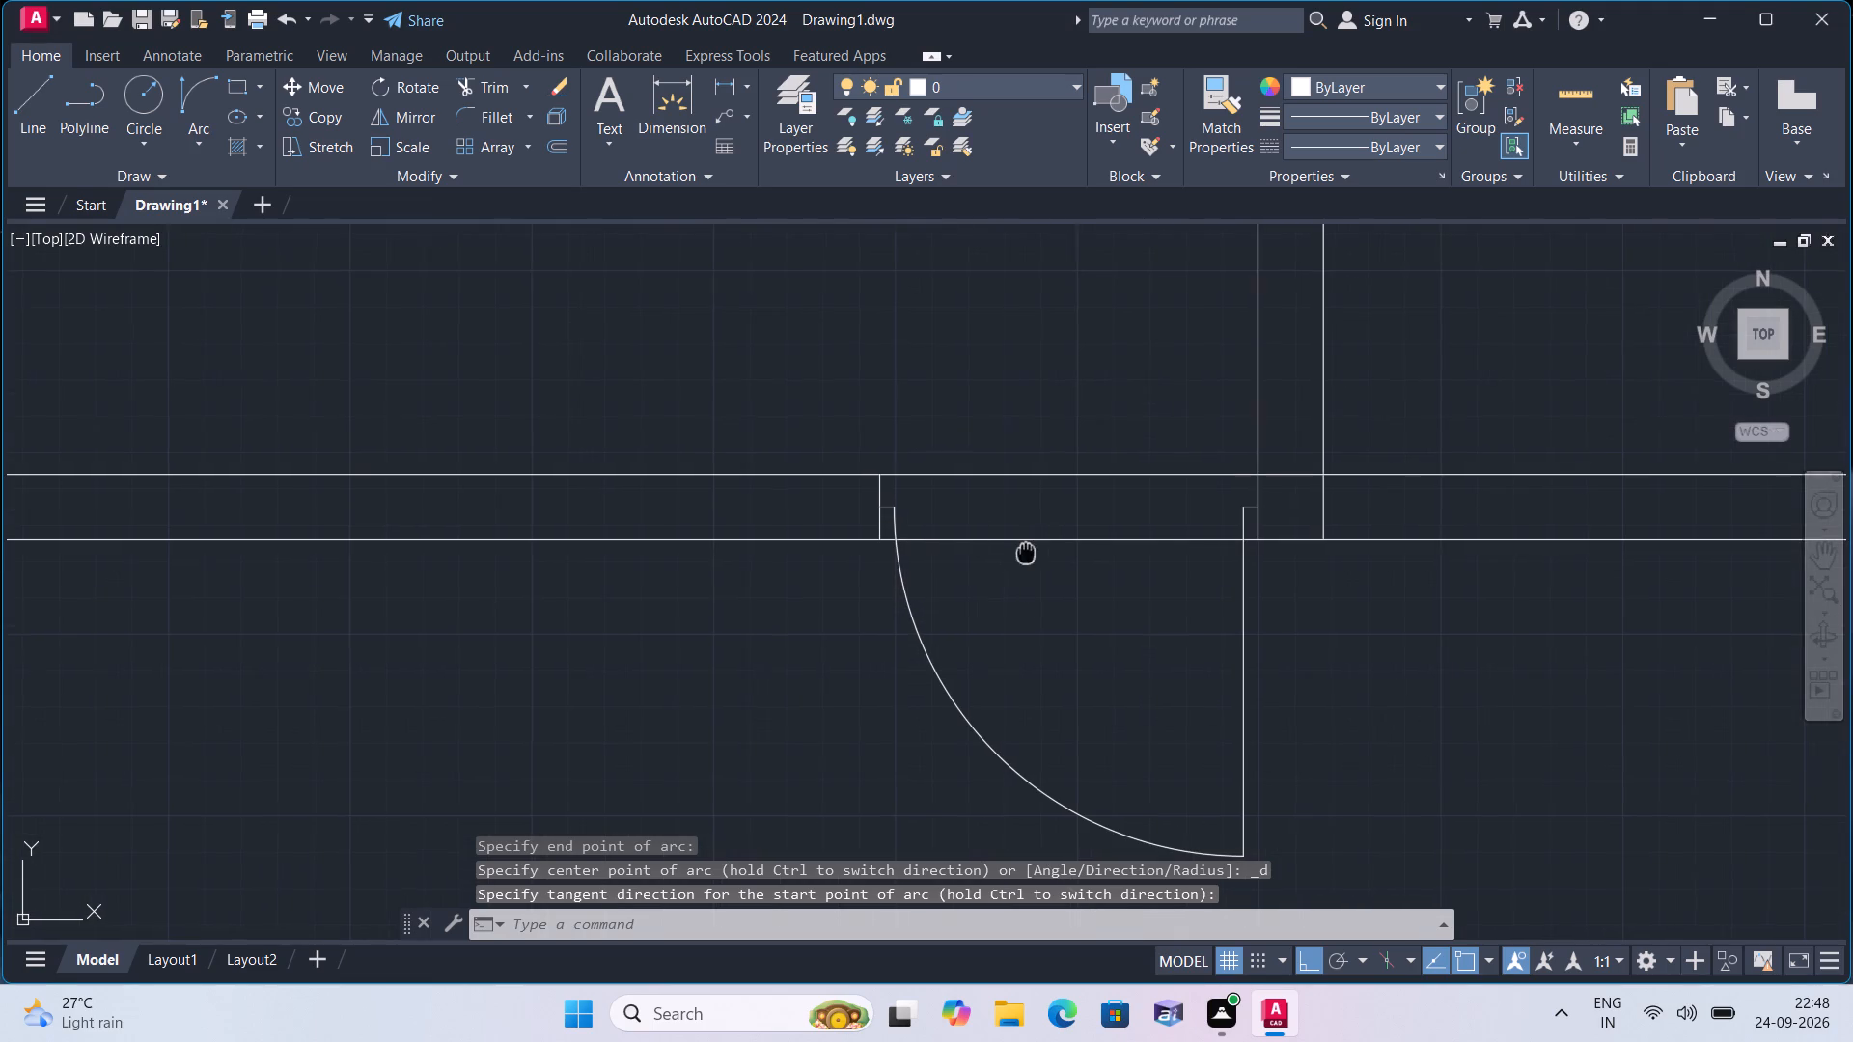
{"action": "middle_click_drag", "start_coordinate": [1000, 552], "coordinate": [944, 576]}
{"action": "scroll", "coordinate": [974, 554], "scroll_direction": "down", "scroll_amount": 1}
{"action": "type", "text": "l"}
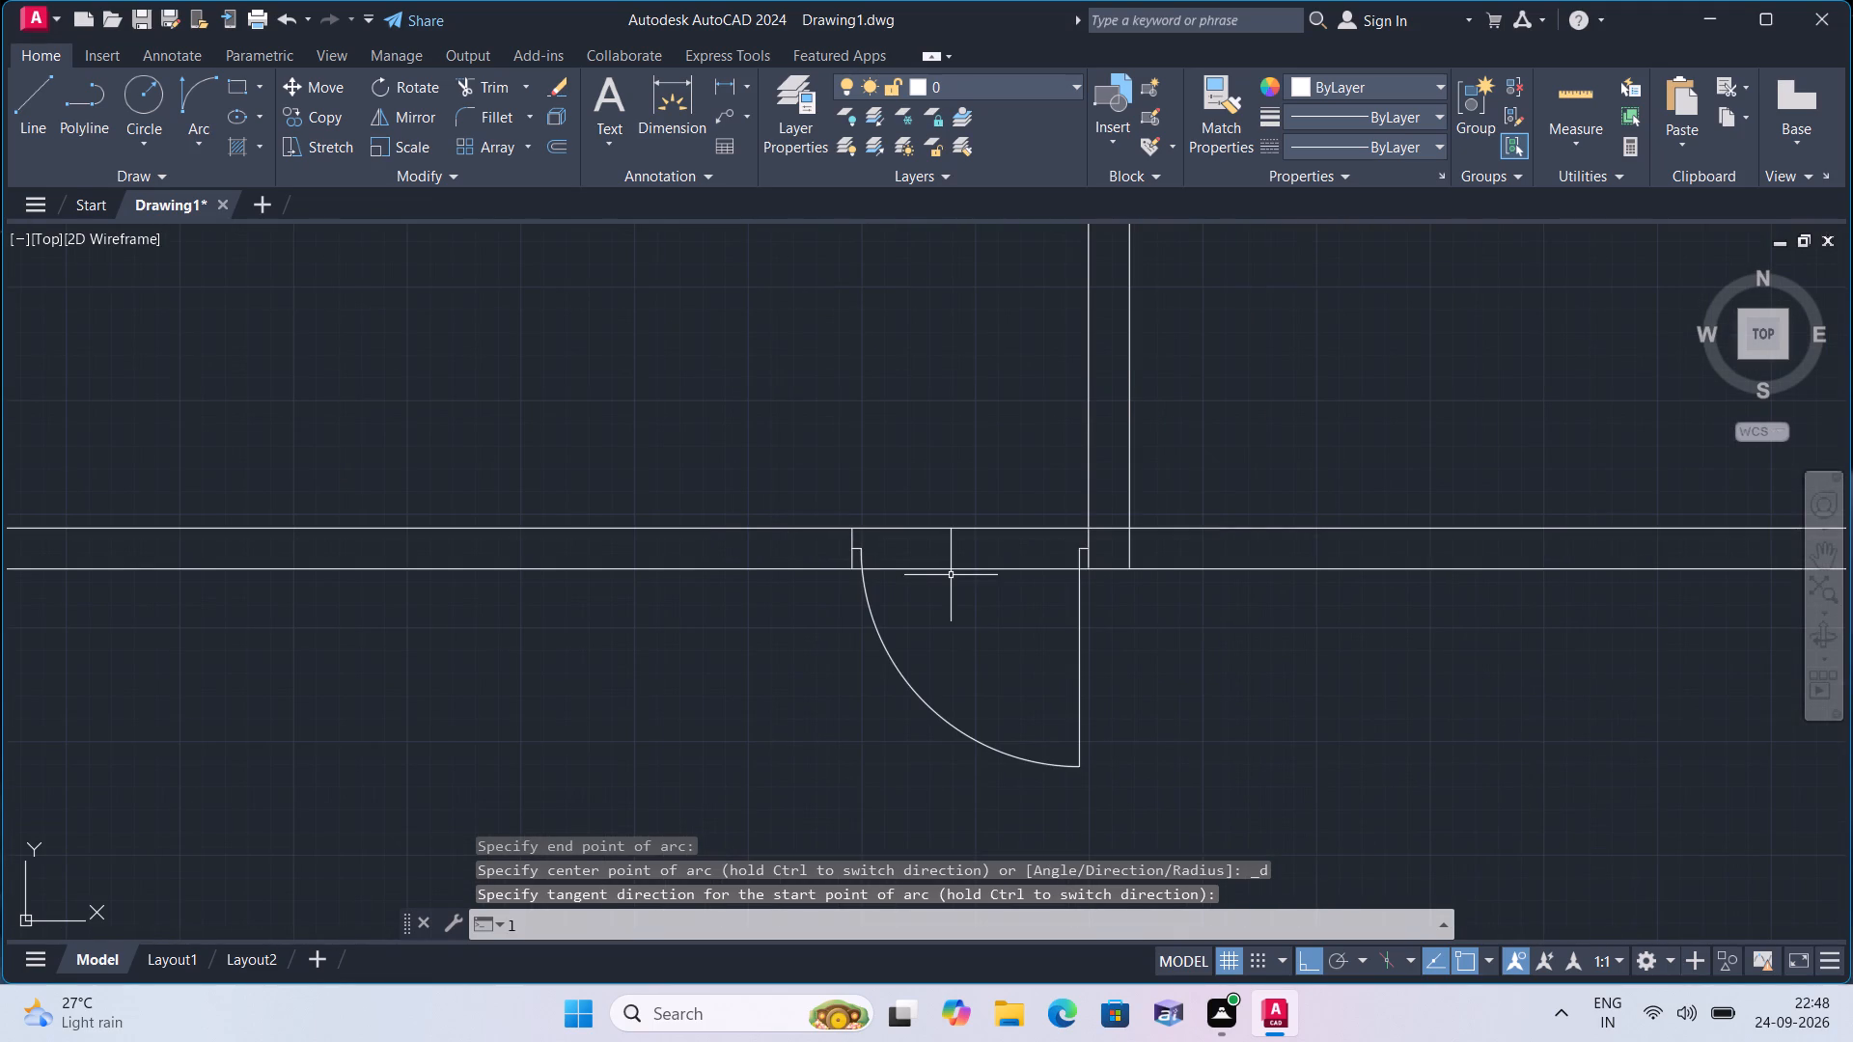
{"action": "key", "text": "space"}
{"action": "scroll", "coordinate": [1135, 546], "scroll_direction": "up", "scroll_amount": 2}
{"action": "left_click", "coordinate": [1111, 506]}
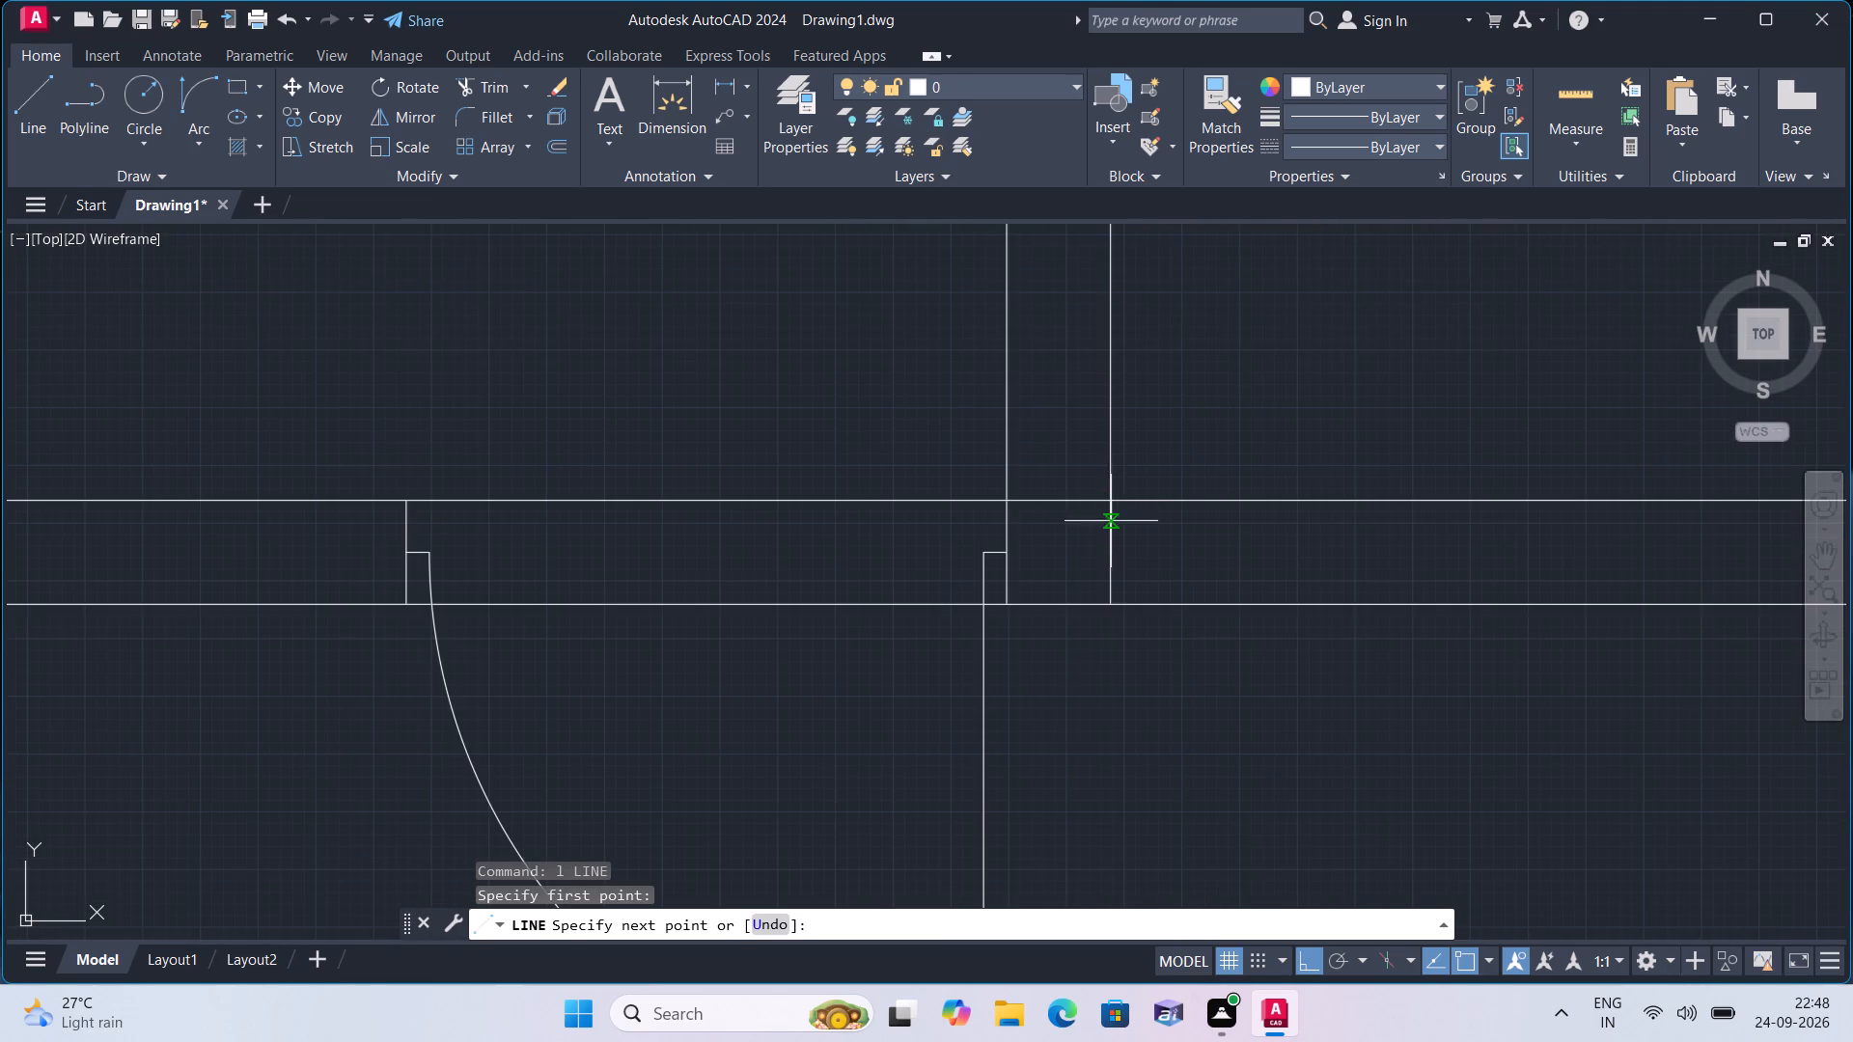
{"action": "left_click", "coordinate": [1113, 605]}
{"action": "key", "text": "space"}
Draw consecutive 1", 2' and 1" line segments eastward from the helper line's midpoint inside the outer wall.
{"action": "key", "text": "space"}
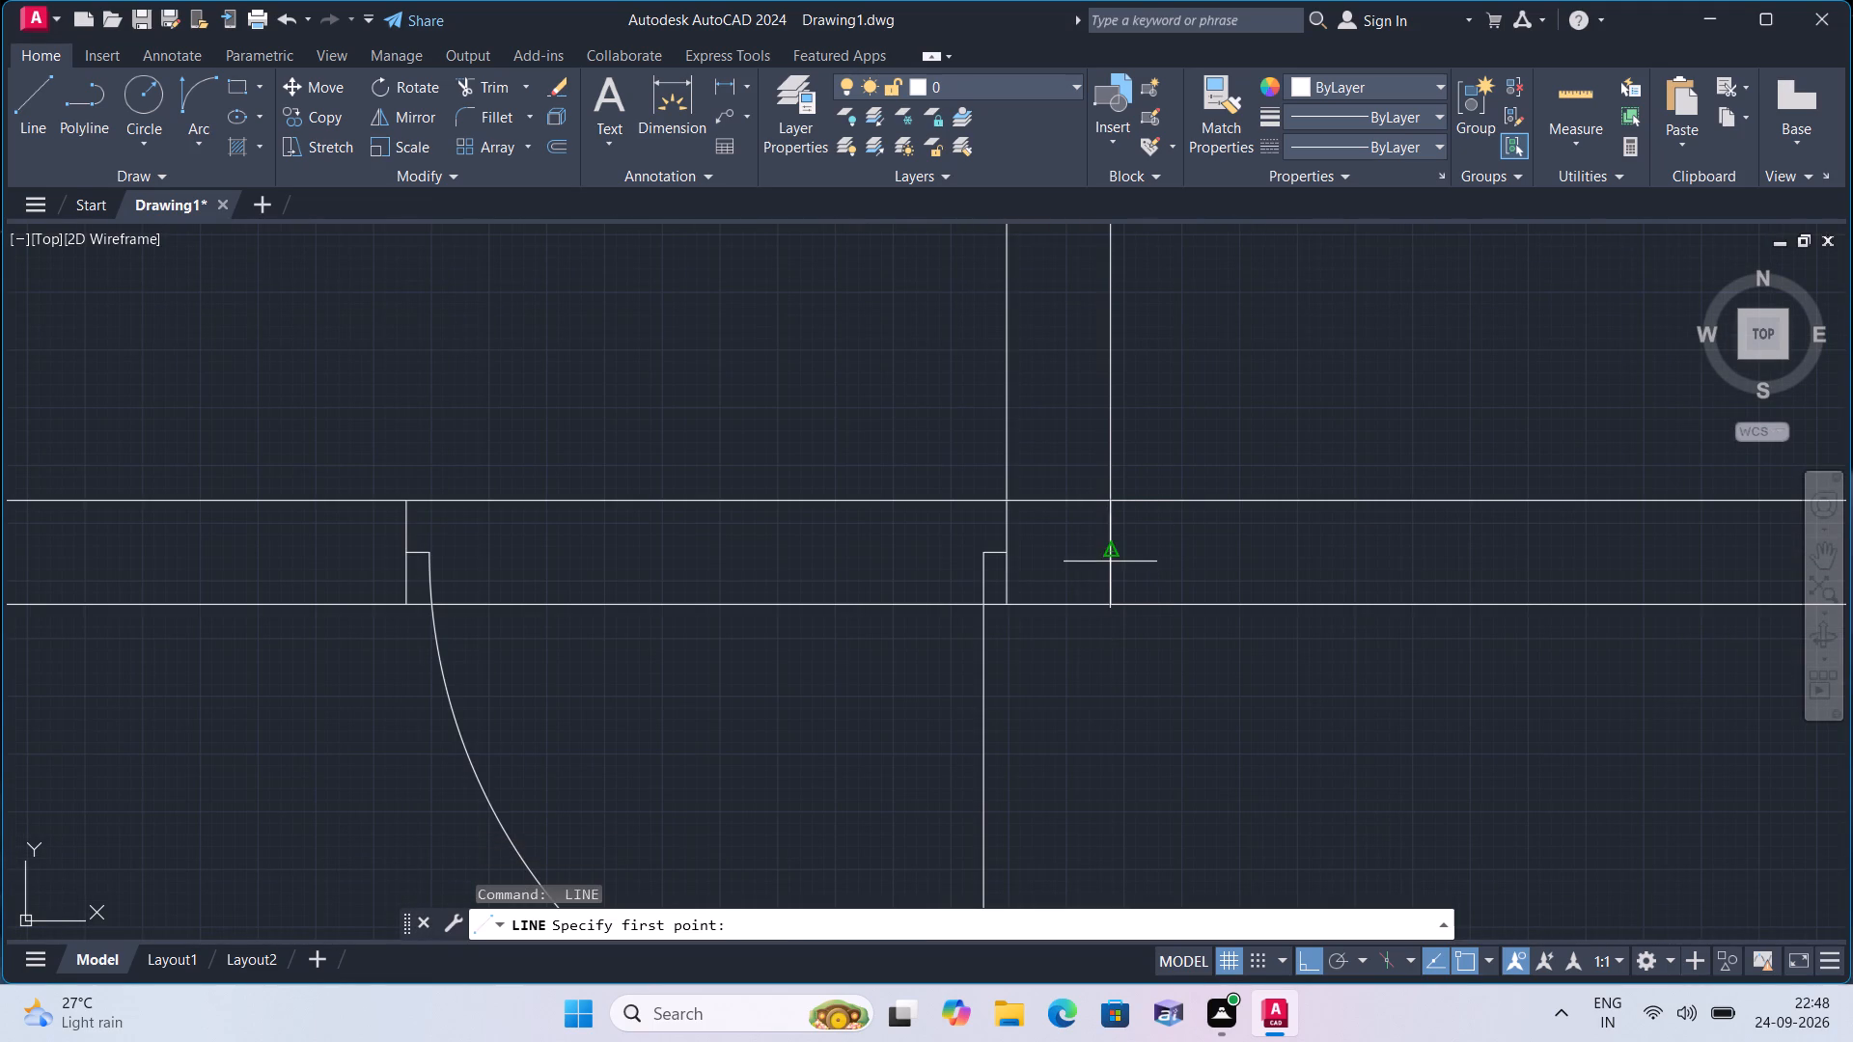
{"action": "left_click", "coordinate": [1111, 549]}
{"action": "type", "text": "1\""}
{"action": "key", "text": "space"}
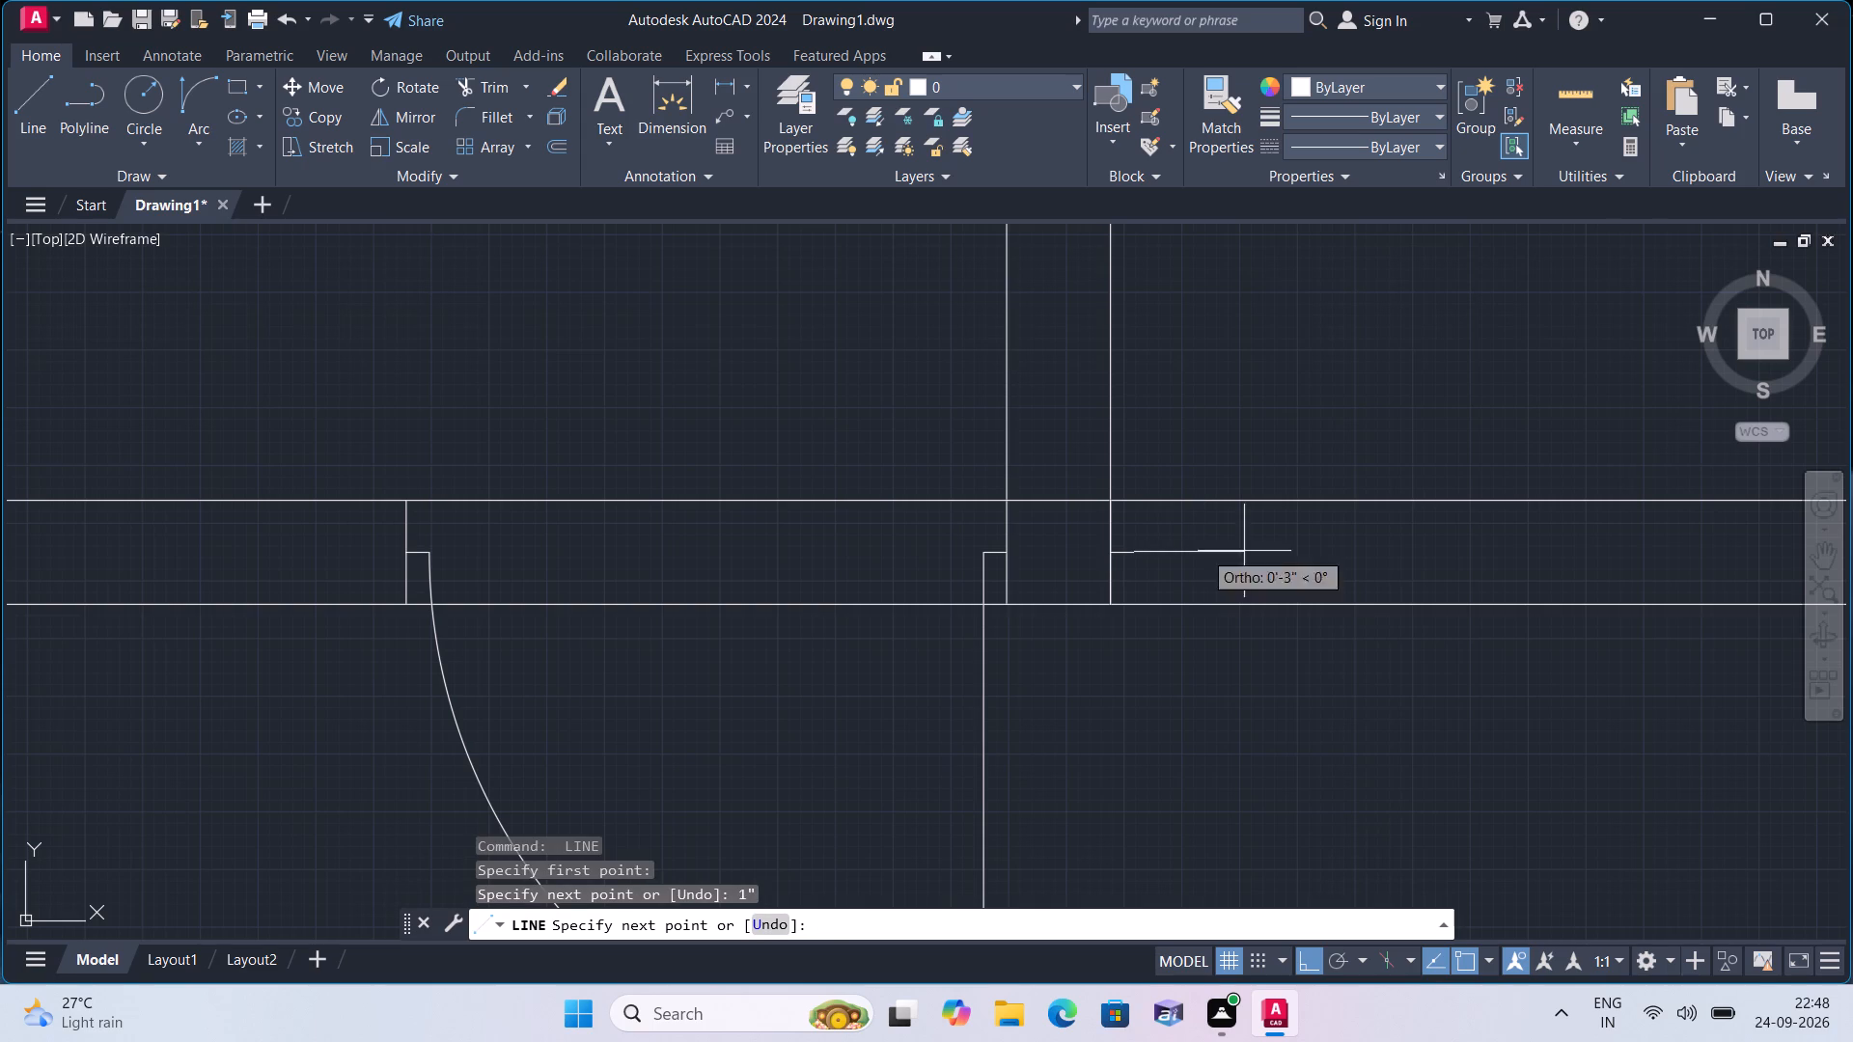
{"action": "type", "text": "2'"}
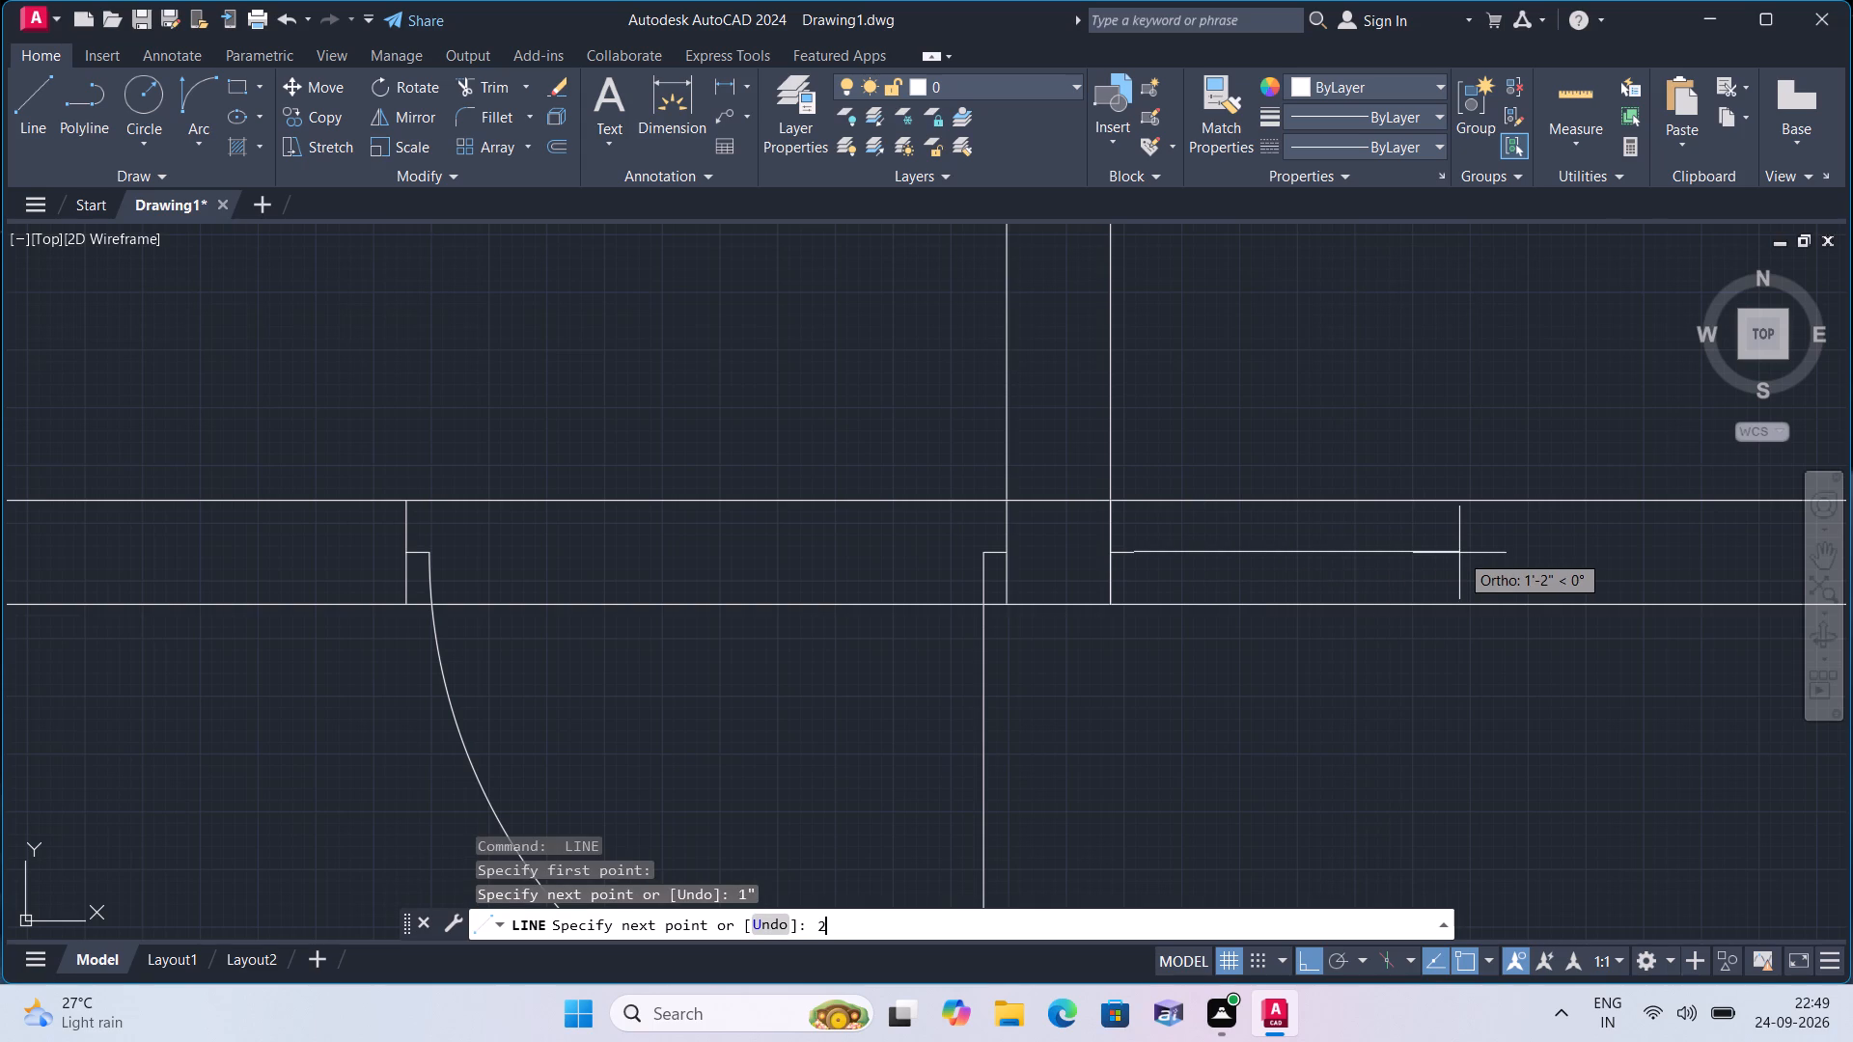
{"action": "key", "text": "space"}
{"action": "middle_click_drag", "start_coordinate": [1735, 541], "coordinate": [1611, 527]}
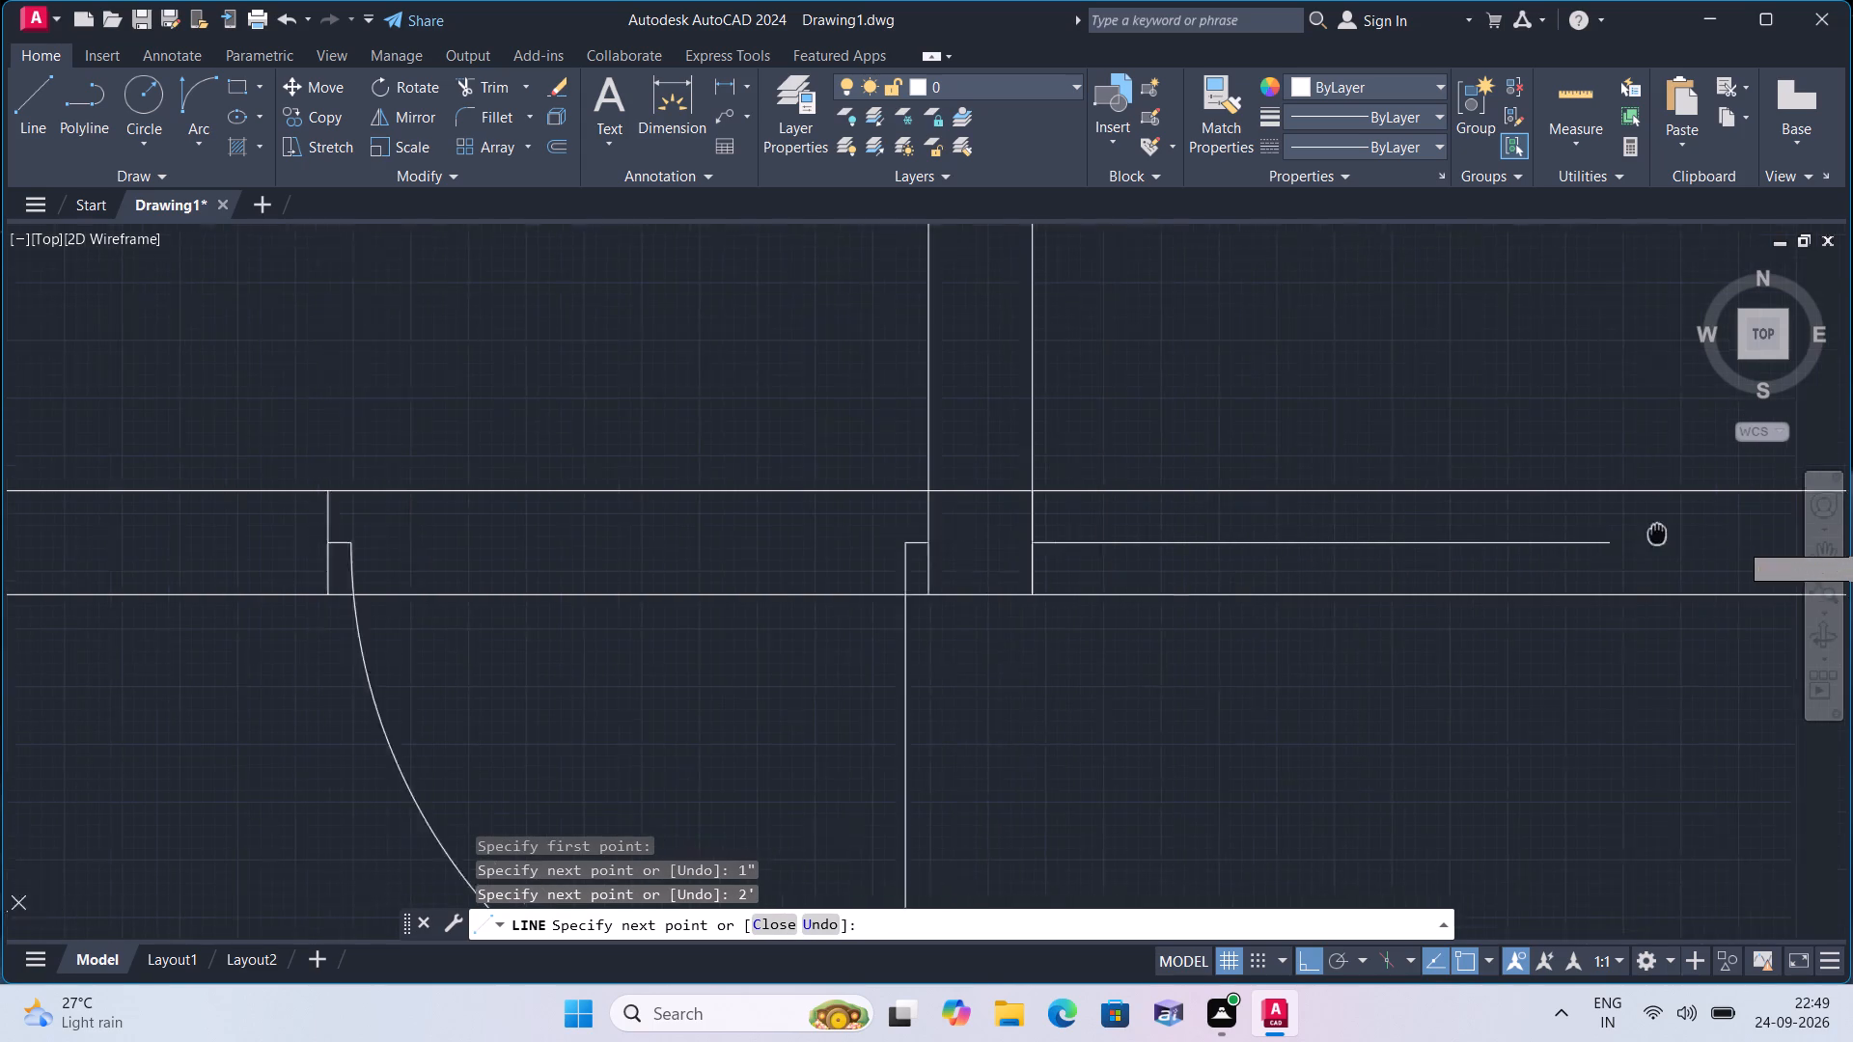
{"action": "type", "text": "1\""}
{"action": "key", "text": "space"}
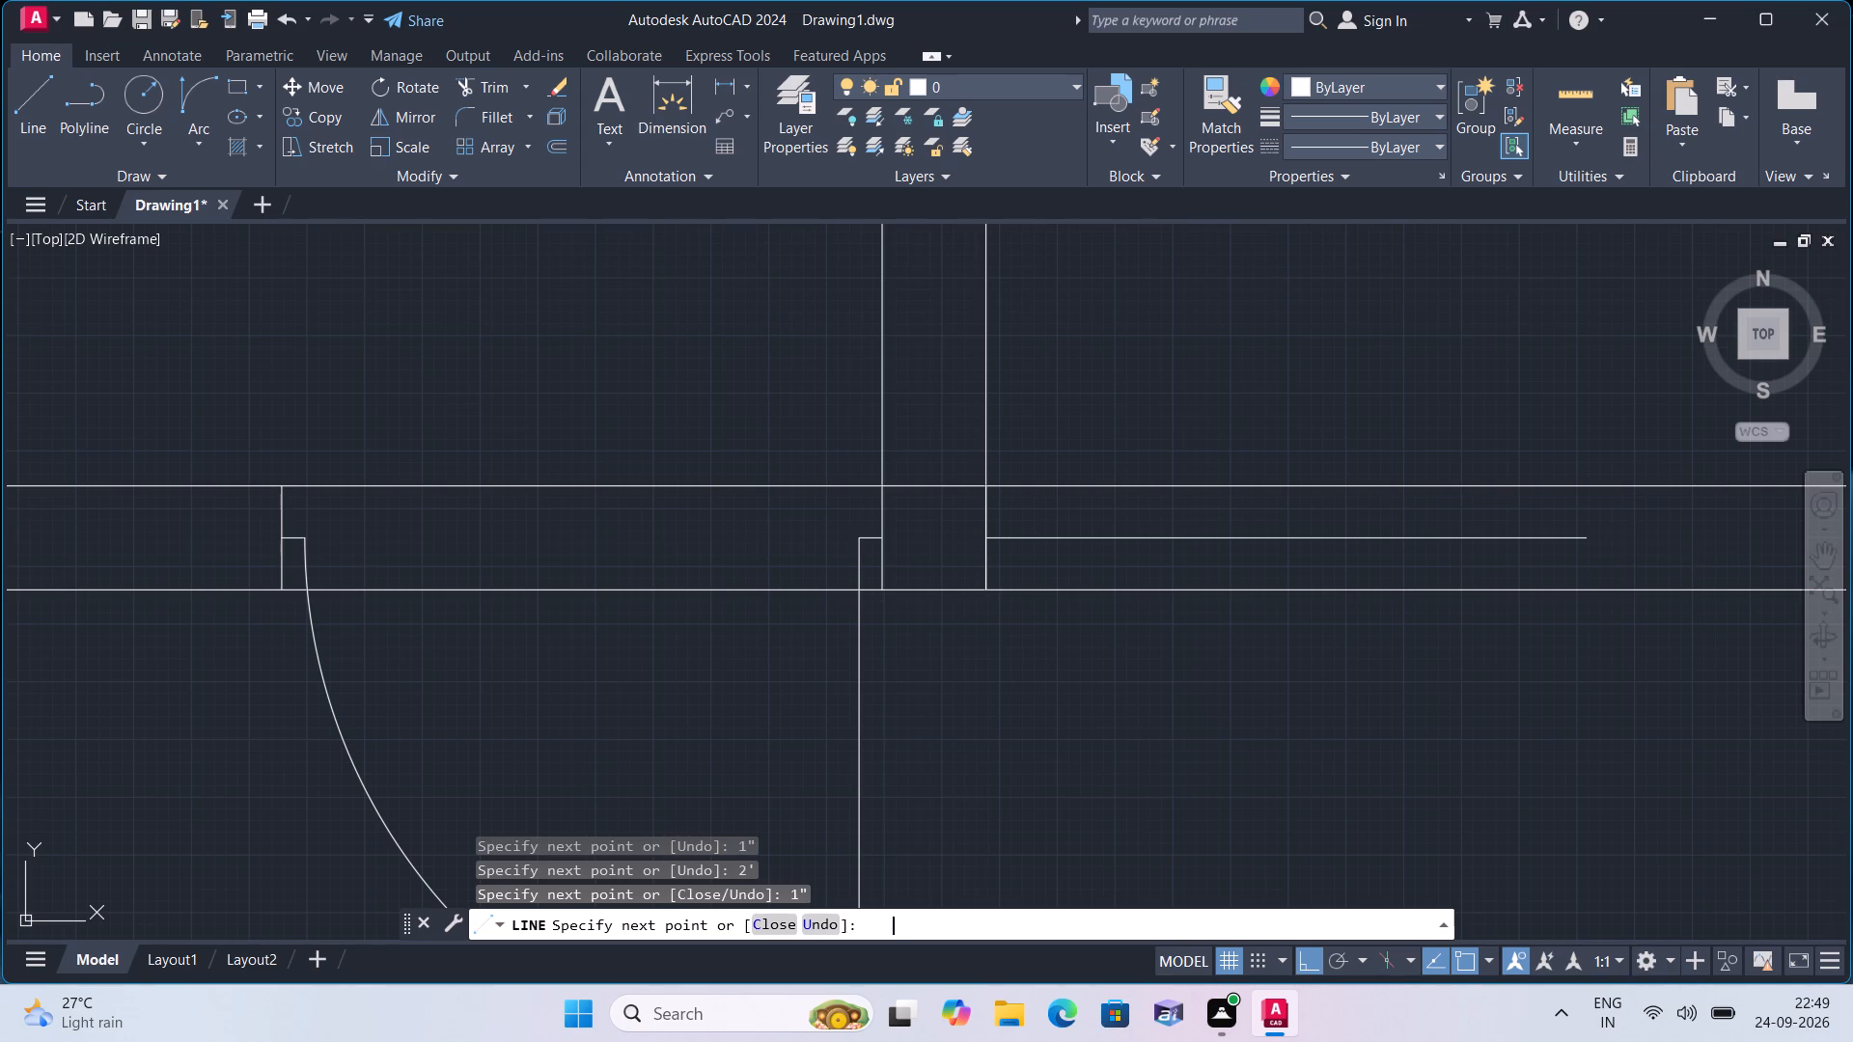
Draw the far jamb across the wall thickness at the segments' east end, meeting both outer wall lines.
{"action": "left_click", "coordinate": [1583, 487]}
{"action": "key", "text": "space"}
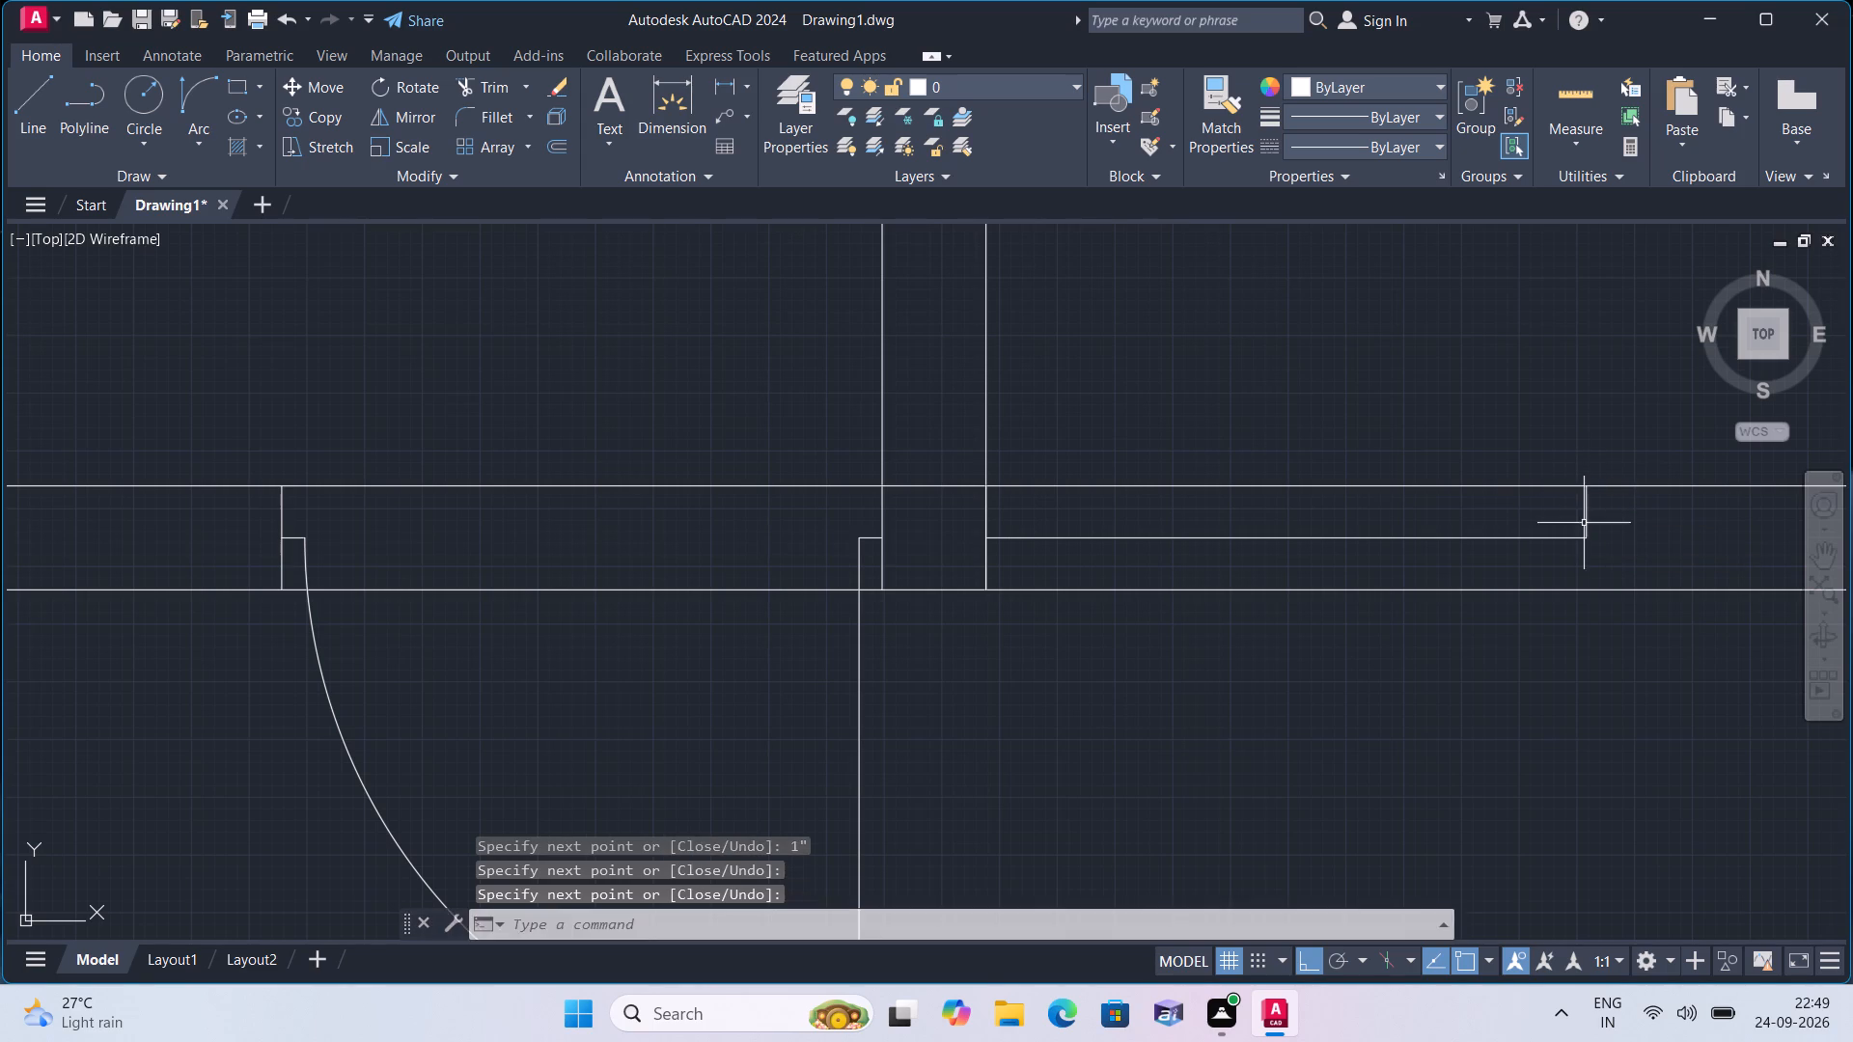
{"action": "key", "text": "space"}
{"action": "left_click", "coordinate": [1589, 536]}
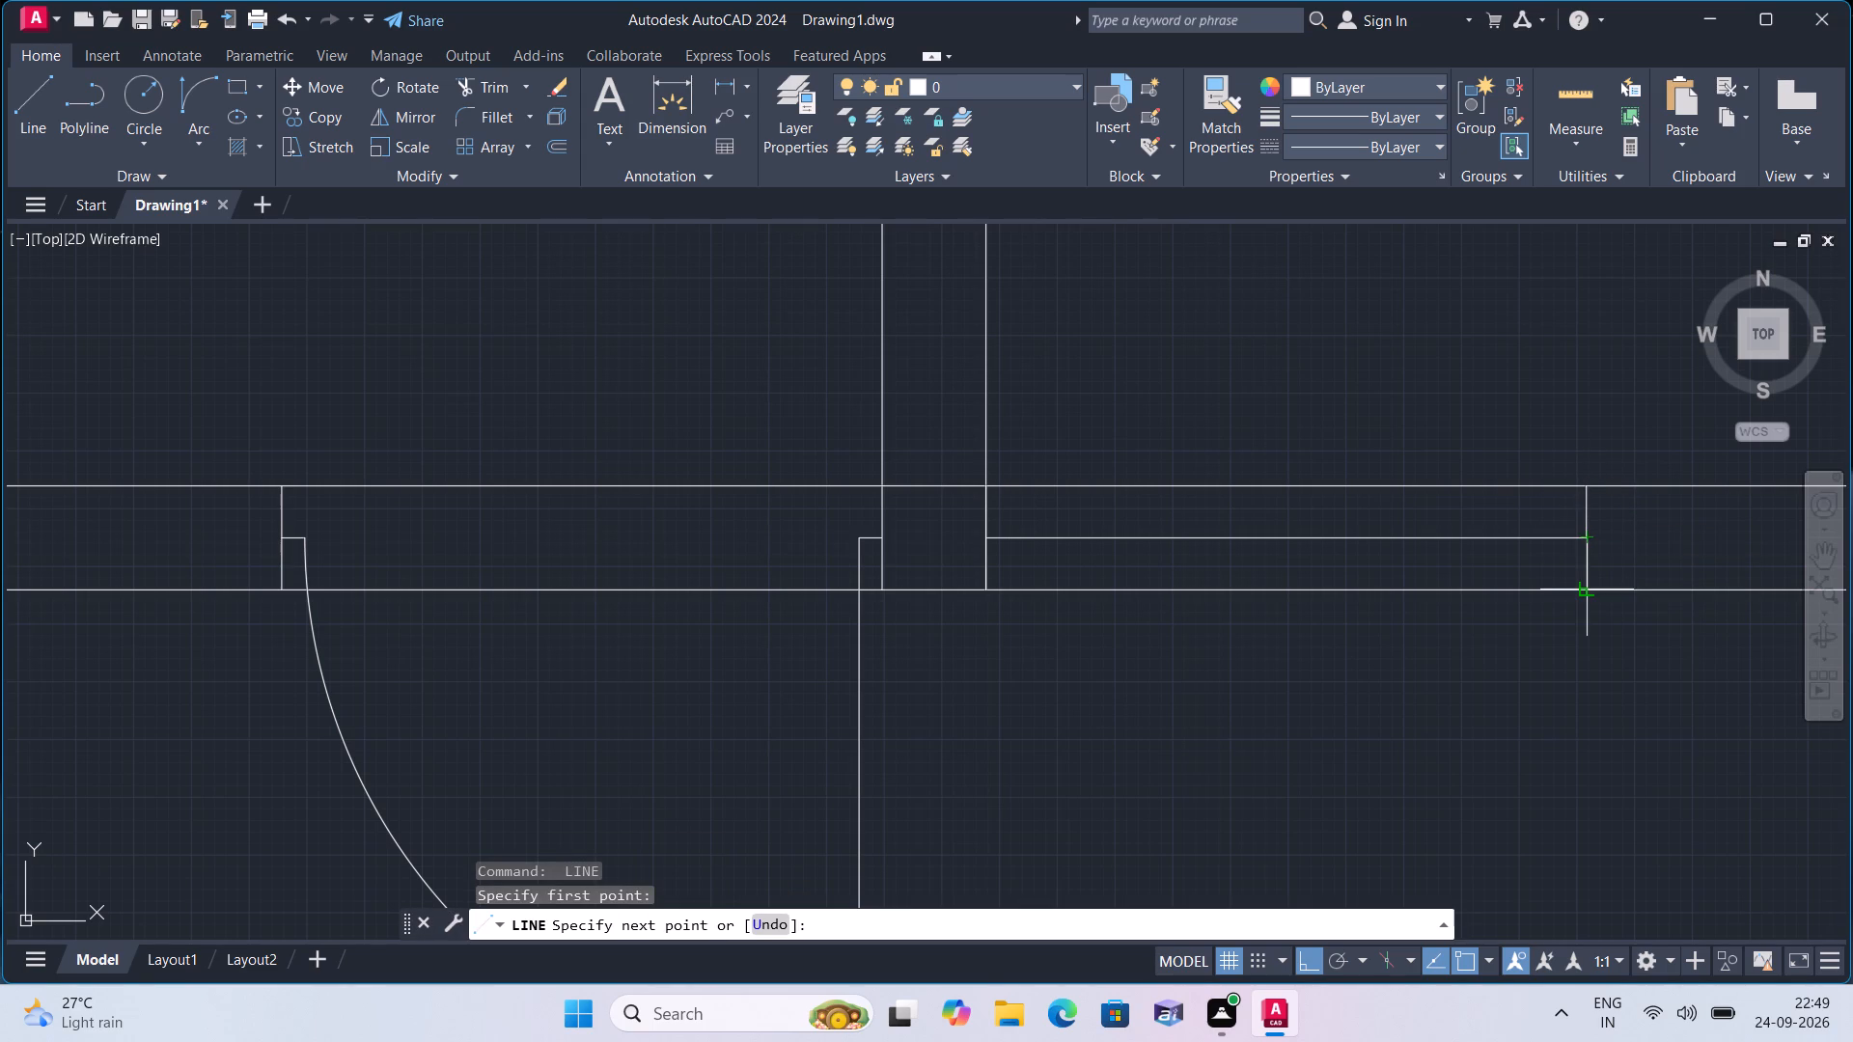
{"action": "left_click", "coordinate": [1586, 587]}
{"action": "key", "text": "space"}
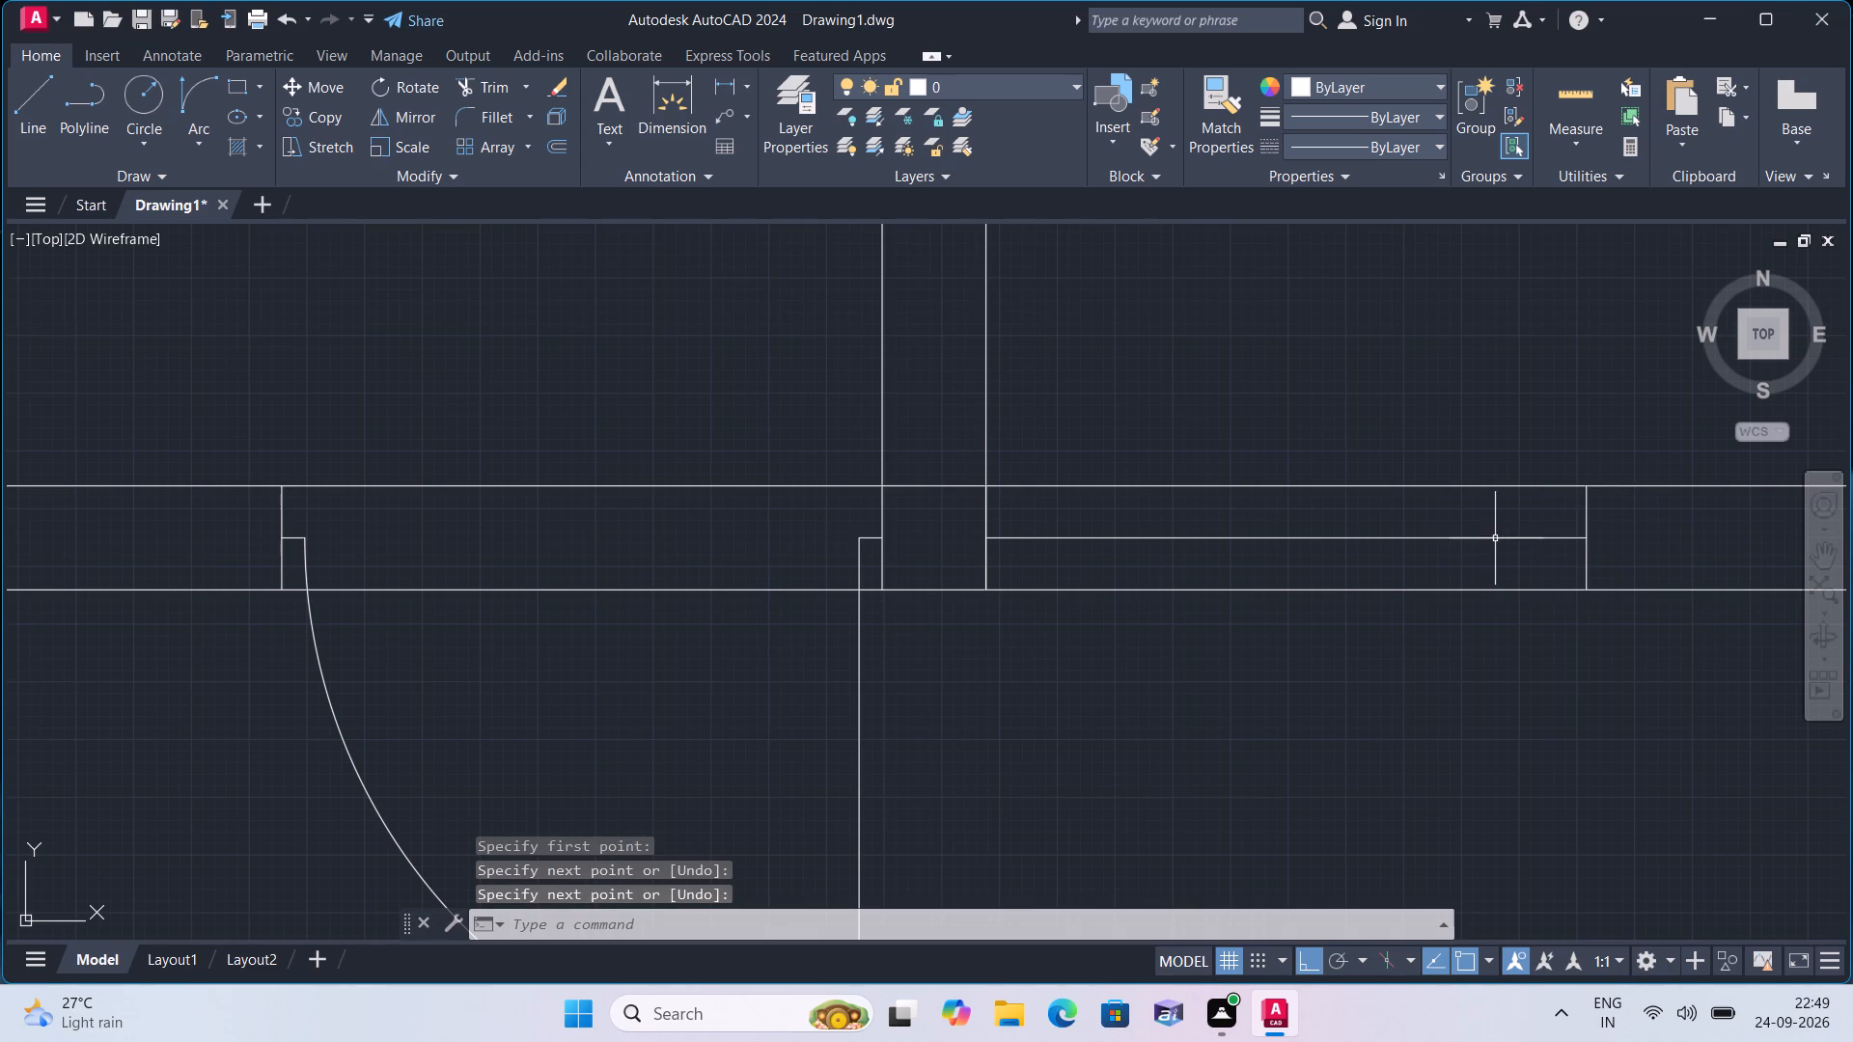
Erase the 2' middle segment and the helper line at the partition's east face, keeping the two 1" stubs.
{"action": "left_click", "coordinate": [1495, 536]}
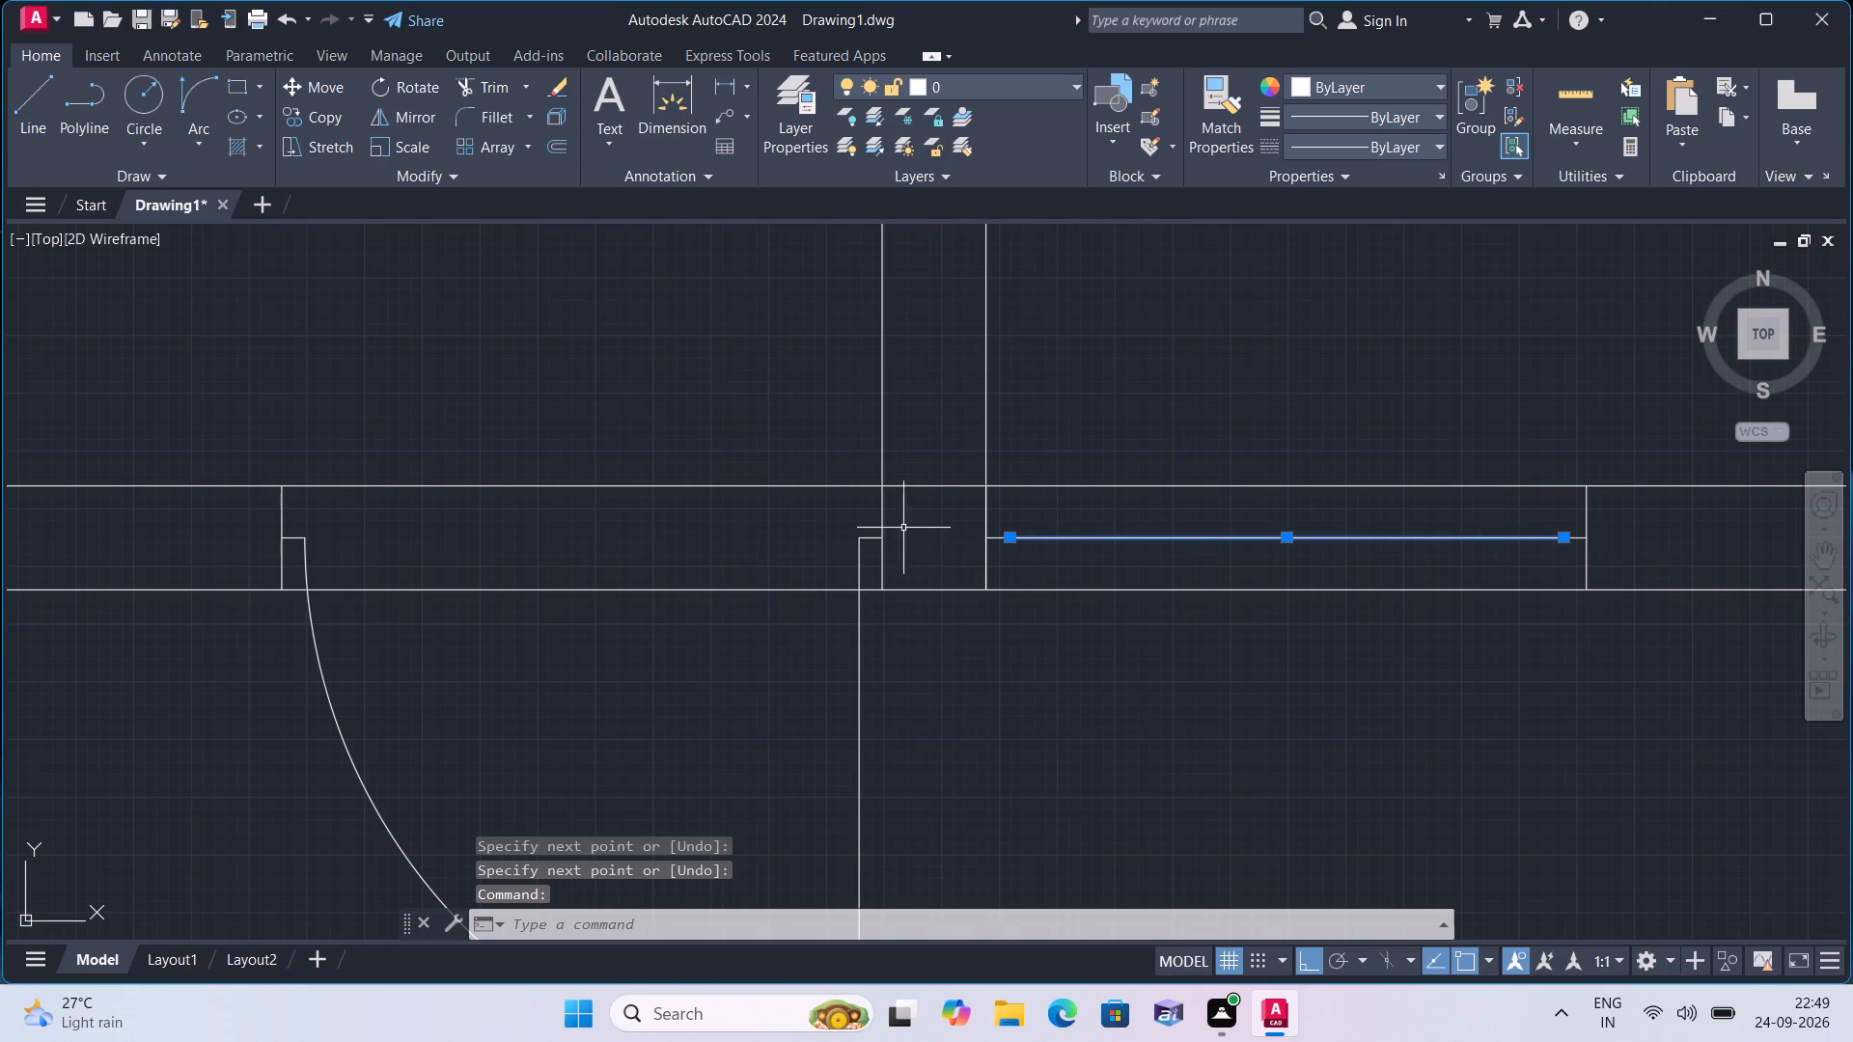
{"action": "left_click", "coordinate": [985, 514]}
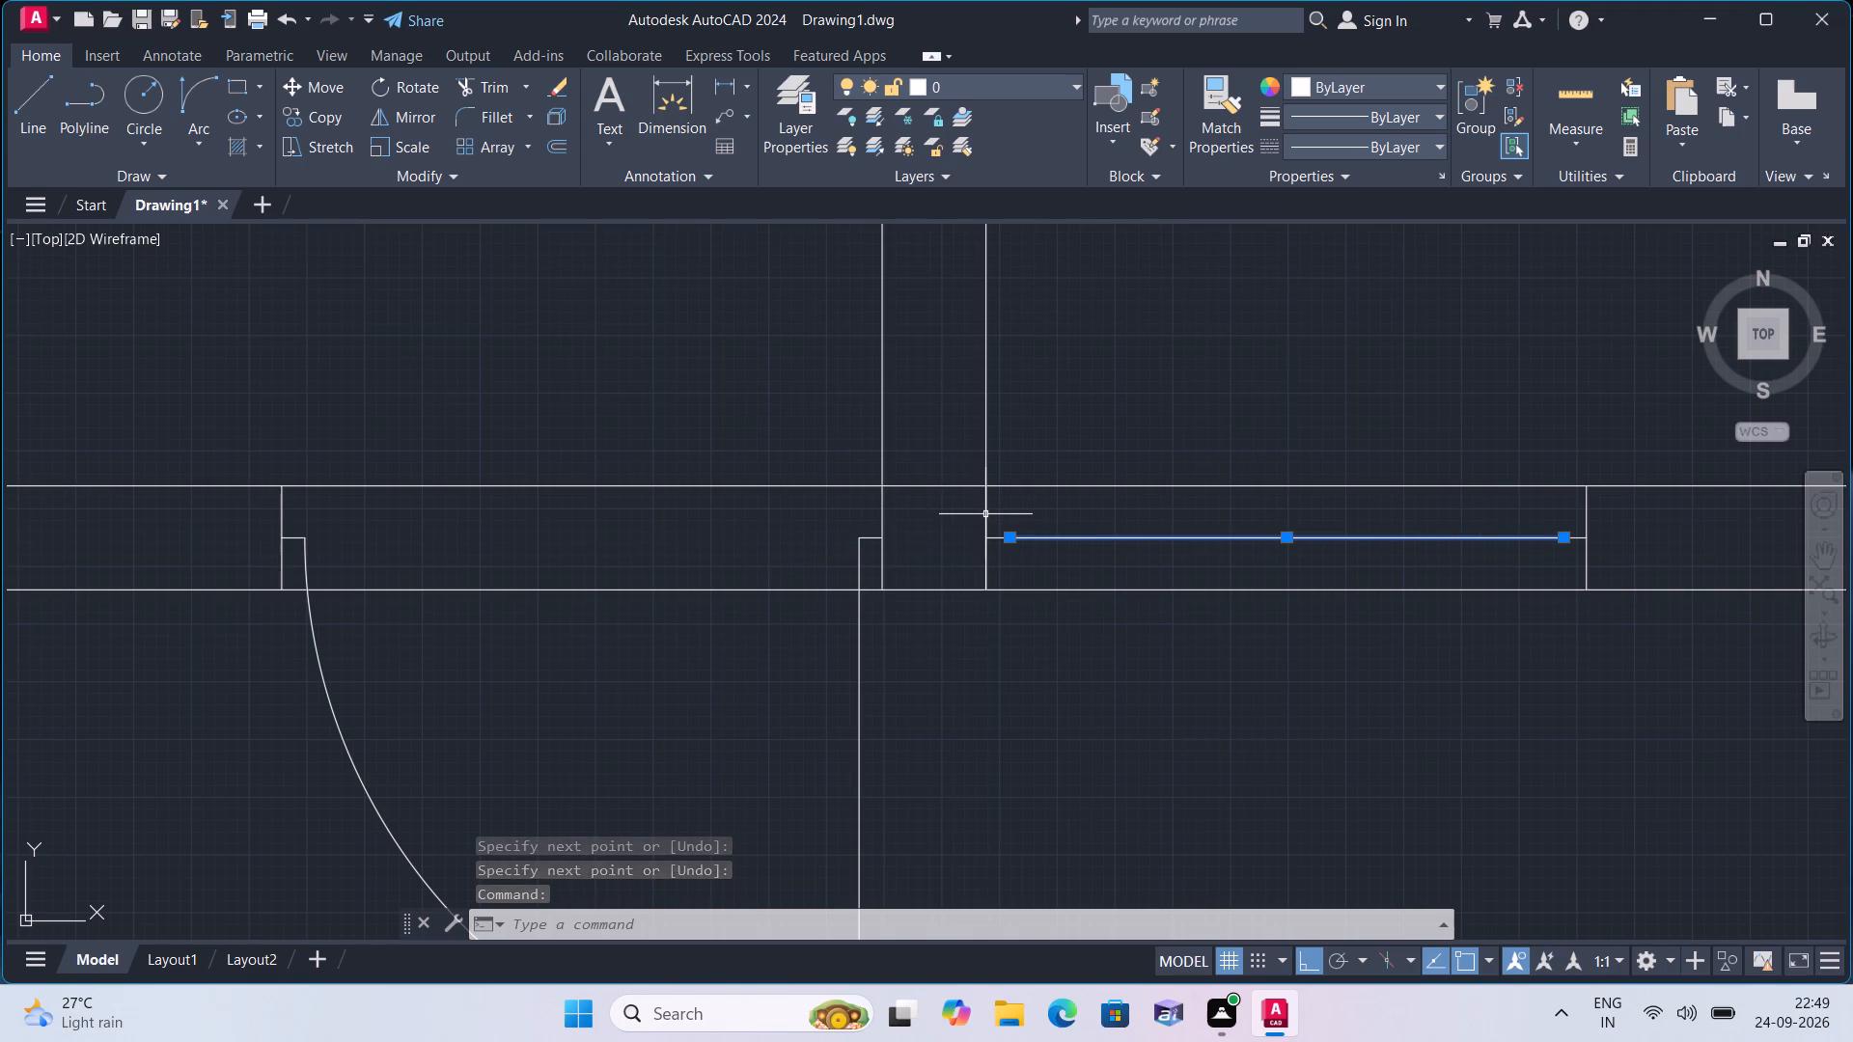
{"action": "key", "text": "Delete"}
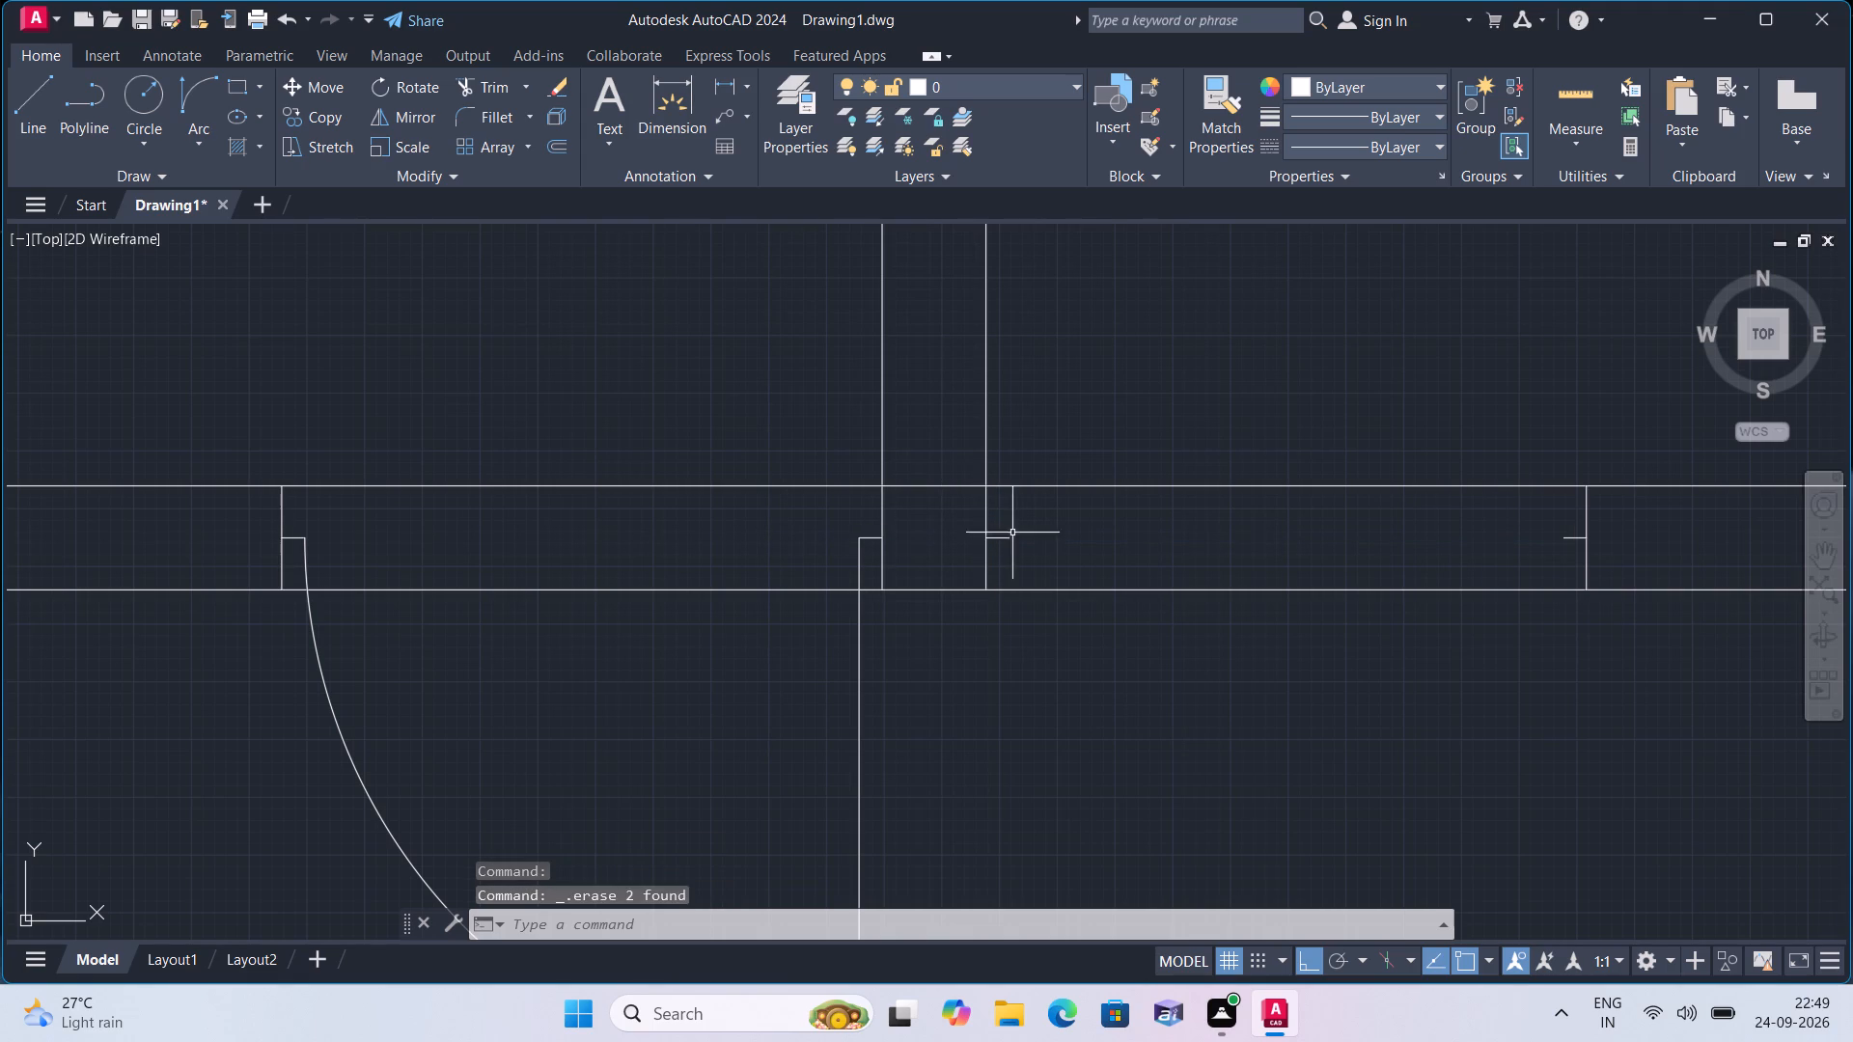
Draw a 2' door-leaf line downward from the end of the 1" stub on the partition's east side.
{"action": "type", "text": "l"}
{"action": "key", "text": "space"}
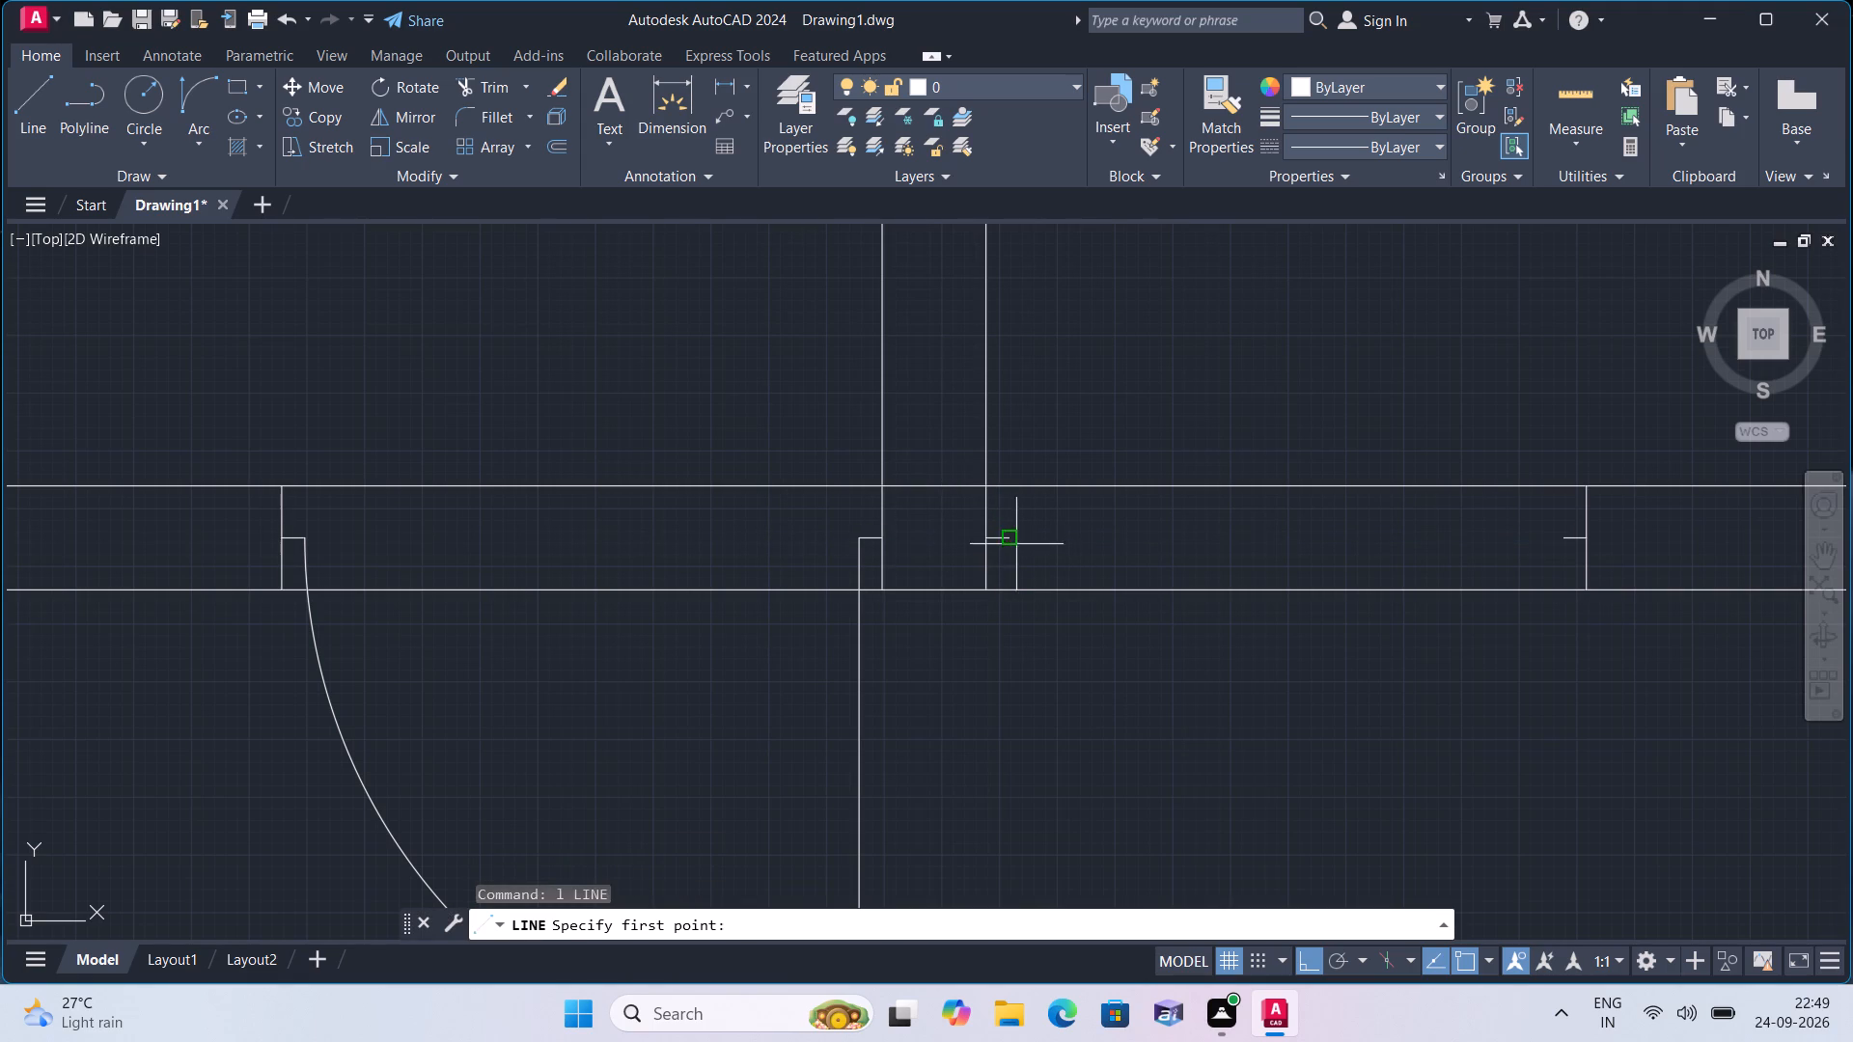
{"action": "left_click", "coordinate": [1017, 544]}
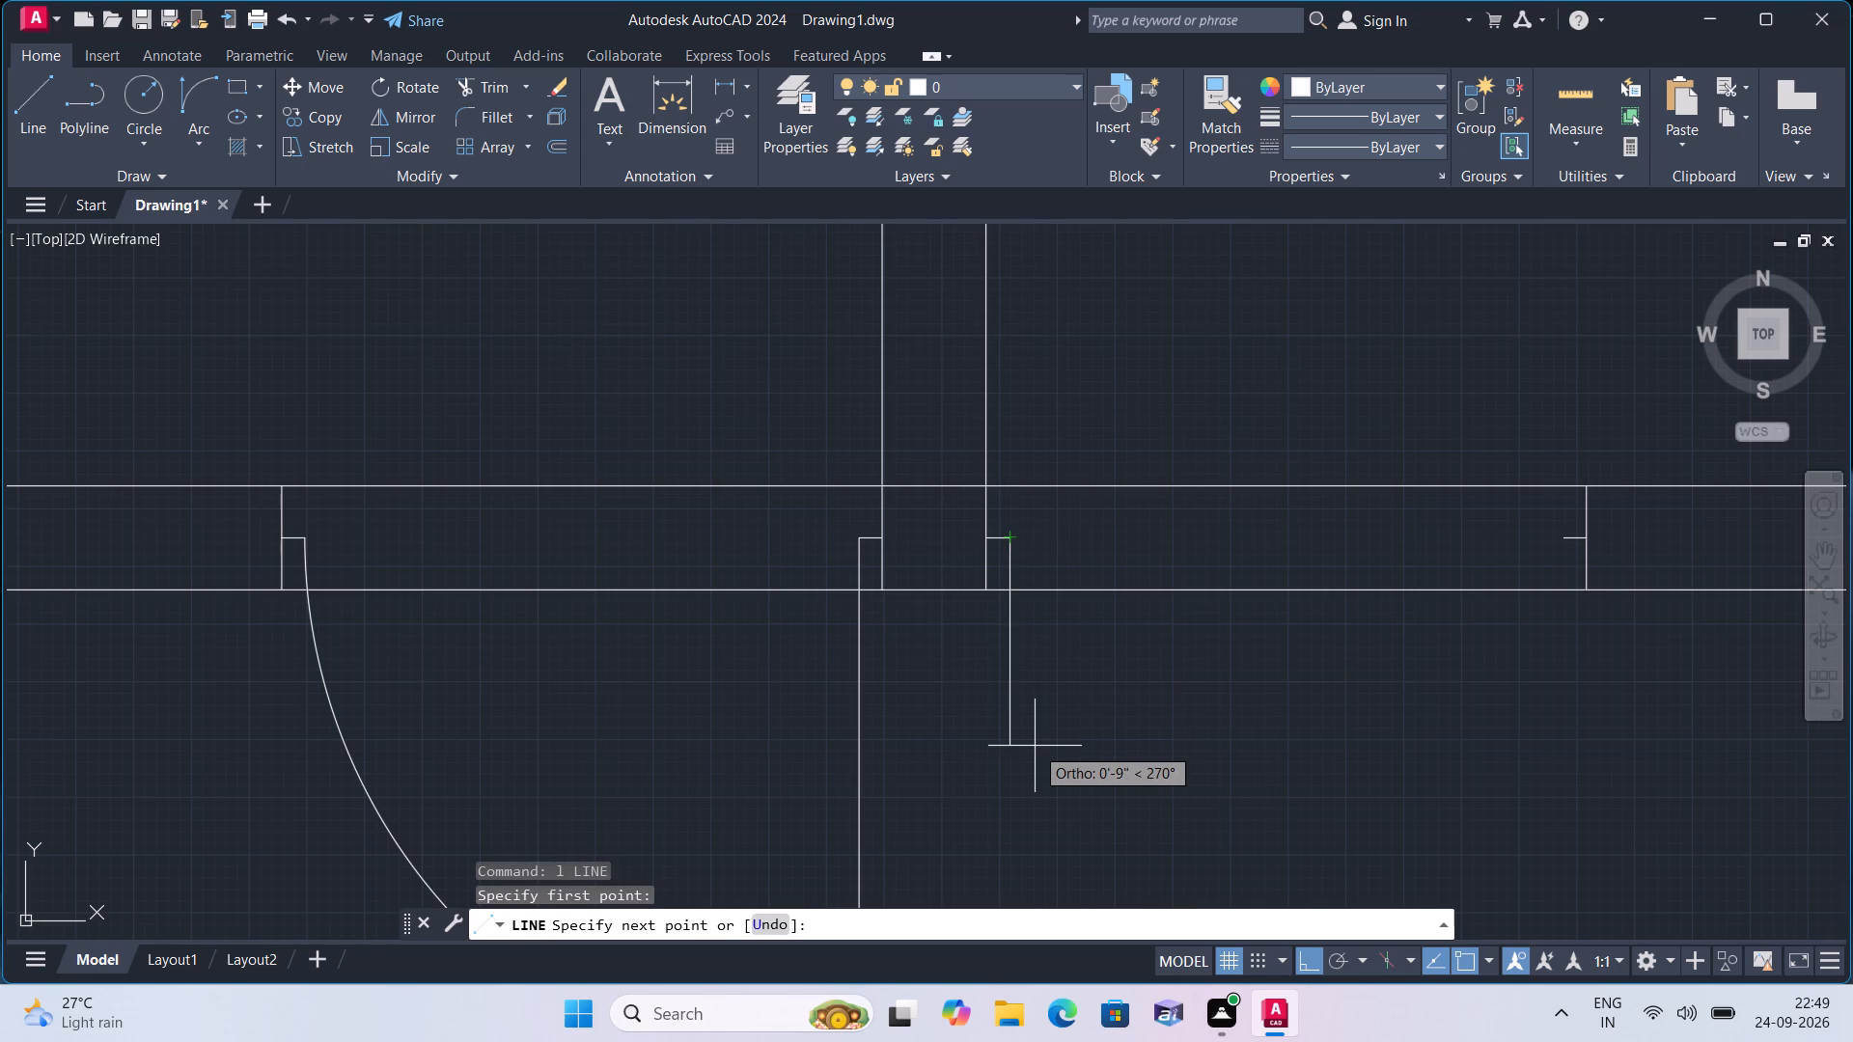
{"action": "type", "text": "2'"}
{"action": "key", "text": "space"}
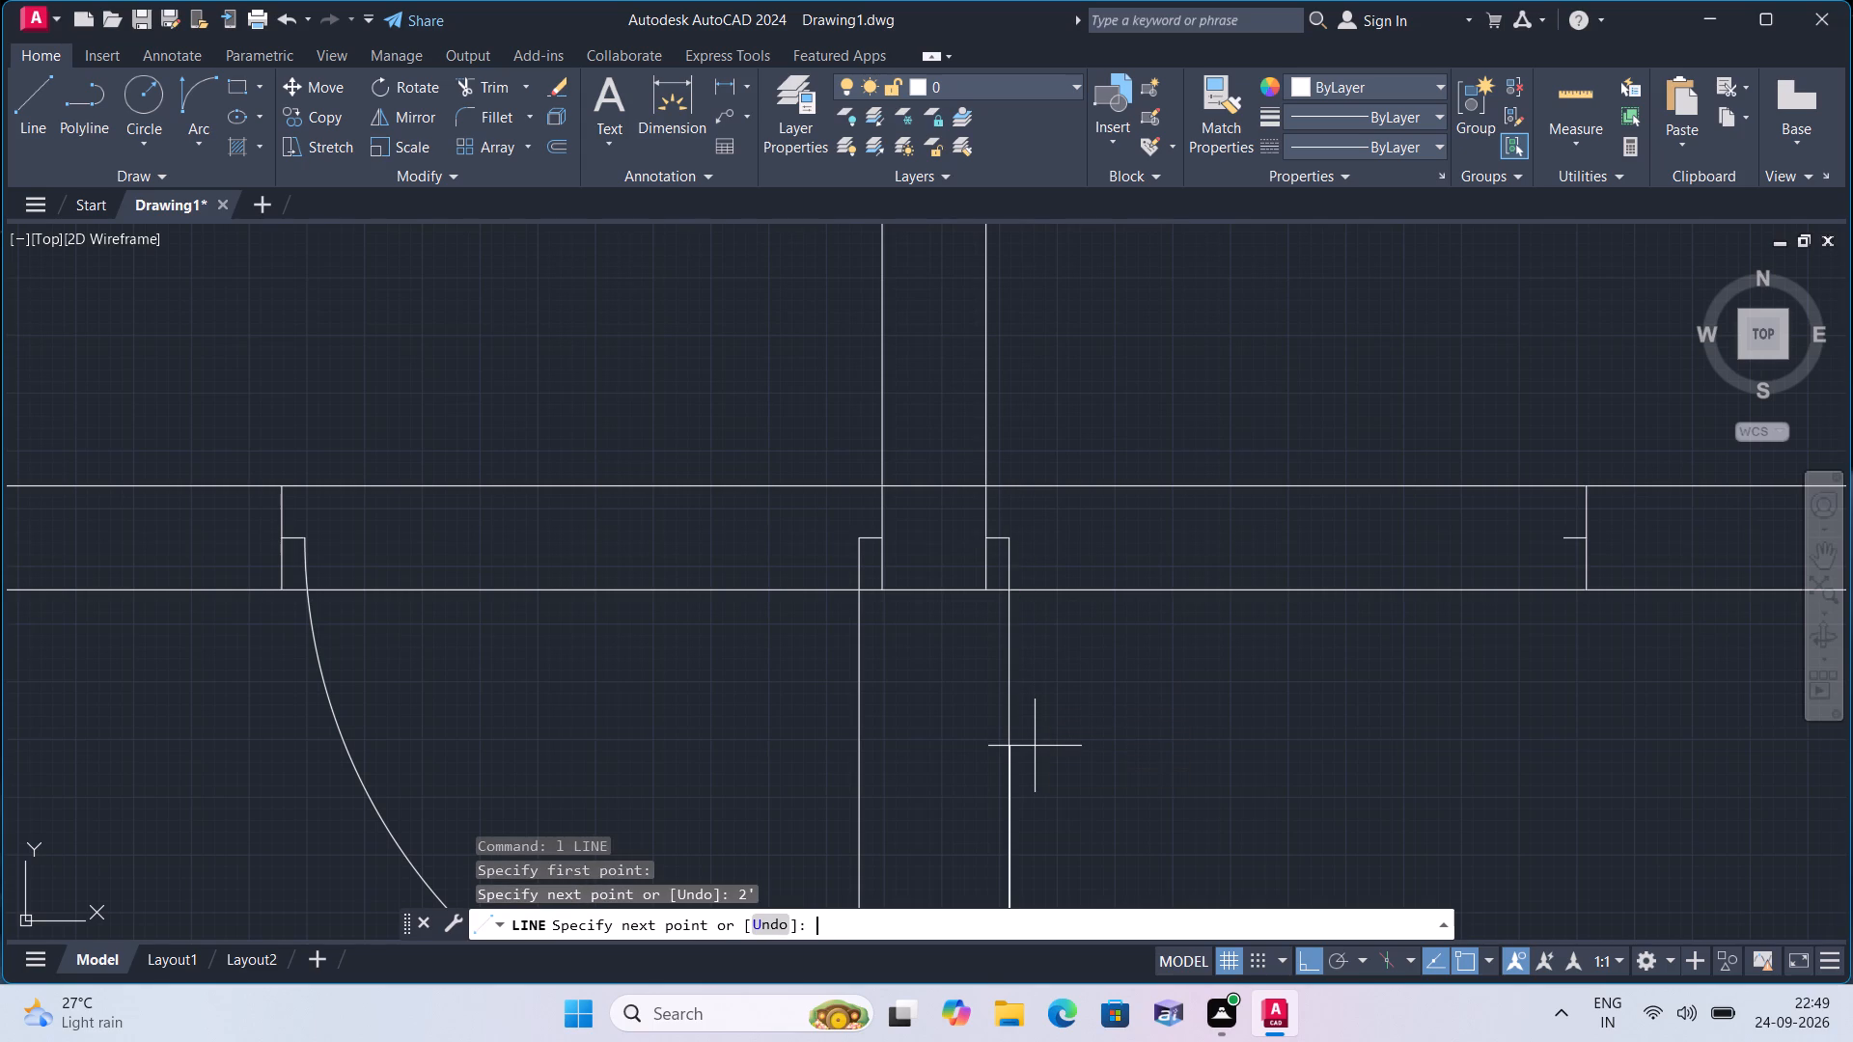
{"action": "key", "text": "Escape"}
Draw a Start, End, Direction arc from the leaf's lower end to the east jamb's stub, forming the door swing.
{"action": "scroll", "coordinate": [891, 645], "scroll_direction": "down", "scroll_amount": 2}
{"action": "middle_click_drag", "start_coordinate": [863, 573], "coordinate": [789, 473]}
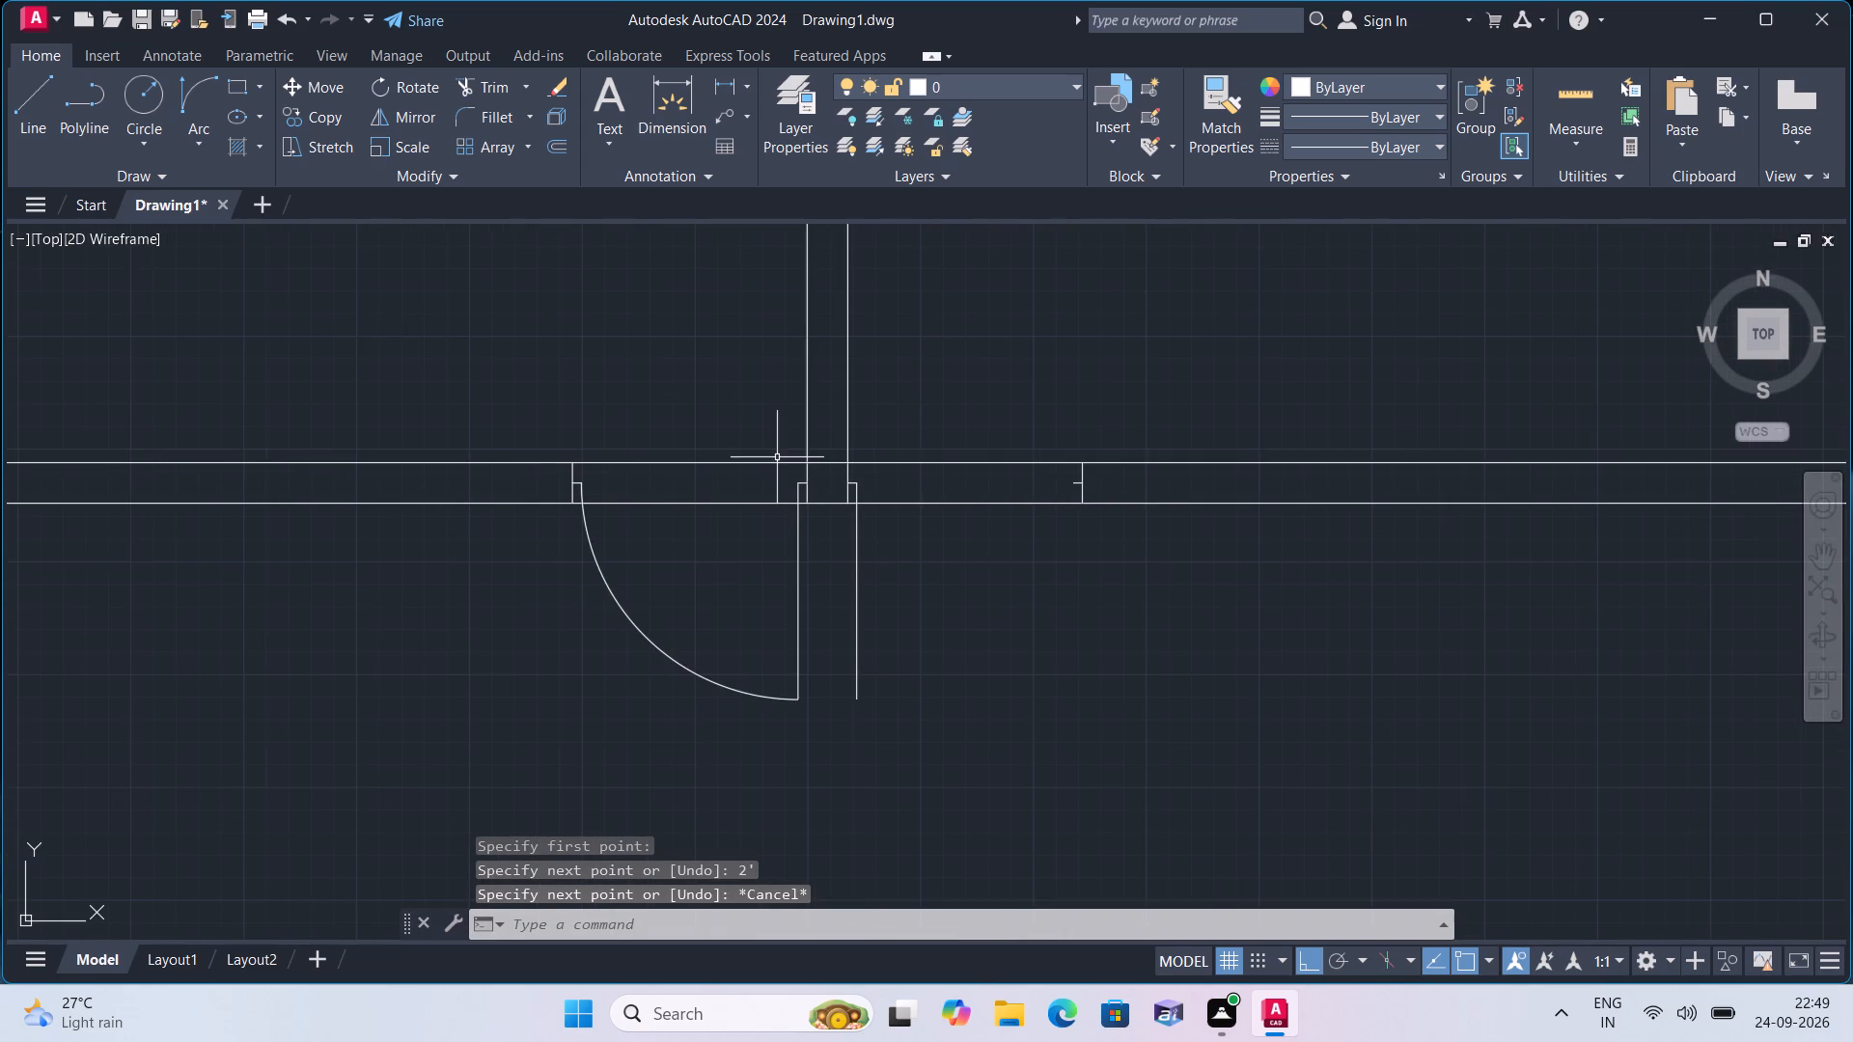
{"action": "left_click", "coordinate": [216, 138]}
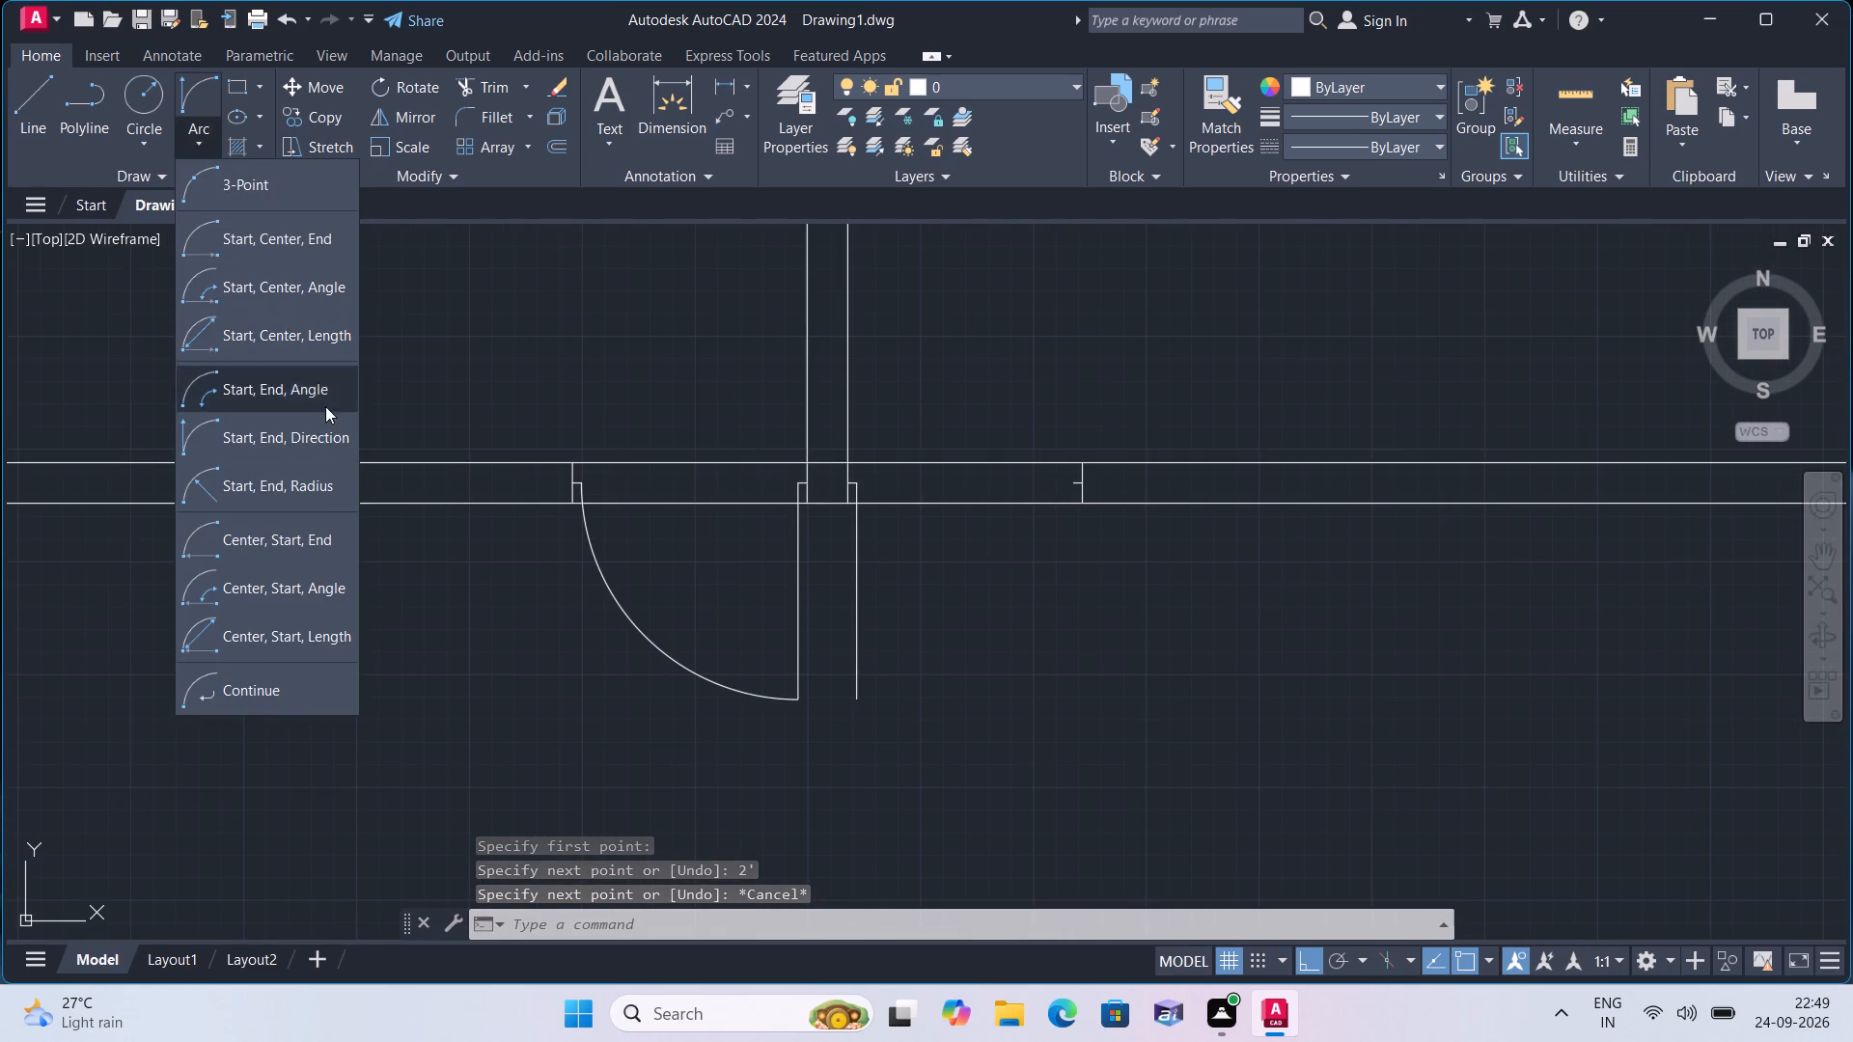
{"action": "left_click", "coordinate": [310, 448]}
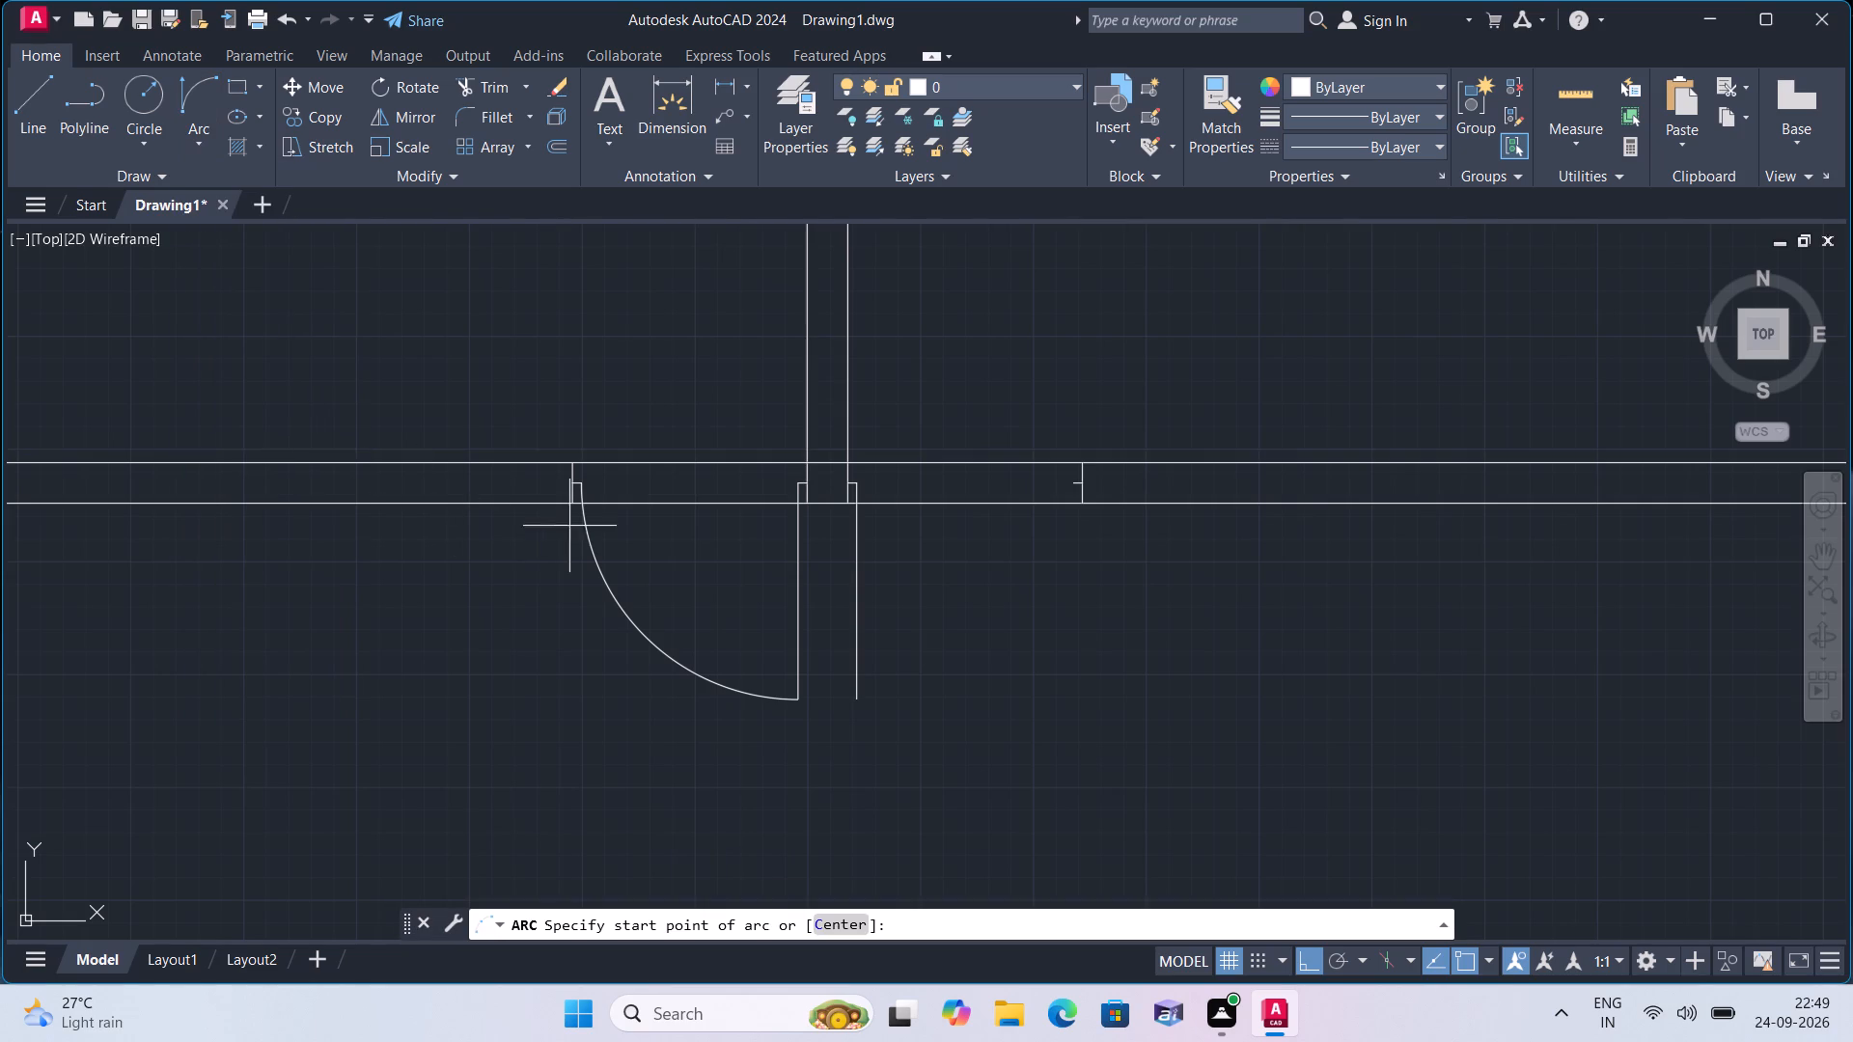
{"action": "left_click", "coordinate": [854, 695]}
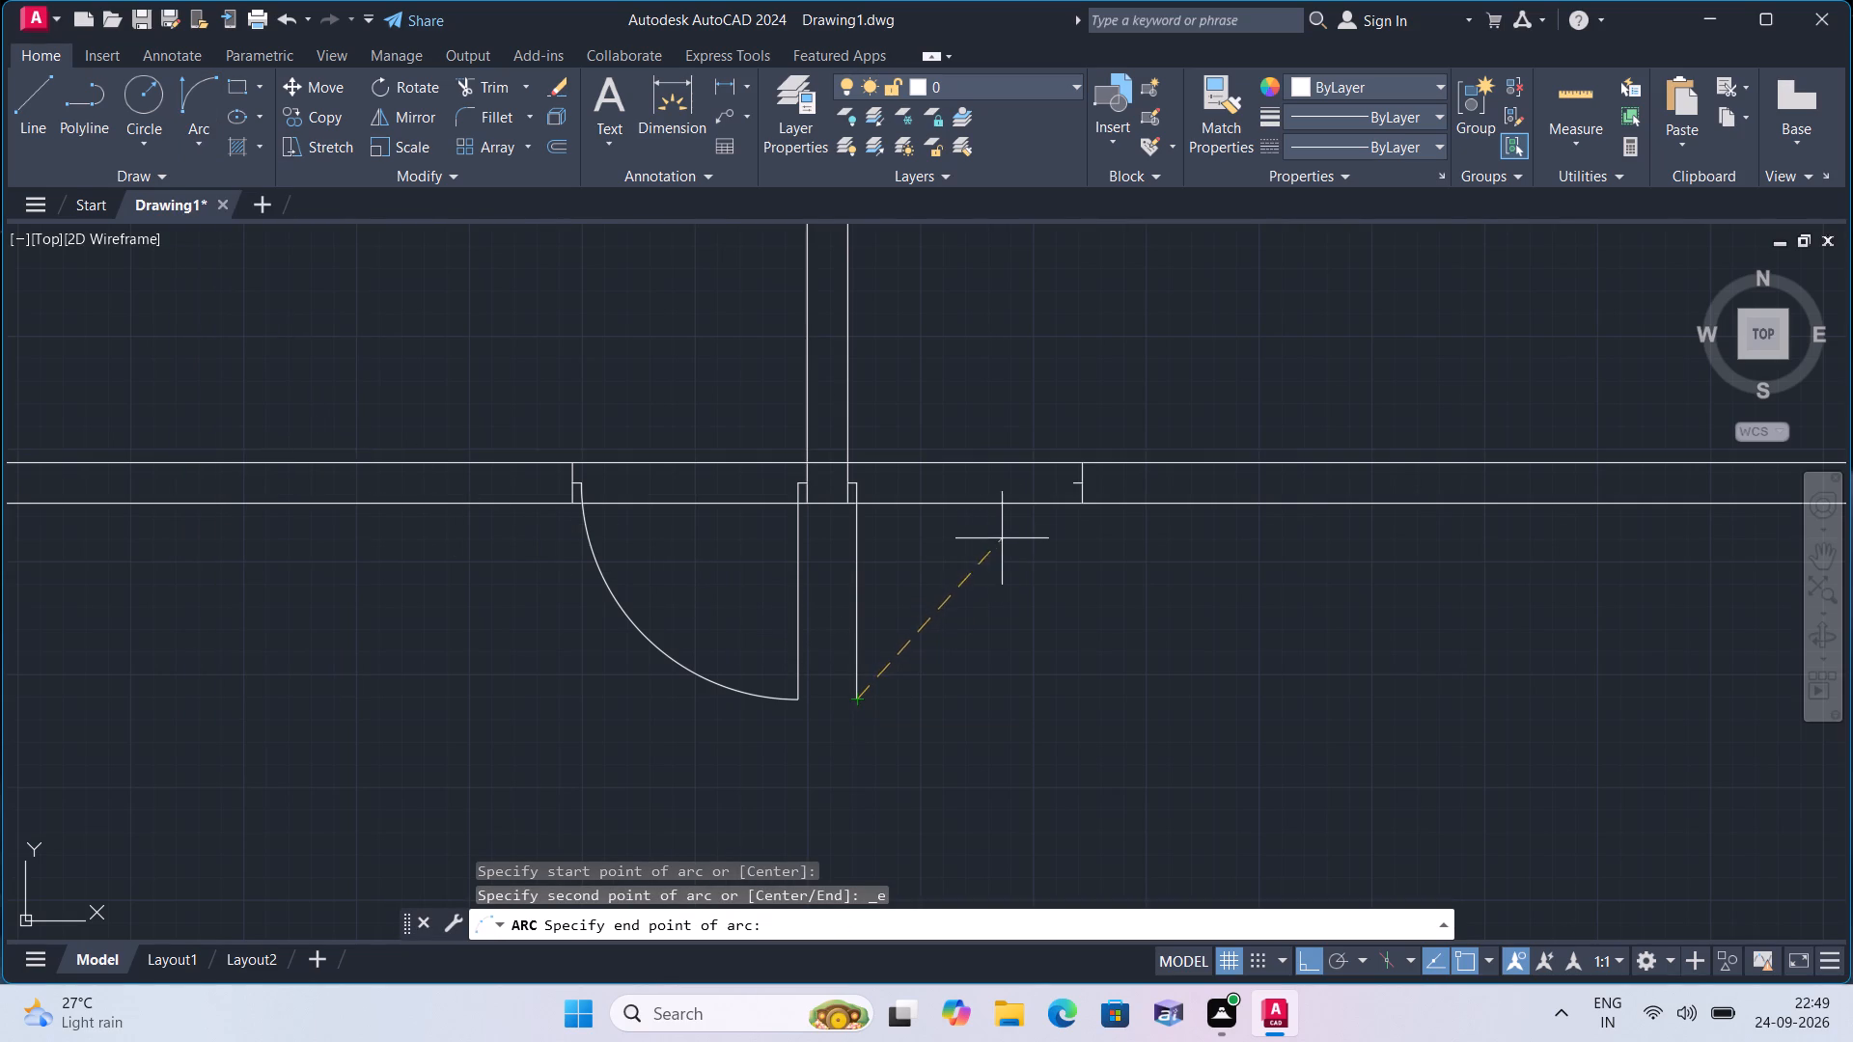
{"action": "left_click", "coordinate": [1074, 488]}
{"action": "left_click", "coordinate": [1055, 608]}
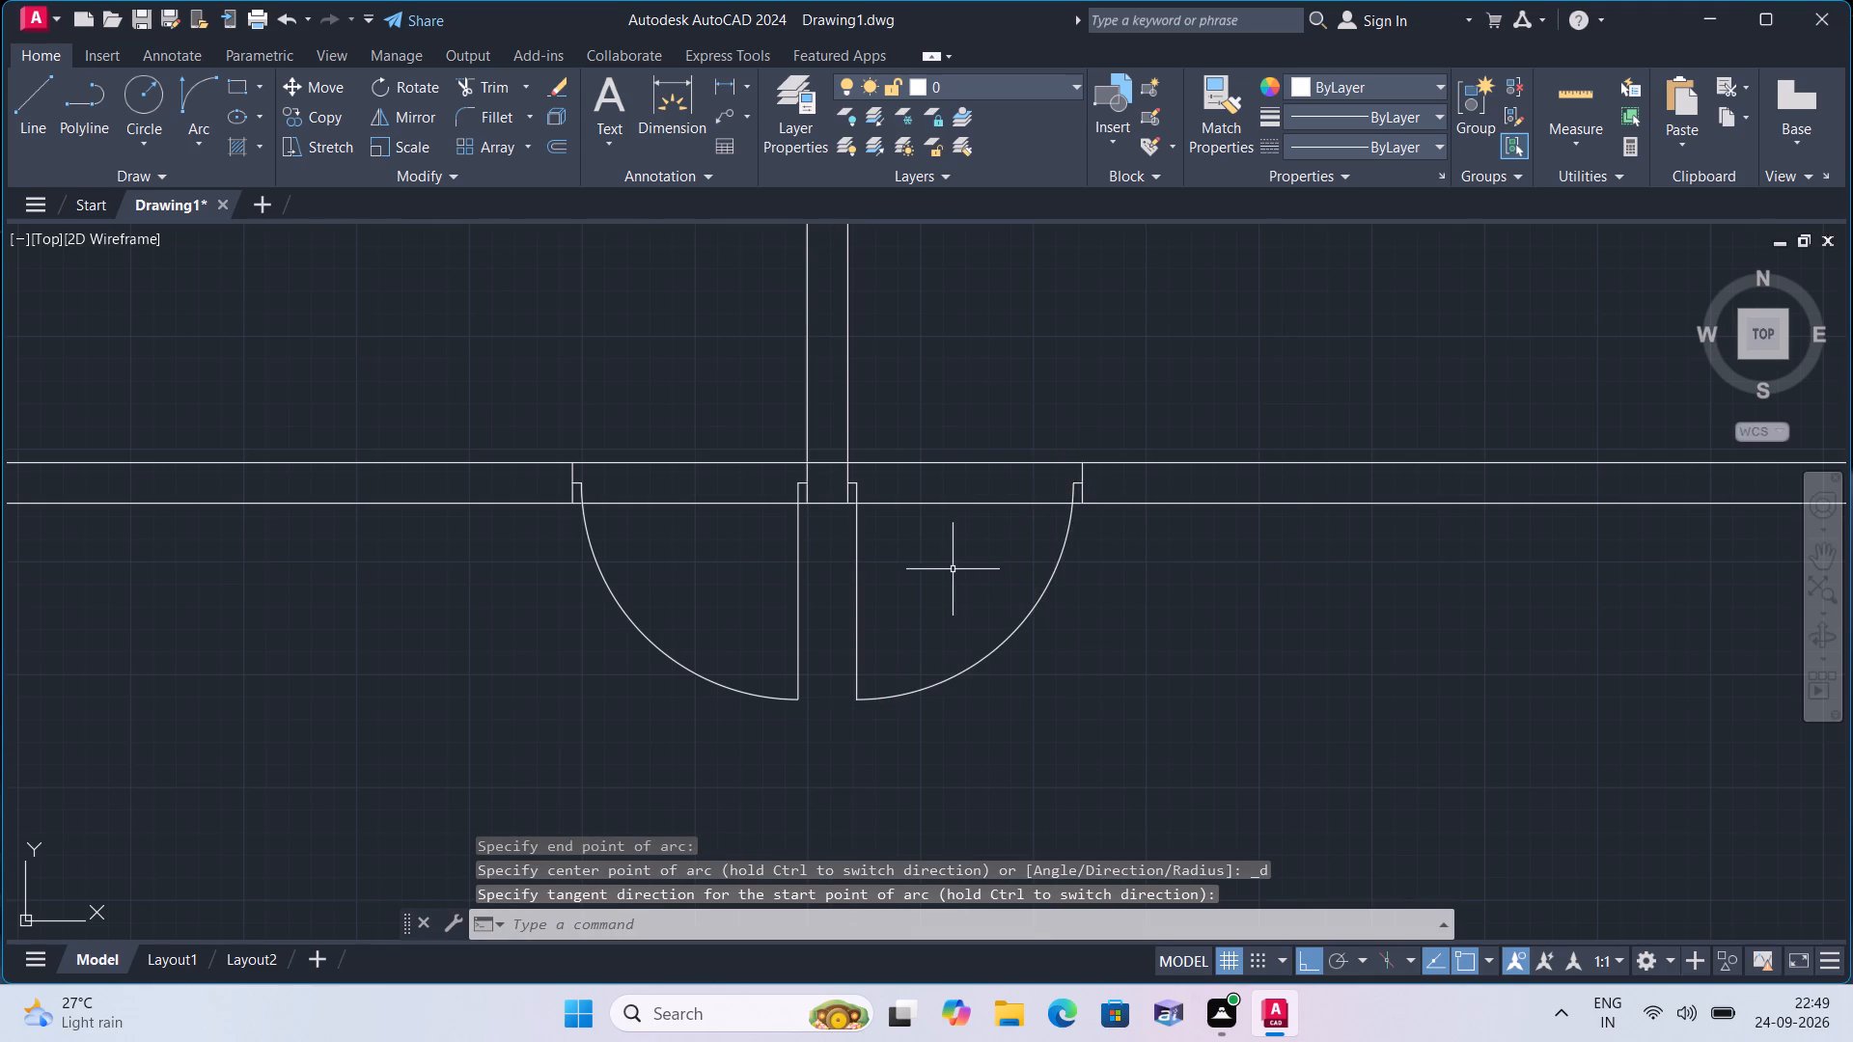
Trim the south wall's lower line out of the west door opening at the western pair of outer doors, from jamb to partition.
{"action": "scroll", "coordinate": [789, 551], "scroll_direction": "down", "scroll_amount": 1}
{"action": "scroll", "coordinate": [351, 517], "scroll_direction": "down", "scroll_amount": 1}
{"action": "middle_click_drag", "start_coordinate": [319, 518], "coordinate": [522, 678]}
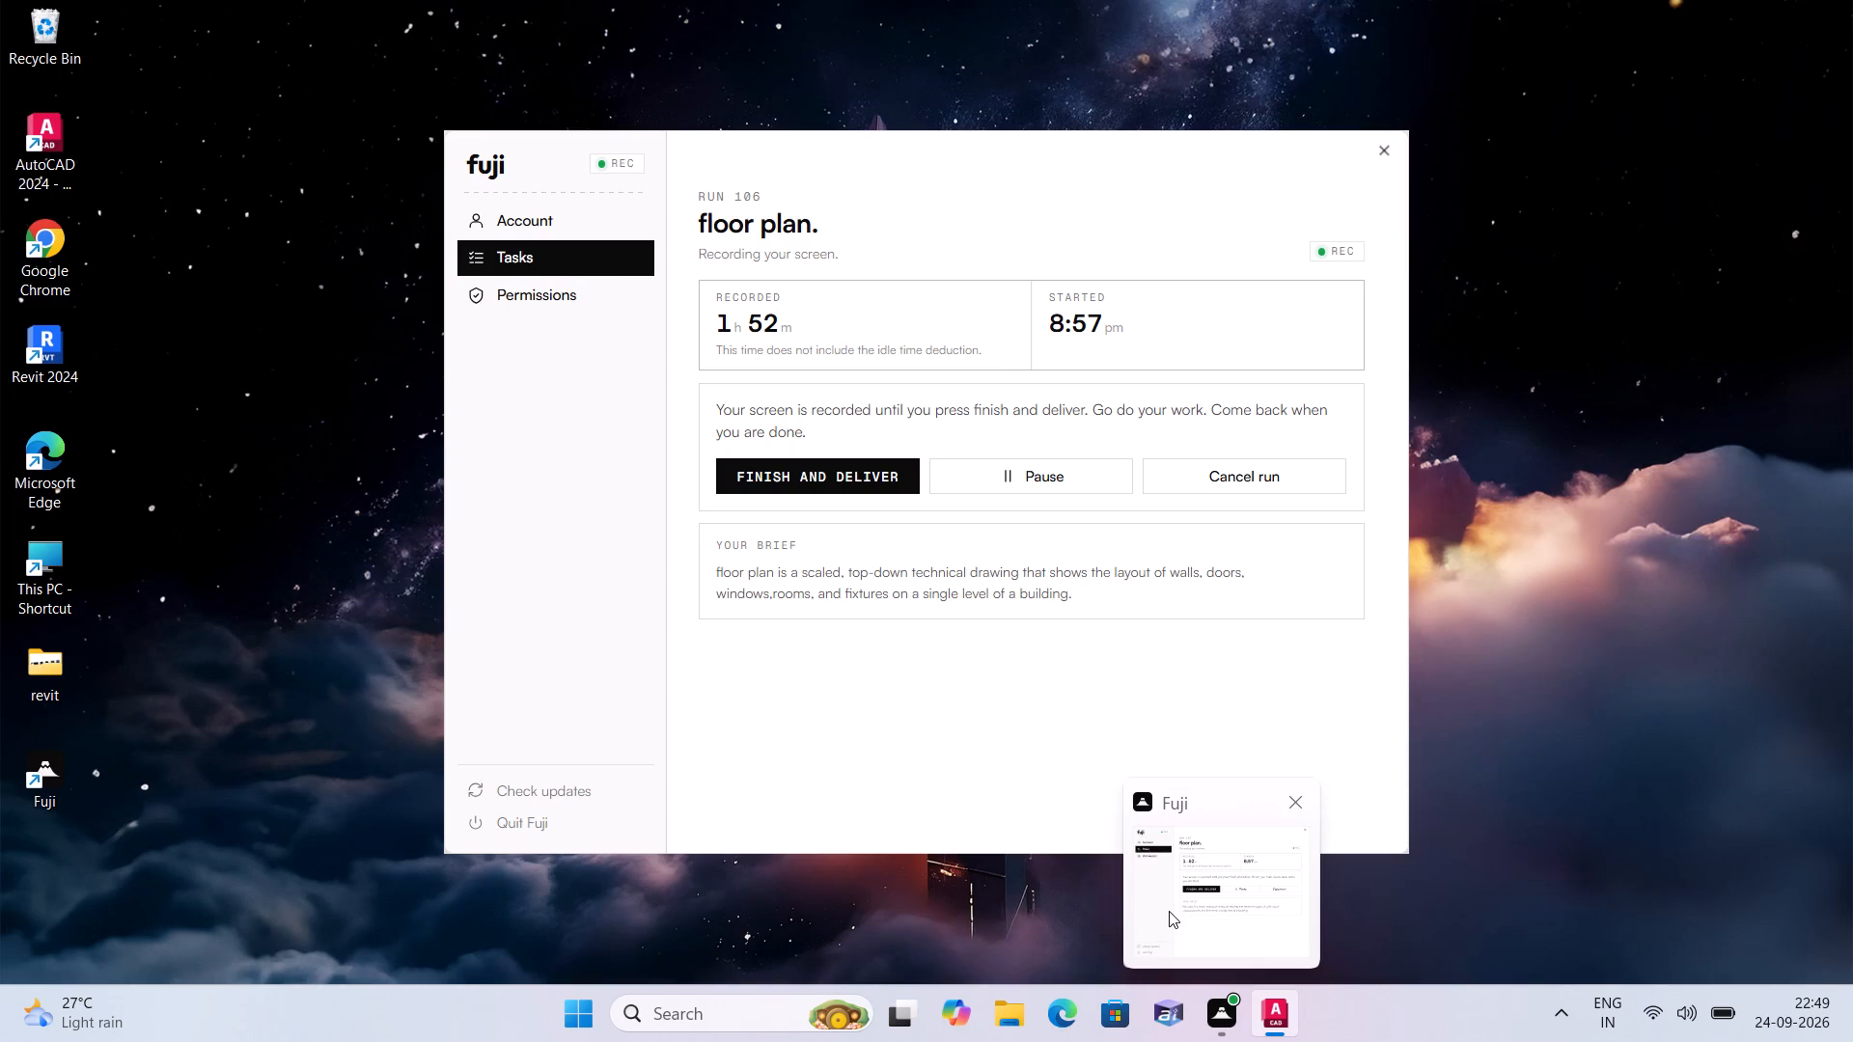
{"action": "middle_click_drag", "start_coordinate": [480, 683], "coordinate": [733, 742]}
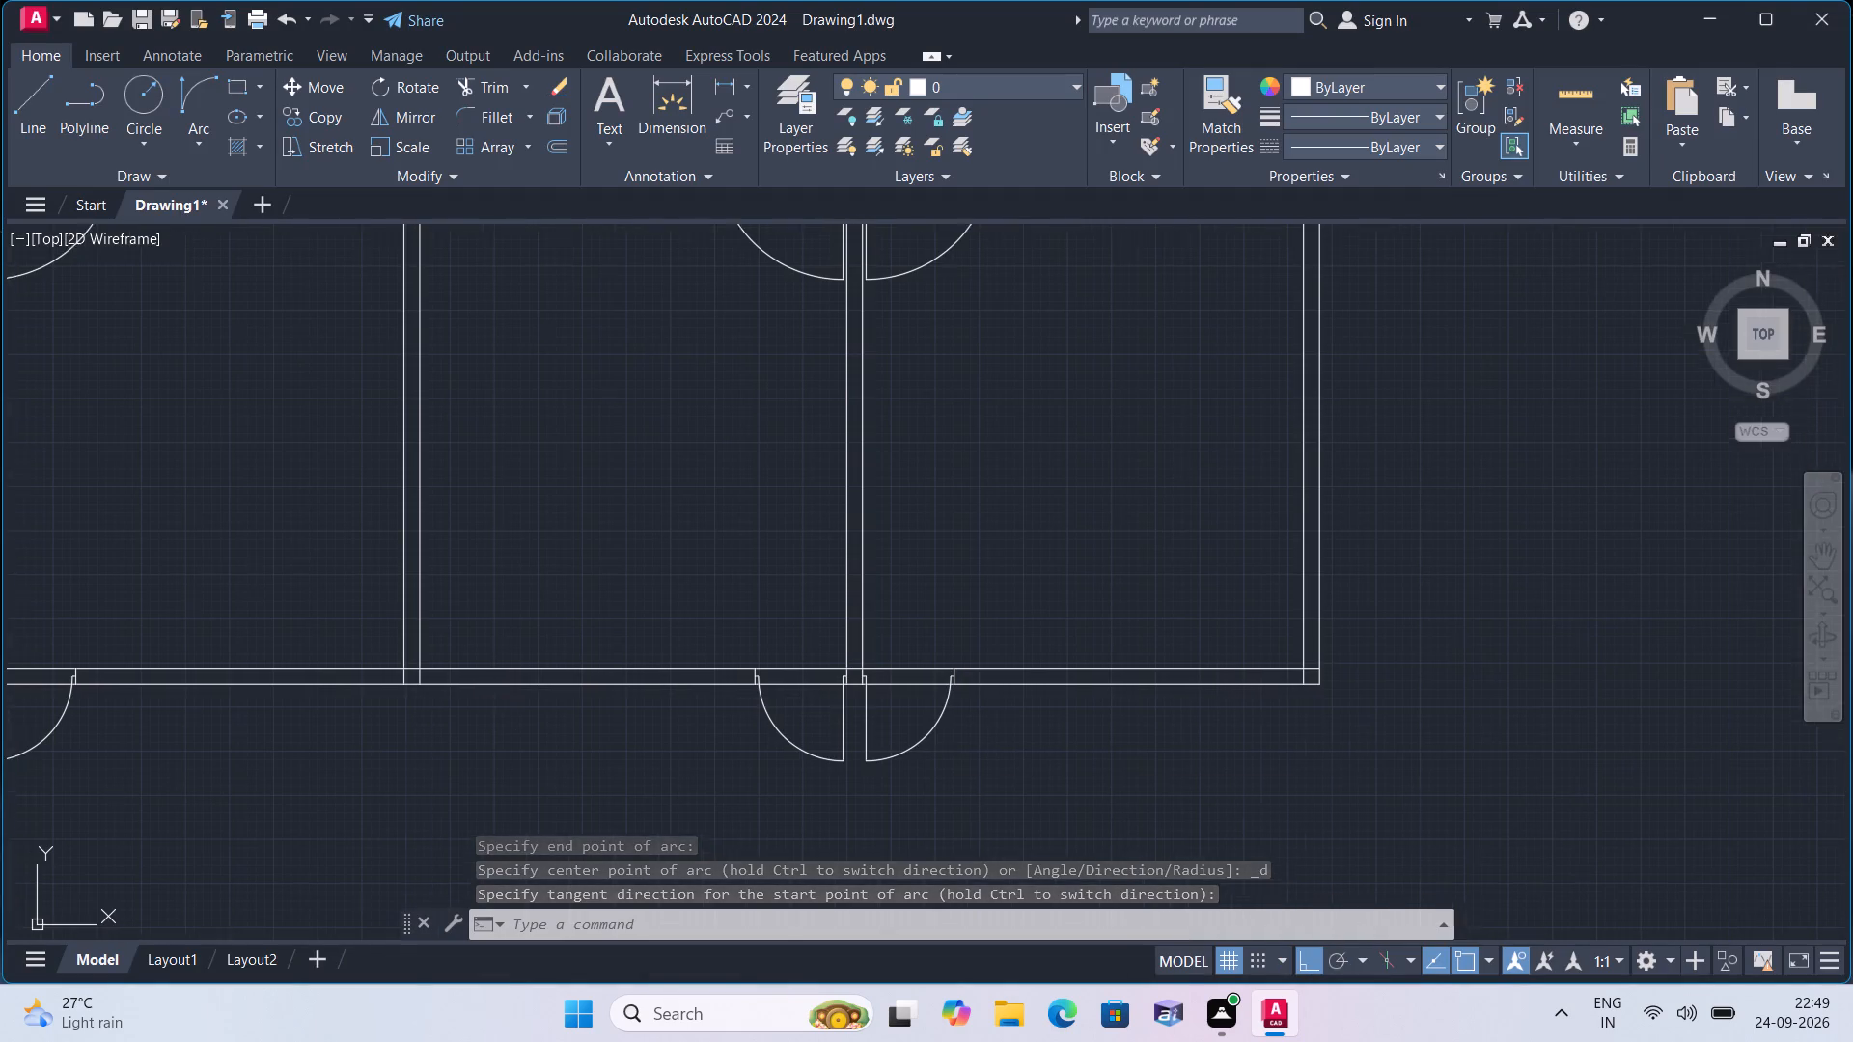
{"action": "middle_click_drag", "start_coordinate": [733, 742], "coordinate": [860, 767]}
{"action": "scroll", "coordinate": [783, 748], "scroll_direction": "down", "scroll_amount": 1}
{"action": "middle_click", "coordinate": [898, 777]}
{"action": "type", "text": "trim"}
{"action": "key", "text": "space"}
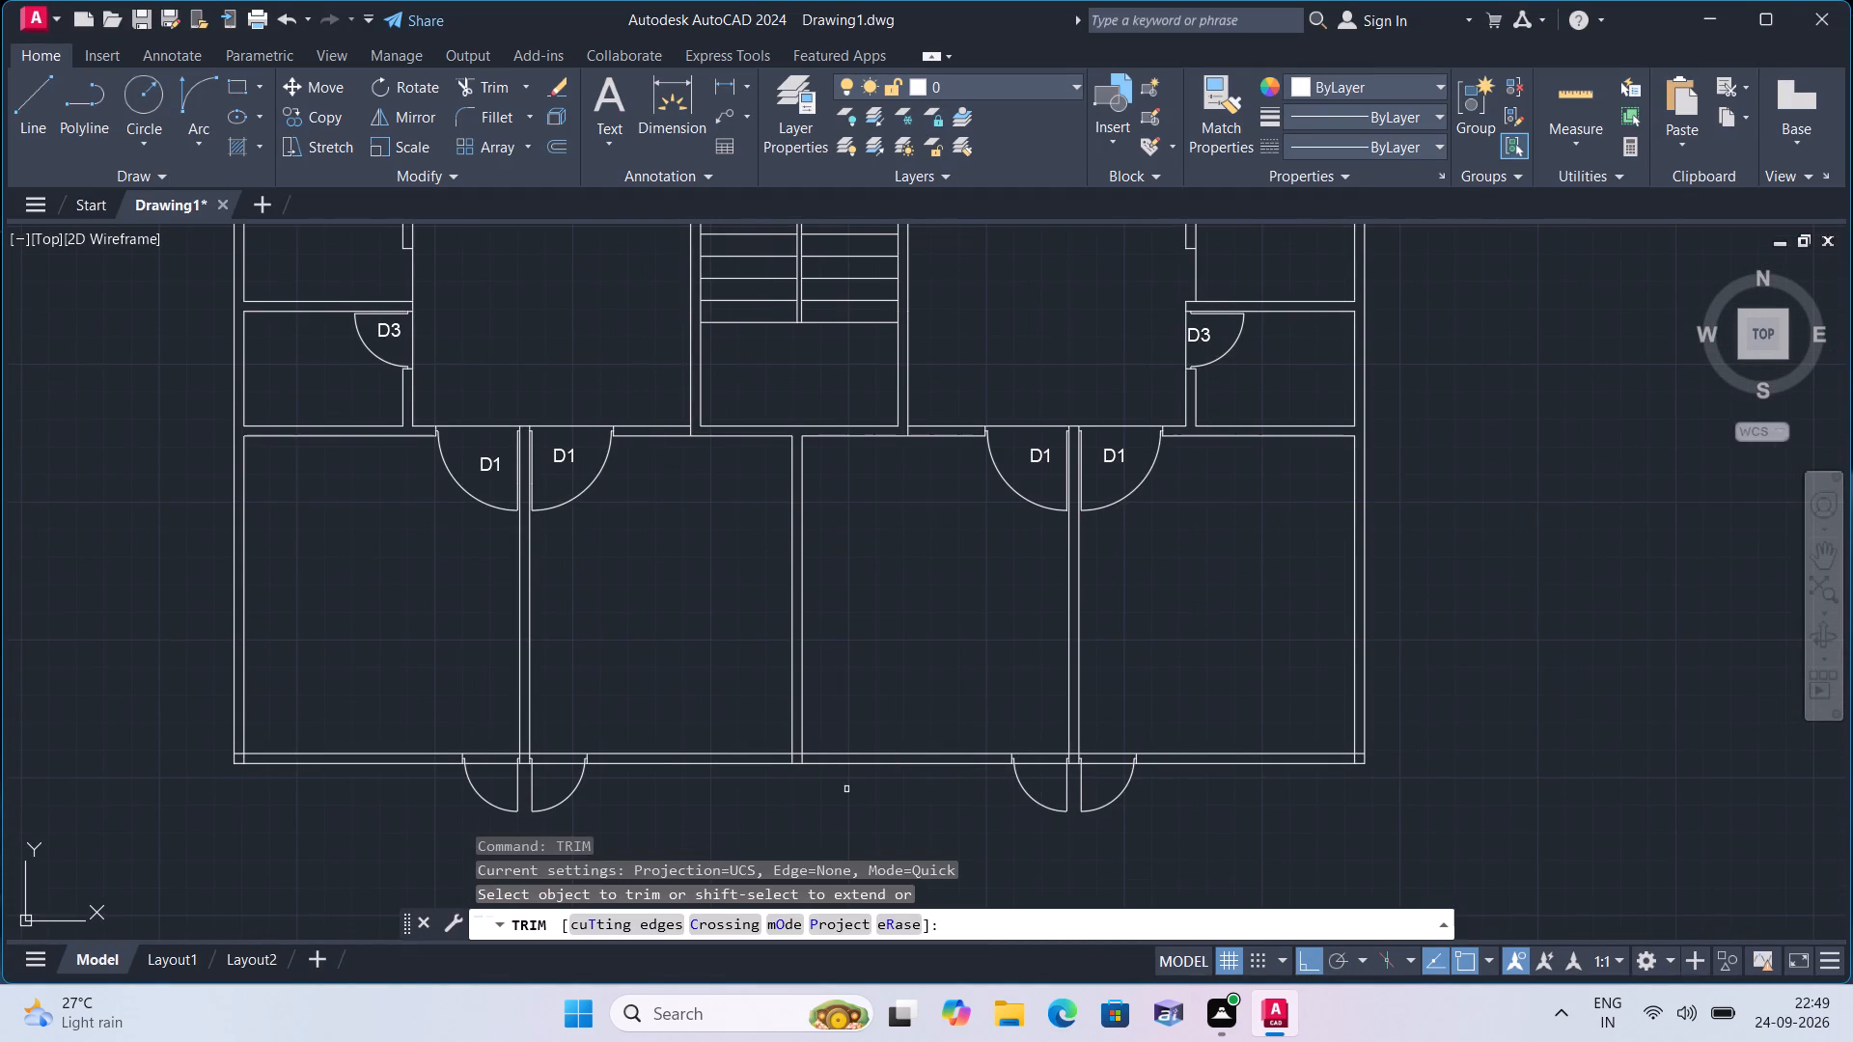
{"action": "middle_click_drag", "start_coordinate": [843, 789], "coordinate": [857, 733]}
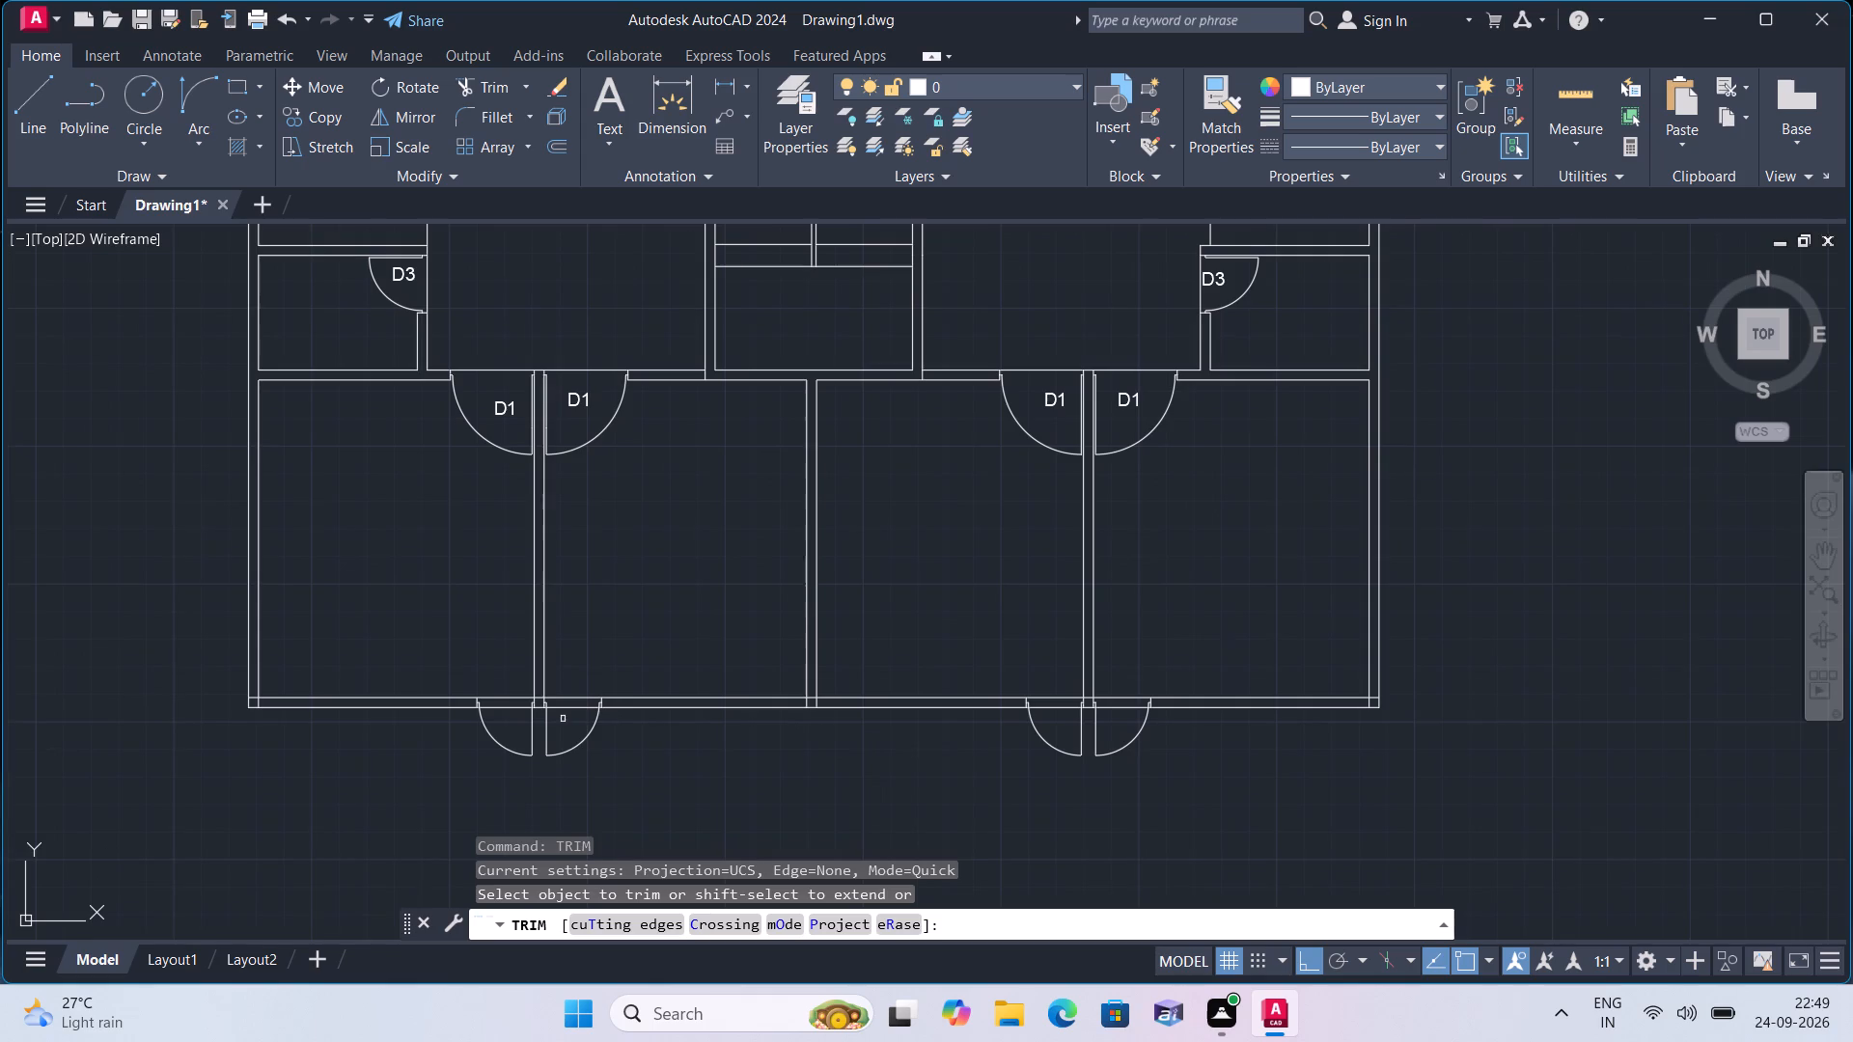
{"action": "scroll", "coordinate": [508, 702], "scroll_direction": "up", "scroll_amount": 2}
{"action": "left_click", "coordinate": [499, 714]}
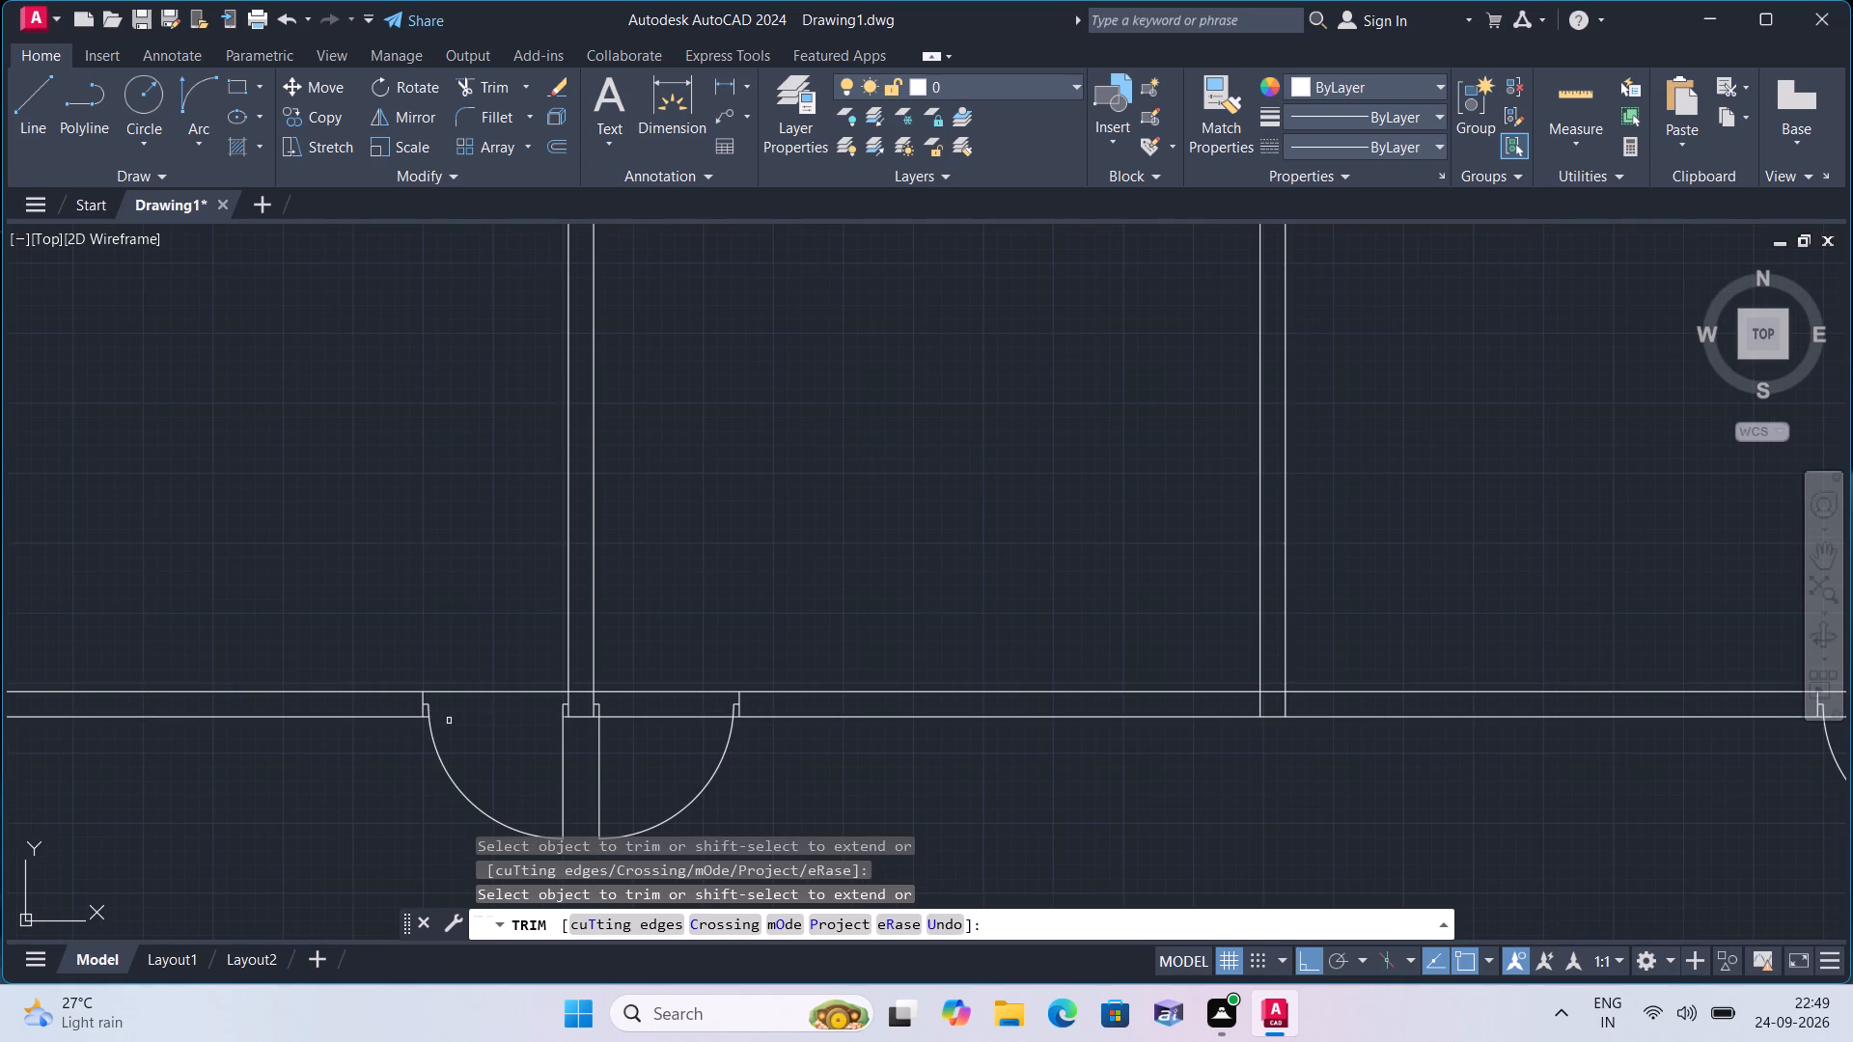
{"action": "scroll", "coordinate": [409, 727], "scroll_direction": "up", "scroll_amount": 3}
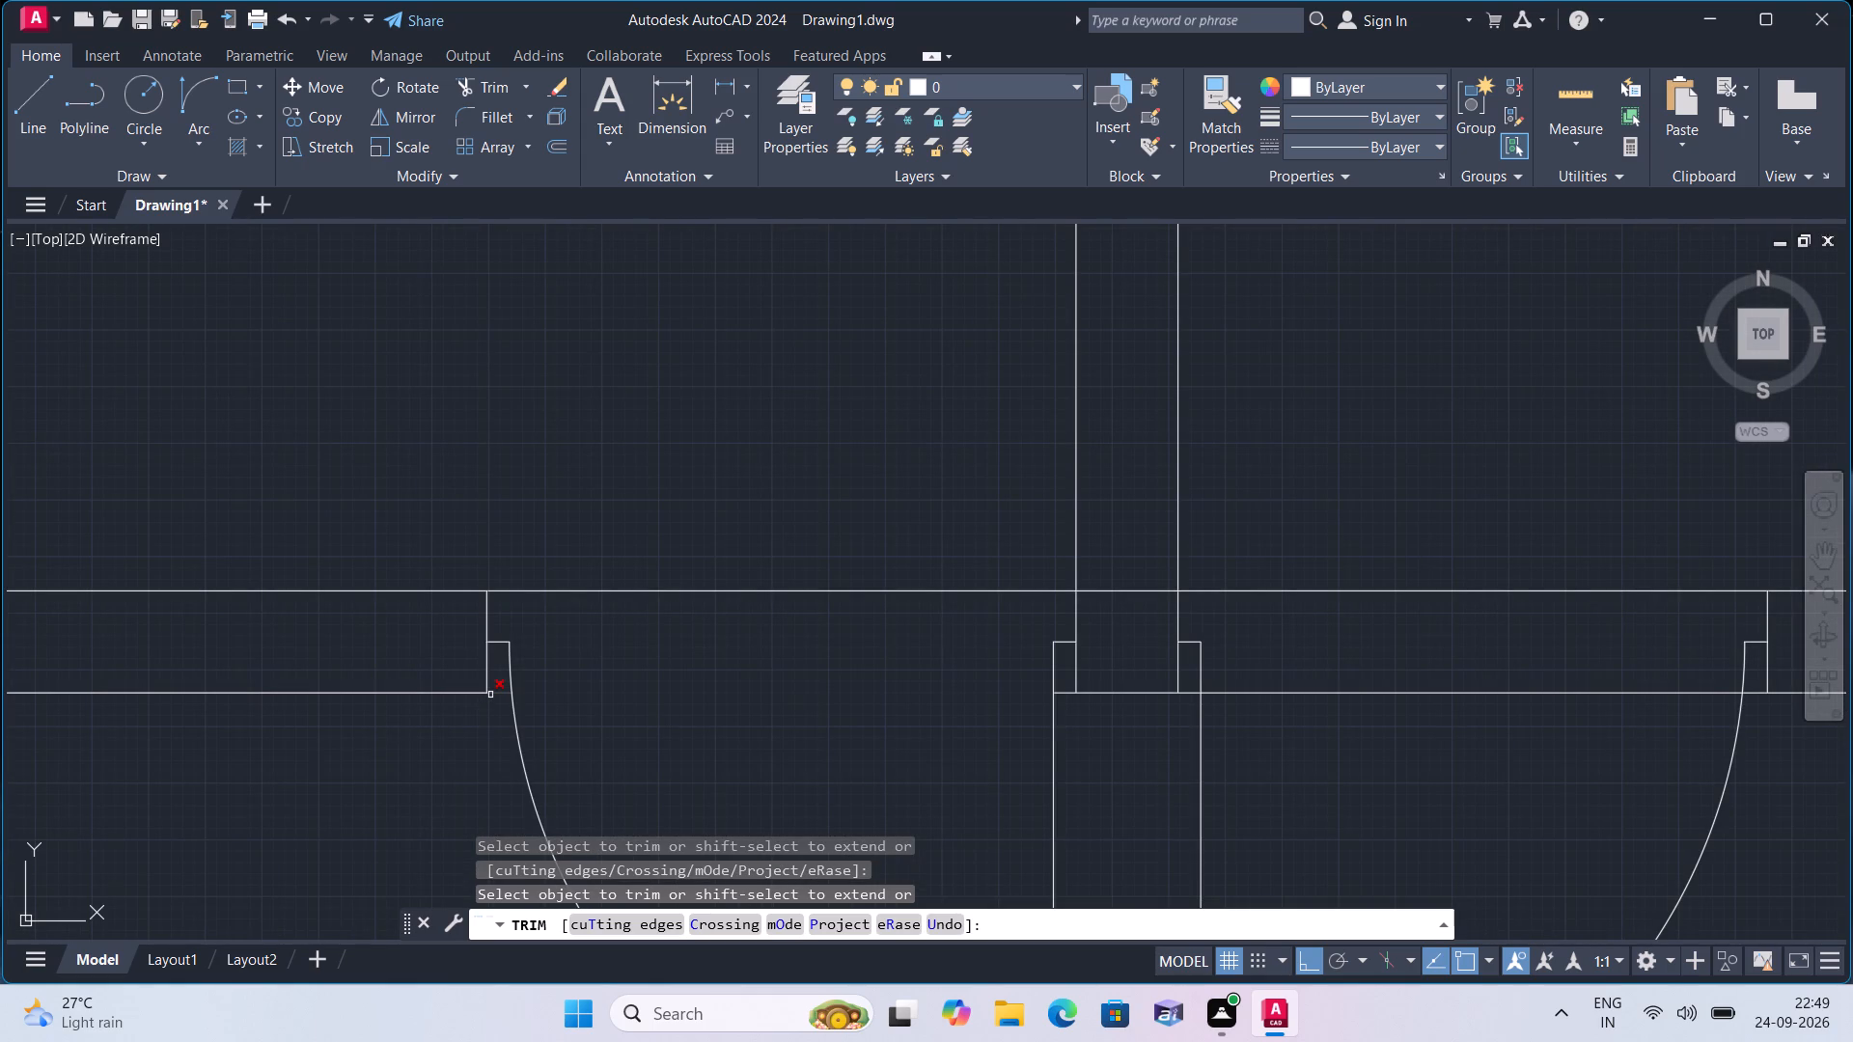
{"action": "left_click", "coordinate": [492, 695]}
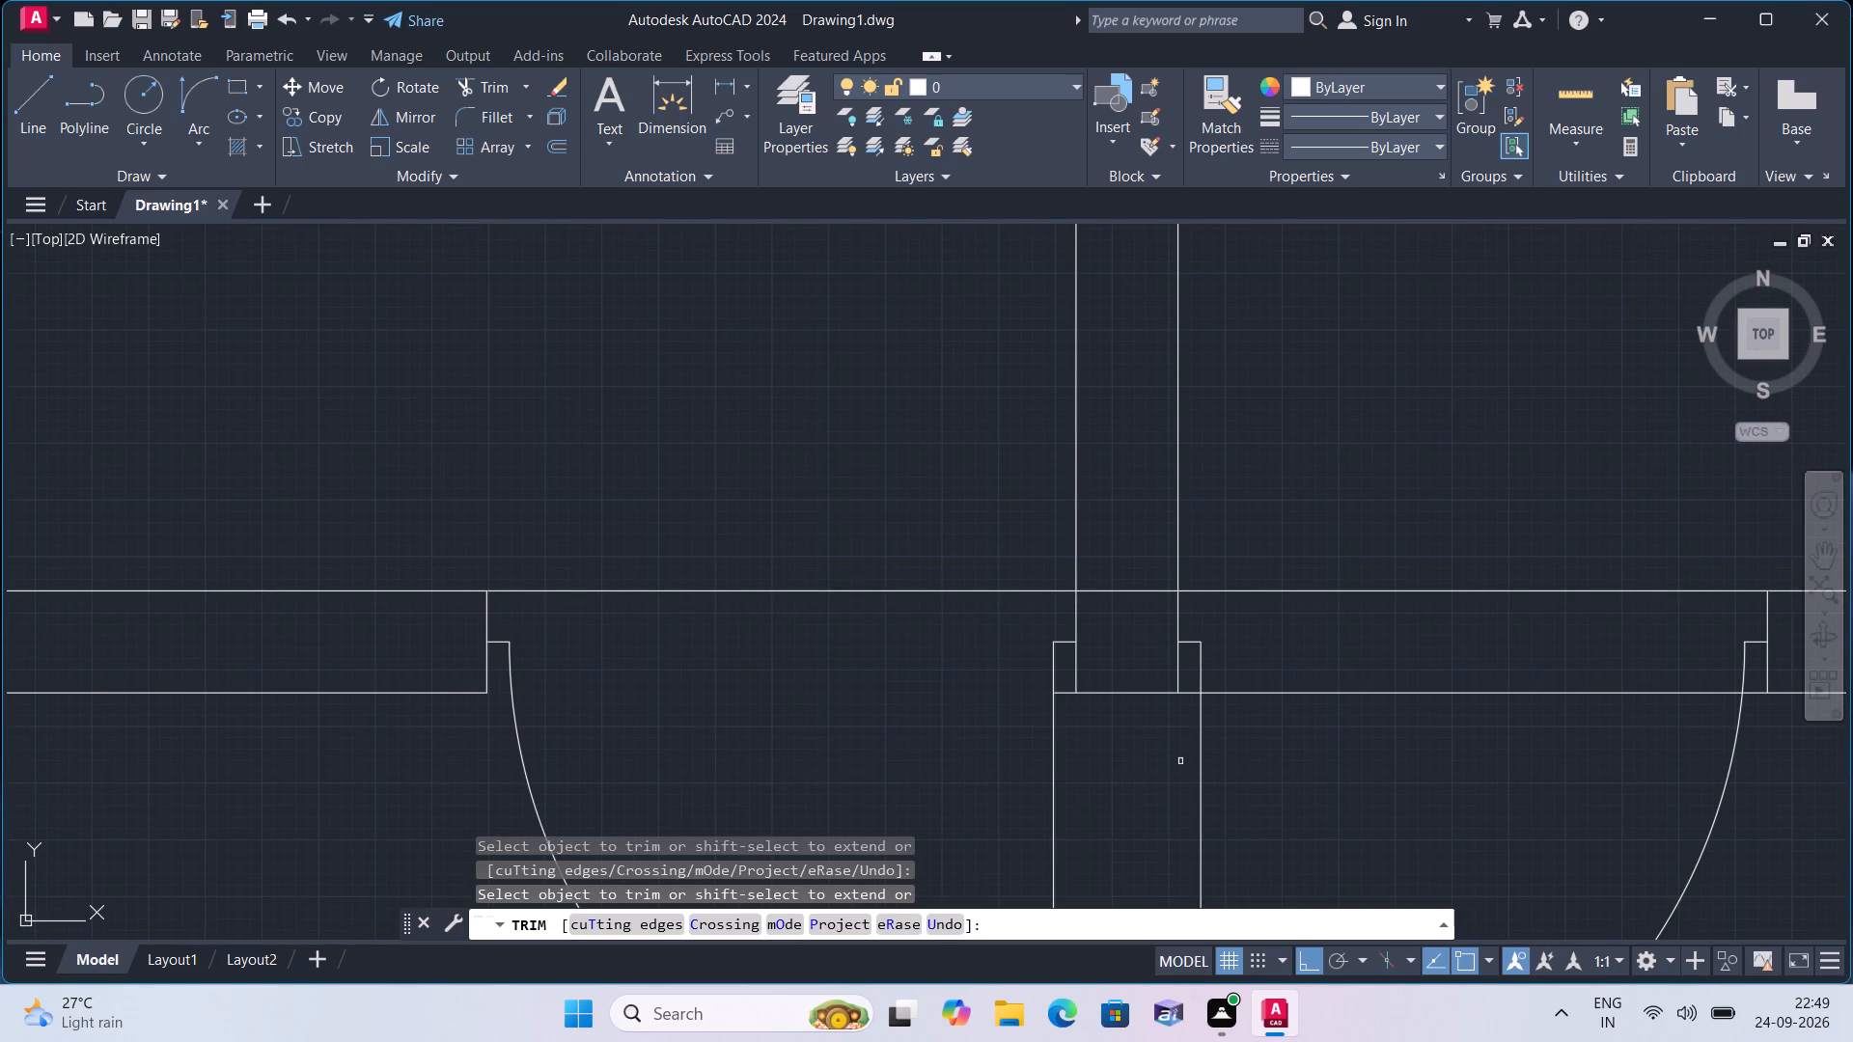
{"action": "left_click", "coordinate": [1066, 696]}
Trim the south wall's lower line out of the east door opening at the western pair of outer doors, from partition to jamb.
{"action": "scroll", "coordinate": [1090, 718], "scroll_direction": "down", "scroll_amount": 1}
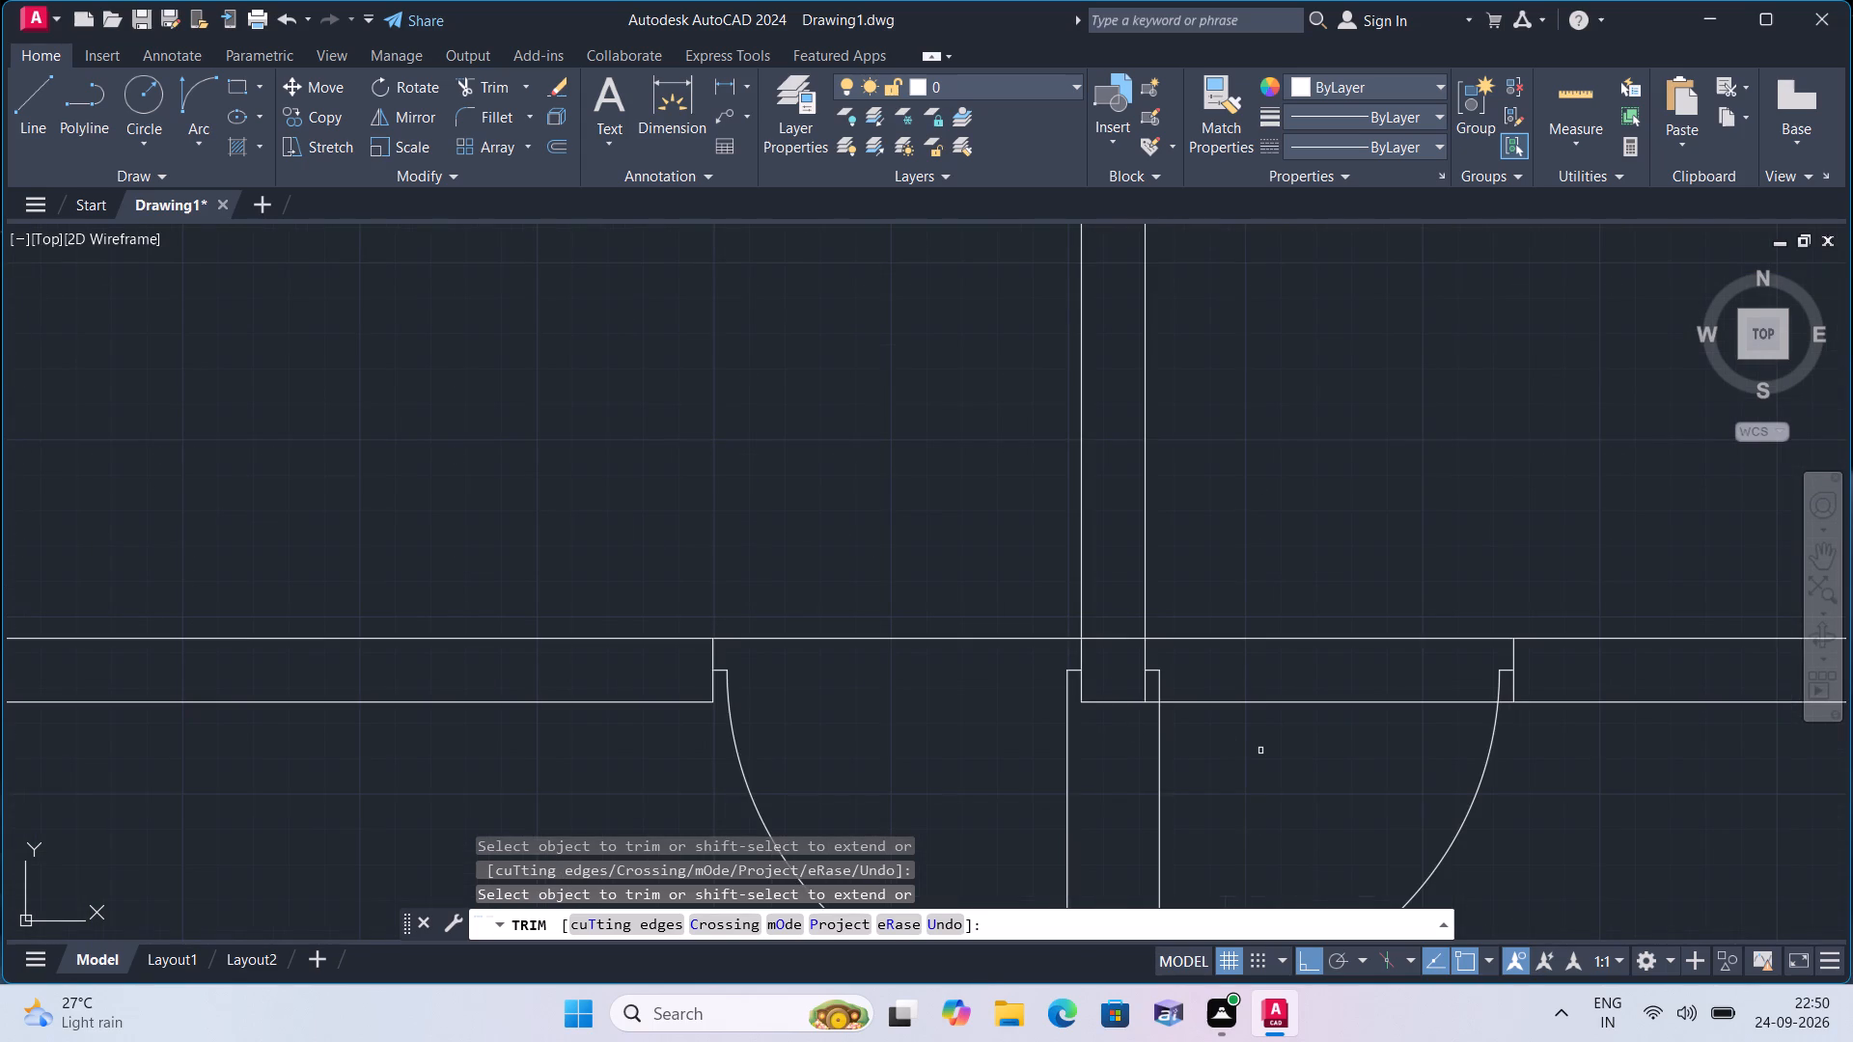
{"action": "scroll", "coordinate": [1201, 727], "scroll_direction": "up", "scroll_amount": 1}
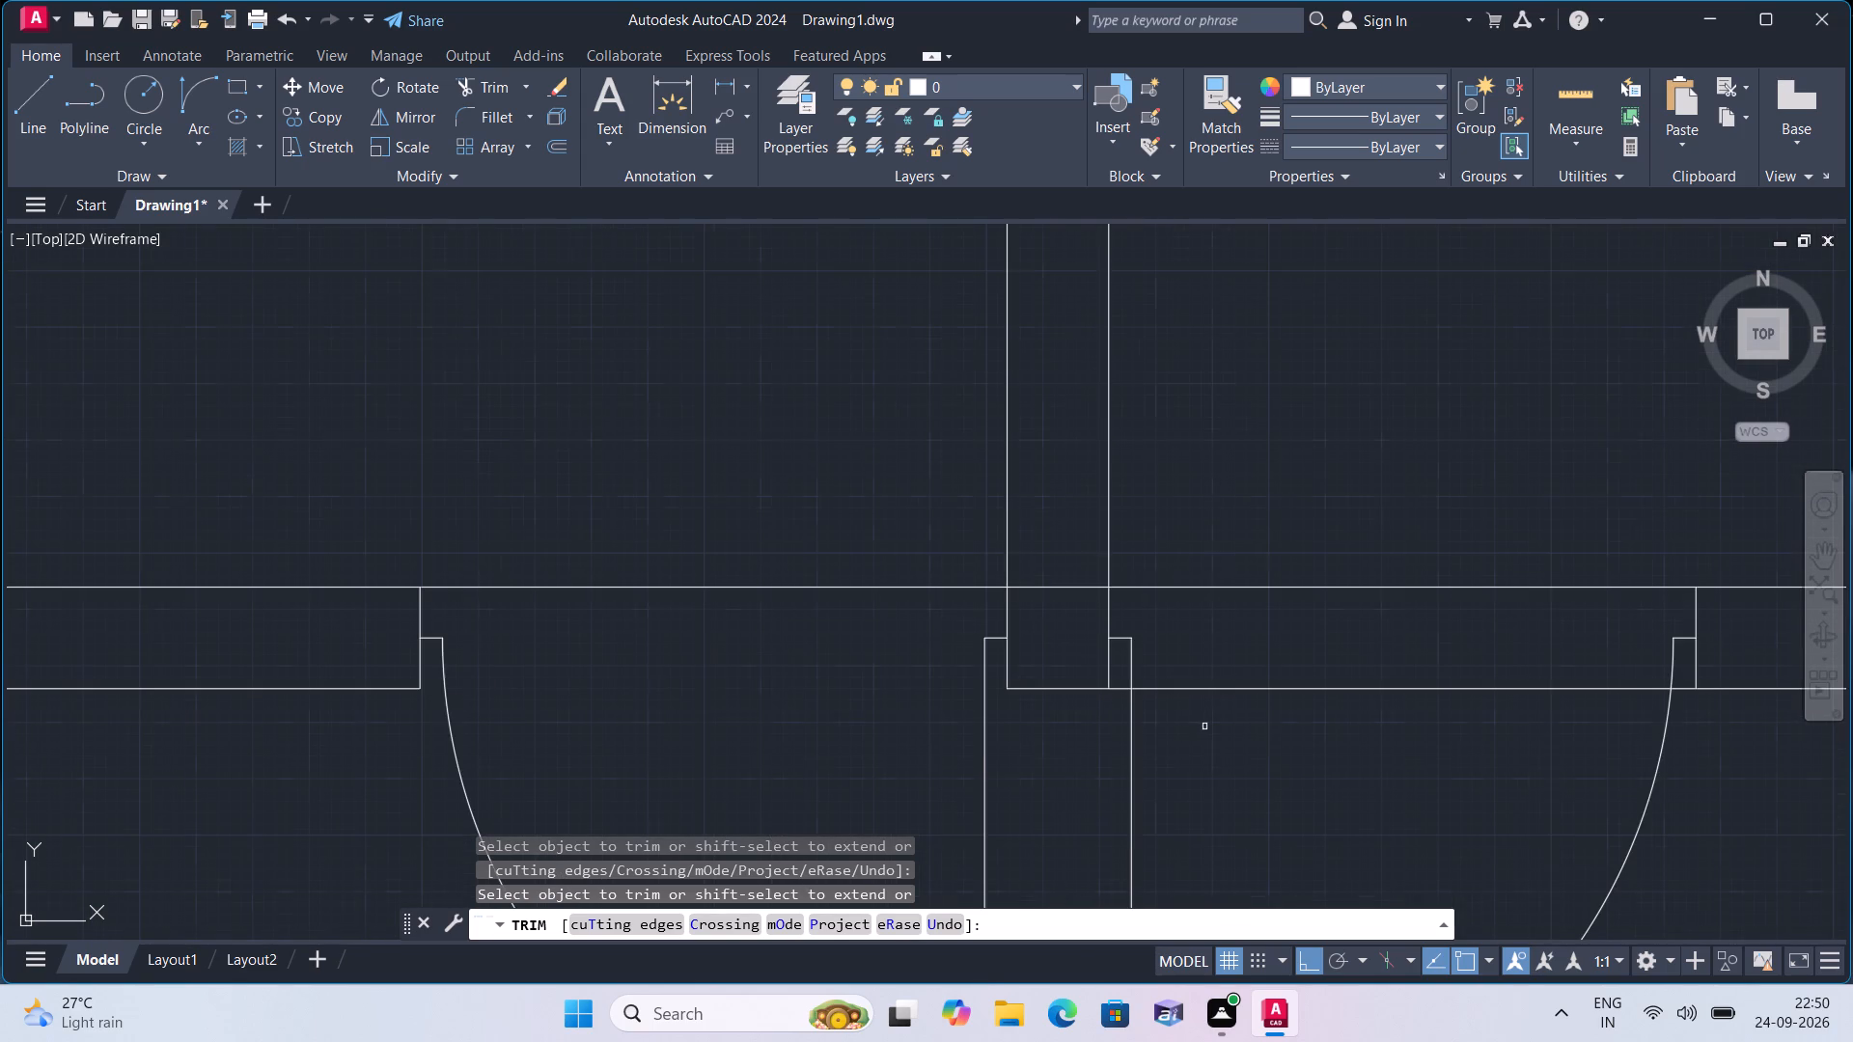
{"action": "scroll", "coordinate": [1148, 706], "scroll_direction": "up", "scroll_amount": 1}
{"action": "left_click", "coordinate": [1107, 681]}
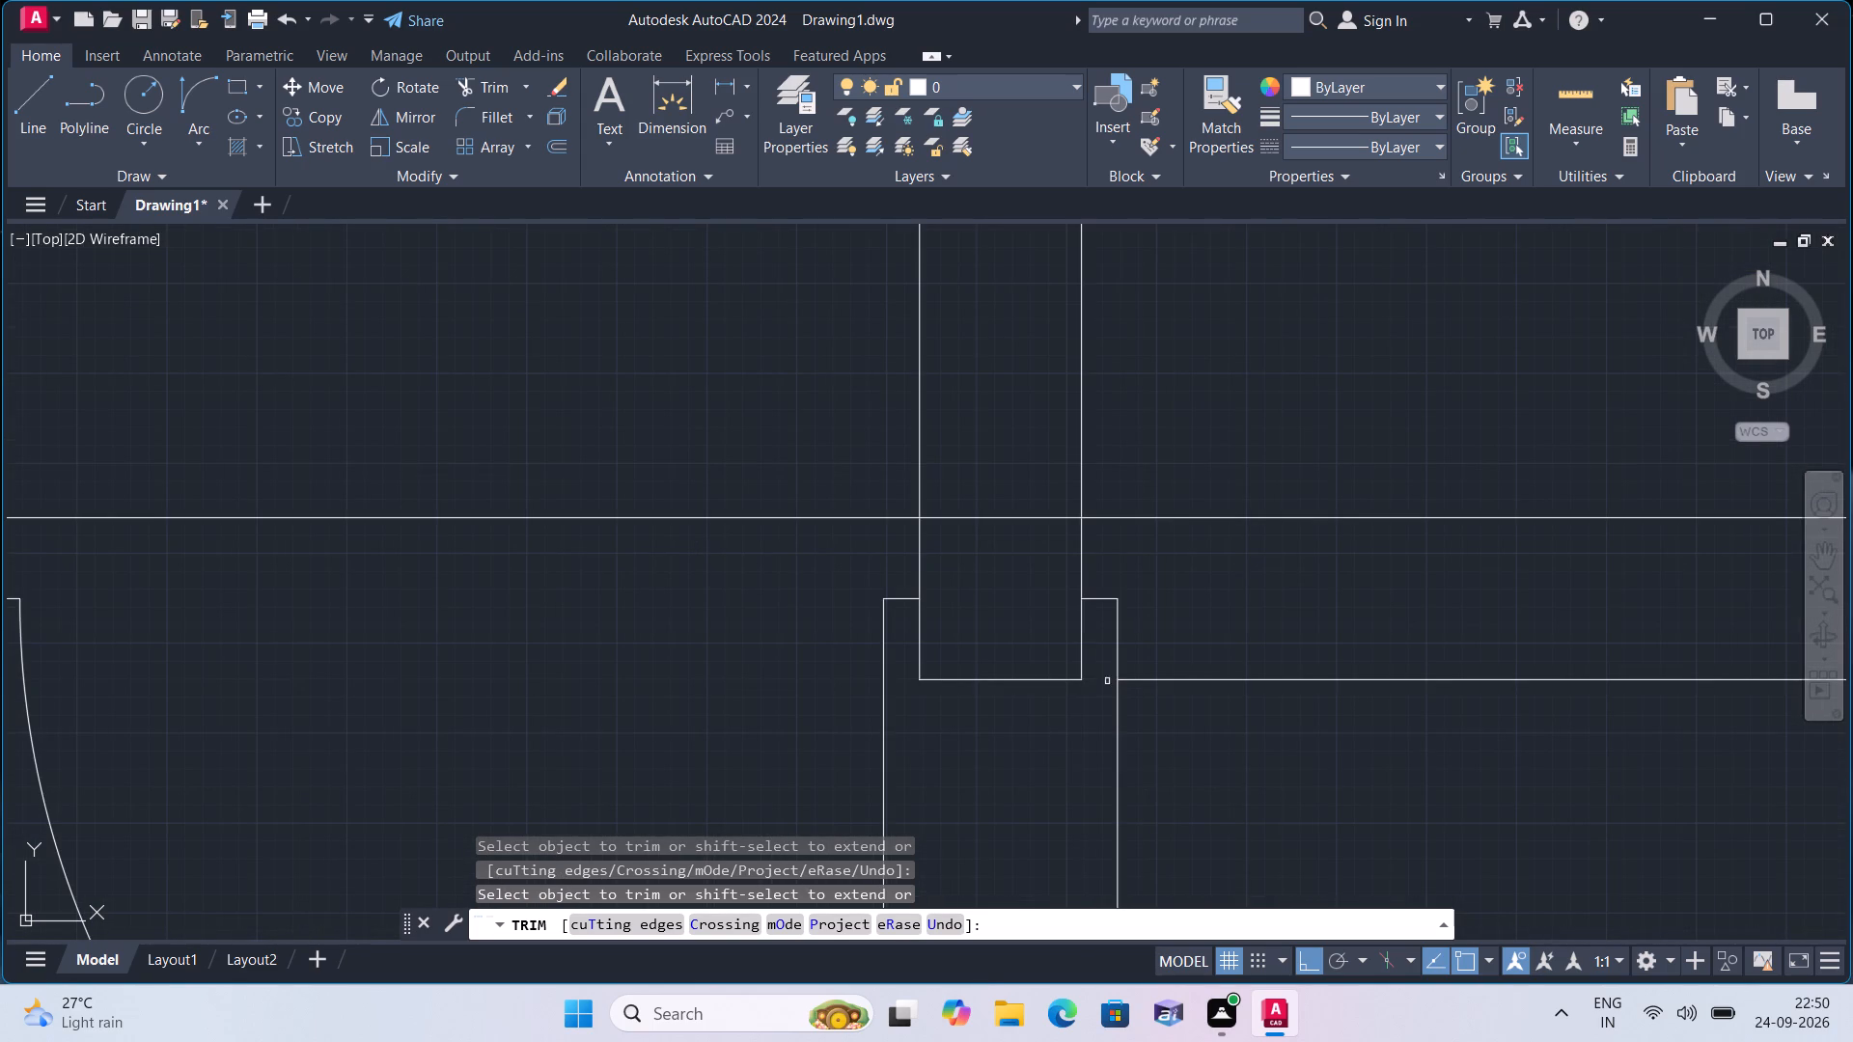
{"action": "scroll", "coordinate": [1175, 685], "scroll_direction": "down", "scroll_amount": 2}
{"action": "left_click", "coordinate": [1206, 684]}
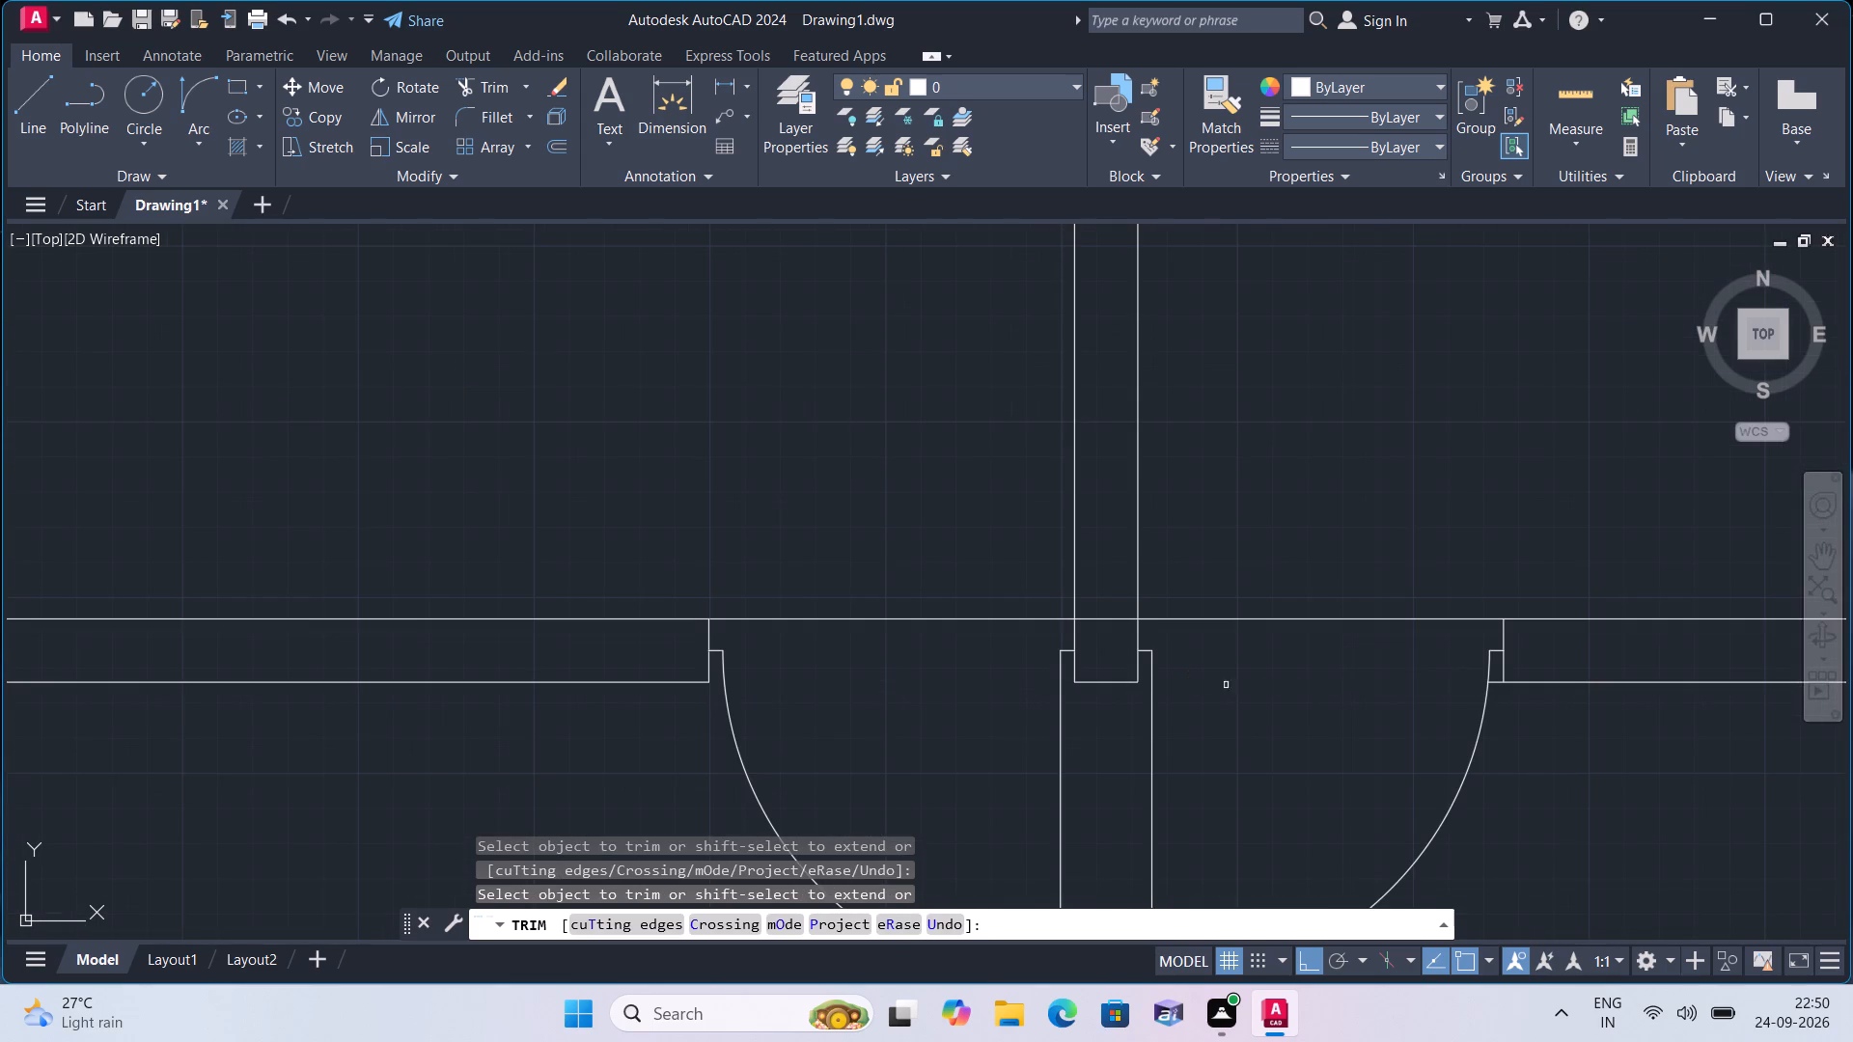
{"action": "scroll", "coordinate": [1535, 683], "scroll_direction": "up", "scroll_amount": 2}
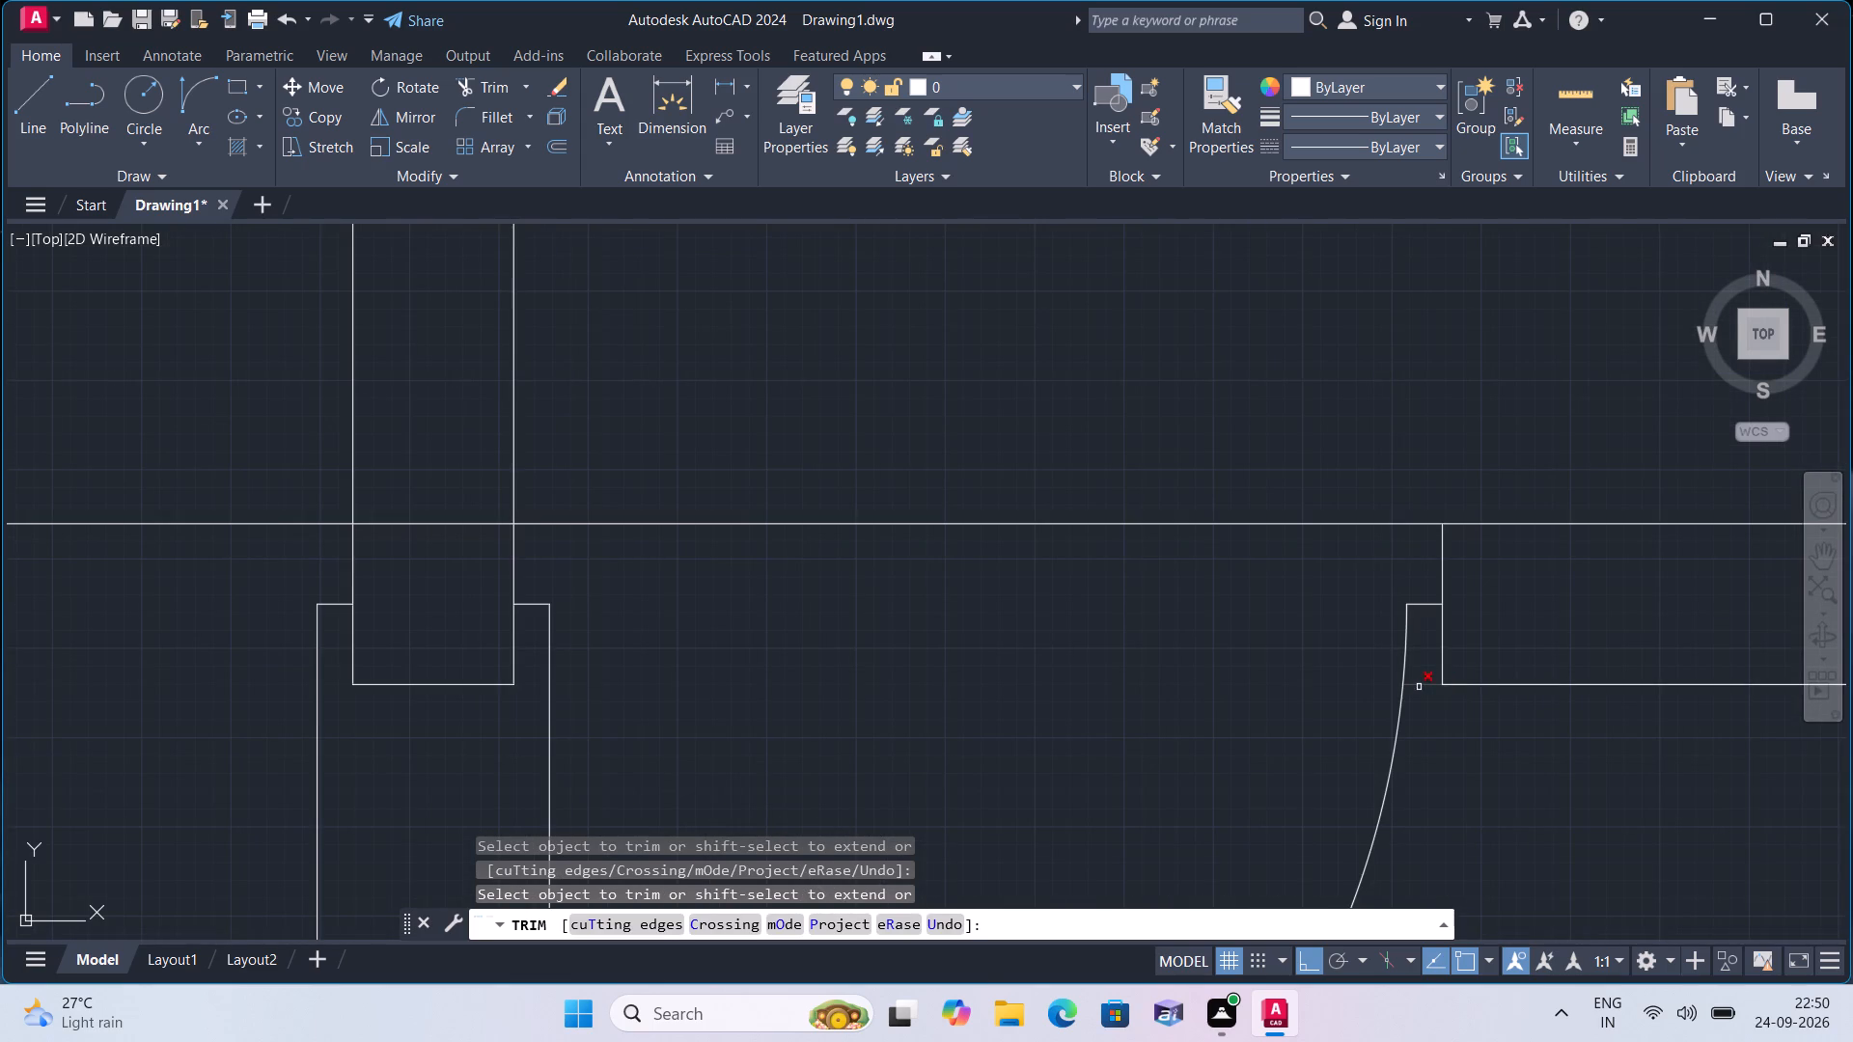
{"action": "left_click", "coordinate": [1419, 687]}
Trim the south wall's upper line between the two lines of the central partition, midway between the door pairs.
{"action": "scroll", "coordinate": [1419, 687], "scroll_direction": "down", "scroll_amount": 3}
{"action": "middle_click_drag", "start_coordinate": [1340, 713], "coordinate": [1081, 578]}
{"action": "scroll", "coordinate": [1084, 580], "scroll_direction": "down", "scroll_amount": 2}
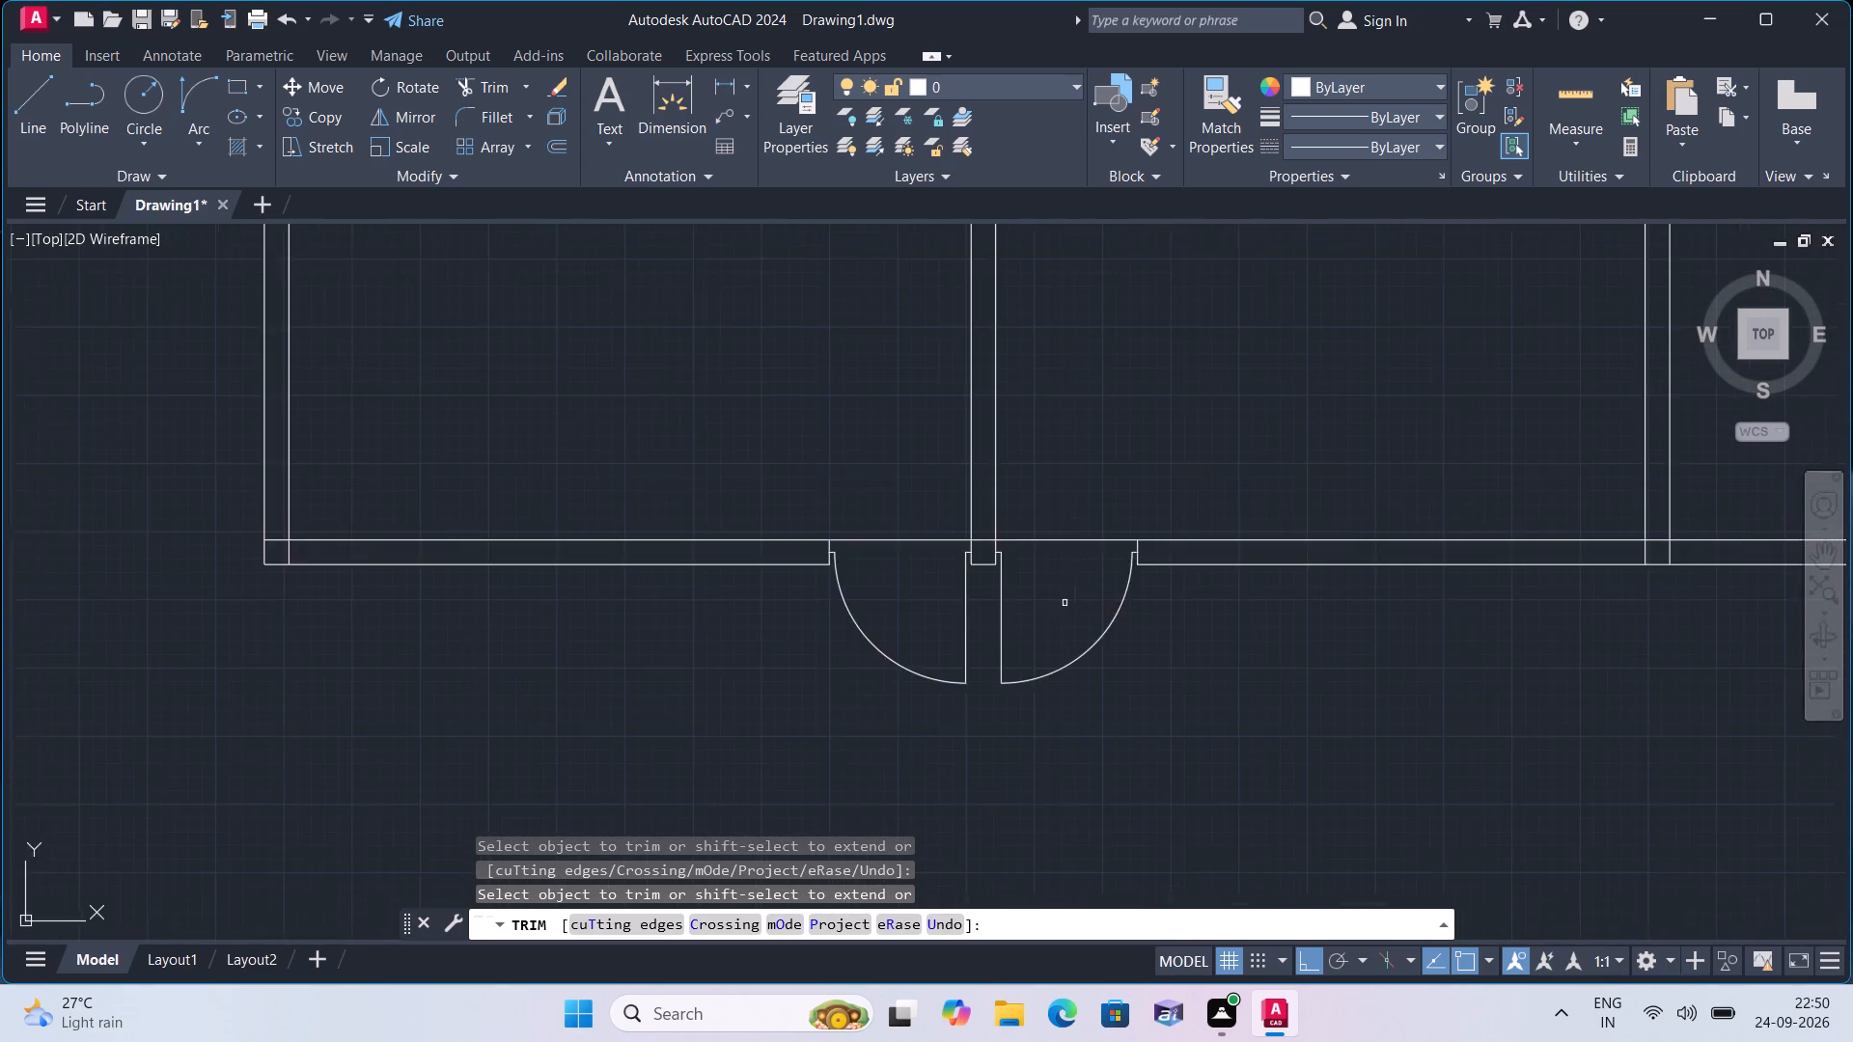
{"action": "middle_click_drag", "start_coordinate": [1387, 677], "coordinate": [1174, 621]}
{"action": "scroll", "coordinate": [1372, 668], "scroll_direction": "down", "scroll_amount": 1}
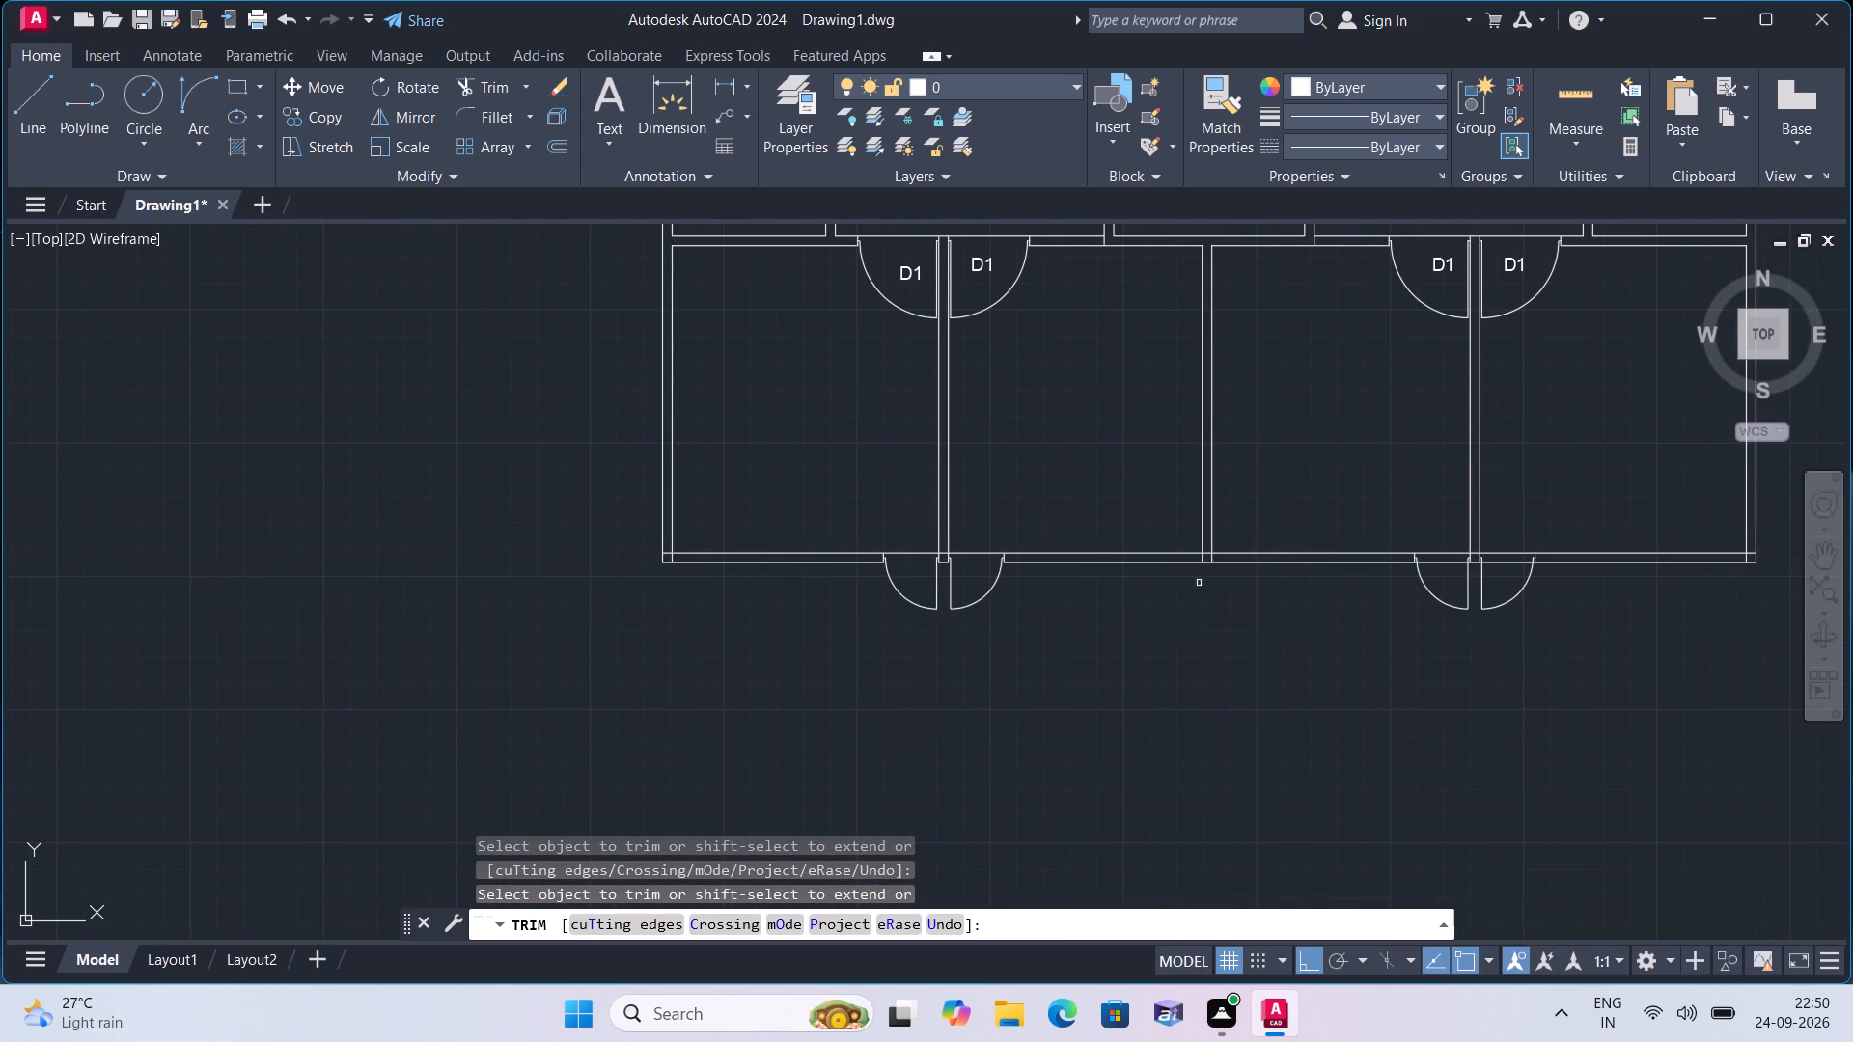
{"action": "scroll", "coordinate": [1202, 569], "scroll_direction": "up", "scroll_amount": 2}
{"action": "left_click", "coordinate": [1203, 525]}
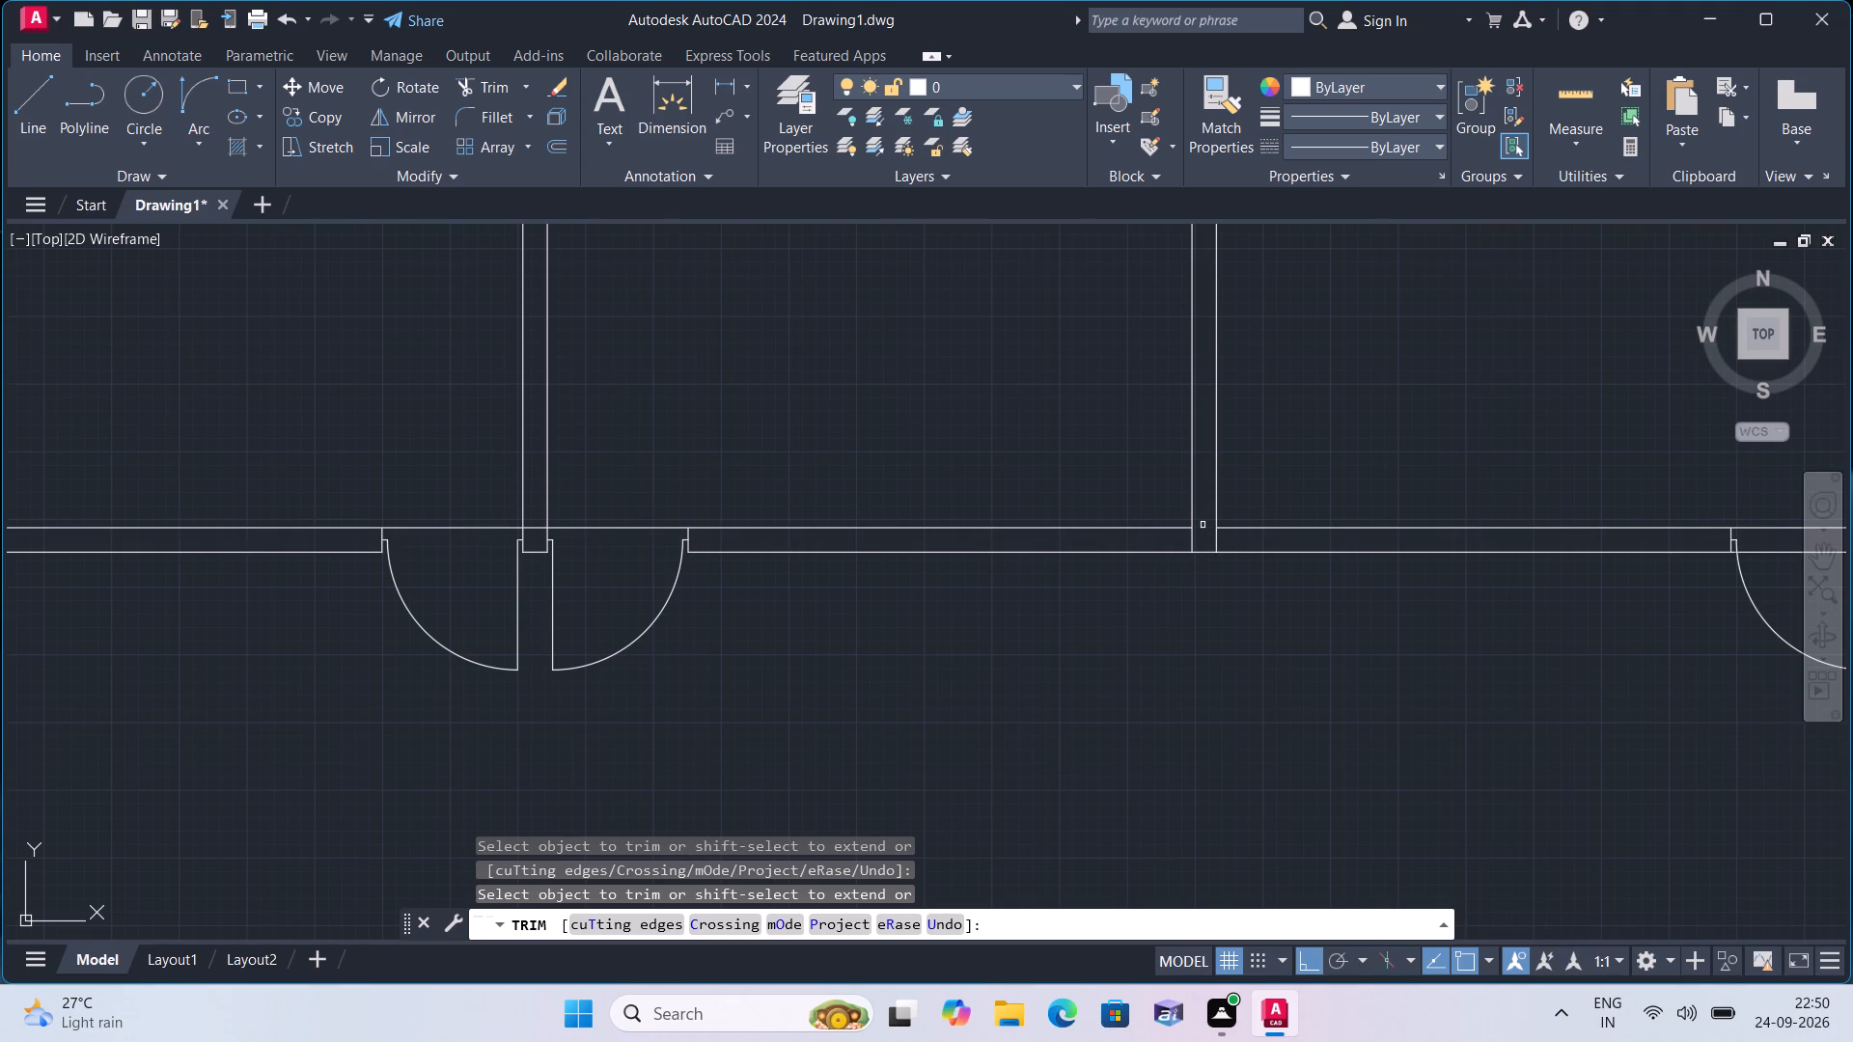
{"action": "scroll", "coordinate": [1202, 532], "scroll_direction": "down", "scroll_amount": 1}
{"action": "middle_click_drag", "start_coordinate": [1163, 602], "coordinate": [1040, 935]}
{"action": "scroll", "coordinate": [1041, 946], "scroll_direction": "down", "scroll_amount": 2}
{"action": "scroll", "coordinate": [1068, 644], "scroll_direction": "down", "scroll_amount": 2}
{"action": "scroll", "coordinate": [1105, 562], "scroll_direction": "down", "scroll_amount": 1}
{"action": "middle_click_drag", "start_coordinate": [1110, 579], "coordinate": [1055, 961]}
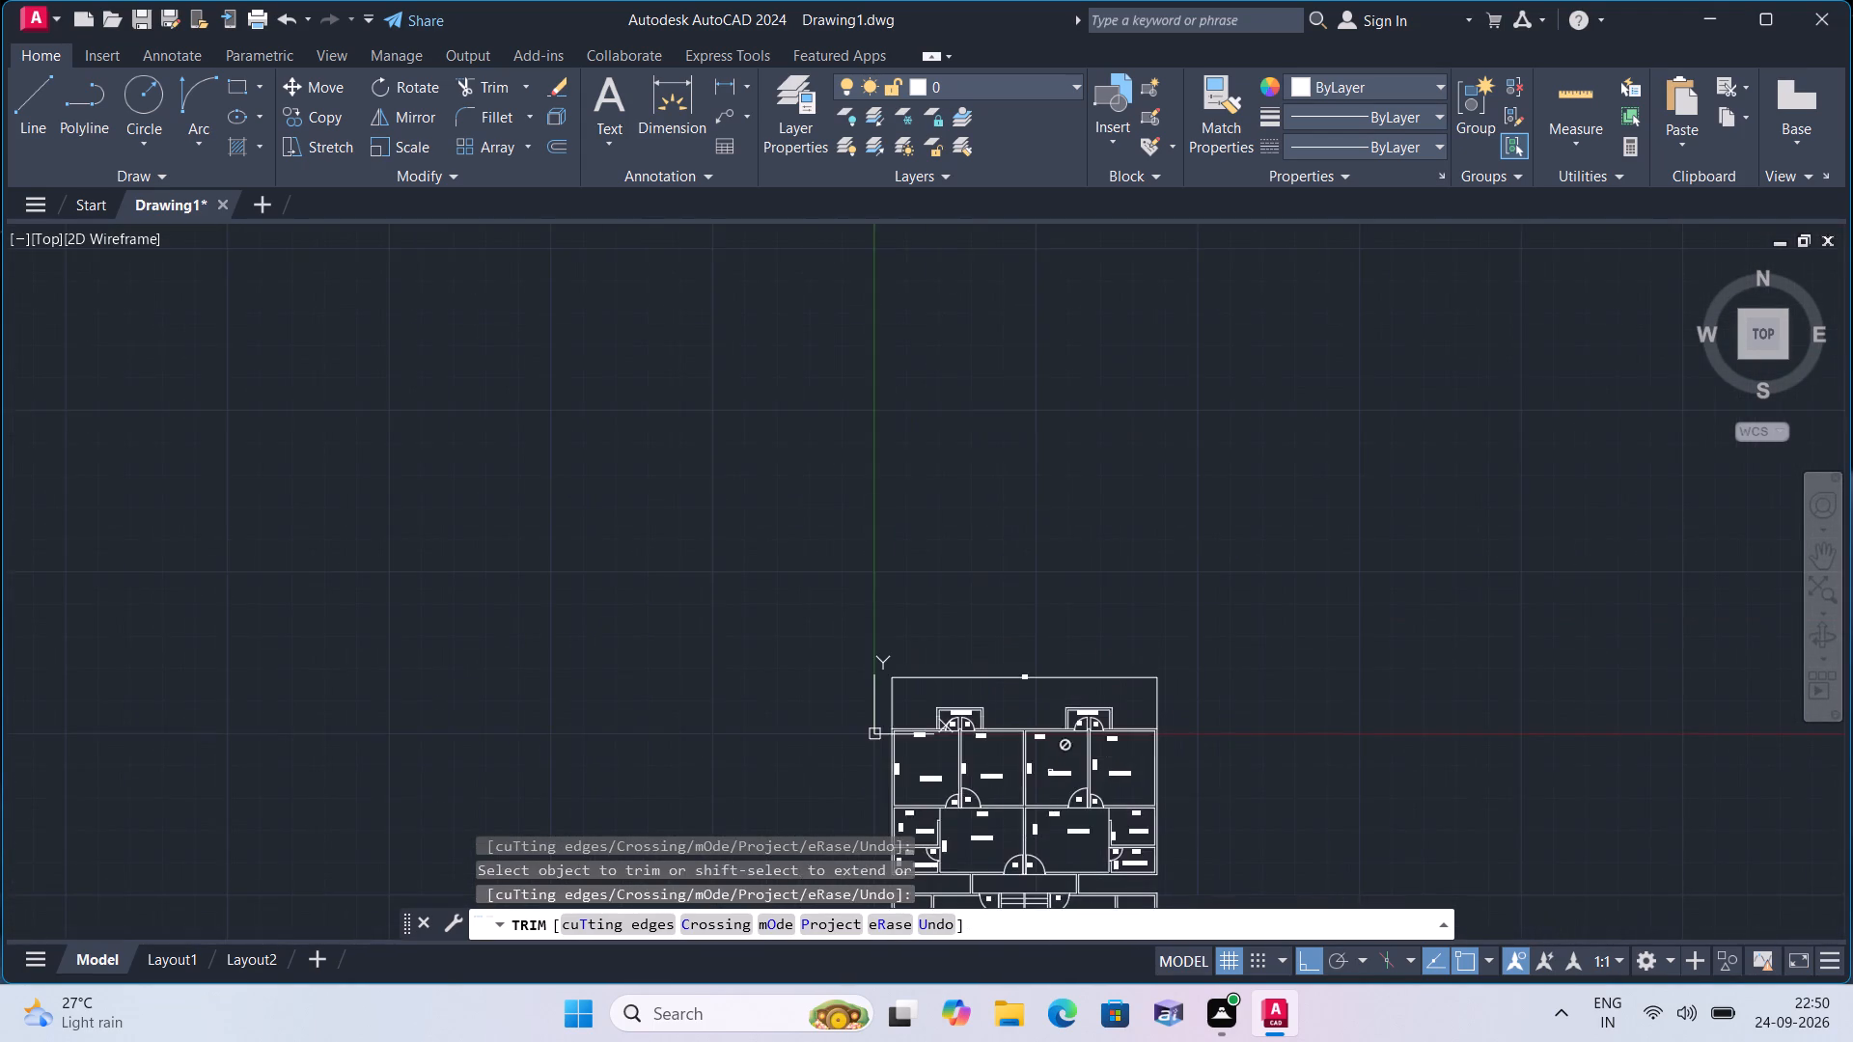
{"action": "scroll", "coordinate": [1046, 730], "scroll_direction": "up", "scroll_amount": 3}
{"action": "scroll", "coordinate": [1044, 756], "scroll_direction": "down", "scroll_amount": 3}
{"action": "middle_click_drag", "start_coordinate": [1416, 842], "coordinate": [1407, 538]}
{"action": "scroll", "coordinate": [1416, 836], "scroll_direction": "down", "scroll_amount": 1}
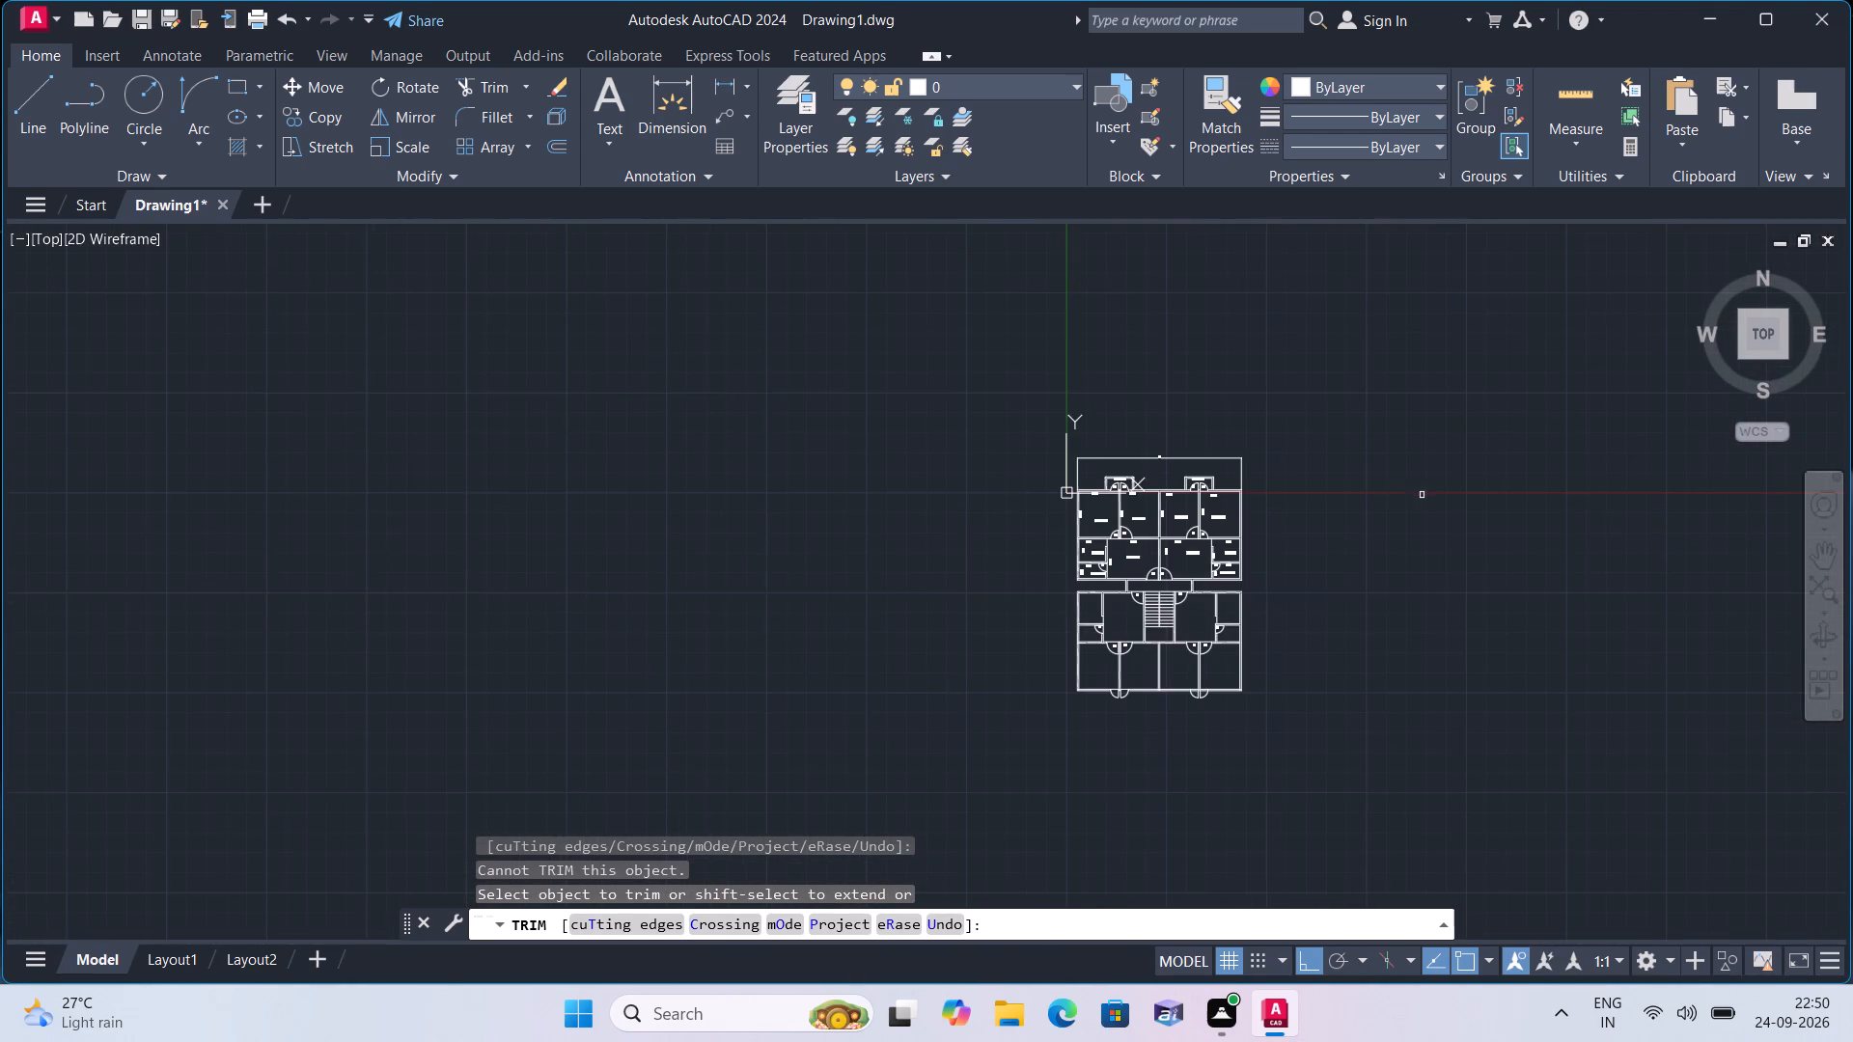
Trim both ends of the central partition's lines out of the south wall's thickness with a fence across them.
{"action": "scroll", "coordinate": [1183, 728], "scroll_direction": "up", "scroll_amount": 3}
{"action": "middle_click_drag", "start_coordinate": [1117, 679], "coordinate": [1075, 733]}
{"action": "scroll", "coordinate": [1103, 643], "scroll_direction": "up", "scroll_amount": 1}
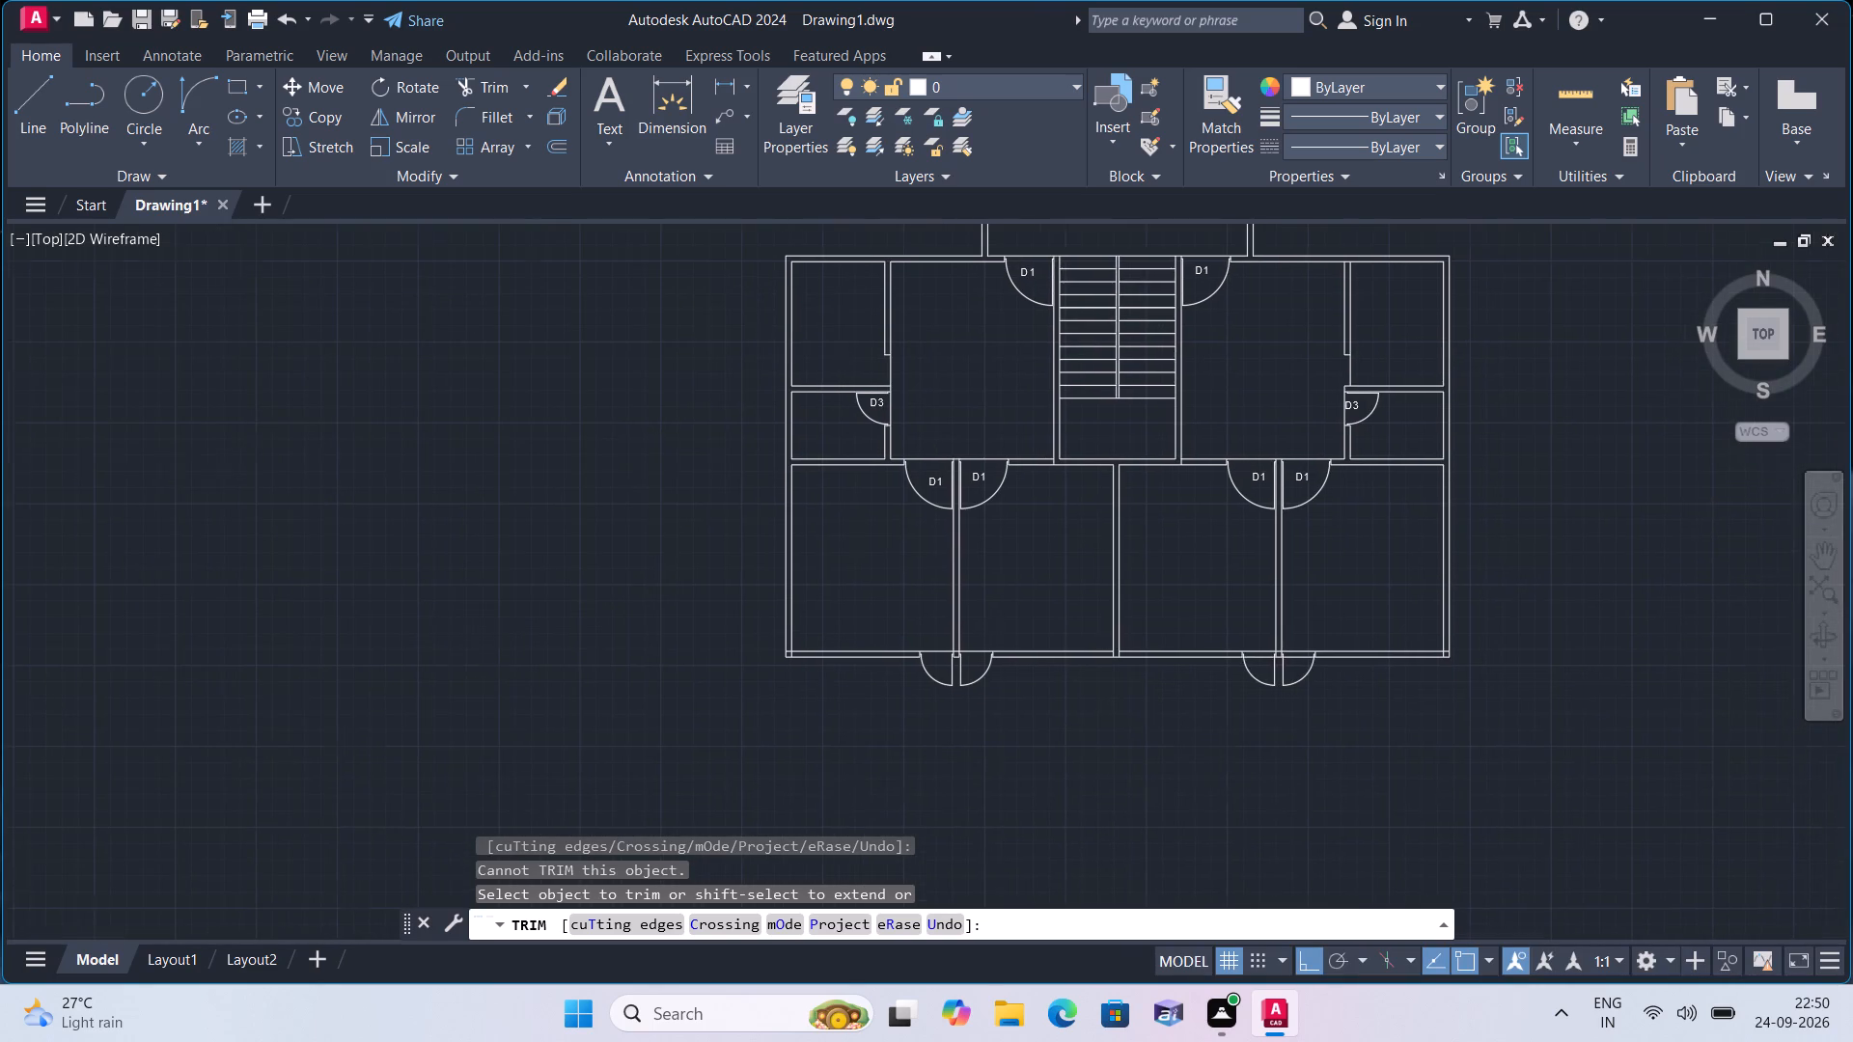
{"action": "scroll", "coordinate": [1103, 643], "scroll_direction": "up", "scroll_amount": 4}
{"action": "left_click", "coordinate": [1105, 705]}
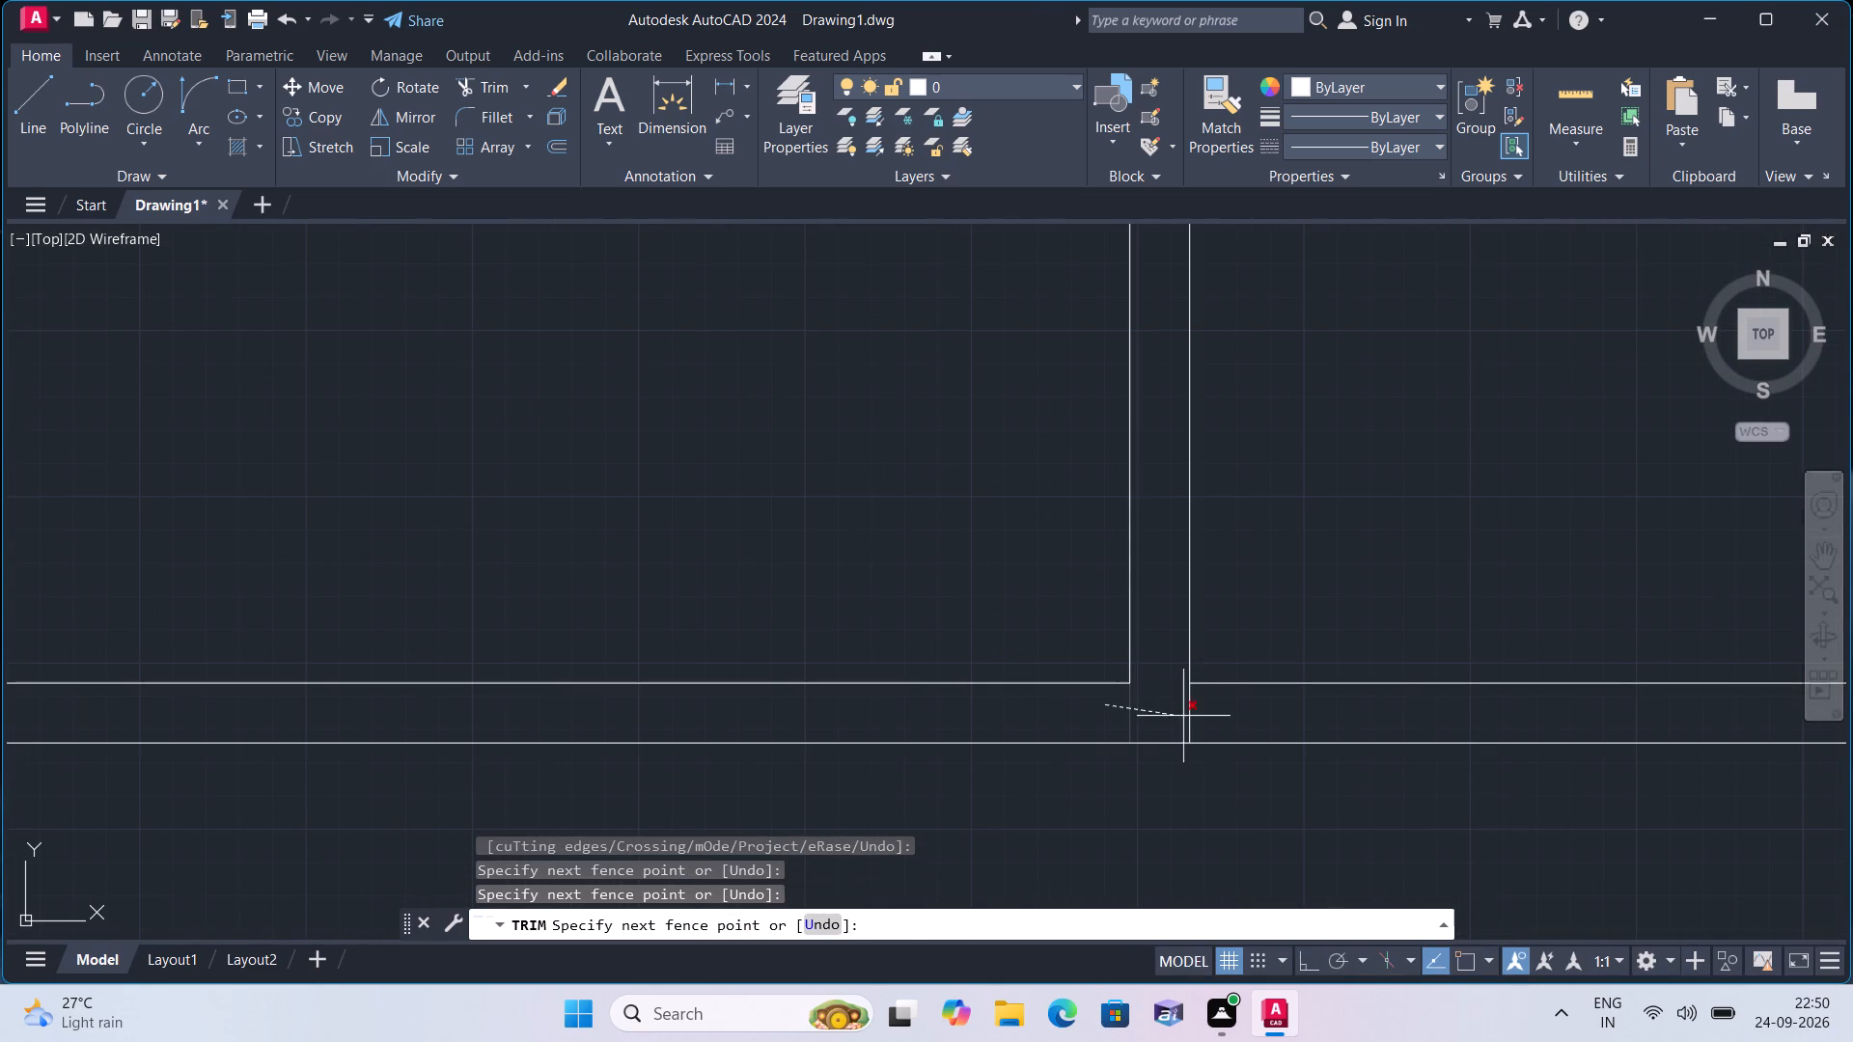
{"action": "left_click", "coordinate": [1255, 719]}
Trim the south wall's lower line out of the west door opening at the eastern pair of outer doors, from jamb to partition.
{"action": "scroll", "coordinate": [1218, 748], "scroll_direction": "down", "scroll_amount": 2}
{"action": "middle_click_drag", "start_coordinate": [1197, 812], "coordinate": [1063, 736]}
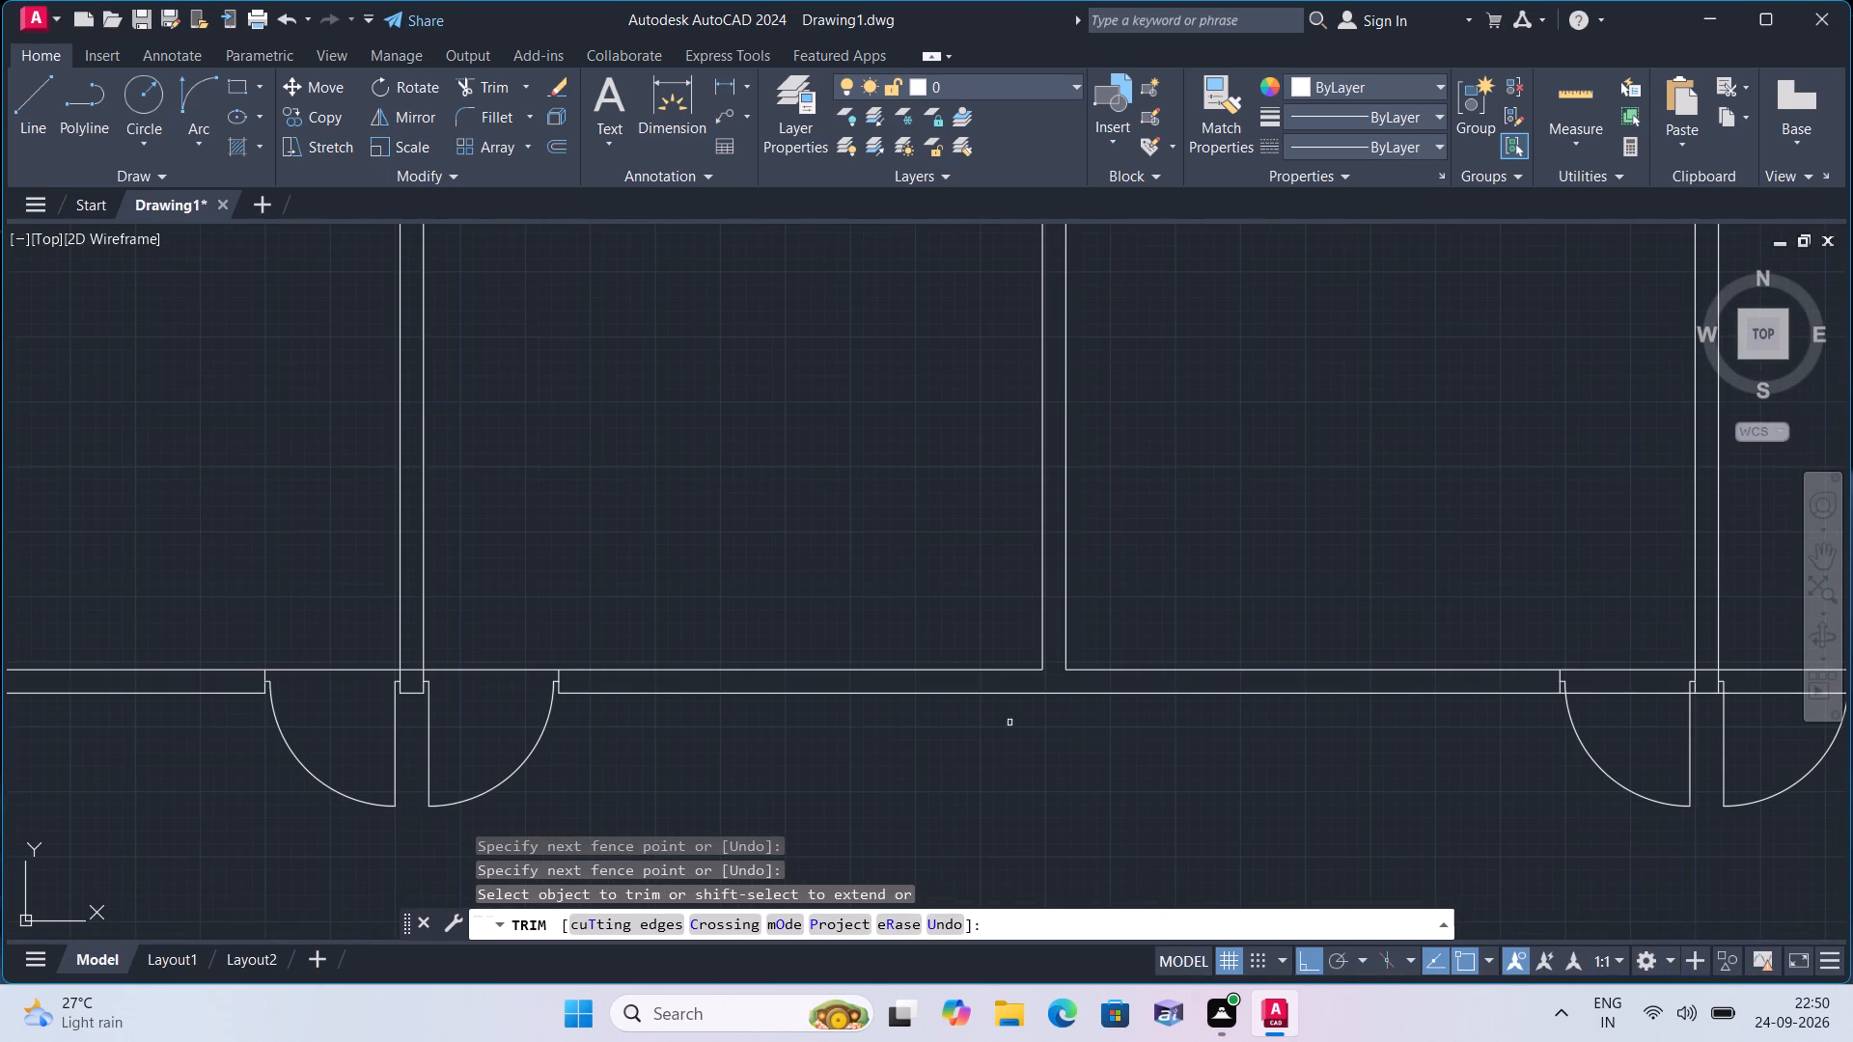
{"action": "middle_click_drag", "start_coordinate": [1122, 815], "coordinate": [850, 732]}
{"action": "scroll", "coordinate": [1008, 742], "scroll_direction": "down", "scroll_amount": 1}
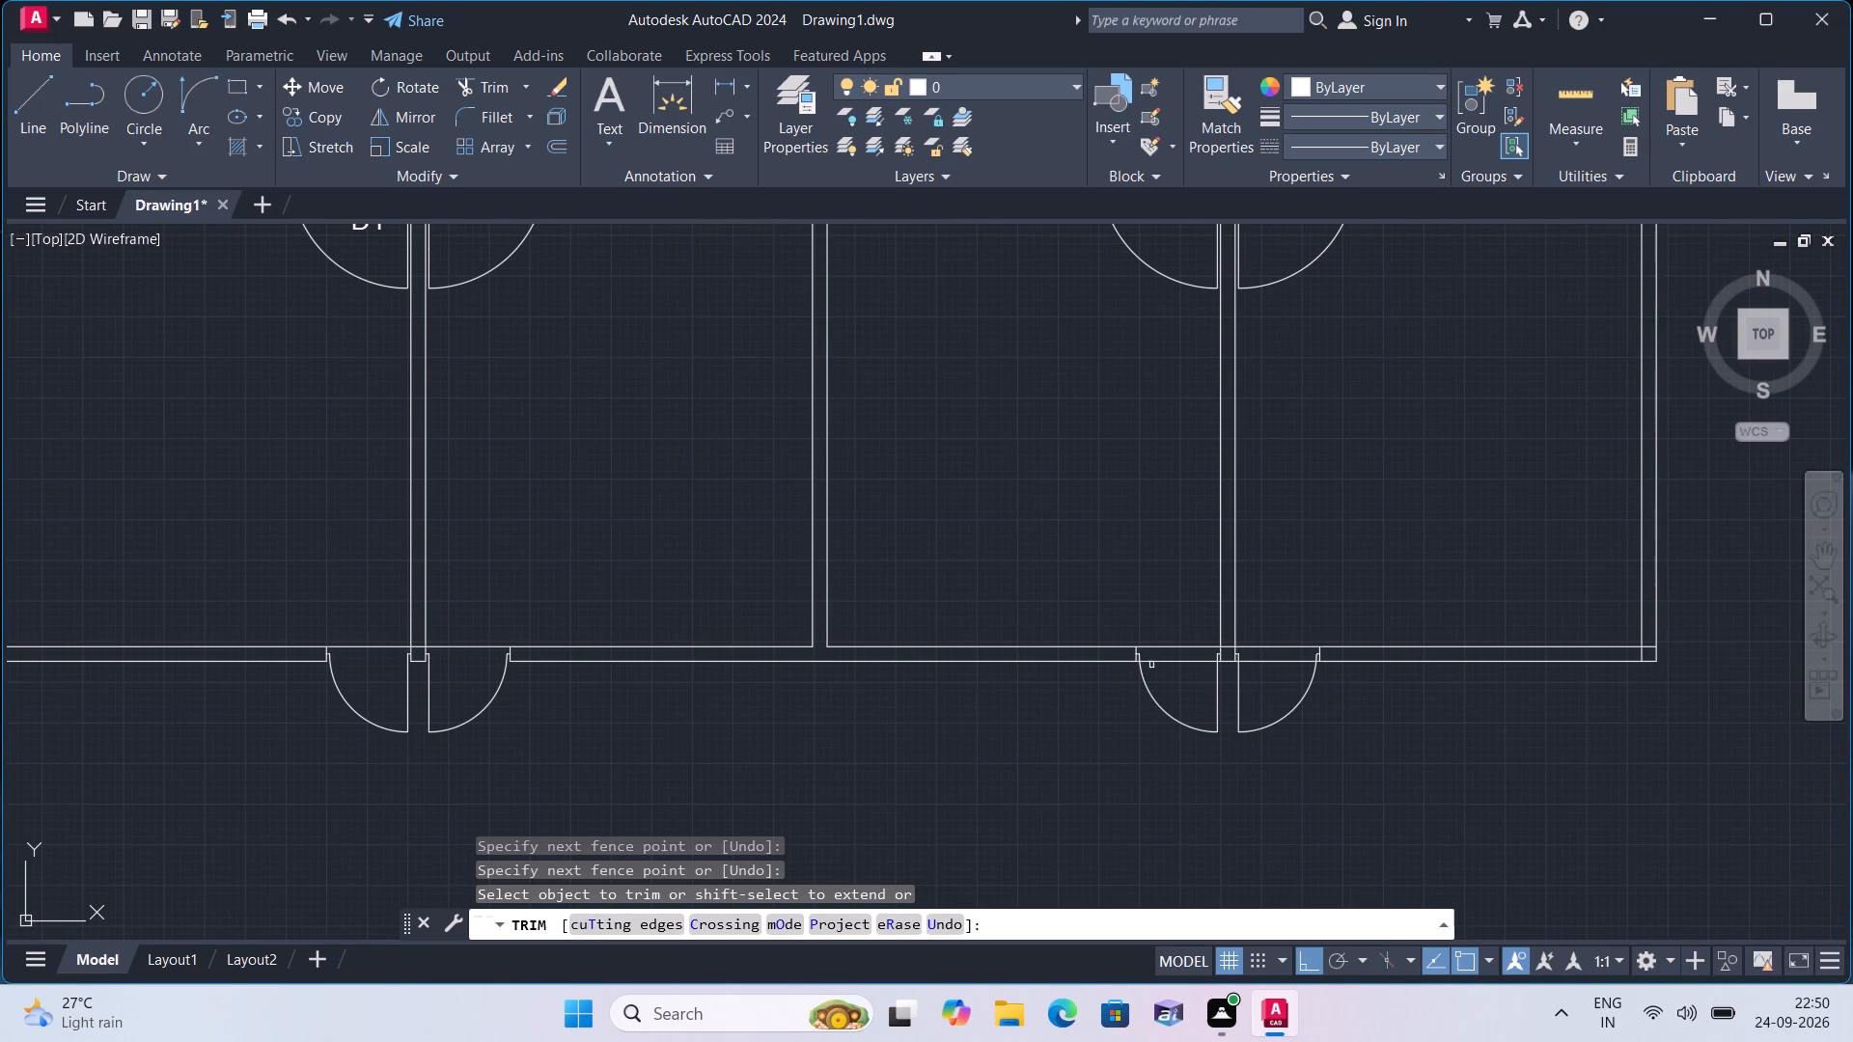
{"action": "scroll", "coordinate": [1171, 657], "scroll_direction": "up", "scroll_amount": 2}
{"action": "scroll", "coordinate": [1082, 676], "scroll_direction": "up", "scroll_amount": 3}
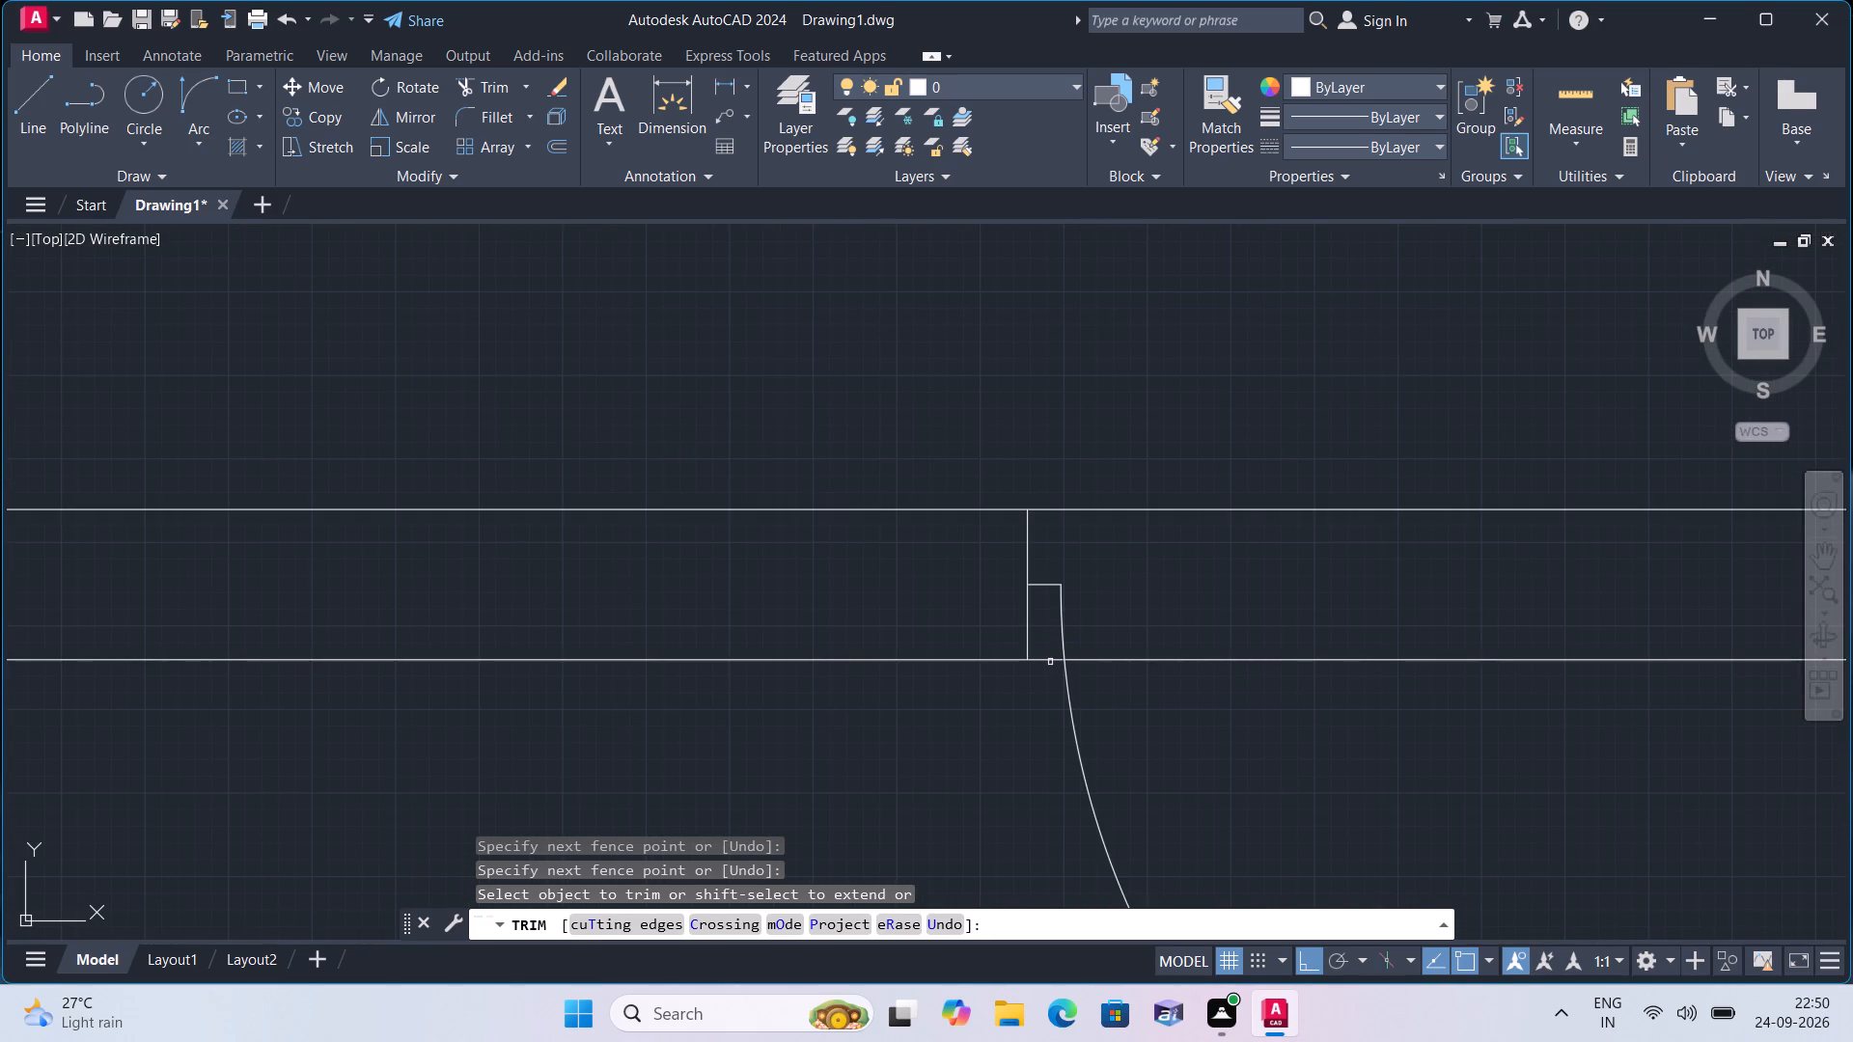
{"action": "left_click", "coordinate": [1049, 660]}
{"action": "scroll", "coordinate": [1049, 660], "scroll_direction": "down", "scroll_amount": 1}
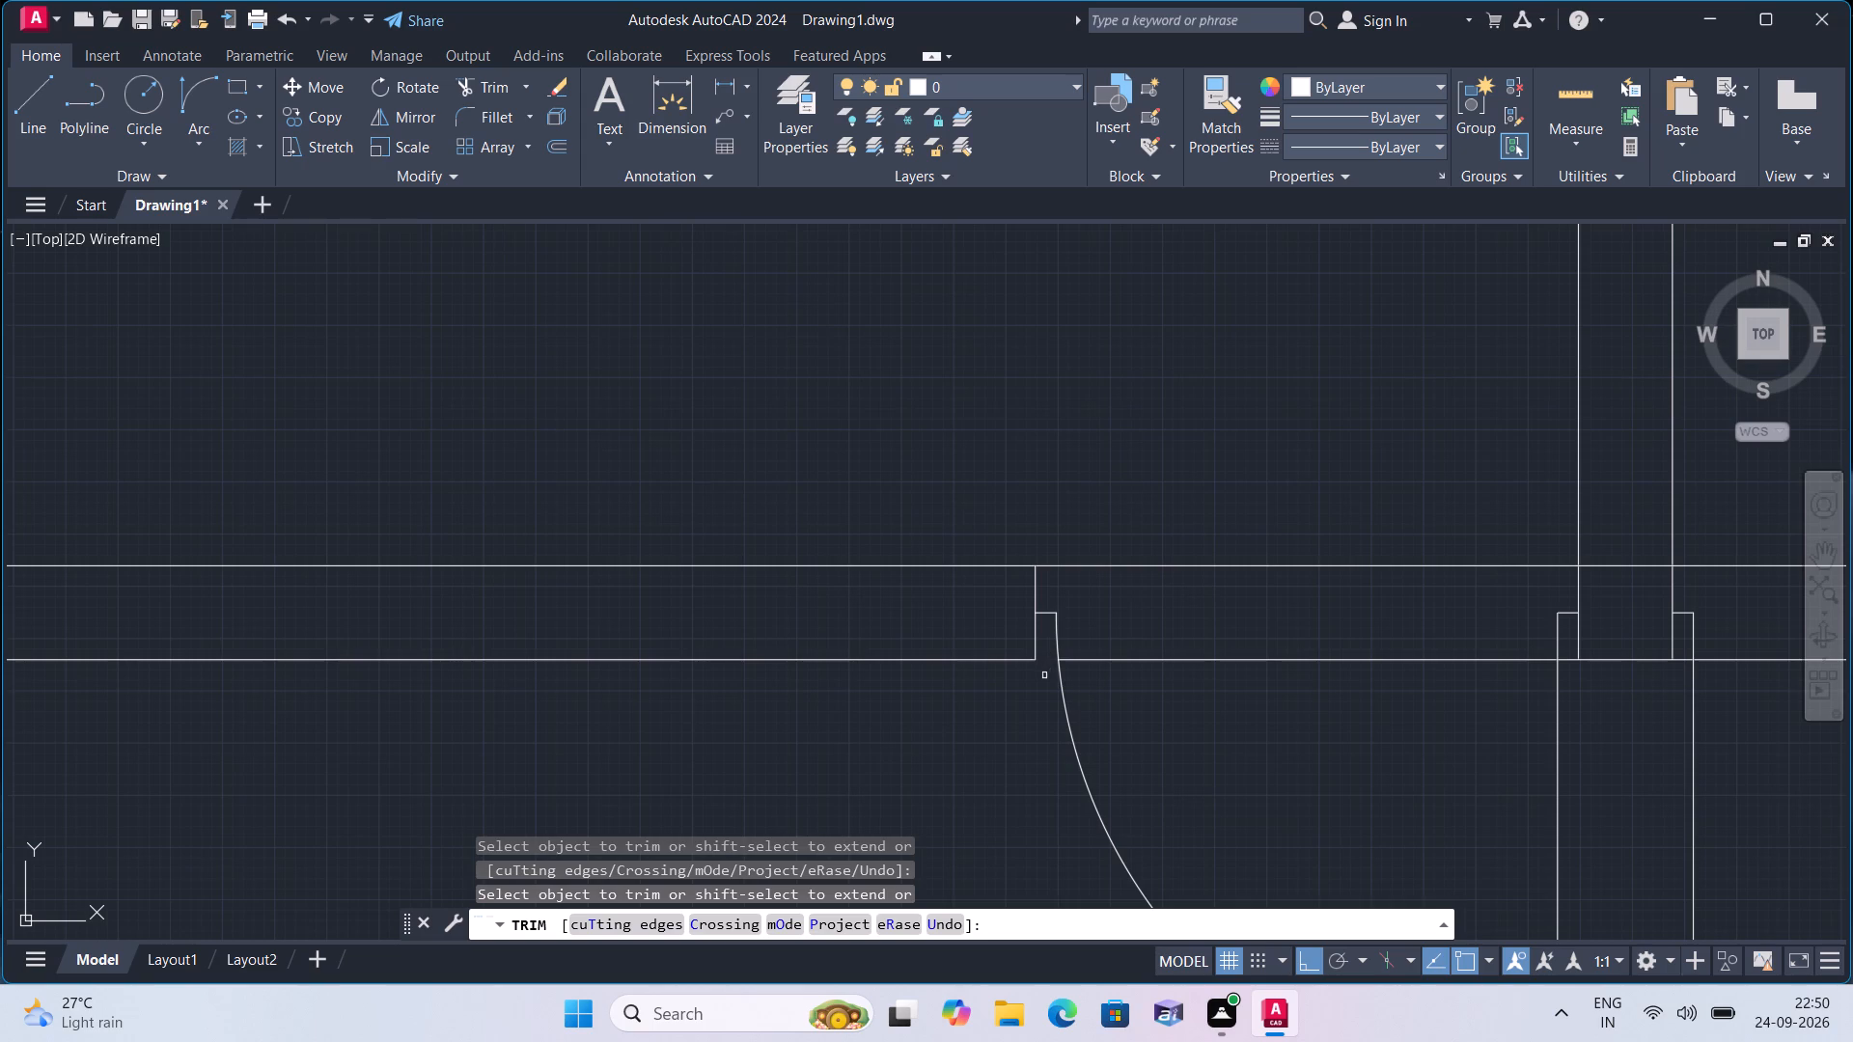
{"action": "left_click", "coordinate": [1195, 657]}
{"action": "middle_click_drag", "start_coordinate": [1238, 684], "coordinate": [1052, 656]}
{"action": "scroll", "coordinate": [1236, 684], "scroll_direction": "down", "scroll_amount": 1}
{"action": "scroll", "coordinate": [1191, 659], "scroll_direction": "up", "scroll_amount": 2}
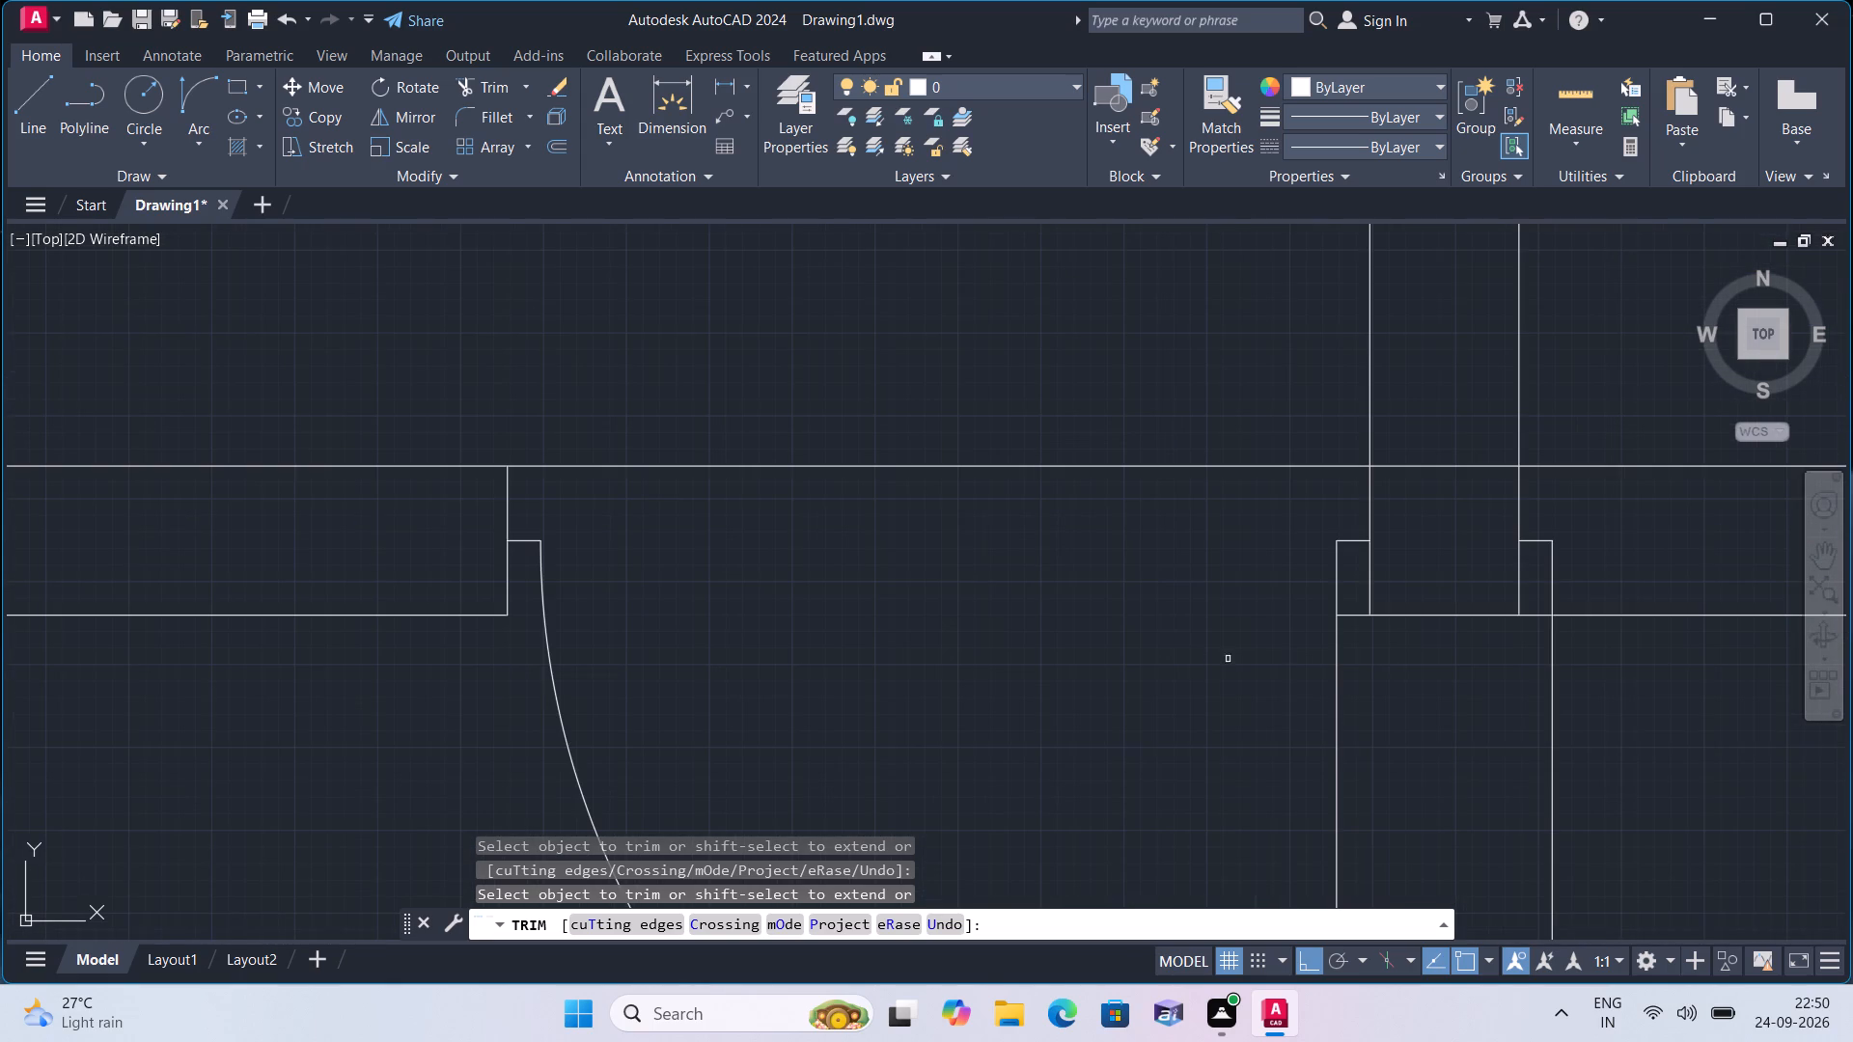
{"action": "left_click", "coordinate": [1356, 616]}
Trim the short piece of the south wall's lower line between the eastern doors' partition and the east door leaf.
{"action": "scroll", "coordinate": [1356, 634], "scroll_direction": "down", "scroll_amount": 1}
{"action": "scroll", "coordinate": [1545, 626], "scroll_direction": "up", "scroll_amount": 2}
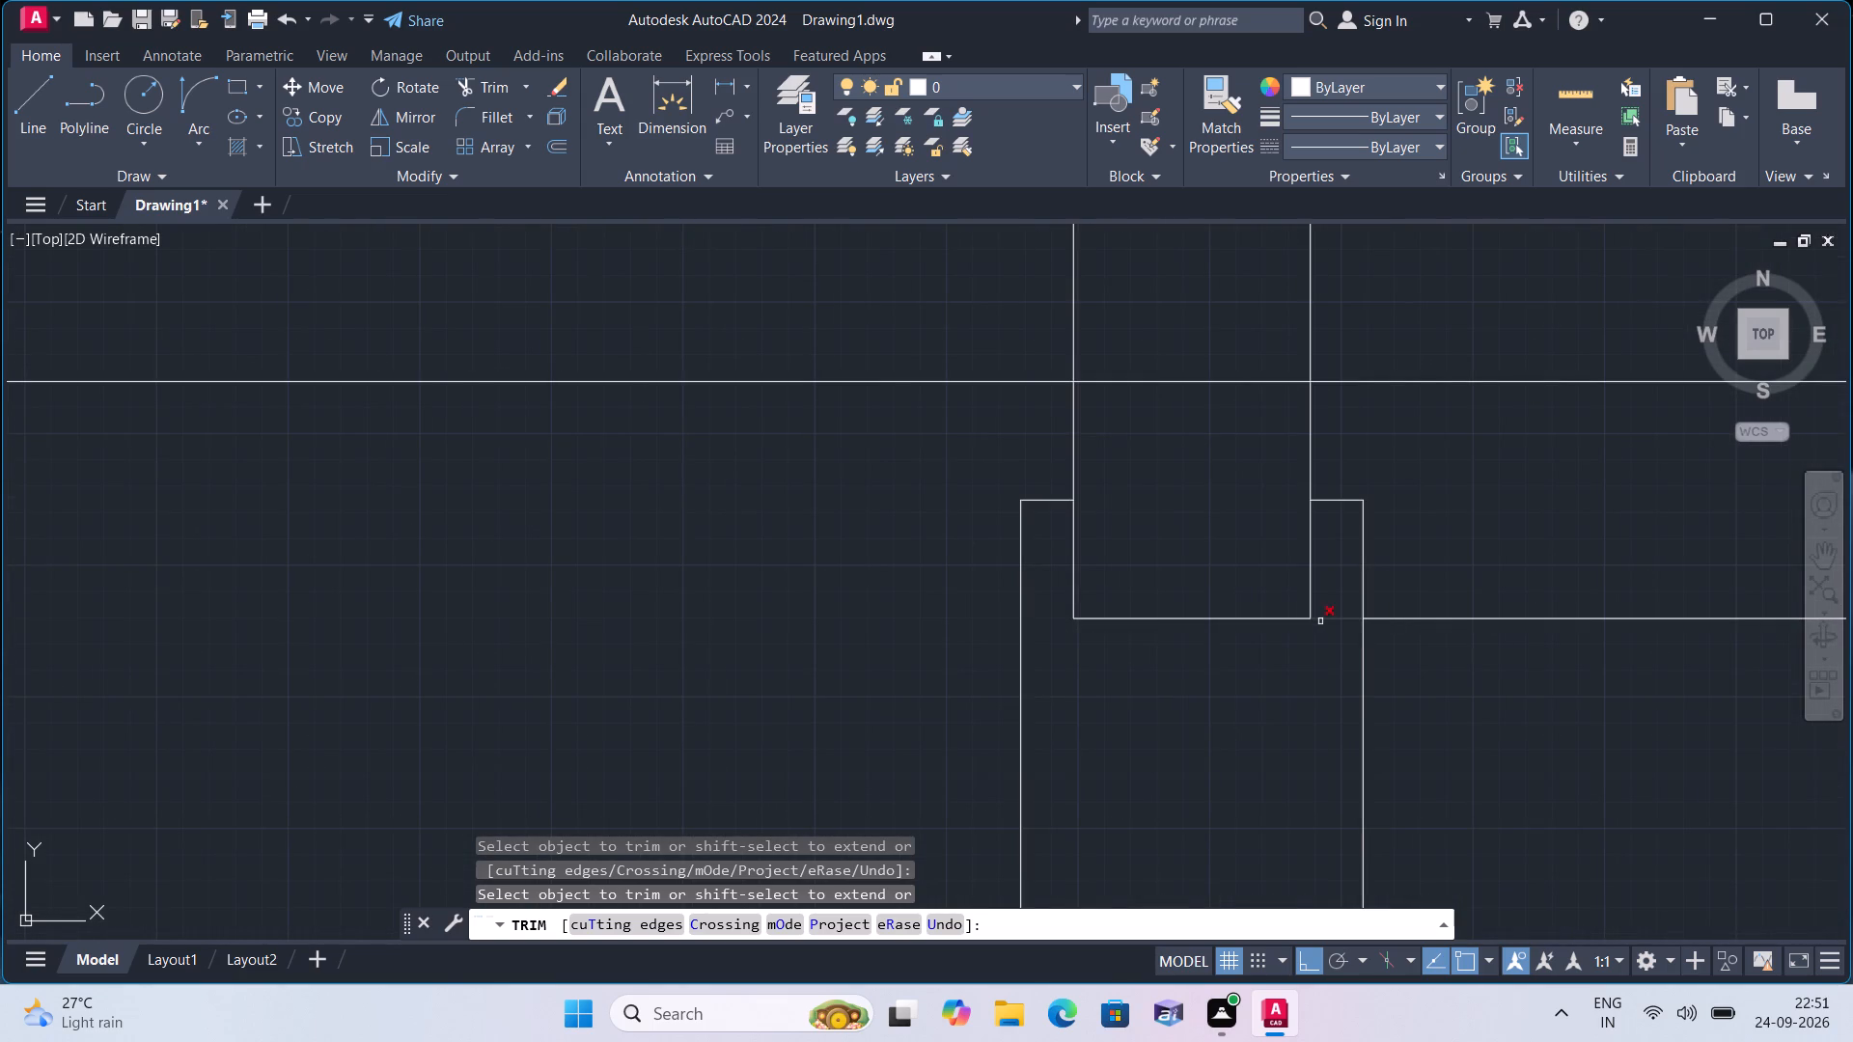
{"action": "left_click", "coordinate": [1336, 619]}
Trim the south wall's upper line between the two lines of the partition at the eastern door pair.
{"action": "scroll", "coordinate": [1336, 619], "scroll_direction": "down", "scroll_amount": 2}
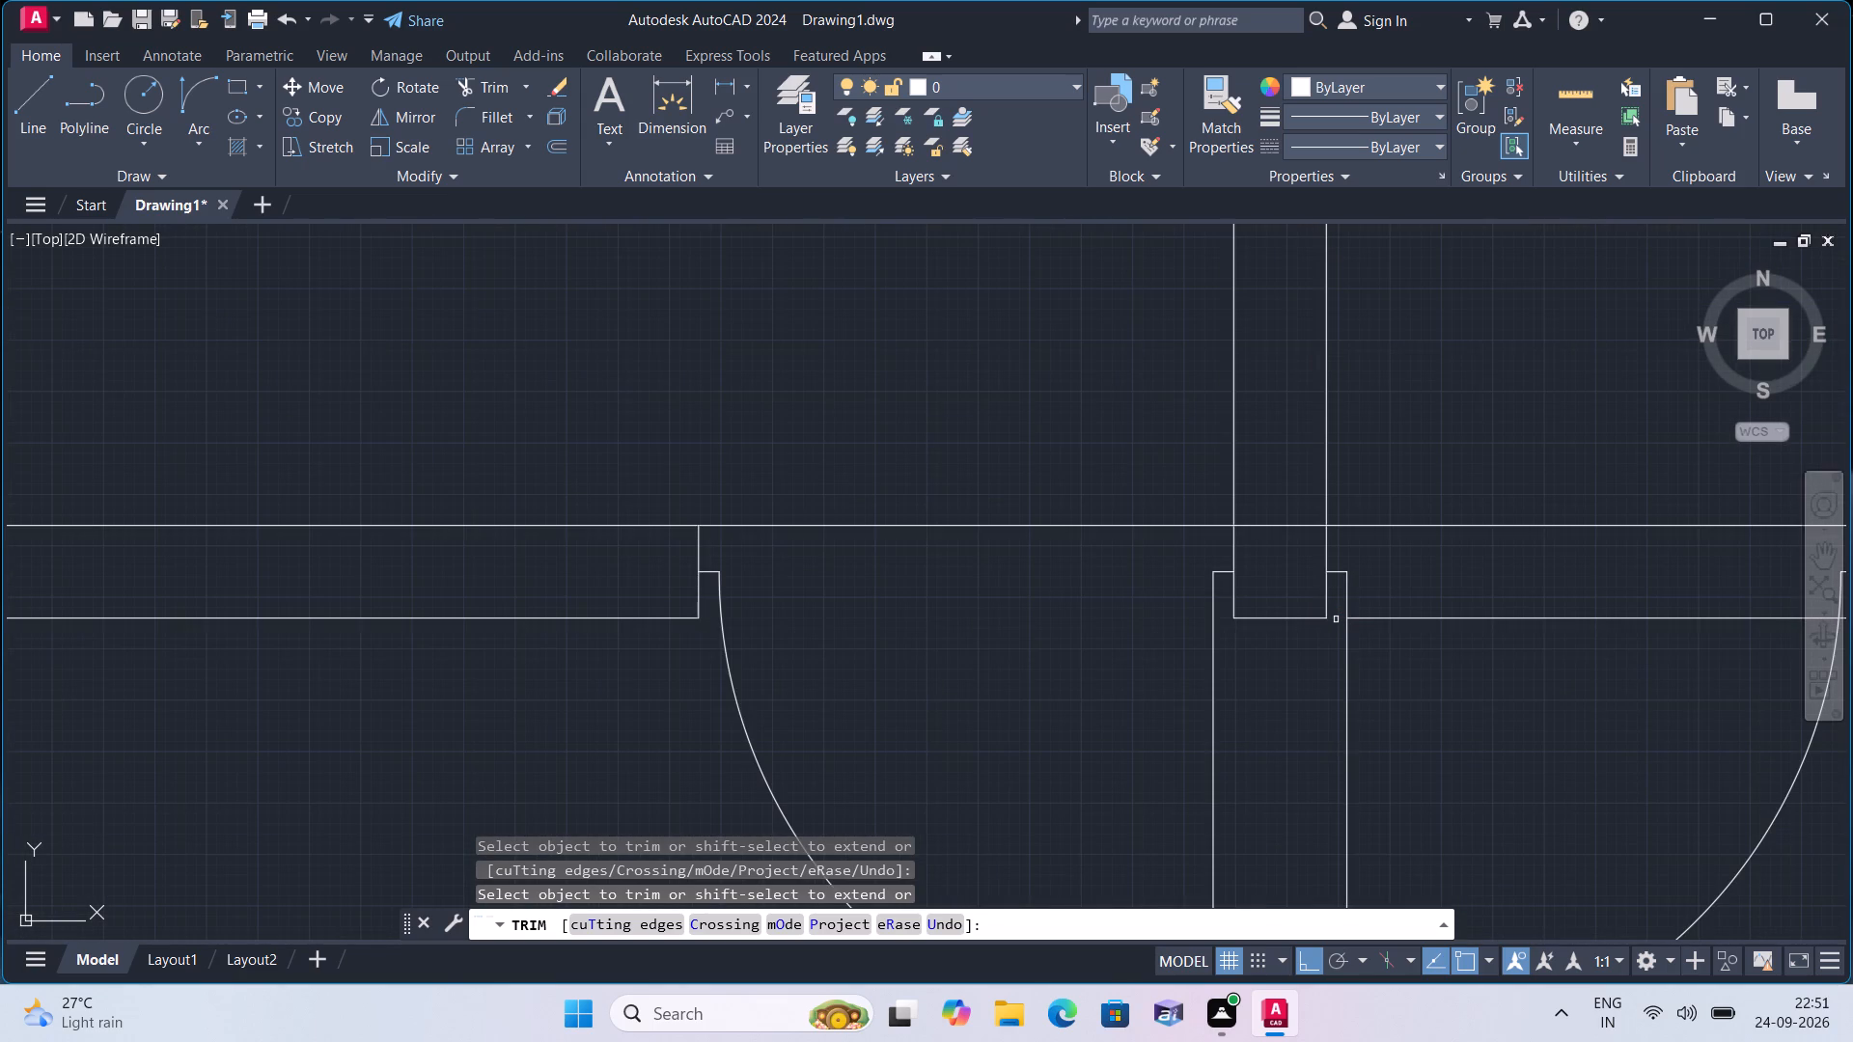
{"action": "left_click", "coordinate": [1282, 526]}
Trim the rest of the south wall's lower line out of the eastern pair's east door opening, from leaf to jamb.
{"action": "scroll", "coordinate": [1282, 526], "scroll_direction": "down", "scroll_amount": 2}
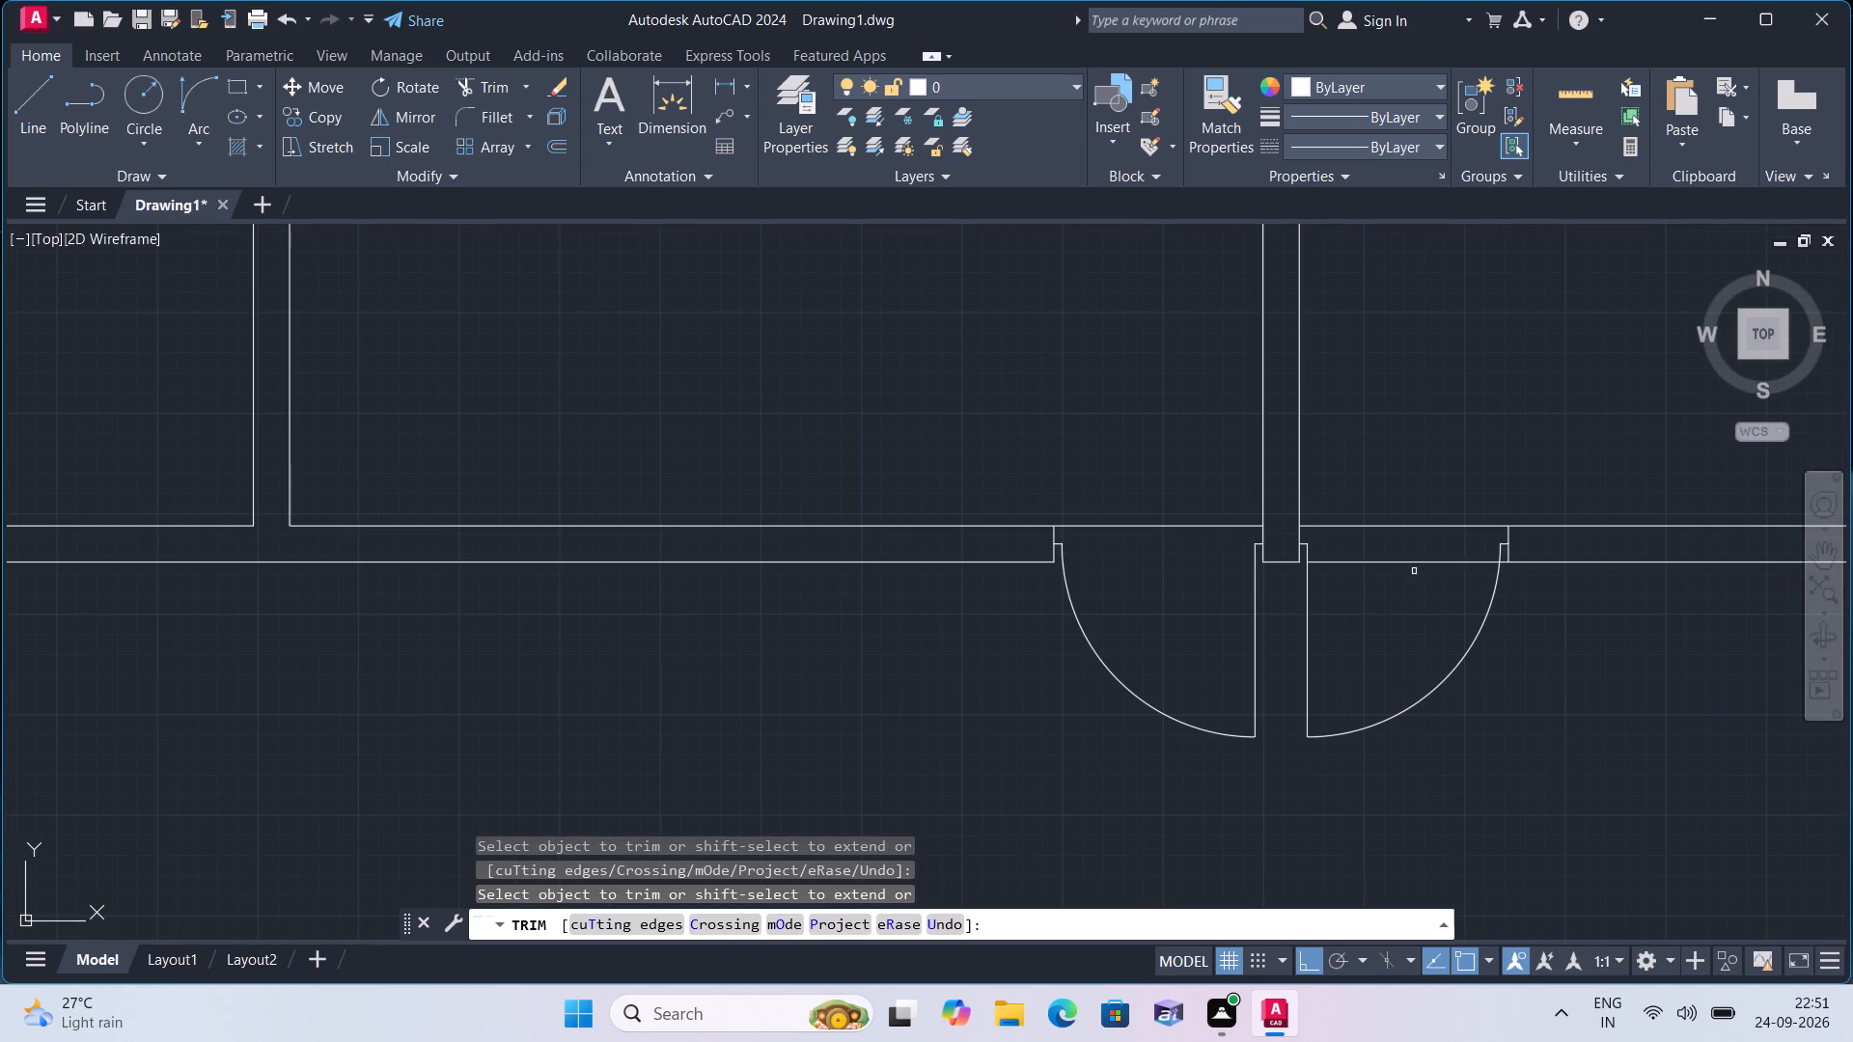
{"action": "left_click", "coordinate": [1413, 565]}
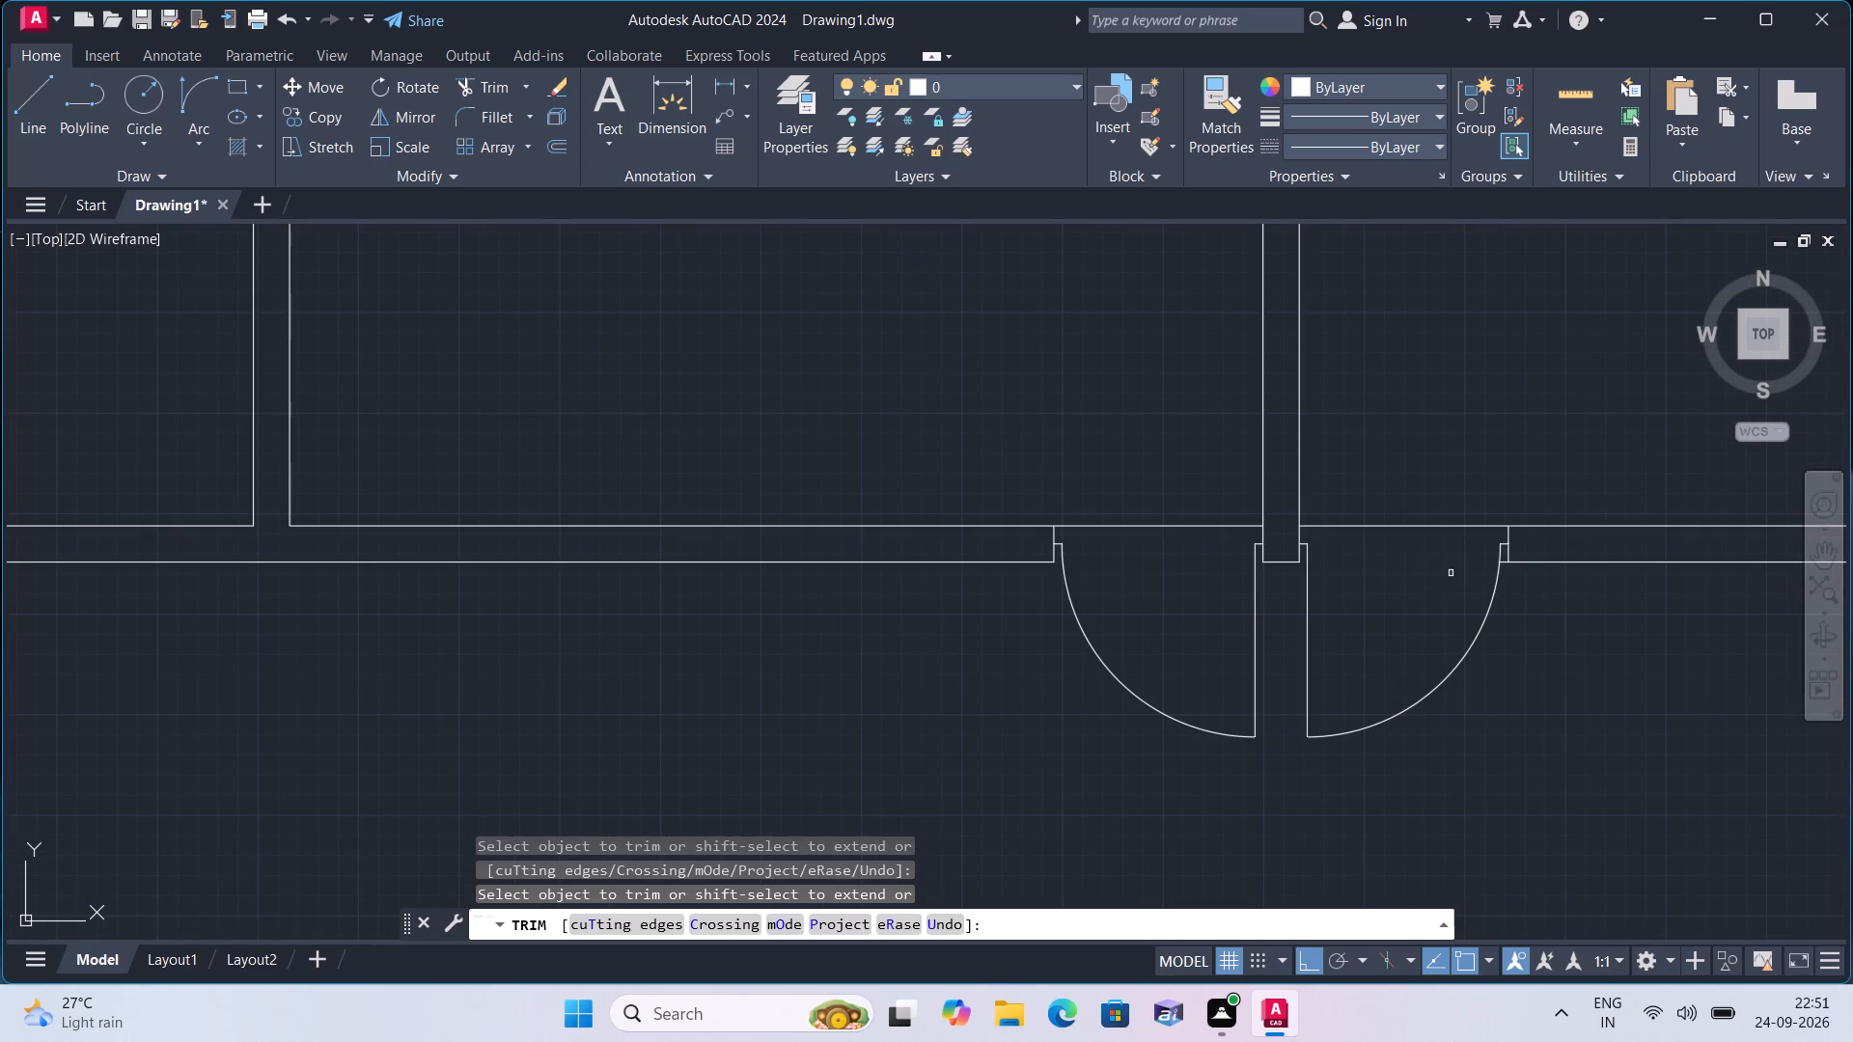
{"action": "scroll", "coordinate": [1501, 570], "scroll_direction": "up", "scroll_amount": 2}
{"action": "left_click", "coordinate": [1499, 548]}
Trim the overlapping inner wall lines at the plan's southeast corner with a fence, leaving a clean inner corner.
{"action": "scroll", "coordinate": [1401, 596], "scroll_direction": "down", "scroll_amount": 2}
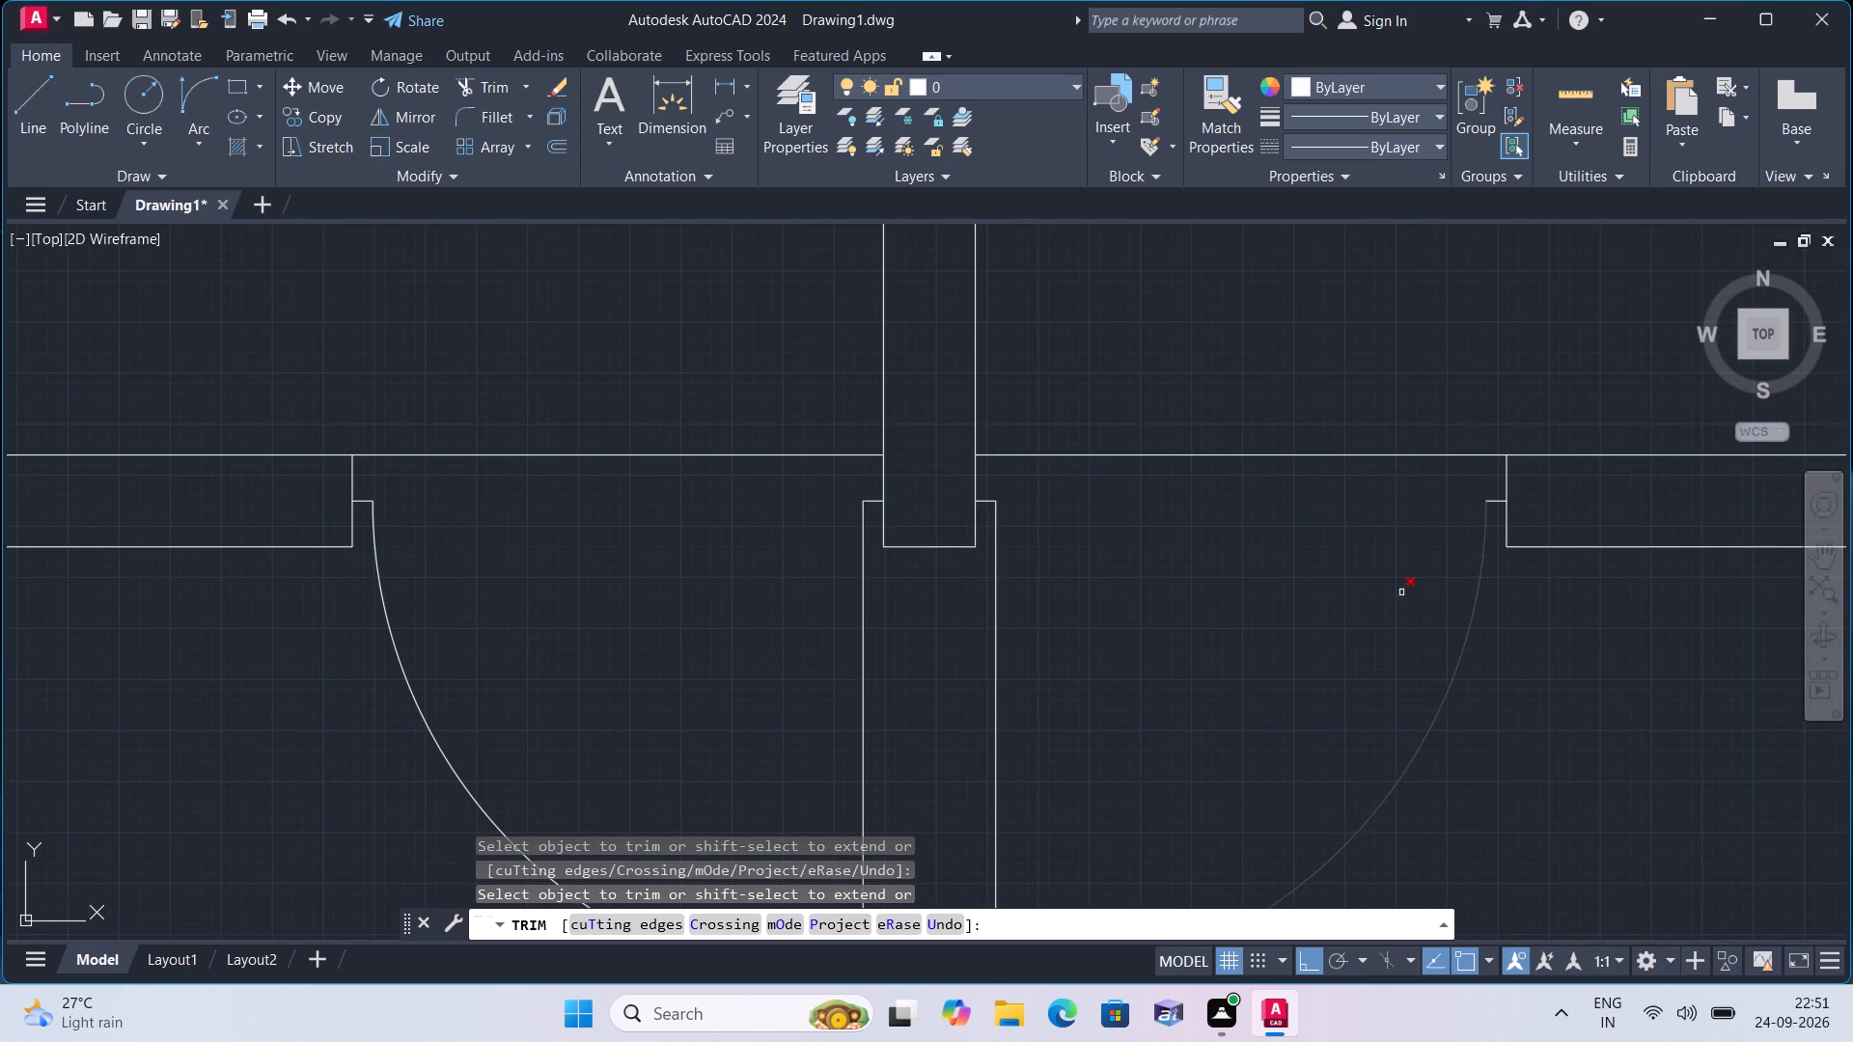
{"action": "scroll", "coordinate": [1401, 608], "scroll_direction": "down", "scroll_amount": 2}
{"action": "scroll", "coordinate": [1388, 687], "scroll_direction": "down", "scroll_amount": 1}
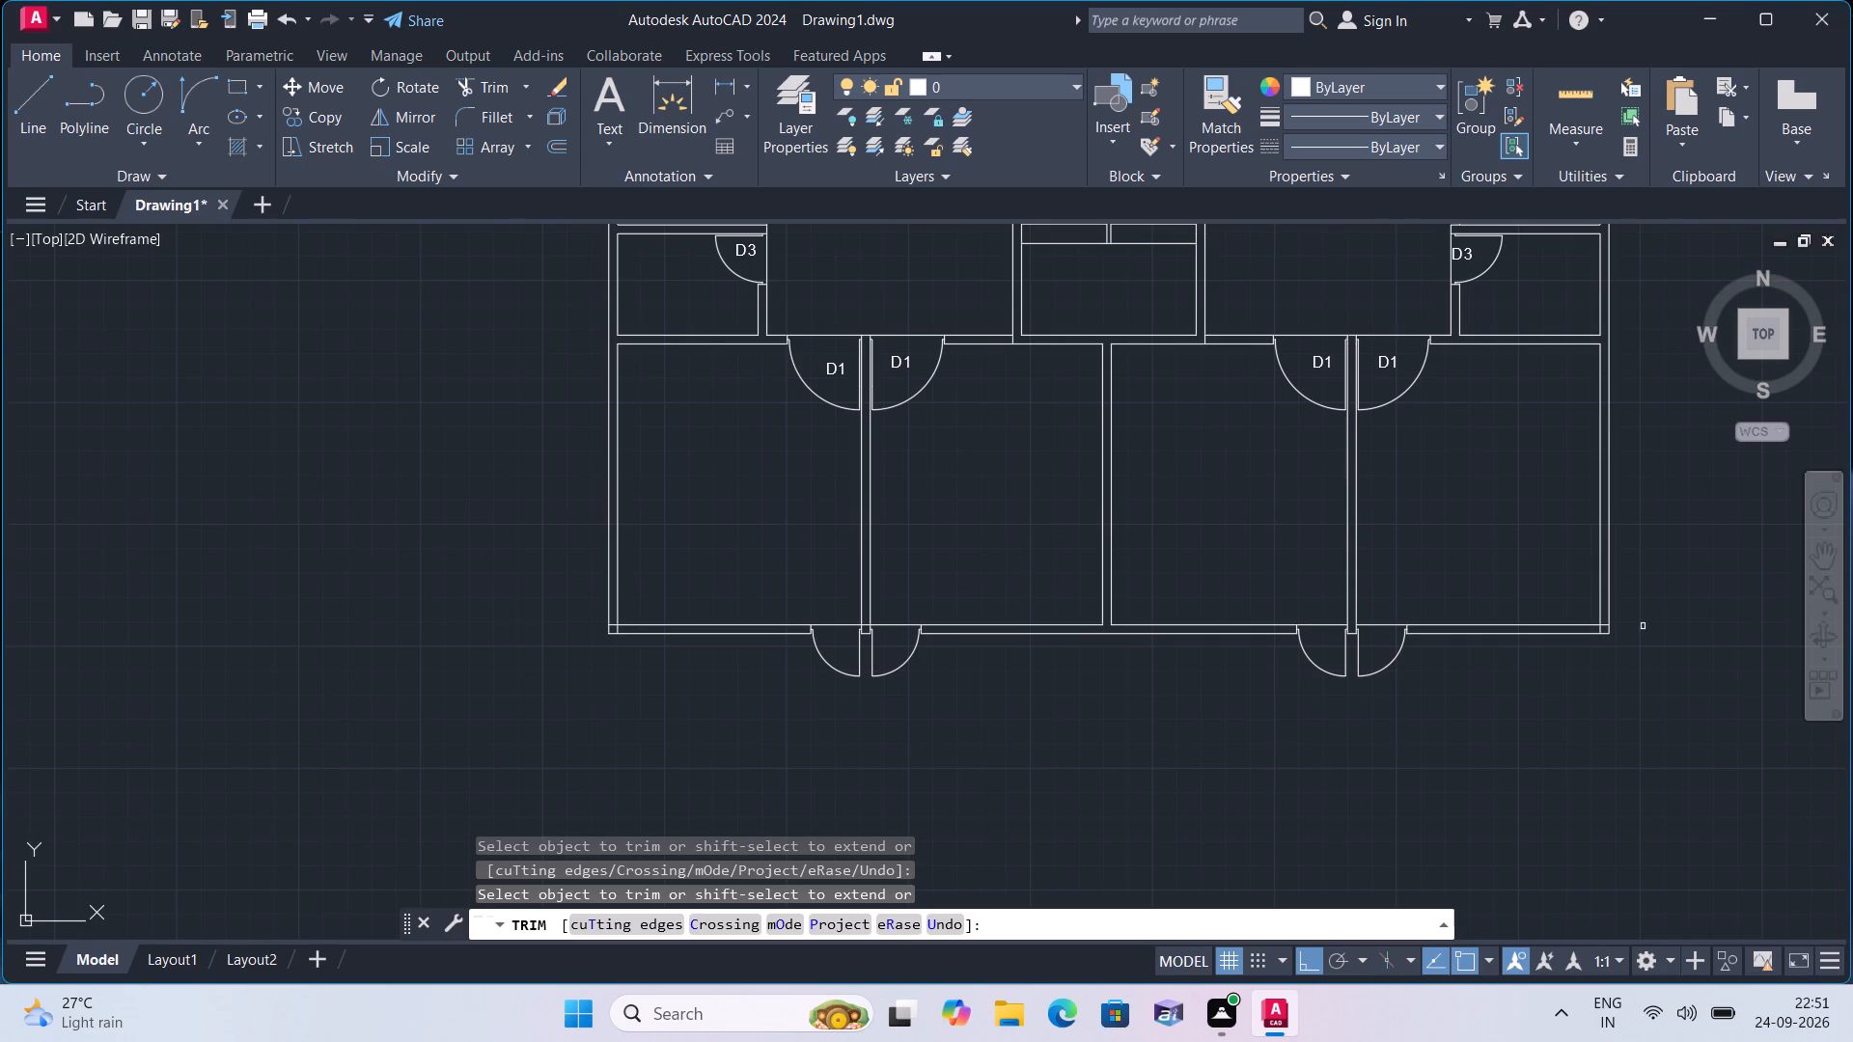
{"action": "scroll", "coordinate": [1606, 617], "scroll_direction": "up", "scroll_amount": 5}
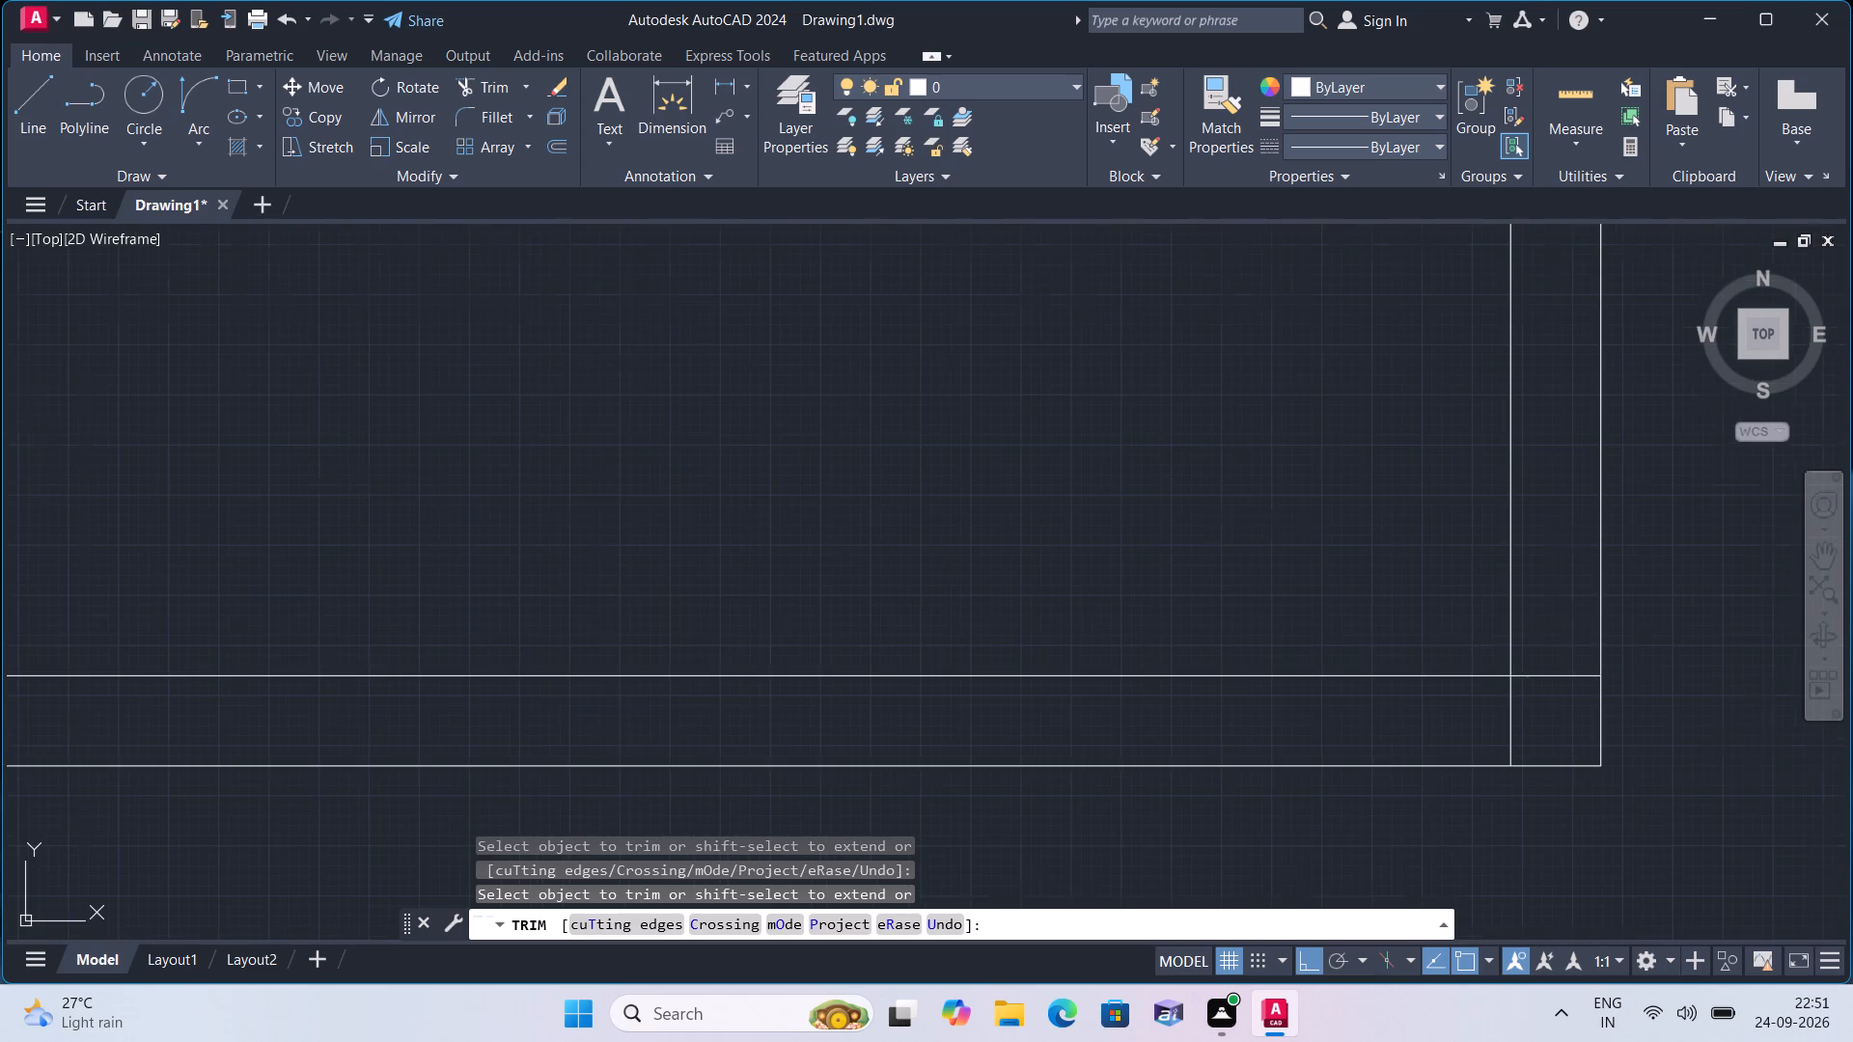
{"action": "left_click", "coordinate": [1564, 643]}
{"action": "left_click", "coordinate": [1483, 734]}
Trim the overlapping inner wall lines at the plan's southwest corner with a fence, leaving a clean inner corner.
{"action": "scroll", "coordinate": [1317, 748], "scroll_direction": "down", "scroll_amount": 2}
{"action": "middle_click_drag", "start_coordinate": [1128, 802], "coordinate": [1603, 742]}
{"action": "scroll", "coordinate": [1306, 784], "scroll_direction": "down", "scroll_amount": 1}
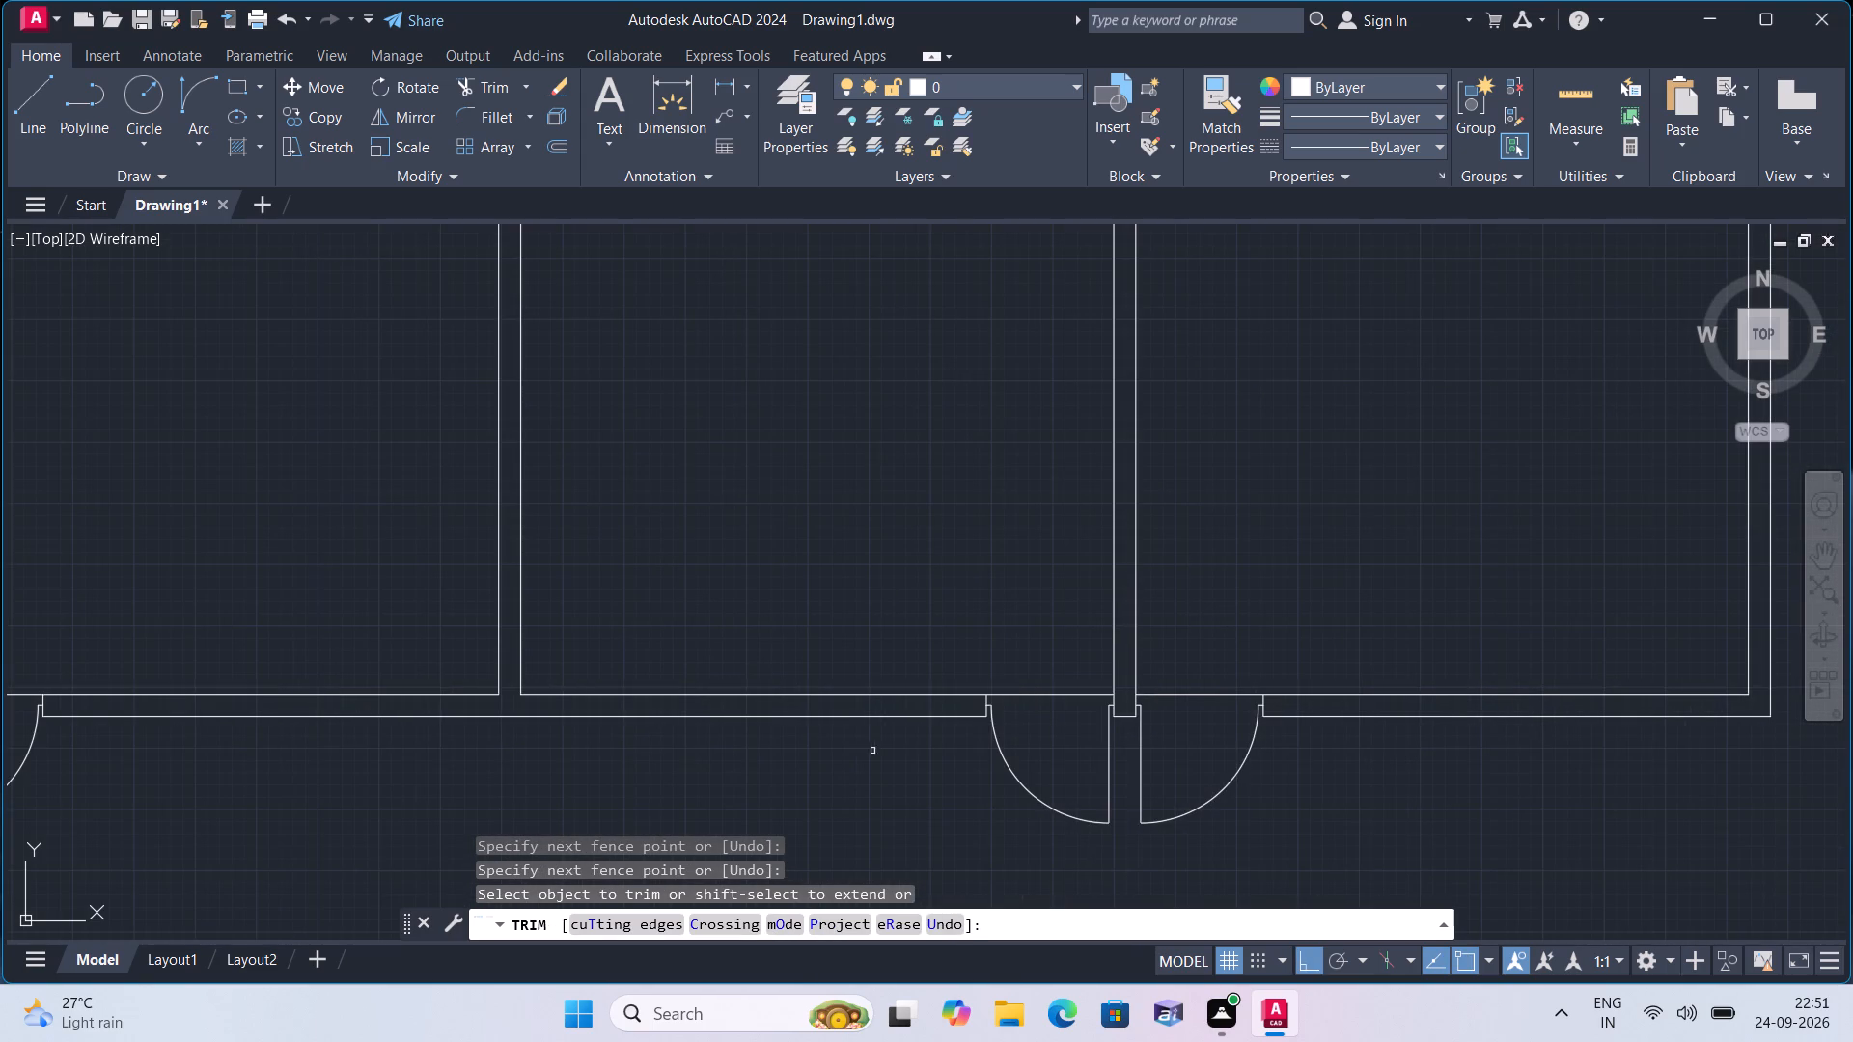
{"action": "middle_click_drag", "start_coordinate": [678, 765], "coordinate": [1537, 790]}
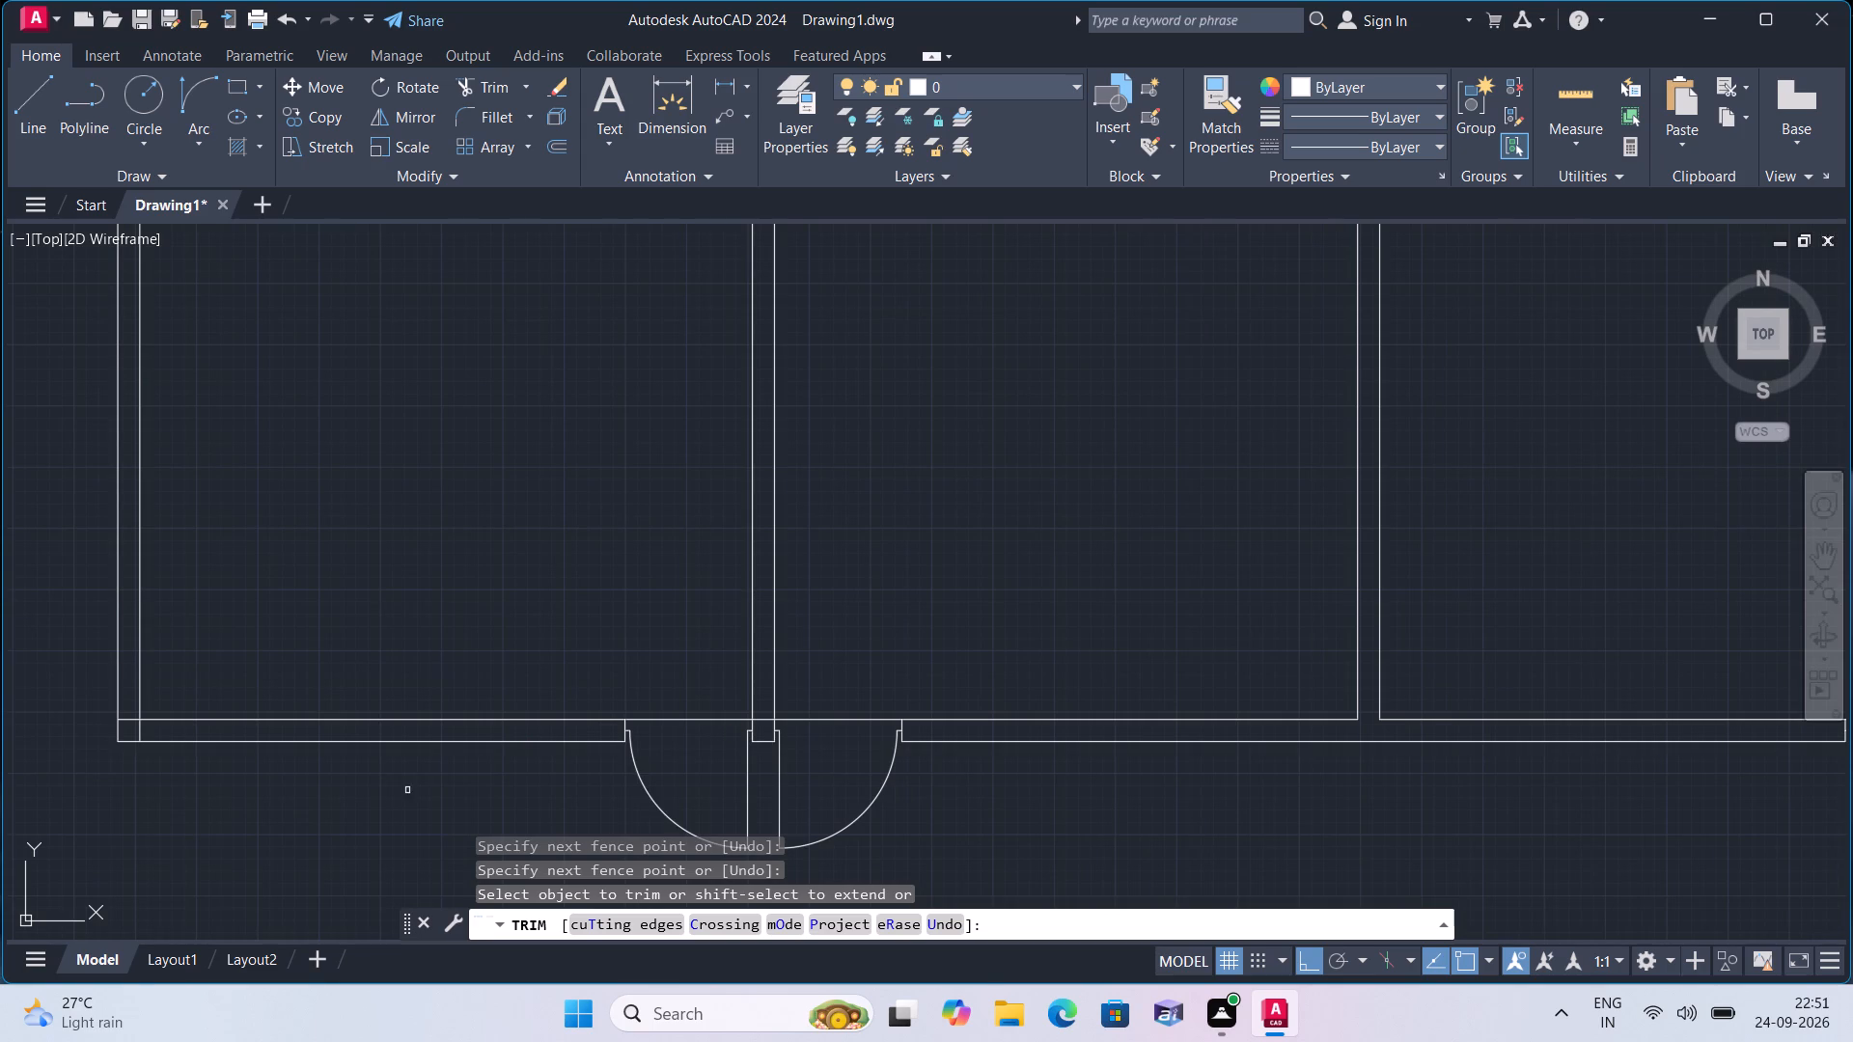
{"action": "middle_click_drag", "start_coordinate": [402, 824], "coordinate": [694, 788]}
{"action": "scroll", "coordinate": [402, 824], "scroll_direction": "down", "scroll_amount": 1}
{"action": "scroll", "coordinate": [492, 737], "scroll_direction": "up", "scroll_amount": 3}
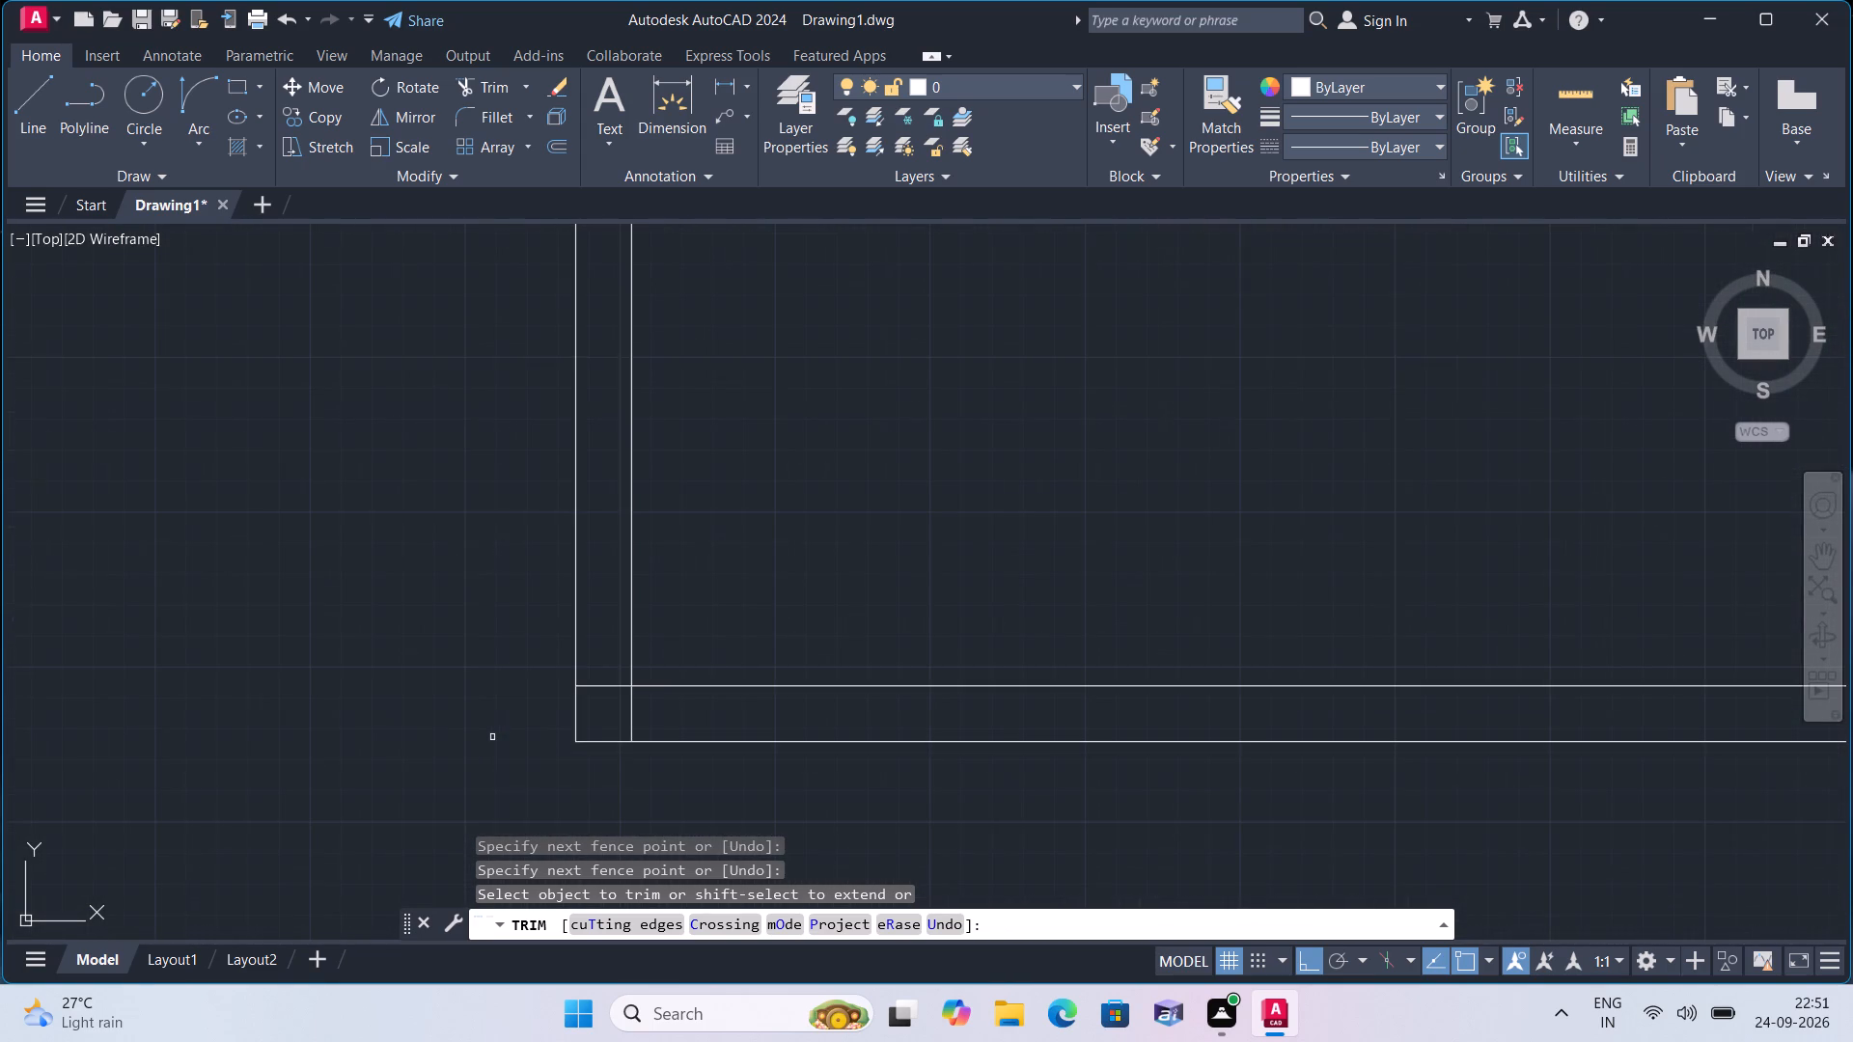
{"action": "left_click", "coordinate": [602, 672]}
{"action": "left_click", "coordinate": [645, 709]}
Trim the south wall's upper line between the two lines of the partition at the western door pair.
{"action": "middle_click_drag", "start_coordinate": [650, 773], "coordinate": [600, 710]}
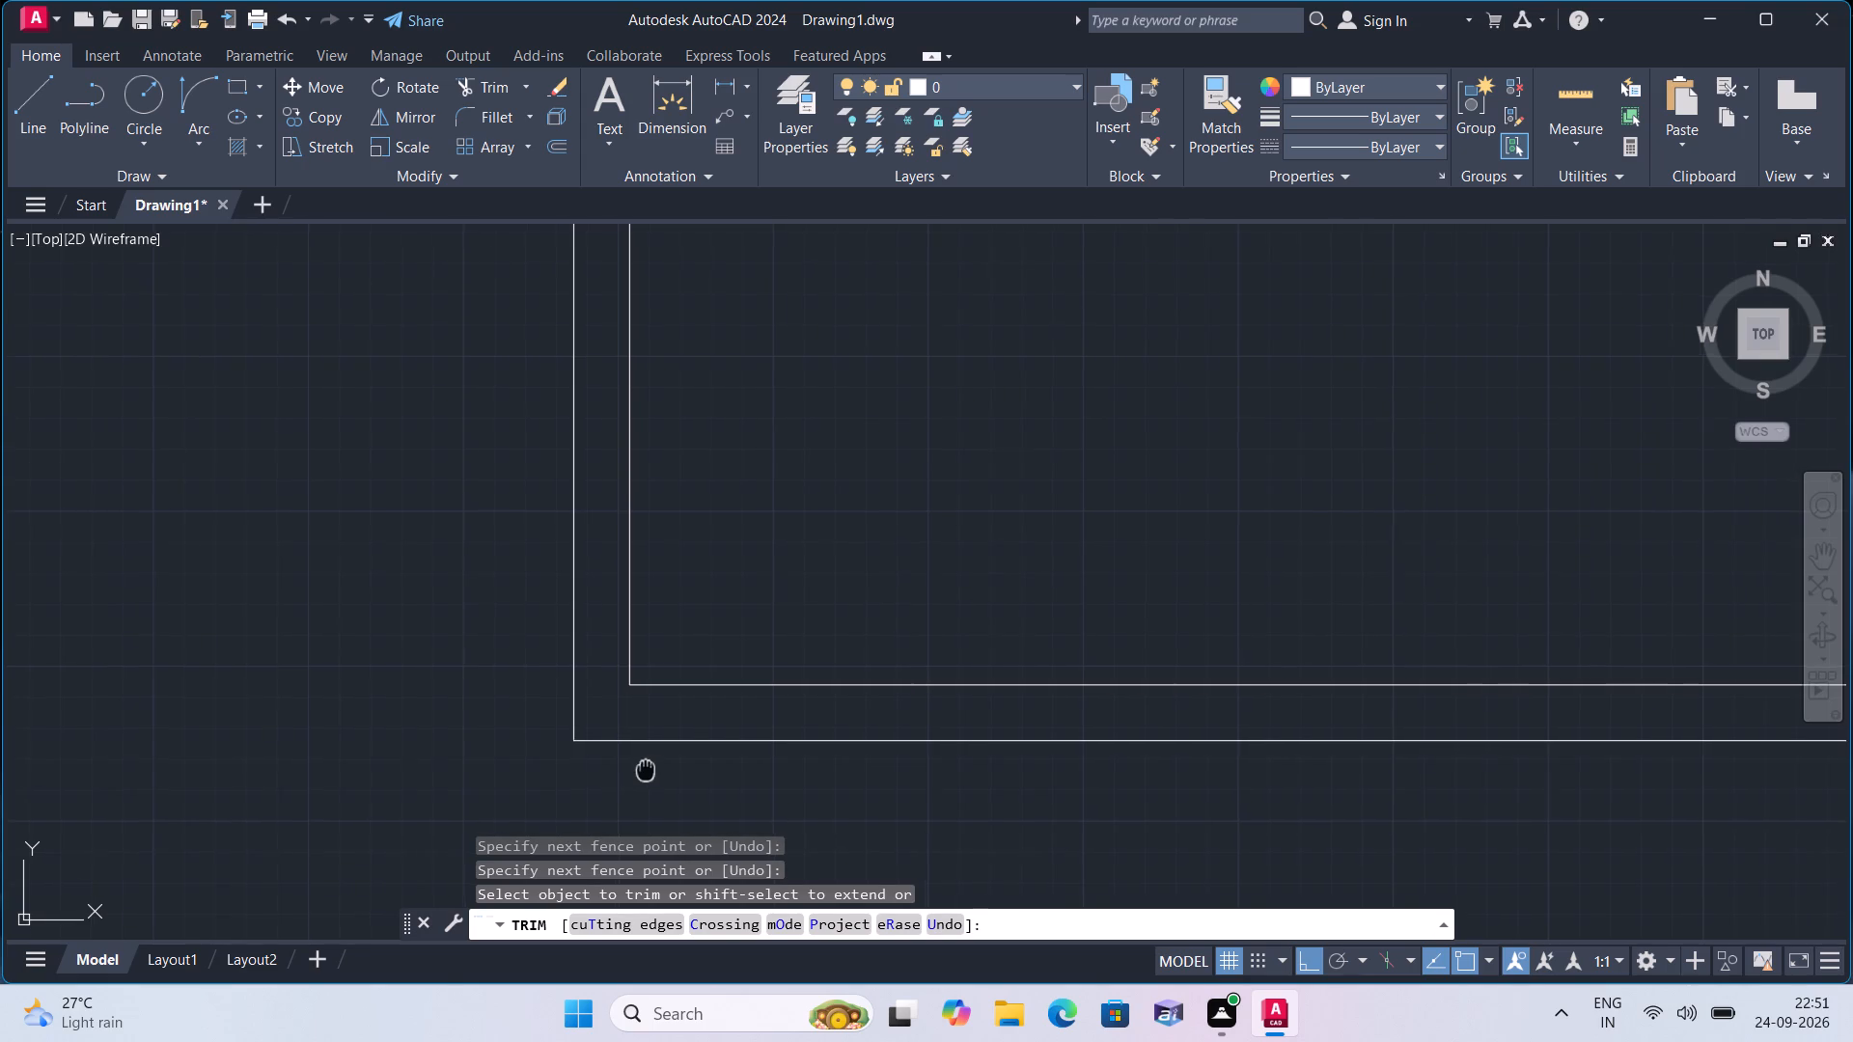
{"action": "middle_click_drag", "start_coordinate": [600, 710], "coordinate": [537, 644]}
{"action": "scroll", "coordinate": [545, 652], "scroll_direction": "down", "scroll_amount": 1}
{"action": "middle_click_drag", "start_coordinate": [885, 739], "coordinate": [766, 696]}
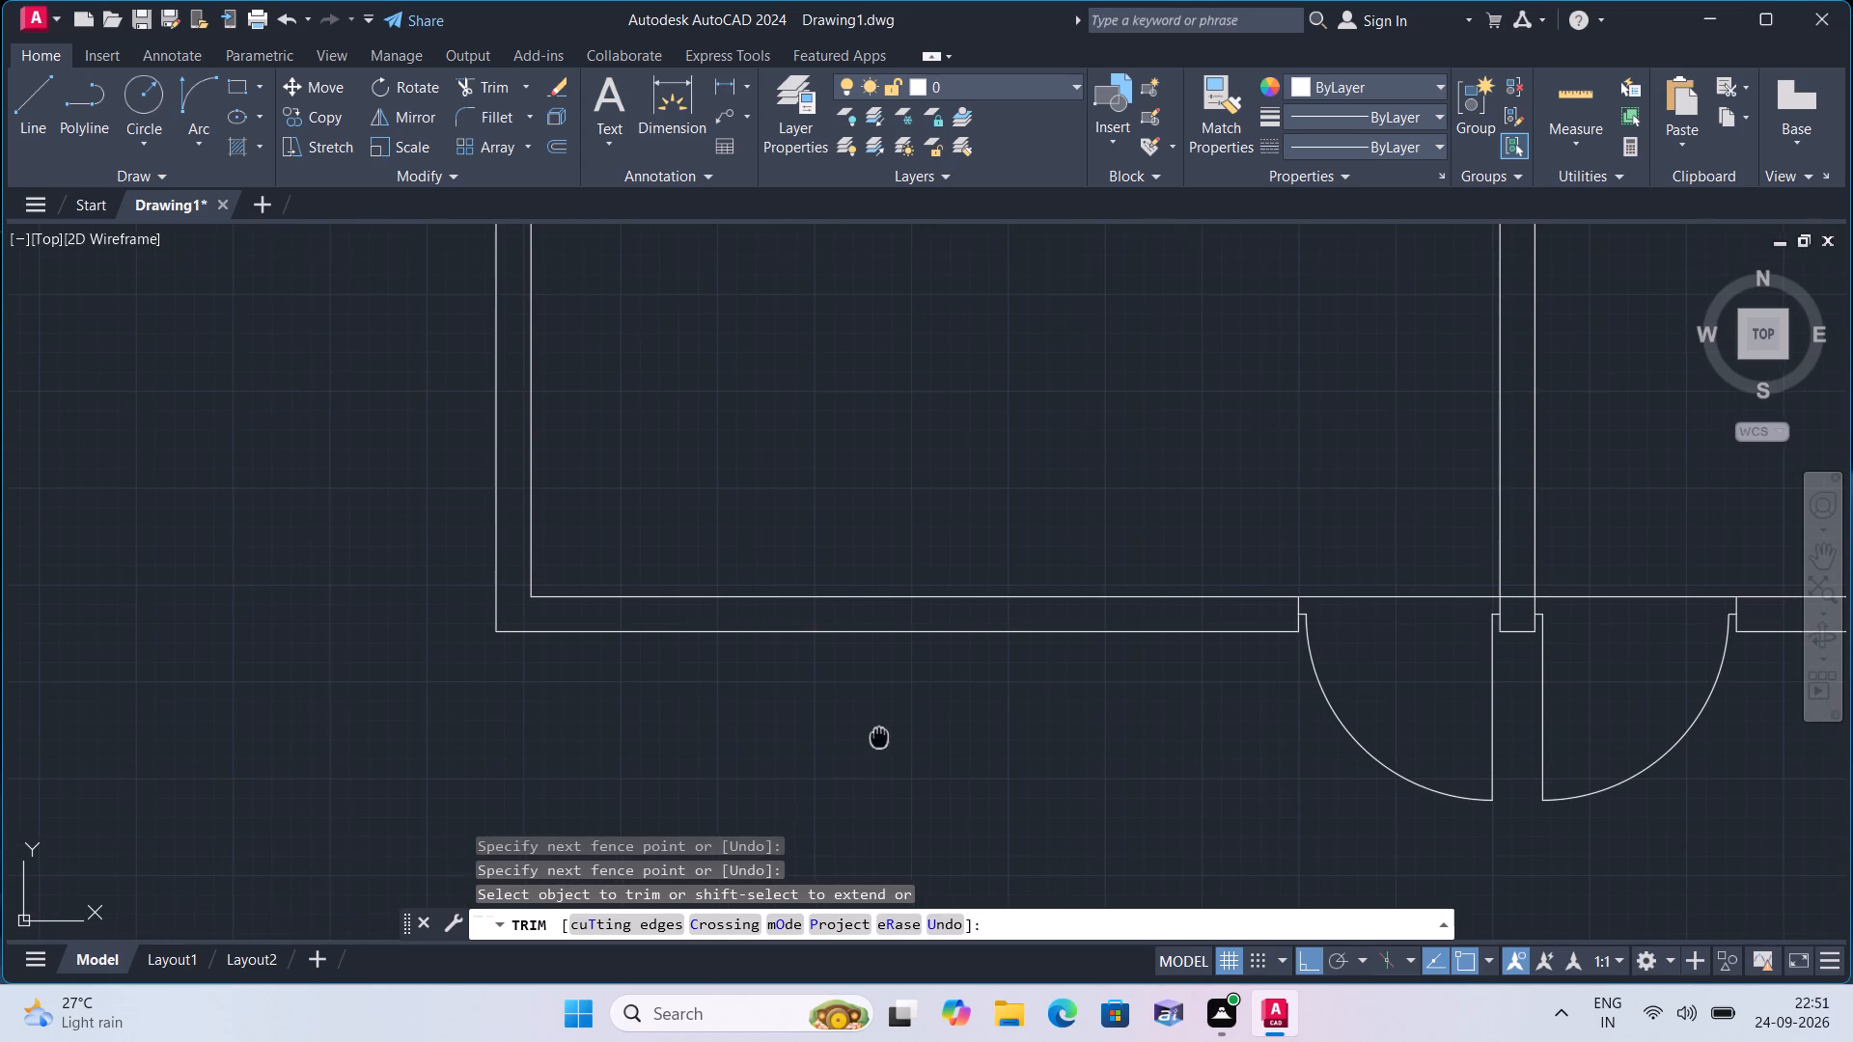
{"action": "middle_click_drag", "start_coordinate": [766, 696], "coordinate": [678, 685]}
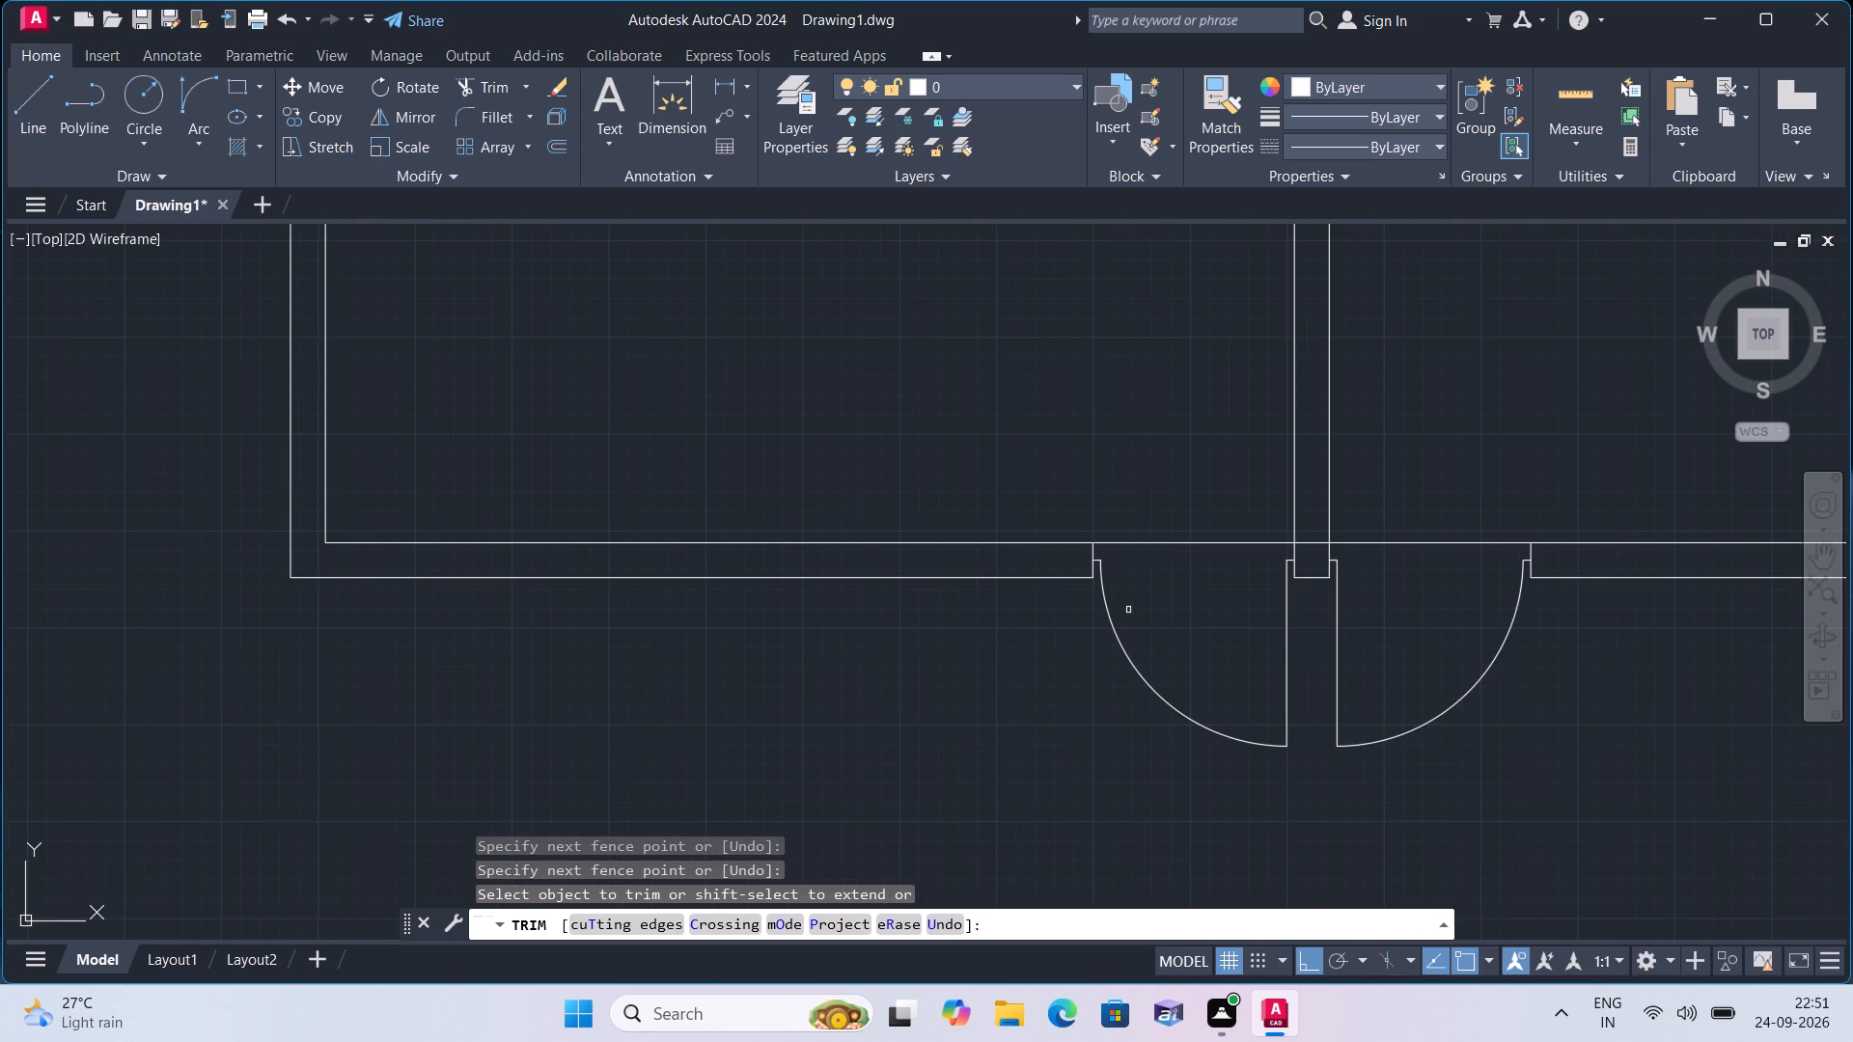
{"action": "left_click", "coordinate": [1321, 544]}
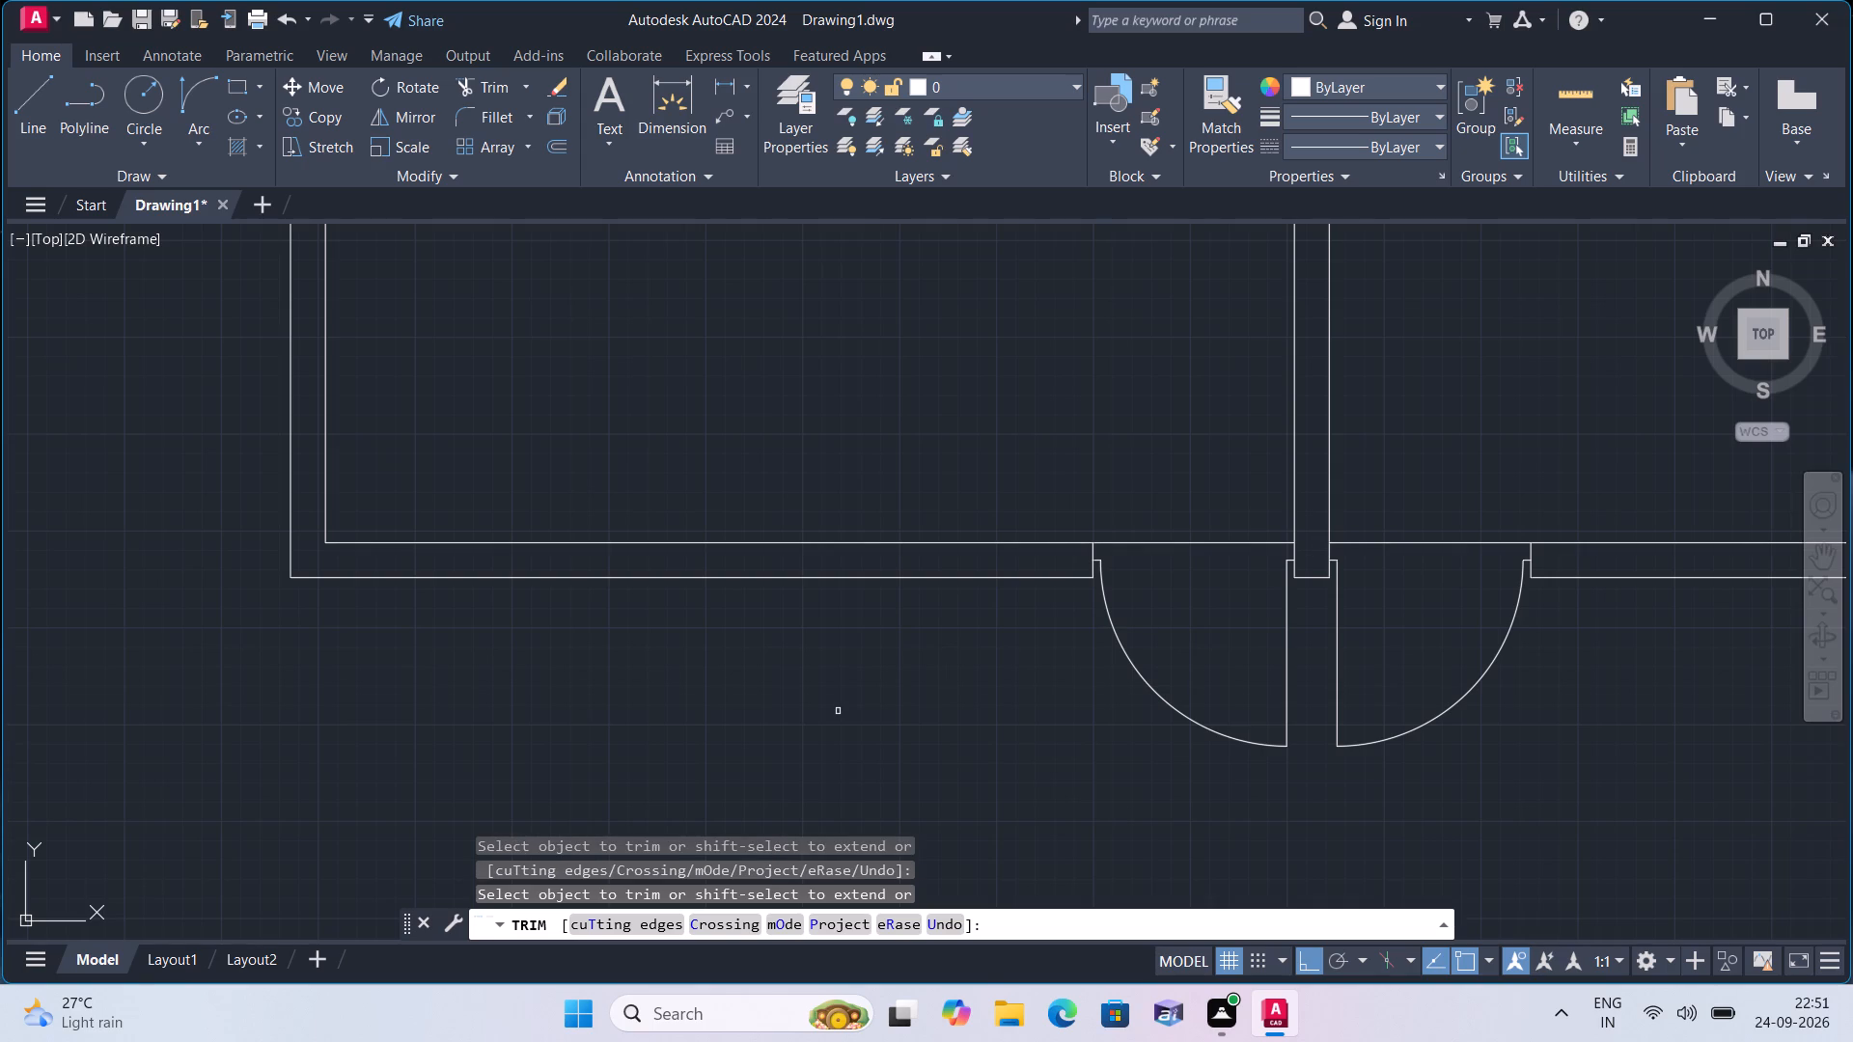
{"action": "key", "text": "space"}
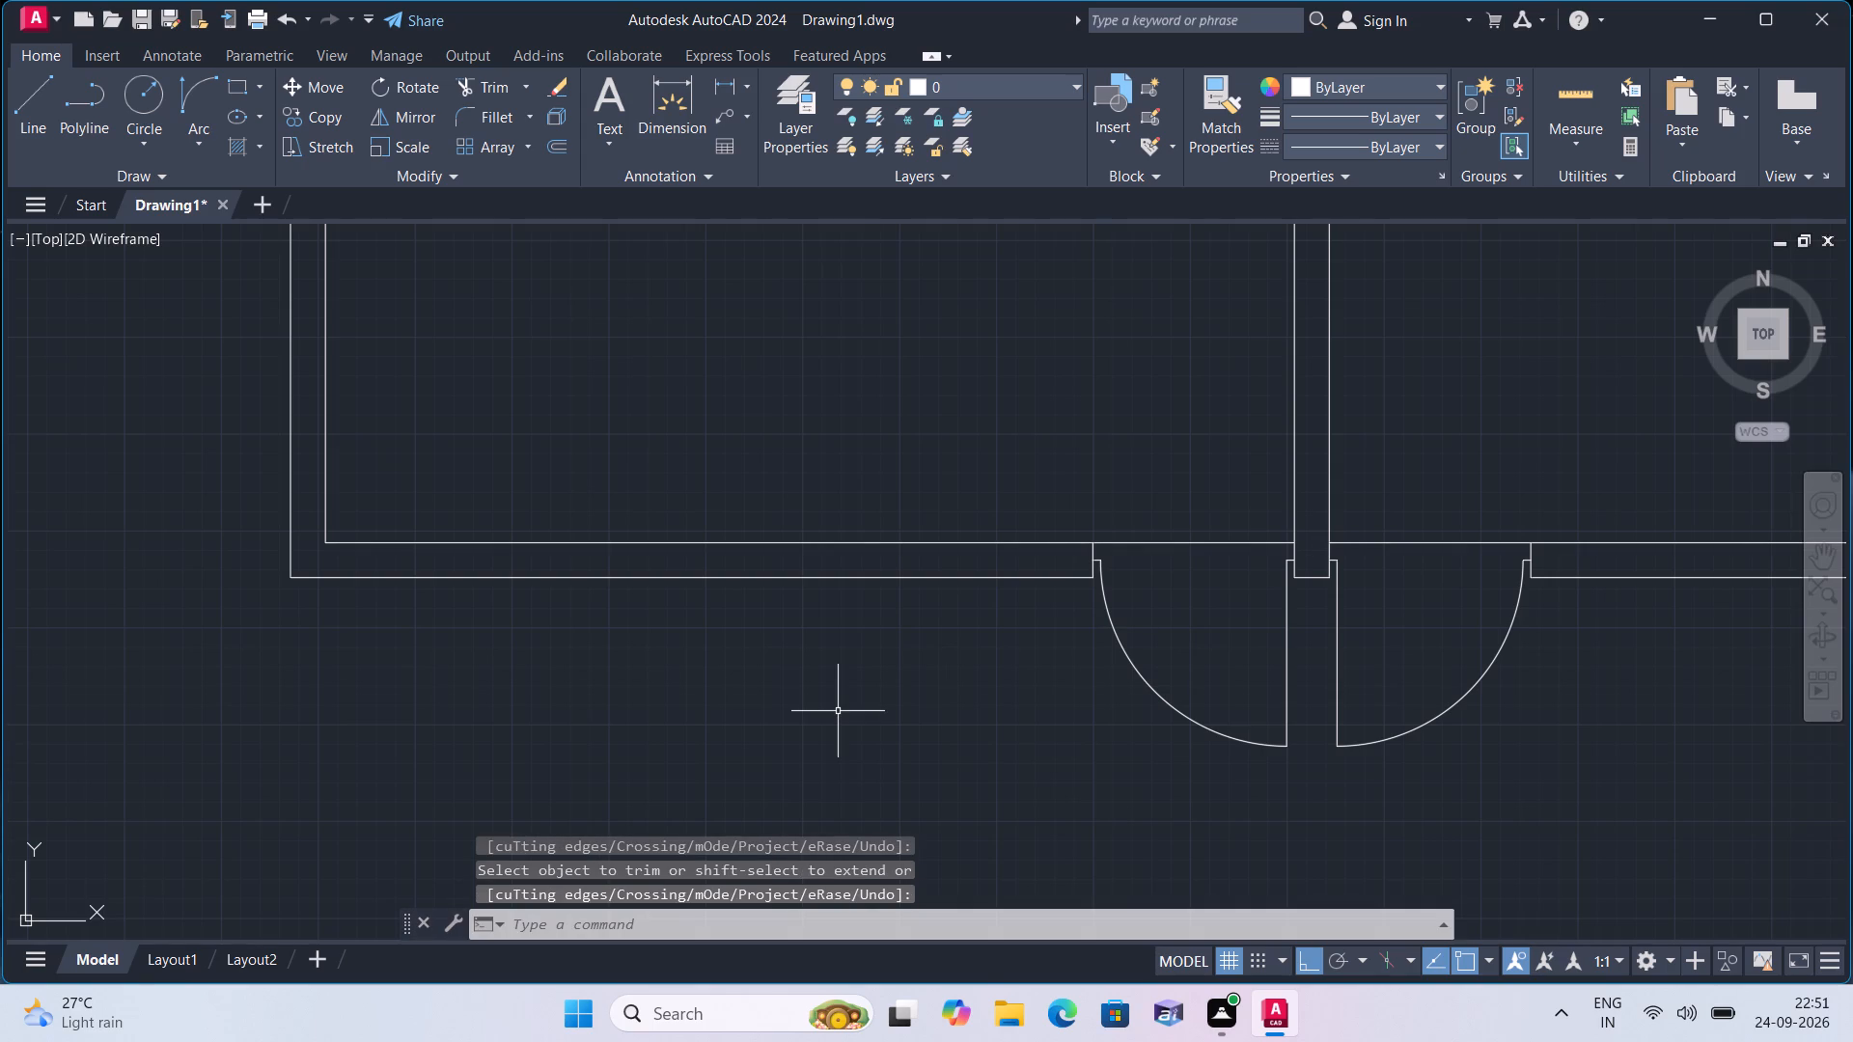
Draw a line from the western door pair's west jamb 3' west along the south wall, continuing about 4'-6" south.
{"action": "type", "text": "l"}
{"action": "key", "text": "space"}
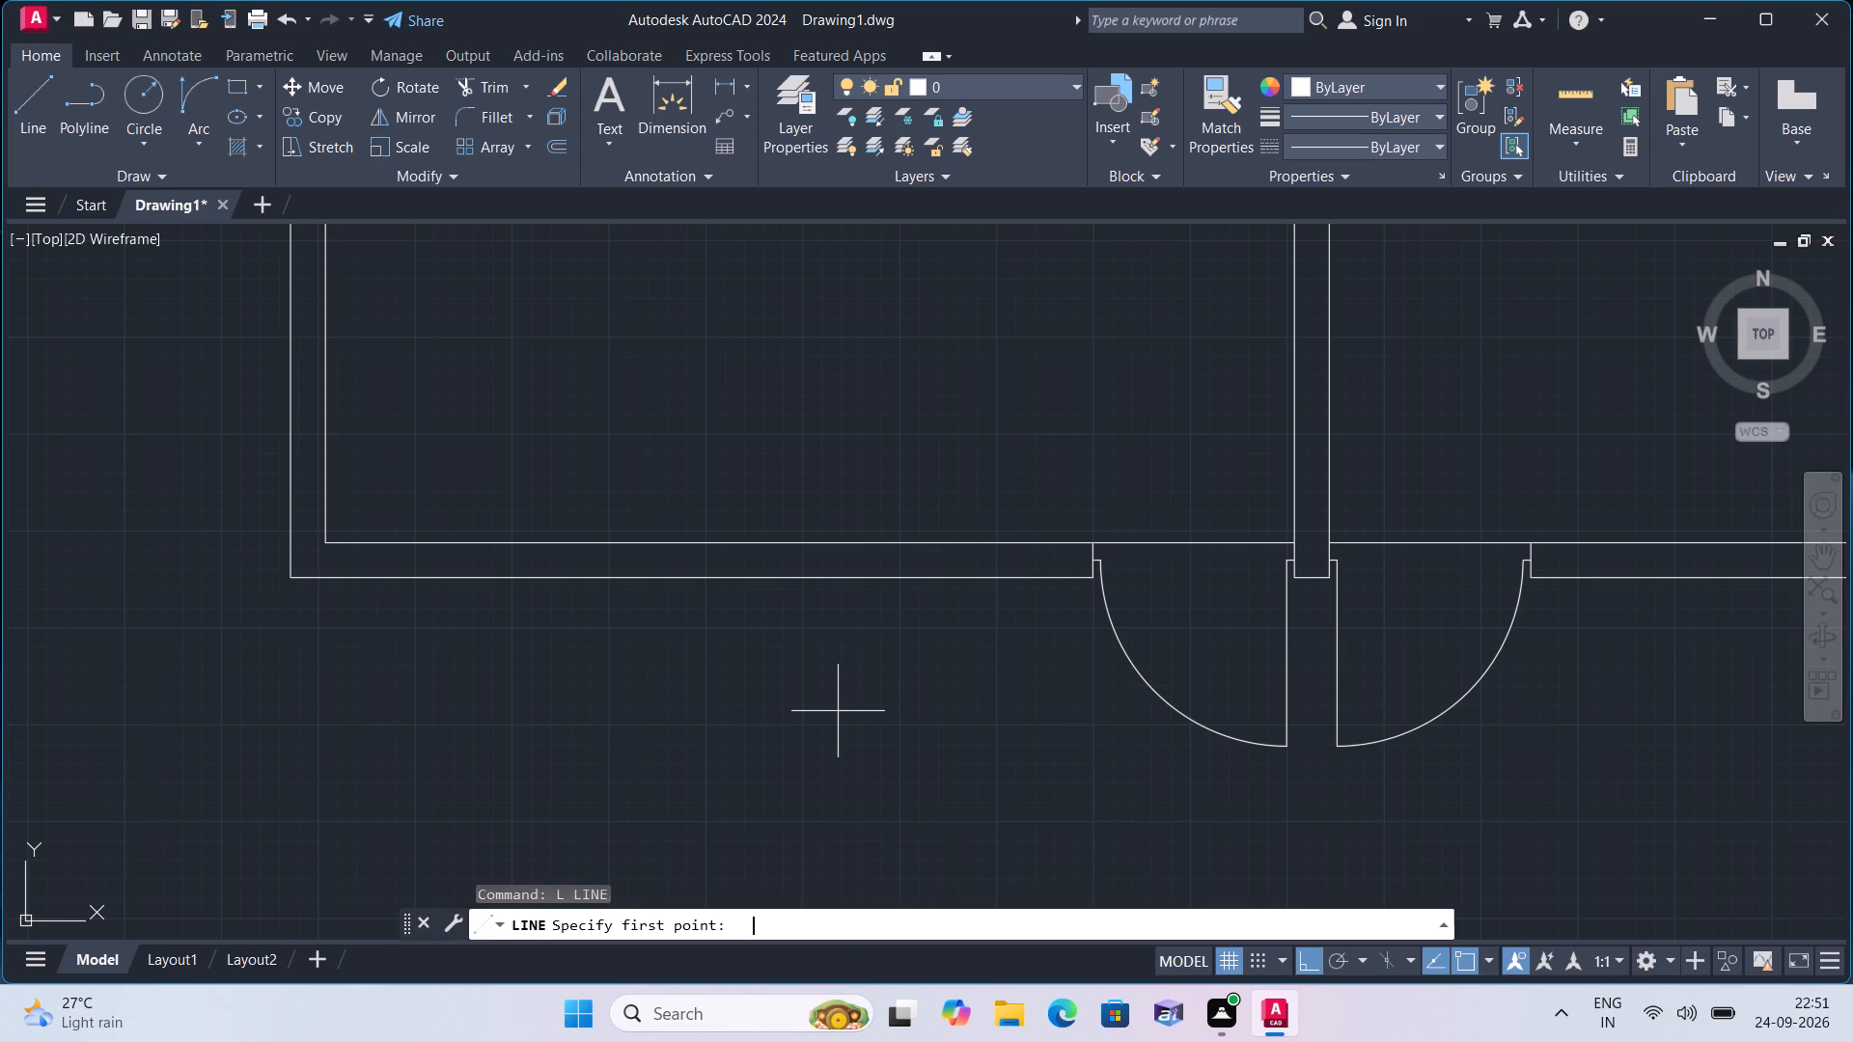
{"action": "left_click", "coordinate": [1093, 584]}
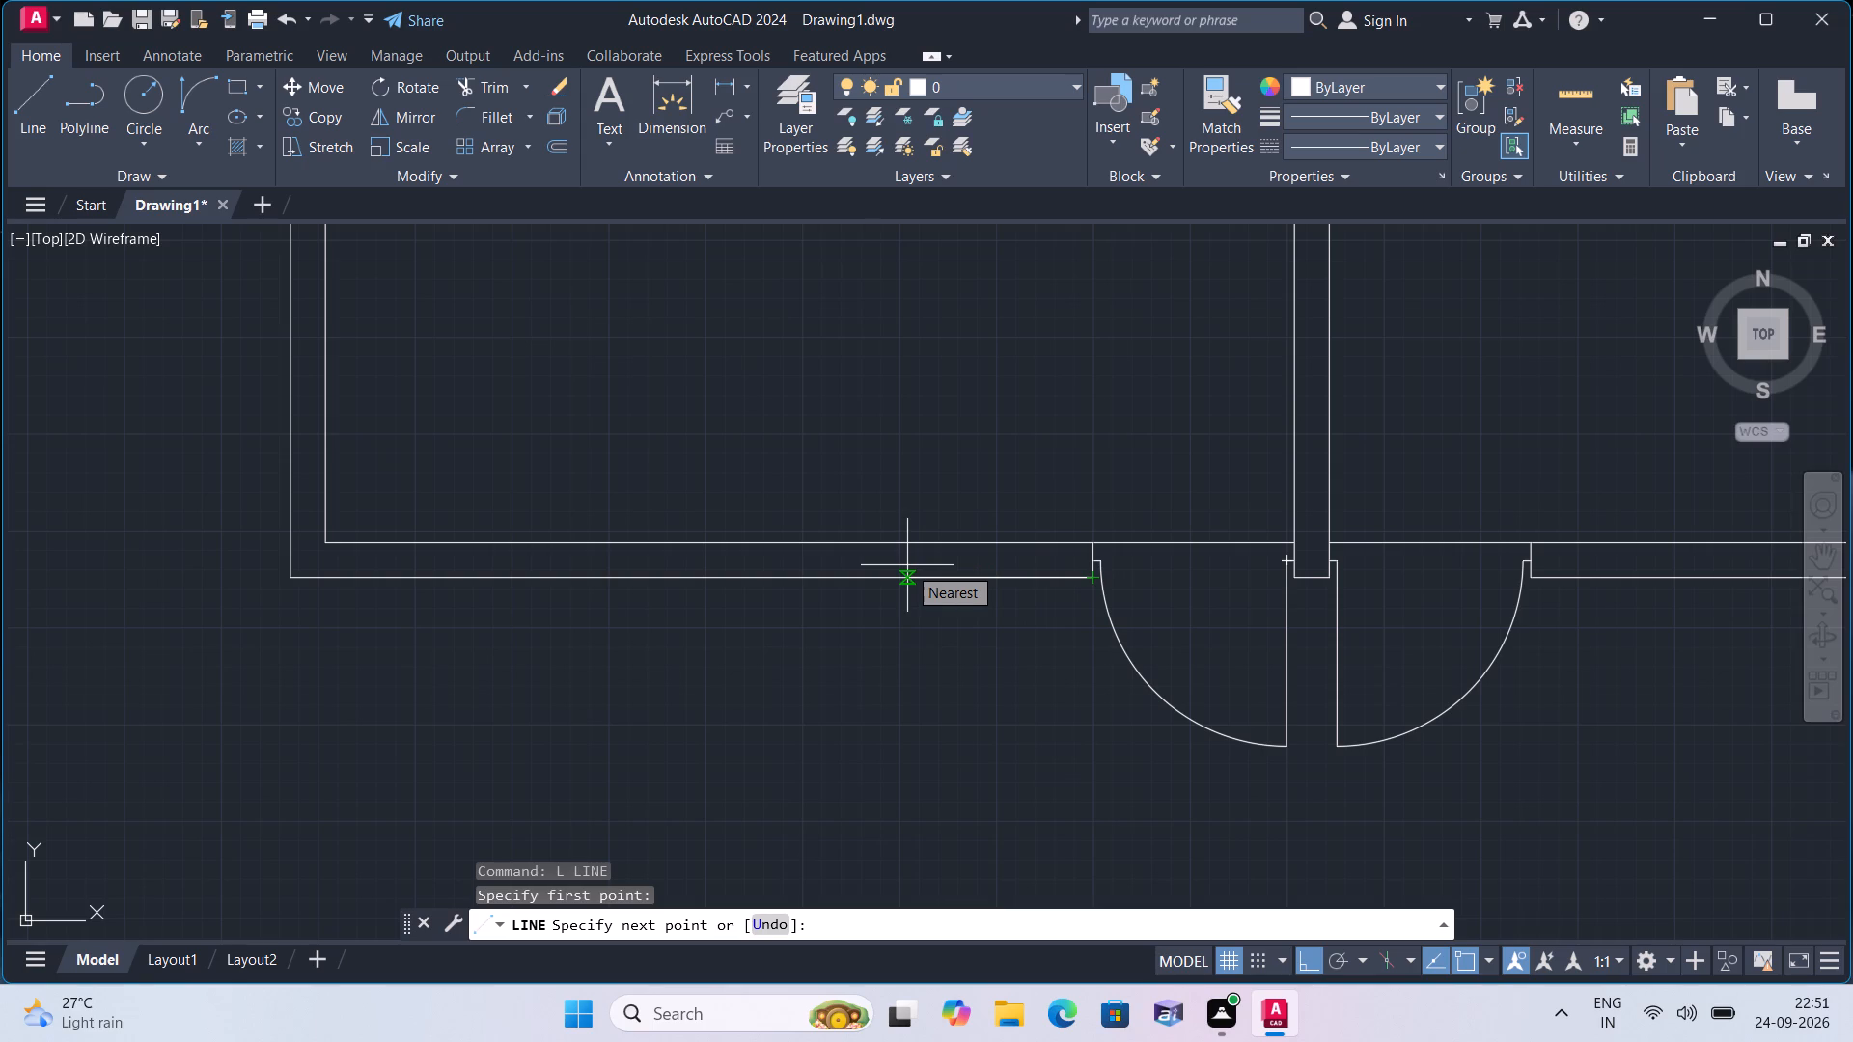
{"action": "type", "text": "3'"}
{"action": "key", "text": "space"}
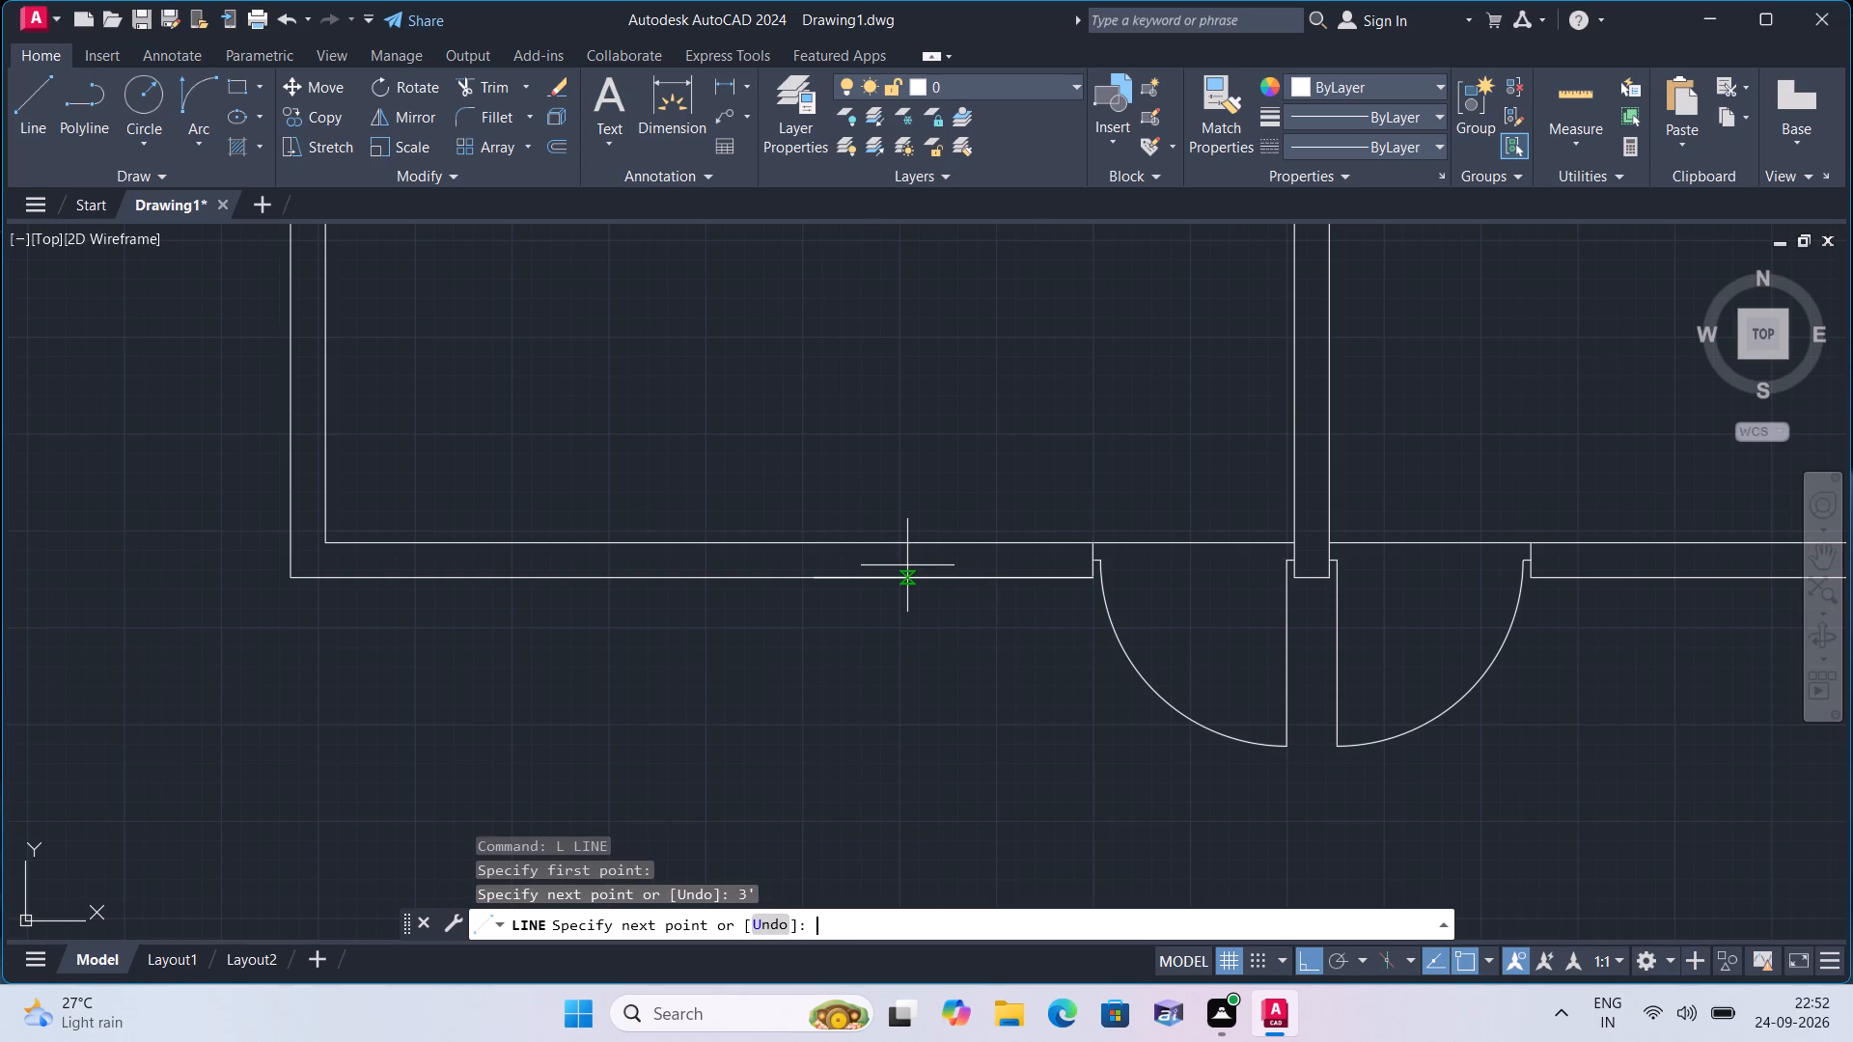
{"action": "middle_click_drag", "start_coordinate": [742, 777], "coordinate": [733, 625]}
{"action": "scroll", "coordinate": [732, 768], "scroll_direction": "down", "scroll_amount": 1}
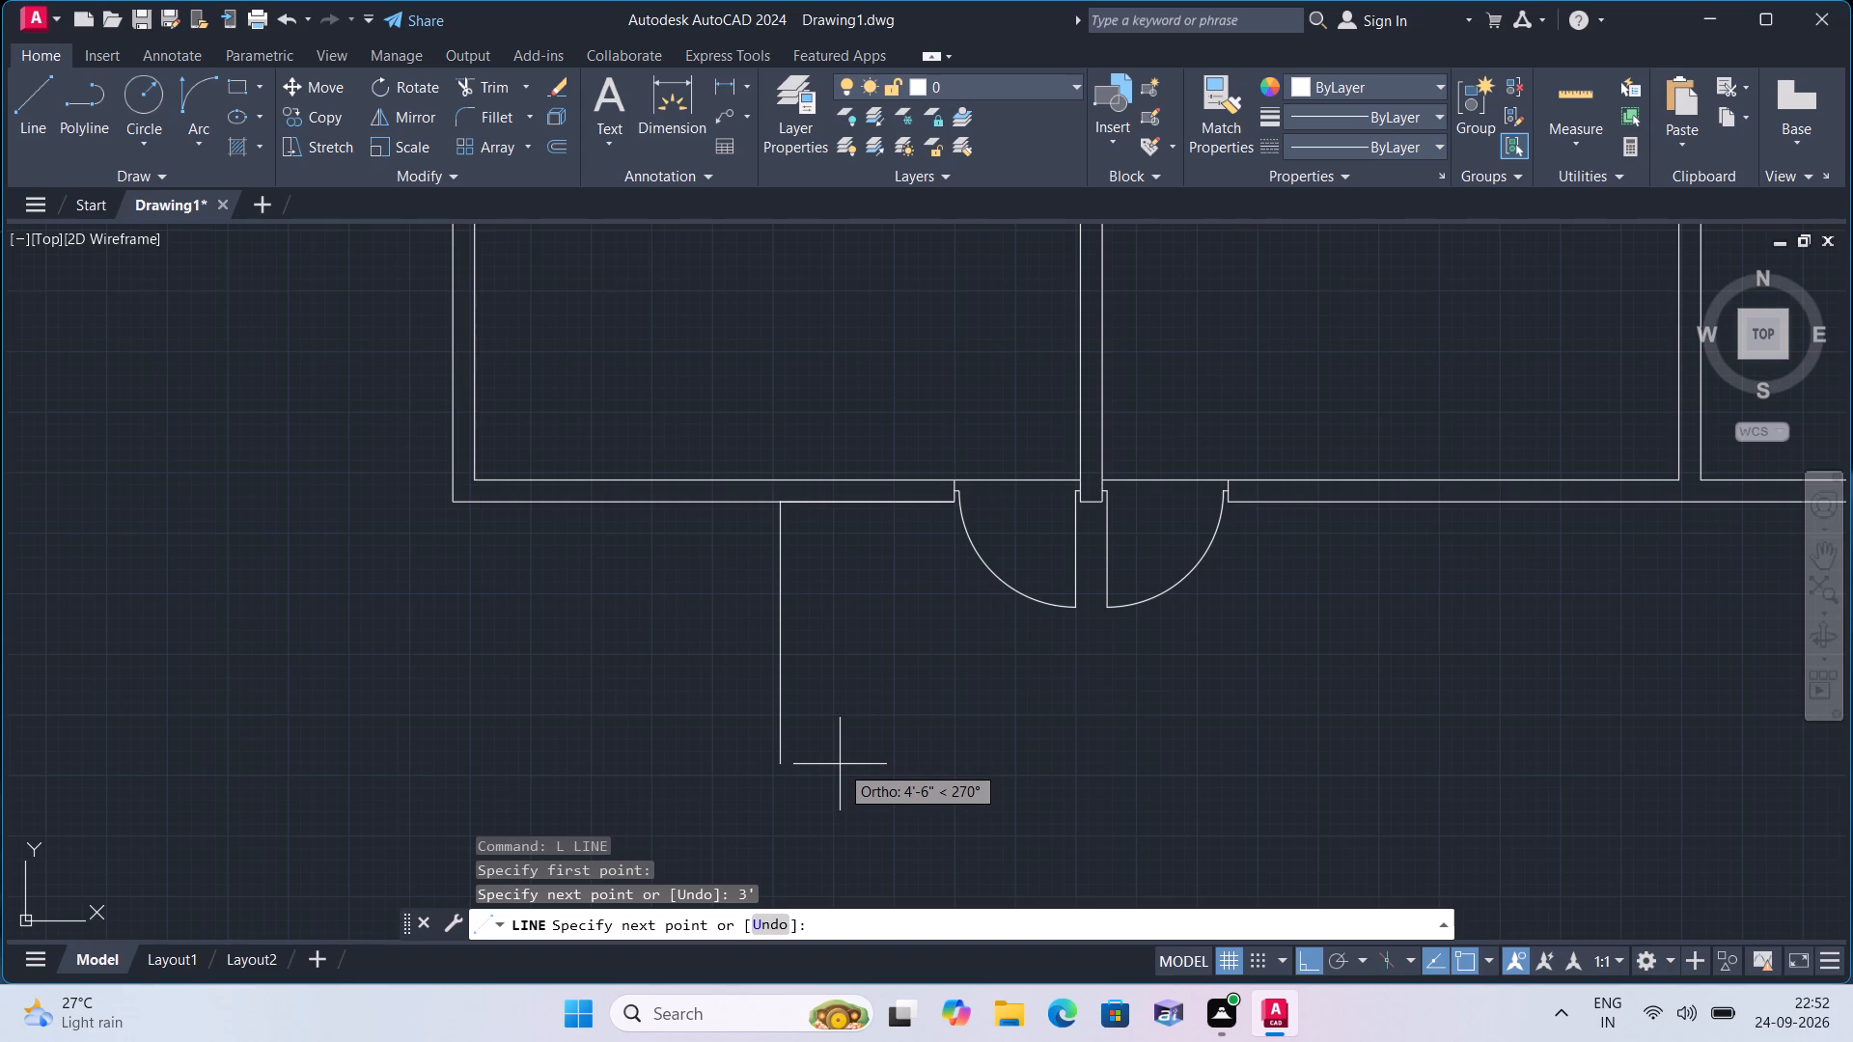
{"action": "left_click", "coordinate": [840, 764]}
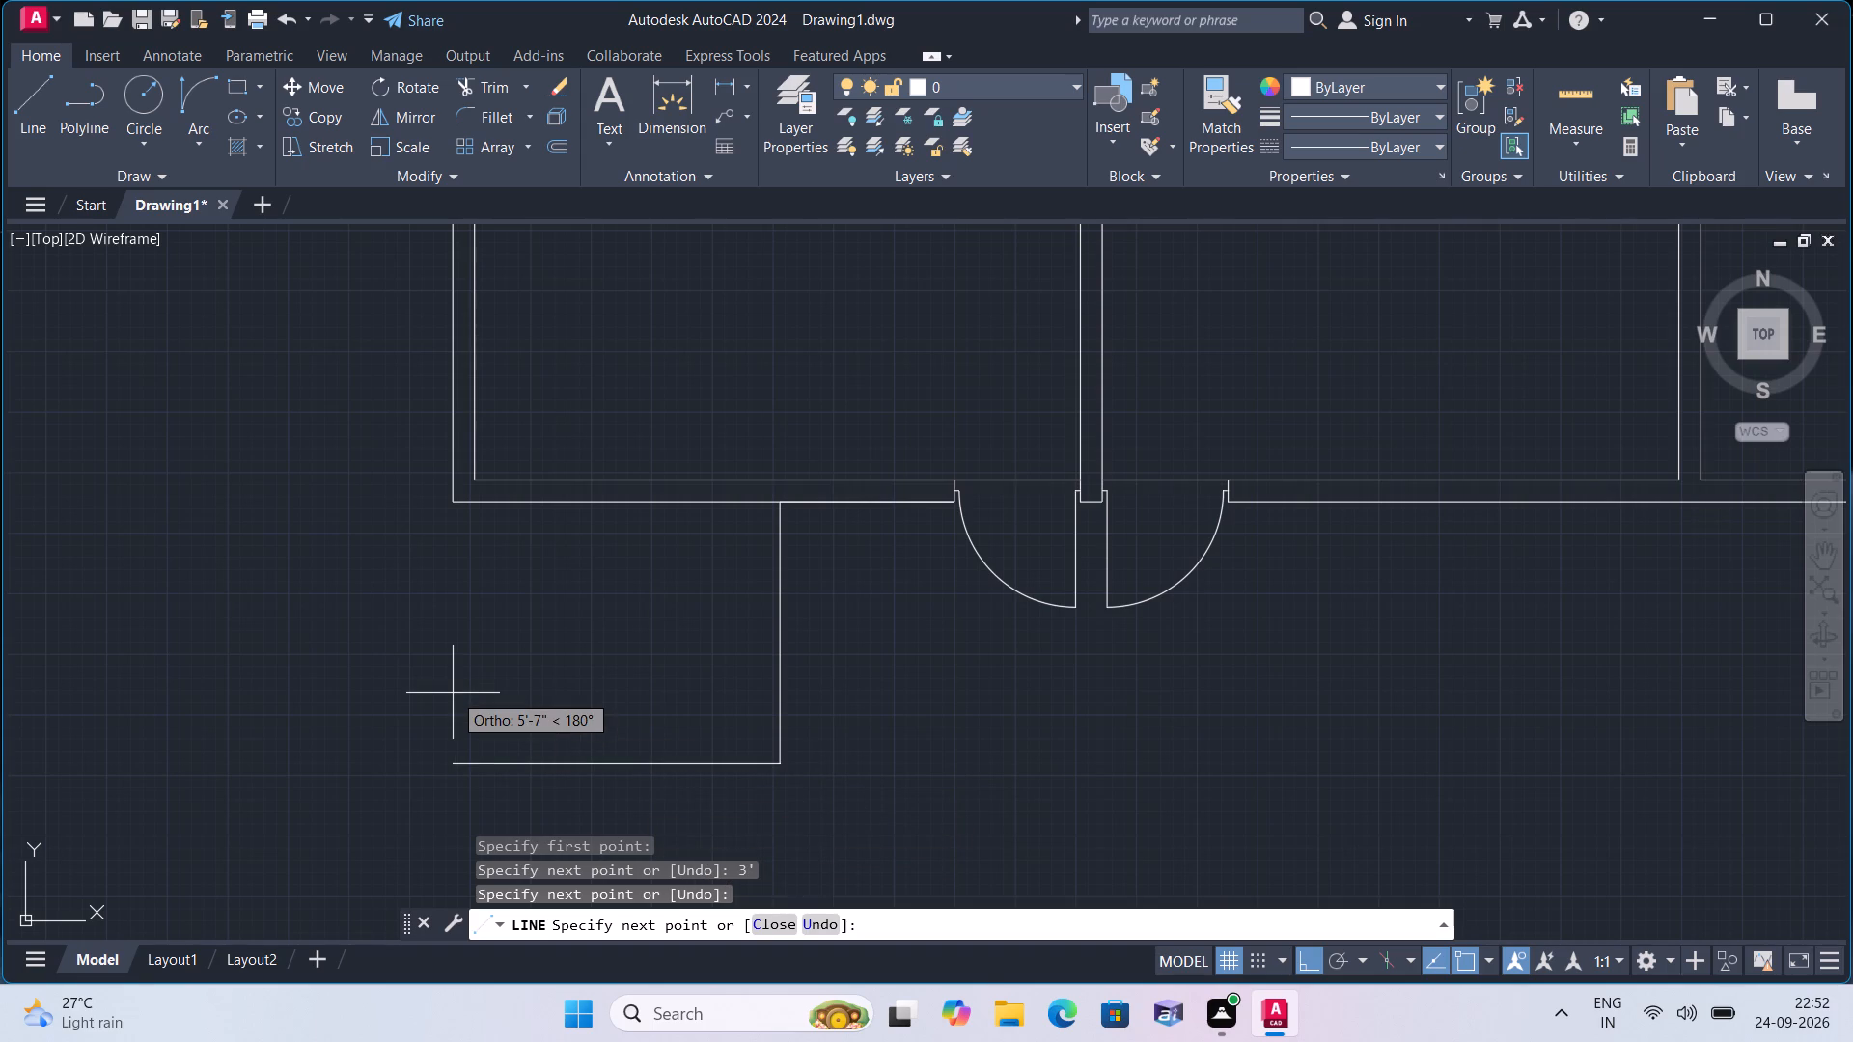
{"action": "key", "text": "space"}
Add a linear dimension between the northwest balcony's inner west wall line and the D2 door jamb to check their spacing.
{"action": "scroll", "coordinate": [435, 625], "scroll_direction": "down", "scroll_amount": 2}
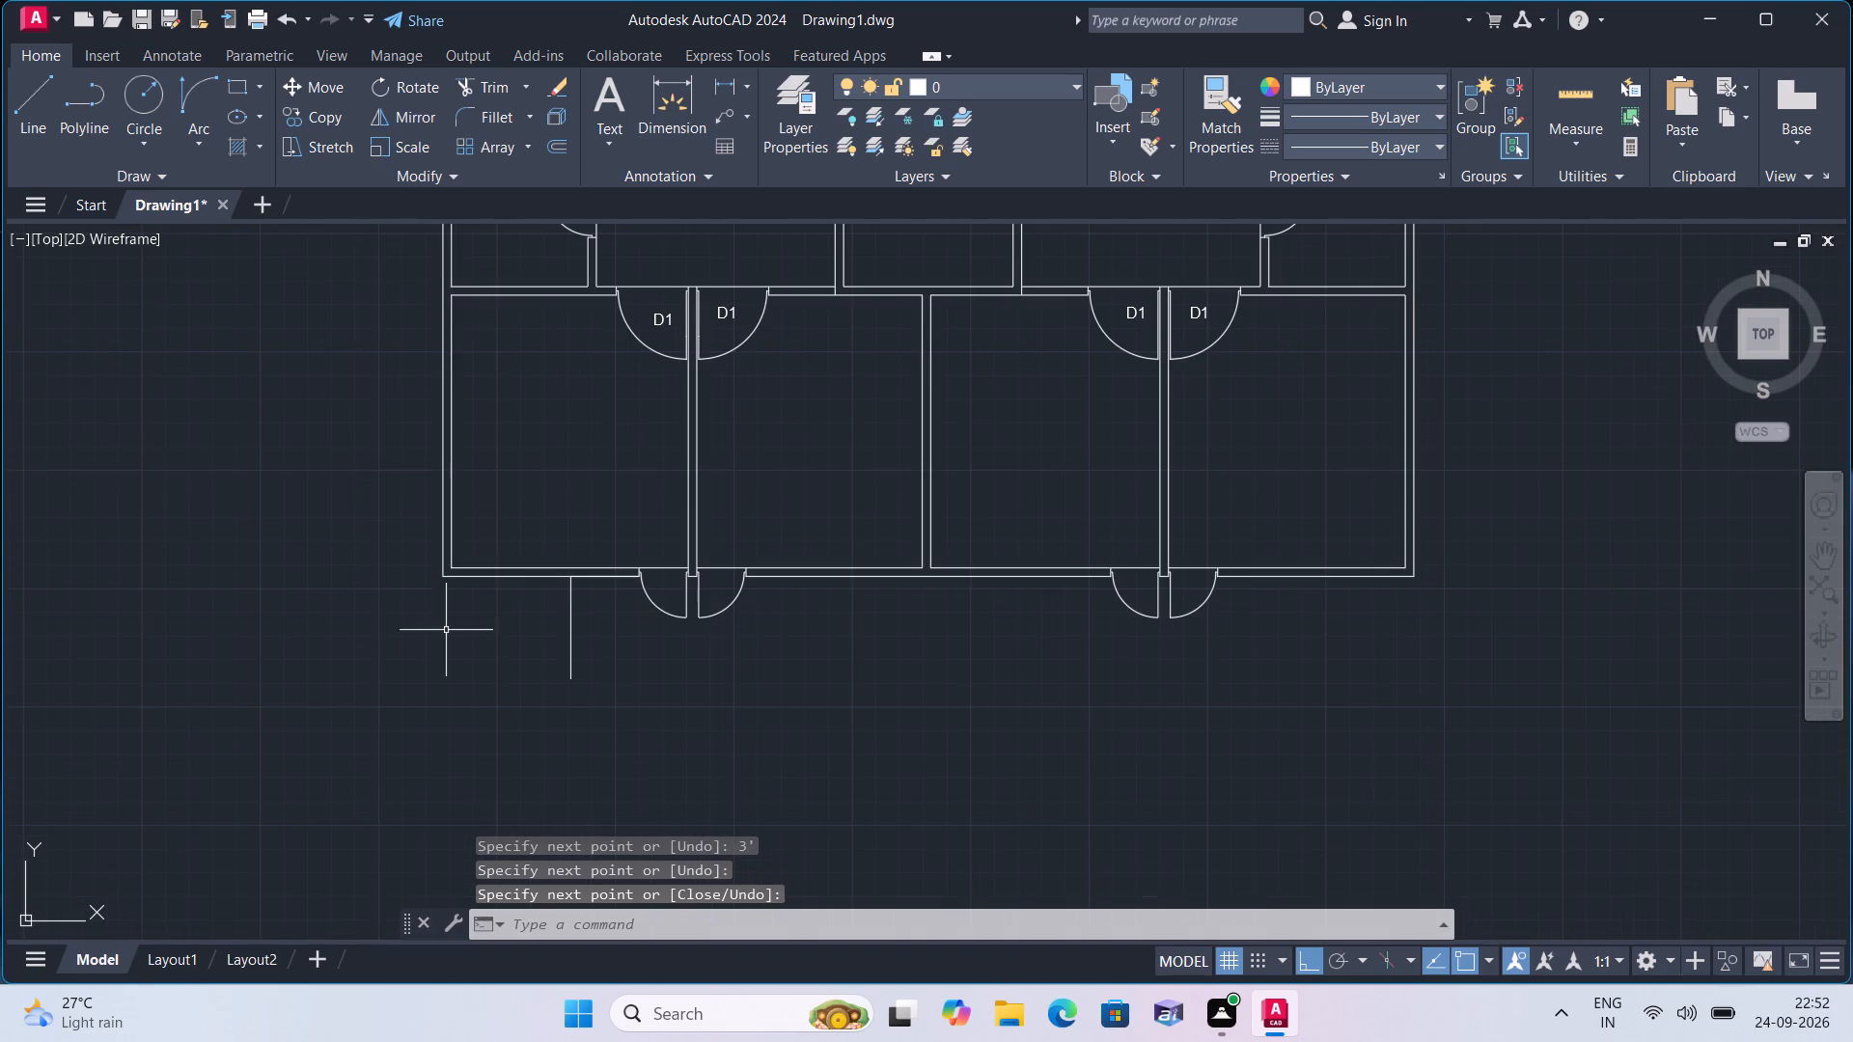
{"action": "scroll", "coordinate": [556, 480], "scroll_direction": "down", "scroll_amount": 1}
{"action": "middle_click_drag", "start_coordinate": [556, 480], "coordinate": [513, 813]}
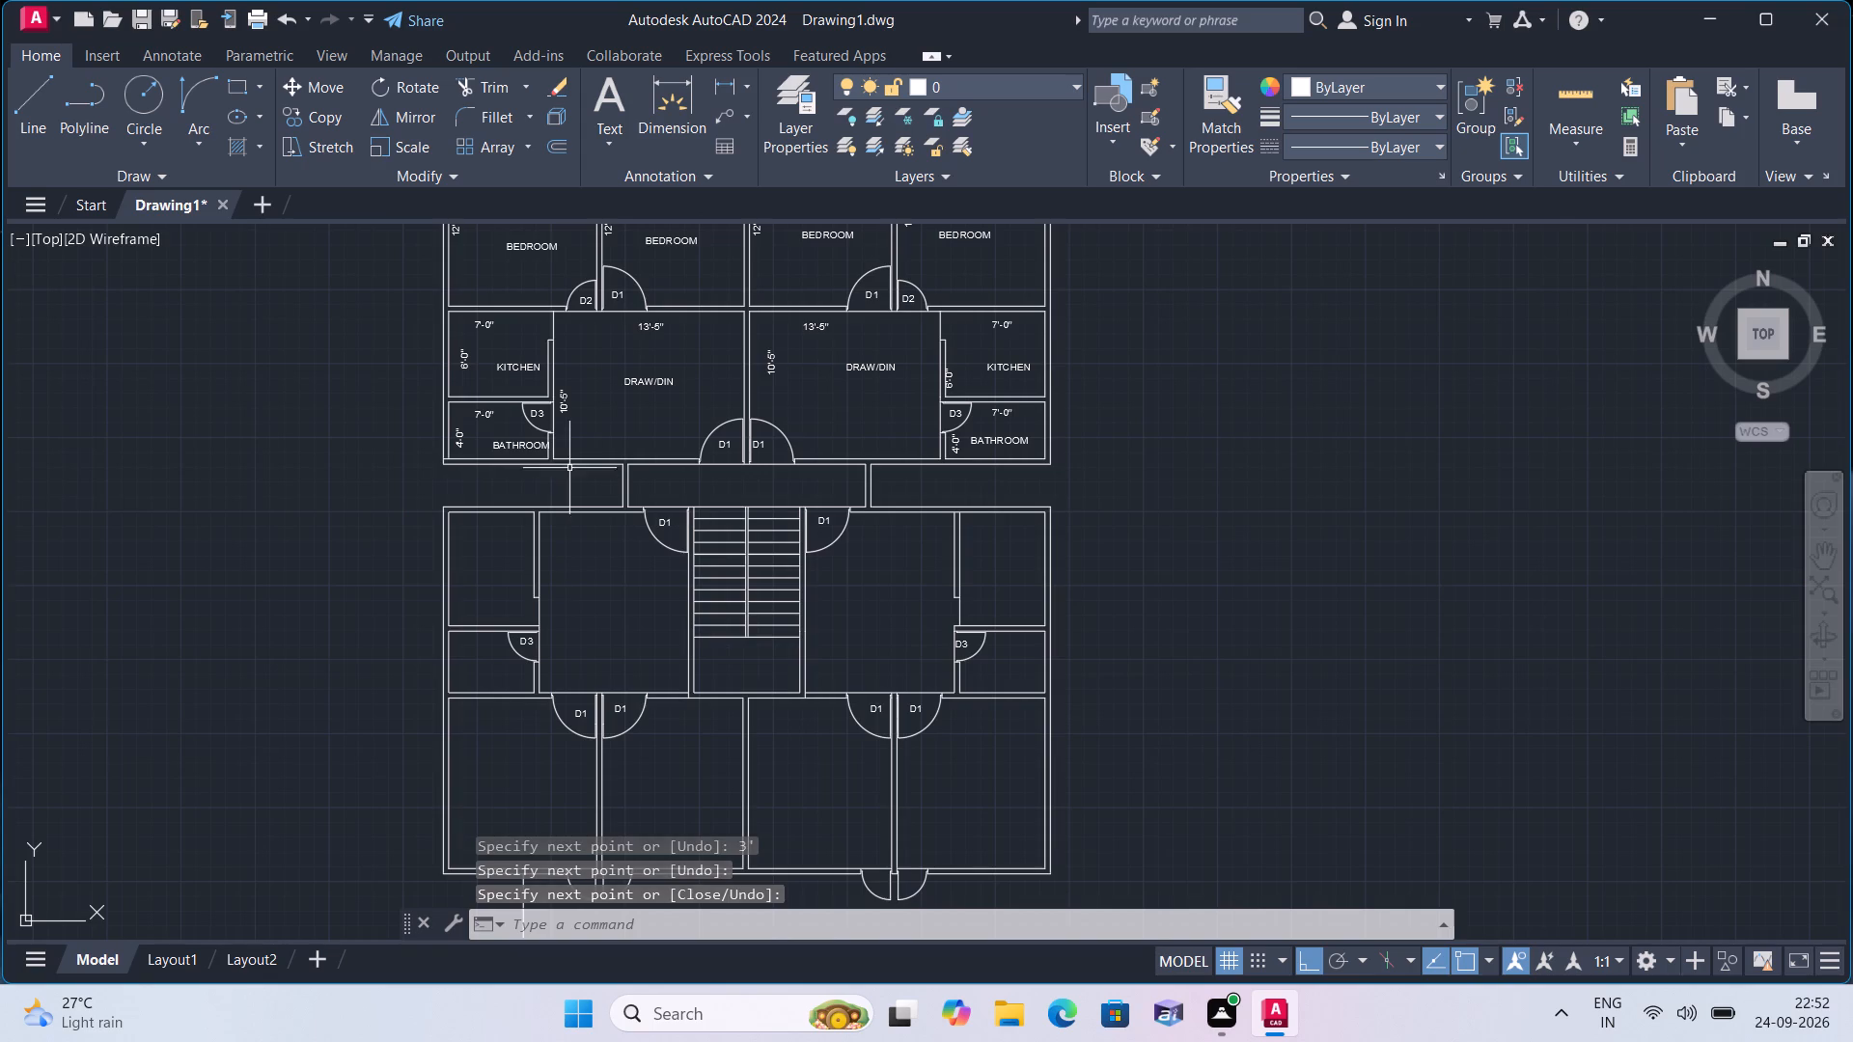
{"action": "middle_click_drag", "start_coordinate": [580, 398], "coordinate": [628, 778]}
{"action": "scroll", "coordinate": [679, 486], "scroll_direction": "up", "scroll_amount": 3}
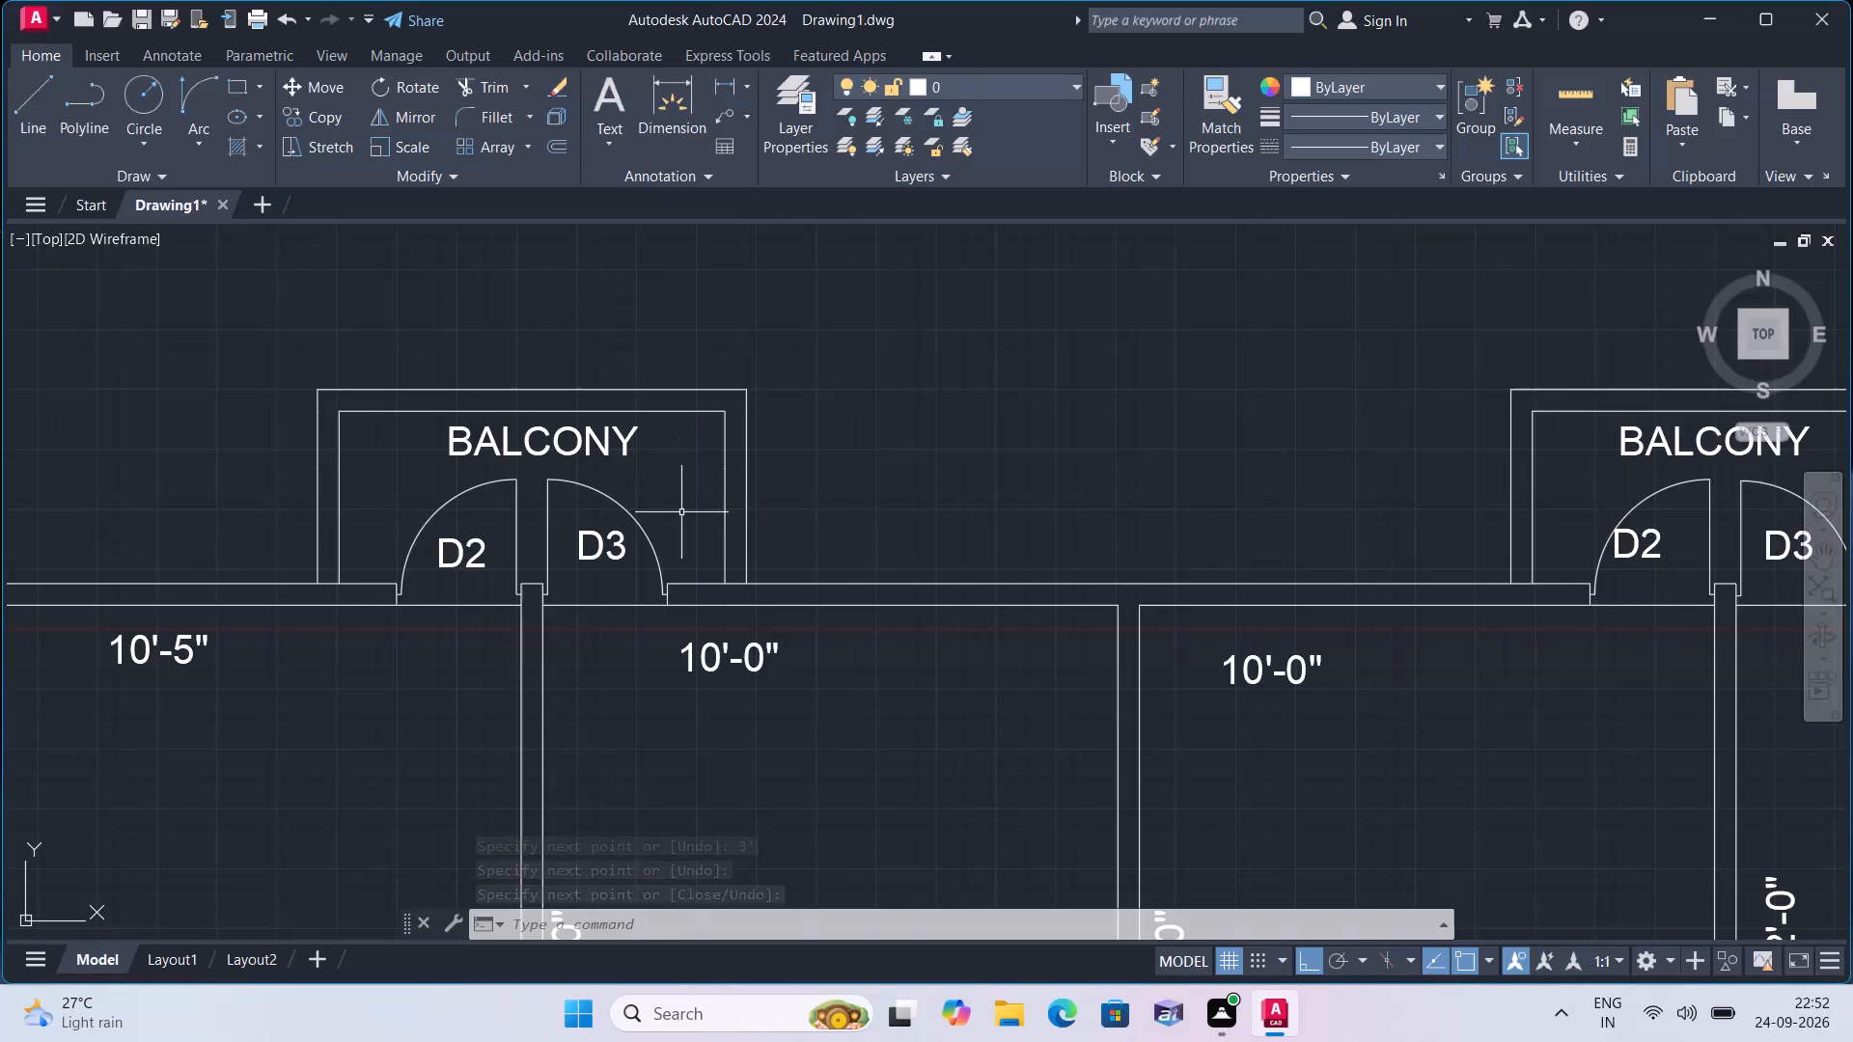
{"action": "scroll", "coordinate": [355, 562], "scroll_direction": "up", "scroll_amount": 1}
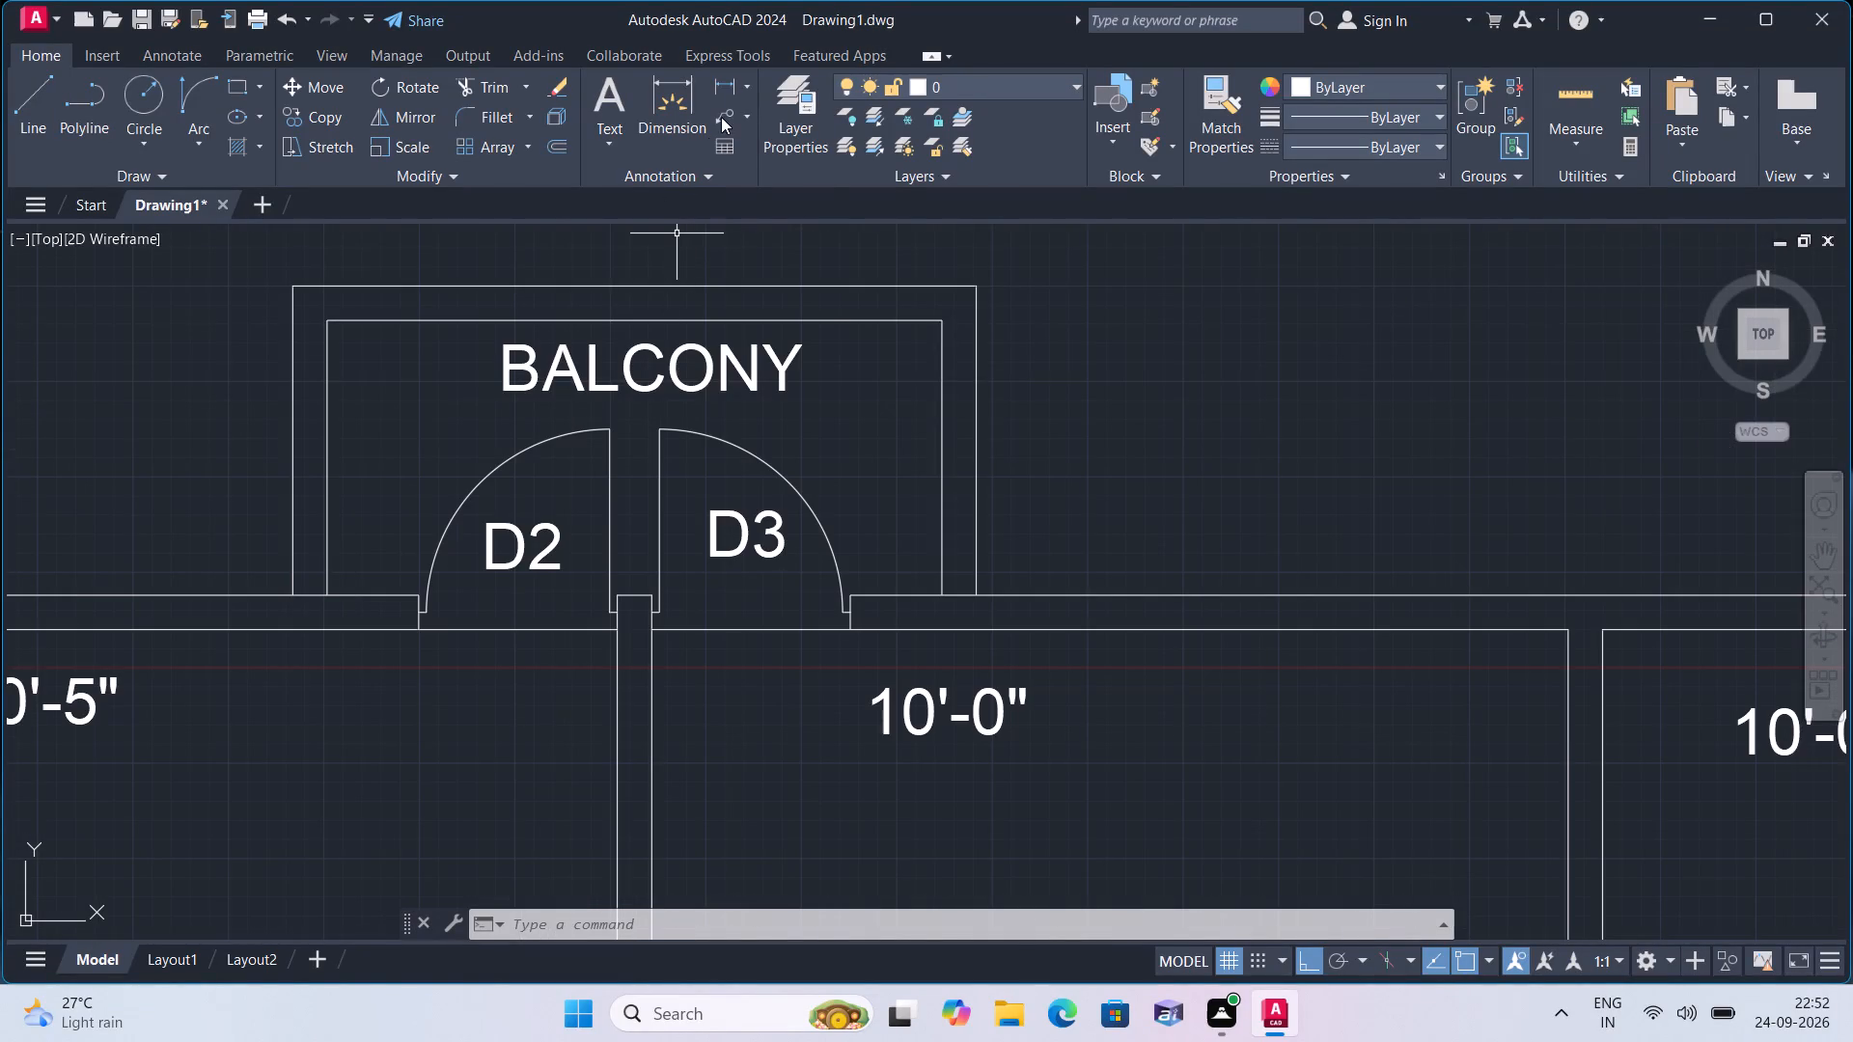
{"action": "left_click", "coordinate": [748, 79]}
{"action": "left_click", "coordinate": [769, 121]}
{"action": "scroll", "coordinate": [363, 467], "scroll_direction": "up", "scroll_amount": 2}
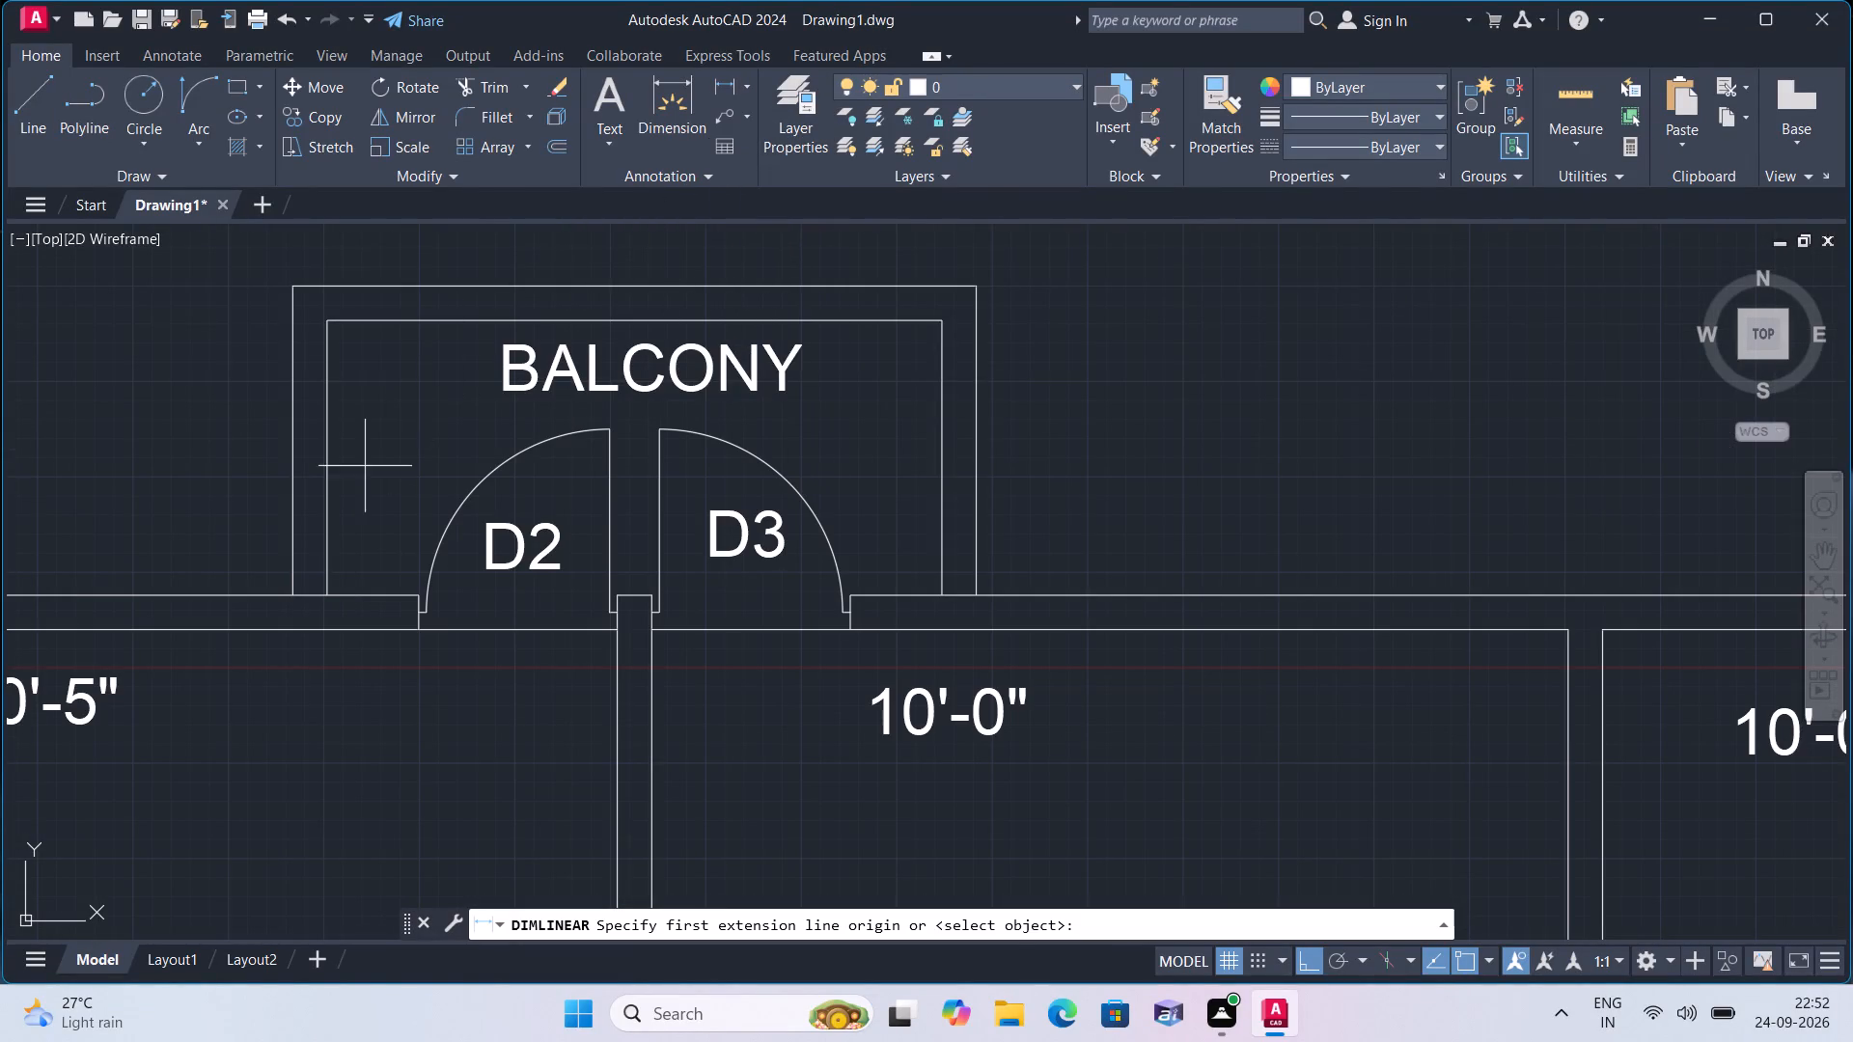
{"action": "left_click", "coordinate": [268, 785]}
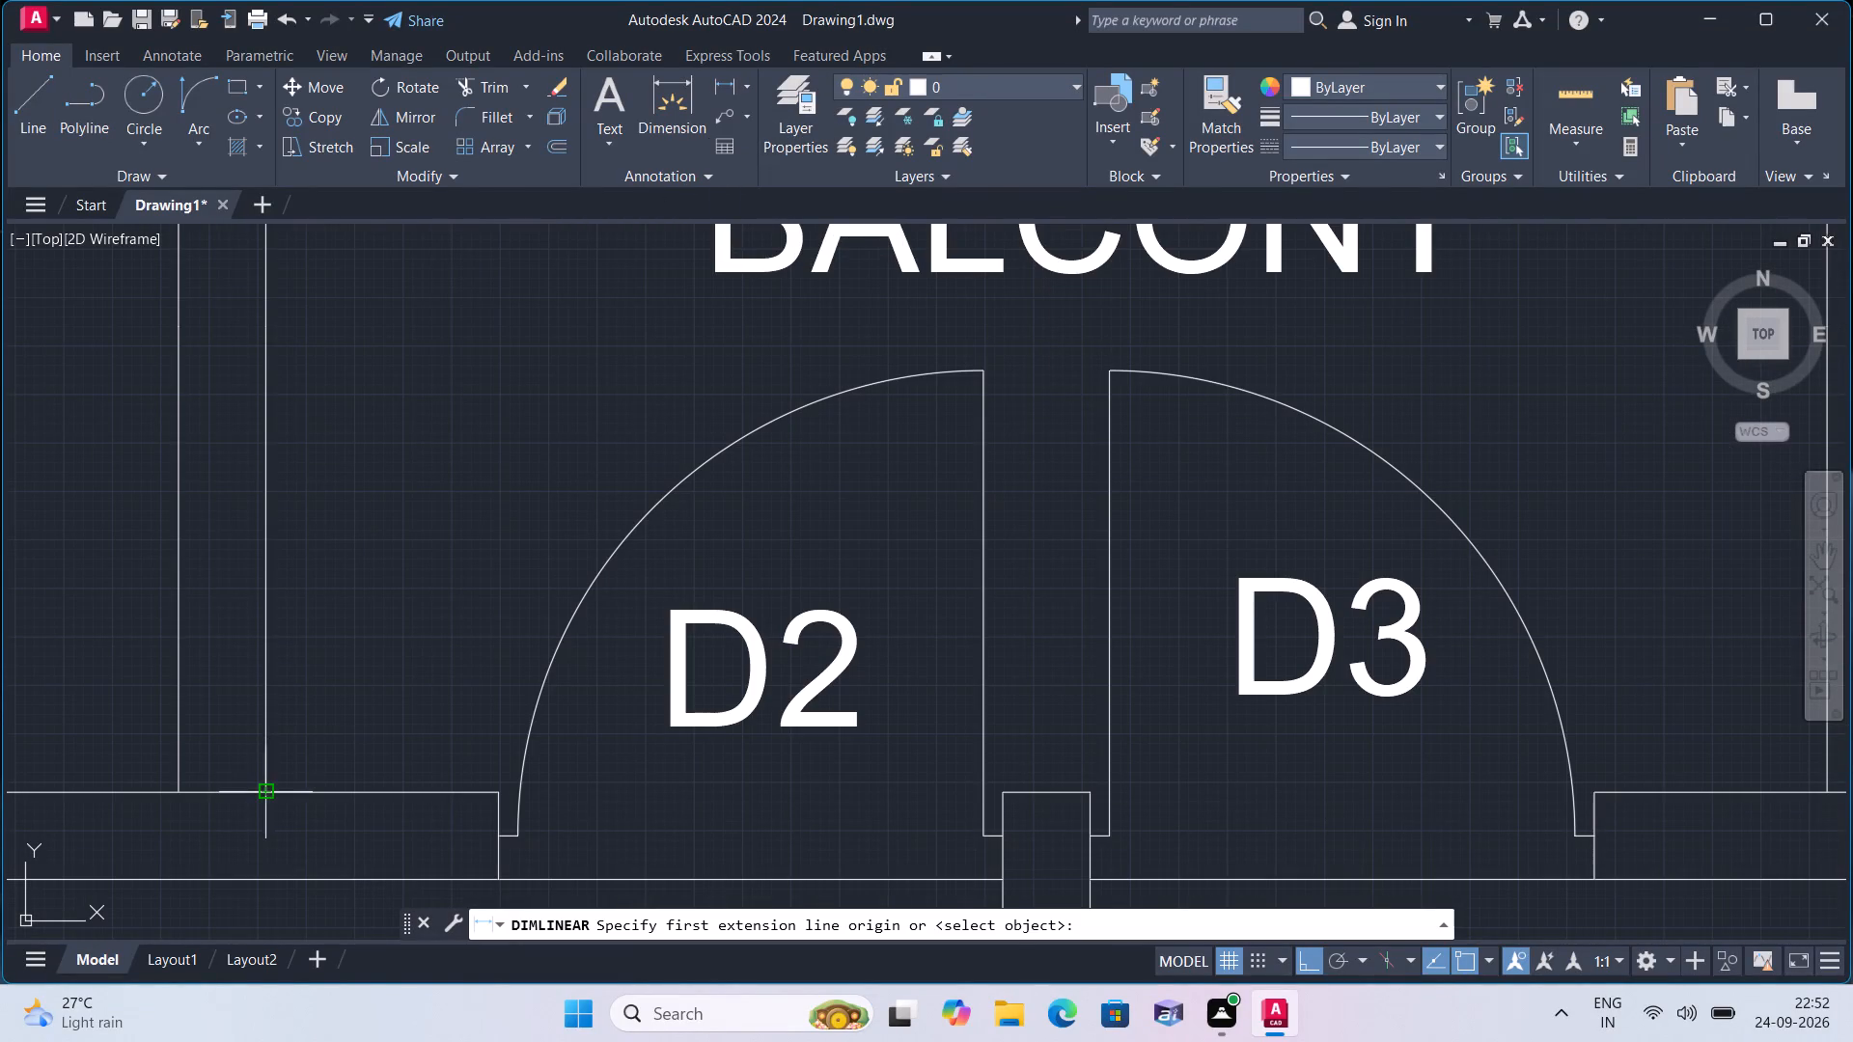
{"action": "left_click", "coordinate": [497, 795]}
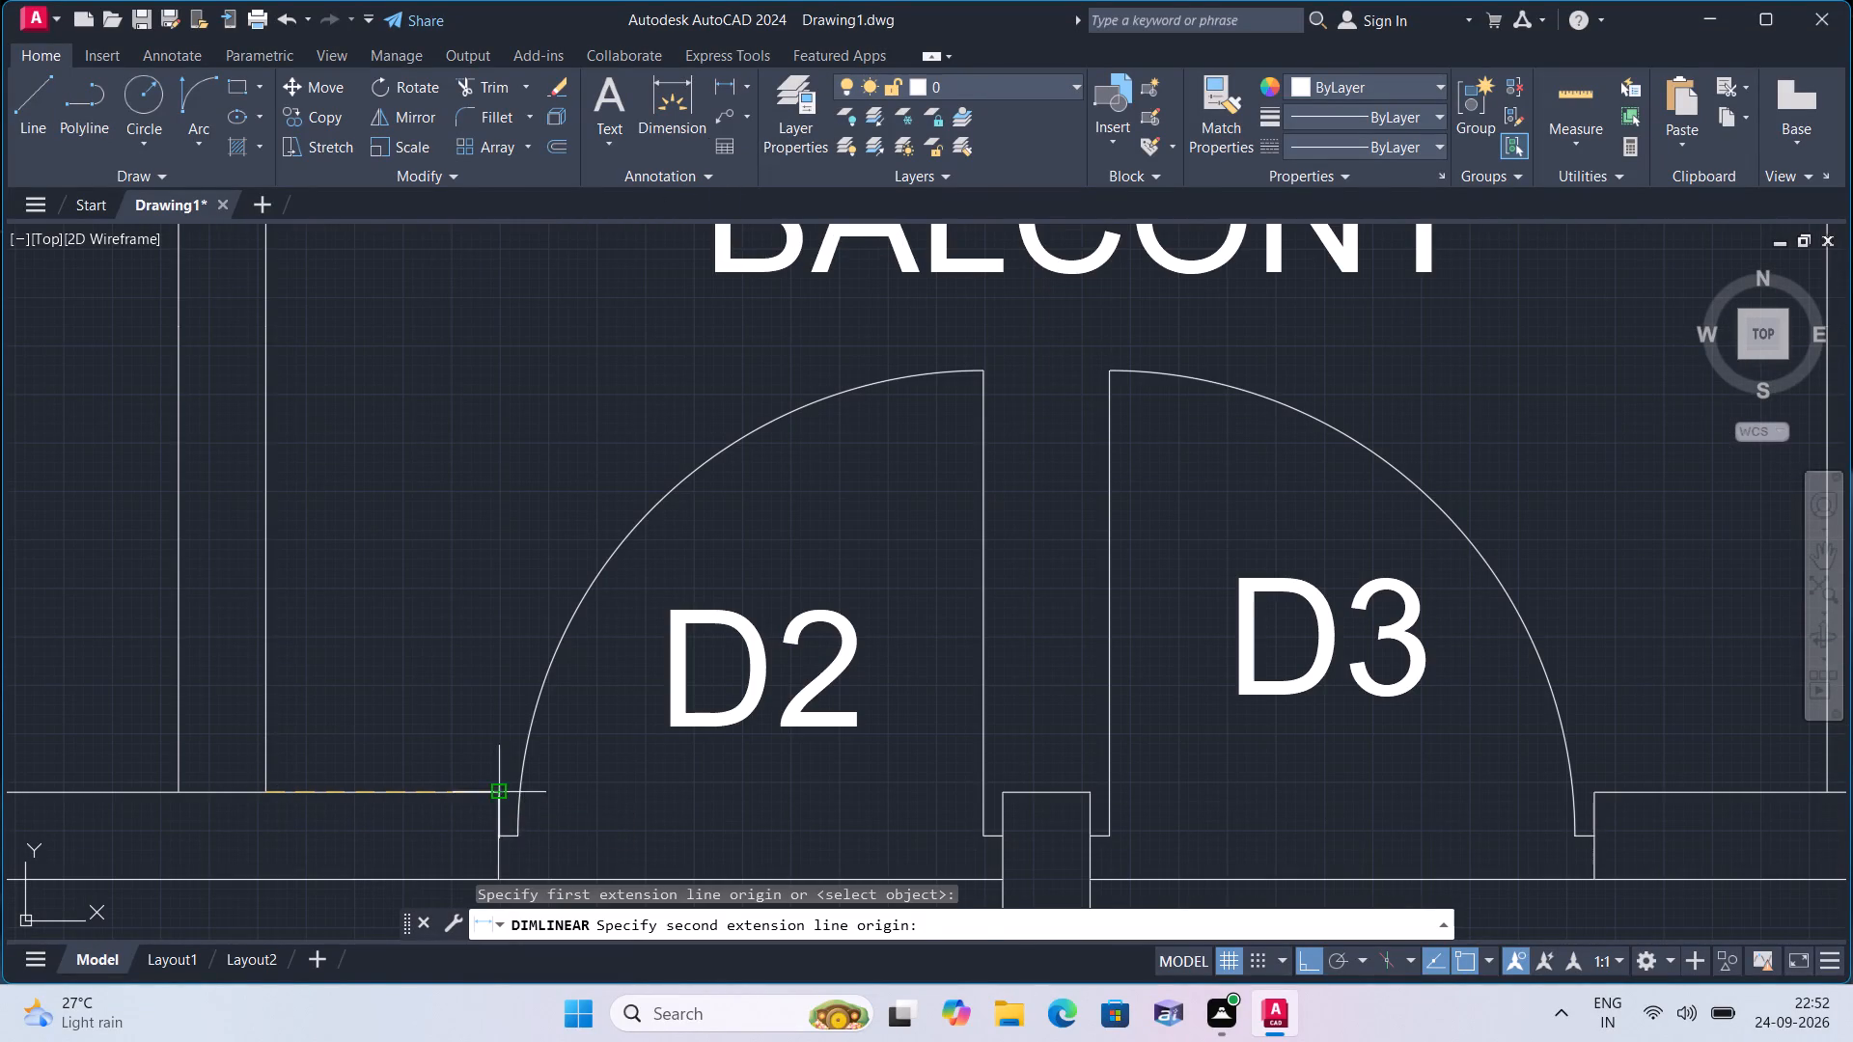
{"action": "scroll", "coordinate": [464, 740], "scroll_direction": "up", "scroll_amount": 4}
{"action": "scroll", "coordinate": [464, 740], "scroll_direction": "down", "scroll_amount": 3}
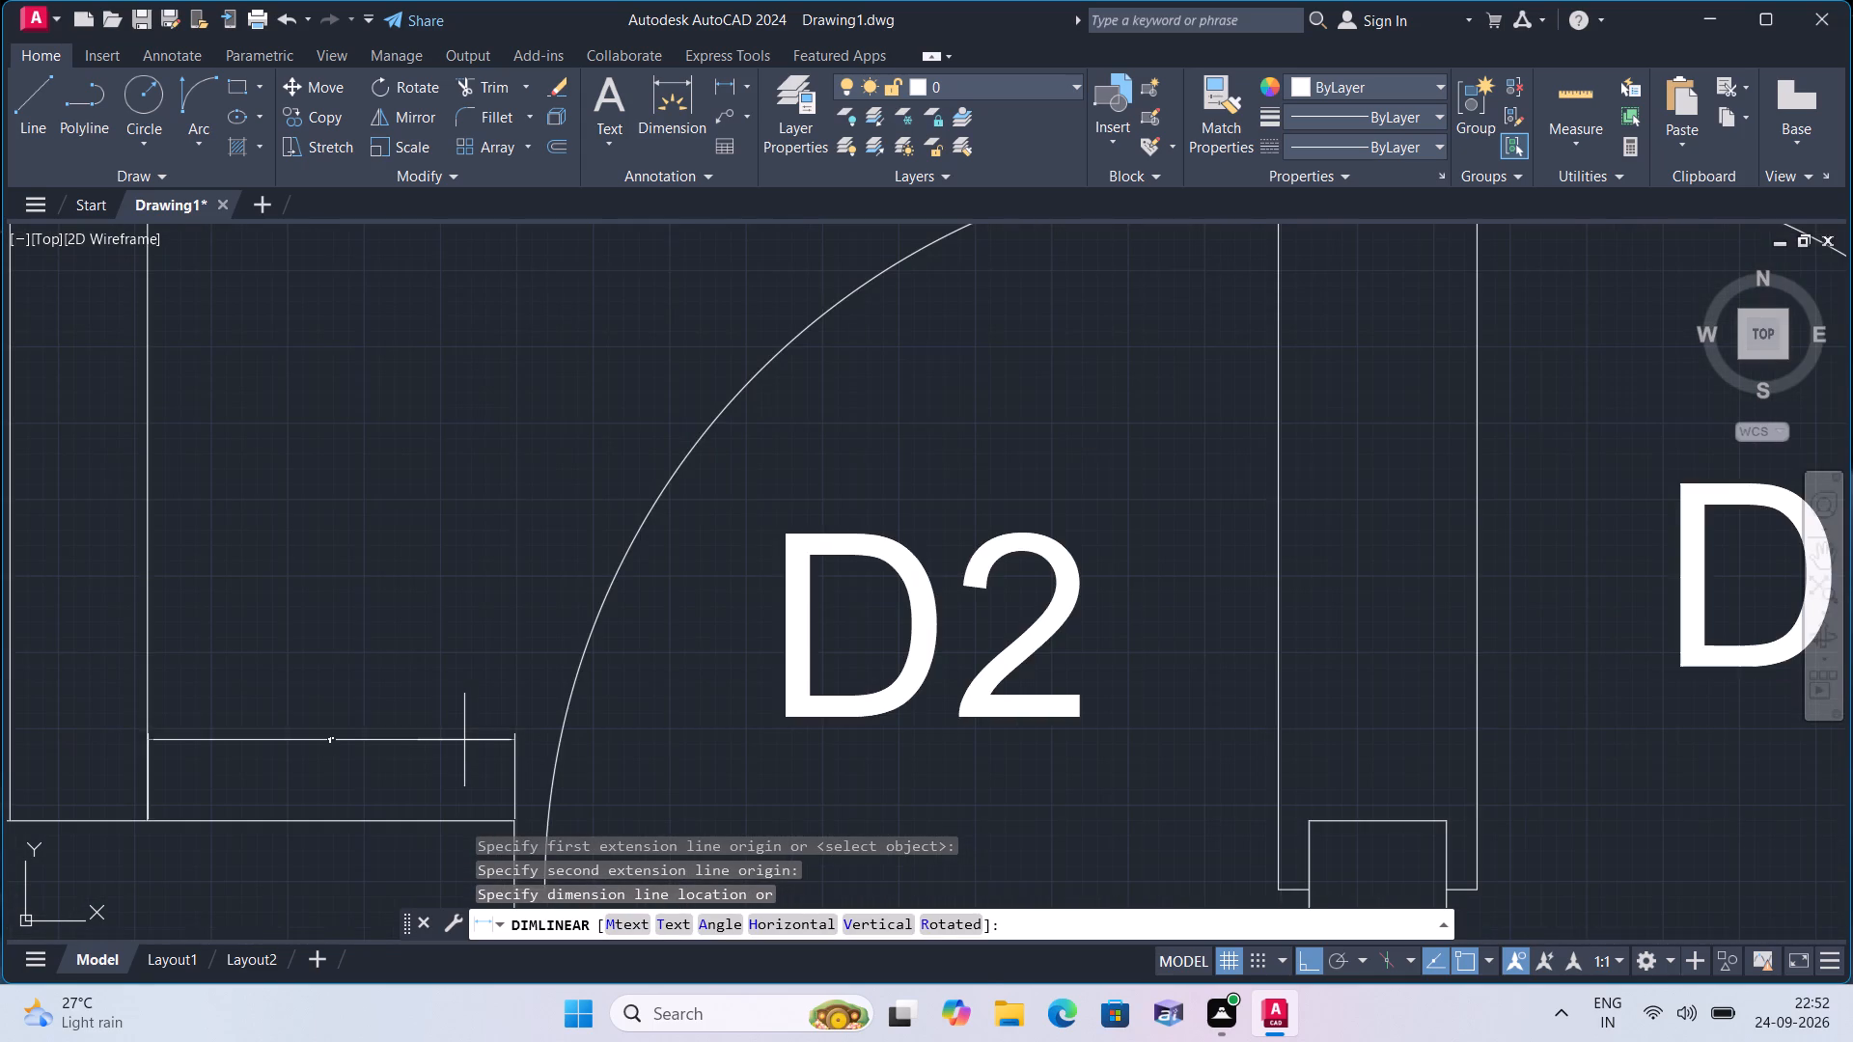
{"action": "scroll", "coordinate": [399, 731], "scroll_direction": "up", "scroll_amount": 2}
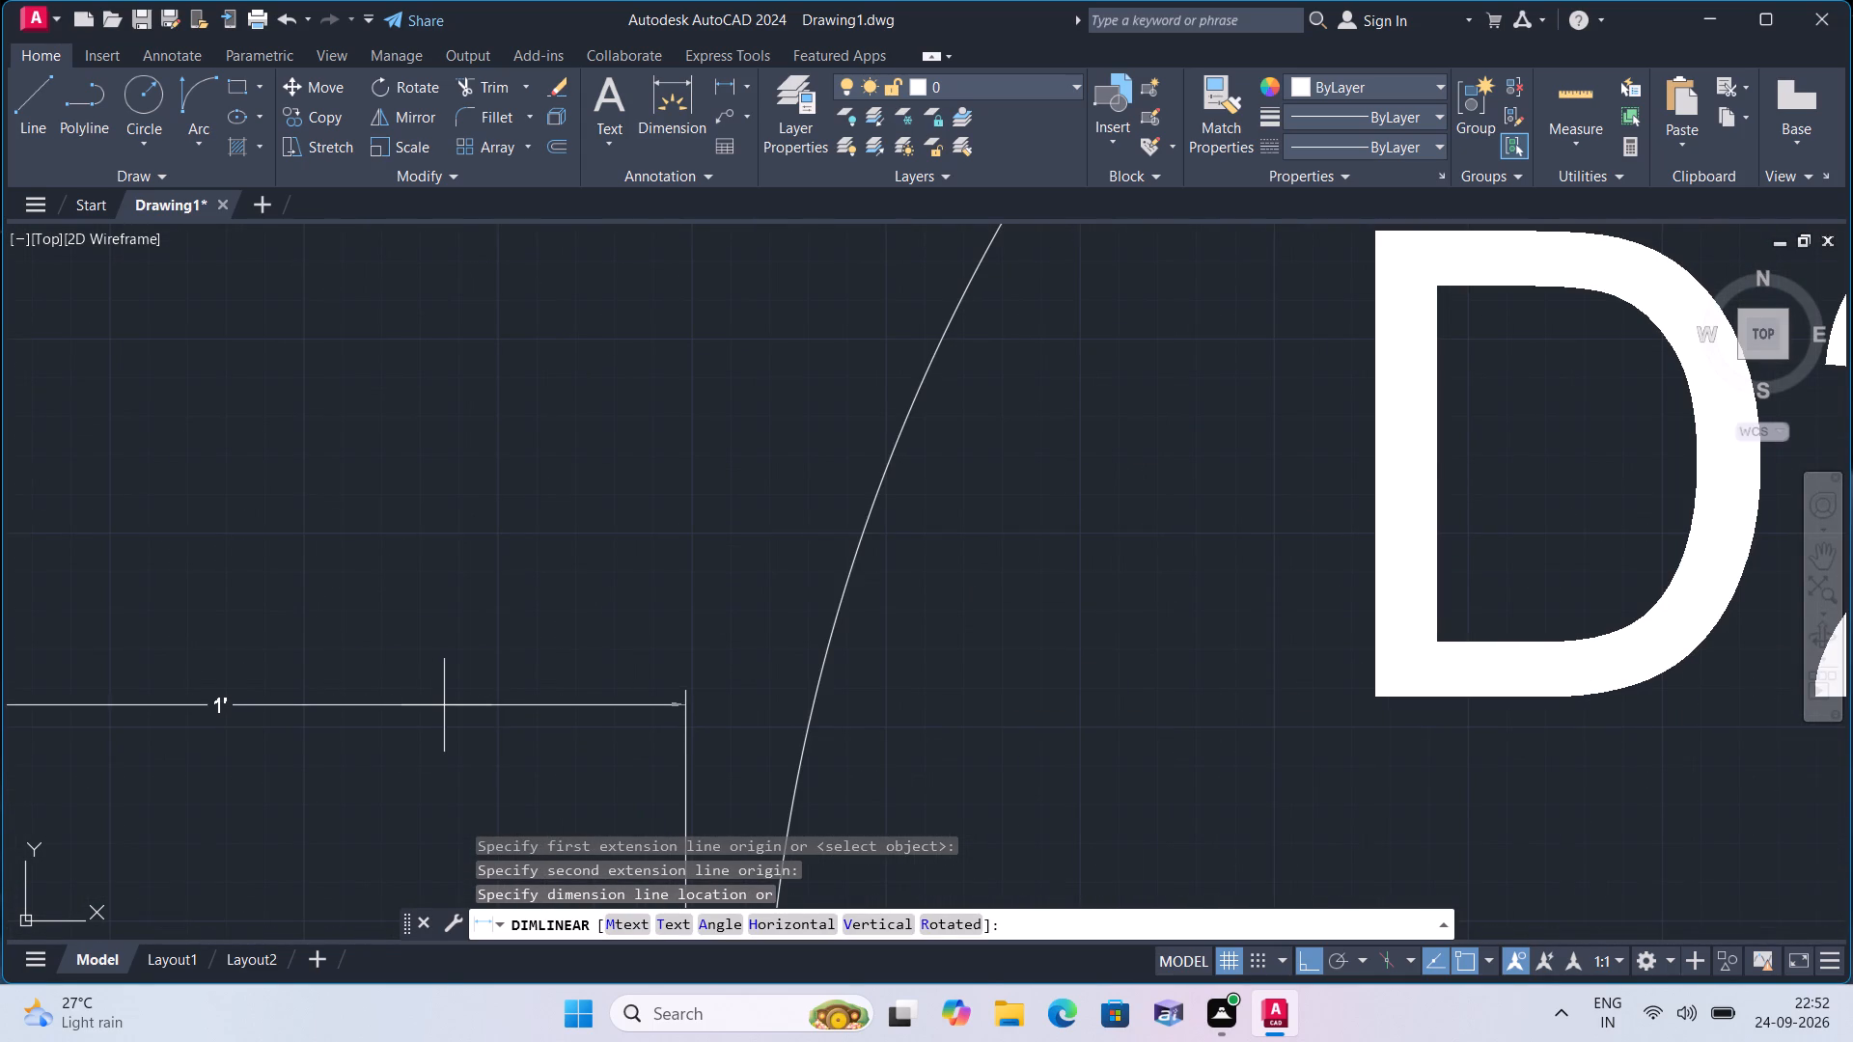
{"action": "scroll", "coordinate": [444, 704], "scroll_direction": "down", "scroll_amount": 3}
{"action": "left_click", "coordinate": [444, 704]}
{"action": "key", "text": "space"}
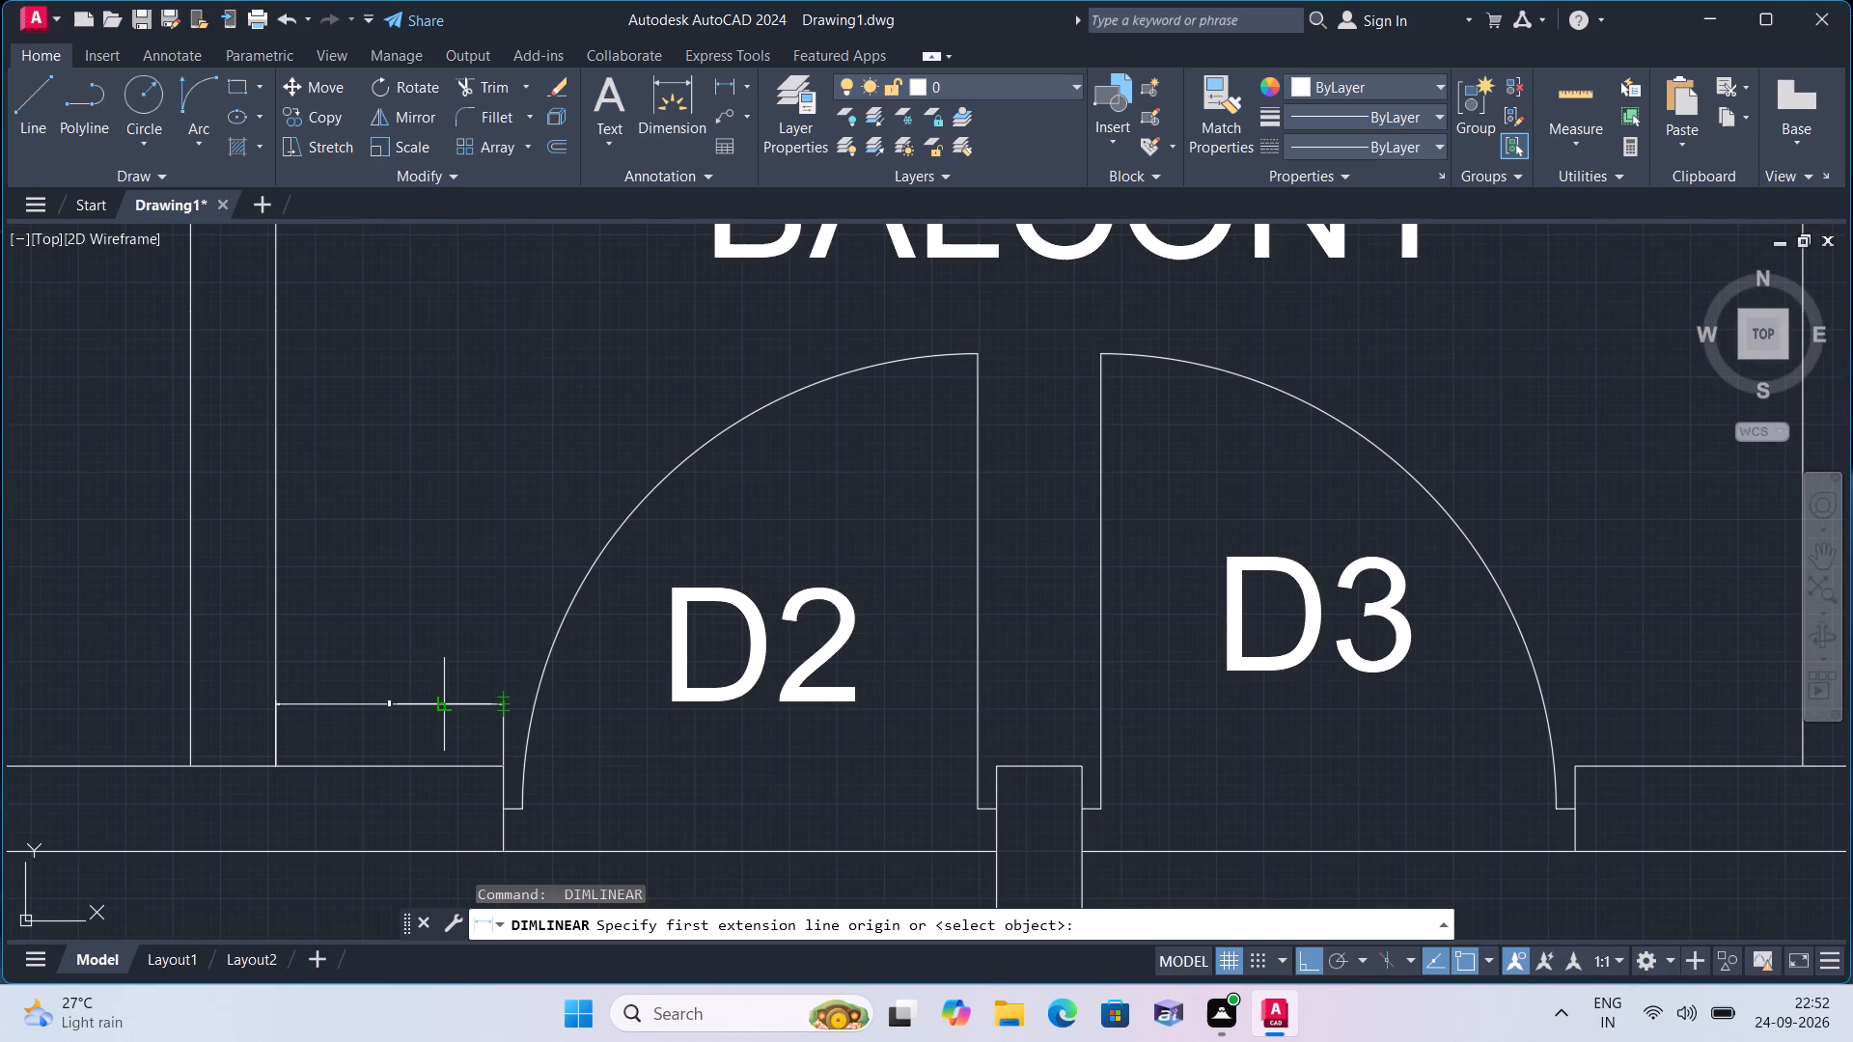
{"action": "key", "text": "Escape"}
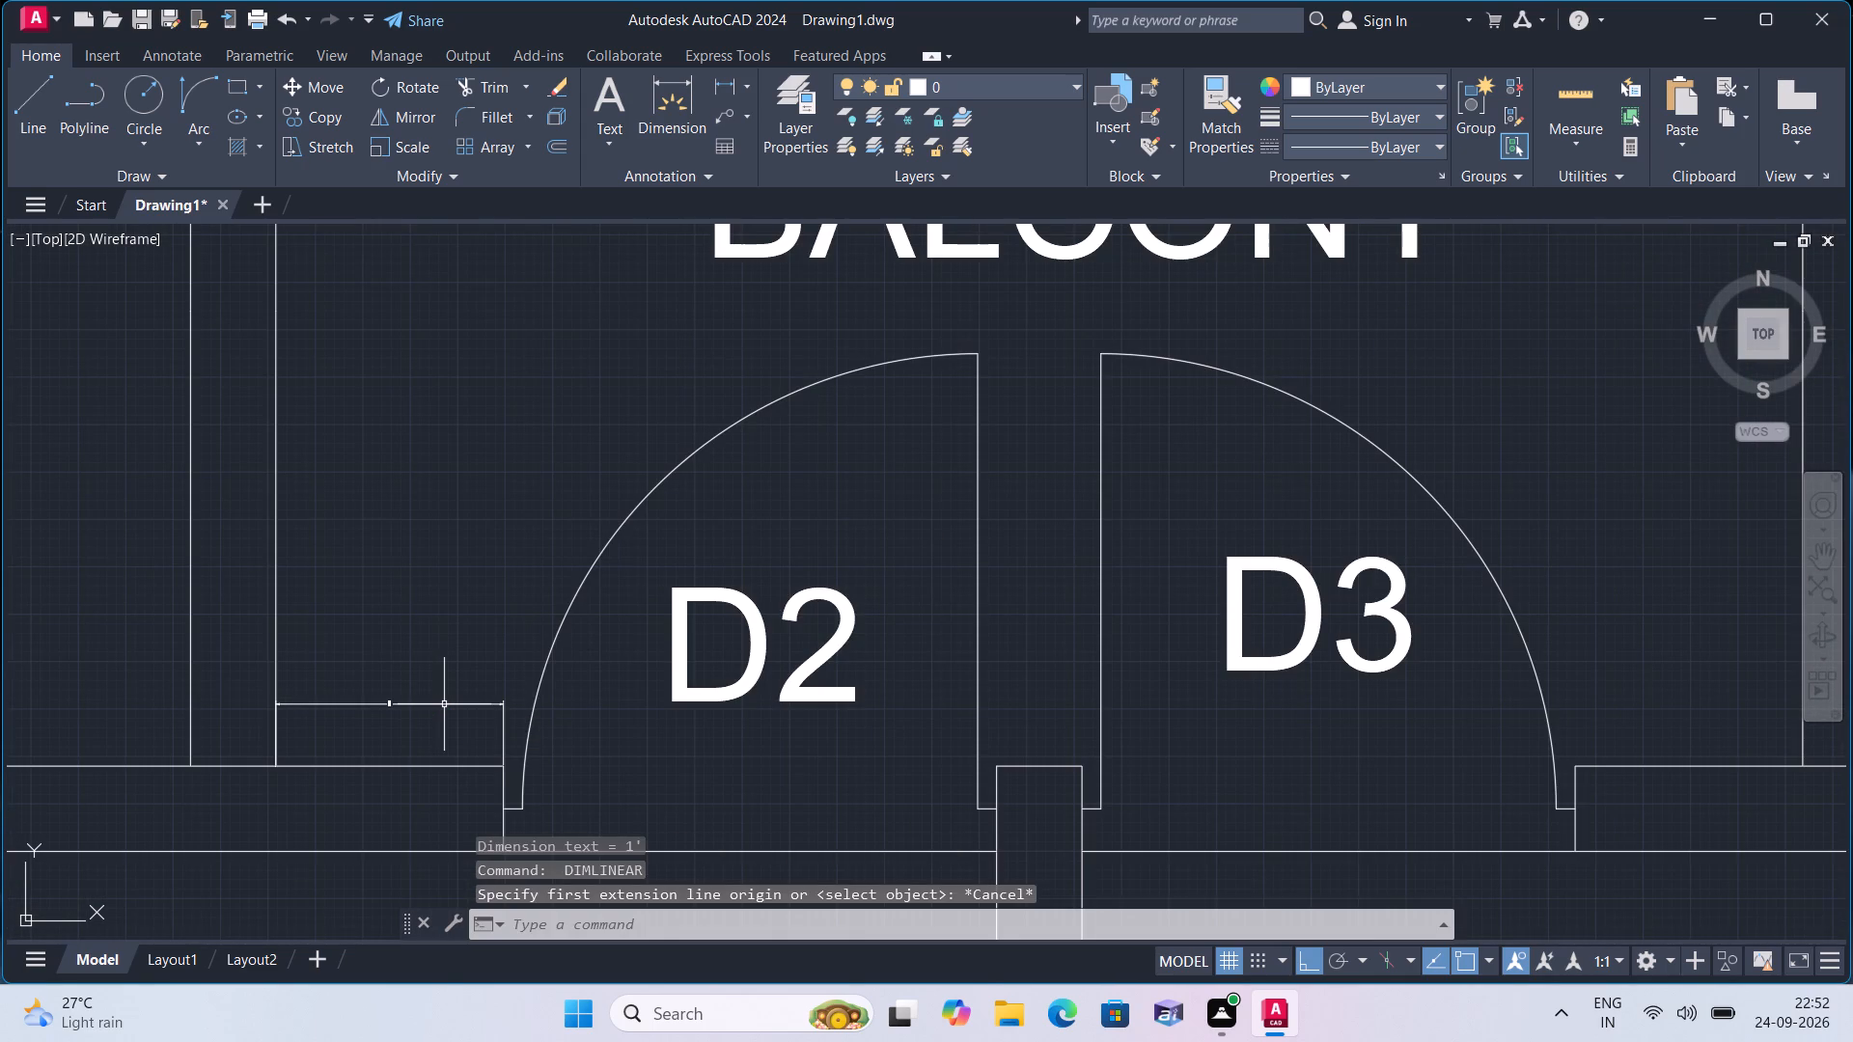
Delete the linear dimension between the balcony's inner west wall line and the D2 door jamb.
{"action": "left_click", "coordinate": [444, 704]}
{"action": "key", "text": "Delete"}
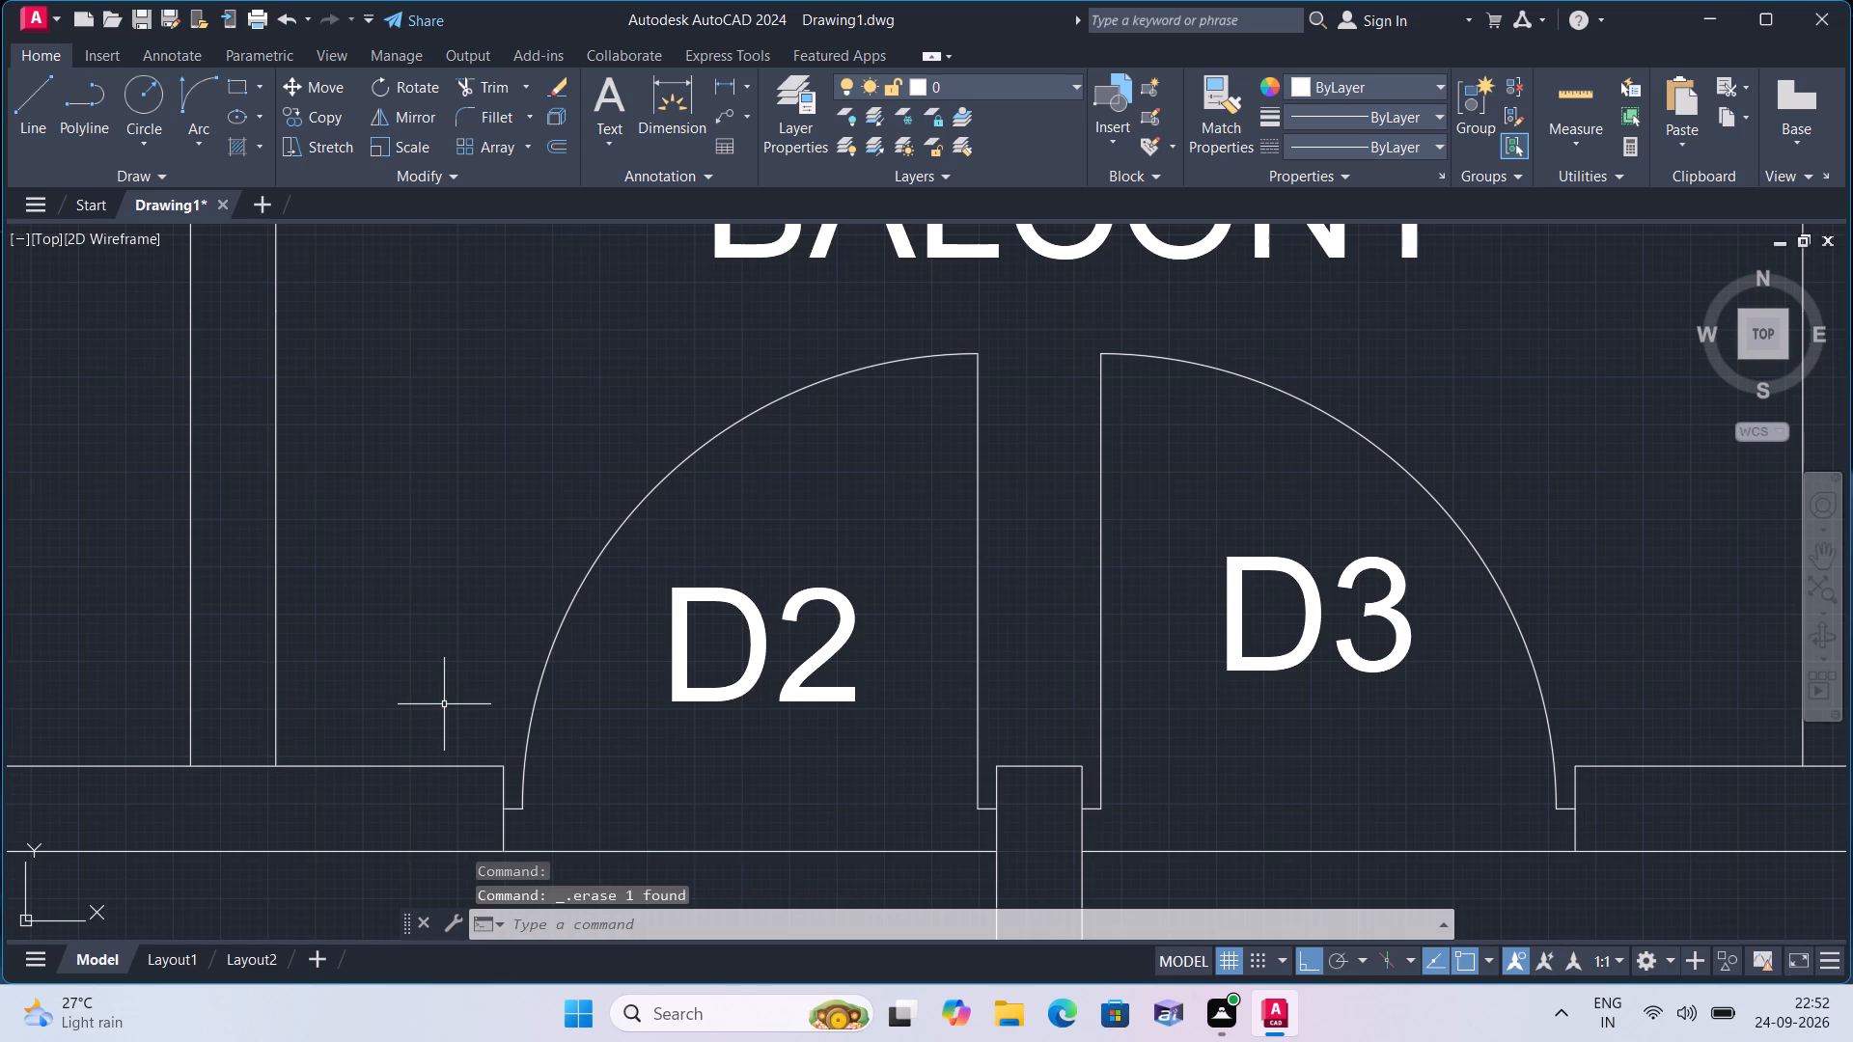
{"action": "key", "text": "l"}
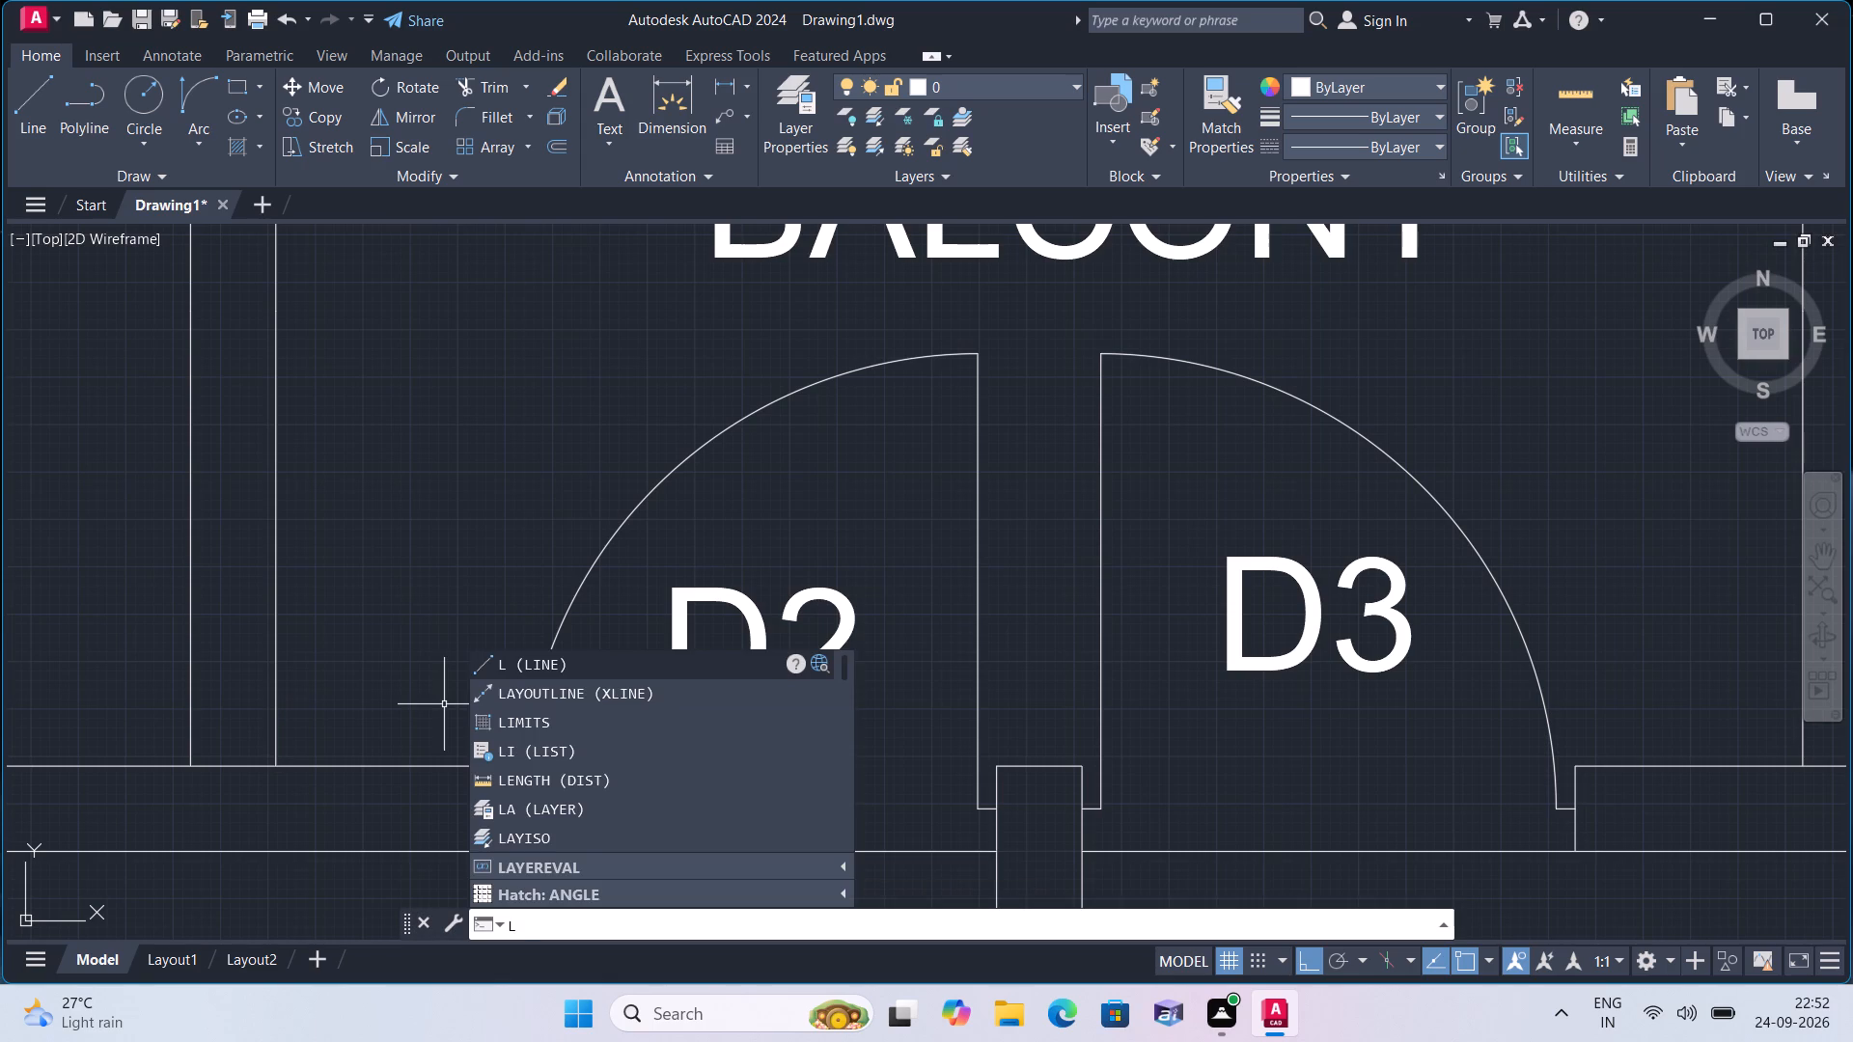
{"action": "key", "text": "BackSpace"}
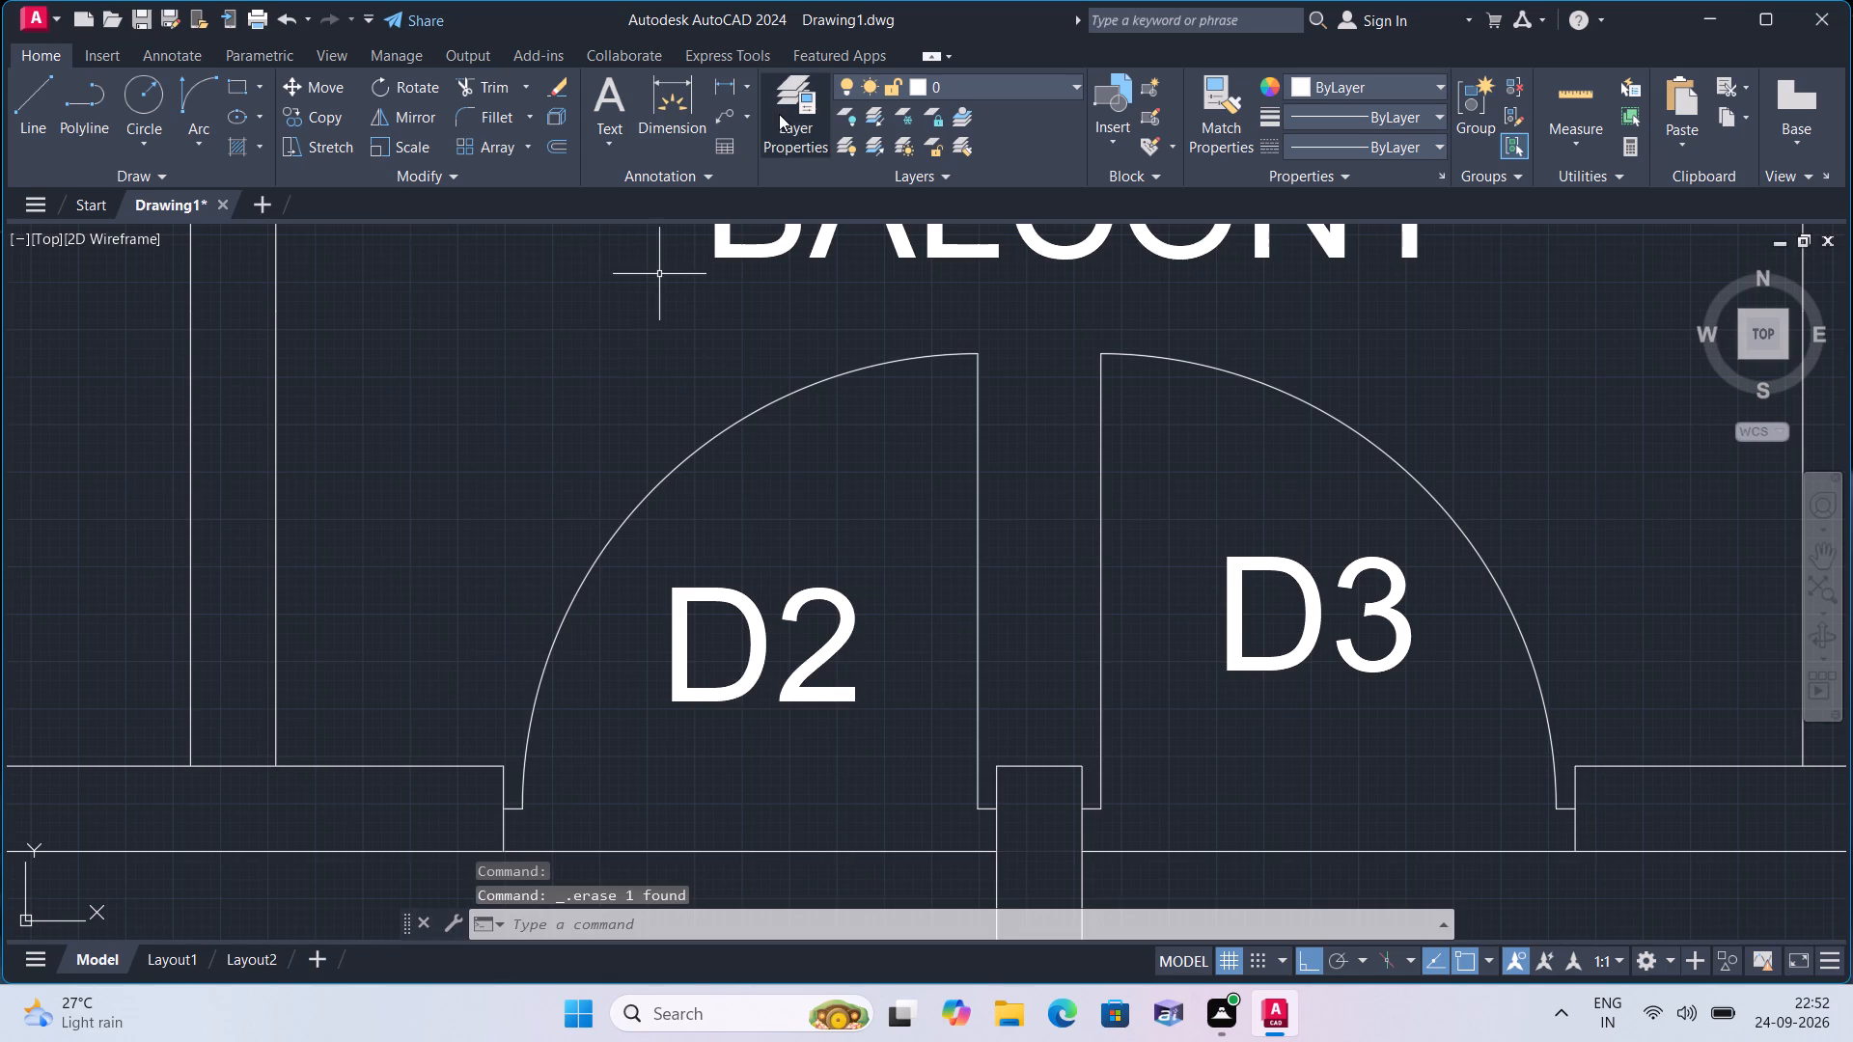
Measure the northwest balcony's inner depth along its west side with a trial linear dimension, without placing it.
{"action": "left_click", "coordinate": [744, 74]}
{"action": "left_click", "coordinate": [759, 111]}
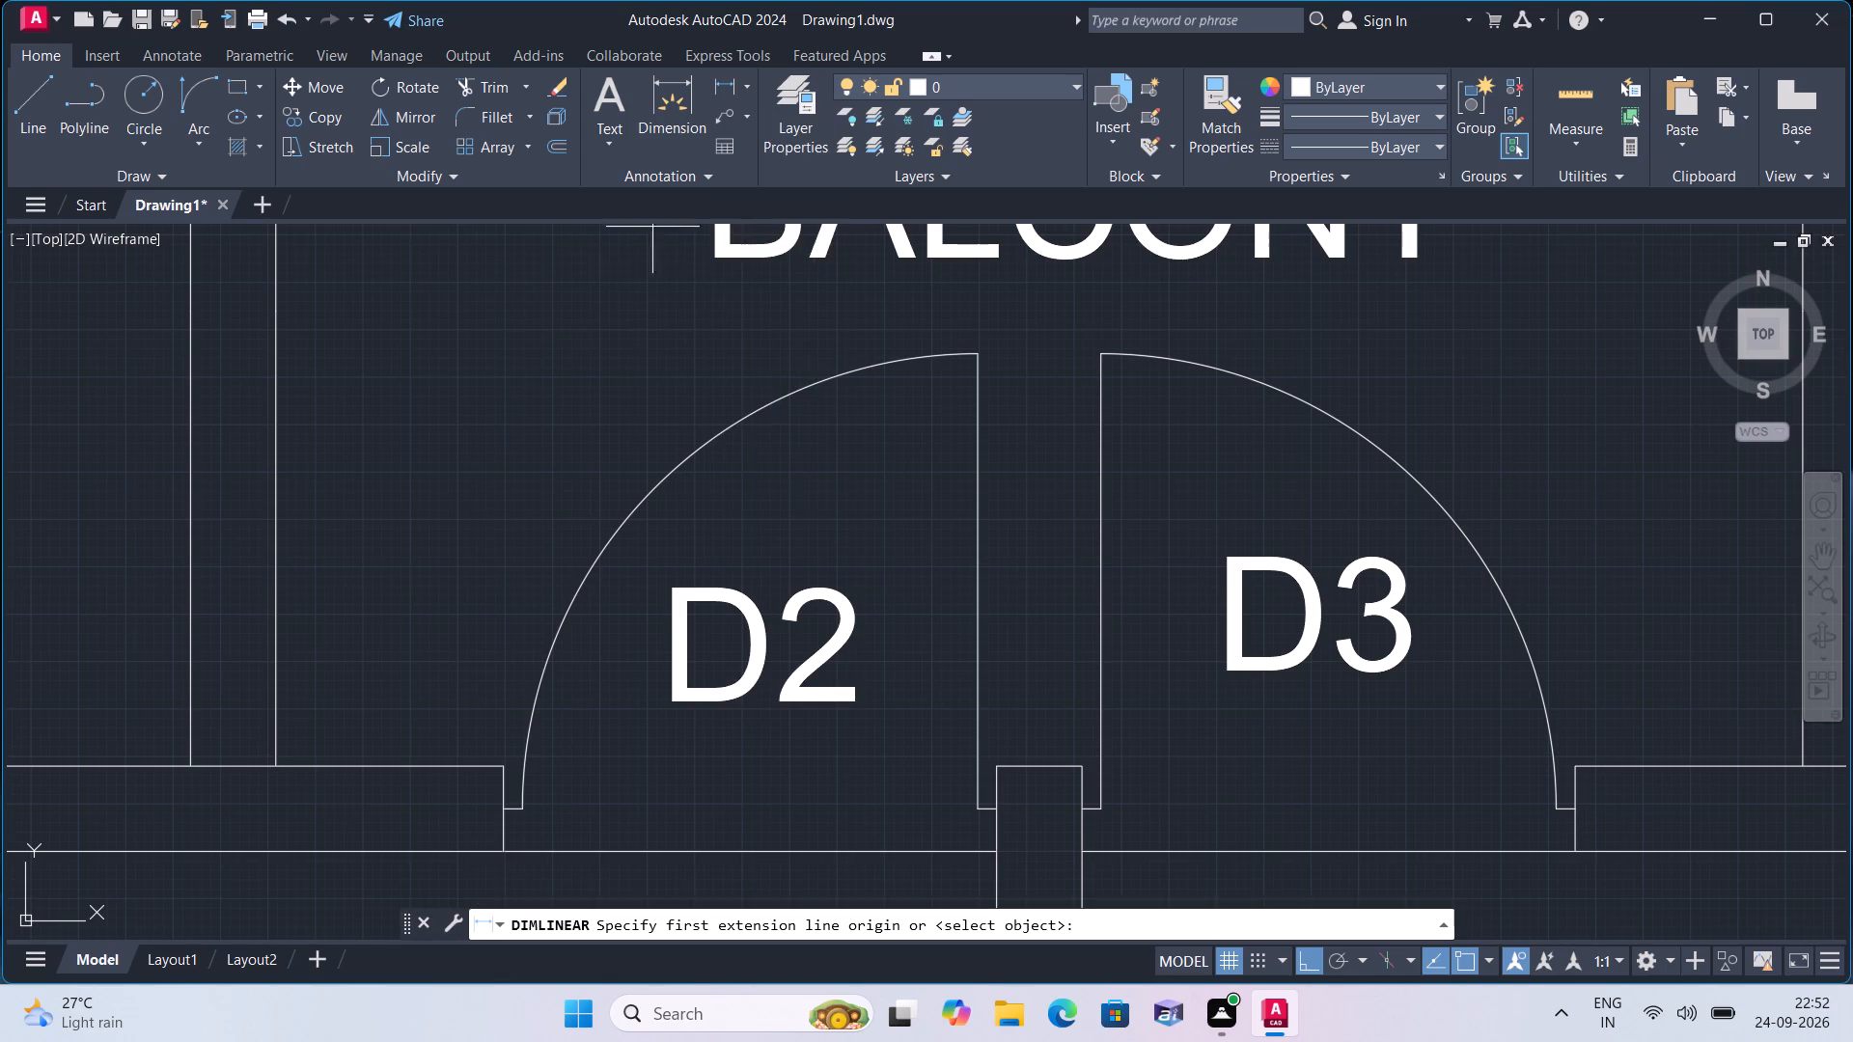
{"action": "scroll", "coordinate": [525, 320], "scroll_direction": "down", "scroll_amount": 2}
{"action": "middle_click_drag", "start_coordinate": [405, 381], "coordinate": [472, 518]}
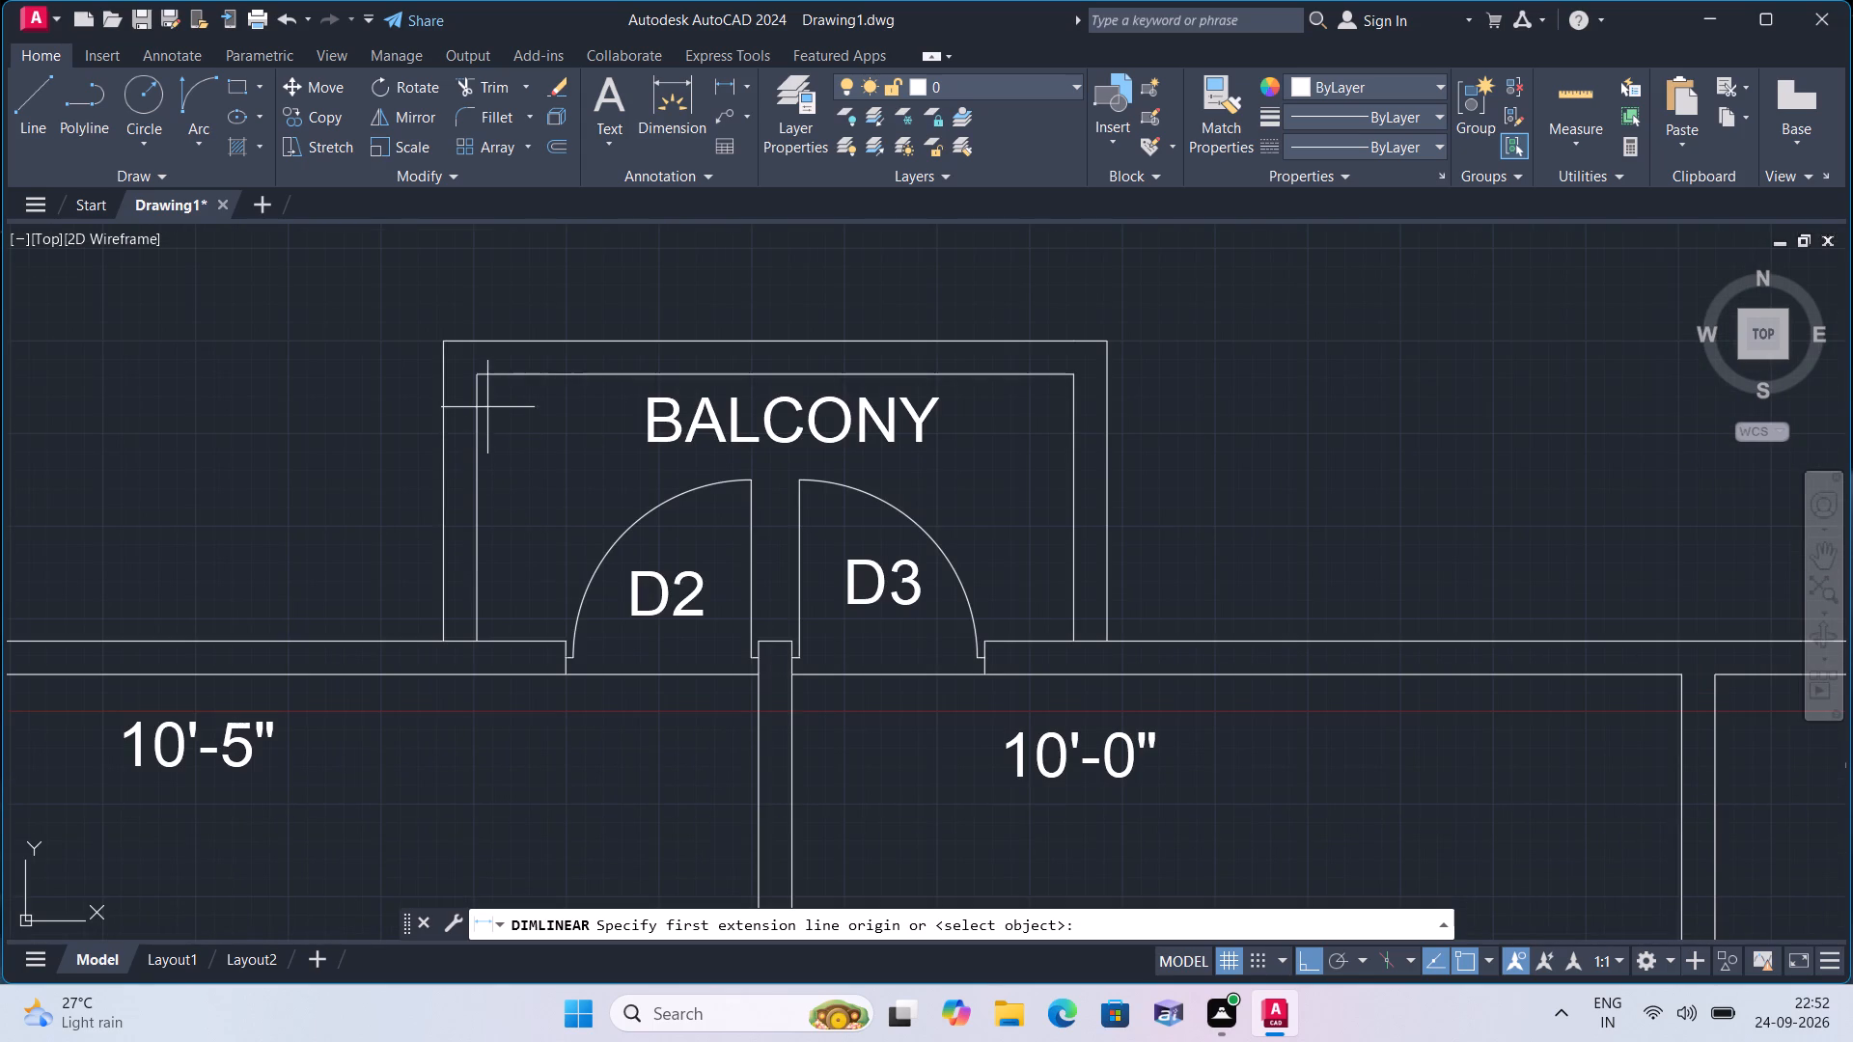
{"action": "left_click", "coordinate": [485, 370]}
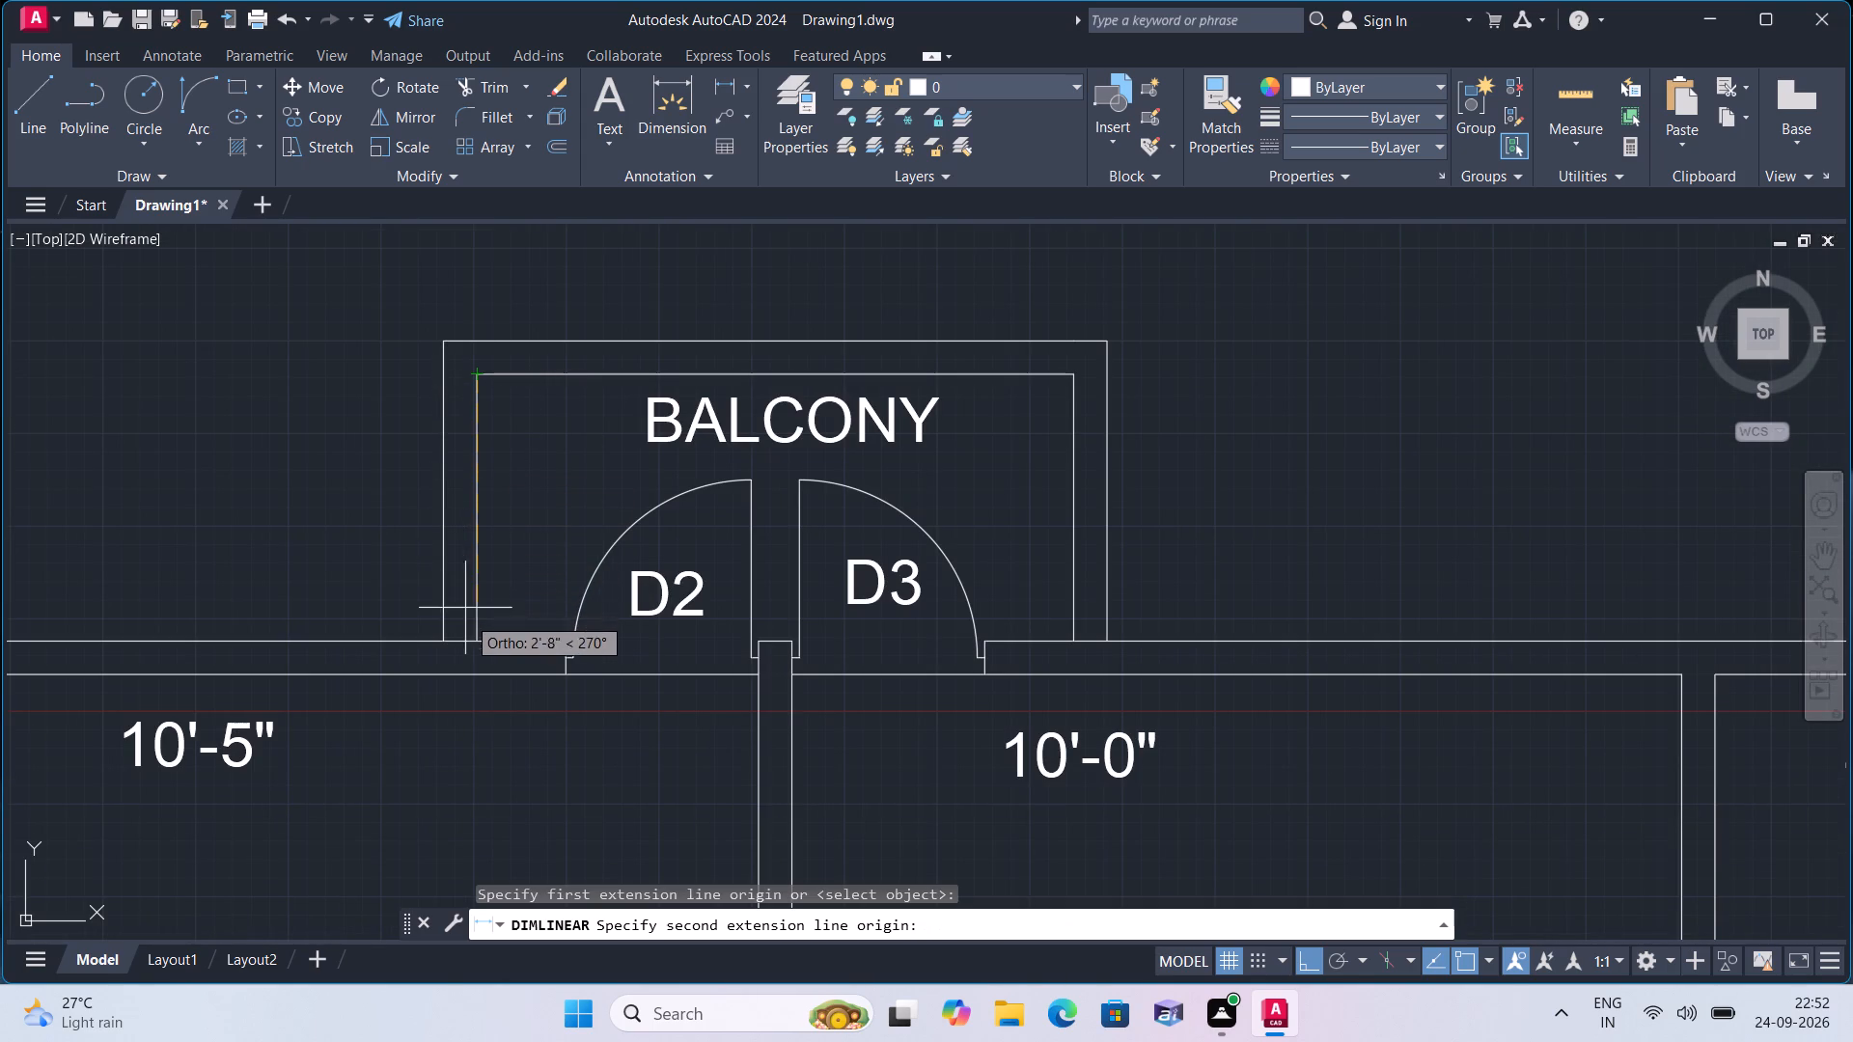
{"action": "left_click", "coordinate": [484, 646]}
{"action": "scroll", "coordinate": [529, 591], "scroll_direction": "up", "scroll_amount": 3}
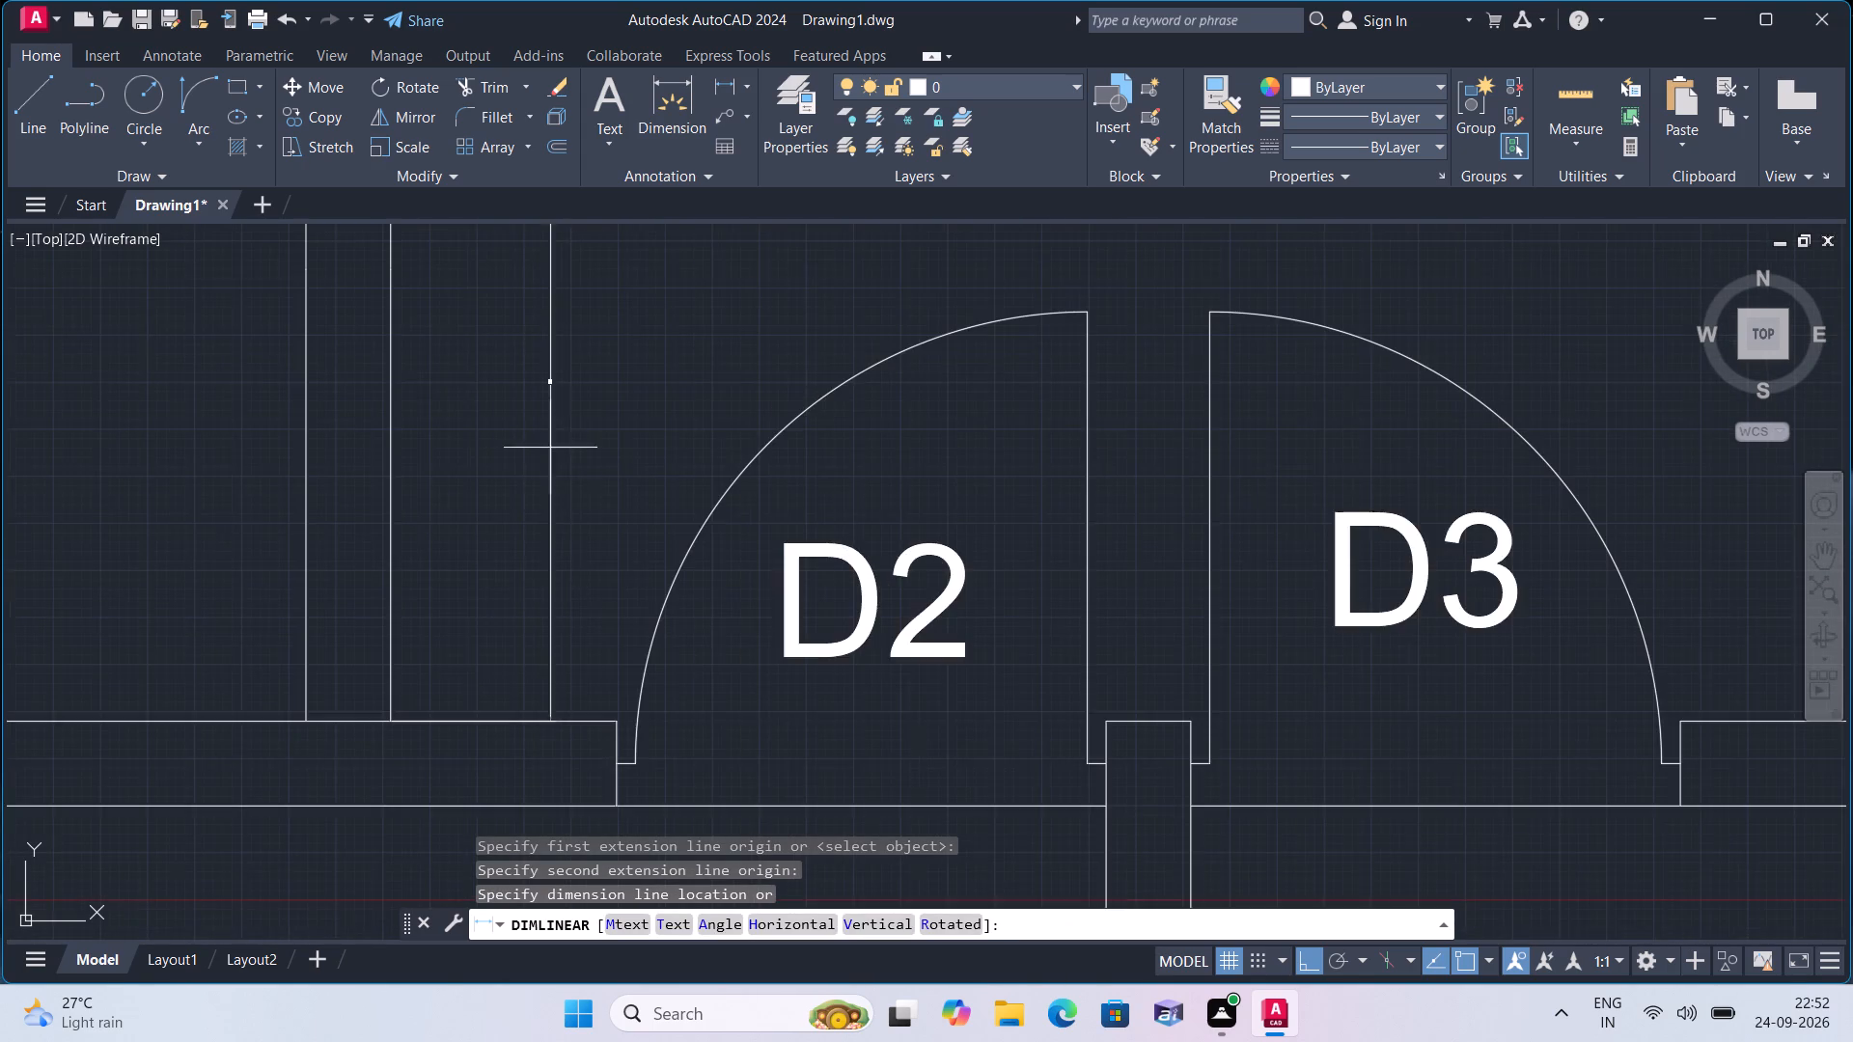
{"action": "scroll", "coordinate": [542, 432], "scroll_direction": "up", "scroll_amount": 3}
{"action": "scroll", "coordinate": [542, 431], "scroll_direction": "down", "scroll_amount": 2}
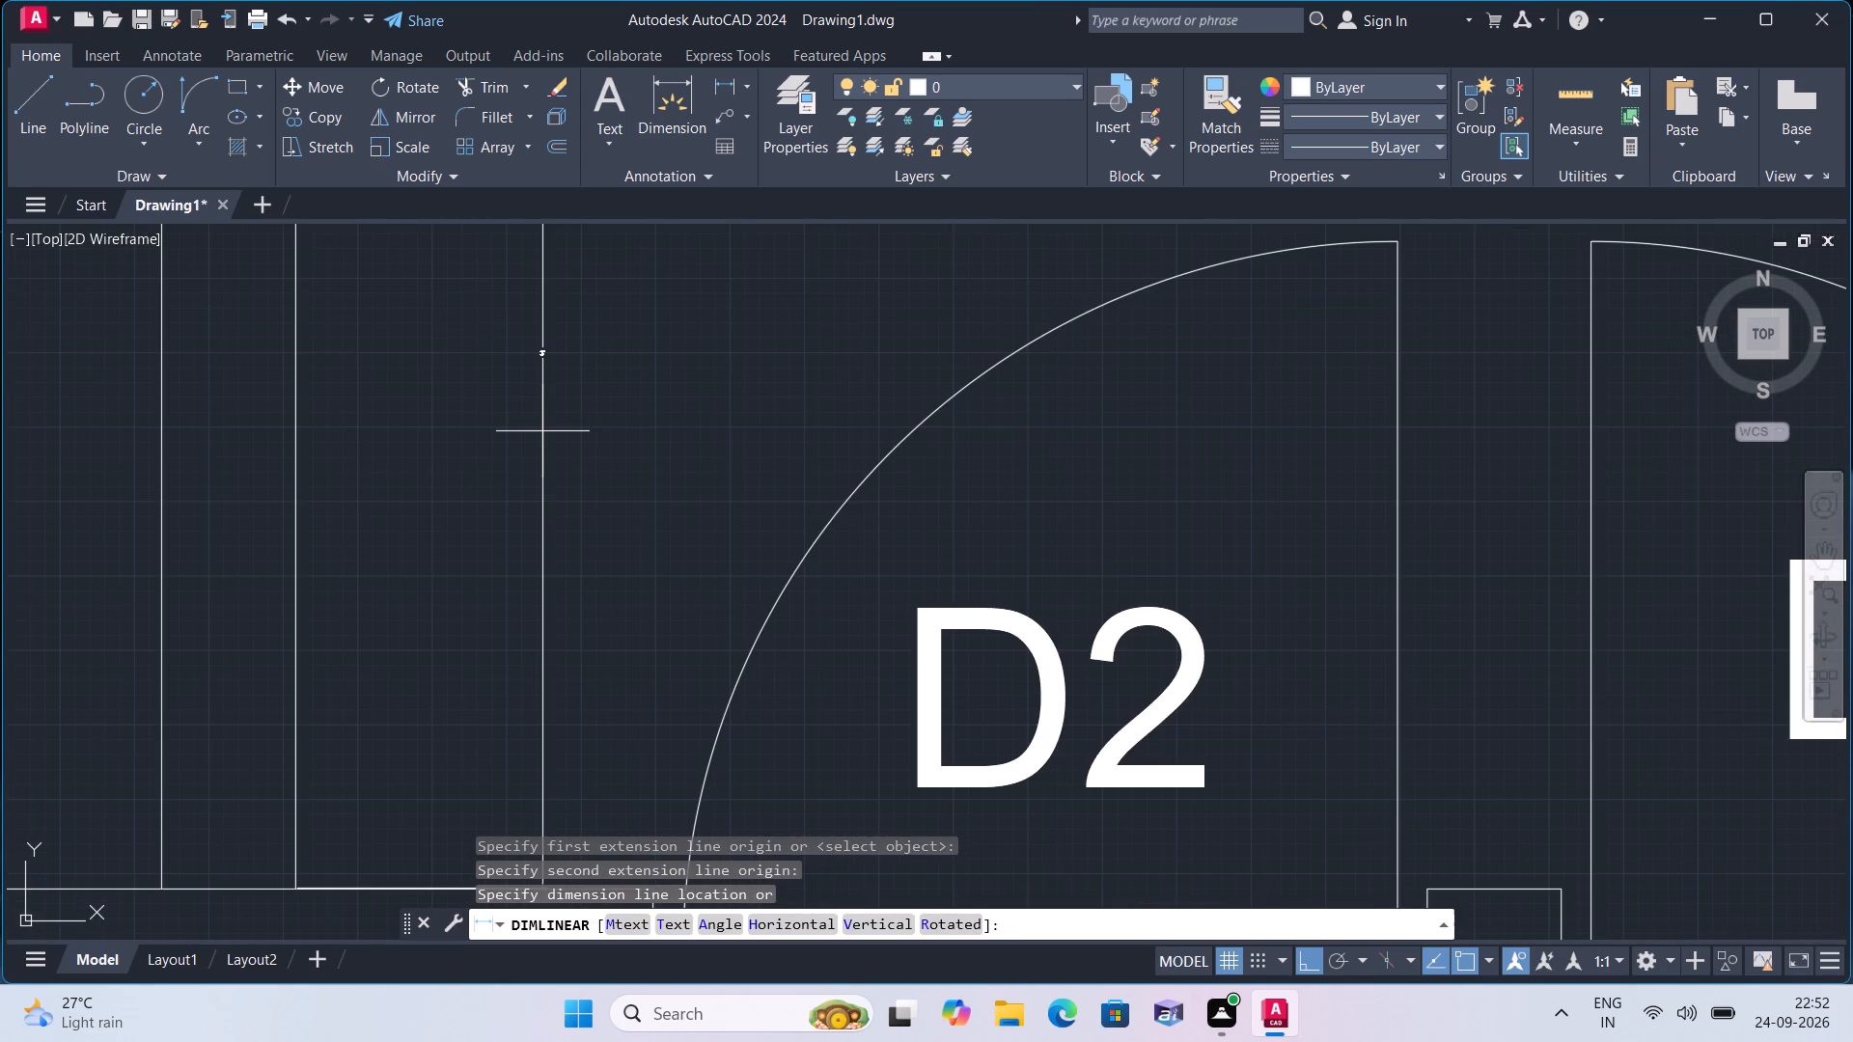
{"action": "key", "text": "Escape"}
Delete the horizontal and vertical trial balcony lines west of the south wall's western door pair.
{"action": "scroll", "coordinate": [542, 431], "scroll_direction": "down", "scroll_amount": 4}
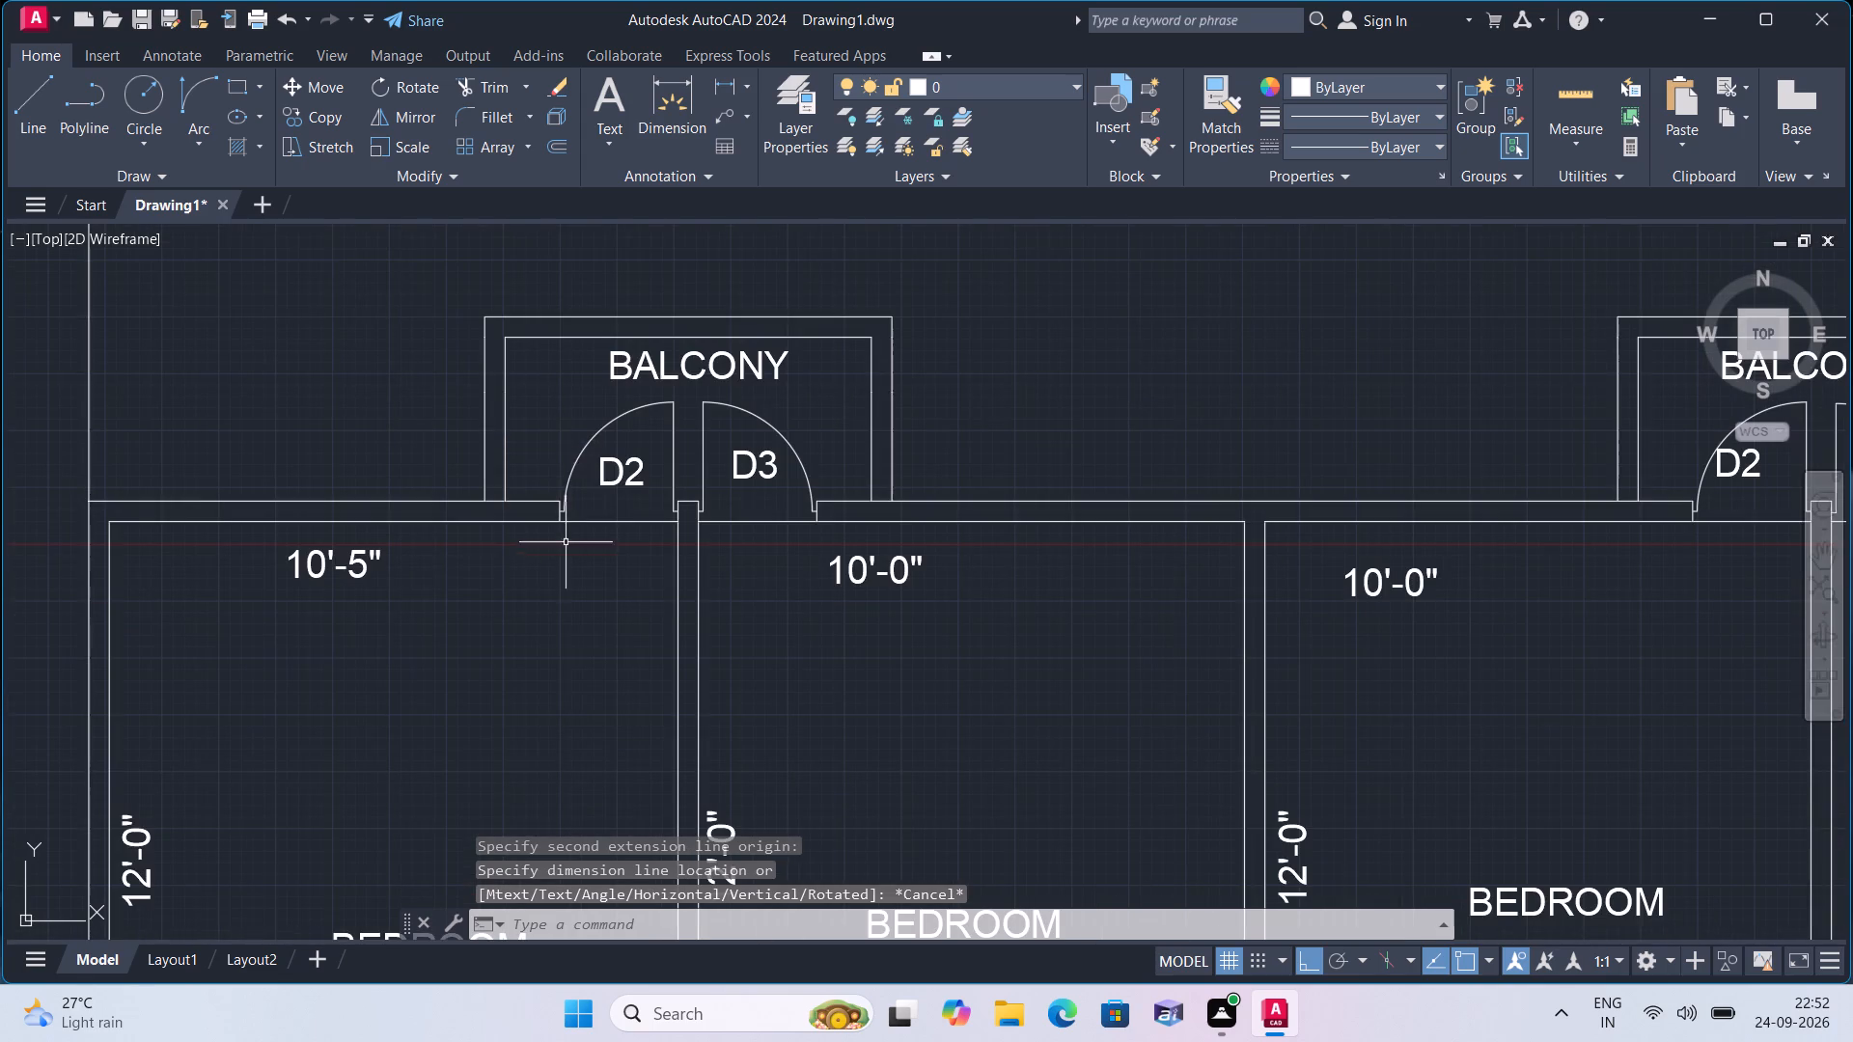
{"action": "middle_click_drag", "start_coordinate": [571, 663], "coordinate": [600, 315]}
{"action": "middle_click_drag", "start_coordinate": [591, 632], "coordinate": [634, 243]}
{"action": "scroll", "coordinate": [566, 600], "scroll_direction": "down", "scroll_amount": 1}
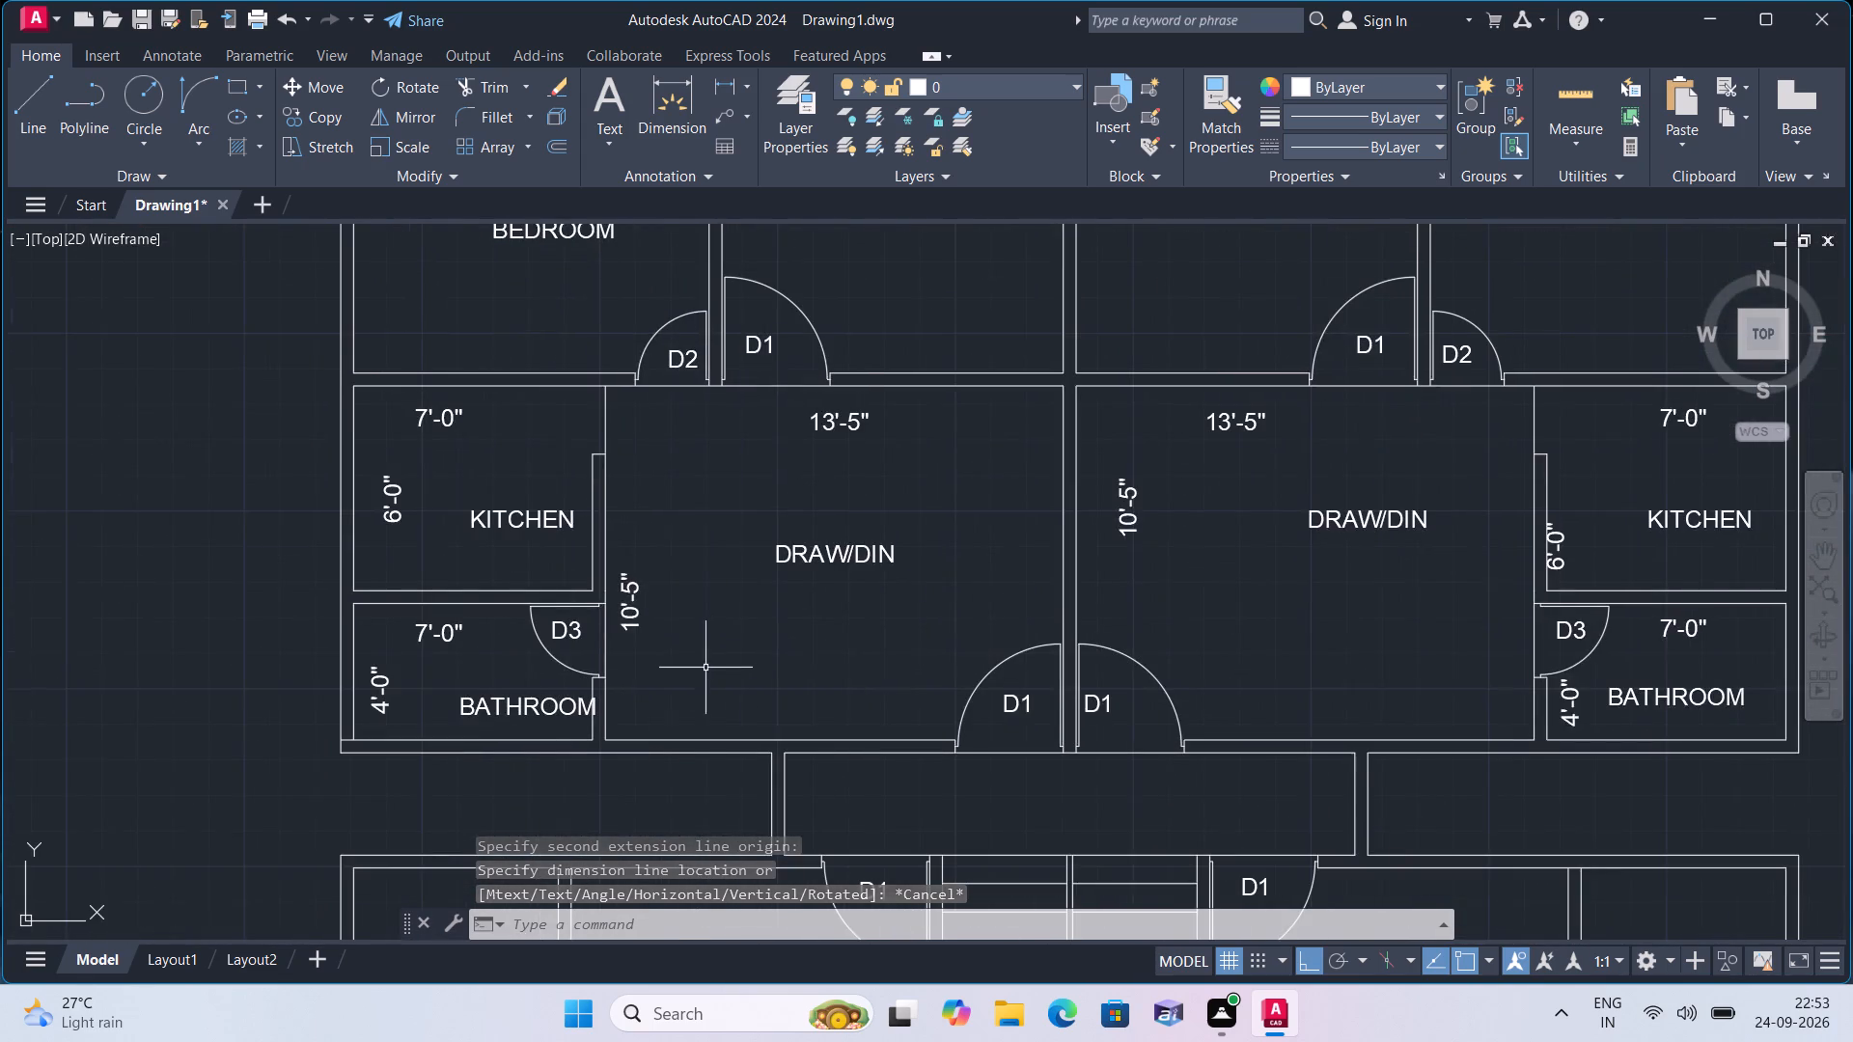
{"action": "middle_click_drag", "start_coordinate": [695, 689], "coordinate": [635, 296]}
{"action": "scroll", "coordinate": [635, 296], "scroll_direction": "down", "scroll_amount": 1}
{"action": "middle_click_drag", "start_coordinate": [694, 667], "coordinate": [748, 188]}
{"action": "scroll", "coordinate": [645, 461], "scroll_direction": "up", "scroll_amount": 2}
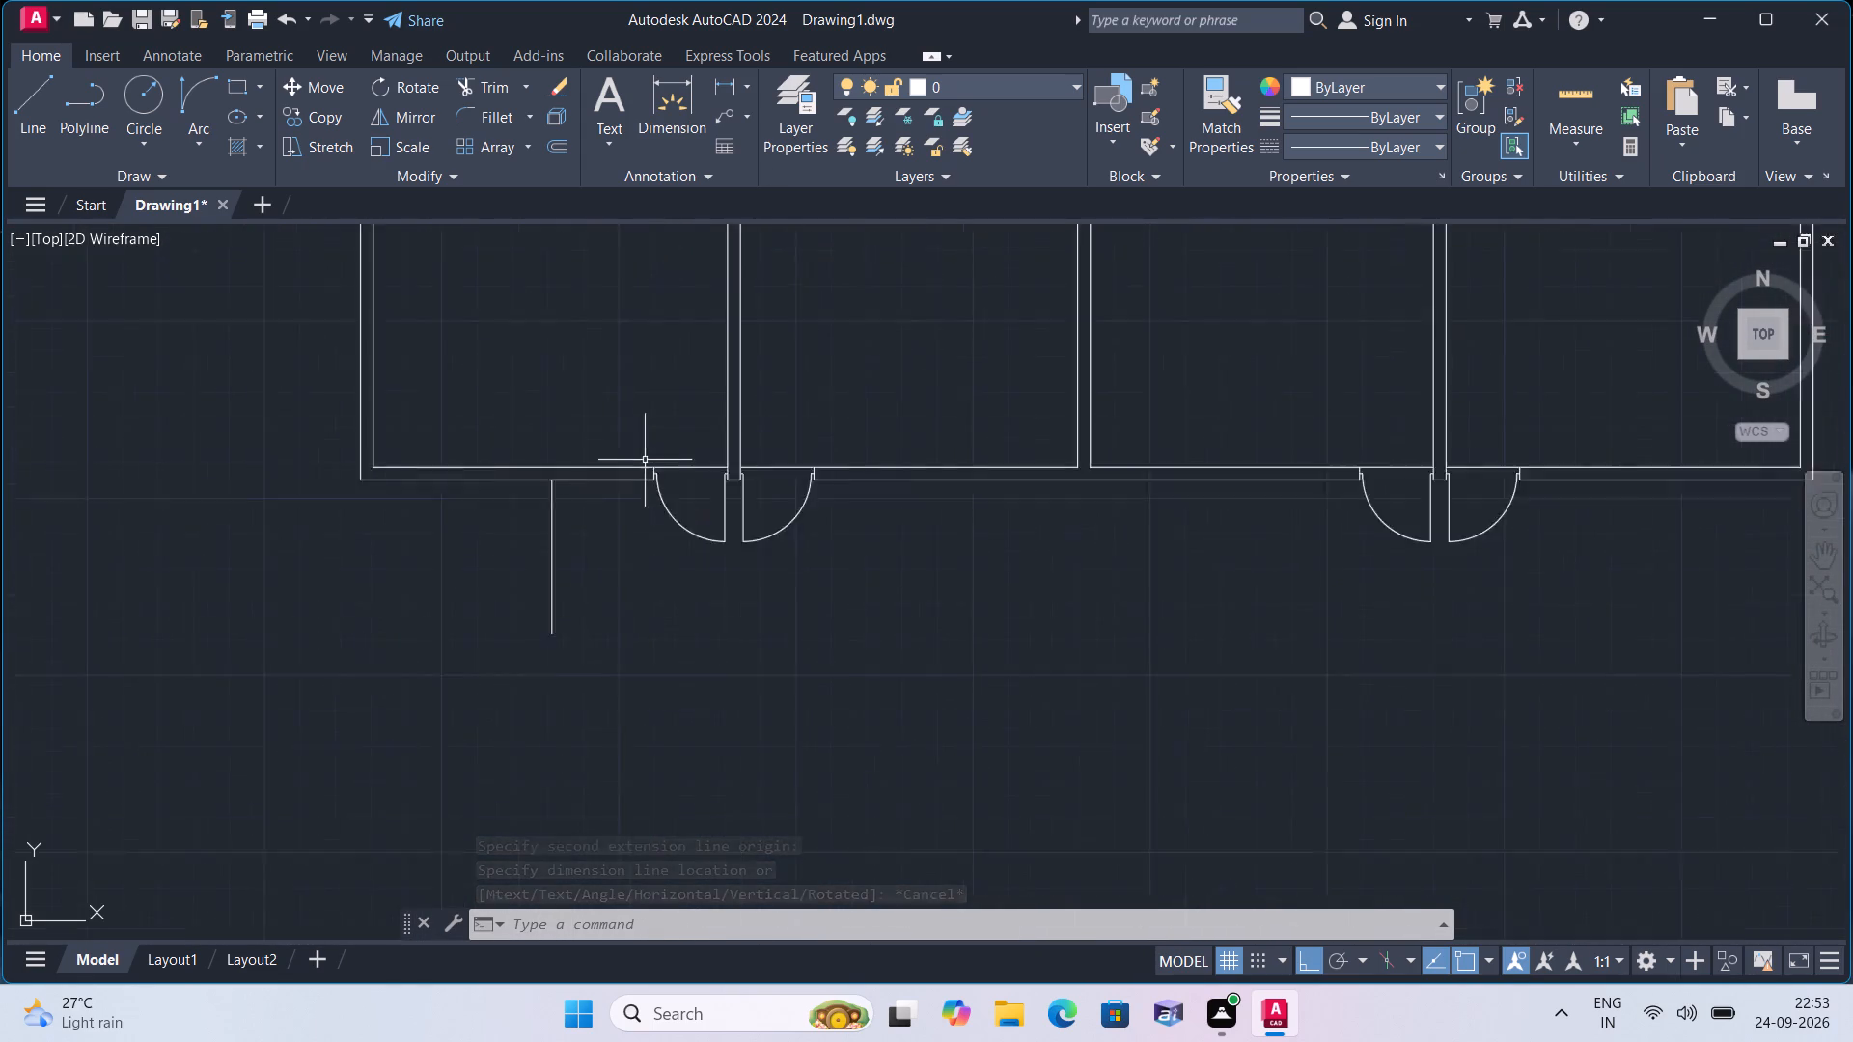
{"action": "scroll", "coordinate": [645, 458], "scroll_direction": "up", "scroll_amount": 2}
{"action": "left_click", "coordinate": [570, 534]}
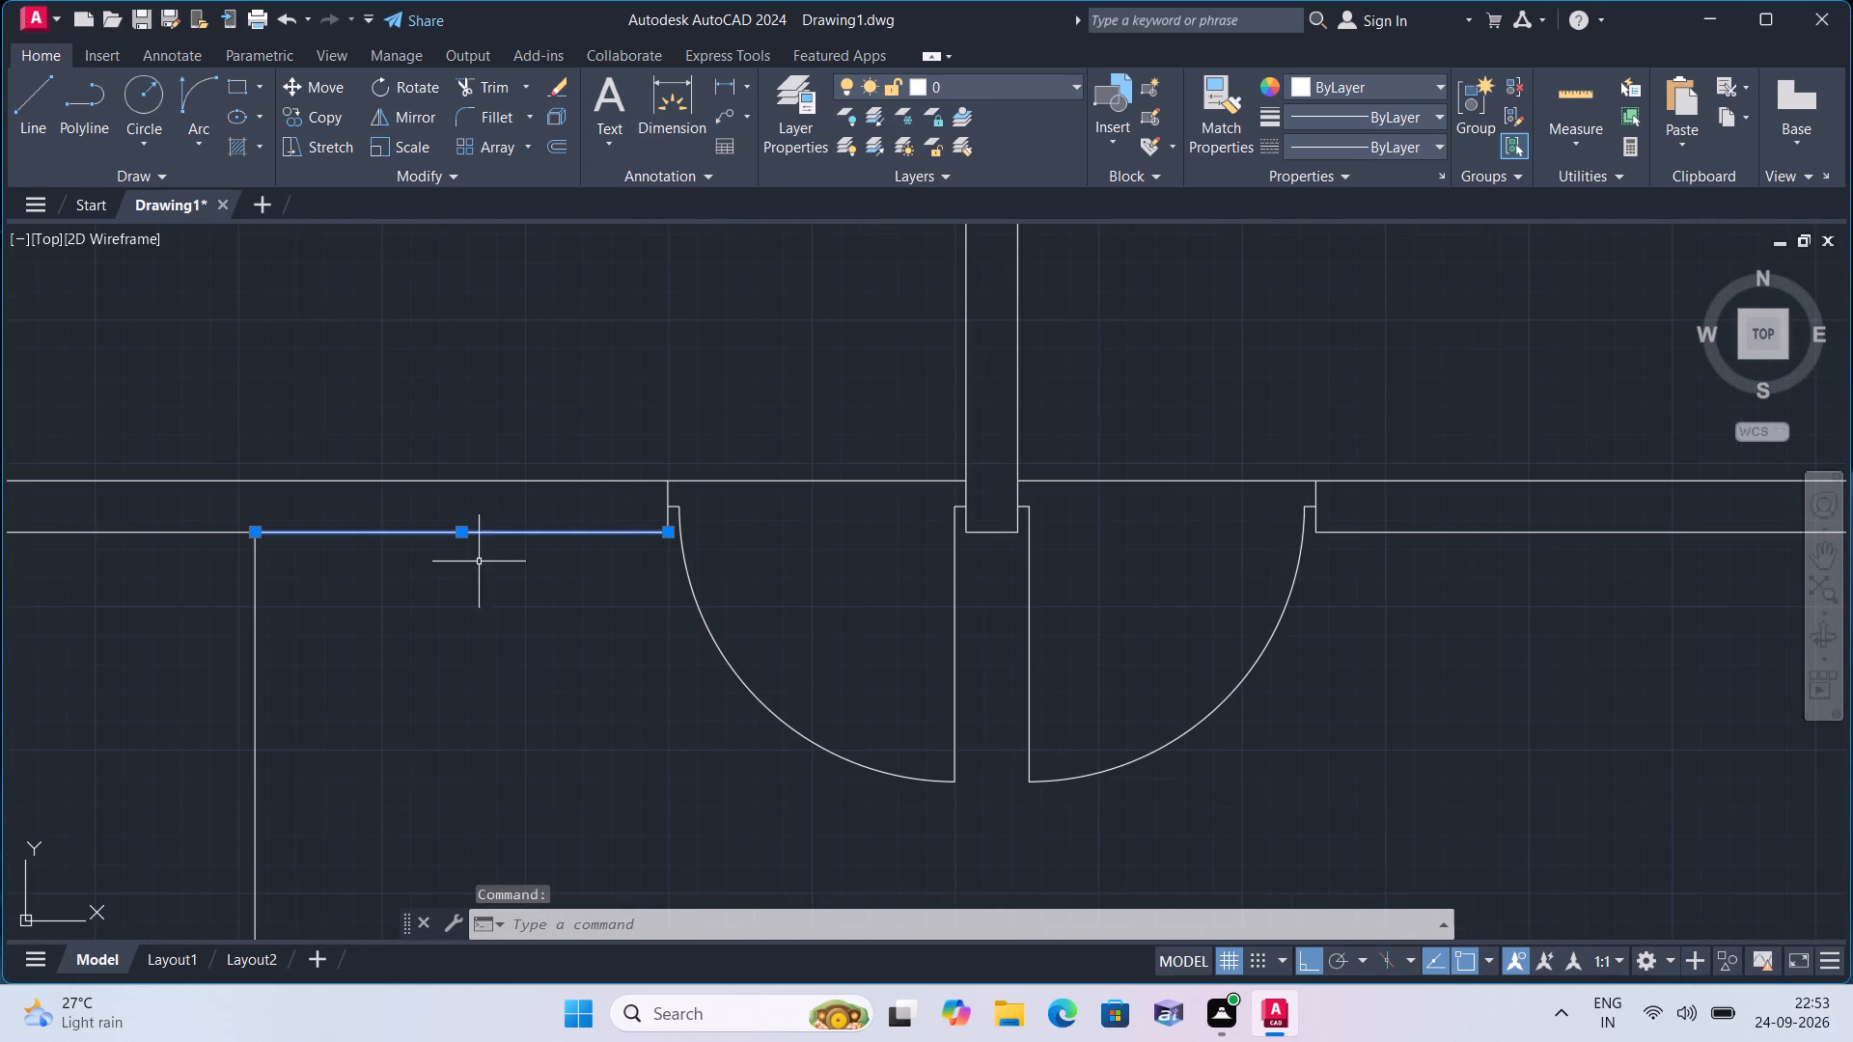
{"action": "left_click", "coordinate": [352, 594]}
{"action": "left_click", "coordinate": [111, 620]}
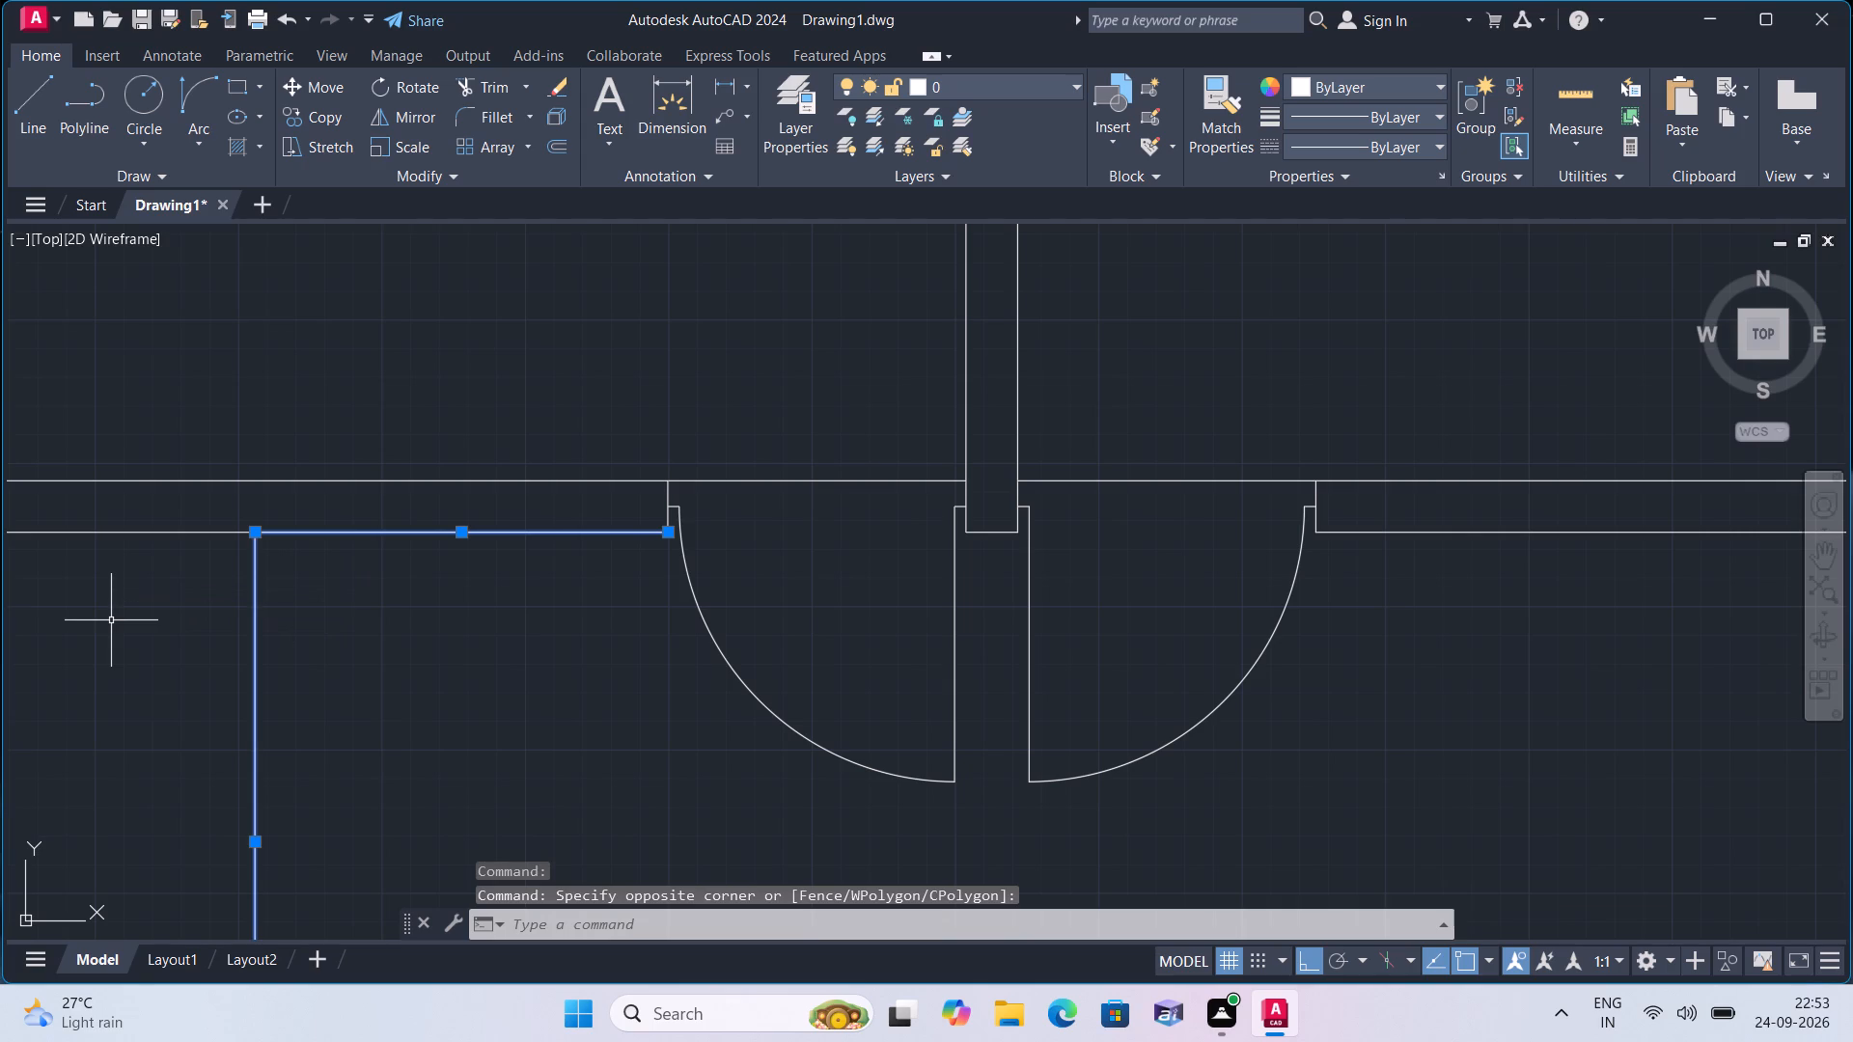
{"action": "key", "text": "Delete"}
Draw the balcony's inner west side from the western door jamb's outer corner: 1' west along the wall, then 3' south.
{"action": "type", "text": "l"}
{"action": "key", "text": "space"}
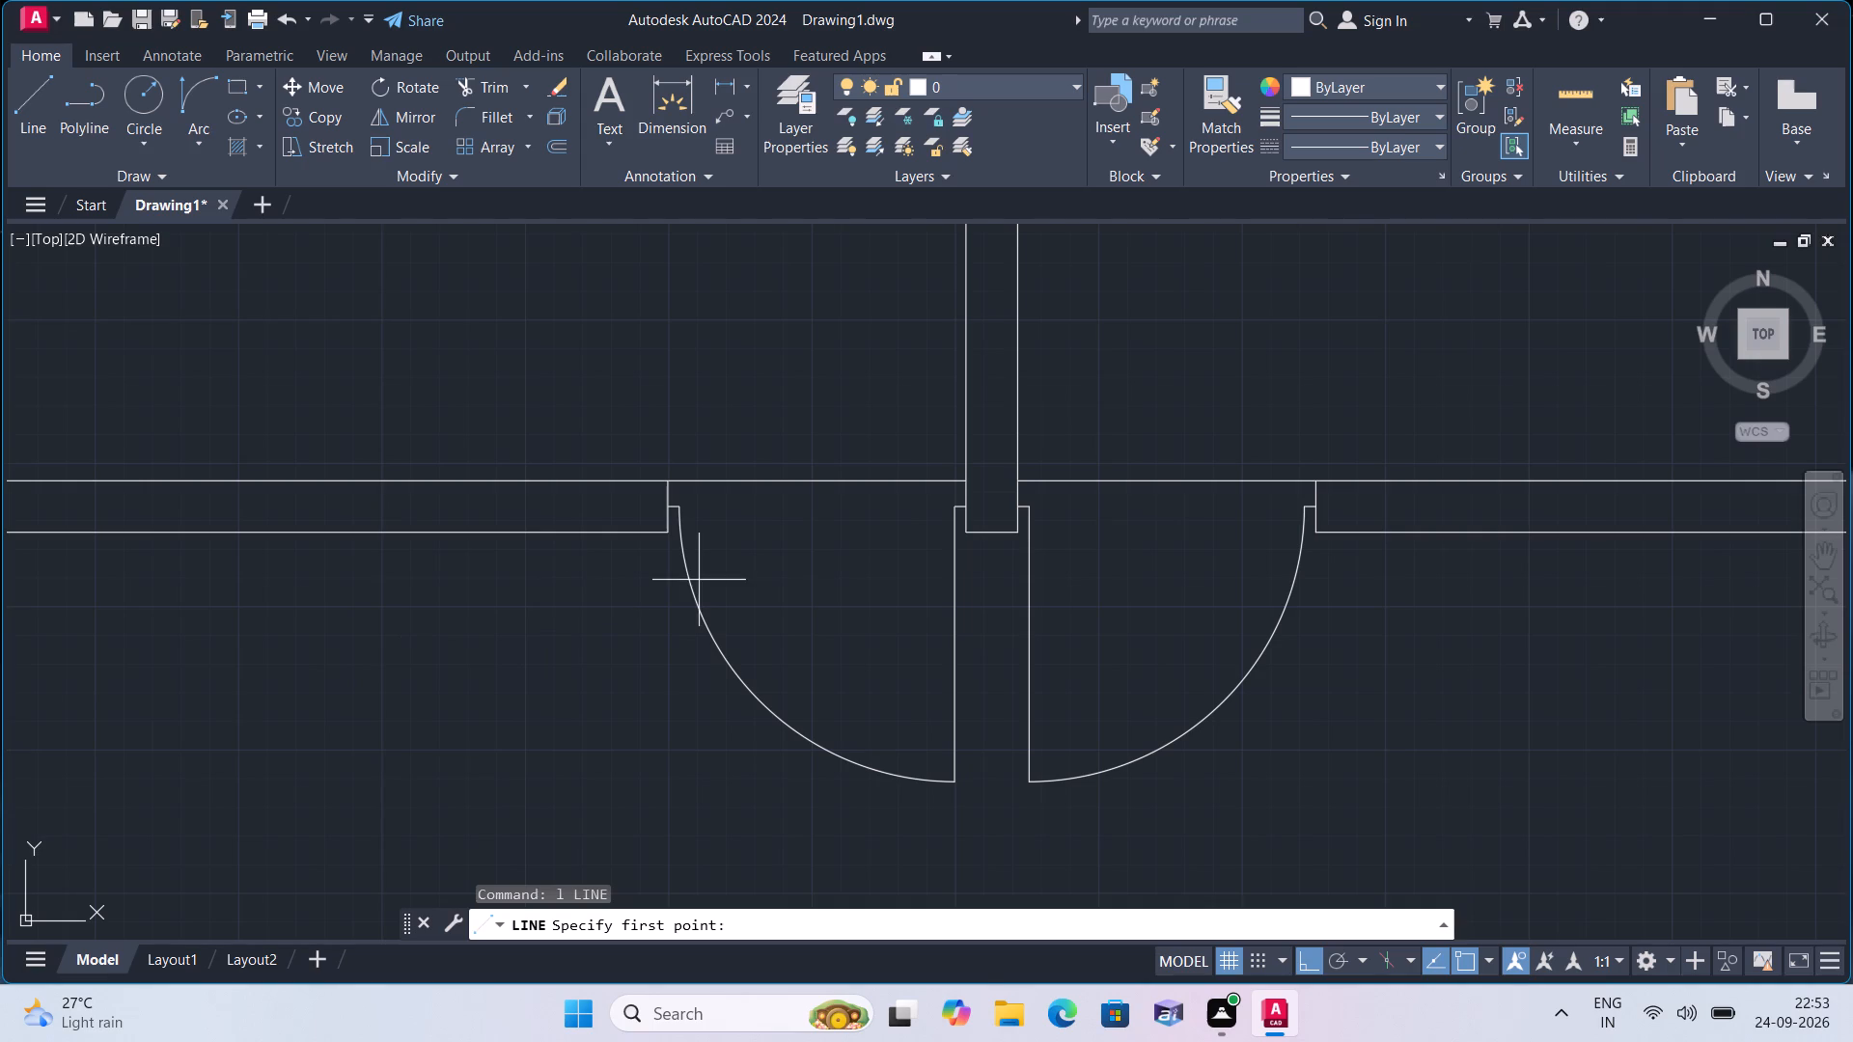
{"action": "scroll", "coordinate": [674, 527], "scroll_direction": "up", "scroll_amount": 2}
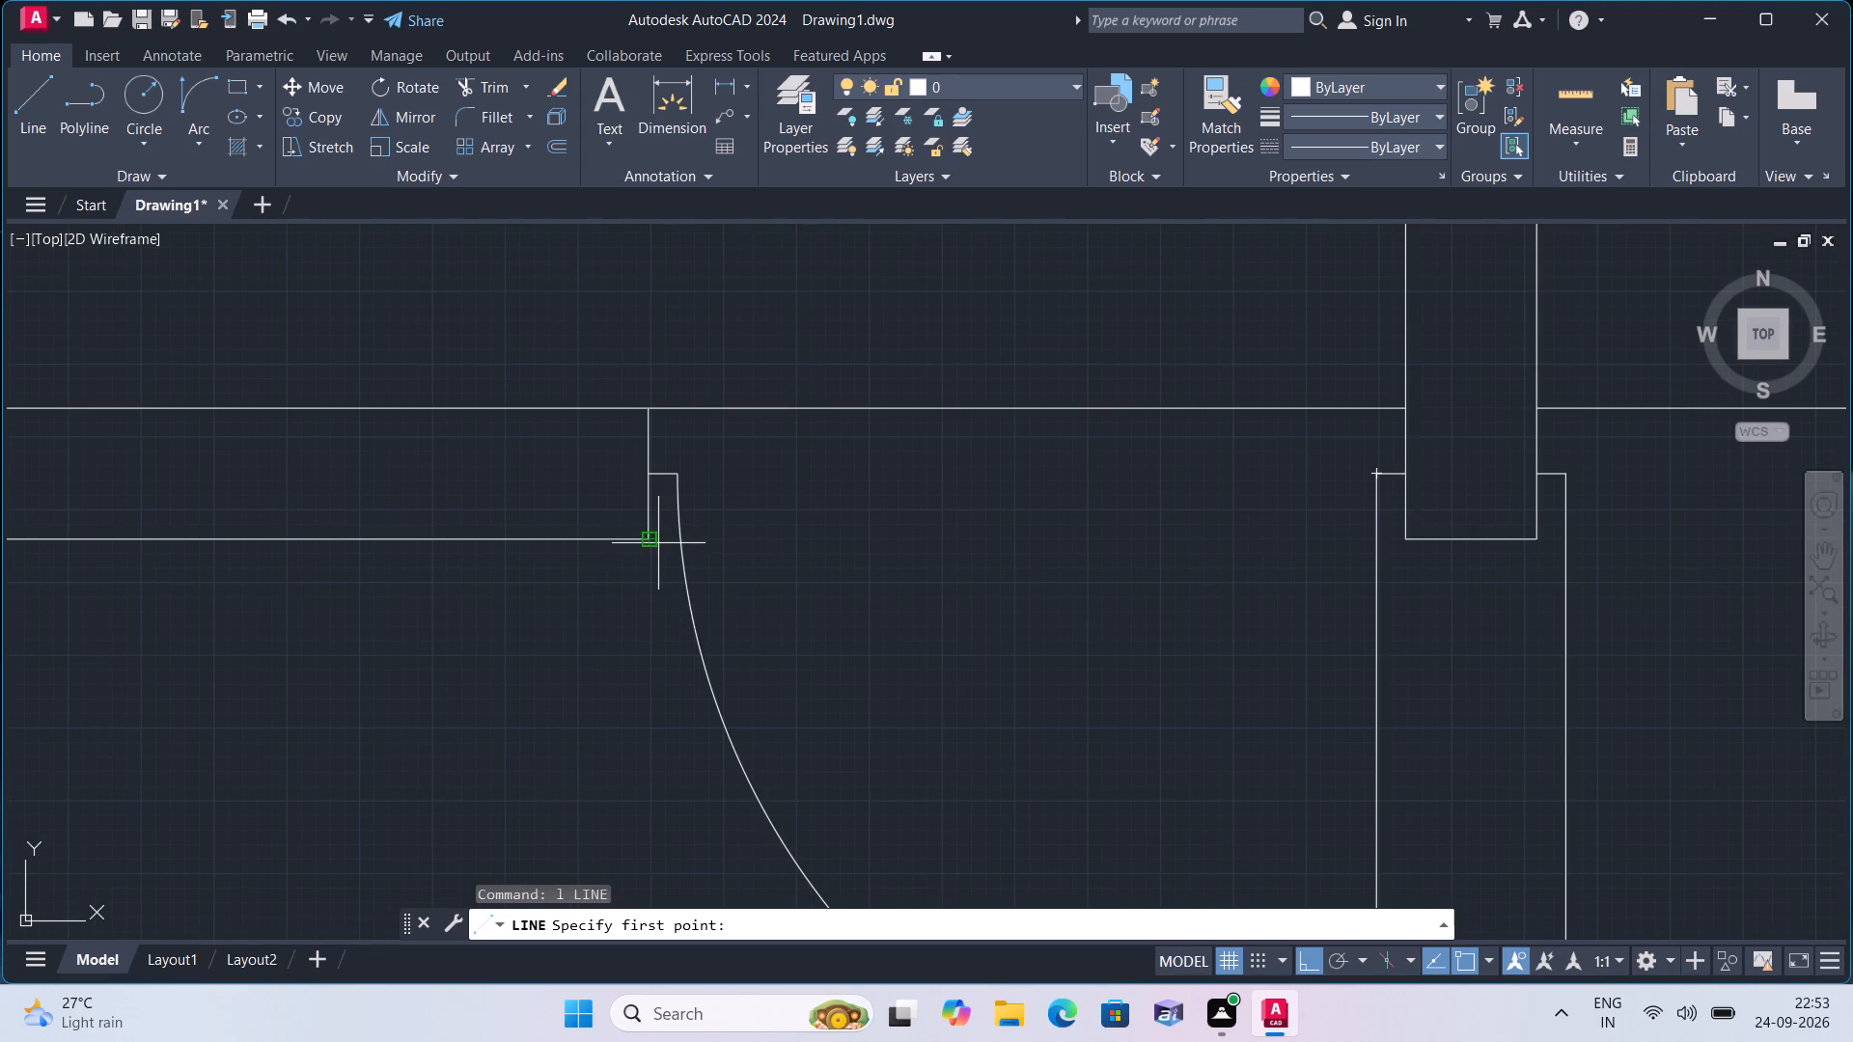
{"action": "left_click", "coordinate": [653, 535]}
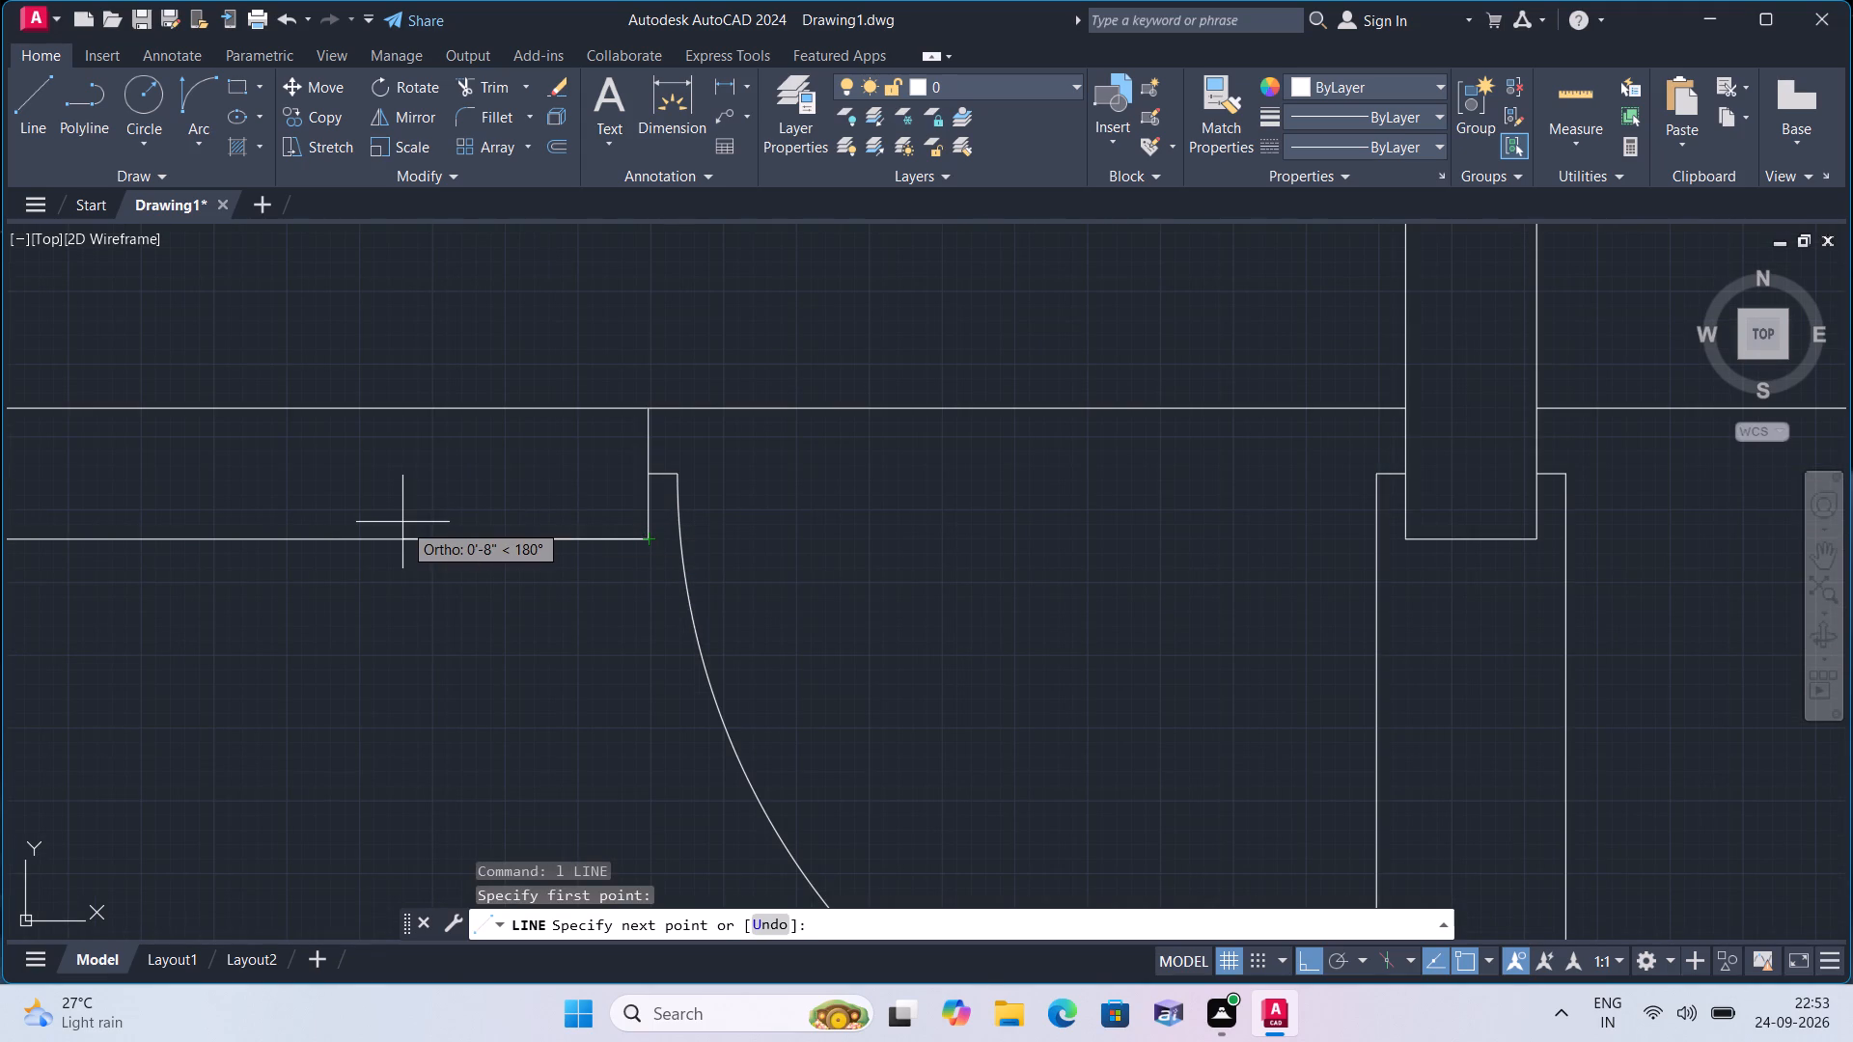
{"action": "type", "text": "1'"}
{"action": "key", "text": "space"}
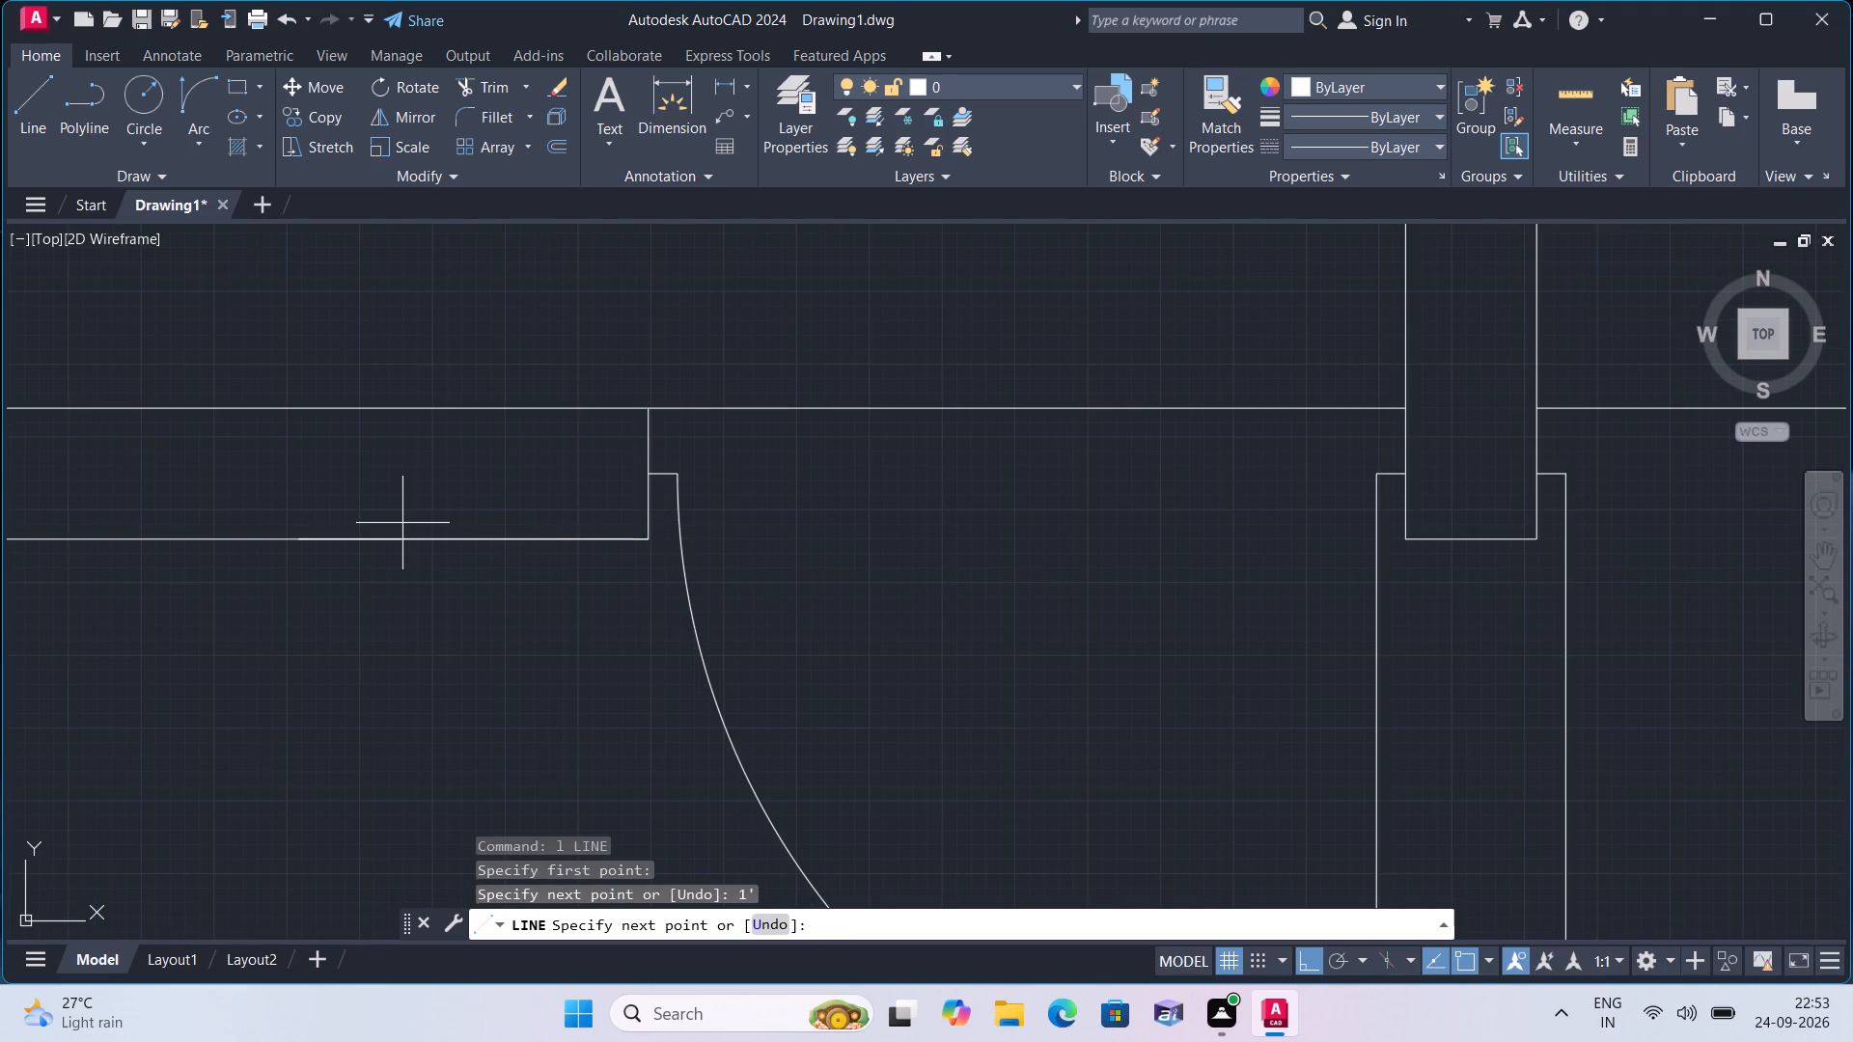
{"action": "scroll", "coordinate": [215, 612], "scroll_direction": "down", "scroll_amount": 1}
{"action": "middle_click_drag", "start_coordinate": [213, 596], "coordinate": [268, 420]}
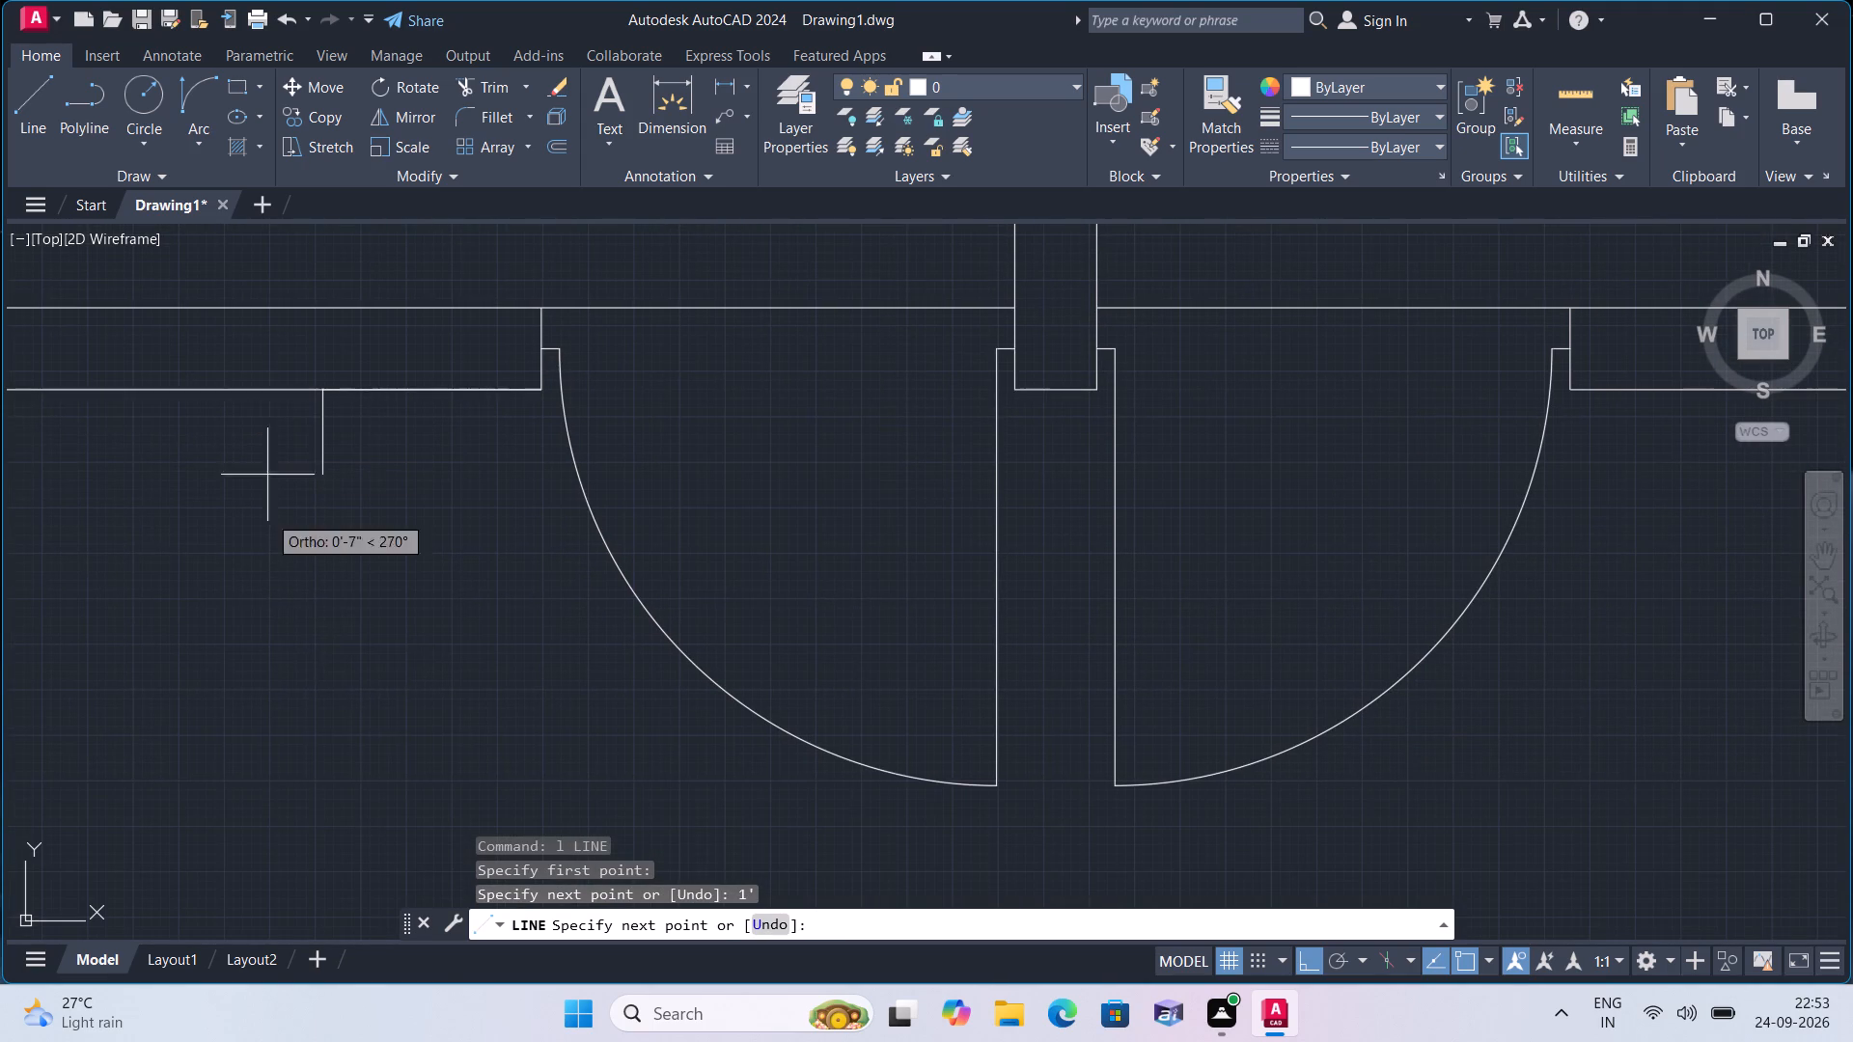
{"action": "type", "text": "3'"}
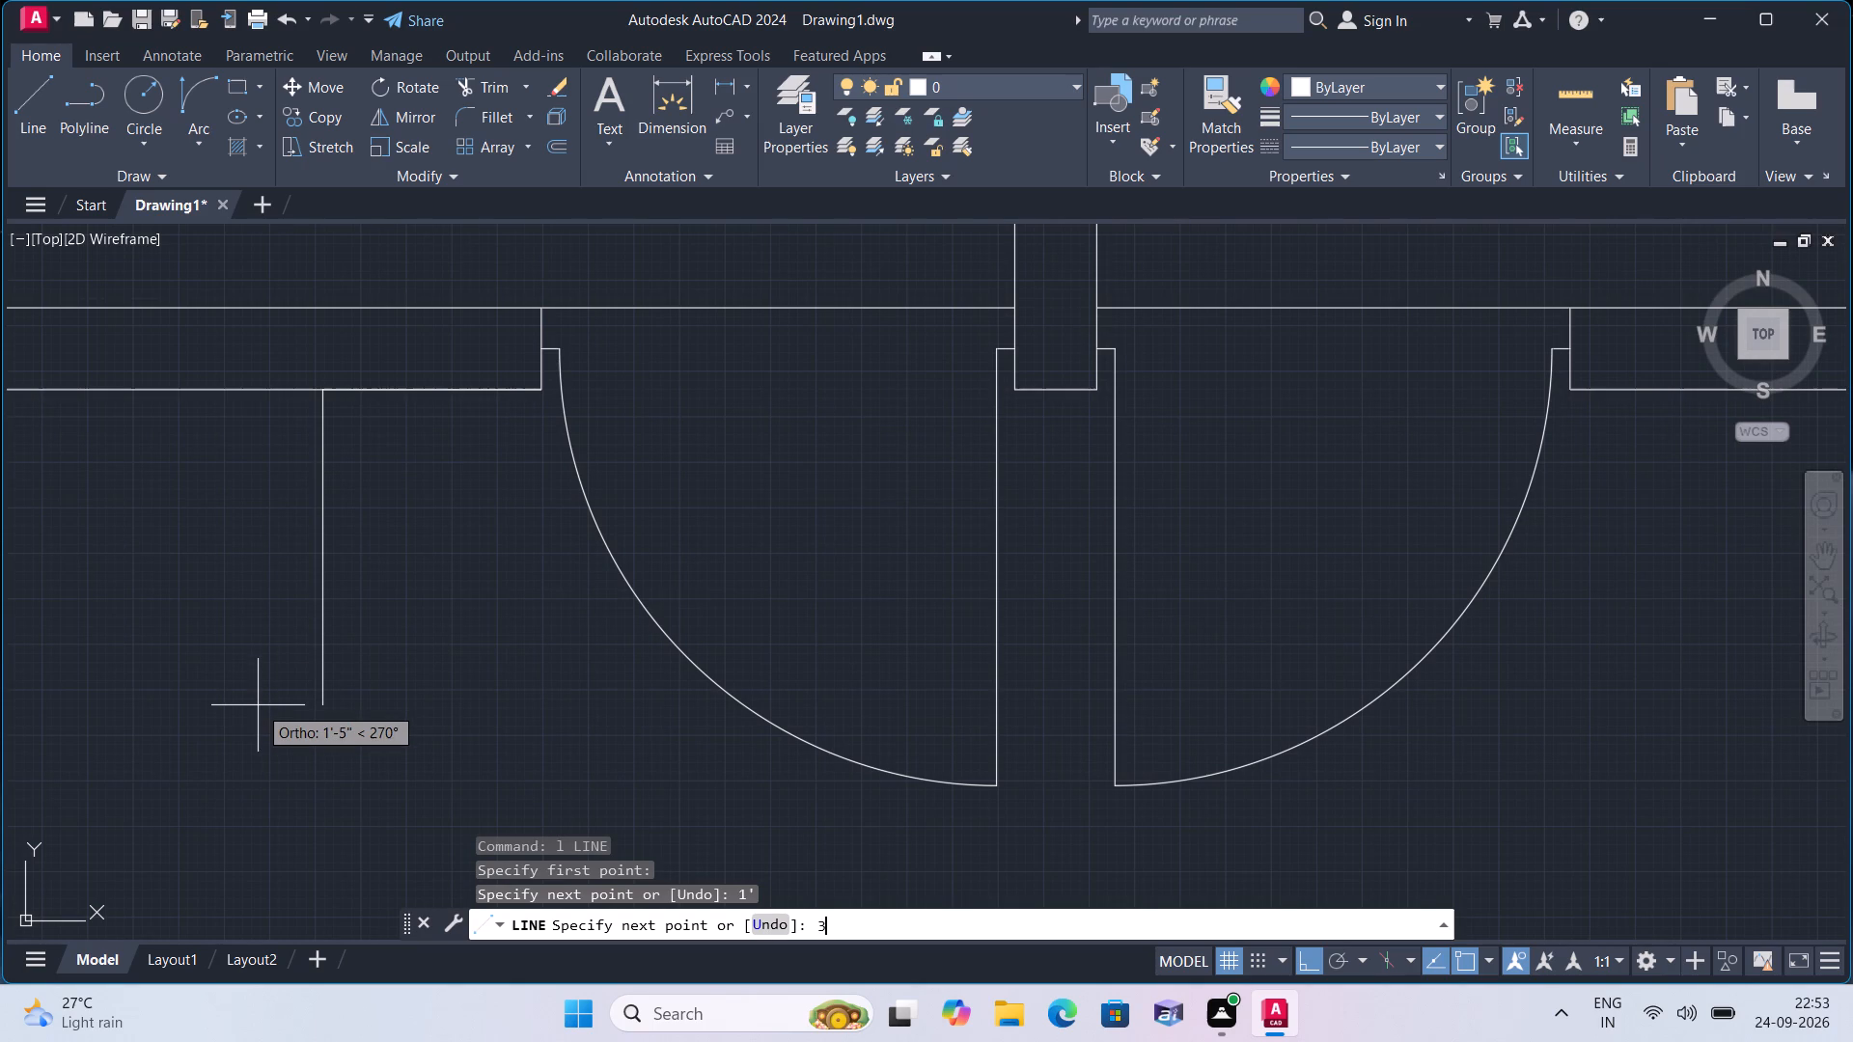
{"action": "key", "text": "space"}
{"action": "scroll", "coordinate": [258, 705], "scroll_direction": "down", "scroll_amount": 1}
{"action": "middle_click_drag", "start_coordinate": [255, 705], "coordinate": [248, 541]}
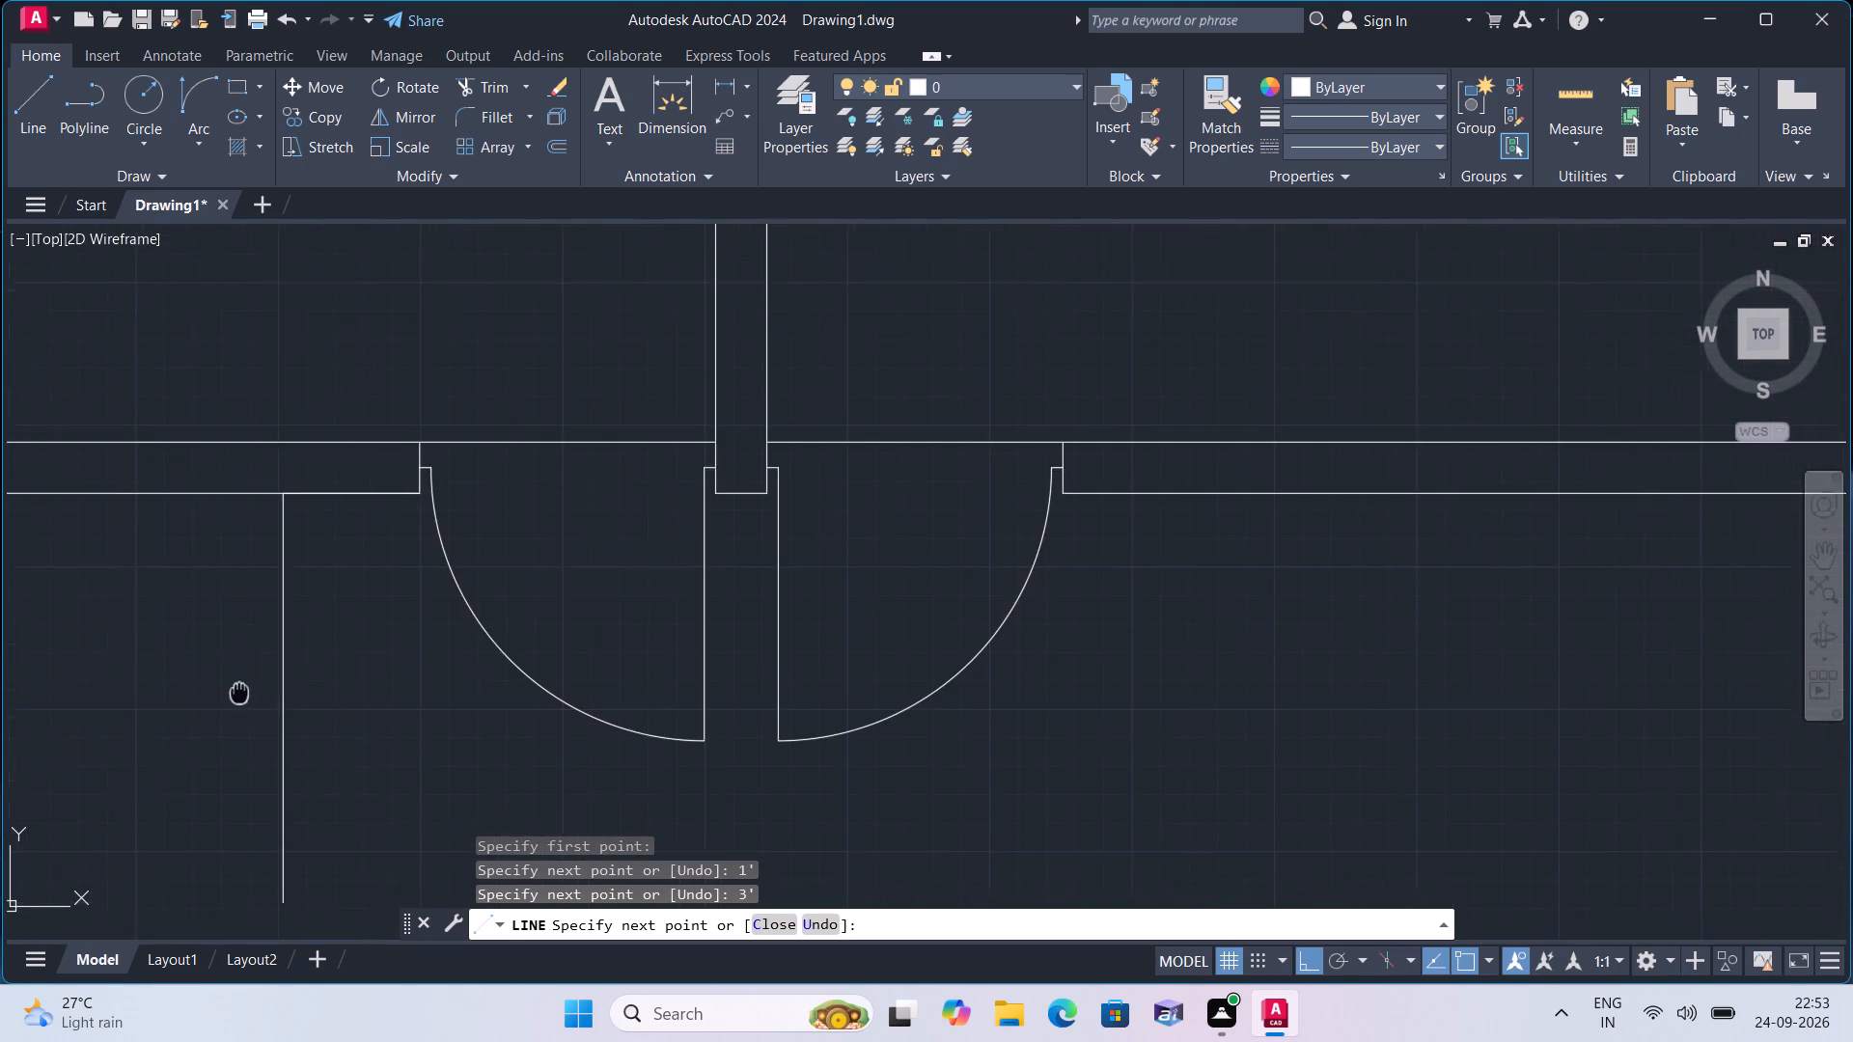
{"action": "middle_click_drag", "start_coordinate": [248, 541], "coordinate": [249, 536]}
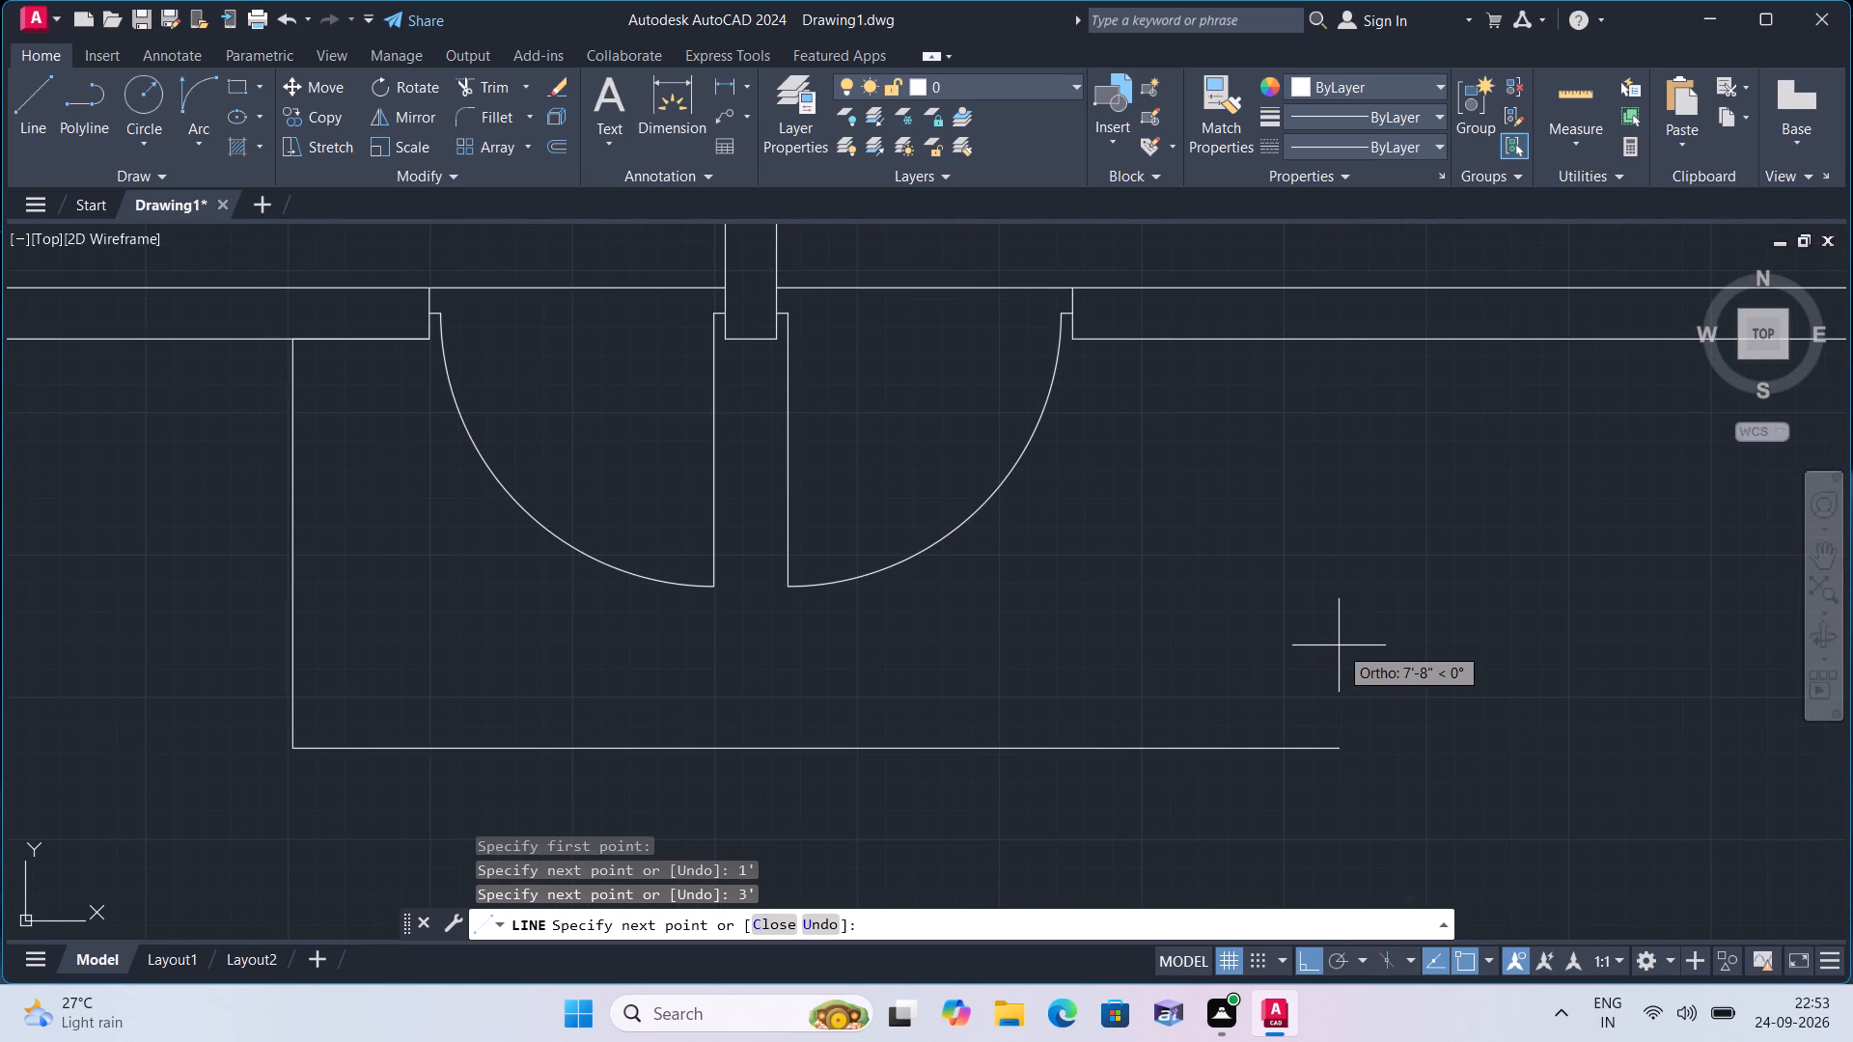
{"action": "key", "text": "space"}
{"action": "key", "text": "Escape"}
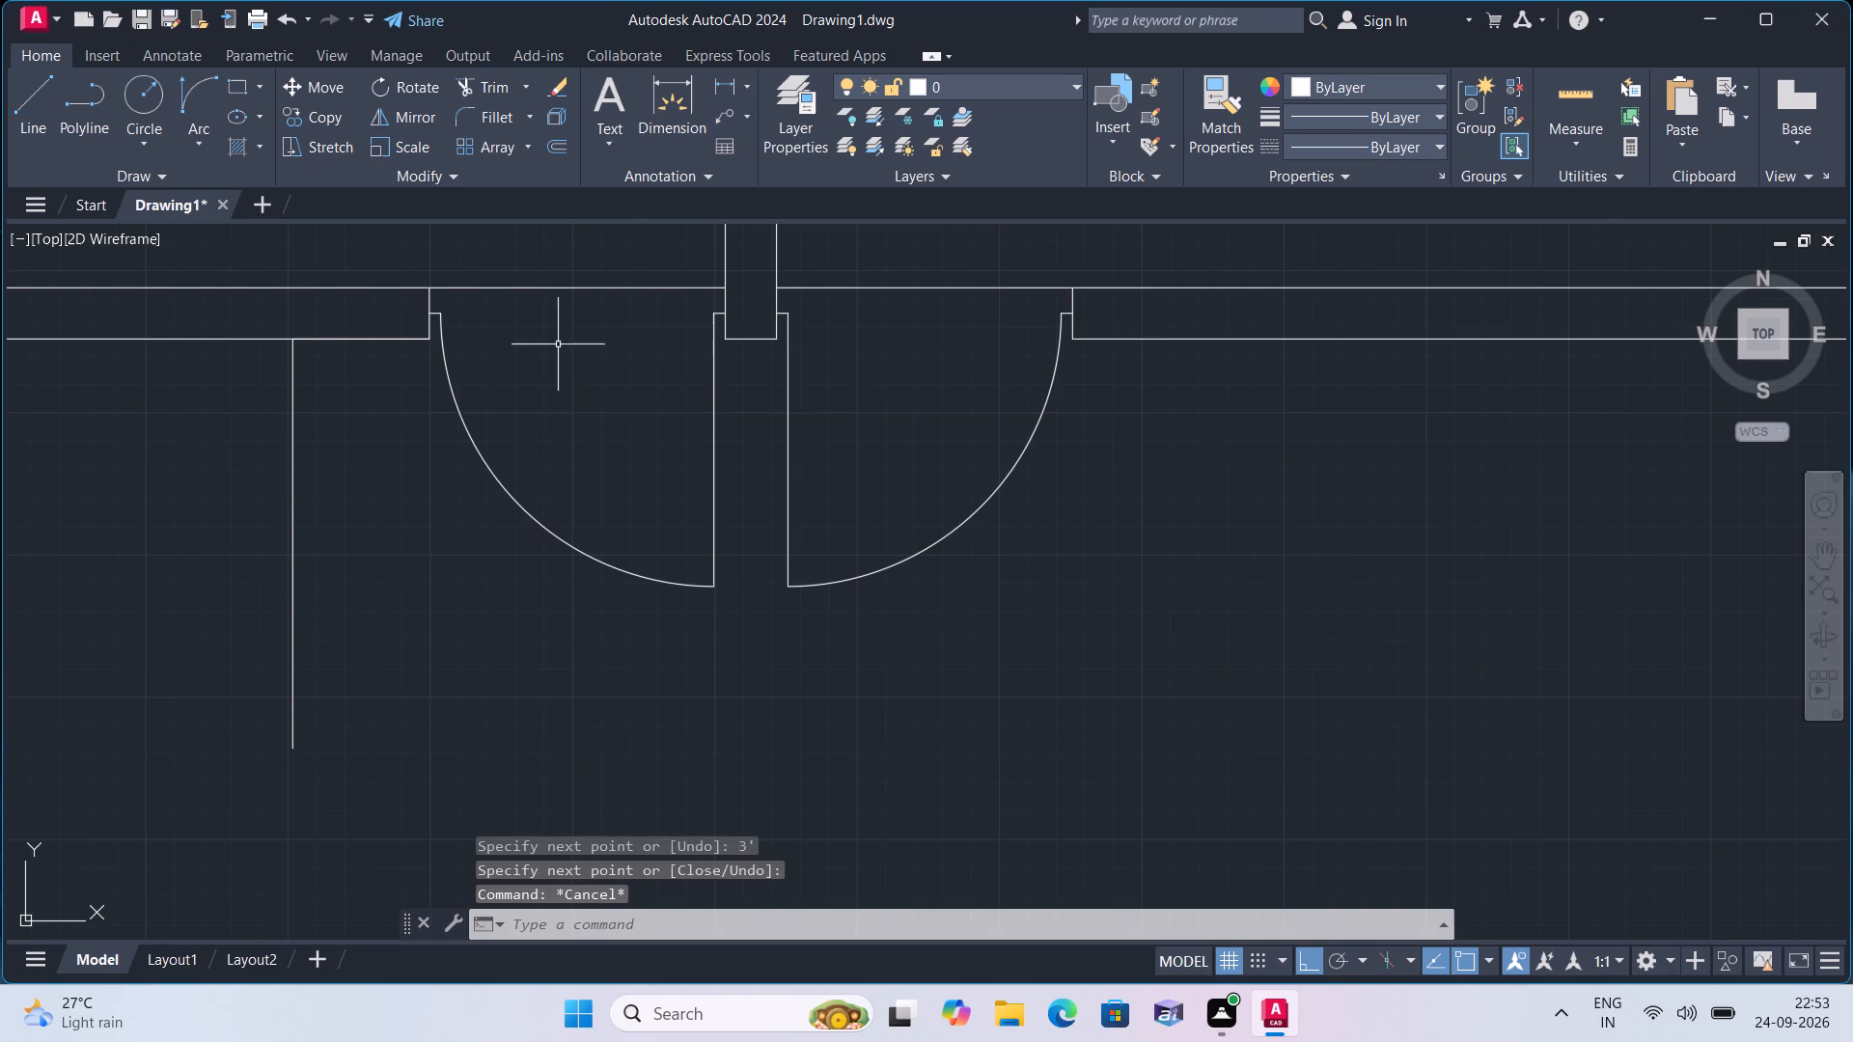
Delete the 1' helper line on the wall west of the door pair.
{"action": "left_click", "coordinate": [388, 338]}
{"action": "key", "text": "Delete"}
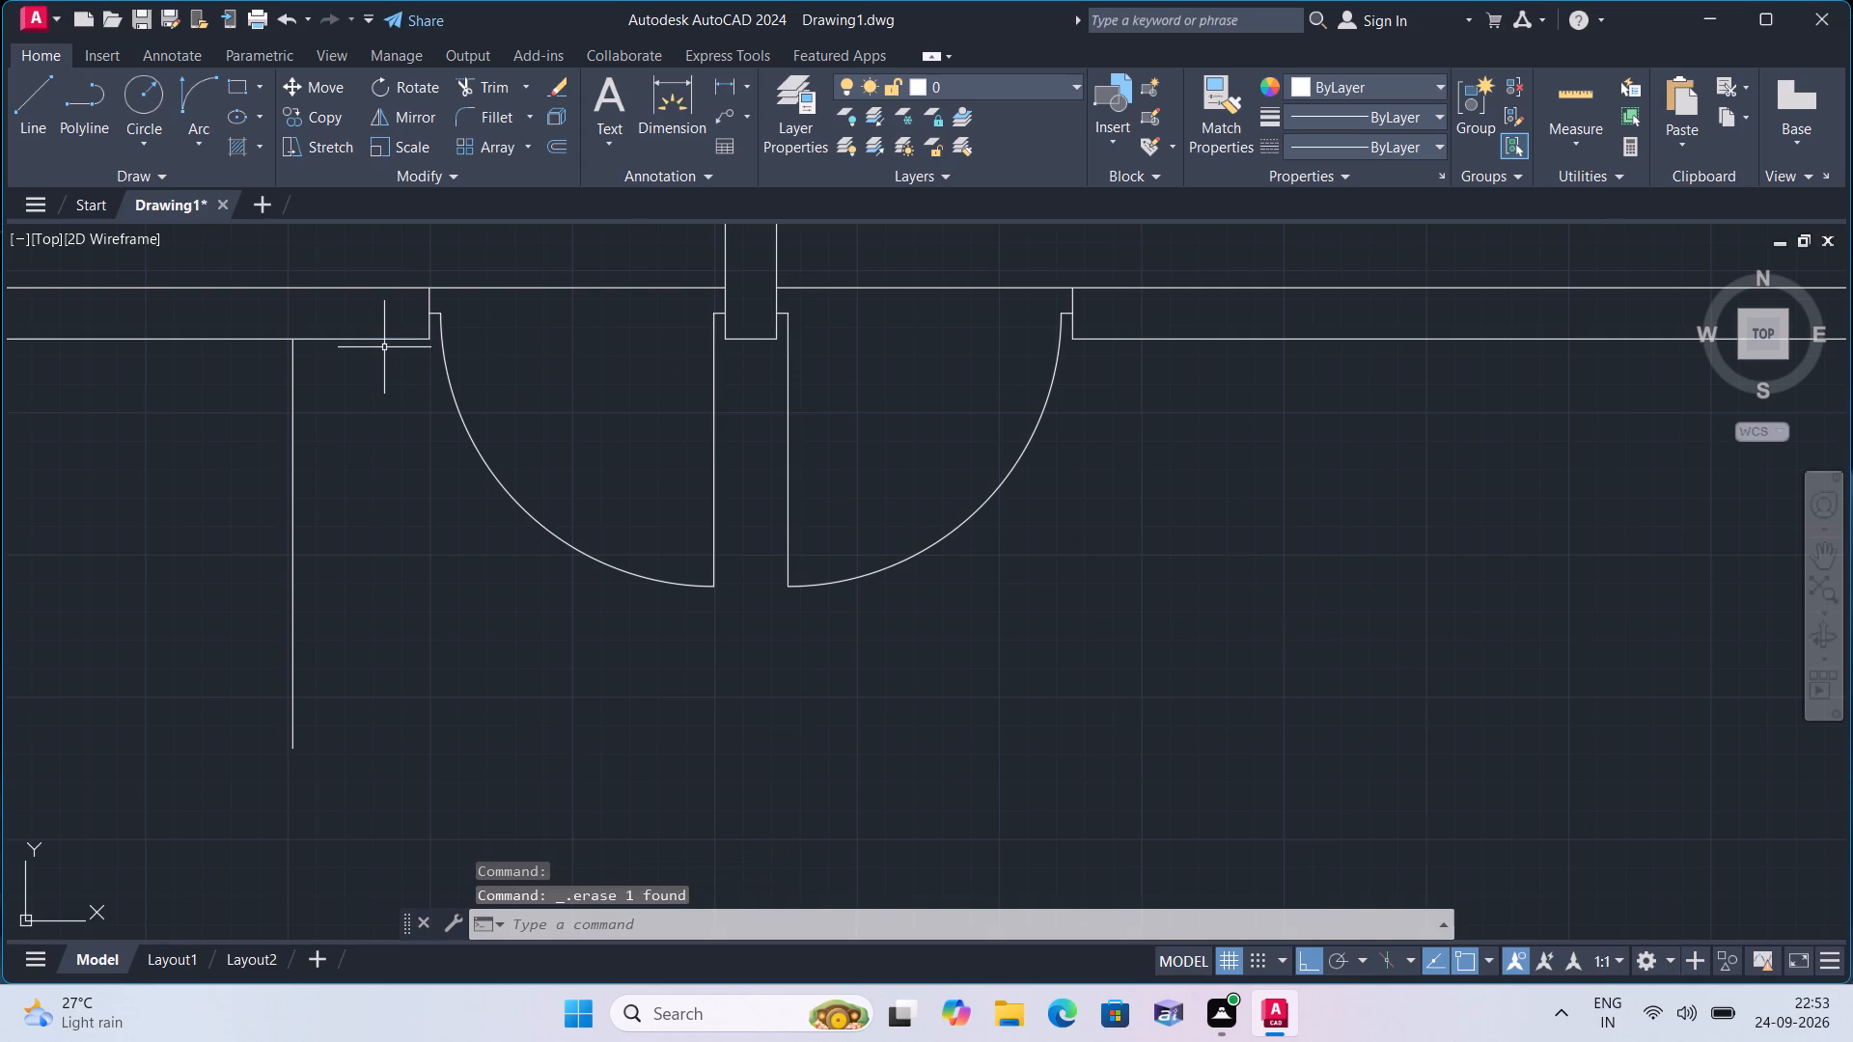
Draw lines from the eastern door jamb's outer corner 1' east, 3' south, and west to the bottom end of the west side line.
{"action": "type", "text": "l"}
{"action": "key", "text": "space"}
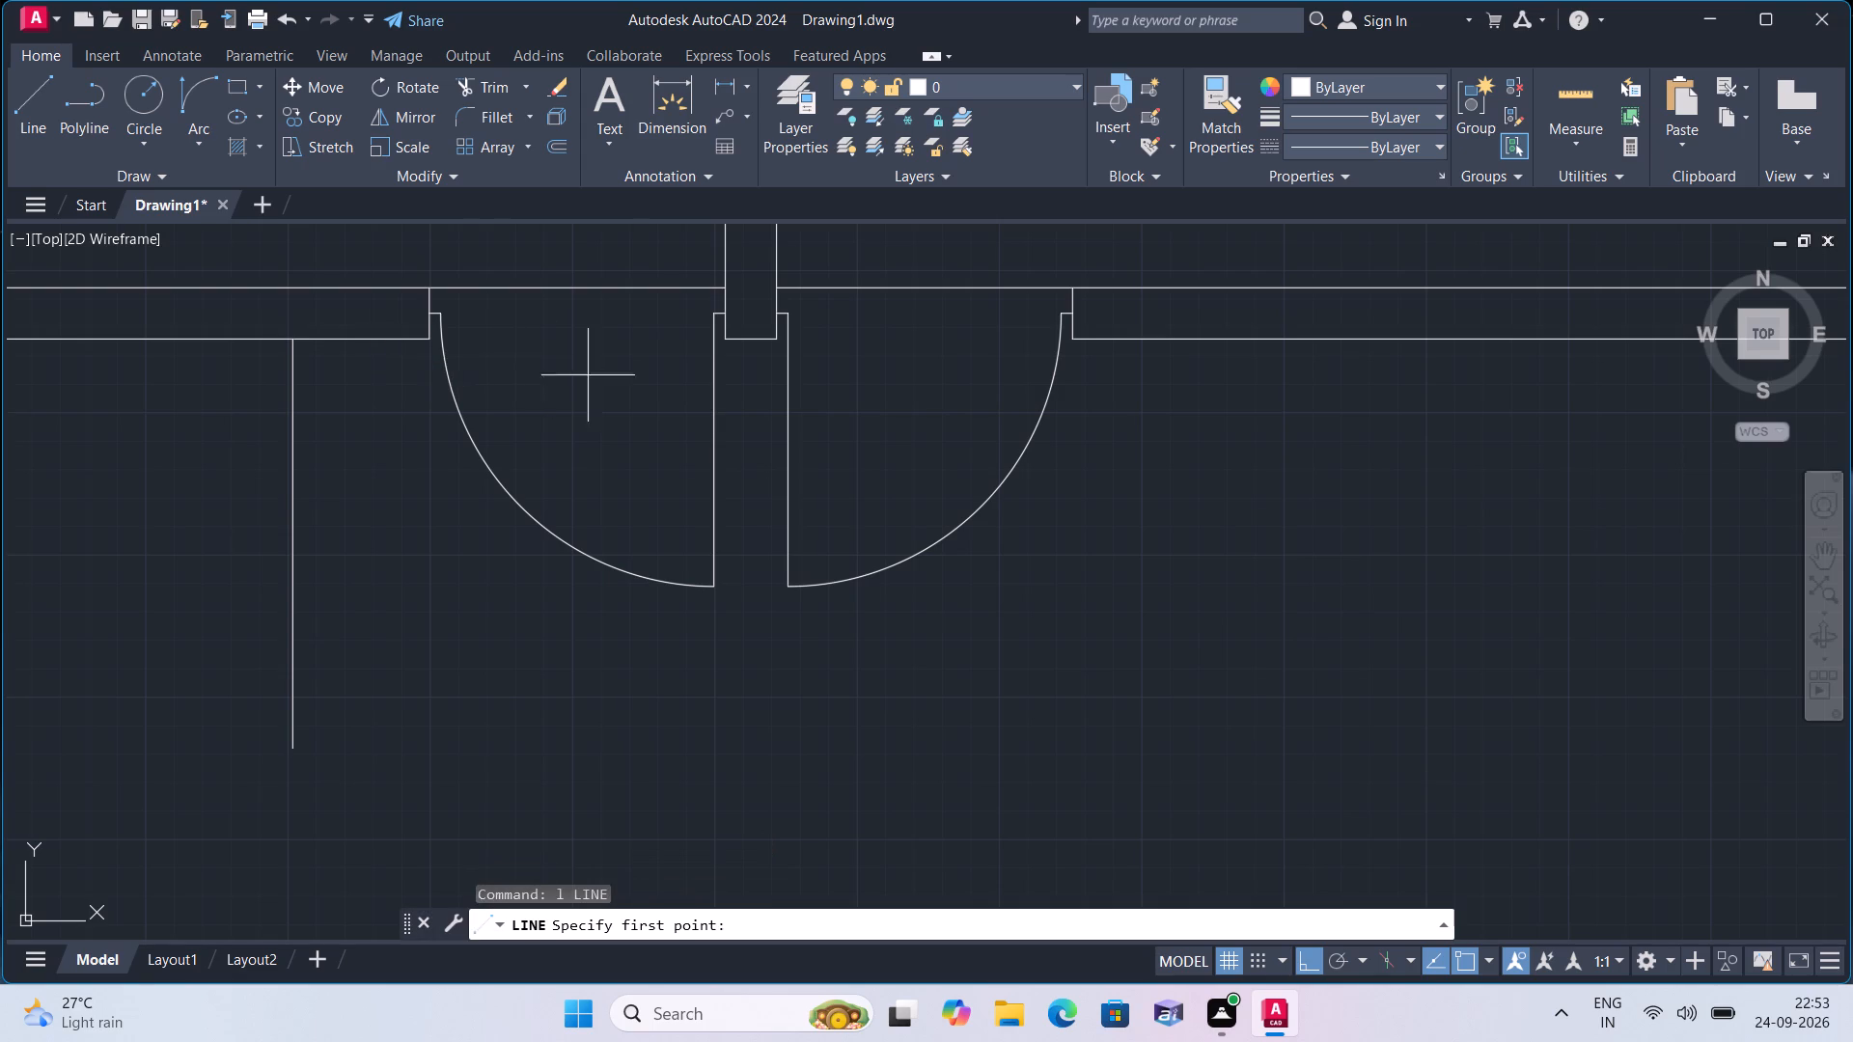
{"action": "left_click", "coordinate": [1077, 343]}
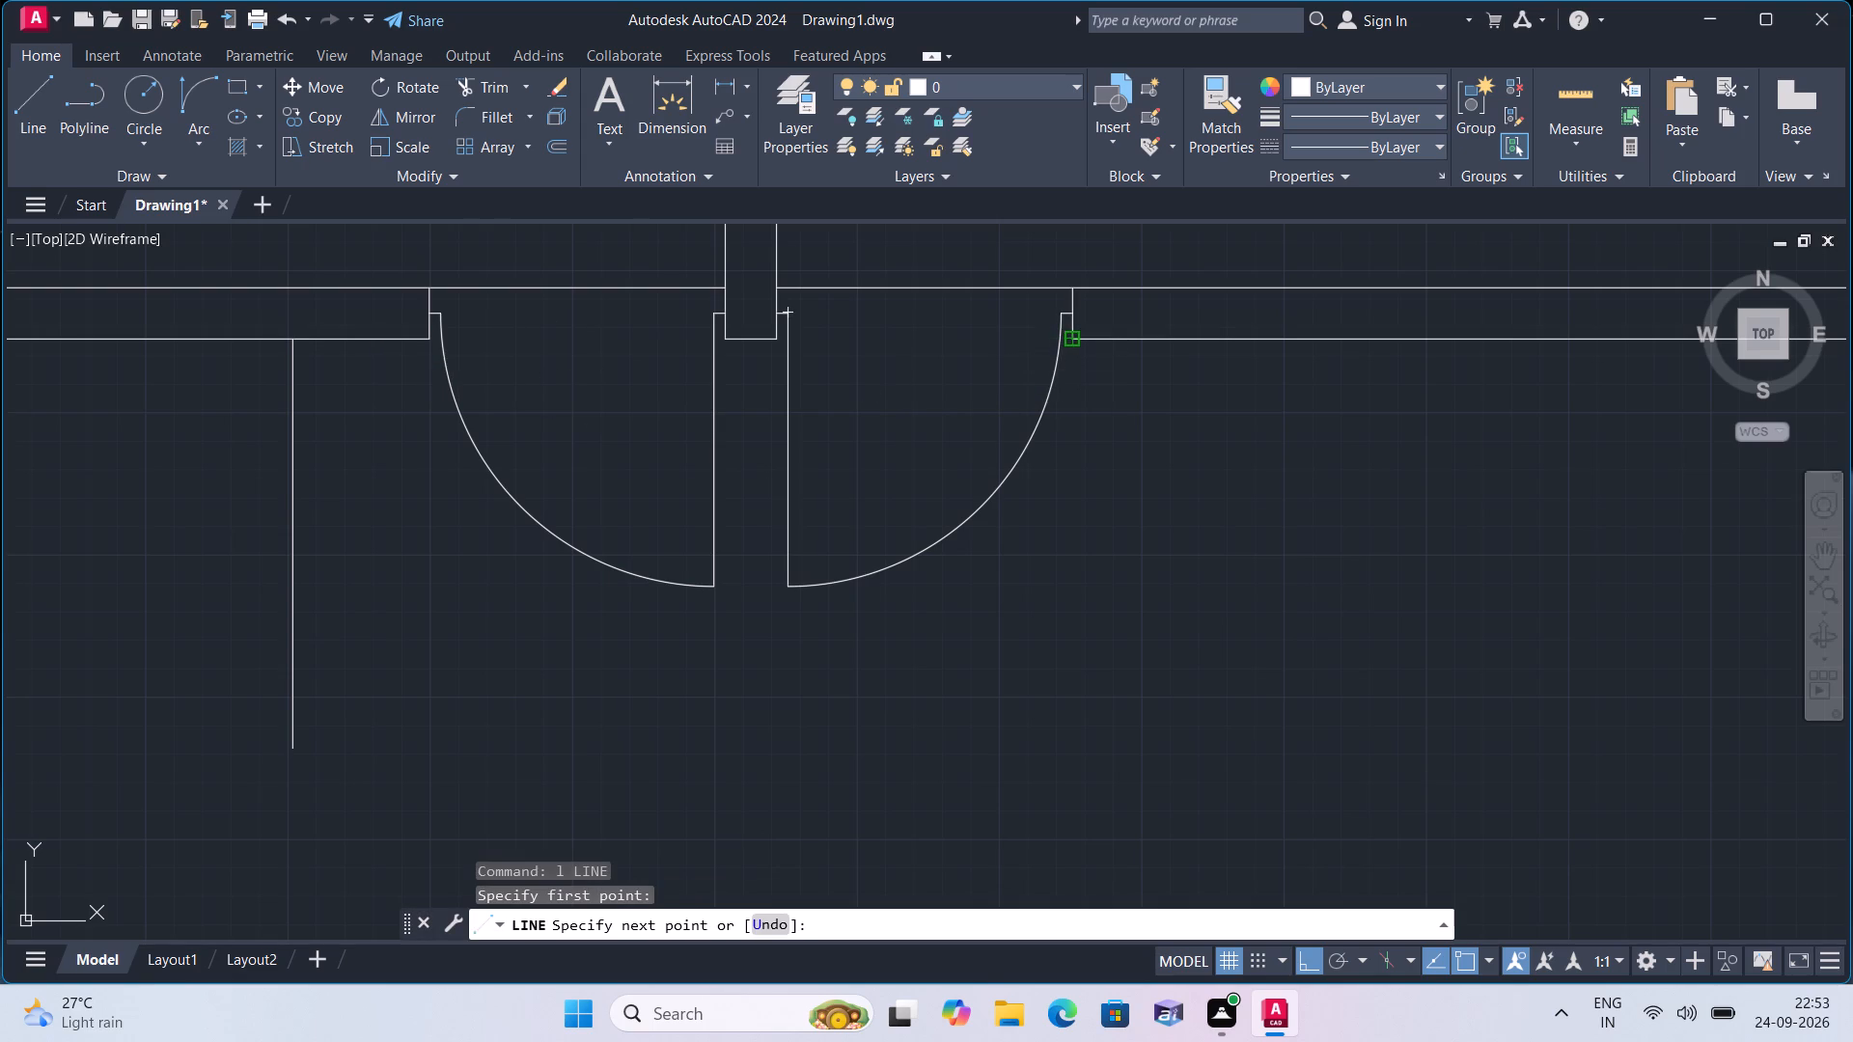
{"action": "type", "text": "1'"}
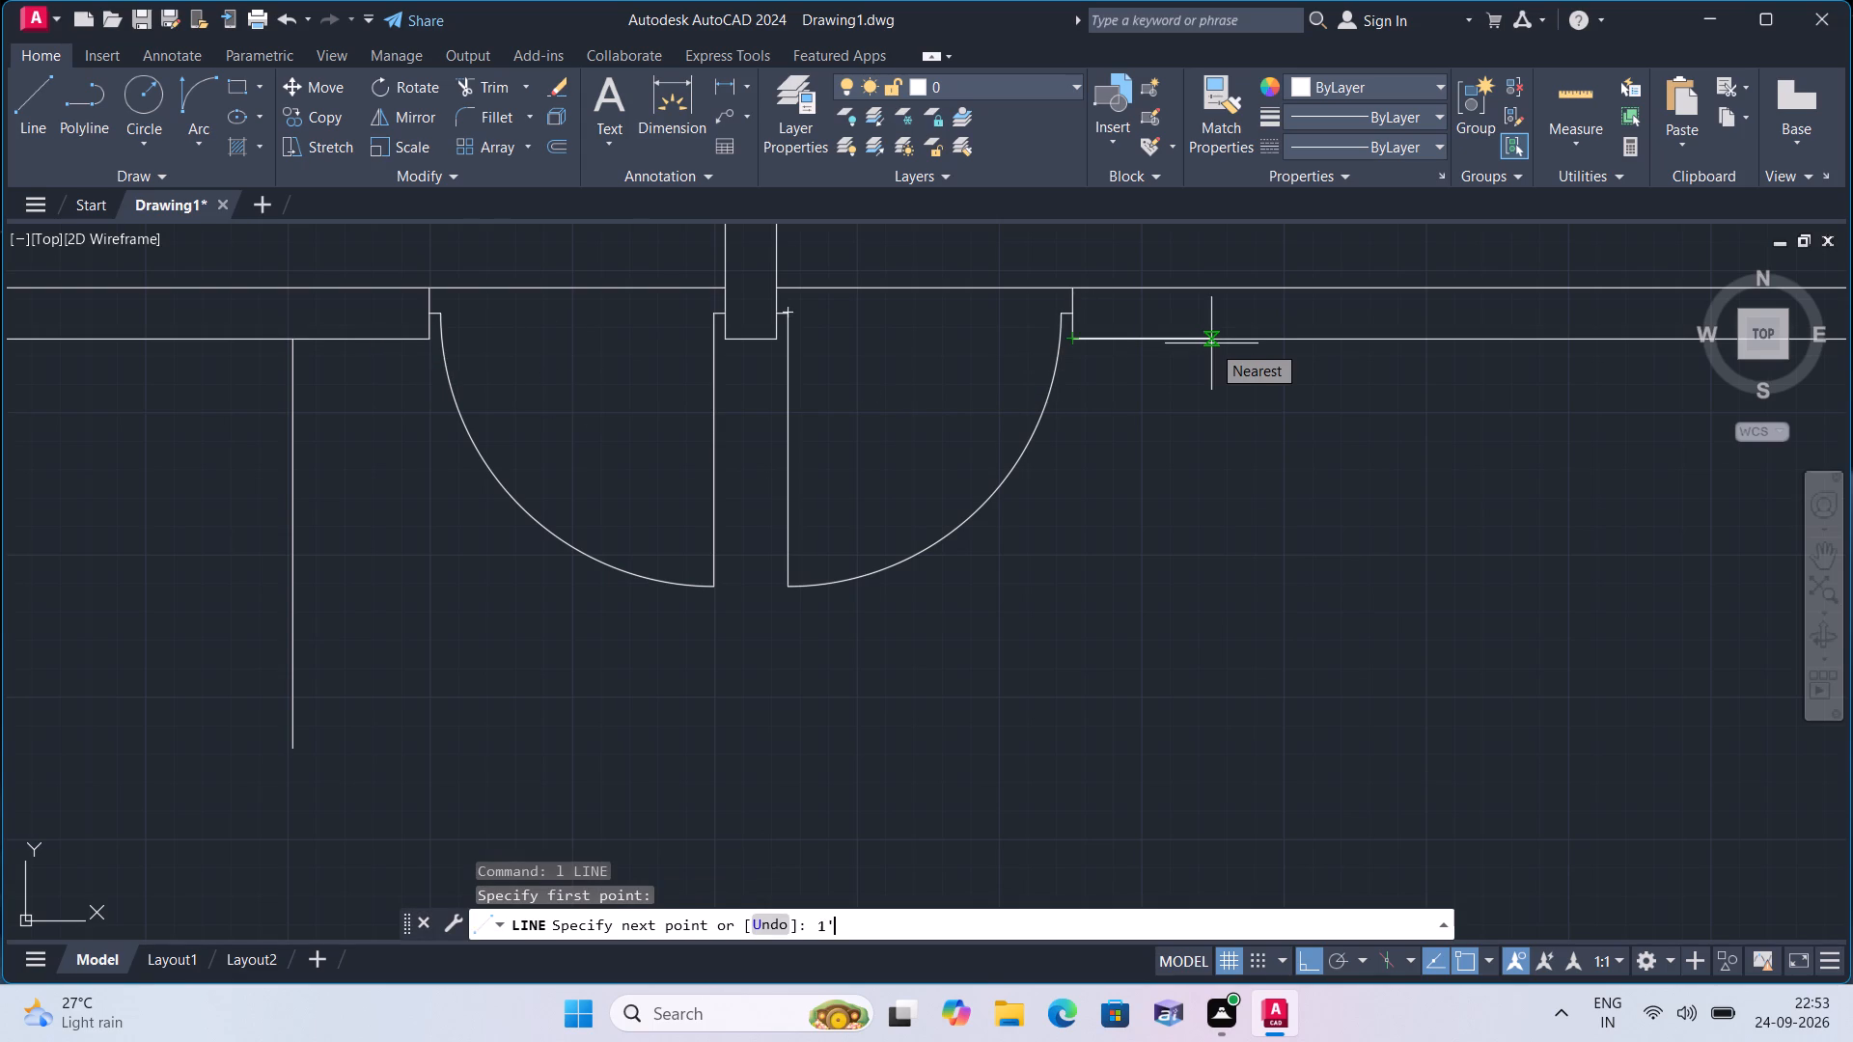
{"action": "key", "text": "space"}
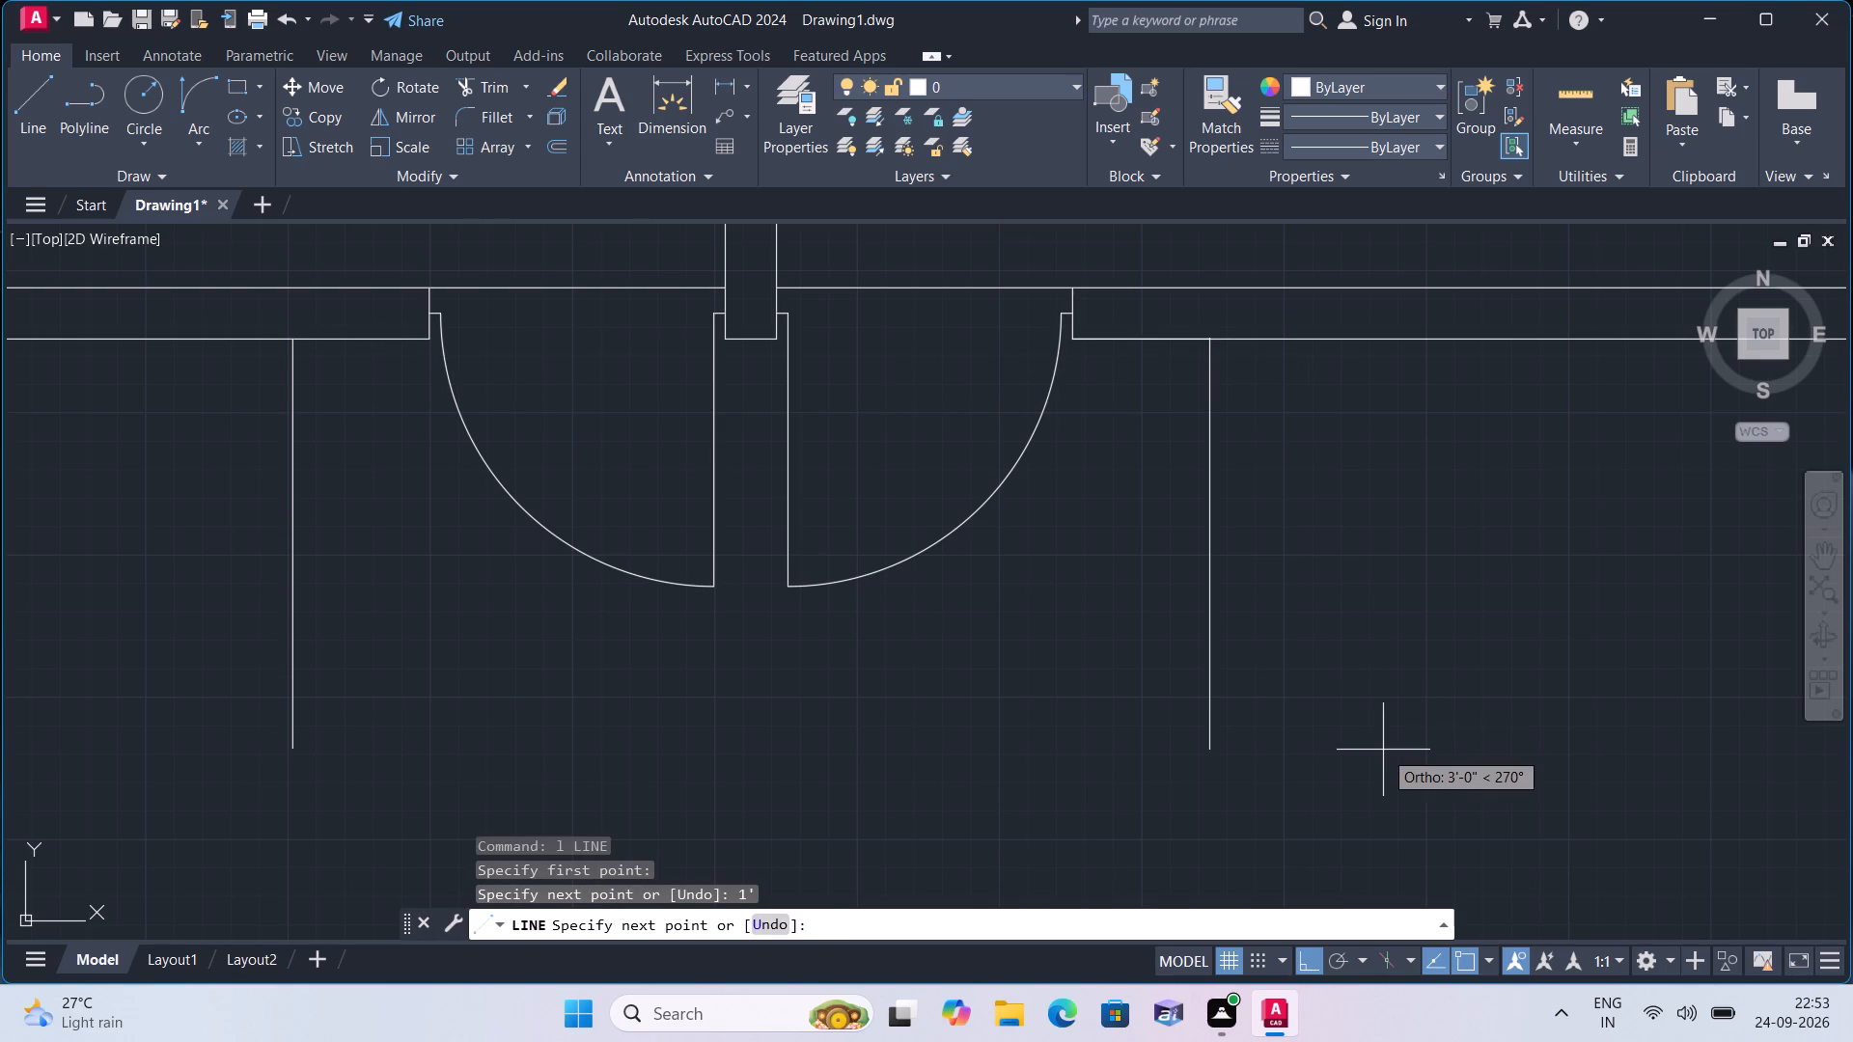
{"action": "type", "text": "3'"}
{"action": "key", "text": "space"}
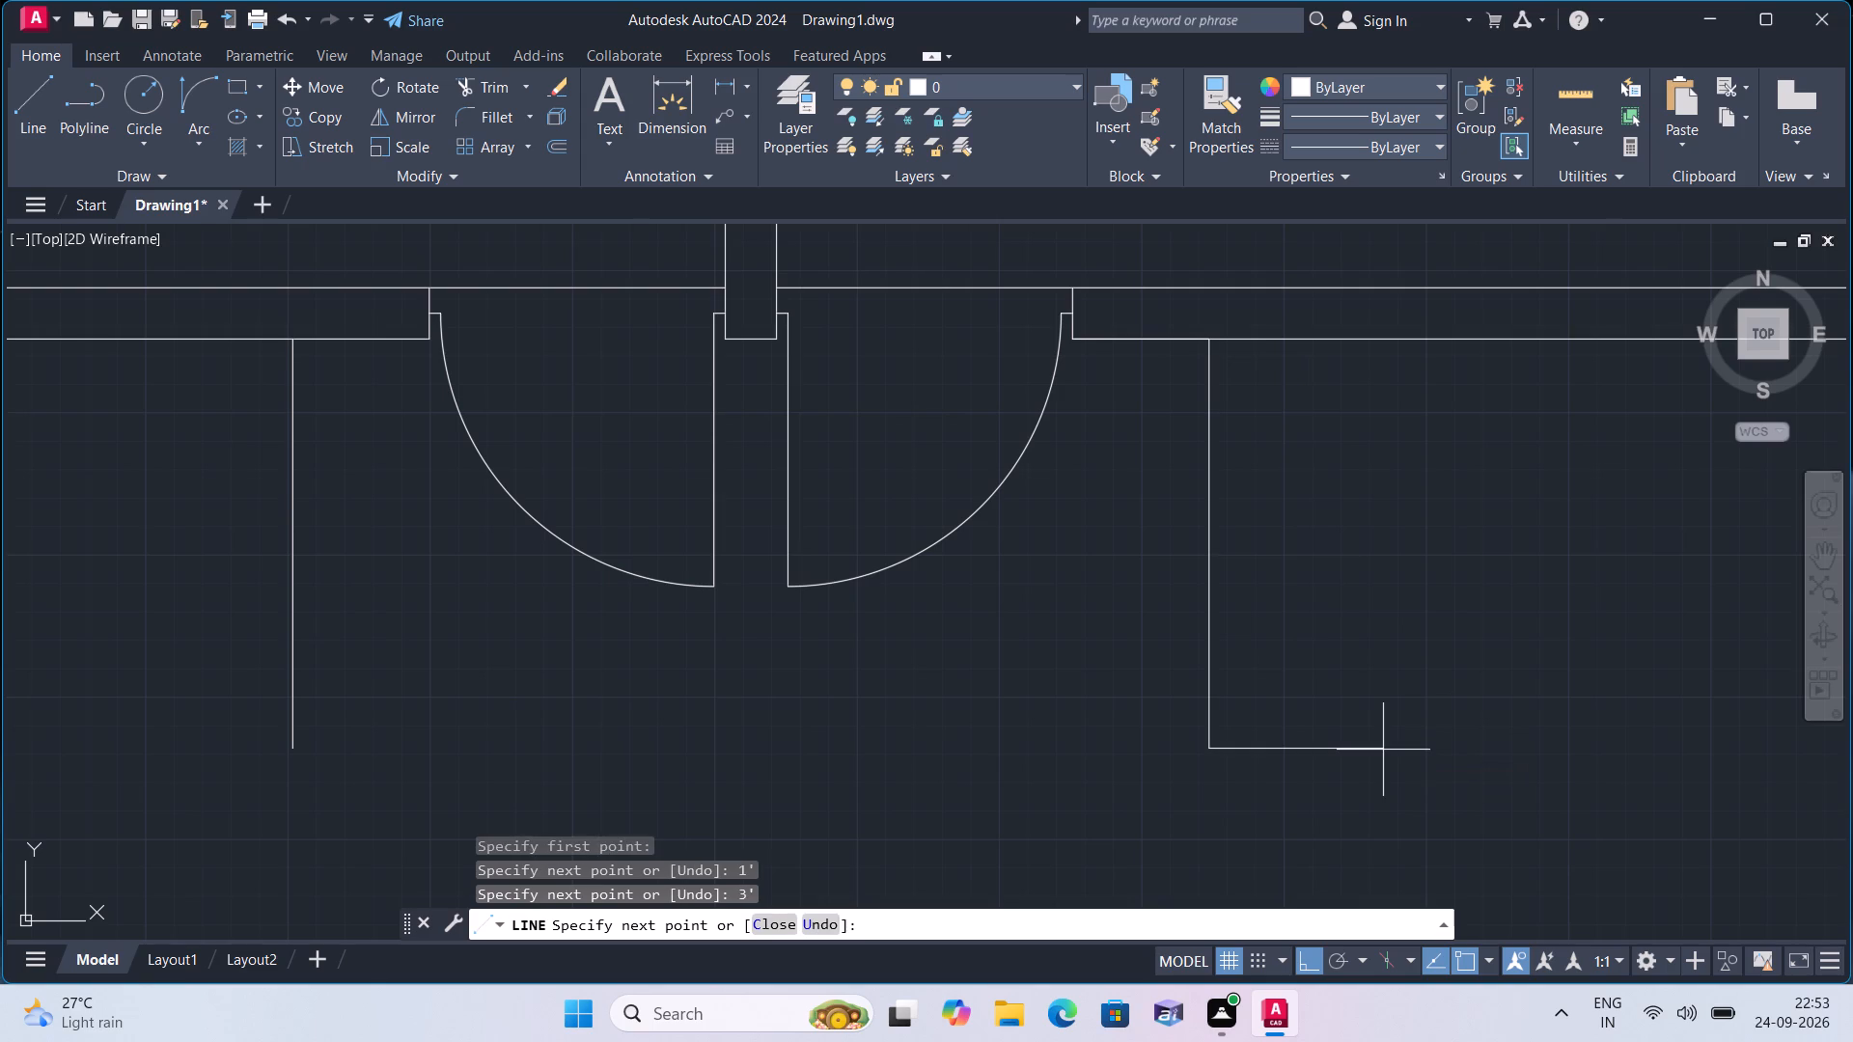
{"action": "scroll", "coordinate": [269, 718], "scroll_direction": "up", "scroll_amount": 2}
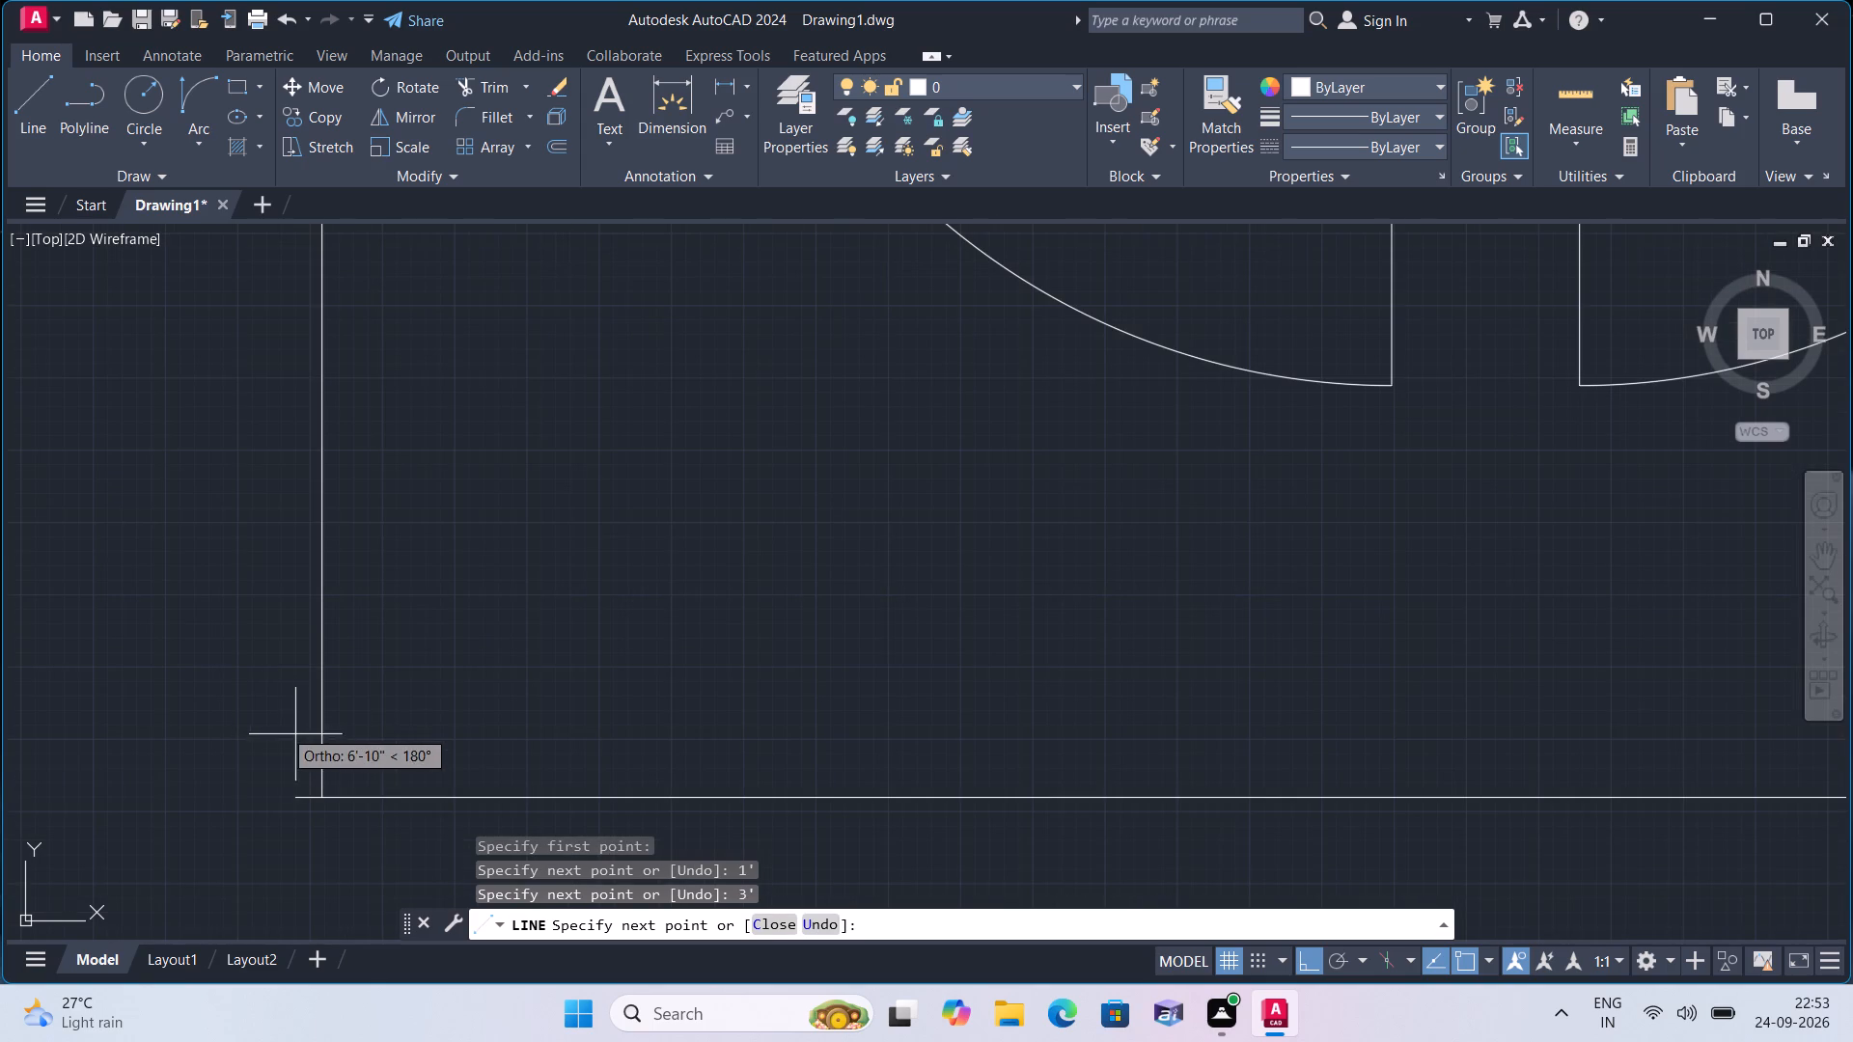
{"action": "left_click", "coordinate": [318, 794]}
{"action": "key", "text": "space"}
{"action": "scroll", "coordinate": [318, 794], "scroll_direction": "down", "scroll_amount": 3}
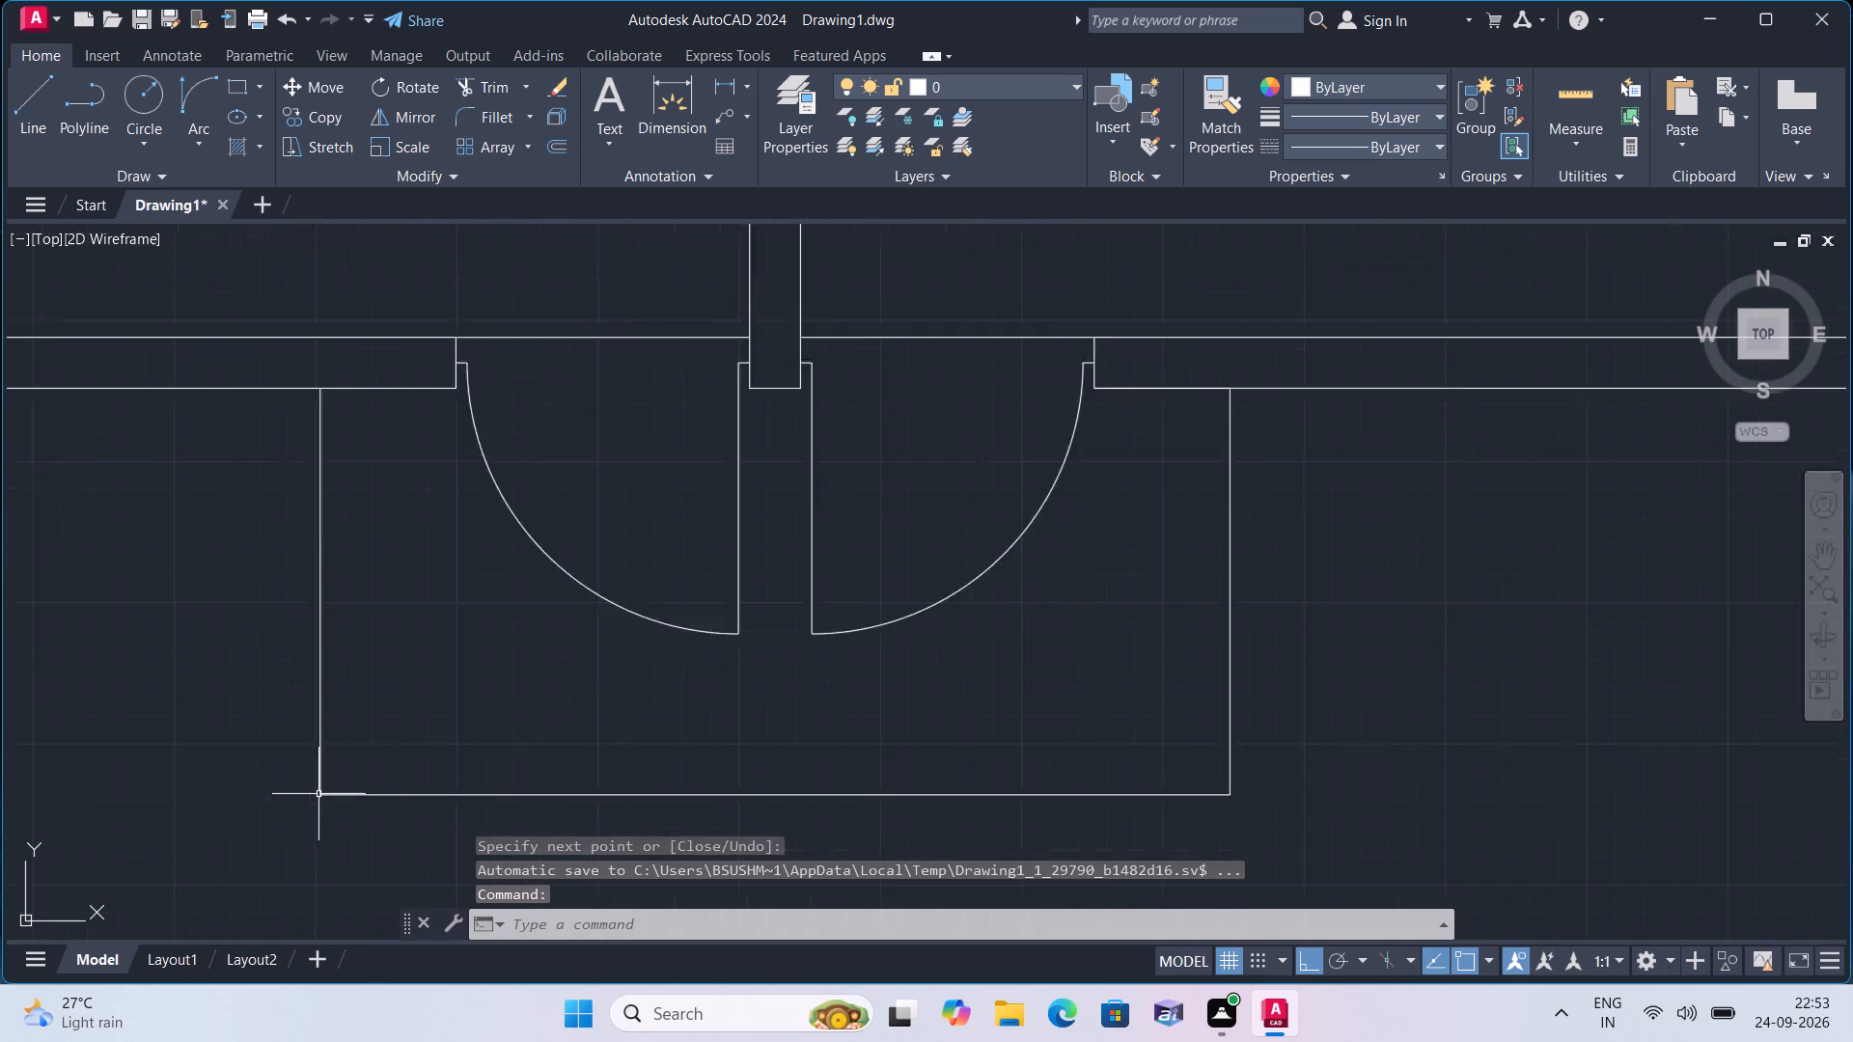
Delete the 1' helper line on the wall east of the door pair.
{"action": "scroll", "coordinate": [891, 582], "scroll_direction": "up", "scroll_amount": 2}
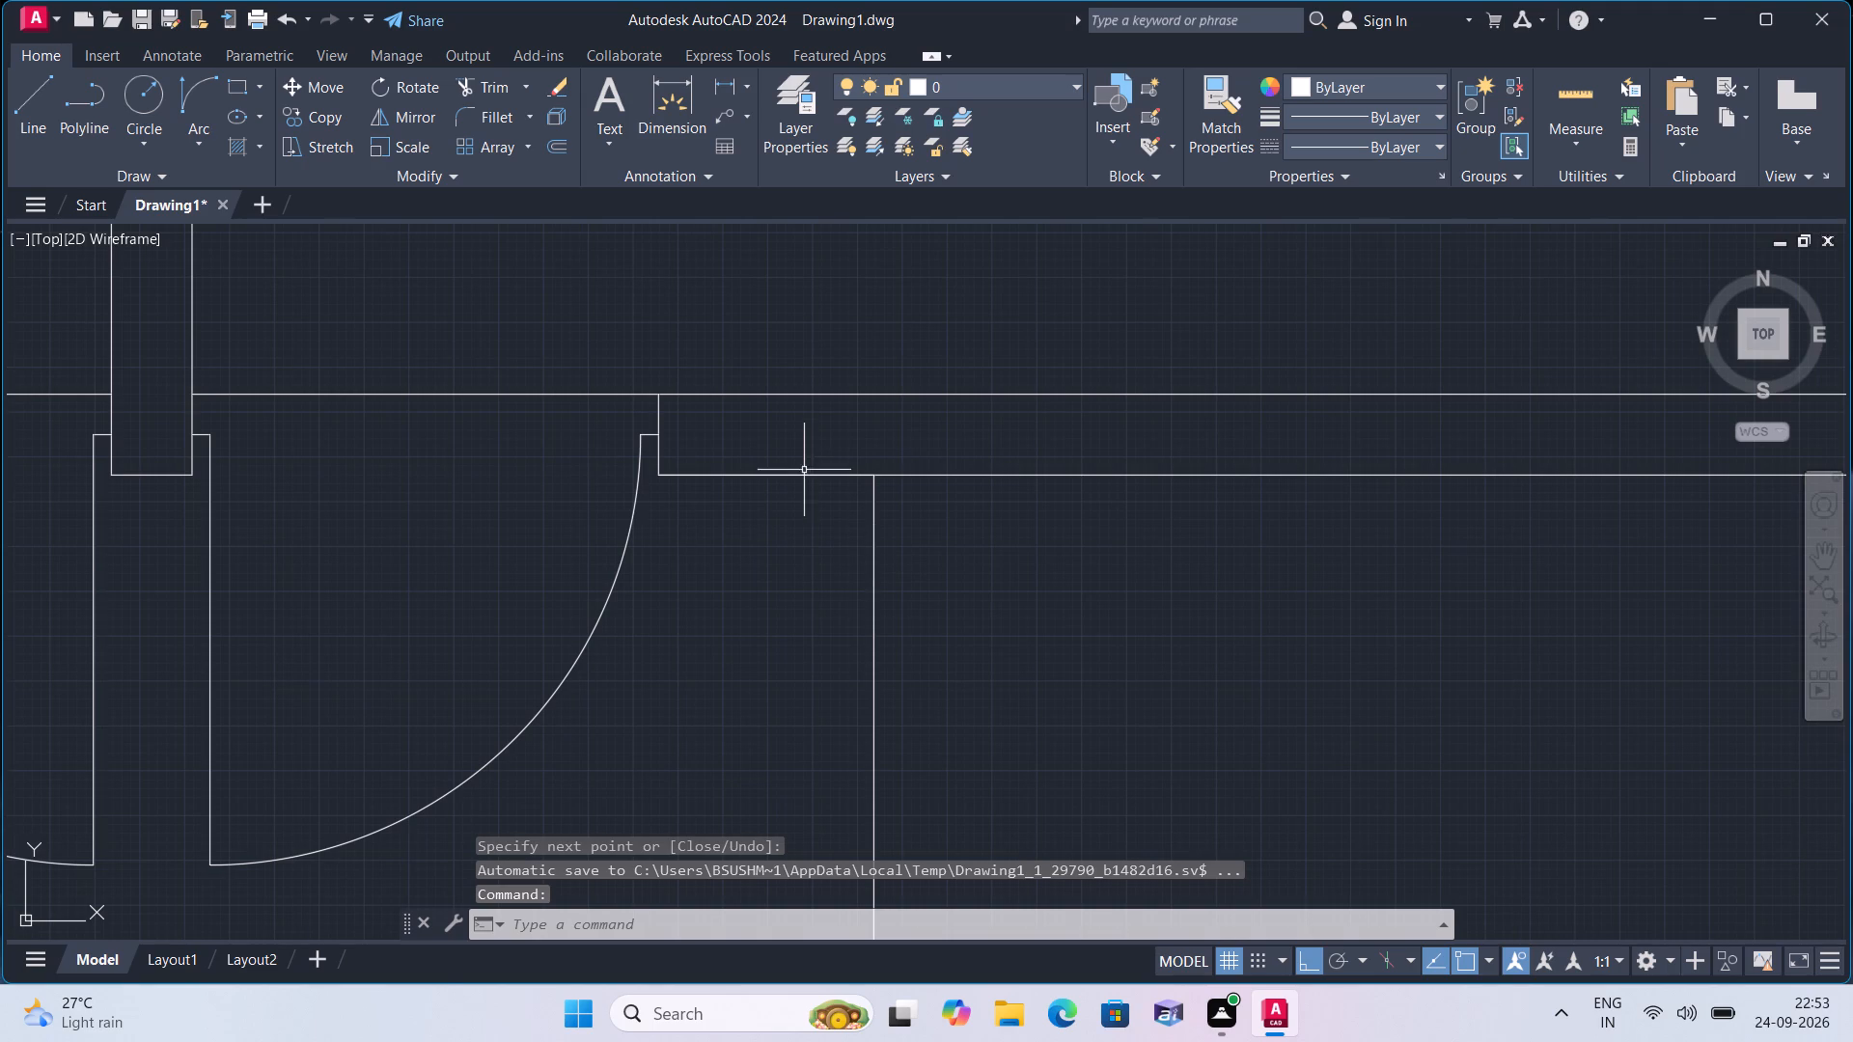
{"action": "left_click", "coordinate": [803, 475]}
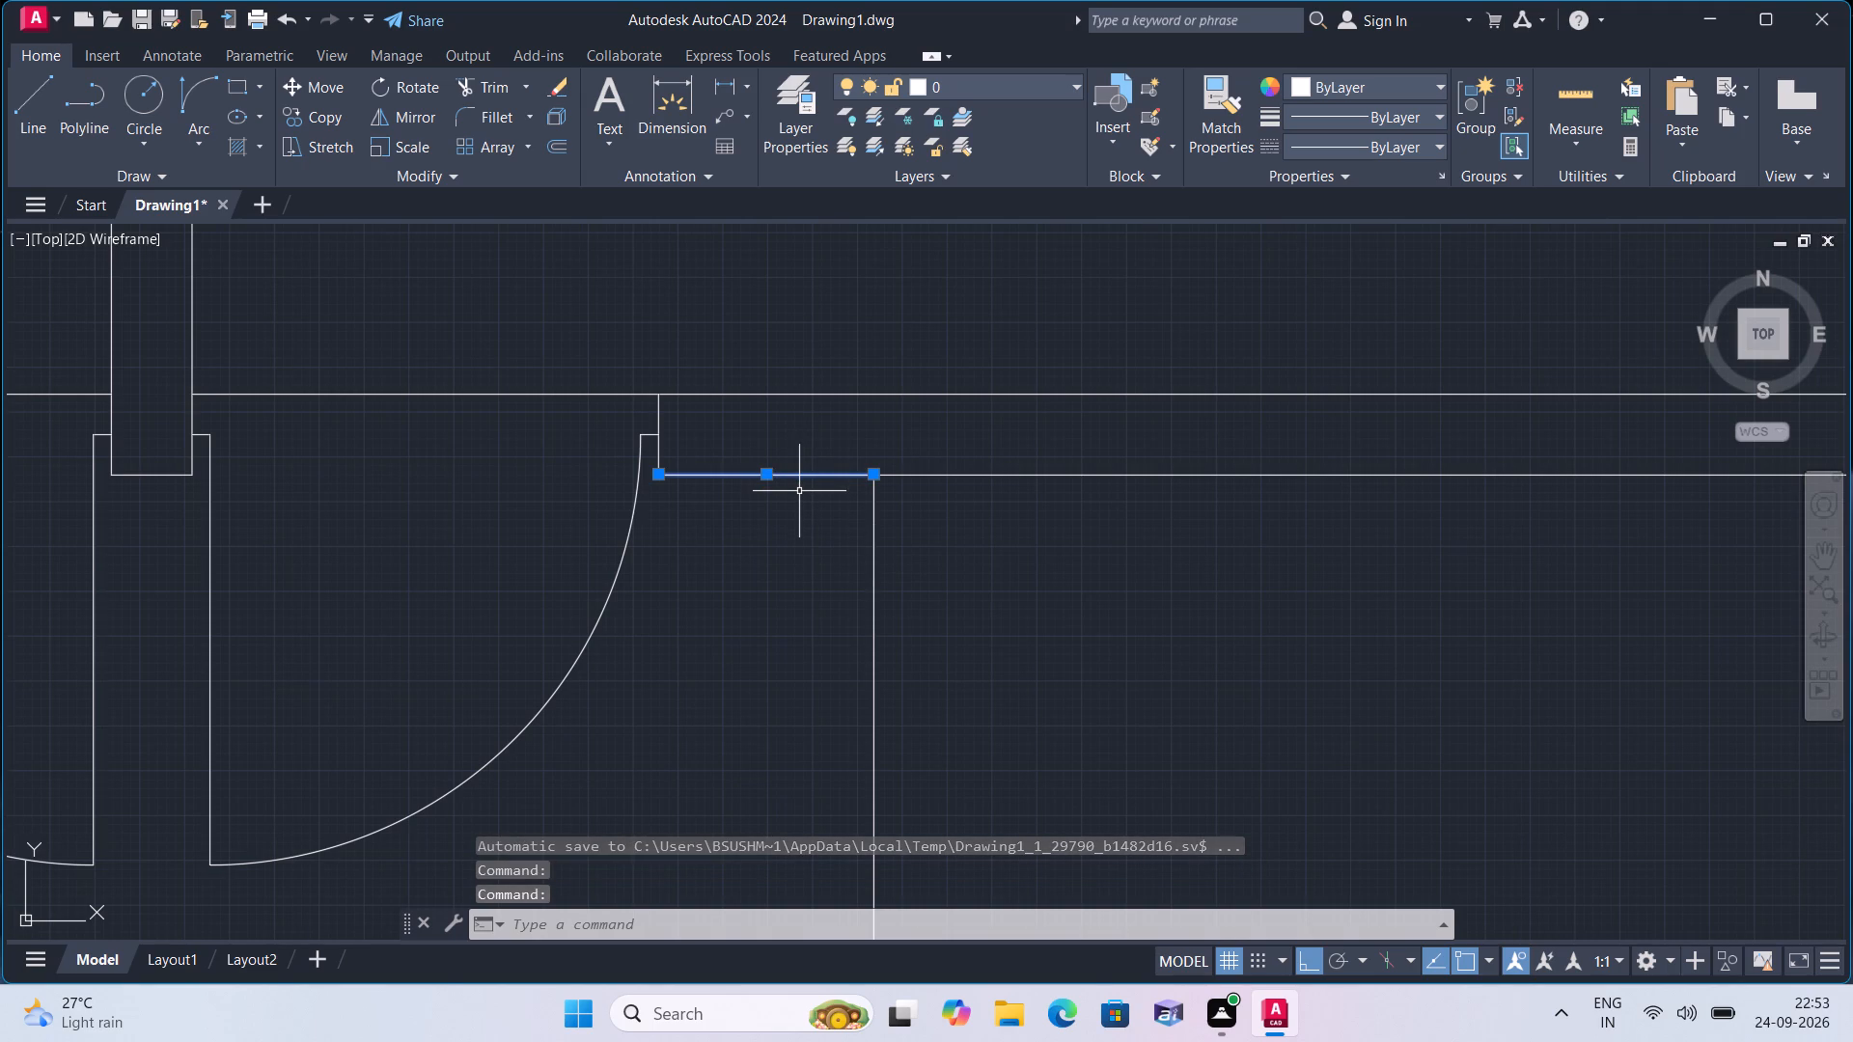
{"action": "key", "text": "Delete"}
Offset the balcony's east, west and south lines outward by 4.5".
{"action": "type", "text": "offset 4.5"}
{"action": "type", "text": "\""}
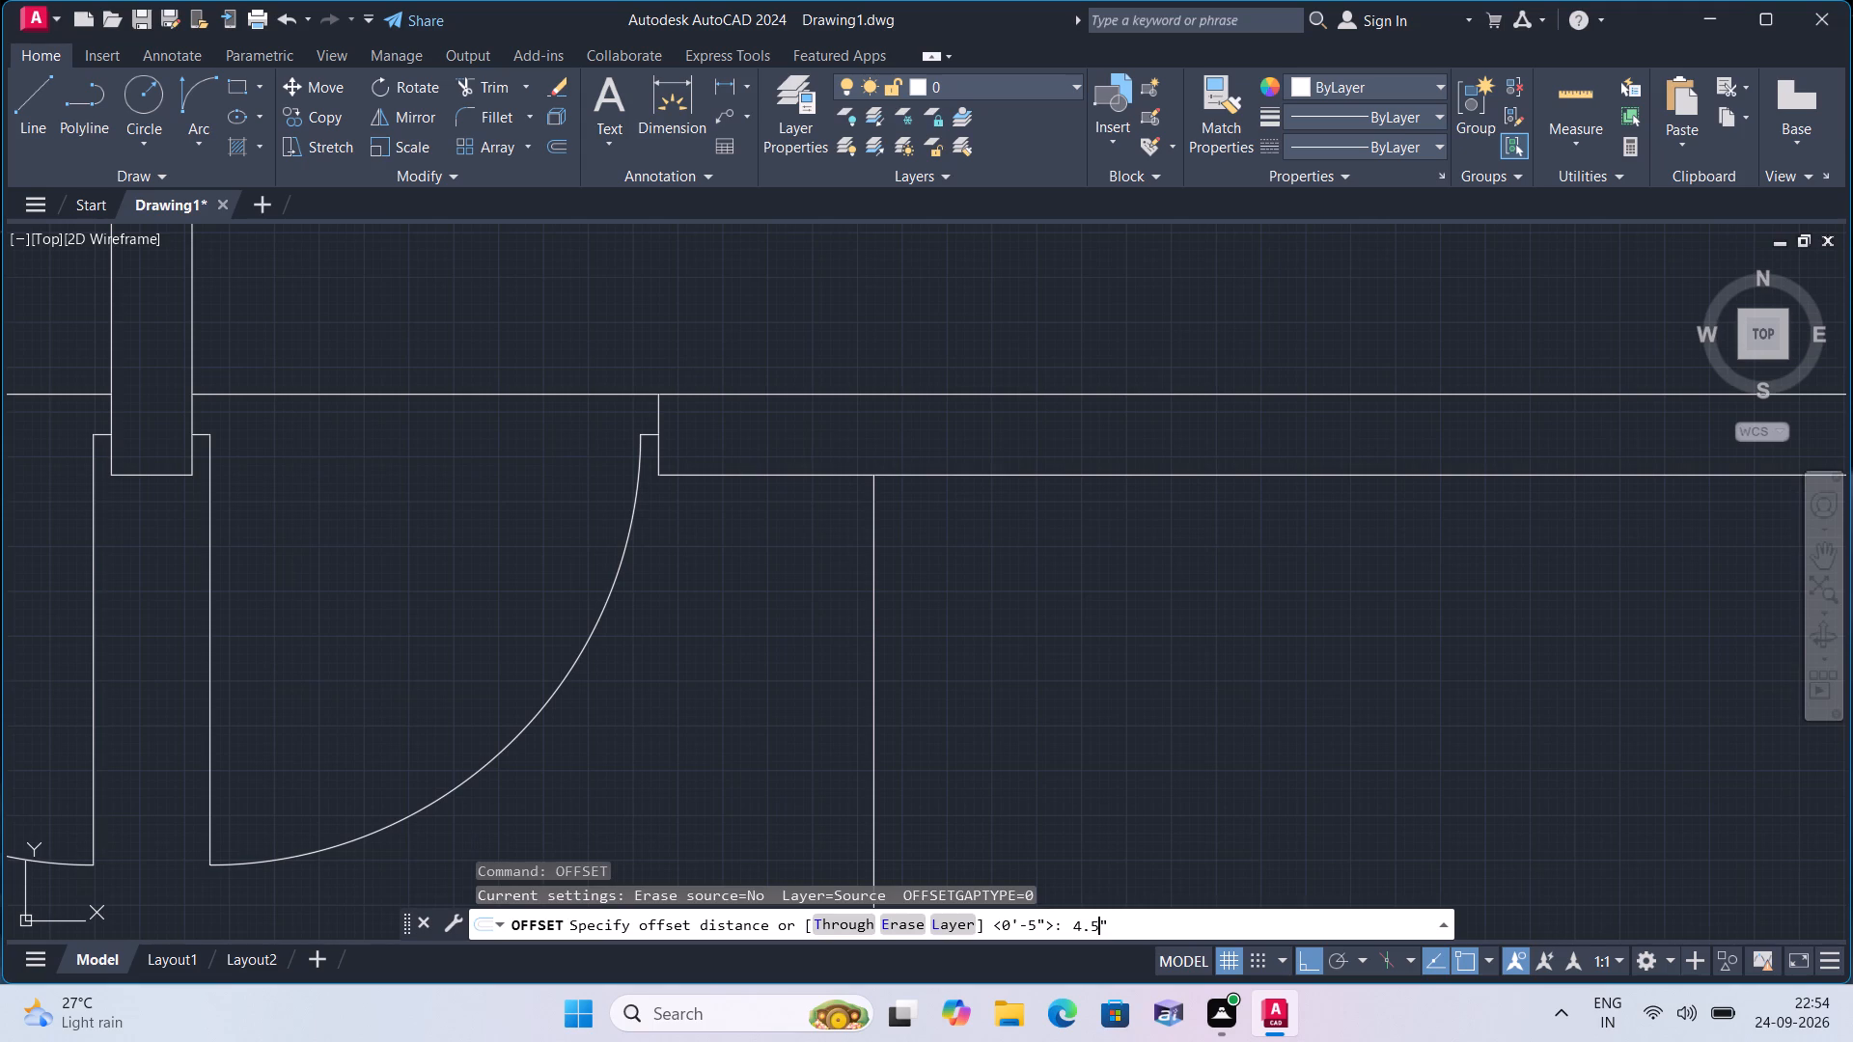
{"action": "key", "text": "space"}
{"action": "scroll", "coordinate": [909, 548], "scroll_direction": "down", "scroll_amount": 1}
{"action": "middle_click_drag", "start_coordinate": [897, 537], "coordinate": [972, 444]}
{"action": "scroll", "coordinate": [897, 537], "scroll_direction": "down", "scroll_amount": 1}
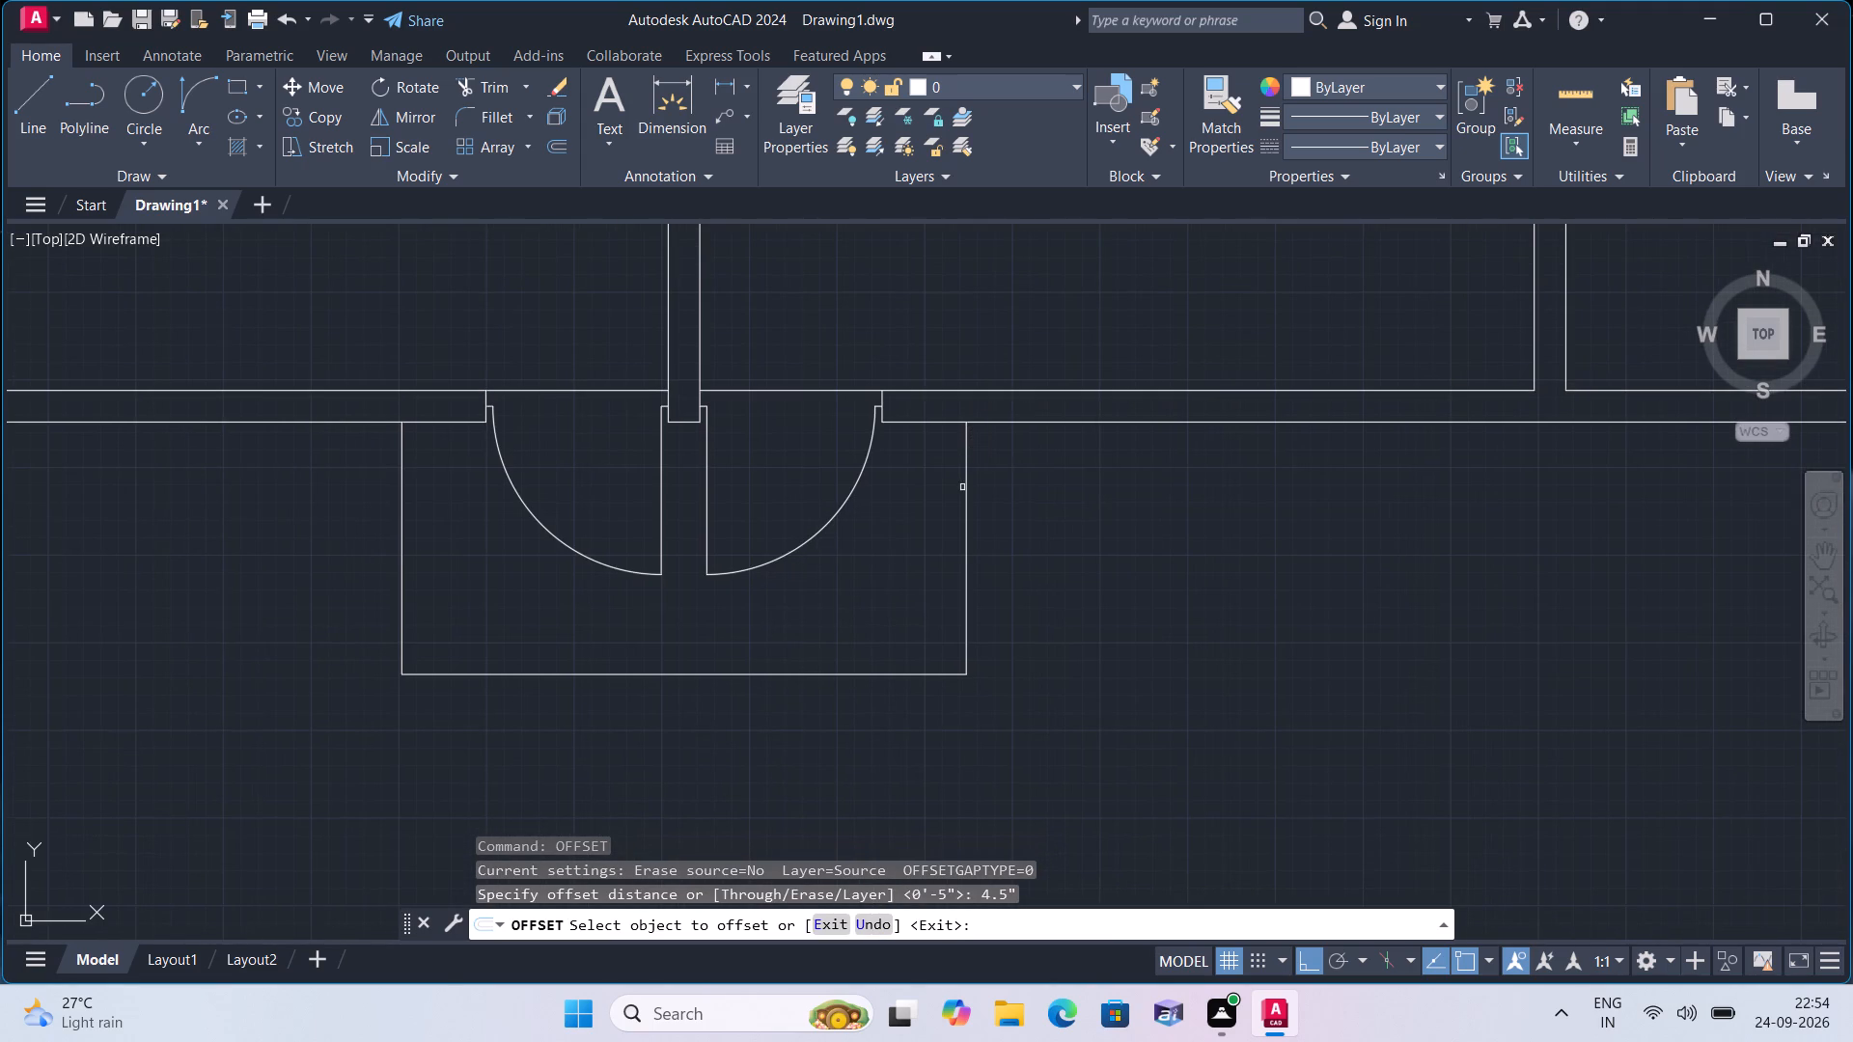
{"action": "left_click", "coordinate": [967, 507]}
{"action": "left_click", "coordinate": [1016, 510]}
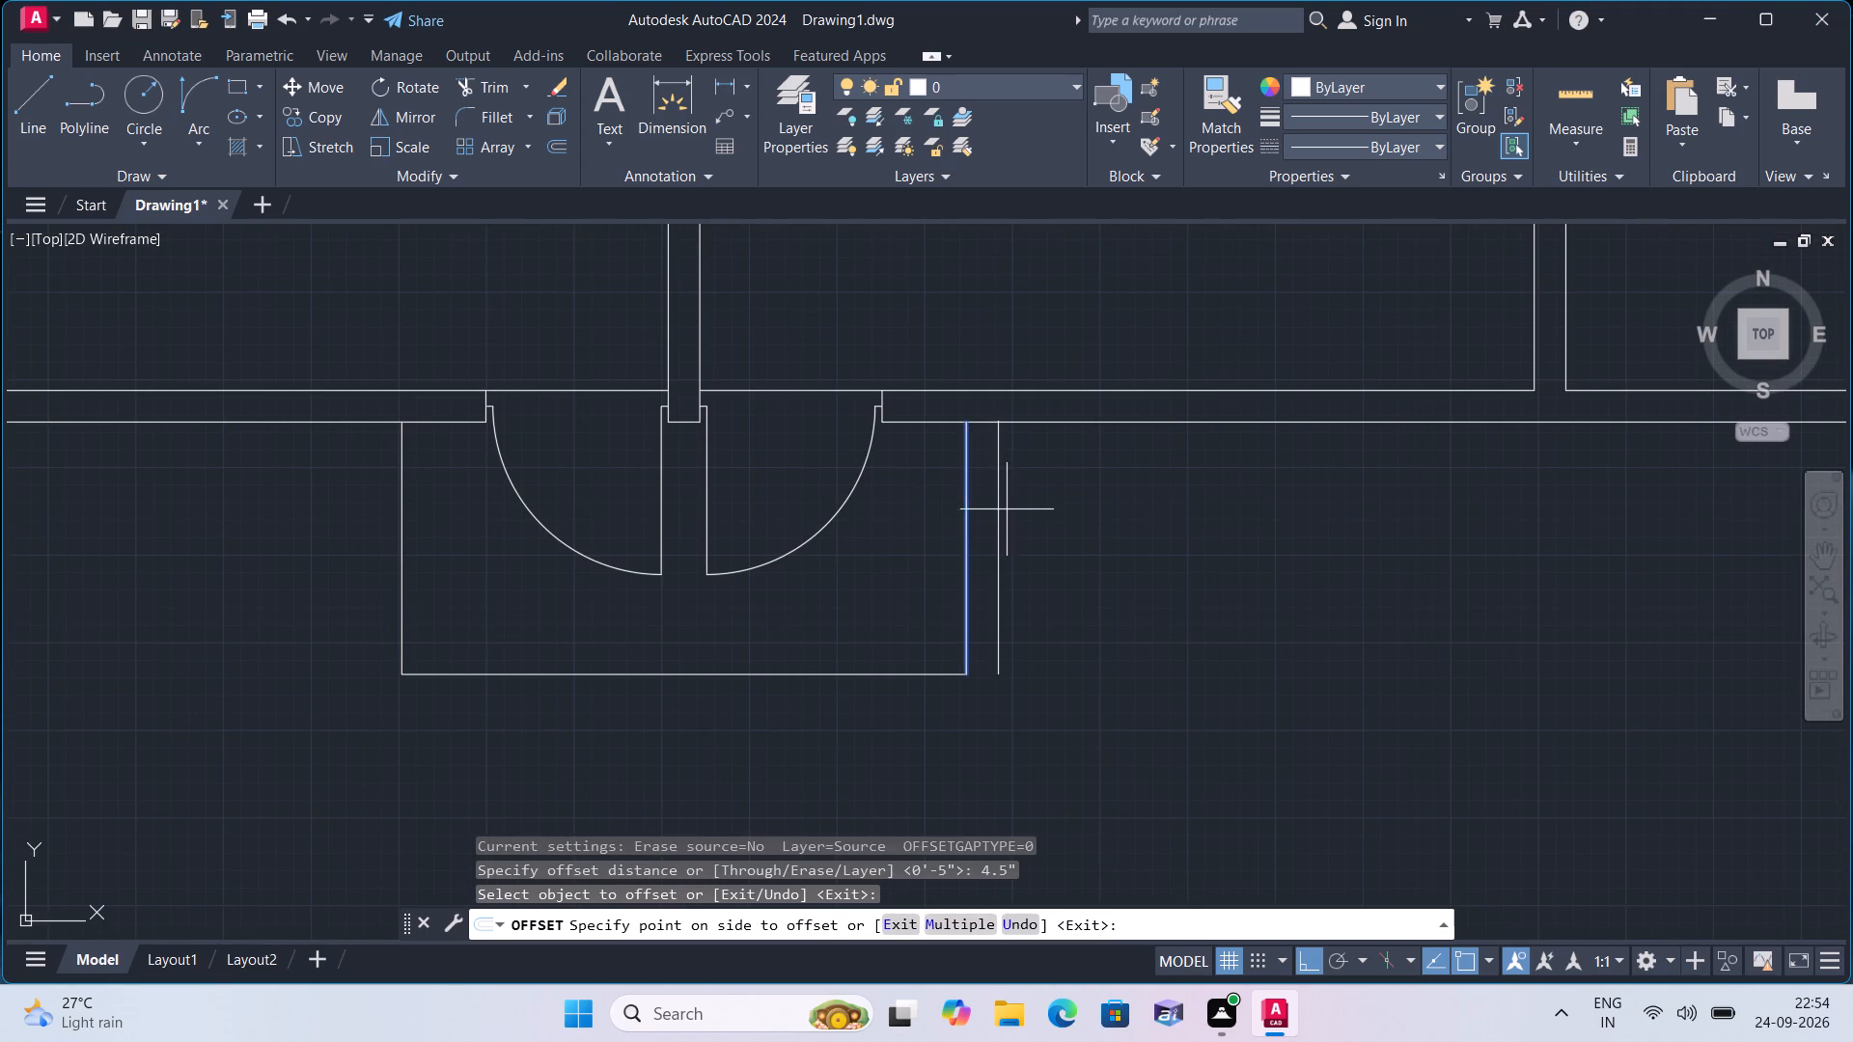
{"action": "left_click", "coordinate": [402, 475]}
{"action": "left_click", "coordinate": [364, 467]}
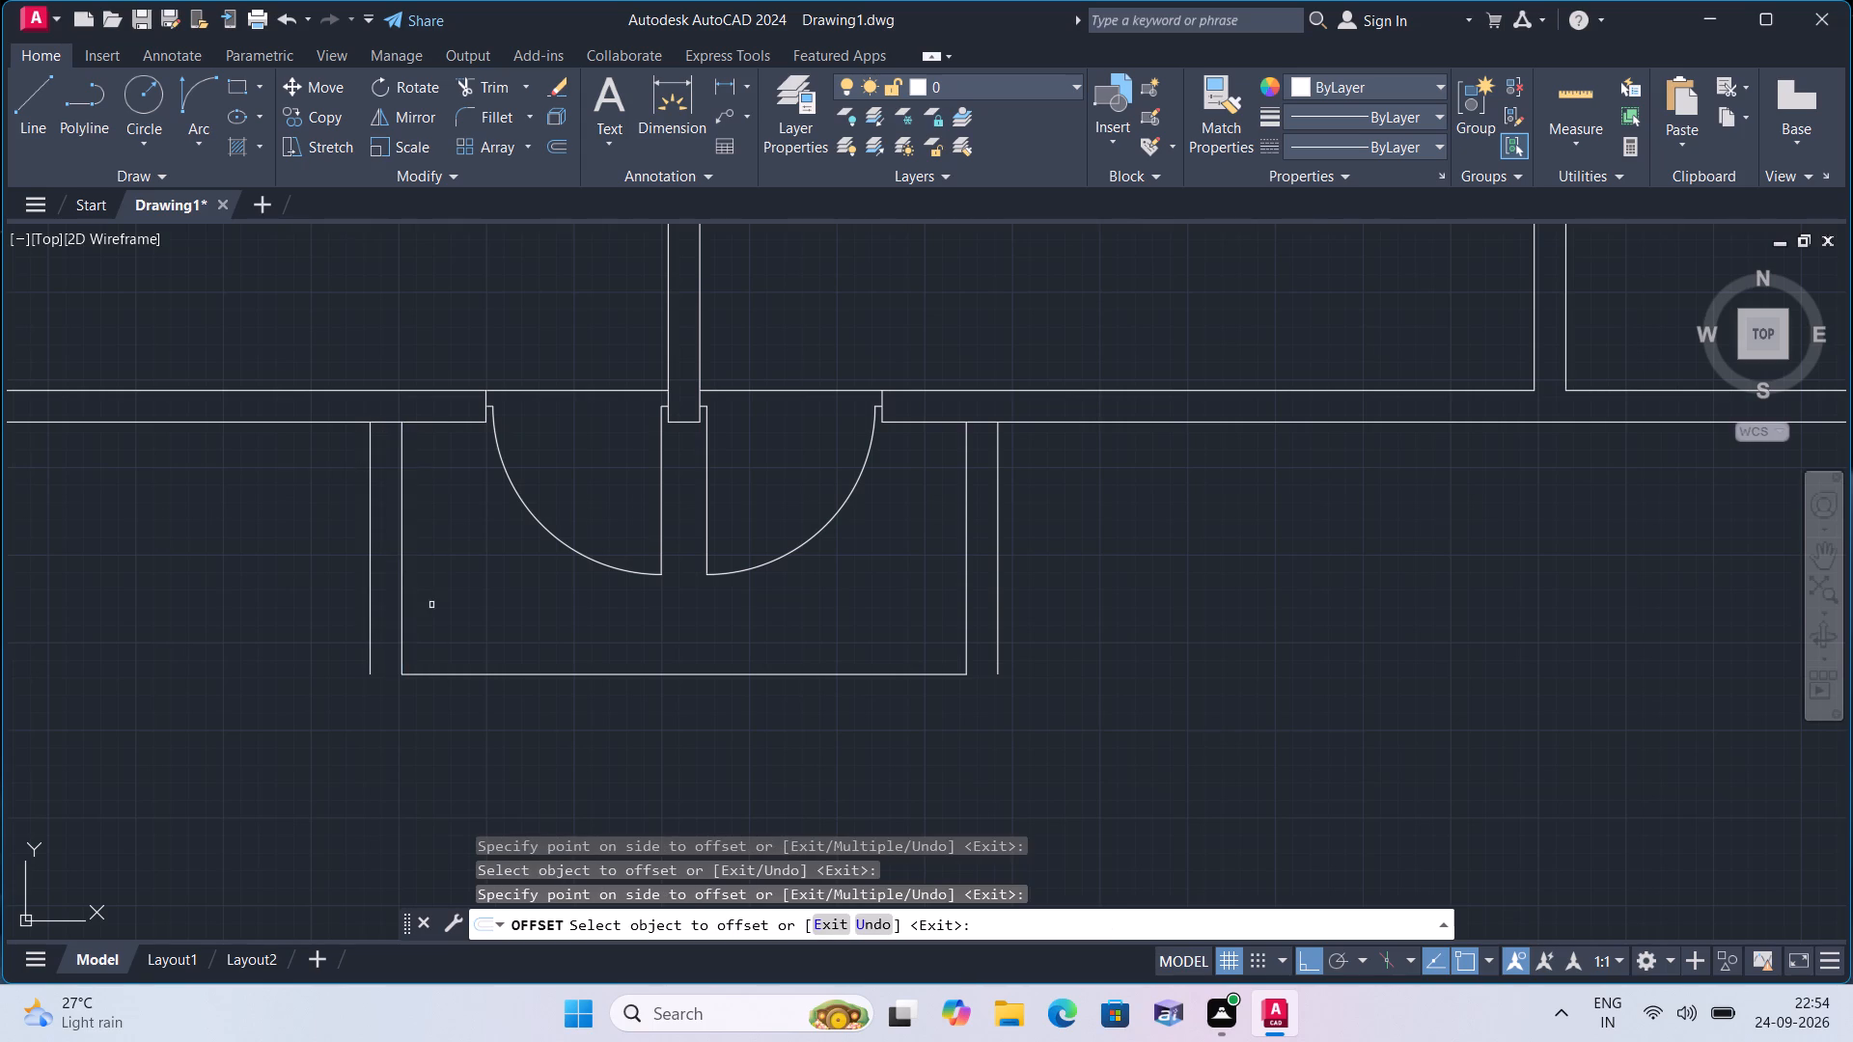
{"action": "left_click", "coordinate": [458, 672]}
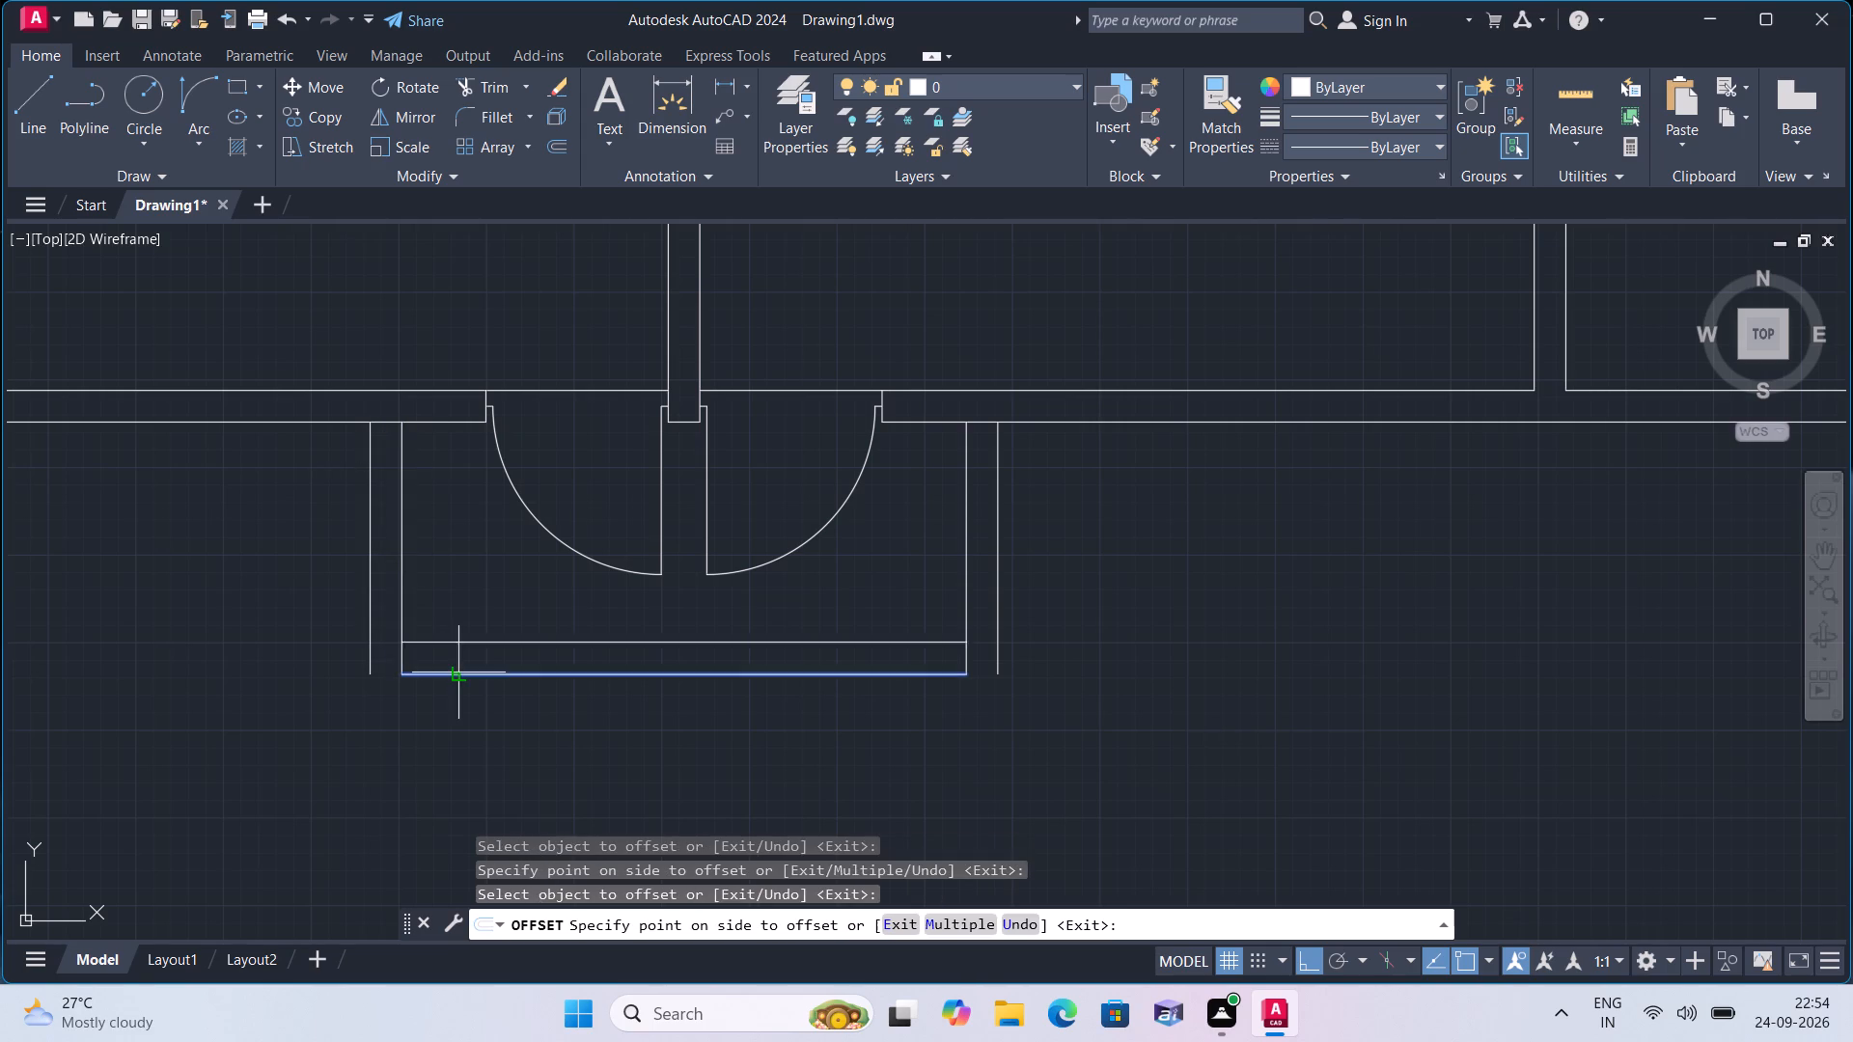
{"action": "left_click", "coordinate": [422, 722]}
{"action": "key", "text": "space"}
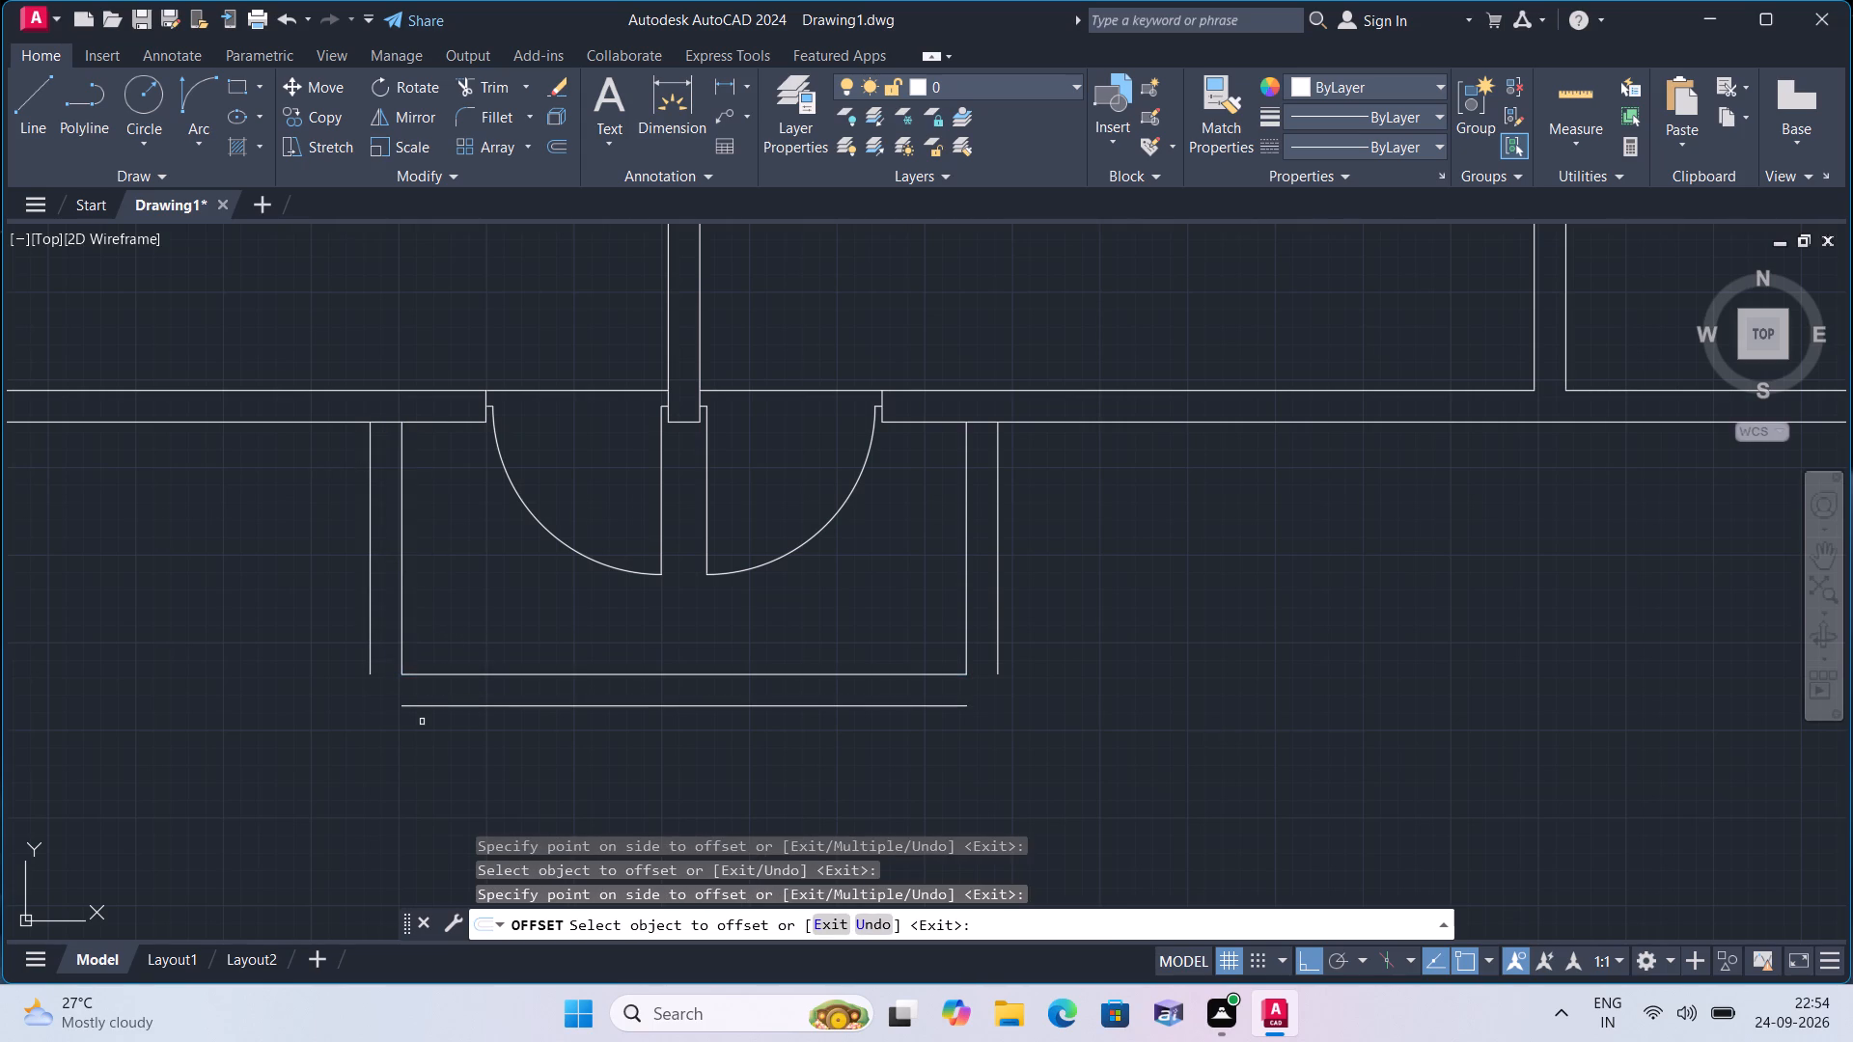
Close the balcony's outer southeast corner with lines joining the outer south line to the outer east line.
{"action": "type", "text": "l"}
{"action": "key", "text": "space"}
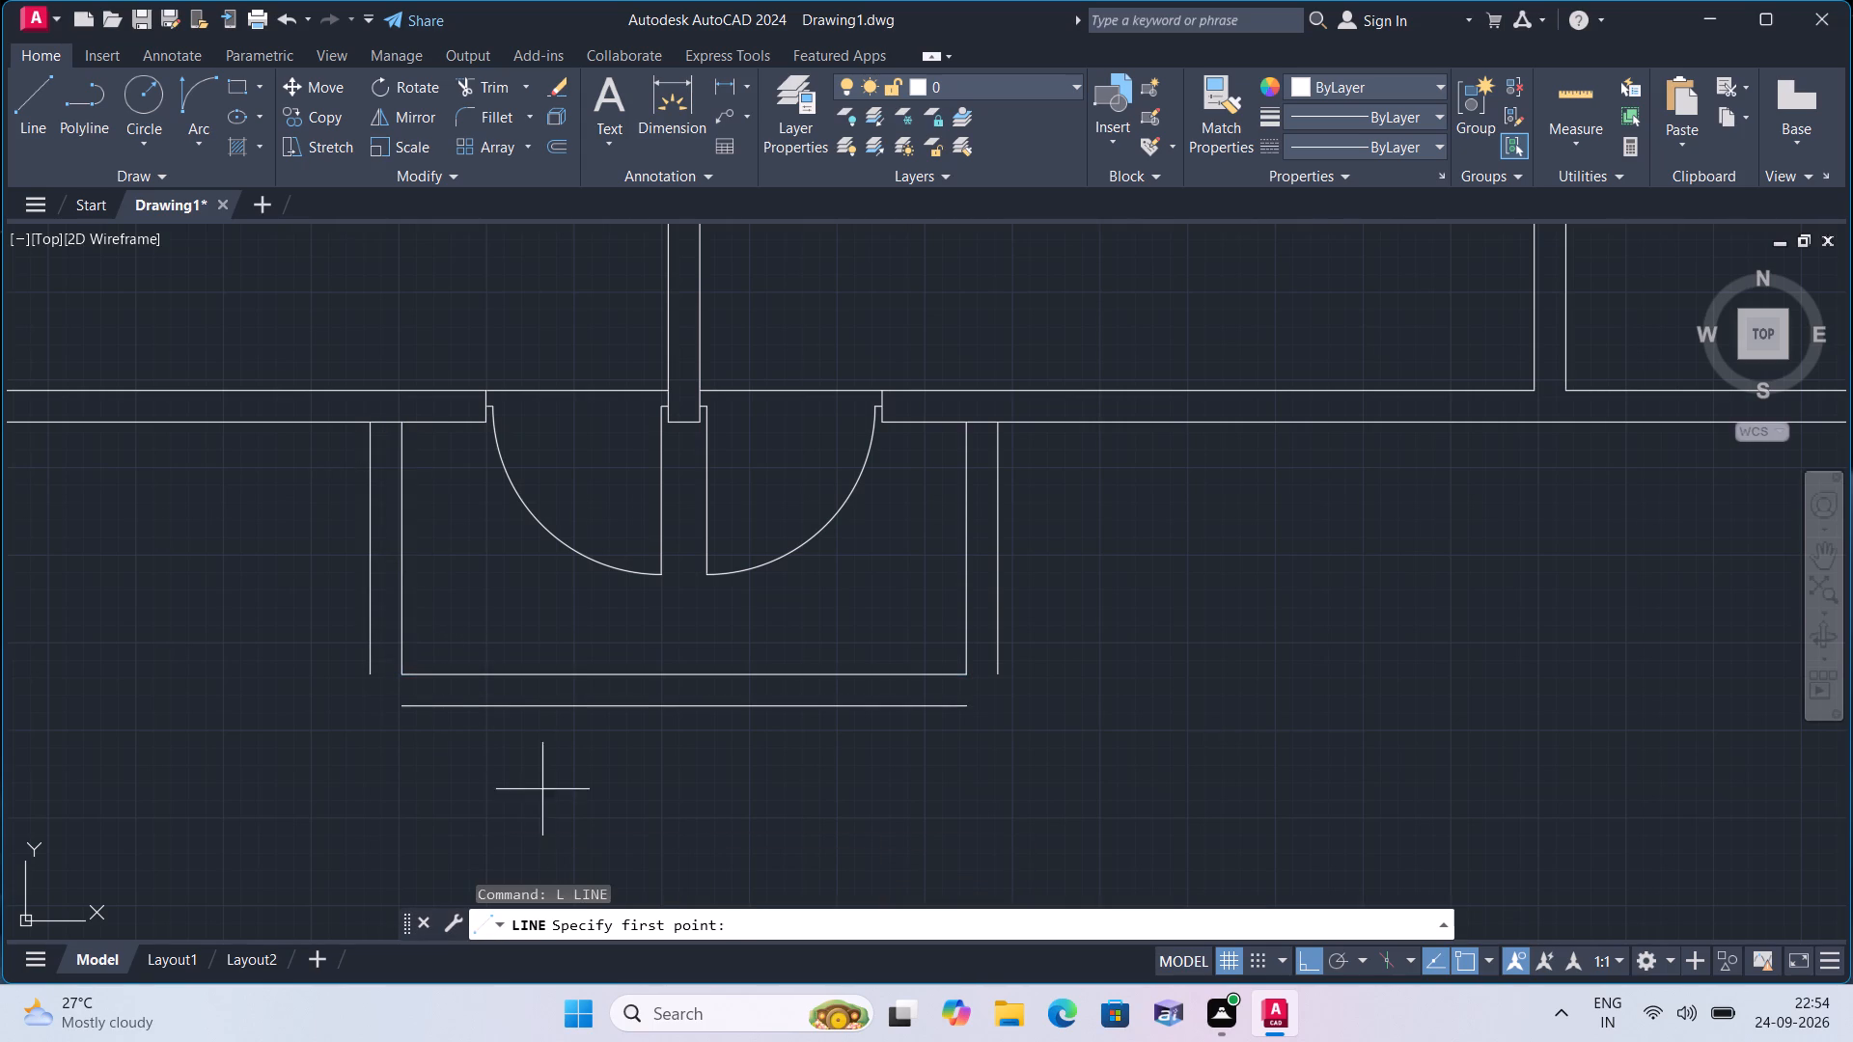
{"action": "scroll", "coordinate": [747, 785], "scroll_direction": "up", "scroll_amount": 1}
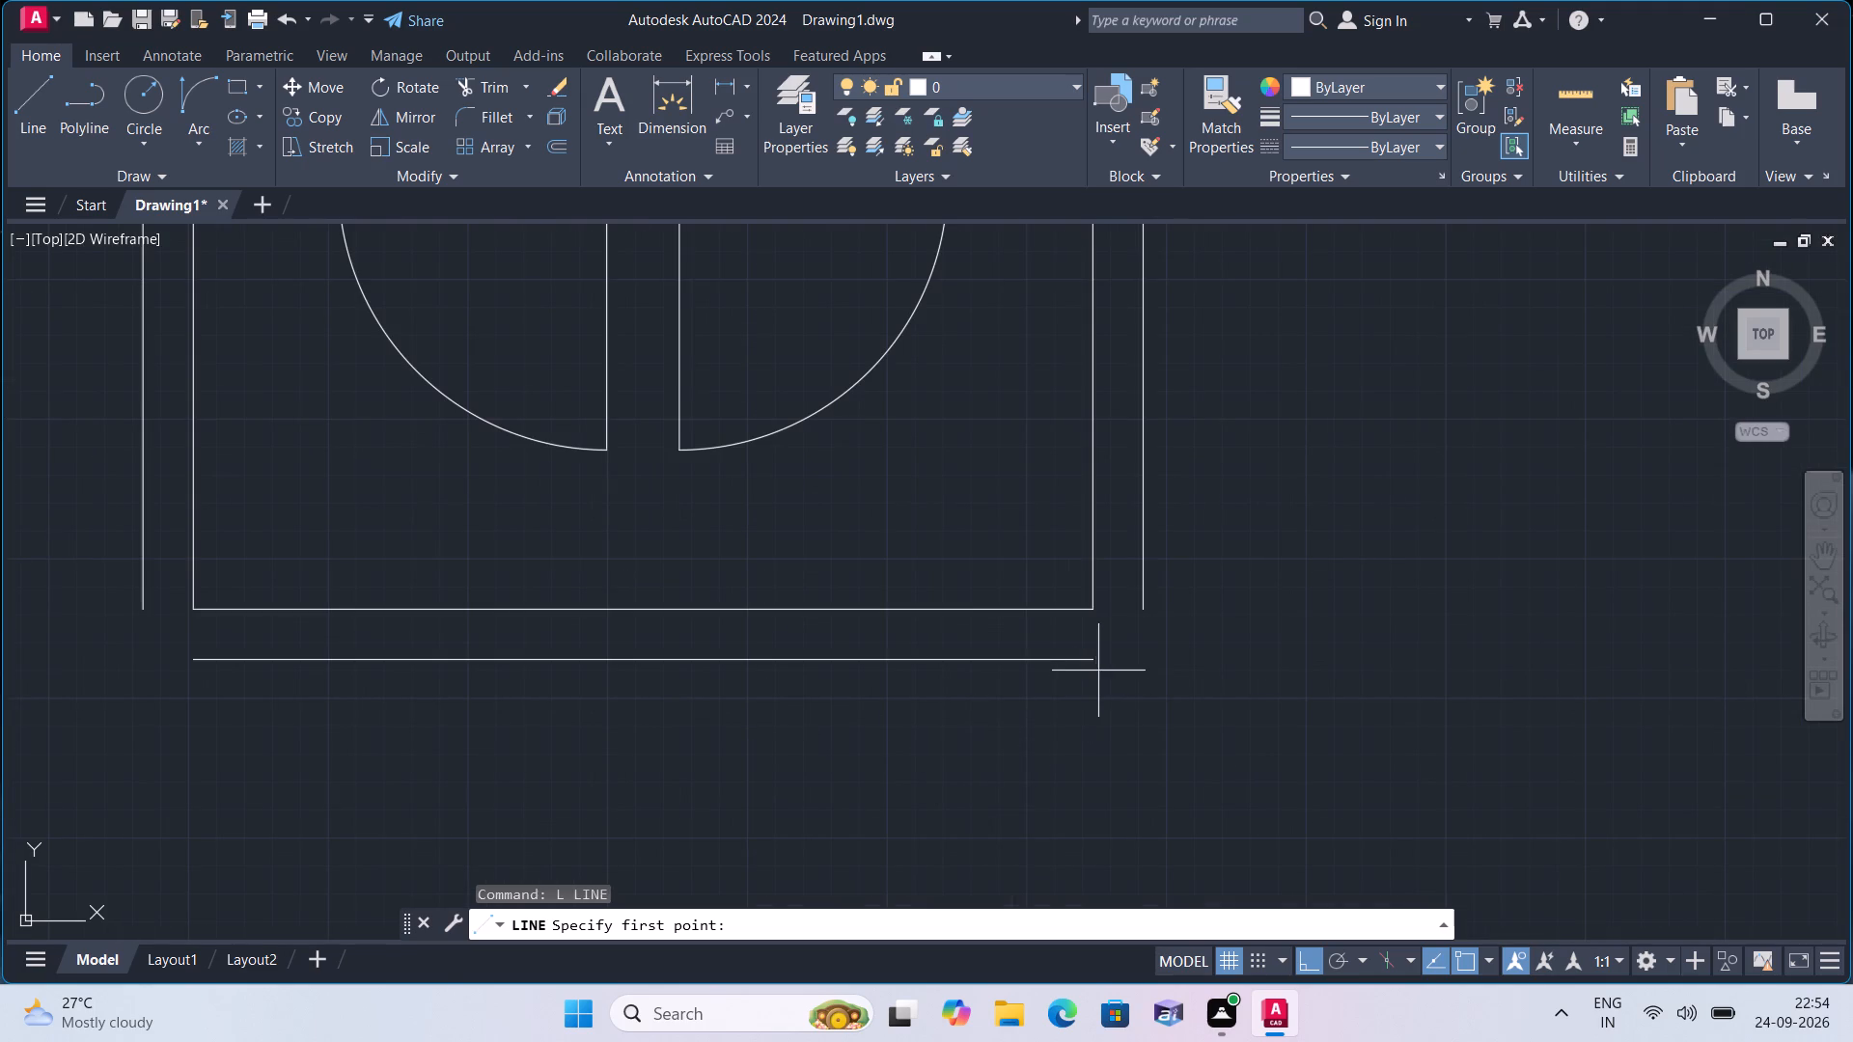
{"action": "left_click", "coordinate": [1096, 661]}
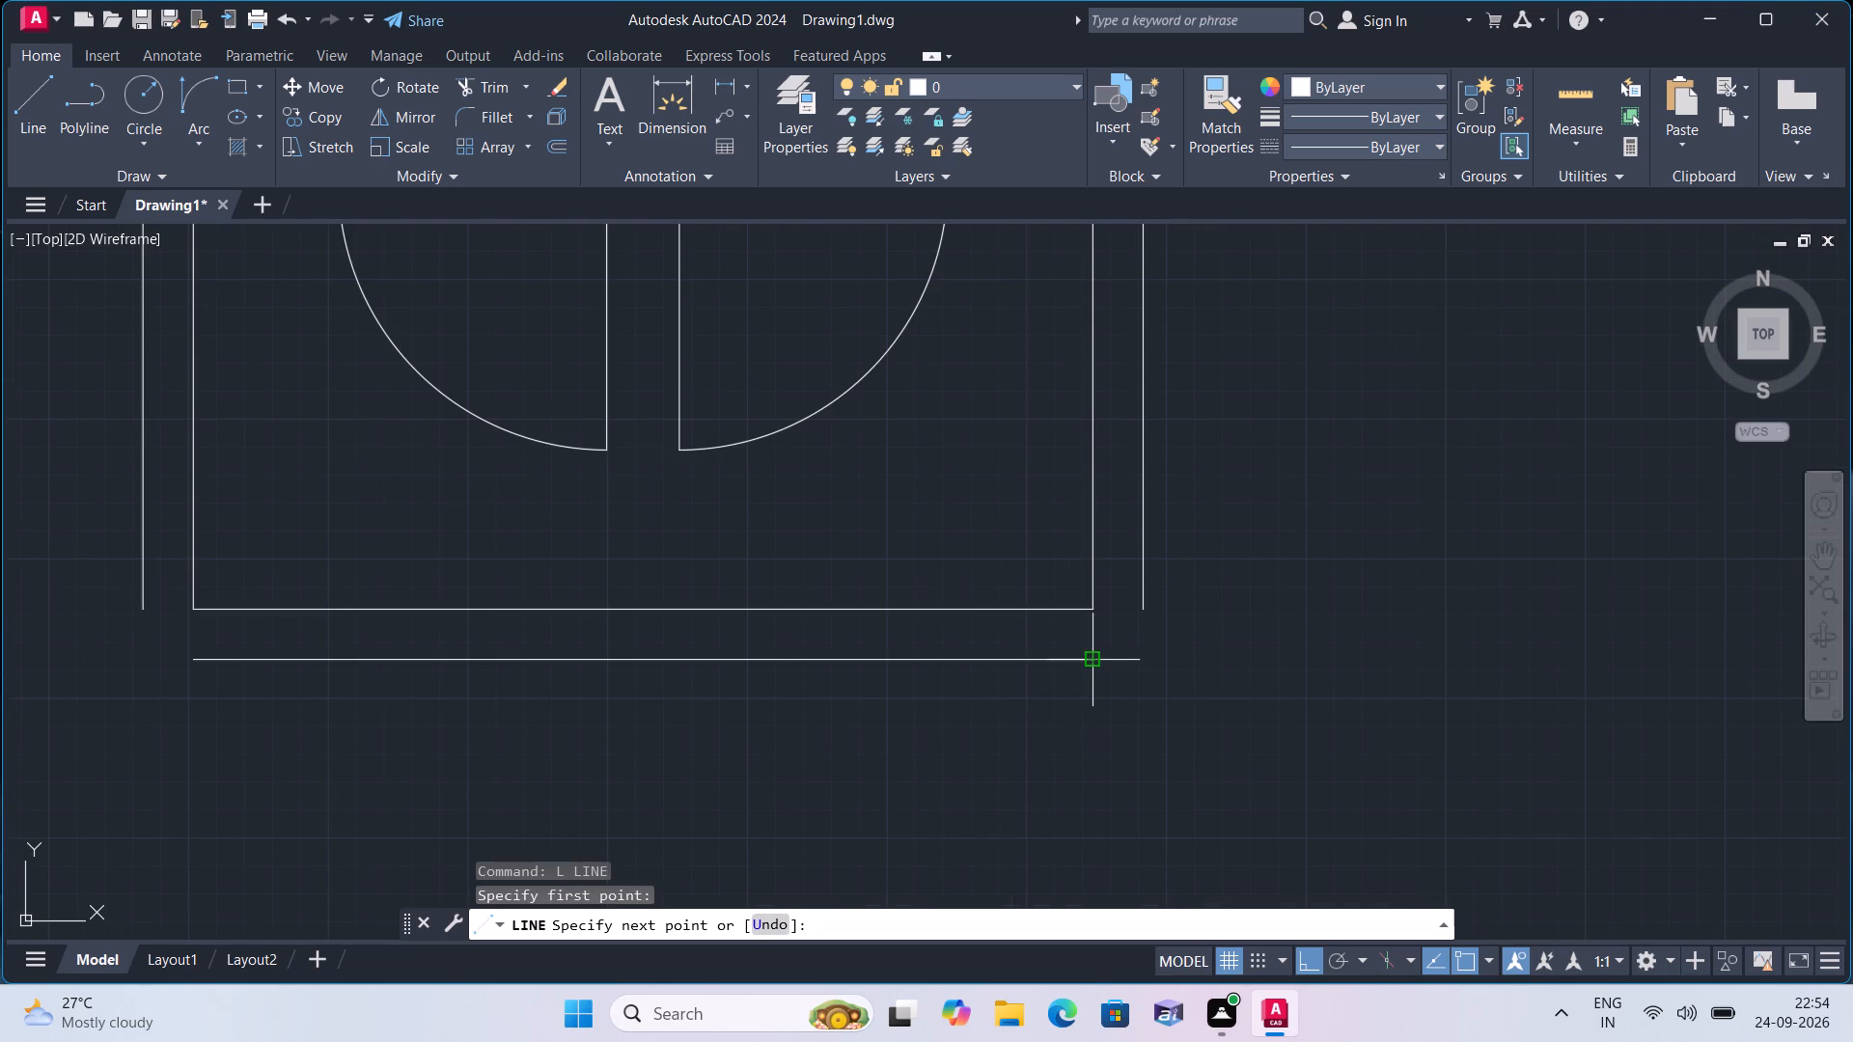
{"action": "scroll", "coordinate": [1126, 670], "scroll_direction": "up", "scroll_amount": 1}
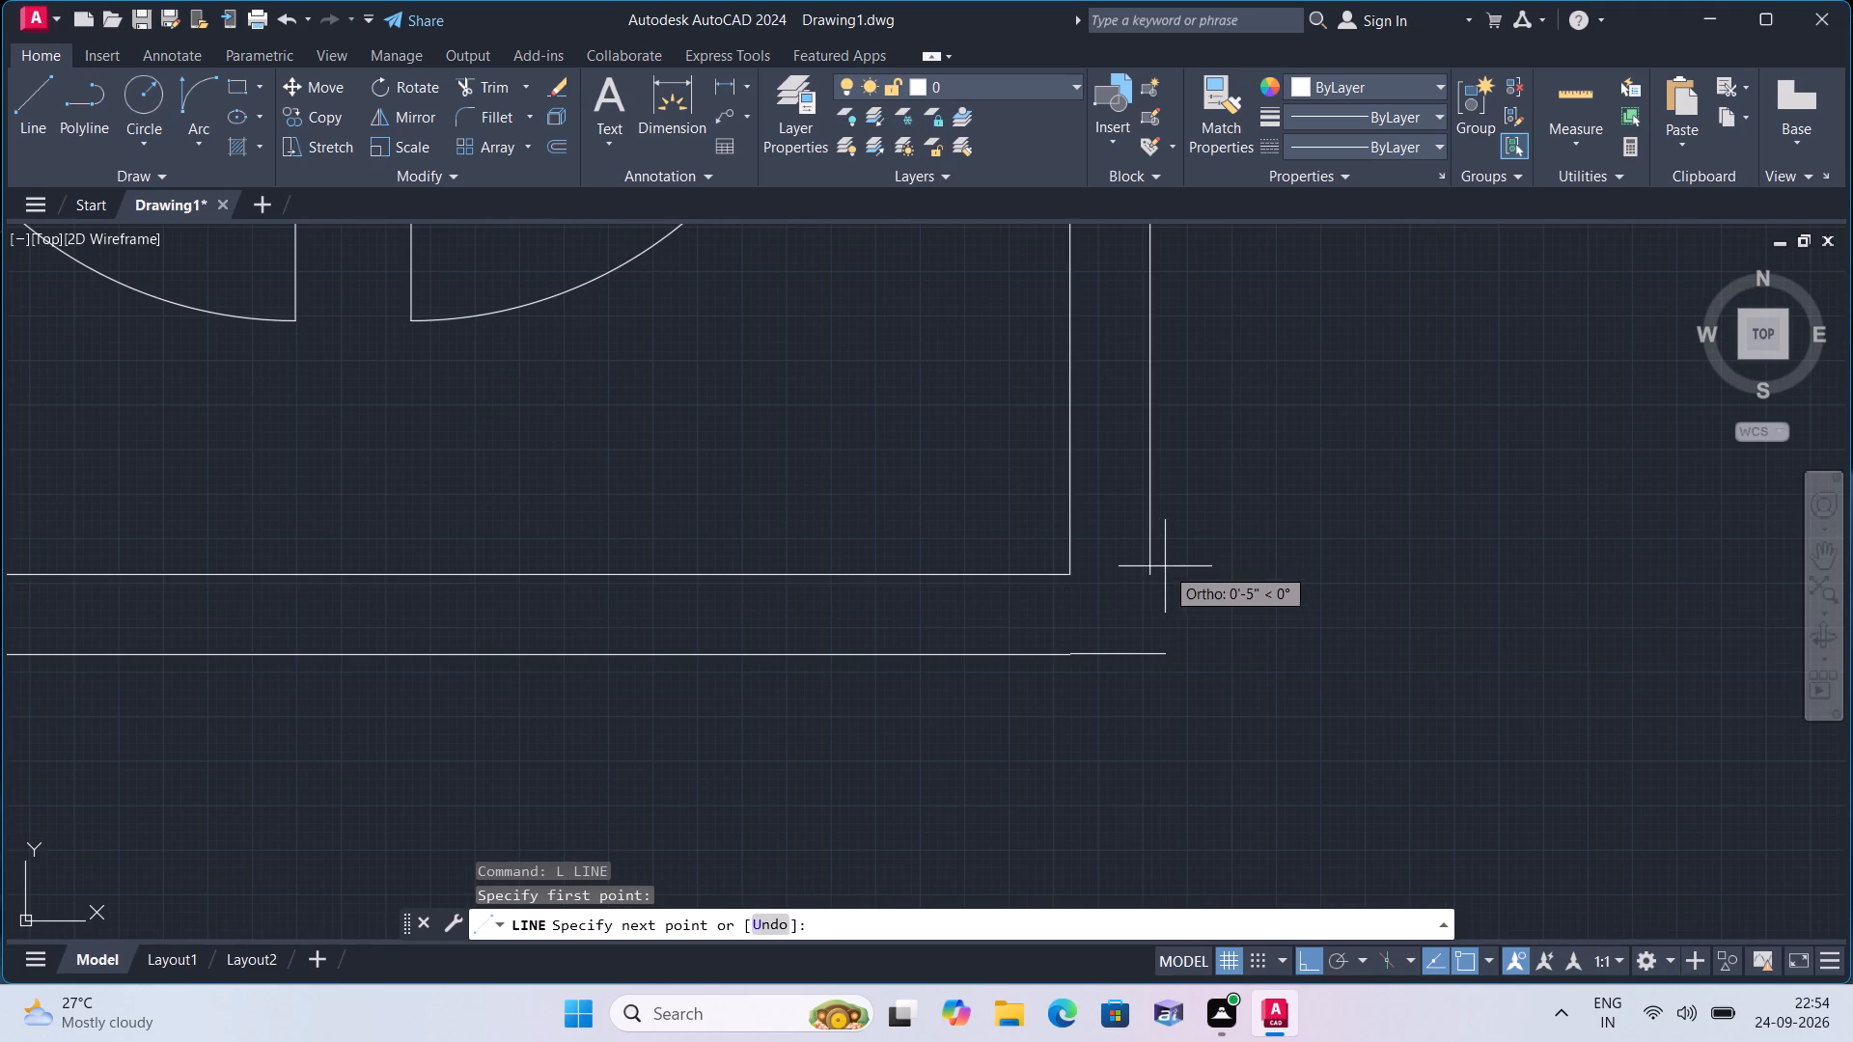
{"action": "left_click", "coordinate": [1149, 655]}
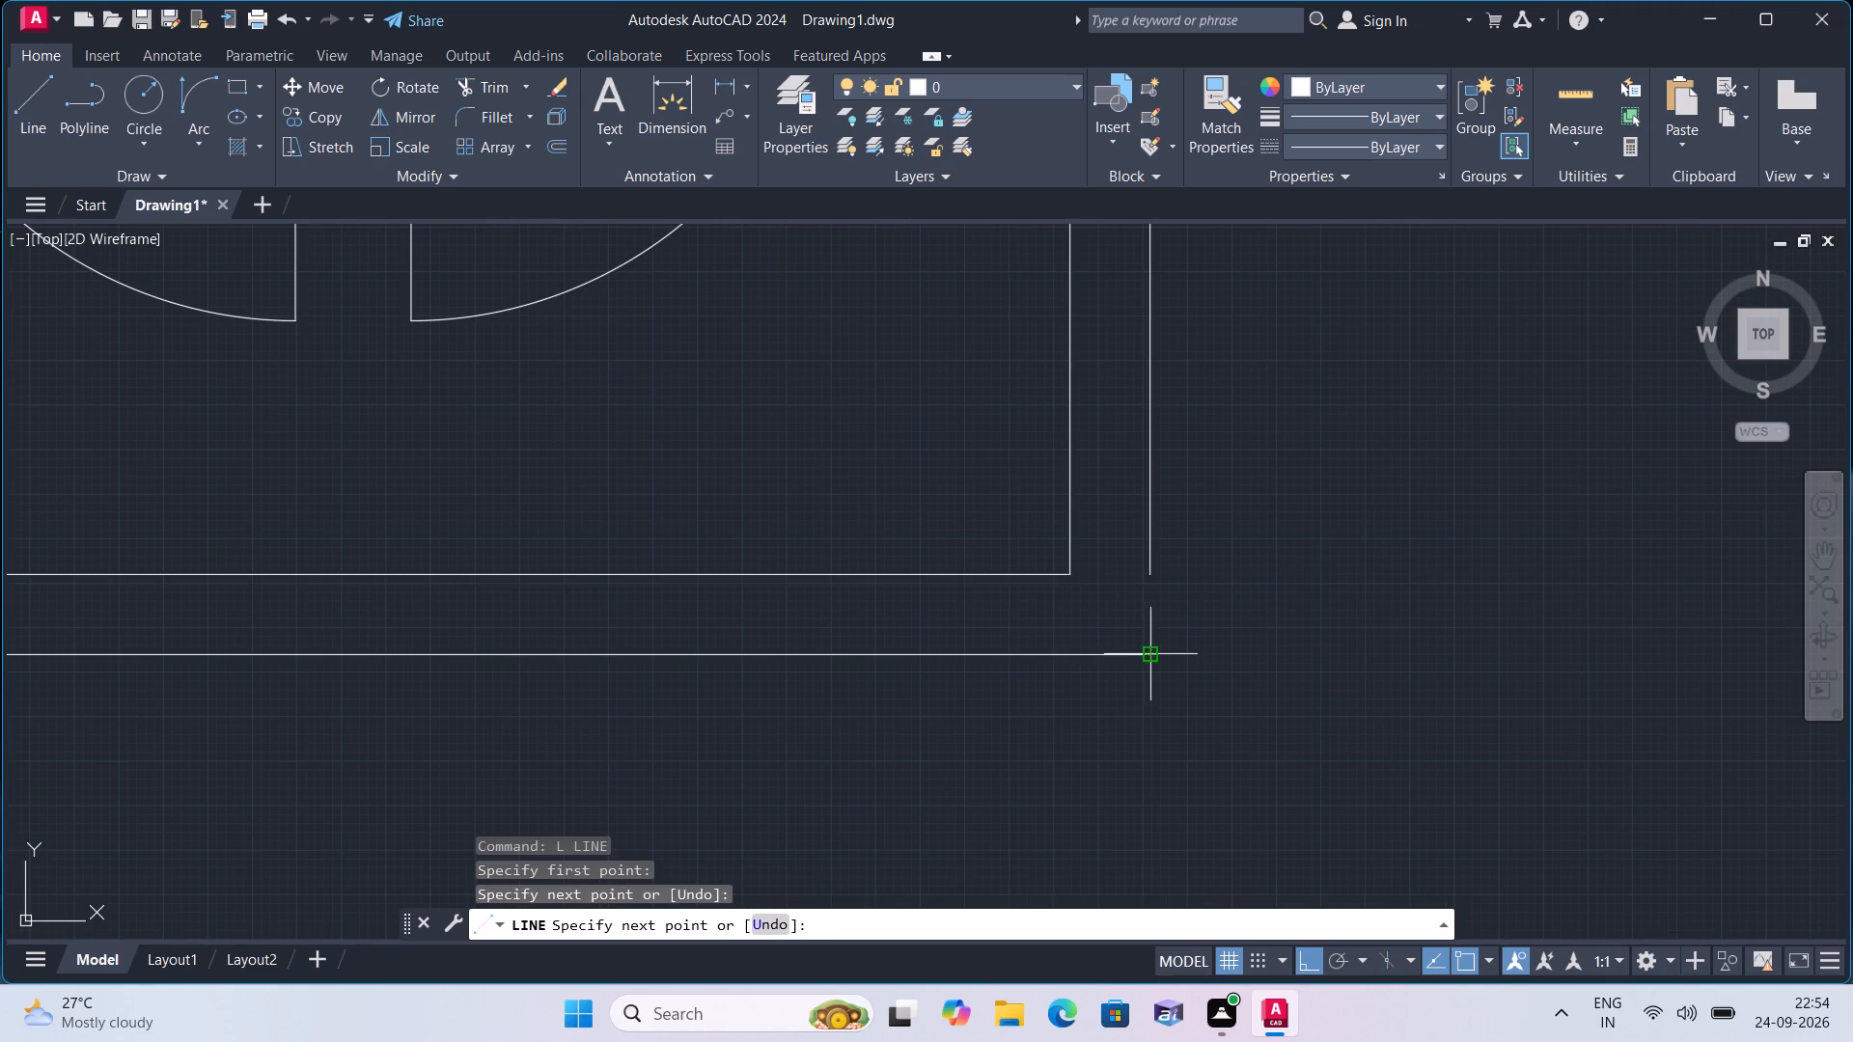
{"action": "left_click", "coordinate": [1152, 567]}
{"action": "key", "text": "space"}
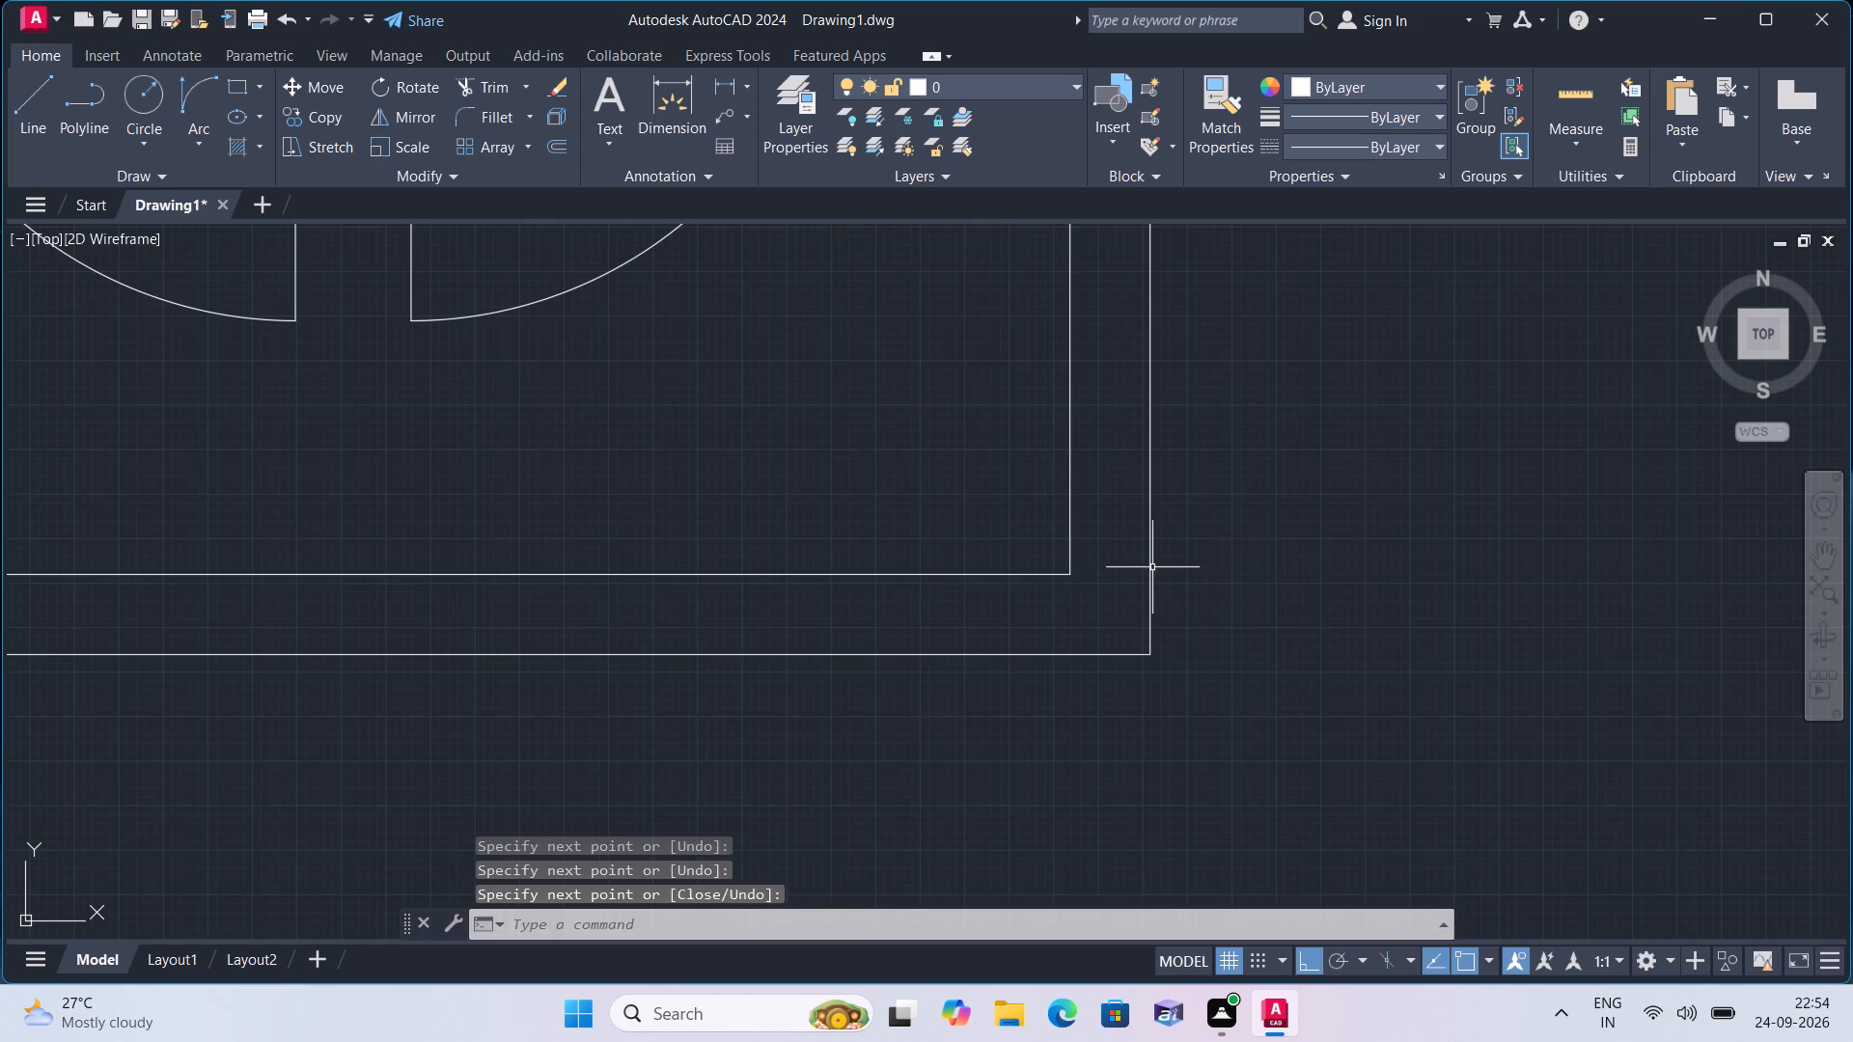
Close the first balcony's outer southwest corner with lines joining the outer south line to the outer west line.
{"action": "key", "text": "space"}
{"action": "middle_click_drag", "start_coordinate": [484, 688], "coordinate": [550, 725]}
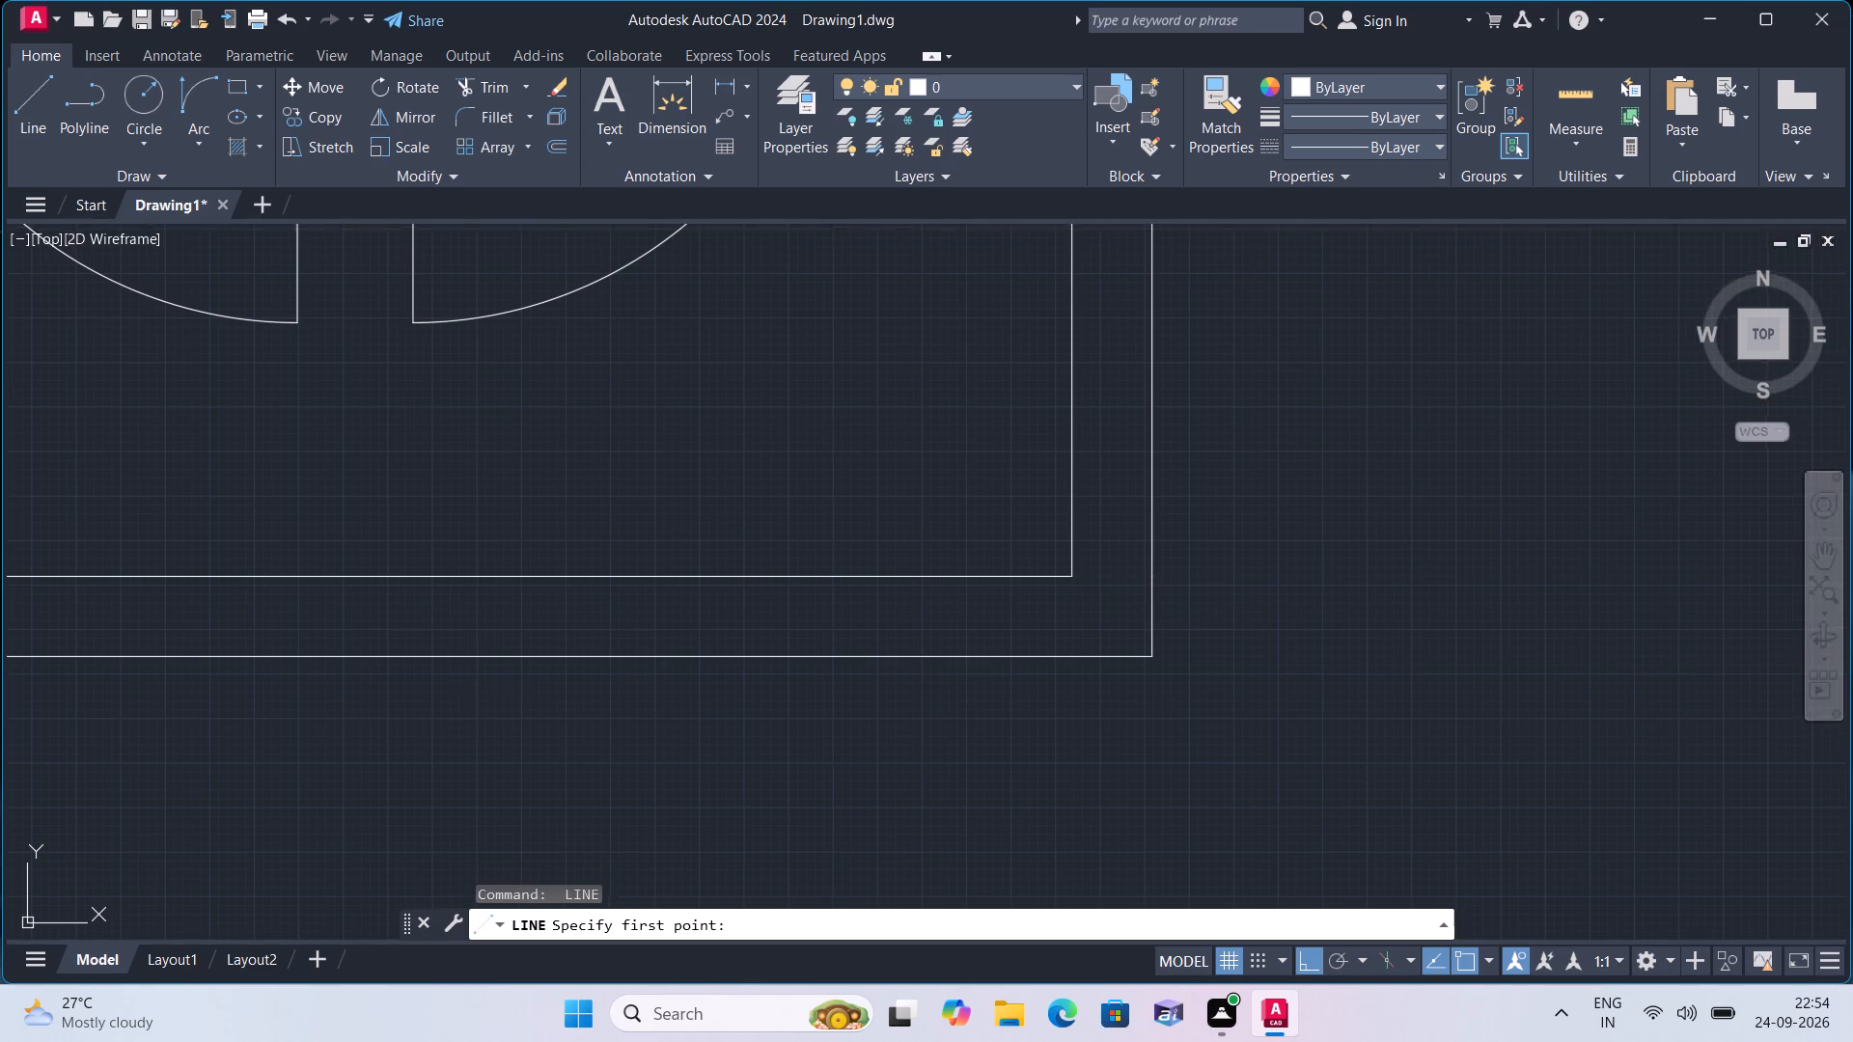
{"action": "middle_click_drag", "start_coordinate": [550, 725], "coordinate": [1018, 720]}
{"action": "scroll", "coordinate": [1022, 716], "scroll_direction": "down", "scroll_amount": 2}
{"action": "scroll", "coordinate": [736, 687], "scroll_direction": "up", "scroll_amount": 3}
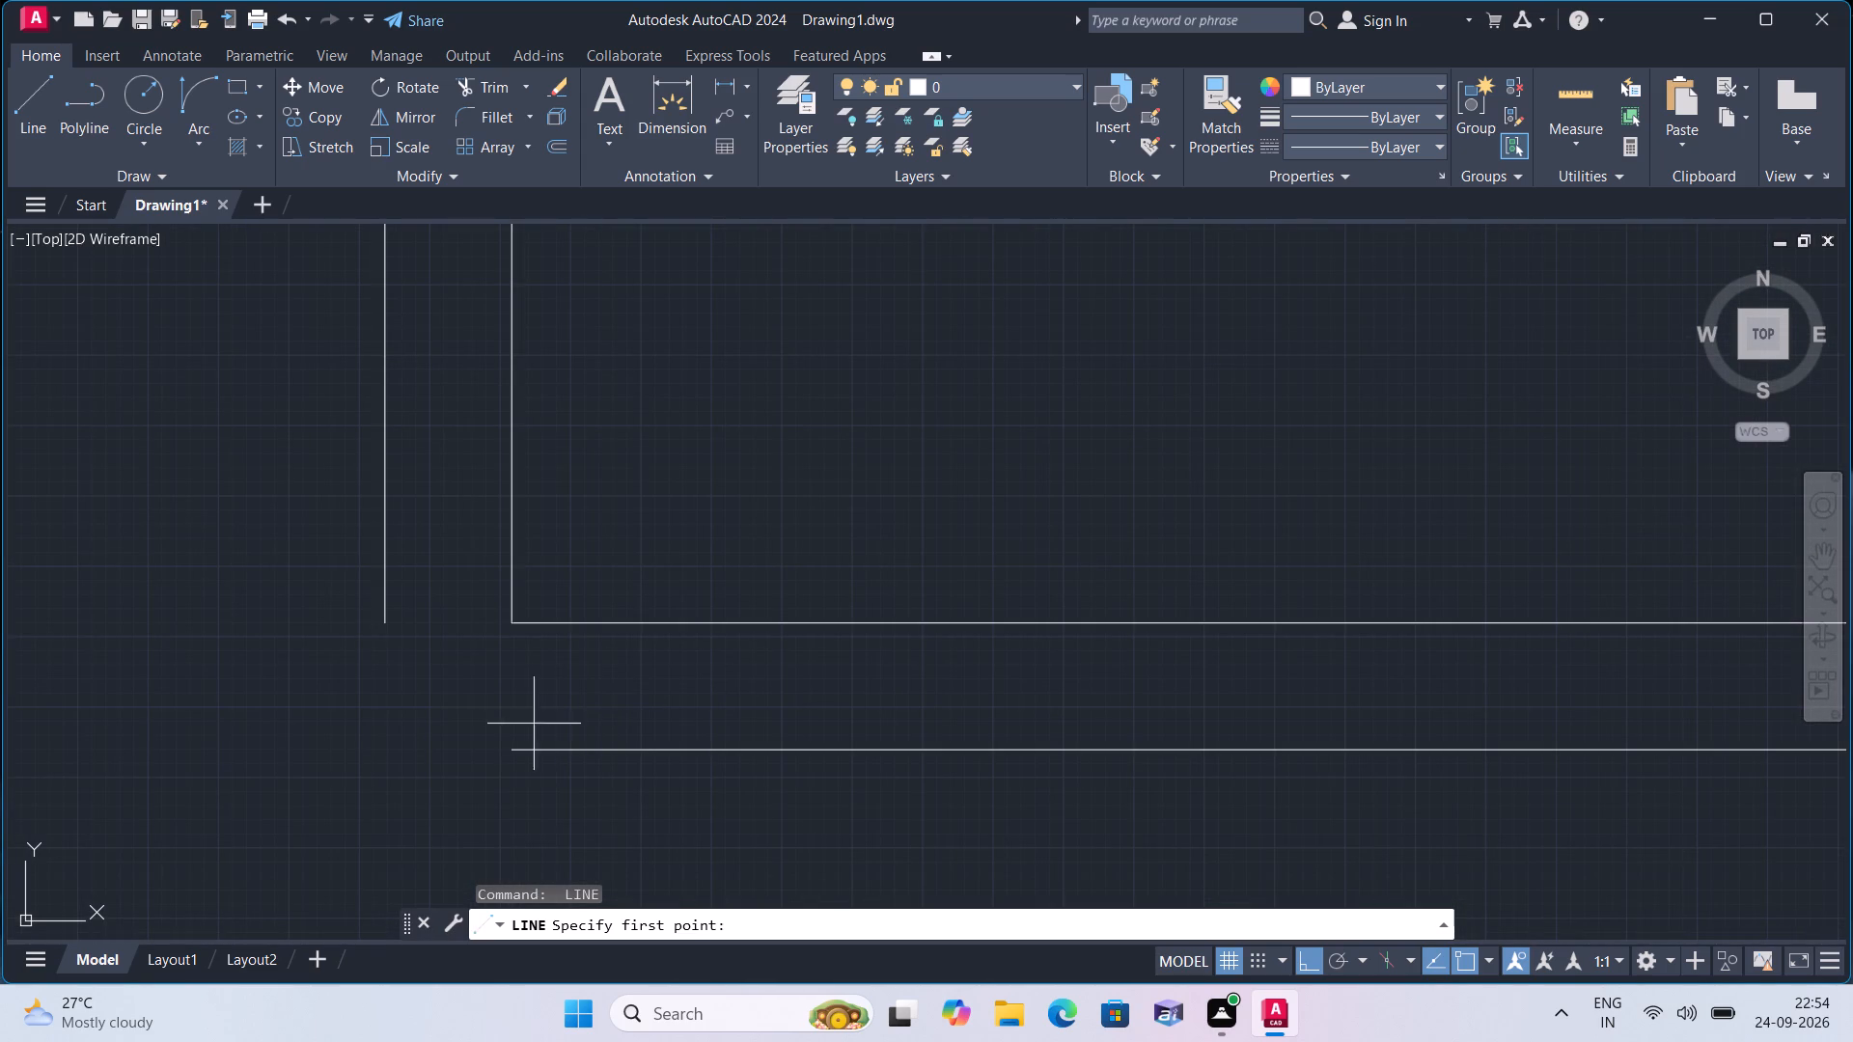
{"action": "left_click", "coordinate": [512, 745]}
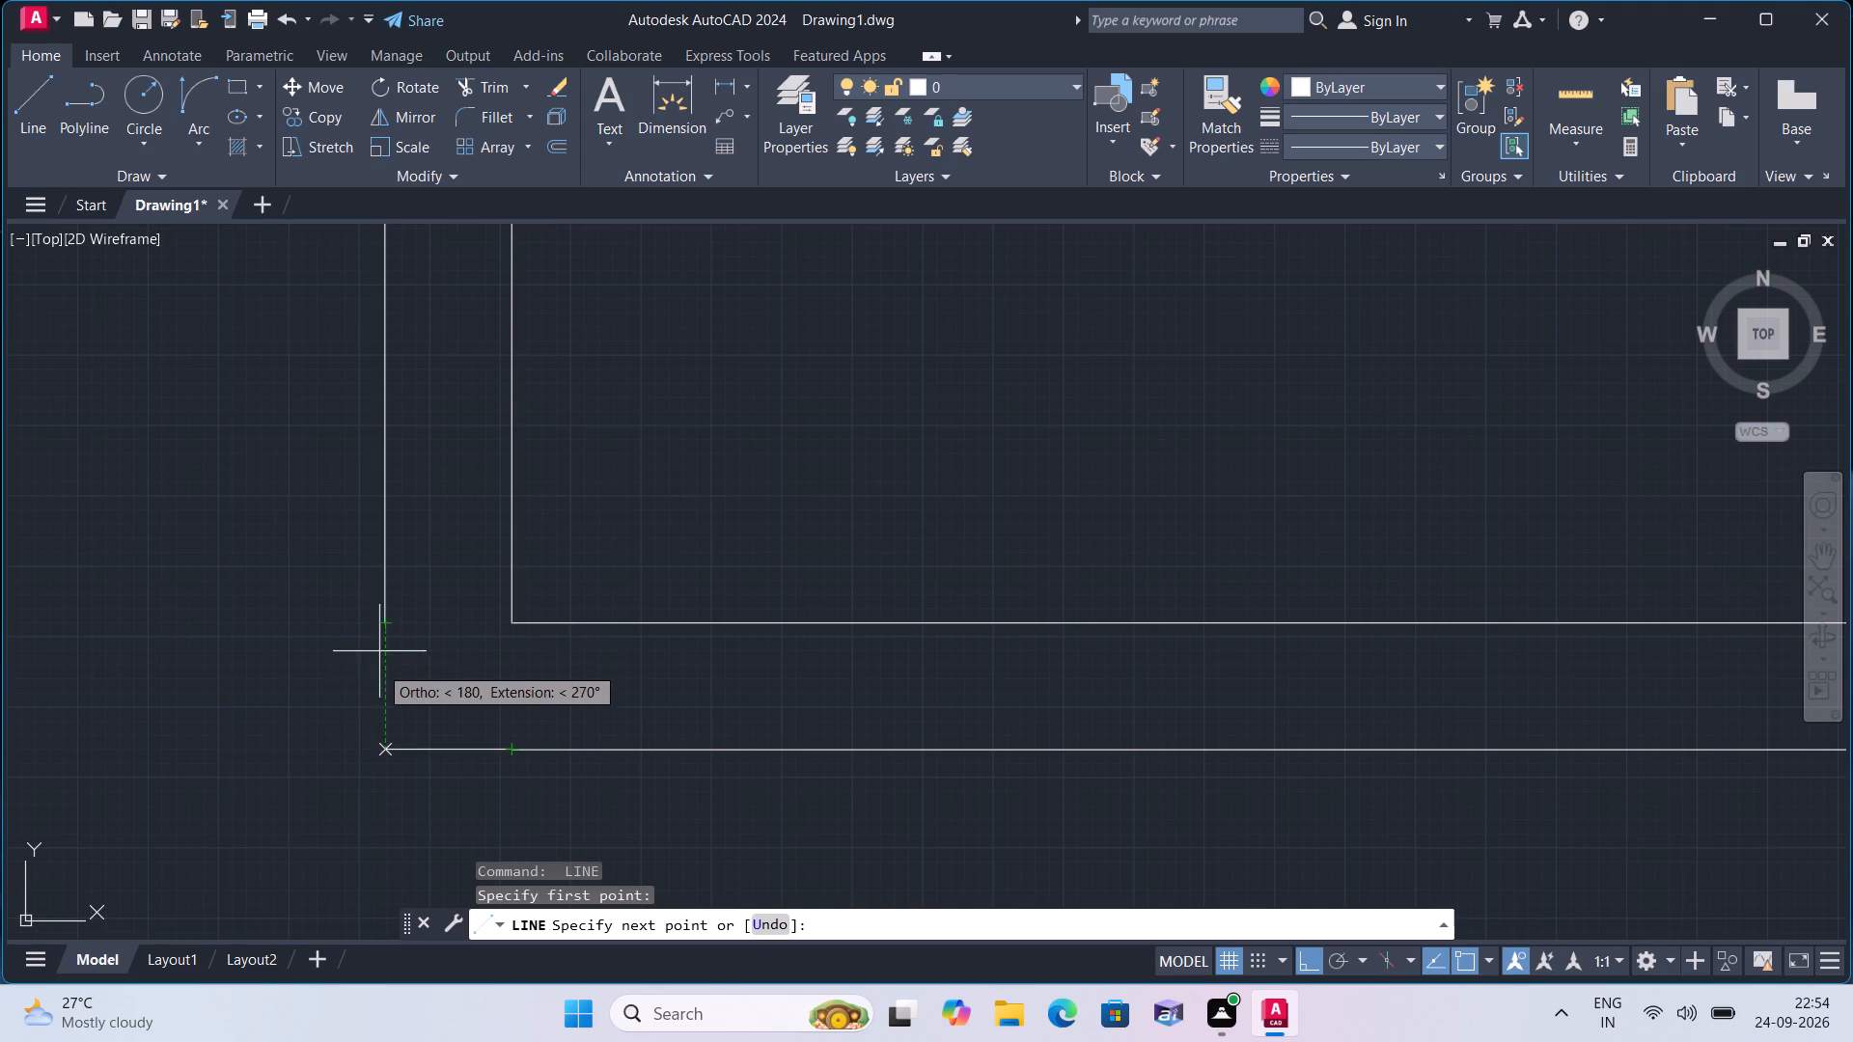
{"action": "left_click", "coordinate": [387, 747]}
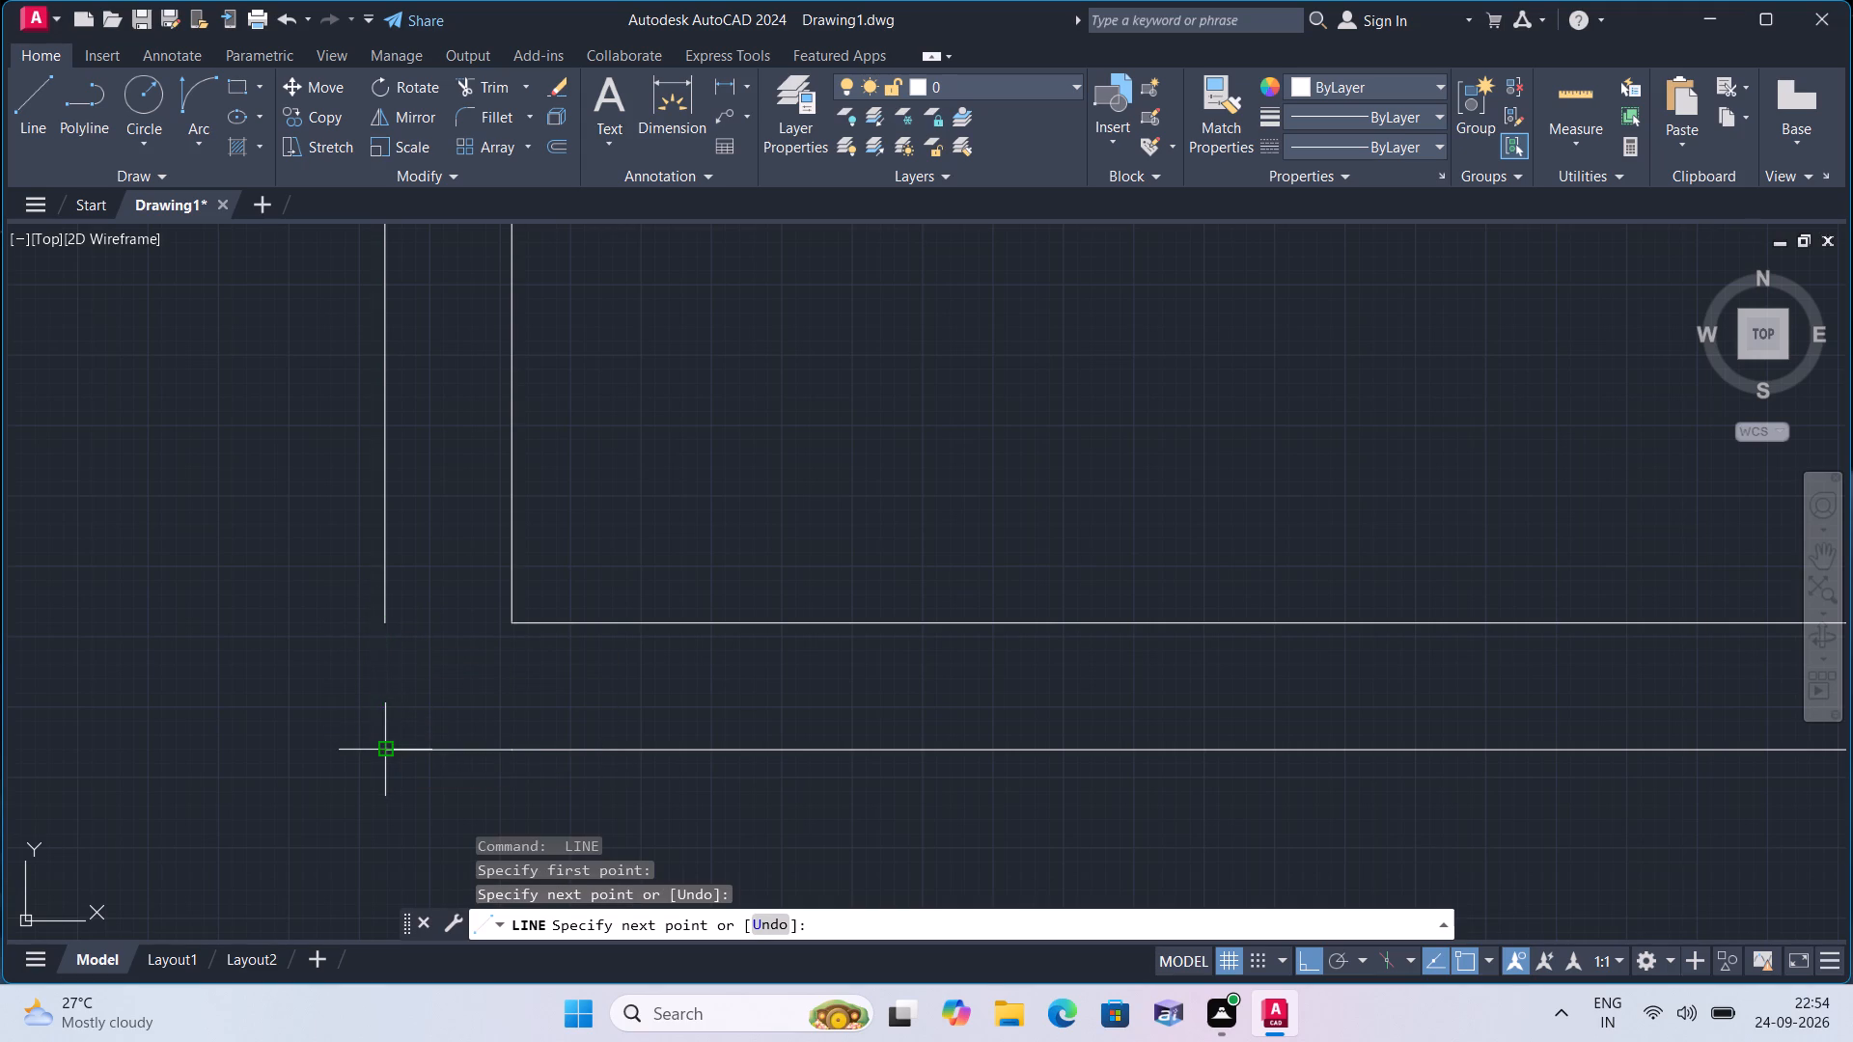
{"action": "left_click", "coordinate": [384, 624]}
{"action": "key", "text": "space"}
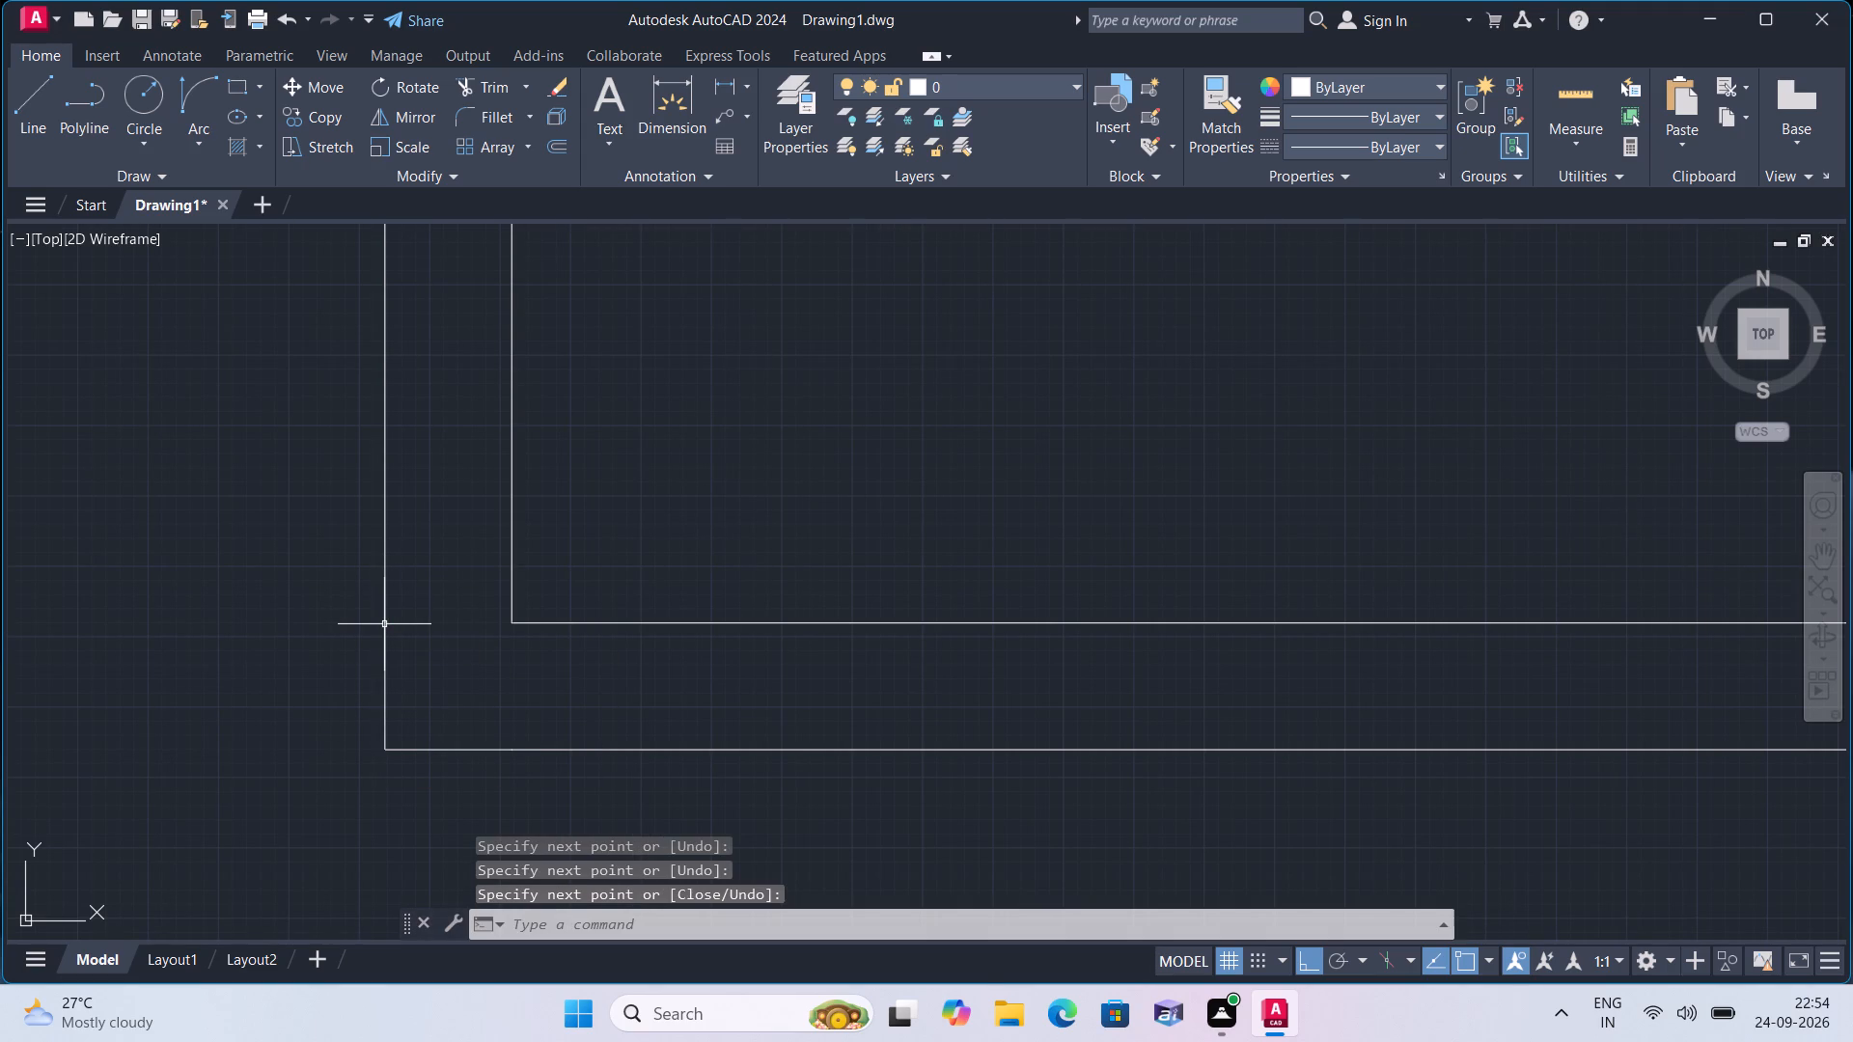
At the eastern door pair on the south wall, draw lines from the western jamb's outer corner 1' west and 3' south.
{"action": "scroll", "coordinate": [430, 591], "scroll_direction": "down", "scroll_amount": 5}
{"action": "scroll", "coordinate": [856, 594], "scroll_direction": "down", "scroll_amount": 1}
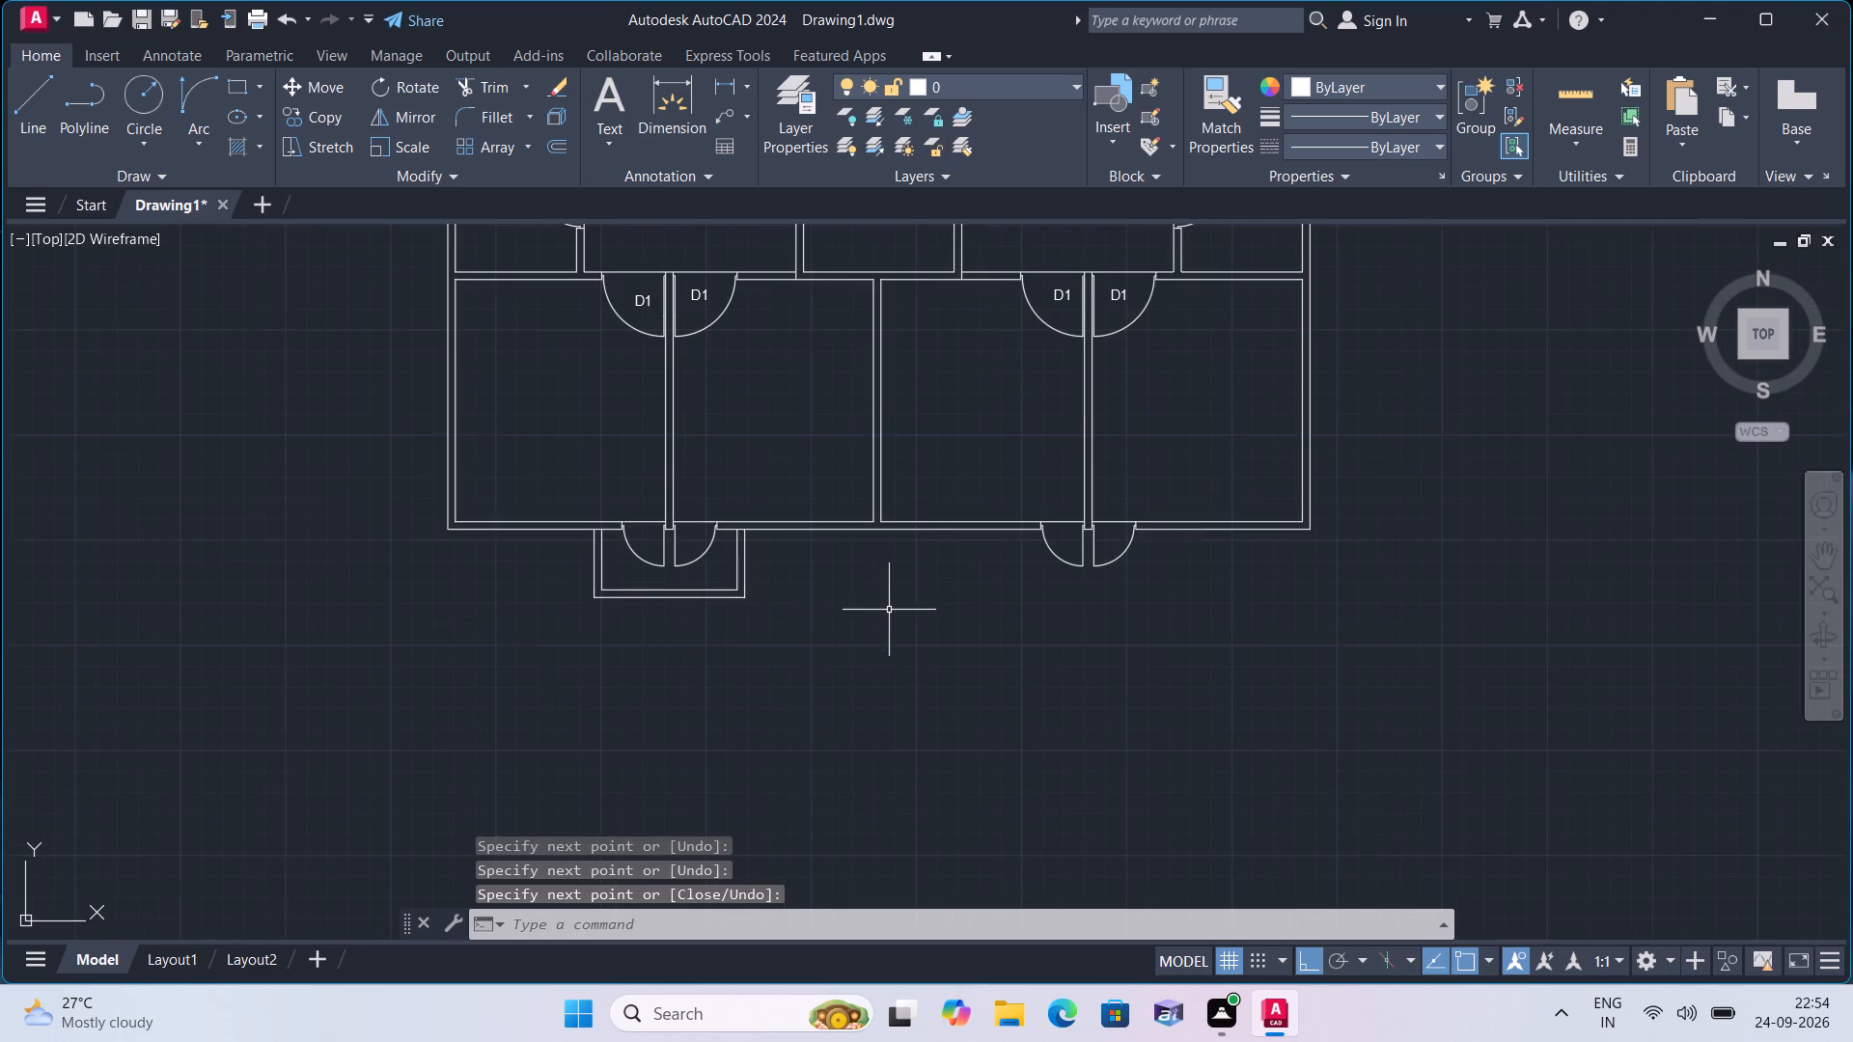
{"action": "middle_click_drag", "start_coordinate": [889, 610], "coordinate": [612, 727]}
{"action": "scroll", "coordinate": [889, 610], "scroll_direction": "down", "scroll_amount": 1}
{"action": "scroll", "coordinate": [651, 716], "scroll_direction": "up", "scroll_amount": 3}
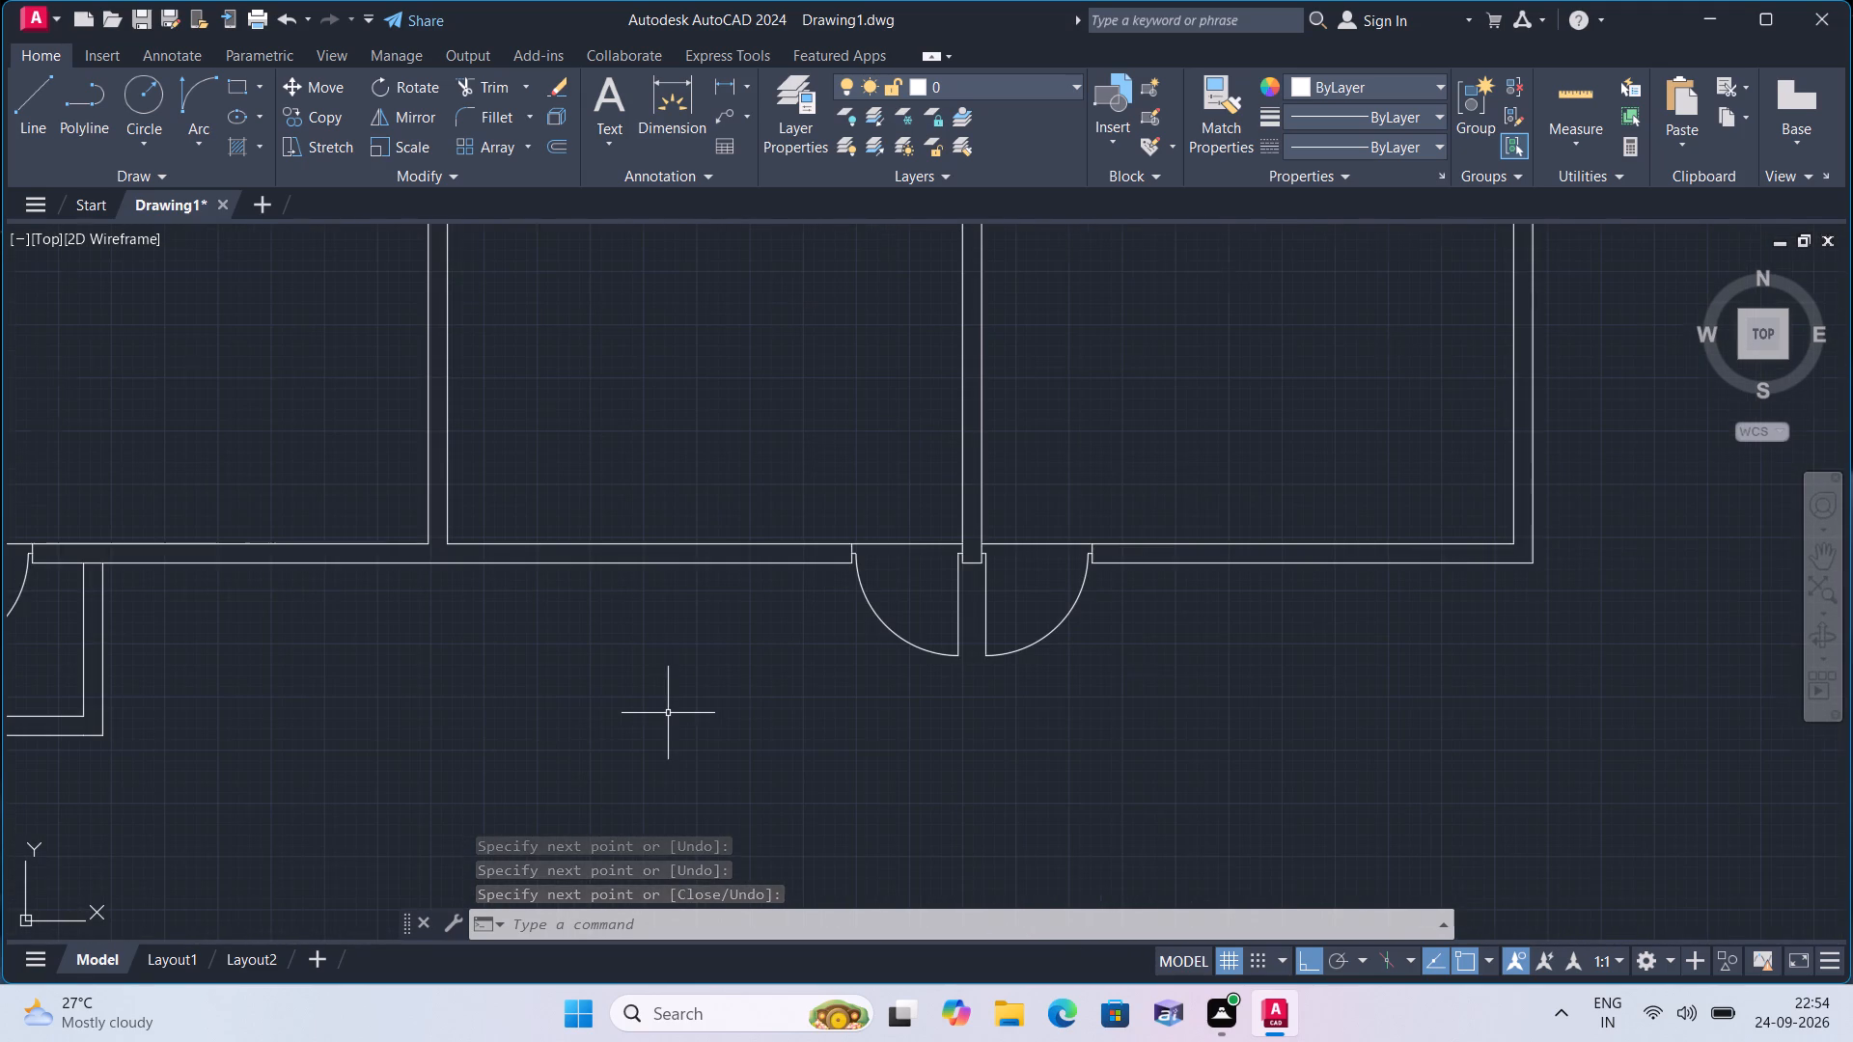
{"action": "type", "text": "l"}
{"action": "key", "text": "space"}
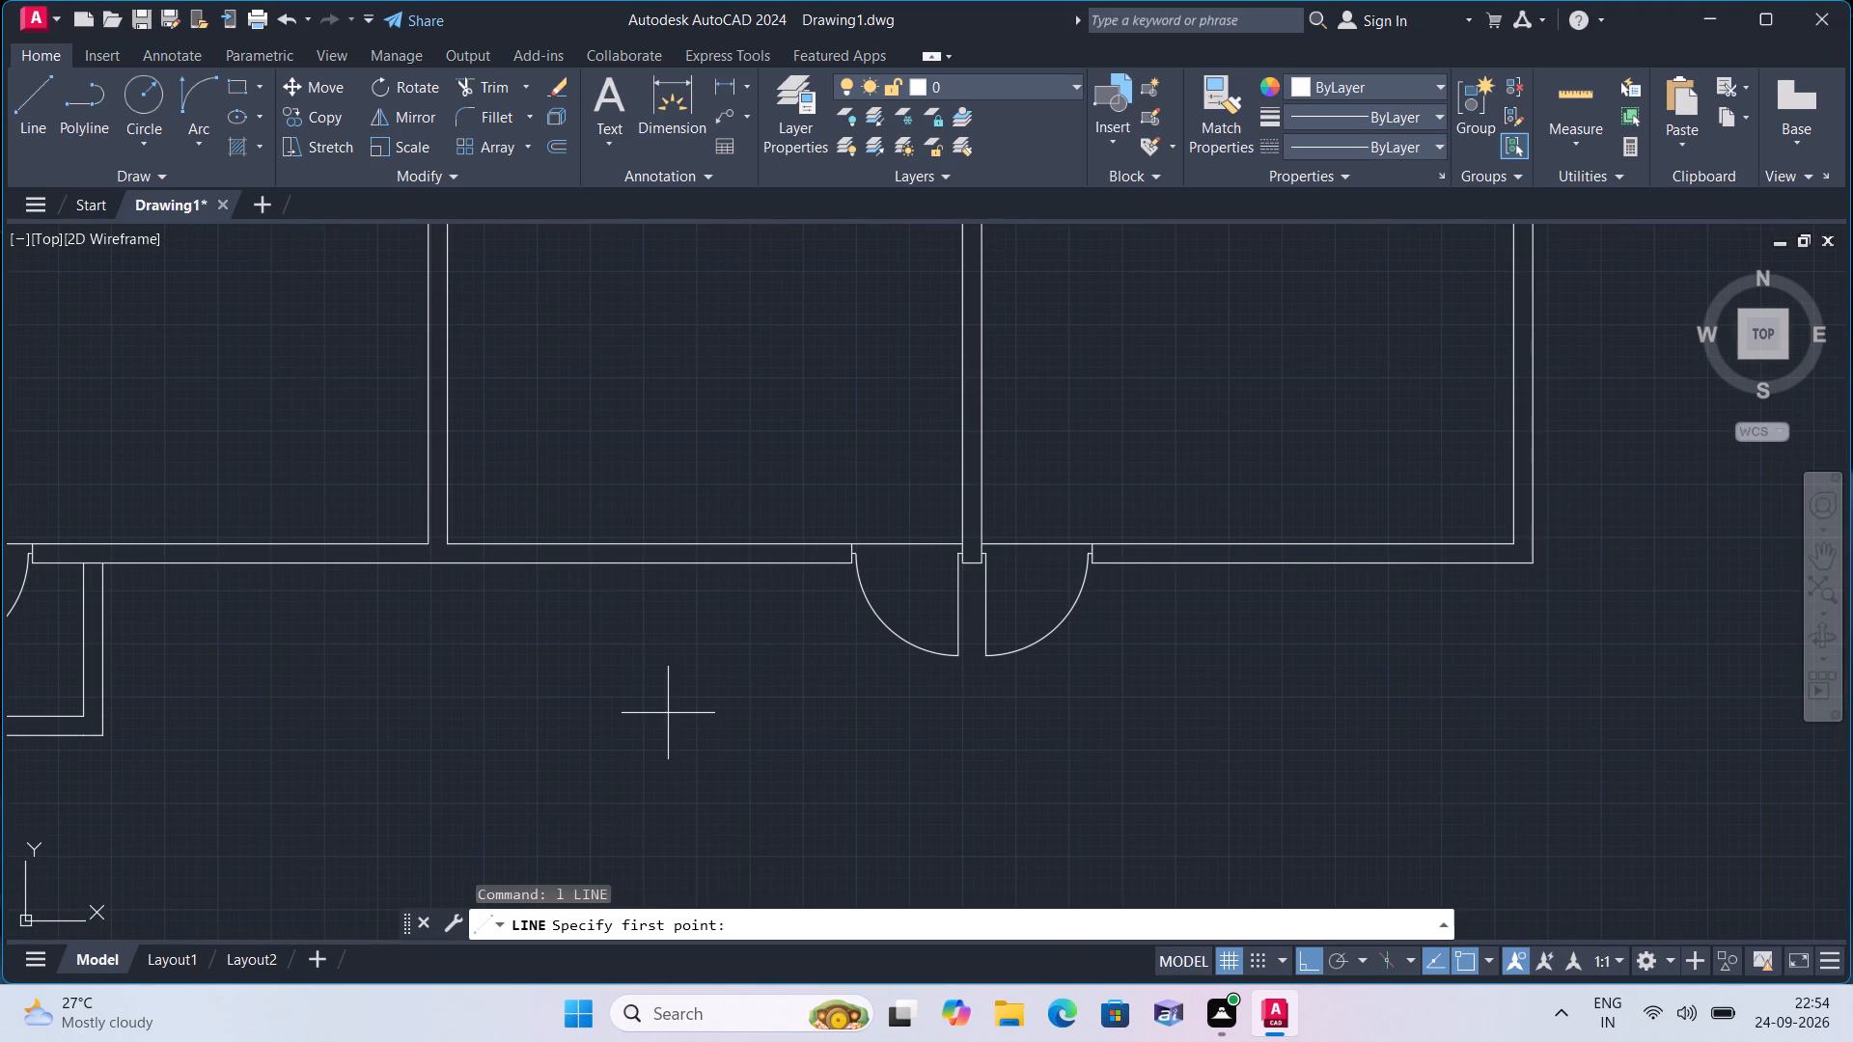
{"action": "scroll", "coordinate": [792, 566], "scroll_direction": "up", "scroll_amount": 4}
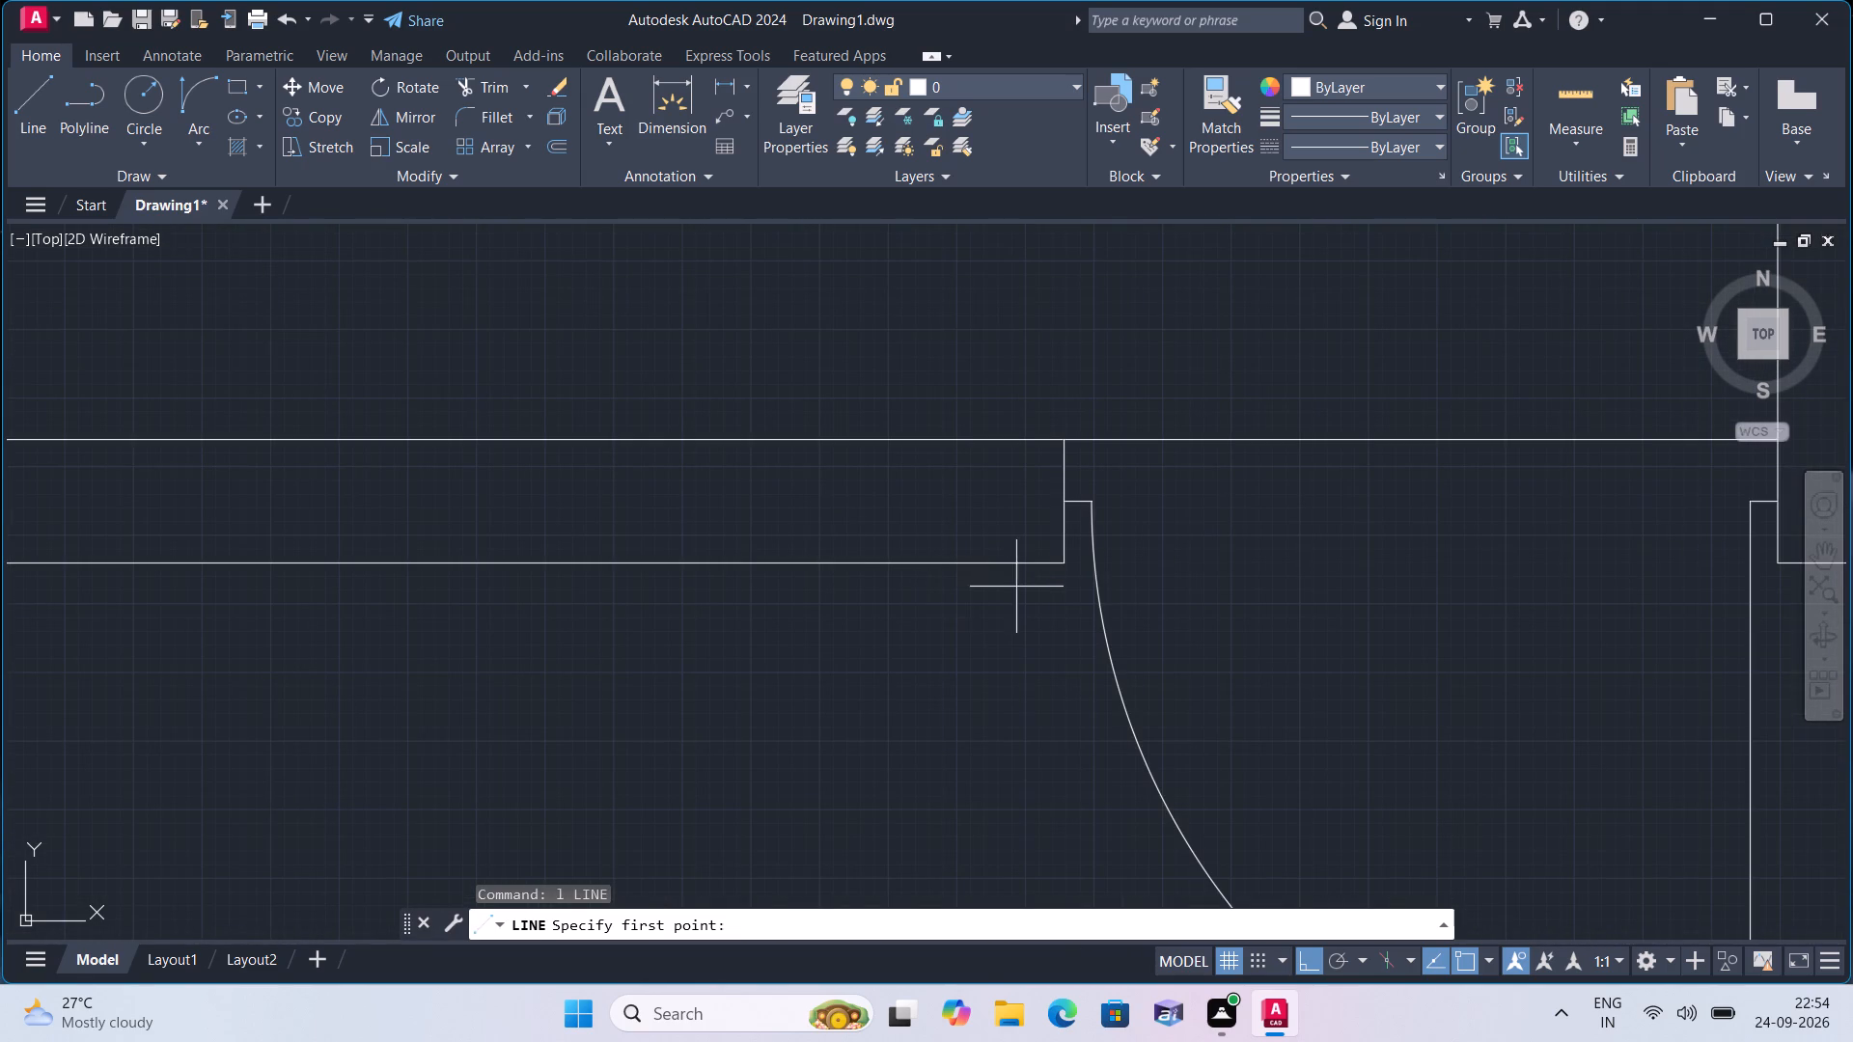
{"action": "left_click", "coordinate": [1061, 564]}
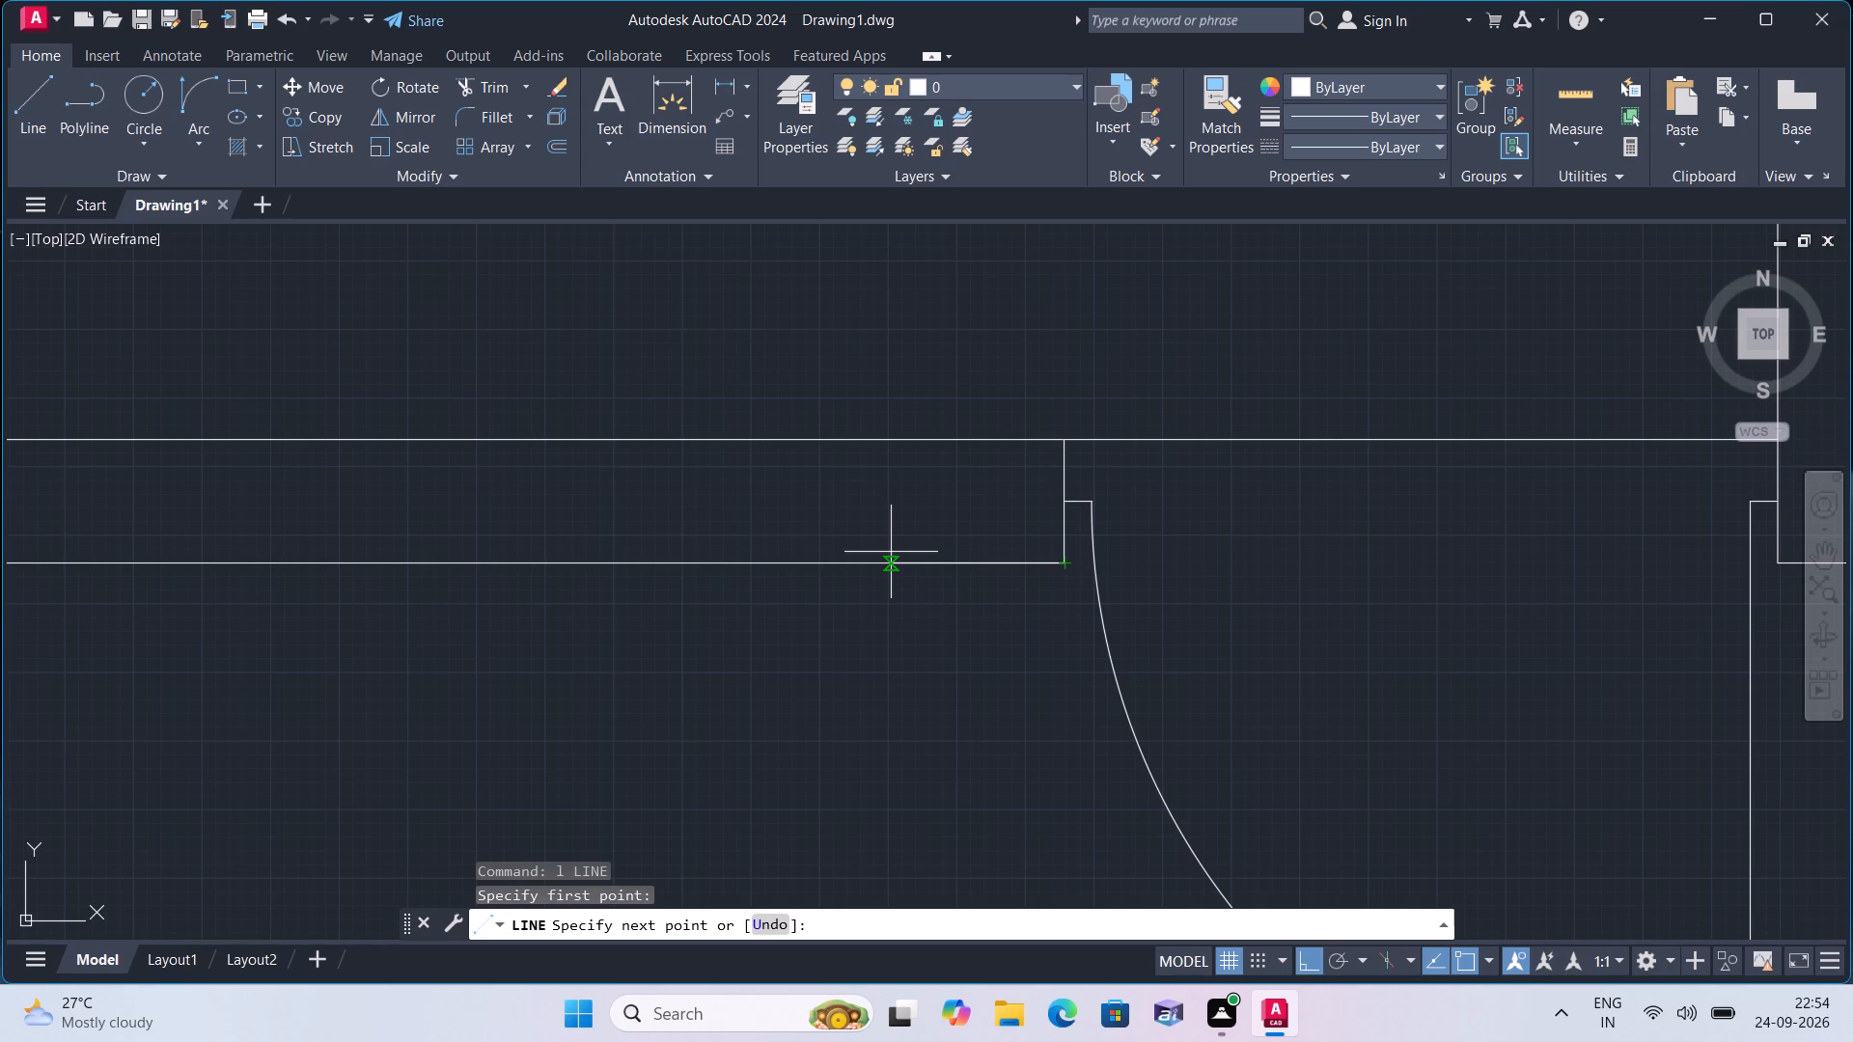
{"action": "type", "text": "1'"}
{"action": "key", "text": "space"}
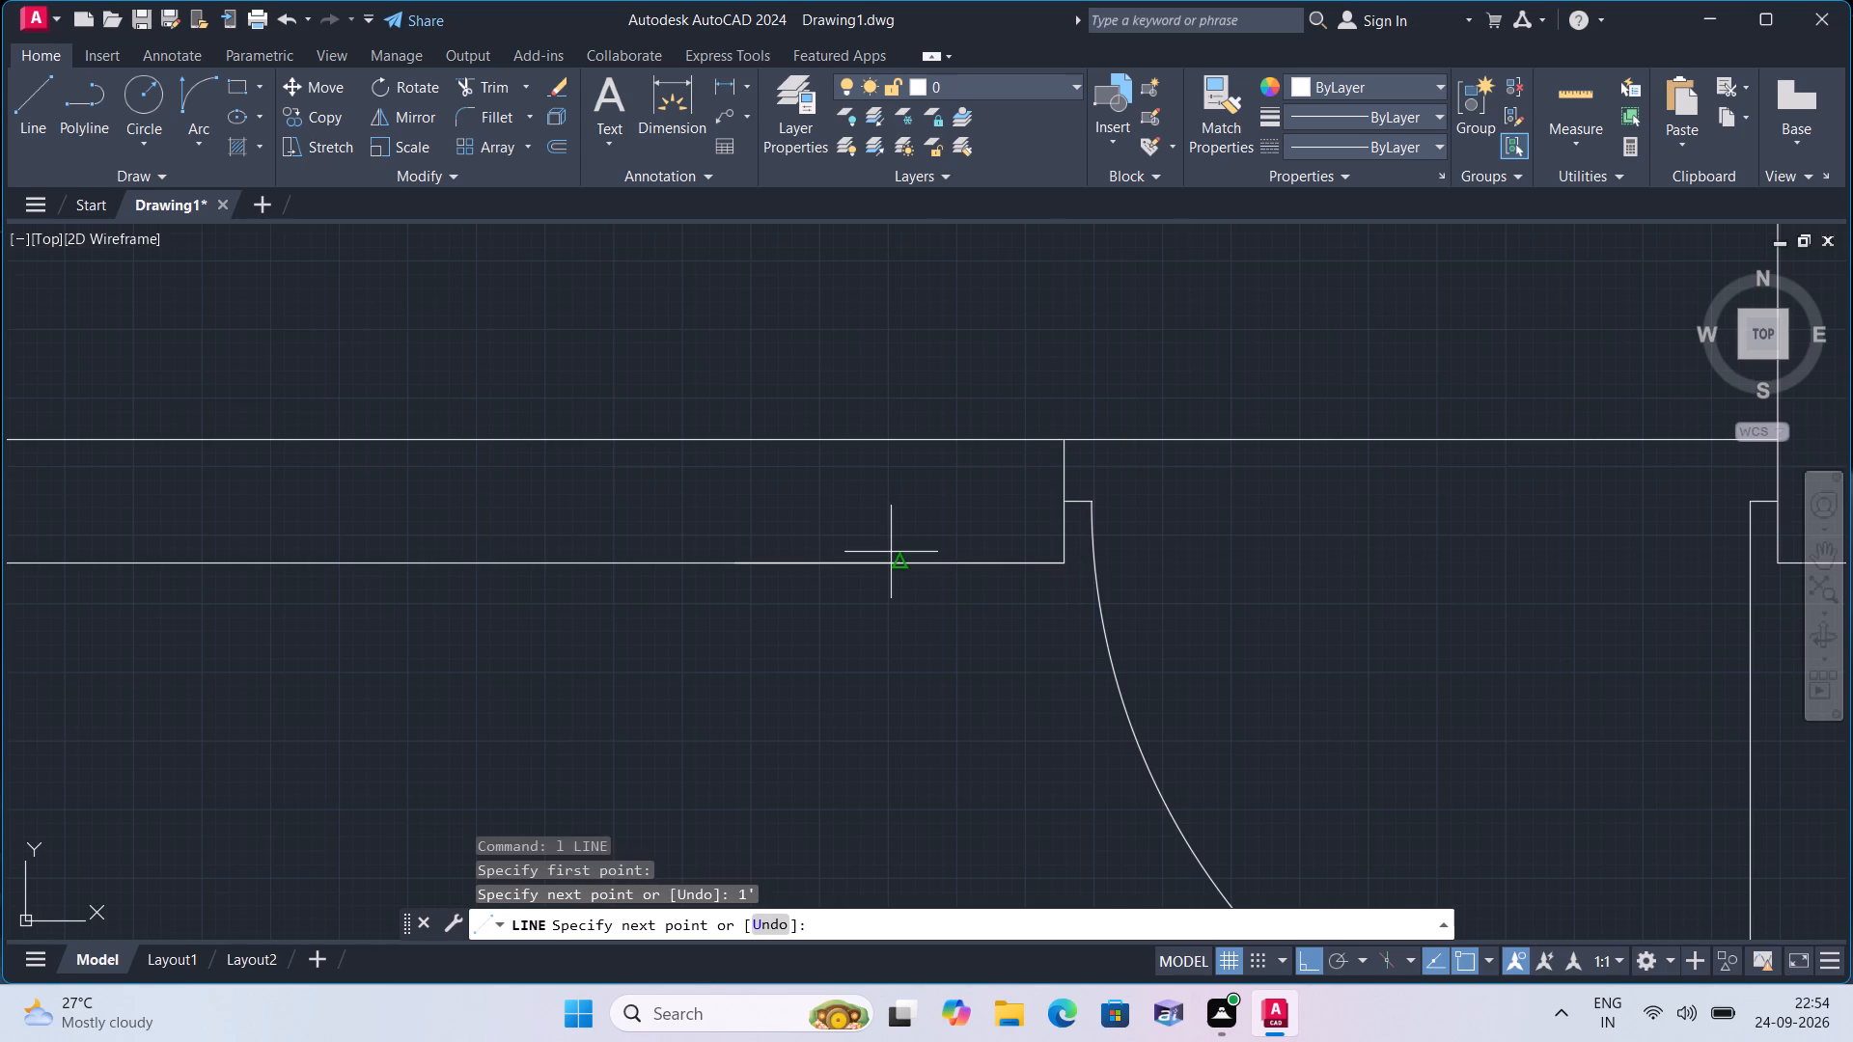
{"action": "scroll", "coordinate": [869, 715], "scroll_direction": "down", "scroll_amount": 1}
{"action": "middle_click_drag", "start_coordinate": [869, 716], "coordinate": [867, 590]}
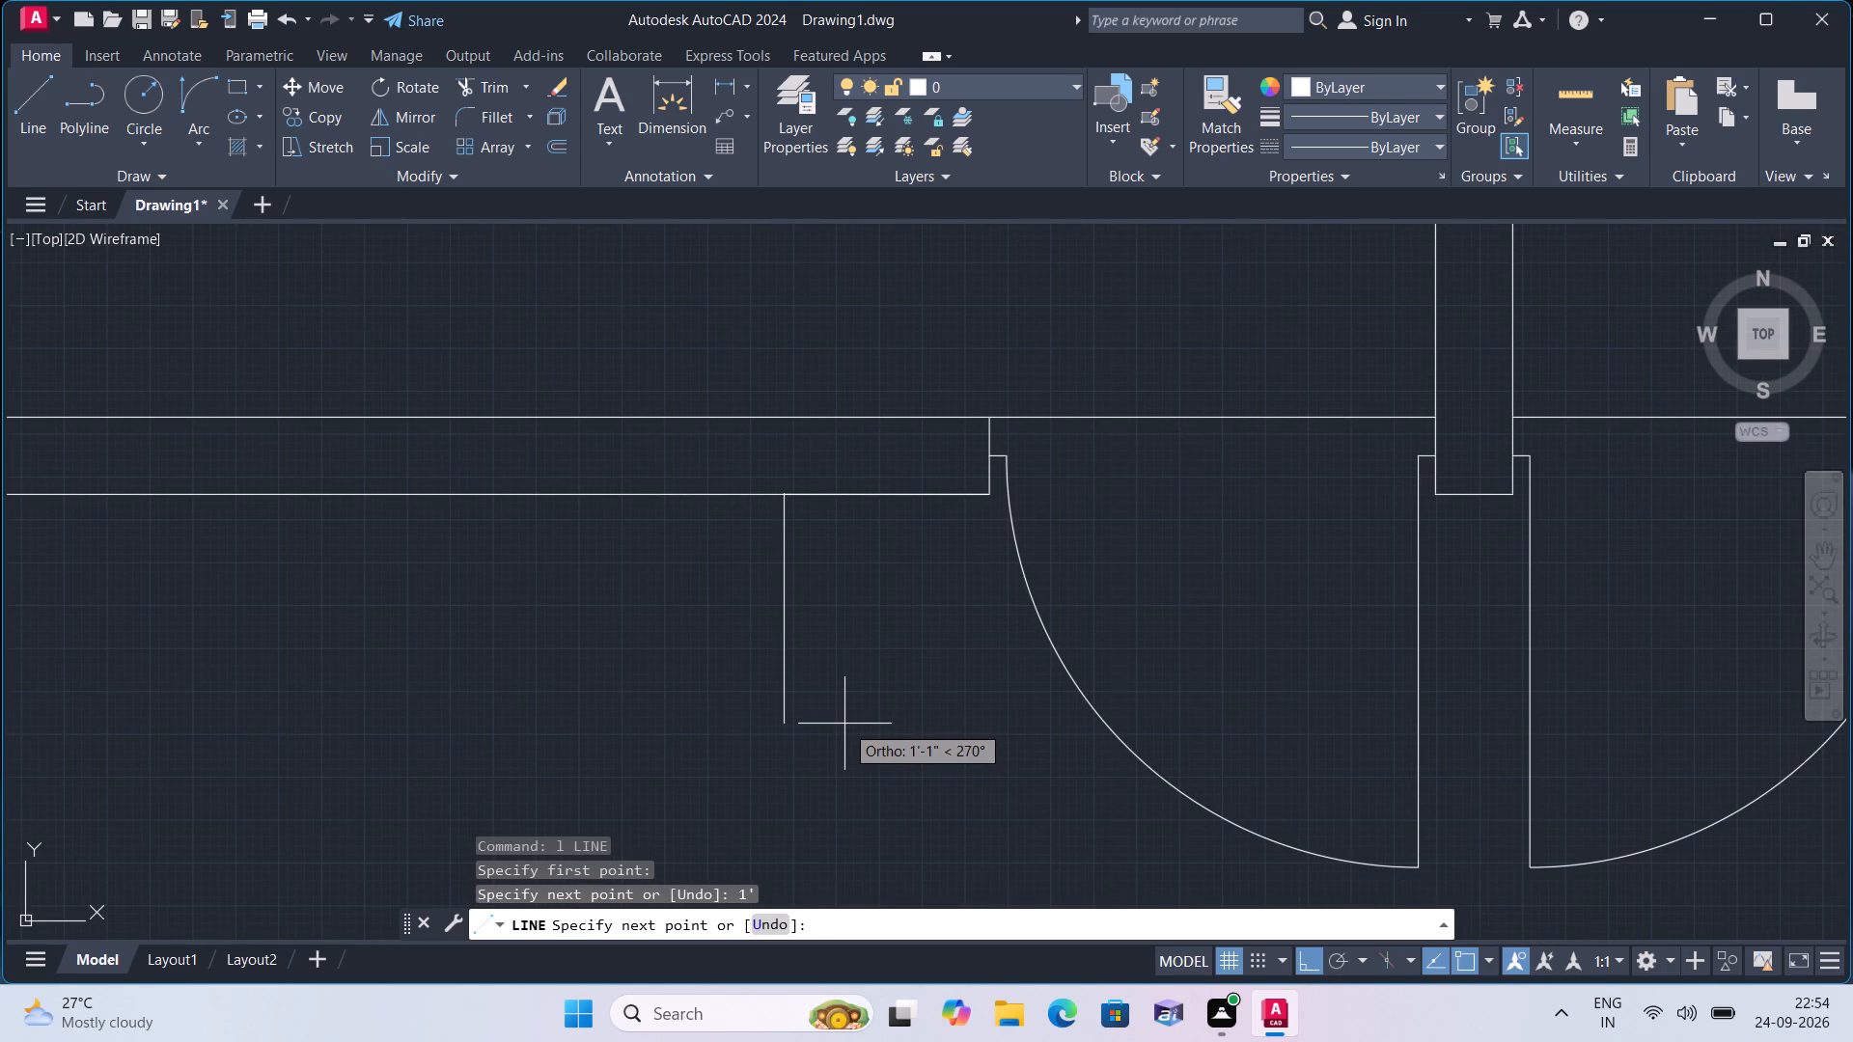
{"action": "type", "text": "3'"}
{"action": "key", "text": "space"}
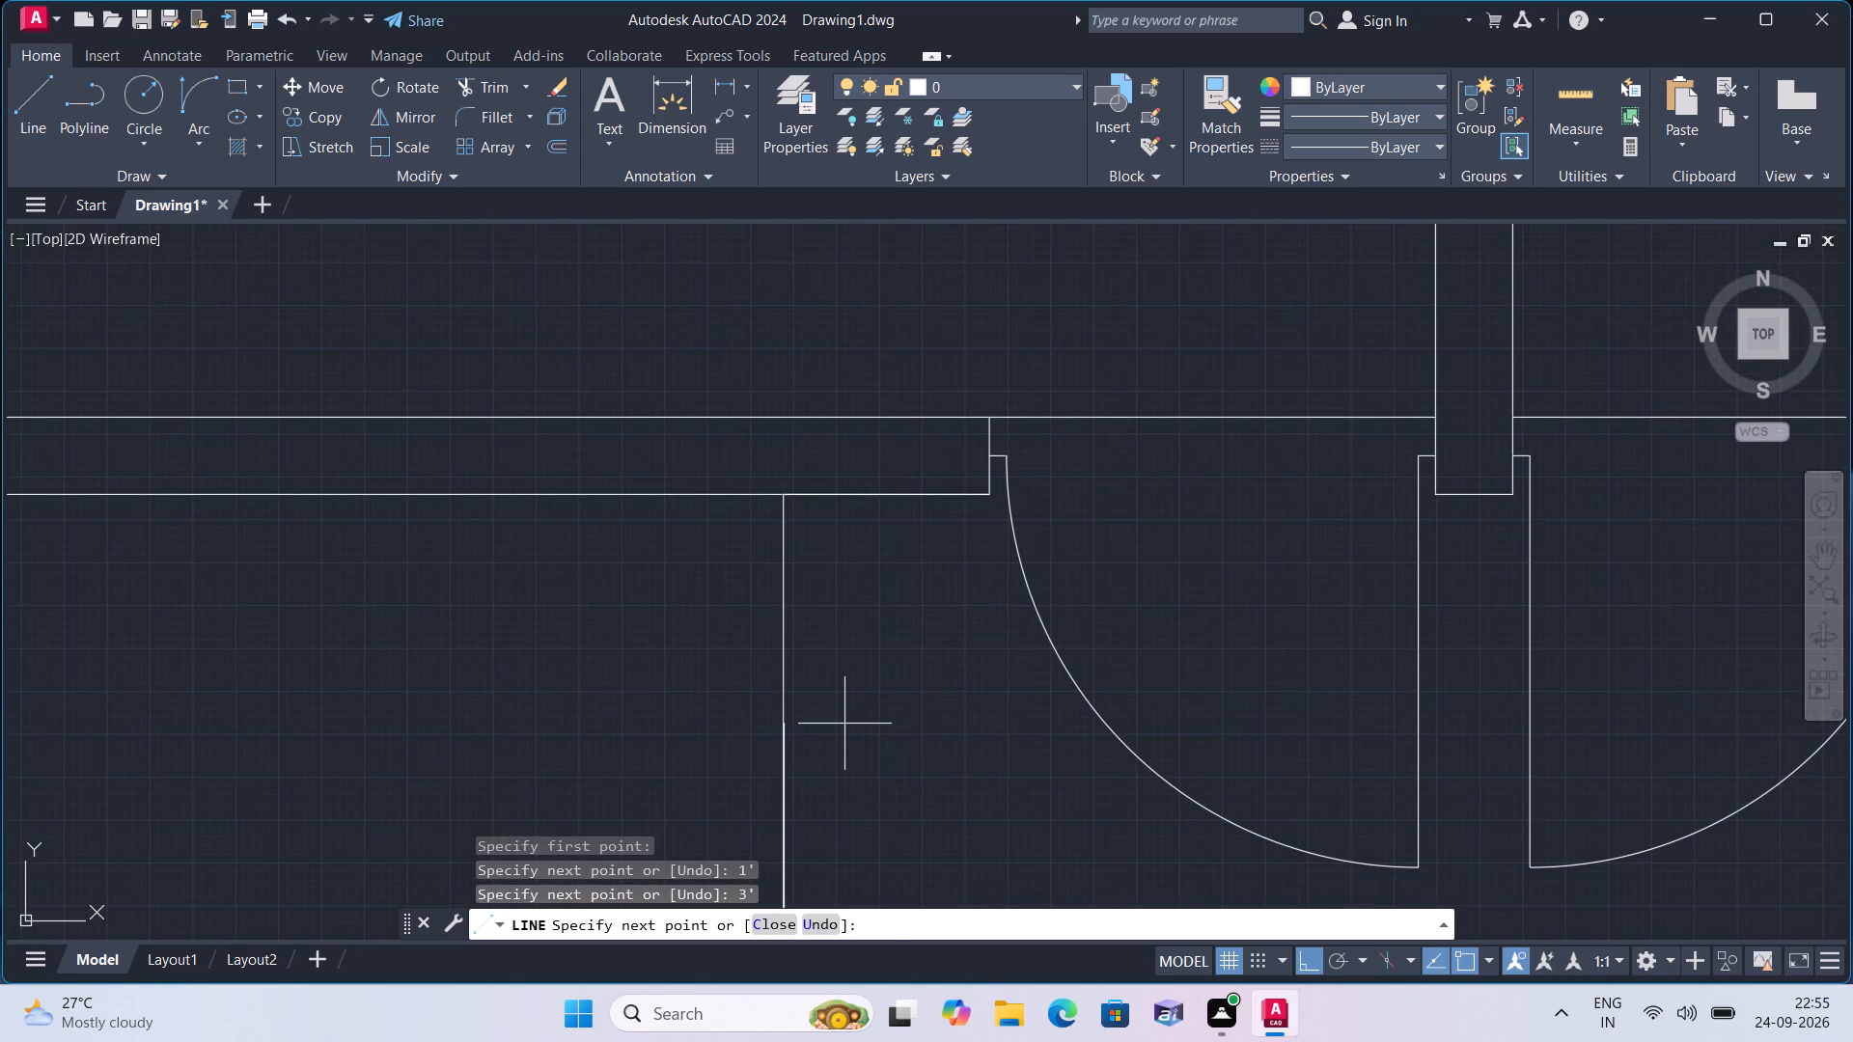
{"action": "scroll", "coordinate": [778, 797], "scroll_direction": "down", "scroll_amount": 2}
{"action": "middle_click_drag", "start_coordinate": [775, 778], "coordinate": [773, 744]}
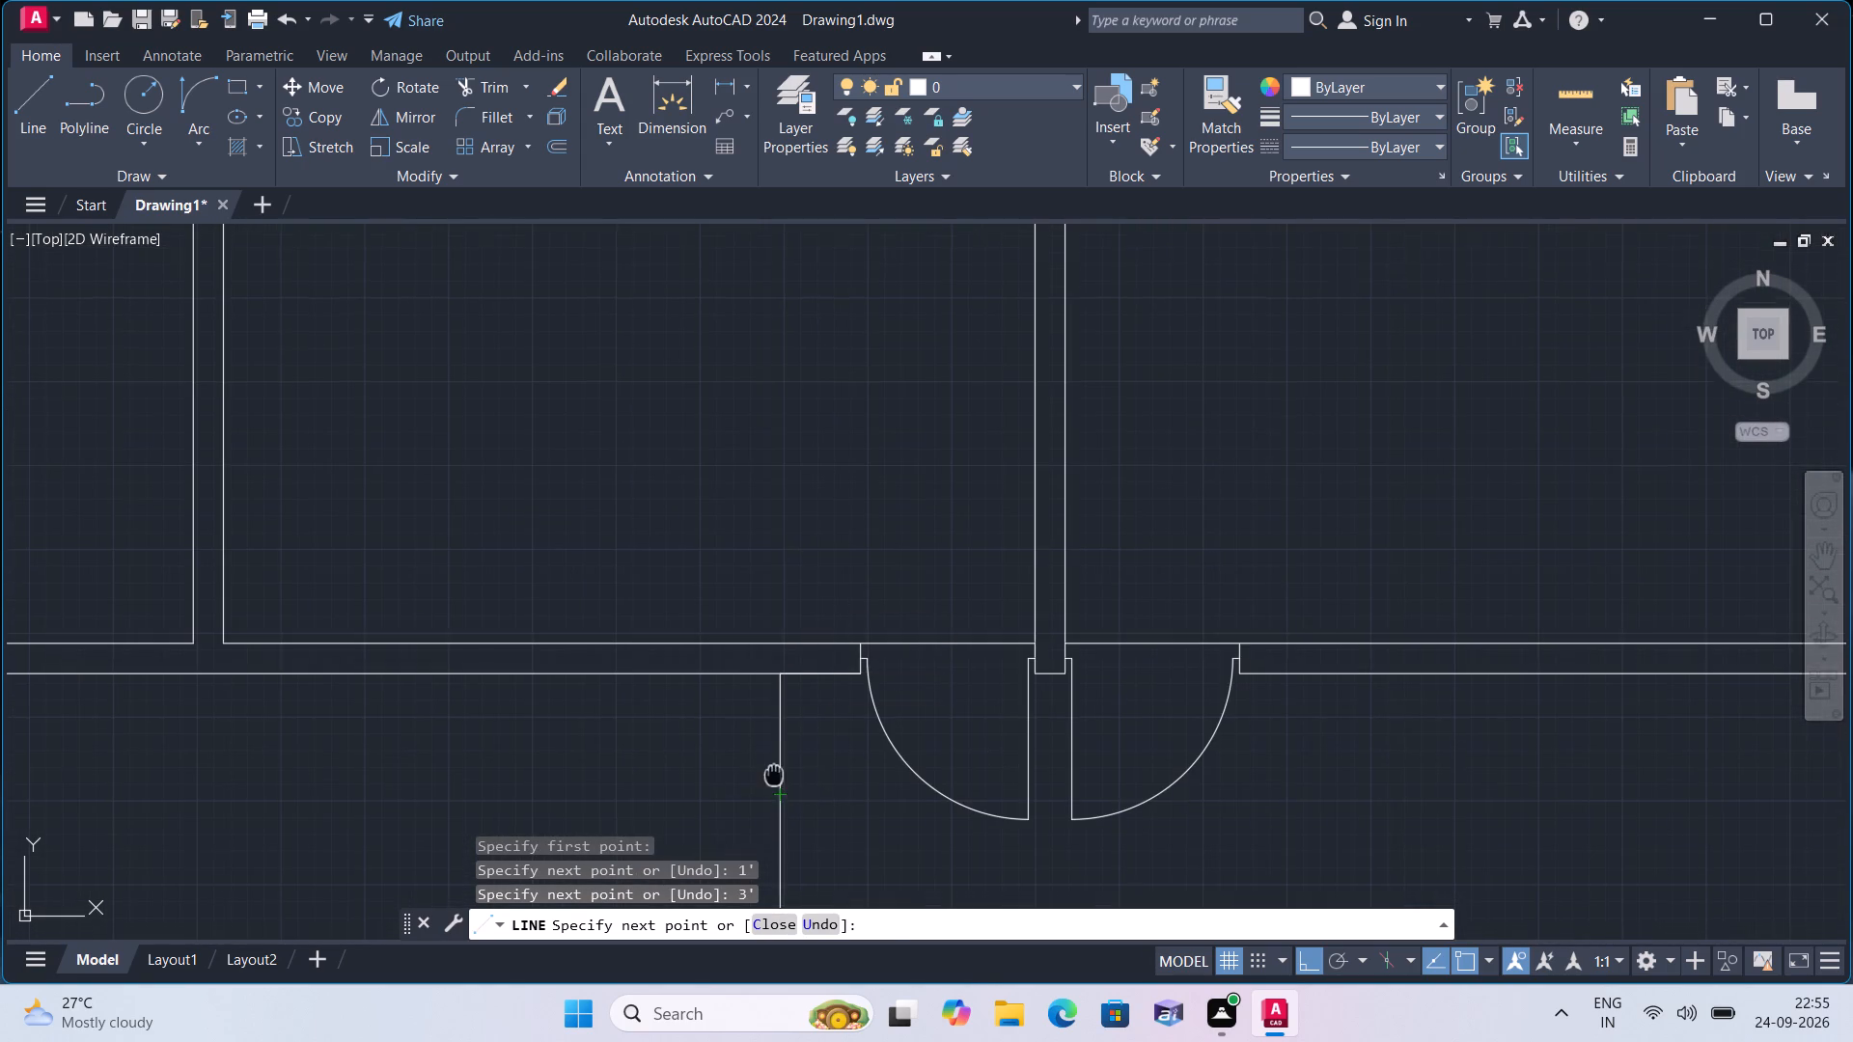
{"action": "middle_click_drag", "start_coordinate": [773, 744], "coordinate": [788, 629]}
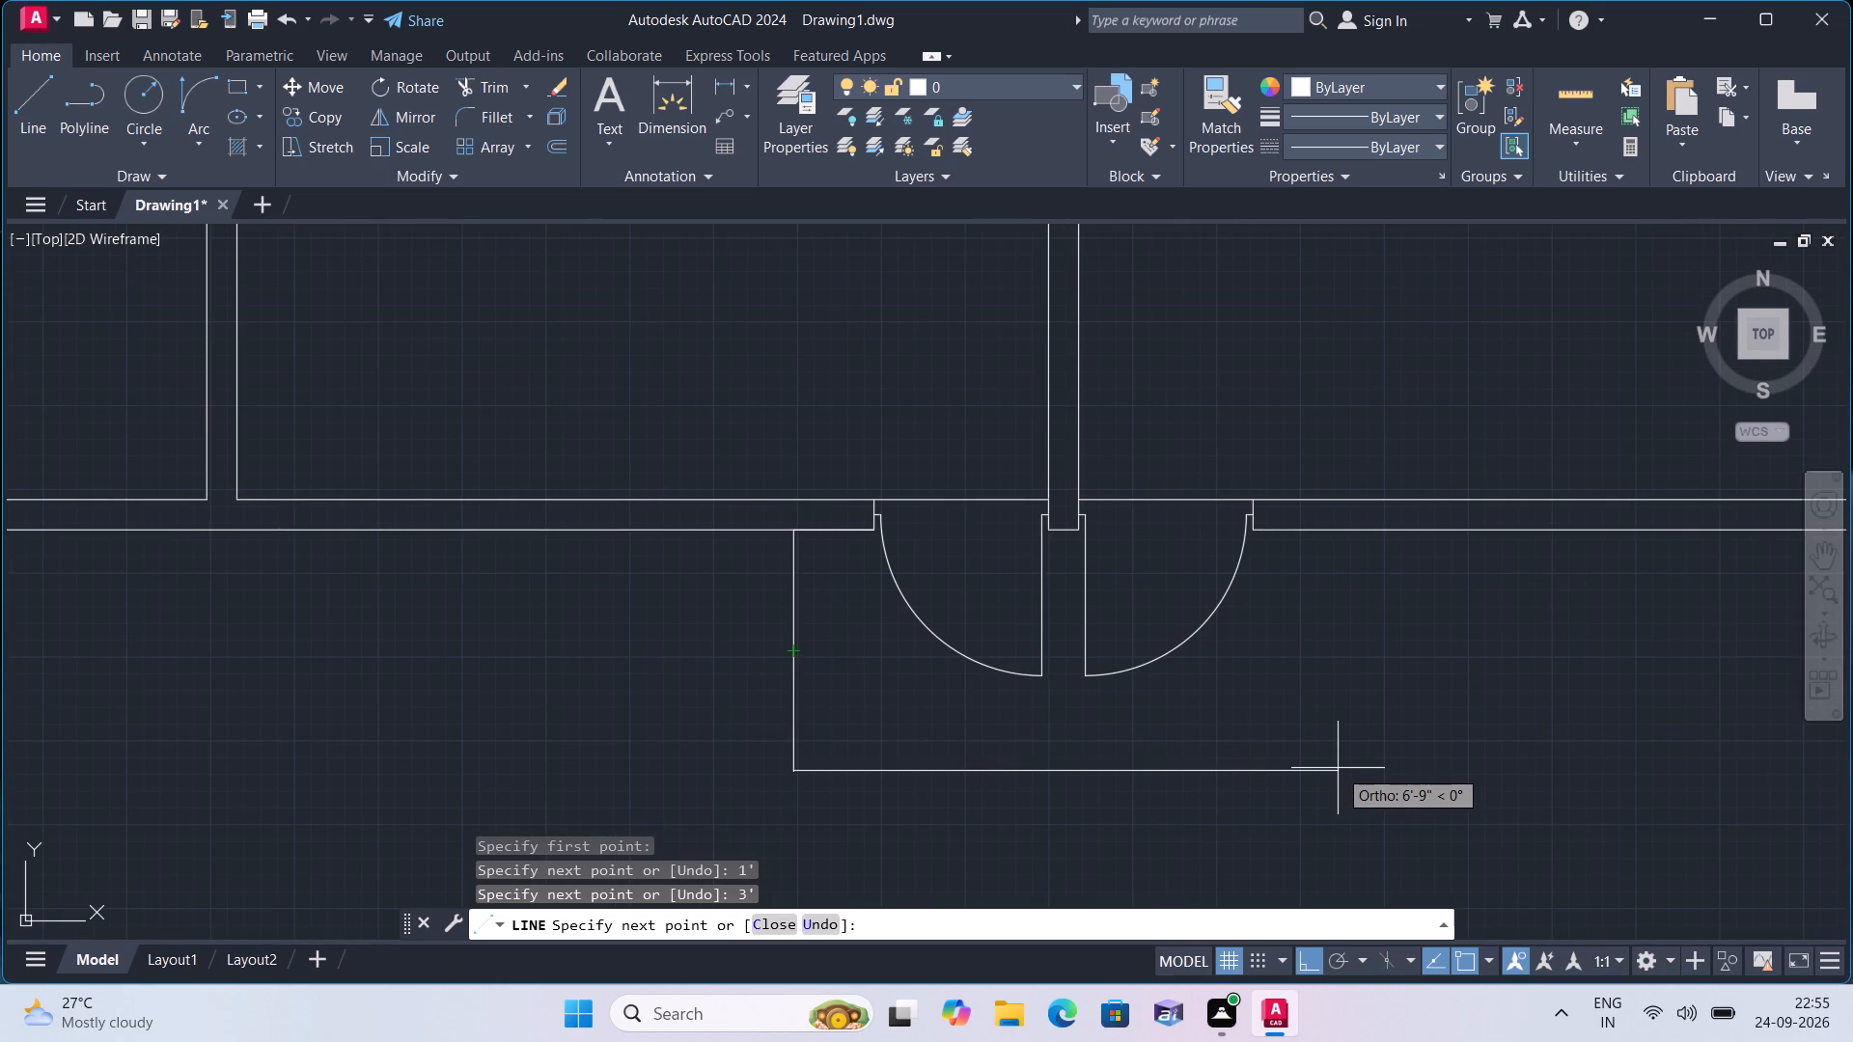
{"action": "key", "text": "Escape"}
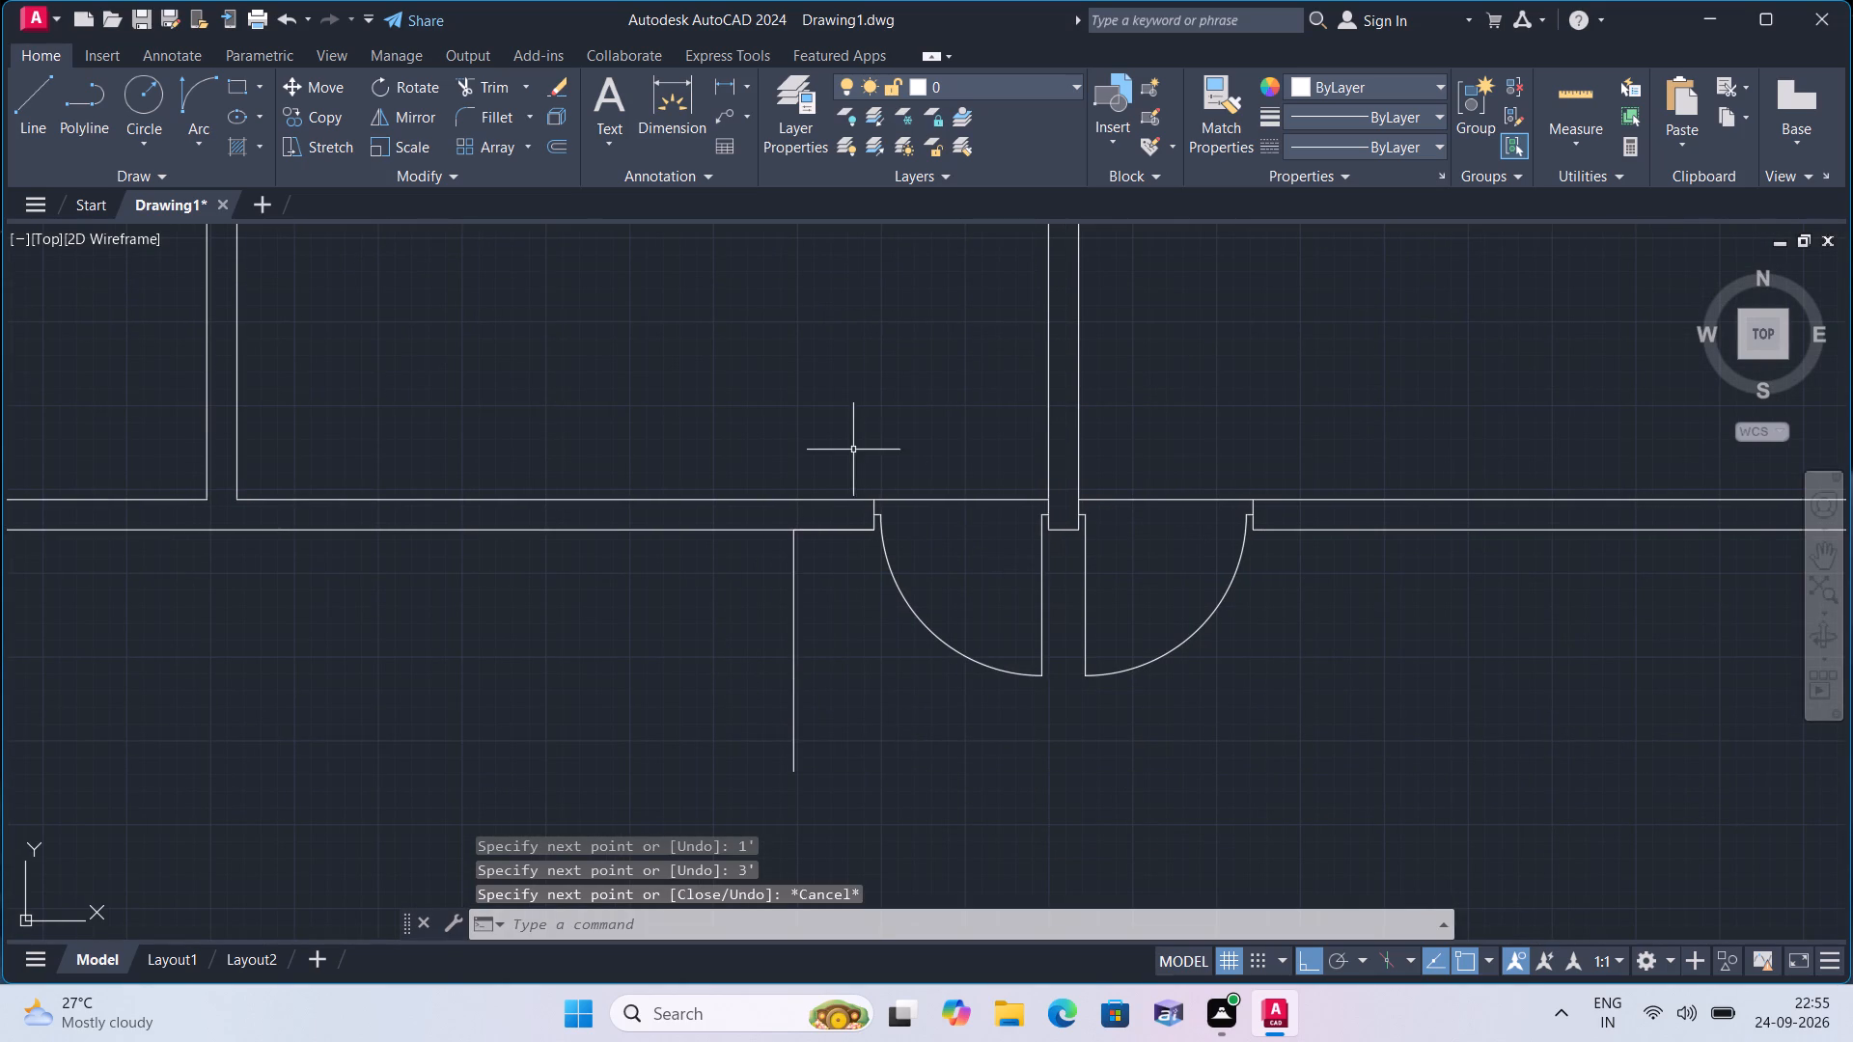
Delete the 1' helper line on the wall west of the eastern door pair.
{"action": "left_click", "coordinate": [845, 531]}
{"action": "key", "text": "Delete"}
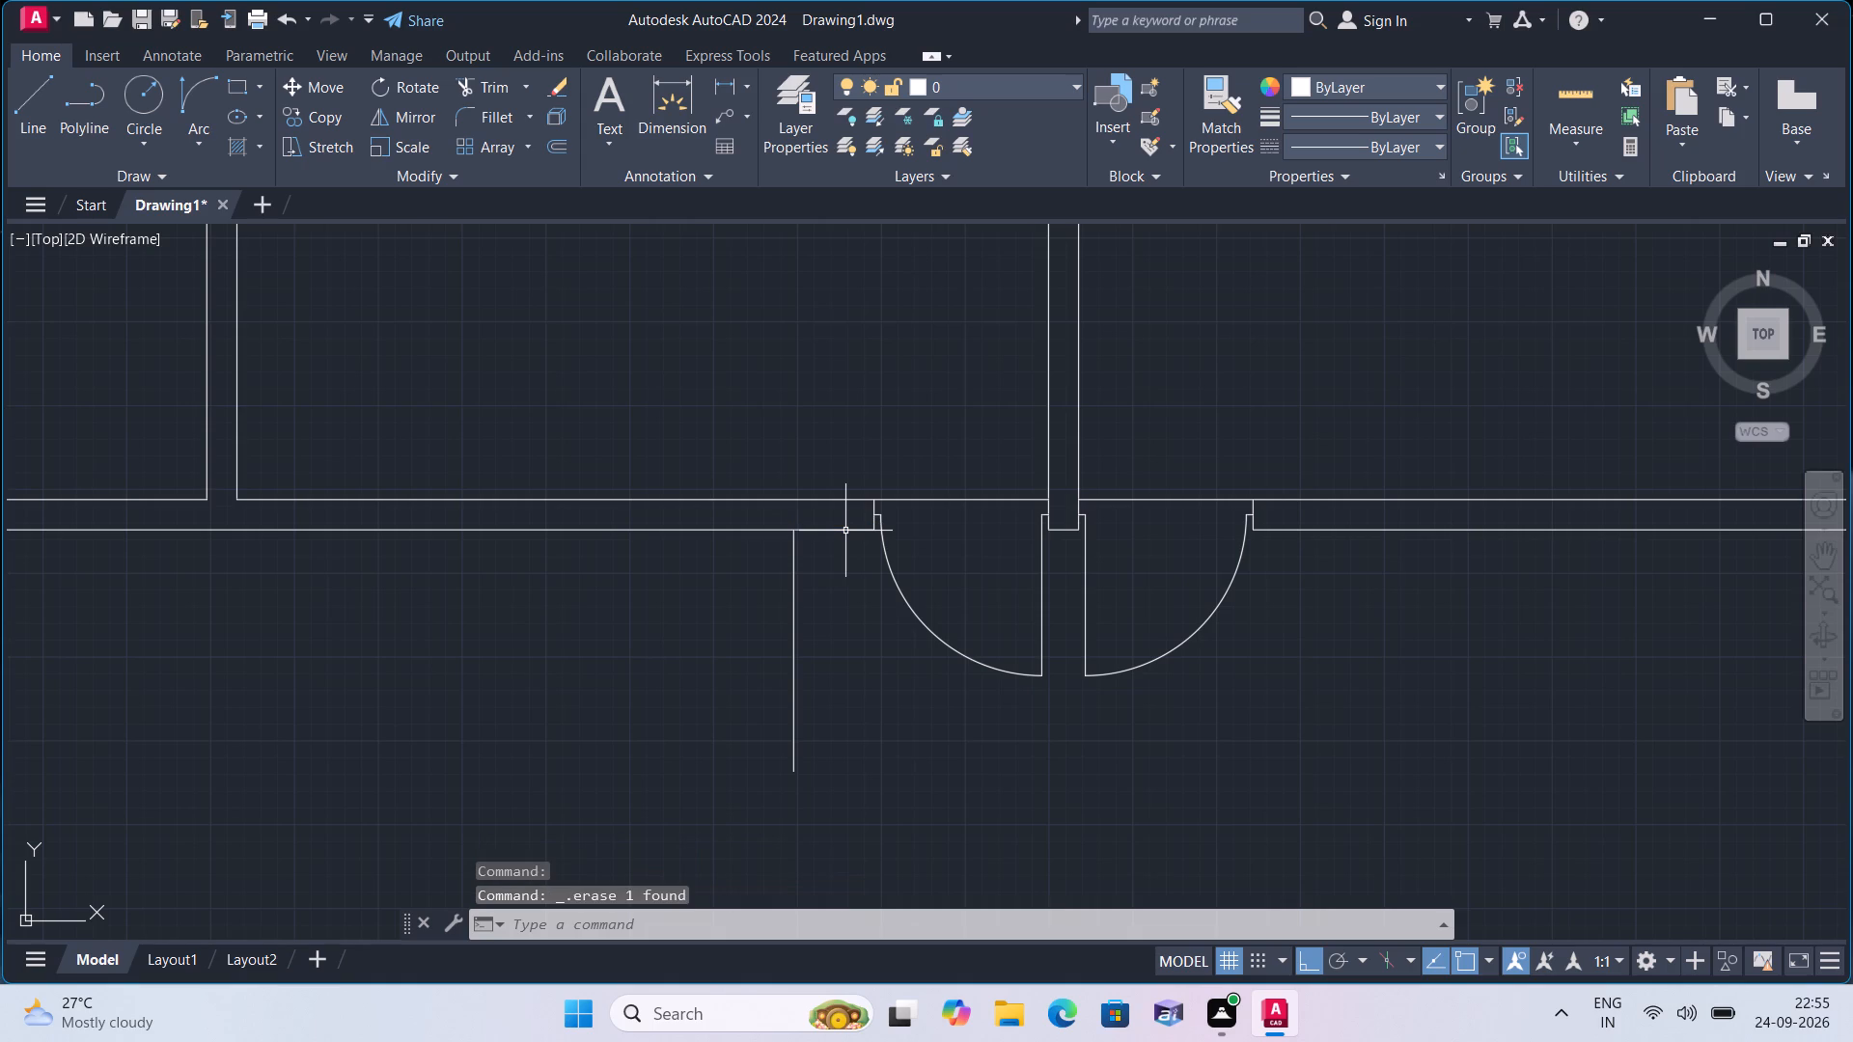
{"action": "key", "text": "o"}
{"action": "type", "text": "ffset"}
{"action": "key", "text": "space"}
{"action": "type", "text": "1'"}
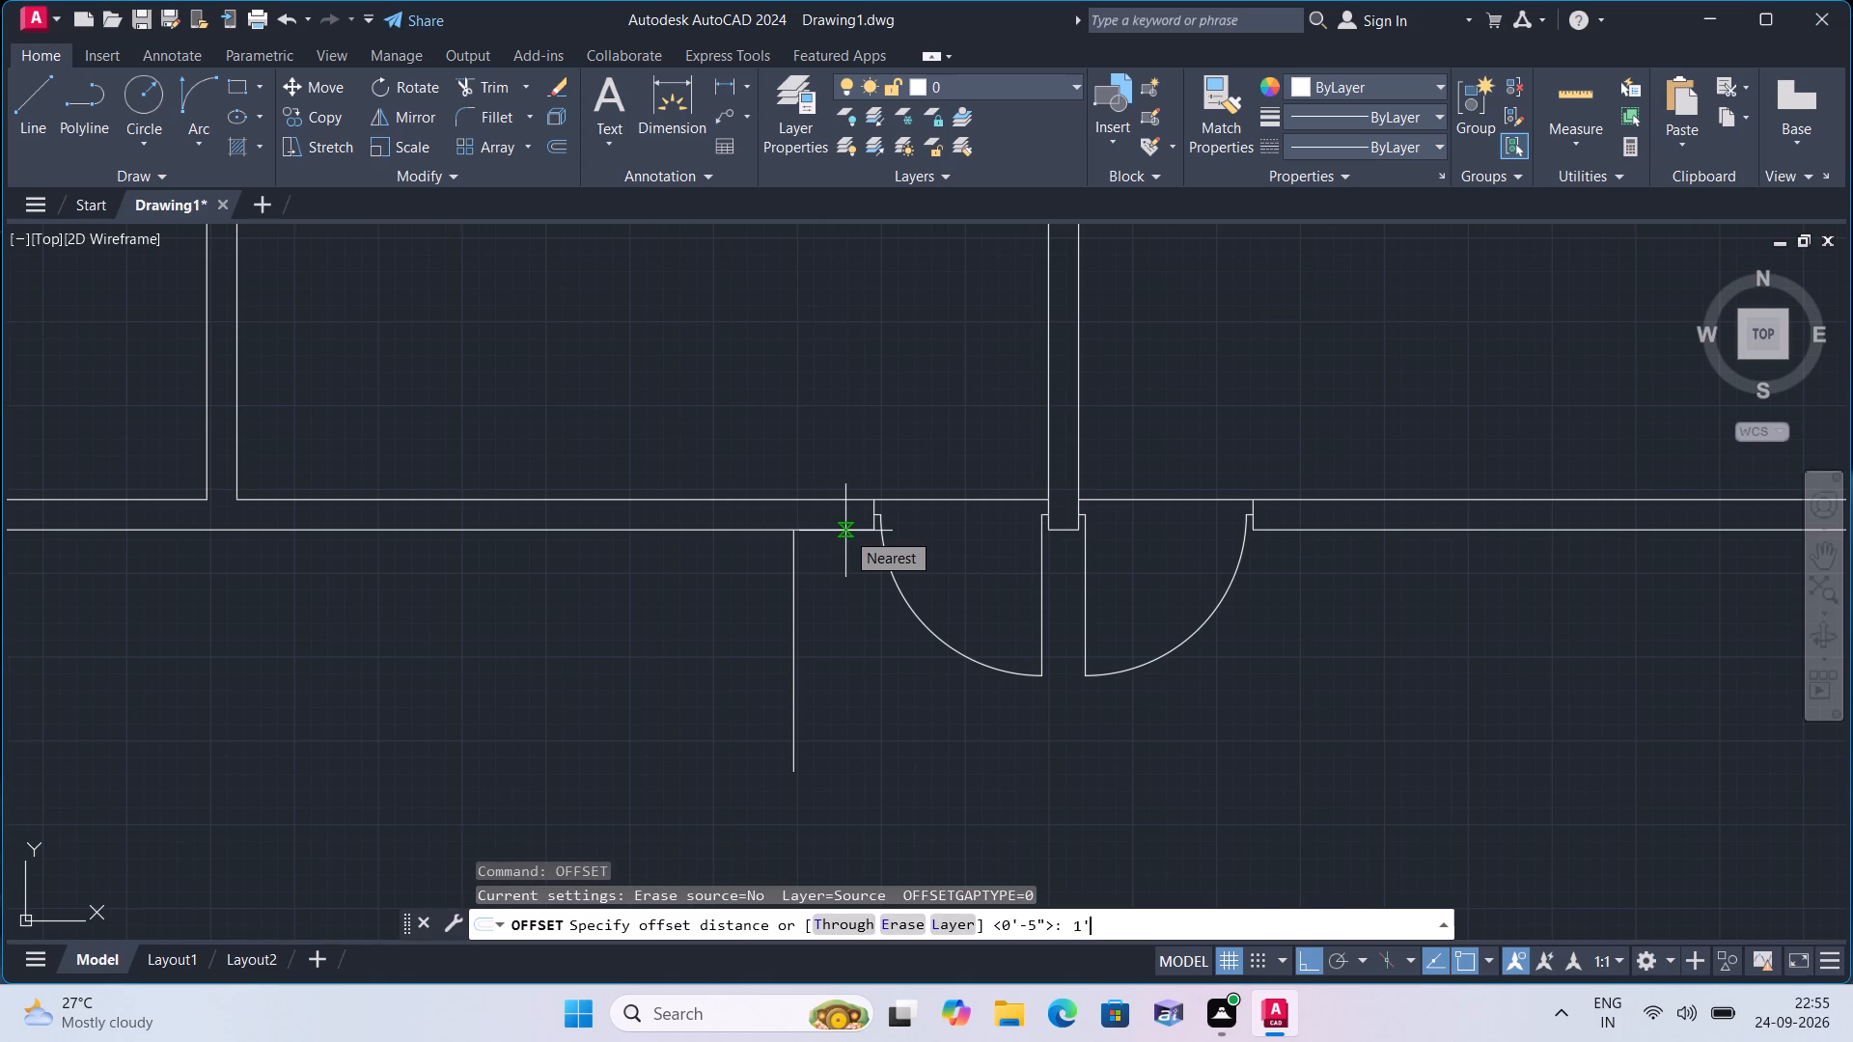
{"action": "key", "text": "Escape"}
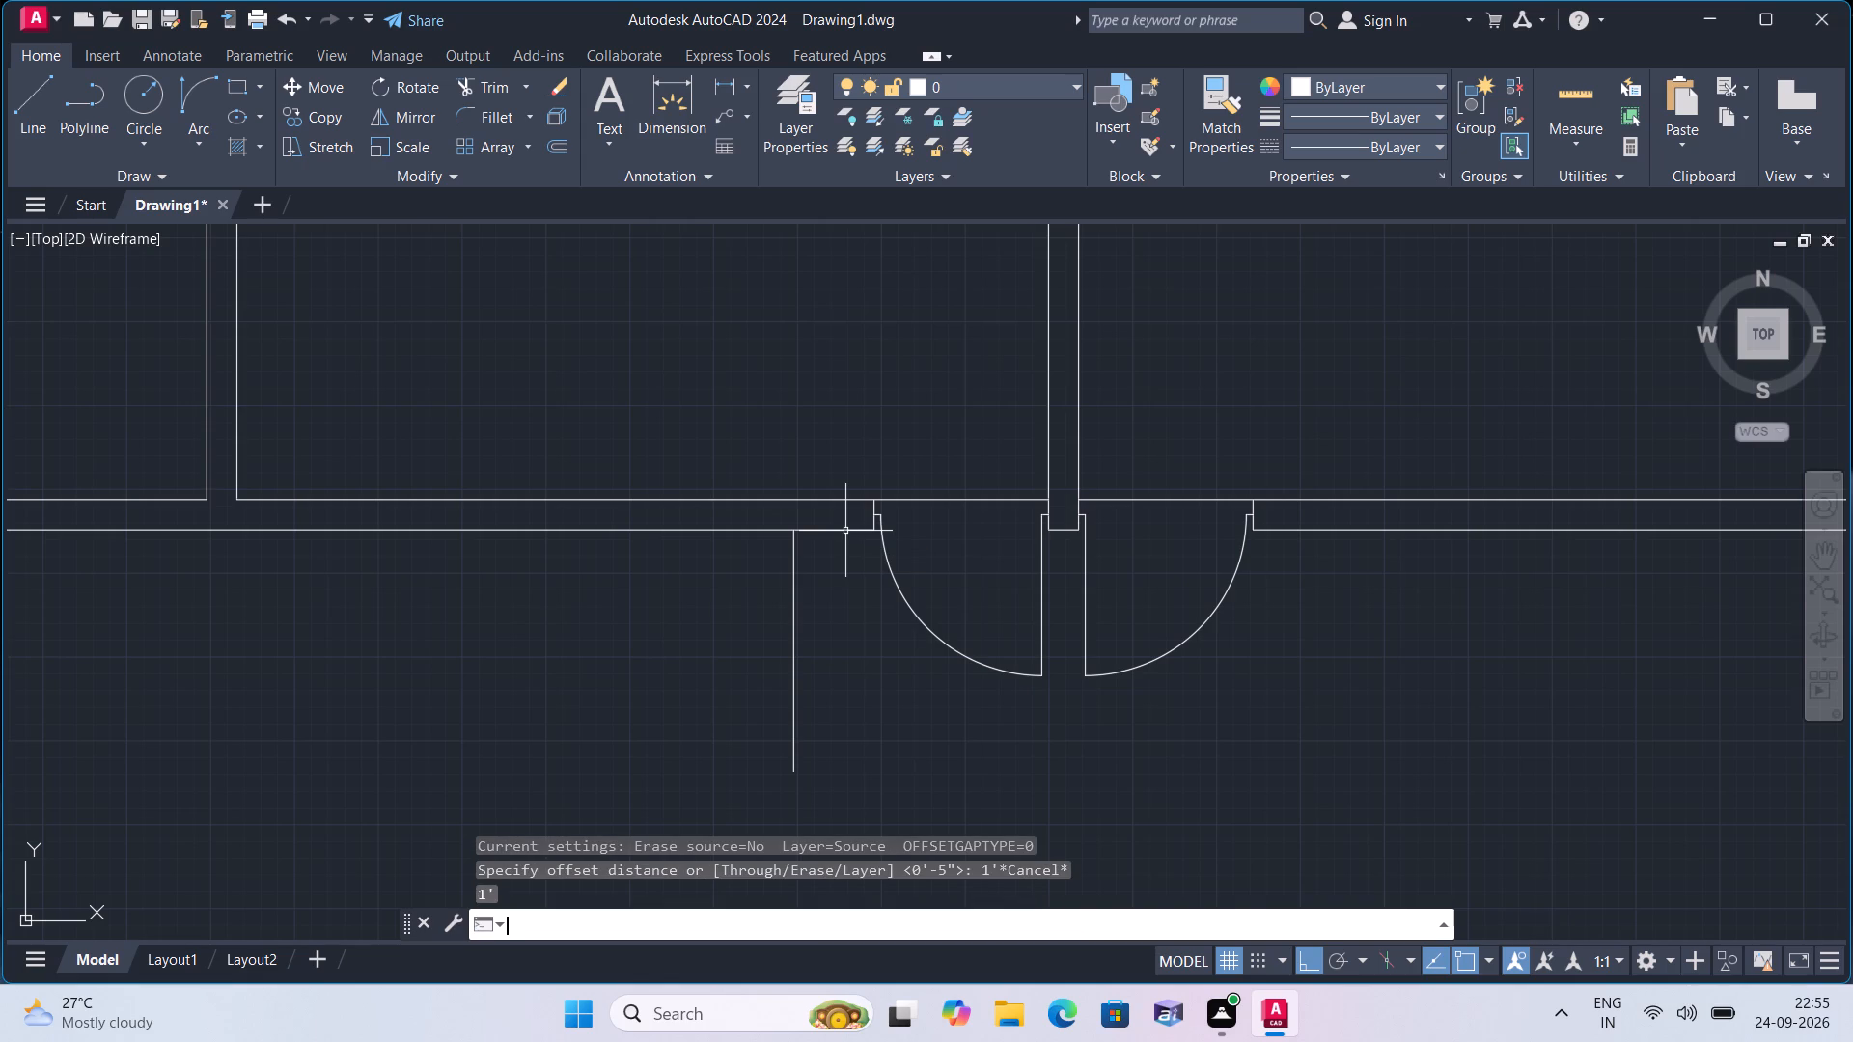
Draw lines from the door pair's eastern jamb outer corner 1' east, 3' south, and west to the bottom end of the west side line.
{"action": "type", "text": "l"}
{"action": "key", "text": "space"}
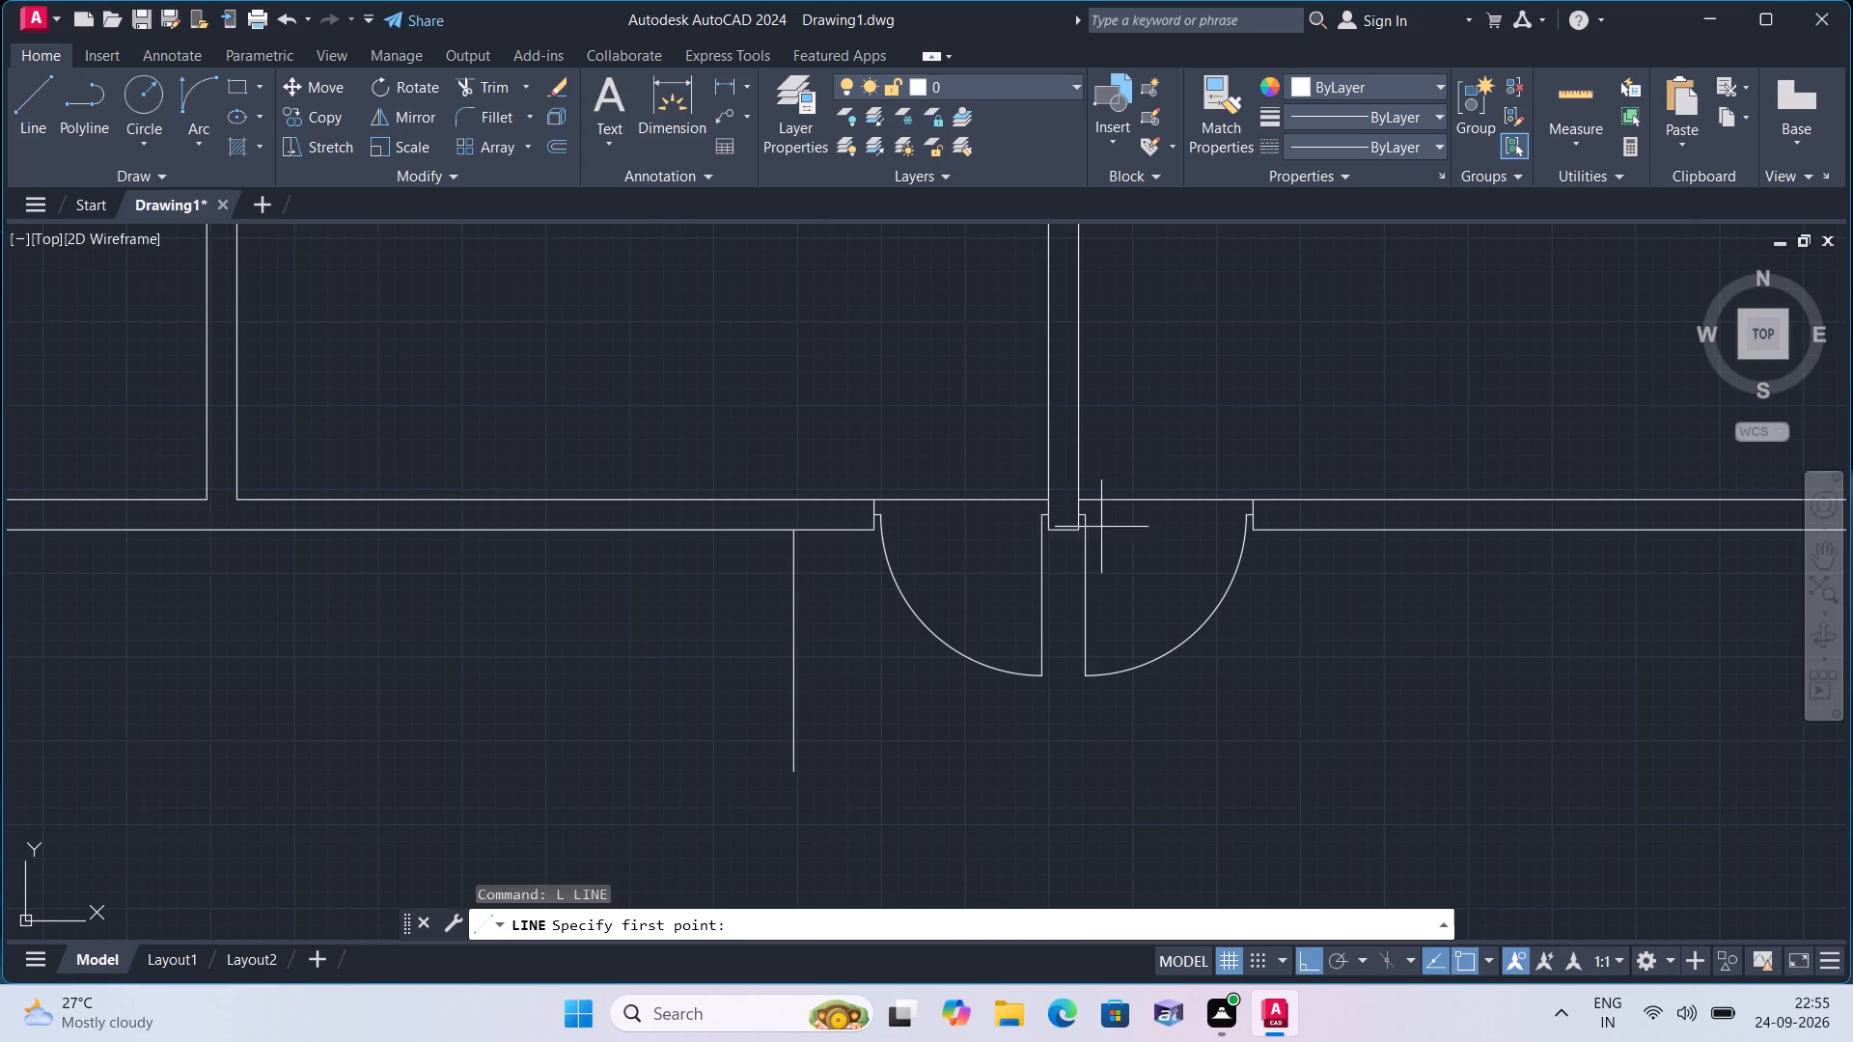
{"action": "scroll", "coordinate": [1283, 552], "scroll_direction": "up", "scroll_amount": 1}
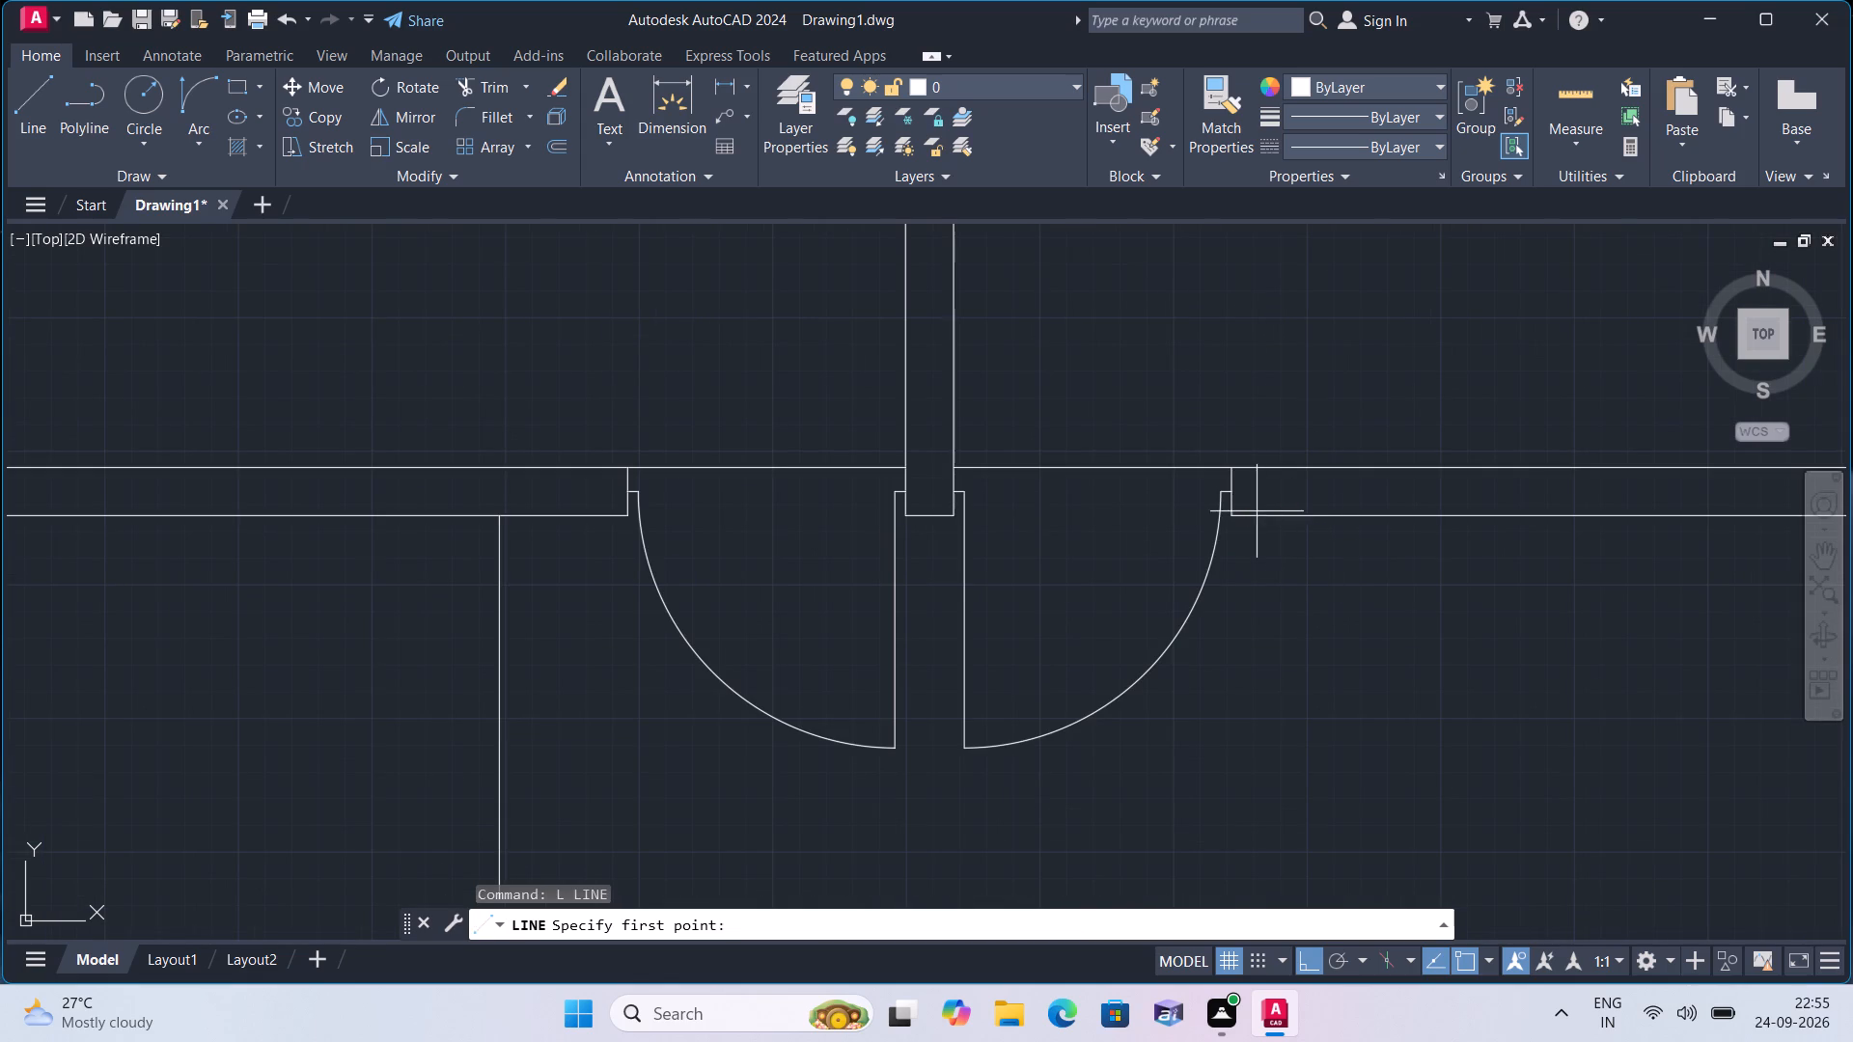
{"action": "left_click", "coordinate": [1236, 512]}
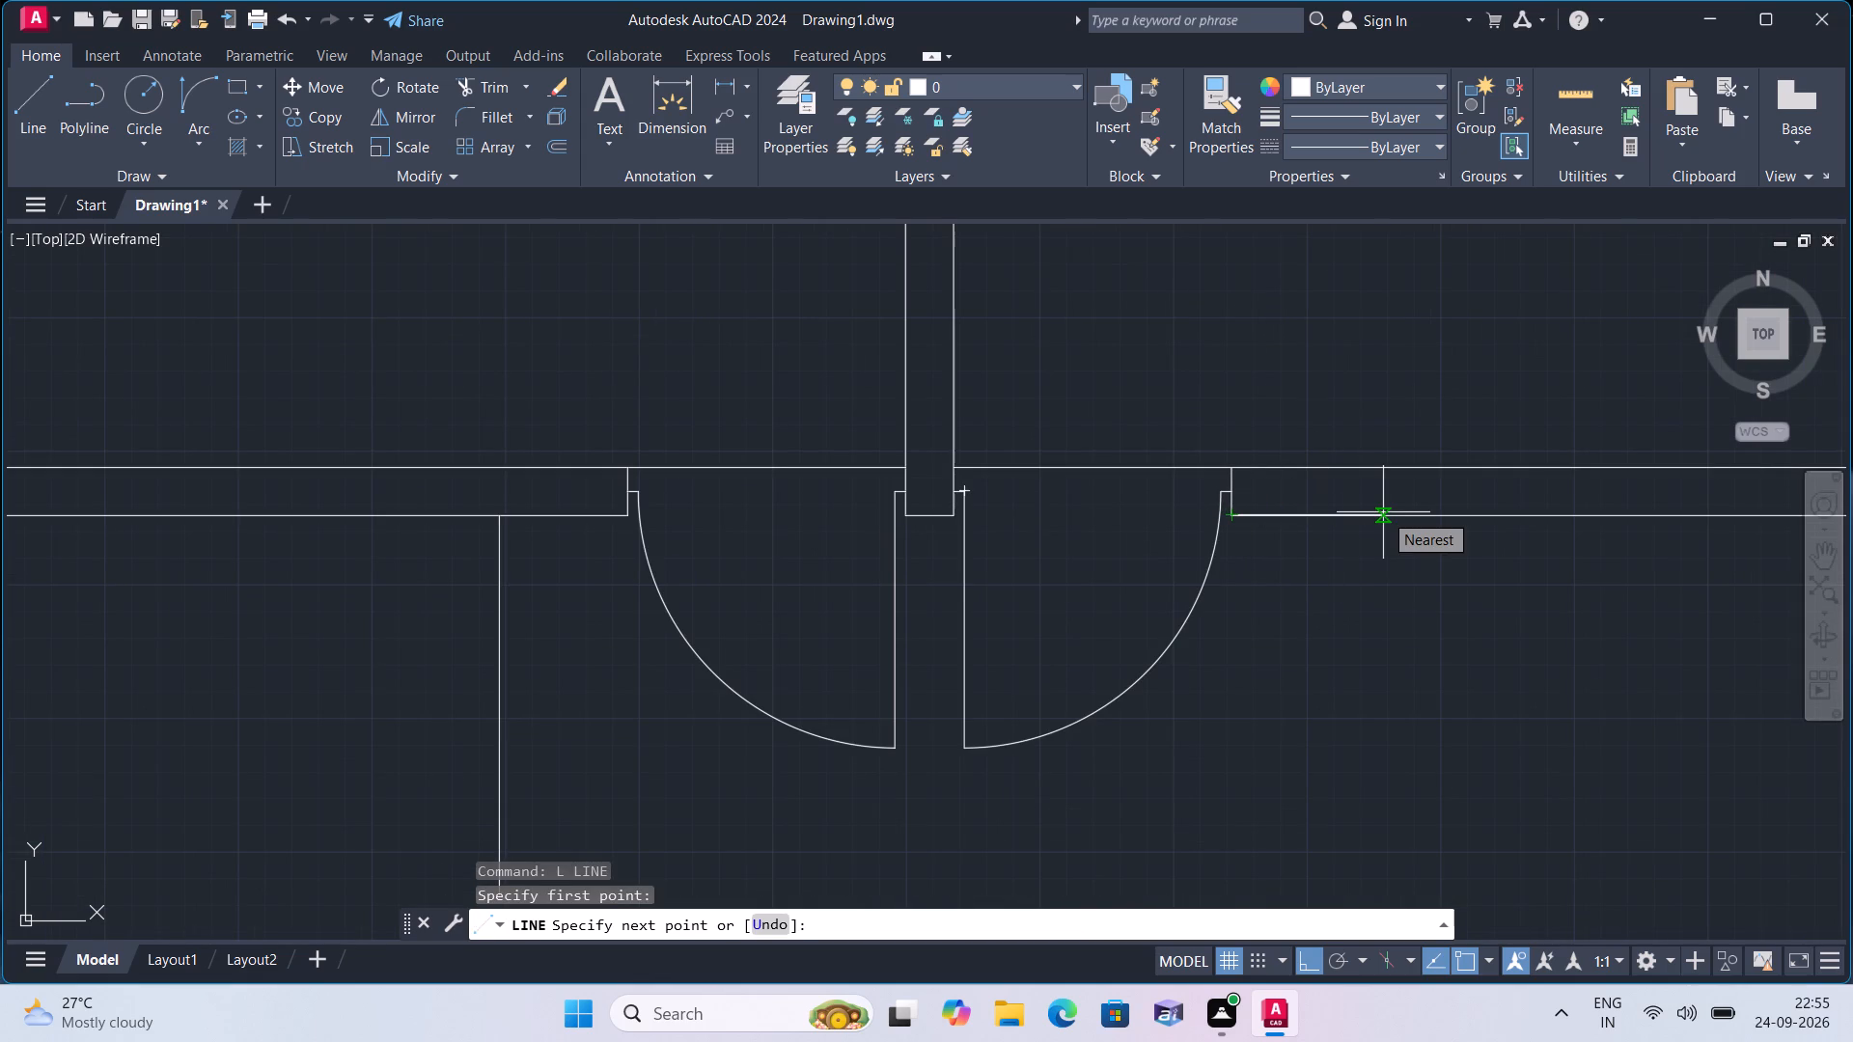
{"action": "type", "text": "1'"}
{"action": "key", "text": "space"}
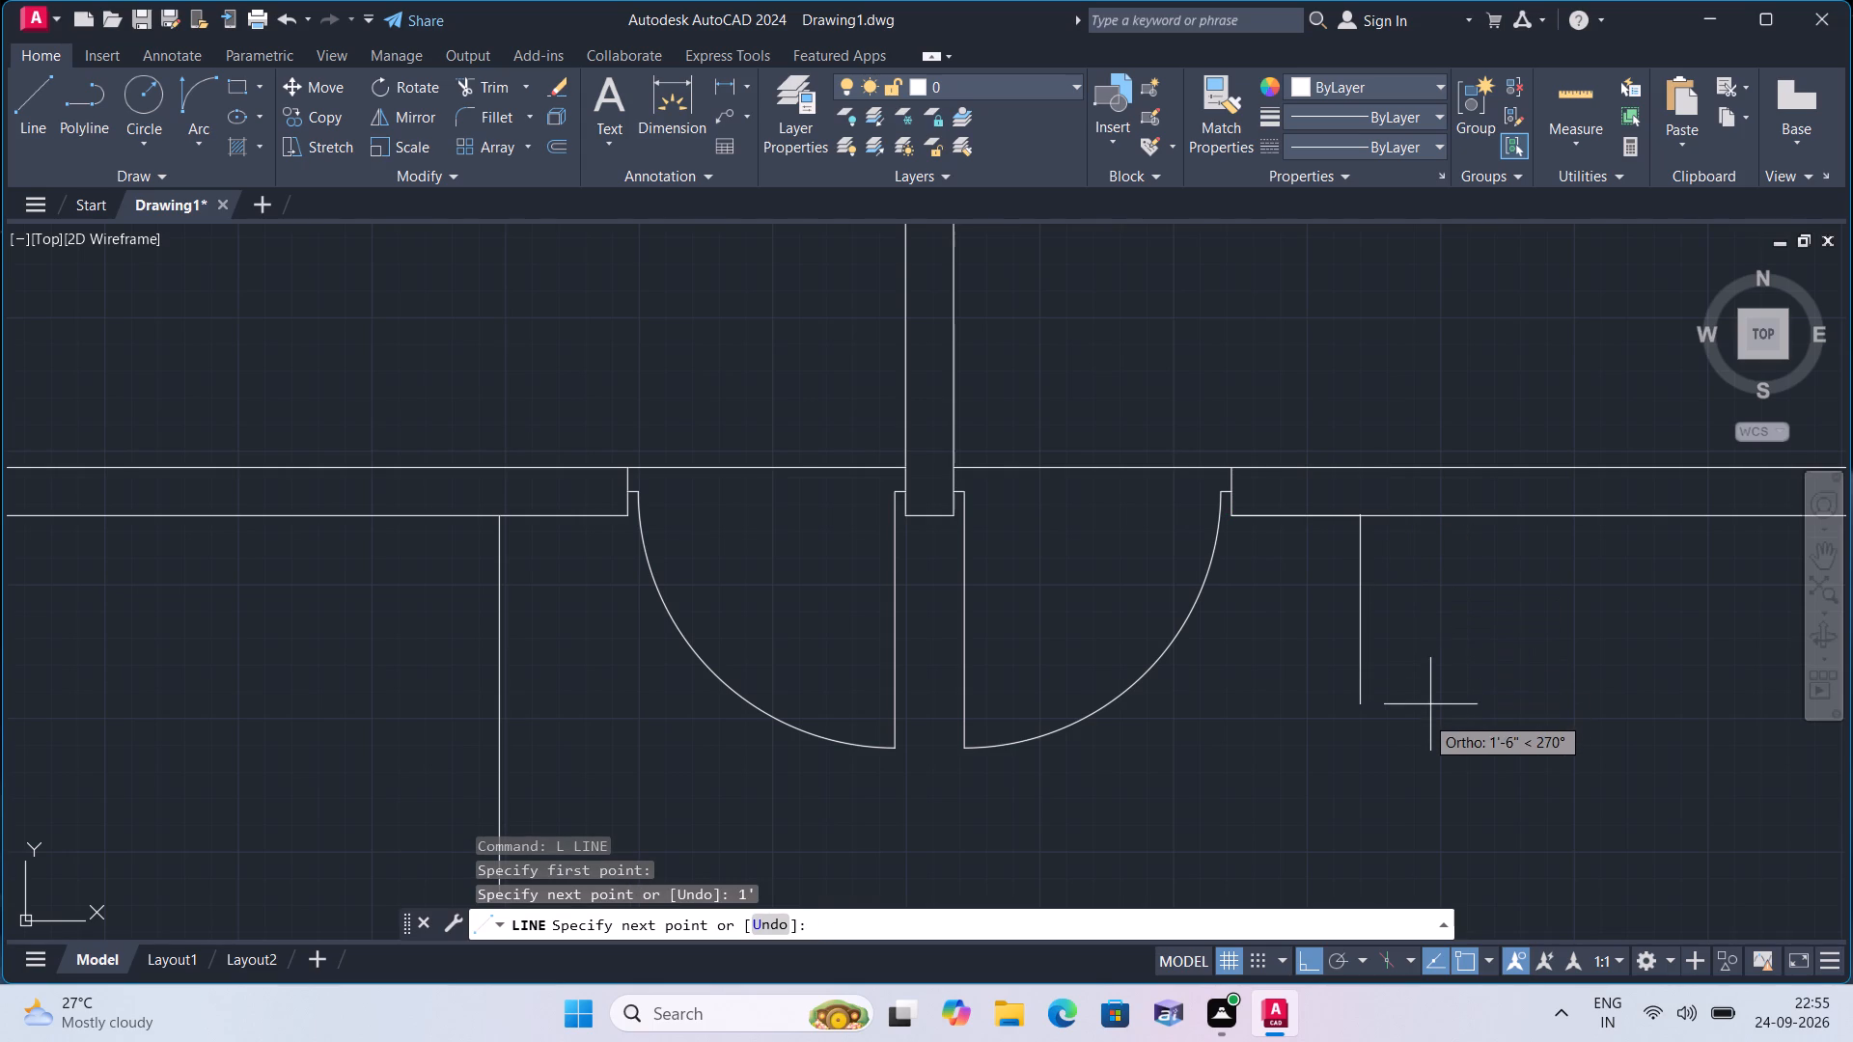
{"action": "type", "text": "3'"}
{"action": "key", "text": "space"}
{"action": "middle_click_drag", "start_coordinate": [1424, 714], "coordinate": [1402, 604]}
{"action": "scroll", "coordinate": [1415, 692], "scroll_direction": "down", "scroll_amount": 1}
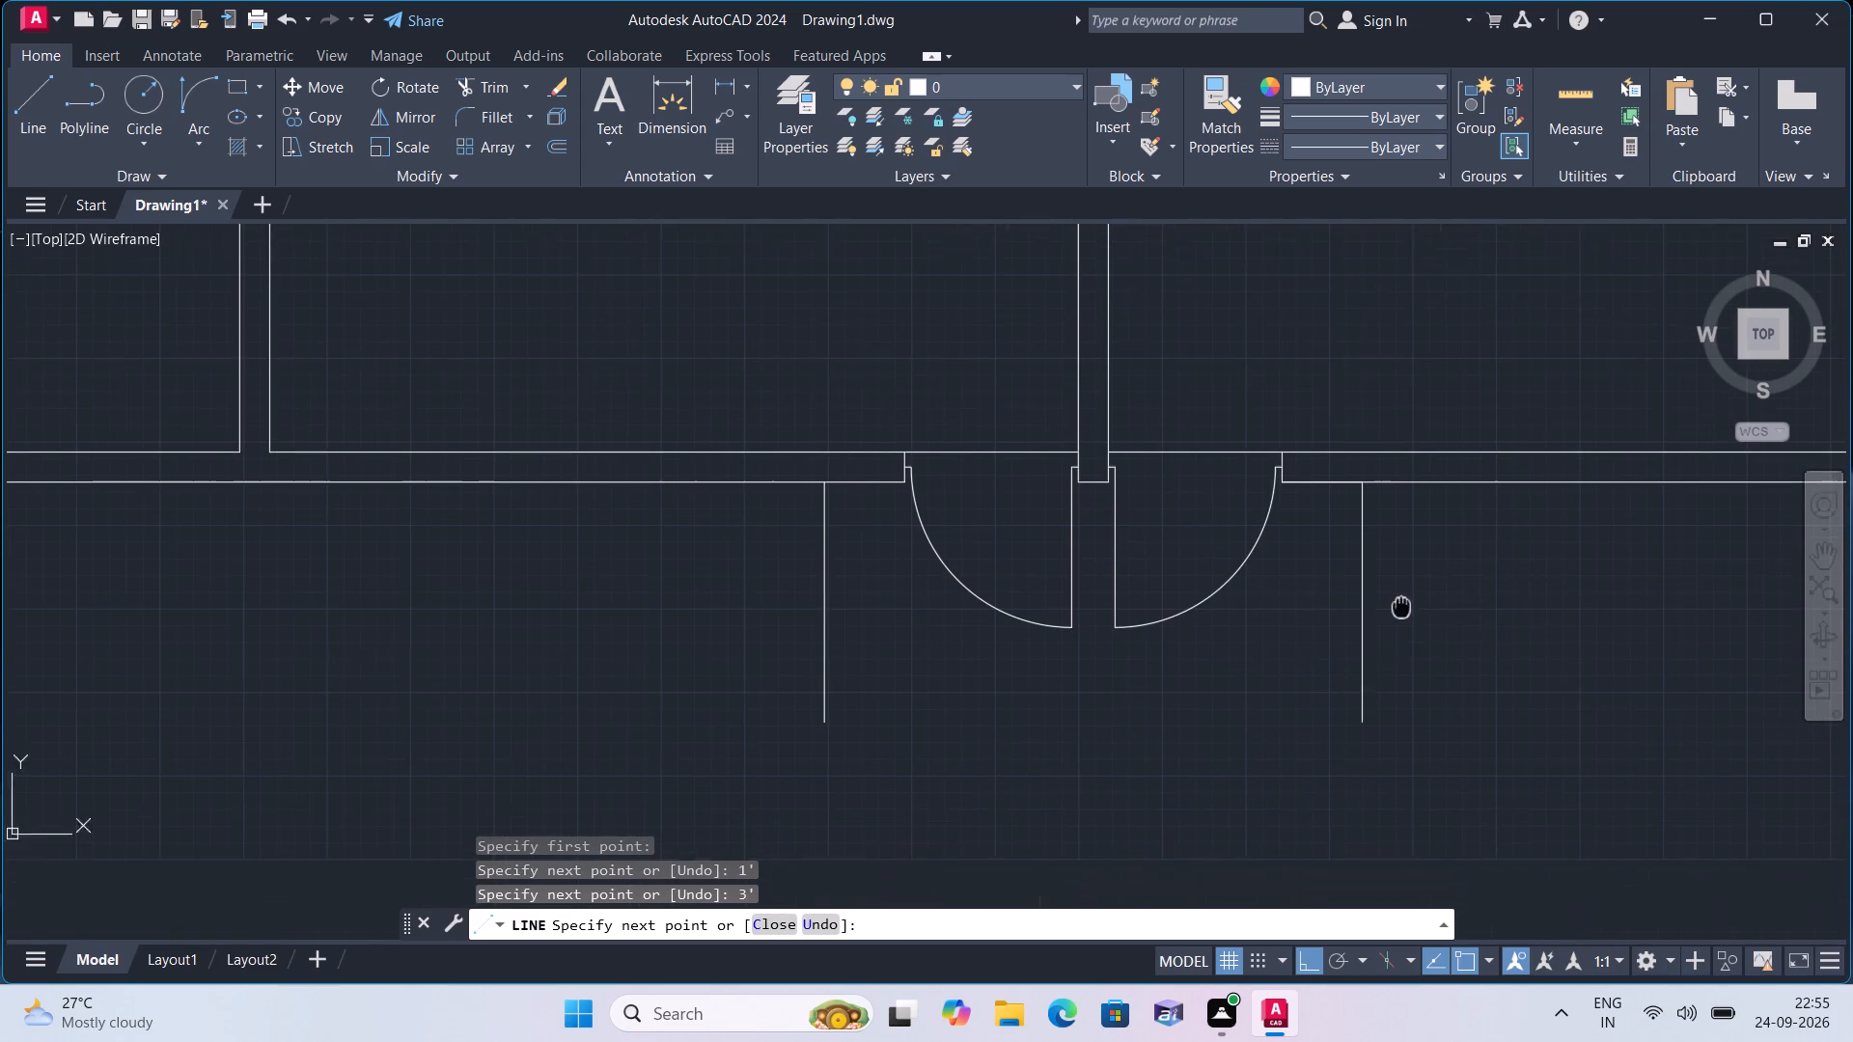
{"action": "left_click", "coordinate": [827, 727]}
{"action": "key", "text": "space"}
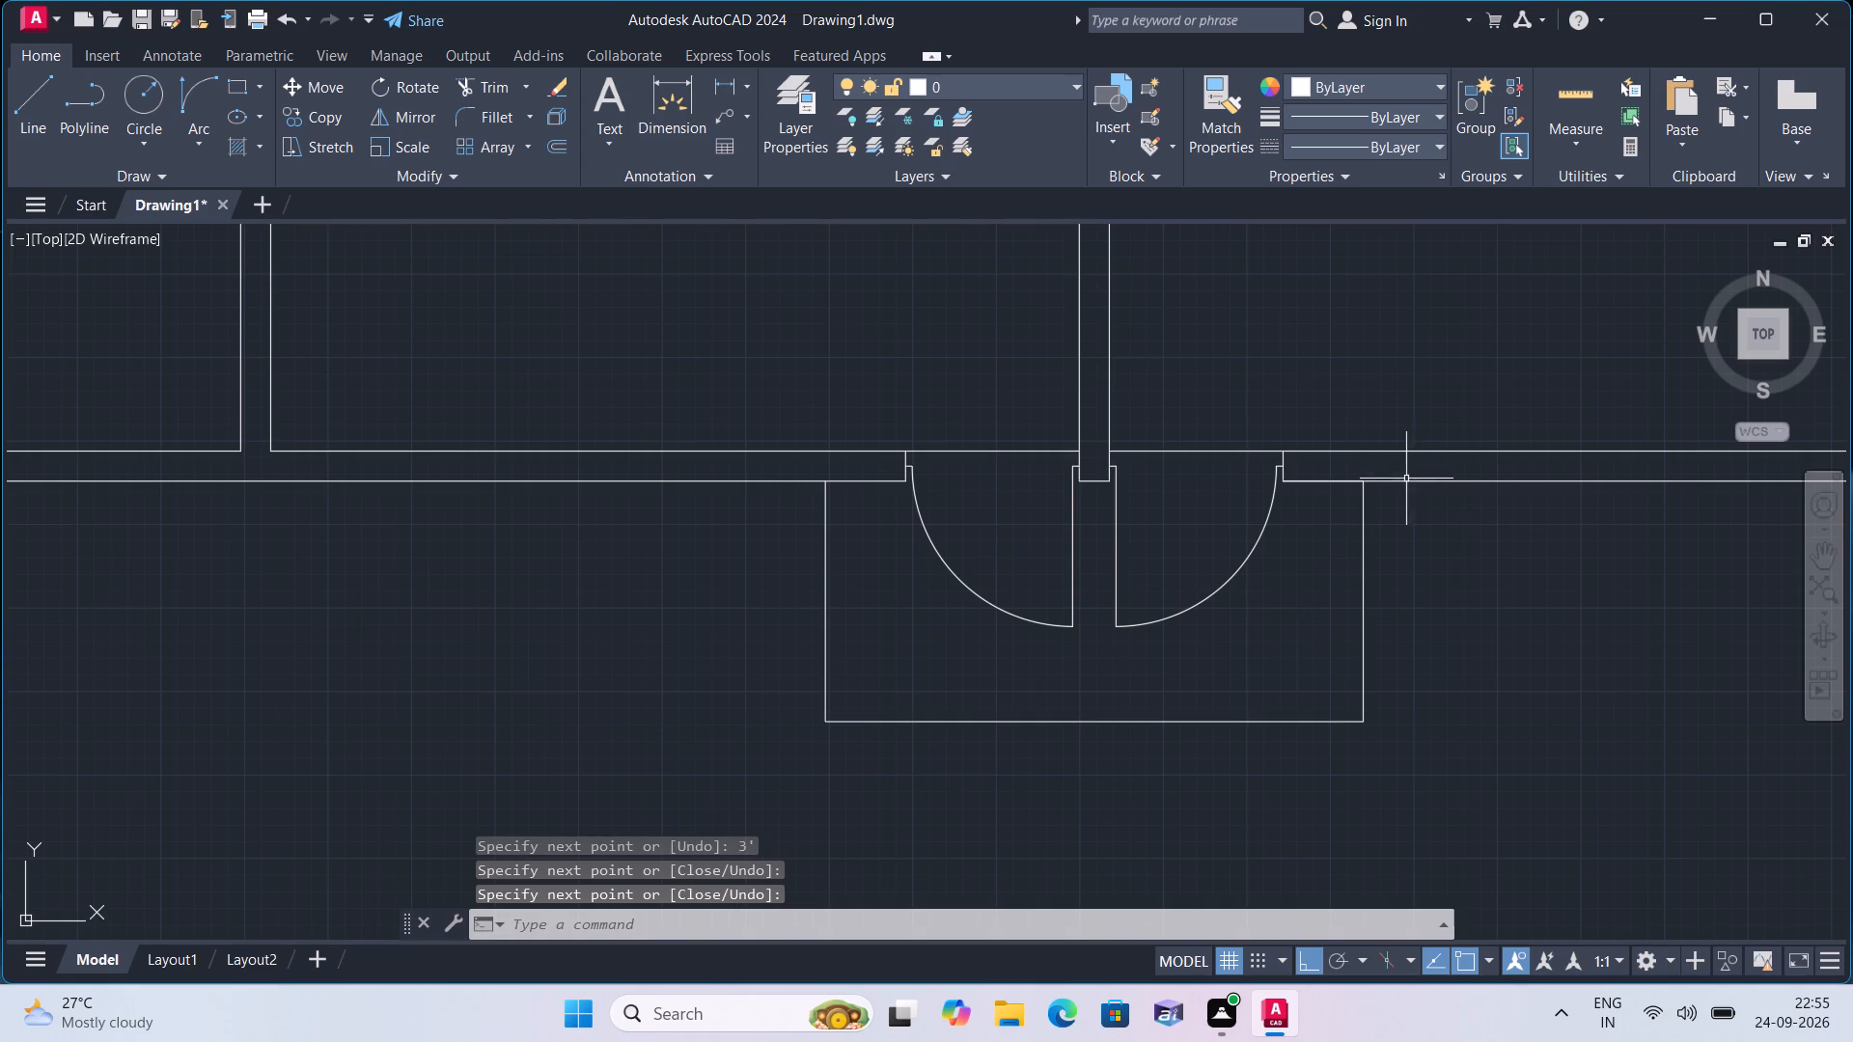
Delete the 1' helper line on the wall east of the eastern door pair.
{"action": "left_click", "coordinate": [1350, 484]}
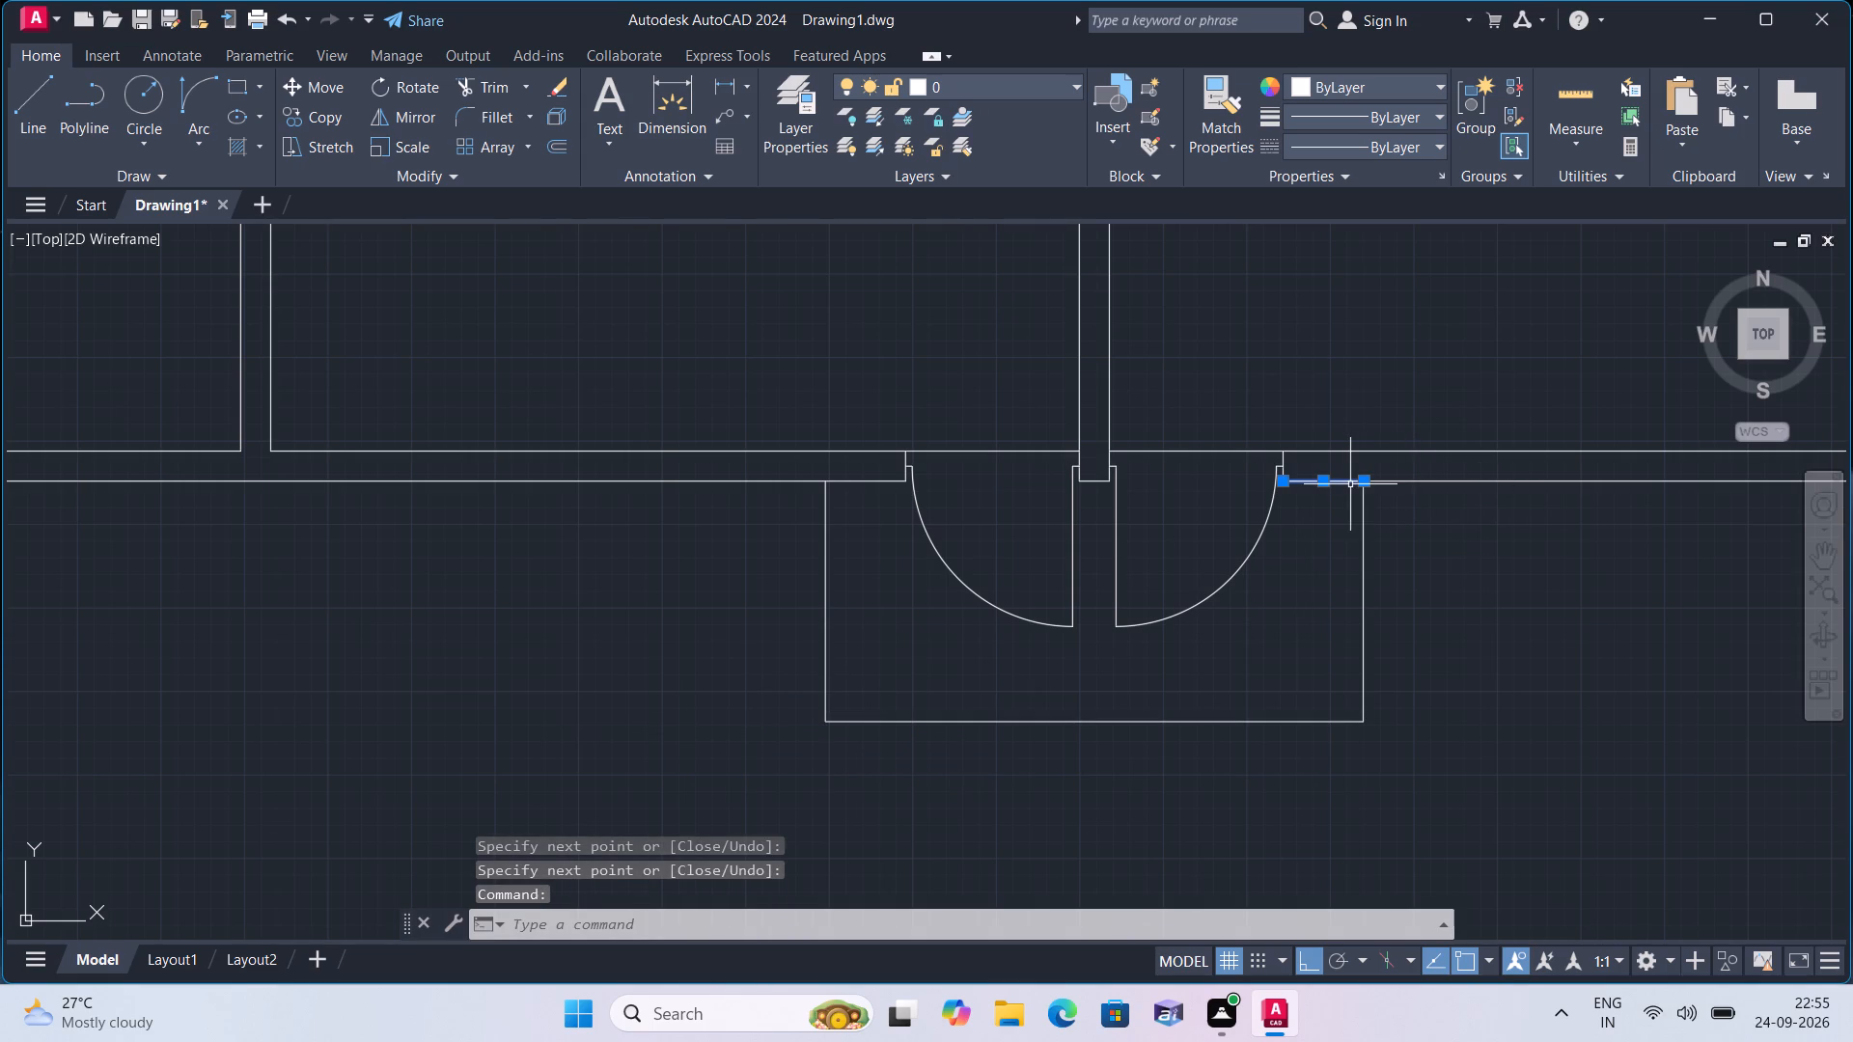
{"action": "key", "text": "Delete"}
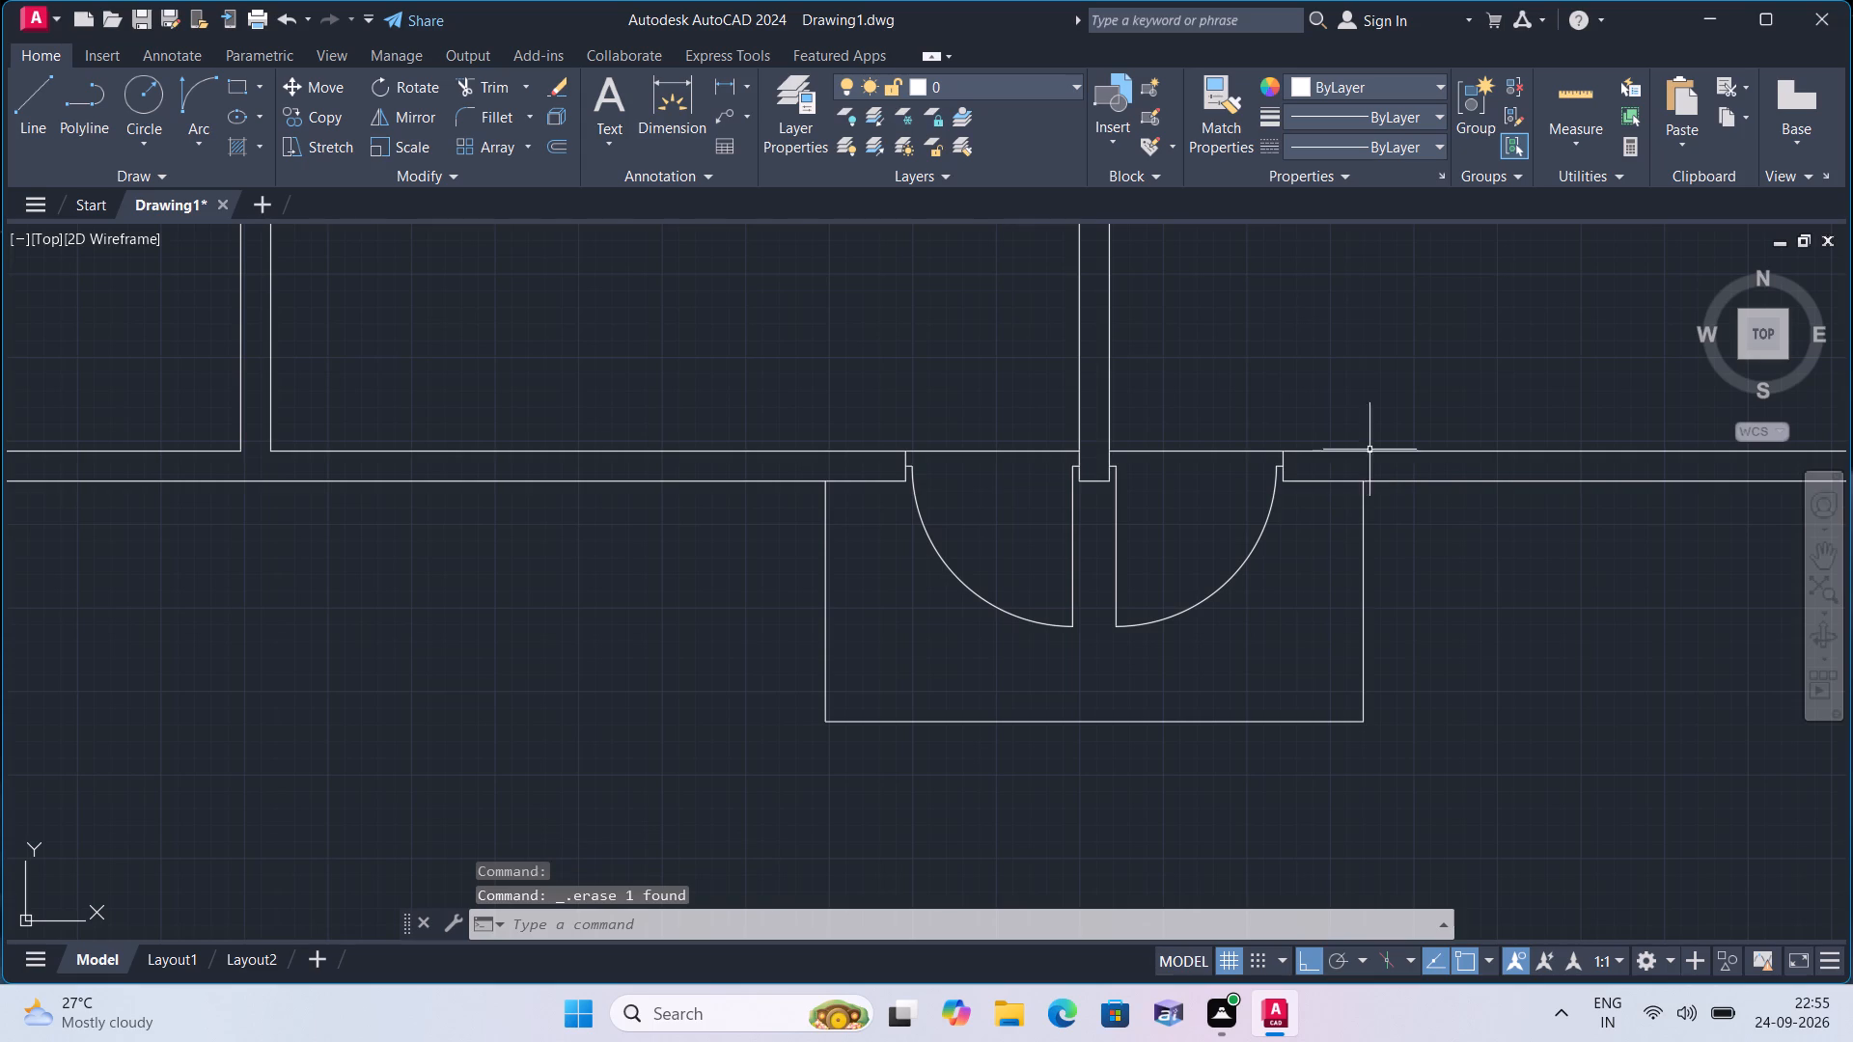
Offset the south, west and east lines of the eastern south balcony 4.5" outward.
{"action": "scroll", "coordinate": [1108, 618], "scroll_direction": "down", "scroll_amount": 2}
{"action": "key", "text": "o"}
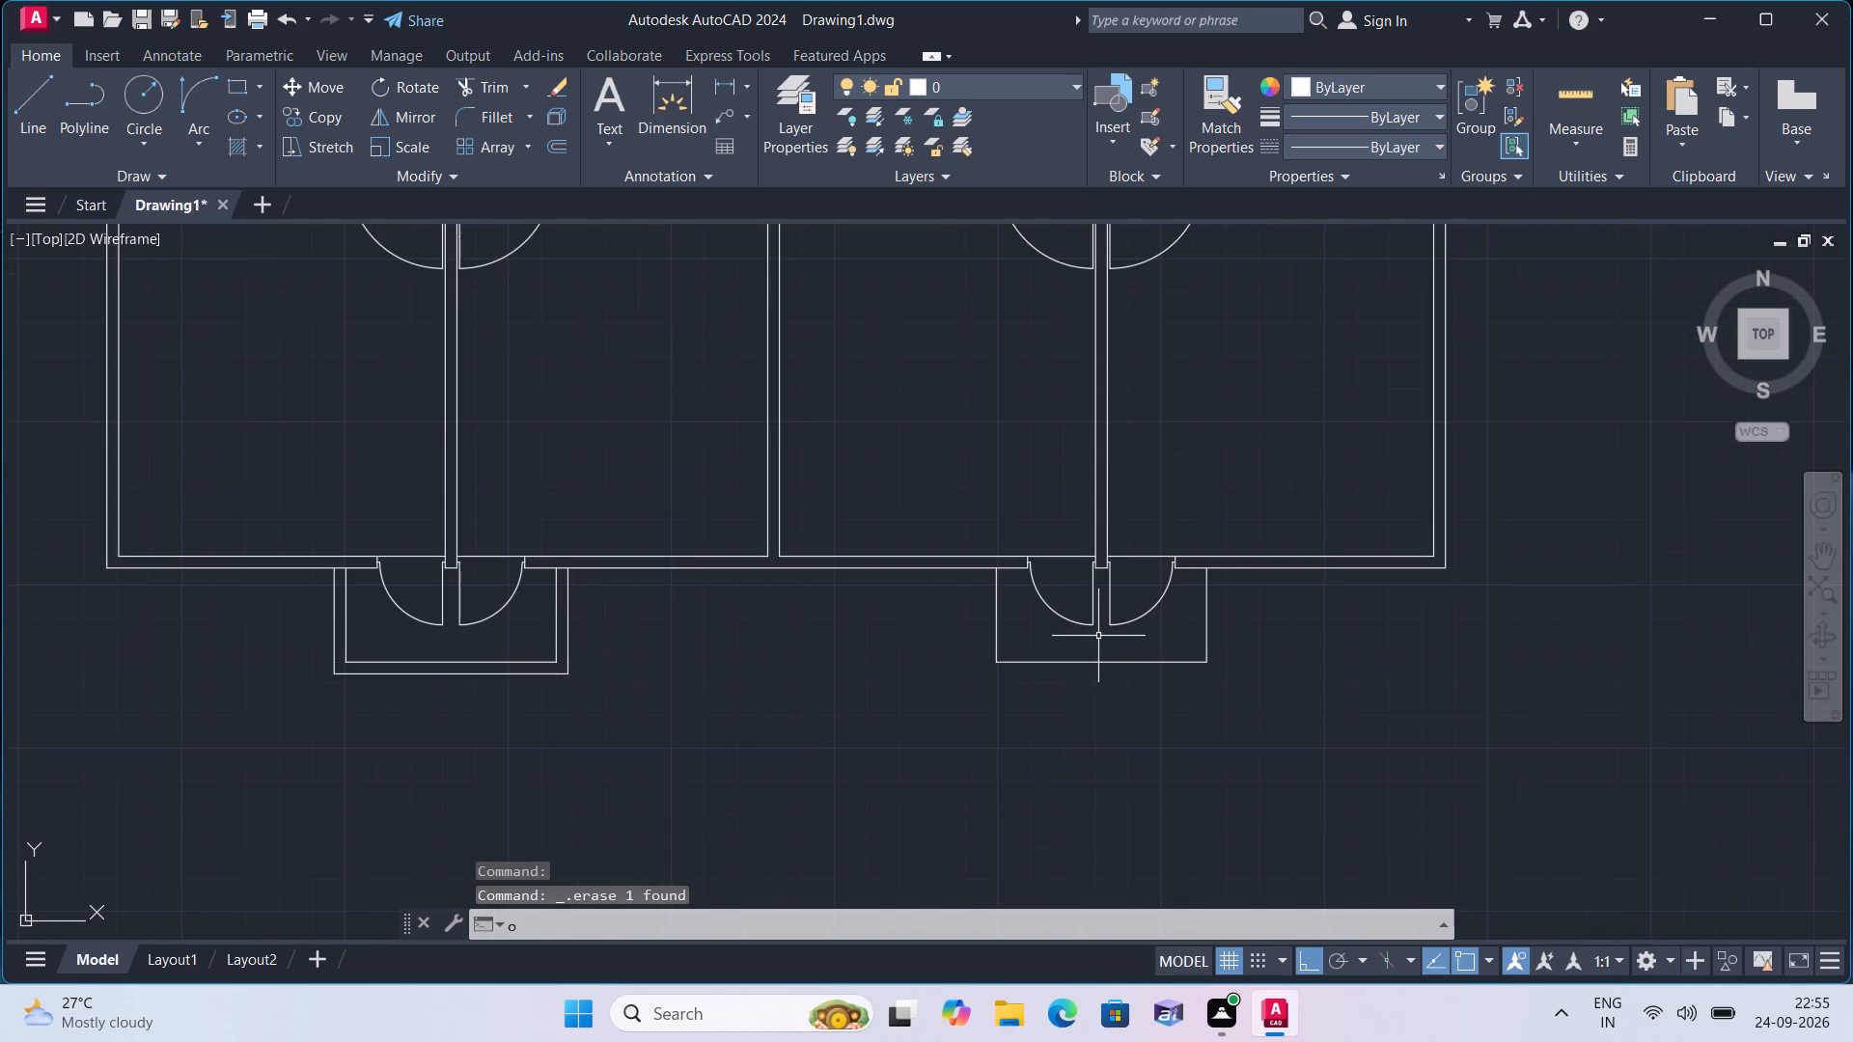
{"action": "type", "text": "fset"}
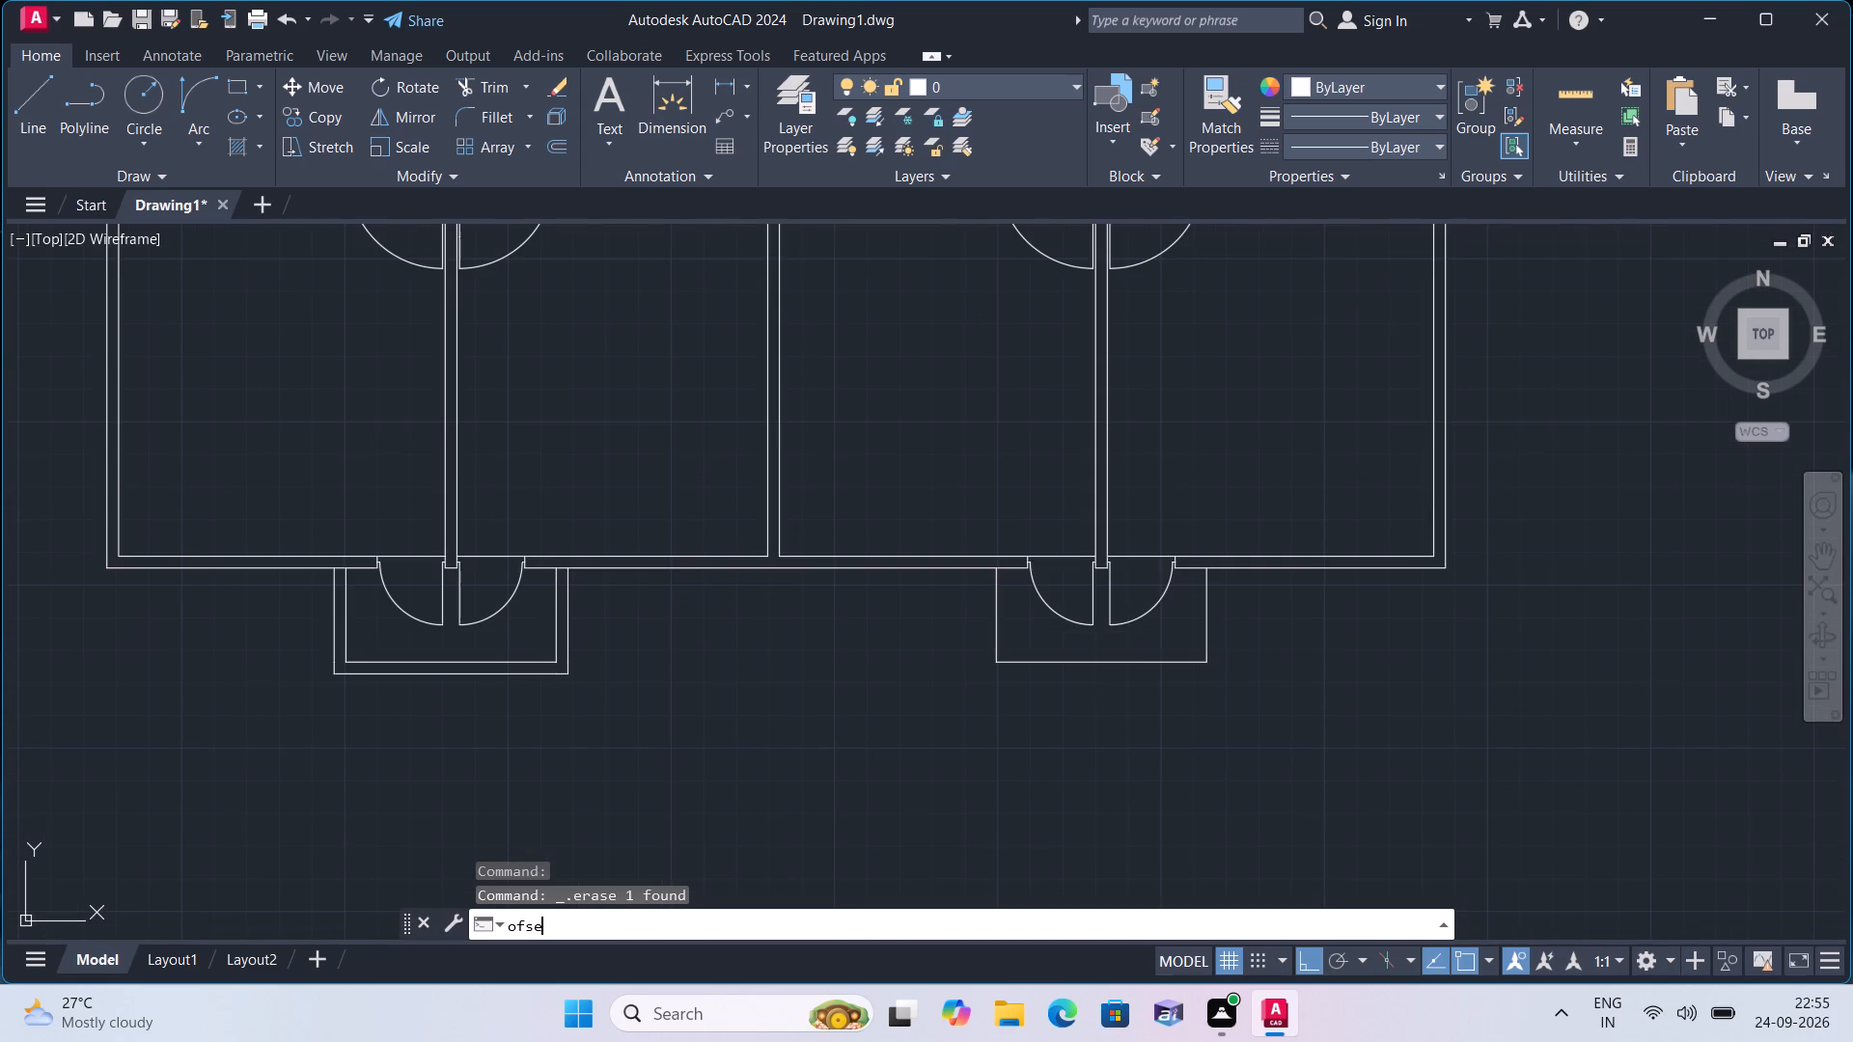
{"action": "key", "text": "space"}
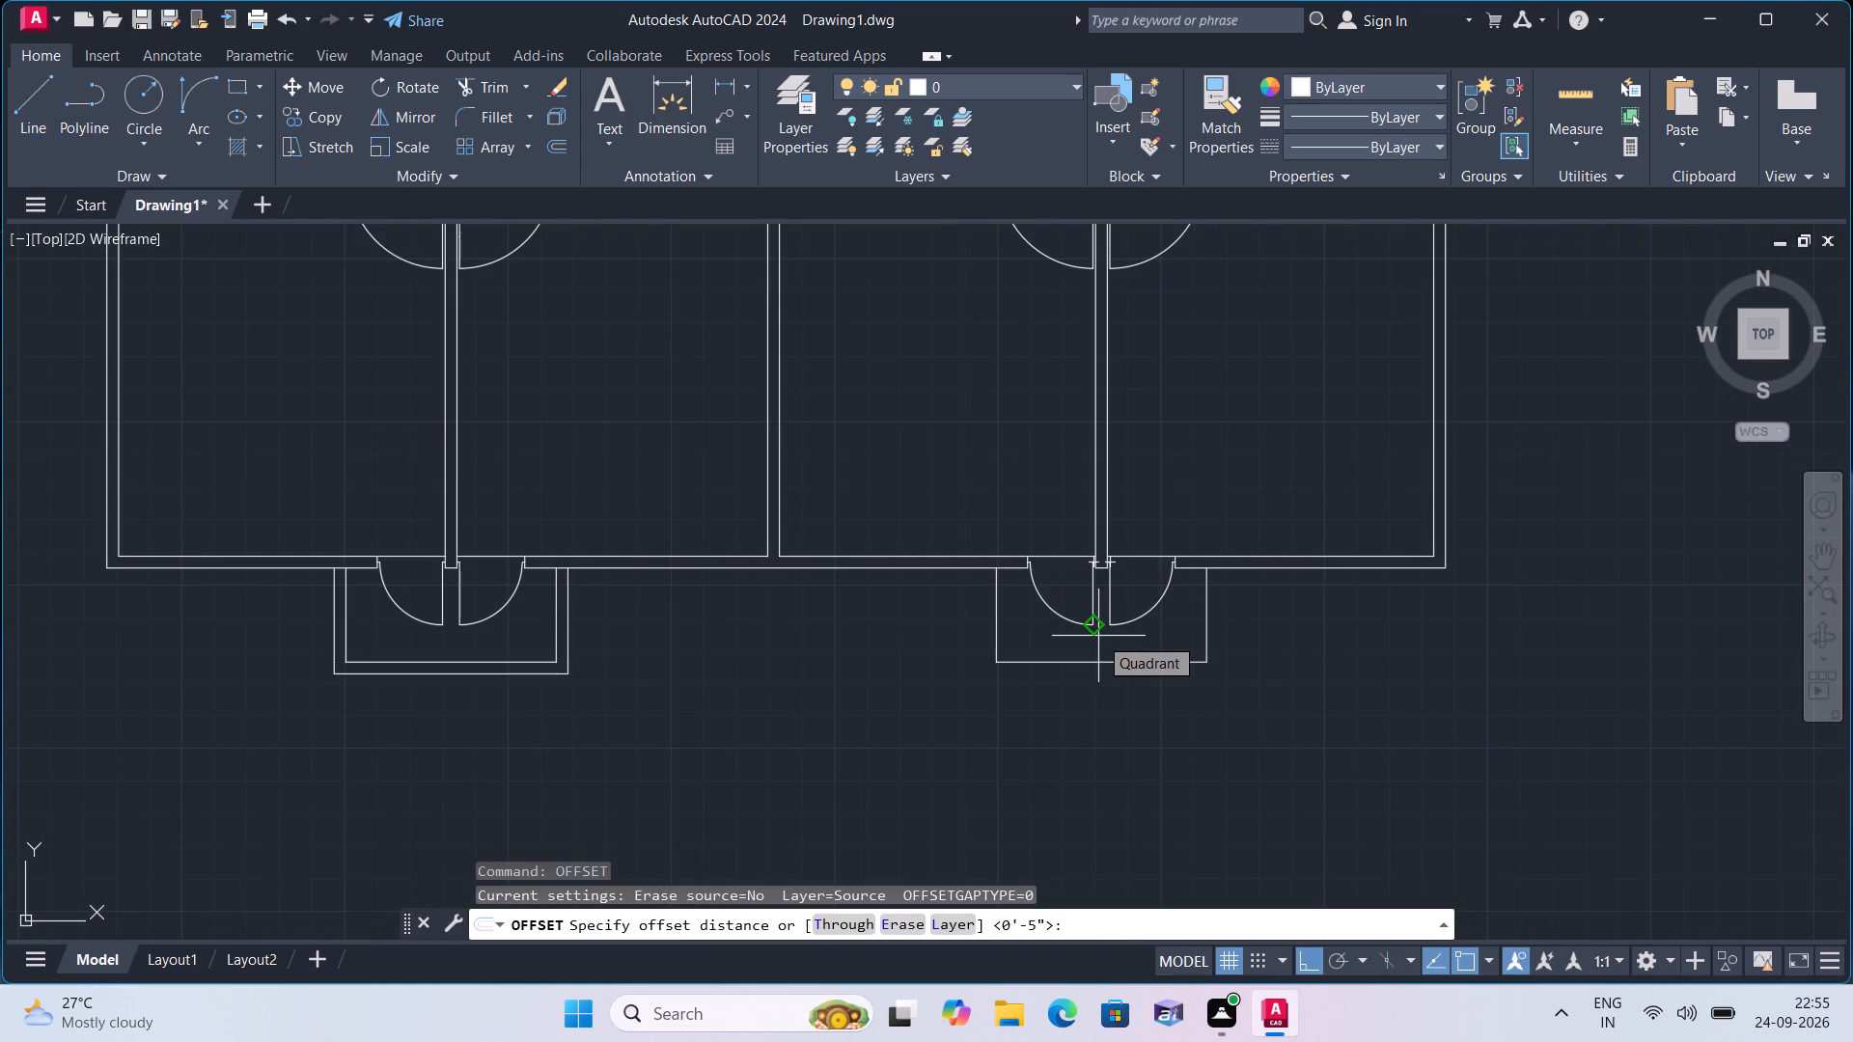
{"action": "type", "text": "4.5\""}
{"action": "key", "text": "space"}
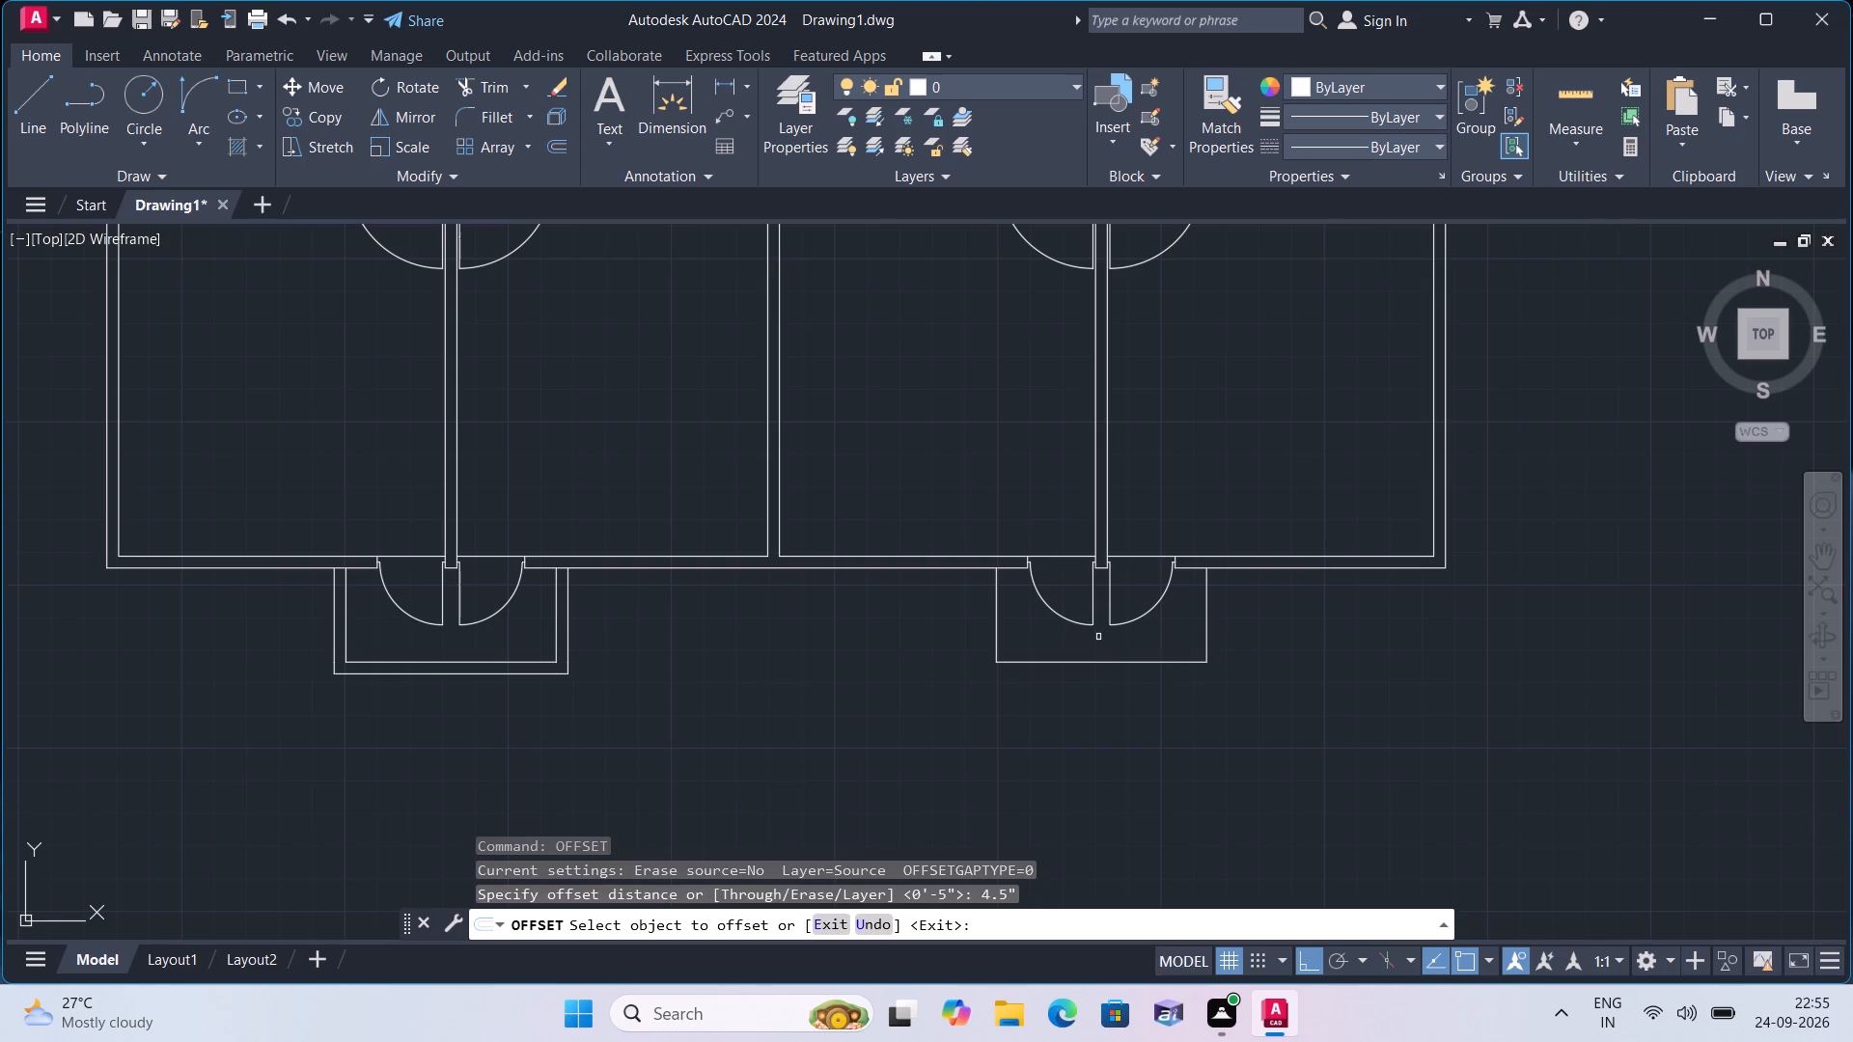
{"action": "left_click", "coordinate": [1101, 672]}
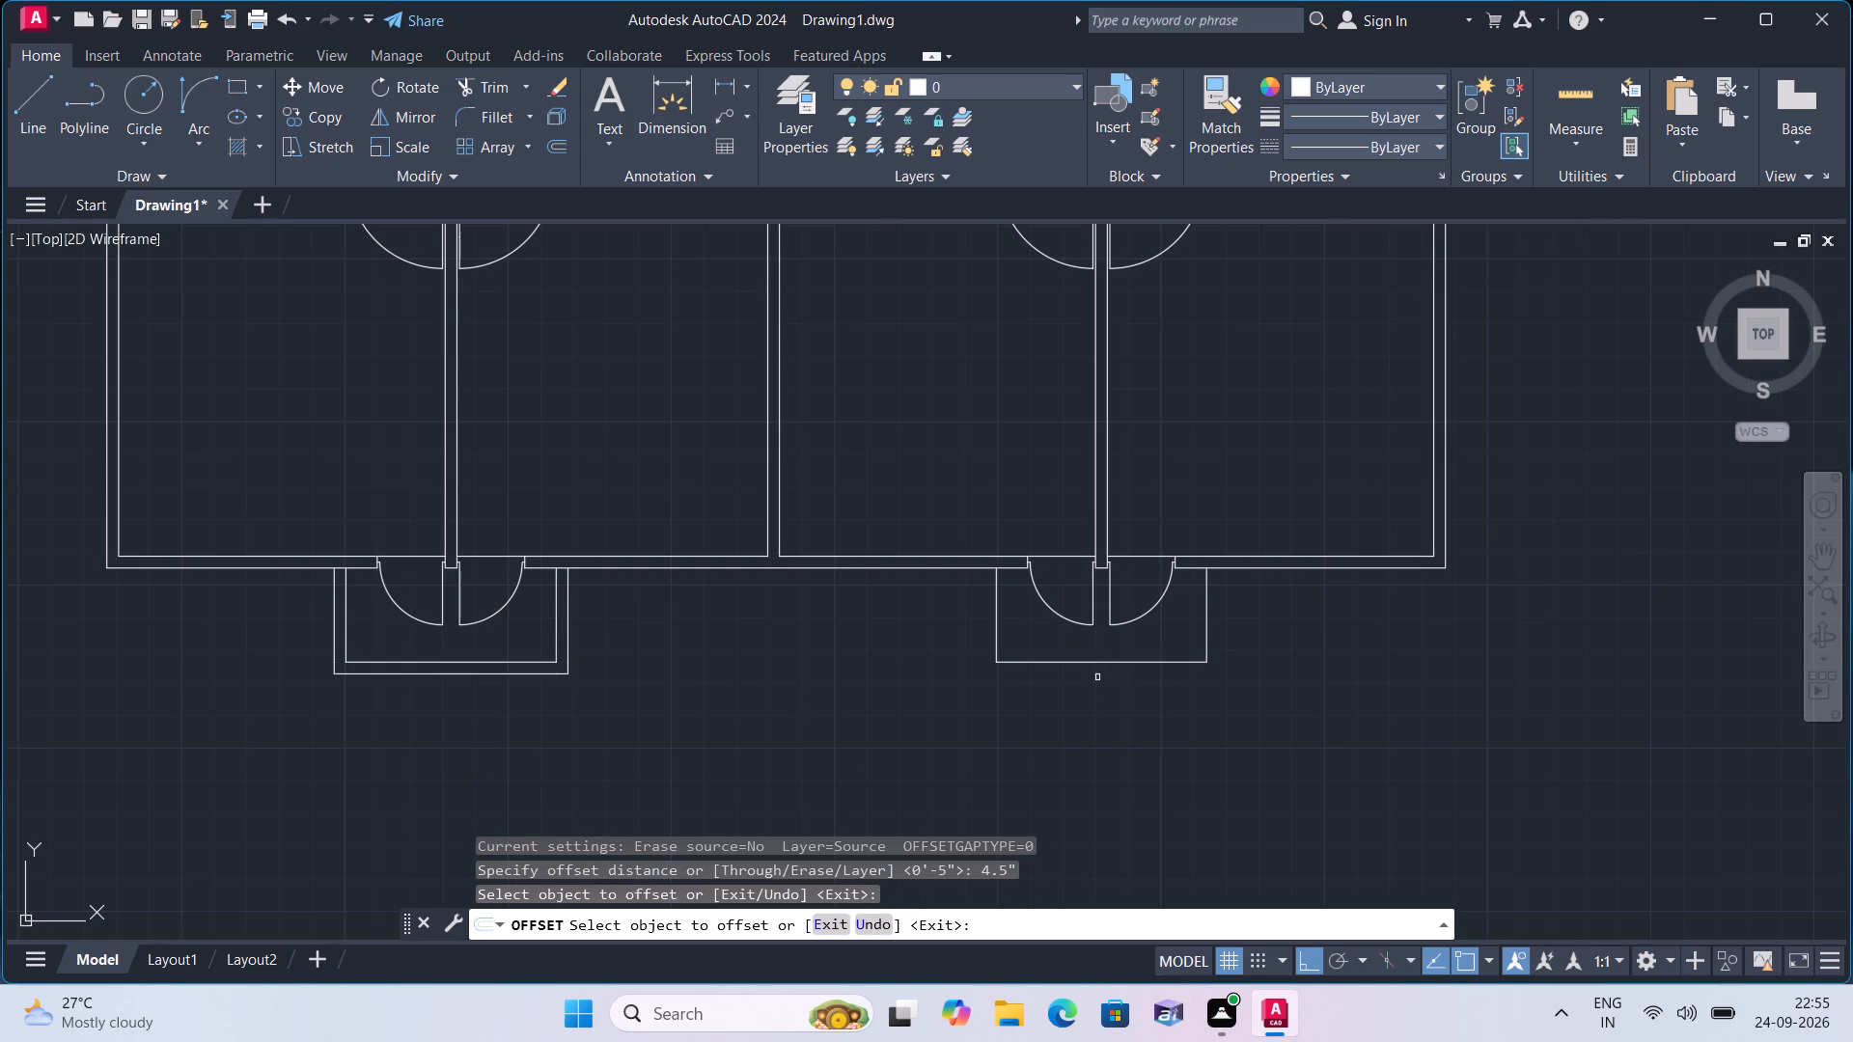
{"action": "left_click", "coordinate": [1106, 658]}
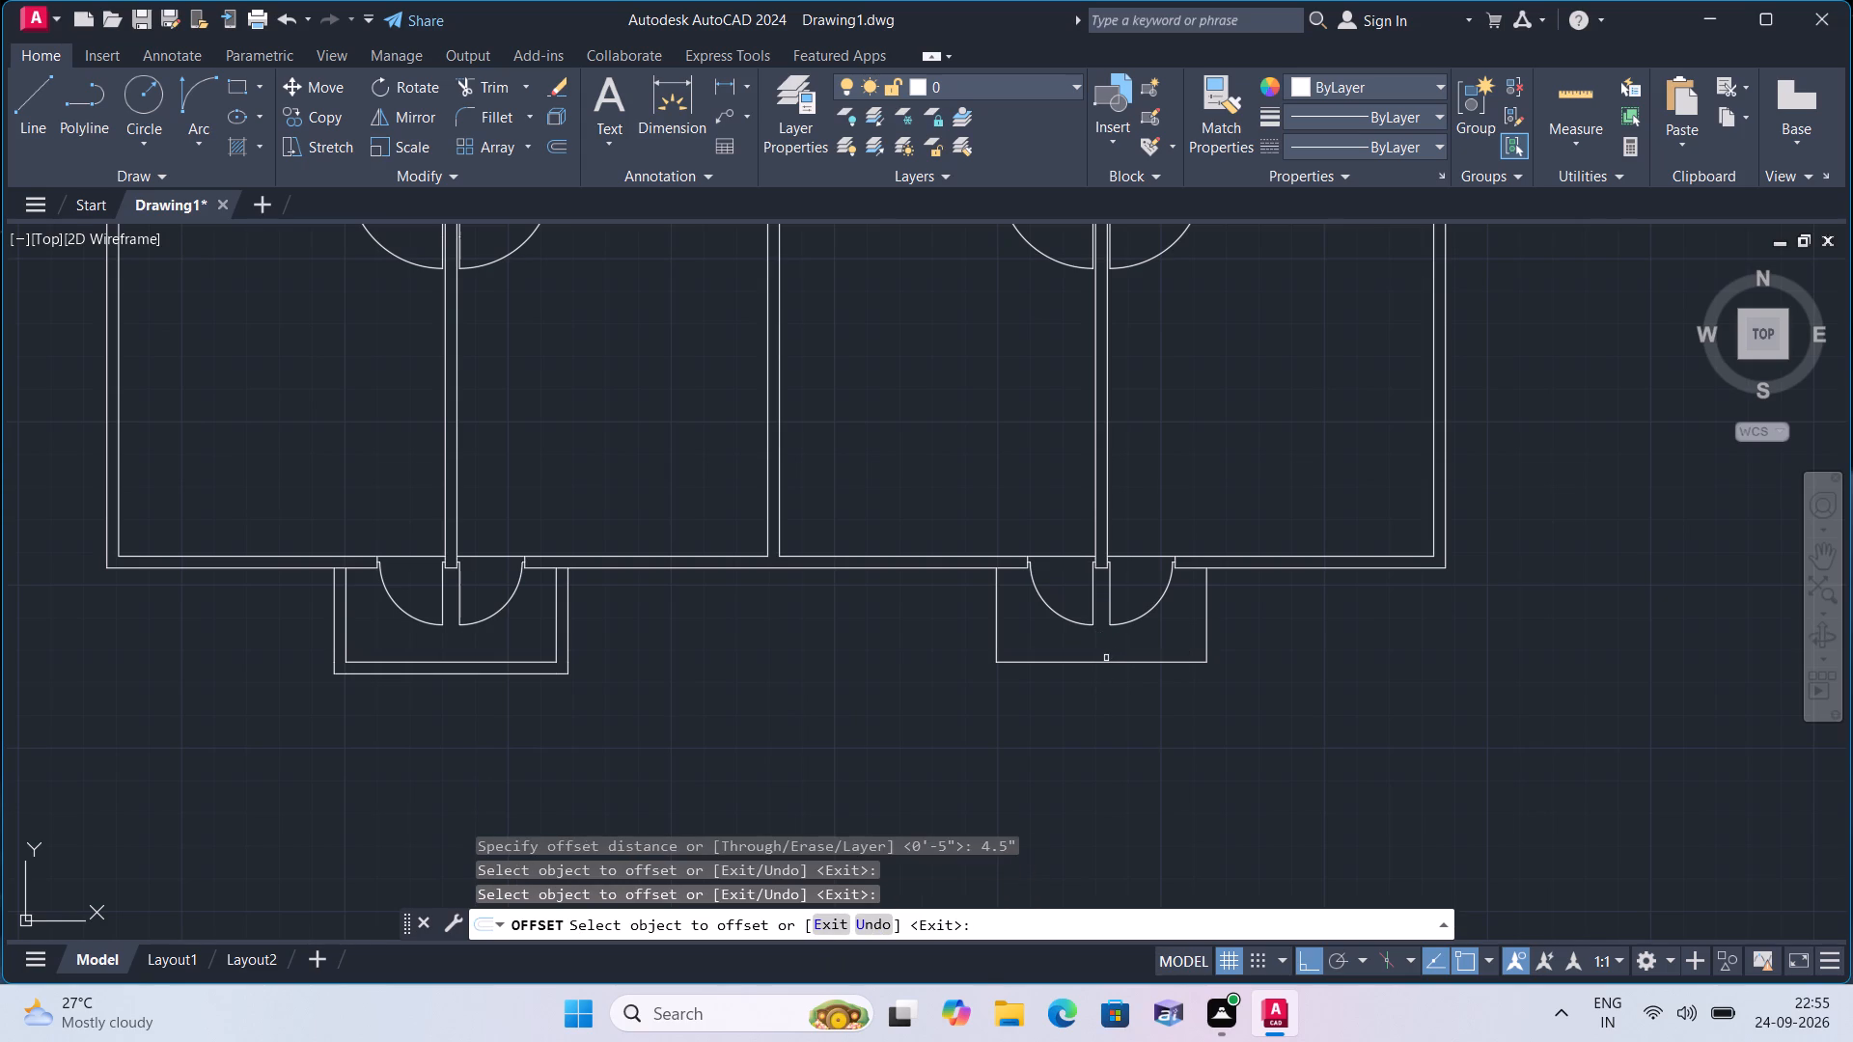
{"action": "left_click", "coordinate": [1104, 661]}
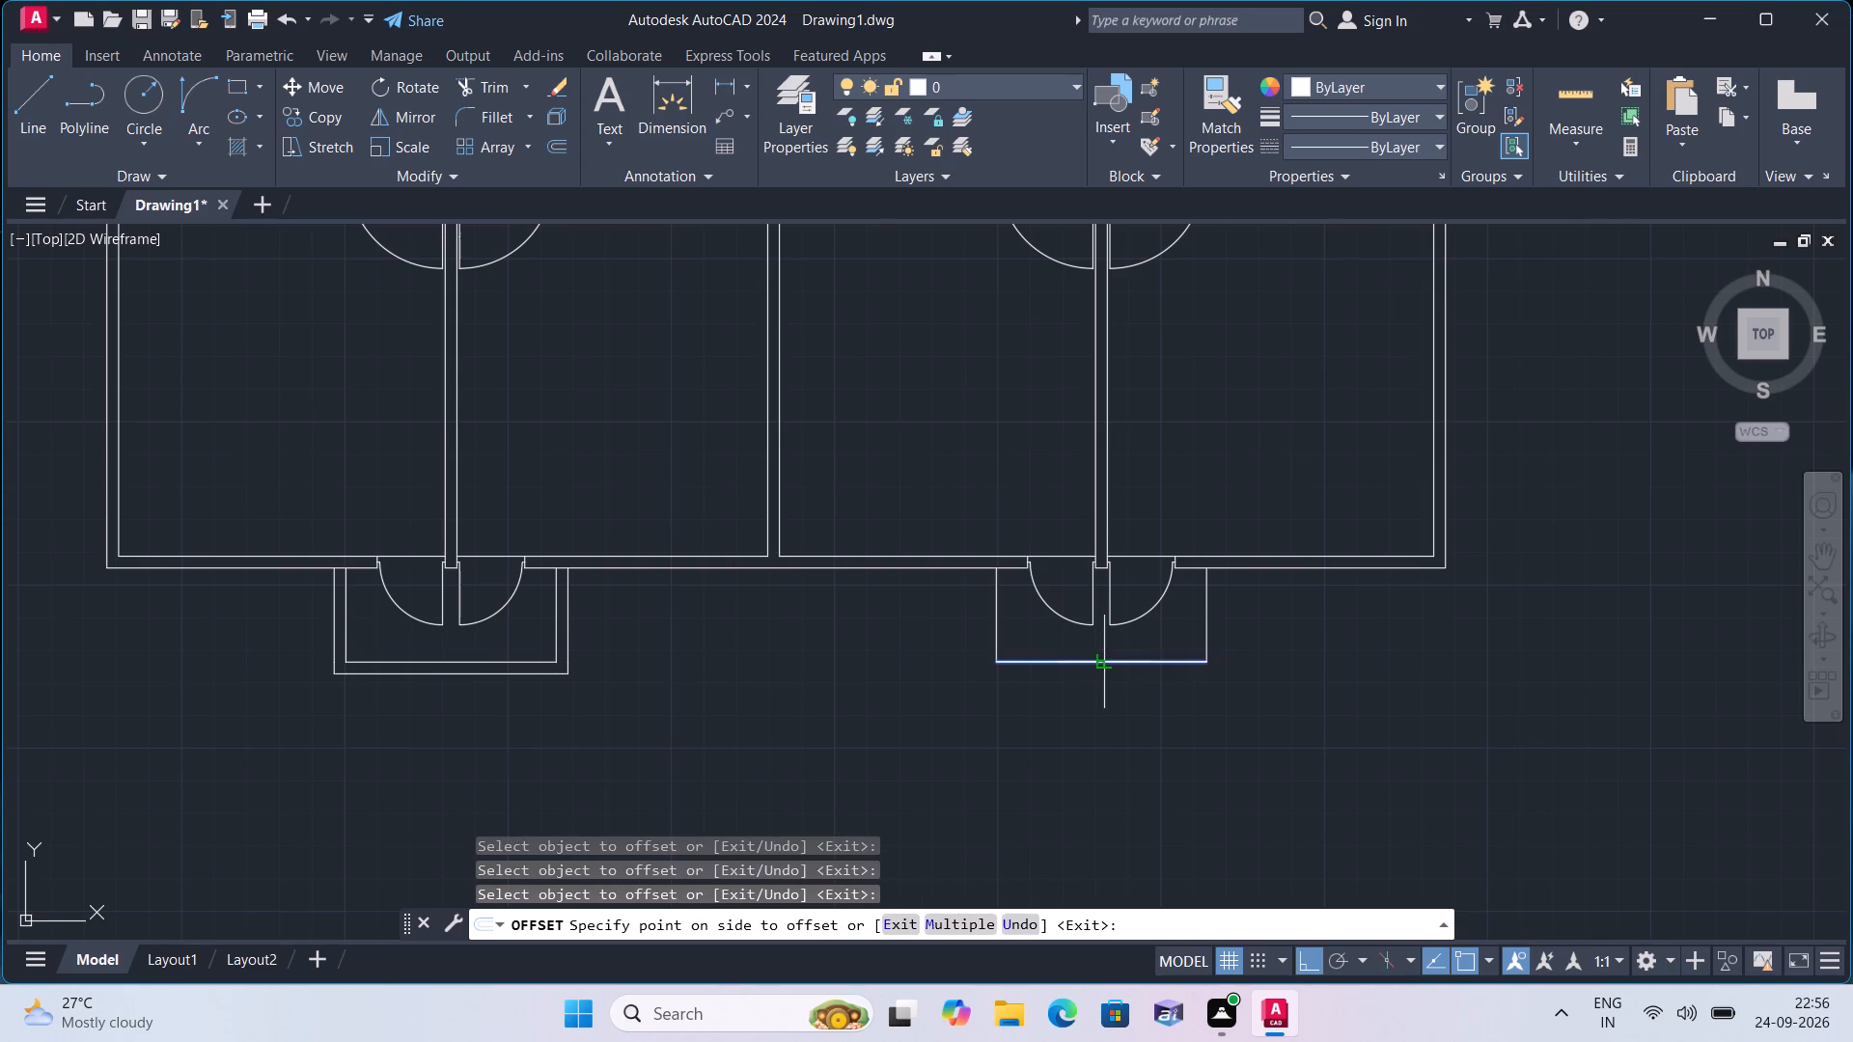
{"action": "left_click", "coordinate": [1055, 700]}
{"action": "scroll", "coordinate": [1021, 654], "scroll_direction": "up", "scroll_amount": 2}
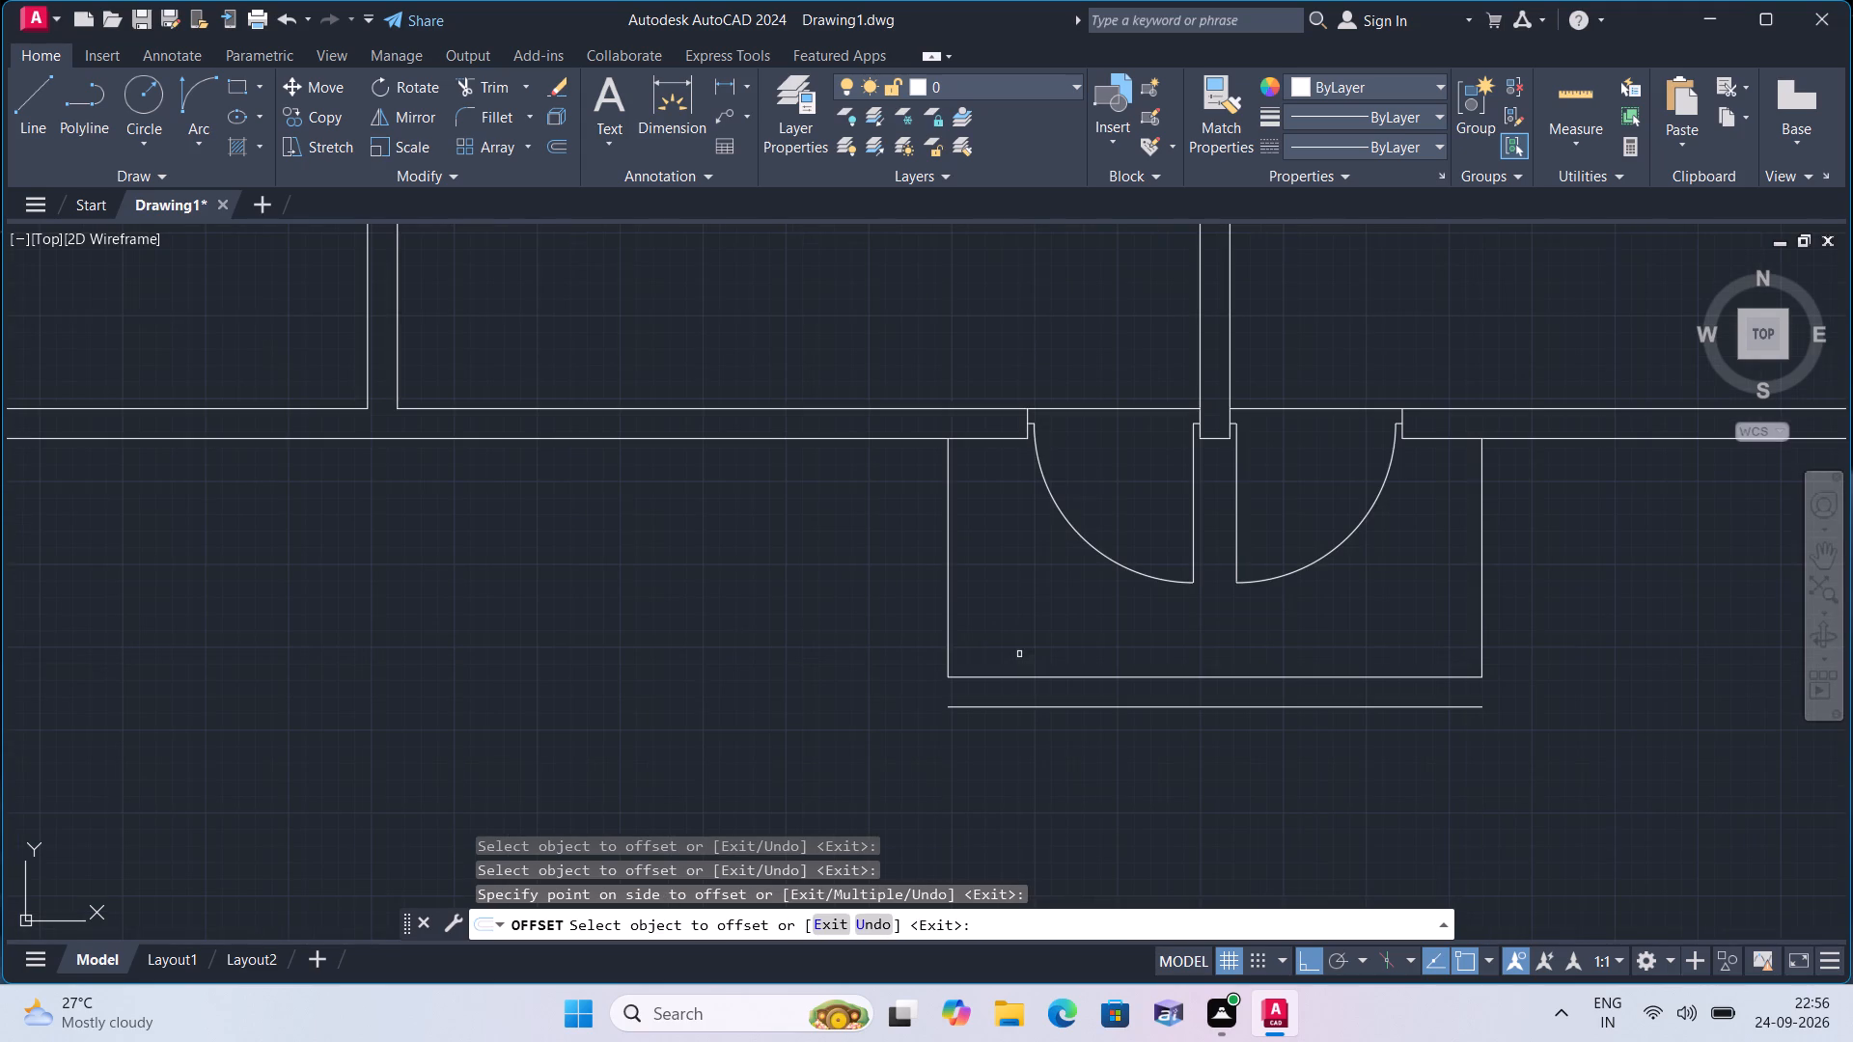
{"action": "left_click", "coordinate": [948, 629]}
{"action": "left_click", "coordinate": [883, 629]}
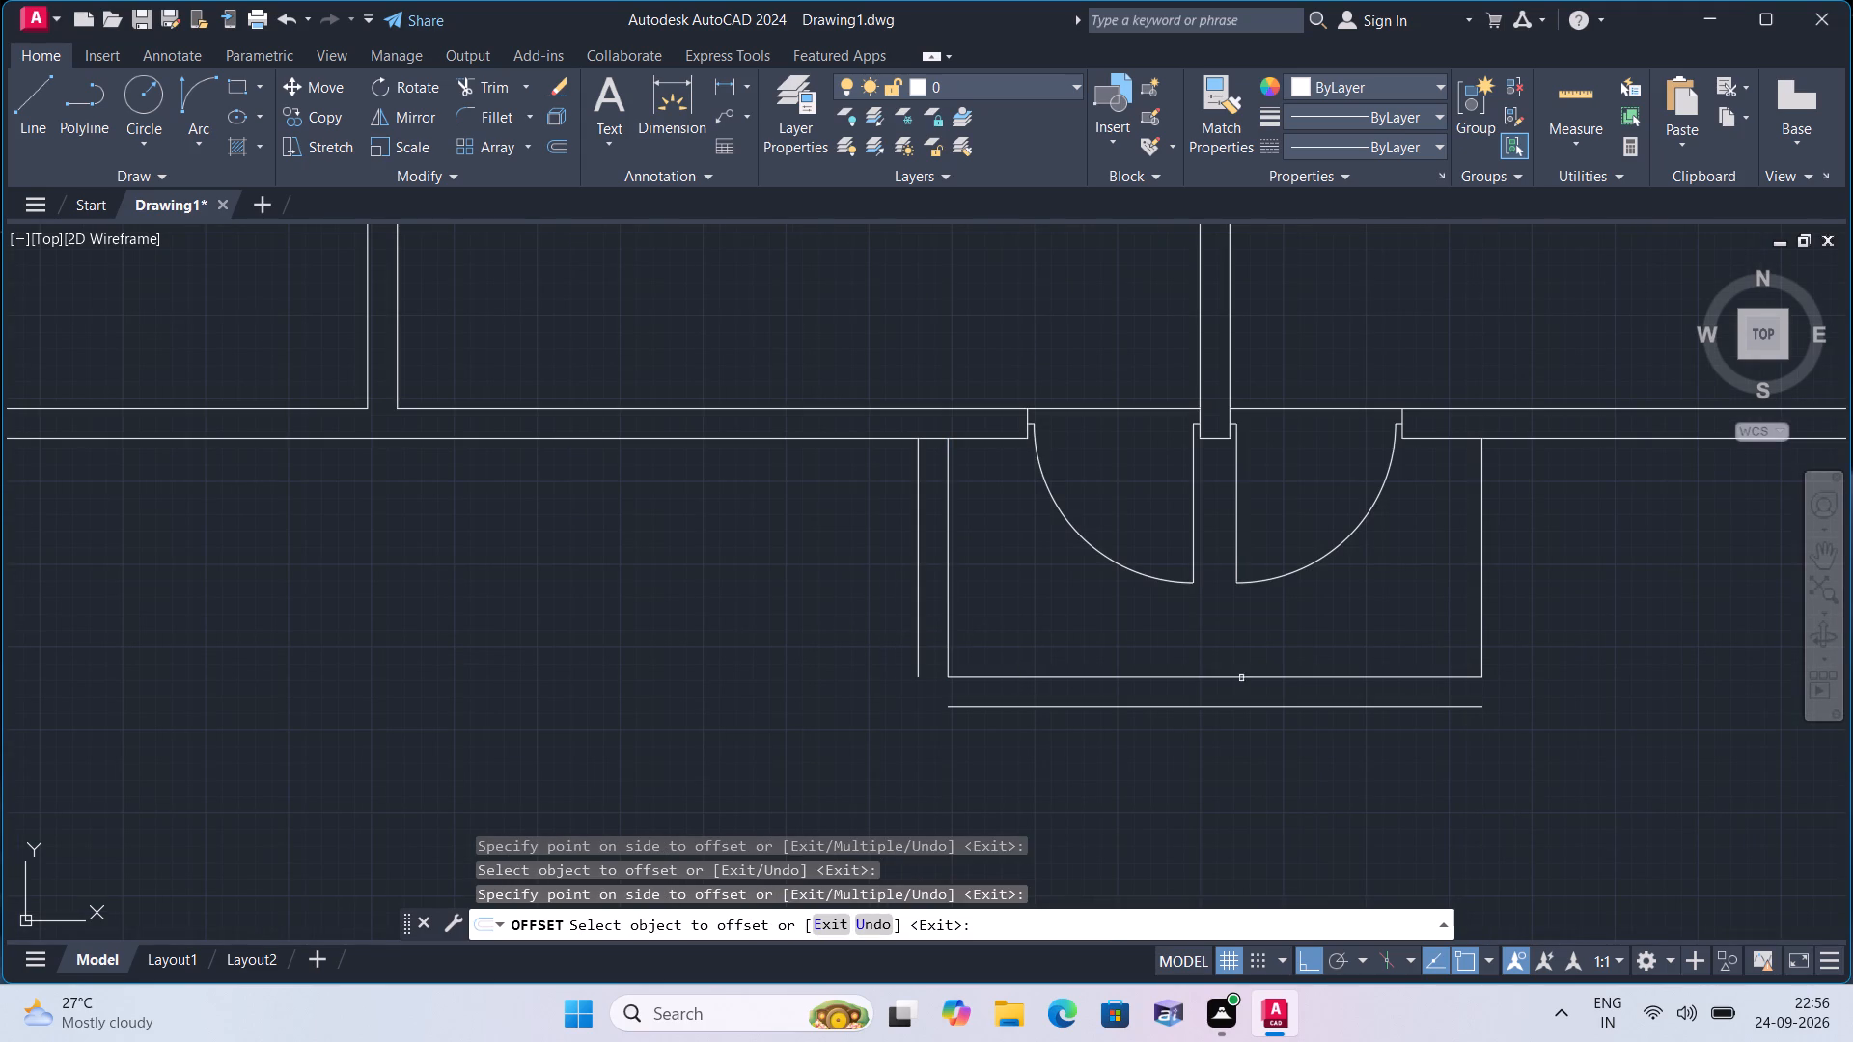
{"action": "left_click", "coordinate": [1480, 660]}
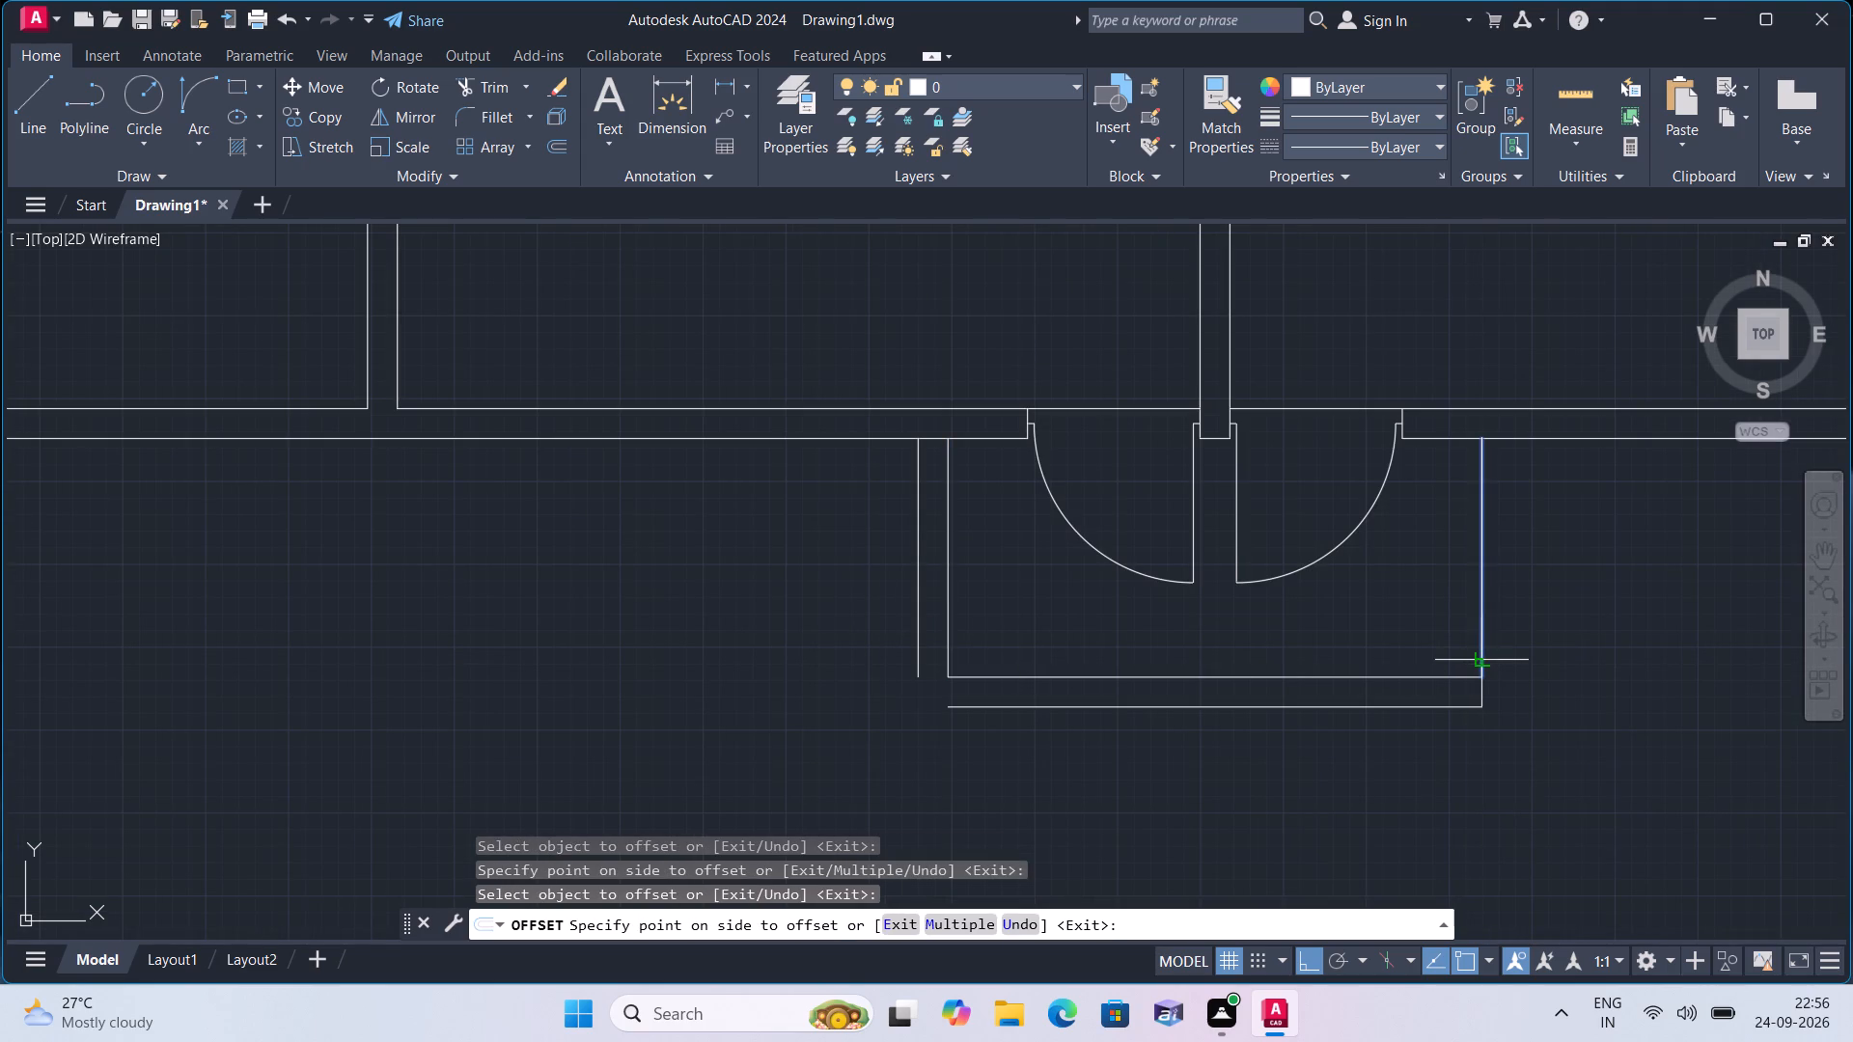
{"action": "left_click", "coordinate": [1551, 660]}
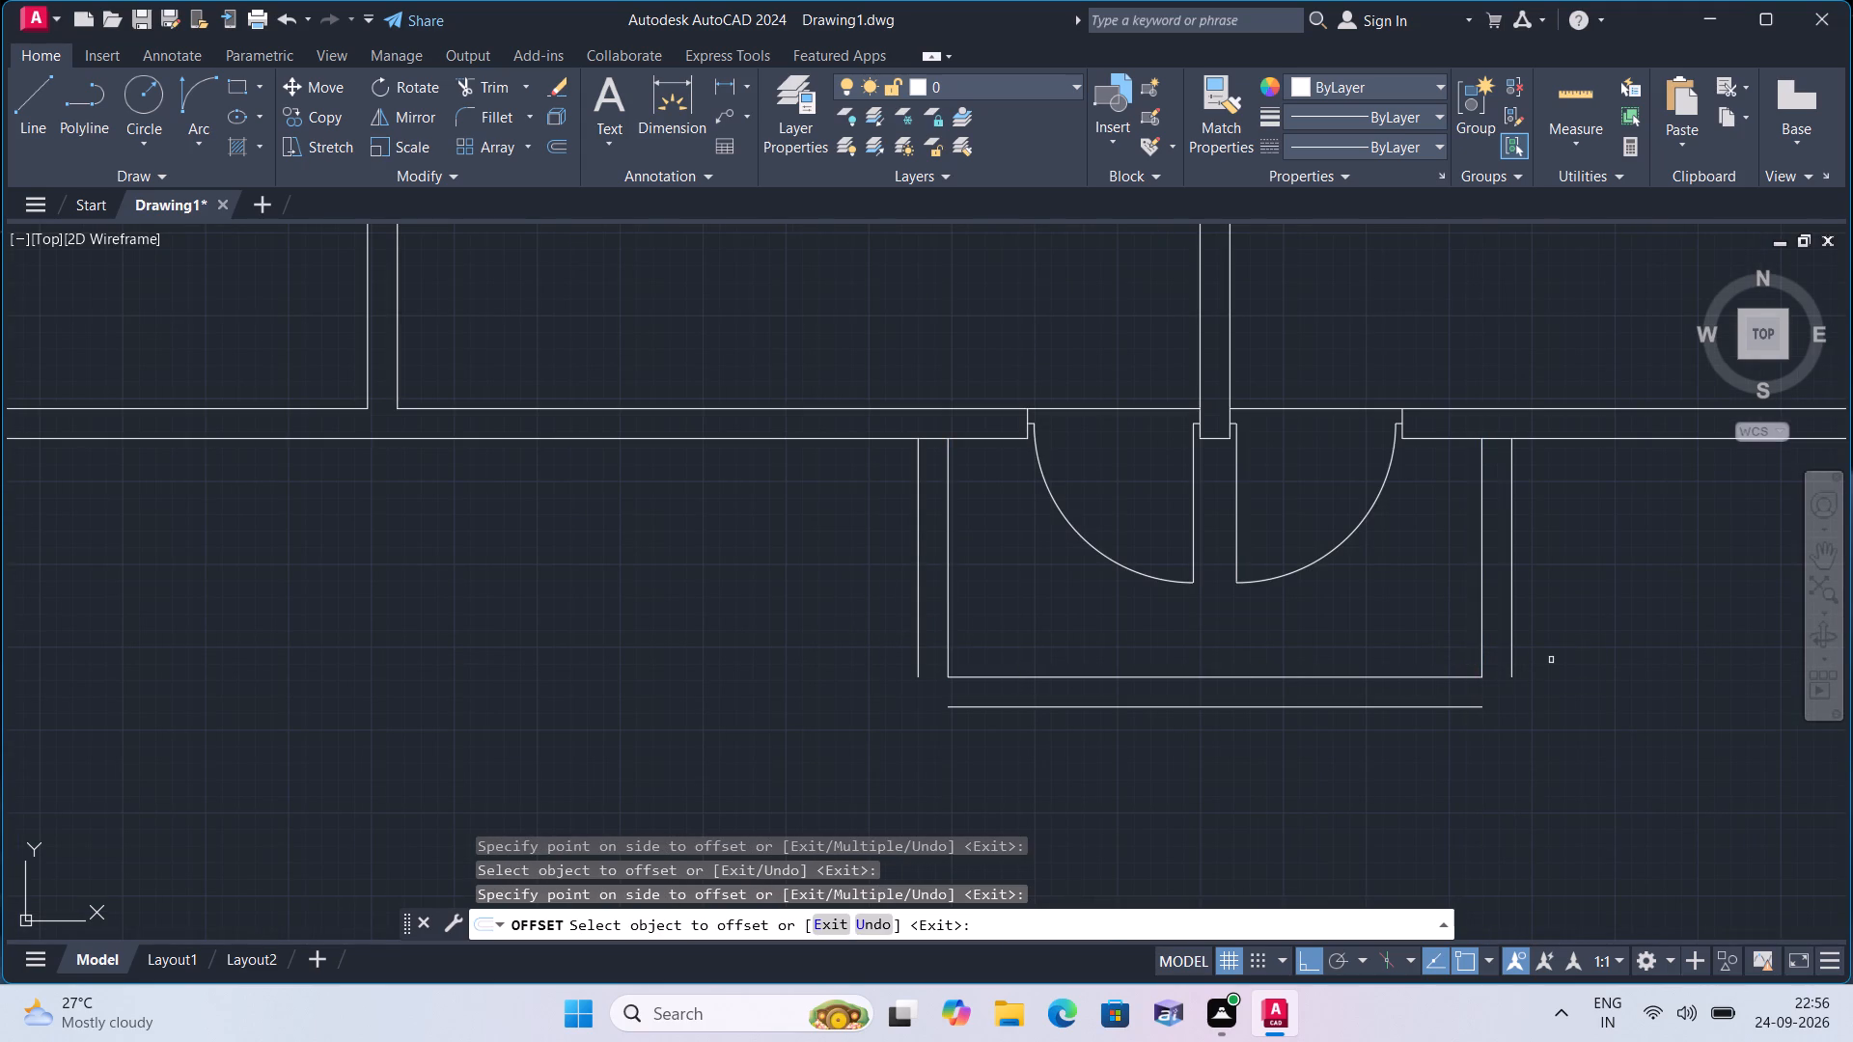
{"action": "key", "text": "Escape"}
Close the eastern south balcony's outer southeast corner with lines joining the offset east side line to the offset south line.
{"action": "type", "text": "l"}
{"action": "key", "text": "space"}
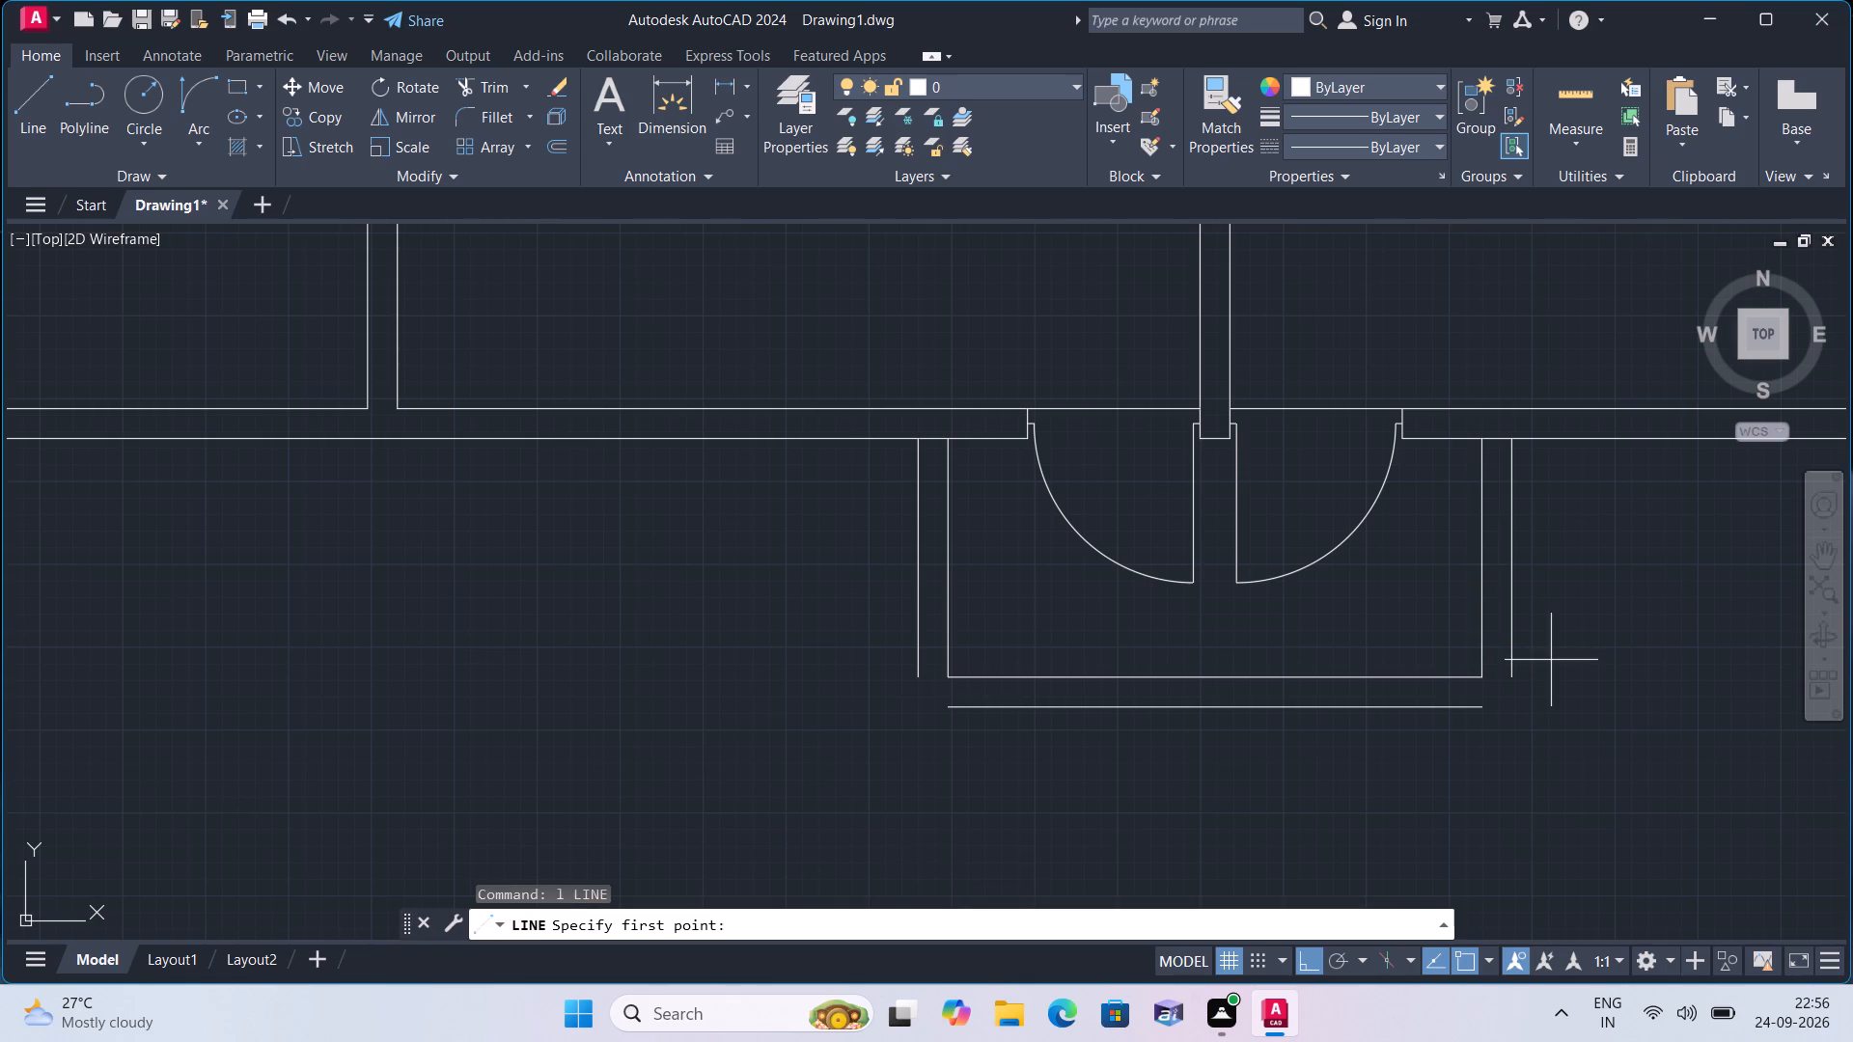
{"action": "scroll", "coordinate": [1542, 676], "scroll_direction": "up", "scroll_amount": 2}
{"action": "left_click", "coordinate": [1451, 683]}
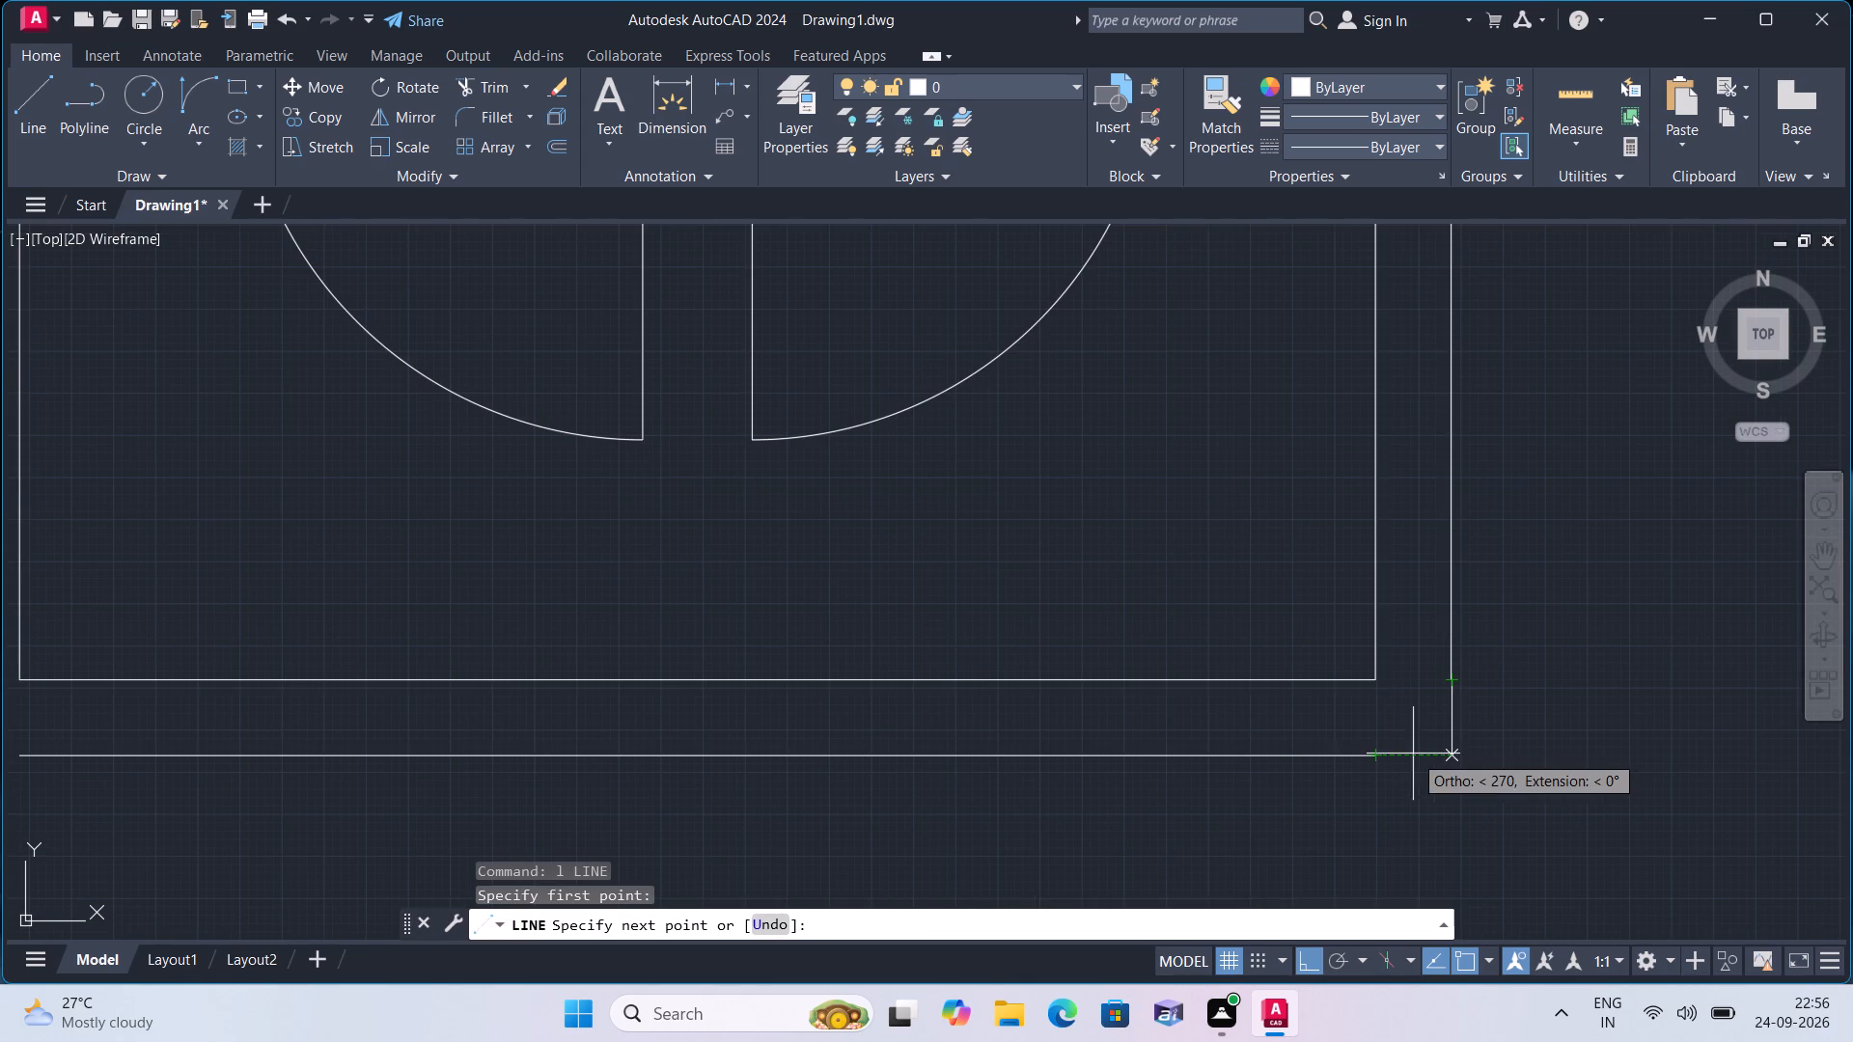
{"action": "left_click", "coordinate": [1453, 755]}
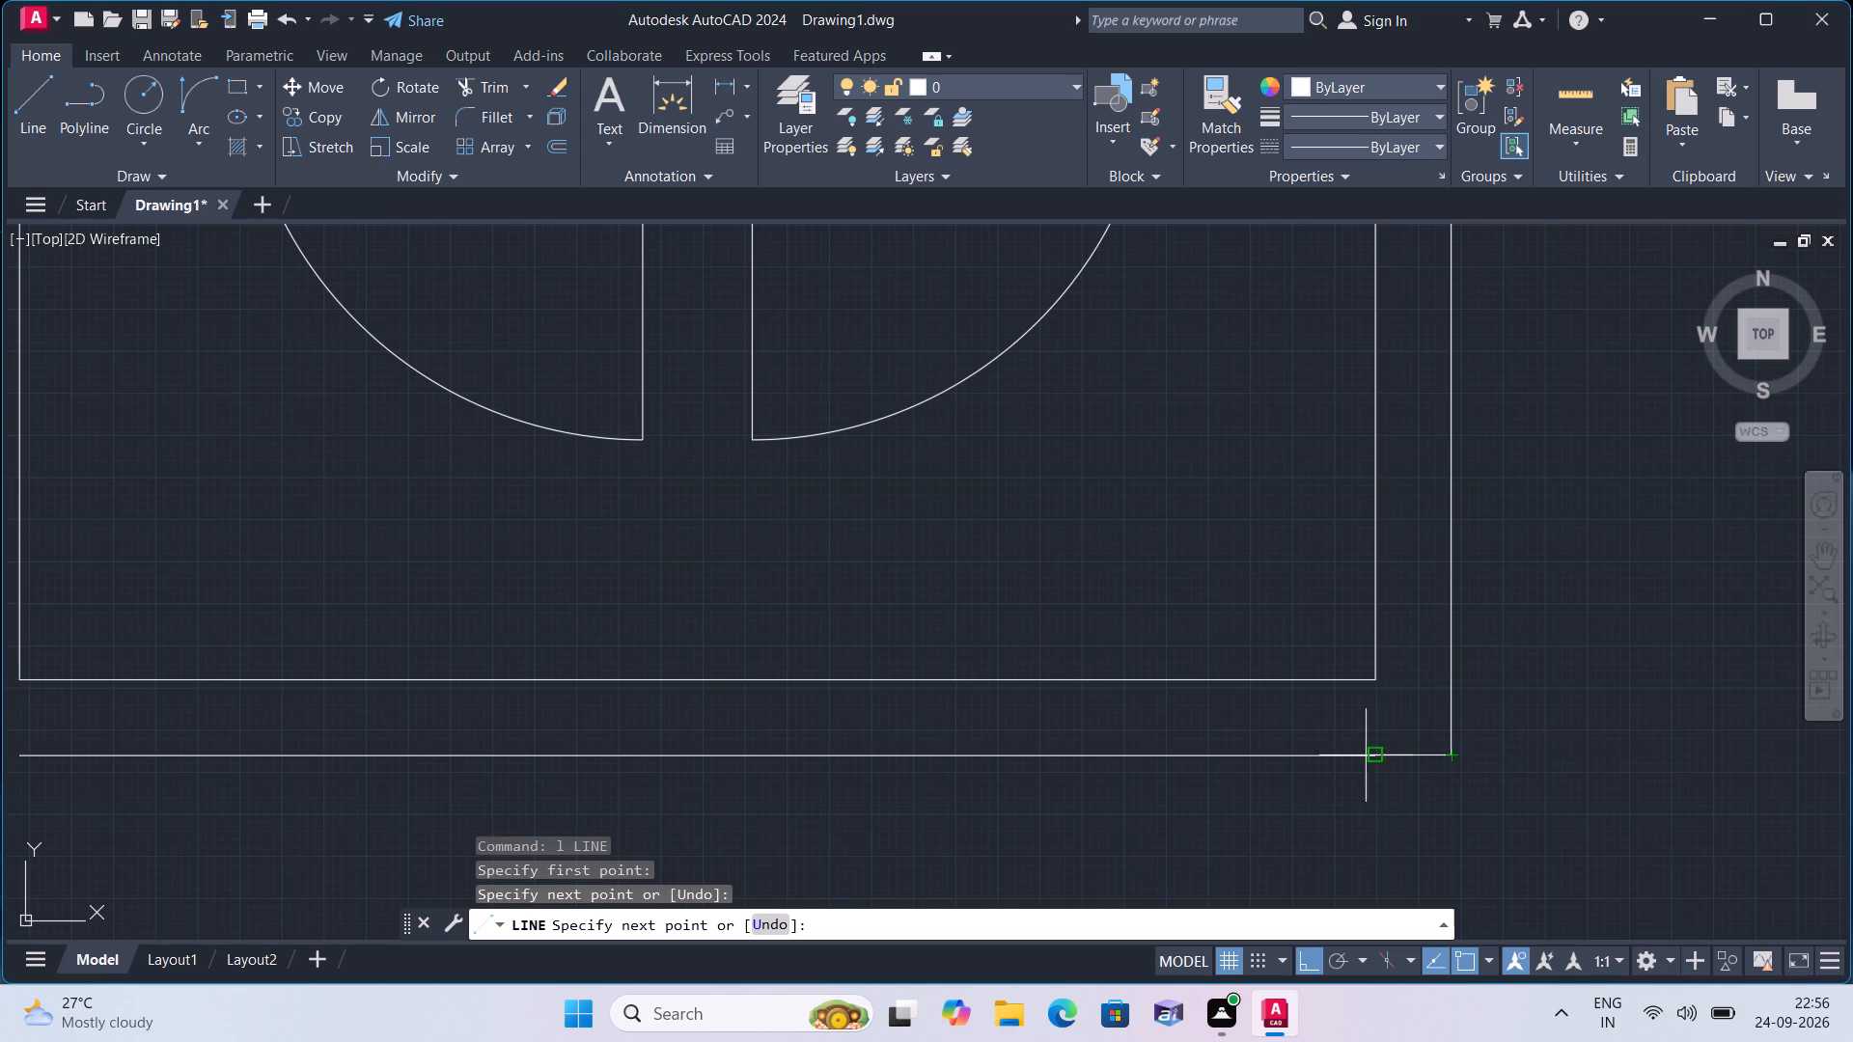
{"action": "left_click", "coordinate": [1368, 756]}
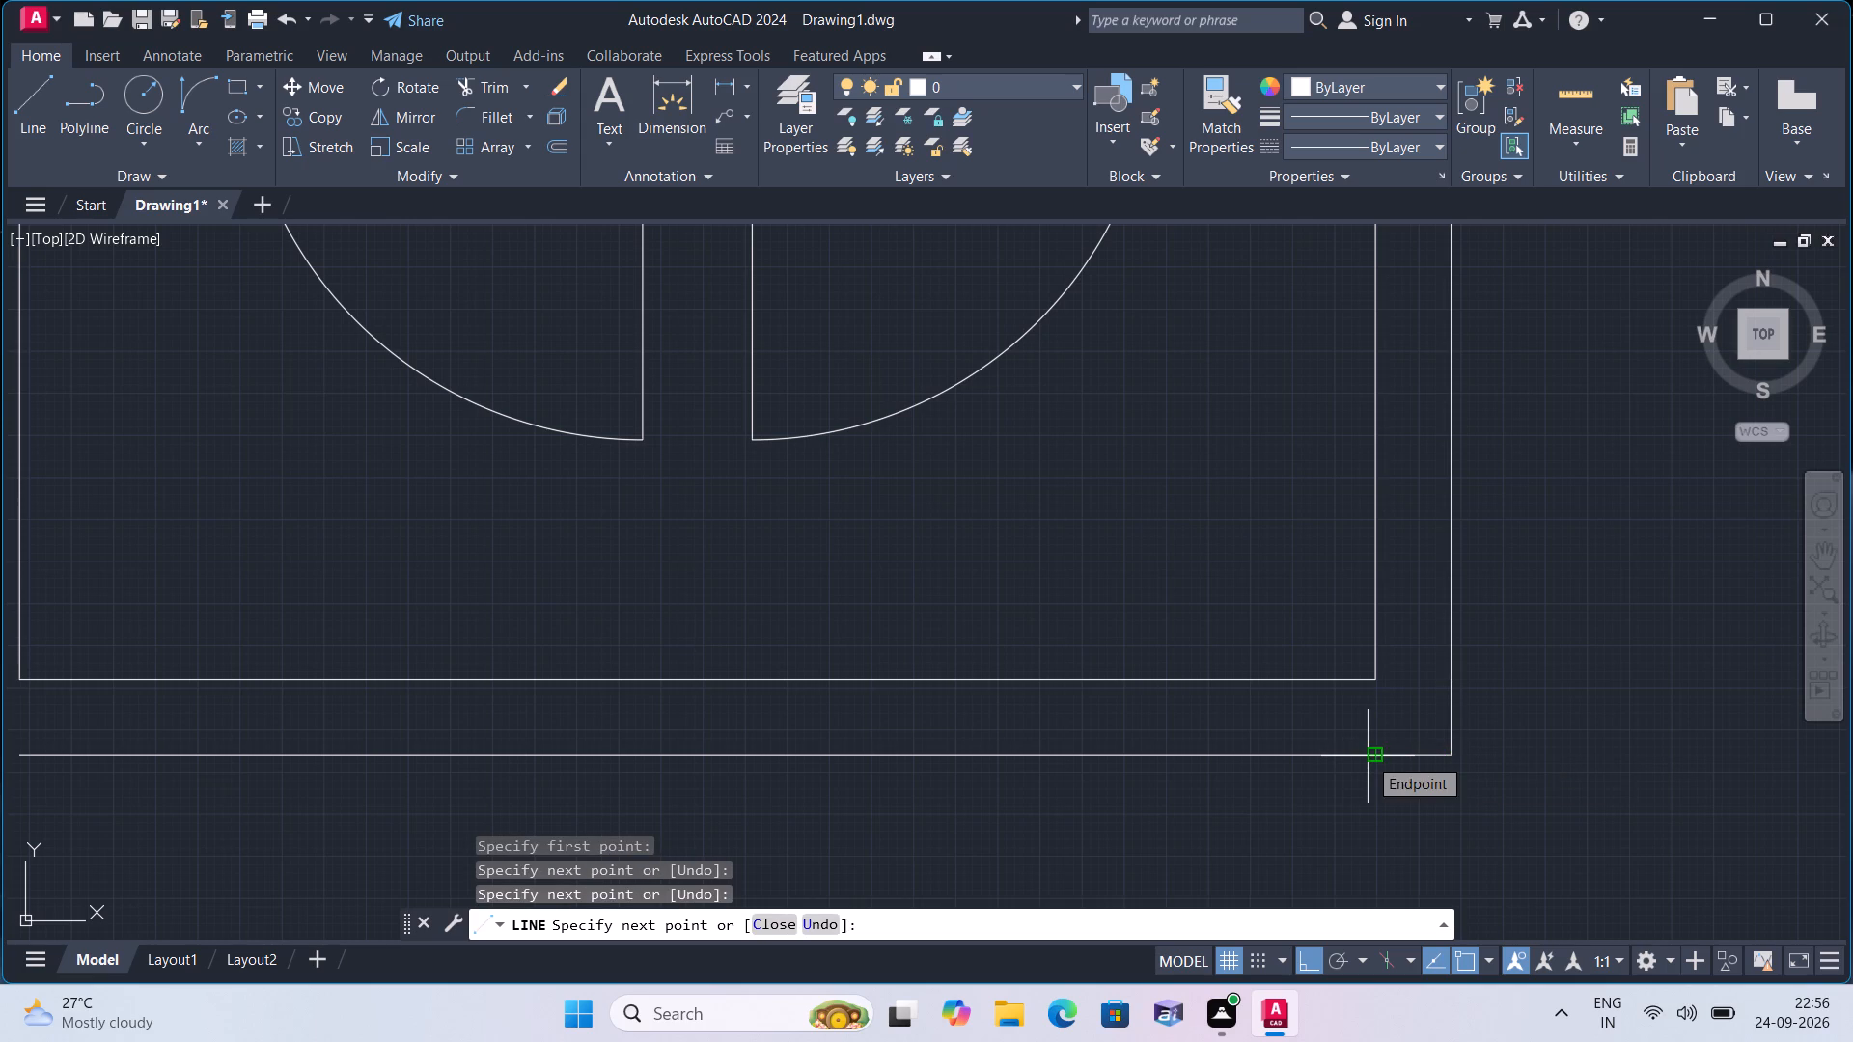
{"action": "key", "text": "space"}
Close the same balcony's outer southwest corner with lines joining the offset west side line to the offset south line.
{"action": "key", "text": "space"}
{"action": "scroll", "coordinate": [1214, 782], "scroll_direction": "down", "scroll_amount": 1}
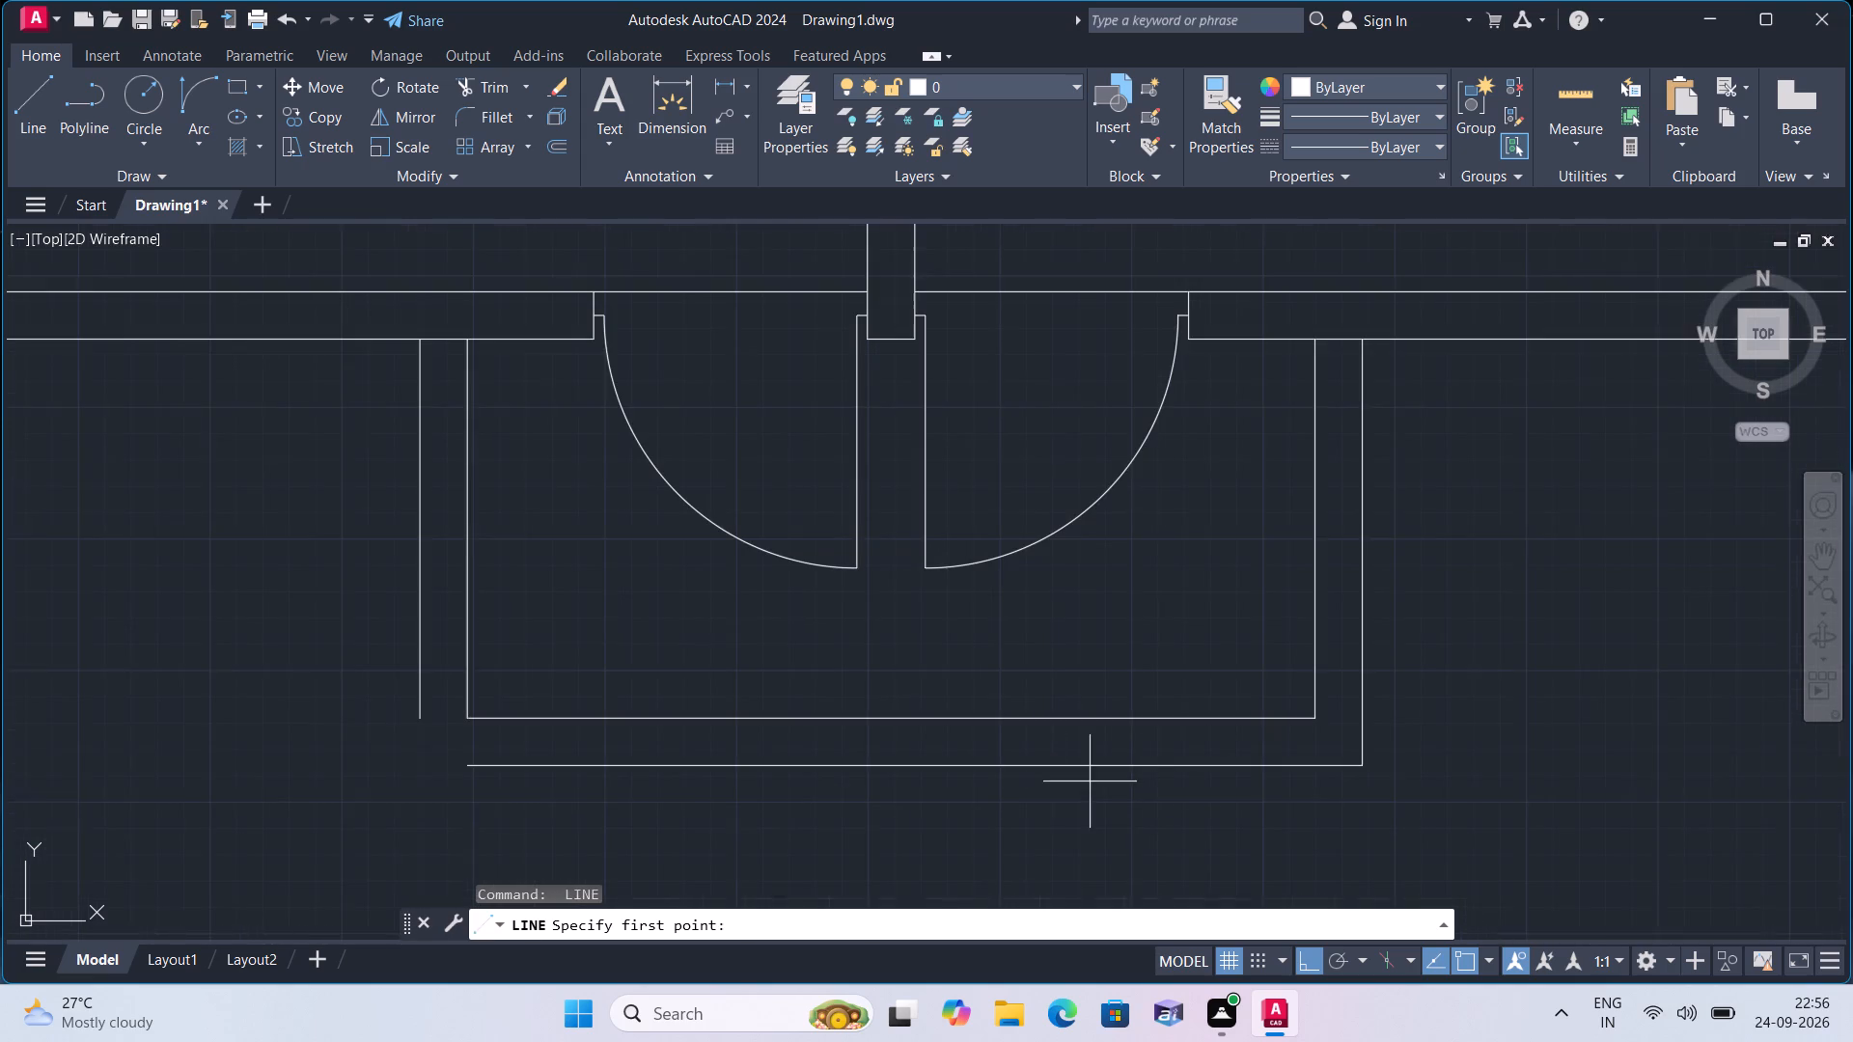
{"action": "middle_click_drag", "start_coordinate": [1037, 774], "coordinate": [1156, 759]}
{"action": "scroll", "coordinate": [550, 745], "scroll_direction": "up", "scroll_amount": 2}
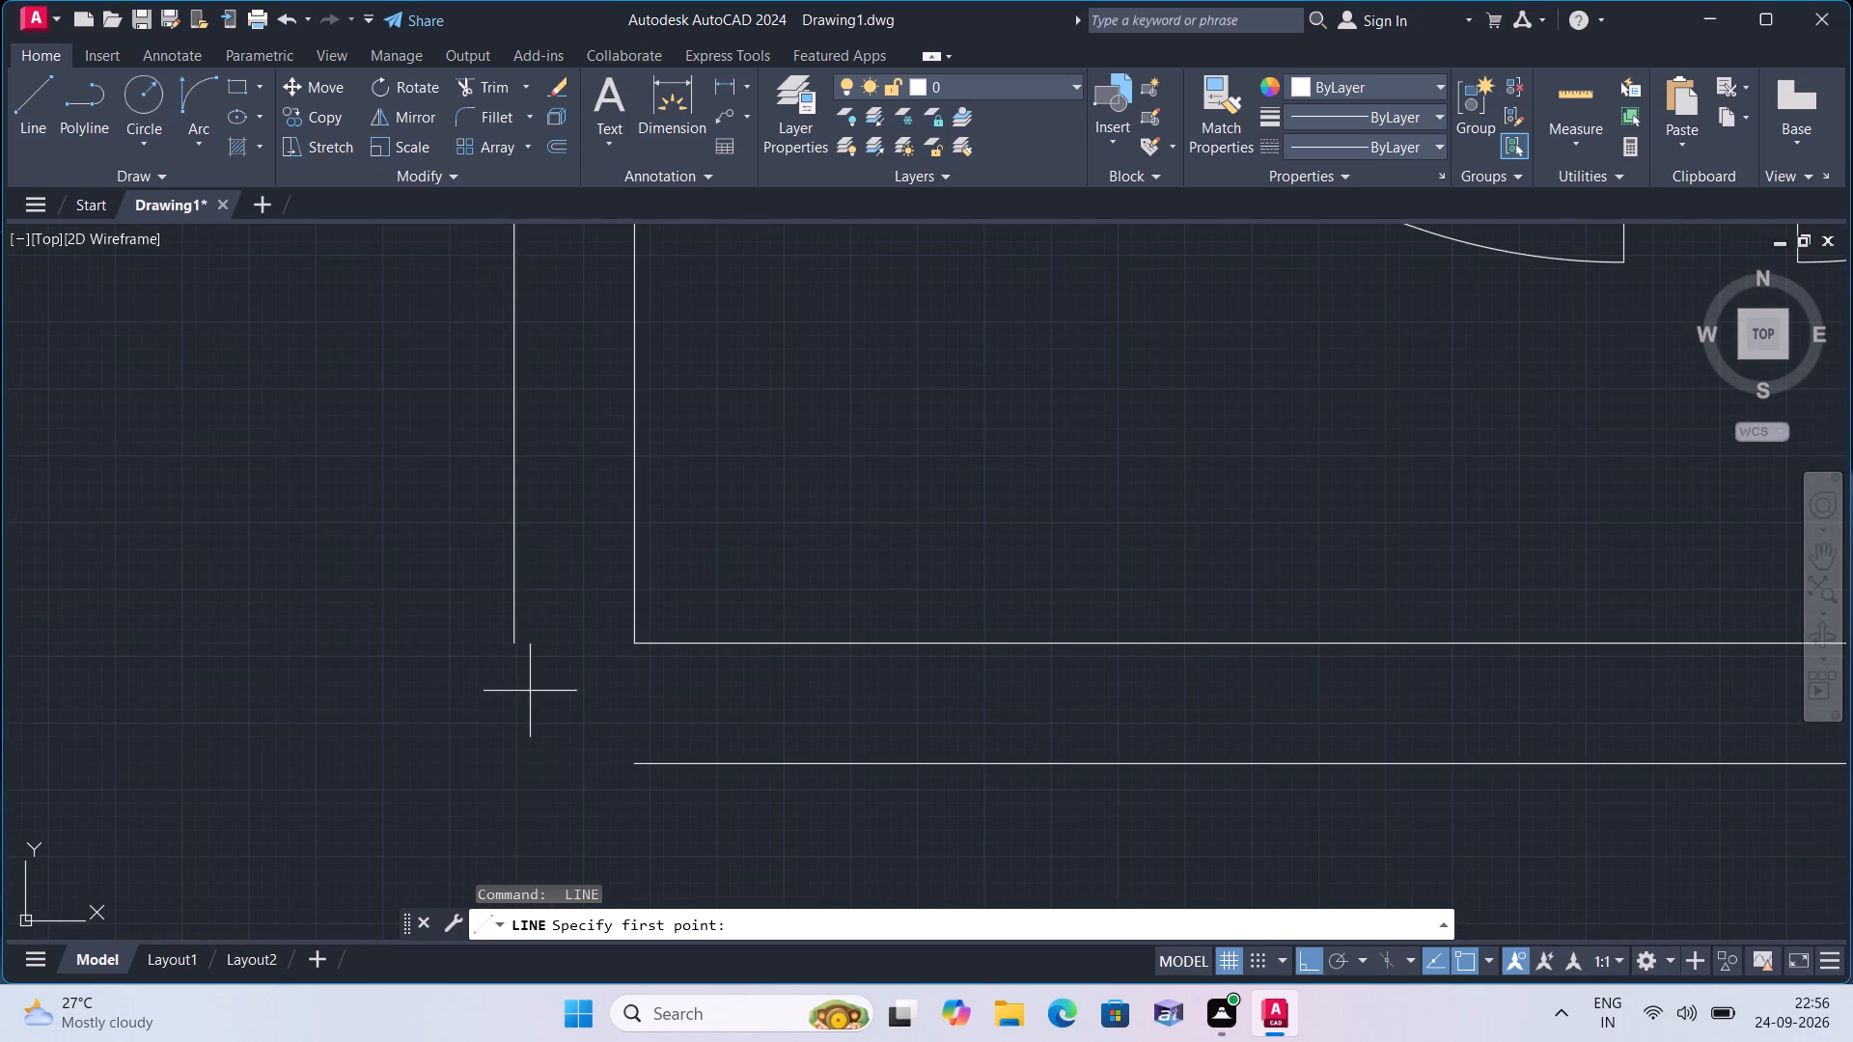
{"action": "left_click", "coordinate": [511, 645]}
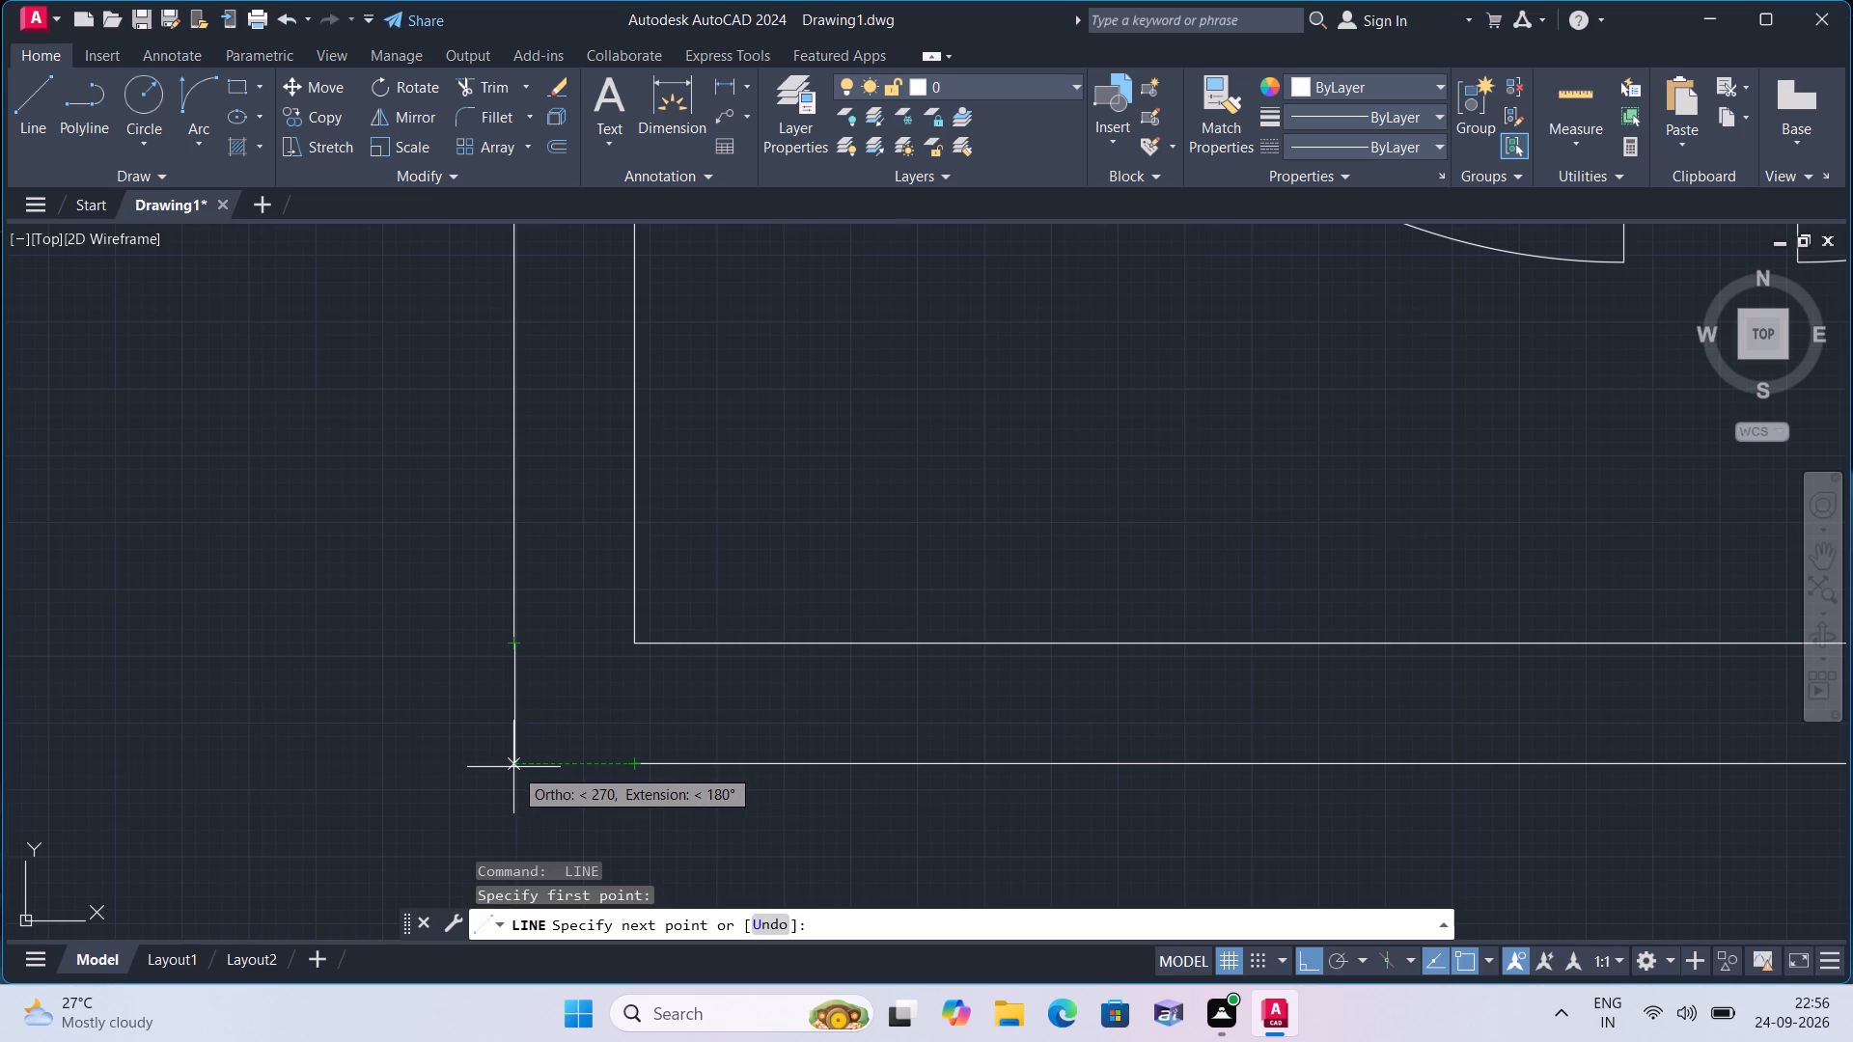
{"action": "left_click", "coordinate": [513, 766]}
{"action": "left_click", "coordinate": [637, 766]}
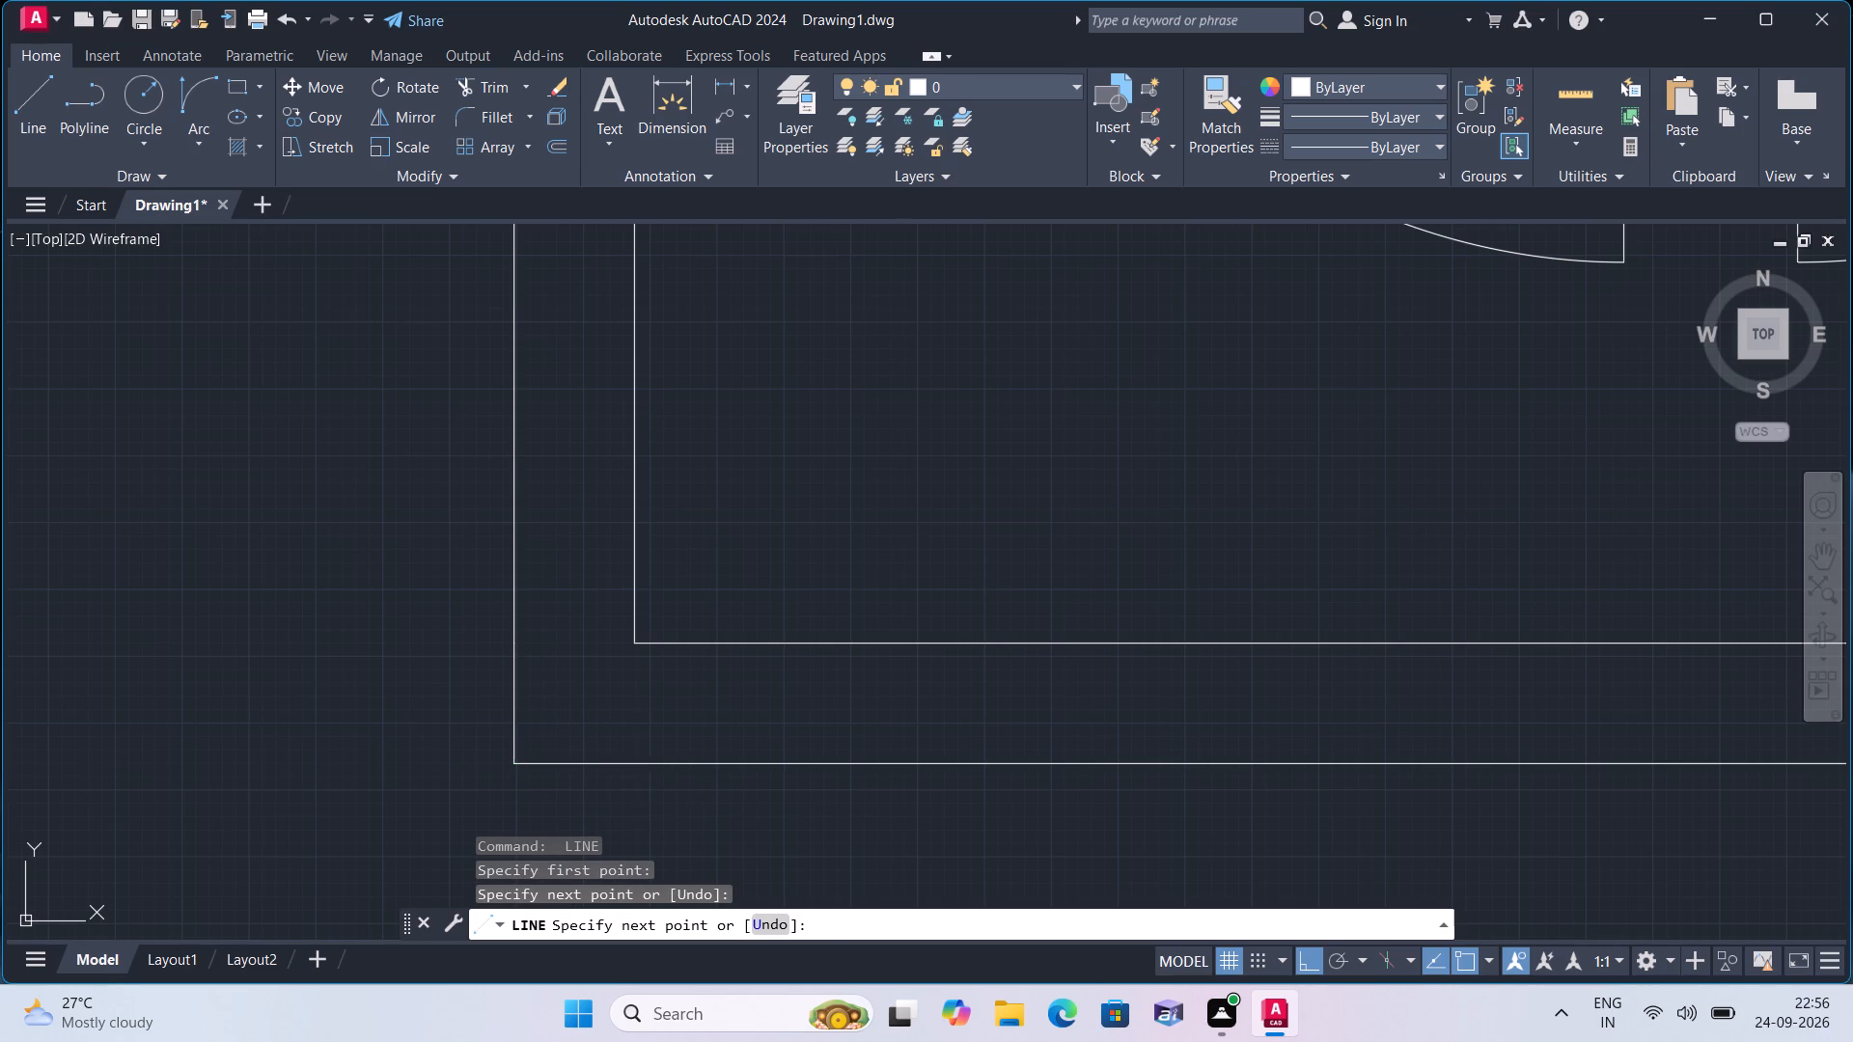
{"action": "key", "text": "space"}
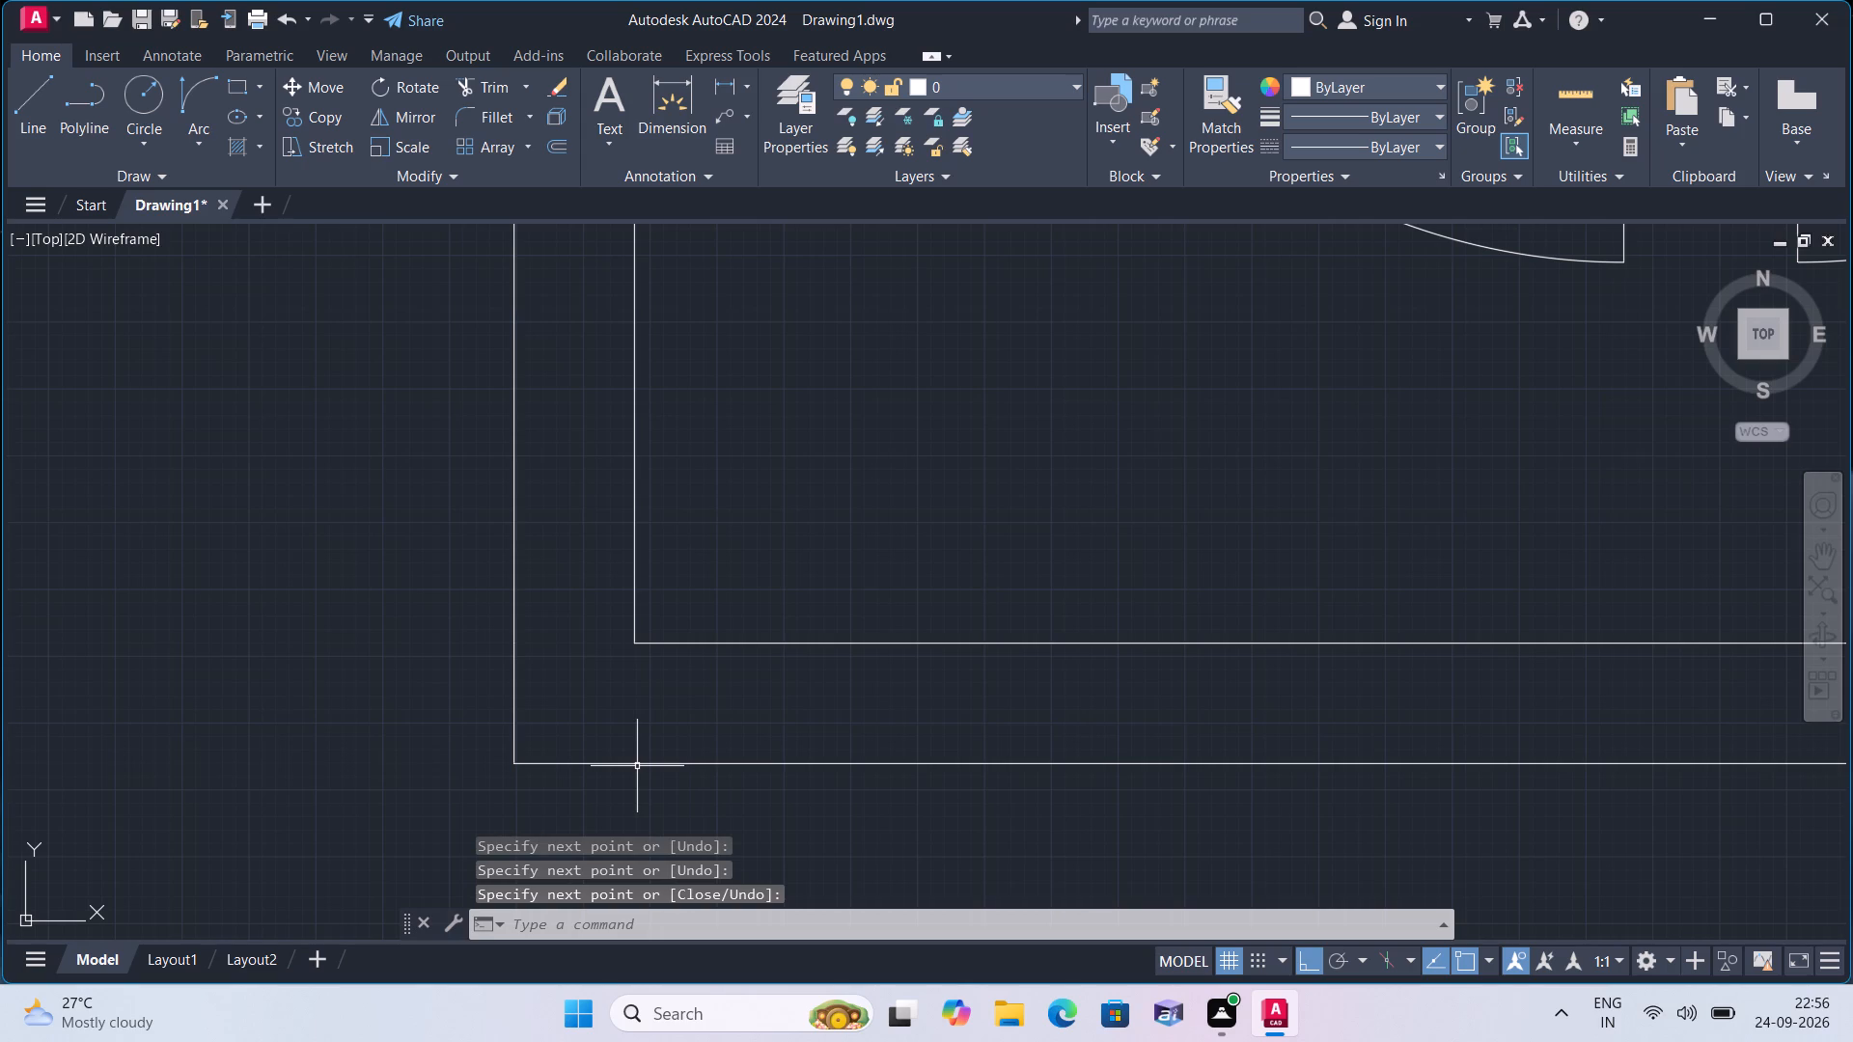
With Ortho off, copy the BALCONY label from the western north balcony into the western south balcony, below its door swings.
{"action": "scroll", "coordinate": [637, 766], "scroll_direction": "down", "scroll_amount": 2}
{"action": "scroll", "coordinate": [830, 702], "scroll_direction": "down", "scroll_amount": 2}
{"action": "middle_click_drag", "start_coordinate": [798, 684], "coordinate": [835, 786]}
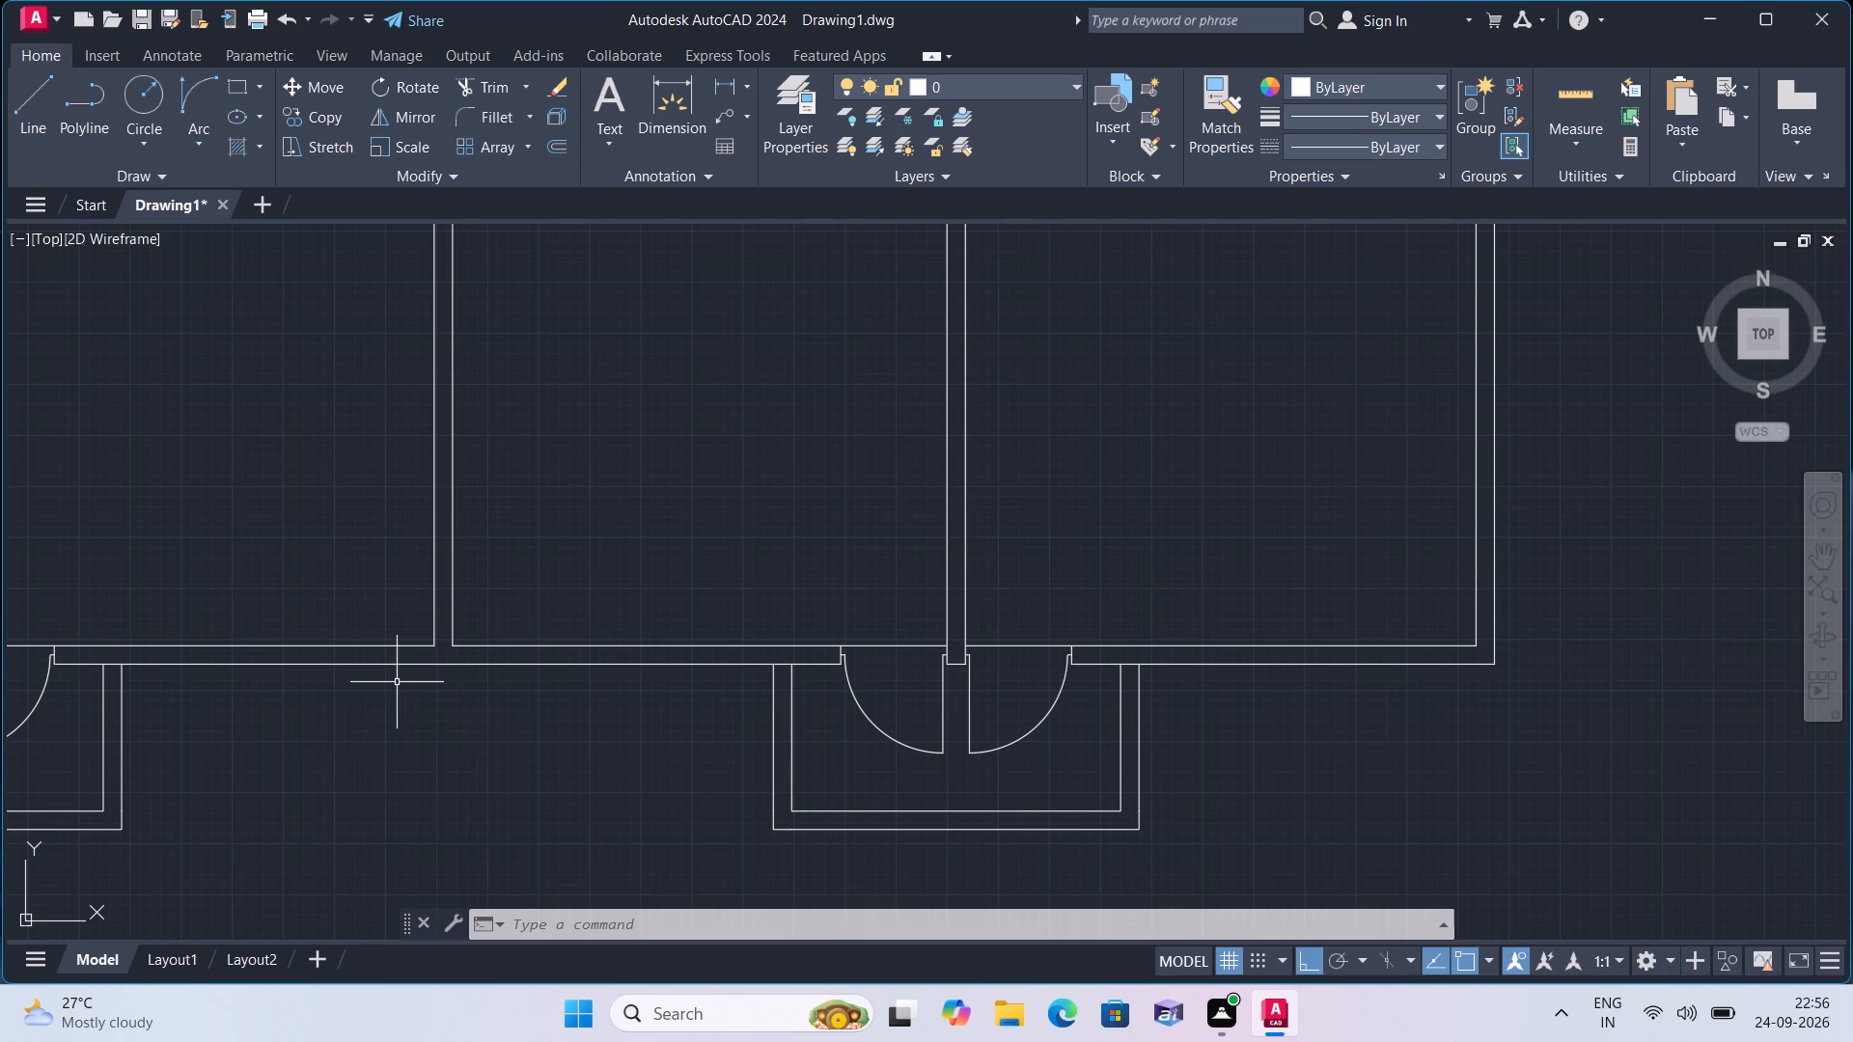
{"action": "scroll", "coordinate": [397, 682], "scroll_direction": "down", "scroll_amount": 1}
{"action": "scroll", "coordinate": [555, 681], "scroll_direction": "down", "scroll_amount": 1}
{"action": "middle_click_drag", "start_coordinate": [555, 678], "coordinate": [650, 707]}
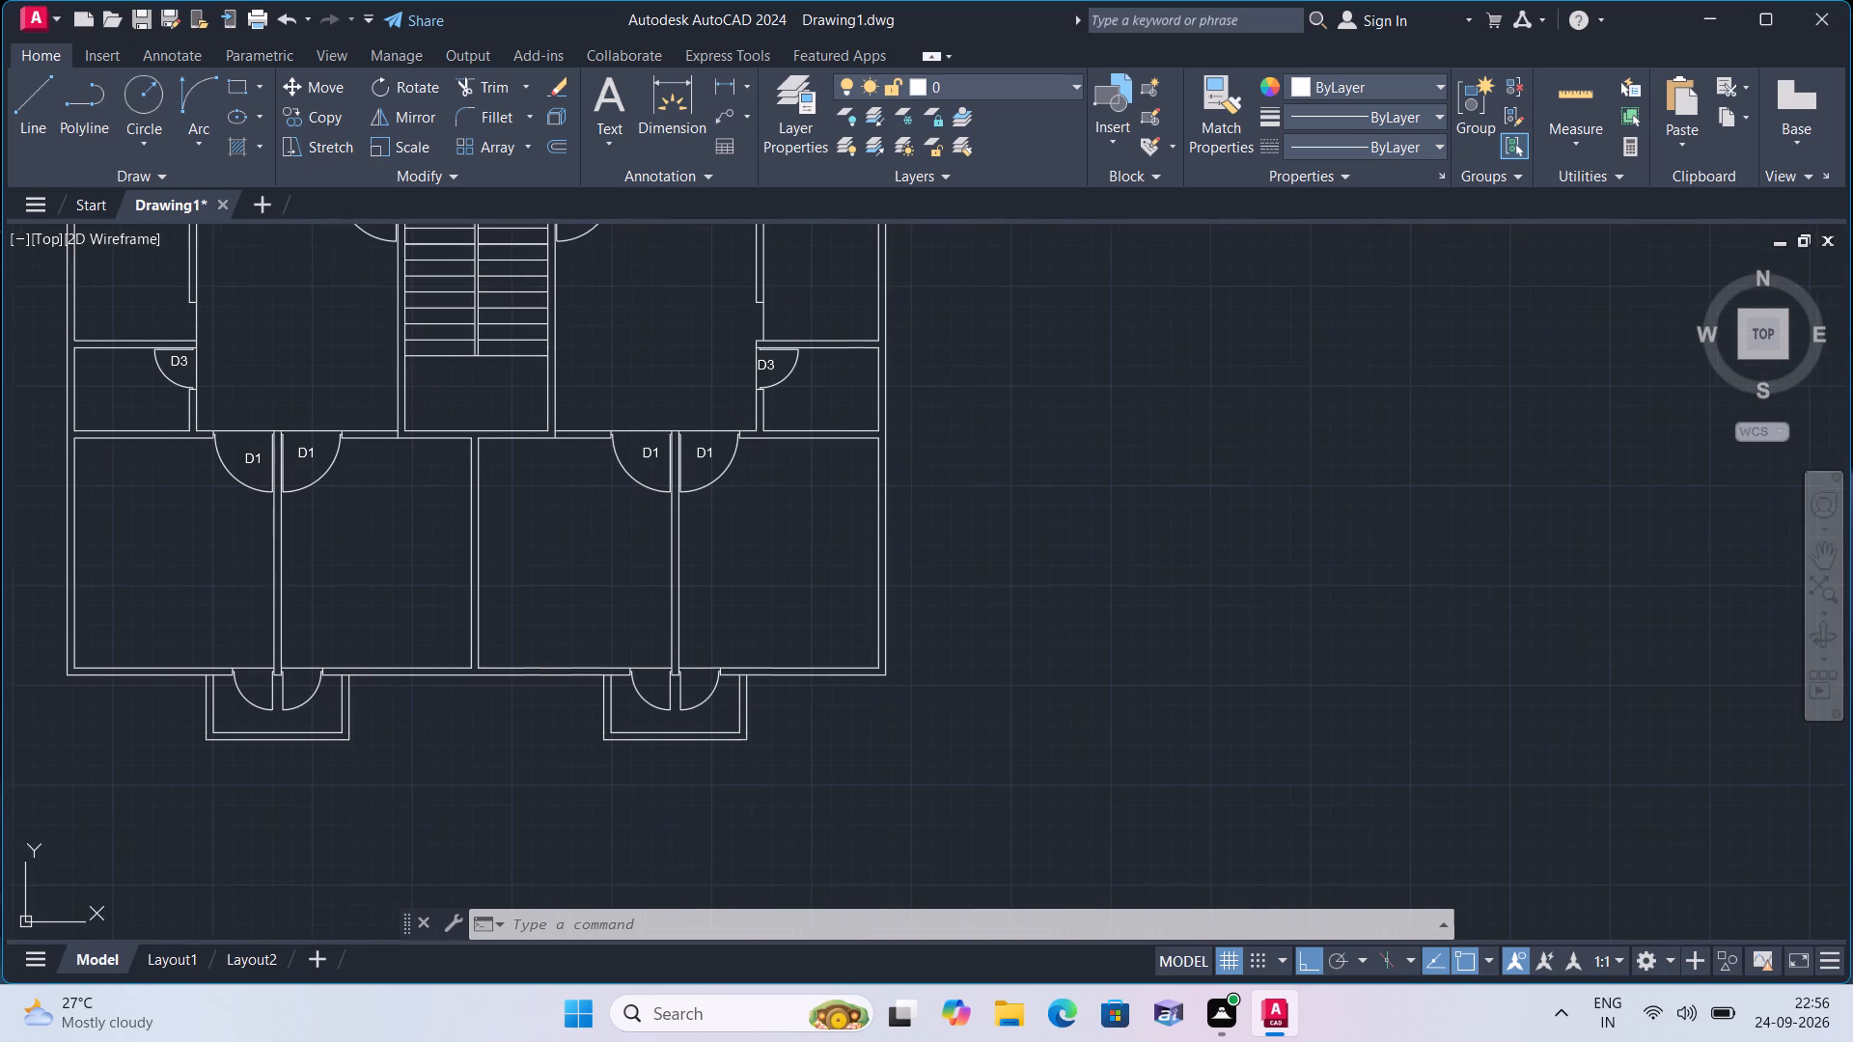
{"action": "middle_click_drag", "start_coordinate": [650, 707], "coordinate": [1055, 769]}
{"action": "scroll", "coordinate": [585, 598], "scroll_direction": "down", "scroll_amount": 1}
{"action": "middle_click_drag", "start_coordinate": [585, 598], "coordinate": [711, 829]}
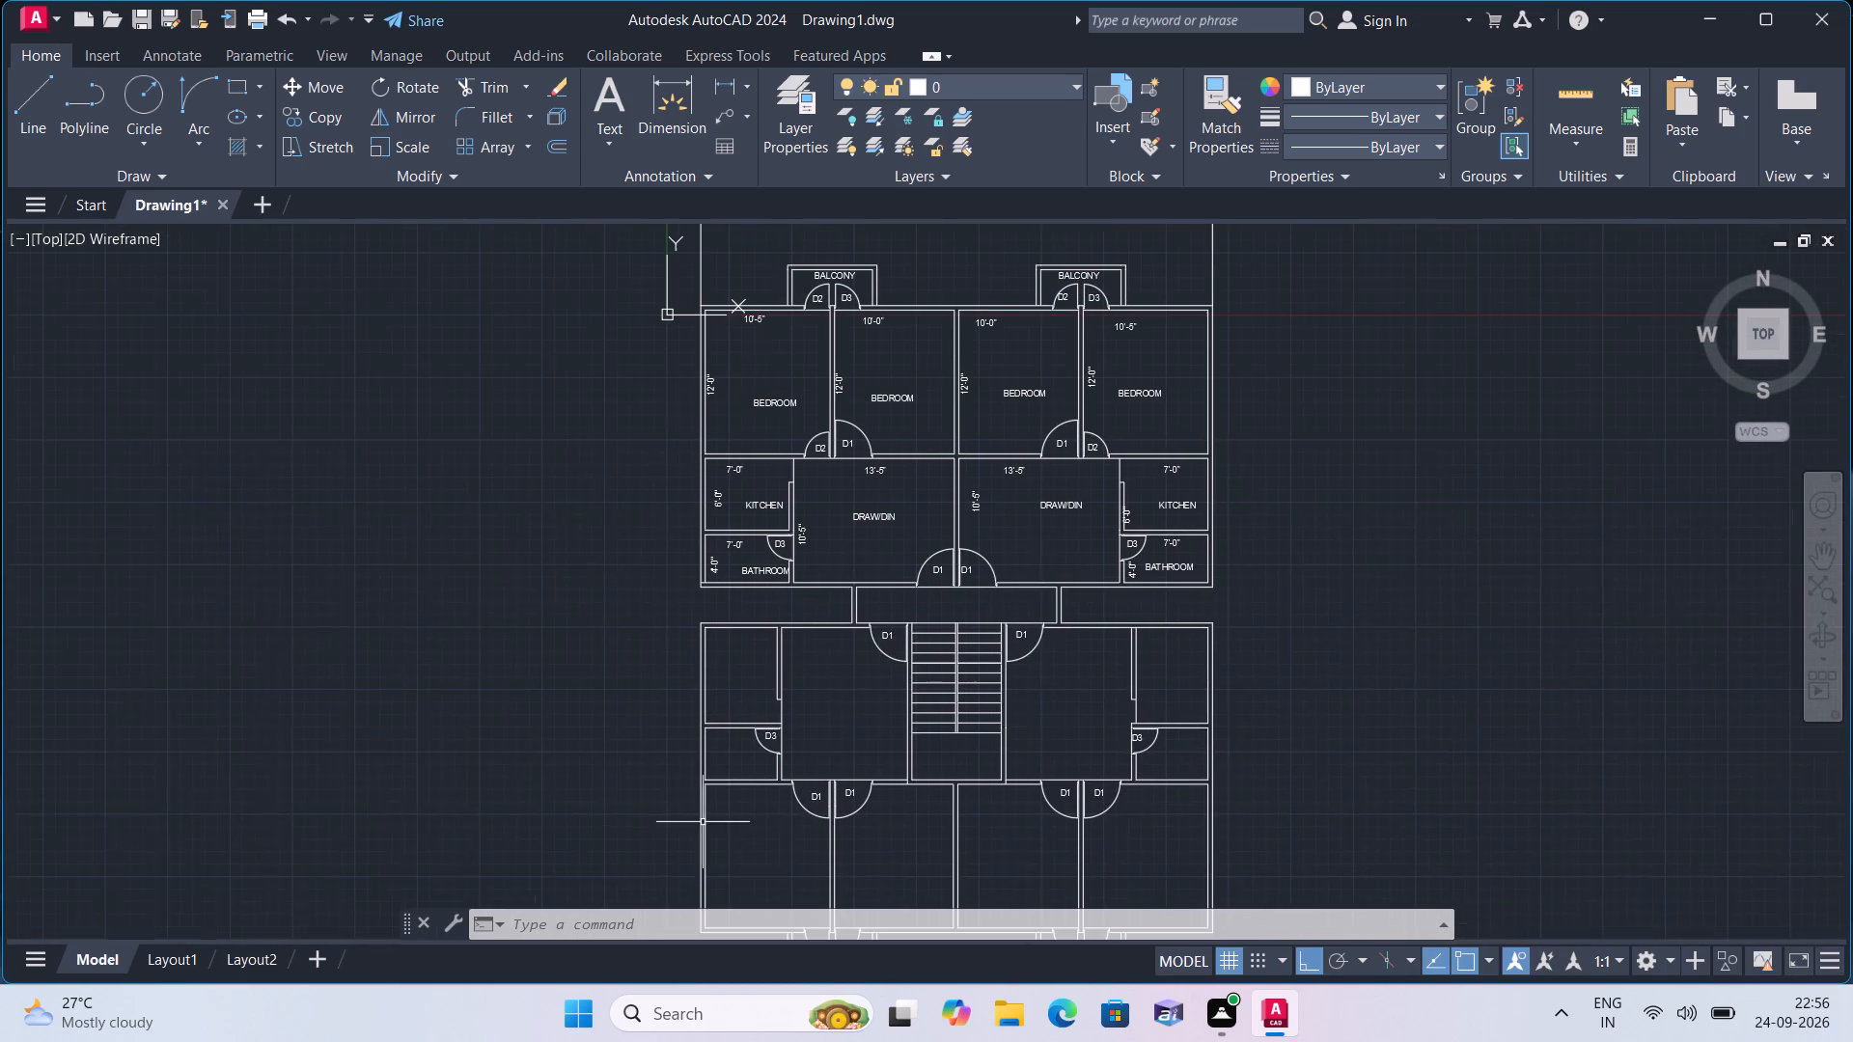
{"action": "middle_click_drag", "start_coordinate": [779, 635], "coordinate": [837, 859]}
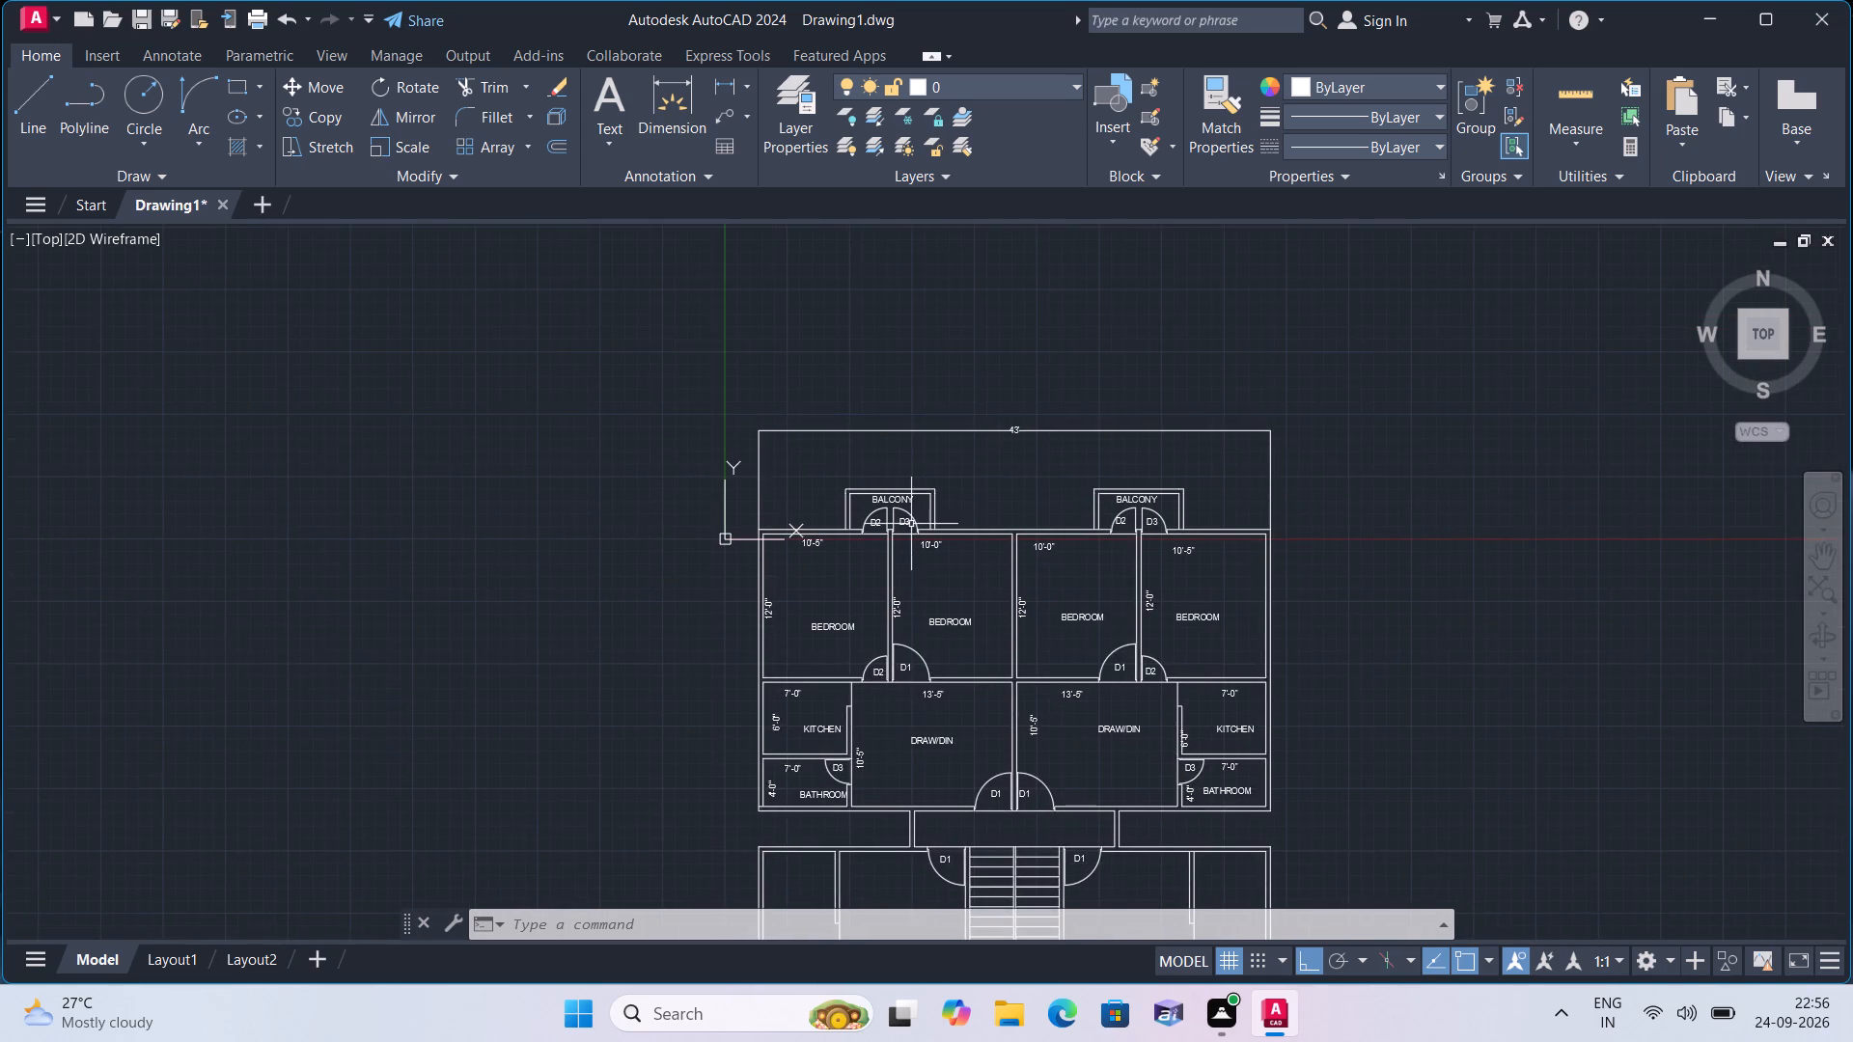
{"action": "scroll", "coordinate": [911, 520], "scroll_direction": "up", "scroll_amount": 3}
{"action": "left_click", "coordinate": [795, 439]}
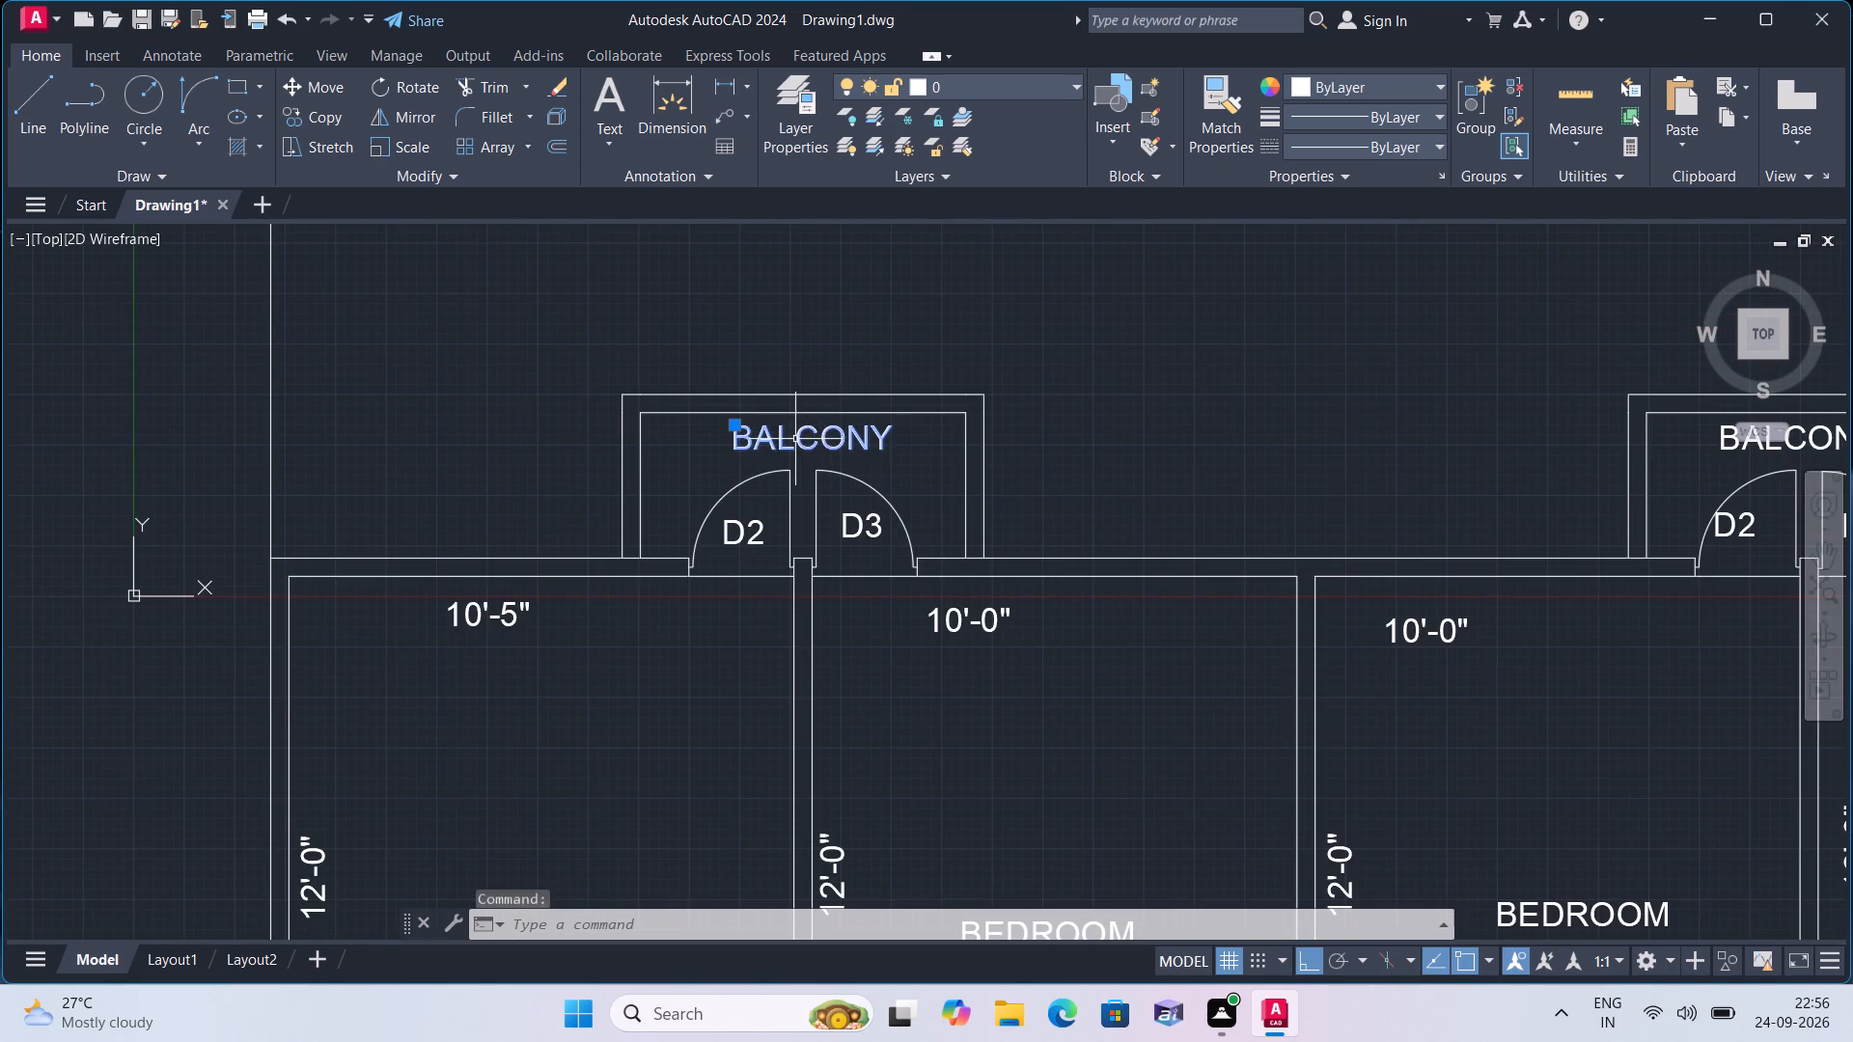
{"action": "left_click", "coordinate": [1320, 975]}
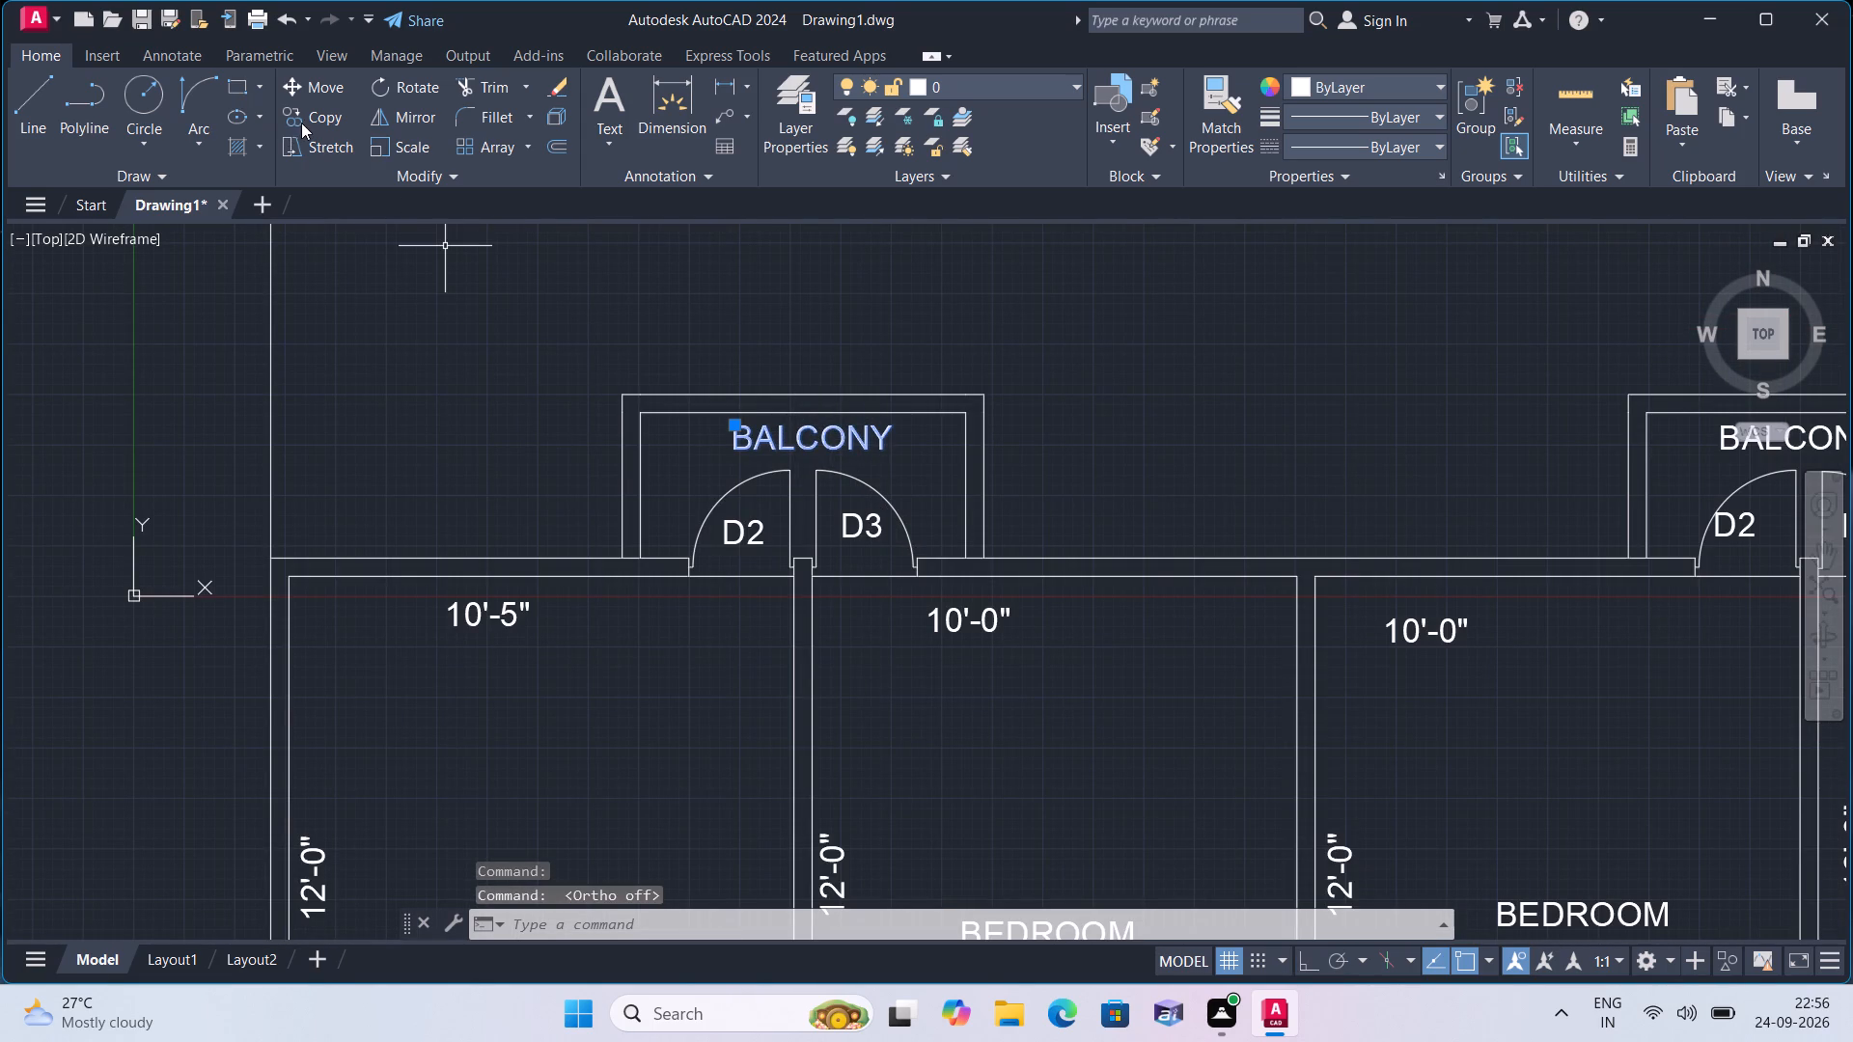
{"action": "left_click", "coordinate": [301, 119]}
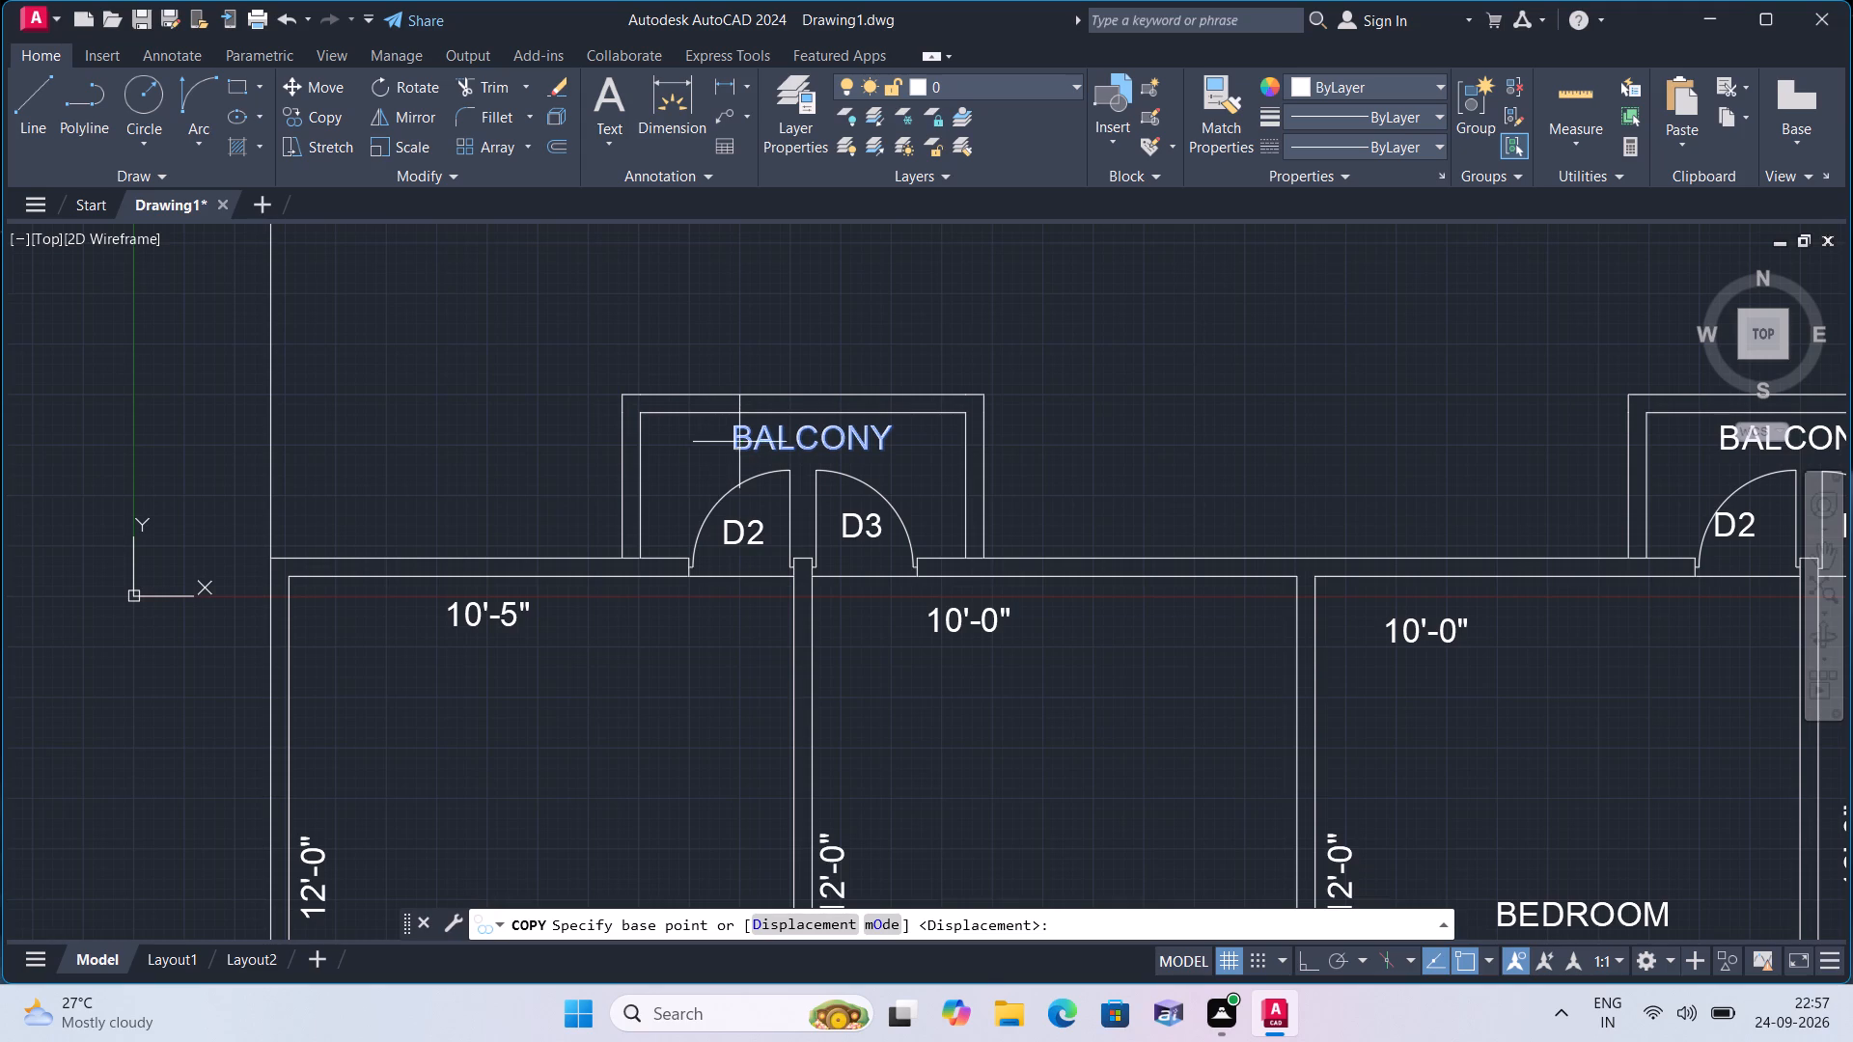
{"action": "left_click", "coordinate": [750, 442]}
{"action": "scroll", "coordinate": [750, 442], "scroll_direction": "down", "scroll_amount": 2}
{"action": "middle_click_drag", "start_coordinate": [749, 657], "coordinate": [689, 425]}
{"action": "scroll", "coordinate": [720, 612], "scroll_direction": "down", "scroll_amount": 1}
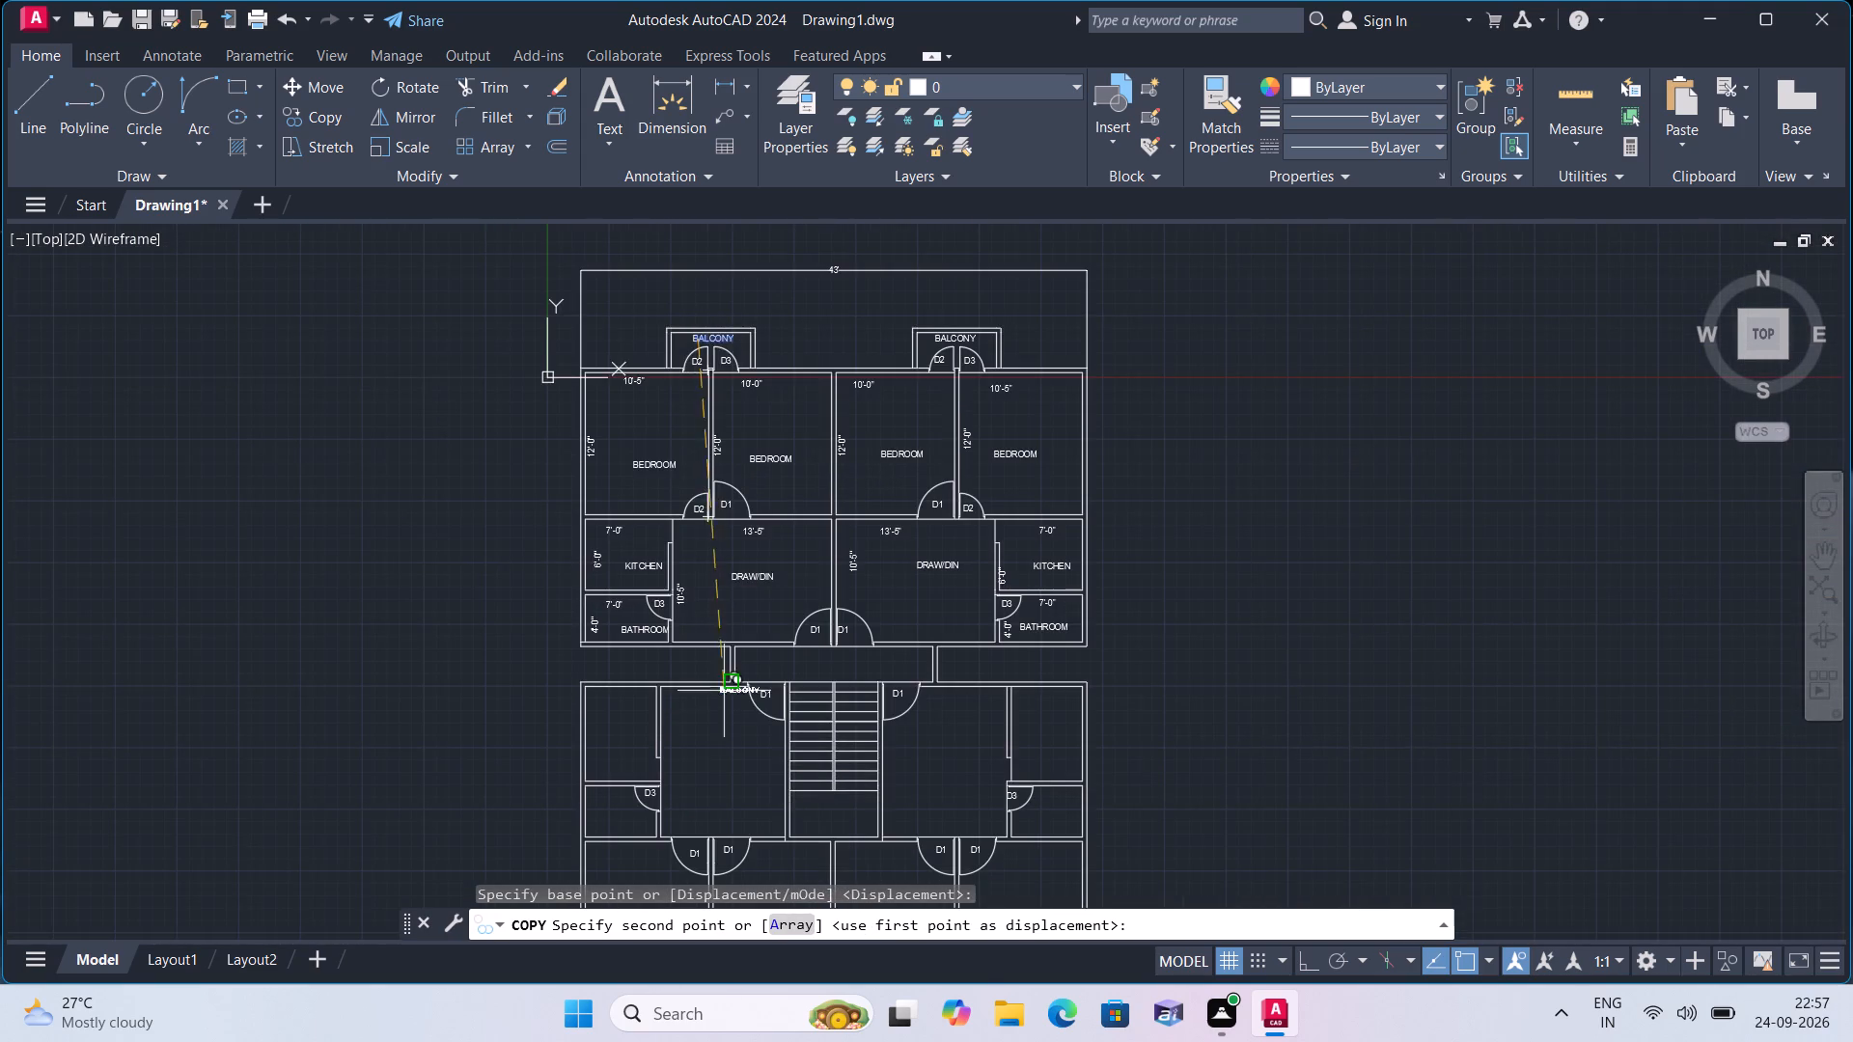
{"action": "middle_click_drag", "start_coordinate": [665, 667], "coordinate": [701, 428]}
{"action": "scroll", "coordinate": [695, 444], "scroll_direction": "down", "scroll_amount": 1}
{"action": "scroll", "coordinate": [768, 723], "scroll_direction": "up", "scroll_amount": 4}
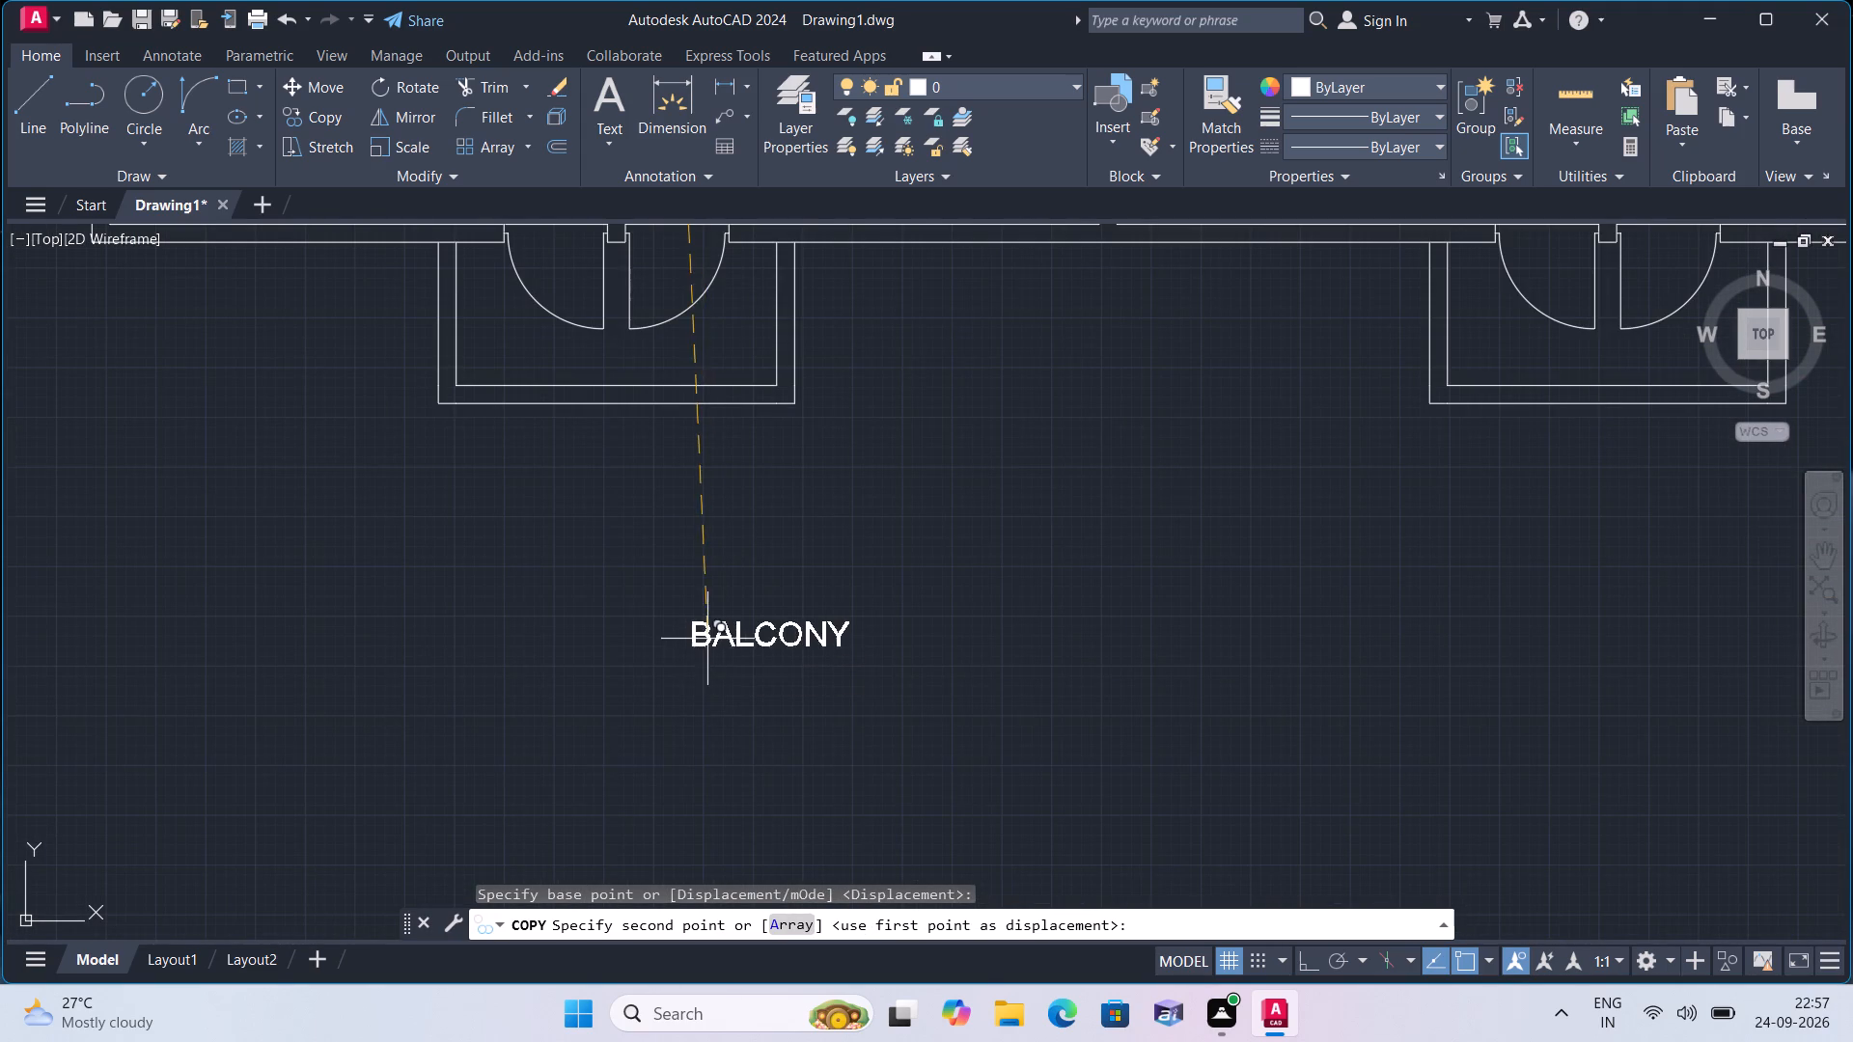
{"action": "scroll", "coordinate": [502, 359], "scroll_direction": "up", "scroll_amount": 1}
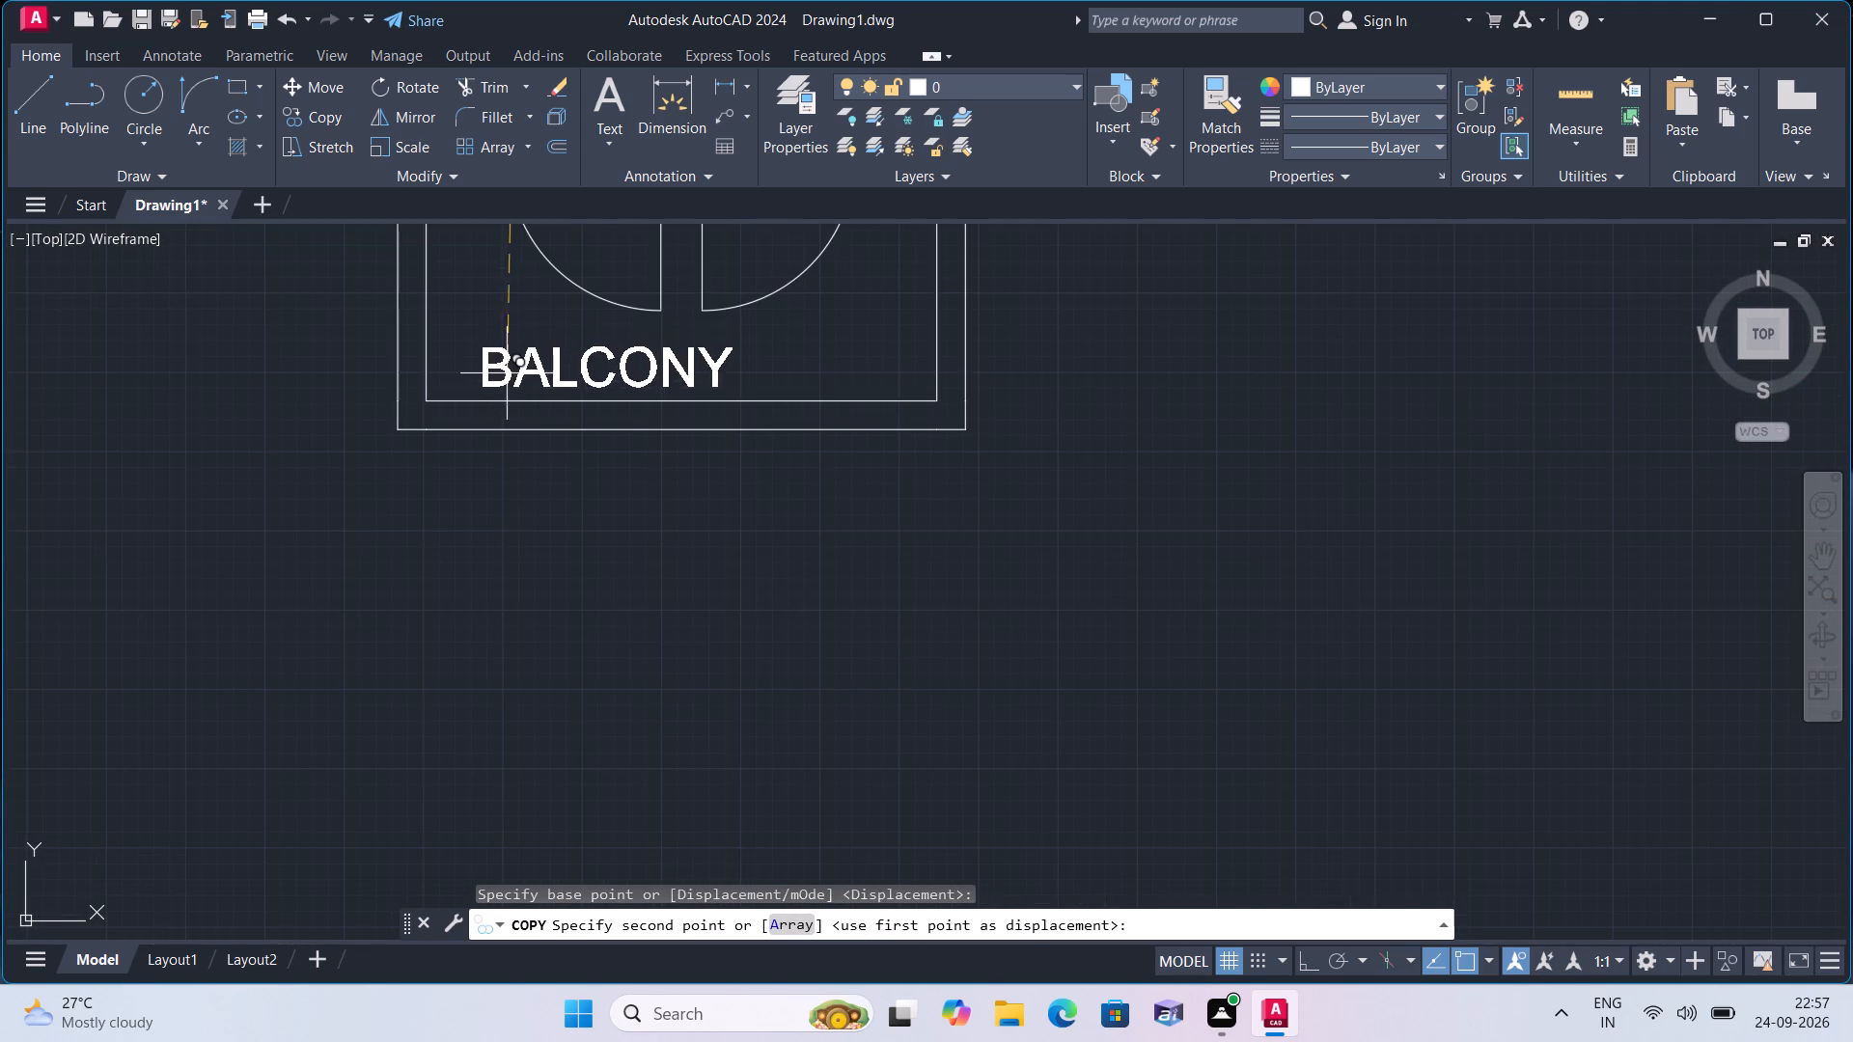
{"action": "left_click", "coordinate": [563, 362]}
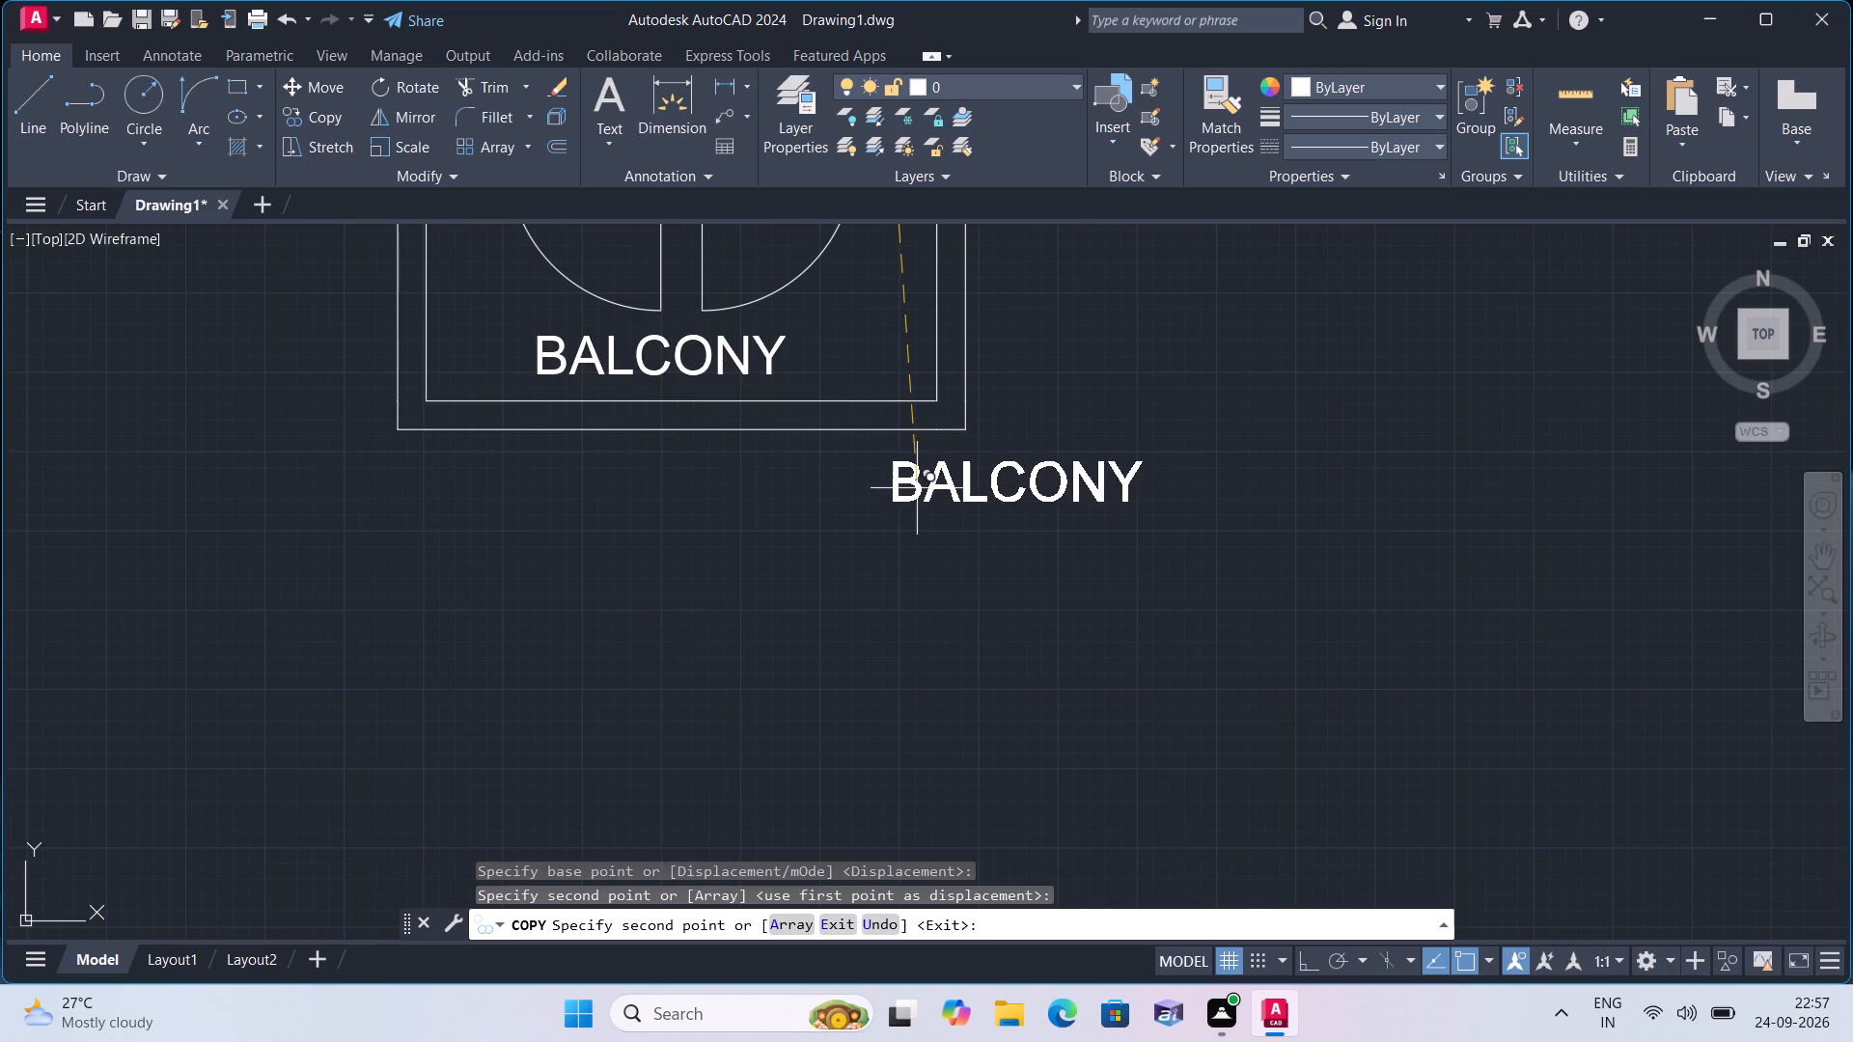
Place another copy of the BALCONY label in the eastern south balcony, below its door swings.
{"action": "scroll", "coordinate": [913, 515], "scroll_direction": "down", "scroll_amount": 1}
{"action": "middle_click", "coordinate": [1308, 477]}
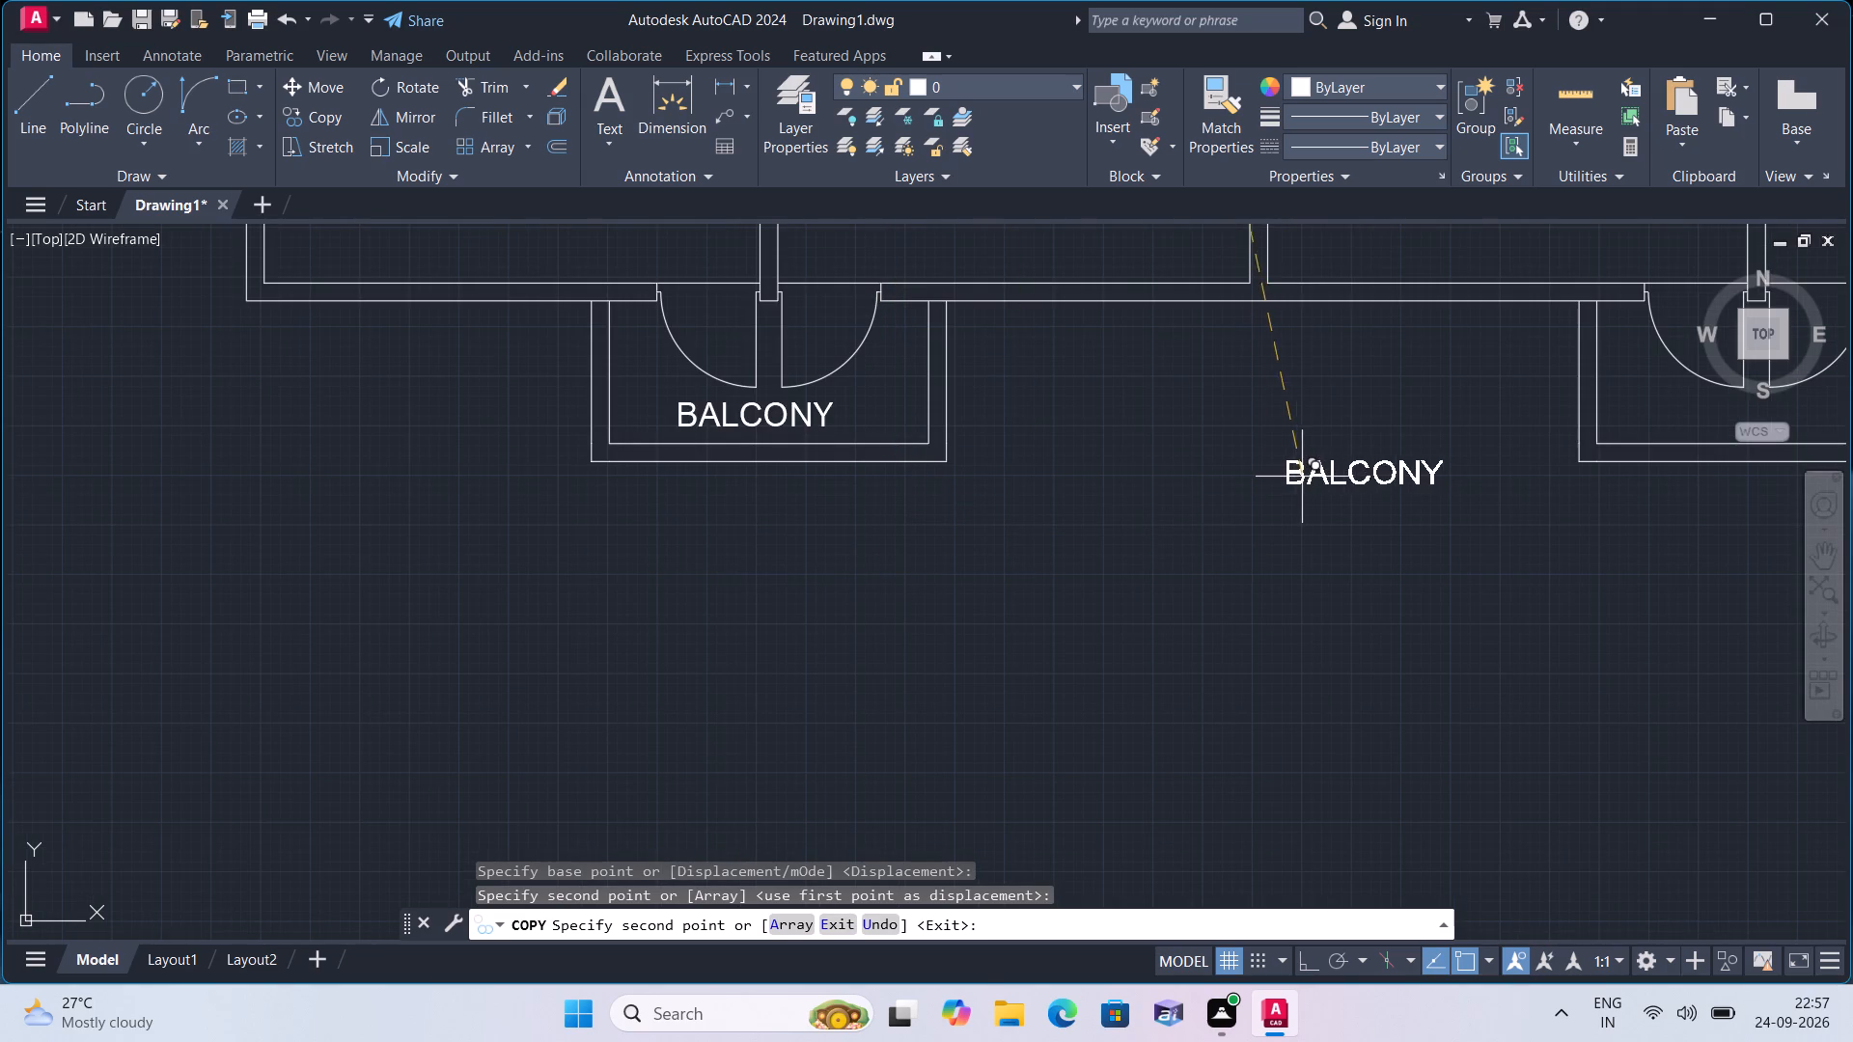
{"action": "scroll", "coordinate": [1027, 535], "scroll_direction": "down", "scroll_amount": 2}
{"action": "middle_click_drag", "start_coordinate": [1027, 535], "coordinate": [805, 553]}
{"action": "scroll", "coordinate": [1054, 513], "scroll_direction": "up", "scroll_amount": 3}
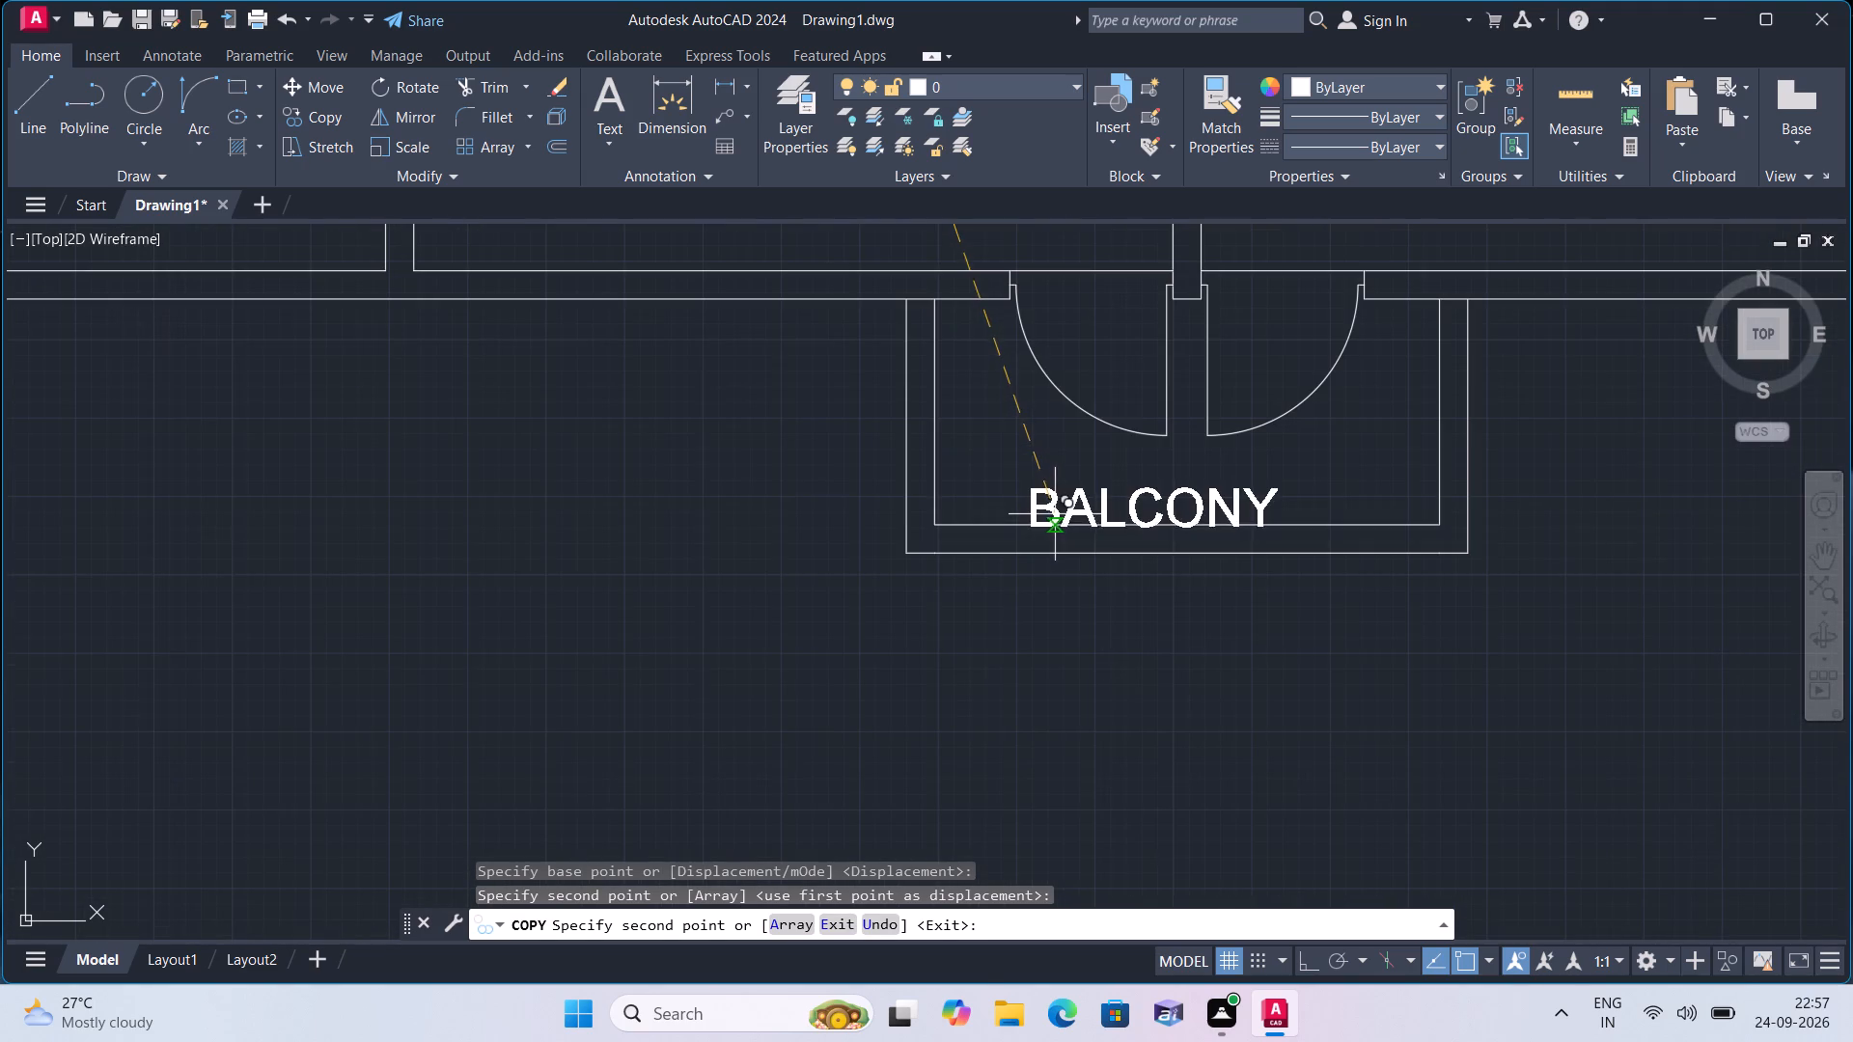
{"action": "left_click", "coordinate": [1107, 483]}
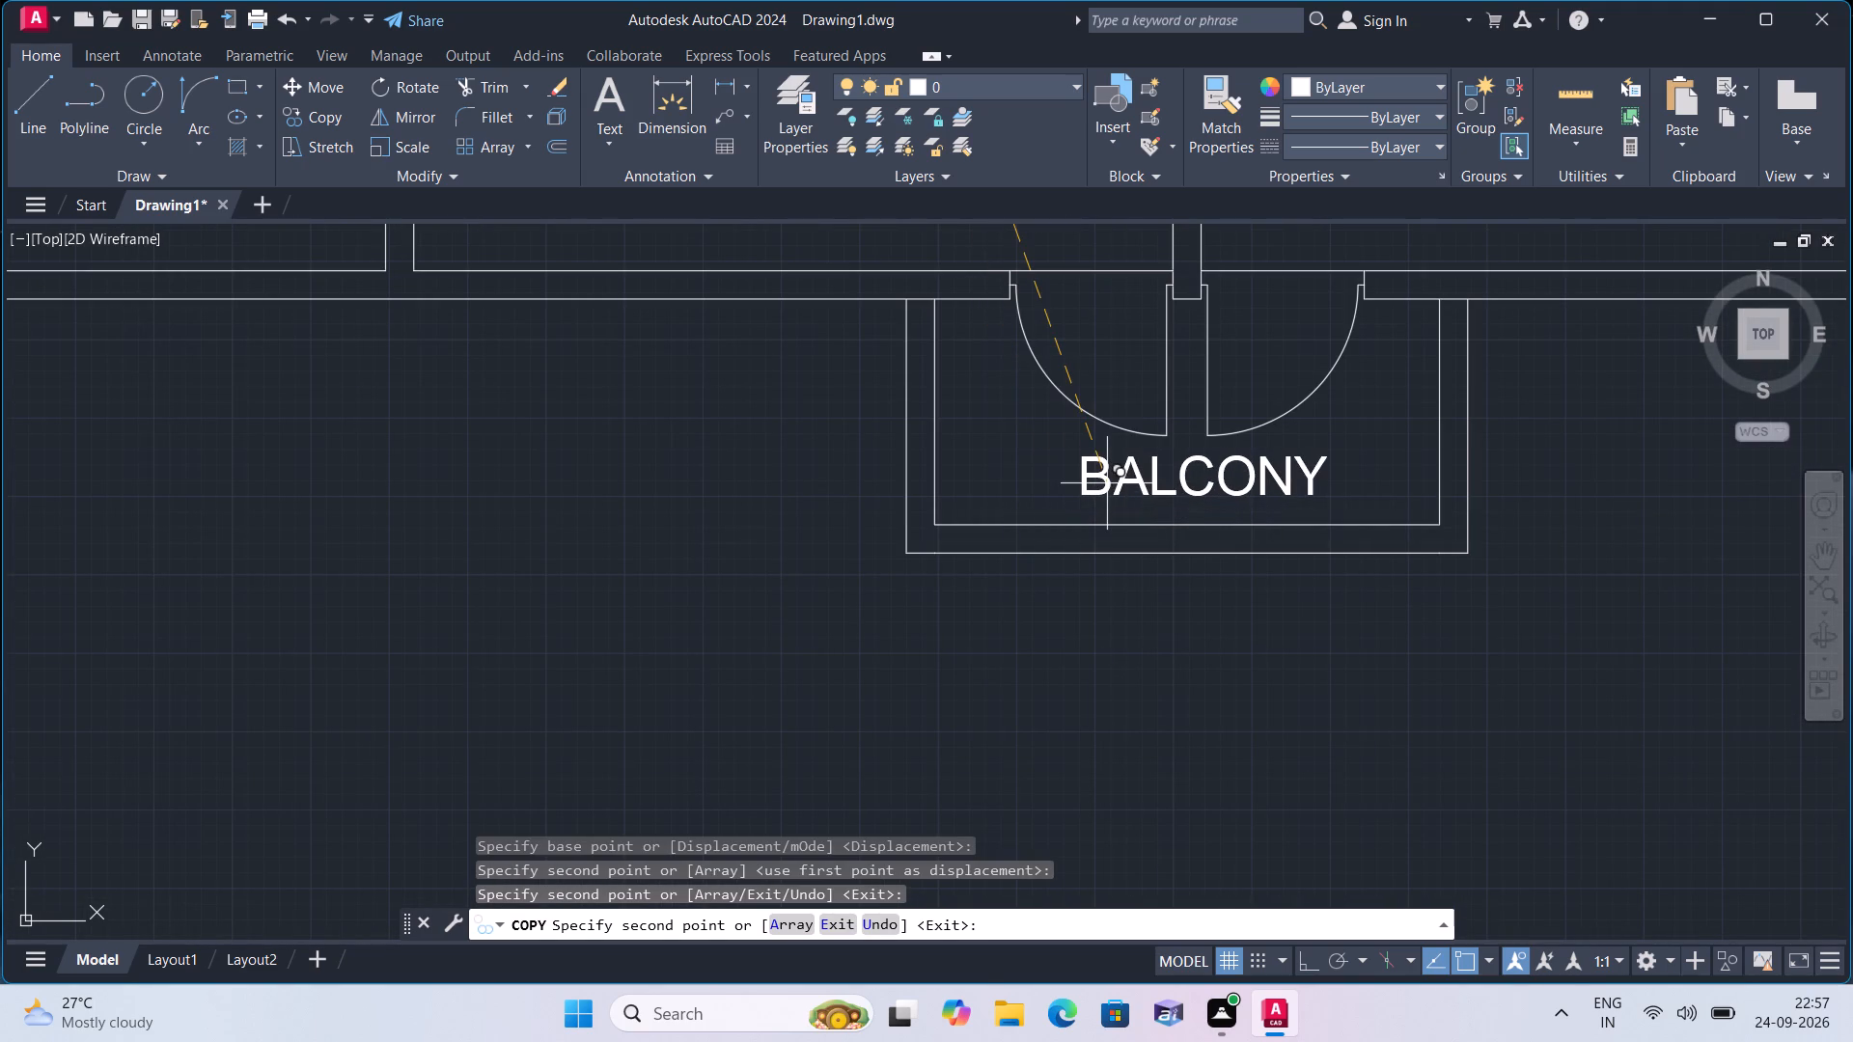
{"action": "key", "text": "Escape"}
Copy the BEDROOM label from the westernmost north bedroom into each of the four bedrooms along the south wall.
{"action": "scroll", "coordinate": [1046, 500], "scroll_direction": "down", "scroll_amount": 1}
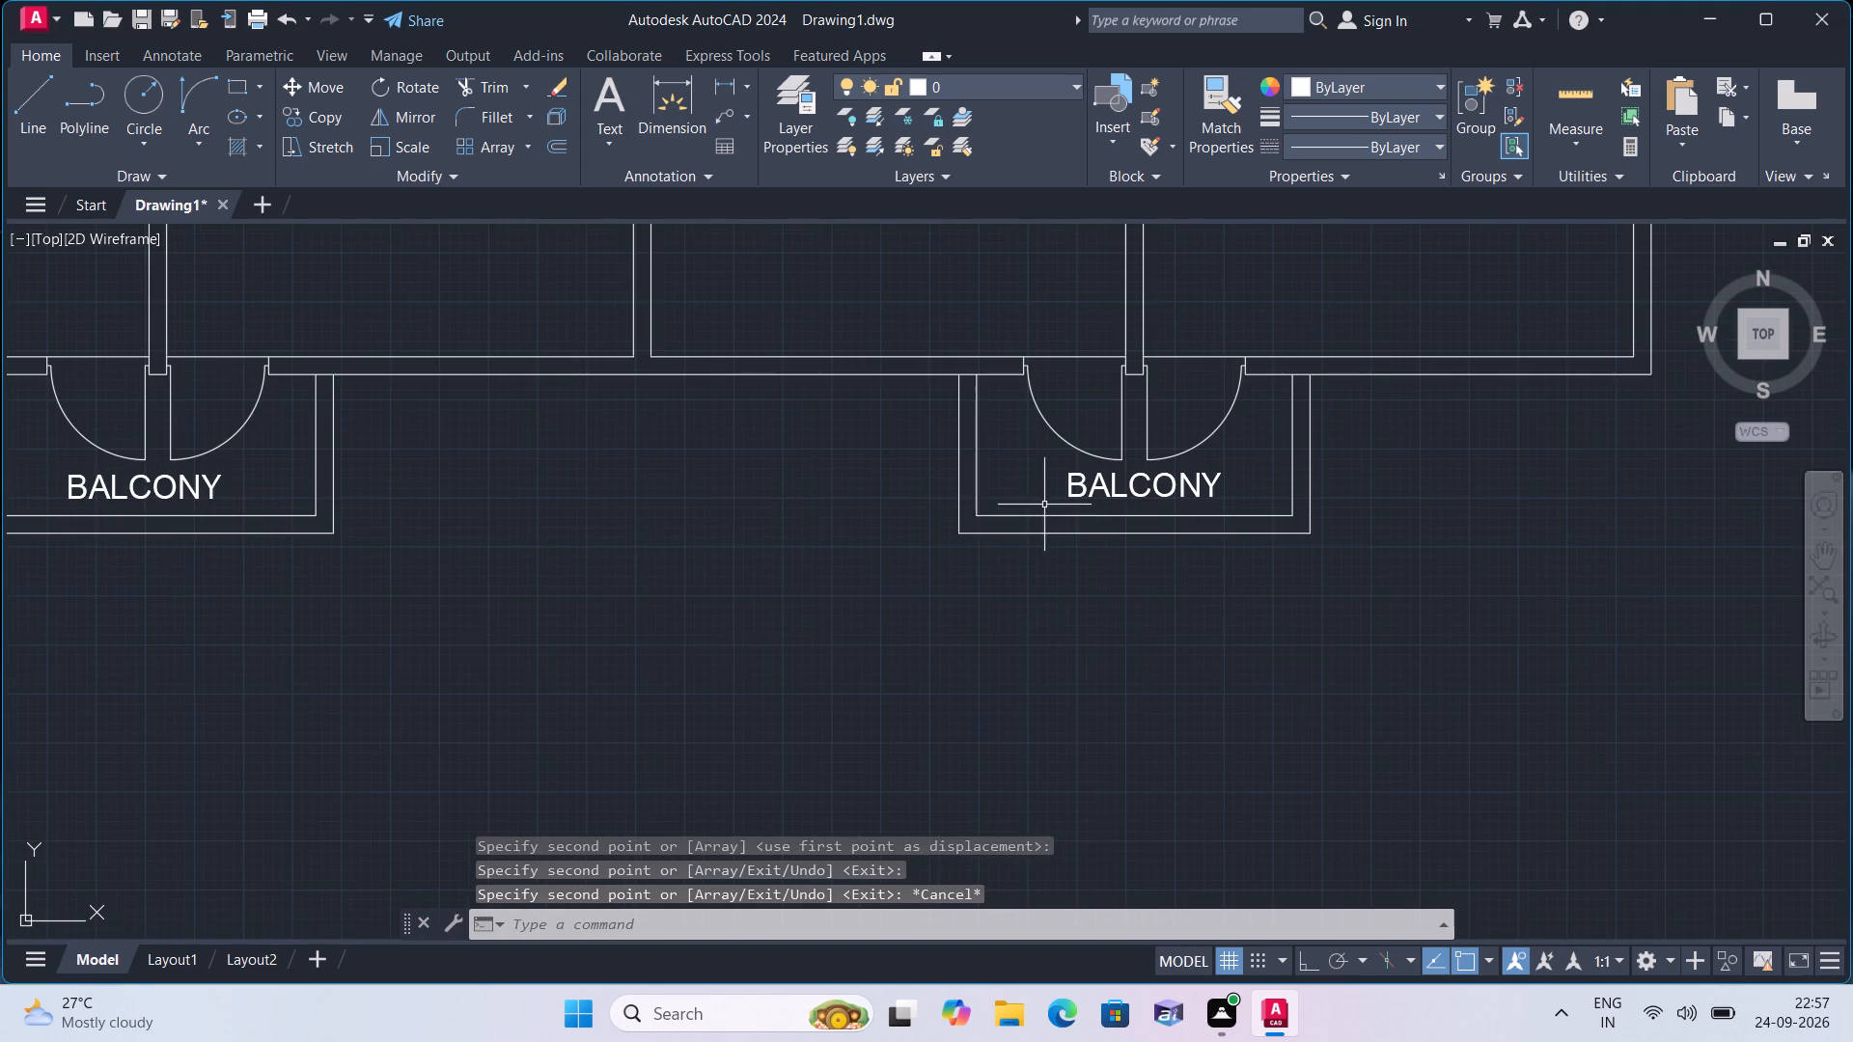
{"action": "middle_click_drag", "start_coordinate": [705, 514], "coordinate": [781, 811]}
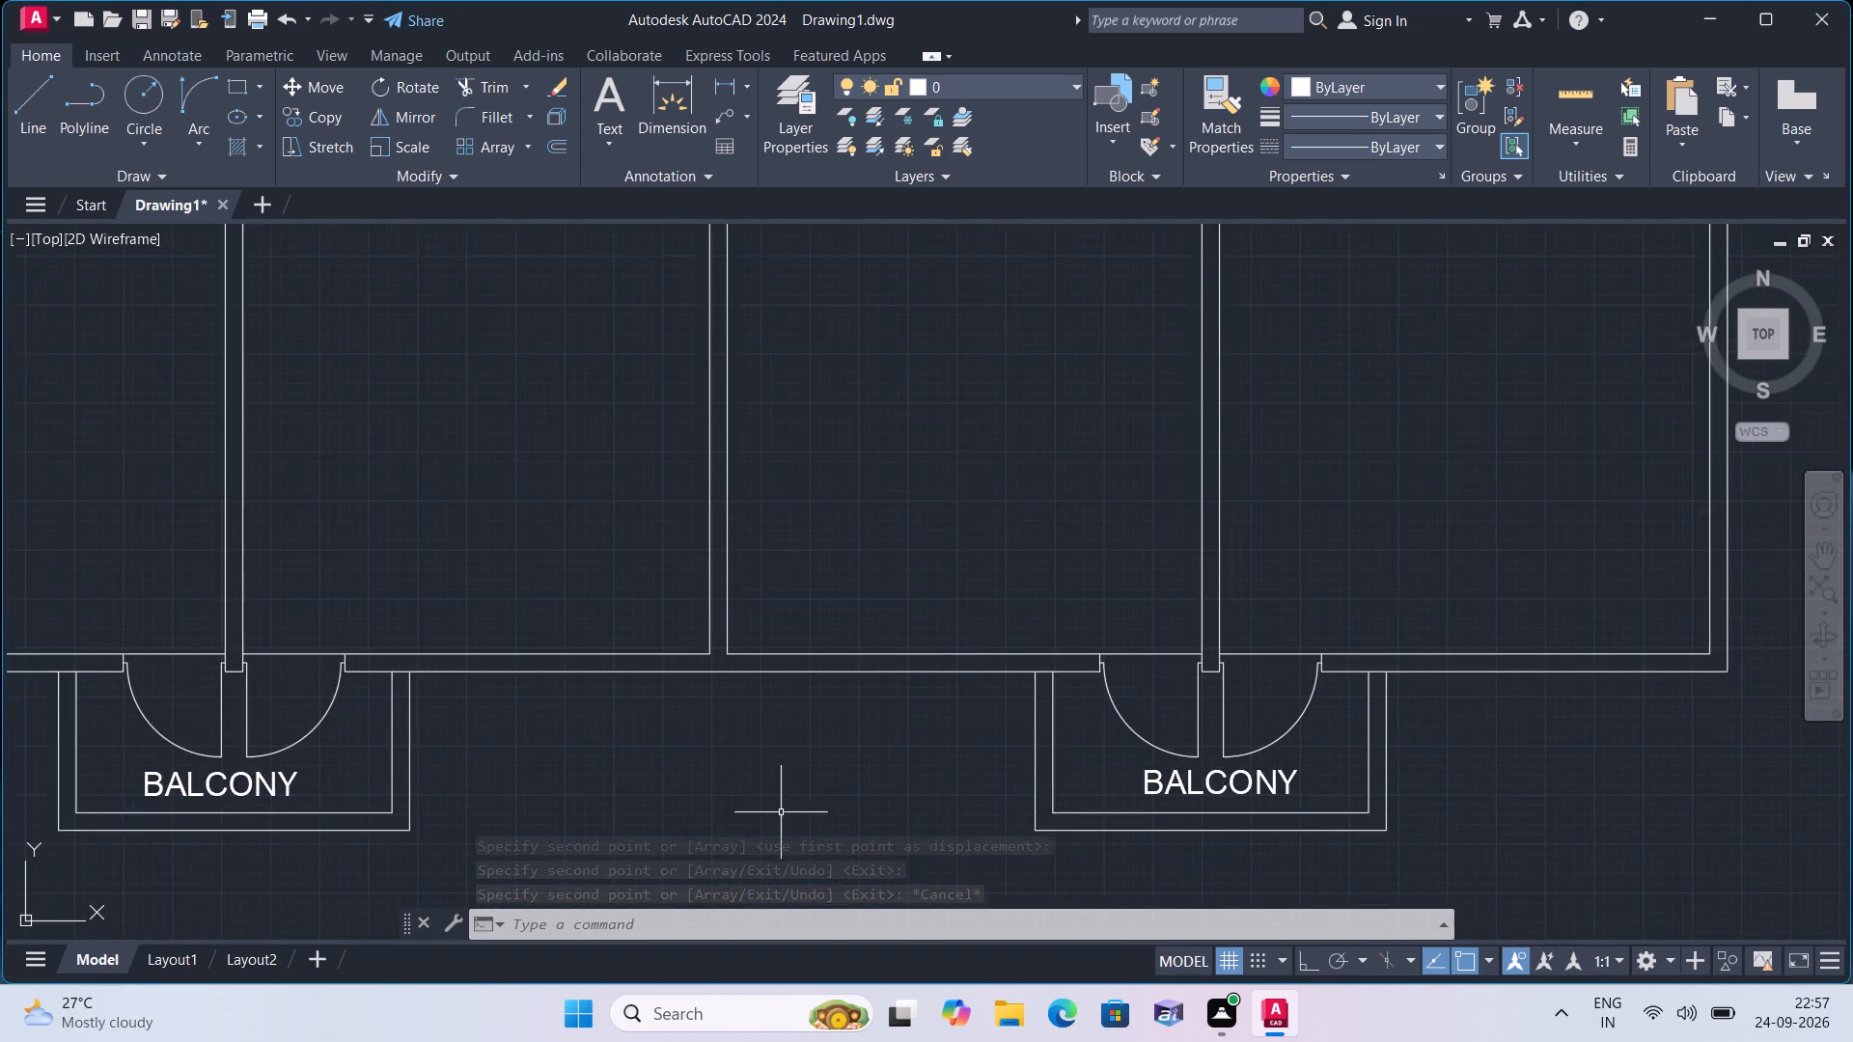
{"action": "scroll", "coordinate": [764, 781], "scroll_direction": "down", "scroll_amount": 2}
{"action": "middle_click_drag", "start_coordinate": [530, 582], "coordinate": [584, 919]}
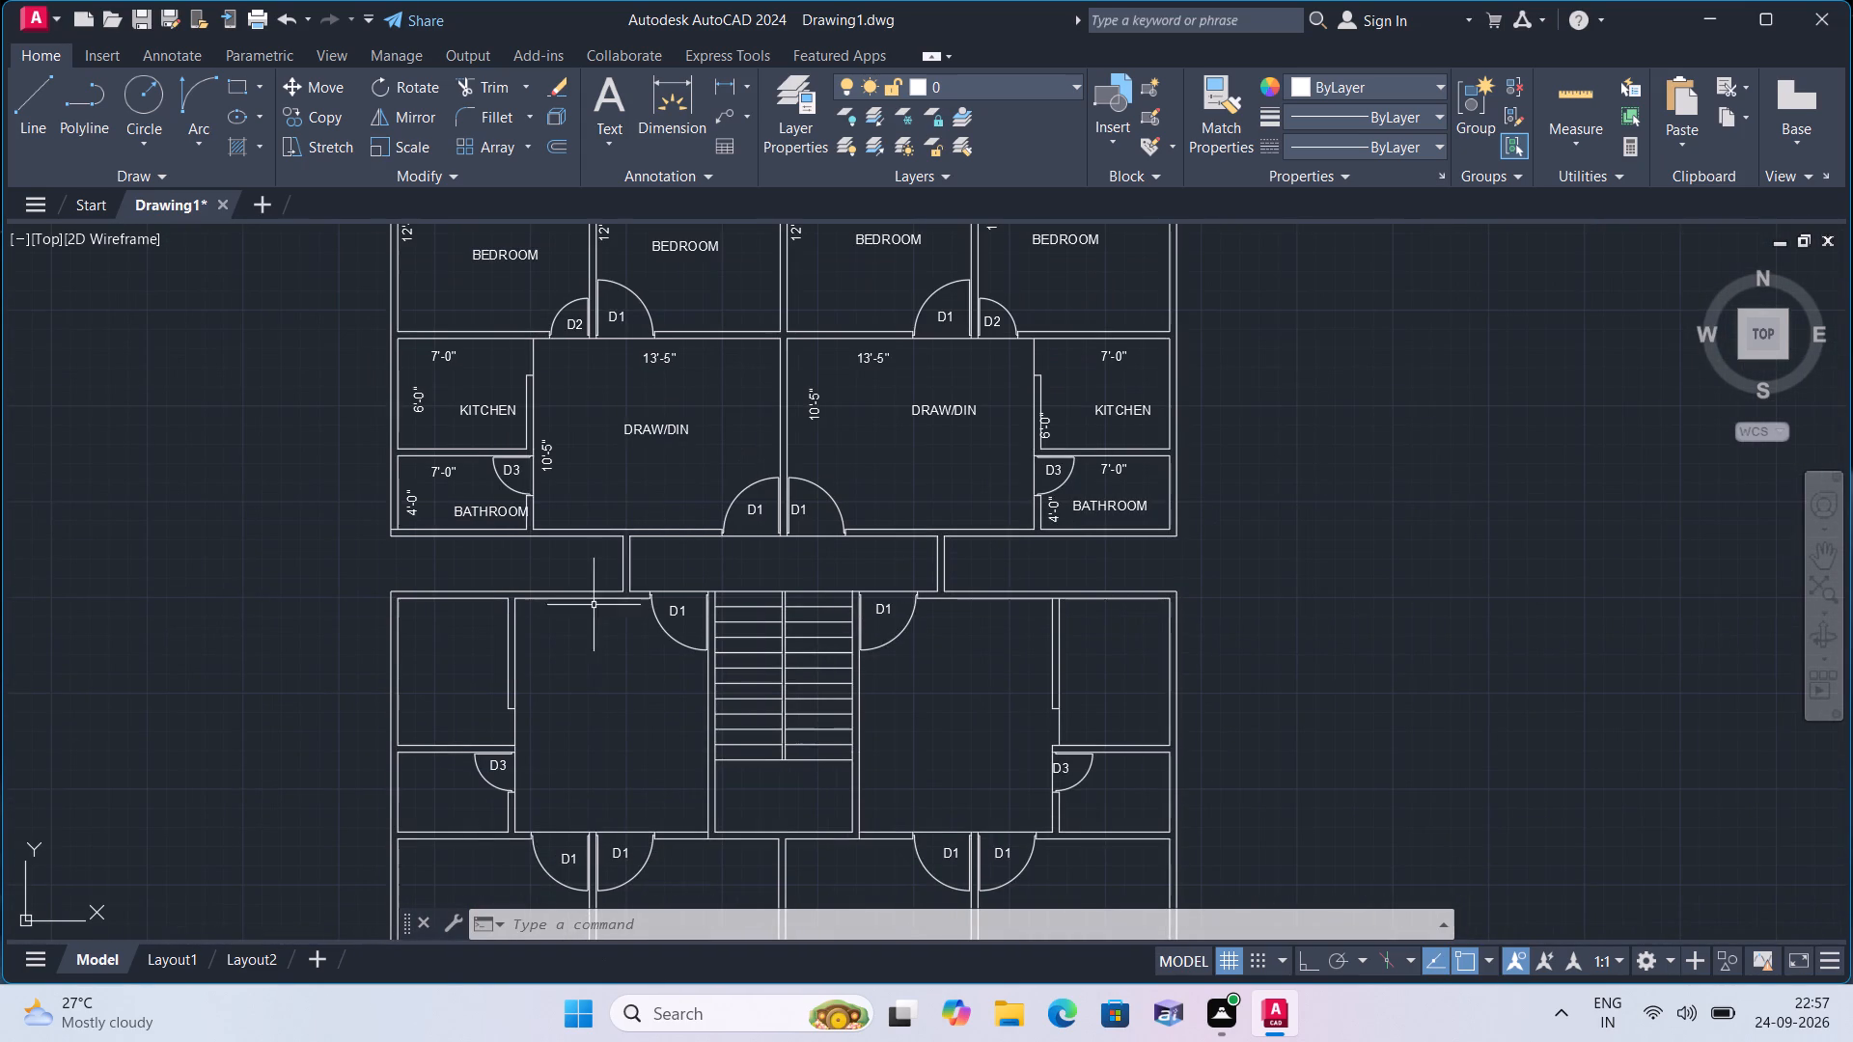
{"action": "left_click", "coordinate": [496, 253]}
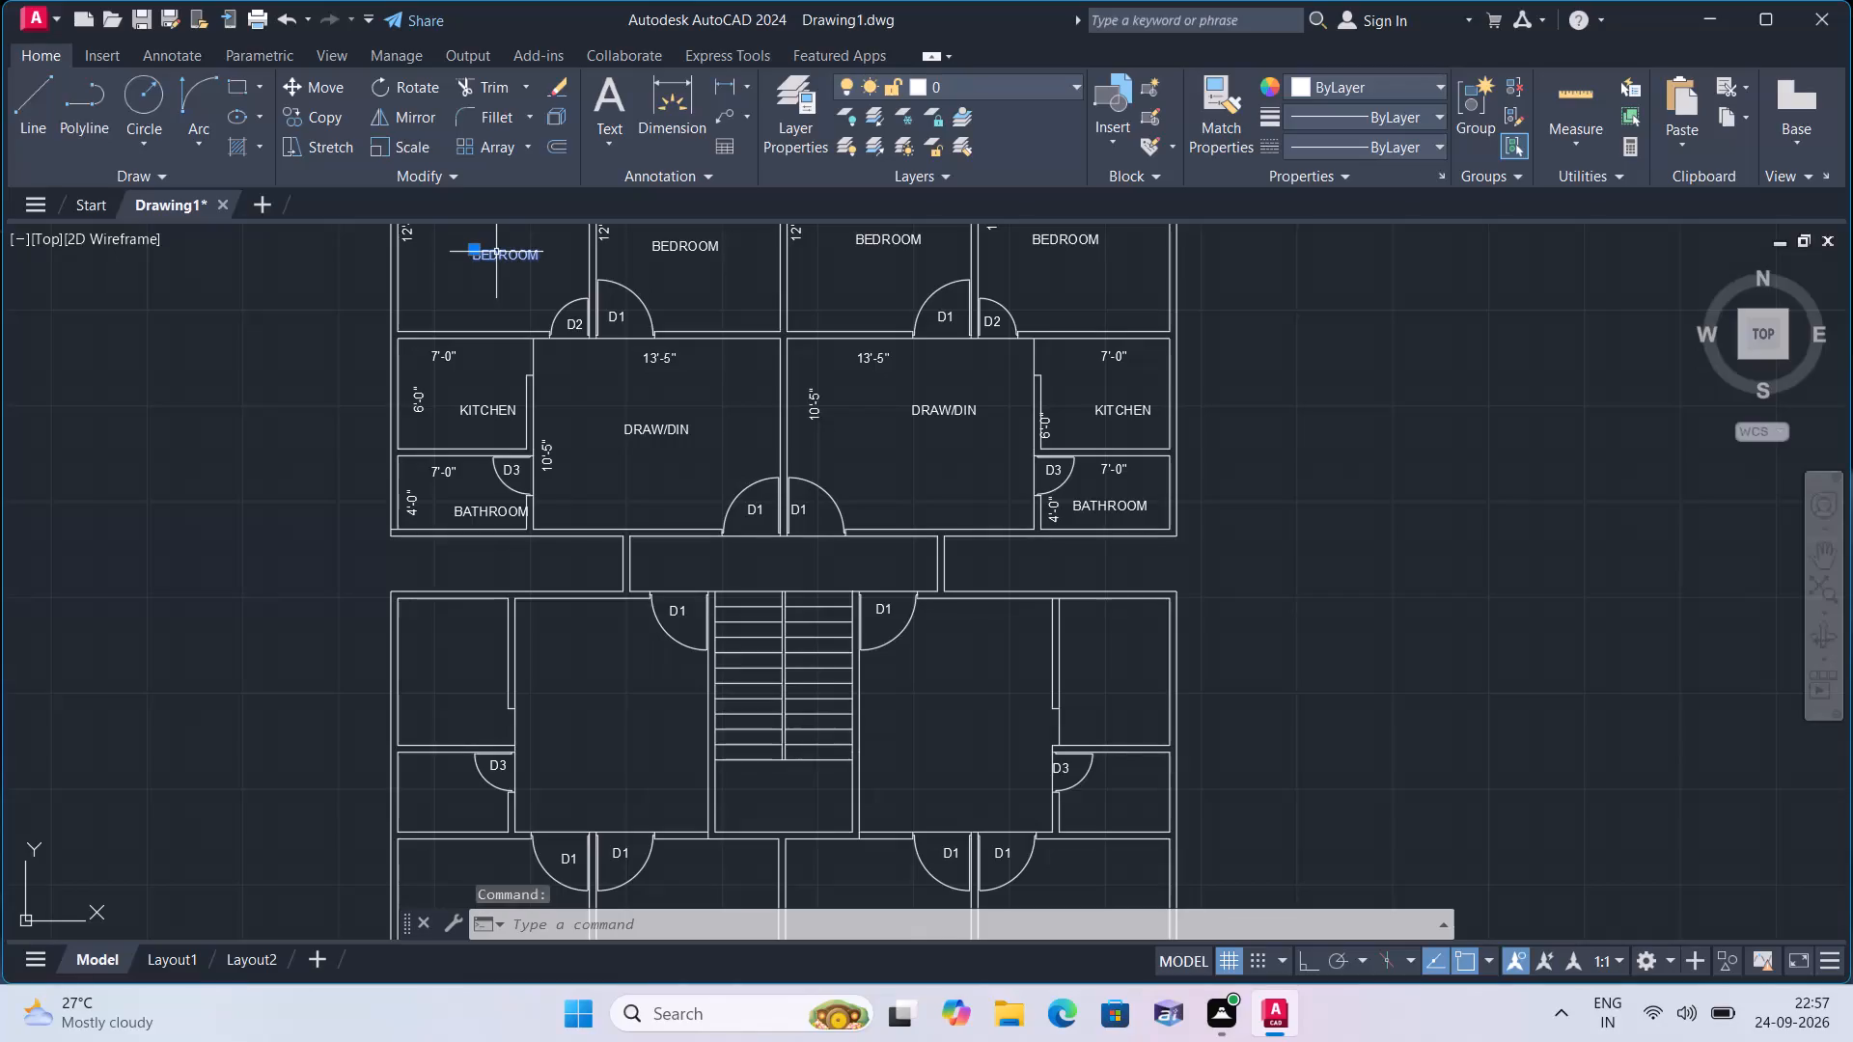
{"action": "left_click", "coordinate": [318, 114]}
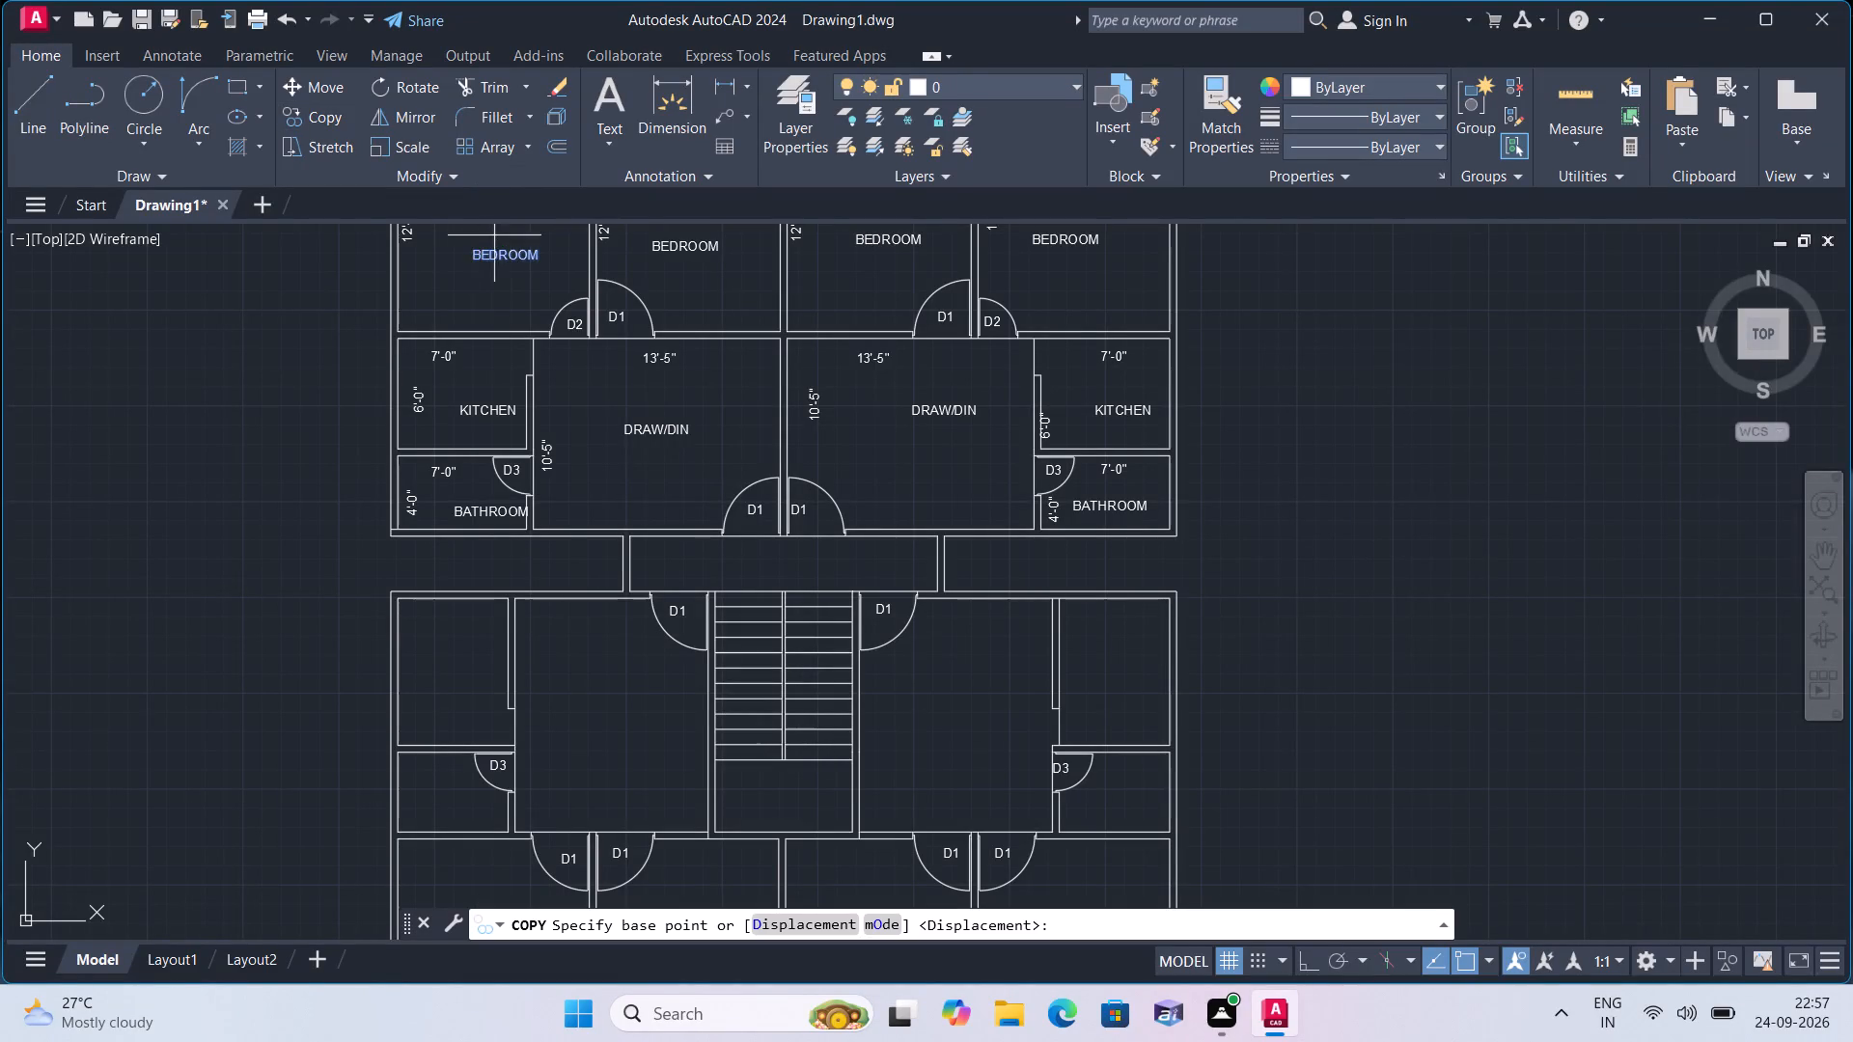
{"action": "left_click", "coordinate": [479, 258]}
{"action": "scroll", "coordinate": [579, 716], "scroll_direction": "down", "scroll_amount": 1}
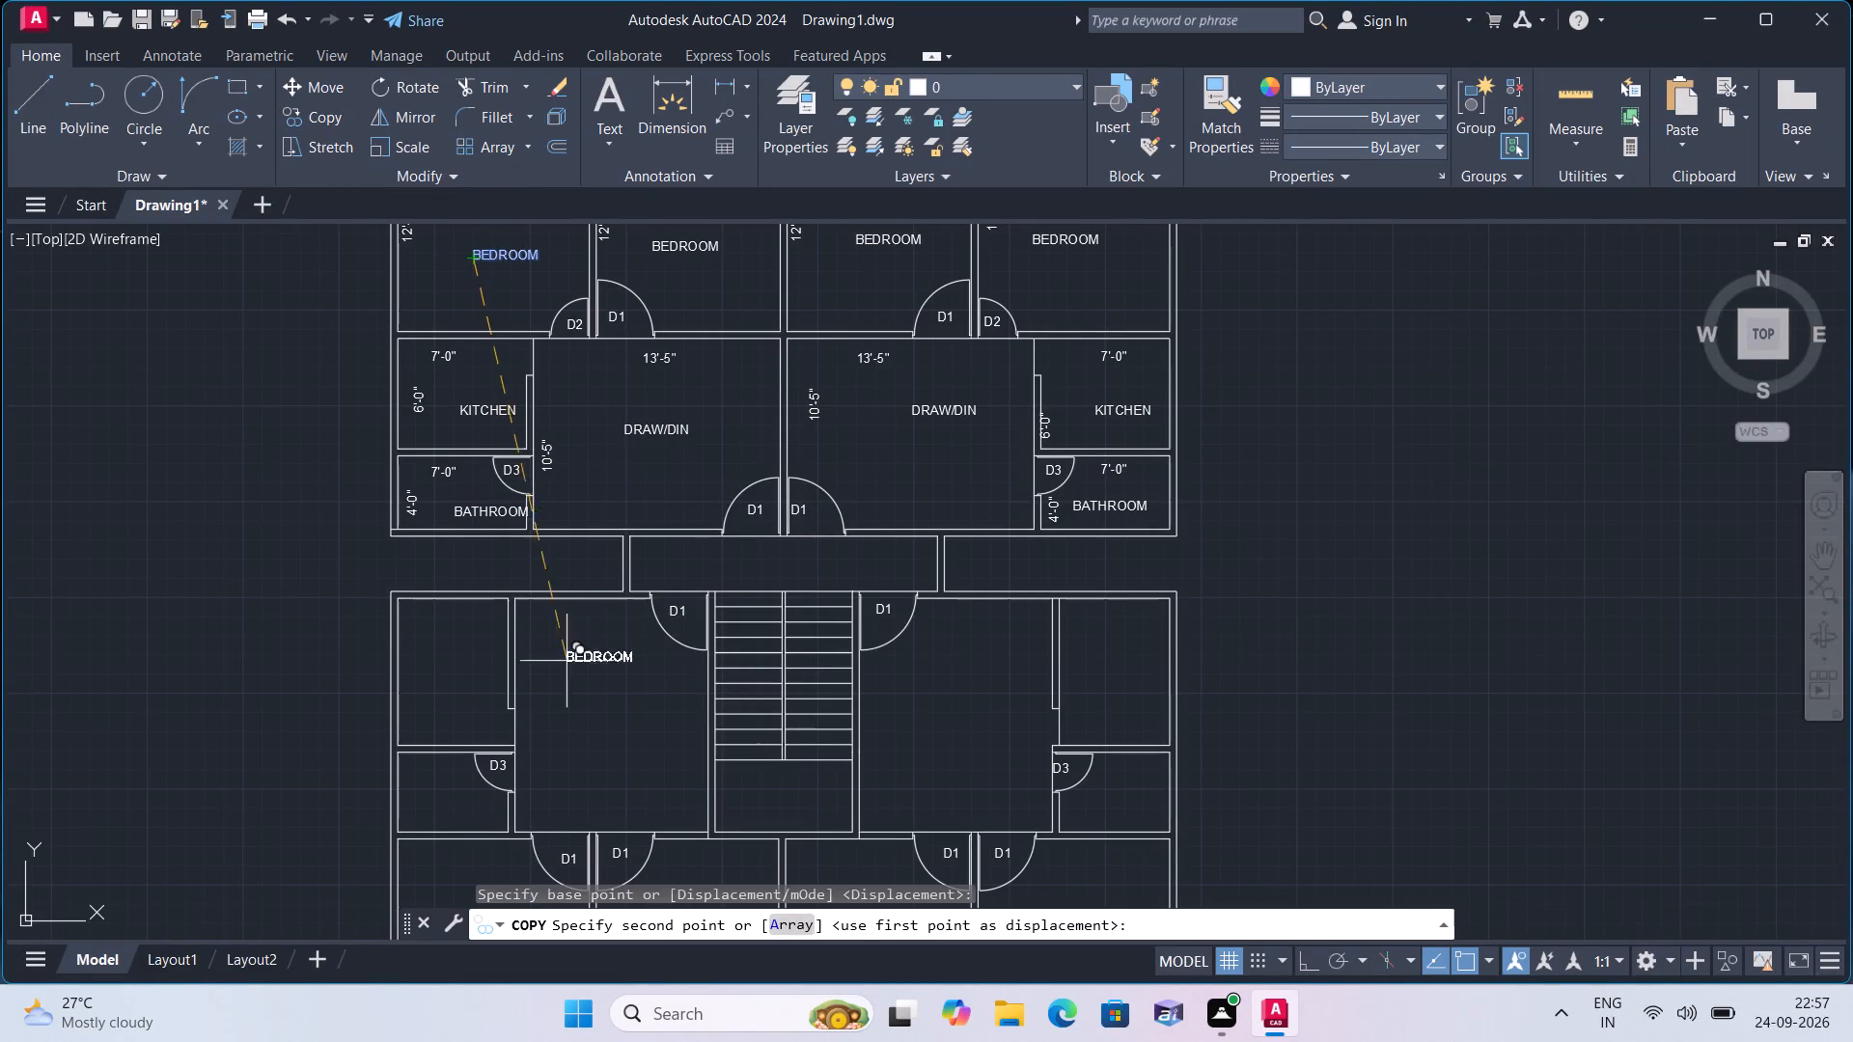
{"action": "middle_click_drag", "start_coordinate": [582, 731], "coordinate": [572, 564]}
{"action": "scroll", "coordinate": [493, 754], "scroll_direction": "up", "scroll_amount": 2}
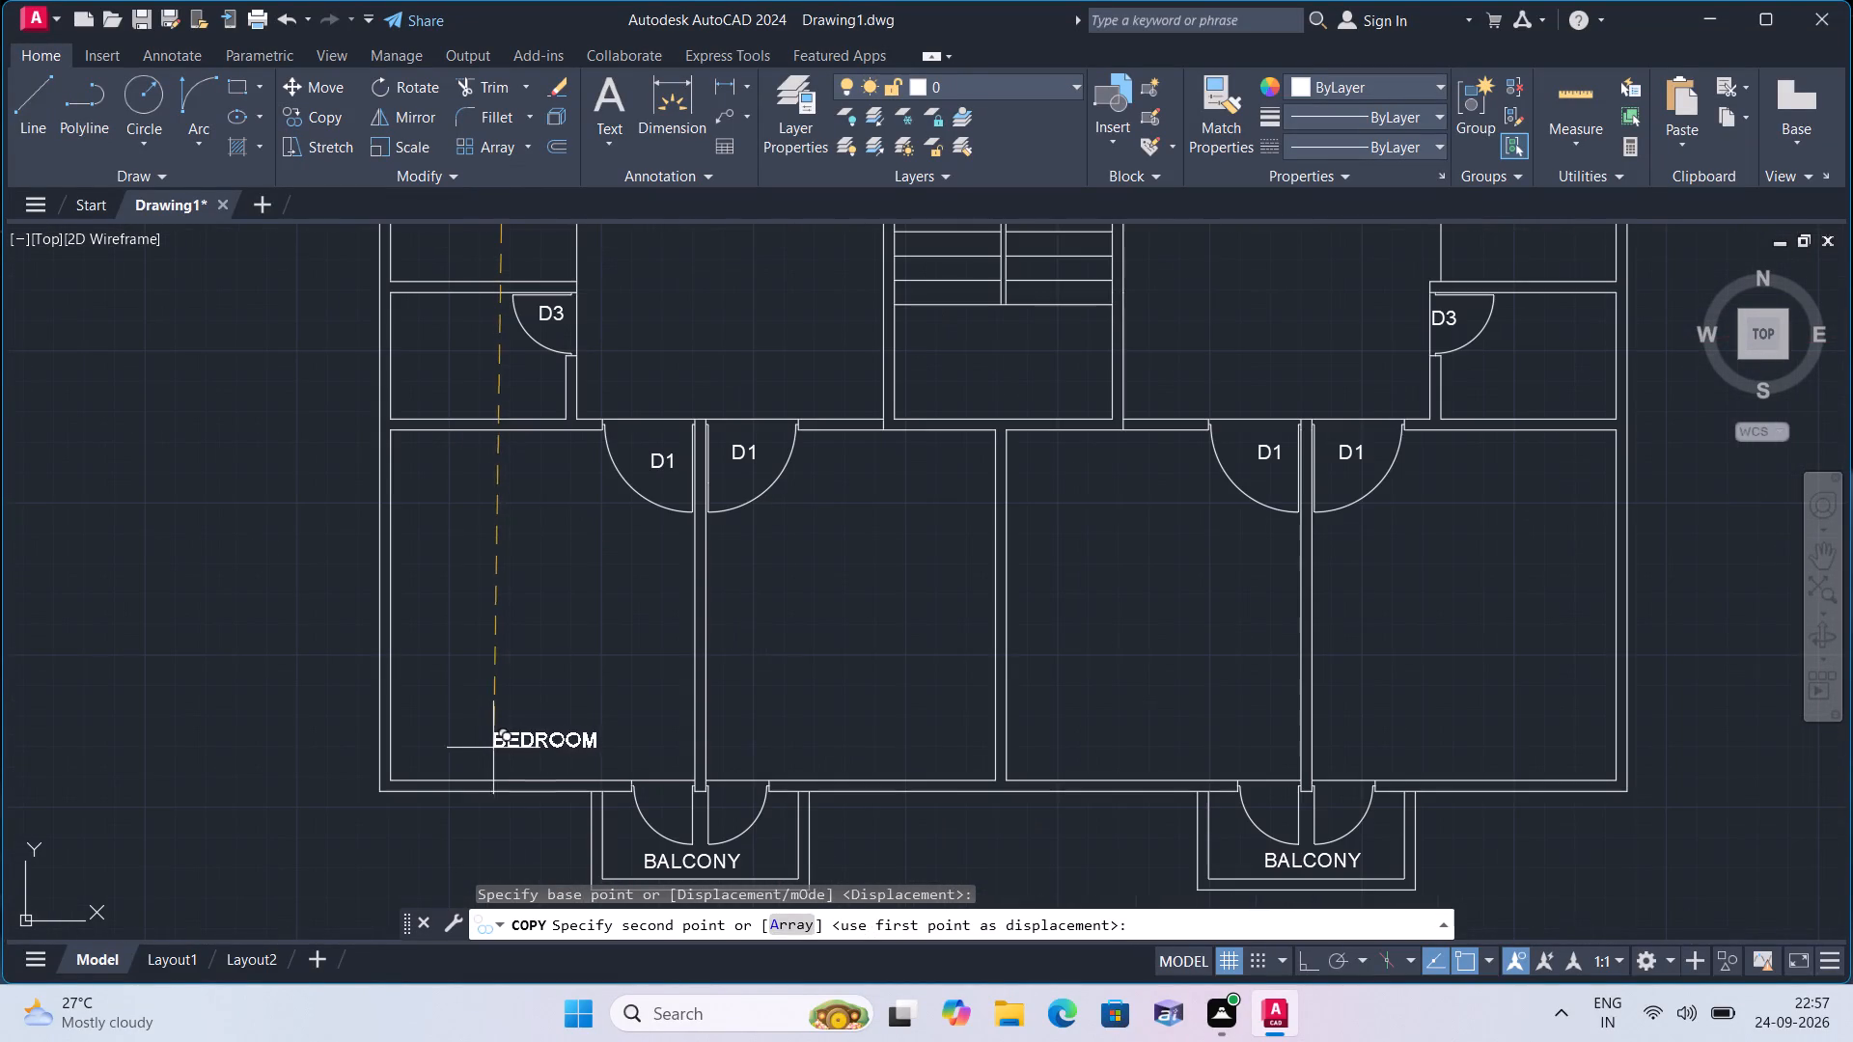
{"action": "left_click", "coordinate": [504, 663]}
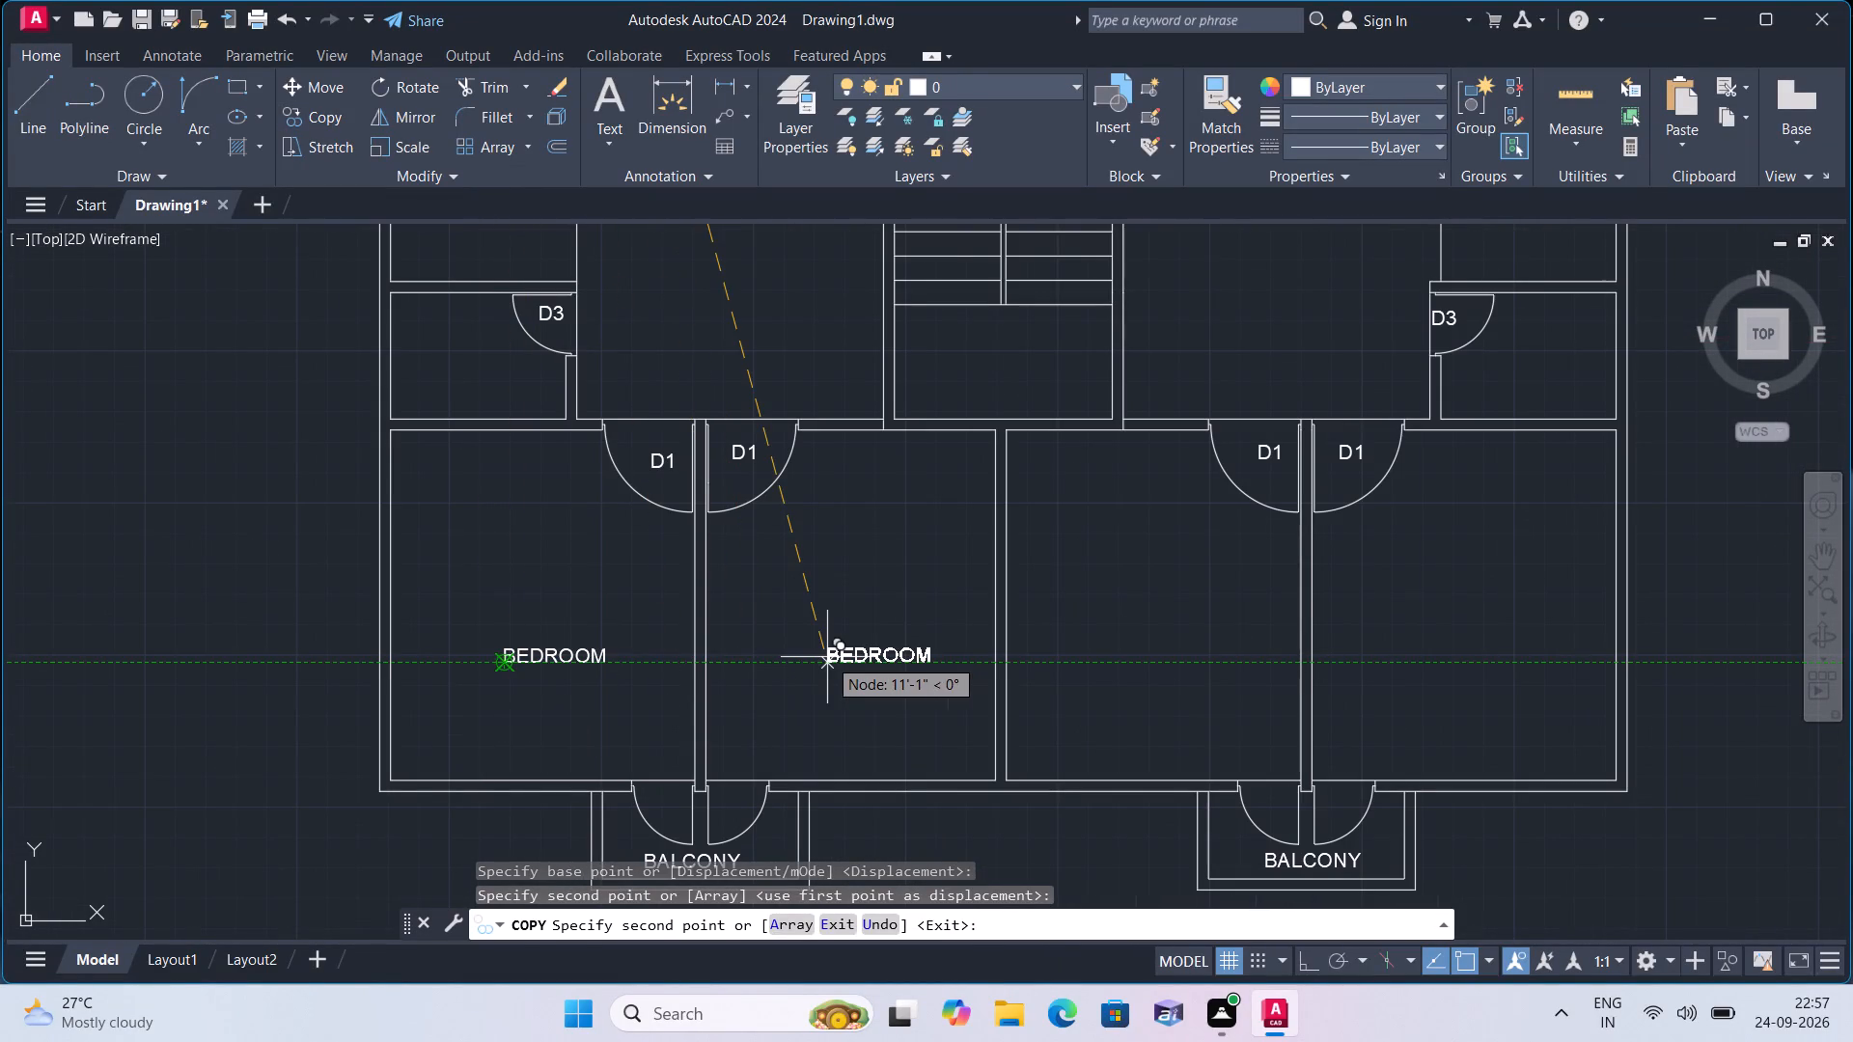
{"action": "left_click", "coordinate": [827, 657]}
{"action": "left_click", "coordinate": [1122, 660]}
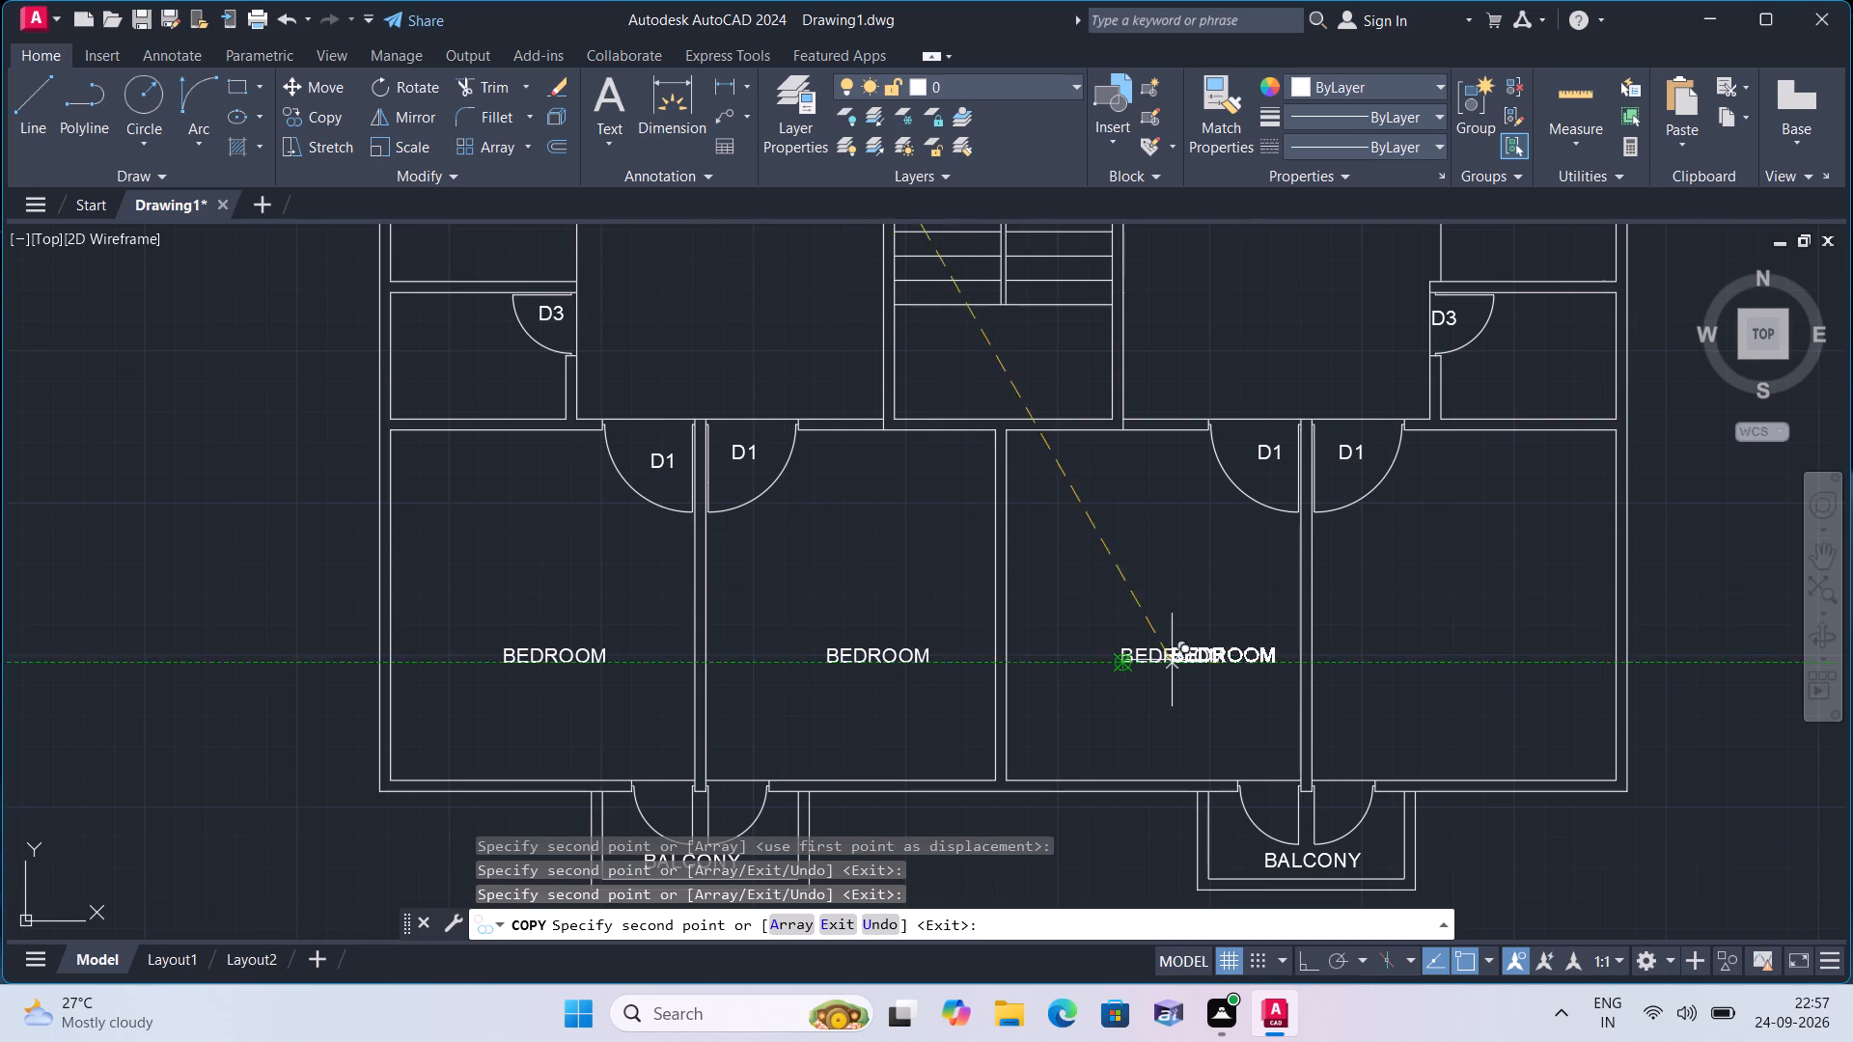
{"action": "left_click", "coordinate": [1419, 646]}
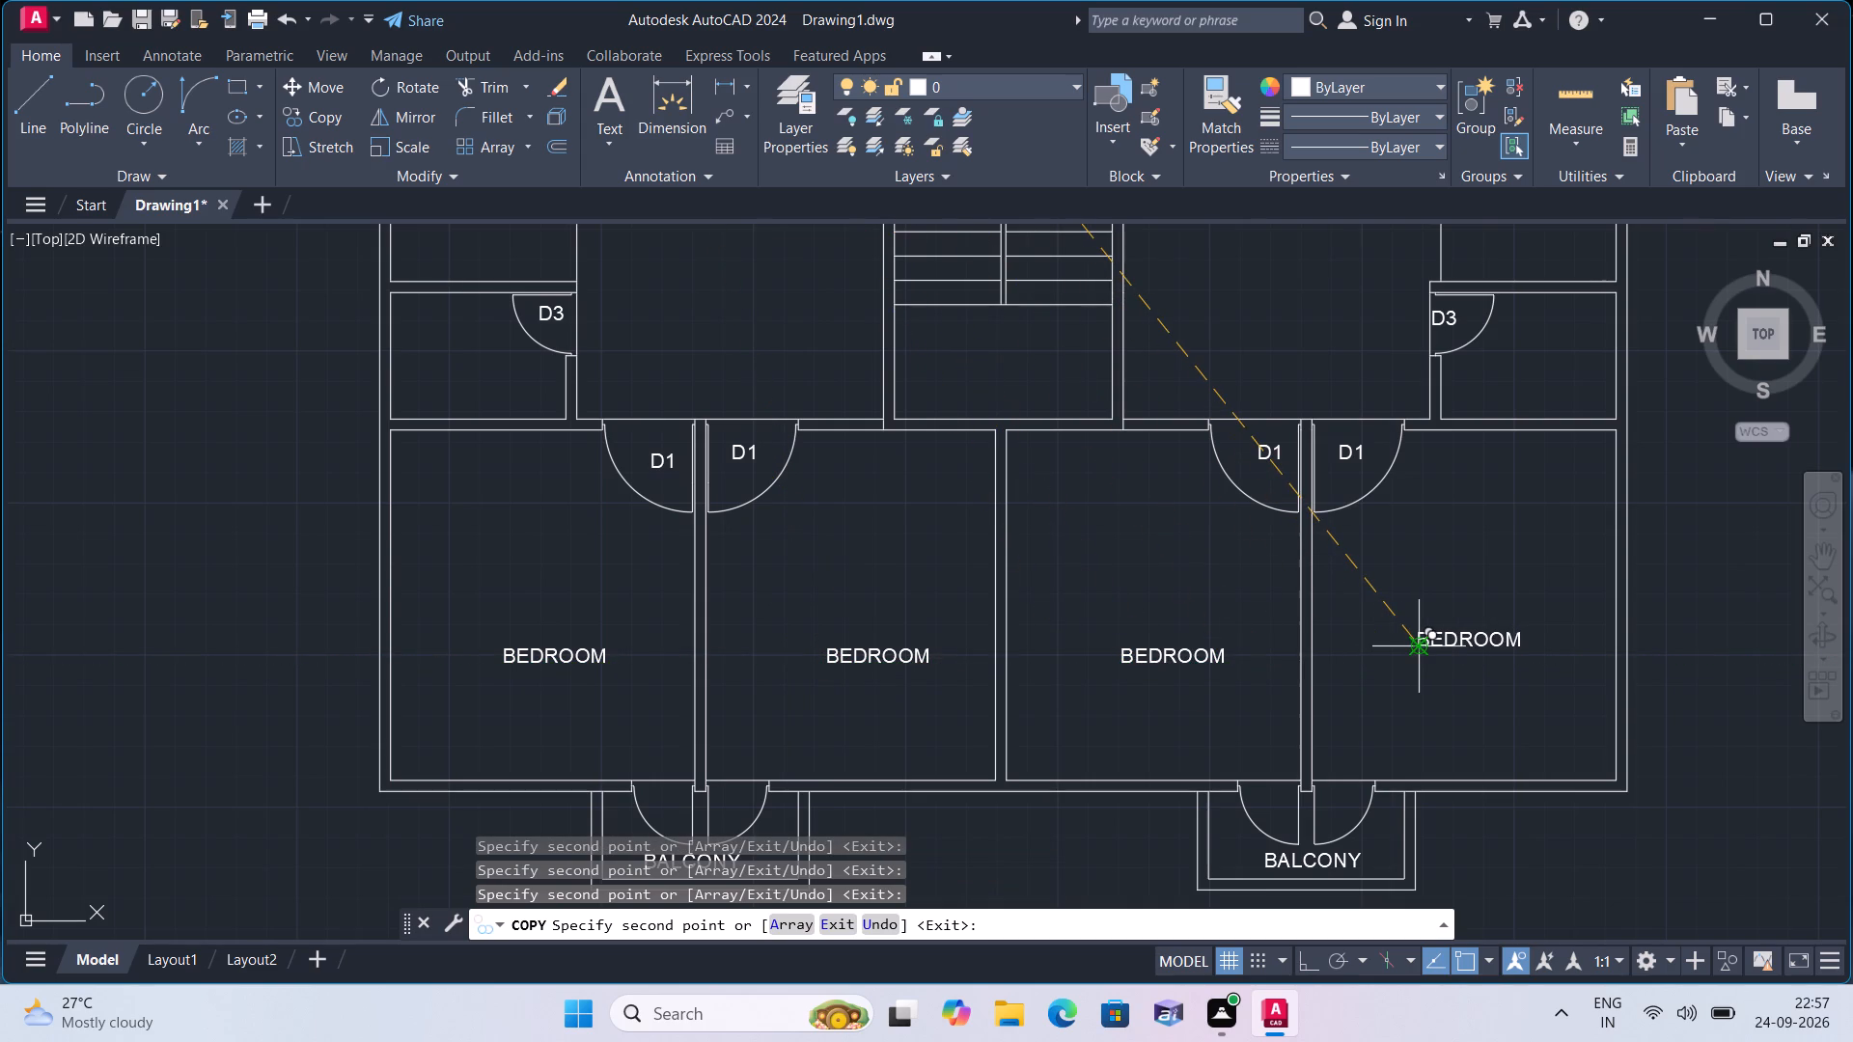
{"action": "key", "text": "space"}
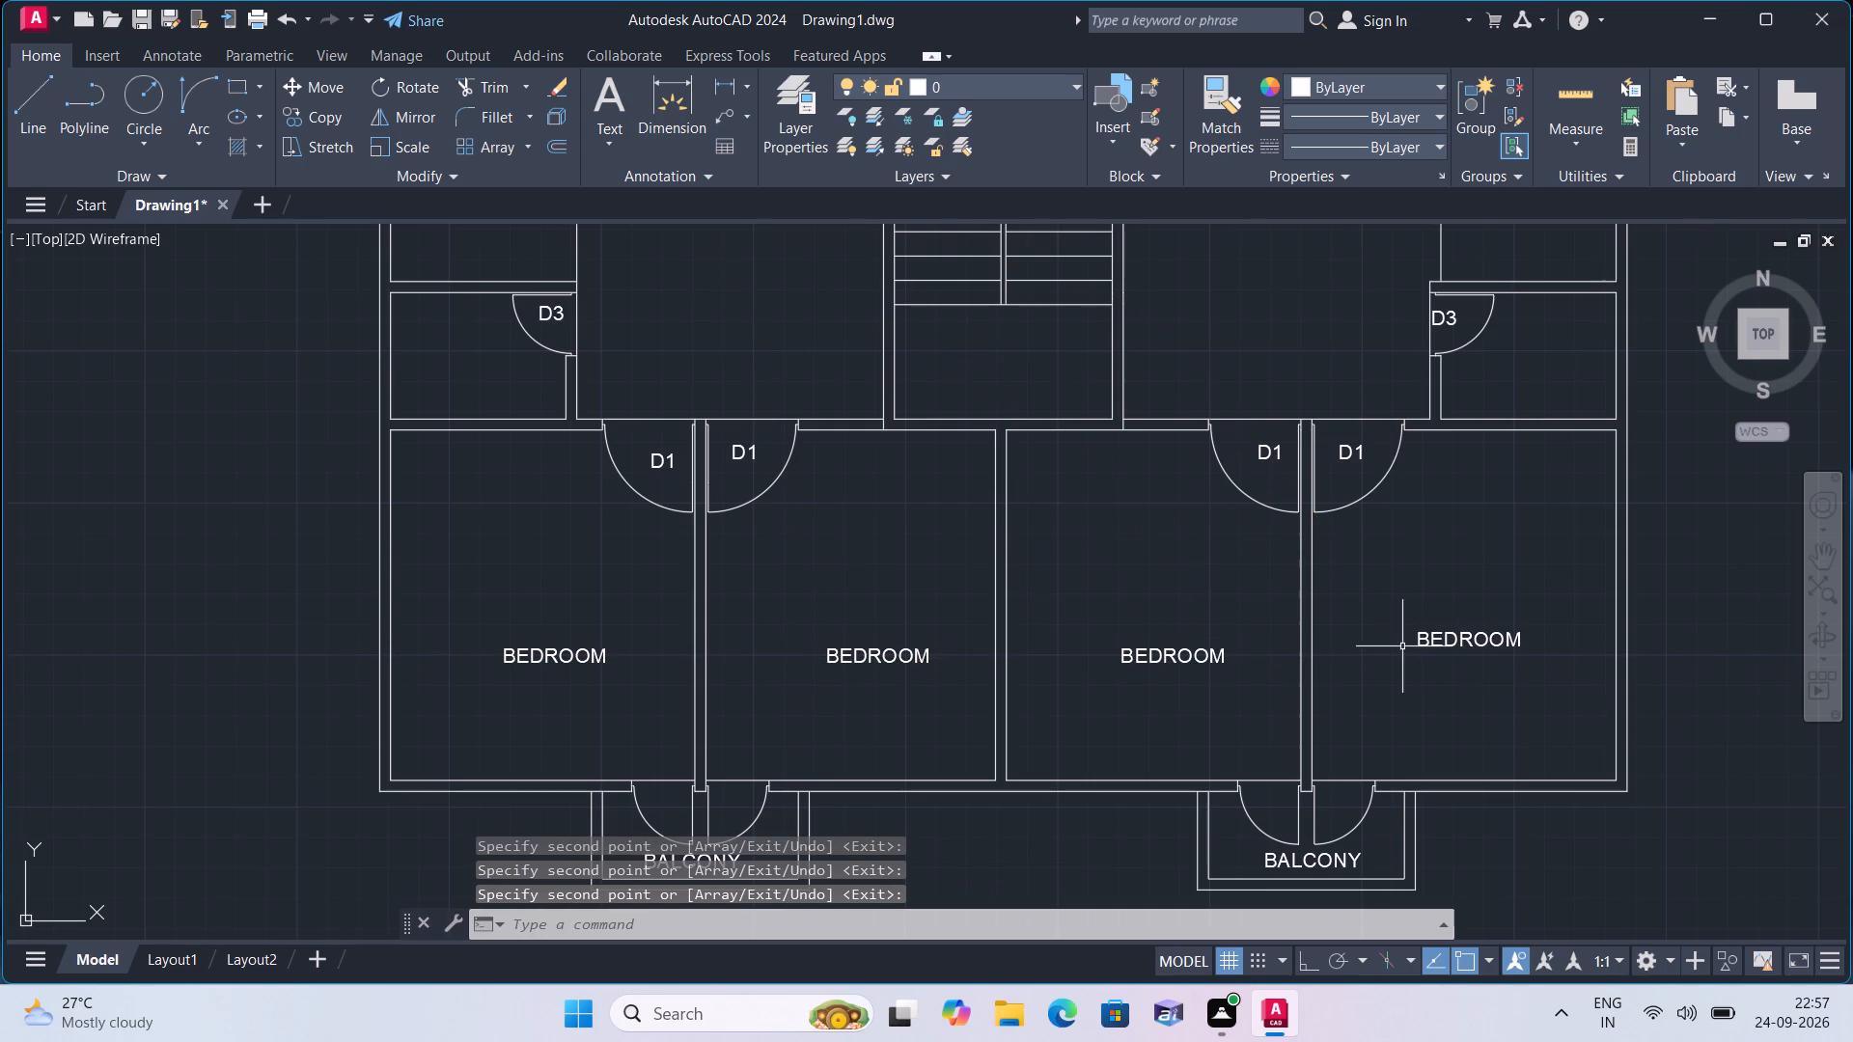
Copy the DRAW/DIN label from the northwest flat into the two unlabelled living rooms on either side of the staircase.
{"action": "middle_click_drag", "start_coordinate": [932, 600], "coordinate": [911, 760]}
{"action": "scroll", "coordinate": [854, 678], "scroll_direction": "down", "scroll_amount": 2}
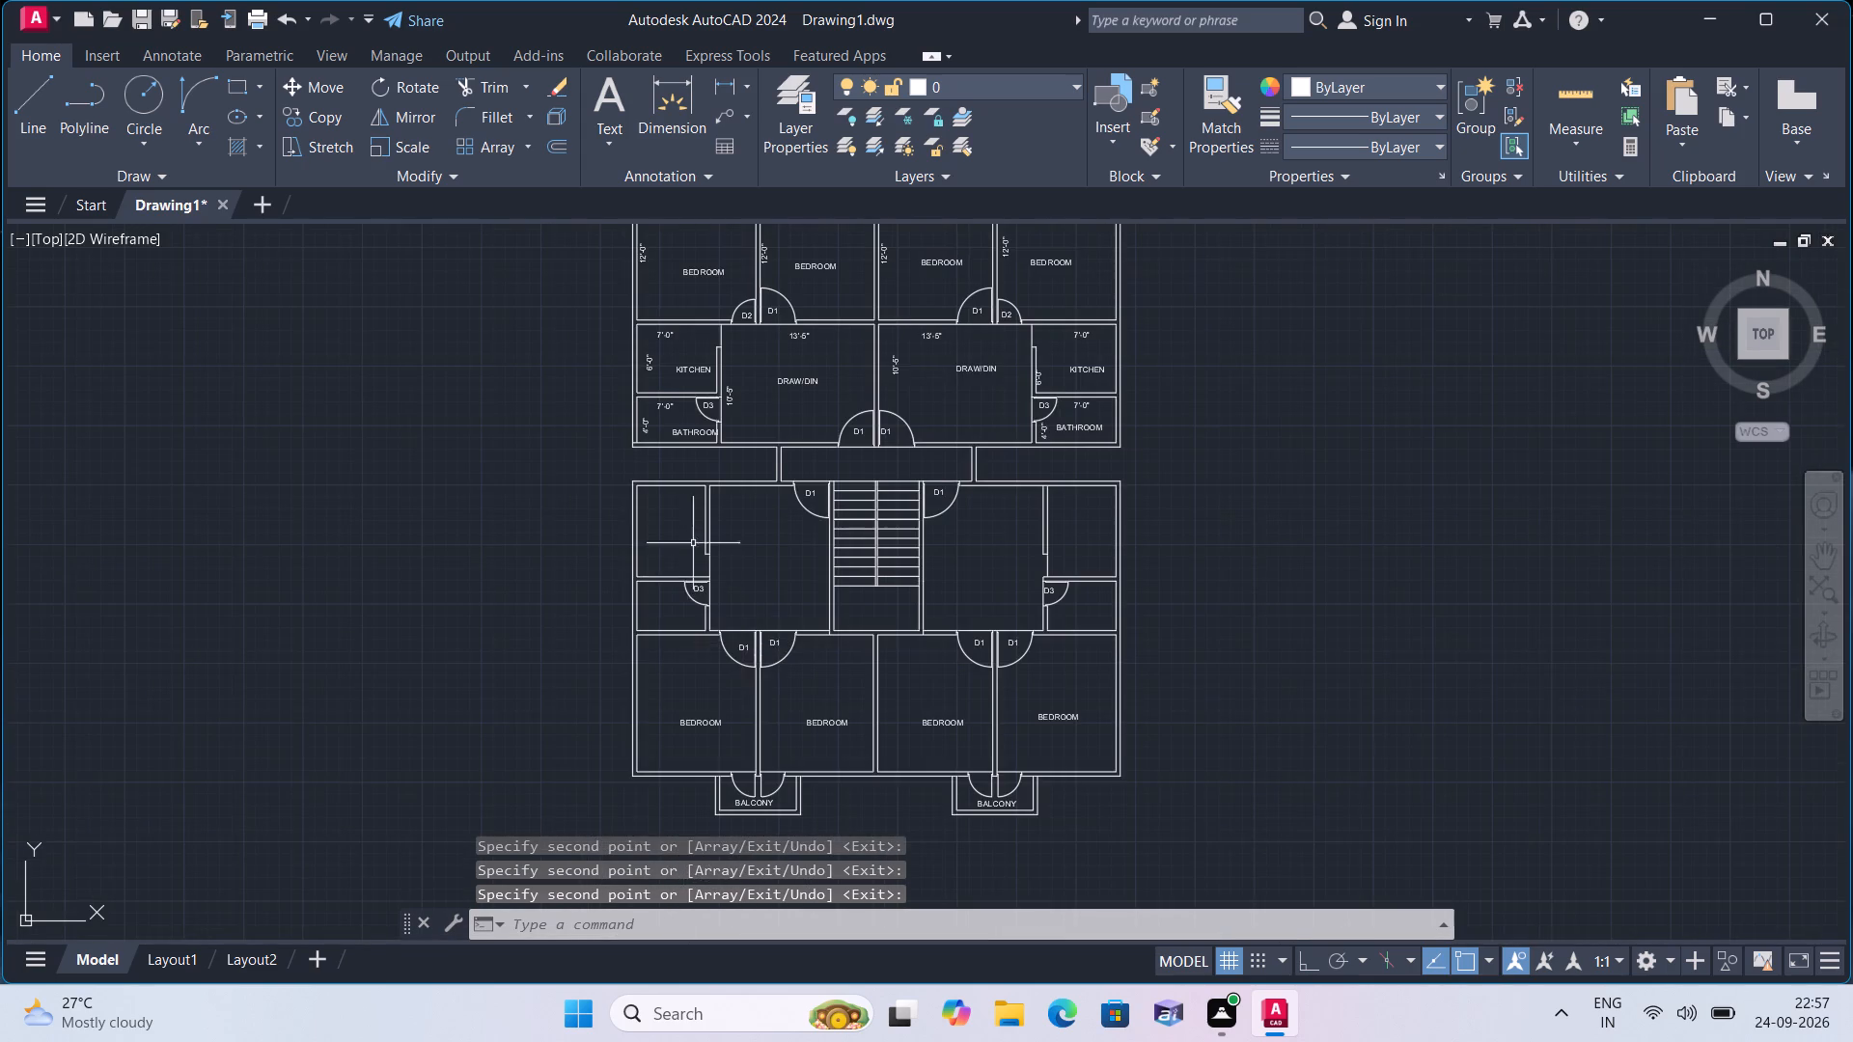
{"action": "middle_click_drag", "start_coordinate": [669, 609], "coordinate": [678, 729]}
{"action": "scroll", "coordinate": [784, 522], "scroll_direction": "up", "scroll_amount": 2}
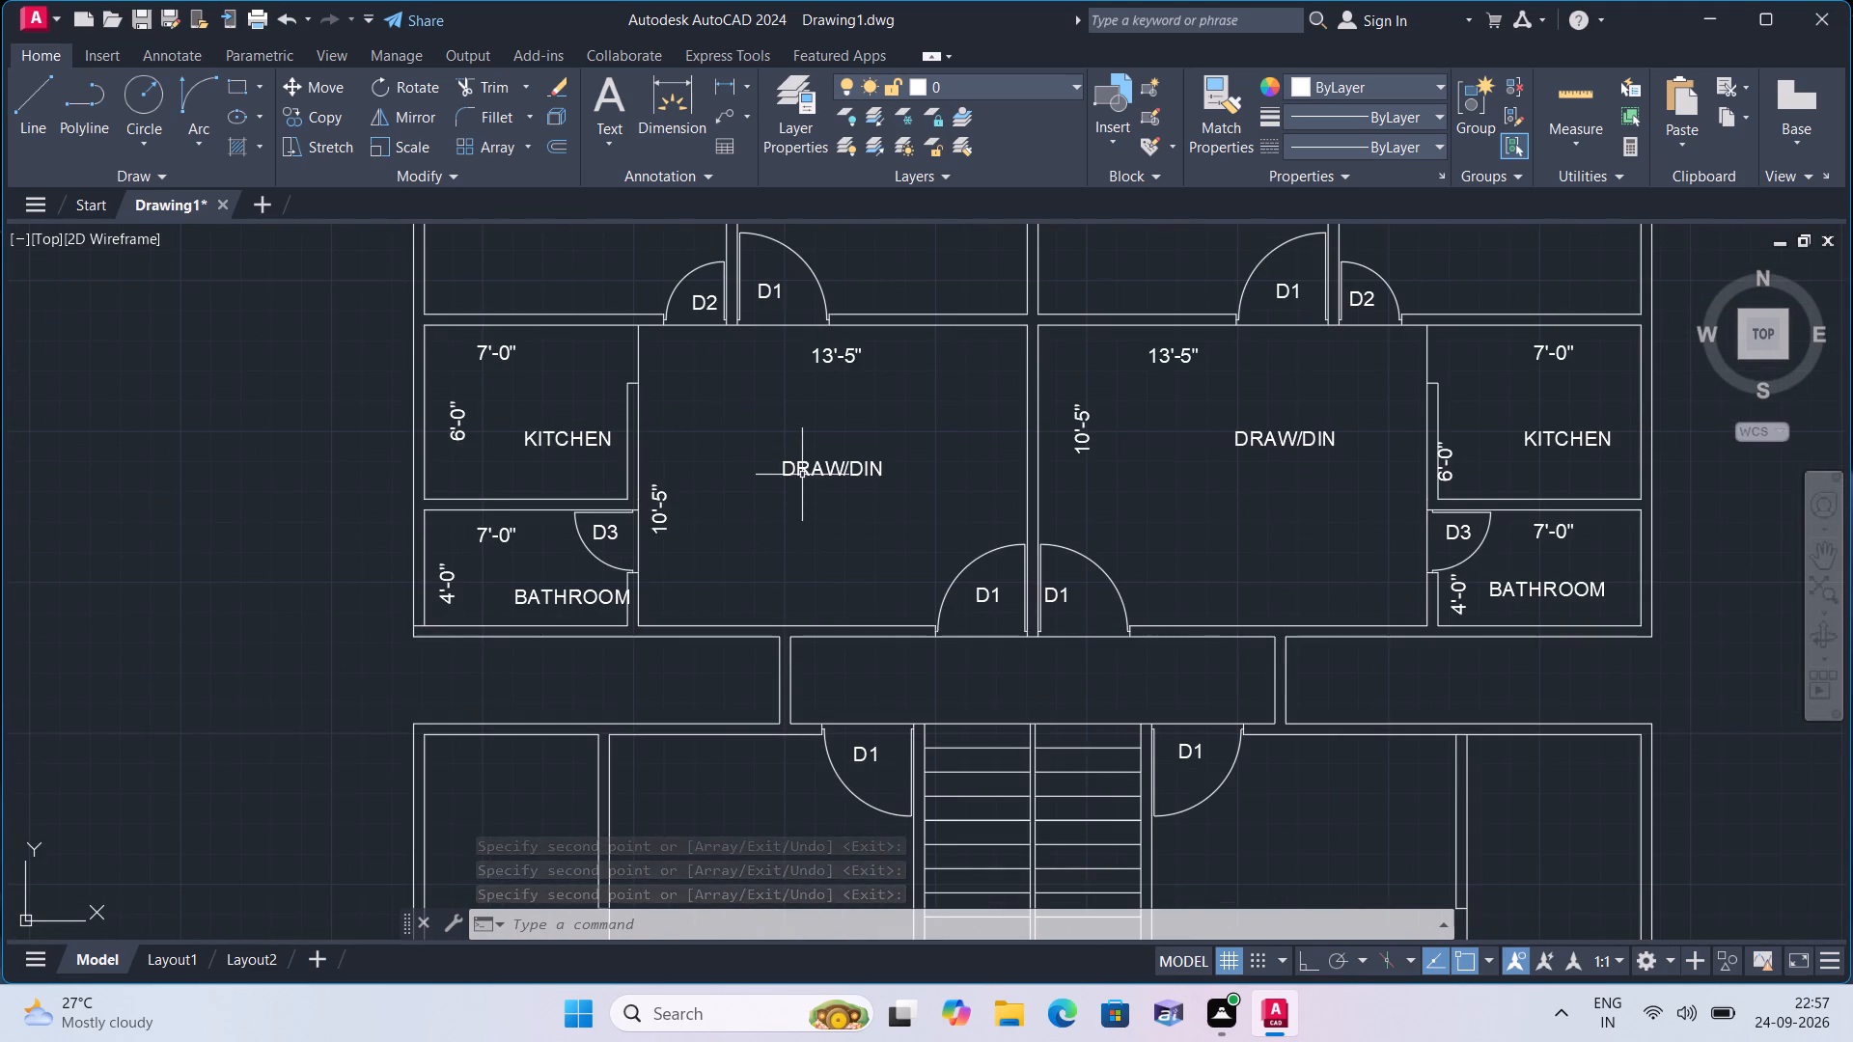
{"action": "left_click", "coordinate": [802, 475]}
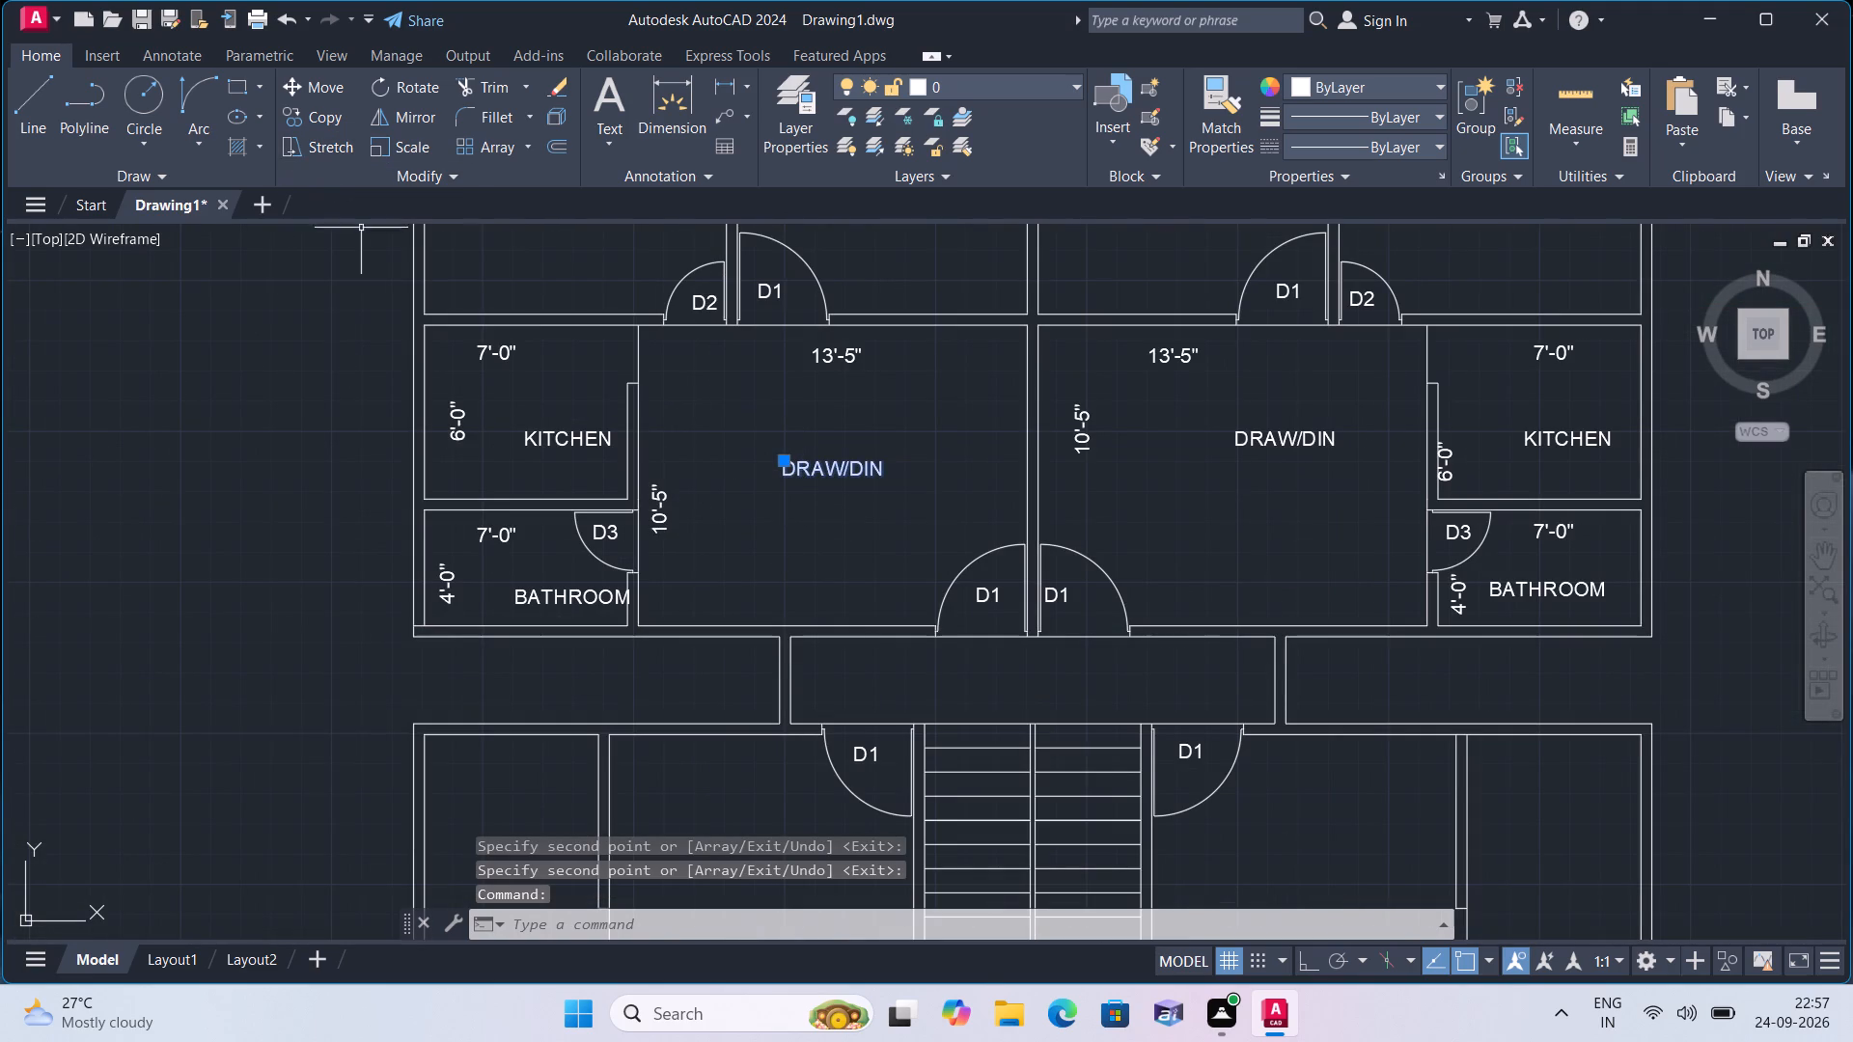
{"action": "left_click", "coordinate": [324, 115]}
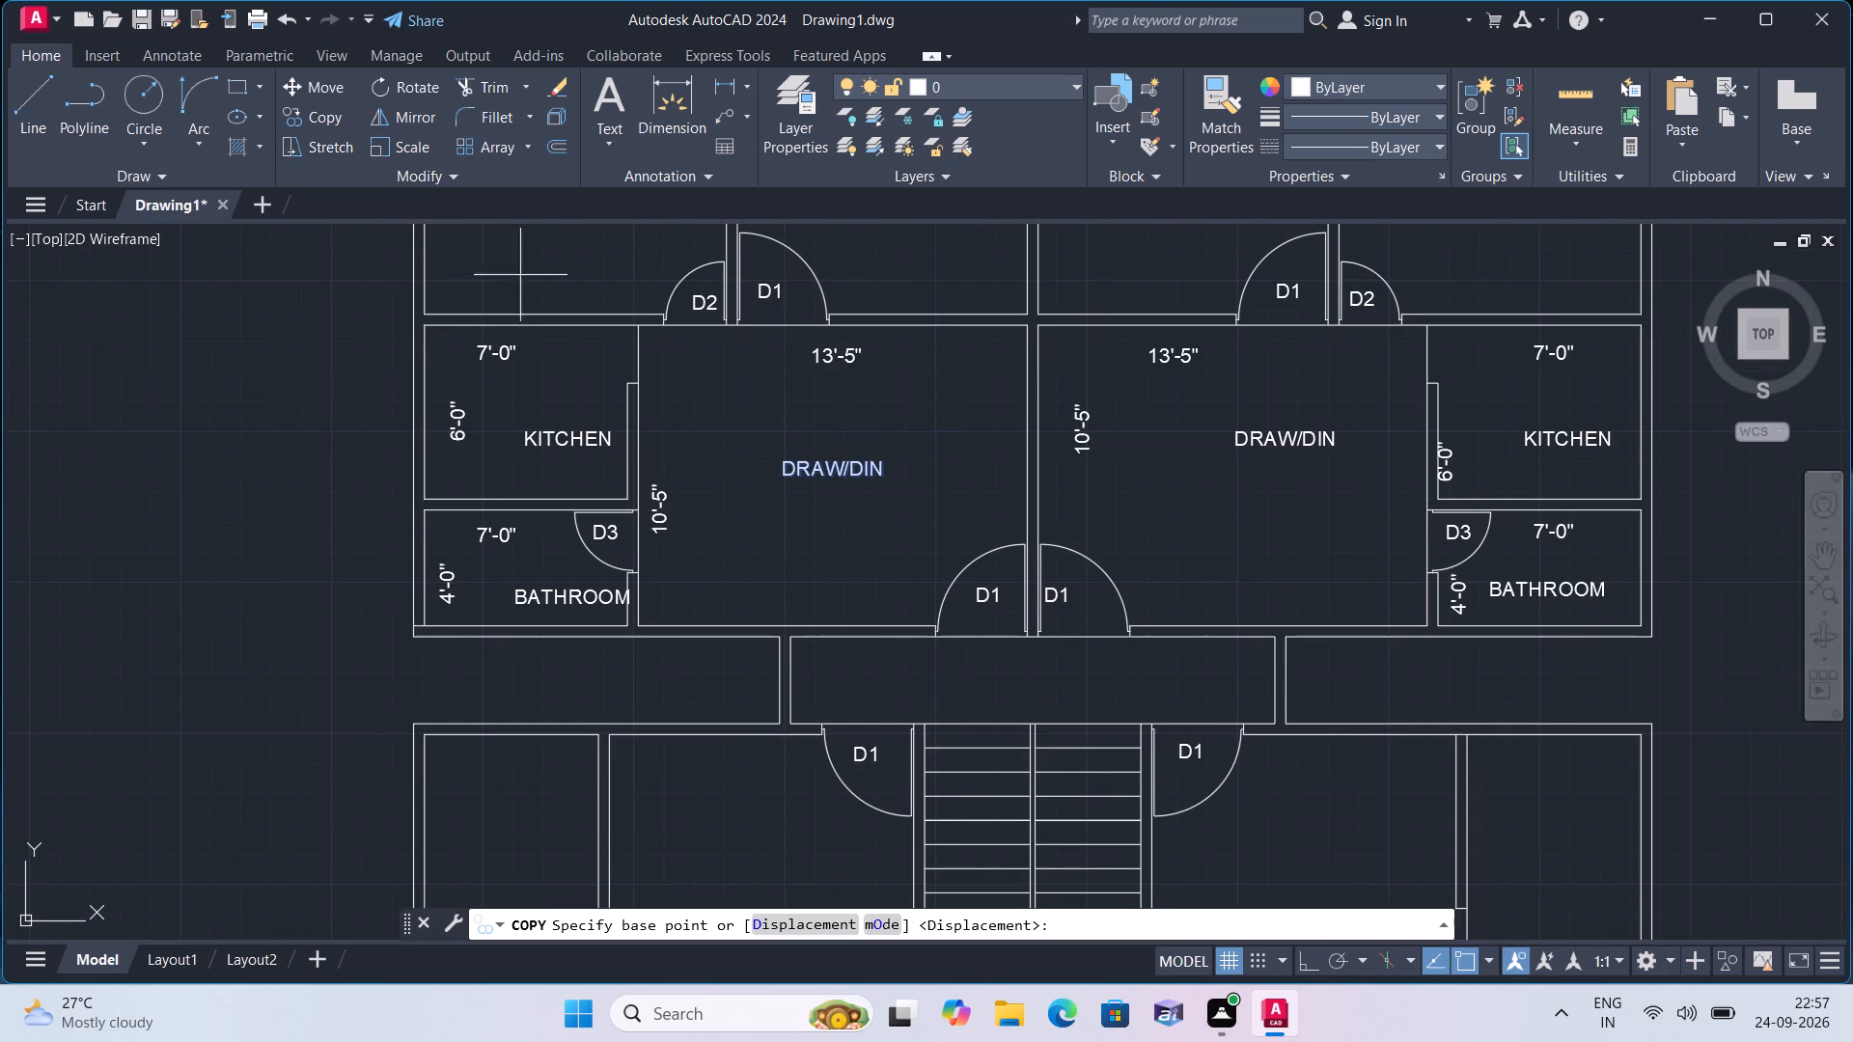
{"action": "left_click", "coordinate": [798, 467]}
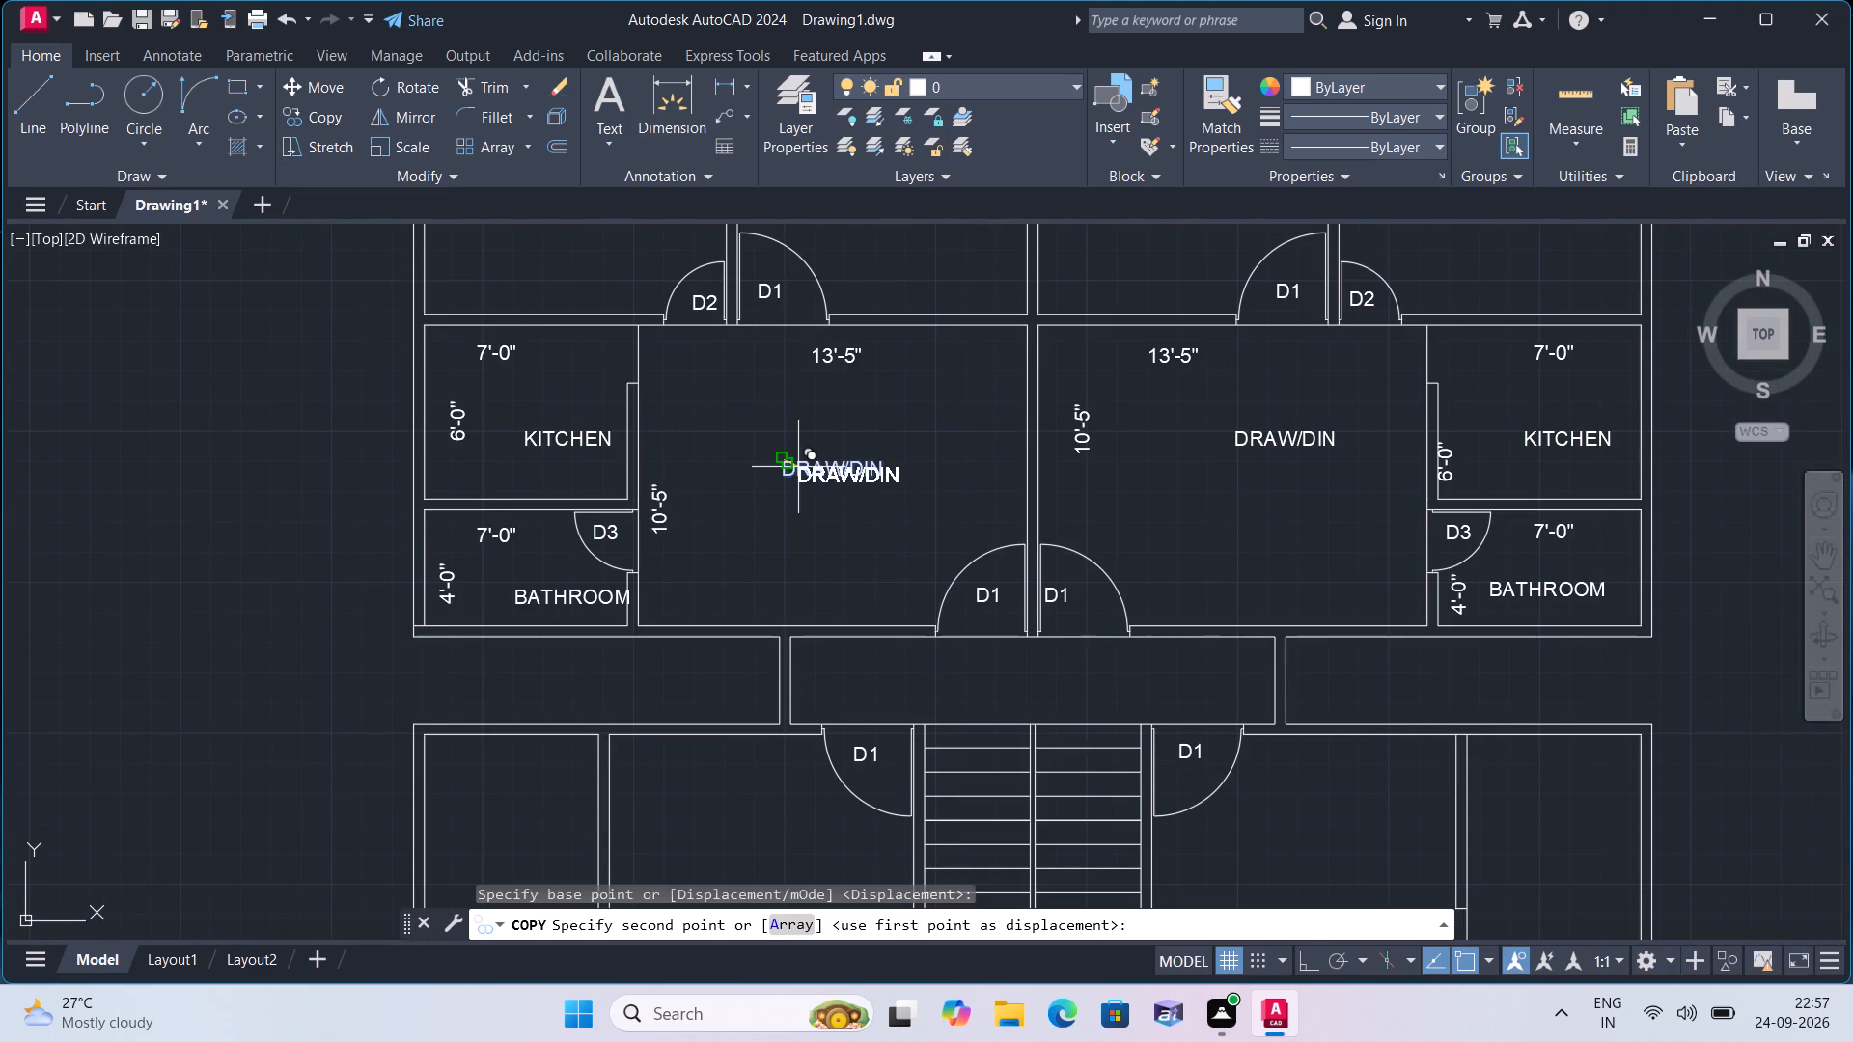
{"action": "scroll", "coordinate": [798, 468], "scroll_direction": "down", "scroll_amount": 3}
{"action": "scroll", "coordinate": [735, 661], "scroll_direction": "up", "scroll_amount": 3}
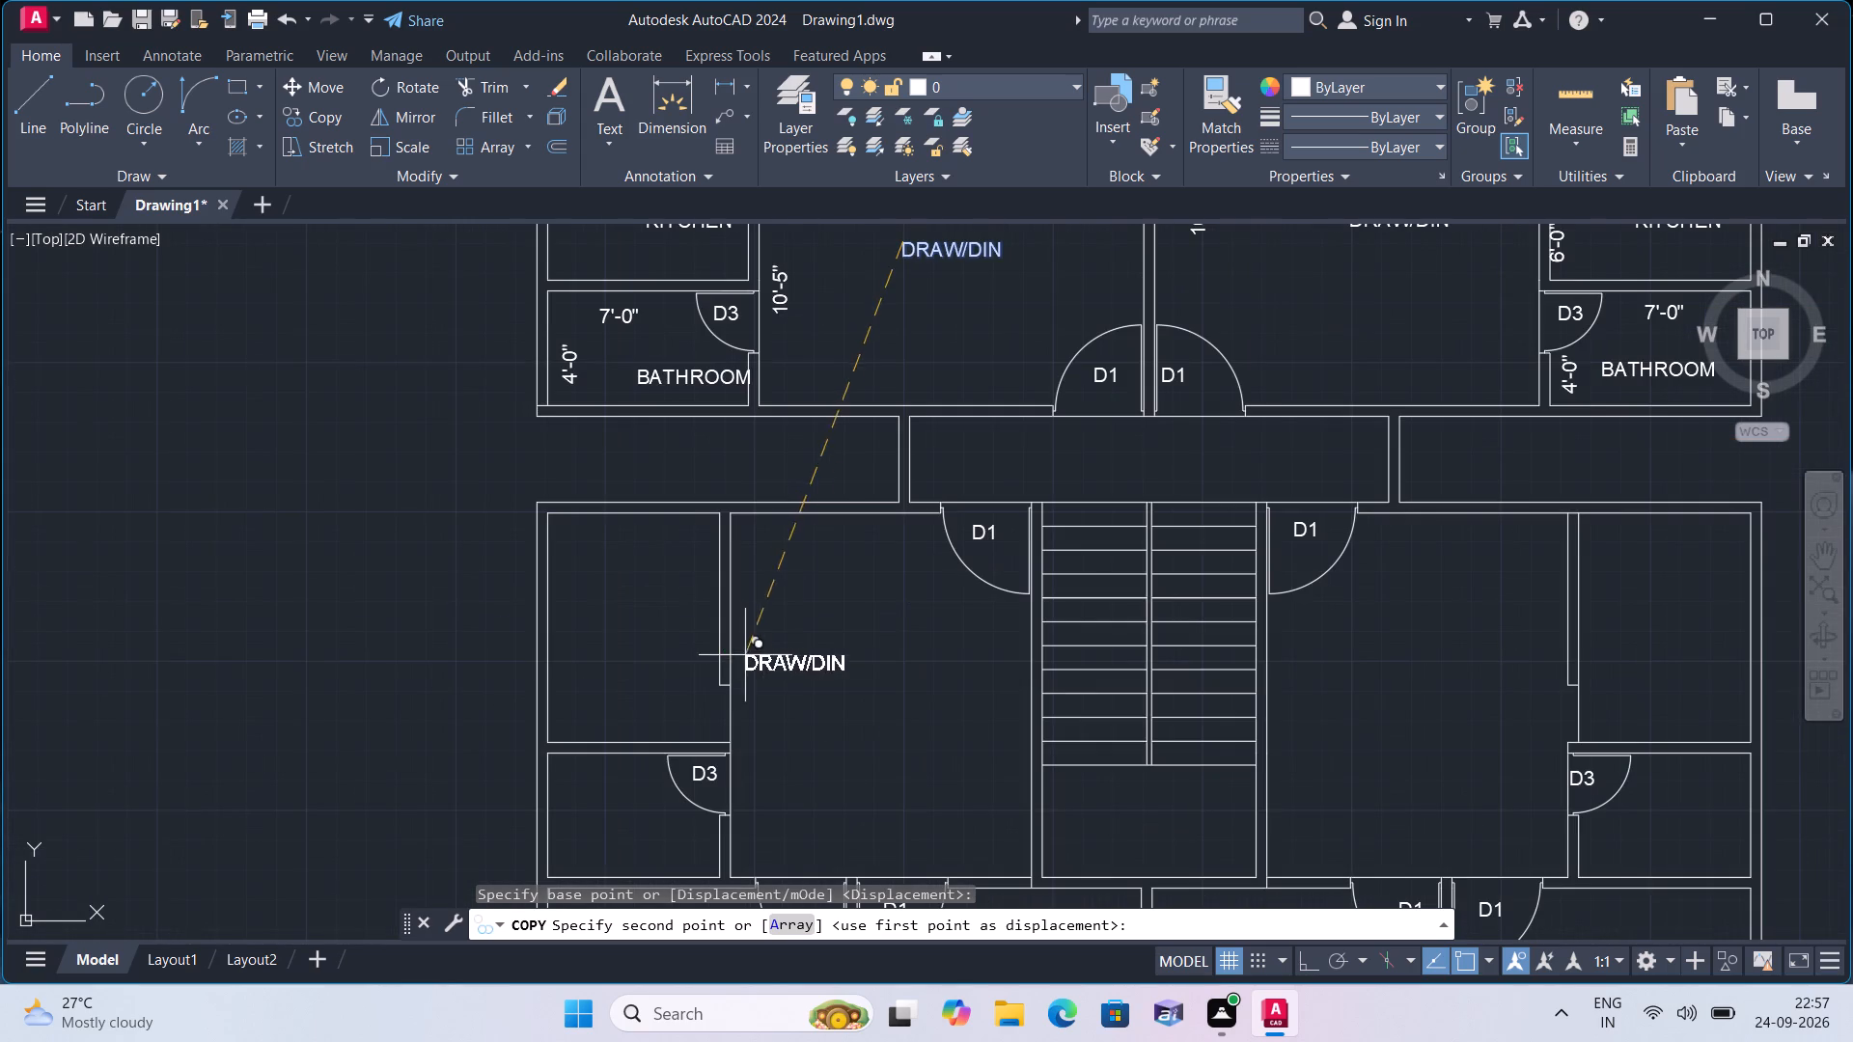
{"action": "middle_click_drag", "start_coordinate": [812, 656], "coordinate": [802, 534]}
{"action": "scroll", "coordinate": [813, 550], "scroll_direction": "up", "scroll_amount": 1}
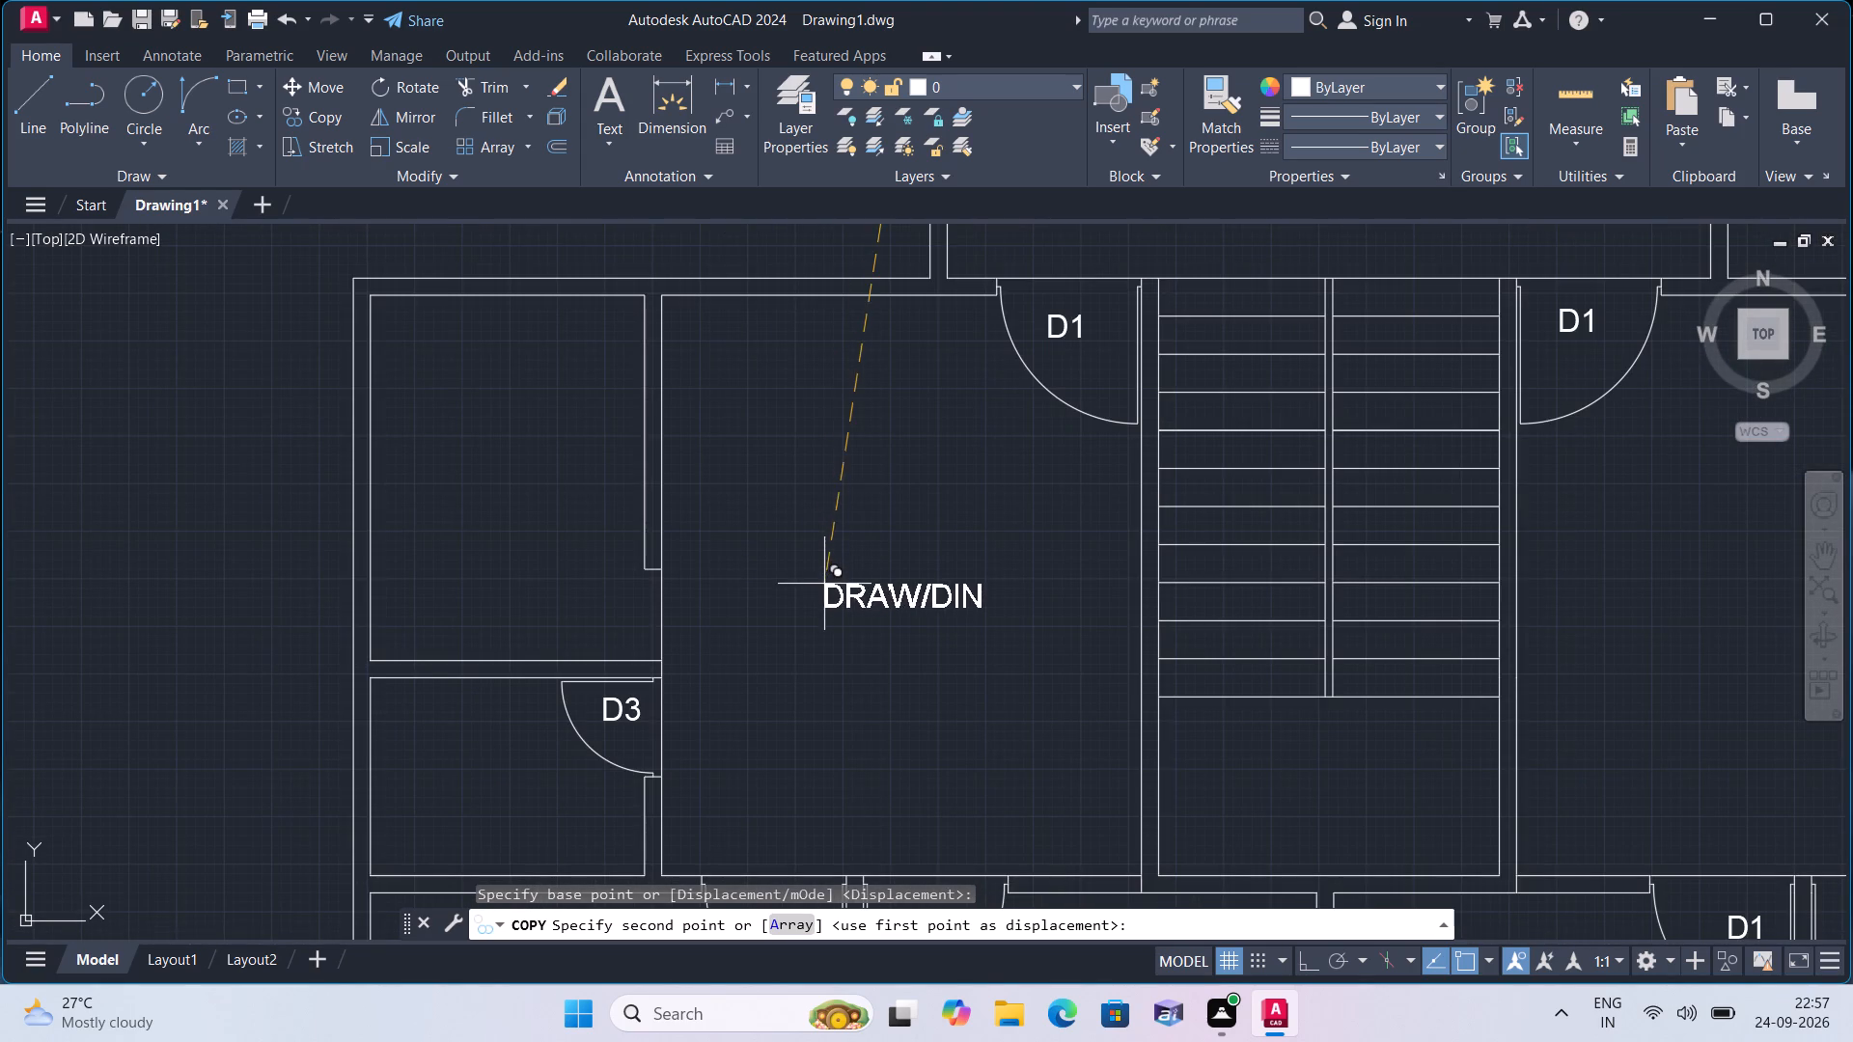
{"action": "left_click", "coordinate": [821, 600]}
{"action": "scroll", "coordinate": [826, 602], "scroll_direction": "down", "scroll_amount": 1}
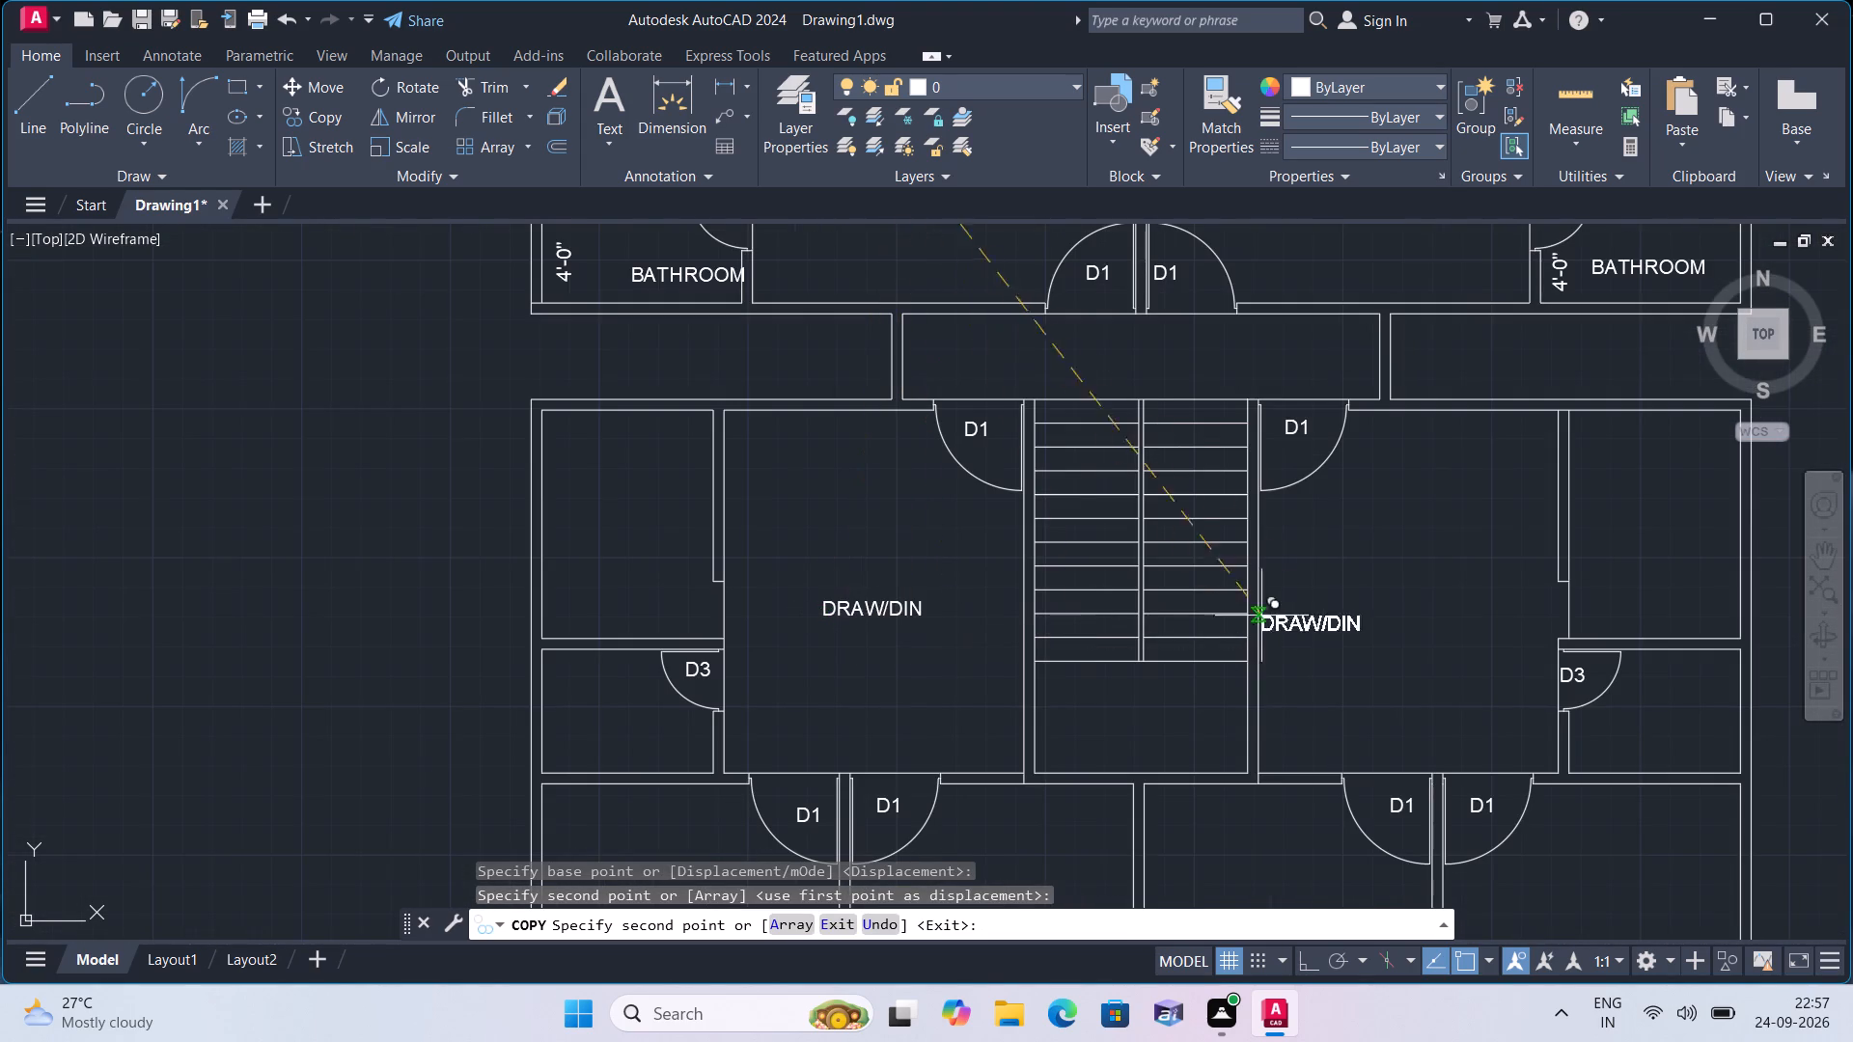
{"action": "left_click", "coordinate": [1350, 590]}
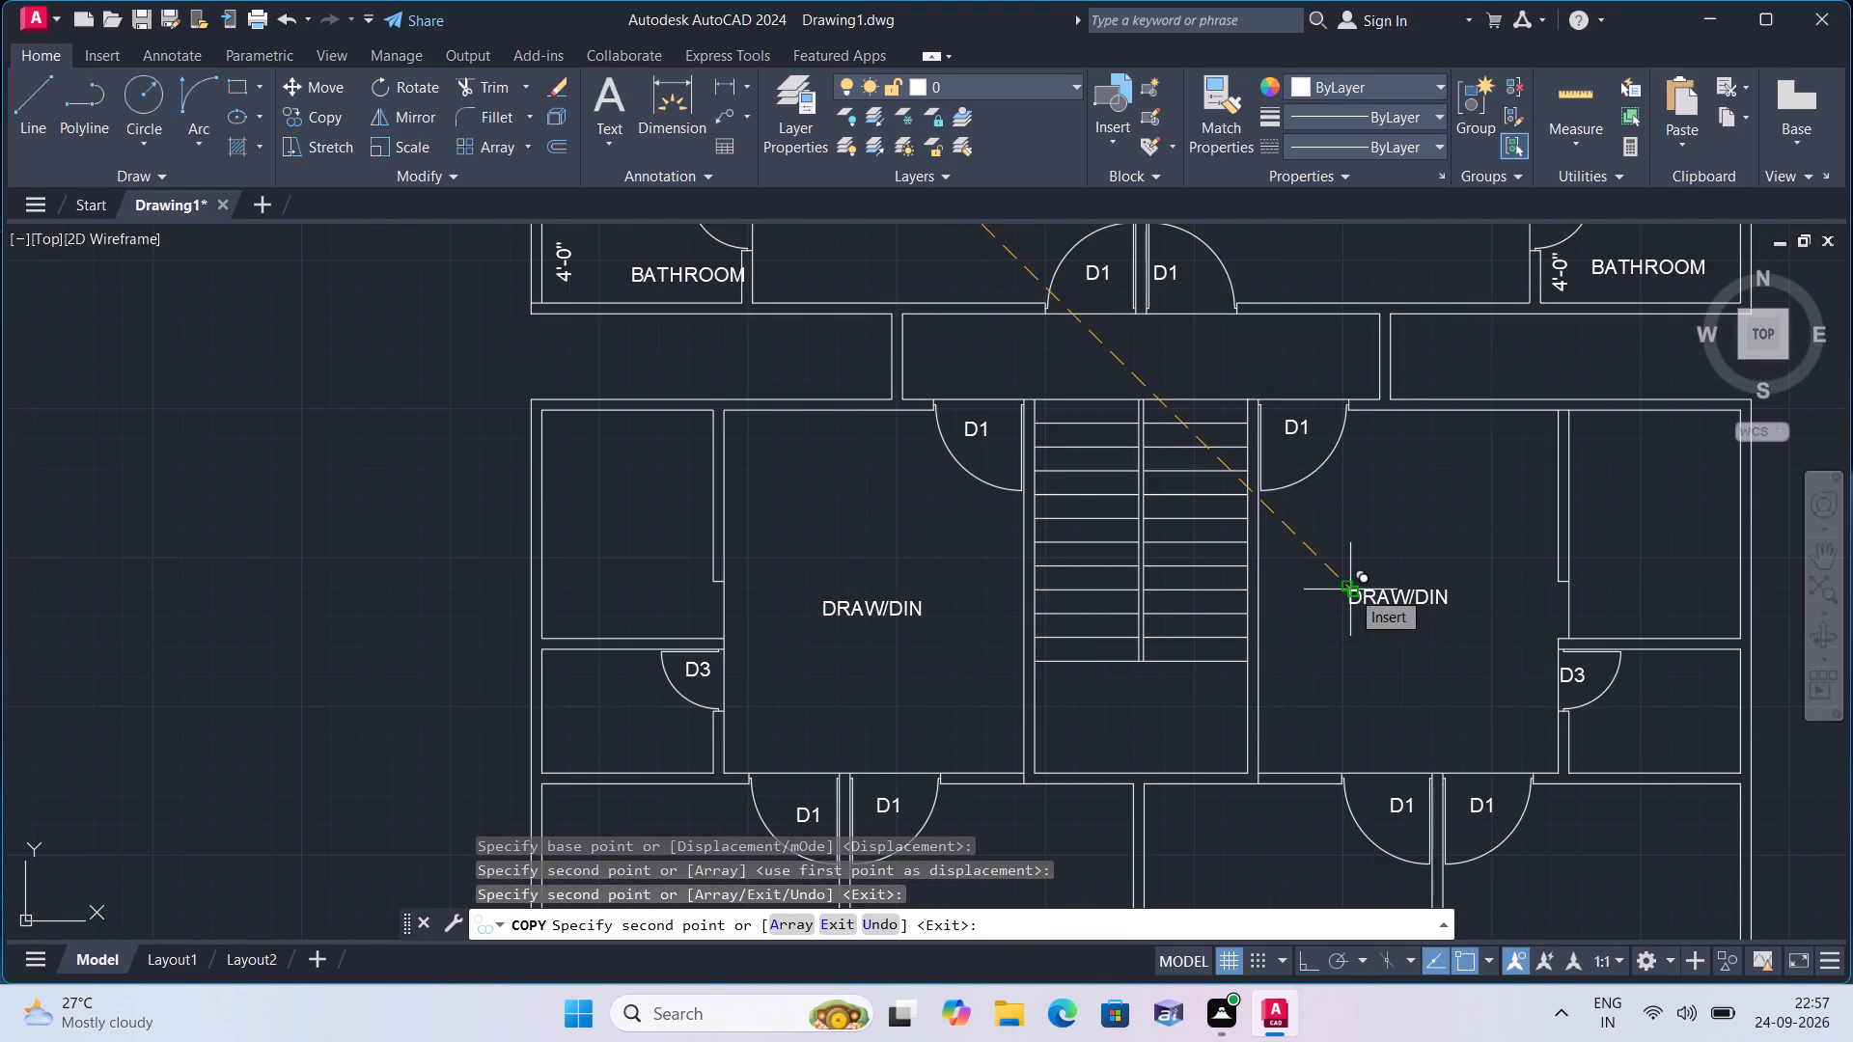
{"action": "key", "text": "space"}
Copy the KITCHEN label from the northwest flat into the upper west and upper east side rooms of the two southern flats.
{"action": "scroll", "coordinate": [1350, 590], "scroll_direction": "down", "scroll_amount": 2}
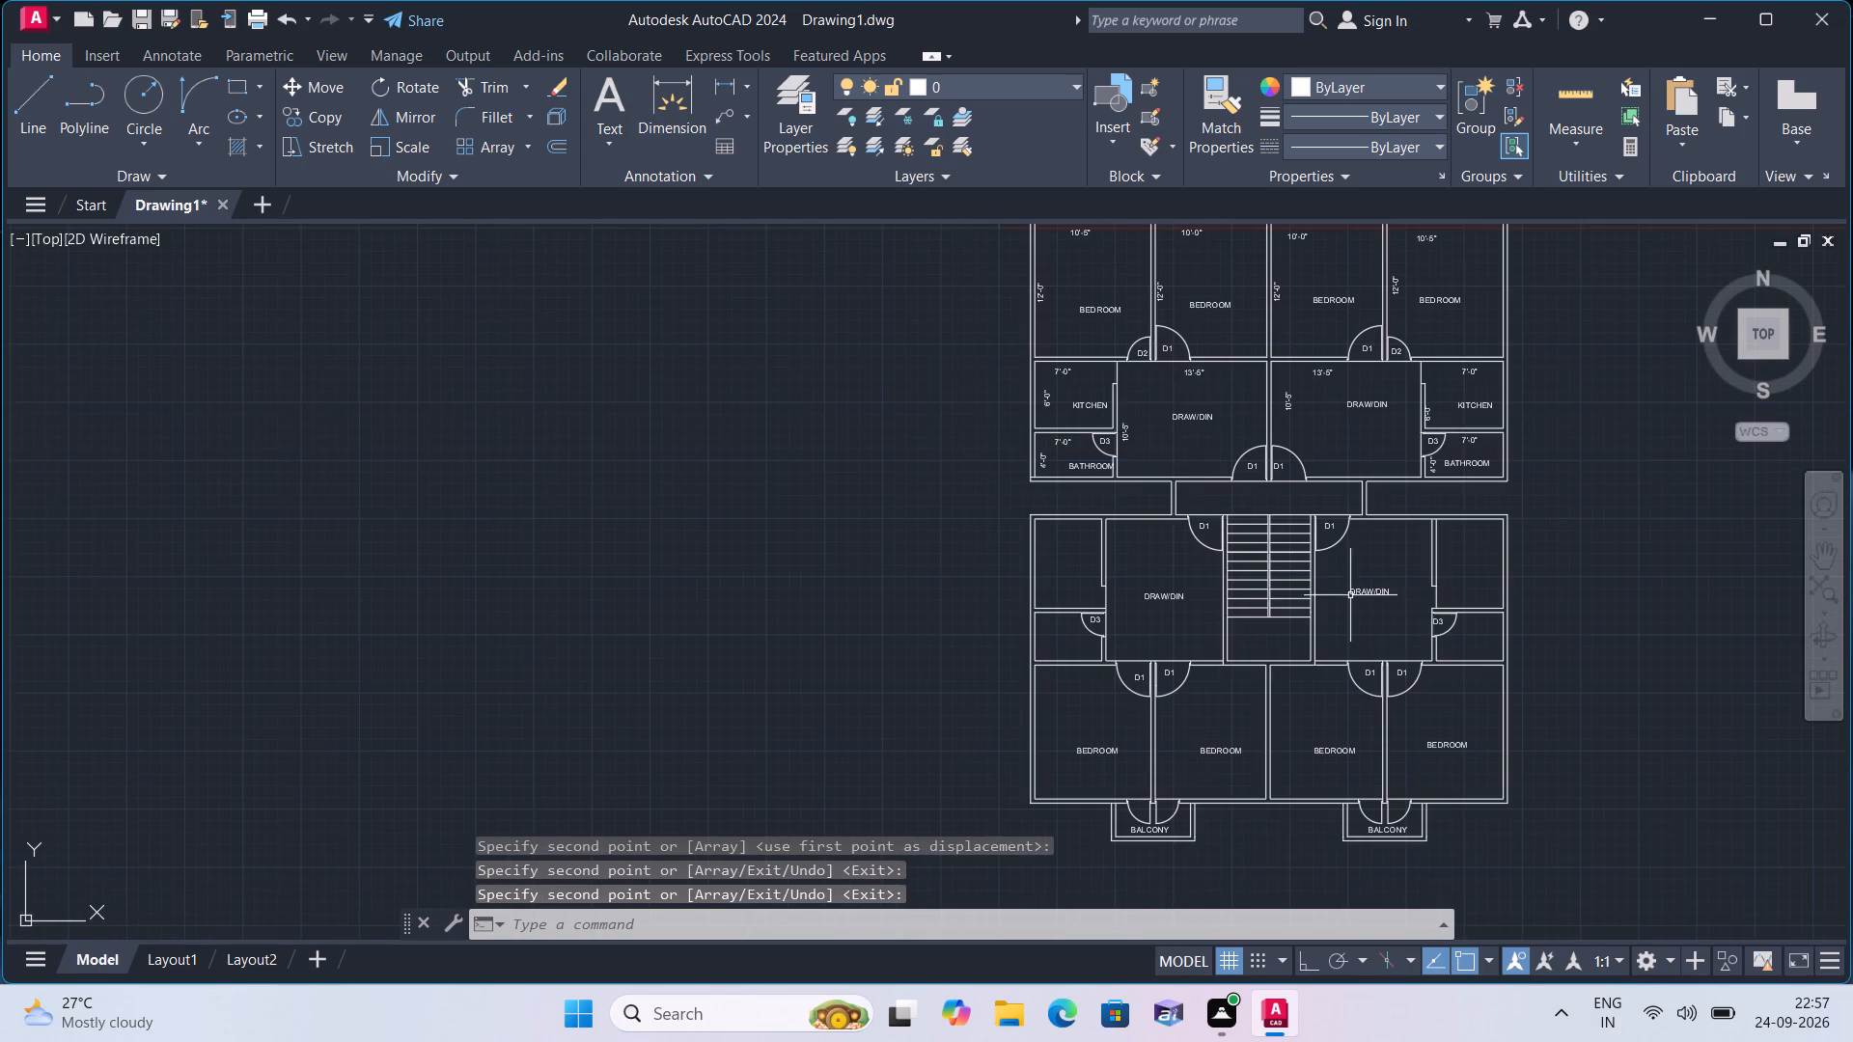
{"action": "scroll", "coordinate": [1102, 394], "scroll_direction": "up", "scroll_amount": 3}
{"action": "scroll", "coordinate": [1102, 398], "scroll_direction": "down", "scroll_amount": 1}
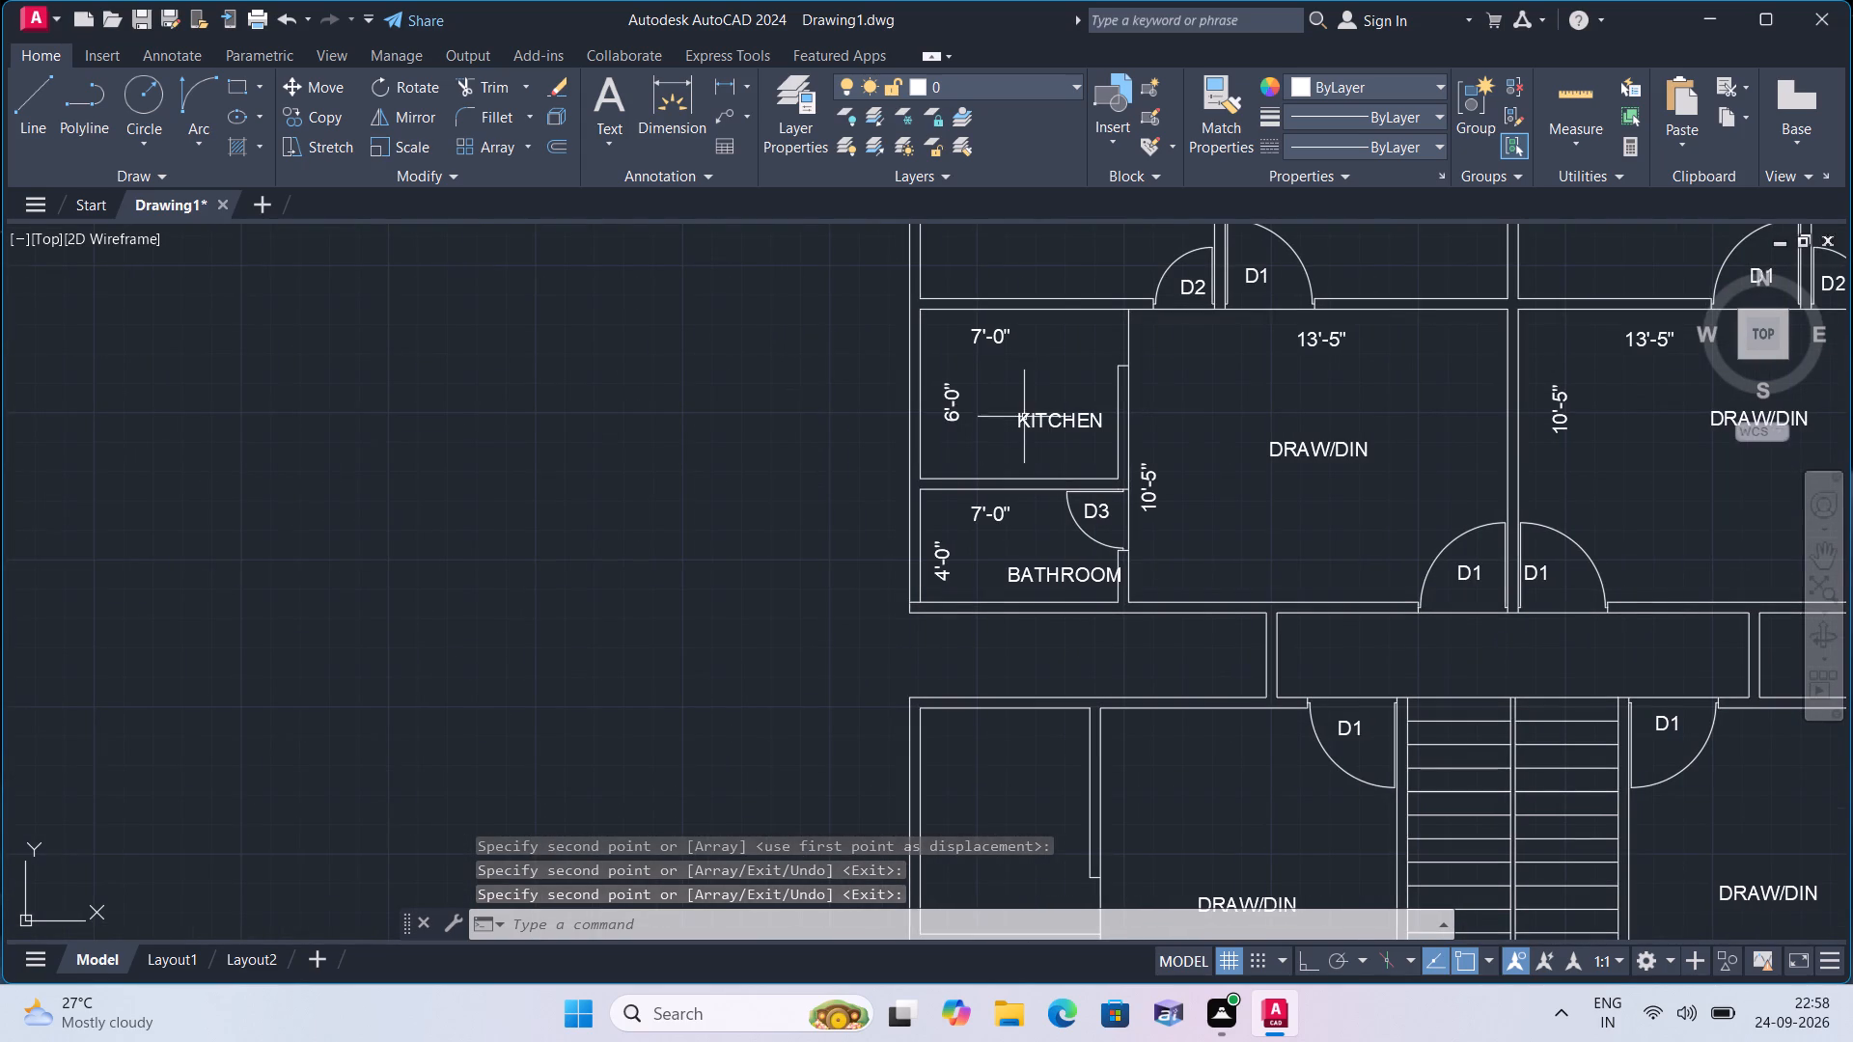
{"action": "left_click", "coordinate": [1031, 420]}
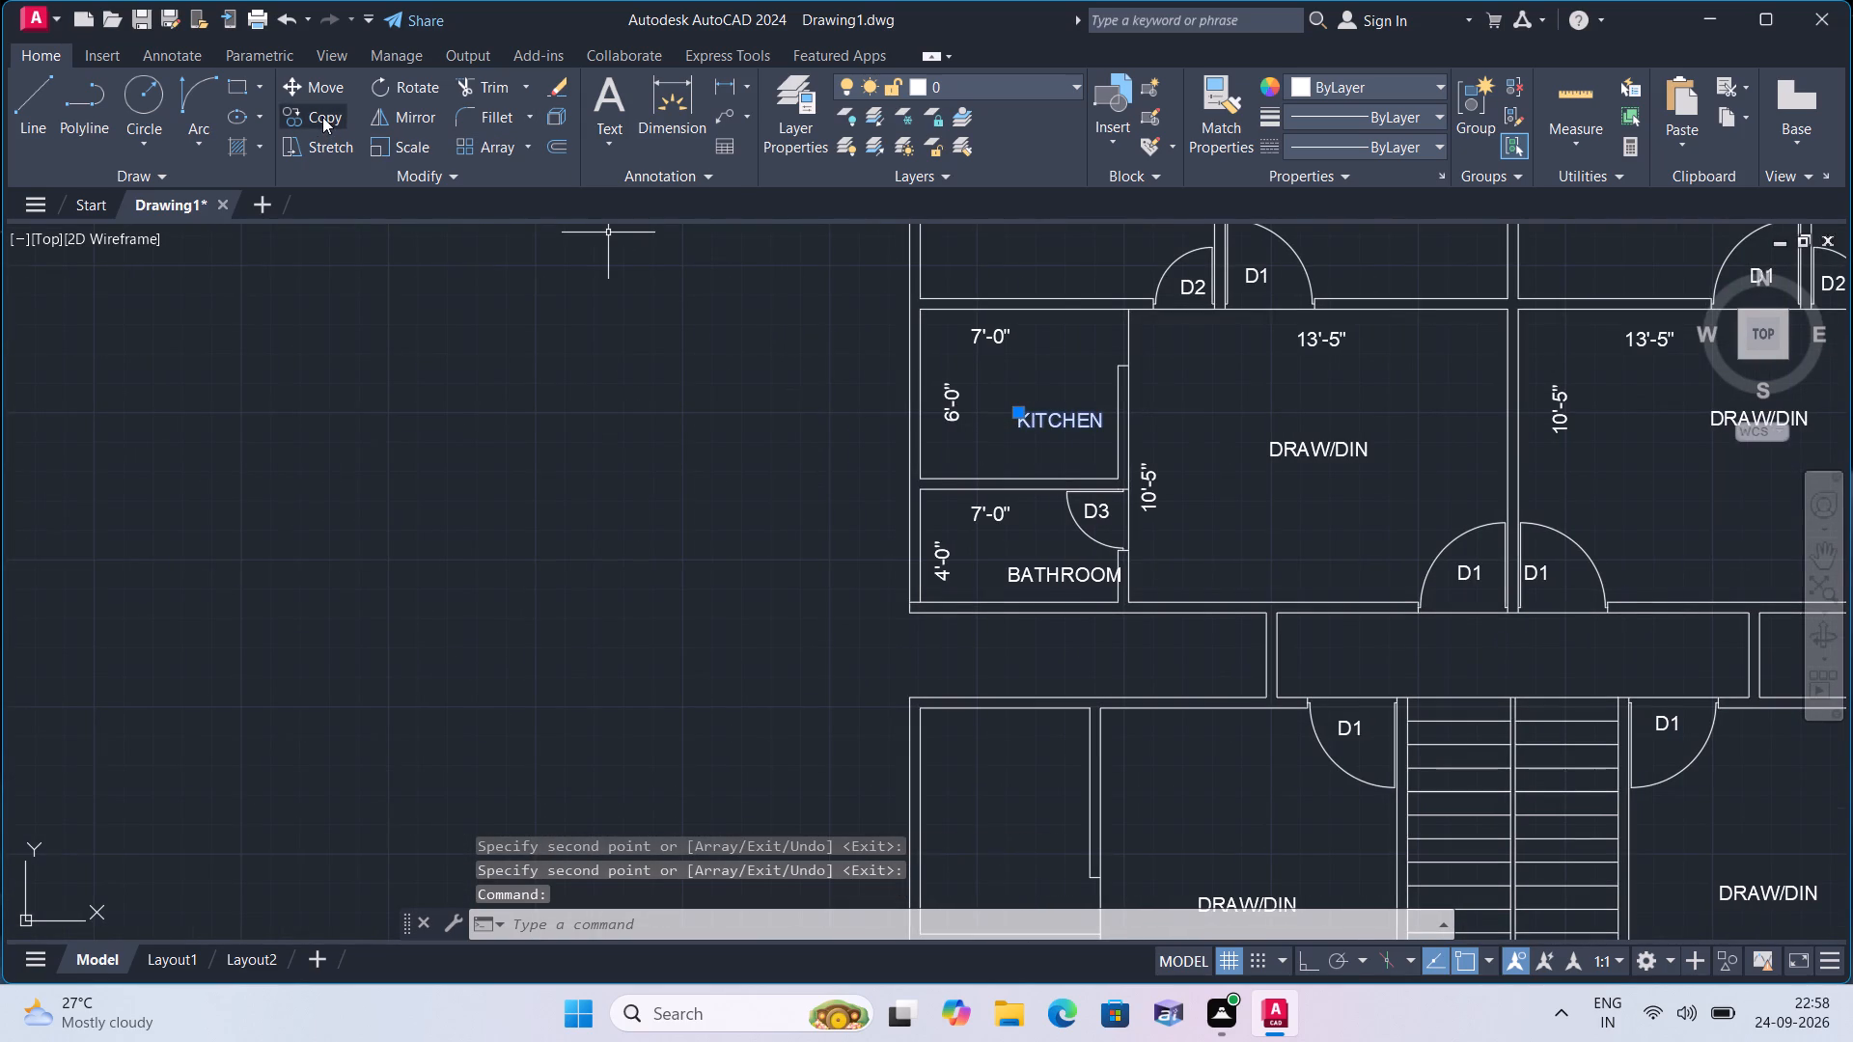
{"action": "left_click", "coordinate": [322, 117]}
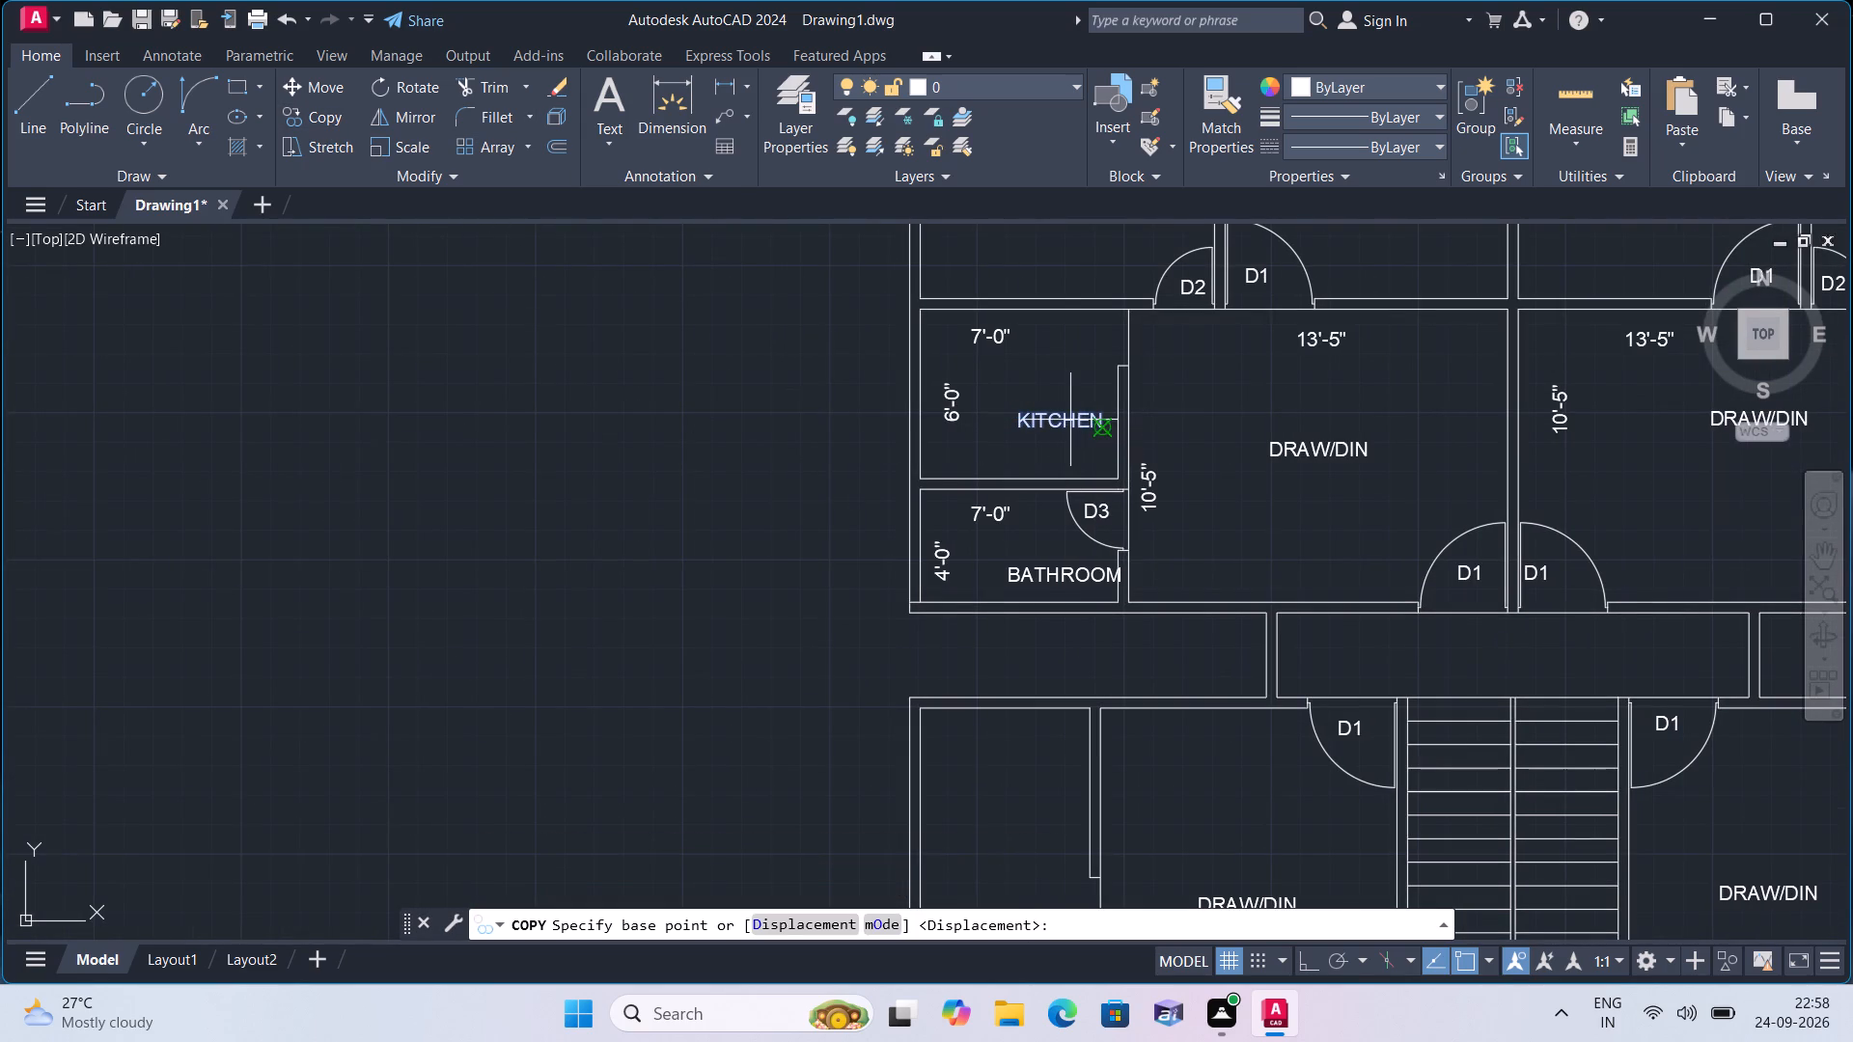
{"action": "left_click", "coordinate": [1070, 420]}
{"action": "scroll", "coordinate": [1070, 470], "scroll_direction": "down", "scroll_amount": 2}
{"action": "scroll", "coordinate": [1061, 657], "scroll_direction": "up", "scroll_amount": 3}
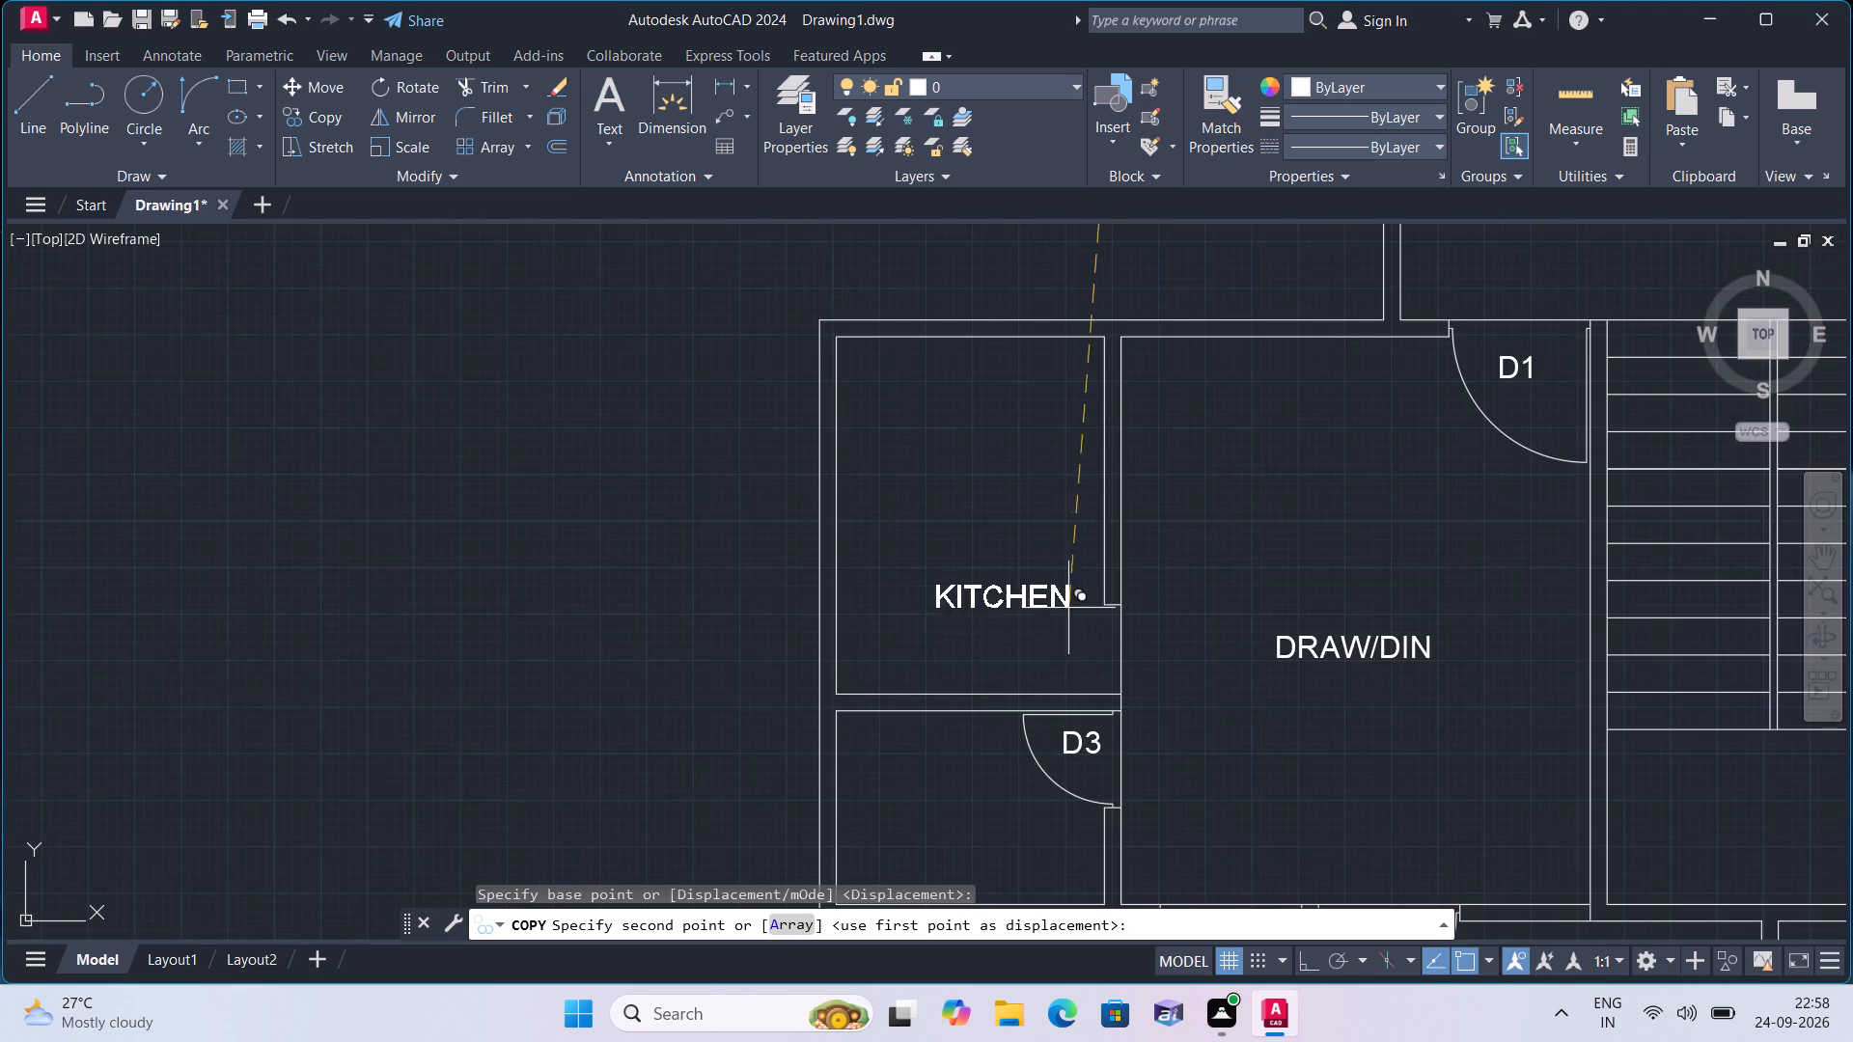
{"action": "left_click", "coordinate": [1043, 563]}
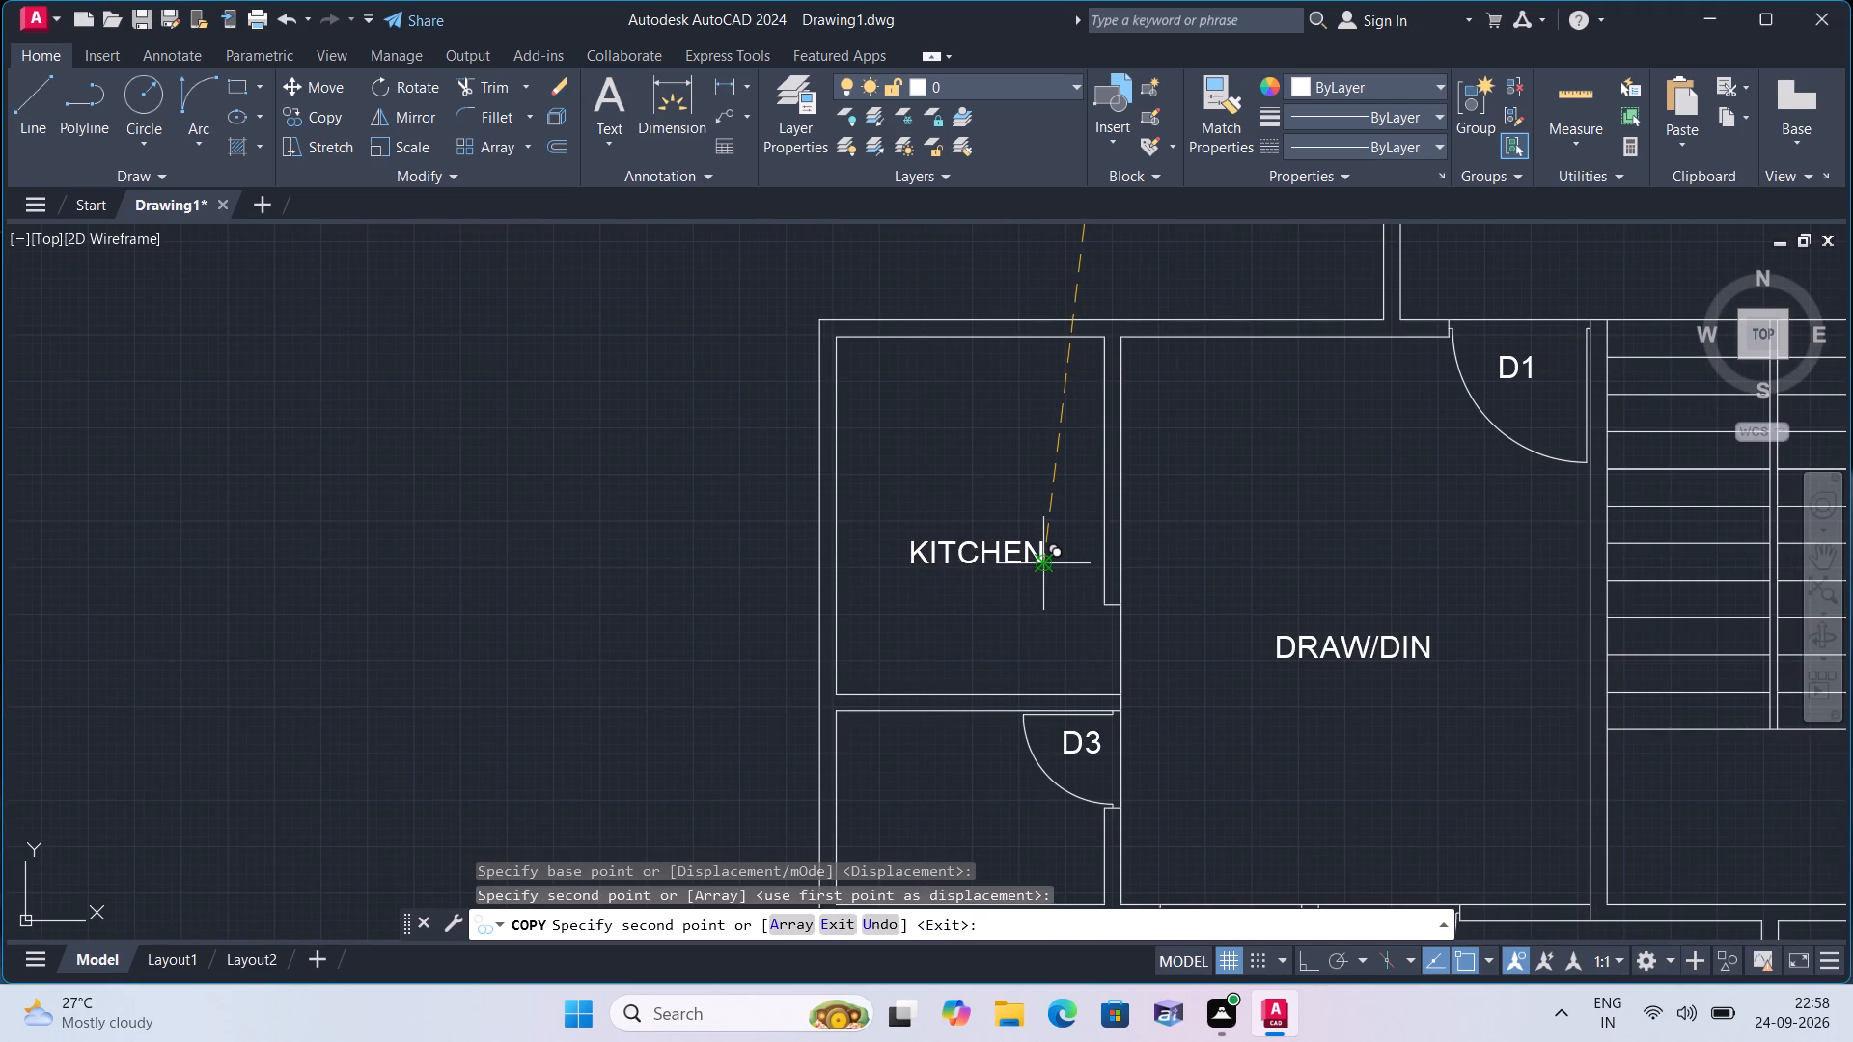
{"action": "scroll", "coordinate": [1043, 563], "scroll_direction": "down", "scroll_amount": 1}
{"action": "middle_click_drag", "start_coordinate": [1369, 593], "coordinate": [1357, 590]}
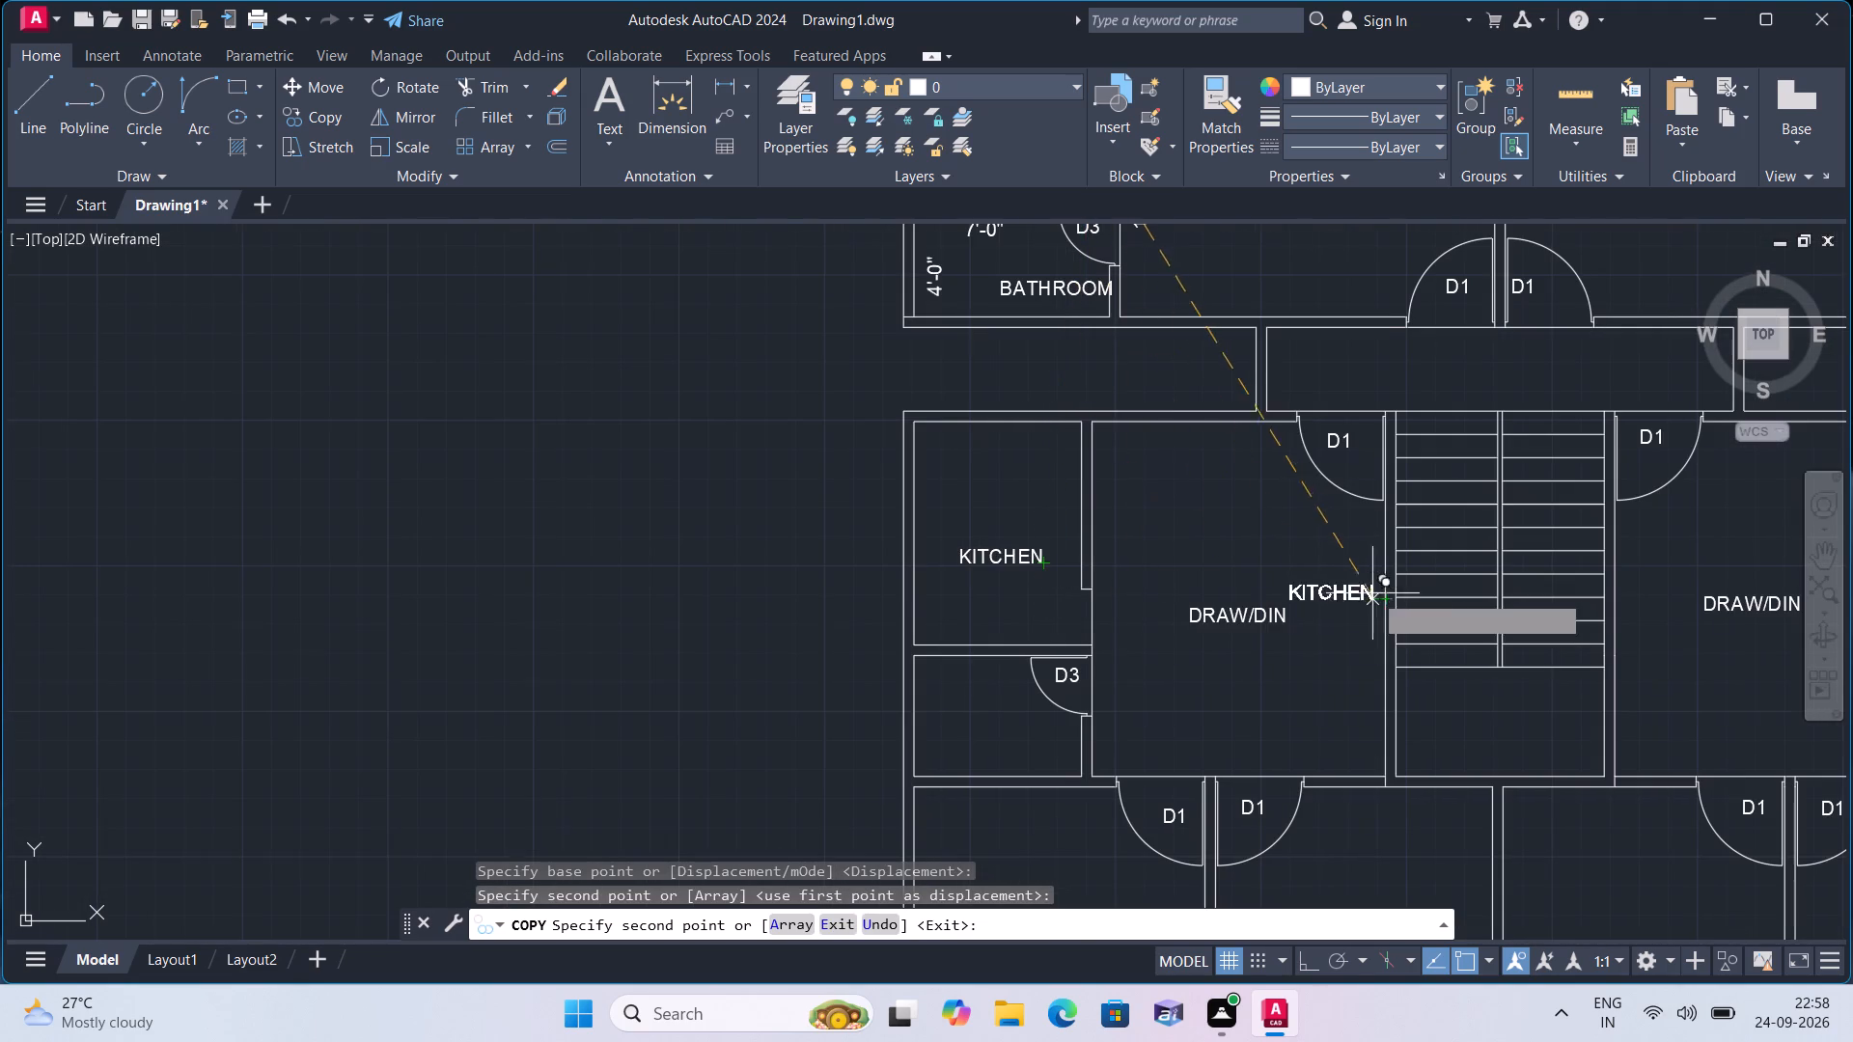
{"action": "middle_click_drag", "start_coordinate": [1357, 590], "coordinate": [998, 576]}
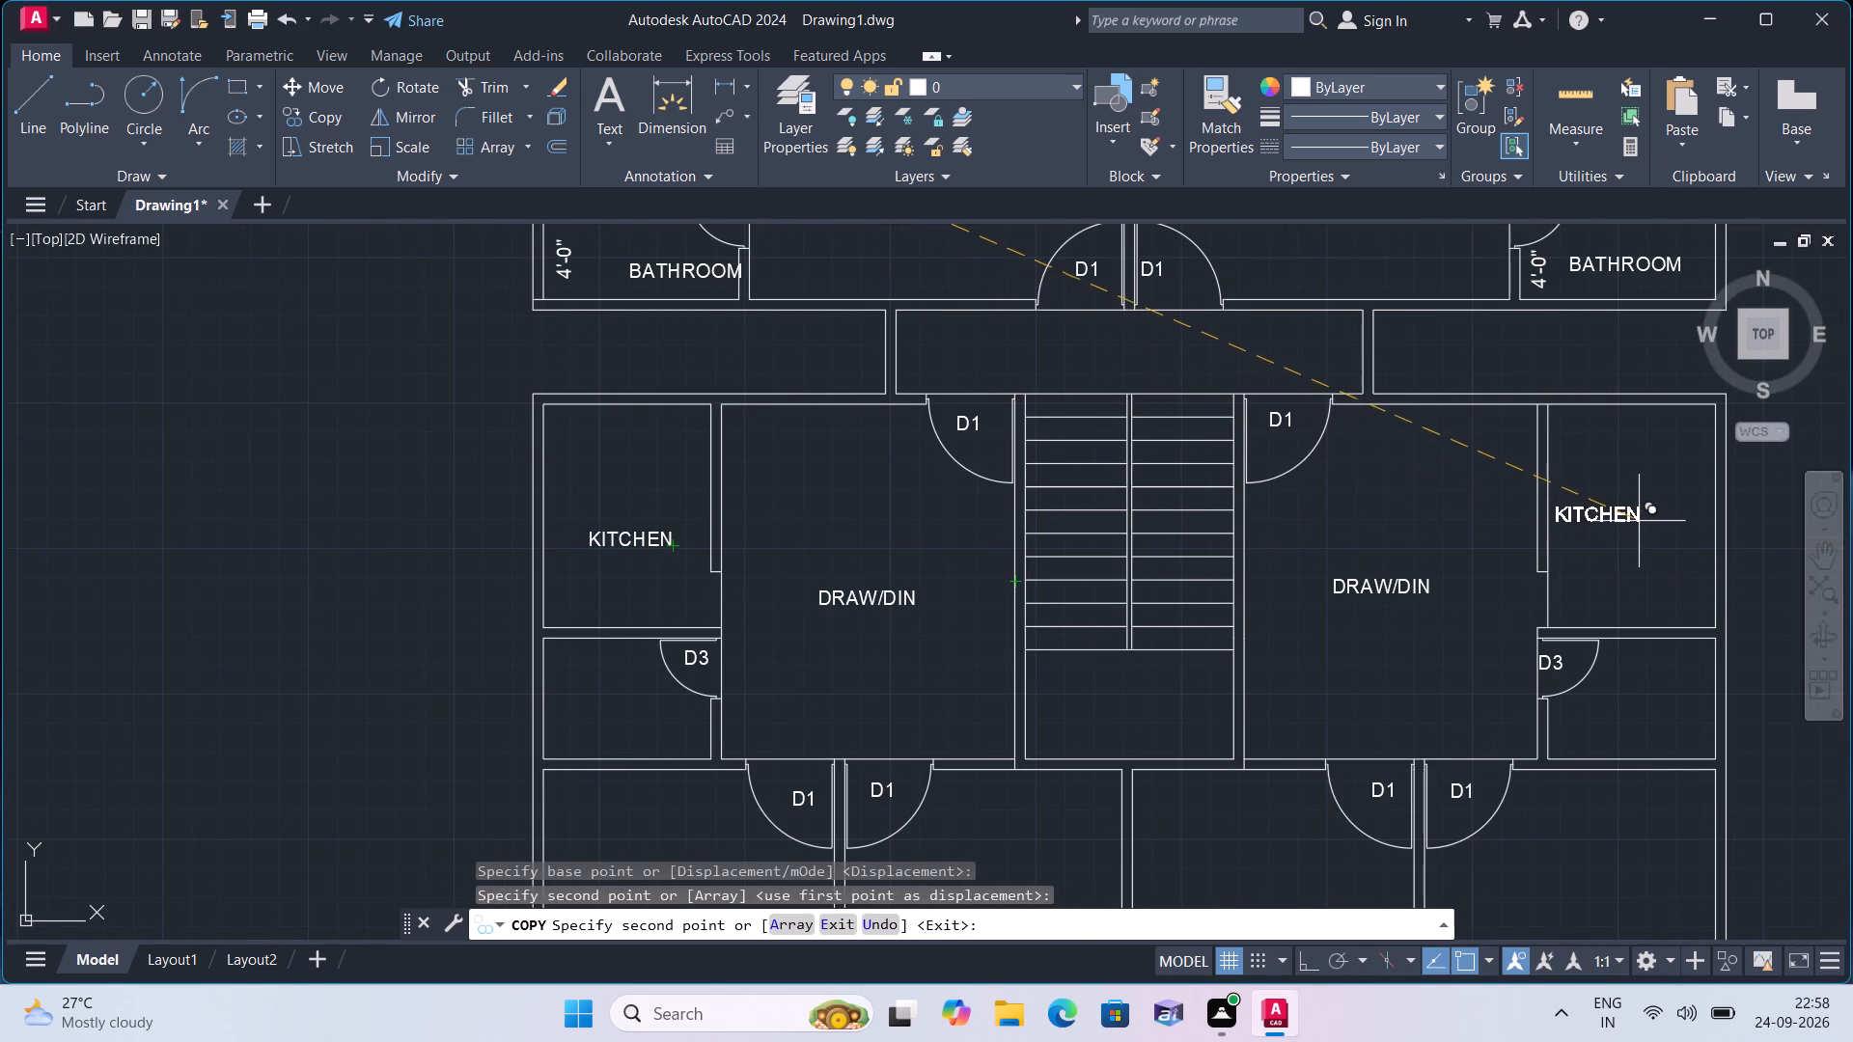
{"action": "left_click", "coordinate": [1691, 519]}
{"action": "key", "text": "space"}
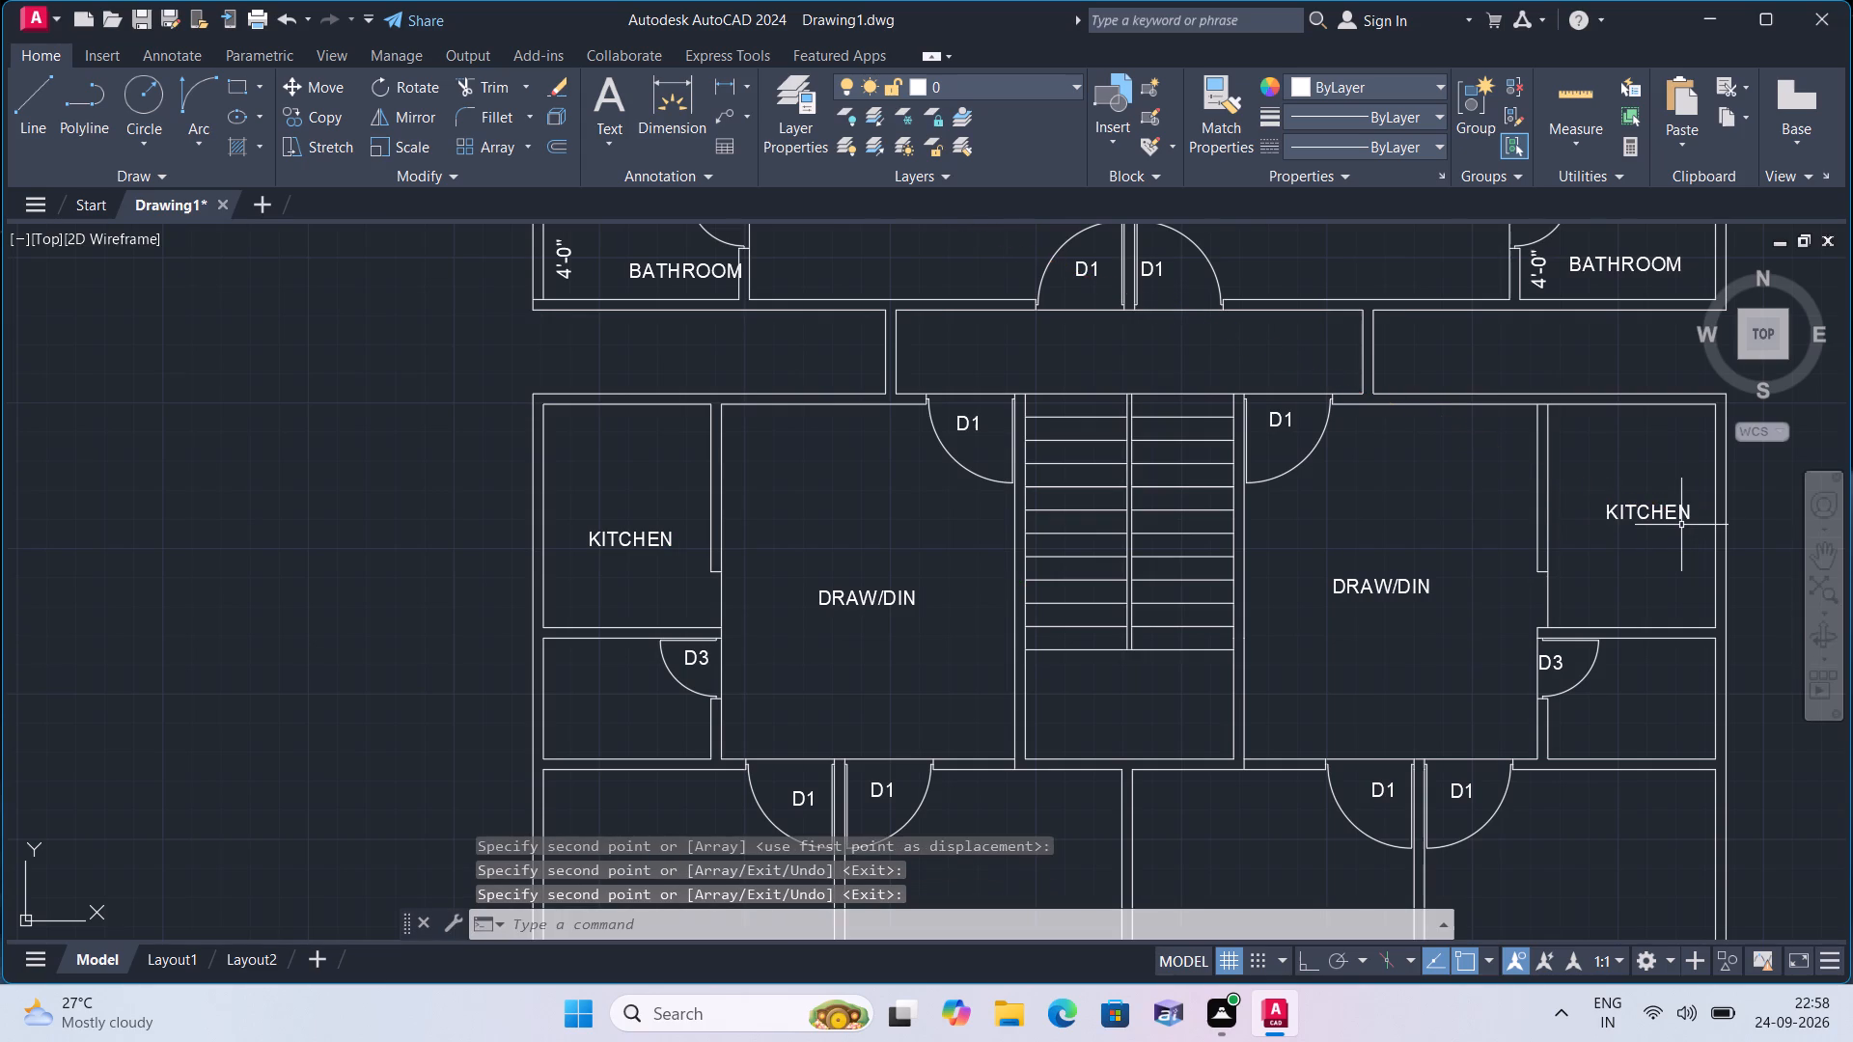
Shift the BATHROOM label in the northwest flat about 1'-1" west so it sits inside the room.
{"action": "scroll", "coordinate": [632, 299], "scroll_direction": "down", "scroll_amount": 2}
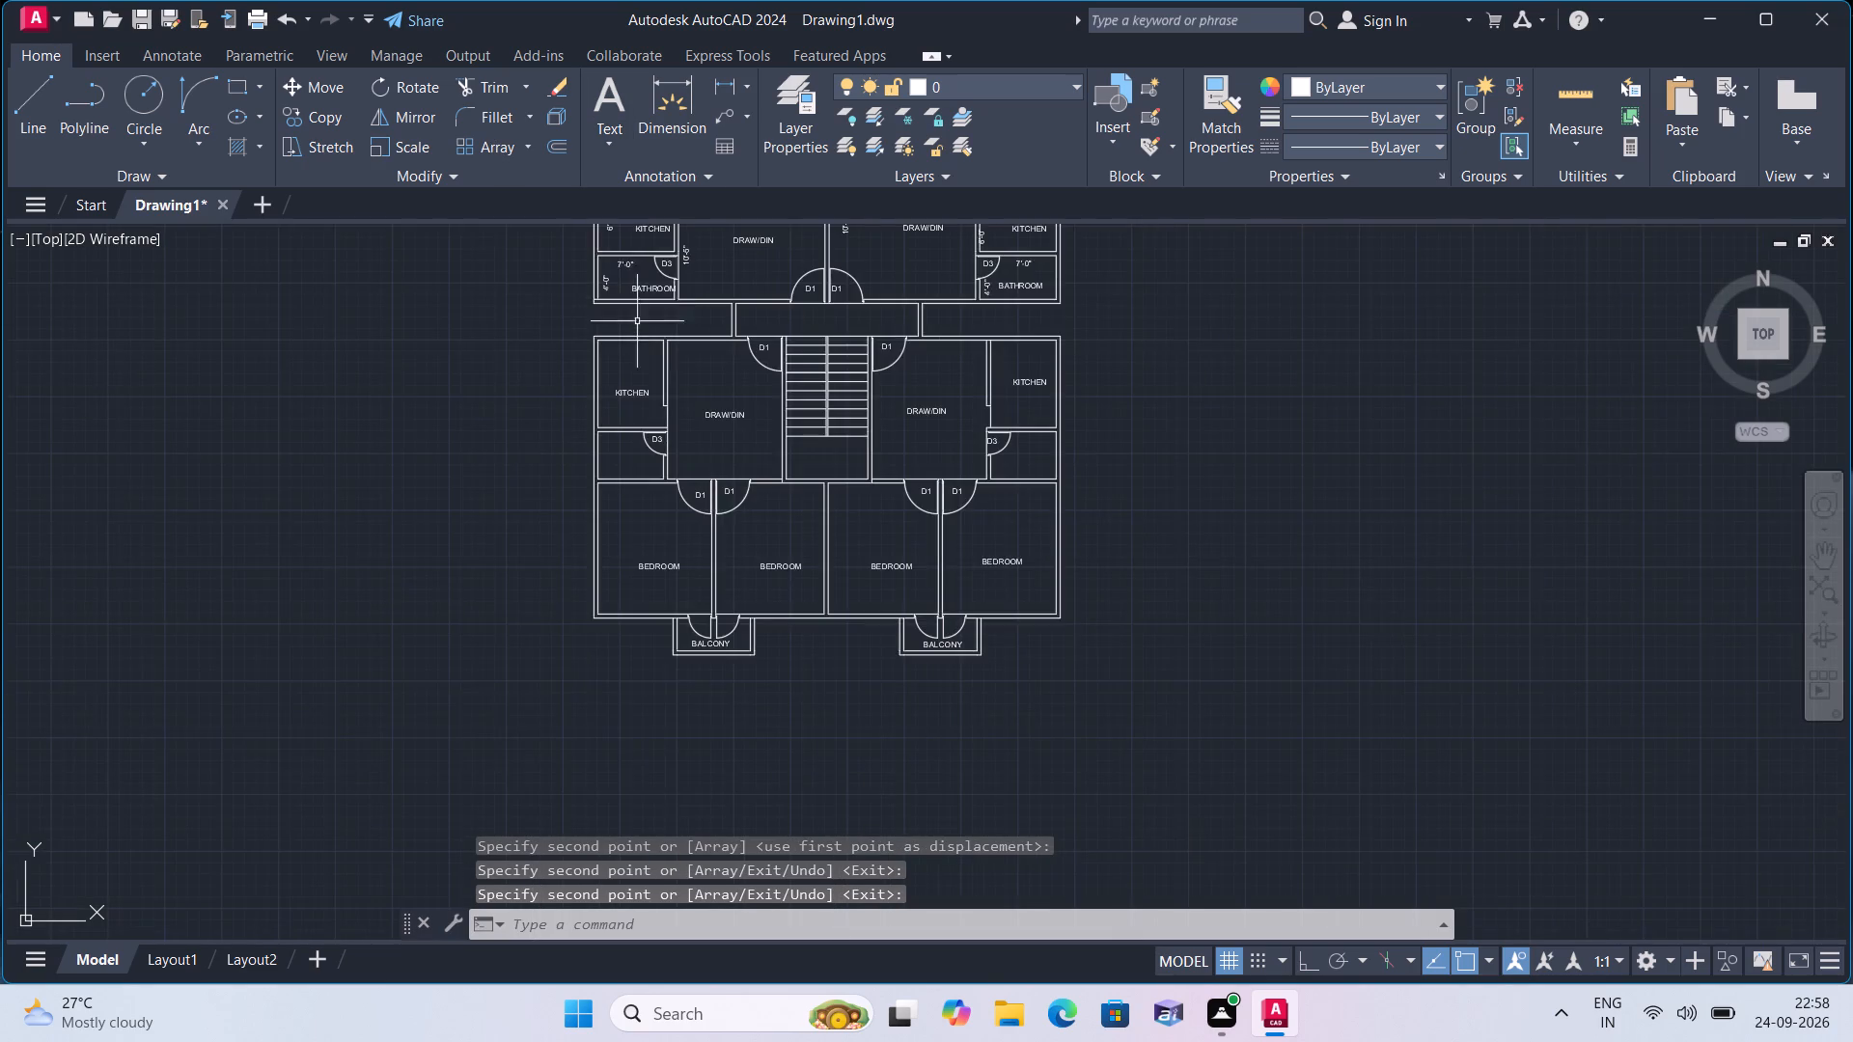
{"action": "scroll", "coordinate": [638, 297], "scroll_direction": "up", "scroll_amount": 4}
{"action": "left_click", "coordinate": [643, 270]}
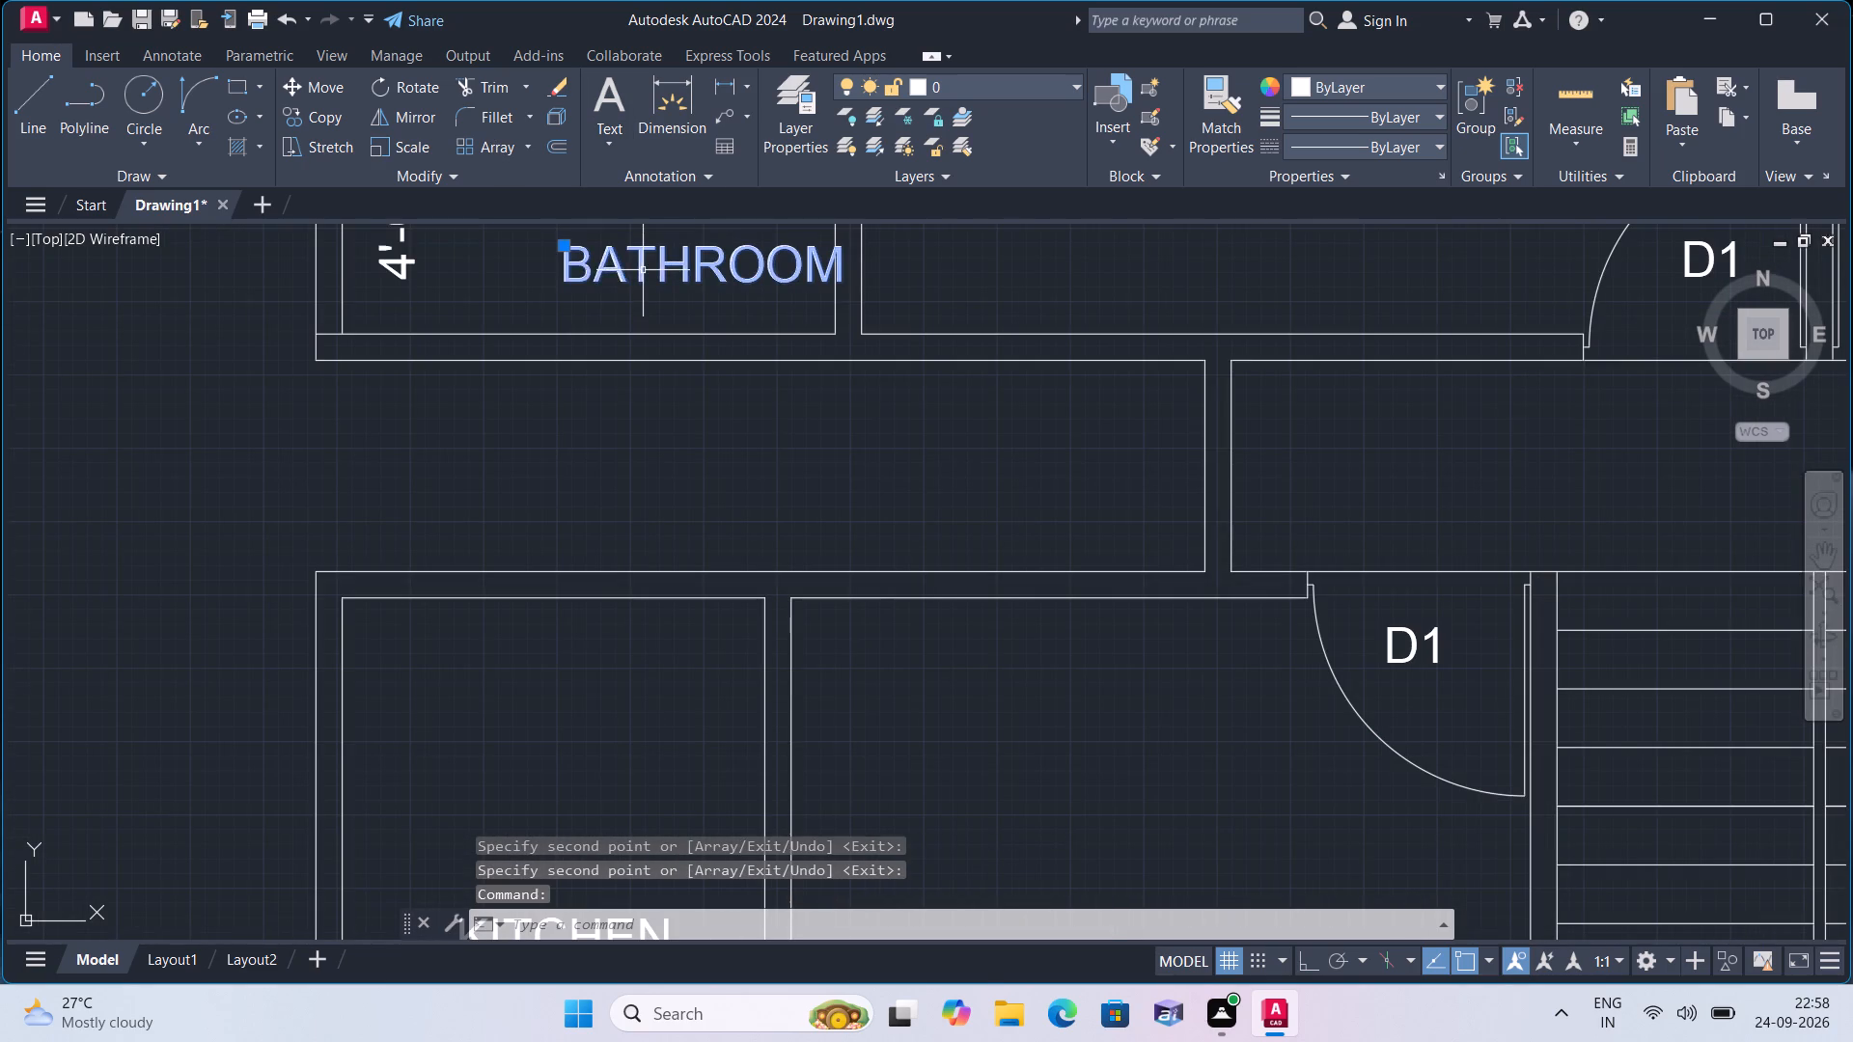
{"action": "left_click", "coordinate": [560, 243]}
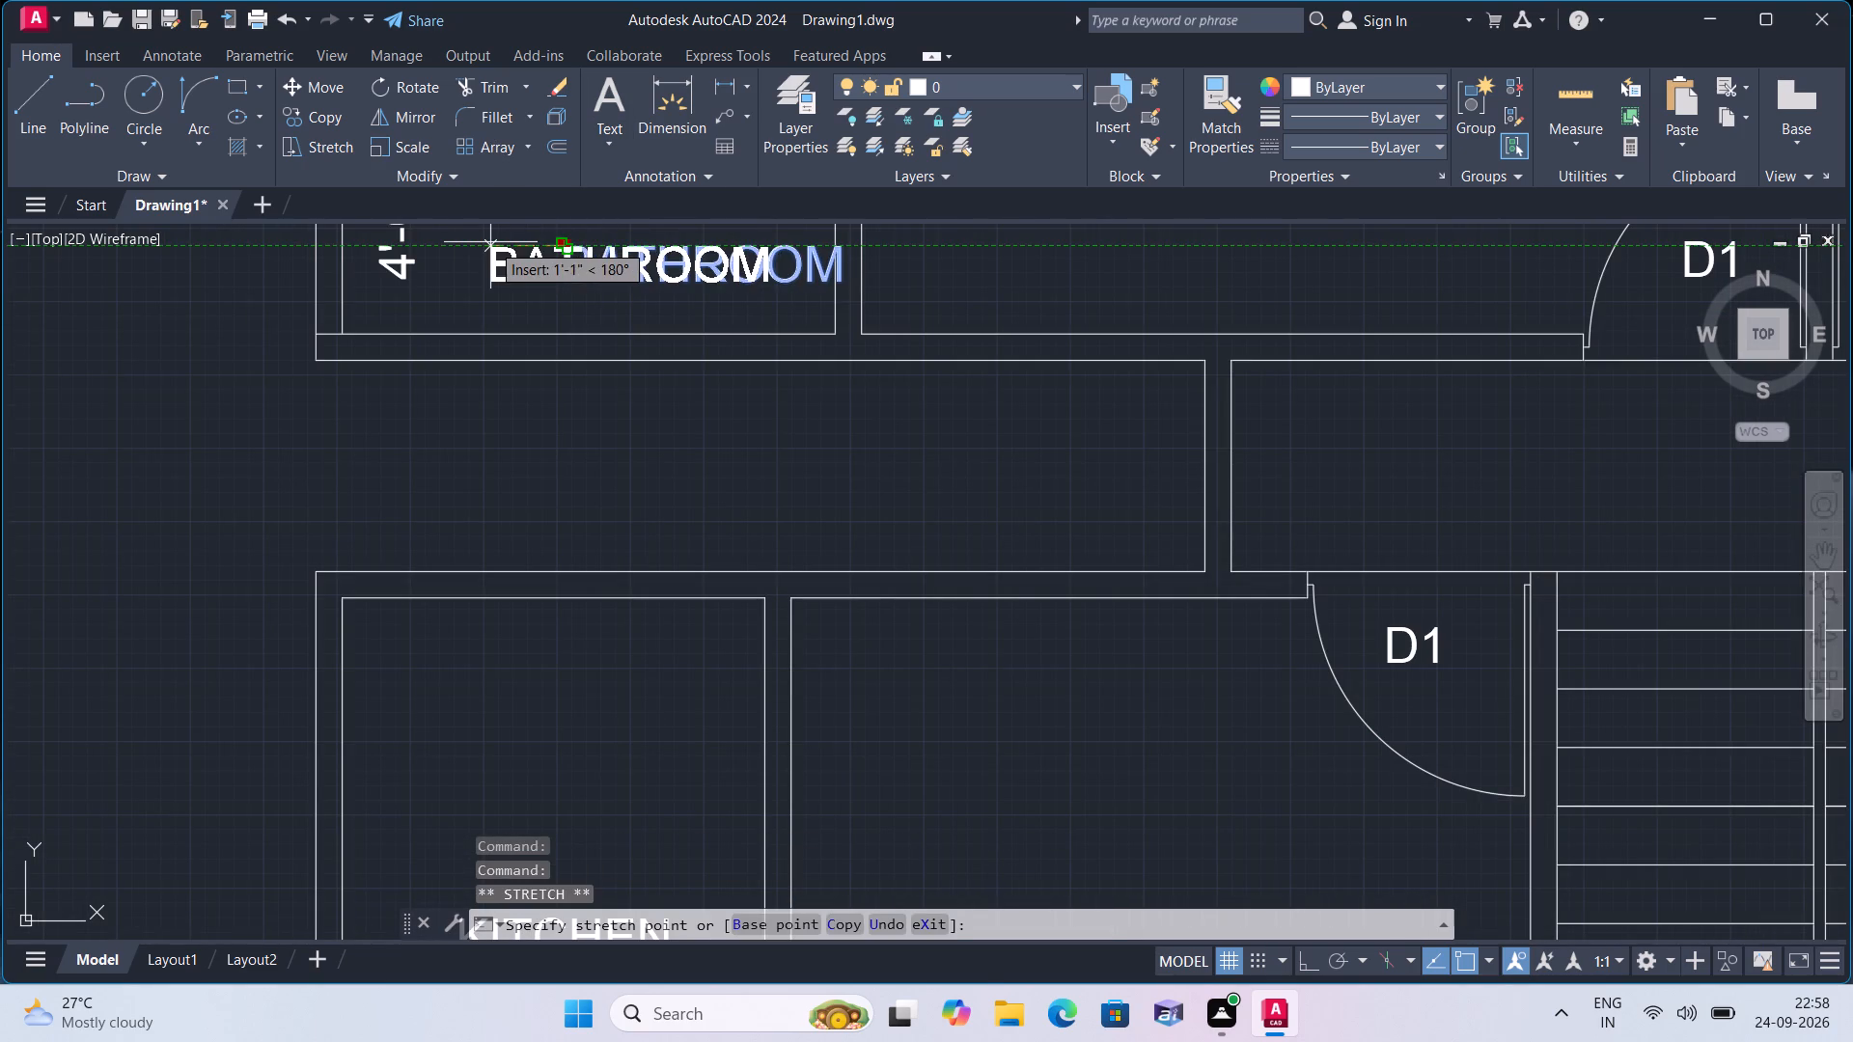
{"action": "left_click", "coordinate": [487, 242]}
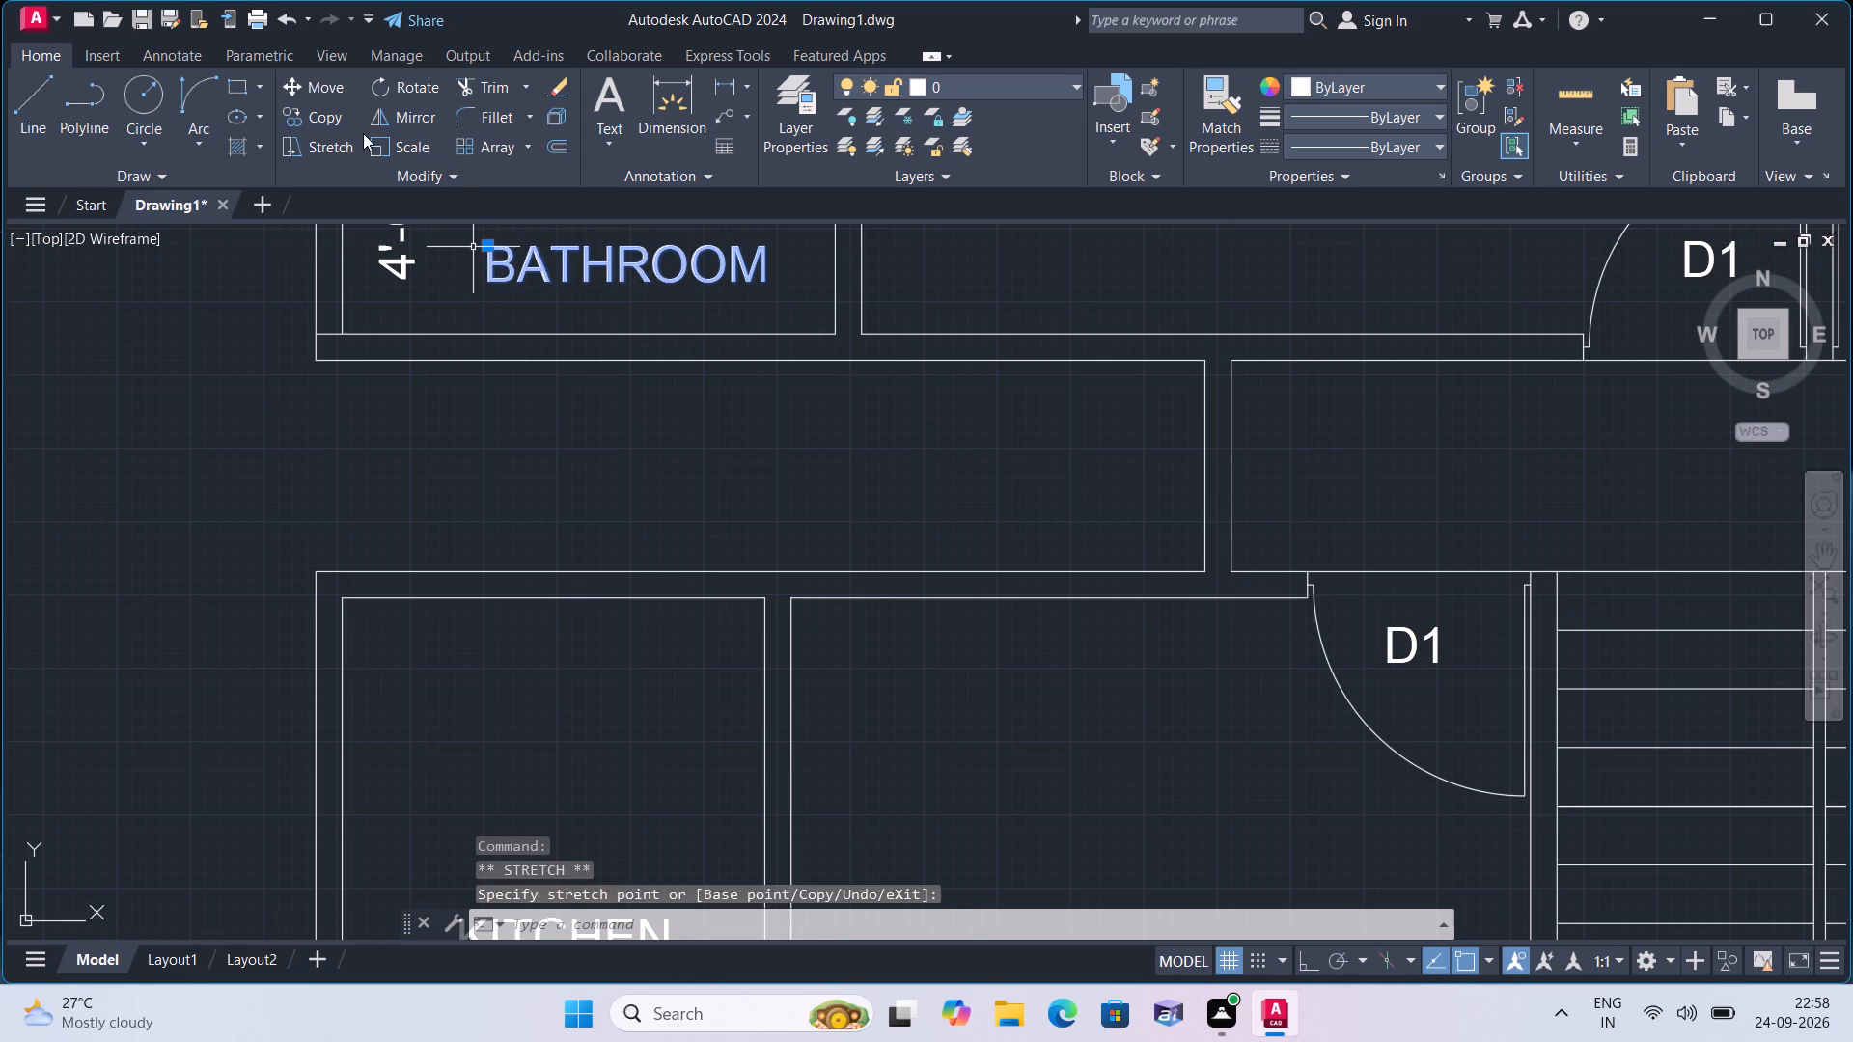
Copy the northwest flat's BATHROOM label into the small rooms below the west and east kitchens of the southern flats.
{"action": "left_click", "coordinate": [318, 115]}
{"action": "left_click", "coordinate": [534, 251]}
{"action": "scroll", "coordinate": [551, 390], "scroll_direction": "down", "scroll_amount": 2}
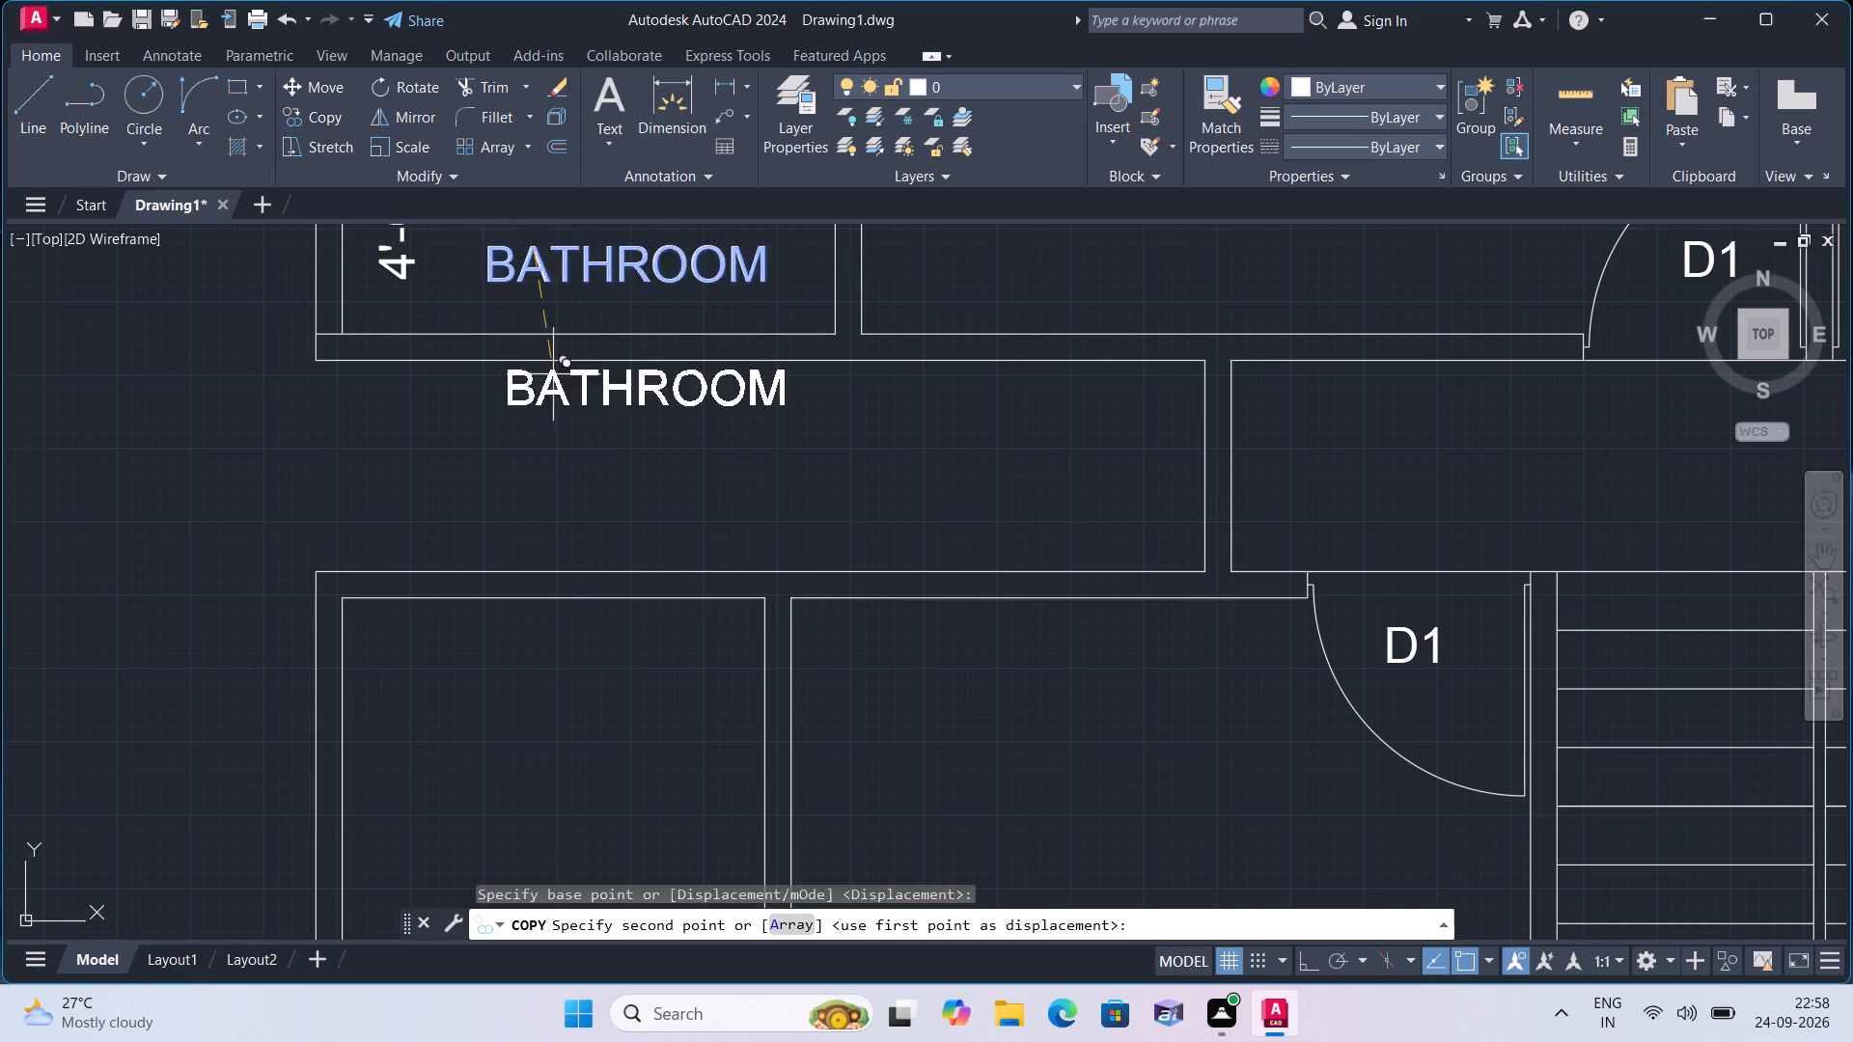
{"action": "middle_click_drag", "start_coordinate": [540, 572], "coordinate": [530, 372]}
{"action": "scroll", "coordinate": [525, 415], "scroll_direction": "down", "scroll_amount": 1}
{"action": "scroll", "coordinate": [519, 536], "scroll_direction": "up", "scroll_amount": 2}
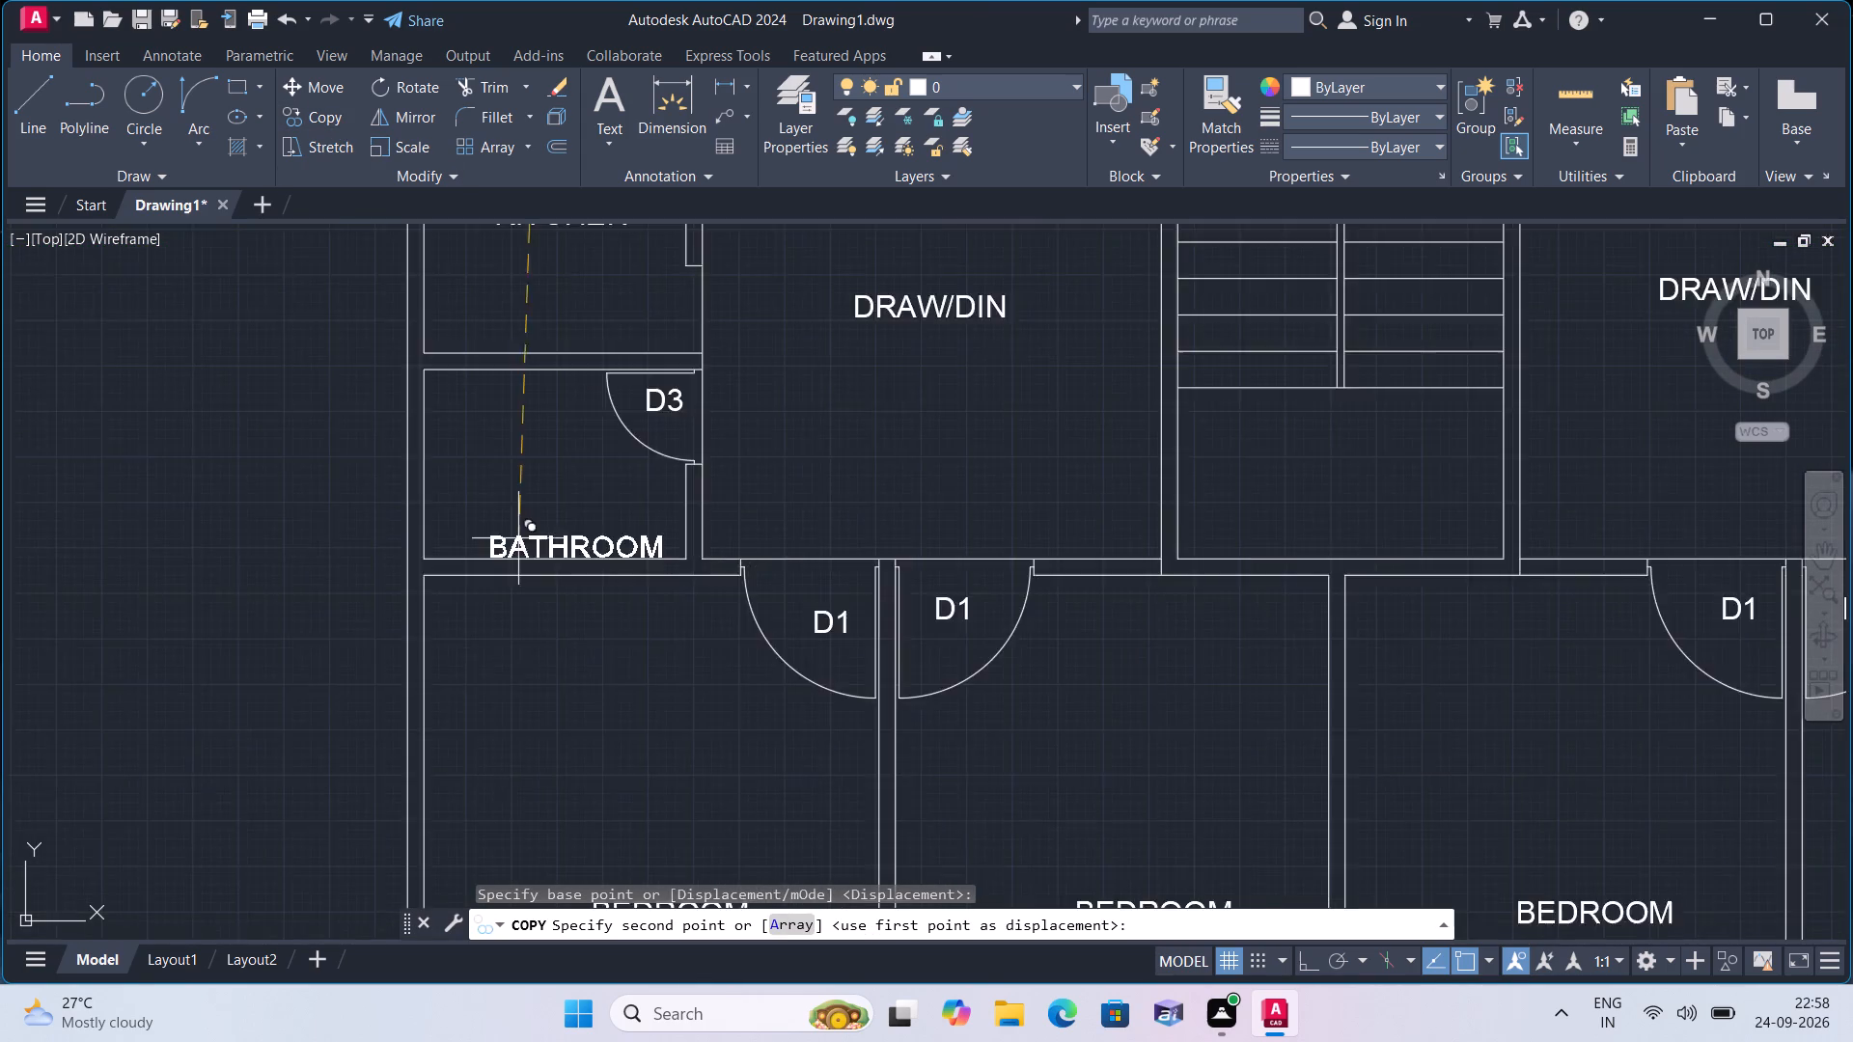
{"action": "scroll", "coordinate": [518, 538], "scroll_direction": "up", "scroll_amount": 1}
{"action": "left_click", "coordinate": [471, 450]}
{"action": "scroll", "coordinate": [471, 450], "scroll_direction": "down", "scroll_amount": 2}
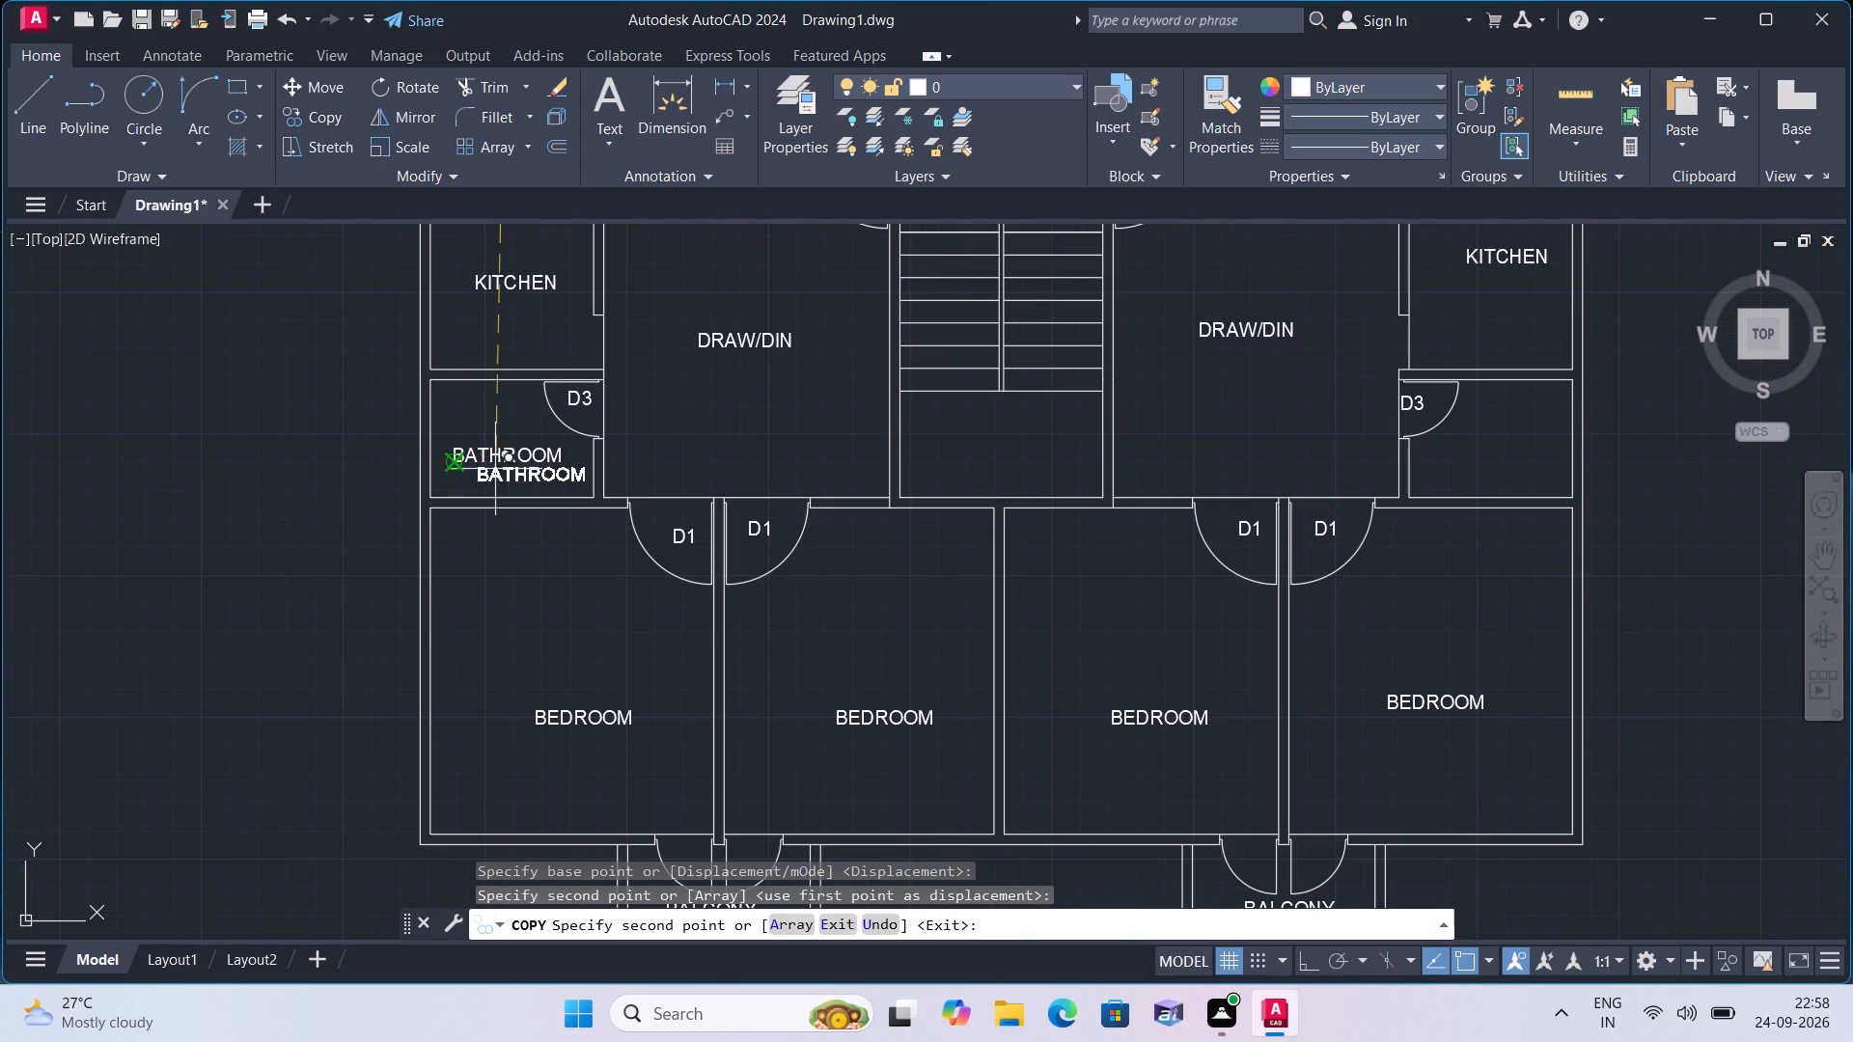
{"action": "left_click", "coordinate": [1472, 460]}
{"action": "key", "text": "space"}
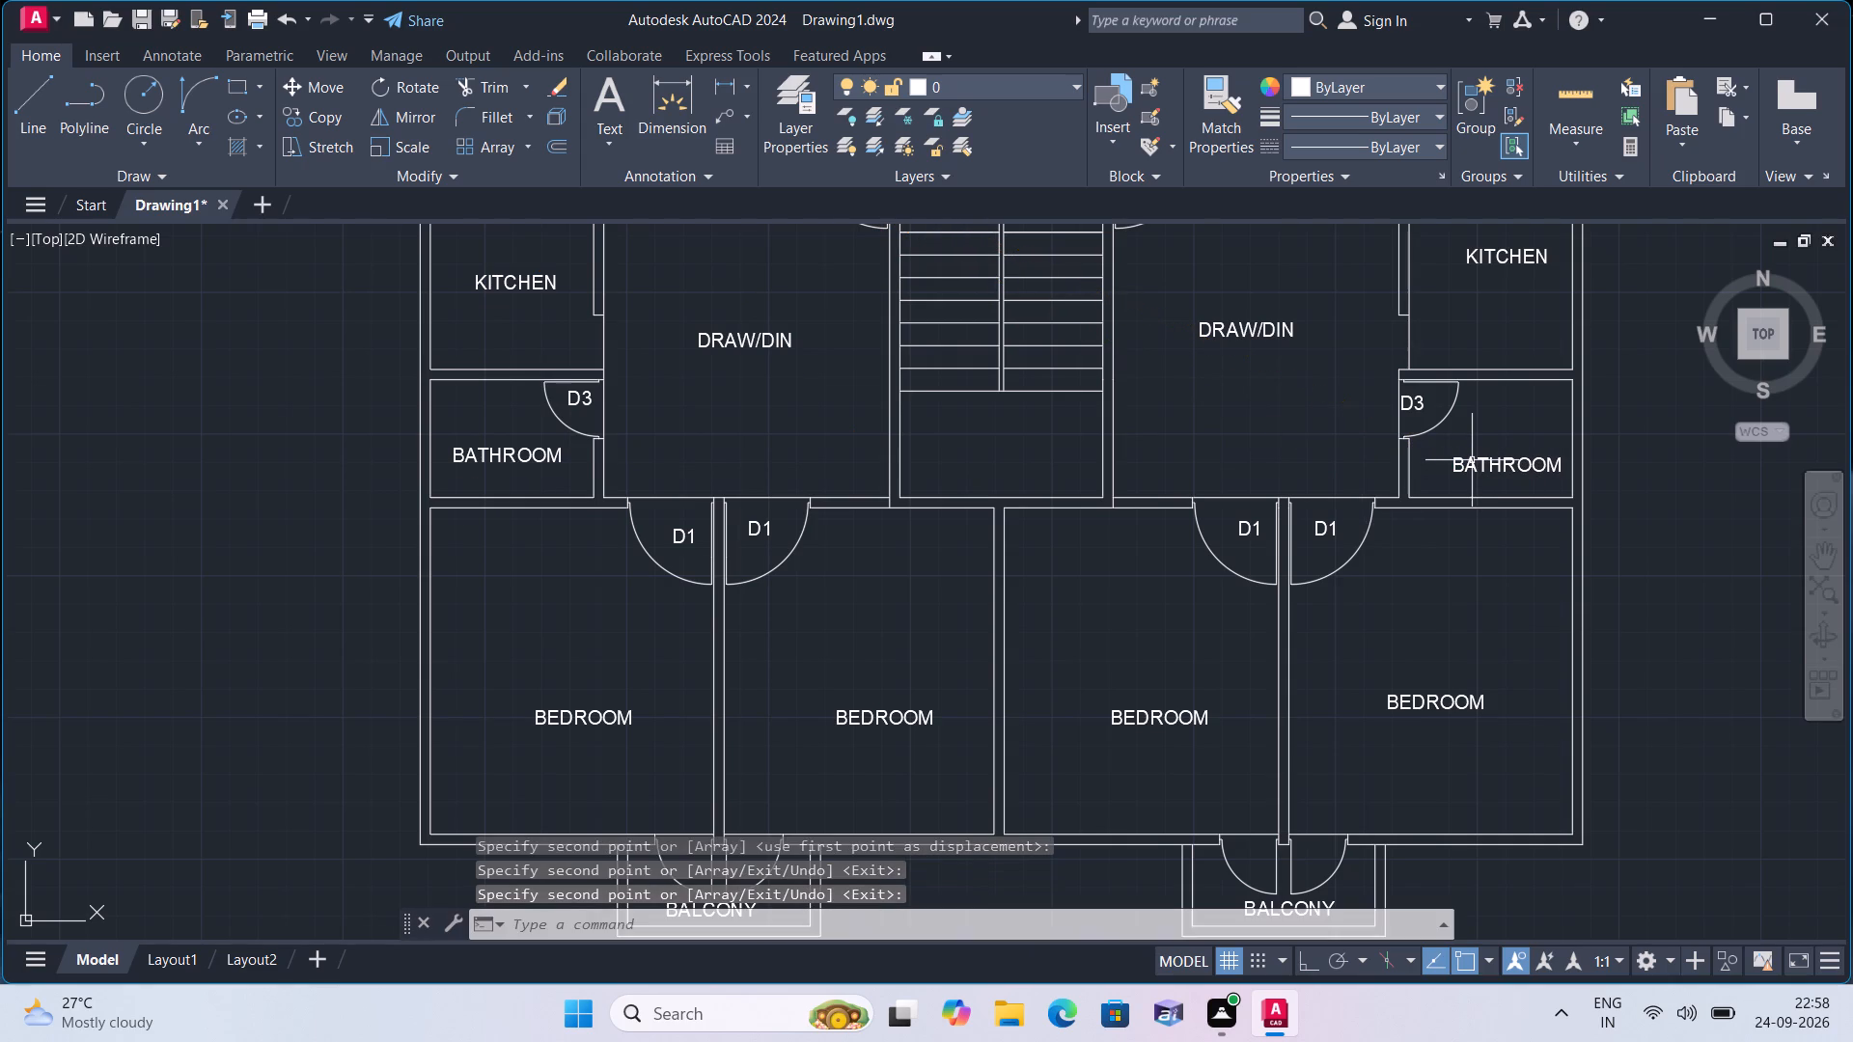
Examine the northern and southern flats to compare their room labels, door tags and dimension texts.
{"action": "scroll", "coordinate": [1381, 547], "scroll_direction": "down", "scroll_amount": 2}
{"action": "middle_click_drag", "start_coordinate": [1224, 610], "coordinate": [1174, 778]}
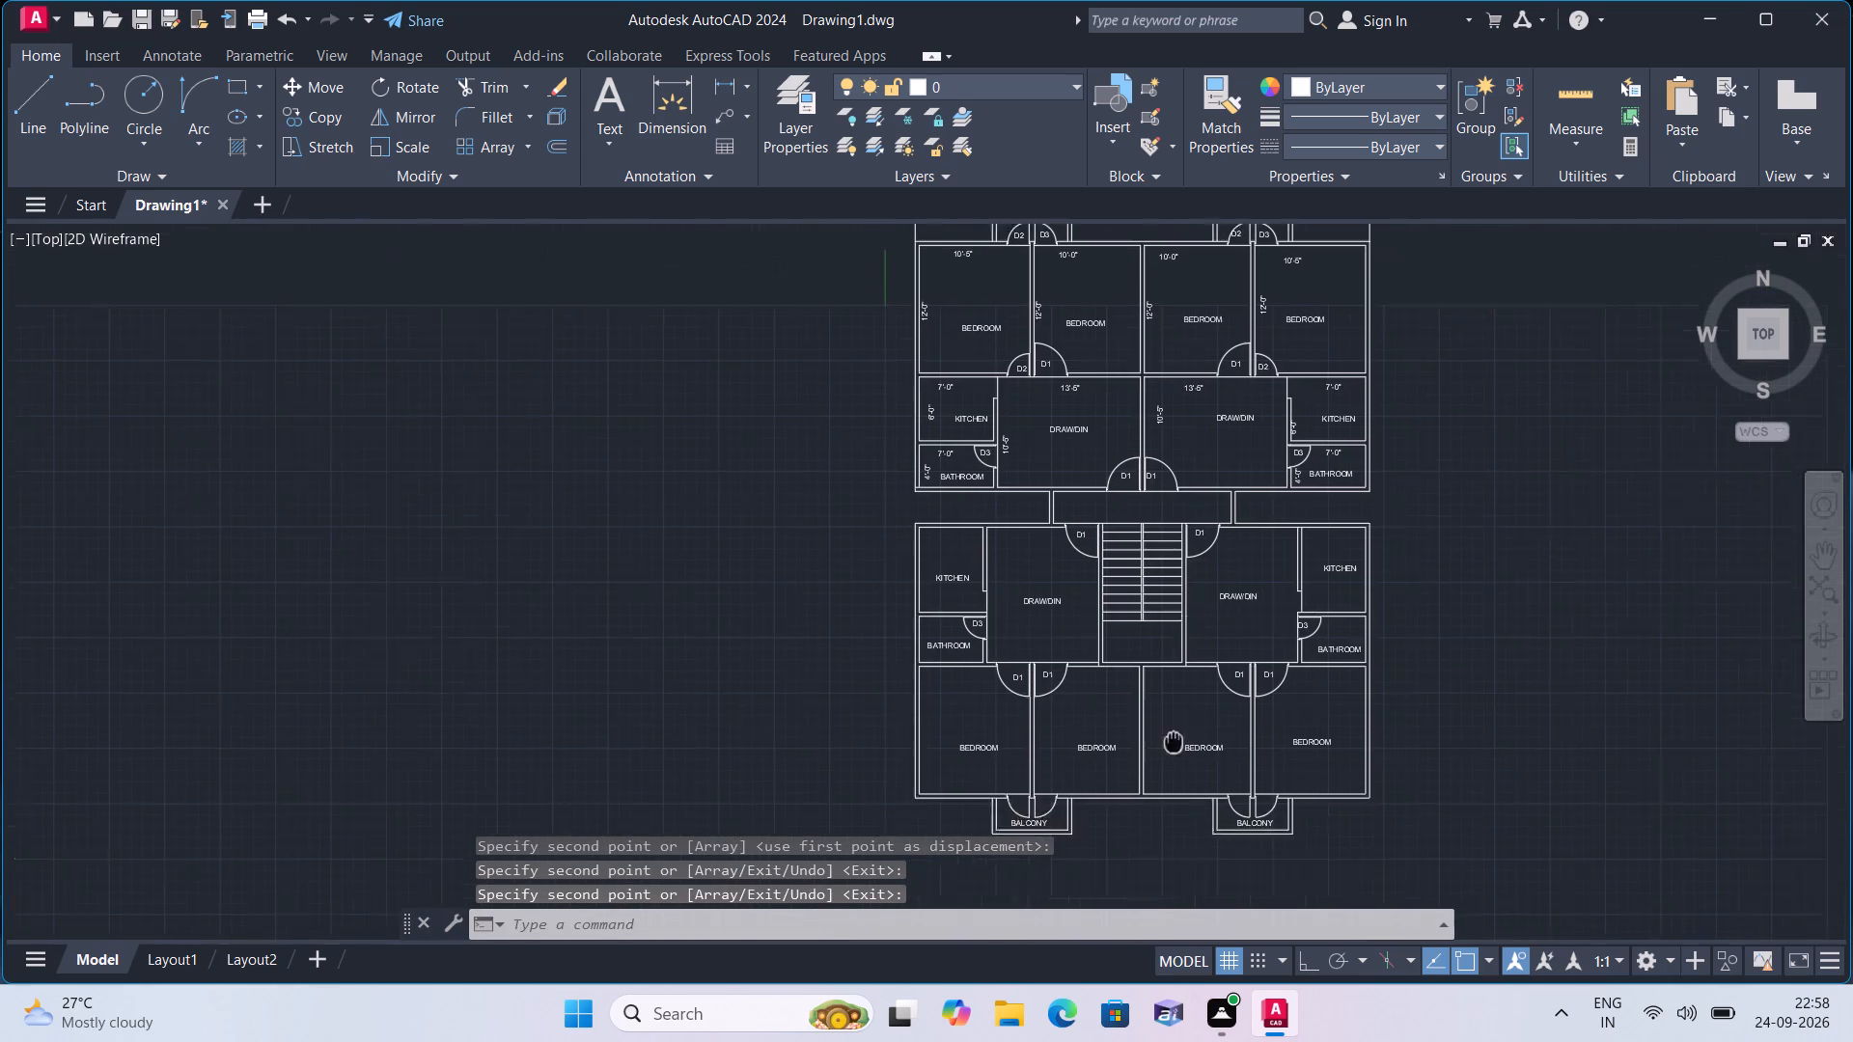
{"action": "middle_click_drag", "start_coordinate": [1174, 778], "coordinate": [1174, 782]}
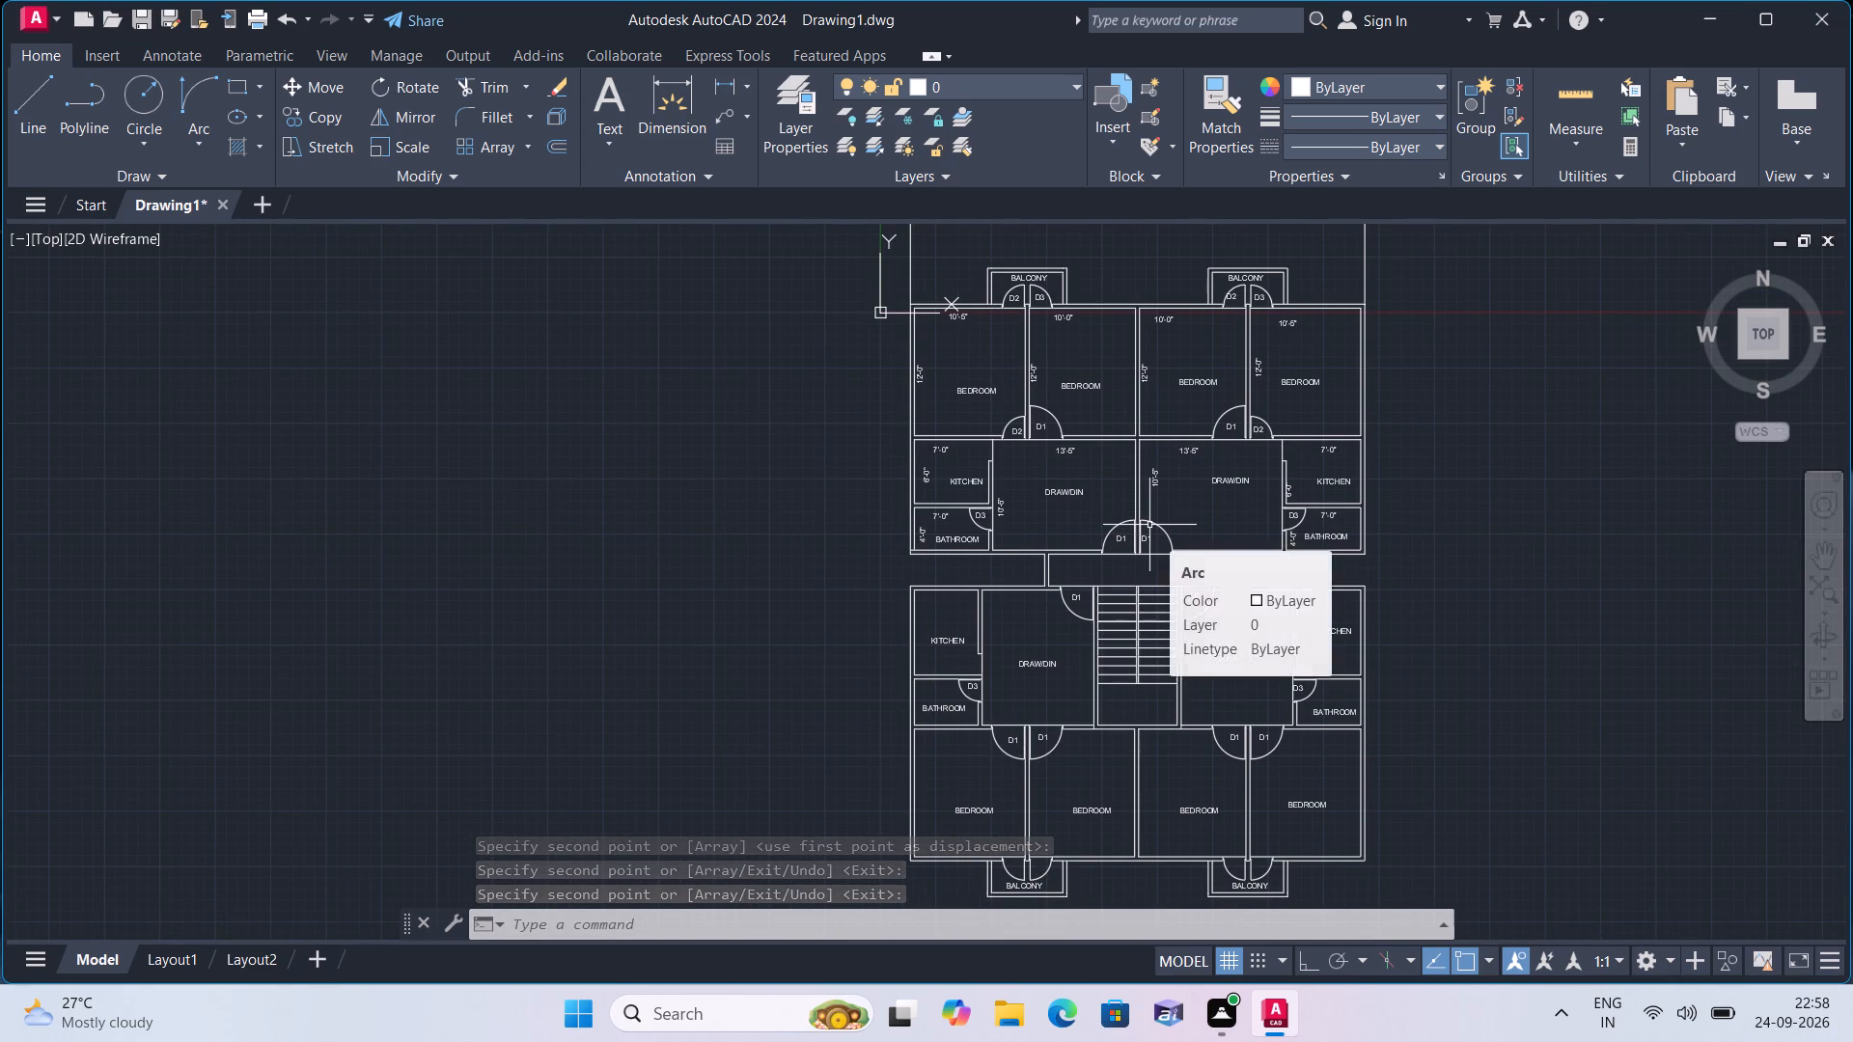
{"action": "scroll", "coordinate": [1149, 525], "scroll_direction": "up", "scroll_amount": 2}
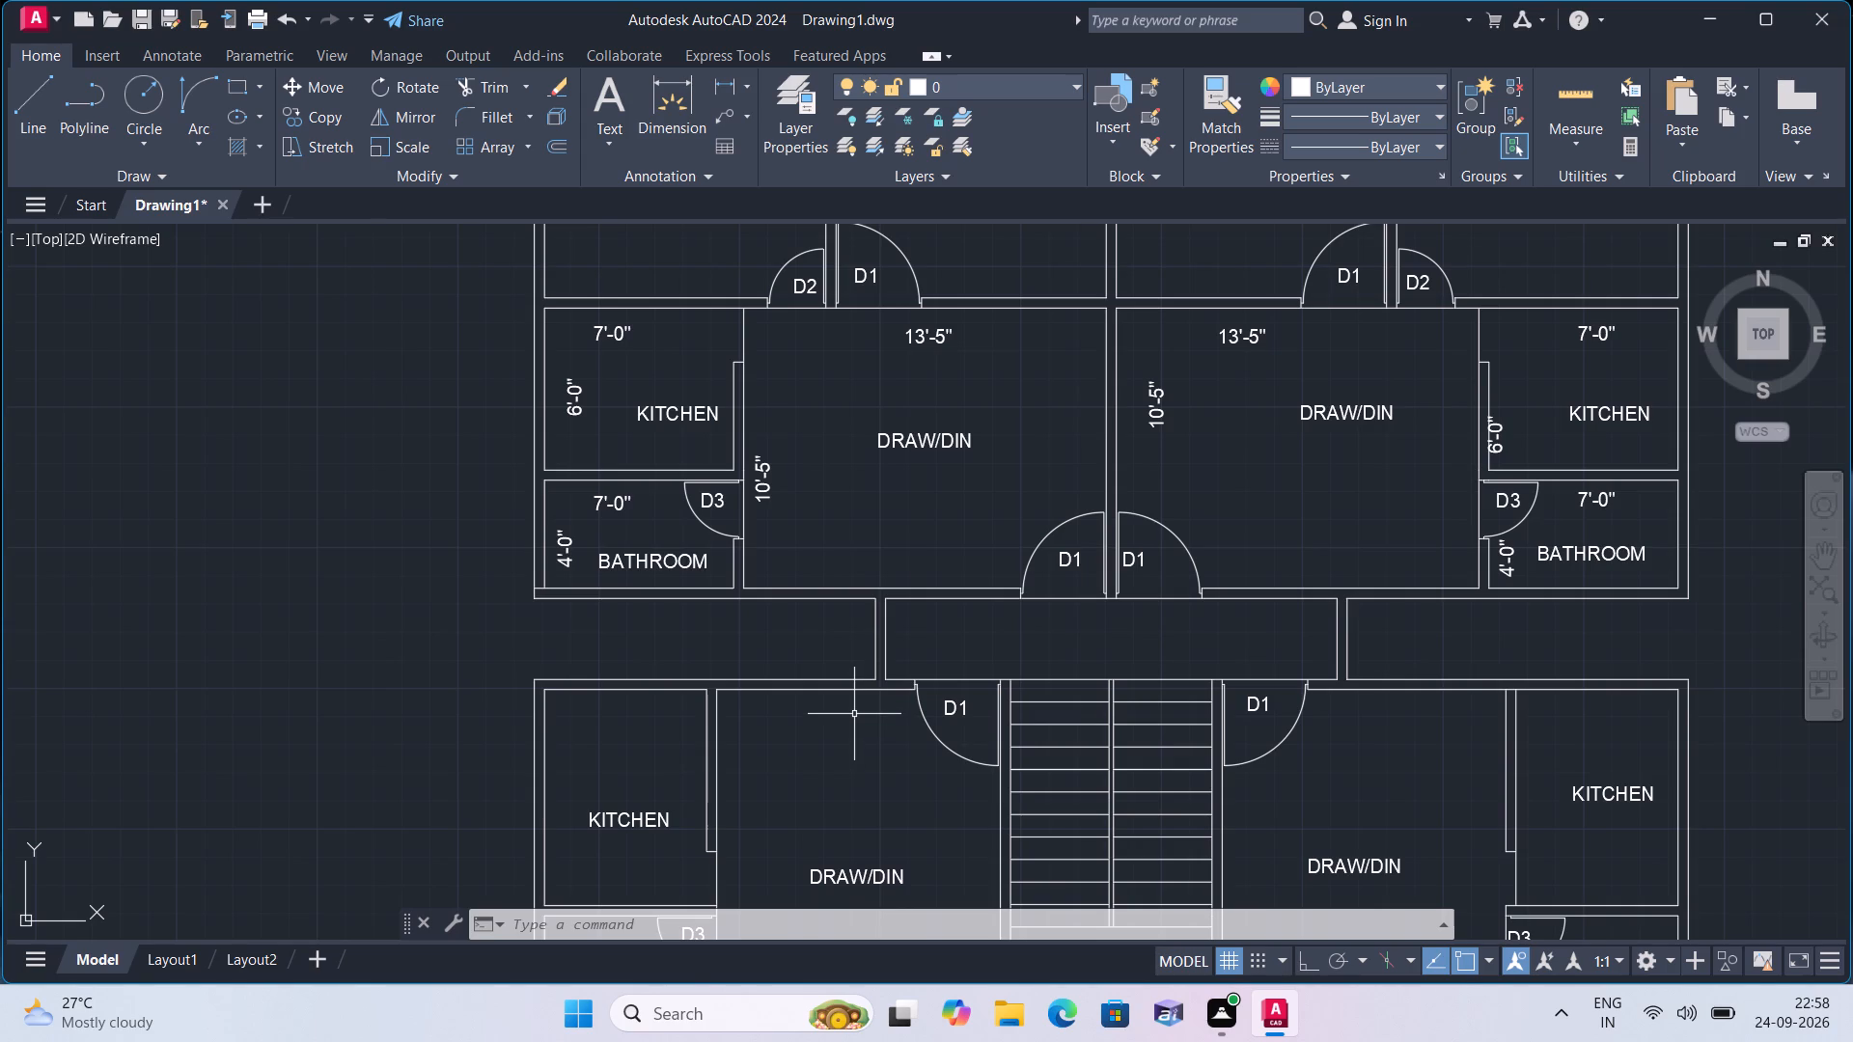
{"action": "scroll", "coordinate": [854, 714], "scroll_direction": "down", "scroll_amount": 1}
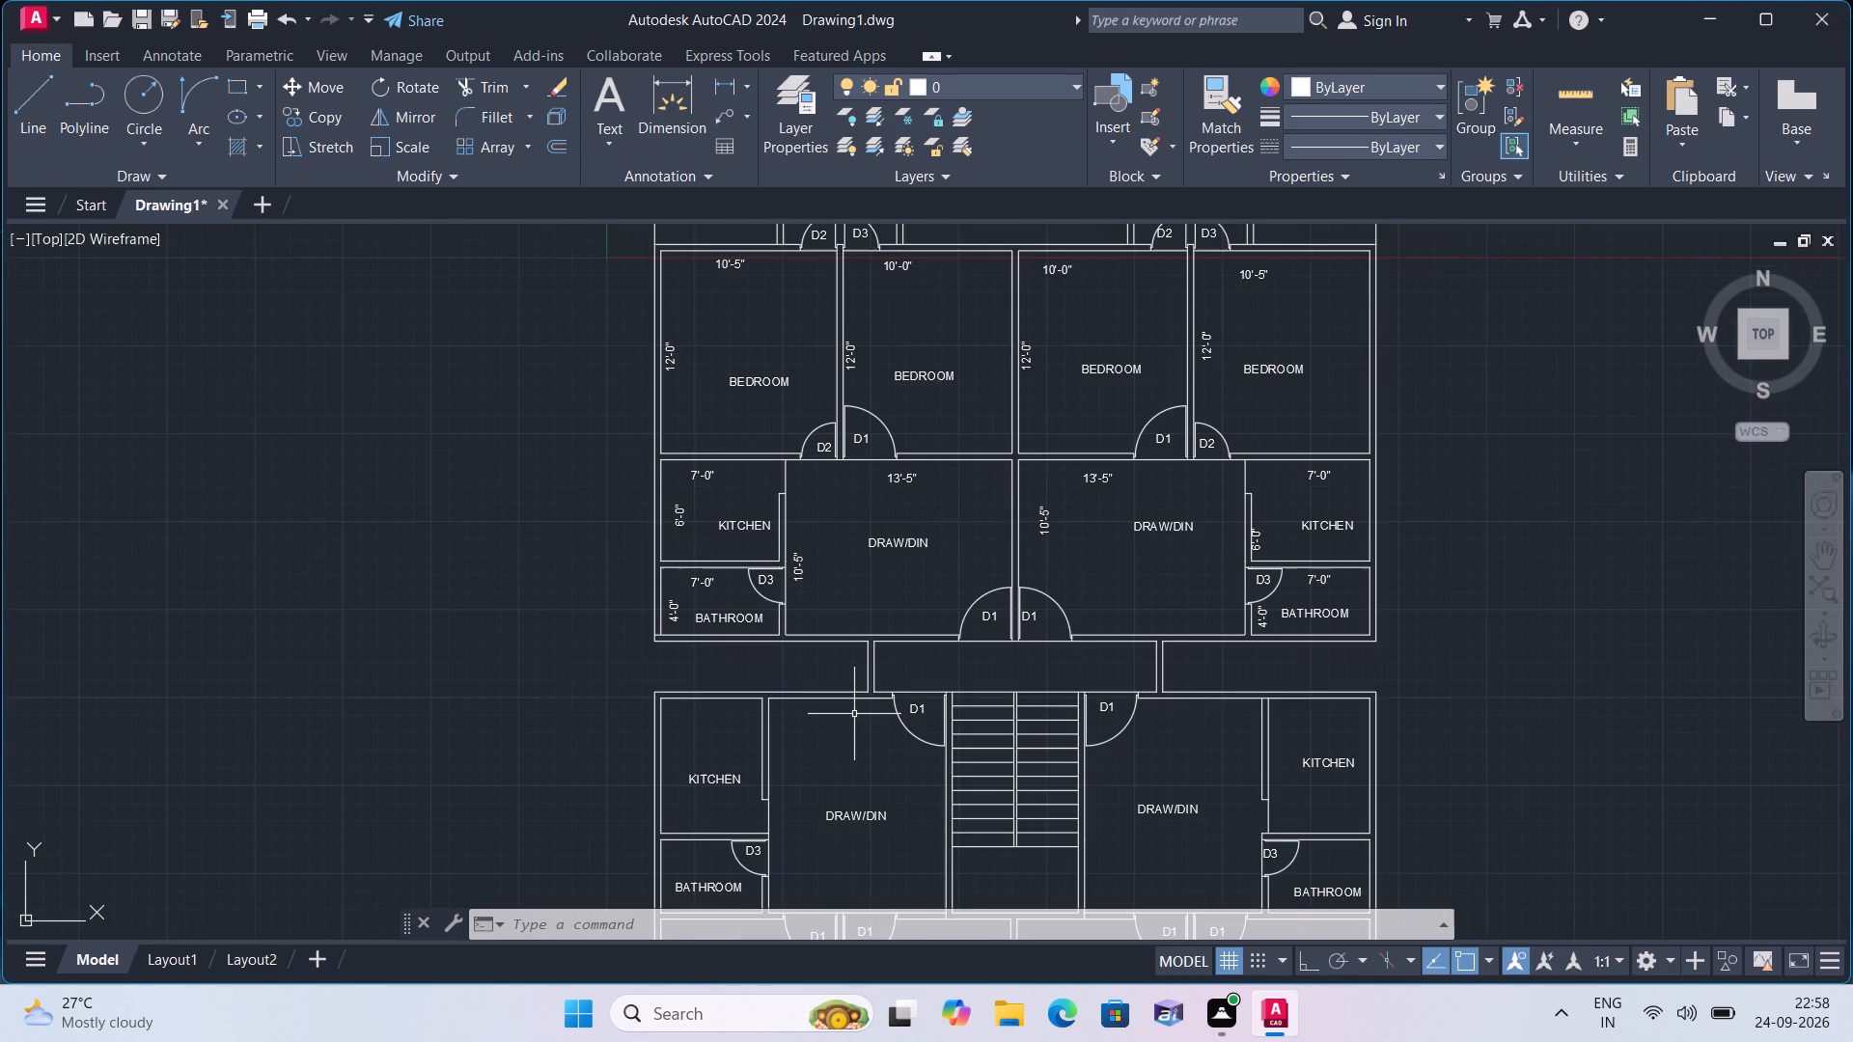
{"action": "middle_click_drag", "start_coordinate": [853, 705], "coordinate": [836, 604]}
{"action": "middle_click_drag", "start_coordinate": [720, 527], "coordinate": [699, 635]}
{"action": "scroll", "coordinate": [720, 527], "scroll_direction": "down", "scroll_amount": 1}
{"action": "scroll", "coordinate": [653, 574], "scroll_direction": "up", "scroll_amount": 1}
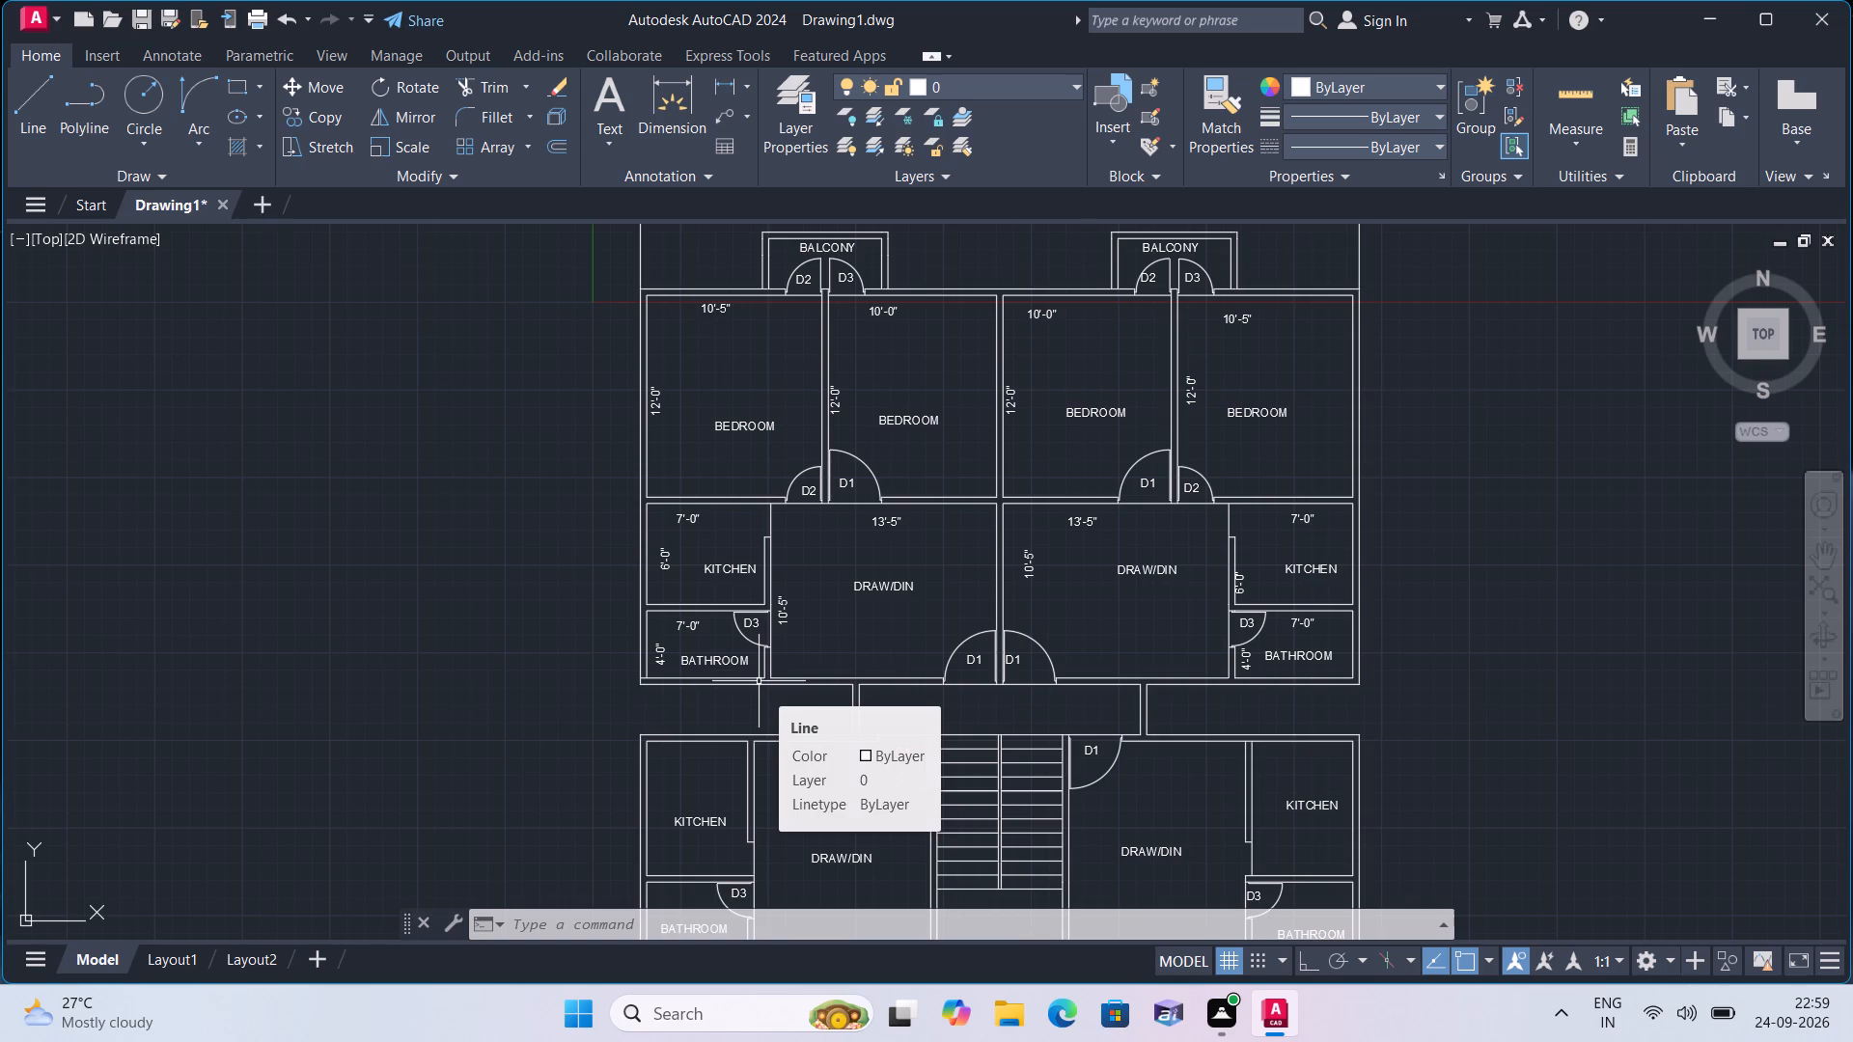
{"action": "scroll", "coordinate": [789, 516], "scroll_direction": "up", "scroll_amount": 1}
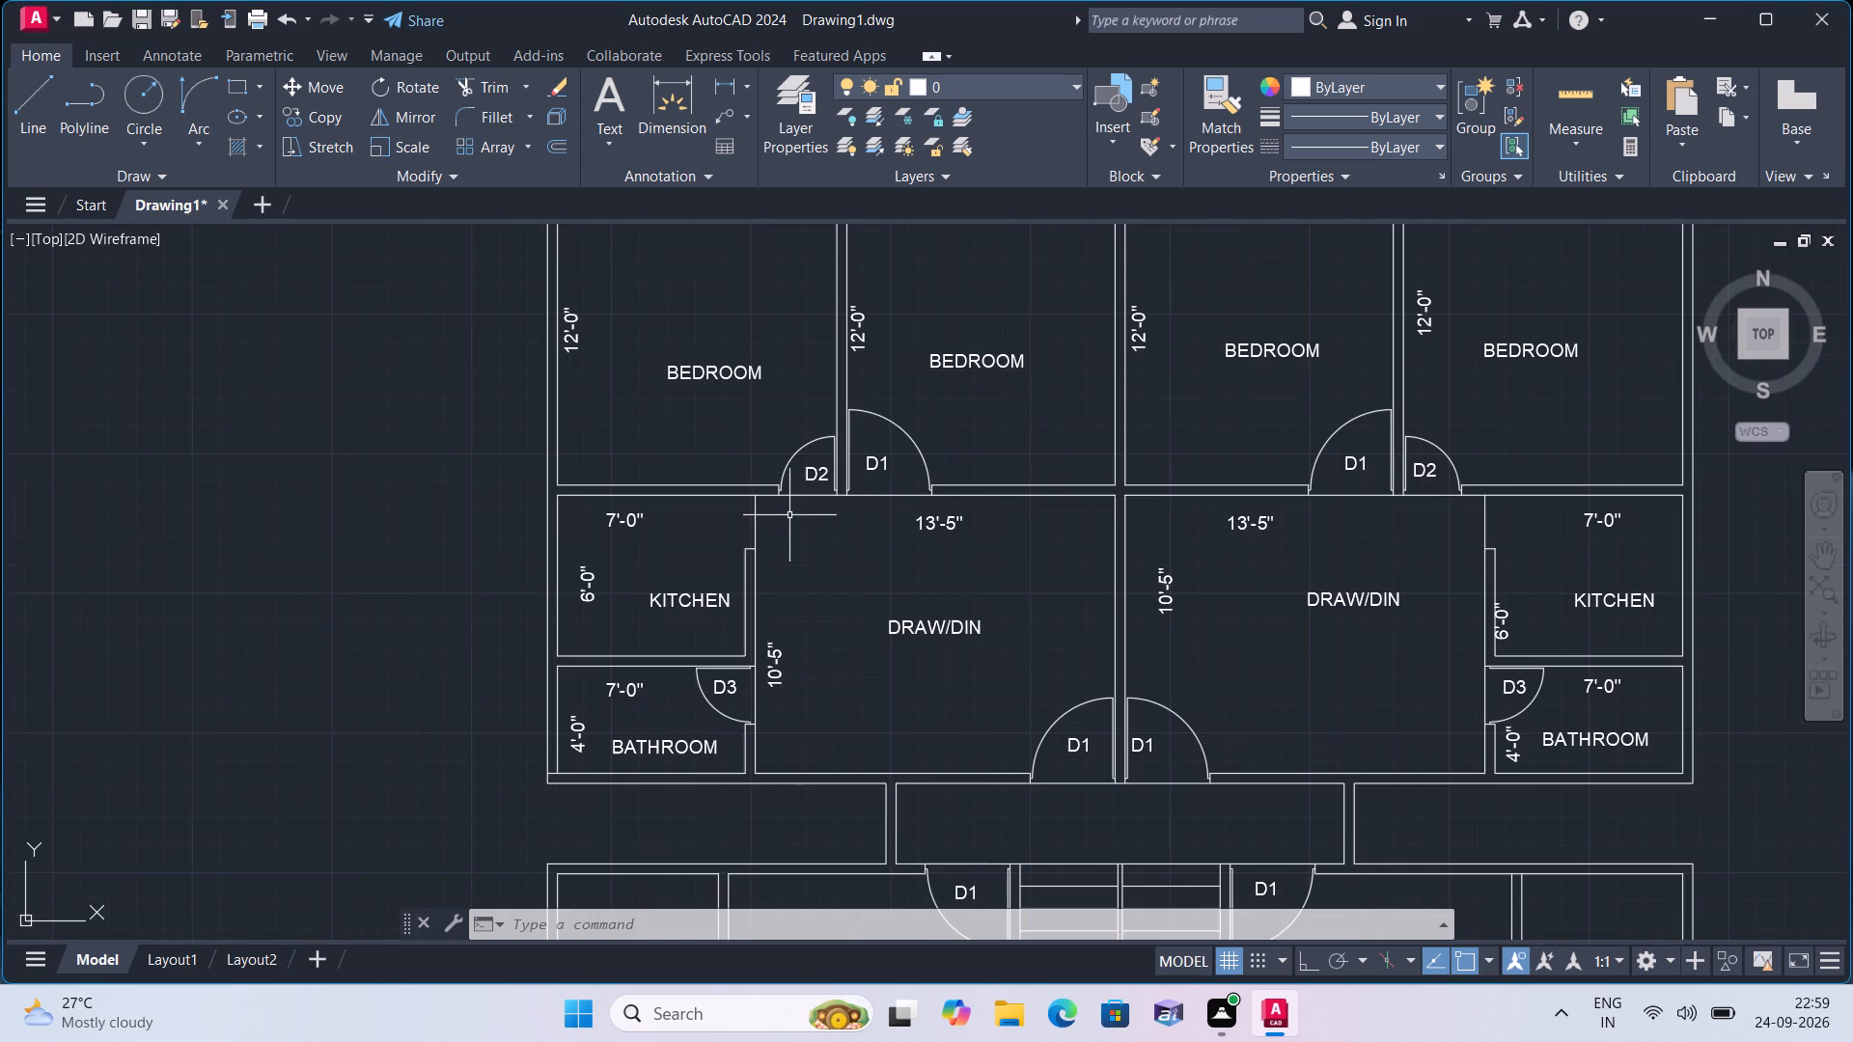
{"action": "scroll", "coordinate": [1093, 554], "scroll_direction": "down", "scroll_amount": 1}
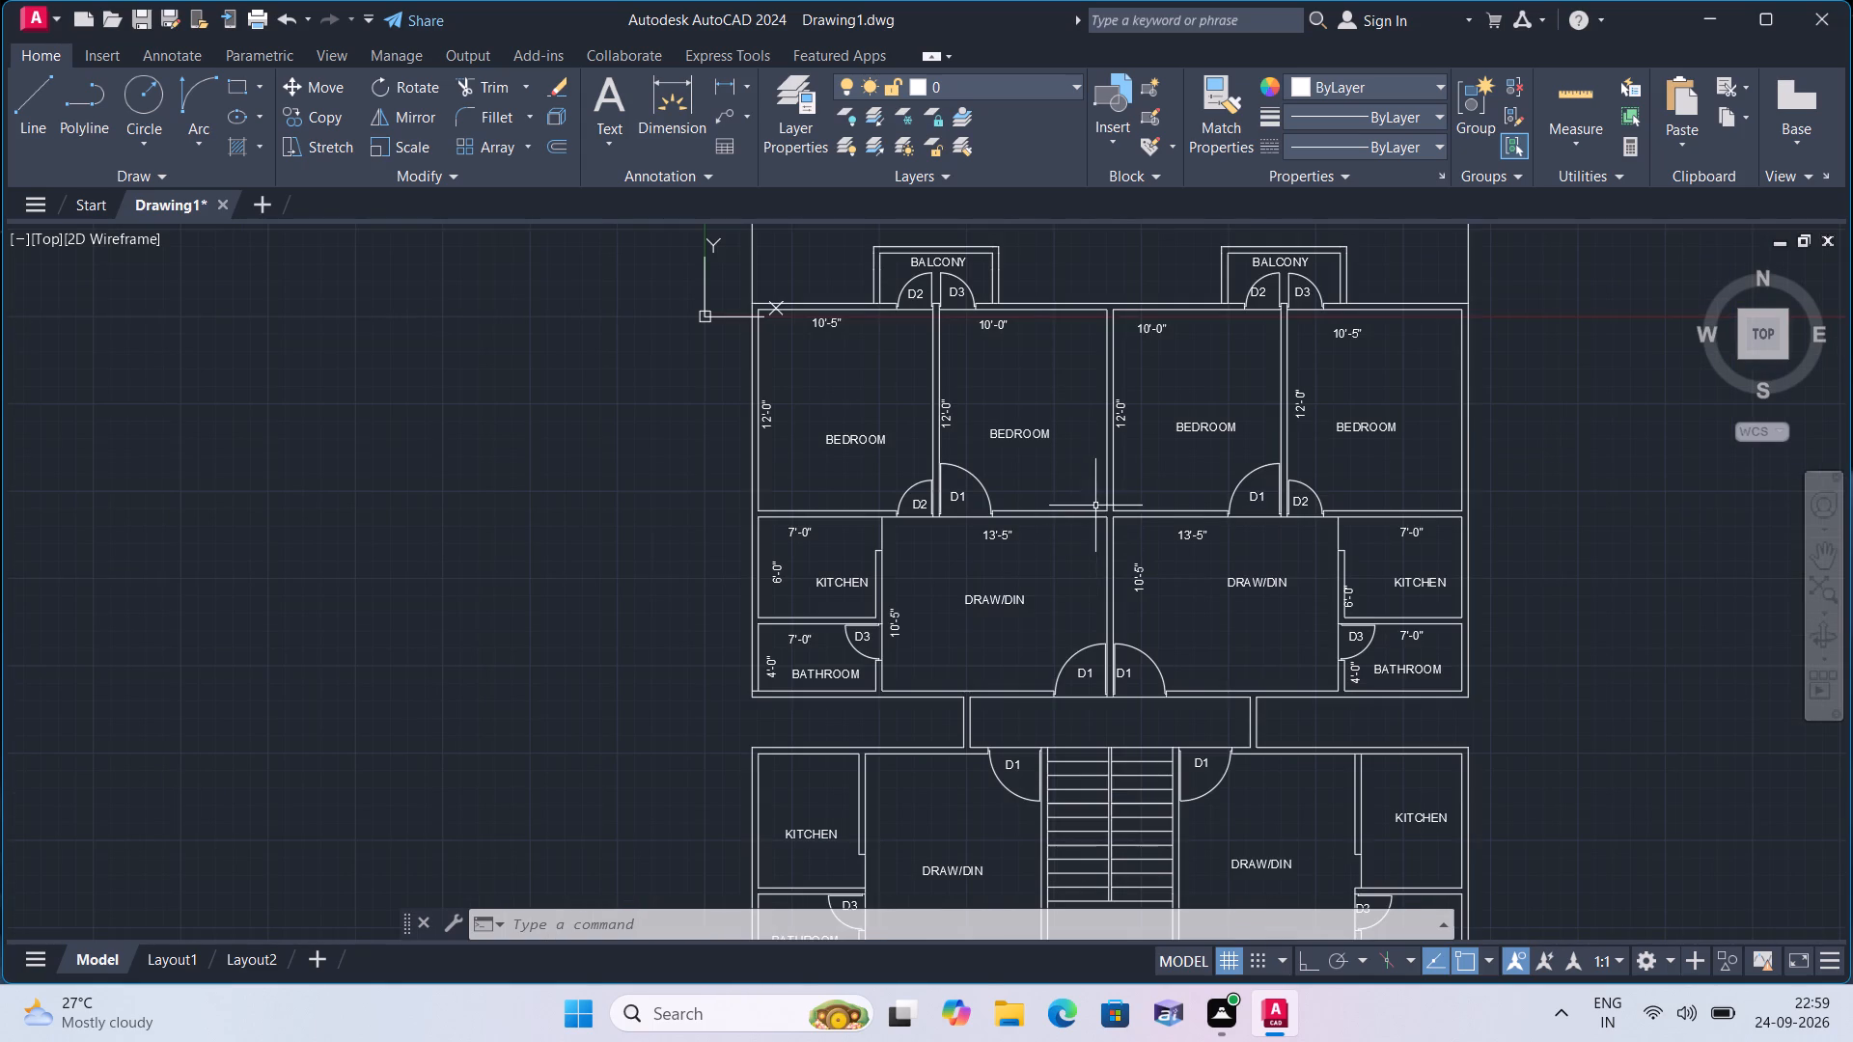
Copy the D3 door tag from the northwest balcony into the western door swing of each south balcony.
{"action": "scroll", "coordinate": [956, 306], "scroll_direction": "up", "scroll_amount": 2}
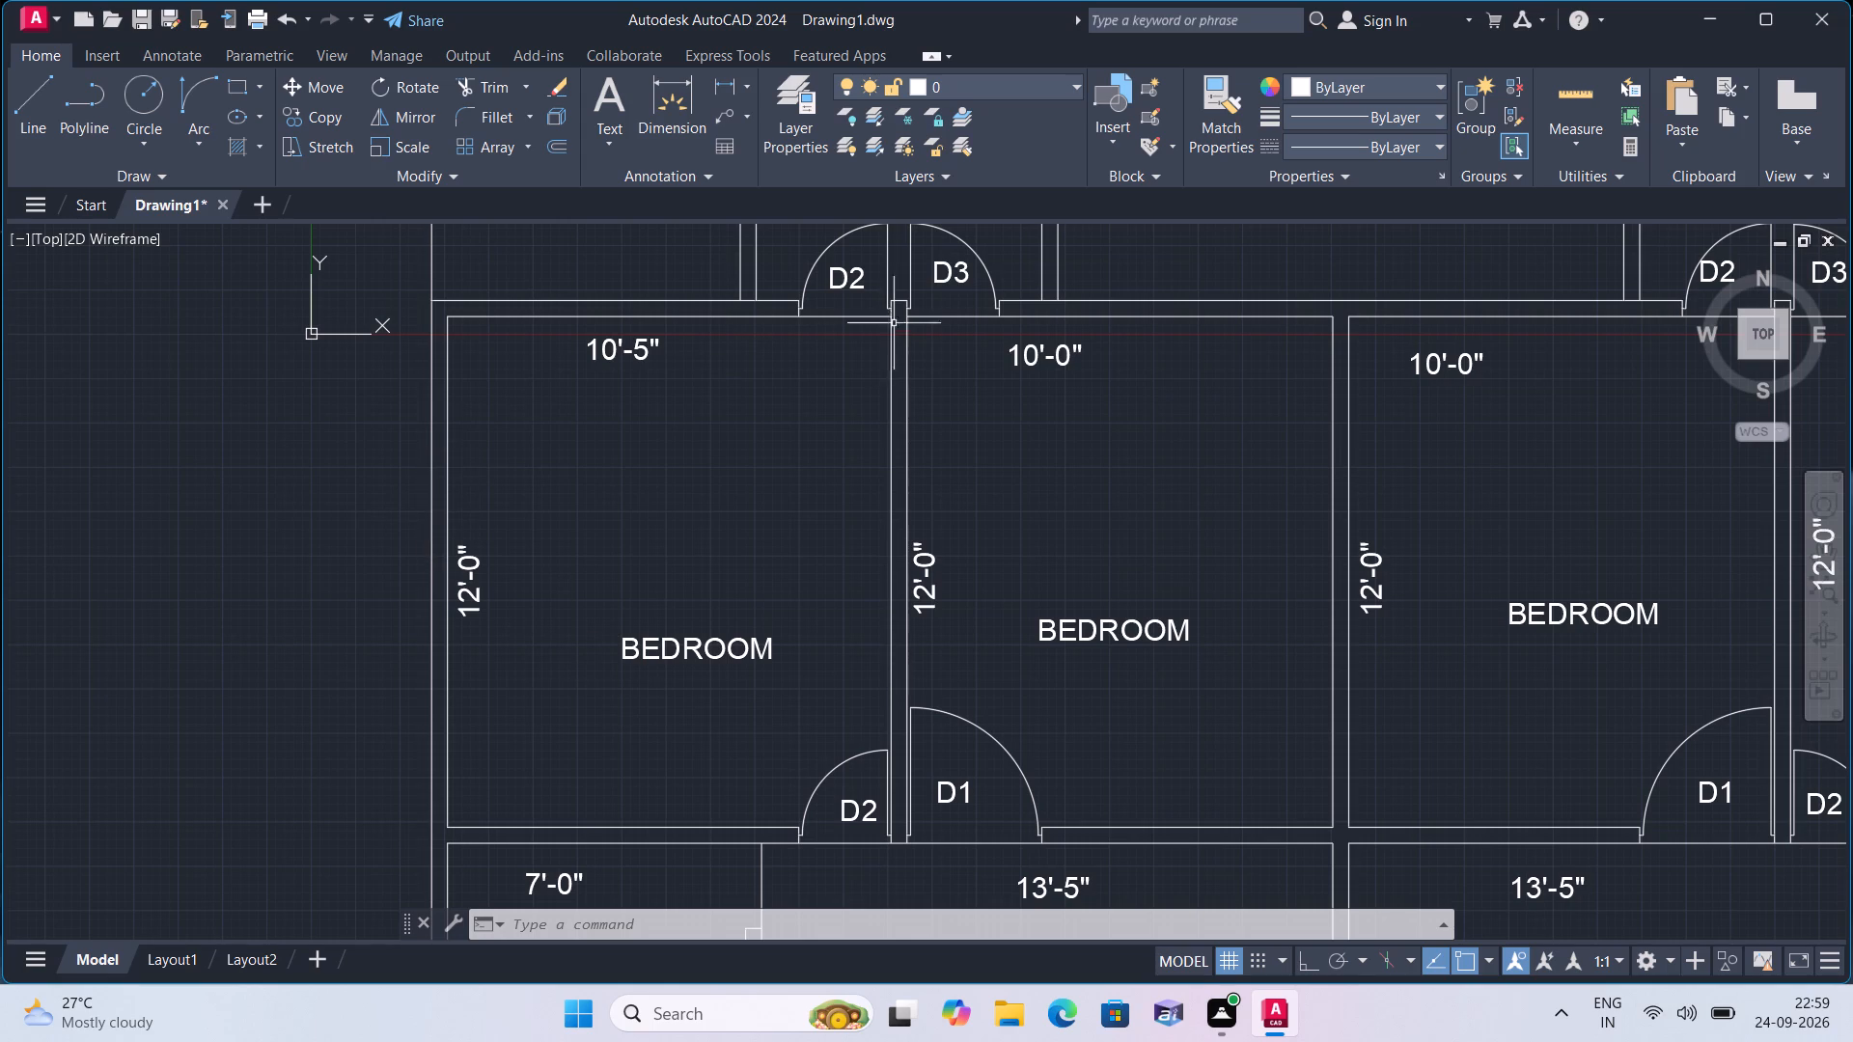
{"action": "left_click", "coordinate": [950, 270]}
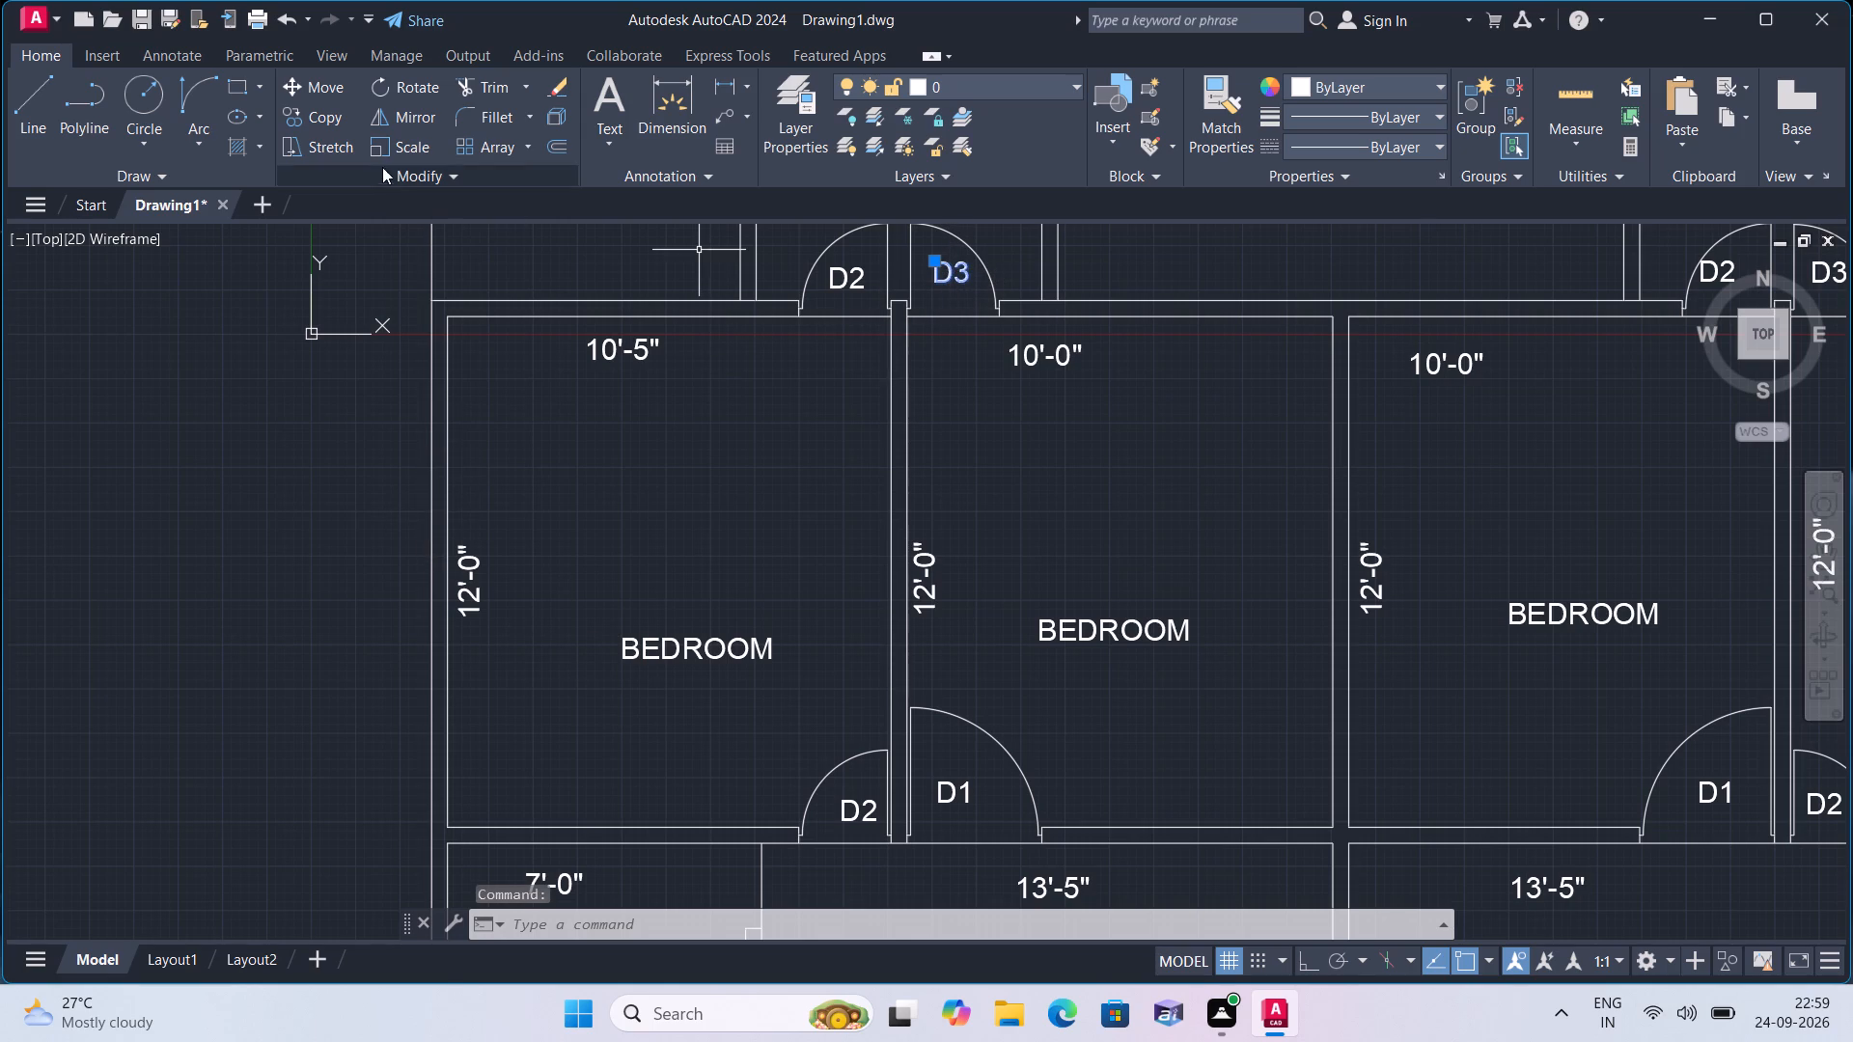
{"action": "left_click", "coordinate": [327, 123]}
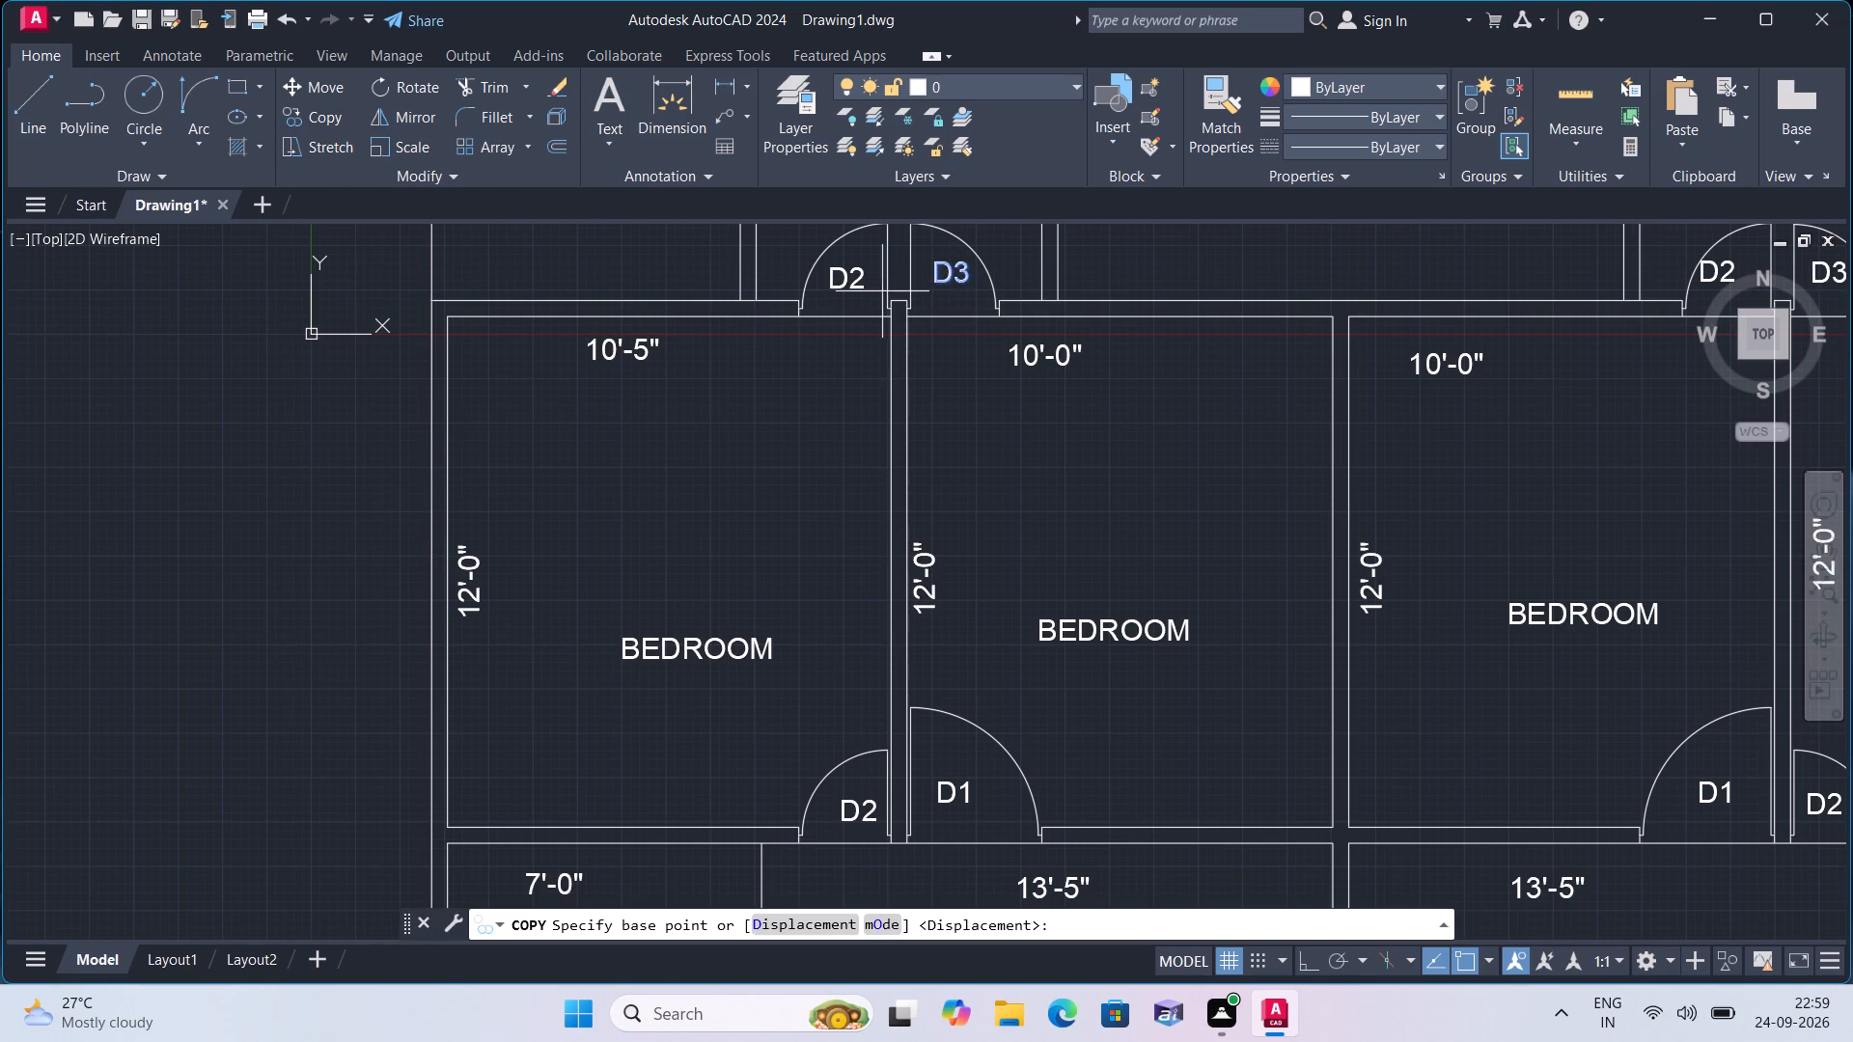
{"action": "left_click", "coordinate": [956, 262]}
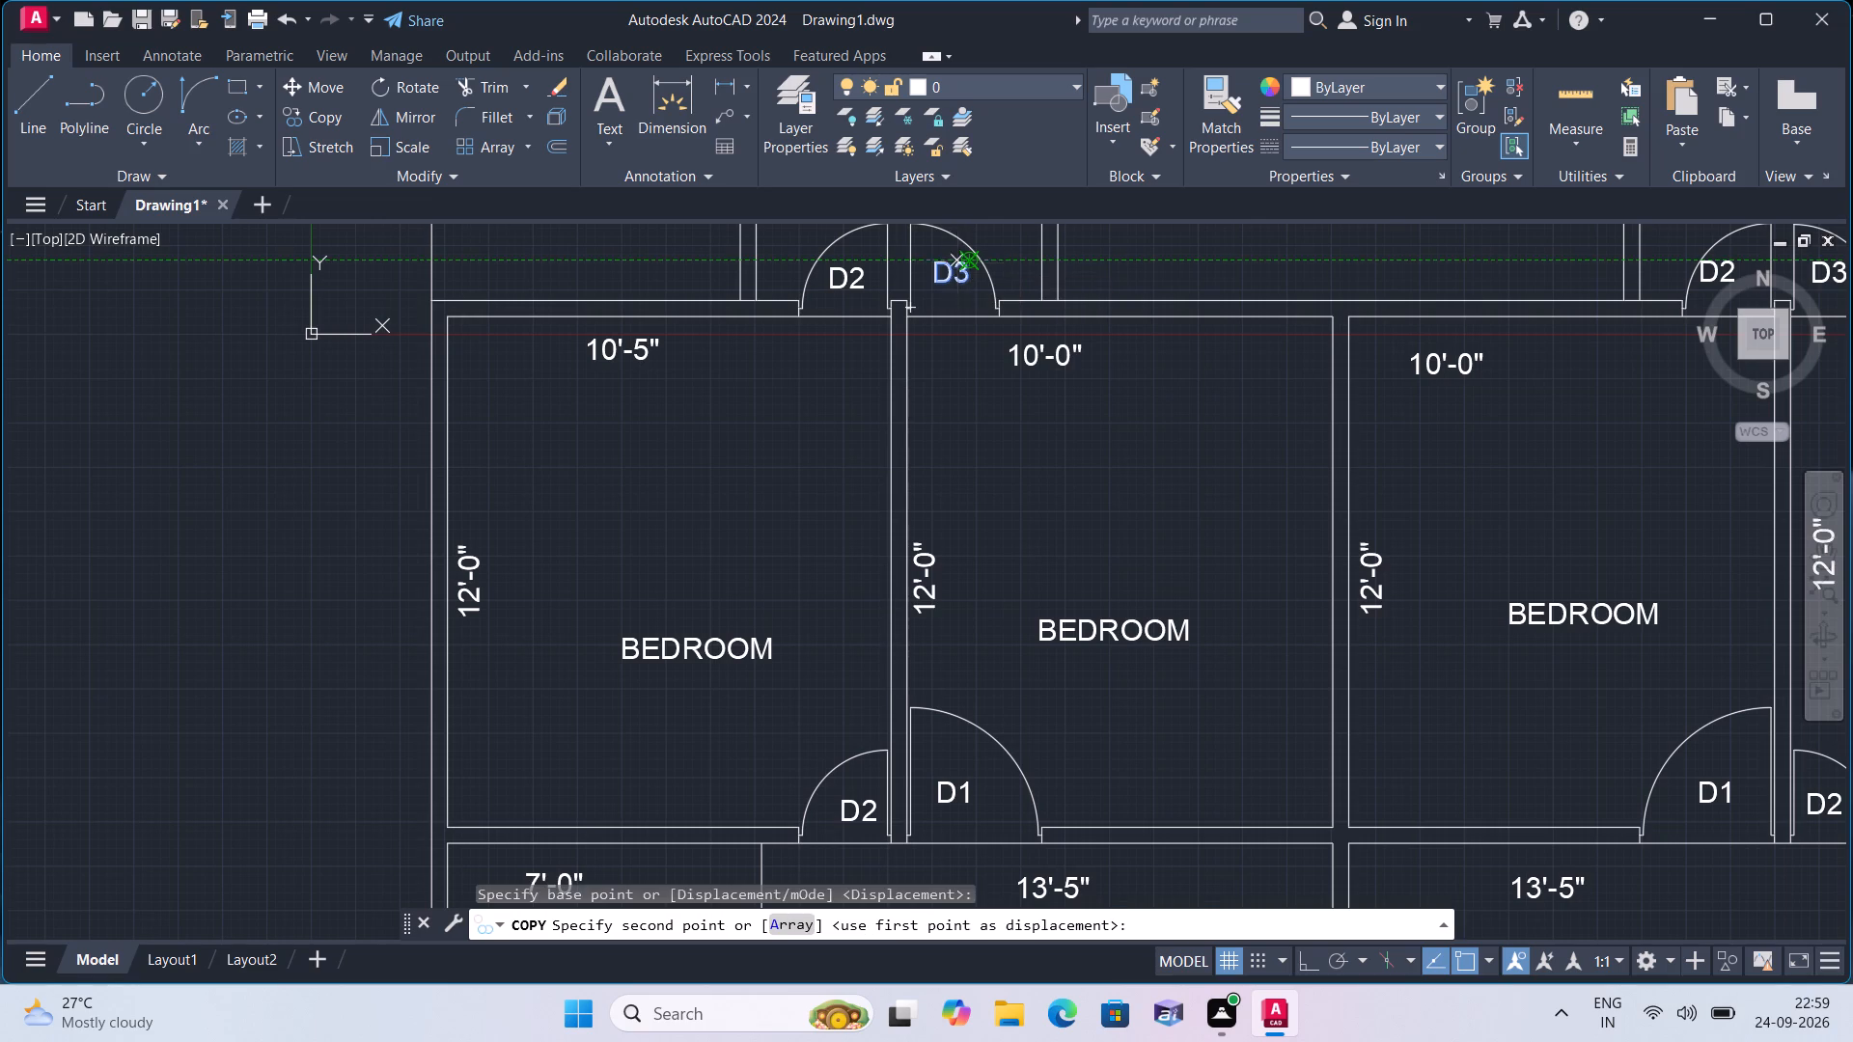
{"action": "scroll", "coordinate": [956, 262], "scroll_direction": "down", "scroll_amount": 1}
{"action": "middle_click_drag", "start_coordinate": [1006, 560], "coordinate": [1005, 312]}
{"action": "scroll", "coordinate": [1006, 560], "scroll_direction": "down", "scroll_amount": 1}
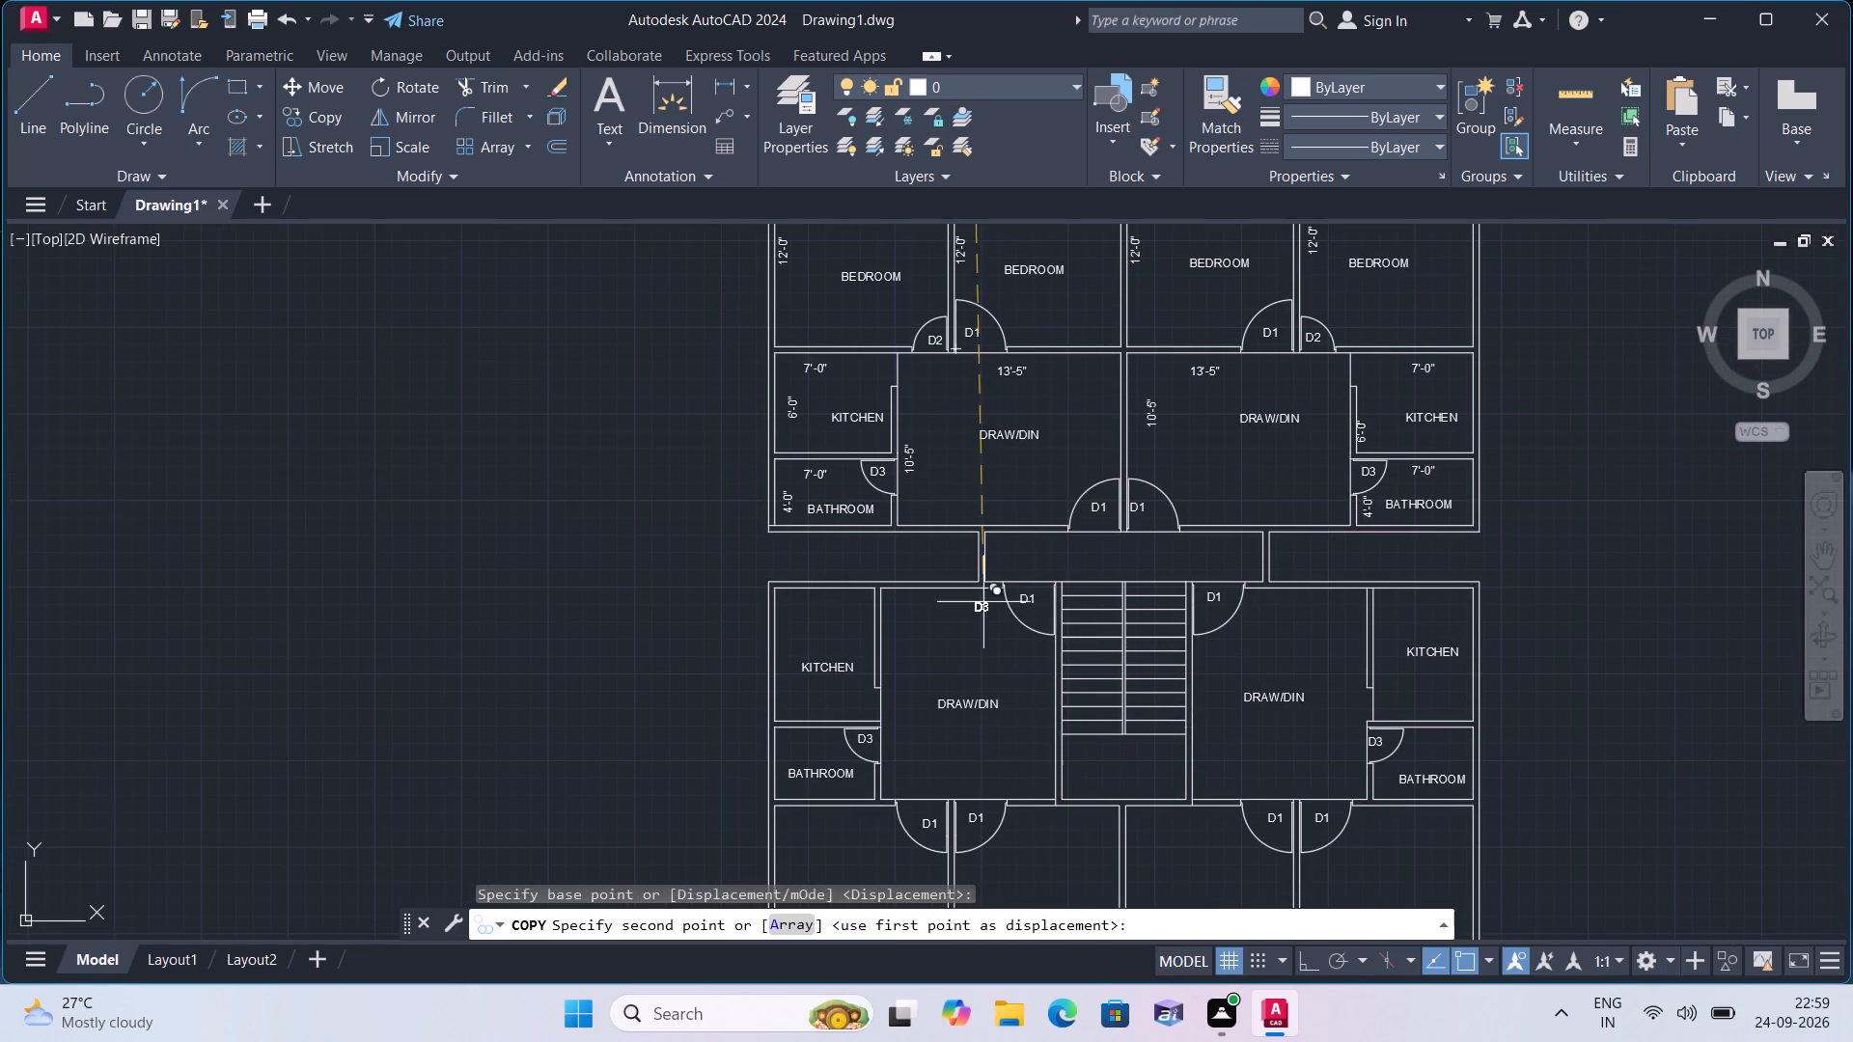
{"action": "middle_click_drag", "start_coordinate": [1011, 739], "coordinate": [1006, 529]}
{"action": "scroll", "coordinate": [1009, 514], "scroll_direction": "down", "scroll_amount": 1}
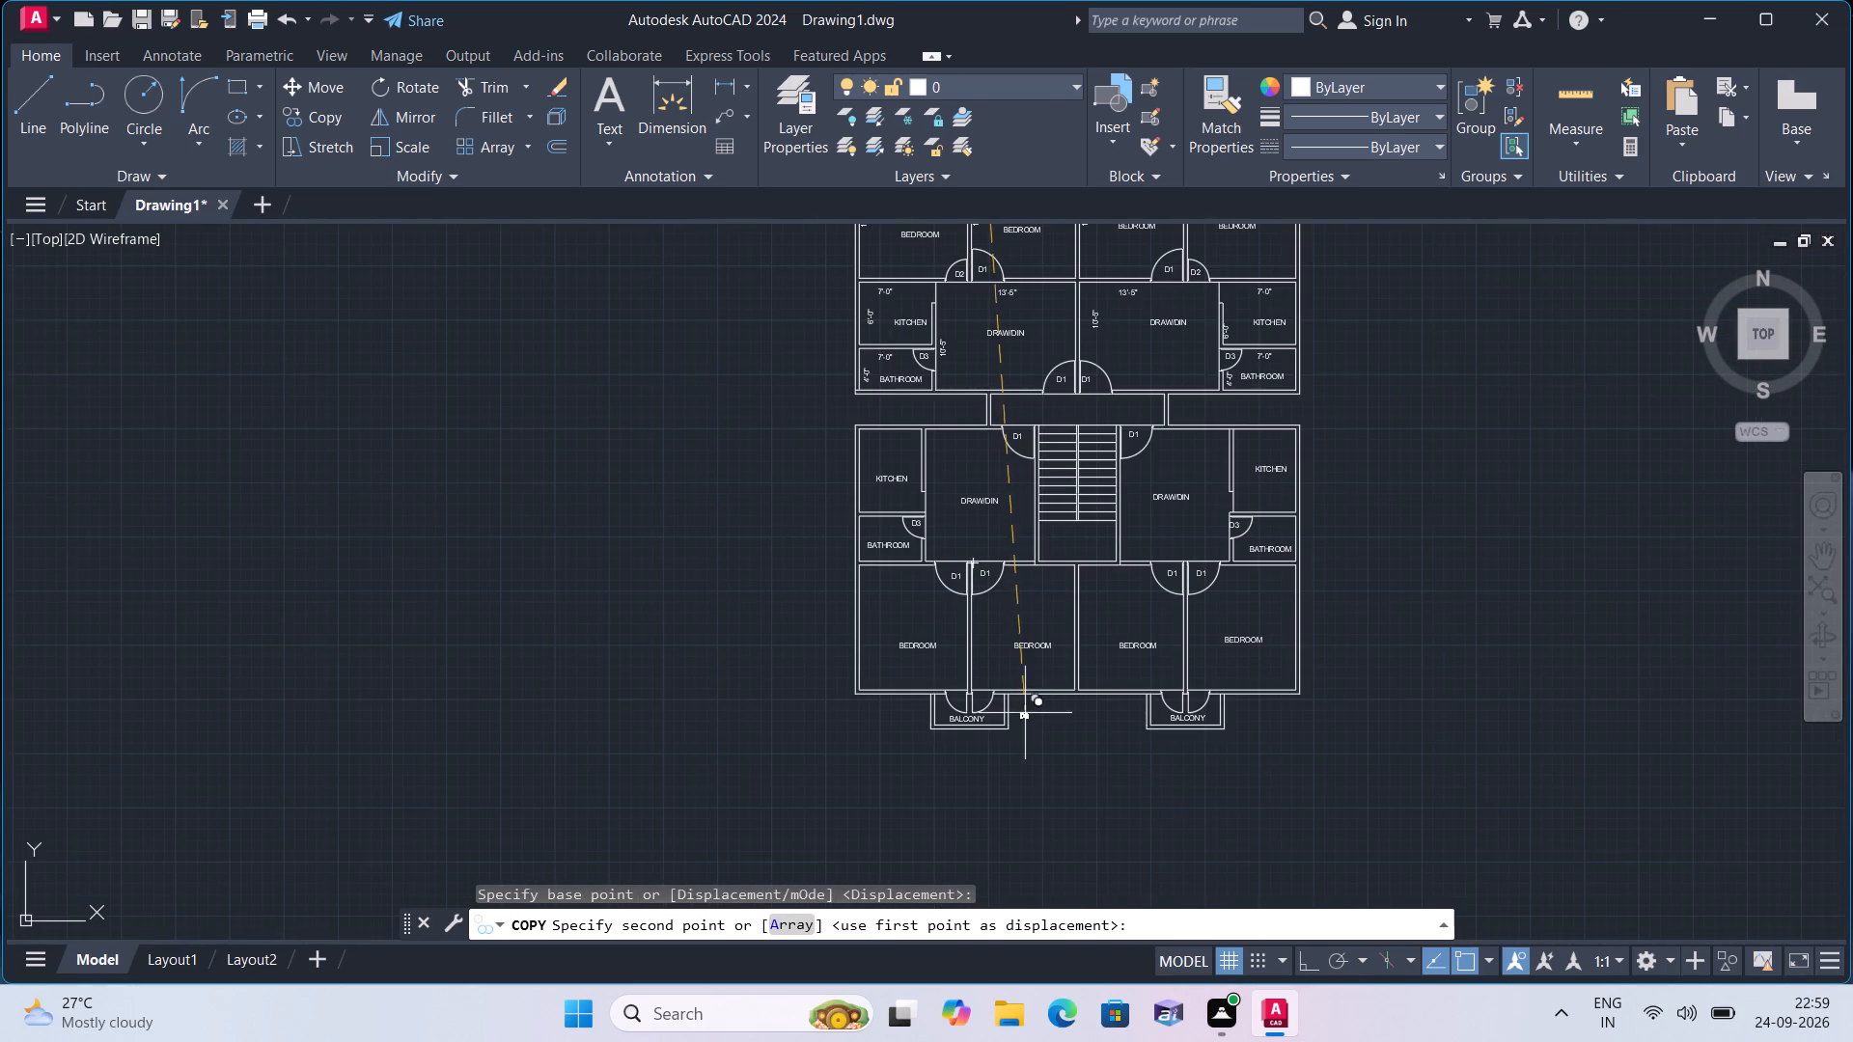
{"action": "scroll", "coordinate": [954, 696], "scroll_direction": "up", "scroll_amount": 4}
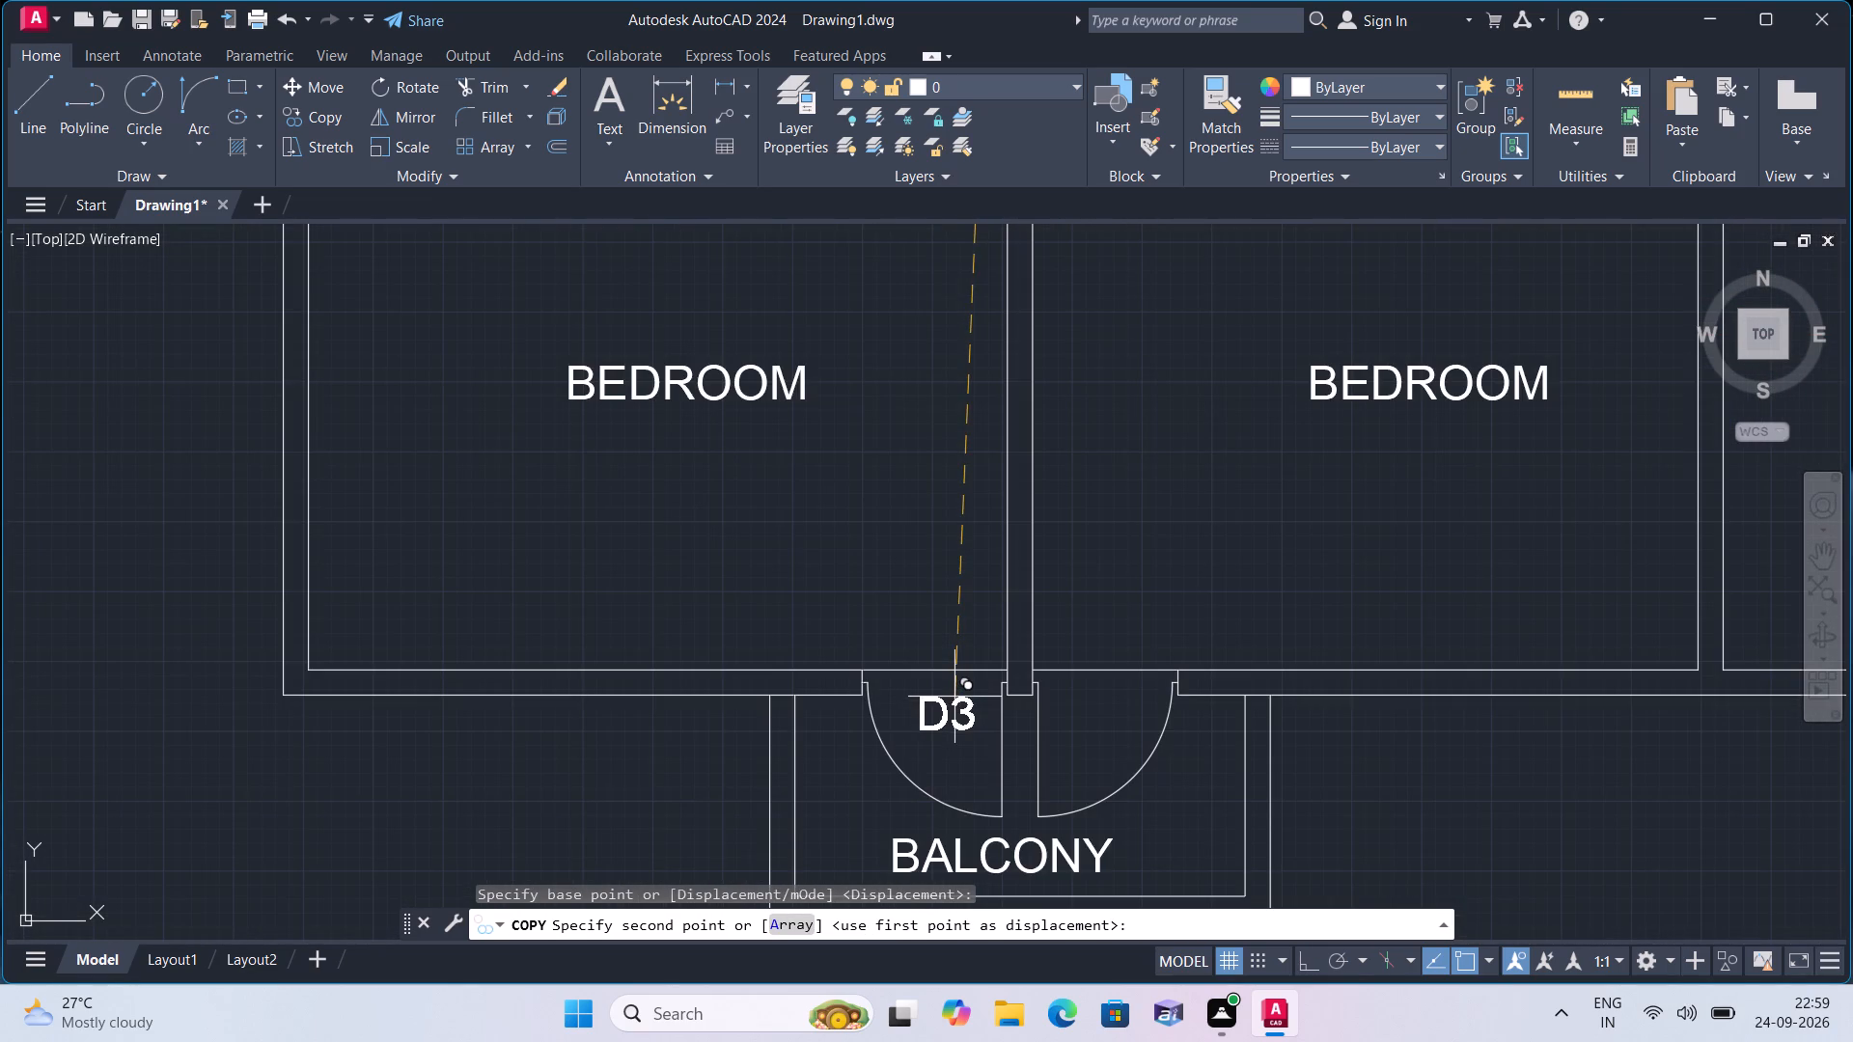
{"action": "left_click", "coordinate": [954, 705]}
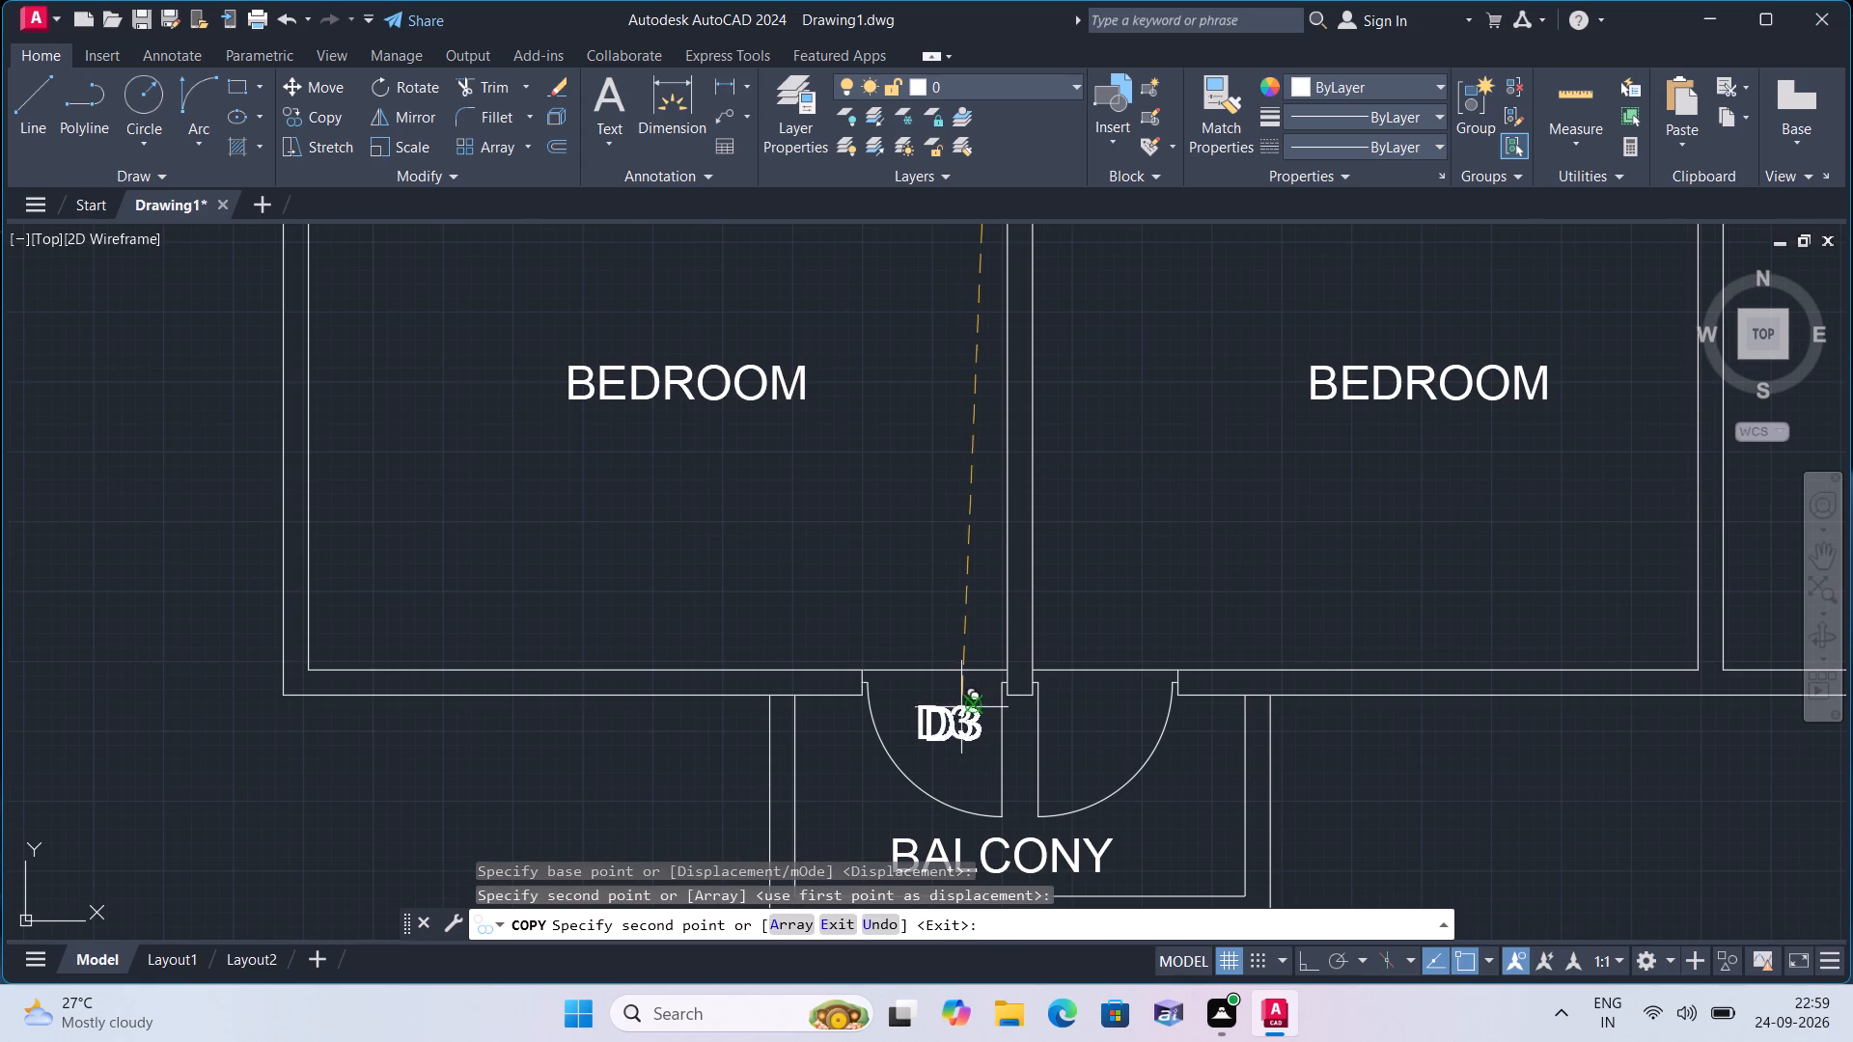
{"action": "scroll", "coordinate": [1008, 709], "scroll_direction": "down", "scroll_amount": 2}
{"action": "scroll", "coordinate": [1577, 716], "scroll_direction": "up", "scroll_amount": 1}
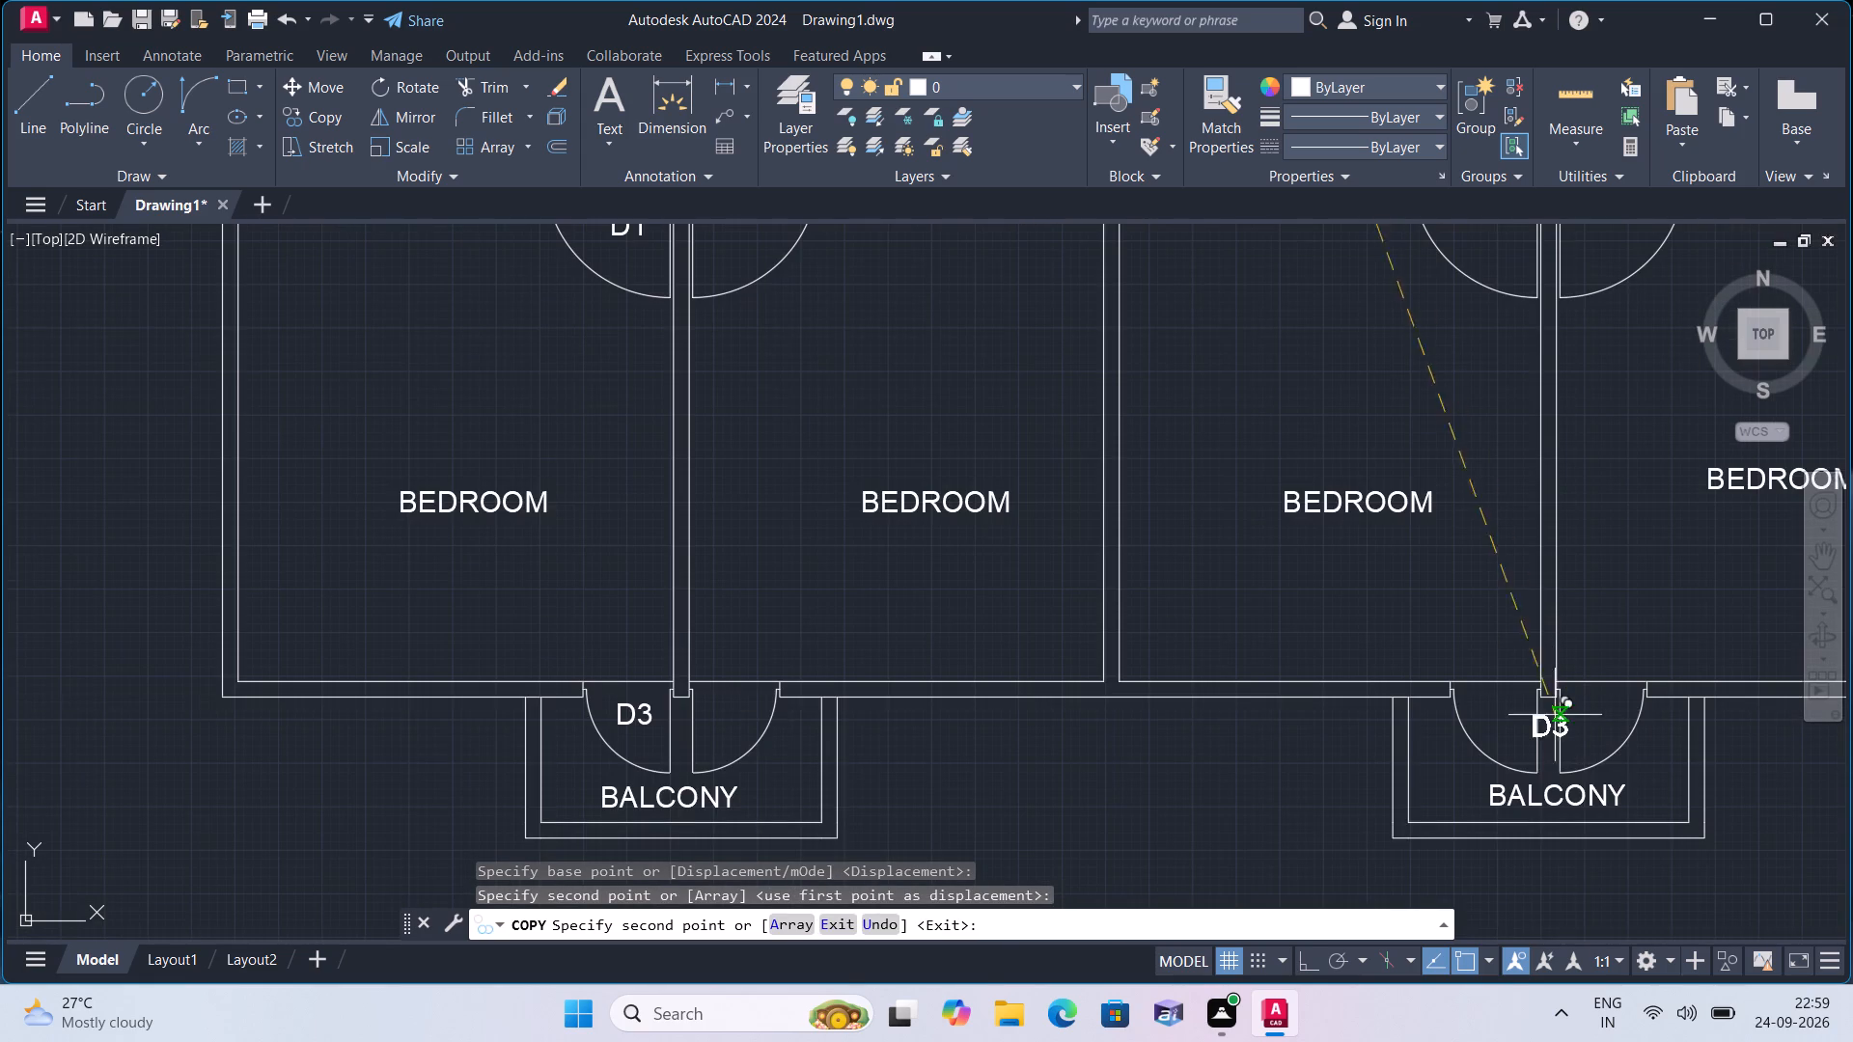
{"action": "left_click", "coordinate": [1507, 714]}
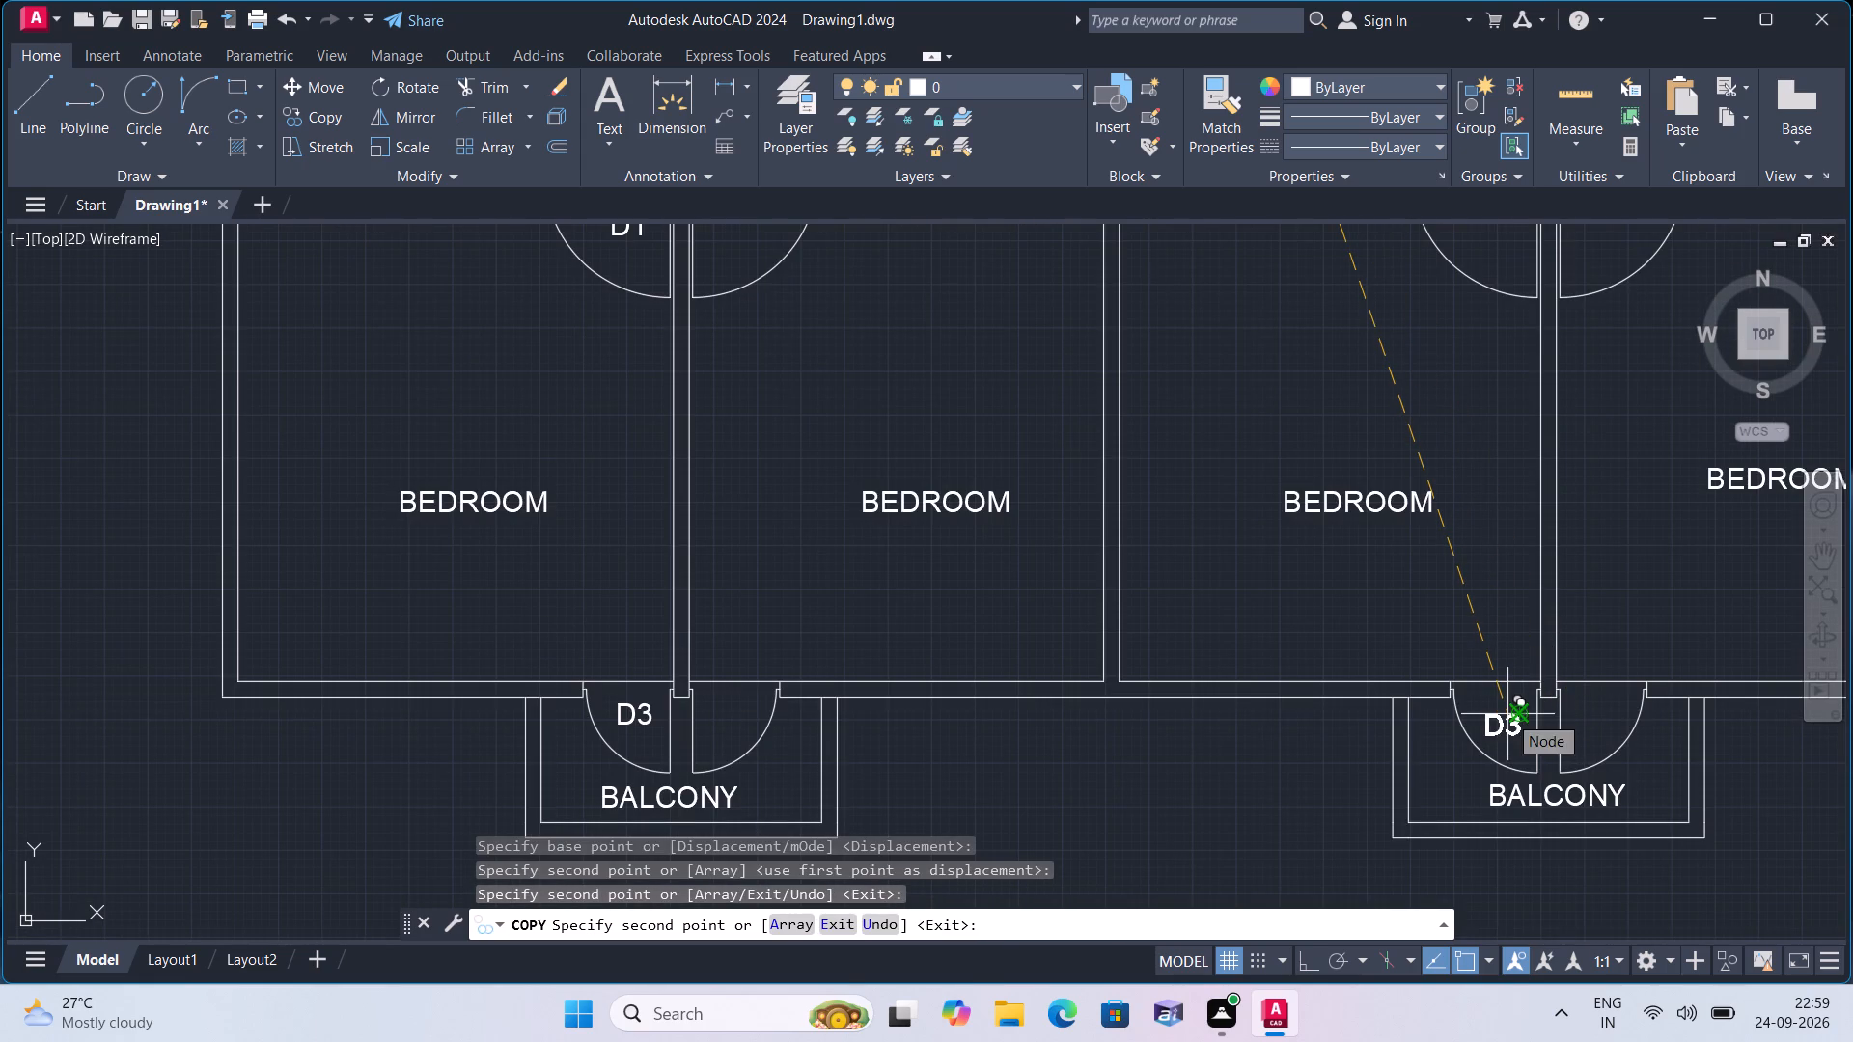
{"action": "key", "text": "space"}
Copy the D2 door tag from the northwest balcony into the eastern door swing of each south balcony.
{"action": "scroll", "coordinate": [871, 459], "scroll_direction": "down", "scroll_amount": 2}
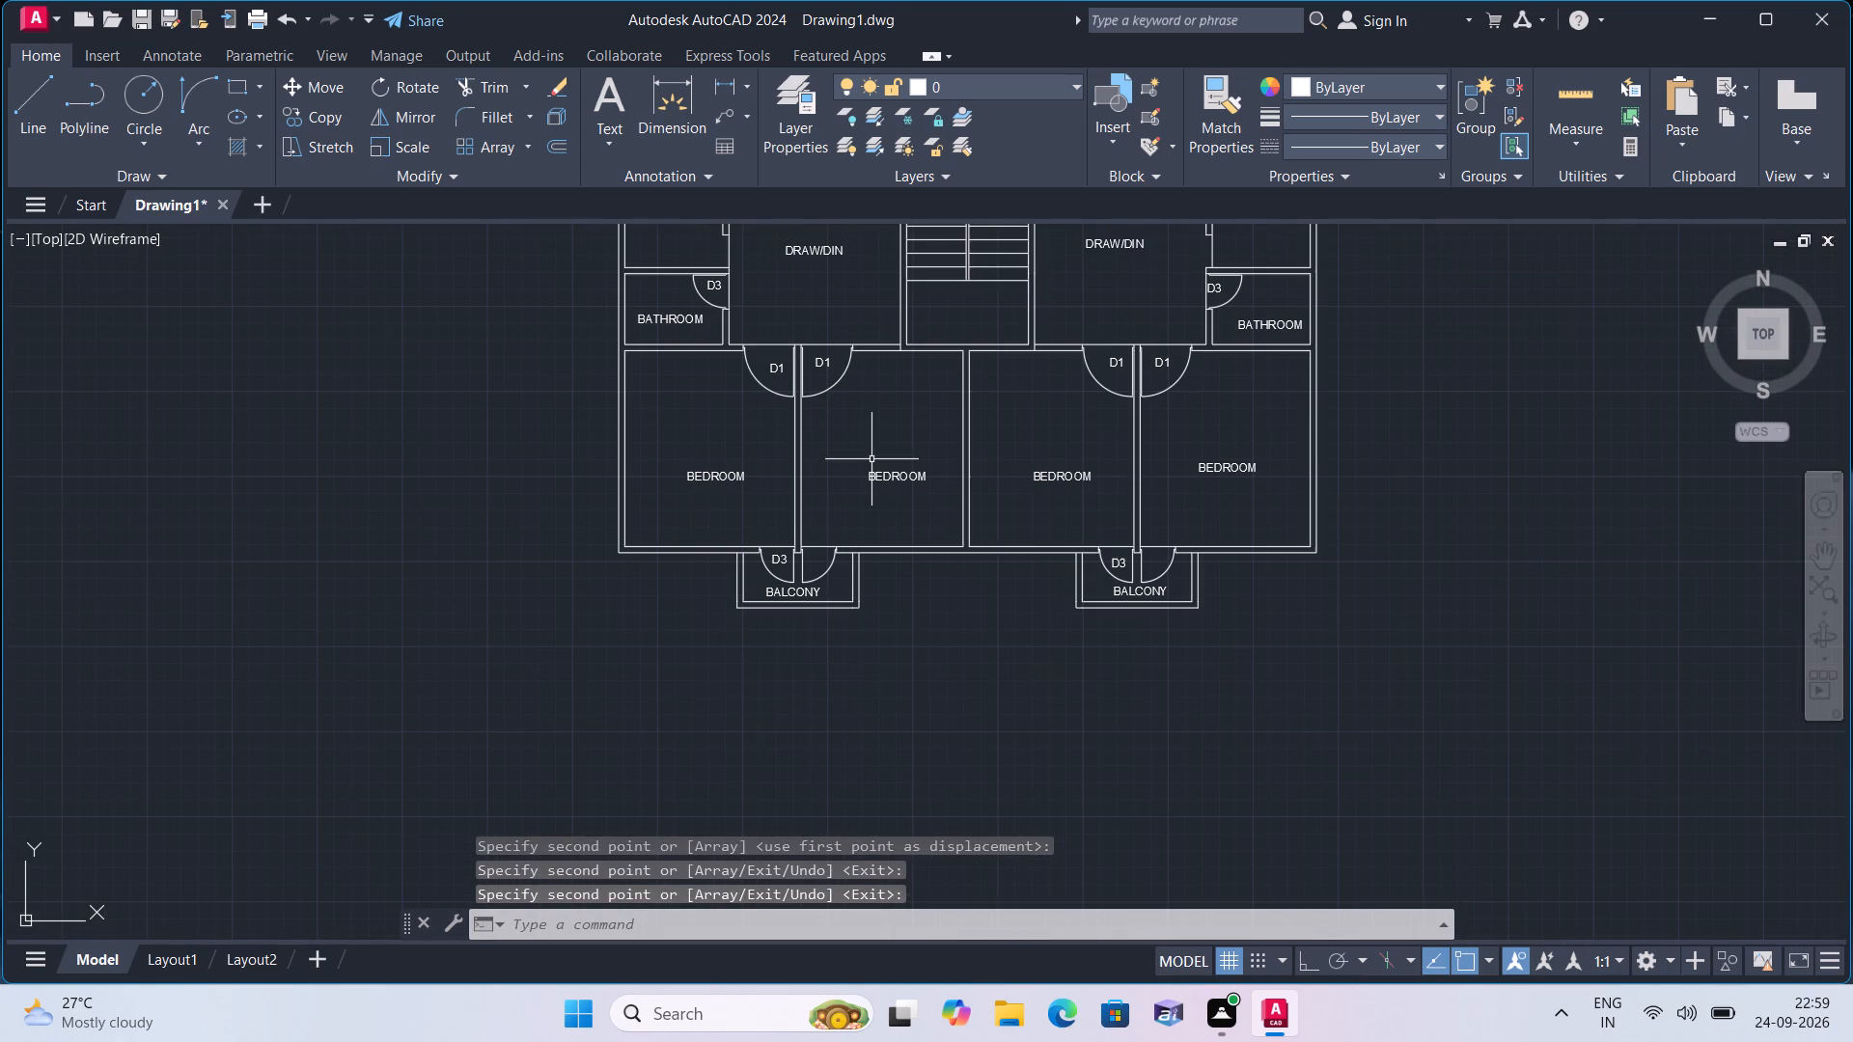
{"action": "middle_click_drag", "start_coordinate": [871, 459], "coordinate": [890, 716]}
{"action": "scroll", "coordinate": [893, 728], "scroll_direction": "down", "scroll_amount": 1}
{"action": "scroll", "coordinate": [889, 639], "scroll_direction": "down", "scroll_amount": 1}
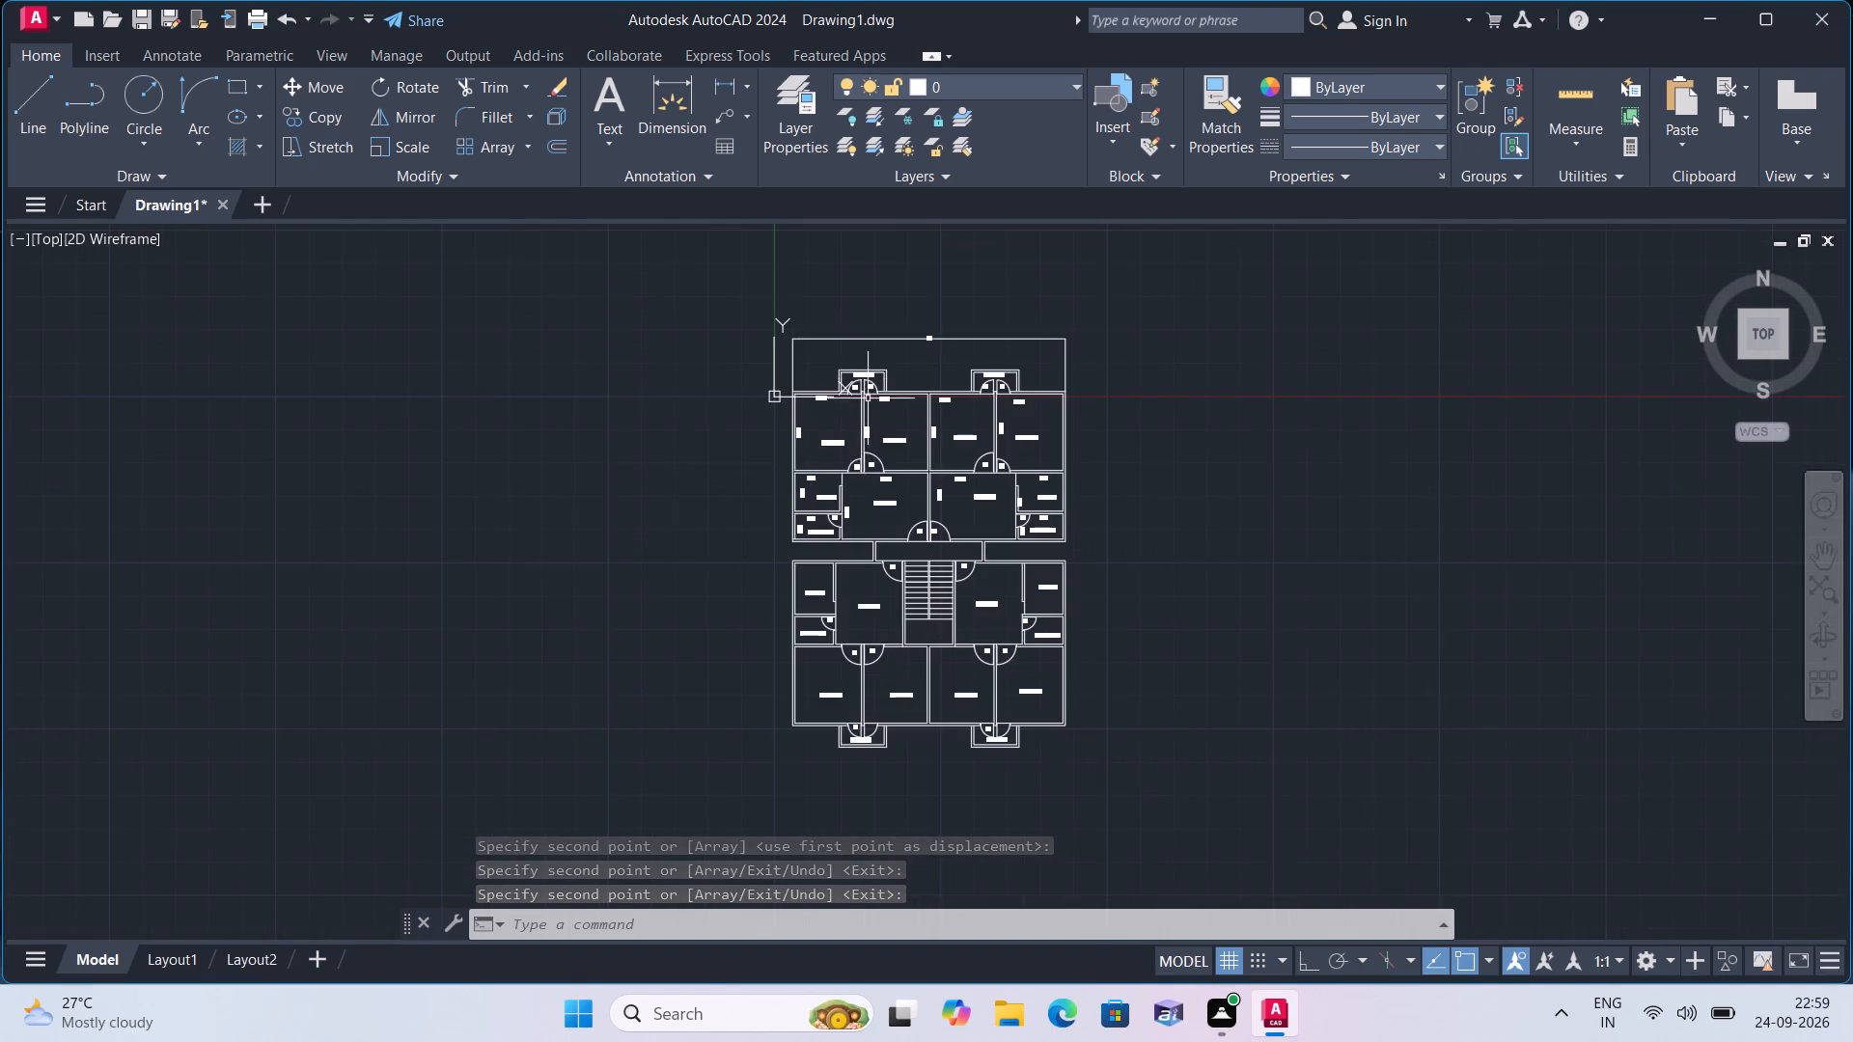
{"action": "scroll", "coordinate": [867, 397], "scroll_direction": "up", "scroll_amount": 3}
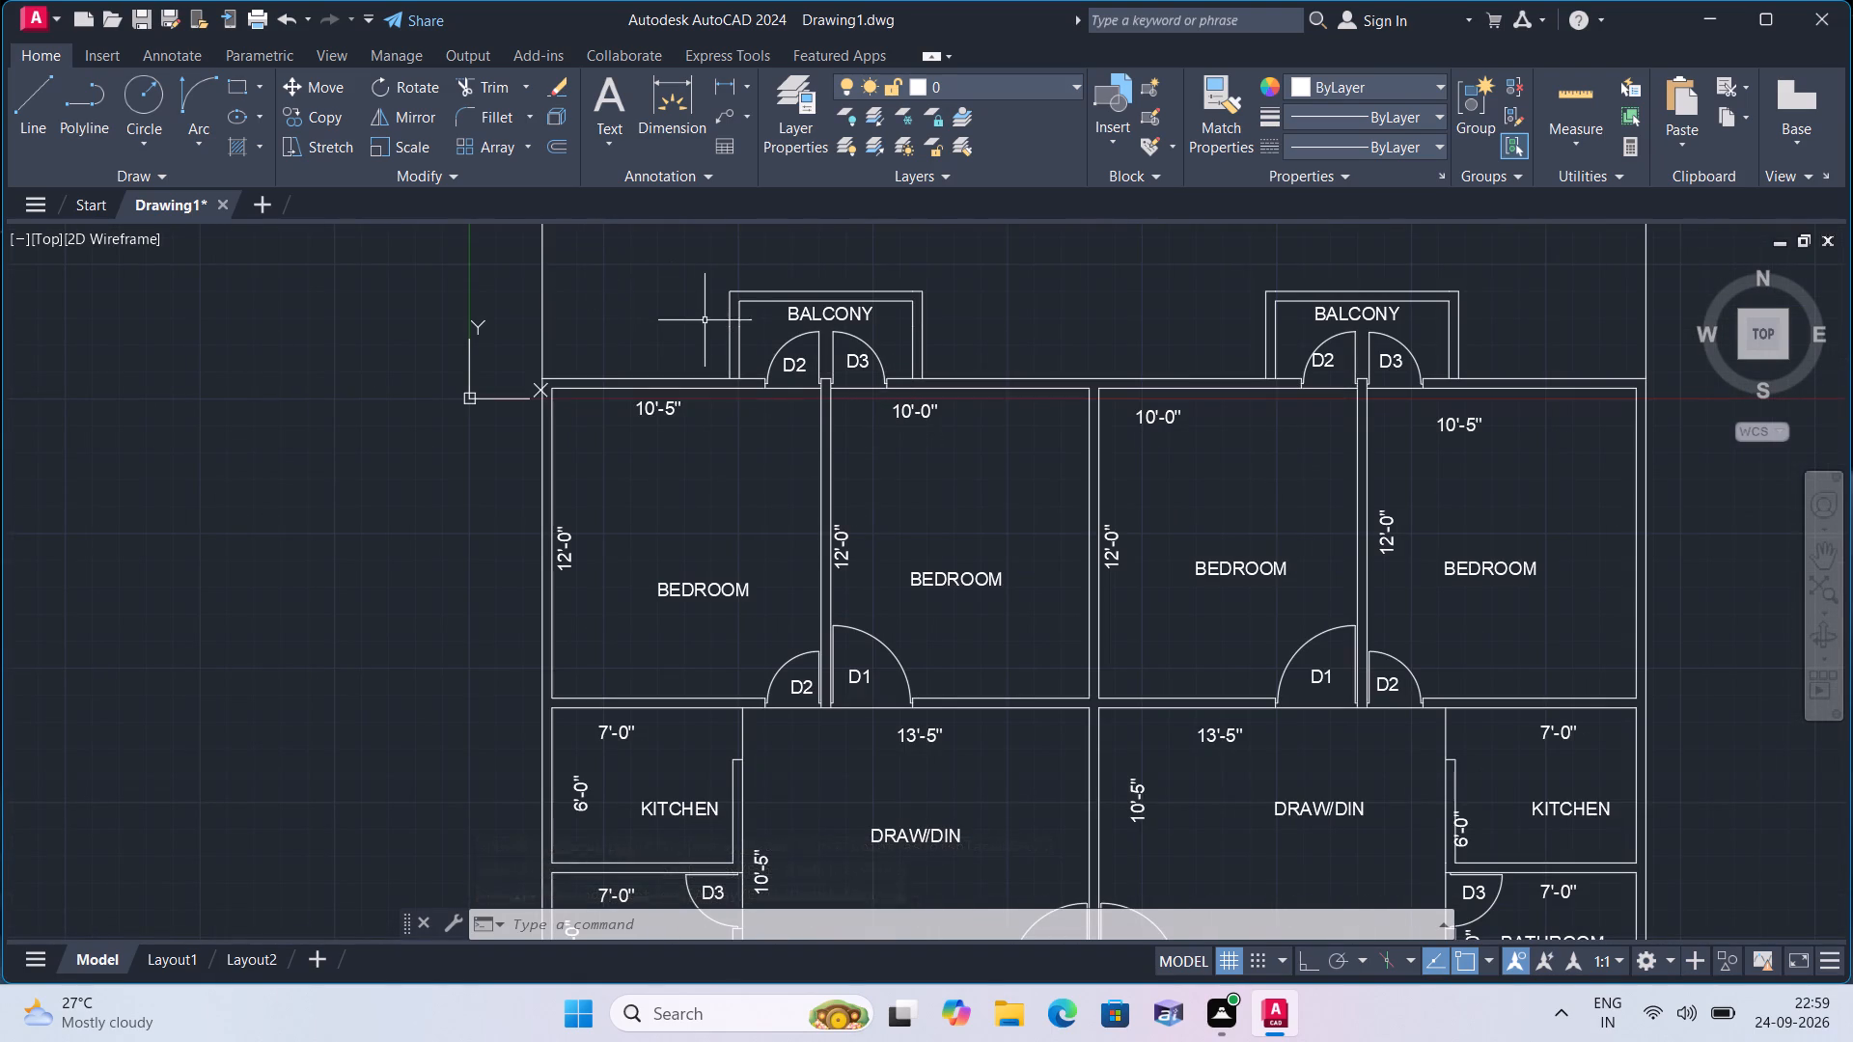
{"action": "left_click", "coordinate": [803, 366]}
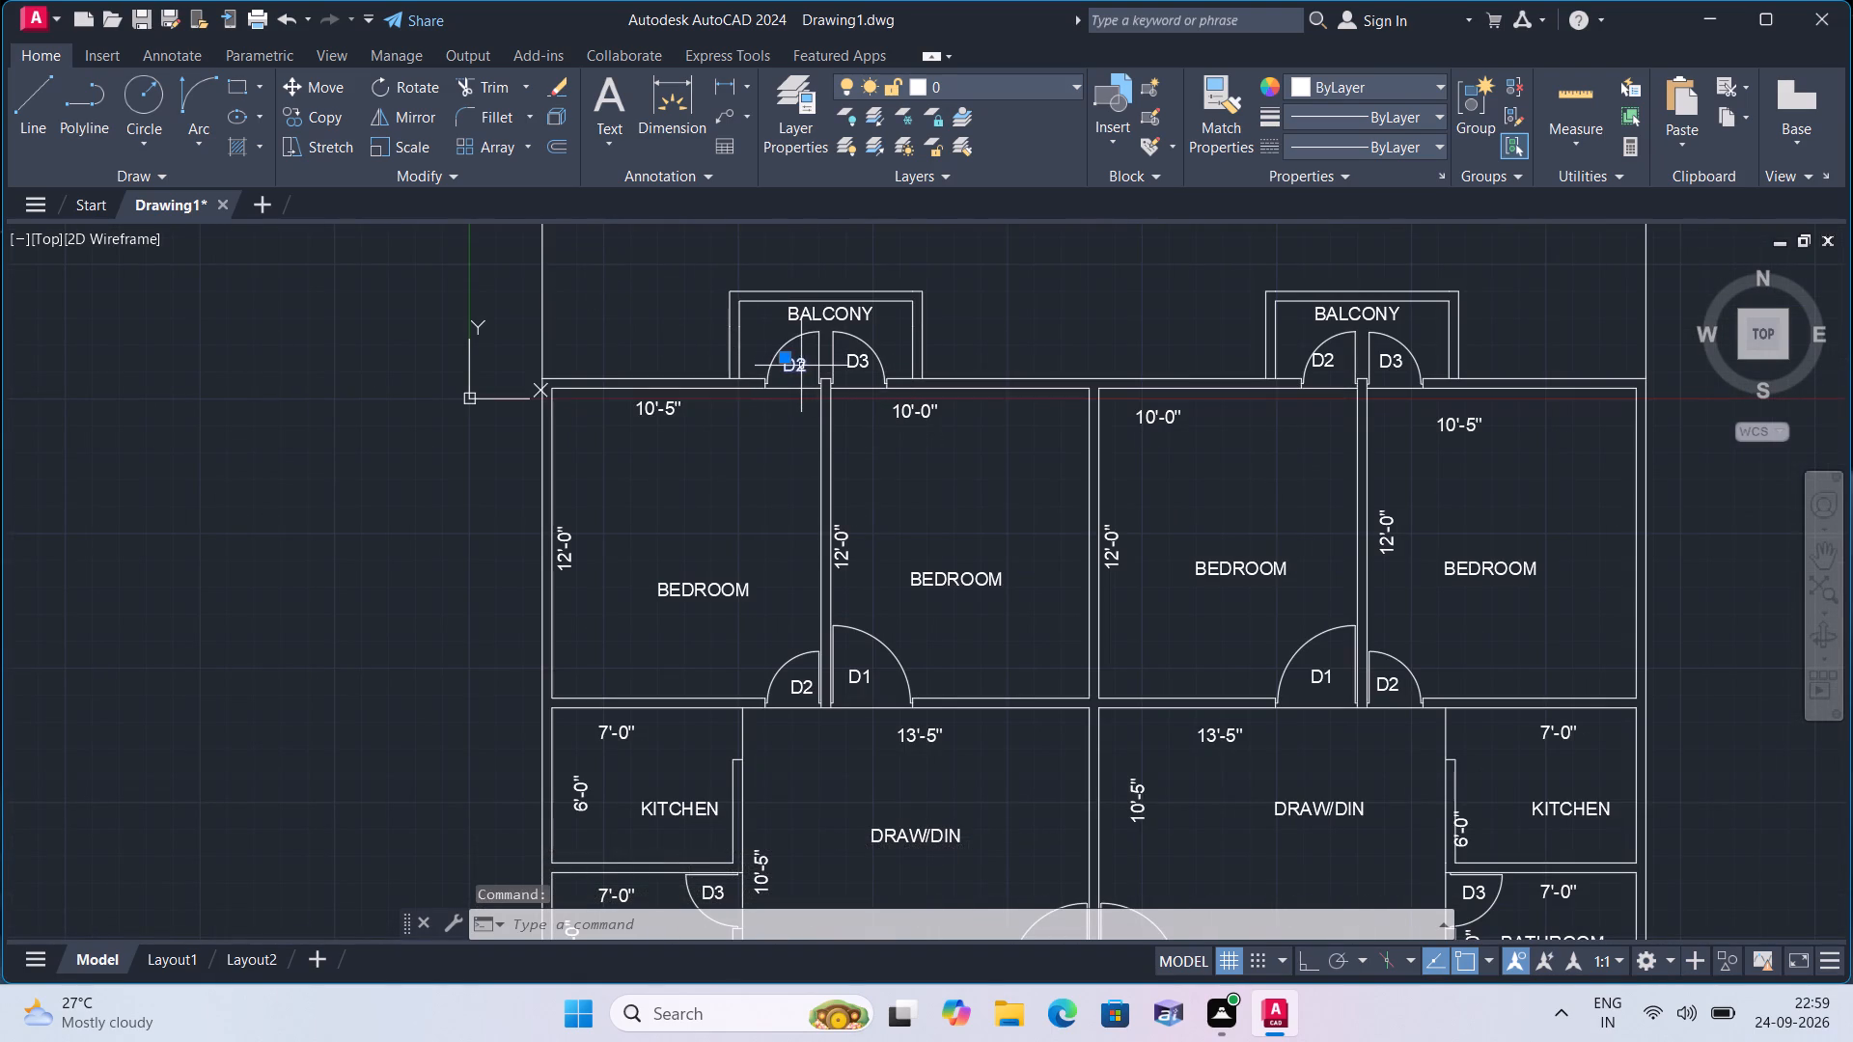
{"action": "left_click", "coordinate": [331, 120]}
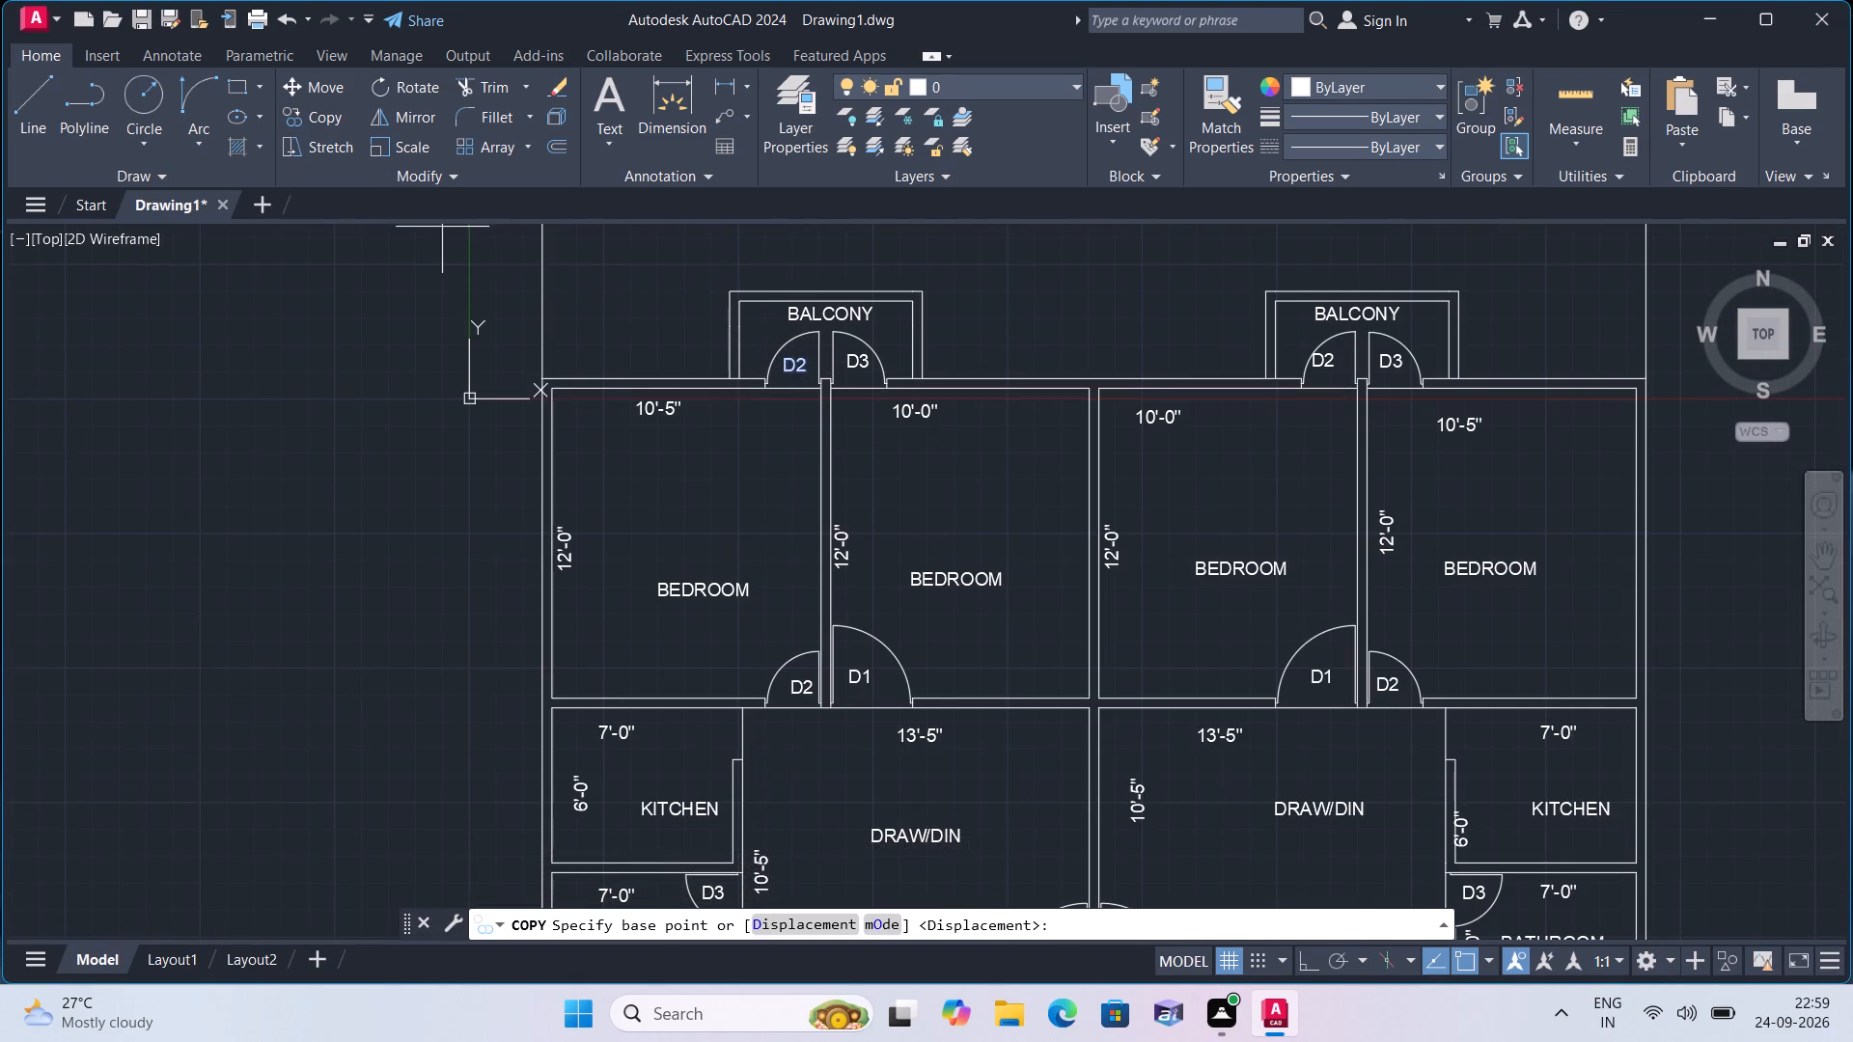
{"action": "left_click", "coordinate": [785, 371]}
{"action": "scroll", "coordinate": [785, 371], "scroll_direction": "down", "scroll_amount": 2}
{"action": "middle_click_drag", "start_coordinate": [871, 567], "coordinate": [765, 244]}
{"action": "scroll", "coordinate": [829, 499], "scroll_direction": "down", "scroll_amount": 1}
{"action": "scroll", "coordinate": [713, 437], "scroll_direction": "up", "scroll_amount": 4}
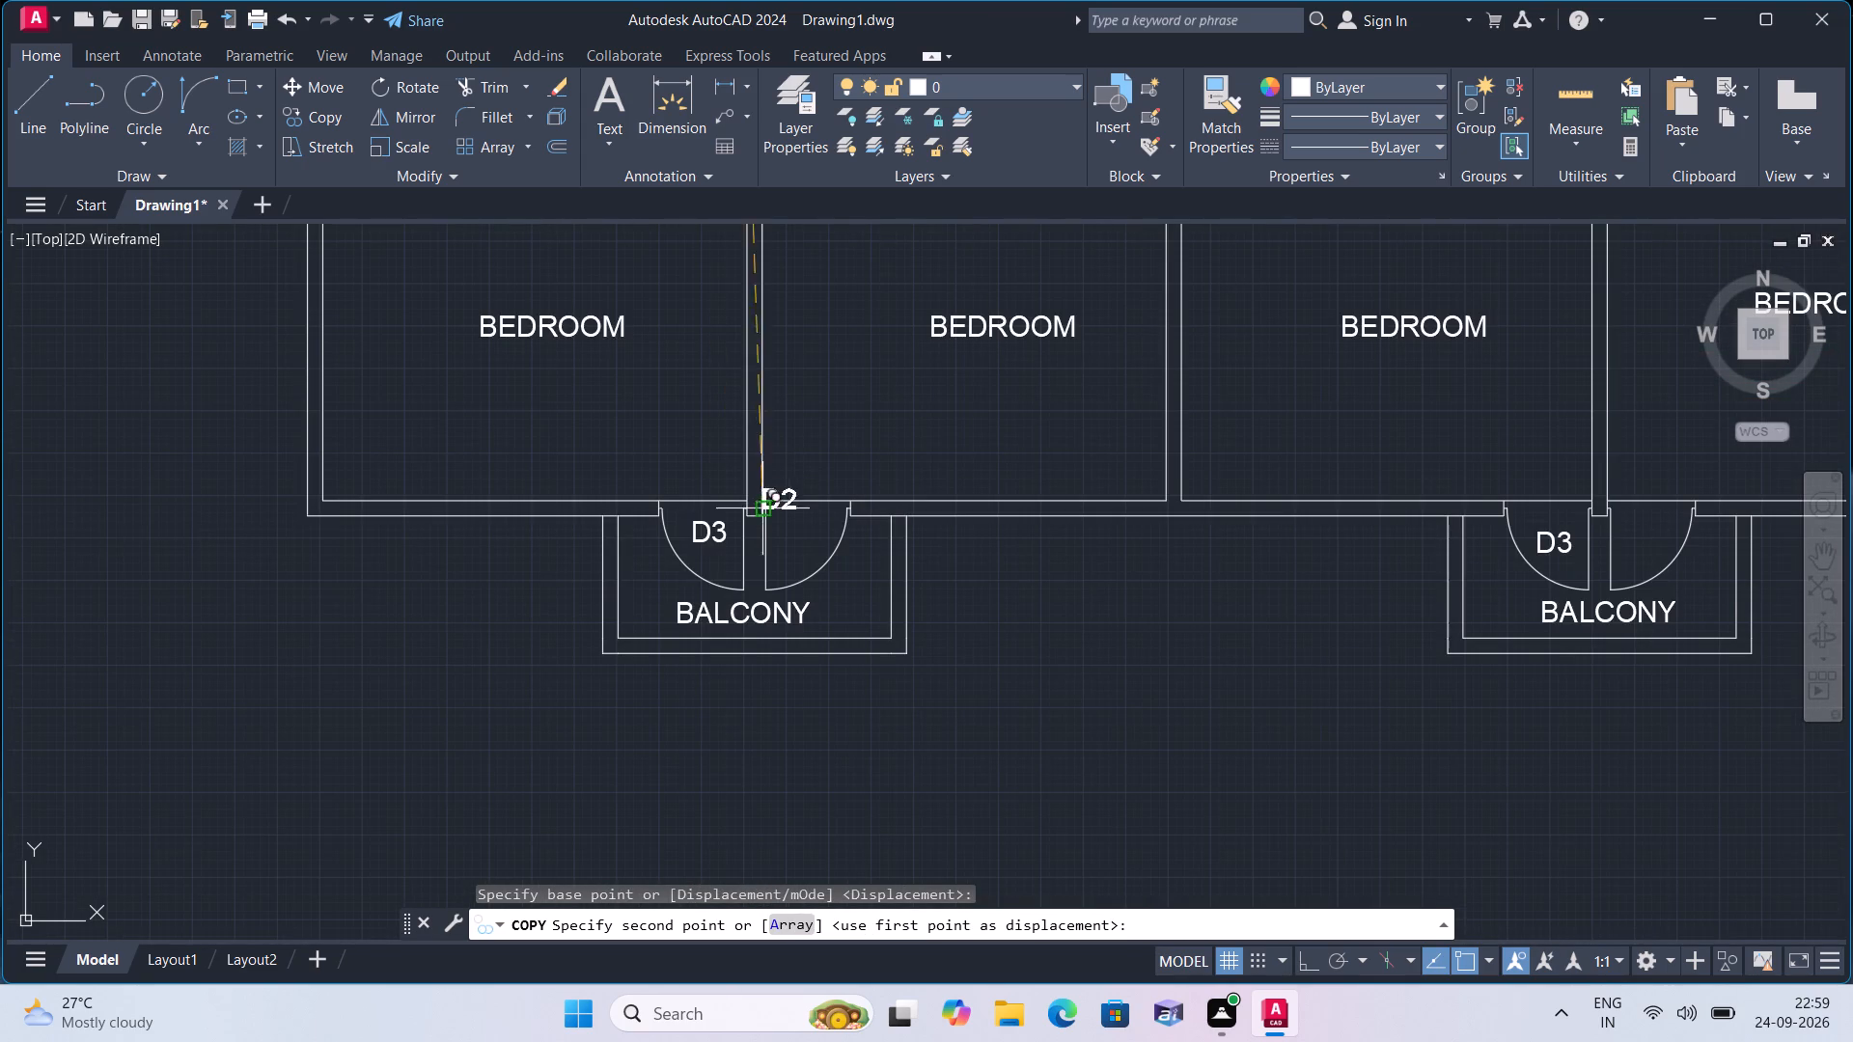
{"action": "left_click", "coordinate": [786, 548]}
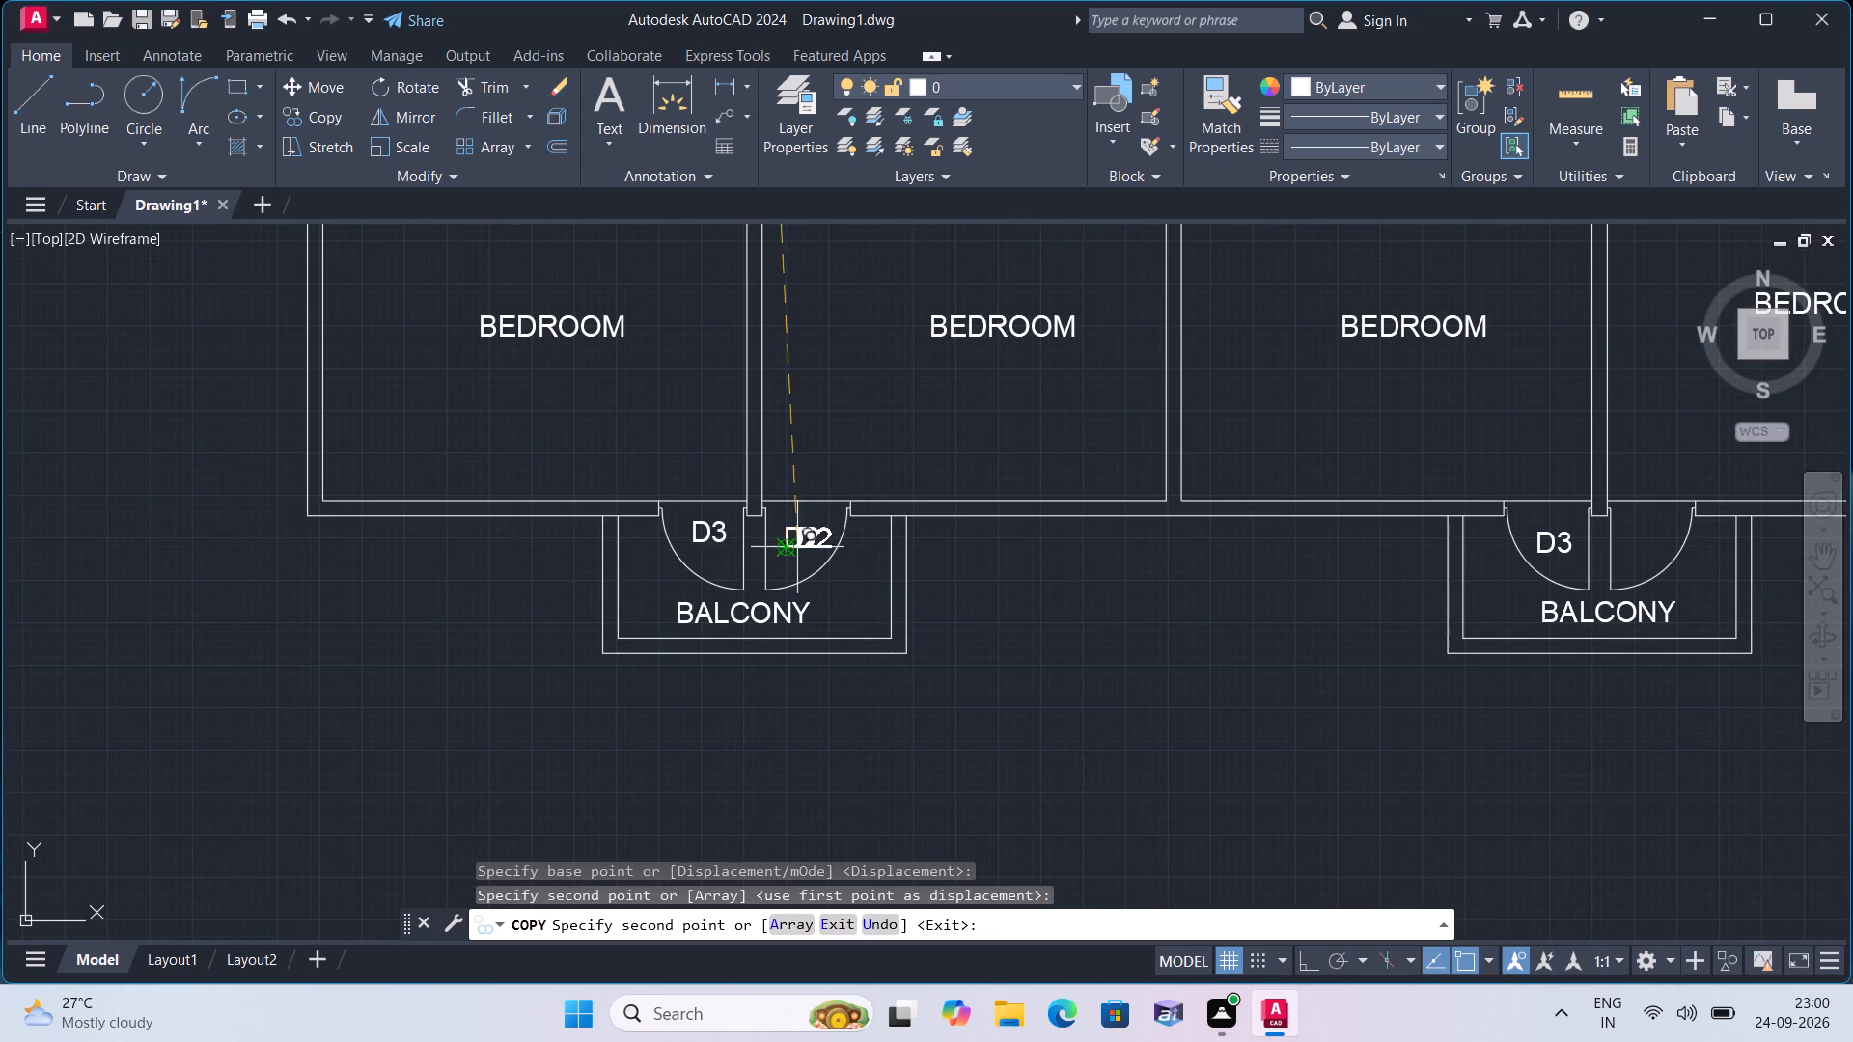
{"action": "left_click", "coordinate": [1634, 544]}
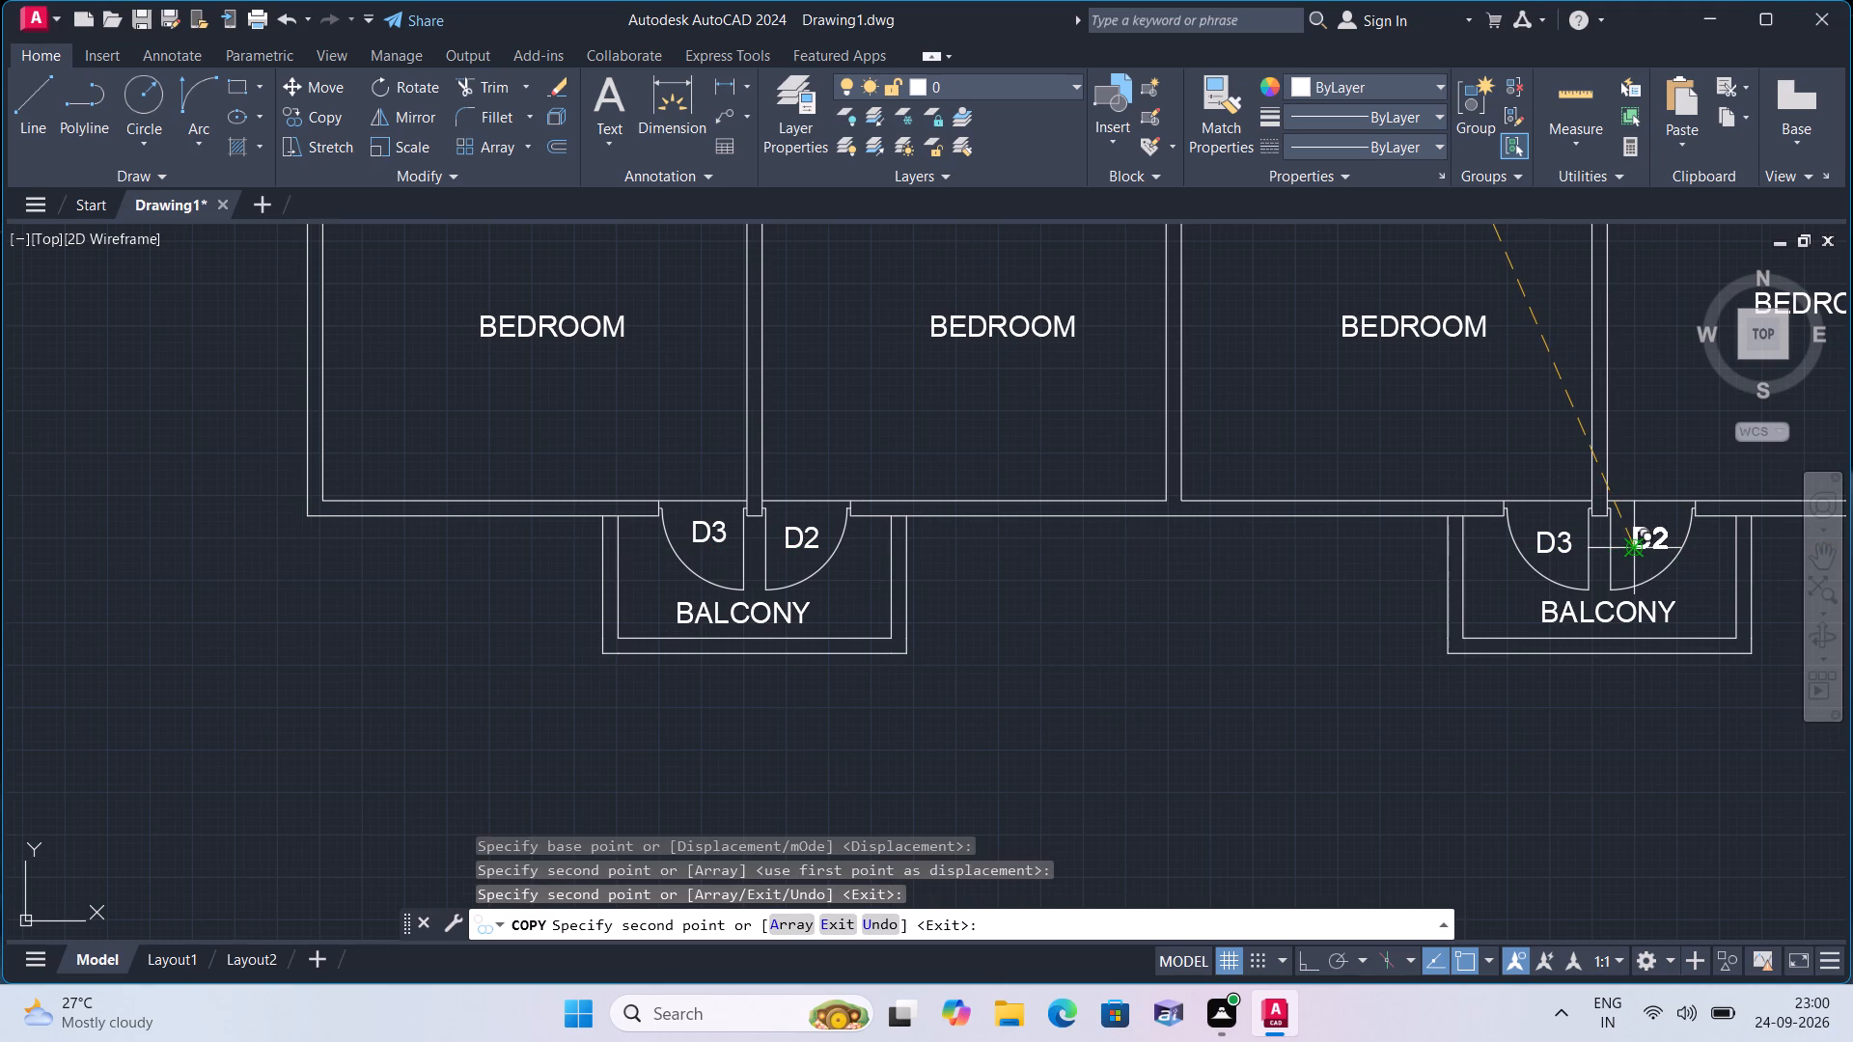
{"action": "key", "text": "space"}
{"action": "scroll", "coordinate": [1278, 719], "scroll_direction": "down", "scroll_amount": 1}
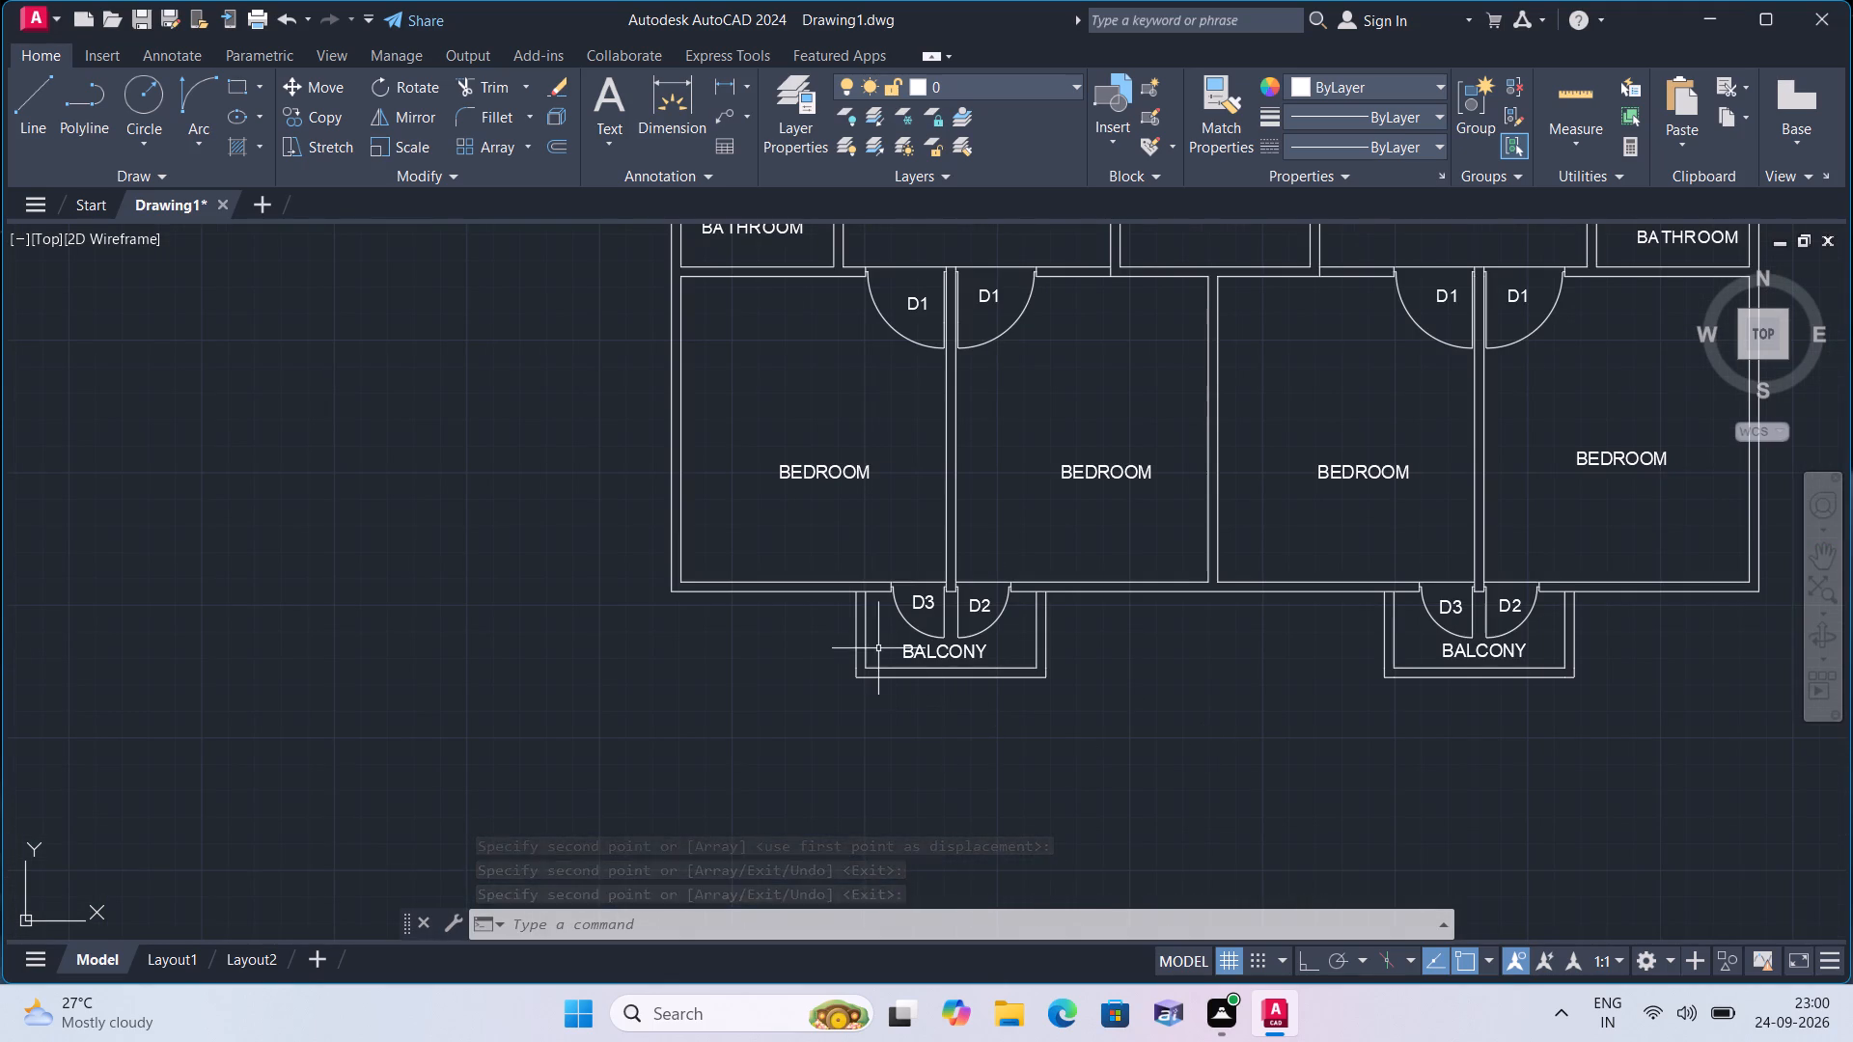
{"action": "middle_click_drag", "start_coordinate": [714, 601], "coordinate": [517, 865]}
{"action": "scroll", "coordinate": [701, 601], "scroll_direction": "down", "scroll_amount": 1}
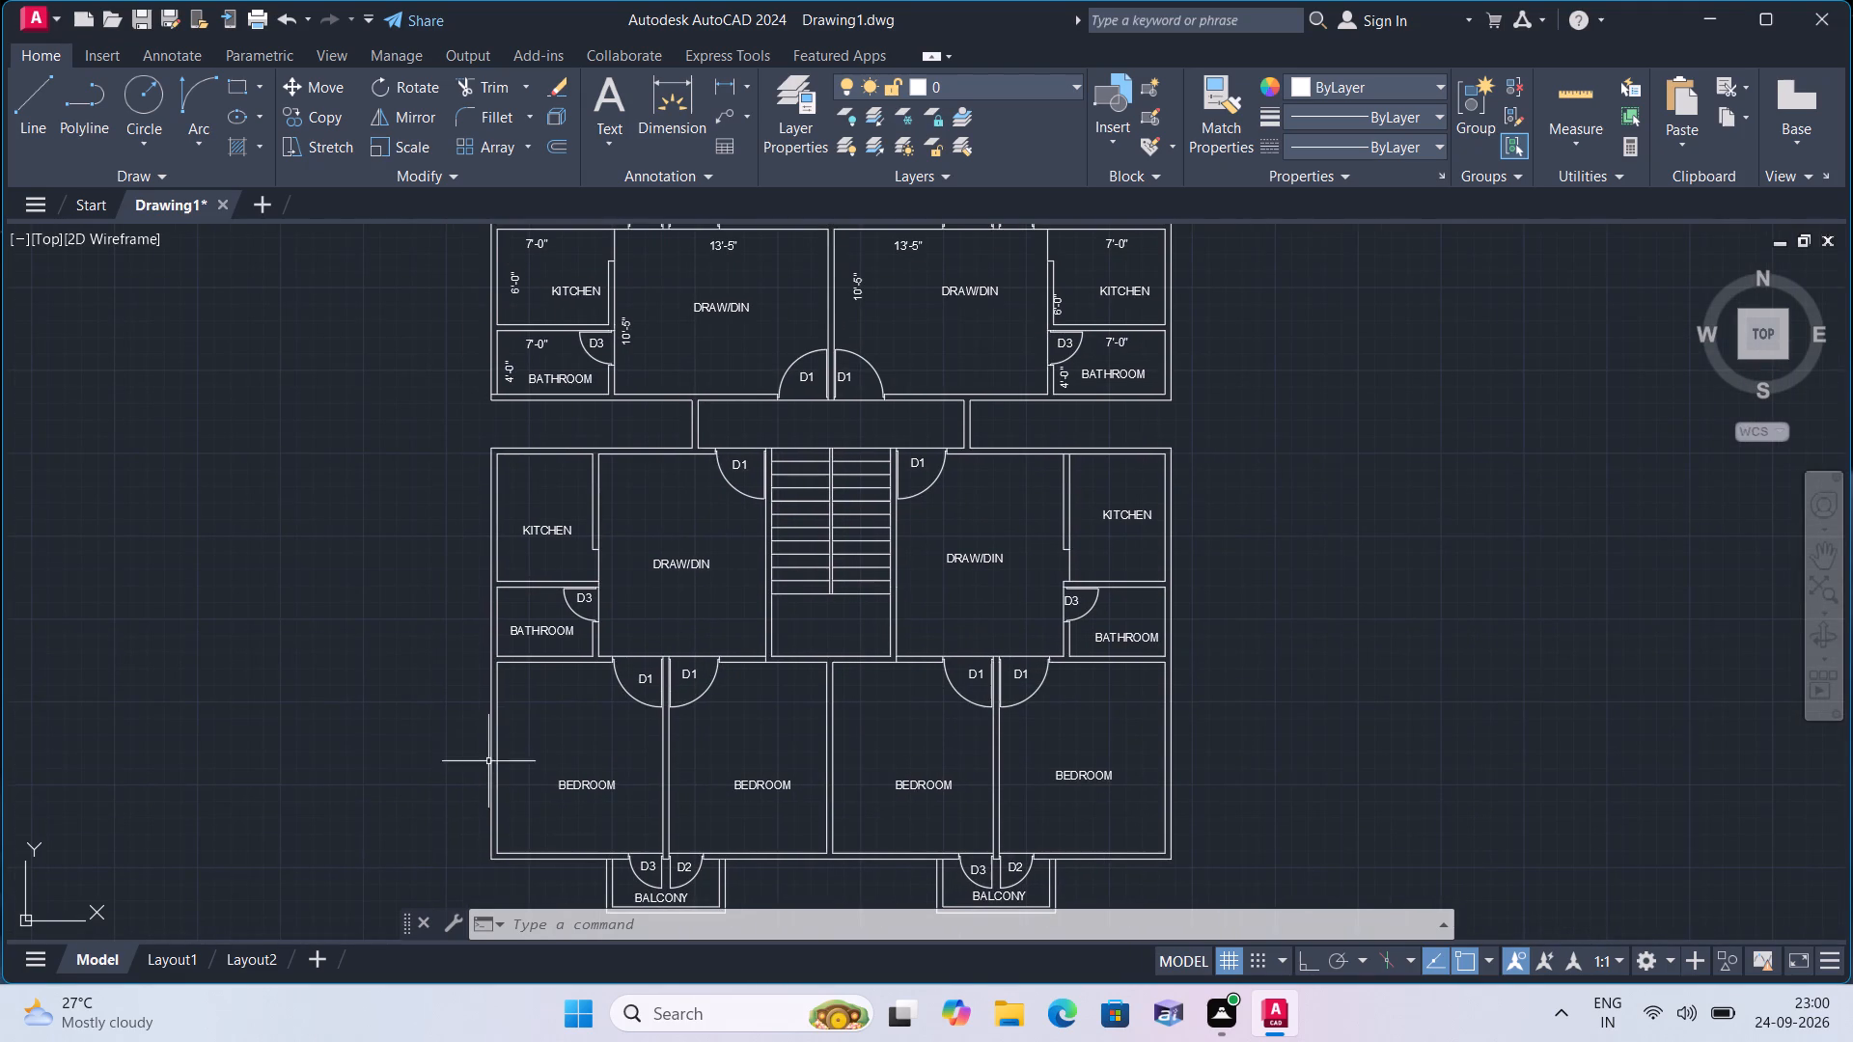
Examine the southern flats and the staircase for missing labels and stray wall lines, comparing them with the northern flats.
{"action": "middle_click_drag", "start_coordinate": [678, 488], "coordinate": [649, 560]}
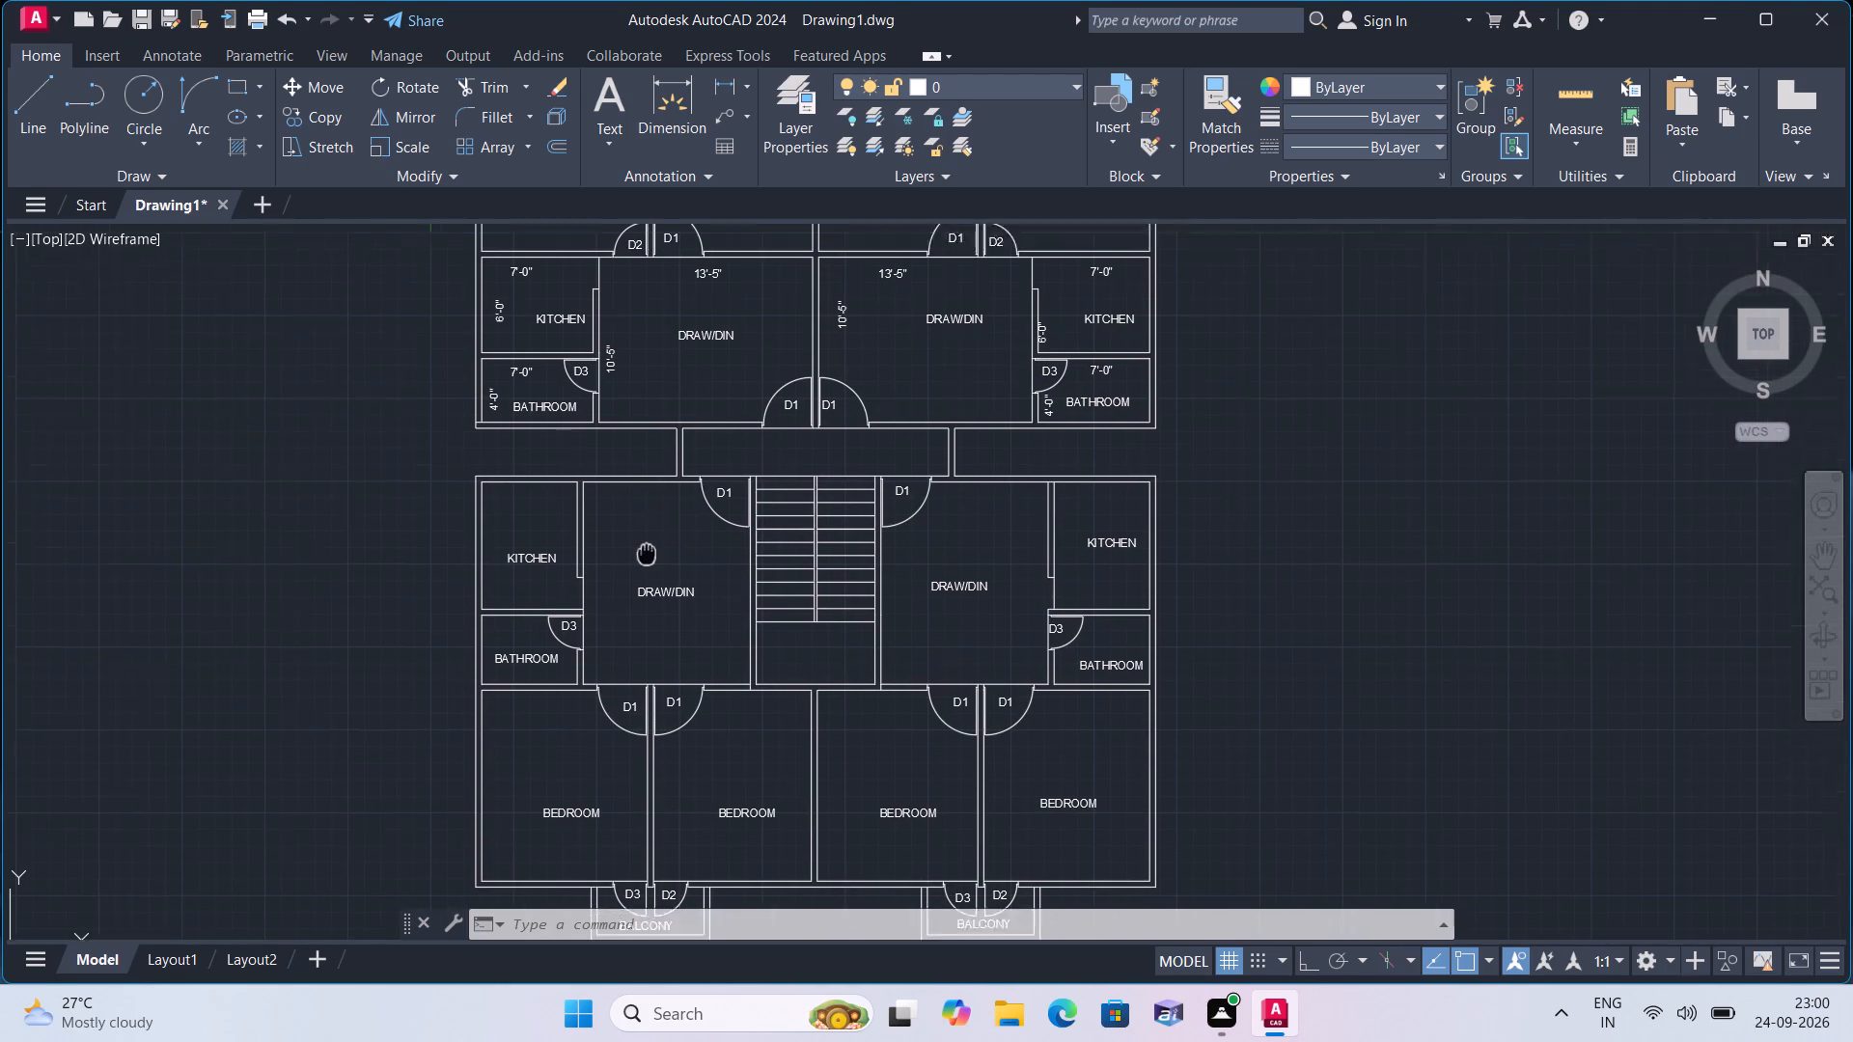
{"action": "scroll", "coordinate": [771, 476], "scroll_direction": "up", "scroll_amount": 2}
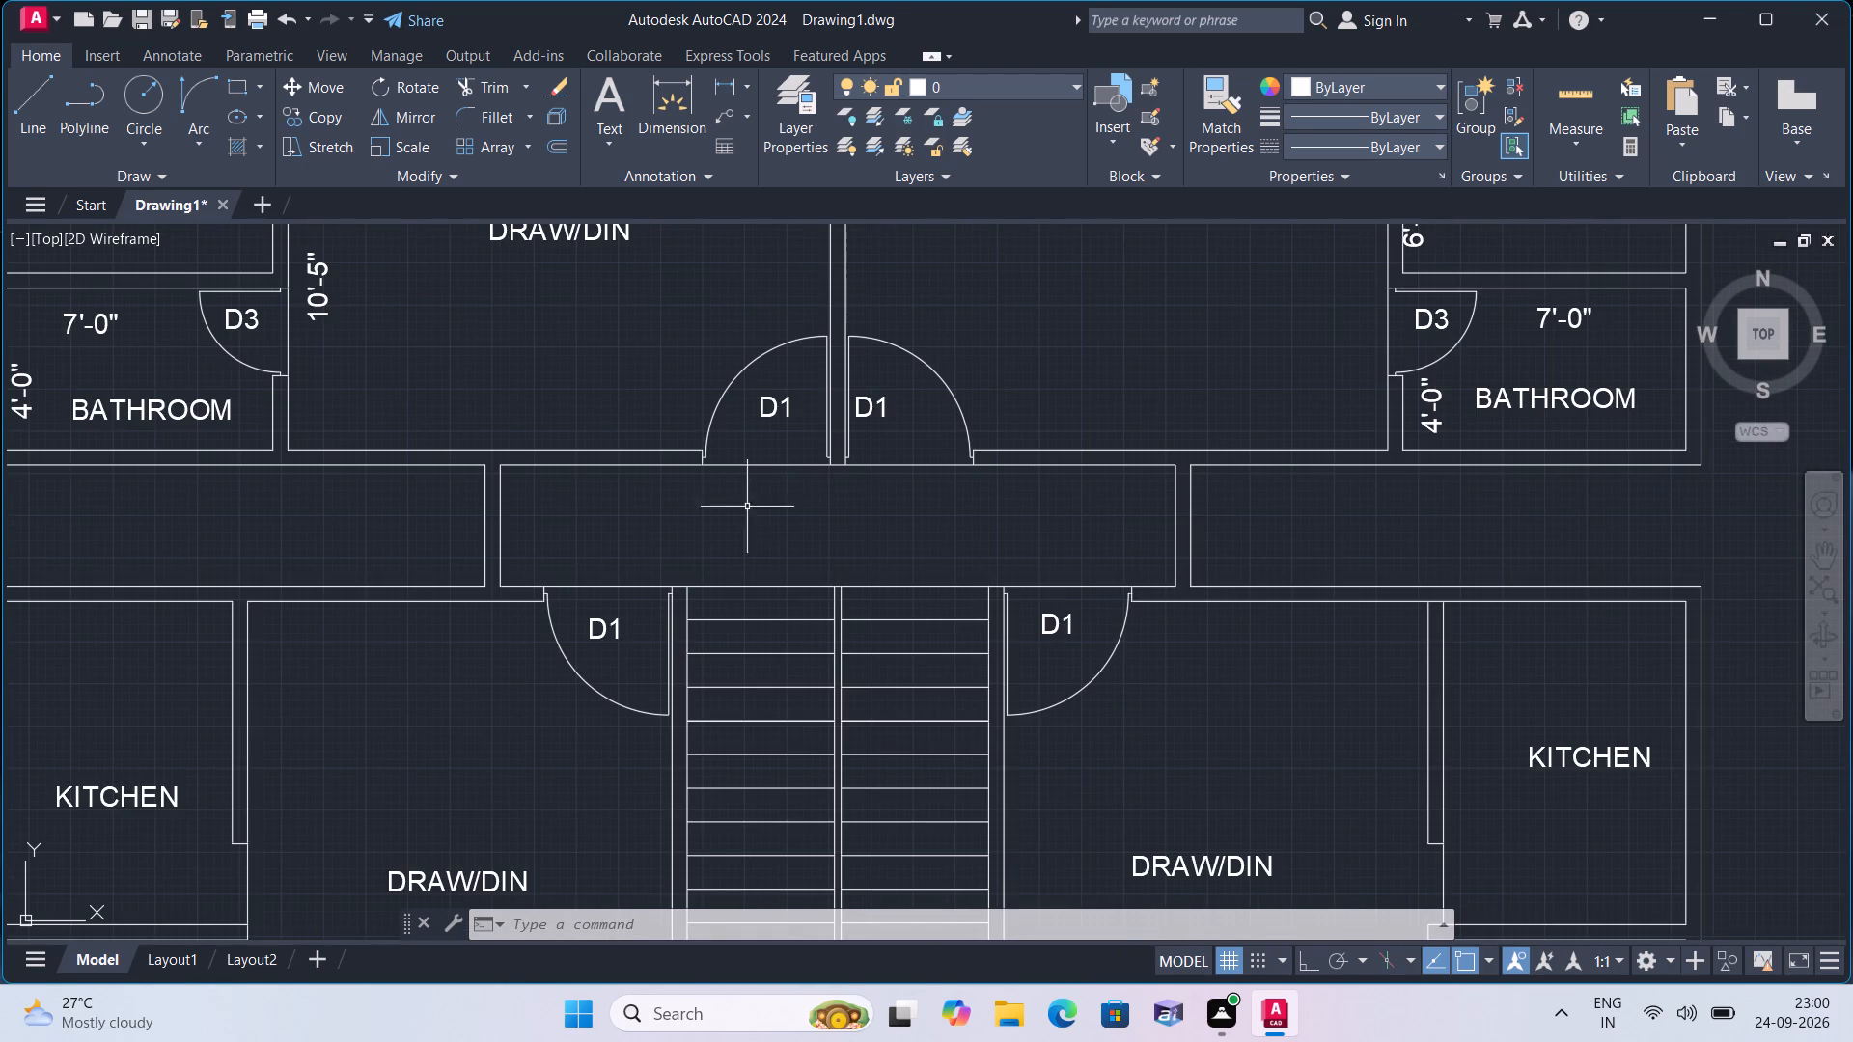
{"action": "scroll", "coordinate": [587, 653], "scroll_direction": "down", "scroll_amount": 1}
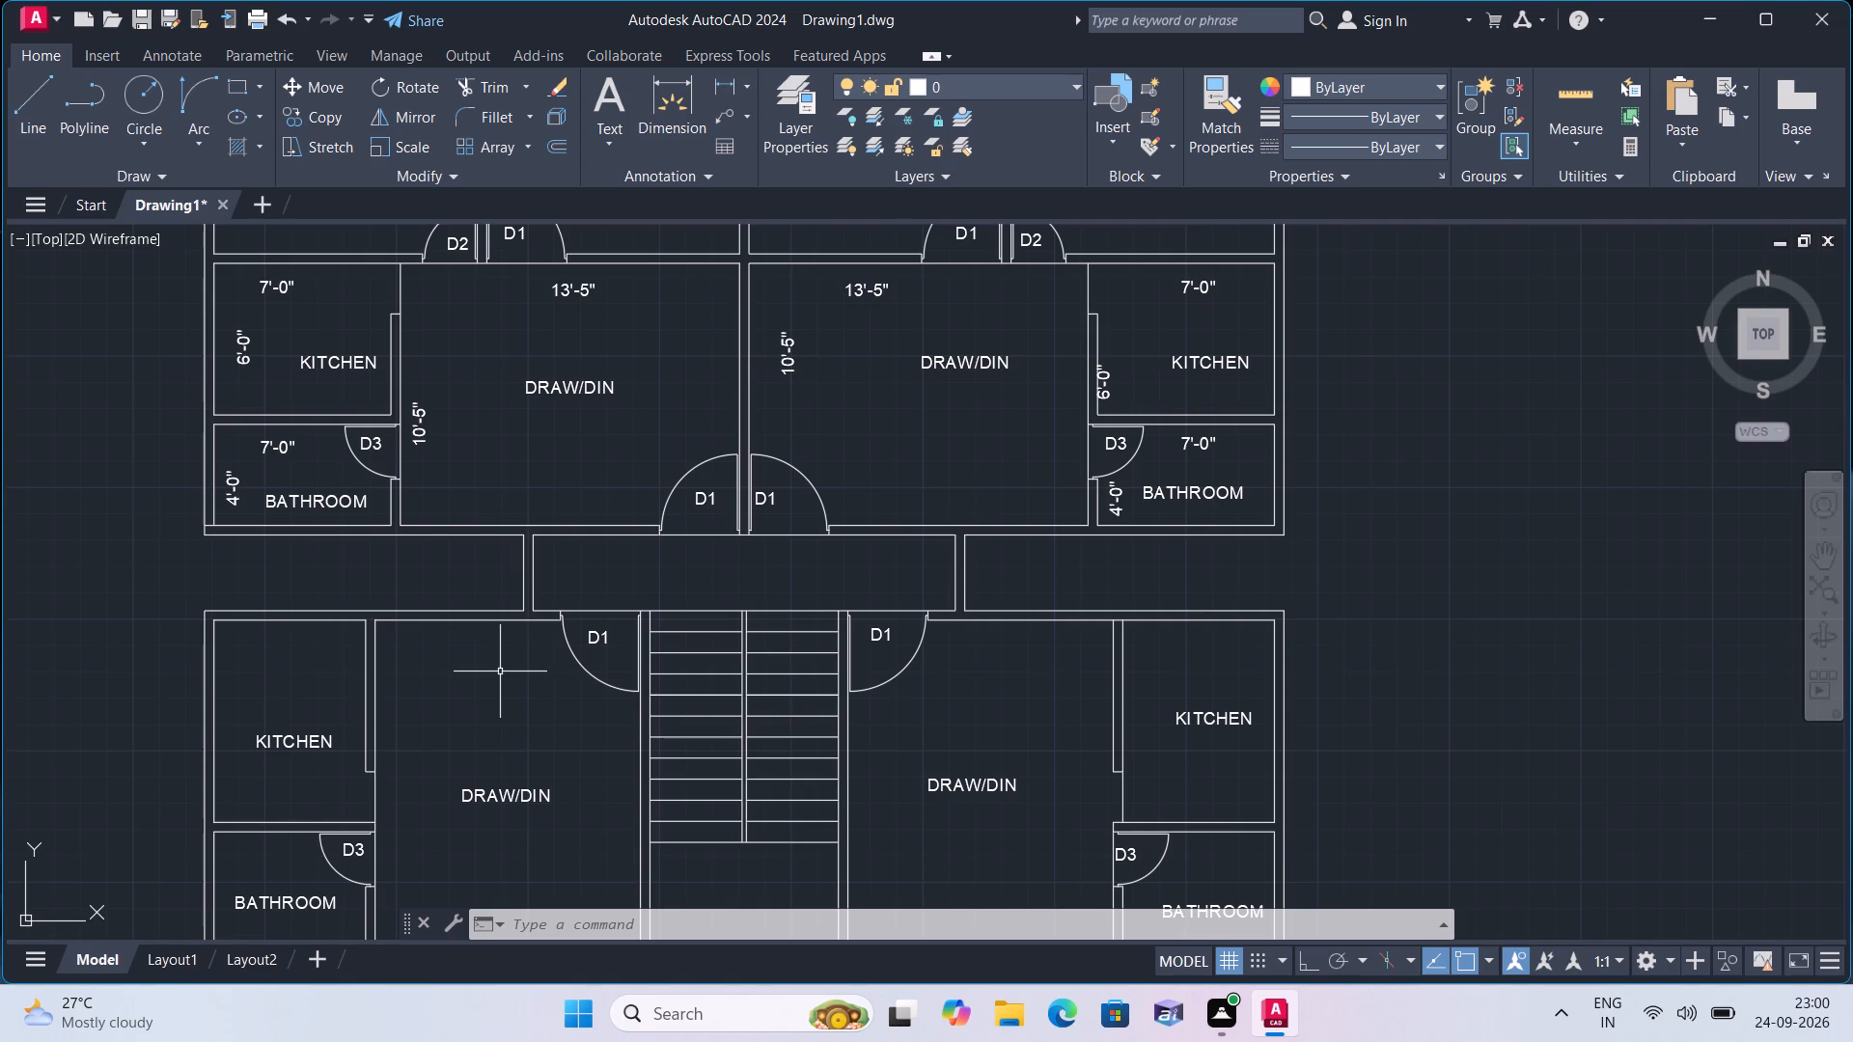
{"action": "middle_click_drag", "start_coordinate": [500, 672], "coordinate": [543, 454]}
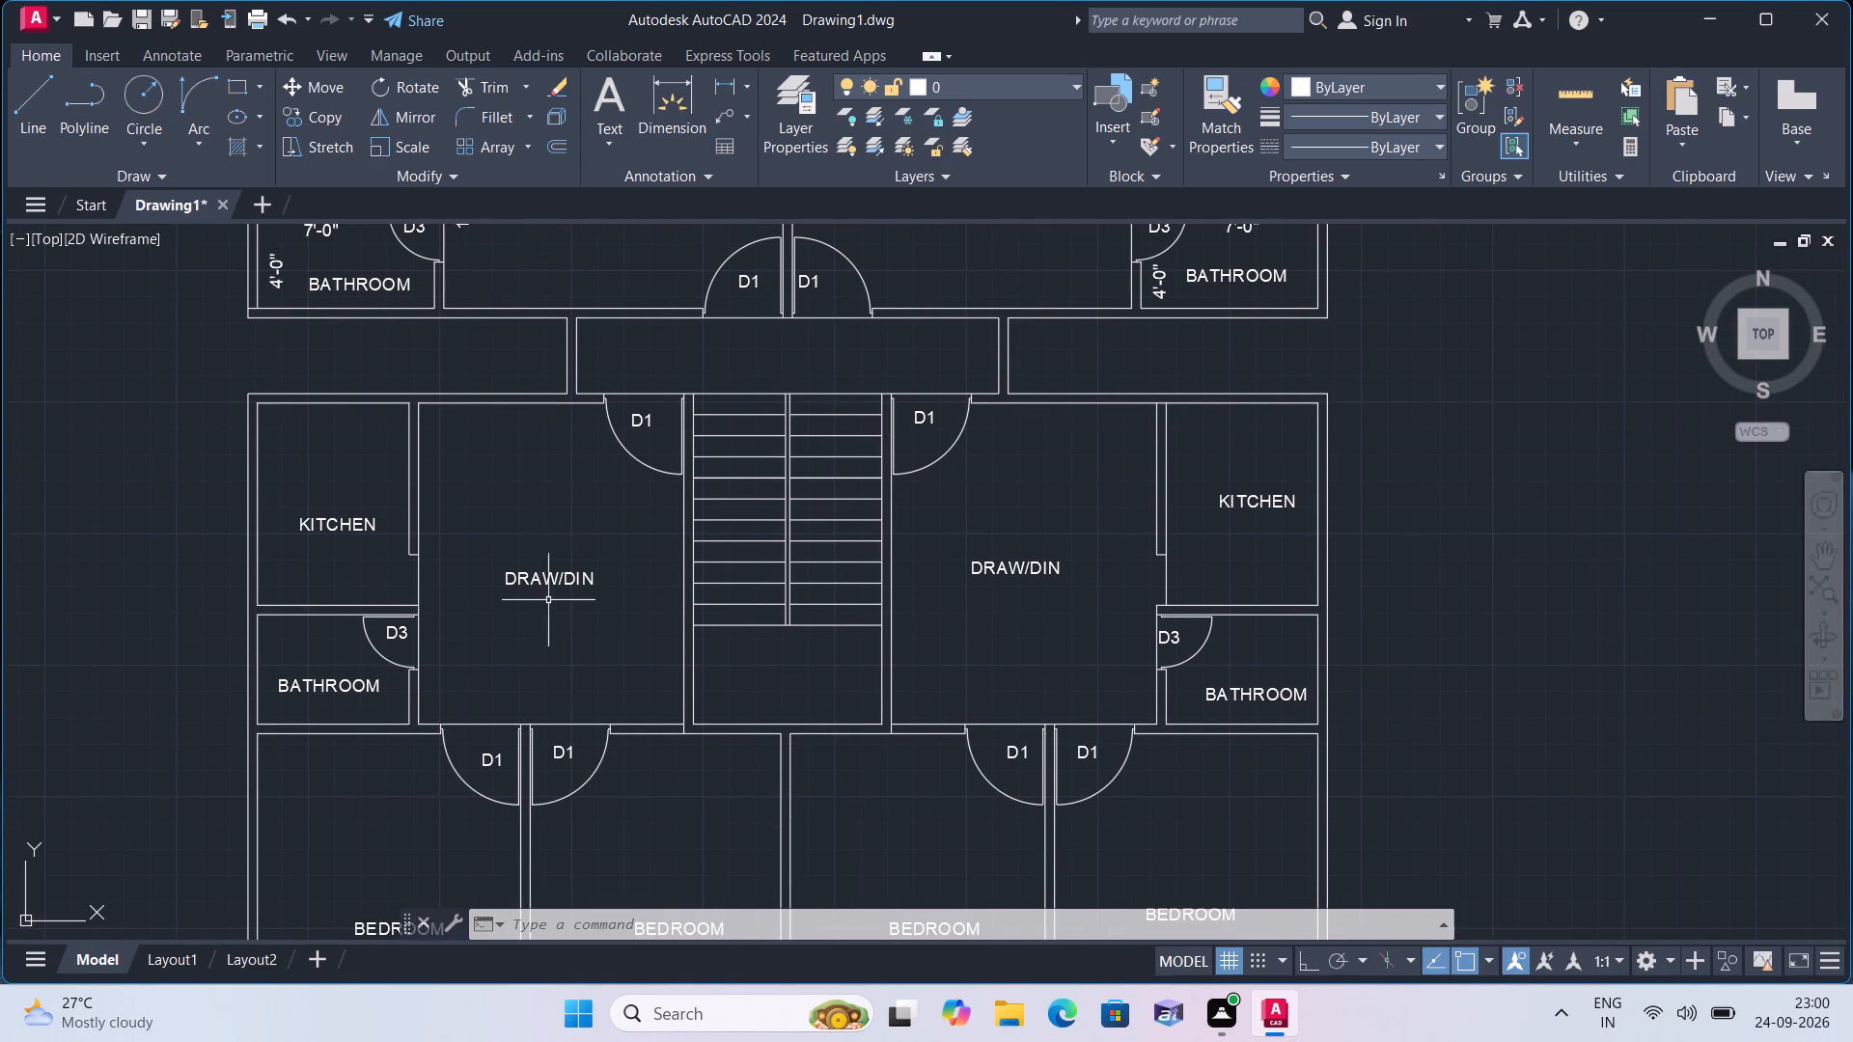
{"action": "middle_click_drag", "start_coordinate": [538, 604], "coordinate": [508, 370]}
{"action": "scroll", "coordinate": [530, 595], "scroll_direction": "down", "scroll_amount": 1}
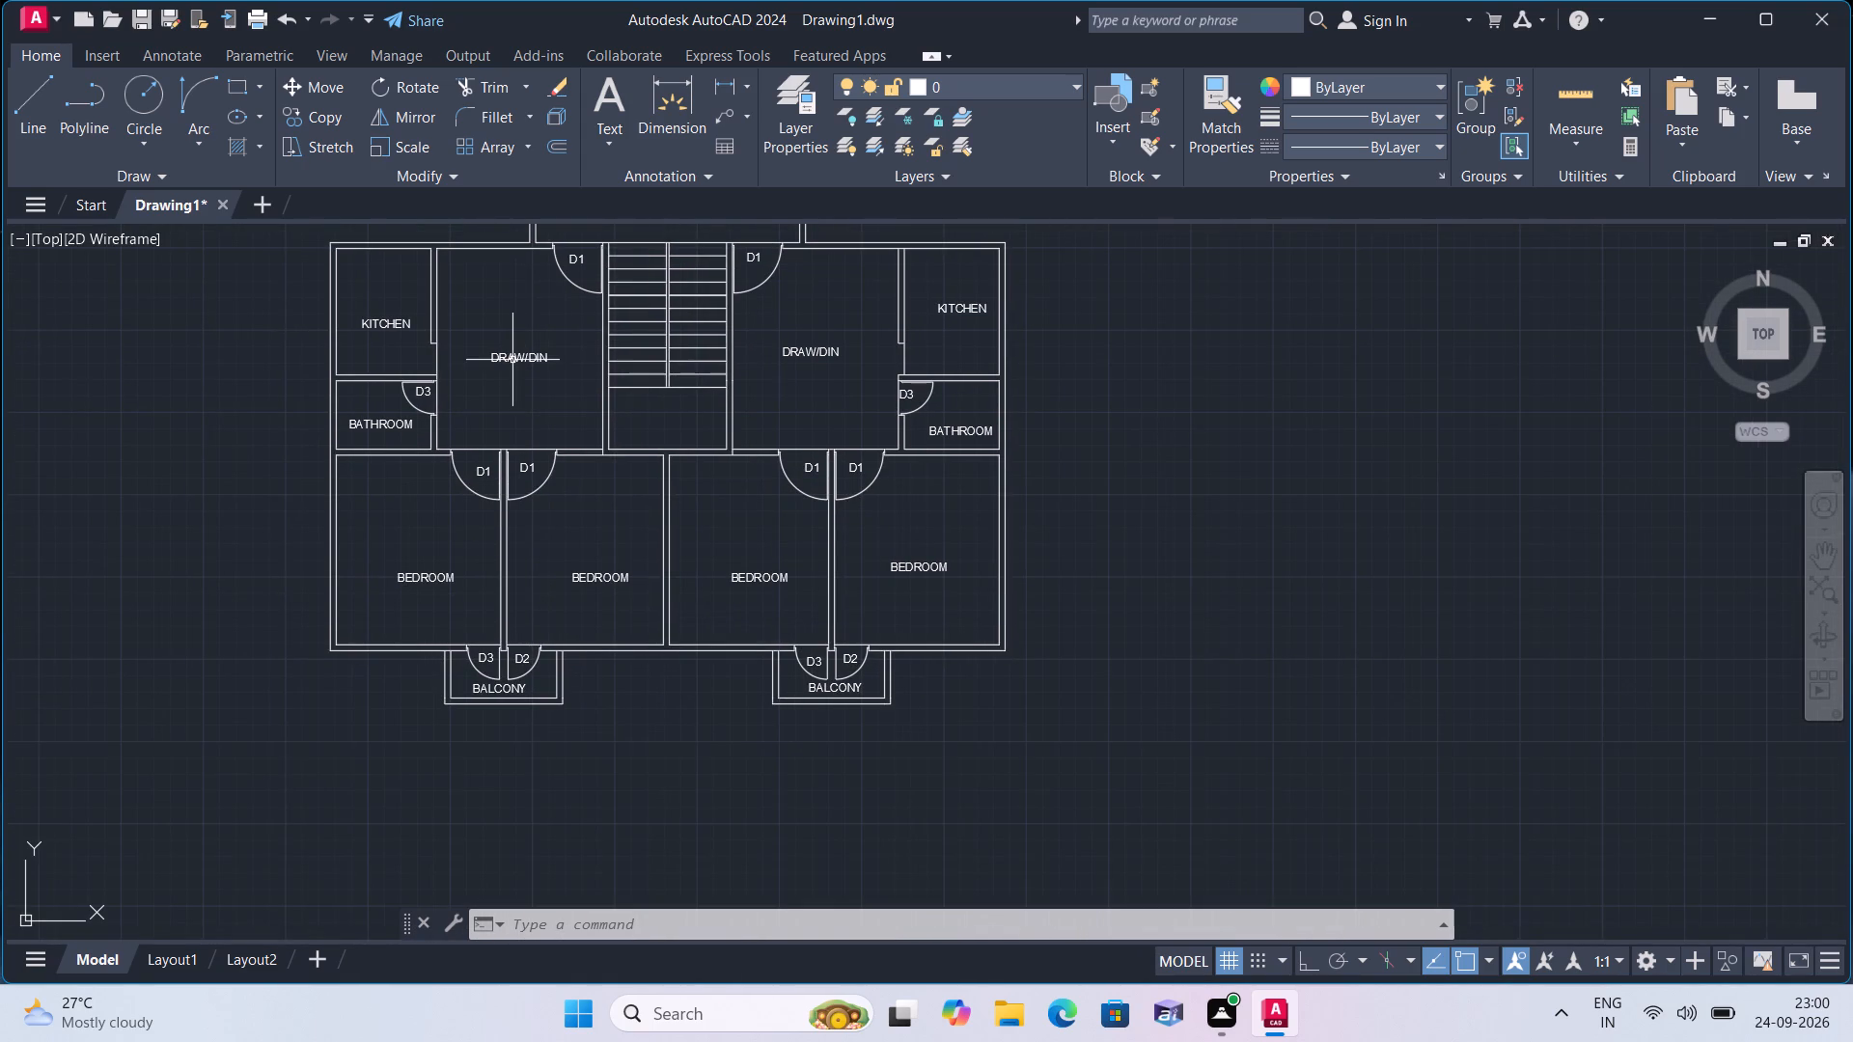
{"action": "scroll", "coordinate": [512, 360], "scroll_direction": "up", "scroll_amount": 1}
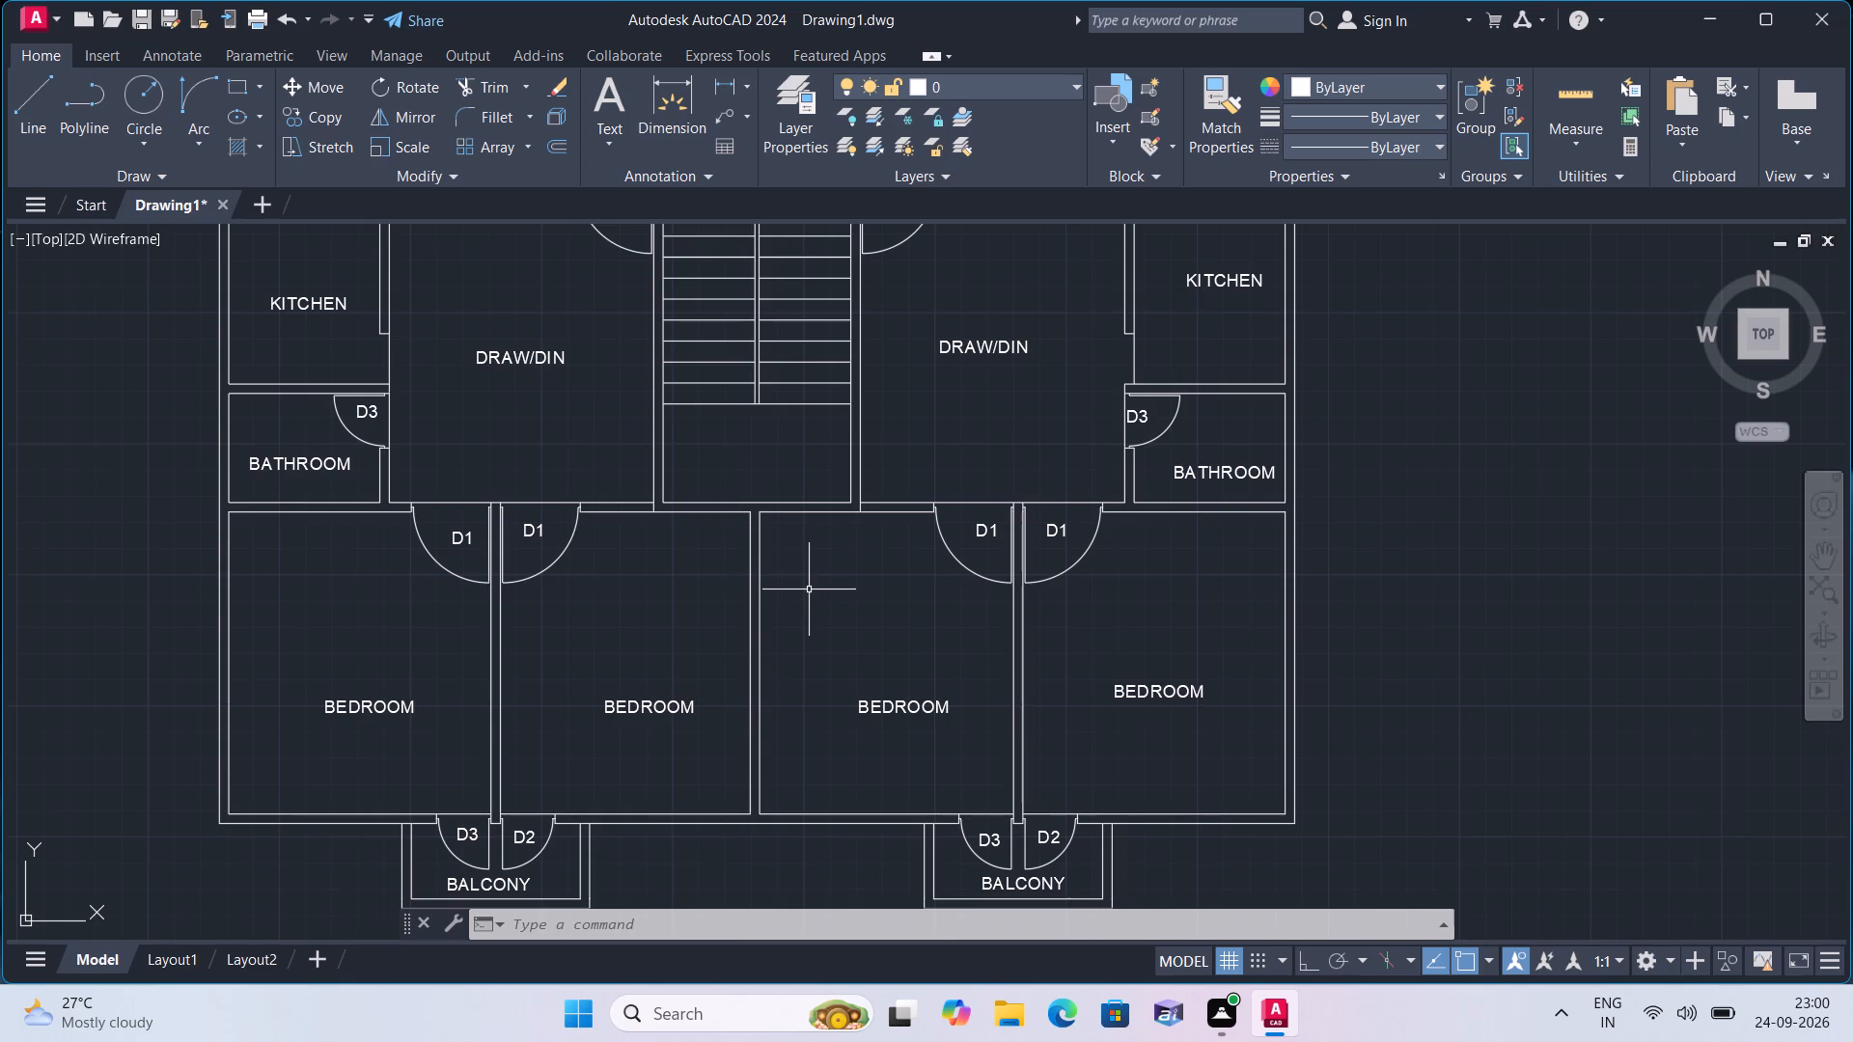
{"action": "middle_click_drag", "start_coordinate": [805, 596], "coordinate": [758, 588]}
{"action": "scroll", "coordinate": [805, 596], "scroll_direction": "down", "scroll_amount": 1}
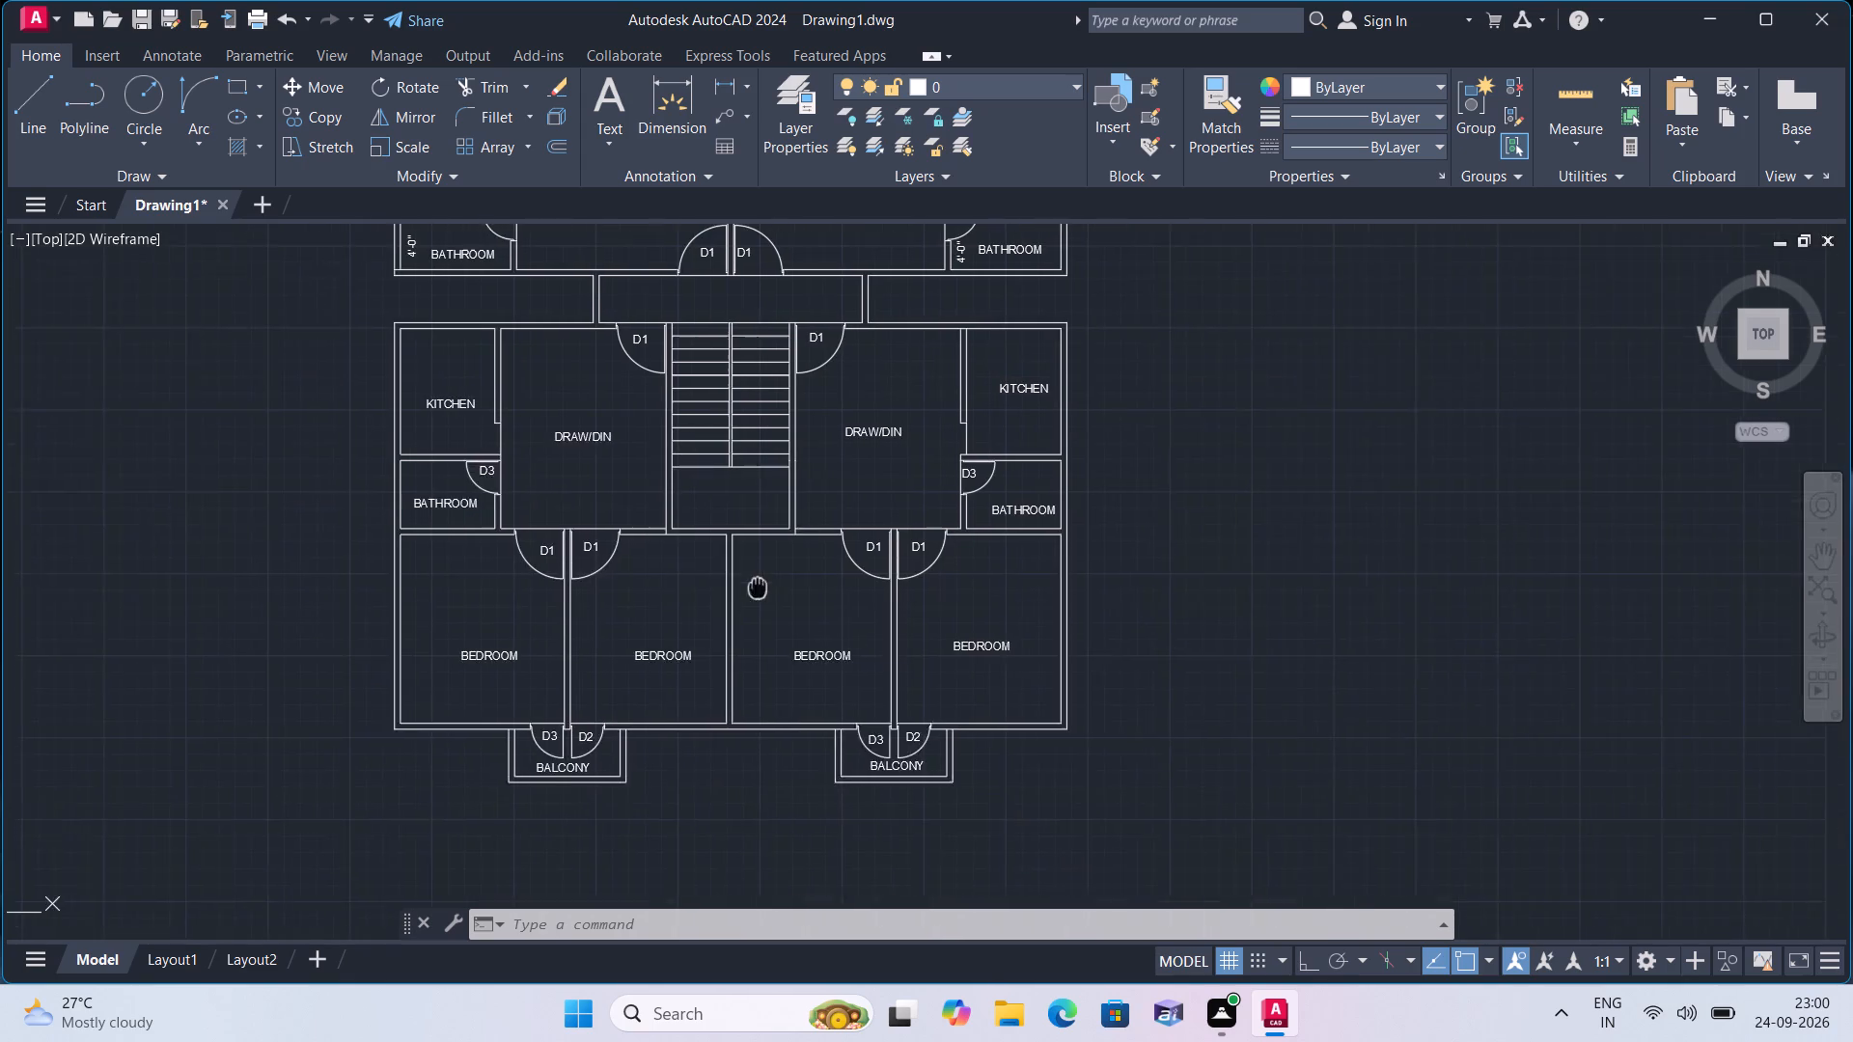
{"action": "middle_click_drag", "start_coordinate": [758, 588], "coordinate": [689, 578]}
{"action": "scroll", "coordinate": [696, 581], "scroll_direction": "up", "scroll_amount": 1}
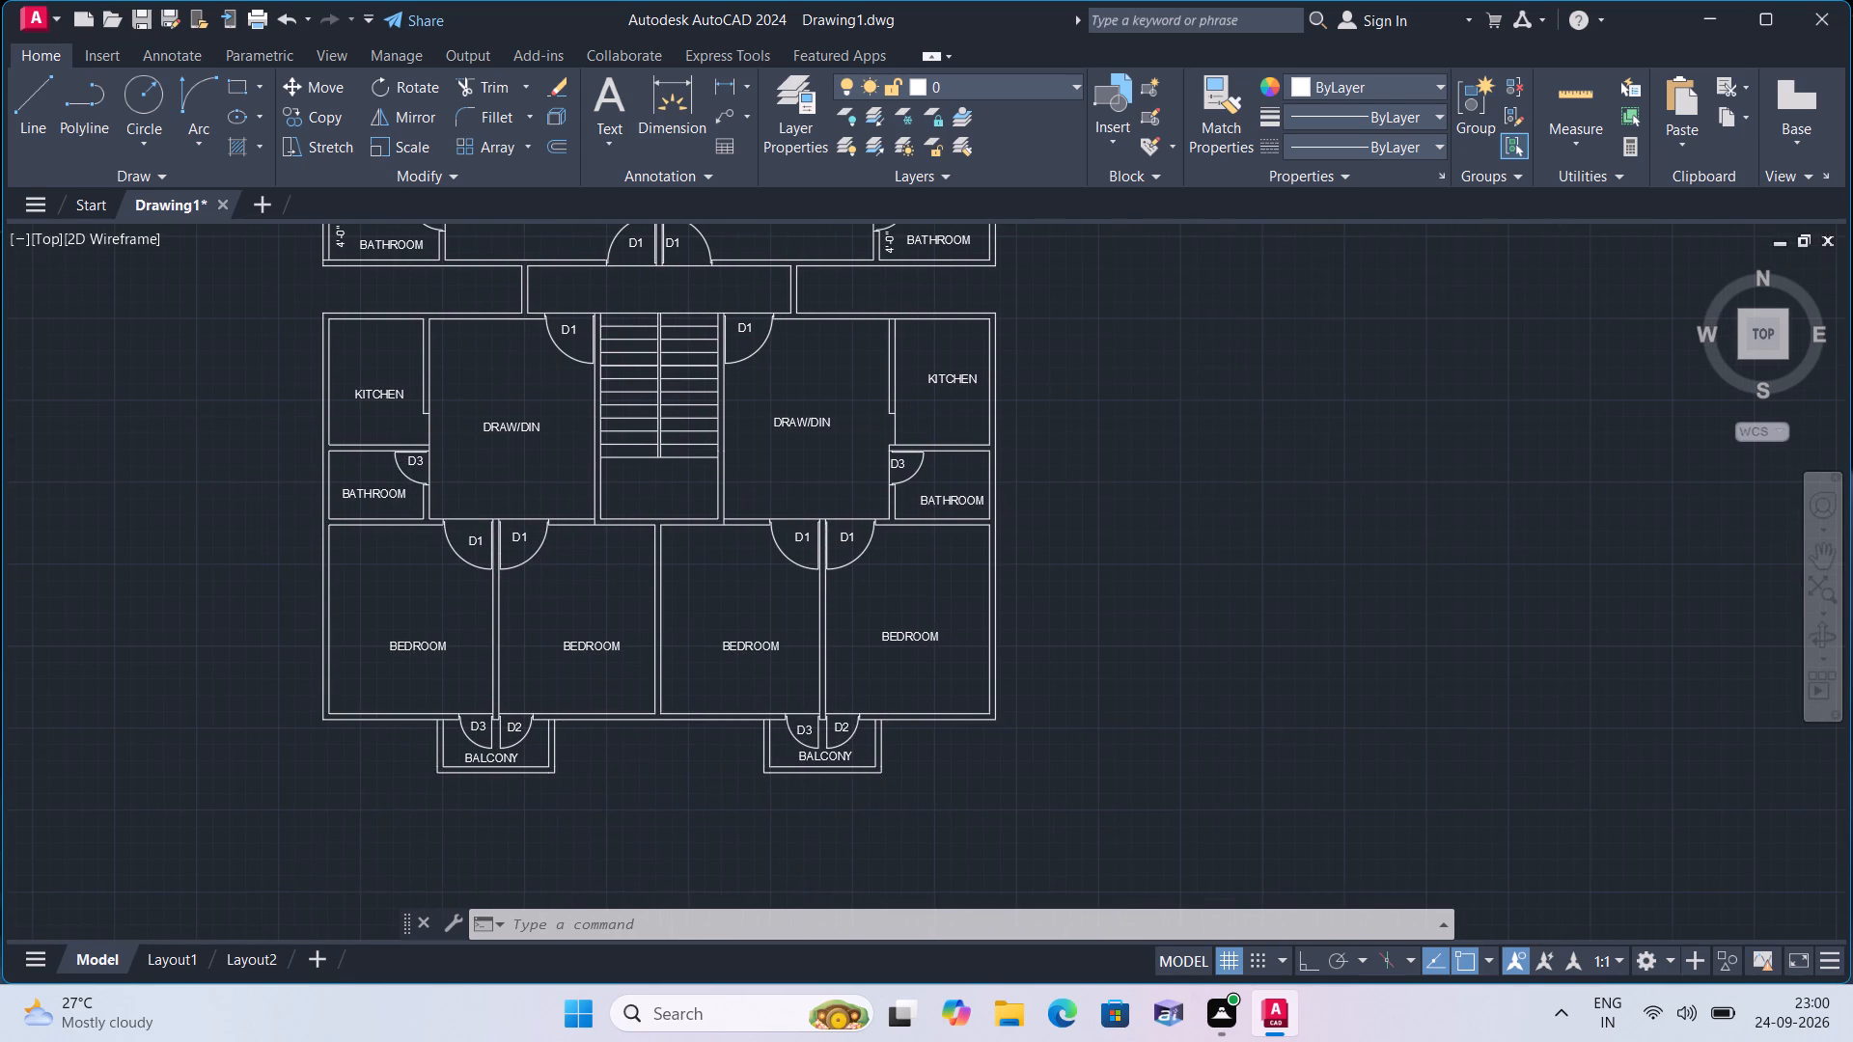
{"action": "middle_click_drag", "start_coordinate": [696, 581], "coordinate": [647, 681]}
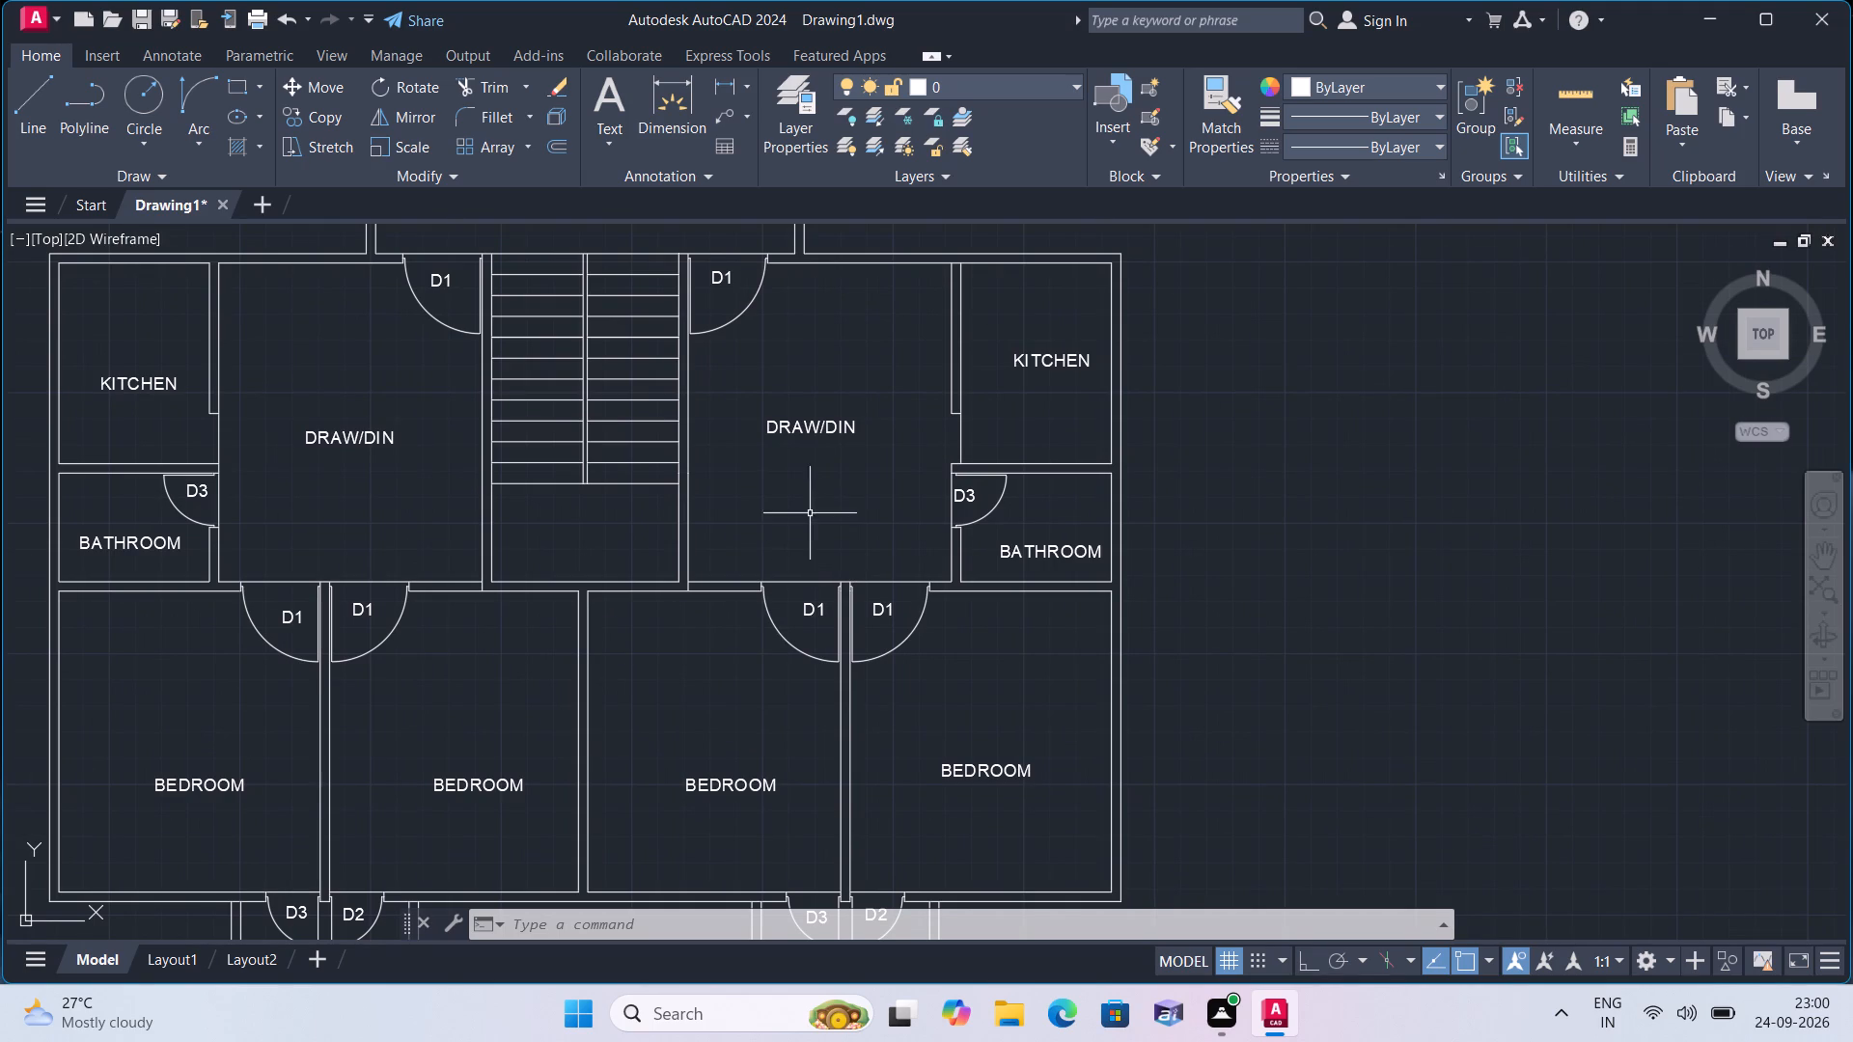
{"action": "middle_click_drag", "start_coordinate": [810, 513], "coordinate": [744, 684]}
{"action": "scroll", "coordinate": [744, 684], "scroll_direction": "up", "scroll_amount": 1}
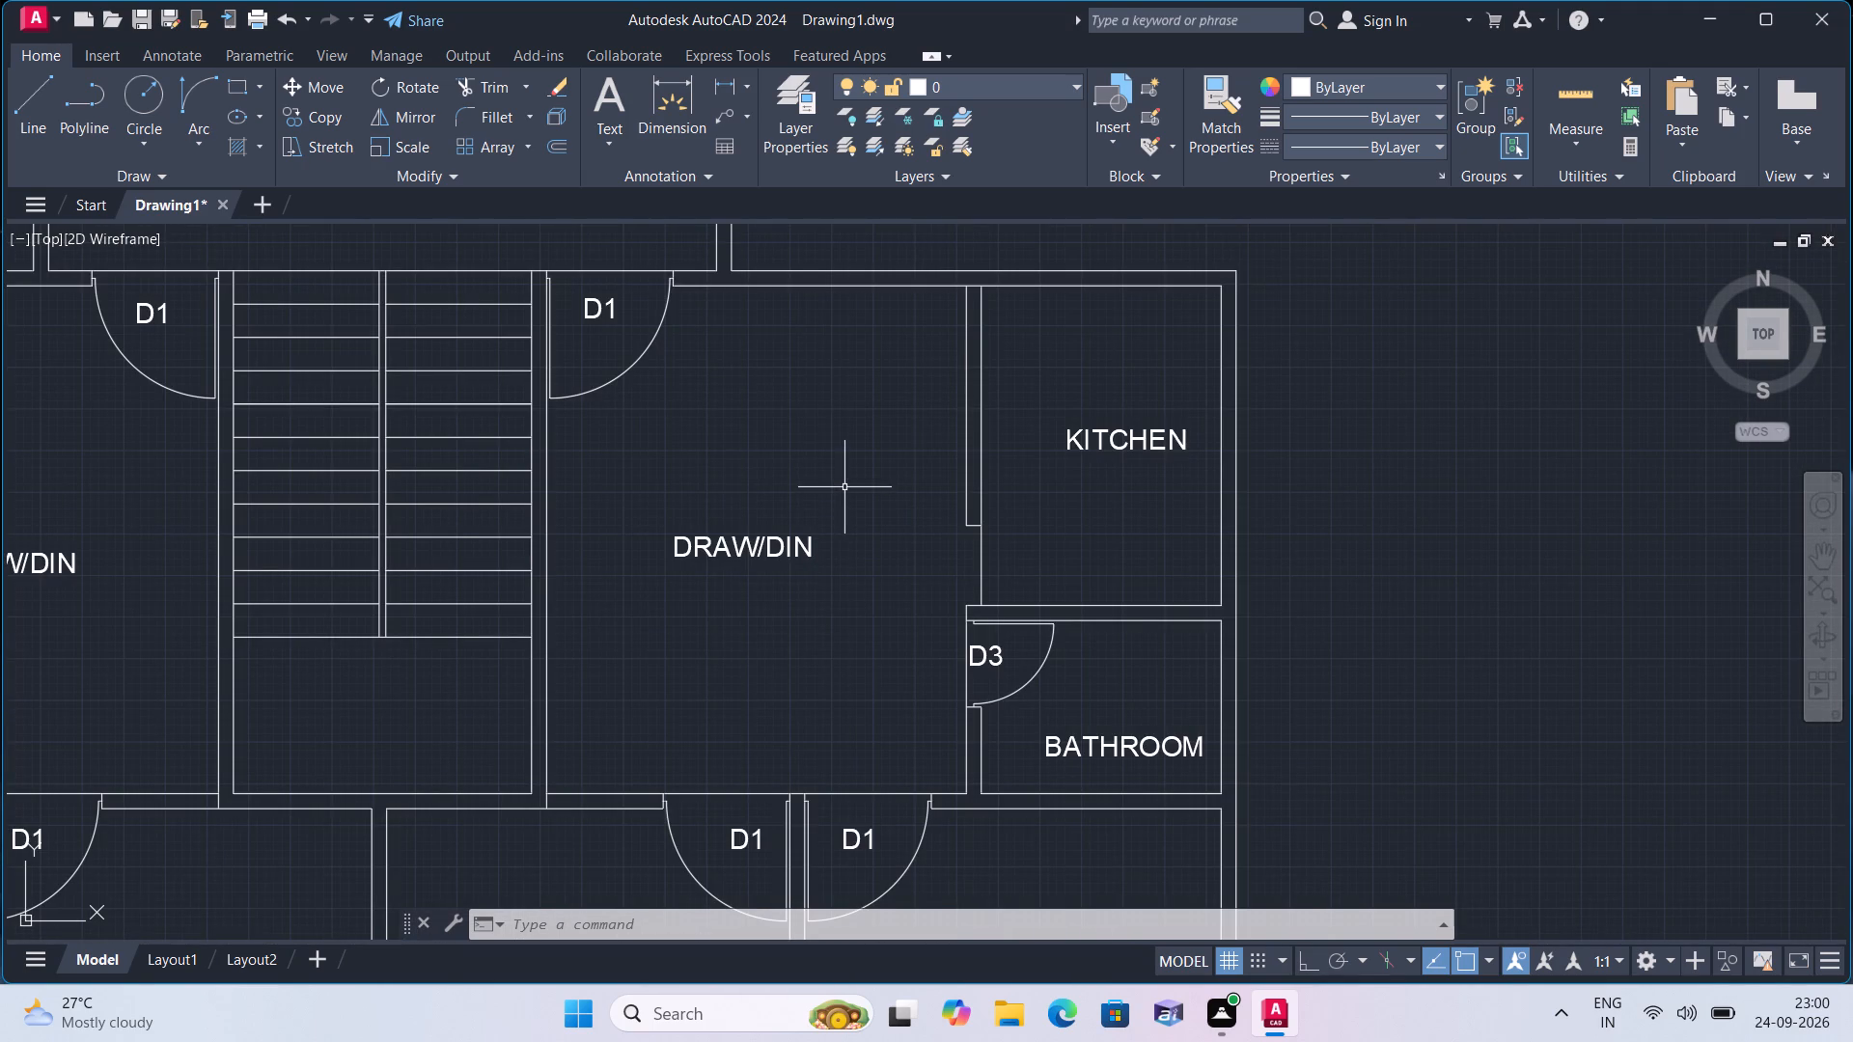
{"action": "middle_click_drag", "start_coordinate": [844, 487], "coordinate": [830, 760]}
{"action": "scroll", "coordinate": [844, 487], "scroll_direction": "down", "scroll_amount": 1}
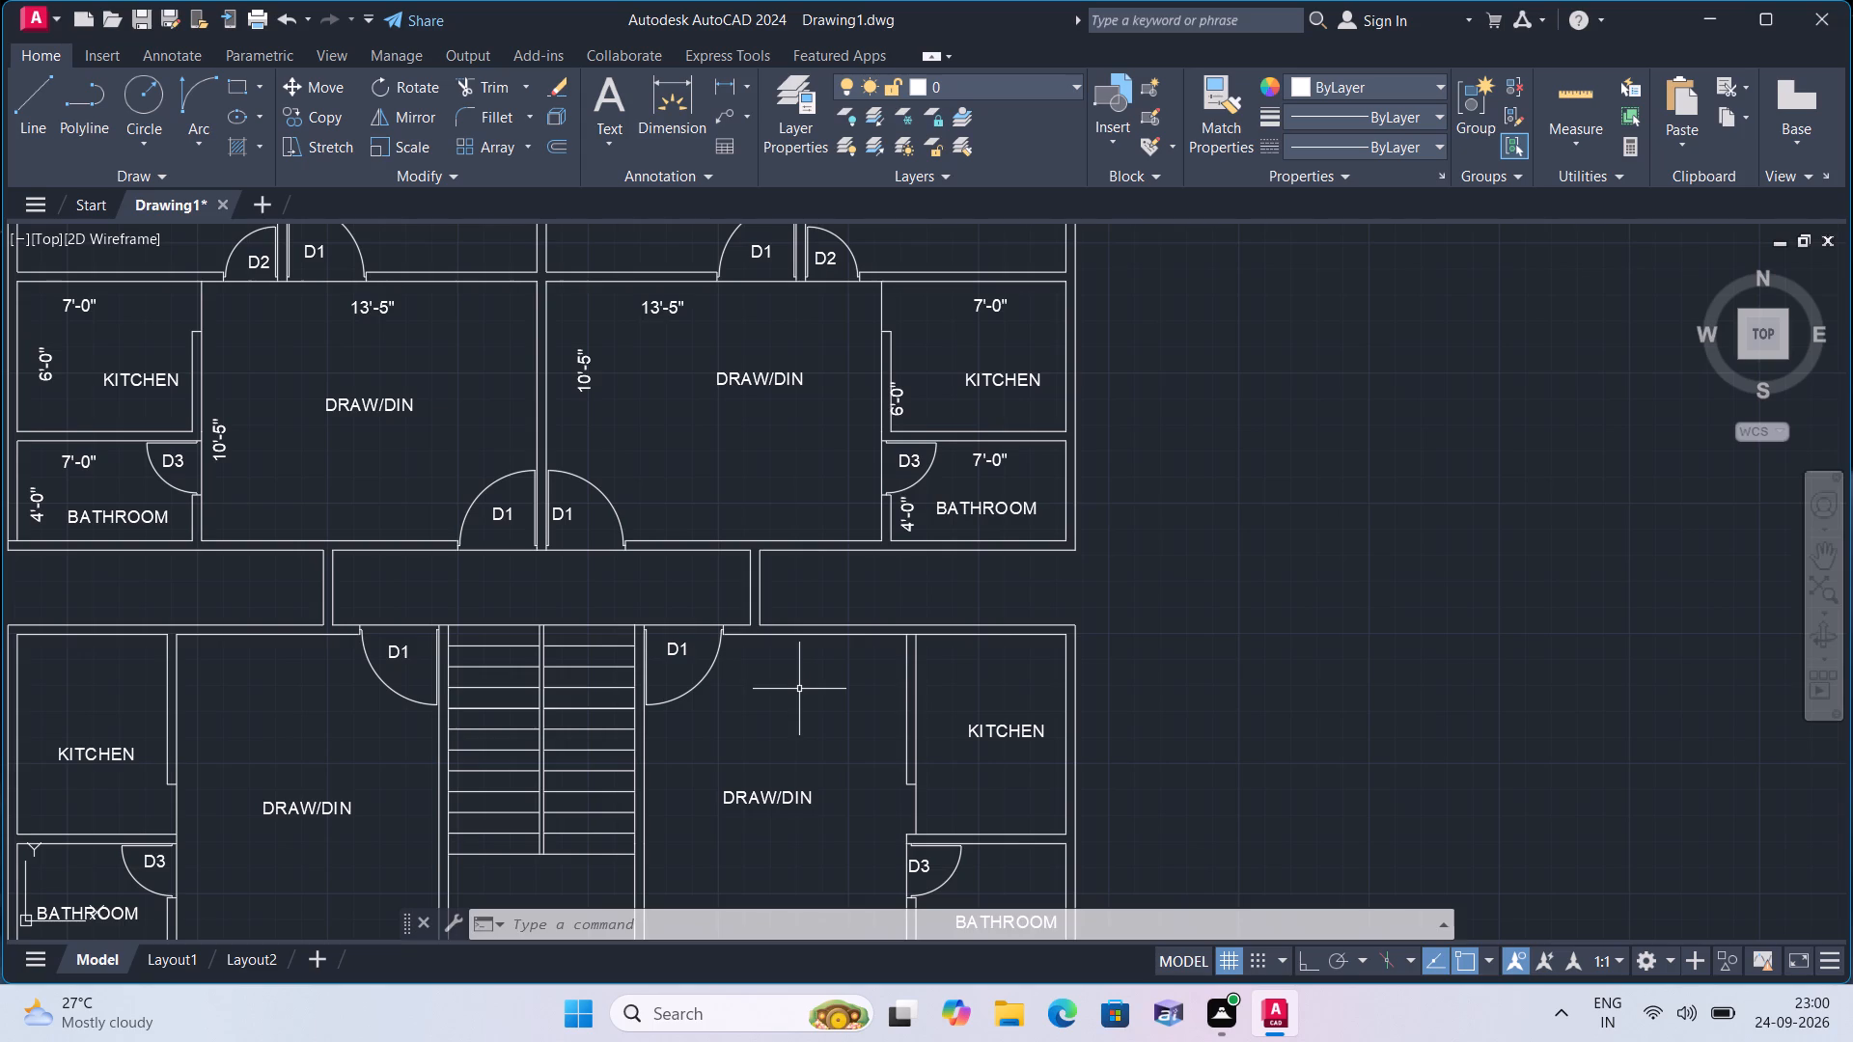
Trim the wall line segment crossing the north end of the partition between the southeast flat's DRAW/DIN and KITCHEN.
{"action": "type", "text": "trim"}
{"action": "key", "text": "space"}
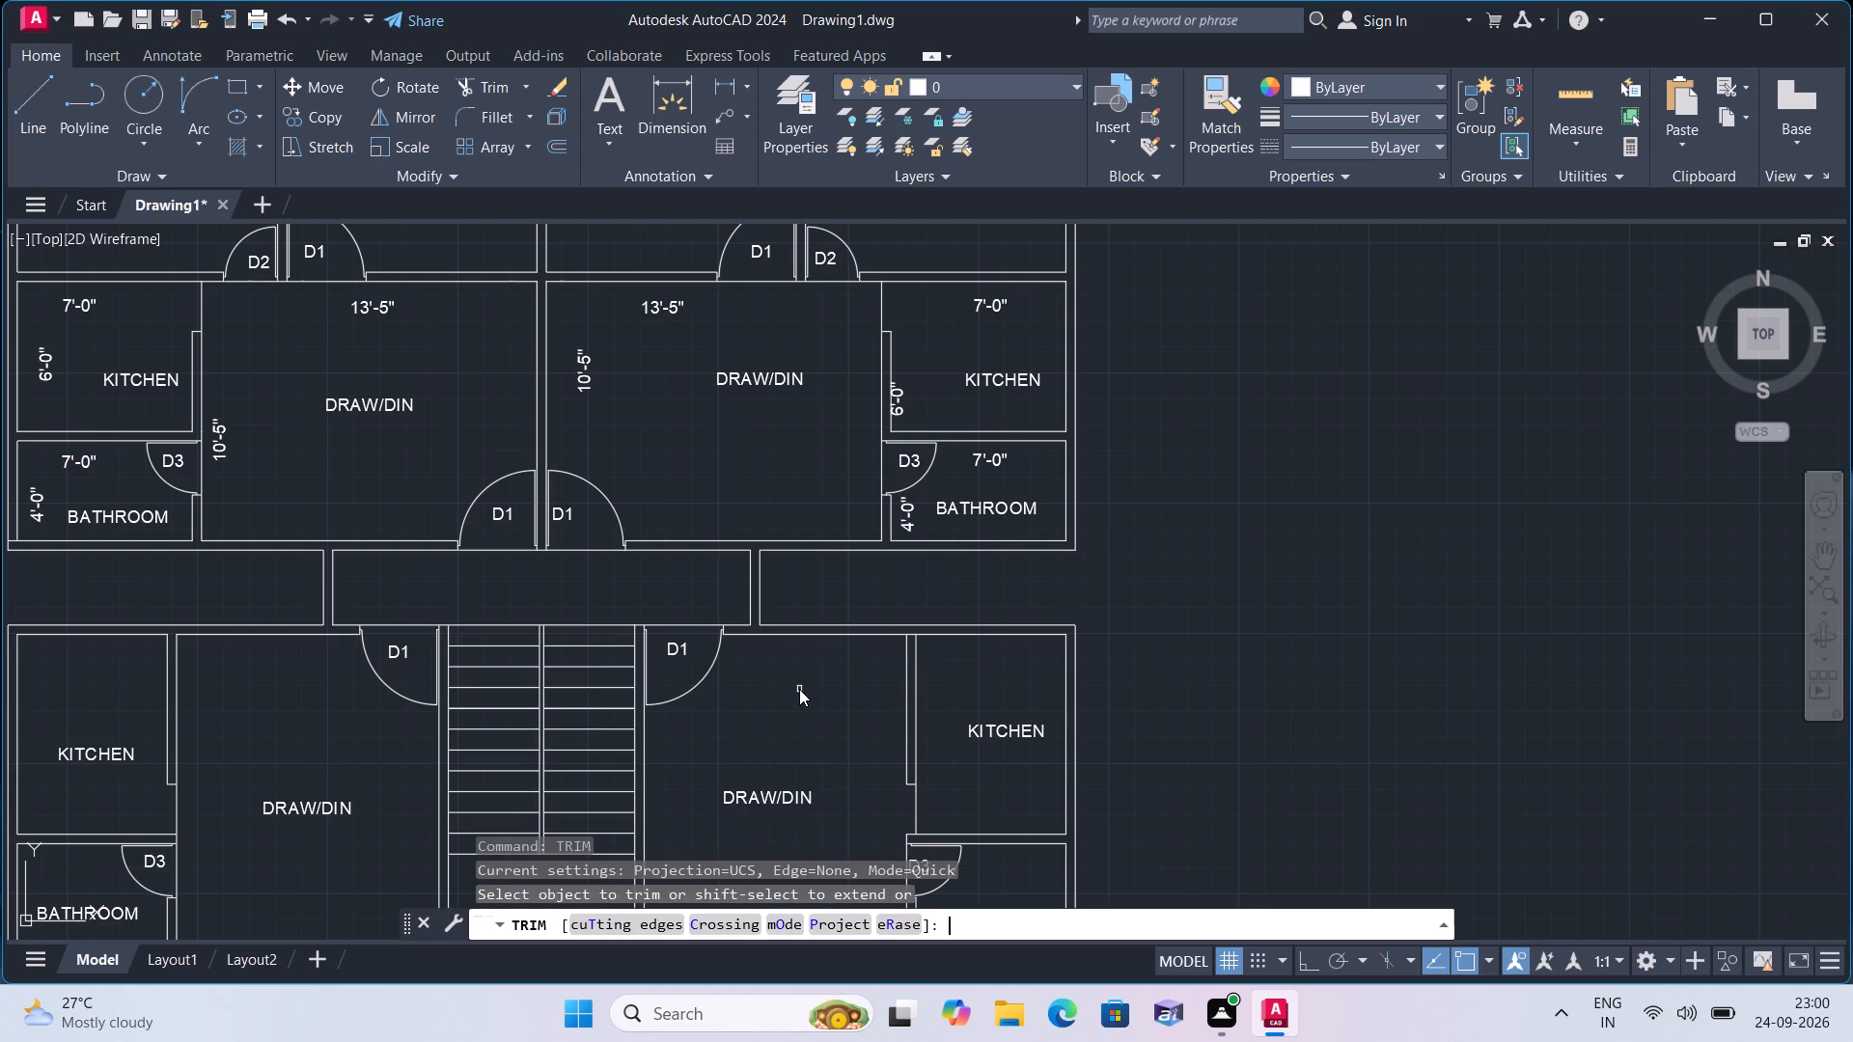
{"action": "scroll", "coordinate": [848, 652], "scroll_direction": "up", "scroll_amount": 2}
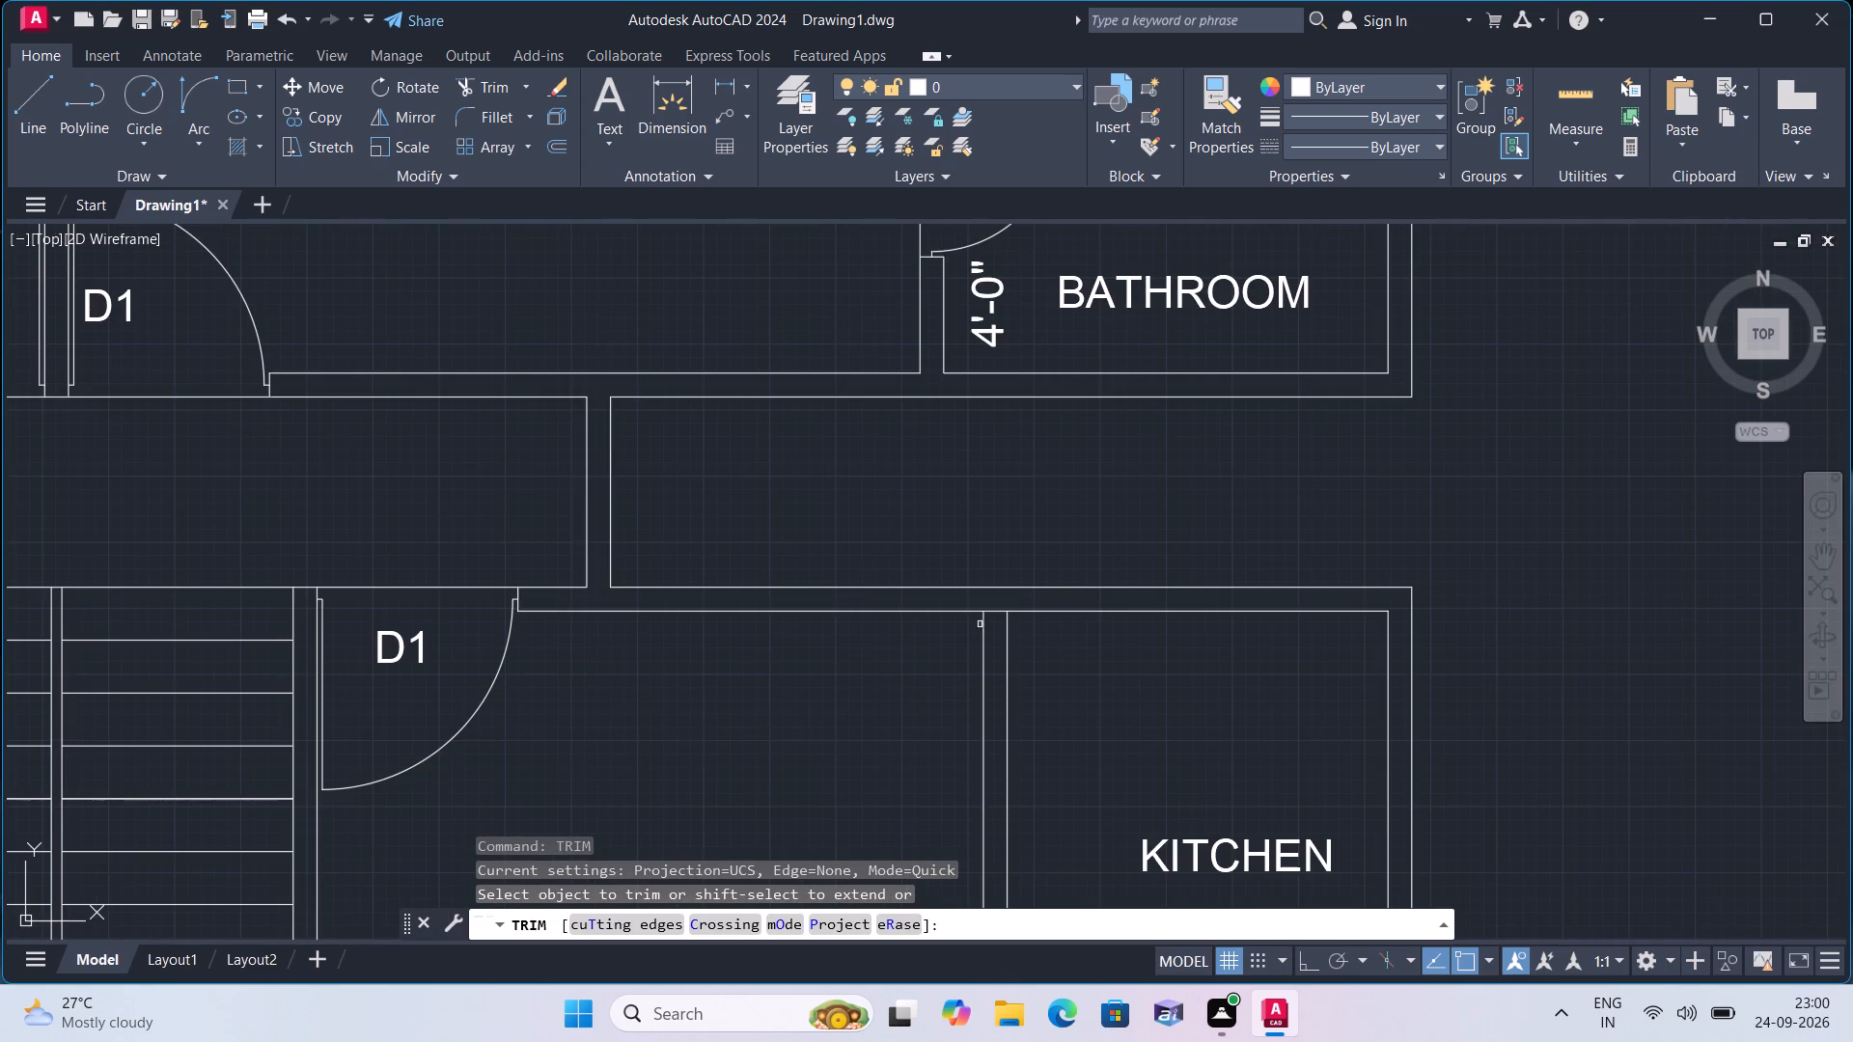
{"action": "left_click", "coordinate": [993, 614]}
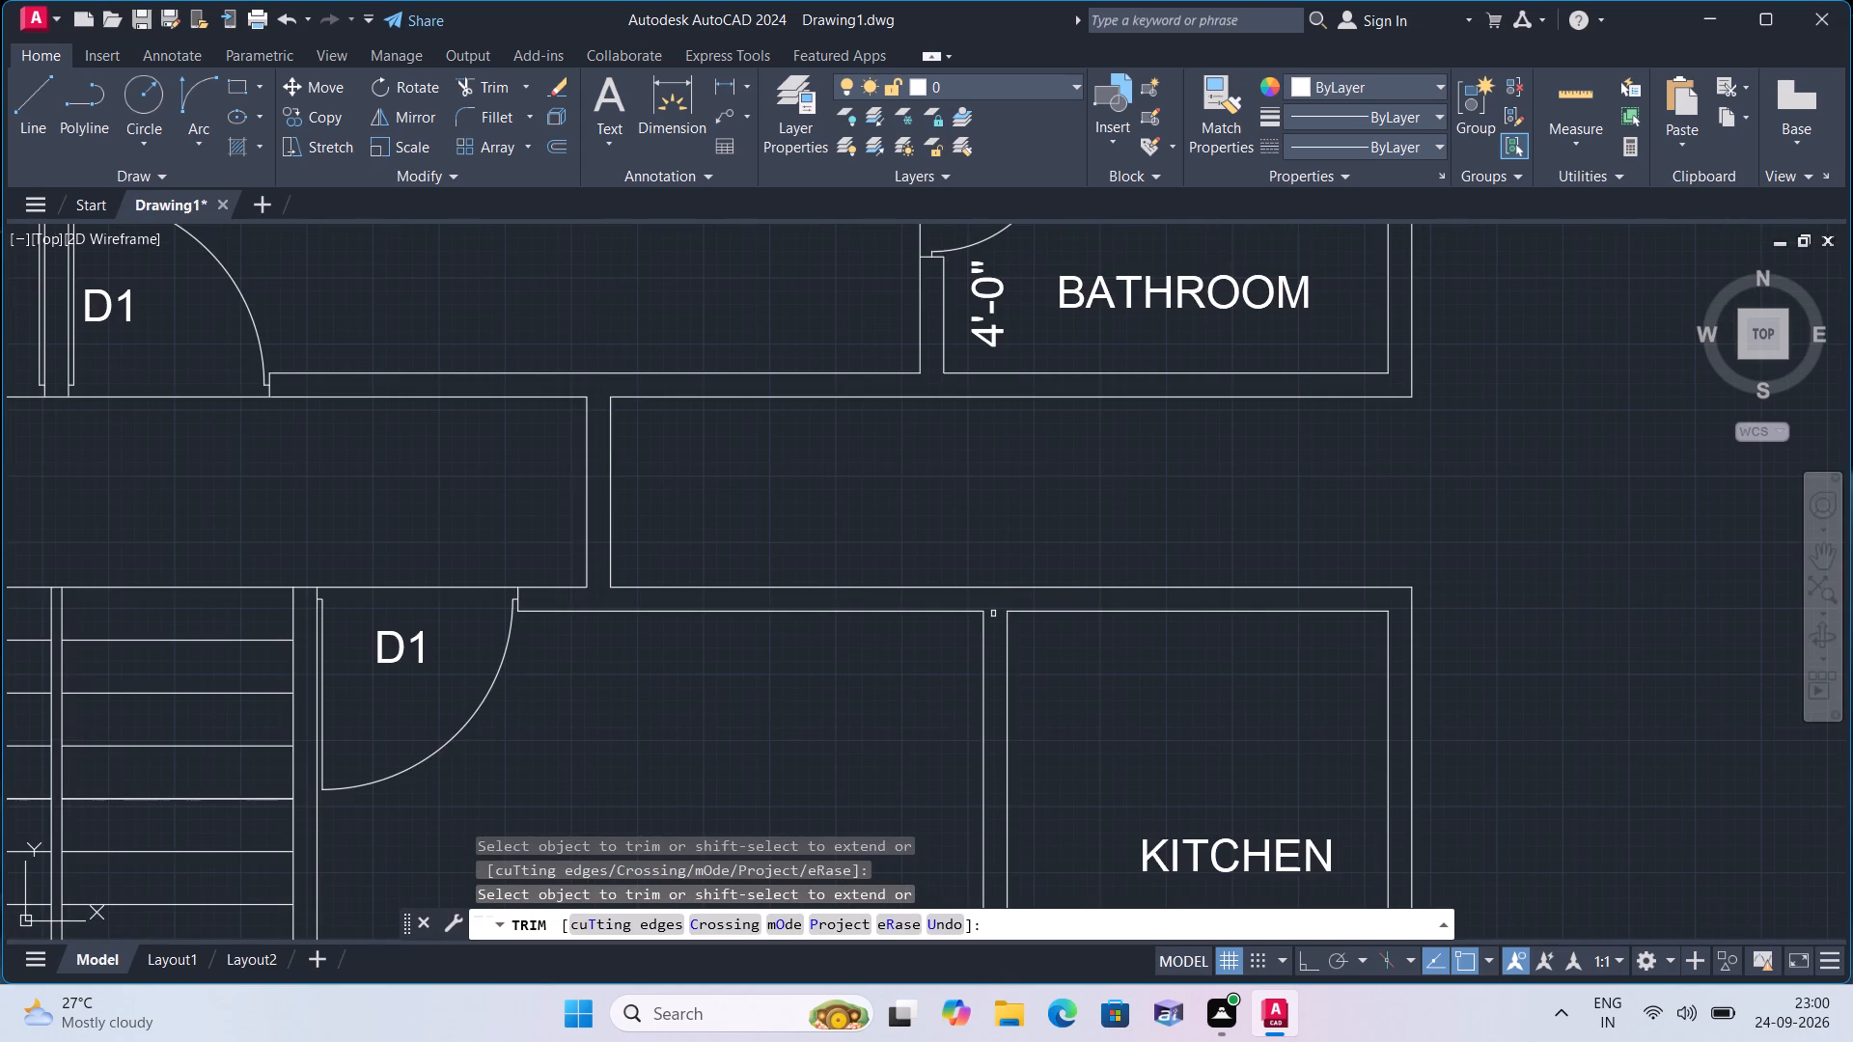
{"action": "scroll", "coordinate": [993, 614], "scroll_direction": "down", "scroll_amount": 1}
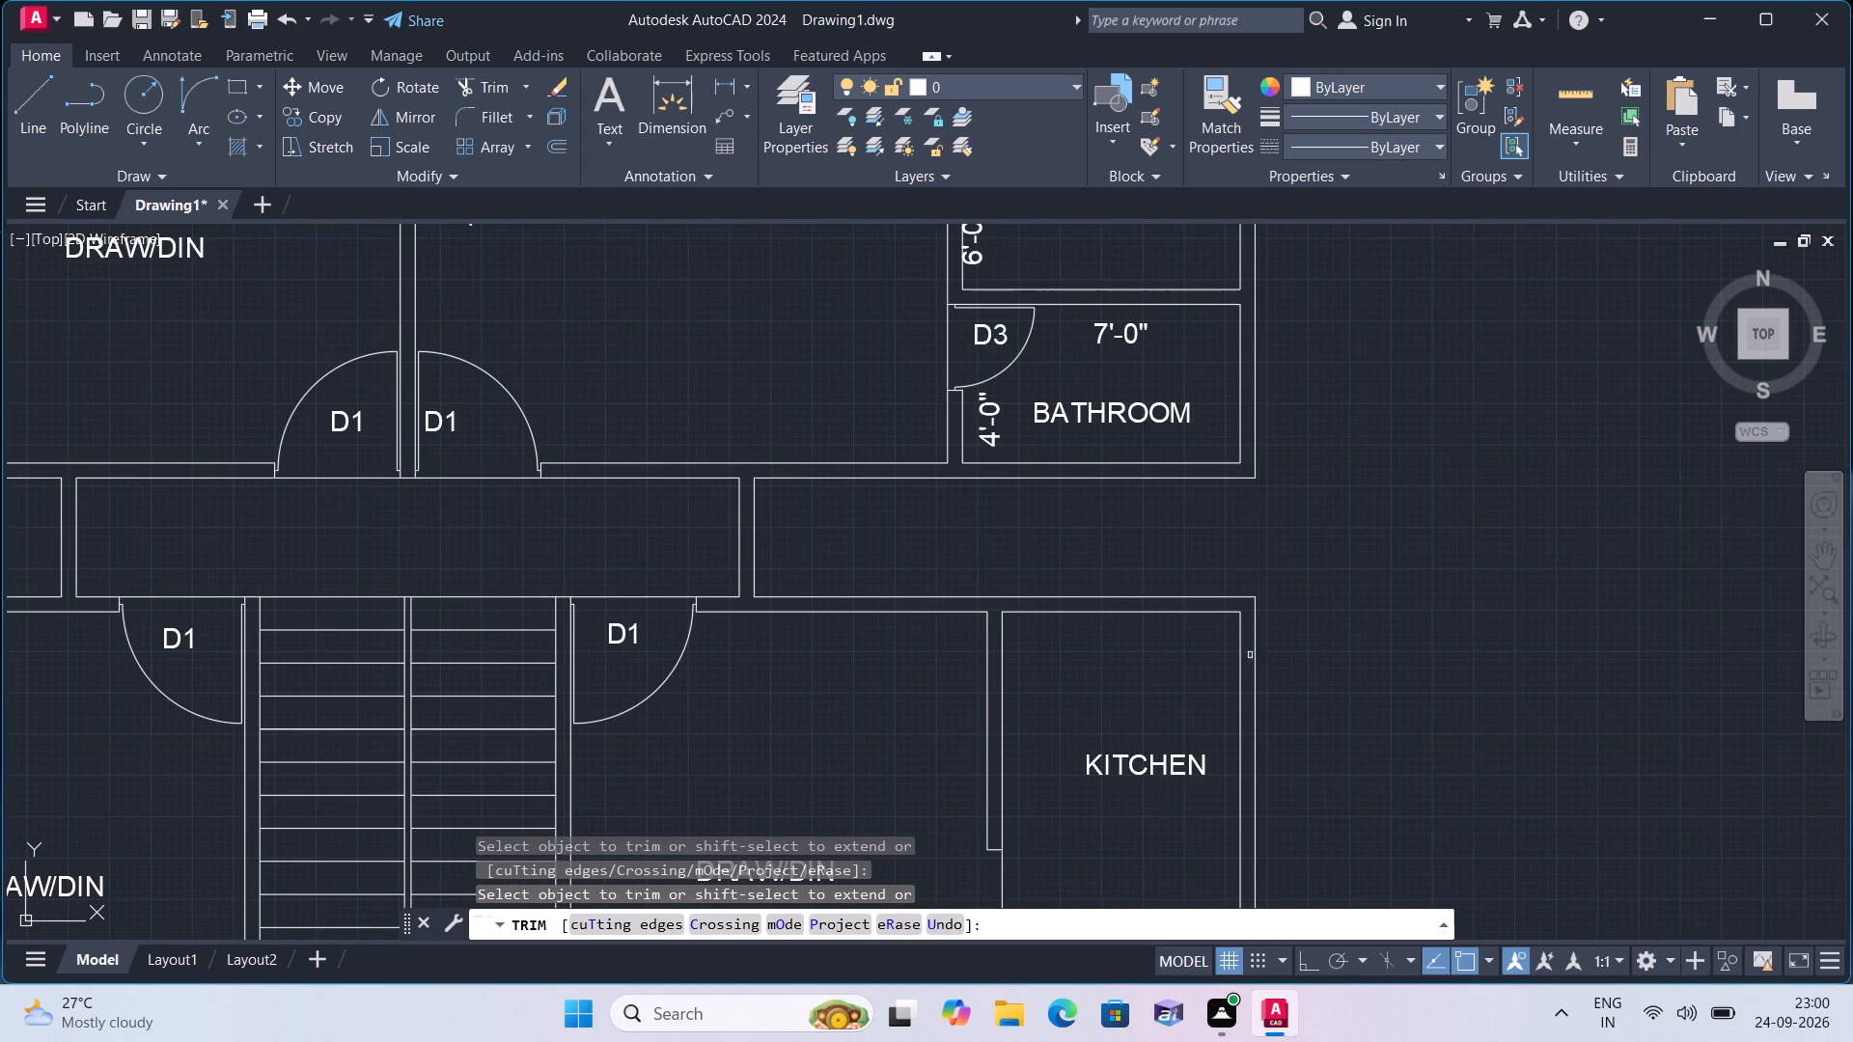
{"action": "scroll", "coordinate": [1464, 723], "scroll_direction": "down", "scroll_amount": 1}
{"action": "middle_click_drag", "start_coordinate": [1451, 672], "coordinate": [1448, 504]}
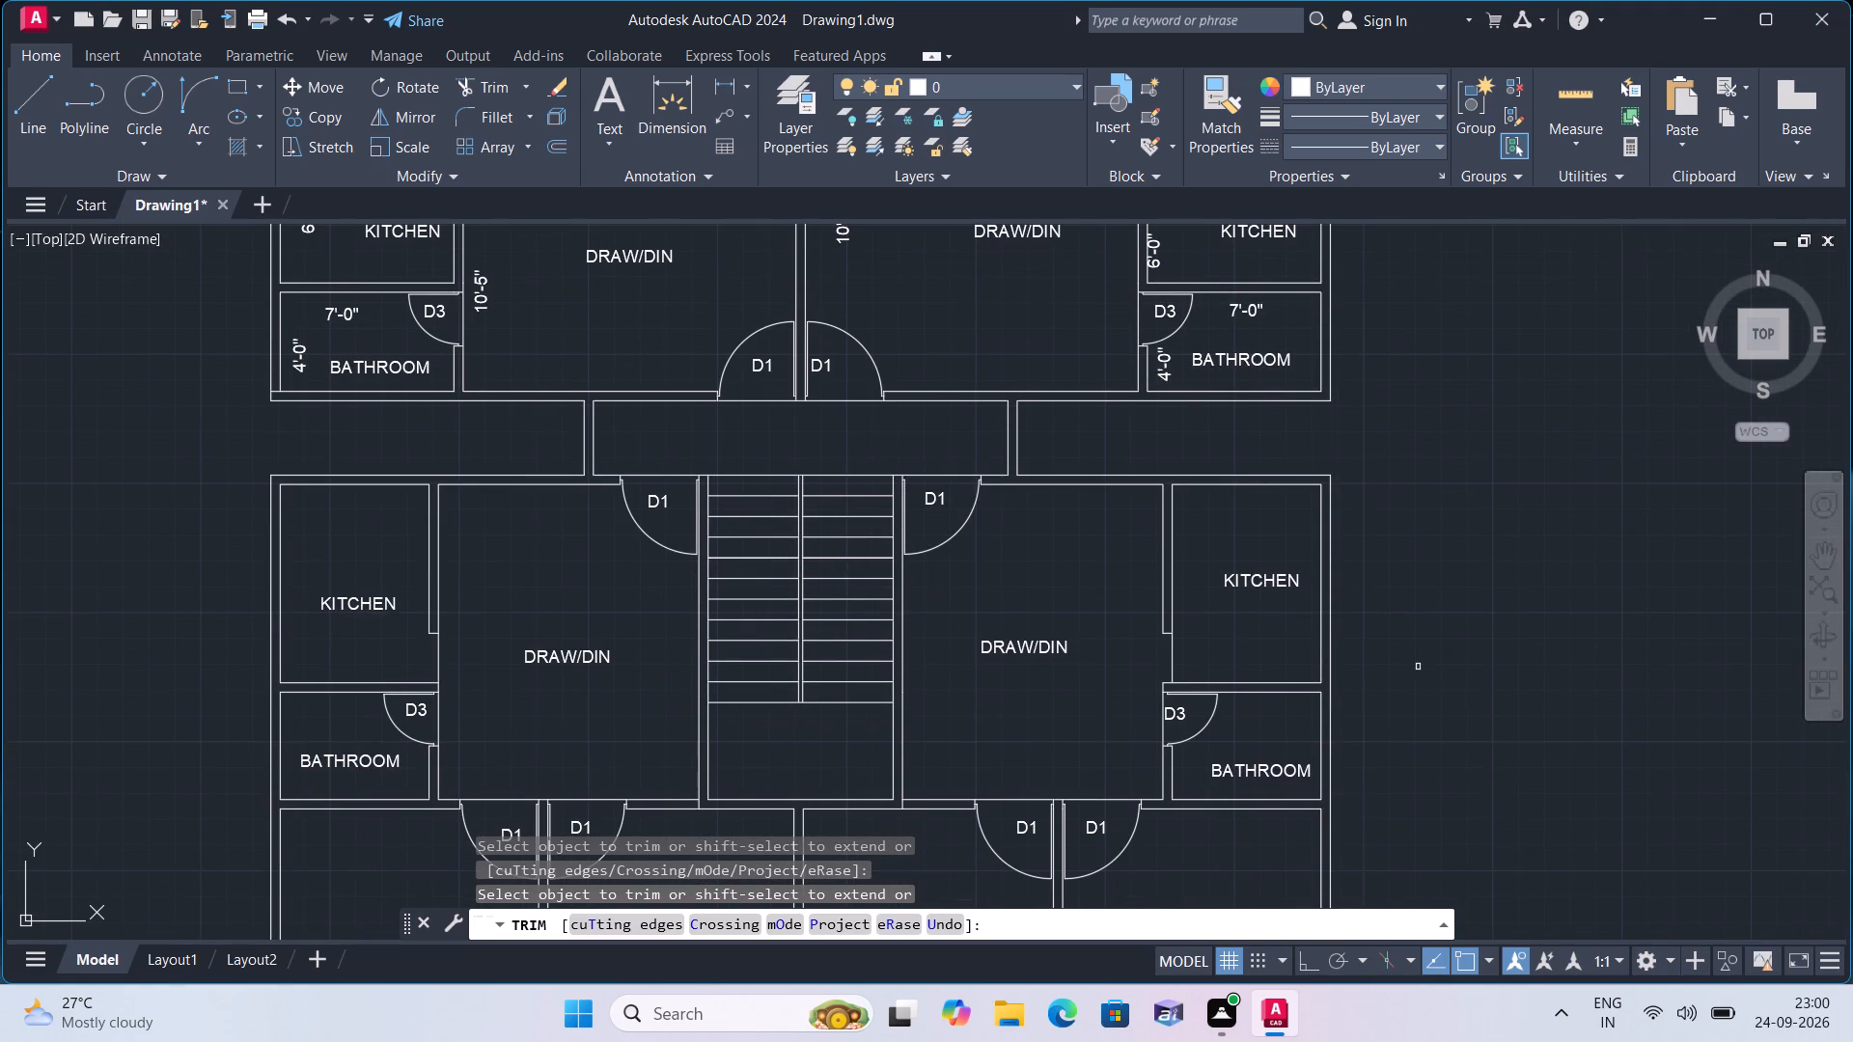
{"action": "key", "text": "space"}
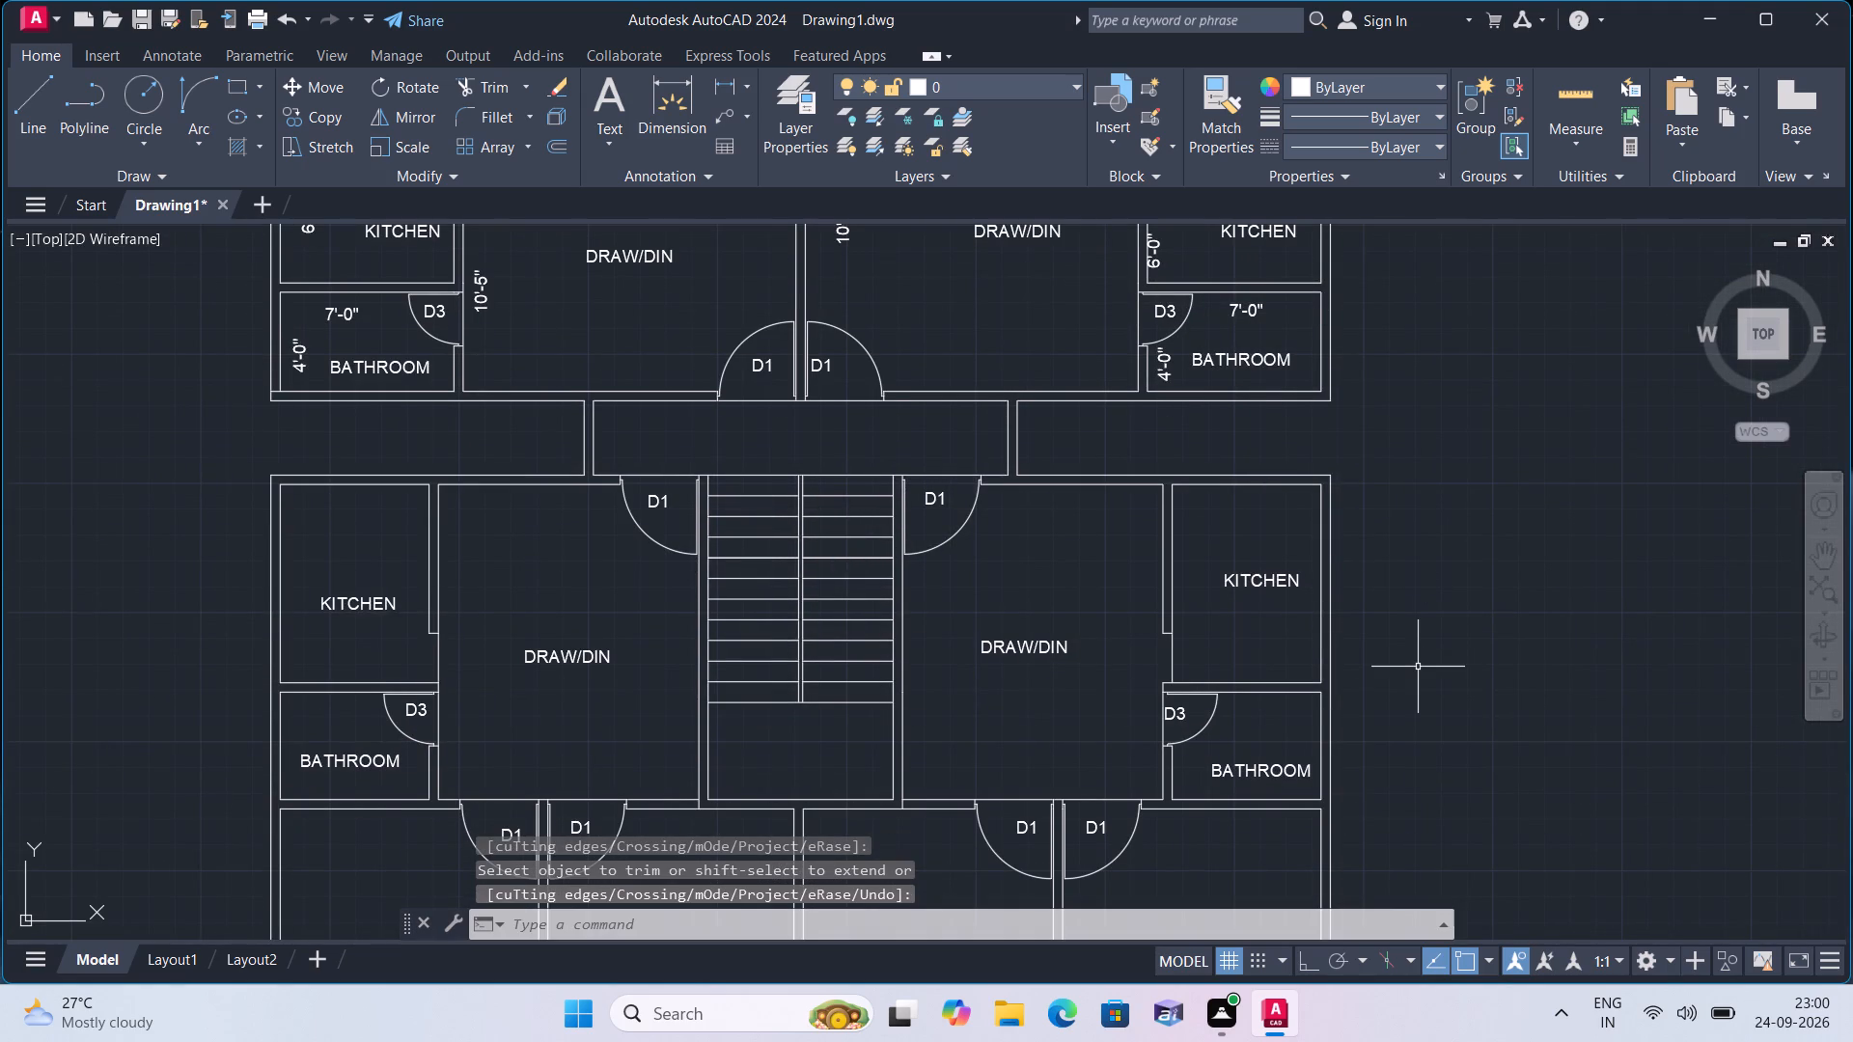
Create a new layer, Layer1, and set its colour to magenta.
{"action": "left_click", "coordinate": [798, 90]}
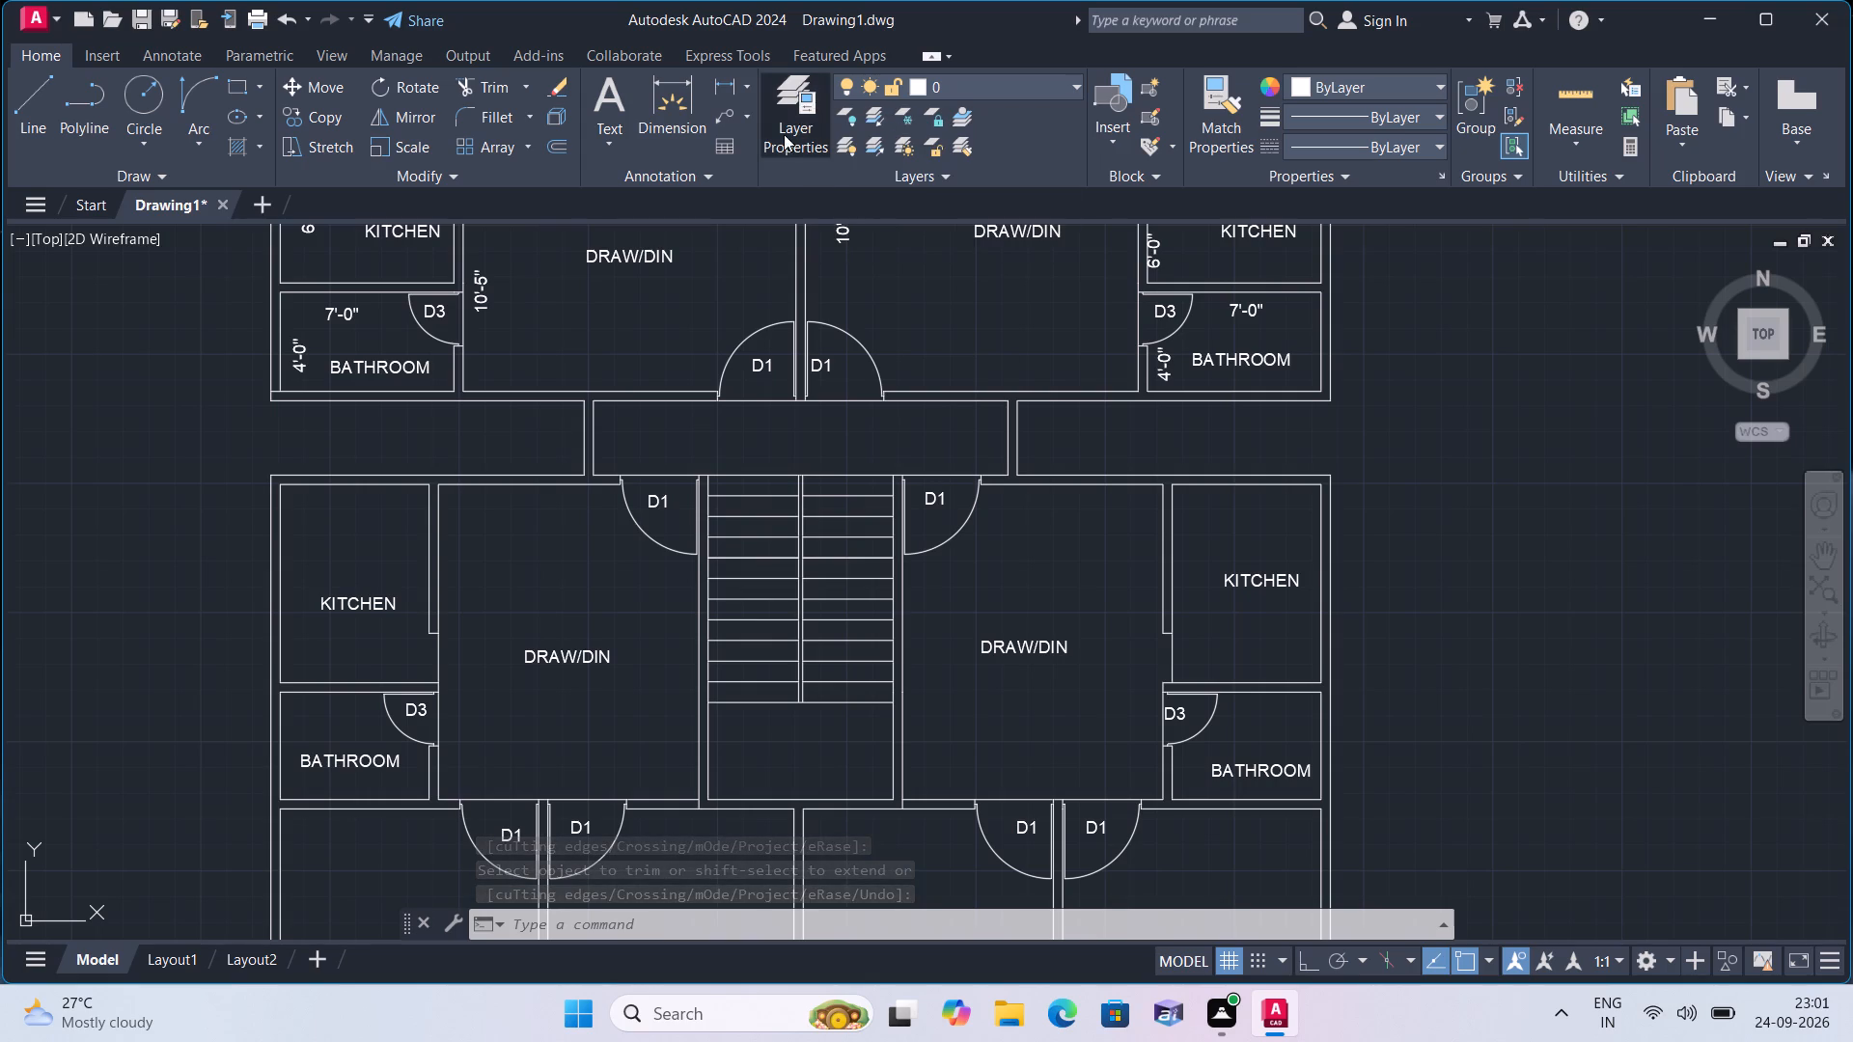
{"action": "right_click", "coordinate": [627, 275]}
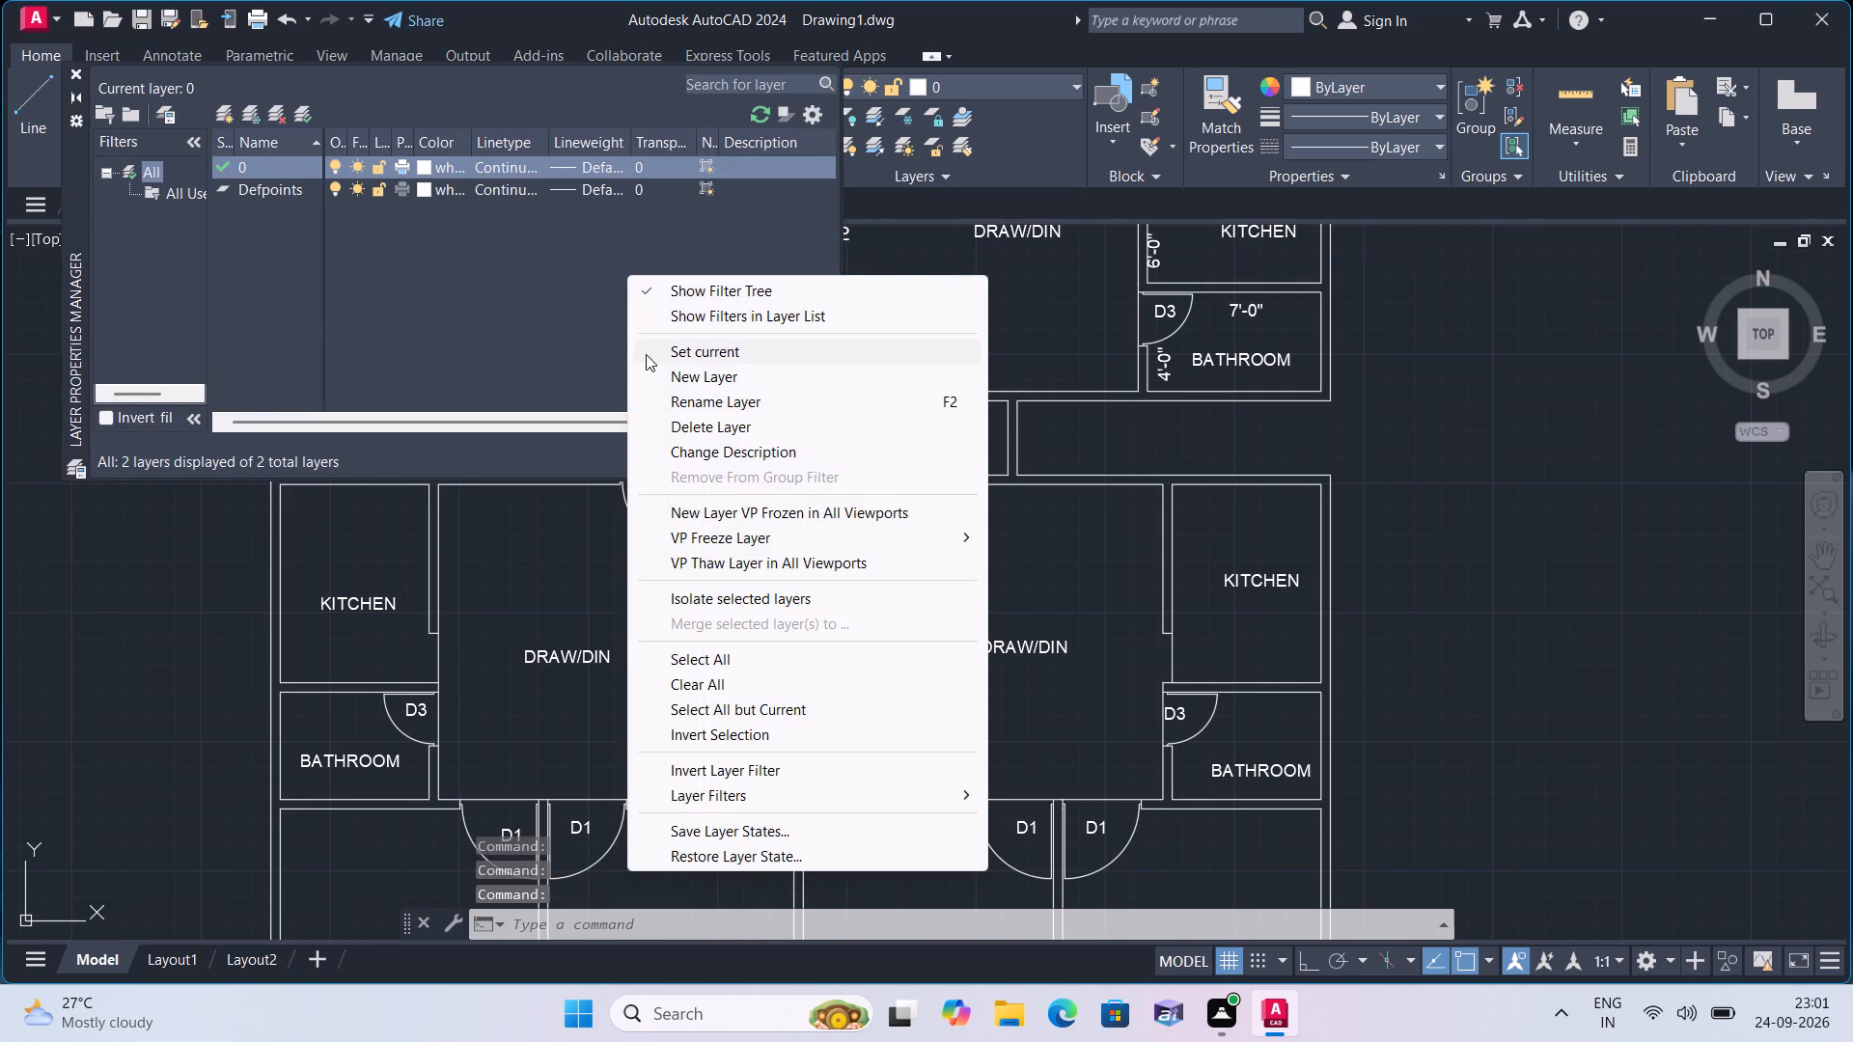
{"action": "left_click", "coordinate": [679, 375]}
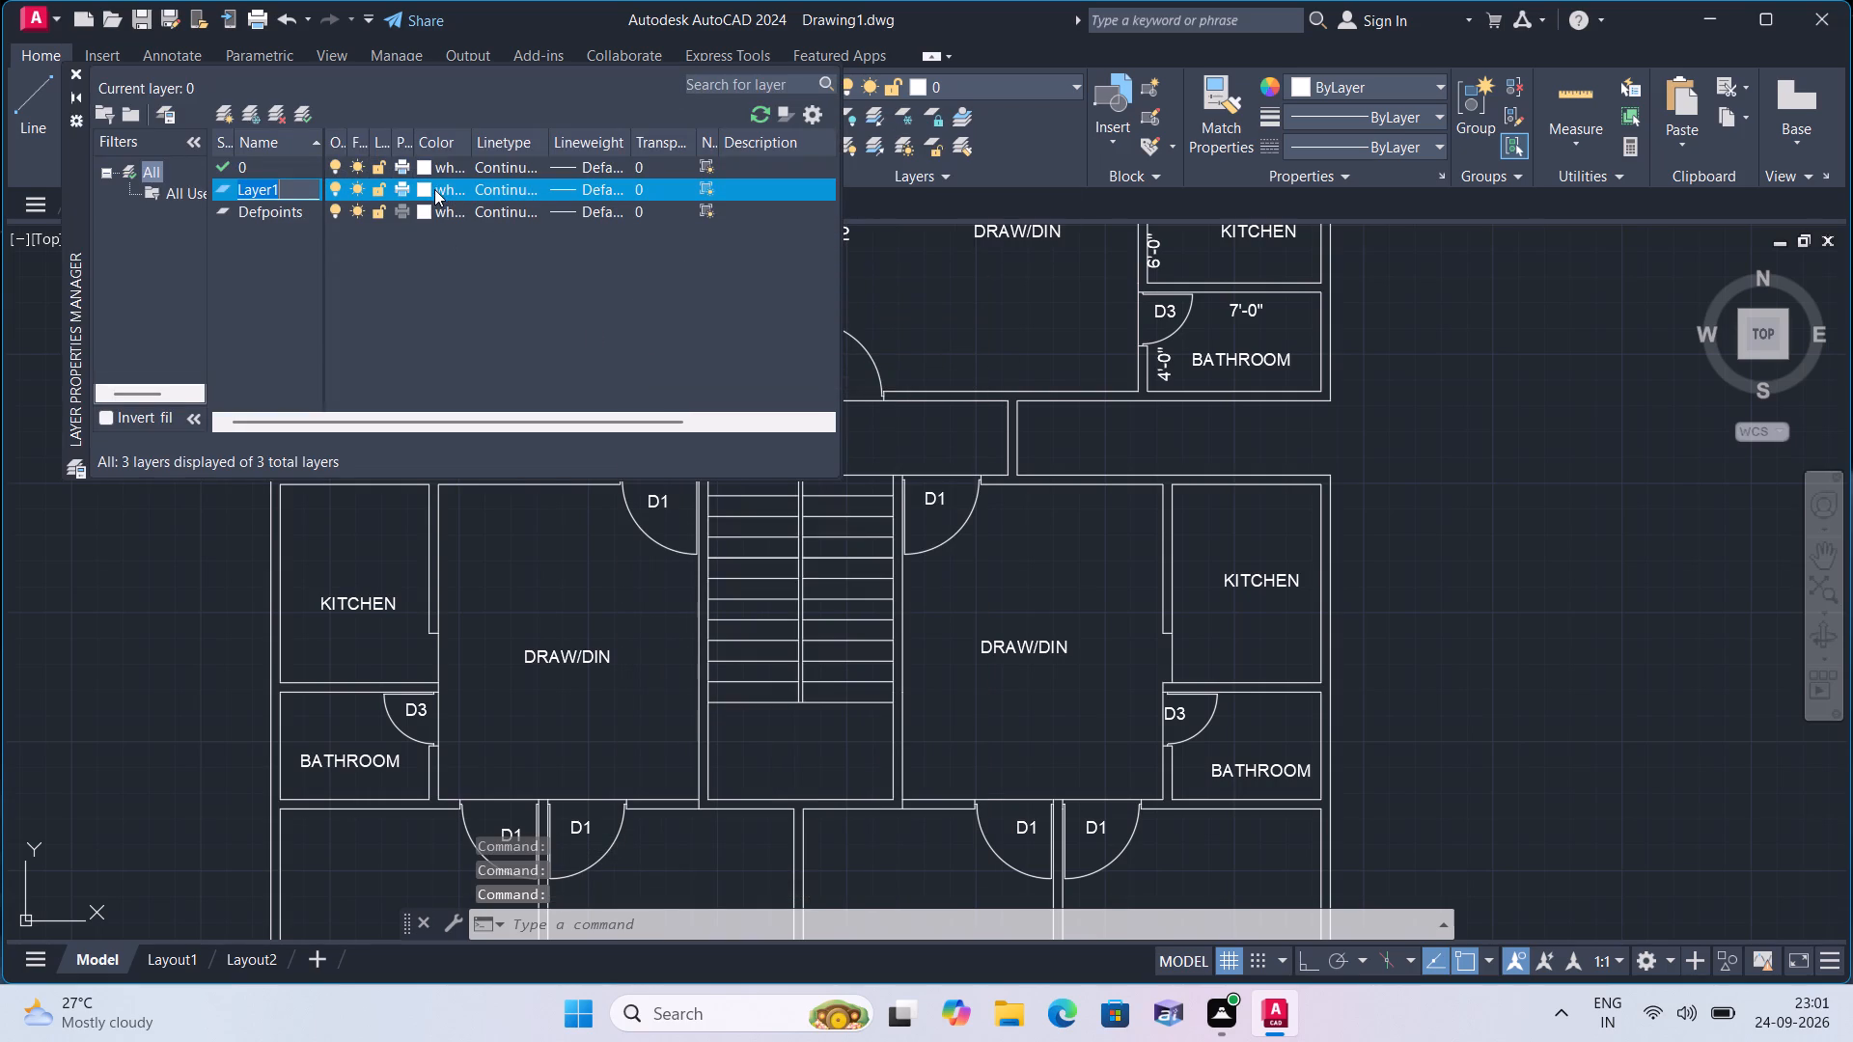
{"action": "left_click", "coordinate": [425, 189]}
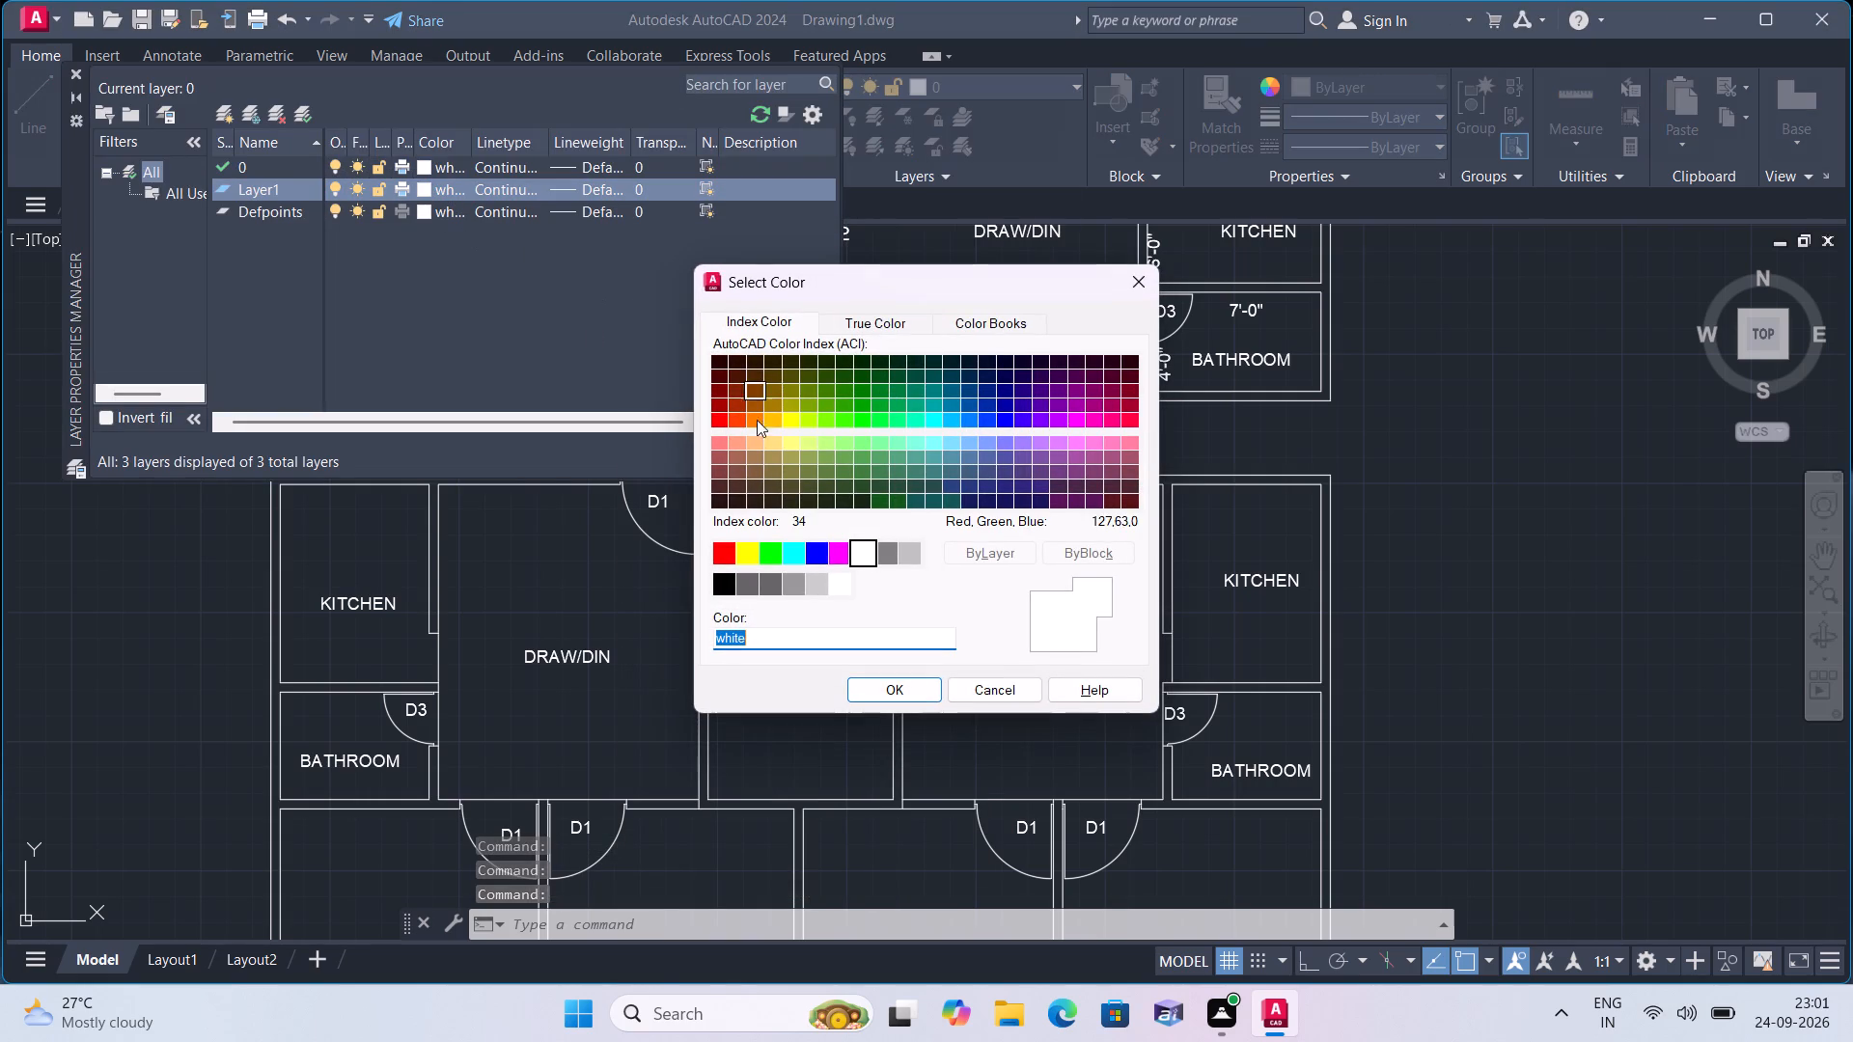
{"action": "left_click", "coordinate": [842, 558]}
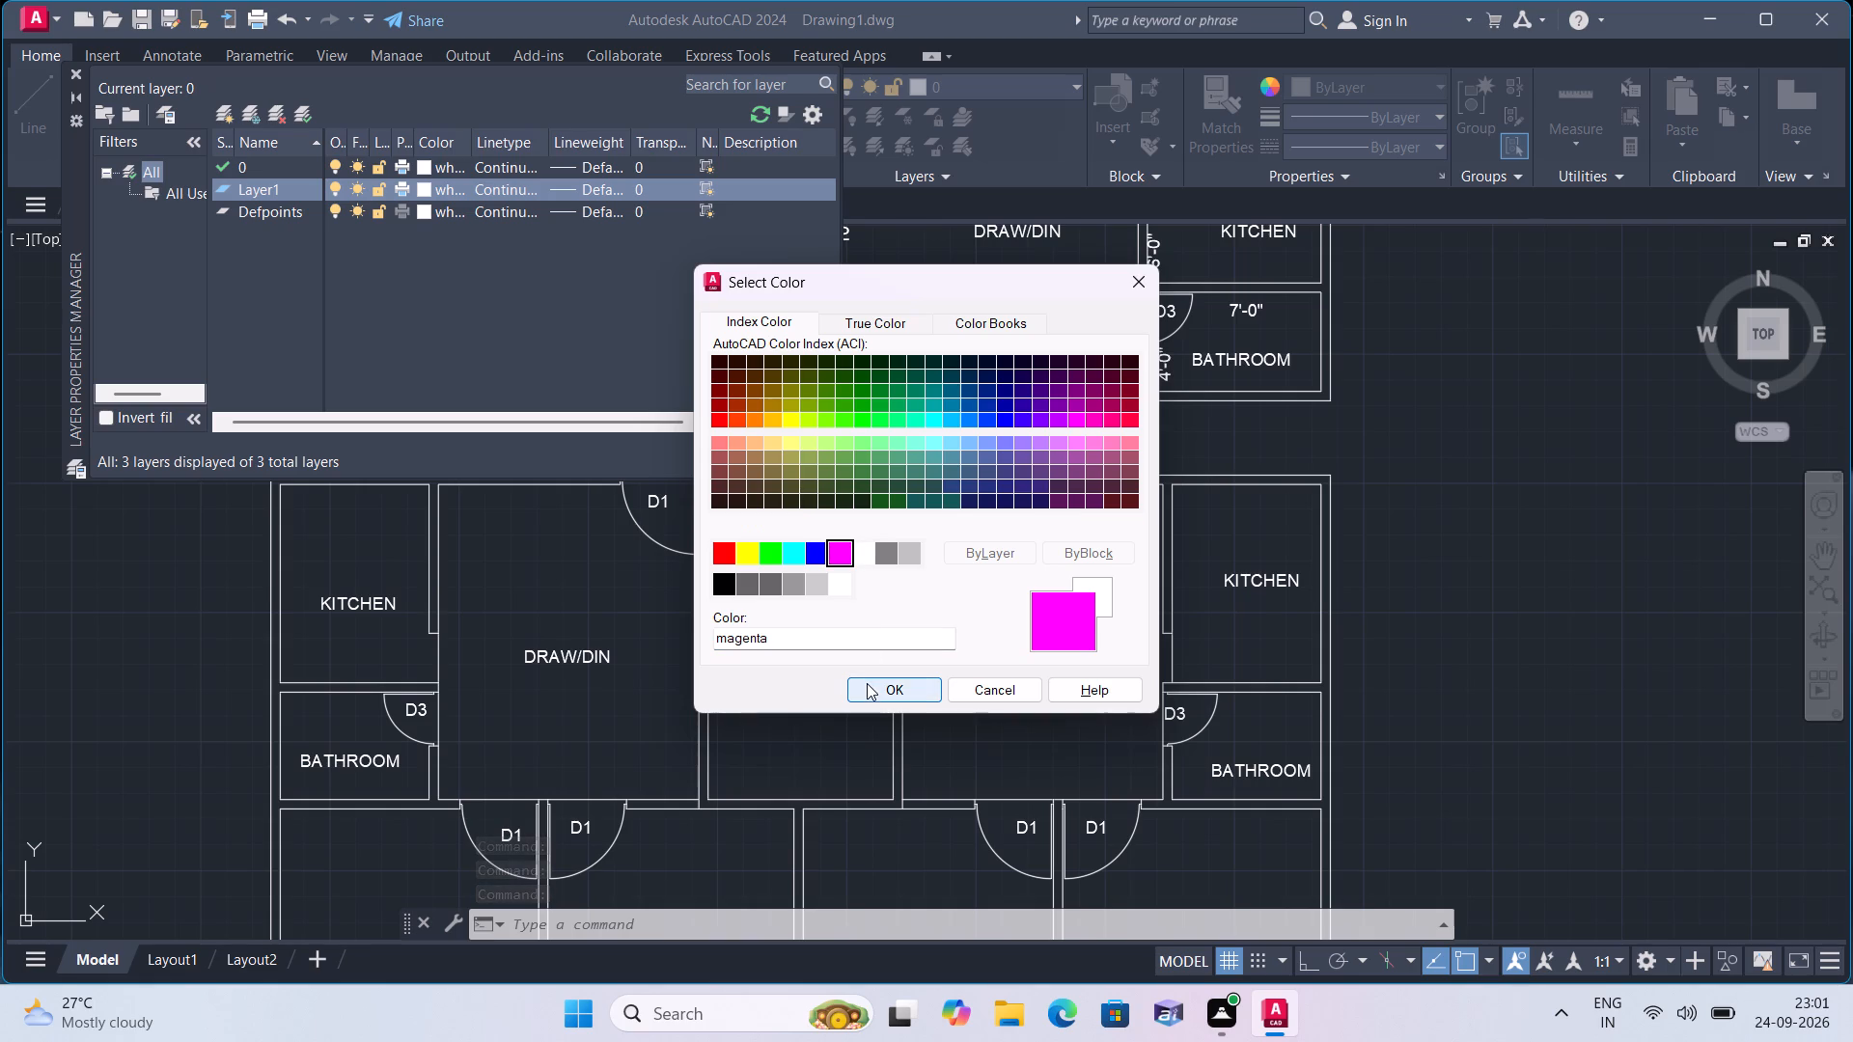
{"action": "left_click", "coordinate": [867, 683]}
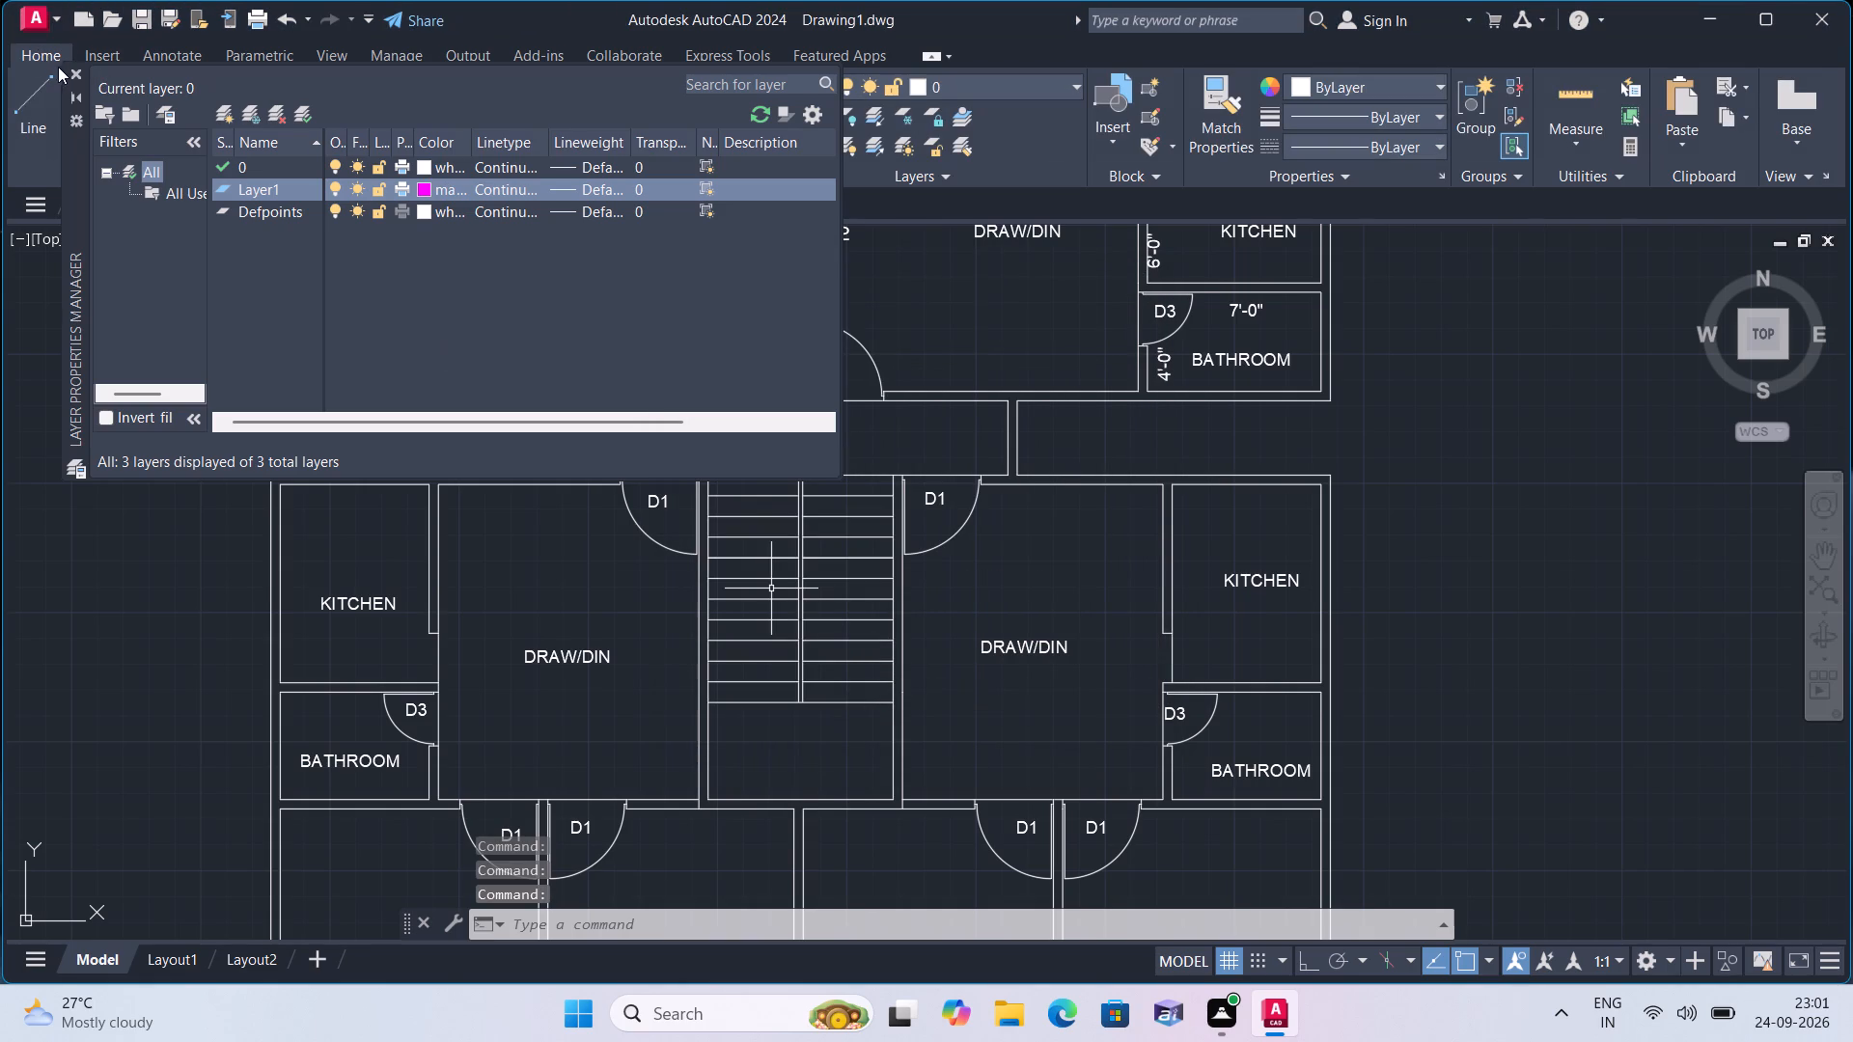
{"action": "left_click", "coordinate": [71, 76]}
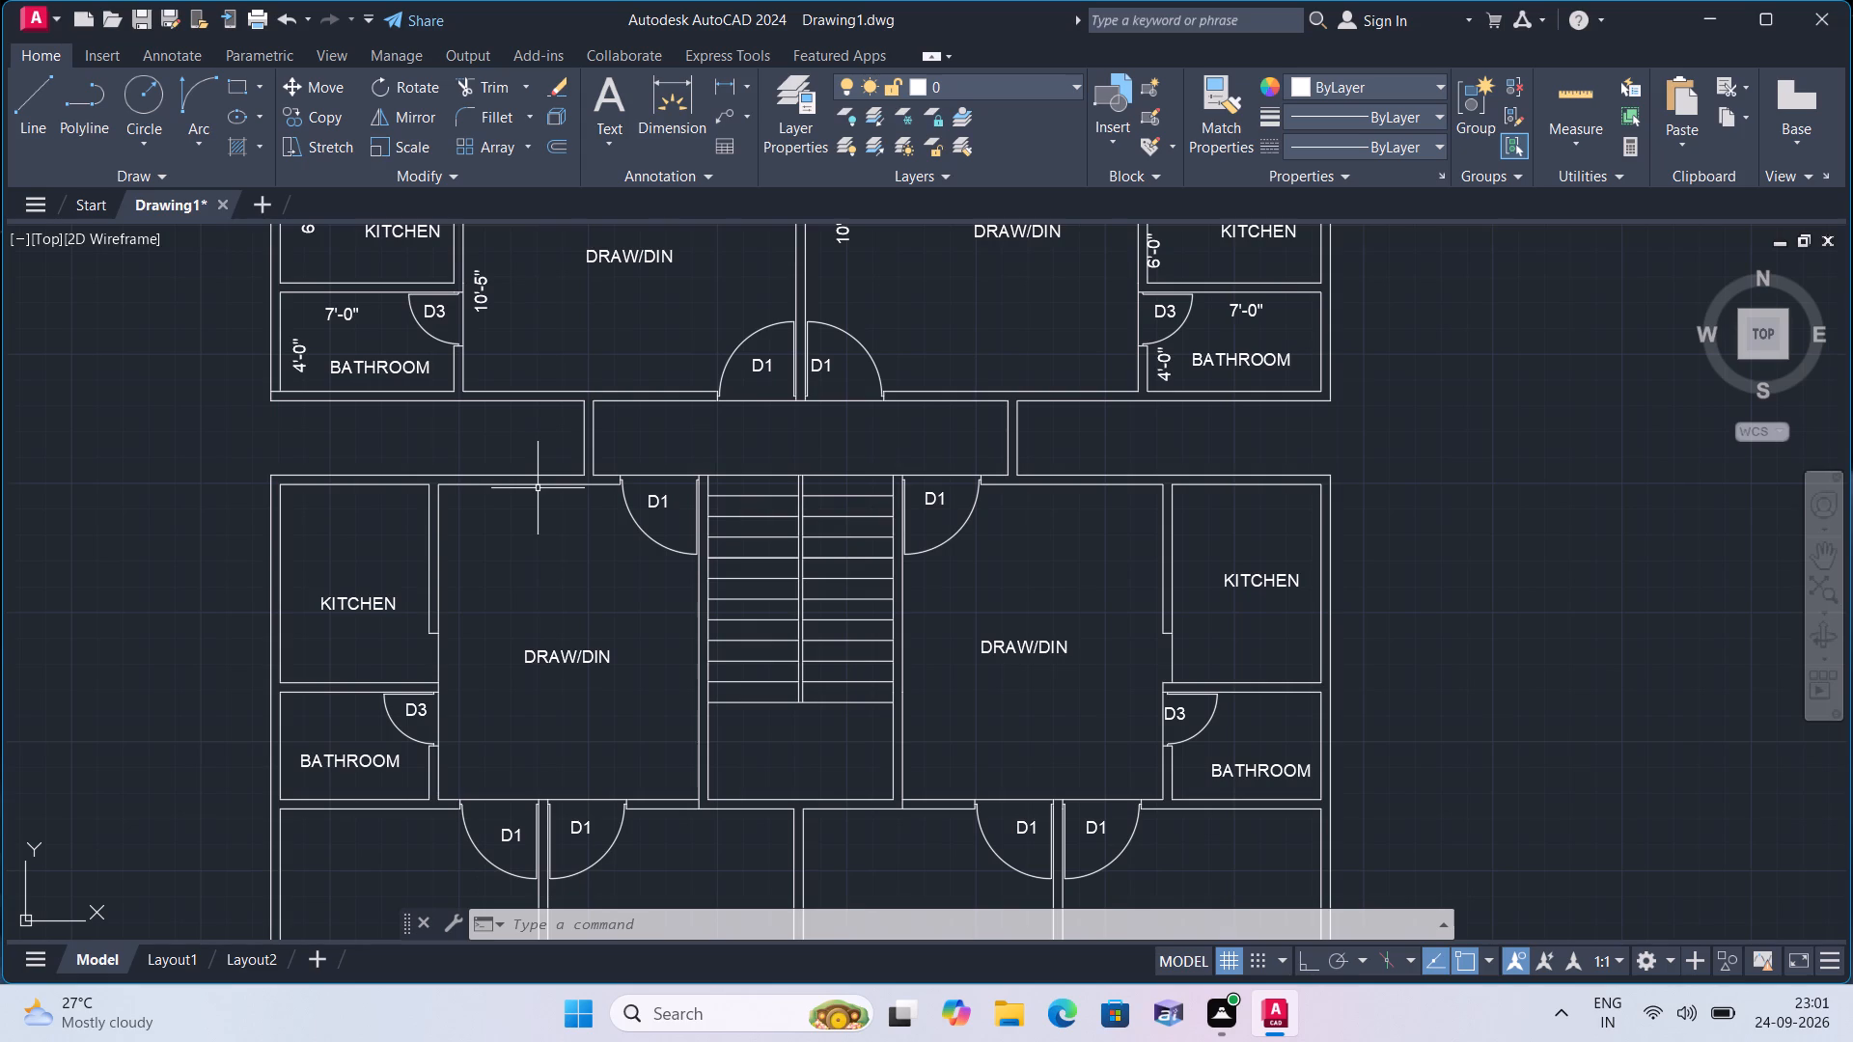
Turn on Ortho mode.
{"action": "key", "text": "F8"}
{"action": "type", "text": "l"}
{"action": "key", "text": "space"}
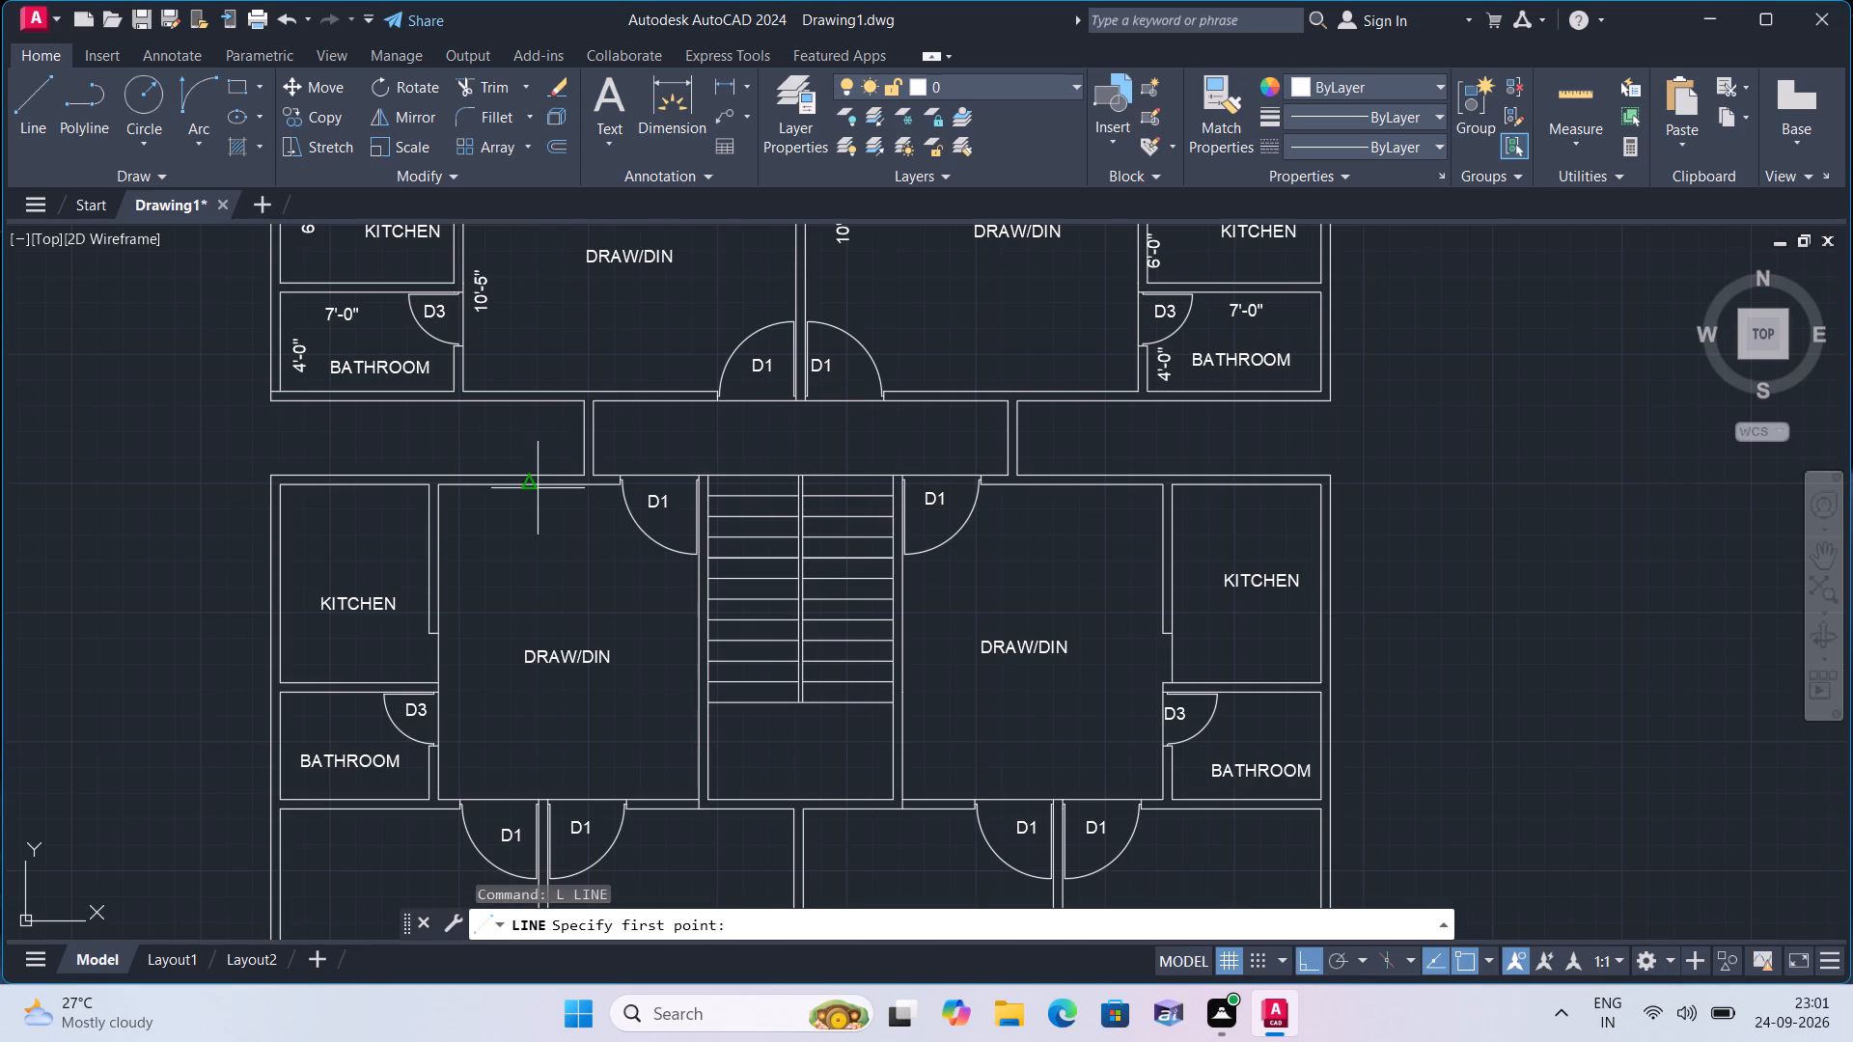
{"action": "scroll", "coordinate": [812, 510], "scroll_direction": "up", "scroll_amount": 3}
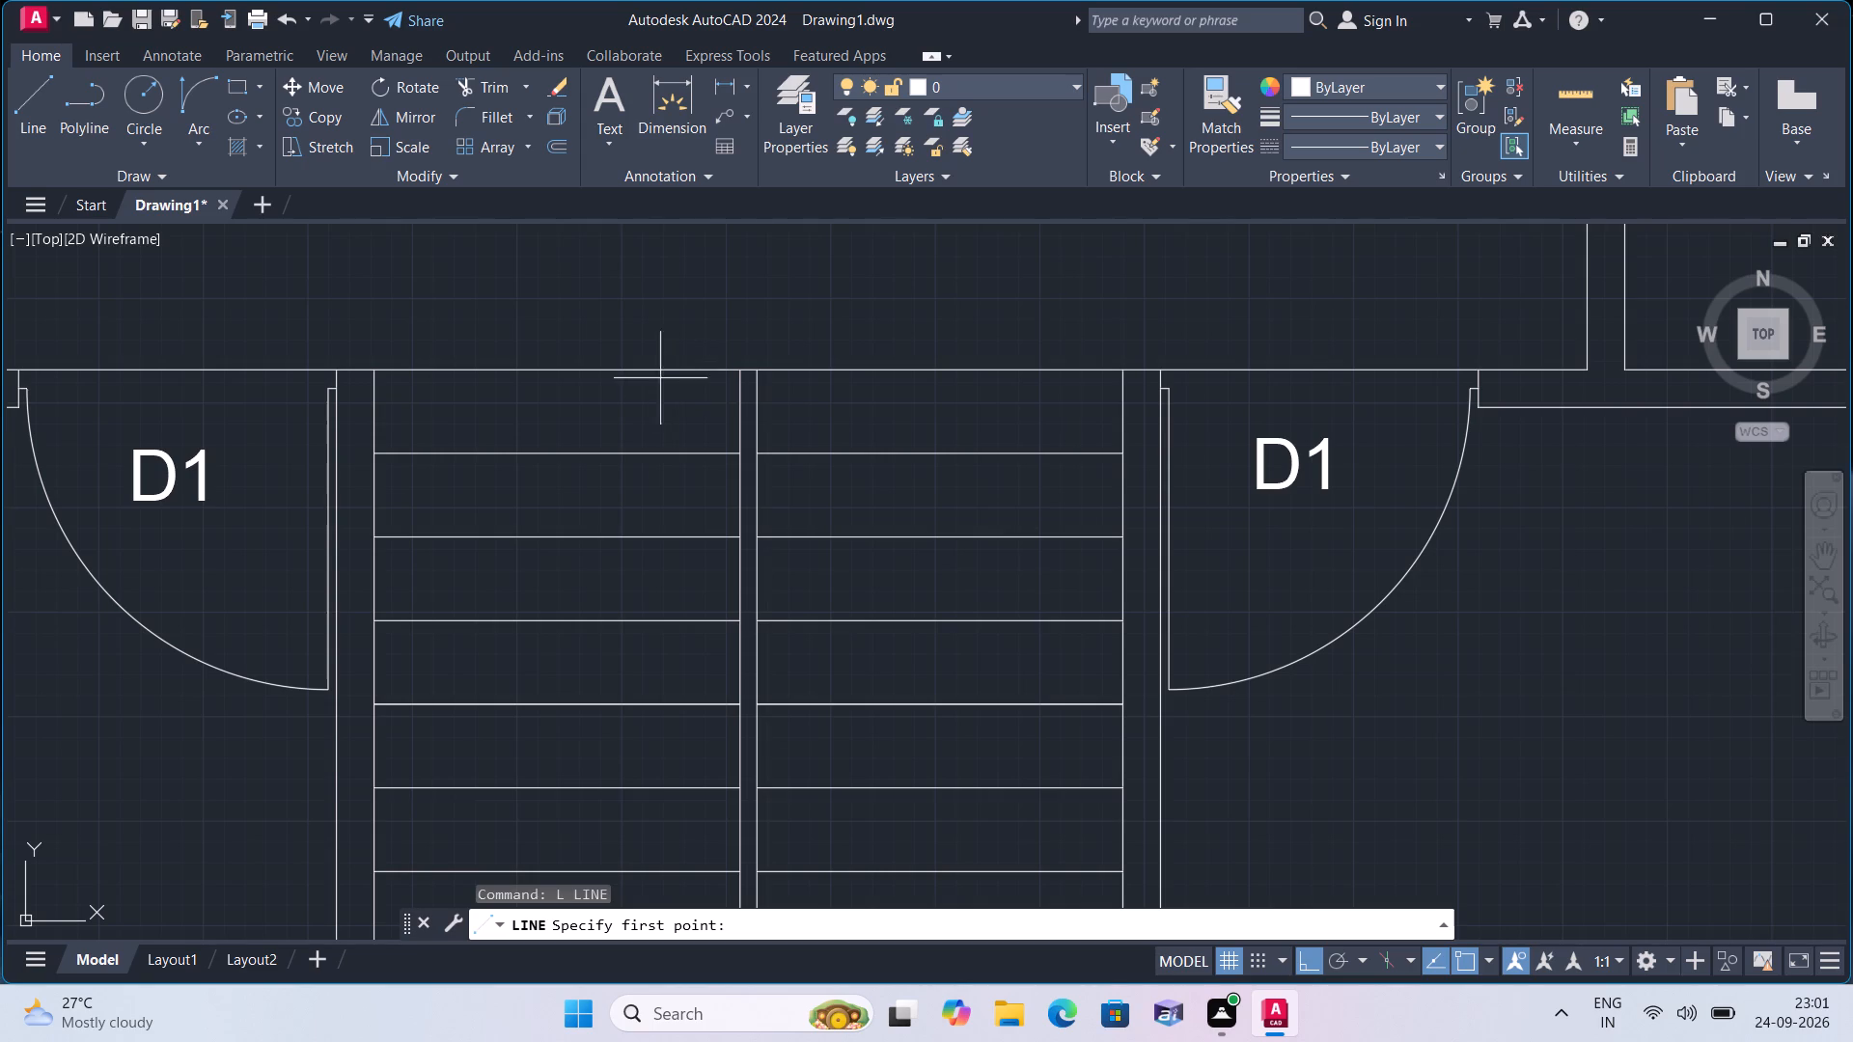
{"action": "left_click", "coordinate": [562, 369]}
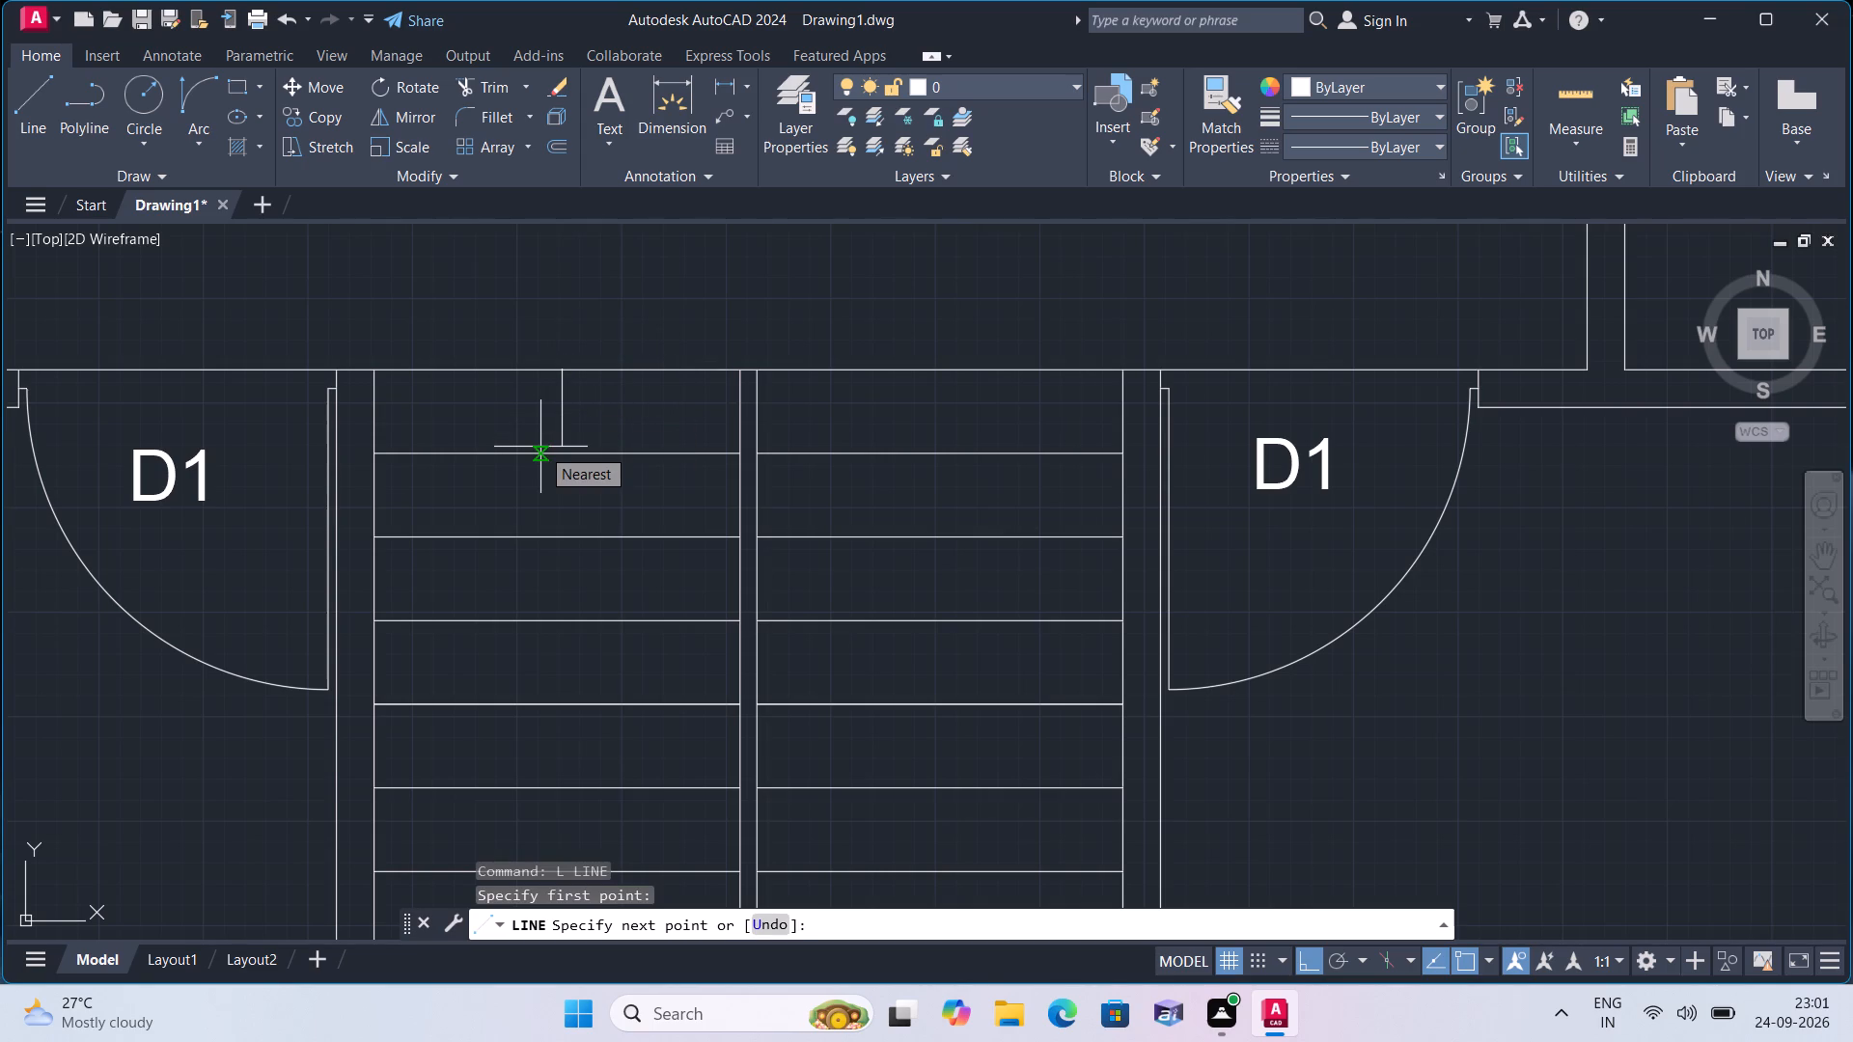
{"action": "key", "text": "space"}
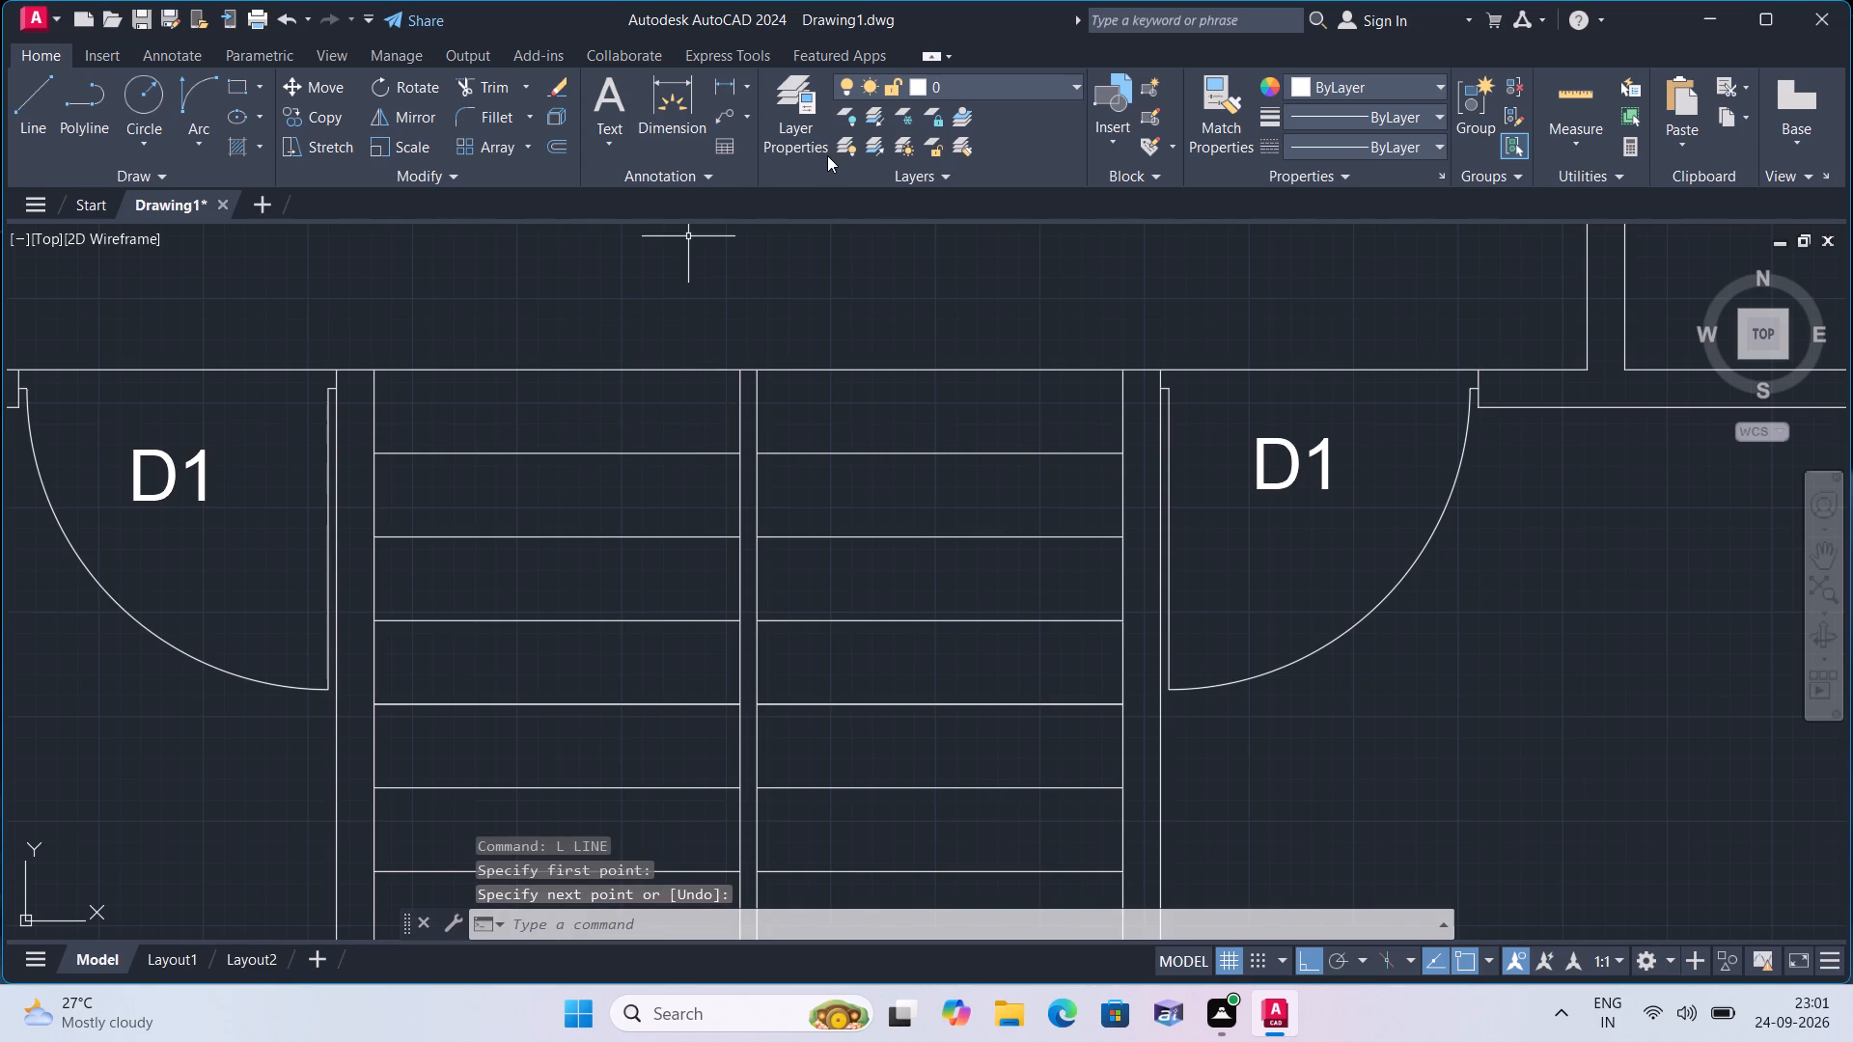
On Layer1, draw a U-shaped line from the staircase's north edge down the west flight, across the landing and back up the east flight.
{"action": "left_click", "coordinate": [976, 85]}
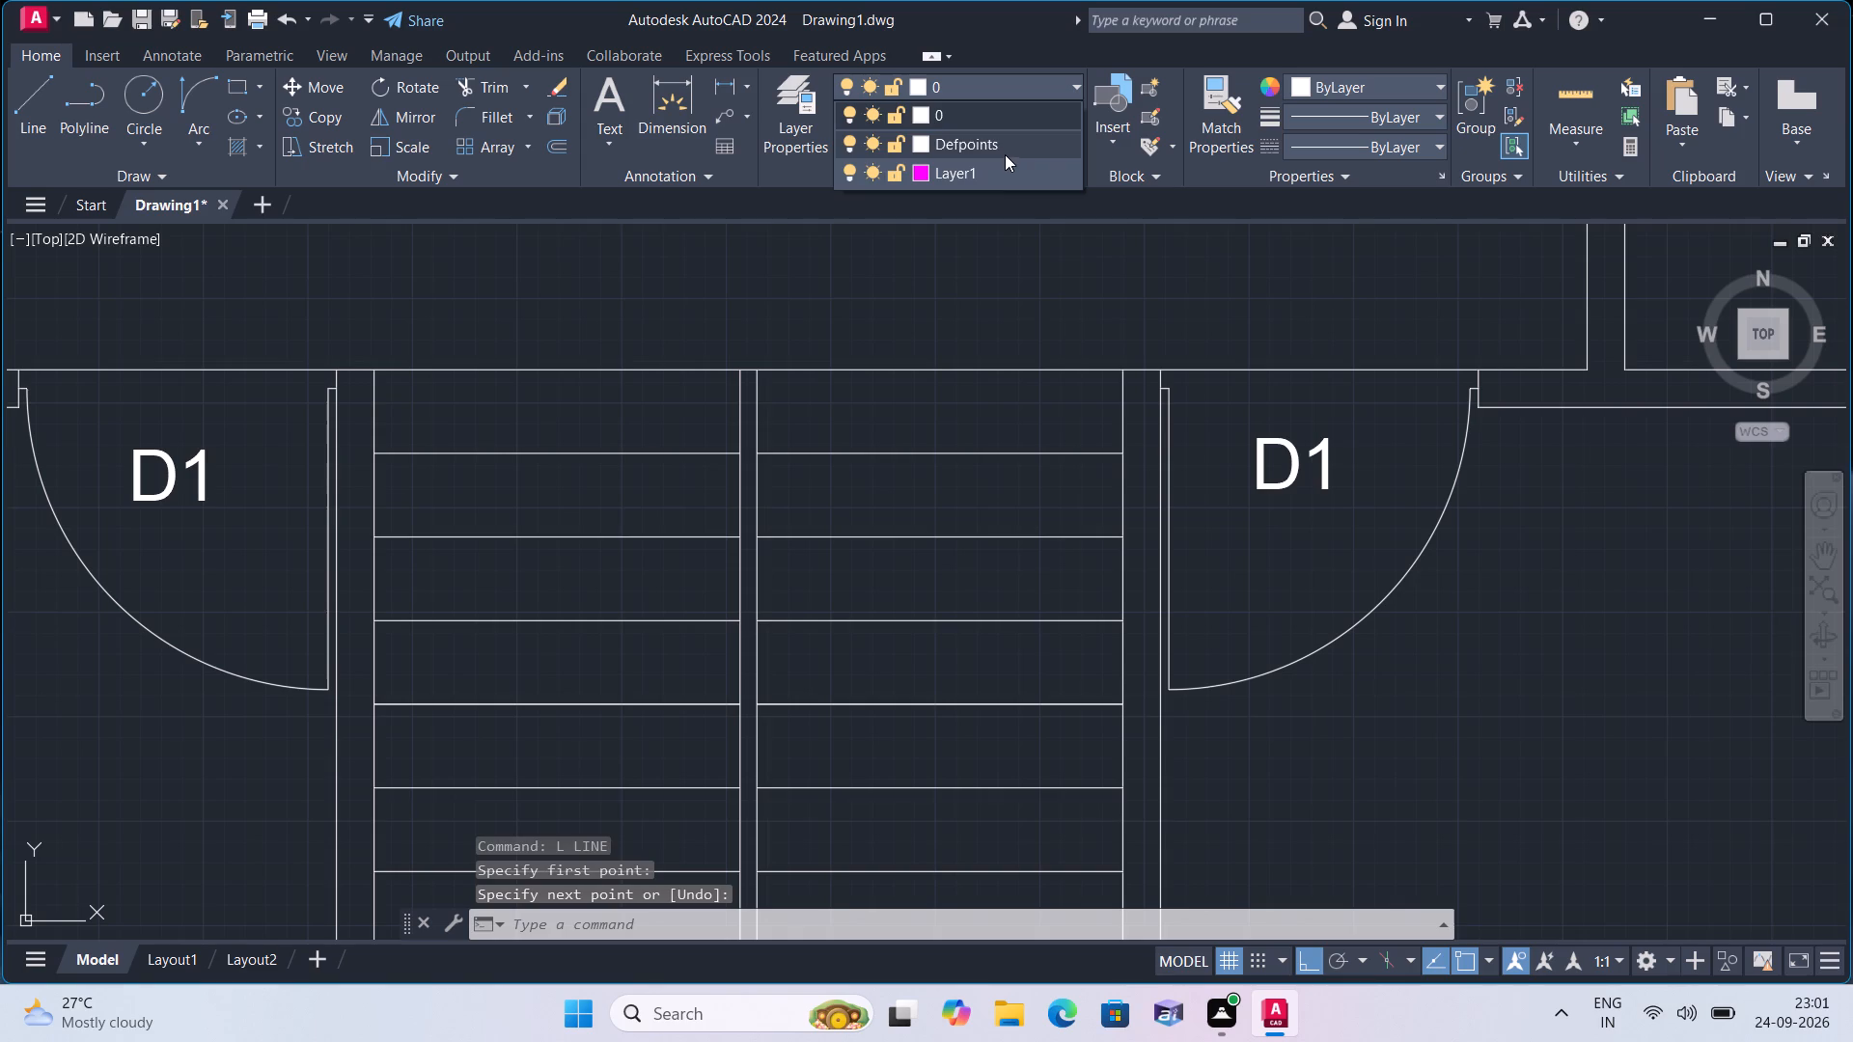
{"action": "left_click", "coordinate": [1005, 164]}
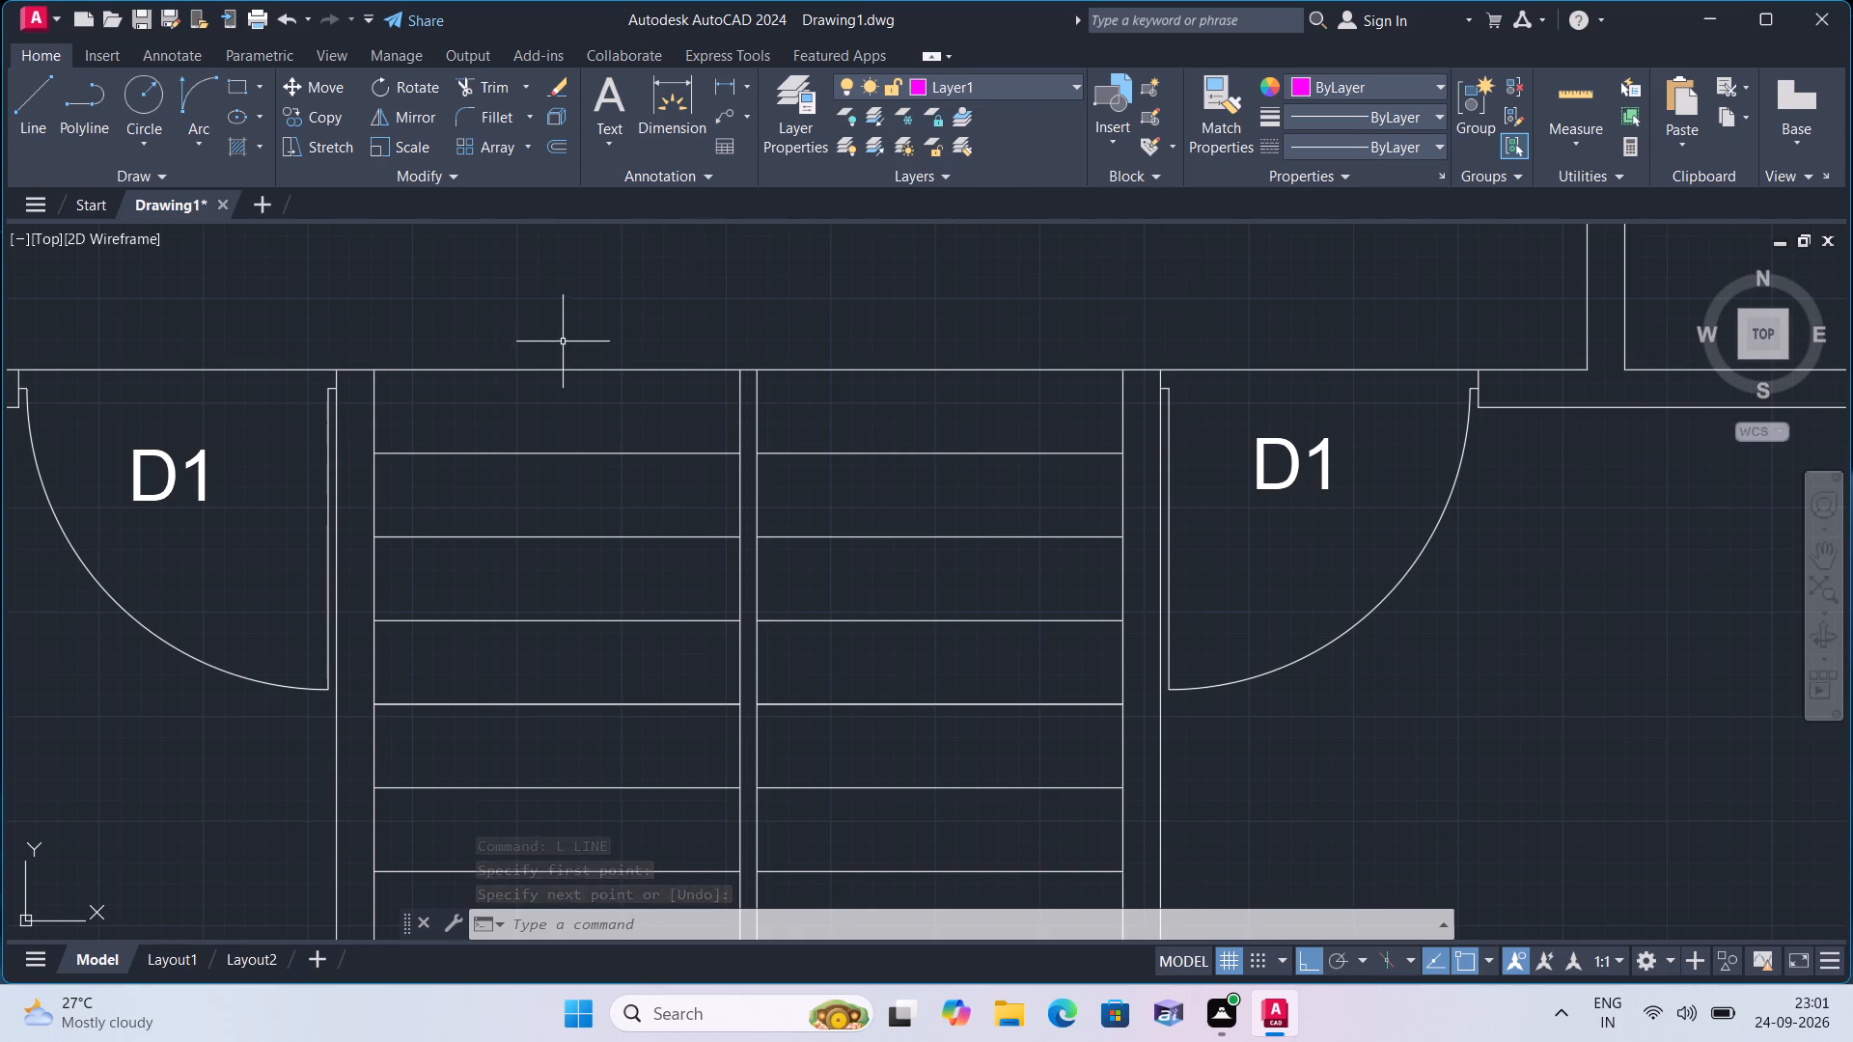
{"action": "type", "text": "l"}
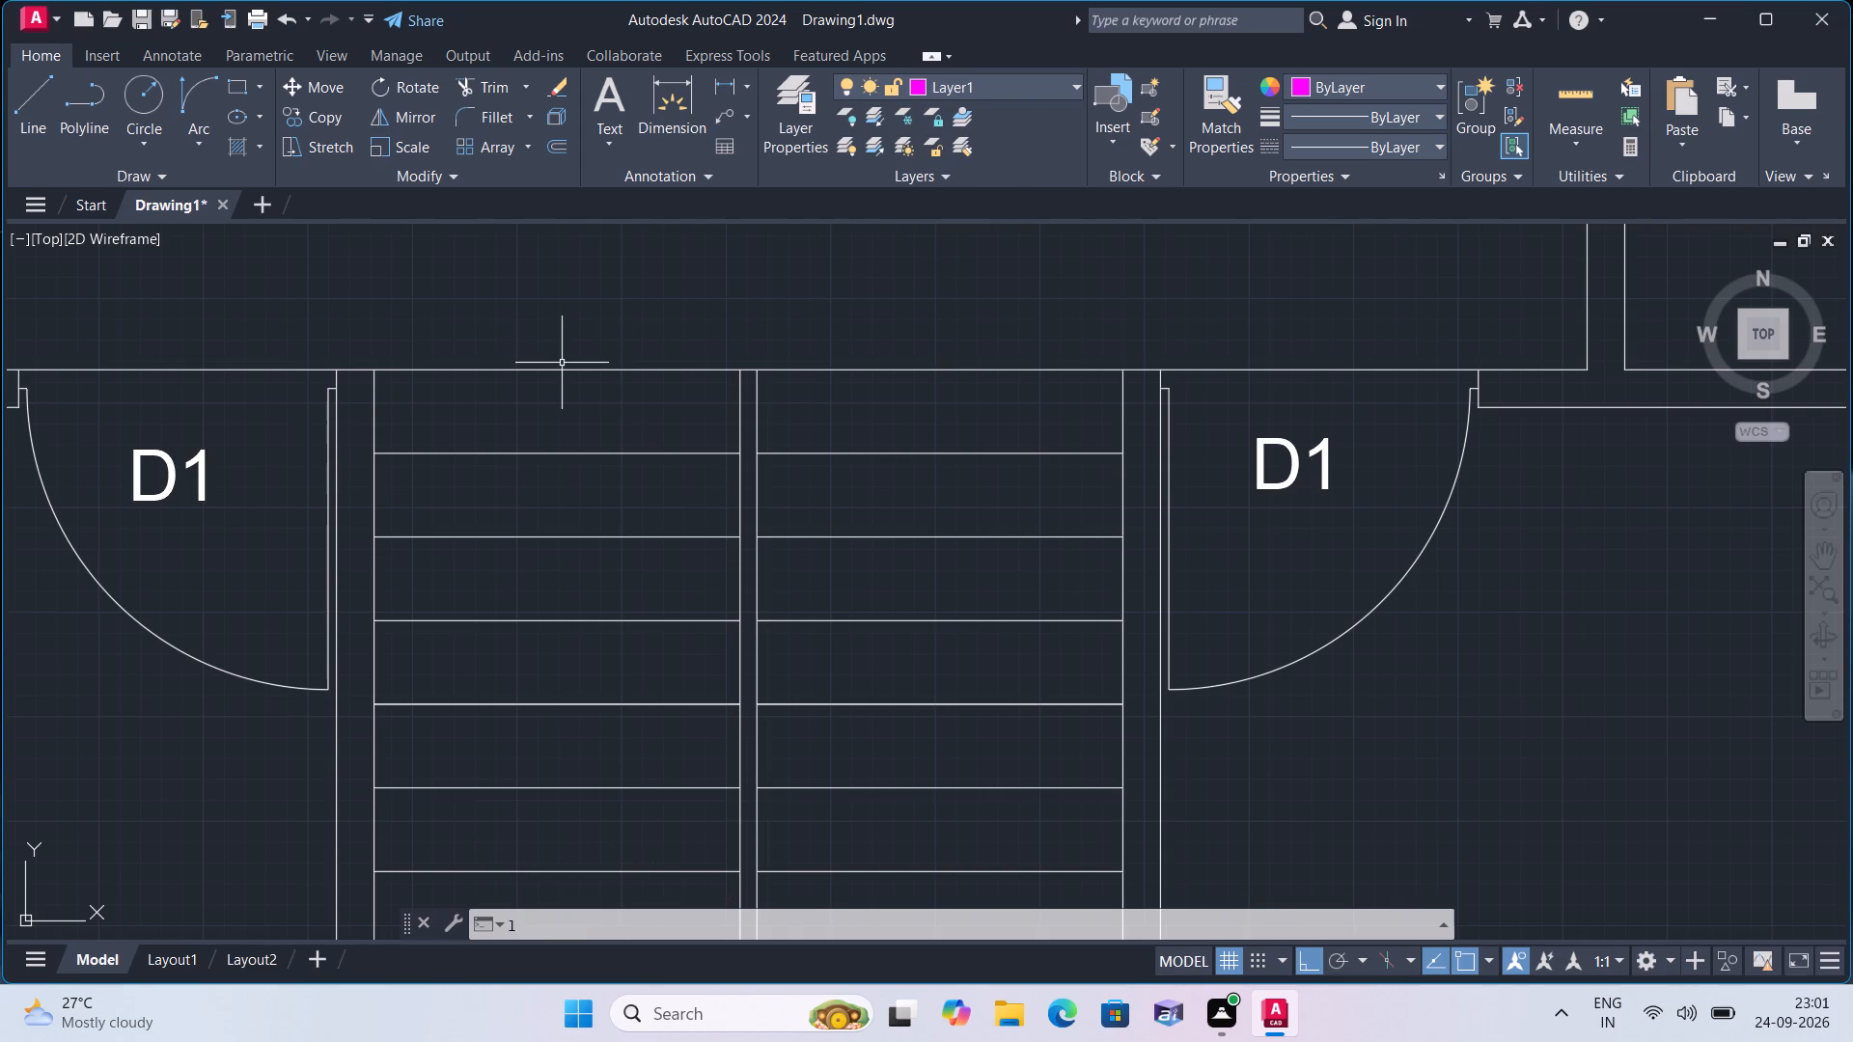
{"action": "key", "text": "space"}
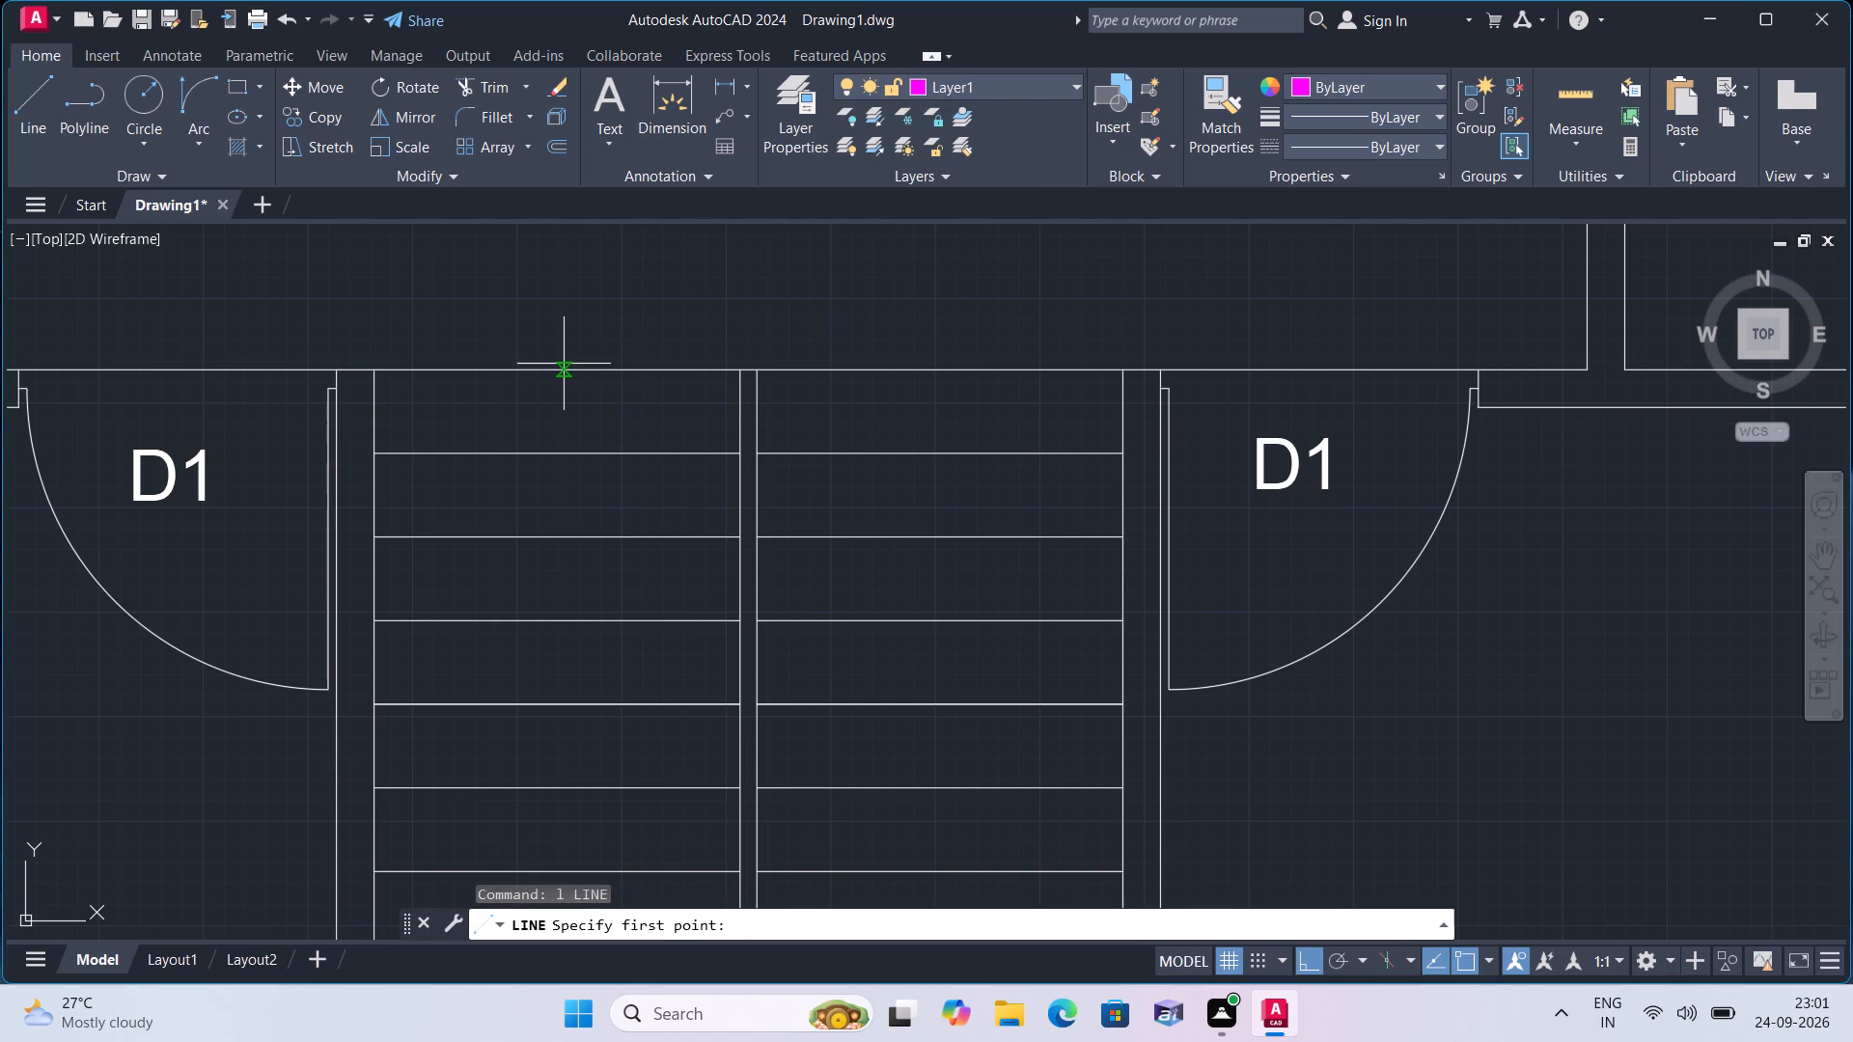
{"action": "left_click", "coordinate": [574, 368]}
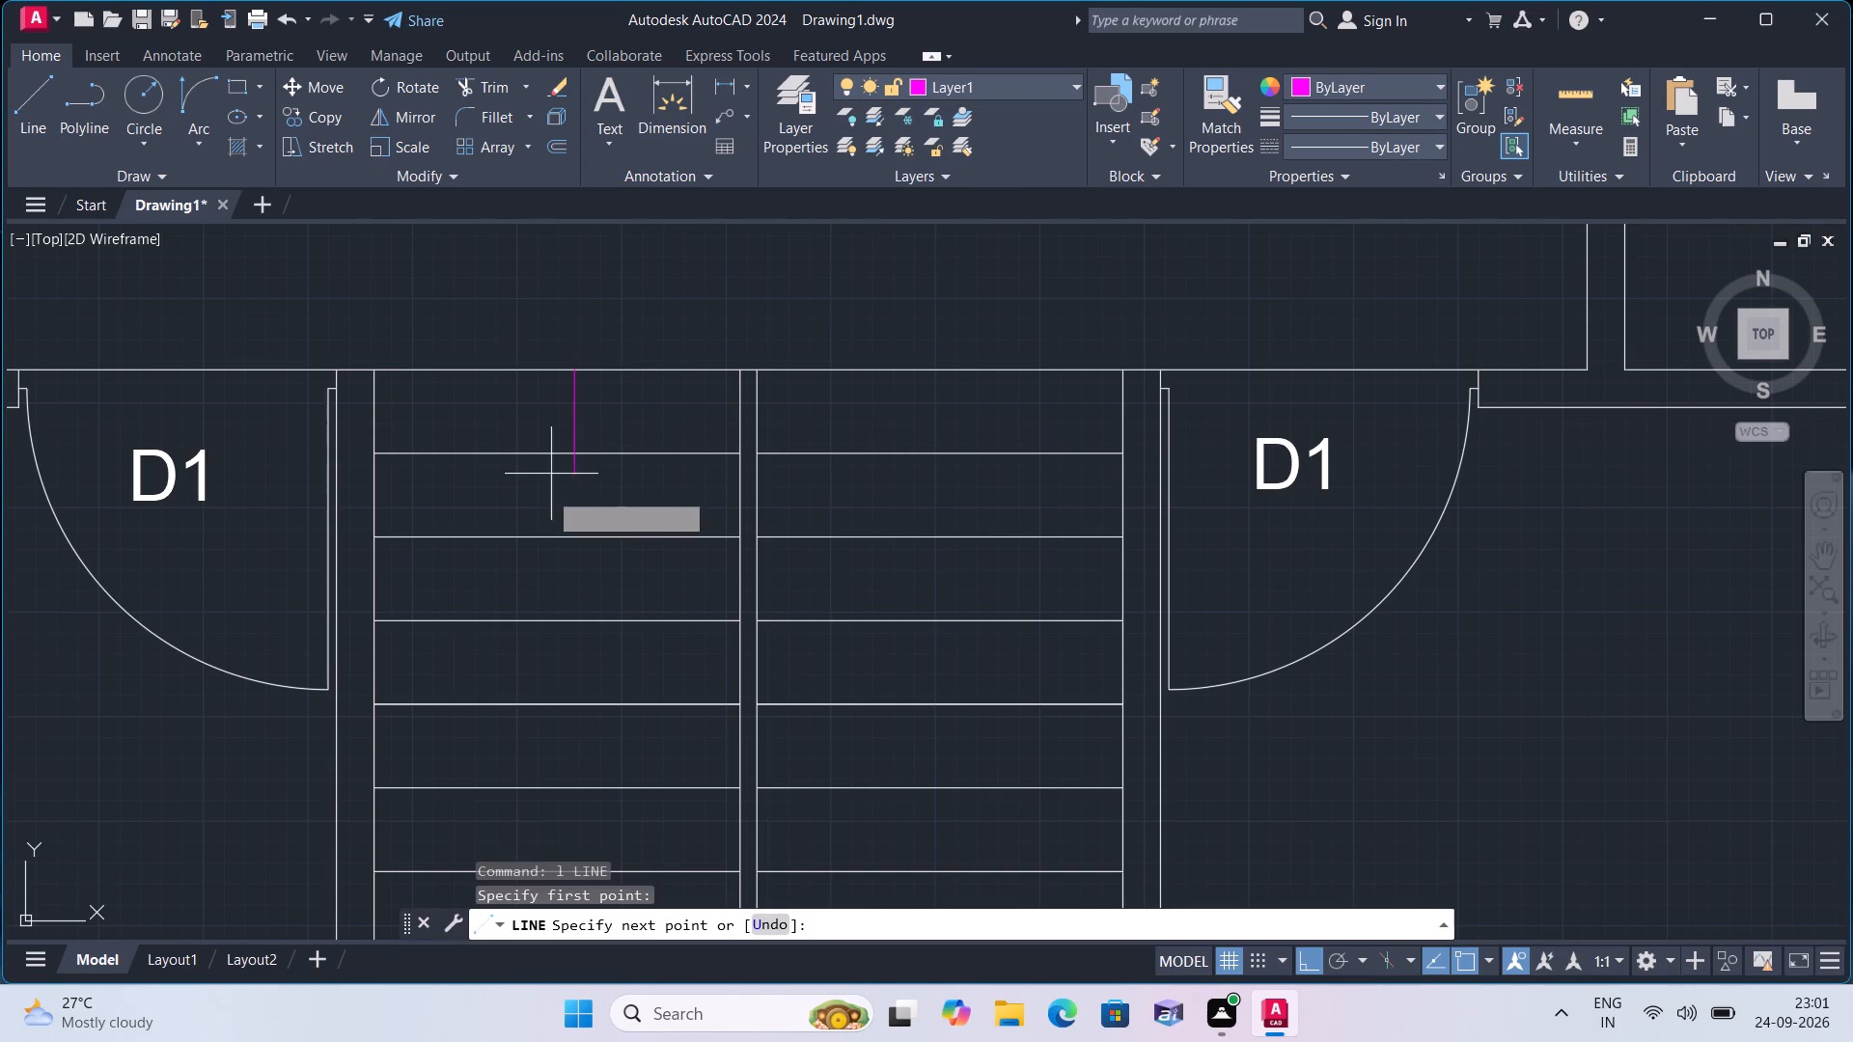
{"action": "middle_click_drag", "start_coordinate": [540, 560], "coordinate": [545, 417]}
{"action": "scroll", "coordinate": [540, 441], "scroll_direction": "down", "scroll_amount": 1}
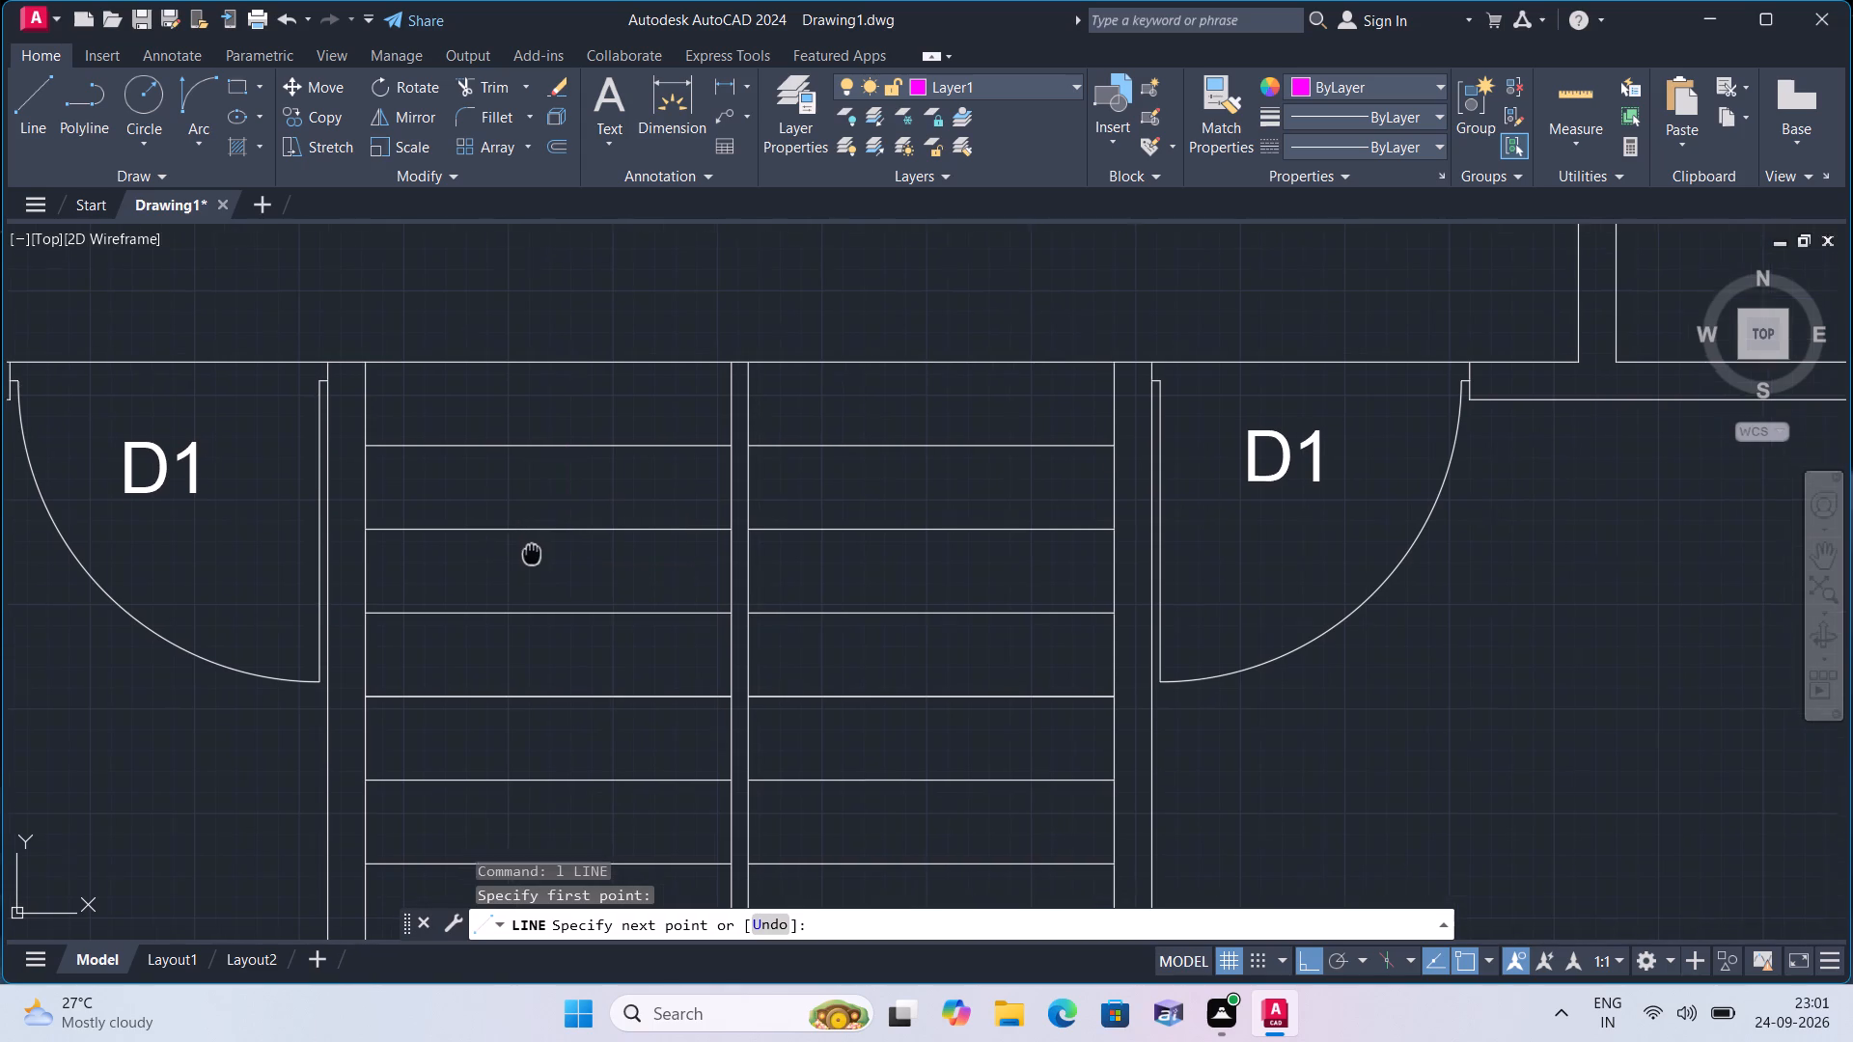
{"action": "middle_click_drag", "start_coordinate": [545, 417], "coordinate": [564, 371]}
{"action": "middle_click_drag", "start_coordinate": [560, 544], "coordinate": [577, 357]}
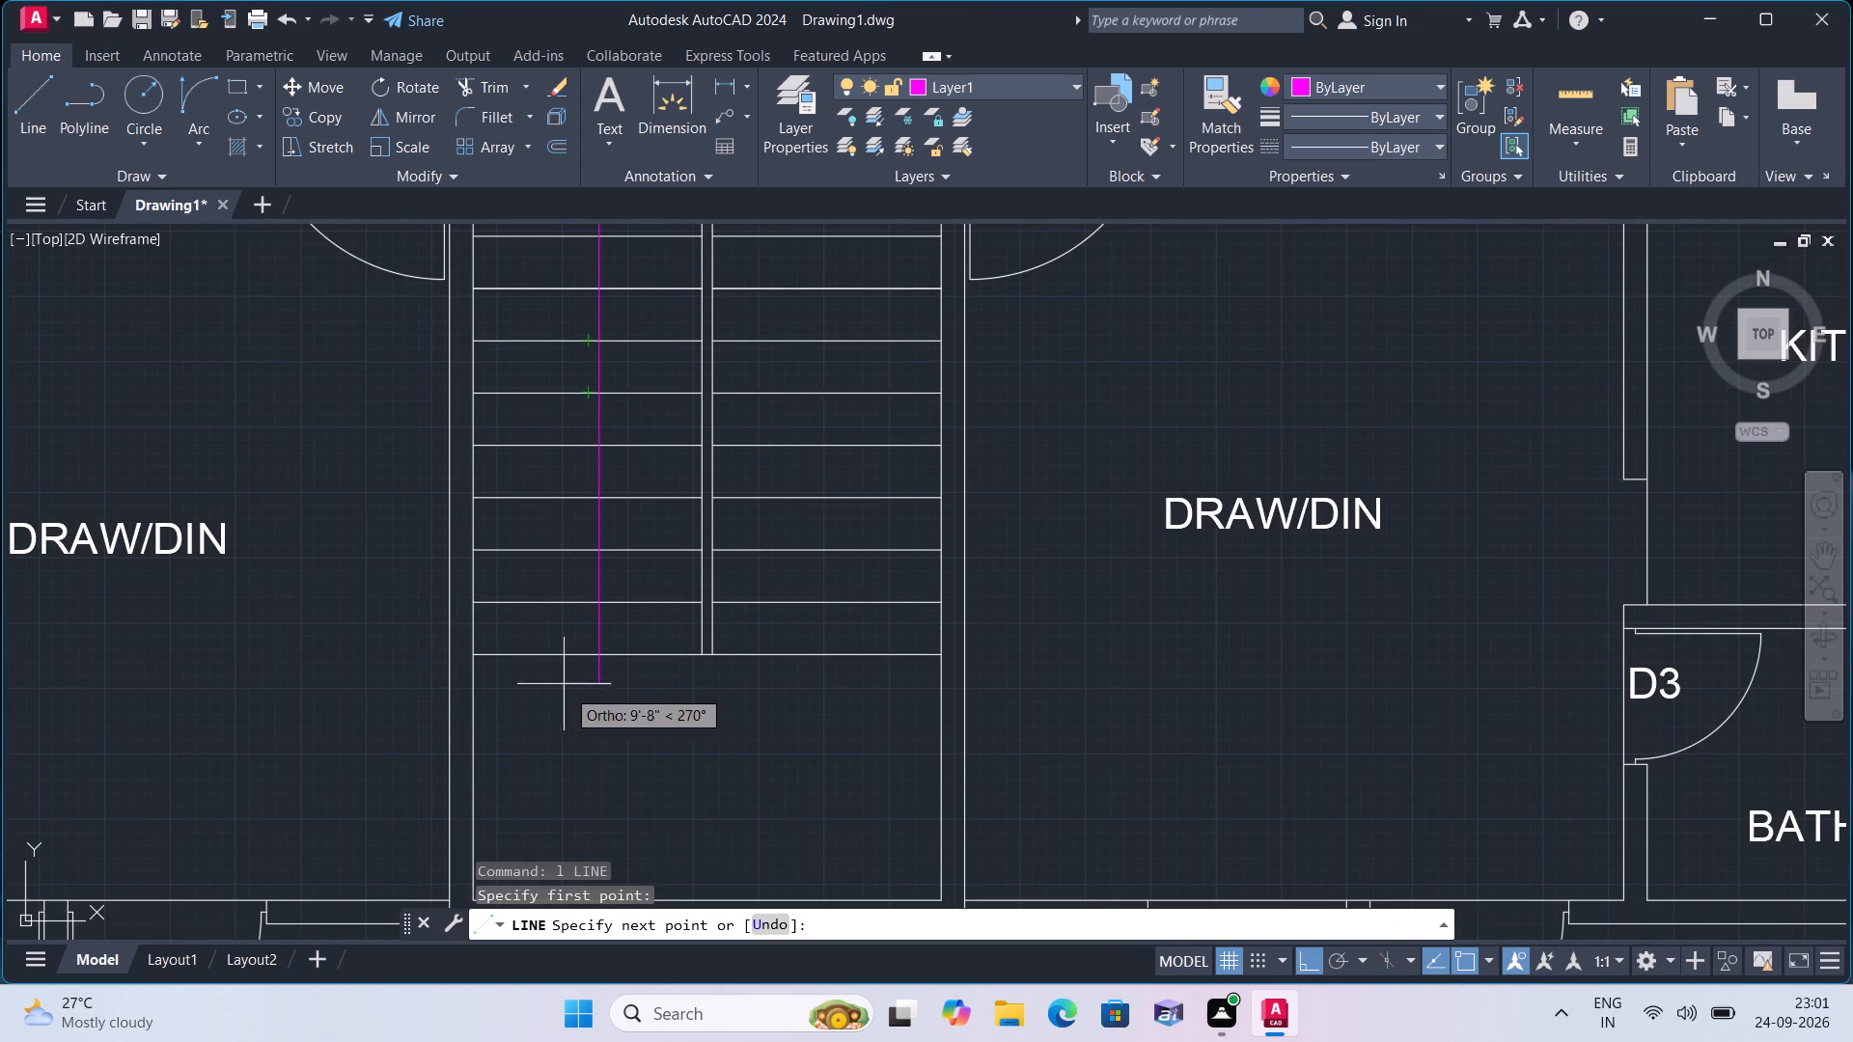
{"action": "left_click", "coordinate": [575, 709]}
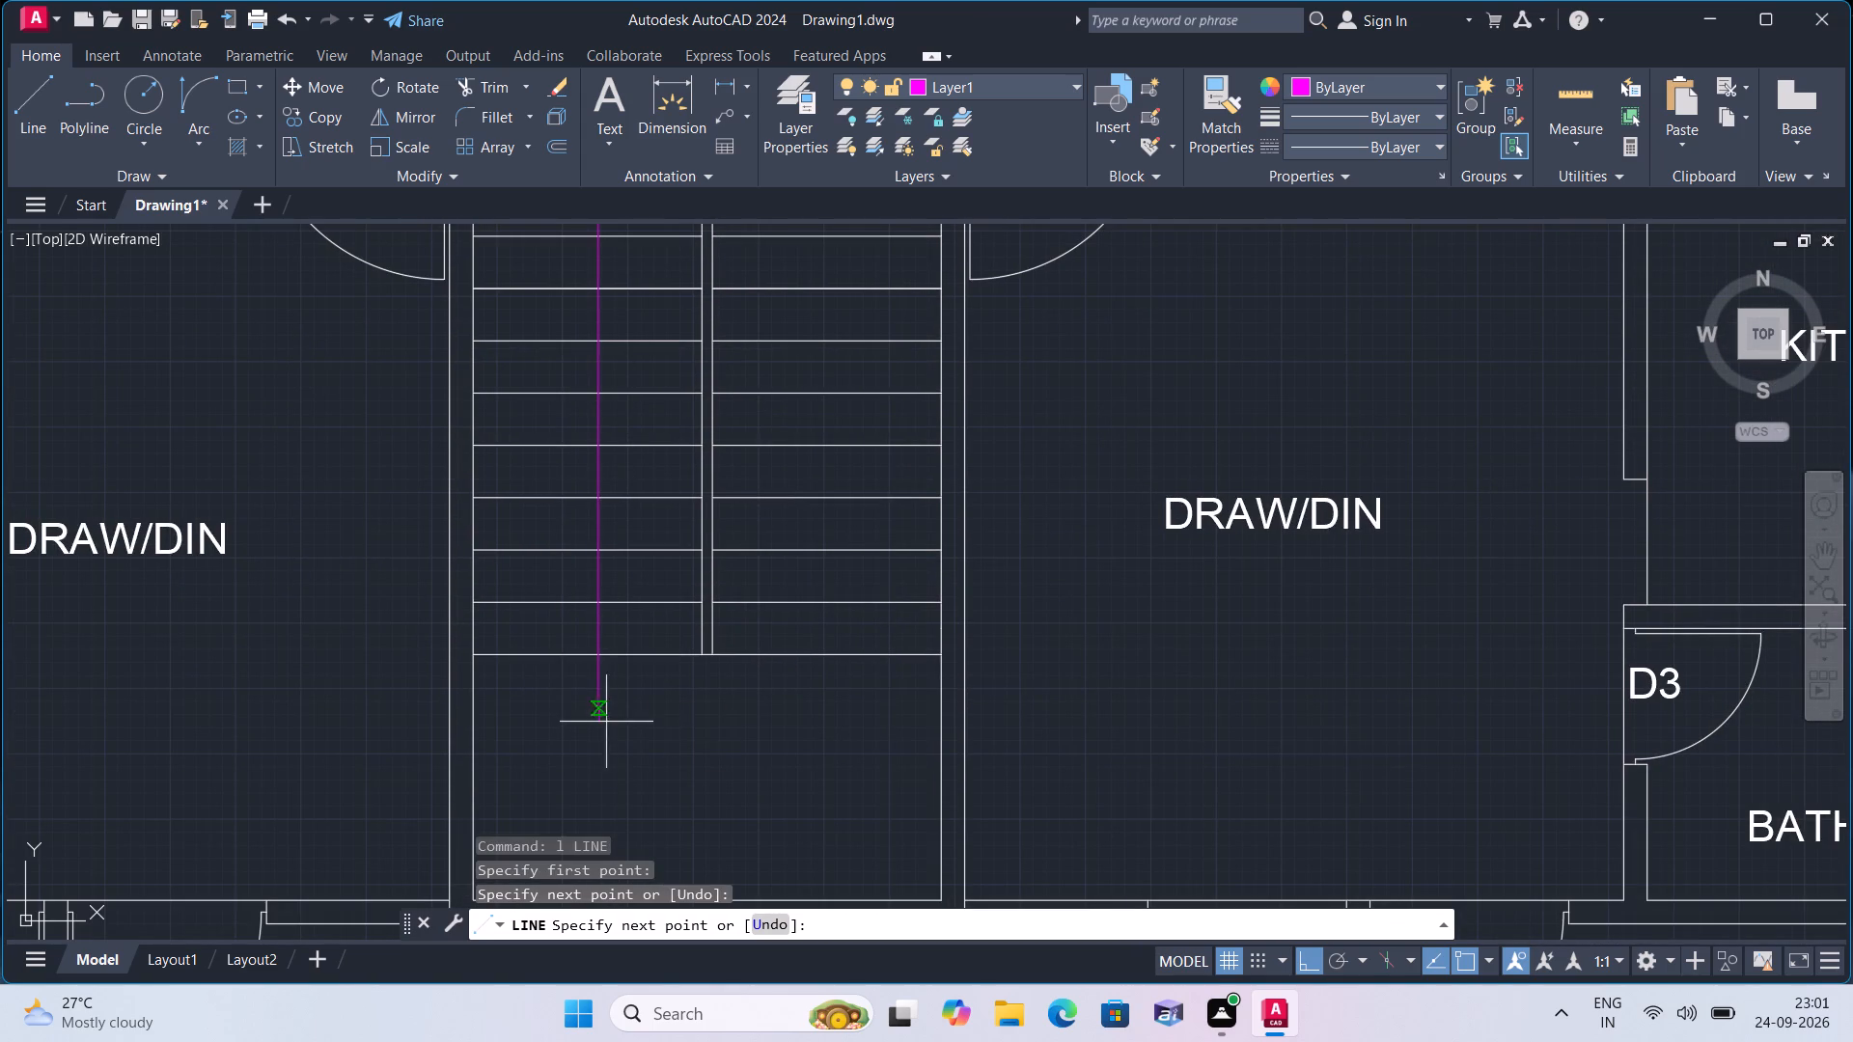
{"action": "left_click", "coordinate": [814, 724]}
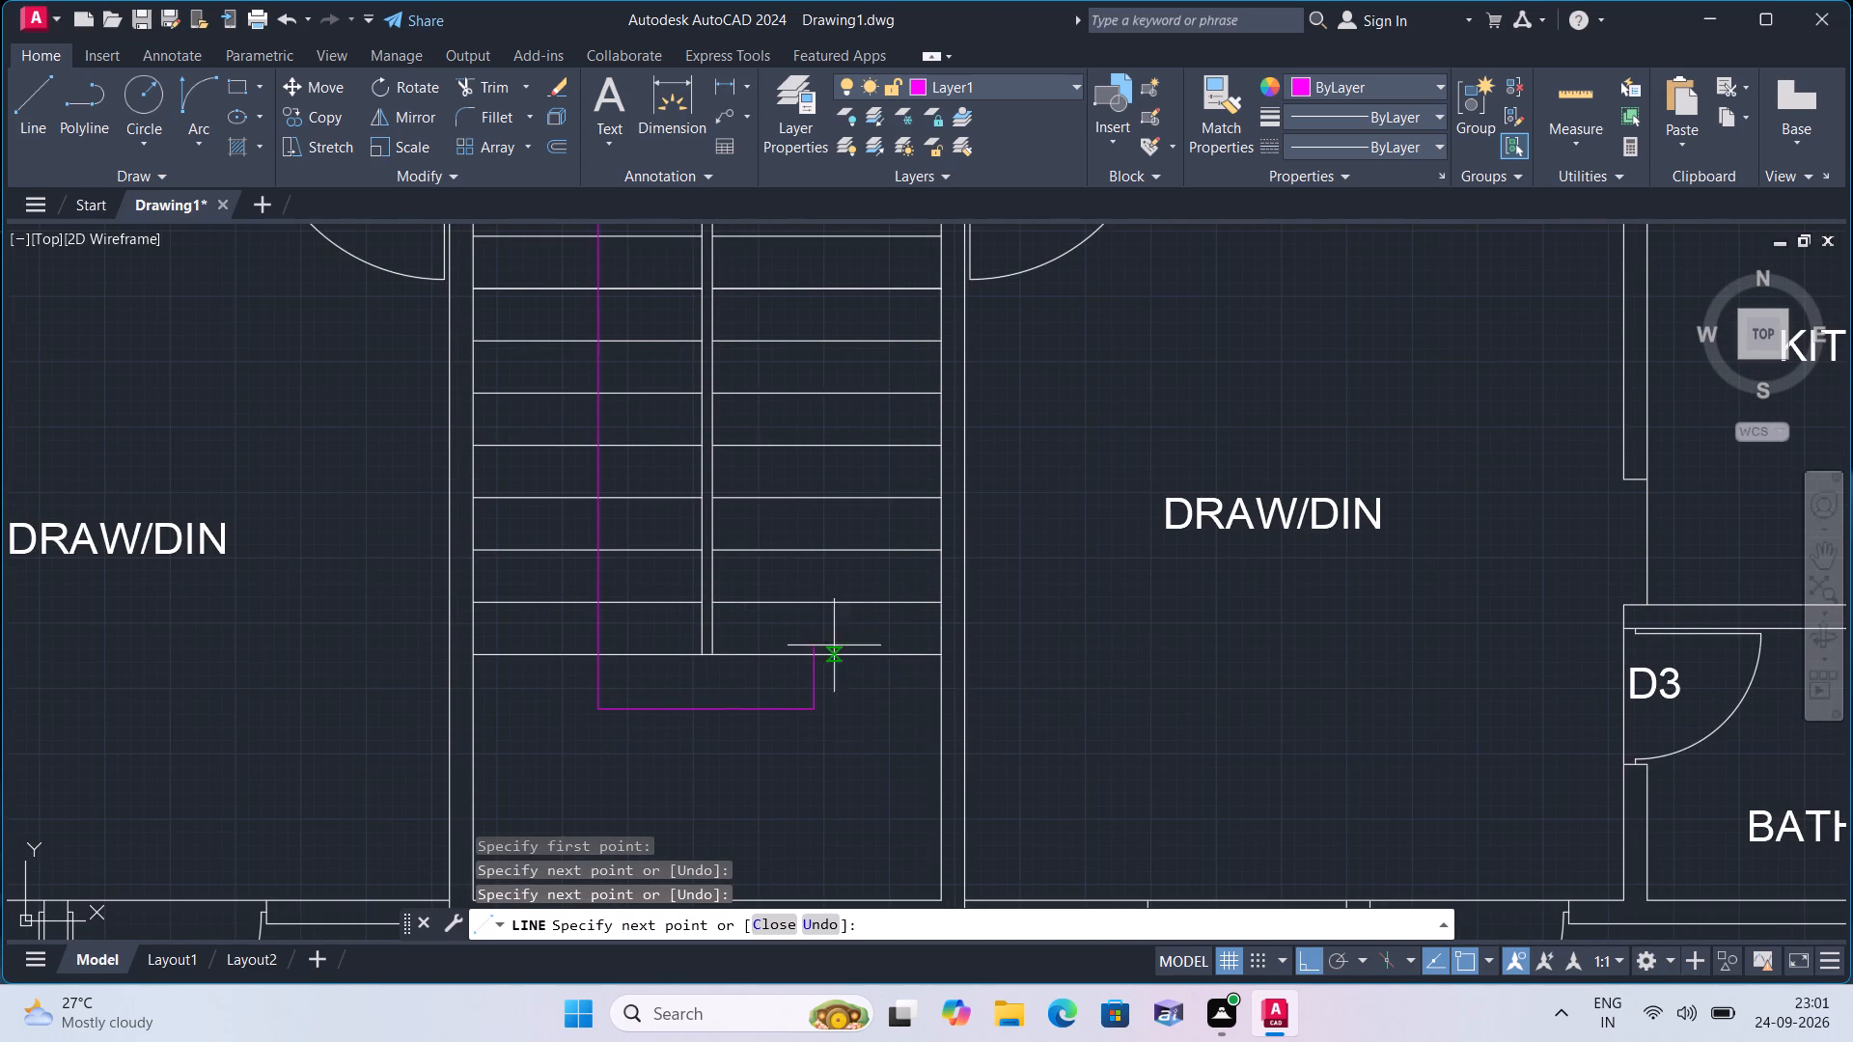
{"action": "middle_click_drag", "start_coordinate": [857, 343], "coordinate": [834, 551]}
{"action": "scroll", "coordinate": [785, 326], "scroll_direction": "up", "scroll_amount": 2}
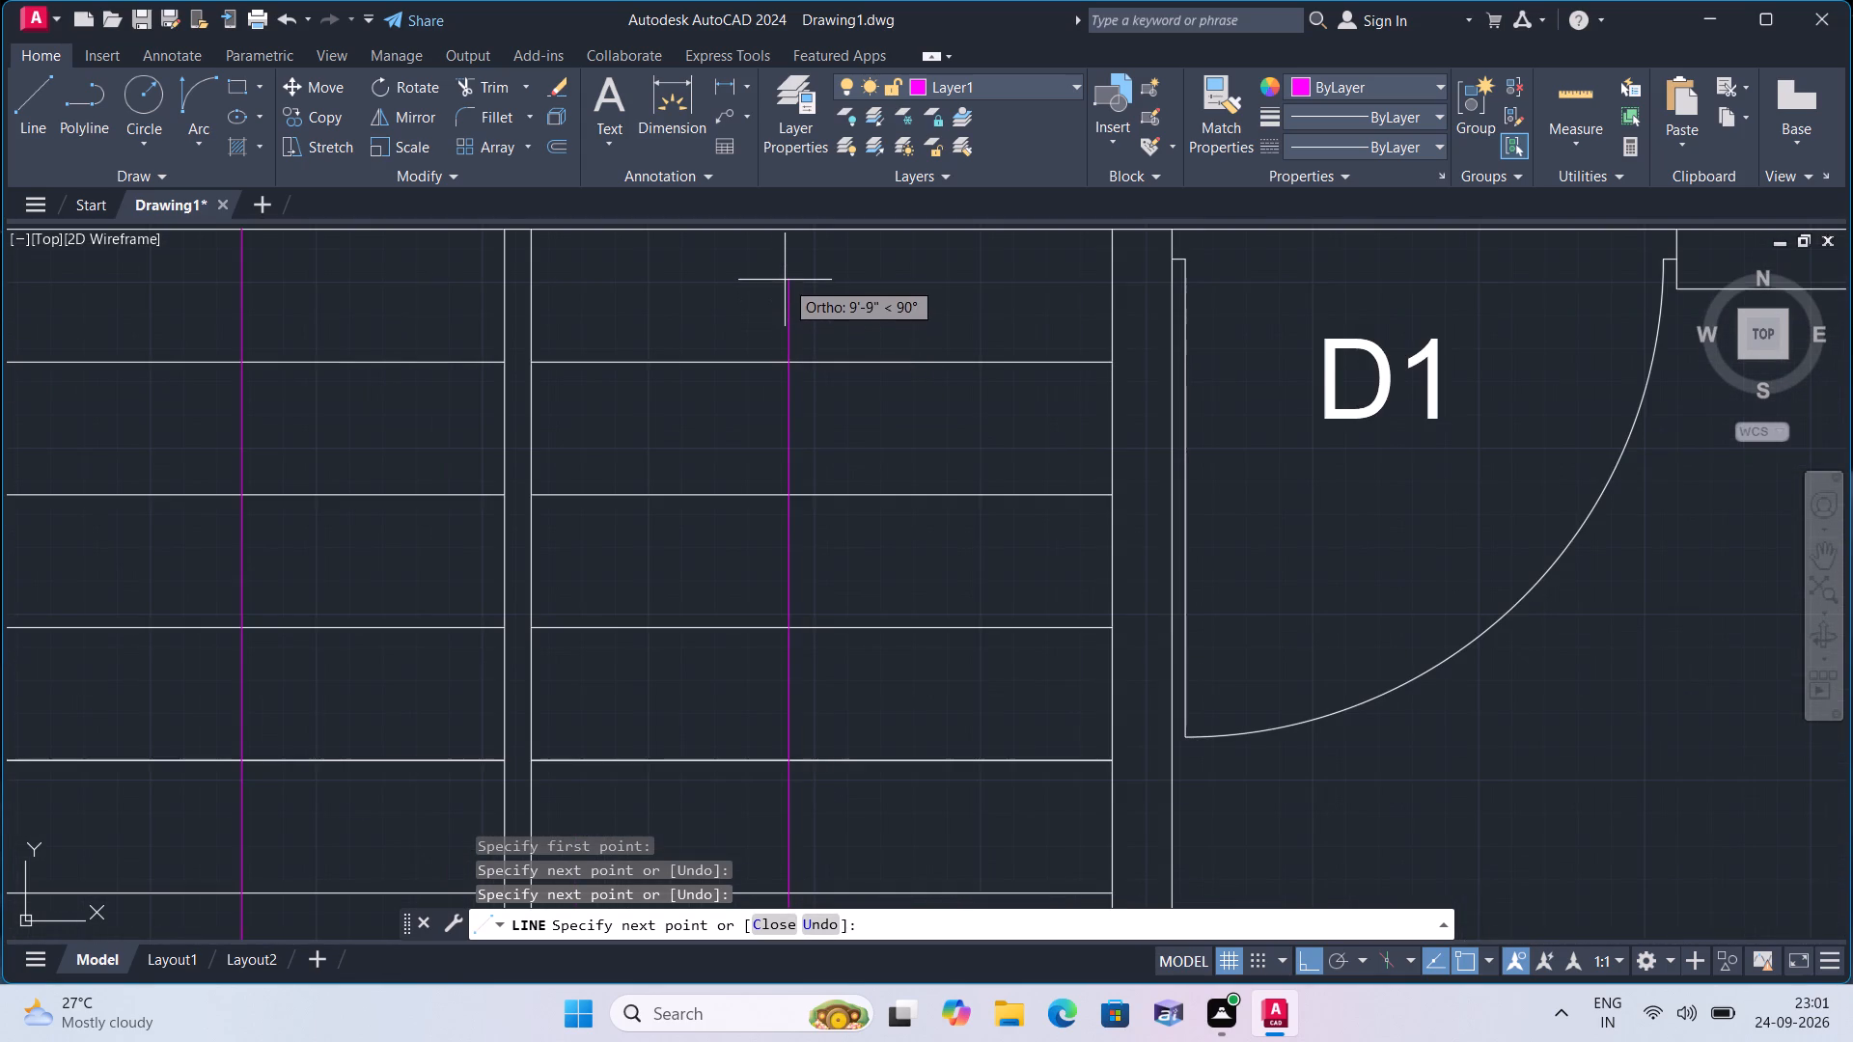
{"action": "middle_click_drag", "start_coordinate": [785, 284], "coordinate": [800, 521]}
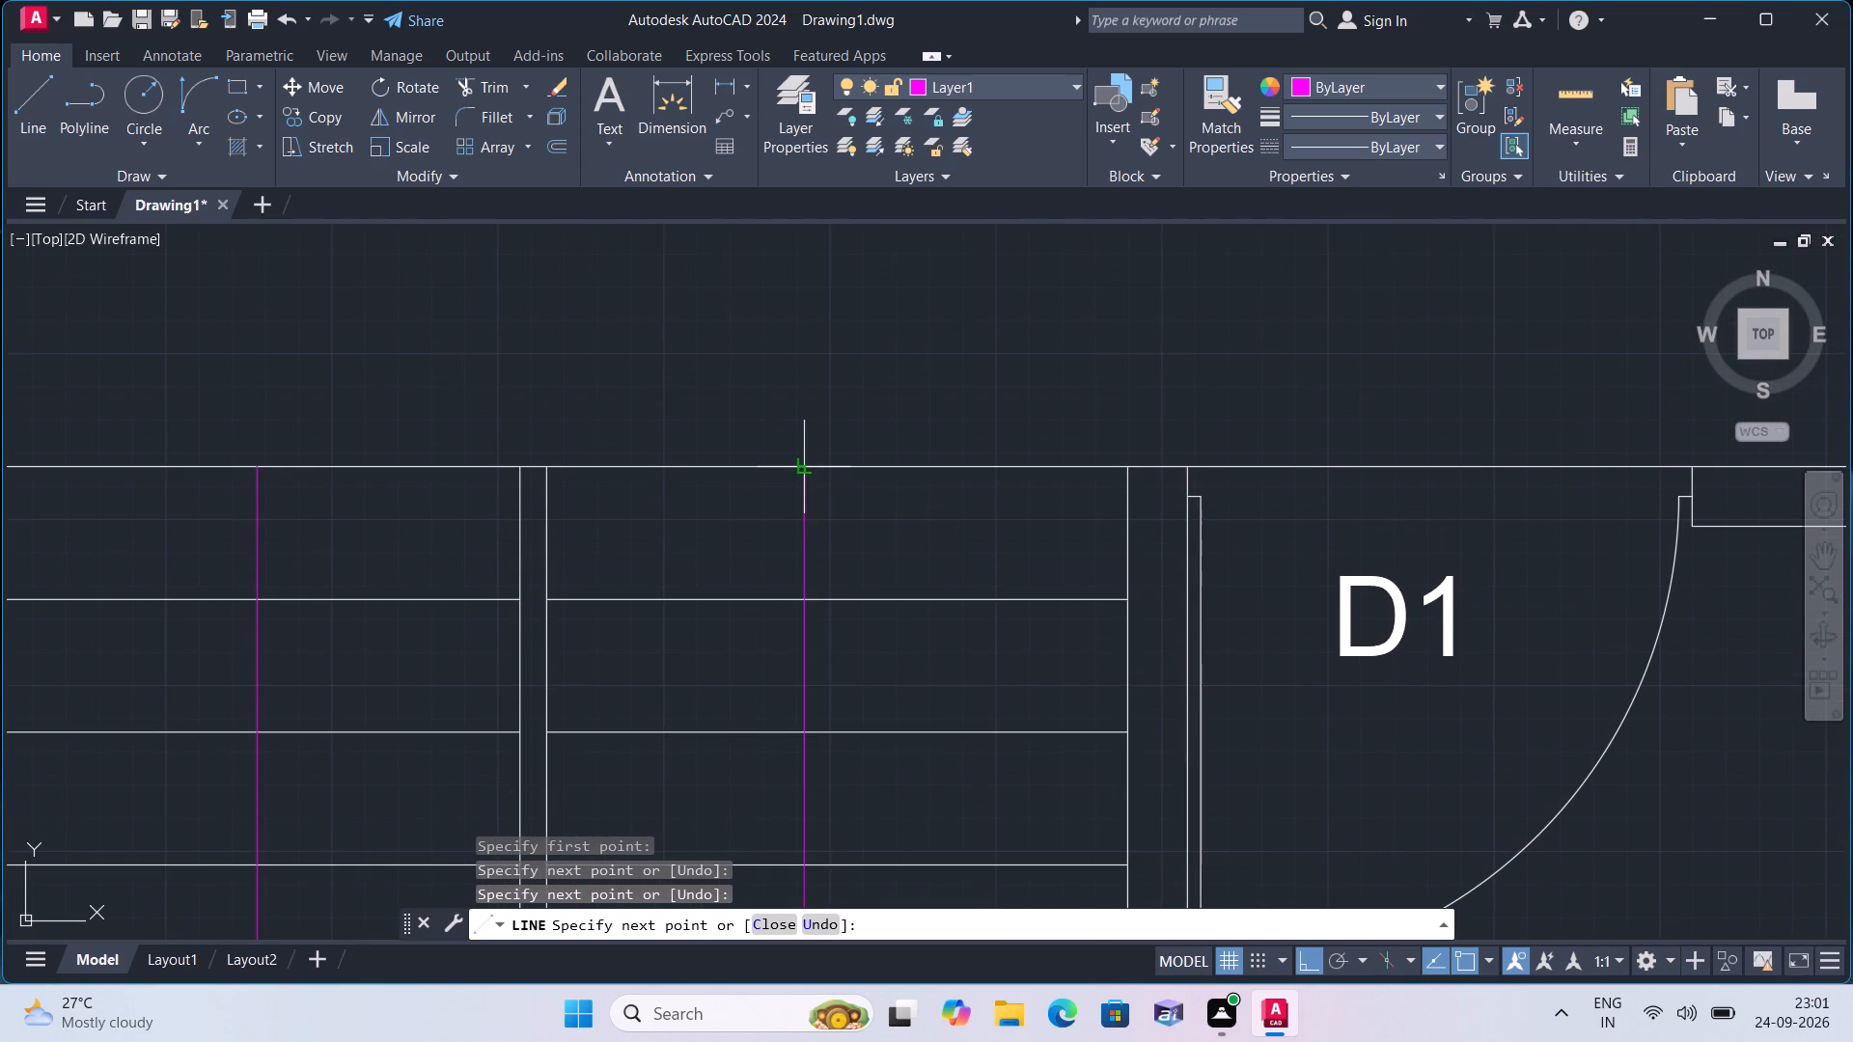
{"action": "left_click", "coordinate": [798, 471]}
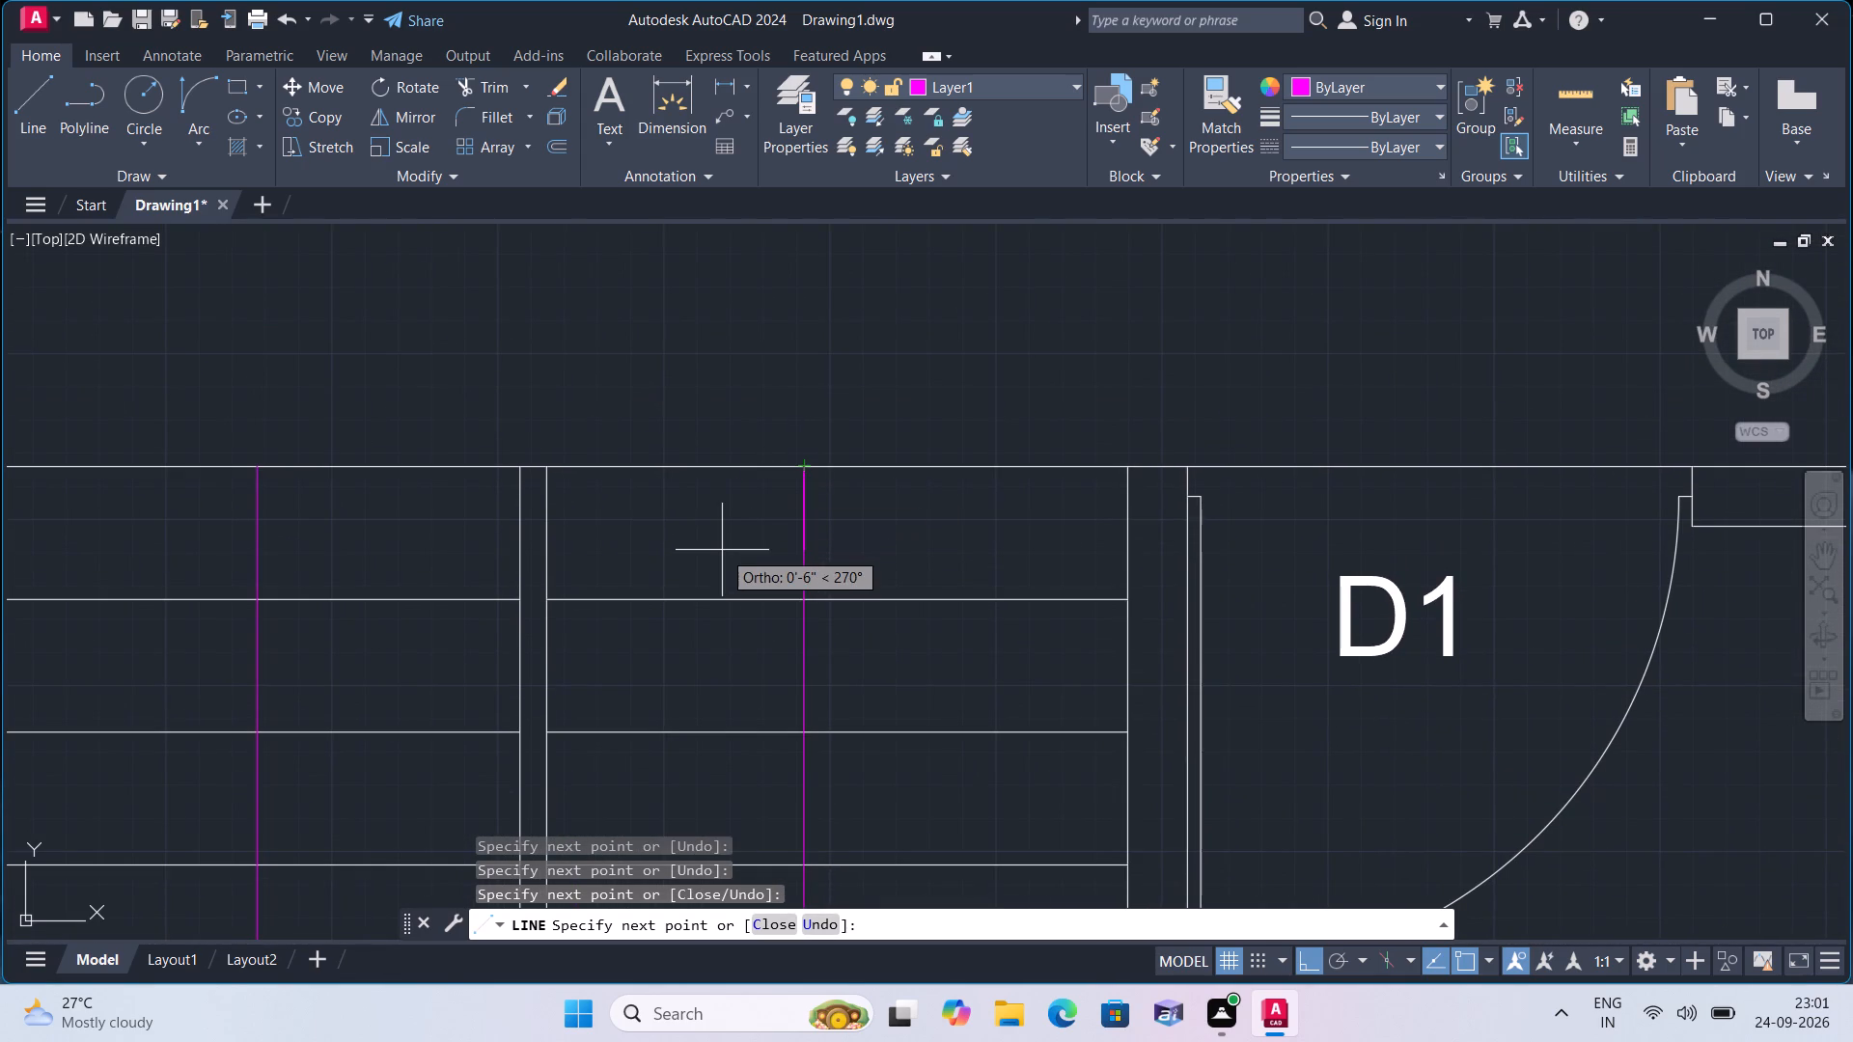
With Ortho off, draw a slanted arrowhead line from the east flight's line top southwest to the first tread line.
{"action": "key", "text": "F8"}
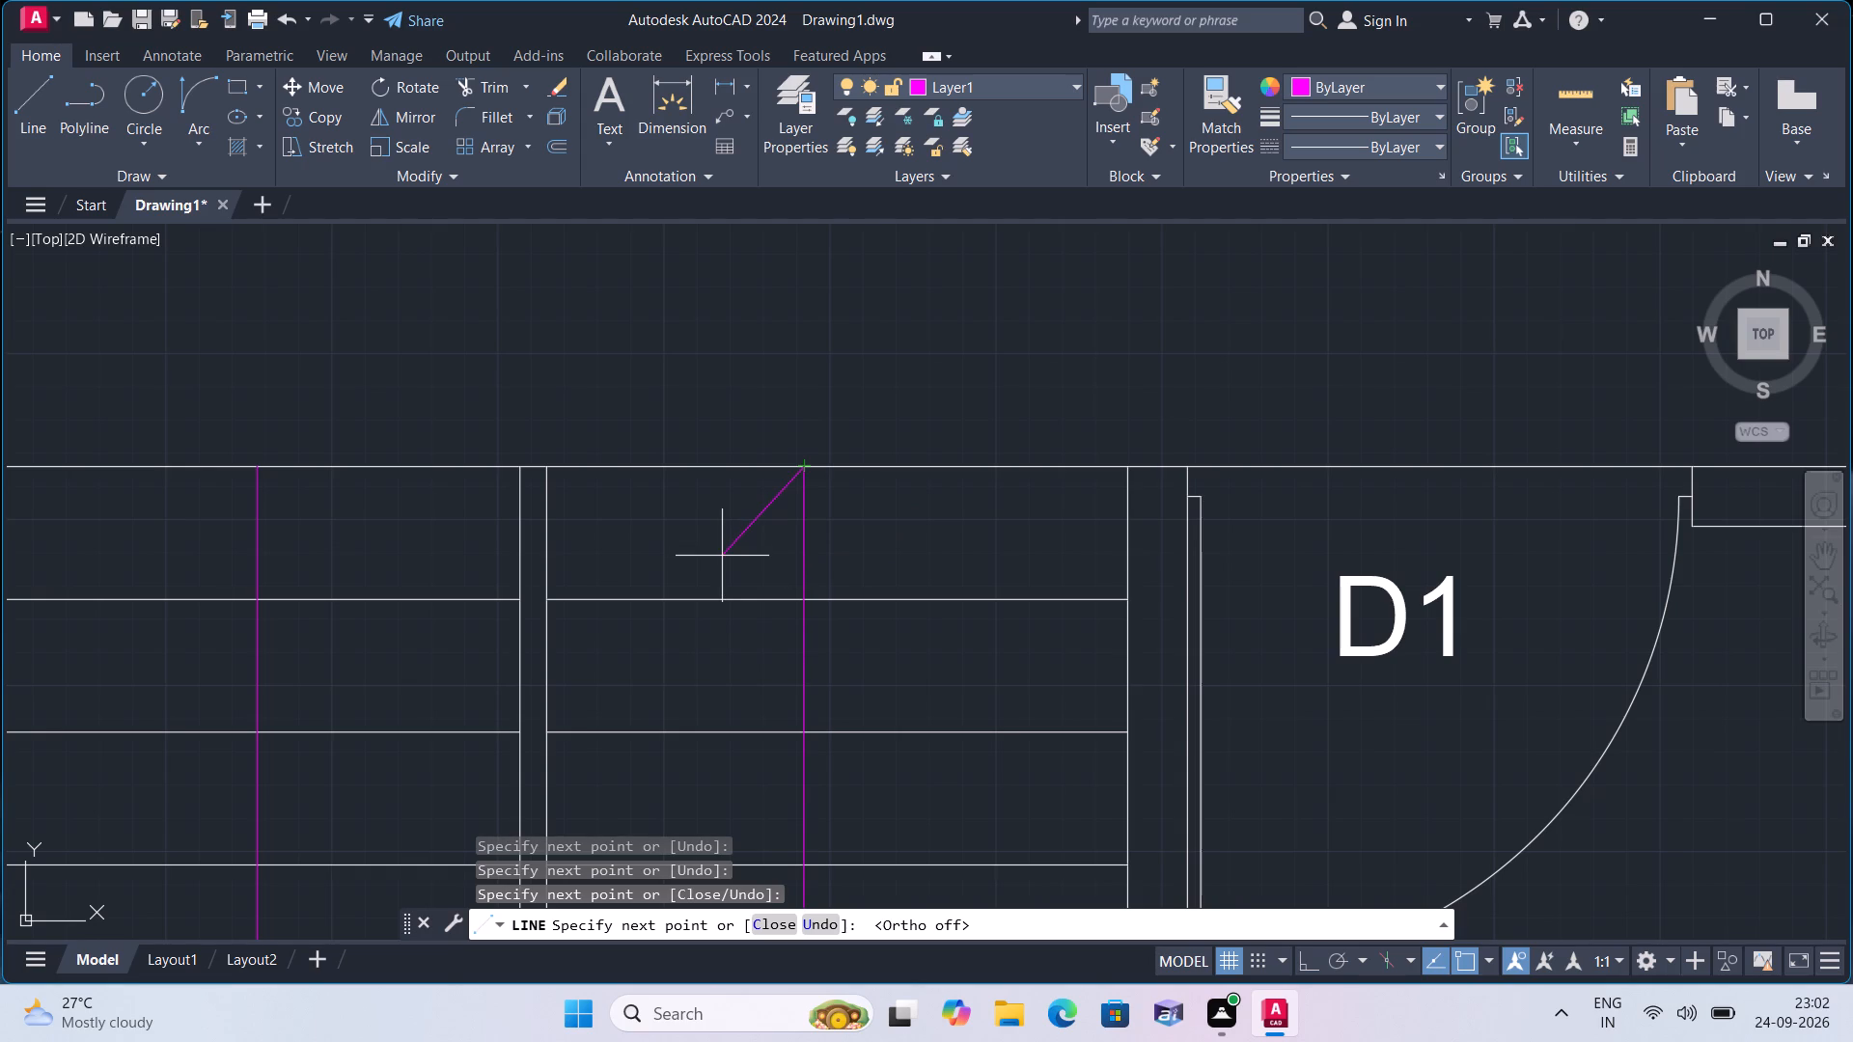
{"action": "left_click", "coordinate": [751, 601]}
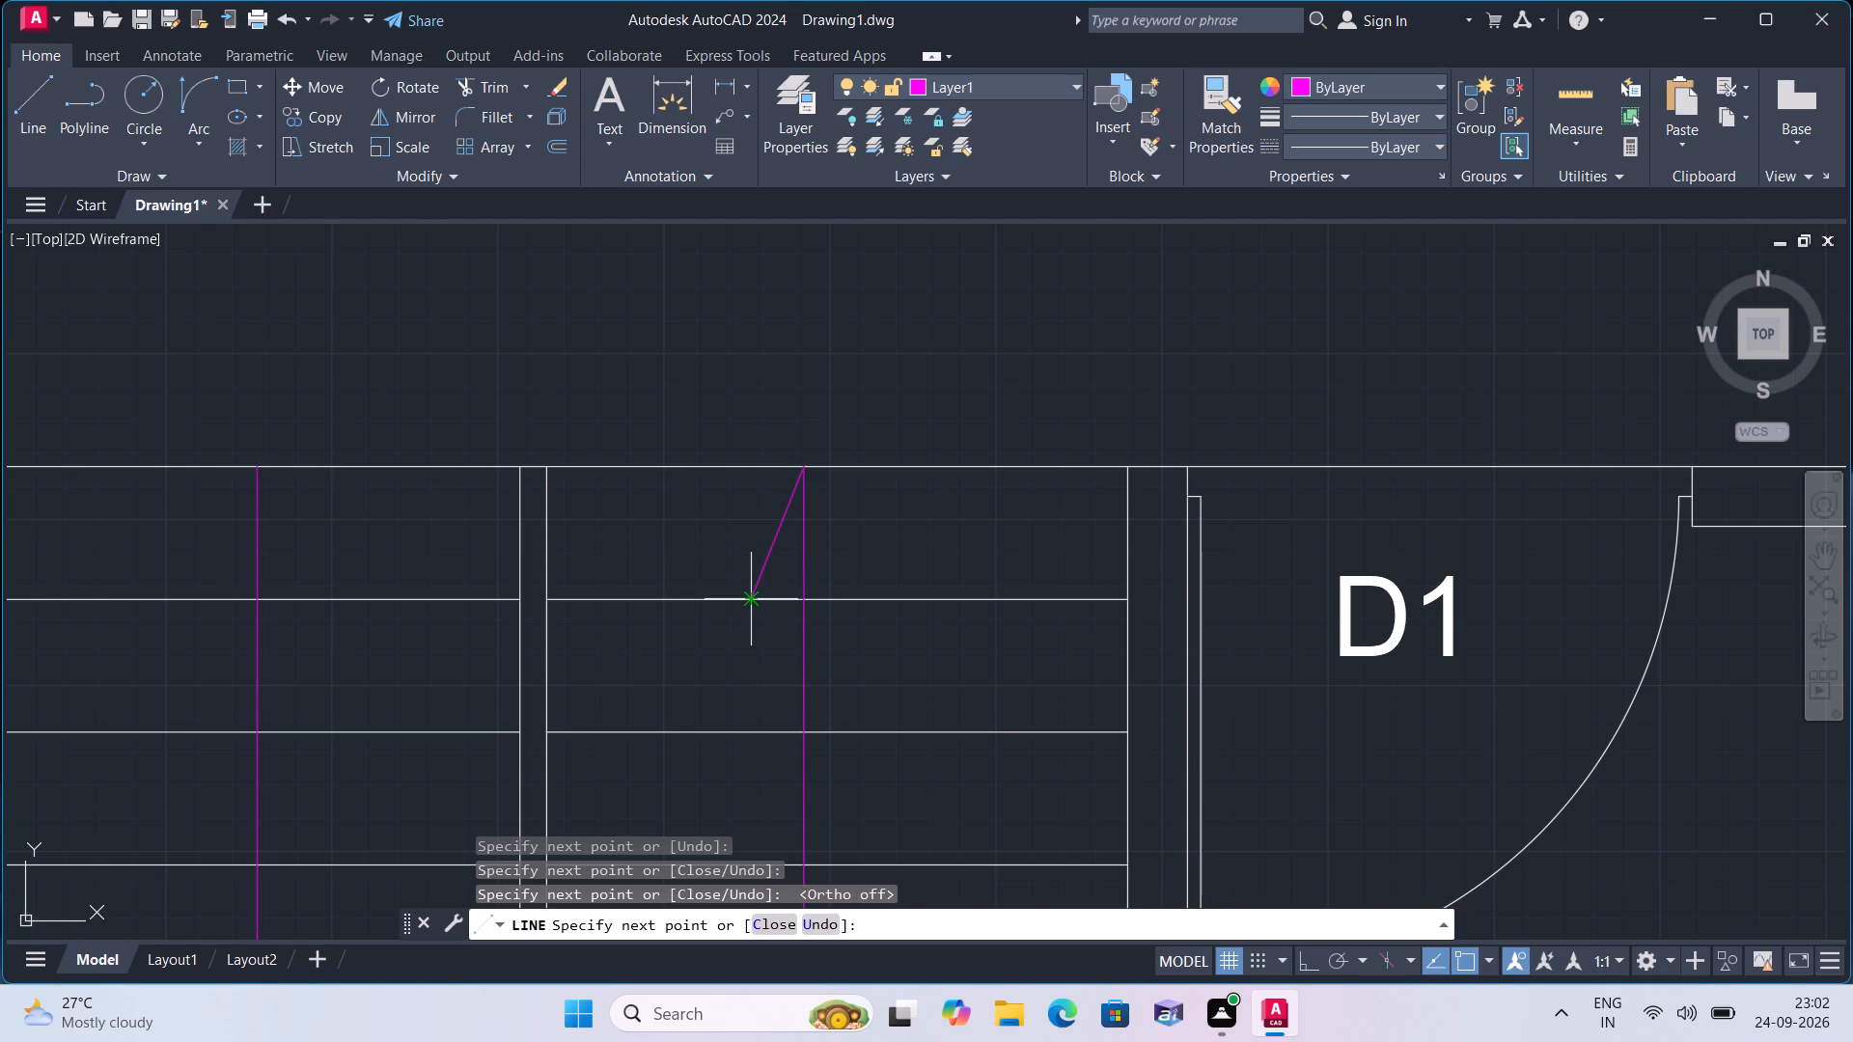
{"action": "key", "text": "space"}
Mirror the slanted arrowhead line about the east flight's vertical magenta line, keeping the original.
{"action": "scroll", "coordinate": [751, 601], "scroll_direction": "up", "scroll_amount": 2}
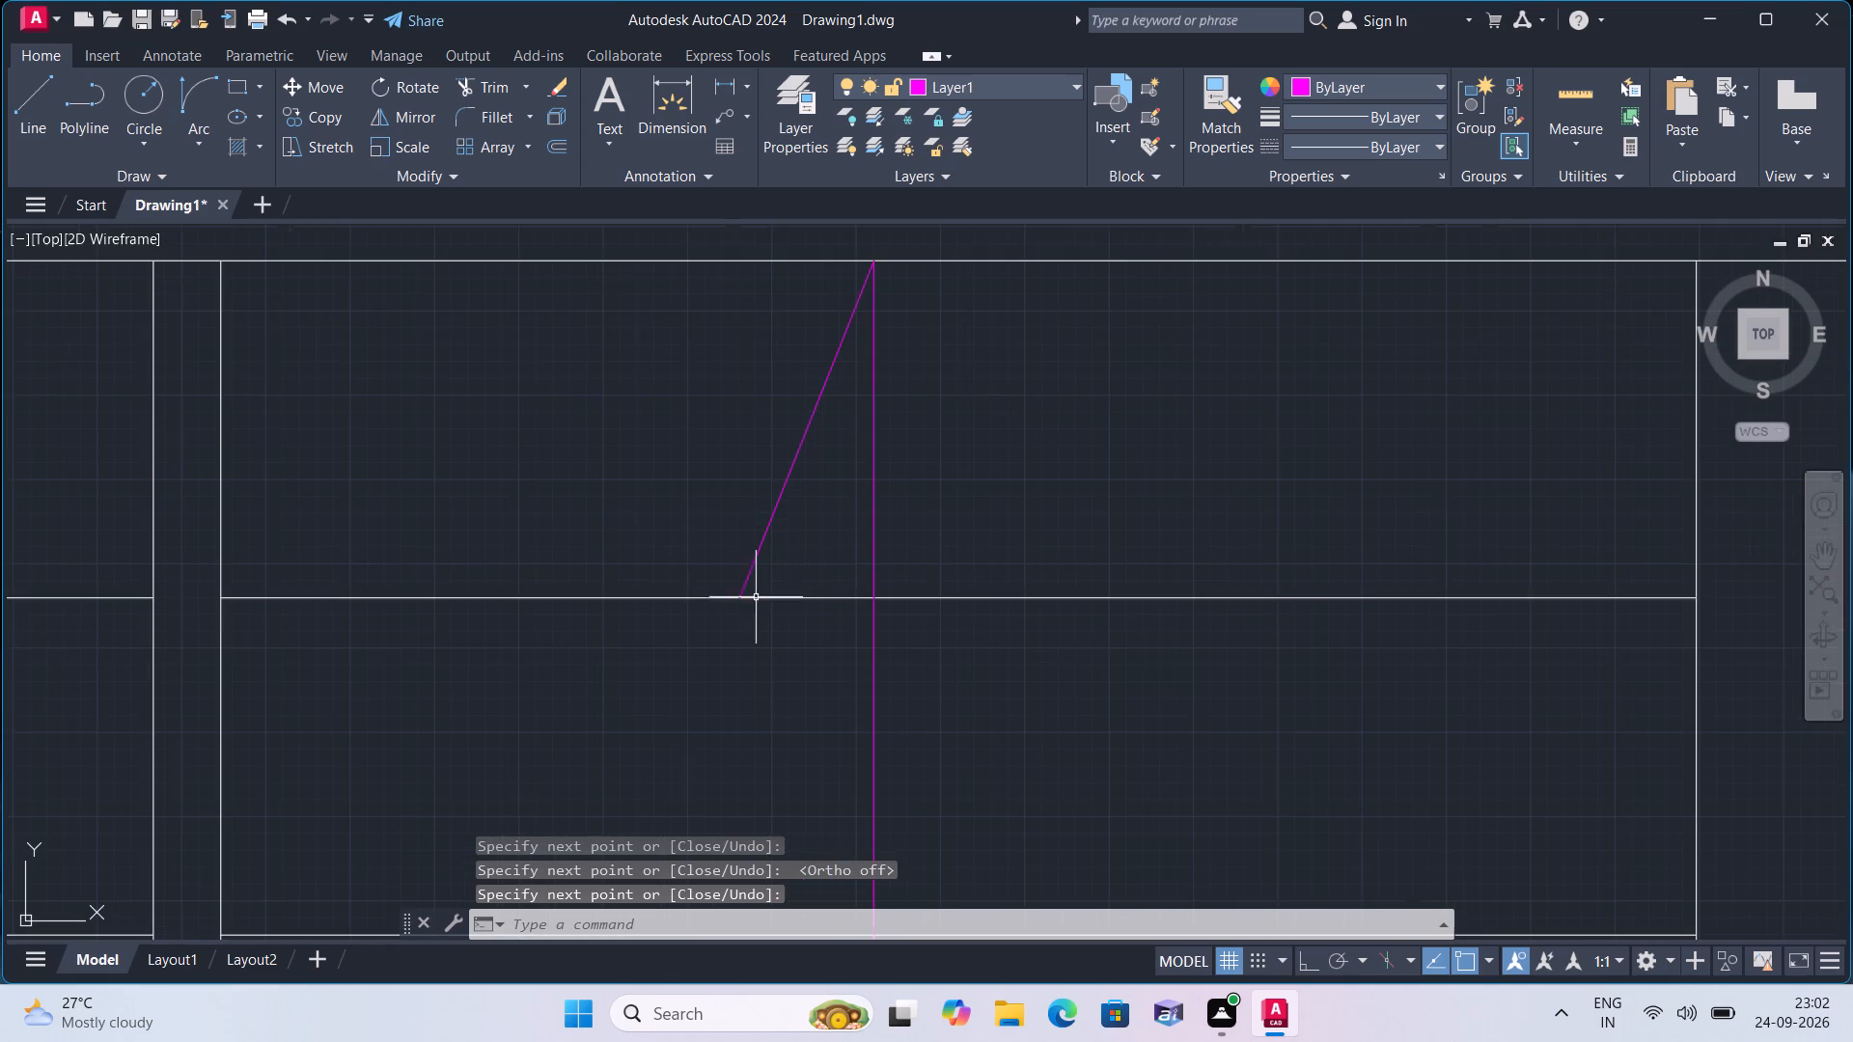
{"action": "left_click", "coordinate": [794, 557]}
{"action": "left_click", "coordinate": [760, 511]}
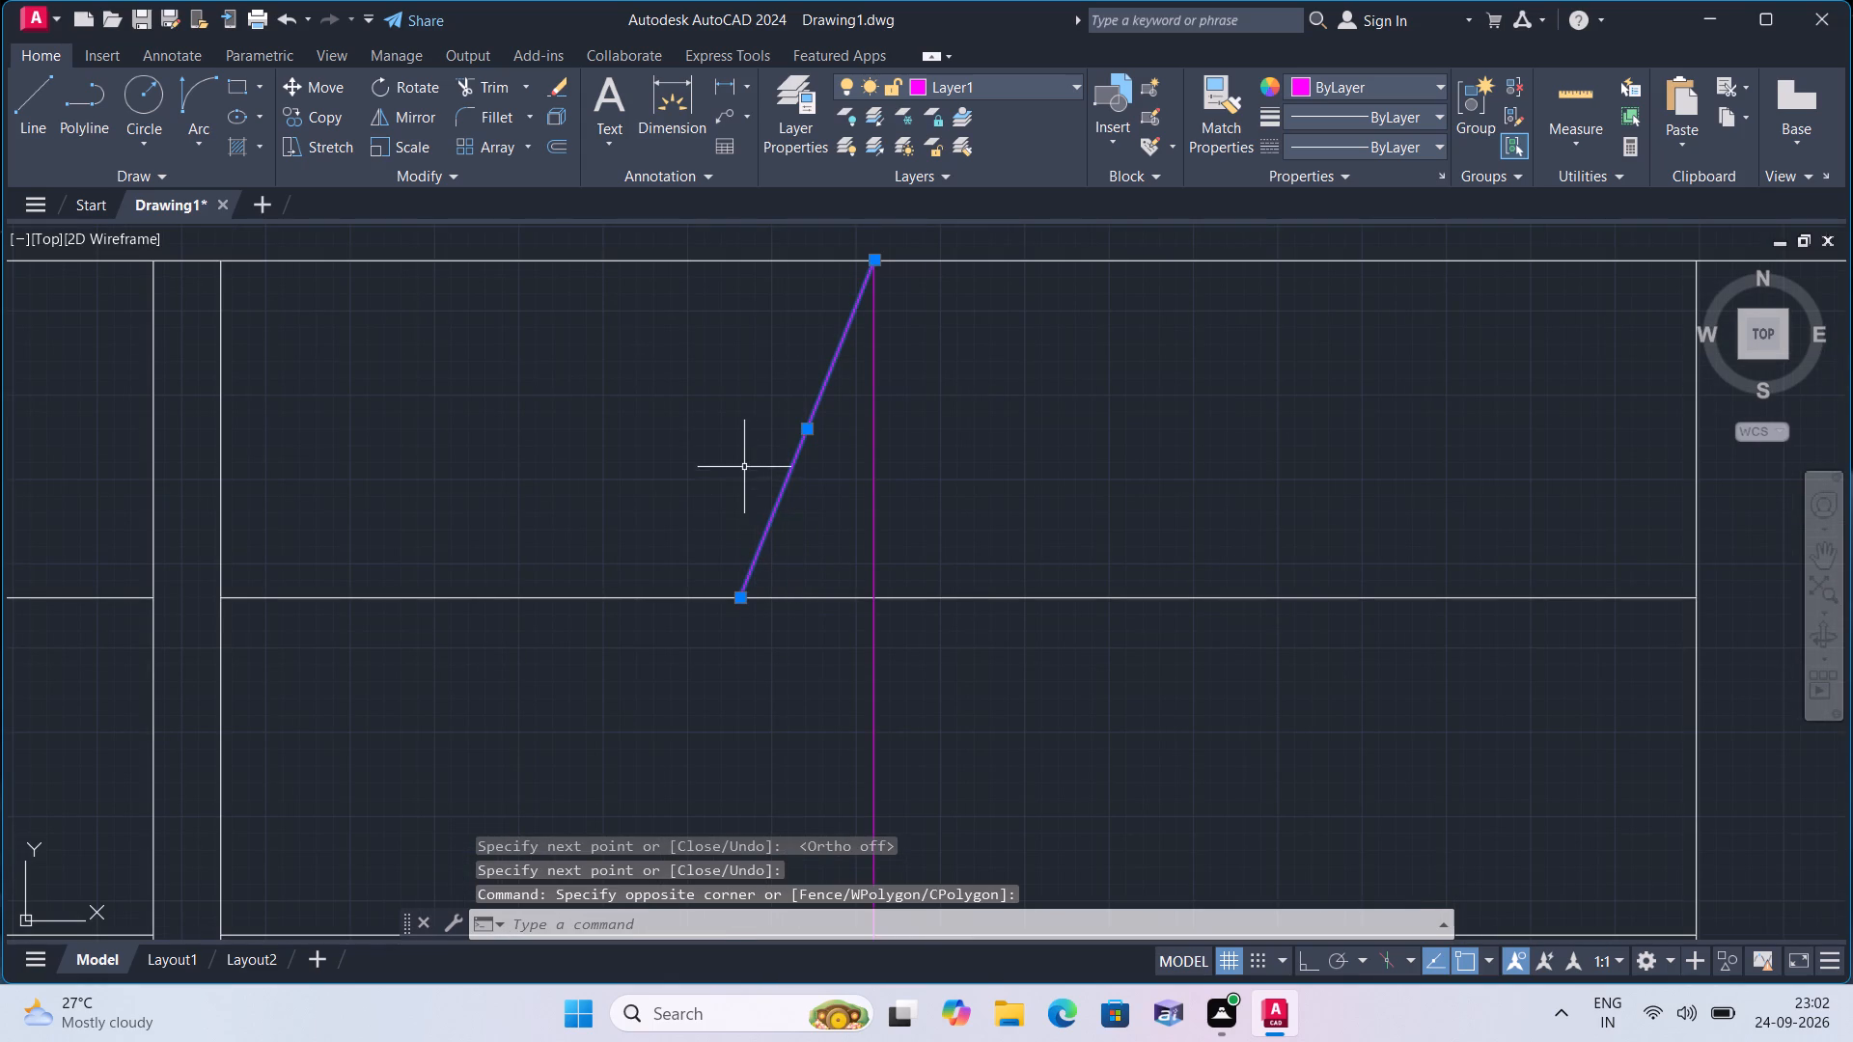
{"action": "left_click", "coordinate": [420, 109]}
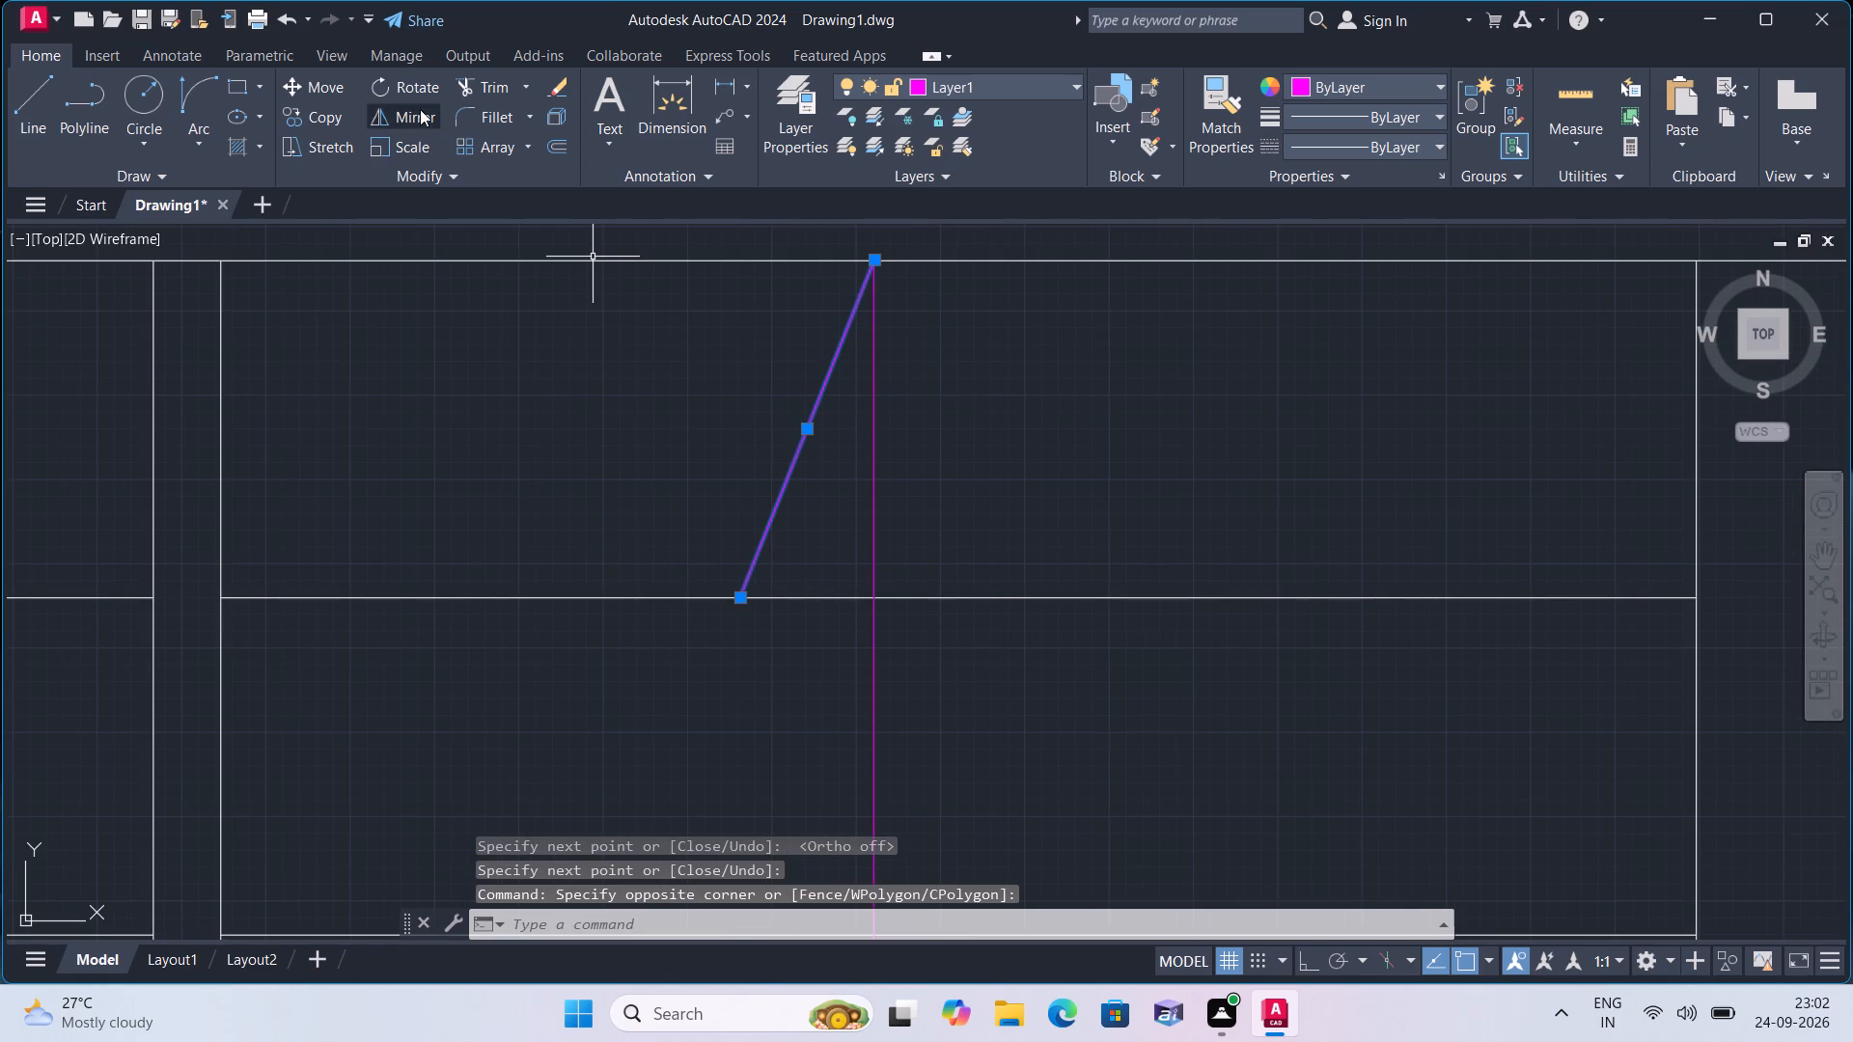
{"action": "left_click", "coordinate": [871, 263]}
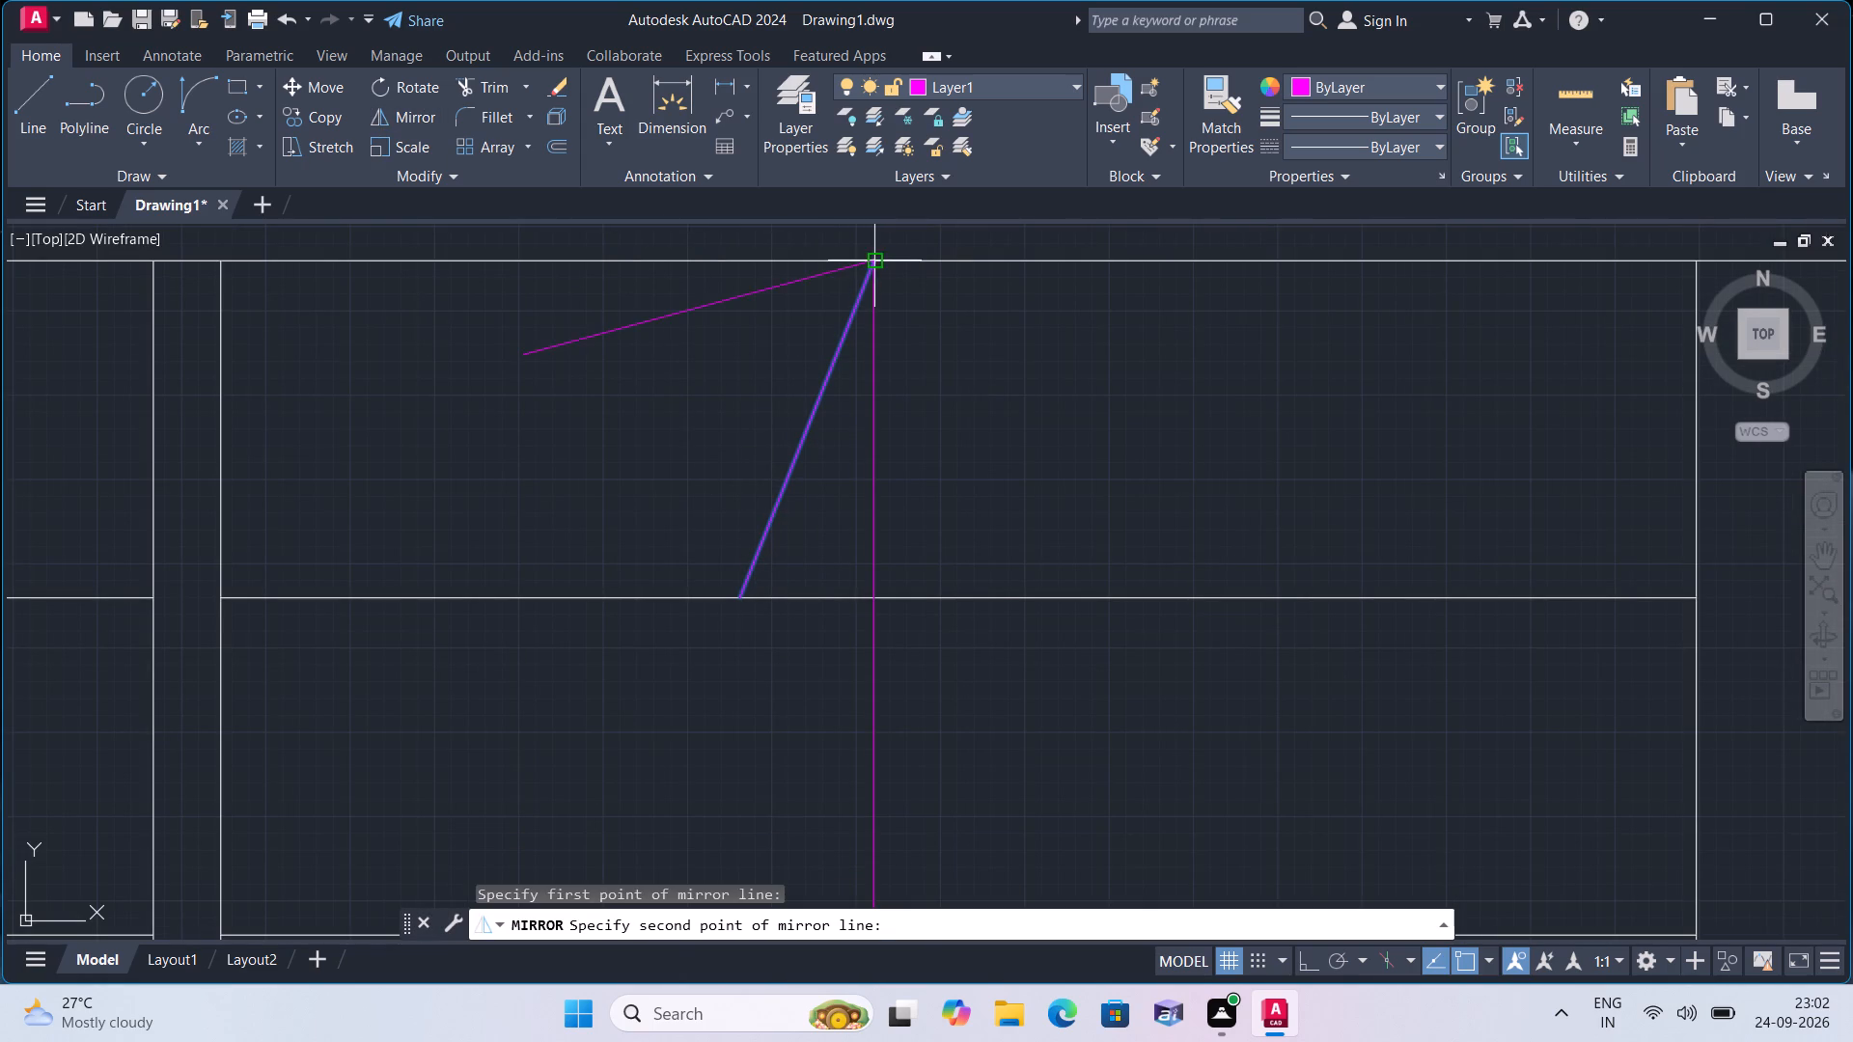
{"action": "left_click", "coordinate": [874, 613]}
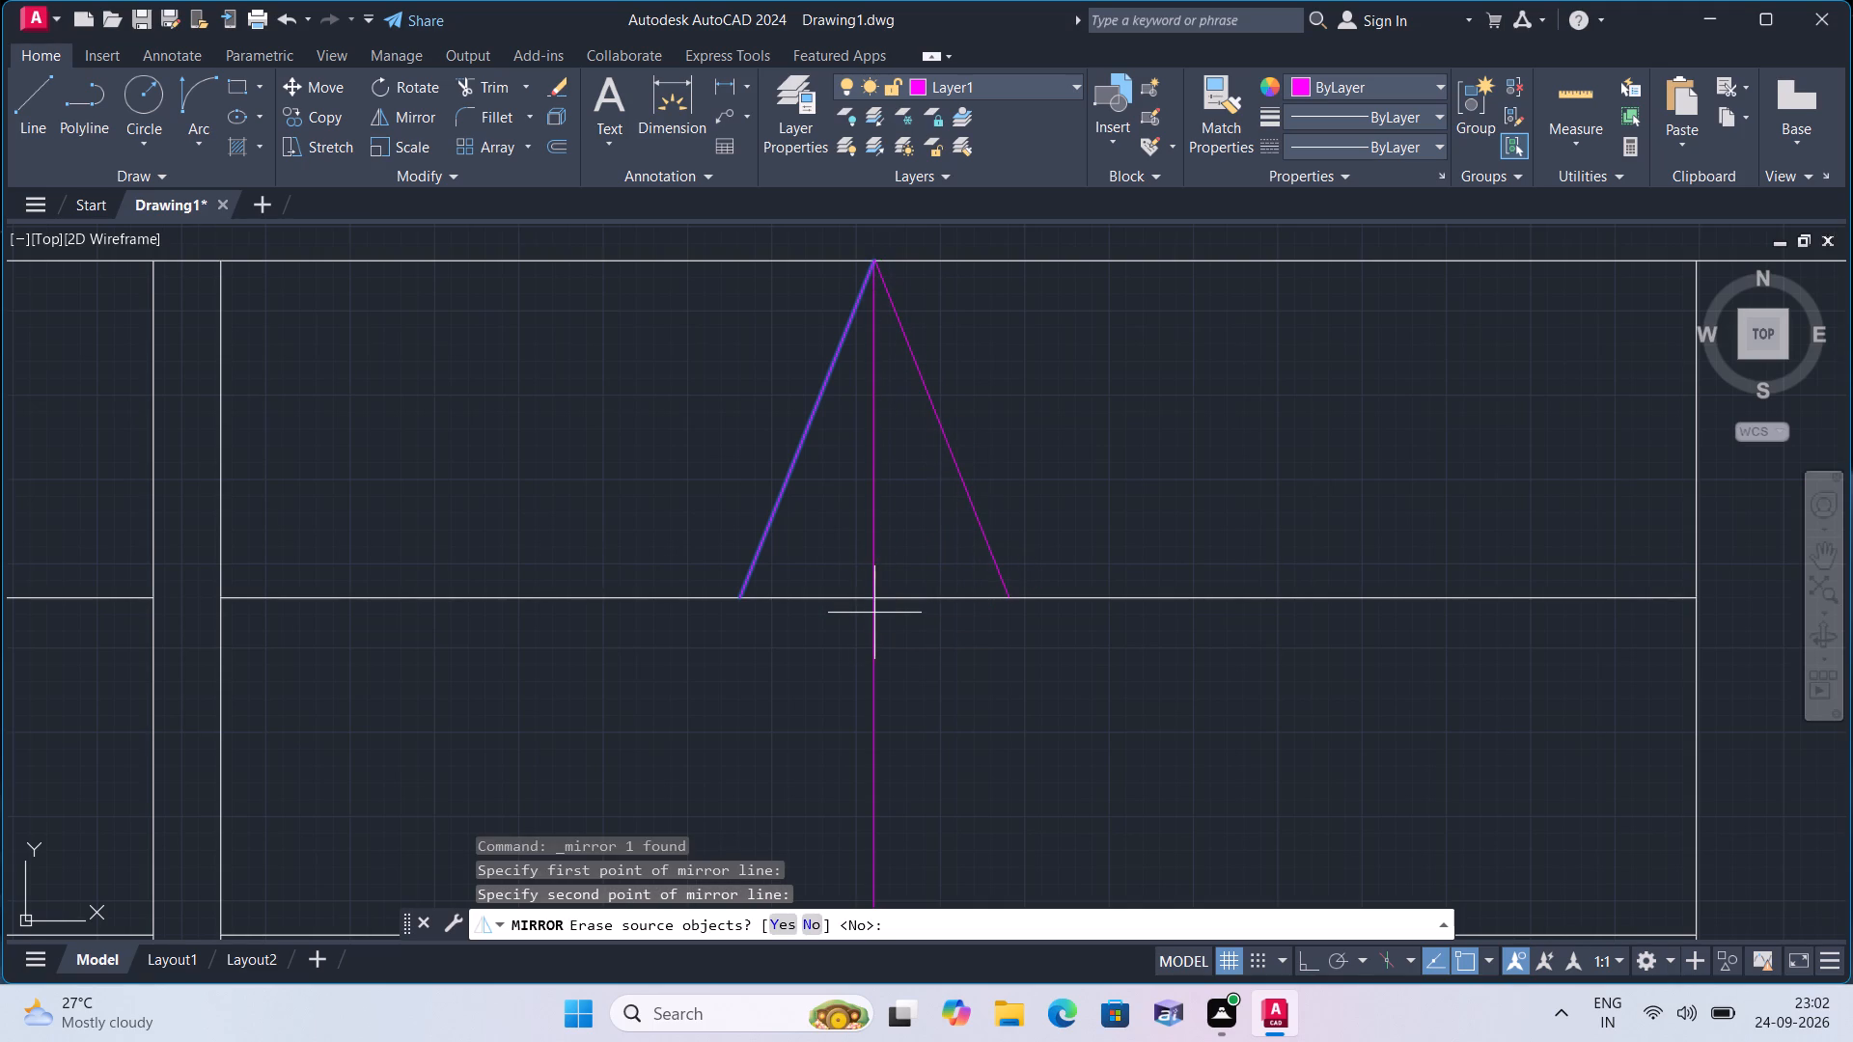
{"action": "left_click", "coordinate": [816, 926]}
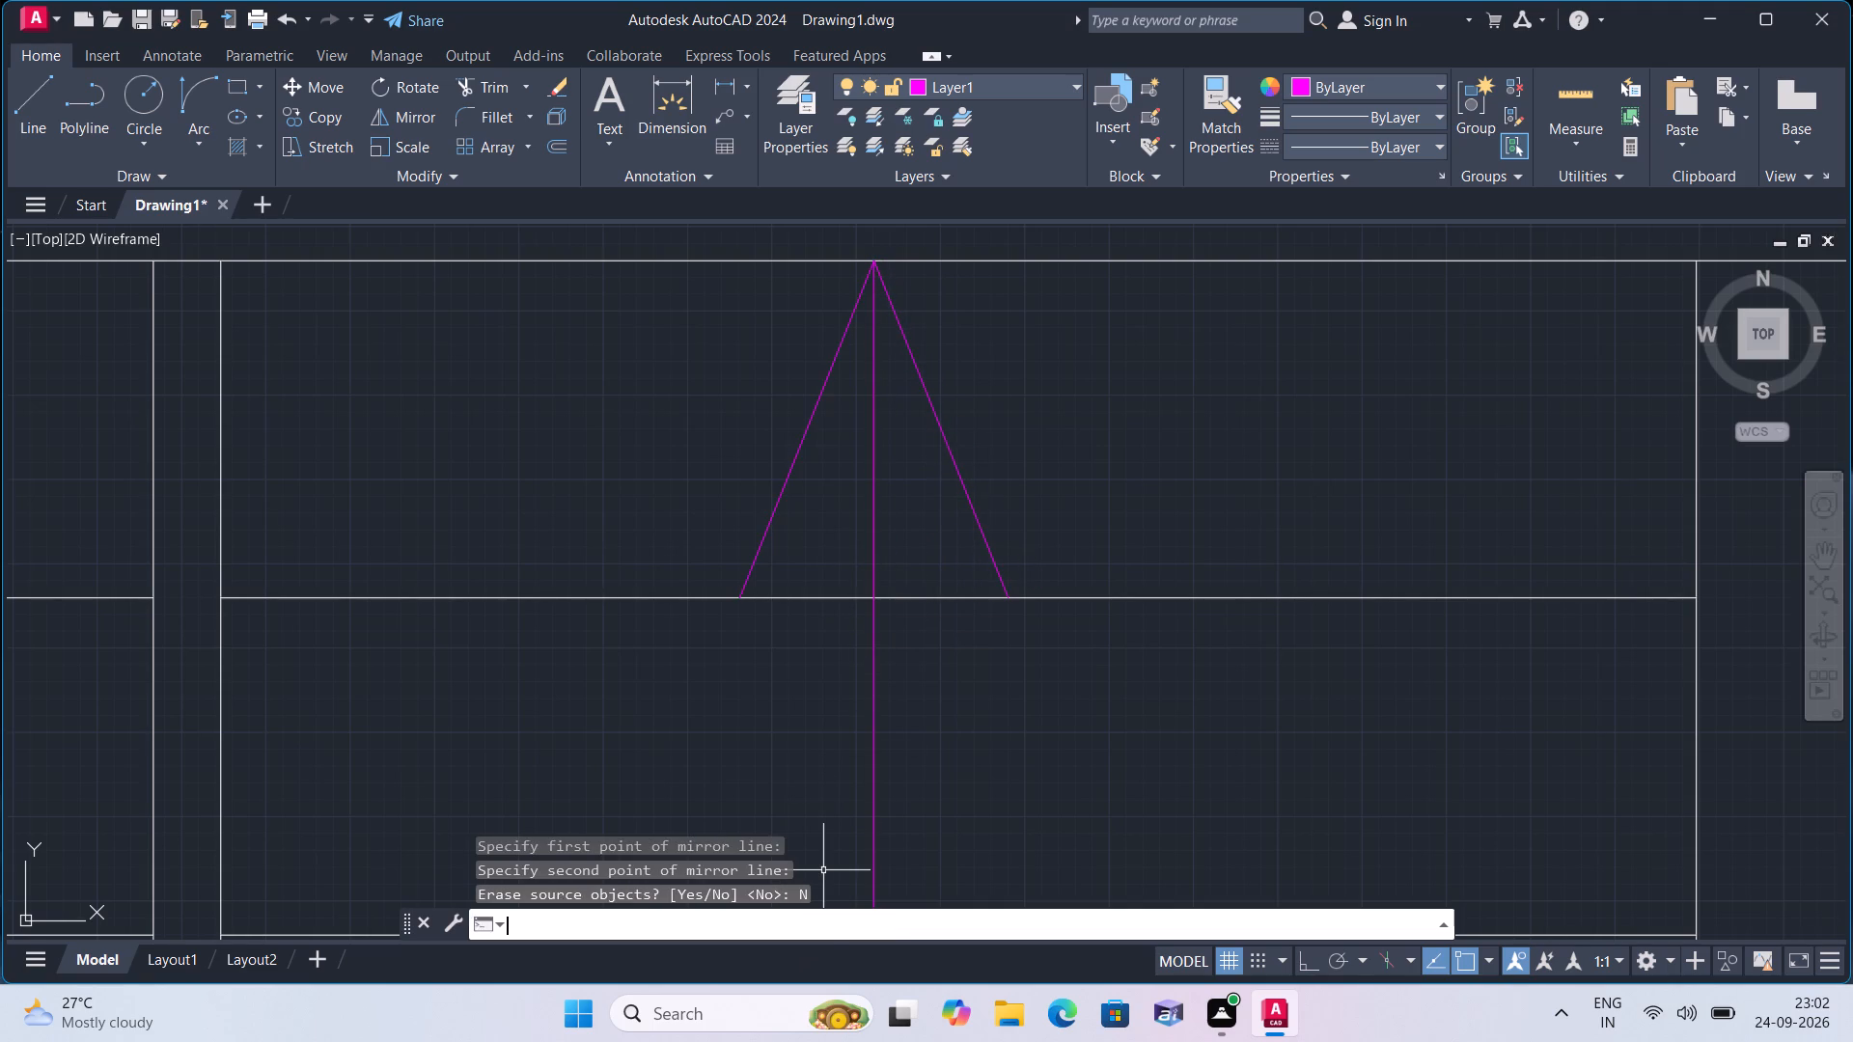
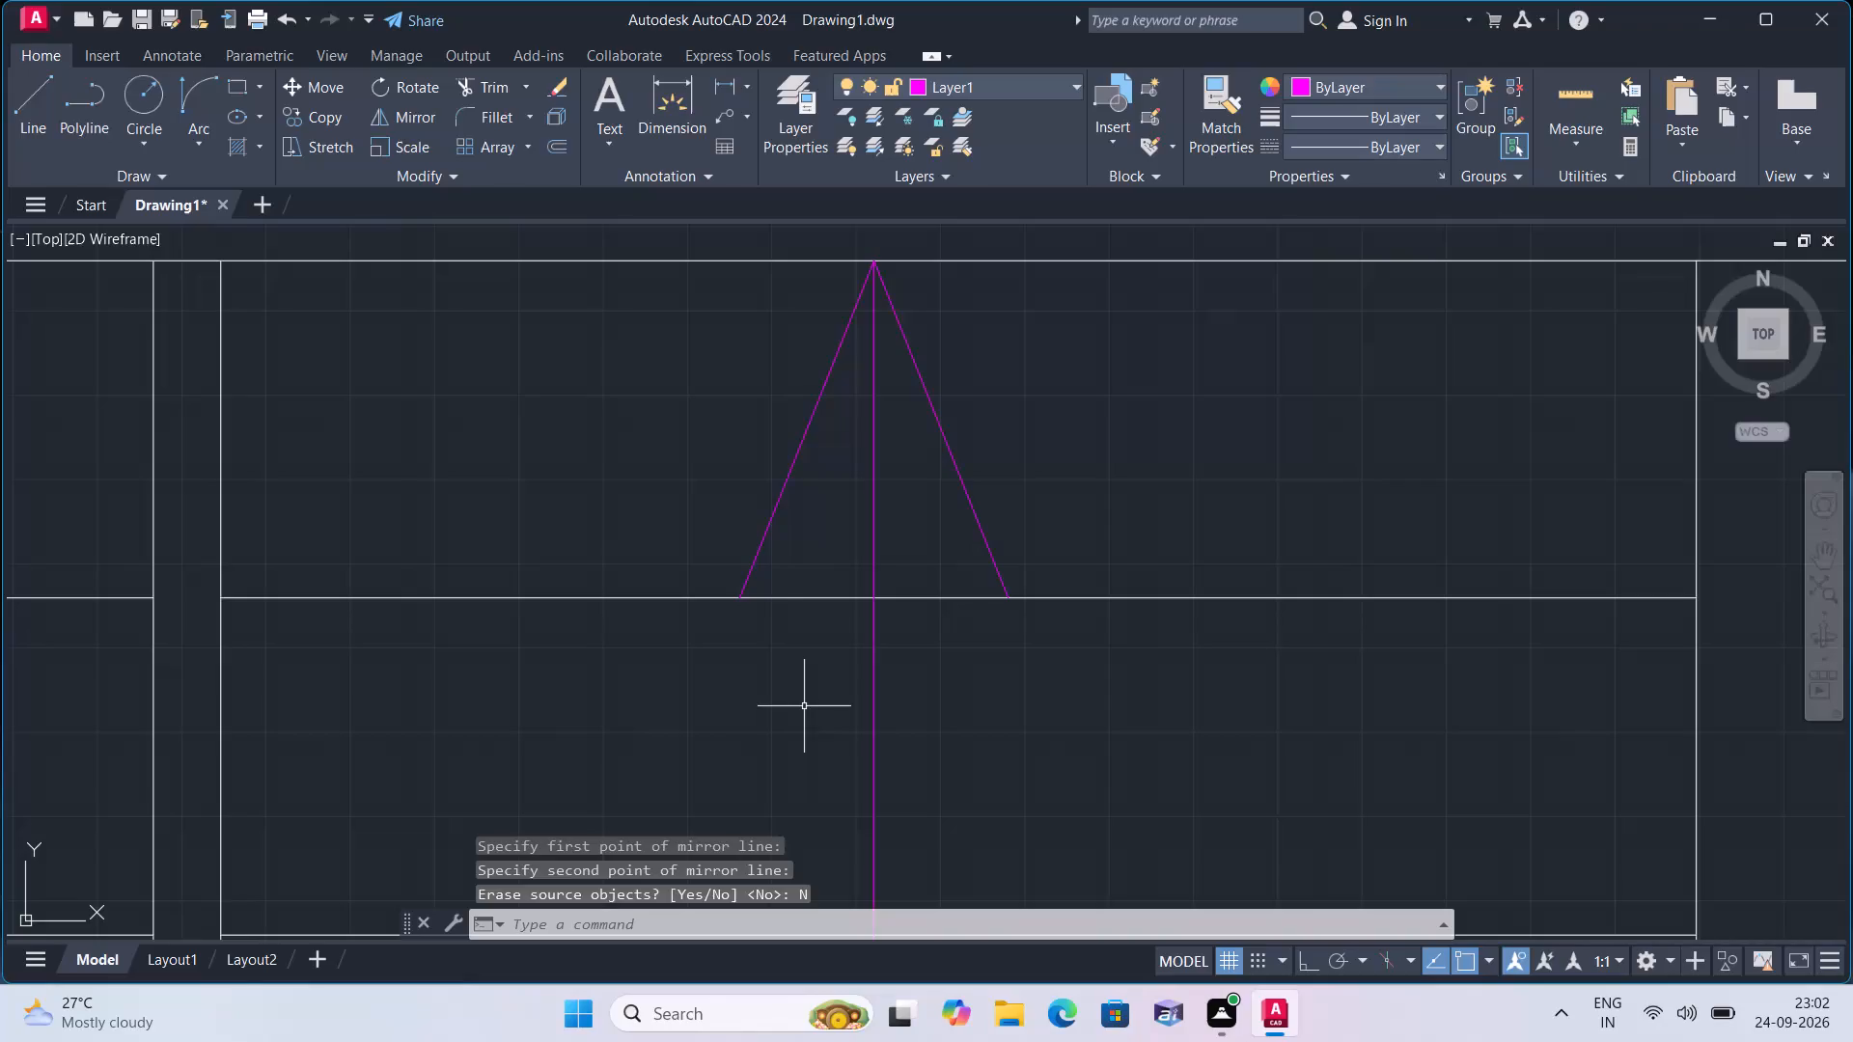
Examine the finished staircase arrow and the room labels and sizes across the northern and southern flats.
{"action": "scroll", "coordinate": [804, 703], "scroll_direction": "down", "scroll_amount": 1}
{"action": "scroll", "coordinate": [521, 624], "scroll_direction": "down", "scroll_amount": 1}
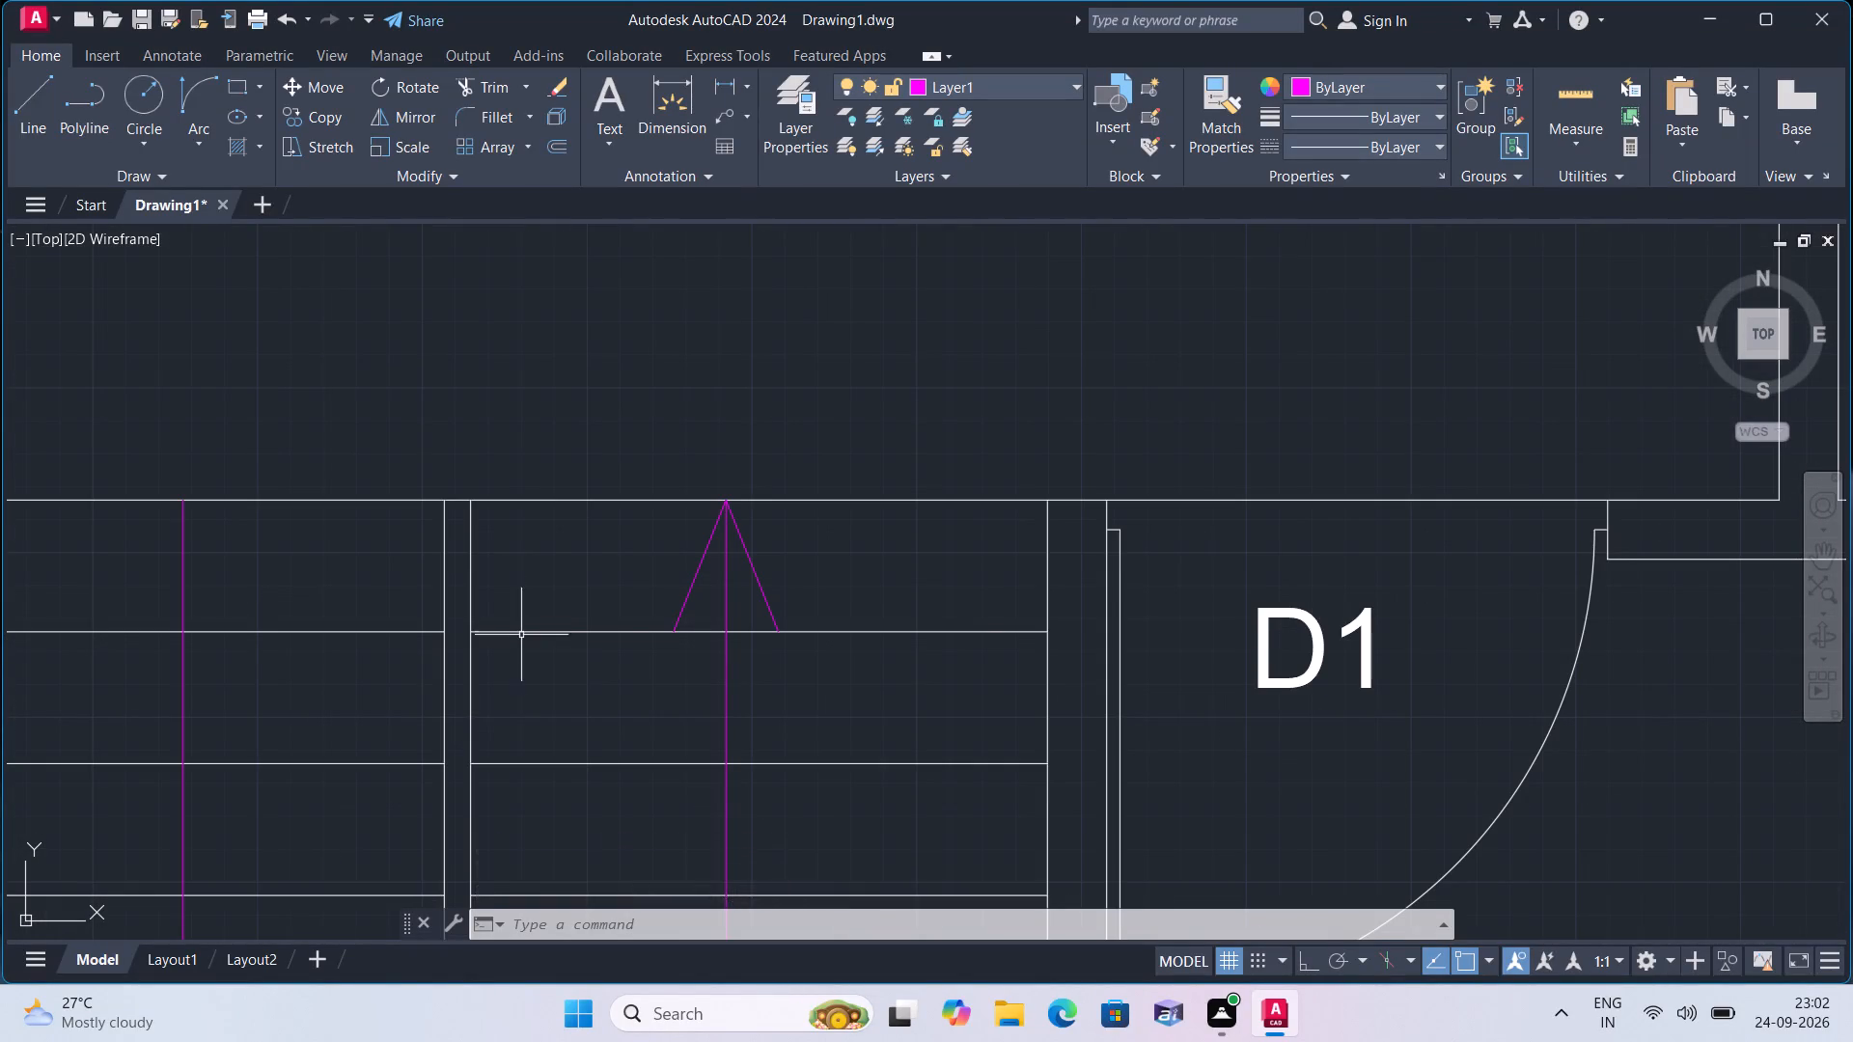
{"action": "scroll", "coordinate": [533, 671], "scroll_direction": "down", "scroll_amount": 1}
{"action": "middle_click_drag", "start_coordinate": [533, 671], "coordinate": [698, 594]}
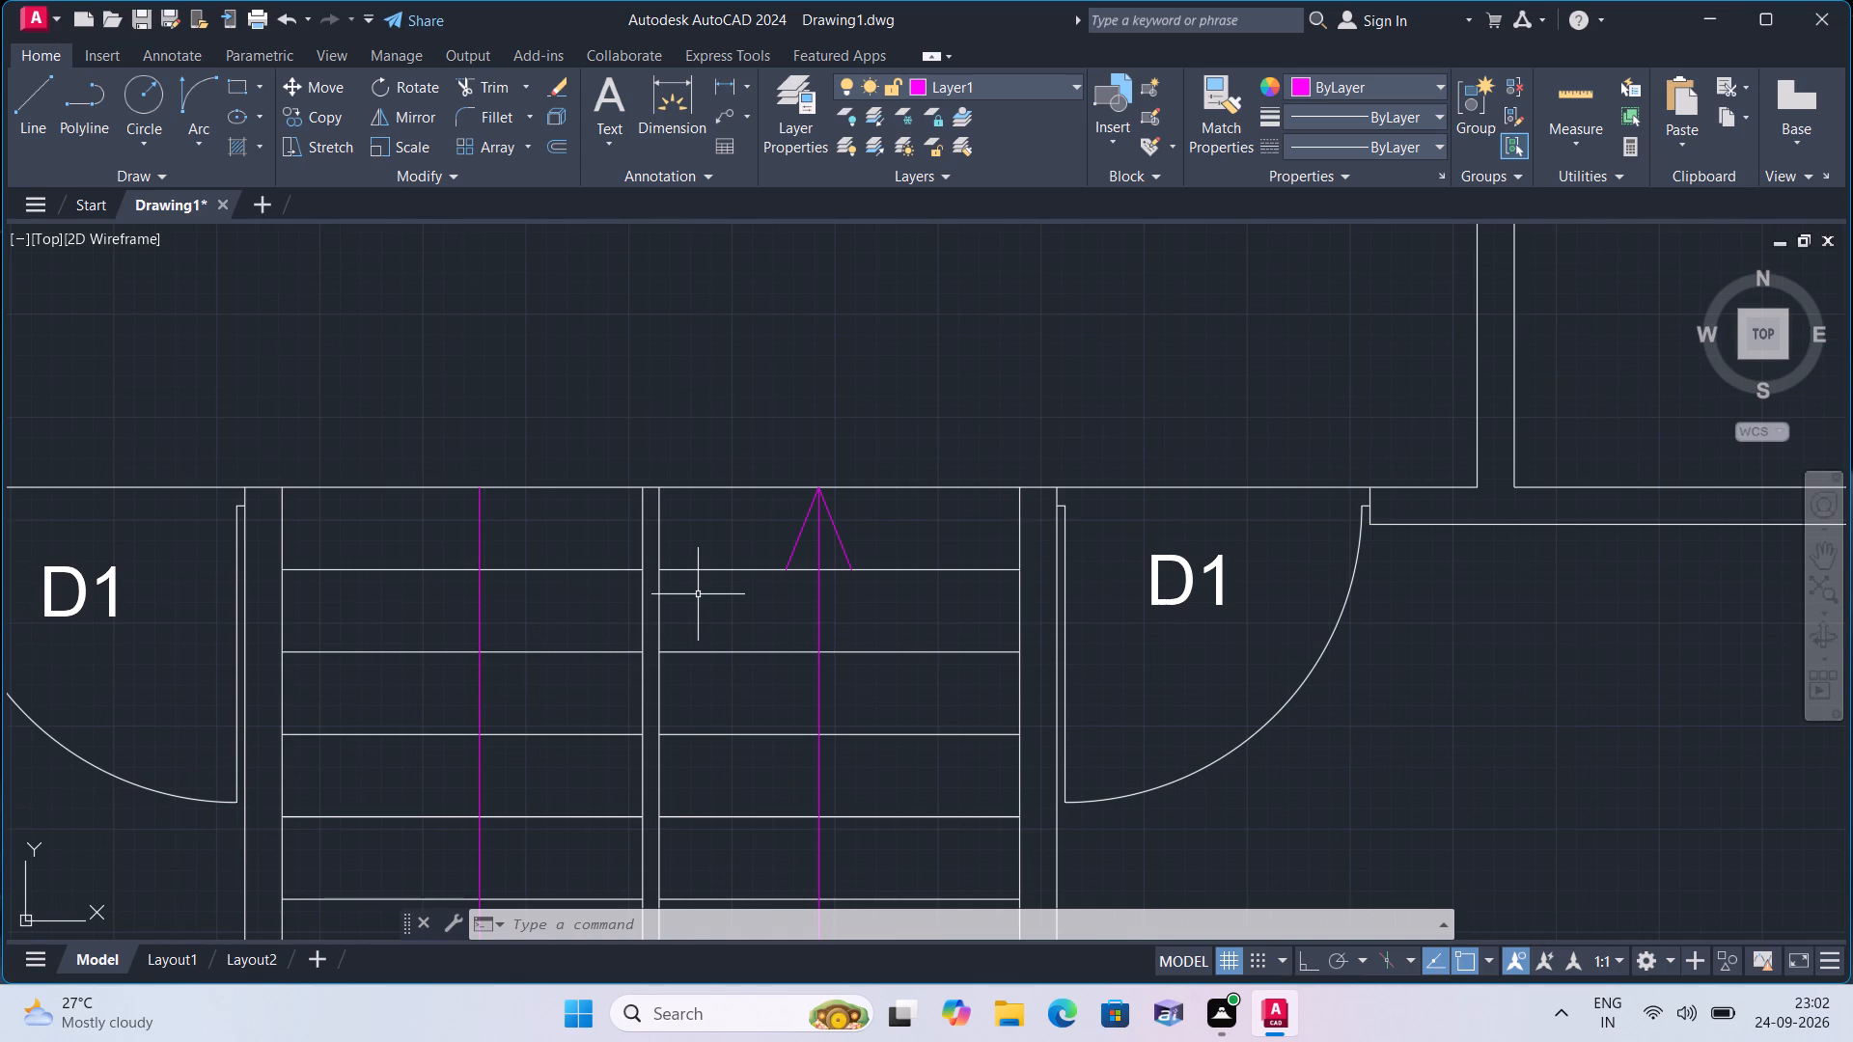
{"action": "scroll", "coordinate": [698, 594], "scroll_direction": "down", "scroll_amount": 1}
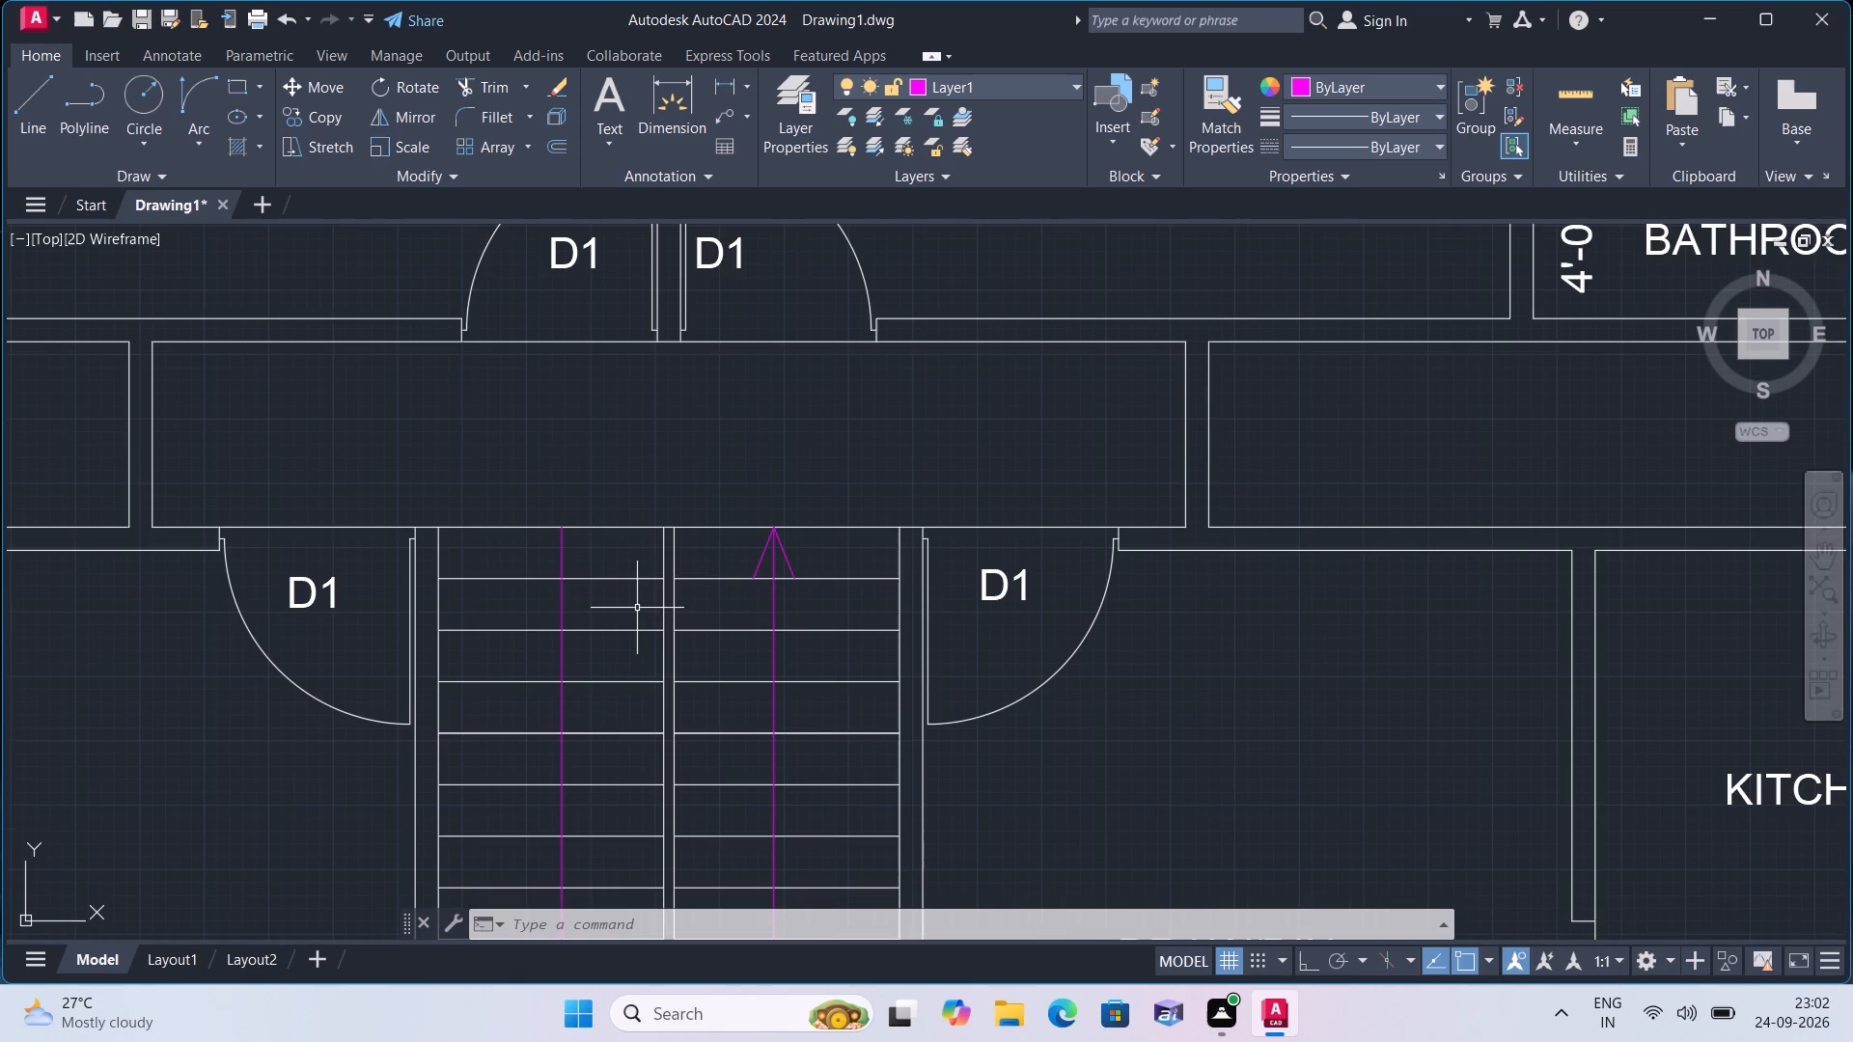
{"action": "scroll", "coordinate": [207, 682], "scroll_direction": "down", "scroll_amount": 1}
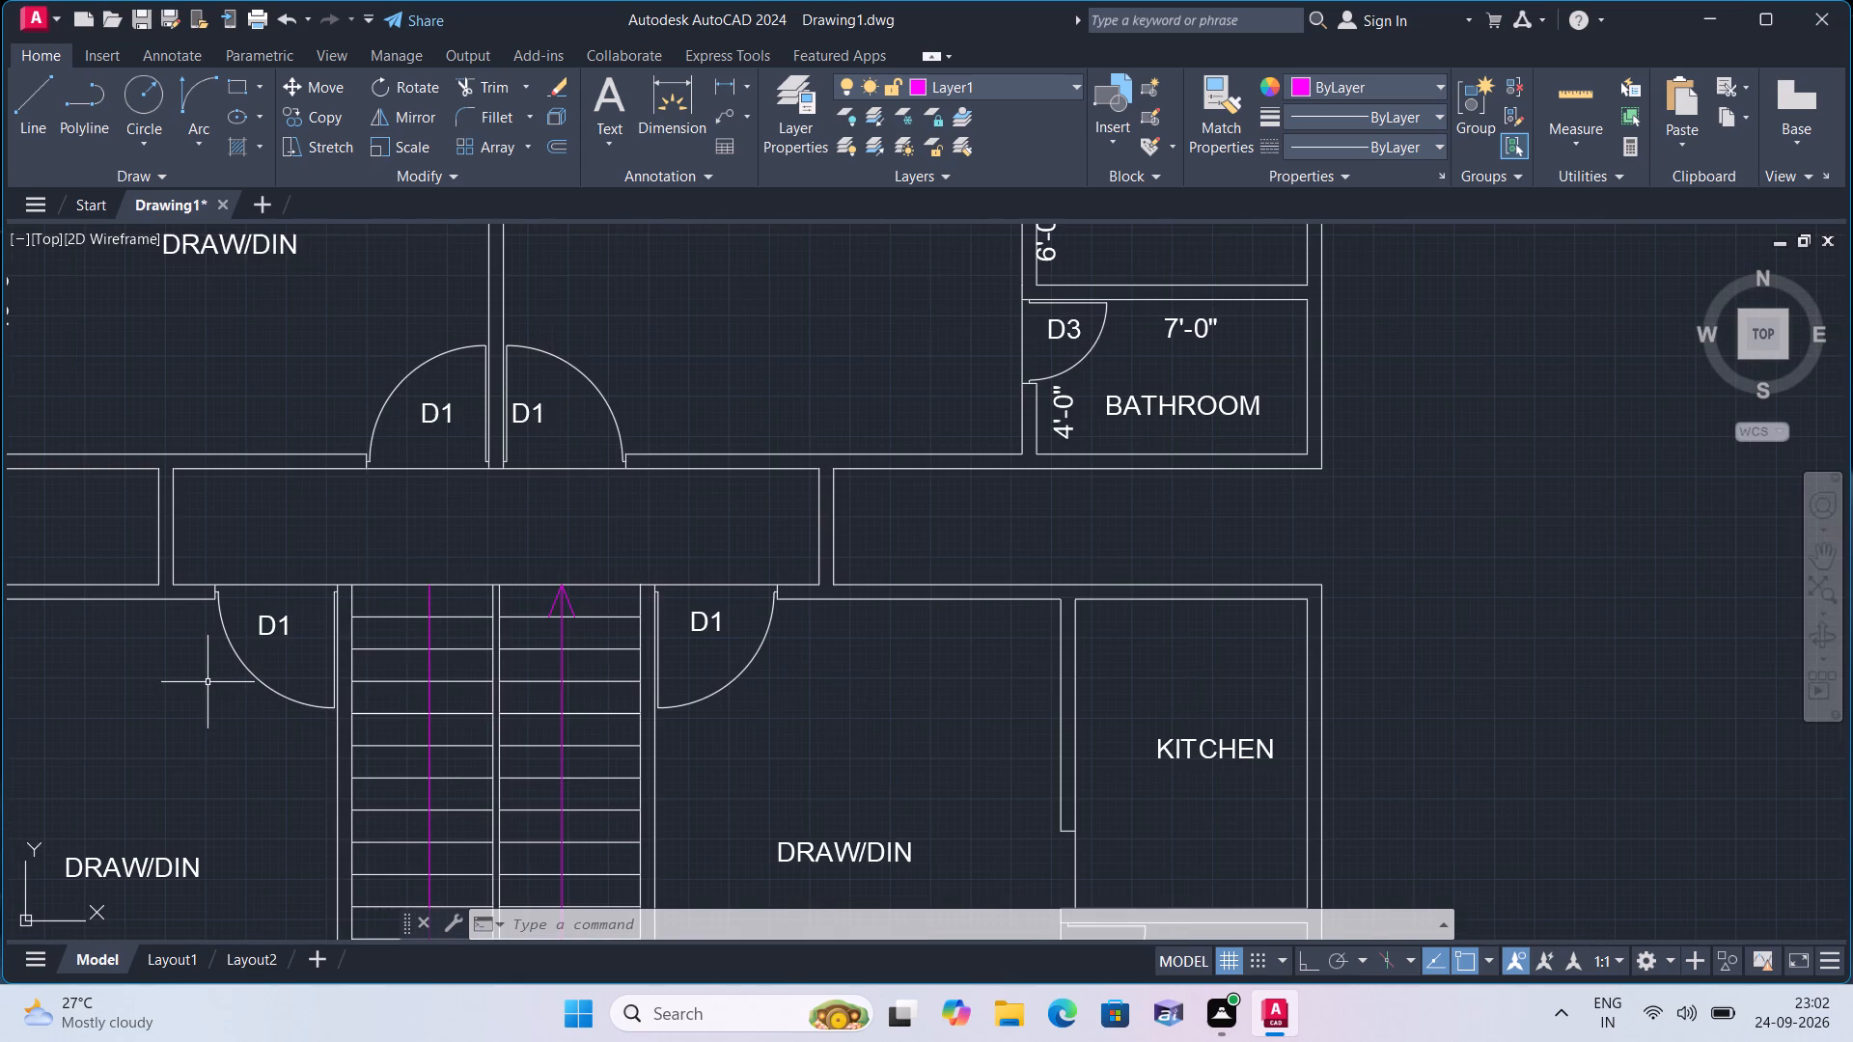
{"action": "middle_click_drag", "start_coordinate": [207, 682], "coordinate": [580, 621]}
{"action": "scroll", "coordinate": [507, 587], "scroll_direction": "down", "scroll_amount": 2}
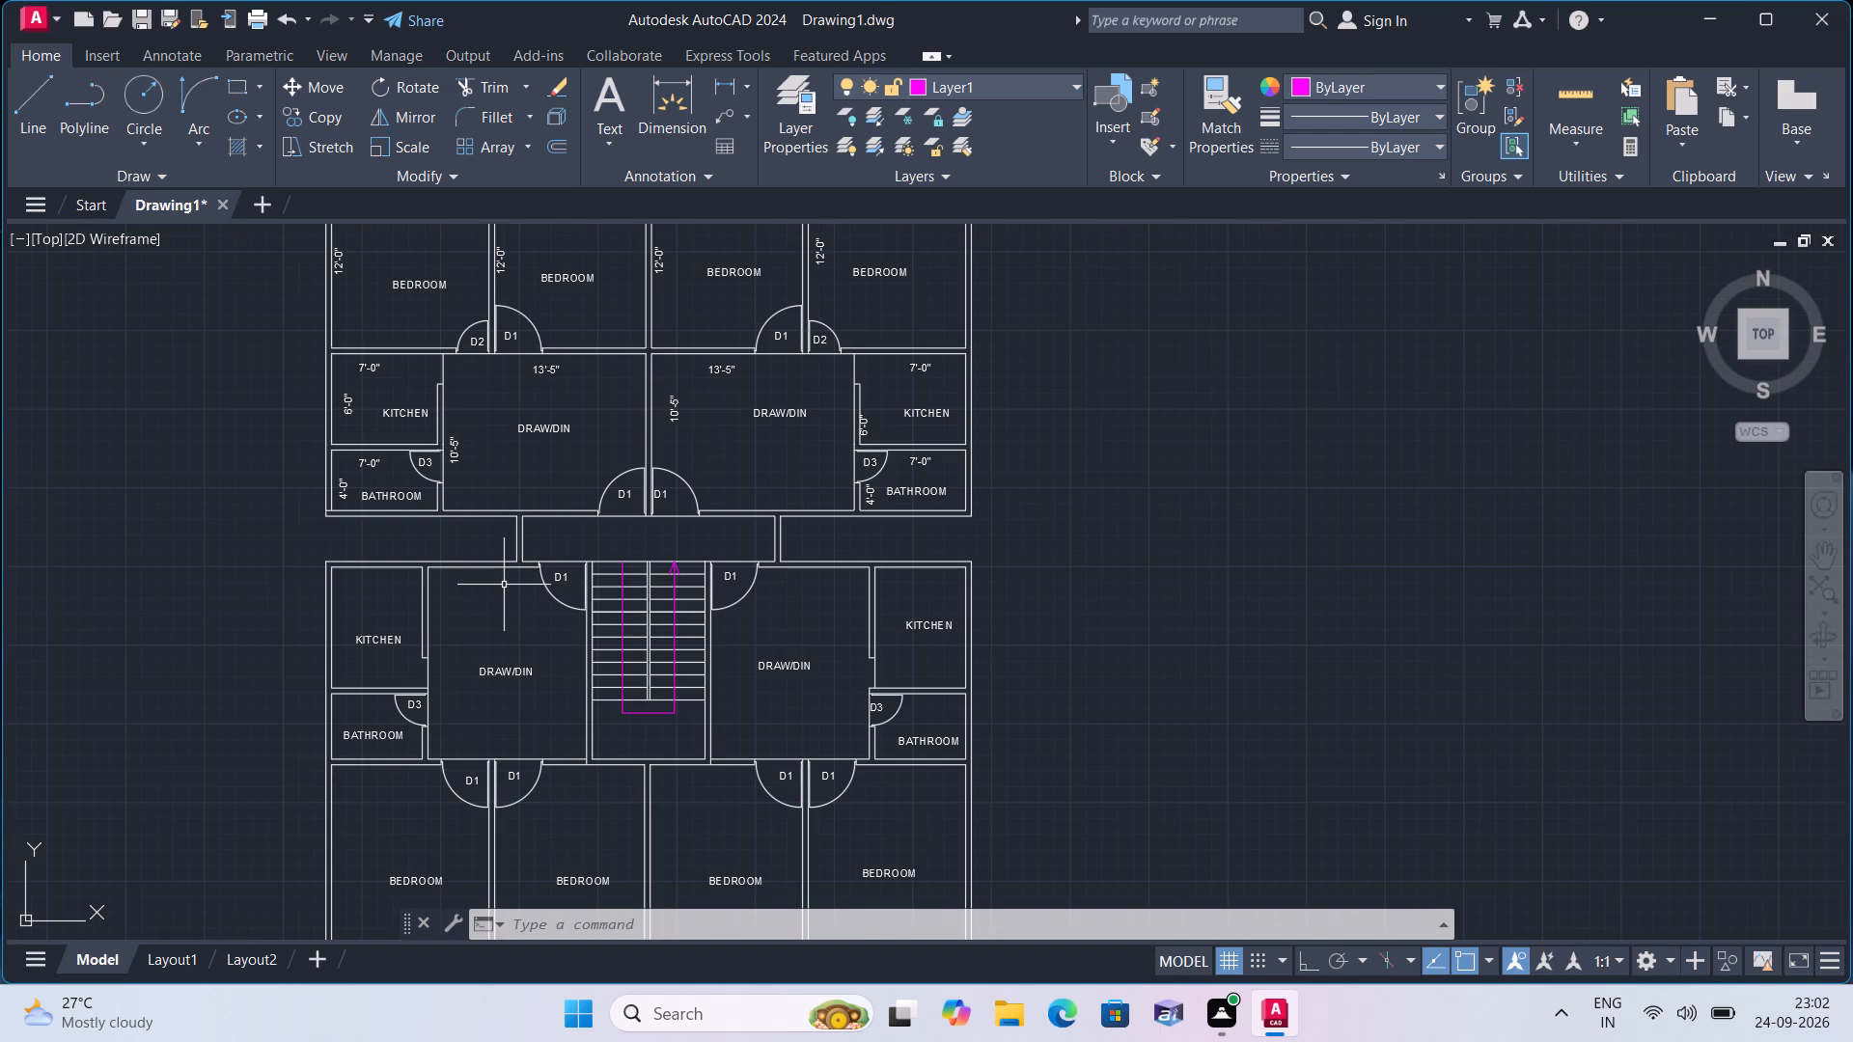
{"action": "middle_click_drag", "start_coordinate": [504, 585], "coordinate": [934, 598]}
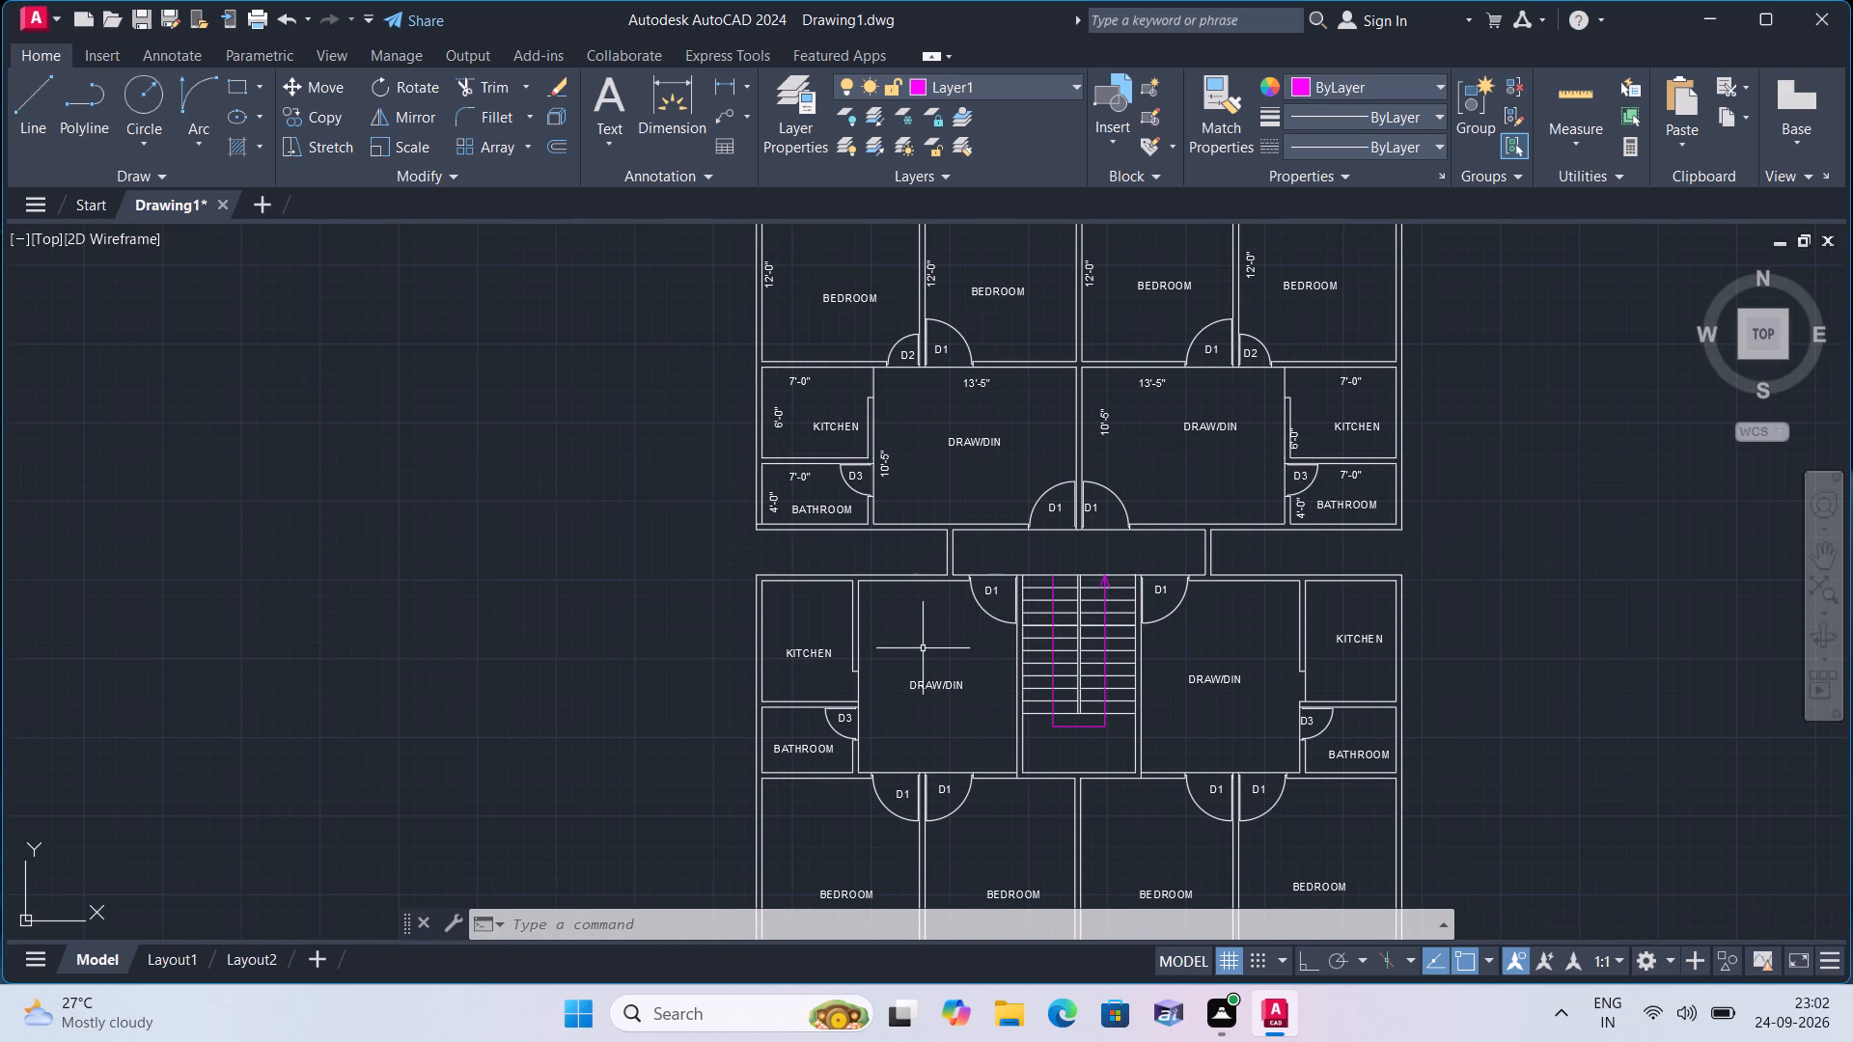
{"action": "scroll", "coordinate": [923, 648], "scroll_direction": "up", "scroll_amount": 1}
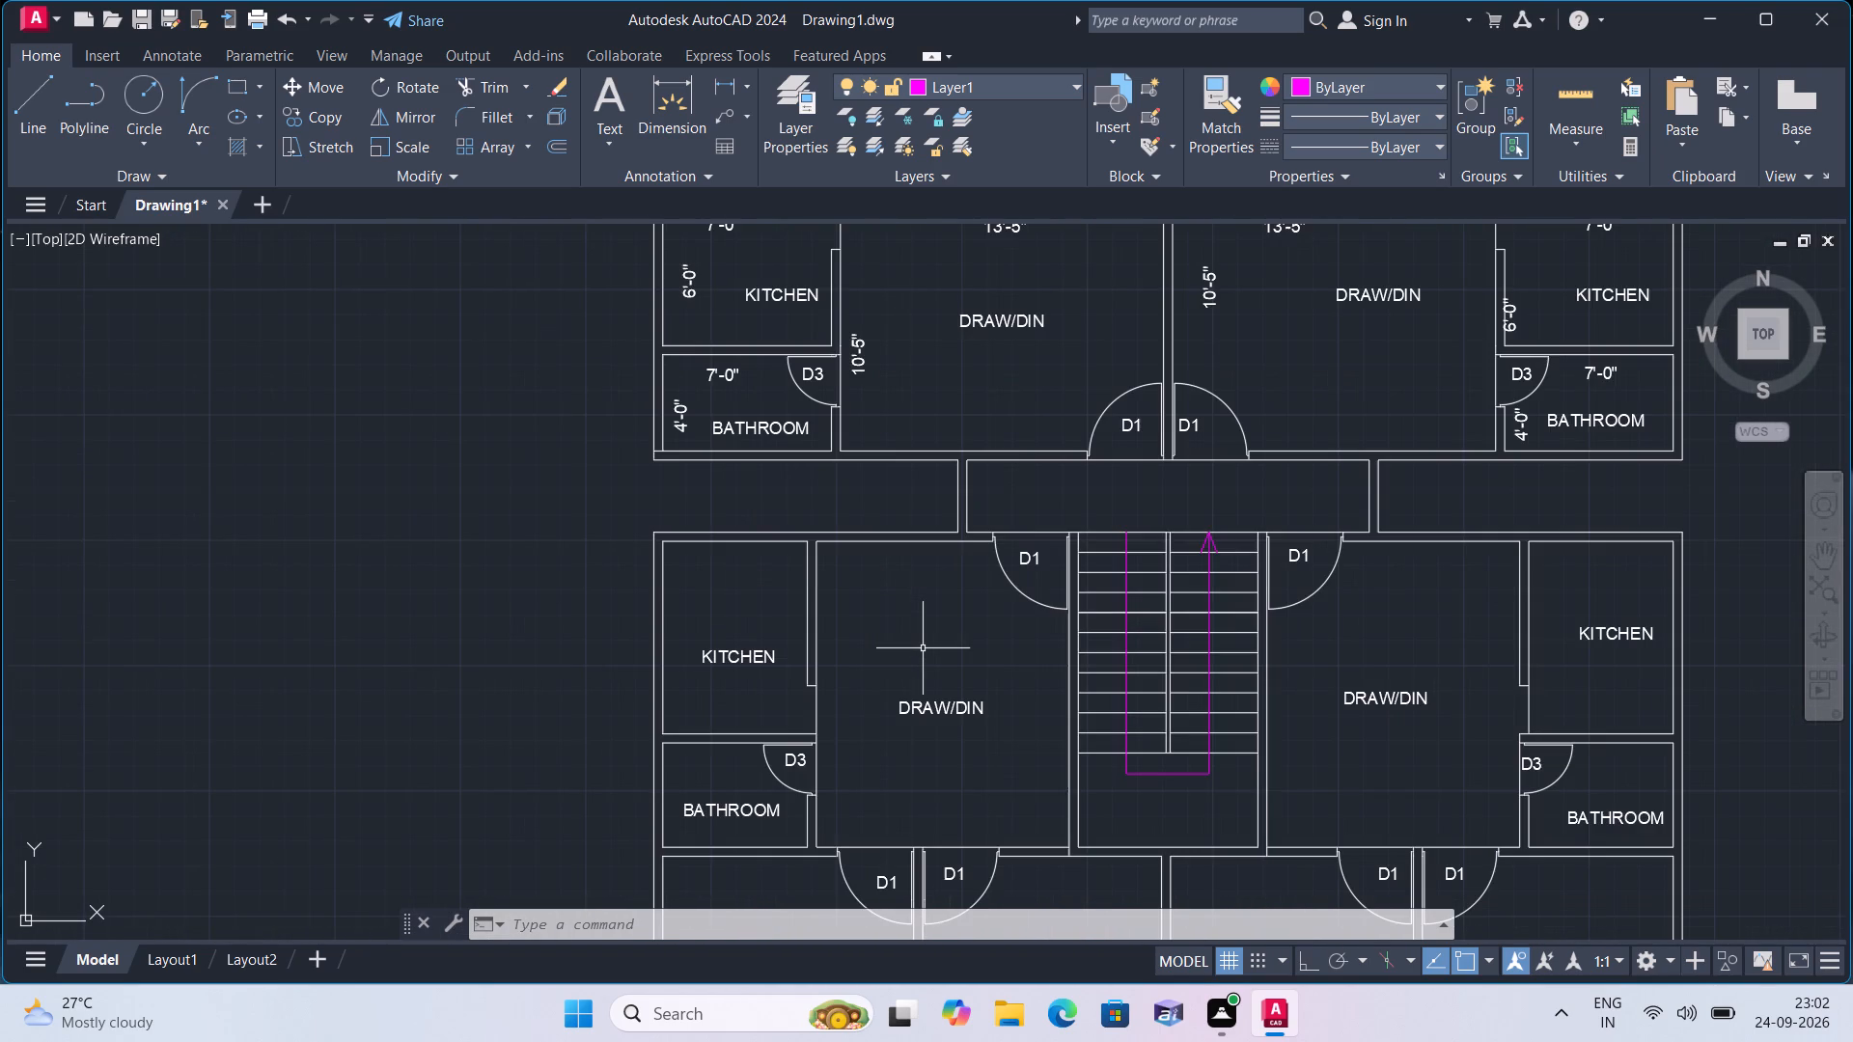
{"action": "scroll", "coordinate": [923, 648], "scroll_direction": "down", "scroll_amount": 1}
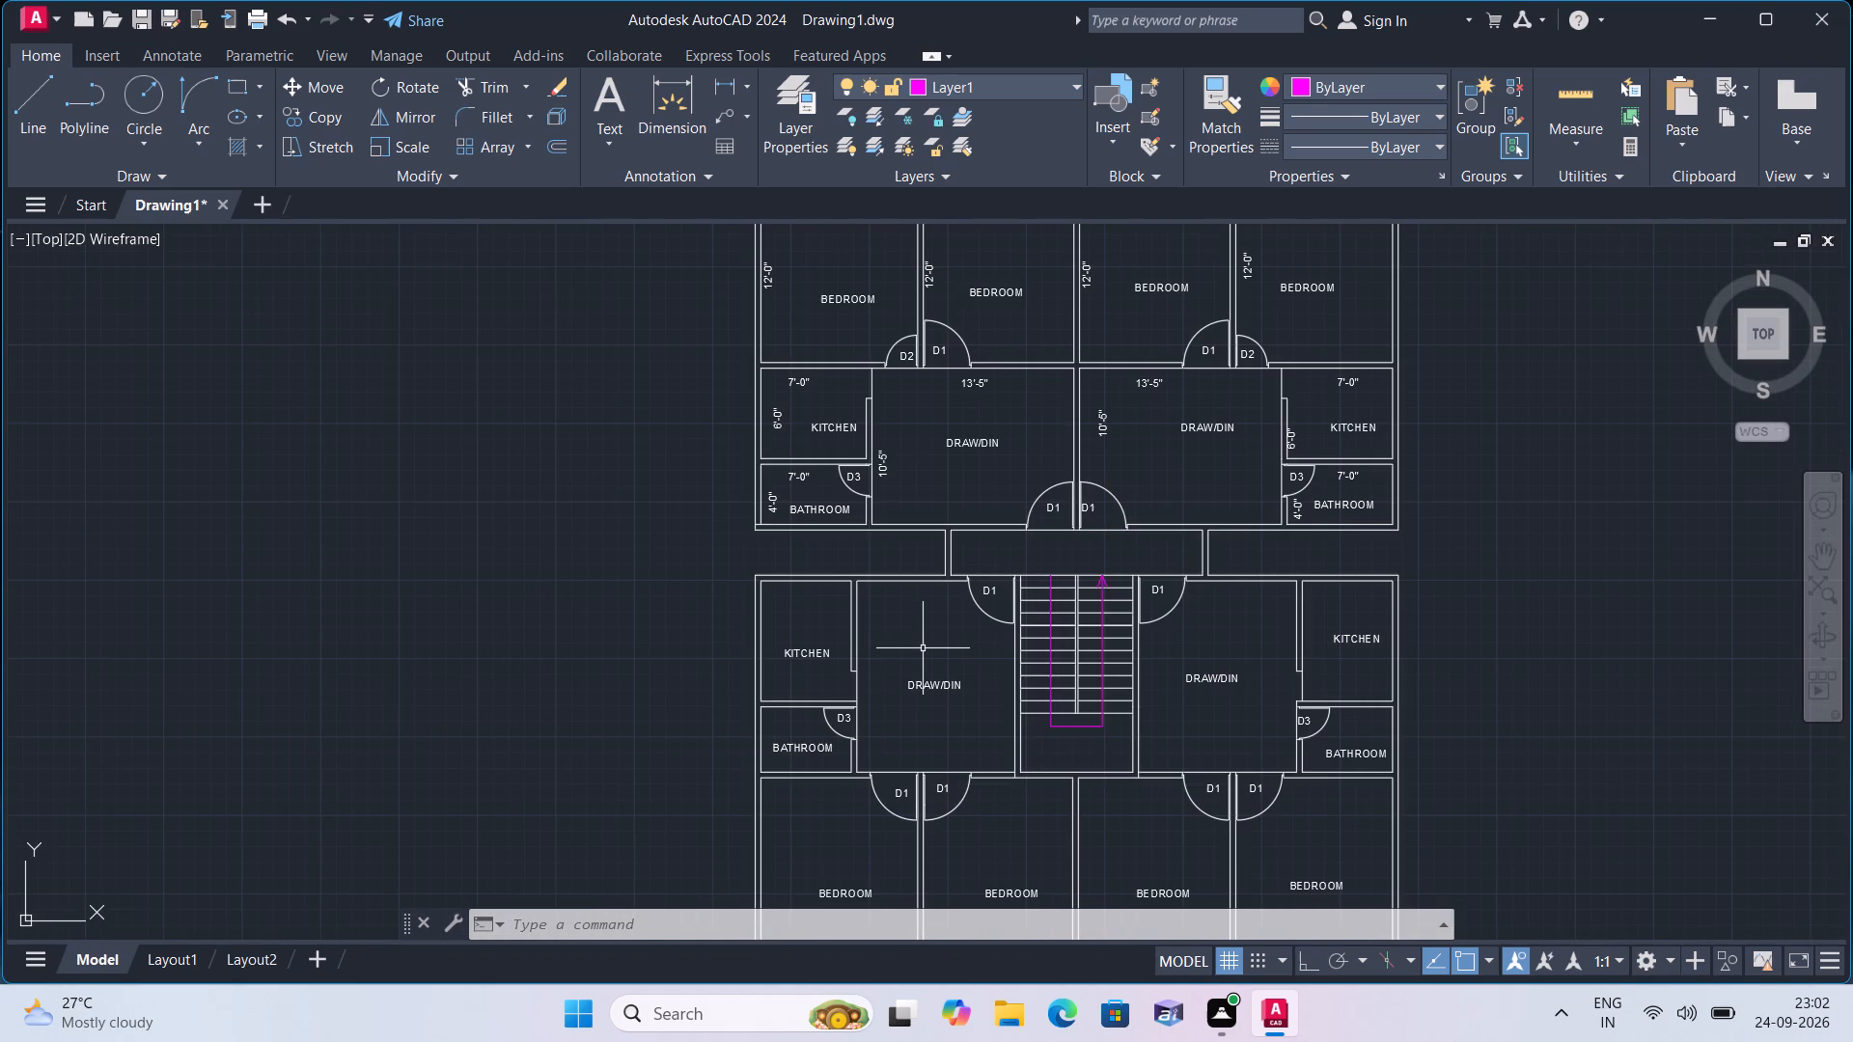
{"action": "scroll", "coordinate": [897, 660], "scroll_direction": "up", "scroll_amount": 1}
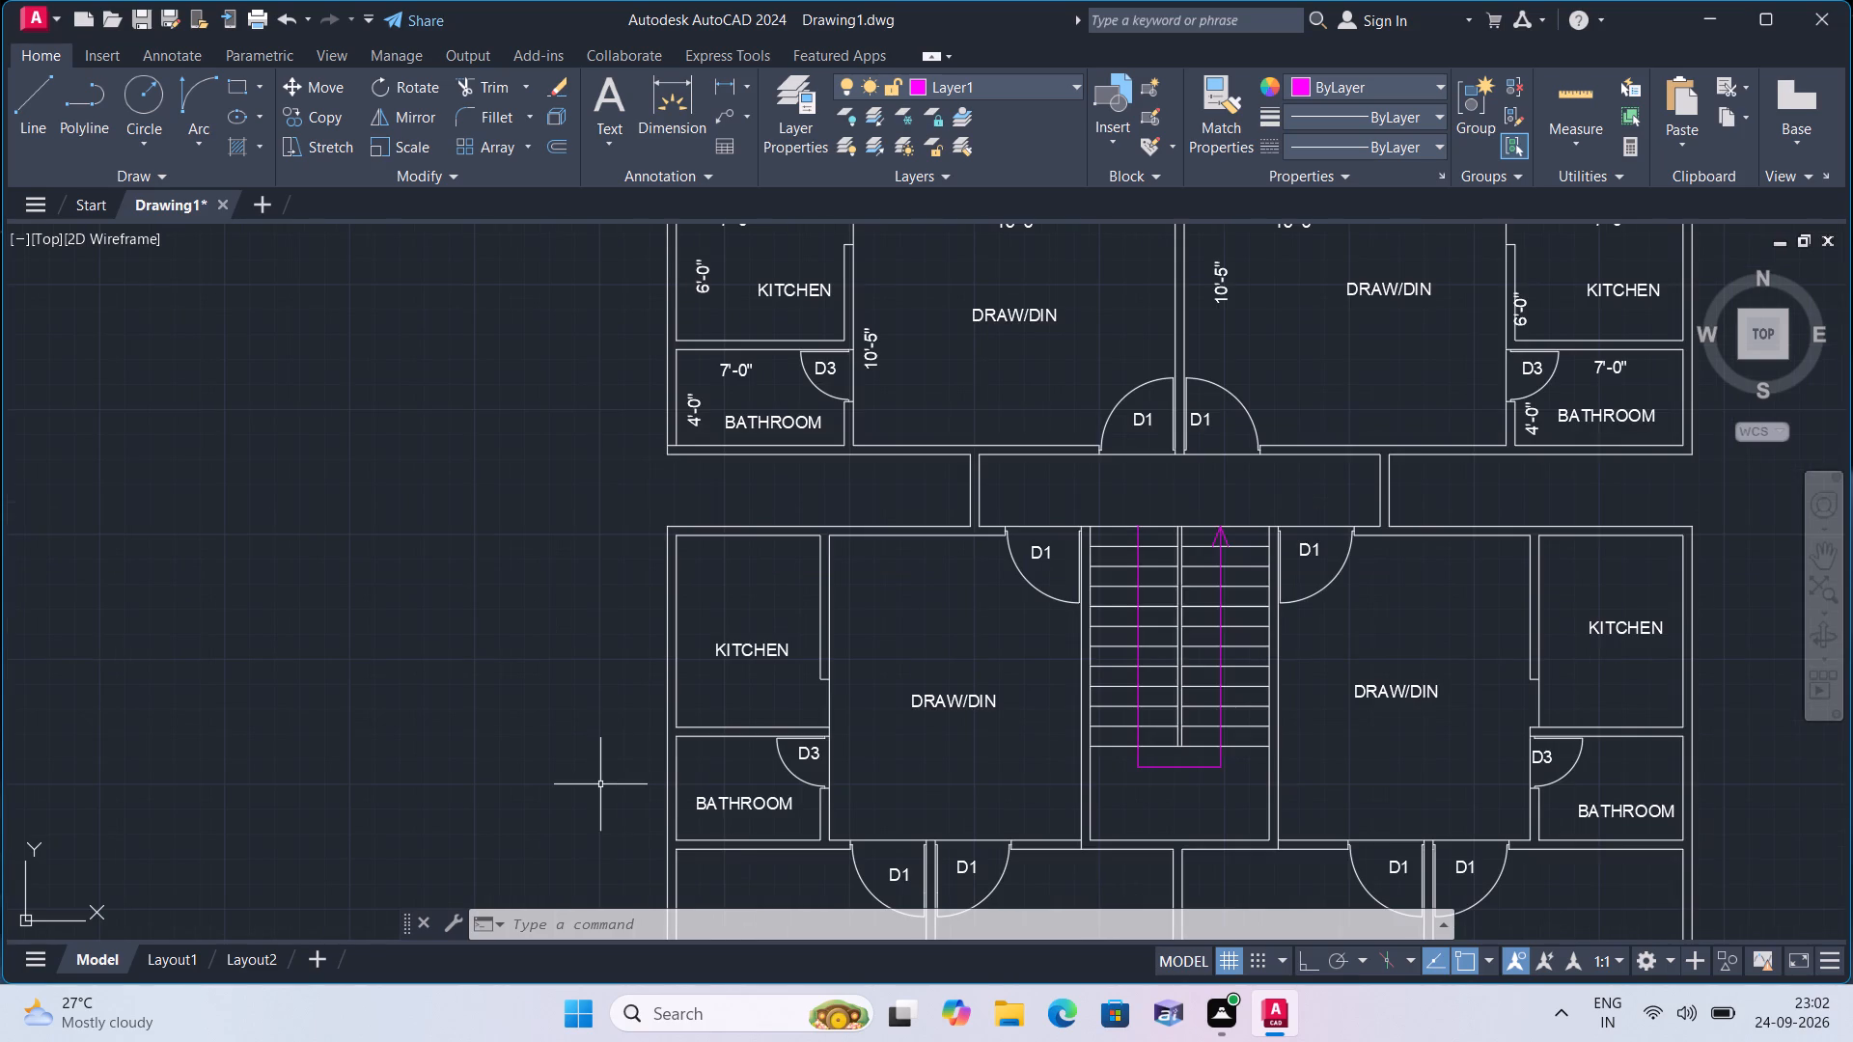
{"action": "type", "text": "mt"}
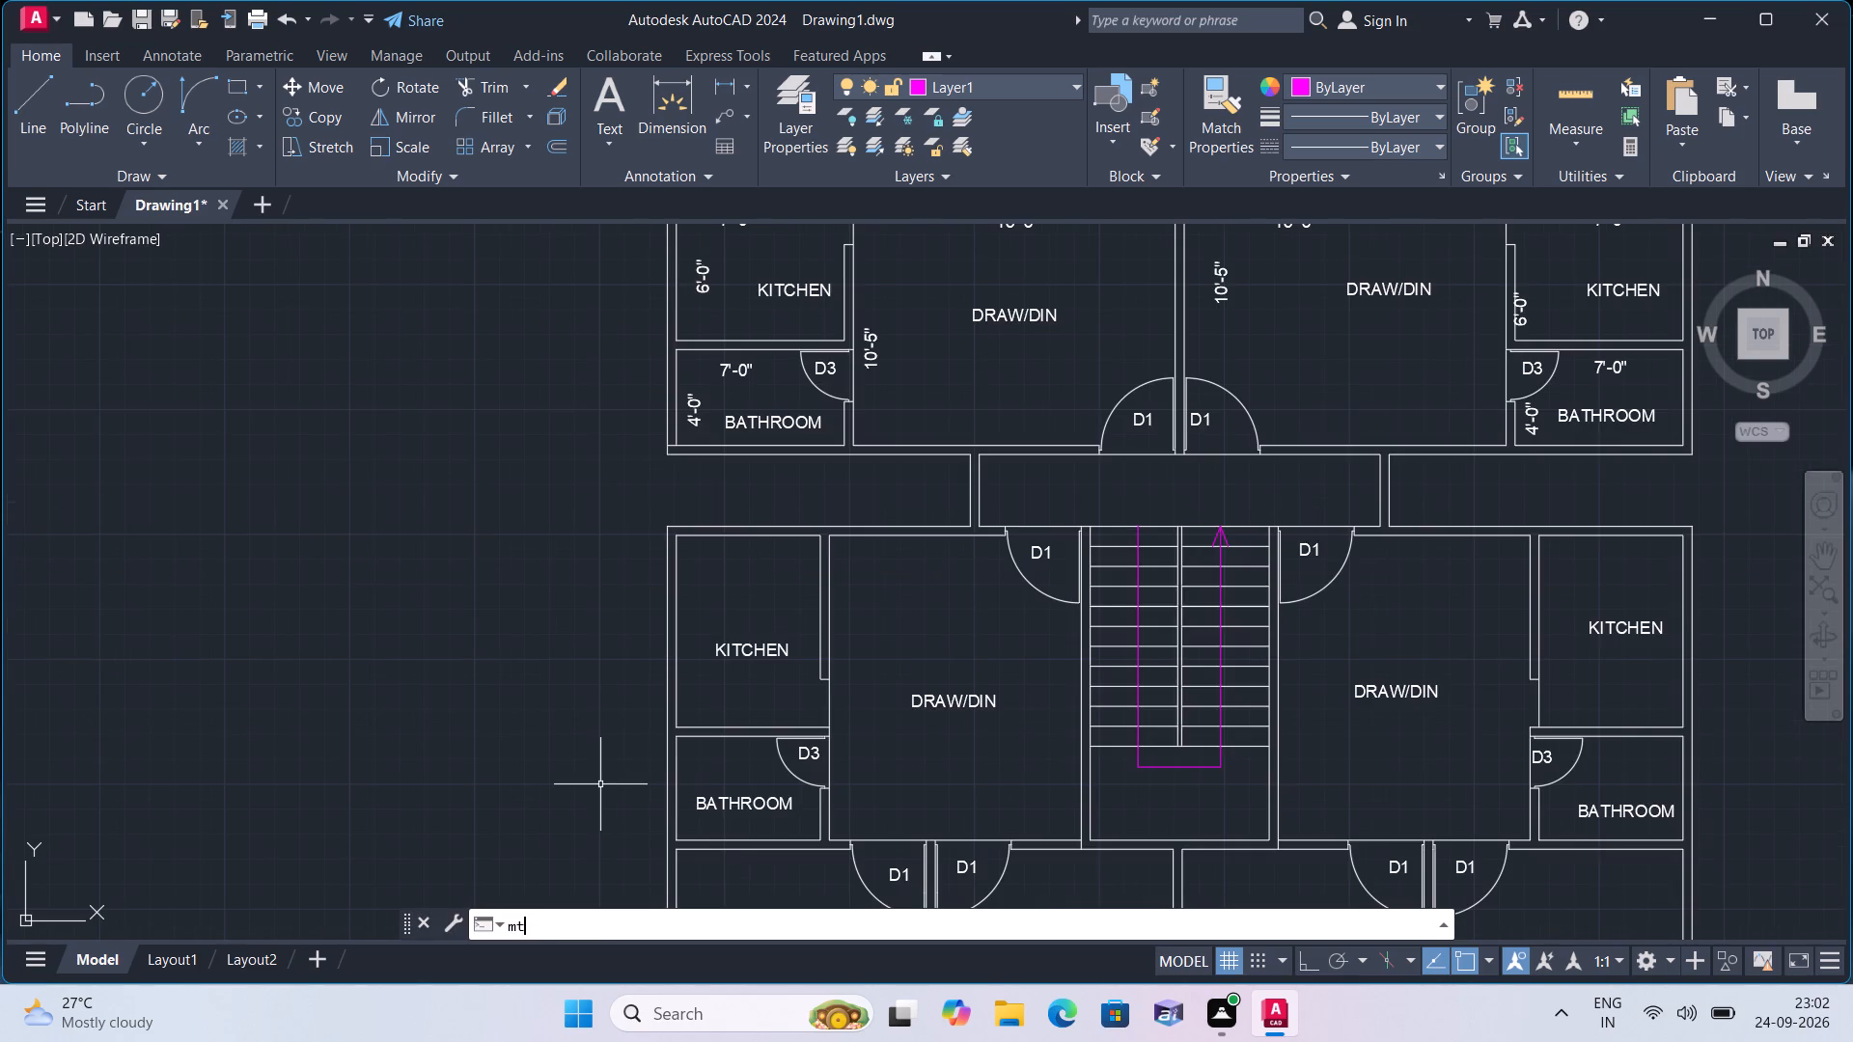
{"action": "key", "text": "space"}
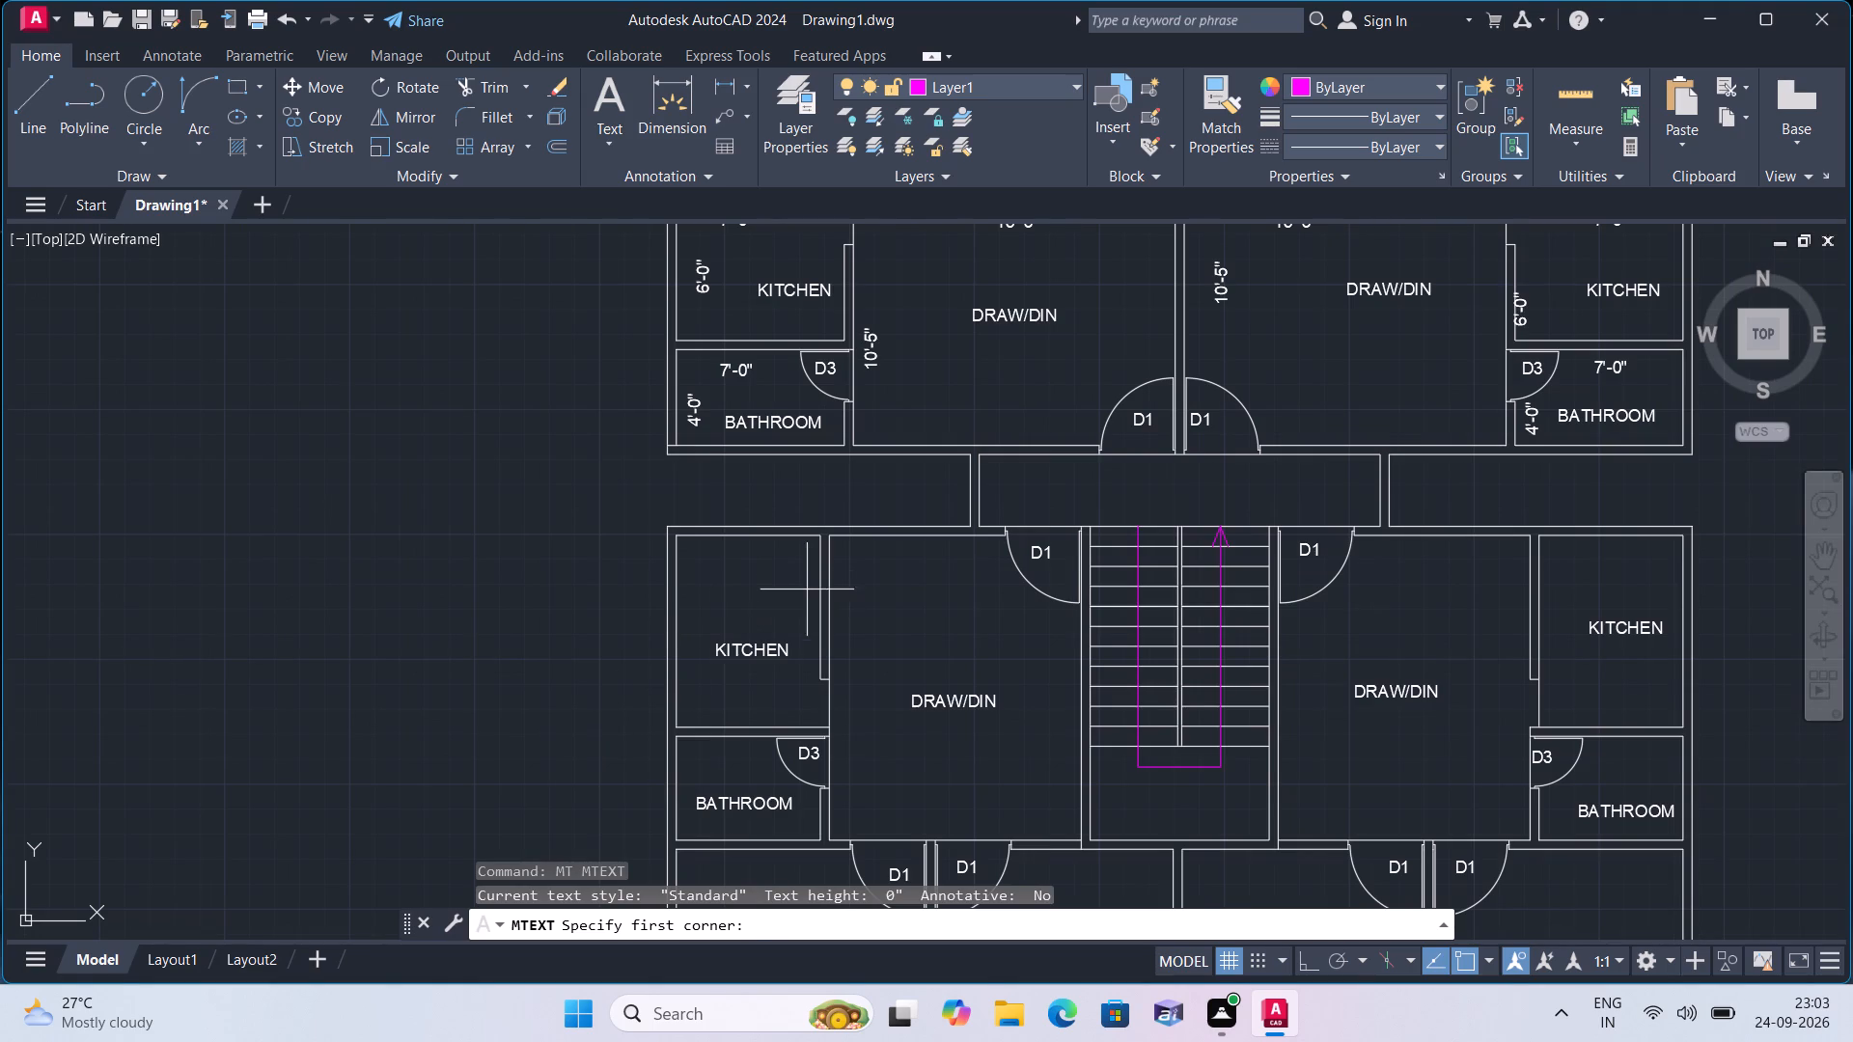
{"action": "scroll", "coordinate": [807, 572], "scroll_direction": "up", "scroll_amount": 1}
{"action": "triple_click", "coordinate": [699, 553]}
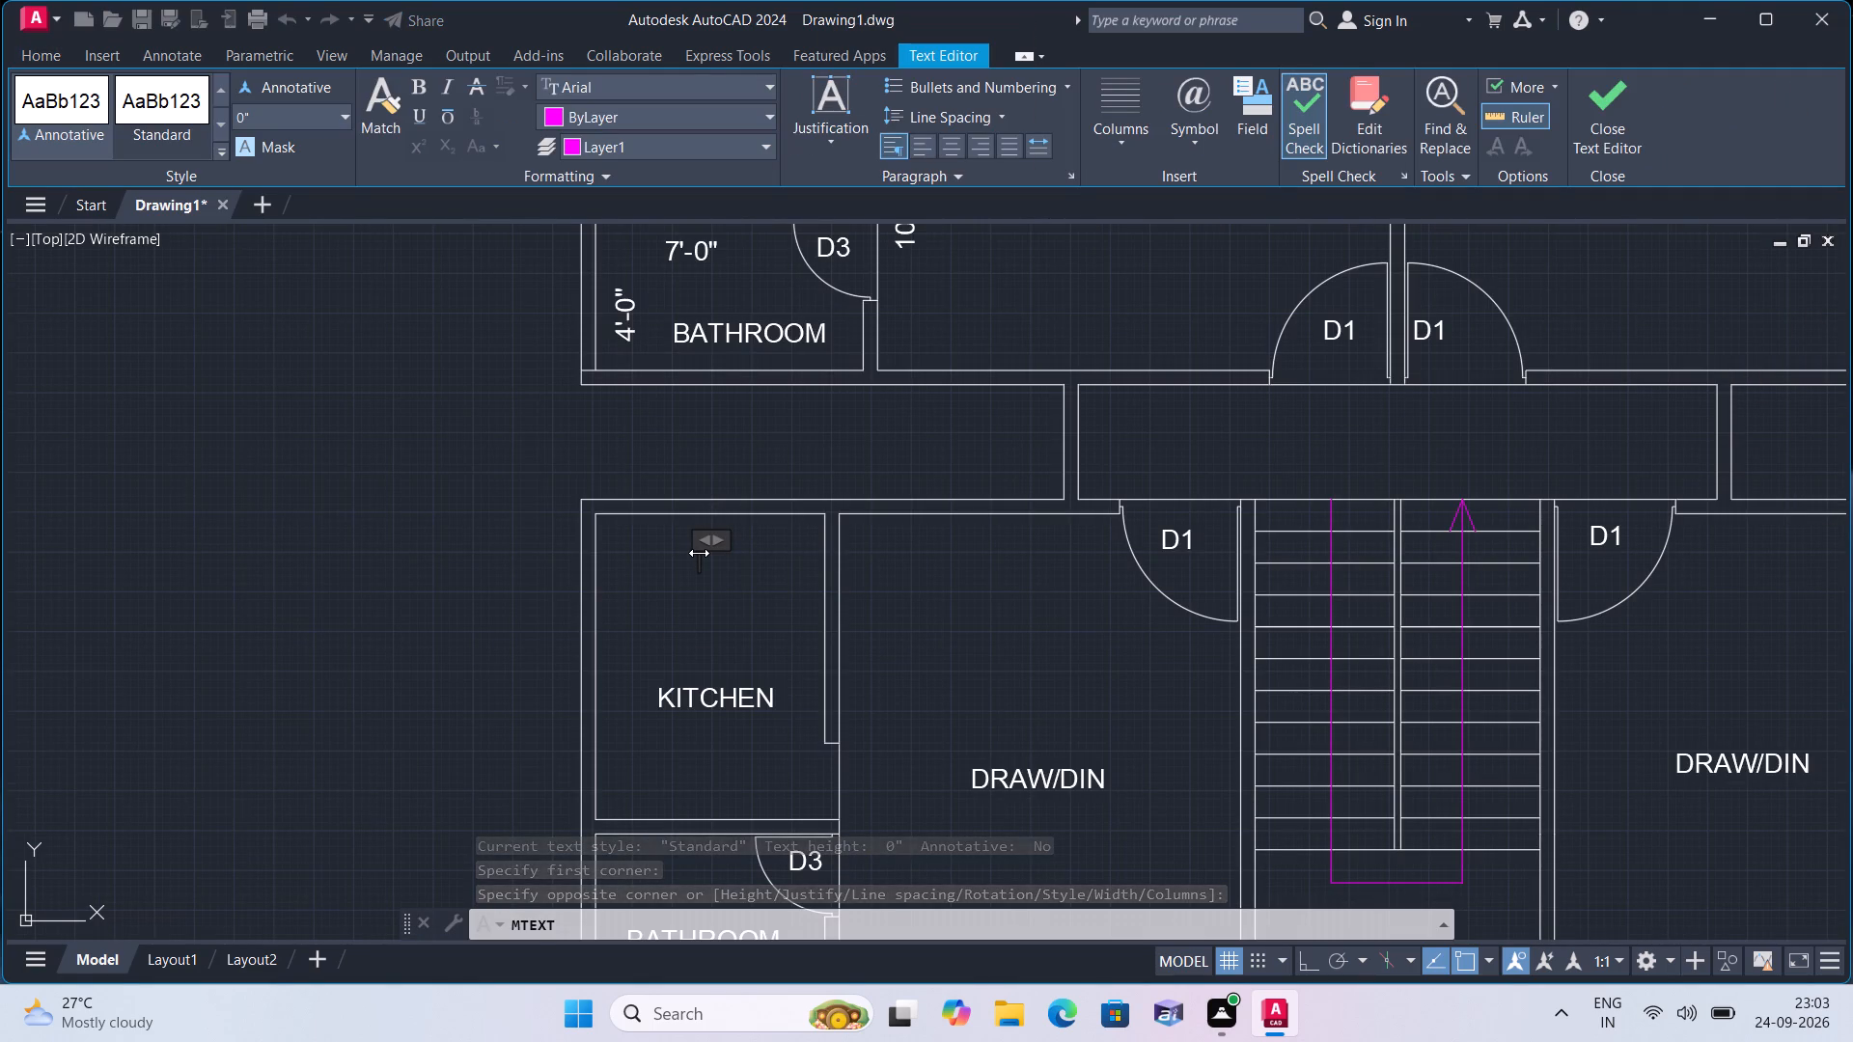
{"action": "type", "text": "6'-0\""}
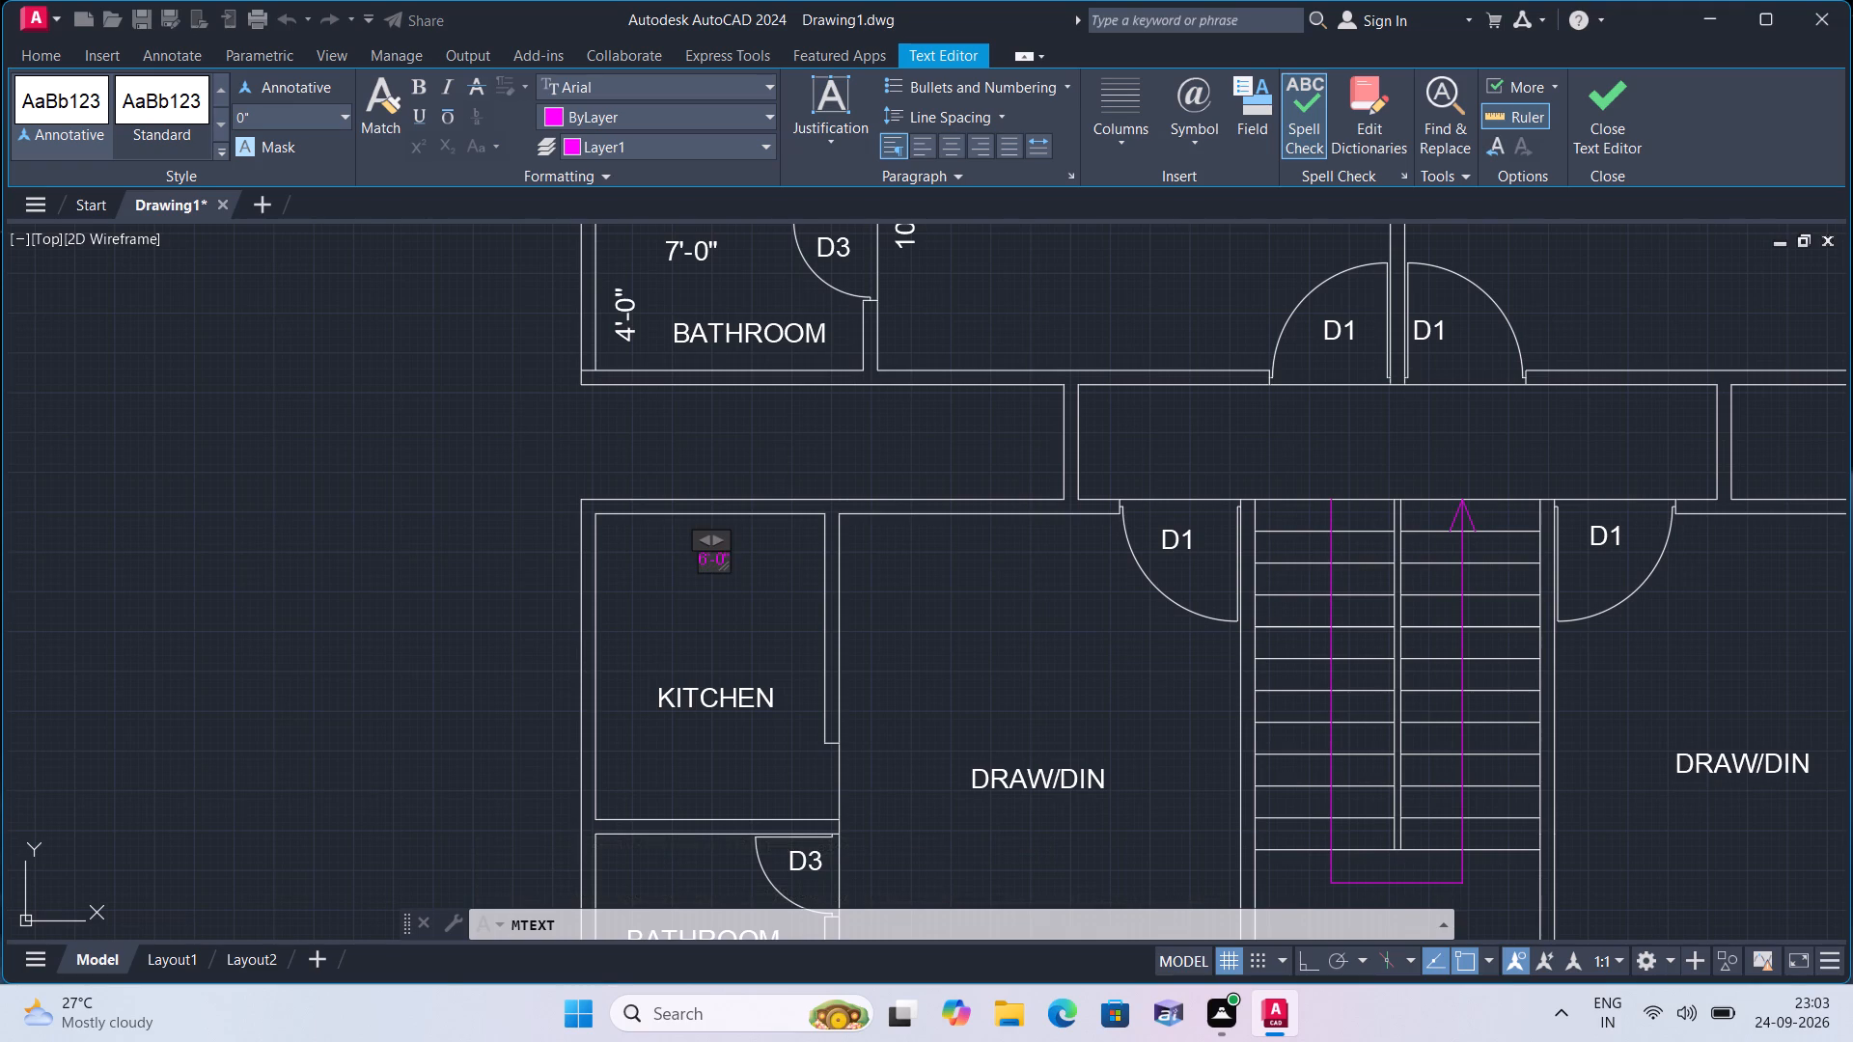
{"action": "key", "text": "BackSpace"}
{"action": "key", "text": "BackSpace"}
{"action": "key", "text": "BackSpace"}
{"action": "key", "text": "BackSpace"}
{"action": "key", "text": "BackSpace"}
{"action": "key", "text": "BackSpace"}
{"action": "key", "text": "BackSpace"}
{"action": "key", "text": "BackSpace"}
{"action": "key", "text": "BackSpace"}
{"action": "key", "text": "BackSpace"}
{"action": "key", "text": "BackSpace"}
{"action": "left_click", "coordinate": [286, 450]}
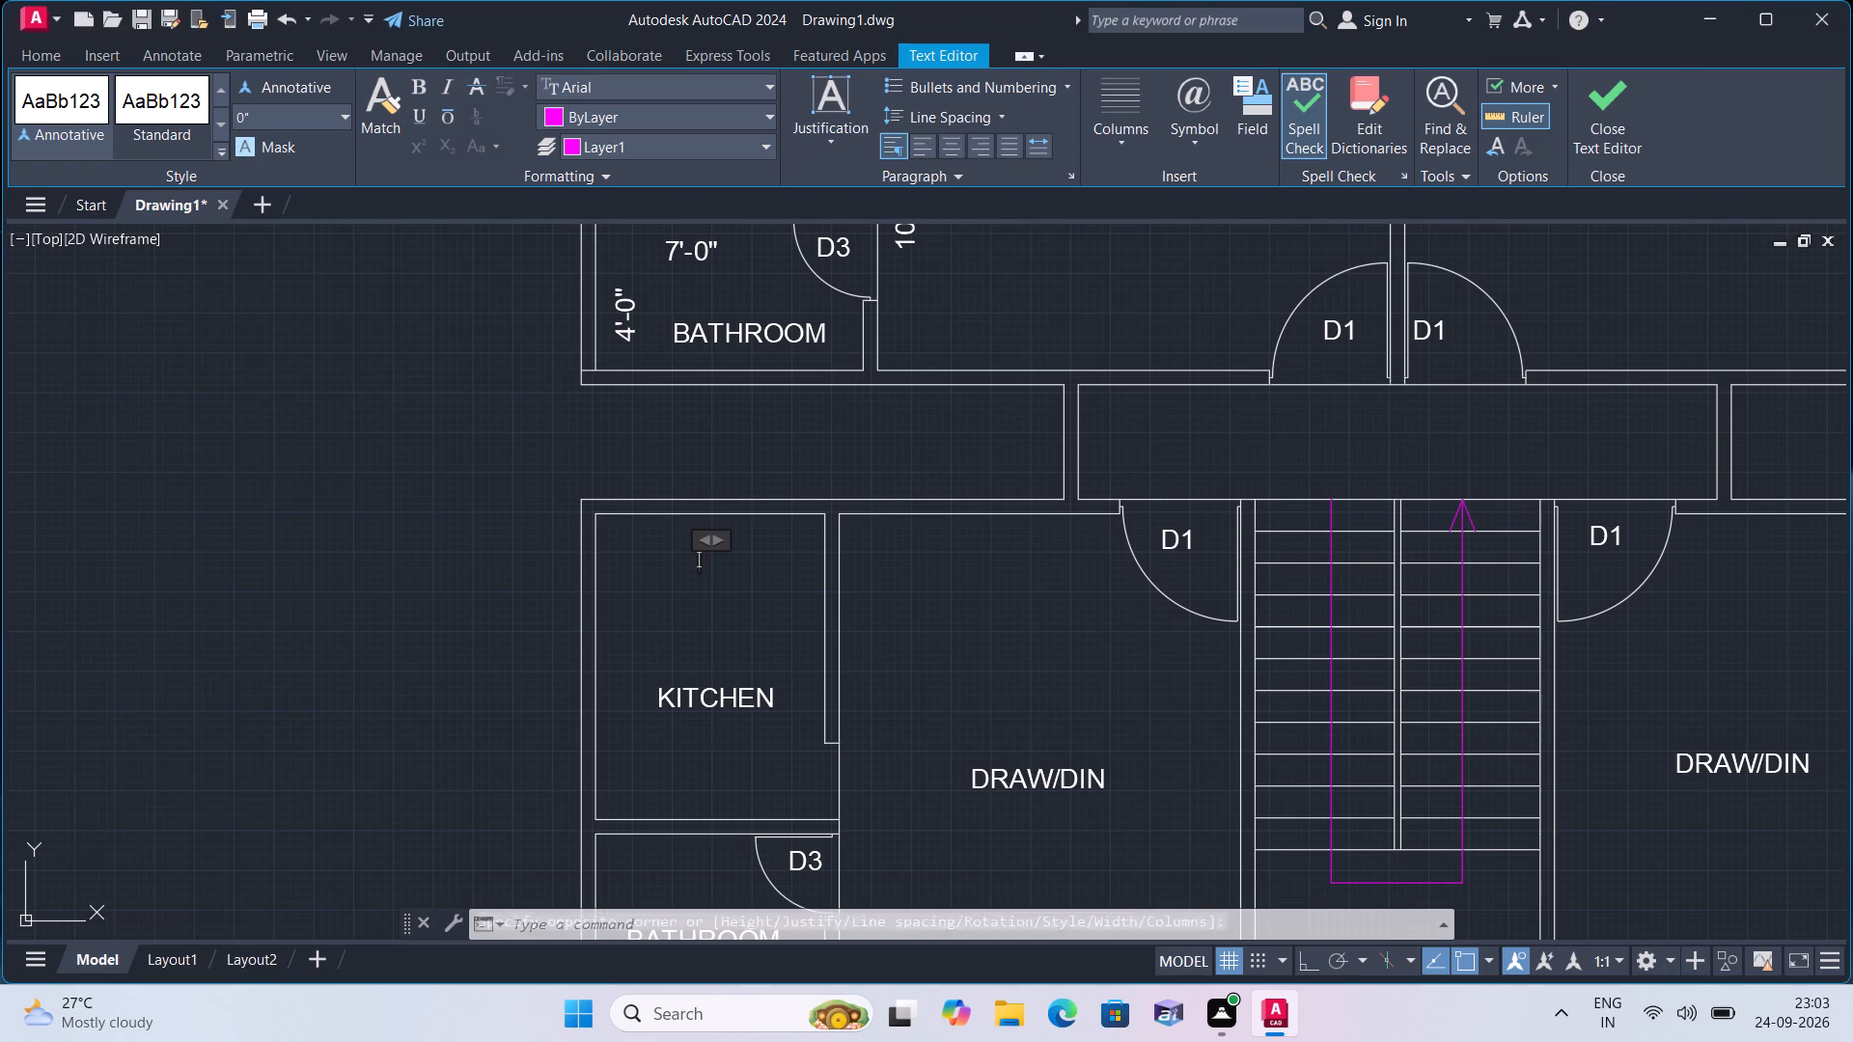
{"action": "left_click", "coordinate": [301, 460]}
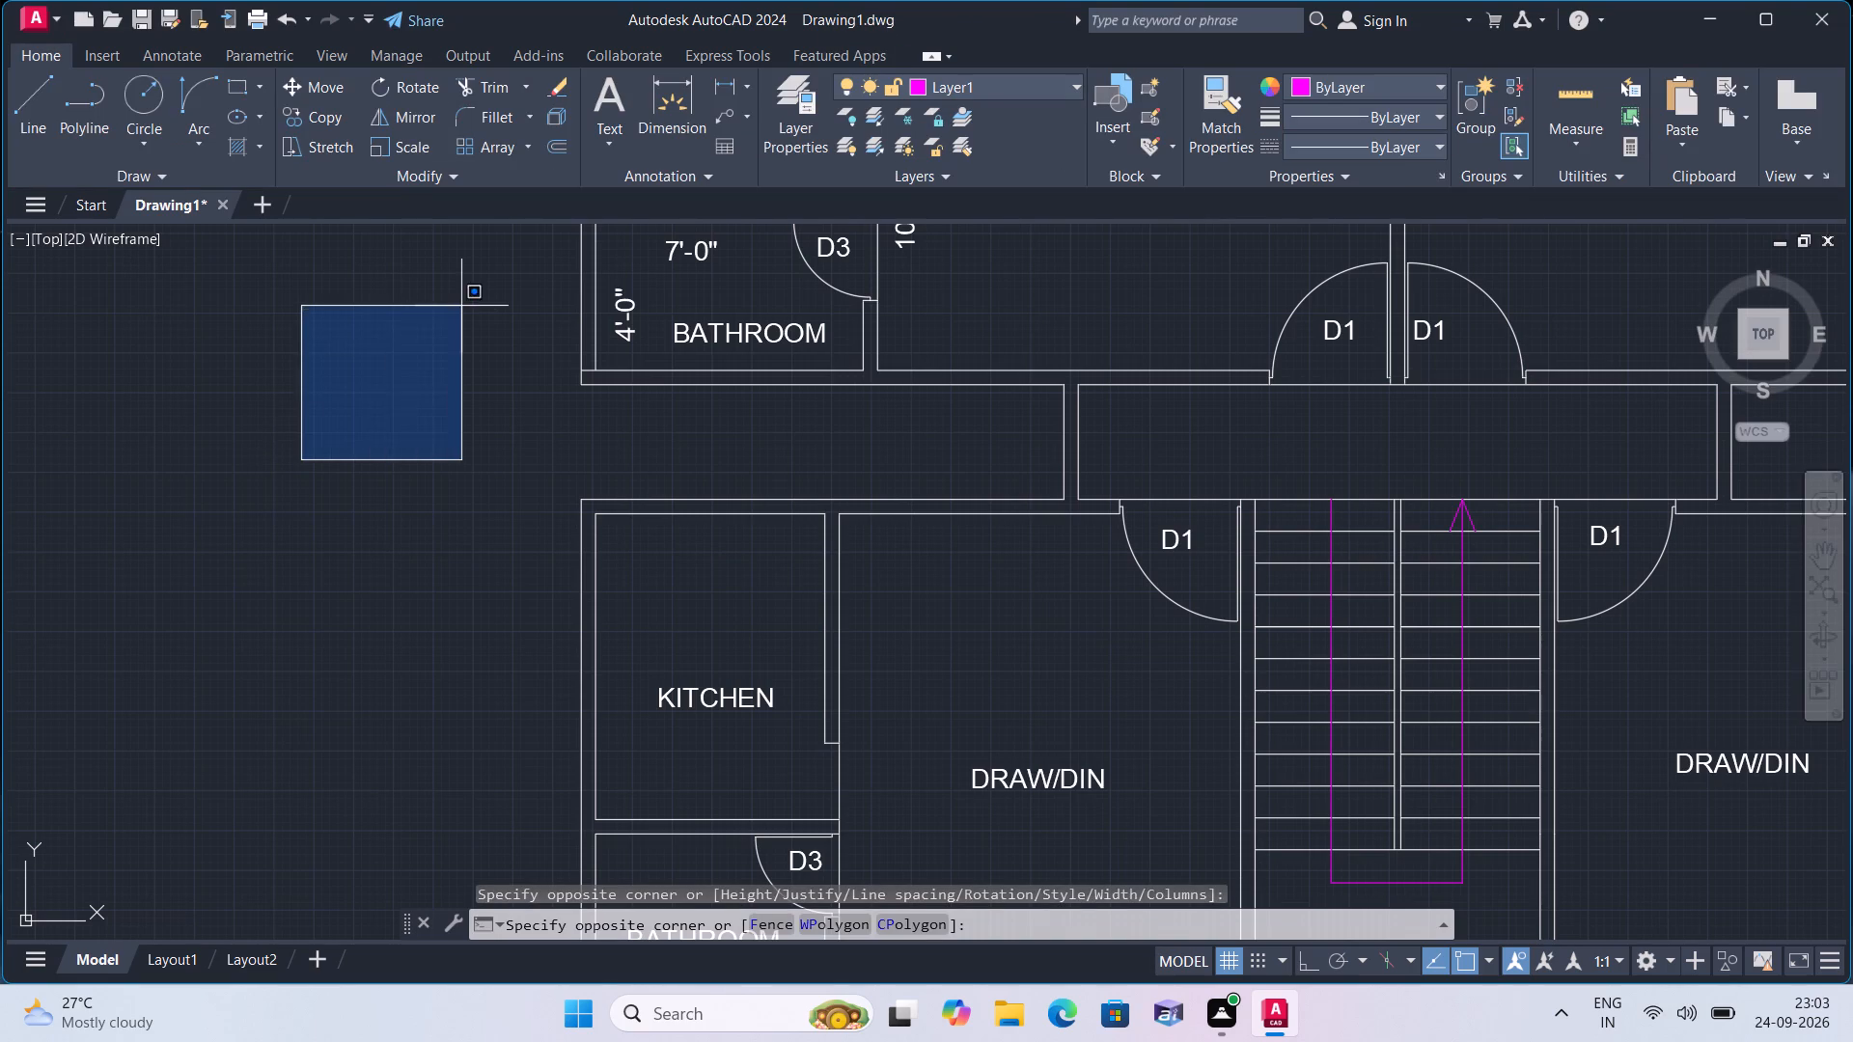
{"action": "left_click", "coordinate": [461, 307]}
Make layer 0 current and add the multiline text 6'-0" above the KITCHEN label in the southwest flat.
{"action": "left_click", "coordinate": [1056, 89]}
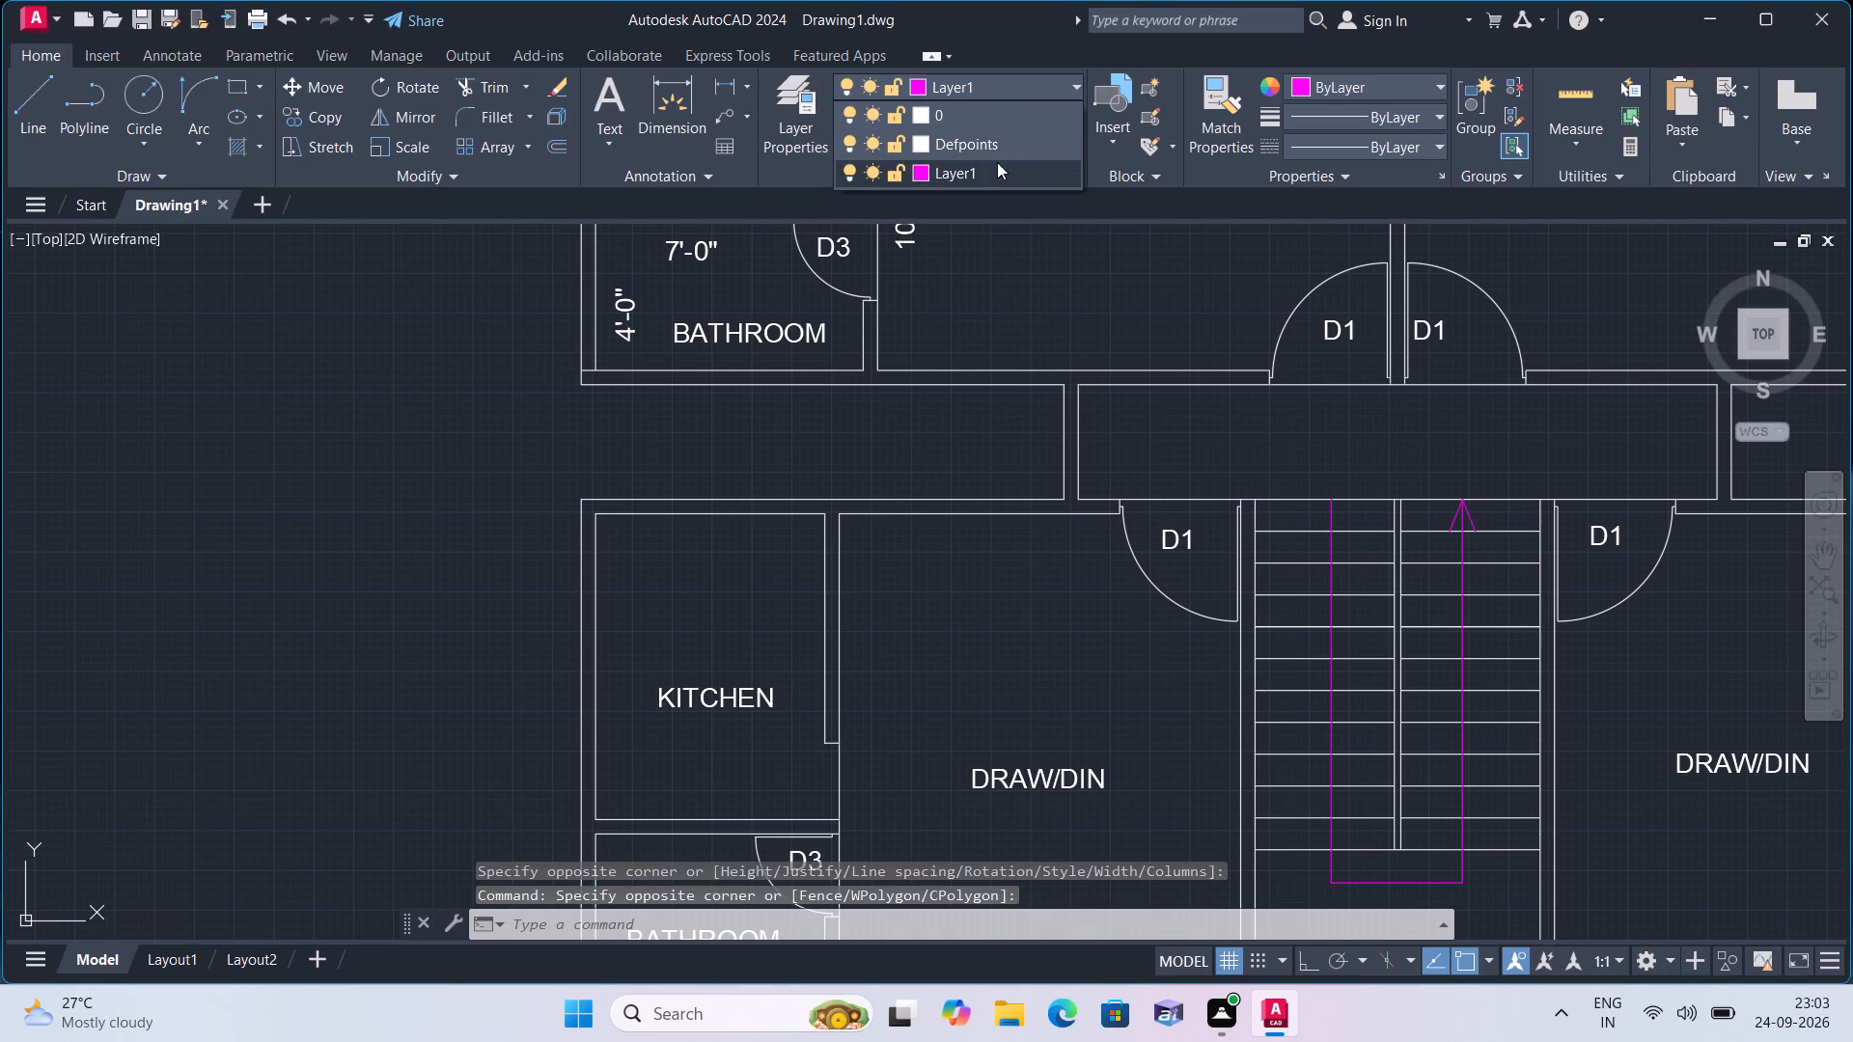
{"action": "left_click", "coordinate": [997, 117]}
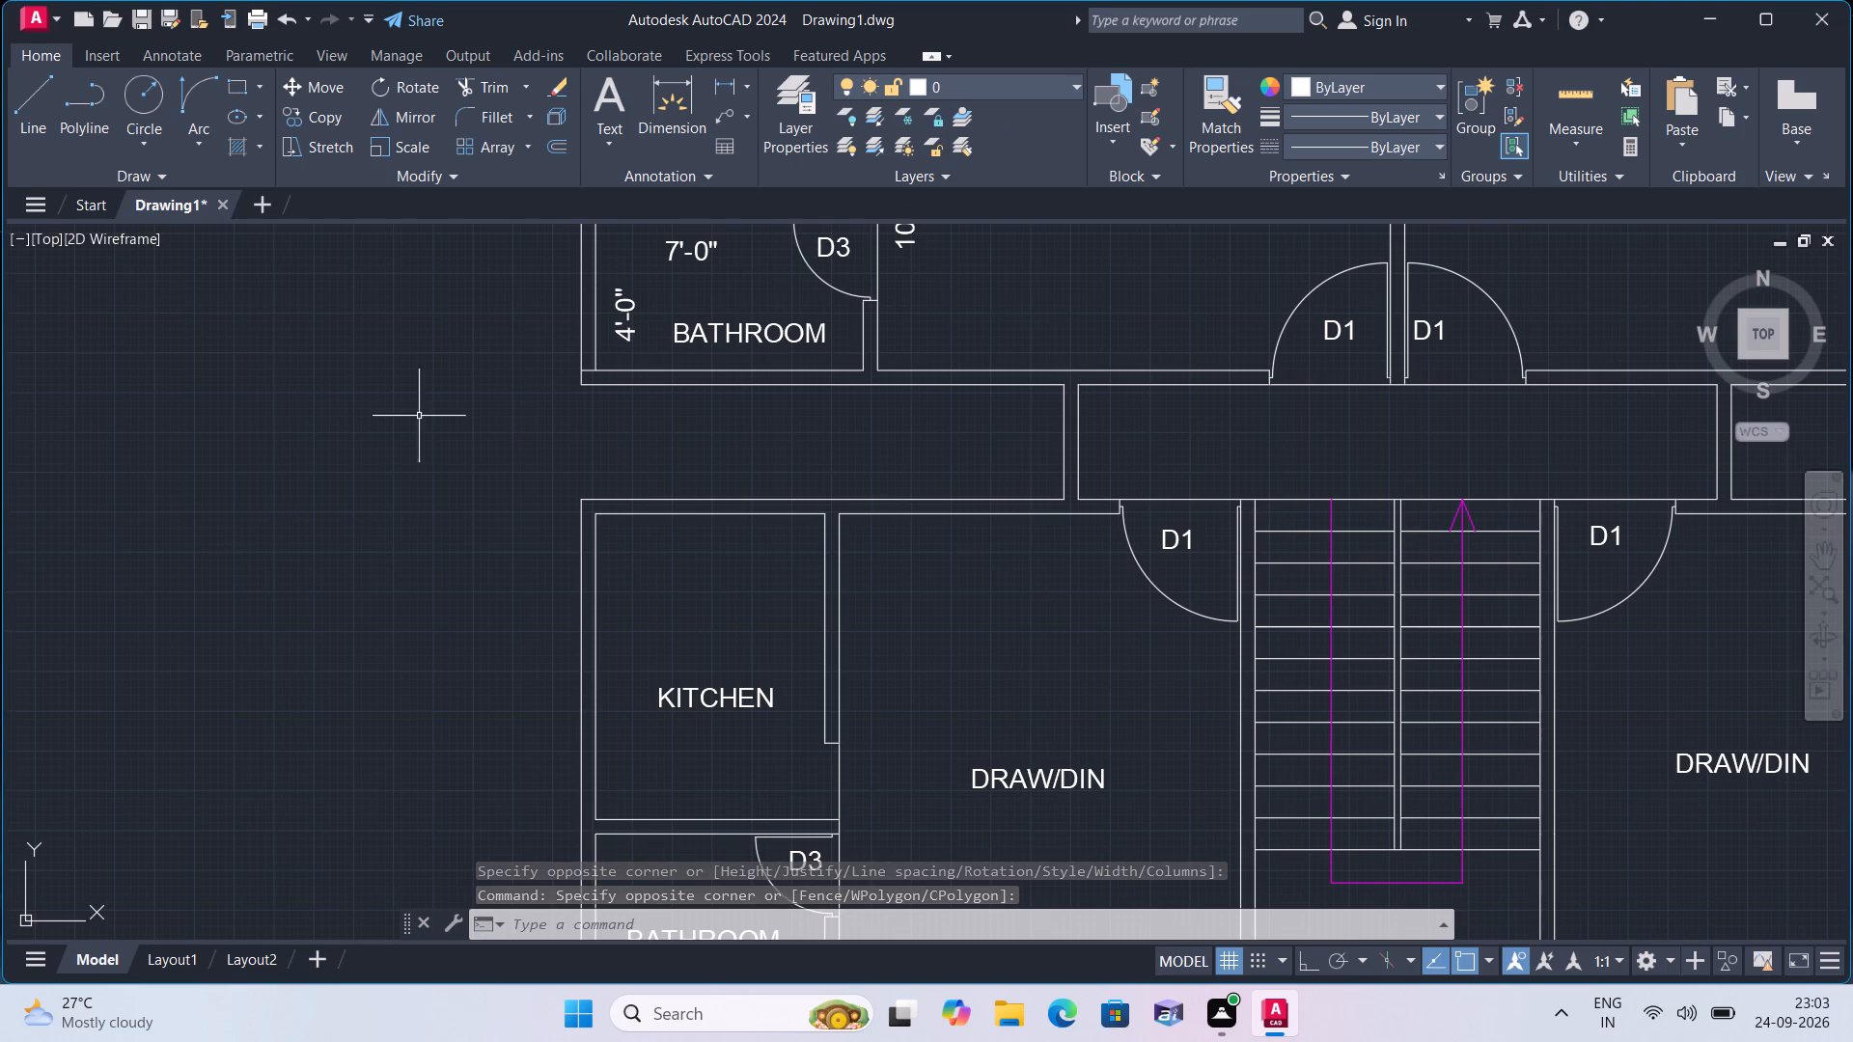
{"action": "type", "text": "mt"}
{"action": "key", "text": "space"}
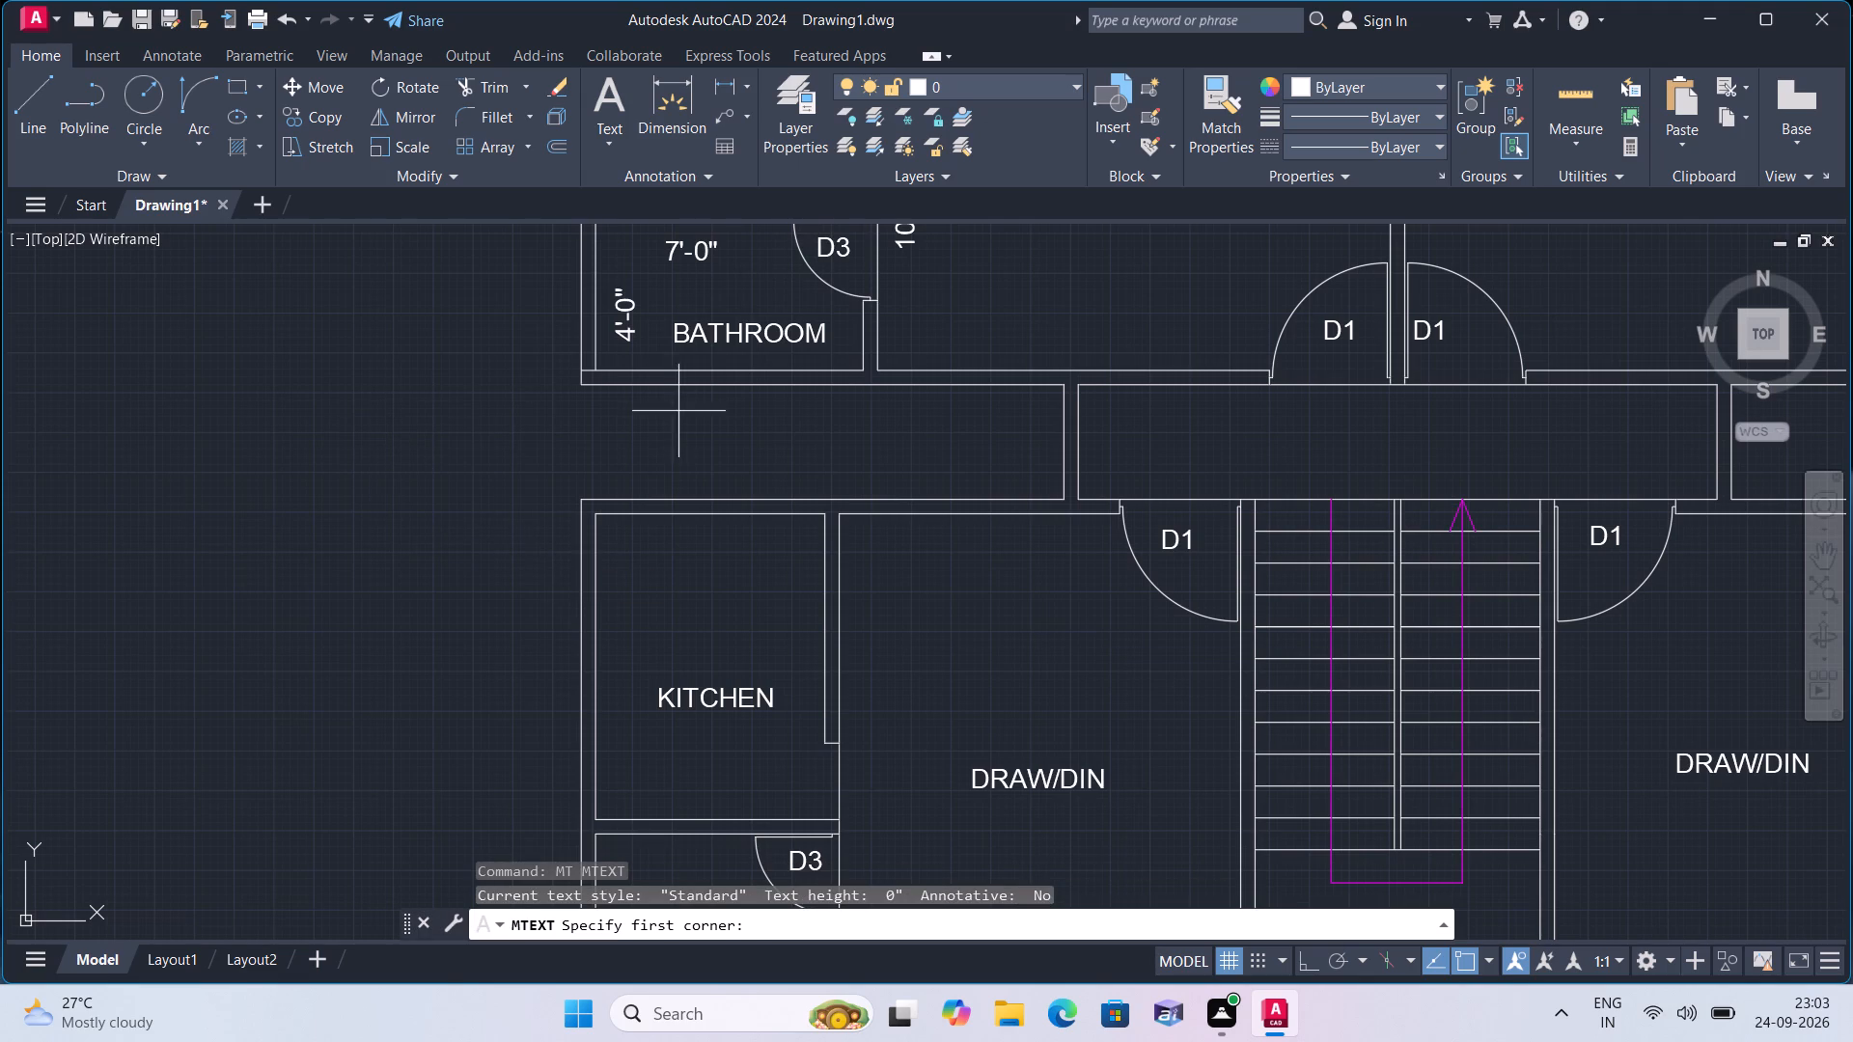
{"action": "triple_click", "coordinate": [670, 582]}
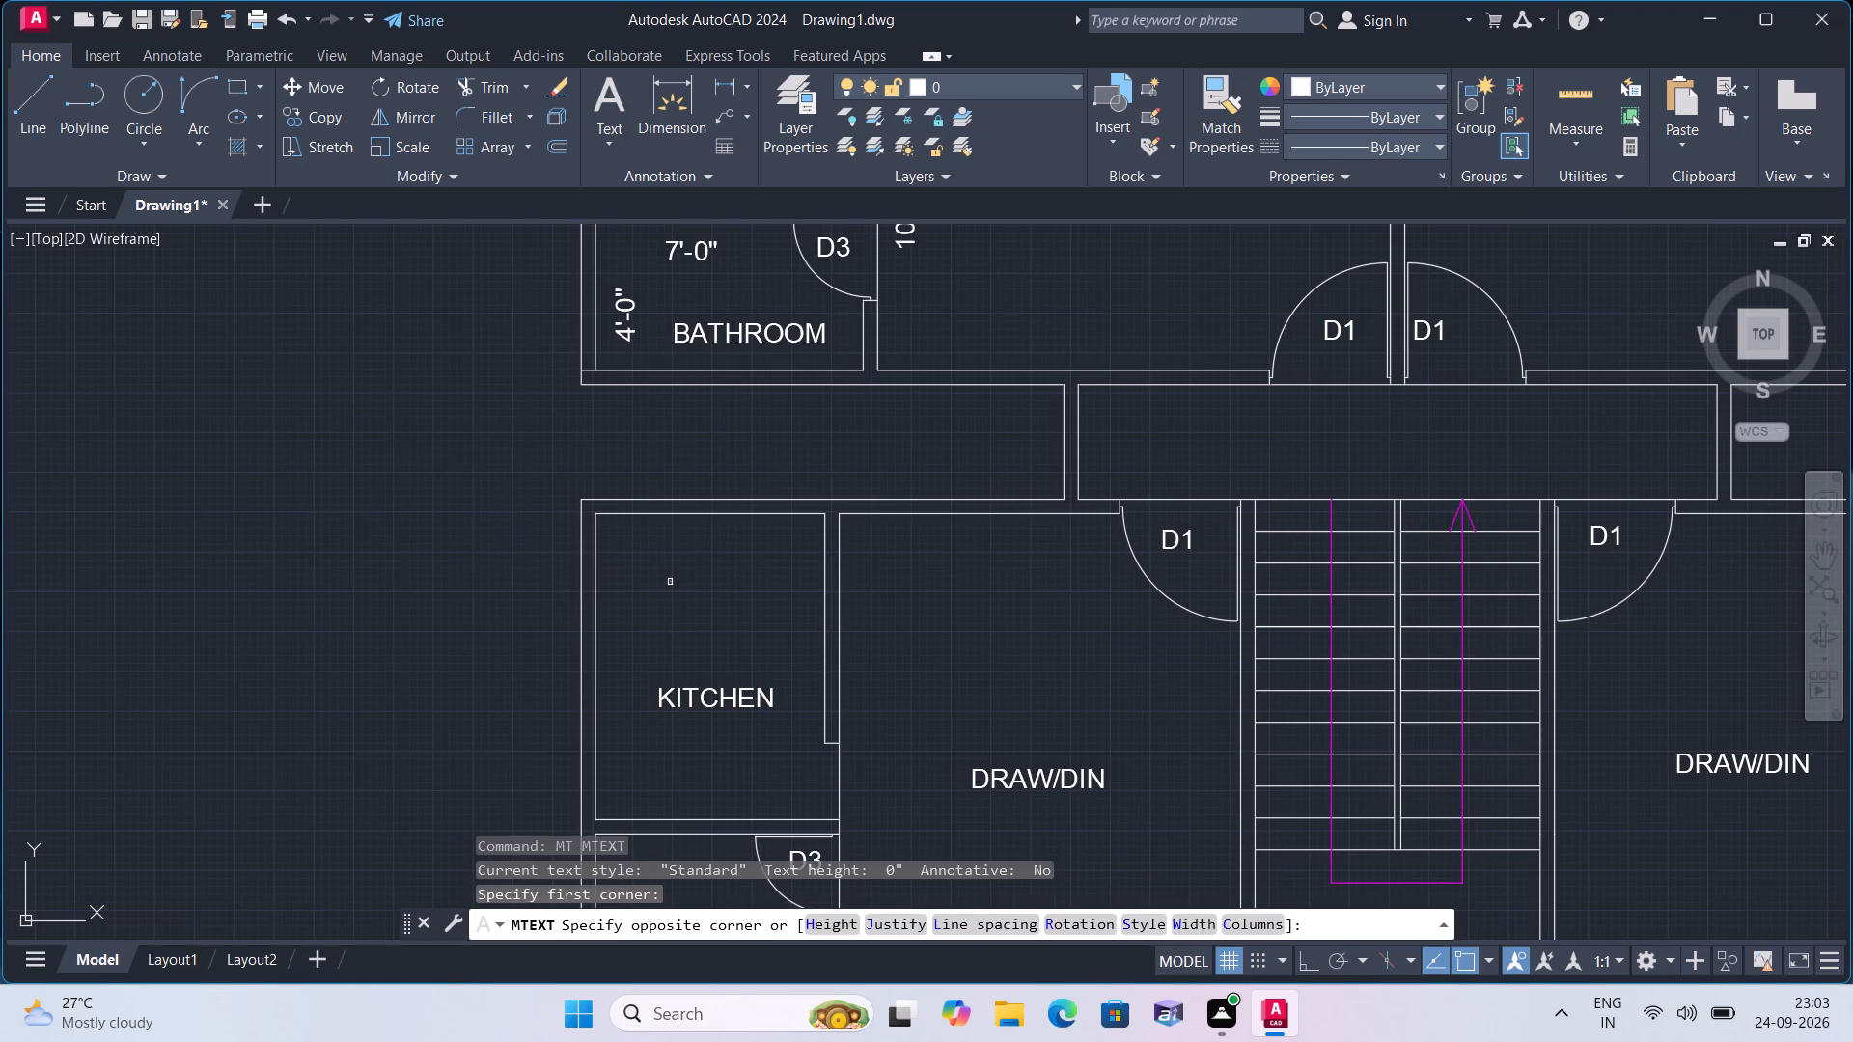
{"action": "left_click", "coordinate": [670, 582]}
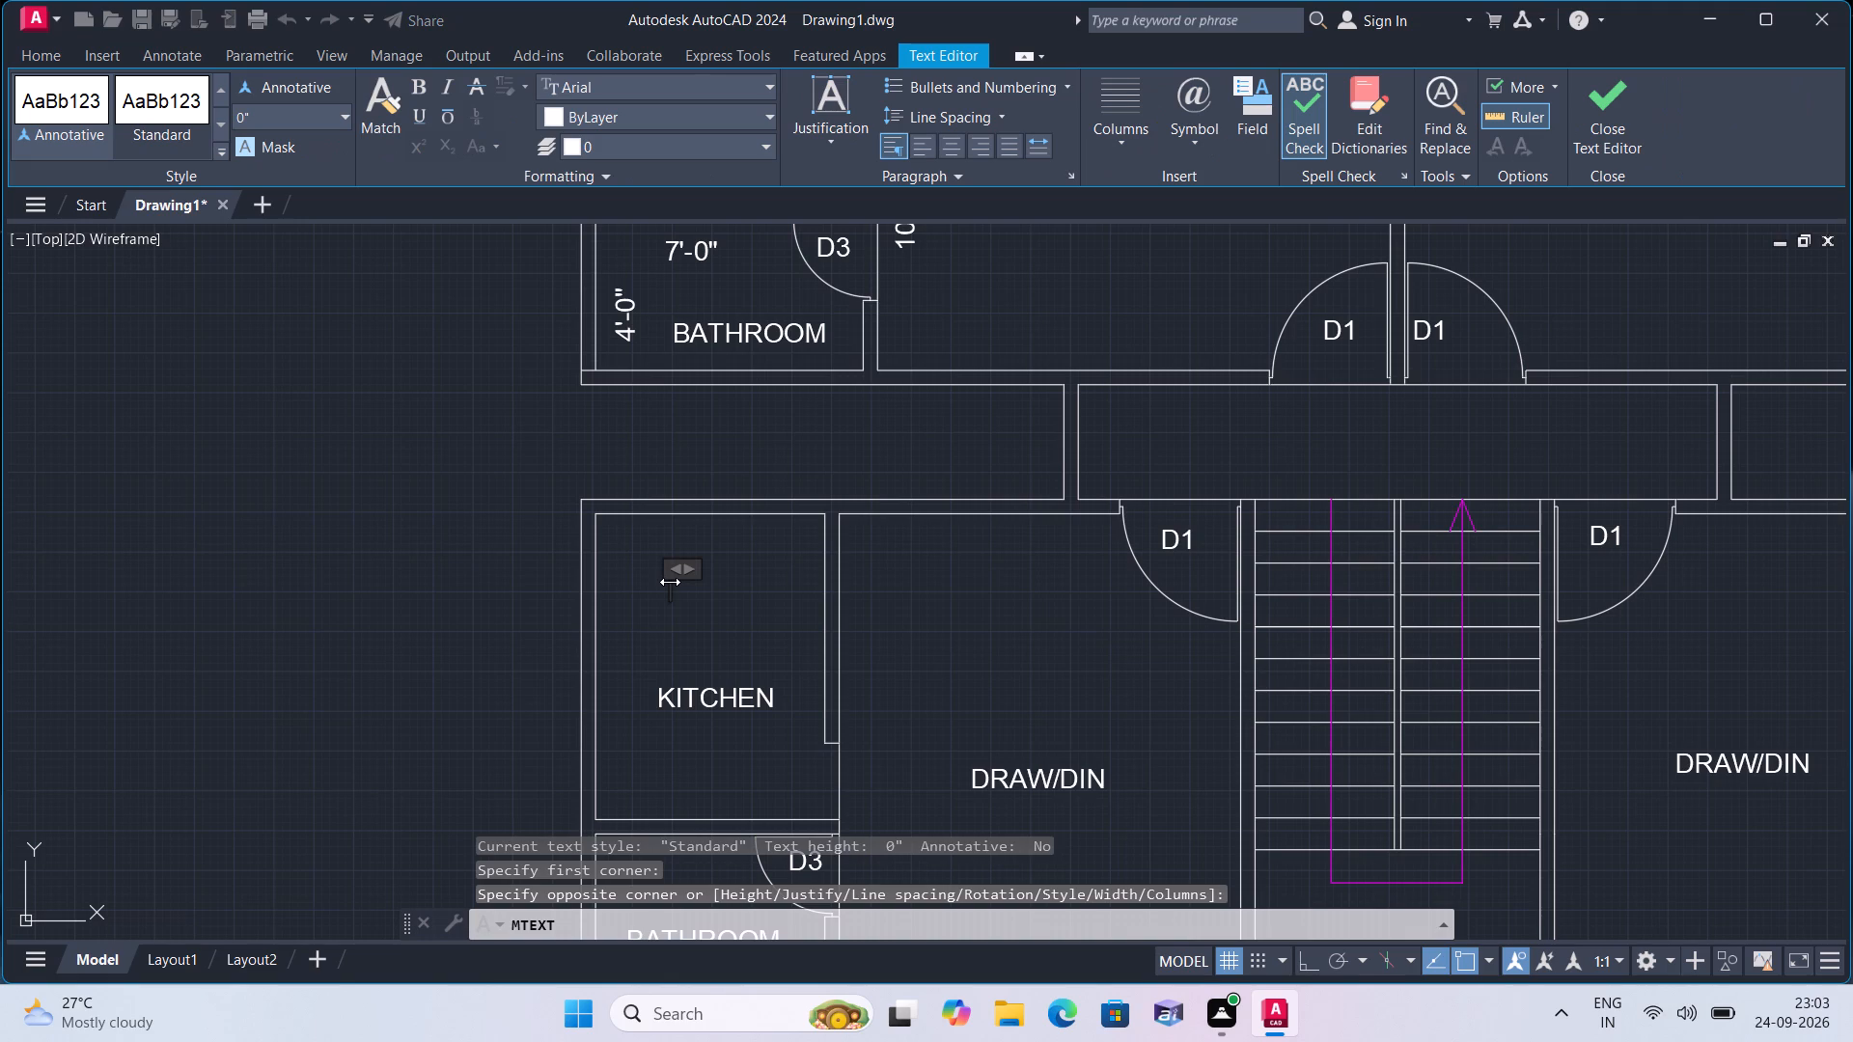
{"action": "type", "text": "6'-0\""}
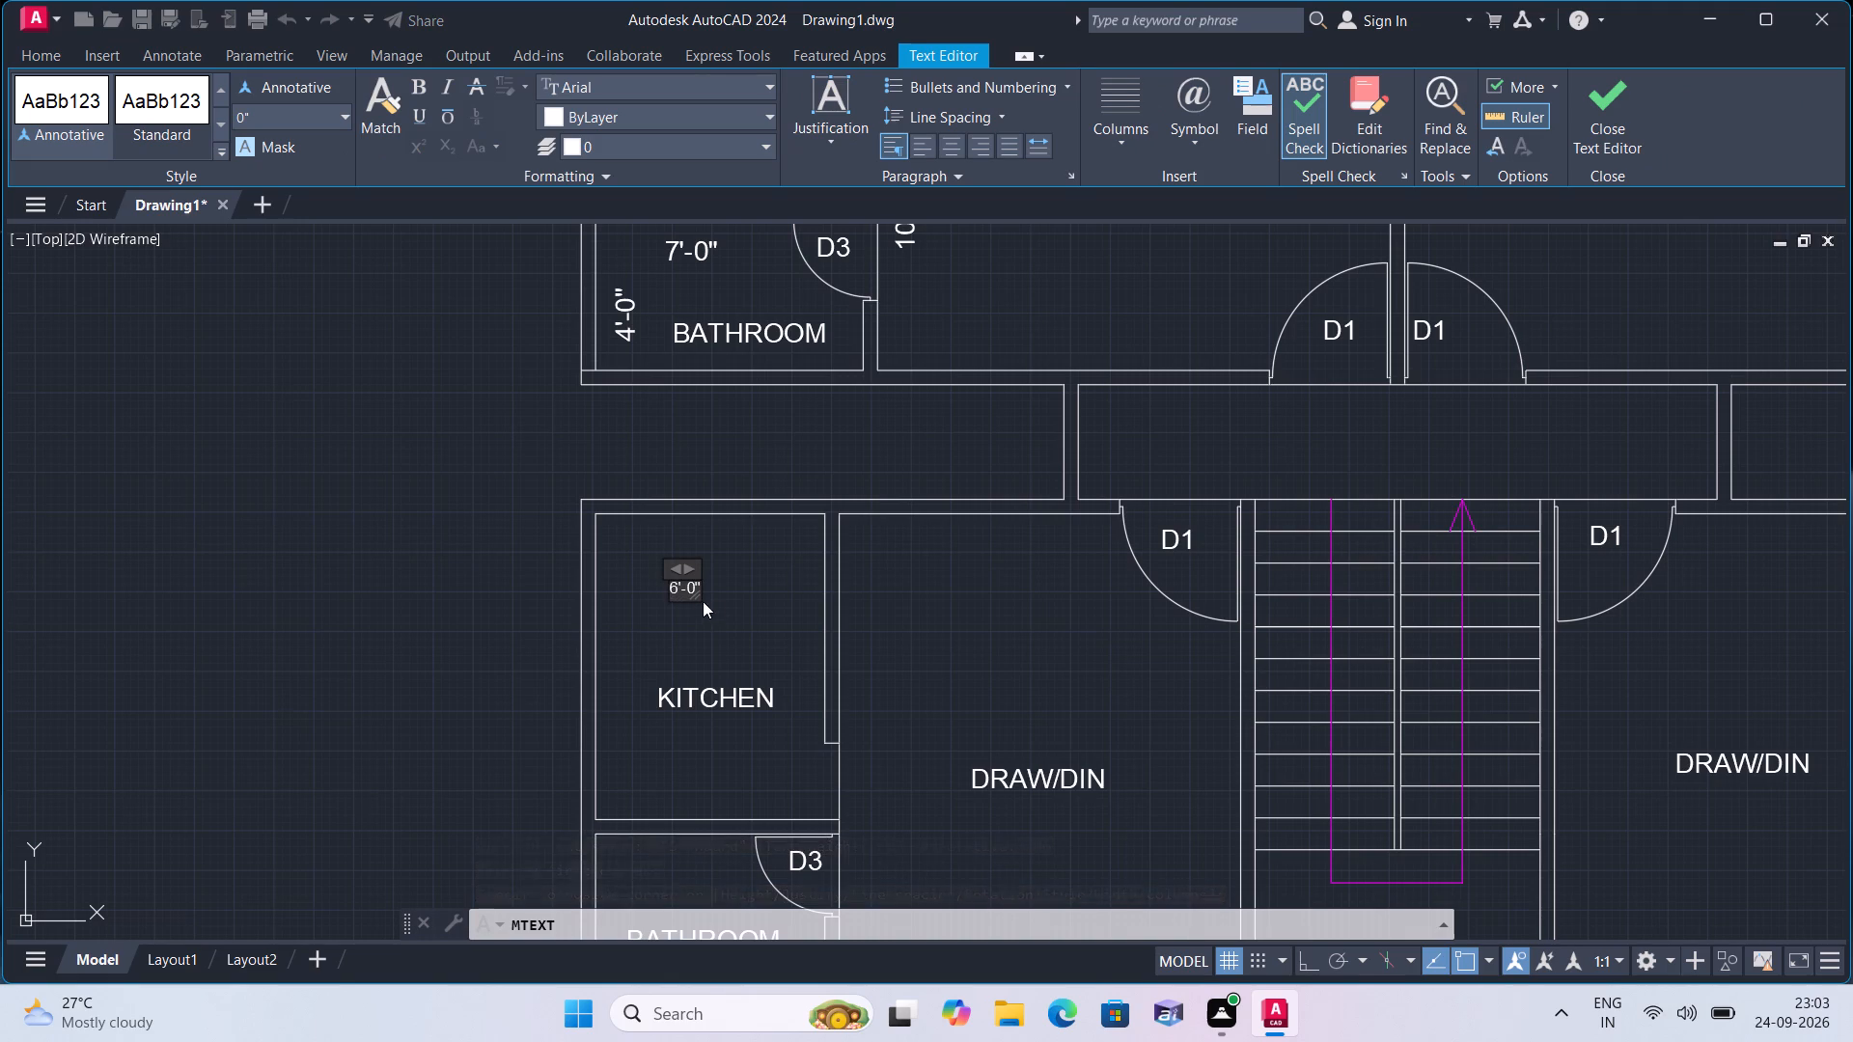
{"action": "left_click", "coordinate": [715, 609]}
Add the multiline text 10'-6" in the northern part of the southwest flat's DRAW/DIN room.
{"action": "middle_click_drag", "start_coordinate": [715, 609], "coordinate": [690, 498]}
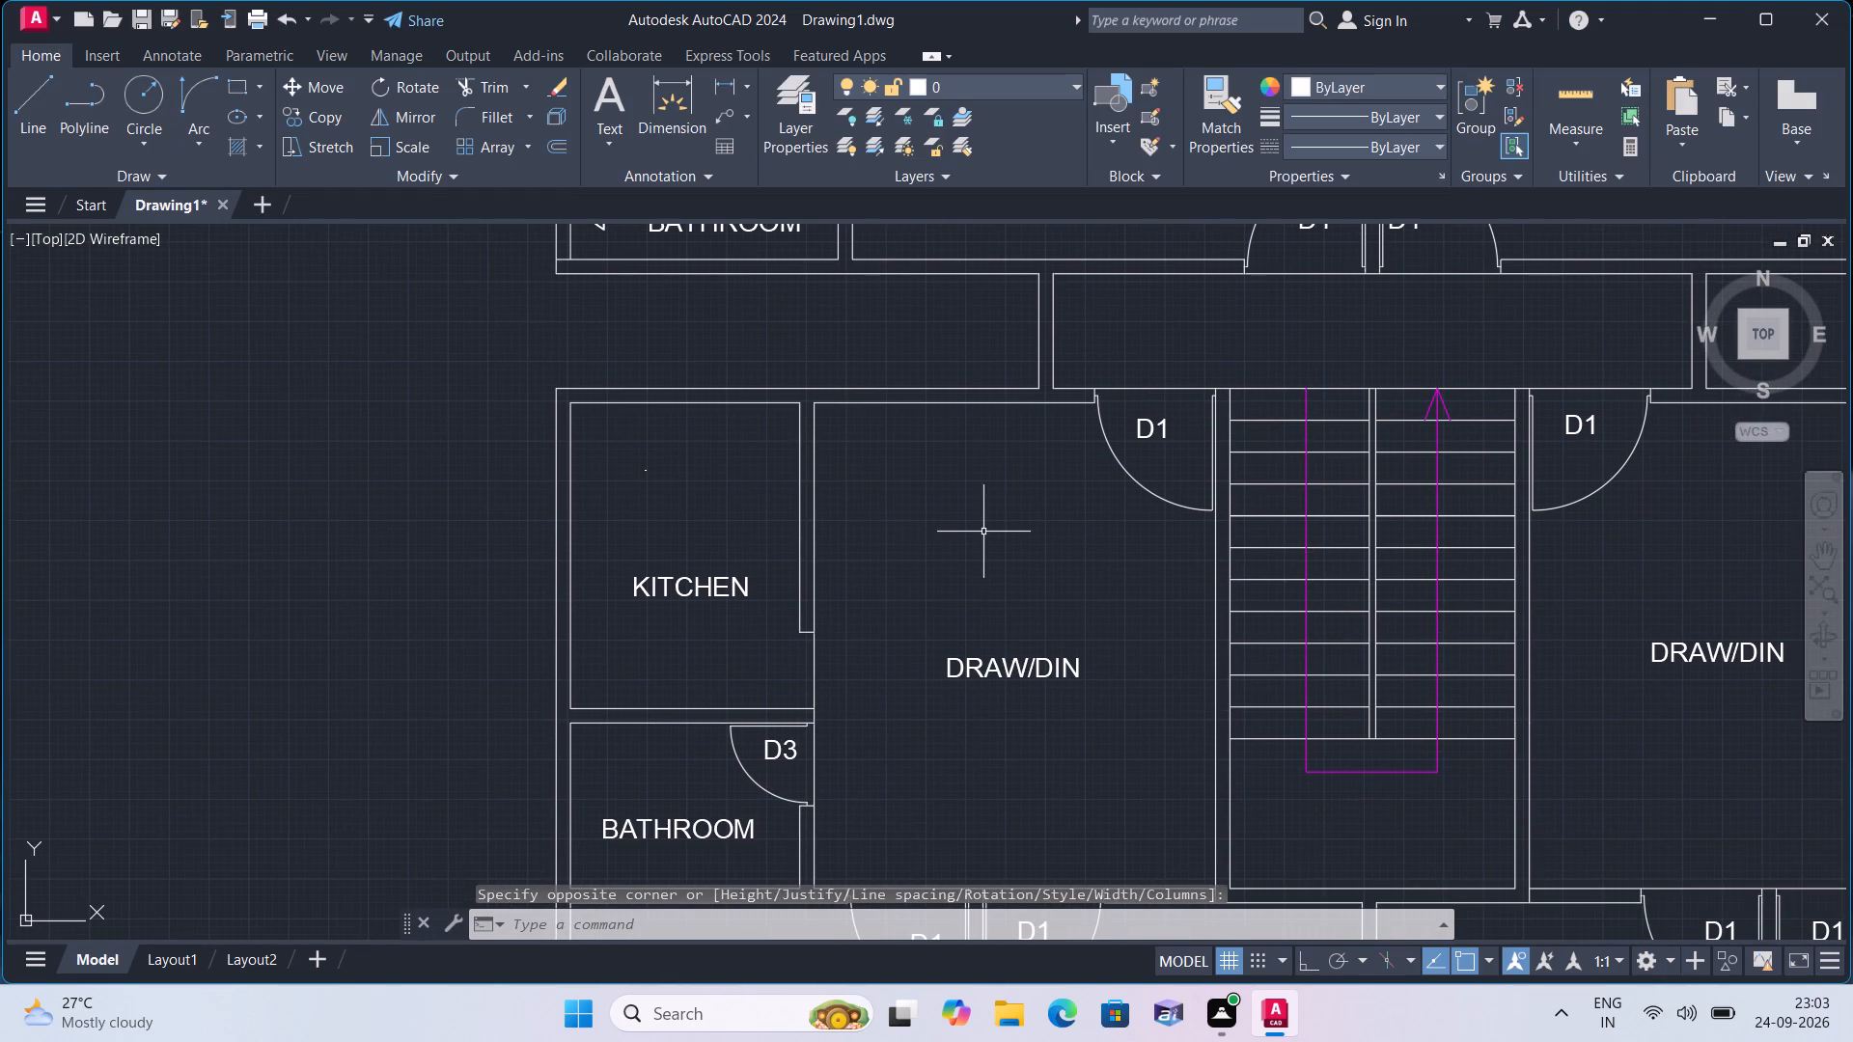
{"action": "key", "text": "space"}
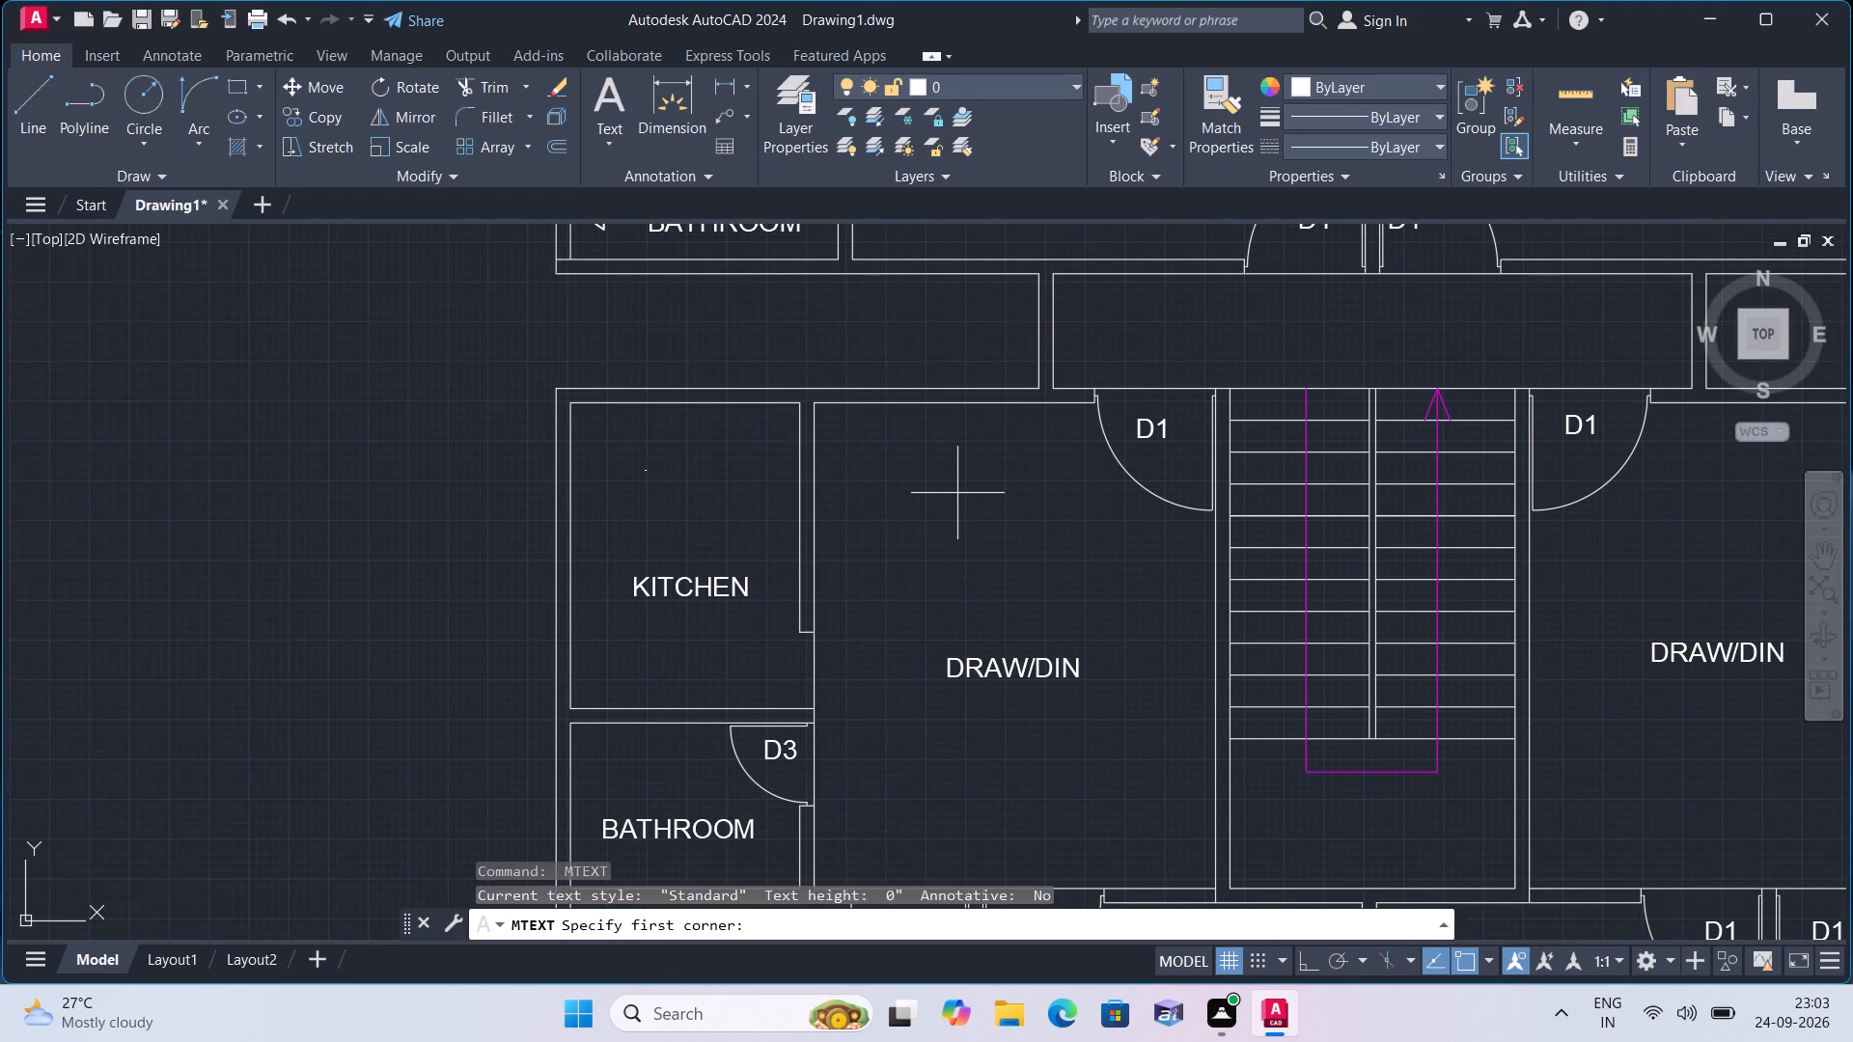
{"action": "triple_click", "coordinate": [941, 478]}
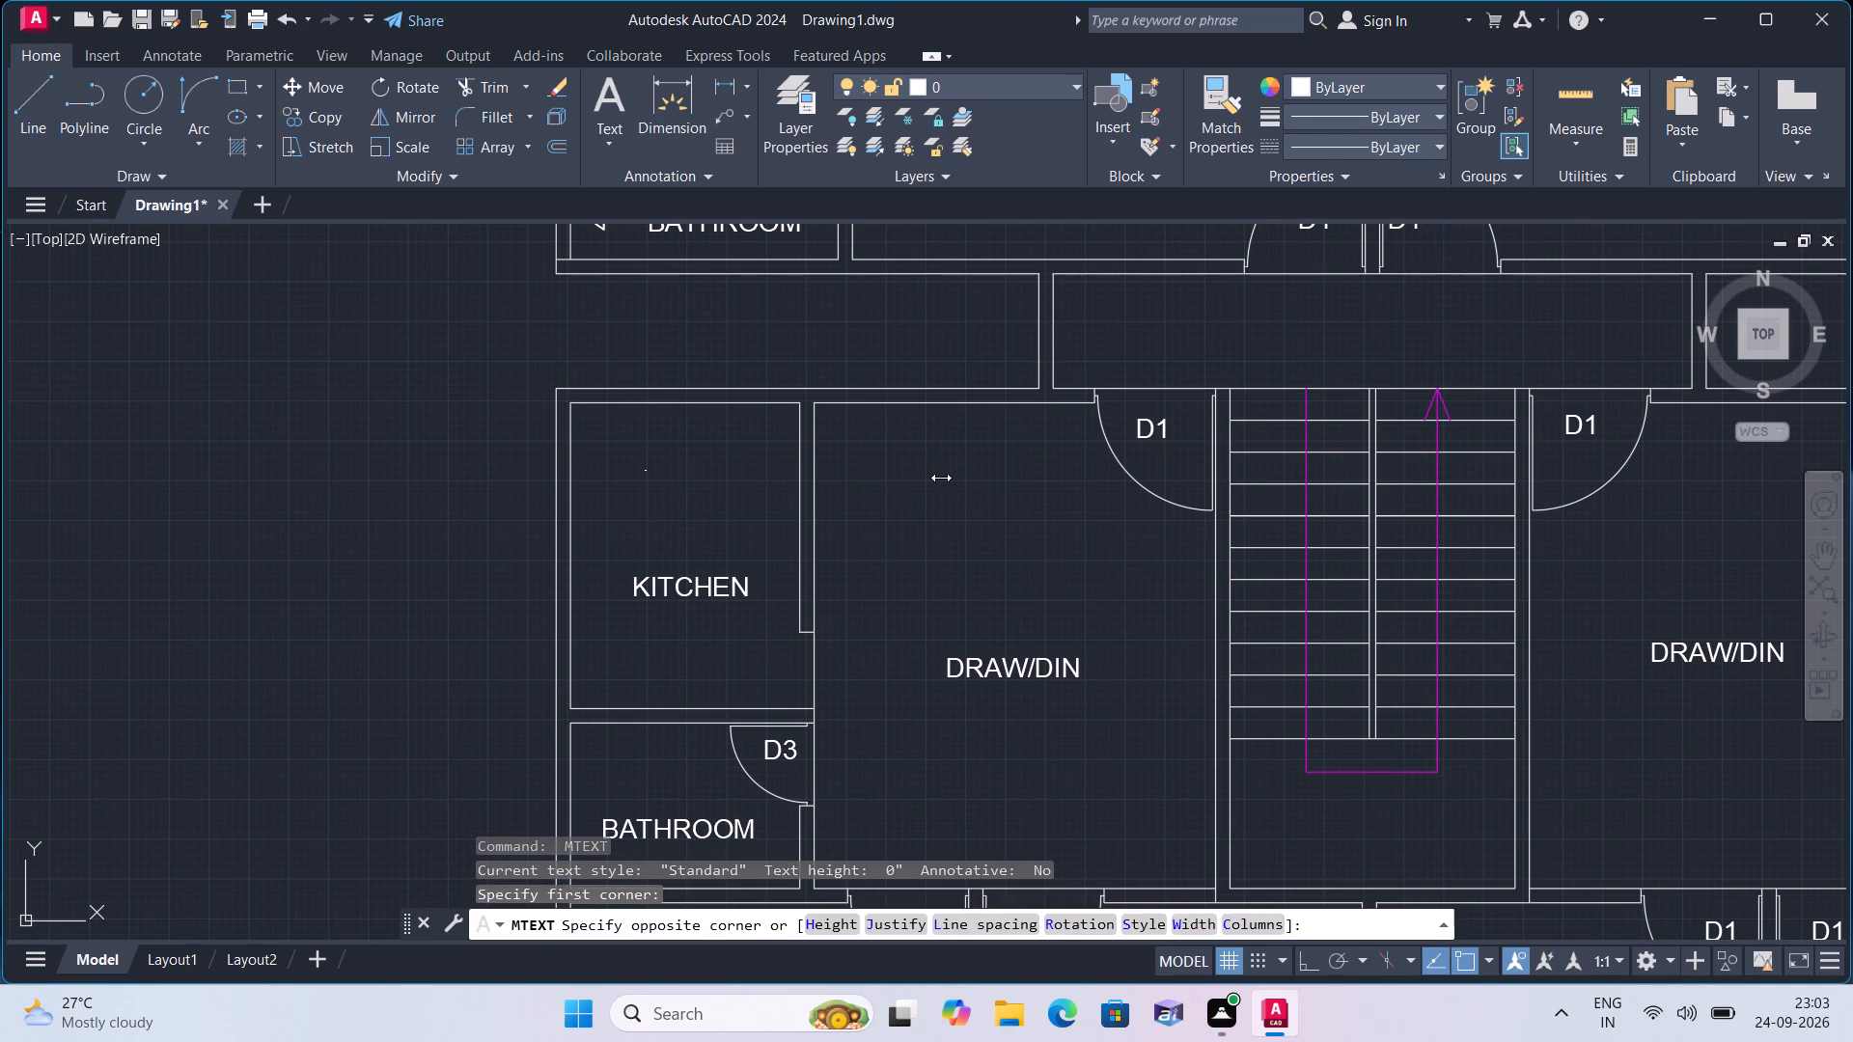
{"action": "type", "text": "10'-6\""}
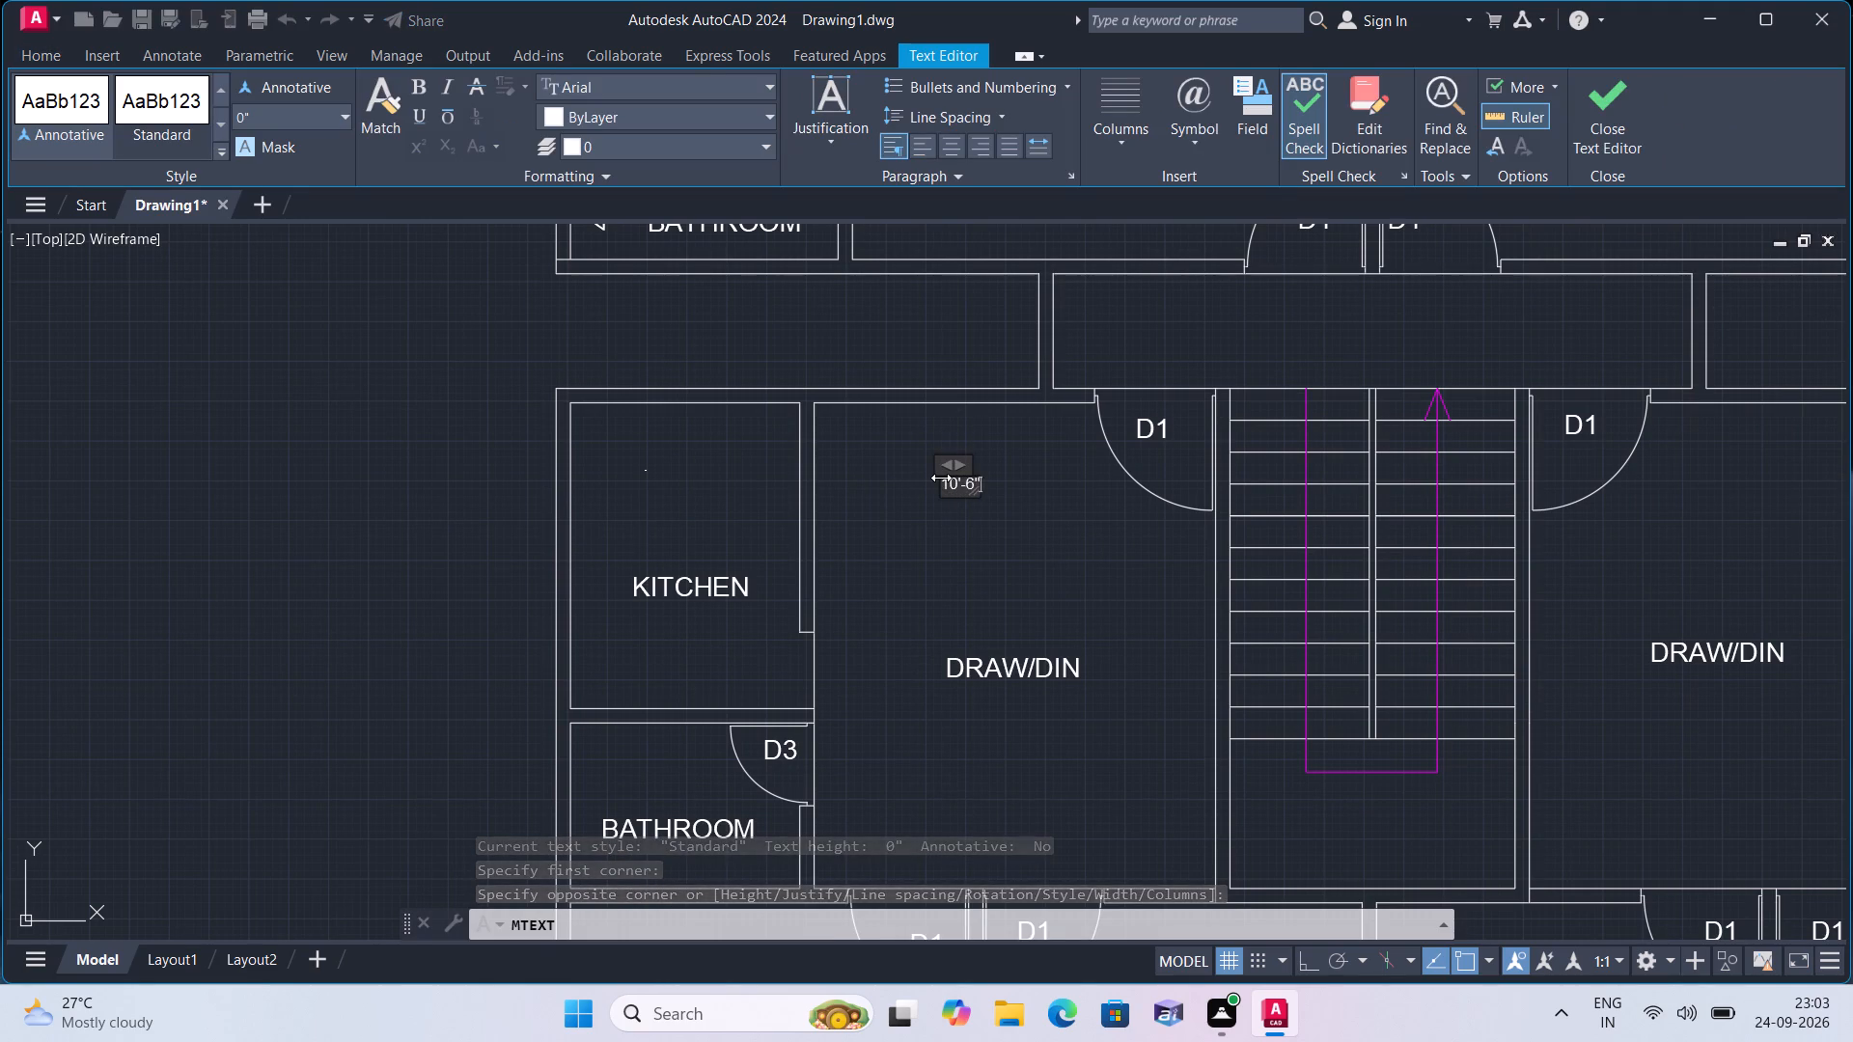
{"action": "left_click", "coordinate": [934, 549]}
Add the multiline text 12'-9" near the west wall of the southwest flat's DRAW/DIN room, northwest of its label.
{"action": "middle_click_drag", "start_coordinate": [920, 538], "coordinate": [919, 538]}
{"action": "scroll", "coordinate": [919, 538], "scroll_direction": "down", "scroll_amount": 1}
{"action": "middle_click_drag", "start_coordinate": [919, 538], "coordinate": [931, 430]}
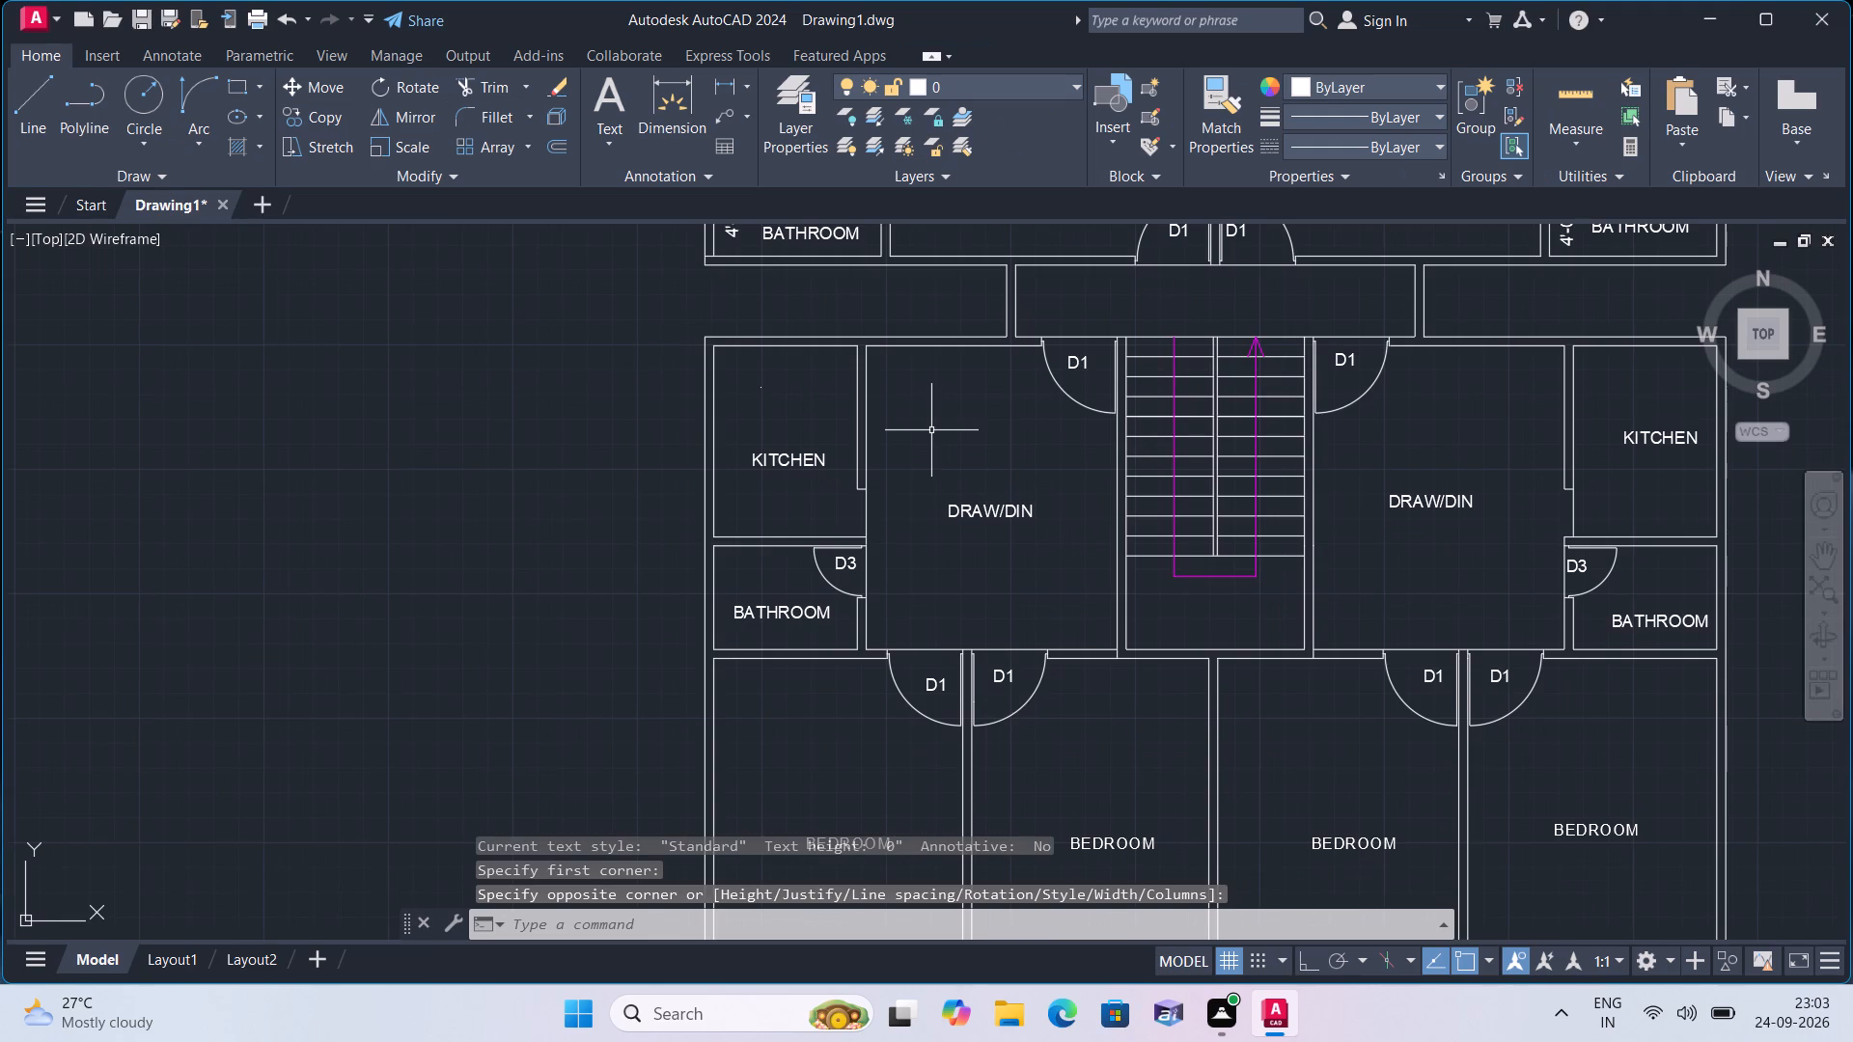
{"action": "key", "text": "space"}
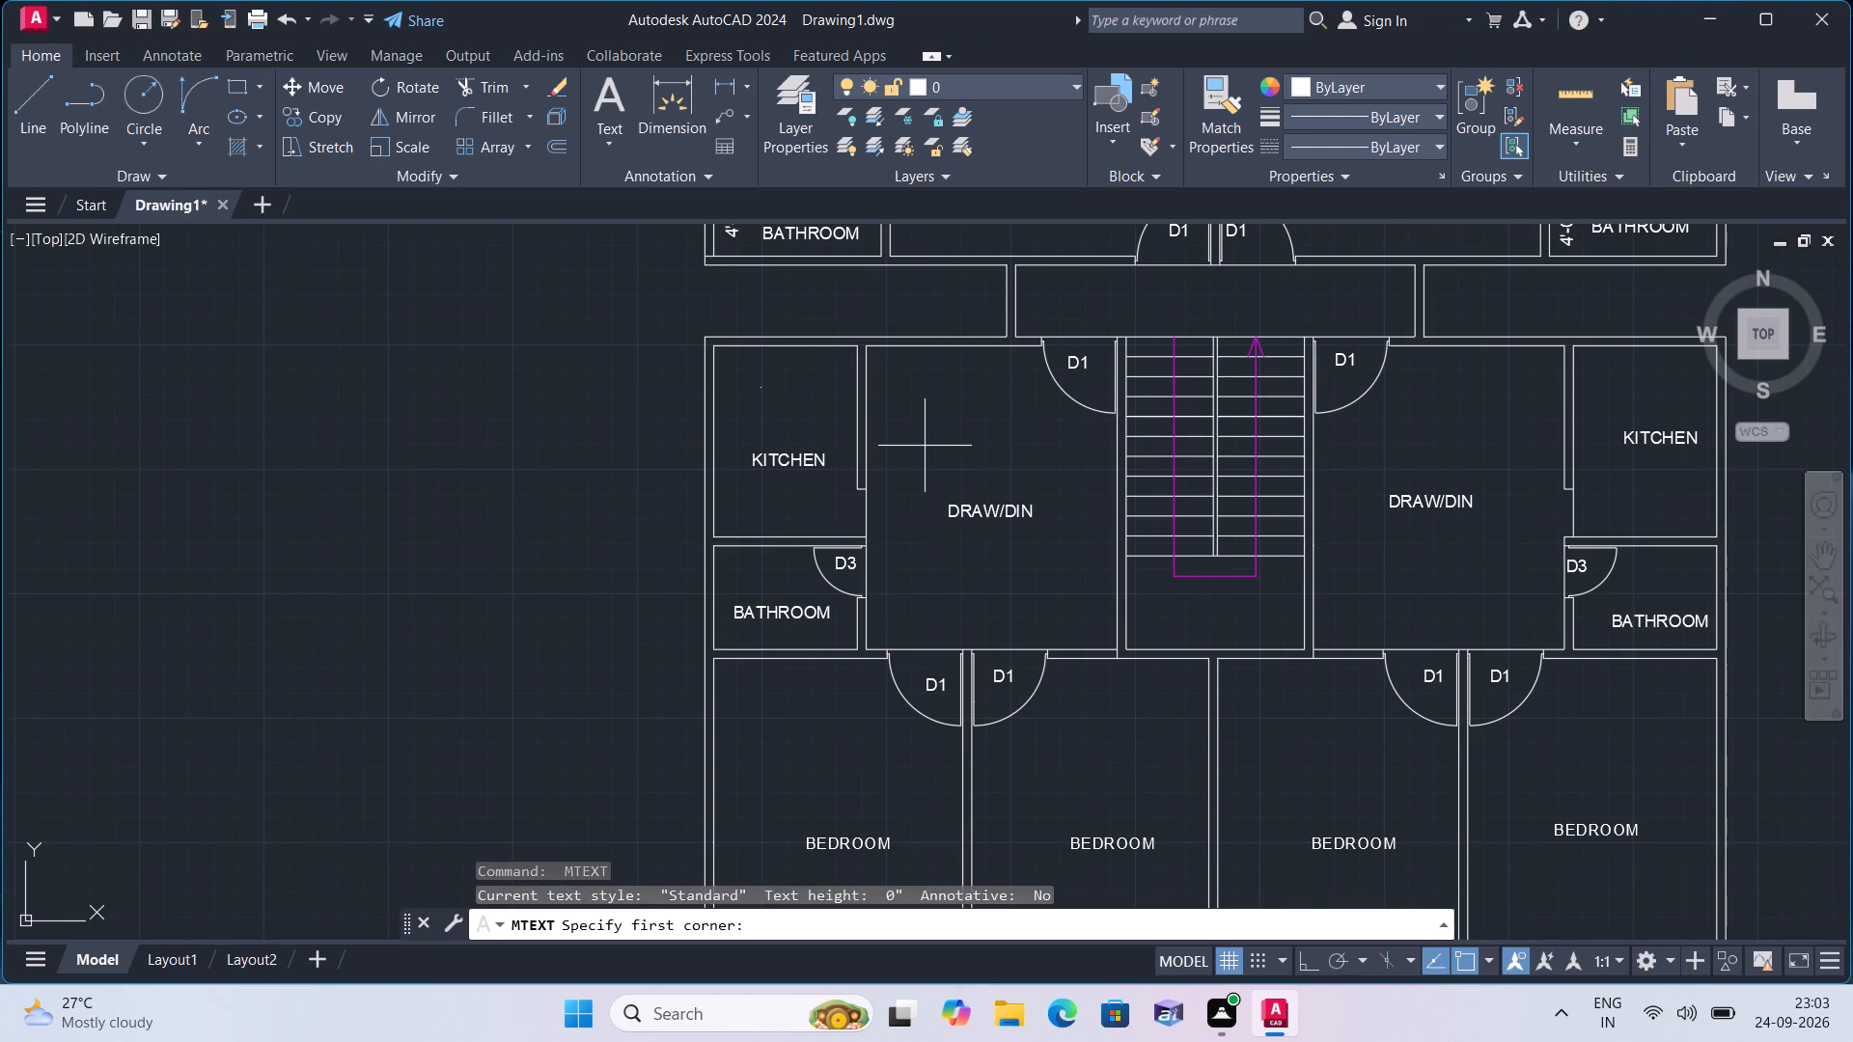
{"action": "scroll", "coordinate": [925, 446], "scroll_direction": "up", "scroll_amount": 2}
{"action": "triple_click", "coordinate": [893, 411]}
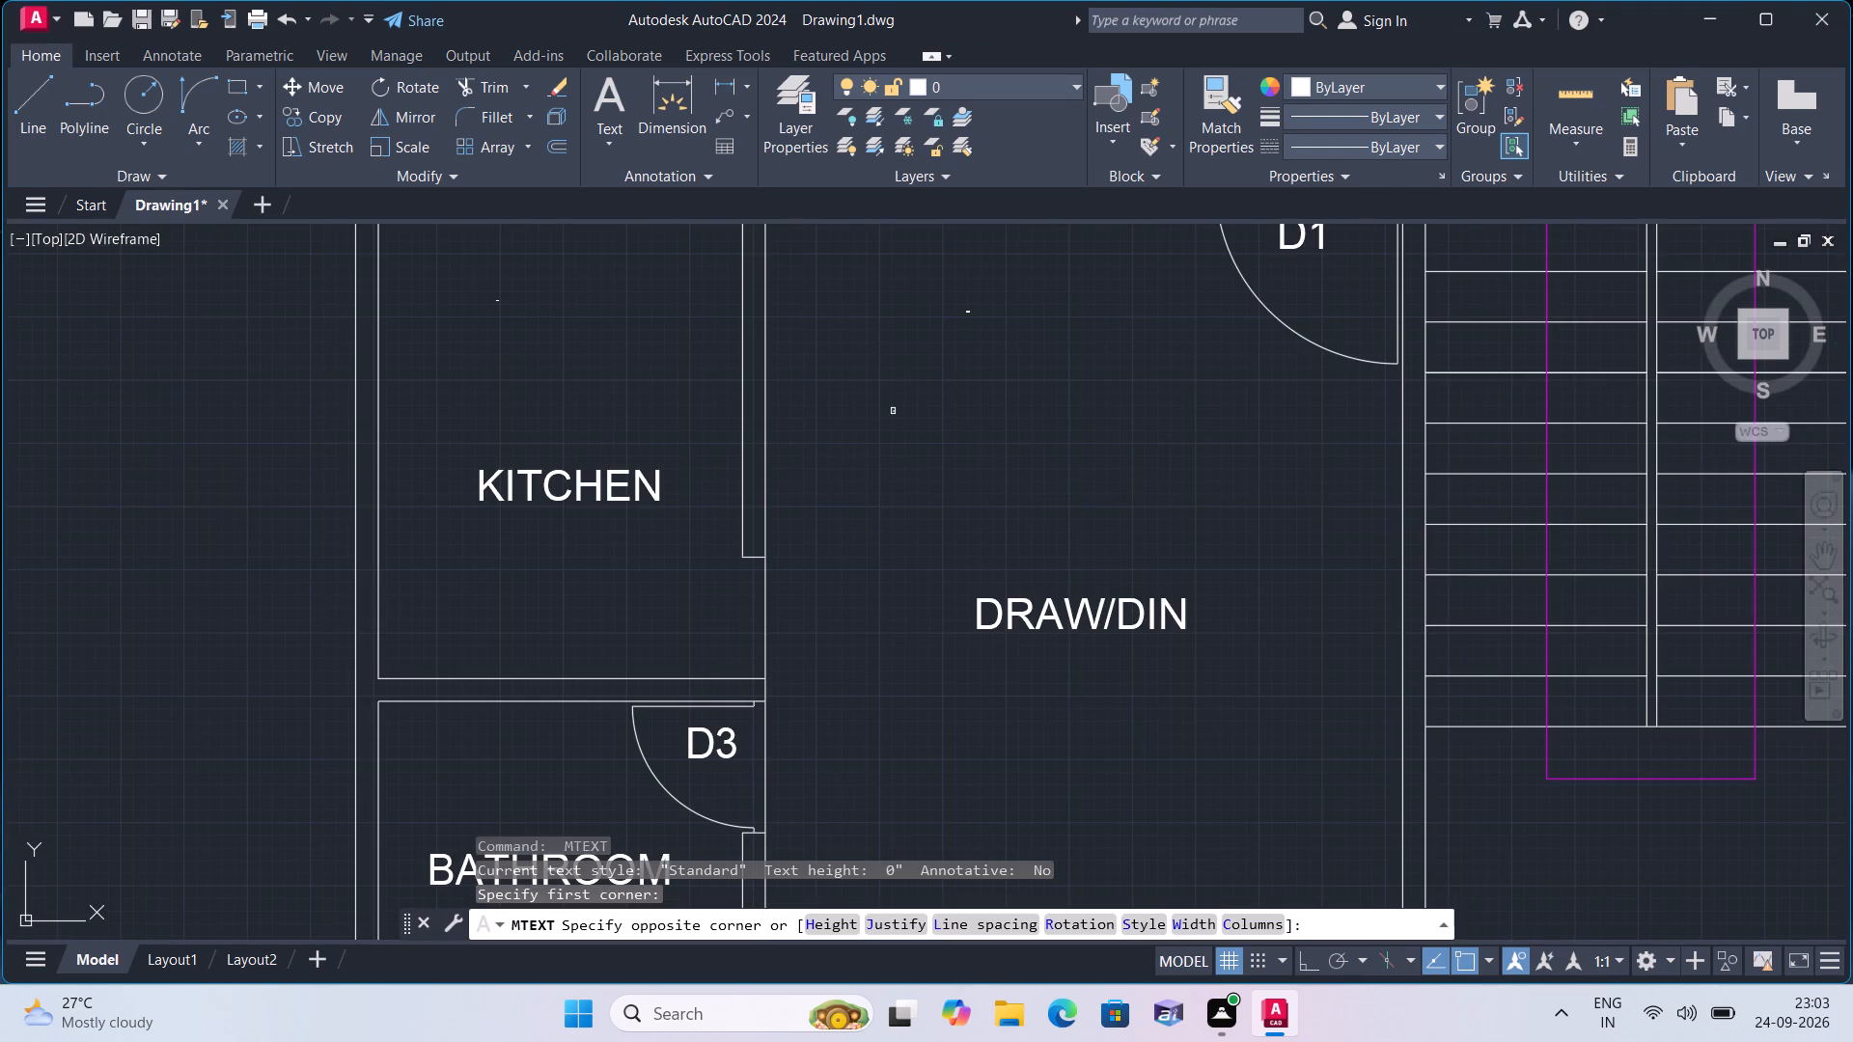
{"action": "type", "text": "12'"}
{"action": "key", "text": "minus"}
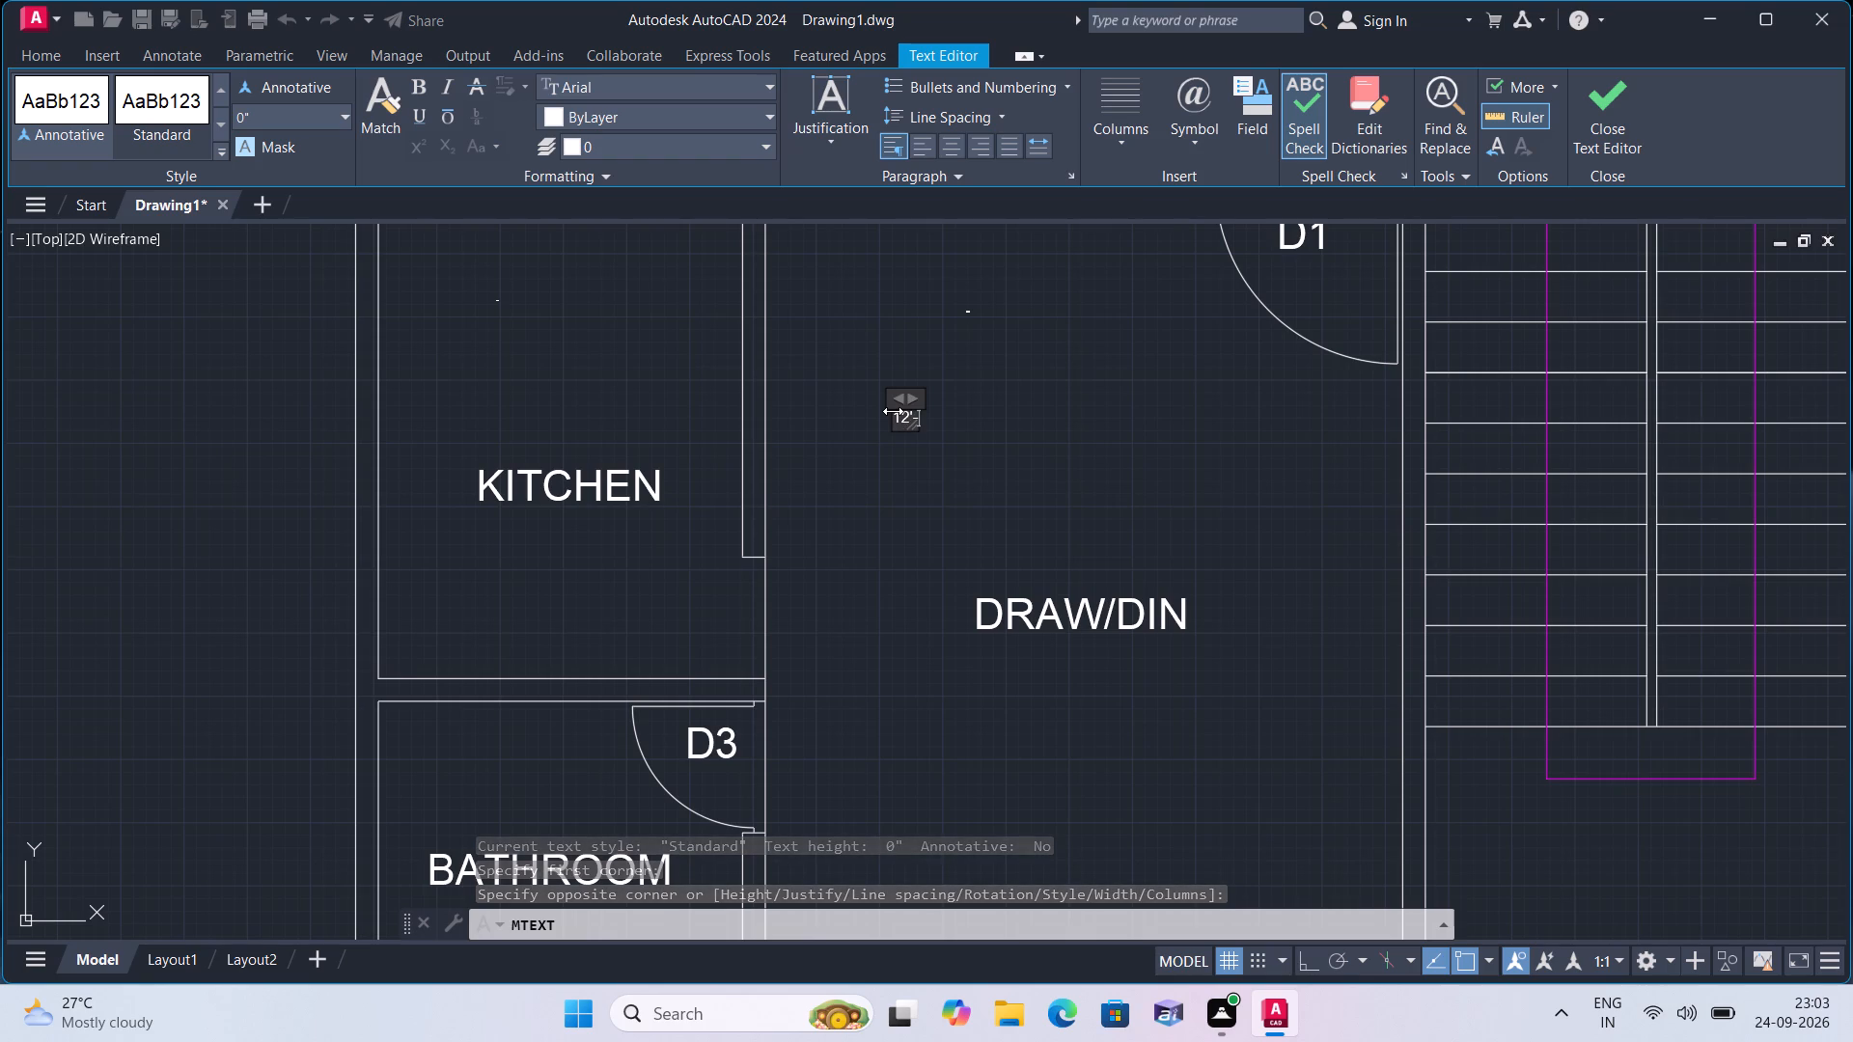
{"action": "type", "text": "9\""}
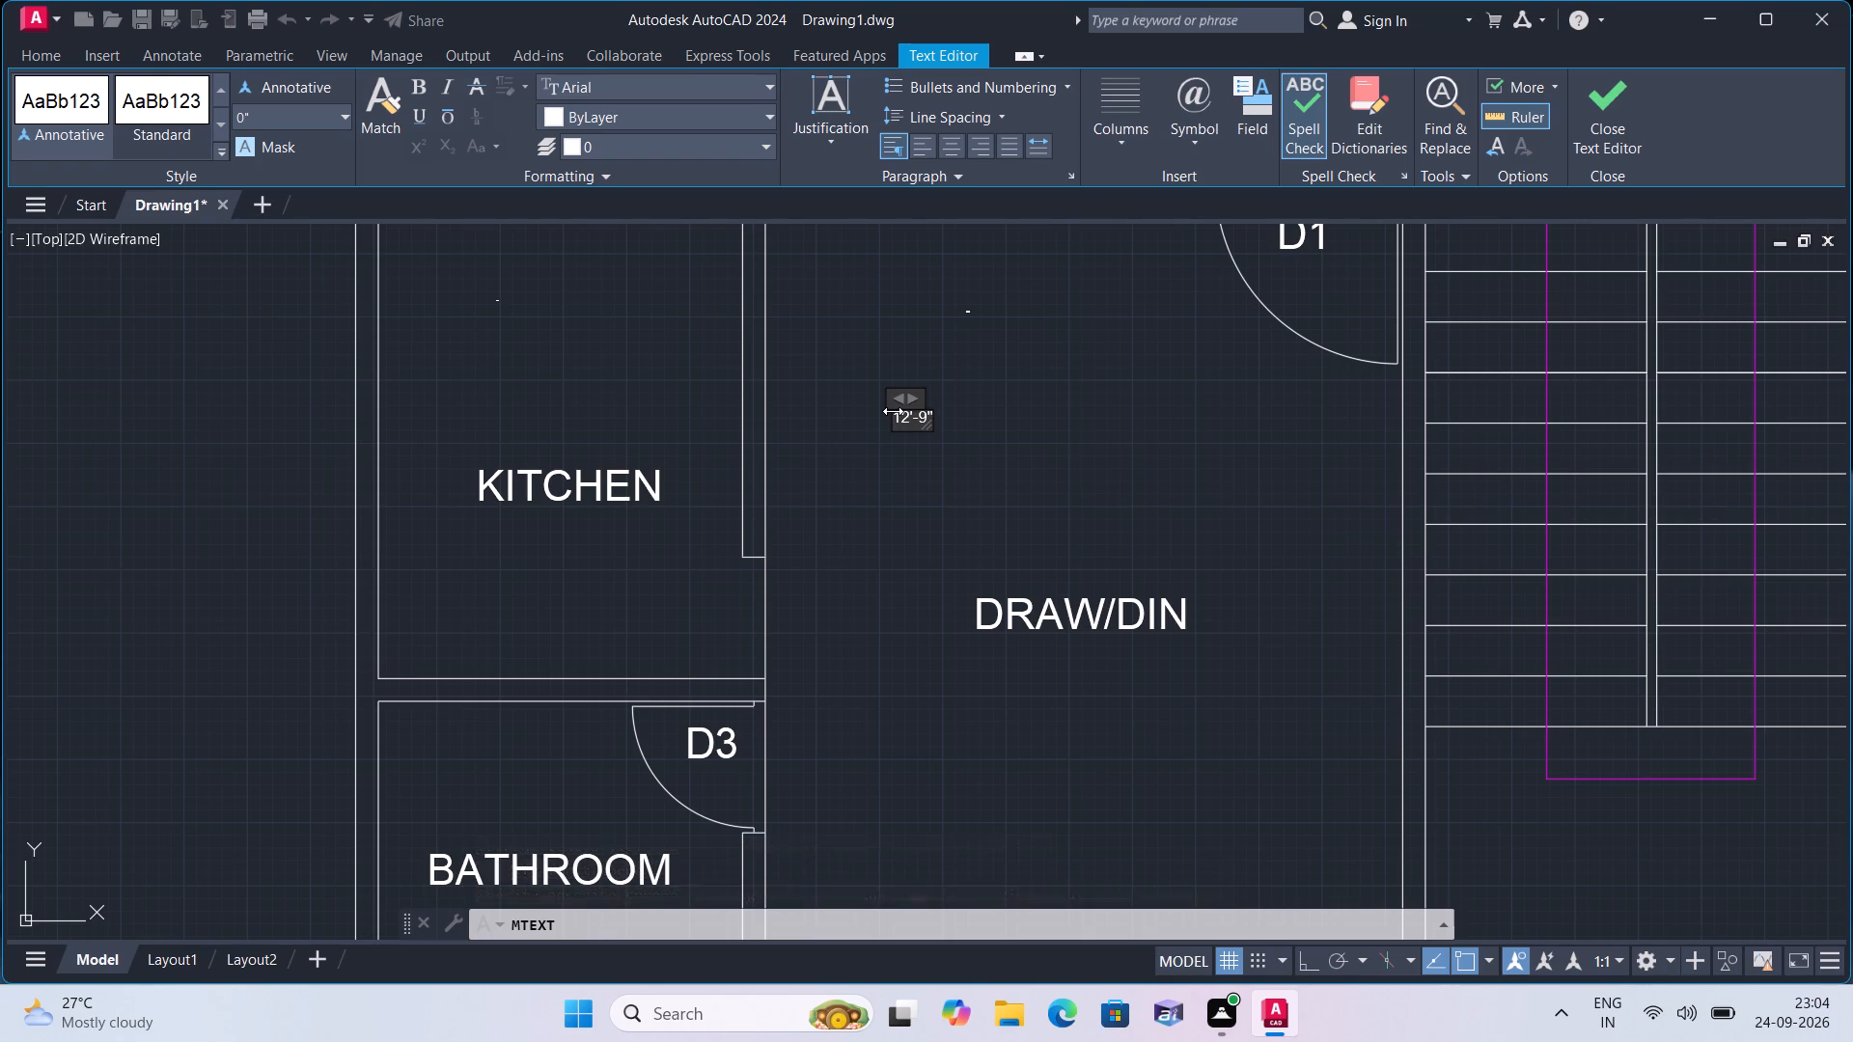
{"action": "left_click", "coordinate": [890, 497]}
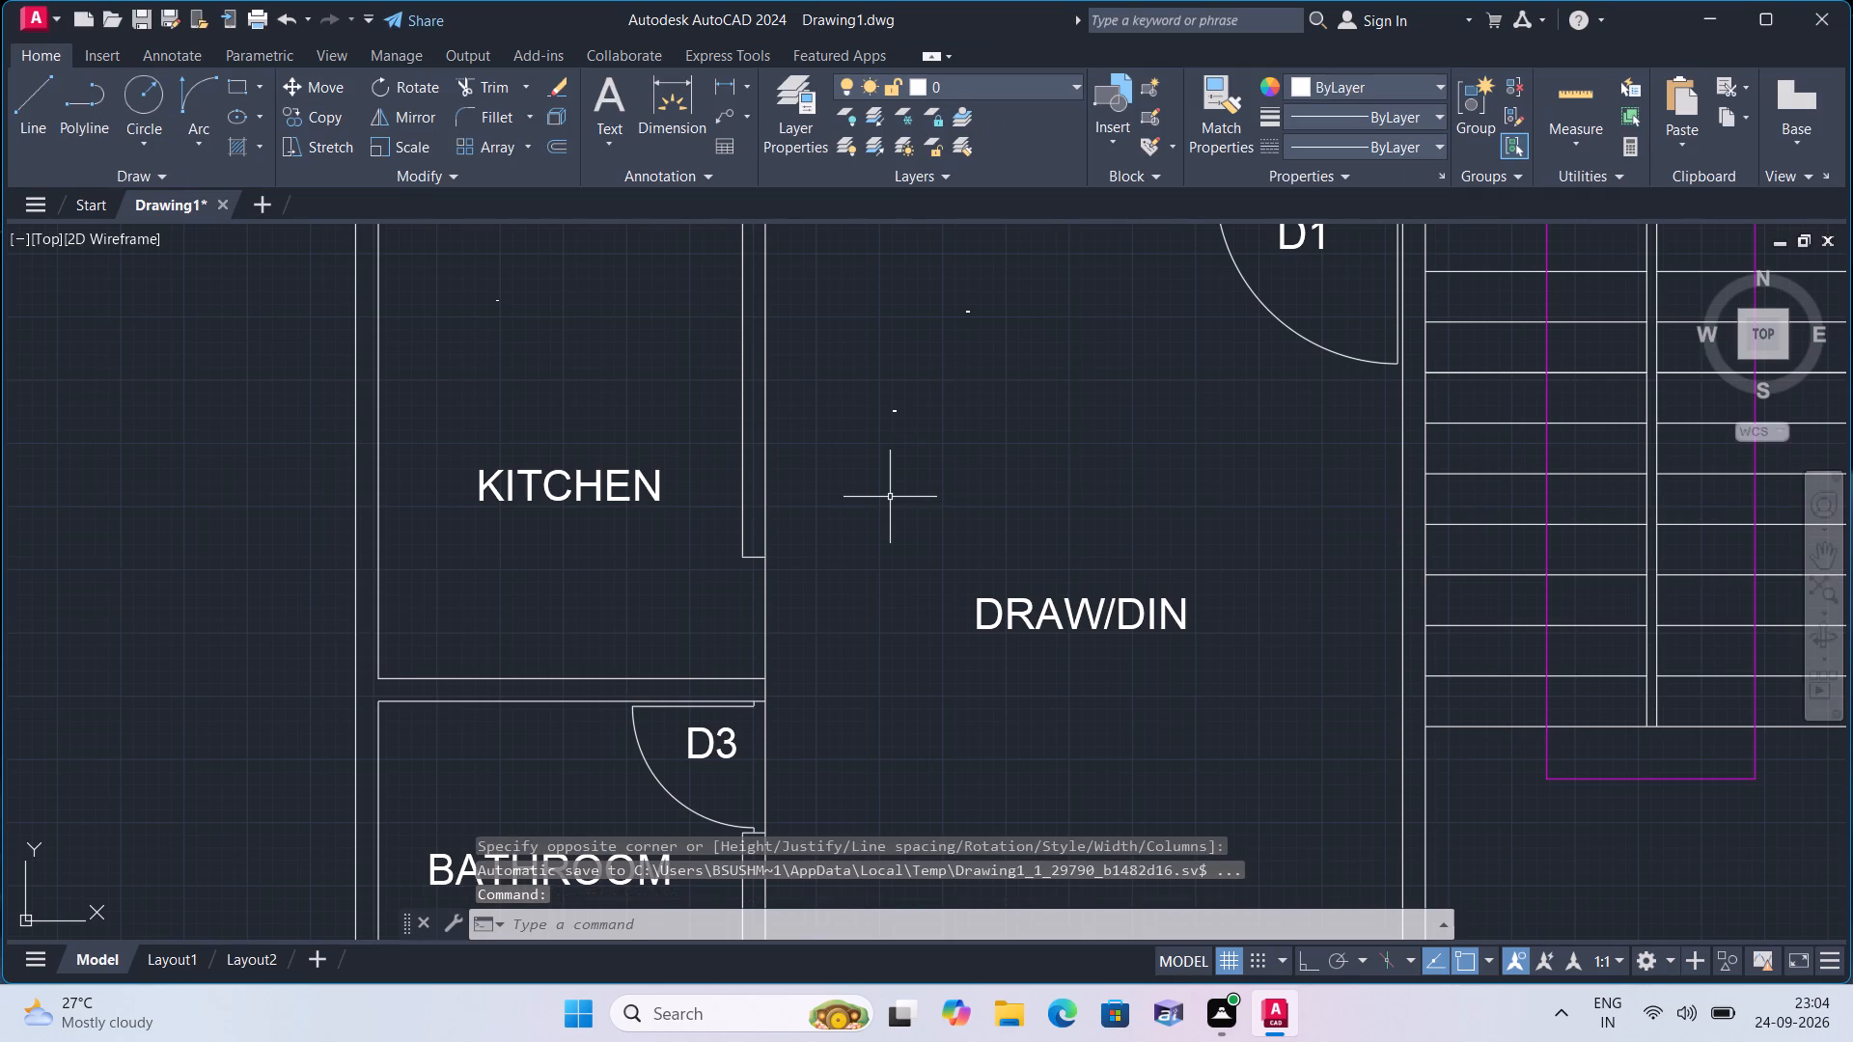
Add the multiline text 8'-0" just above the KITCHEN label in the southwest flat.
{"action": "key", "text": "space"}
{"action": "key", "text": "space"}
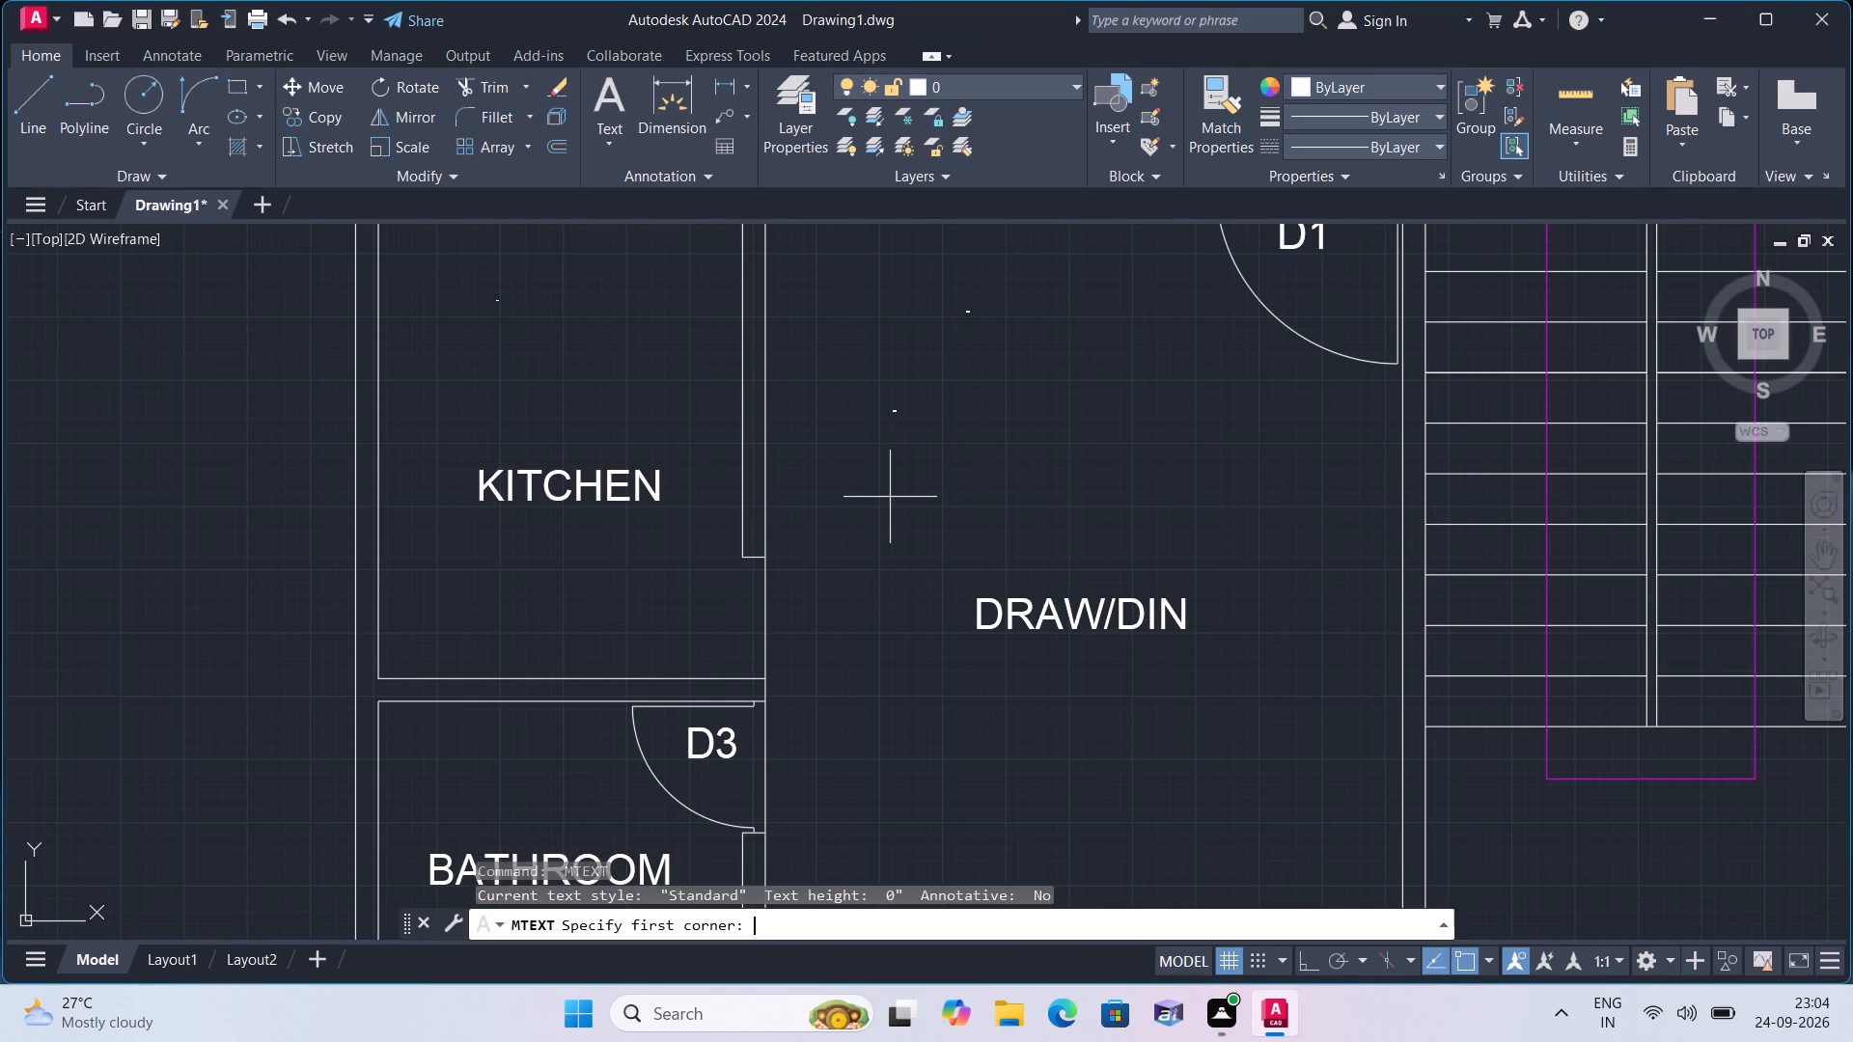
{"action": "triple_click", "coordinate": [520, 392]}
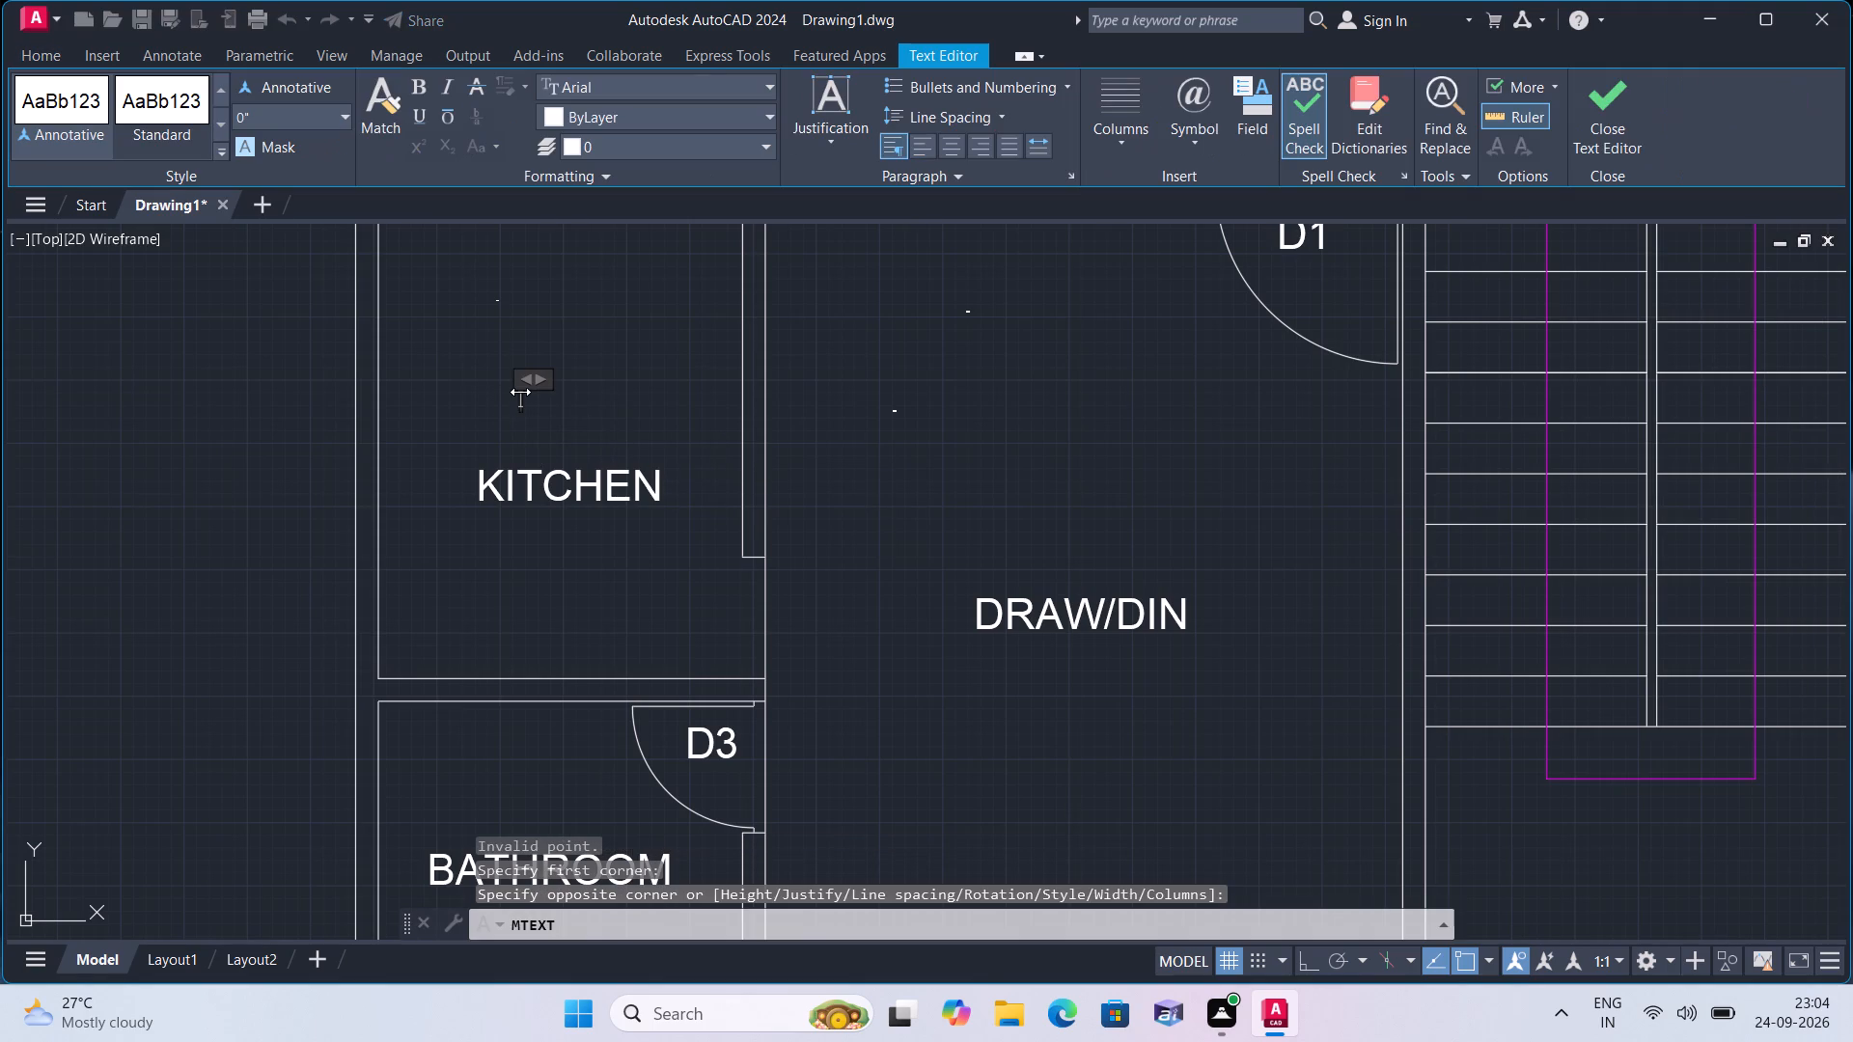
{"action": "type", "text": "8'-0\""}
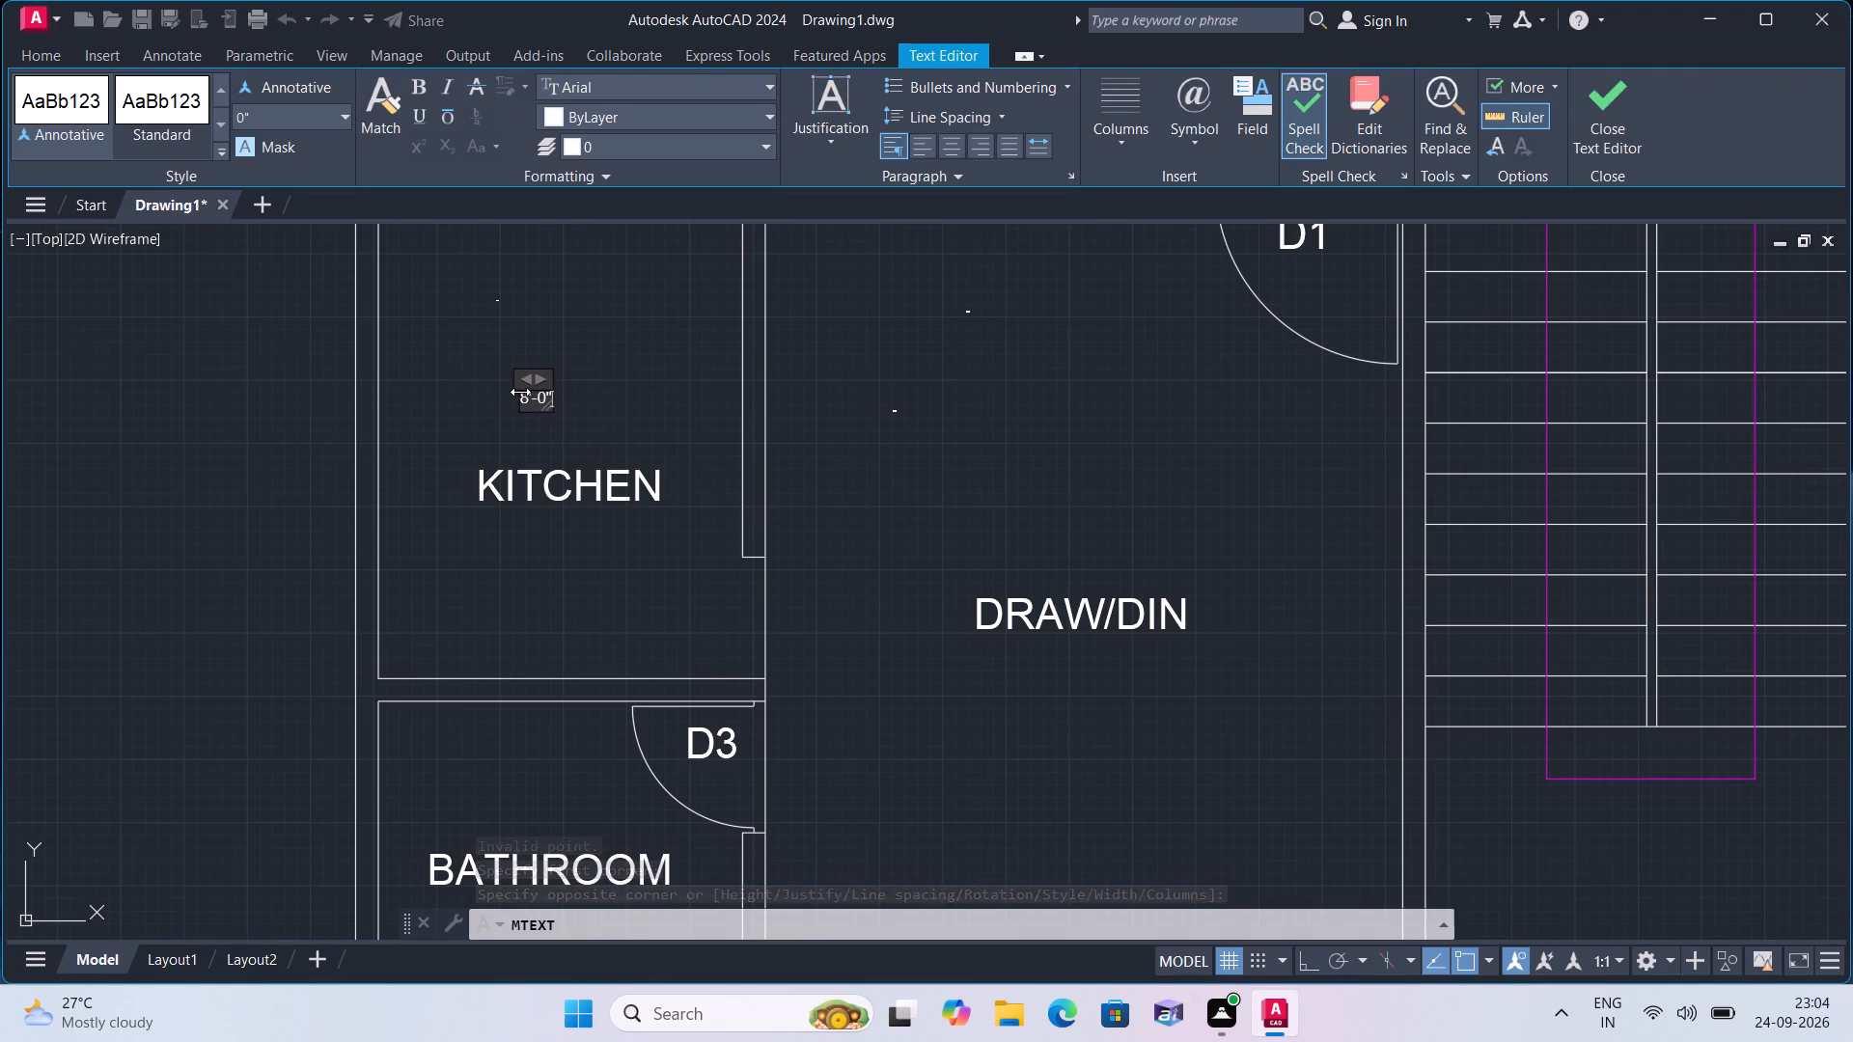
{"action": "left_click", "coordinate": [487, 400]}
Add the multiline text 6'-0" in the northern part of the southwest flat's bathroom, west of door D3.
{"action": "middle_click_drag", "start_coordinate": [487, 400], "coordinate": [491, 317]}
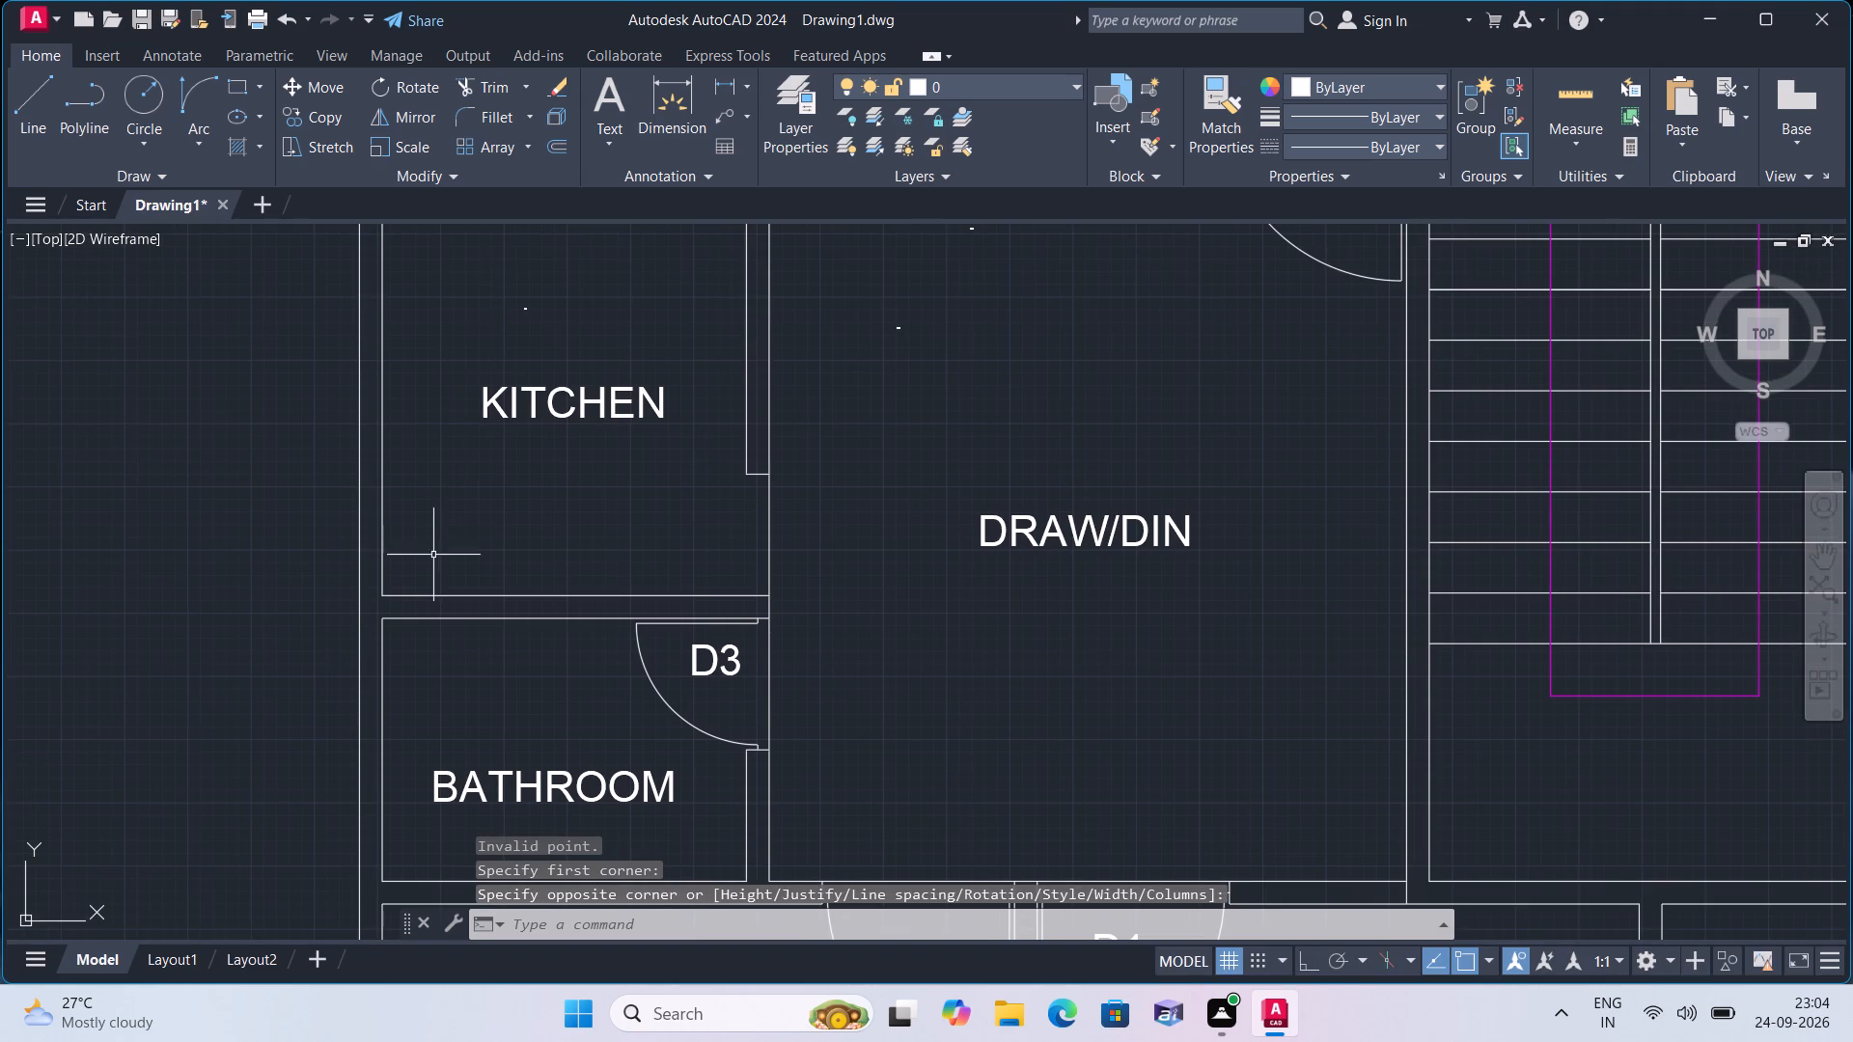
{"action": "middle_click_drag", "start_coordinate": [432, 557], "coordinate": [486, 345]}
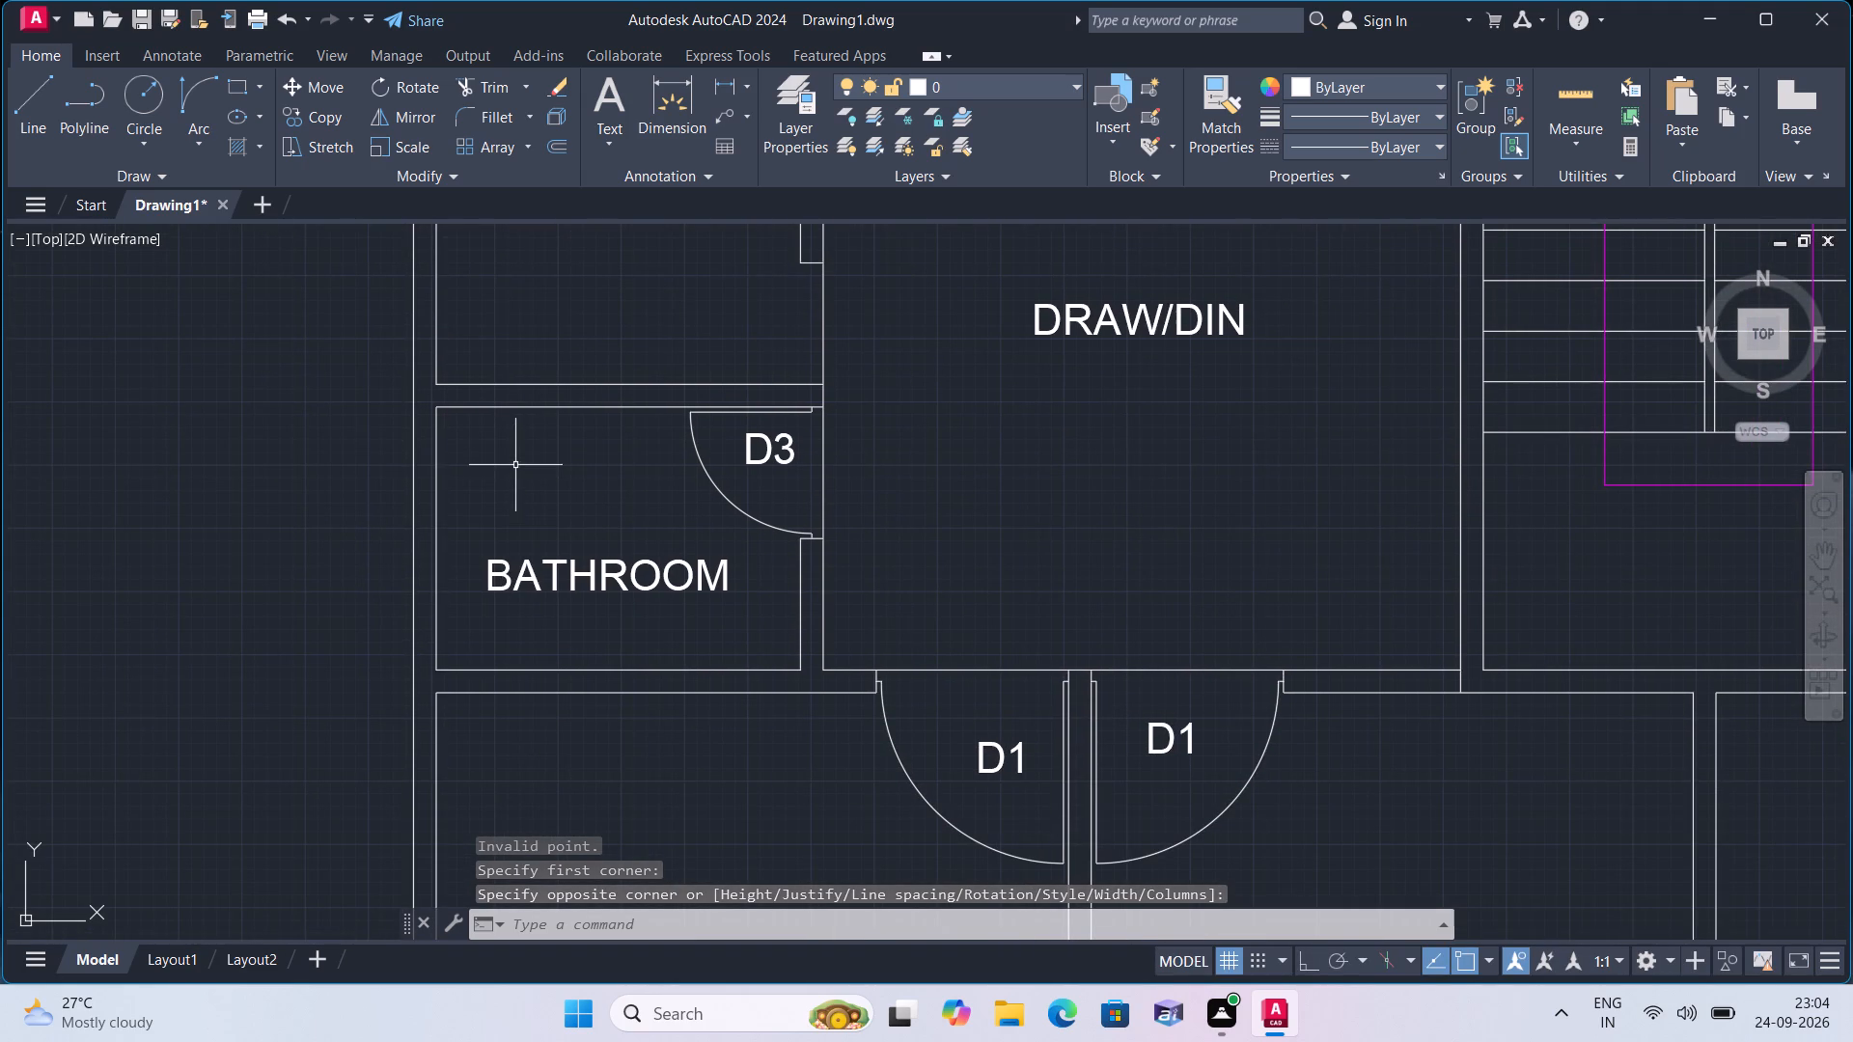
{"action": "key", "text": "space"}
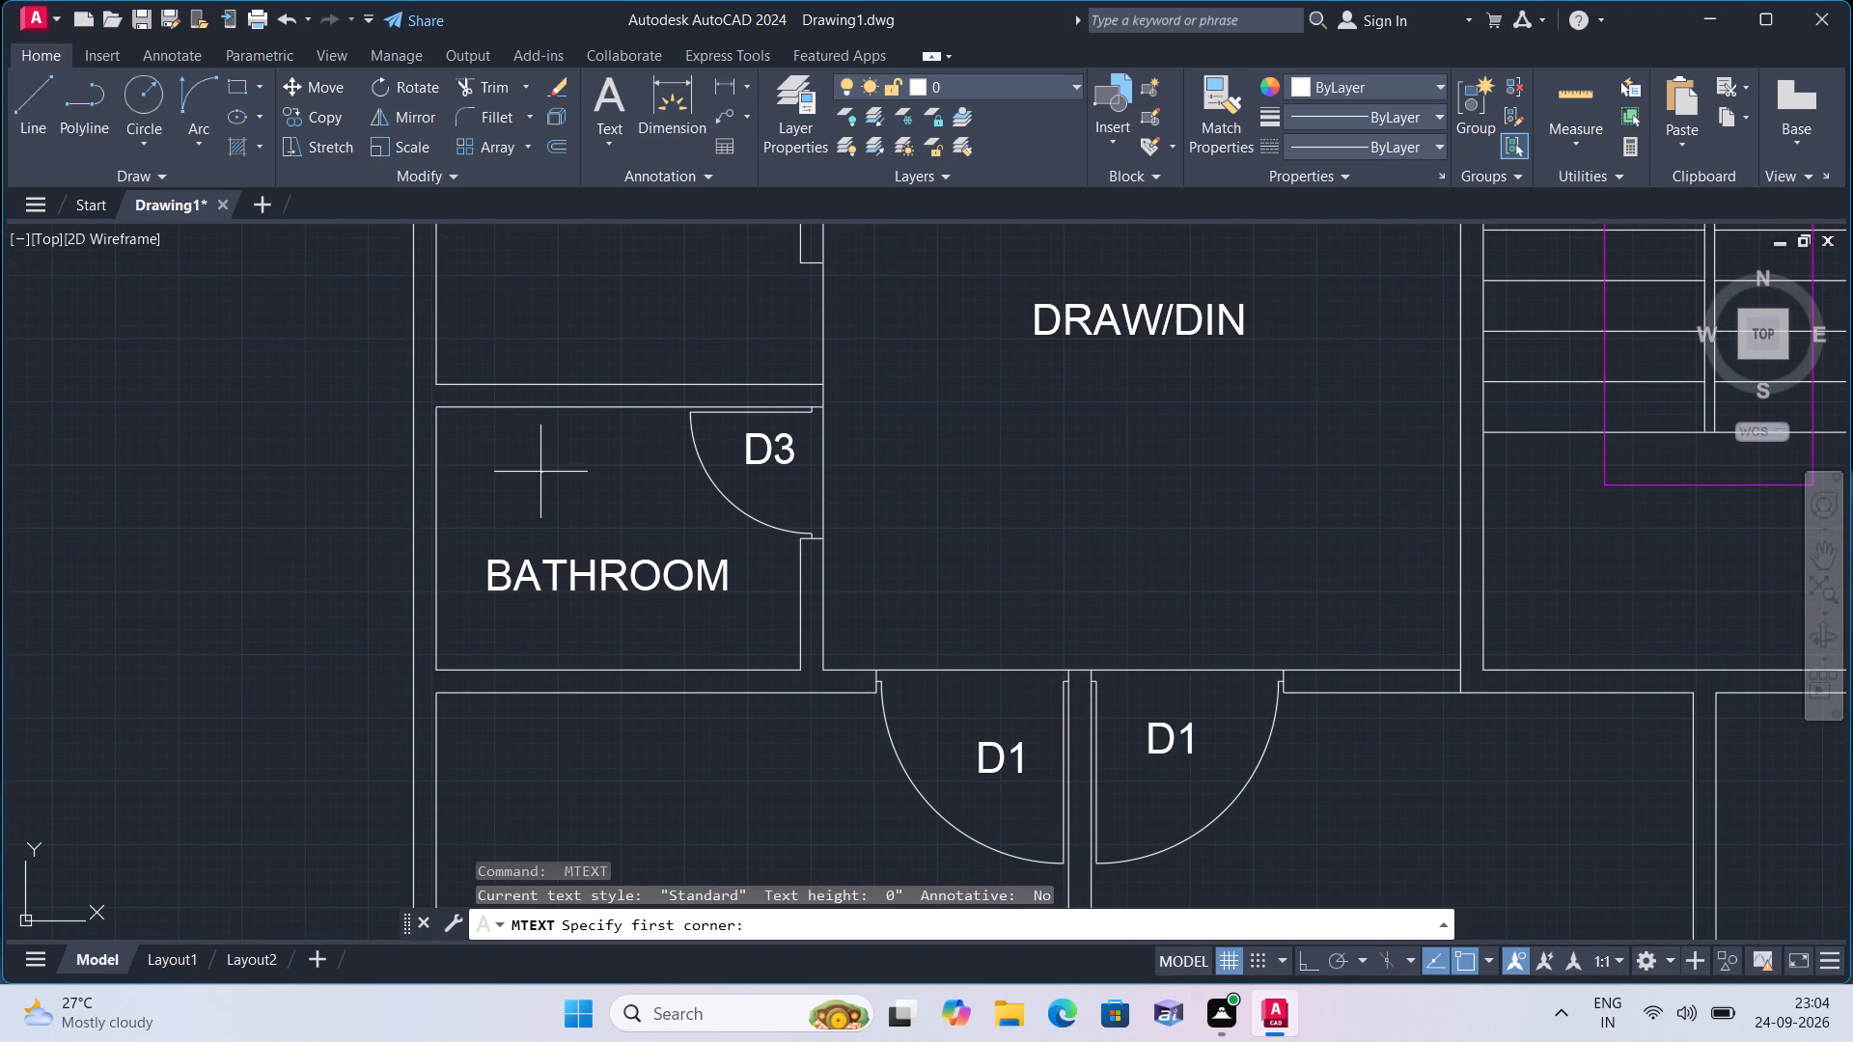
{"action": "triple_click", "coordinate": [540, 472]}
{"action": "type", "text": "6'-0\""}
{"action": "left_click", "coordinate": [530, 497]}
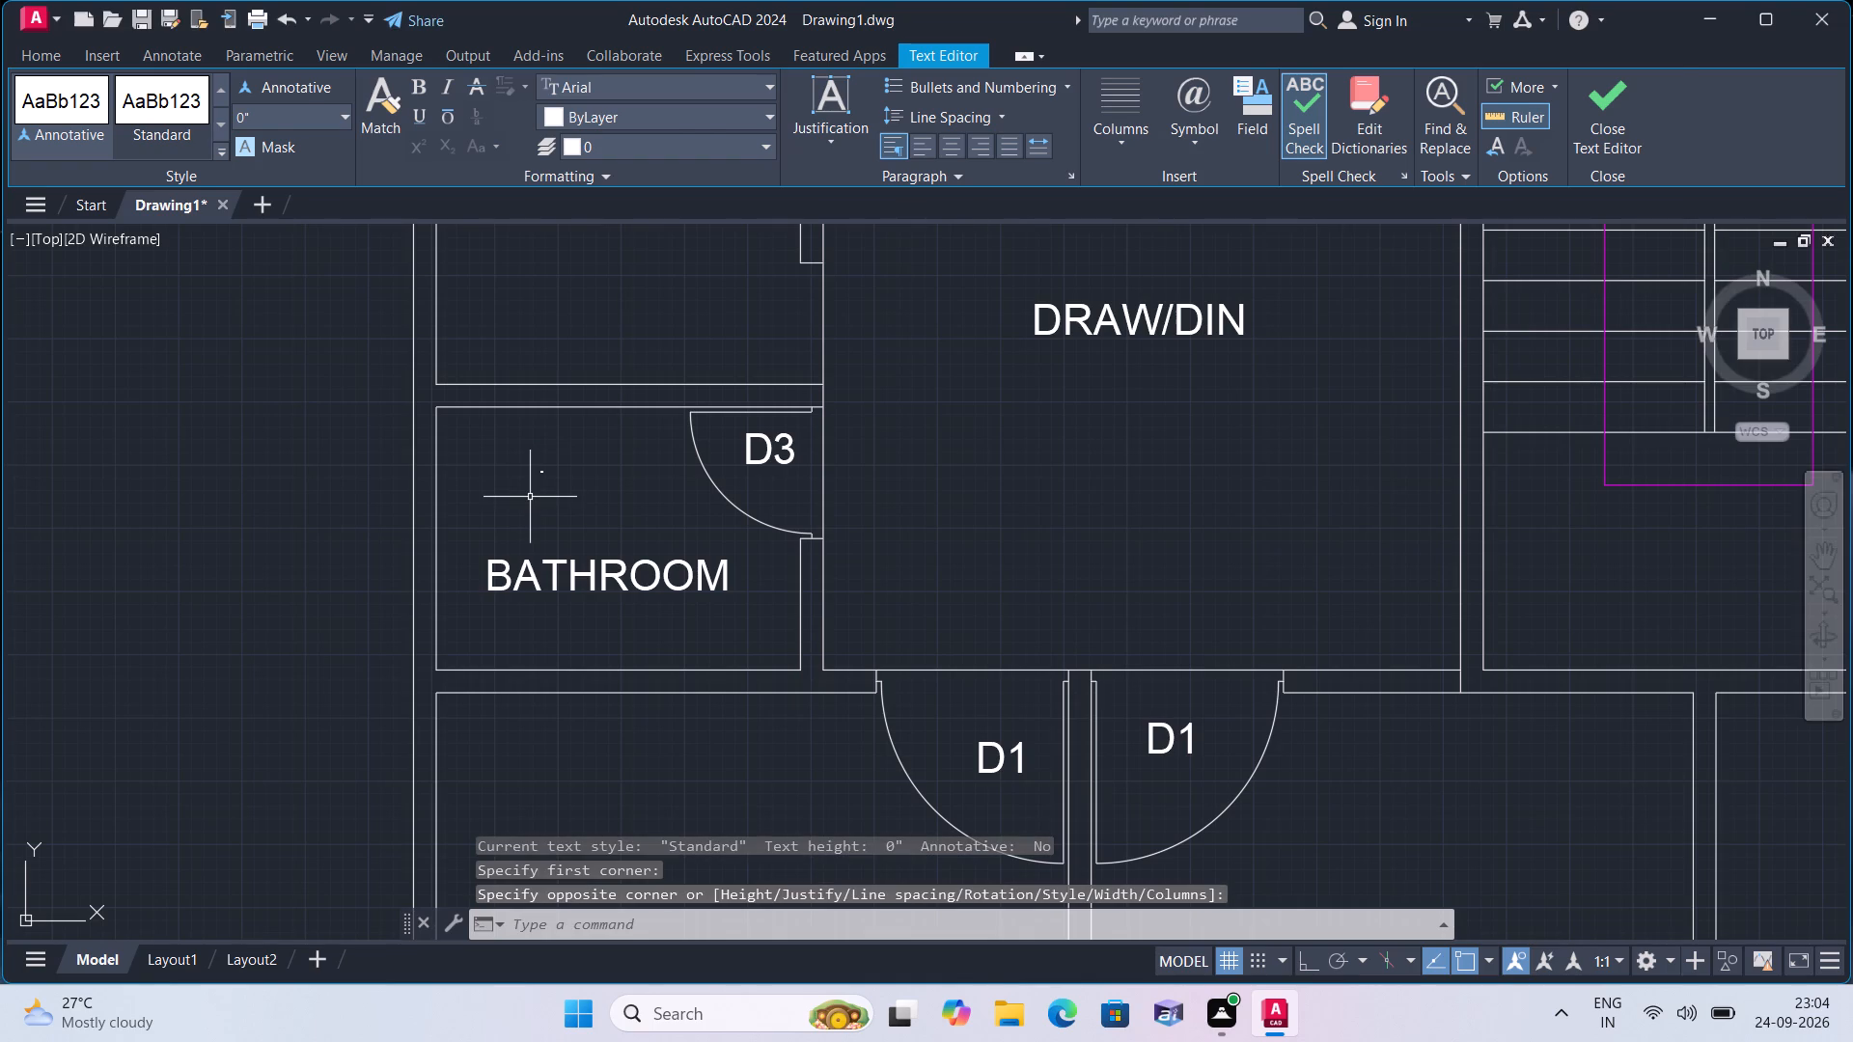
Add the multiline text 4'-4" just above the BATHROOM label, southwest of that room's 6'-0" text.
{"action": "middle_click_drag", "start_coordinate": [530, 497], "coordinate": [586, 453]}
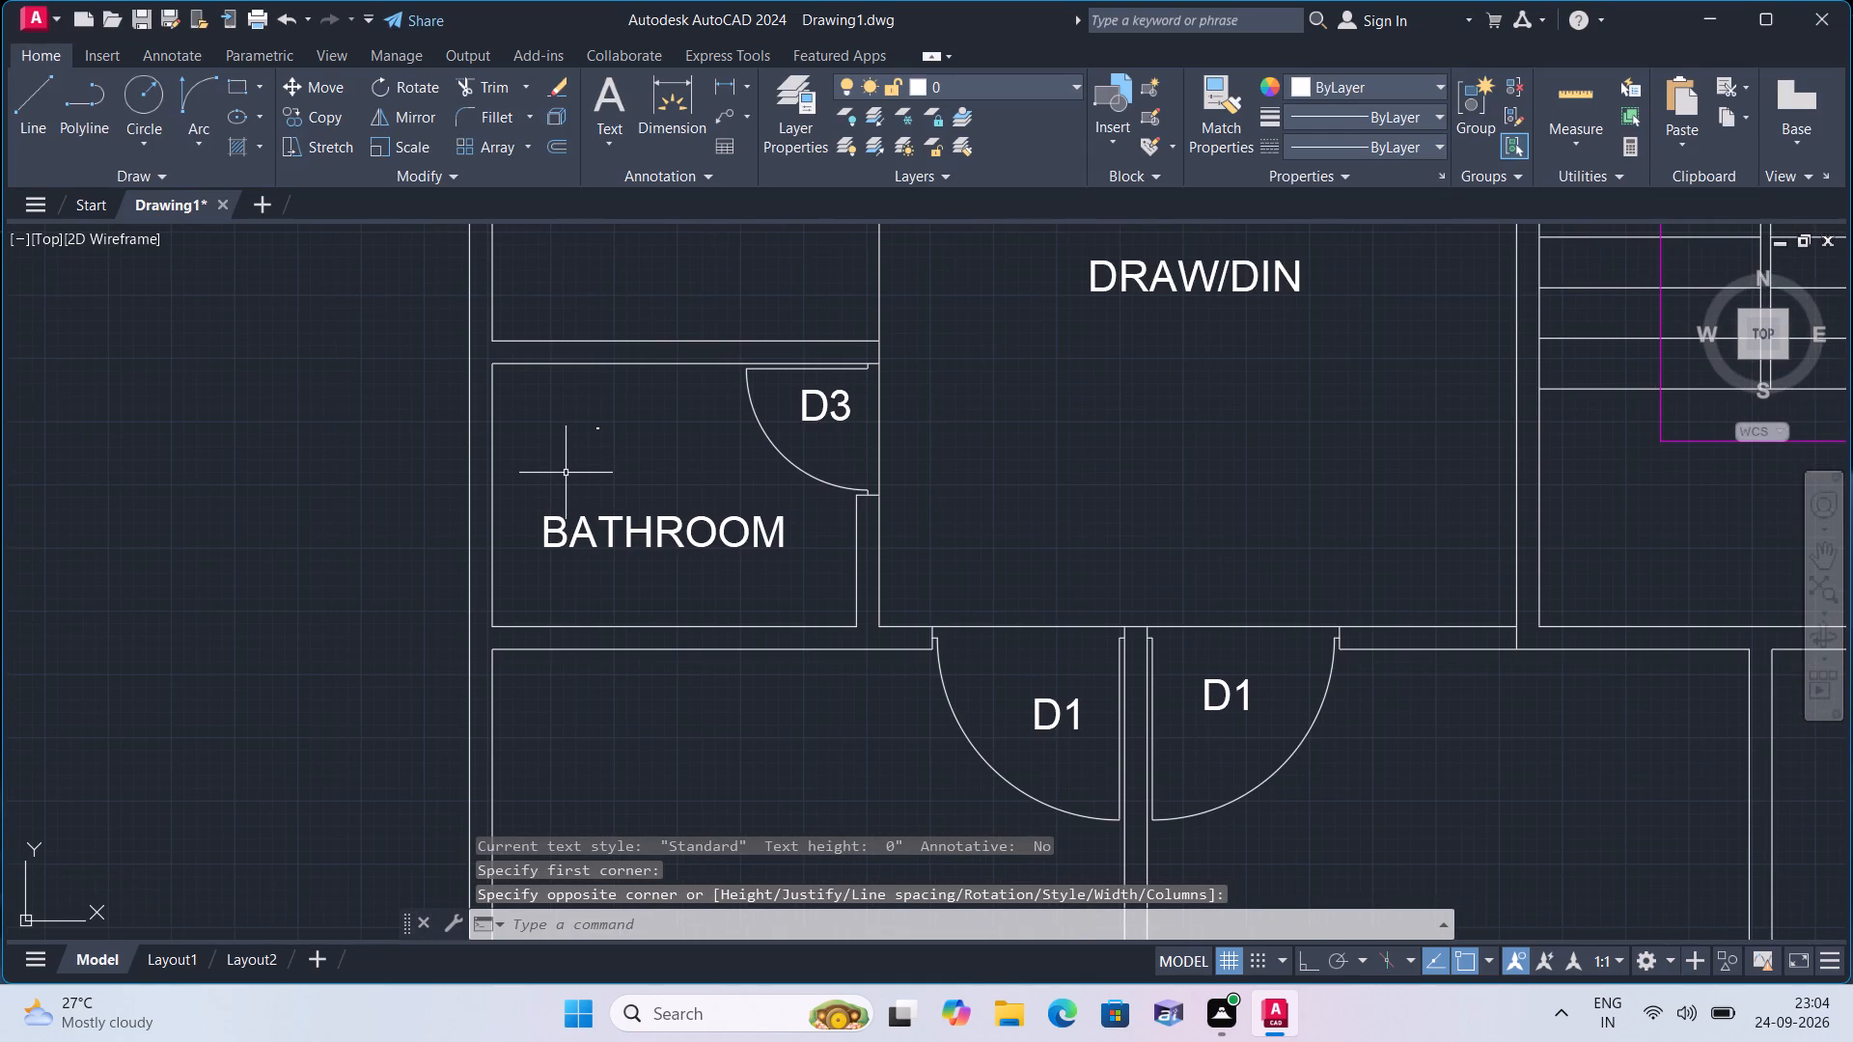
{"action": "key", "text": "space"}
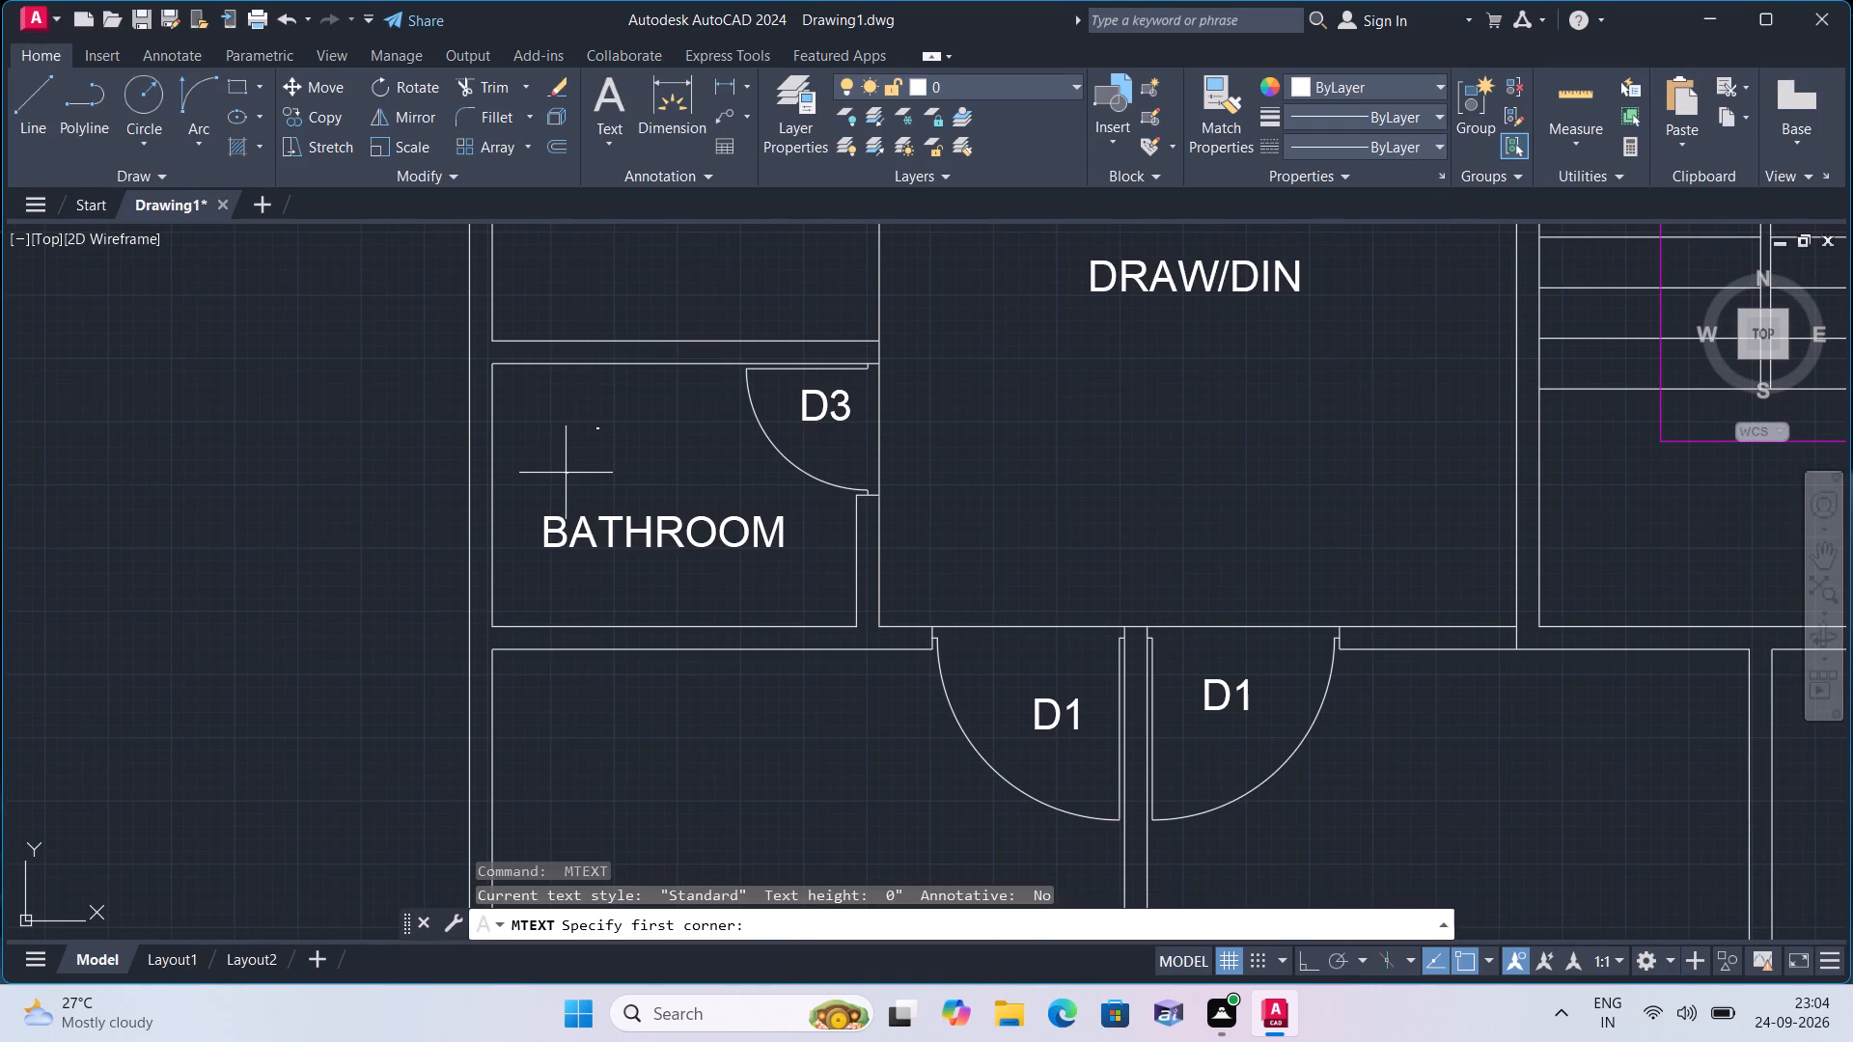
{"action": "triple_click", "coordinate": [566, 473]}
{"action": "type", "text": "4'-4\""}
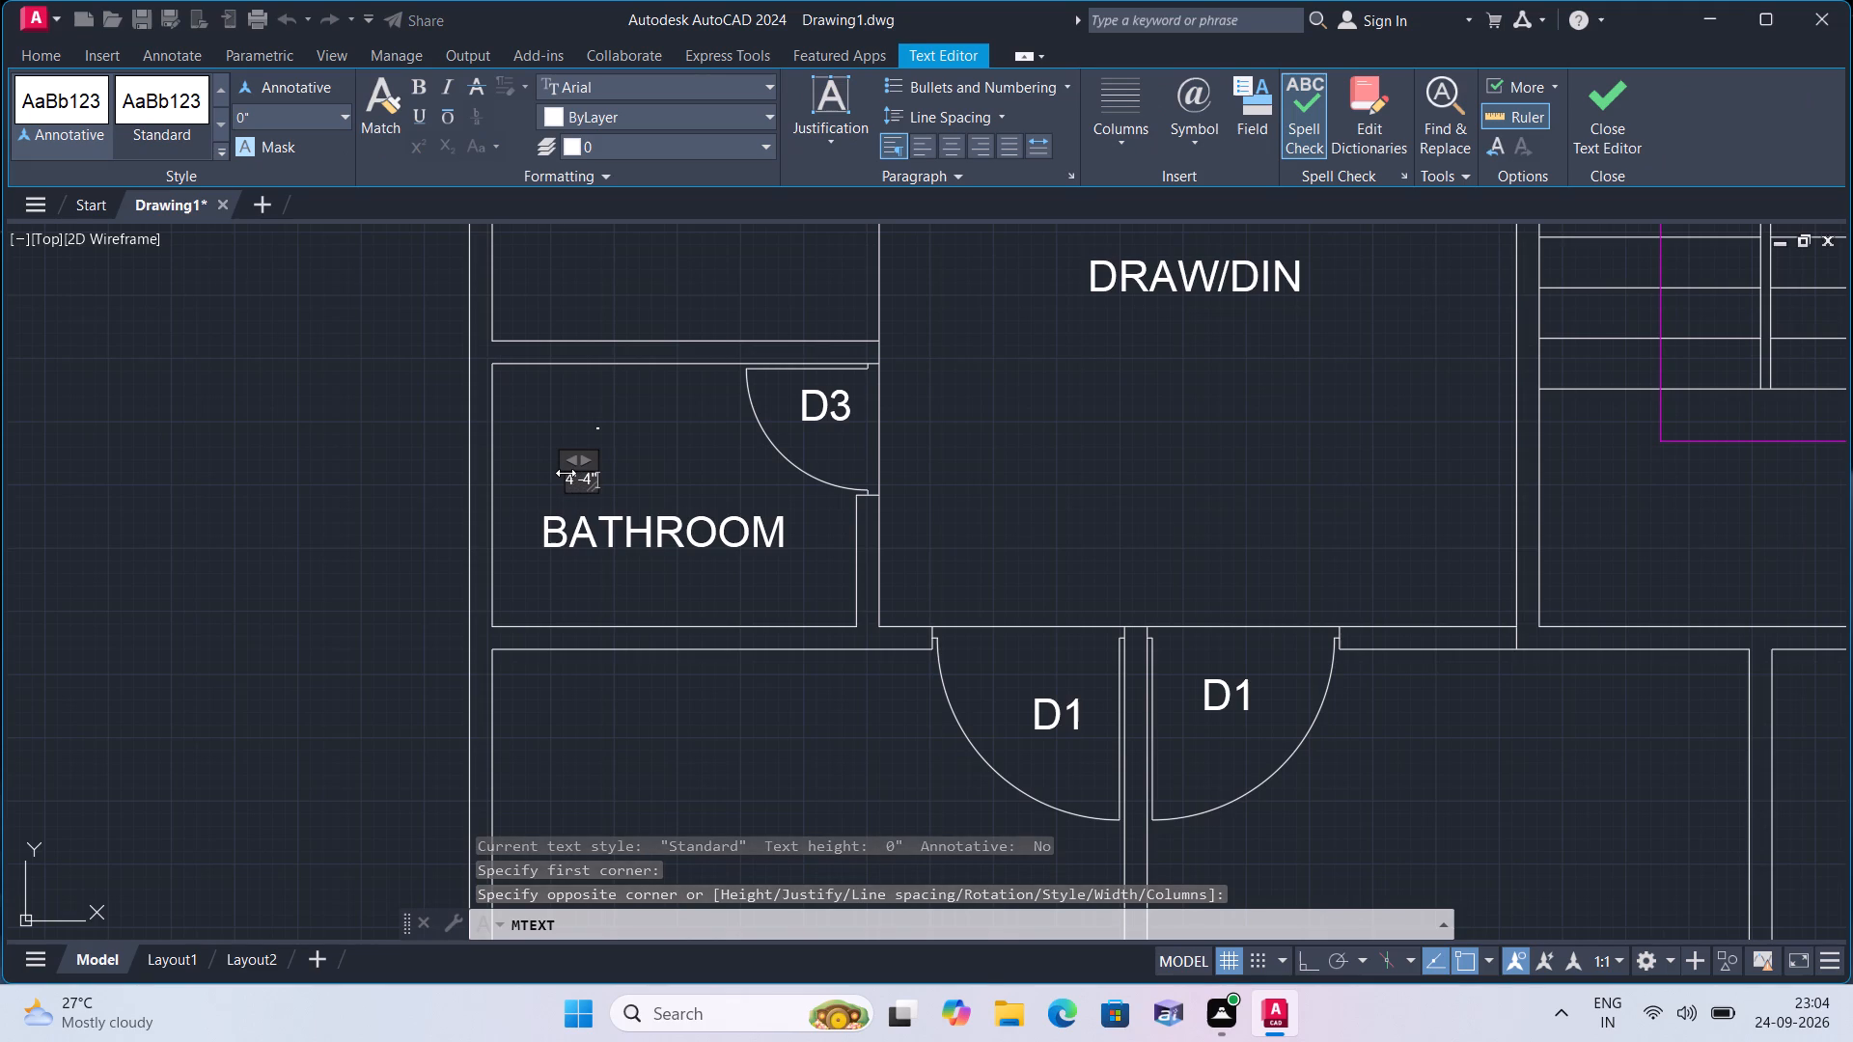
{"action": "left_click", "coordinate": [671, 469]}
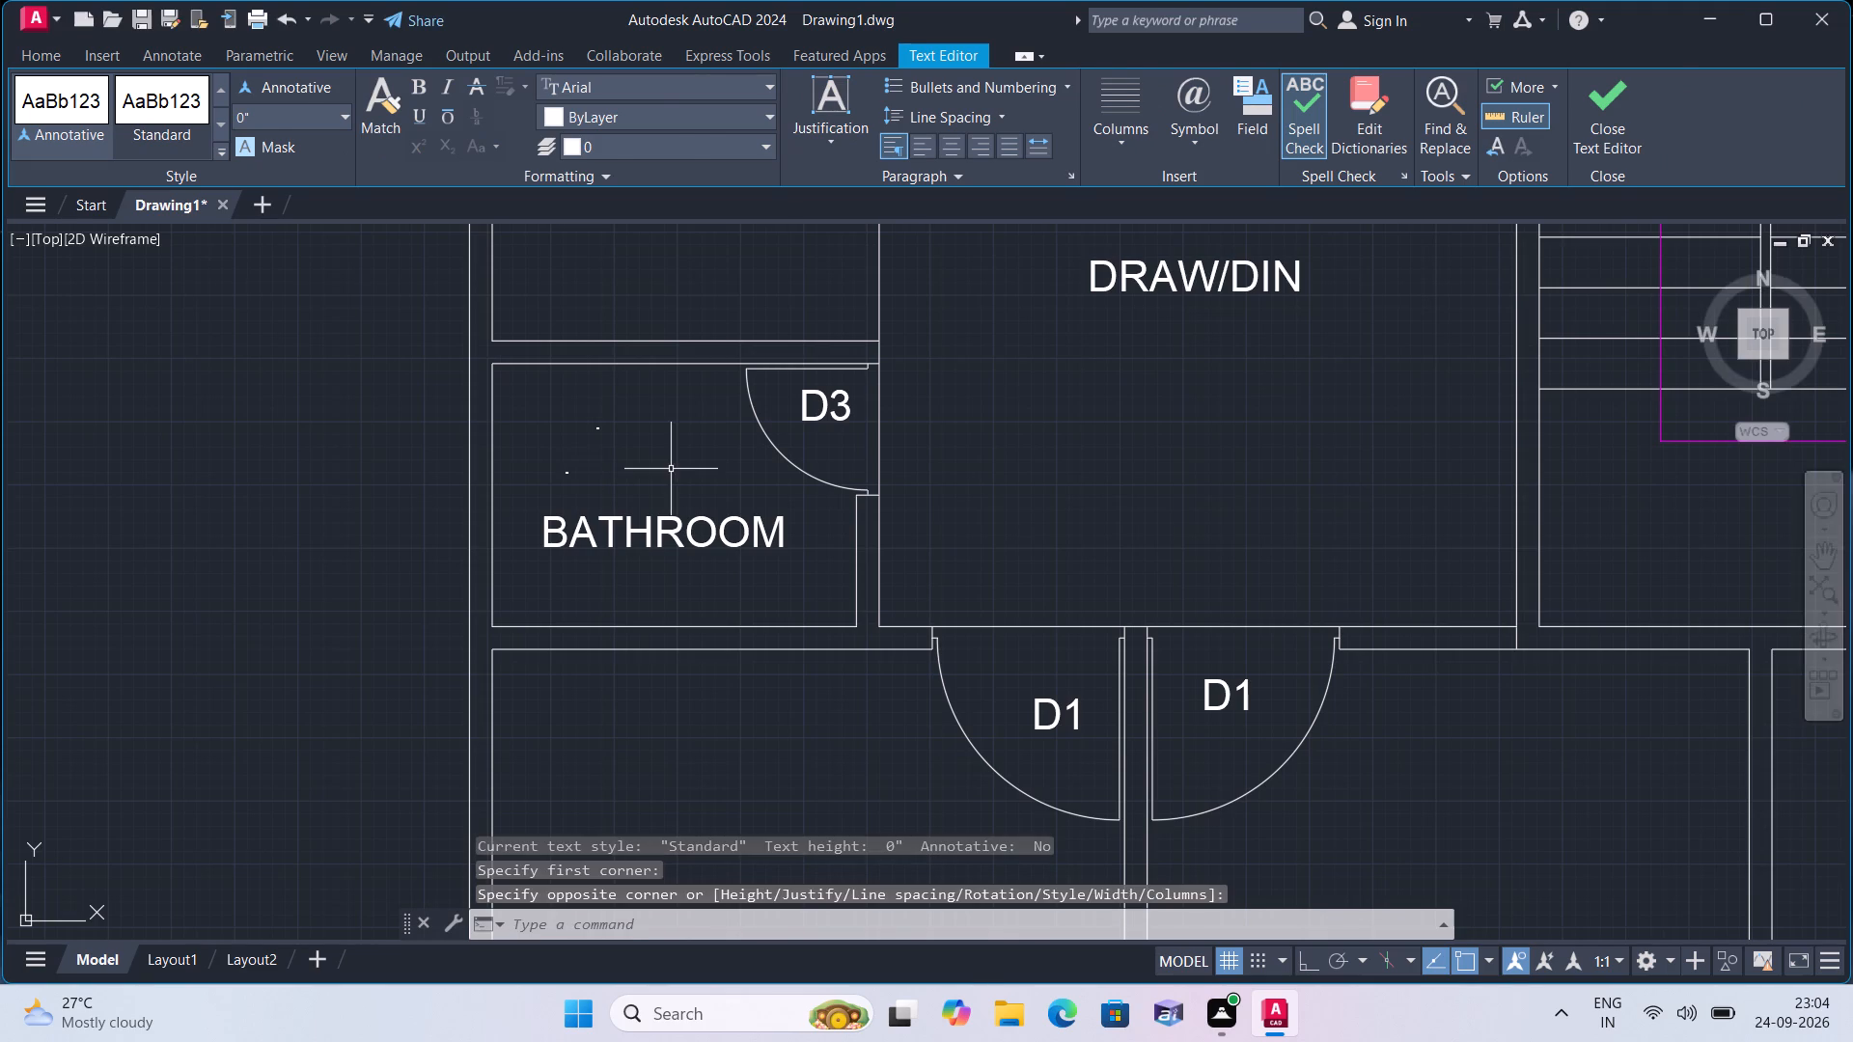
Add the multiline text 10'-5" in the northern part of the southwest flat's western bedroom, below the bathroom.
{"action": "middle_click_drag", "start_coordinate": [671, 469], "coordinate": [731, 337]}
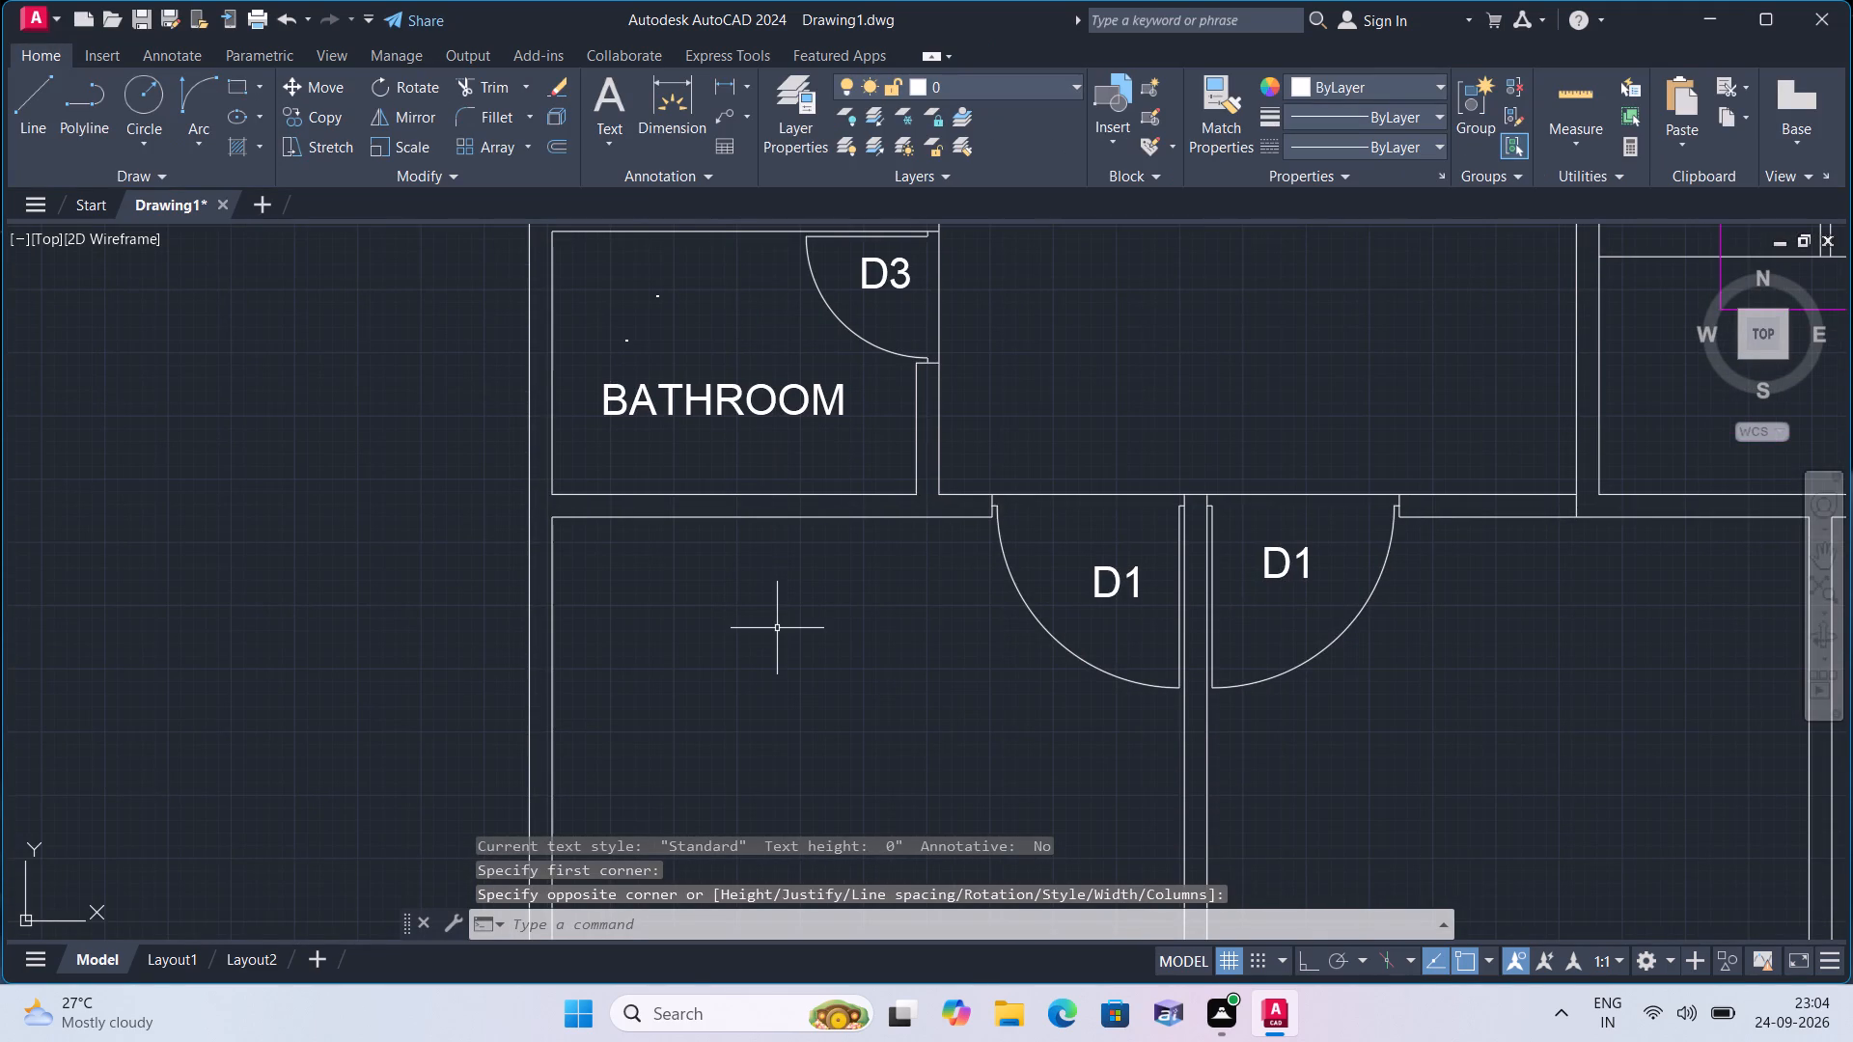
{"action": "key", "text": "space"}
{"action": "triple_click", "coordinate": [777, 628]}
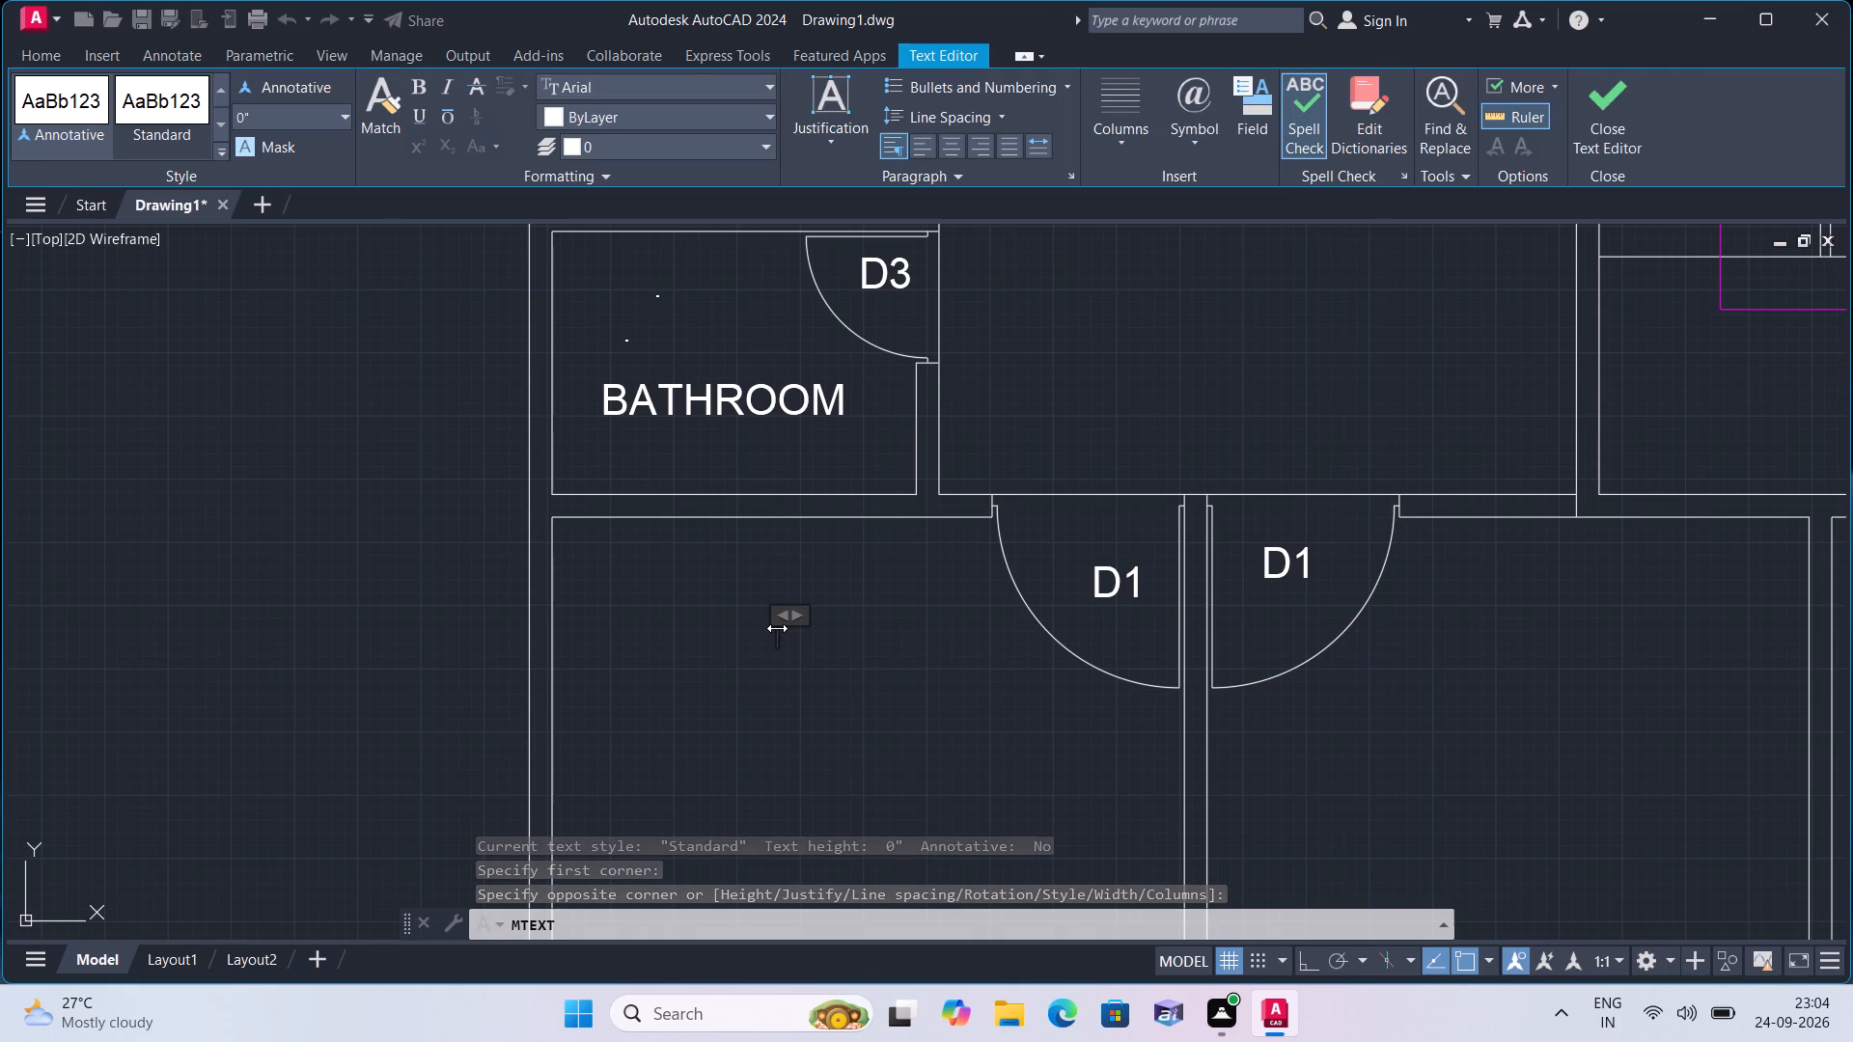
{"action": "type", "text": "10'"}
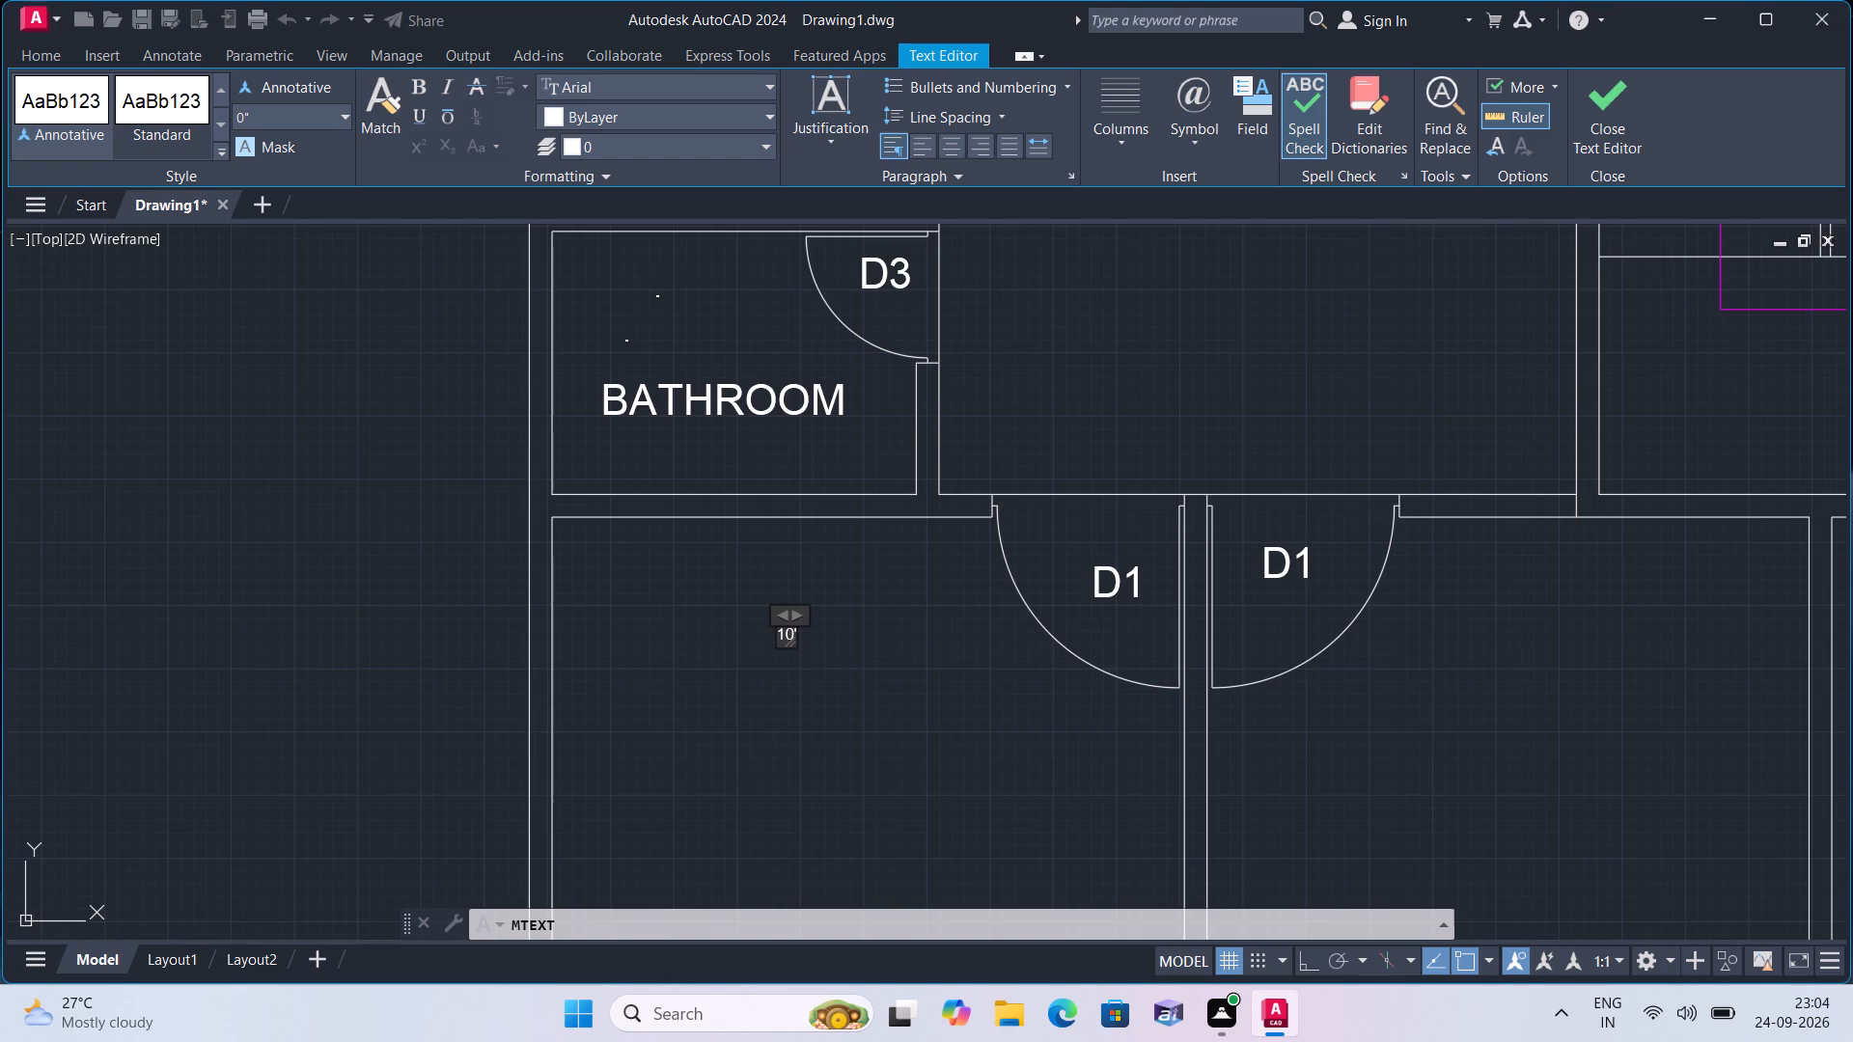
{"action": "key", "text": "minus"}
{"action": "type", "text": "5\""}
{"action": "left_click", "coordinate": [786, 670]}
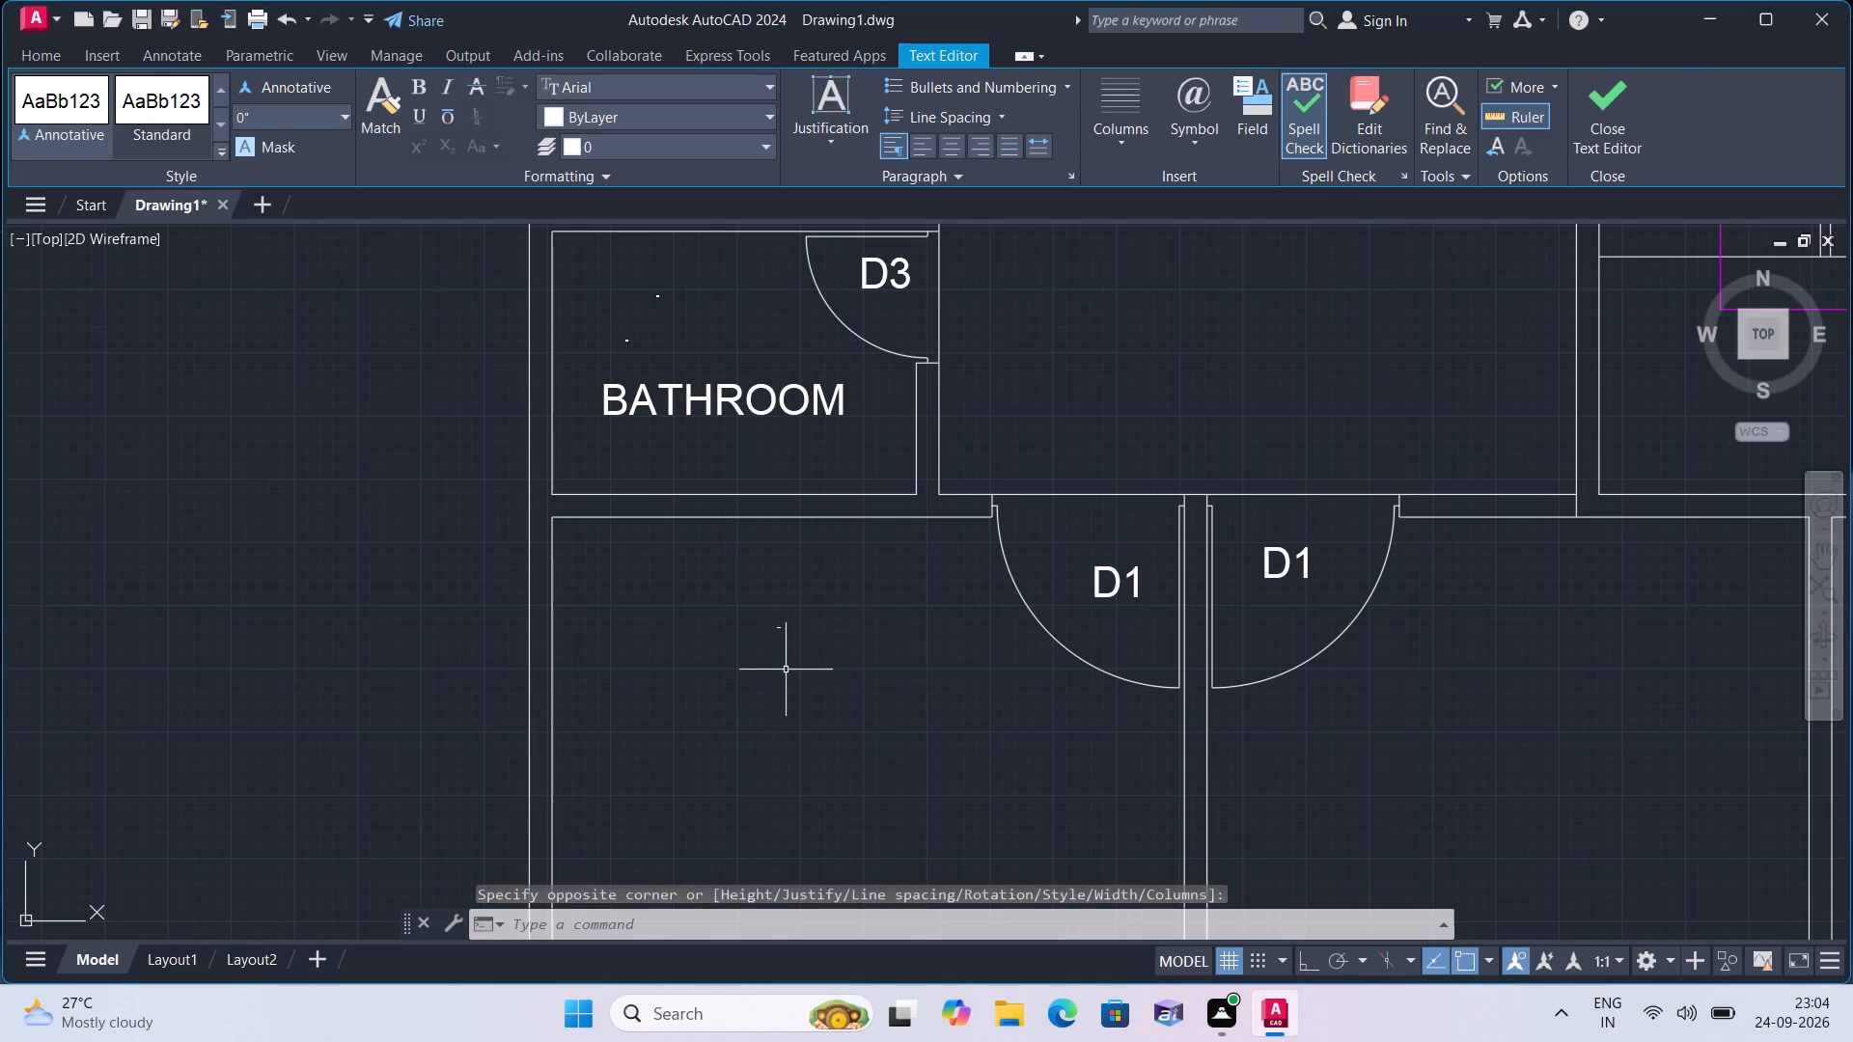
Add the multiline text 12'-0" in the same western bedroom, southwest of the 10'-5" text.
{"action": "middle_click_drag", "start_coordinate": [759, 690], "coordinate": [744, 611]}
{"action": "key", "text": "space"}
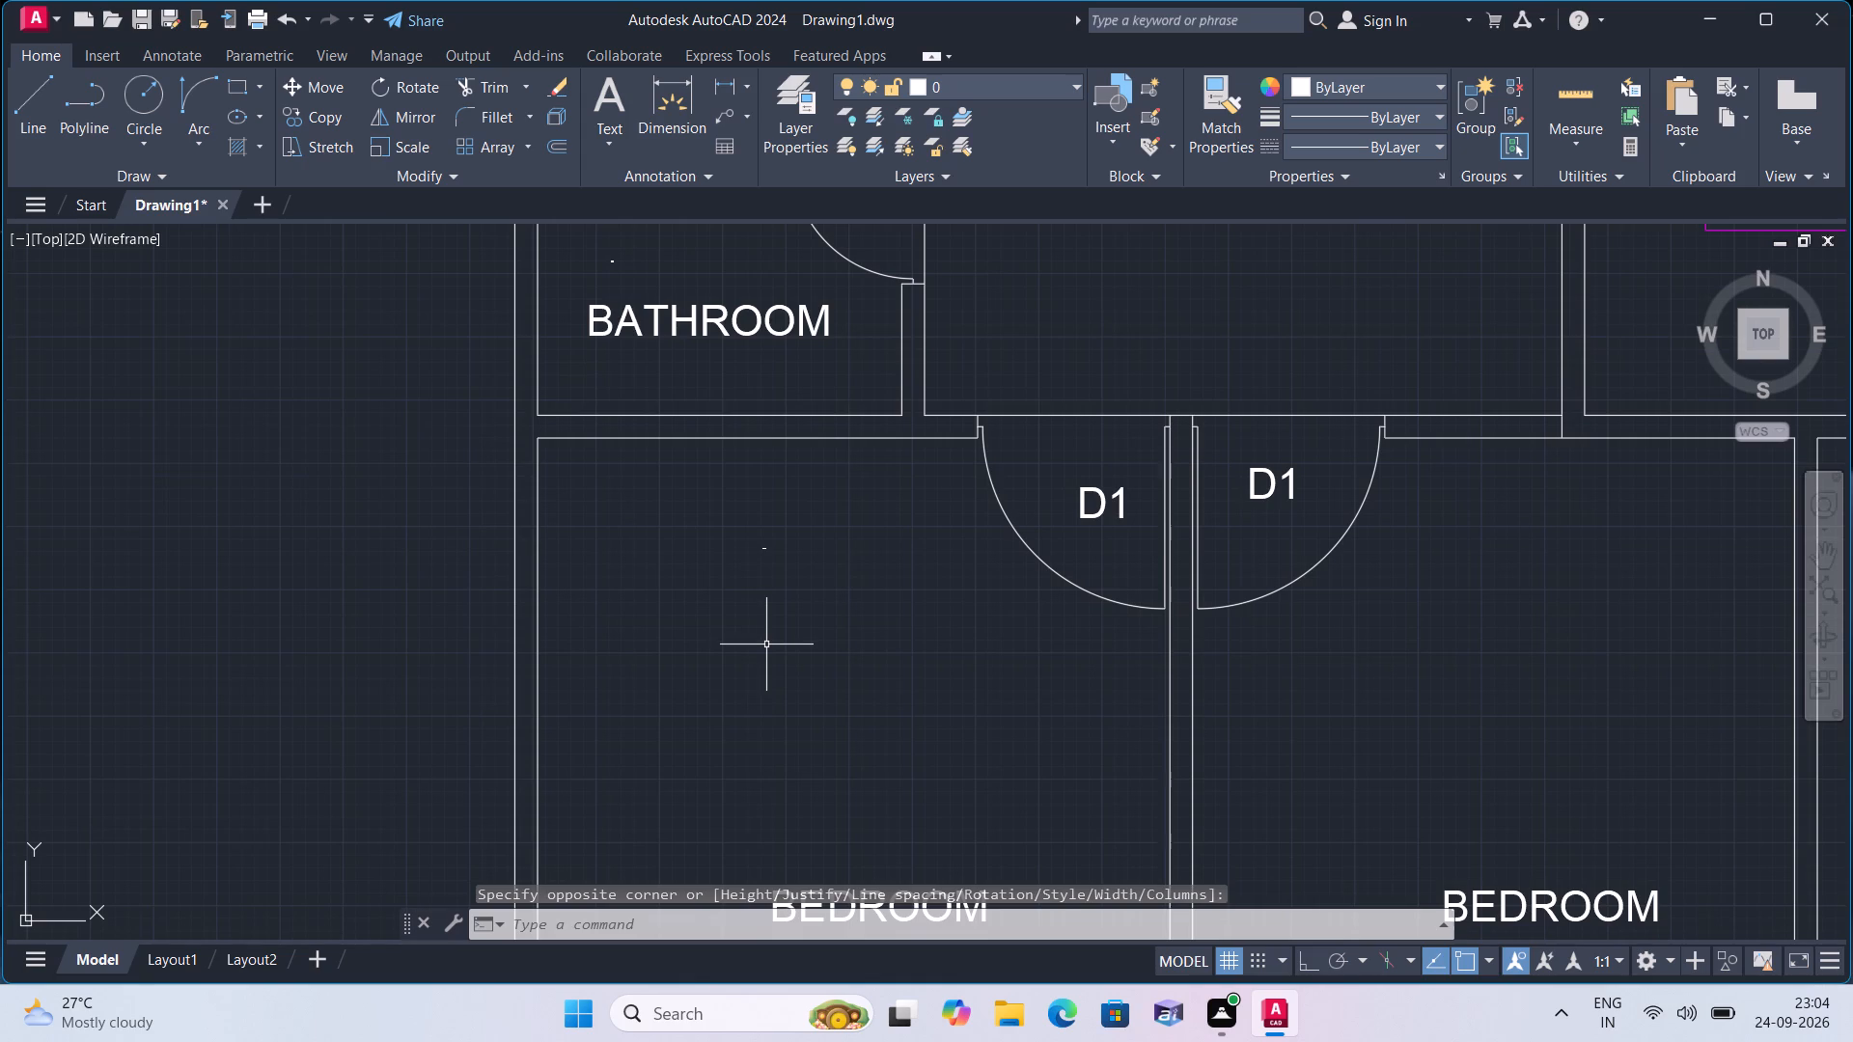
{"action": "triple_click", "coordinate": [727, 672]}
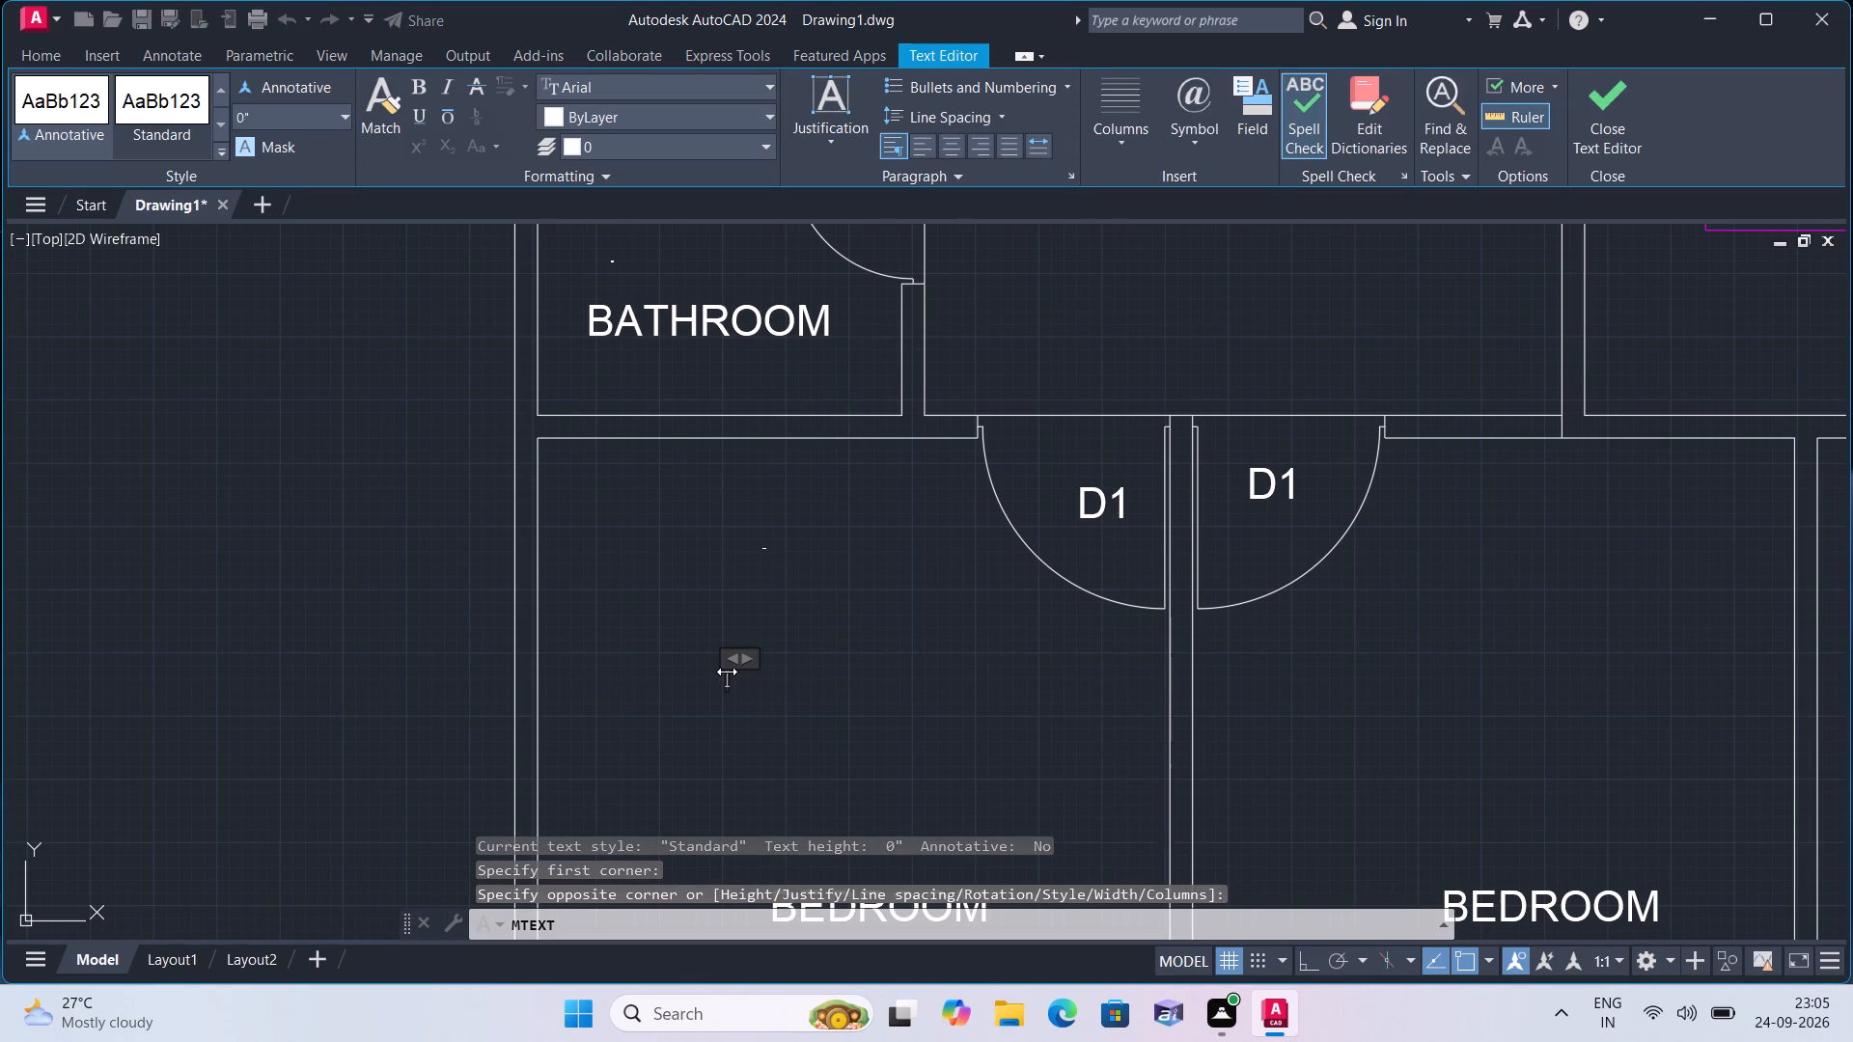
{"action": "type", "text": "12'-0\""}
{"action": "left_click", "coordinate": [756, 746]}
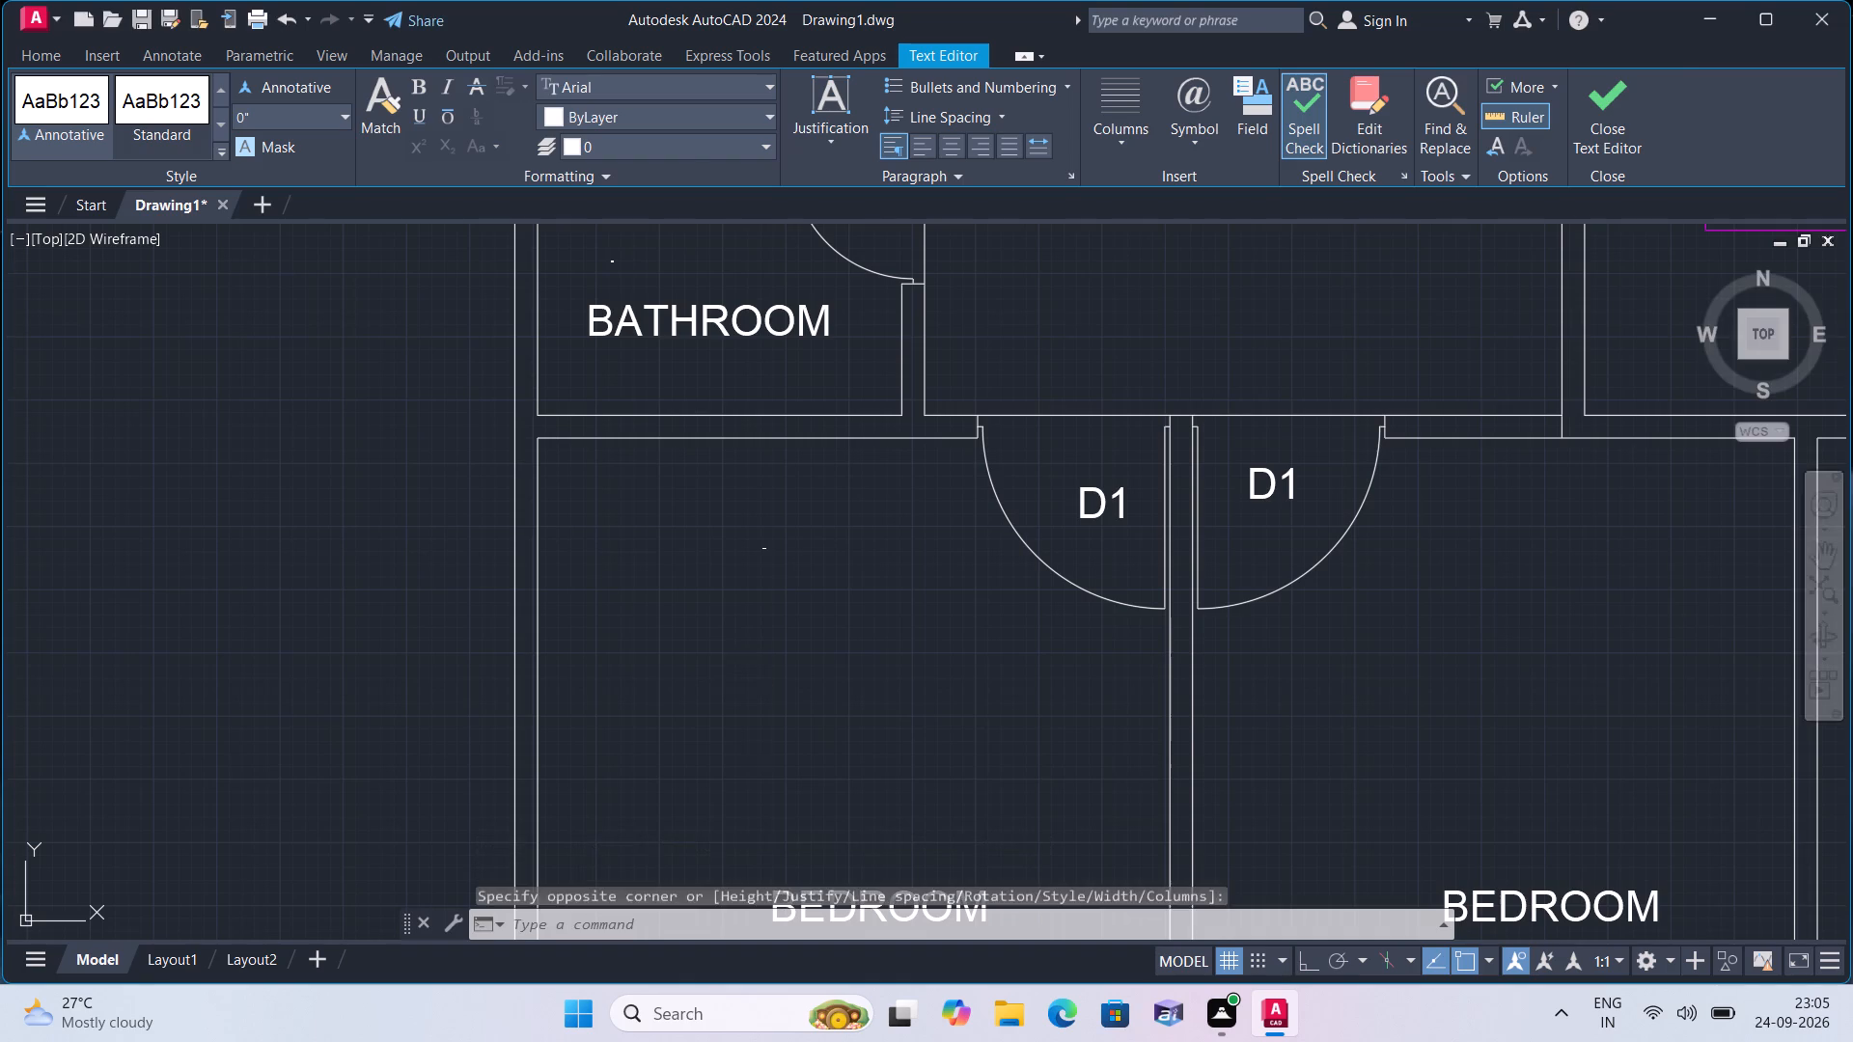
Add the multiline text 10'-1" above the BEDROOM label in the southwest flat's eastern bedroom.
{"action": "middle_click_drag", "start_coordinate": [750, 743], "coordinate": [717, 642]}
{"action": "scroll", "coordinate": [730, 726], "scroll_direction": "down", "scroll_amount": 1}
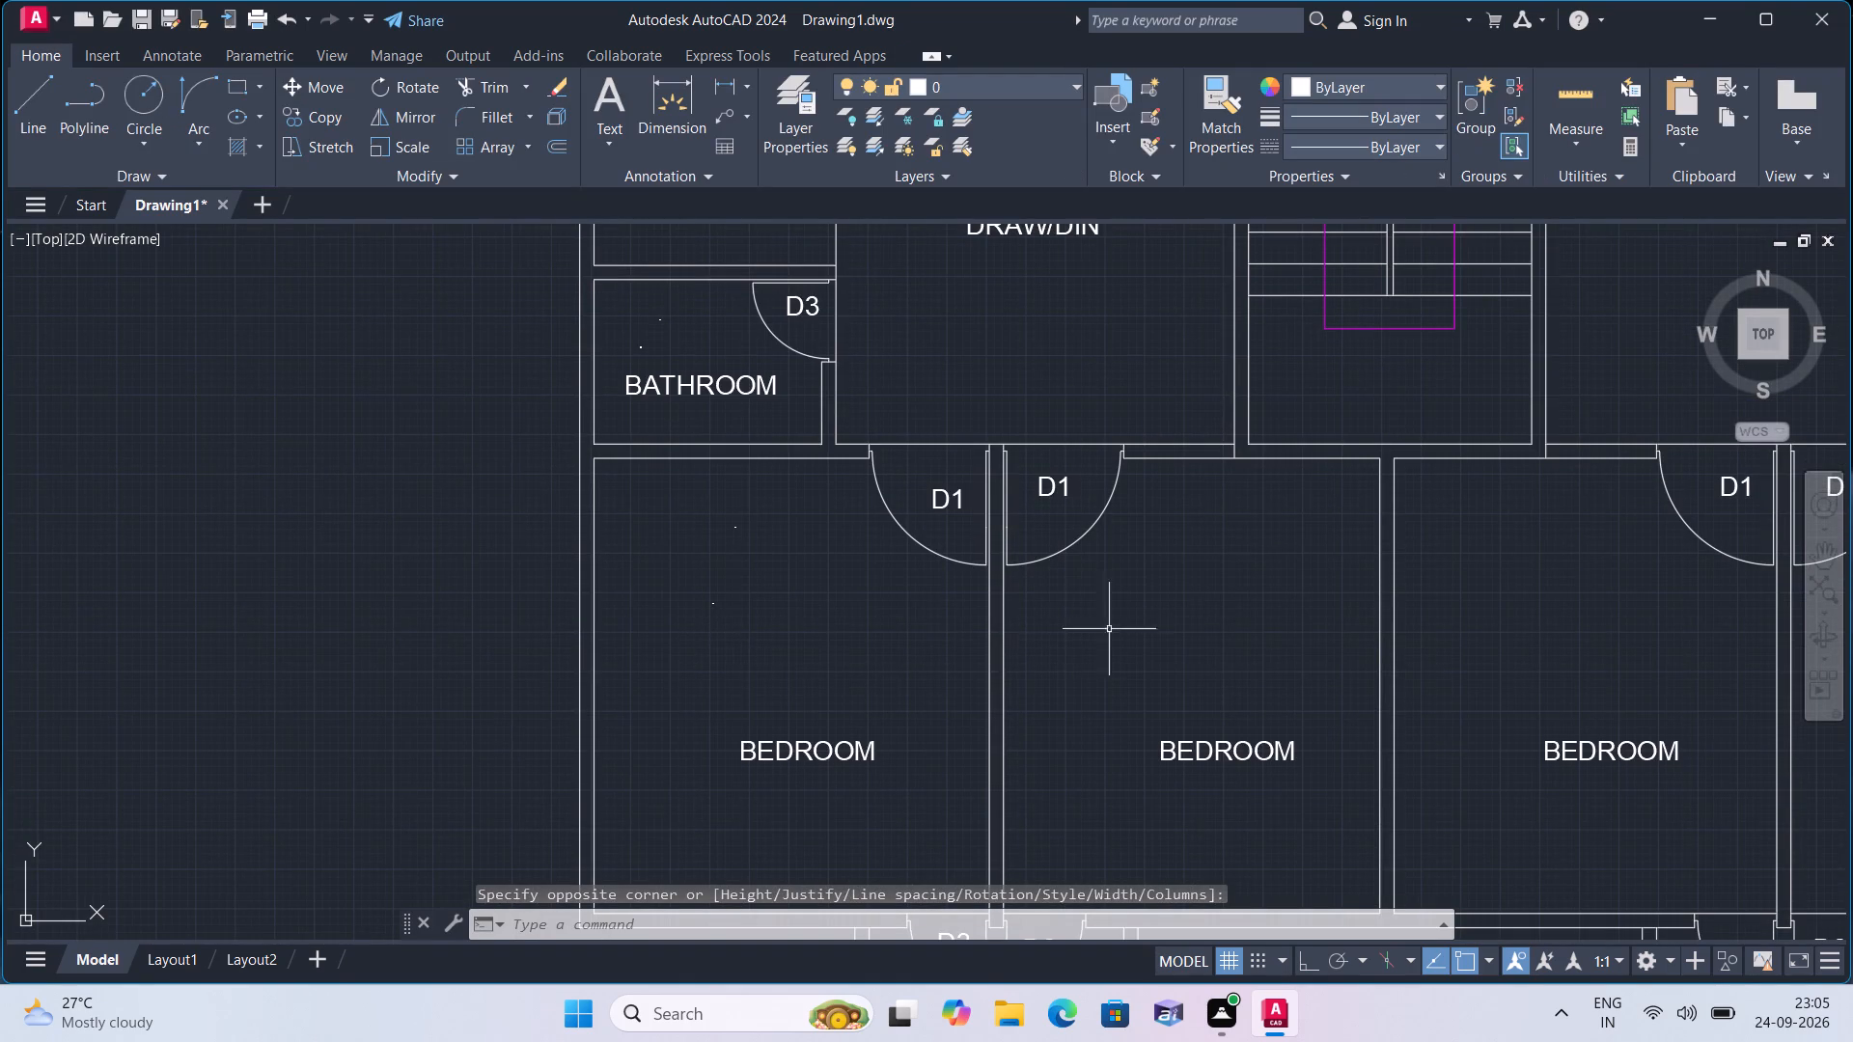
{"action": "key", "text": "space"}
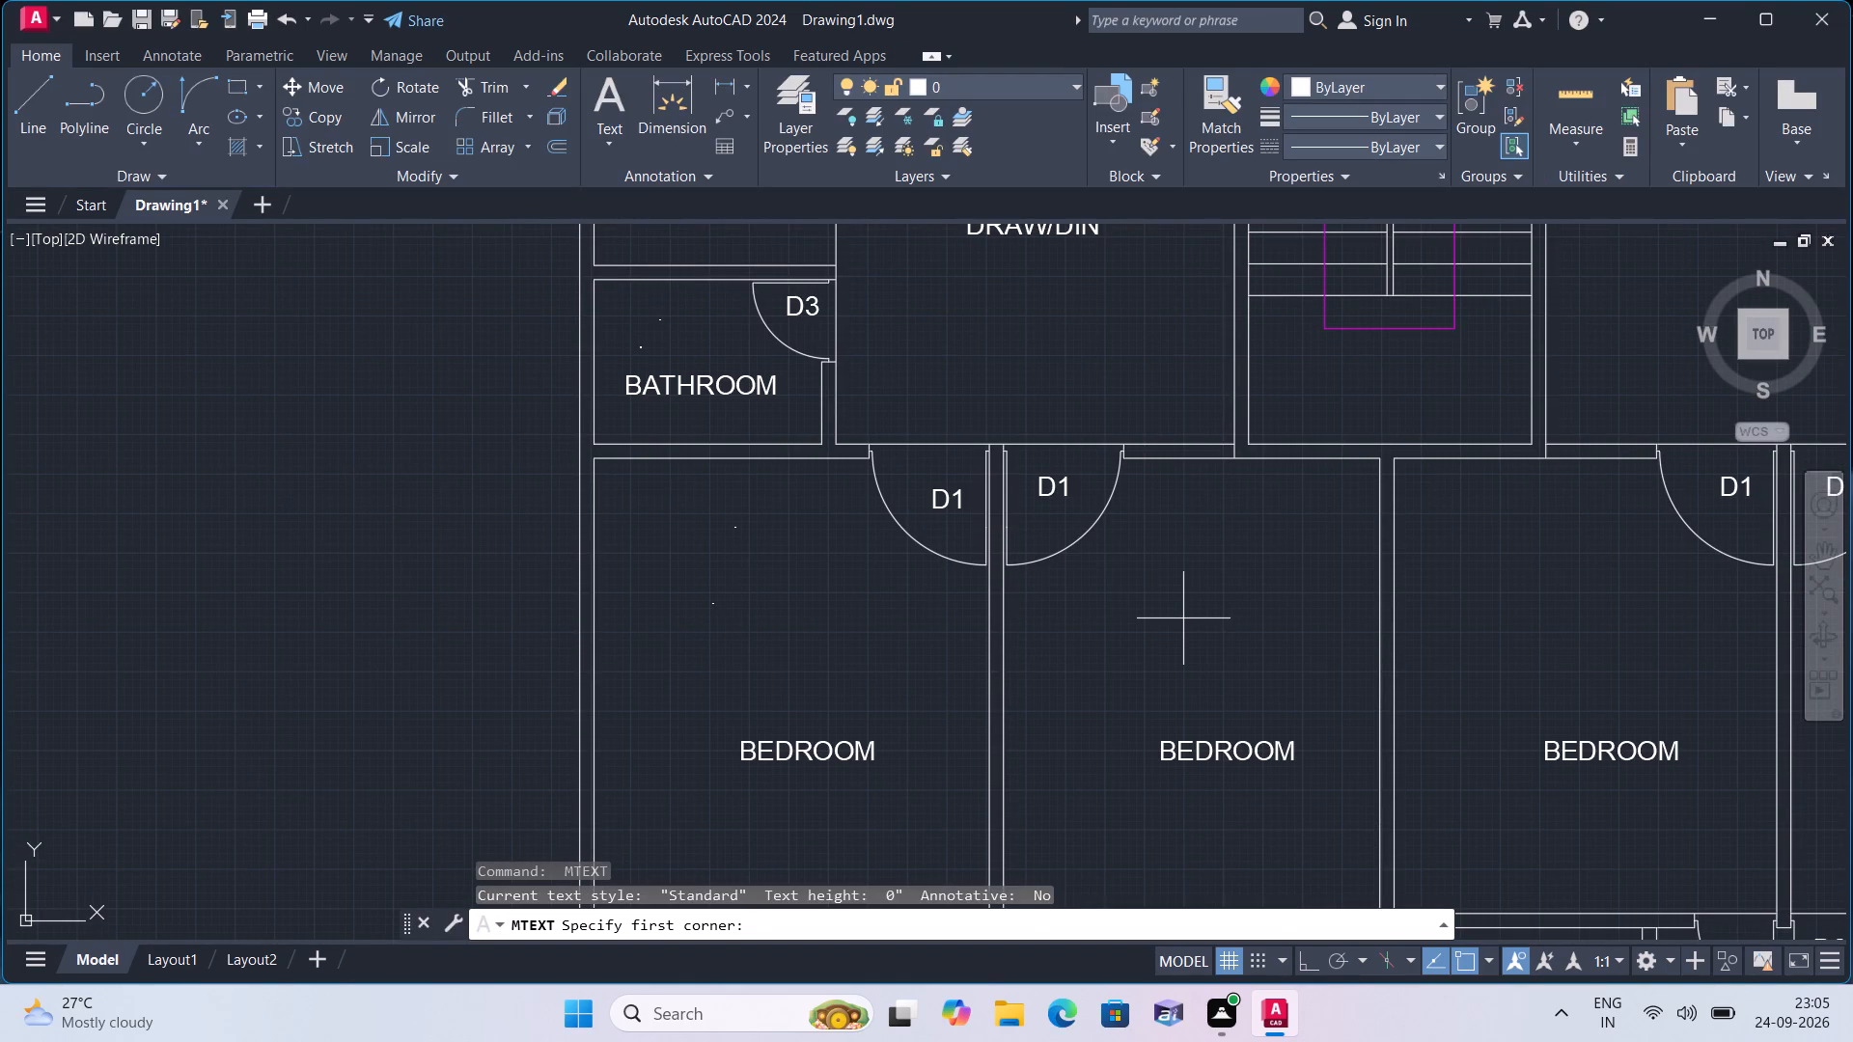
{"action": "triple_click", "coordinate": [1203, 588]}
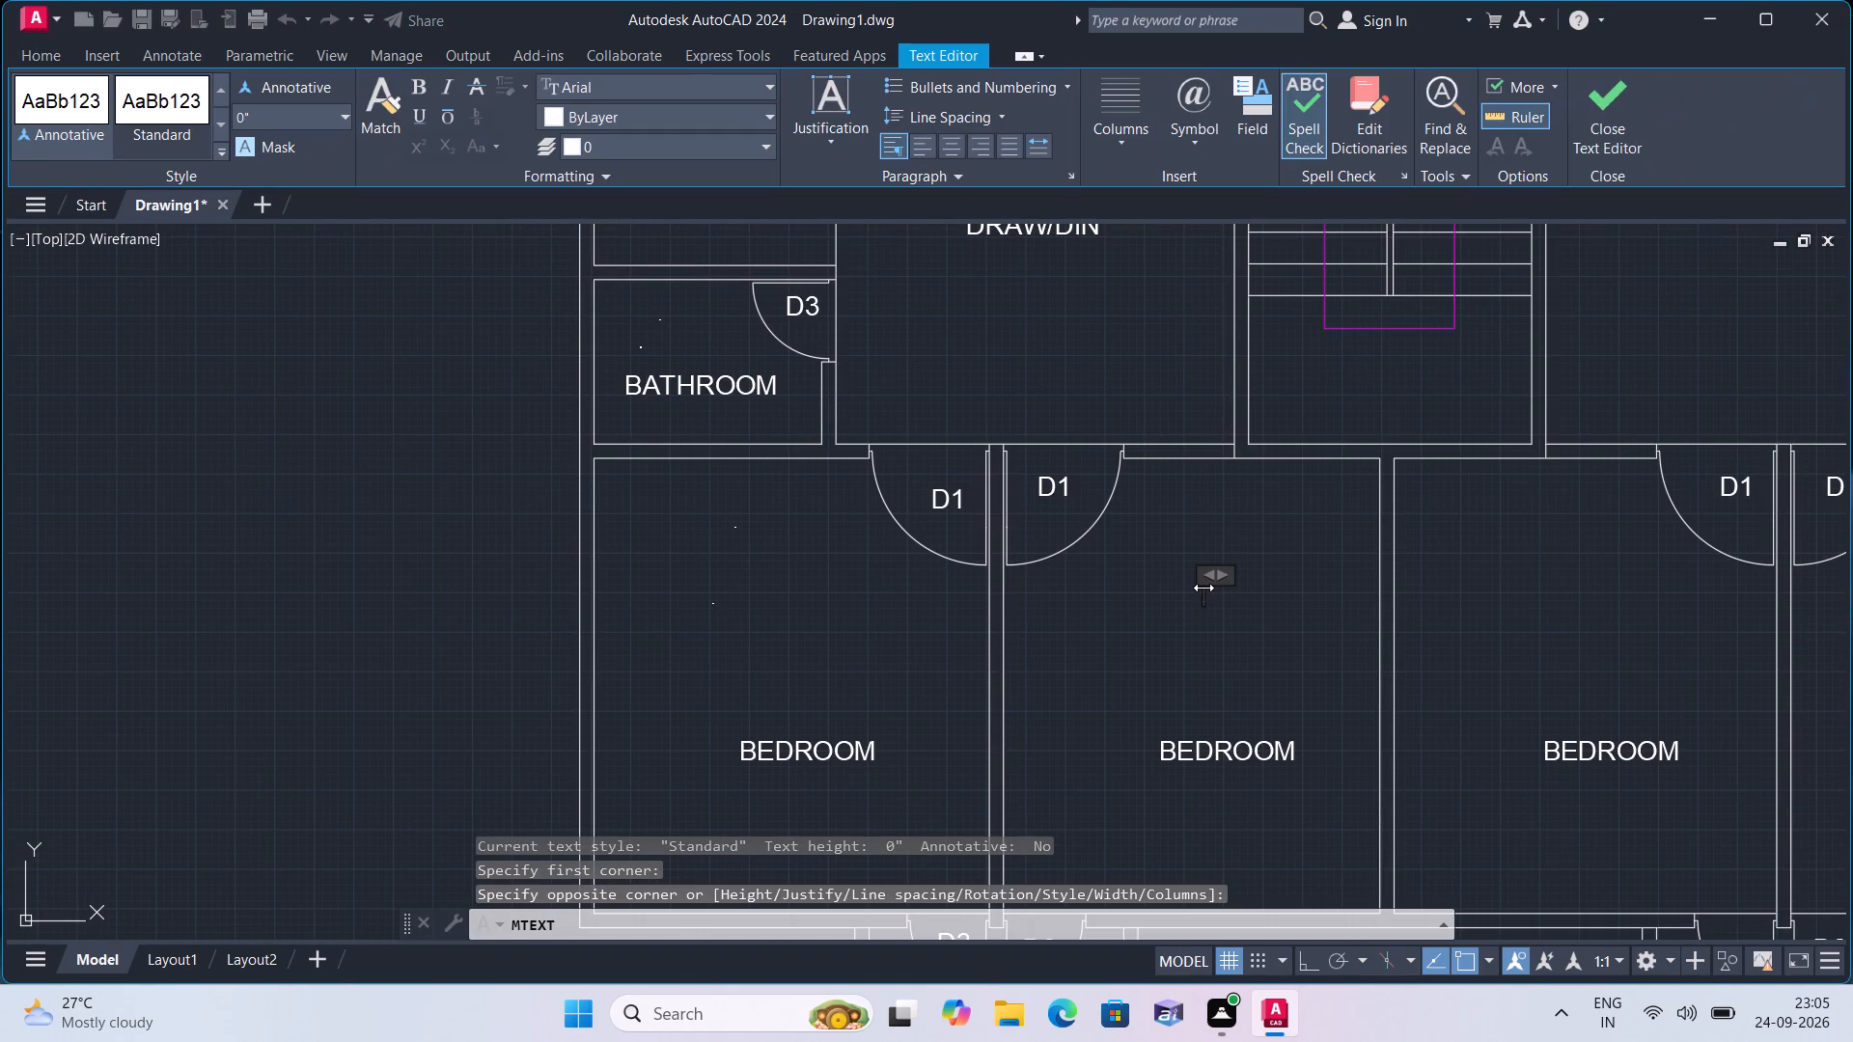
{"action": "type", "text": "10'-"}
{"action": "type", "text": "1\""}
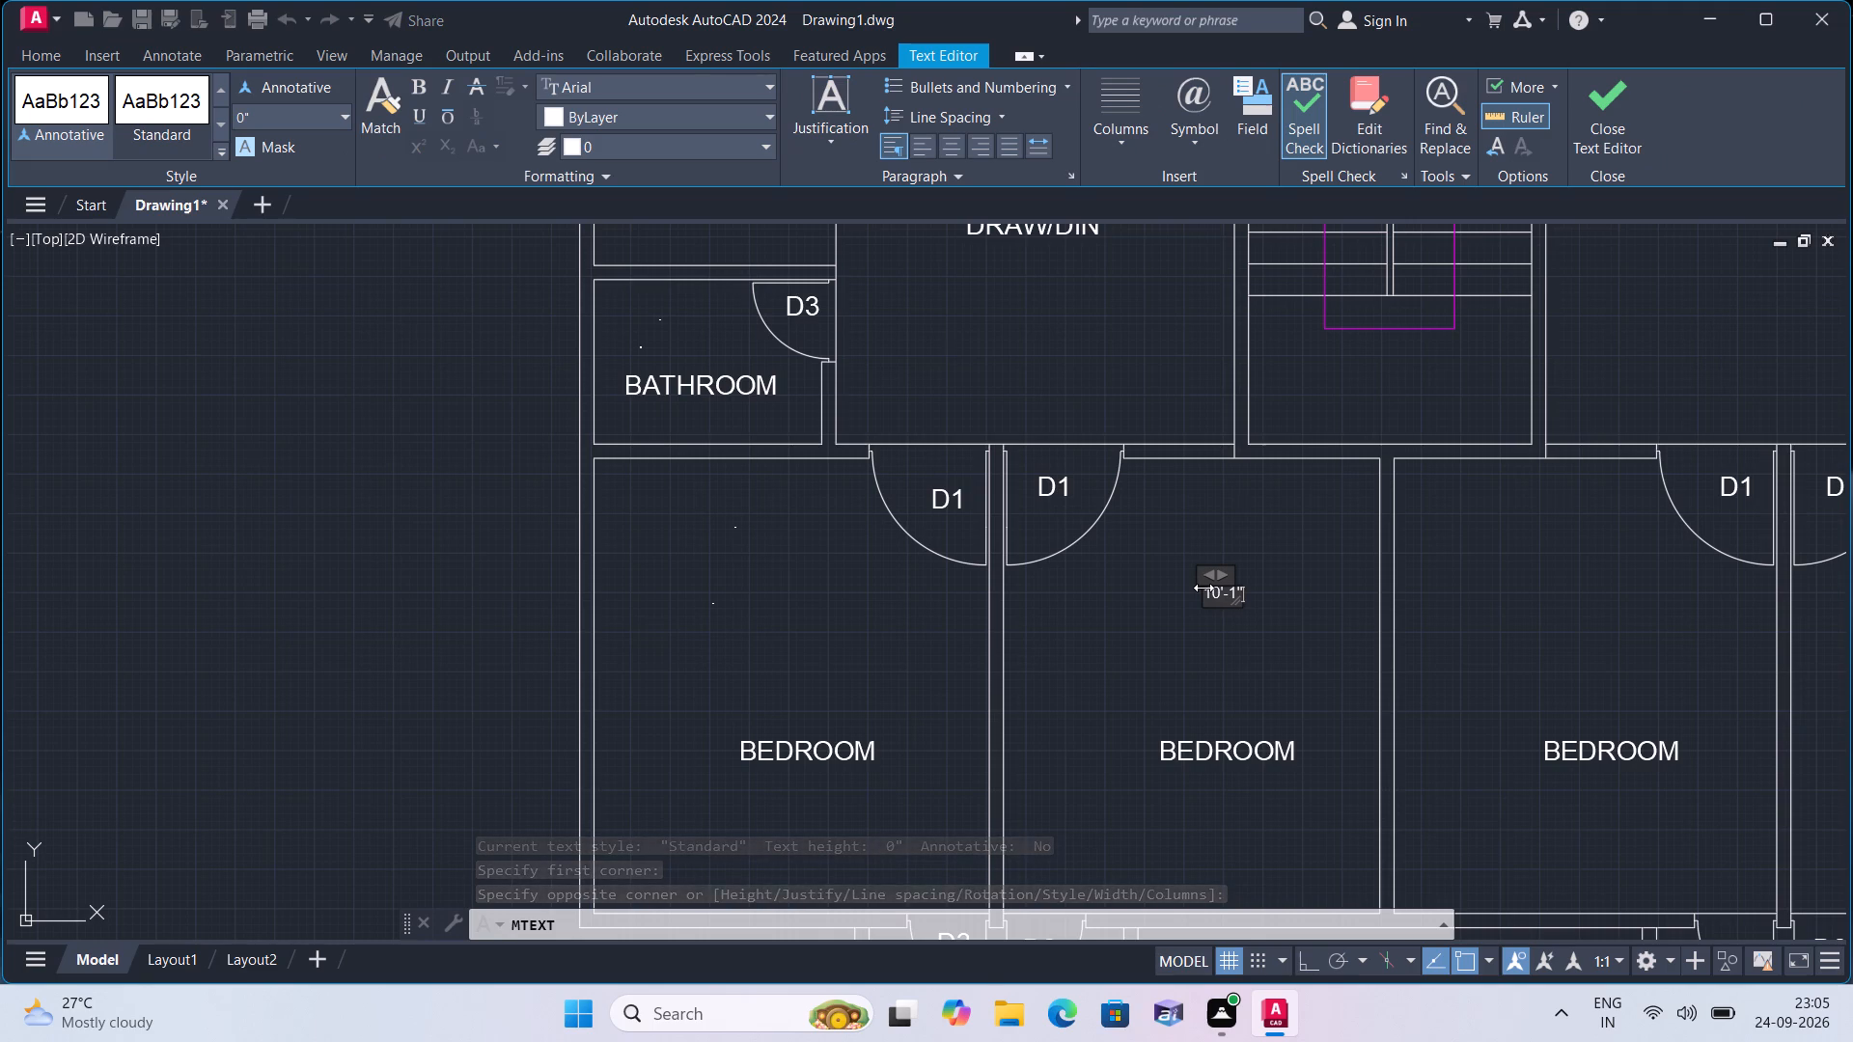
{"action": "left_click", "coordinate": [1192, 631]}
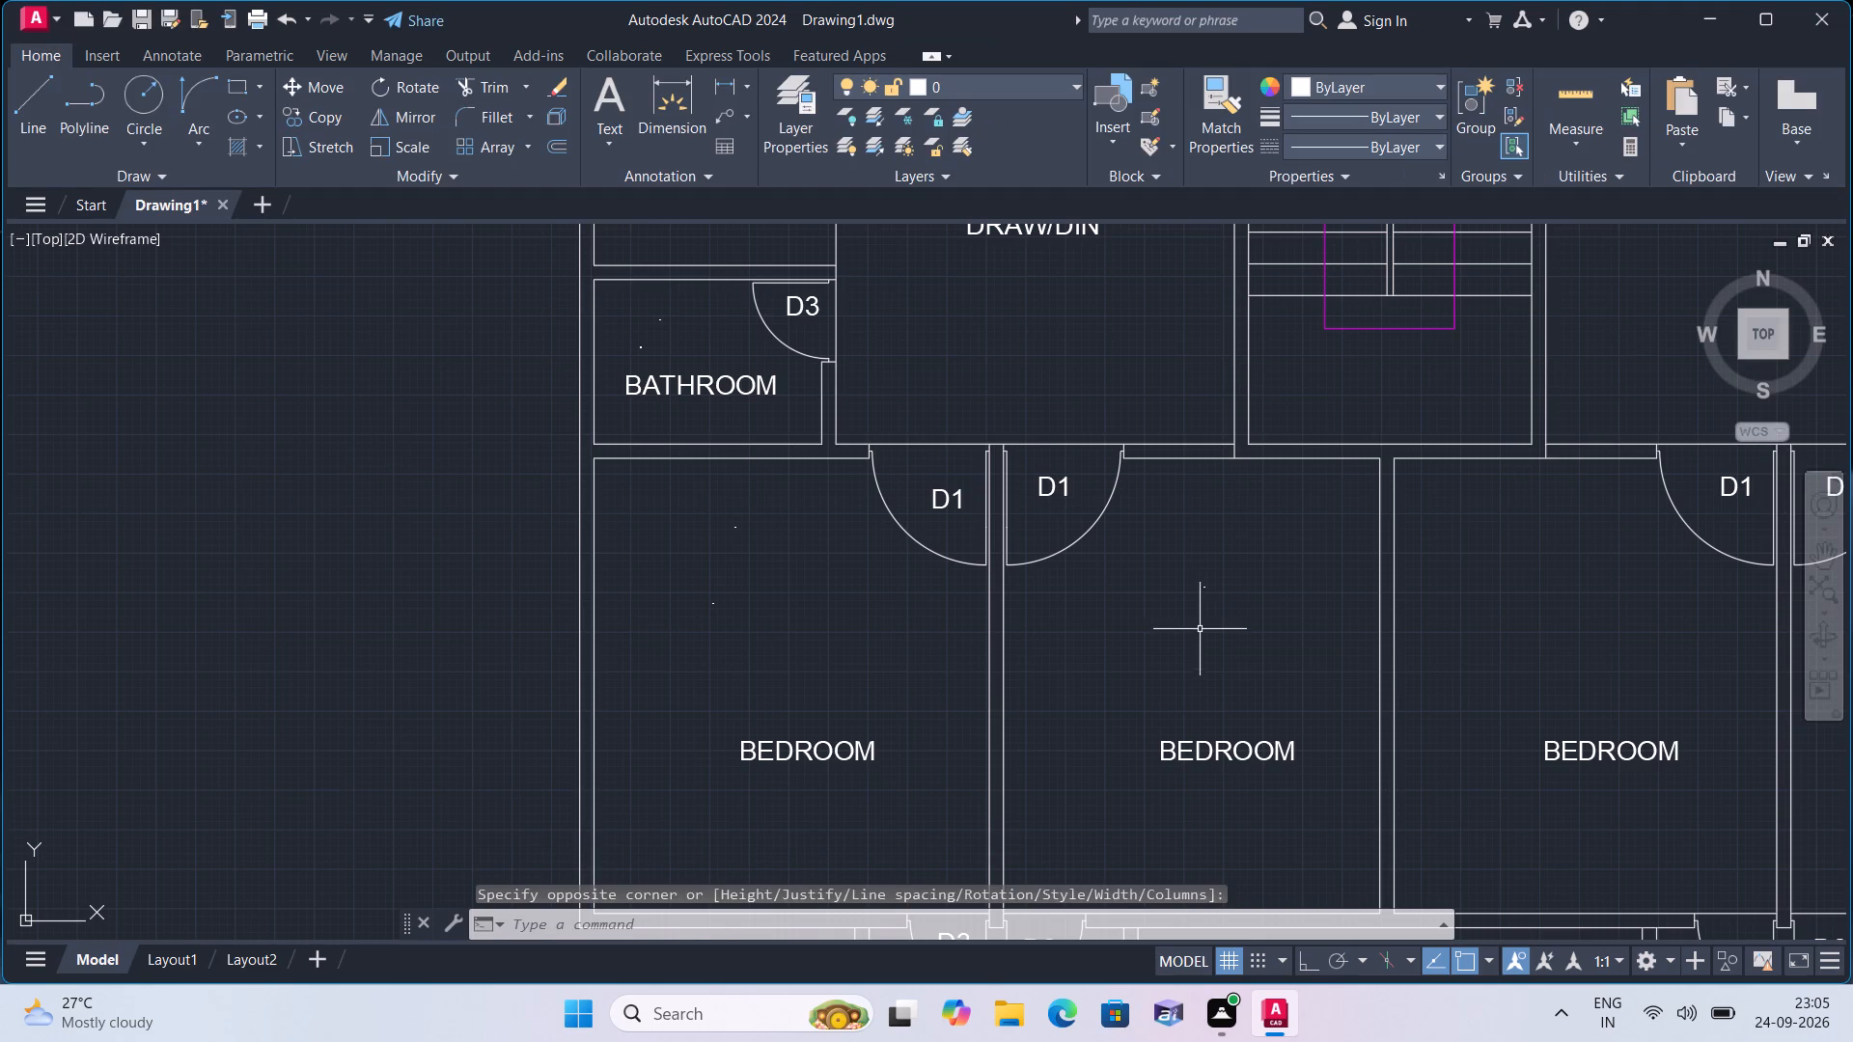
Set the text height of all nine room size texts in the southwest flat's bedrooms, bathroom, kitchen and DRAW/DIN room to 6".
{"action": "left_click", "coordinate": [1237, 622]}
{"action": "left_click", "coordinate": [1190, 566]}
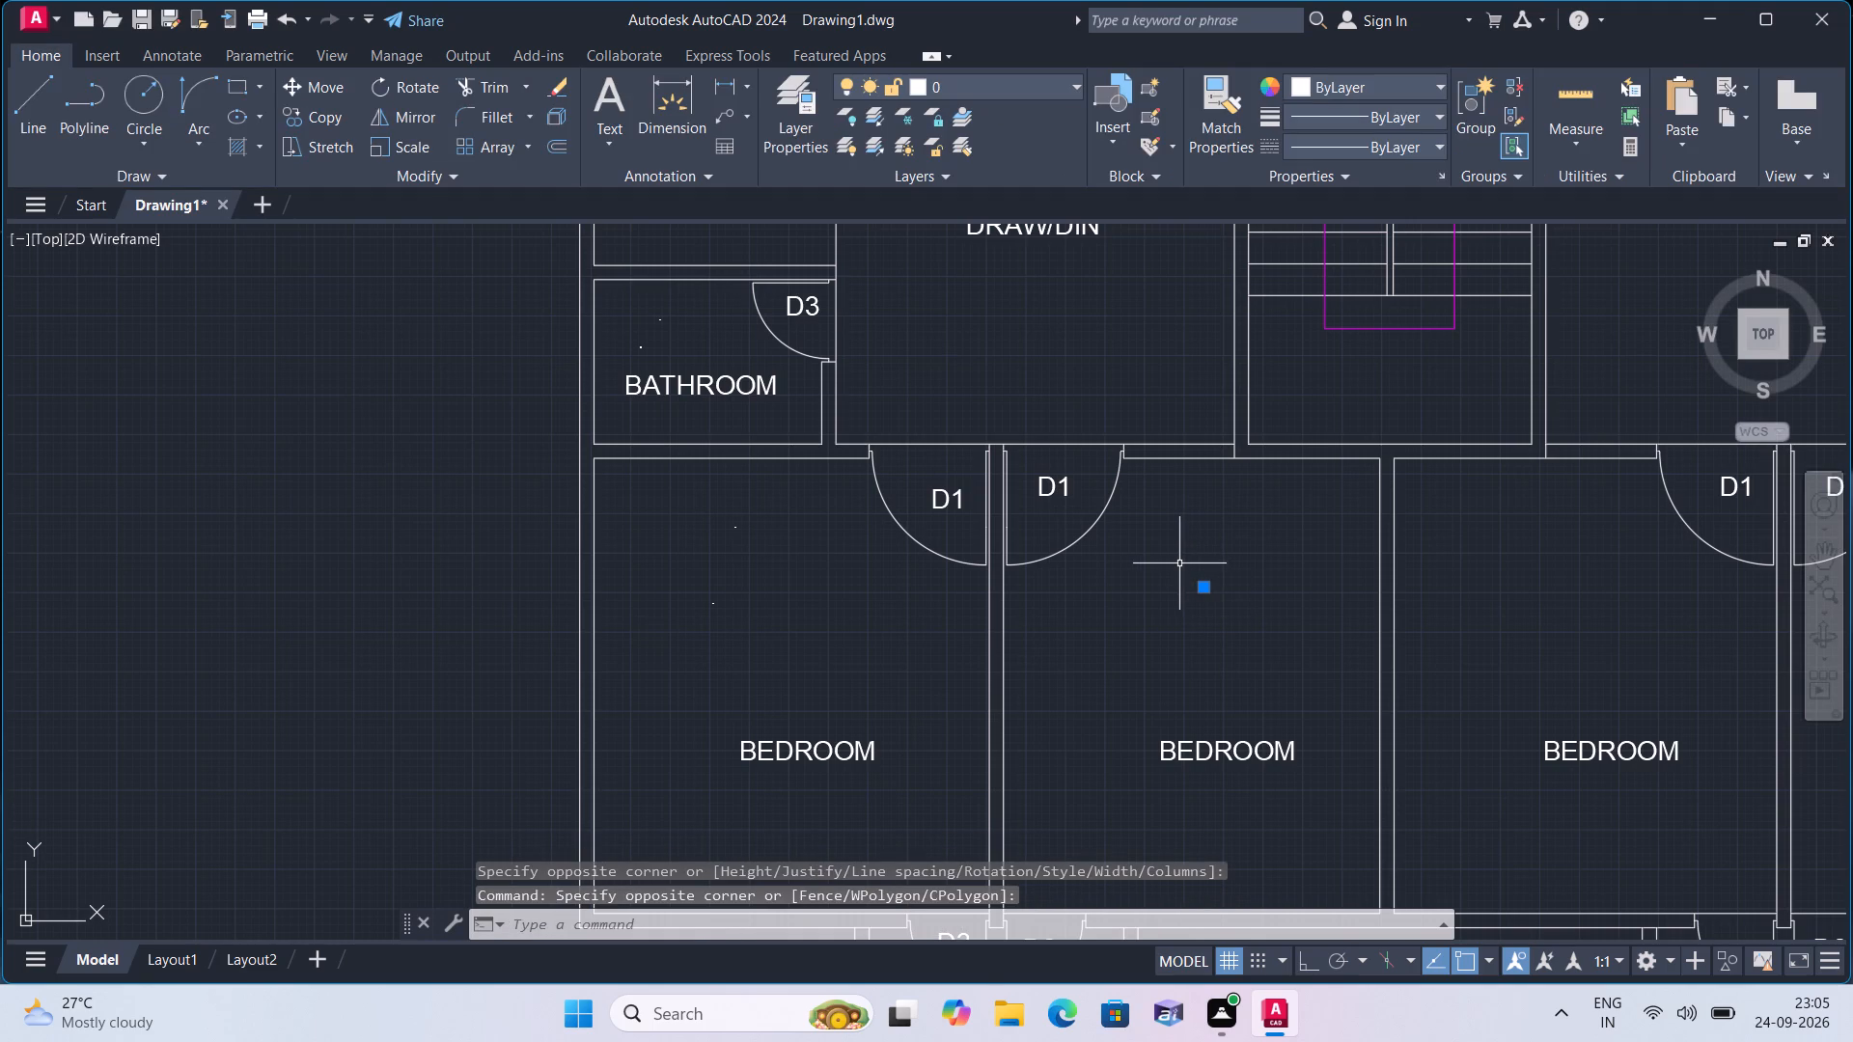
{"action": "left_click", "coordinate": [745, 627]}
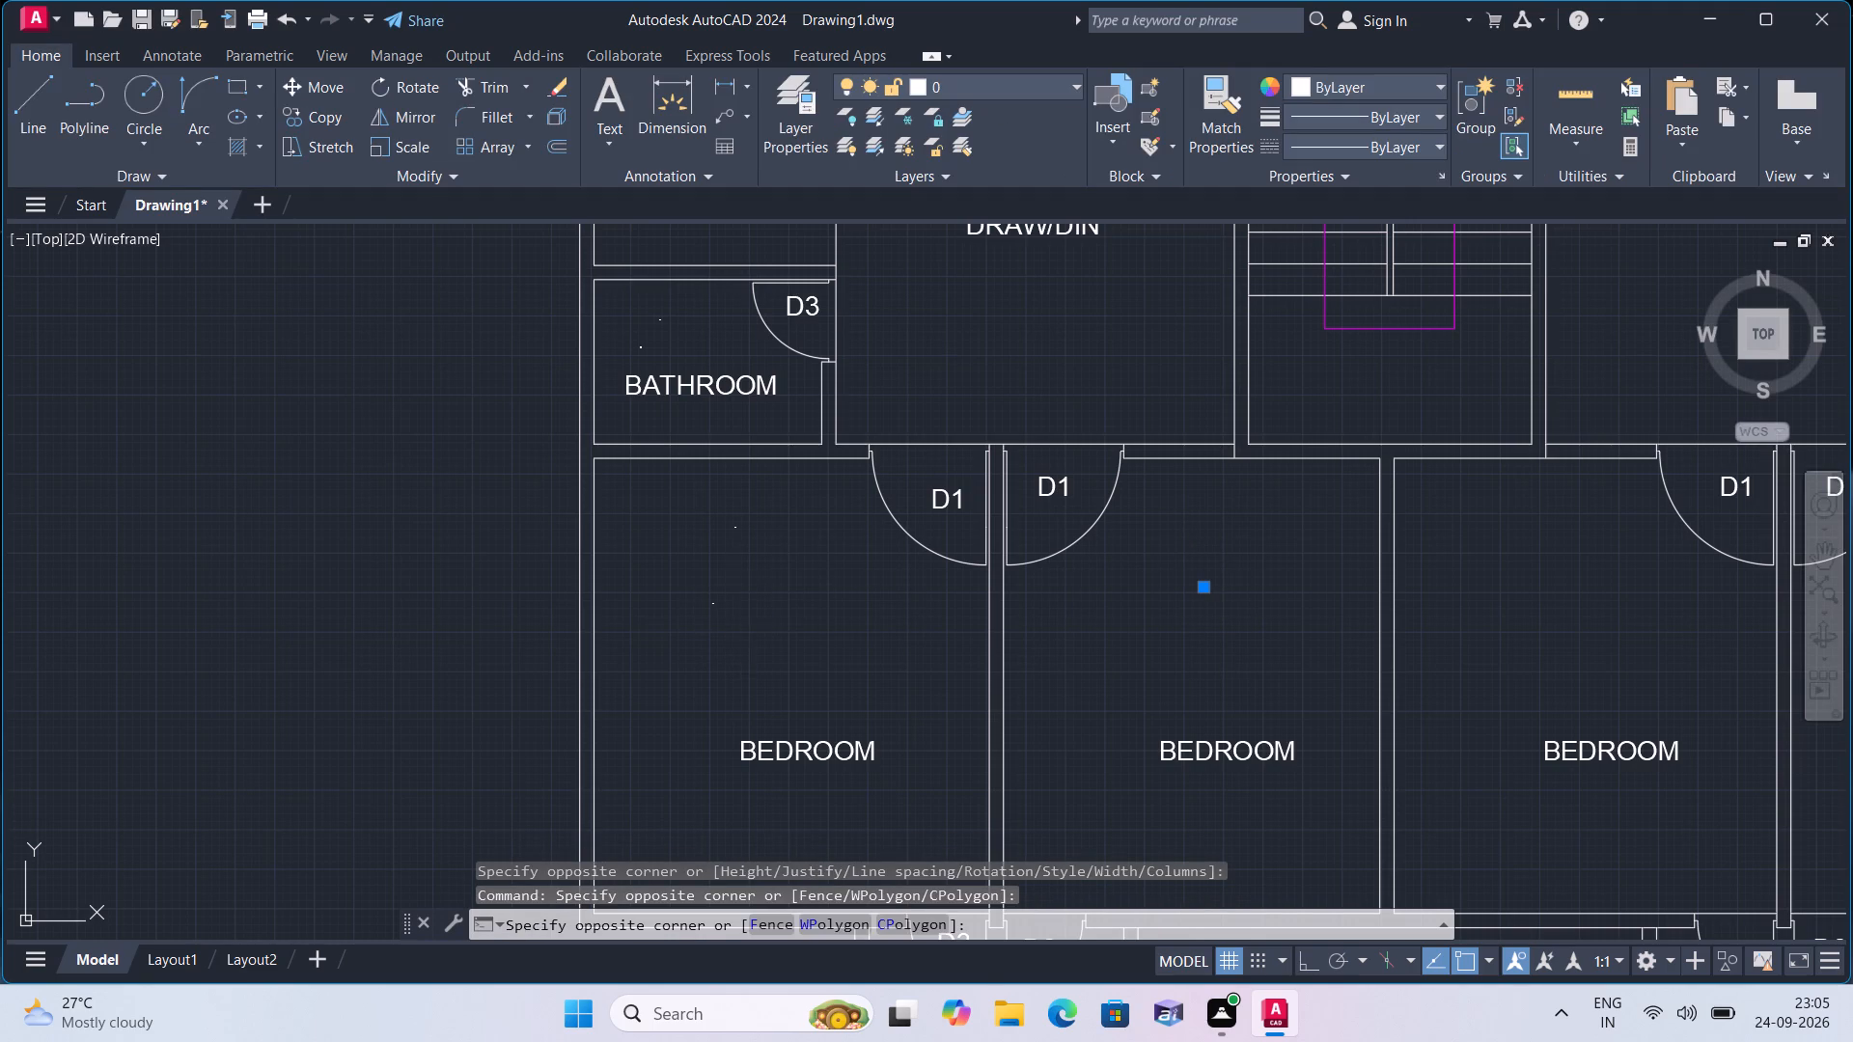
{"action": "left_click", "coordinate": [696, 562]}
{"action": "left_click", "coordinate": [785, 571]}
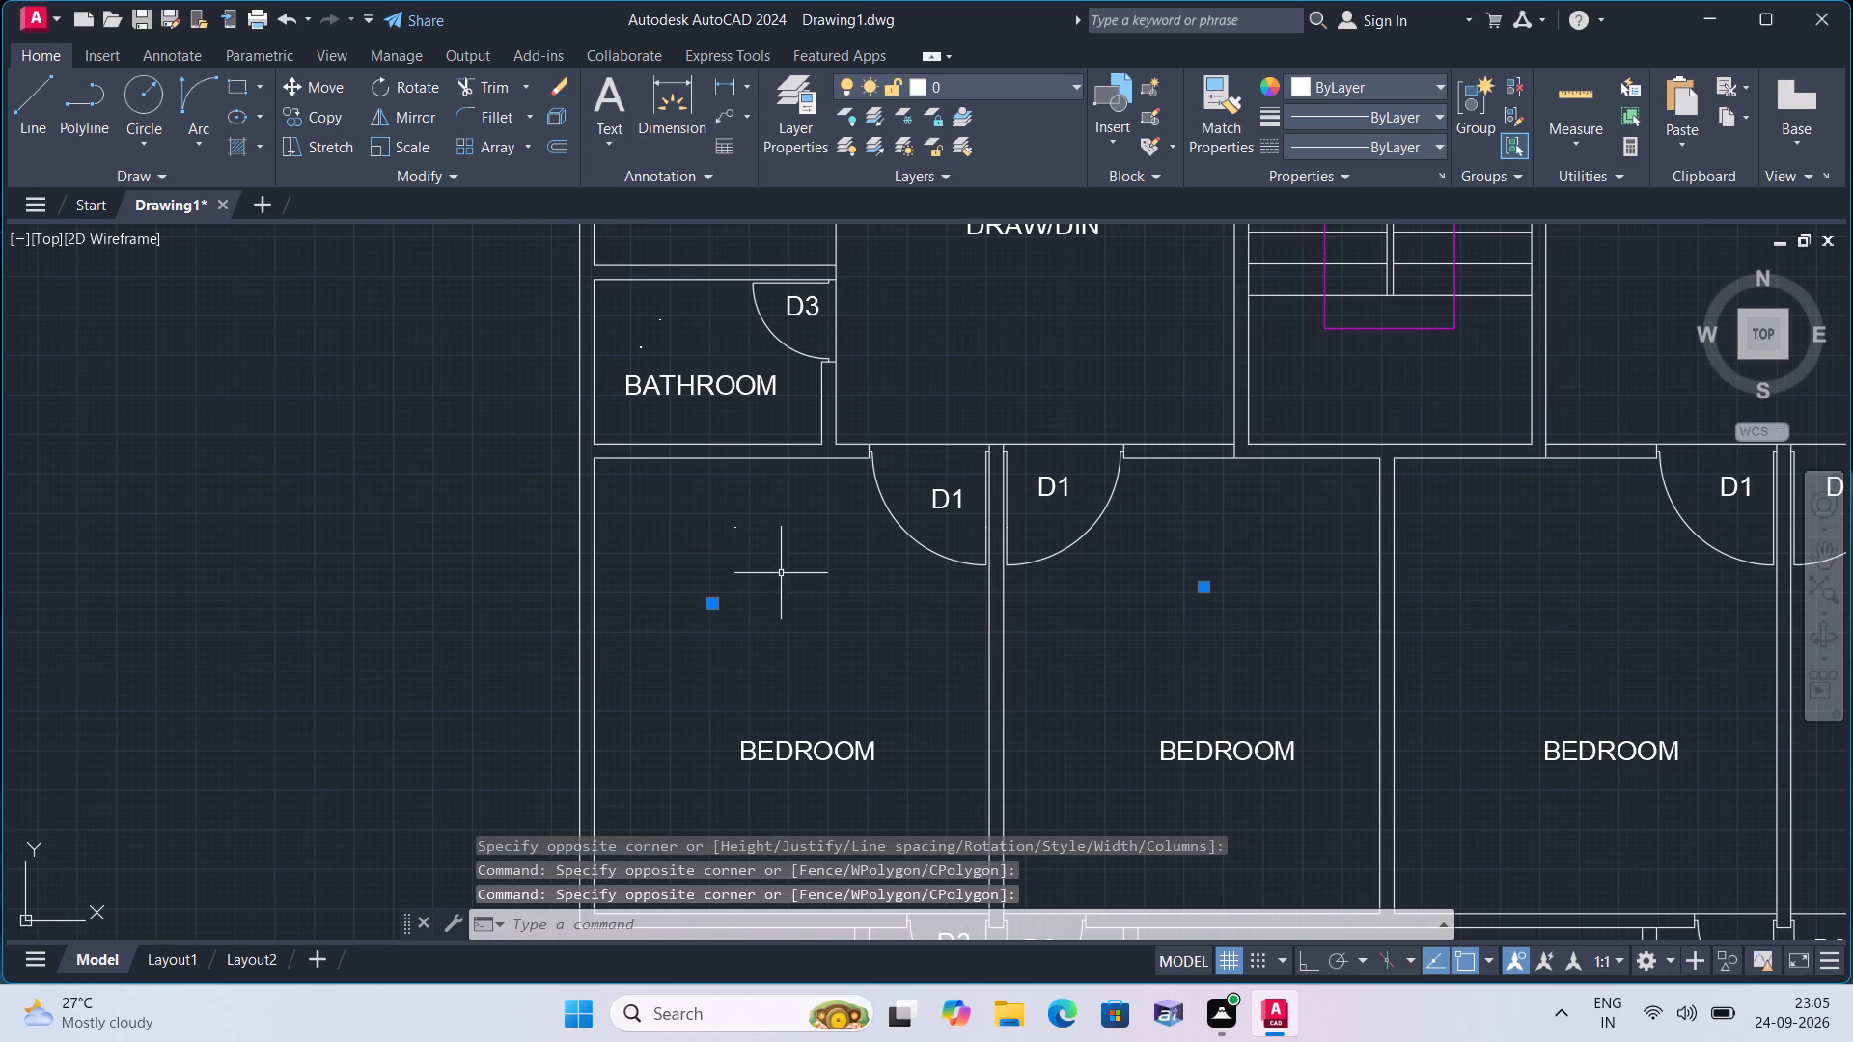
{"action": "left_click", "coordinate": [710, 505]}
{"action": "middle_click_drag", "start_coordinate": [710, 505], "coordinate": [734, 635]}
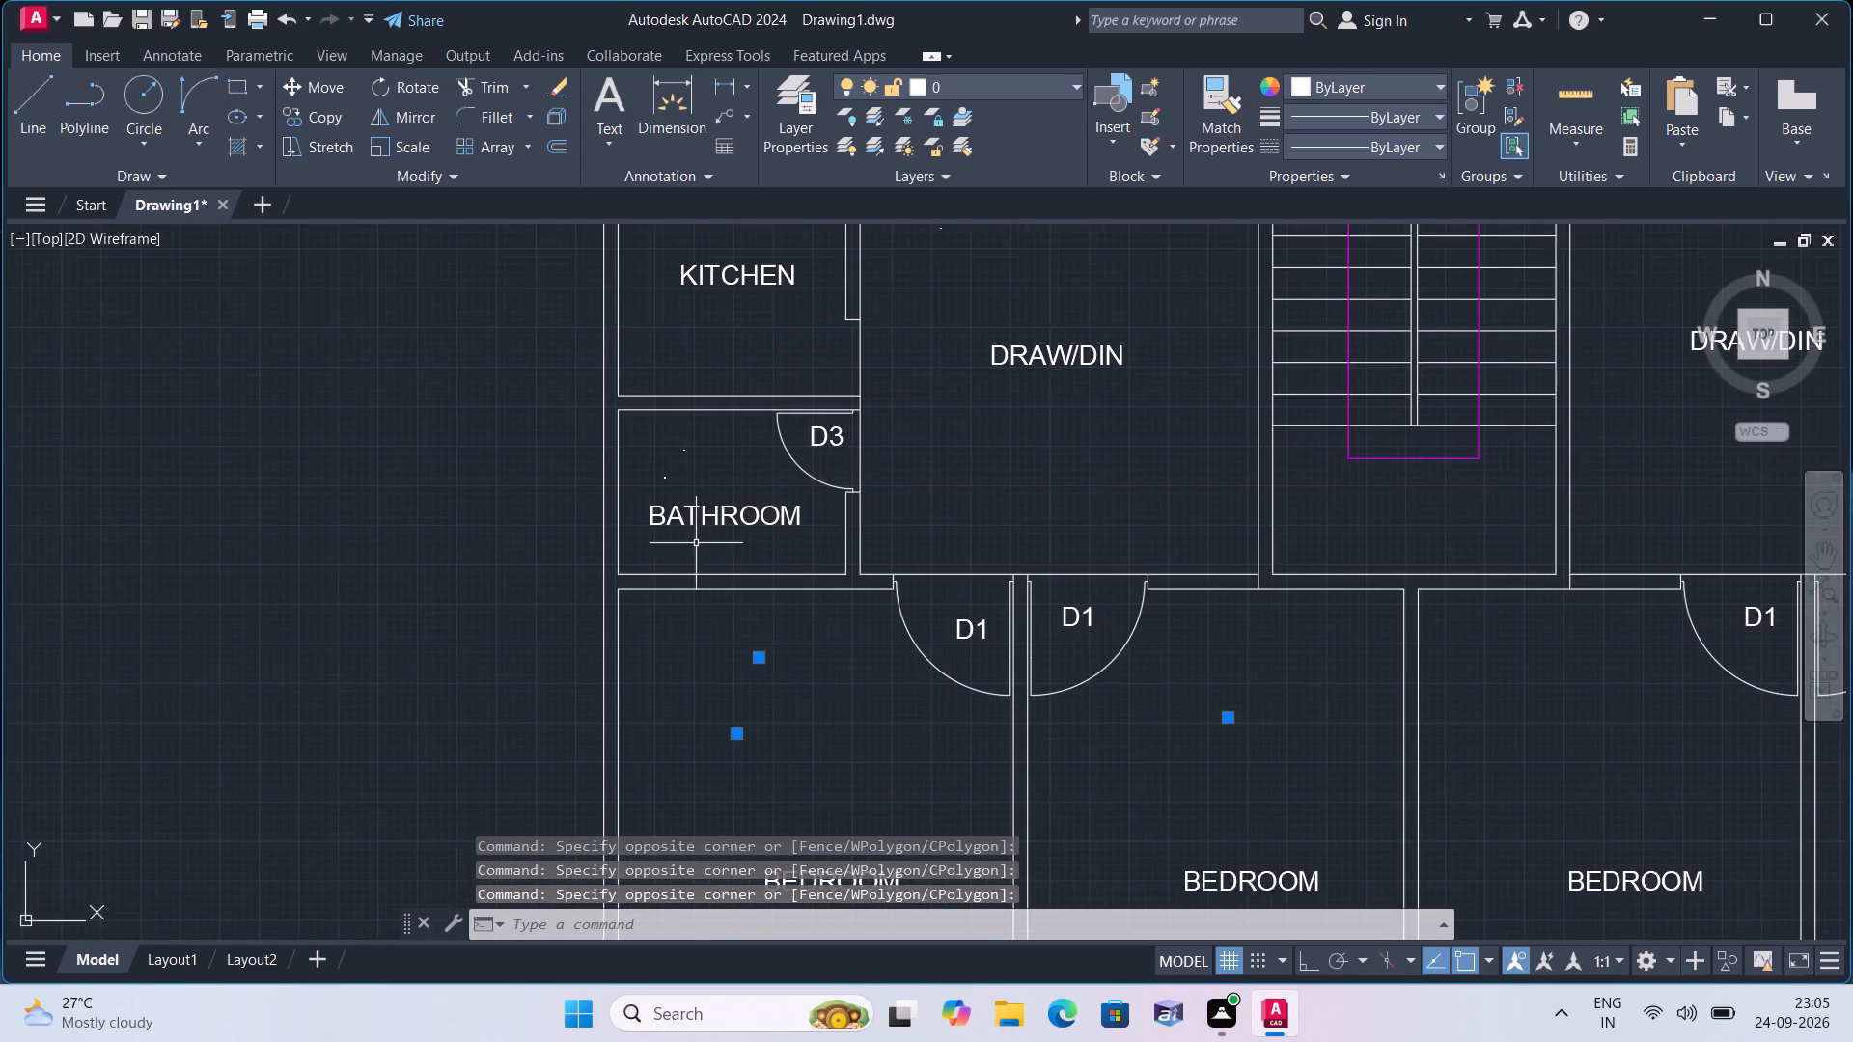
{"action": "scroll", "coordinate": [673, 475], "scroll_direction": "up", "scroll_amount": 2}
{"action": "left_click", "coordinate": [733, 501]}
{"action": "left_click", "coordinate": [614, 409]}
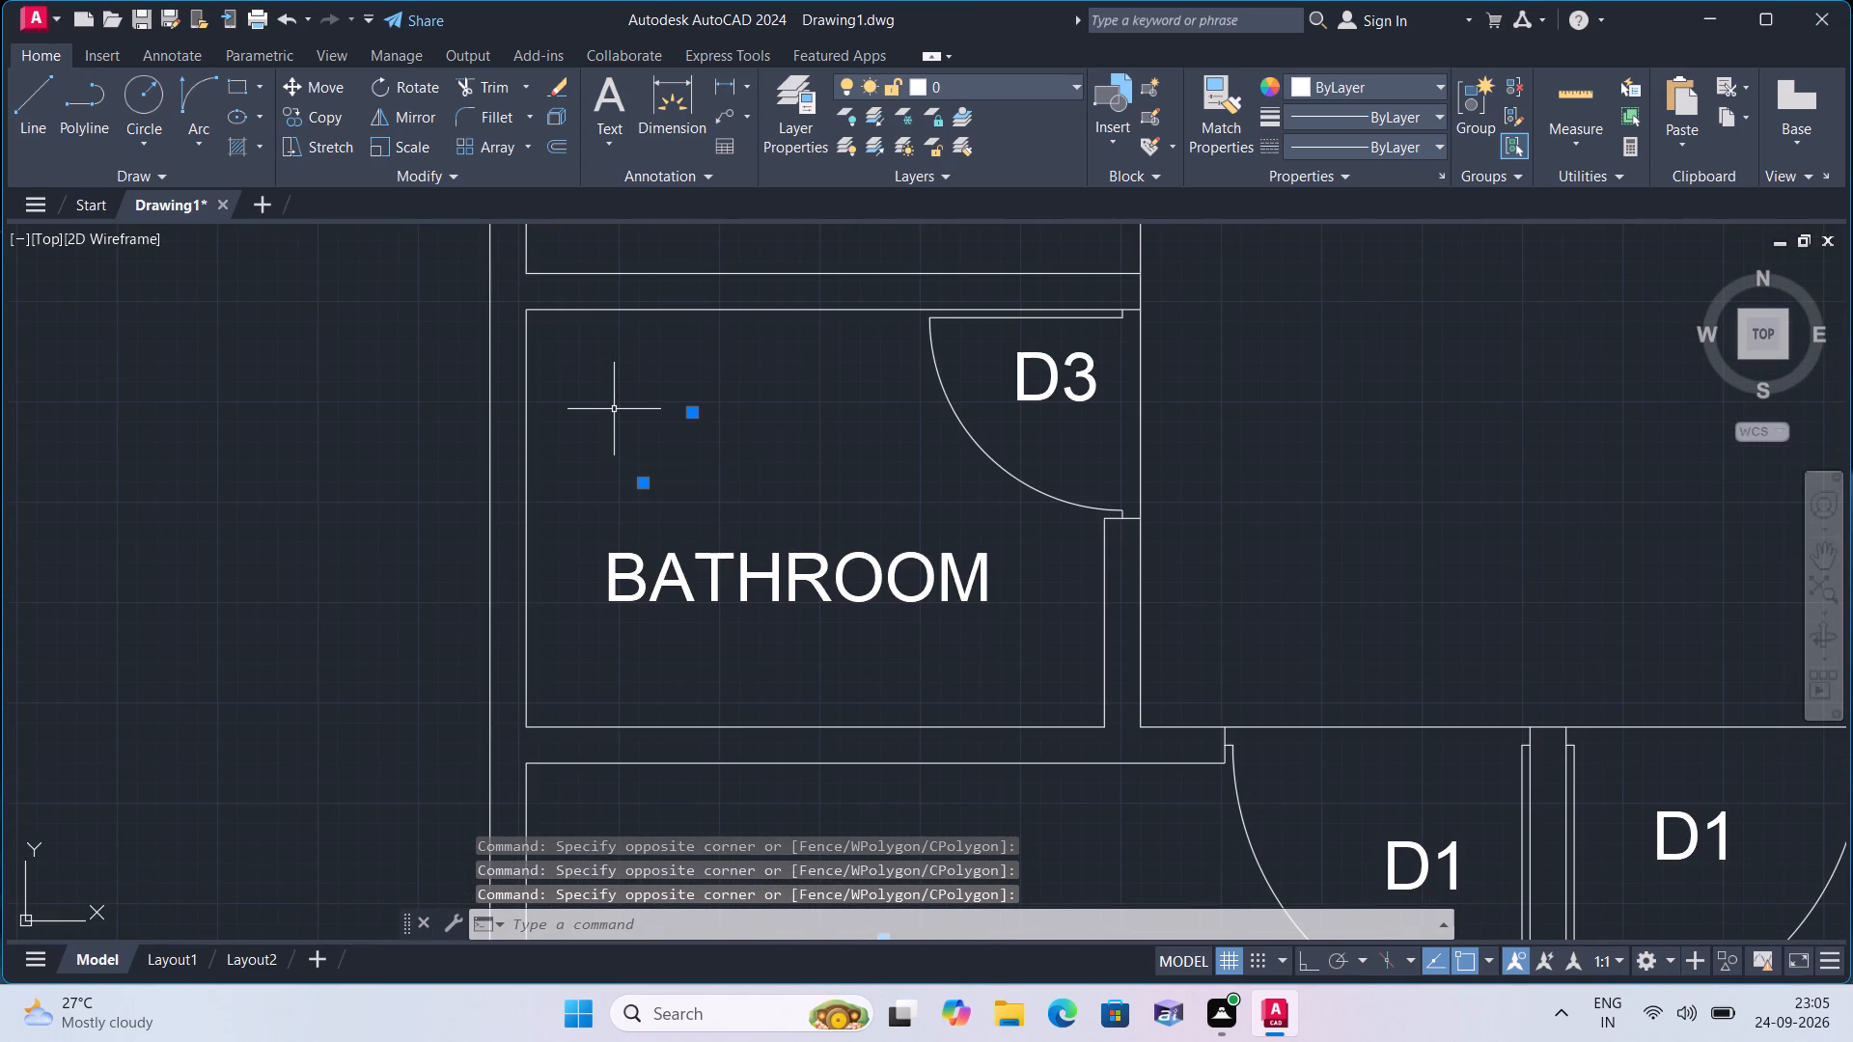
{"action": "middle_click_drag", "start_coordinate": [620, 405], "coordinate": [593, 700]}
{"action": "scroll", "coordinate": [593, 713], "scroll_direction": "down", "scroll_amount": 1}
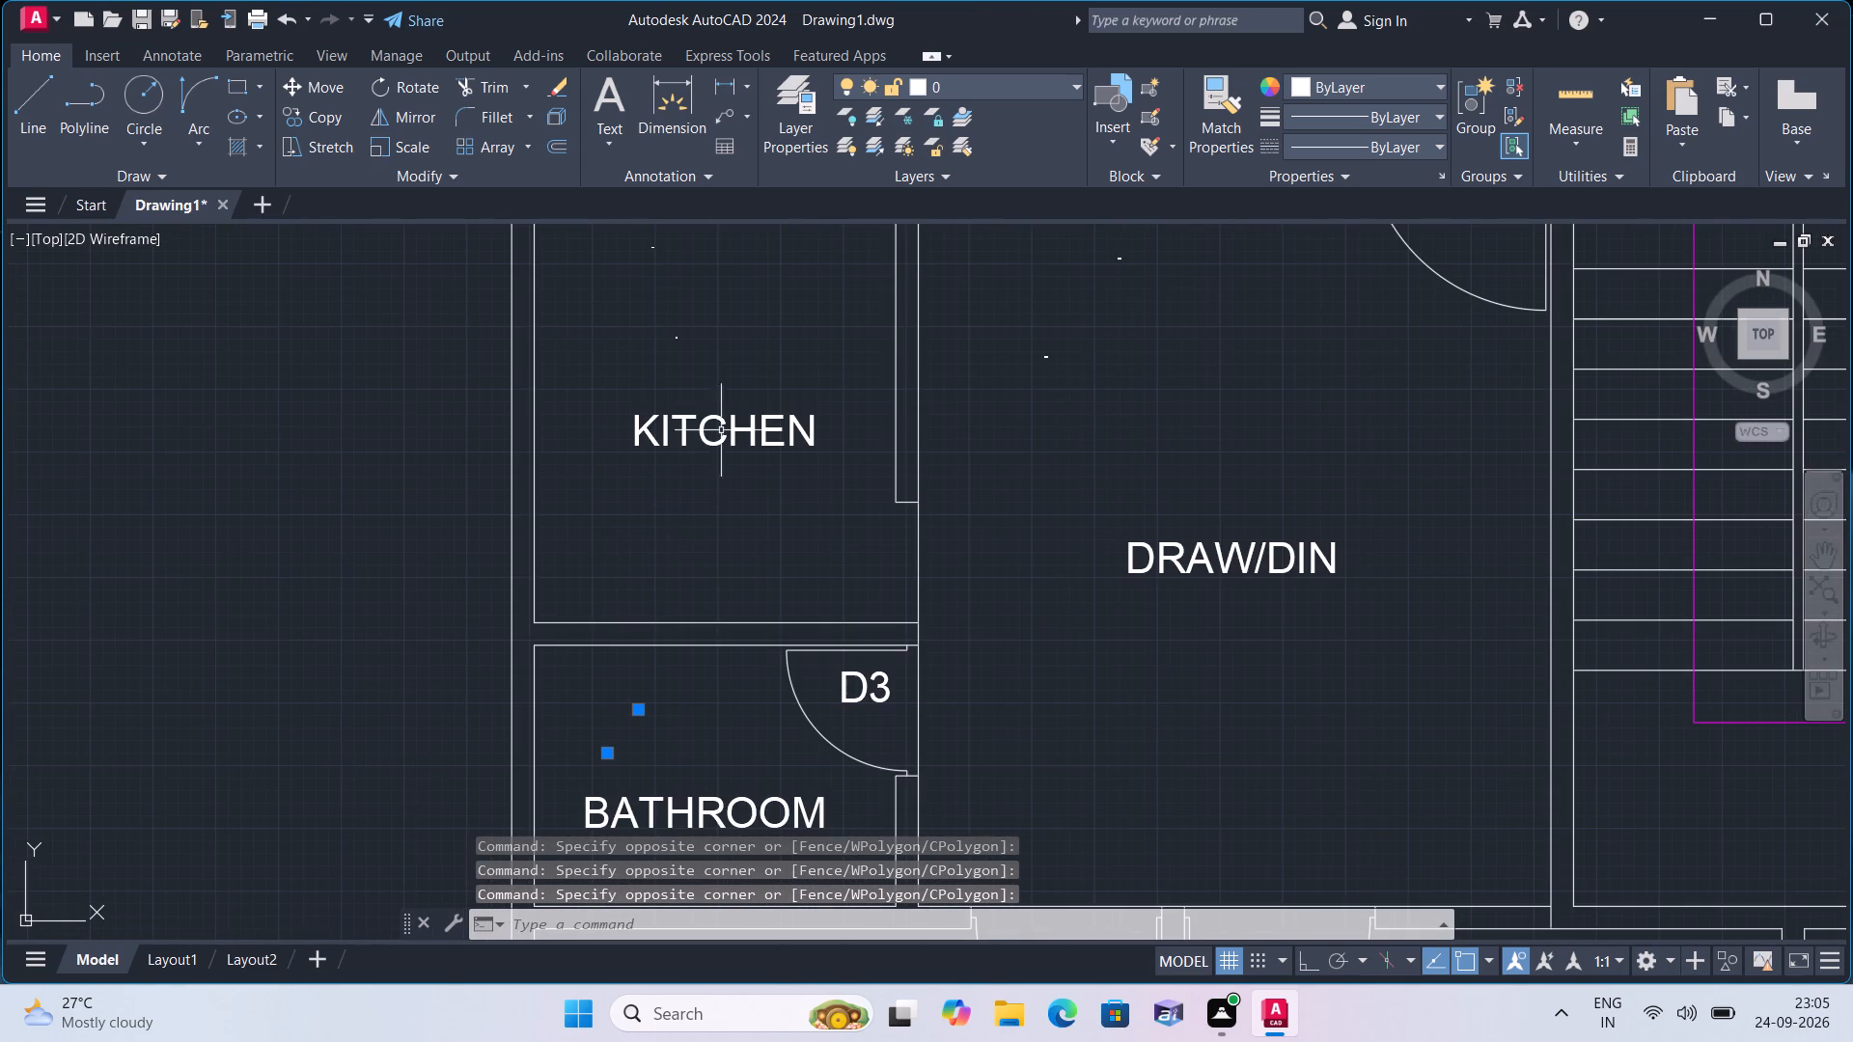
{"action": "middle_click_drag", "start_coordinate": [778, 337], "coordinate": [805, 530]}
{"action": "scroll", "coordinate": [792, 375], "scroll_direction": "down", "scroll_amount": 1}
{"action": "scroll", "coordinate": [805, 530], "scroll_direction": "up", "scroll_amount": 1}
{"action": "left_click", "coordinate": [742, 539]}
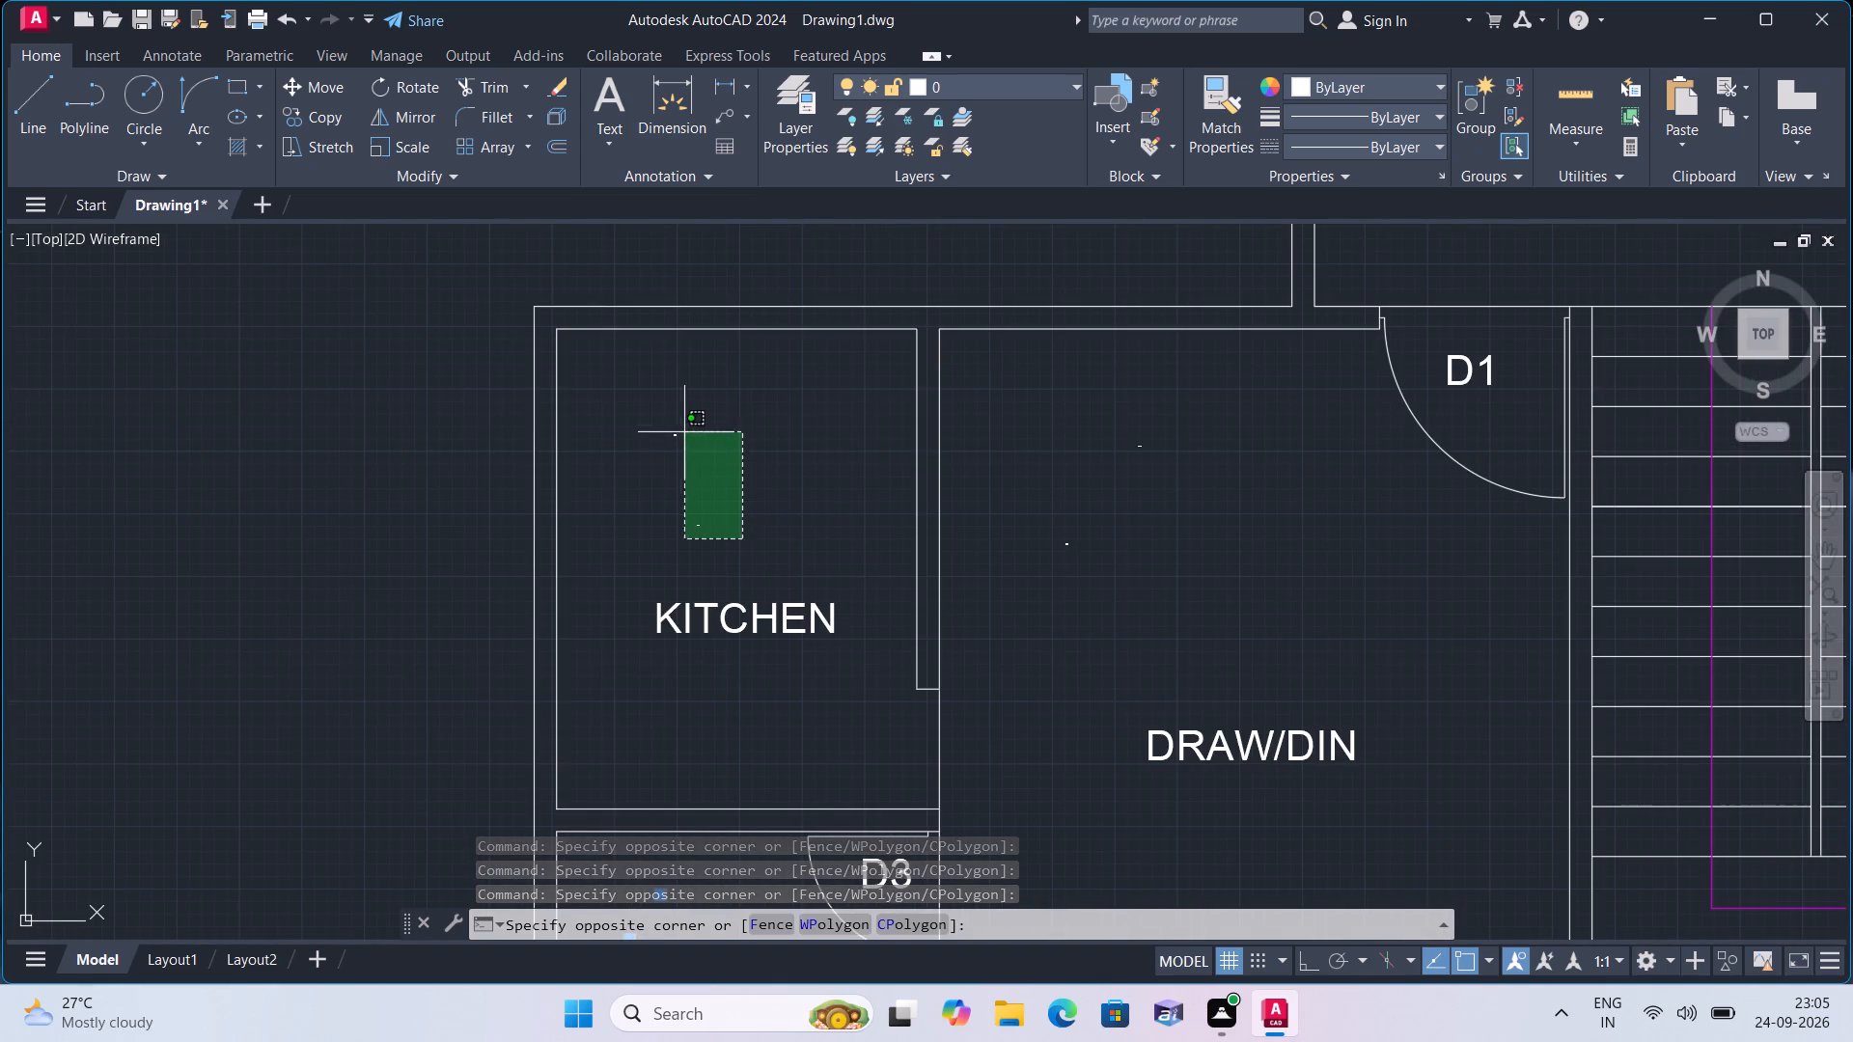
{"action": "left_click", "coordinate": [651, 389]}
{"action": "left_click_drag", "start_coordinate": [1144, 590], "coordinate": [1140, 579]}
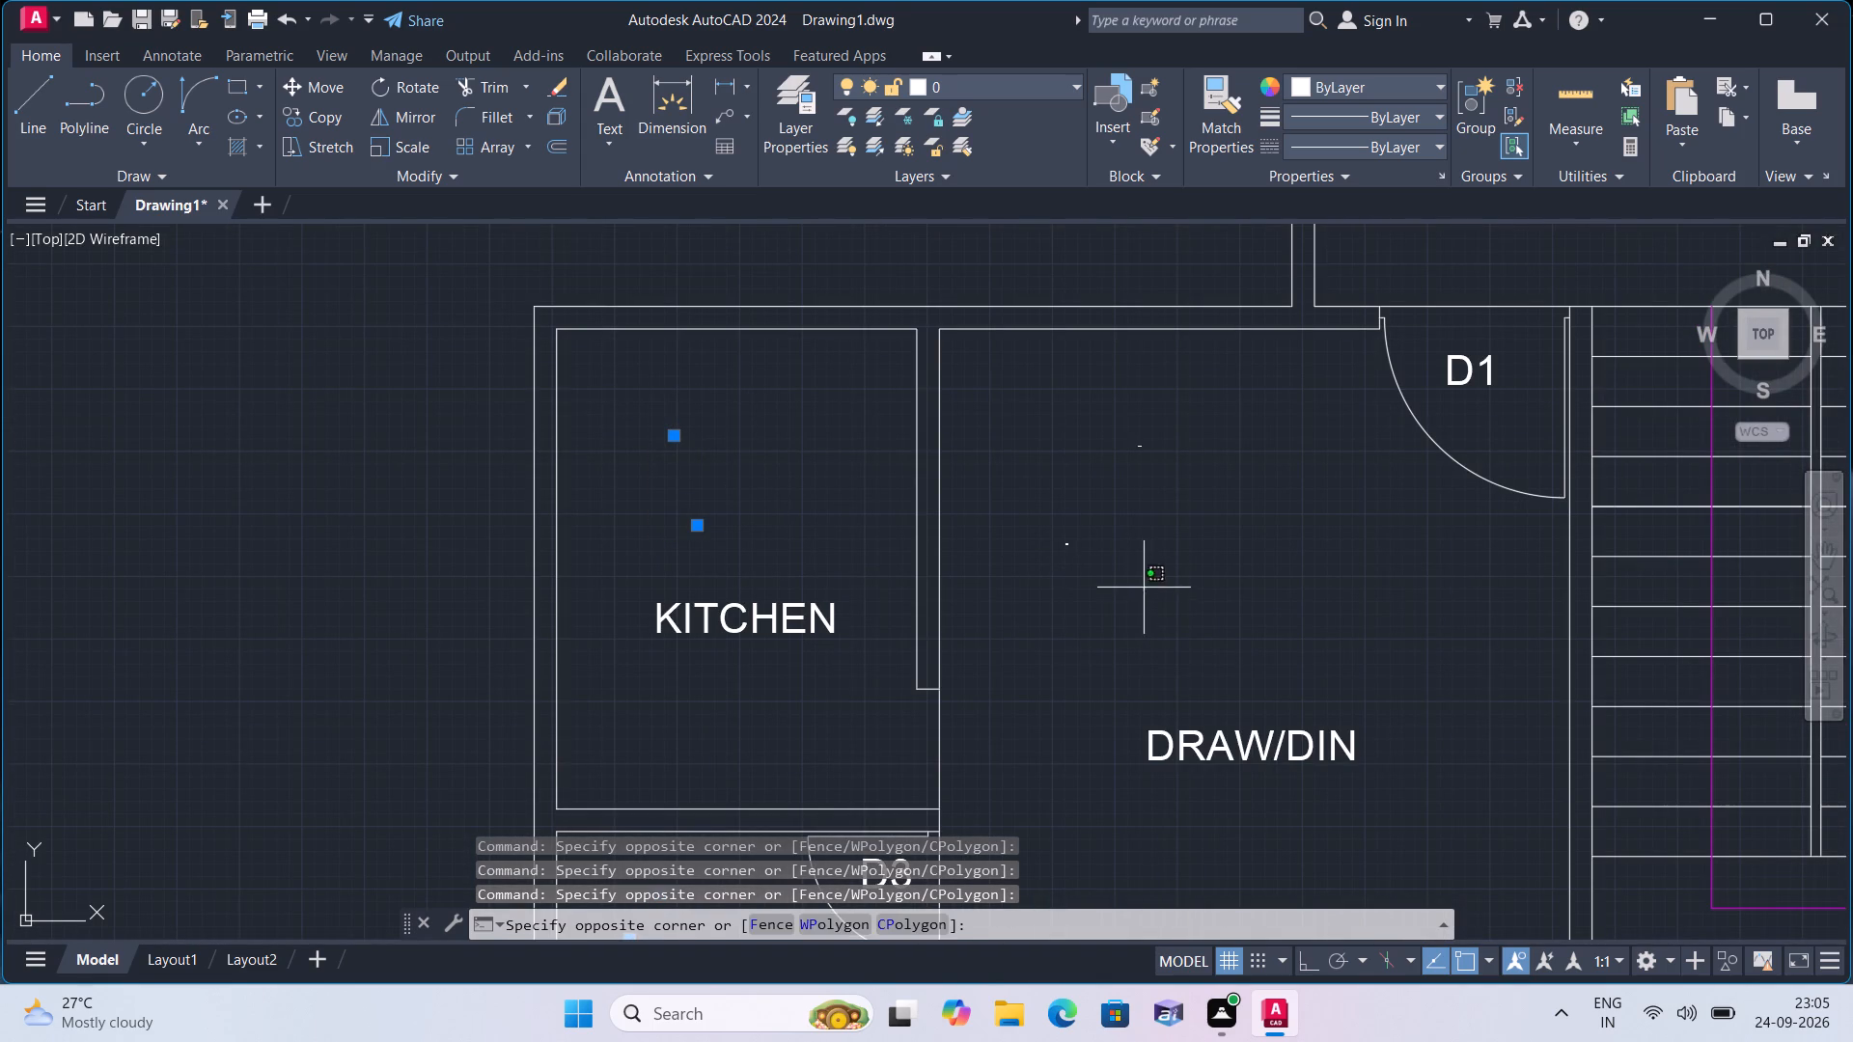
{"action": "left_click", "coordinate": [1003, 465]}
{"action": "left_click", "coordinate": [1158, 503]}
{"action": "left_click", "coordinate": [1086, 414]}
{"action": "right_click", "coordinate": [1053, 417]}
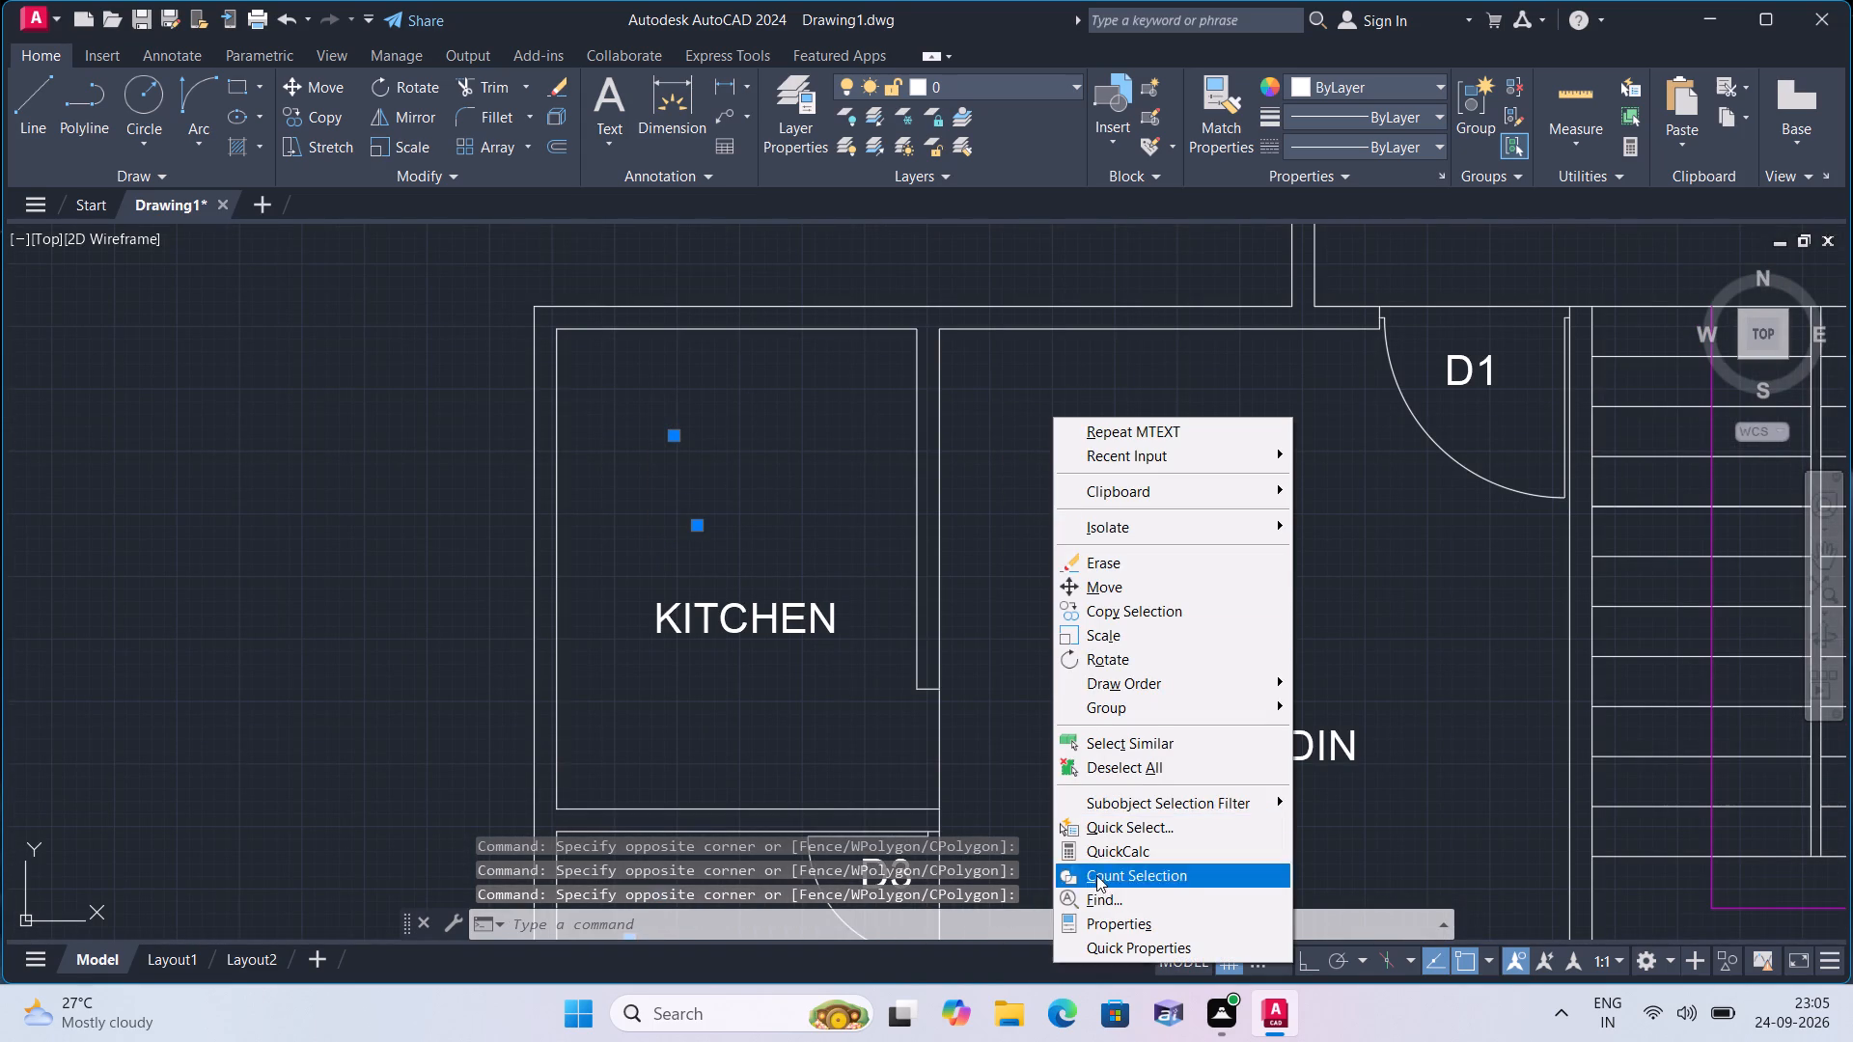
{"action": "left_click", "coordinate": [1107, 919]}
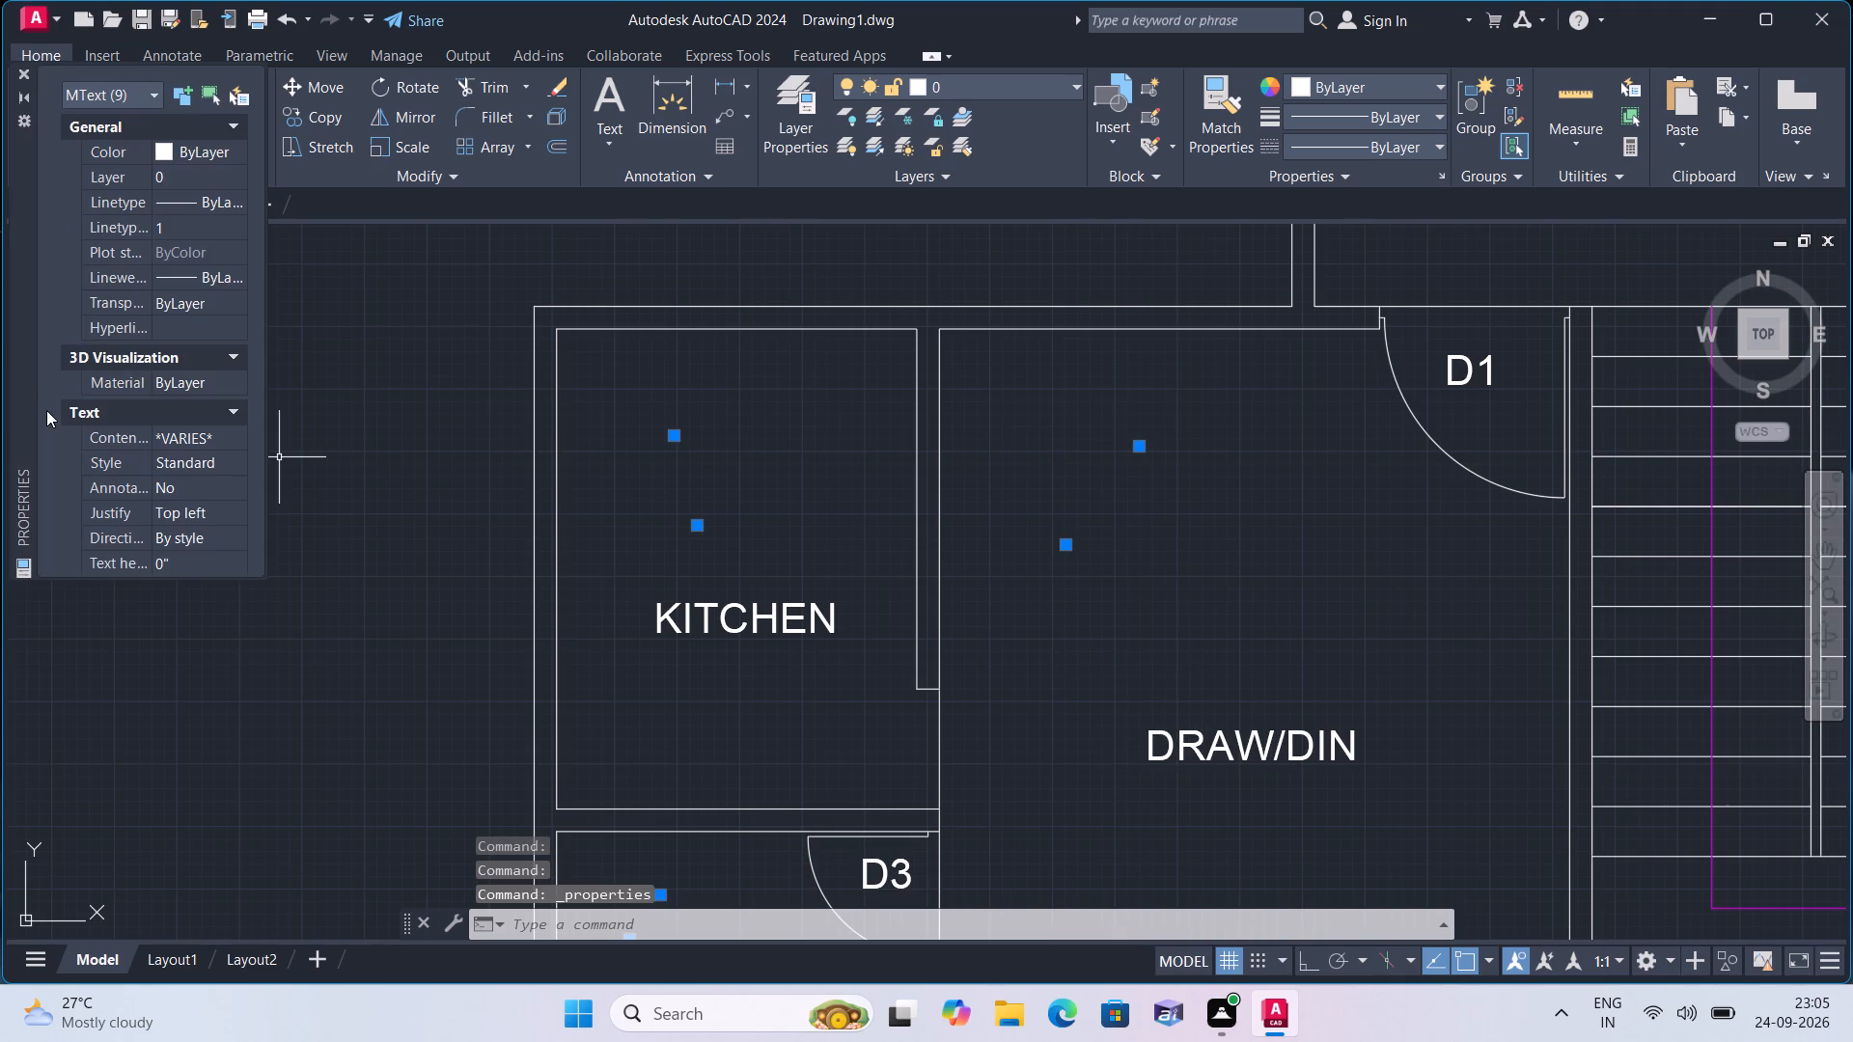
{"action": "scroll", "coordinate": [129, 523], "scroll_direction": "down", "scroll_amount": 2}
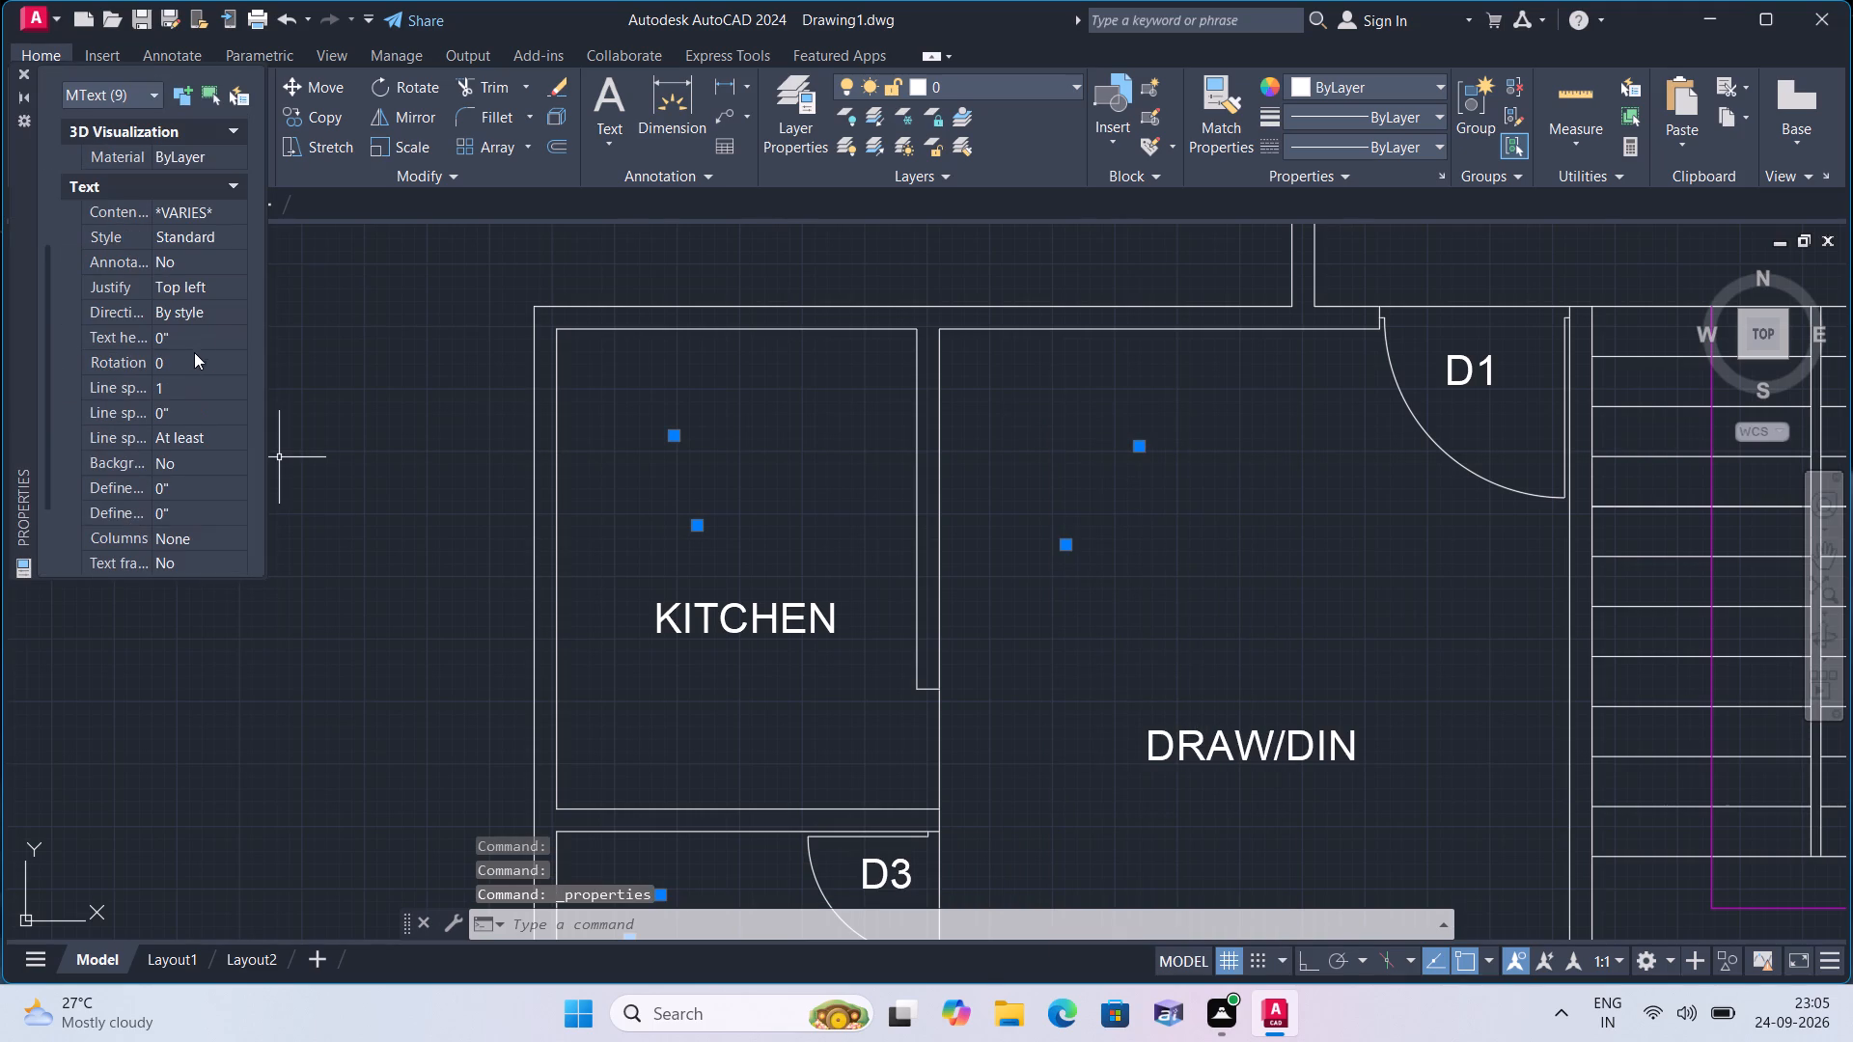
{"action": "left_click", "coordinate": [200, 335]}
{"action": "key", "text": "BackSpace"}
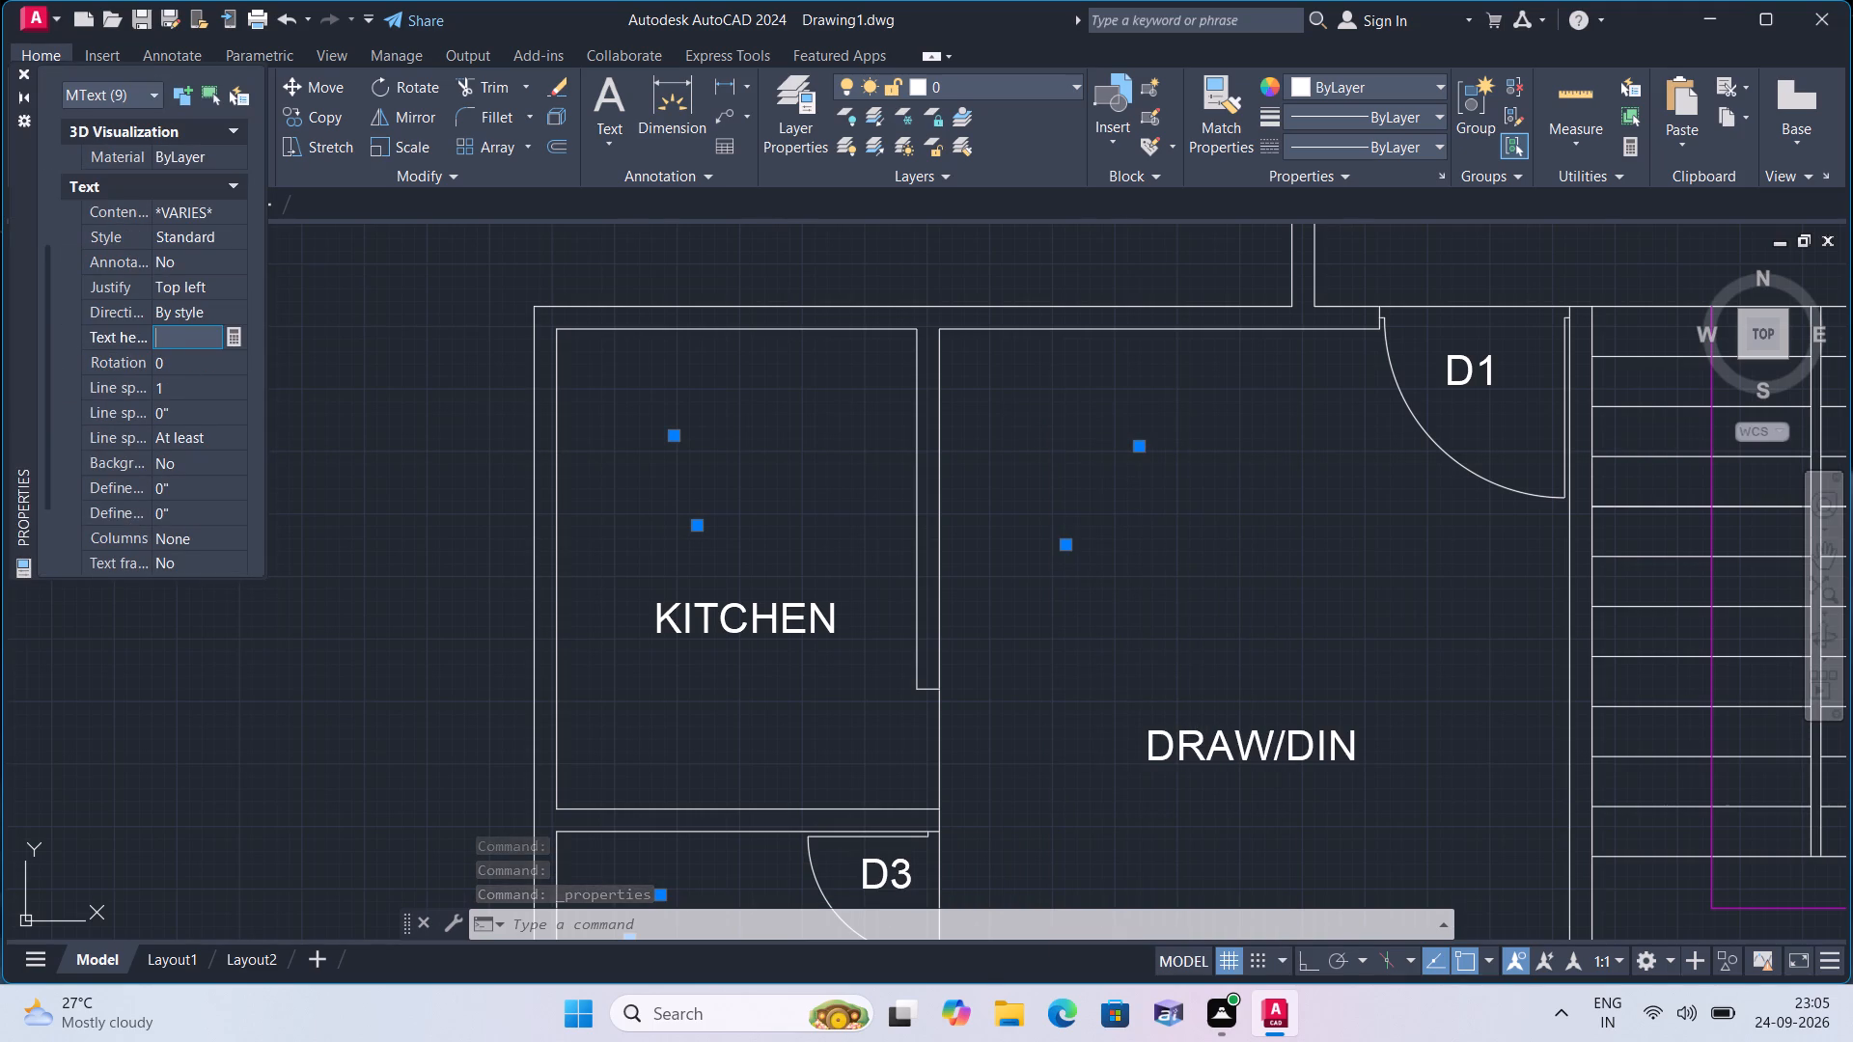
{"action": "type", "text": "6\""}
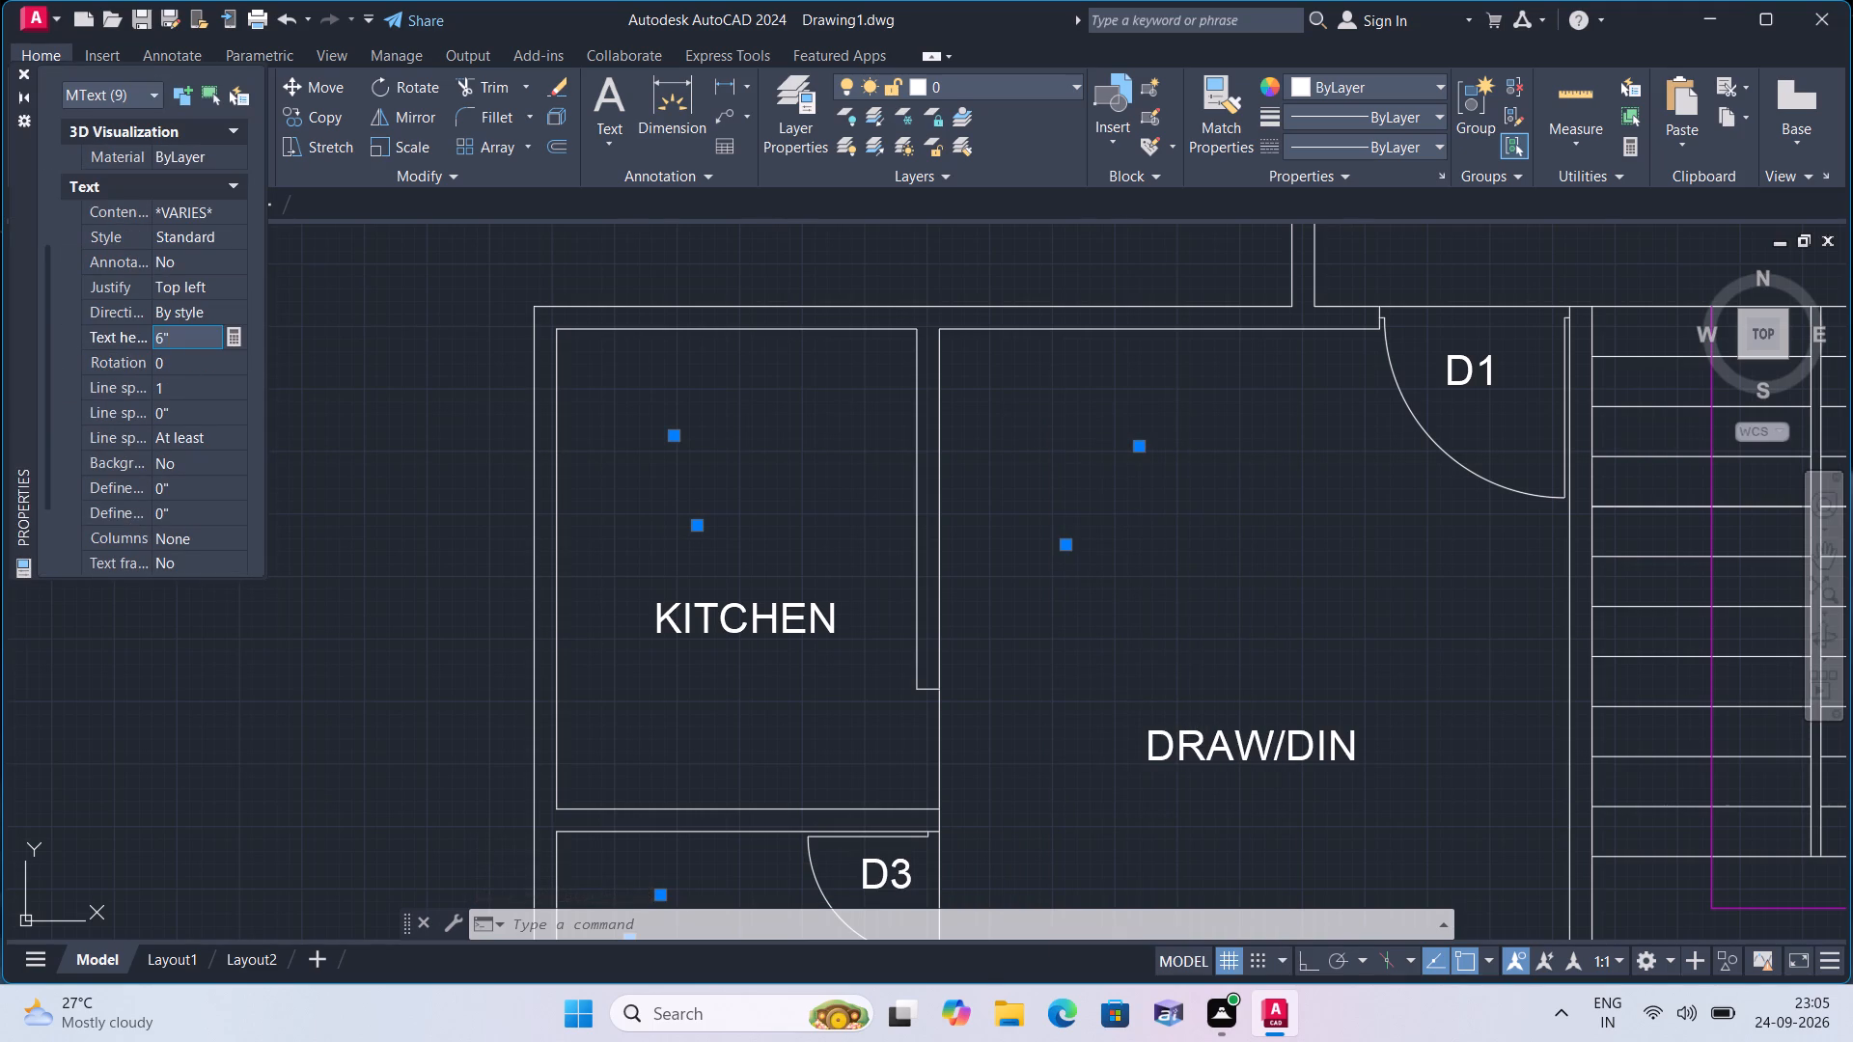
{"action": "left_click", "coordinate": [359, 350]}
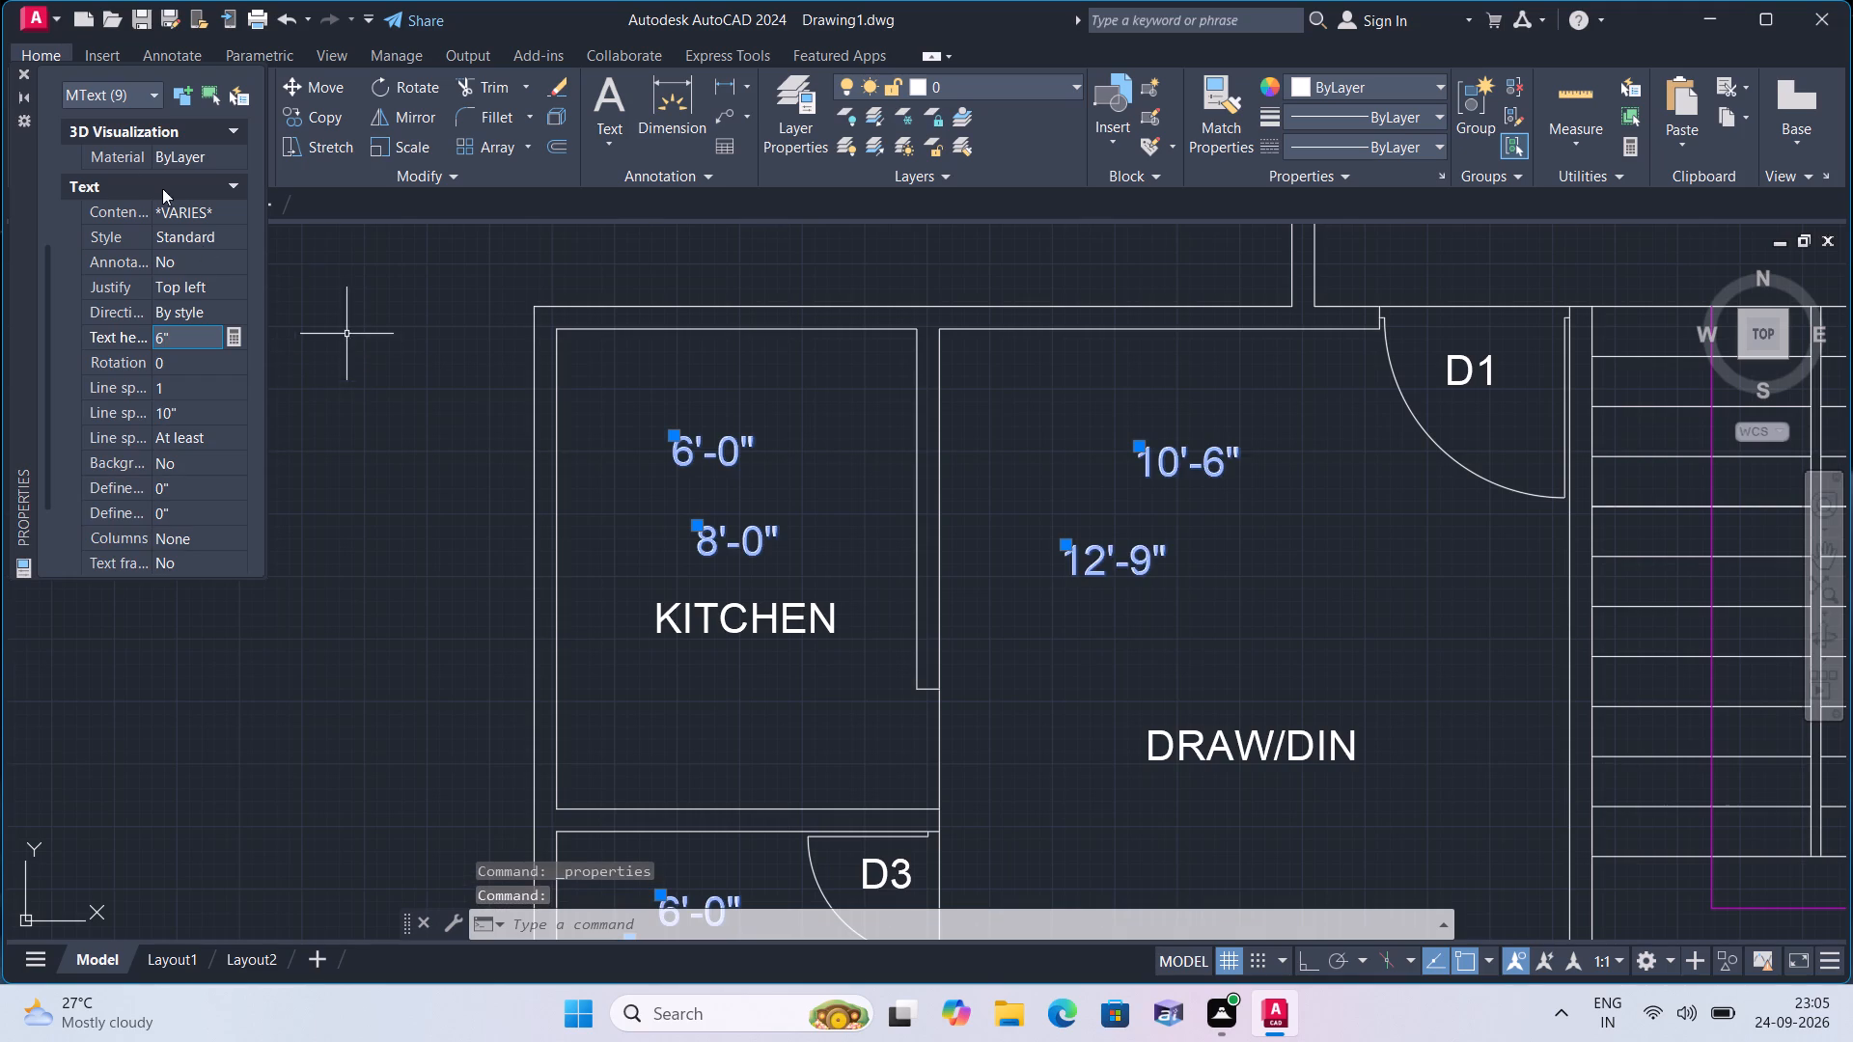
{"action": "left_click", "coordinate": [25, 67]}
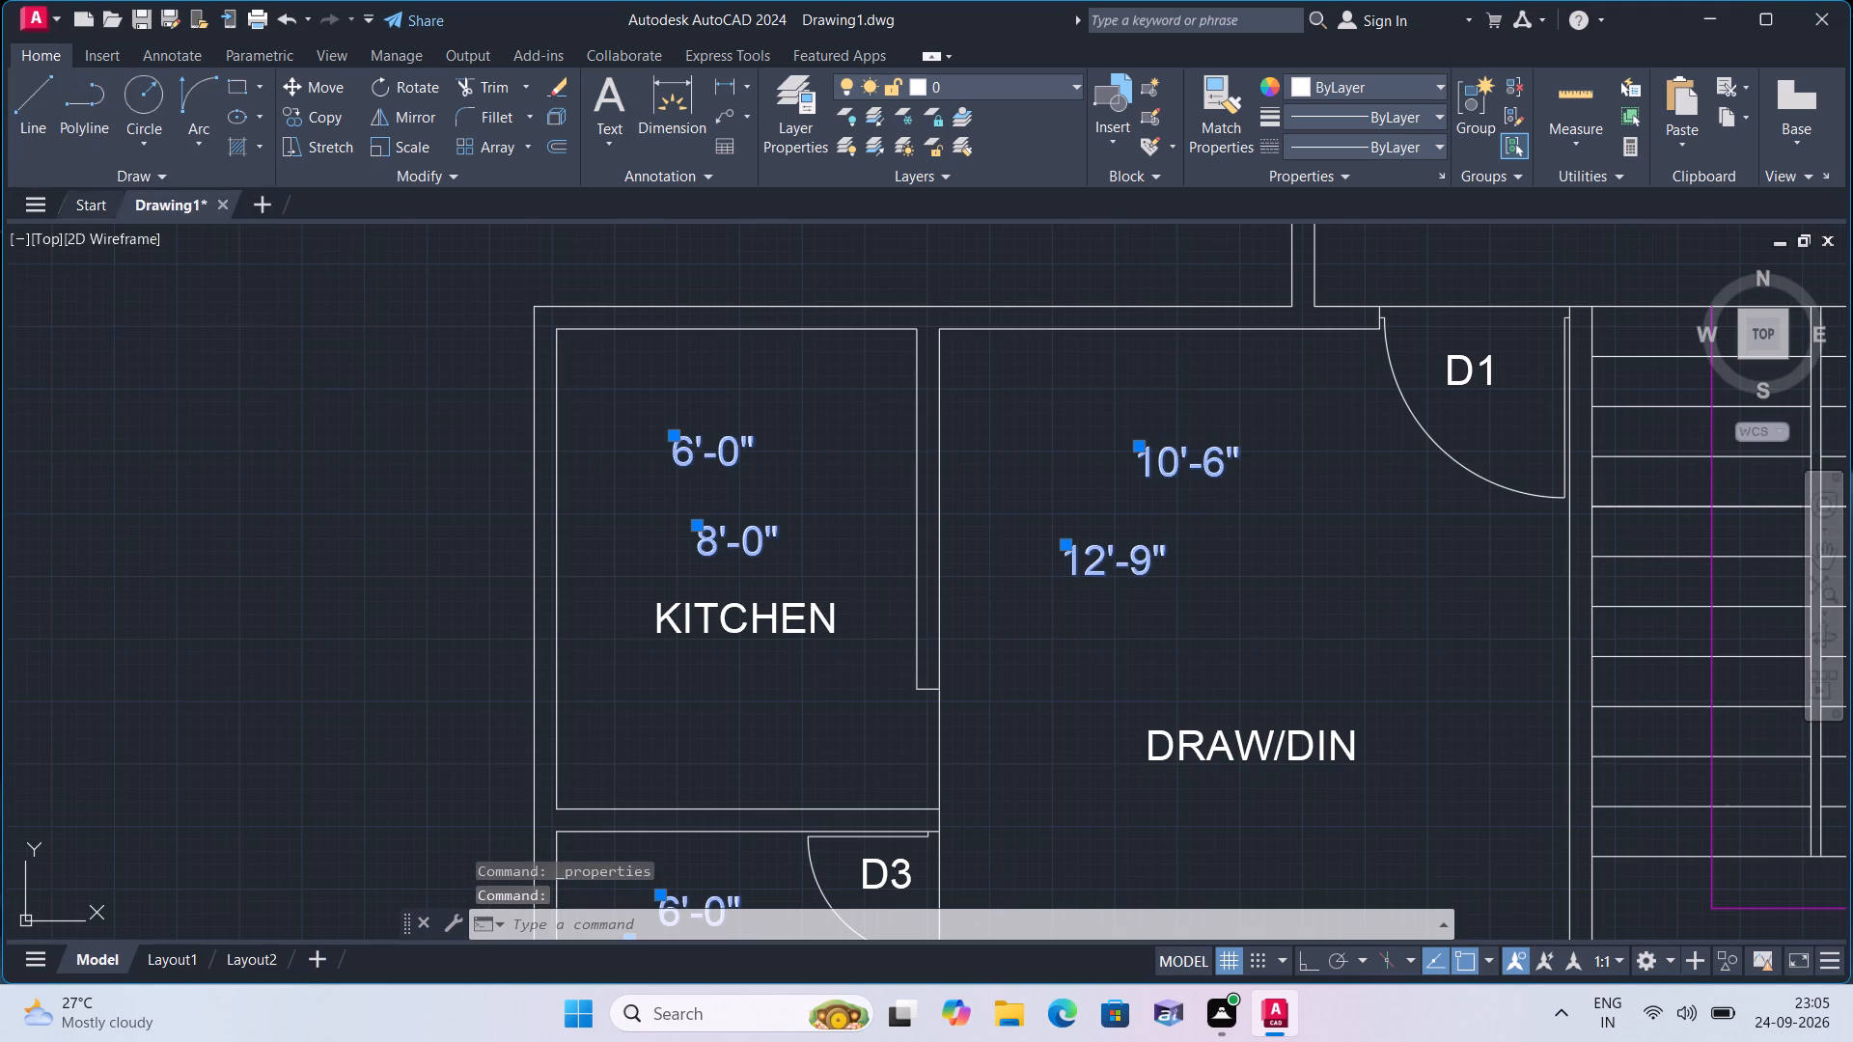
{"action": "key", "text": "Escape"}
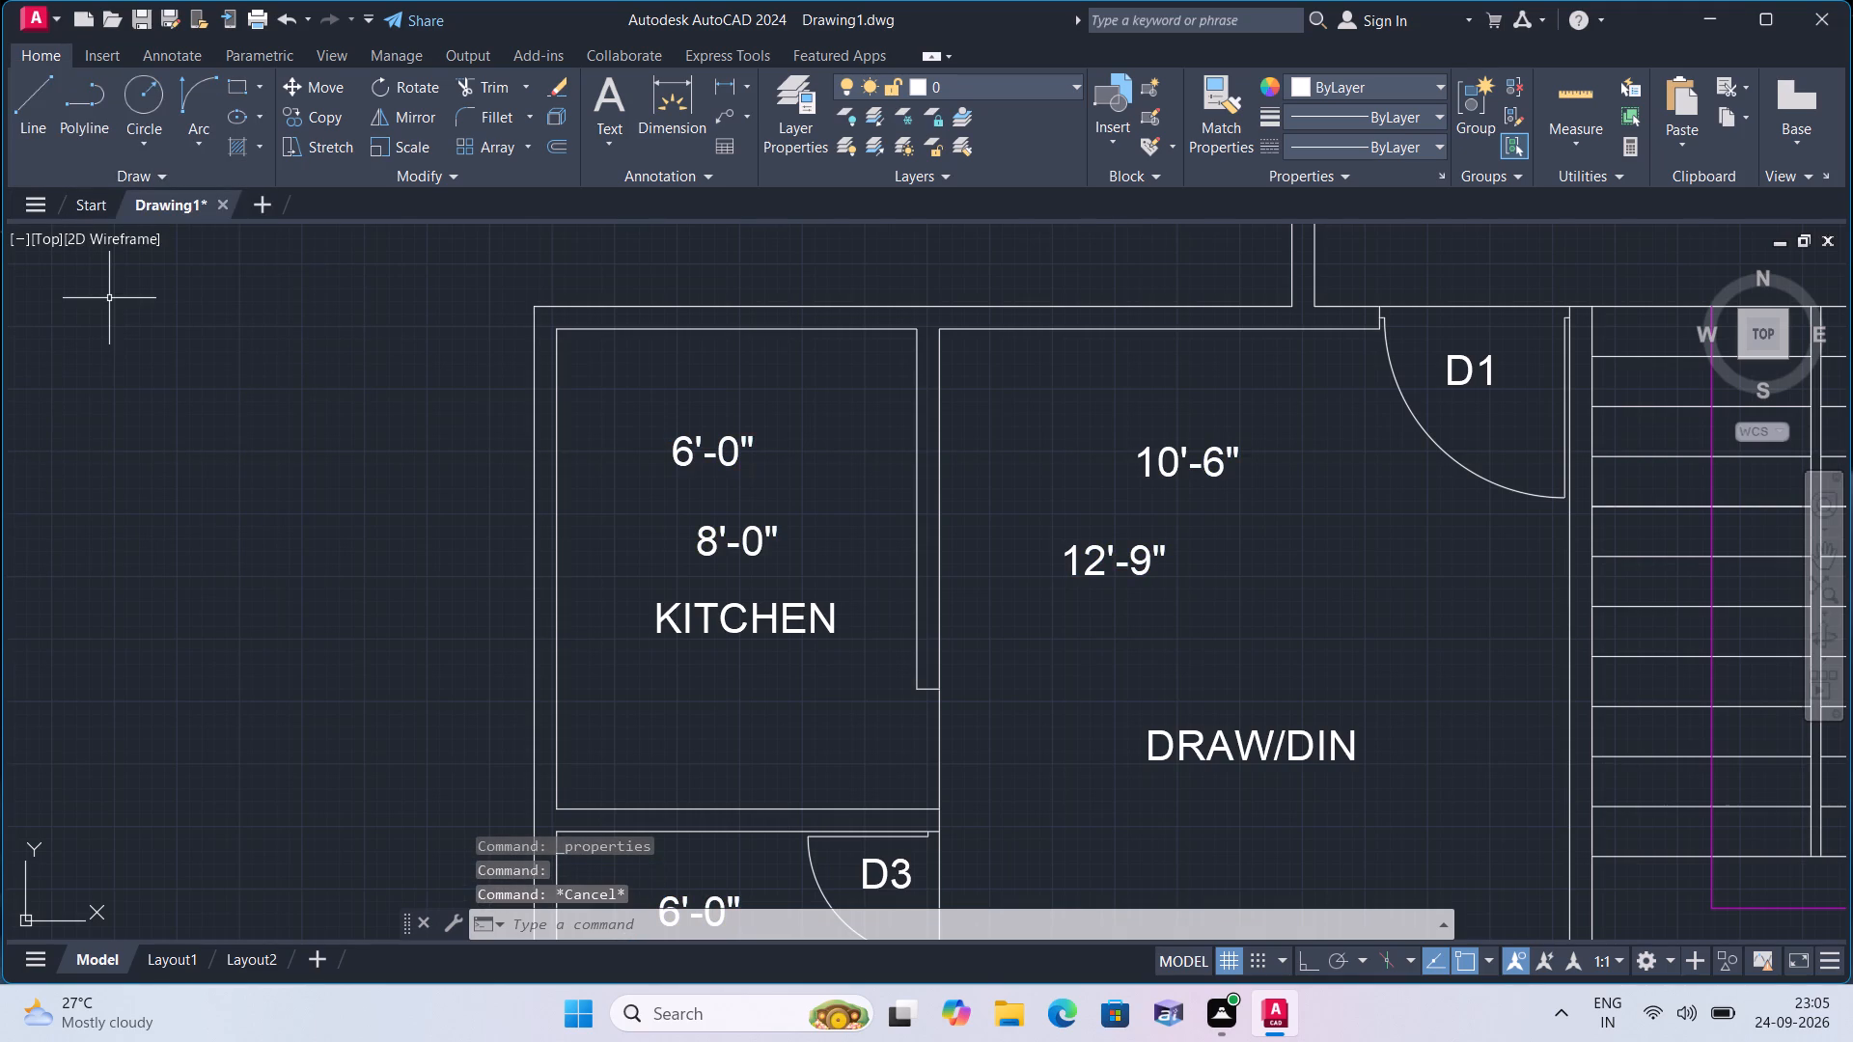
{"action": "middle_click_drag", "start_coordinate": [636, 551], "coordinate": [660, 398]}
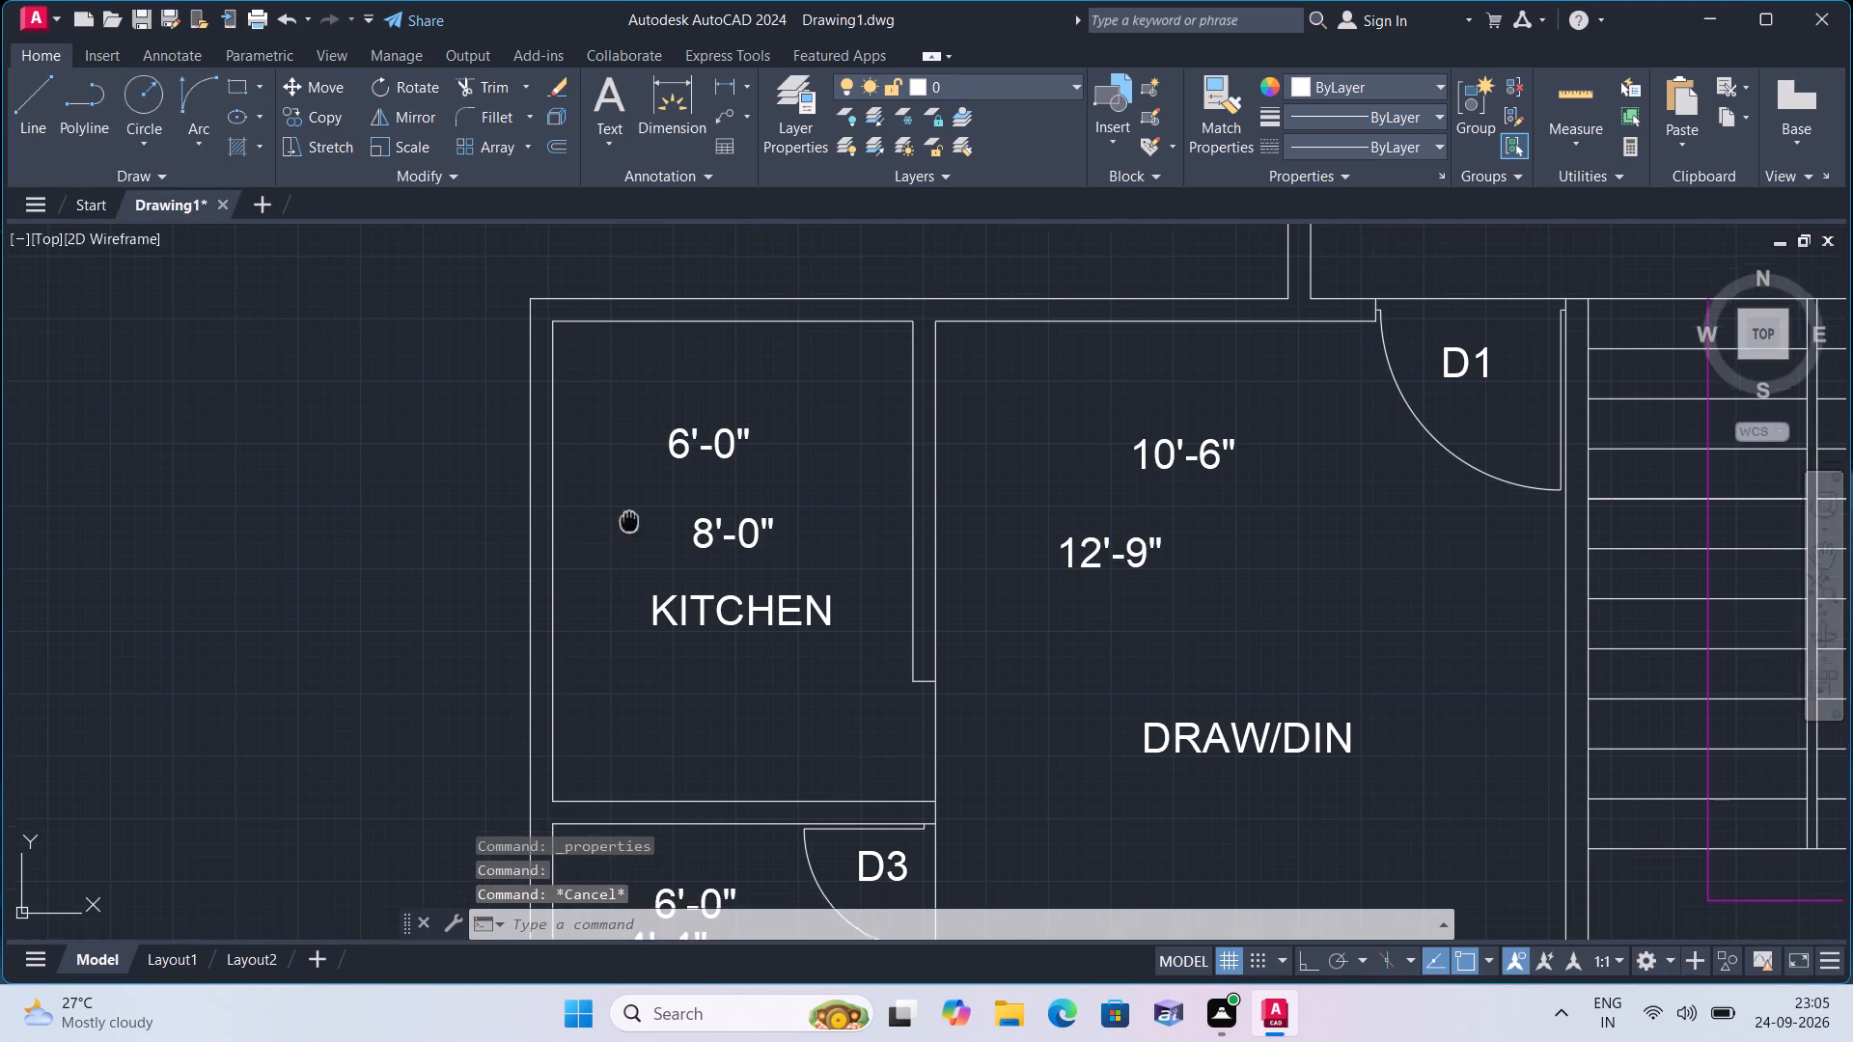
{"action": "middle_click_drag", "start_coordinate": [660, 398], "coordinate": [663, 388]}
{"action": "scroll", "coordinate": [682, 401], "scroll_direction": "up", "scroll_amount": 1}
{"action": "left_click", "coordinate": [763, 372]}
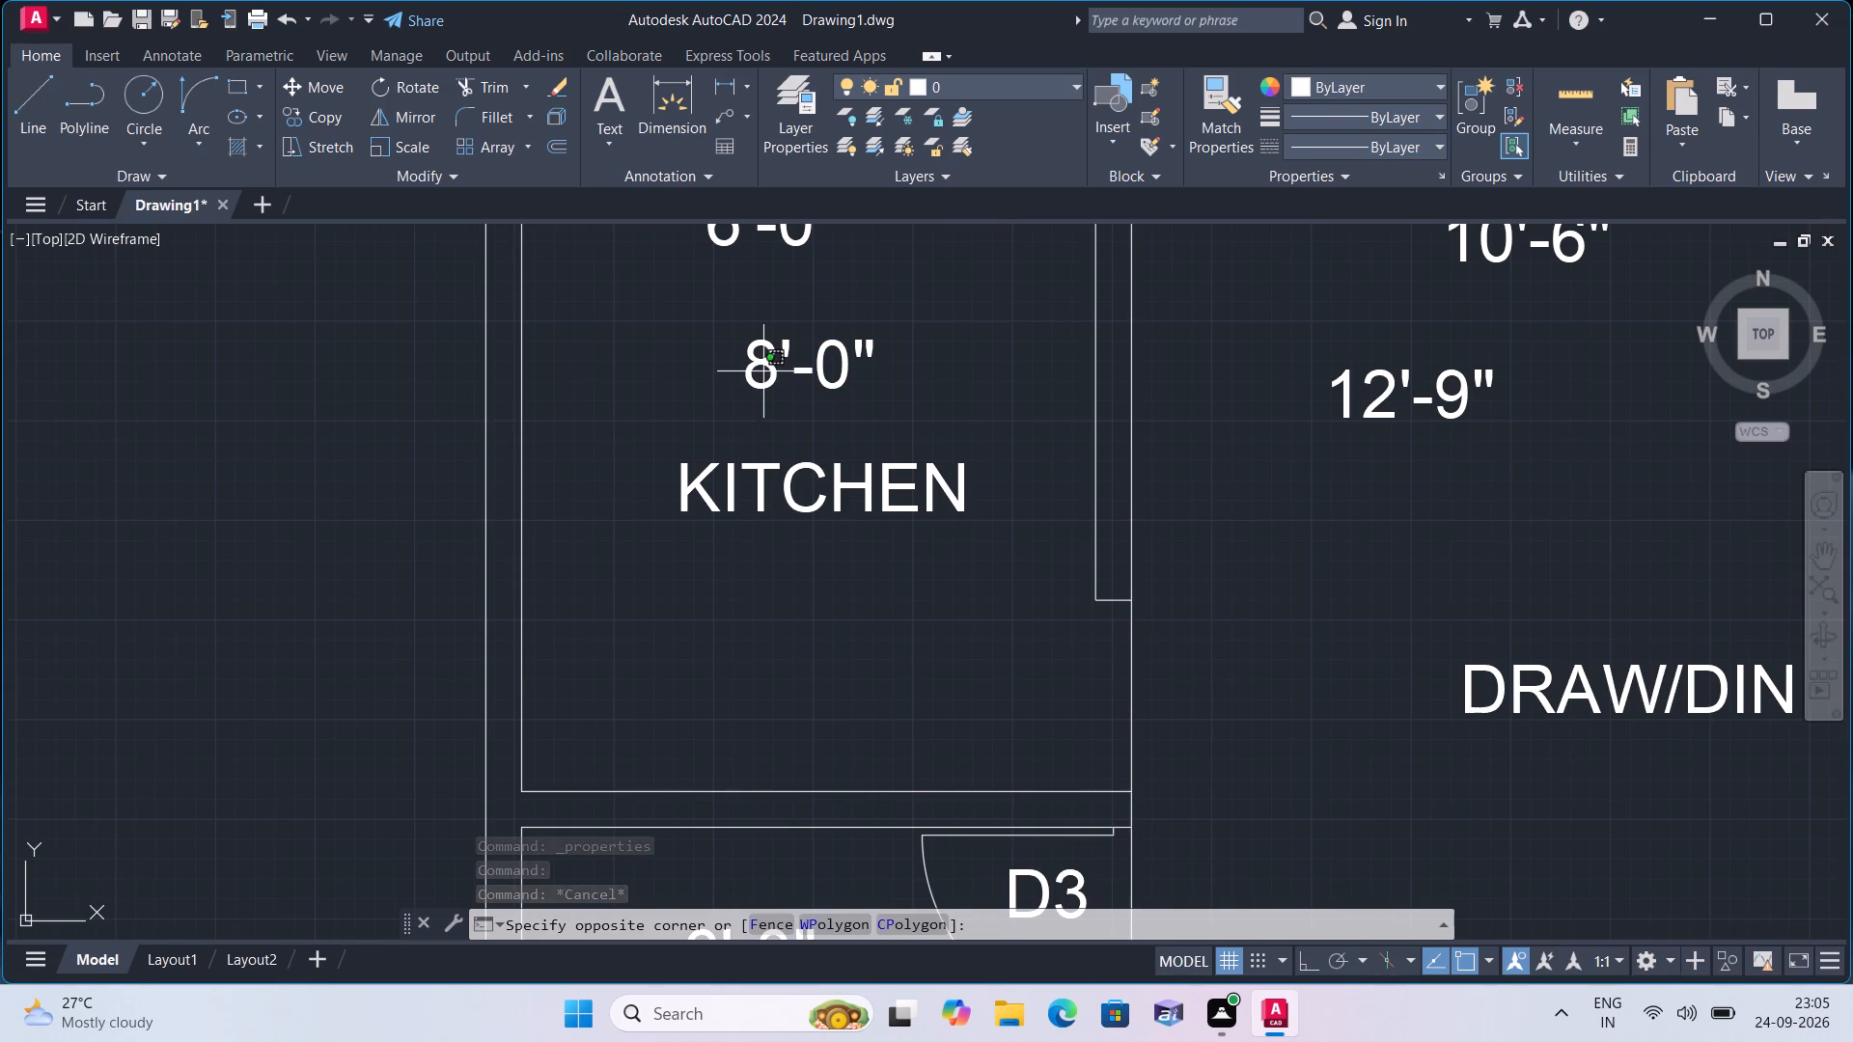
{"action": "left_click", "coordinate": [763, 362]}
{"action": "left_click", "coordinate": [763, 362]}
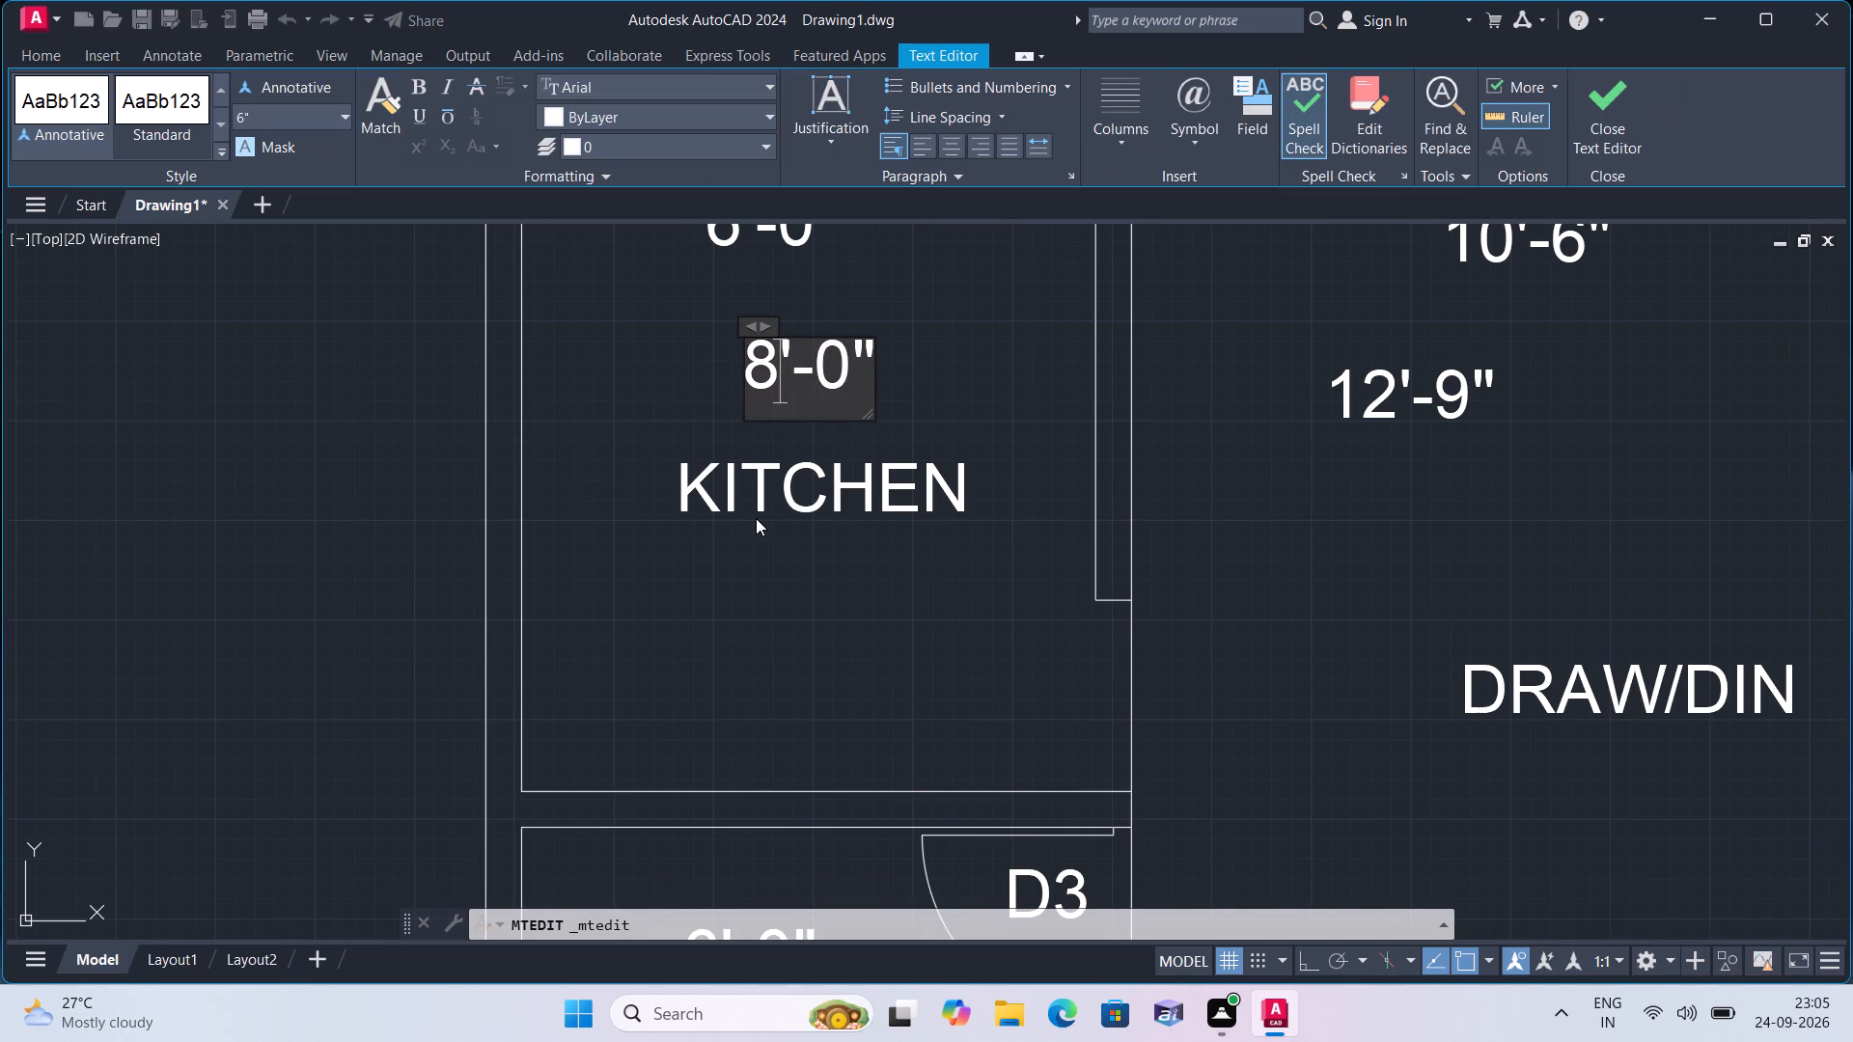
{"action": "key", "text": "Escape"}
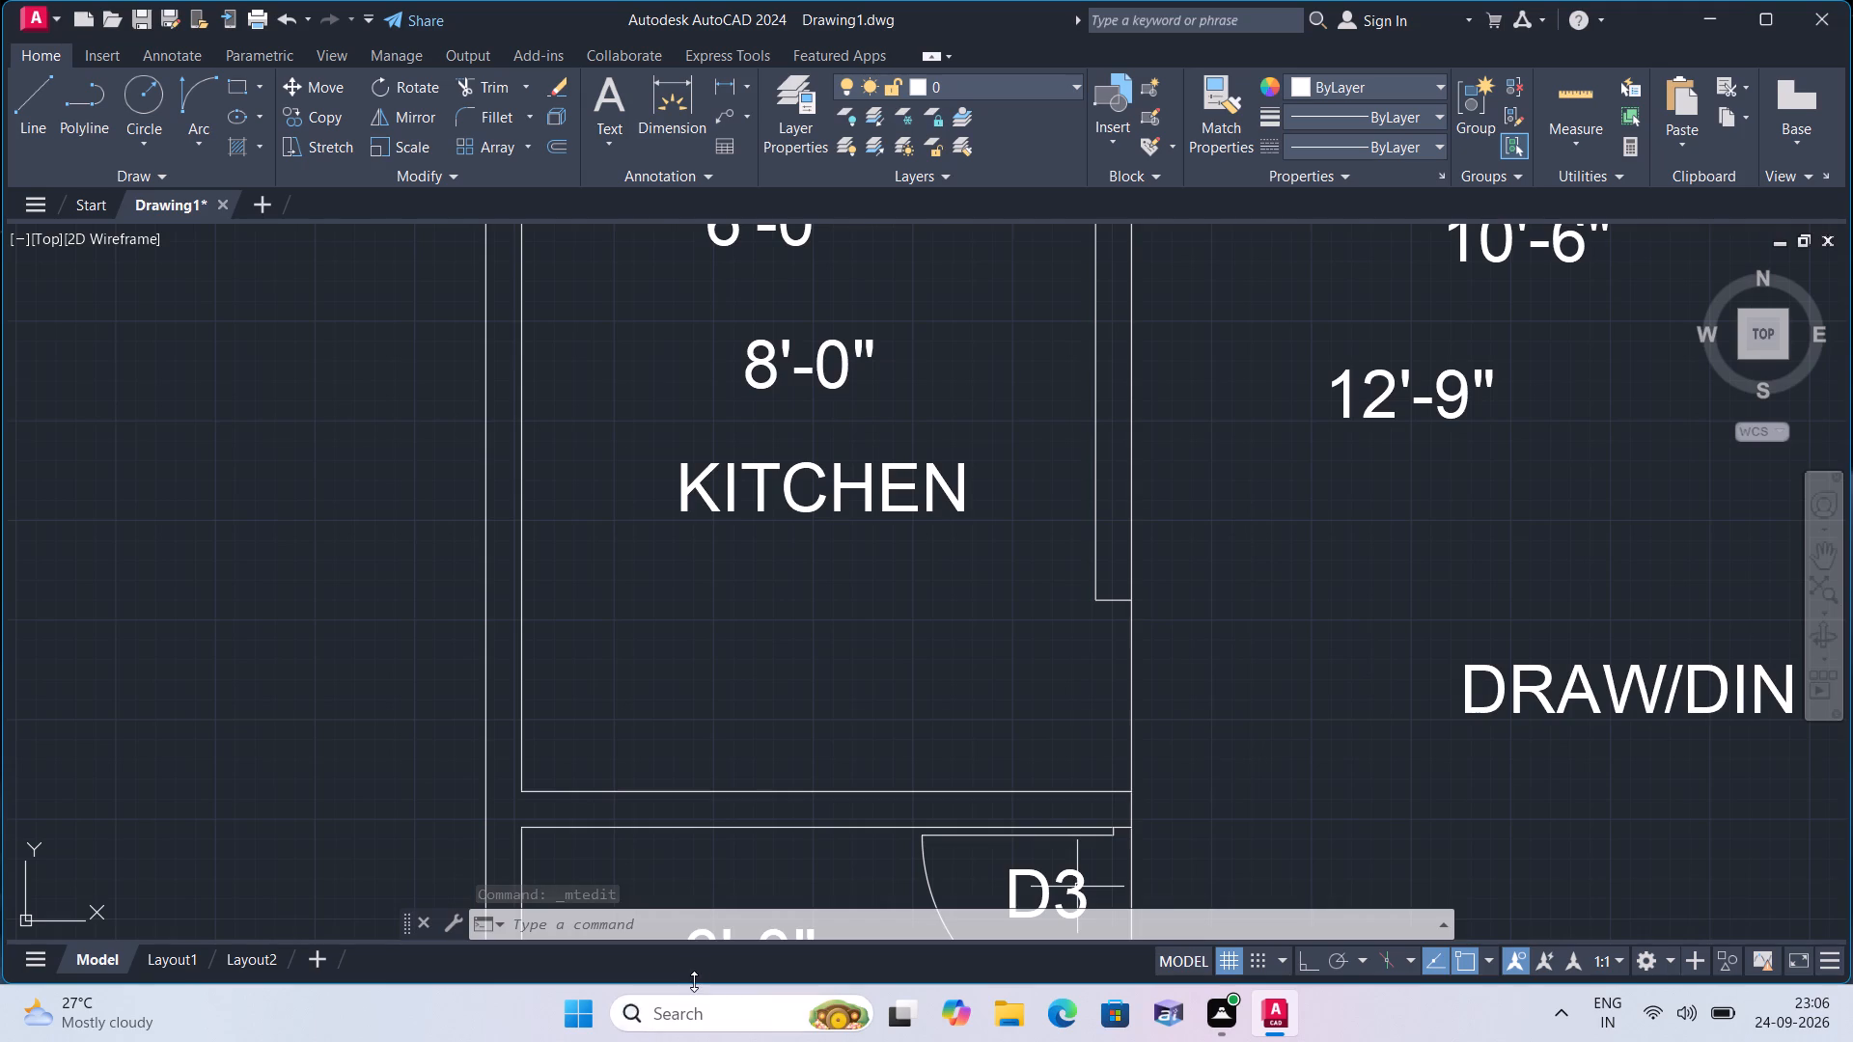
Turn on ortho mode and rotate the 8'-0" text above the KITCHEN label 90° counterclockwise so it reads vertically.
{"action": "left_click", "coordinate": [1318, 963]}
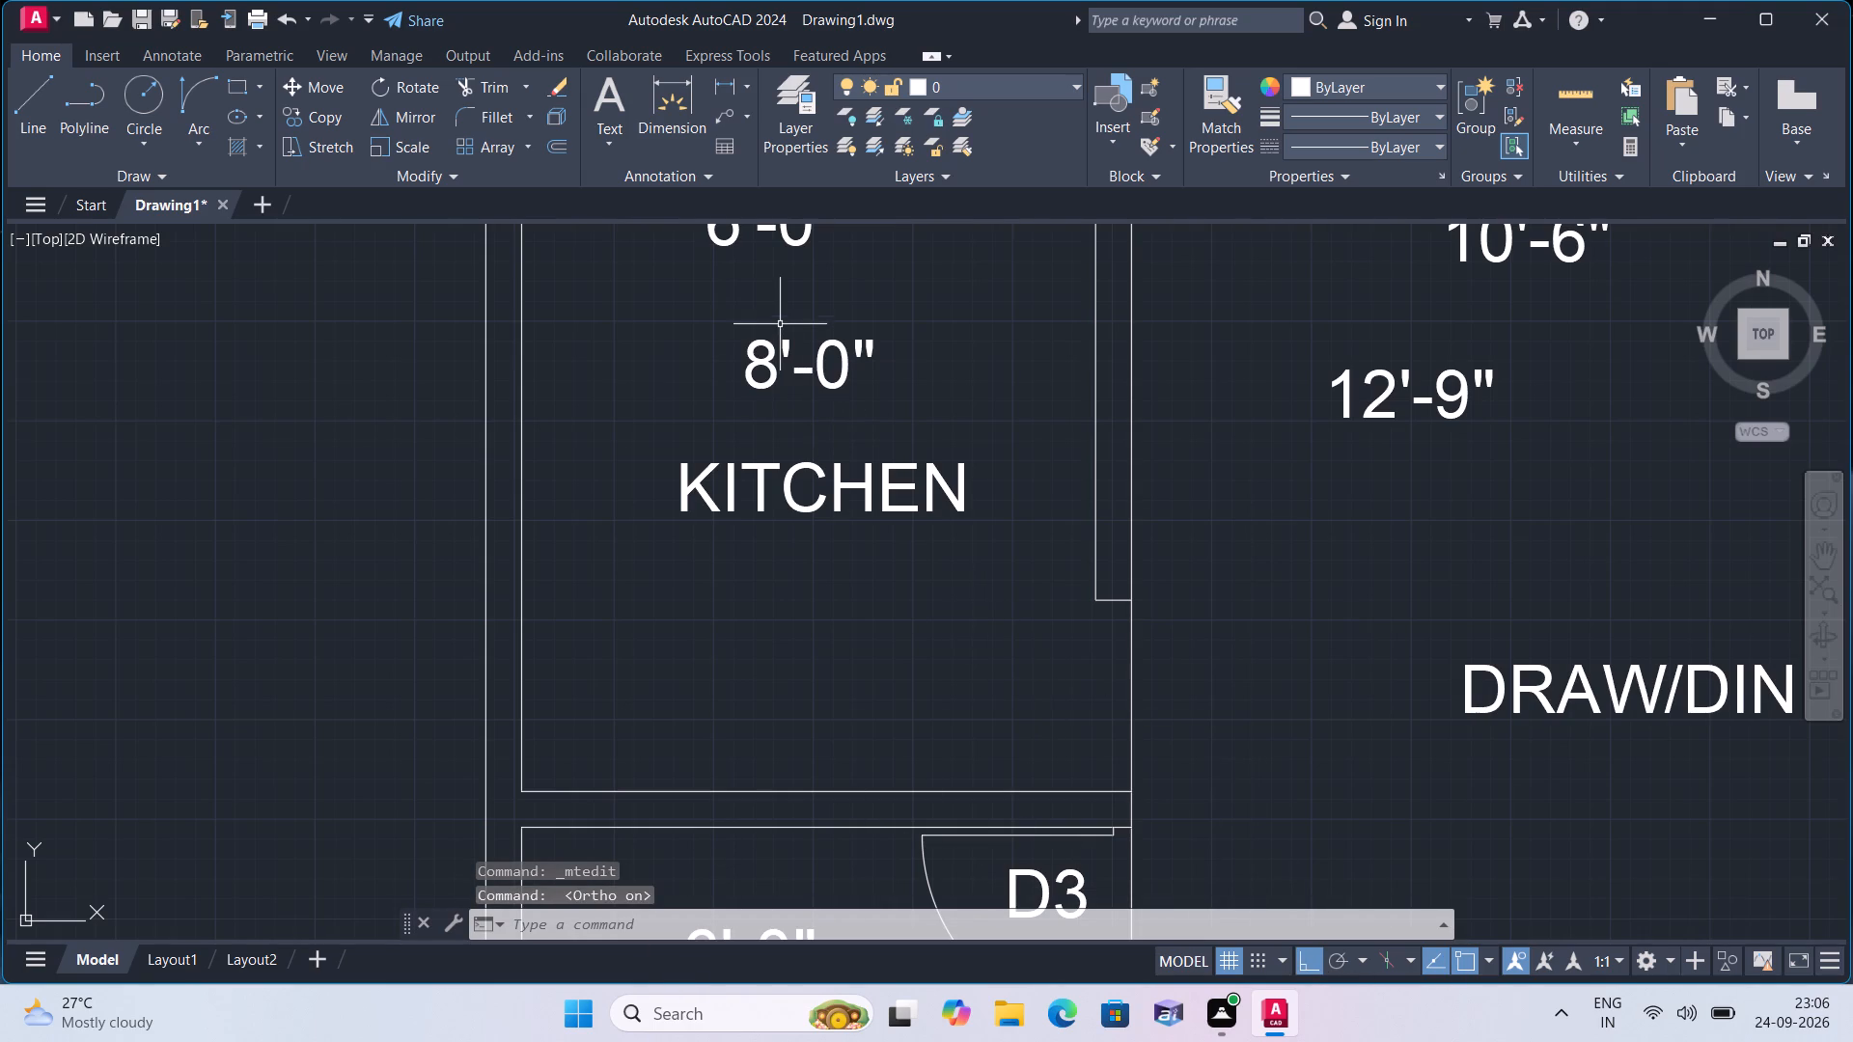
{"action": "left_click", "coordinate": [770, 340]}
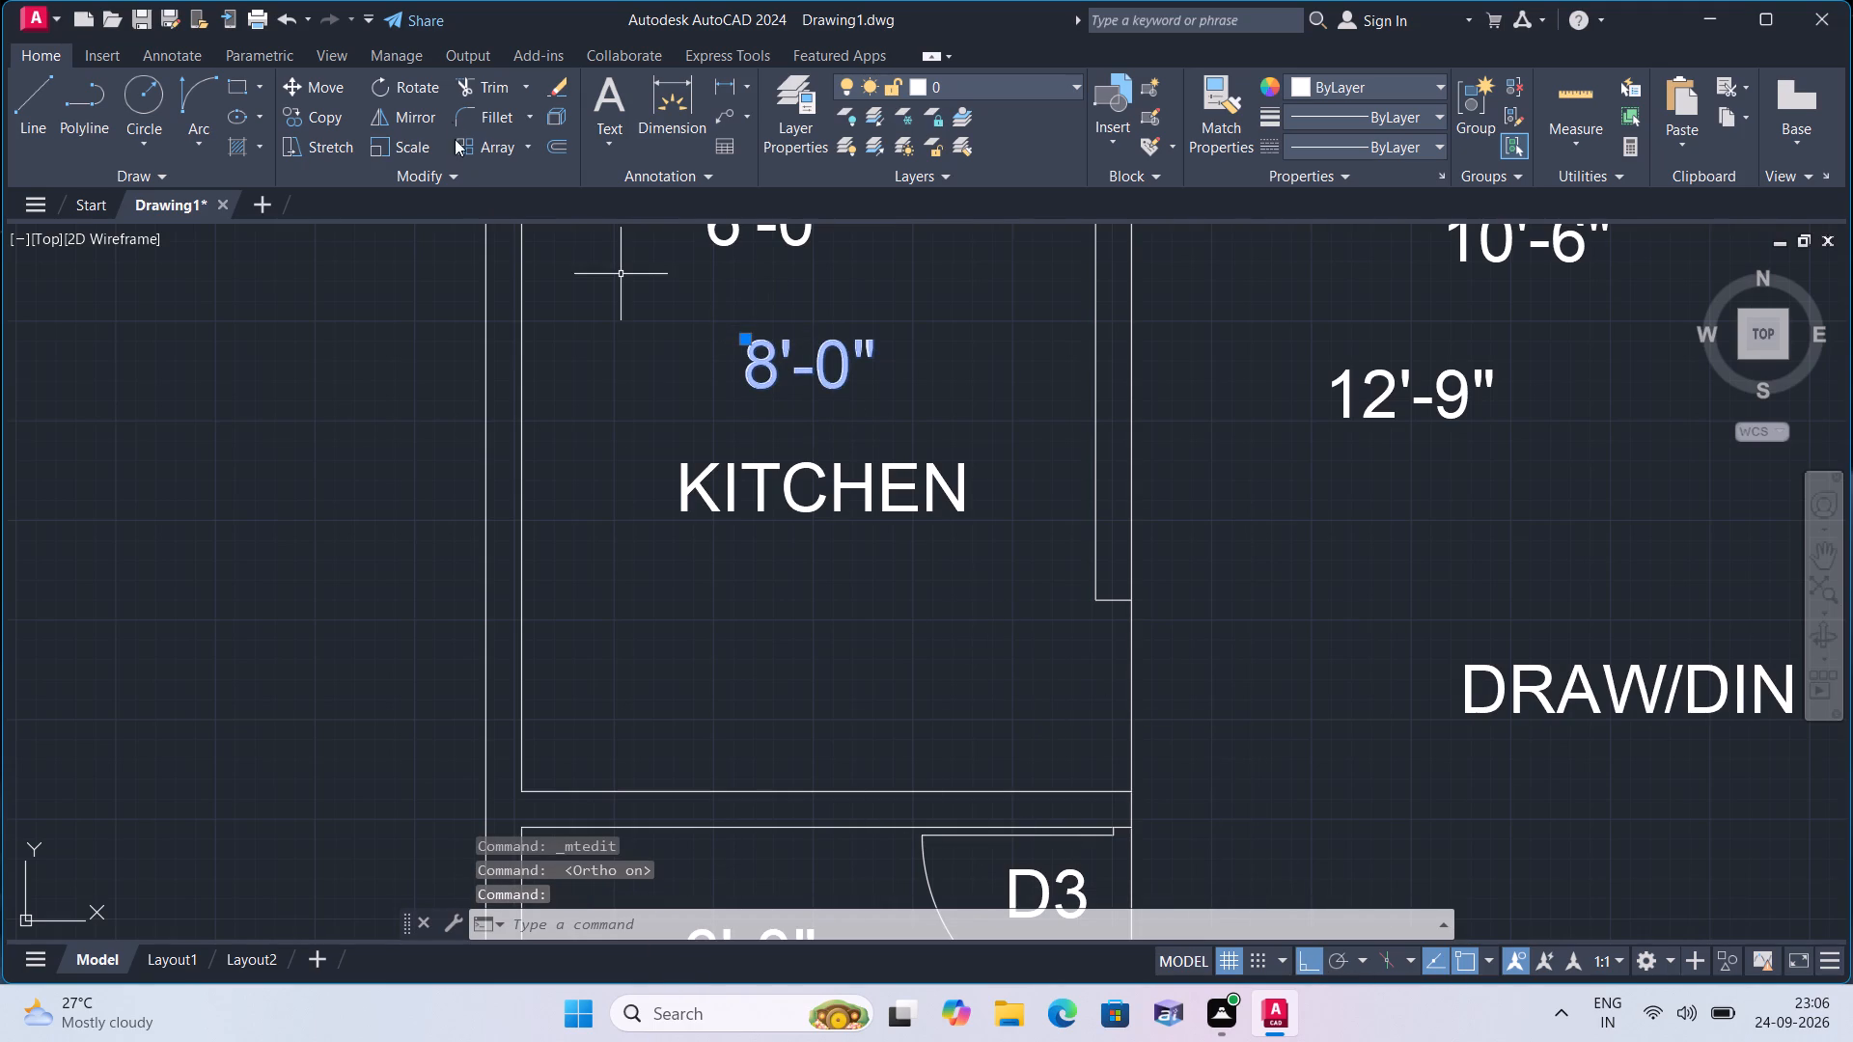
{"action": "left_click", "coordinate": [418, 84]}
{"action": "left_click", "coordinate": [778, 369]}
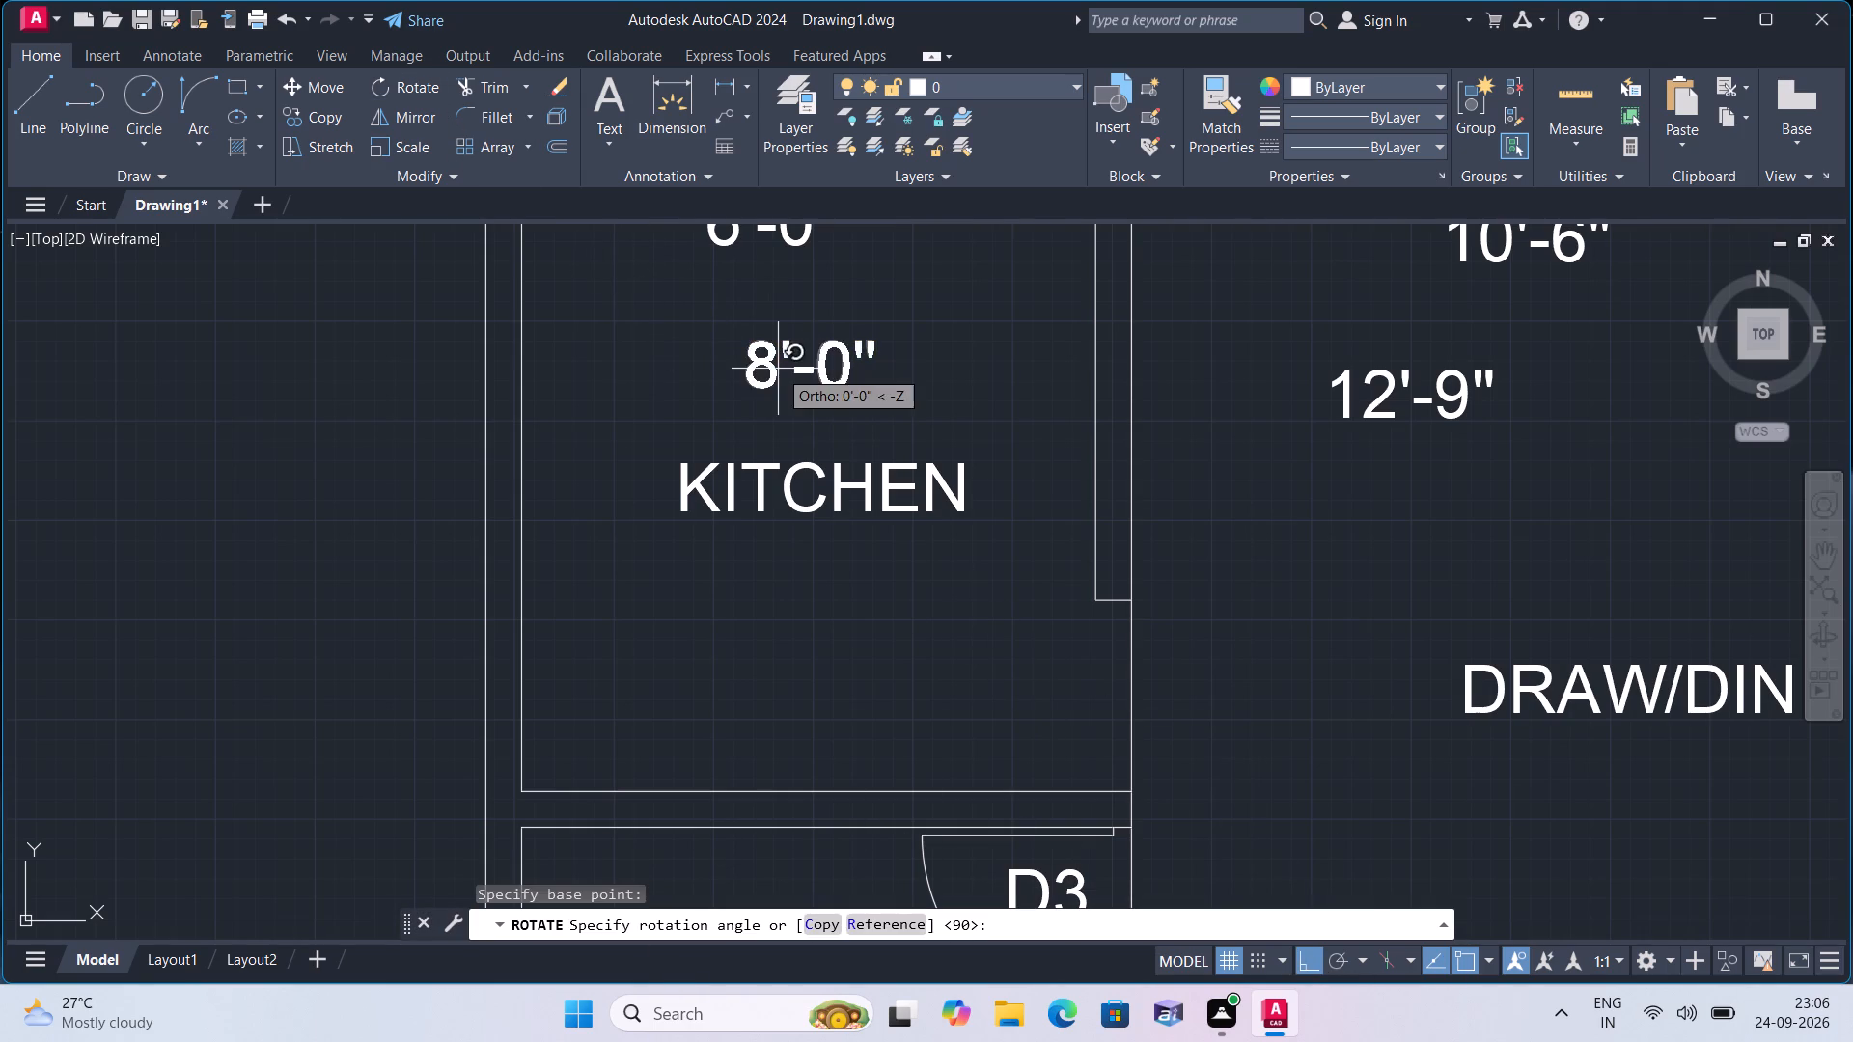
{"action": "left_click", "coordinate": [783, 293]}
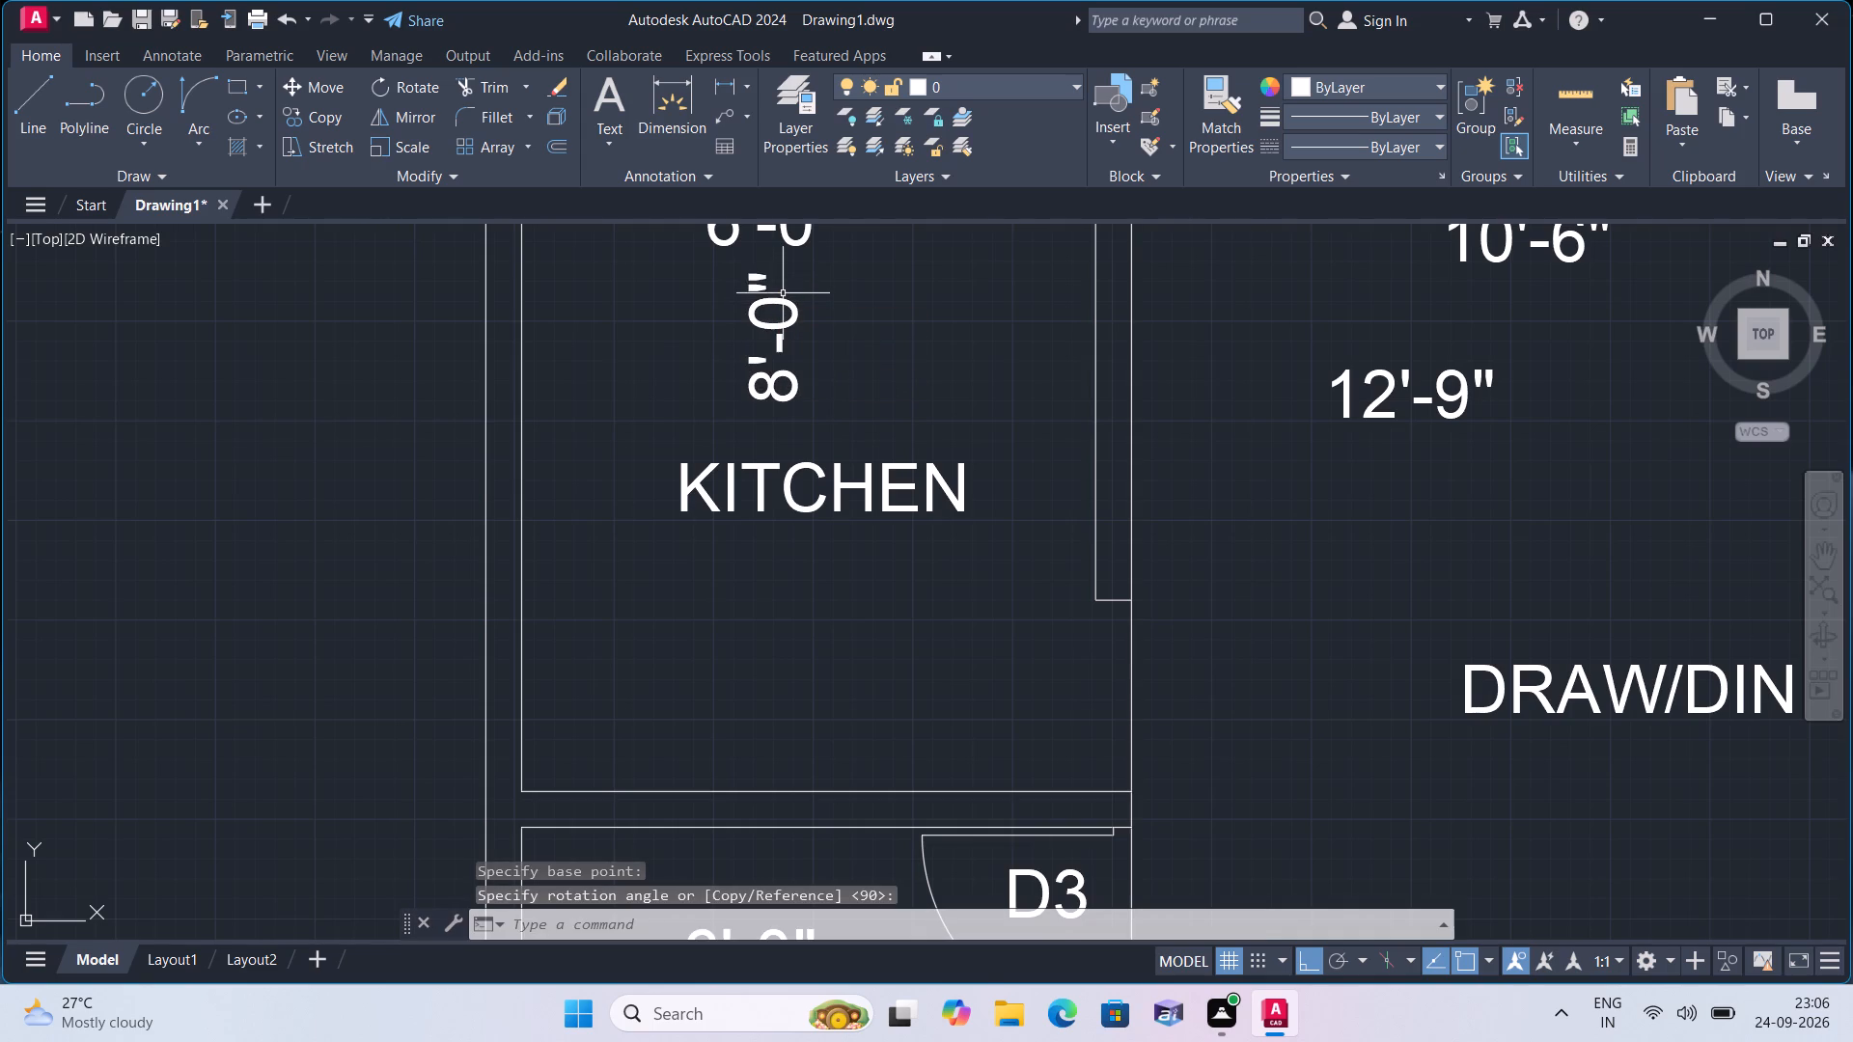
Rotate the 12'-9" text in the southwest flat's DRAW/DIN room 90° counterclockwise about its middle.
{"action": "scroll", "coordinate": [783, 294], "scroll_direction": "down", "scroll_amount": 1}
{"action": "middle_click_drag", "start_coordinate": [798, 362], "coordinate": [803, 377]}
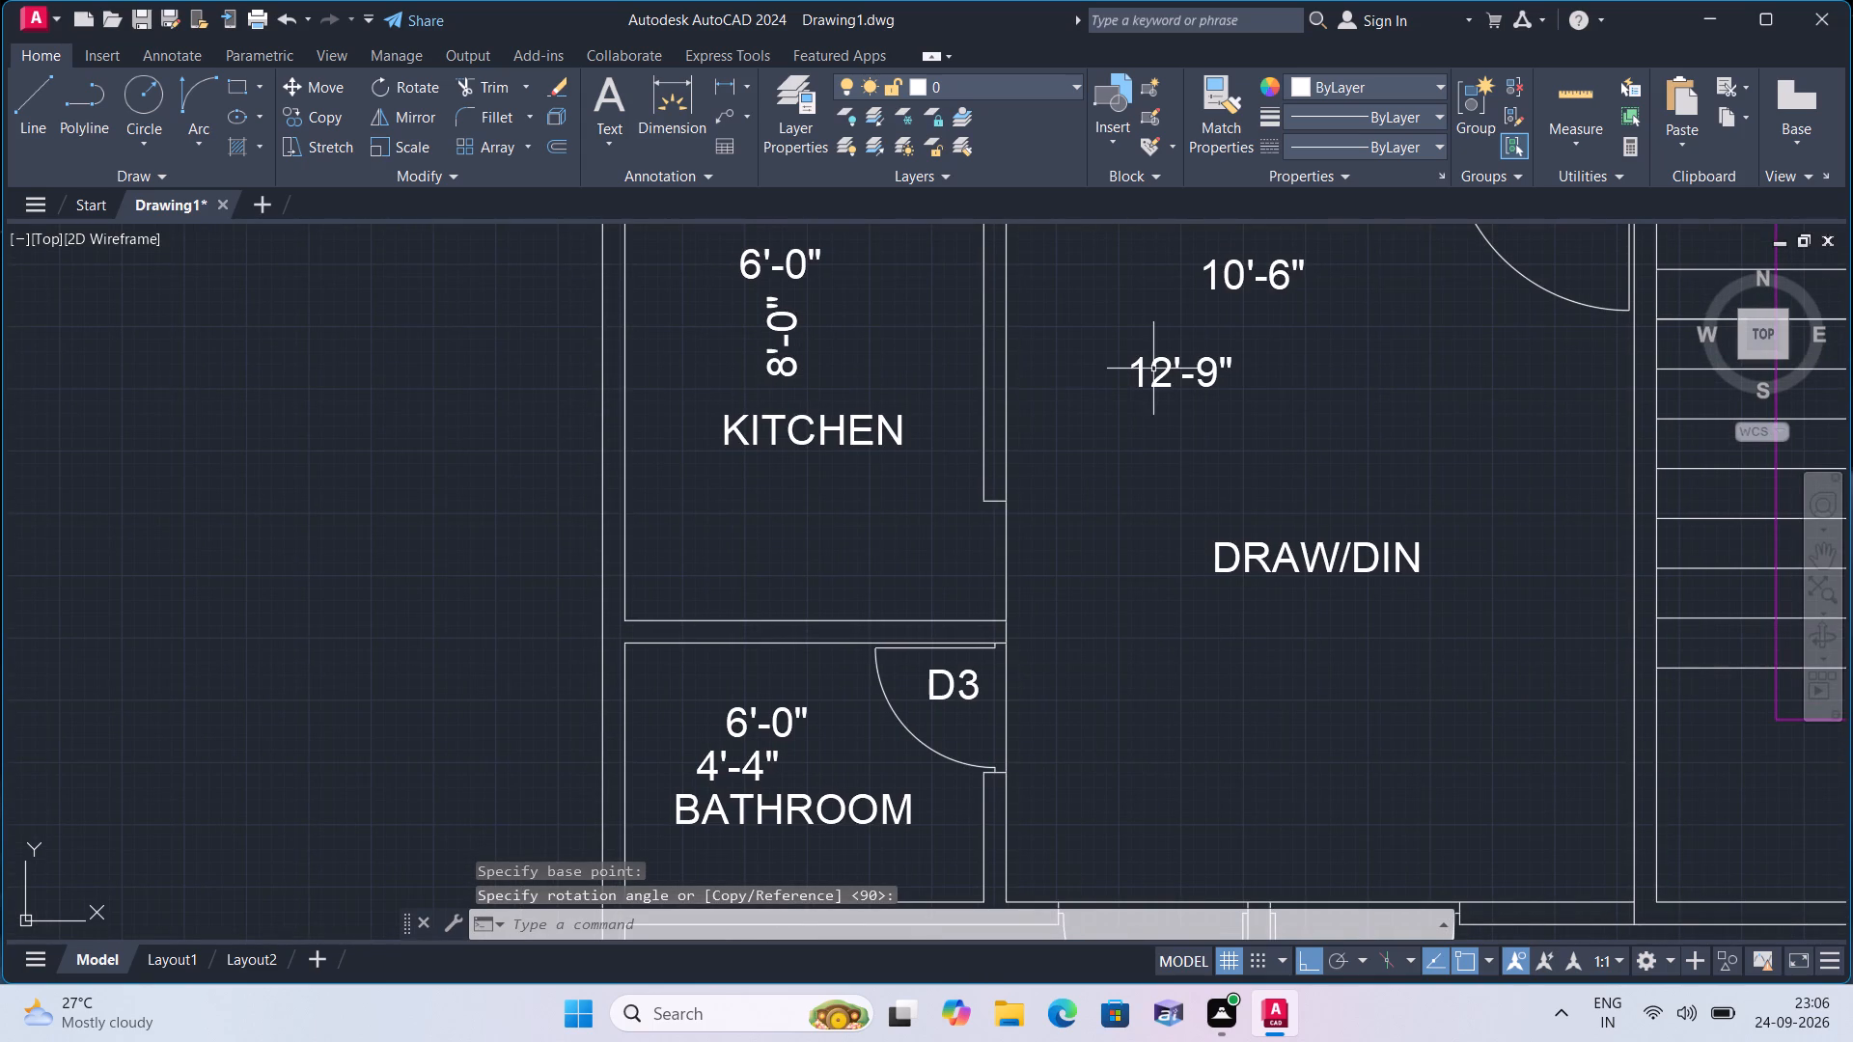
{"action": "left_click", "coordinate": [1153, 369]}
{"action": "left_click", "coordinate": [410, 88]}
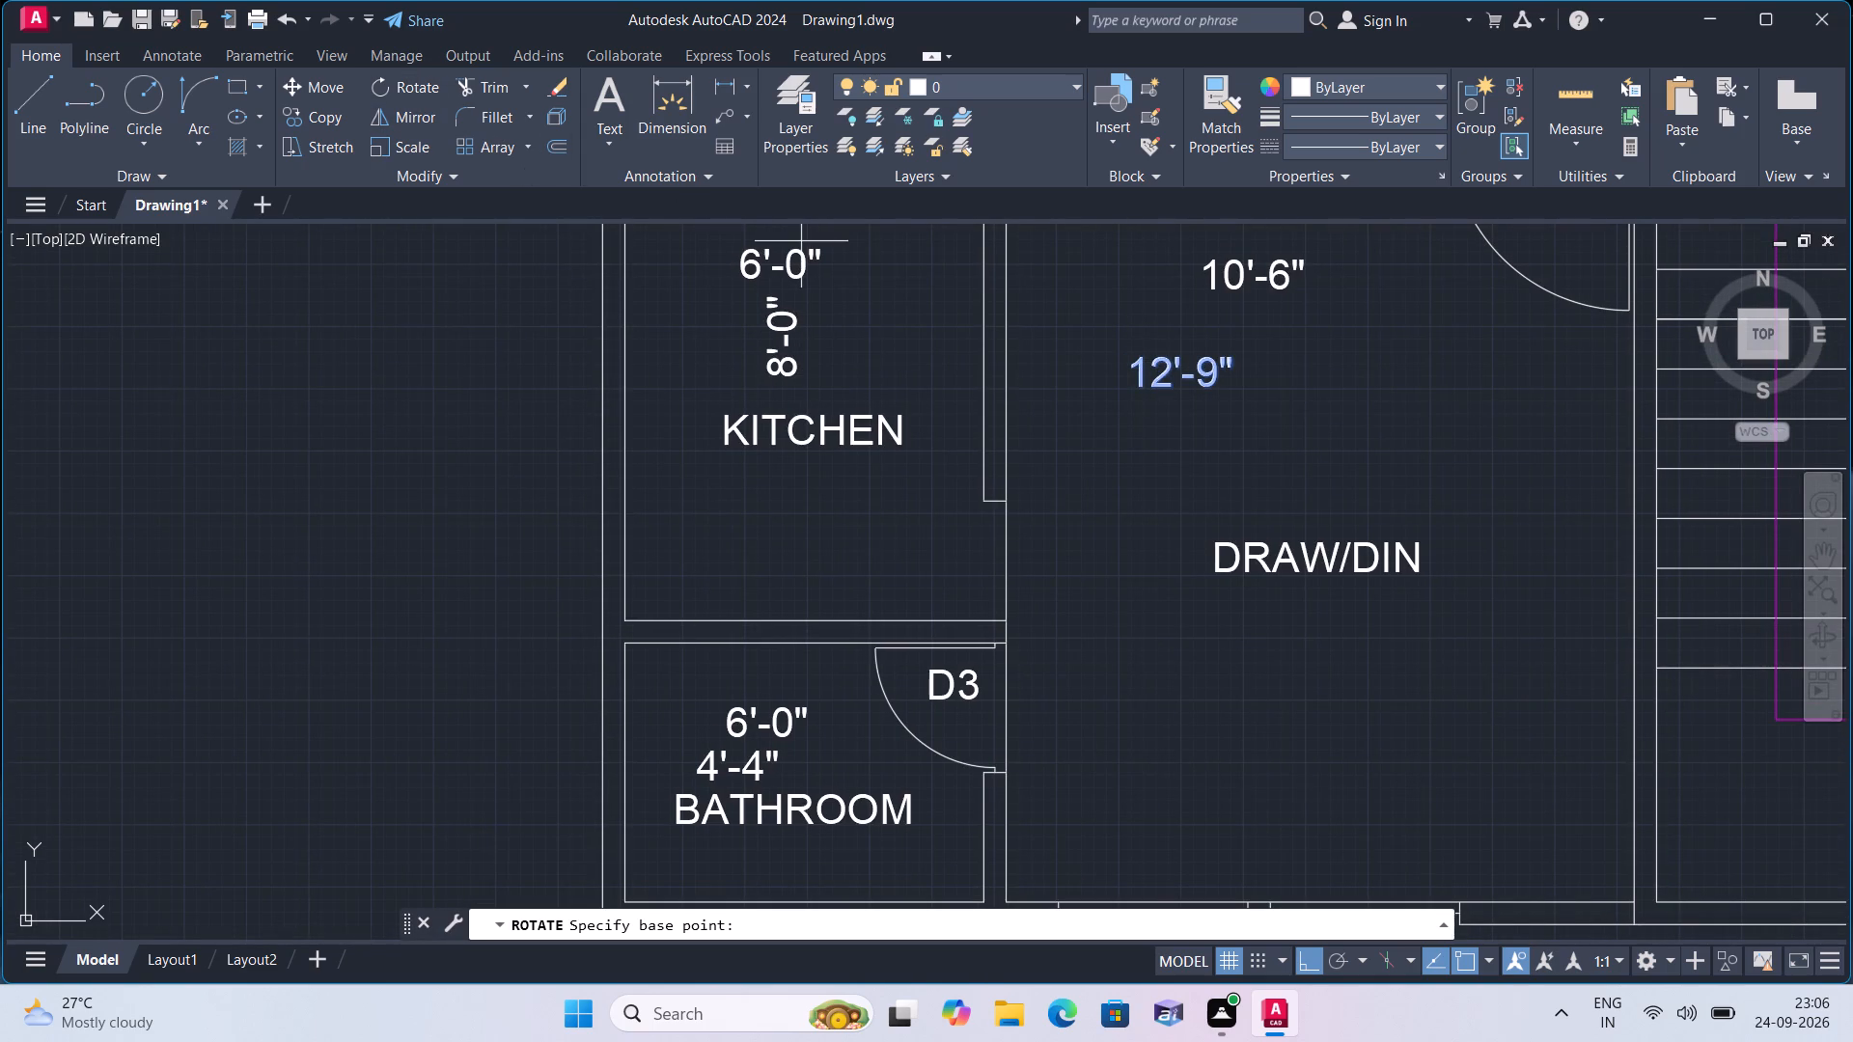
{"action": "left_click", "coordinate": [1189, 371]}
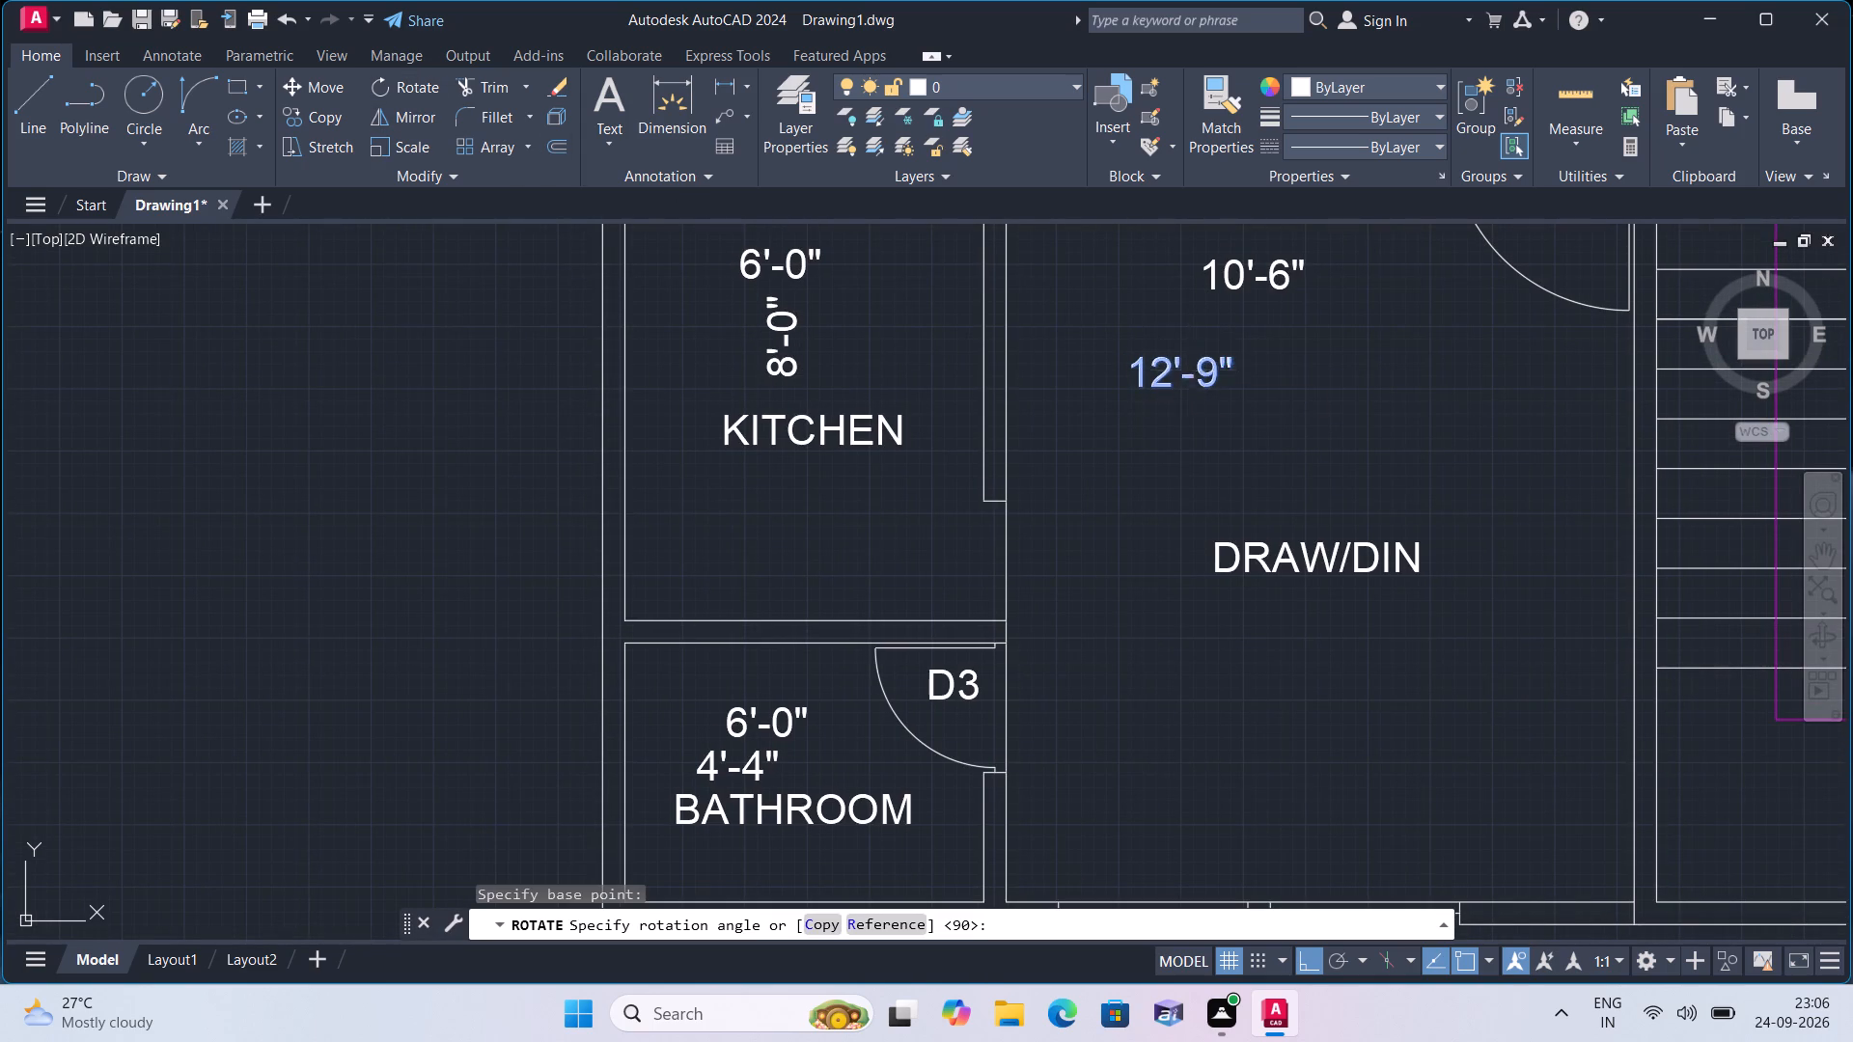
{"action": "left_click", "coordinate": [1163, 302]}
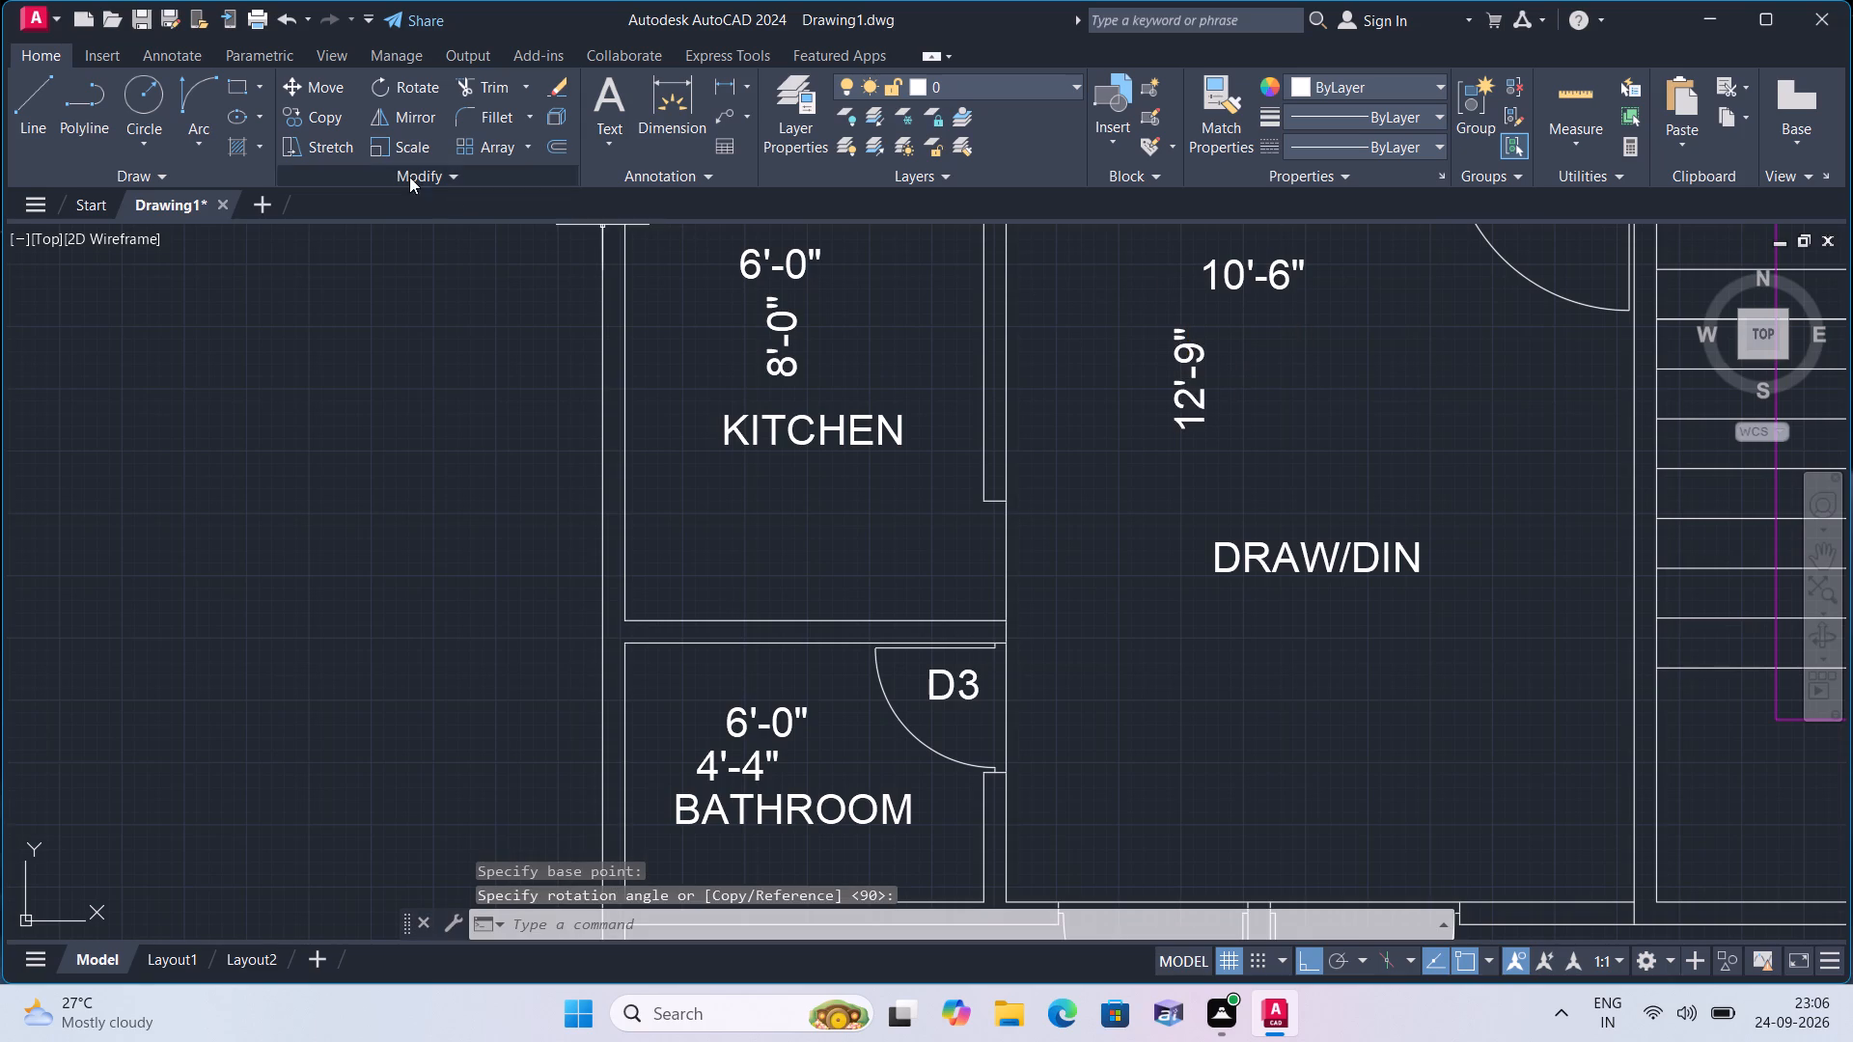
Rotate the 4'-4" text above the southwest flat's BATHROOM label 90° counterclockwise.
{"action": "scroll", "coordinate": [538, 429], "scroll_direction": "down", "scroll_amount": 1}
{"action": "scroll", "coordinate": [678, 663], "scroll_direction": "up", "scroll_amount": 2}
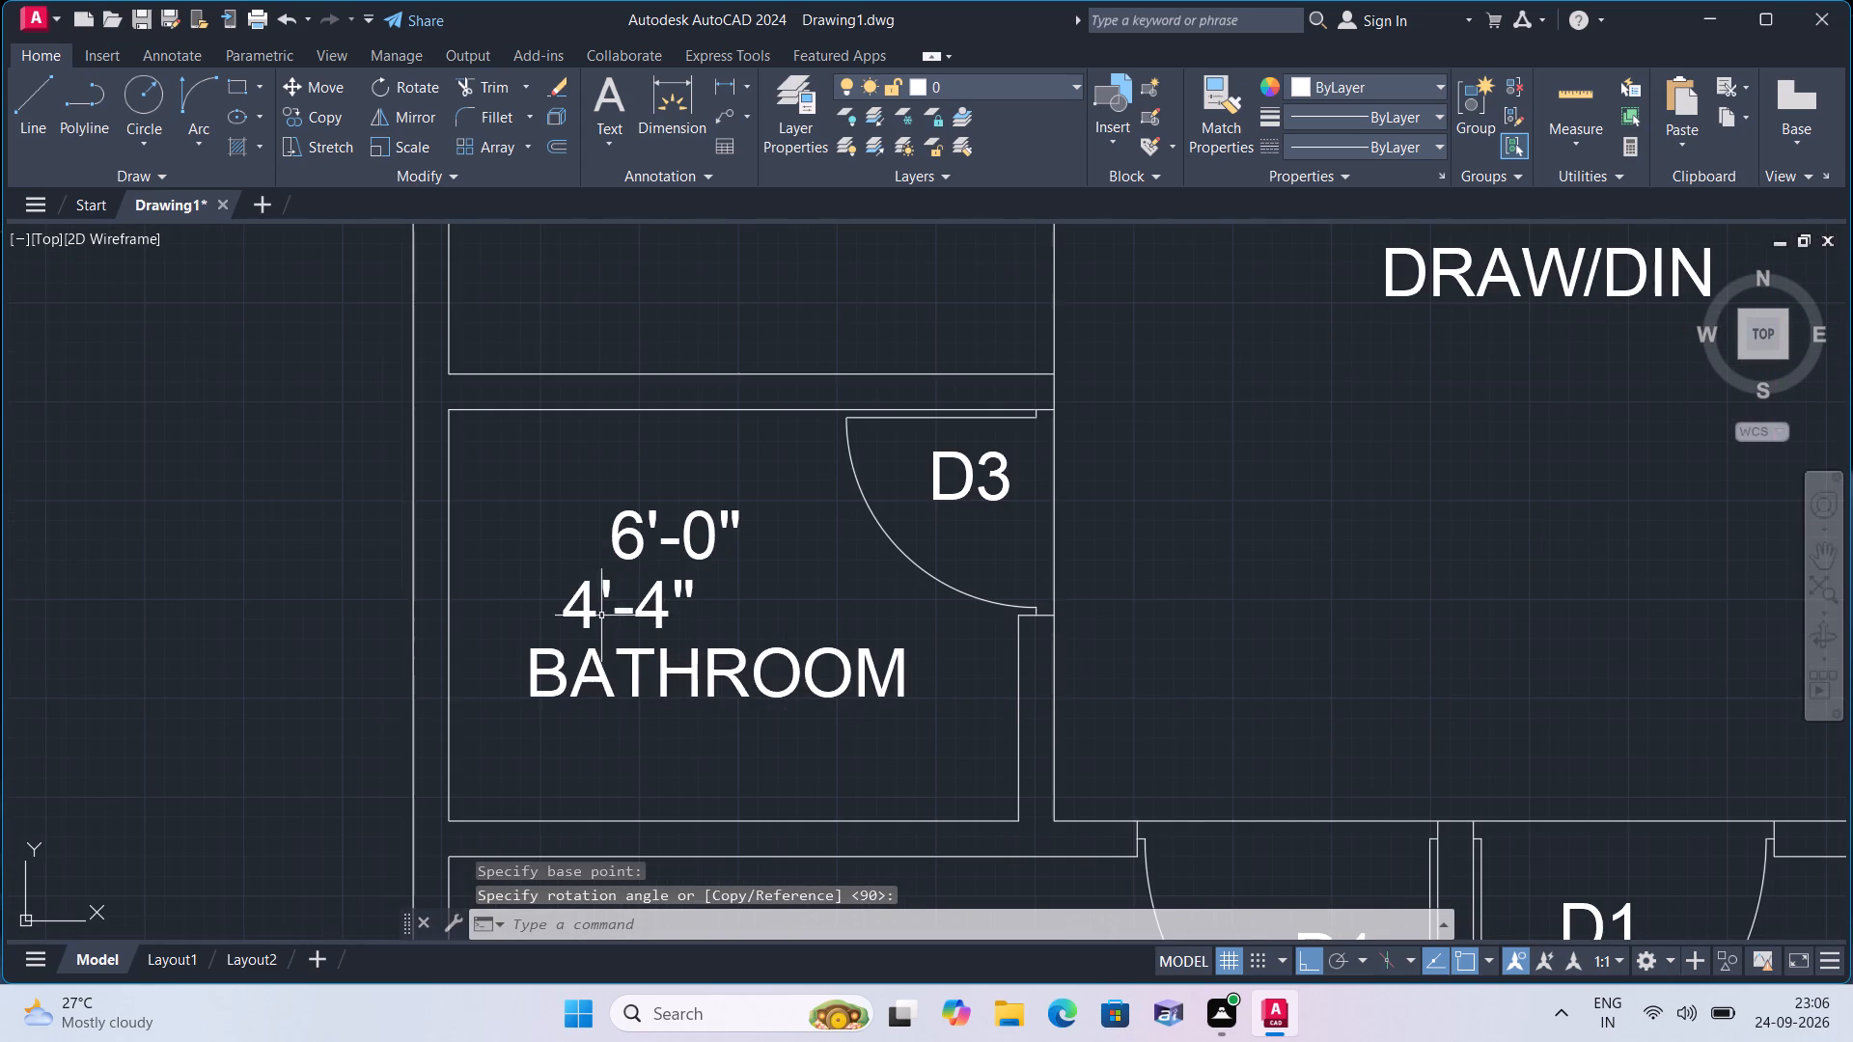
{"action": "left_click", "coordinate": [591, 604]}
{"action": "left_click", "coordinate": [392, 85]}
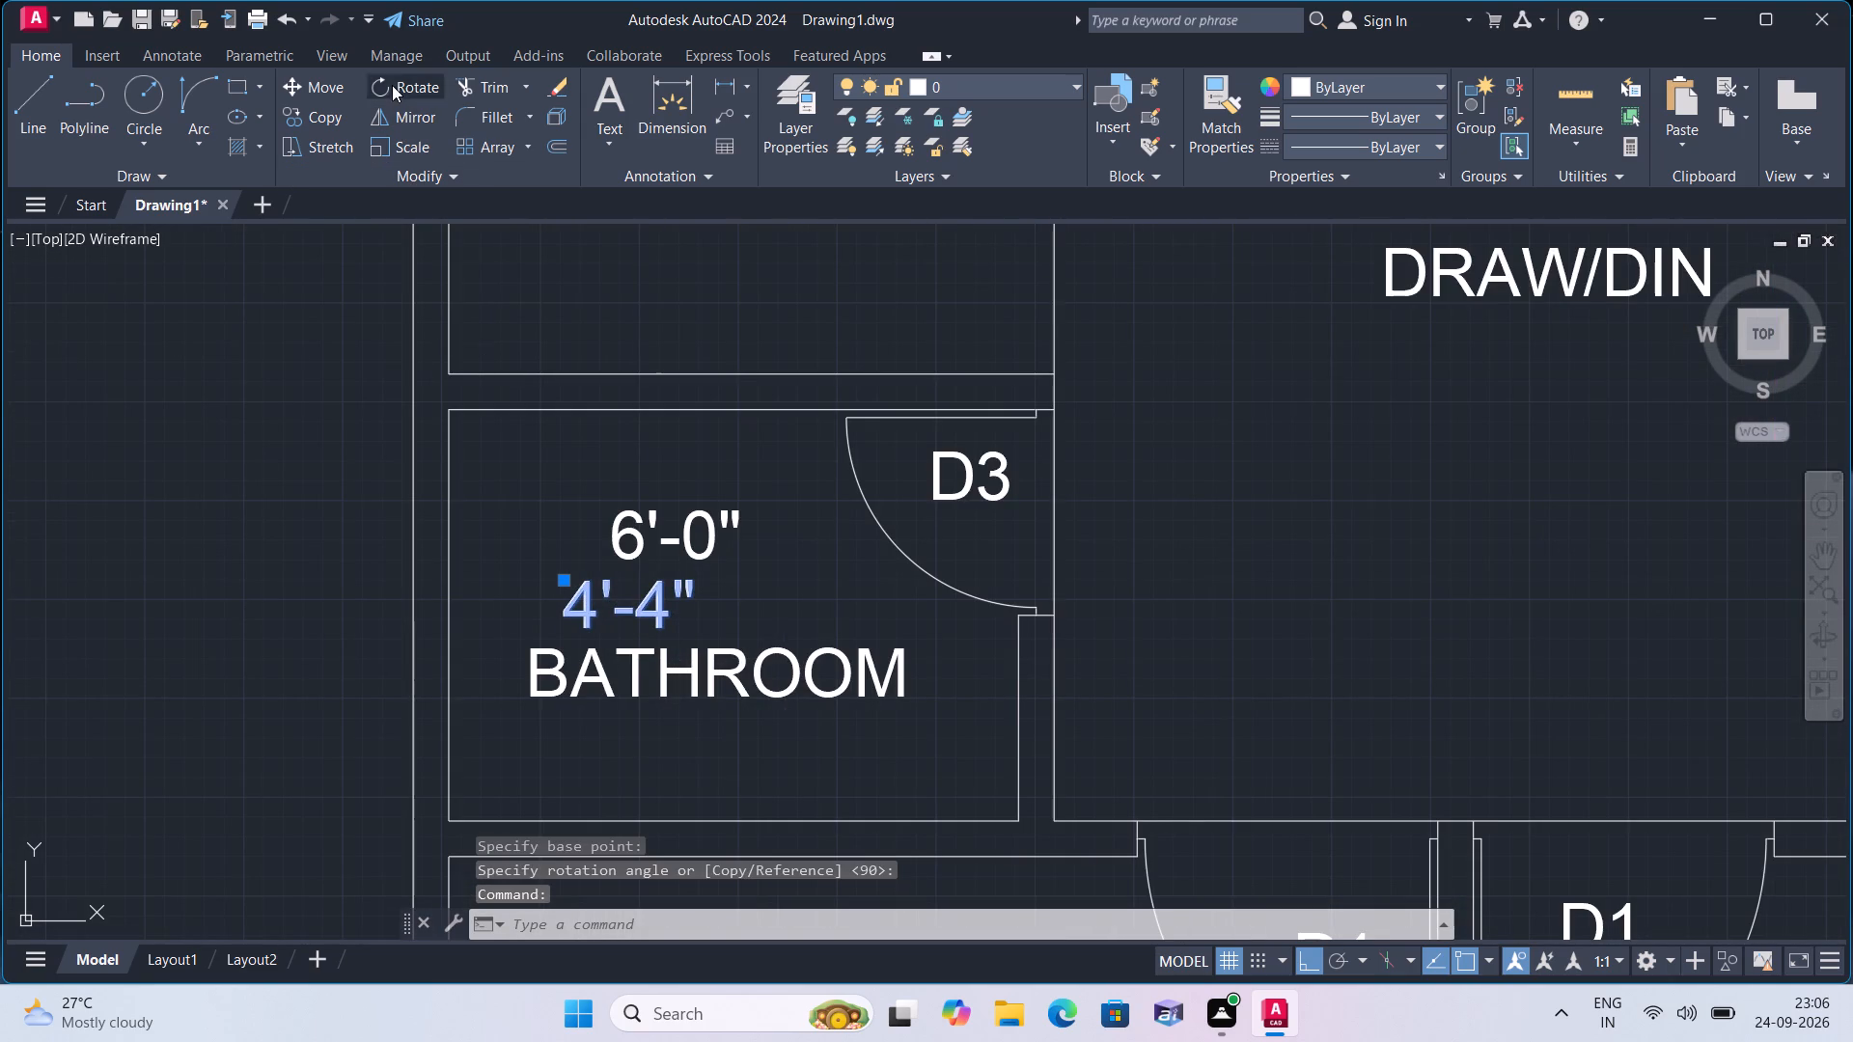
{"action": "left_click", "coordinate": [605, 590]}
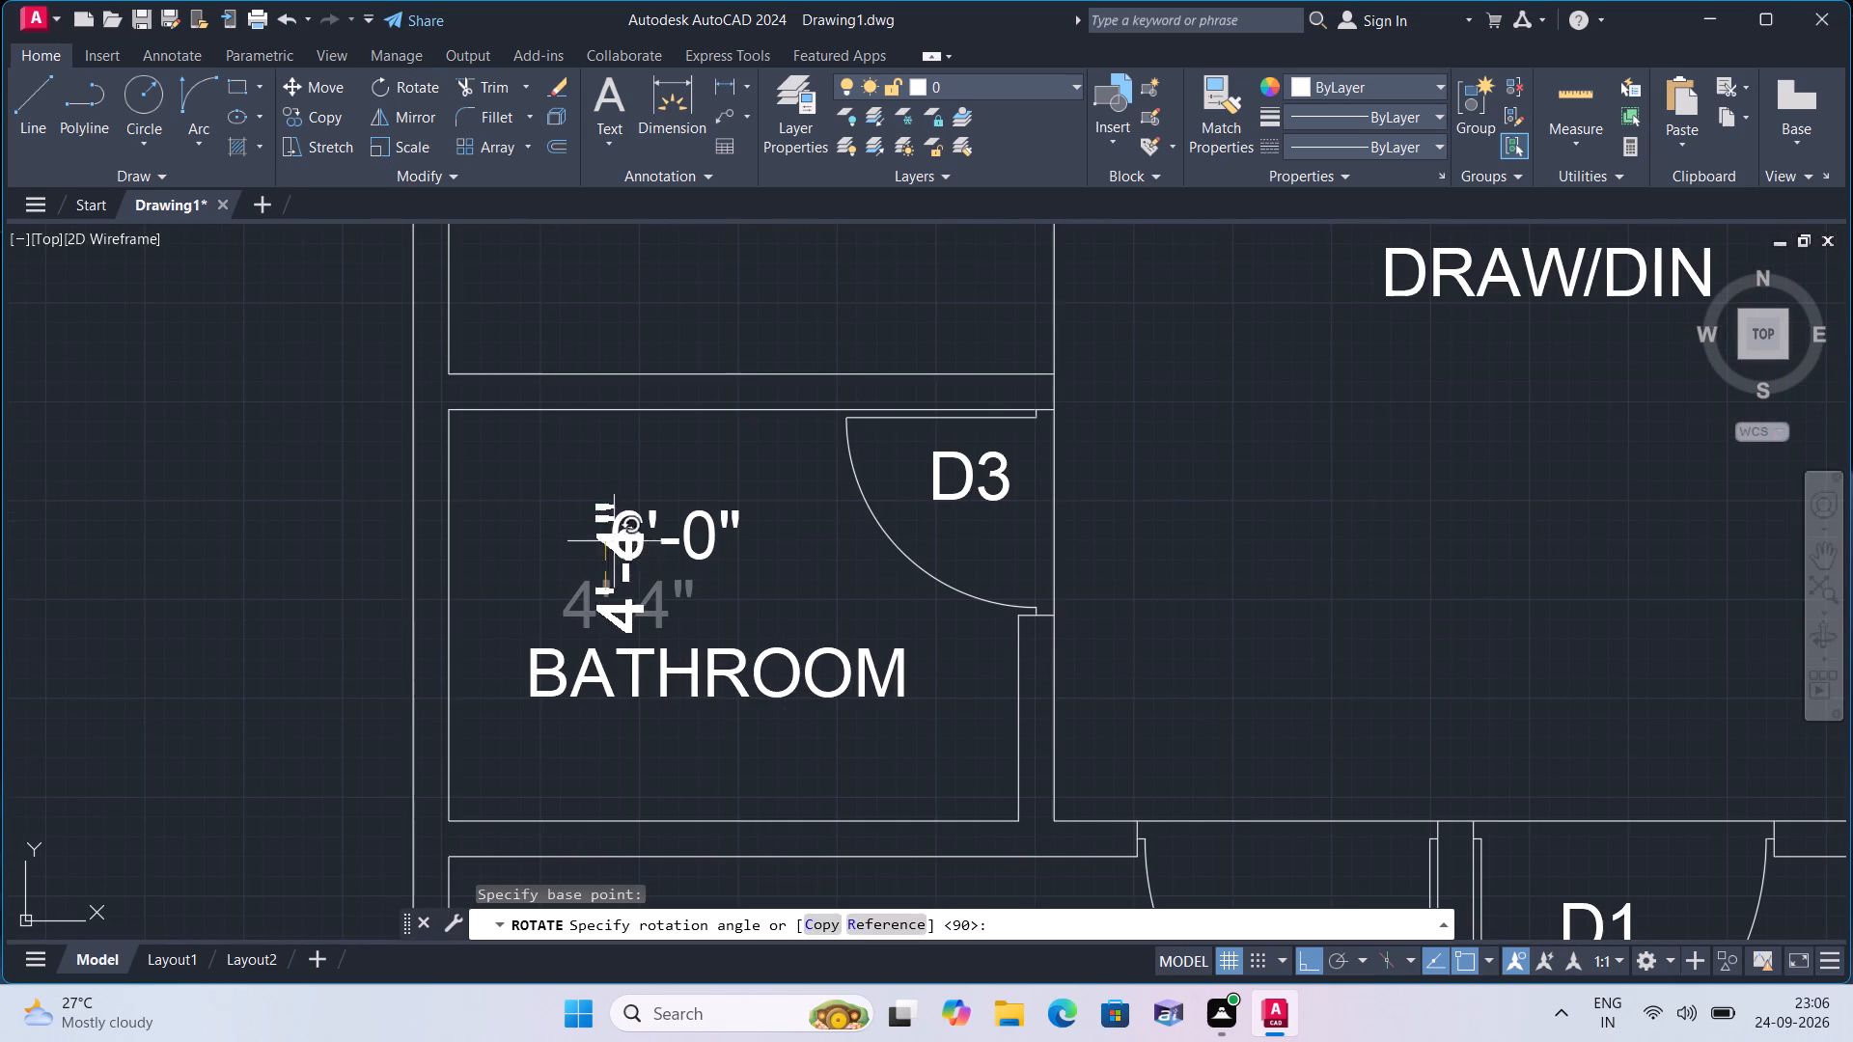
{"action": "left_click", "coordinate": [583, 432]}
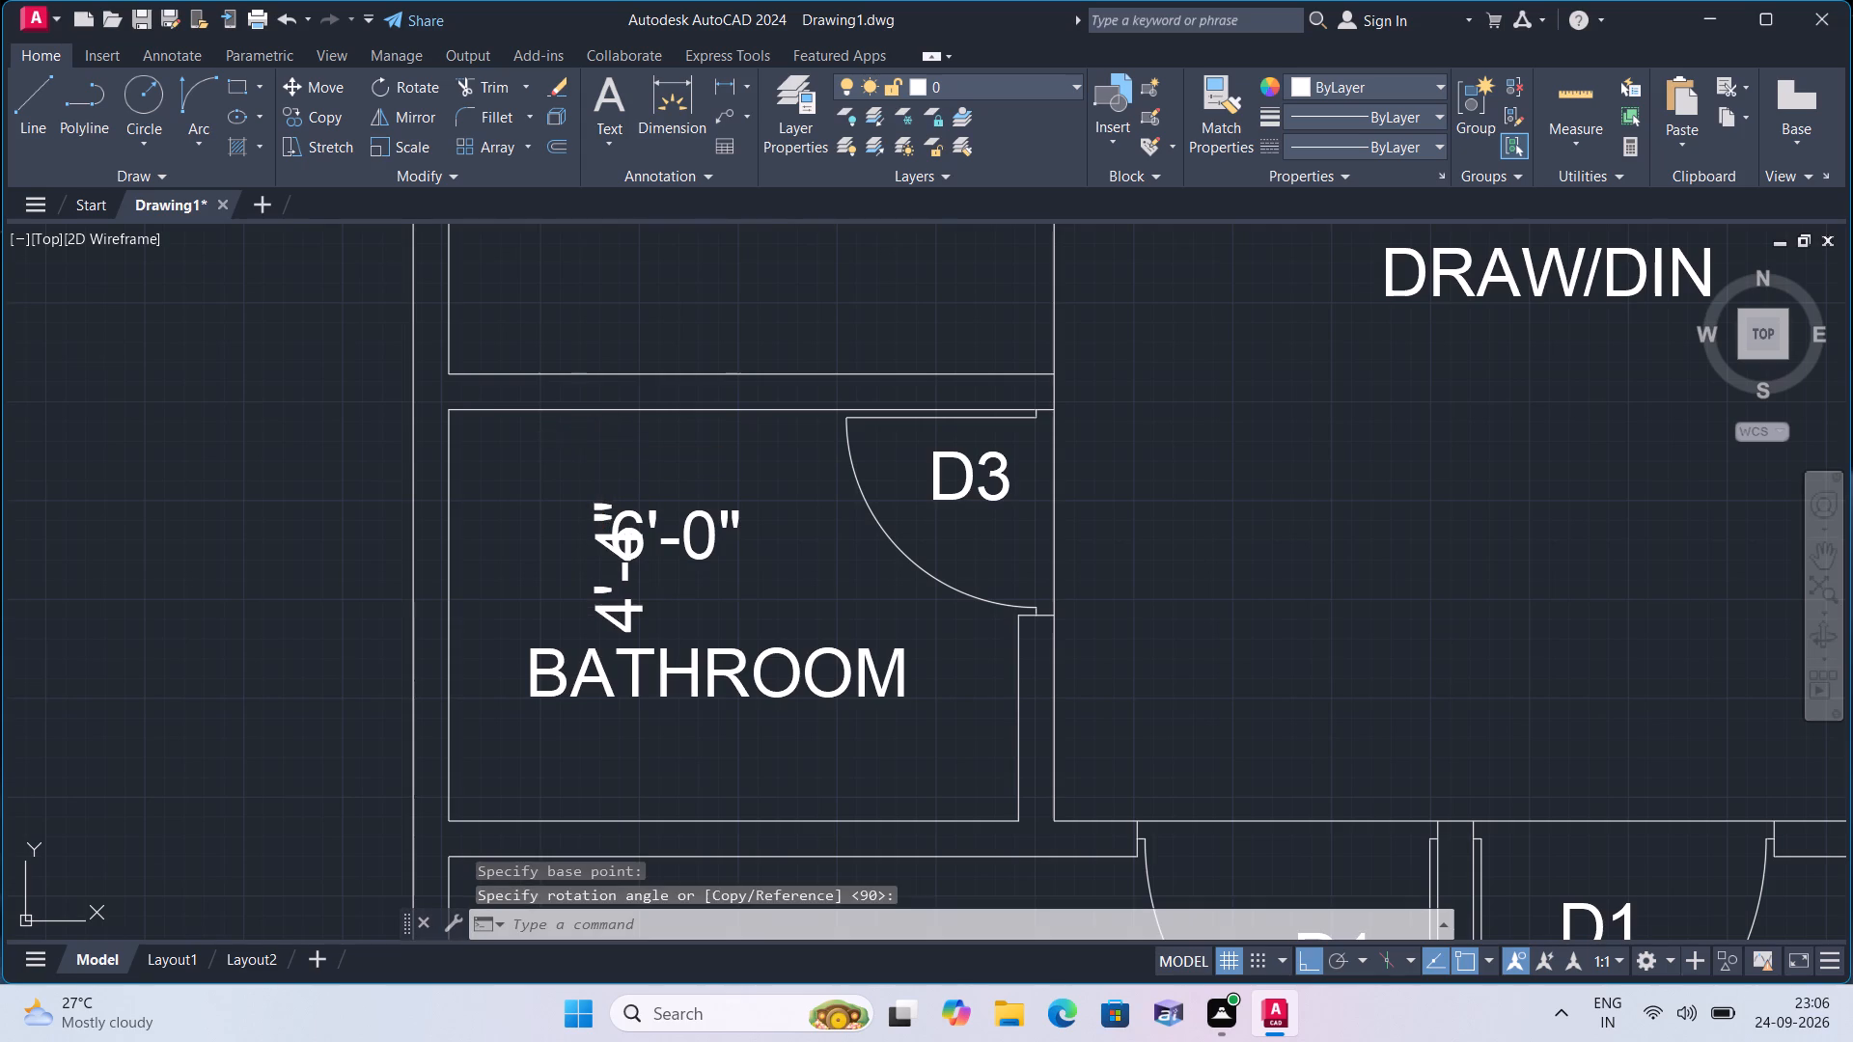
Rotate the 12'-0" text in the southwest flat's western bedroom 90° counterclockwise so it reads vertically.
{"action": "scroll", "coordinate": [989, 571], "scroll_direction": "down", "scroll_amount": 1}
{"action": "middle_click_drag", "start_coordinate": [1083, 602], "coordinate": [1054, 379]}
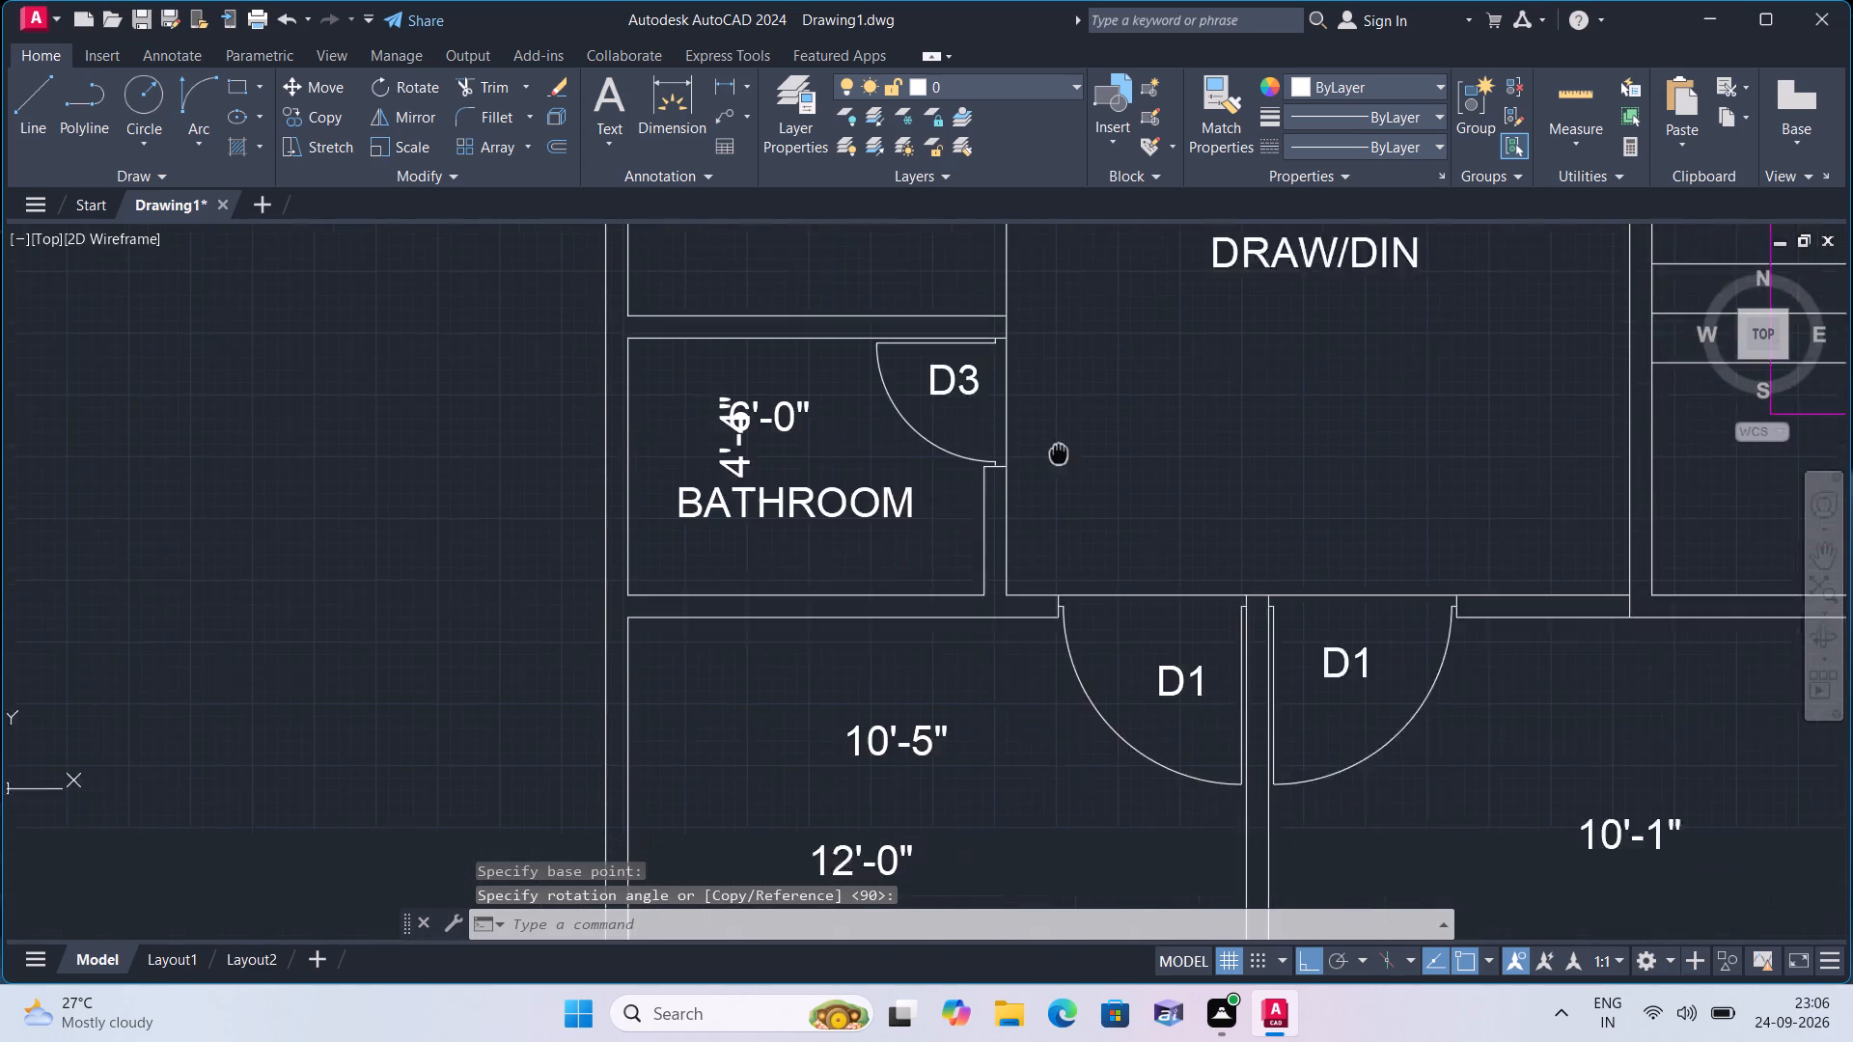
{"action": "middle_click_drag", "start_coordinate": [1054, 379], "coordinate": [1054, 374]}
{"action": "scroll", "coordinate": [1062, 346], "scroll_direction": "down", "scroll_amount": 1}
{"action": "scroll", "coordinate": [926, 594], "scroll_direction": "up", "scroll_amount": 2}
{"action": "left_click", "coordinate": [893, 643]}
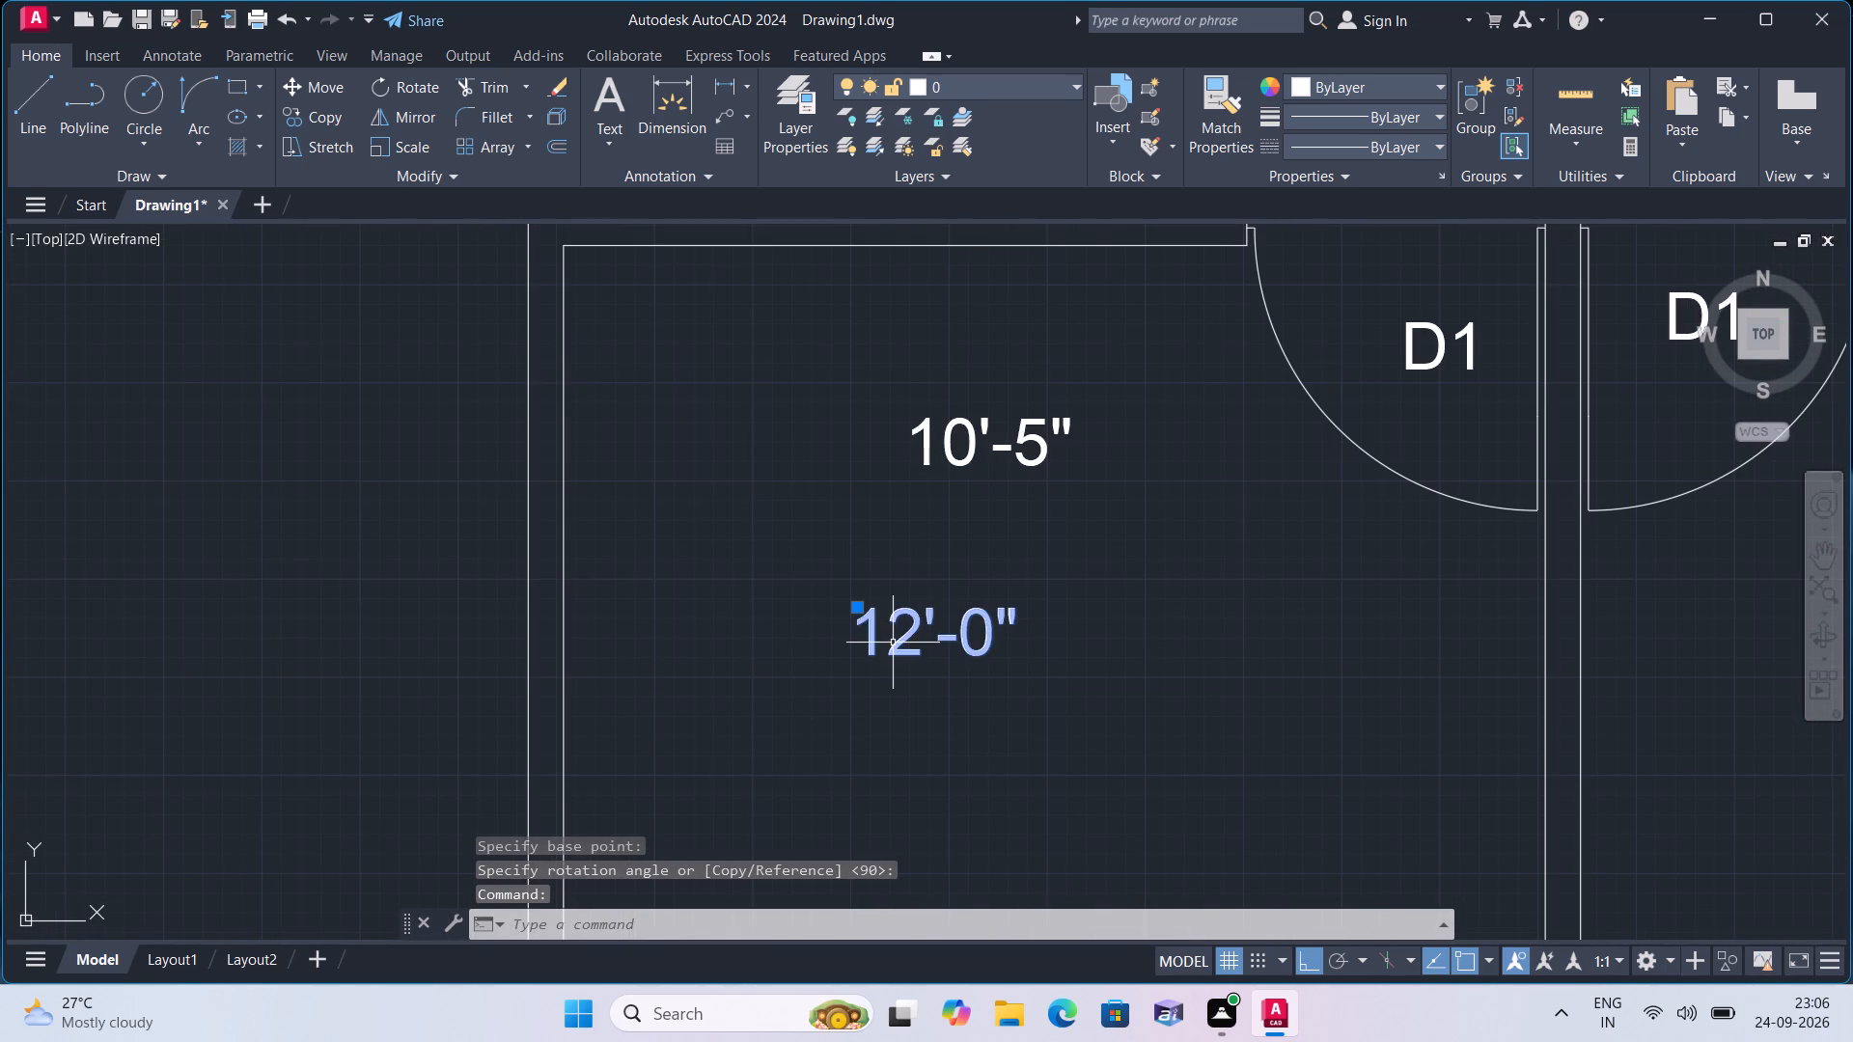
{"action": "left_click", "coordinate": [410, 88]}
{"action": "left_click", "coordinate": [904, 672]}
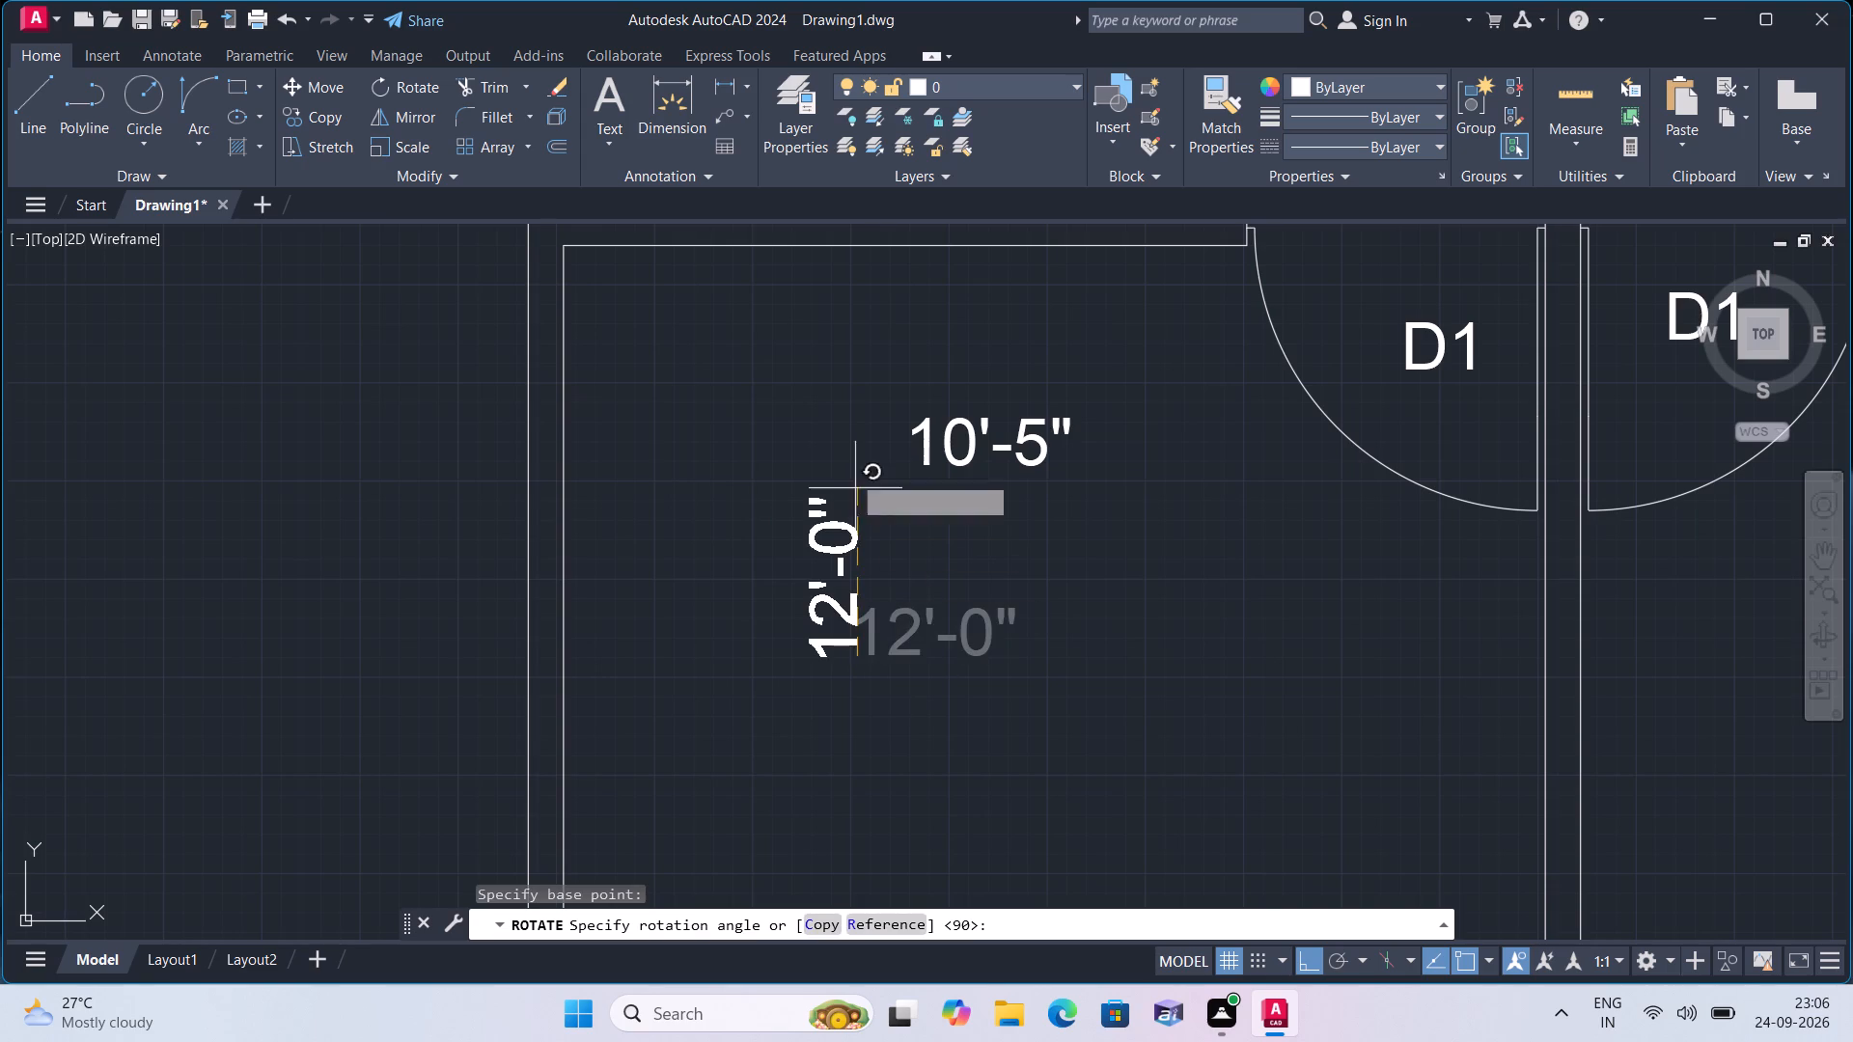
{"action": "left_click", "coordinate": [845, 461]}
Turn off ortho mode and move the southwest kitchen's 6'-0" text up near its north wall and its 8'-0" text beside the west wall.
{"action": "scroll", "coordinate": [871, 580], "scroll_direction": "down", "scroll_amount": 2}
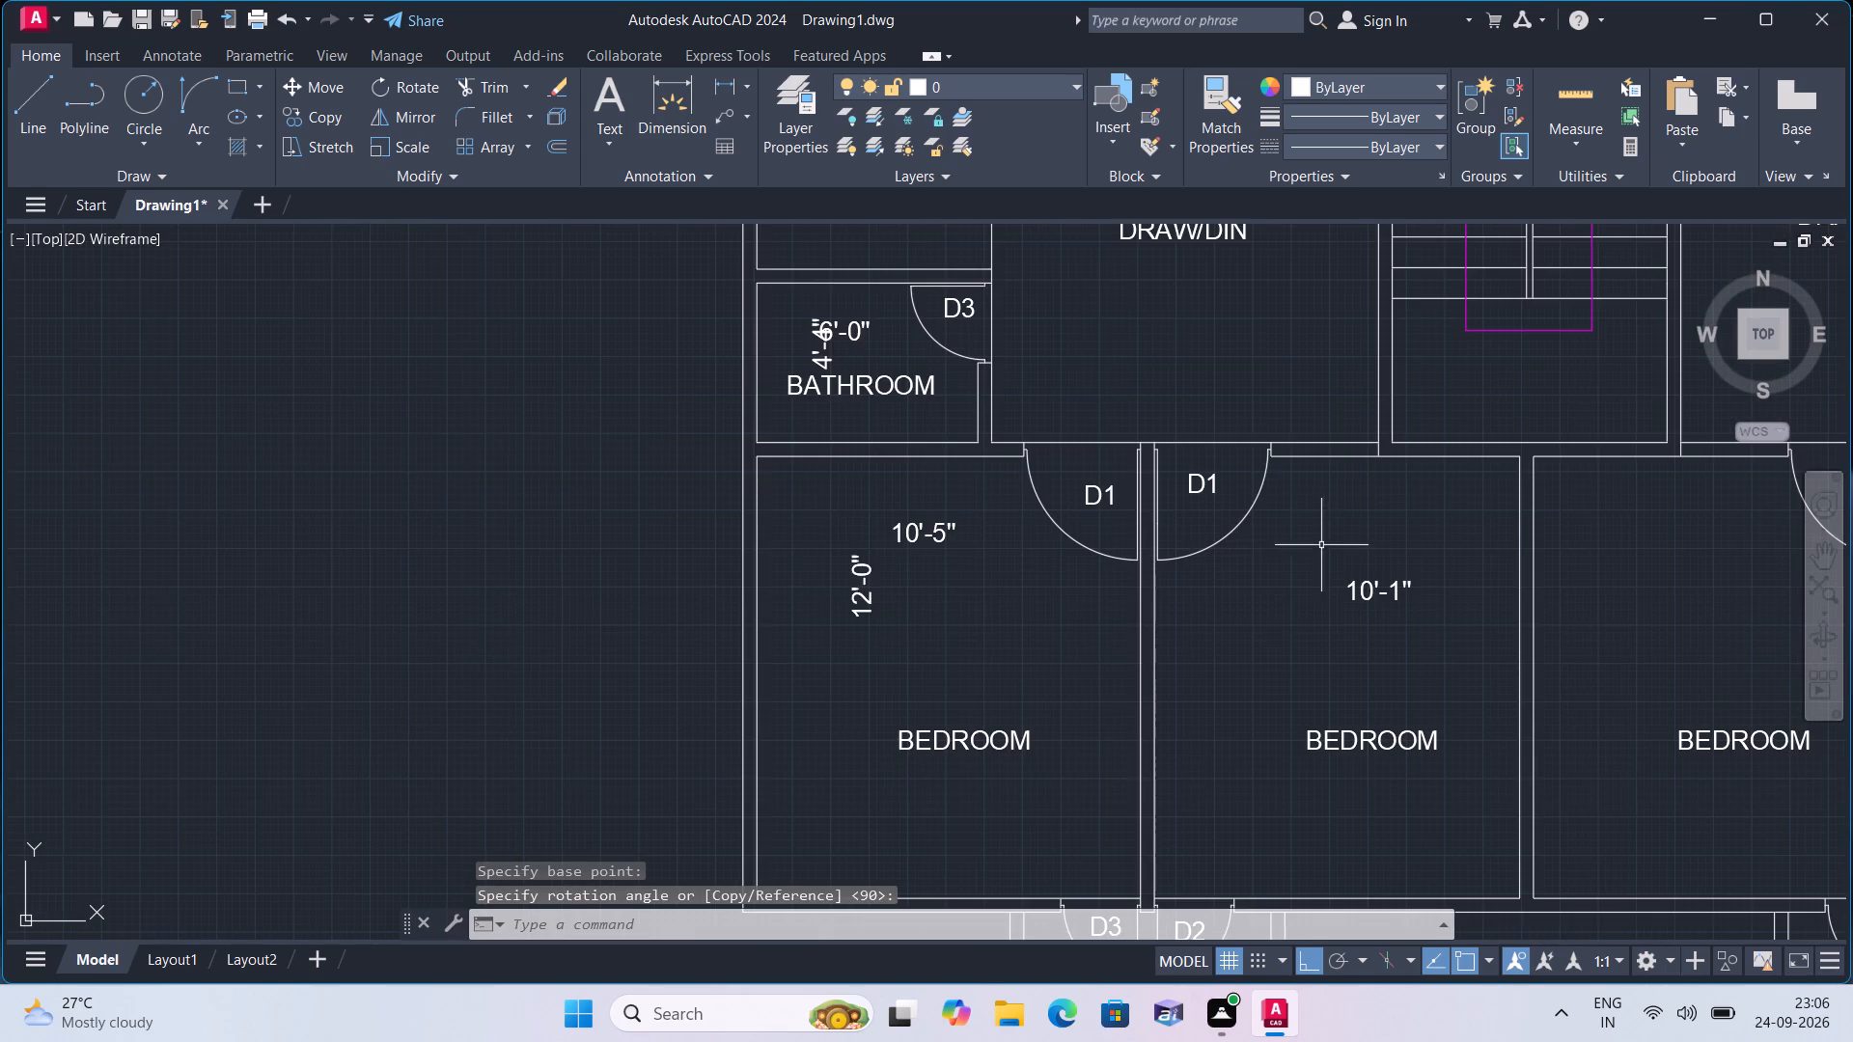
{"action": "scroll", "coordinate": [1250, 635], "scroll_direction": "down", "scroll_amount": 1}
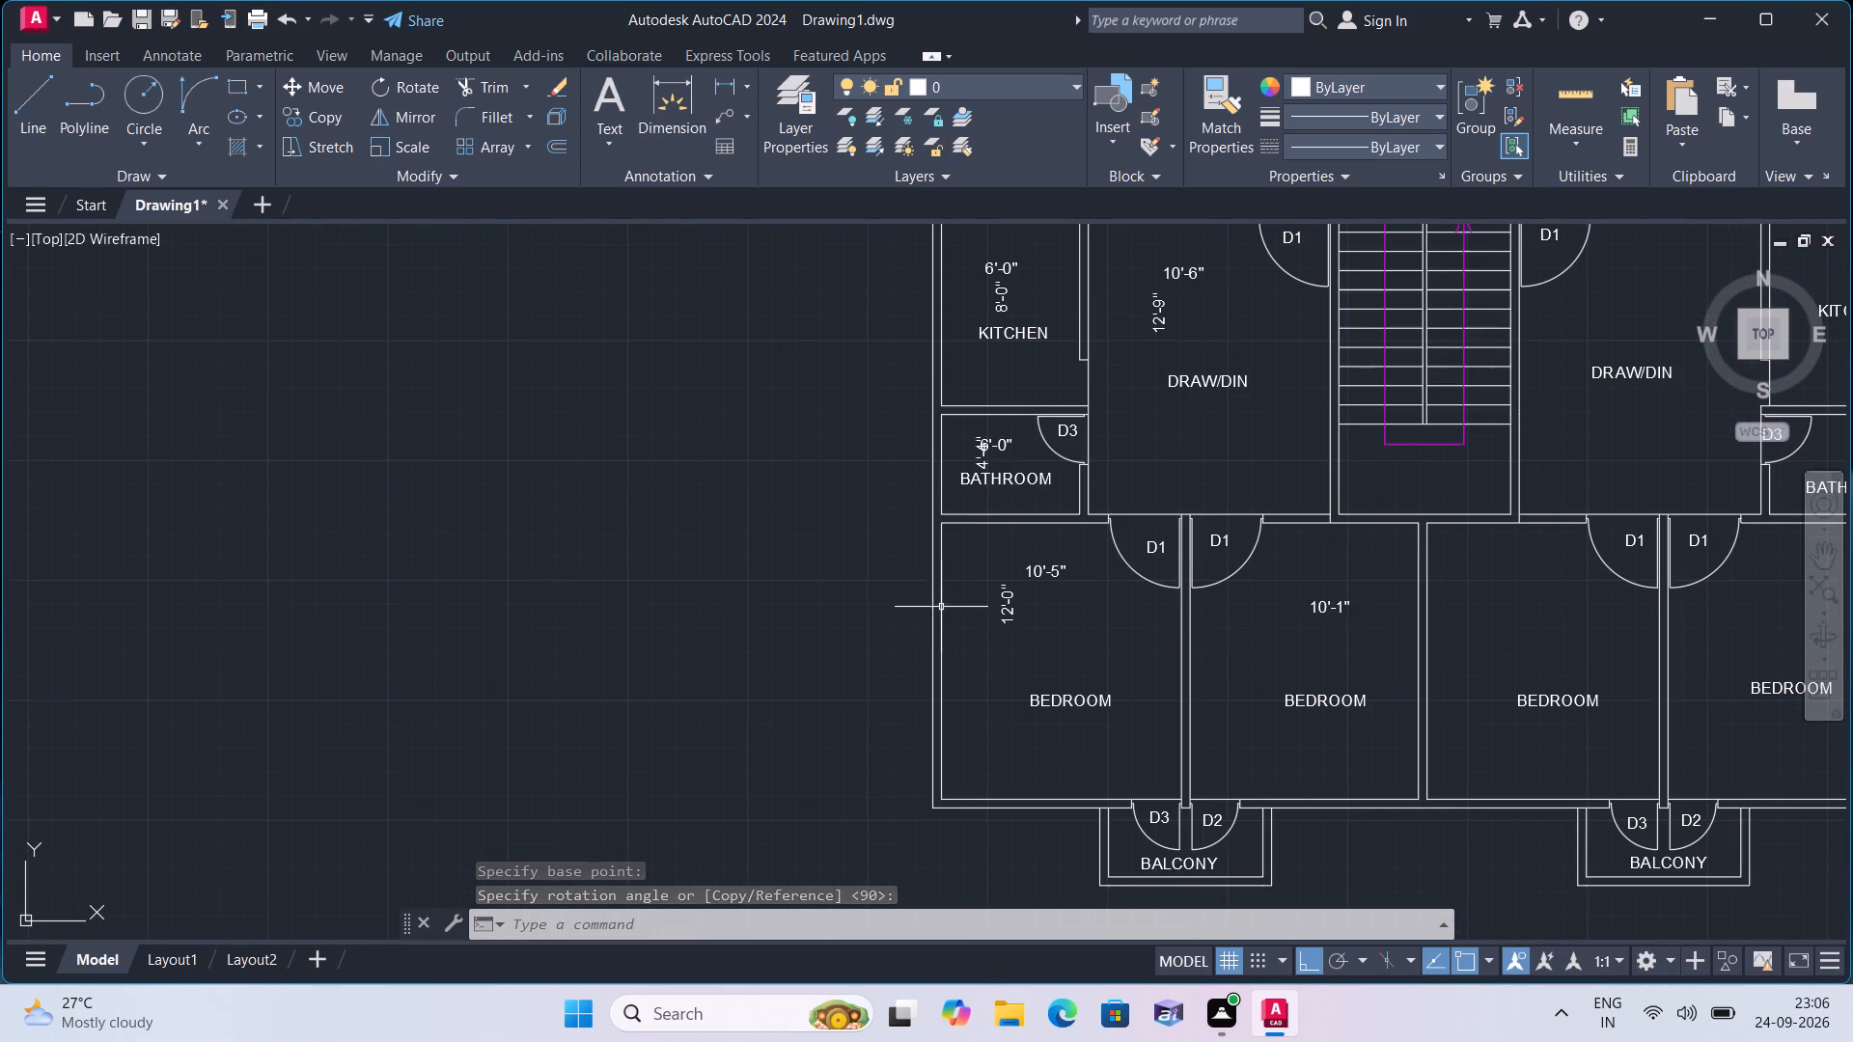
{"action": "left_click", "coordinate": [1301, 959]}
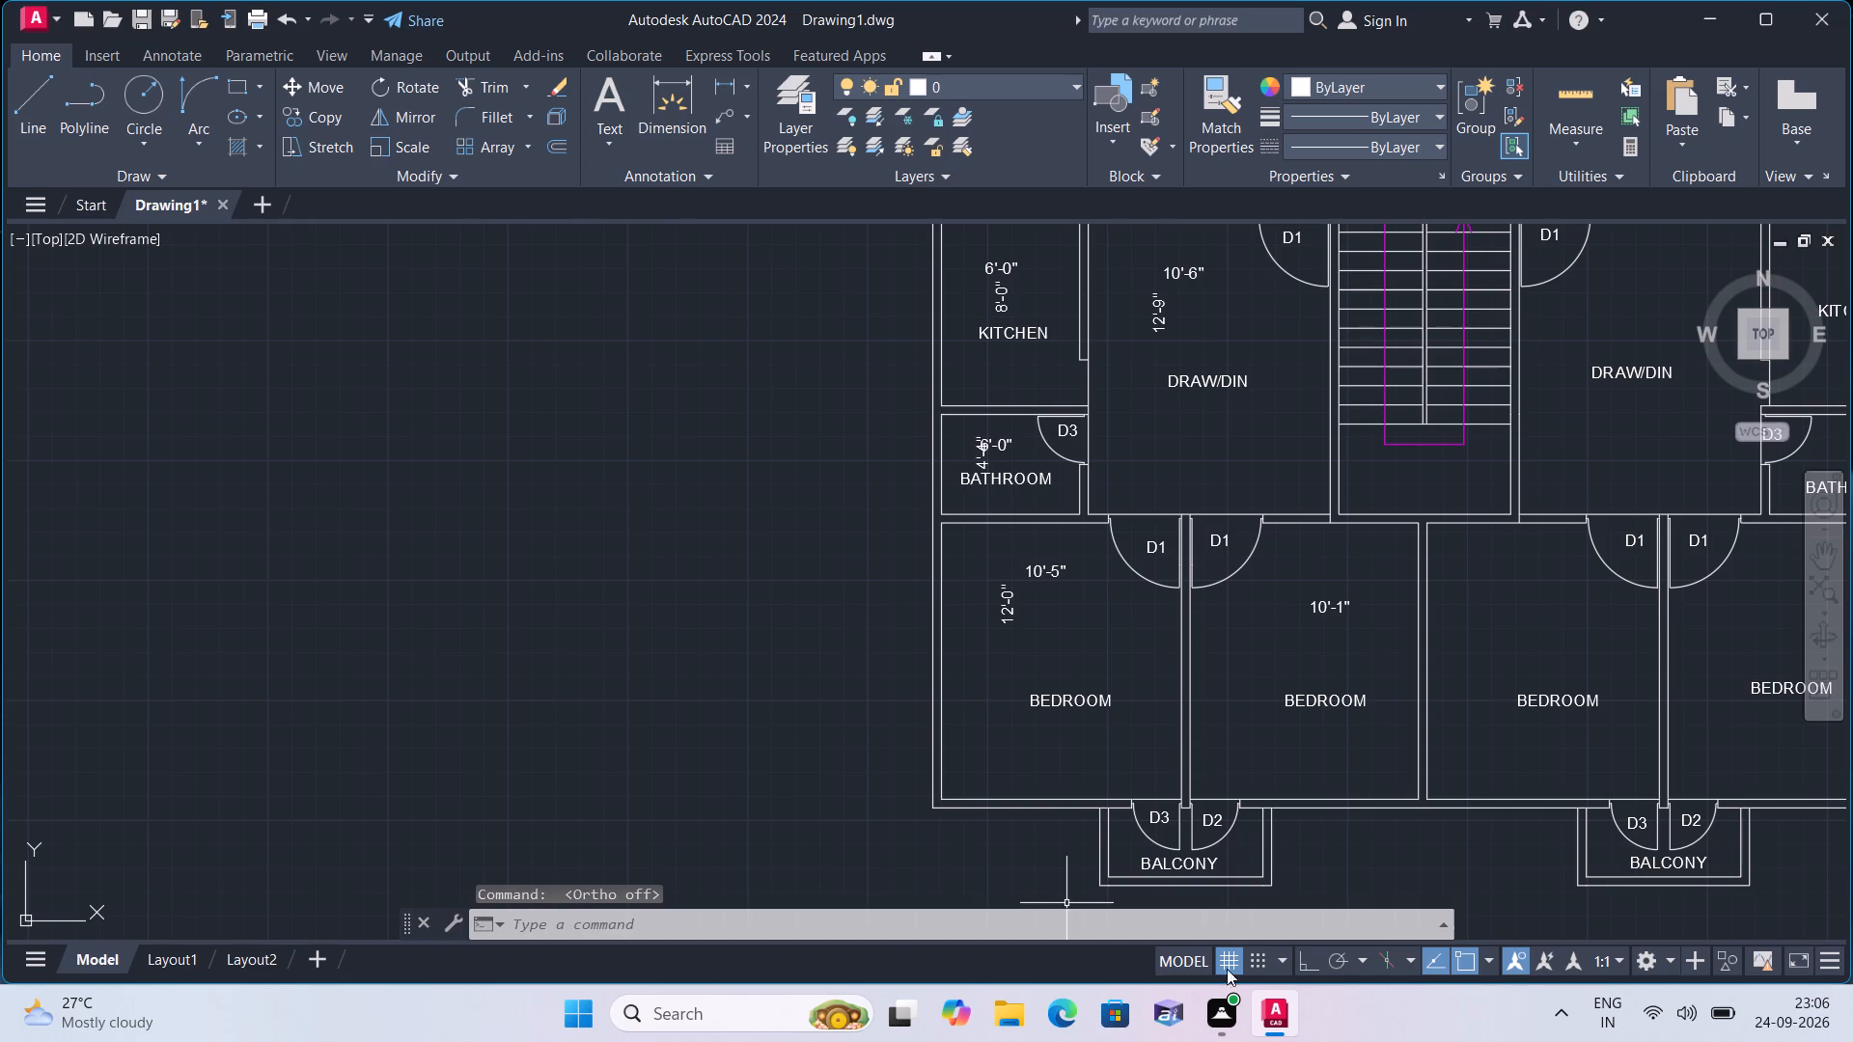
{"action": "middle_click", "coordinate": [708, 664]}
{"action": "scroll", "coordinate": [708, 664], "scroll_direction": "down", "scroll_amount": 1}
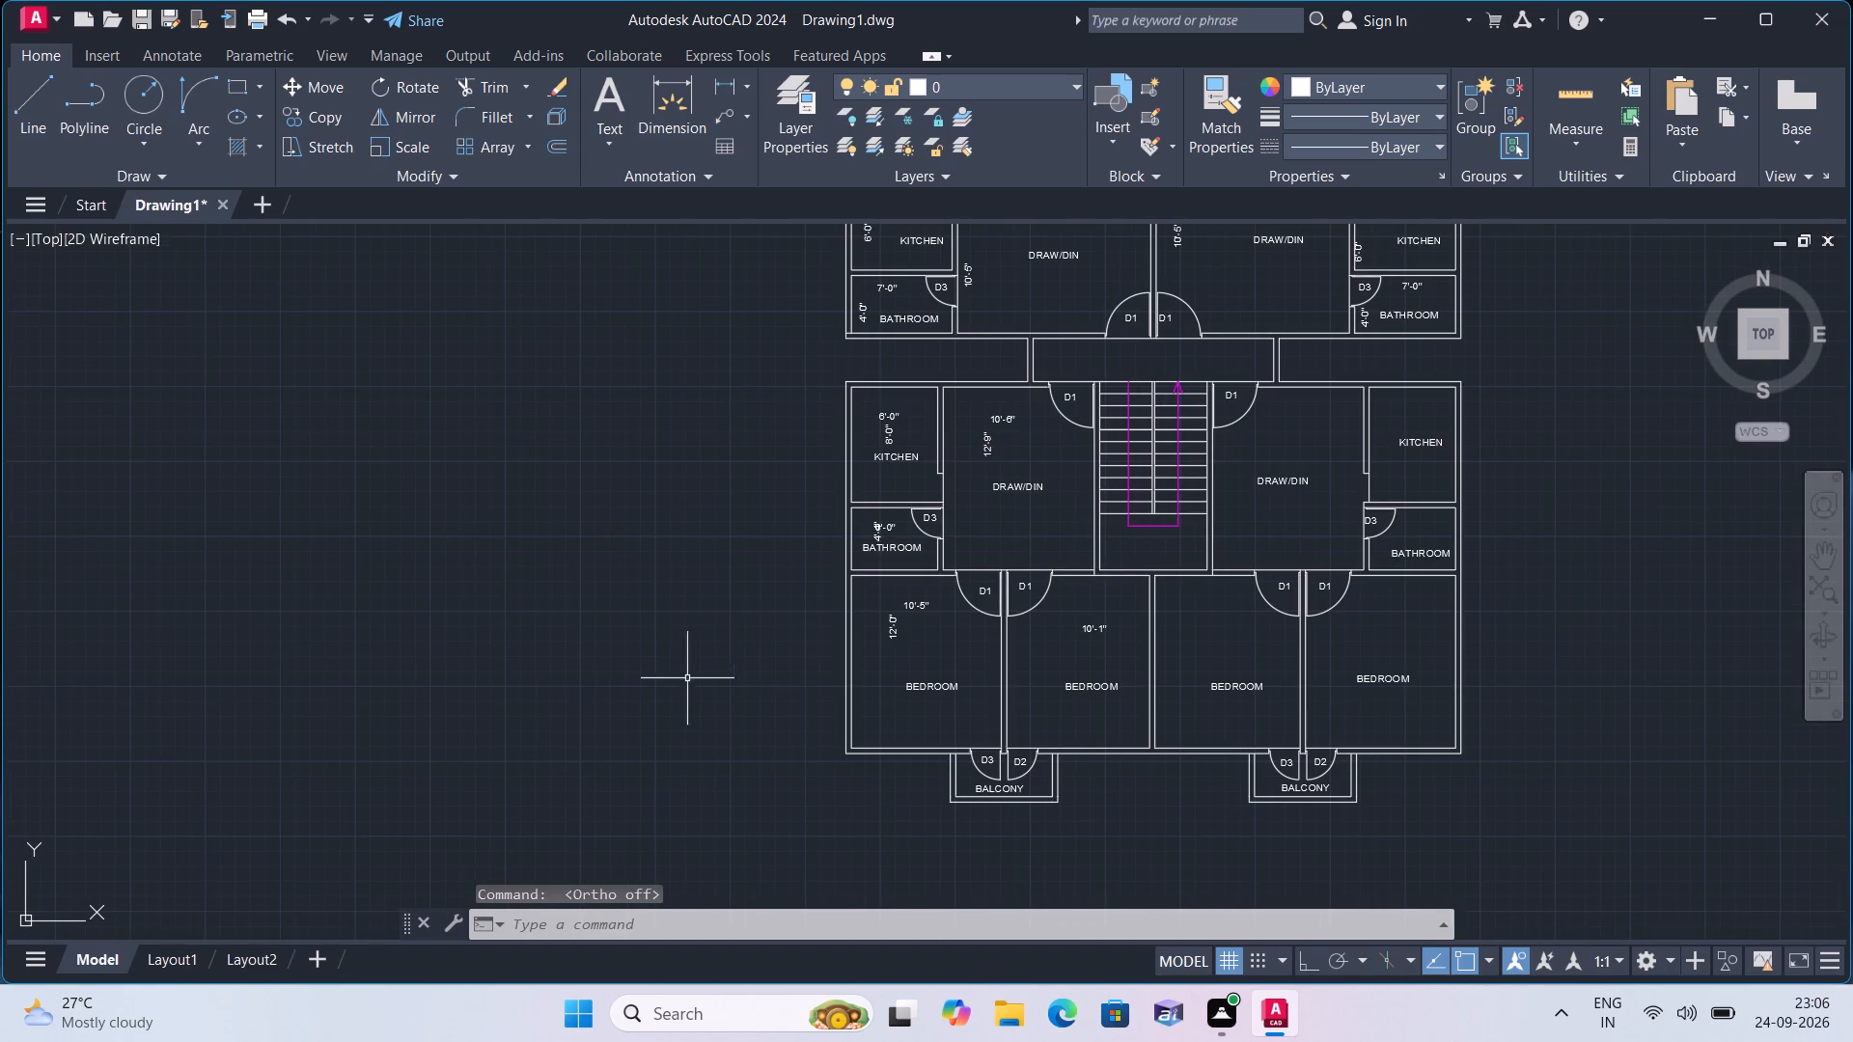
{"action": "middle_click_drag", "start_coordinate": [882, 511], "coordinate": [649, 695]}
{"action": "scroll", "coordinate": [673, 619], "scroll_direction": "up", "scroll_amount": 3}
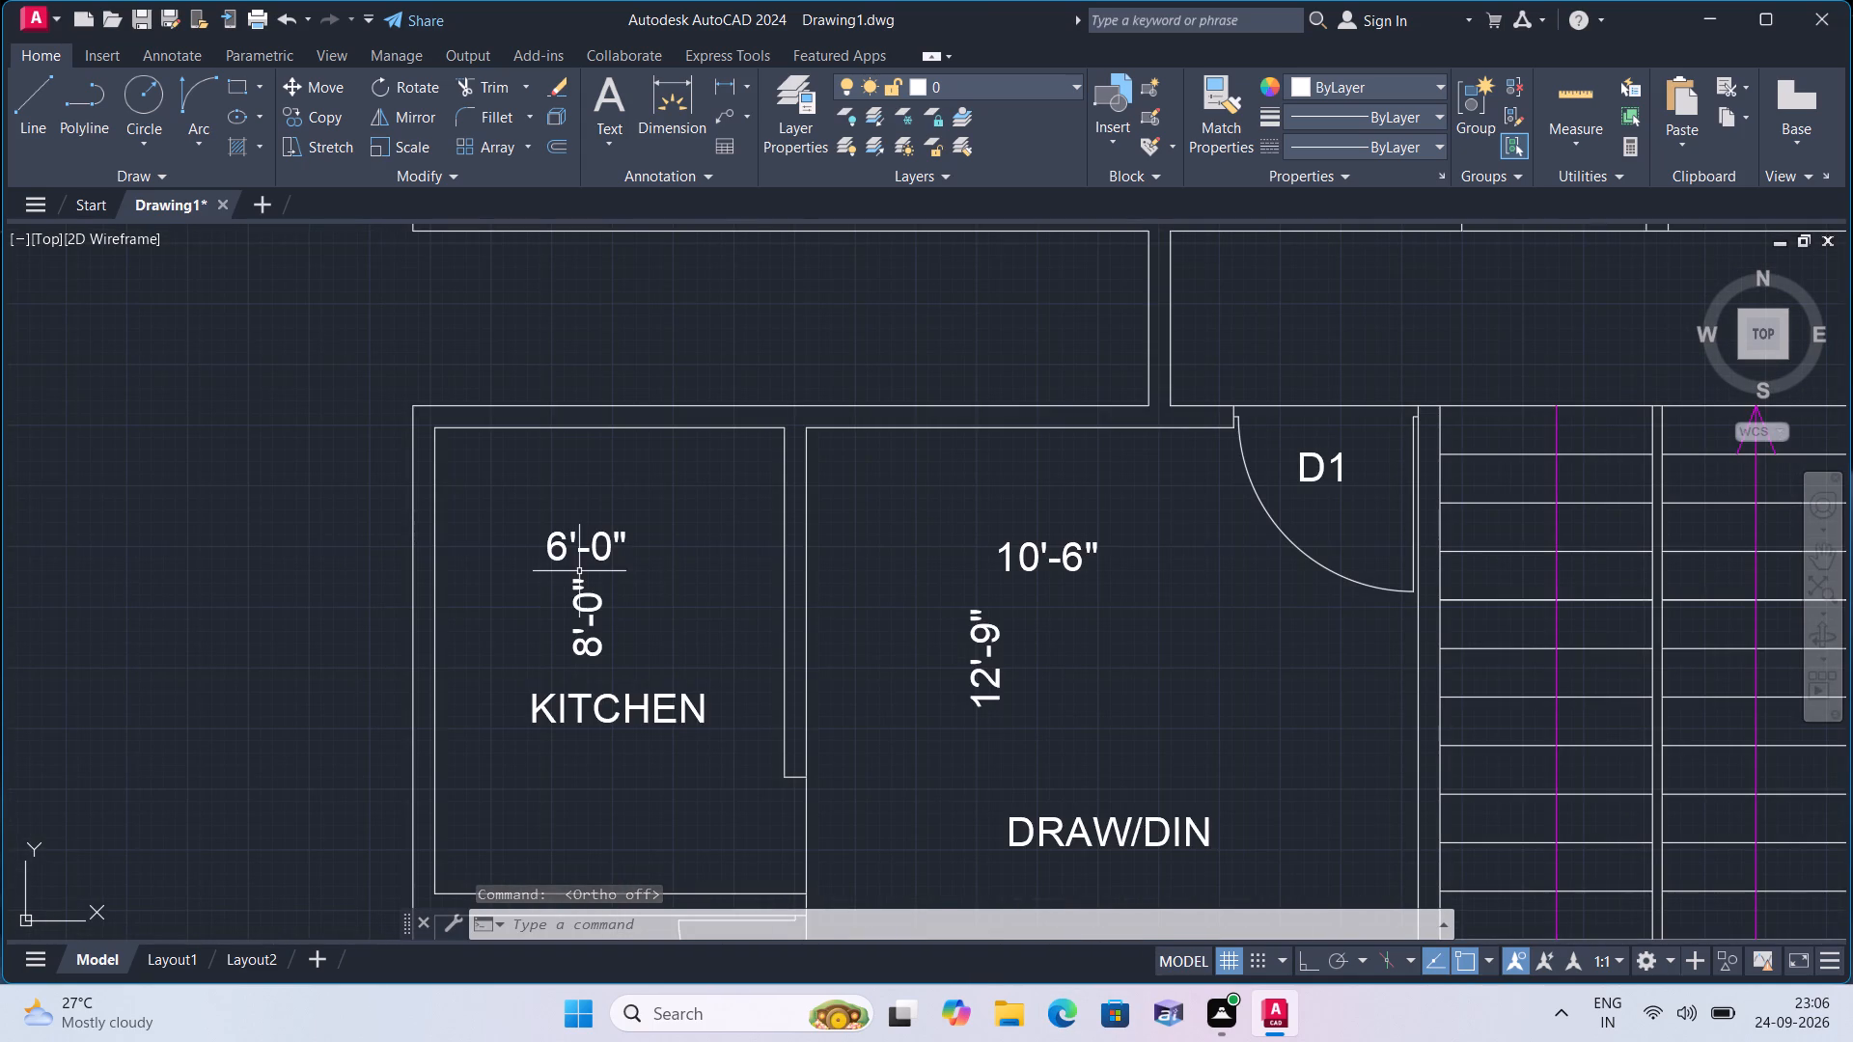
{"action": "left_click", "coordinate": [566, 555]}
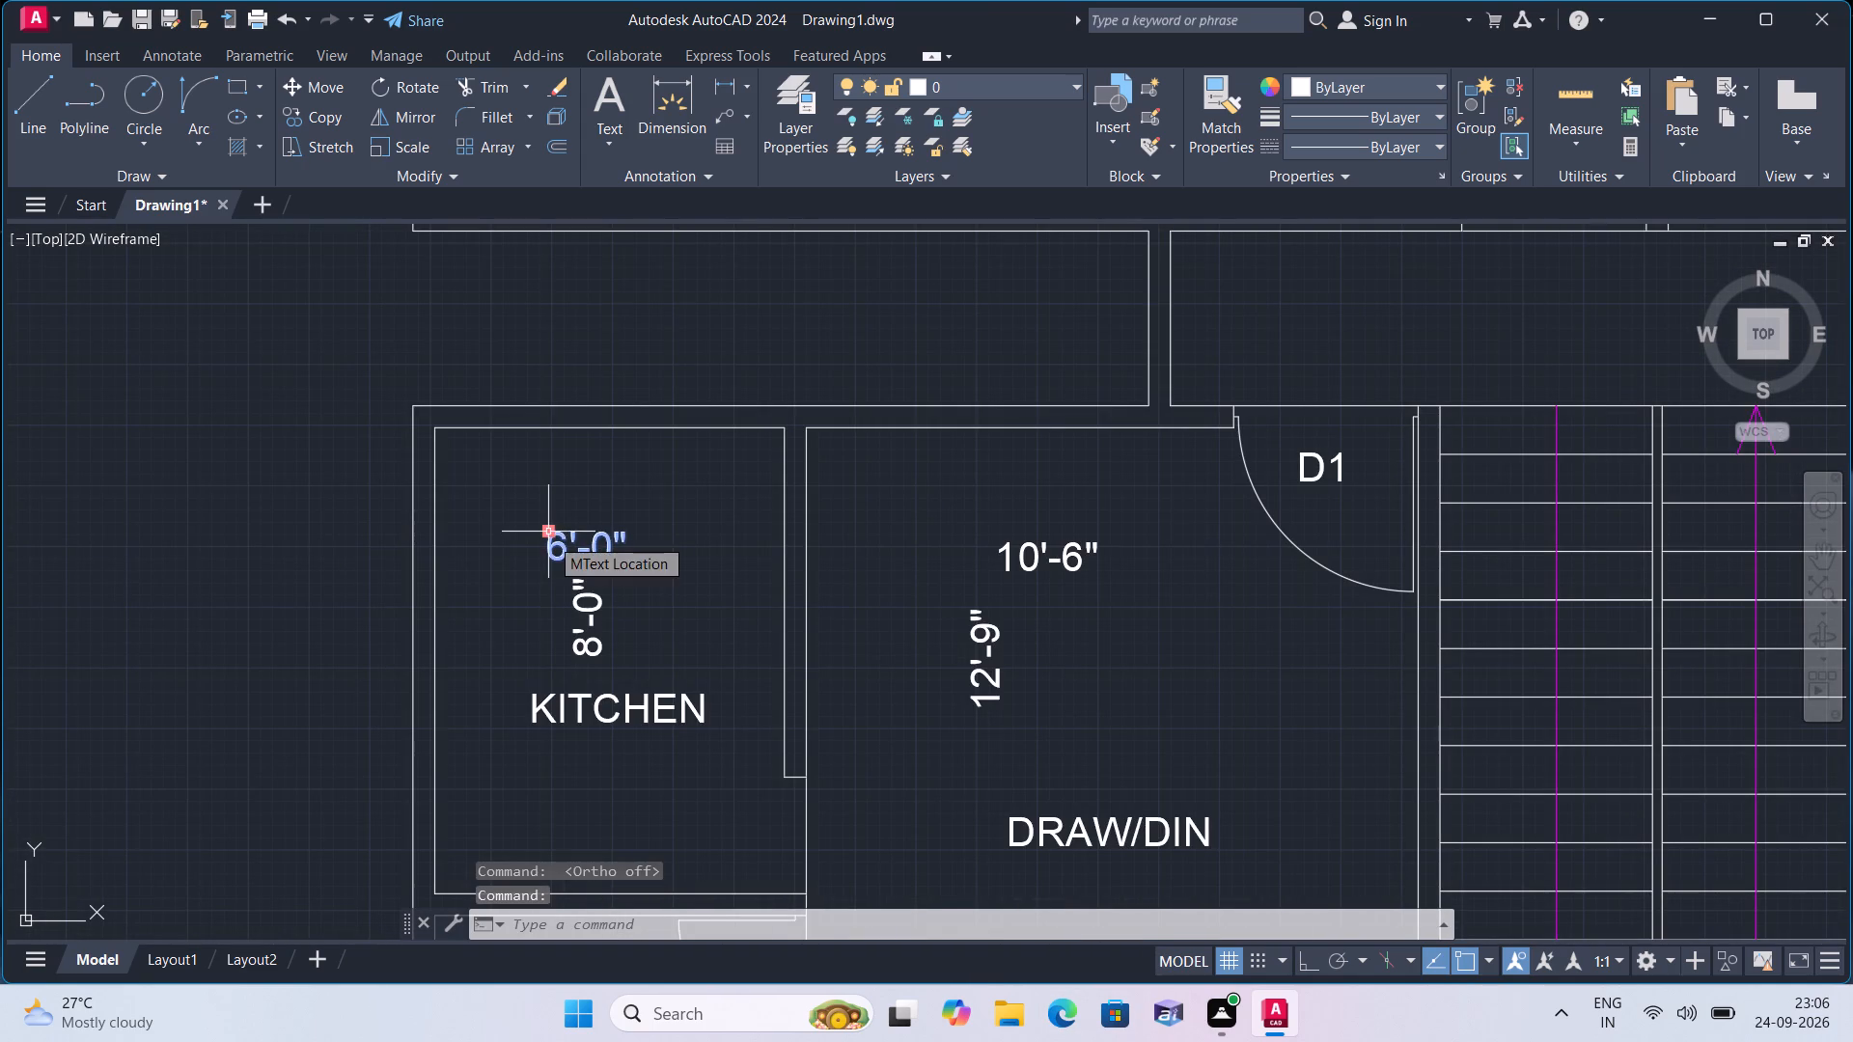
{"action": "left_click", "coordinate": [549, 536]}
{"action": "left_click", "coordinate": [552, 457]}
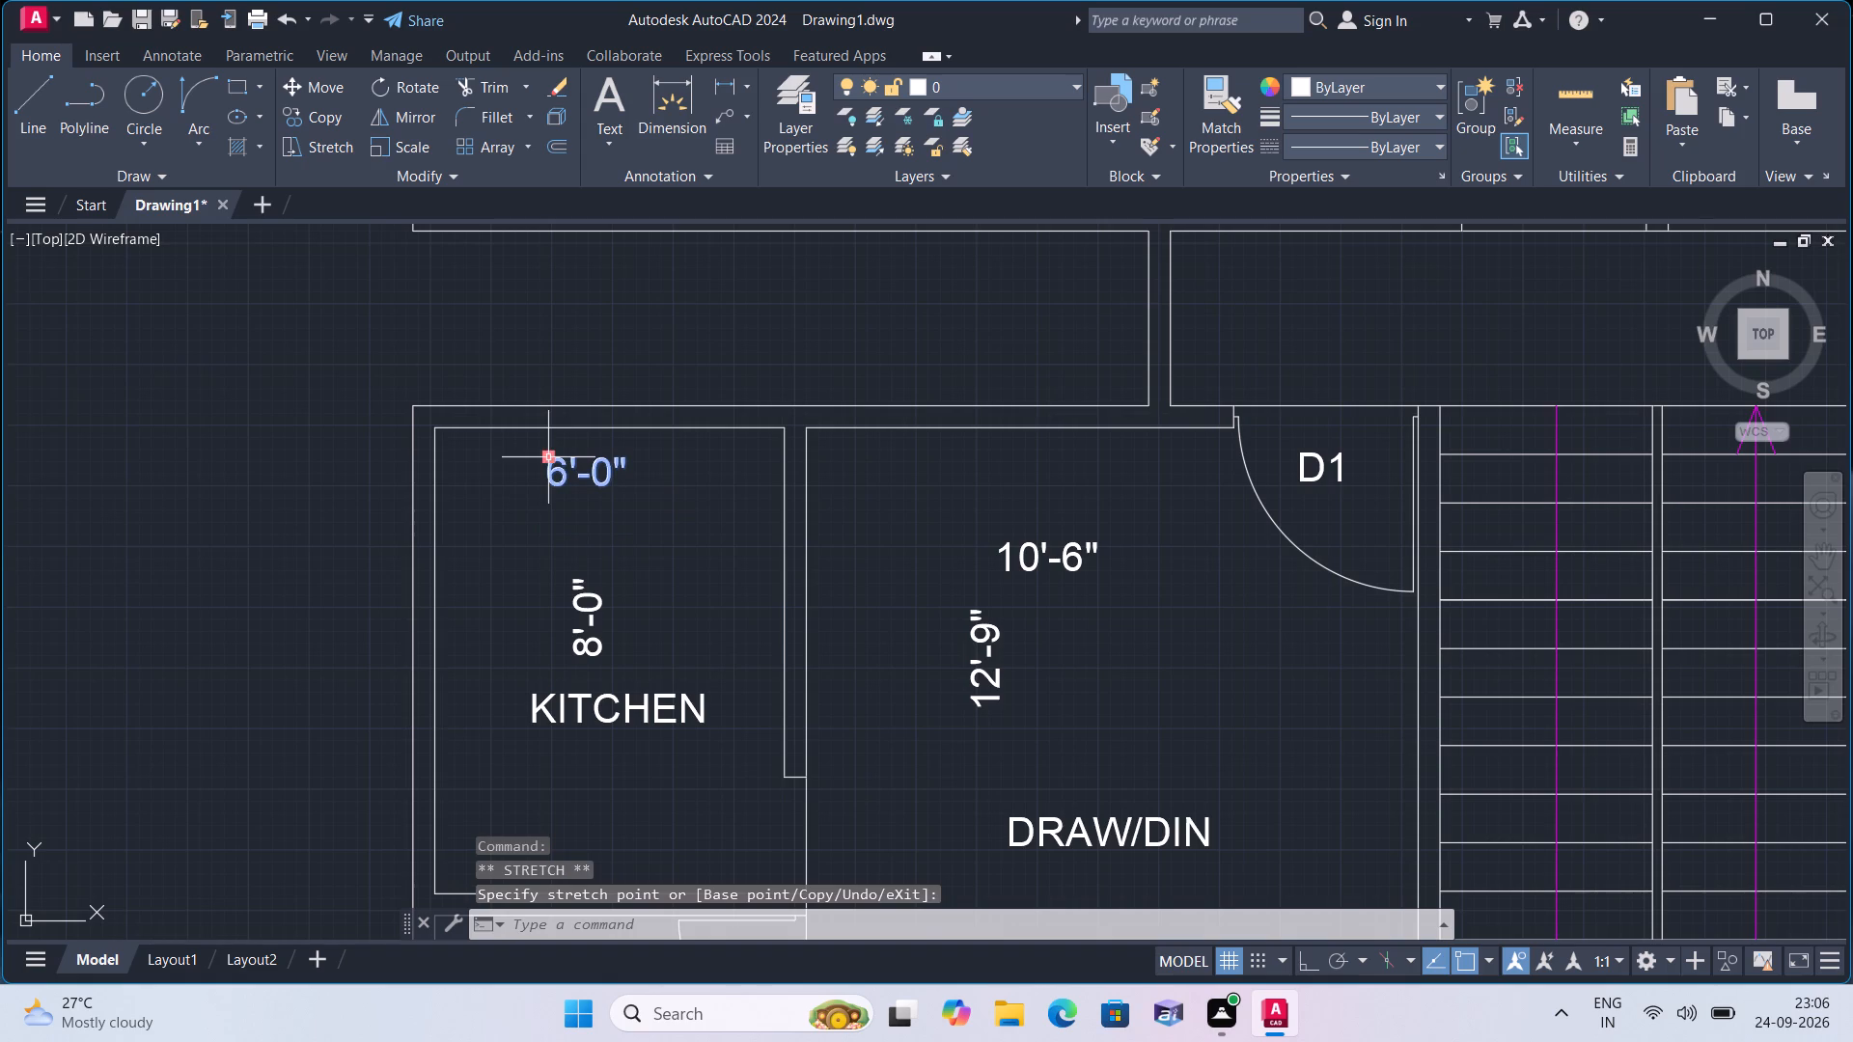
{"action": "left_click", "coordinate": [587, 614]}
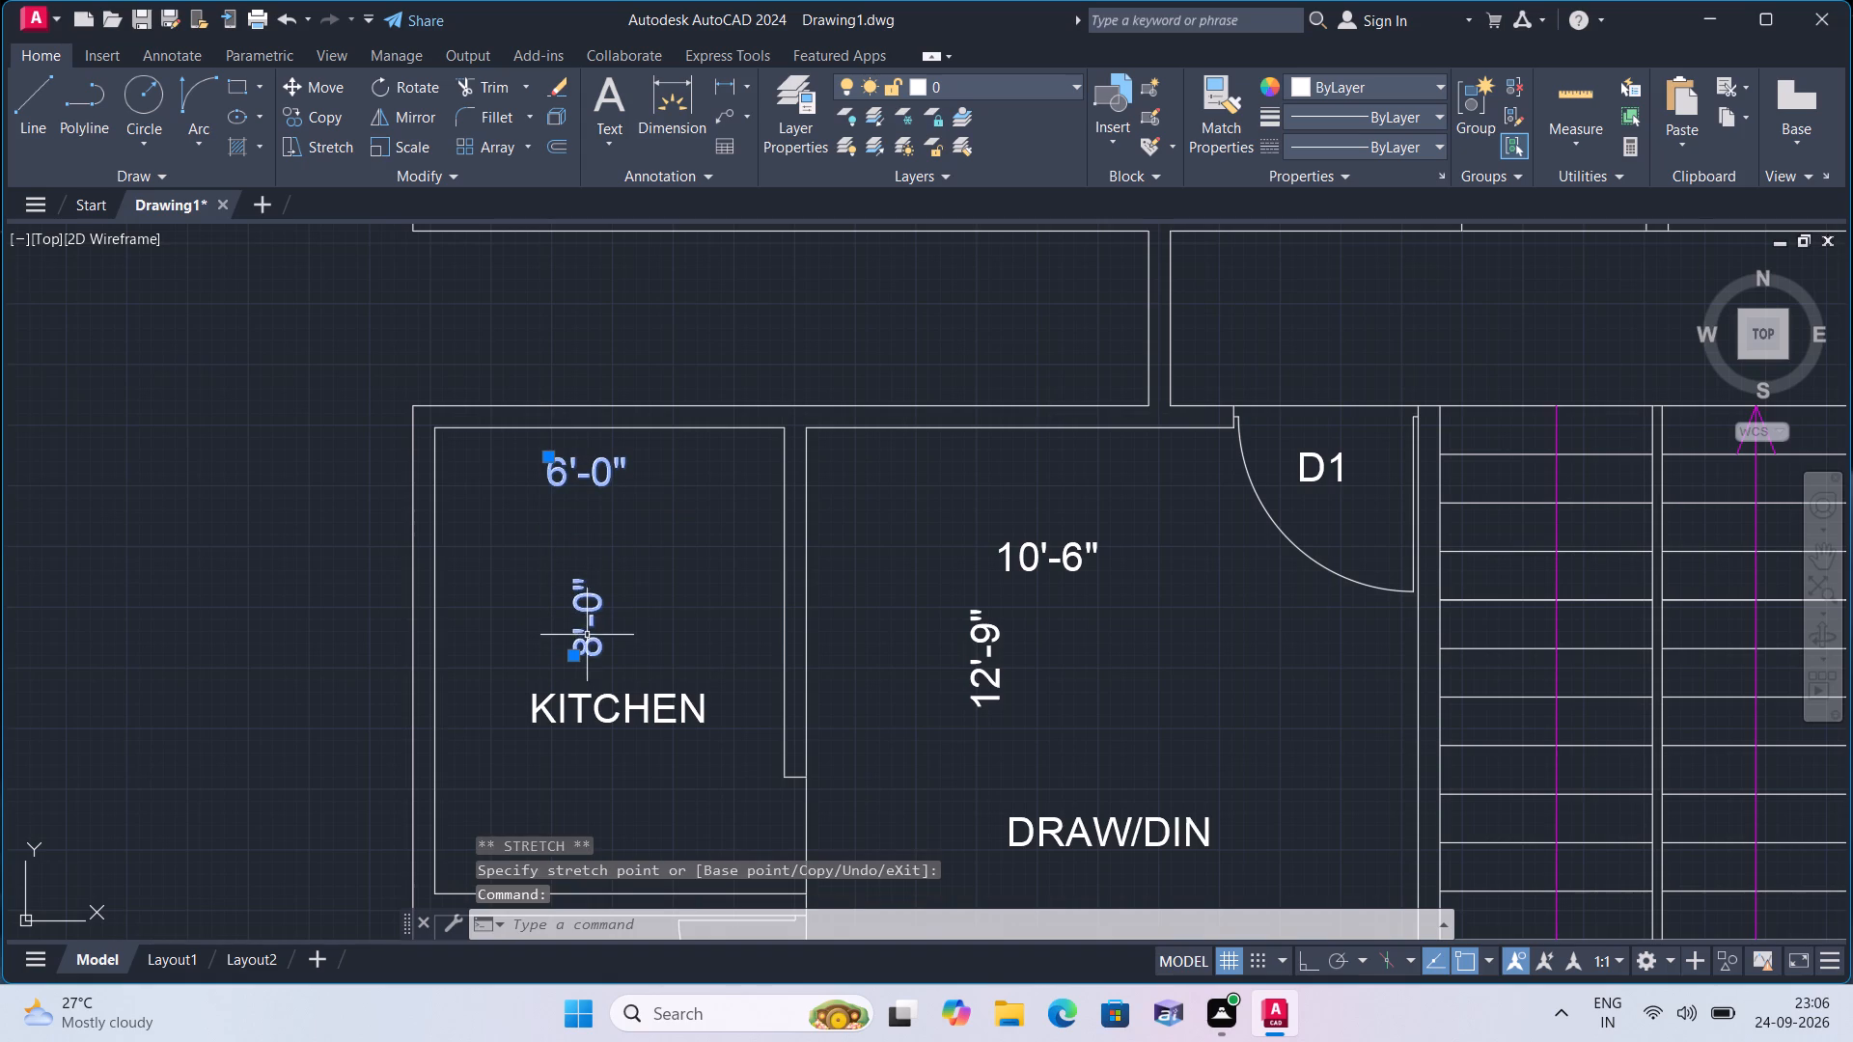
{"action": "left_click", "coordinate": [571, 653]}
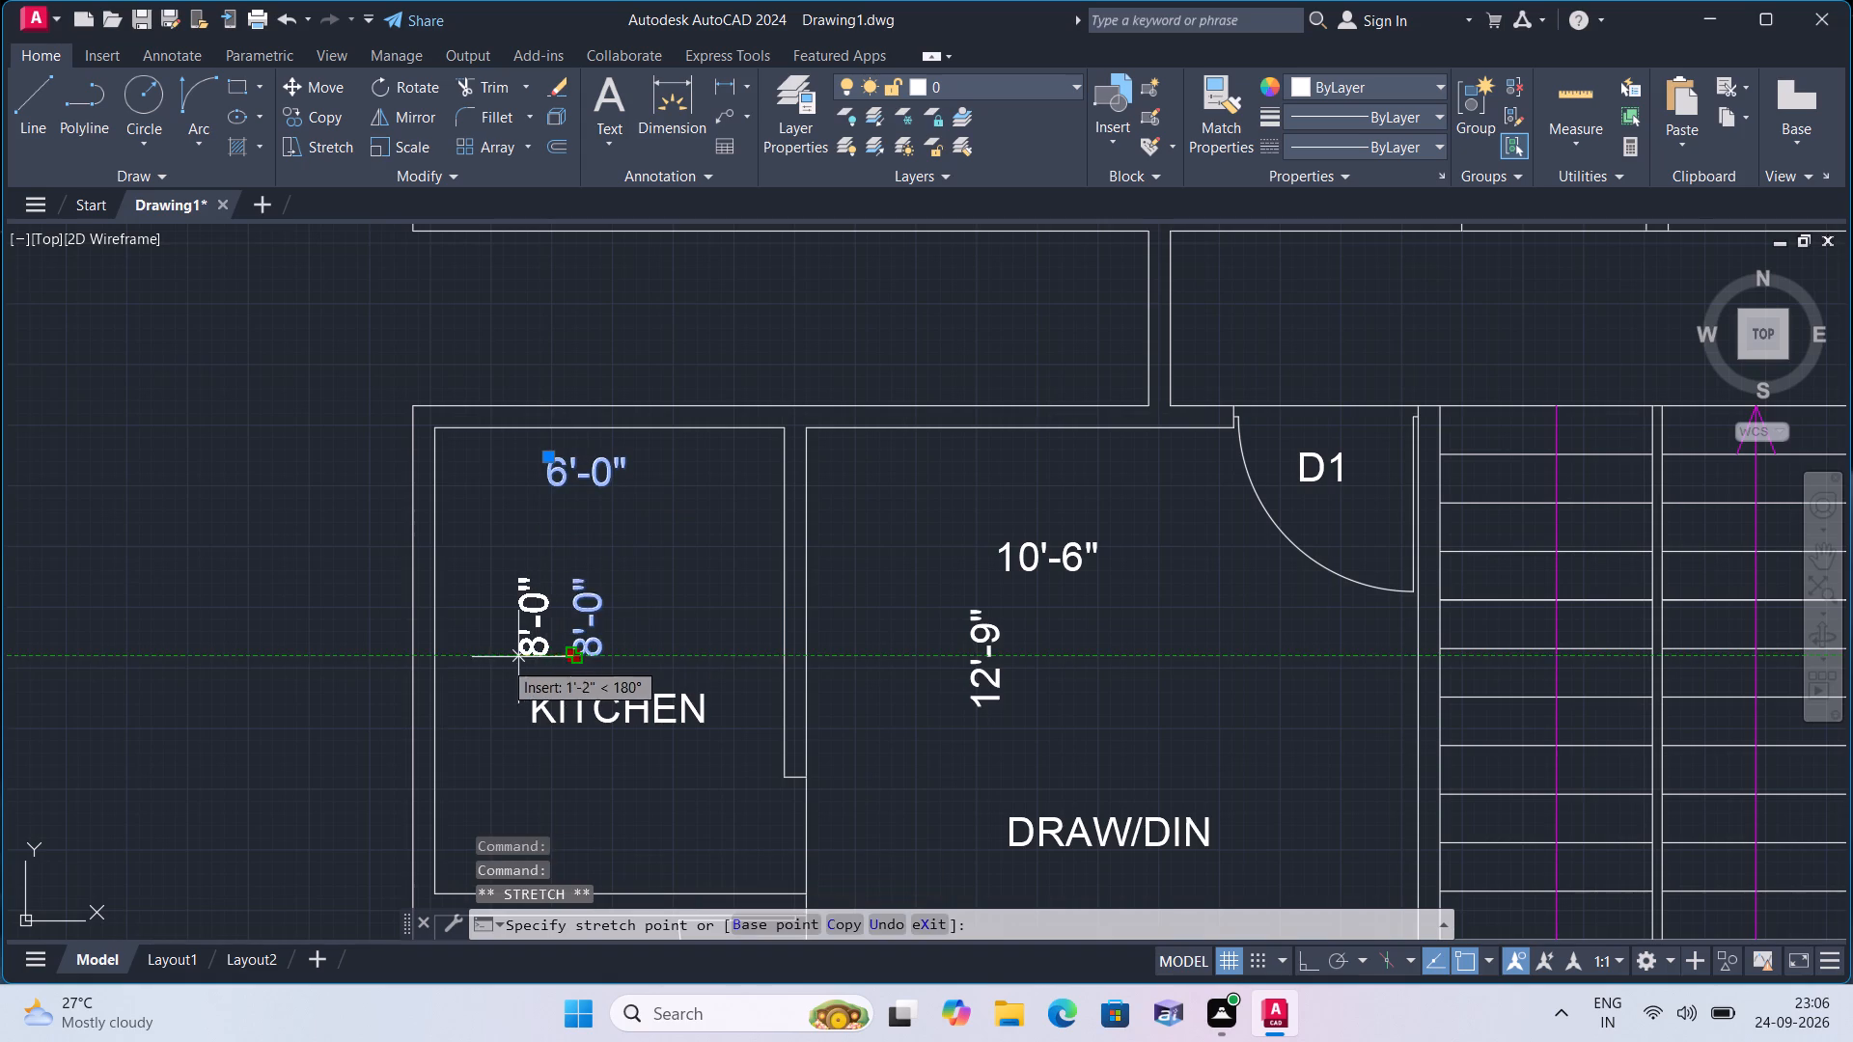
{"action": "left_click", "coordinate": [467, 665]}
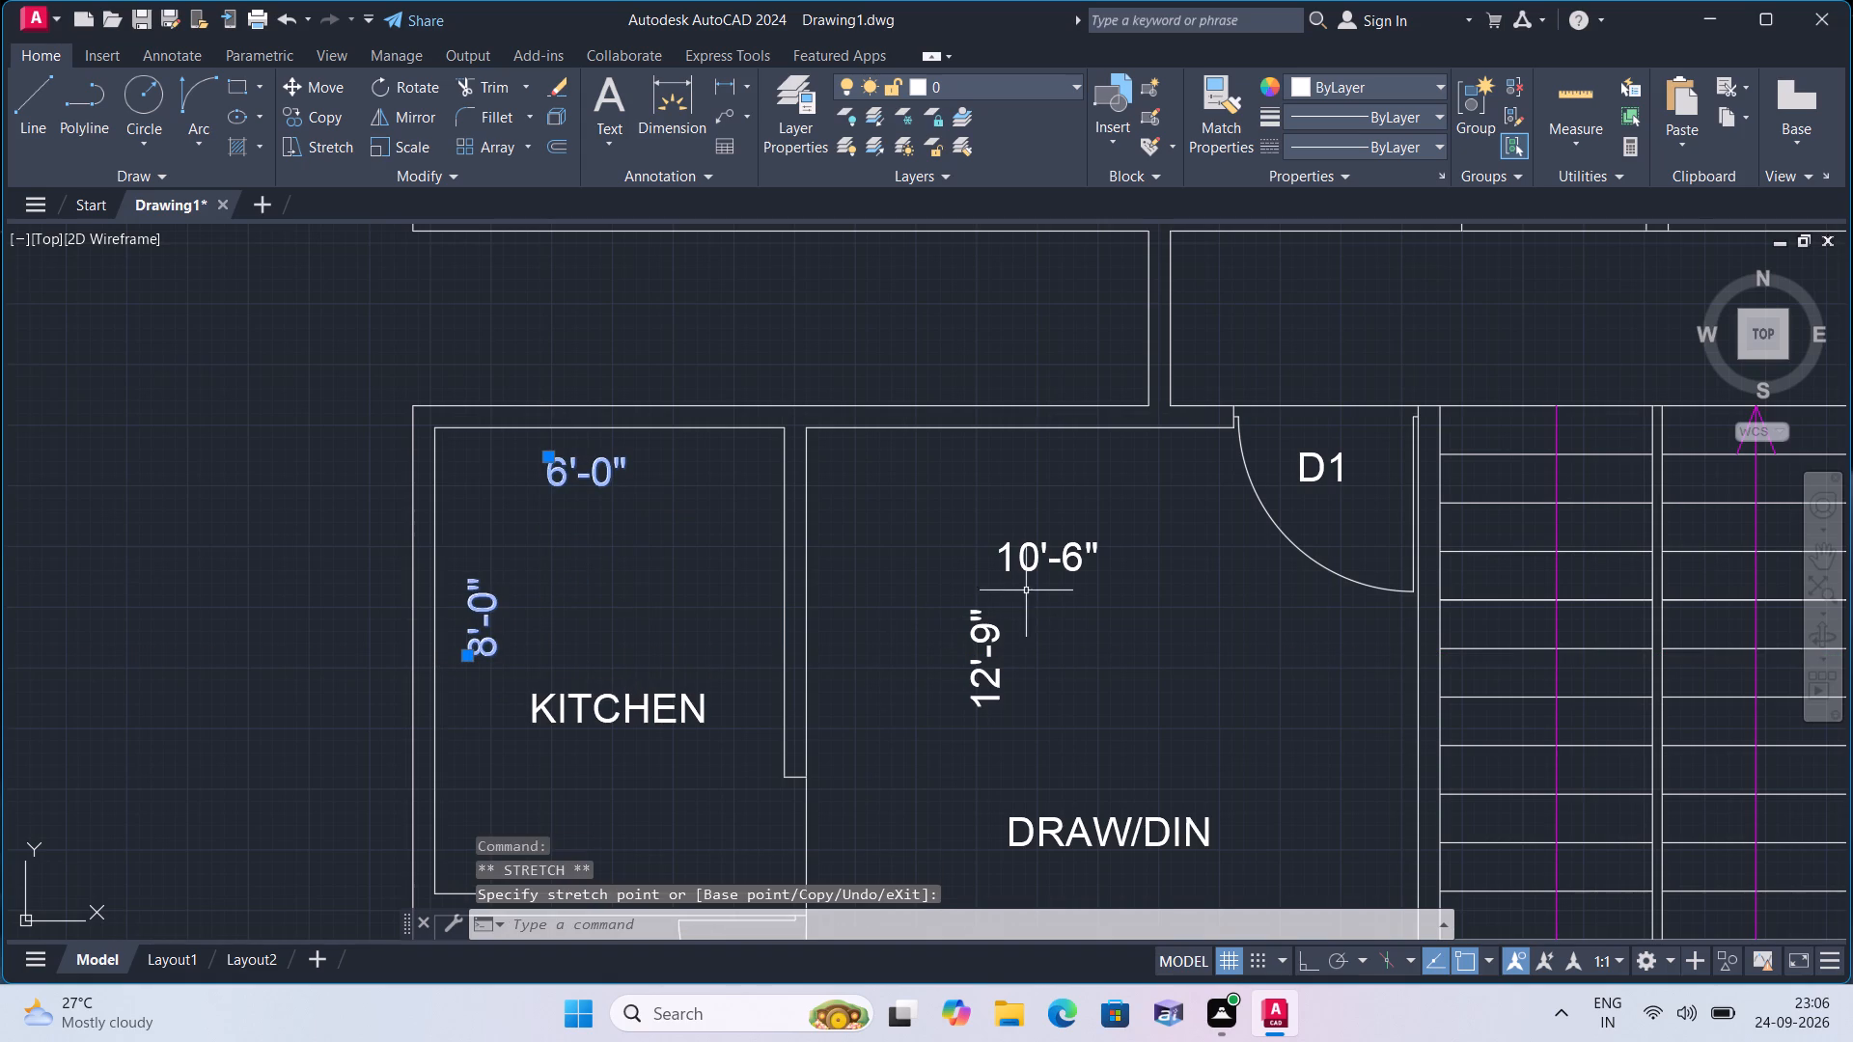
Move the southwest DRAW/DIN room's 10'-6" text up near its north wall and its 12'-9" text beside the west wall.
{"action": "left_click", "coordinate": [1037, 555]}
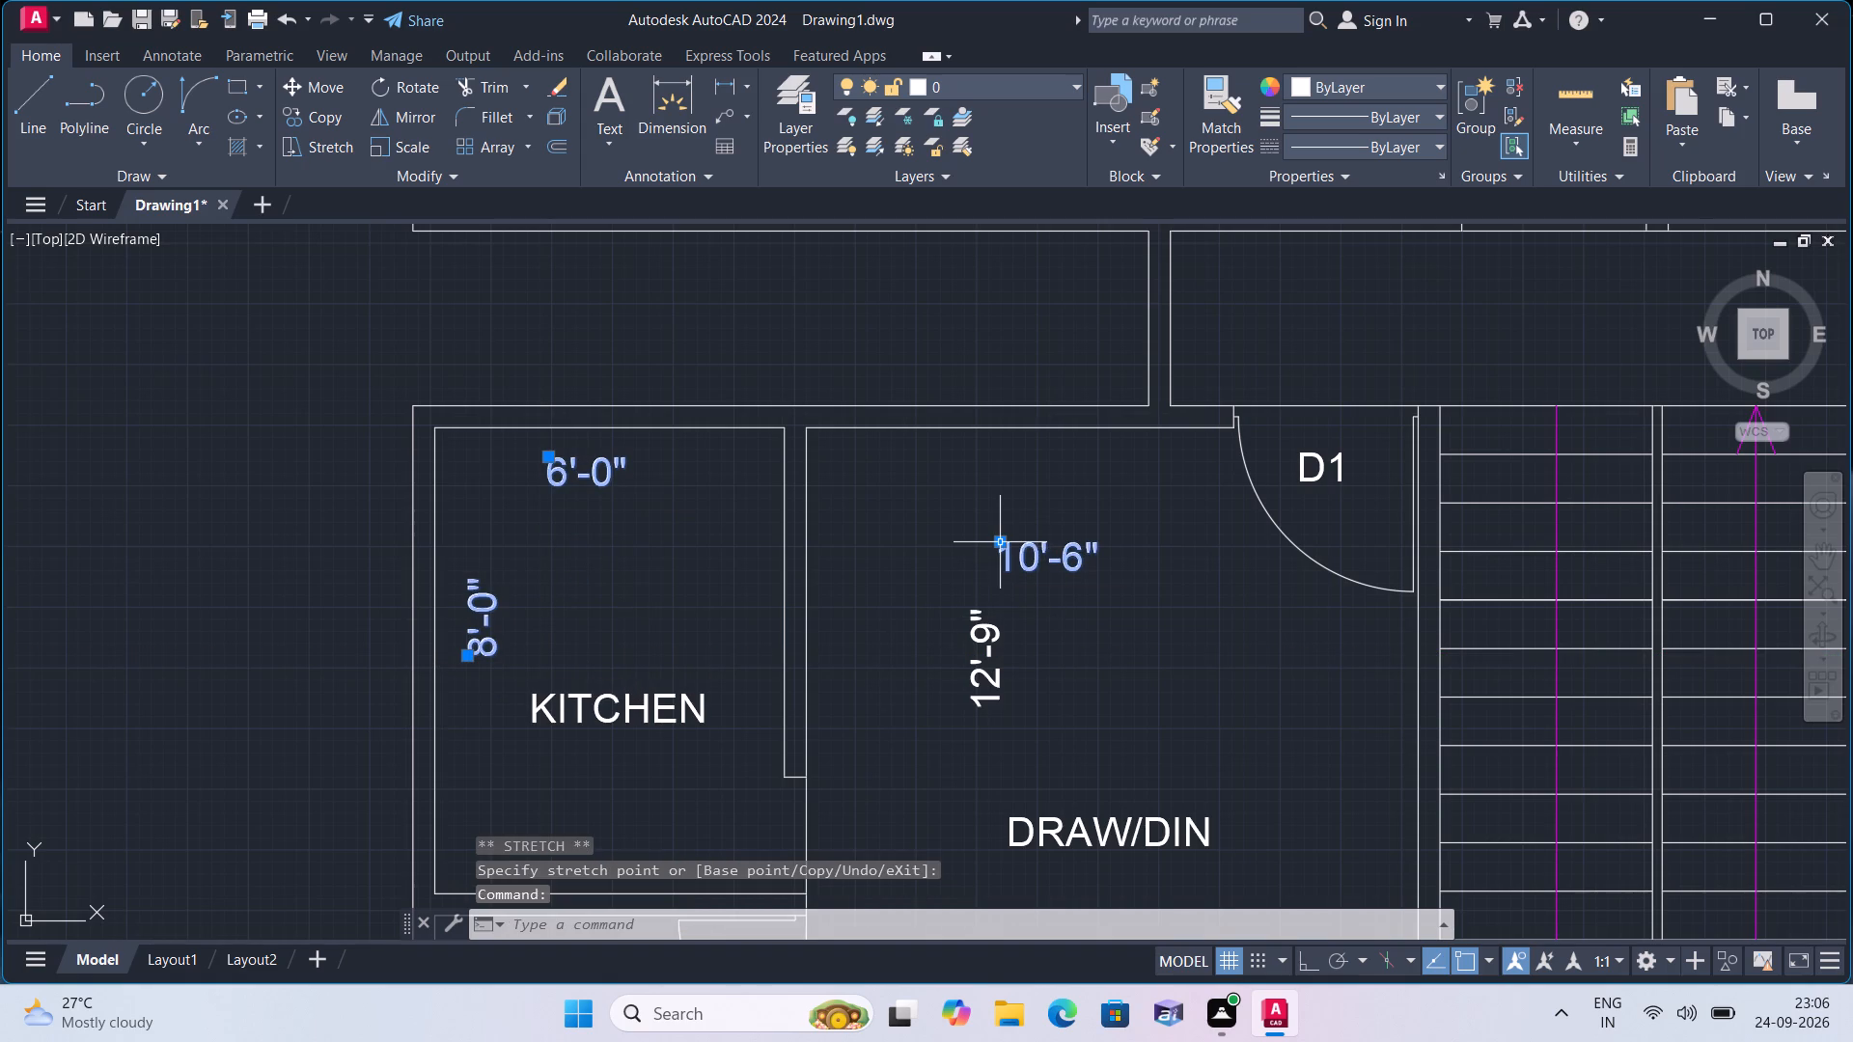
{"action": "left_click", "coordinate": [999, 546]}
{"action": "left_click", "coordinate": [933, 461]}
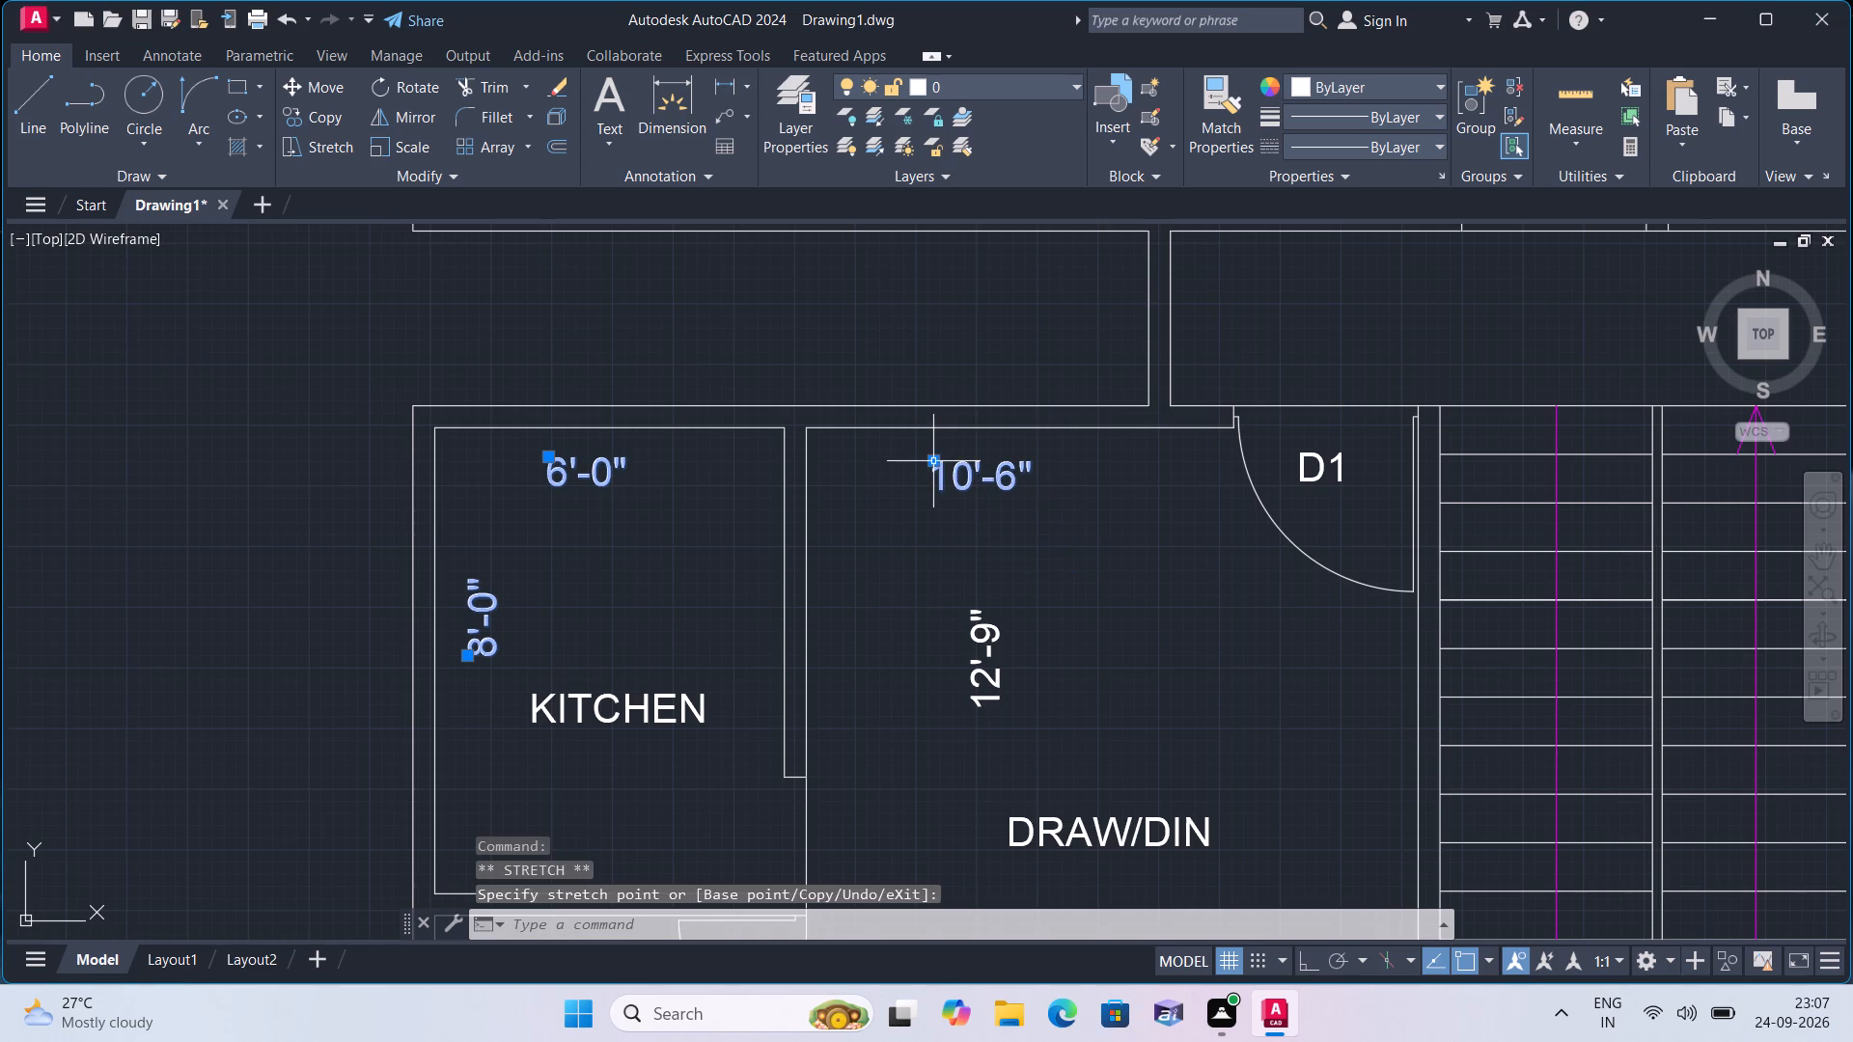
{"action": "left_click", "coordinate": [972, 651]}
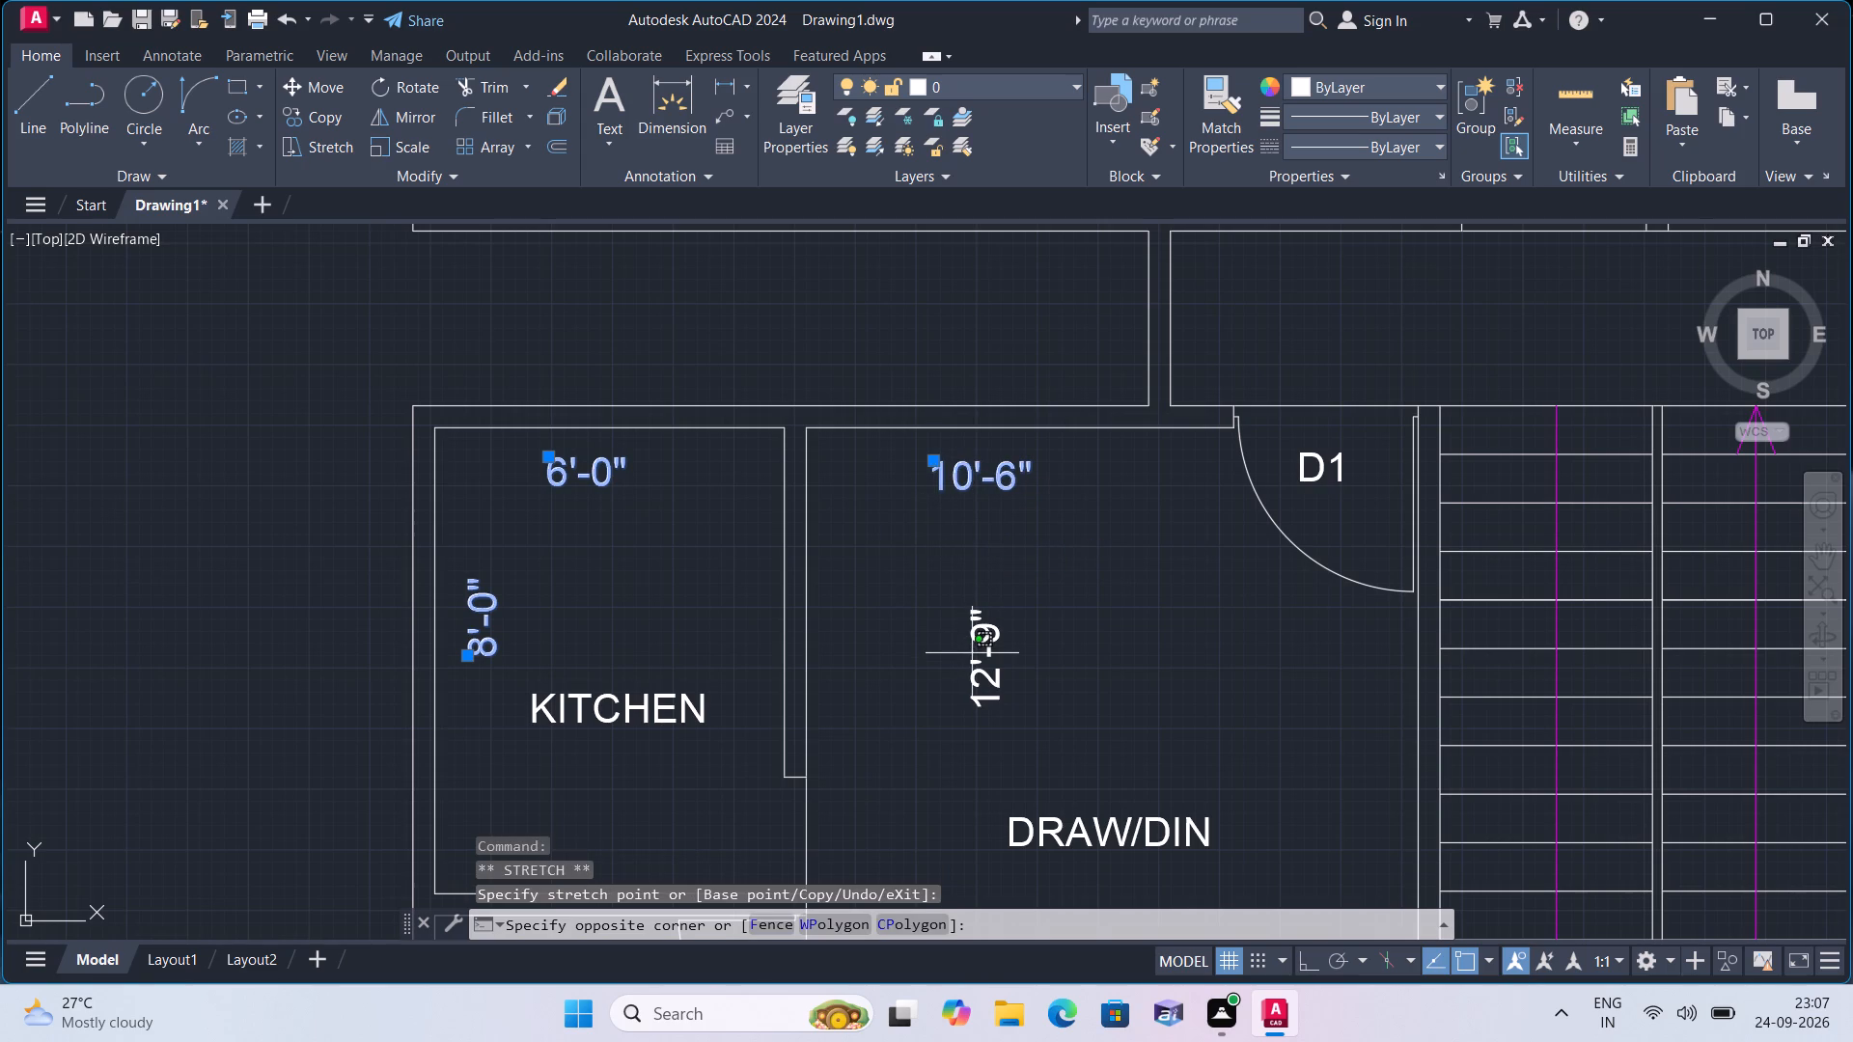
{"action": "left_click", "coordinate": [982, 617]}
{"action": "left_click", "coordinate": [982, 624]}
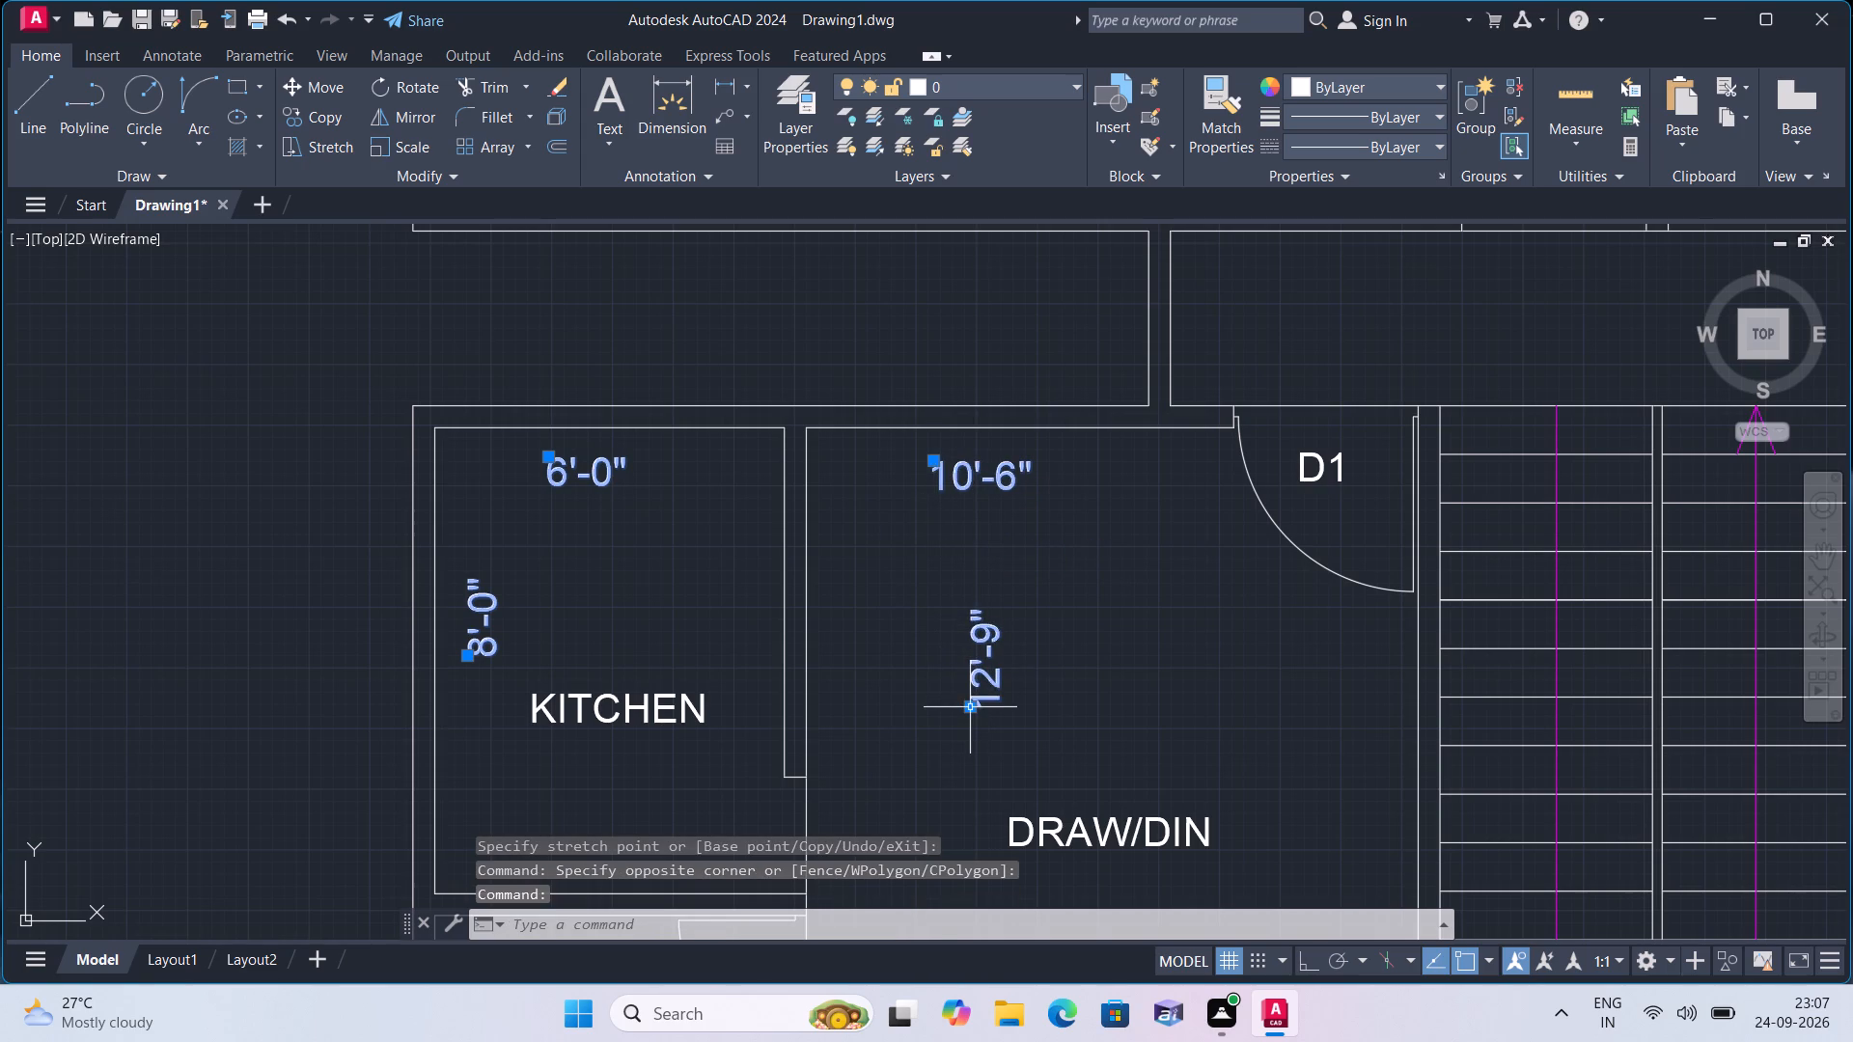
{"action": "left_click", "coordinate": [973, 705]}
{"action": "left_click", "coordinate": [843, 761]}
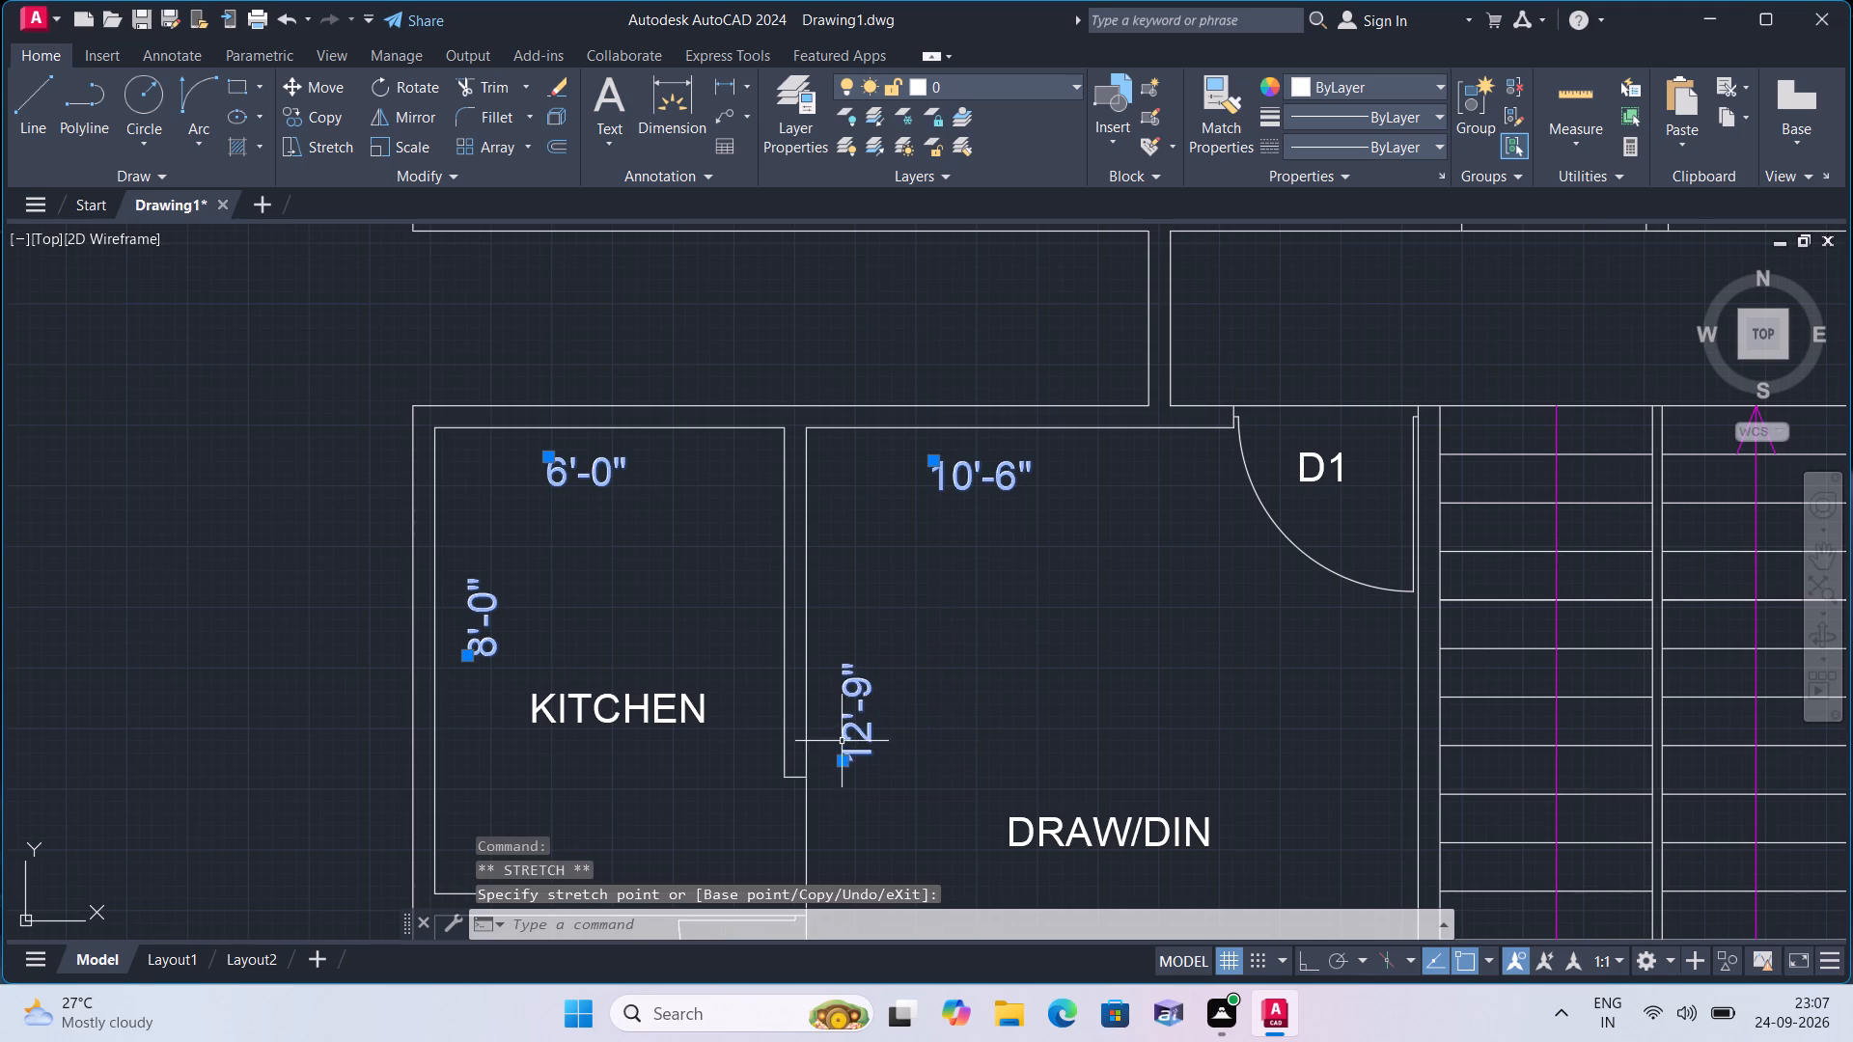
Shift the southwest flat's BATHROOM label slightly east and south within its room.
{"action": "scroll", "coordinate": [832, 738], "scroll_direction": "down", "scroll_amount": 1}
{"action": "middle_click_drag", "start_coordinate": [831, 737], "coordinate": [691, 509]}
{"action": "scroll", "coordinate": [686, 483], "scroll_direction": "down", "scroll_amount": 1}
{"action": "middle_click_drag", "start_coordinate": [651, 734], "coordinate": [654, 648]}
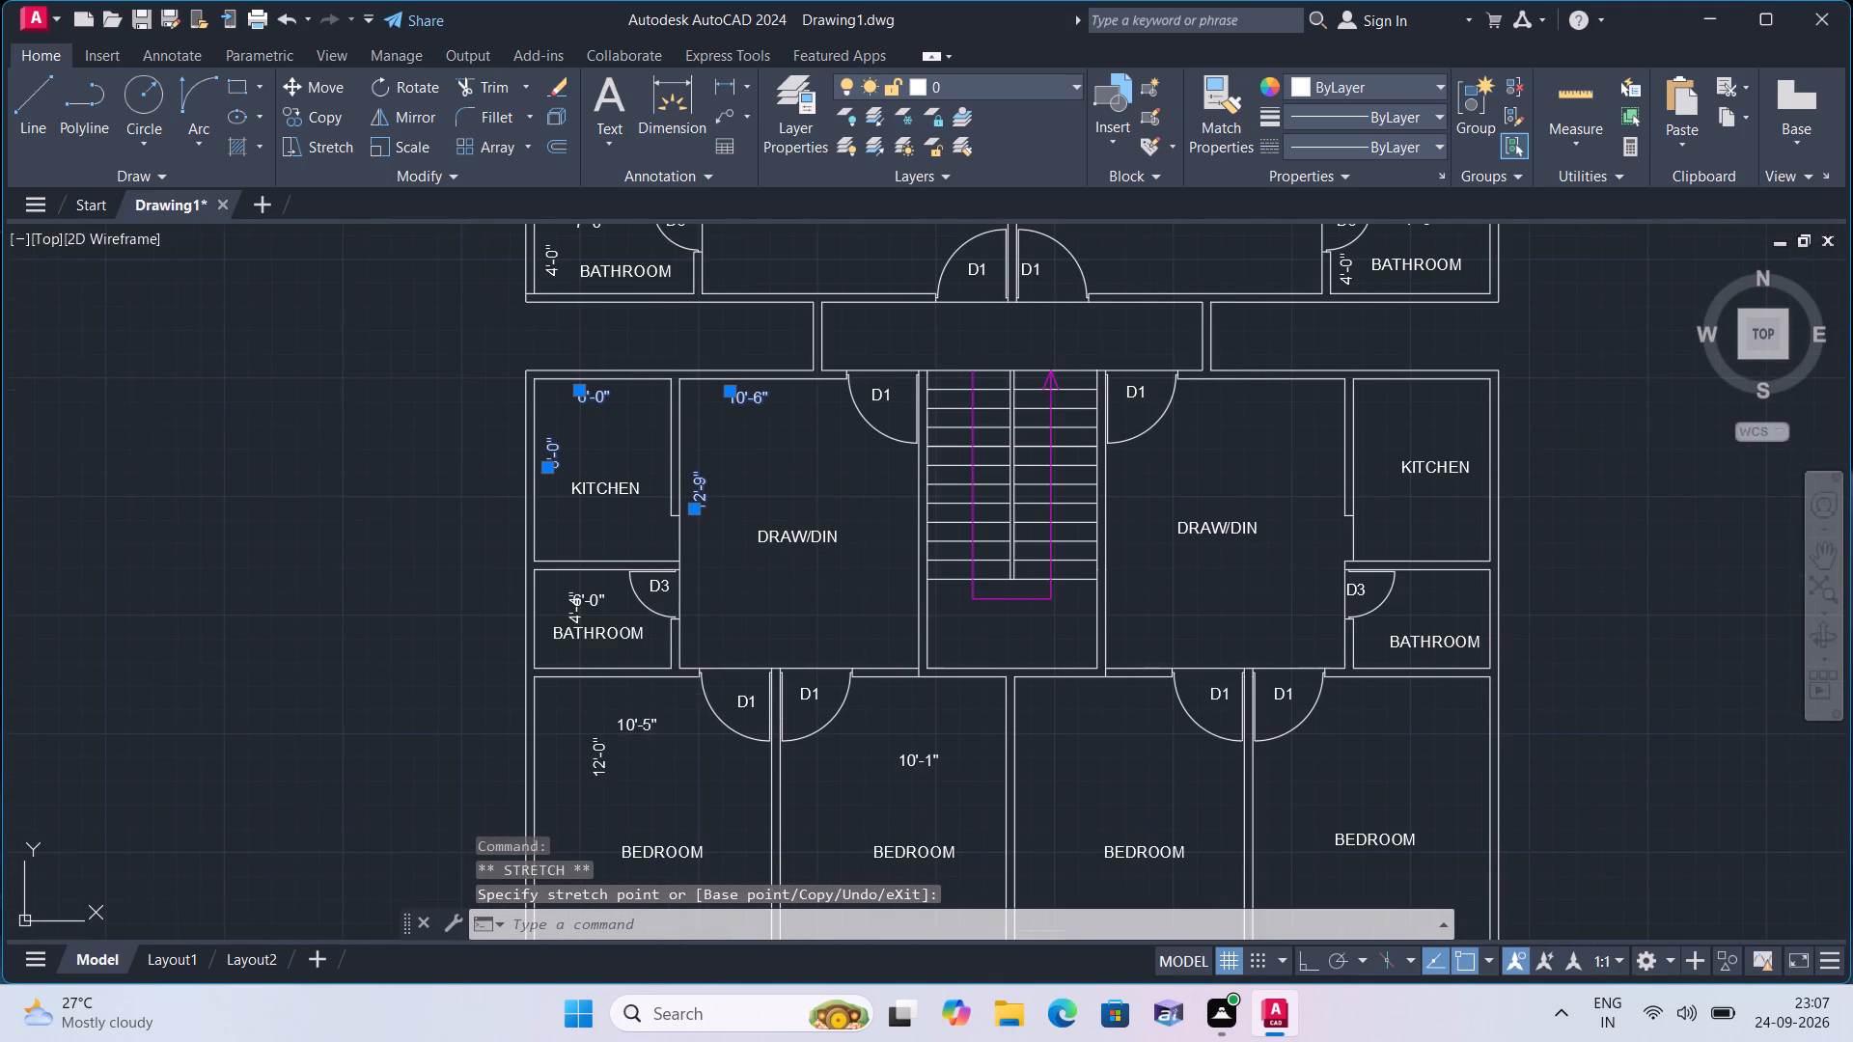
{"action": "middle_click_drag", "start_coordinate": [654, 648], "coordinate": [678, 580]}
{"action": "scroll", "coordinate": [678, 580], "scroll_direction": "up", "scroll_amount": 1}
{"action": "scroll", "coordinate": [539, 397], "scroll_direction": "up", "scroll_amount": 3}
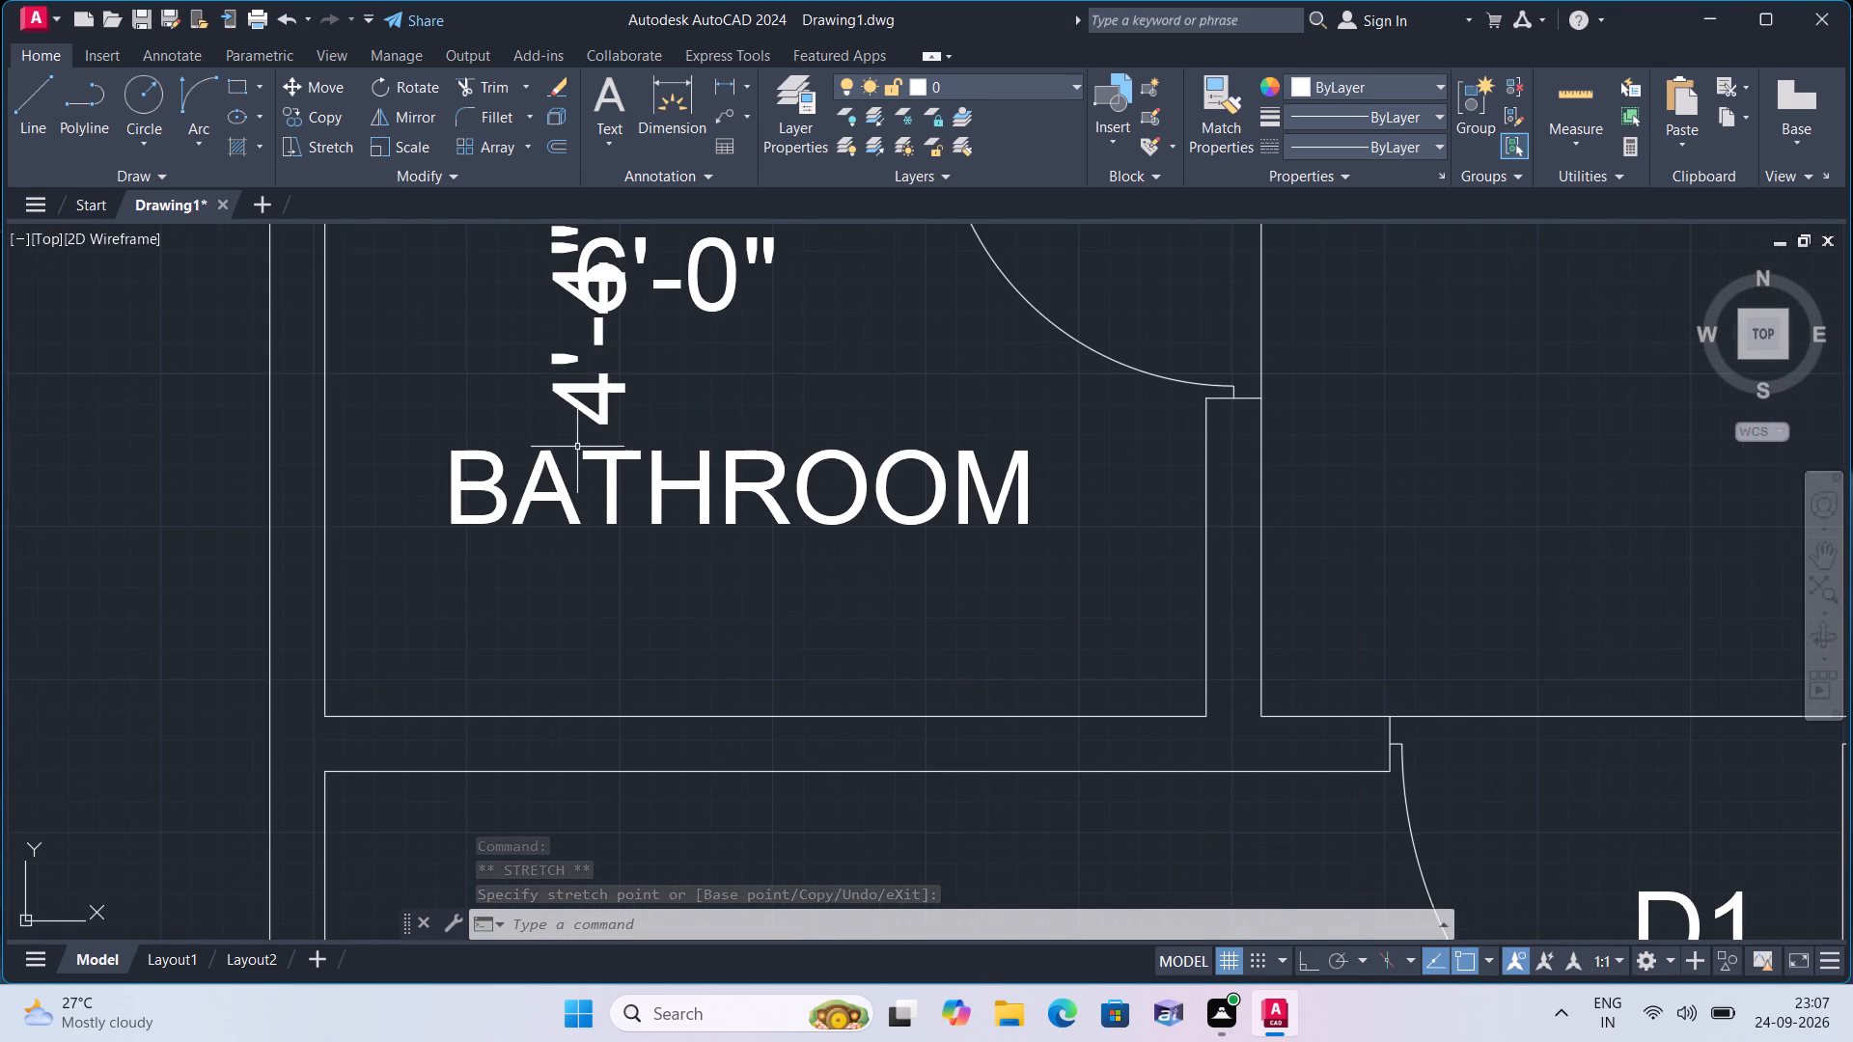
{"action": "left_click", "coordinate": [580, 472]}
{"action": "left_click", "coordinate": [547, 471]}
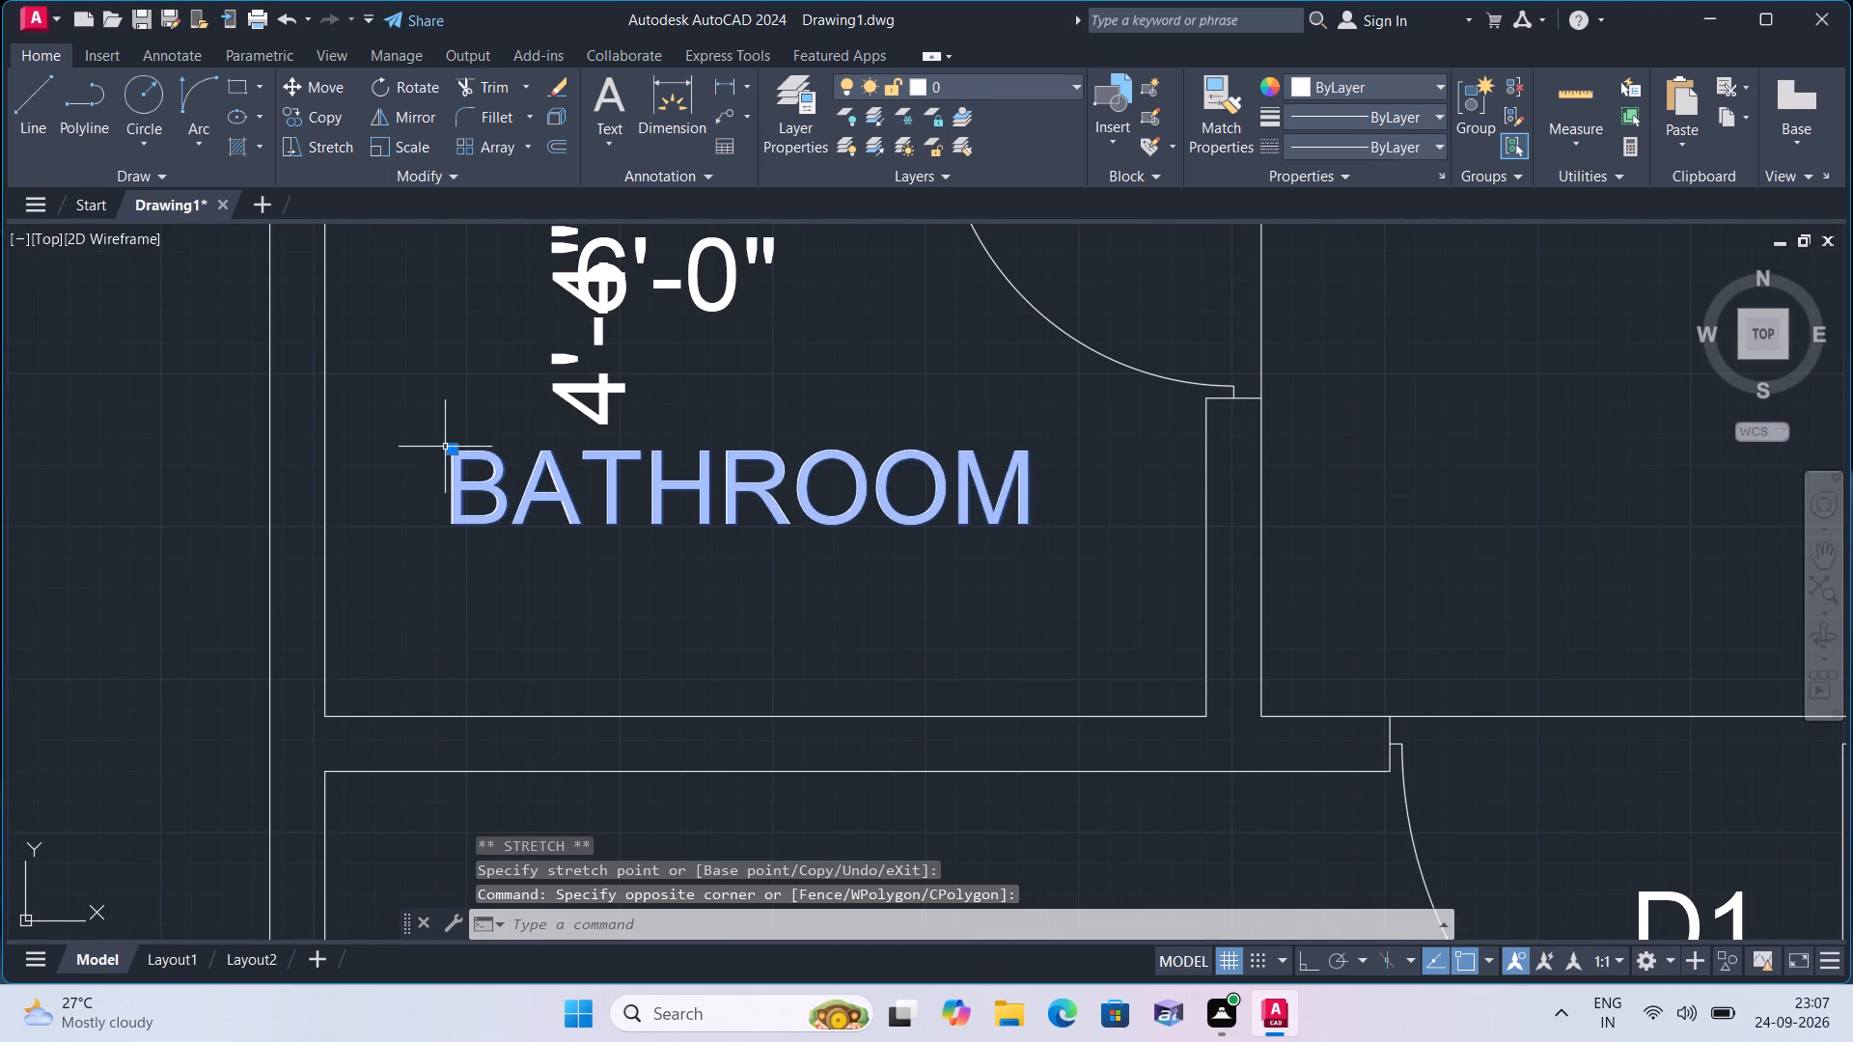
{"action": "left_click", "coordinate": [452, 448]}
{"action": "left_click", "coordinate": [500, 462]}
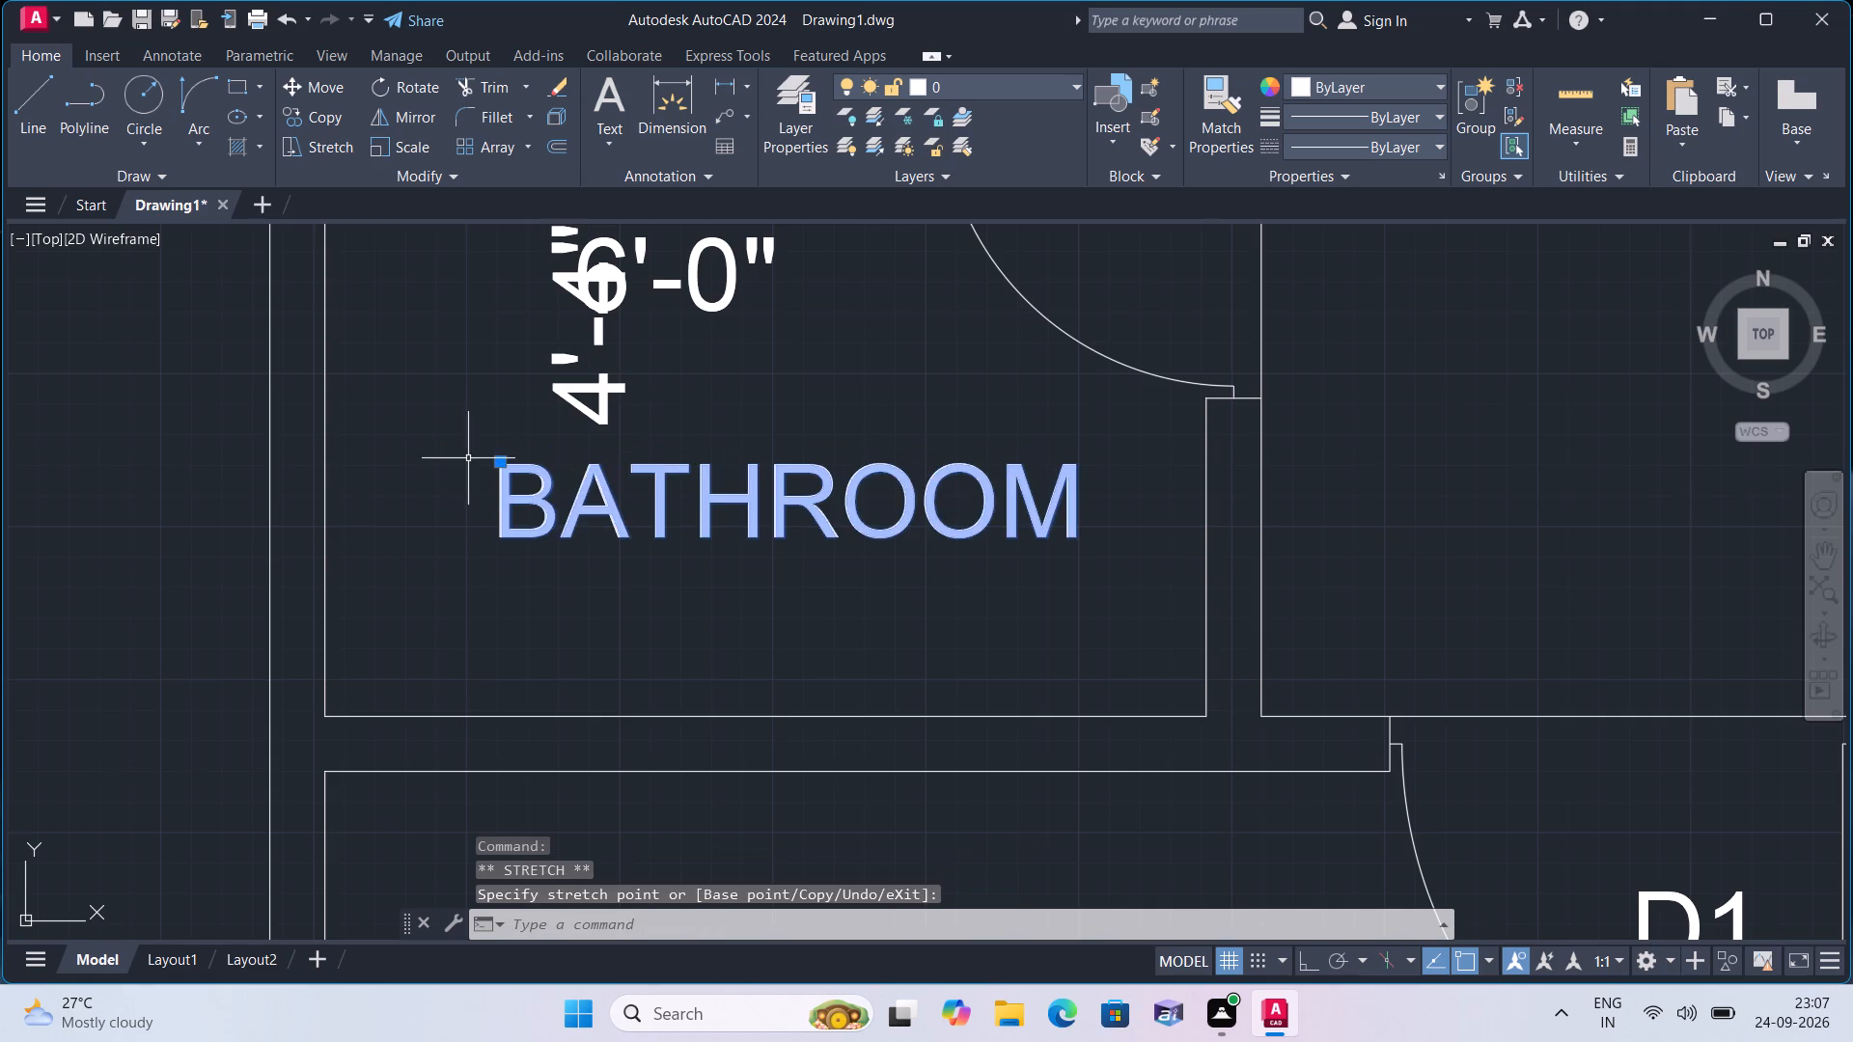
Move the southwest bathroom's 4'-4" text beside its west wall and its 6'-0" text up near the north wall.
{"action": "scroll", "coordinate": [465, 461], "scroll_direction": "down", "scroll_amount": 1}
{"action": "middle_click_drag", "start_coordinate": [464, 462], "coordinate": [580, 578]}
{"action": "left_click", "coordinate": [656, 516]}
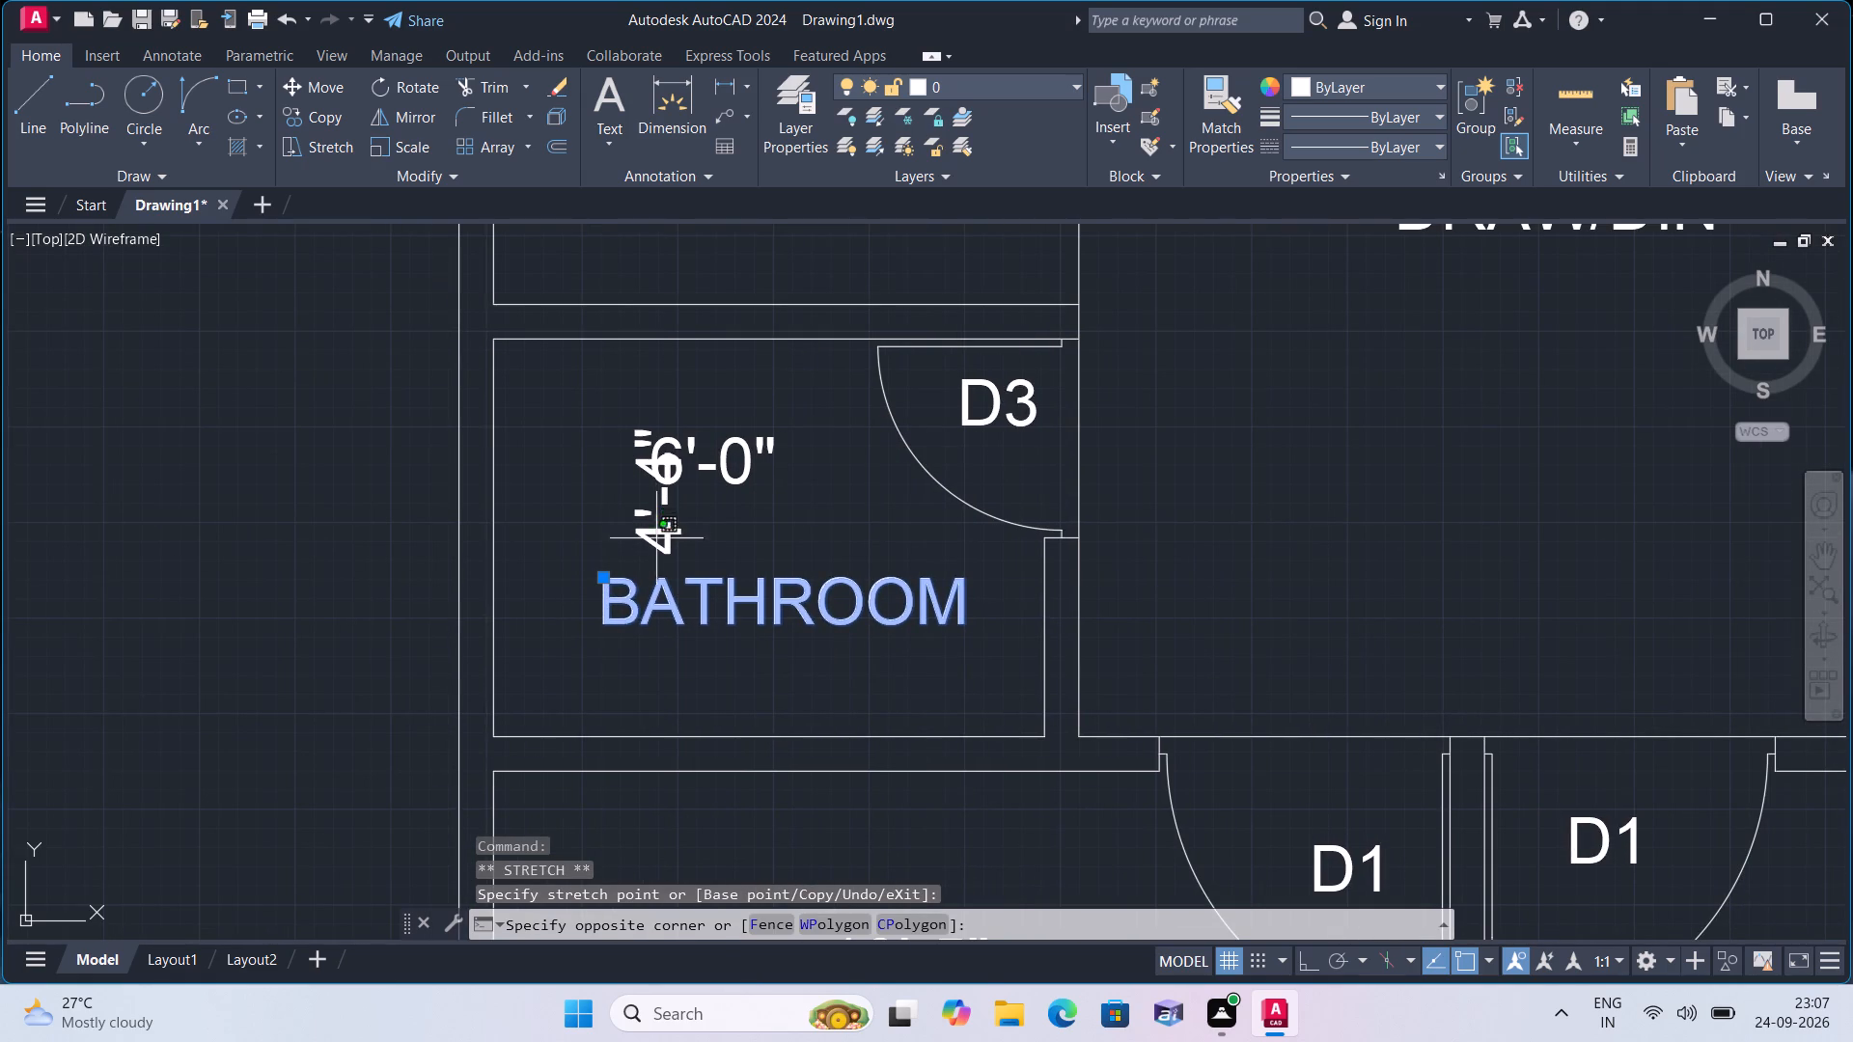
{"action": "left_click", "coordinate": [654, 545]}
{"action": "left_click", "coordinate": [639, 552]}
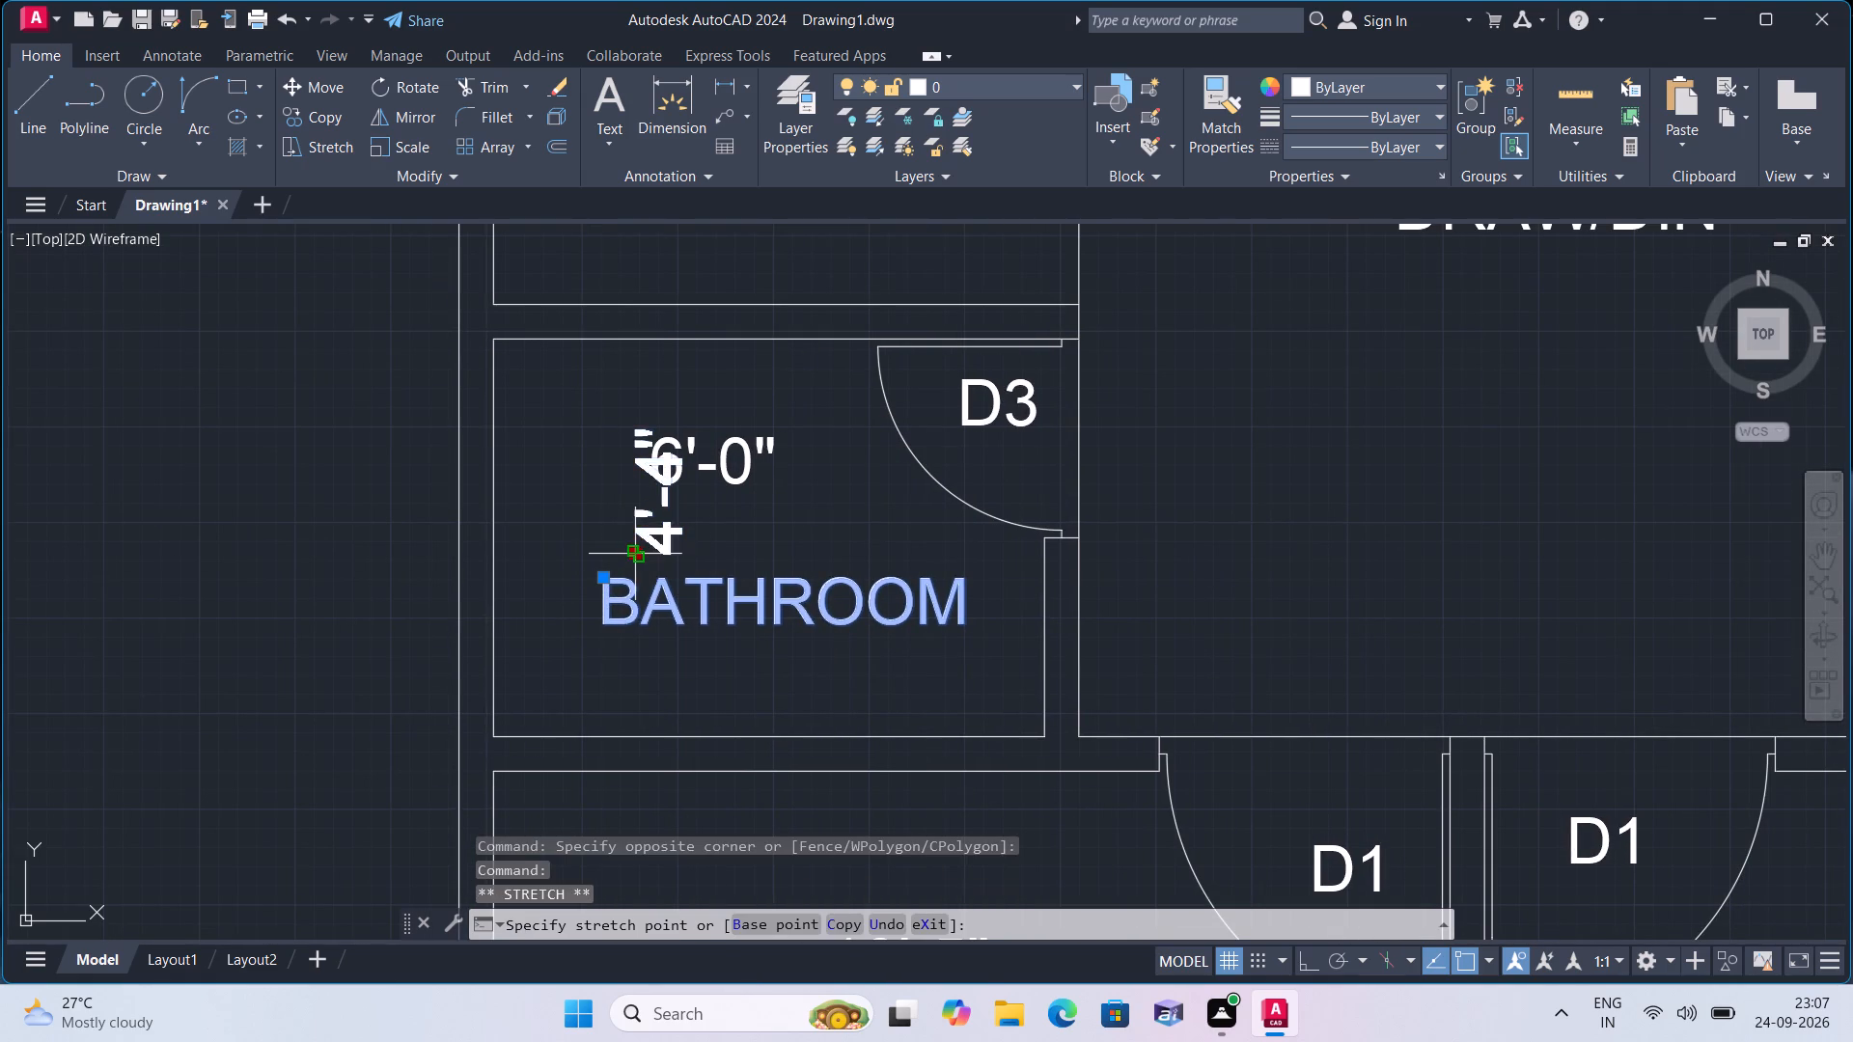
{"action": "left_click", "coordinate": [522, 577]}
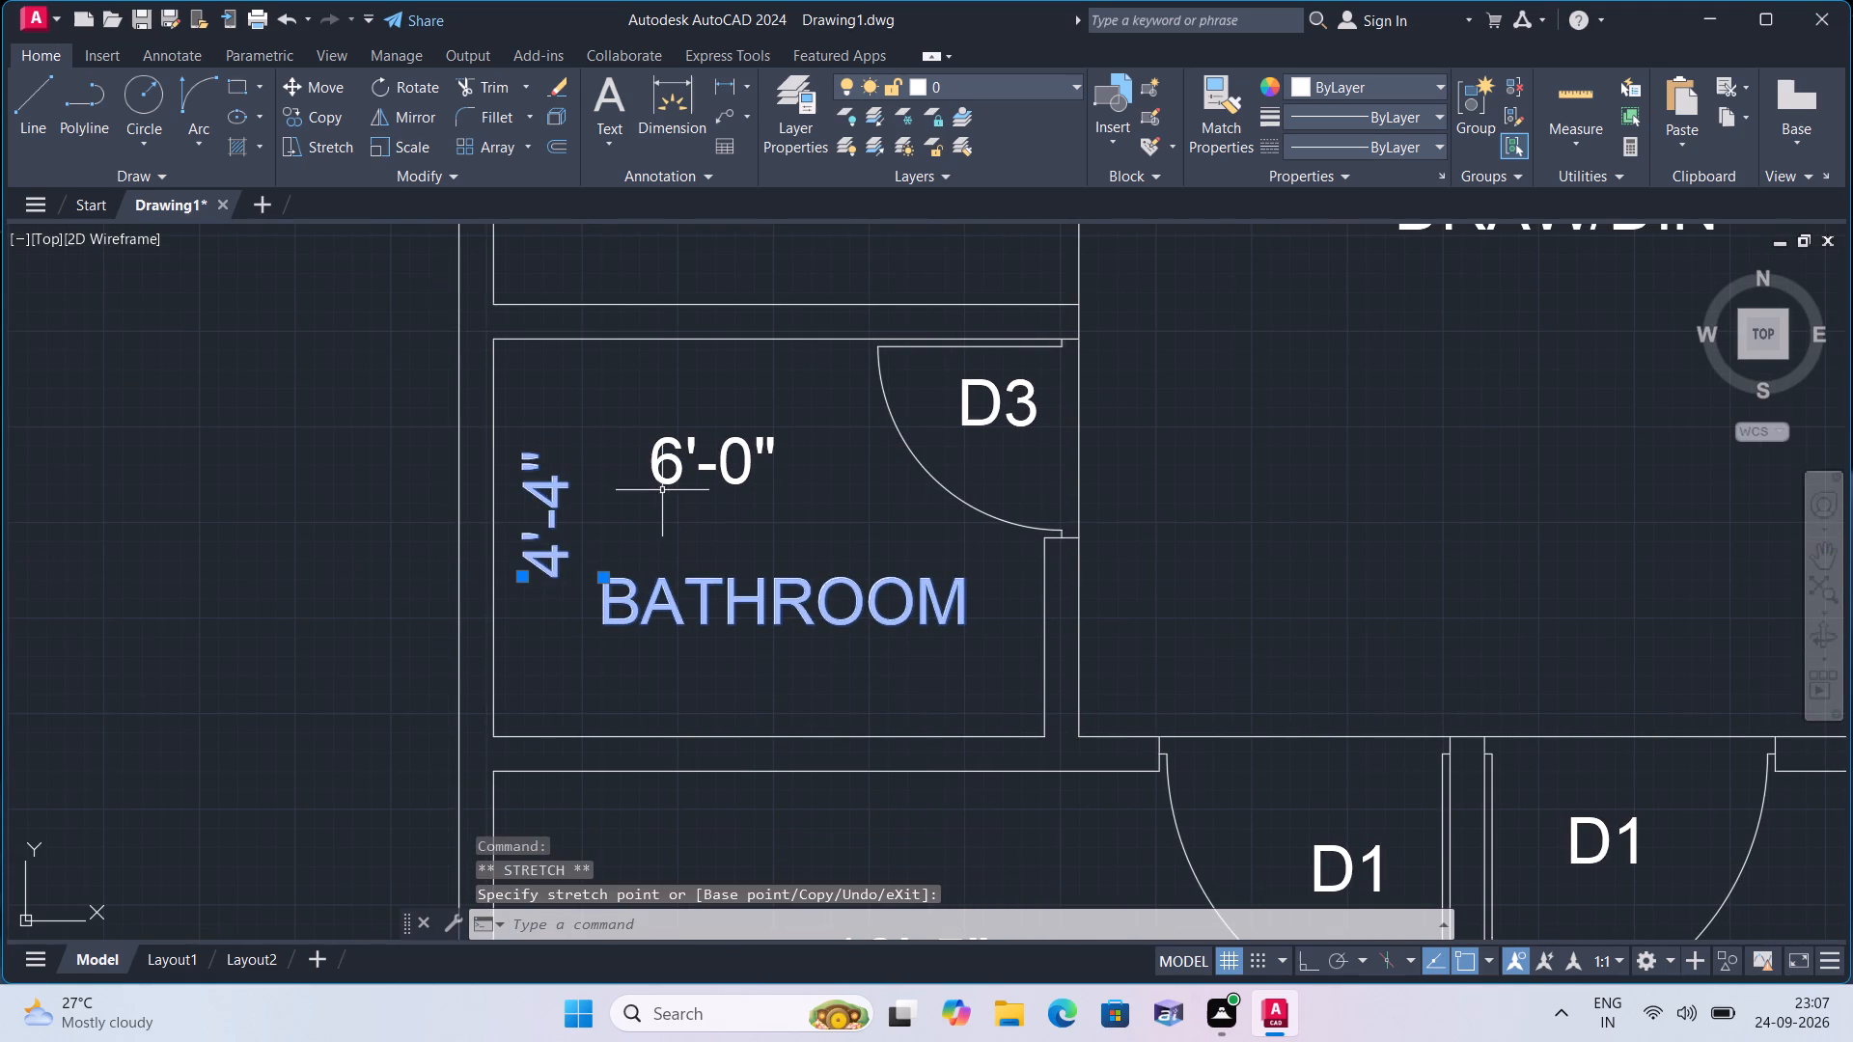
{"action": "left_click", "coordinate": [674, 469]}
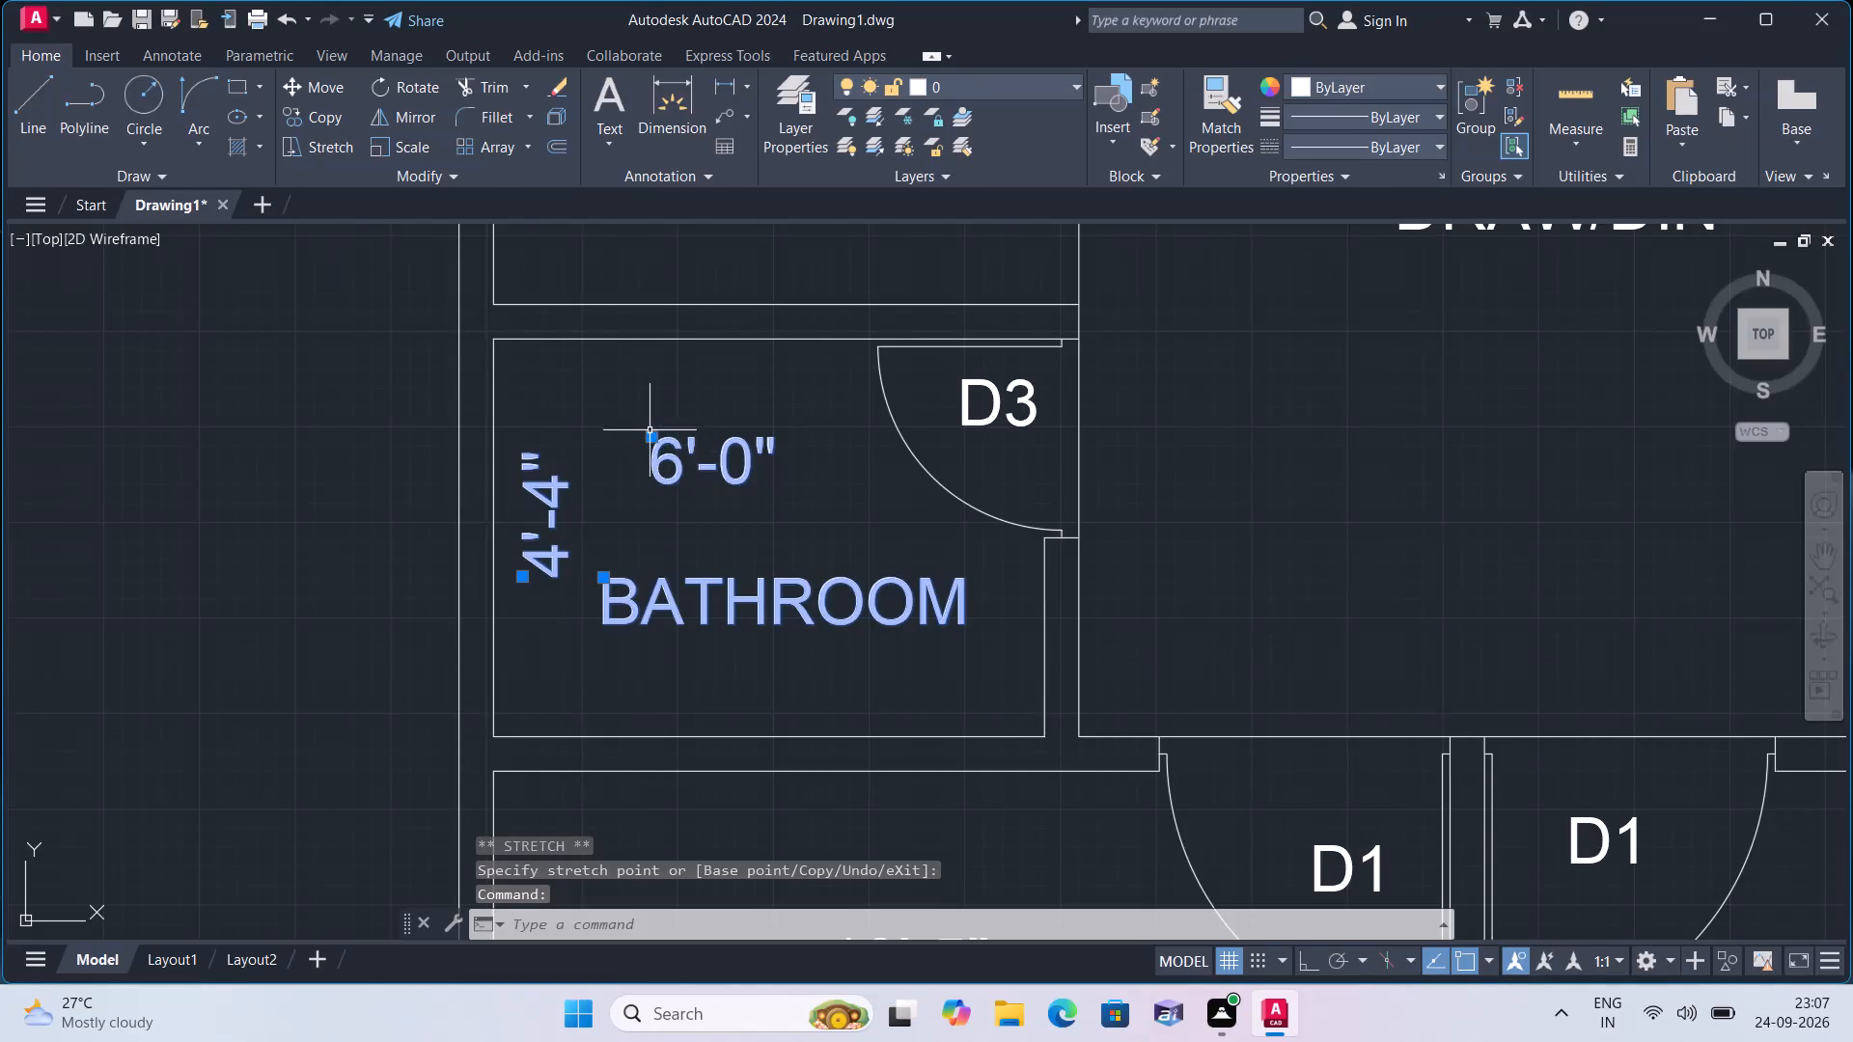
{"action": "left_click", "coordinate": [650, 433]}
{"action": "left_click", "coordinate": [647, 378]}
Move the southwest flat's western bedroom 12'-0" text beside its west wall and its 10'-5" text up near the north wall.
{"action": "scroll", "coordinate": [648, 401], "scroll_direction": "down", "scroll_amount": 2}
{"action": "middle_click_drag", "start_coordinate": [765, 646], "coordinate": [787, 521]}
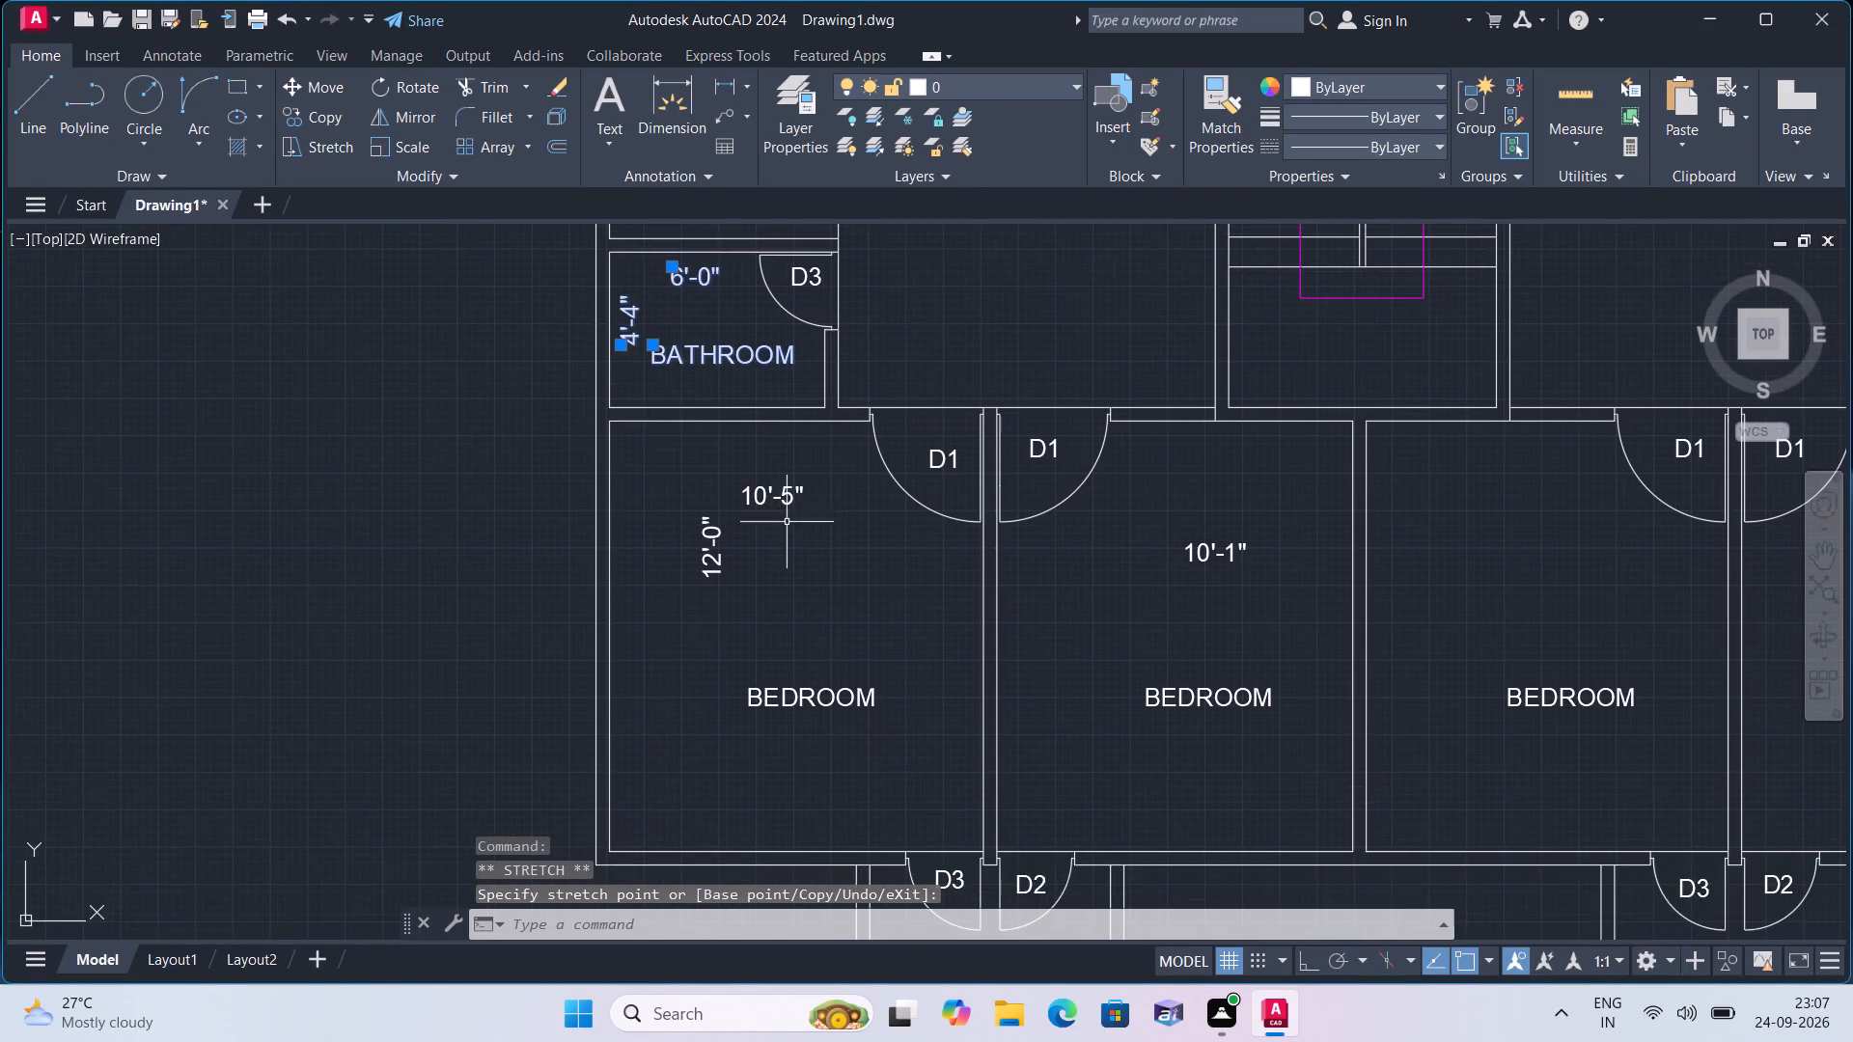
{"action": "scroll", "coordinate": [773, 535], "scroll_direction": "up", "scroll_amount": 1}
{"action": "left_click", "coordinate": [671, 532]}
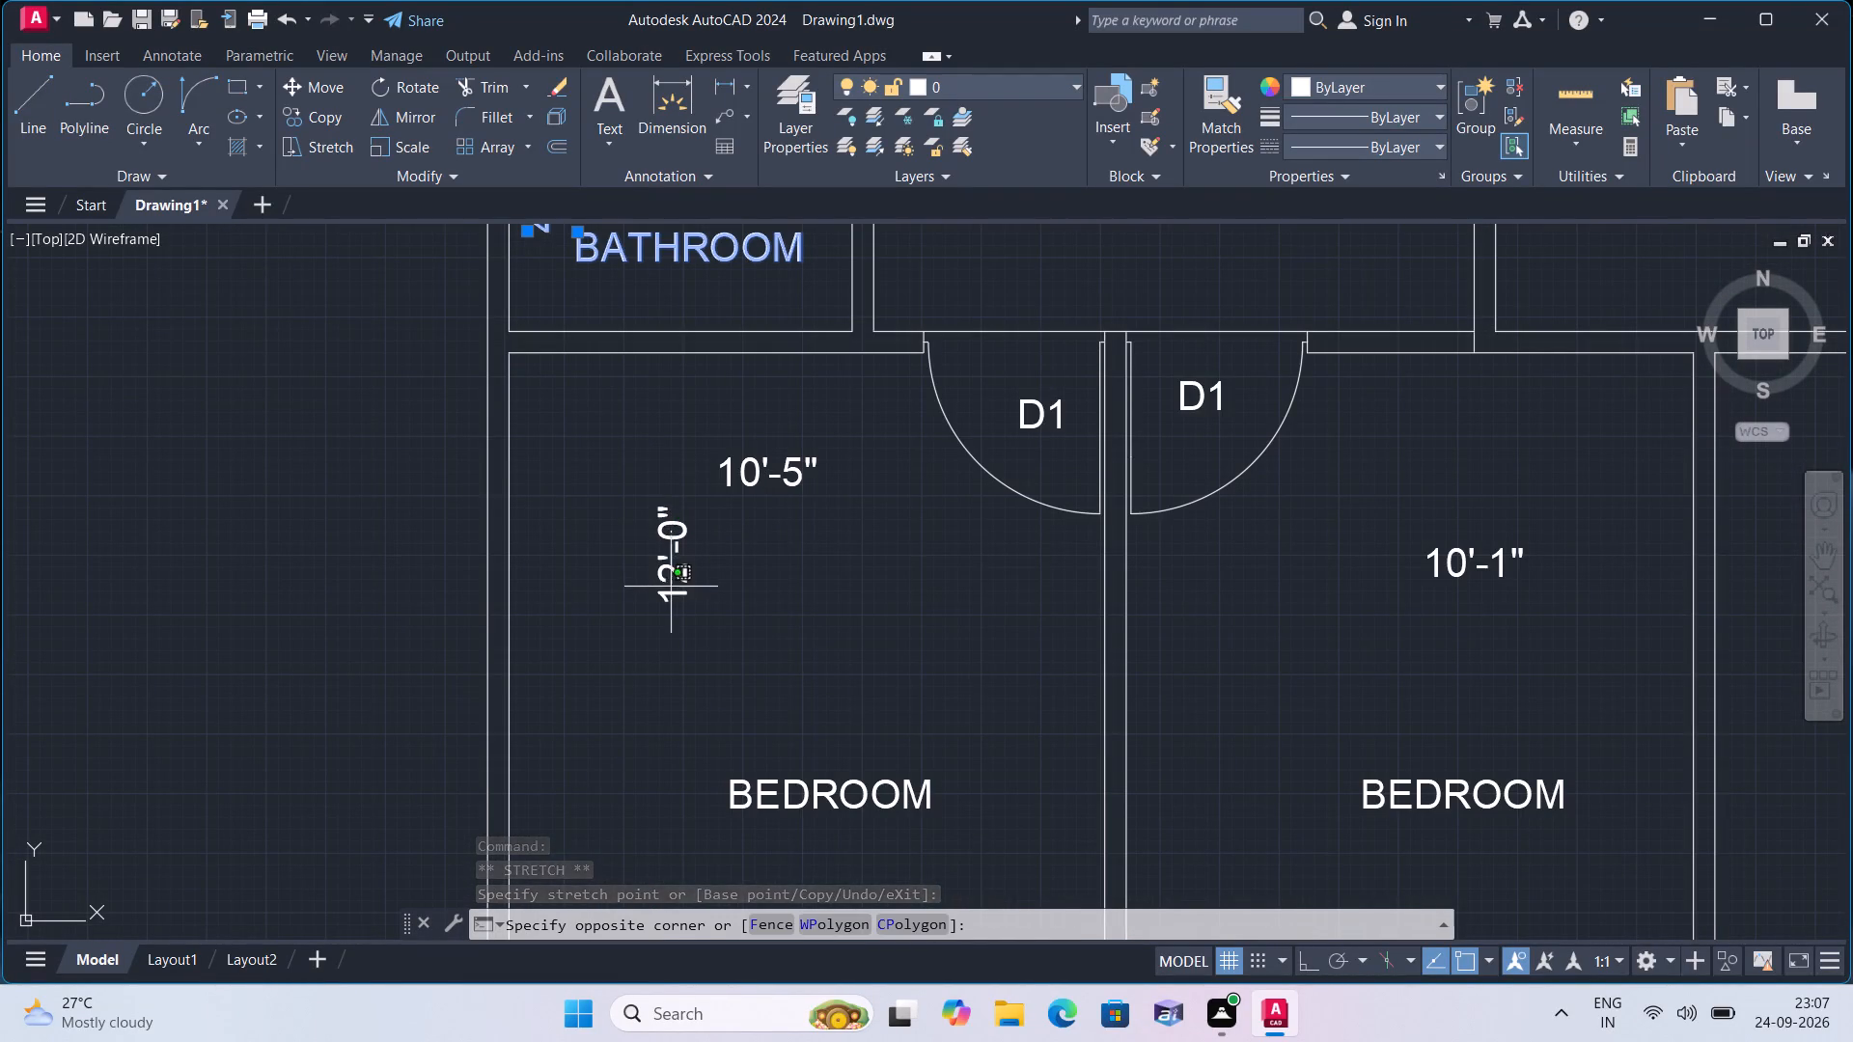
{"action": "left_click", "coordinate": [670, 589]}
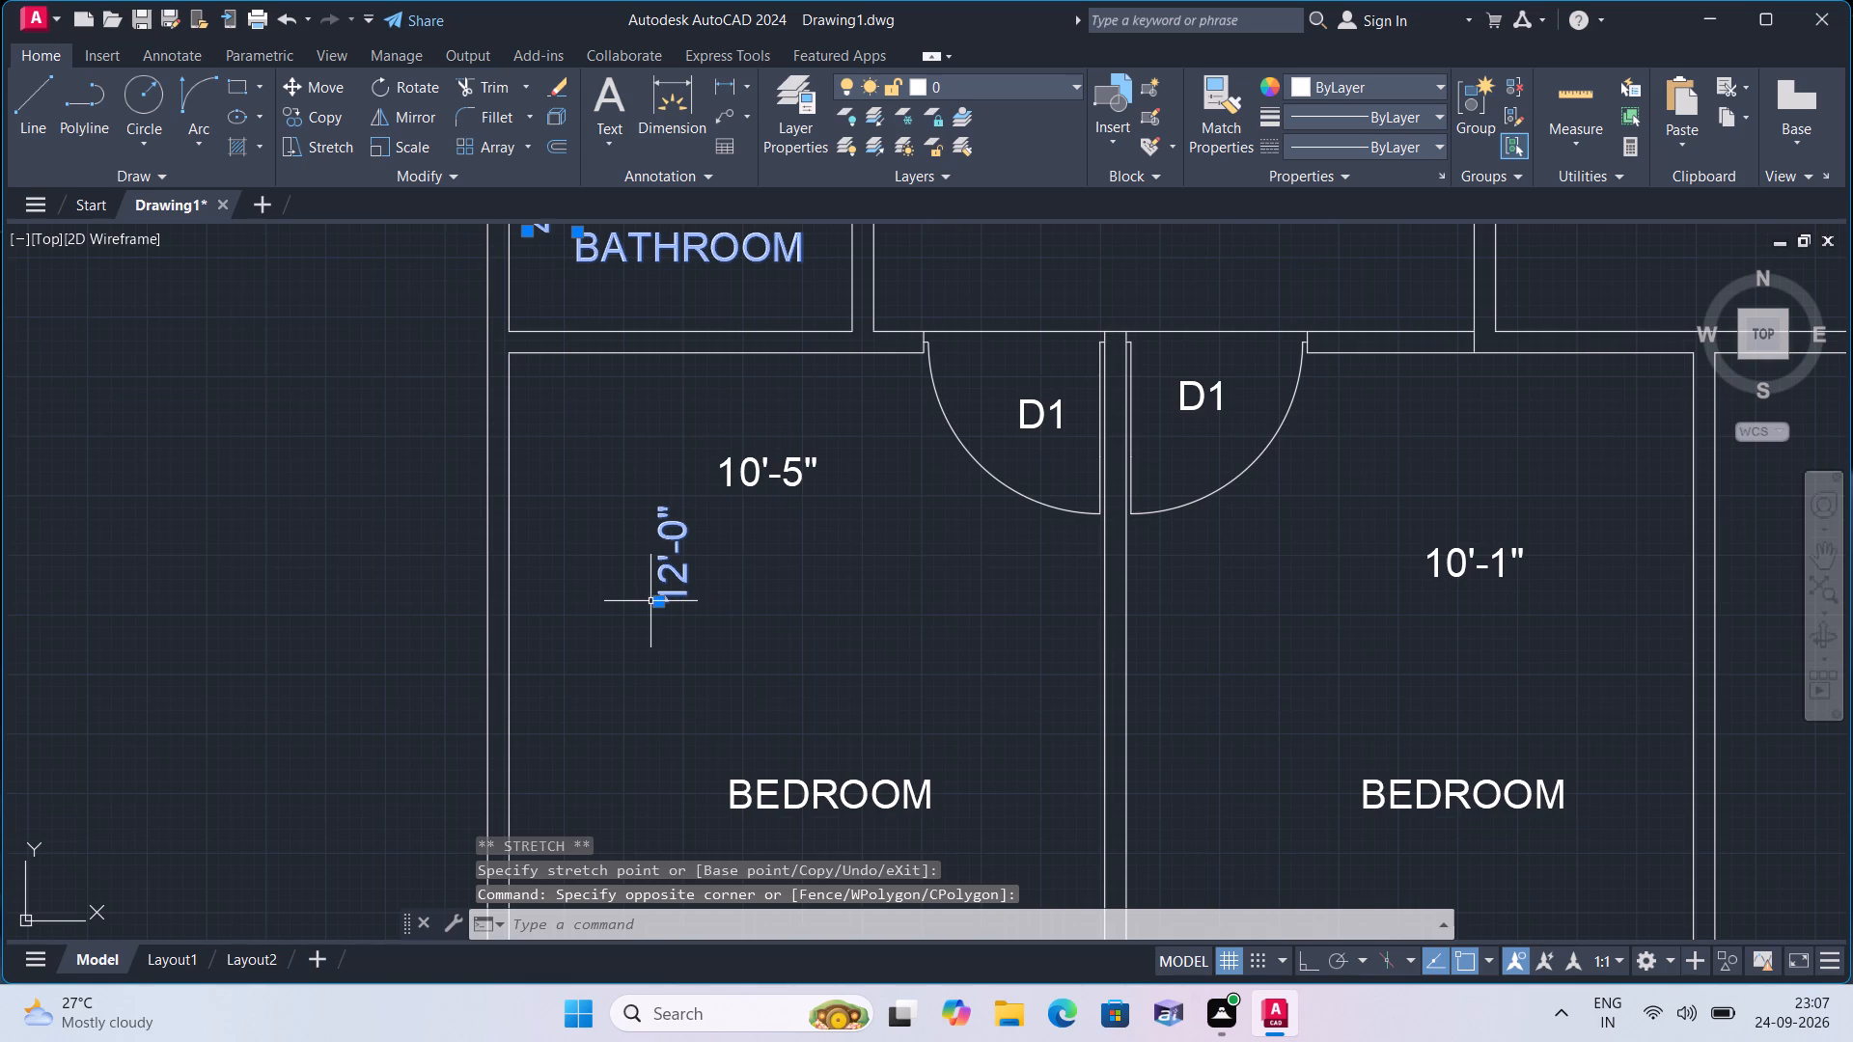
{"action": "left_click", "coordinate": [657, 601]}
{"action": "left_click", "coordinate": [531, 697]}
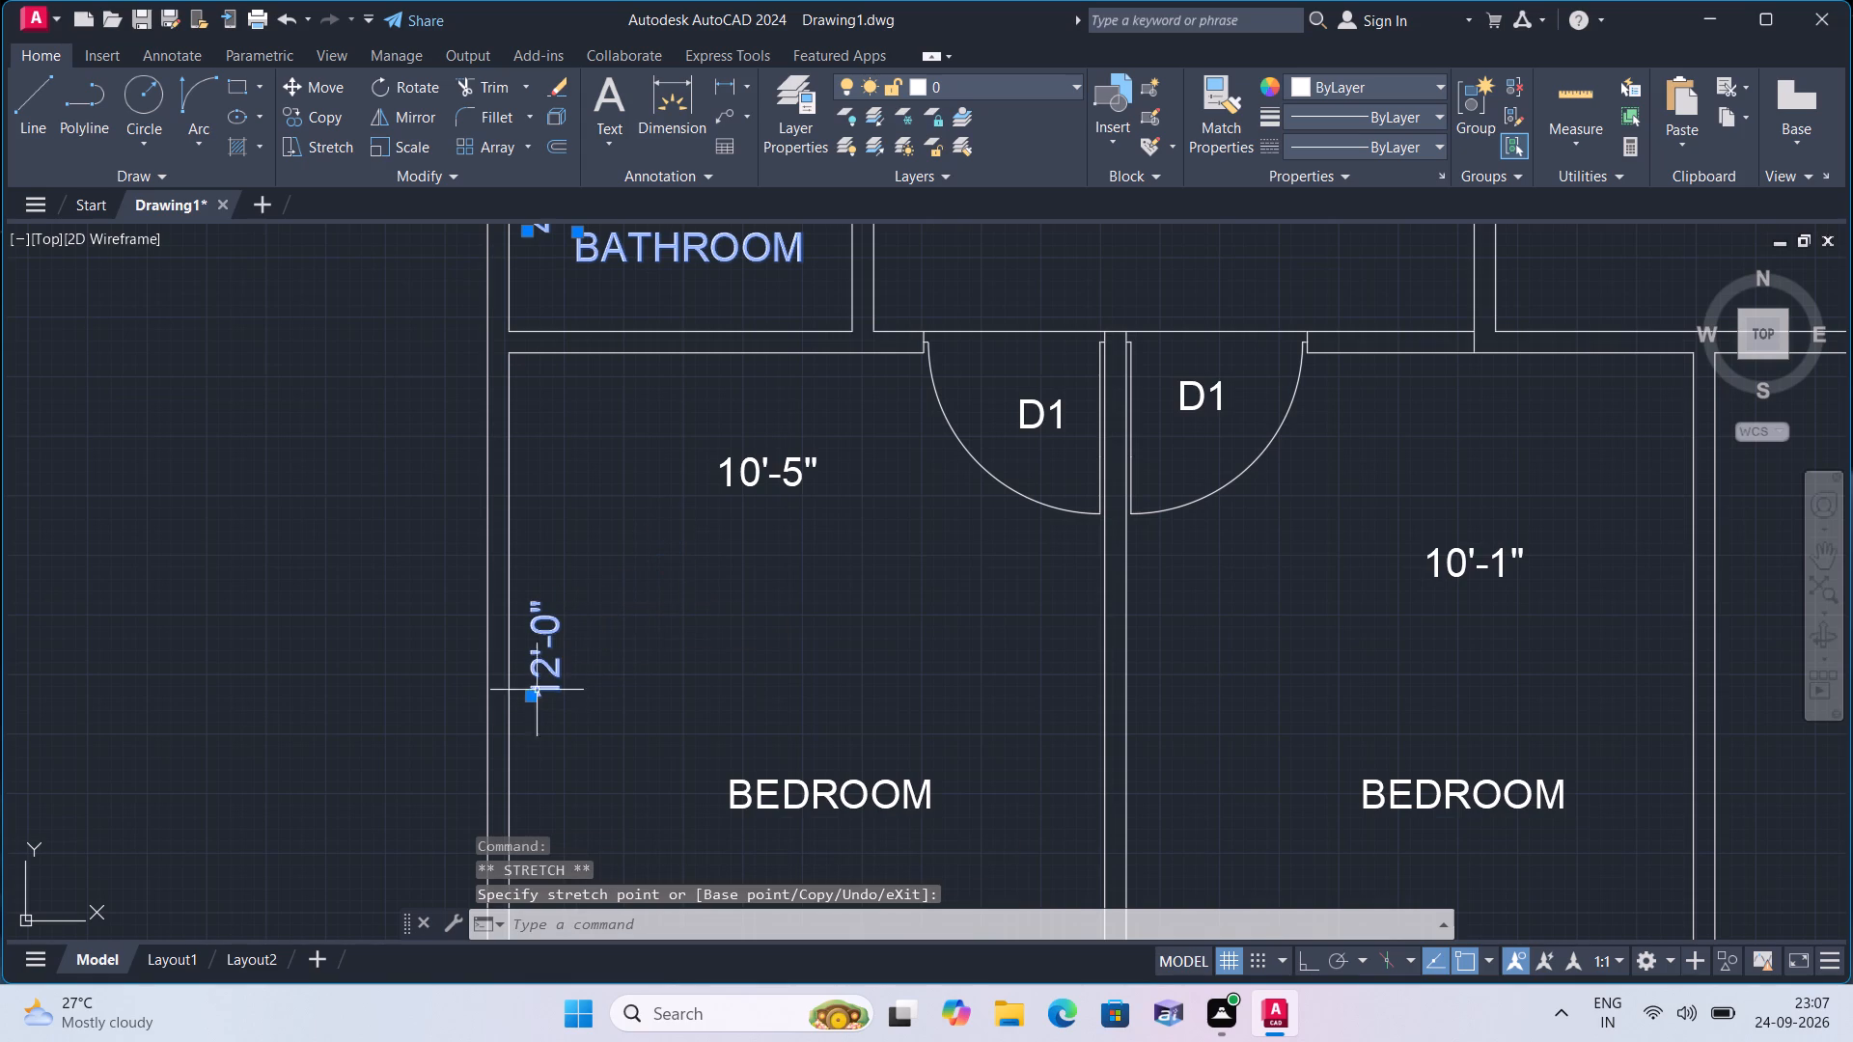
{"action": "left_click", "coordinate": [793, 471]}
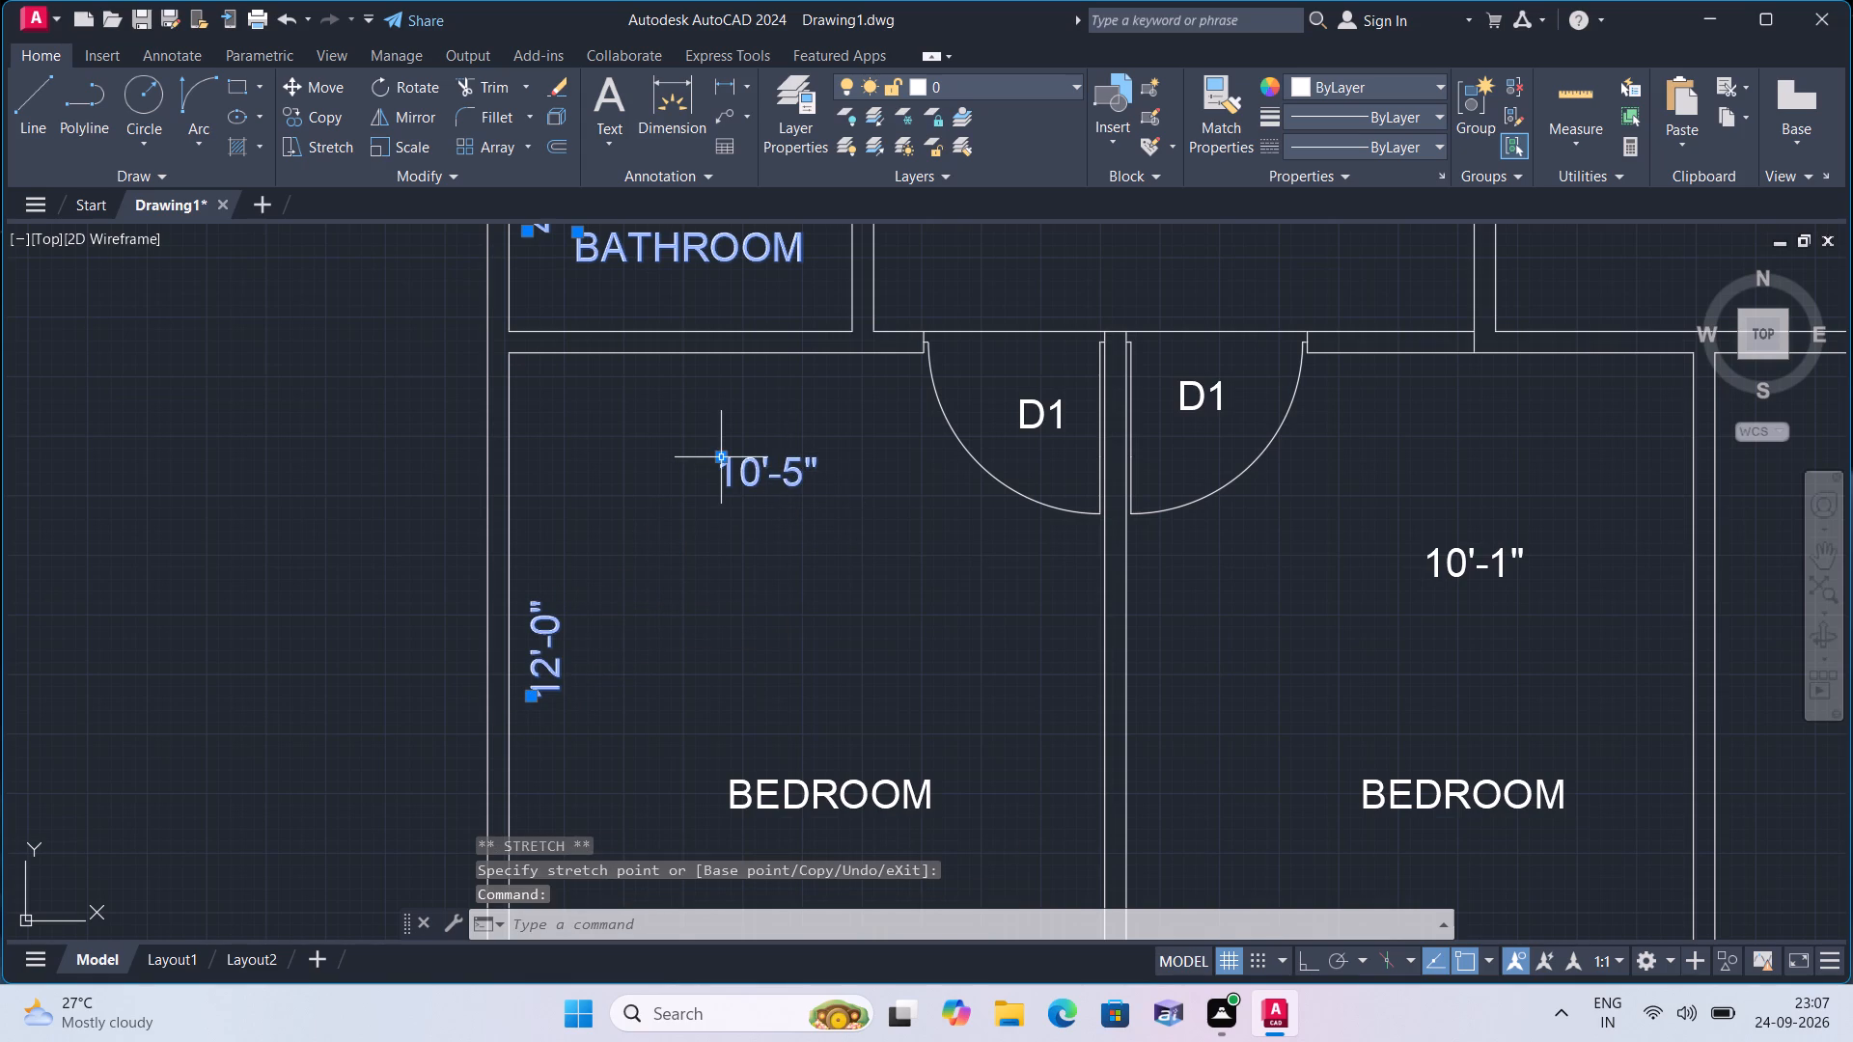
{"action": "left_click", "coordinate": [717, 456]}
{"action": "left_click", "coordinate": [627, 374]}
Move the 10'-1" text in the southwest flat's eastern bedroom slightly north, closer to the room's north wall.
{"action": "scroll", "coordinate": [625, 448], "scroll_direction": "down", "scroll_amount": 1}
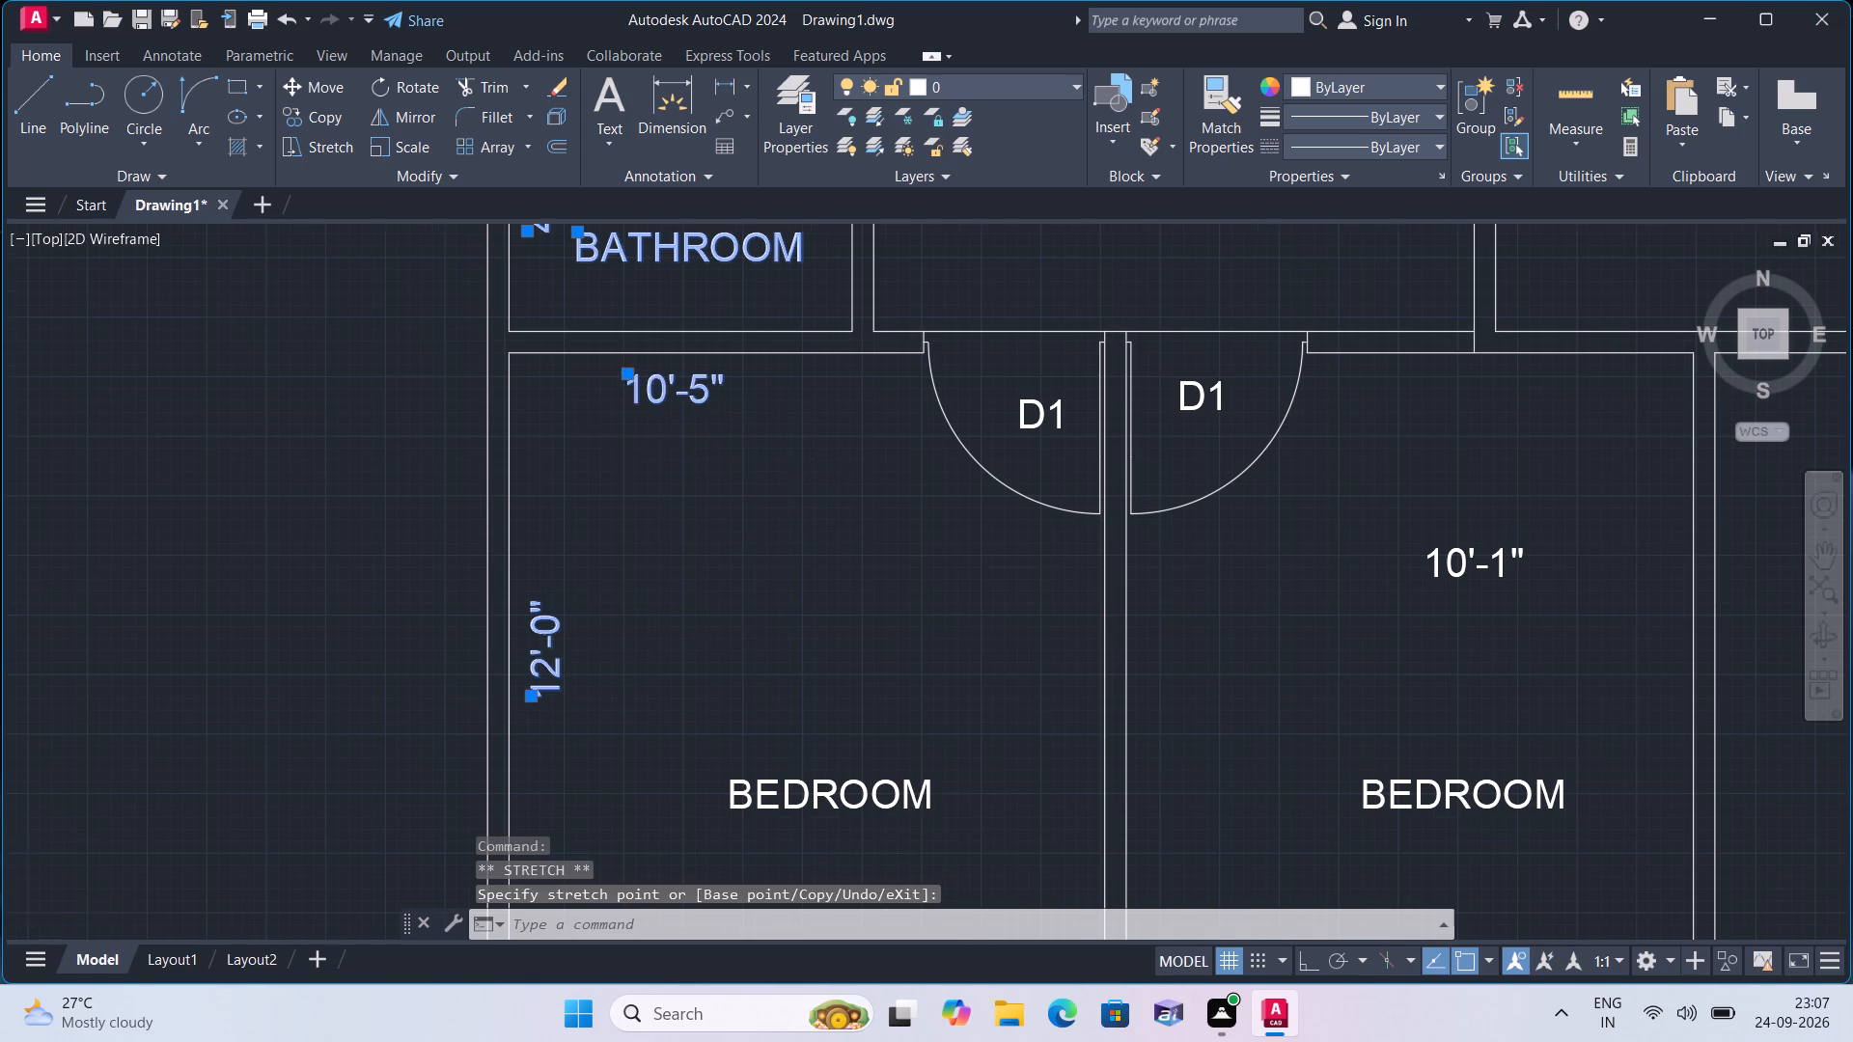
{"action": "middle_click_drag", "start_coordinate": [741, 571], "coordinate": [687, 522]}
{"action": "scroll", "coordinate": [742, 571], "scroll_direction": "down", "scroll_amount": 1}
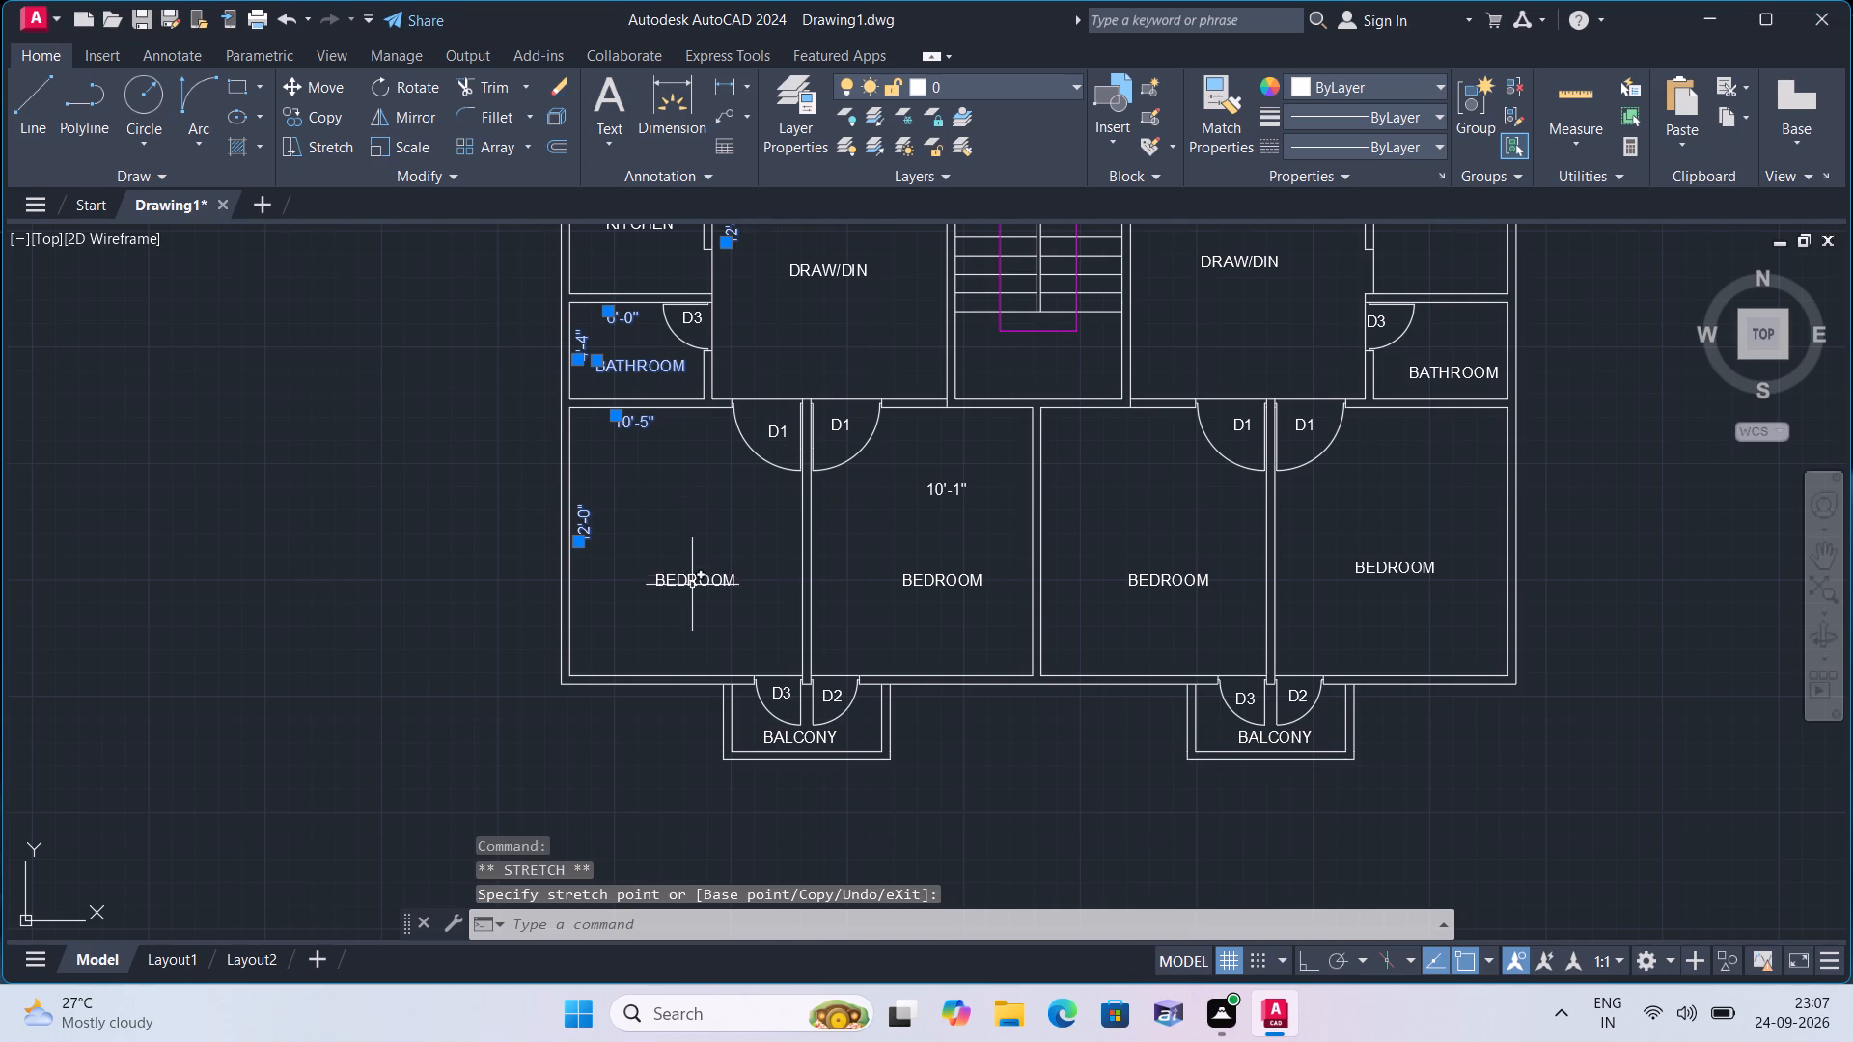
{"action": "left_click", "coordinate": [692, 585]}
{"action": "left_click", "coordinate": [720, 532]}
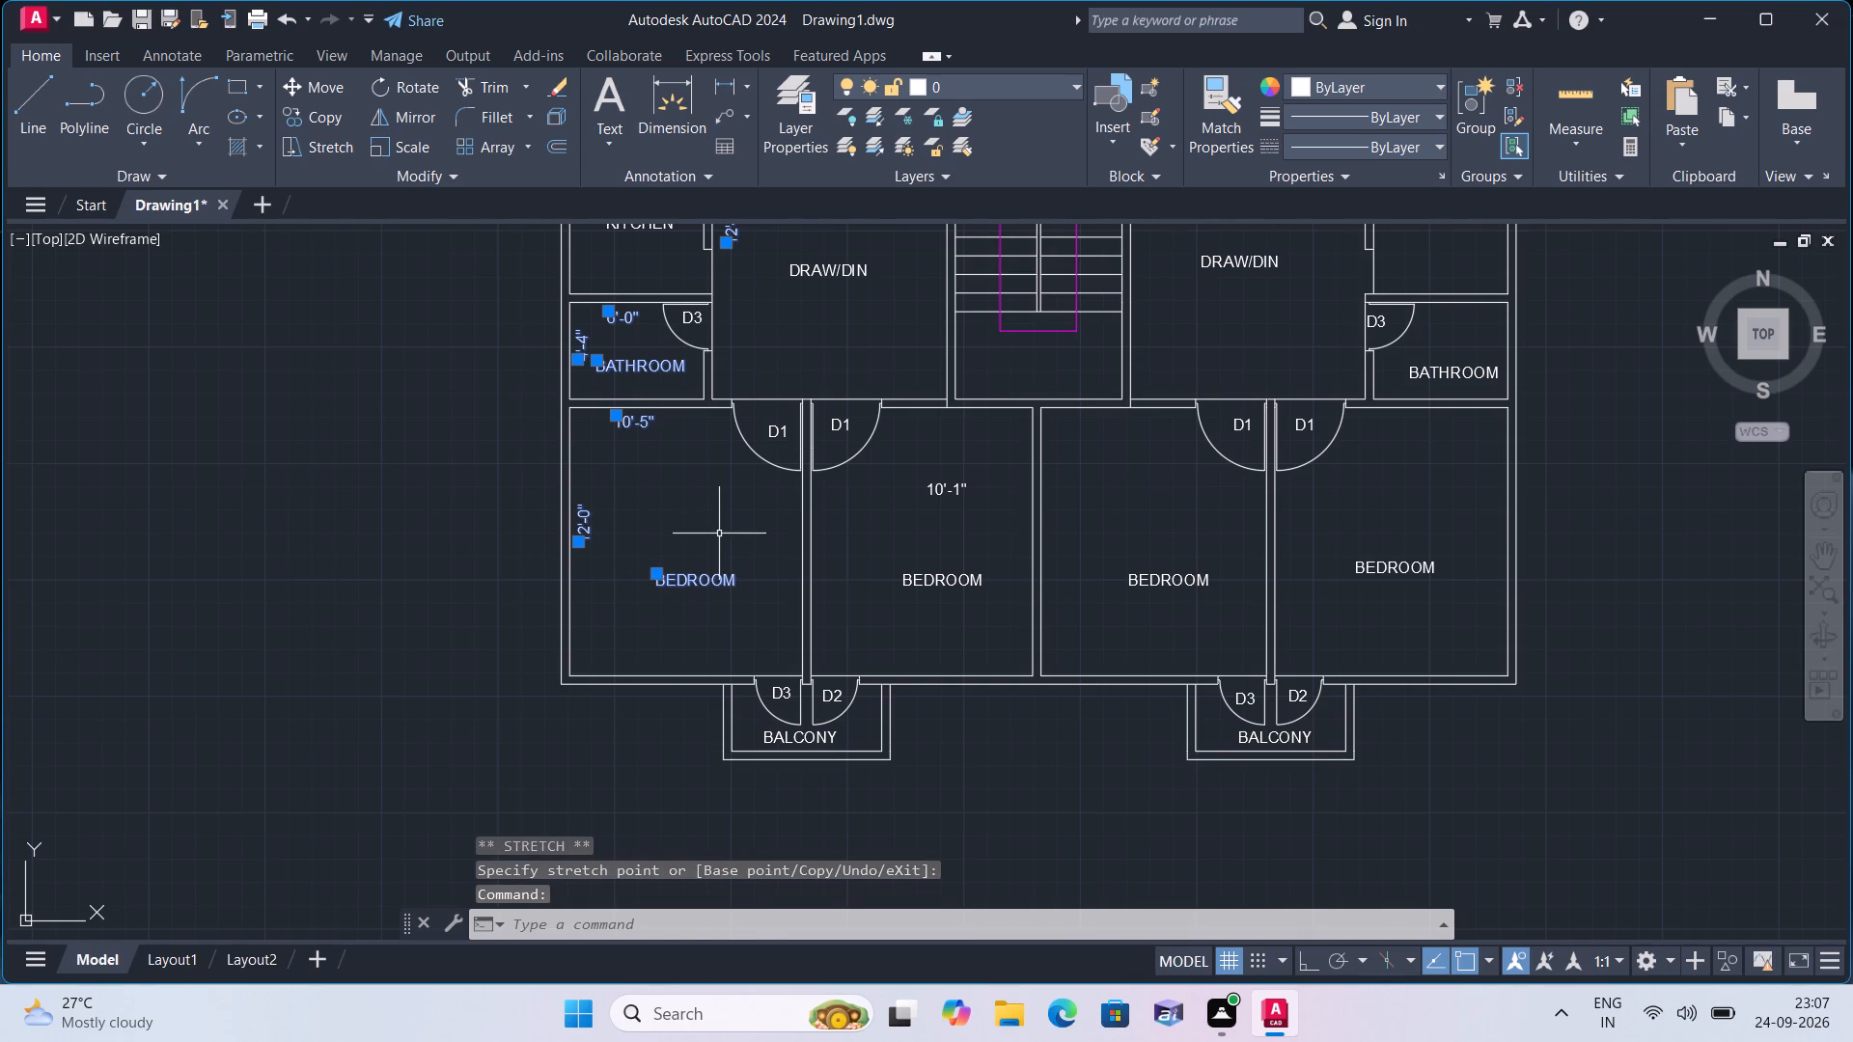
{"action": "left_click", "coordinate": [720, 532]}
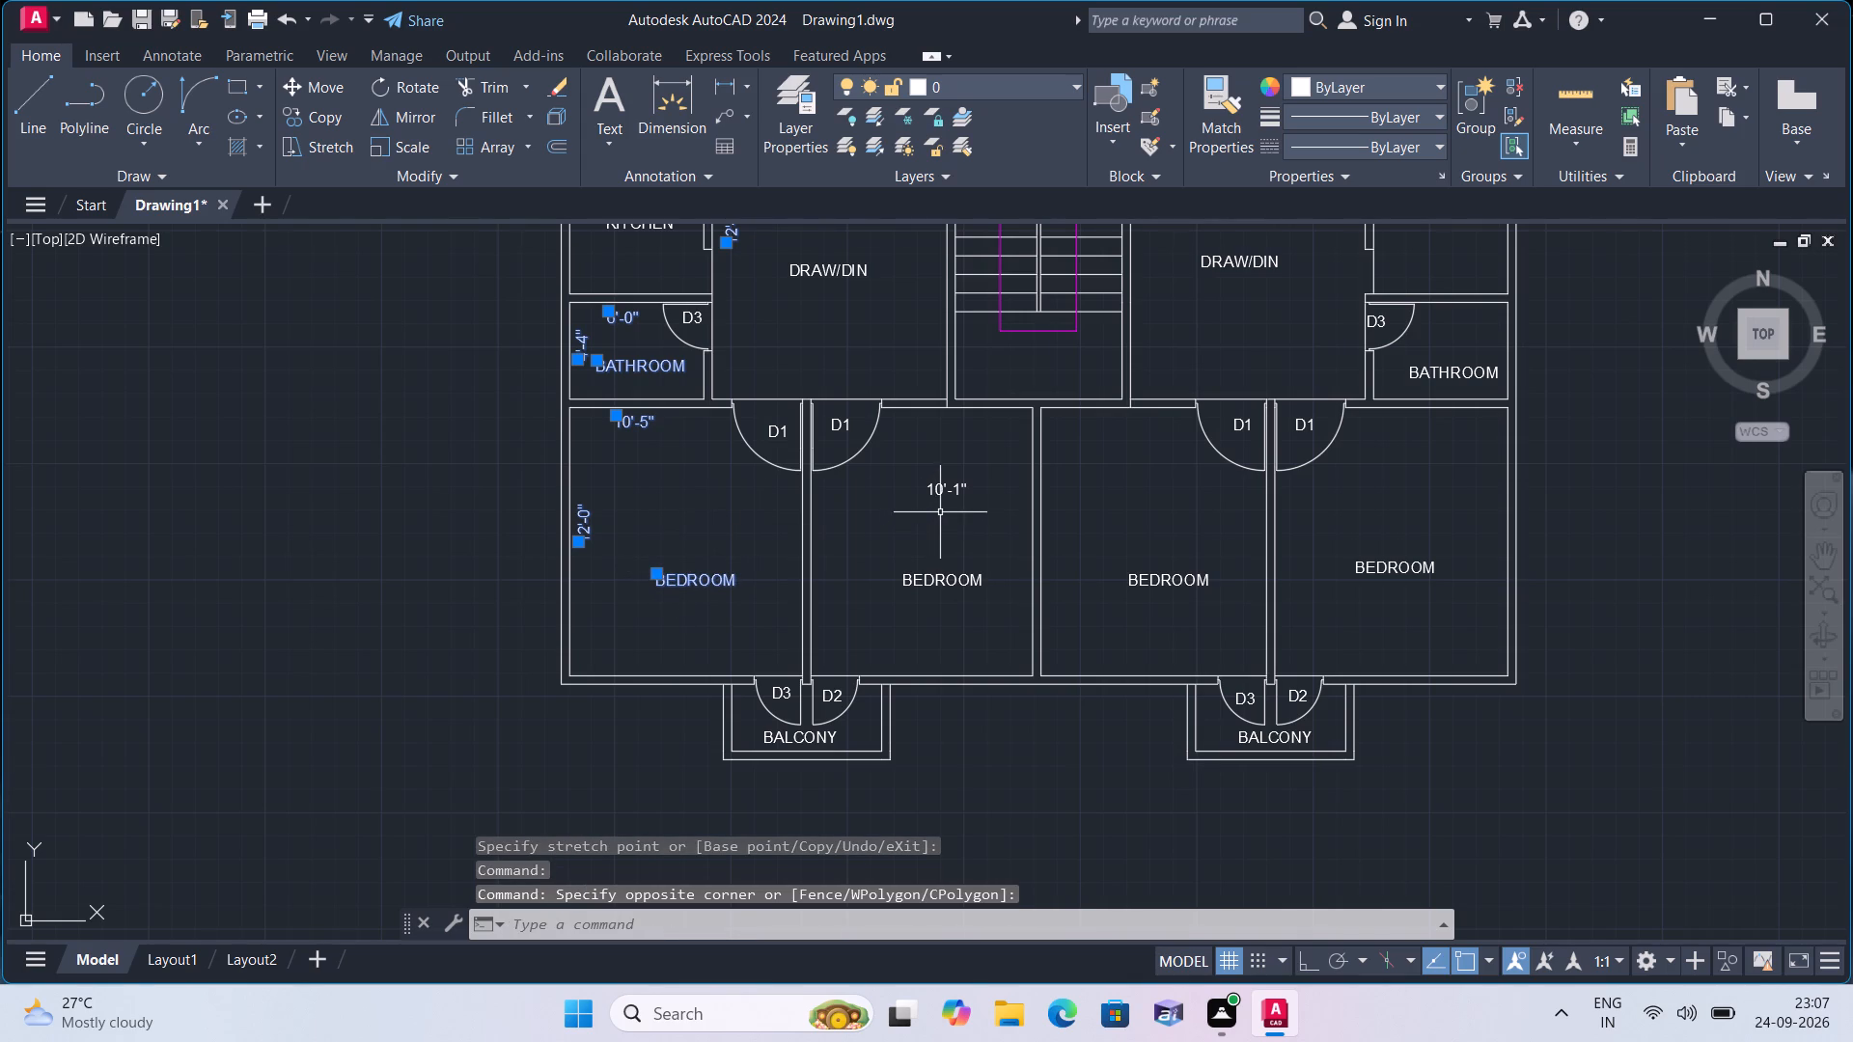
{"action": "left_click", "coordinate": [940, 494]}
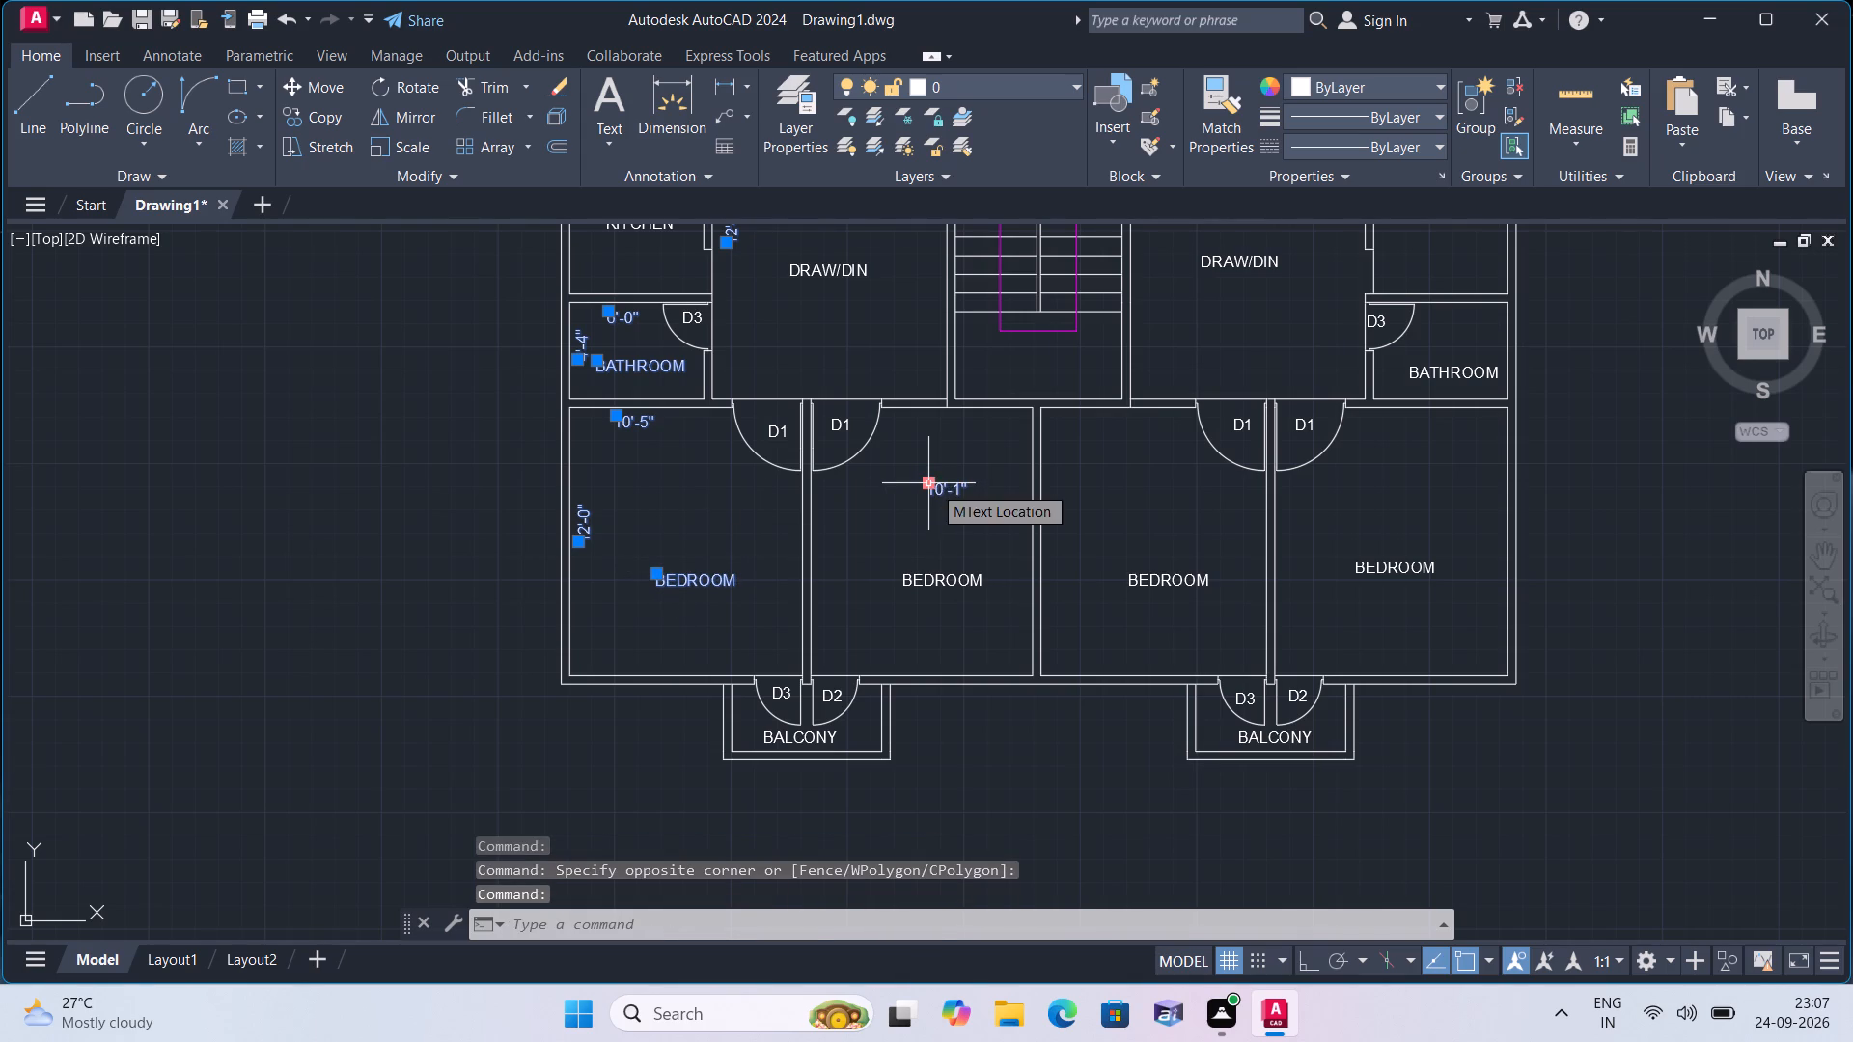
{"action": "left_click", "coordinate": [932, 484]}
{"action": "left_click", "coordinate": [926, 452]}
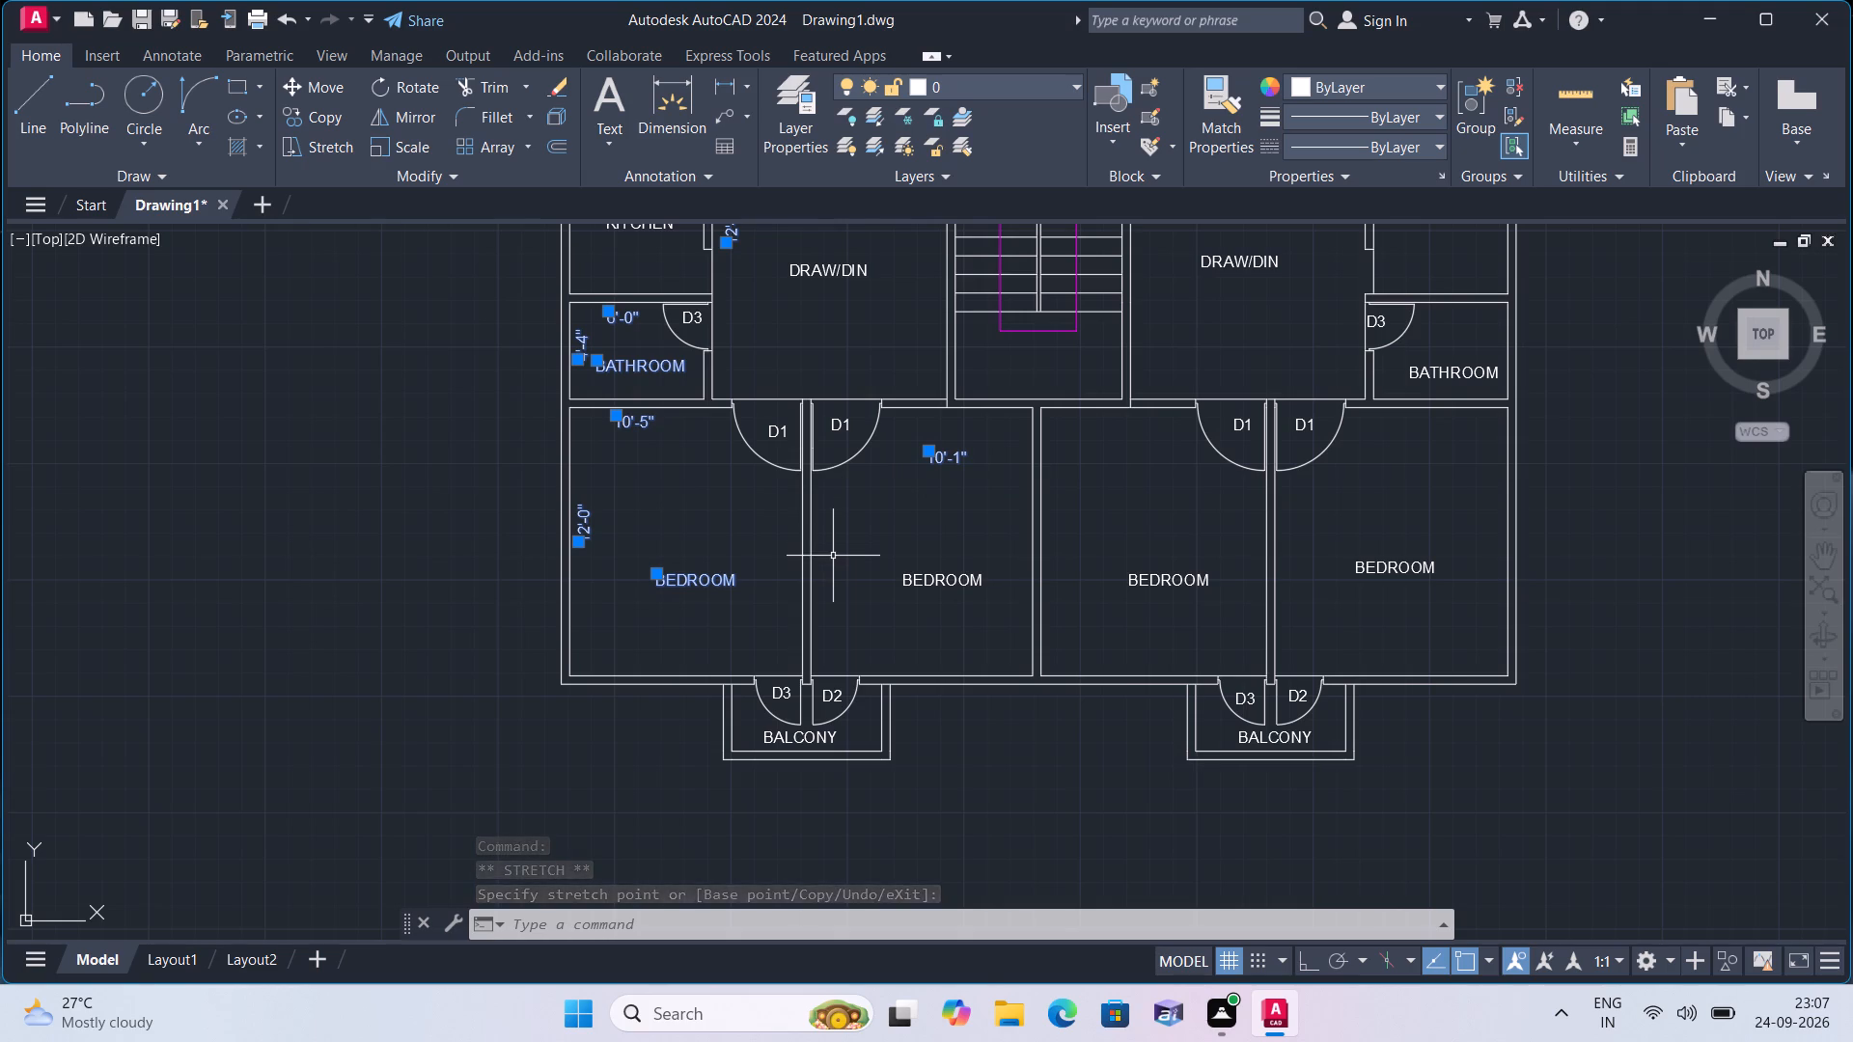
{"action": "key", "text": "Escape"}
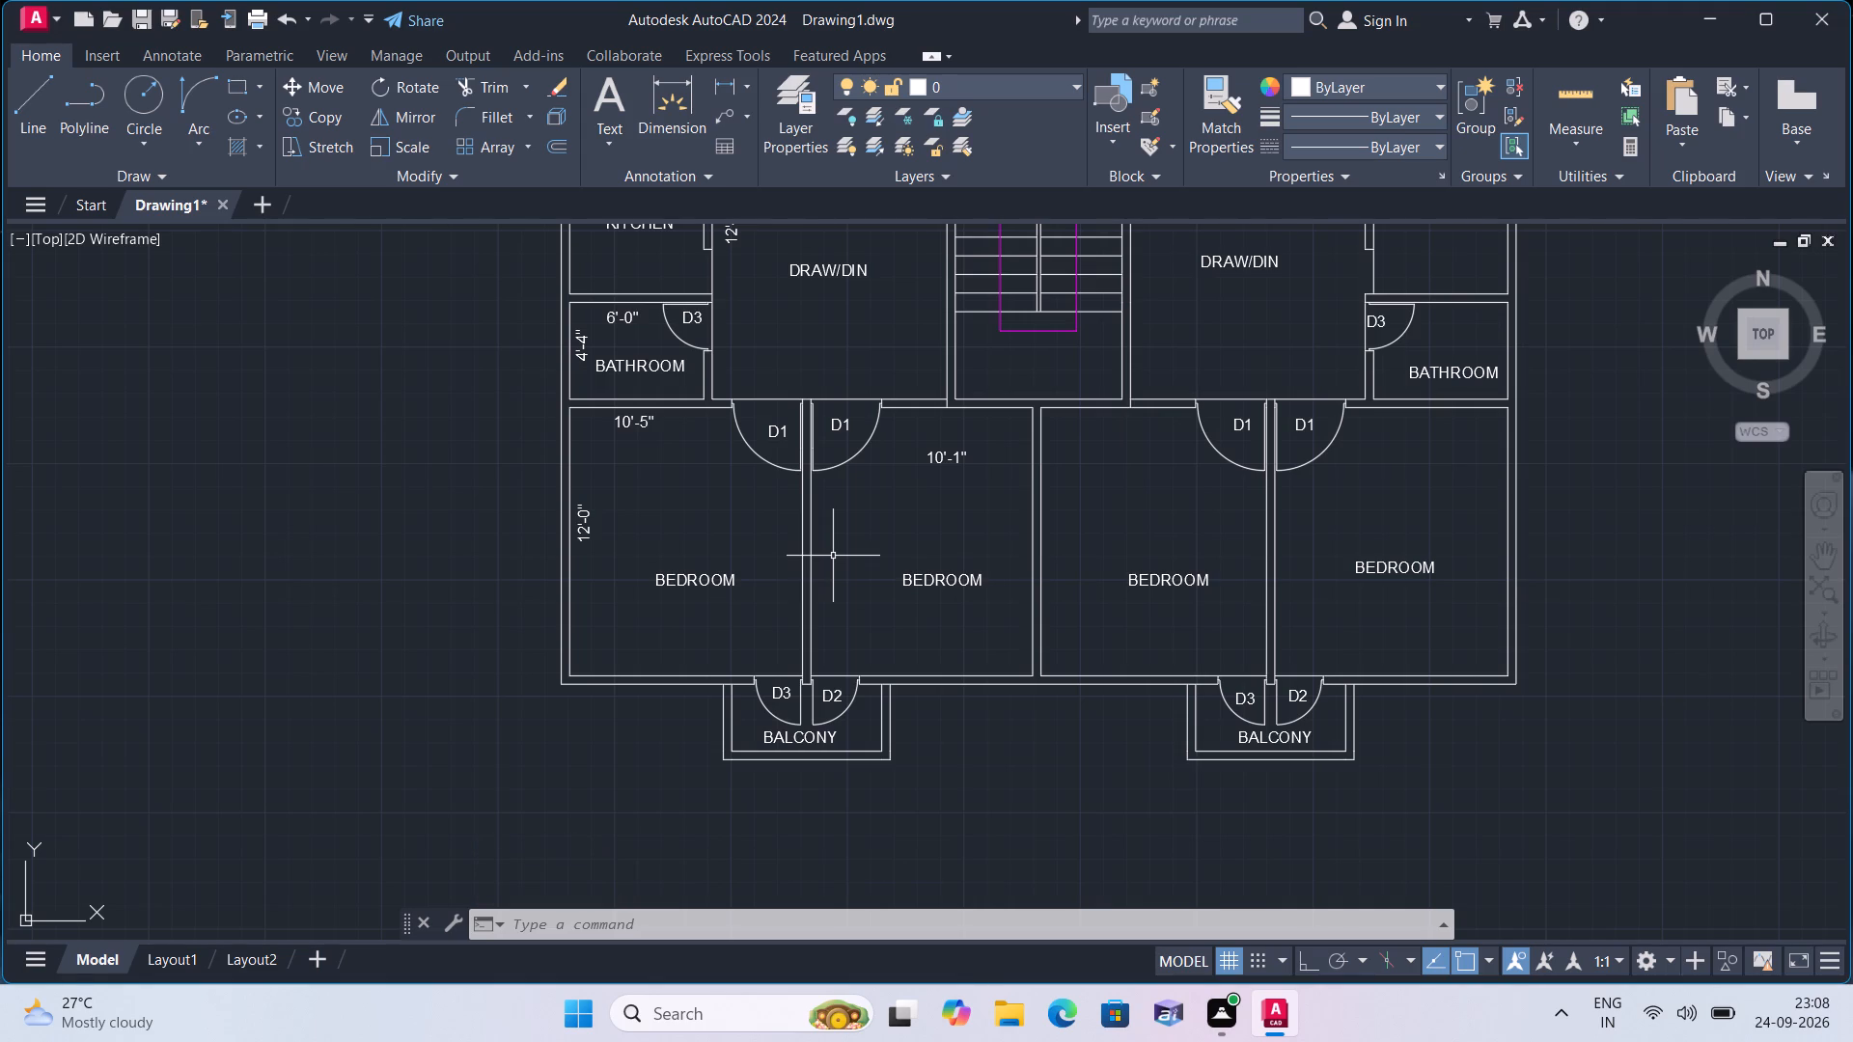
Copy the southwest DRAW/DIN room's 10'-6" text about 21'-11" due east, near the southeast DRAW/DIN room's north wall.
{"action": "middle_click_drag", "start_coordinate": [823, 565], "coordinate": [813, 580]}
{"action": "middle_click_drag", "start_coordinate": [813, 580], "coordinate": [661, 767]}
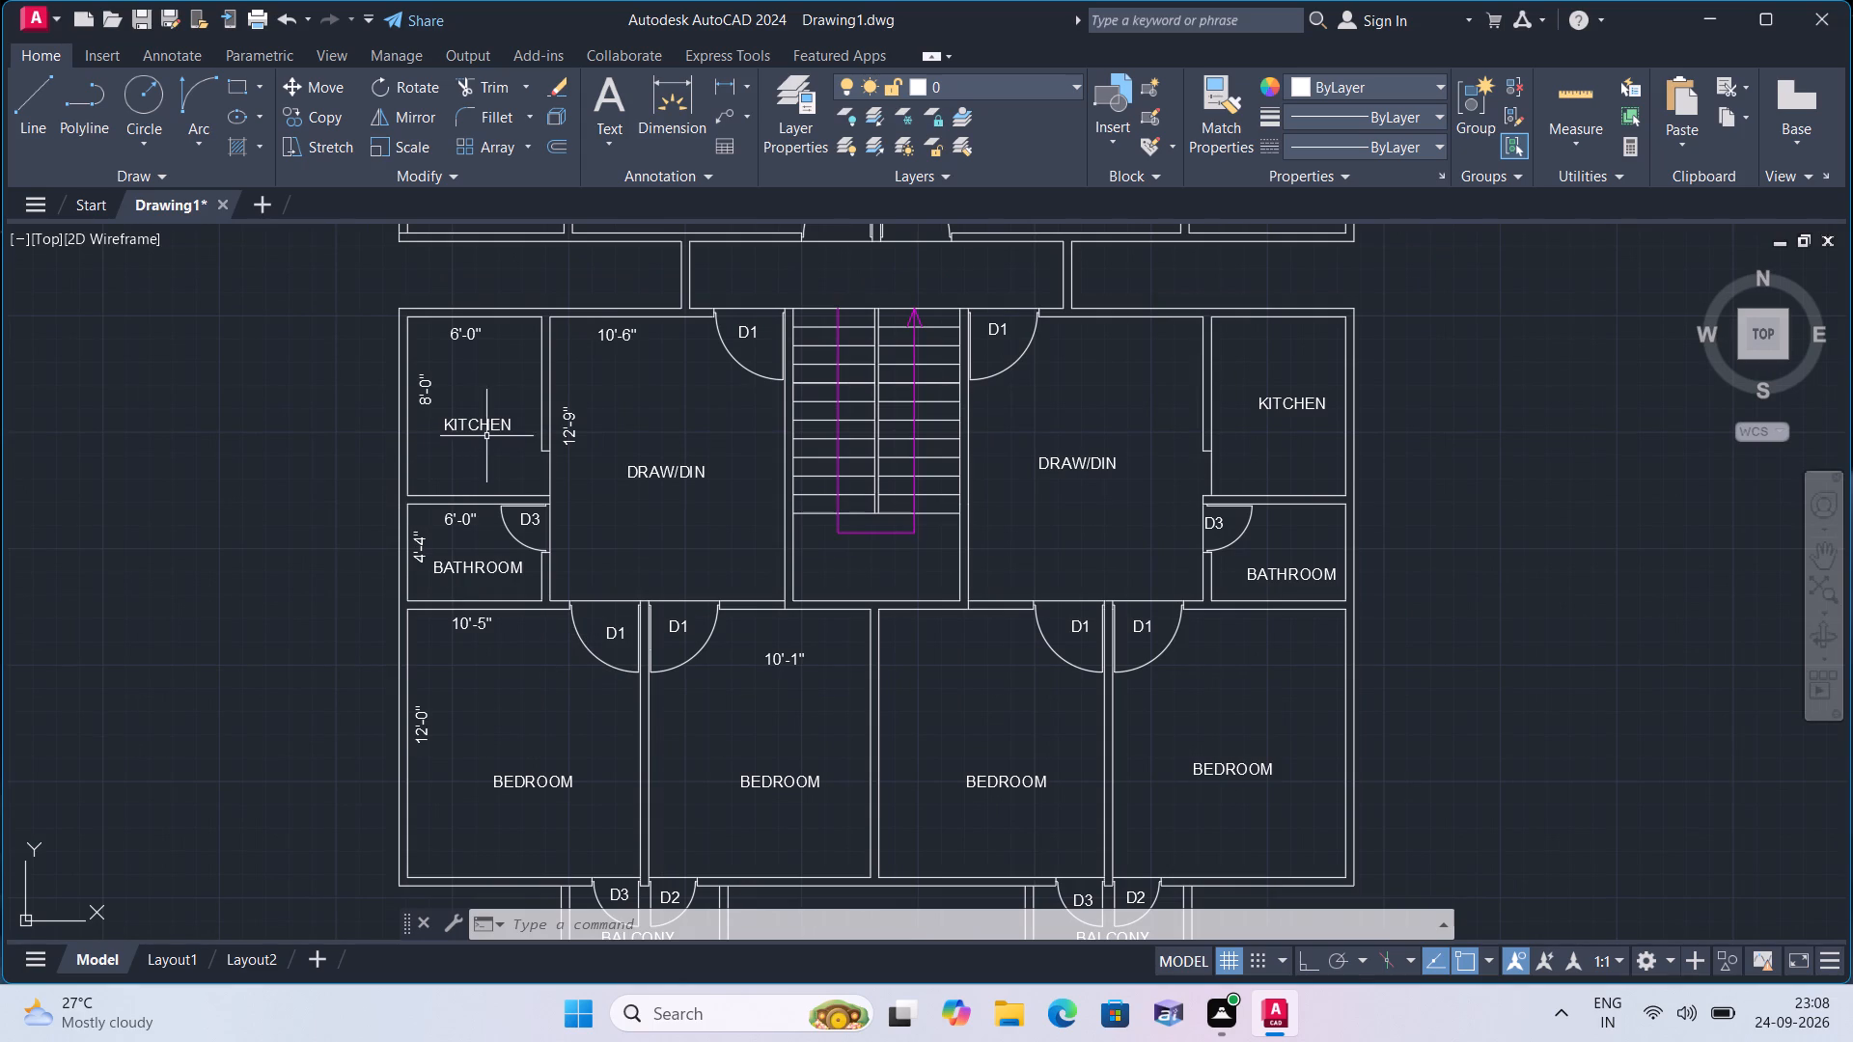
{"action": "left_click", "coordinate": [613, 329]}
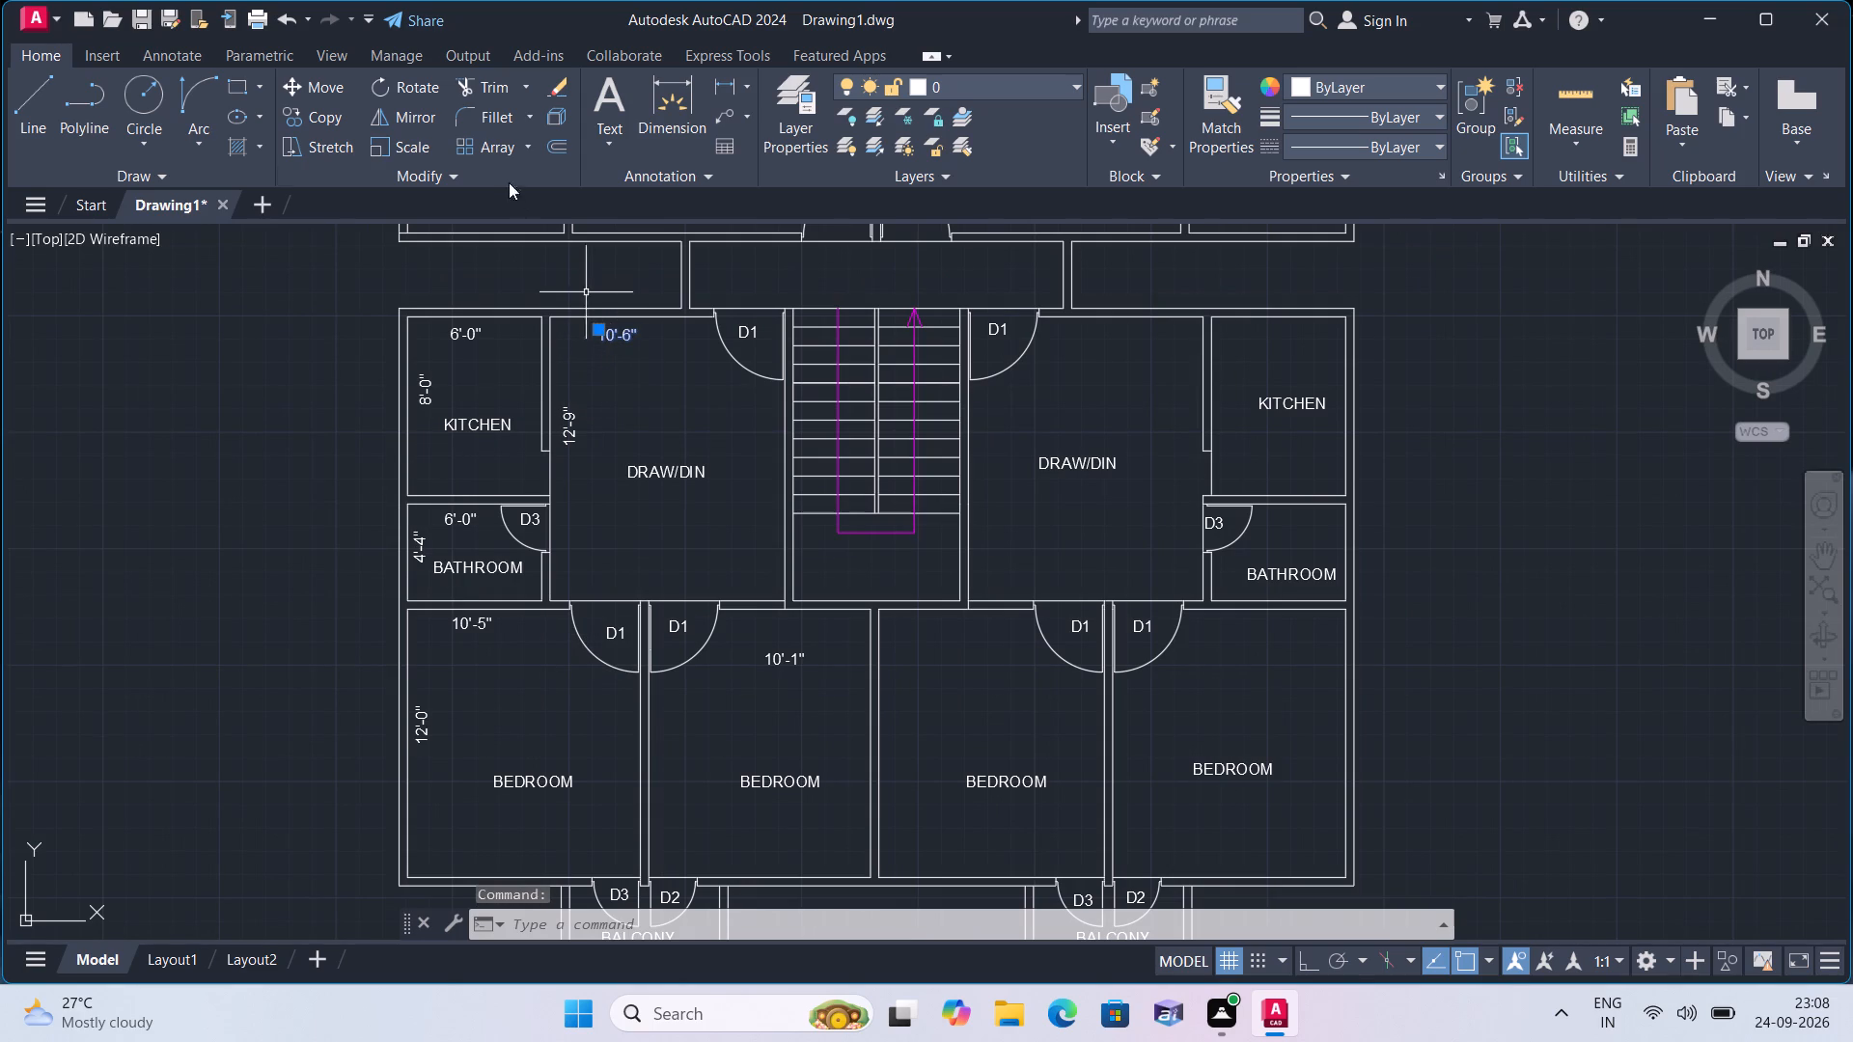
{"action": "left_click", "coordinate": [329, 115]}
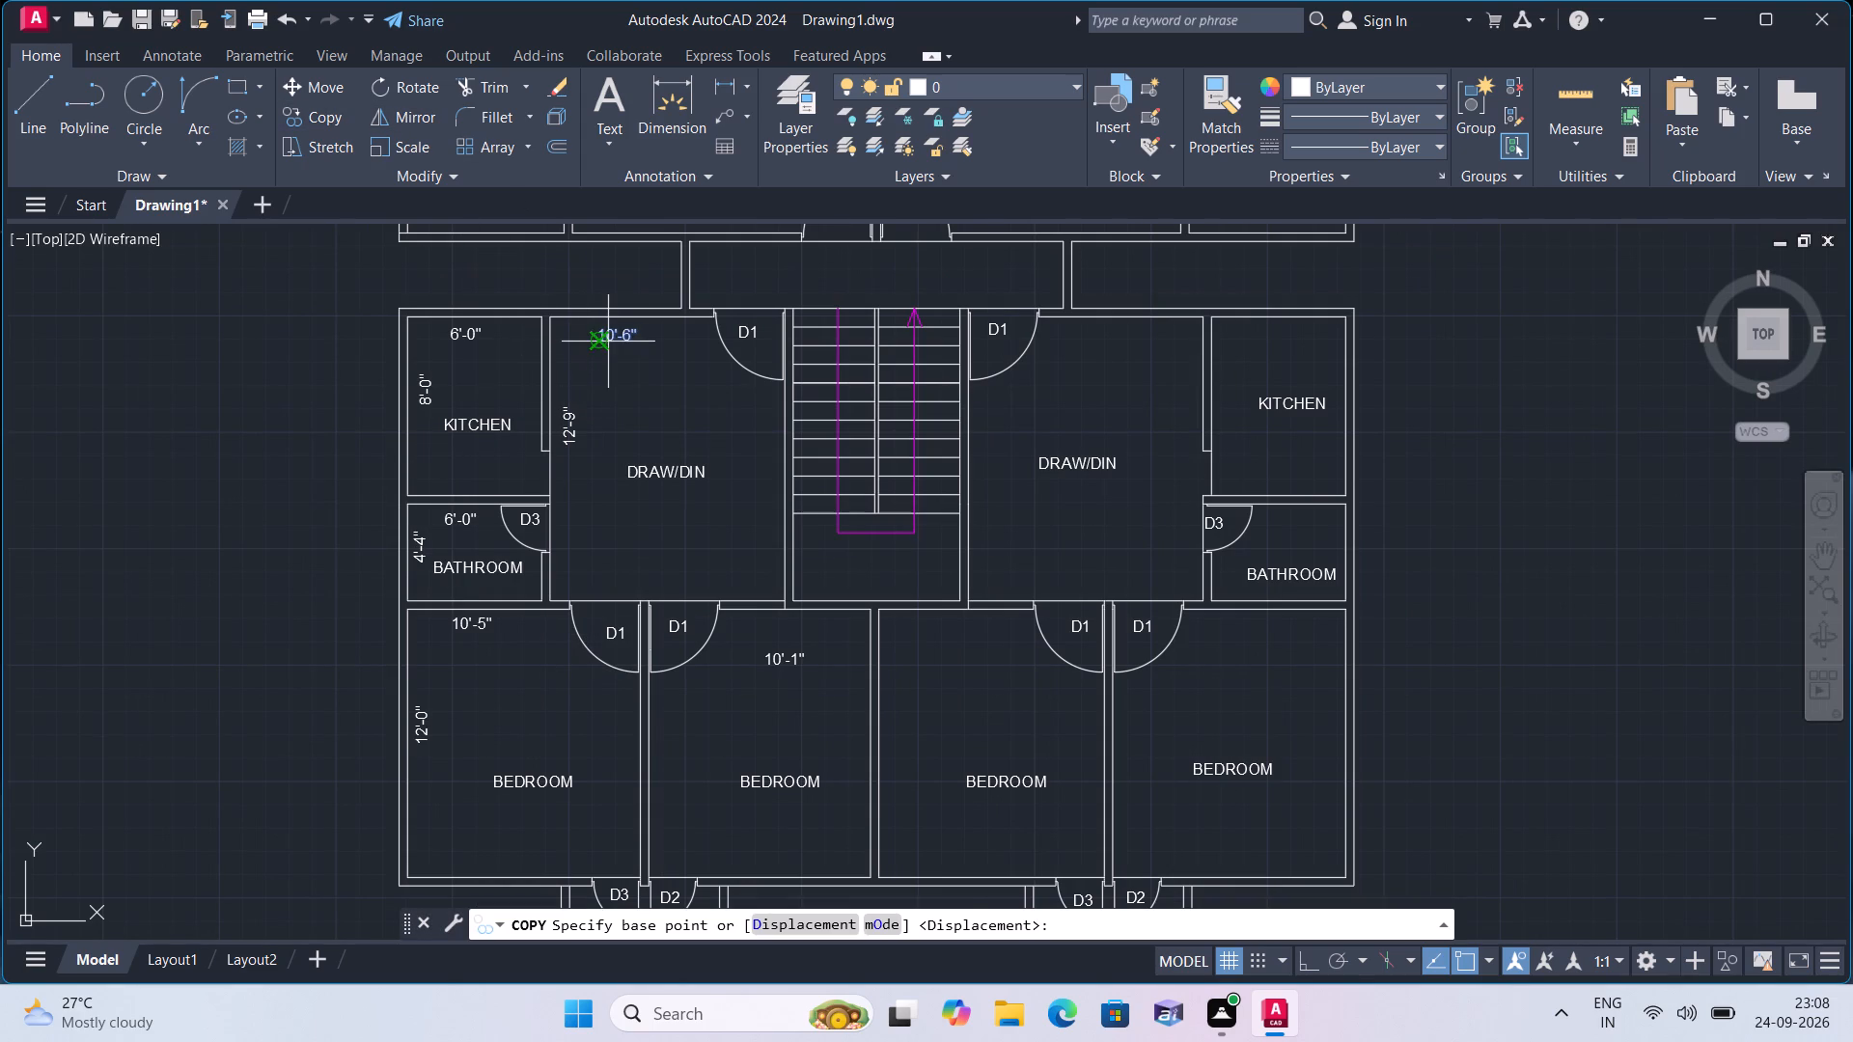
{"action": "left_click", "coordinate": [609, 337]}
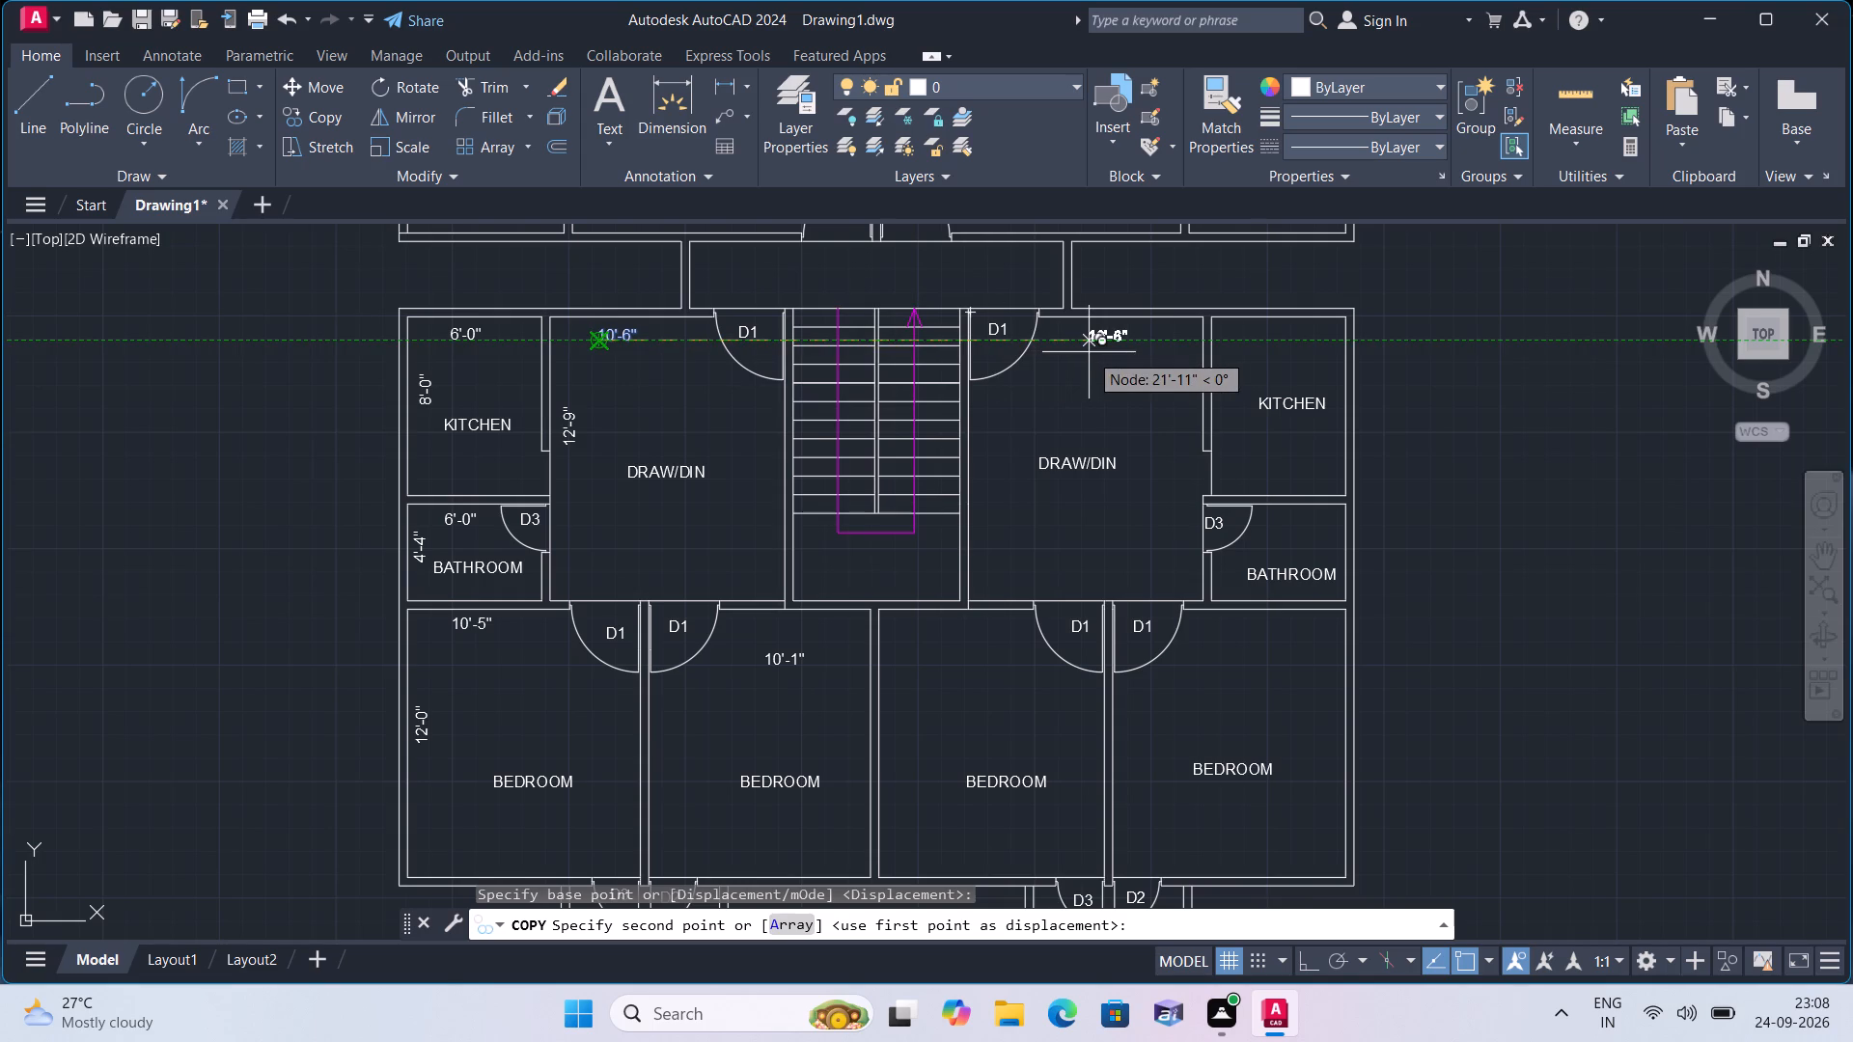
{"action": "left_click", "coordinate": [1089, 352]}
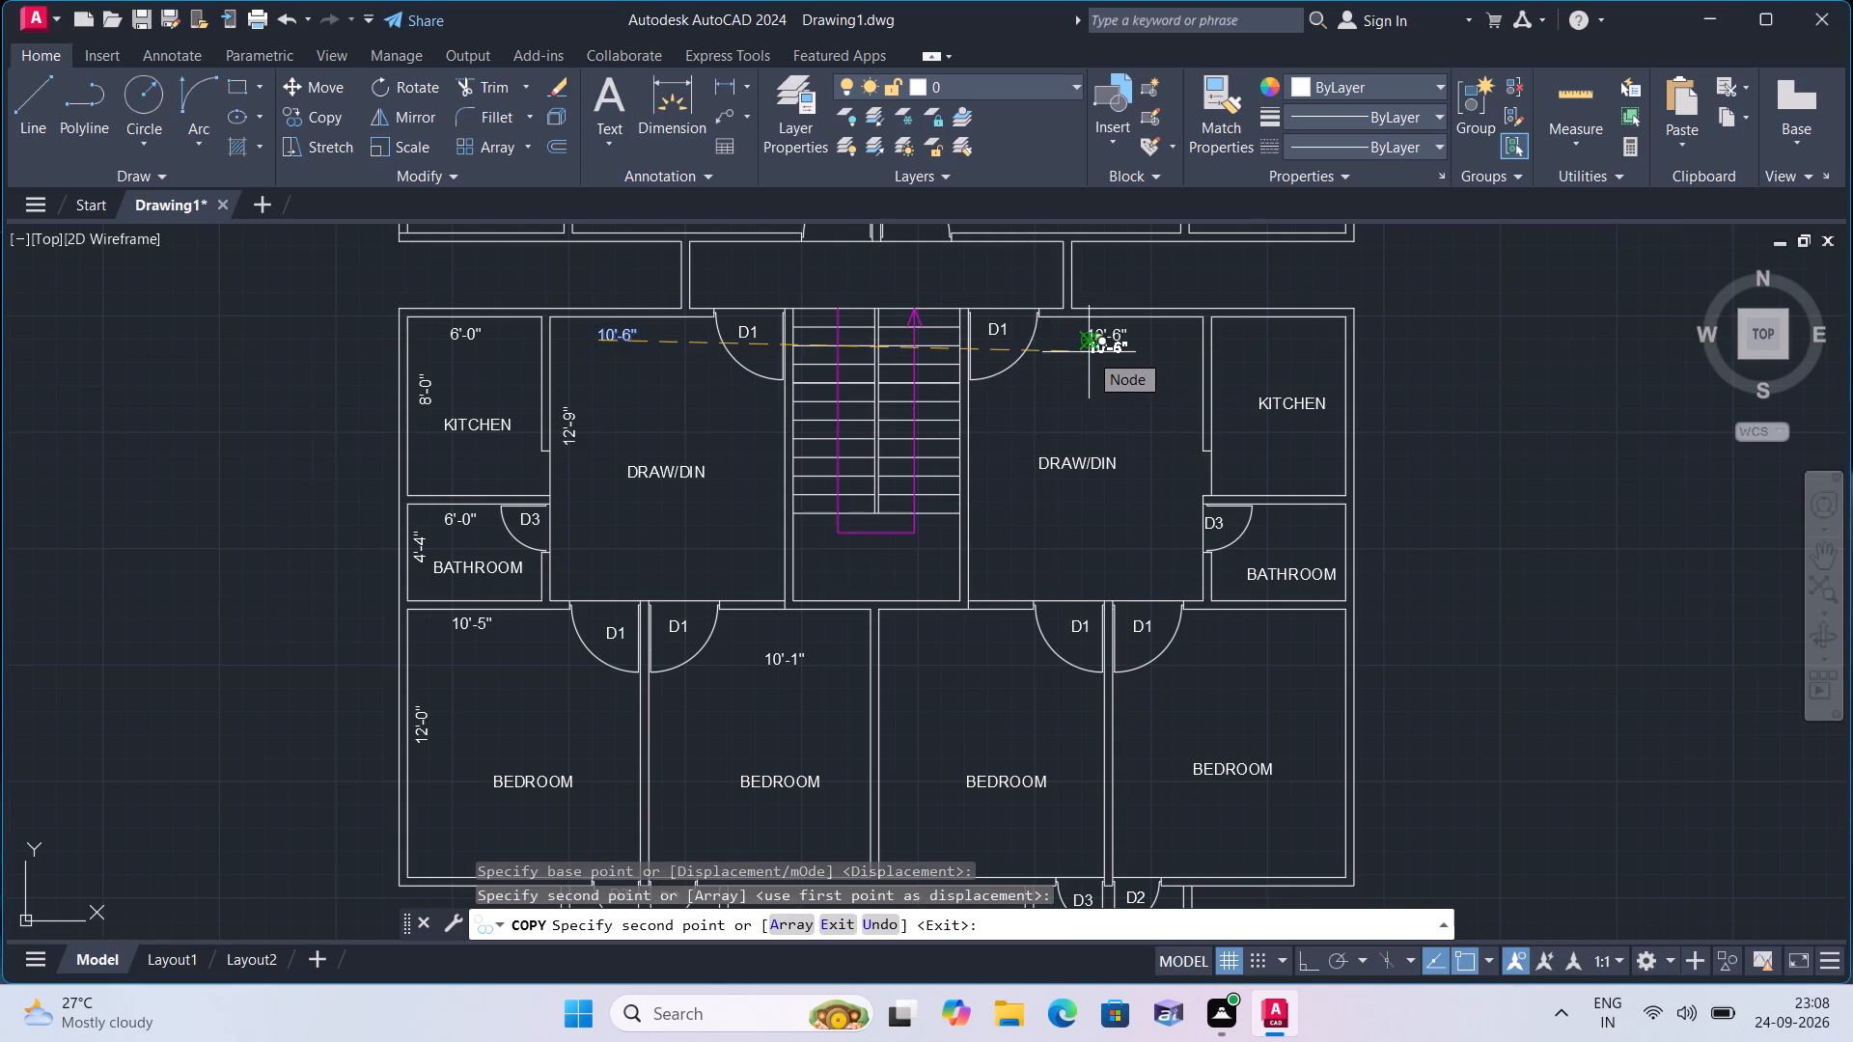
{"action": "key", "text": "space"}
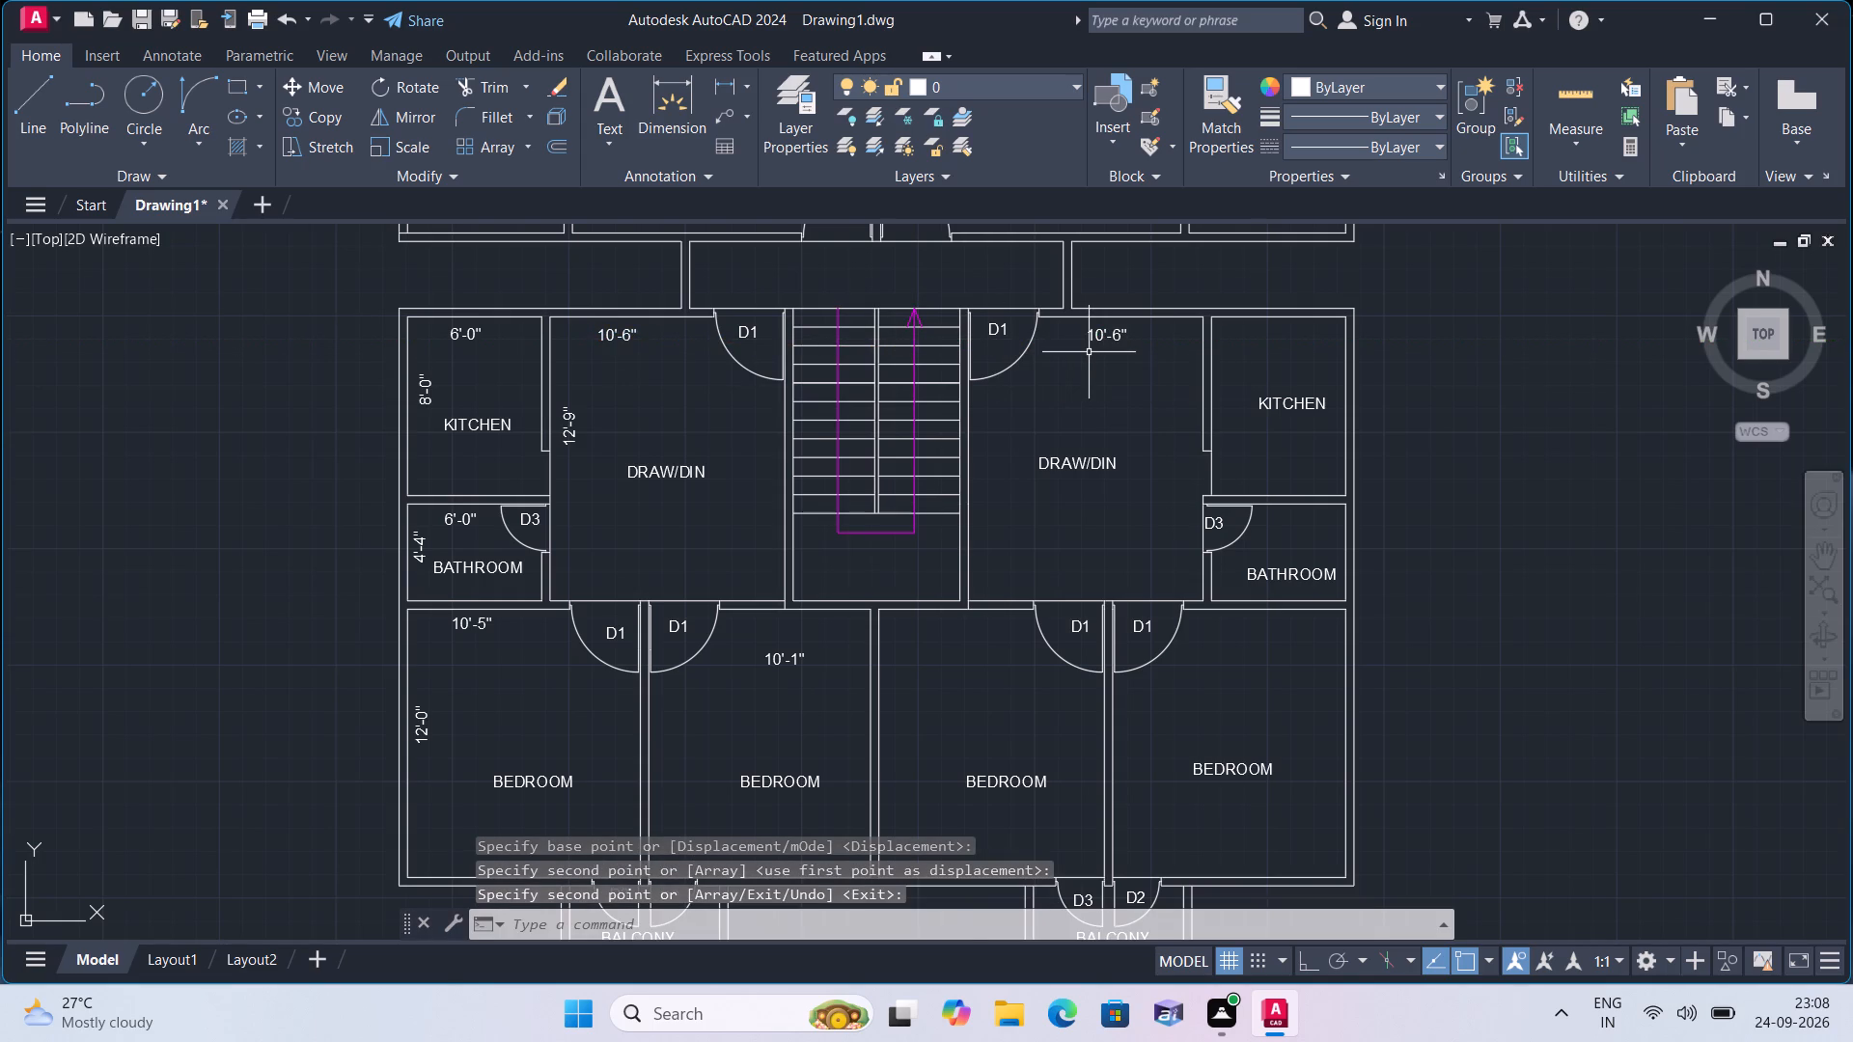
Copy the southwest kitchen's 6'-0" text into the southeast flat's kitchen, near its north wall.
{"action": "left_click", "coordinate": [455, 338]}
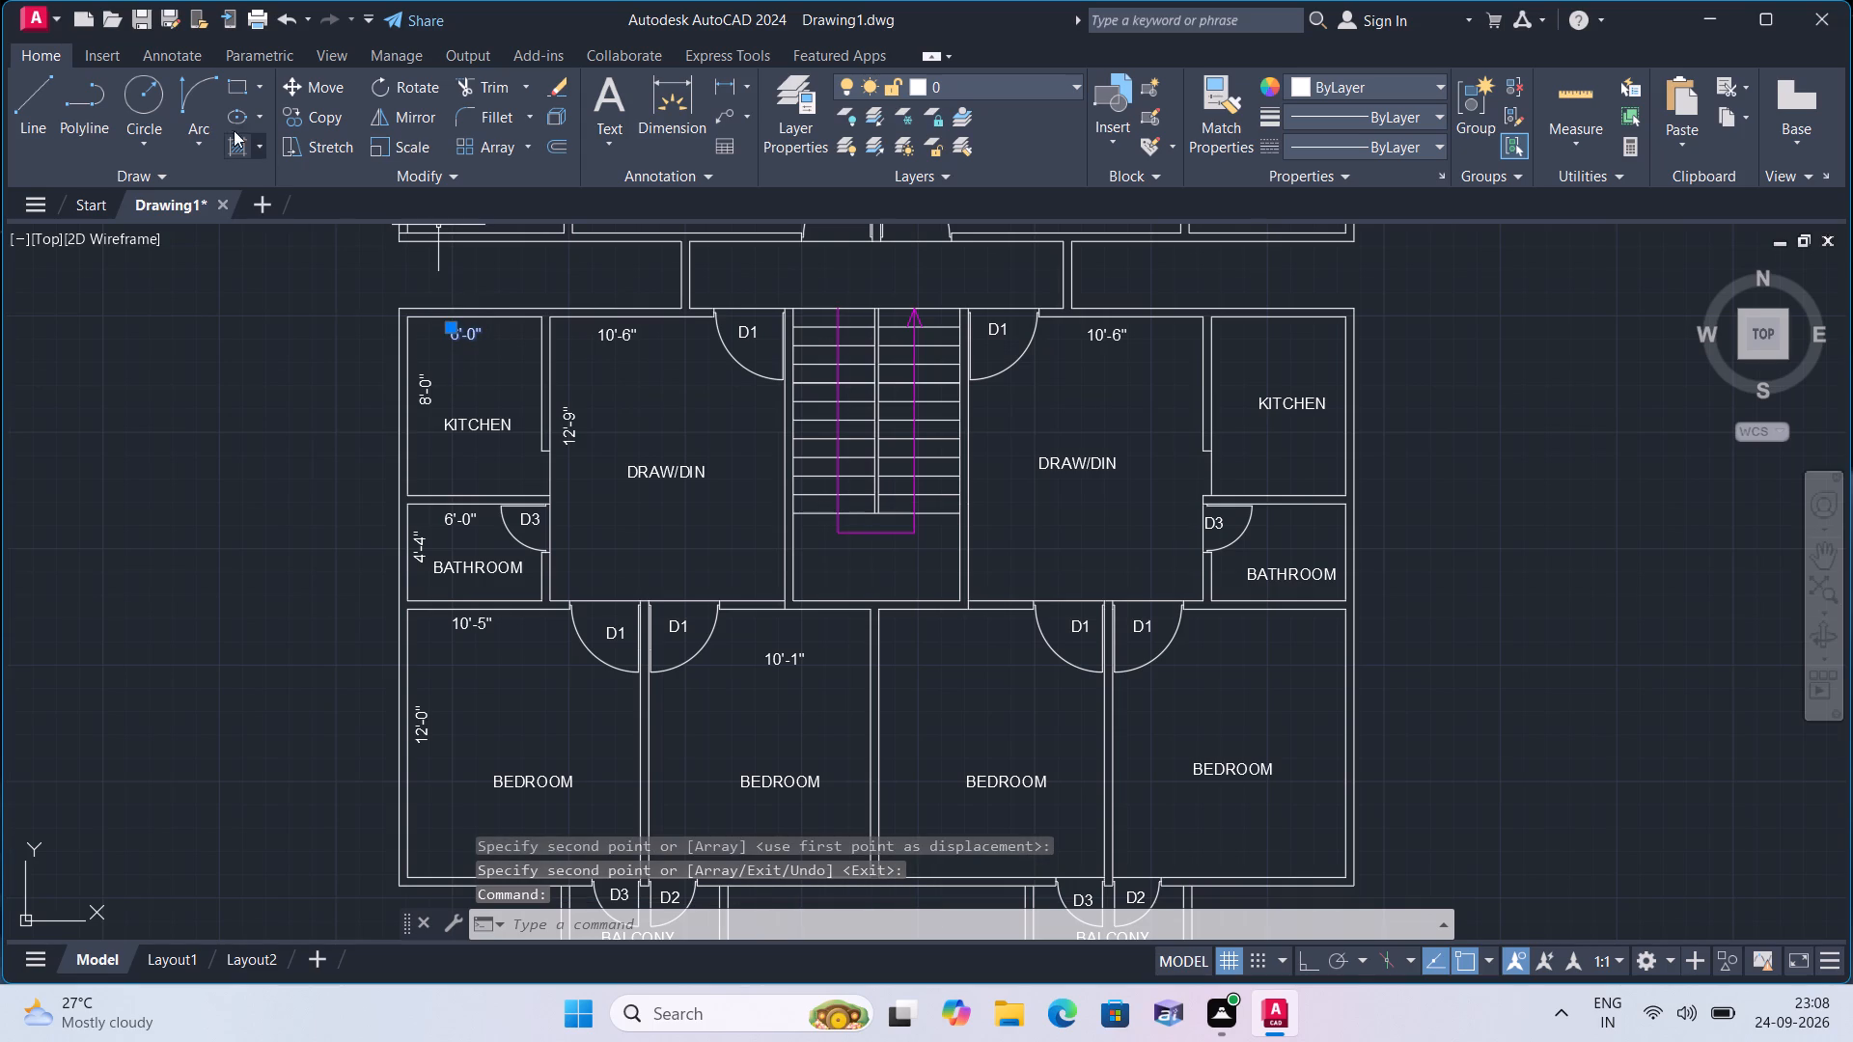
{"action": "left_click", "coordinate": [325, 113]}
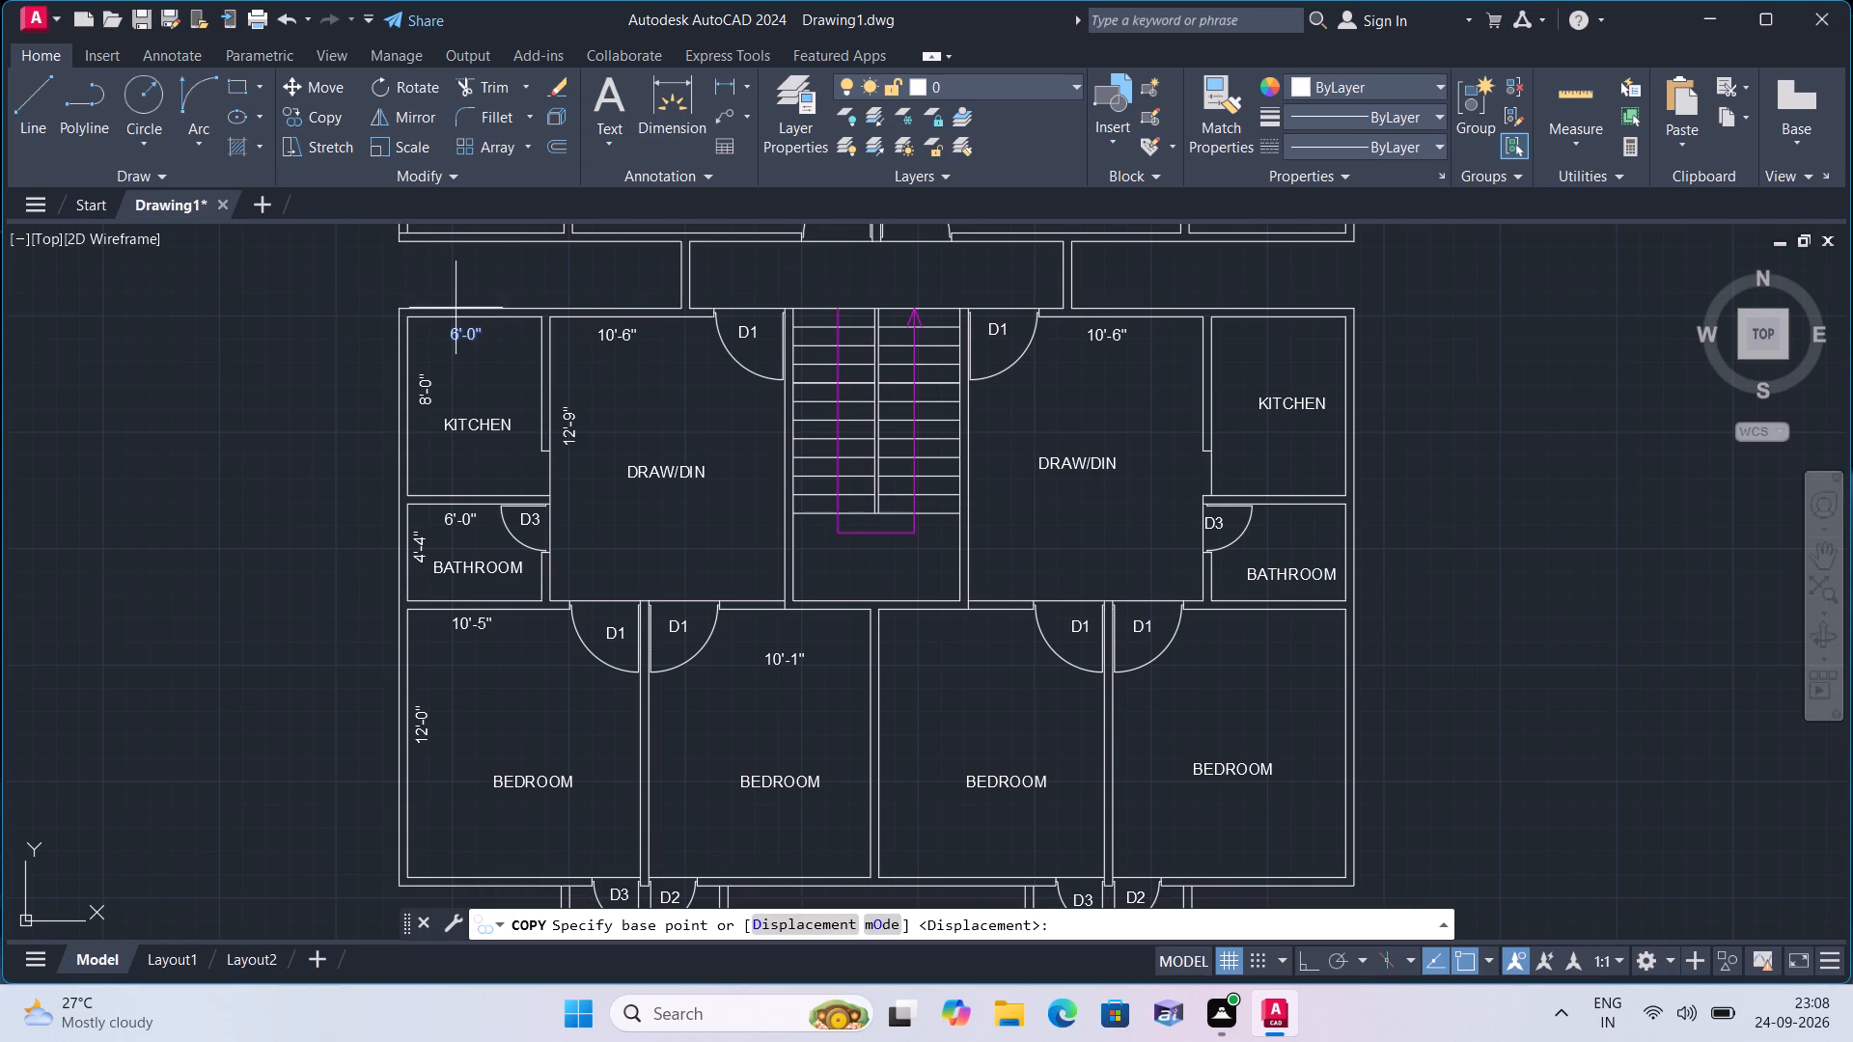
{"action": "left_click", "coordinate": [460, 335]}
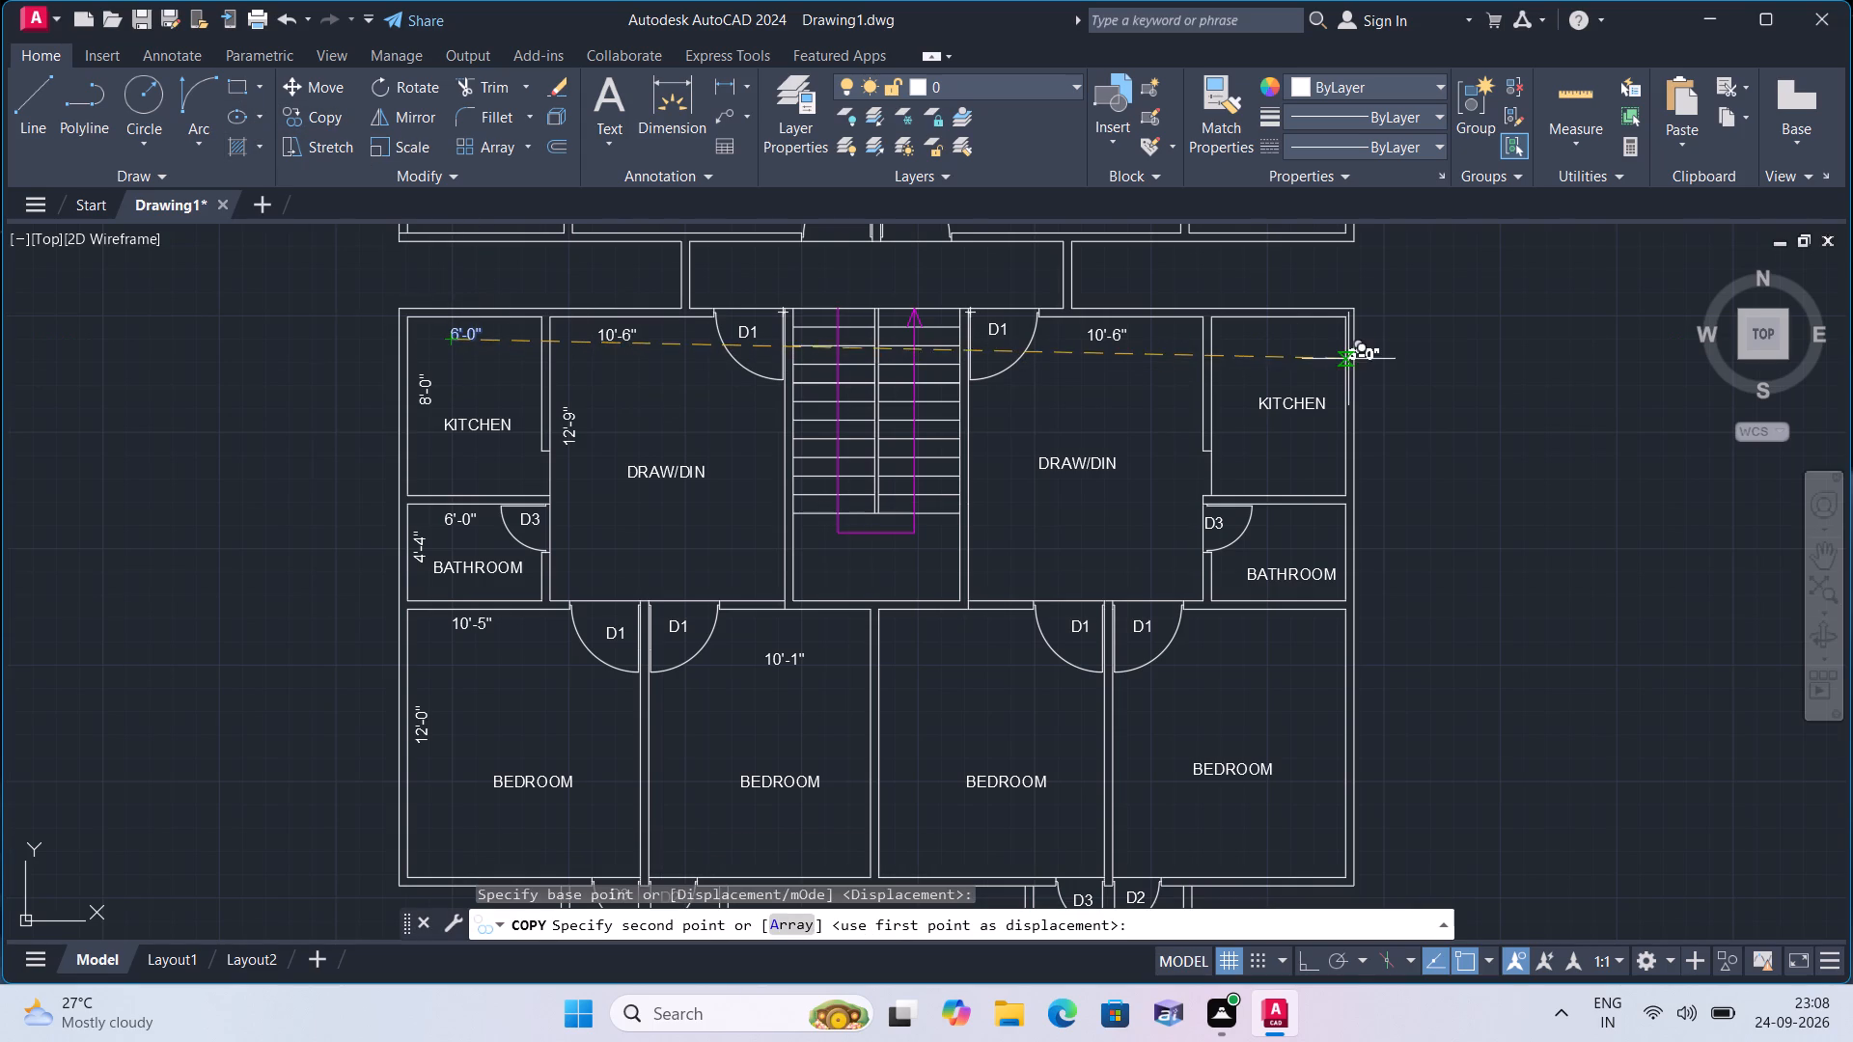
{"action": "left_click", "coordinate": [1243, 347]}
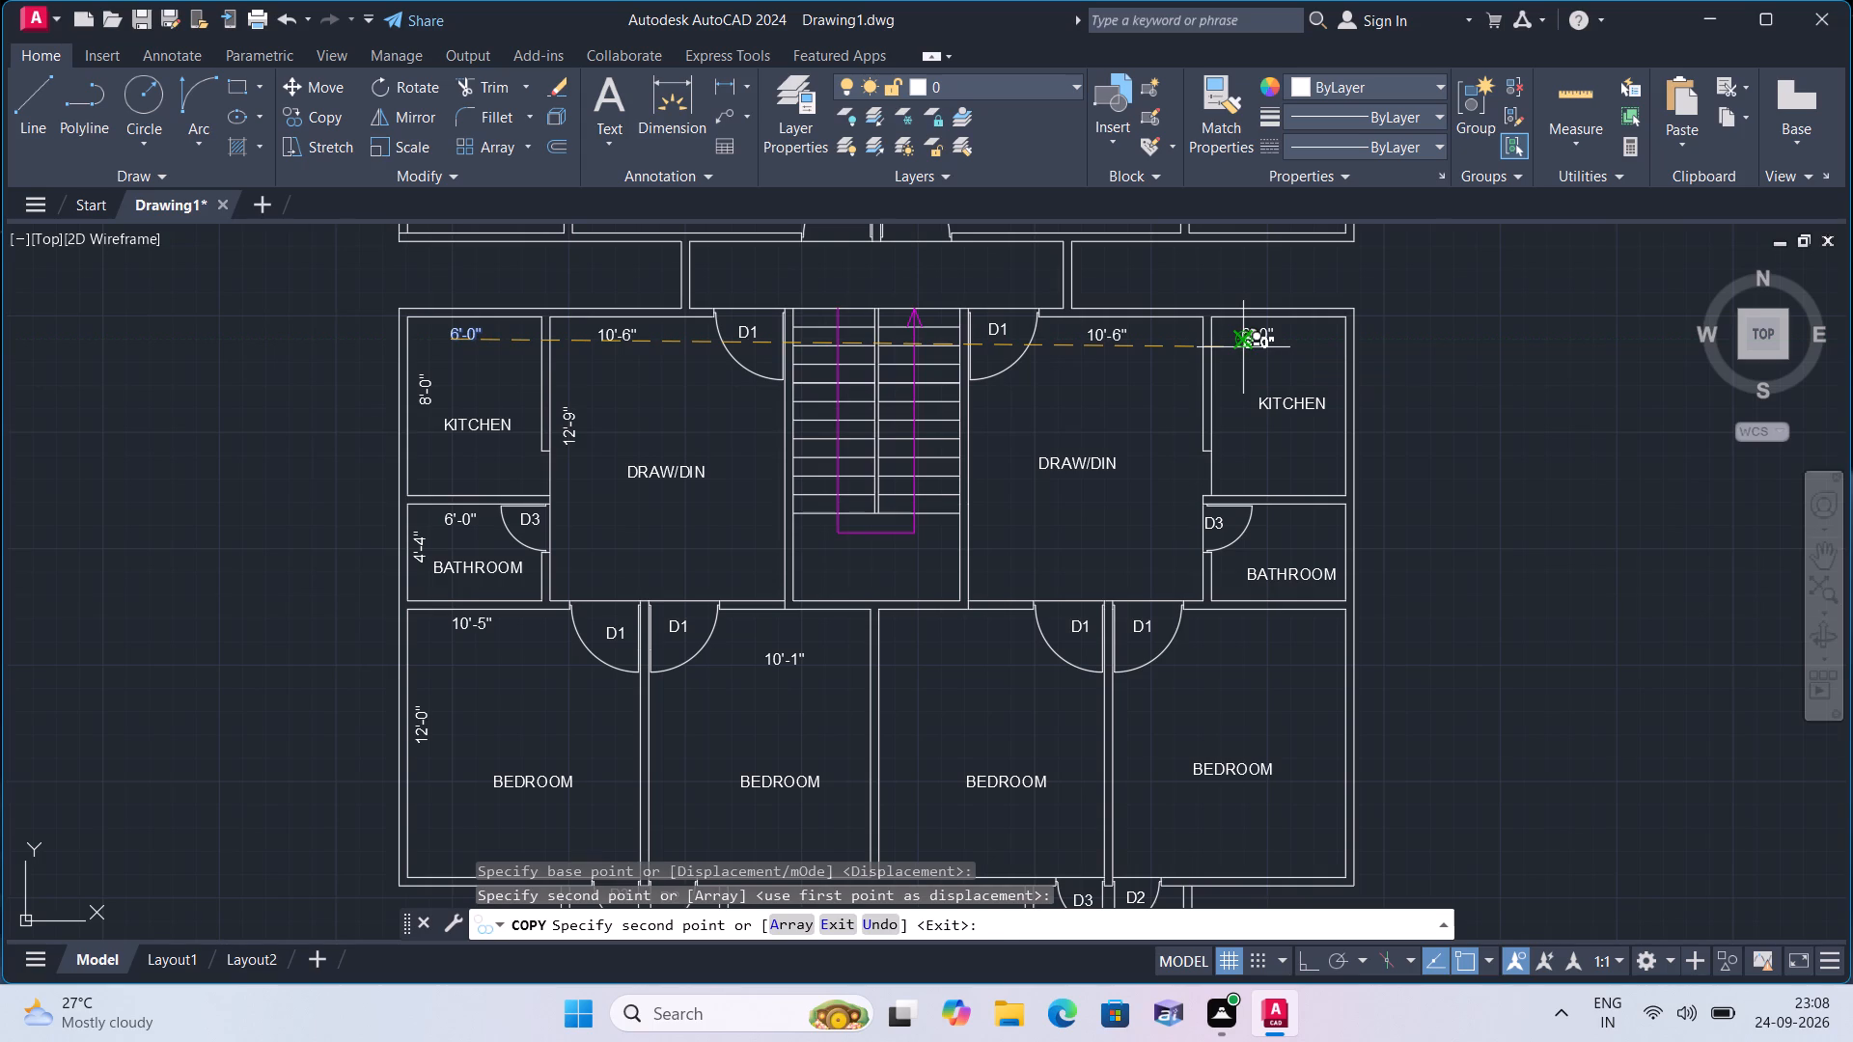
{"action": "key", "text": "space"}
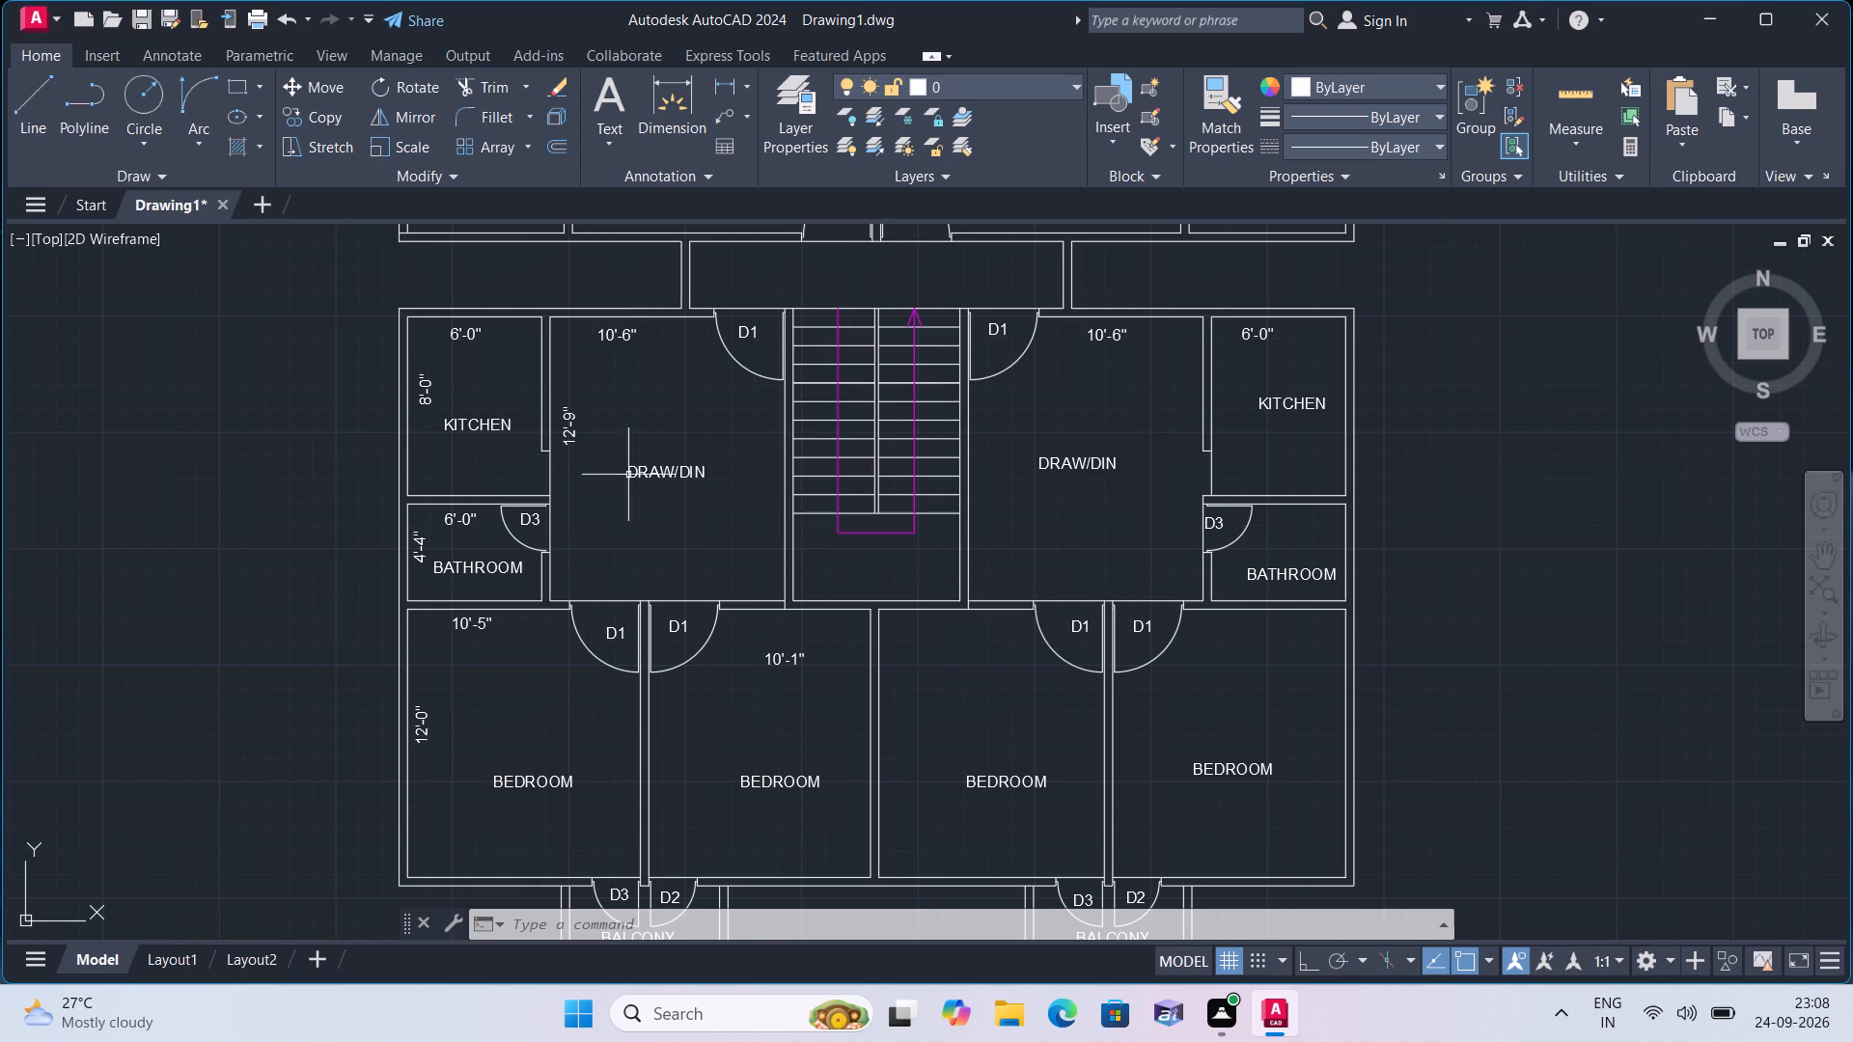
Copy the southwest kitchen's vertical 8'-0" text into the southeast flat's kitchen, beside its west wall.
{"action": "left_click", "coordinate": [421, 389]}
{"action": "left_click", "coordinate": [315, 114]}
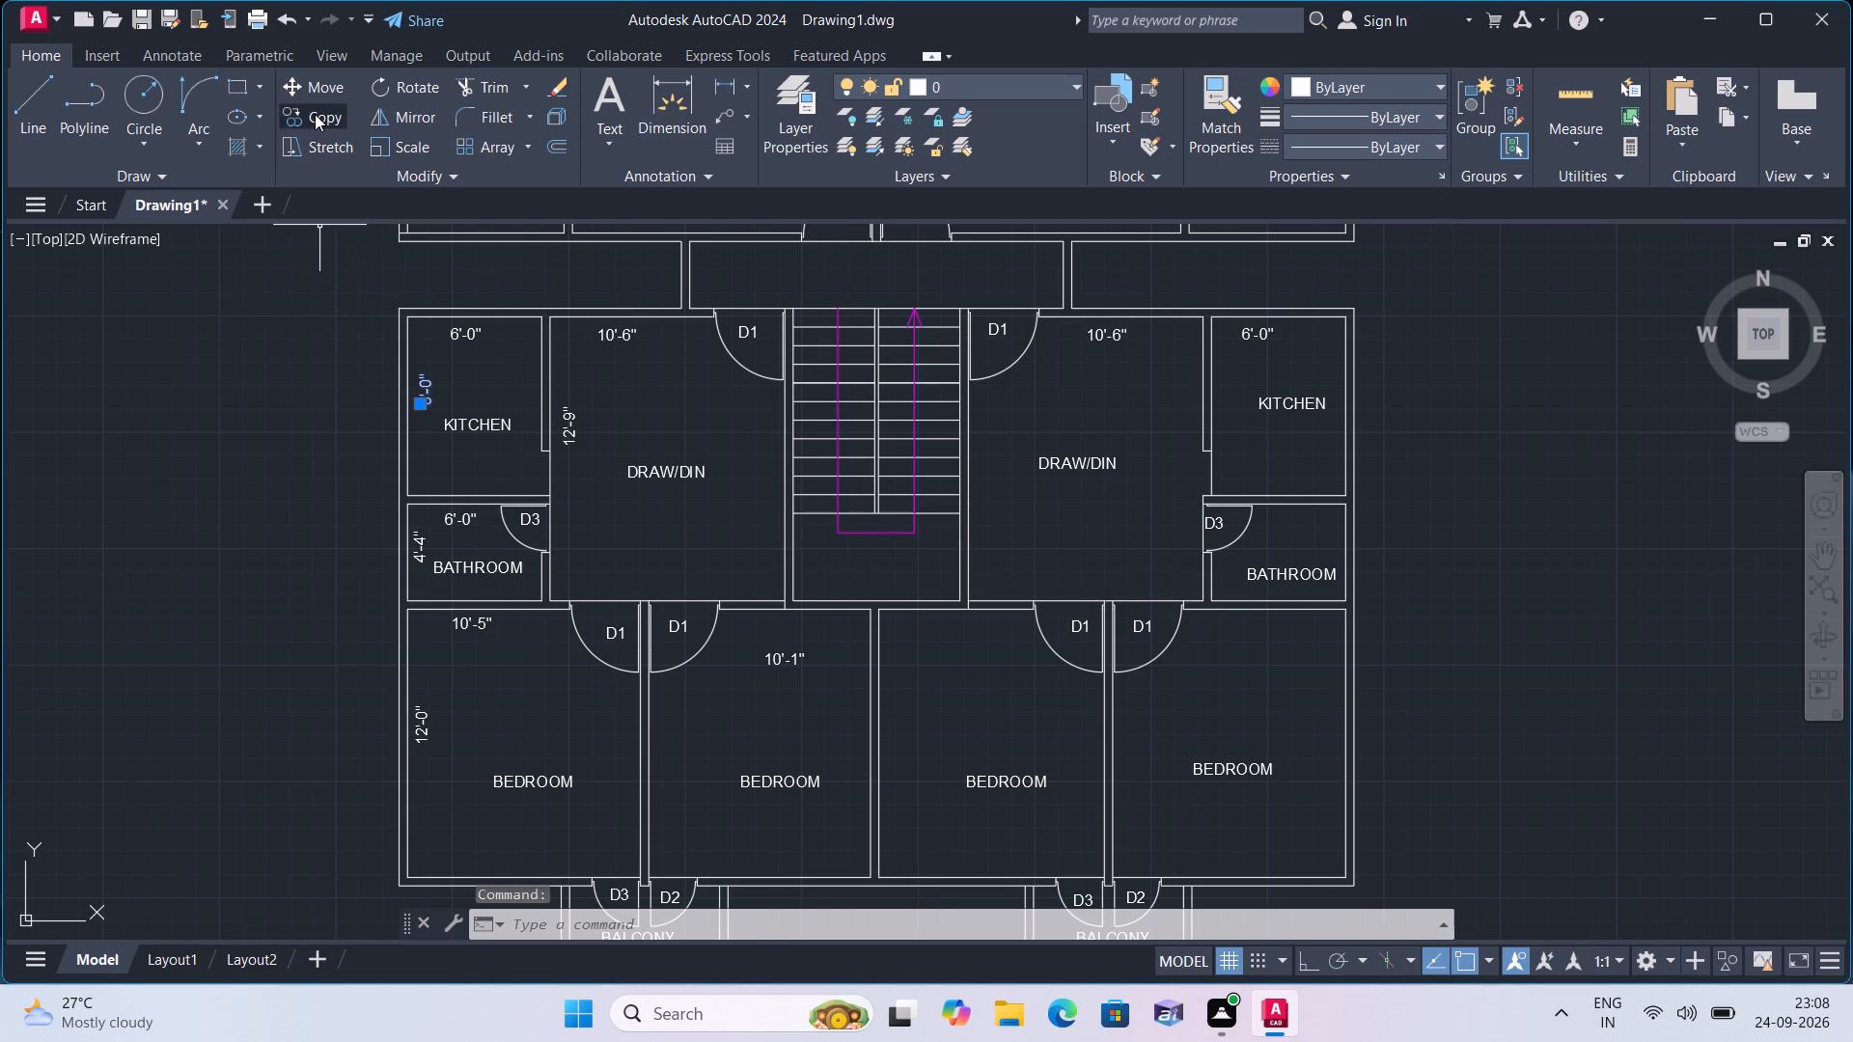
{"action": "left_click", "coordinate": [429, 382]}
{"action": "scroll", "coordinate": [1158, 390], "scroll_direction": "up", "scroll_amount": 2}
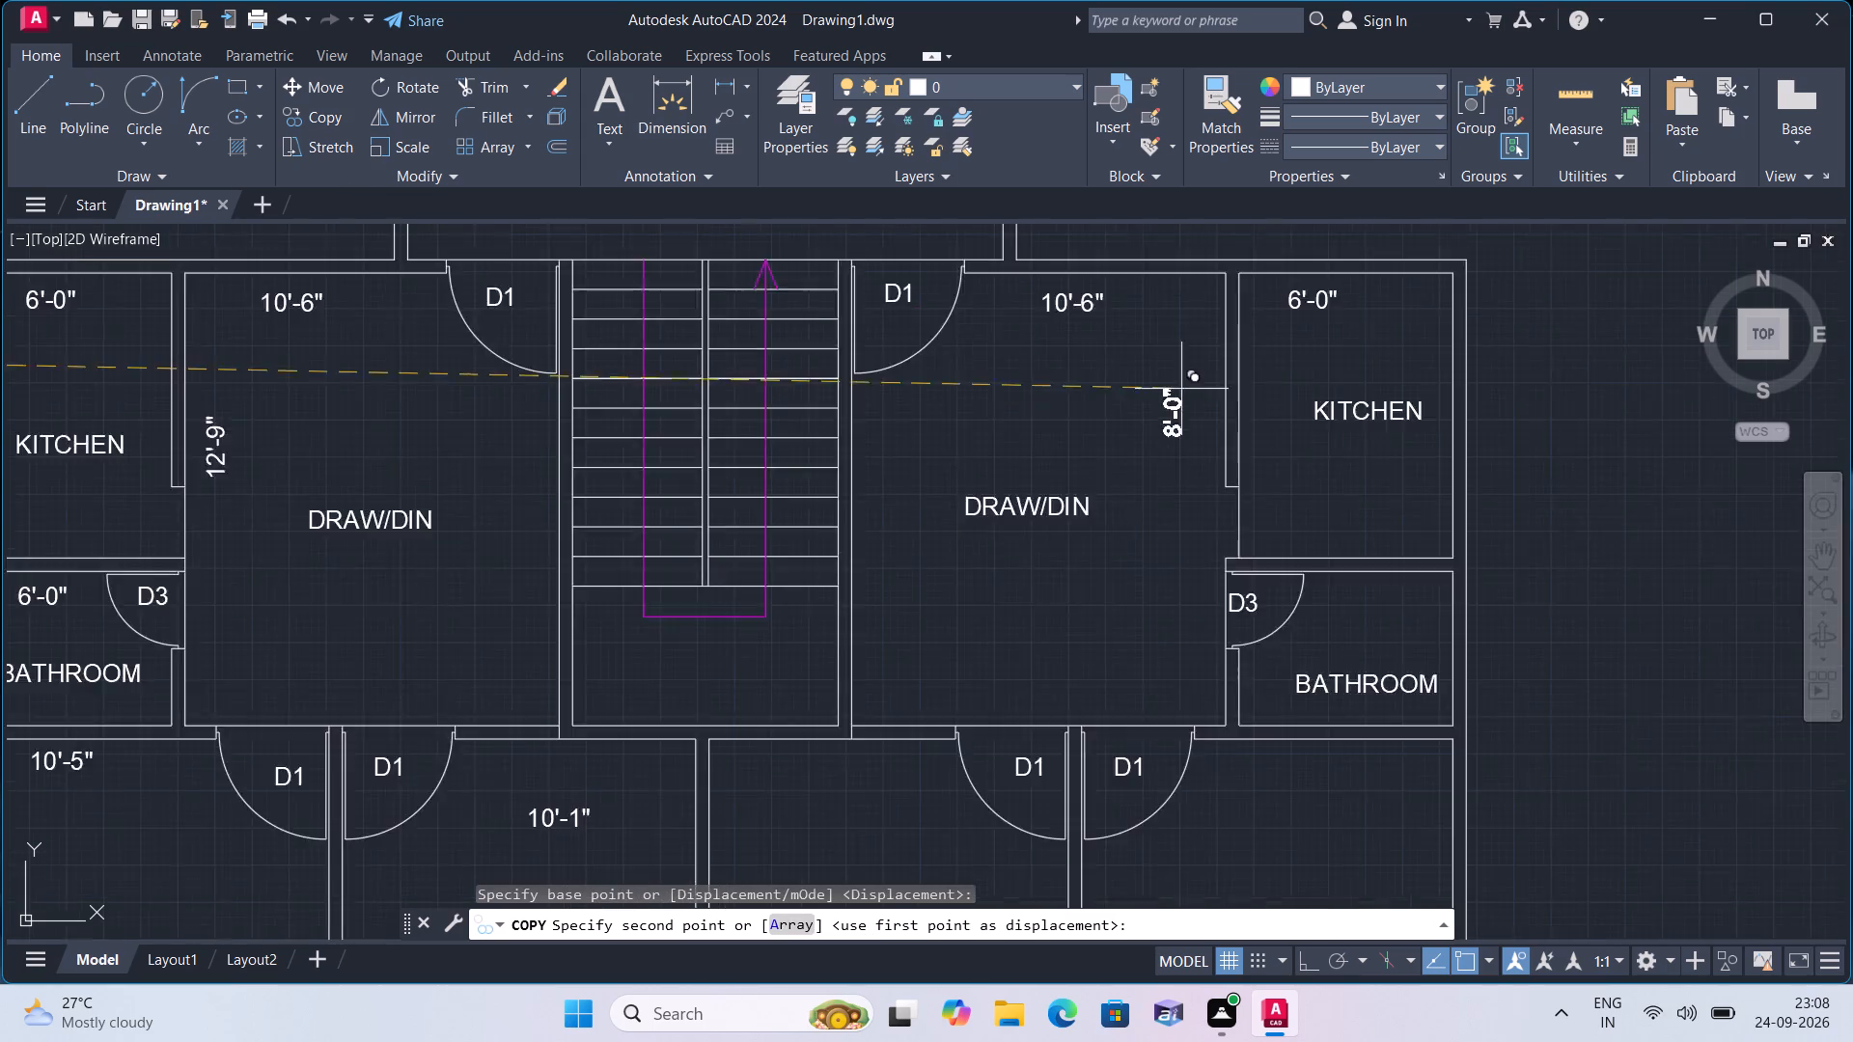
{"action": "left_click", "coordinate": [1322, 367]}
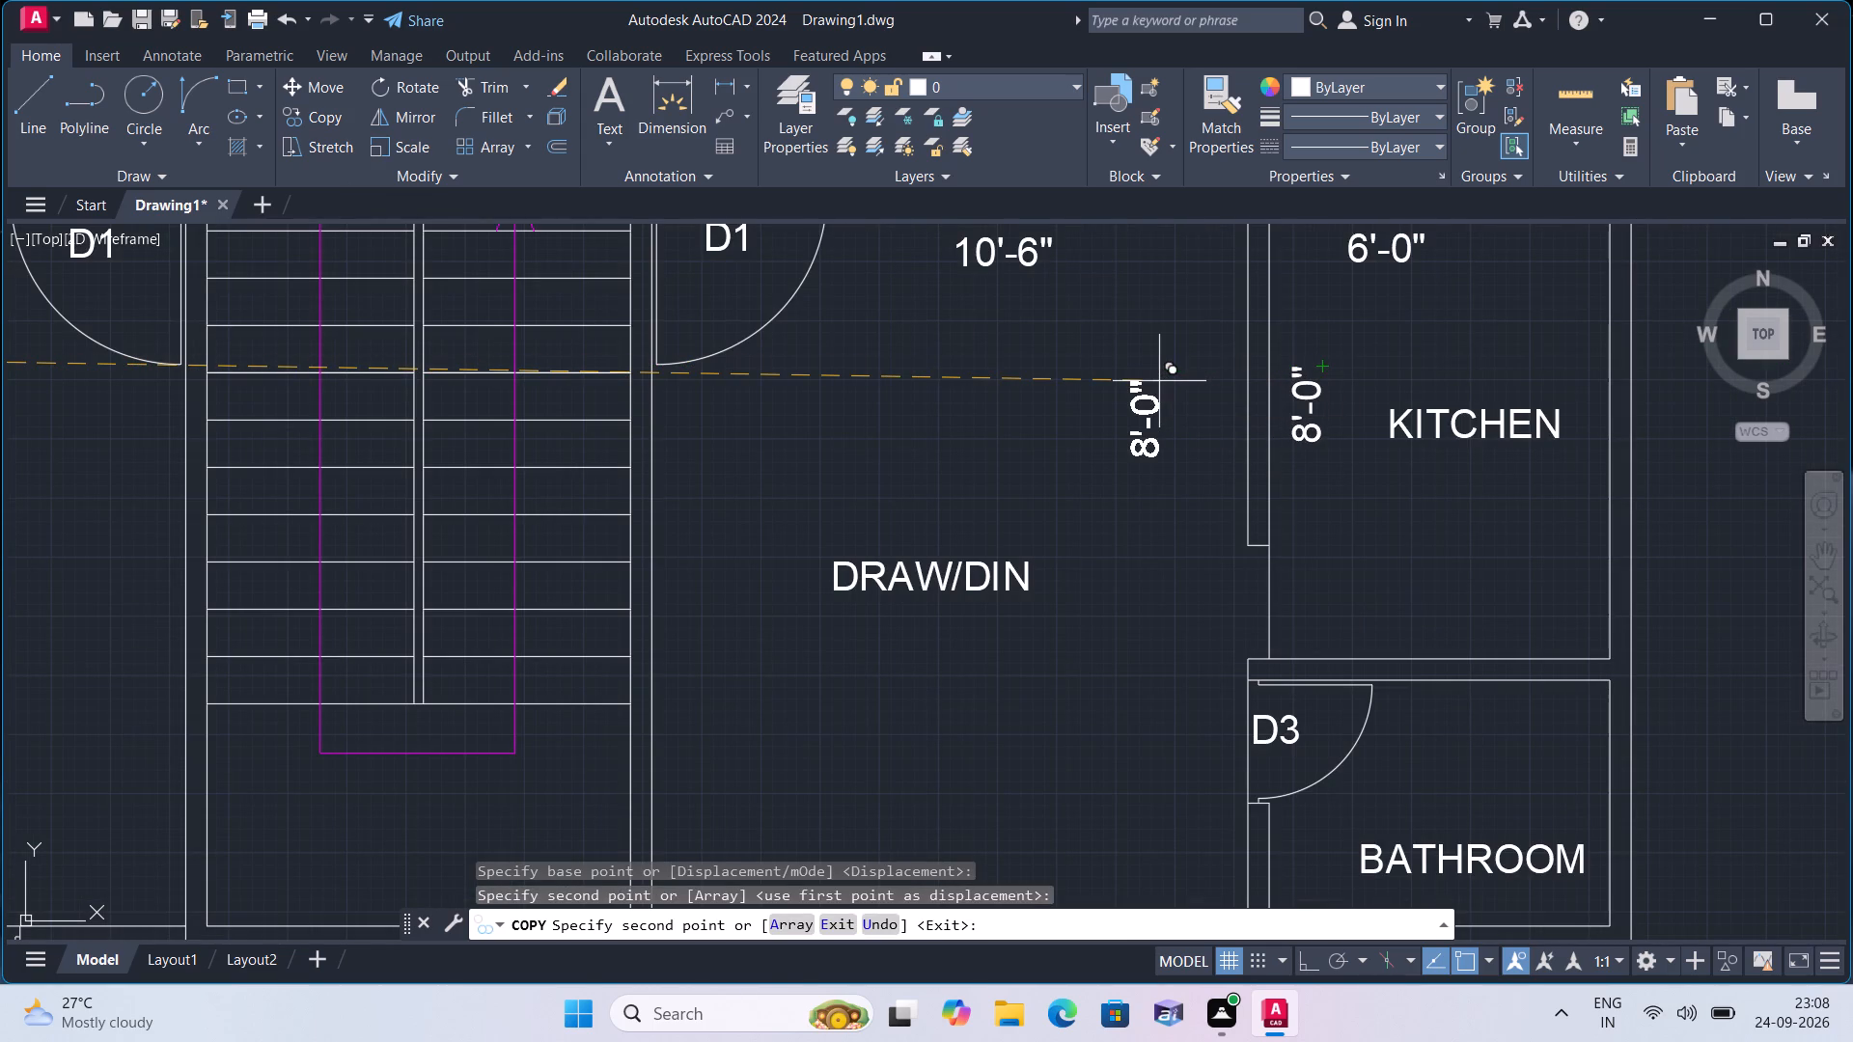
{"action": "key", "text": "space"}
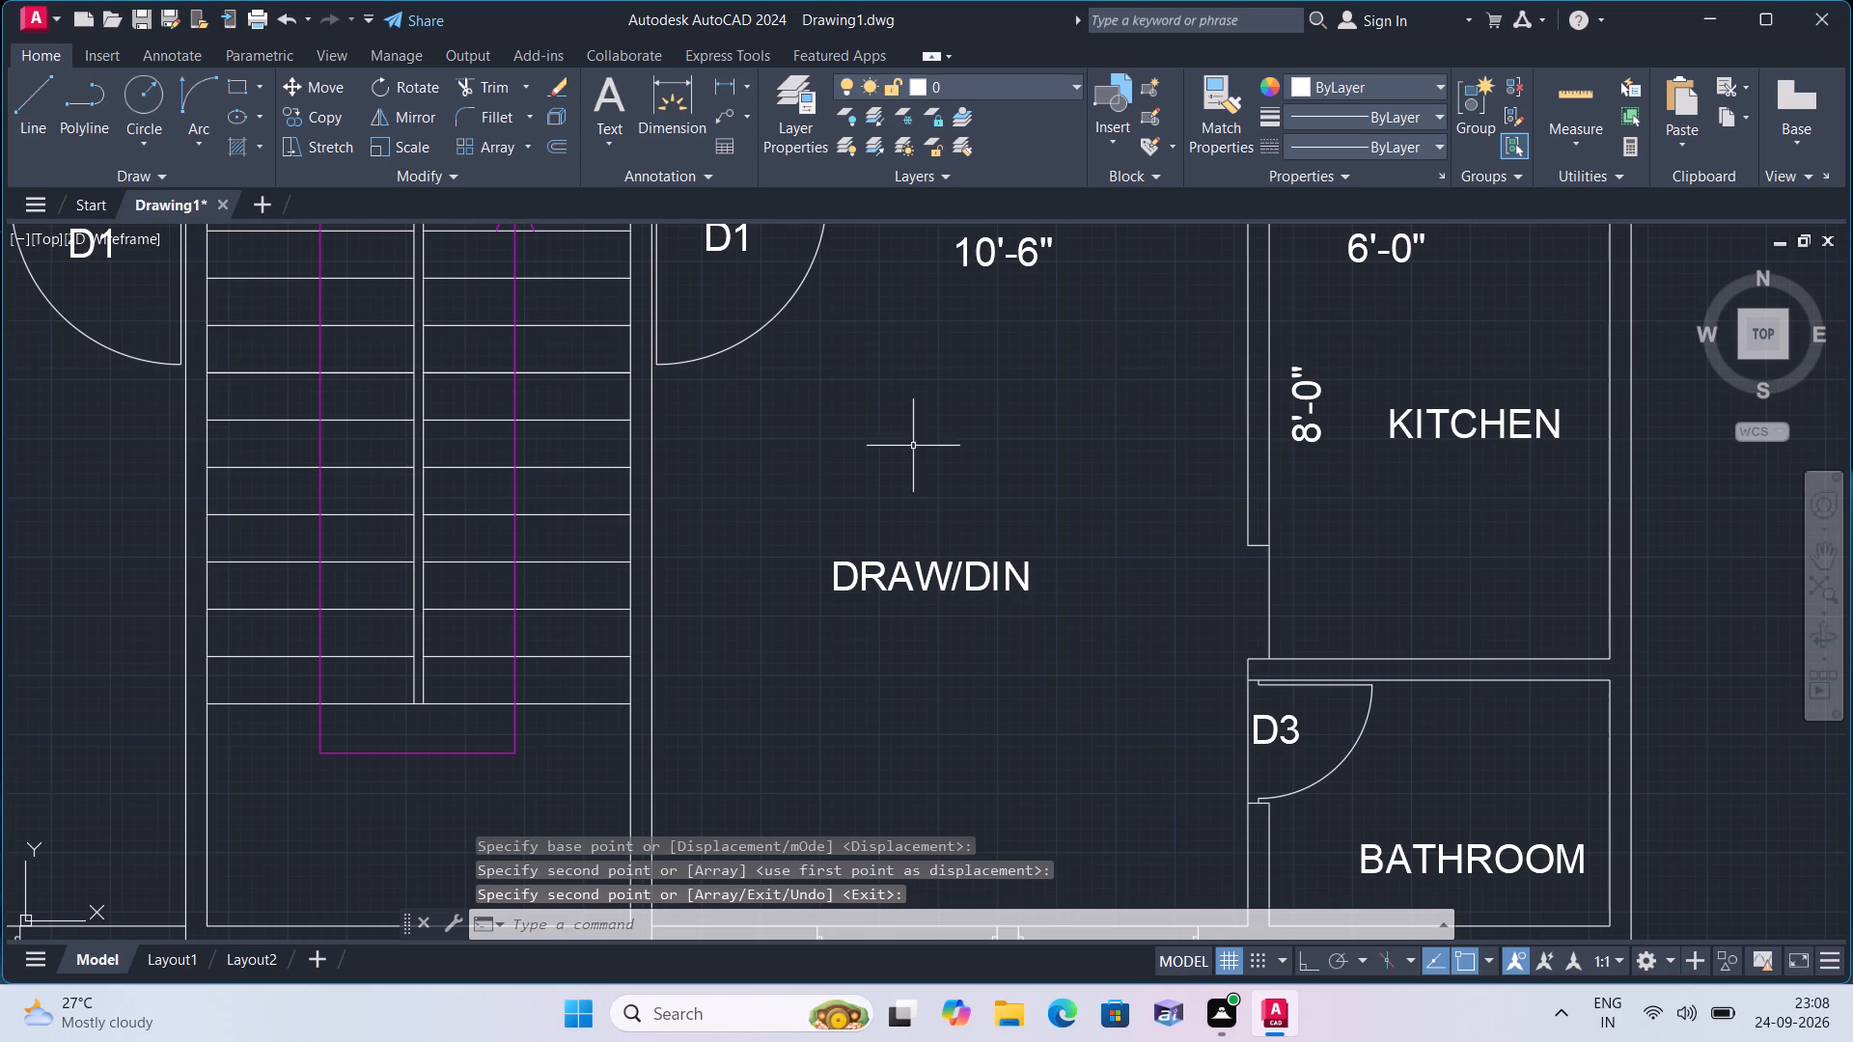
Copy the southwest DRAW/DIN room's vertical 12'-9" text into the southeast DRAW/DIN room, beside its west wall.
{"action": "scroll", "coordinate": [654, 547], "scroll_direction": "down", "scroll_amount": 1}
{"action": "scroll", "coordinate": [257, 639], "scroll_direction": "down", "scroll_amount": 1}
{"action": "middle_click_drag", "start_coordinate": [258, 641], "coordinate": [486, 577]}
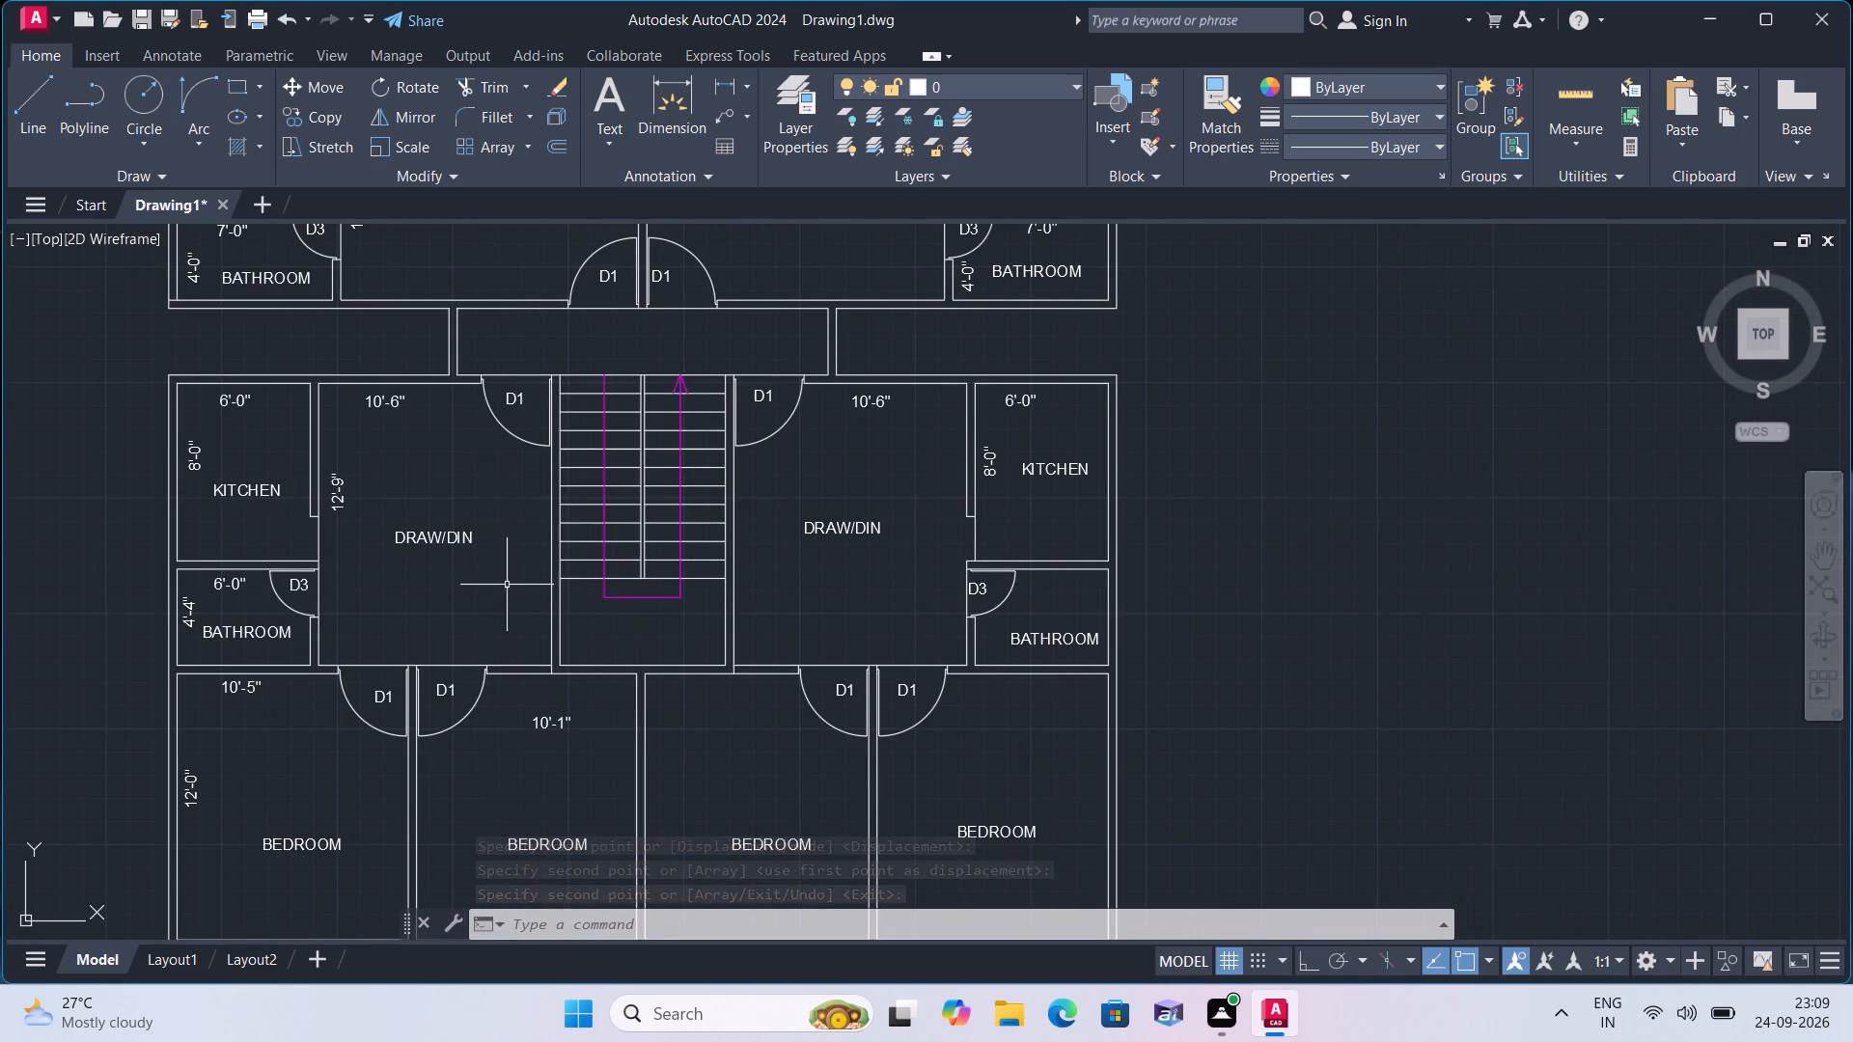
{"action": "scroll", "coordinate": [517, 588], "scroll_direction": "down", "scroll_amount": 1}
{"action": "scroll", "coordinate": [410, 530], "scroll_direction": "up", "scroll_amount": 2}
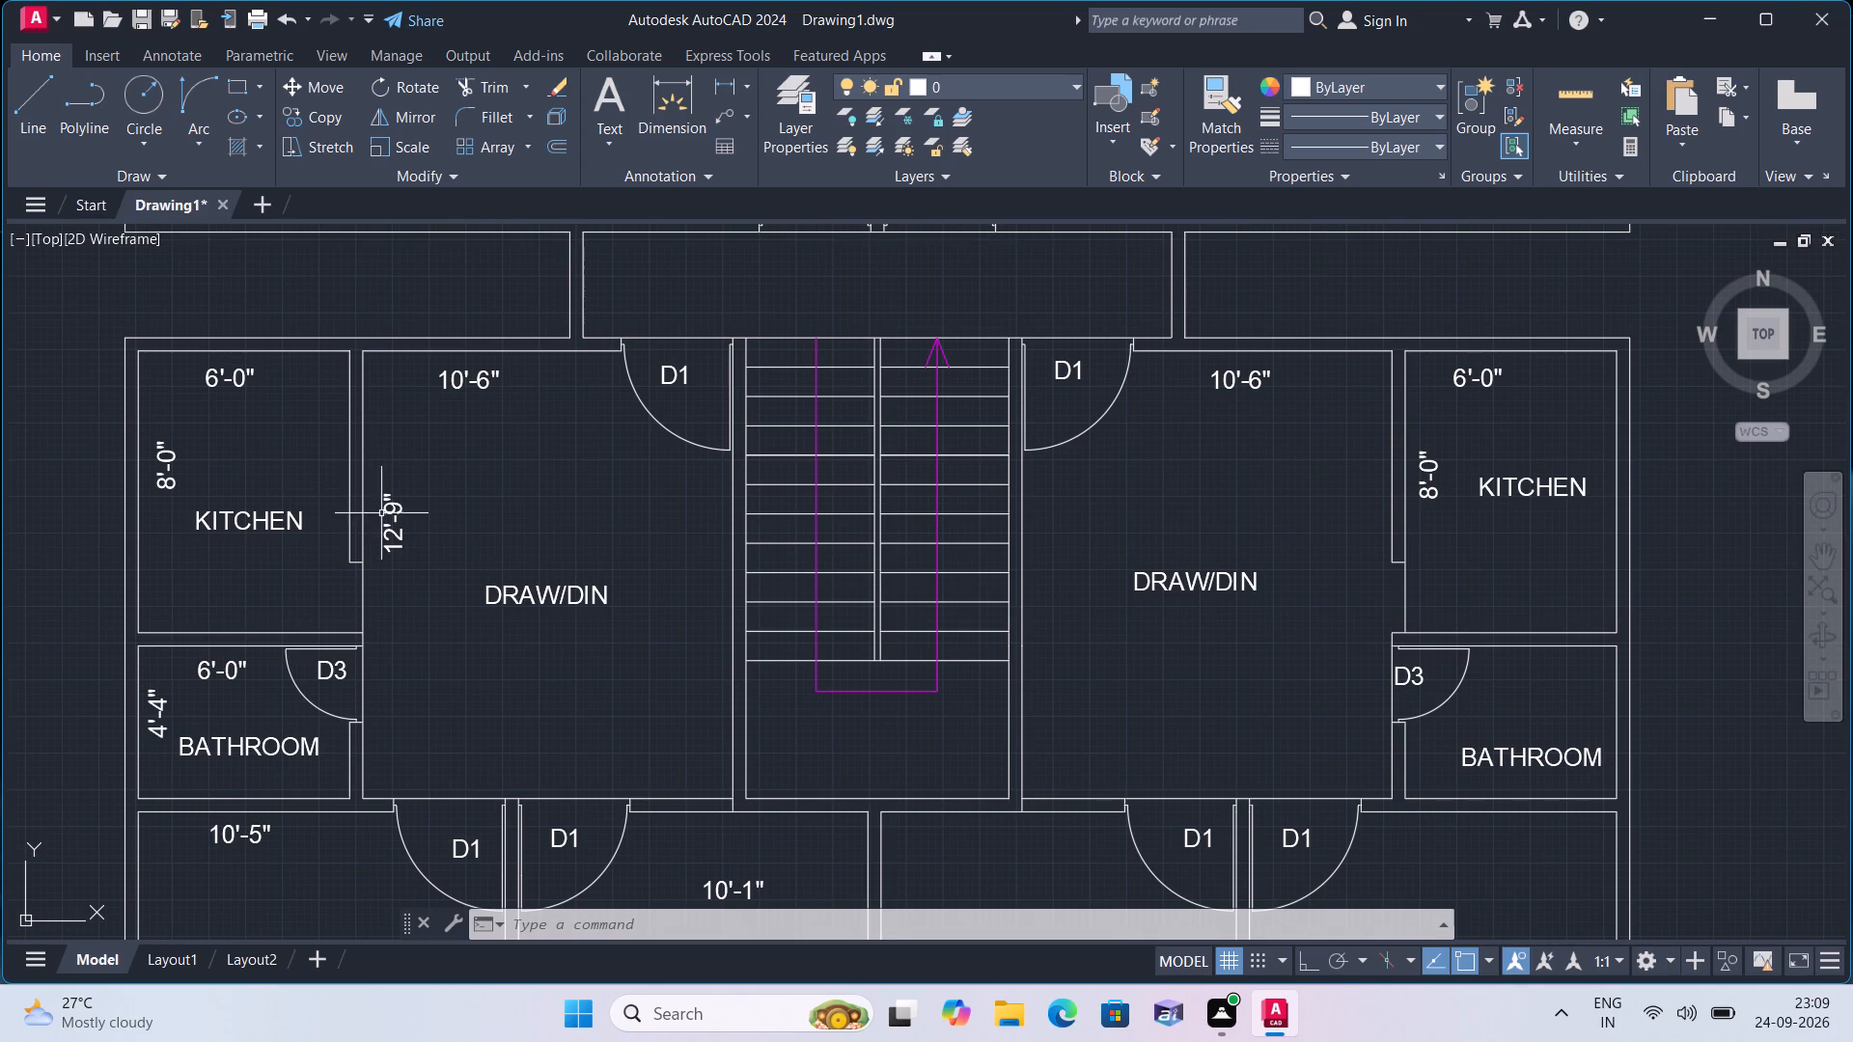
{"action": "left_click", "coordinate": [384, 523]}
{"action": "left_click", "coordinate": [316, 109]}
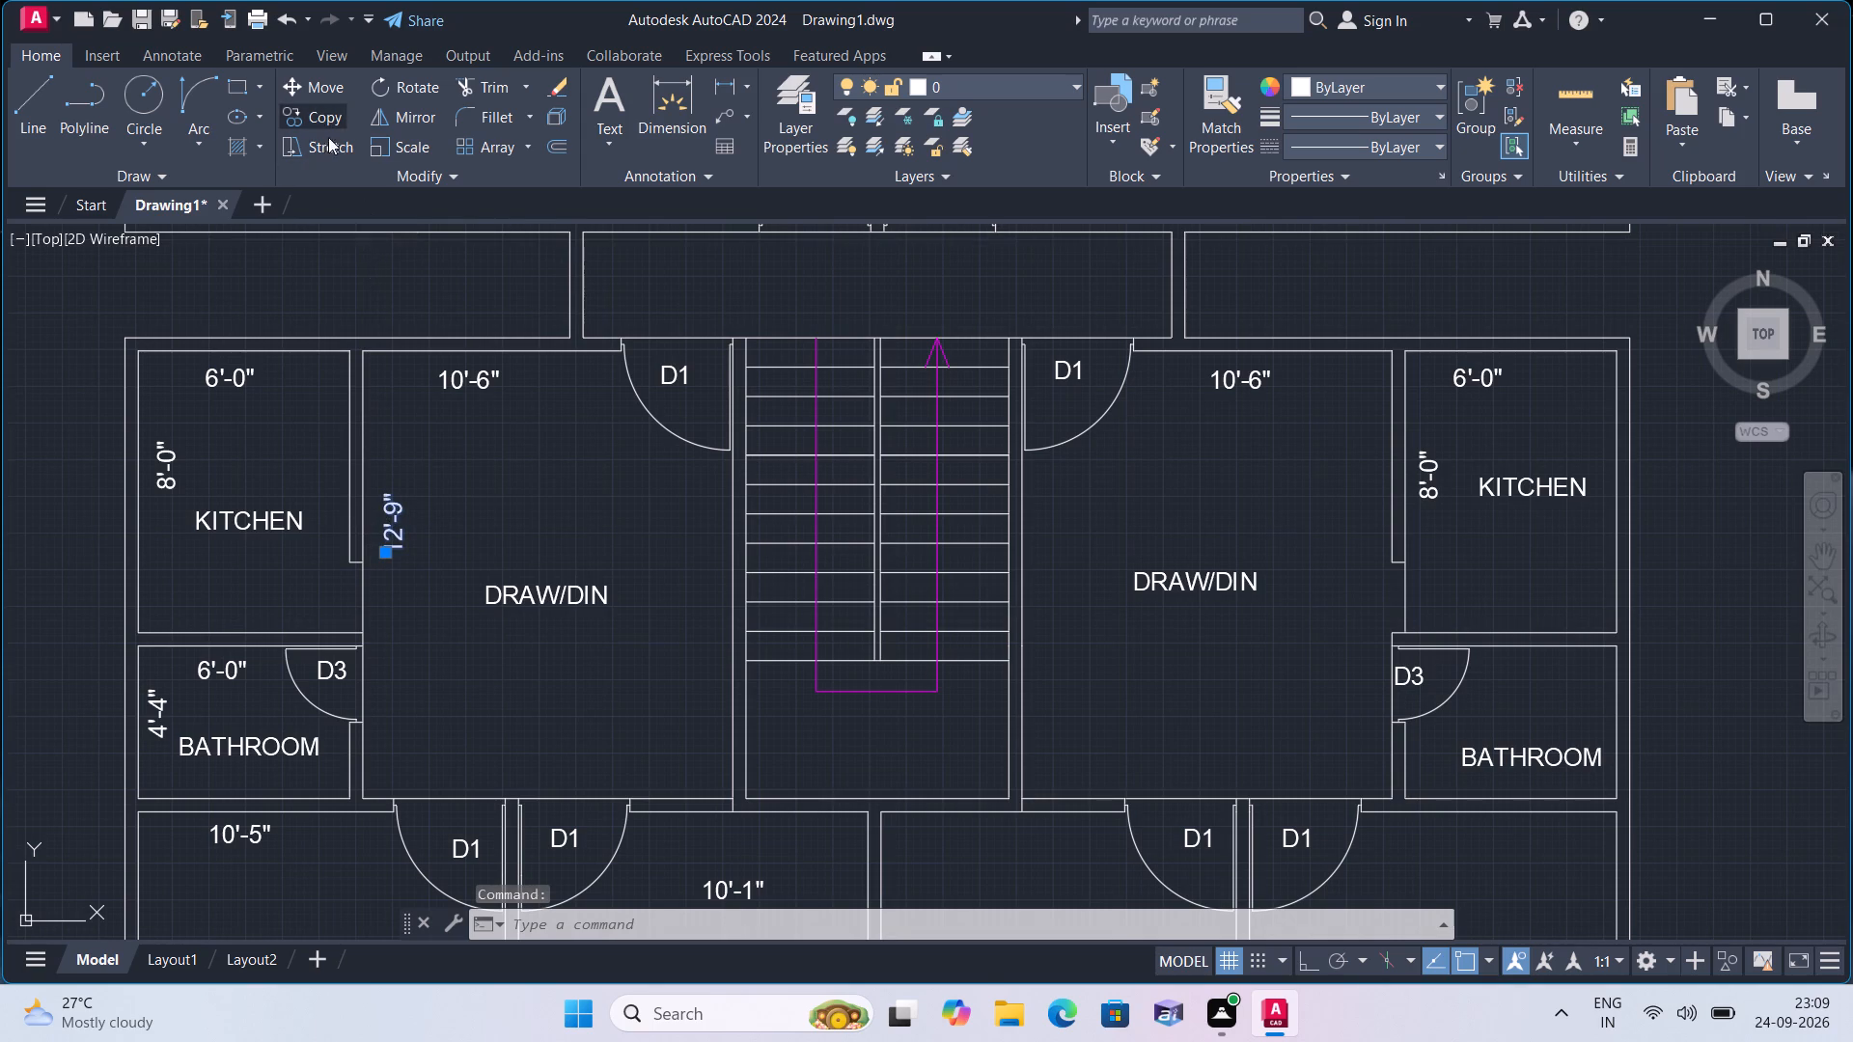
{"action": "left_click", "coordinate": [396, 519]}
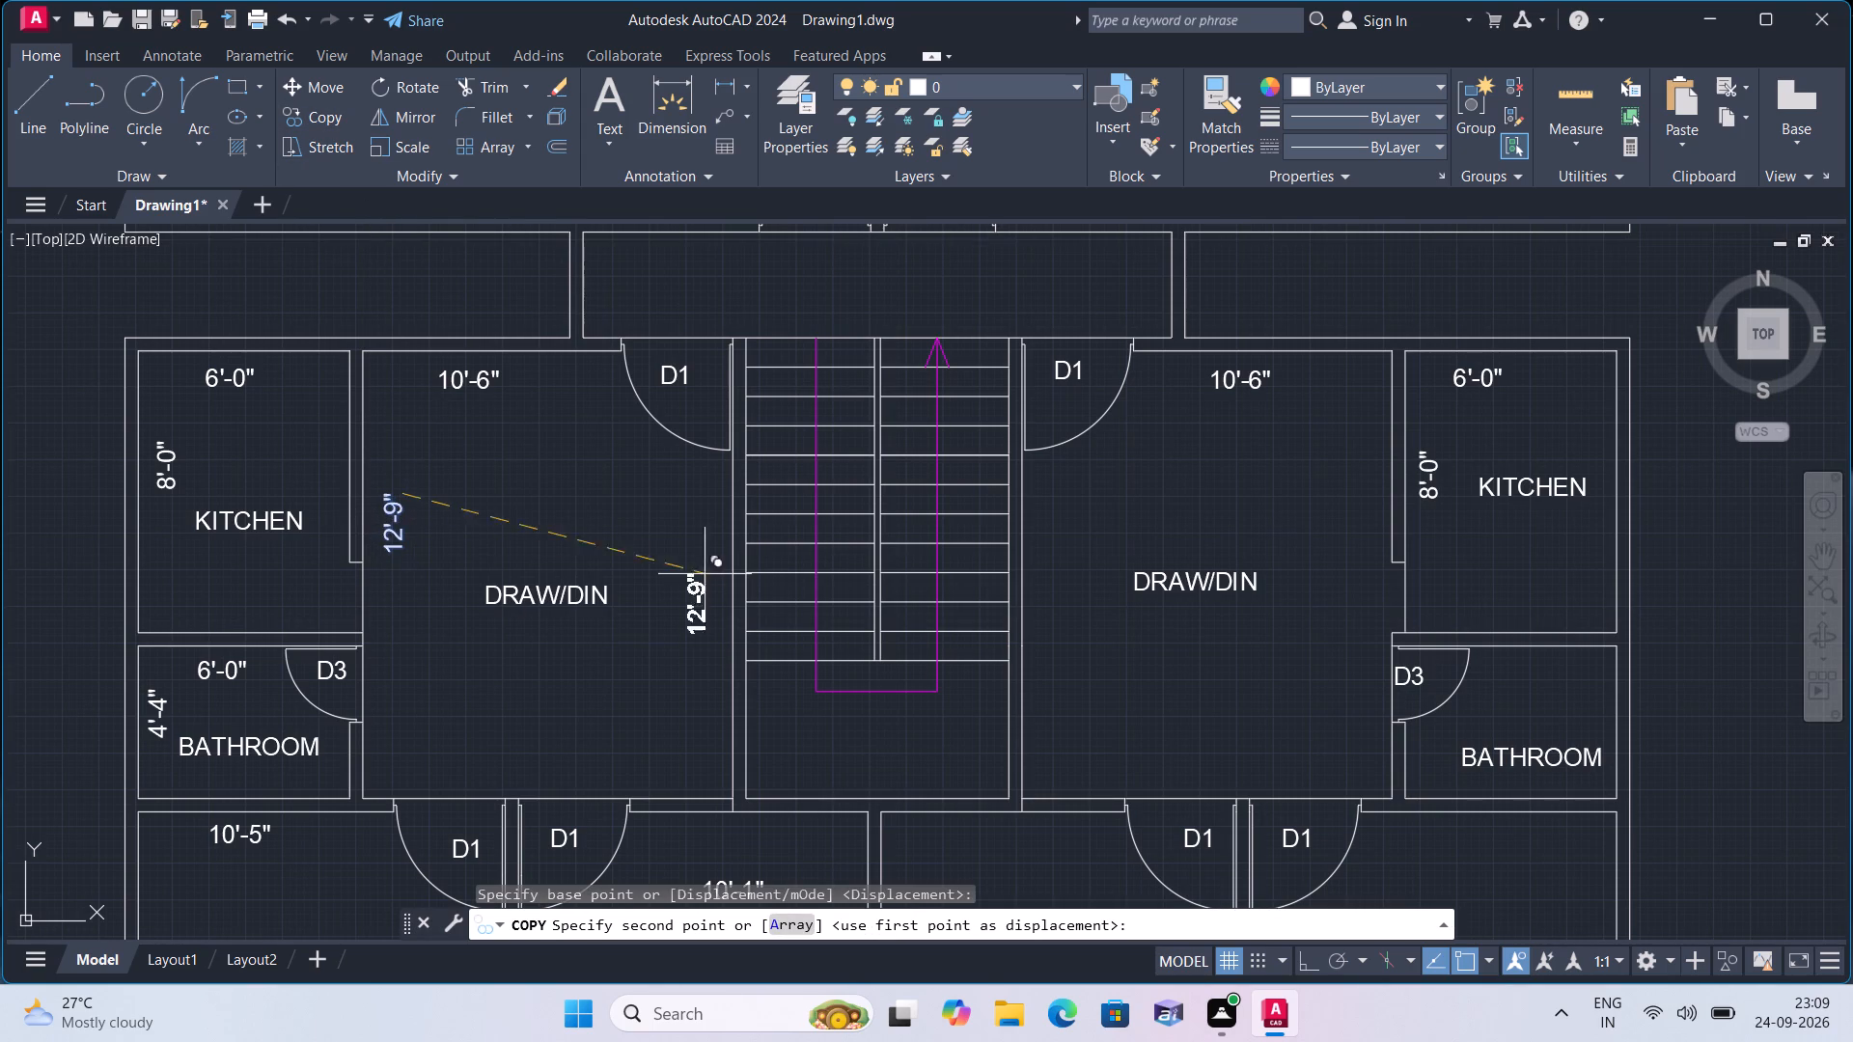
{"action": "left_click", "coordinate": [1065, 562]}
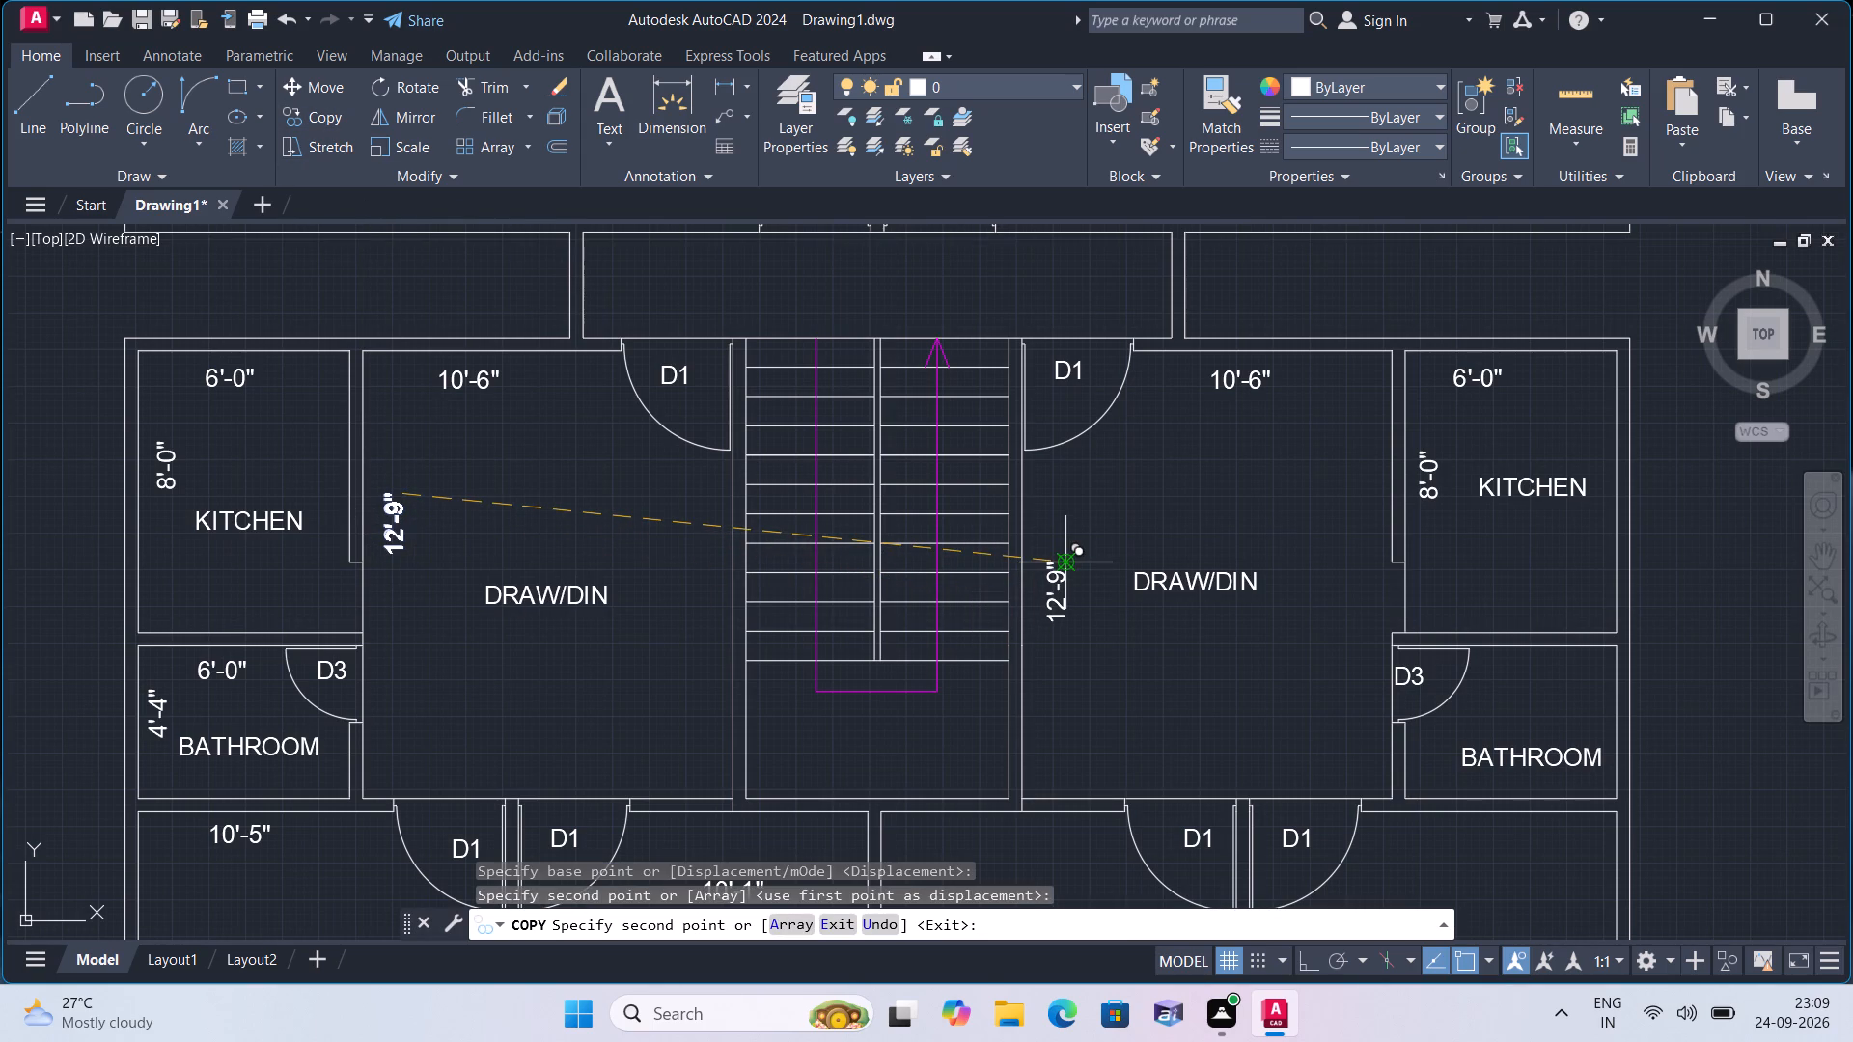
{"action": "key", "text": "space"}
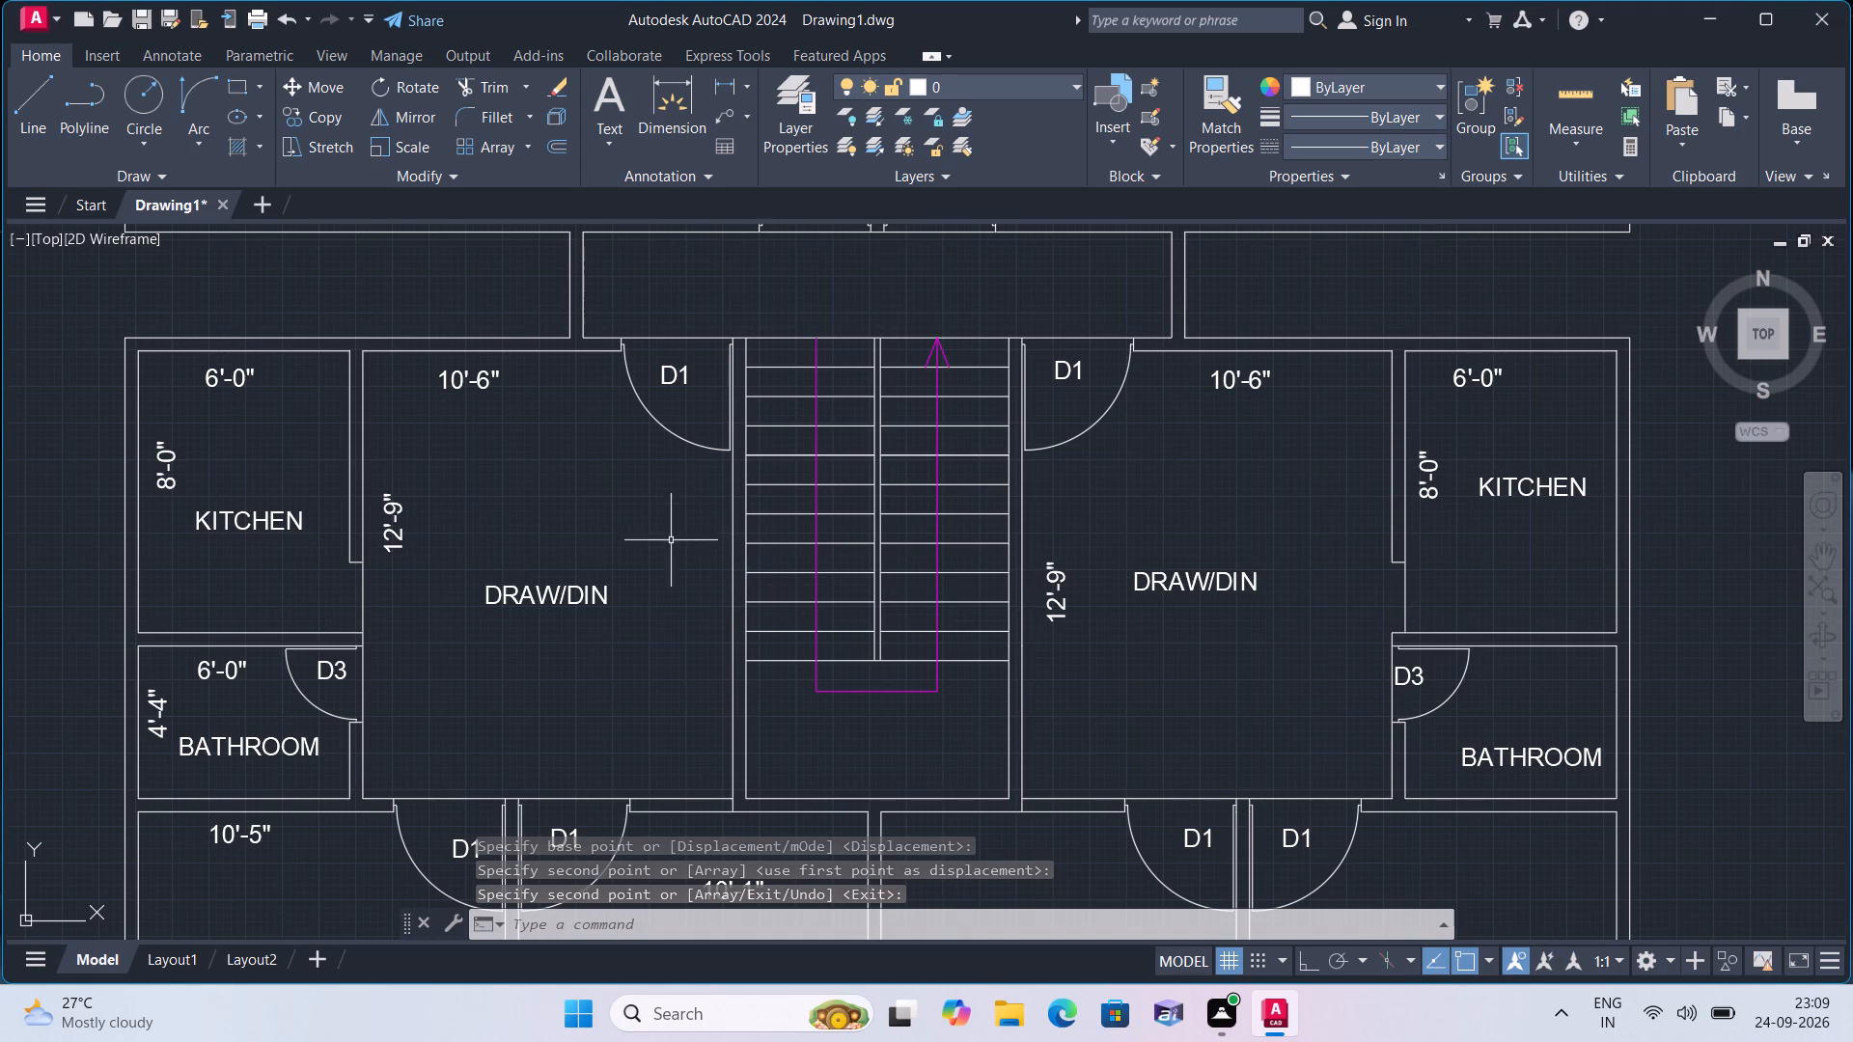
Copy the southwest bathroom's 6'-0" text about 37'-1" due east into the southeast bathroom, near its north wall.
{"action": "middle_click_drag", "start_coordinate": [607, 599], "coordinate": [601, 475]}
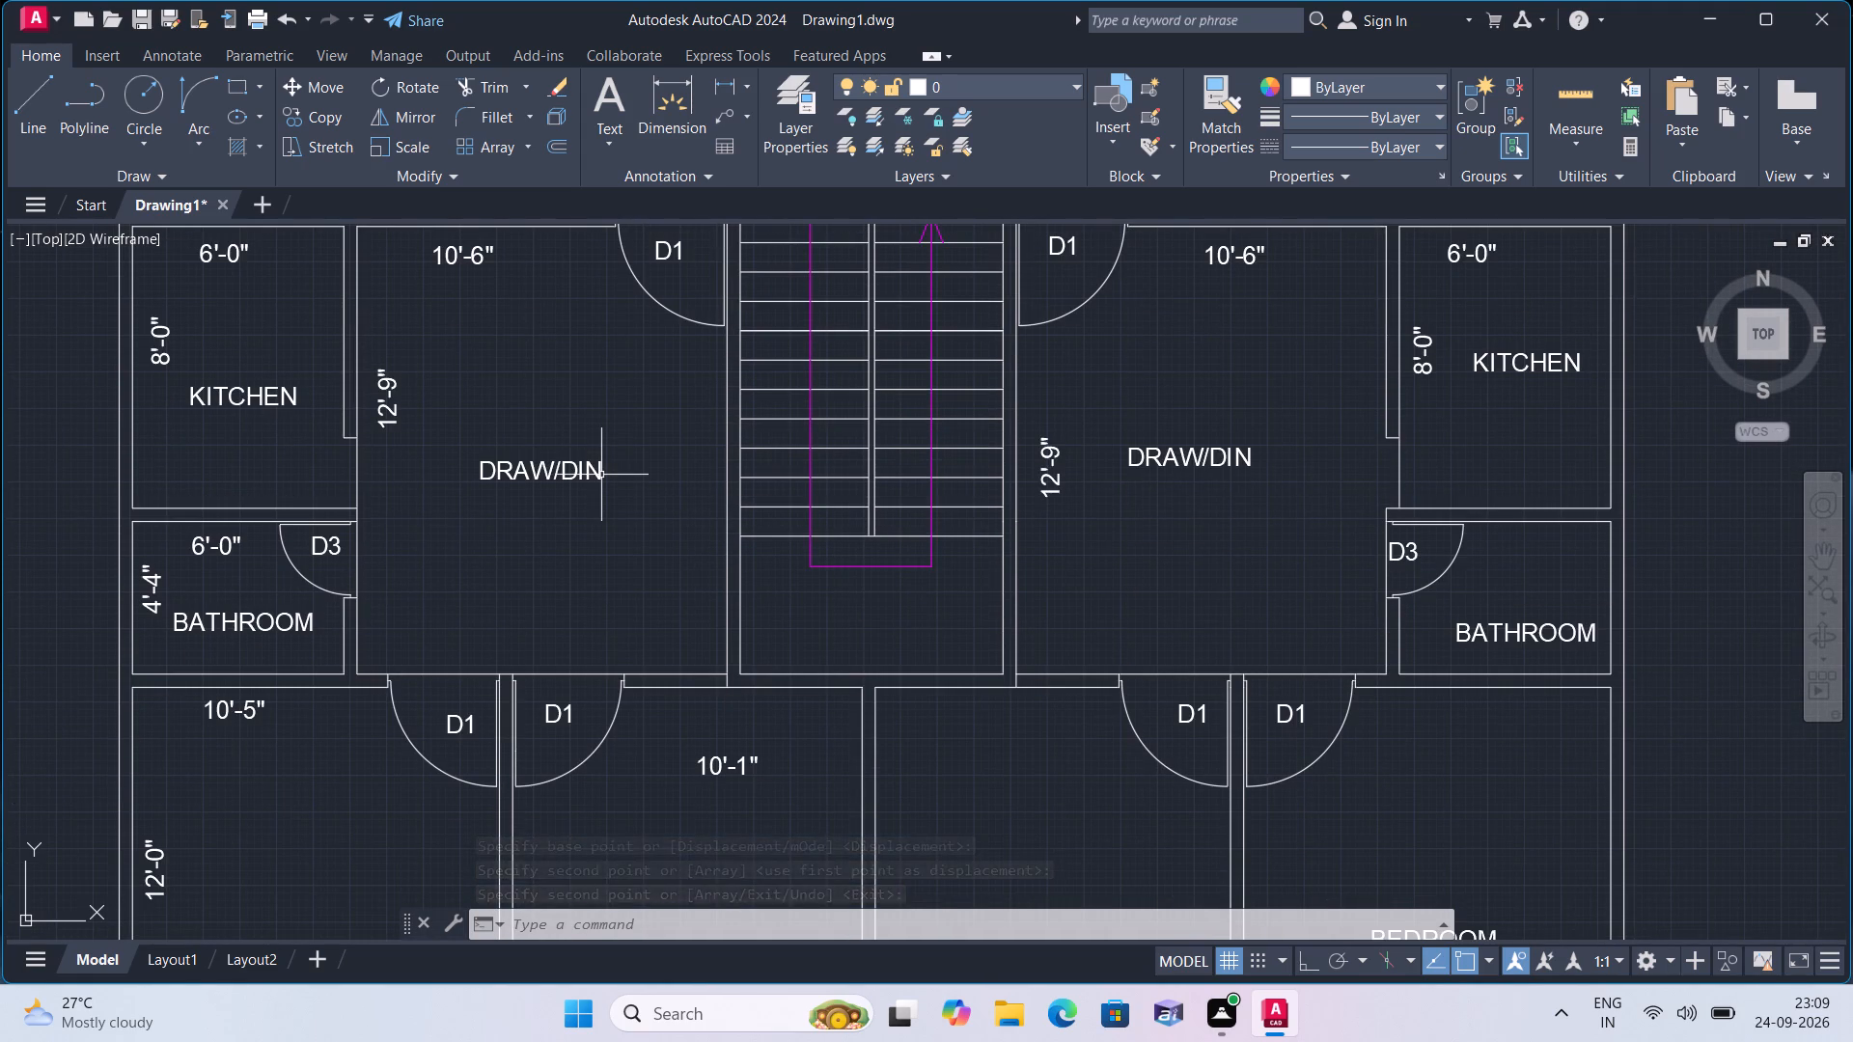
{"action": "middle_click_drag", "start_coordinate": [601, 475], "coordinate": [575, 355]}
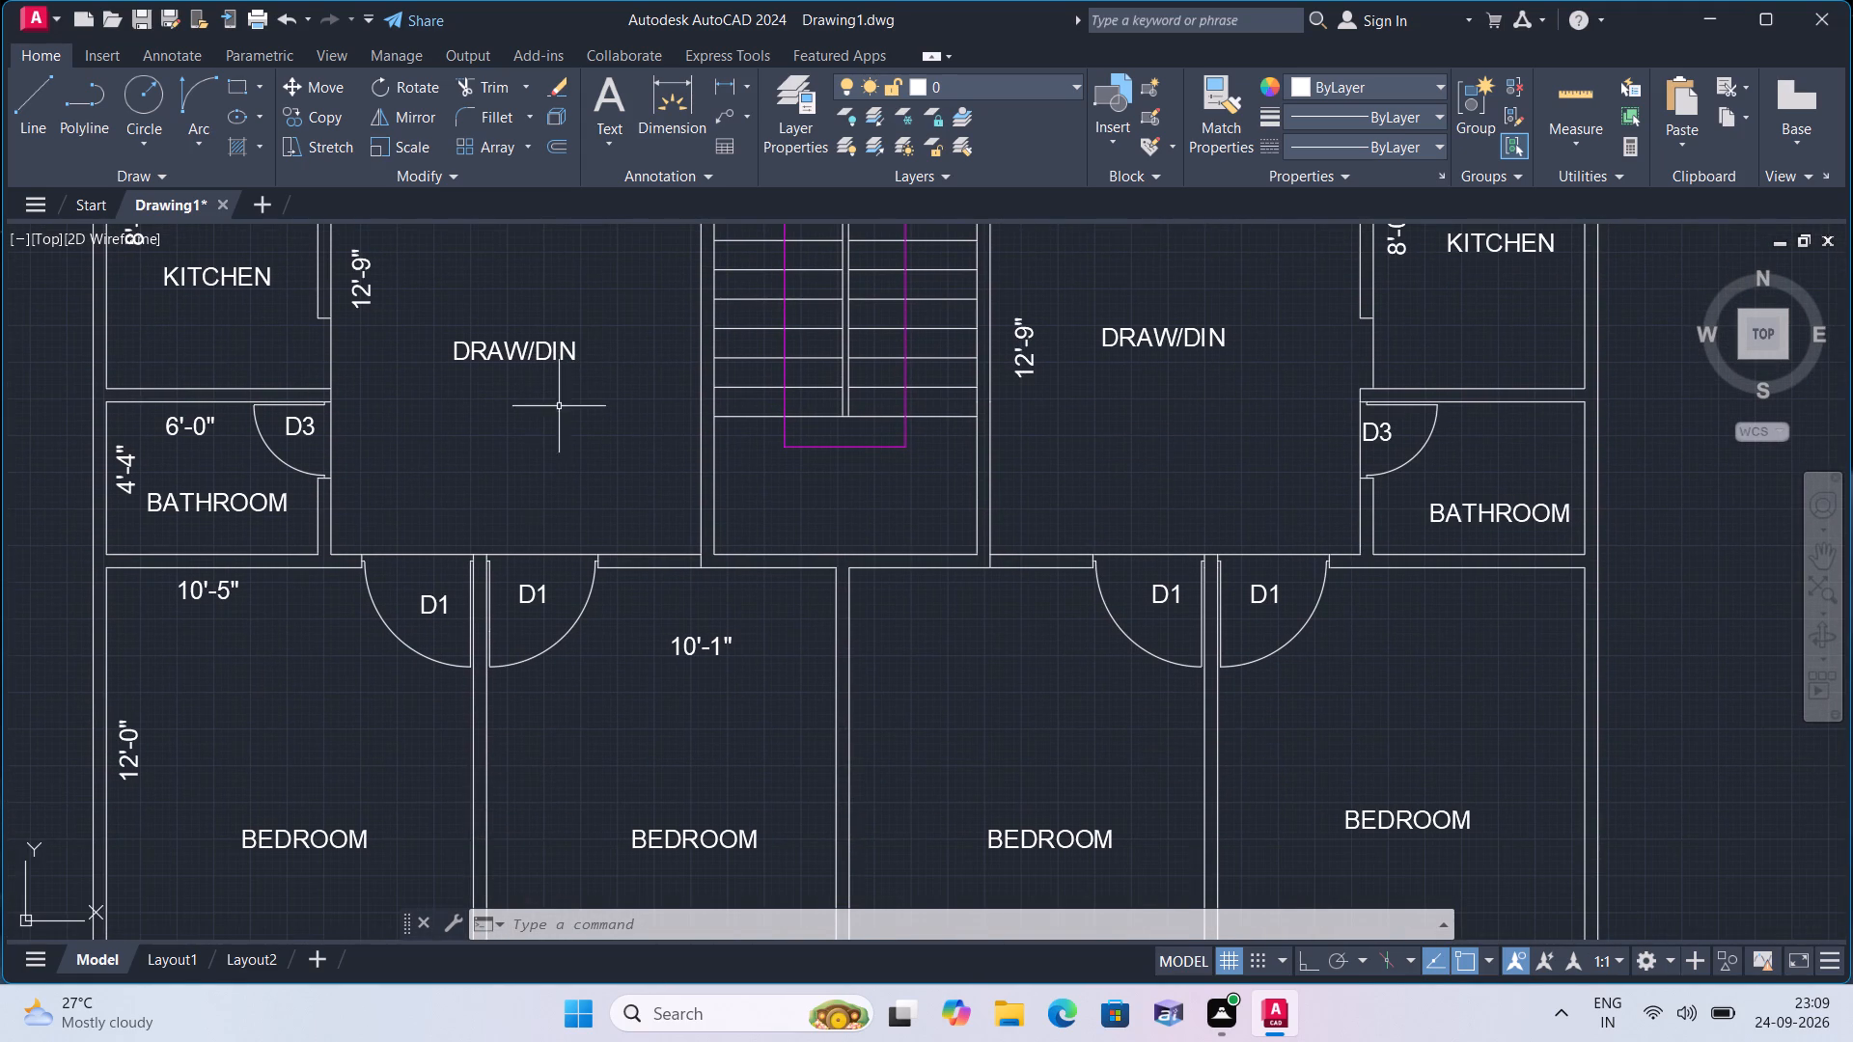
{"action": "middle_click_drag", "start_coordinate": [554, 539], "coordinate": [525, 415]}
{"action": "scroll", "coordinate": [548, 522], "scroll_direction": "down", "scroll_amount": 1}
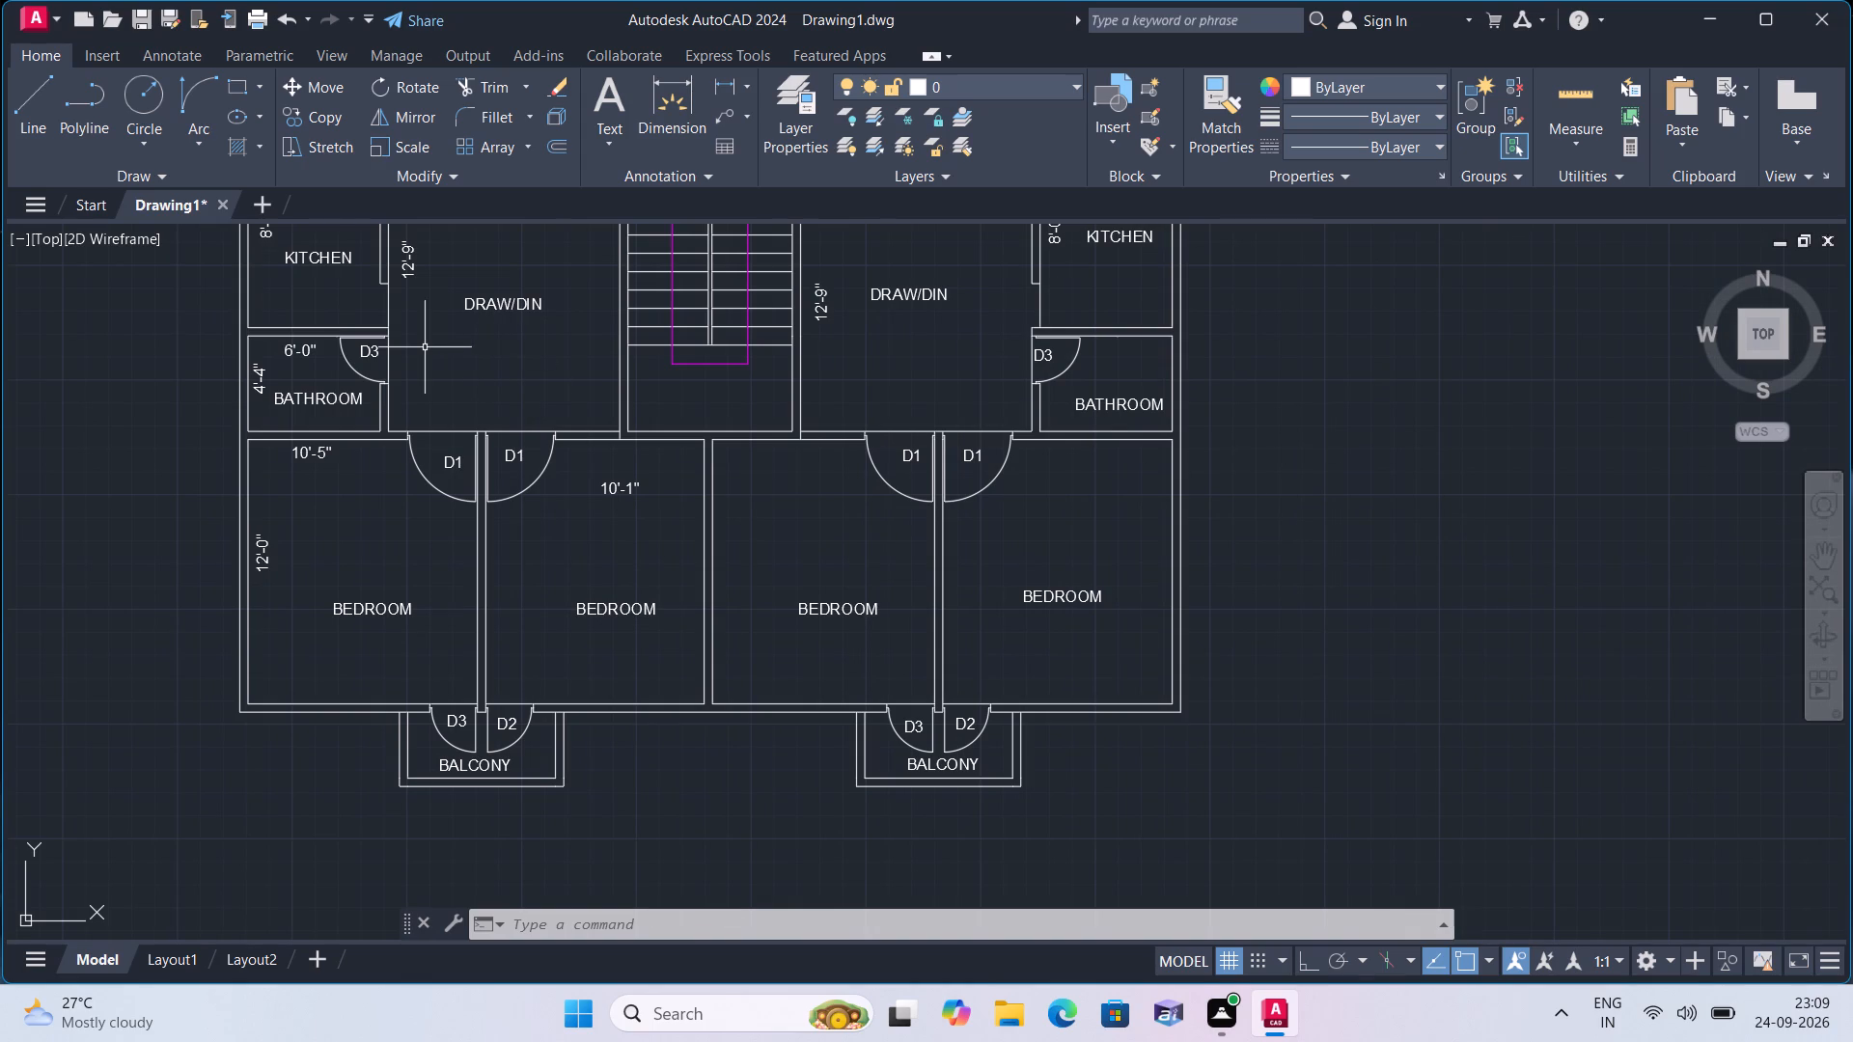
{"action": "middle_click_drag", "start_coordinate": [340, 348], "coordinate": [358, 505]}
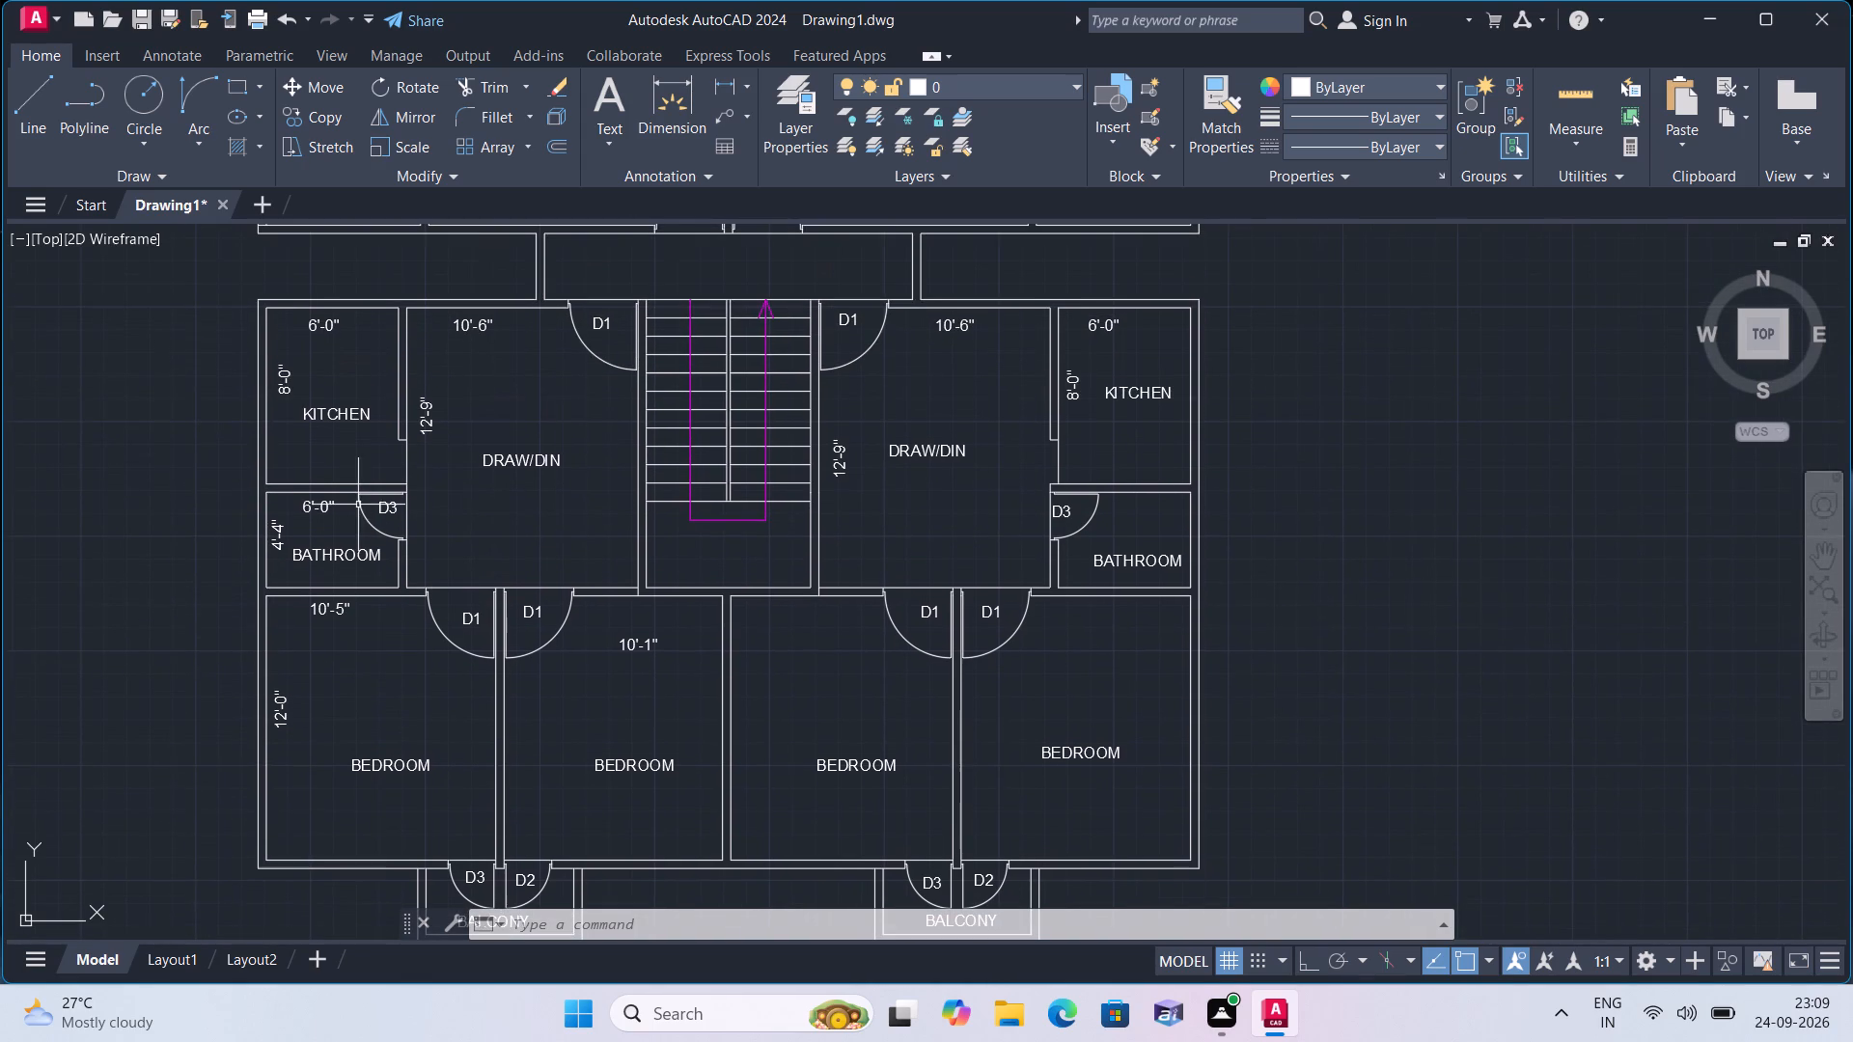
{"action": "left_click", "coordinate": [310, 510]}
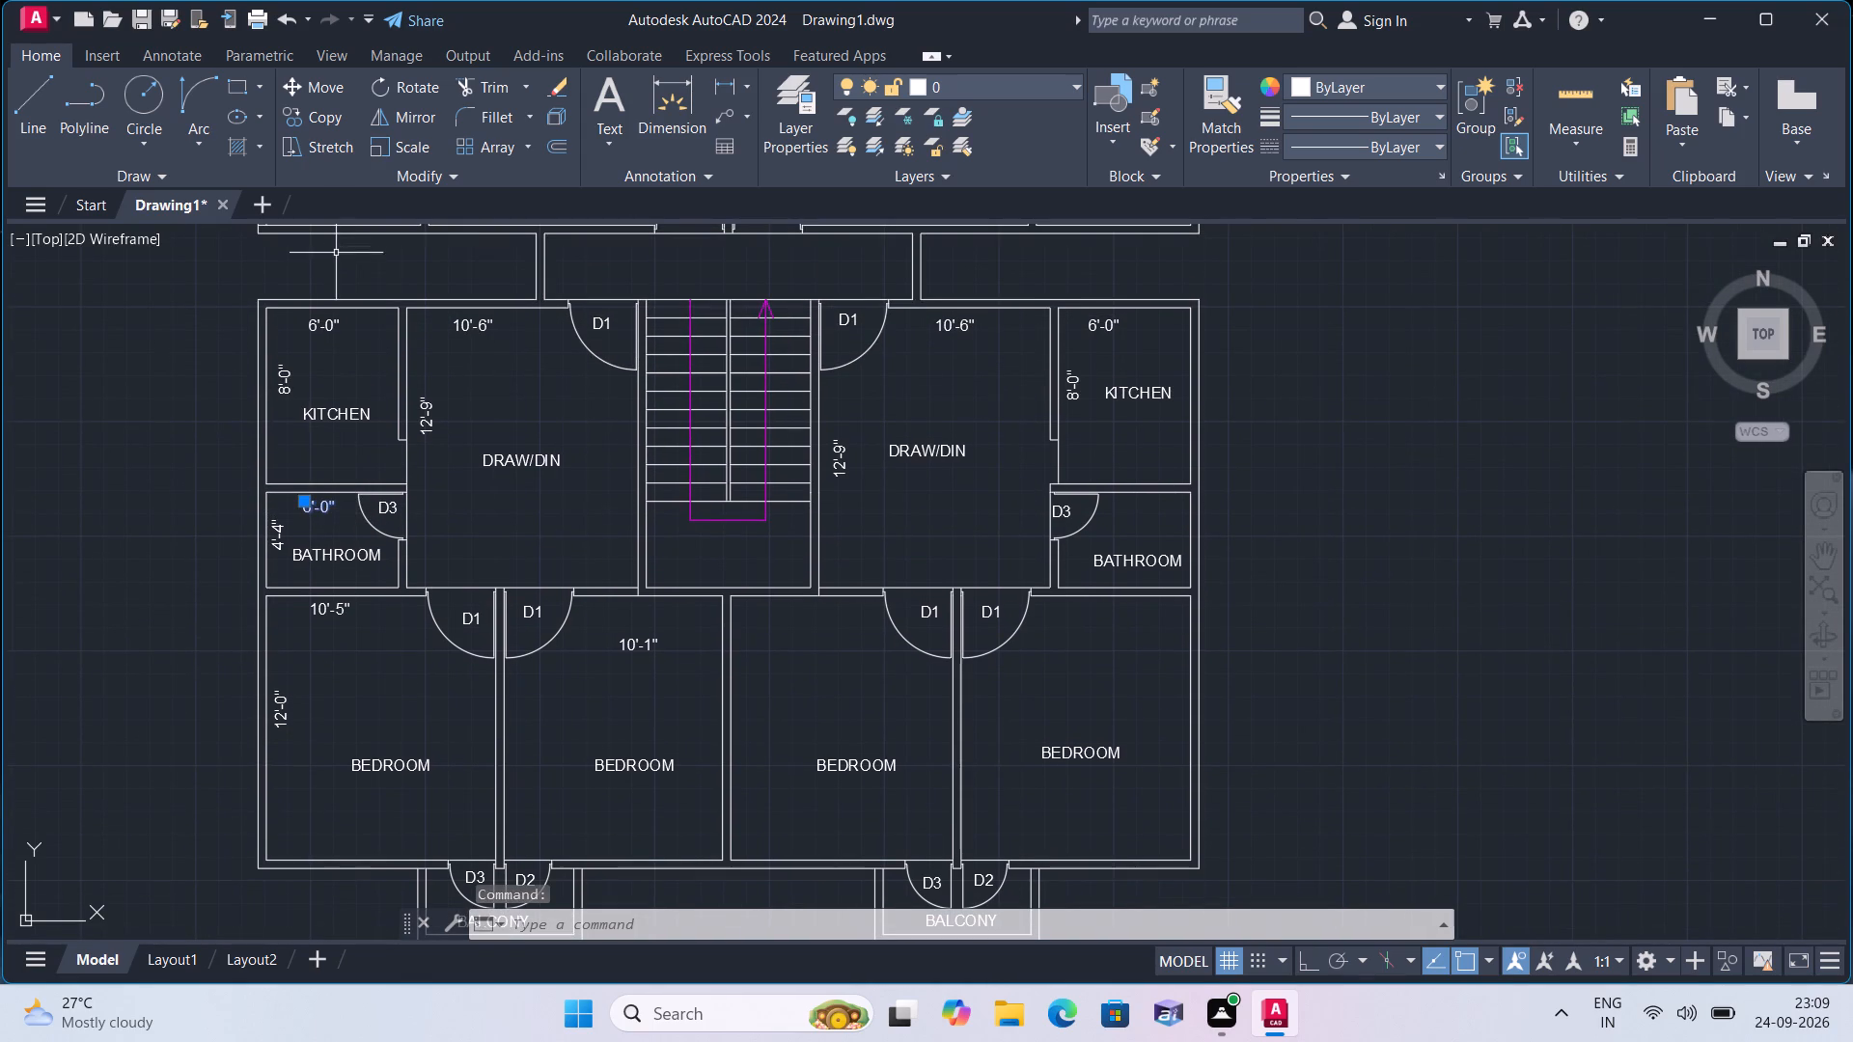
{"action": "left_click", "coordinate": [314, 114]}
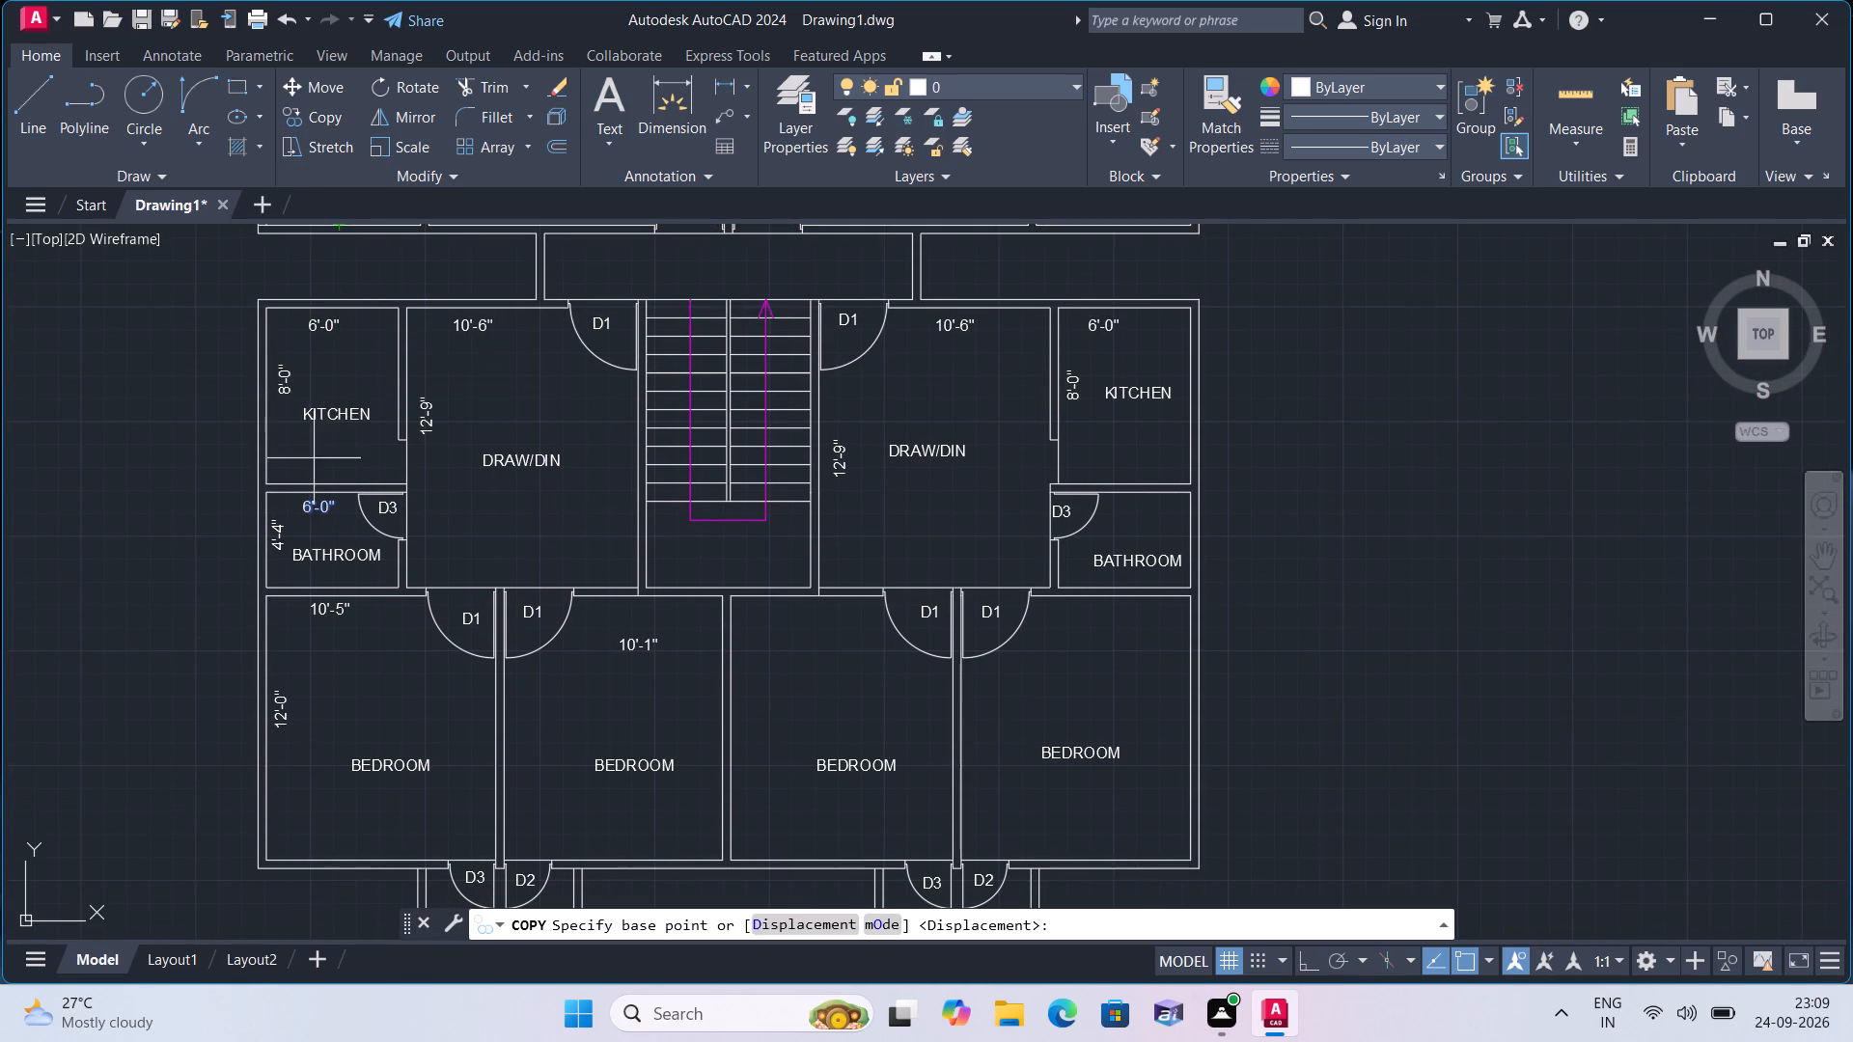
{"action": "left_click", "coordinate": [315, 508]}
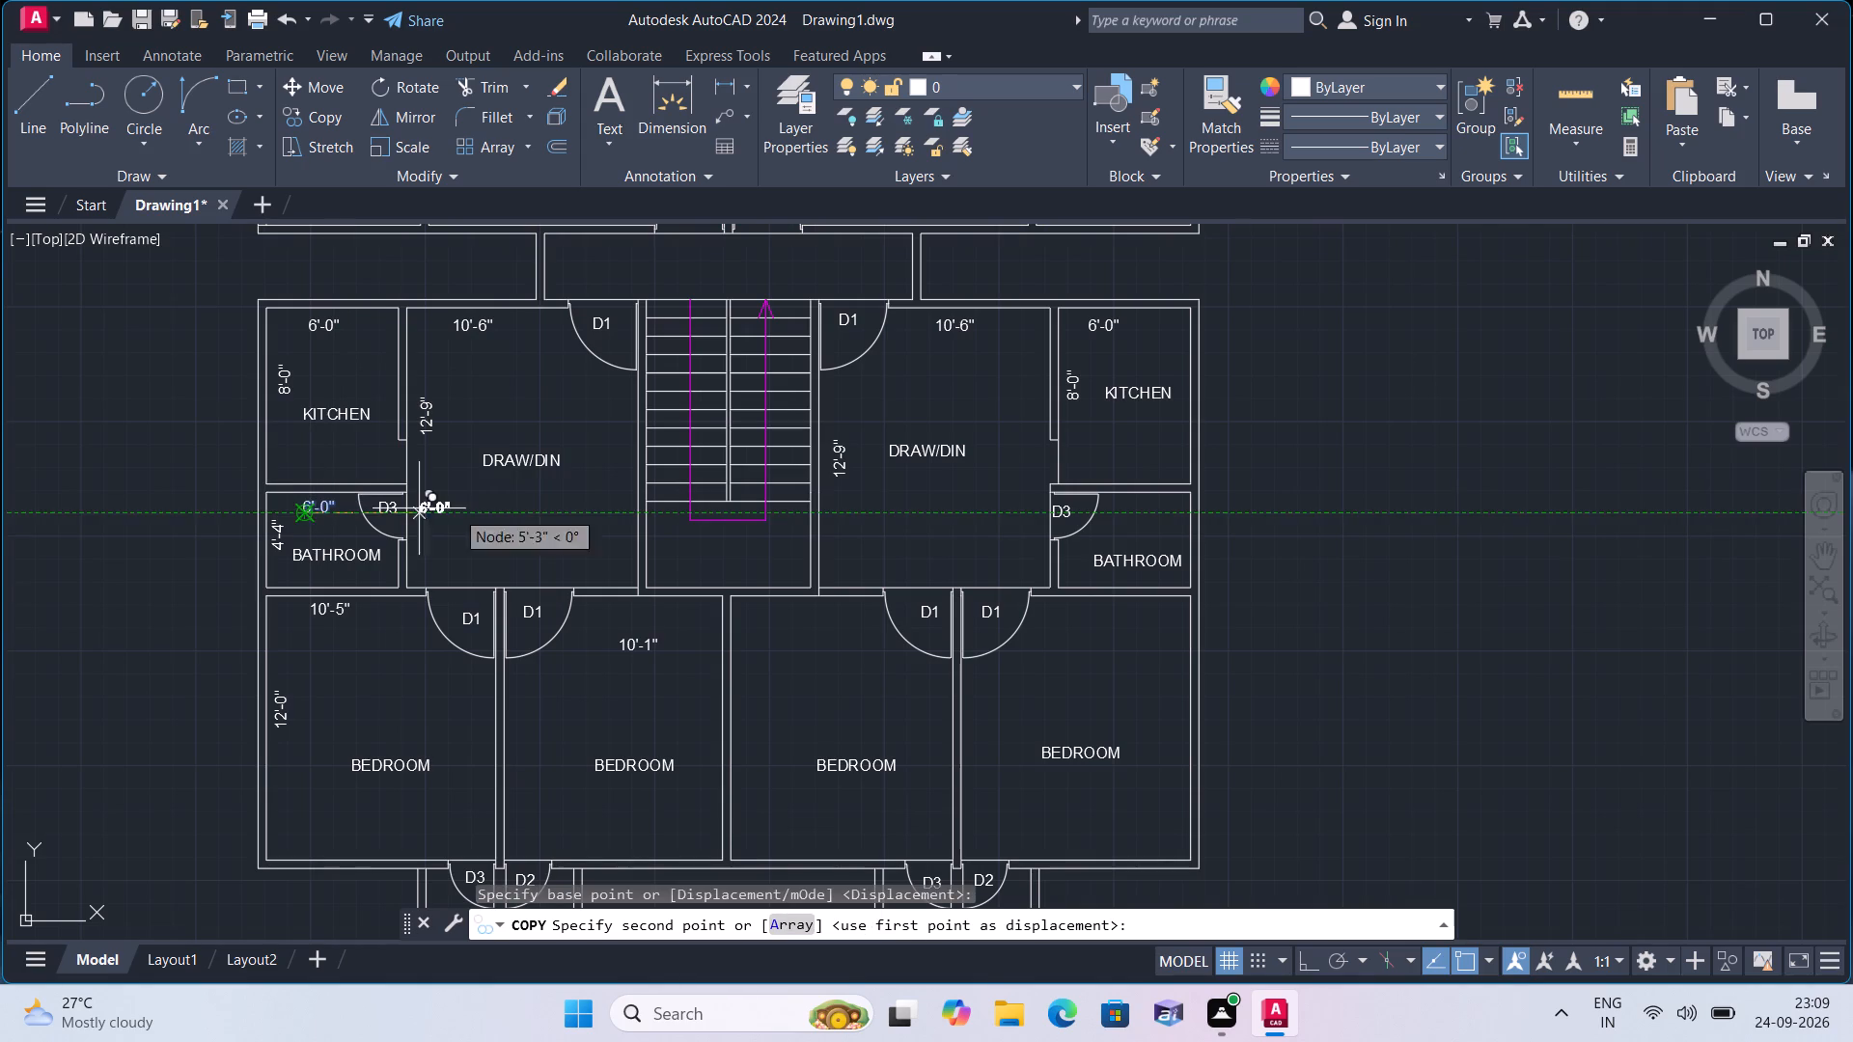
{"action": "left_click", "coordinate": [1120, 513]}
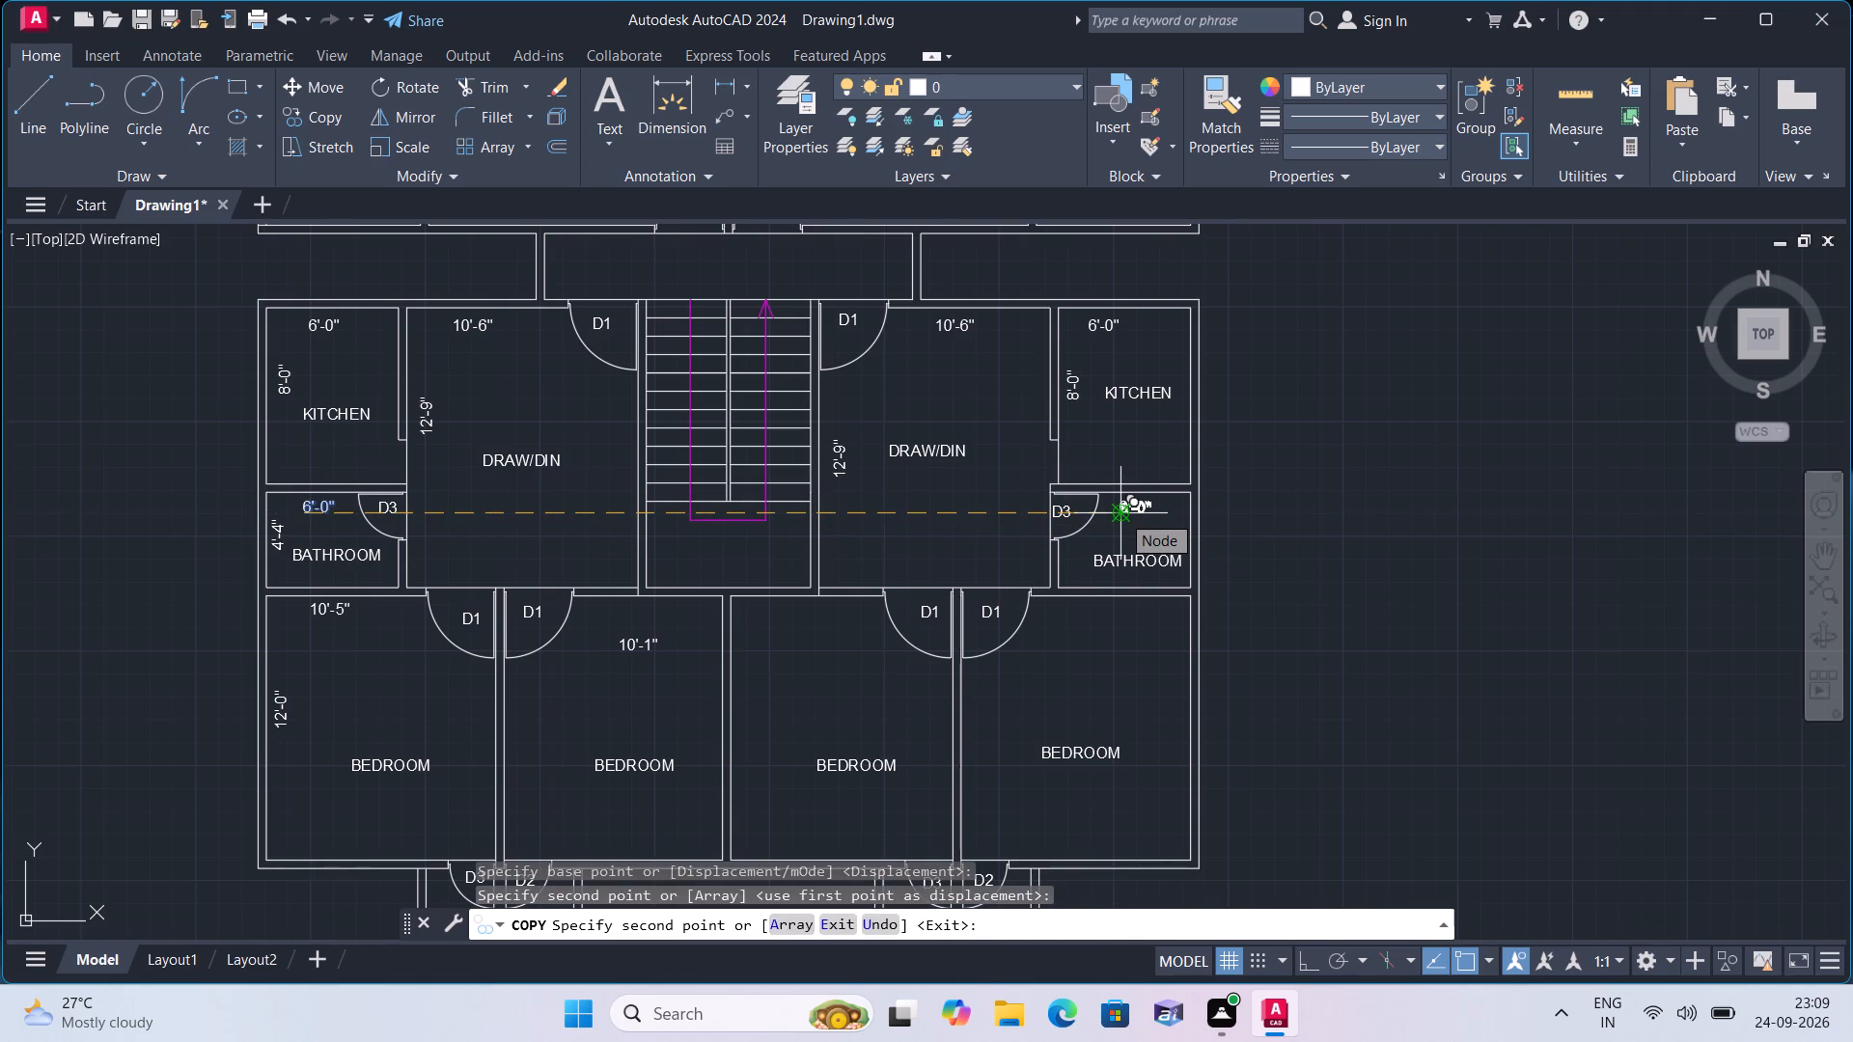
{"action": "key", "text": "space"}
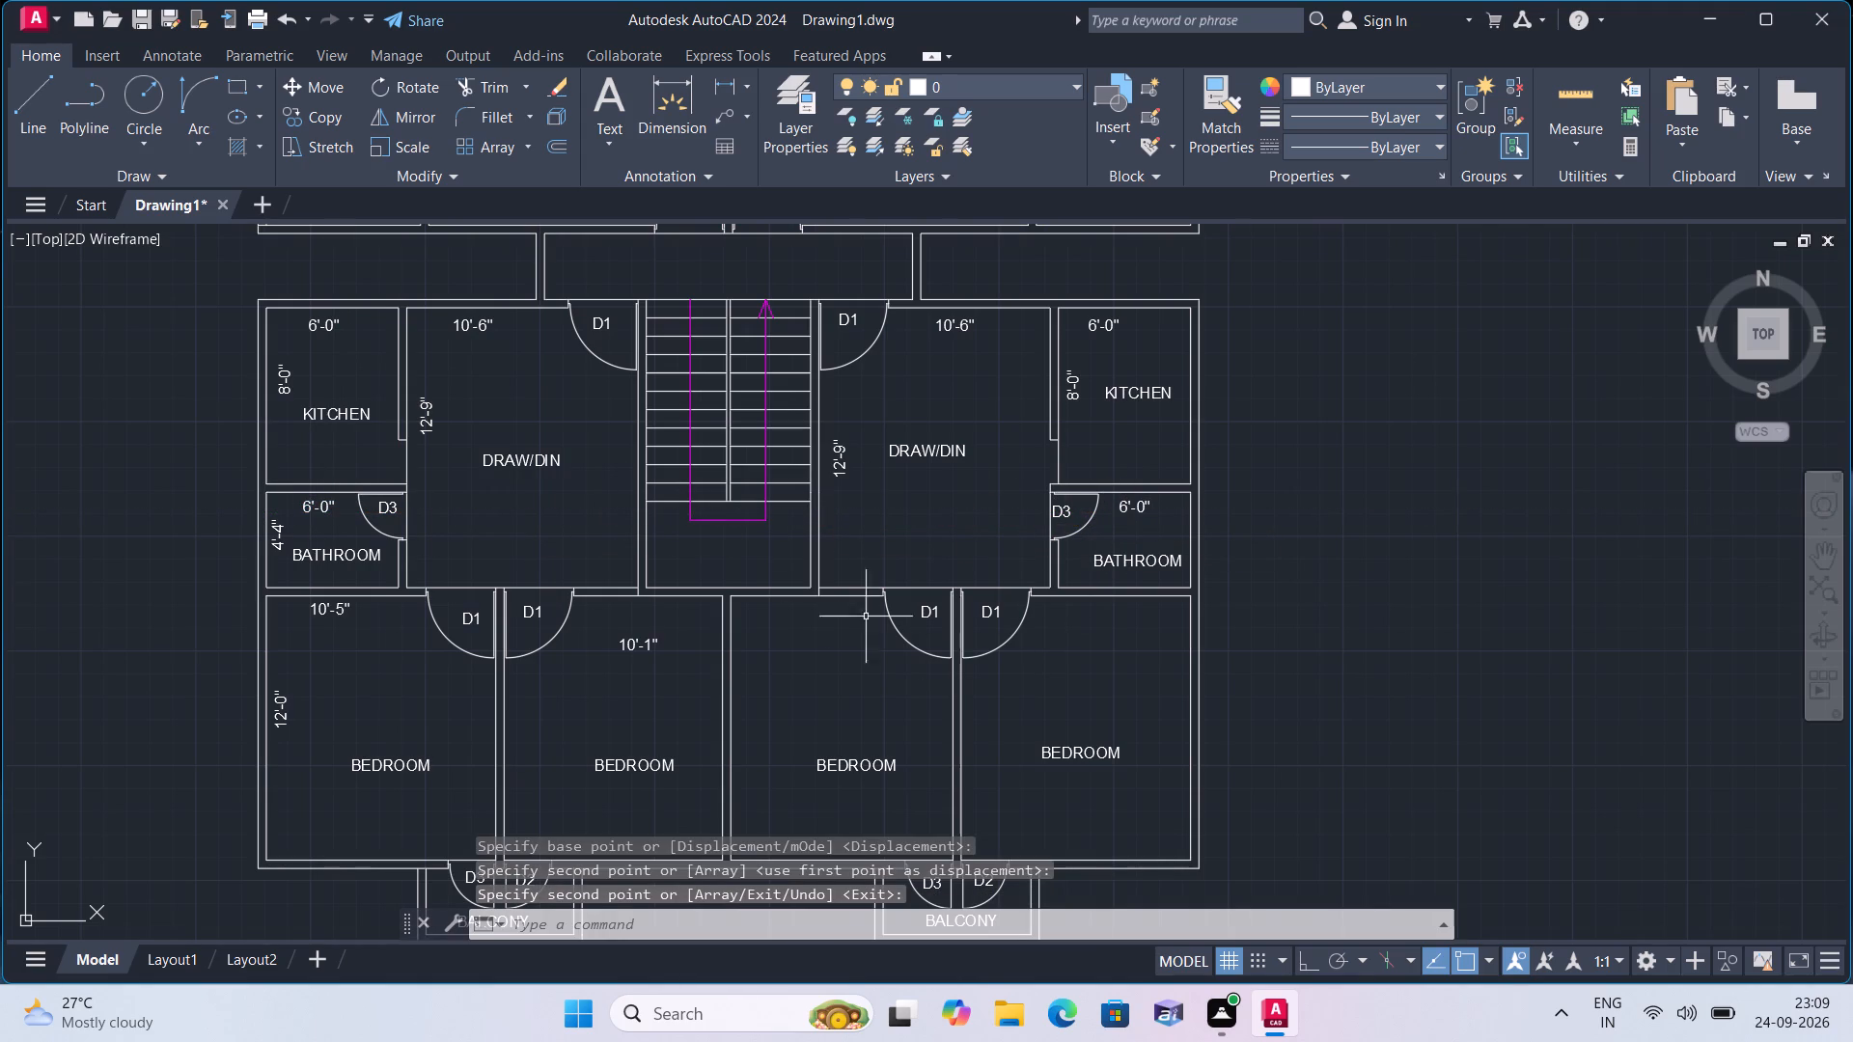
Copy the southwest bathroom's vertical 4'-4" text into the southeast bathroom, beside its west wall below door D3.
{"action": "scroll", "coordinate": [340, 467], "scroll_direction": "up", "scroll_amount": 1}
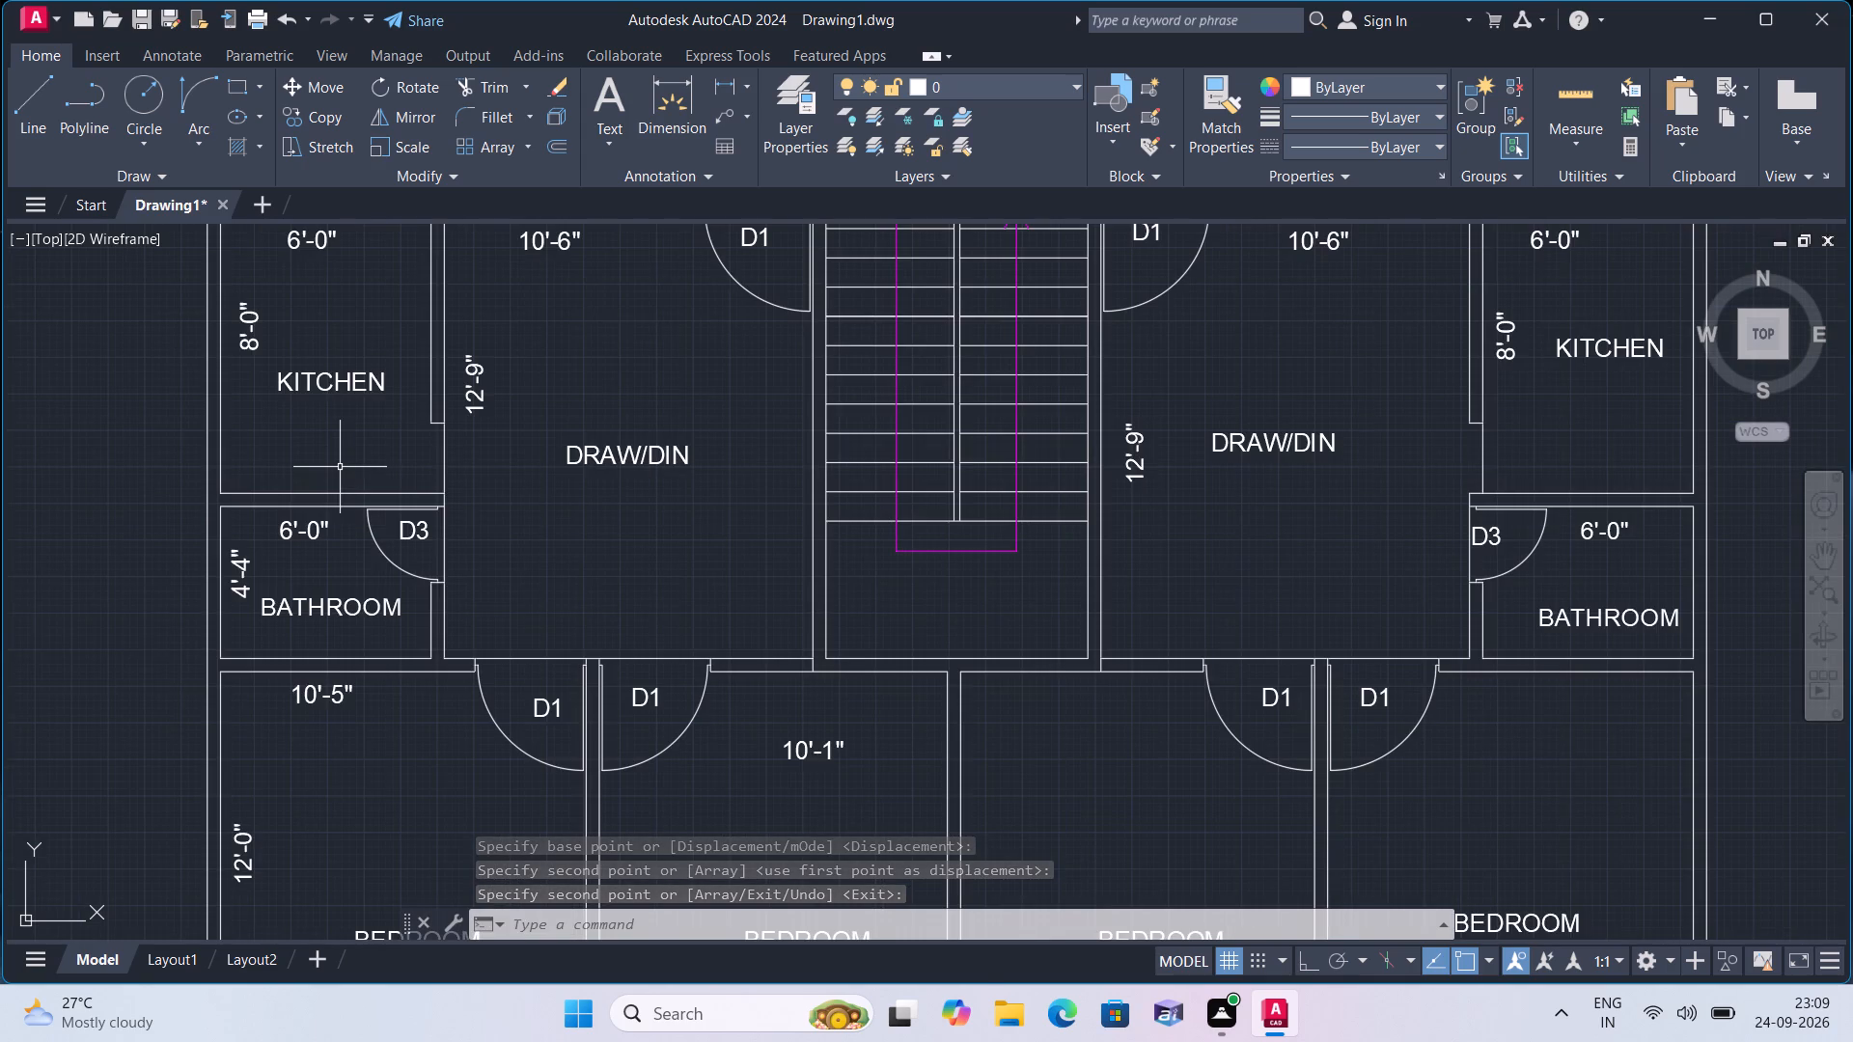
{"action": "left_click", "coordinate": [233, 574]}
{"action": "left_click", "coordinate": [238, 564]}
{"action": "left_click", "coordinate": [238, 564]}
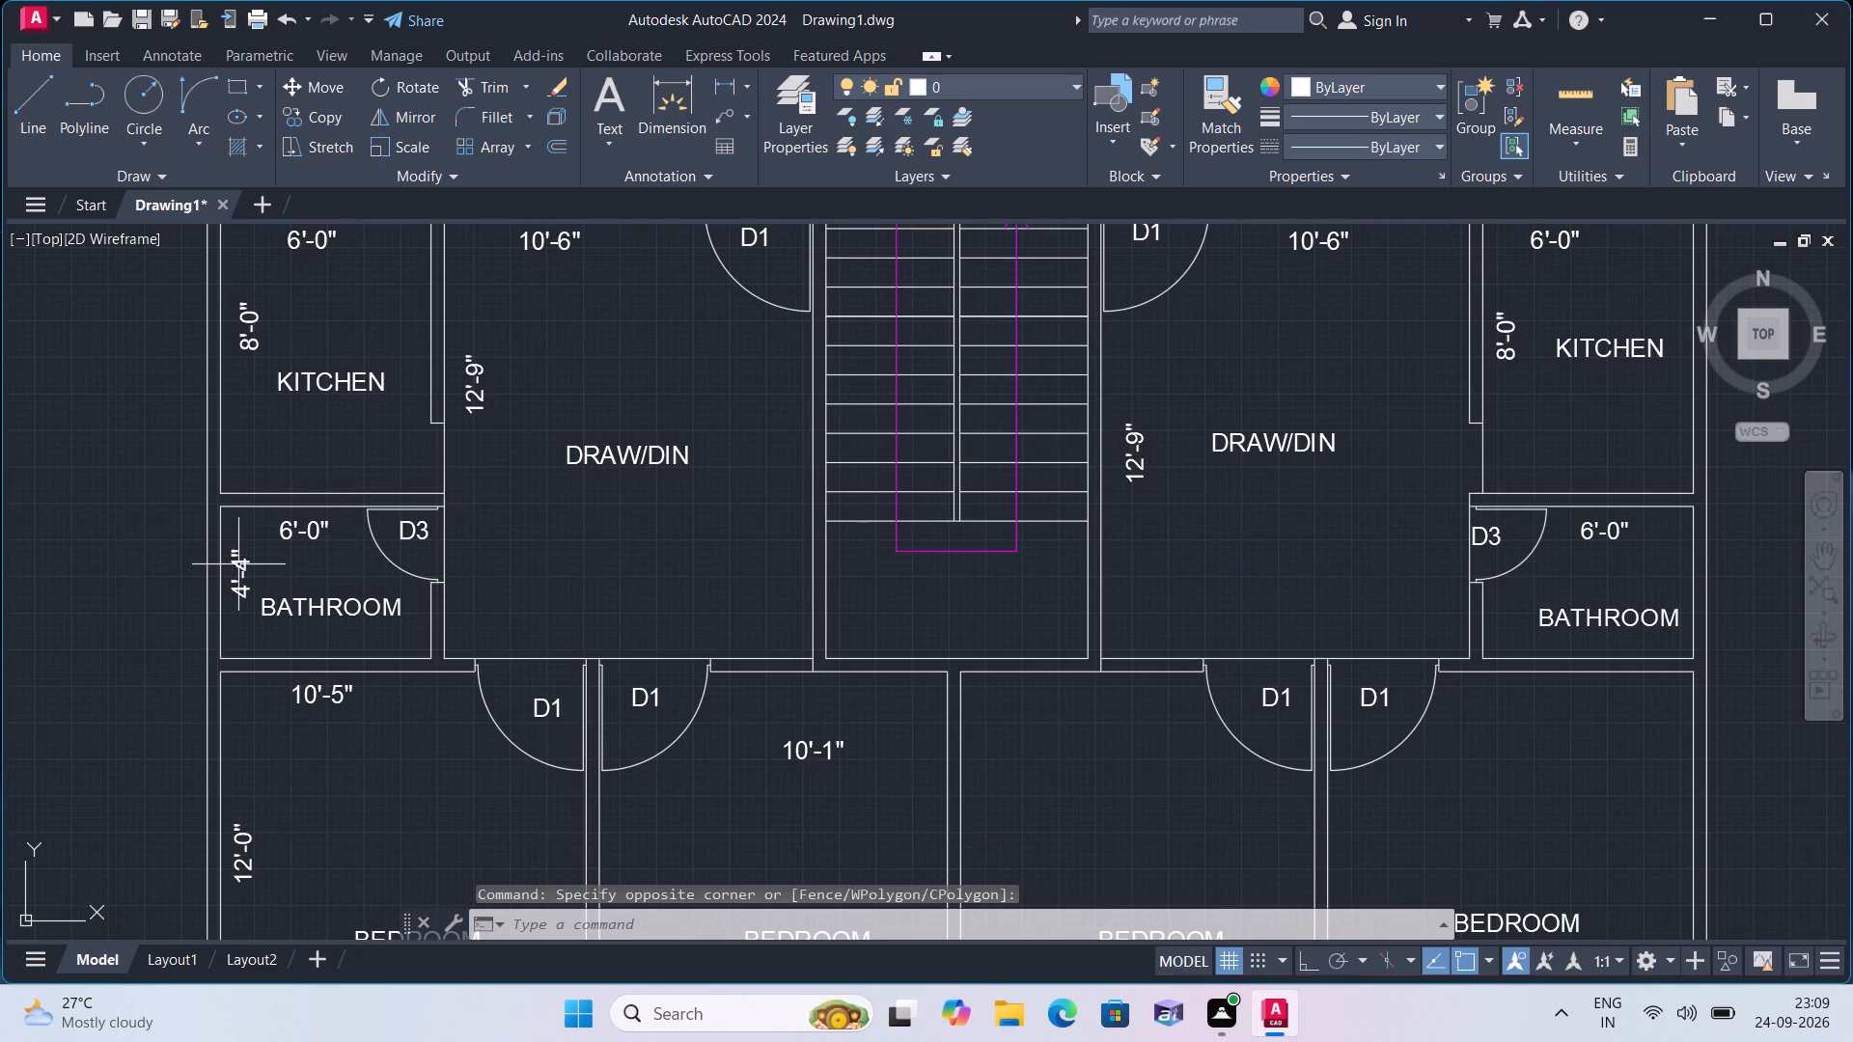
{"action": "left_click", "coordinate": [238, 564]}
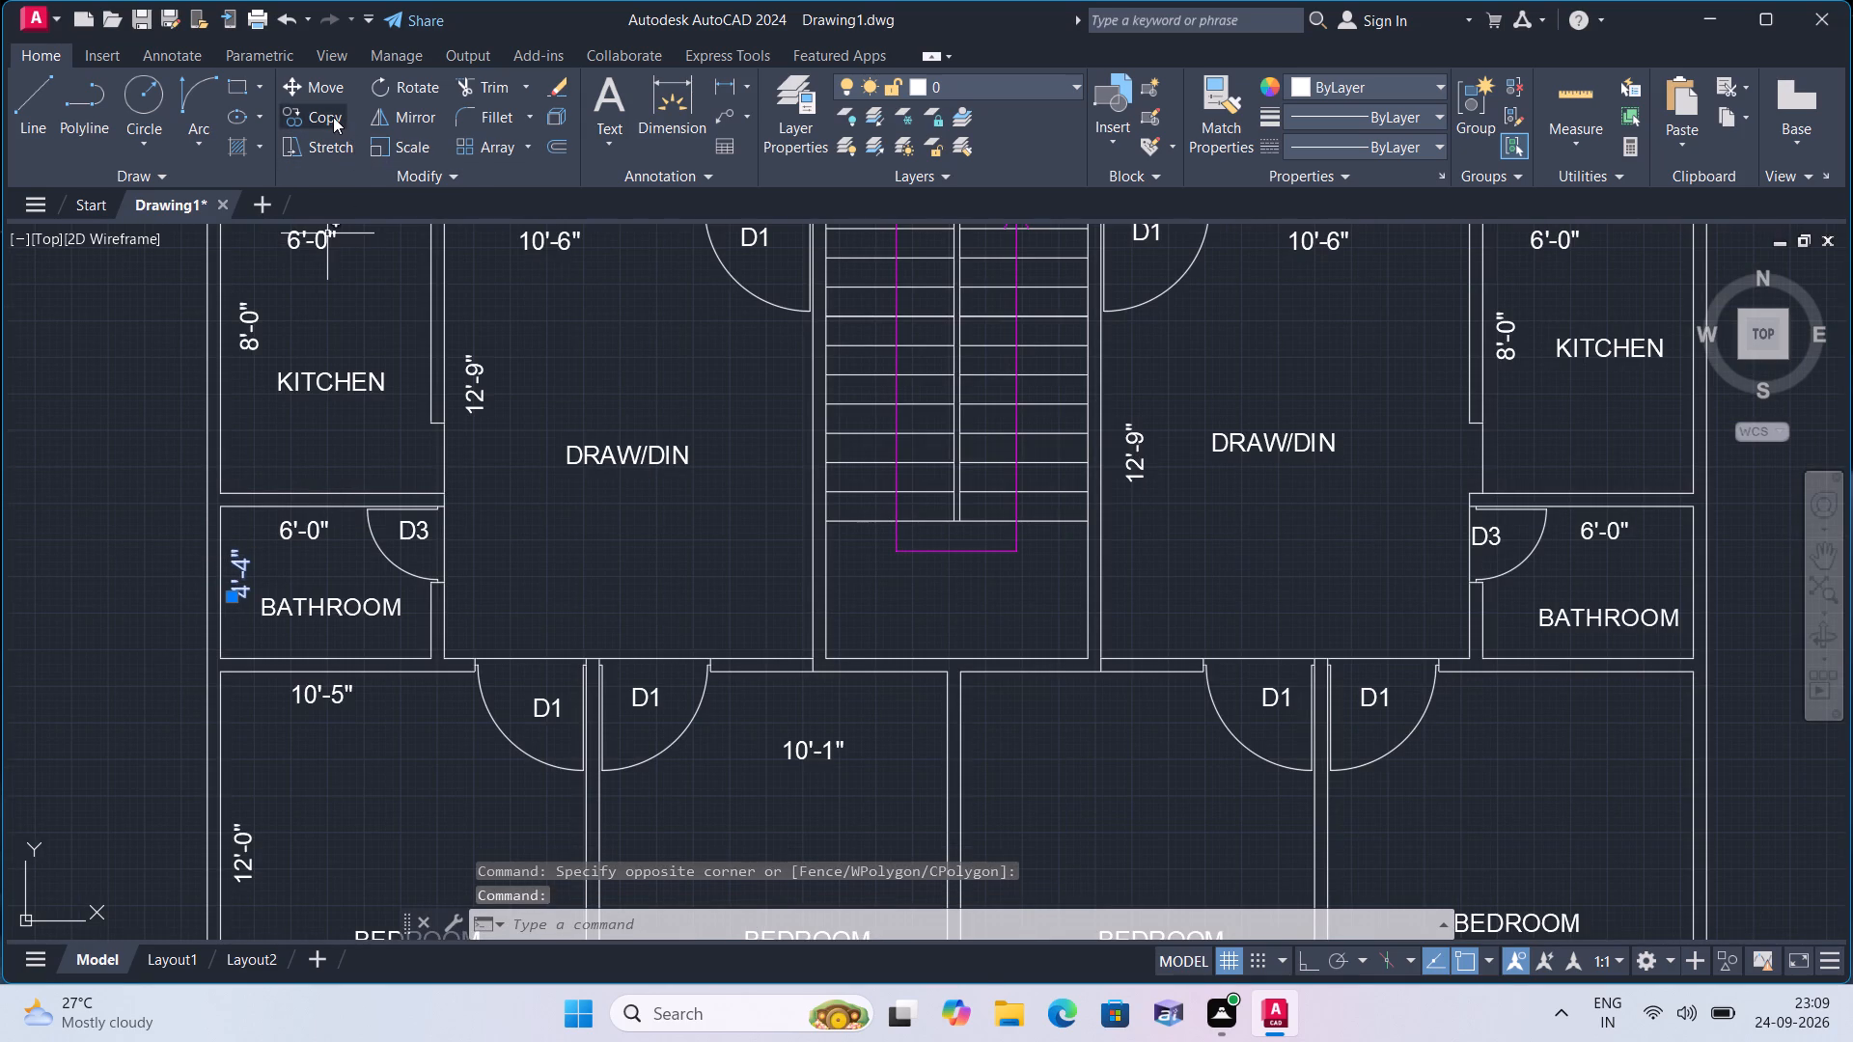
{"action": "left_click", "coordinate": [333, 117]}
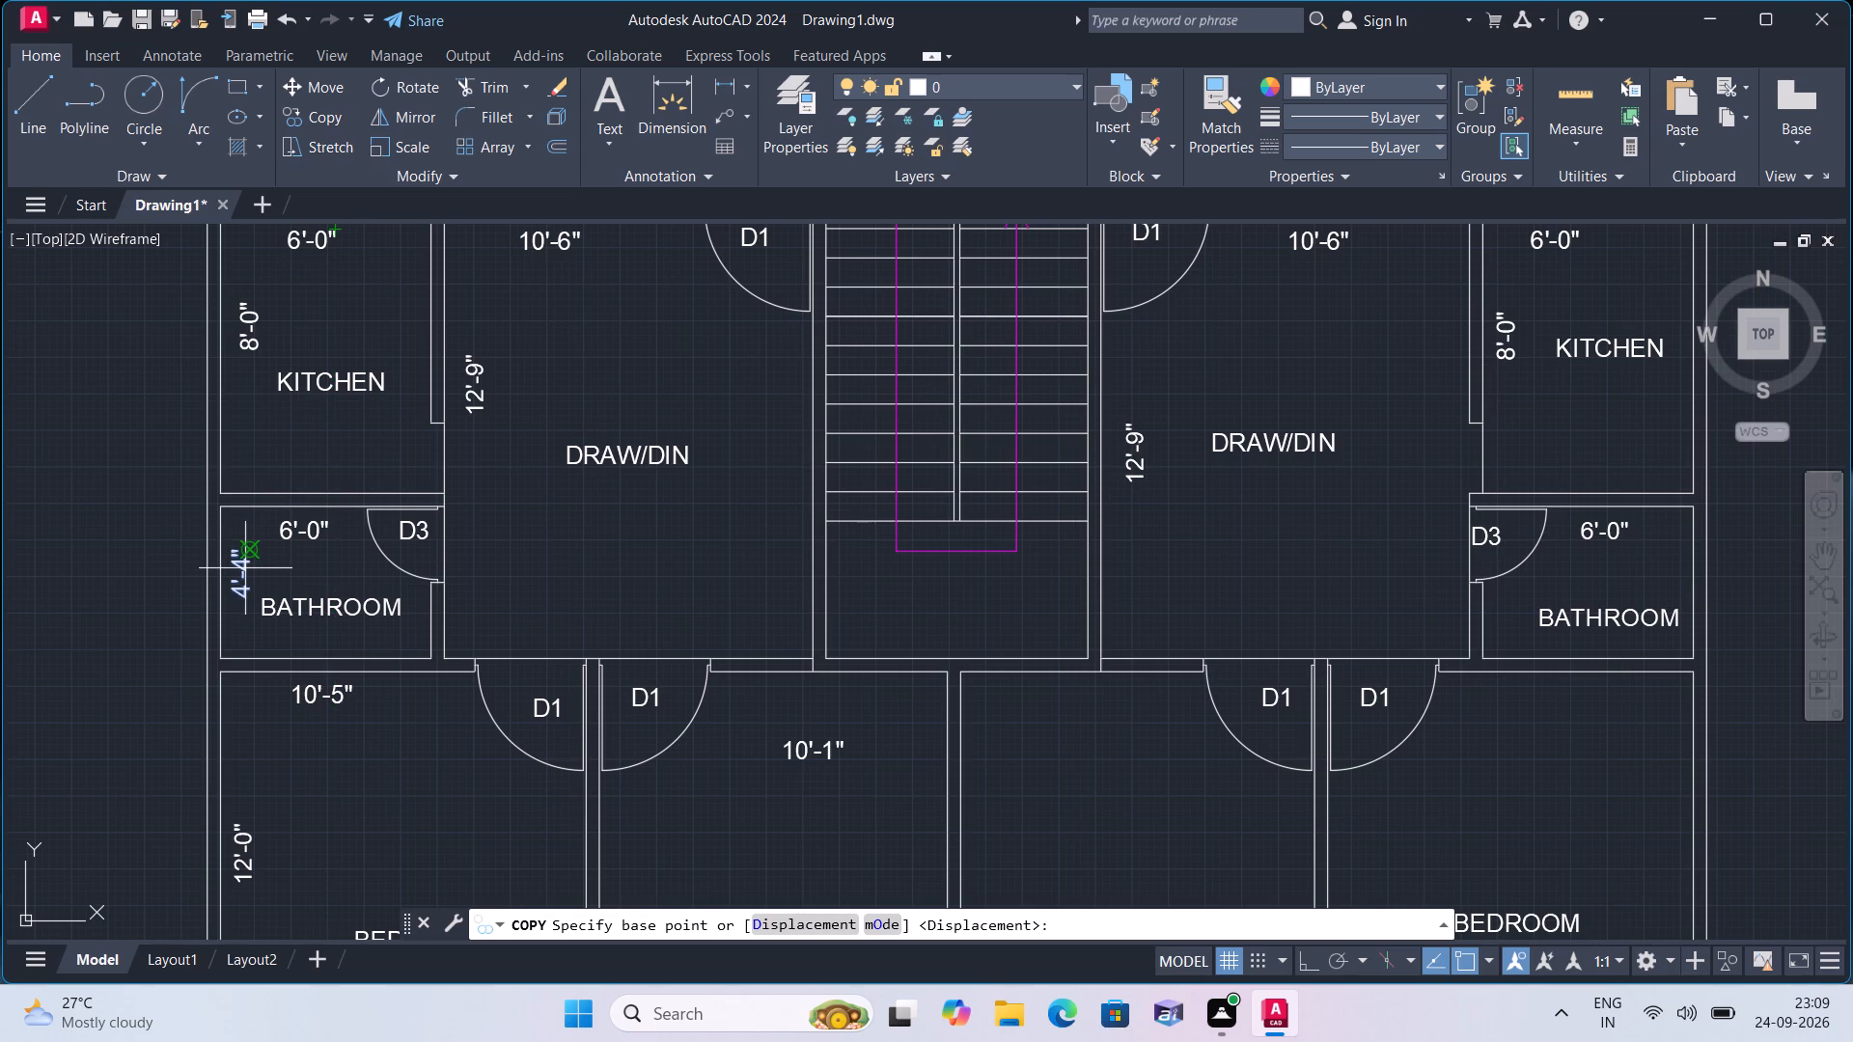
{"action": "left_click", "coordinate": [245, 568]}
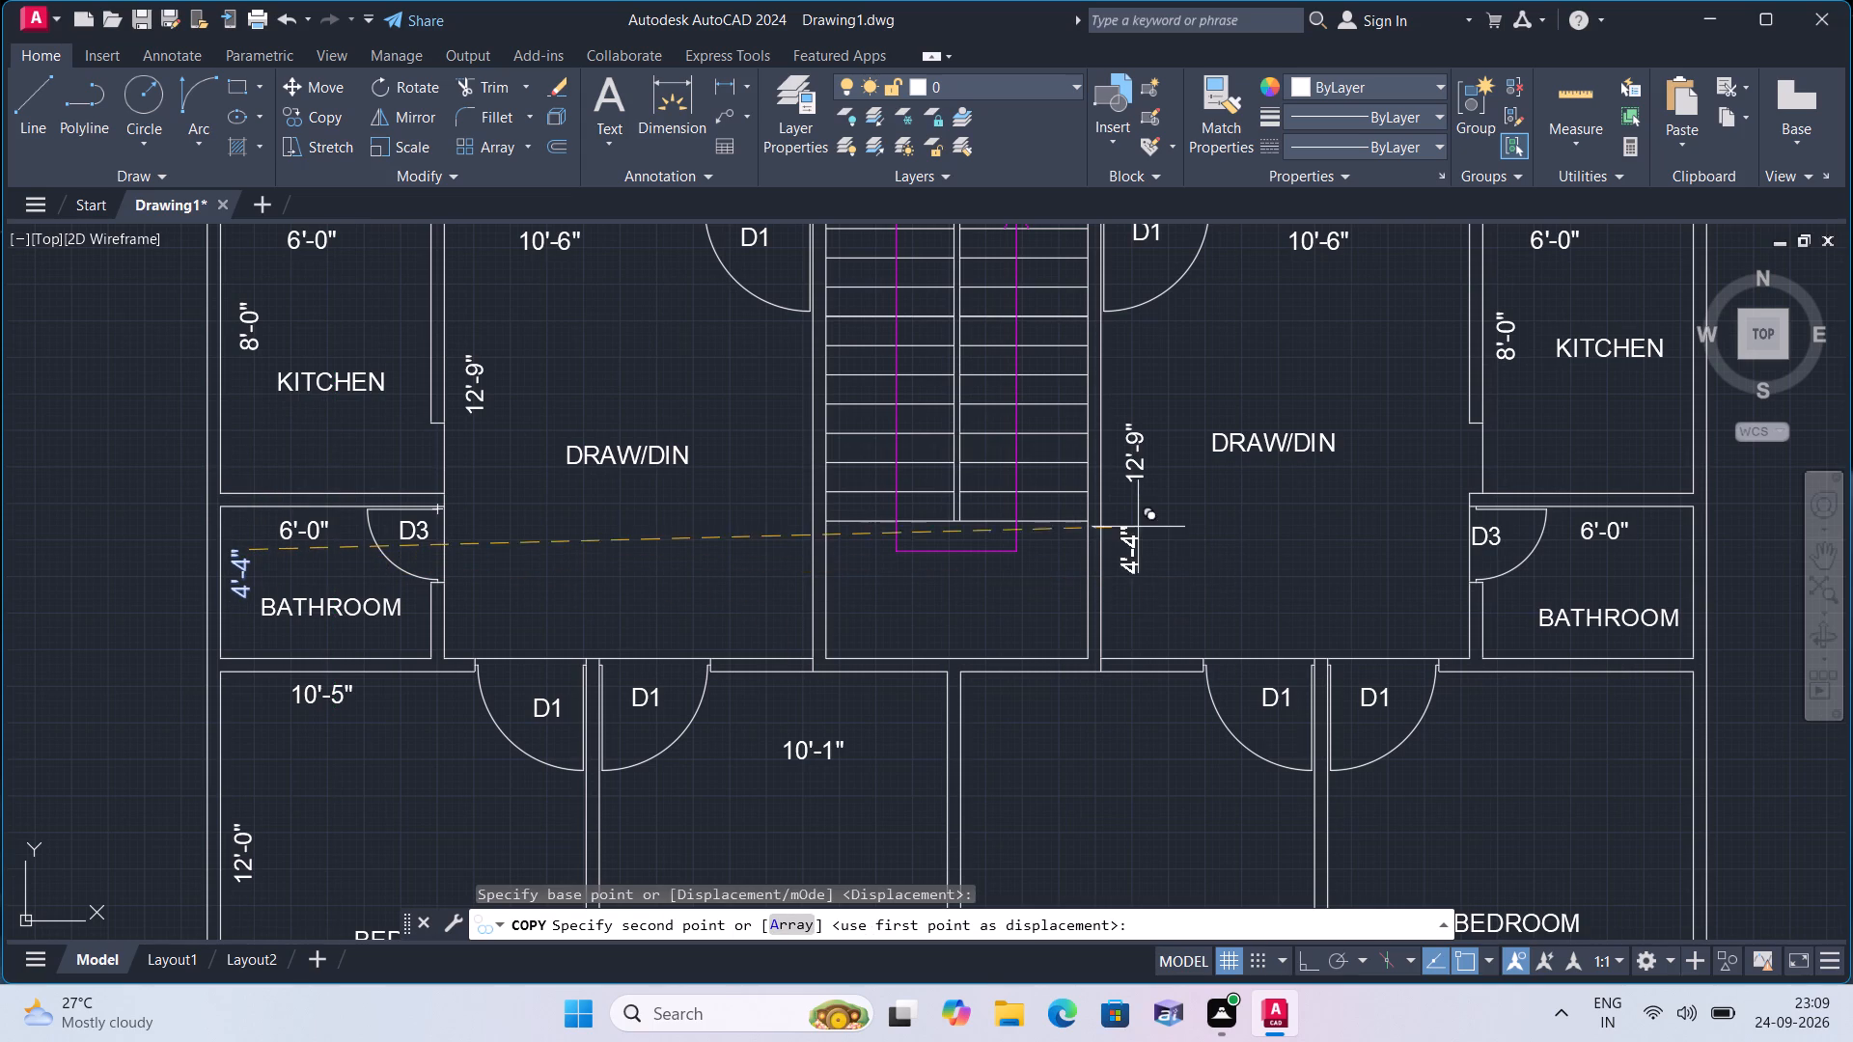
{"action": "scroll", "coordinate": [1553, 587], "scroll_direction": "up", "scroll_amount": 2}
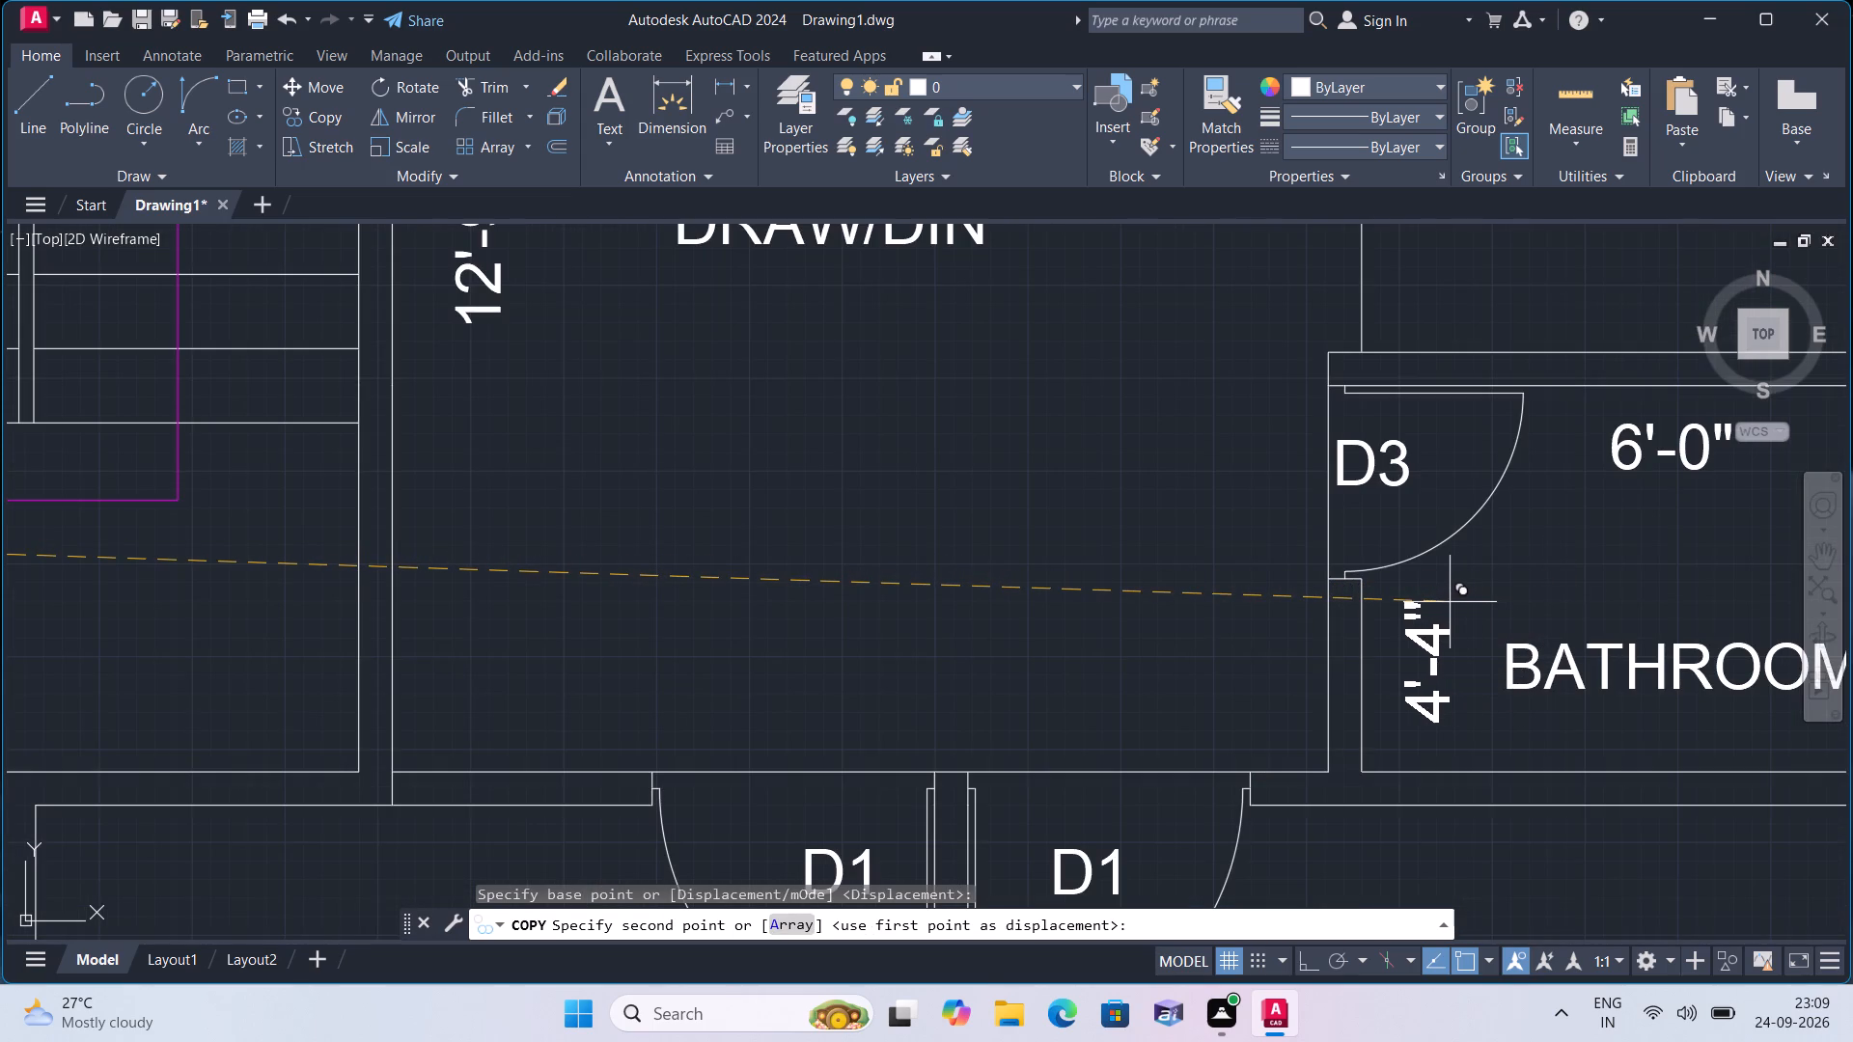
{"action": "left_click", "coordinate": [1450, 602]}
{"action": "key", "text": "space"}
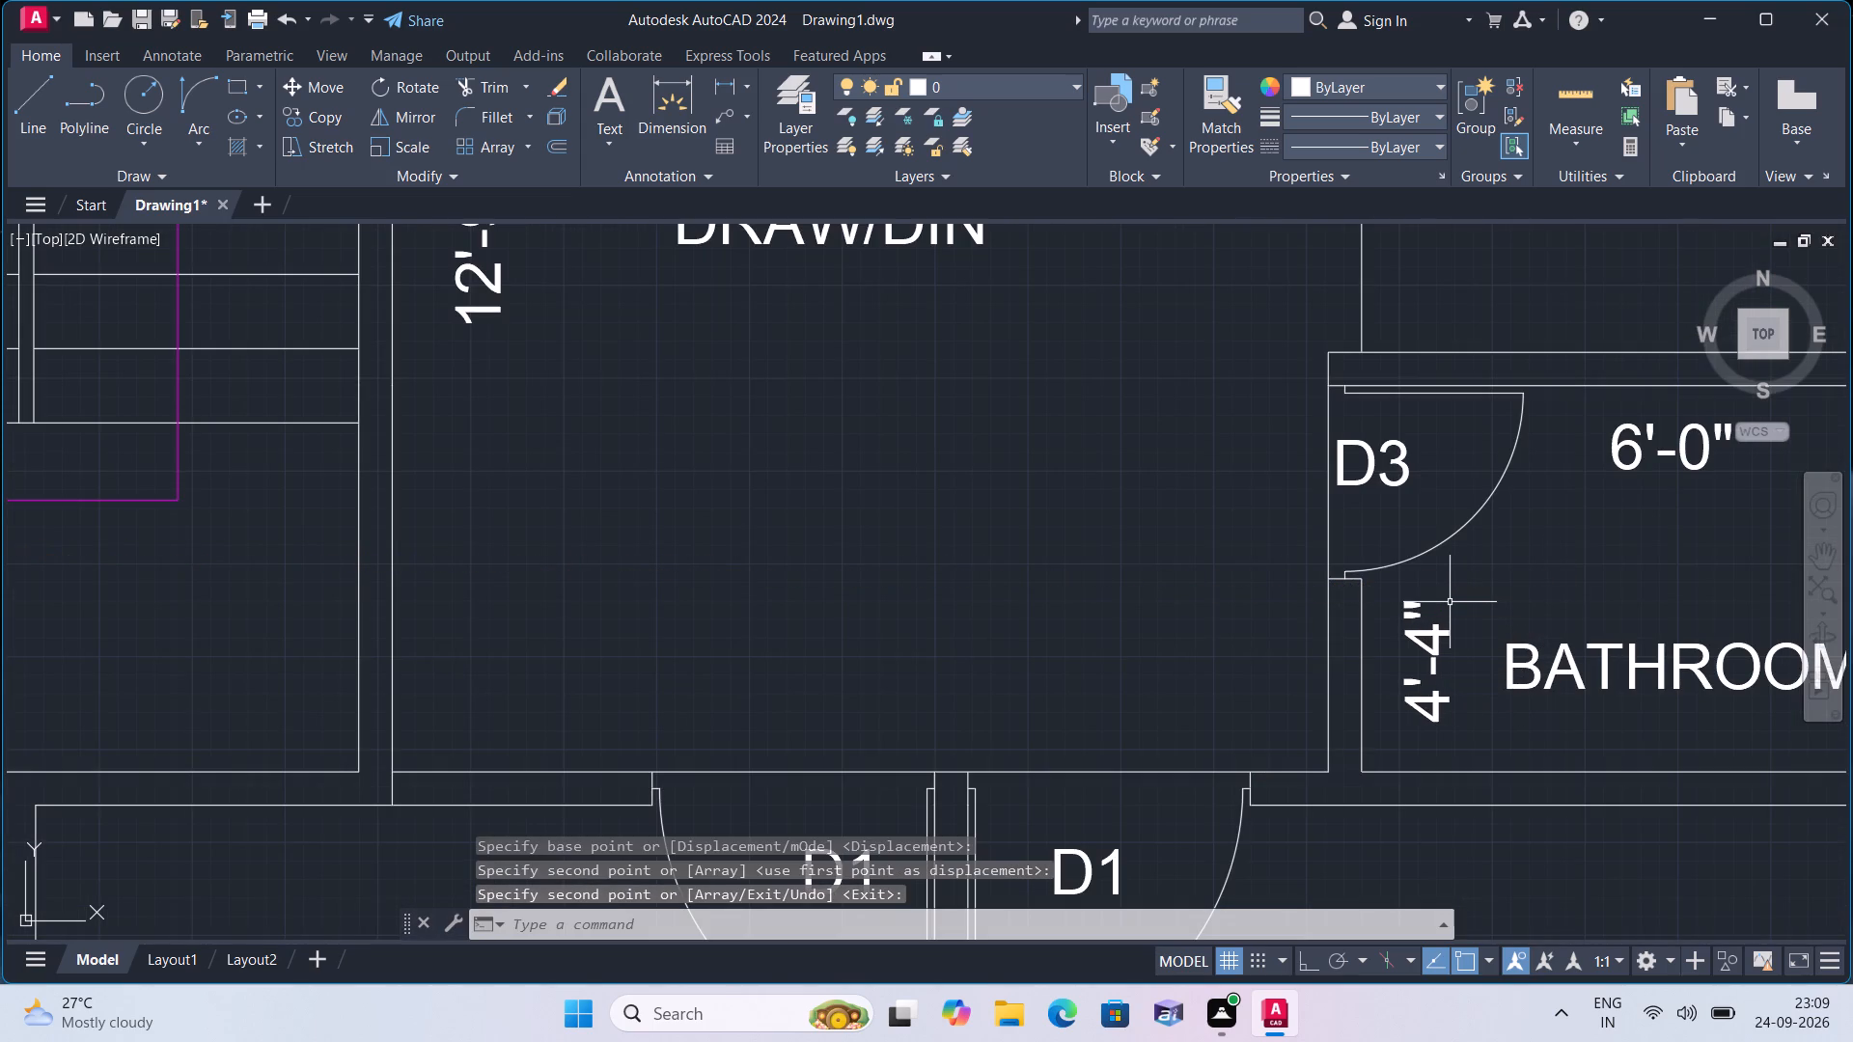
Copy the southwest flat's 10'-1" bedroom text into the adjoining southeast bedroom, near its north wall.
{"action": "scroll", "coordinate": [1340, 532], "scroll_direction": "down", "scroll_amount": 1}
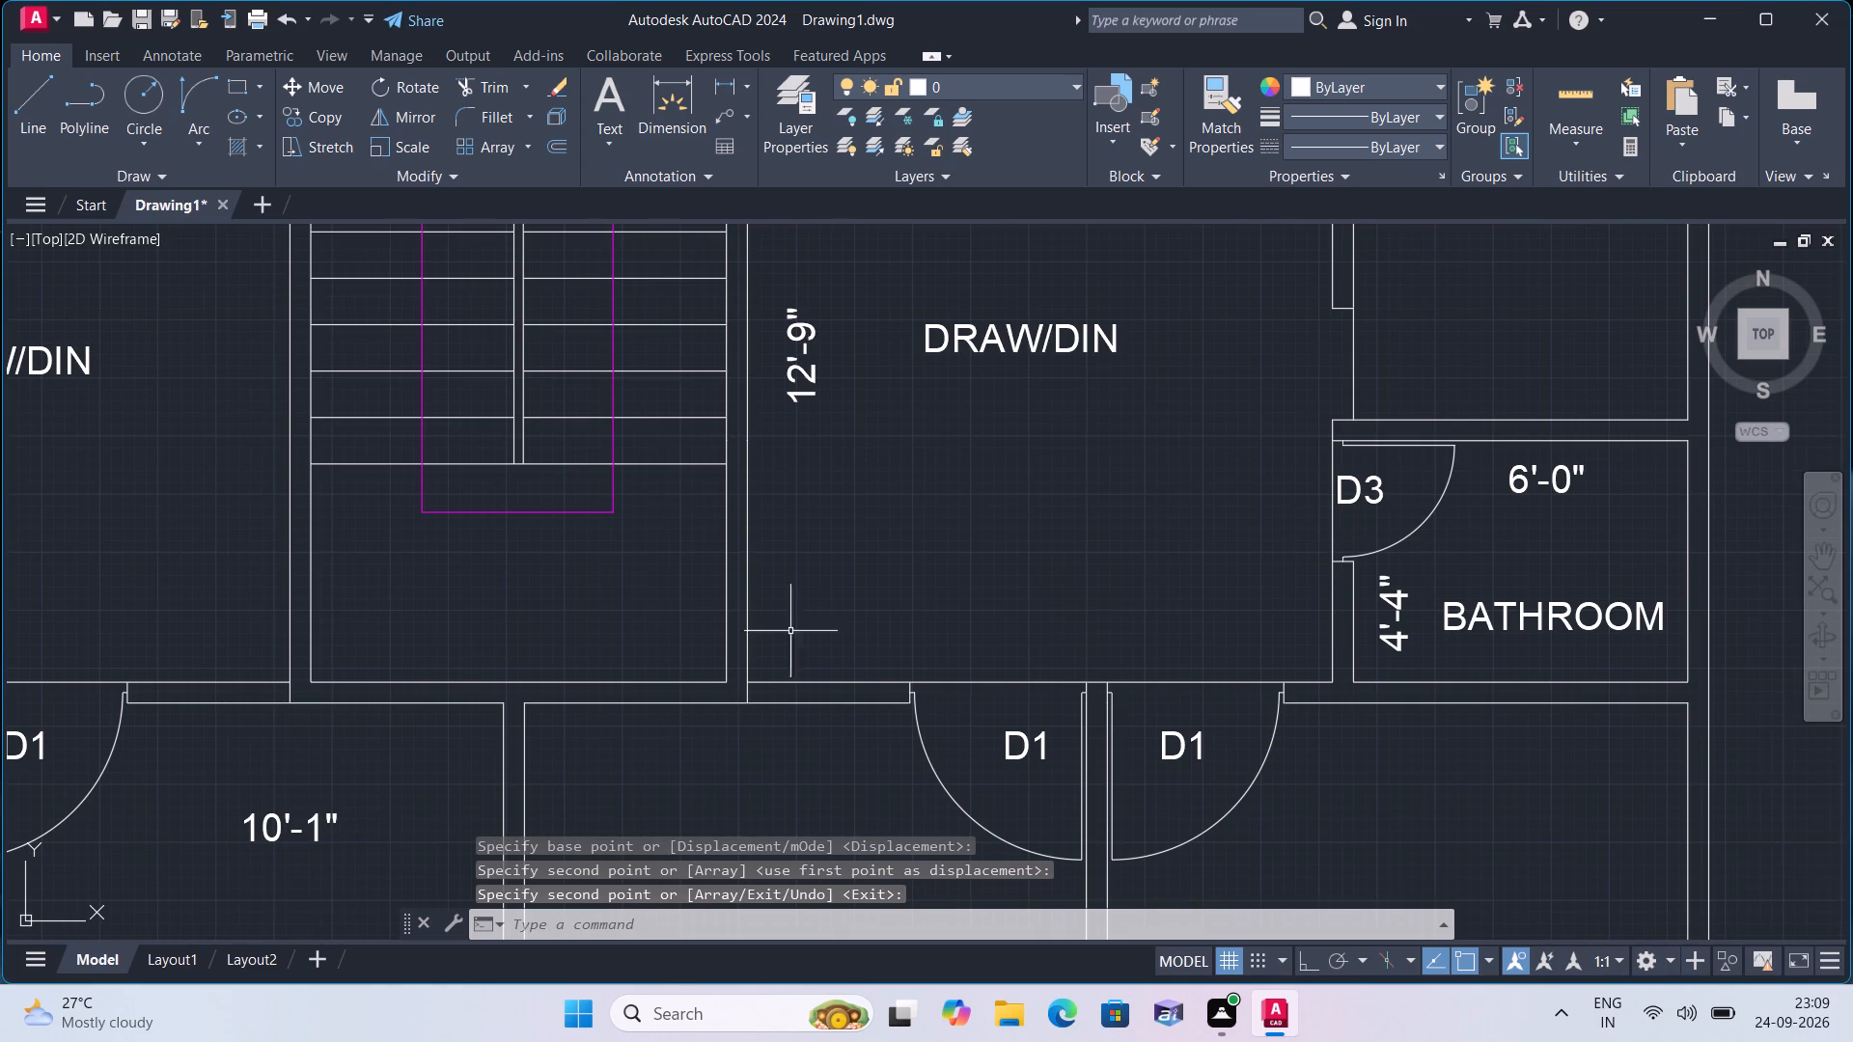
{"action": "middle_click_drag", "start_coordinate": [671, 604], "coordinate": [659, 421]}
{"action": "scroll", "coordinate": [659, 469], "scroll_direction": "down", "scroll_amount": 1}
{"action": "middle_click_drag", "start_coordinate": [234, 680], "coordinate": [422, 599]}
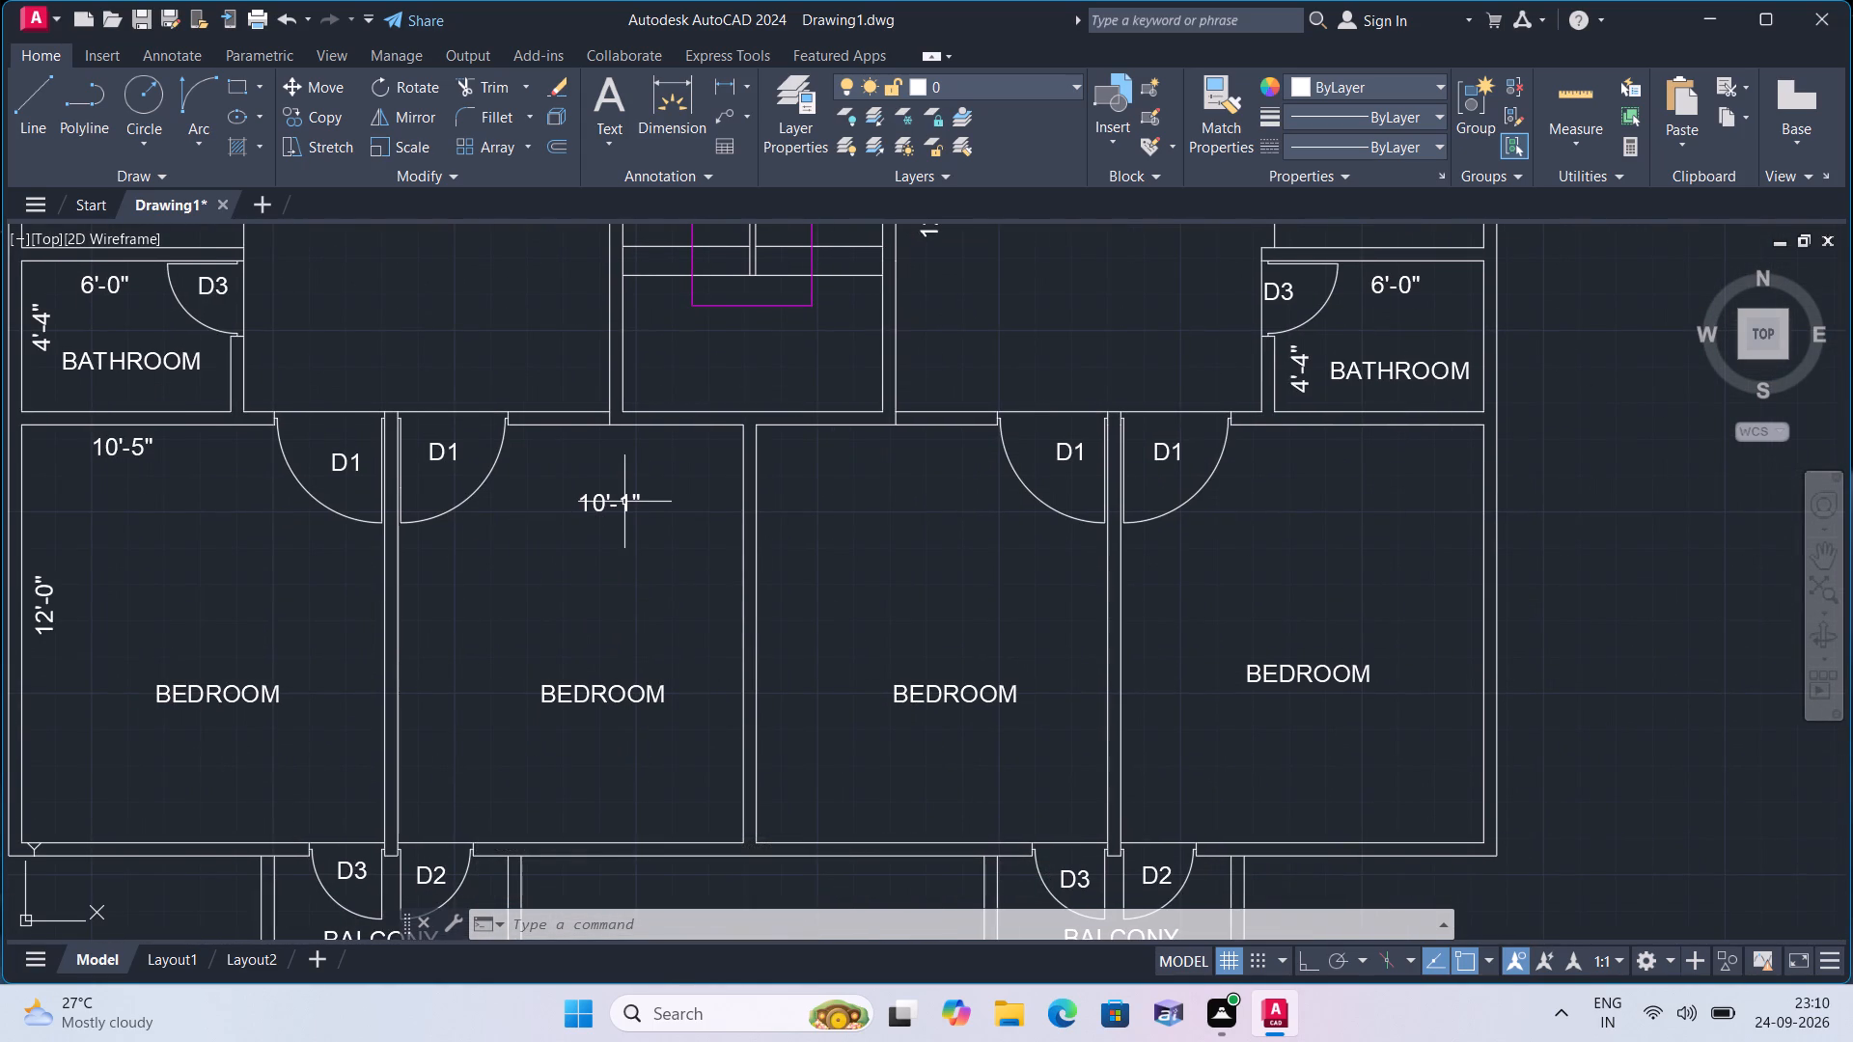
{"action": "left_click", "coordinate": [572, 499]}
{"action": "left_click", "coordinate": [589, 498]}
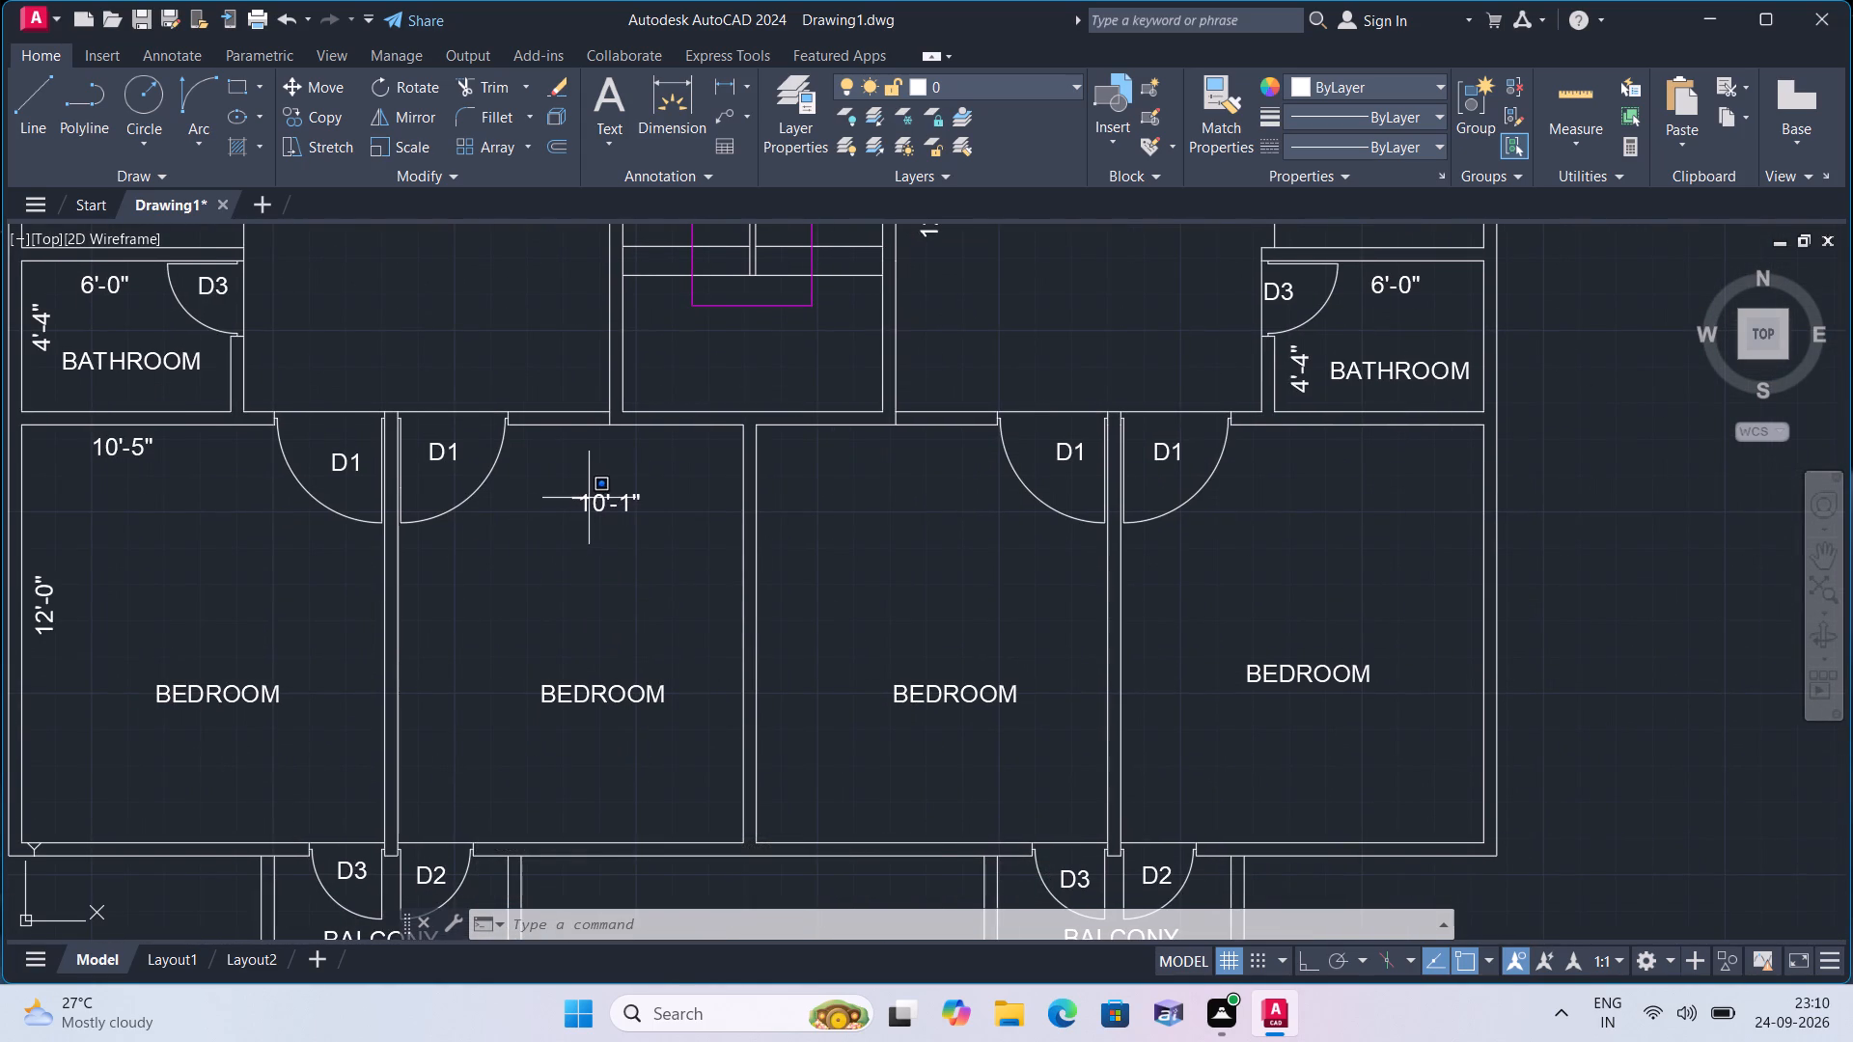
{"action": "left_click", "coordinate": [590, 498]}
{"action": "left_click", "coordinate": [590, 498]}
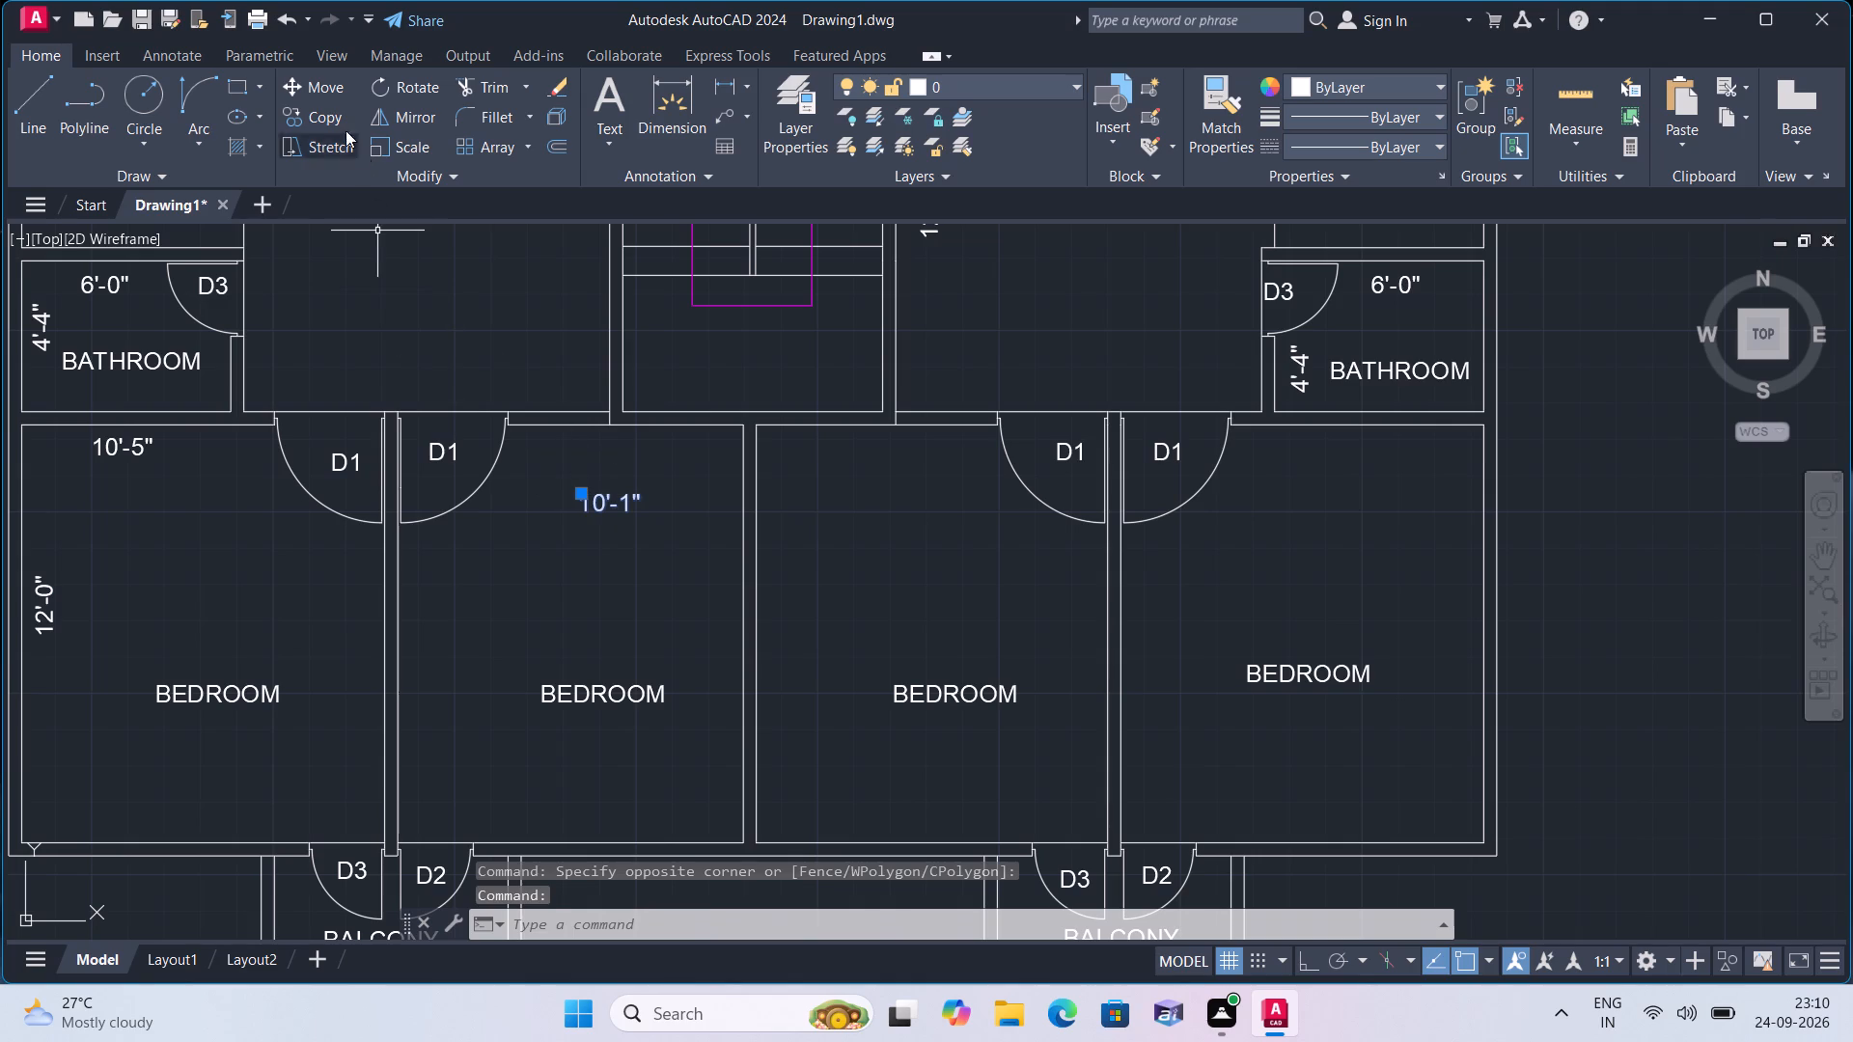
{"action": "left_click", "coordinate": [321, 115]}
{"action": "left_click", "coordinate": [605, 502]}
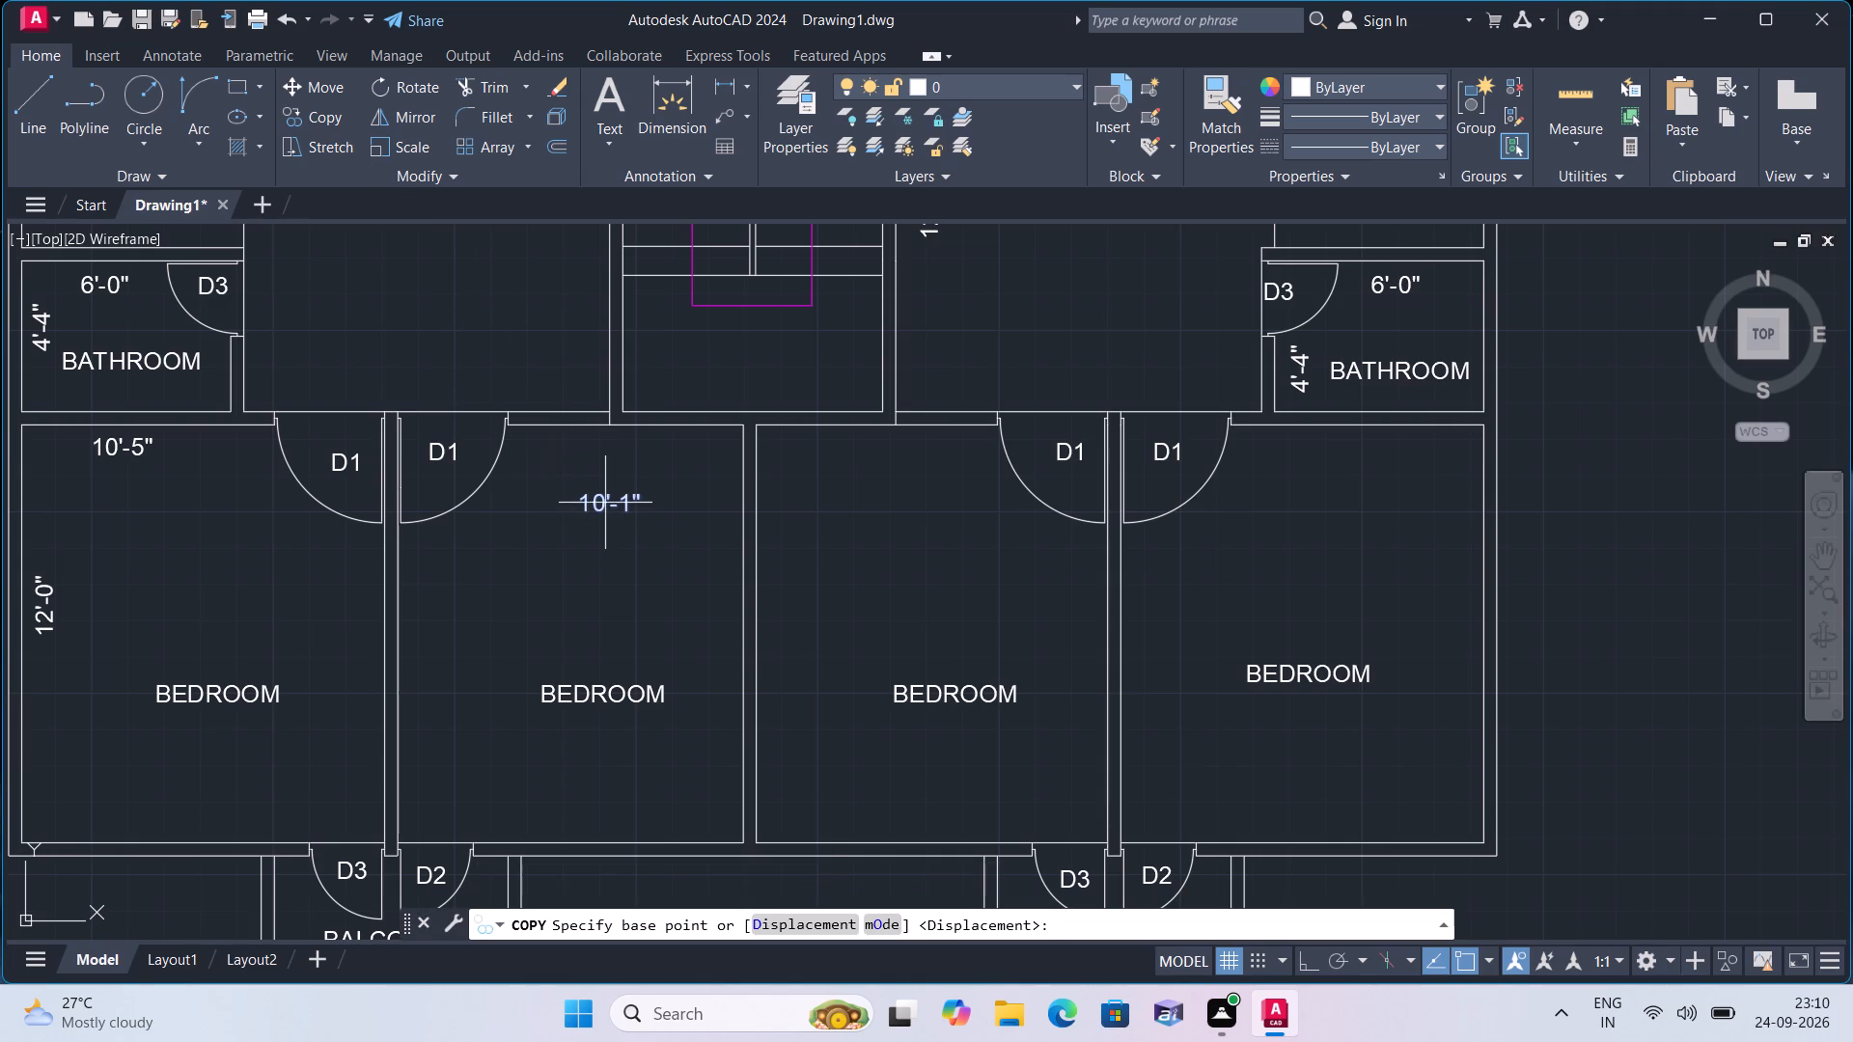
{"action": "left_click", "coordinate": [849, 498]}
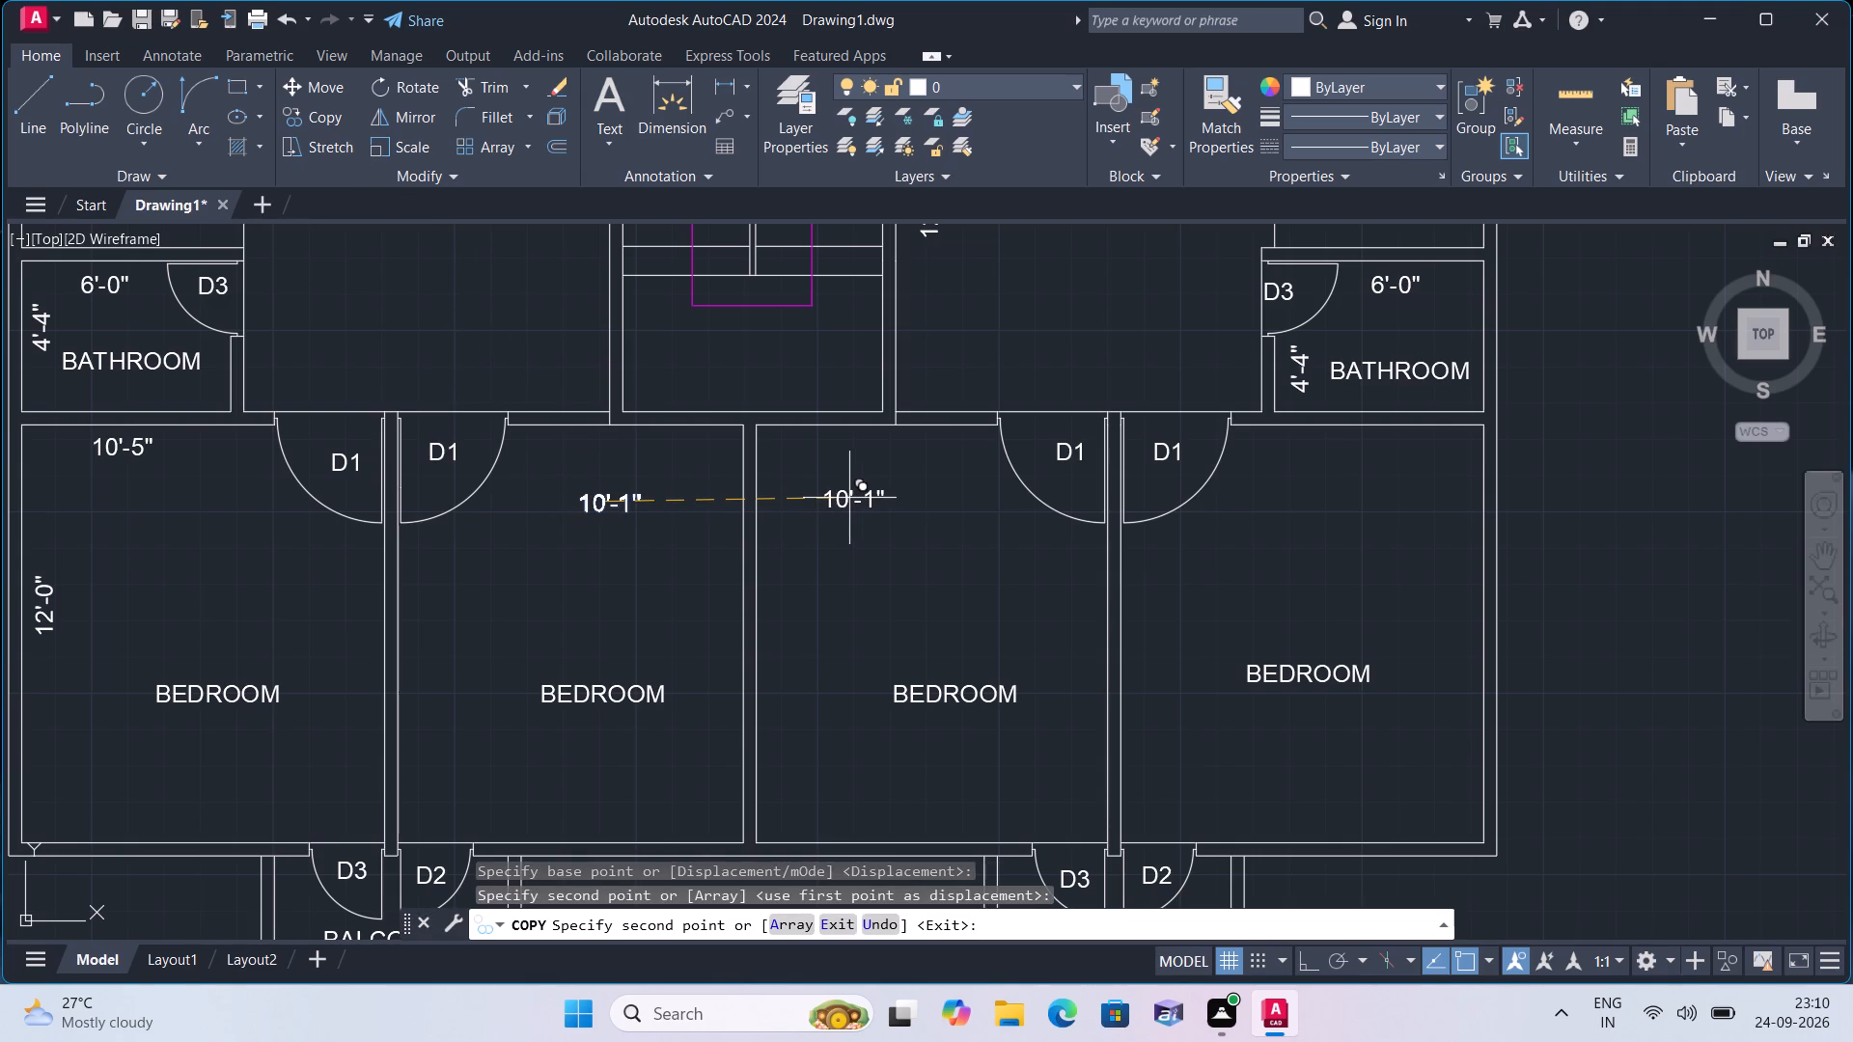
{"action": "key", "text": "space"}
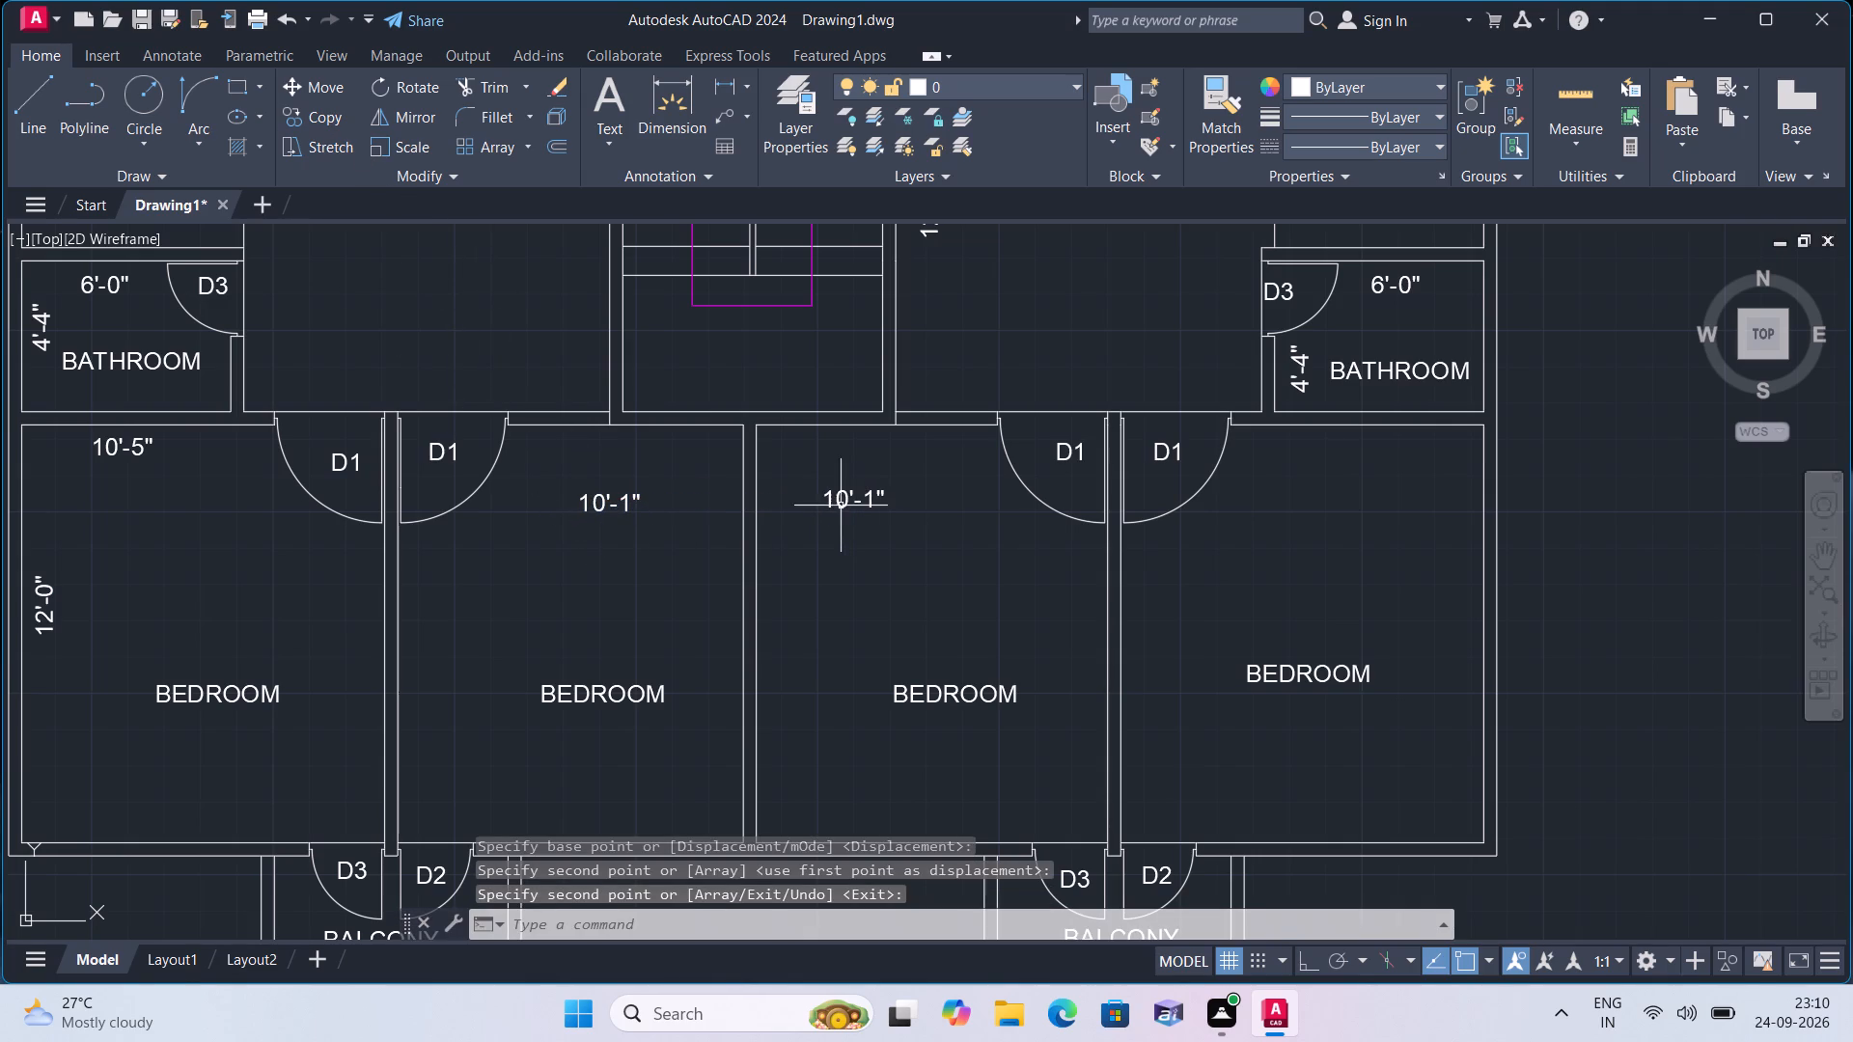
Copy the westernmost bedroom's 10'-5" text into the southeast flat's easternmost bedroom, near its north wall.
{"action": "left_click", "coordinate": [104, 446]}
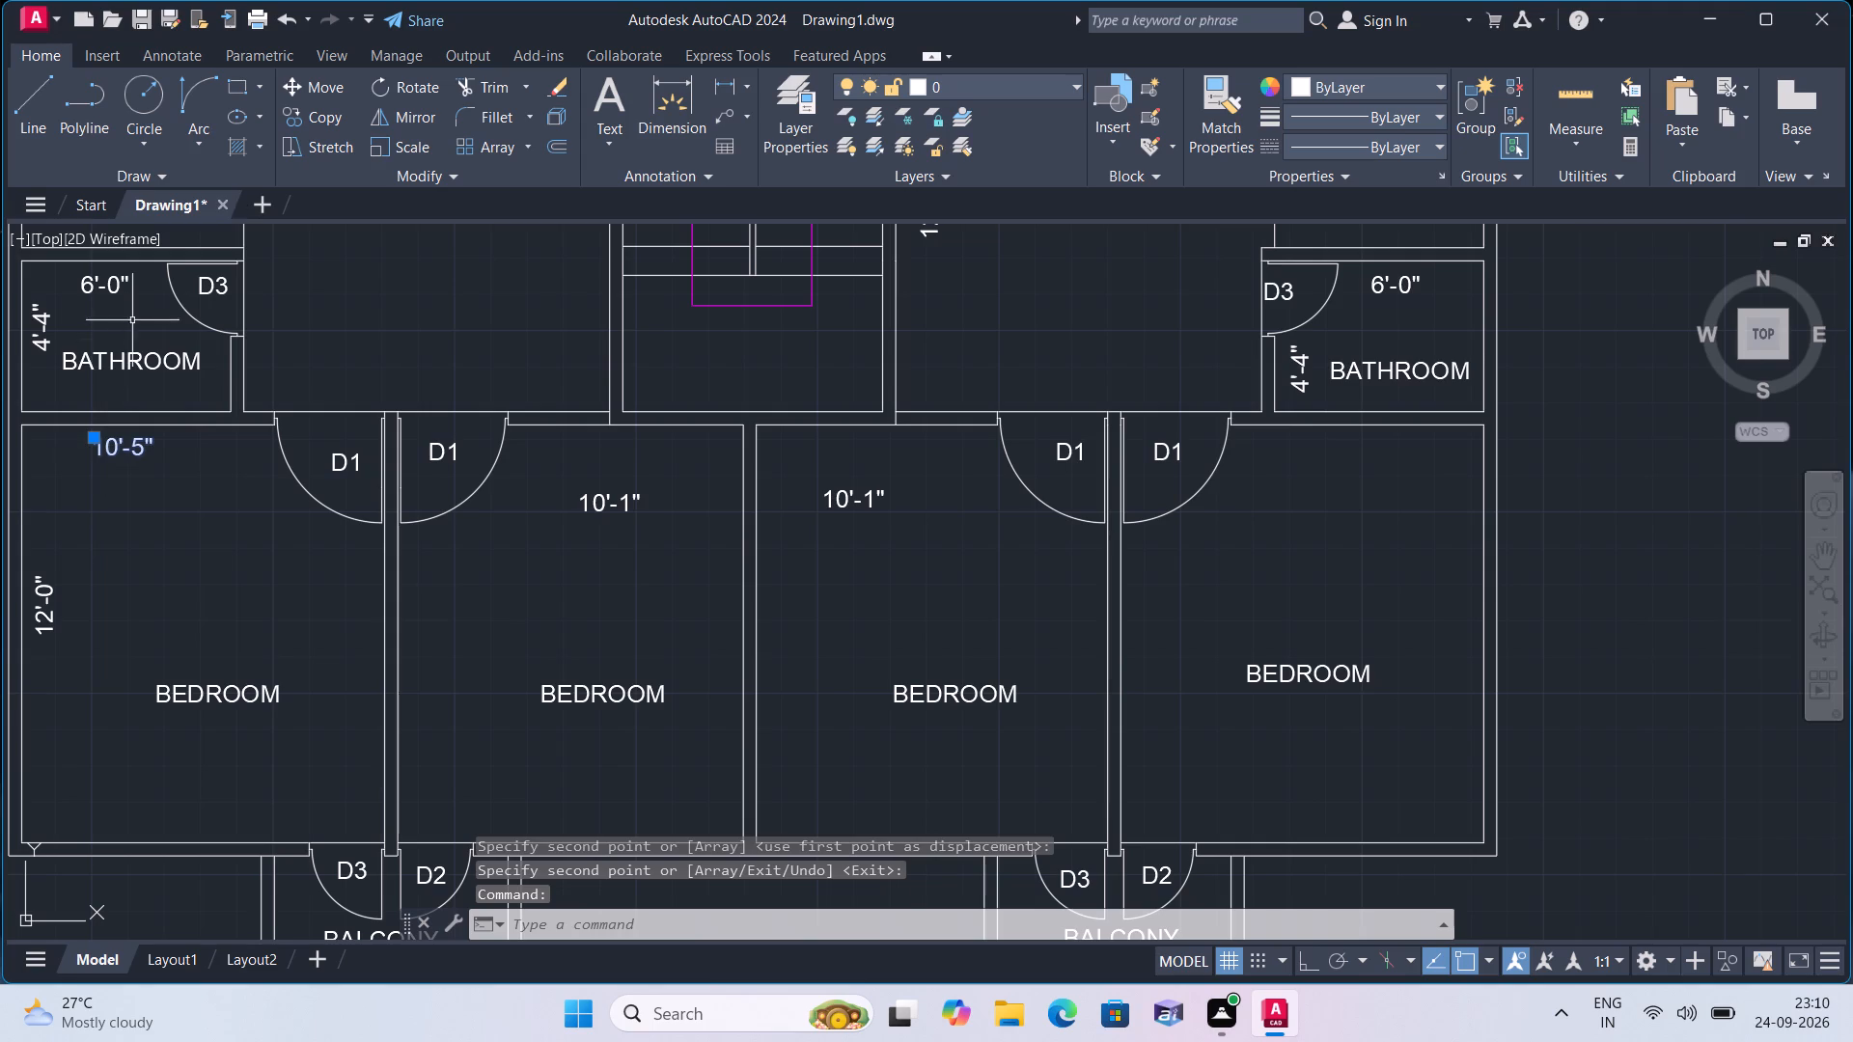
{"action": "left_click", "coordinate": [298, 112]}
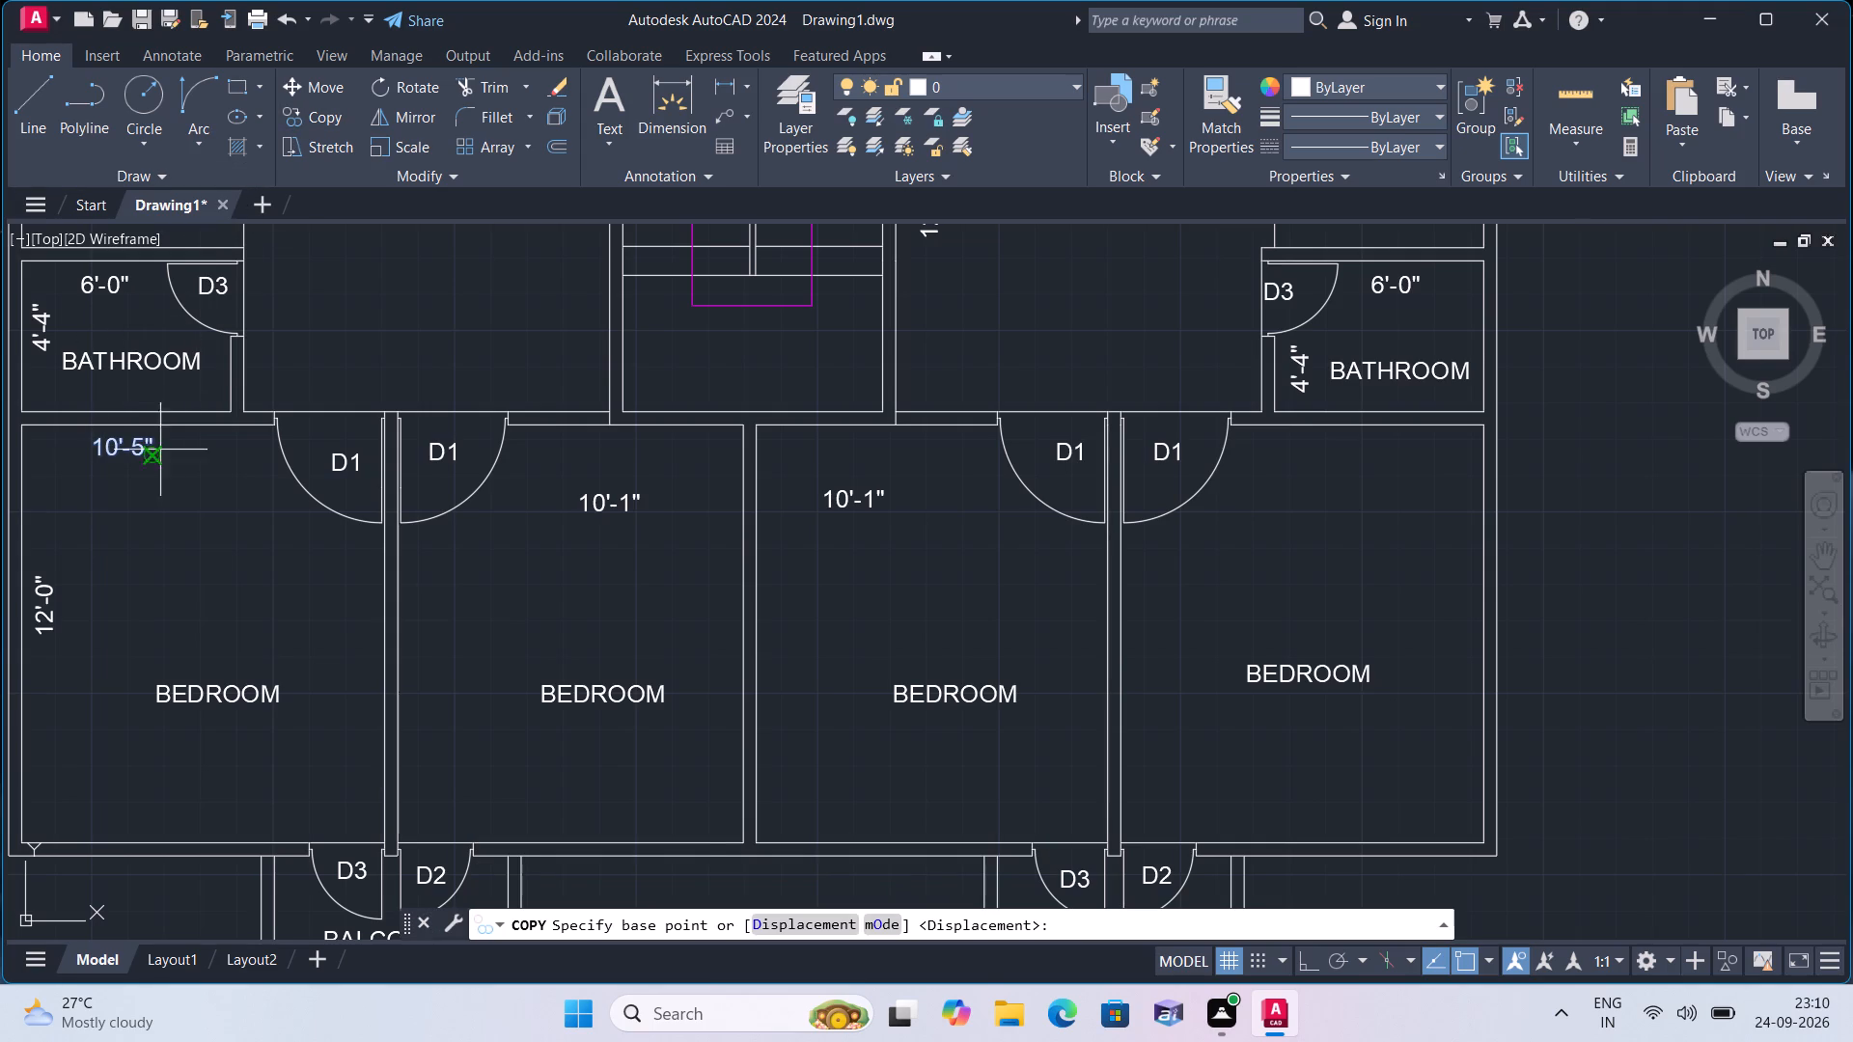
{"action": "left_click", "coordinate": [127, 444]}
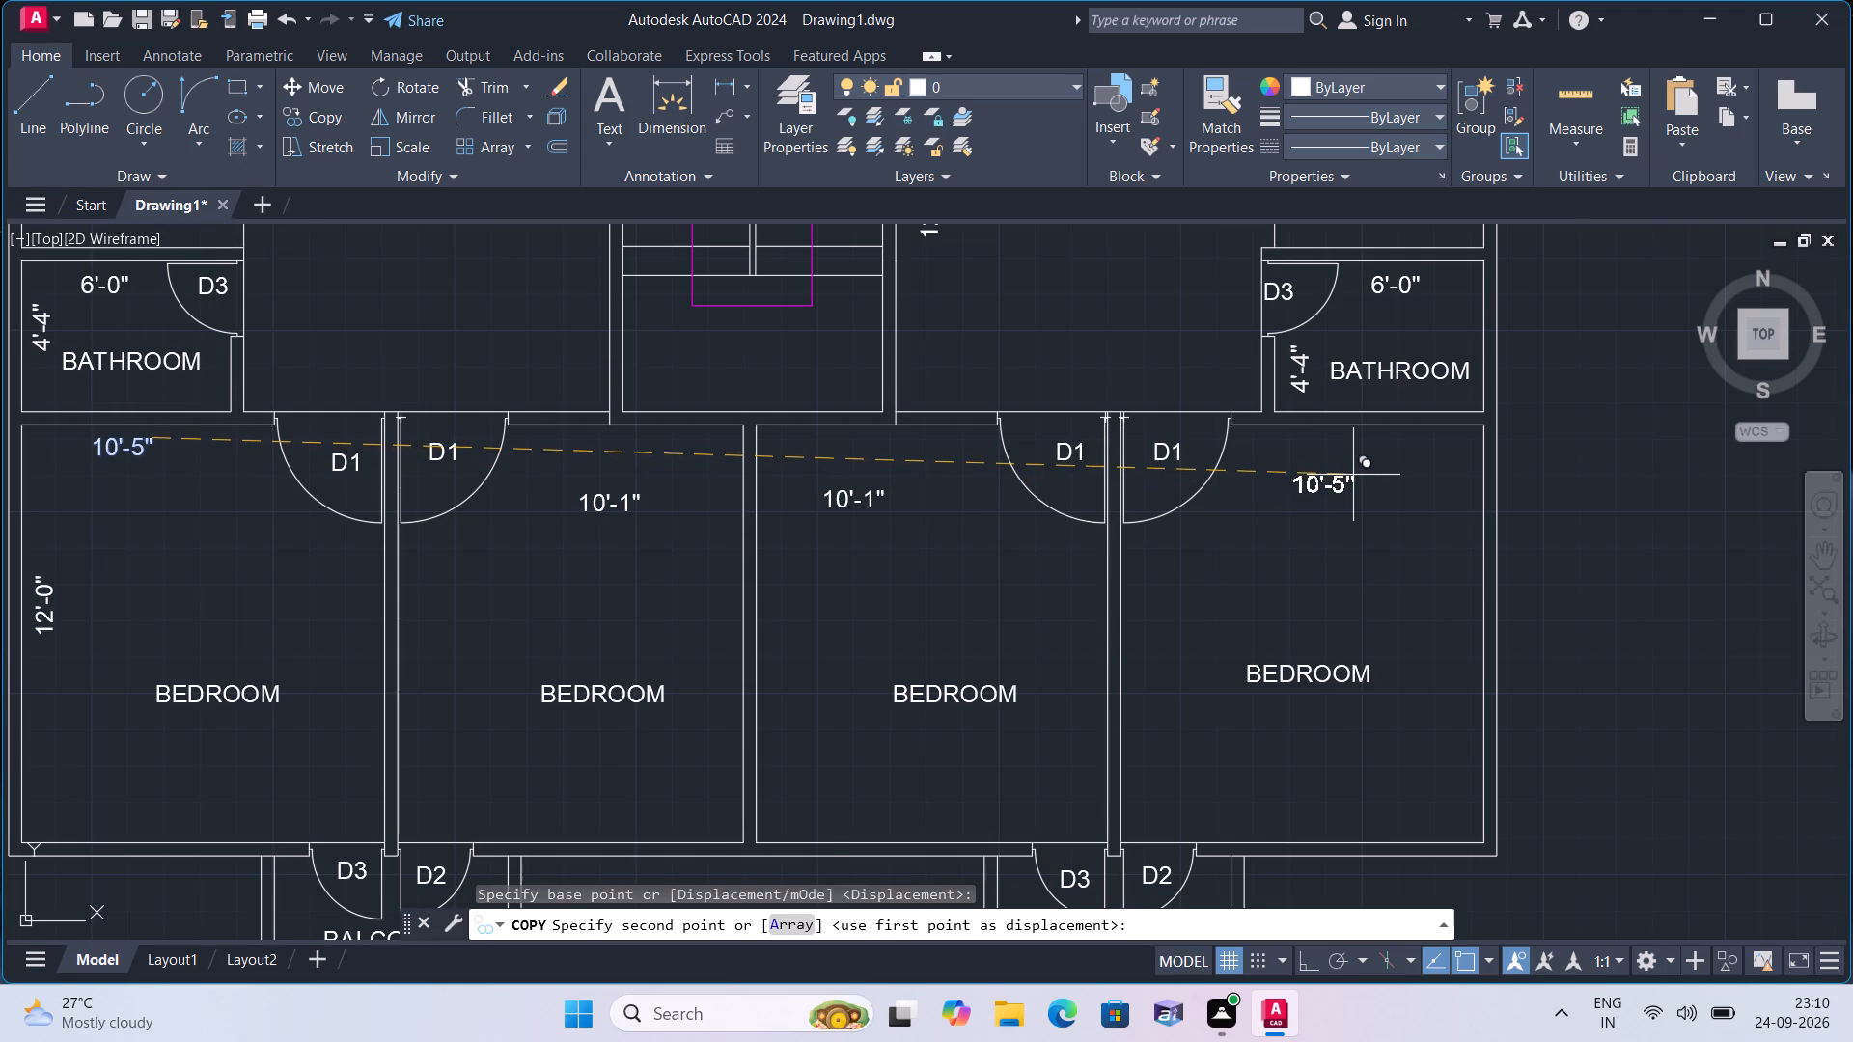
{"action": "left_click", "coordinate": [1353, 475]}
{"action": "key", "text": "space"}
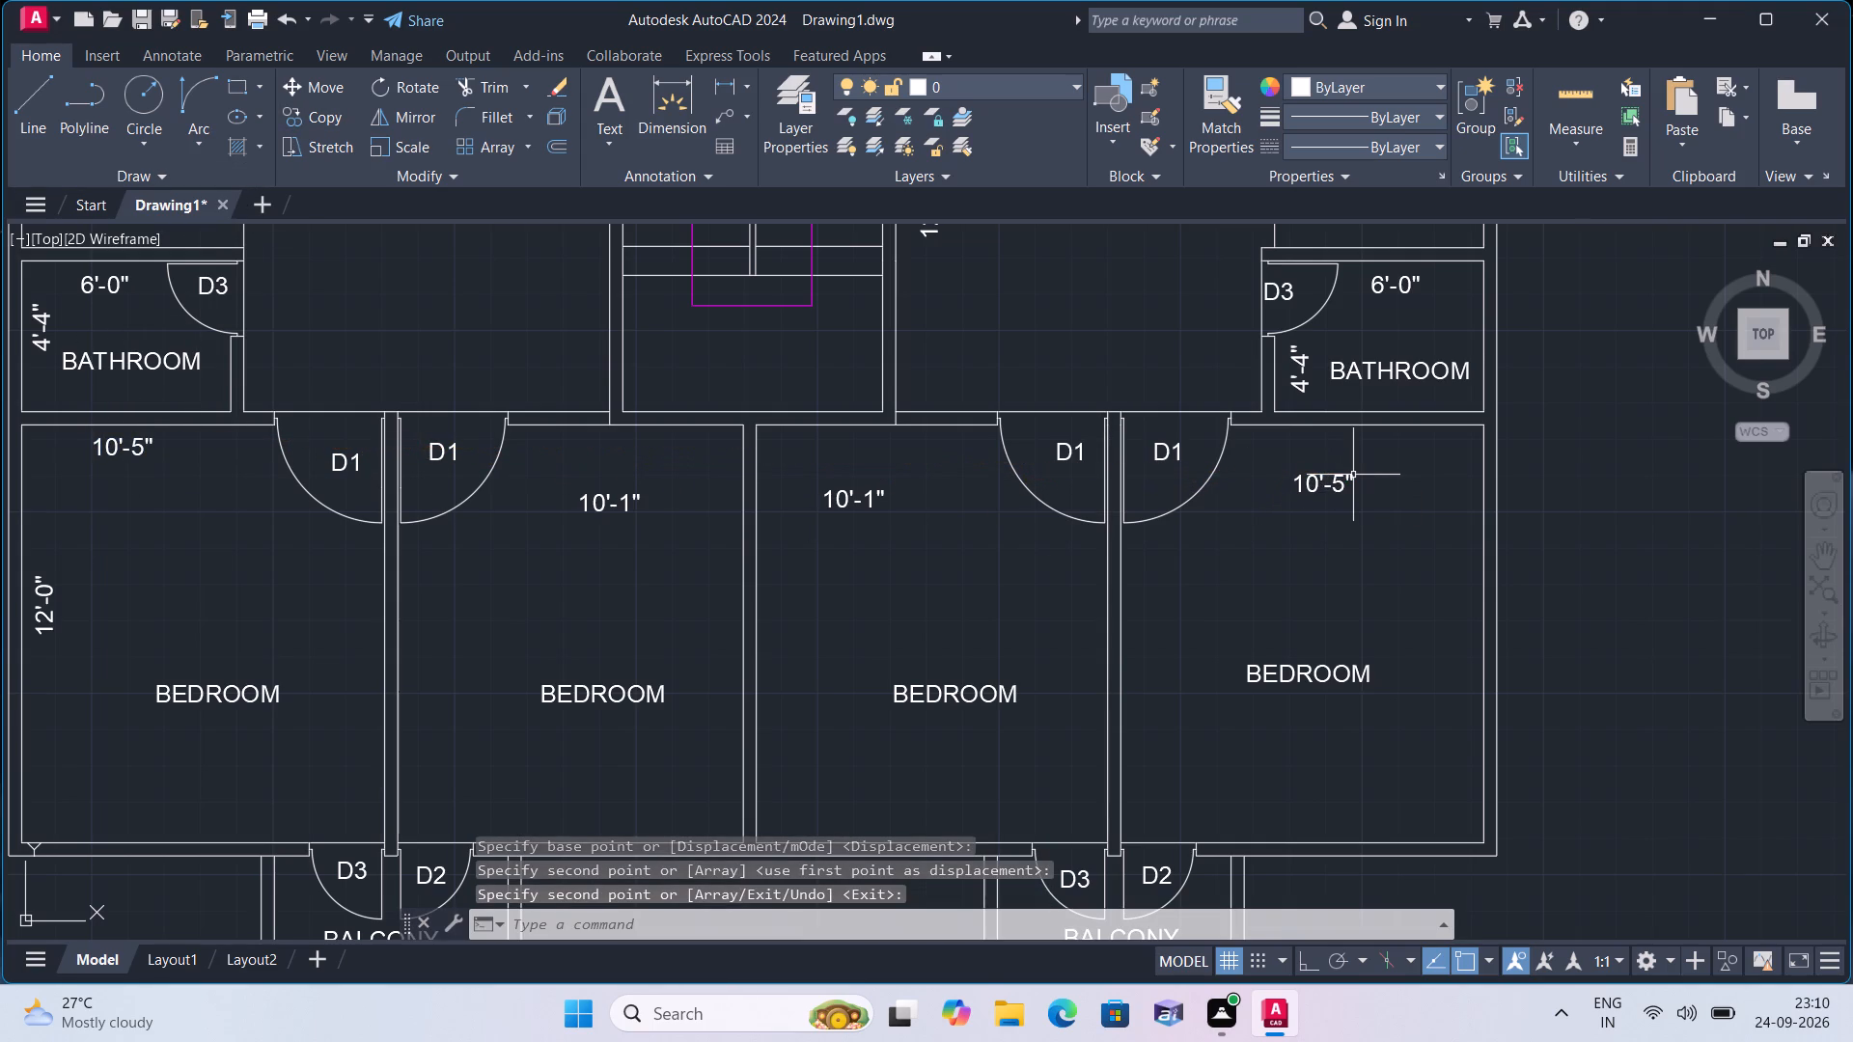
Copy the westernmost bedroom's vertical 12'-0" text into the other three southern bedrooms, beside each one's west wall.
{"action": "scroll", "coordinate": [1059, 684], "scroll_direction": "down", "scroll_amount": 1}
{"action": "scroll", "coordinate": [529, 676], "scroll_direction": "up", "scroll_amount": 2}
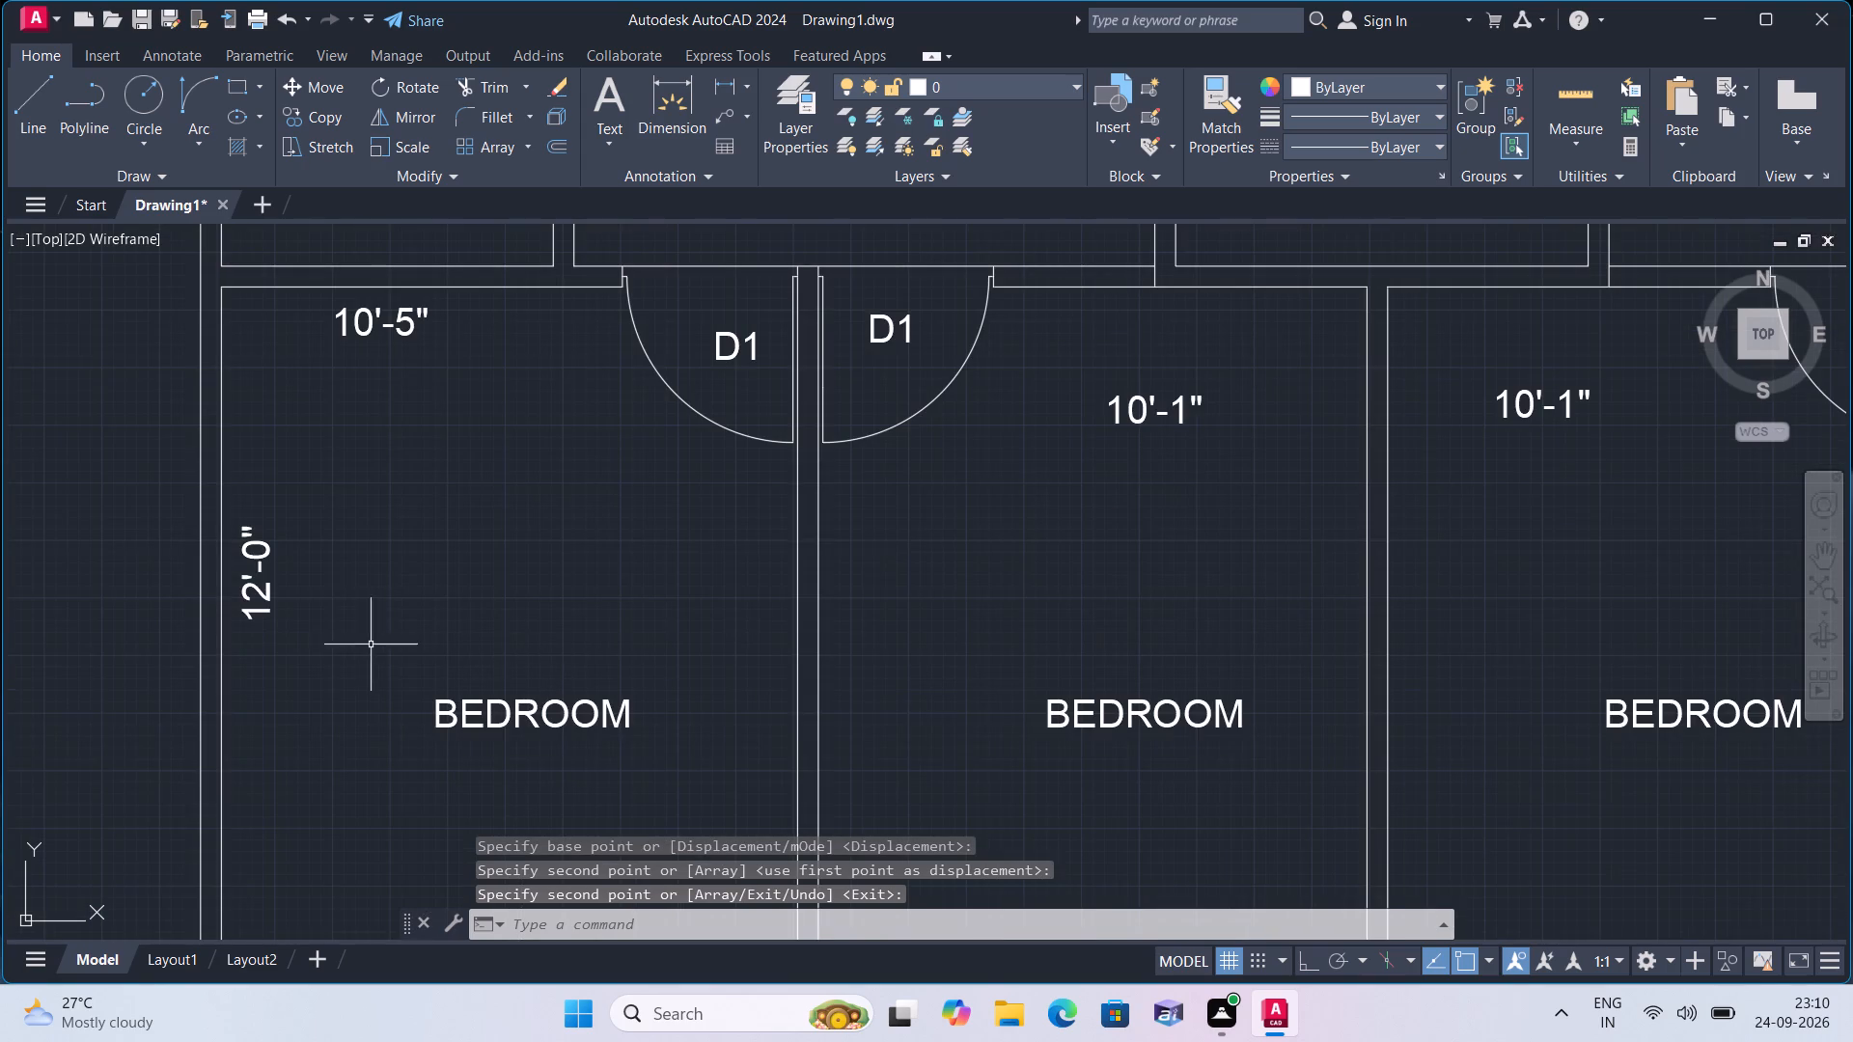
{"action": "left_click", "coordinate": [264, 588]}
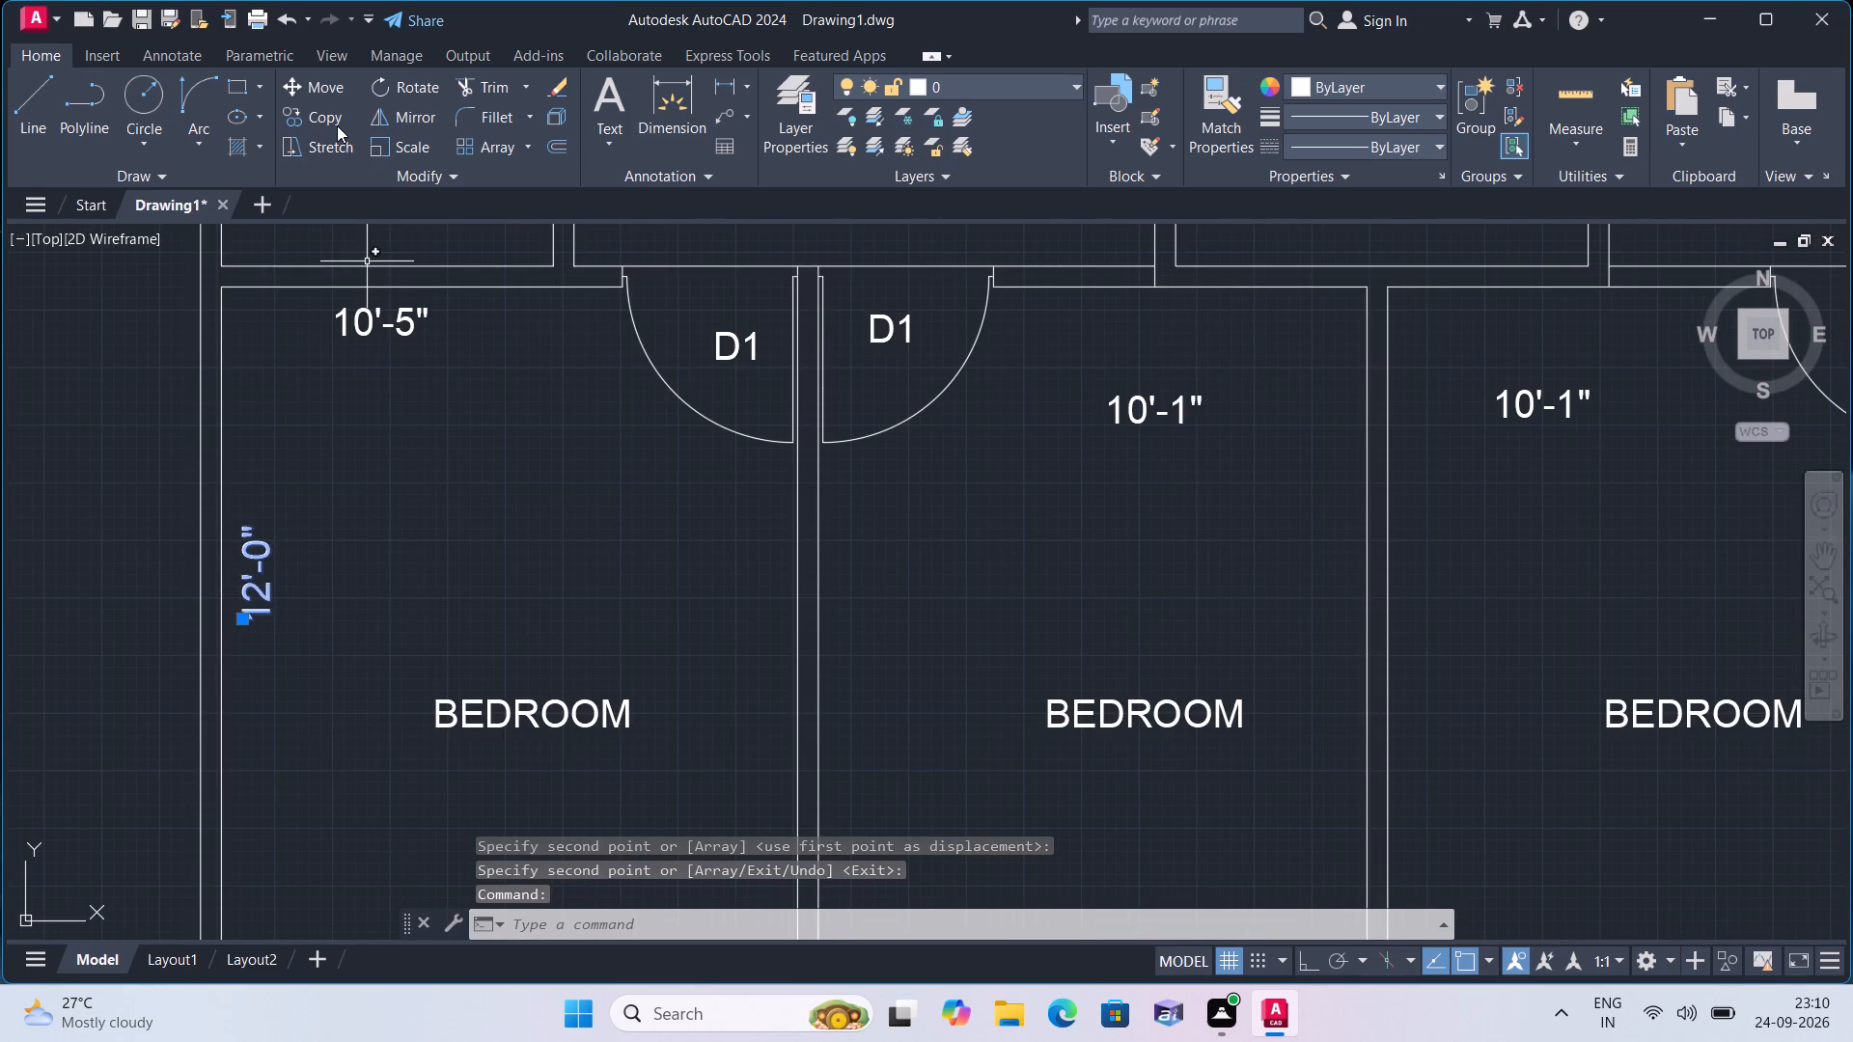
{"action": "left_click", "coordinate": [337, 125]}
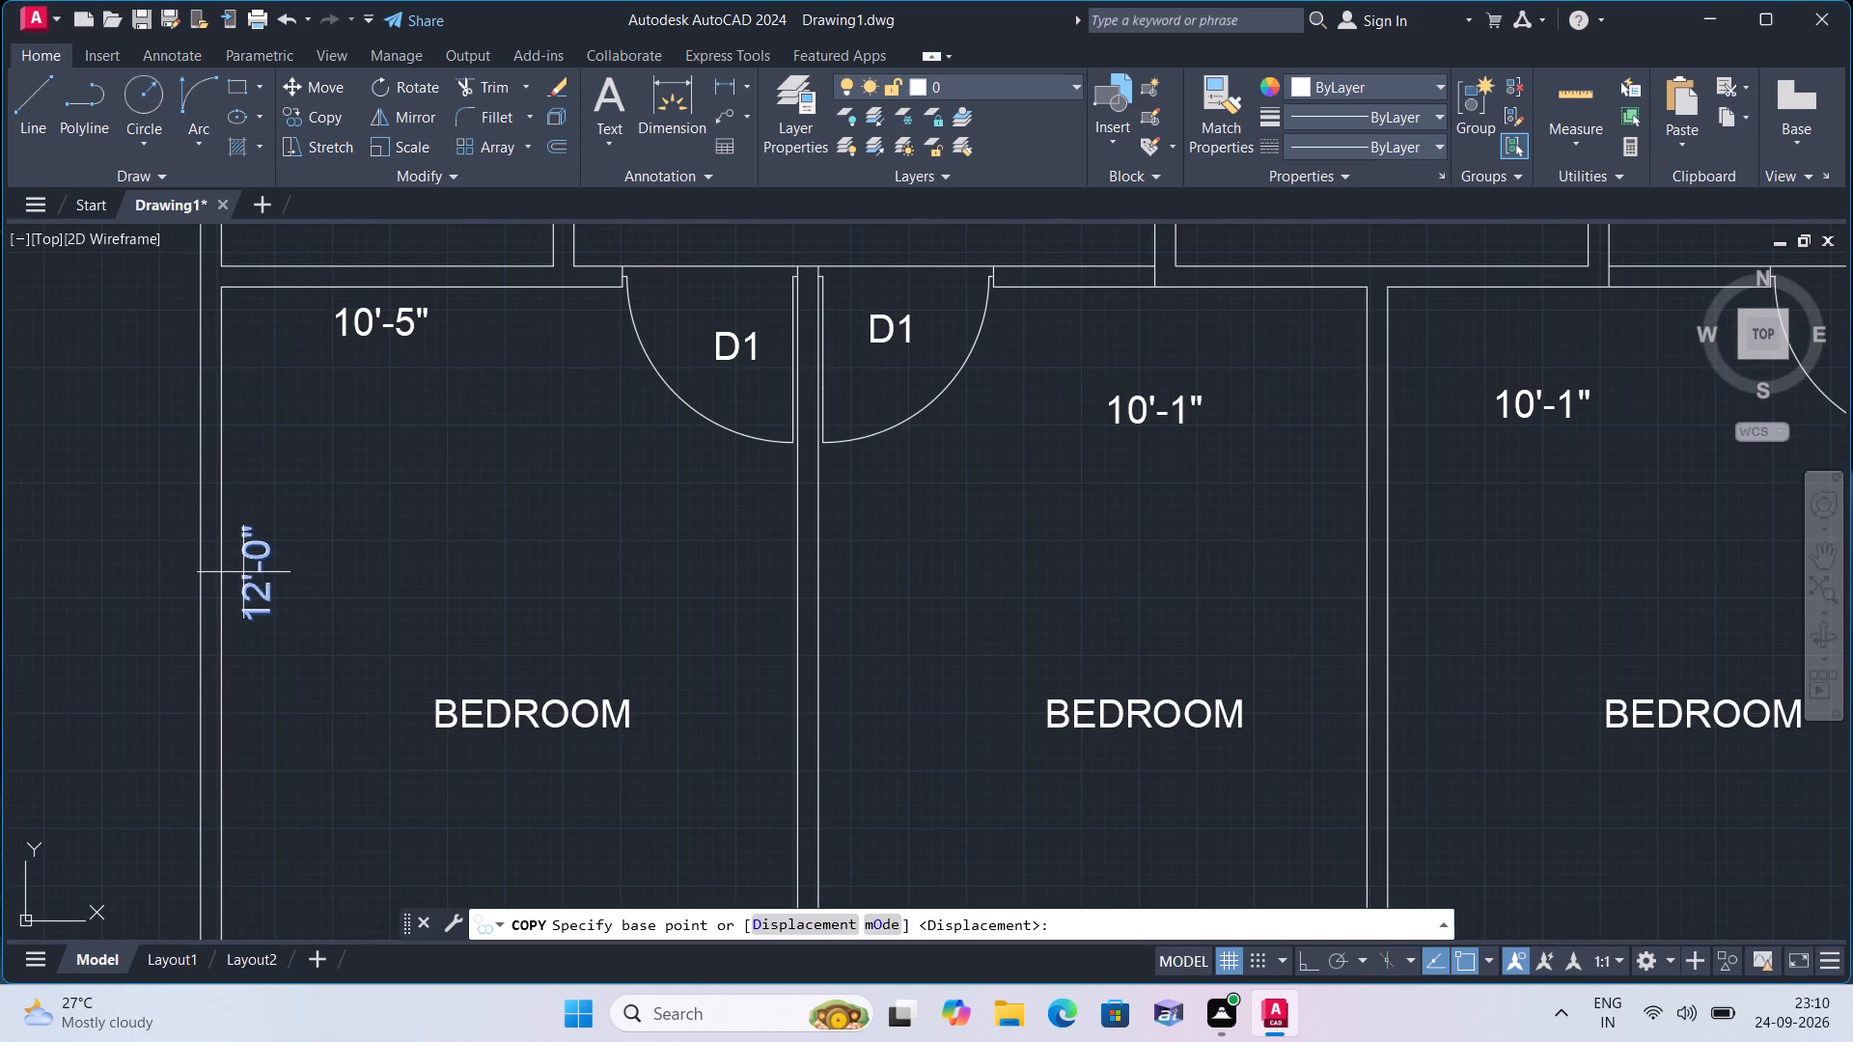
{"action": "left_click", "coordinate": [253, 583]}
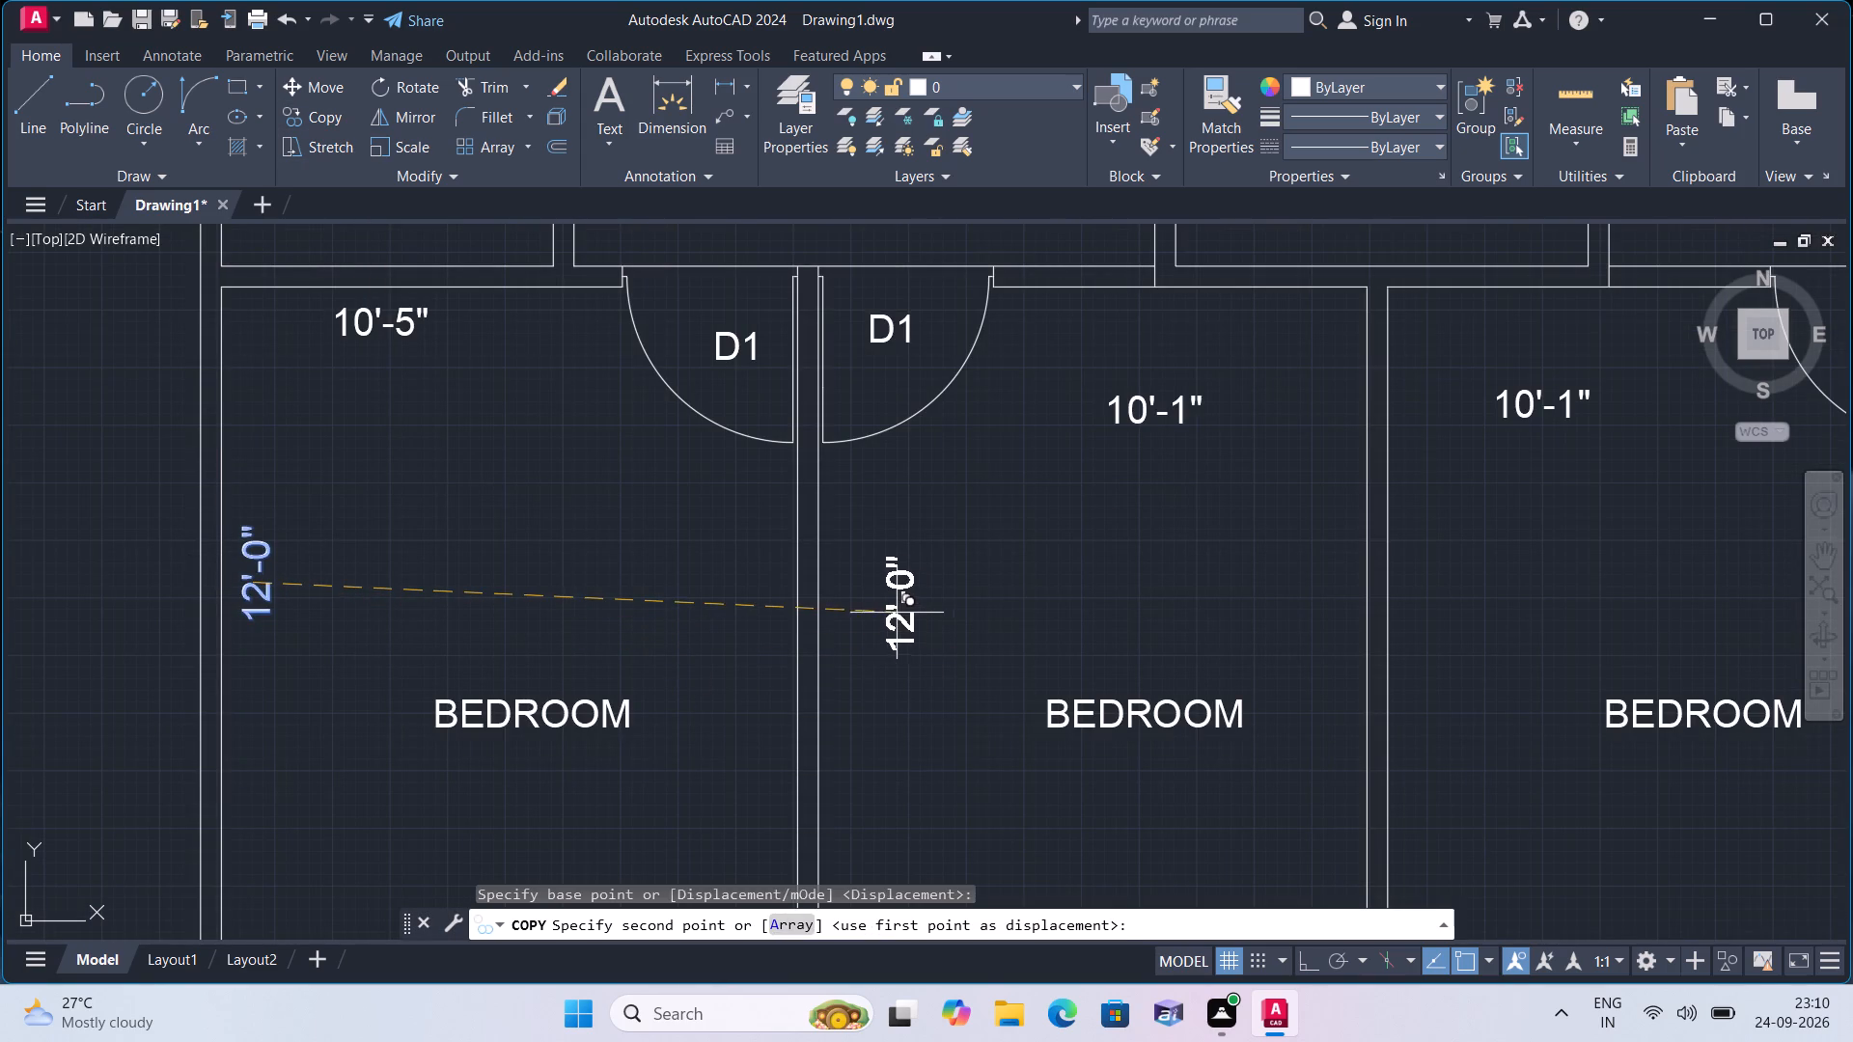
{"action": "left_click", "coordinate": [874, 610]}
{"action": "scroll", "coordinate": [1021, 618], "scroll_direction": "down", "scroll_amount": 1}
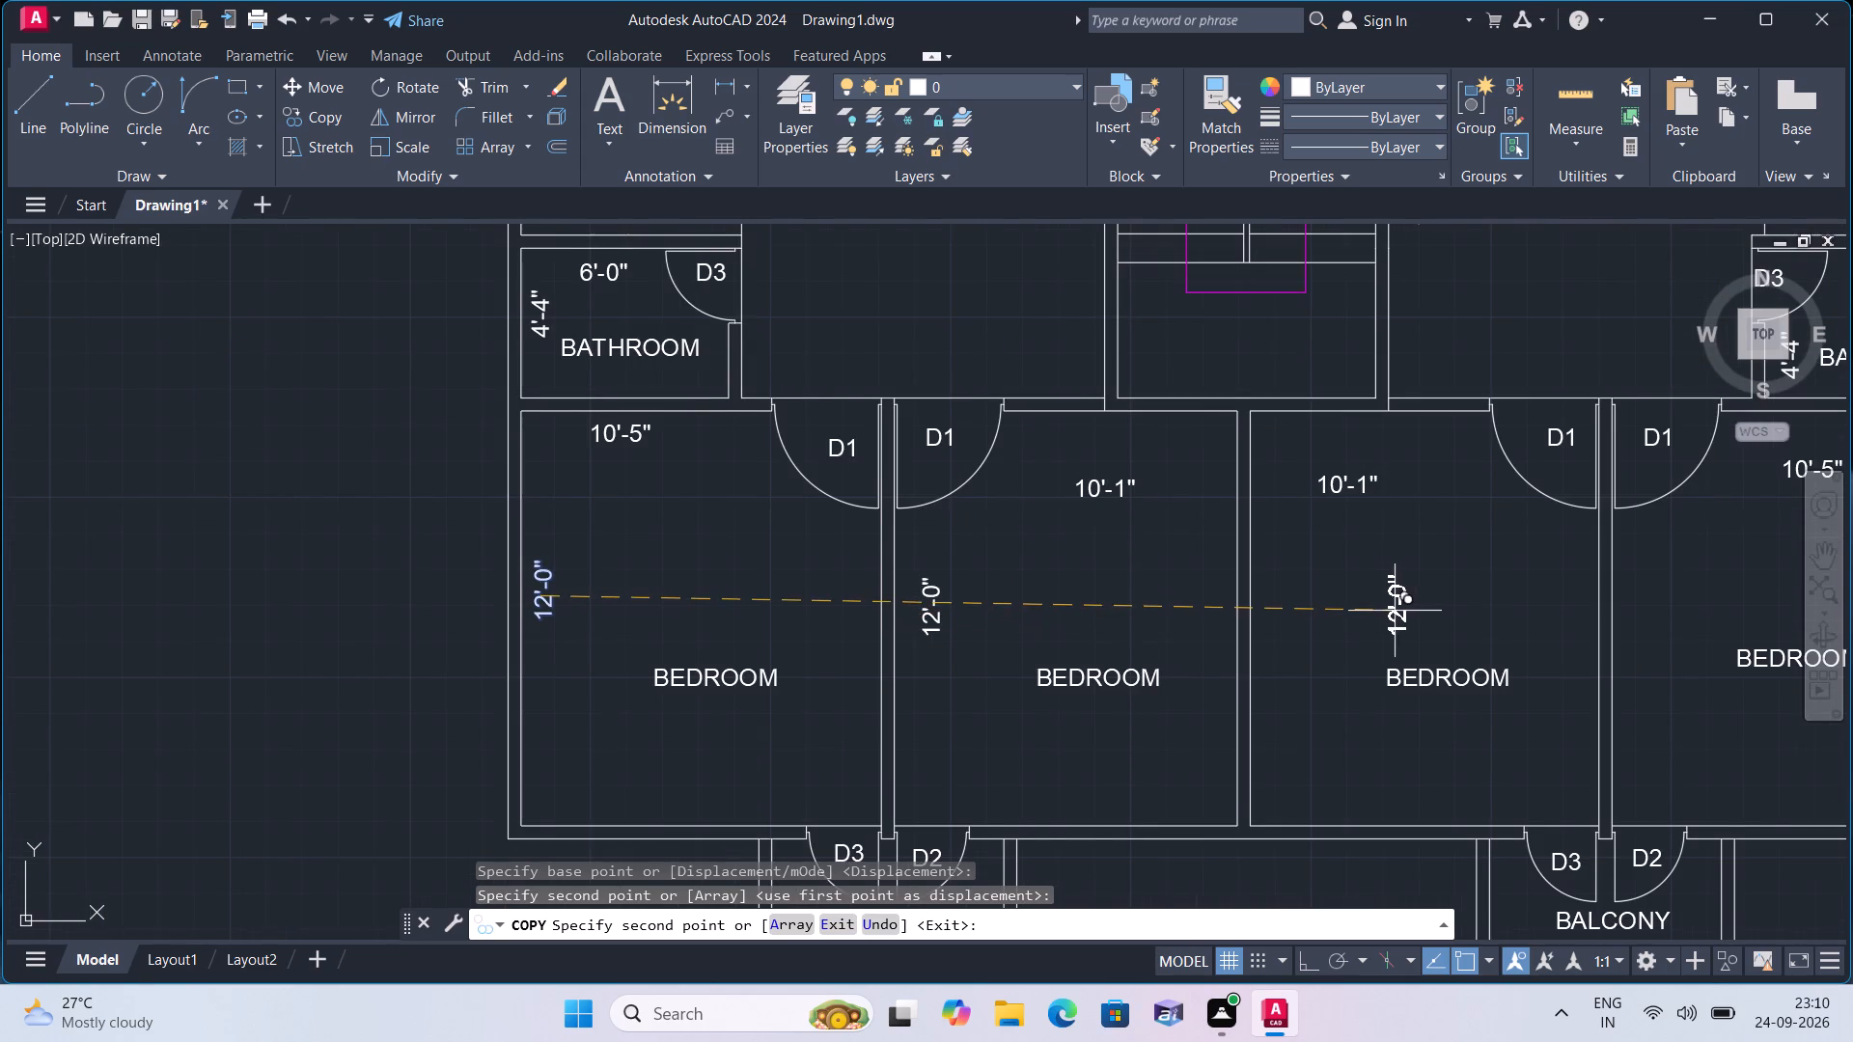
{"action": "middle_click_drag", "start_coordinate": [1368, 604], "coordinate": [1262, 563]}
{"action": "left_click", "coordinate": [1170, 598]}
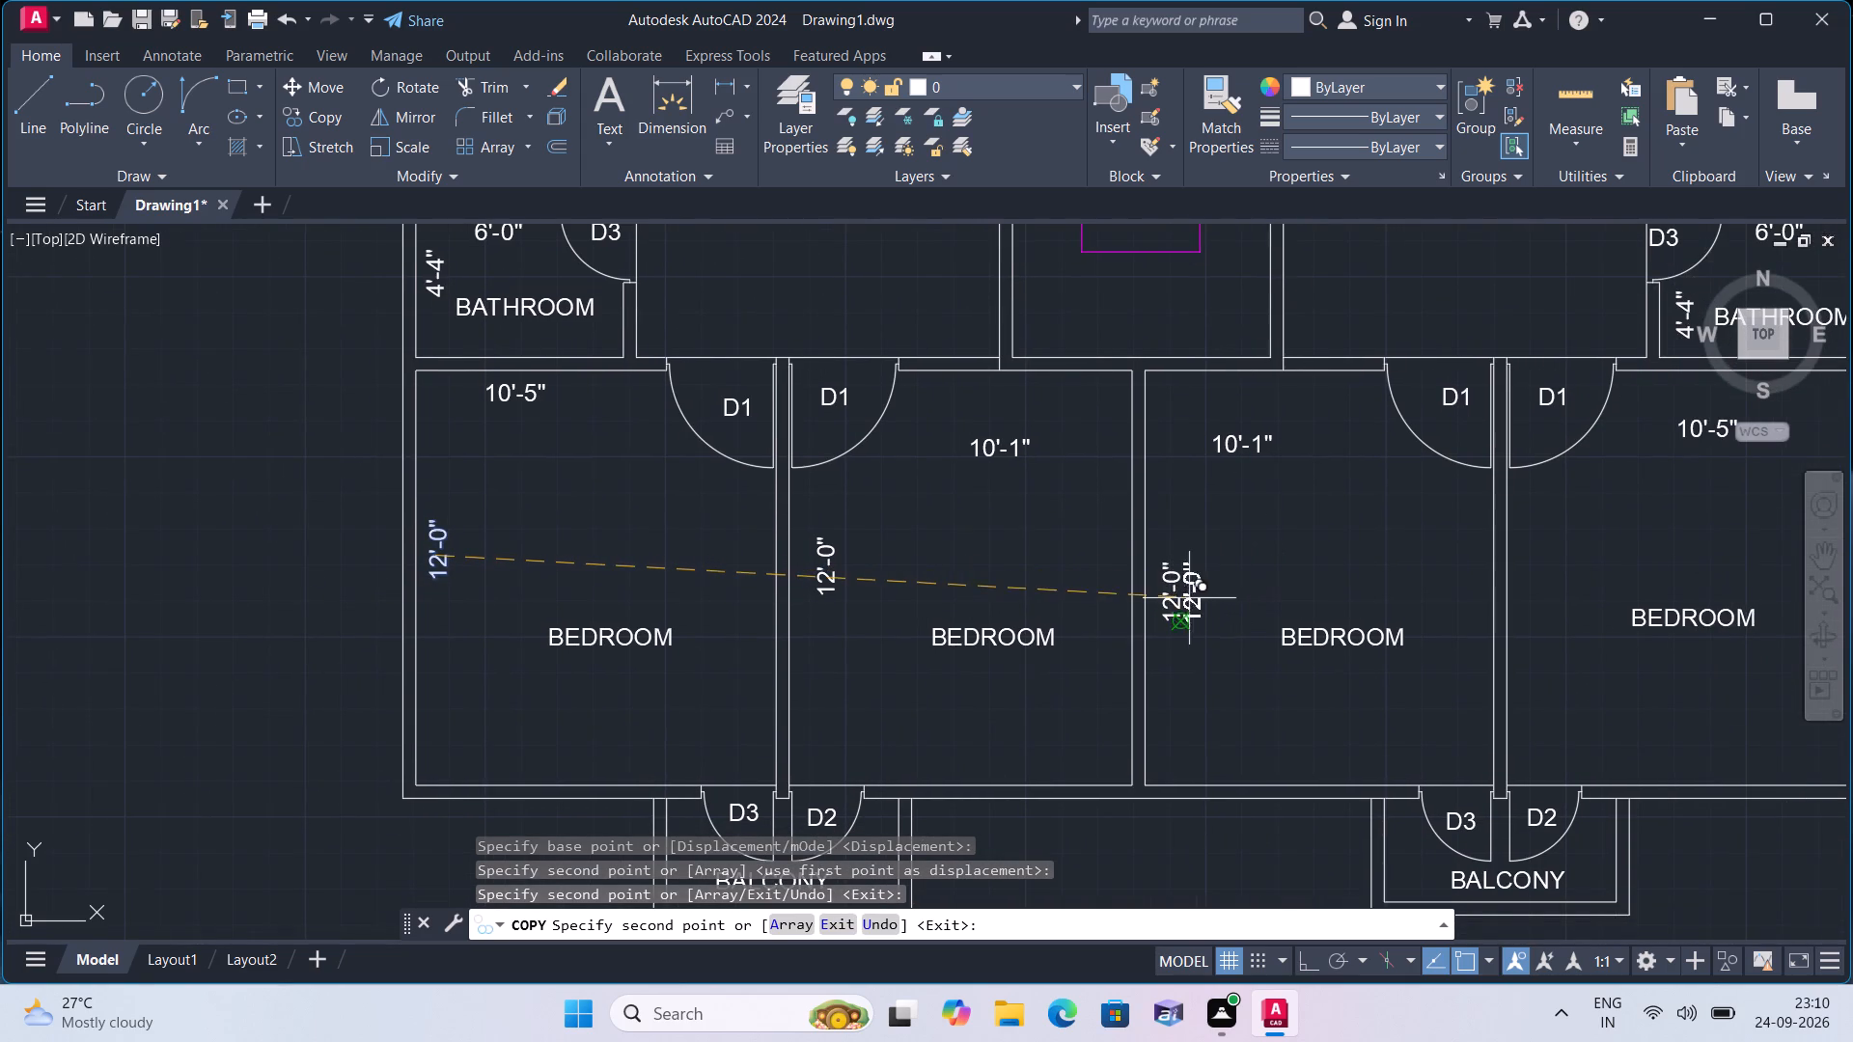
{"action": "left_click", "coordinate": [1536, 598]}
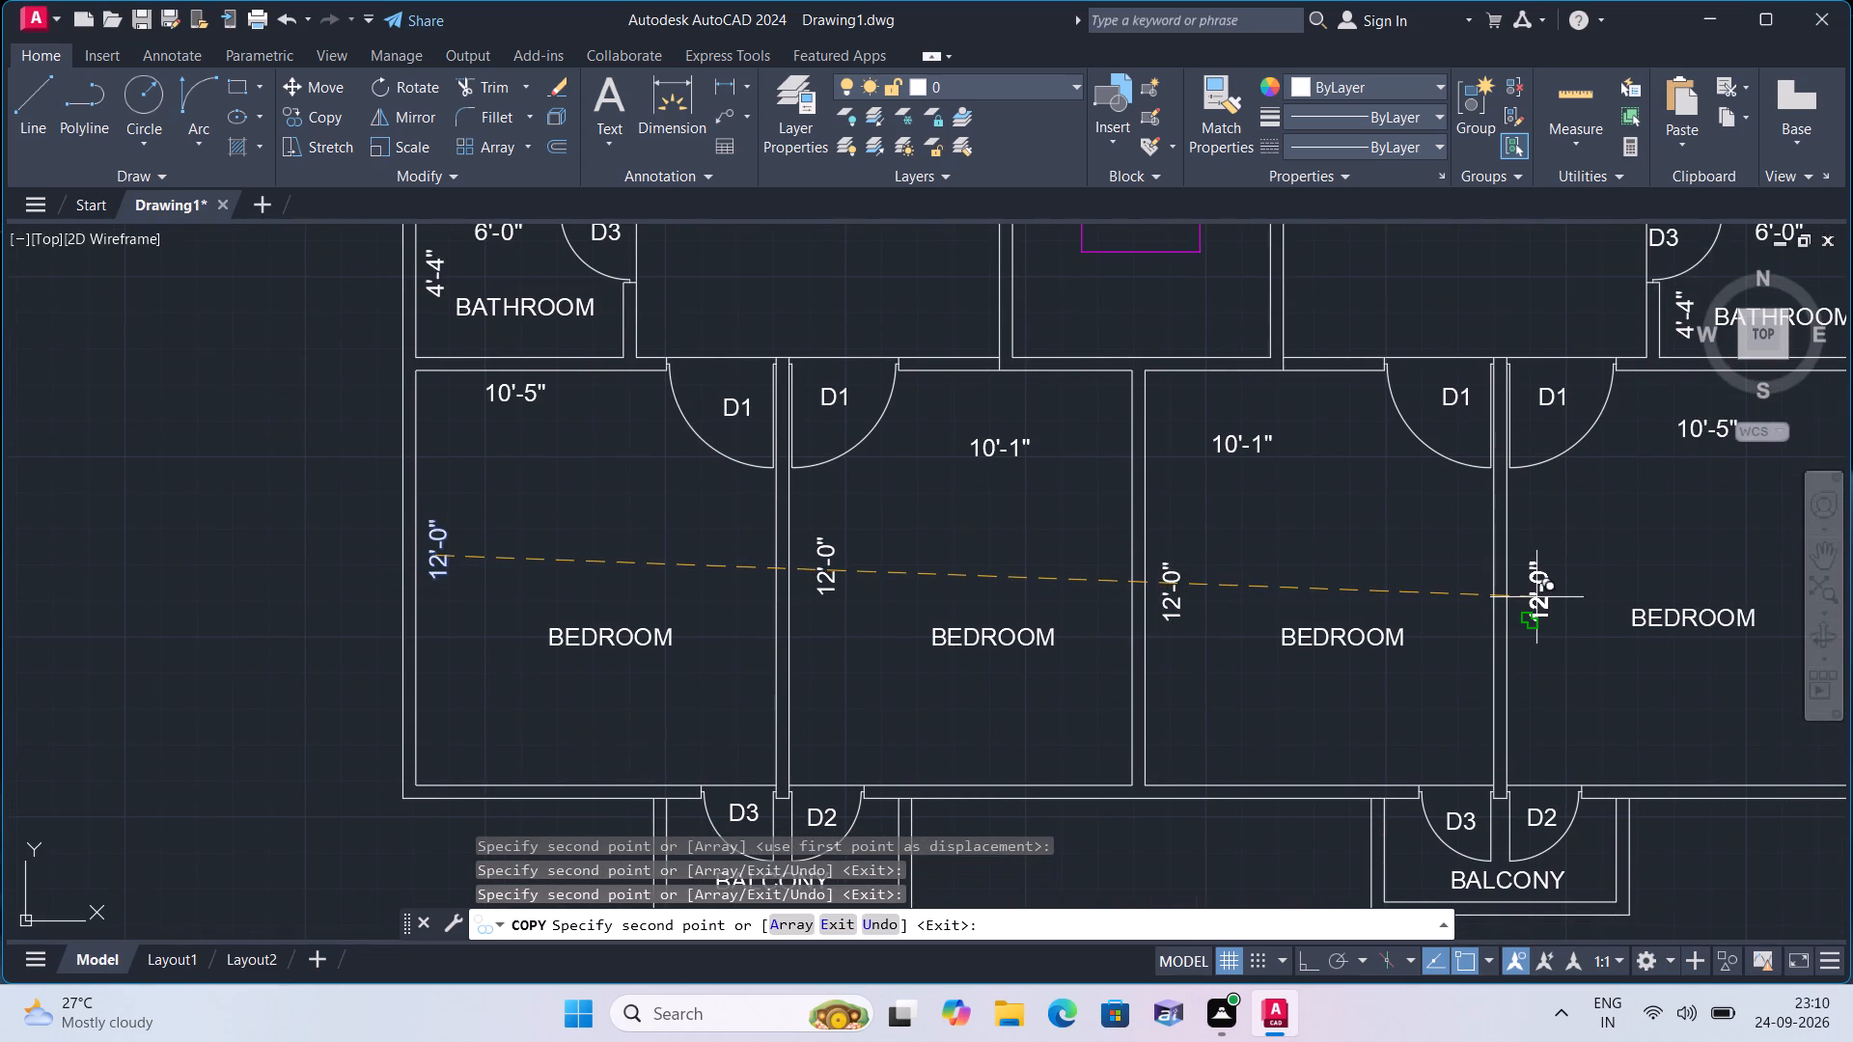
{"action": "key", "text": "space"}
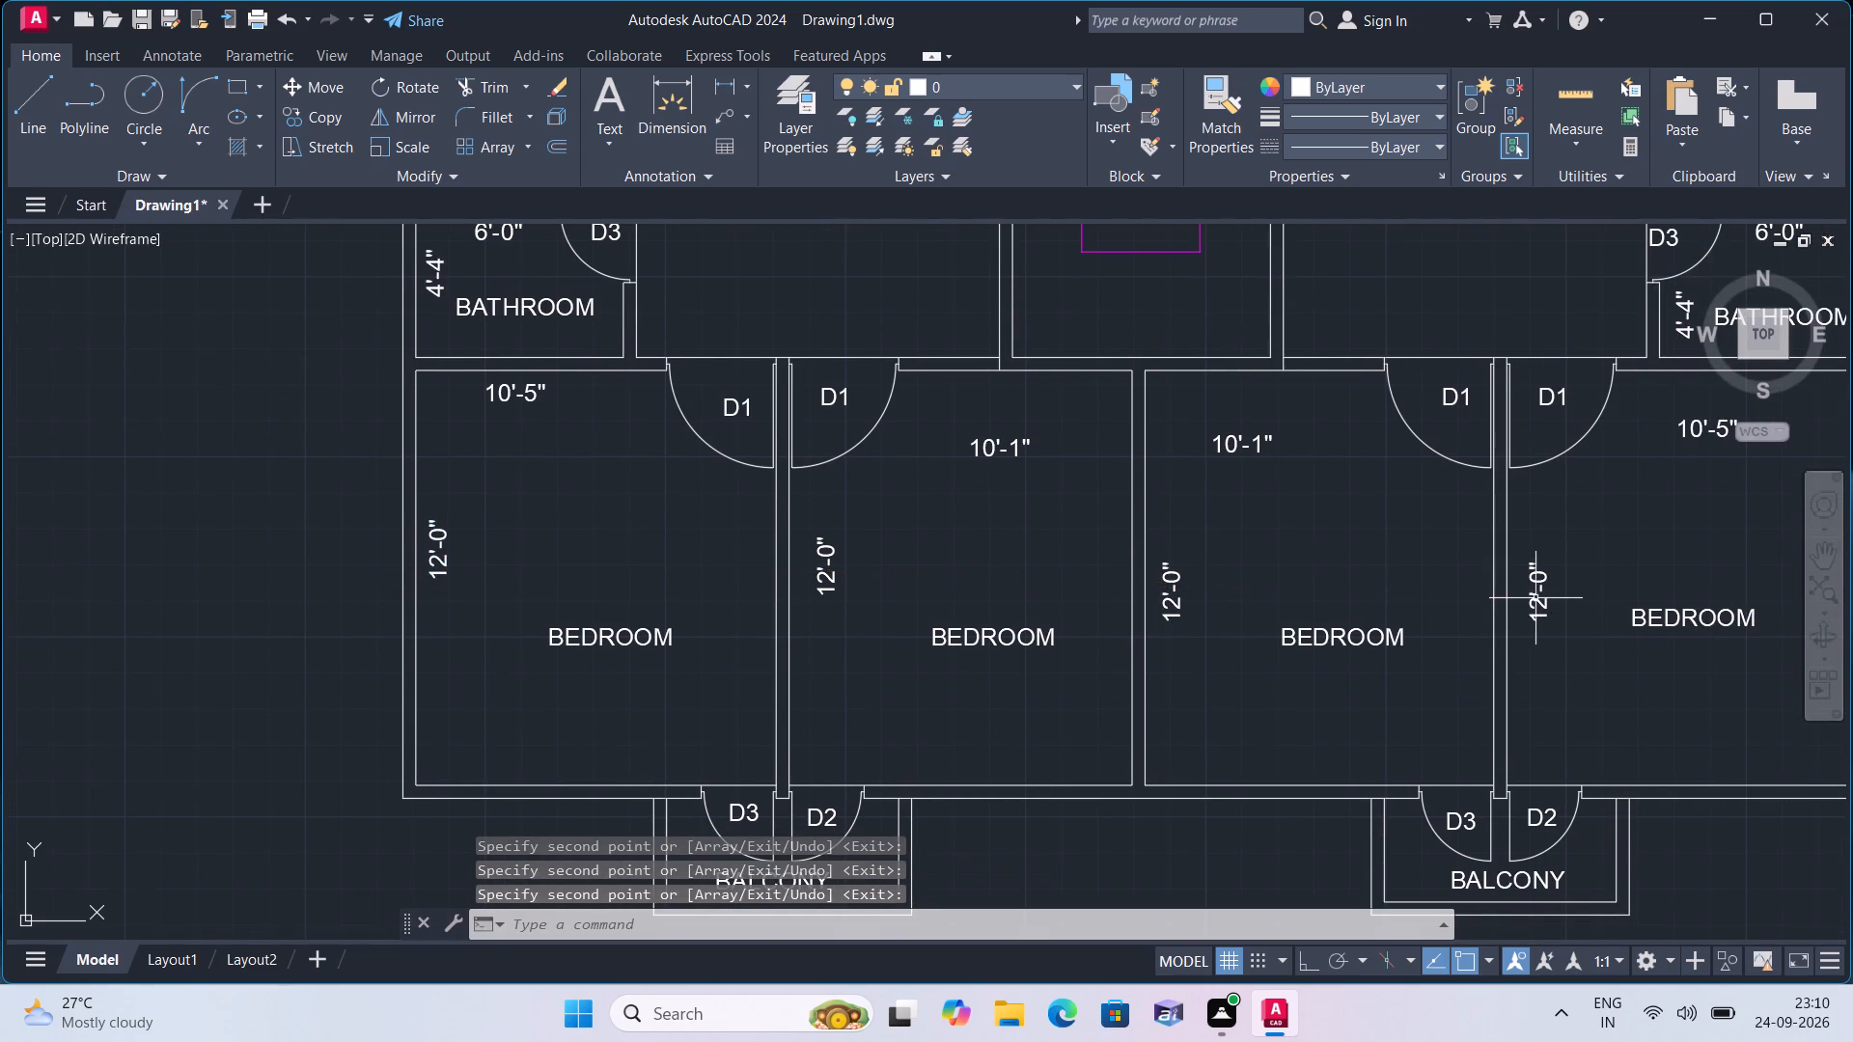
Check the room names and size texts across the southern flats, staircase and northern flats.
{"action": "scroll", "coordinate": [1441, 636], "scroll_direction": "down", "scroll_amount": 2}
{"action": "middle_click_drag", "start_coordinate": [1298, 683], "coordinate": [1133, 613]}
{"action": "middle_click_drag", "start_coordinate": [1163, 593], "coordinate": [1115, 655]}
{"action": "scroll", "coordinate": [1093, 577], "scroll_direction": "up", "scroll_amount": 1}
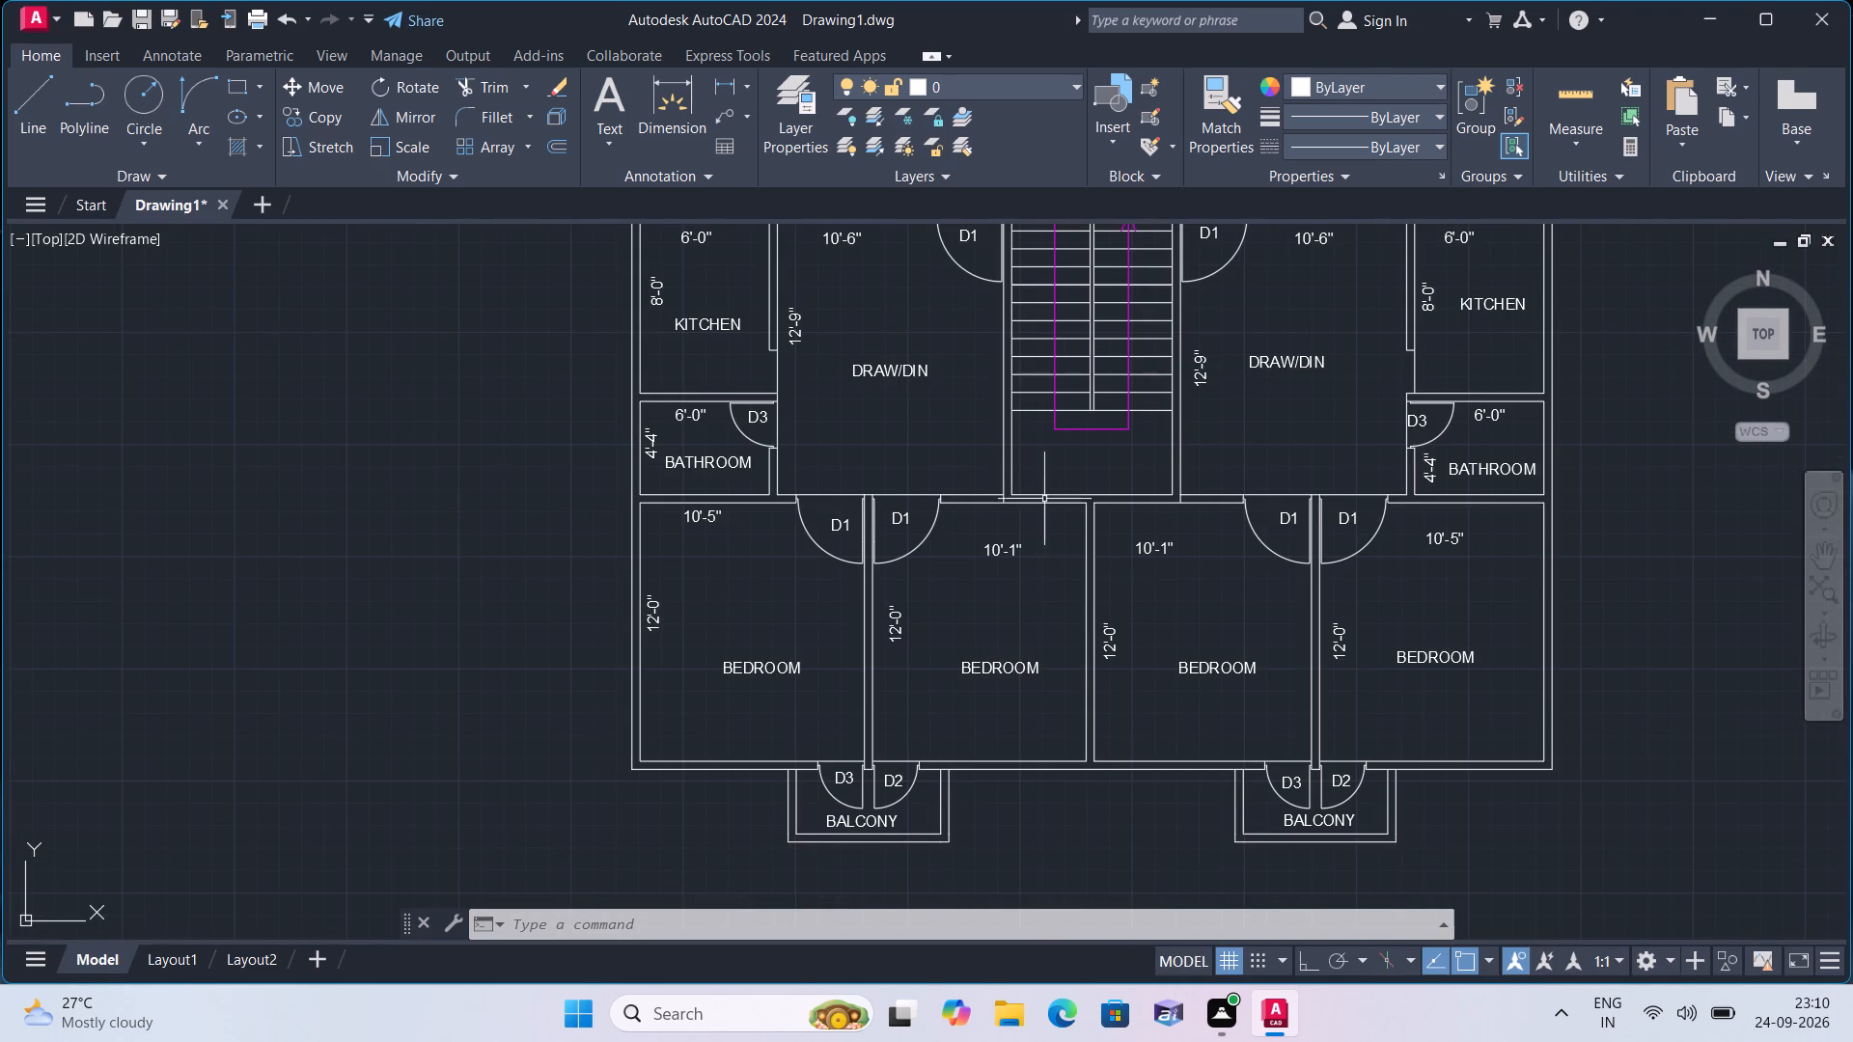
{"action": "middle_click_drag", "start_coordinate": [1017, 444], "coordinate": [978, 570]}
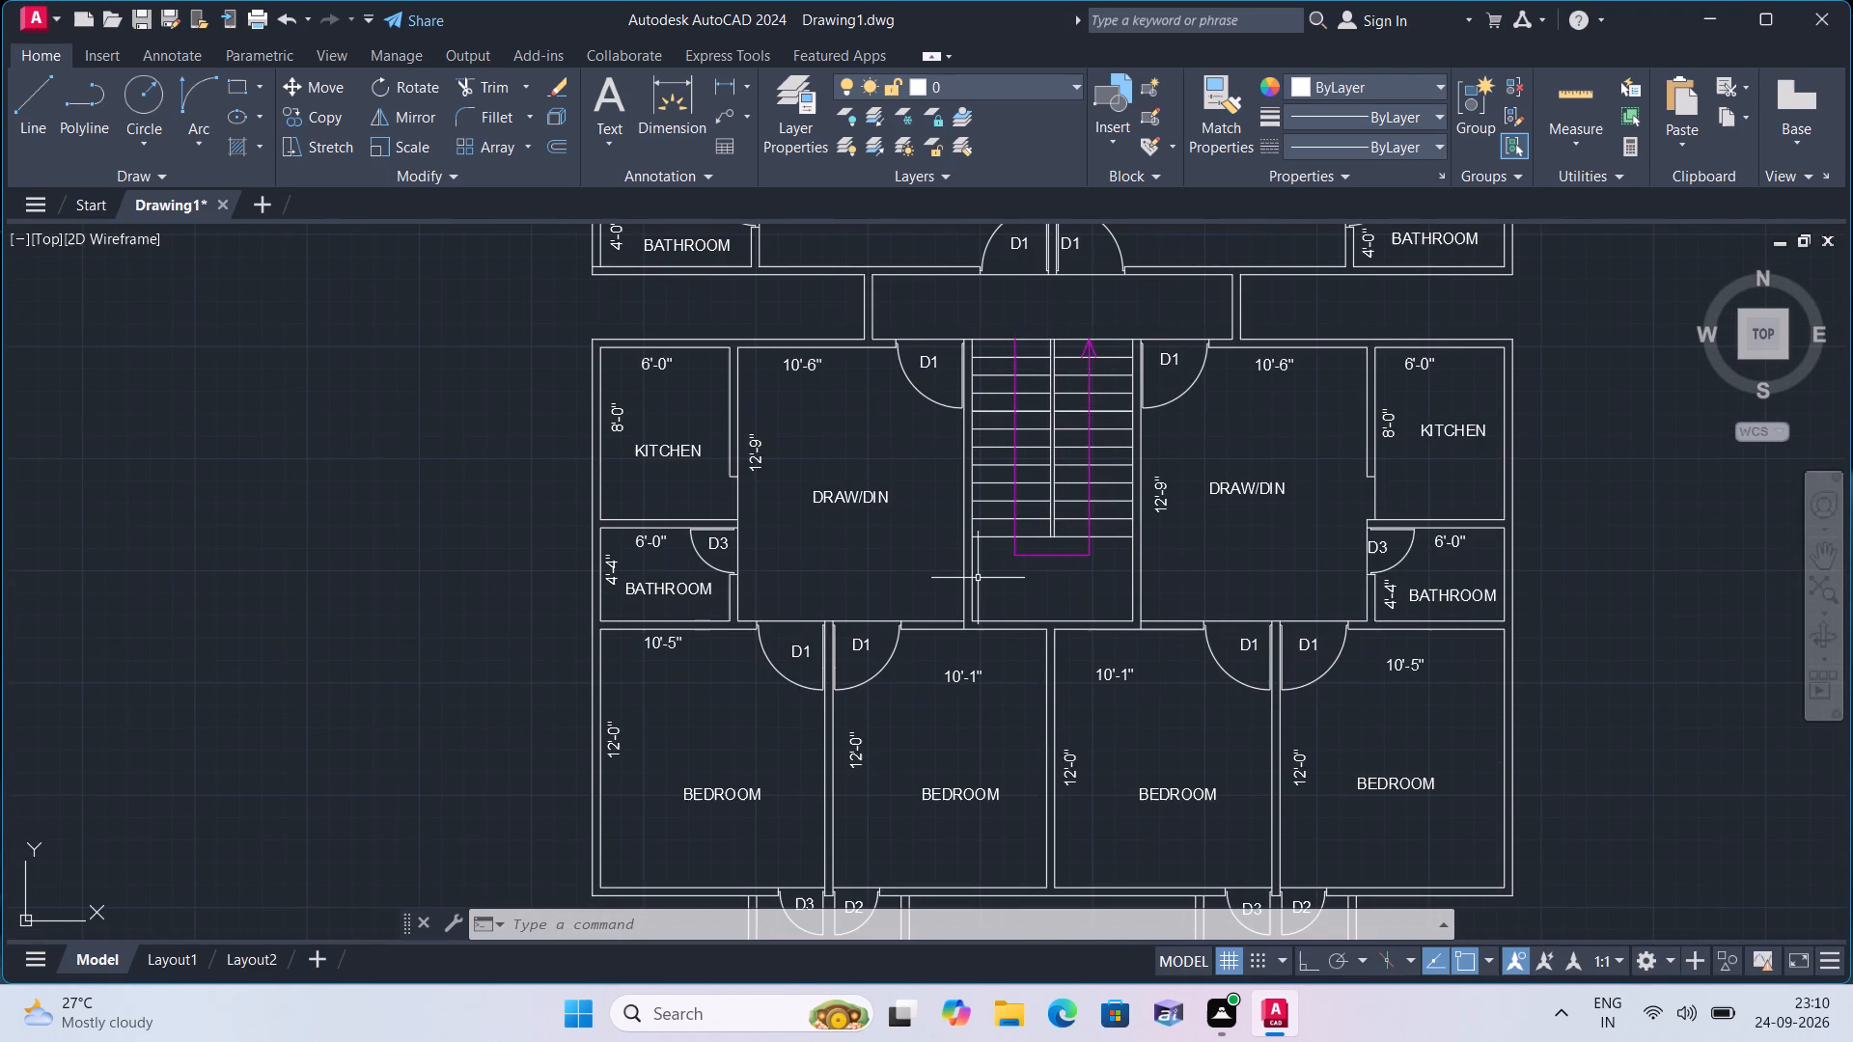
{"action": "scroll", "coordinate": [978, 578], "scroll_direction": "up", "scroll_amount": 2}
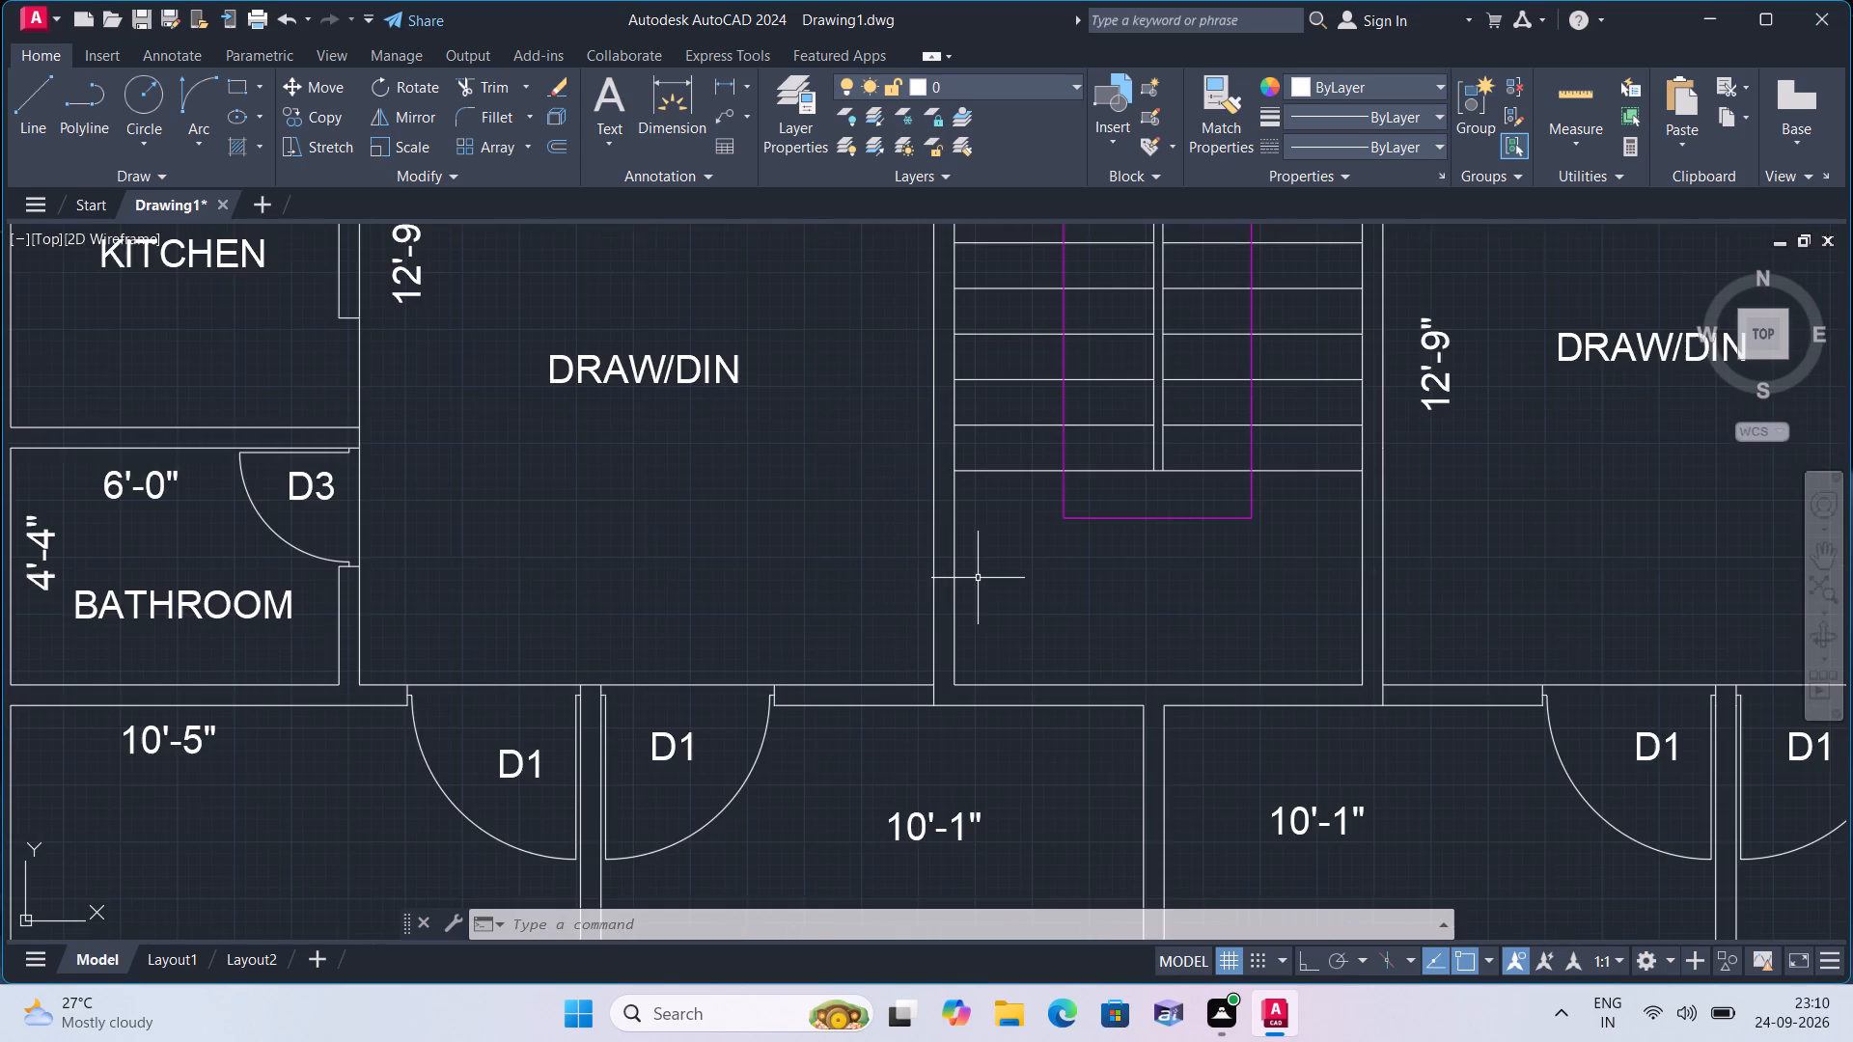
{"action": "scroll", "coordinate": [978, 578], "scroll_direction": "down", "scroll_amount": 1}
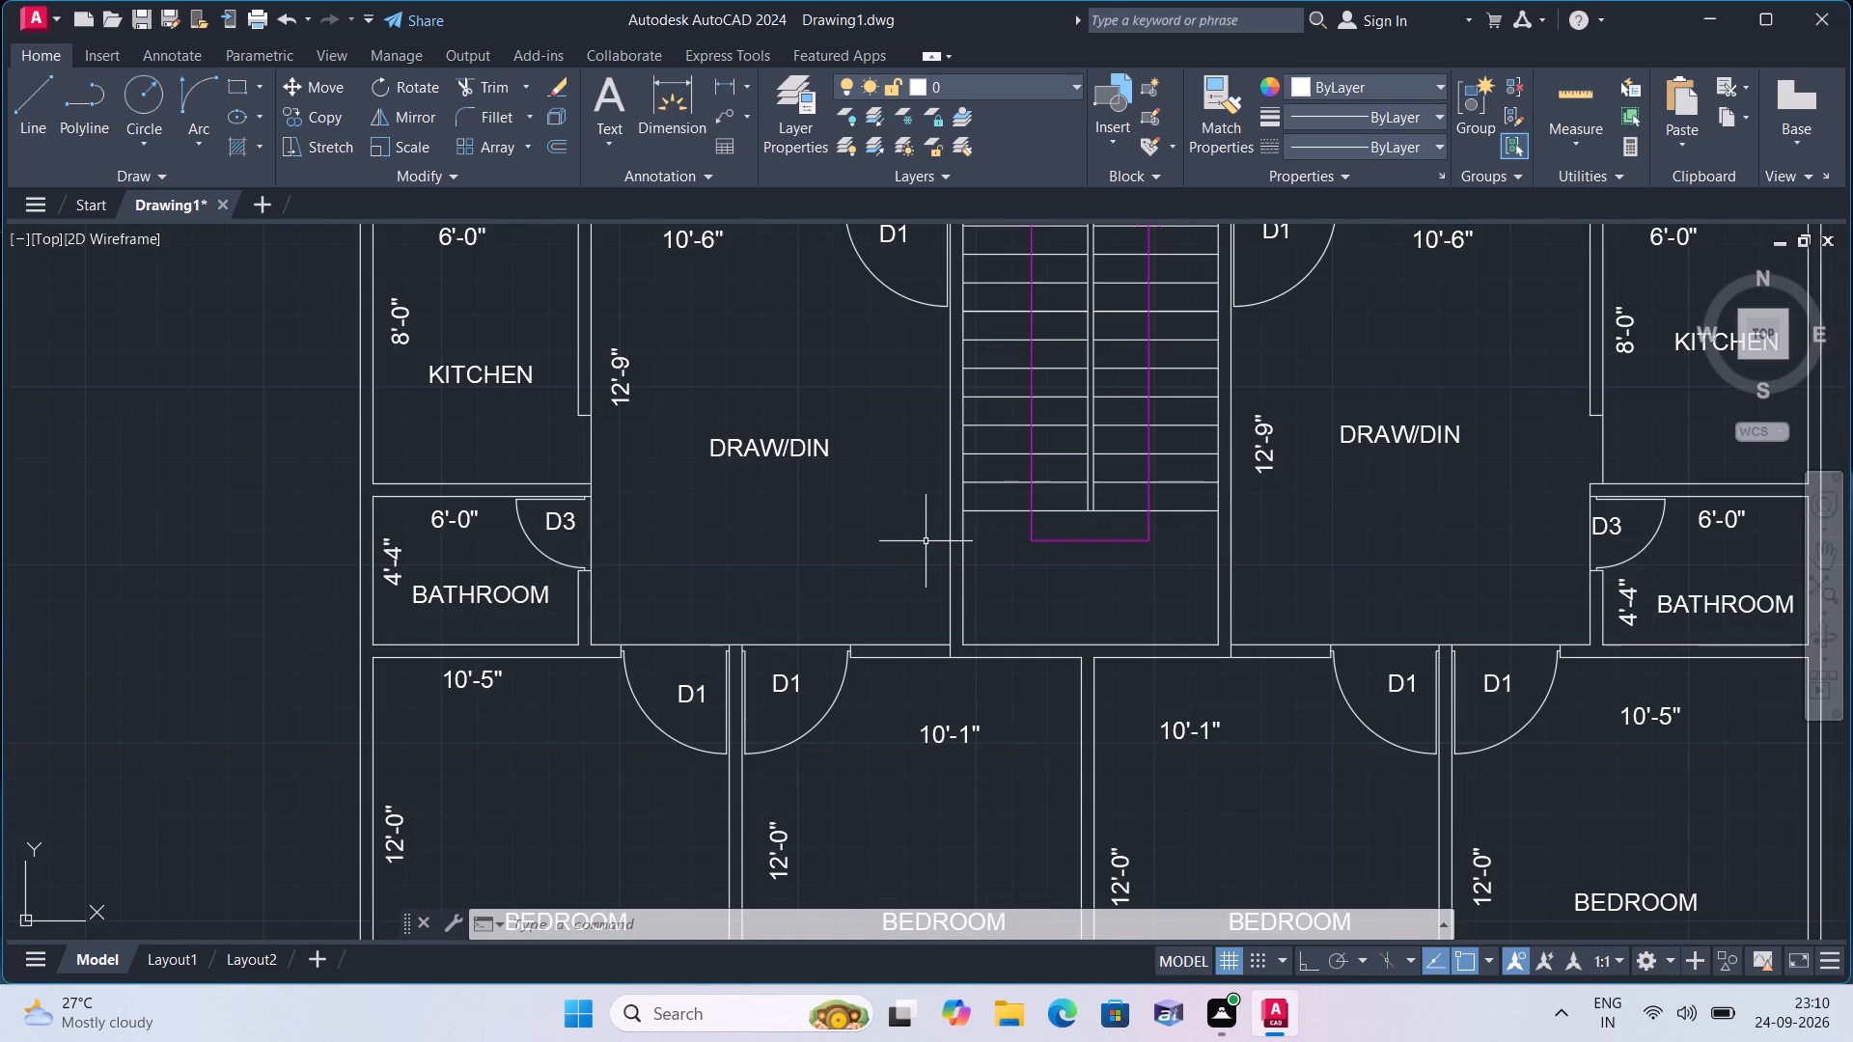
{"action": "middle_click_drag", "start_coordinate": [926, 541], "coordinate": [933, 696]}
{"action": "scroll", "coordinate": [926, 541], "scroll_direction": "down", "scroll_amount": 1}
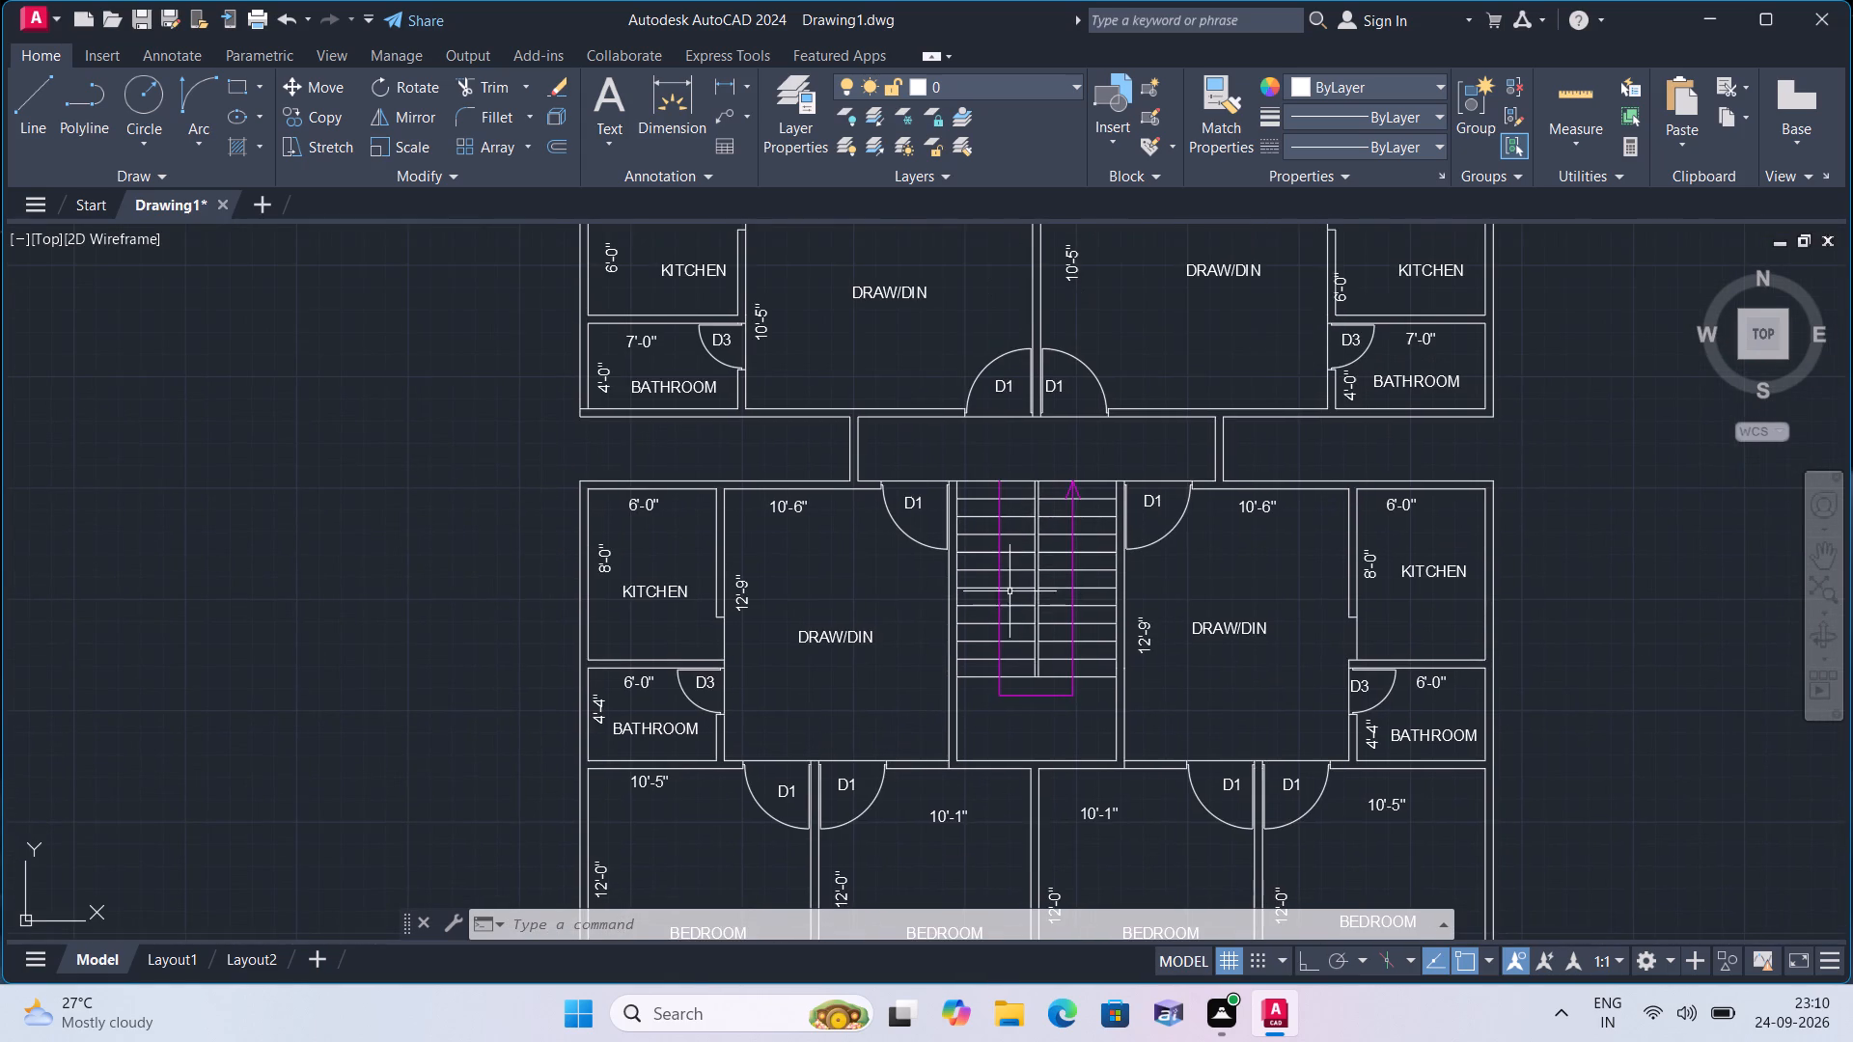
{"action": "scroll", "coordinate": [1165, 461], "scroll_direction": "down", "scroll_amount": 1}
{"action": "middle_click_drag", "start_coordinate": [1165, 458], "coordinate": [926, 551]}
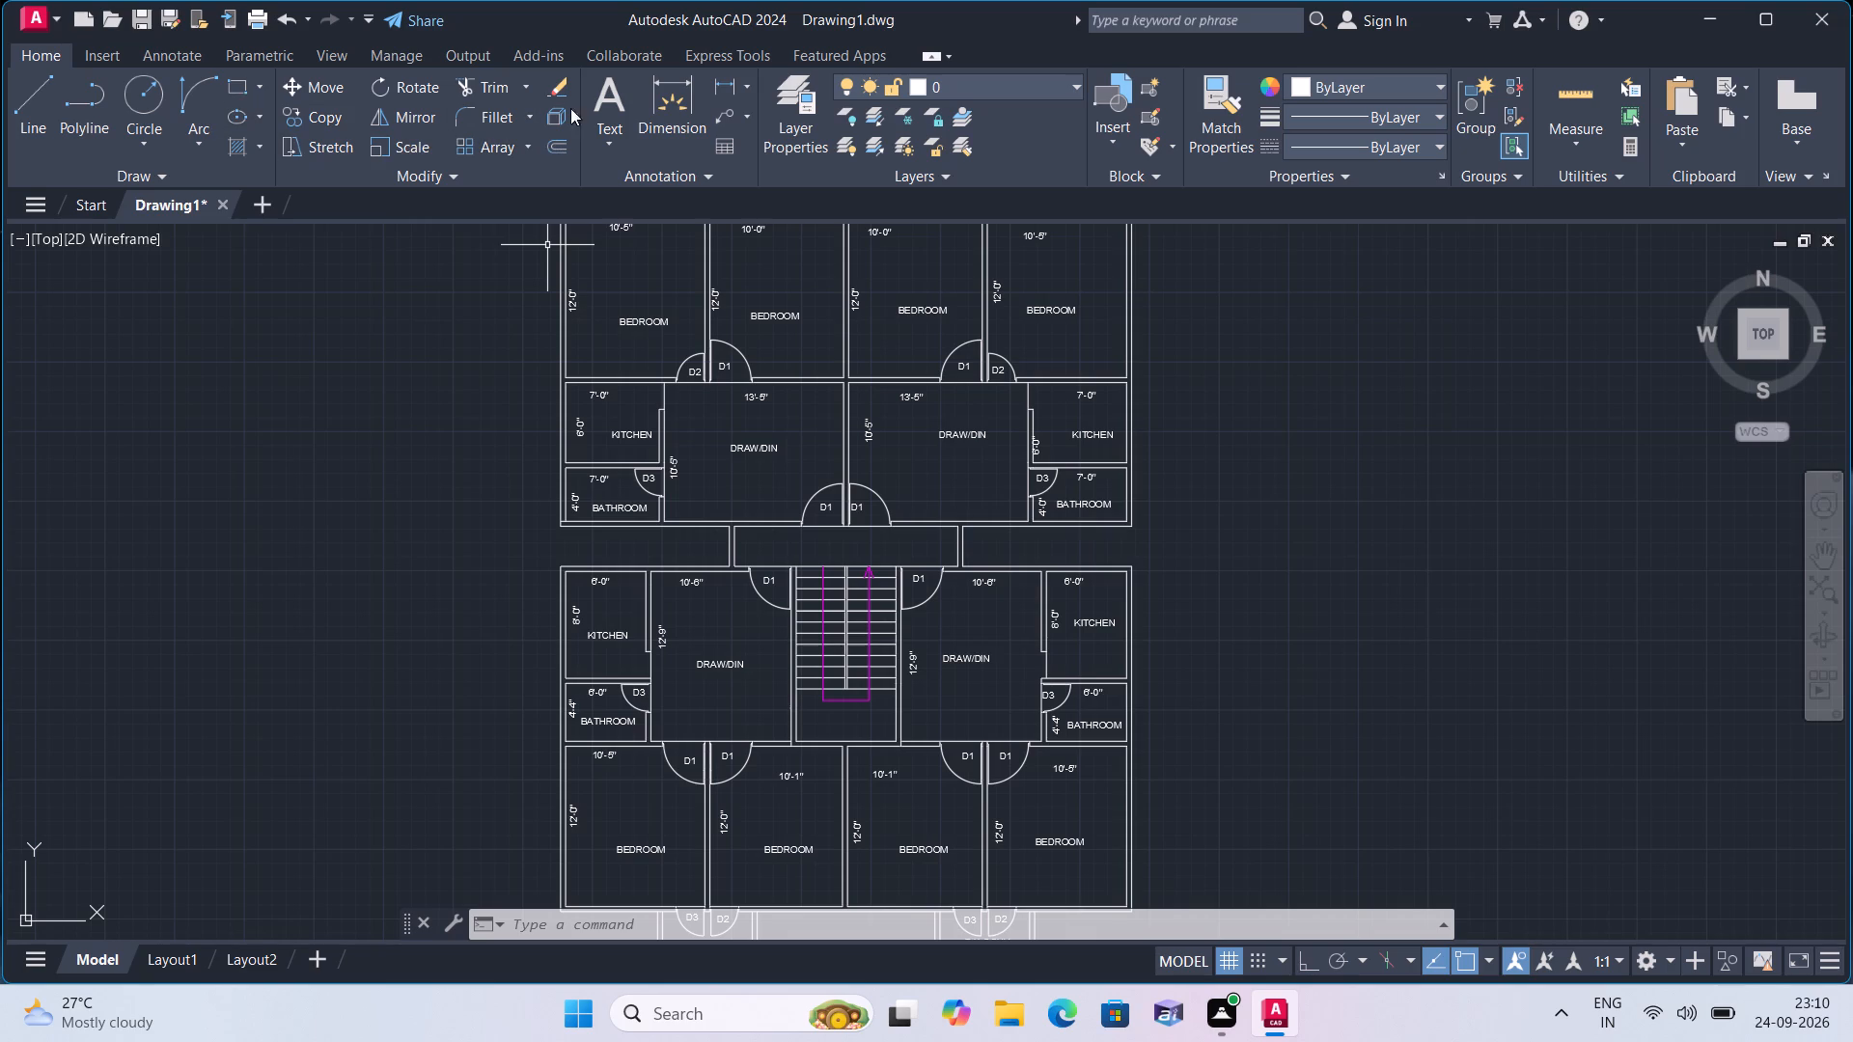
Add a vertical linear dimension east of the building, from the outer northeast wall corner to the outer southeast wall corner.
{"action": "left_click", "coordinate": [752, 83]}
{"action": "left_click", "coordinate": [780, 131]}
{"action": "scroll", "coordinate": [1036, 324], "scroll_direction": "down", "scroll_amount": 2}
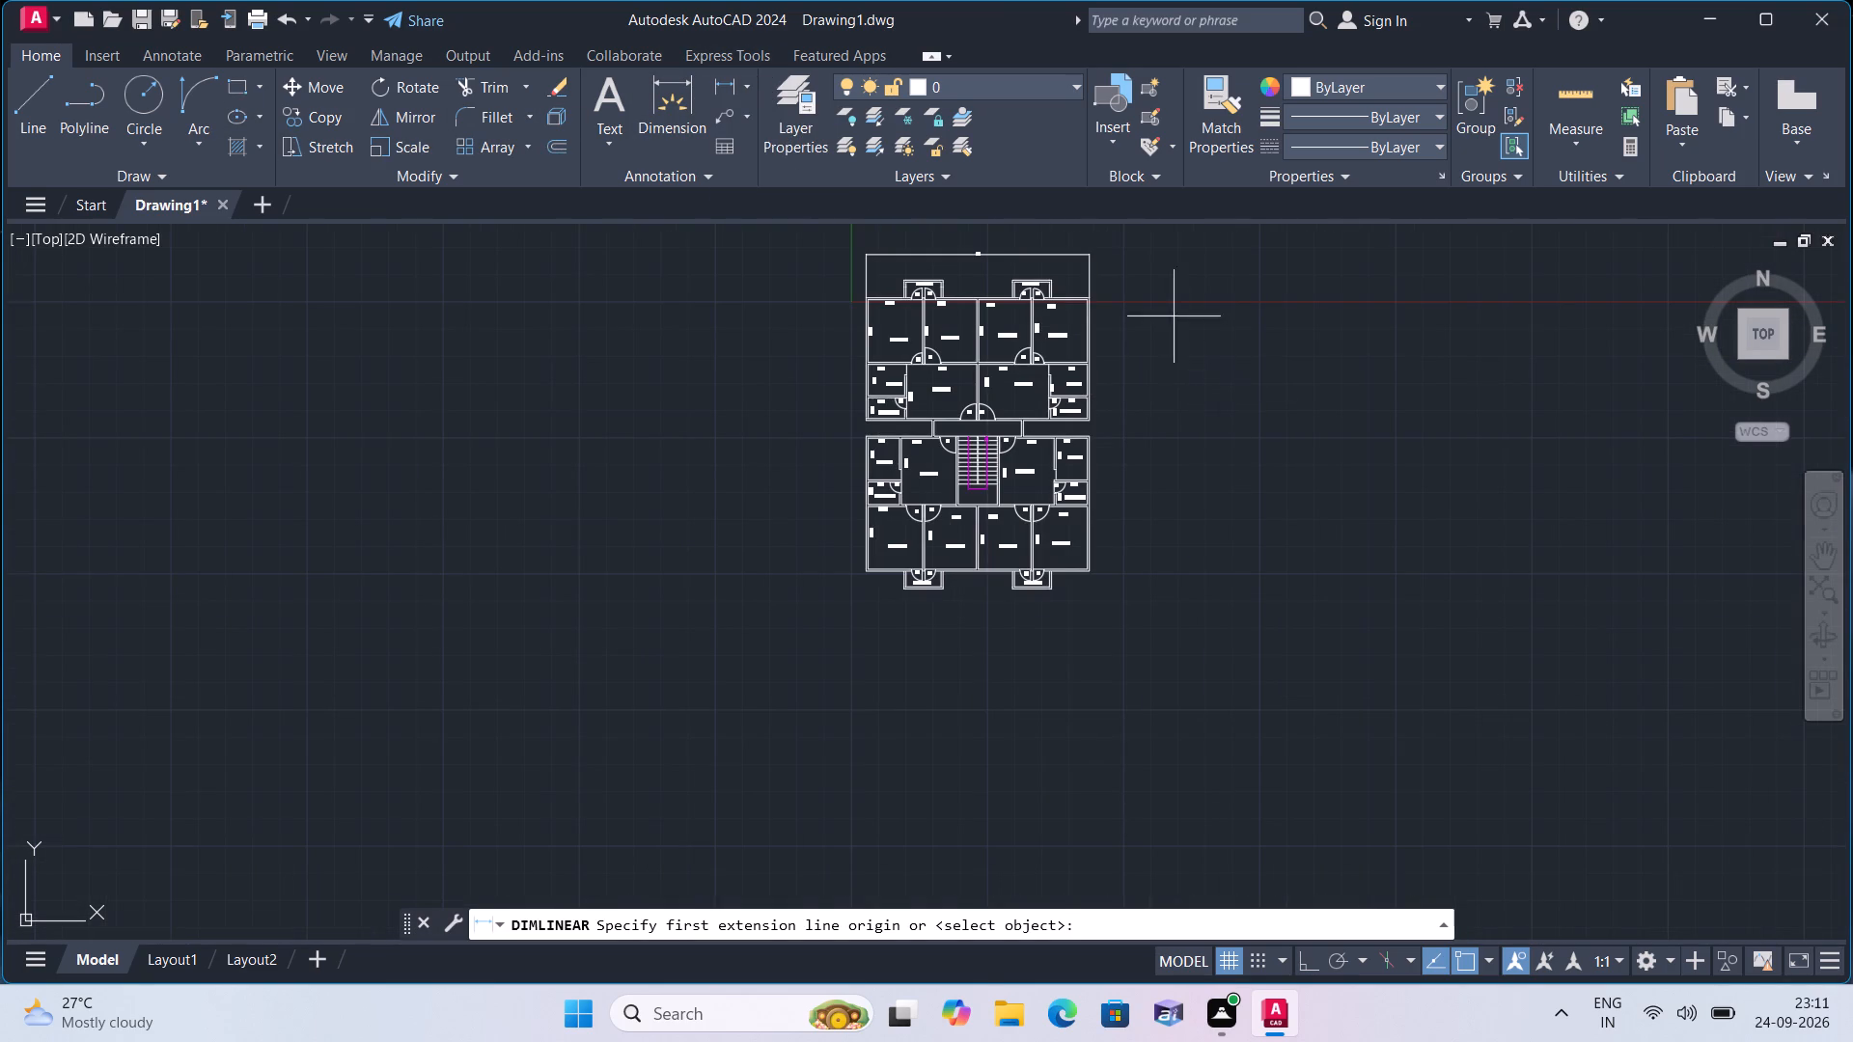
{"action": "scroll", "coordinate": [1126, 277], "scroll_direction": "up", "scroll_amount": 3}
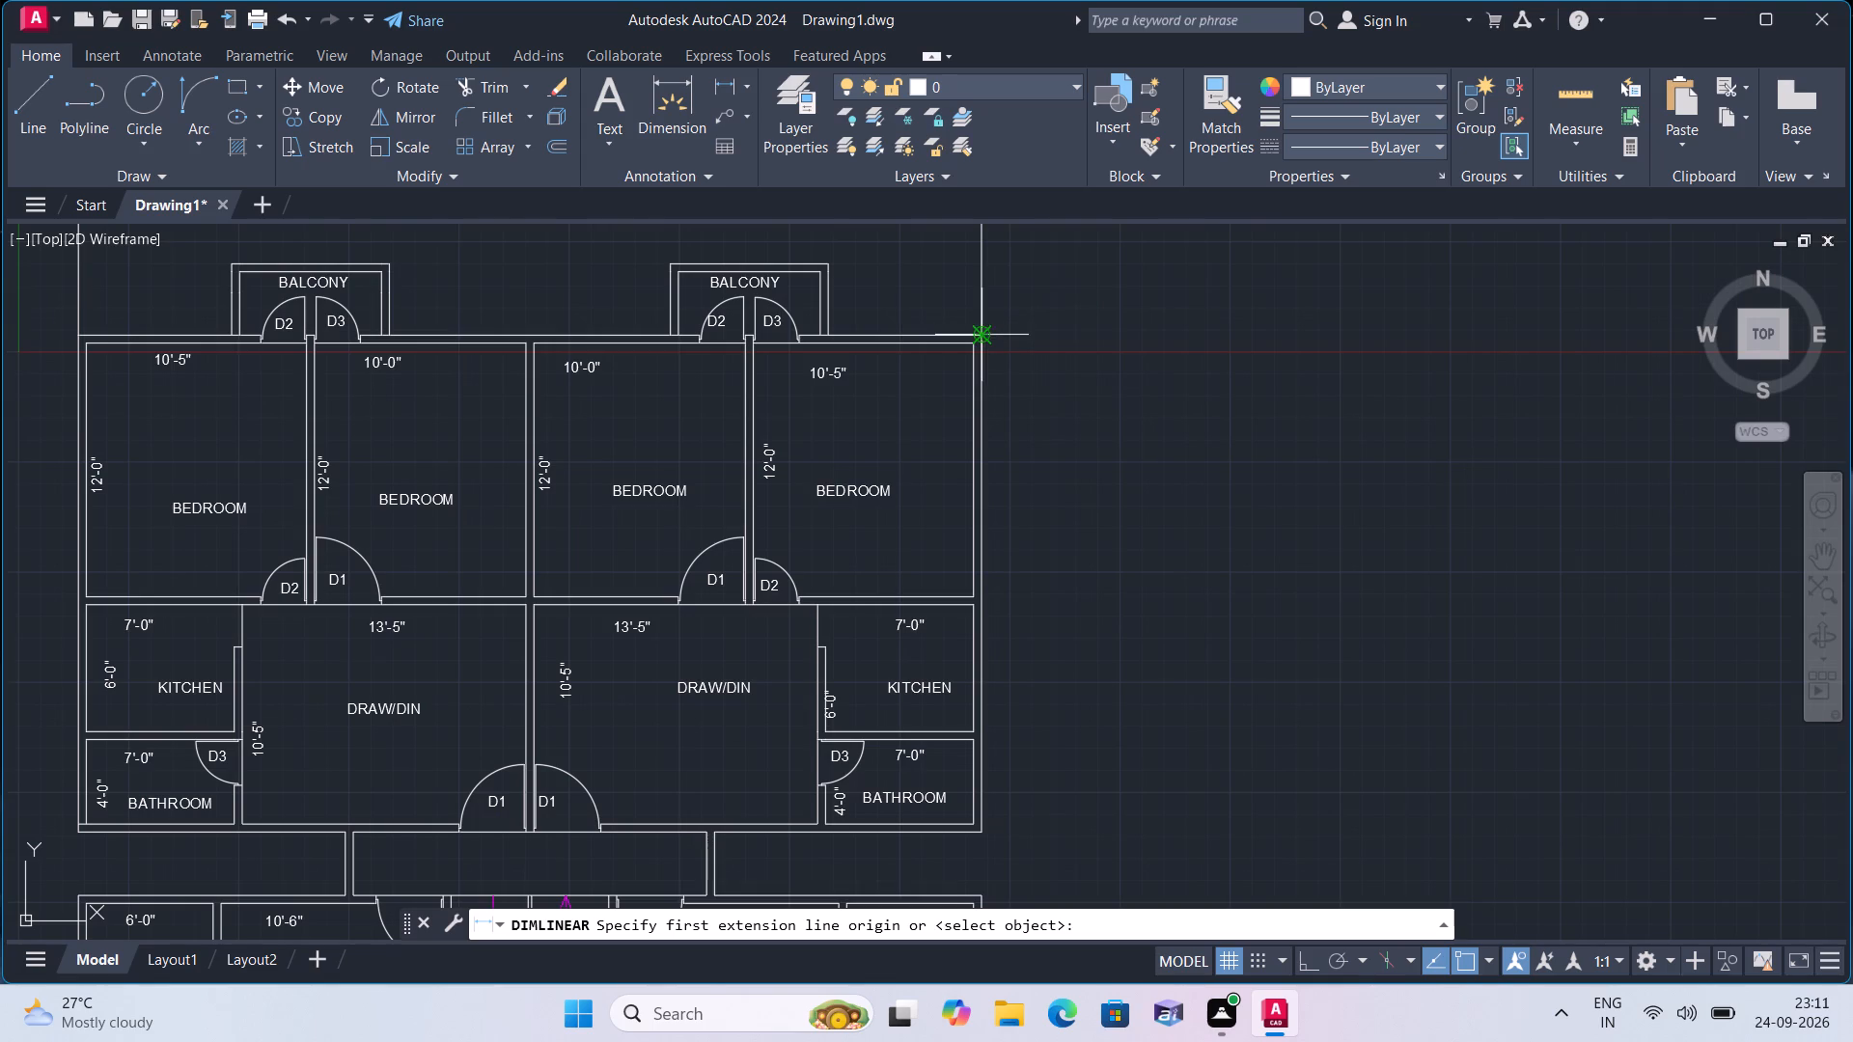
{"action": "left_click", "coordinate": [982, 333]}
{"action": "scroll", "coordinate": [996, 372], "scroll_direction": "down", "scroll_amount": 1}
{"action": "middle_click_drag", "start_coordinate": [996, 373], "coordinate": [1027, 196]}
{"action": "middle_click_drag", "start_coordinate": [1087, 469], "coordinate": [1059, 243]}
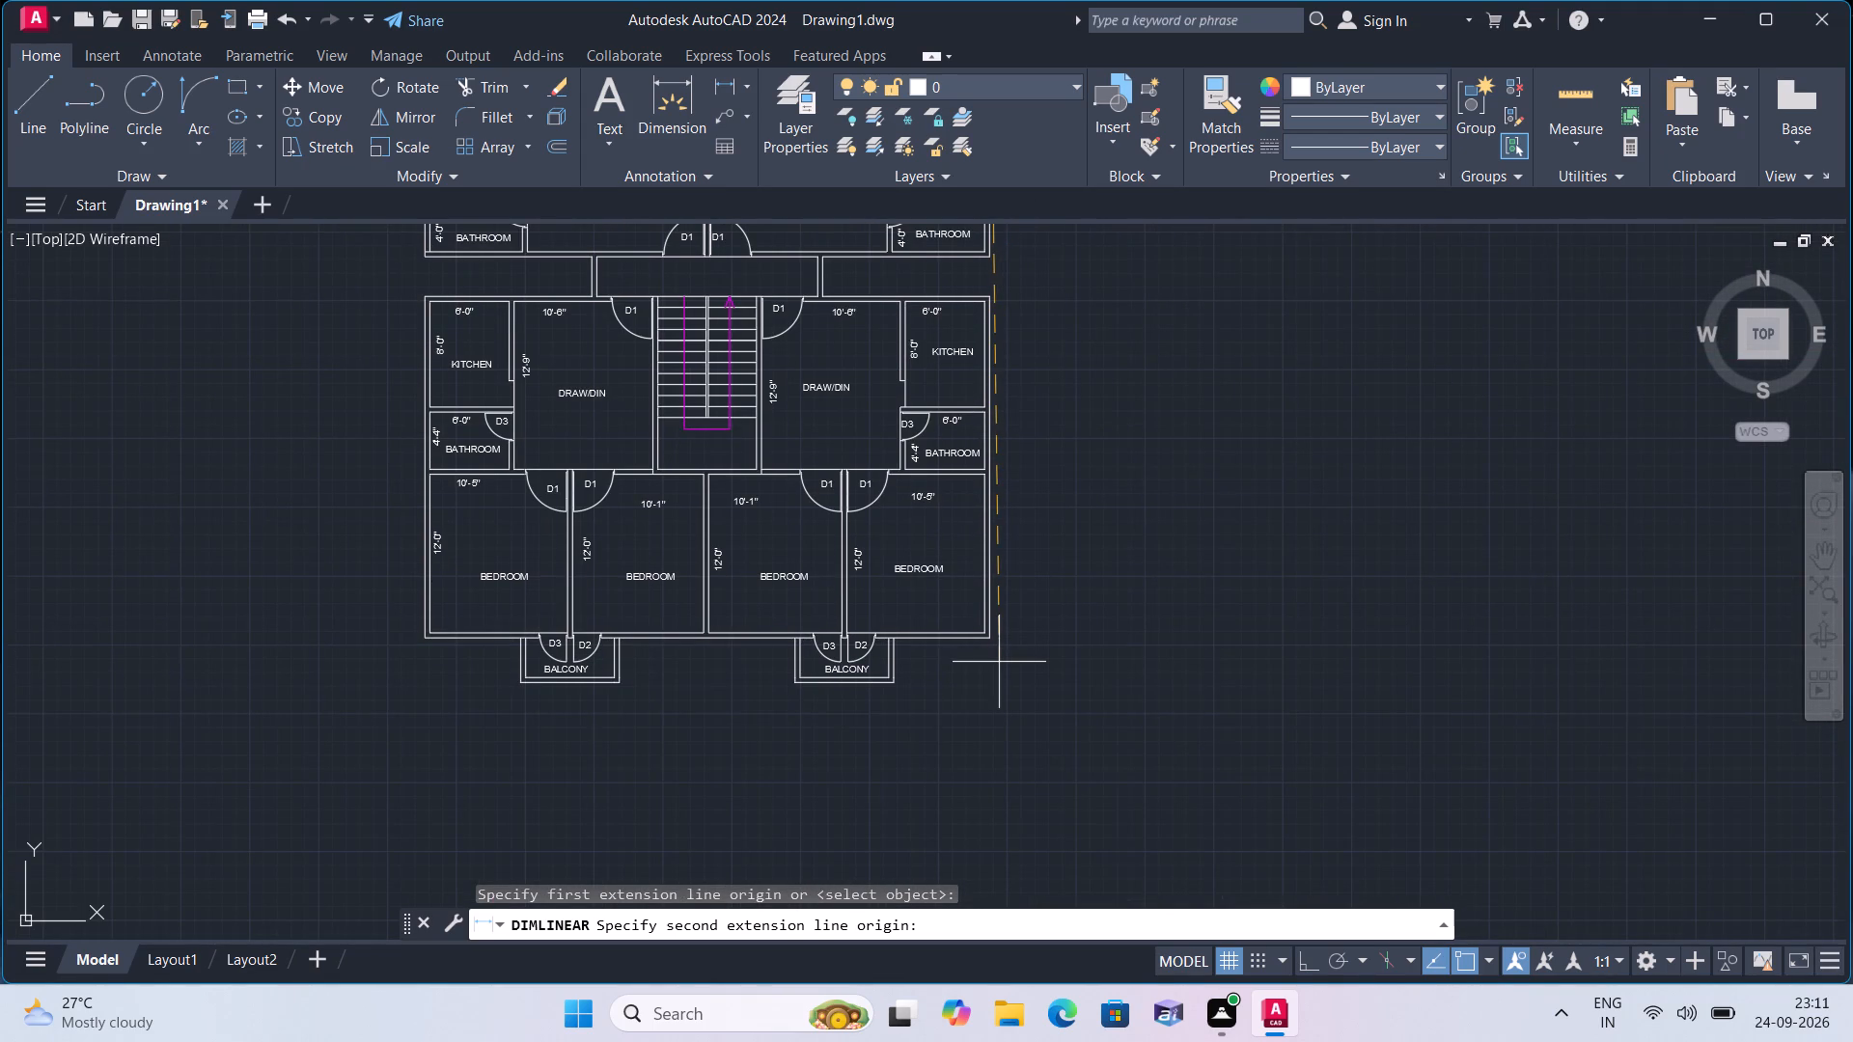
{"action": "scroll", "coordinate": [999, 662], "scroll_direction": "up", "scroll_amount": 3}
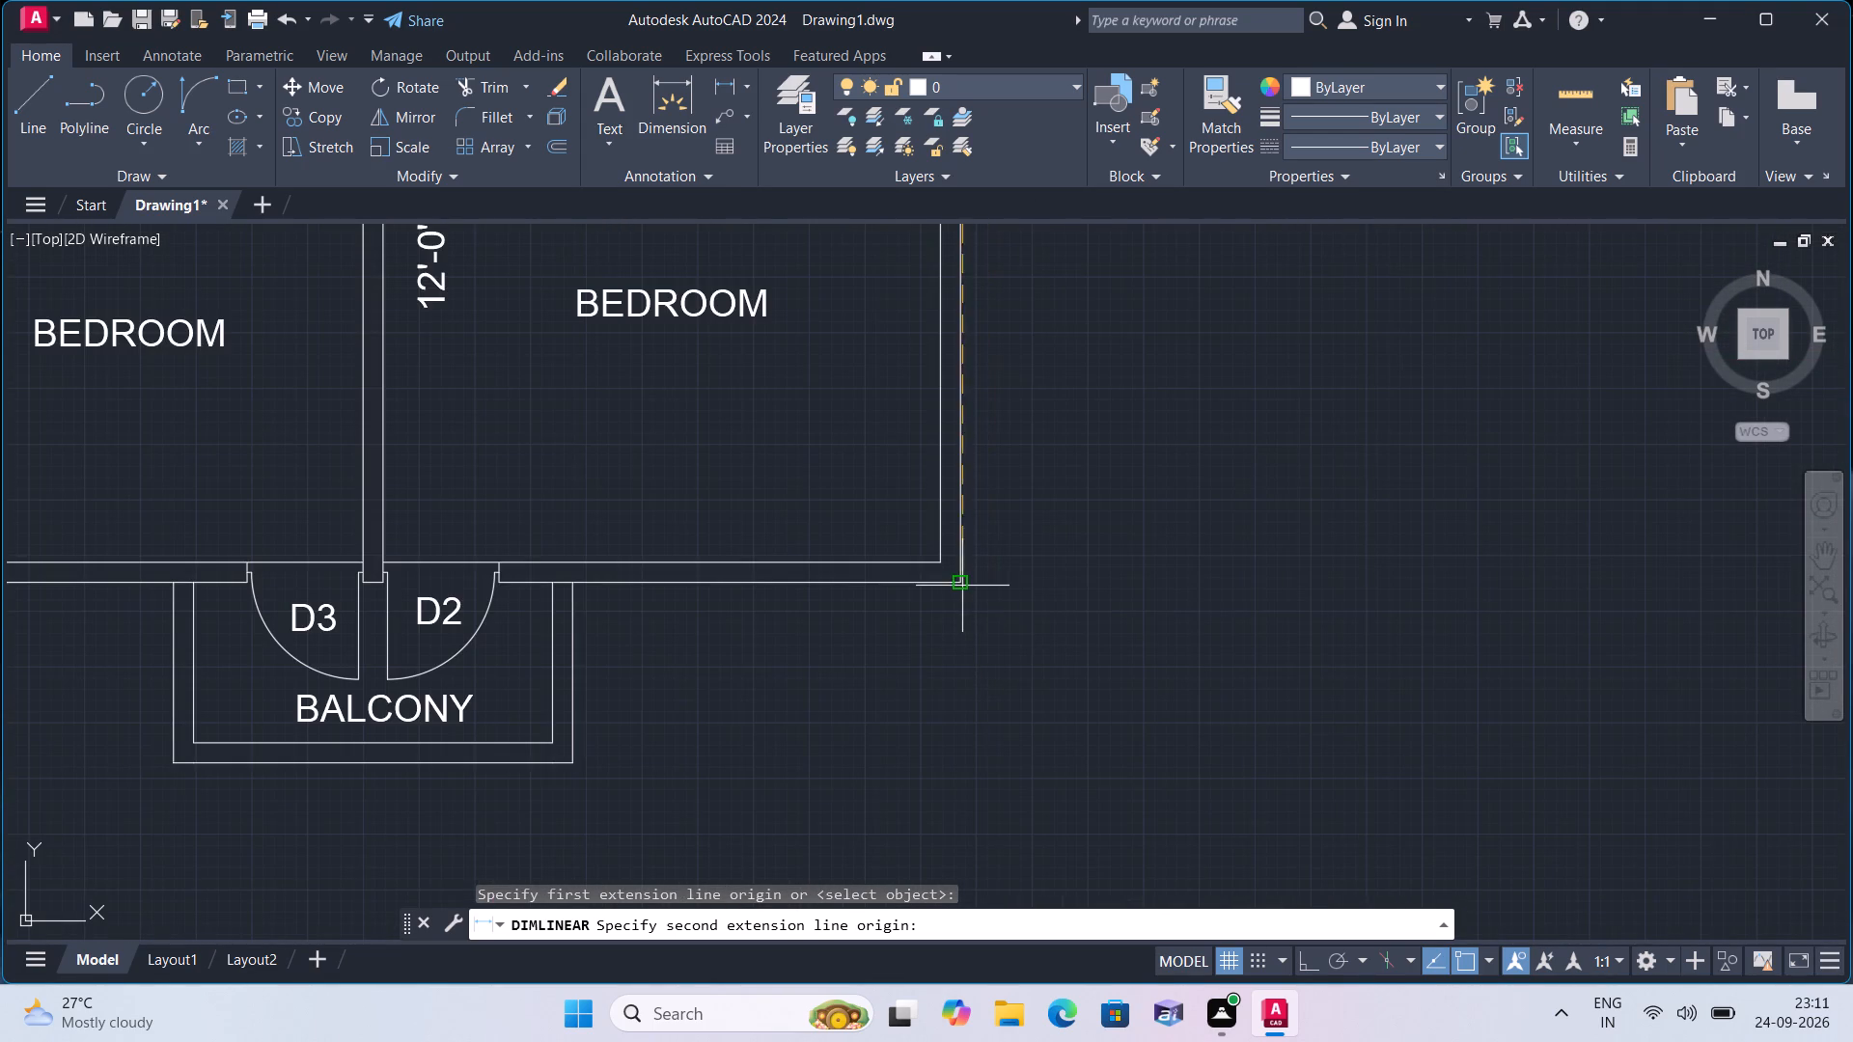
{"action": "left_click", "coordinate": [962, 584]}
{"action": "left_click", "coordinate": [1115, 567]}
Set the text height of the vertical overall dimension east of the building to 6".
{"action": "scroll", "coordinate": [1087, 417], "scroll_direction": "down", "scroll_amount": 1}
{"action": "middle_click_drag", "start_coordinate": [1087, 416], "coordinate": [1127, 920]}
{"action": "scroll", "coordinate": [1127, 742], "scroll_direction": "down", "scroll_amount": 1}
{"action": "middle_click_drag", "start_coordinate": [1168, 421], "coordinate": [1188, 644]}
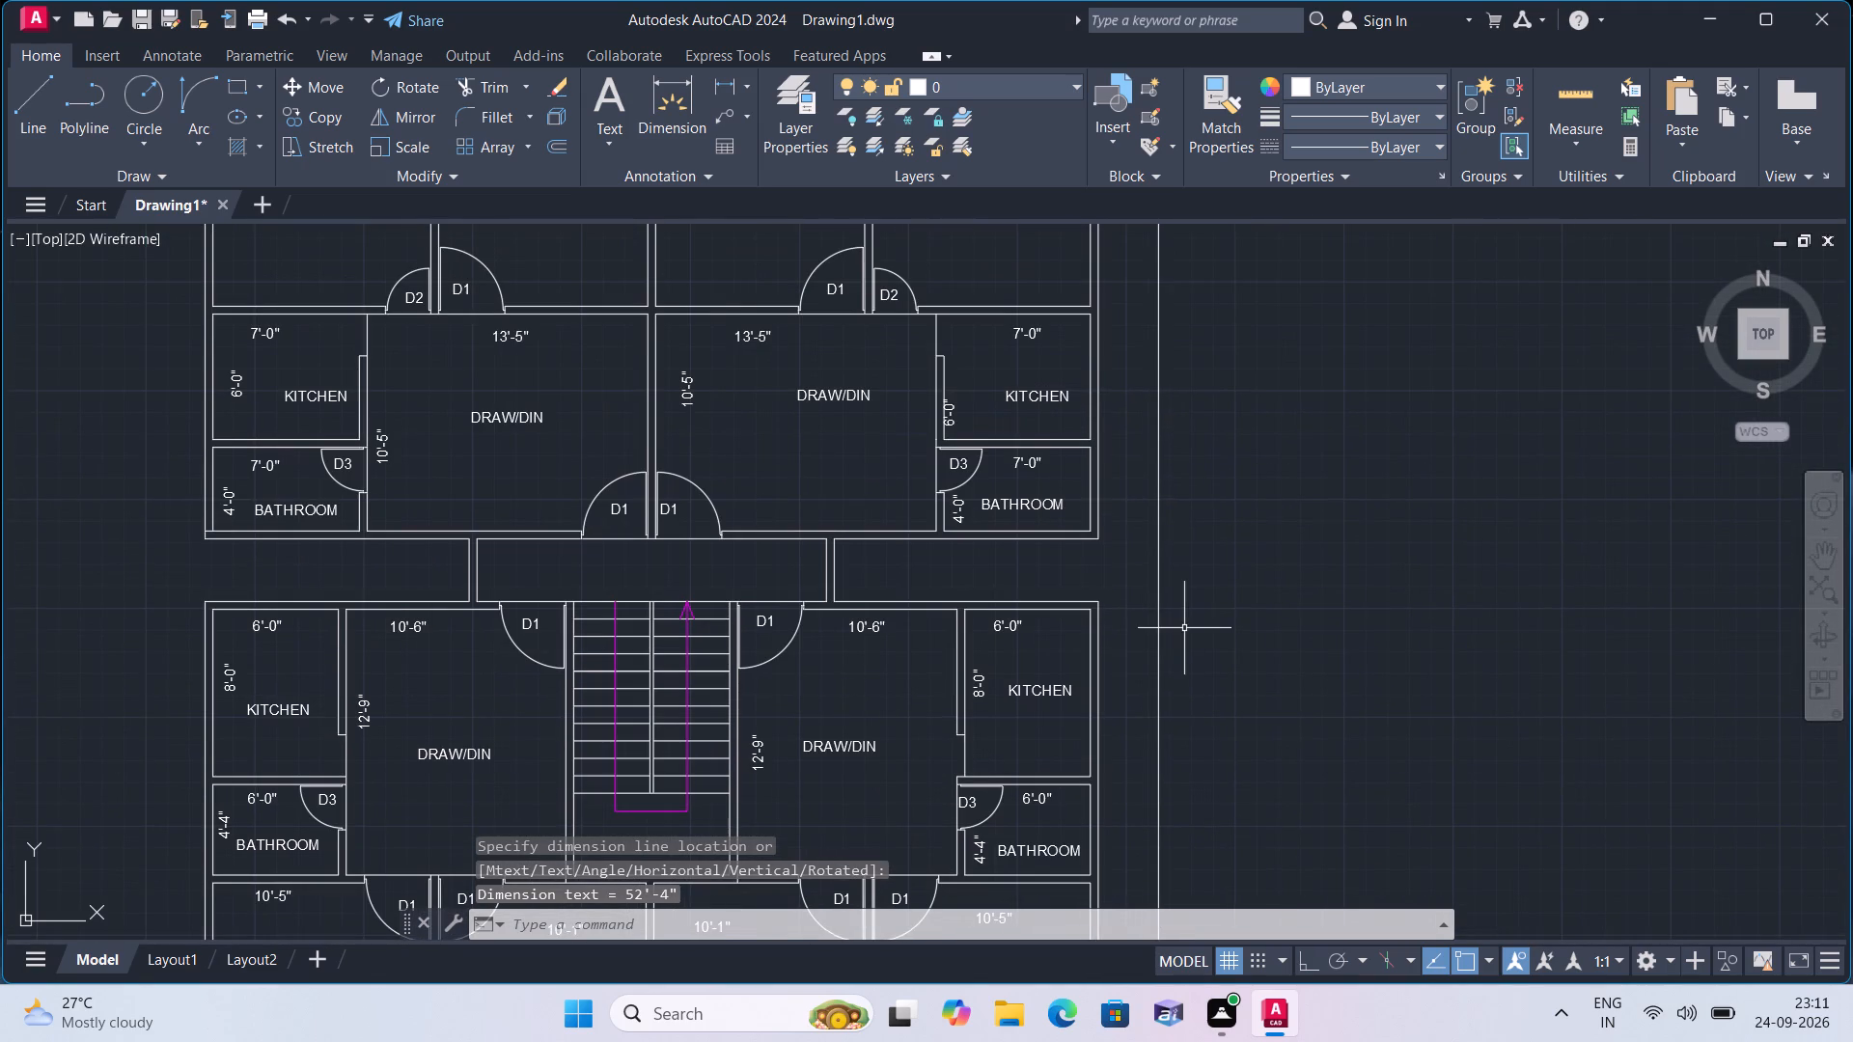
{"action": "left_click_drag", "start_coordinate": [1184, 628], "coordinate": [1182, 617]}
{"action": "left_click", "coordinate": [1130, 529]}
{"action": "right_click", "coordinate": [1357, 454]}
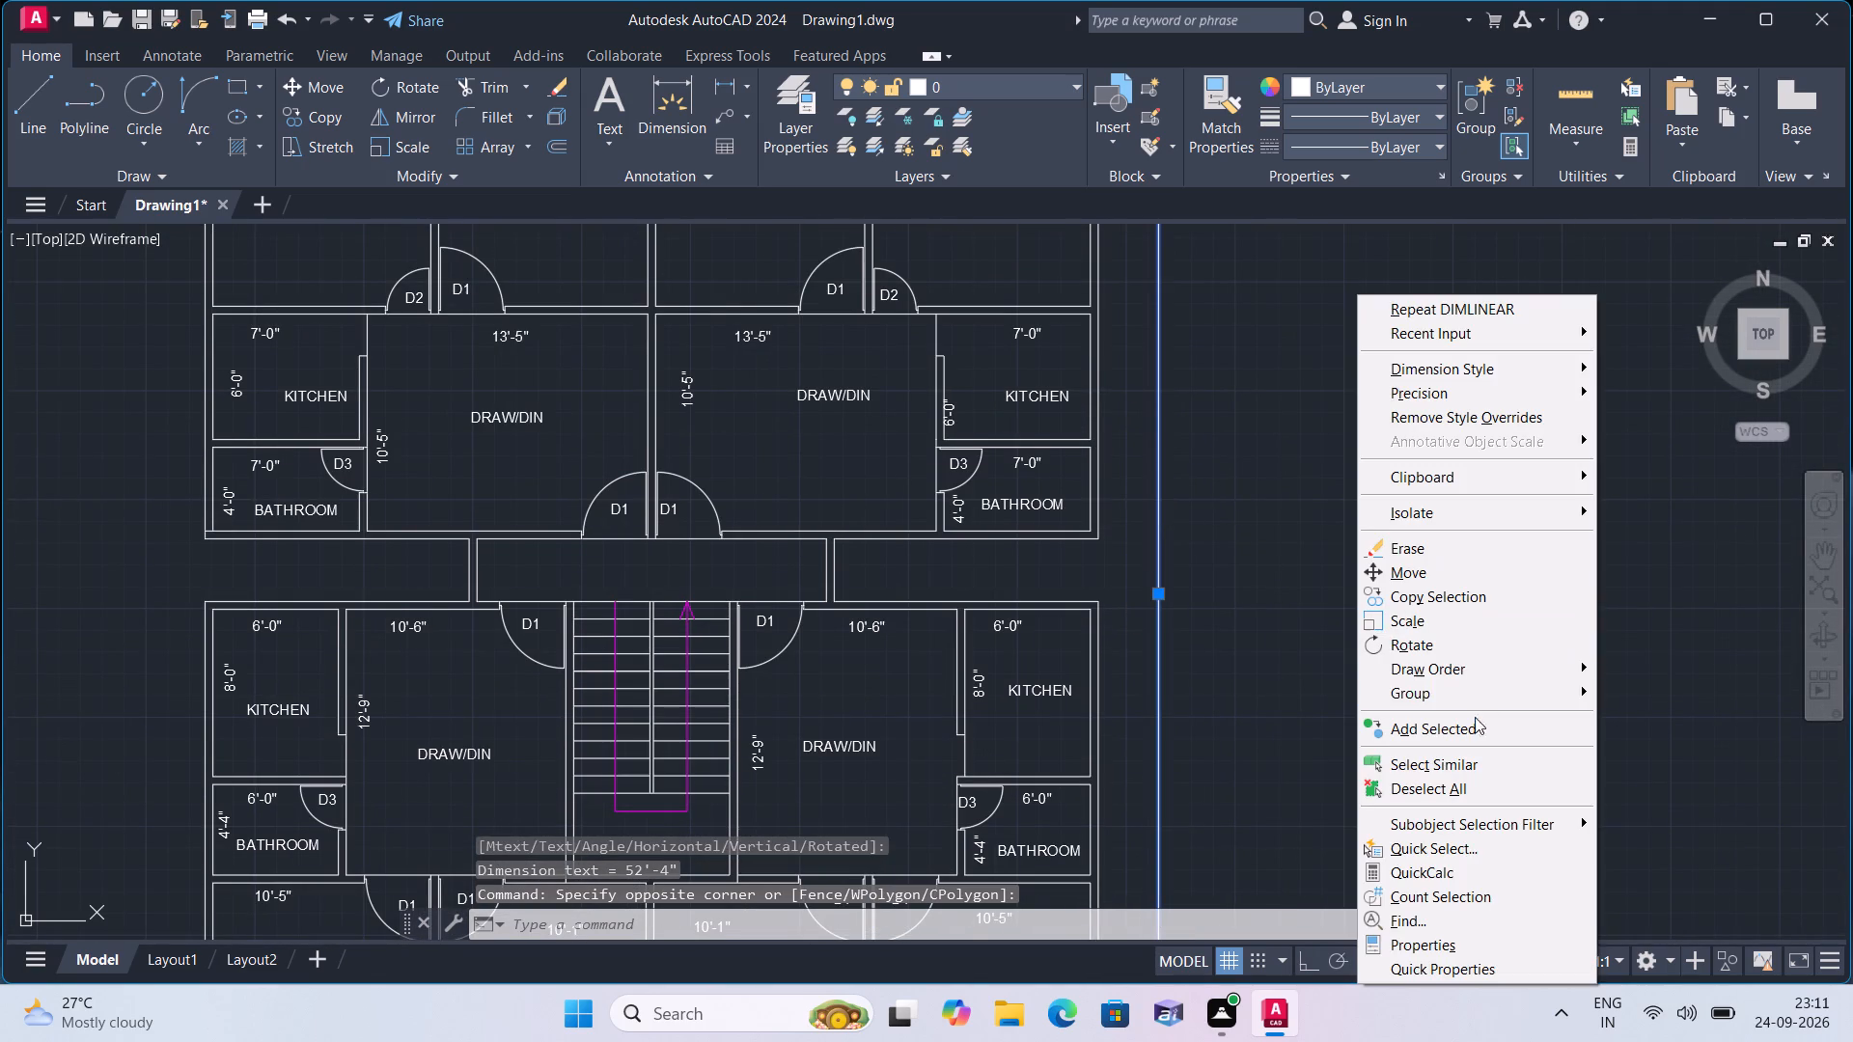
{"action": "left_click", "coordinate": [1424, 945]}
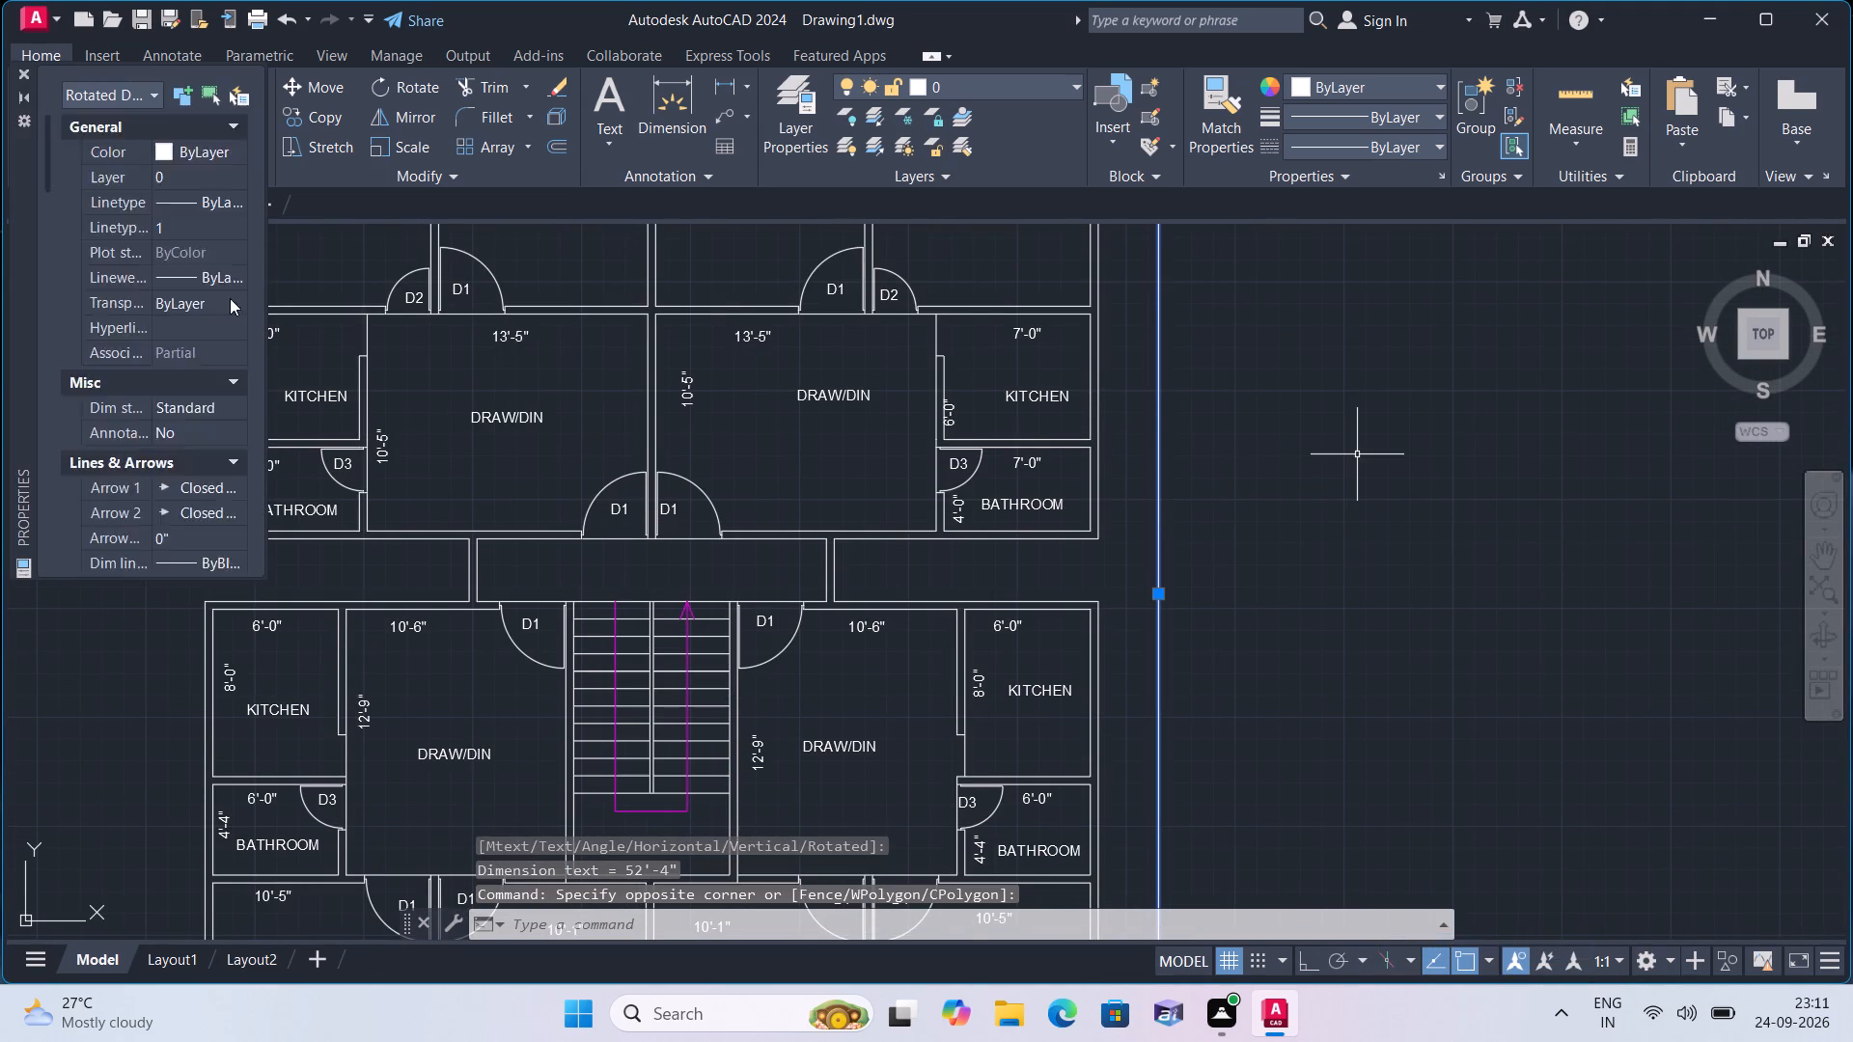
{"action": "scroll", "coordinate": [230, 287], "scroll_direction": "down", "scroll_amount": 3}
{"action": "scroll", "coordinate": [162, 466], "scroll_direction": "down", "scroll_amount": 2}
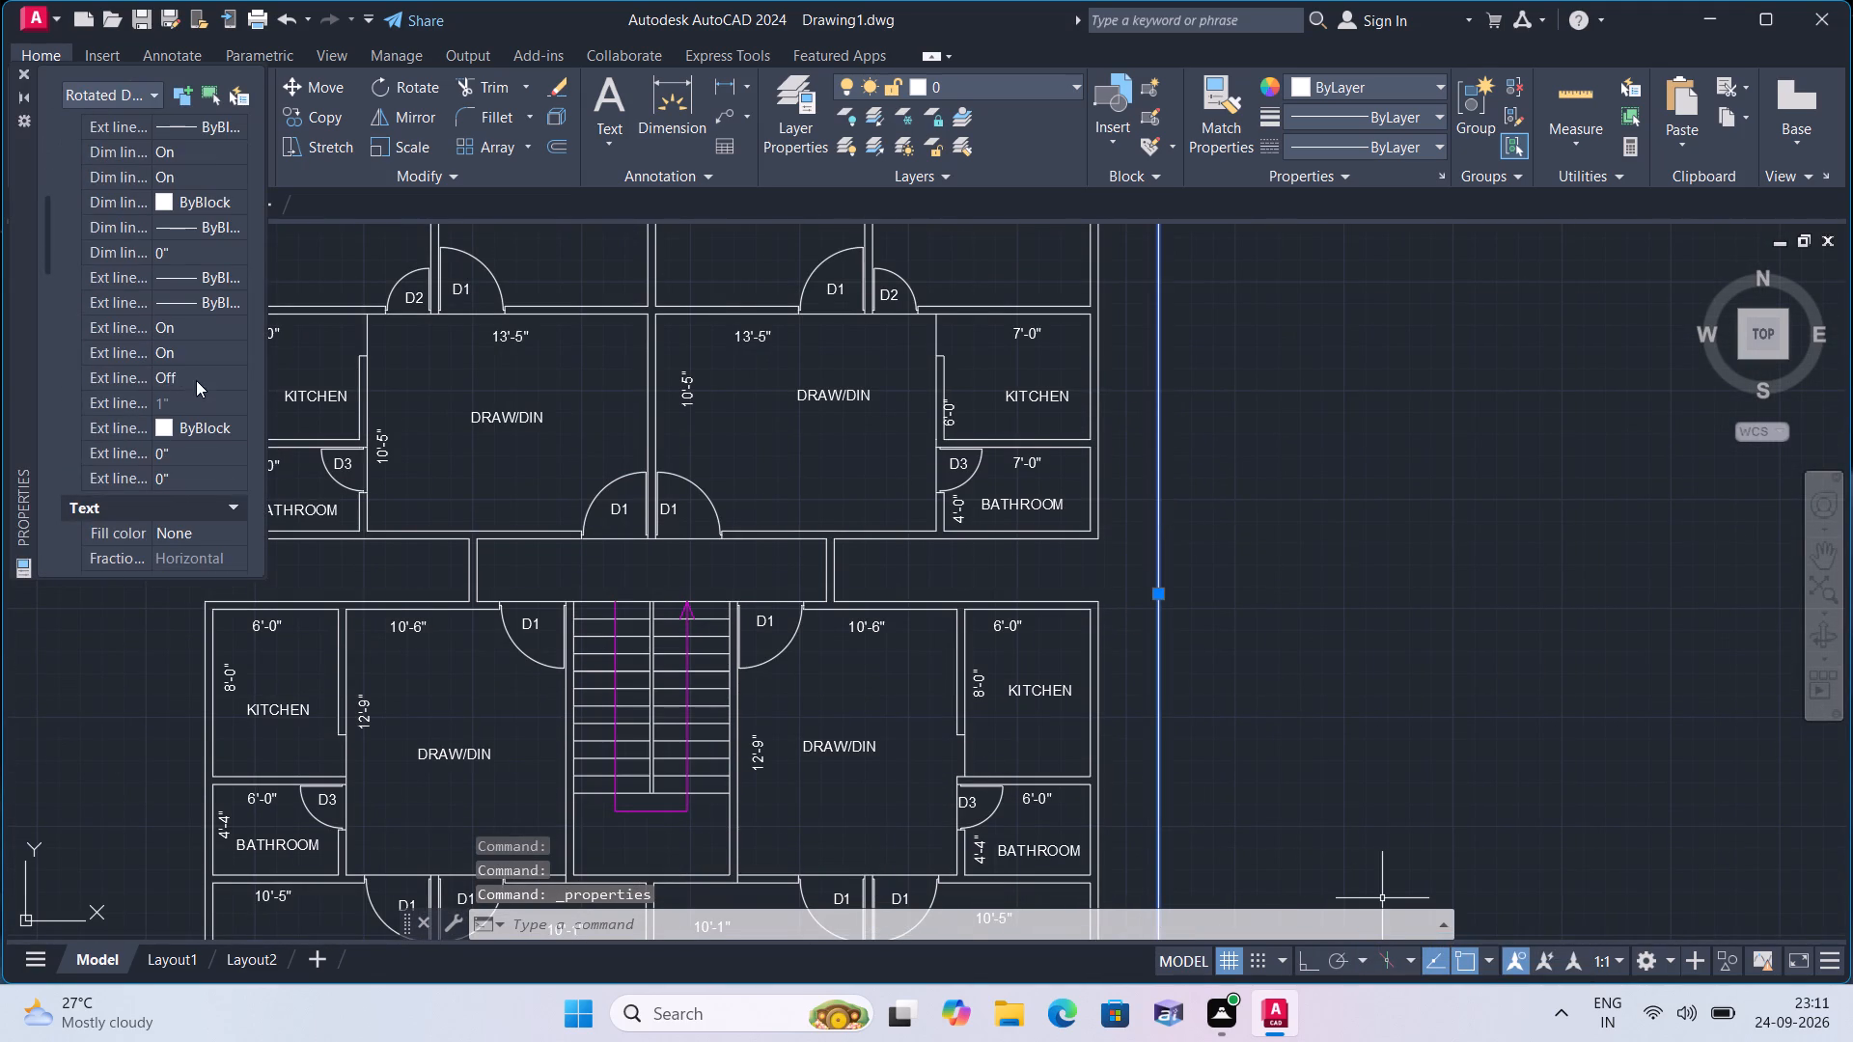
{"action": "scroll", "coordinate": [187, 310], "scroll_direction": "down", "scroll_amount": 2}
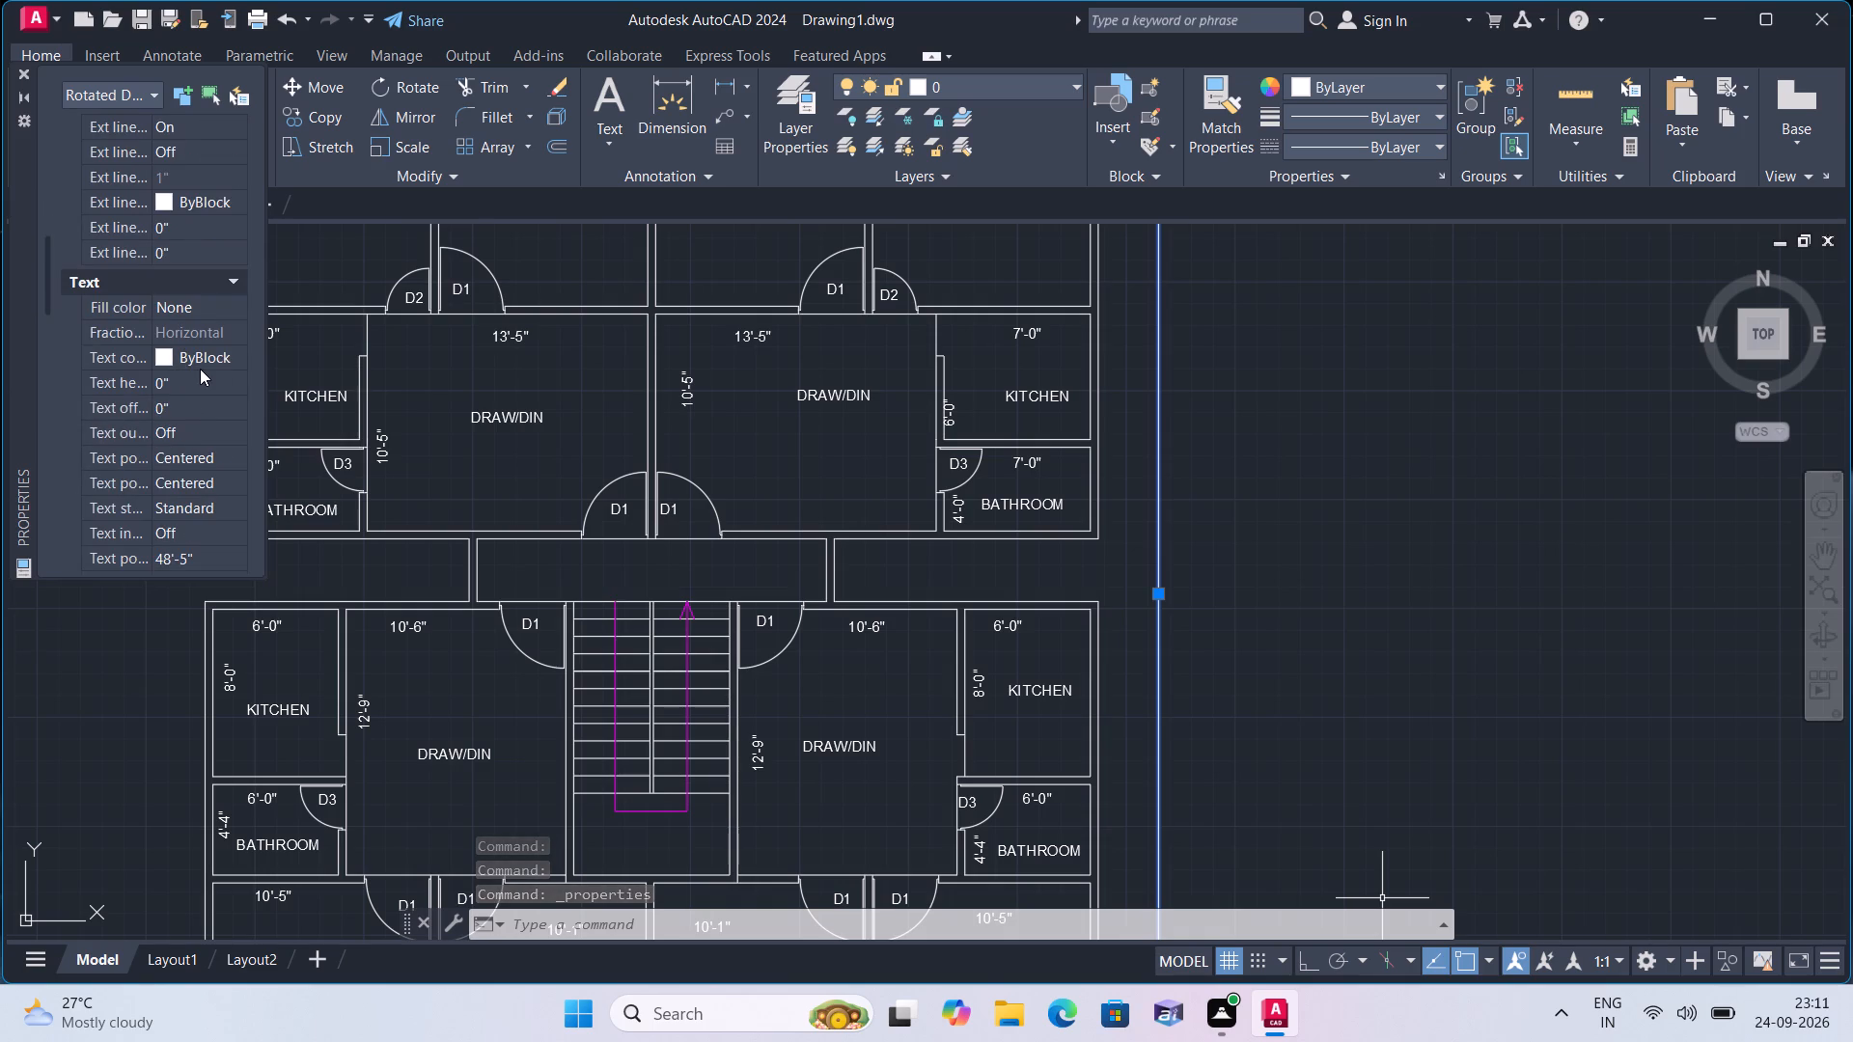
{"action": "left_click", "coordinate": [197, 375]}
{"action": "key", "text": "BackSpace"}
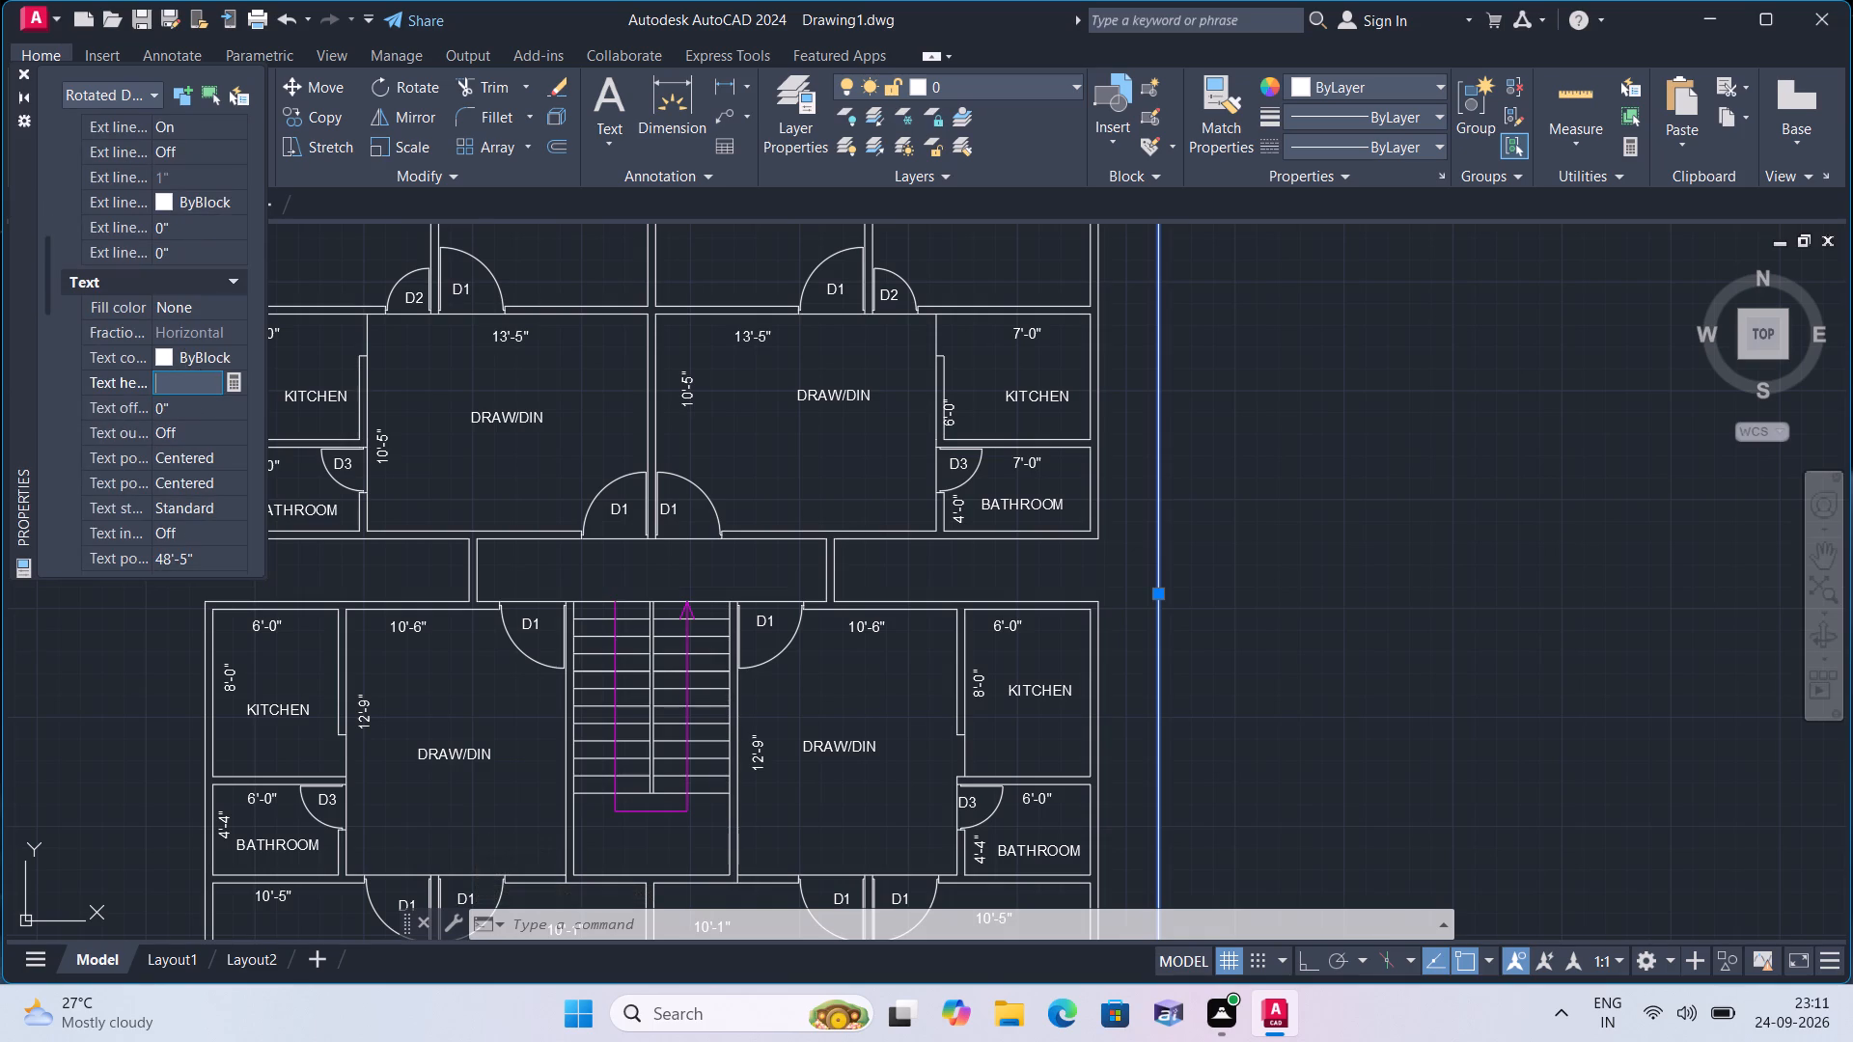
{"action": "type", "text": "6\""}
{"action": "left_click", "coordinate": [328, 224]}
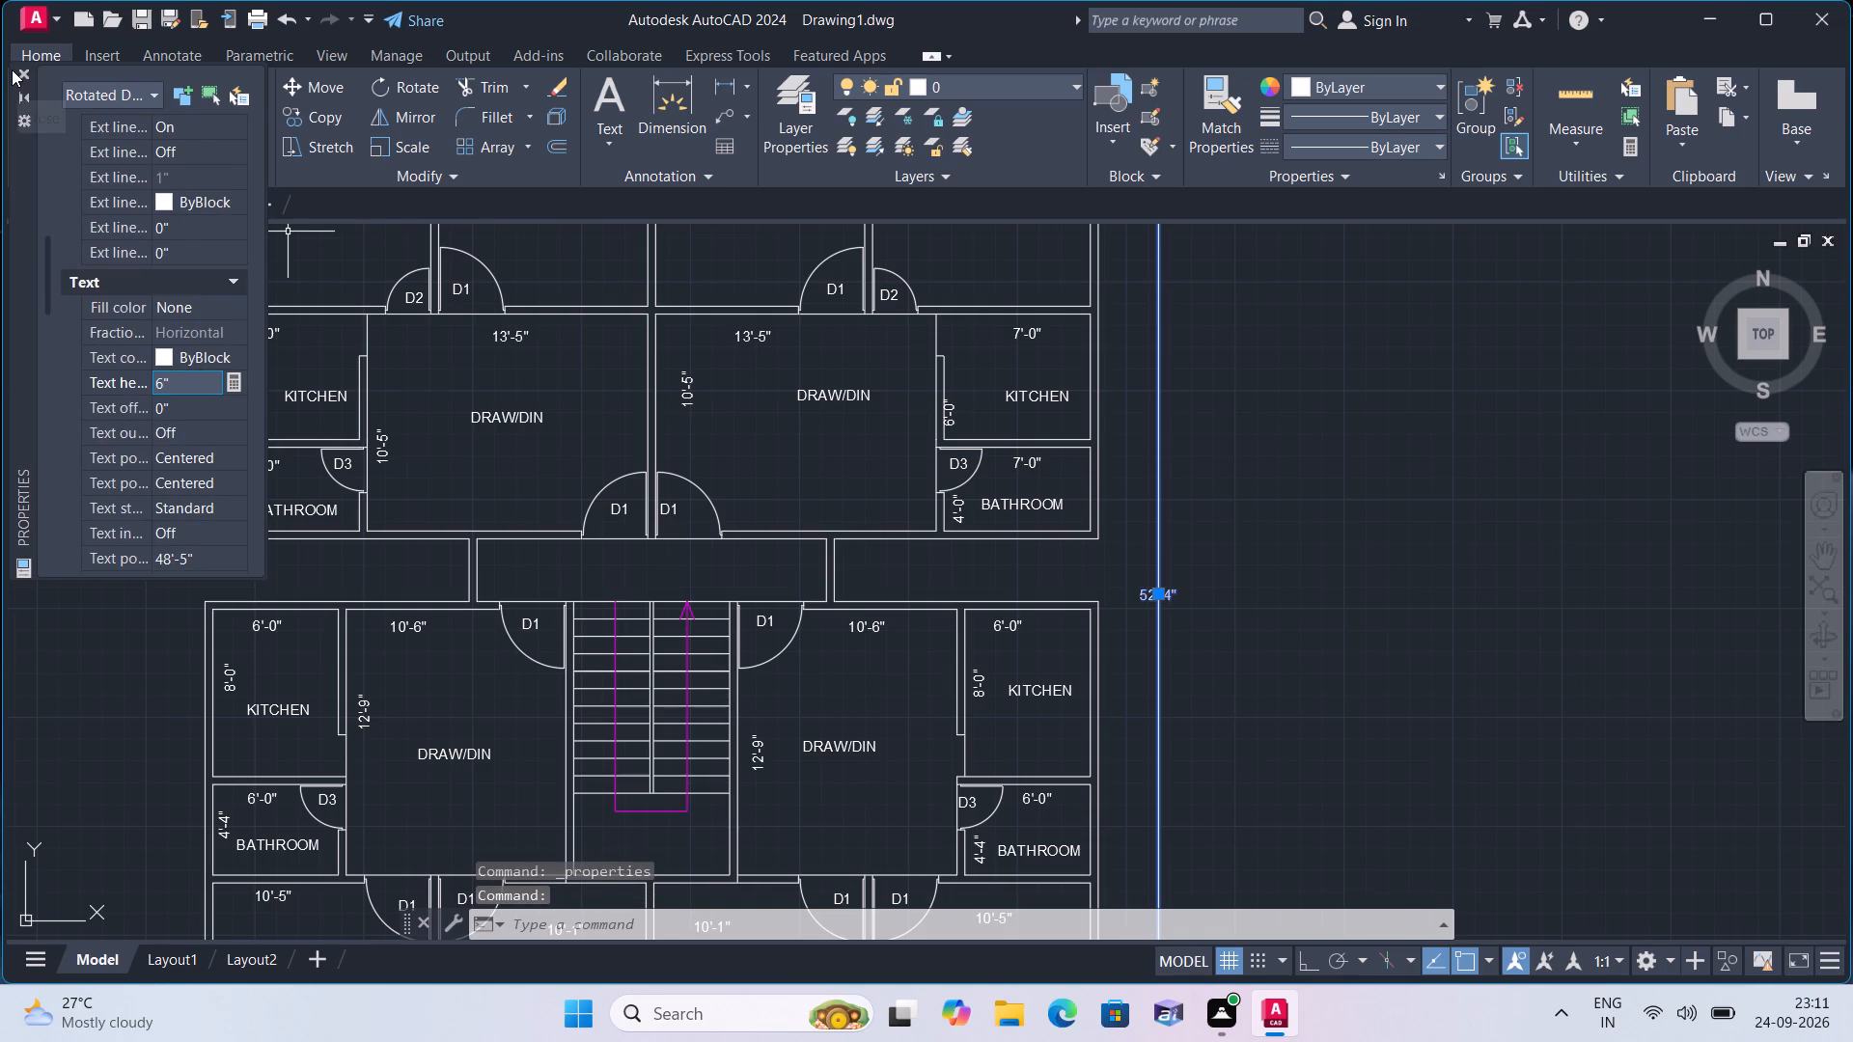
{"action": "left_click", "coordinate": [28, 74]}
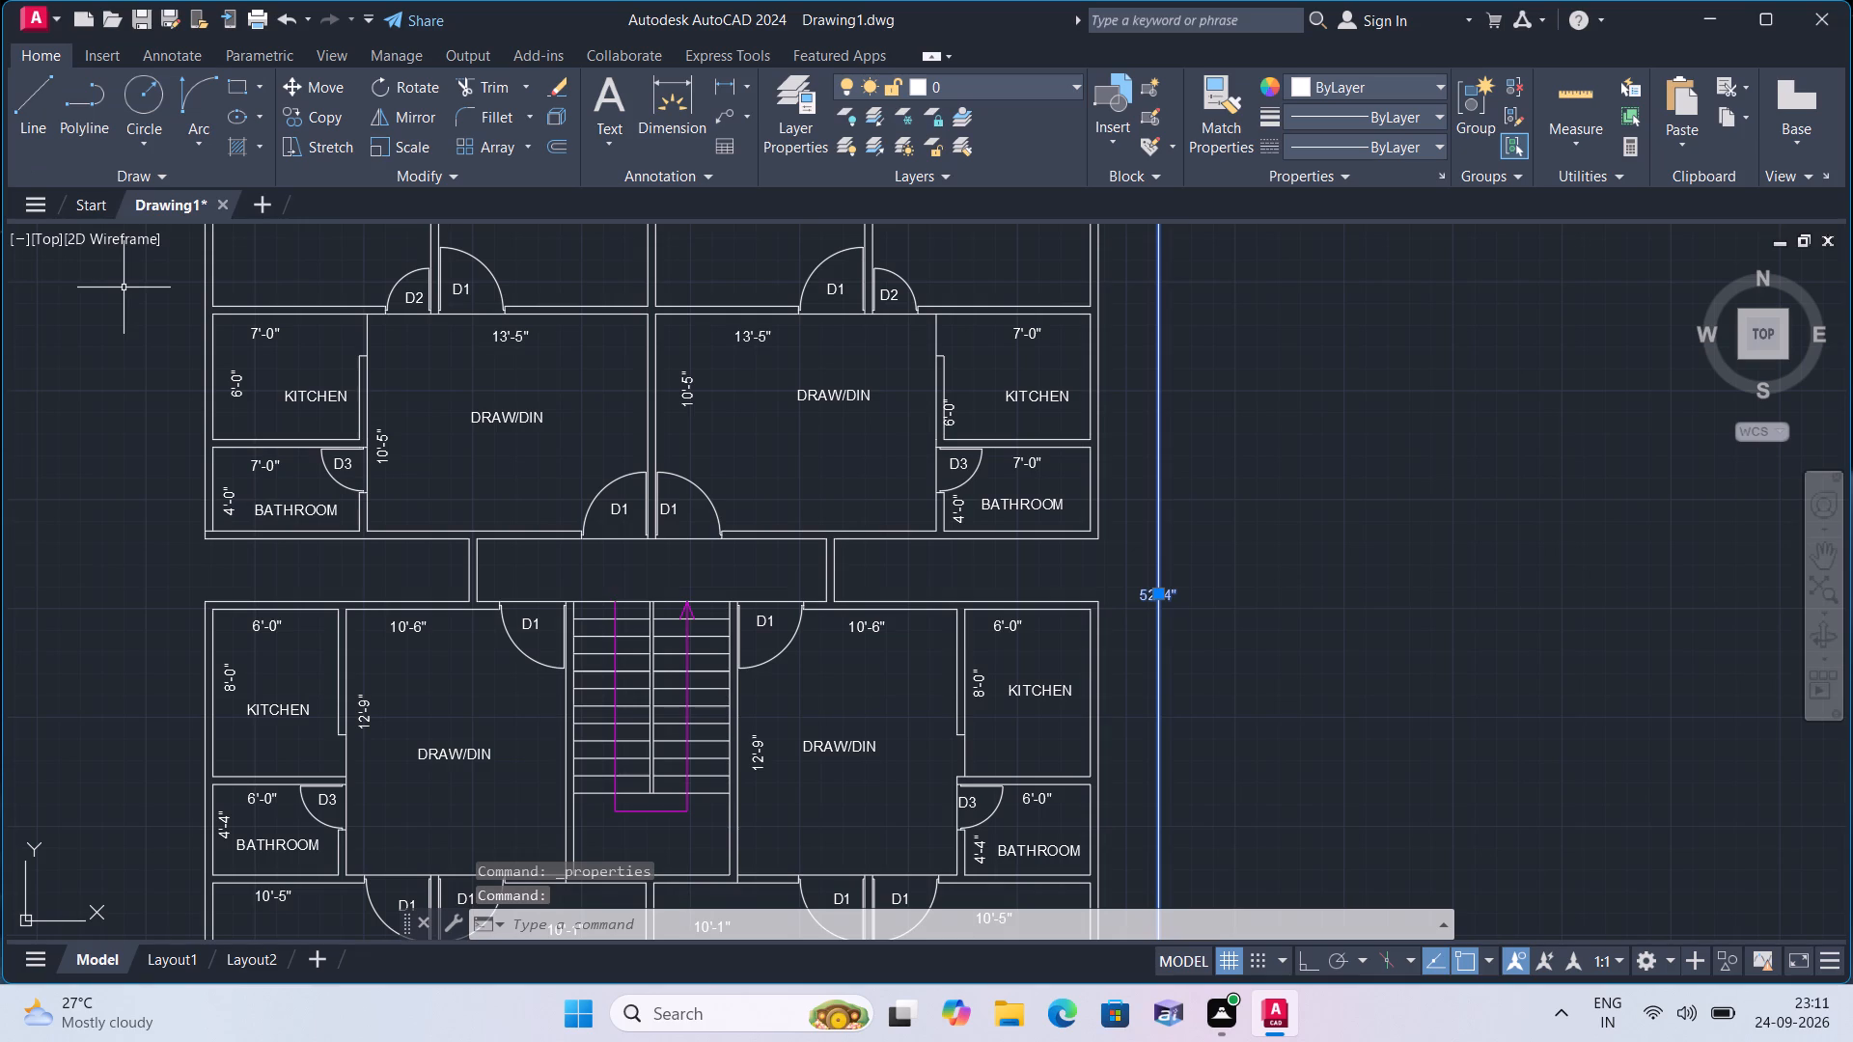
{"action": "key", "text": "Escape"}
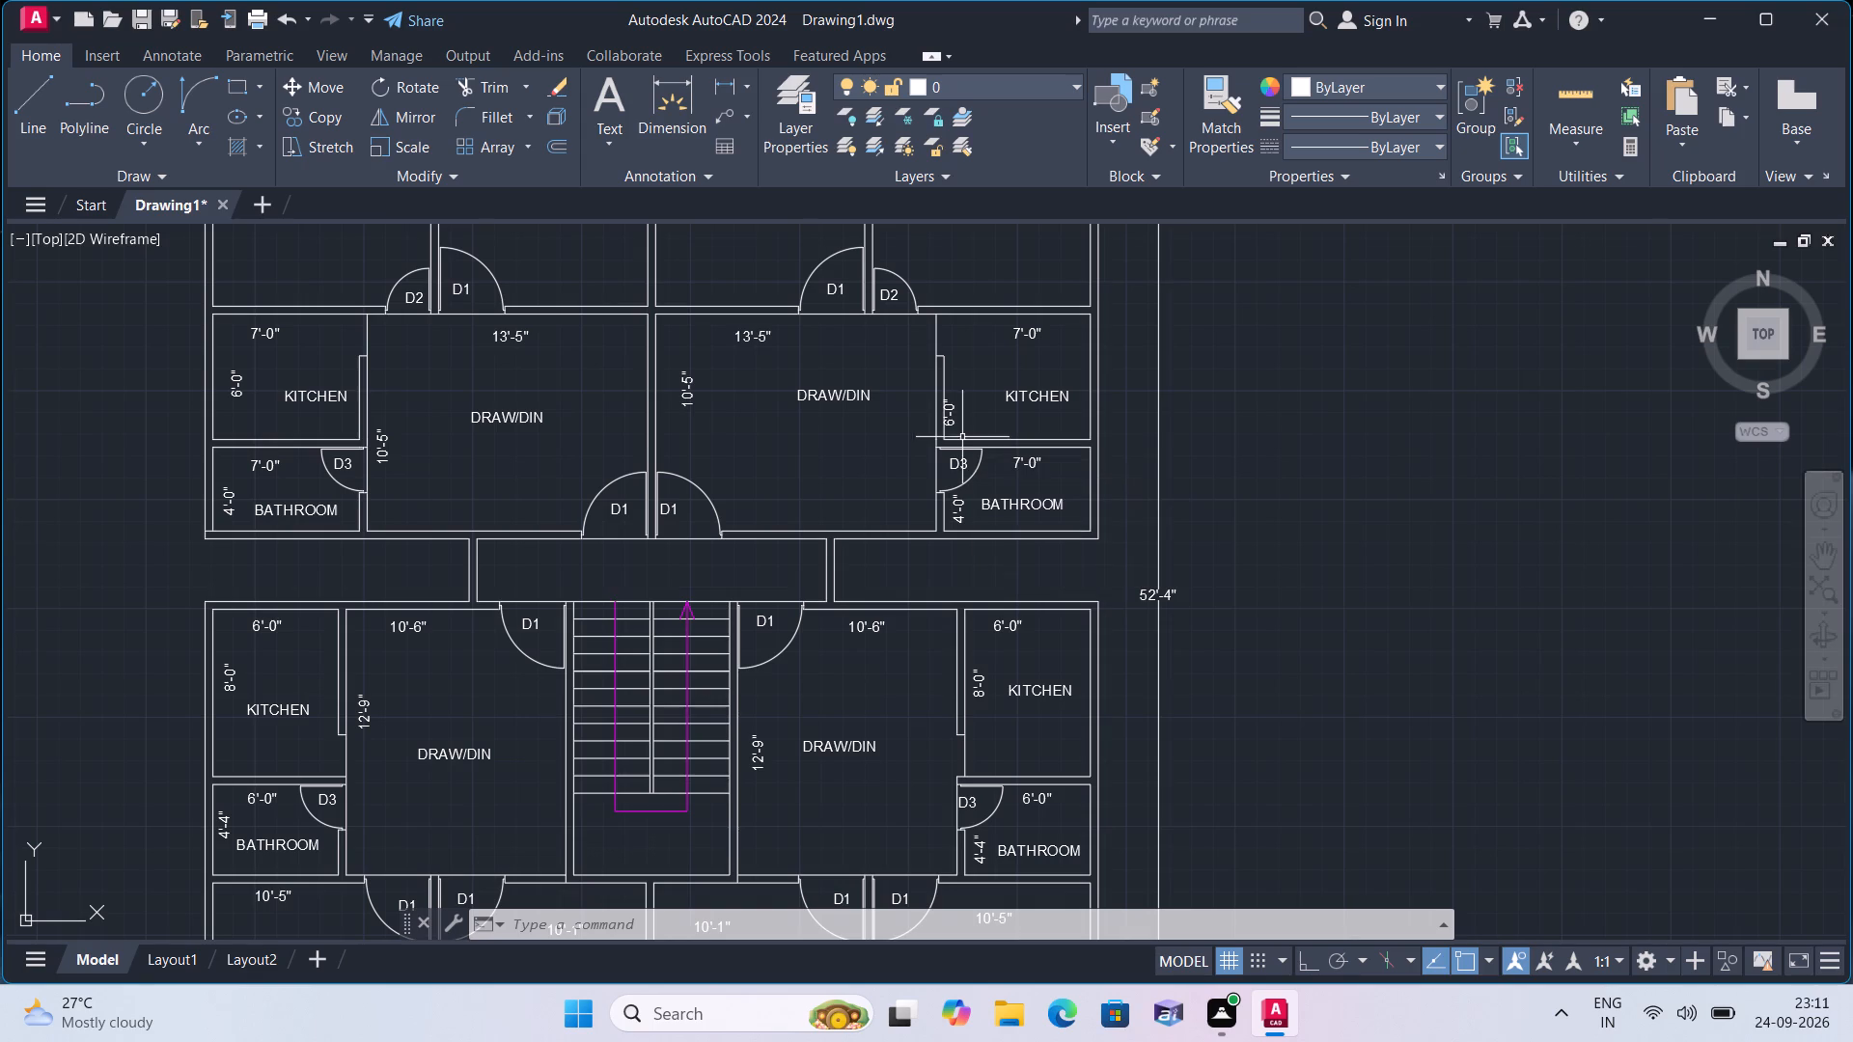
Replace the text of the vertical overall dimension east of the building with 53'-8".
{"action": "scroll", "coordinate": [1190, 608], "scroll_direction": "up", "scroll_amount": 2}
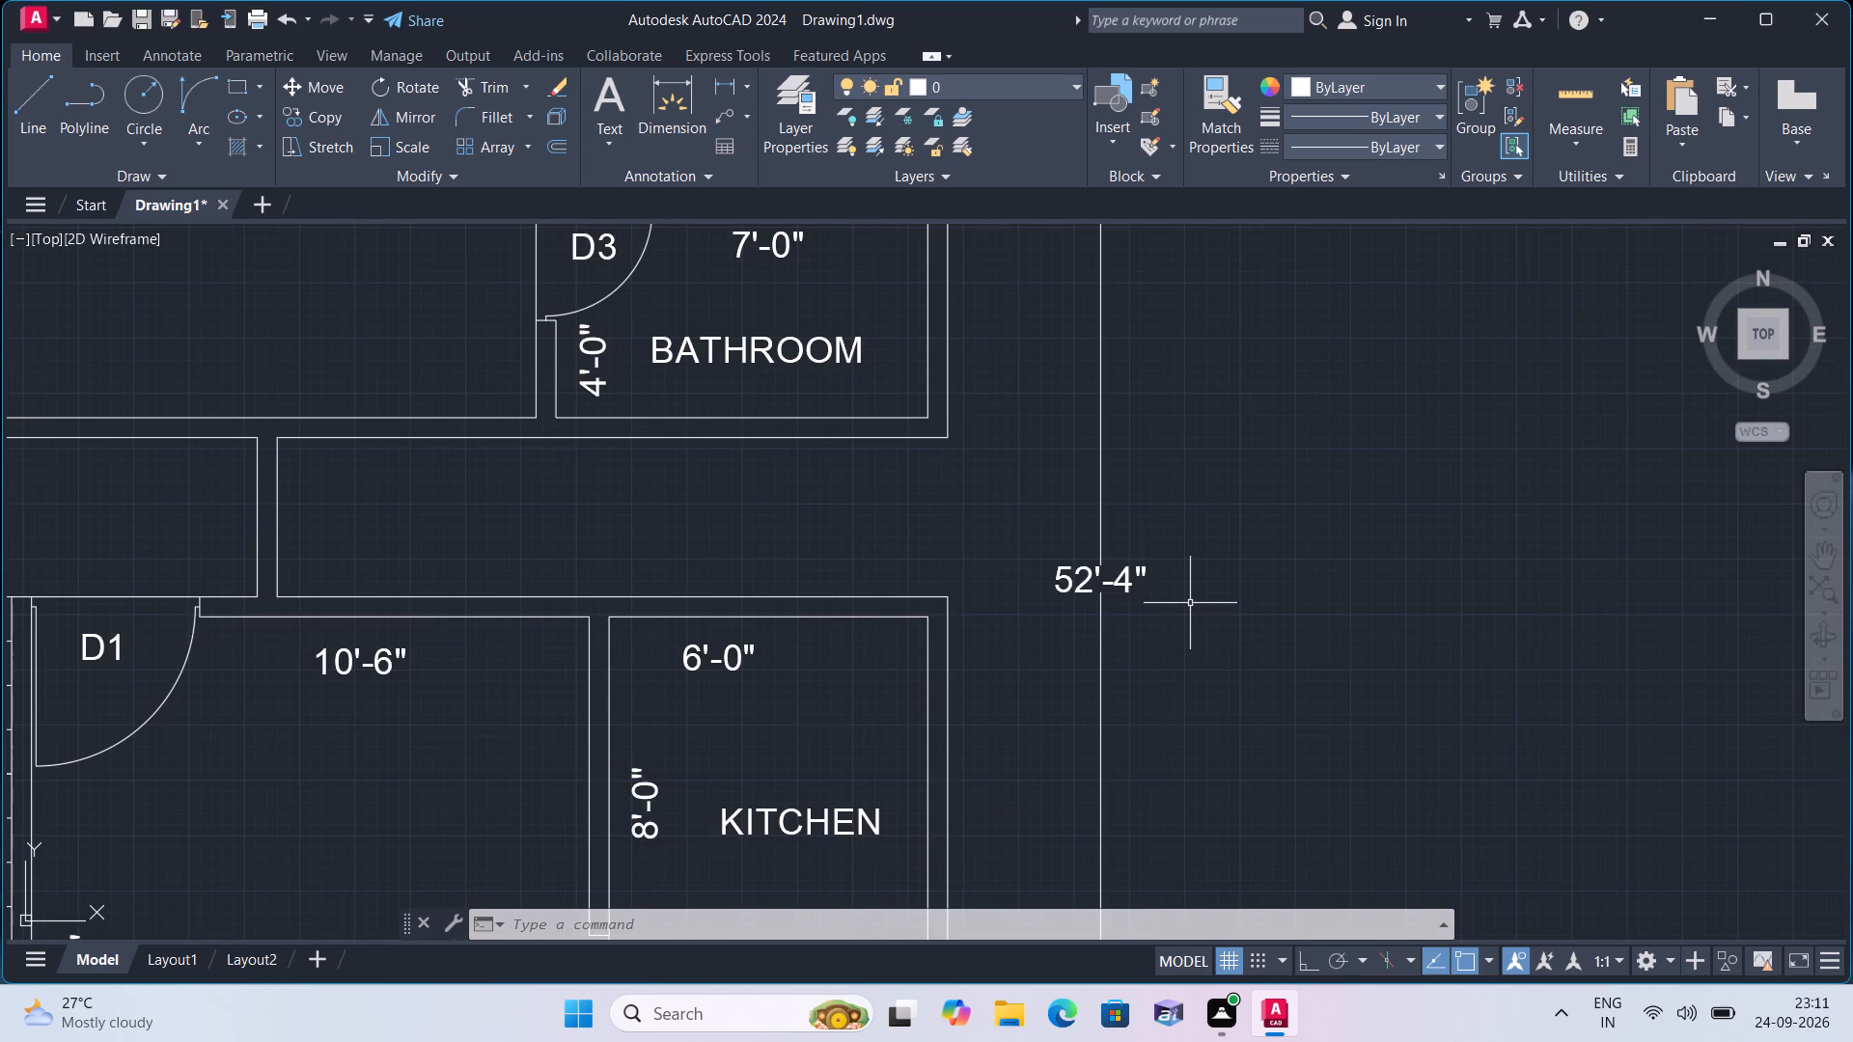
{"action": "scroll", "coordinate": [1157, 621], "scroll_direction": "up", "scroll_amount": 1}
{"action": "triple_click", "coordinate": [1028, 543]}
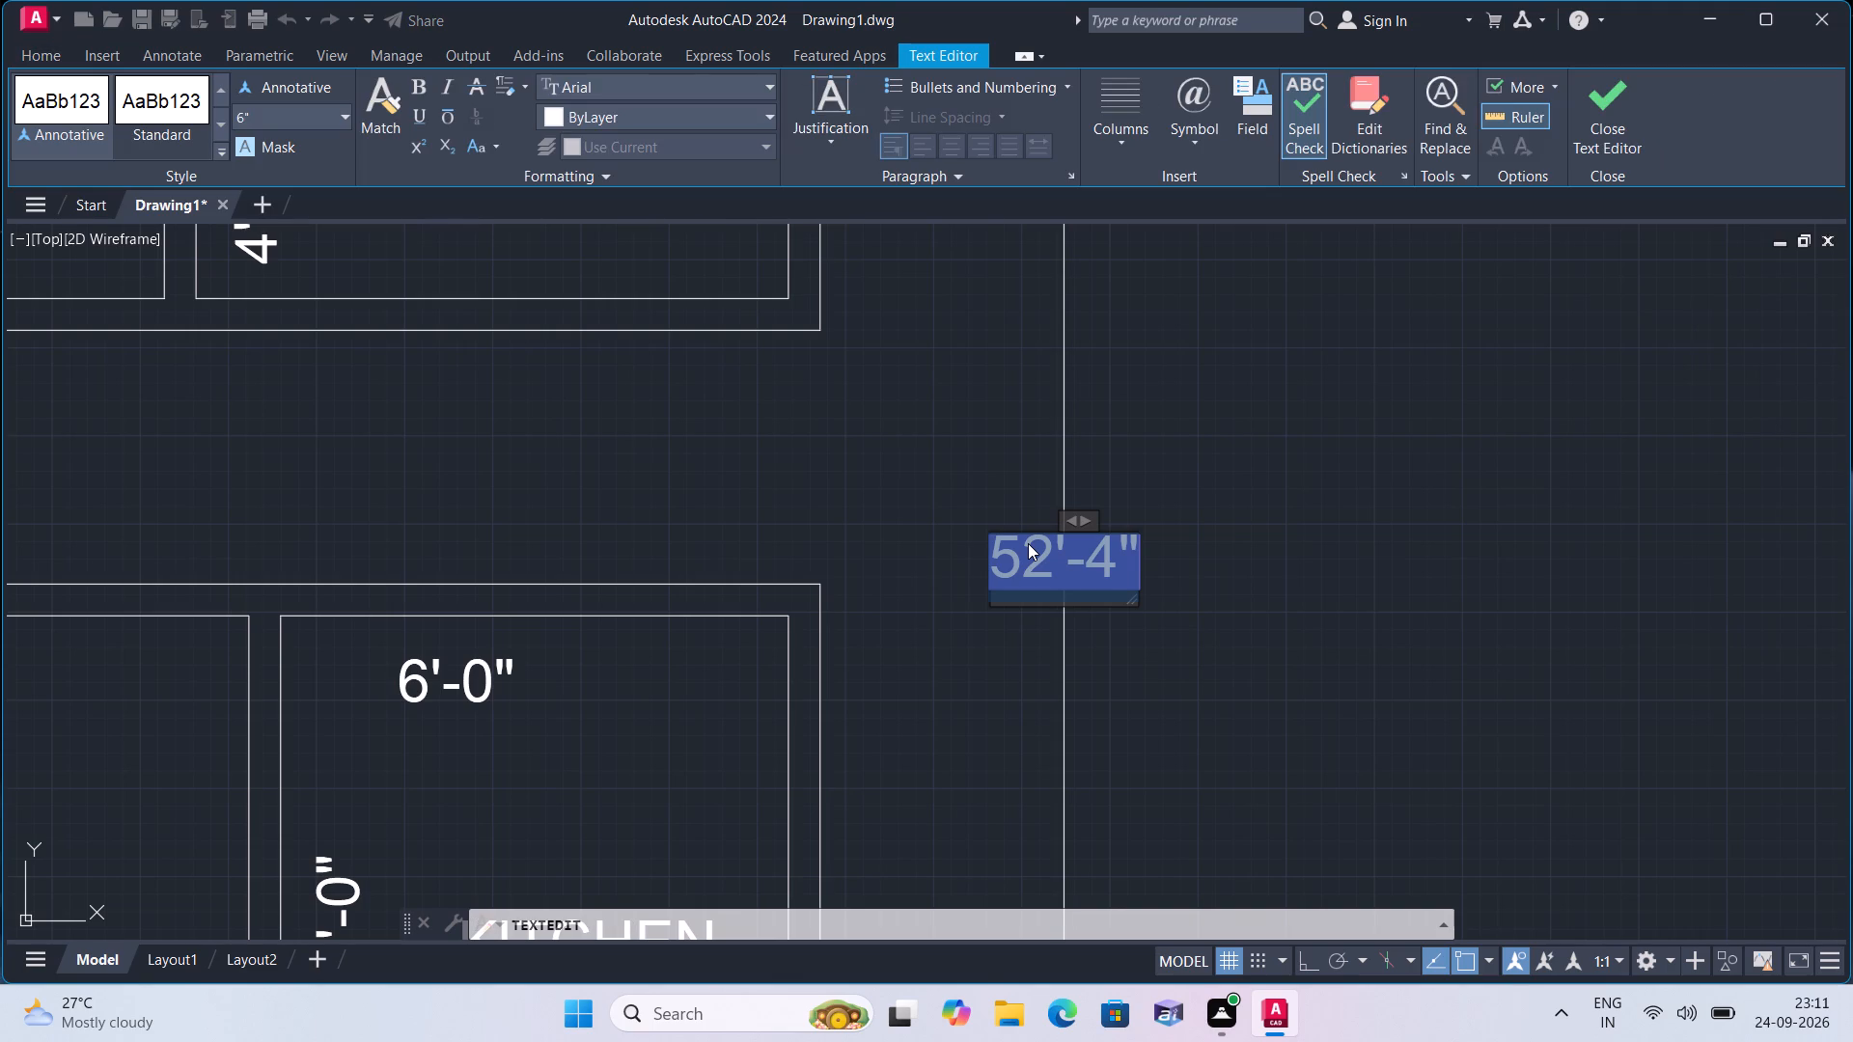
{"action": "key", "text": "BackSpace"}
{"action": "type", "text": "53"}
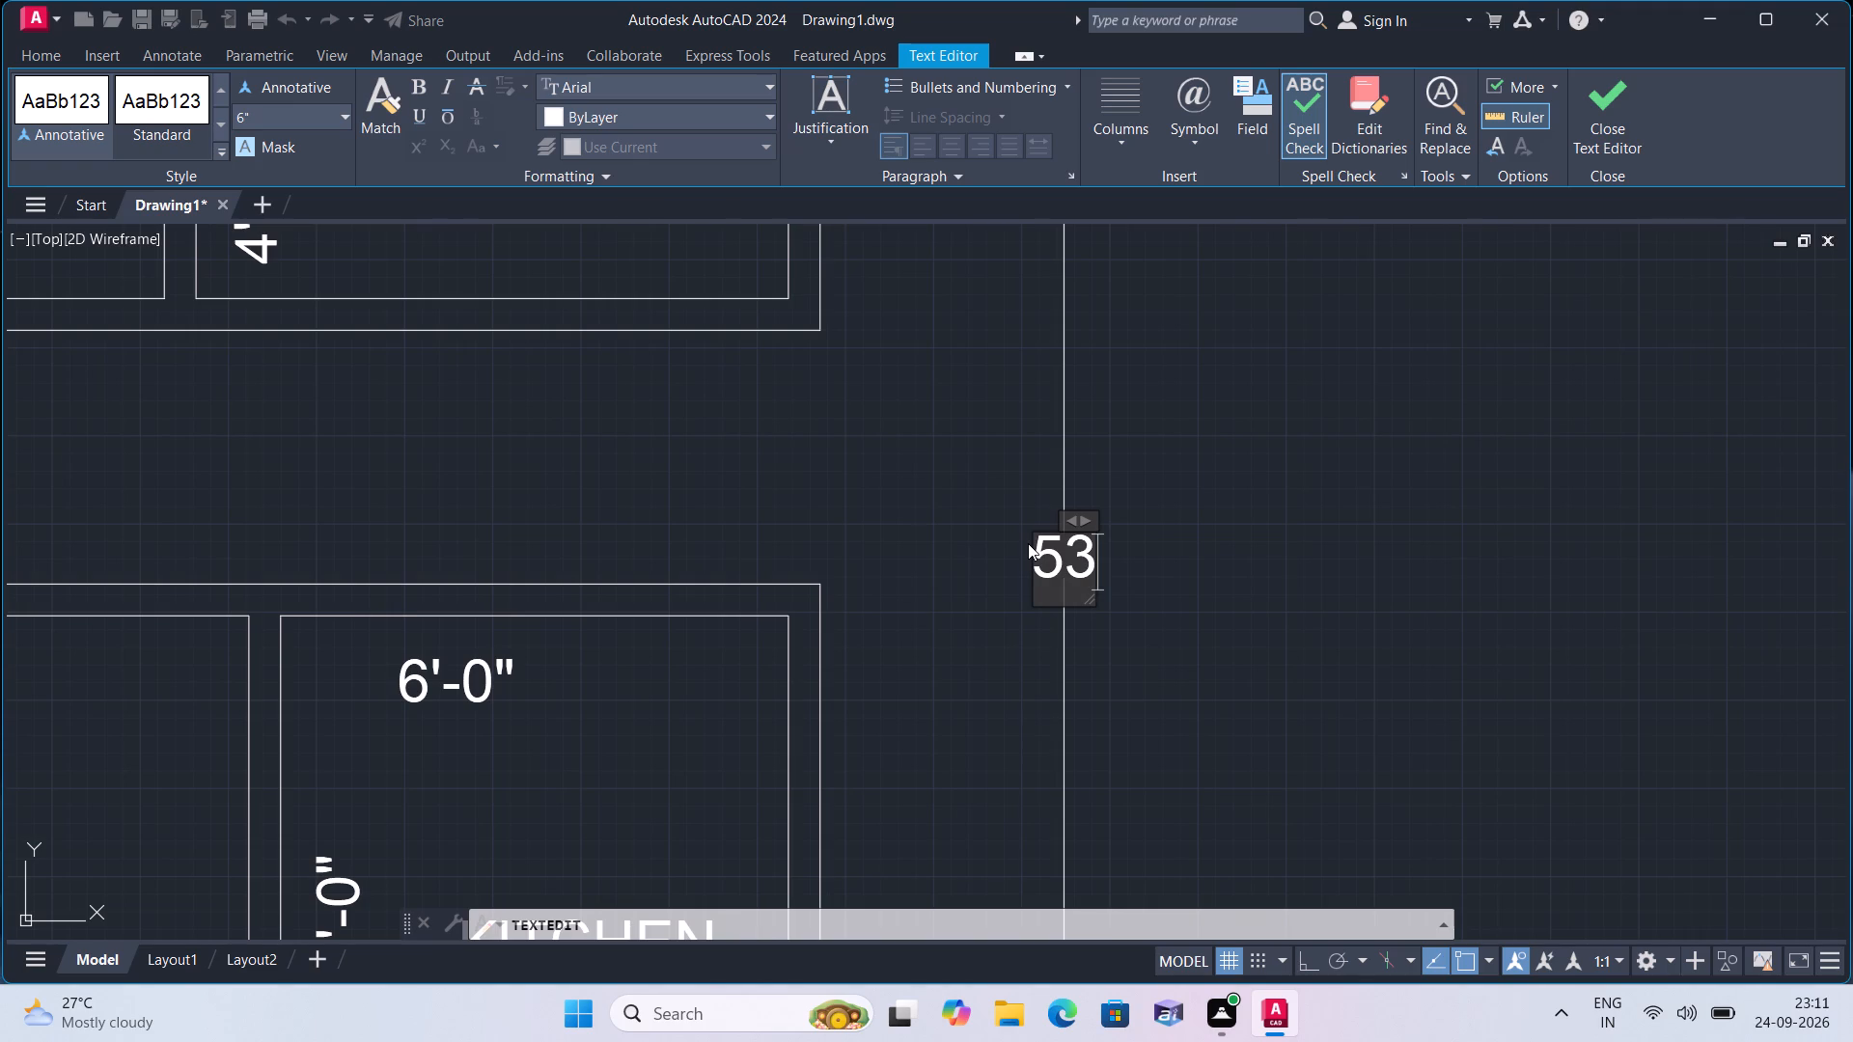
{"action": "type", "text": "'-8\""}
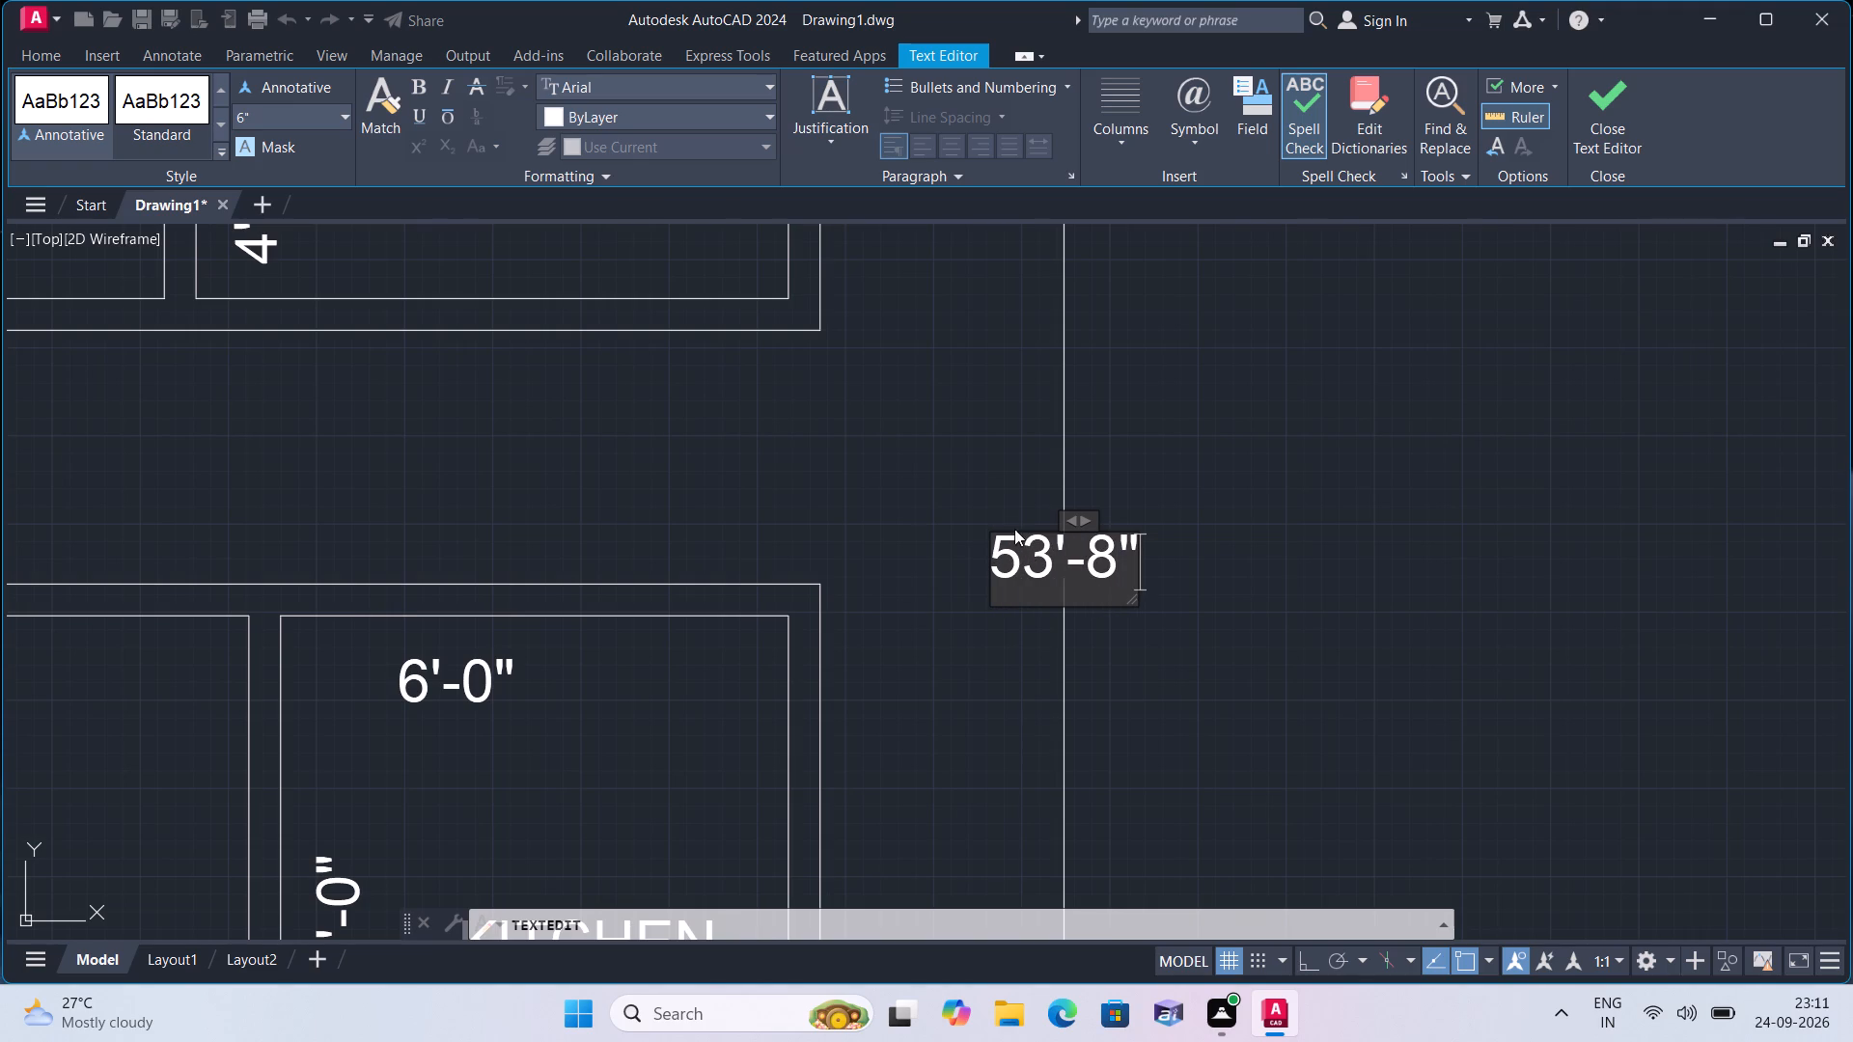
{"action": "left_click", "coordinate": [950, 505]}
{"action": "scroll", "coordinate": [950, 505], "scroll_direction": "down", "scroll_amount": 1}
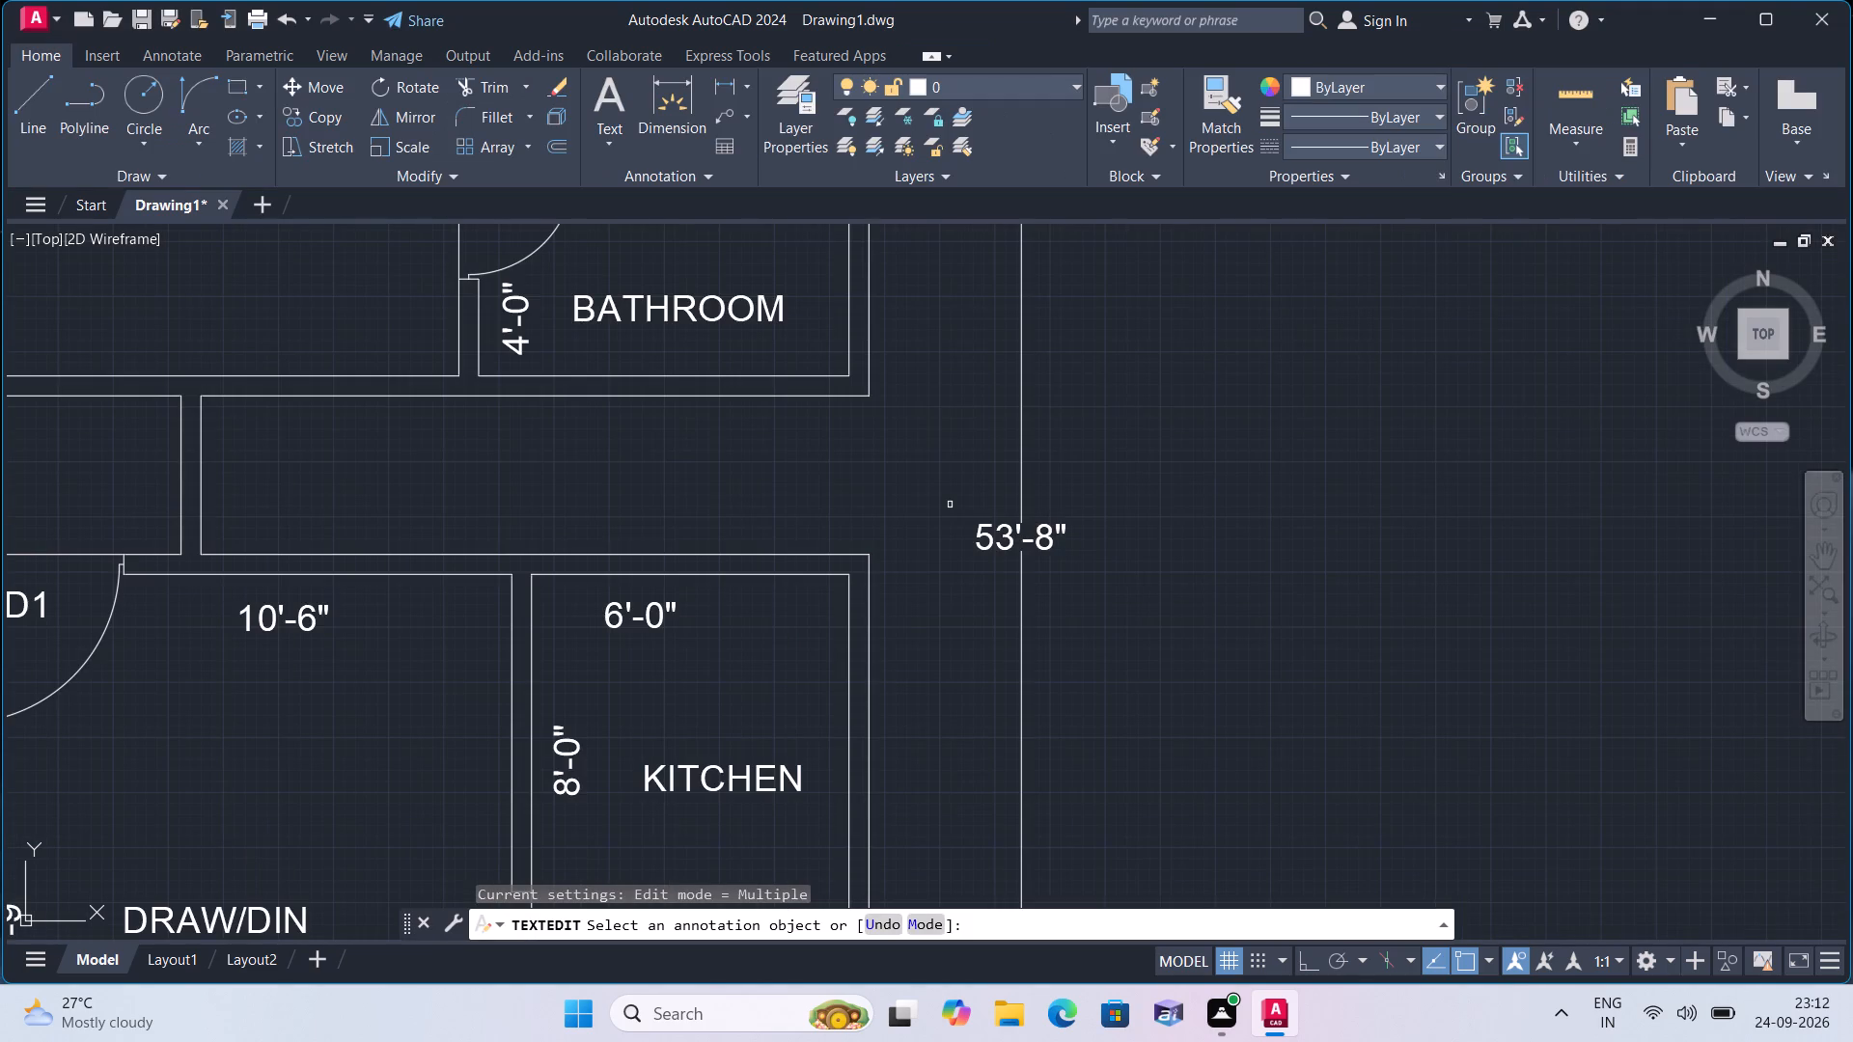
{"action": "key", "text": "Escape"}
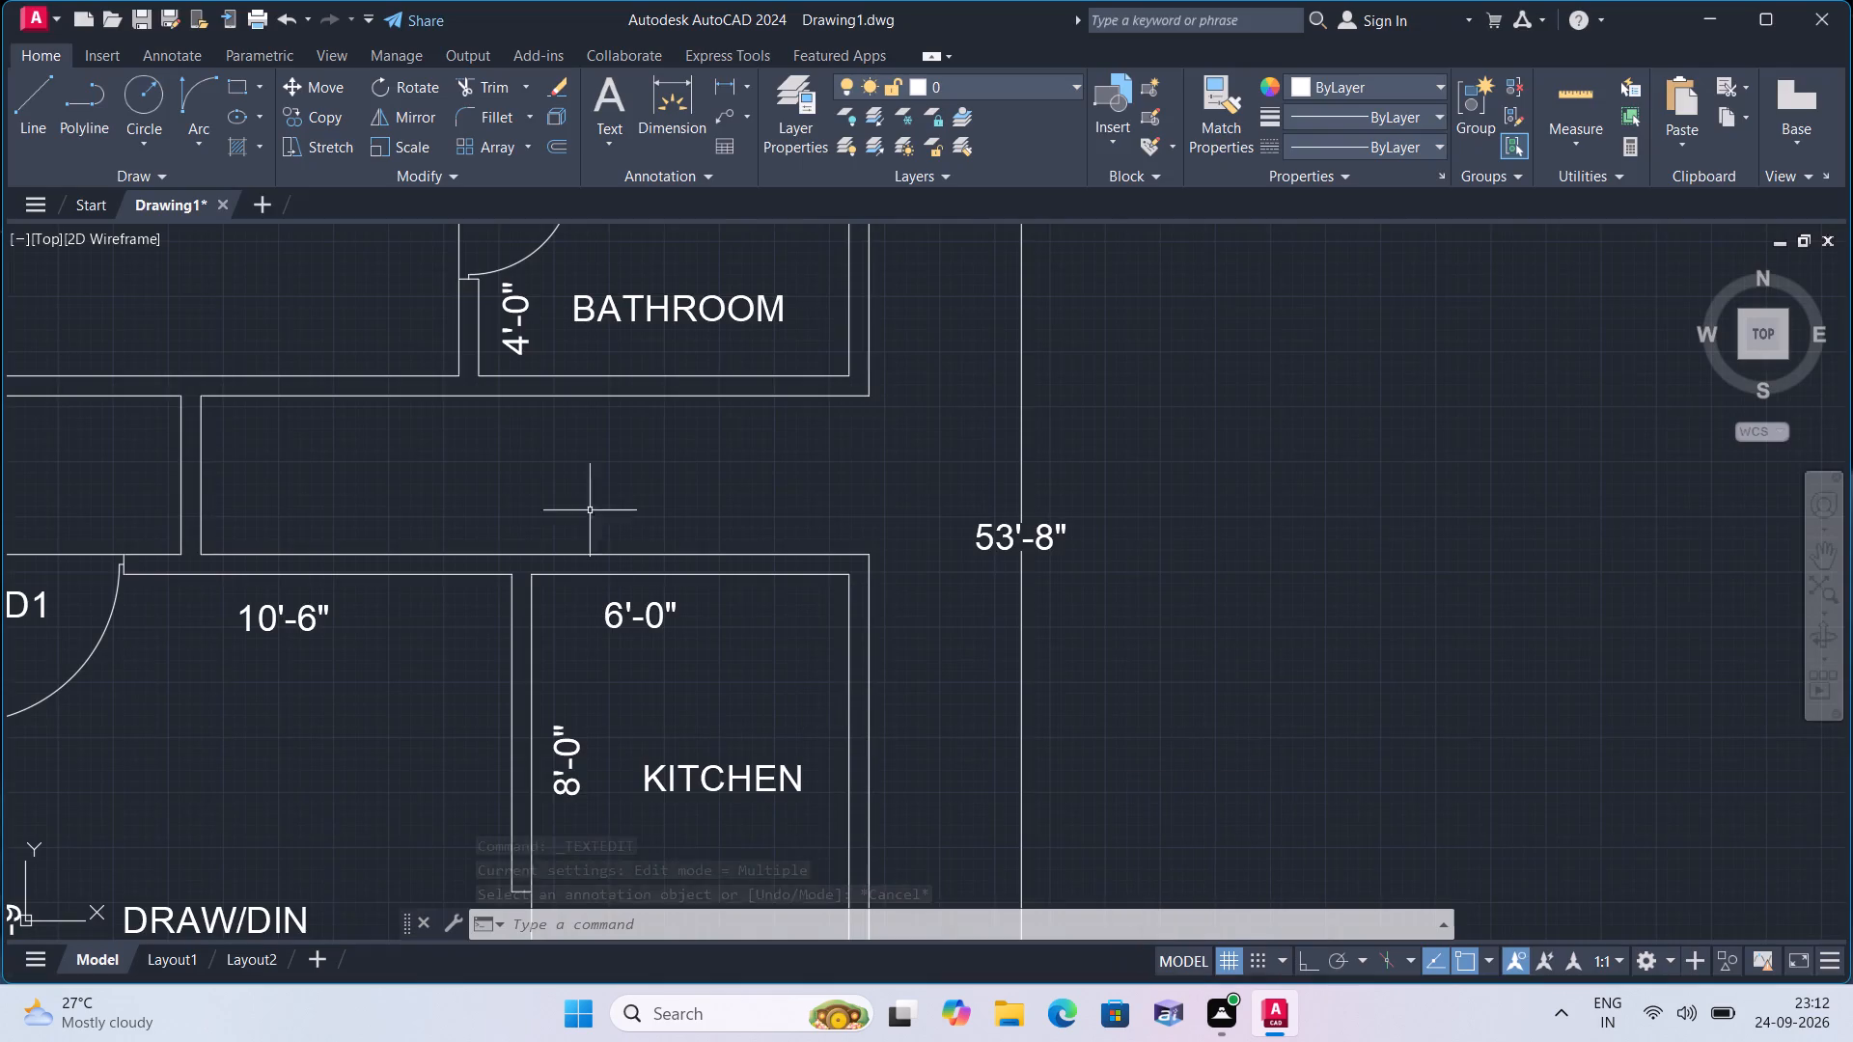
Examine the southern flats, the staircase and the east overall dimension for missing annotations.
{"action": "scroll", "coordinate": [333, 353], "scroll_direction": "down", "scroll_amount": 1}
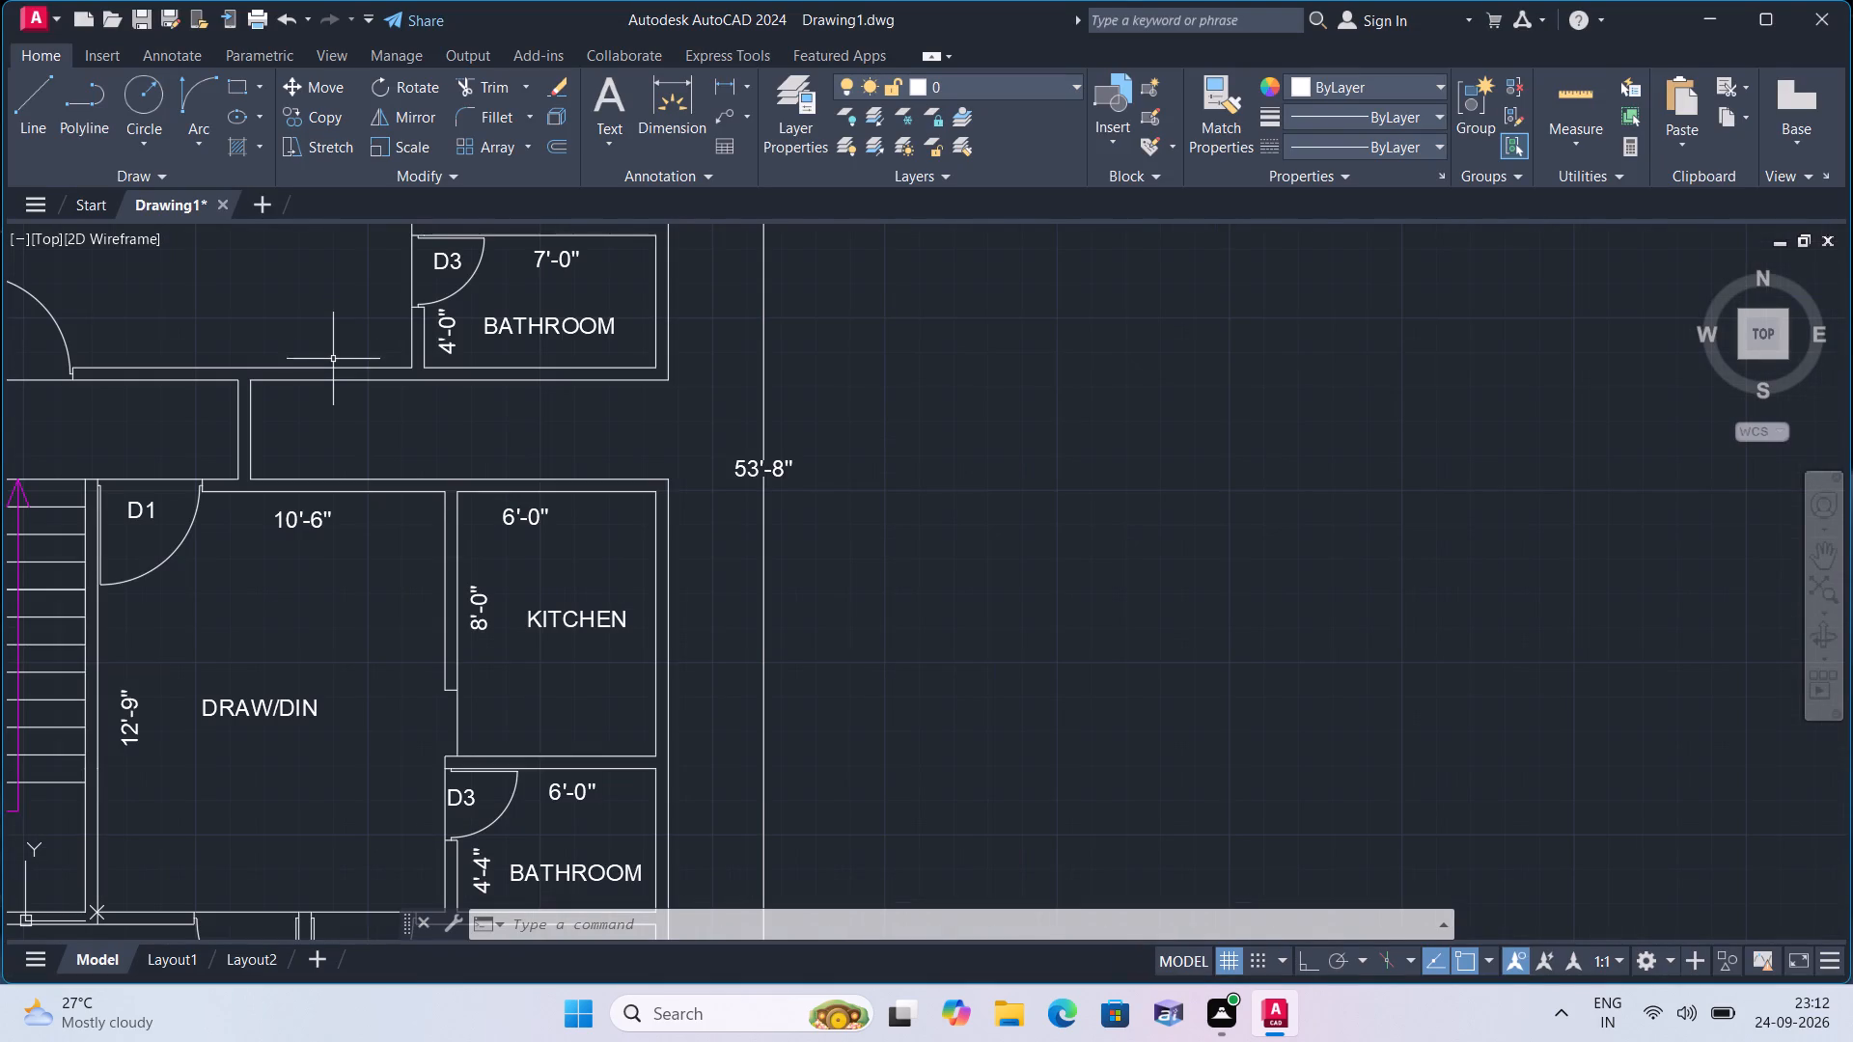
{"action": "middle_click_drag", "start_coordinate": [251, 592], "coordinate": [523, 480]}
{"action": "scroll", "coordinate": [382, 549], "scroll_direction": "down", "scroll_amount": 1}
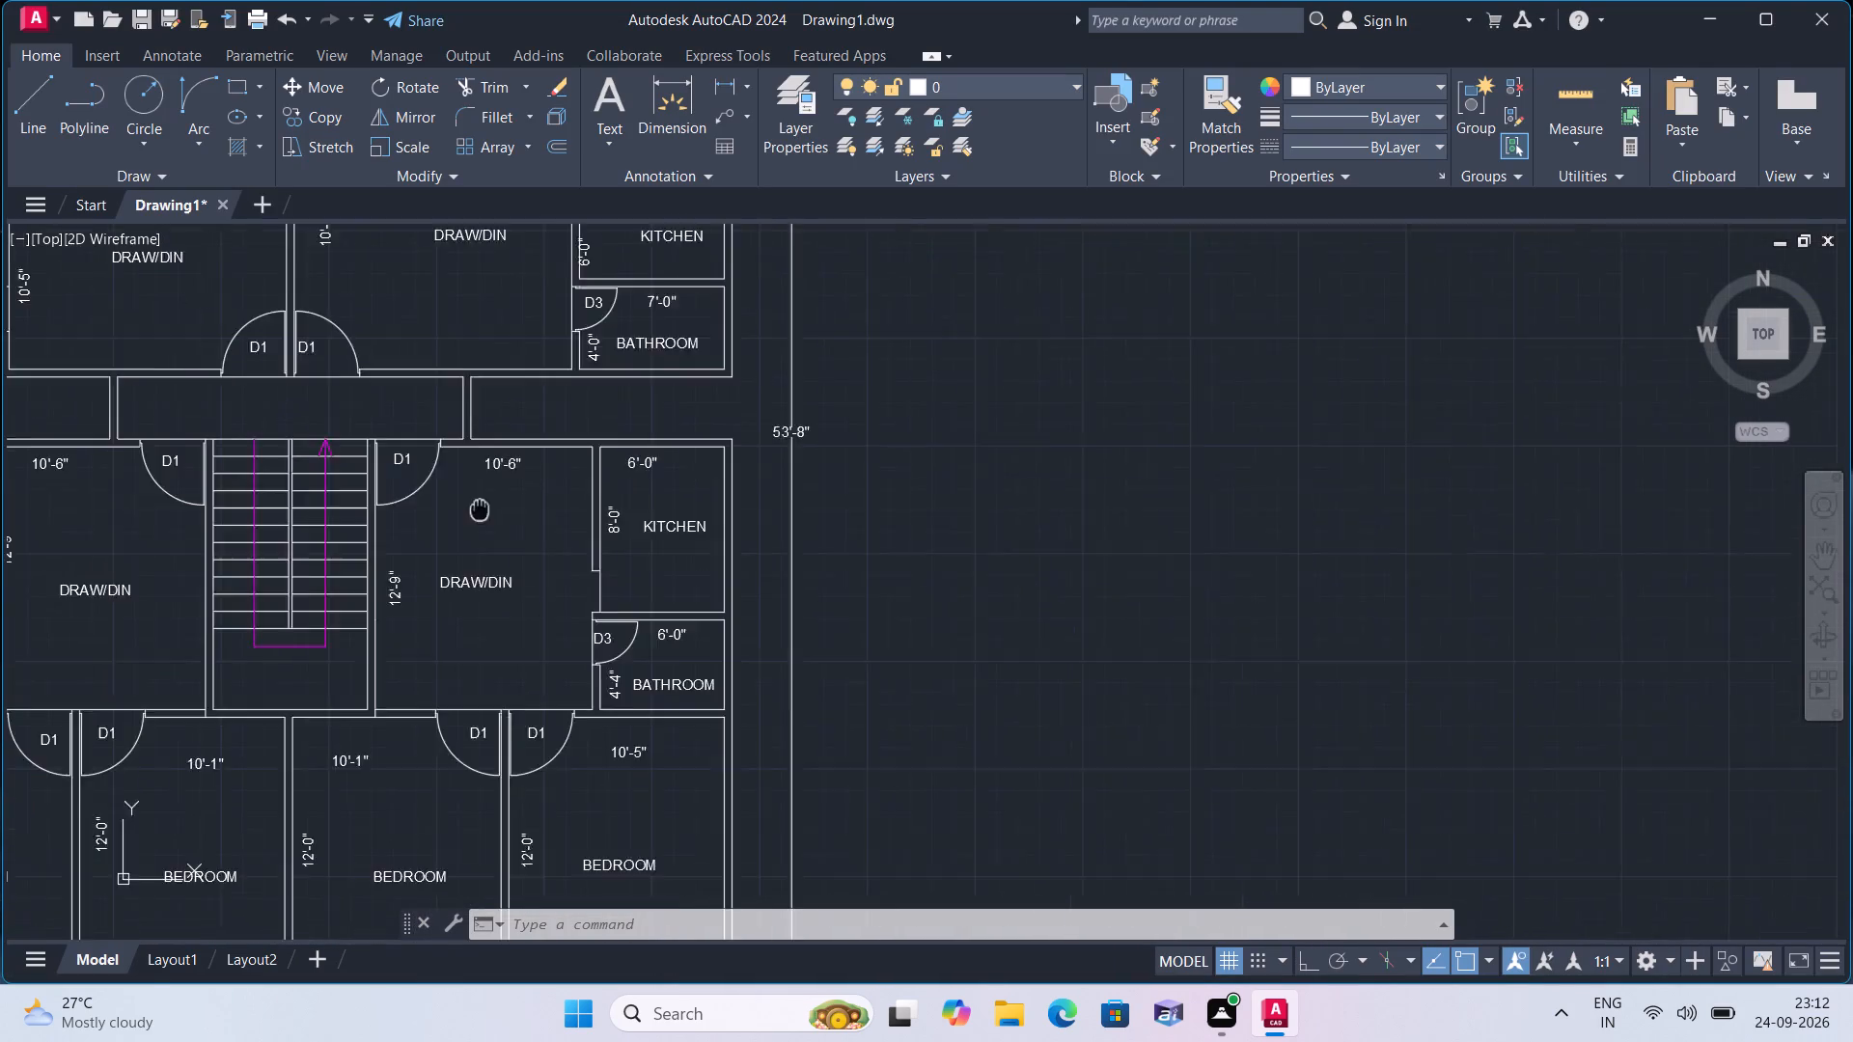
{"action": "middle_click_drag", "start_coordinate": [523, 480], "coordinate": [577, 467]}
{"action": "scroll", "coordinate": [577, 467], "scroll_direction": "down", "scroll_amount": 1}
{"action": "scroll", "coordinate": [510, 548], "scroll_direction": "up", "scroll_amount": 1}
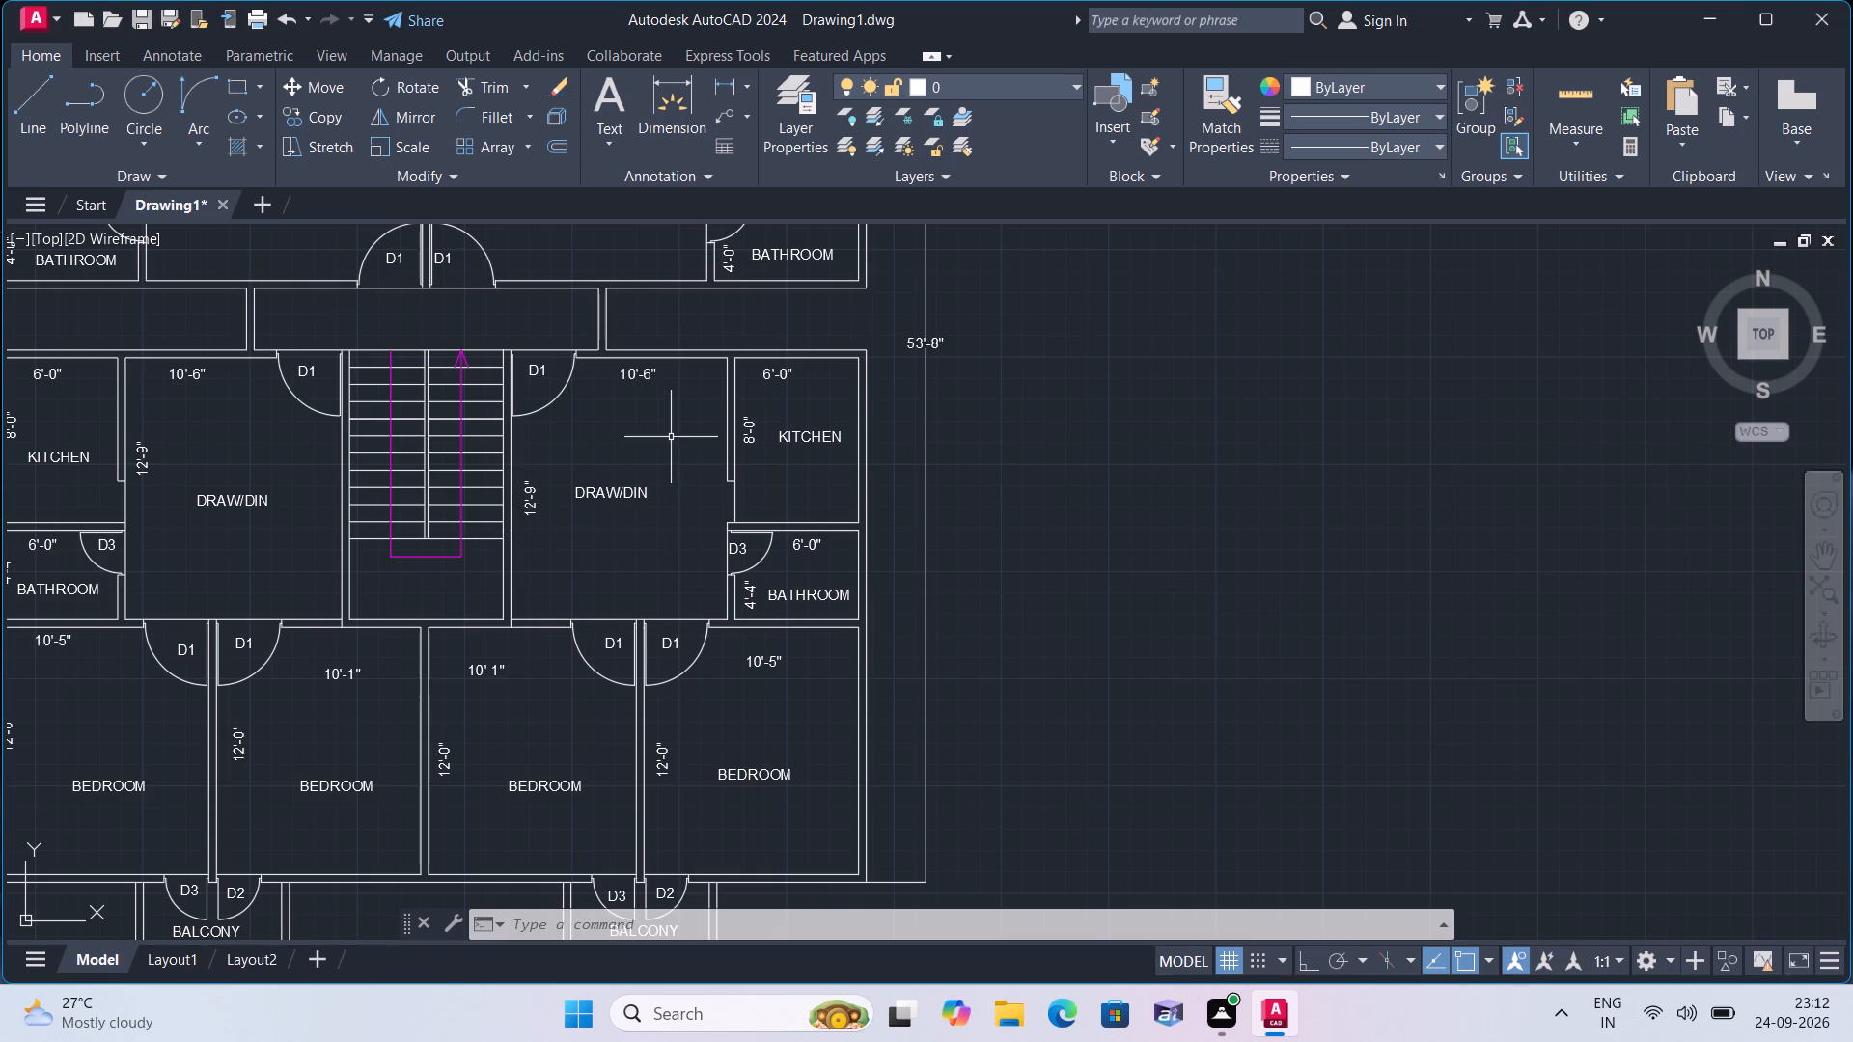
{"action": "scroll", "coordinate": [671, 437], "scroll_direction": "up", "scroll_amount": 1}
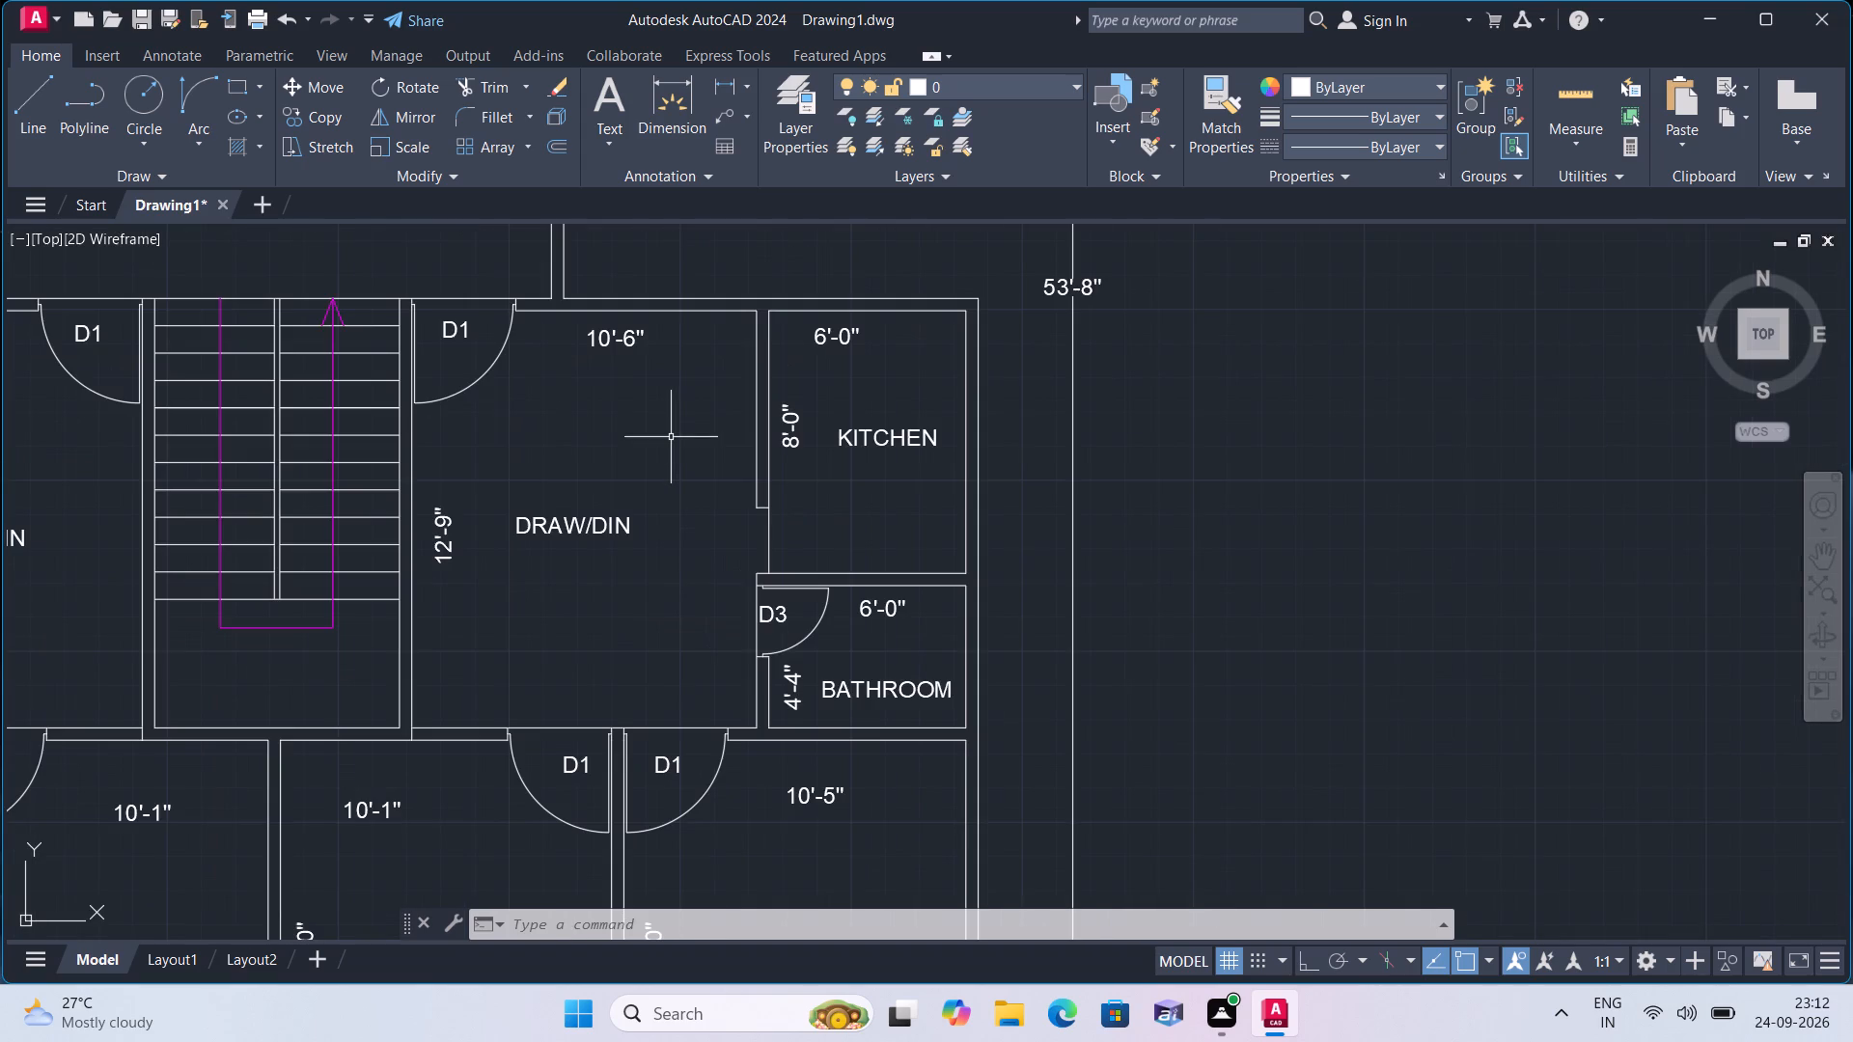
{"action": "scroll", "coordinate": [664, 526], "scroll_direction": "down", "scroll_amount": 1}
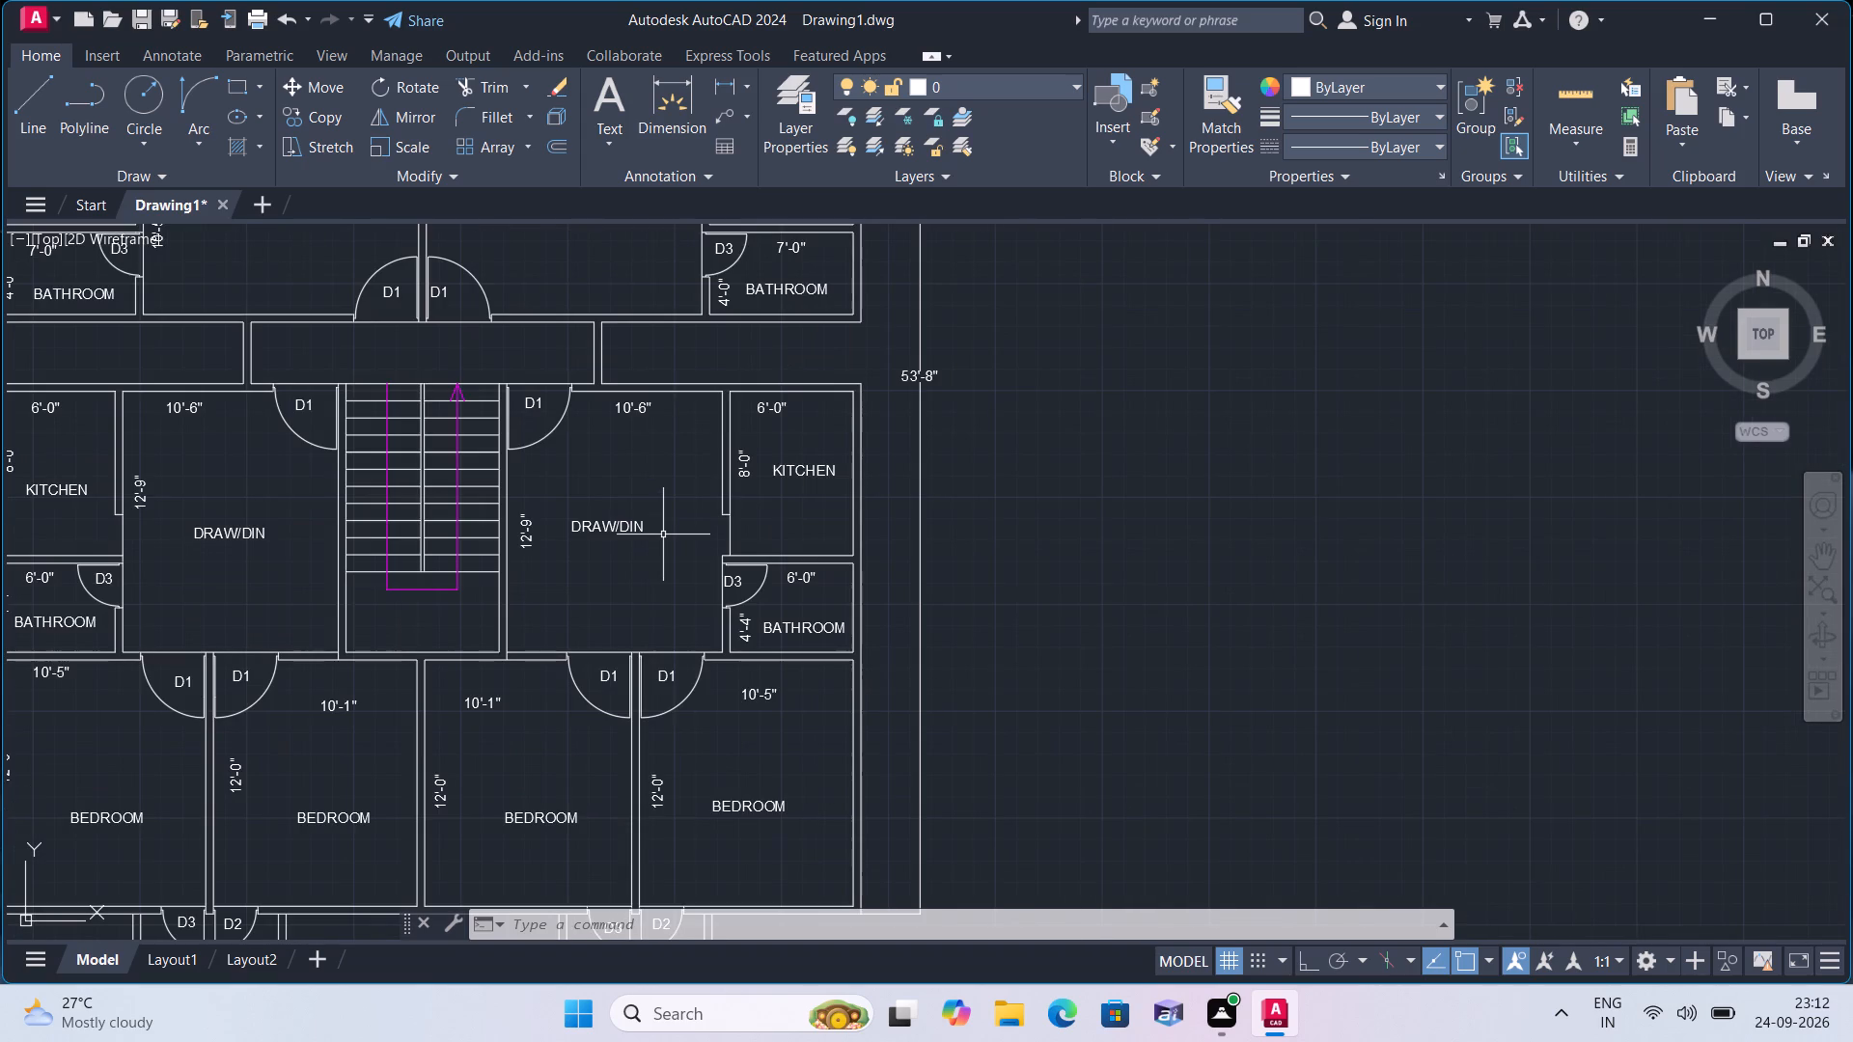
{"action": "scroll", "coordinate": [669, 537], "scroll_direction": "up", "scroll_amount": 1}
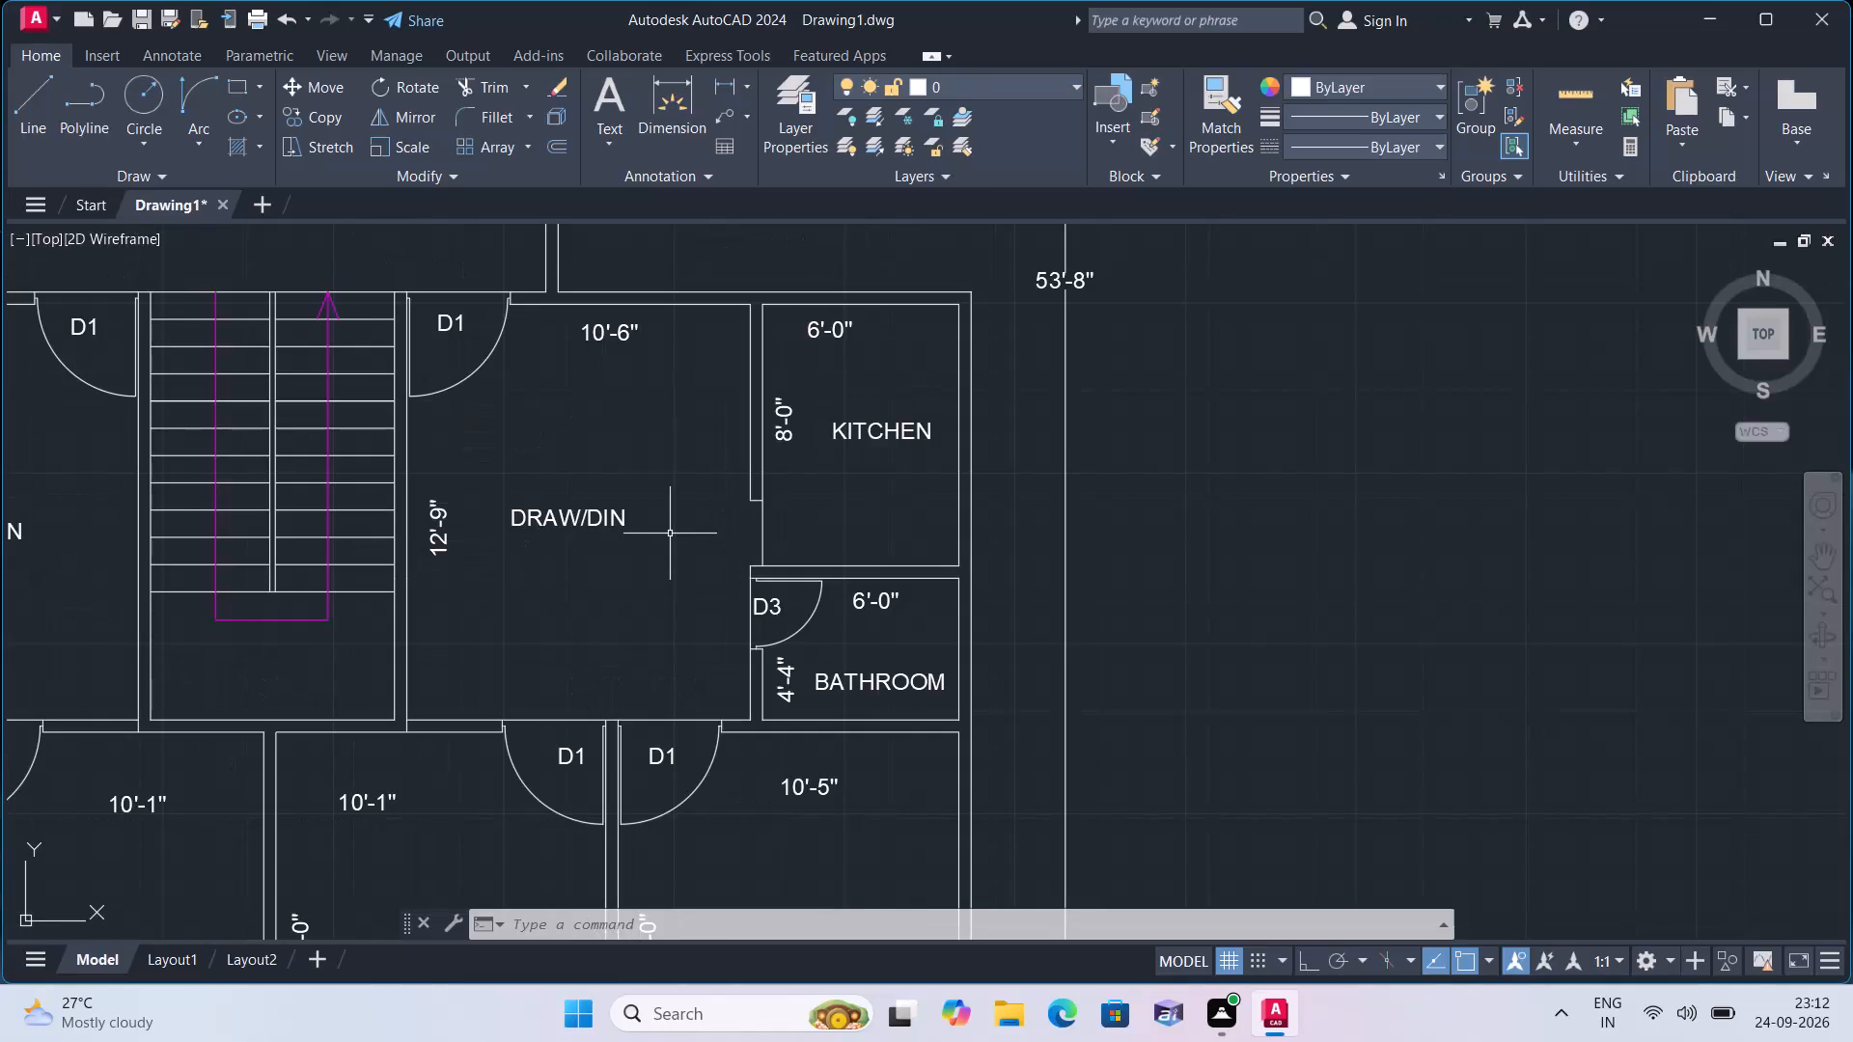
{"action": "scroll", "coordinate": [670, 534], "scroll_direction": "down", "scroll_amount": 1}
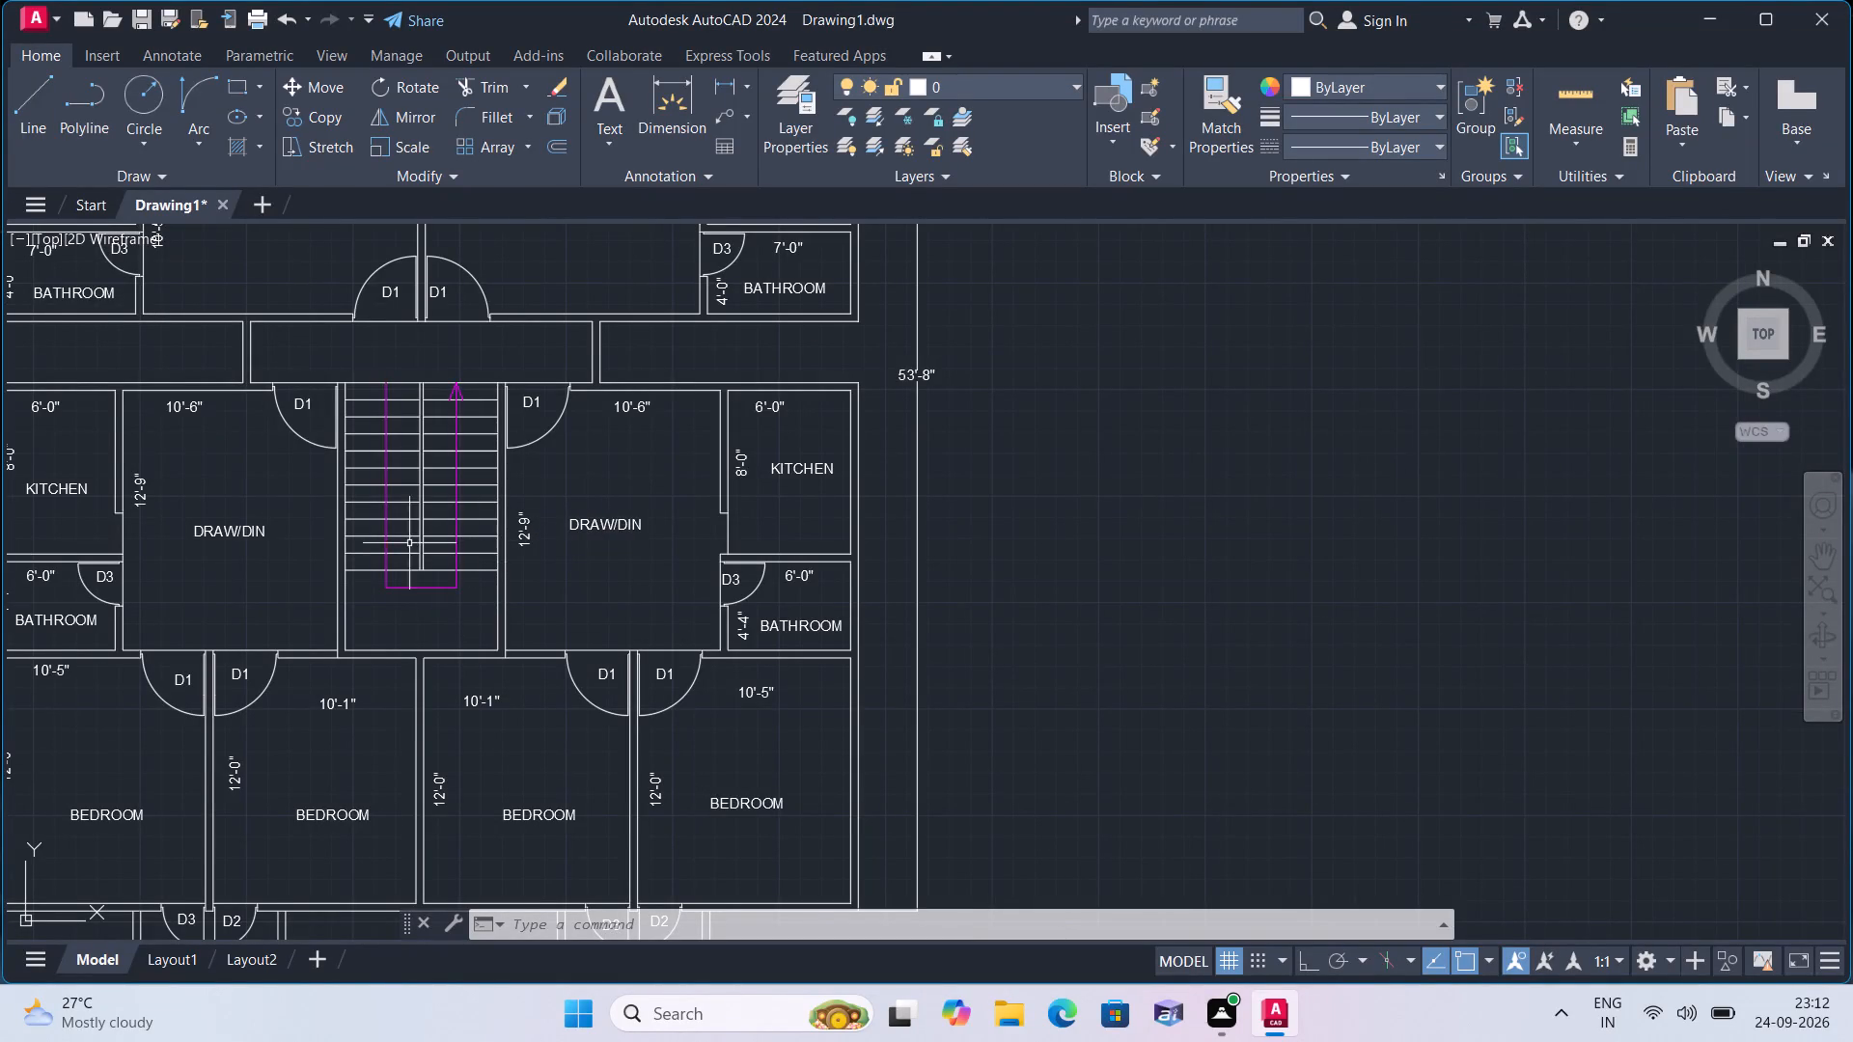
{"action": "scroll", "coordinate": [420, 559], "scroll_direction": "down", "scroll_amount": 1}
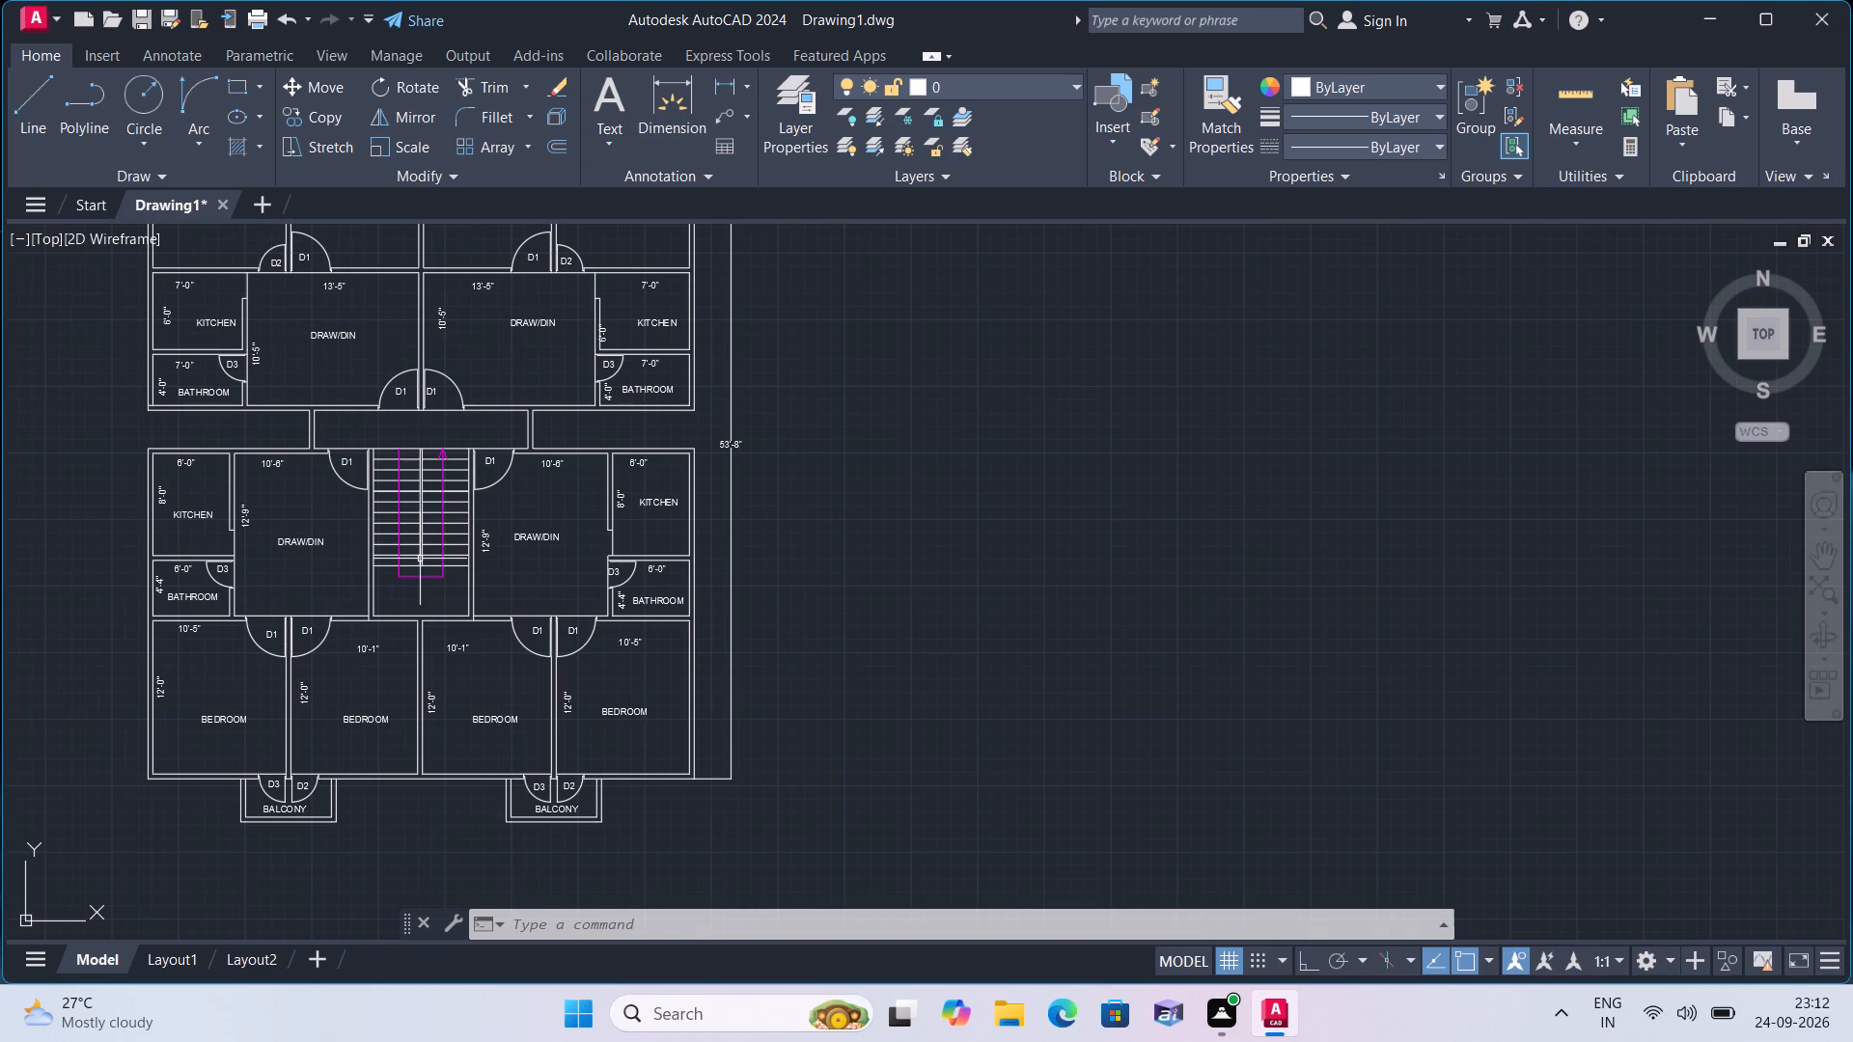
Examine the floor plan from the southern bedrooms and balconies up to the northern flats and north overall dimension for missing annotations.
{"action": "scroll", "coordinate": [445, 580], "scroll_direction": "up", "scroll_amount": 1}
{"action": "middle_click_drag", "start_coordinate": [445, 580], "coordinate": [481, 617]}
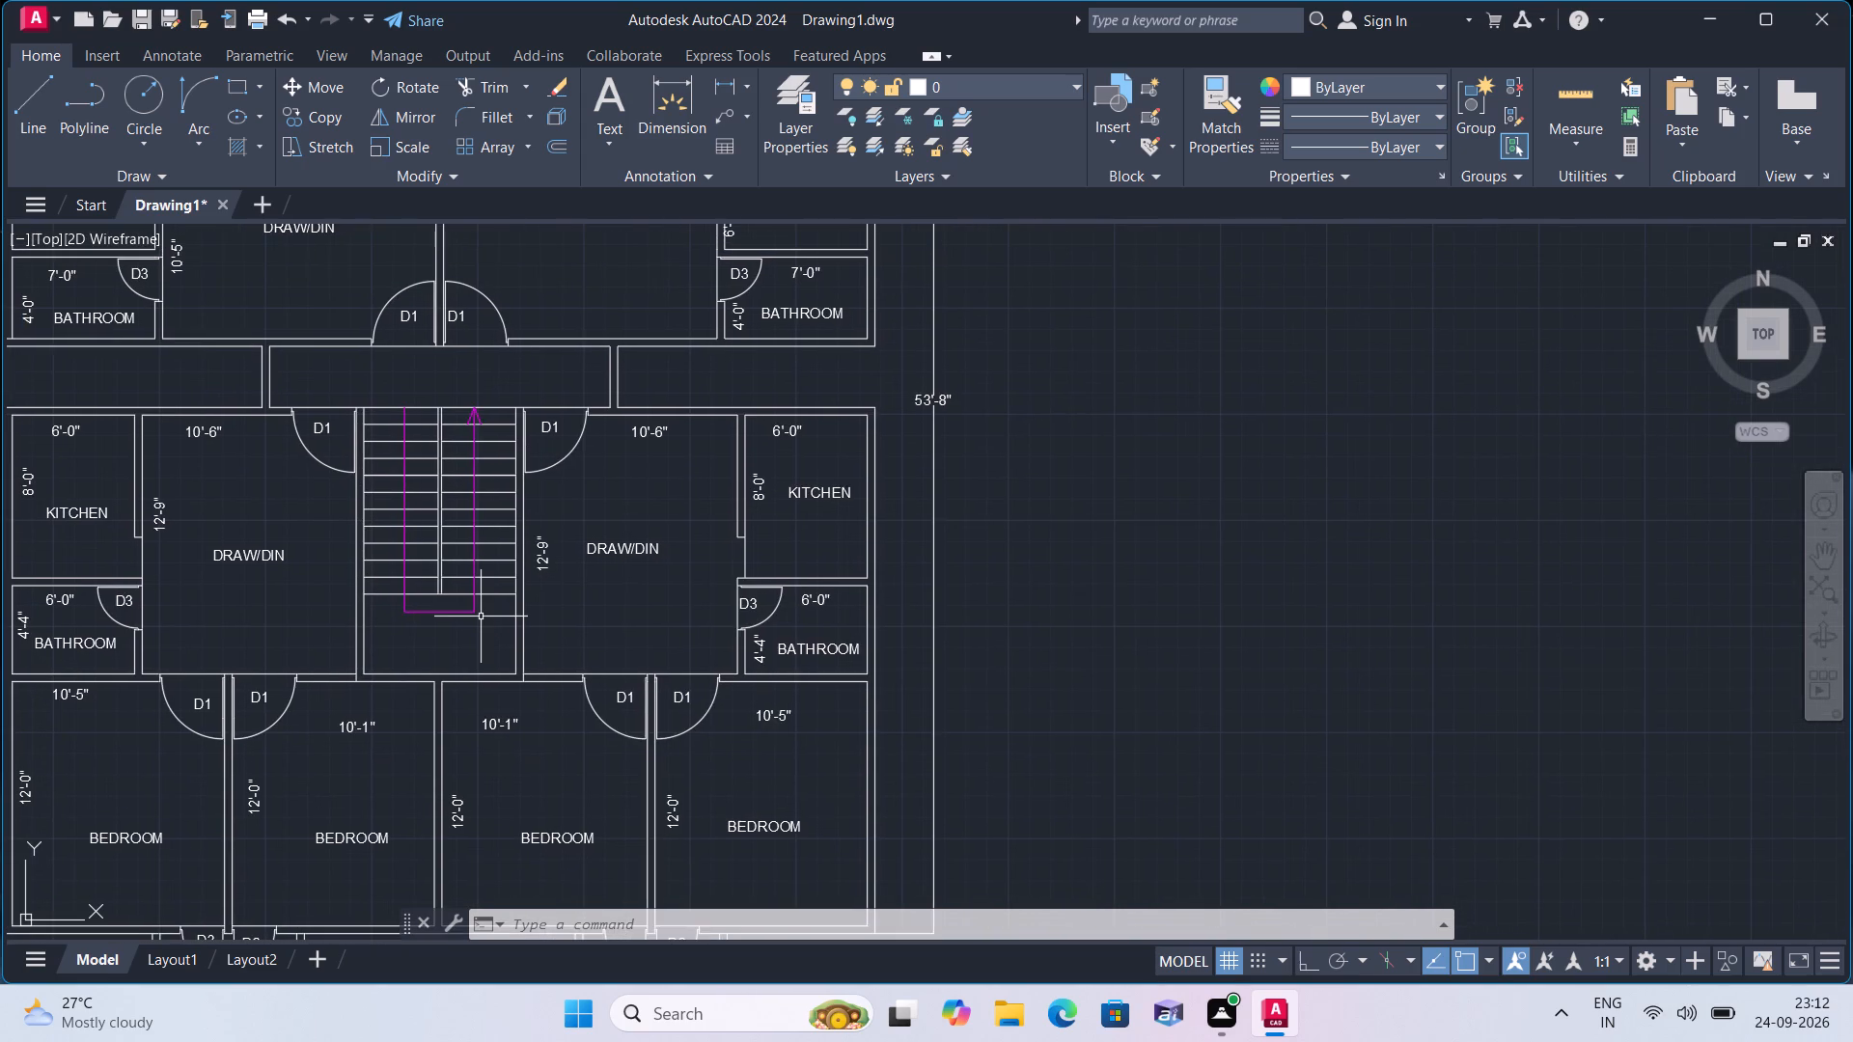
{"action": "middle_click_drag", "start_coordinate": [493, 708], "coordinate": [607, 504]}
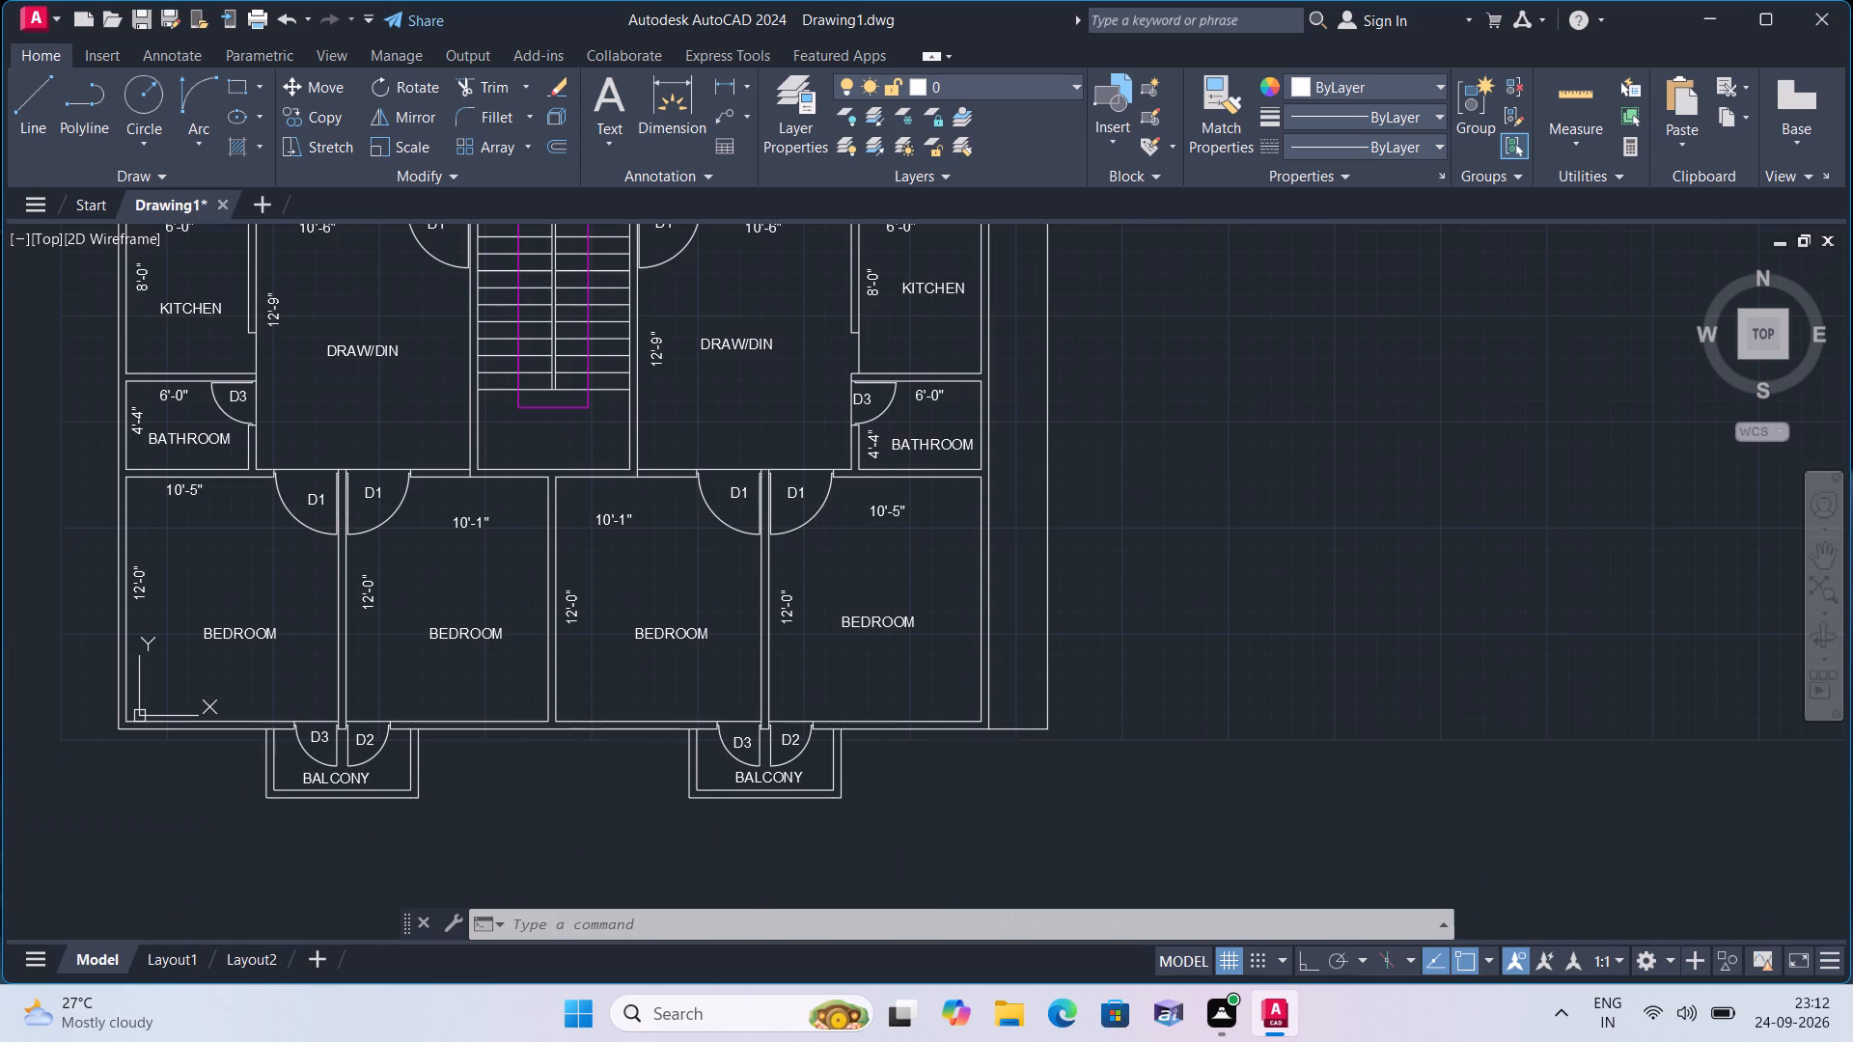
{"action": "scroll", "coordinate": [607, 504], "scroll_direction": "up", "scroll_amount": 1}
{"action": "scroll", "coordinate": [607, 504], "scroll_direction": "down", "scroll_amount": 1}
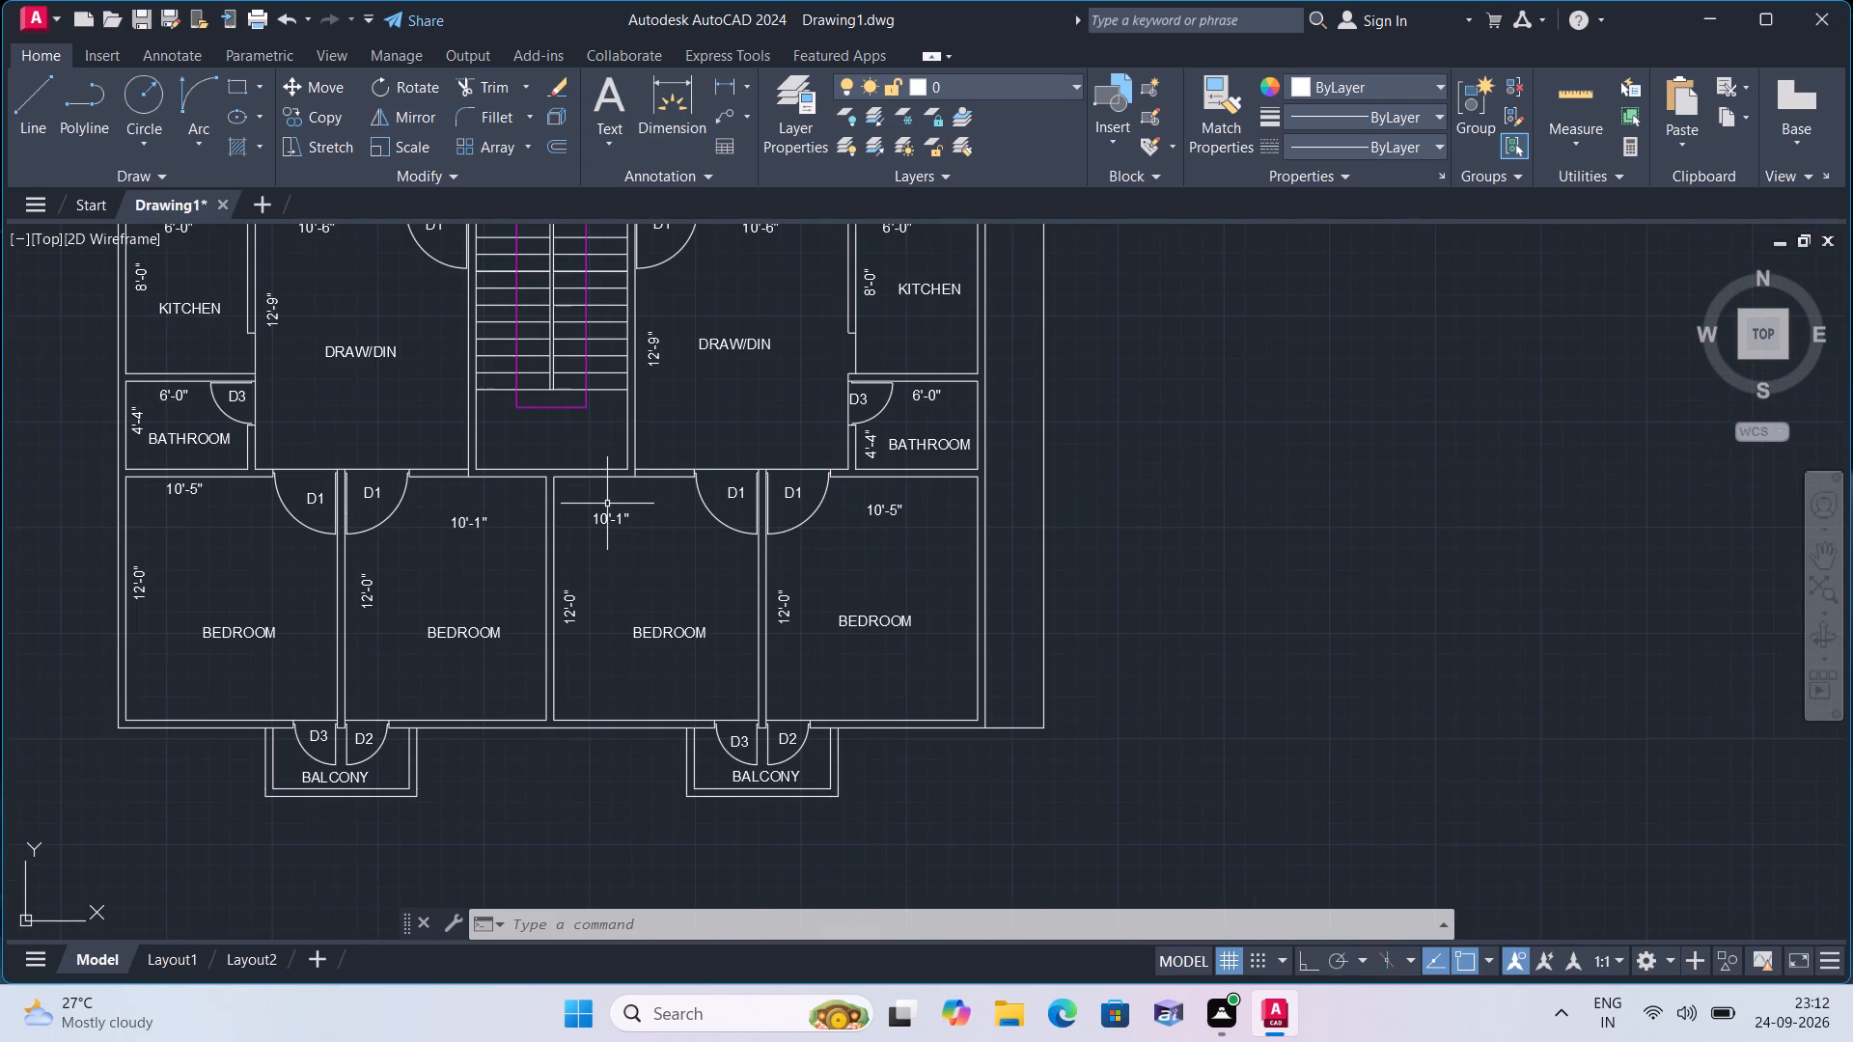
{"action": "scroll", "coordinate": [219, 864], "scroll_direction": "up", "scroll_amount": 1}
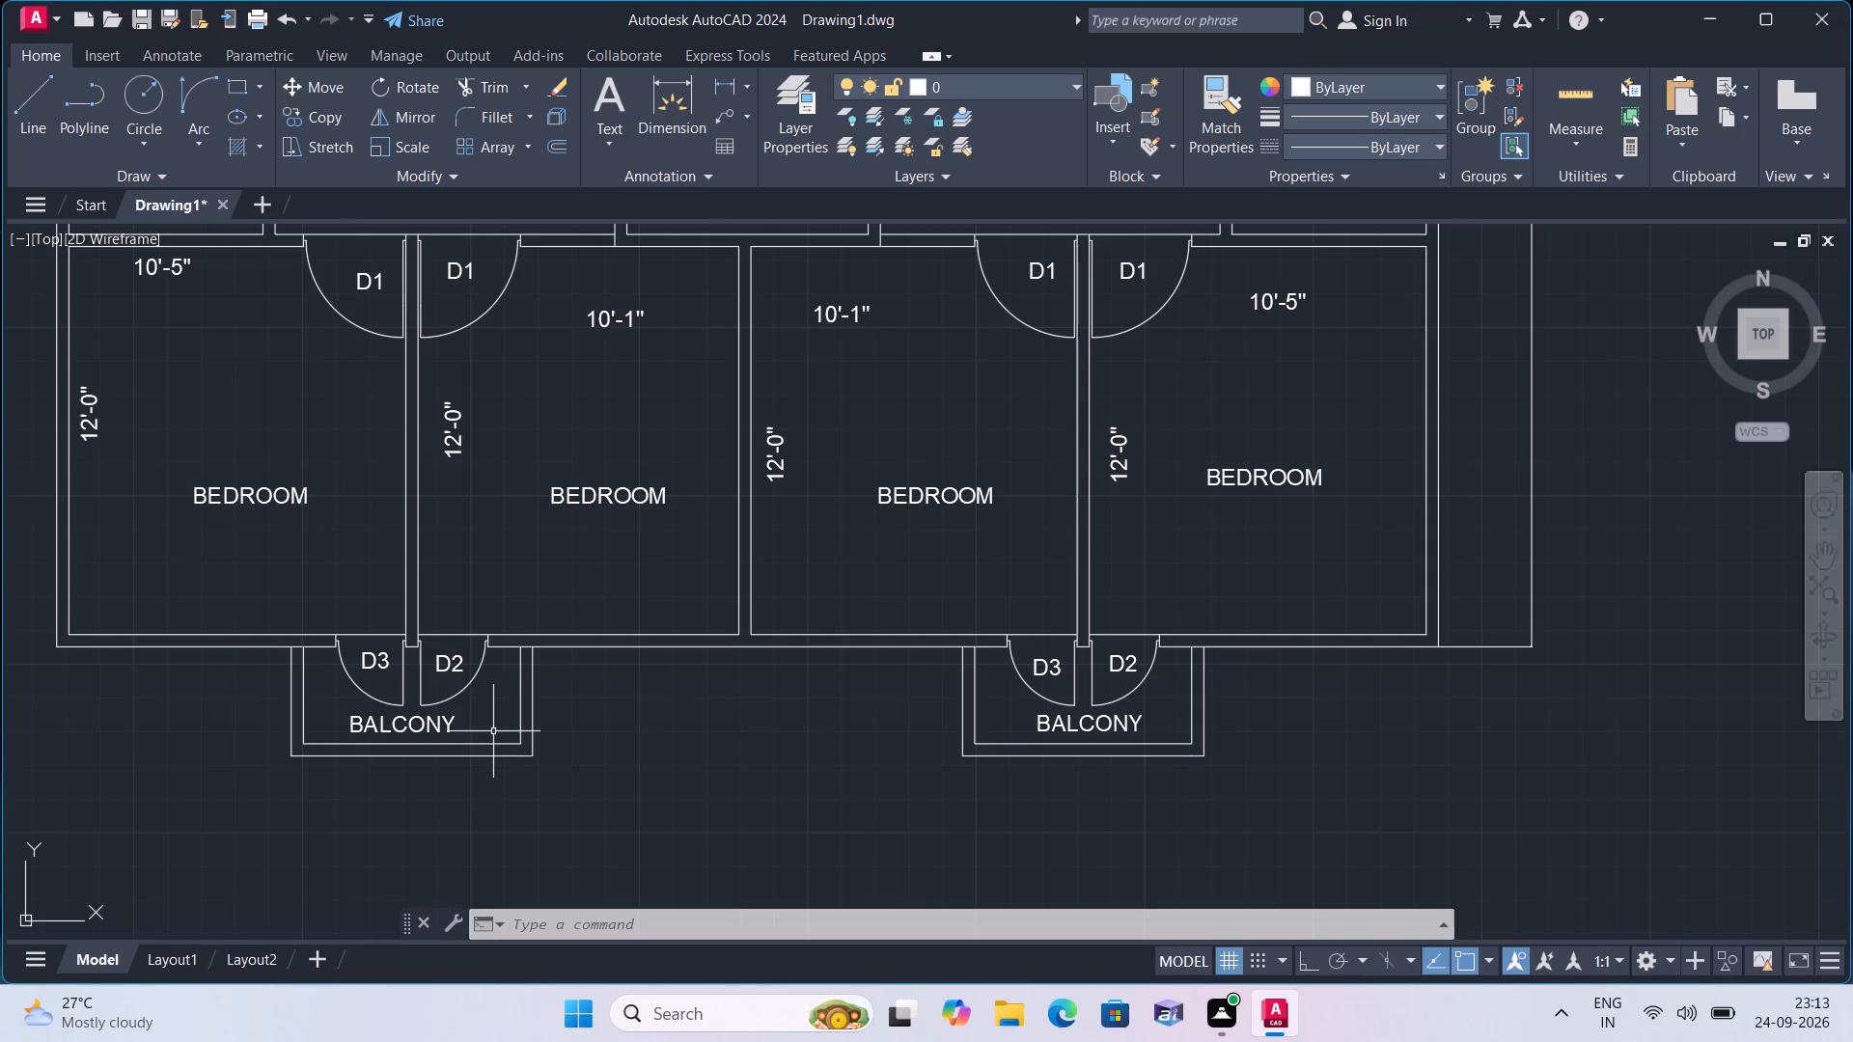
{"action": "middle_click_drag", "start_coordinate": [545, 681], "coordinate": [598, 836]}
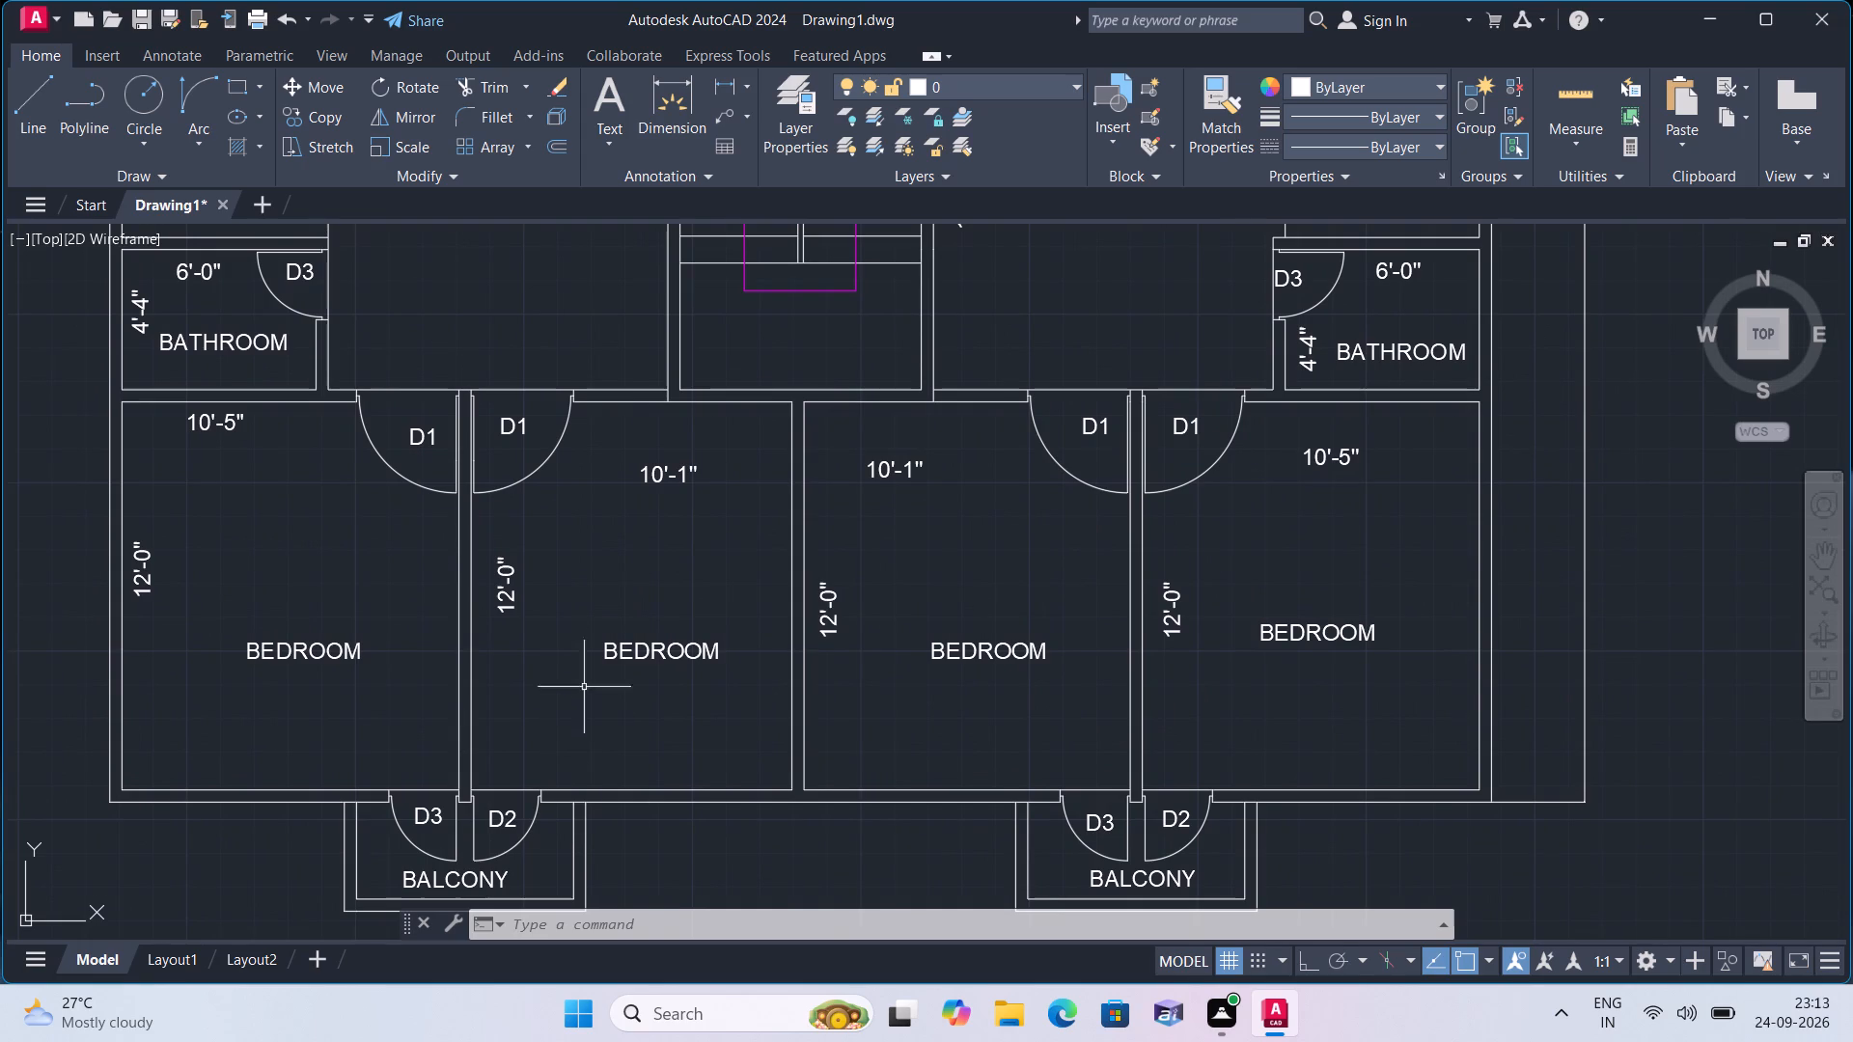
{"action": "middle_click_drag", "start_coordinate": [661, 554], "coordinate": [666, 836]}
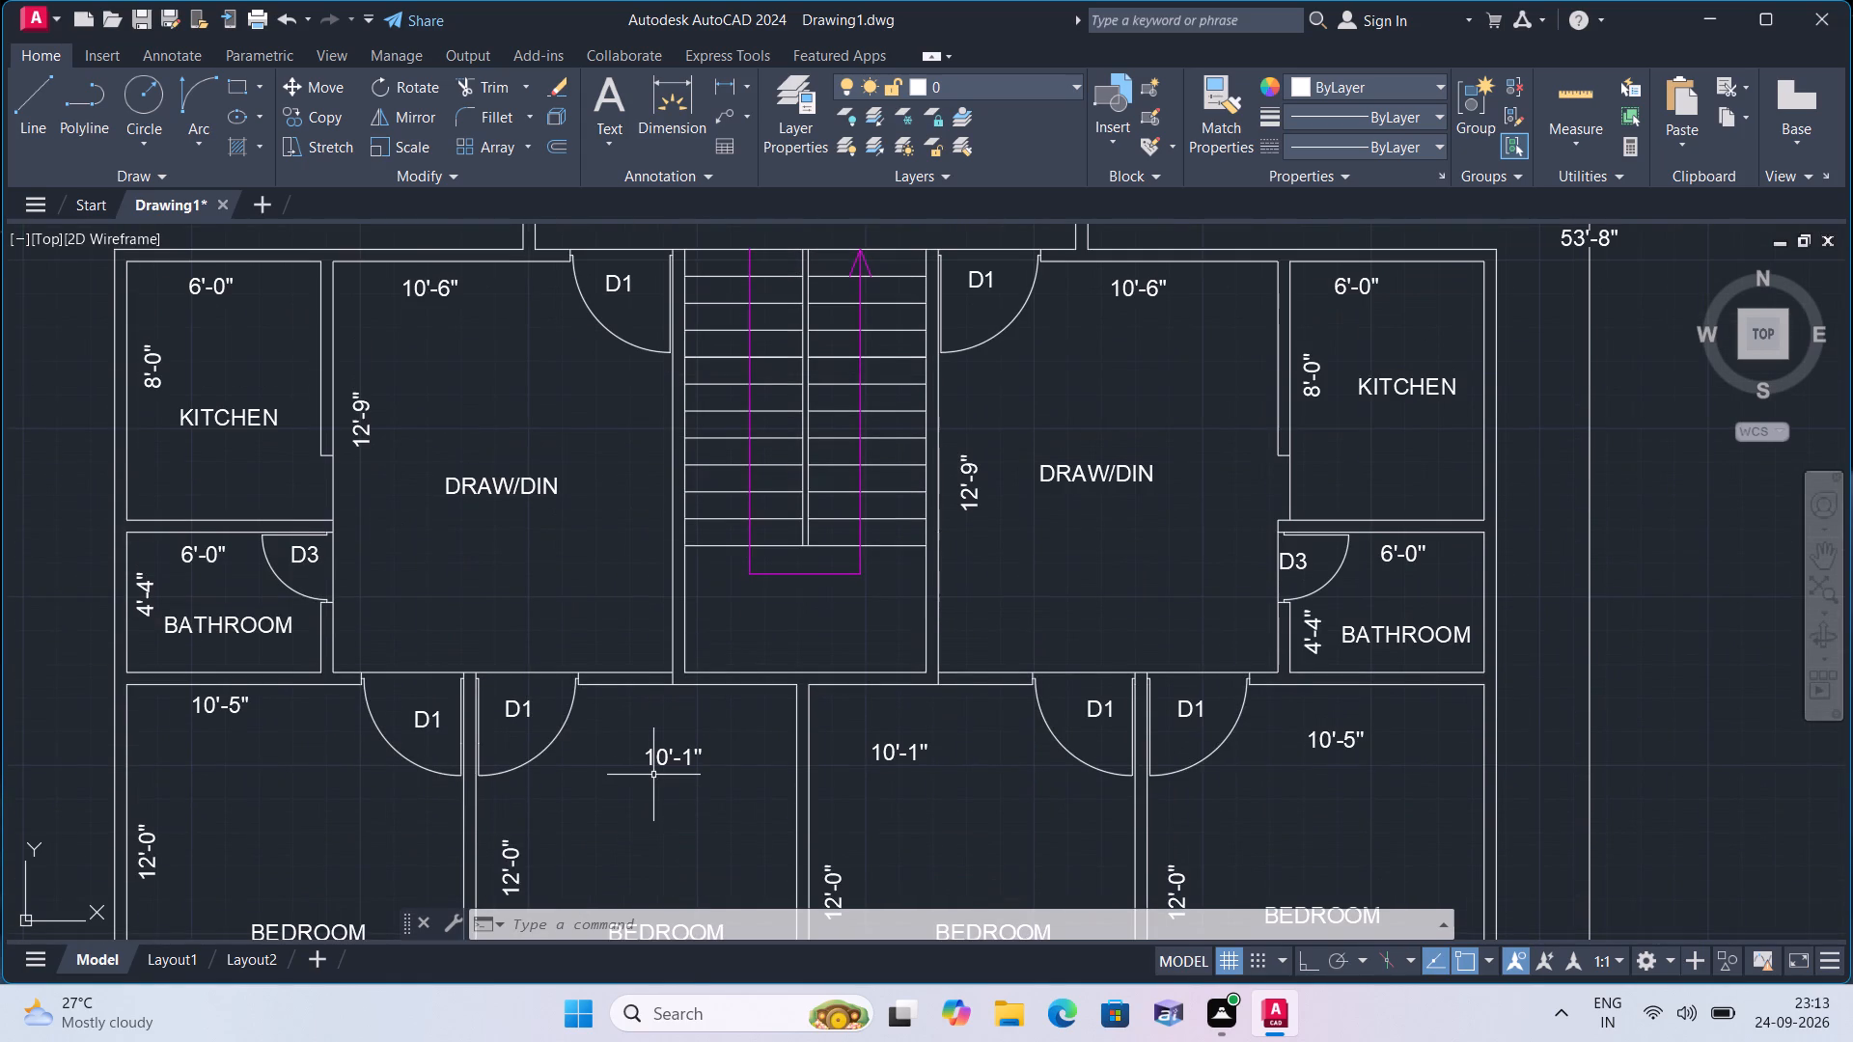
{"action": "scroll", "coordinate": [662, 644], "scroll_direction": "down", "scroll_amount": 1}
{"action": "middle_click_drag", "start_coordinate": [662, 644], "coordinate": [641, 866]}
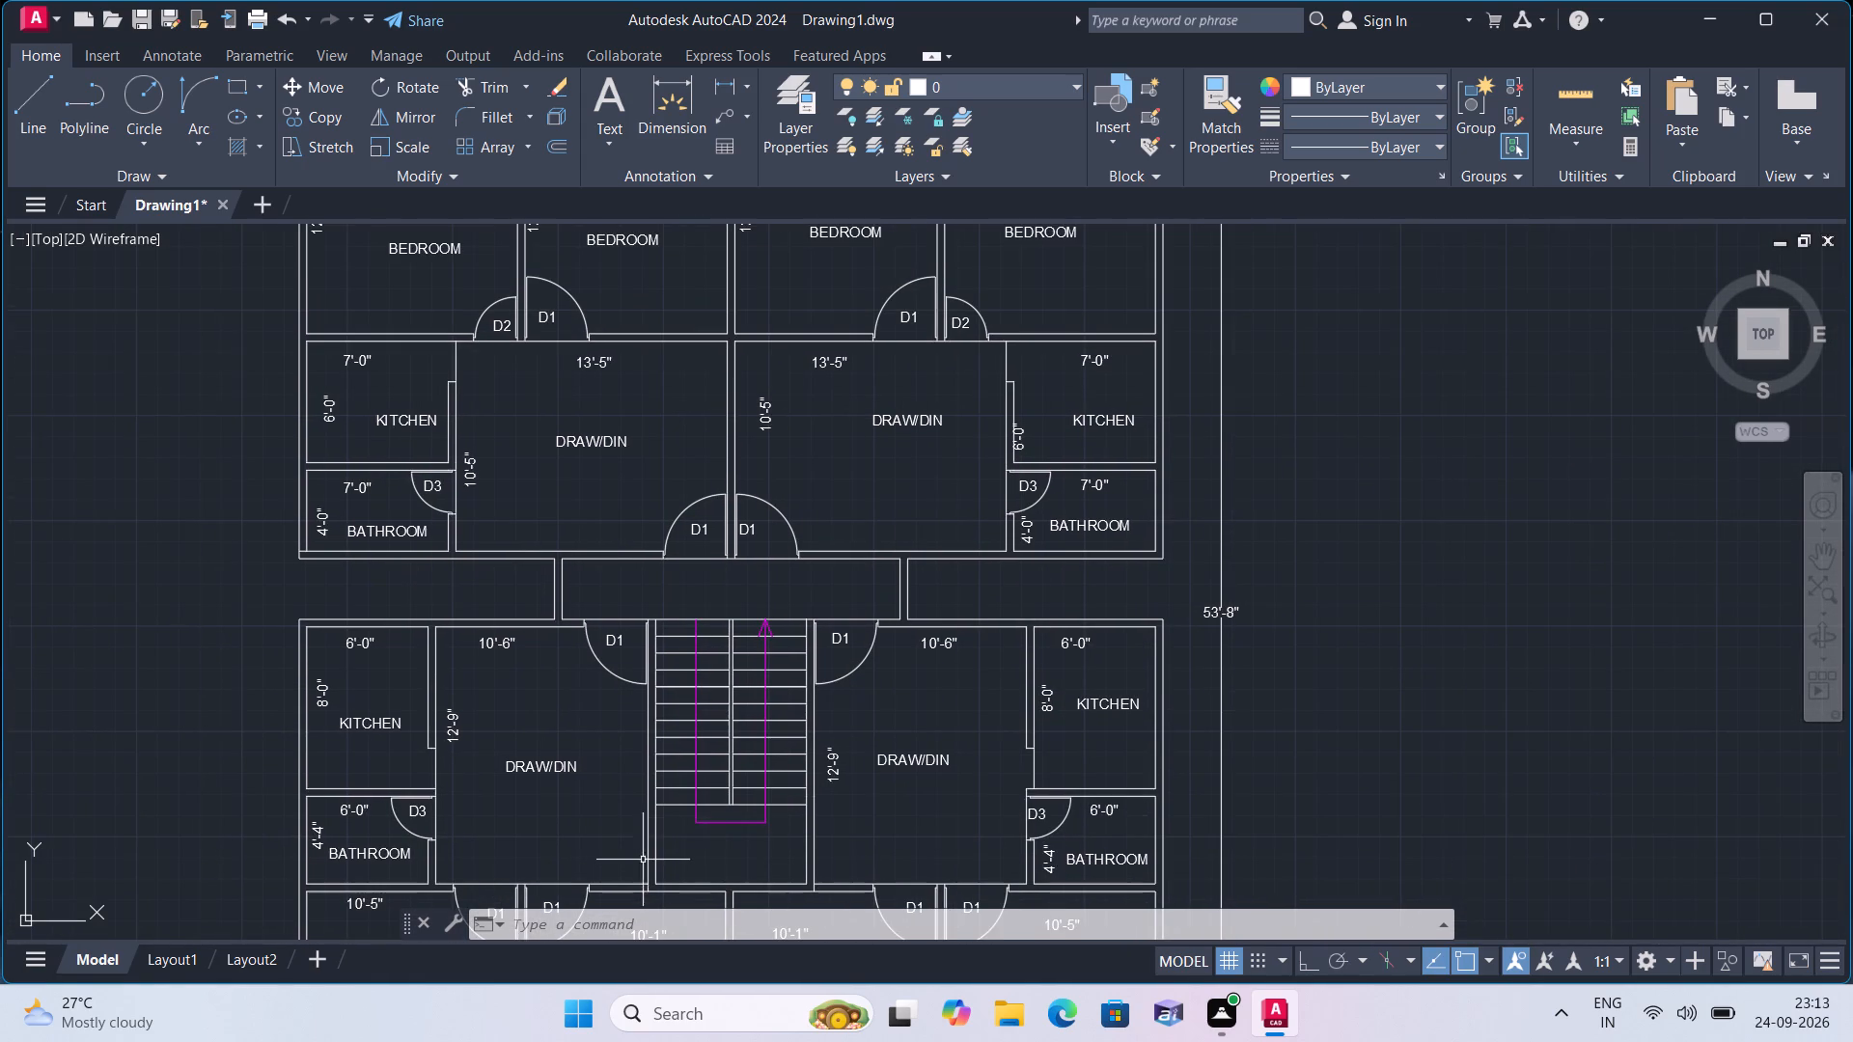
{"action": "middle_click_drag", "start_coordinate": [900, 672], "coordinate": [901, 801]}
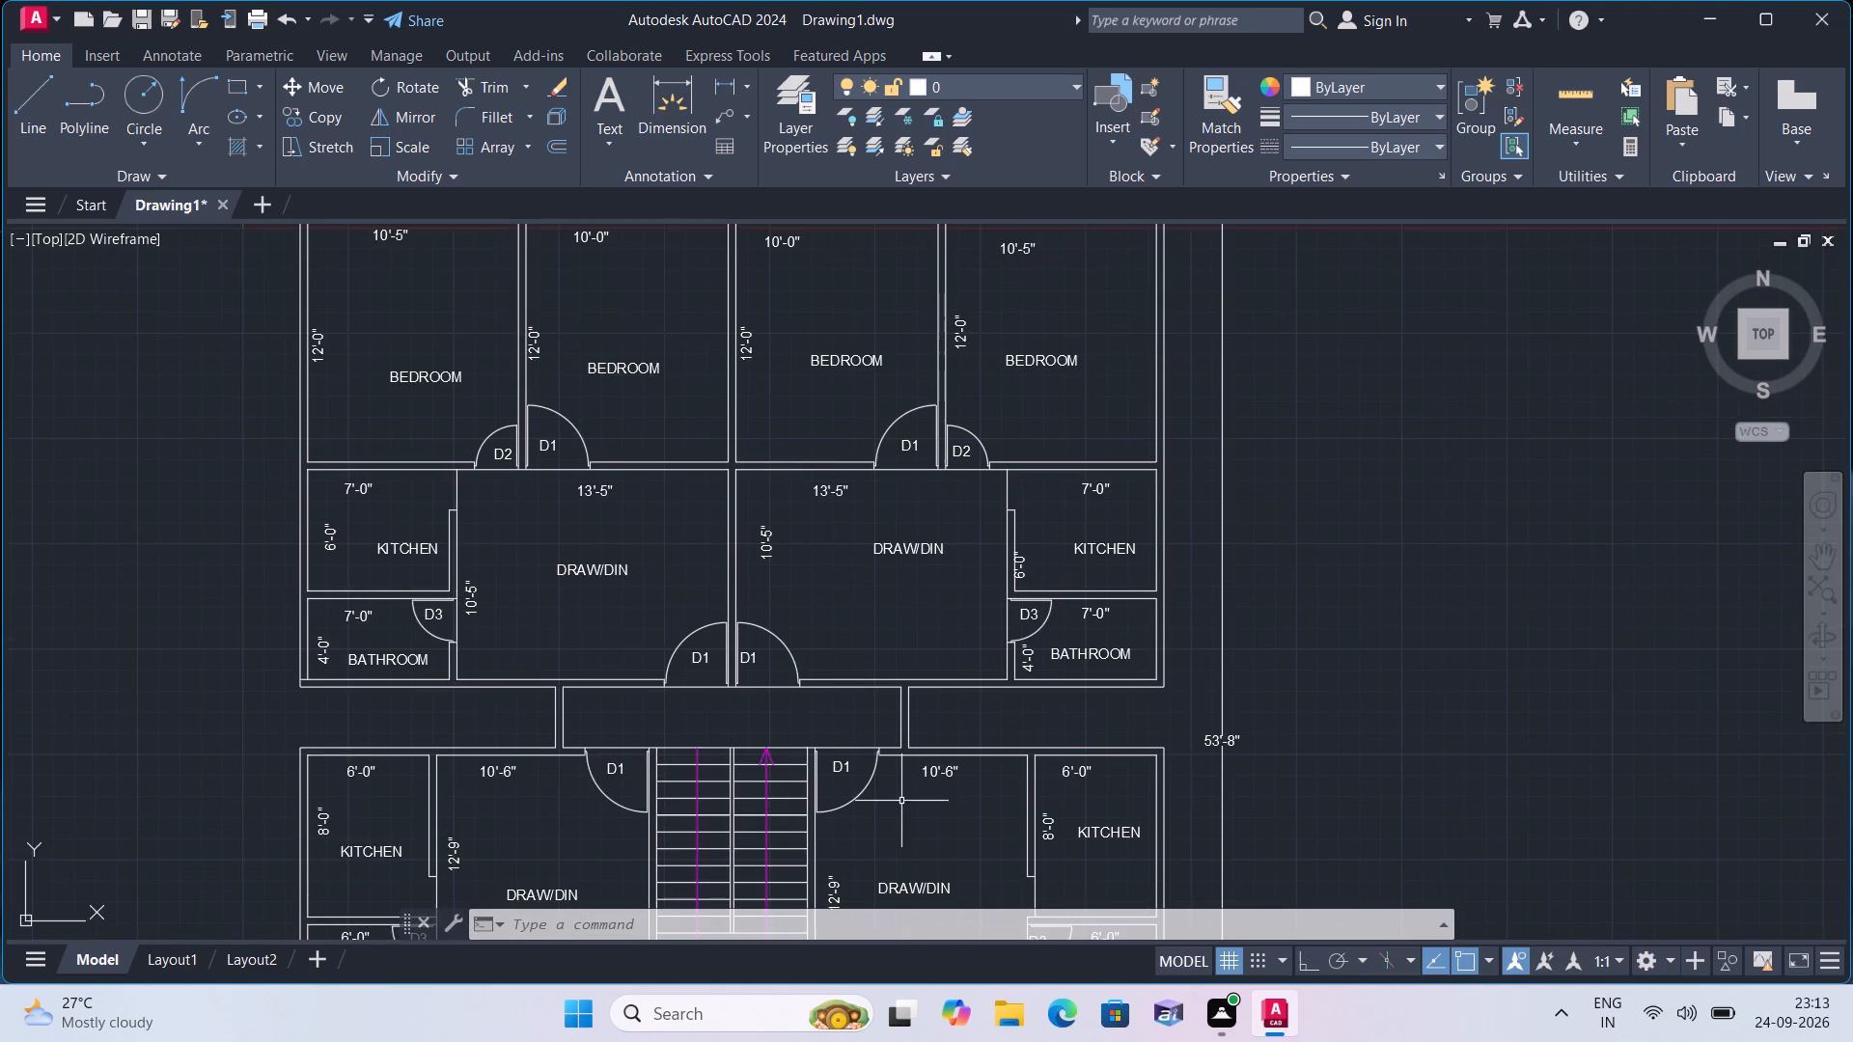
{"action": "scroll", "coordinate": [901, 801], "scroll_direction": "up", "scroll_amount": 1}
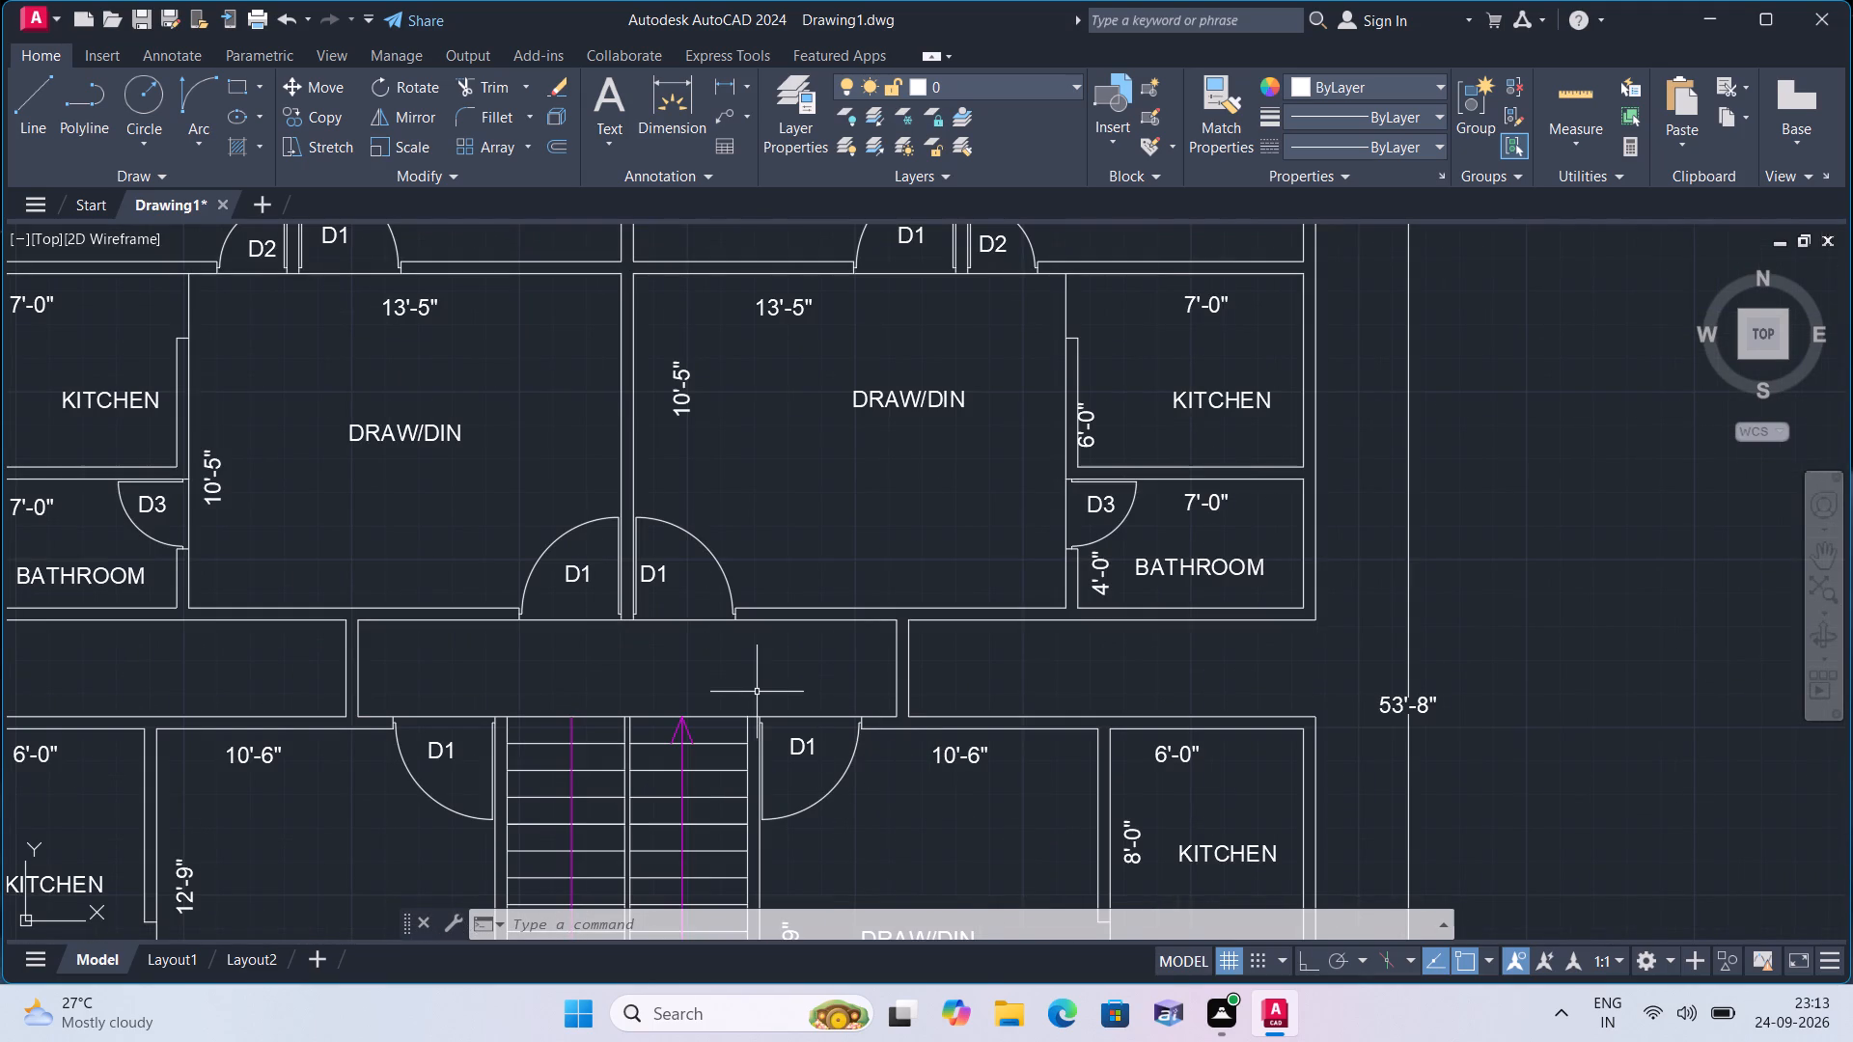
{"action": "scroll", "coordinate": [751, 689], "scroll_direction": "down", "scroll_amount": 1}
{"action": "middle_click_drag", "start_coordinate": [720, 621], "coordinate": [713, 906]}
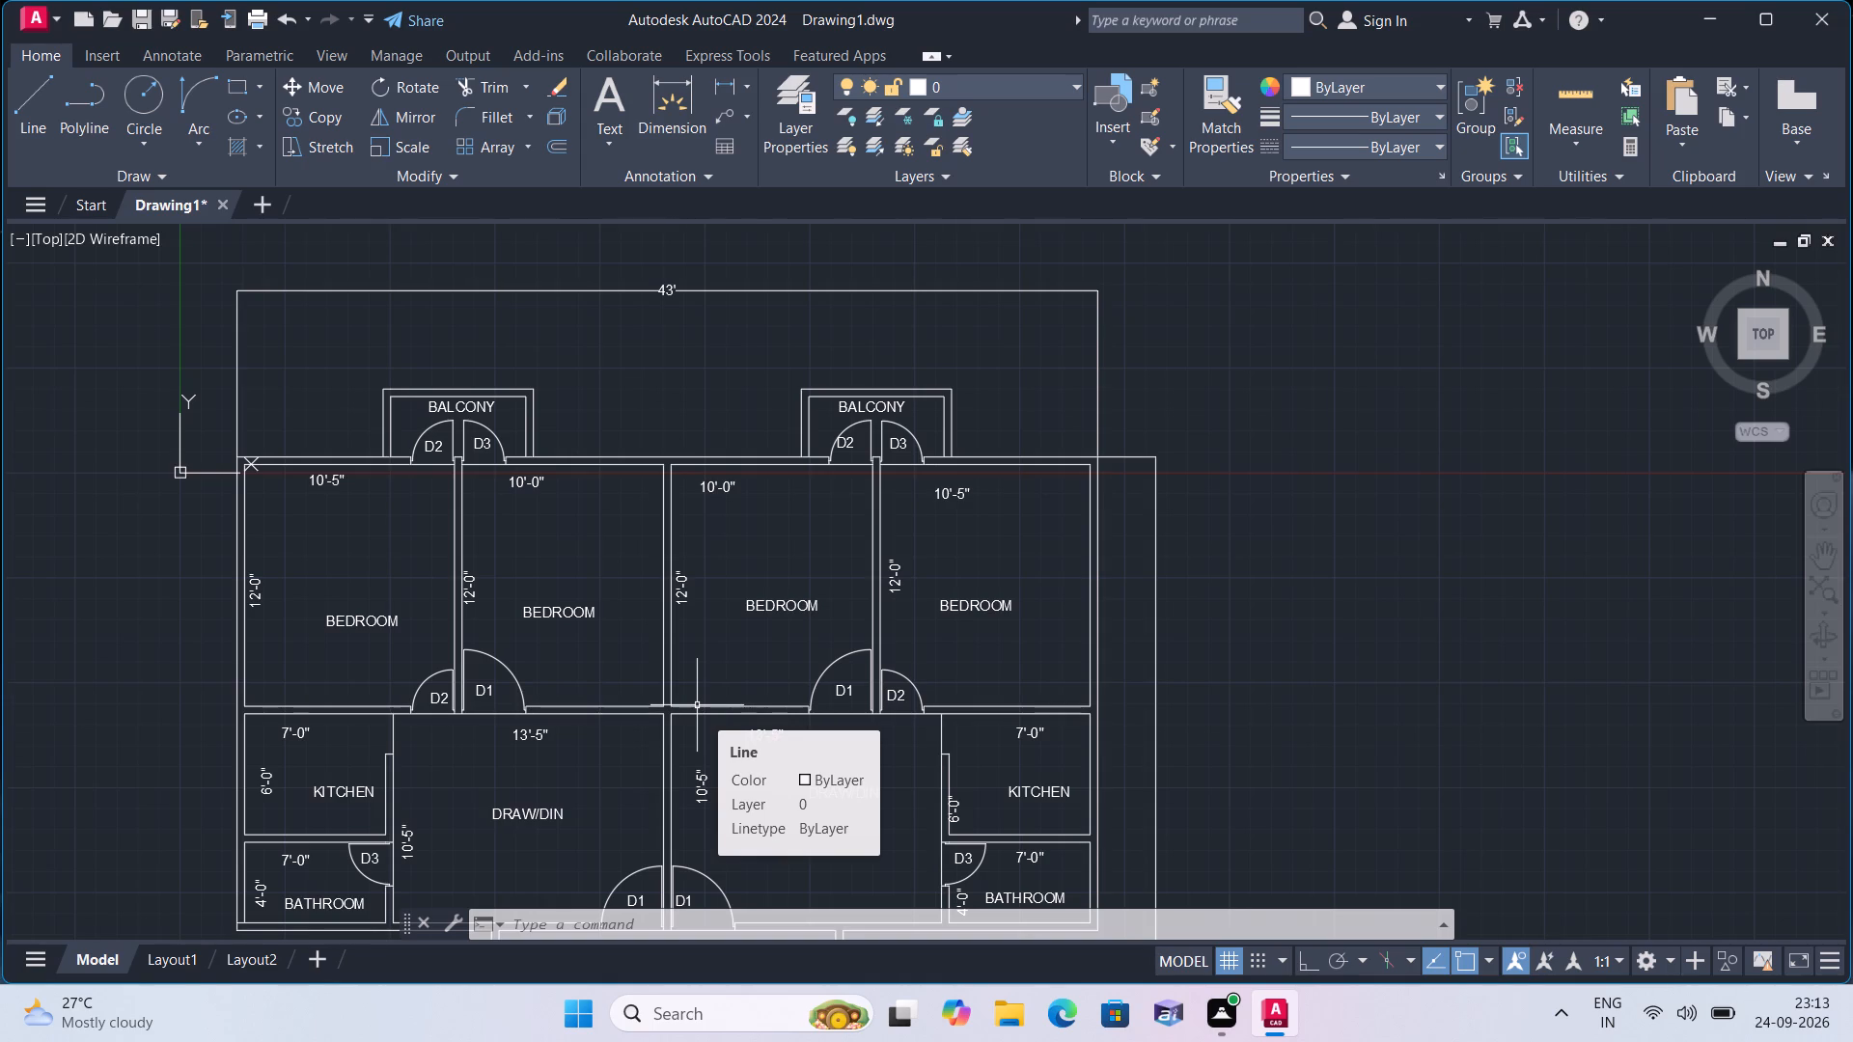
{"action": "middle_click_drag", "start_coordinate": [703, 697], "coordinate": [763, 535]}
{"action": "scroll", "coordinate": [703, 692], "scroll_direction": "down", "scroll_amount": 1}
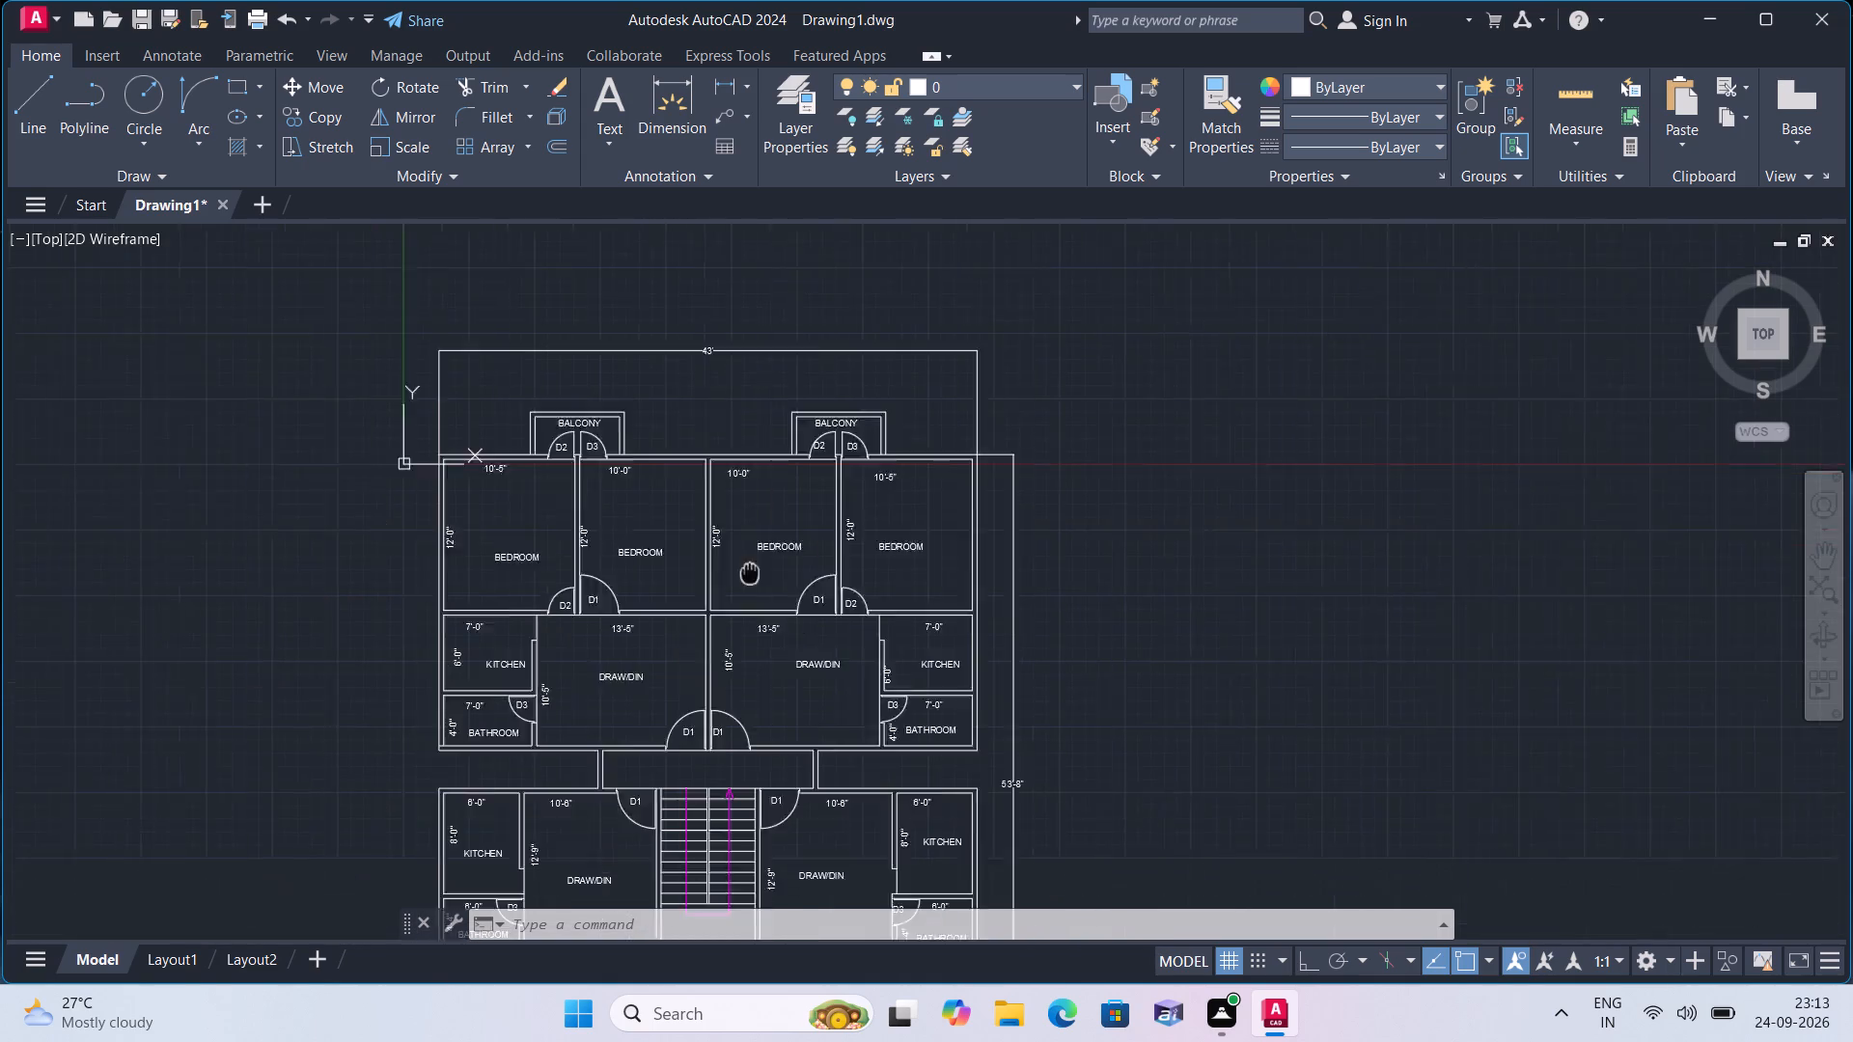
Recheck the corridor, staircase, room size texts and overall dimensions across all four flats before saving.
{"action": "scroll", "coordinate": [765, 656], "scroll_direction": "up", "scroll_amount": 1}
{"action": "middle_click_drag", "start_coordinate": [836, 693], "coordinate": [890, 486]}
{"action": "scroll", "coordinate": [872, 529], "scroll_direction": "up", "scroll_amount": 1}
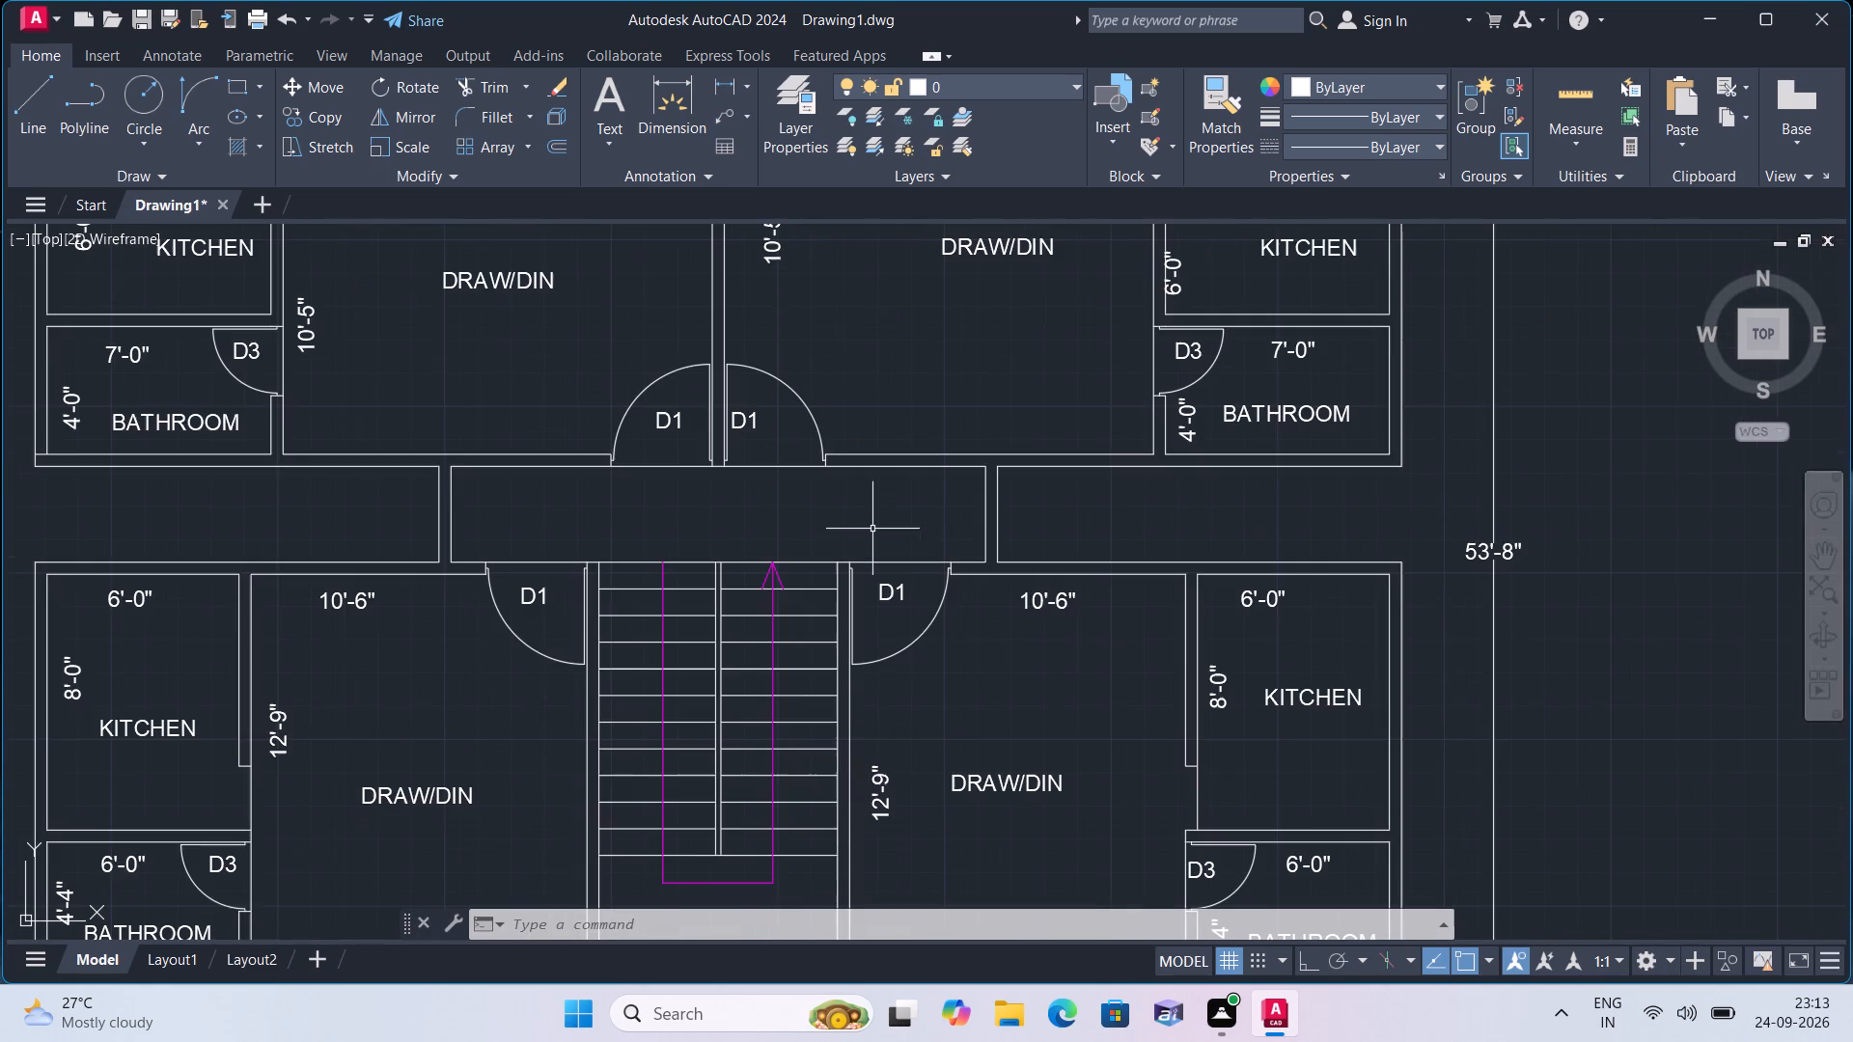
{"action": "middle_click_drag", "start_coordinate": [991, 664], "coordinate": [982, 612]}
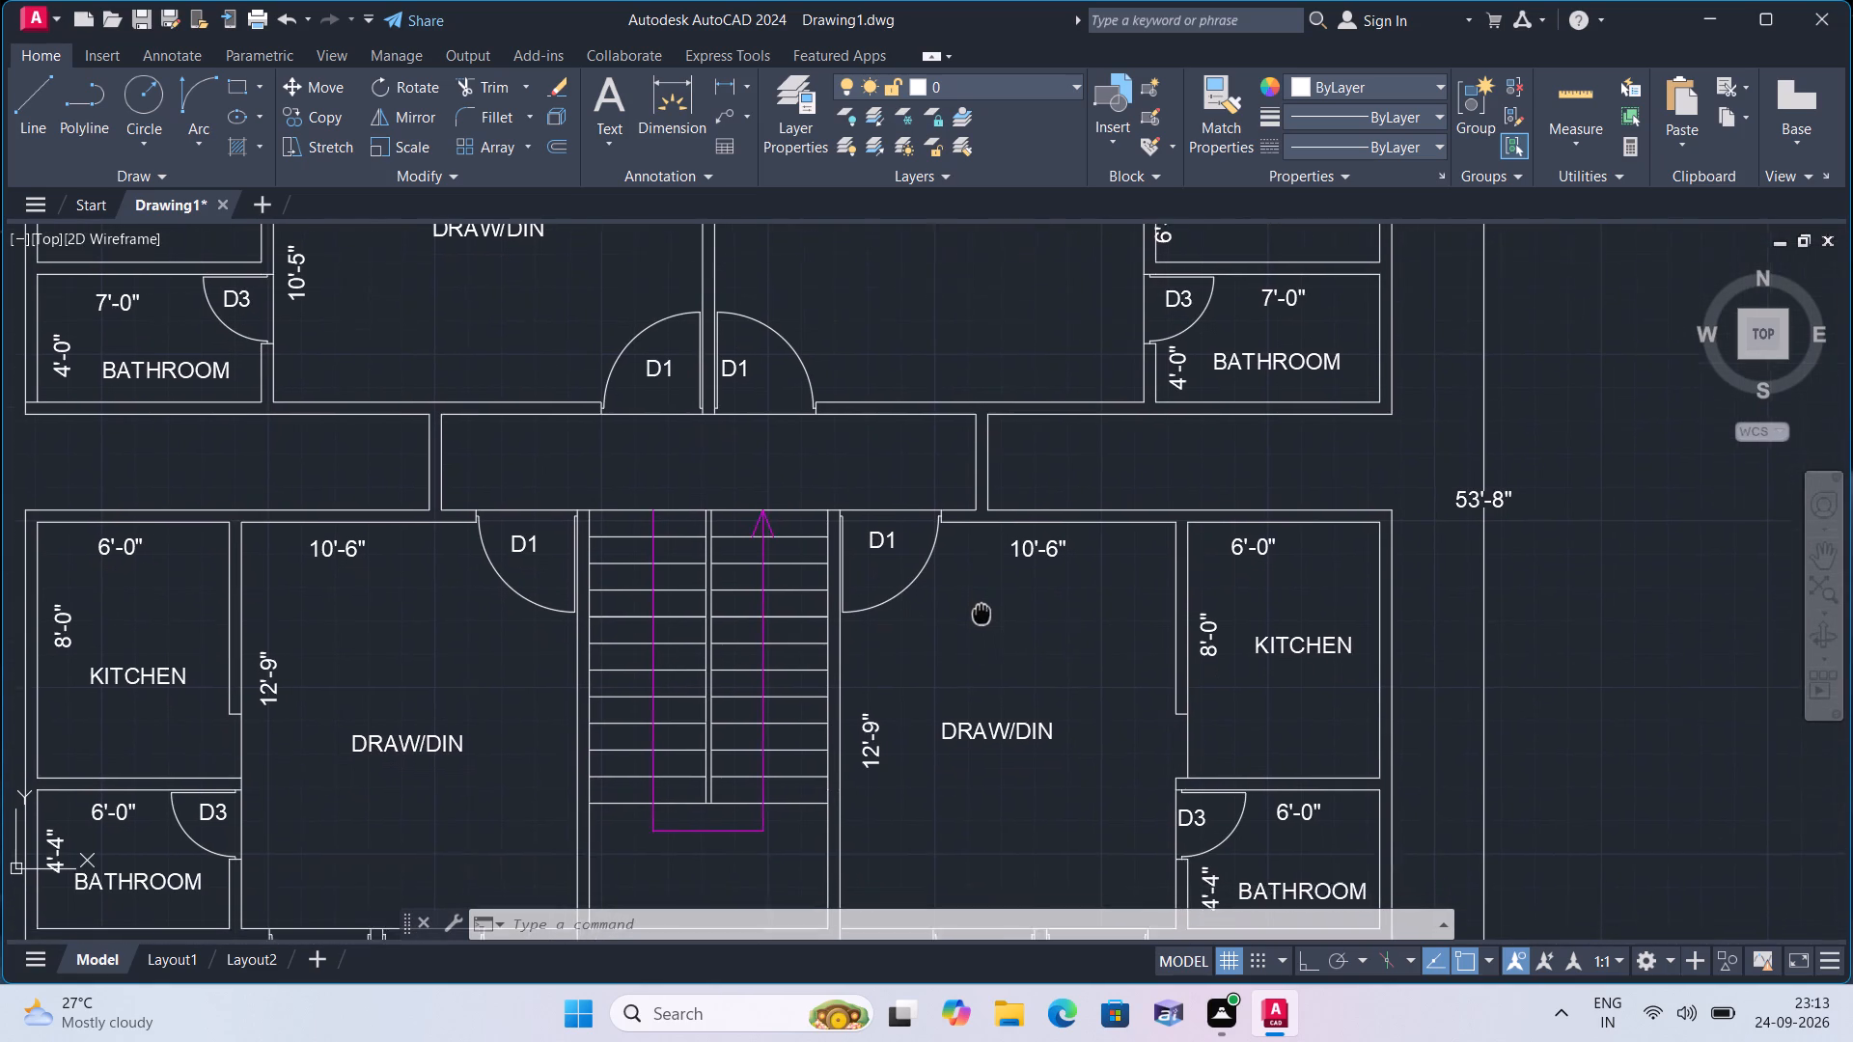
{"action": "middle_click_drag", "start_coordinate": [982, 612], "coordinate": [980, 590]}
{"action": "scroll", "coordinate": [980, 590], "scroll_direction": "down", "scroll_amount": 1}
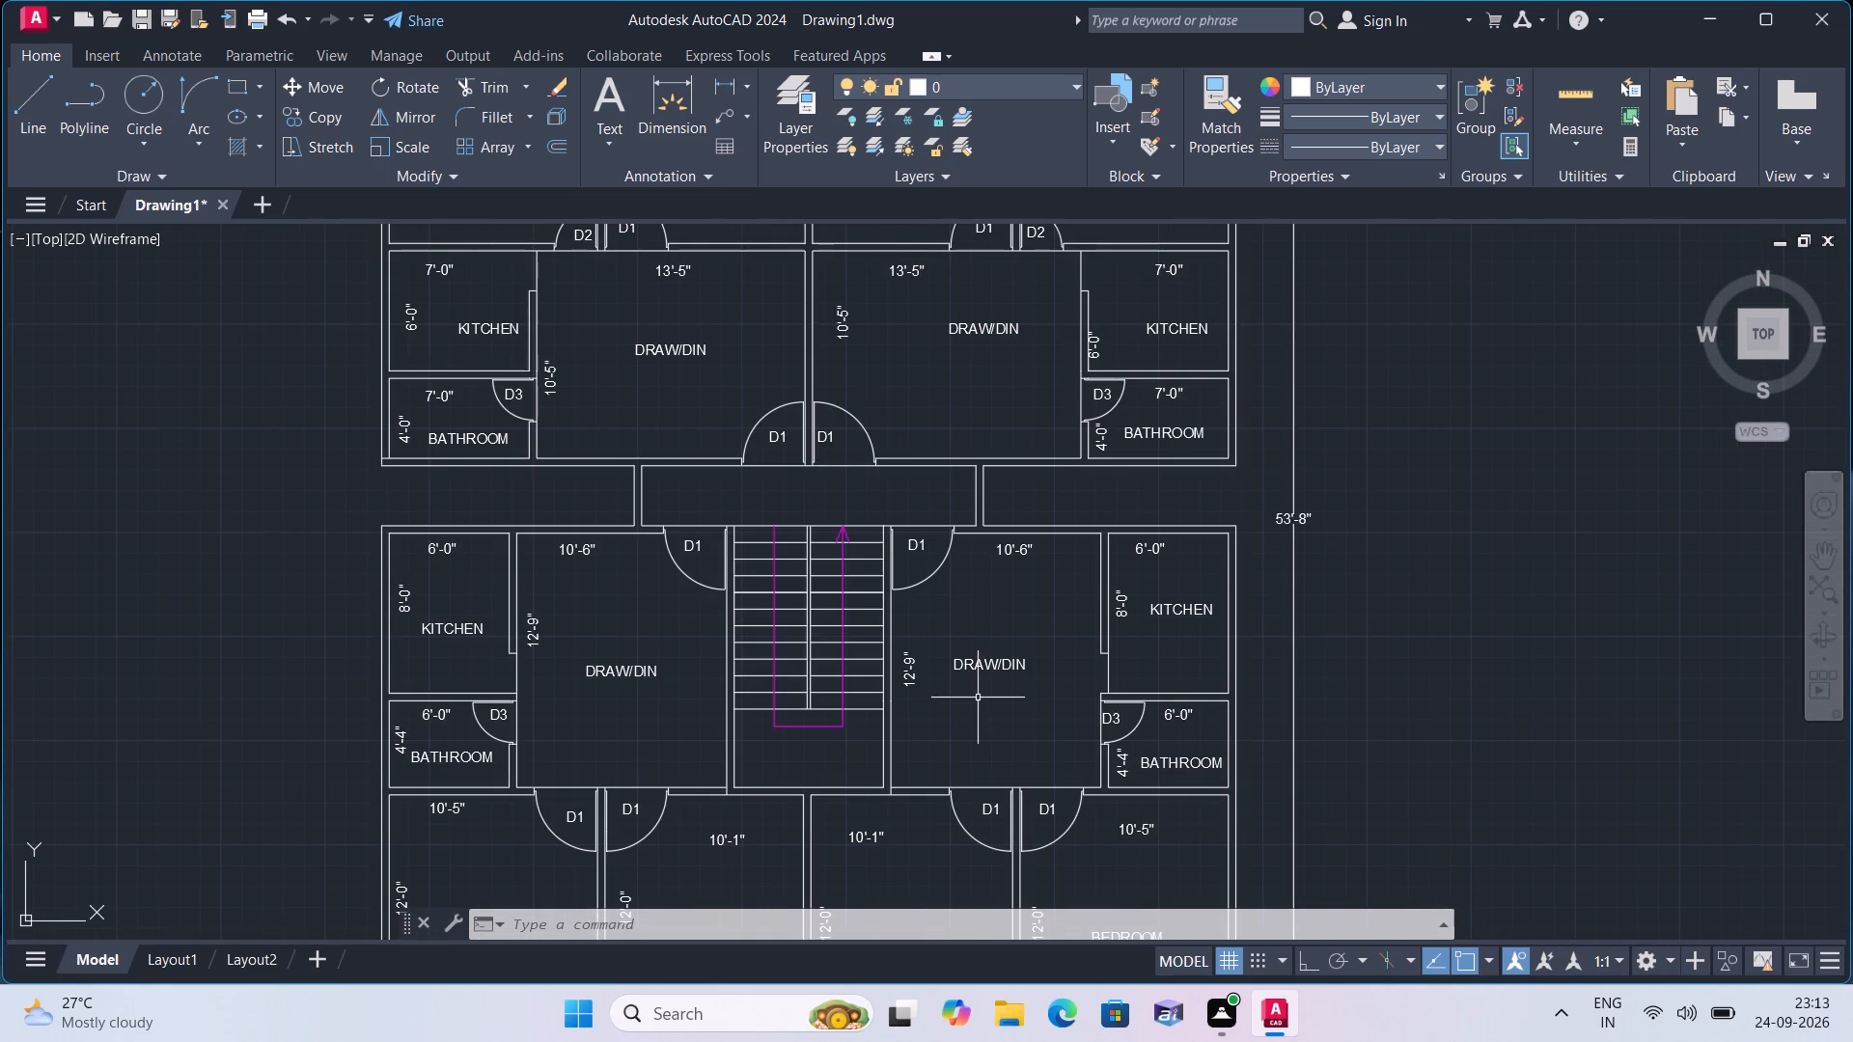
{"action": "middle_click_drag", "start_coordinate": [978, 699], "coordinate": [900, 607]}
{"action": "scroll", "coordinate": [955, 678], "scroll_direction": "down", "scroll_amount": 1}
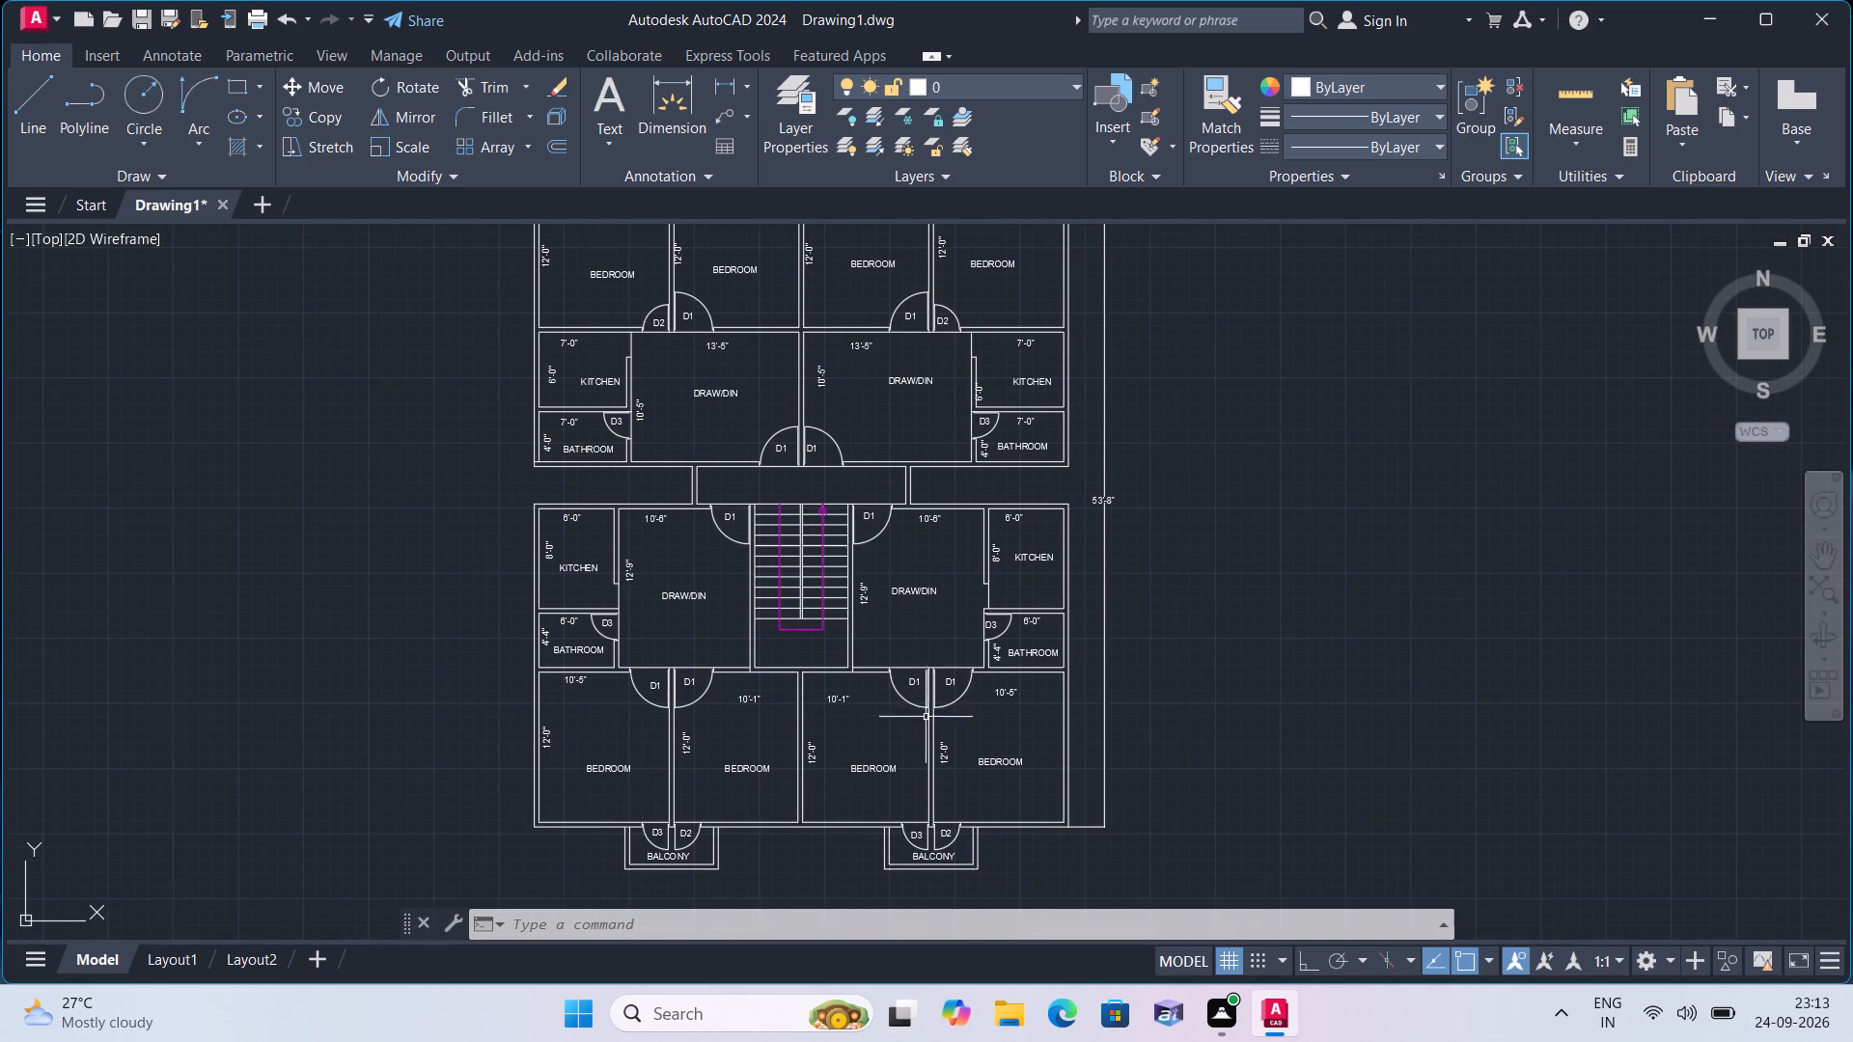
{"action": "scroll", "coordinate": [925, 727], "scroll_direction": "up", "scroll_amount": 1}
{"action": "middle_click_drag", "start_coordinate": [925, 727], "coordinate": [924, 649]}
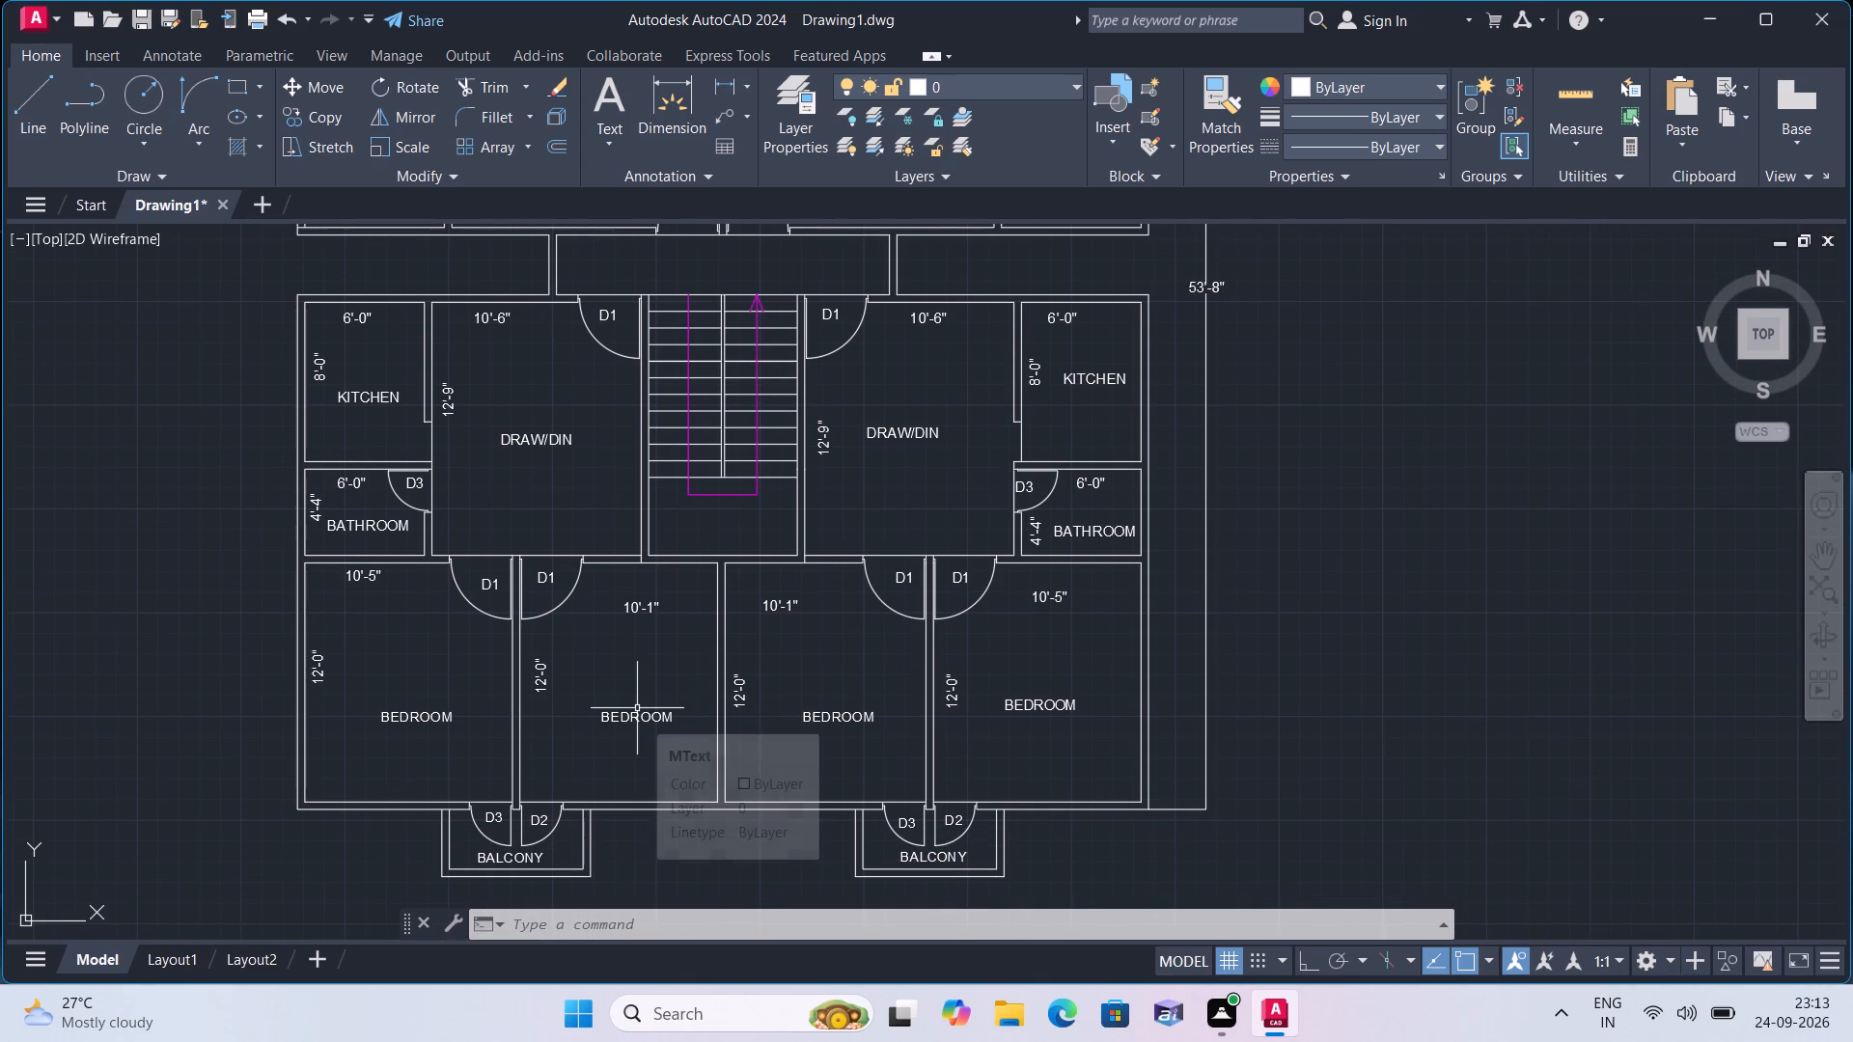
{"action": "scroll", "coordinate": [637, 708], "scroll_direction": "down", "scroll_amount": 2}
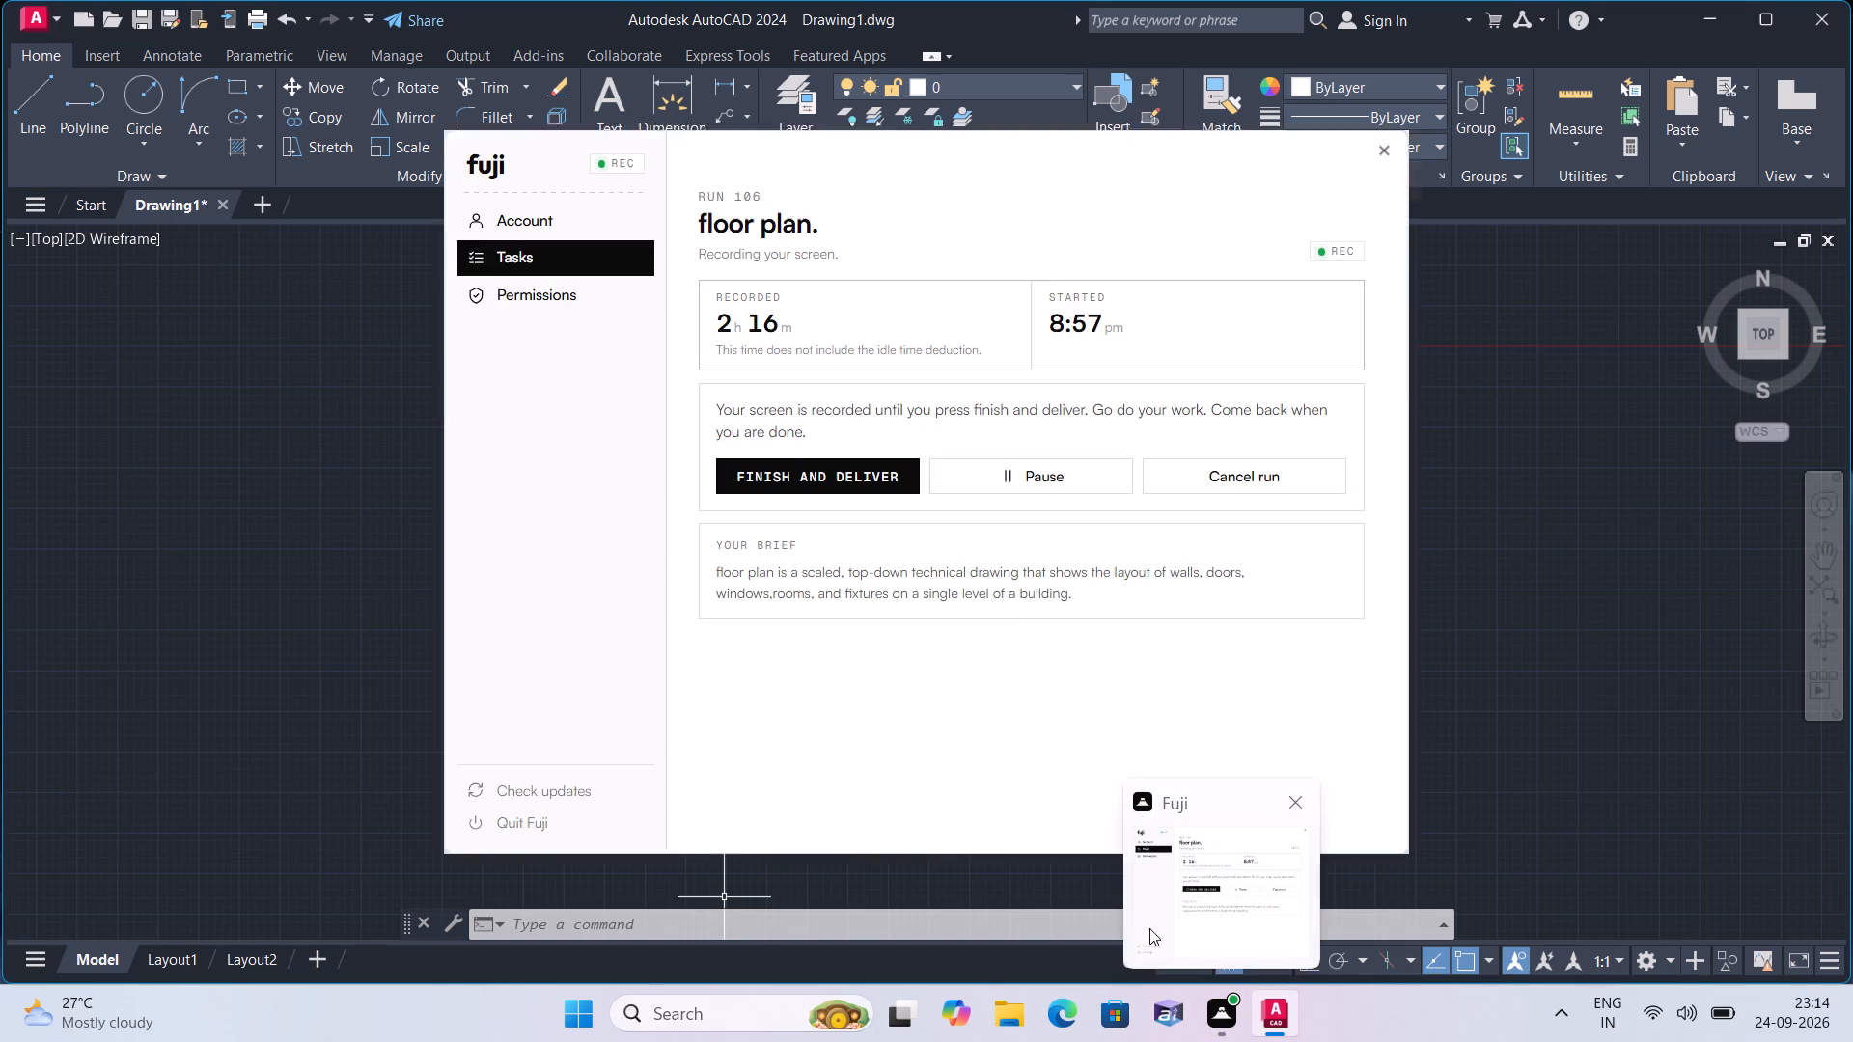
{"action": "scroll", "coordinate": [523, 645], "scroll_direction": "up", "scroll_amount": 2}
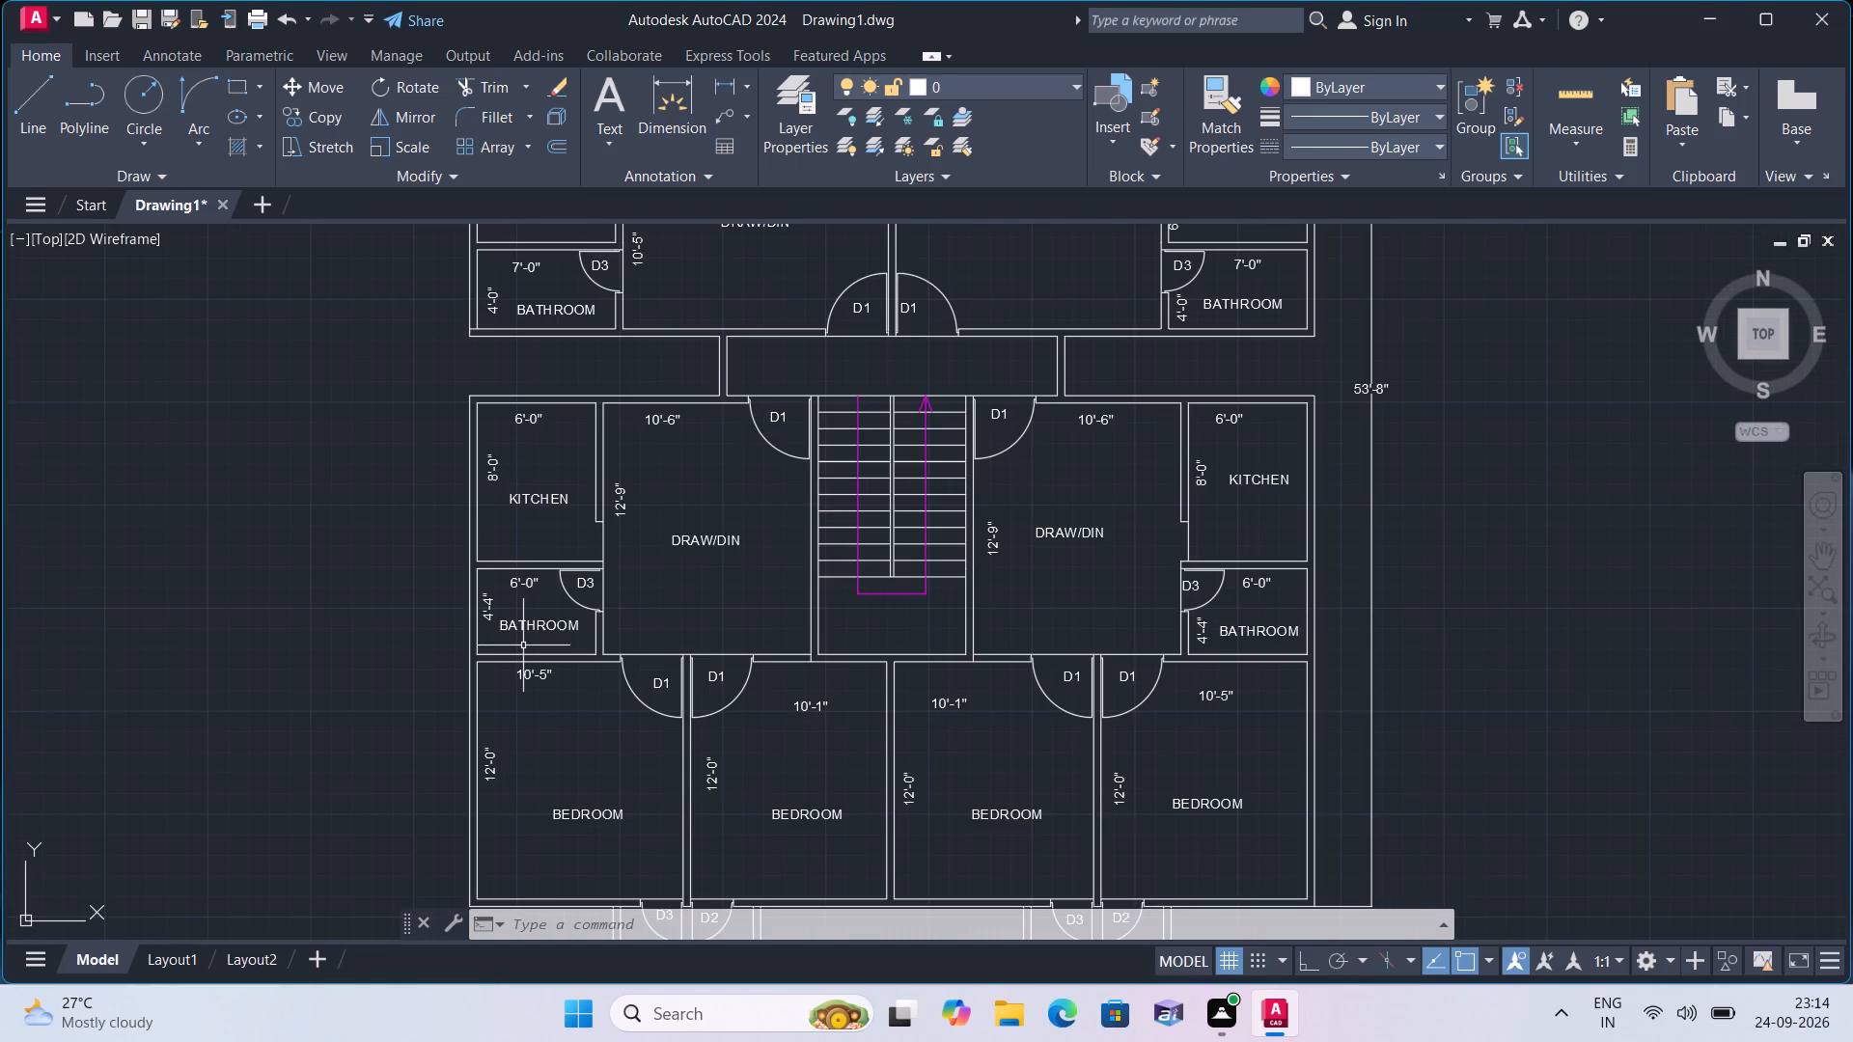
{"action": "scroll", "coordinate": [698, 693], "scroll_direction": "down", "scroll_amount": 1}
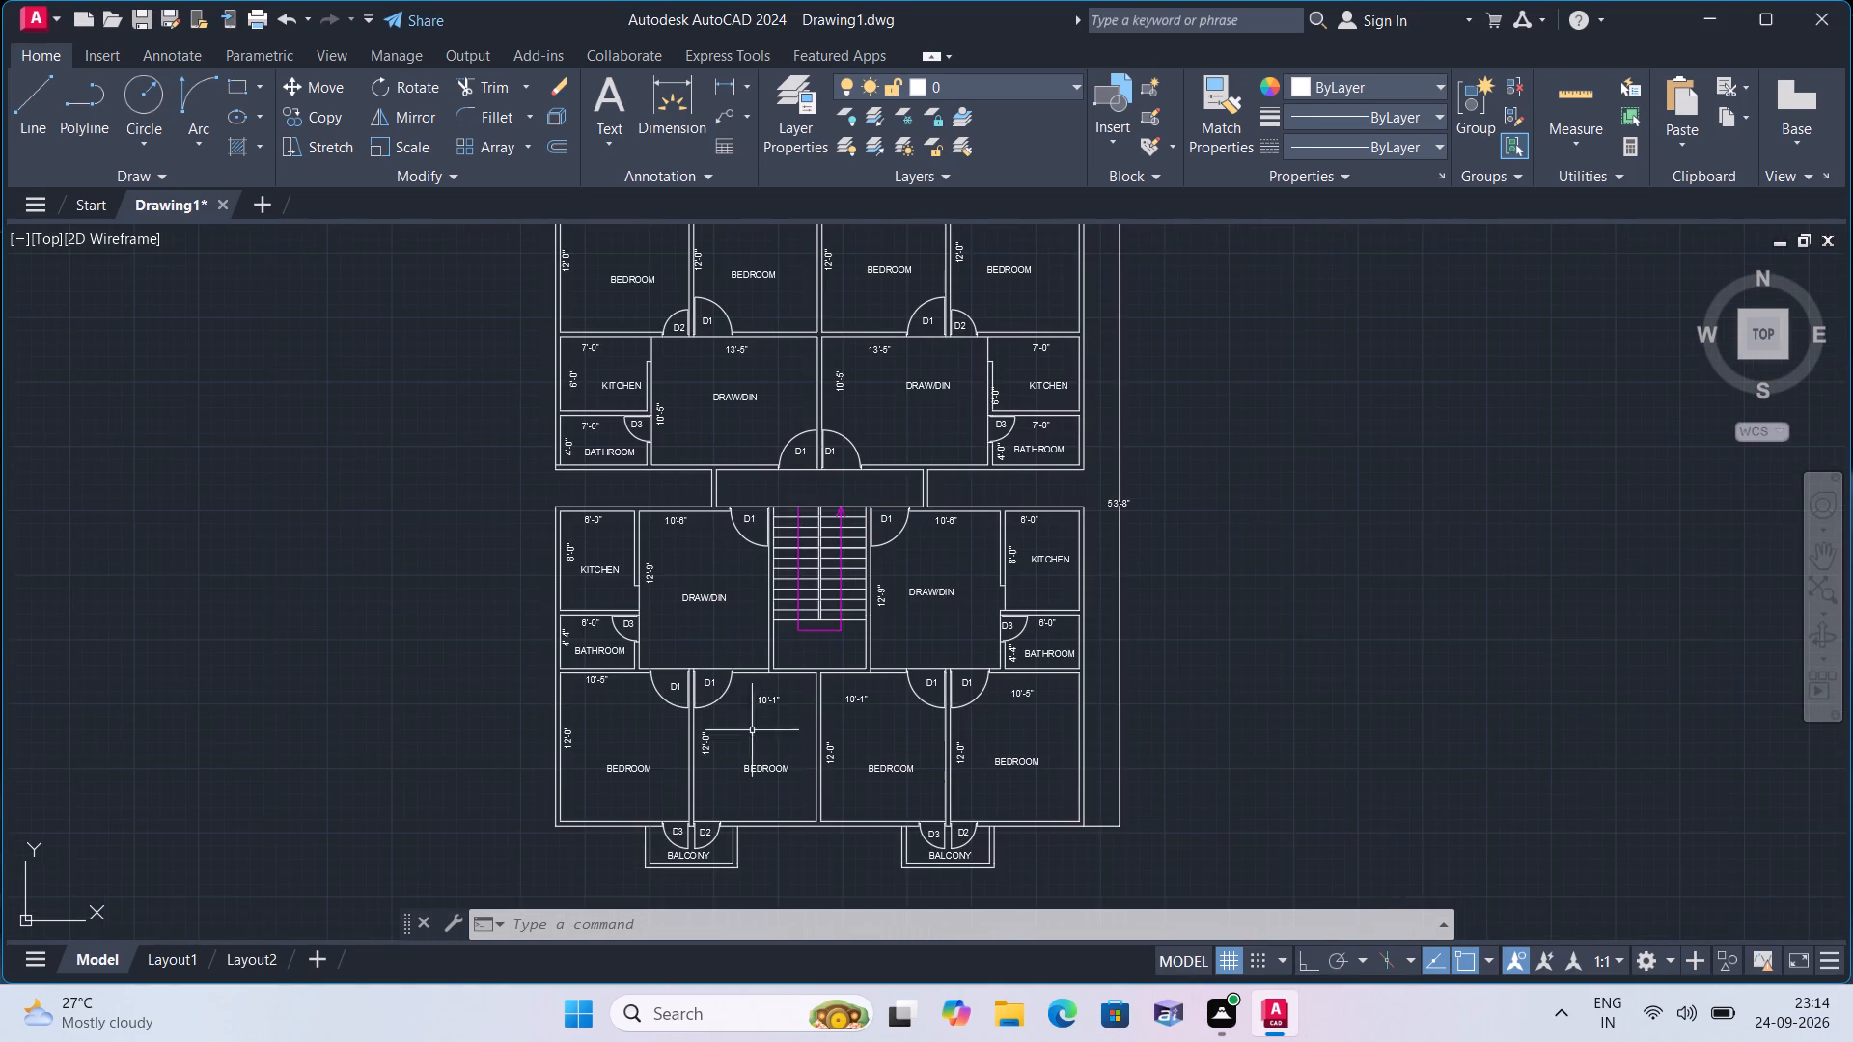
{"action": "middle_click_drag", "start_coordinate": [801, 751], "coordinate": [715, 653]}
{"action": "middle_click_drag", "start_coordinate": [716, 662], "coordinate": [545, 829]}
{"action": "scroll", "coordinate": [560, 771], "scroll_direction": "up", "scroll_amount": 1}
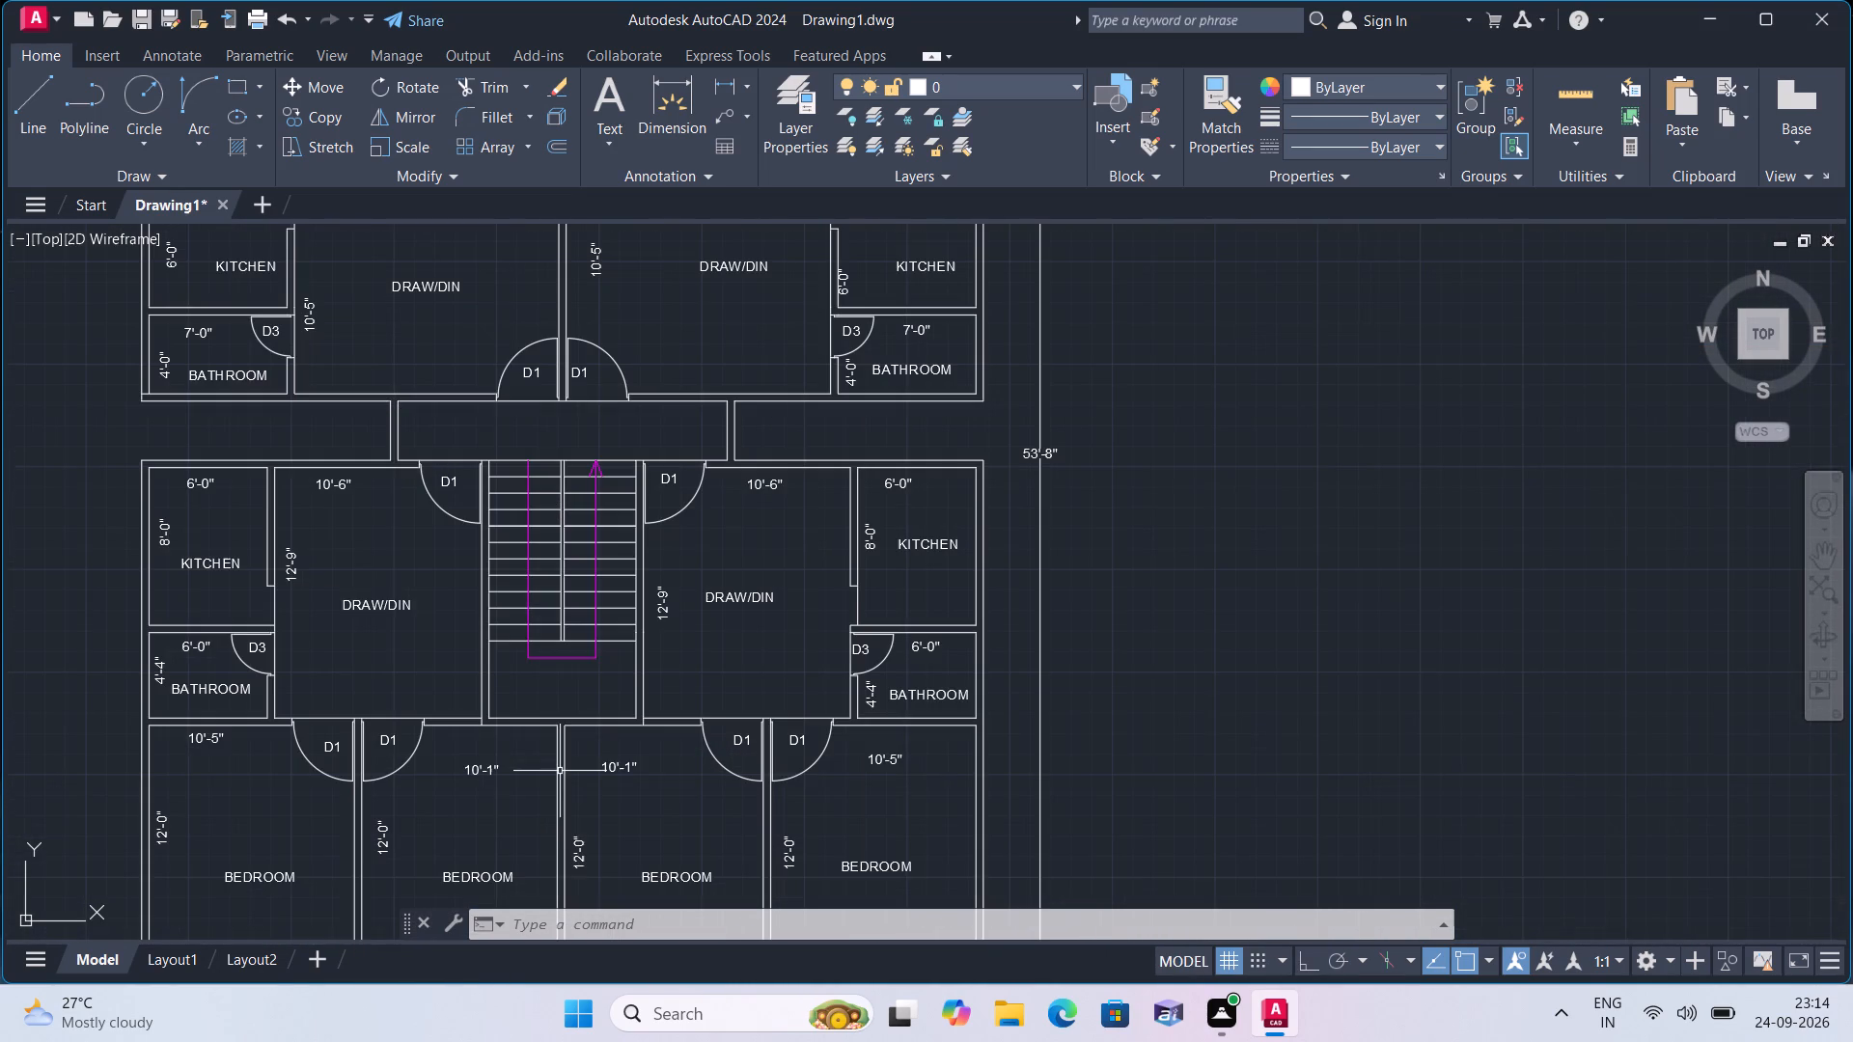
{"action": "middle_click", "coordinate": [506, 590]}
{"action": "middle_click_drag", "start_coordinate": [507, 600], "coordinate": [506, 637]}
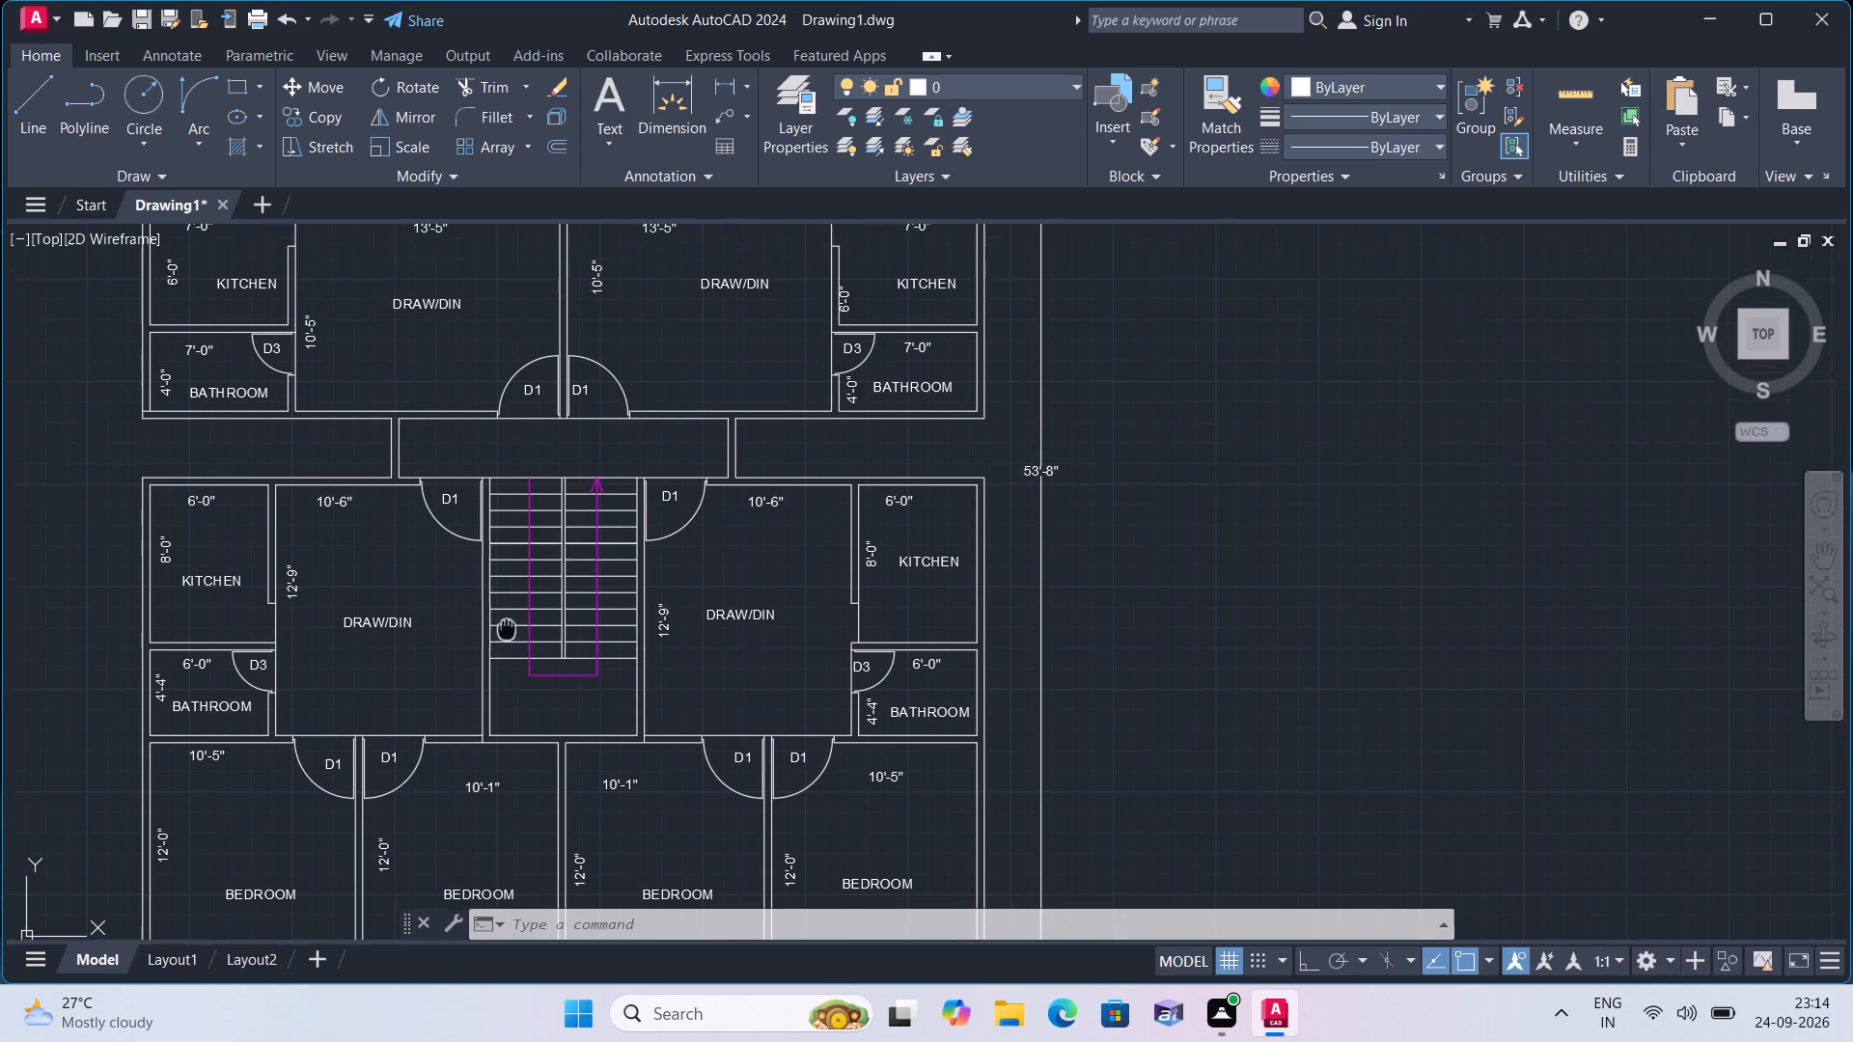
{"action": "middle_click_drag", "start_coordinate": [506, 637], "coordinate": [503, 727]}
{"action": "scroll", "coordinate": [528, 702], "scroll_direction": "down", "scroll_amount": 1}
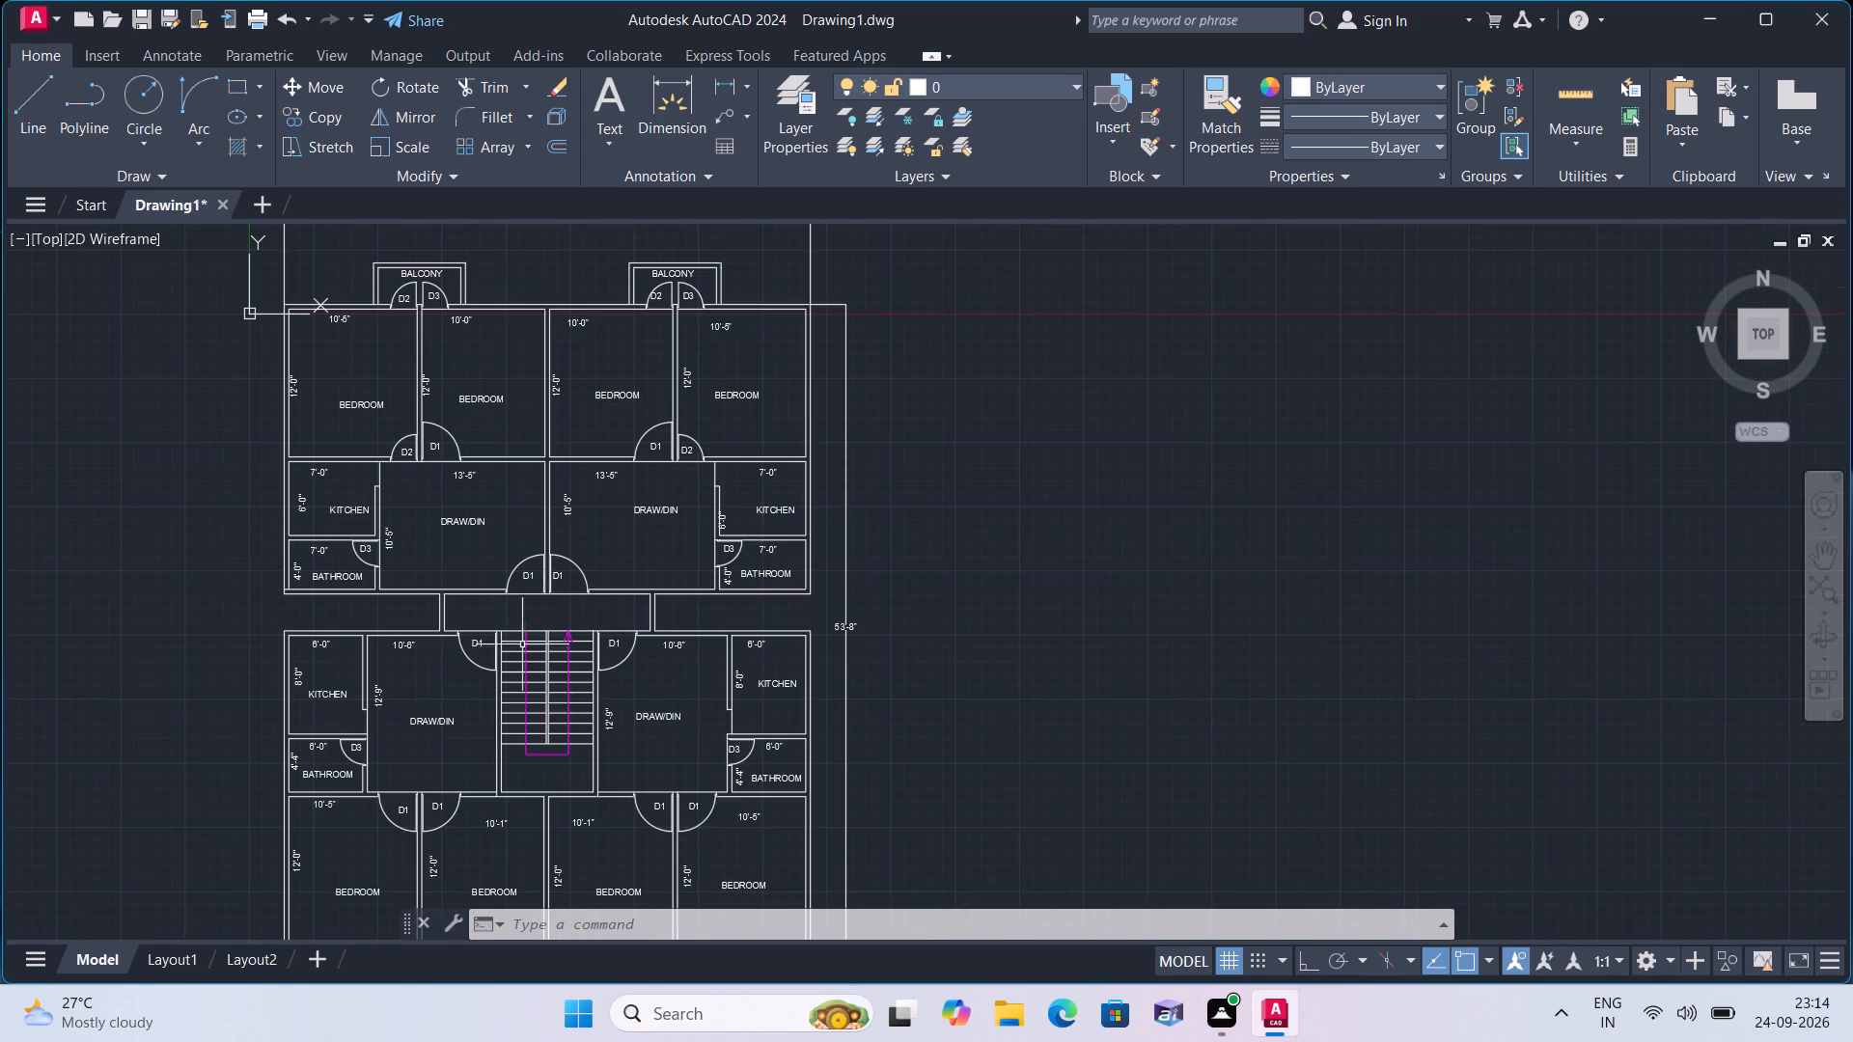
{"action": "middle_click_drag", "start_coordinate": [559, 523], "coordinate": [450, 599]}
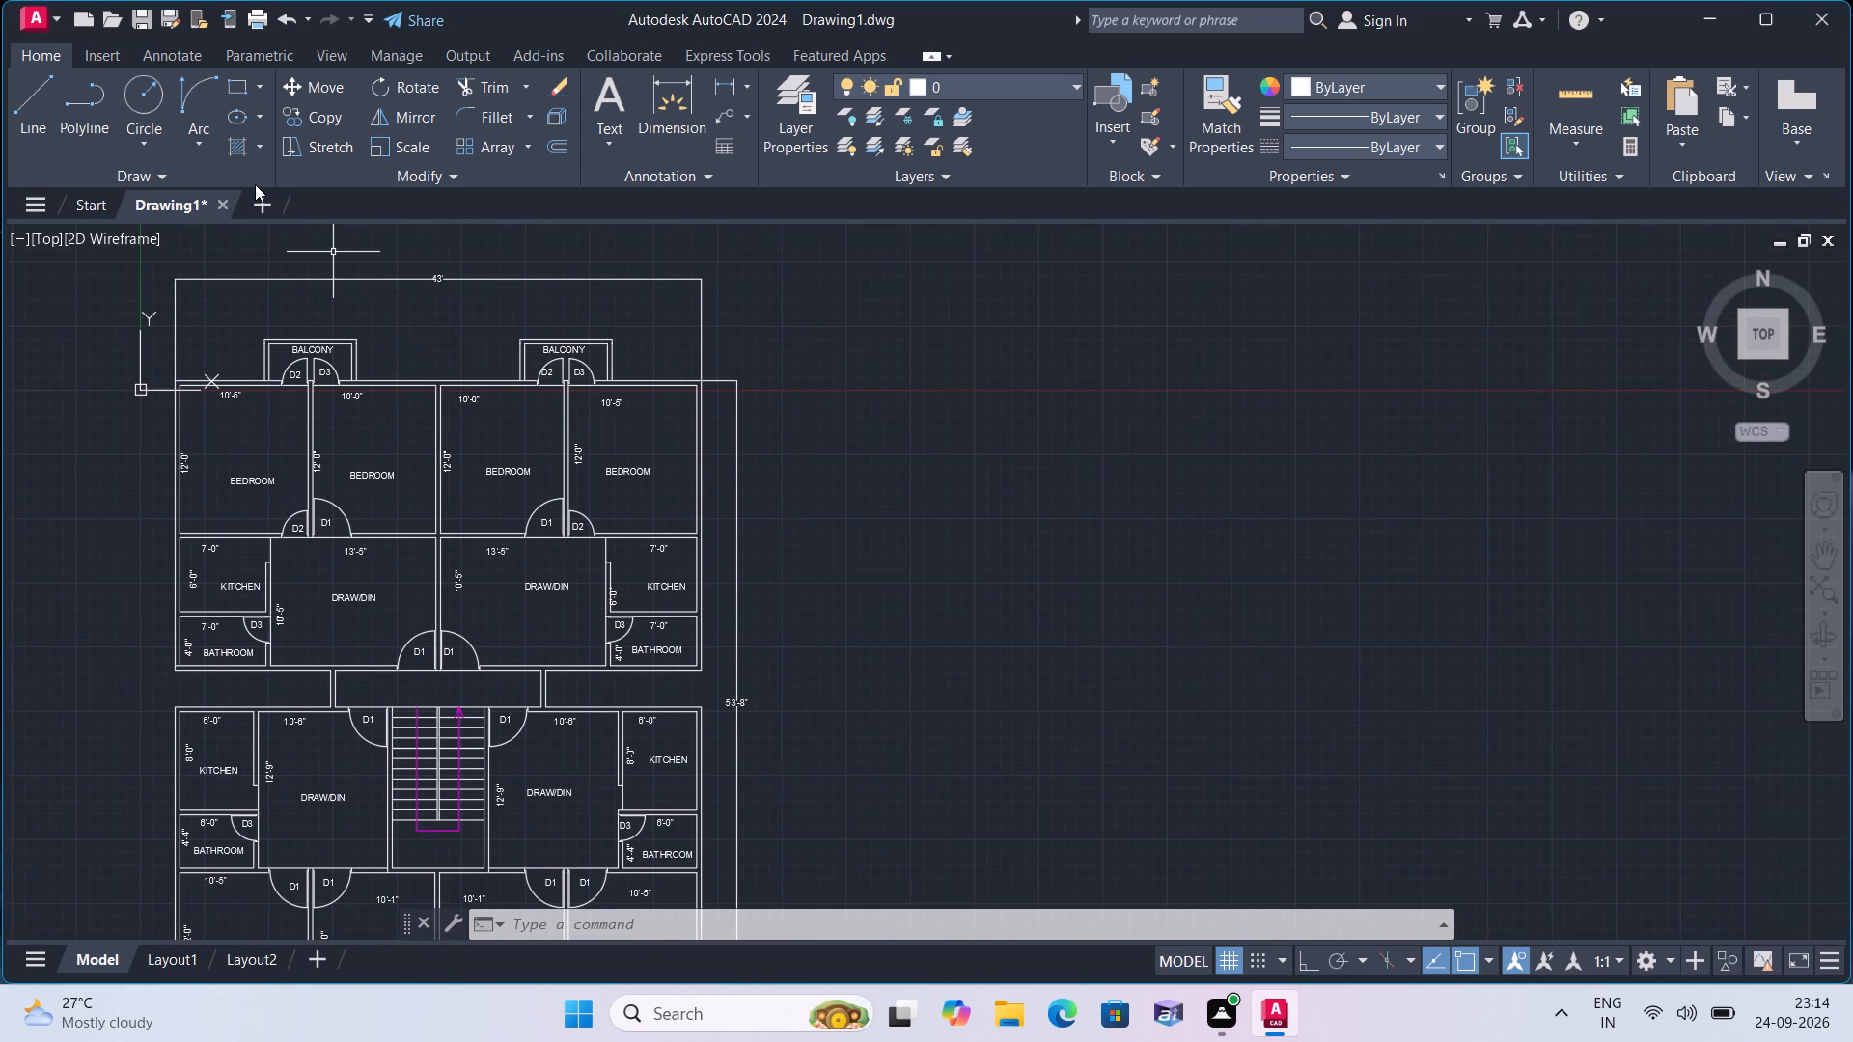
Save the drawing in the Documents folder as an AutoCAD 2018 drawing with the file name 43.
{"action": "left_click", "coordinate": [46, 26]}
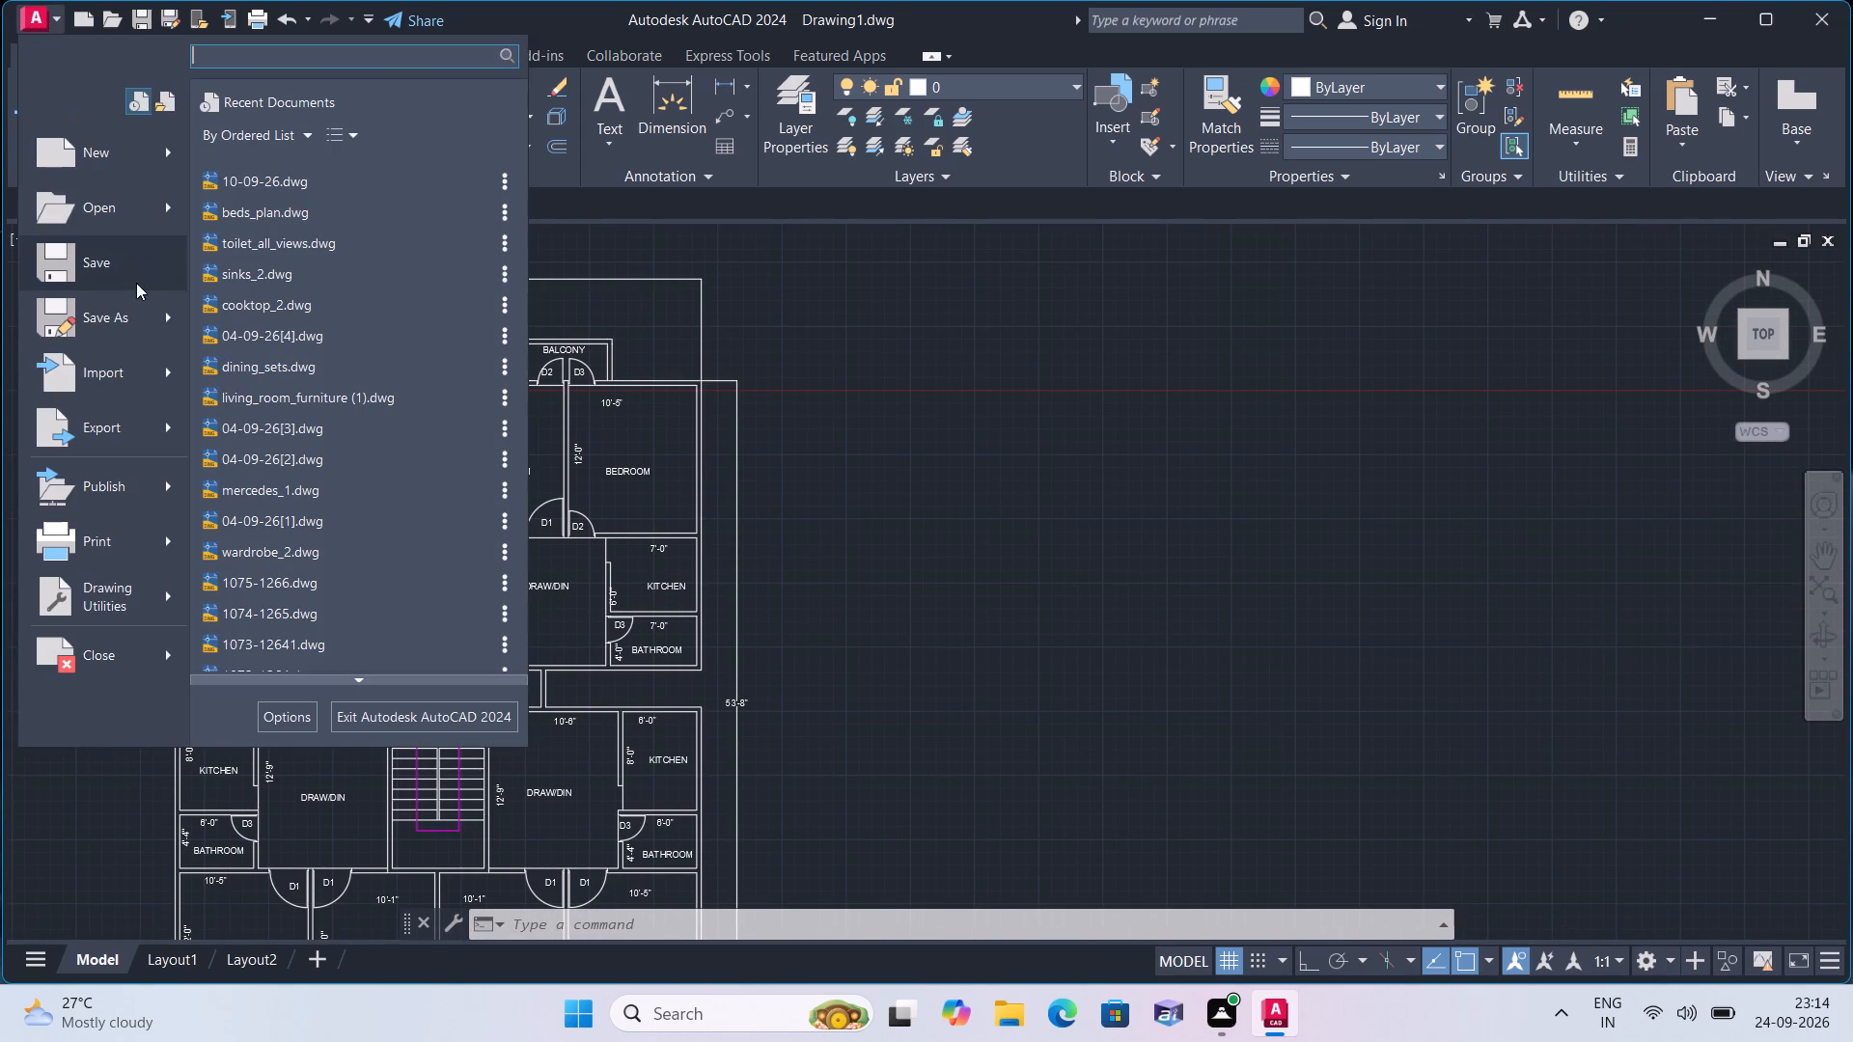
{"action": "left_click", "coordinate": [126, 266]}
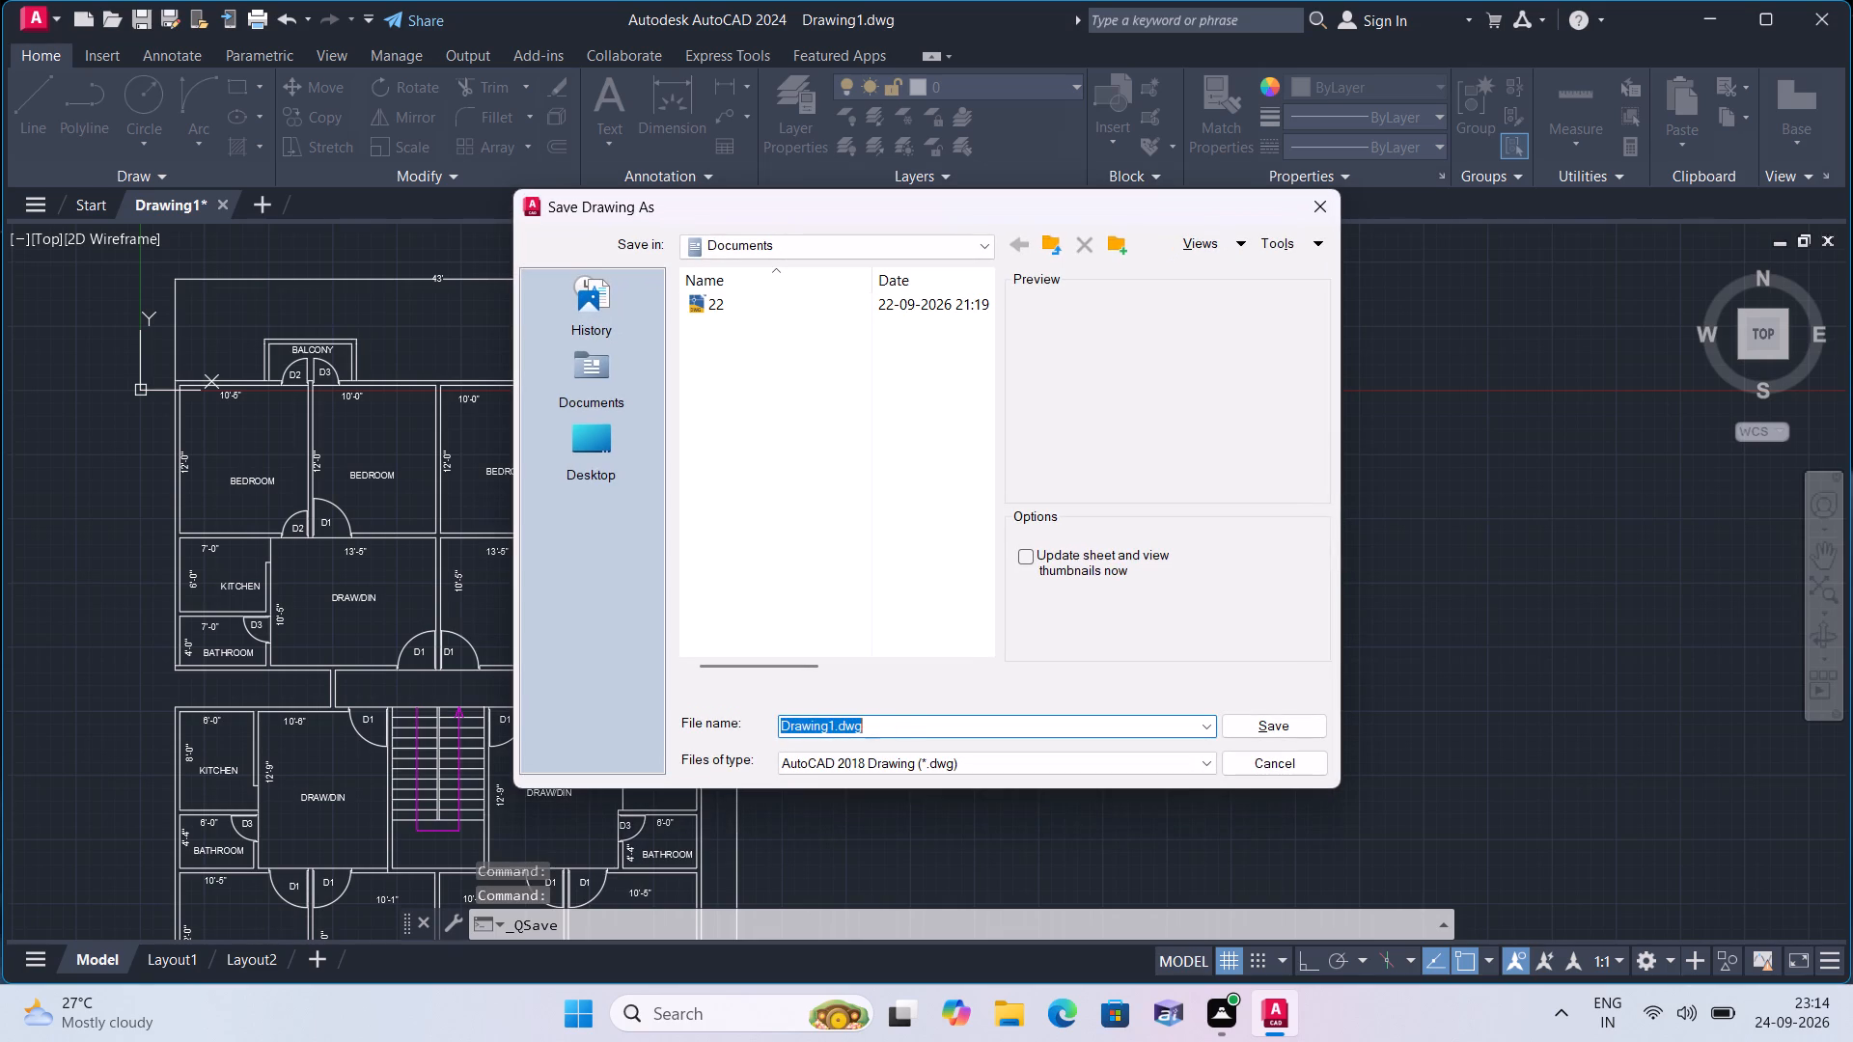
{"action": "left_click", "coordinate": [902, 718]}
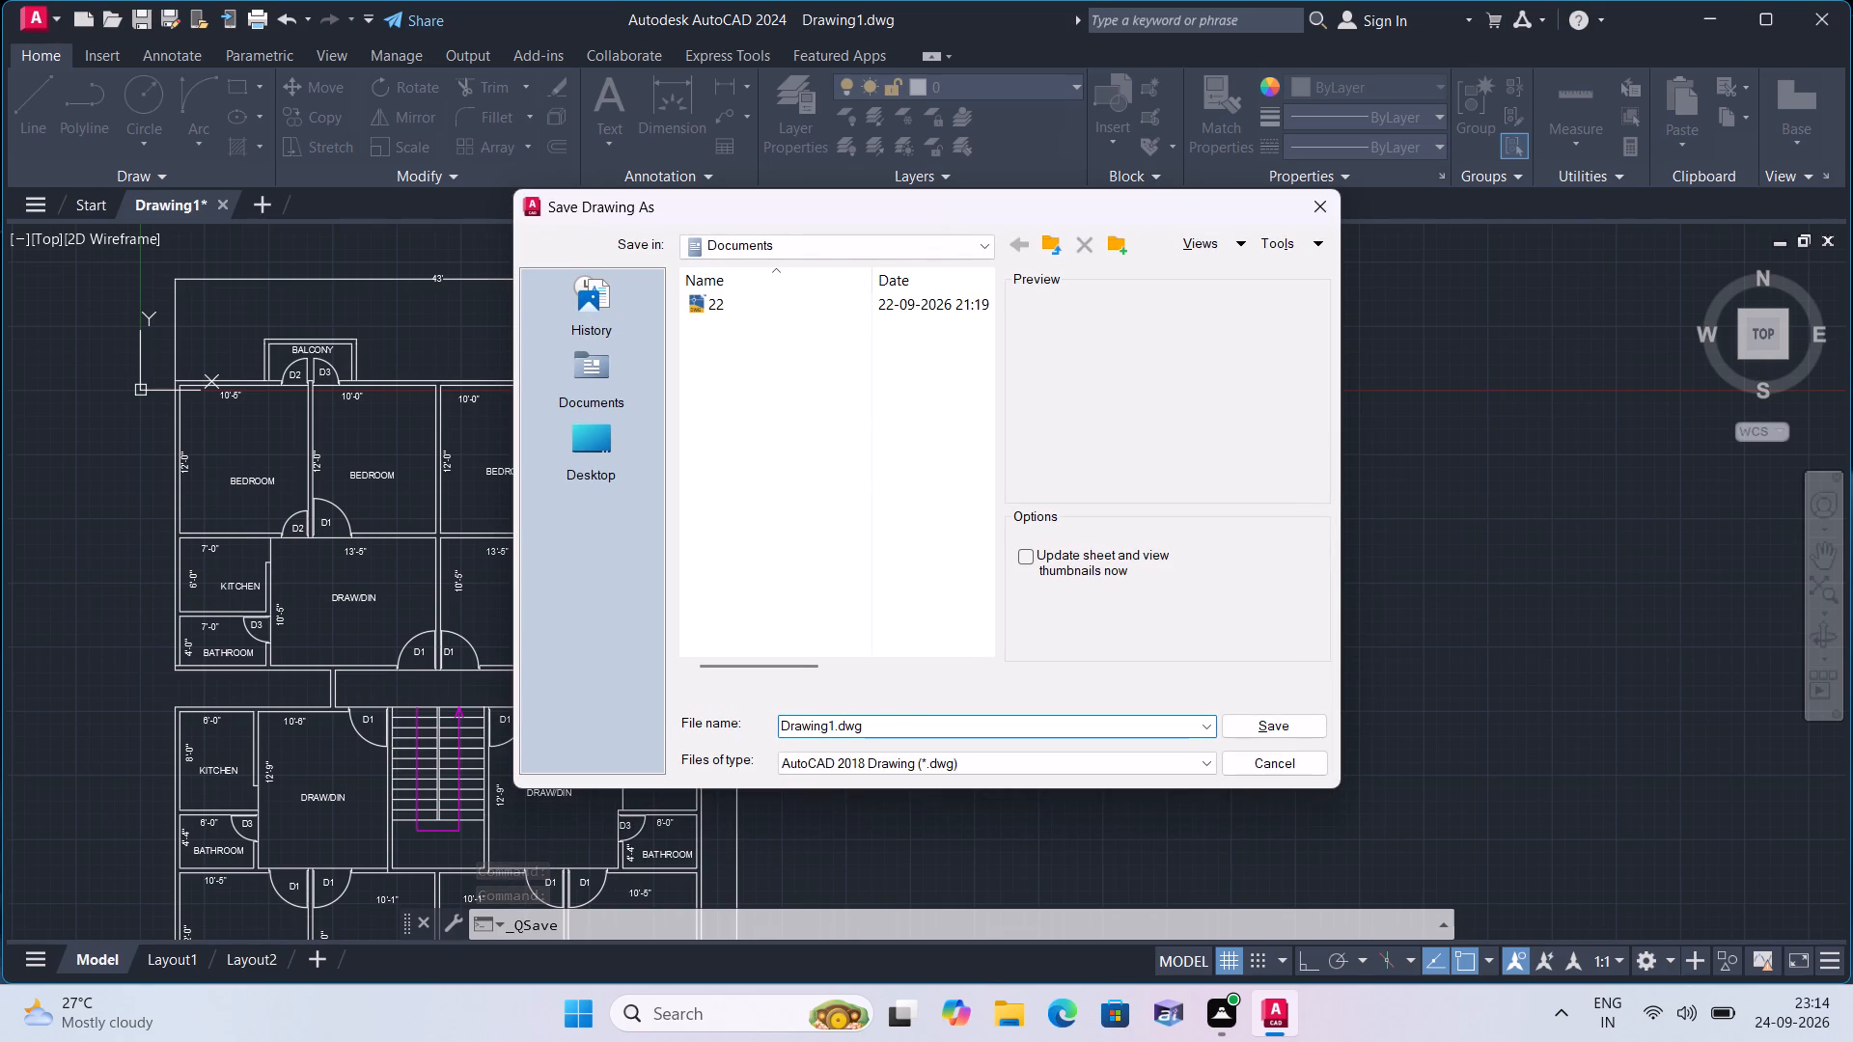
{"action": "key", "text": "BackSpace"}
{"action": "key", "text": "BackSpace"}
{"action": "key", "text": "BackSpace"}
{"action": "key", "text": "BackSpace"}
{"action": "key", "text": "BackSpace"}
{"action": "key", "text": "BackSpace"}
{"action": "key", "text": "BackSpace"}
{"action": "key", "text": "BackSpace"}
{"action": "key", "text": "BackSpace"}
{"action": "key", "text": "BackSpace"}
{"action": "key", "text": "BackSpace"}
{"action": "key", "text": "BackSpace"}
{"action": "key", "text": "BackSpace"}
{"action": "key", "text": "BackSpace"}
{"action": "key", "text": "BackSpace"}
{"action": "key", "text": "BackSpace"}
{"action": "key", "text": "BackSpace"}
{"action": "key", "text": "BackSpace"}
{"action": "type", "text": "43"}
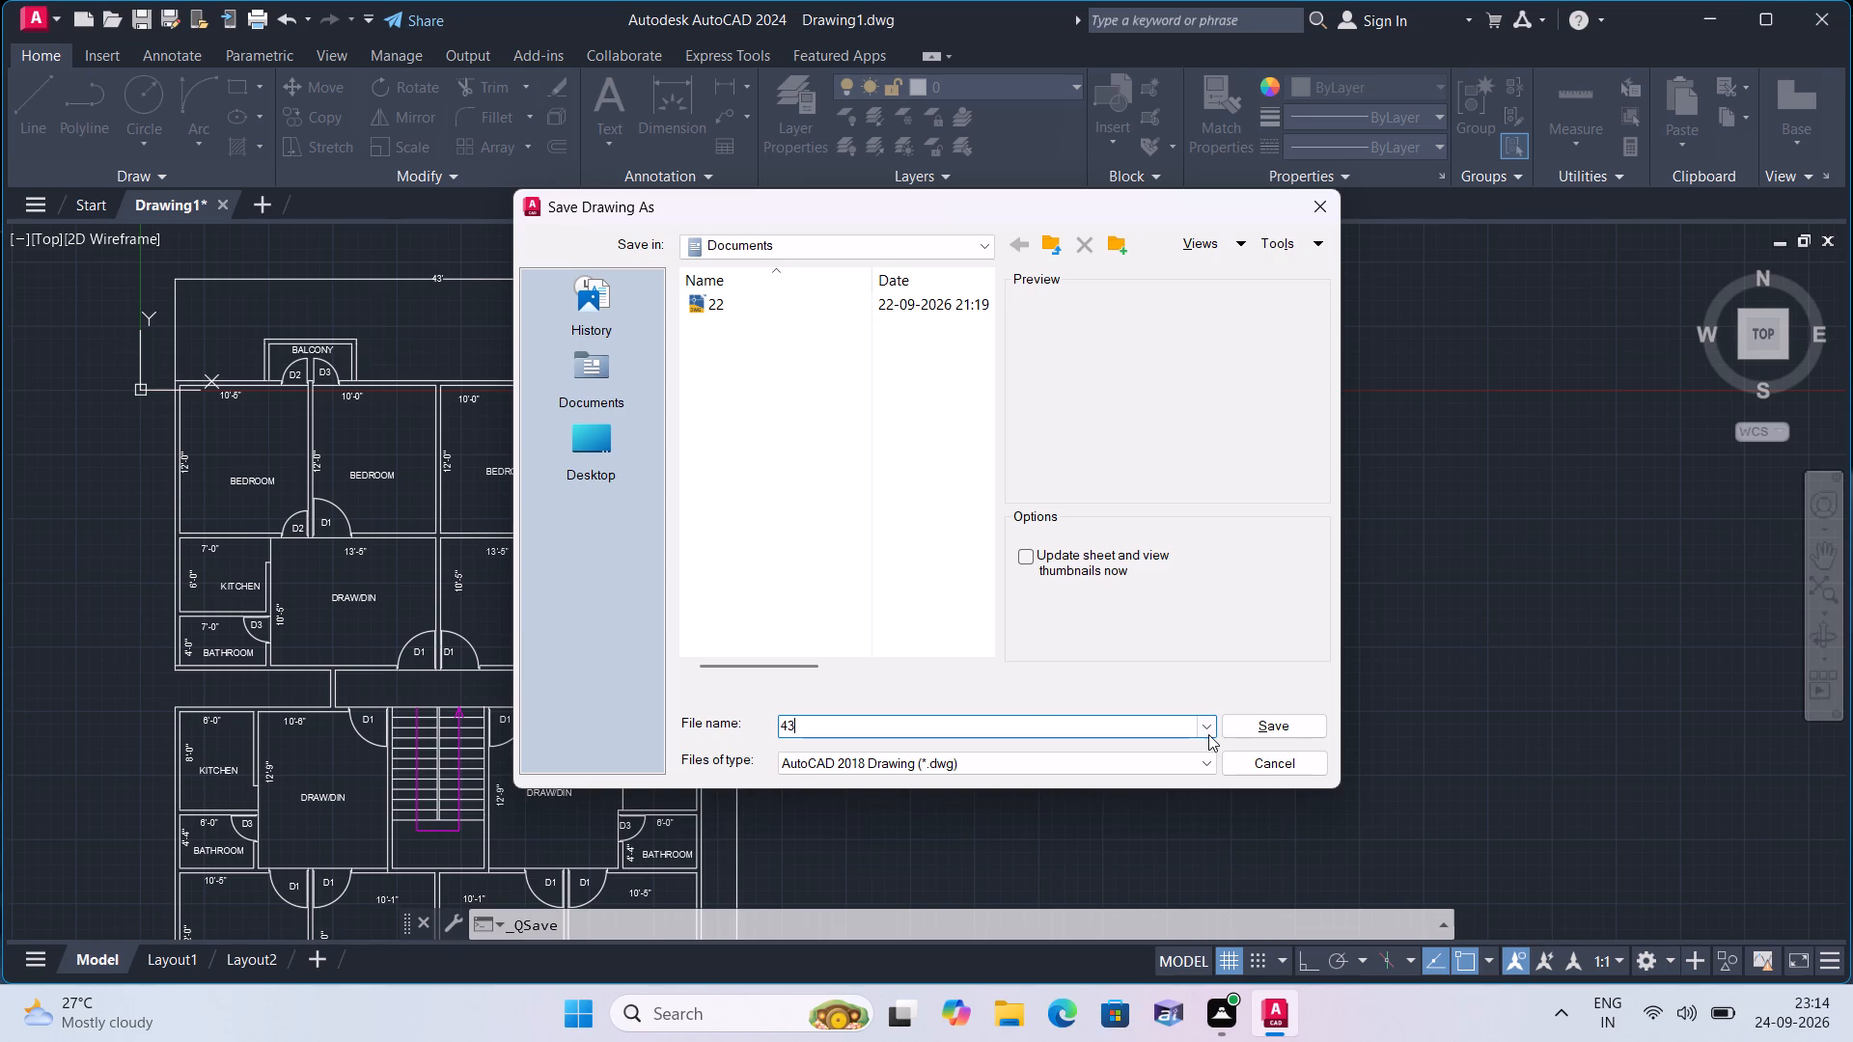
{"action": "left_click", "coordinate": [1279, 721]}
Start the Plot command for the model and choose DWFx ePlot (XPS Compatible).pc3 as the plotter.
{"action": "scroll", "coordinate": [1279, 721], "scroll_direction": "down", "scroll_amount": 3}
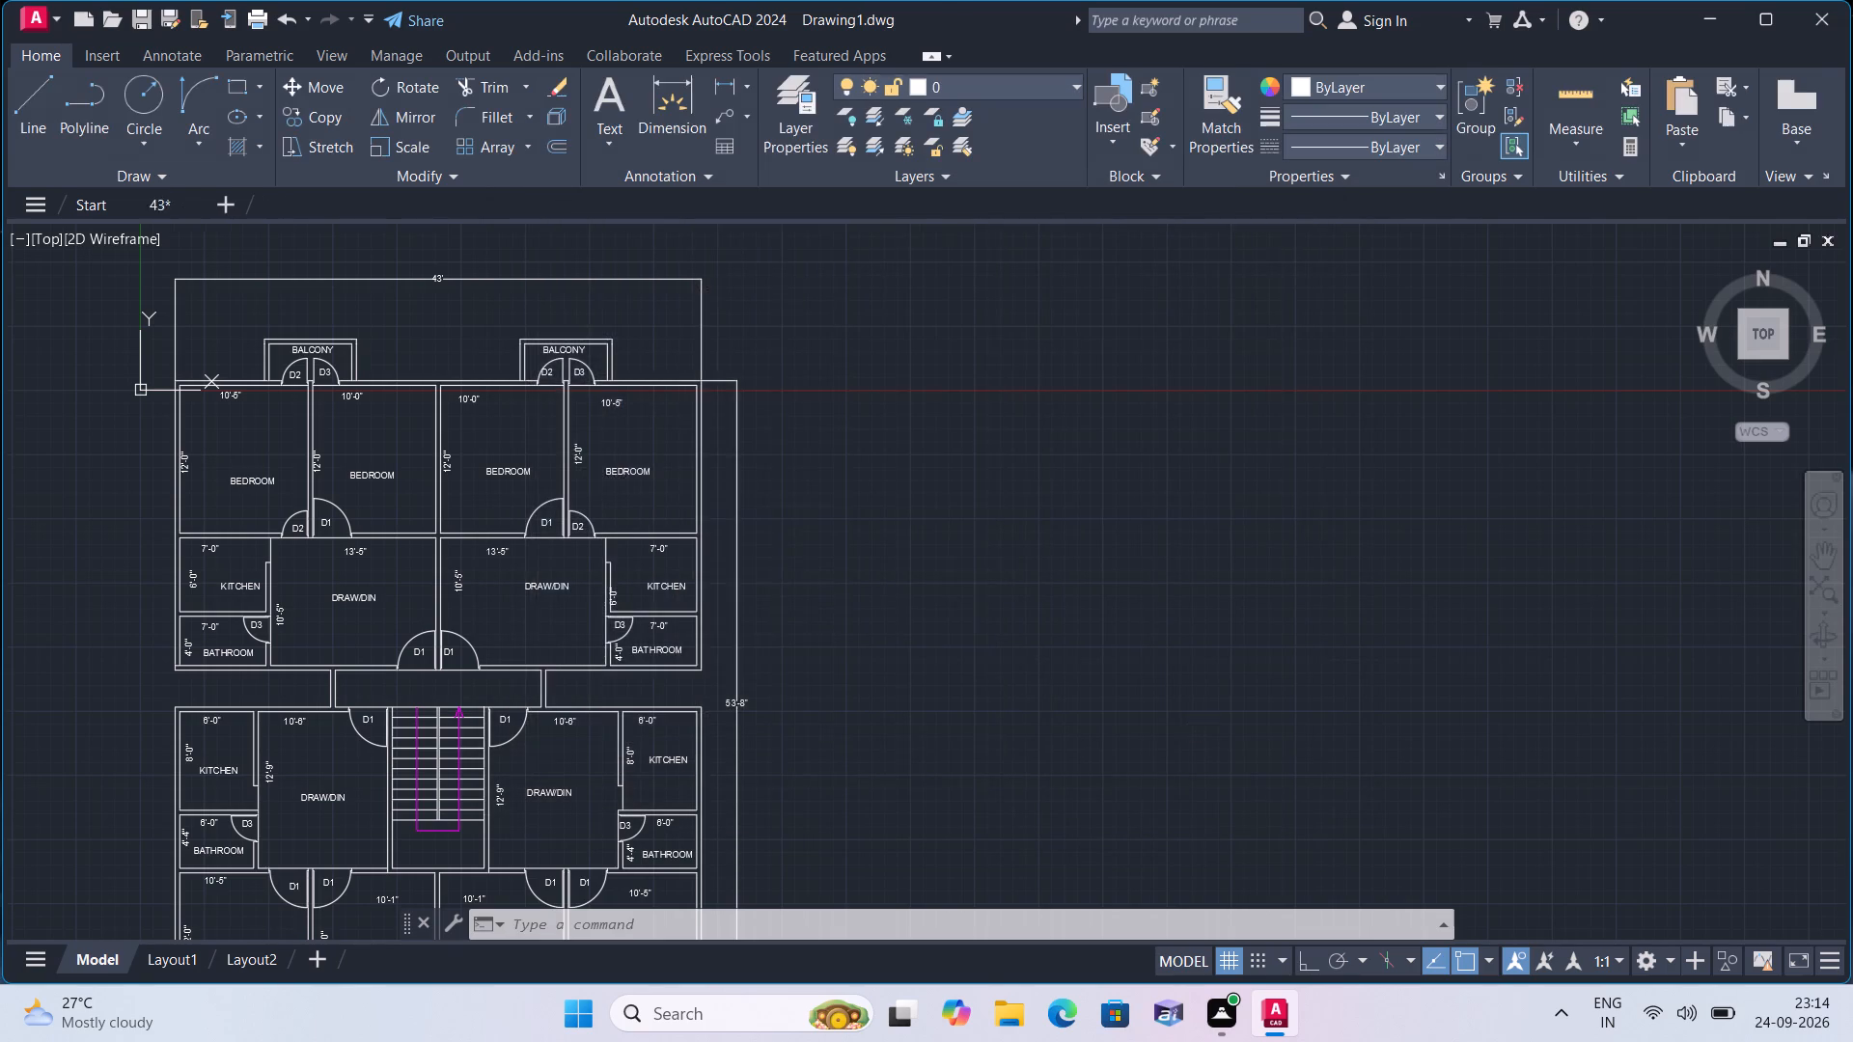
{"action": "type", "text": "plot"}
{"action": "key", "text": "space"}
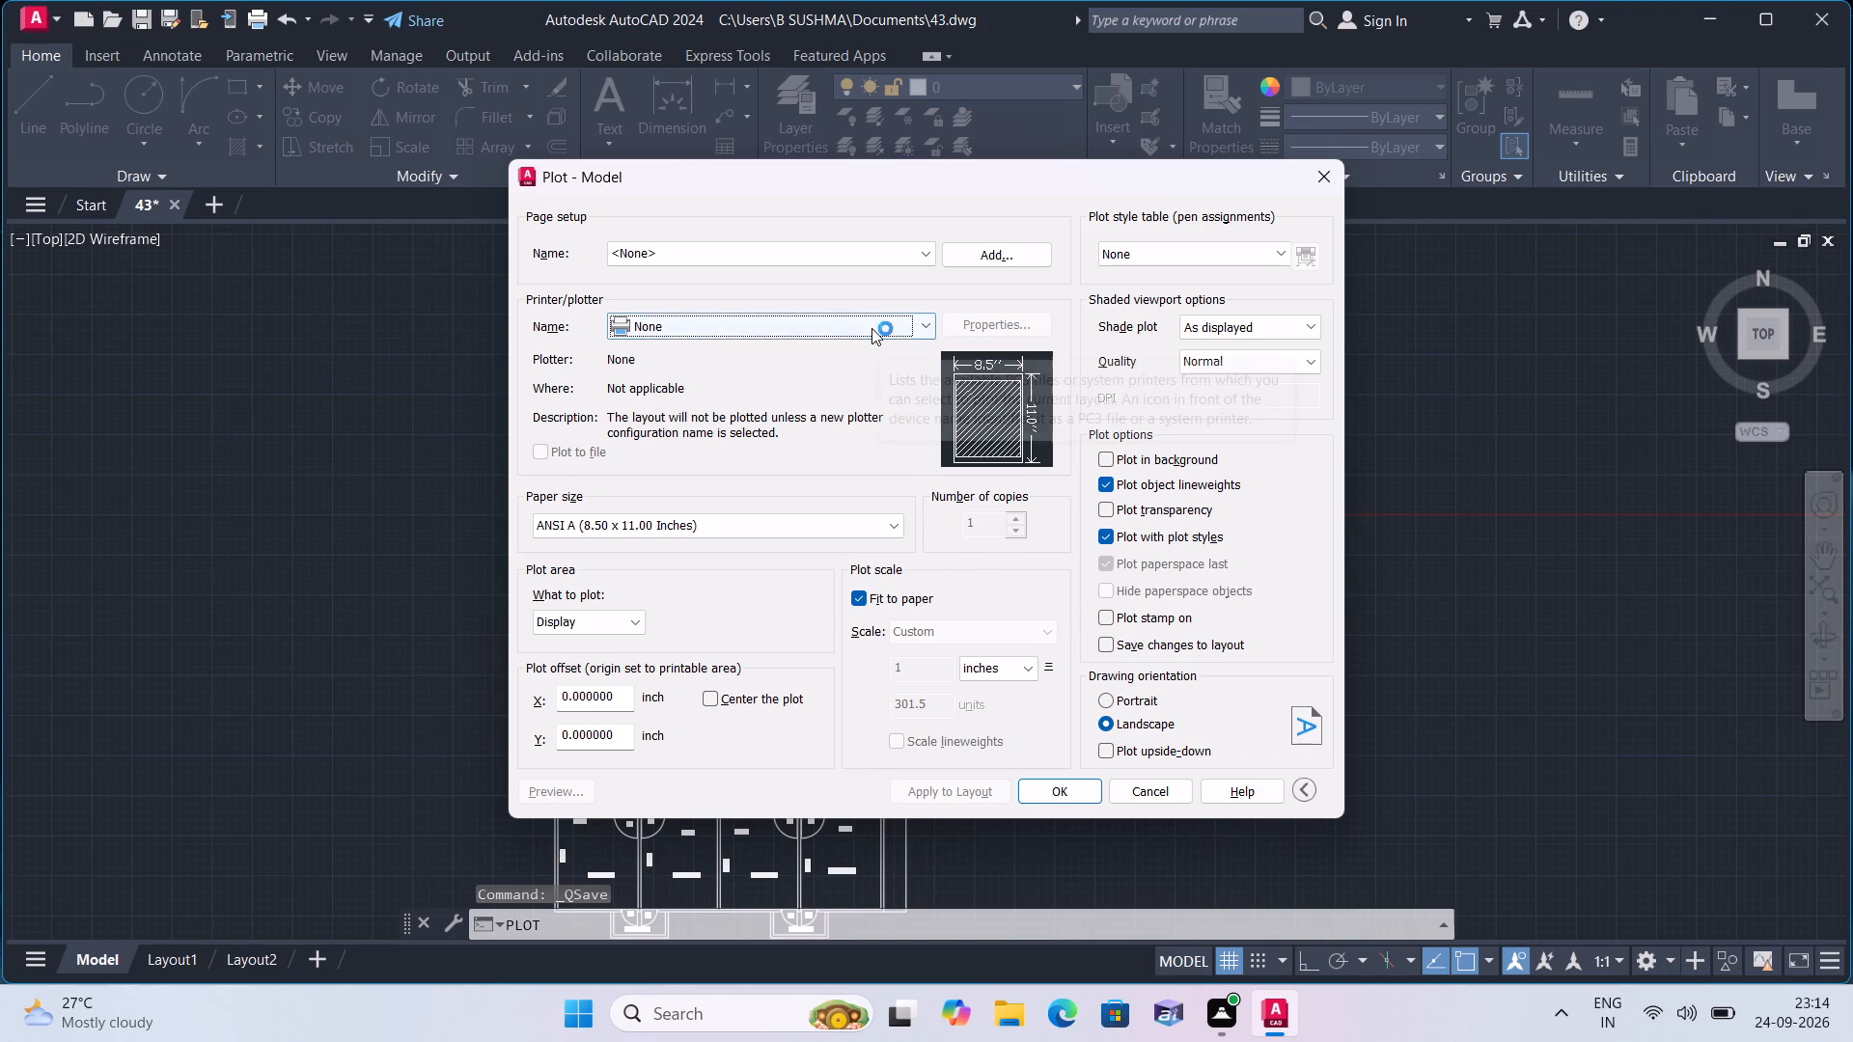
{"action": "left_click", "coordinate": [871, 328]}
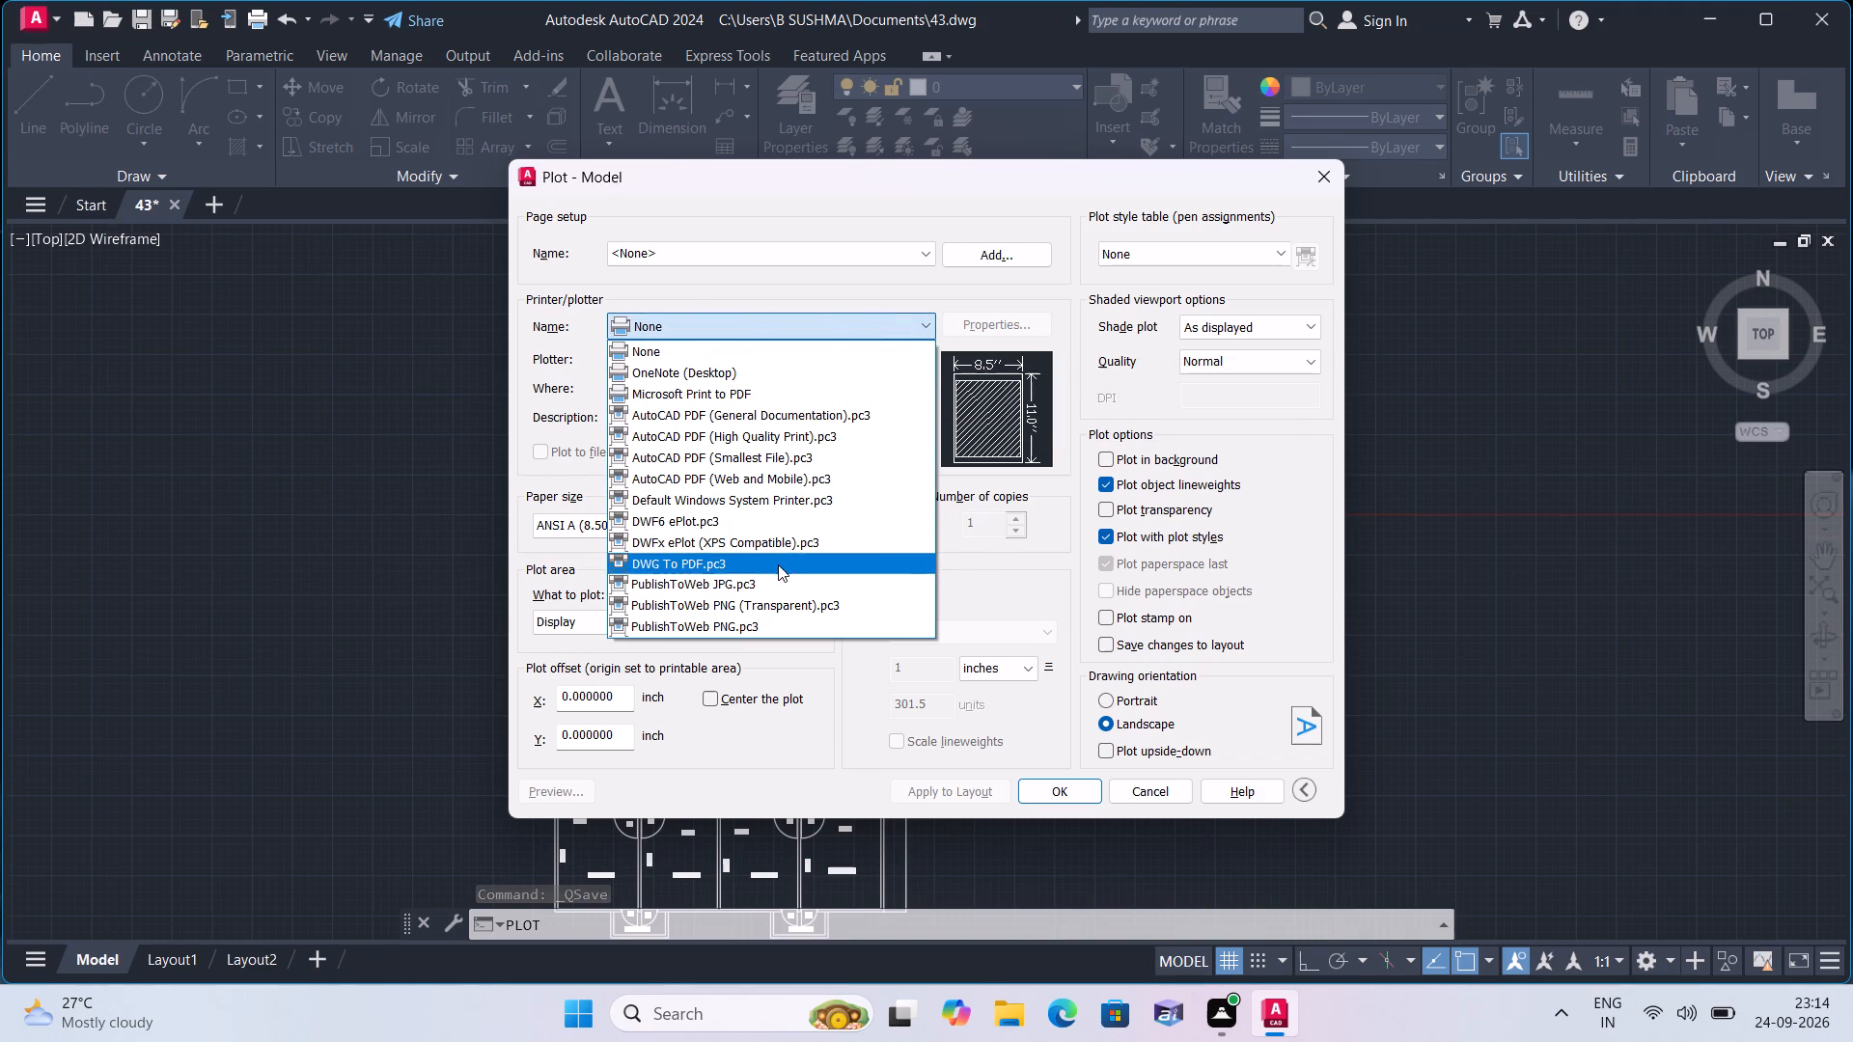
{"action": "left_click_drag", "start_coordinate": [778, 564], "coordinate": [767, 552]}
Set the plot's paper size to ISO A4 (297.00 x 210.00 MM).
{"action": "left_click", "coordinate": [729, 529]}
{"action": "scroll", "coordinate": [594, 751], "scroll_direction": "down", "scroll_amount": 3}
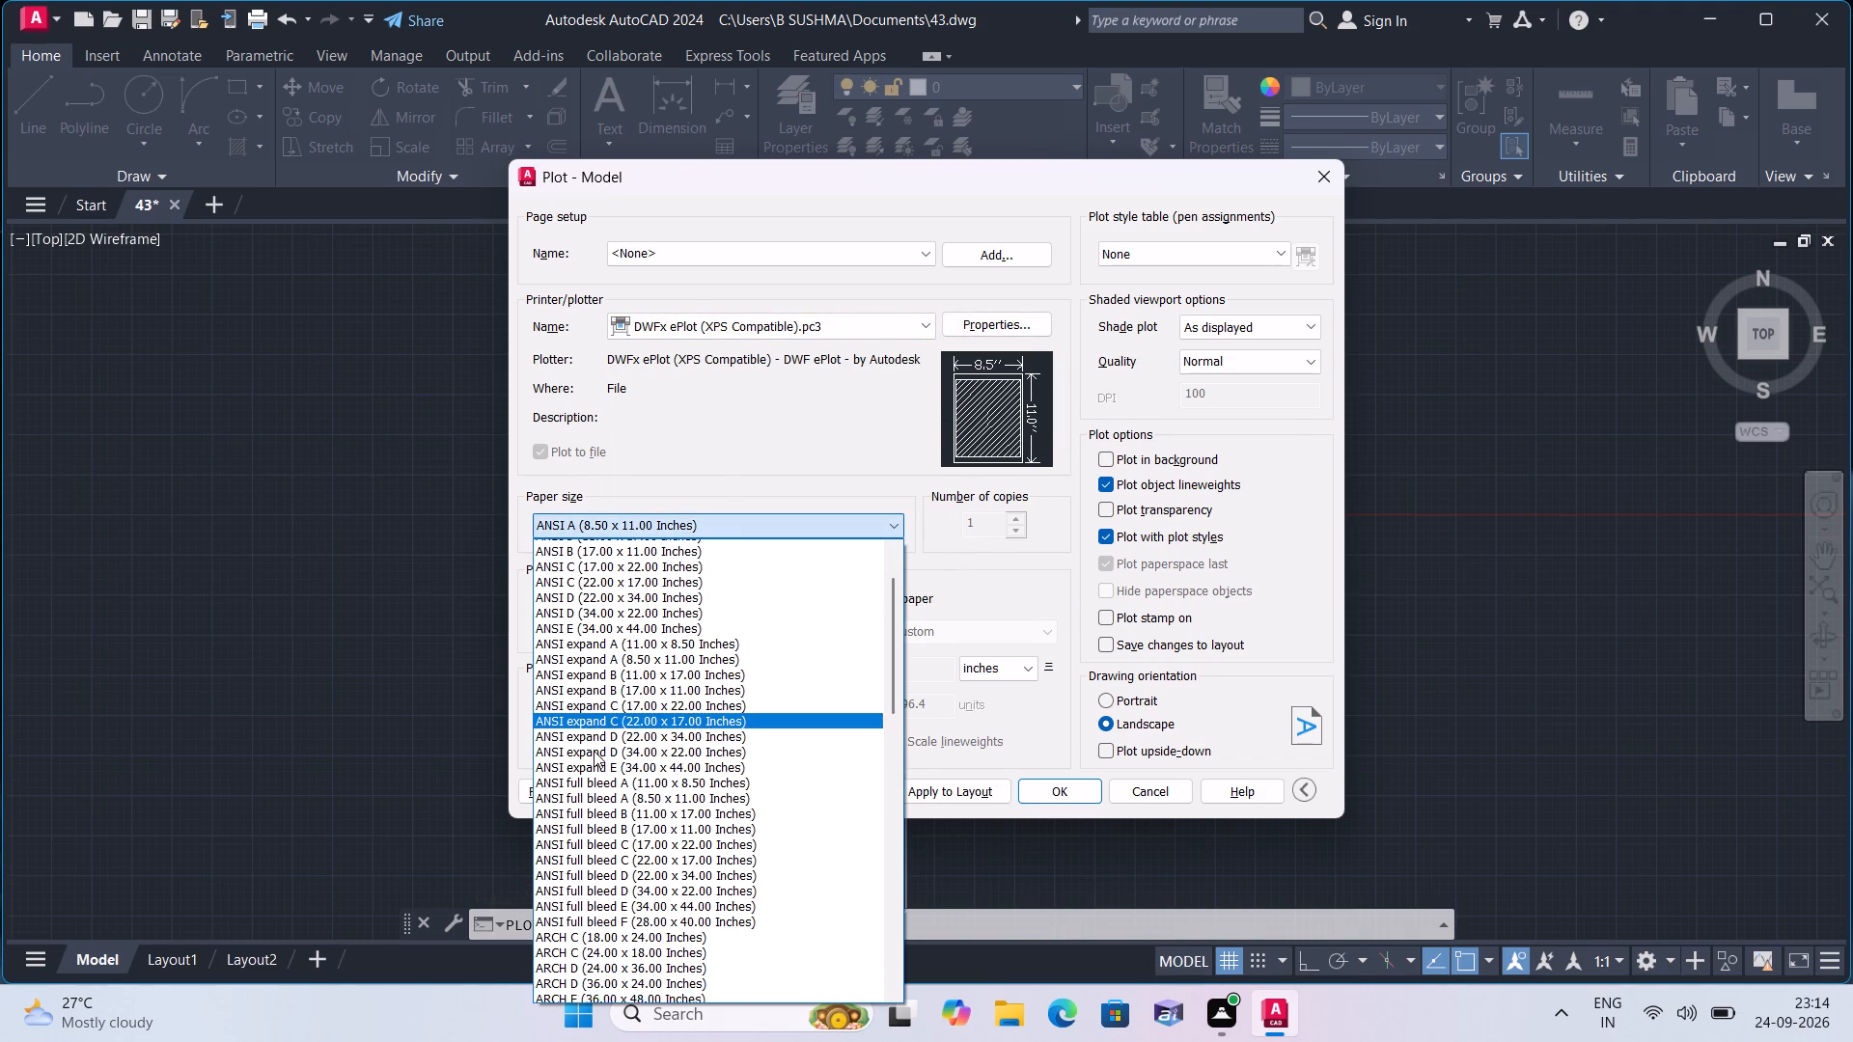
{"action": "scroll", "coordinate": [594, 751], "scroll_direction": "down", "scroll_amount": 10}
{"action": "scroll", "coordinate": [606, 854], "scroll_direction": "down", "scroll_amount": 1}
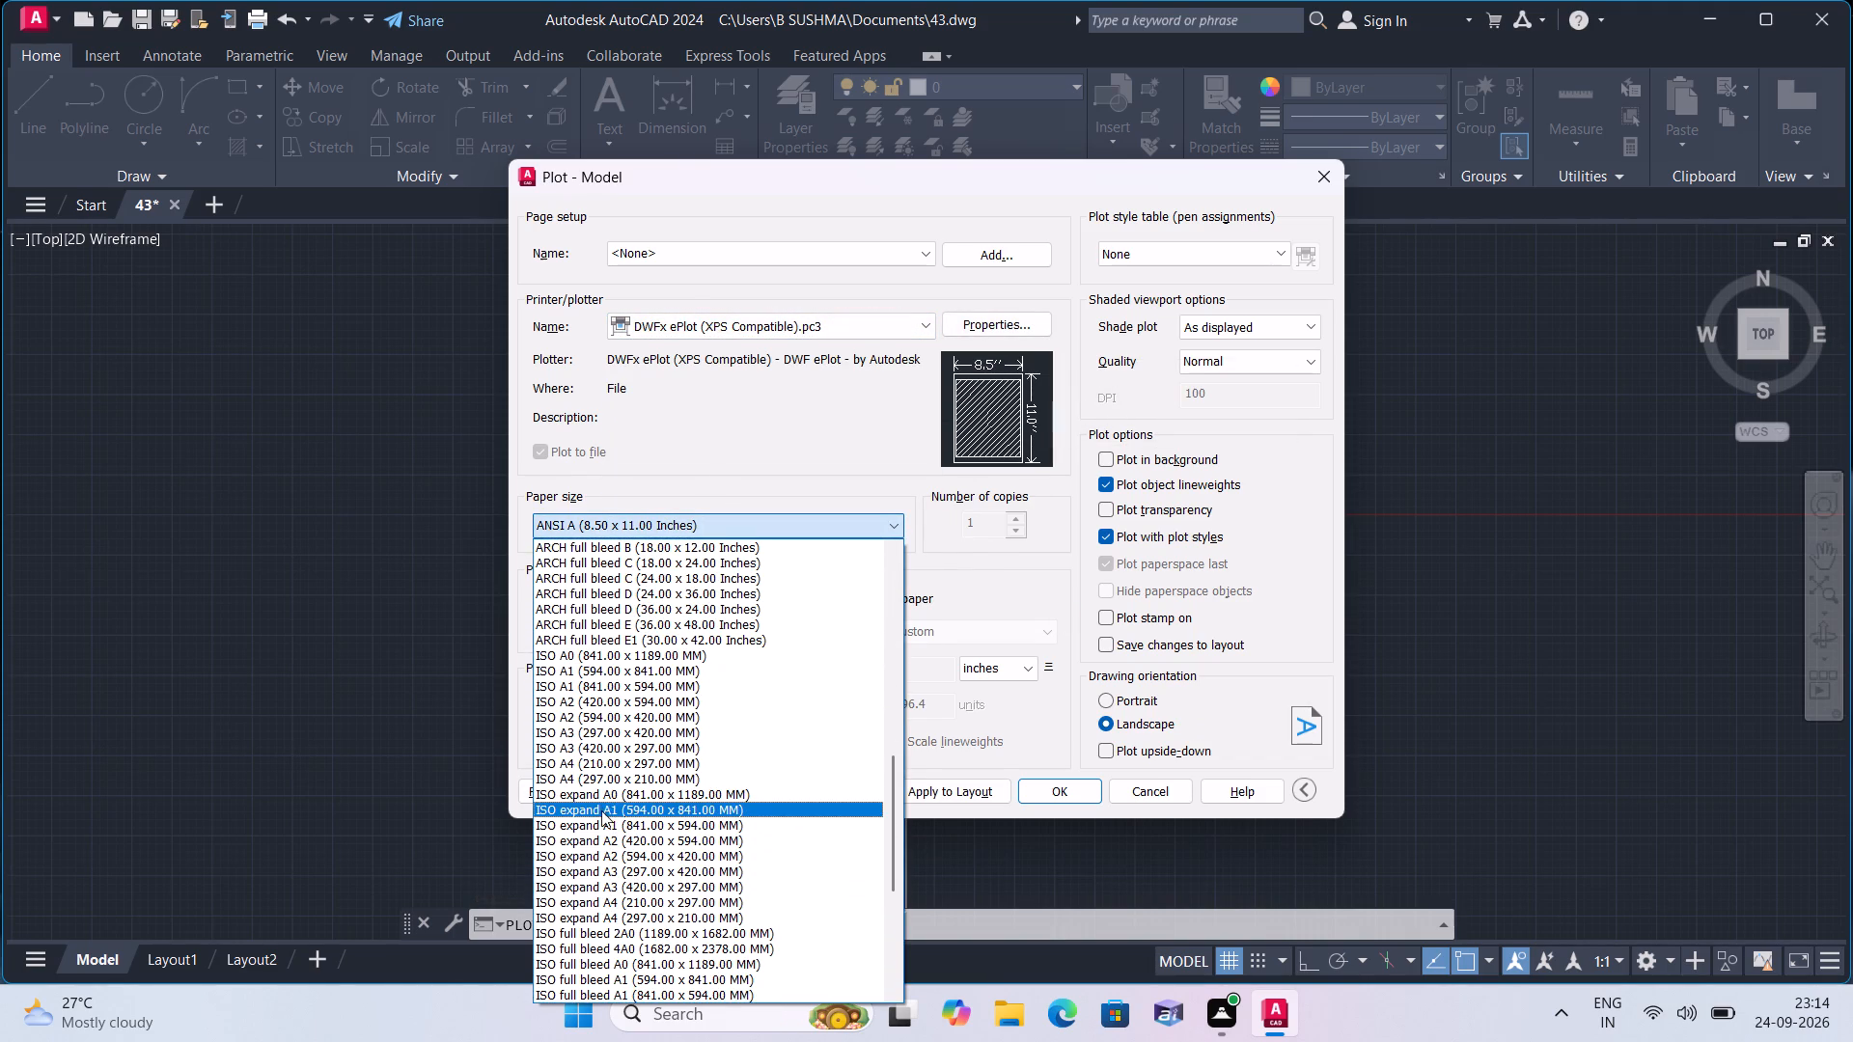
{"action": "left_click", "coordinate": [591, 779]}
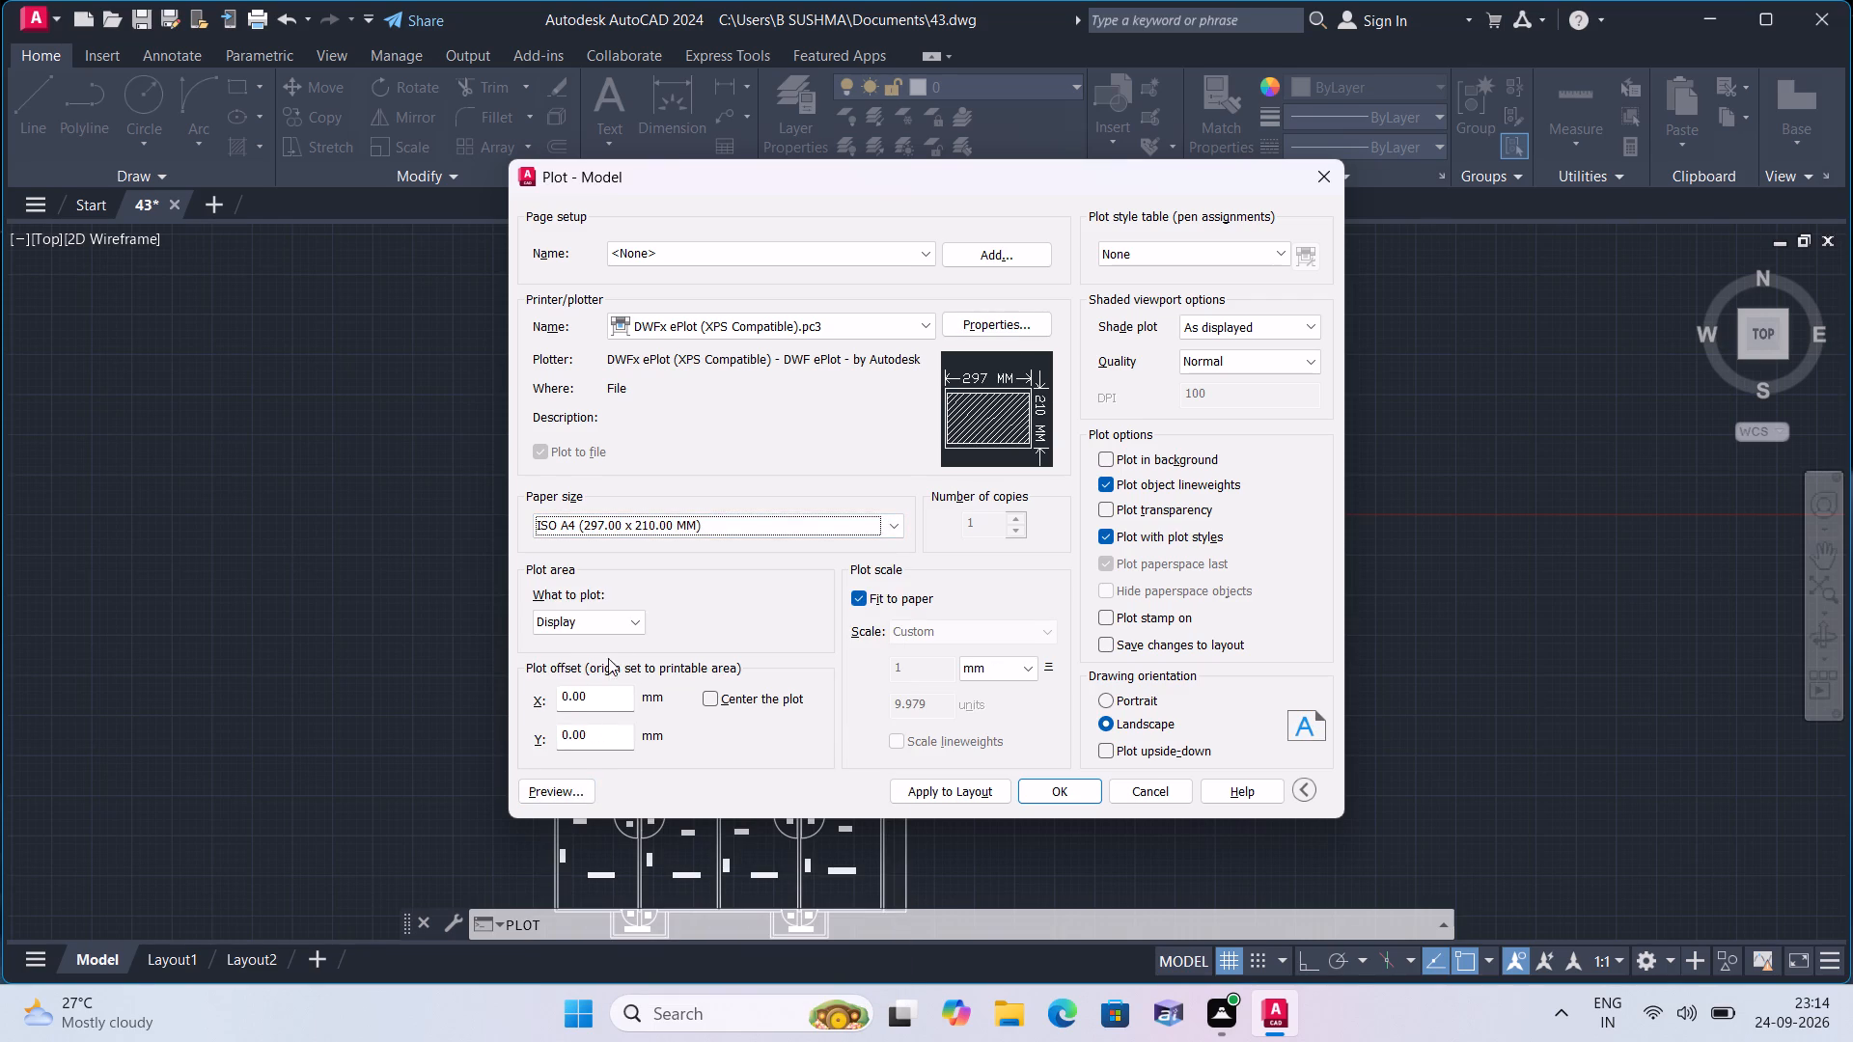
Set the plot area to a window enclosing the entire floor plan and its overall dimensions.
{"action": "left_click", "coordinate": [606, 617]}
{"action": "left_click", "coordinate": [606, 692]}
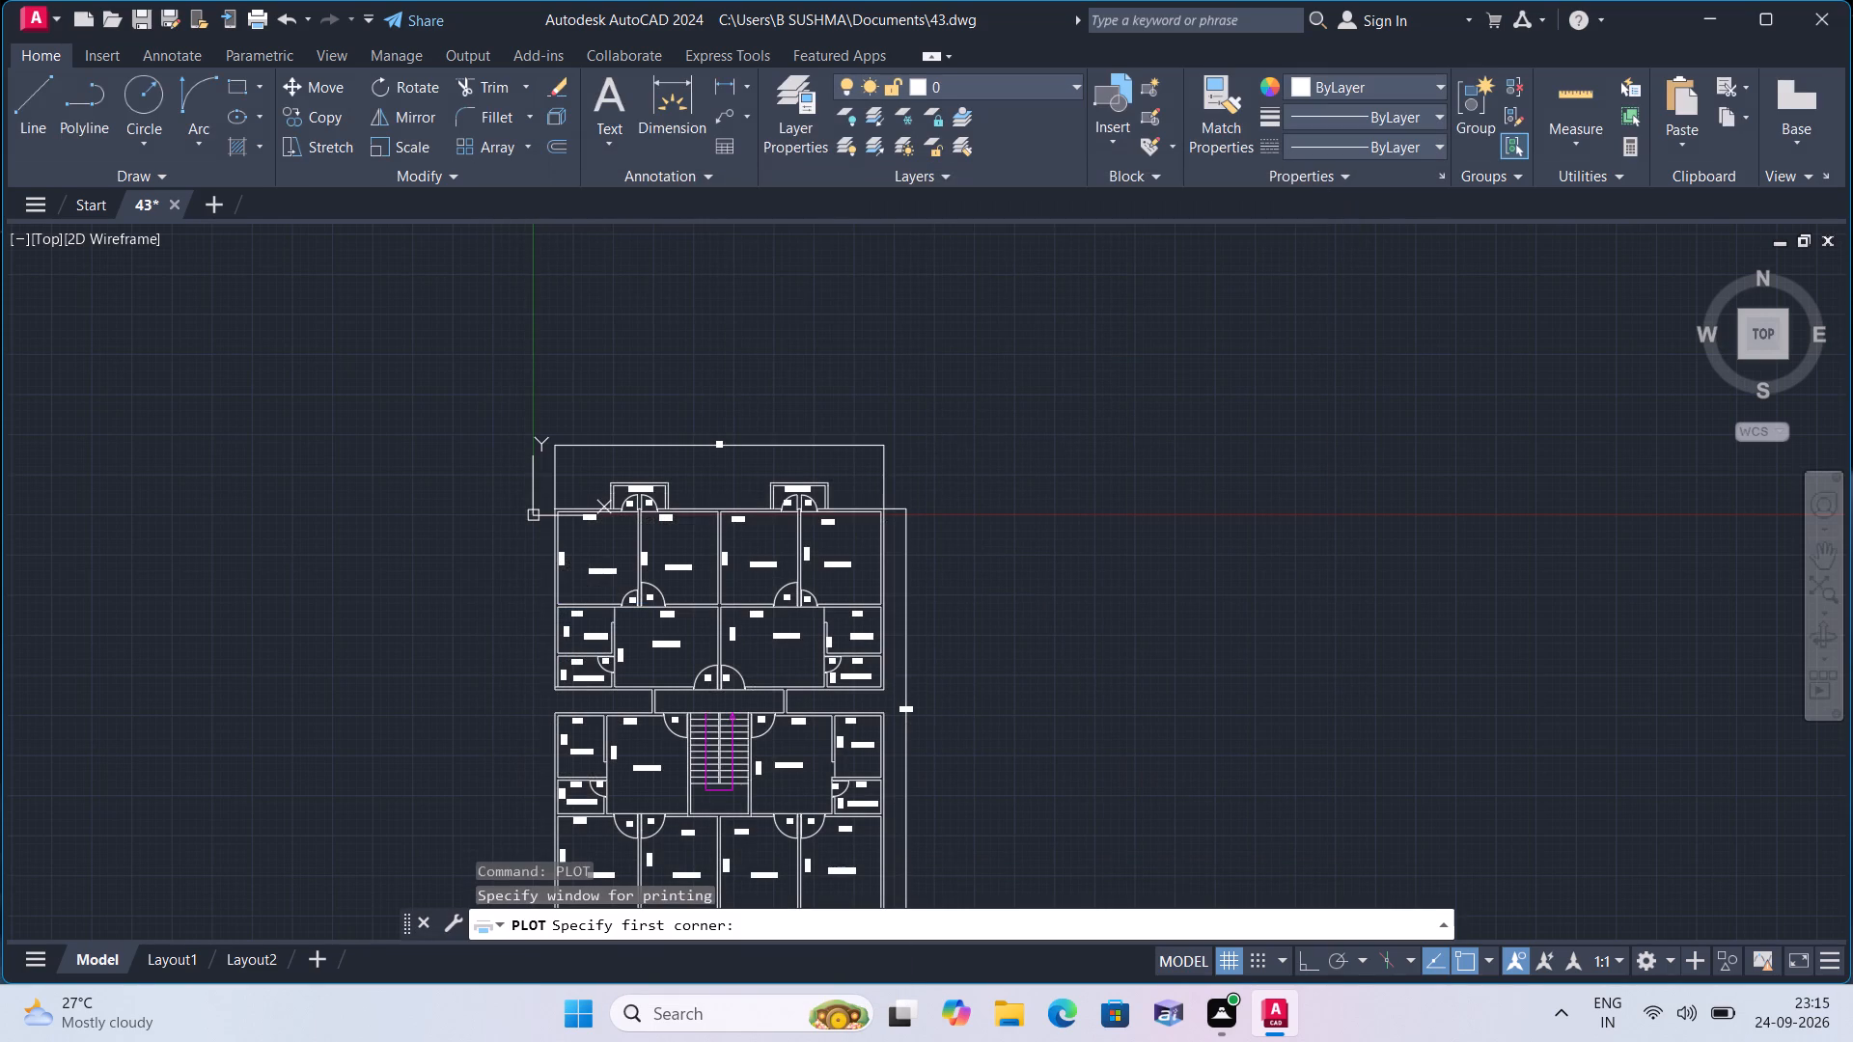
{"action": "scroll", "coordinate": [586, 664], "scroll_direction": "down", "scroll_amount": 1}
{"action": "middle_click_drag", "start_coordinate": [586, 663], "coordinate": [681, 519]}
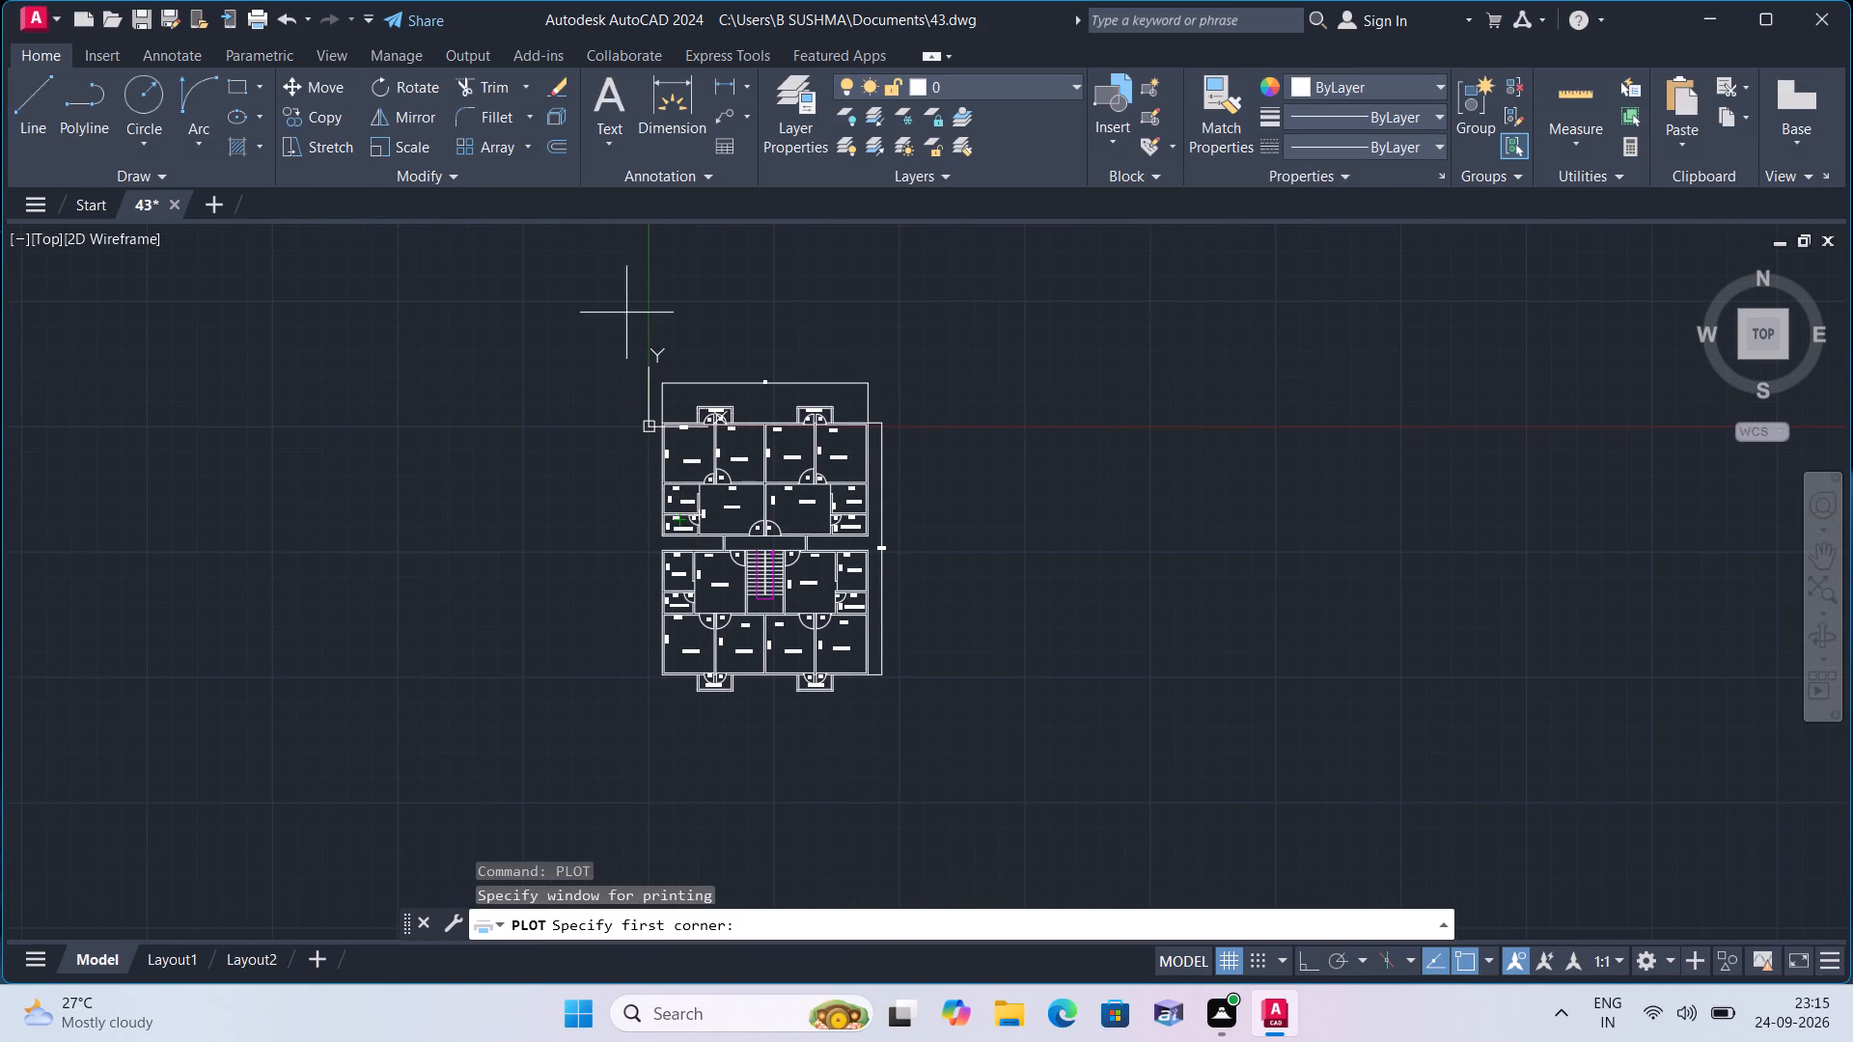
{"action": "left_click", "coordinate": [582, 287]}
{"action": "left_click", "coordinate": [962, 759]}
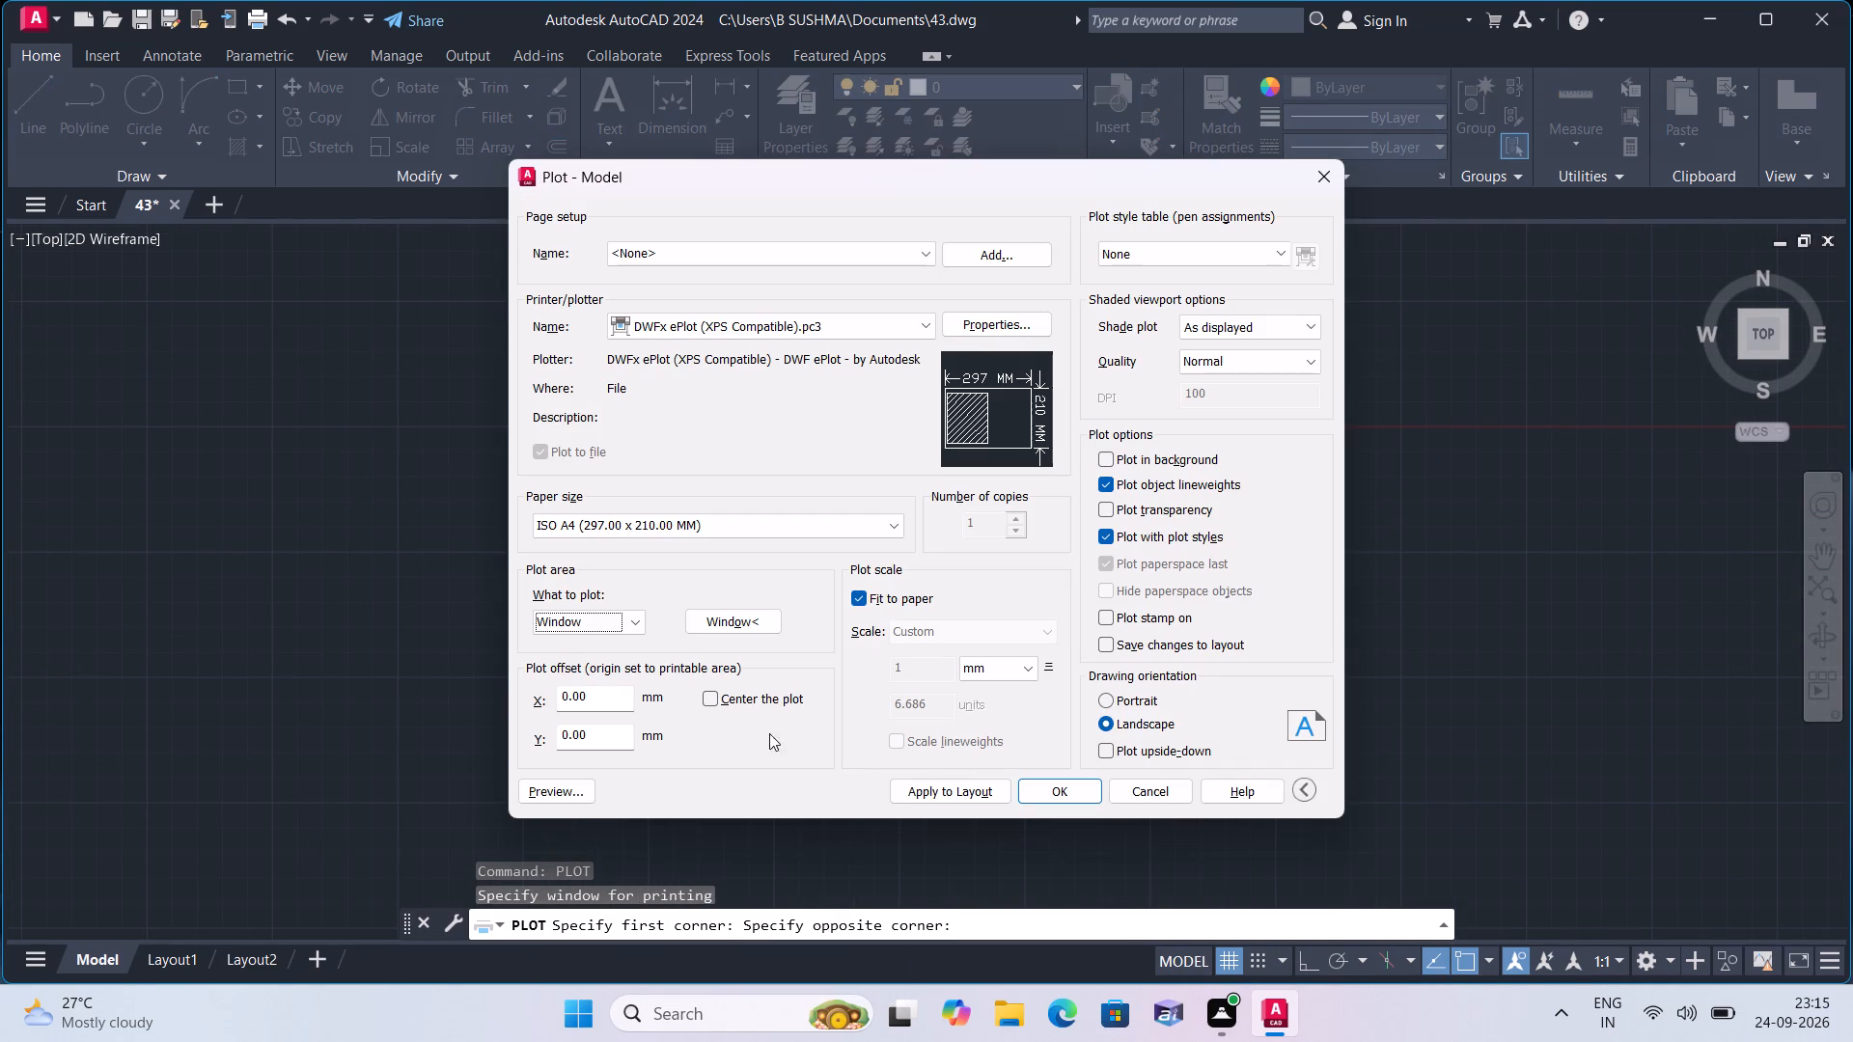
Center the plot on the paper and assign the acad.ctb plot style table to all layouts.
{"action": "left_click", "coordinate": [707, 699]}
{"action": "left_click", "coordinate": [1141, 263]}
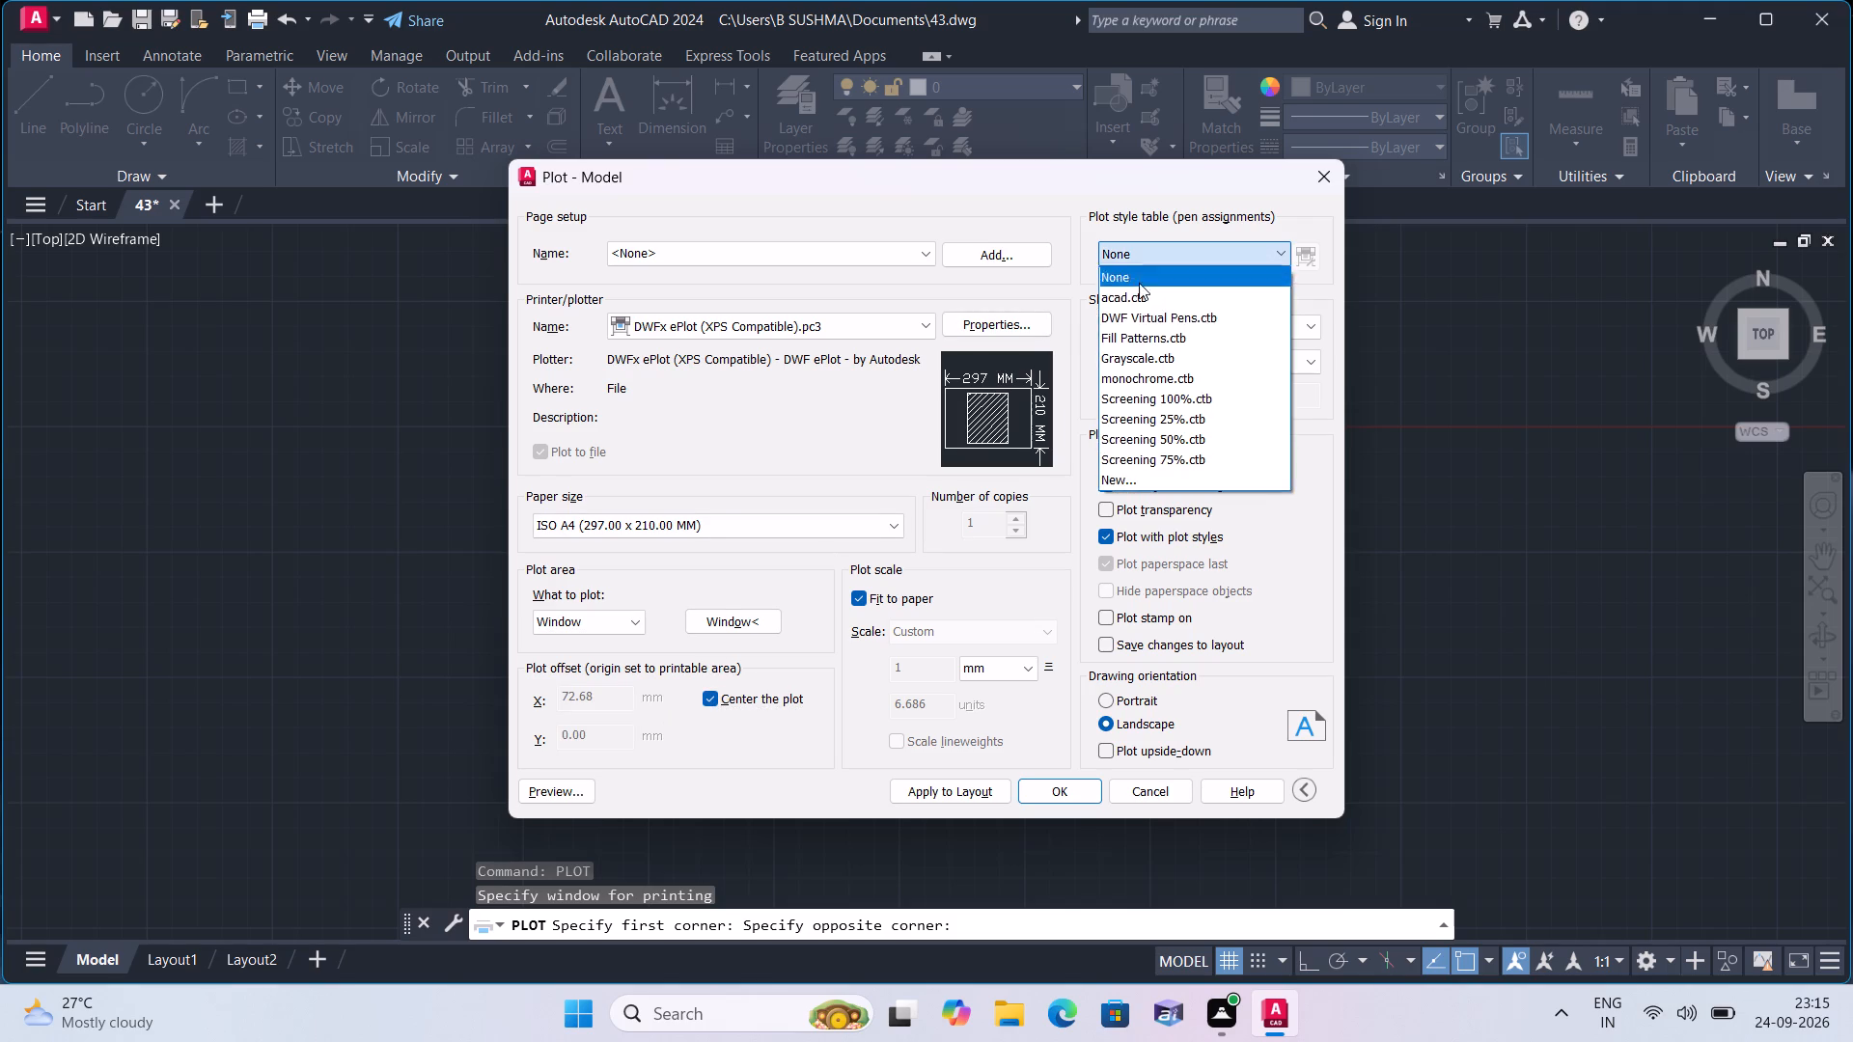
{"action": "left_click", "coordinate": [1141, 301]}
{"action": "left_click", "coordinate": [932, 555]}
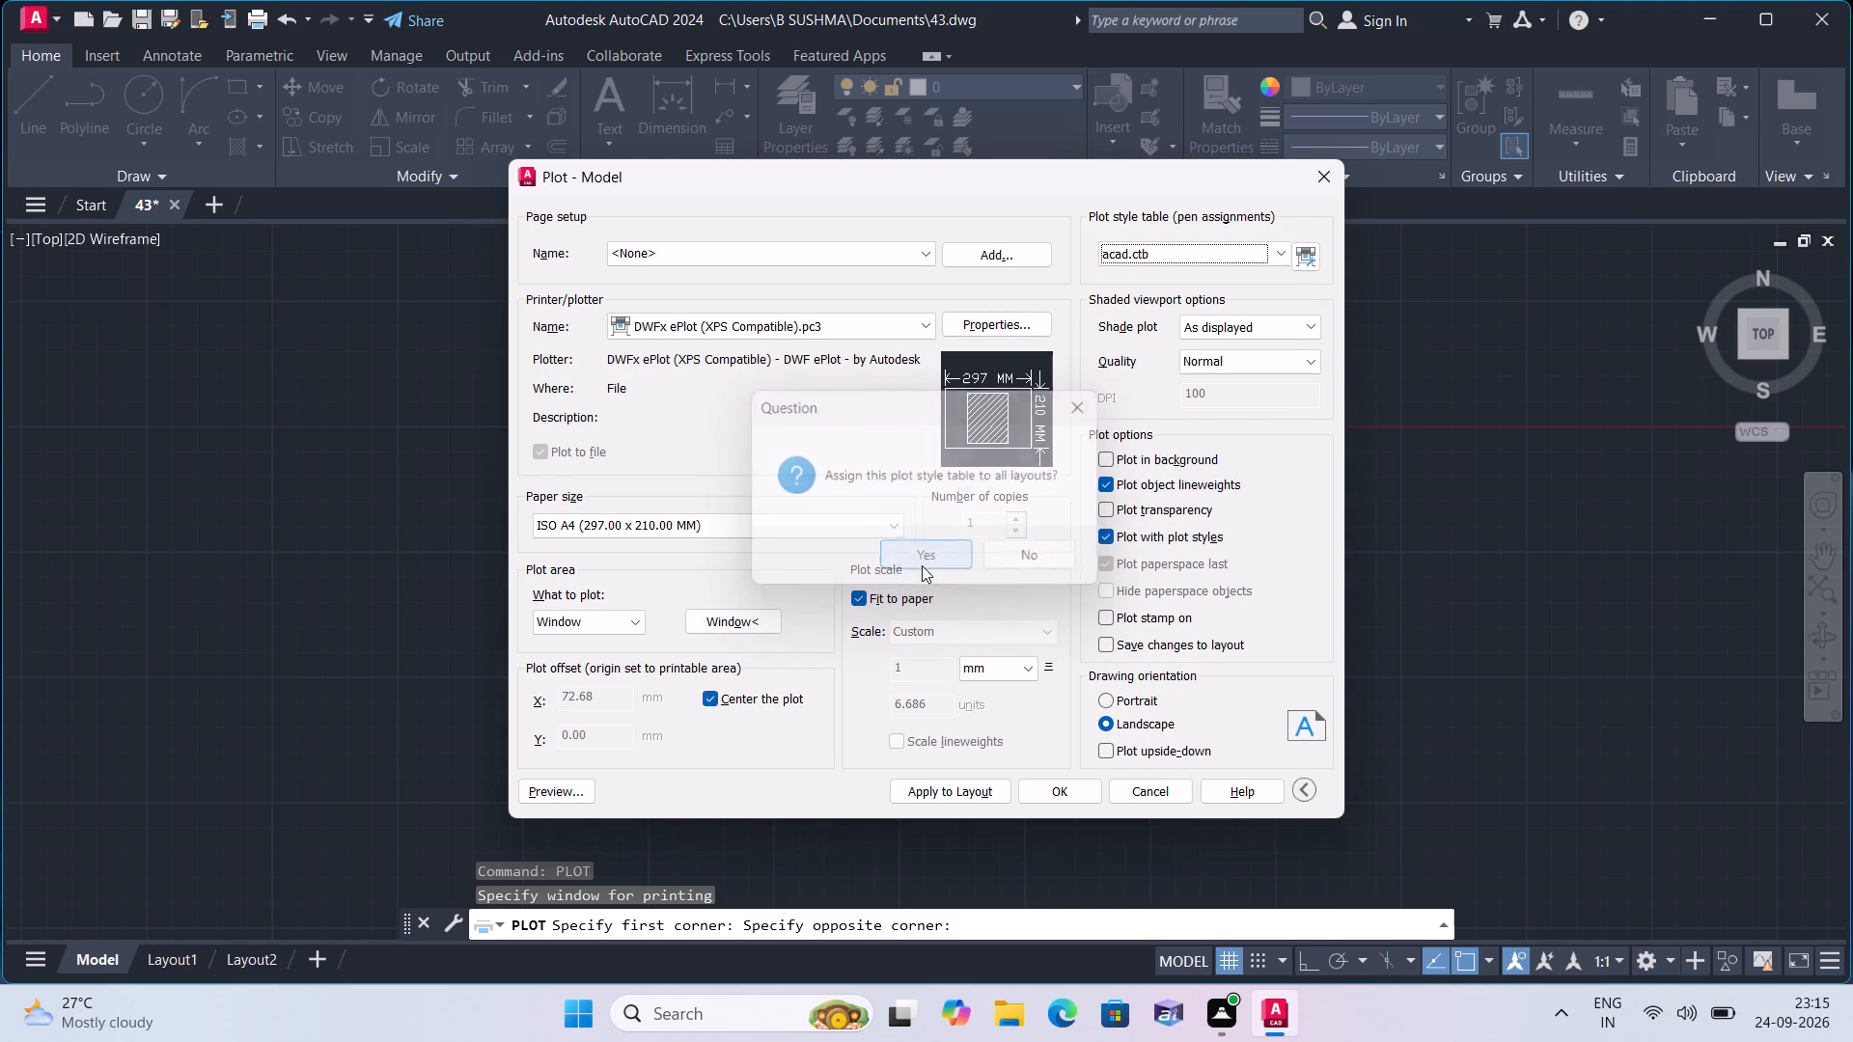
Preview the plot and examine the room labels, size texts, staircase and overall dimensions, then return to the plot settings.
{"action": "left_click", "coordinate": [559, 788]}
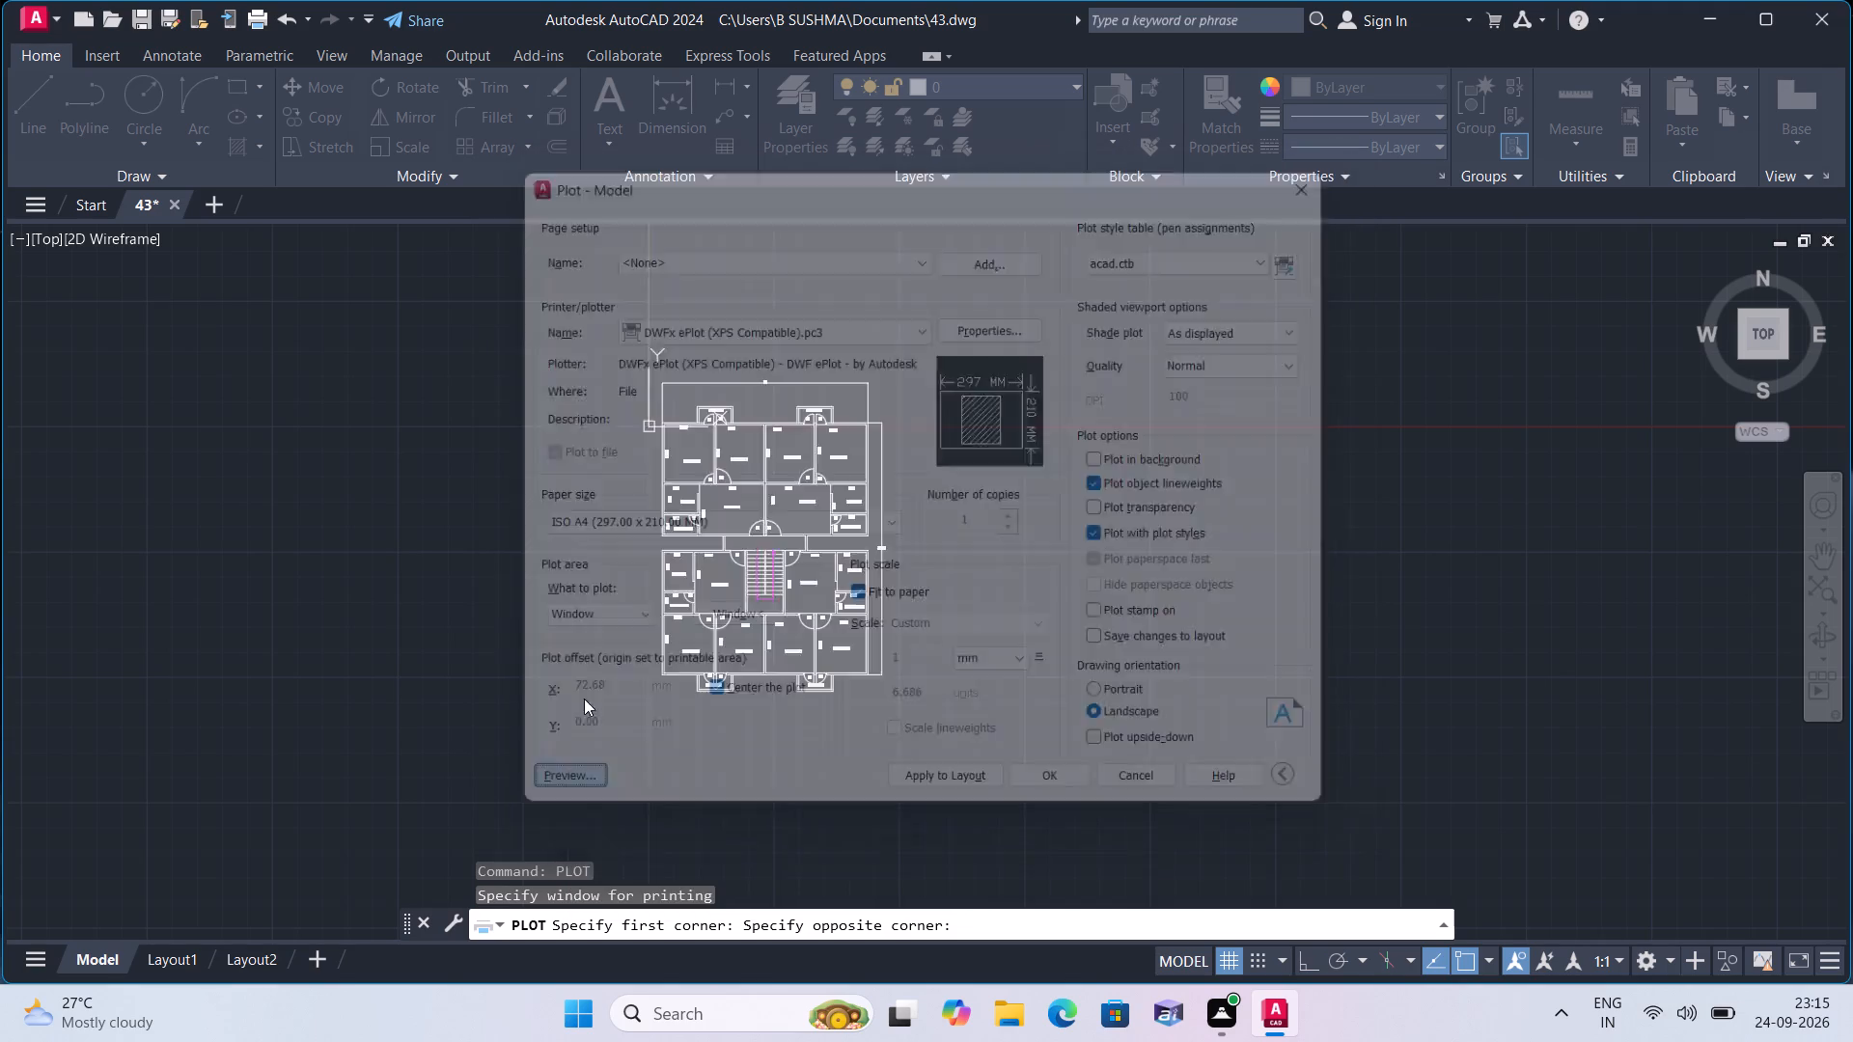
{"action": "scroll", "coordinate": [763, 514], "scroll_direction": "up", "scroll_amount": 2}
{"action": "scroll", "coordinate": [1027, 515], "scroll_direction": "up", "scroll_amount": 2}
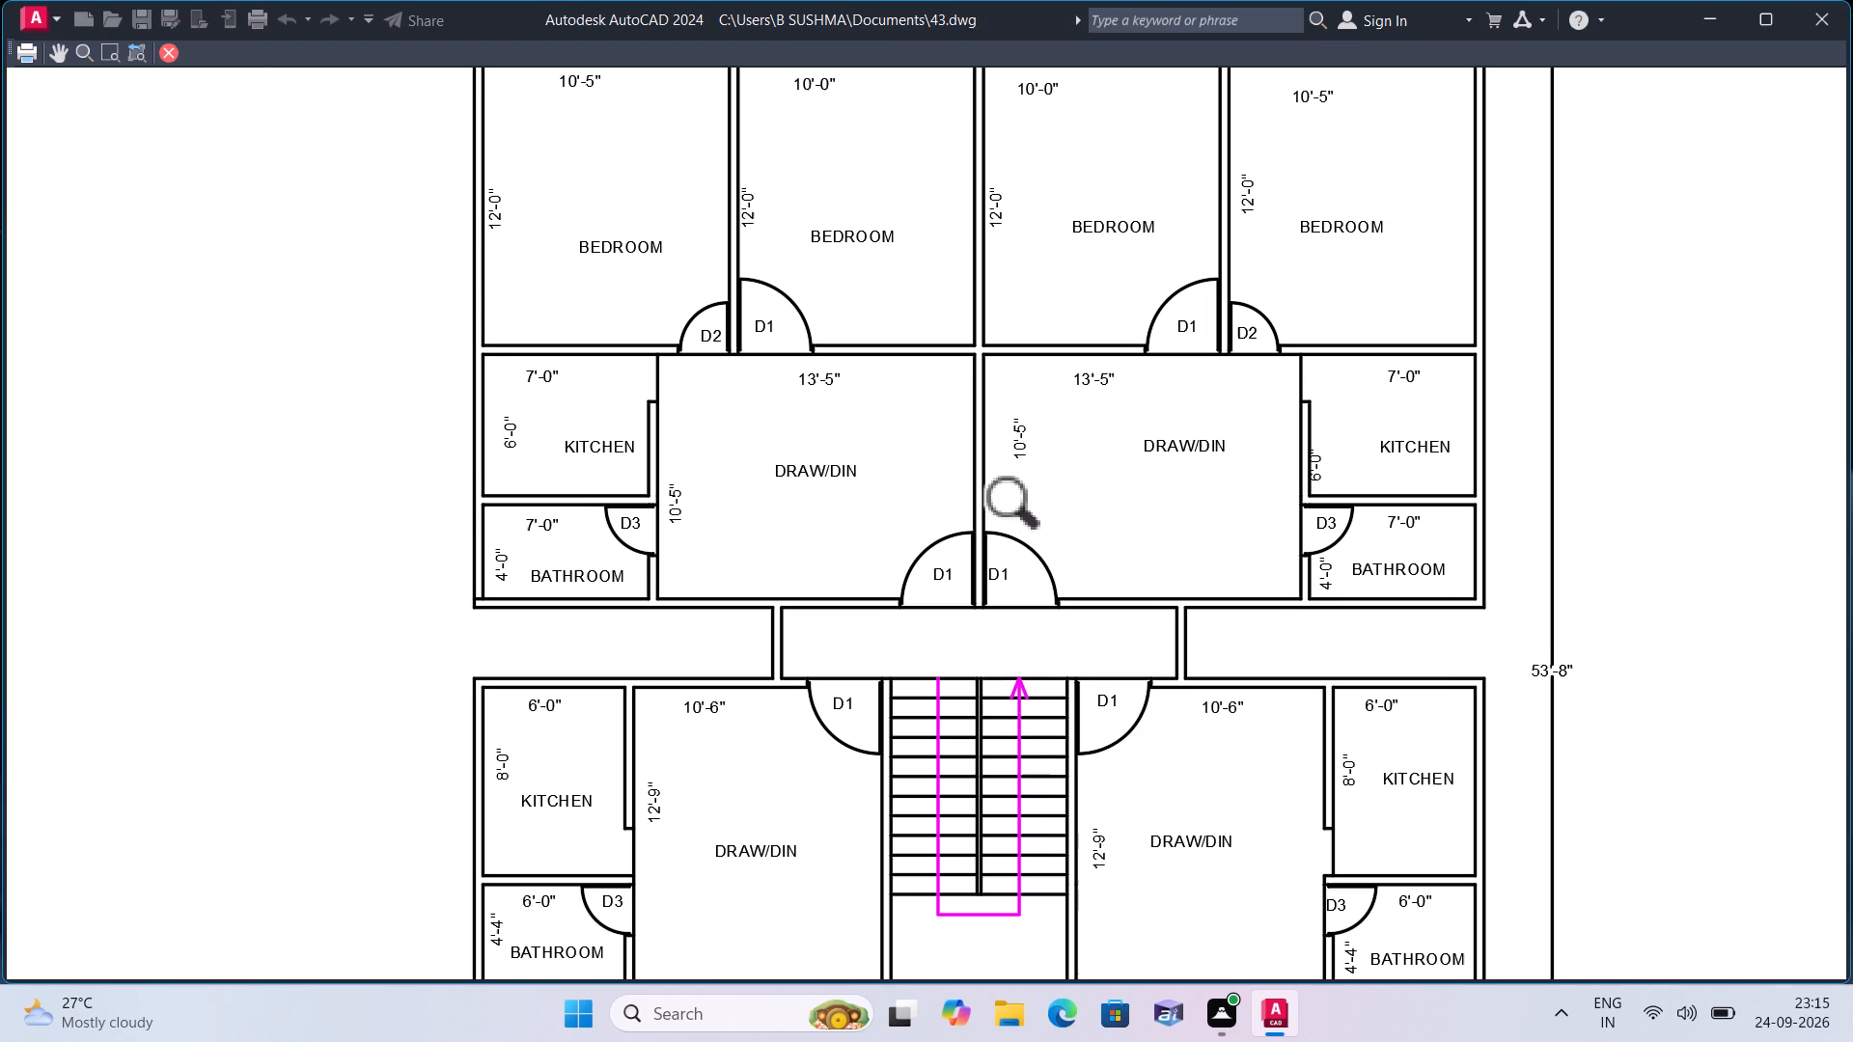
{"action": "middle_click_drag", "start_coordinate": [1027, 515], "coordinate": [975, 449]}
{"action": "scroll", "coordinate": [975, 449], "scroll_direction": "down", "scroll_amount": 1}
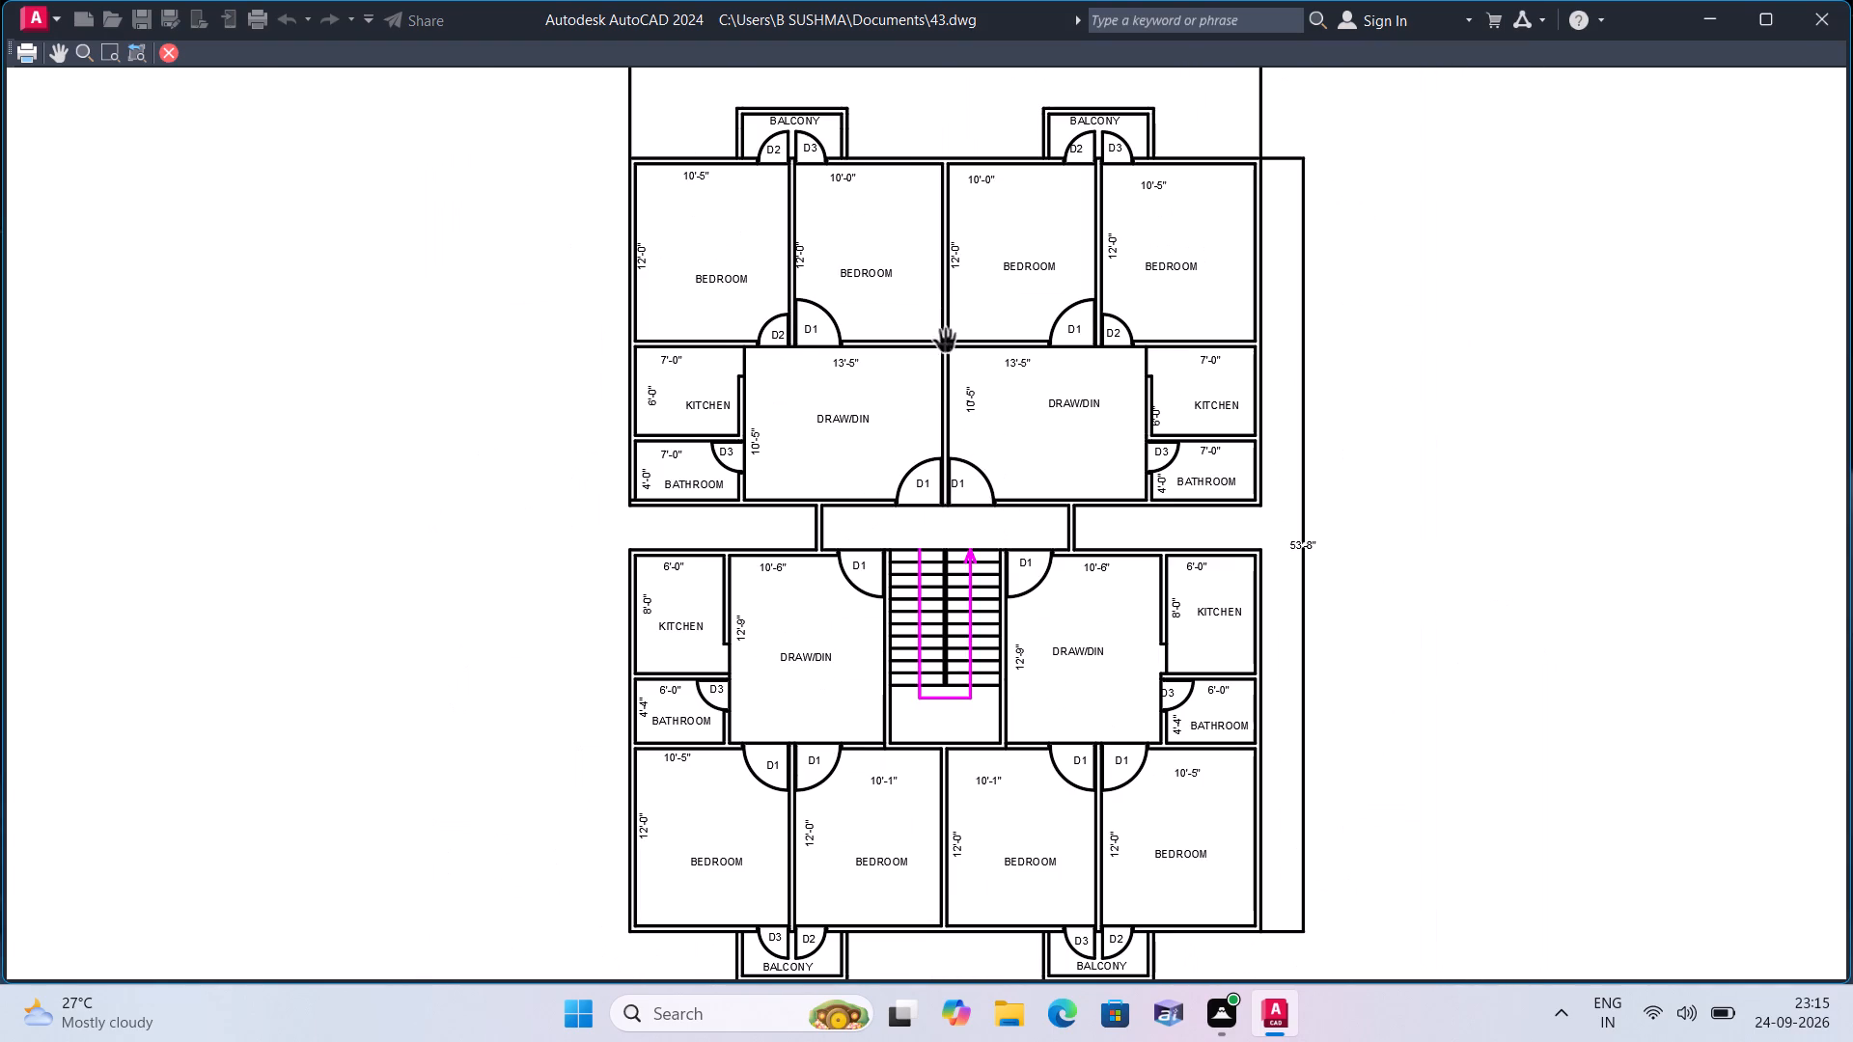
{"action": "middle_click_drag", "start_coordinate": [931, 316], "coordinate": [877, 439]}
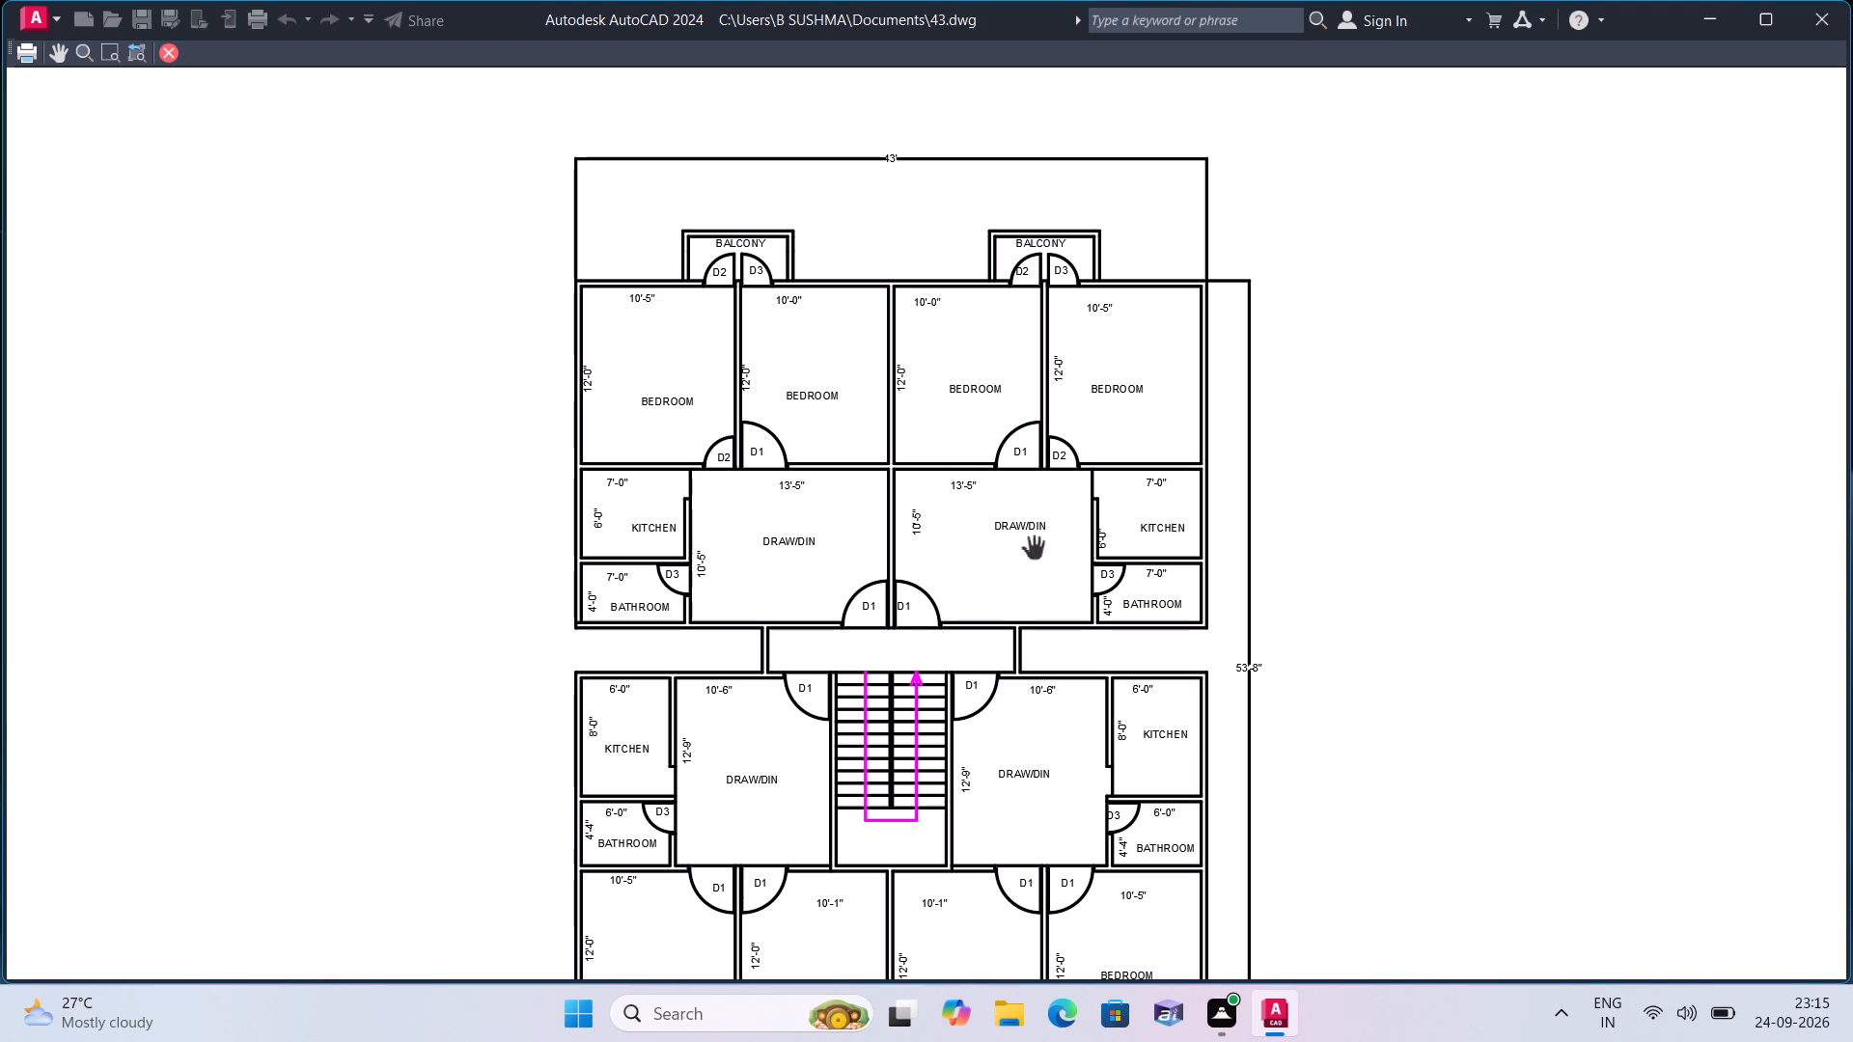
{"action": "middle_click_drag", "start_coordinate": [1034, 550], "coordinate": [1058, 386]}
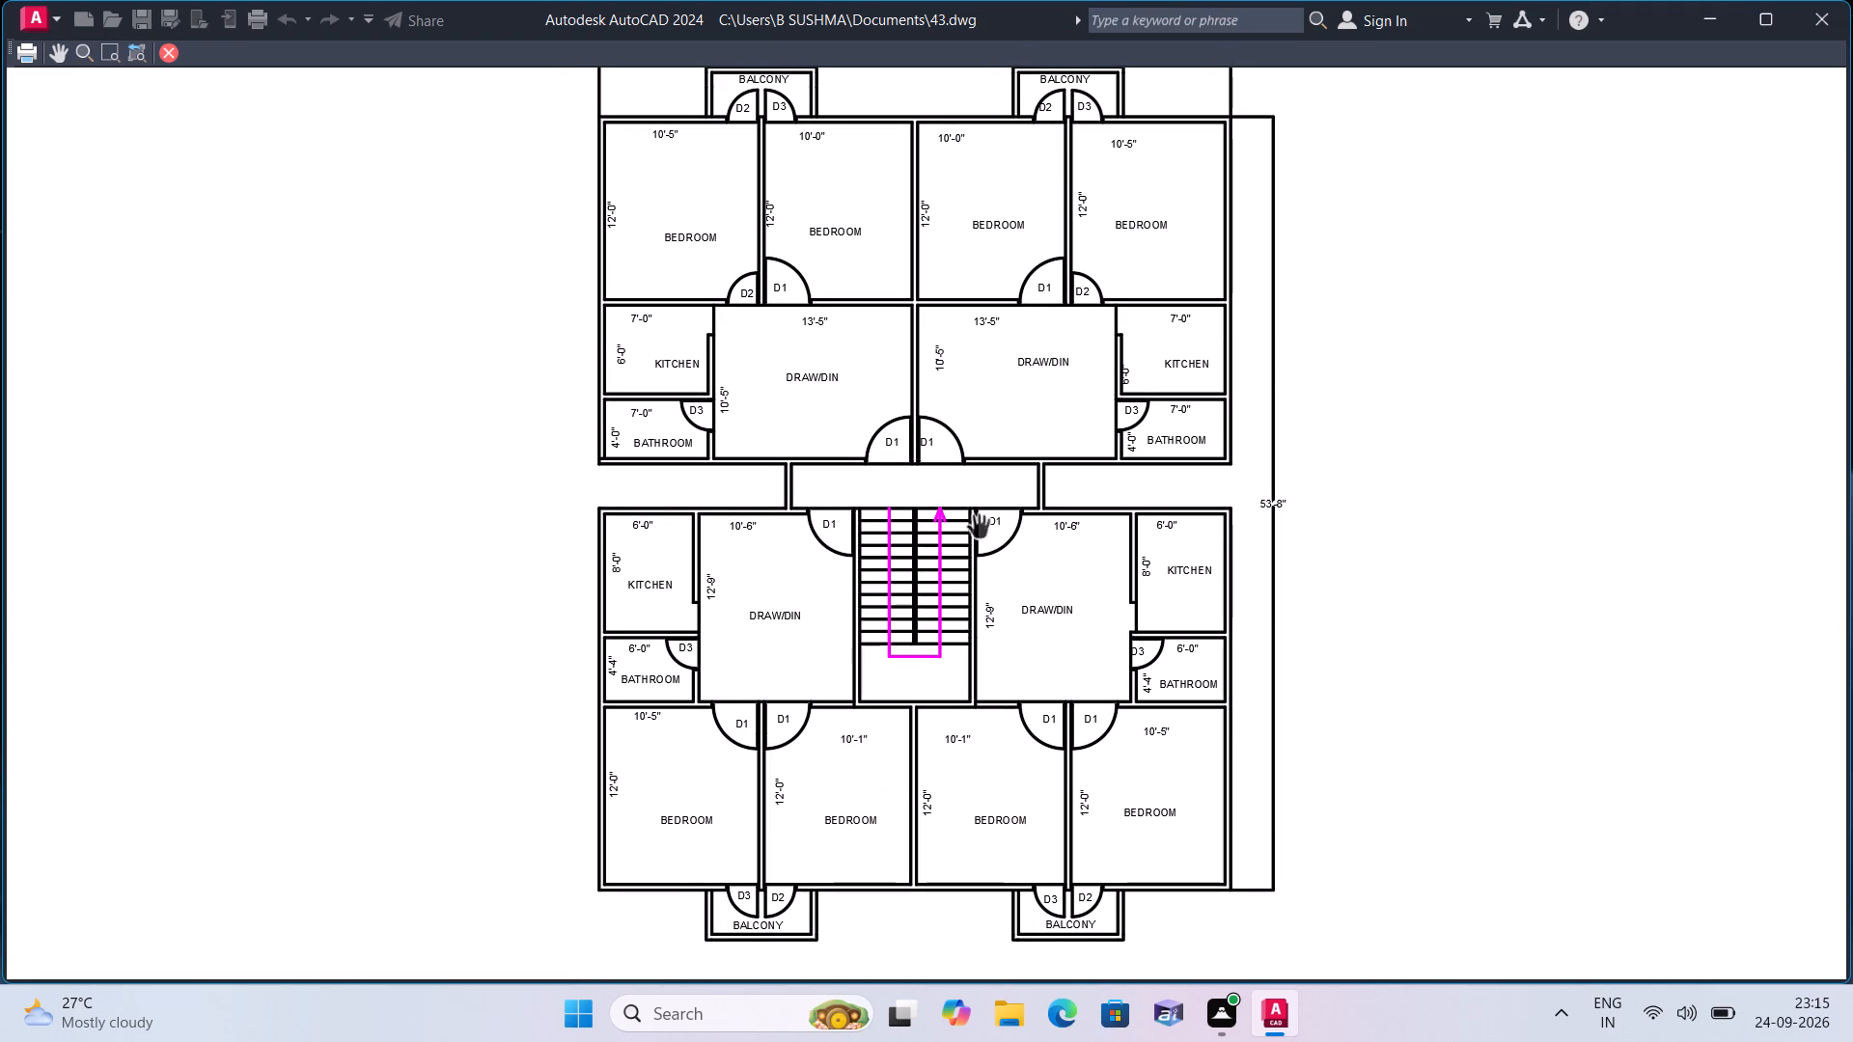
{"action": "right_click", "coordinate": [1404, 409]}
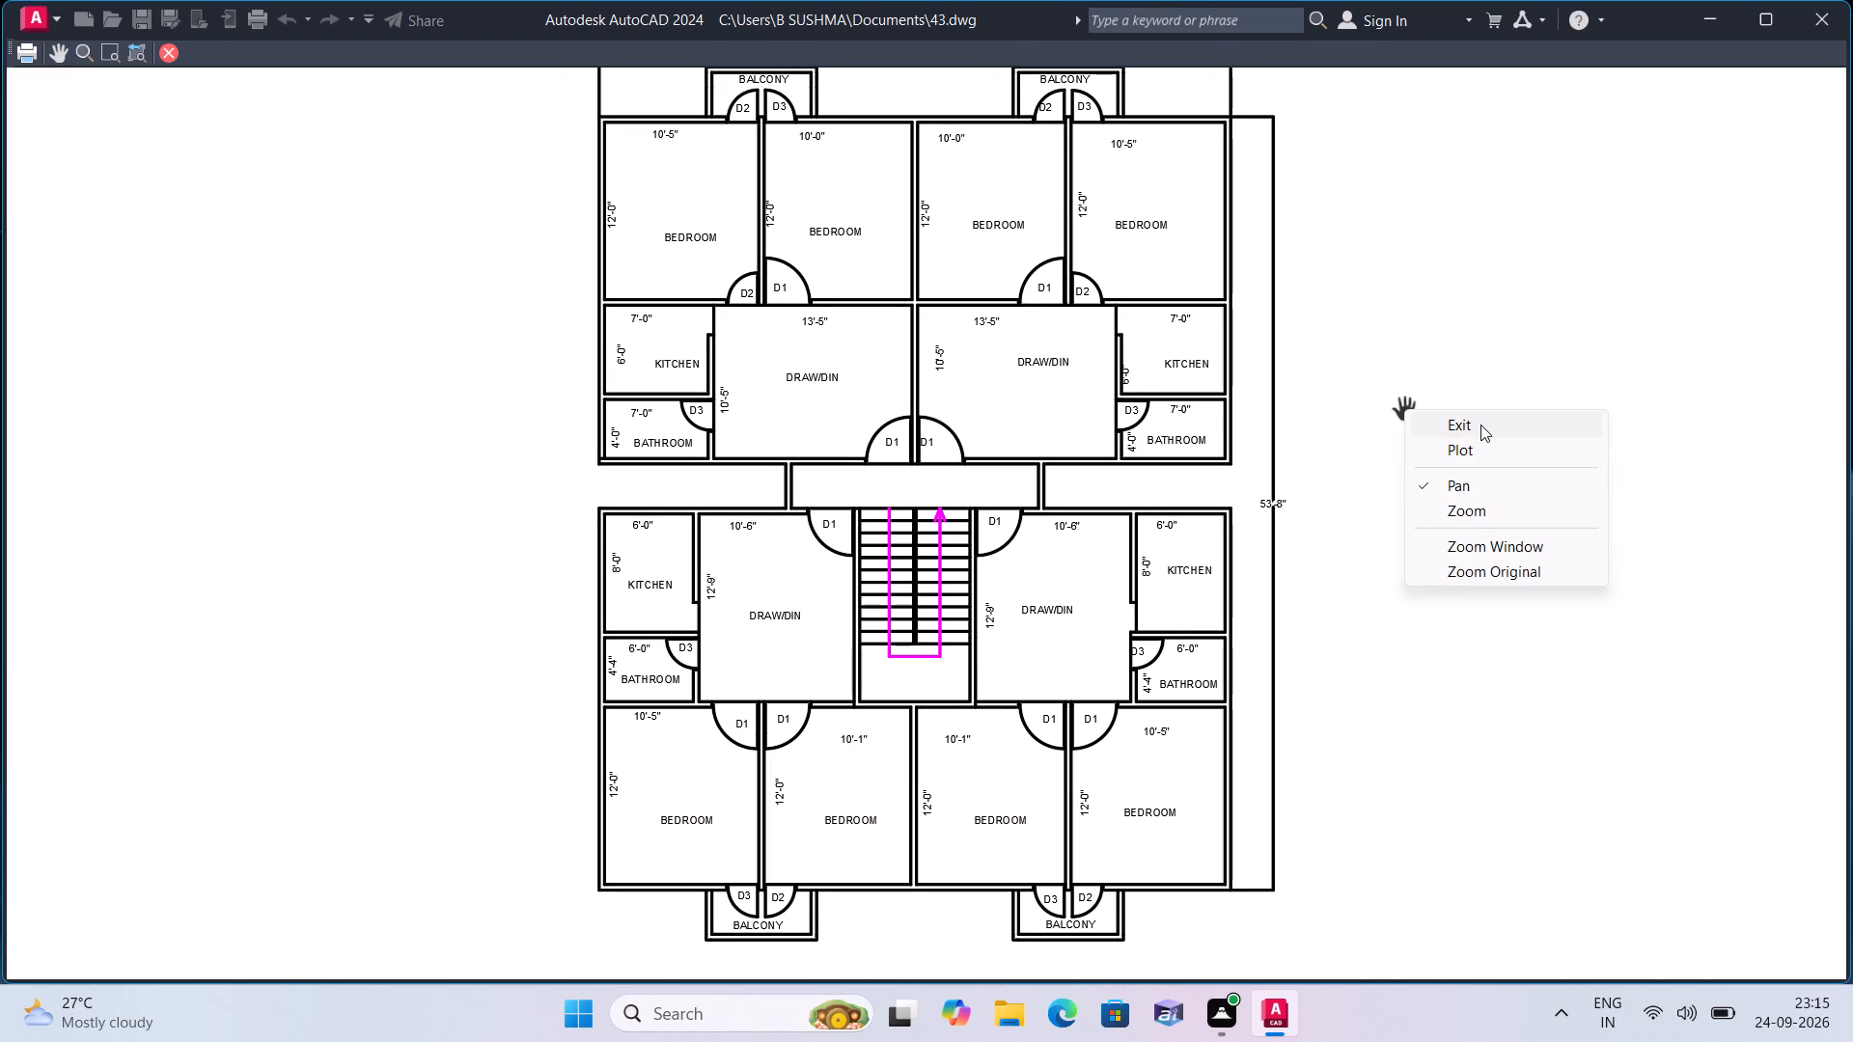
{"action": "left_click", "coordinate": [1480, 425]}
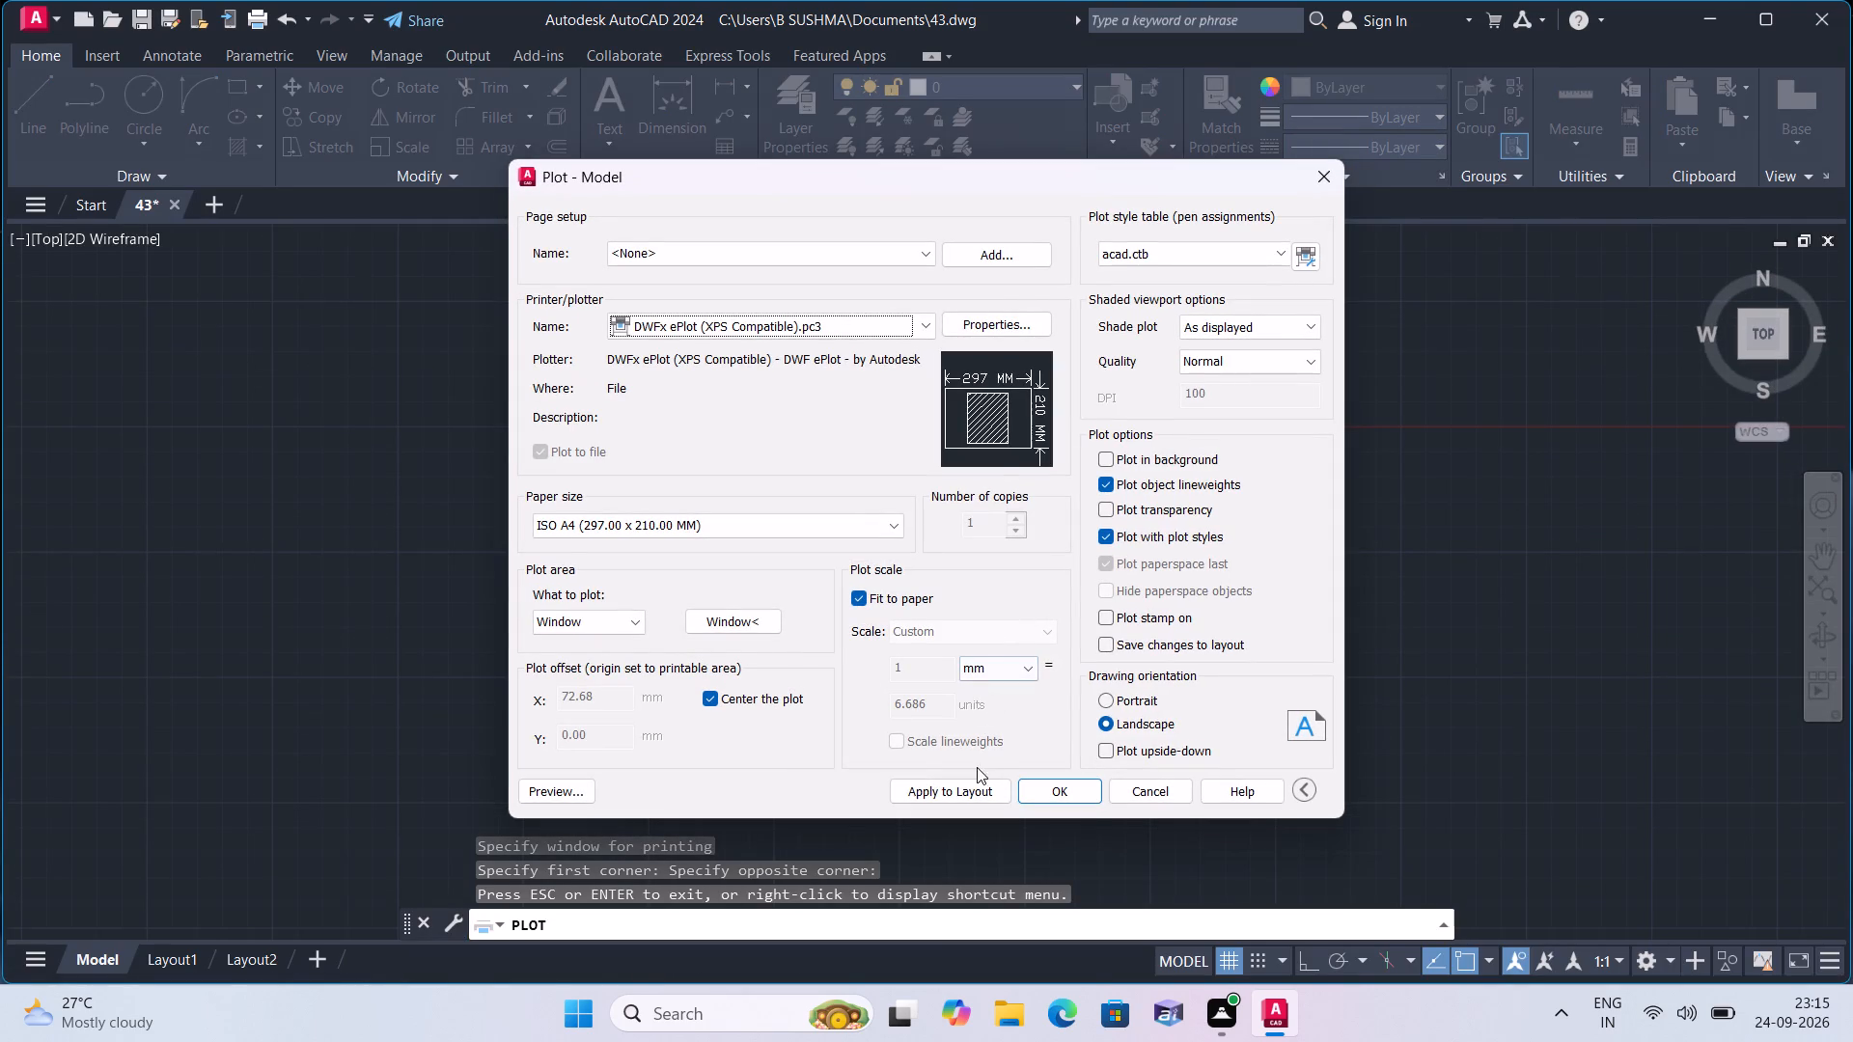
Apply the plot settings to the layout and plot the drawing to 43-Model.dwfx in the Documents folder.
{"action": "left_click", "coordinate": [965, 790]}
{"action": "left_click", "coordinate": [1083, 802]}
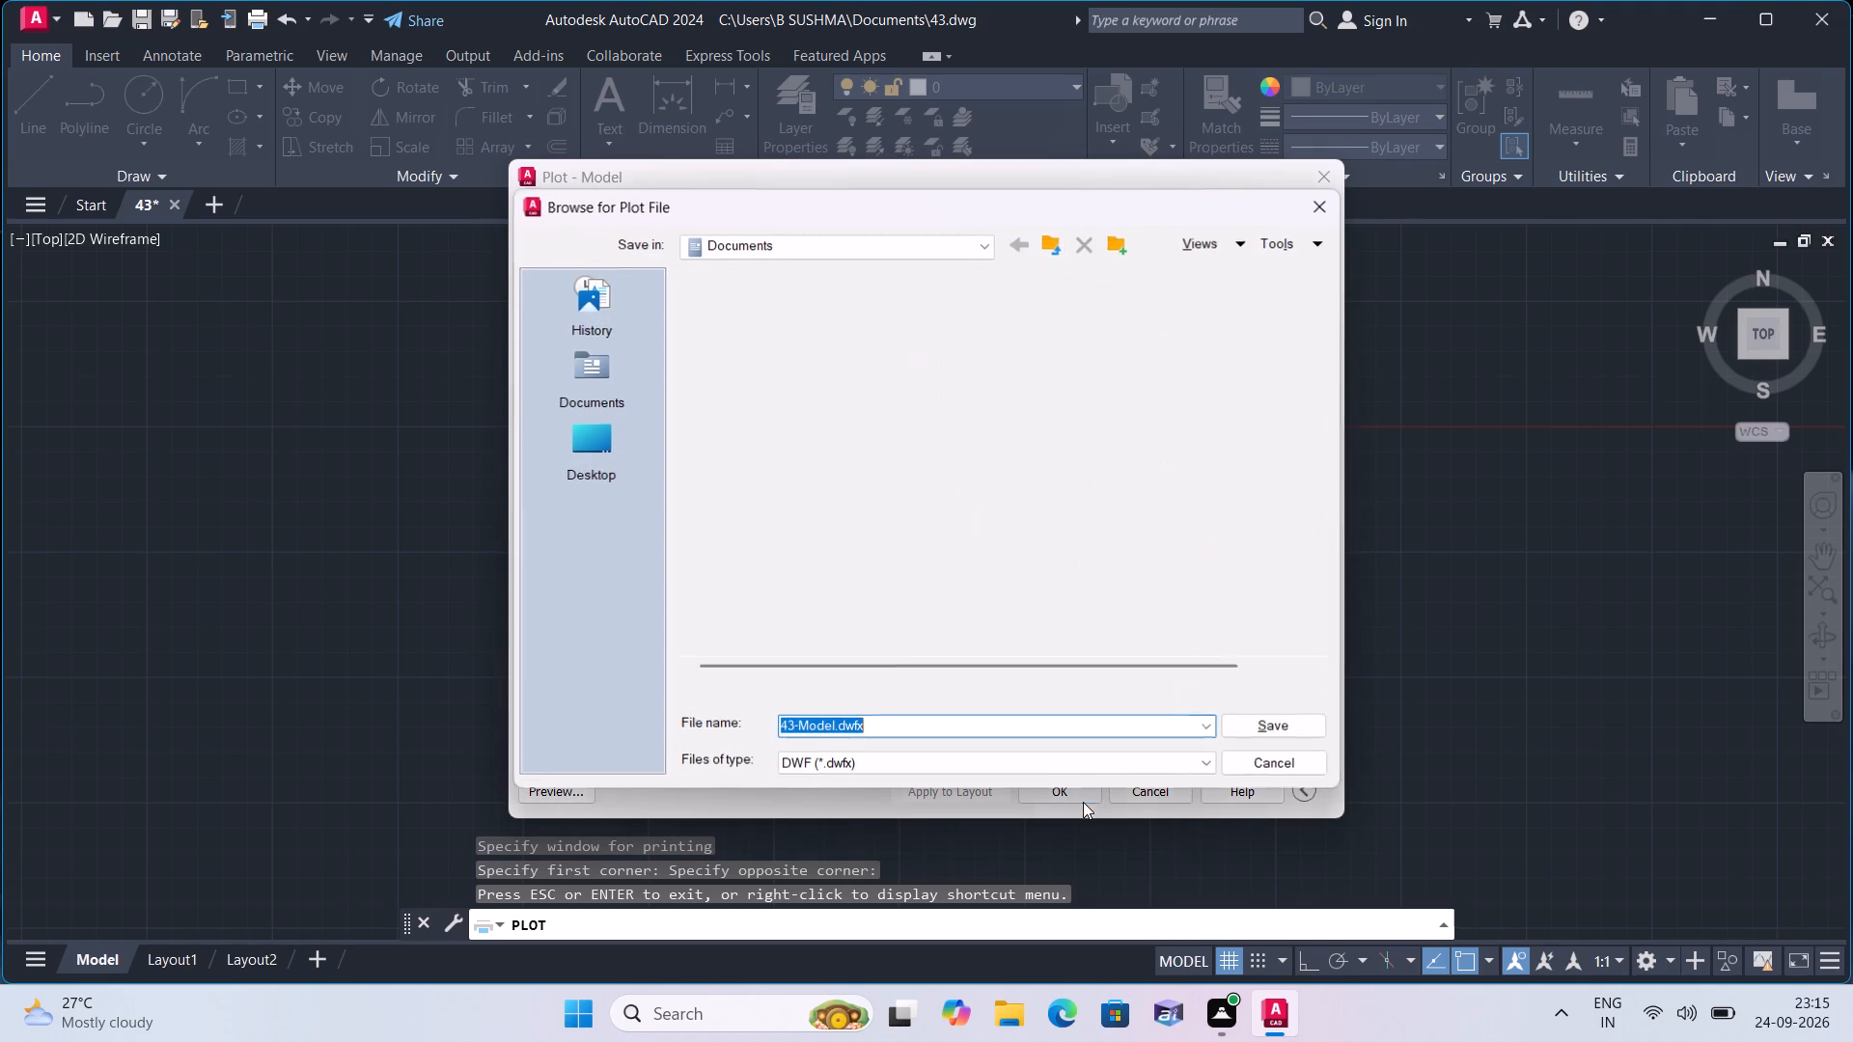
{"action": "left_click", "coordinate": [1253, 727]}
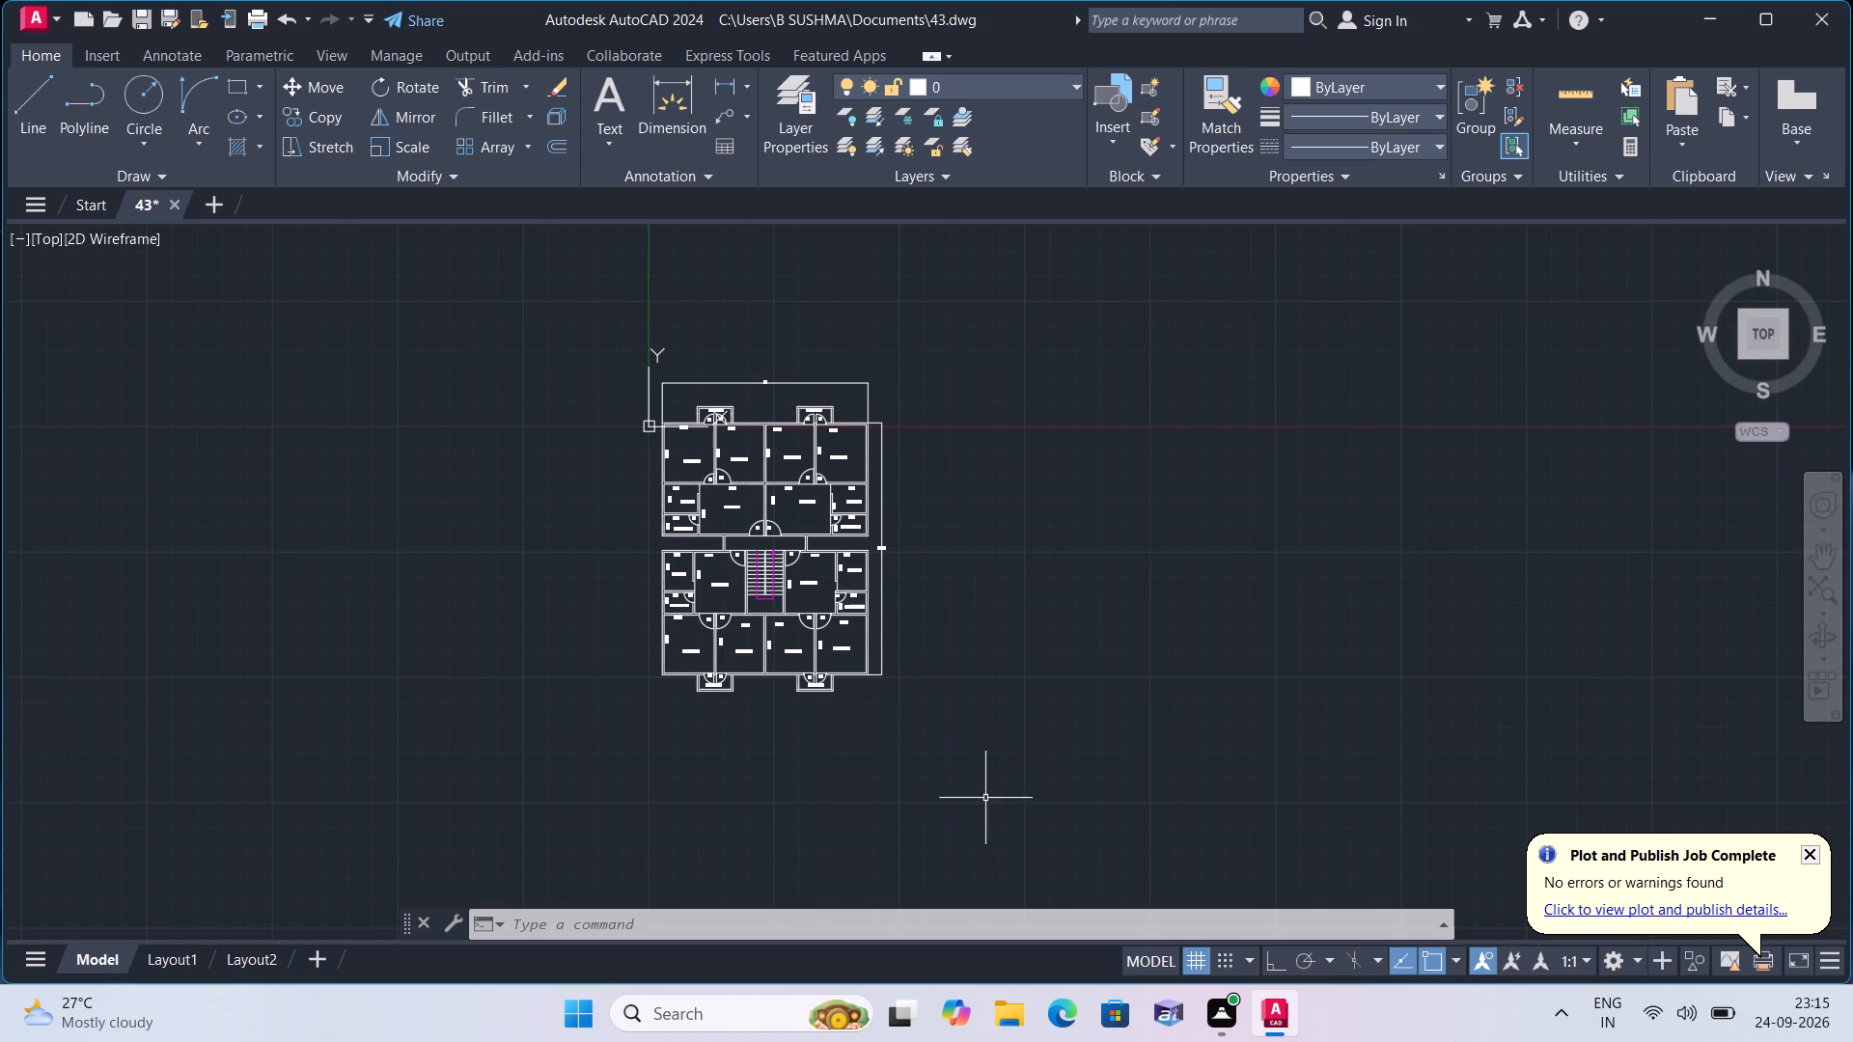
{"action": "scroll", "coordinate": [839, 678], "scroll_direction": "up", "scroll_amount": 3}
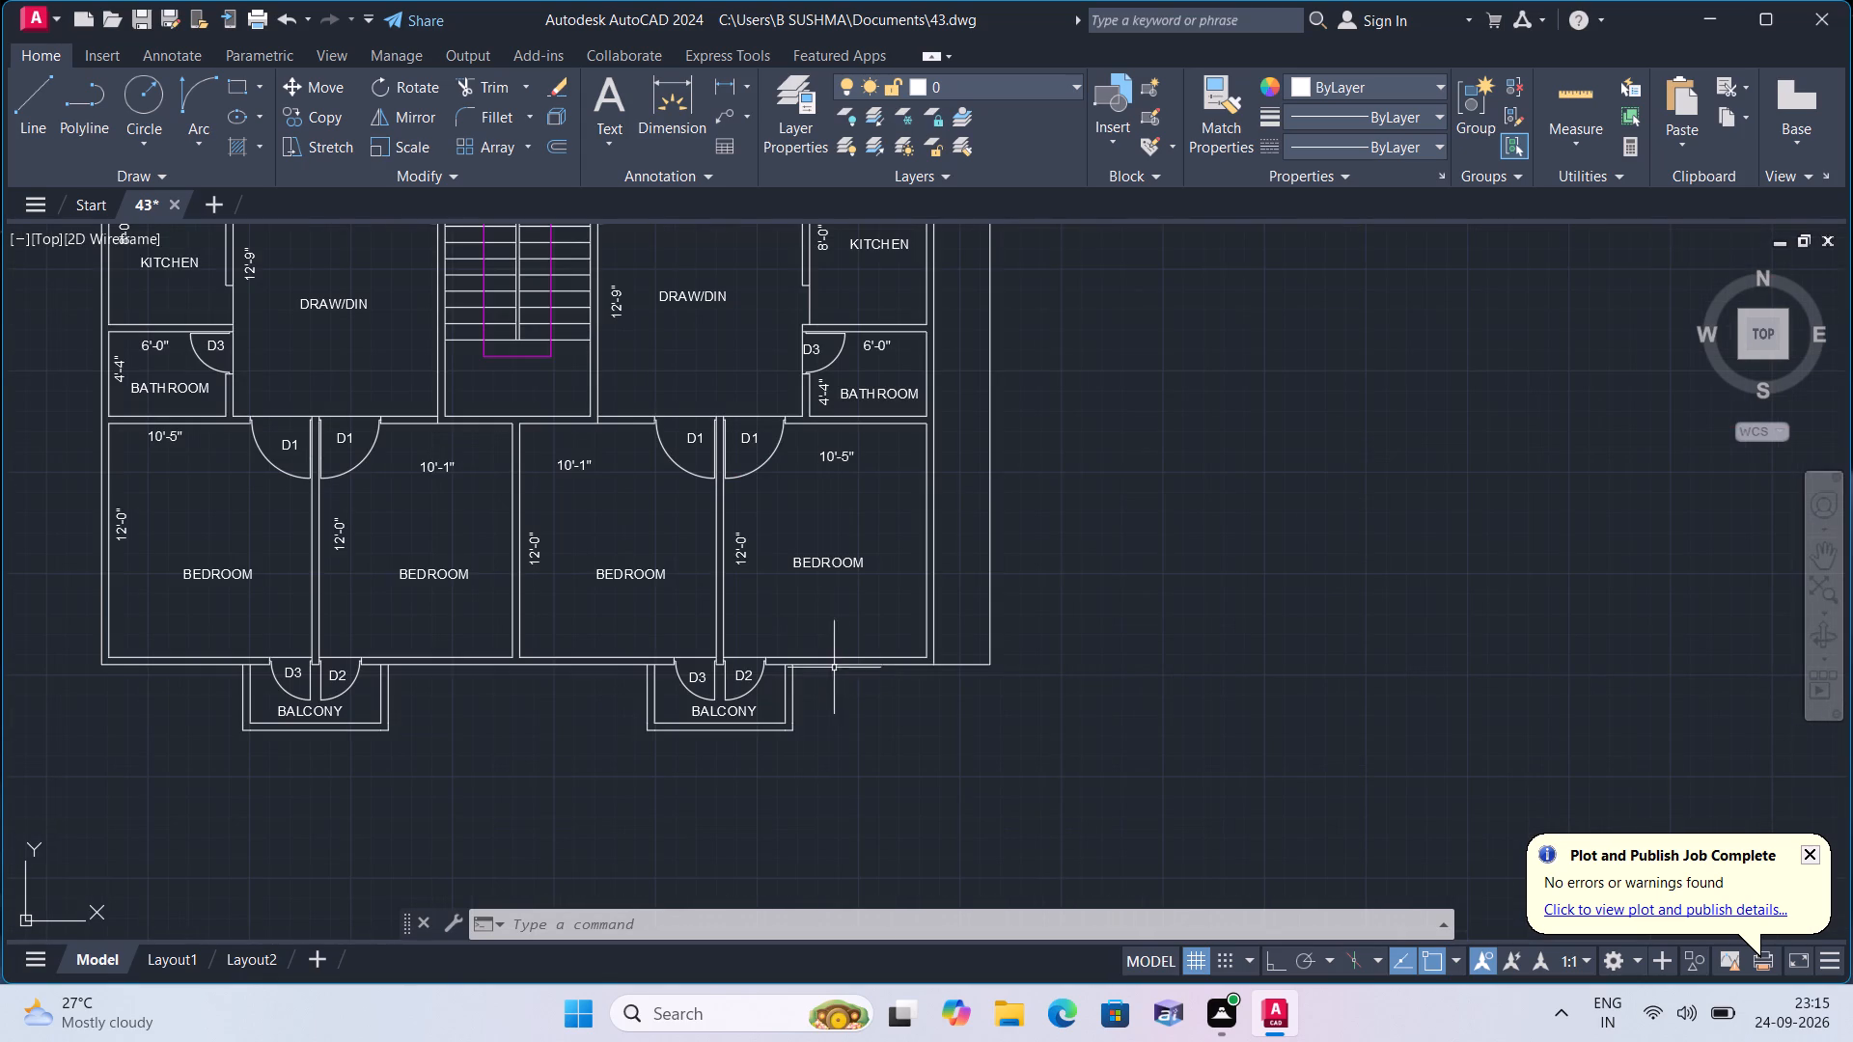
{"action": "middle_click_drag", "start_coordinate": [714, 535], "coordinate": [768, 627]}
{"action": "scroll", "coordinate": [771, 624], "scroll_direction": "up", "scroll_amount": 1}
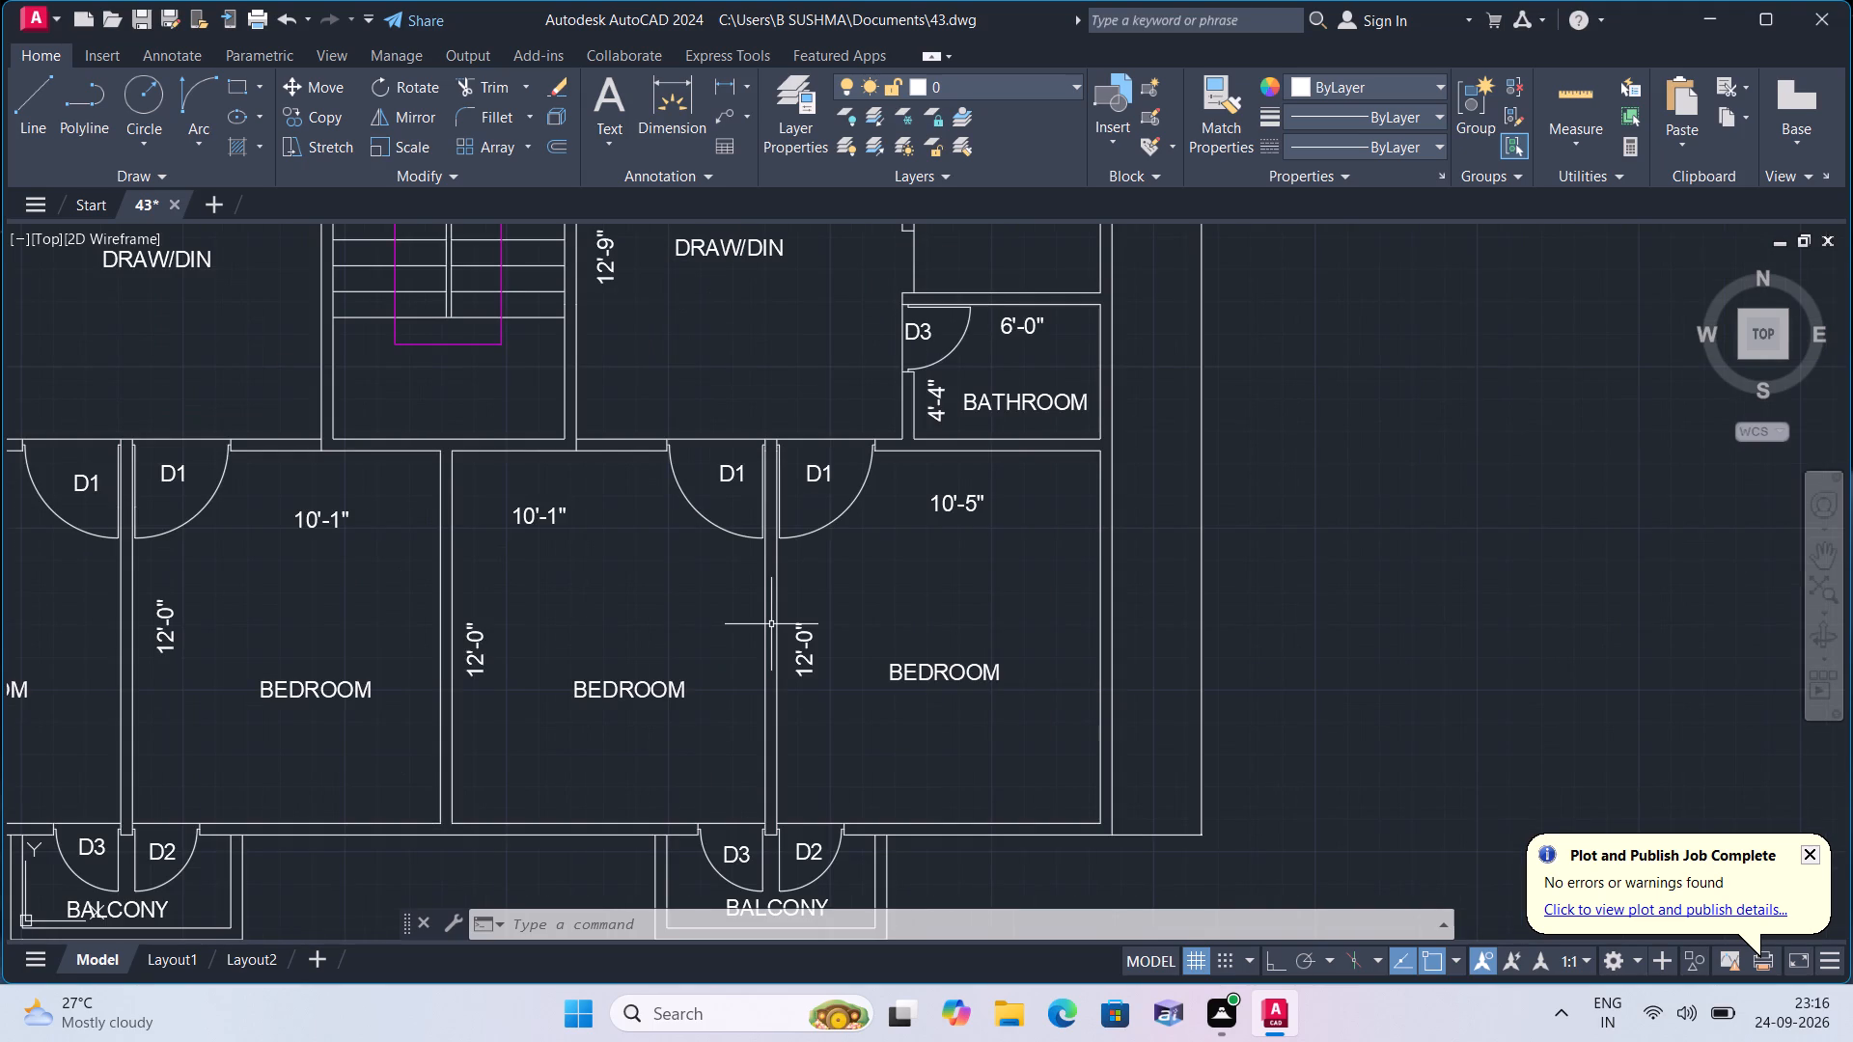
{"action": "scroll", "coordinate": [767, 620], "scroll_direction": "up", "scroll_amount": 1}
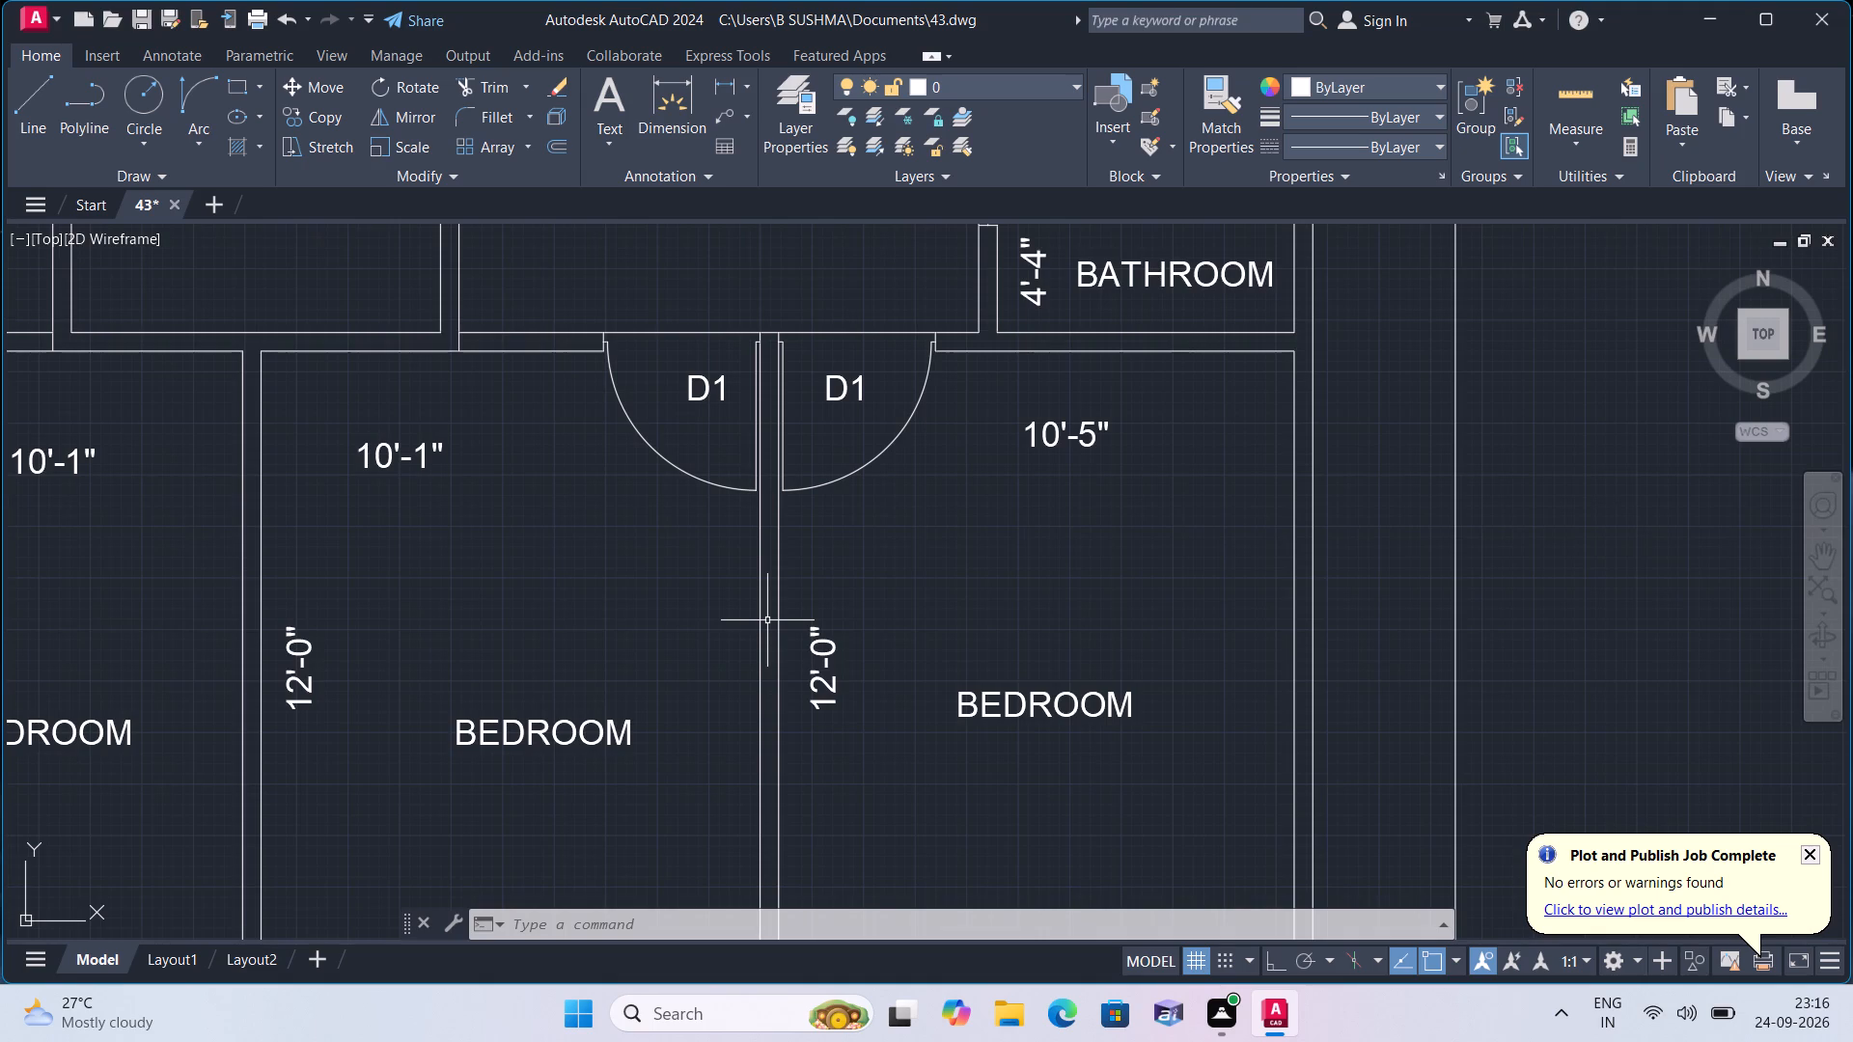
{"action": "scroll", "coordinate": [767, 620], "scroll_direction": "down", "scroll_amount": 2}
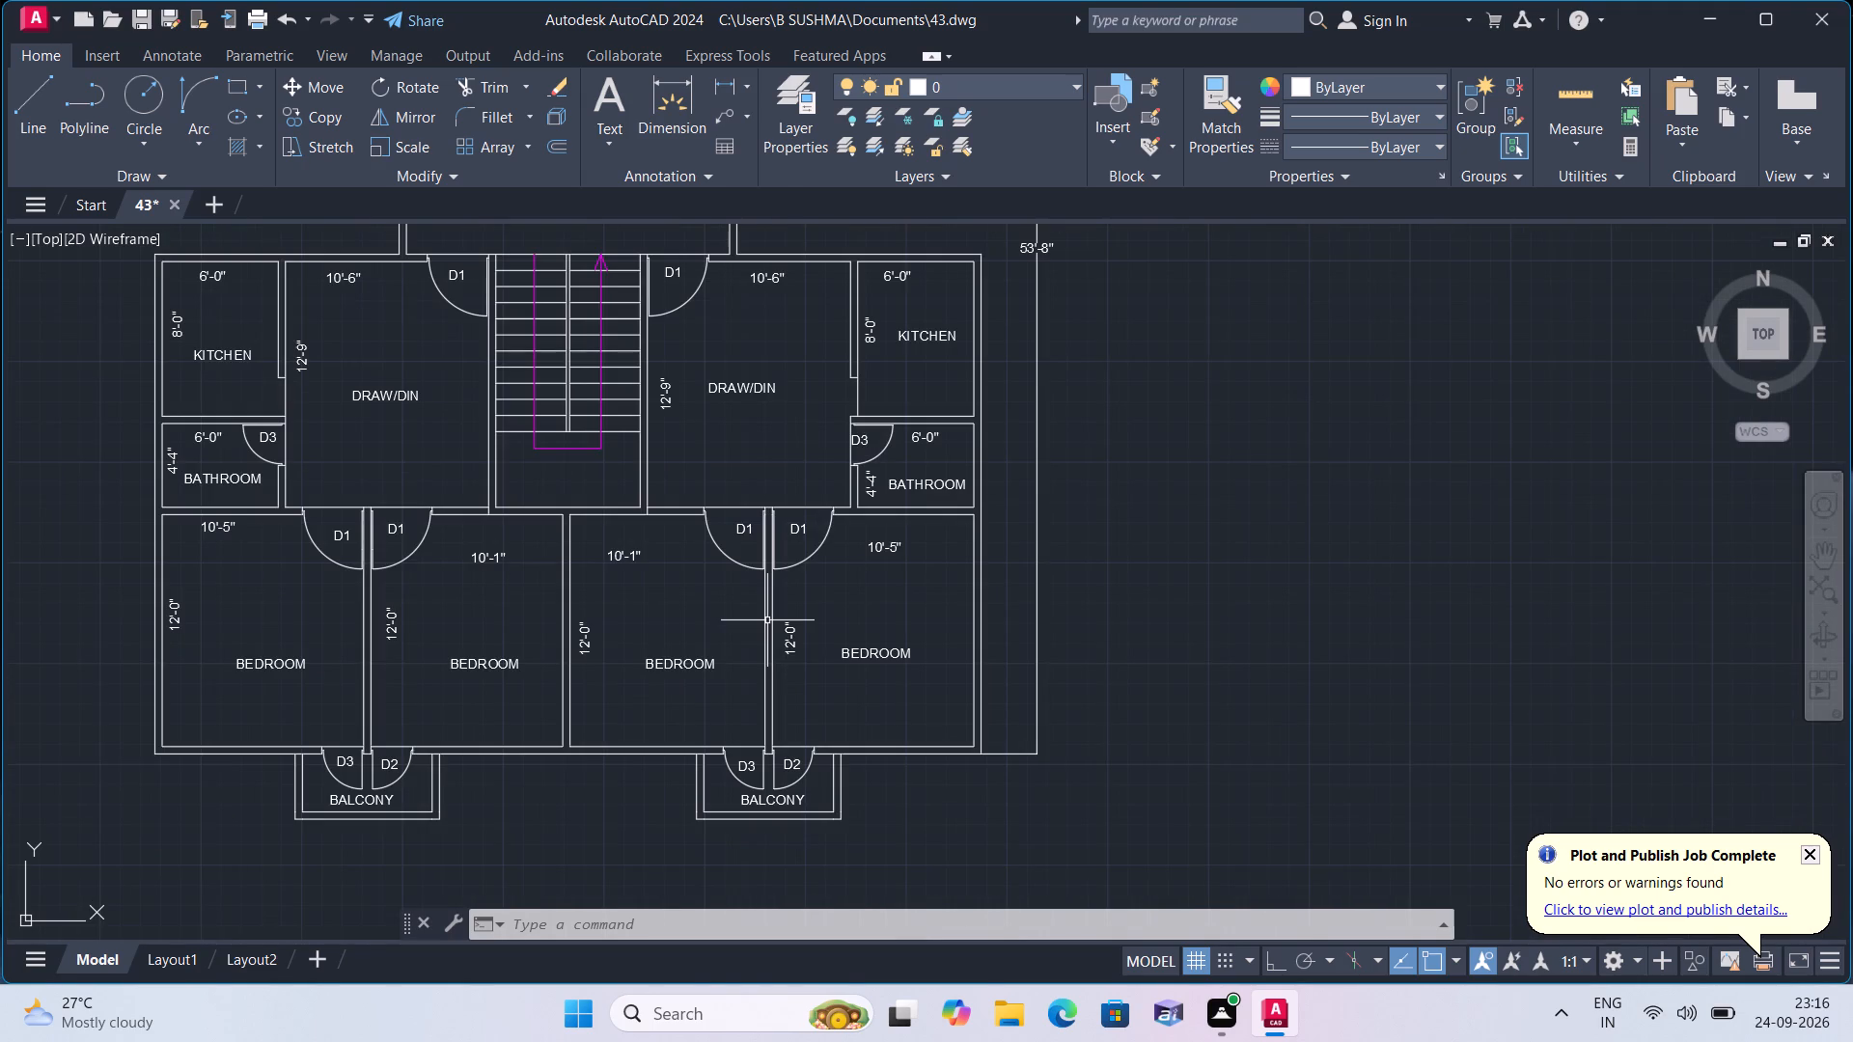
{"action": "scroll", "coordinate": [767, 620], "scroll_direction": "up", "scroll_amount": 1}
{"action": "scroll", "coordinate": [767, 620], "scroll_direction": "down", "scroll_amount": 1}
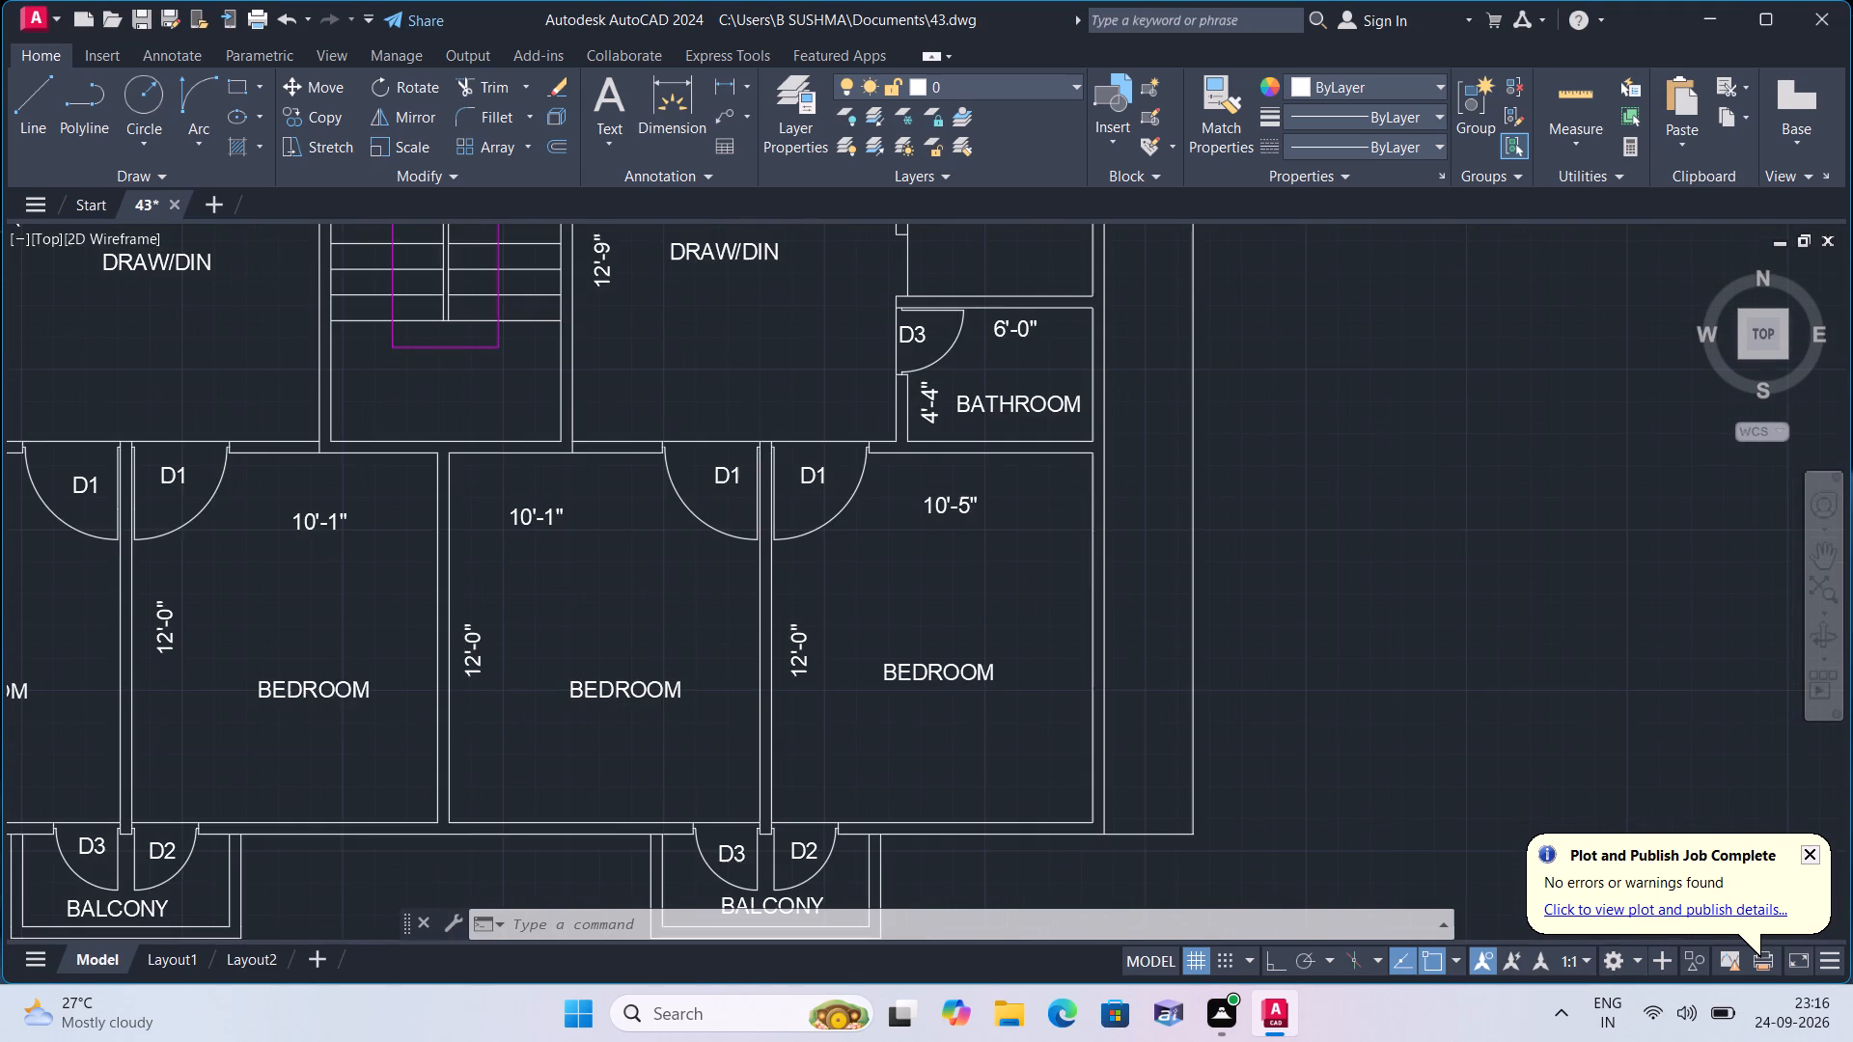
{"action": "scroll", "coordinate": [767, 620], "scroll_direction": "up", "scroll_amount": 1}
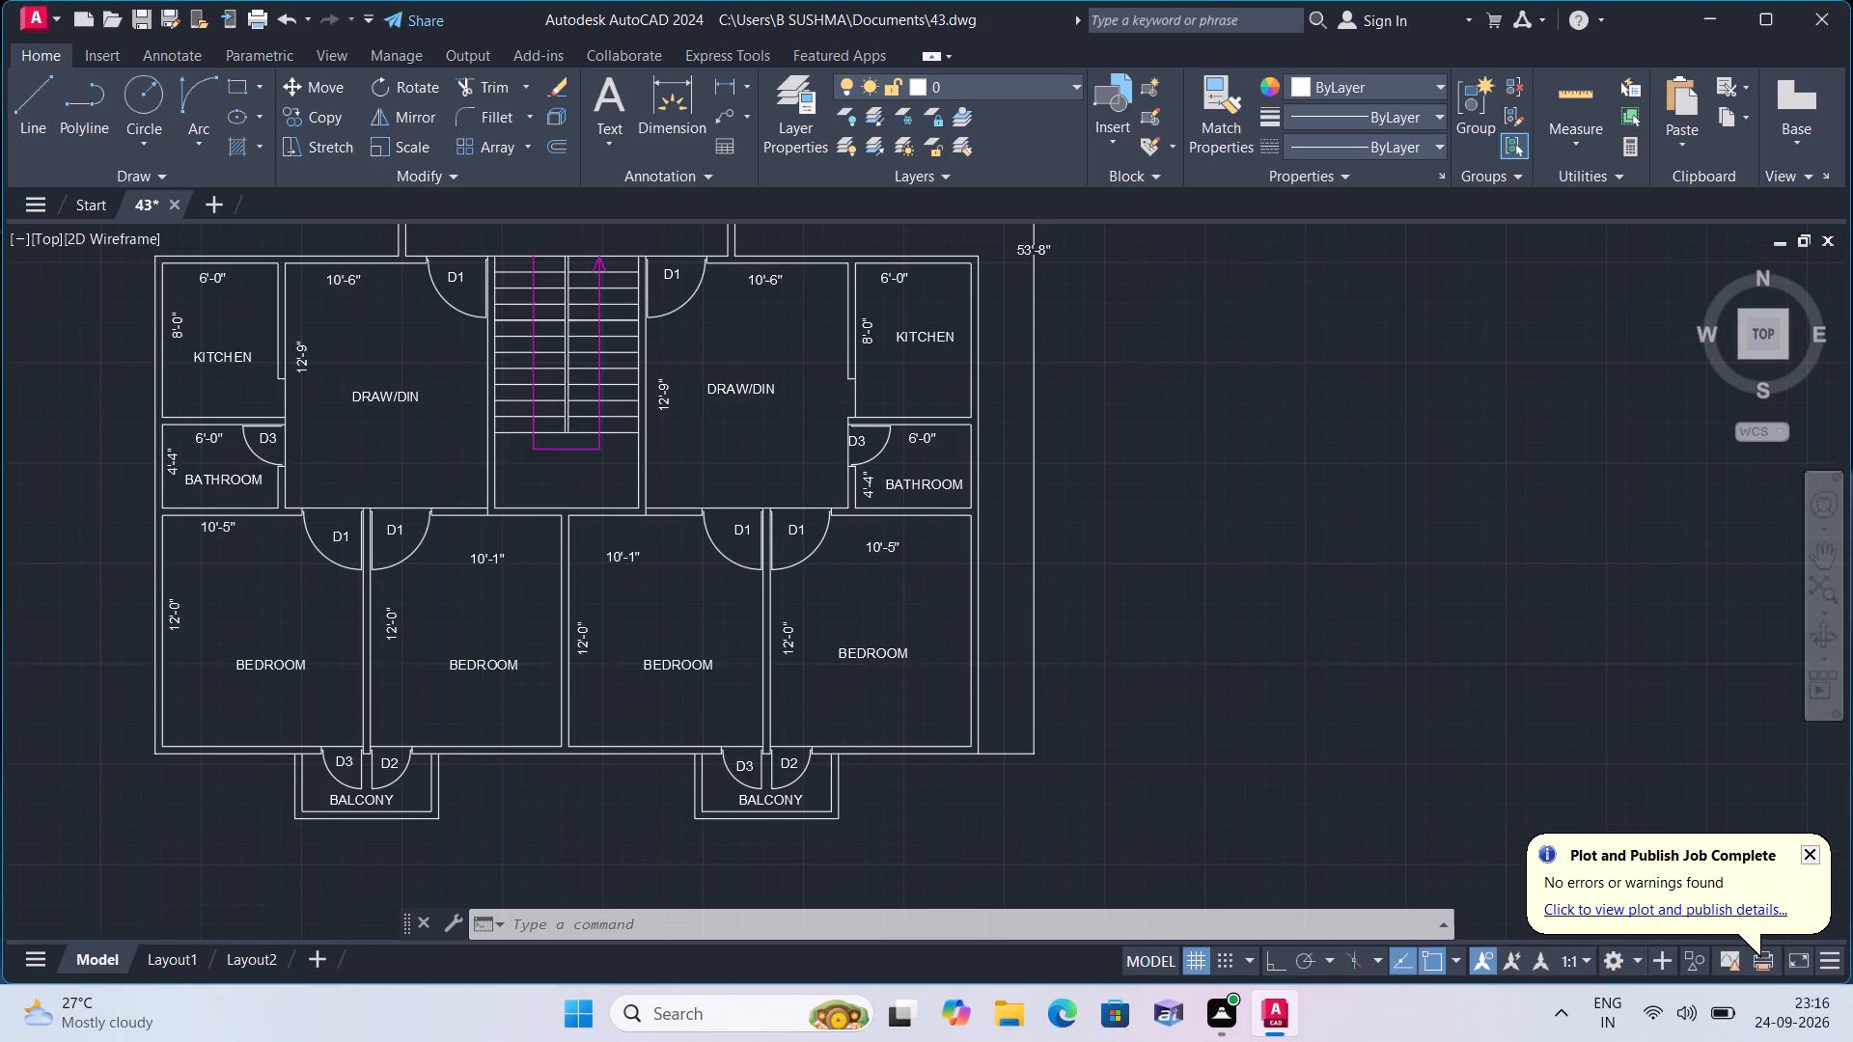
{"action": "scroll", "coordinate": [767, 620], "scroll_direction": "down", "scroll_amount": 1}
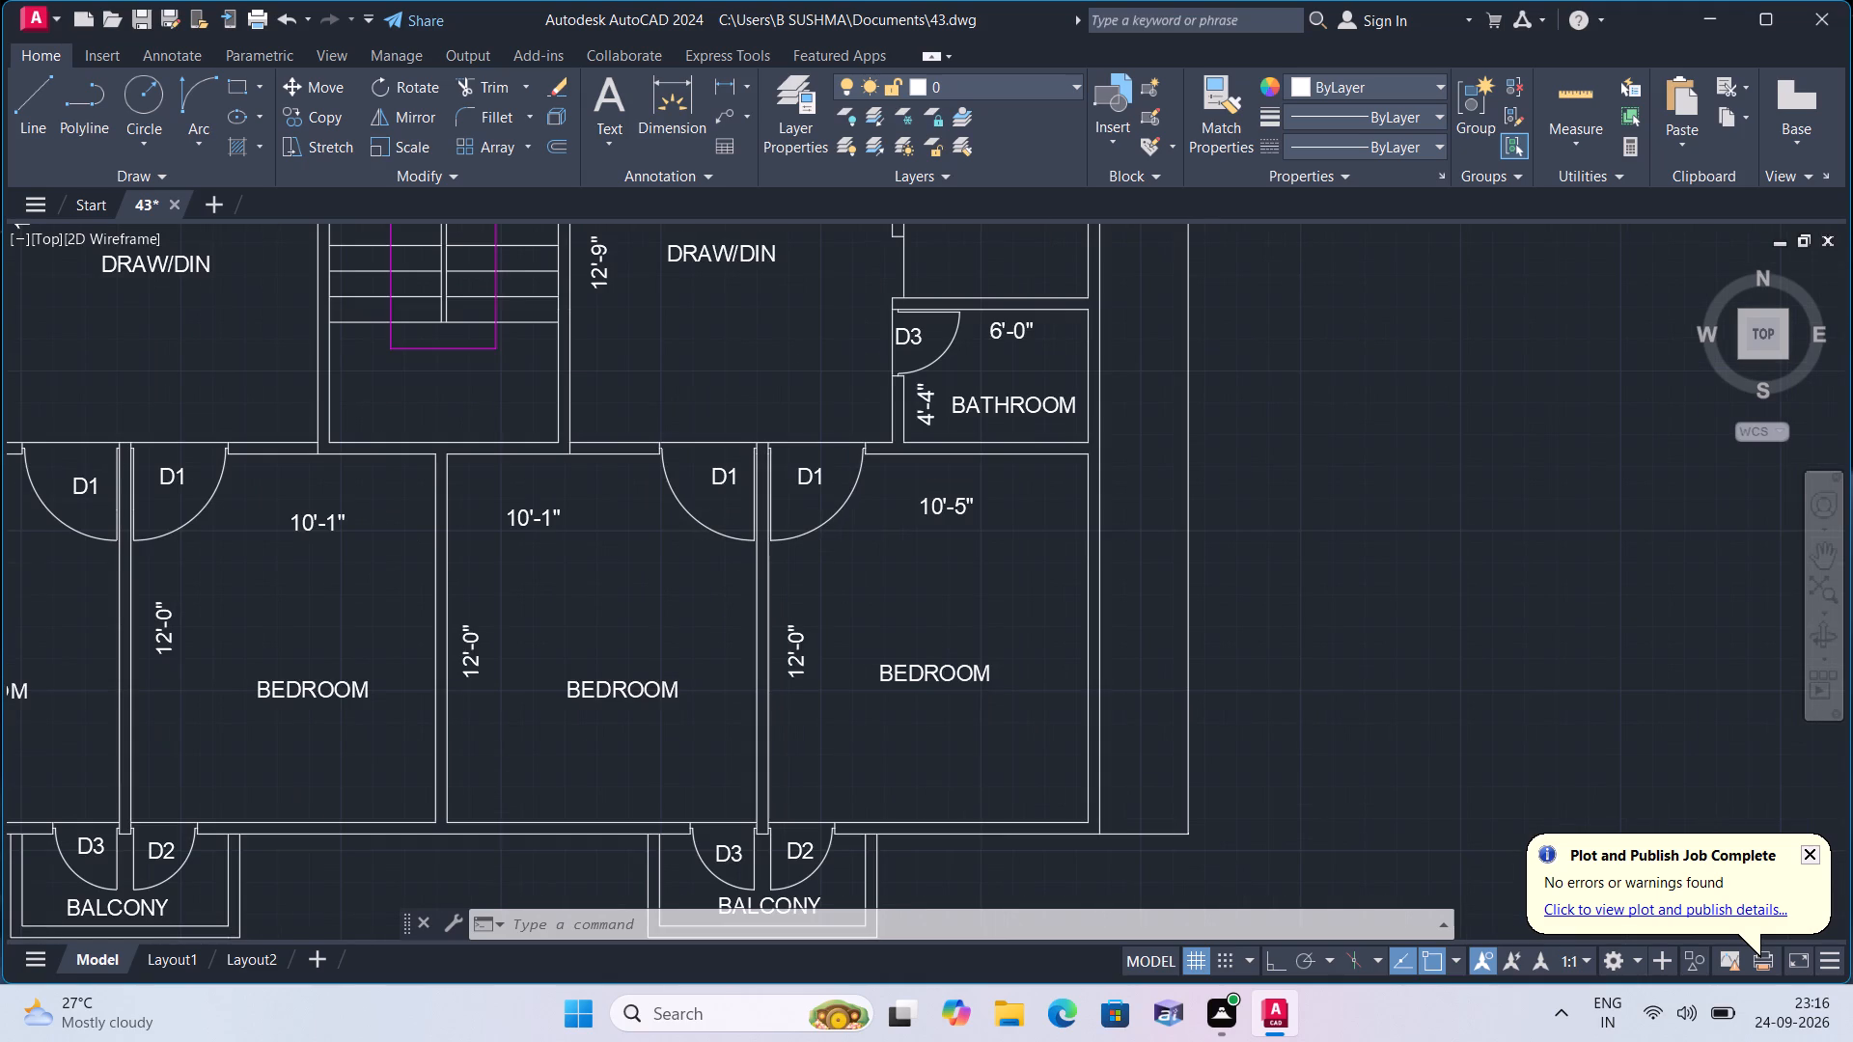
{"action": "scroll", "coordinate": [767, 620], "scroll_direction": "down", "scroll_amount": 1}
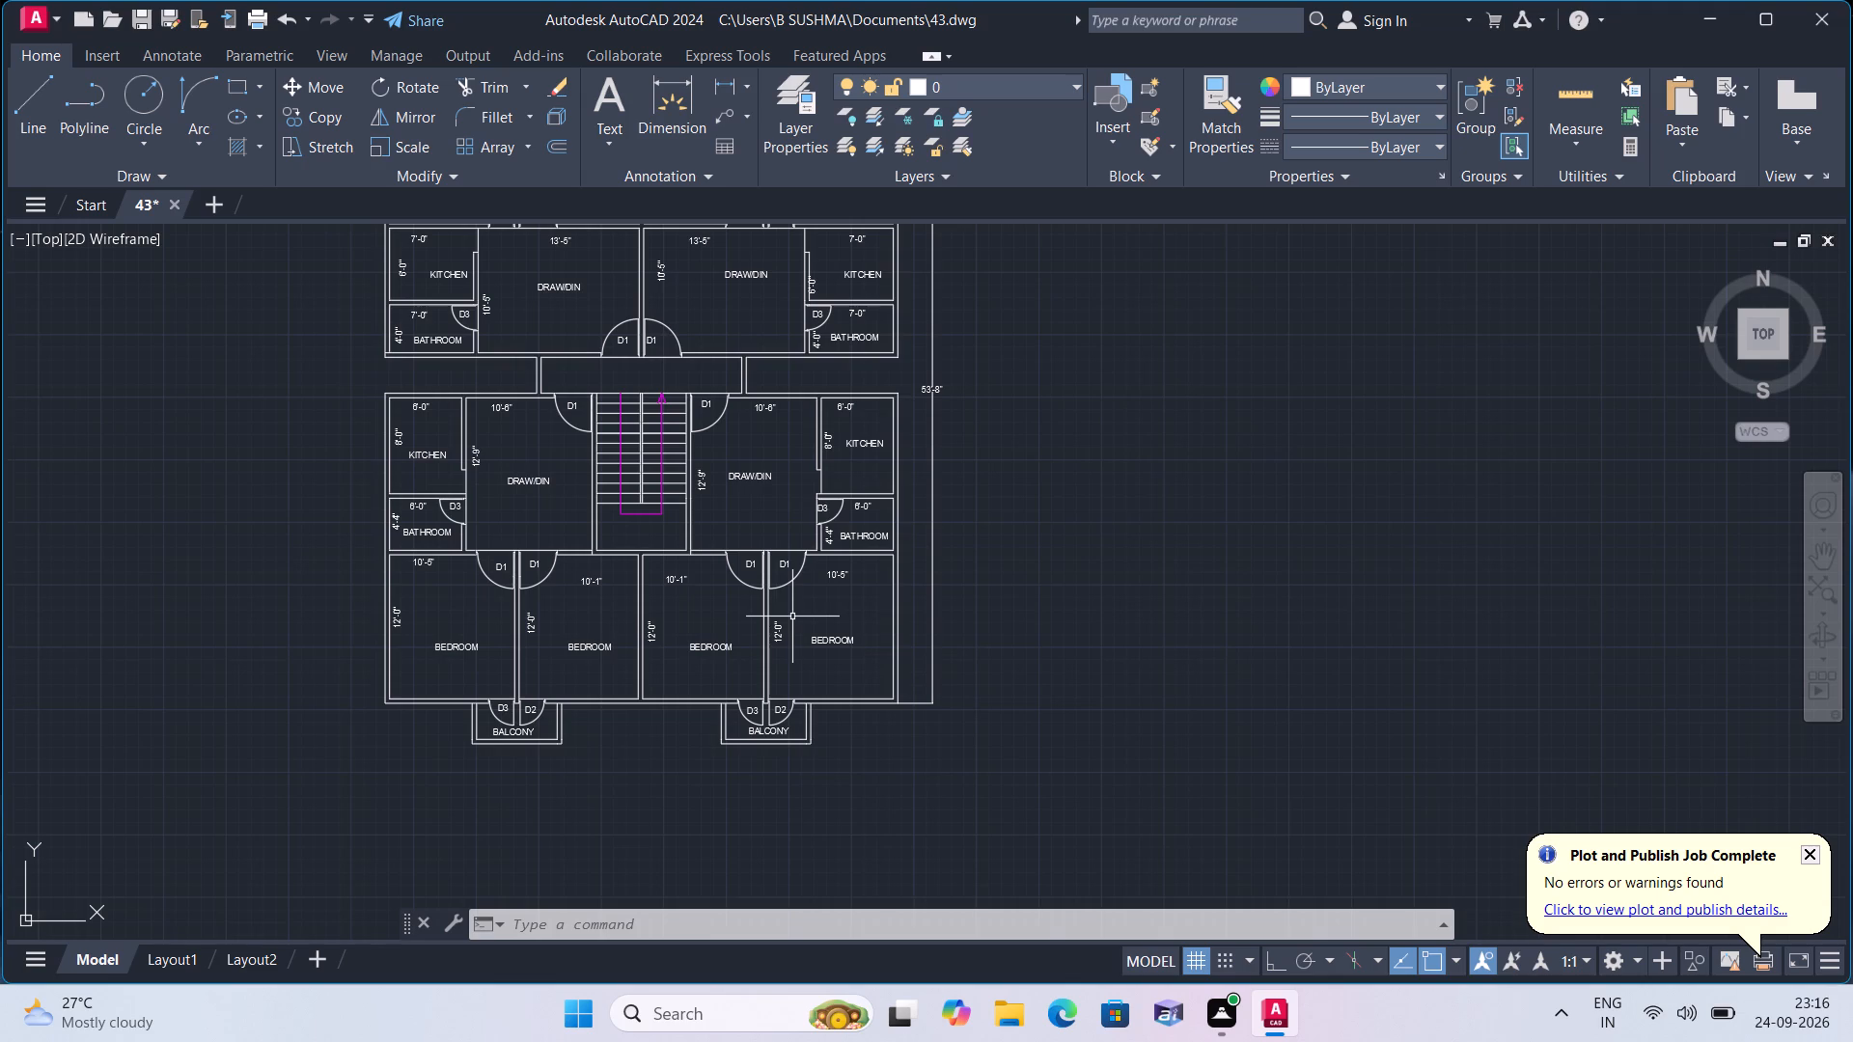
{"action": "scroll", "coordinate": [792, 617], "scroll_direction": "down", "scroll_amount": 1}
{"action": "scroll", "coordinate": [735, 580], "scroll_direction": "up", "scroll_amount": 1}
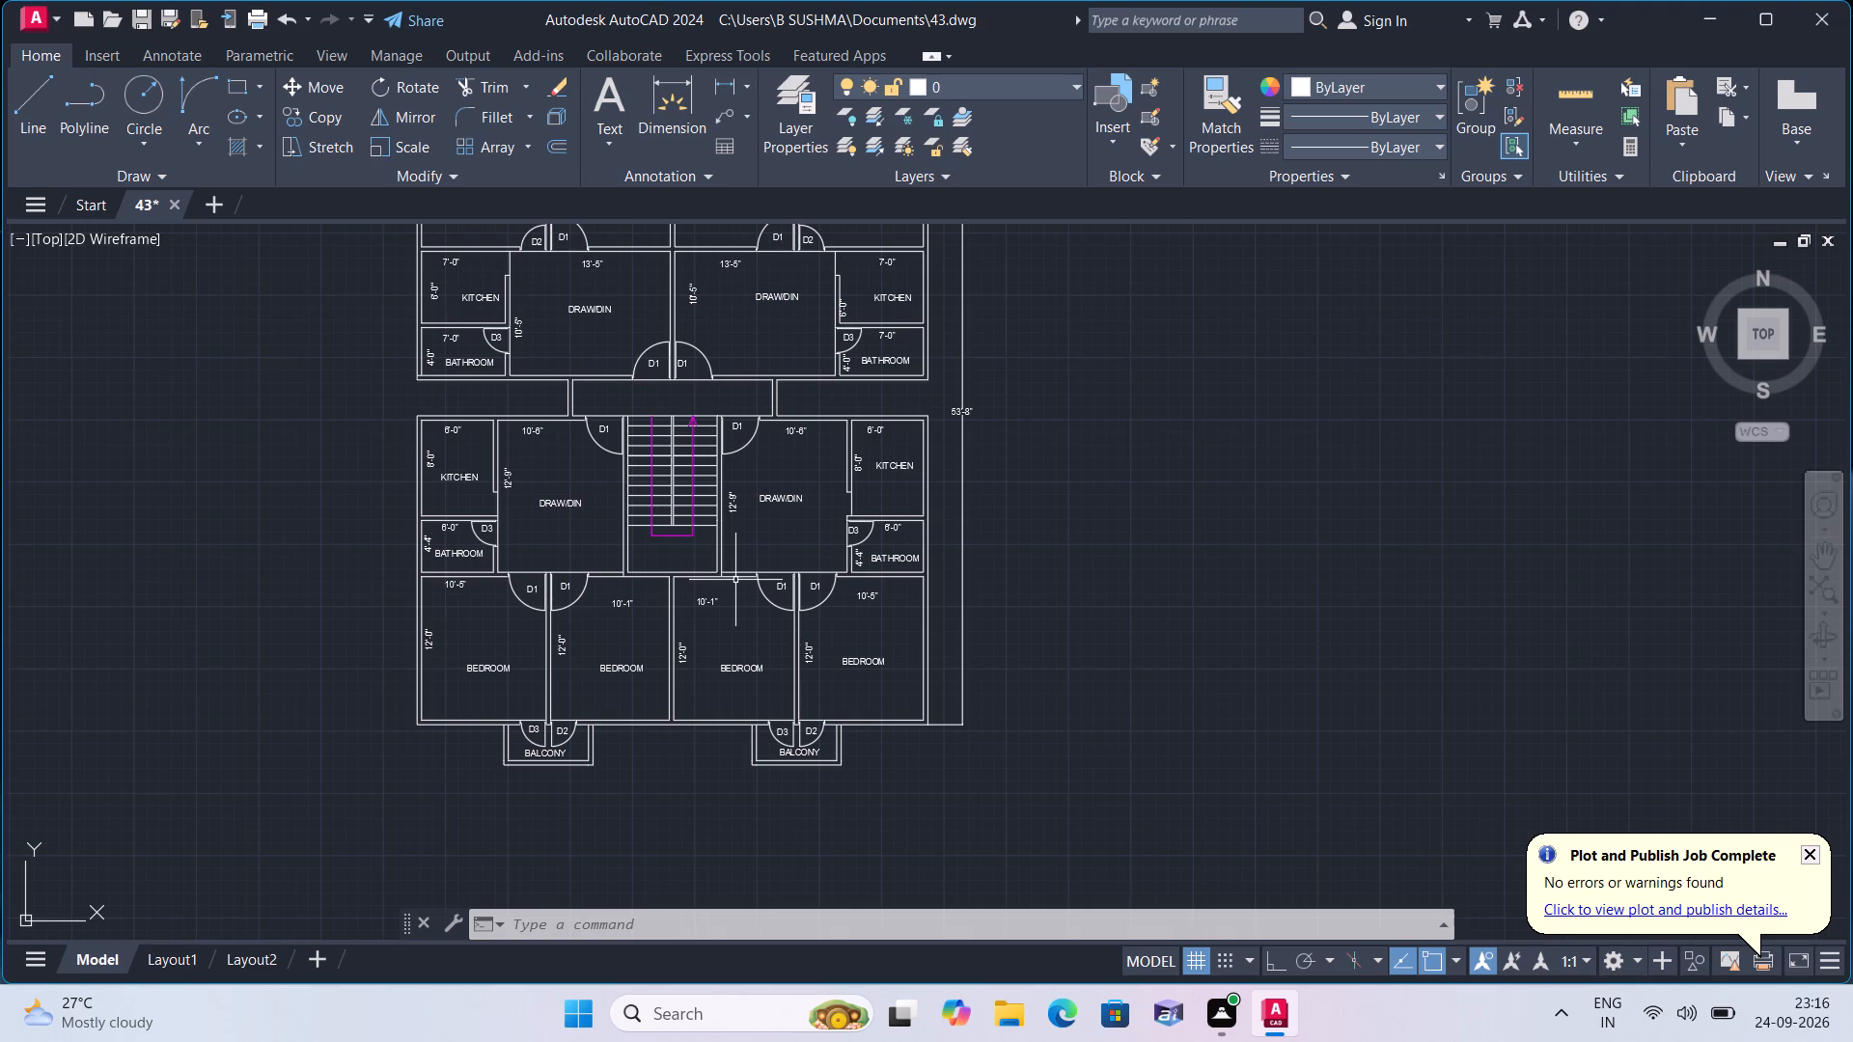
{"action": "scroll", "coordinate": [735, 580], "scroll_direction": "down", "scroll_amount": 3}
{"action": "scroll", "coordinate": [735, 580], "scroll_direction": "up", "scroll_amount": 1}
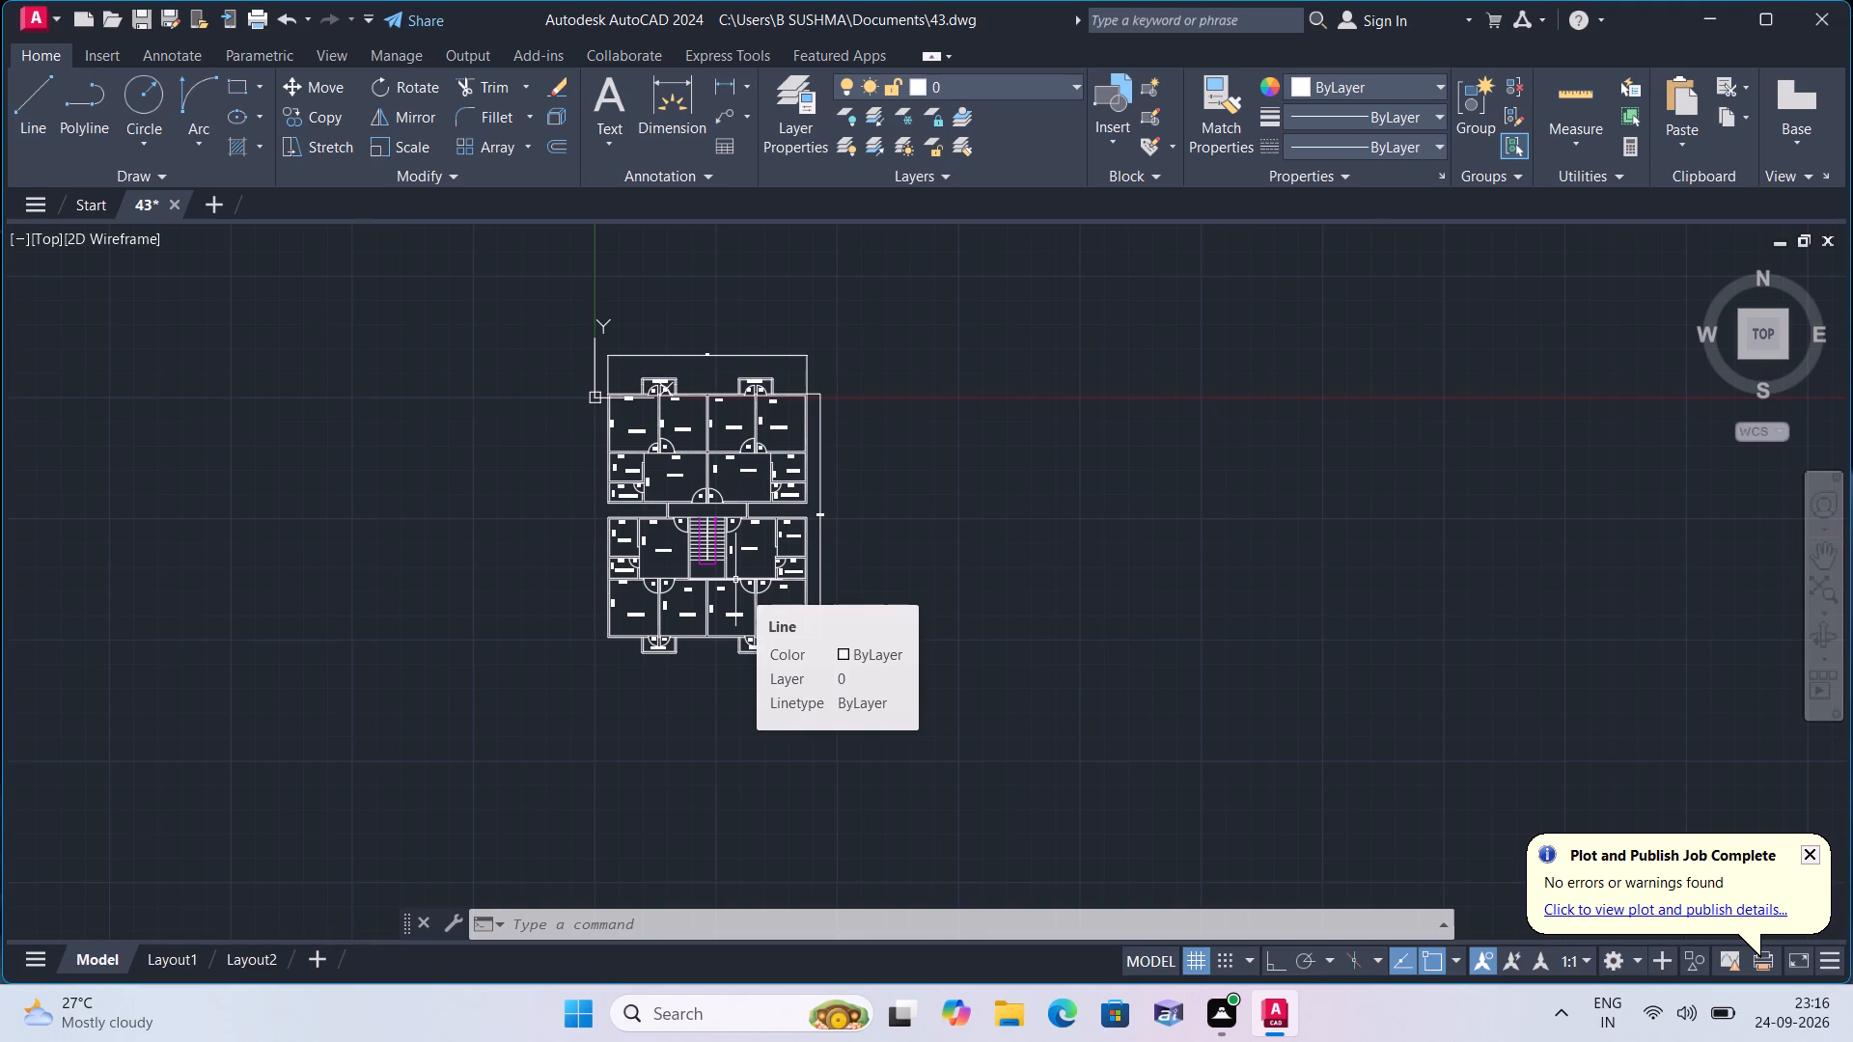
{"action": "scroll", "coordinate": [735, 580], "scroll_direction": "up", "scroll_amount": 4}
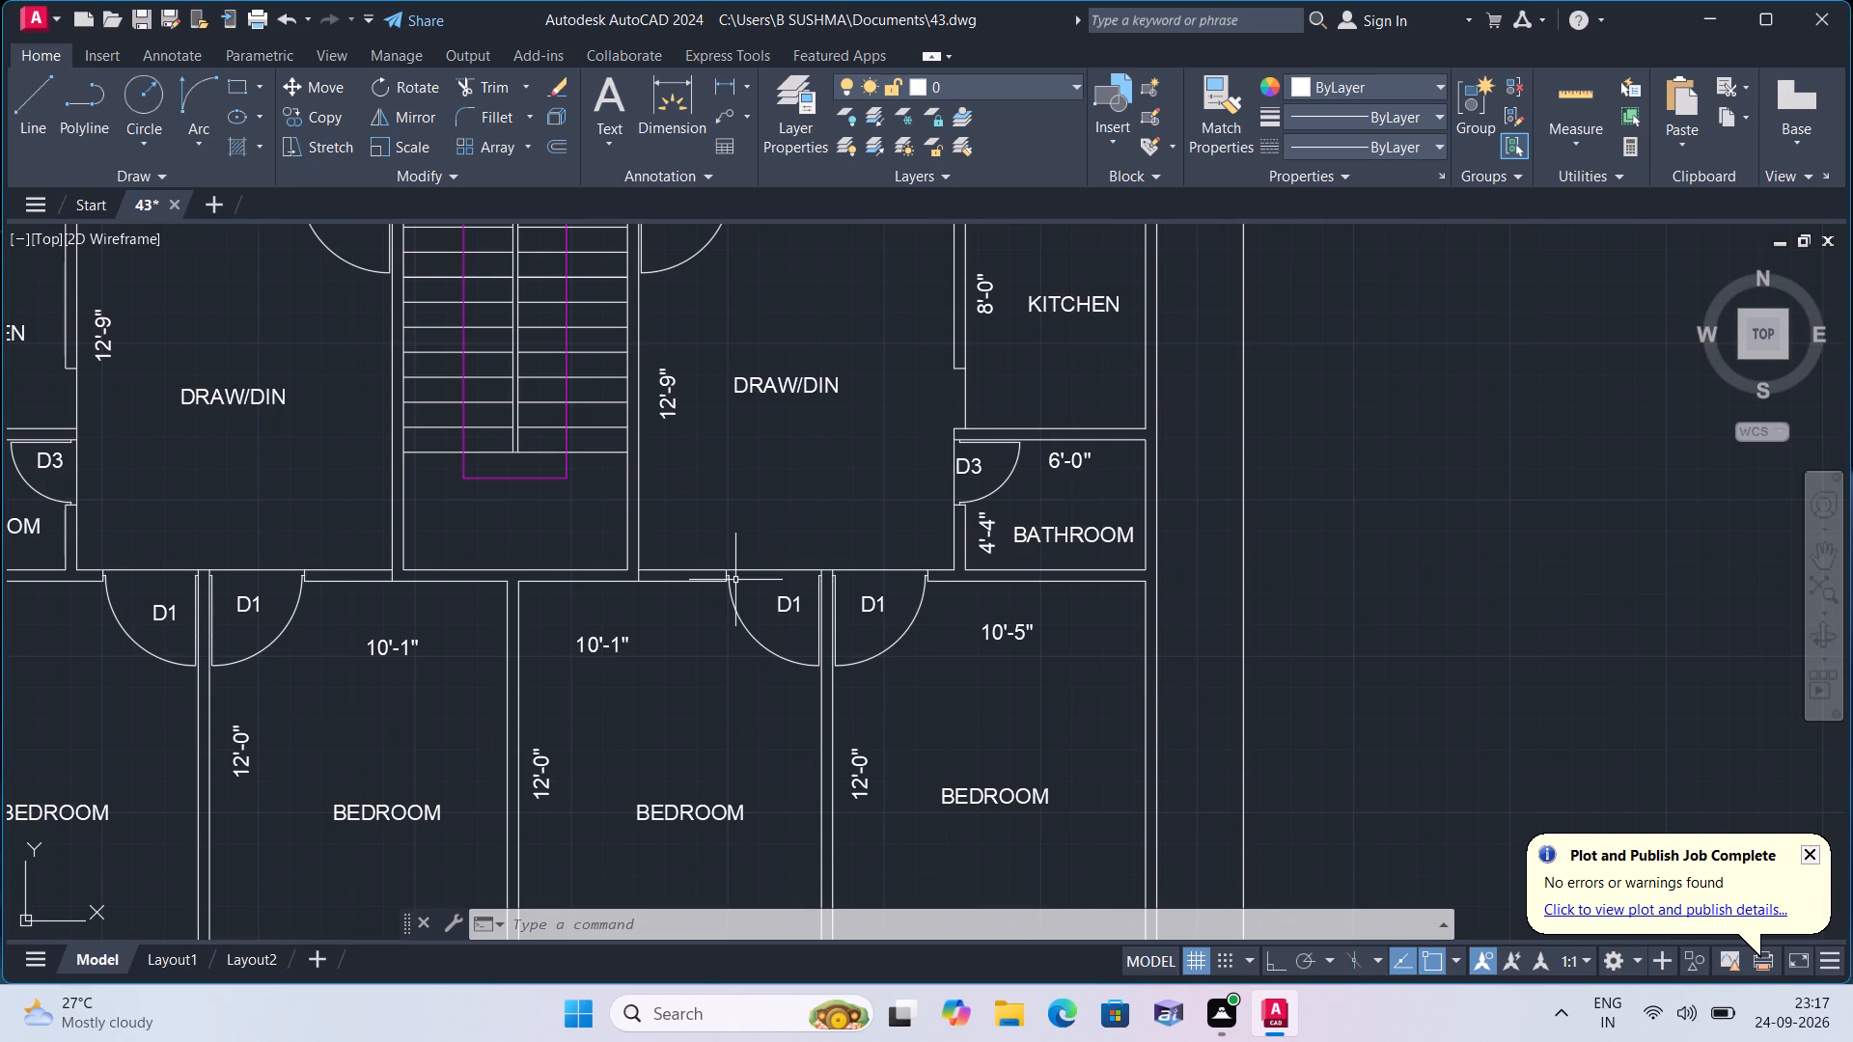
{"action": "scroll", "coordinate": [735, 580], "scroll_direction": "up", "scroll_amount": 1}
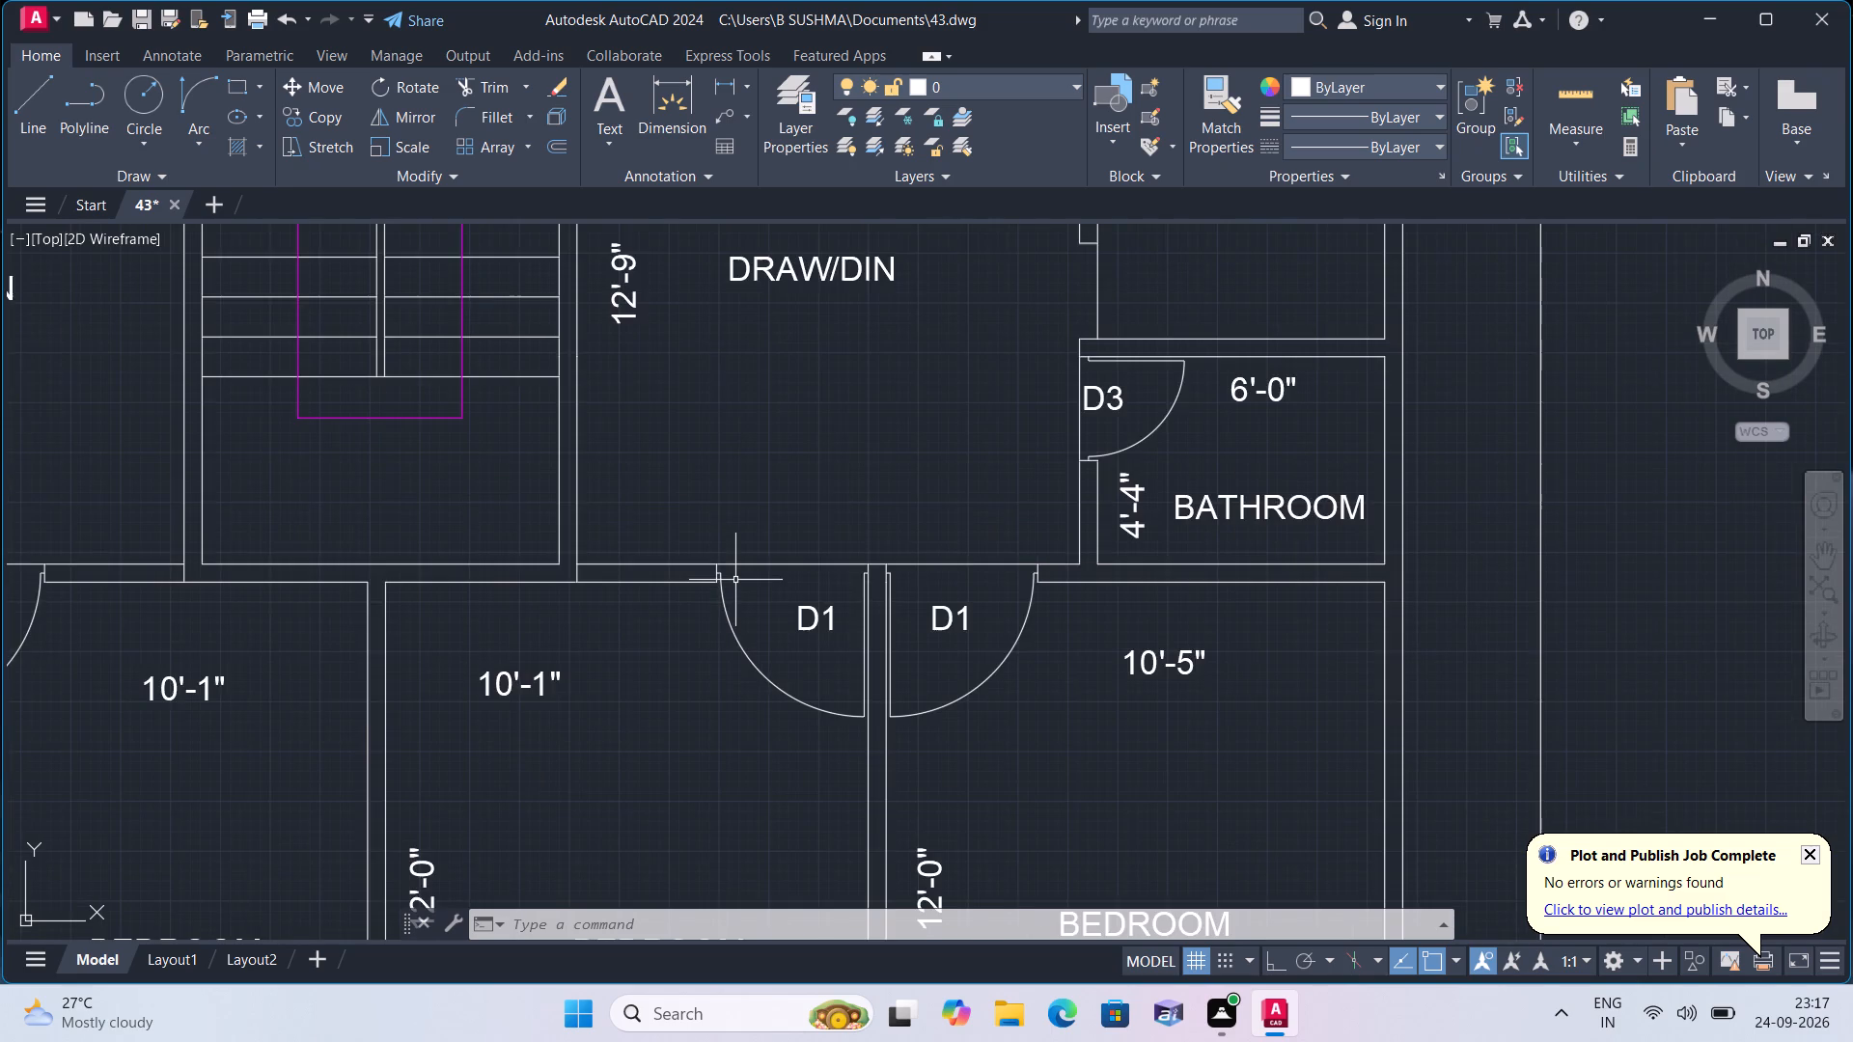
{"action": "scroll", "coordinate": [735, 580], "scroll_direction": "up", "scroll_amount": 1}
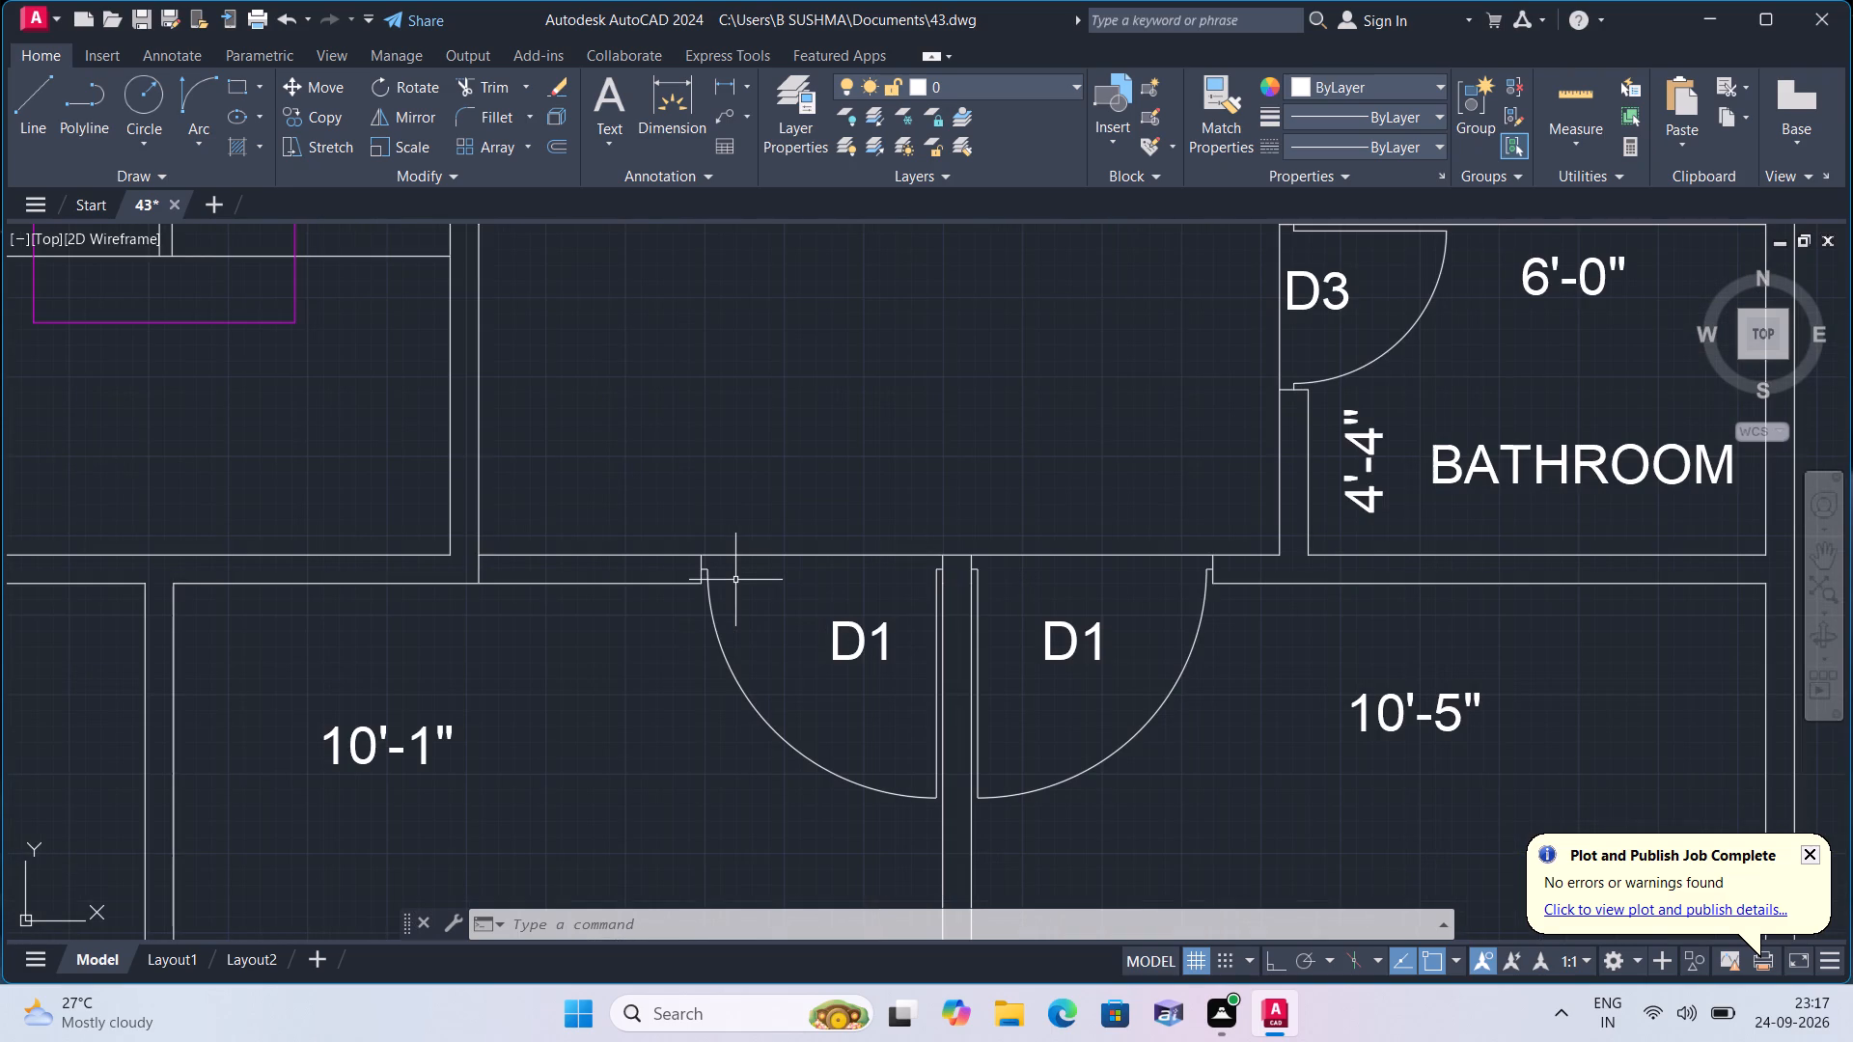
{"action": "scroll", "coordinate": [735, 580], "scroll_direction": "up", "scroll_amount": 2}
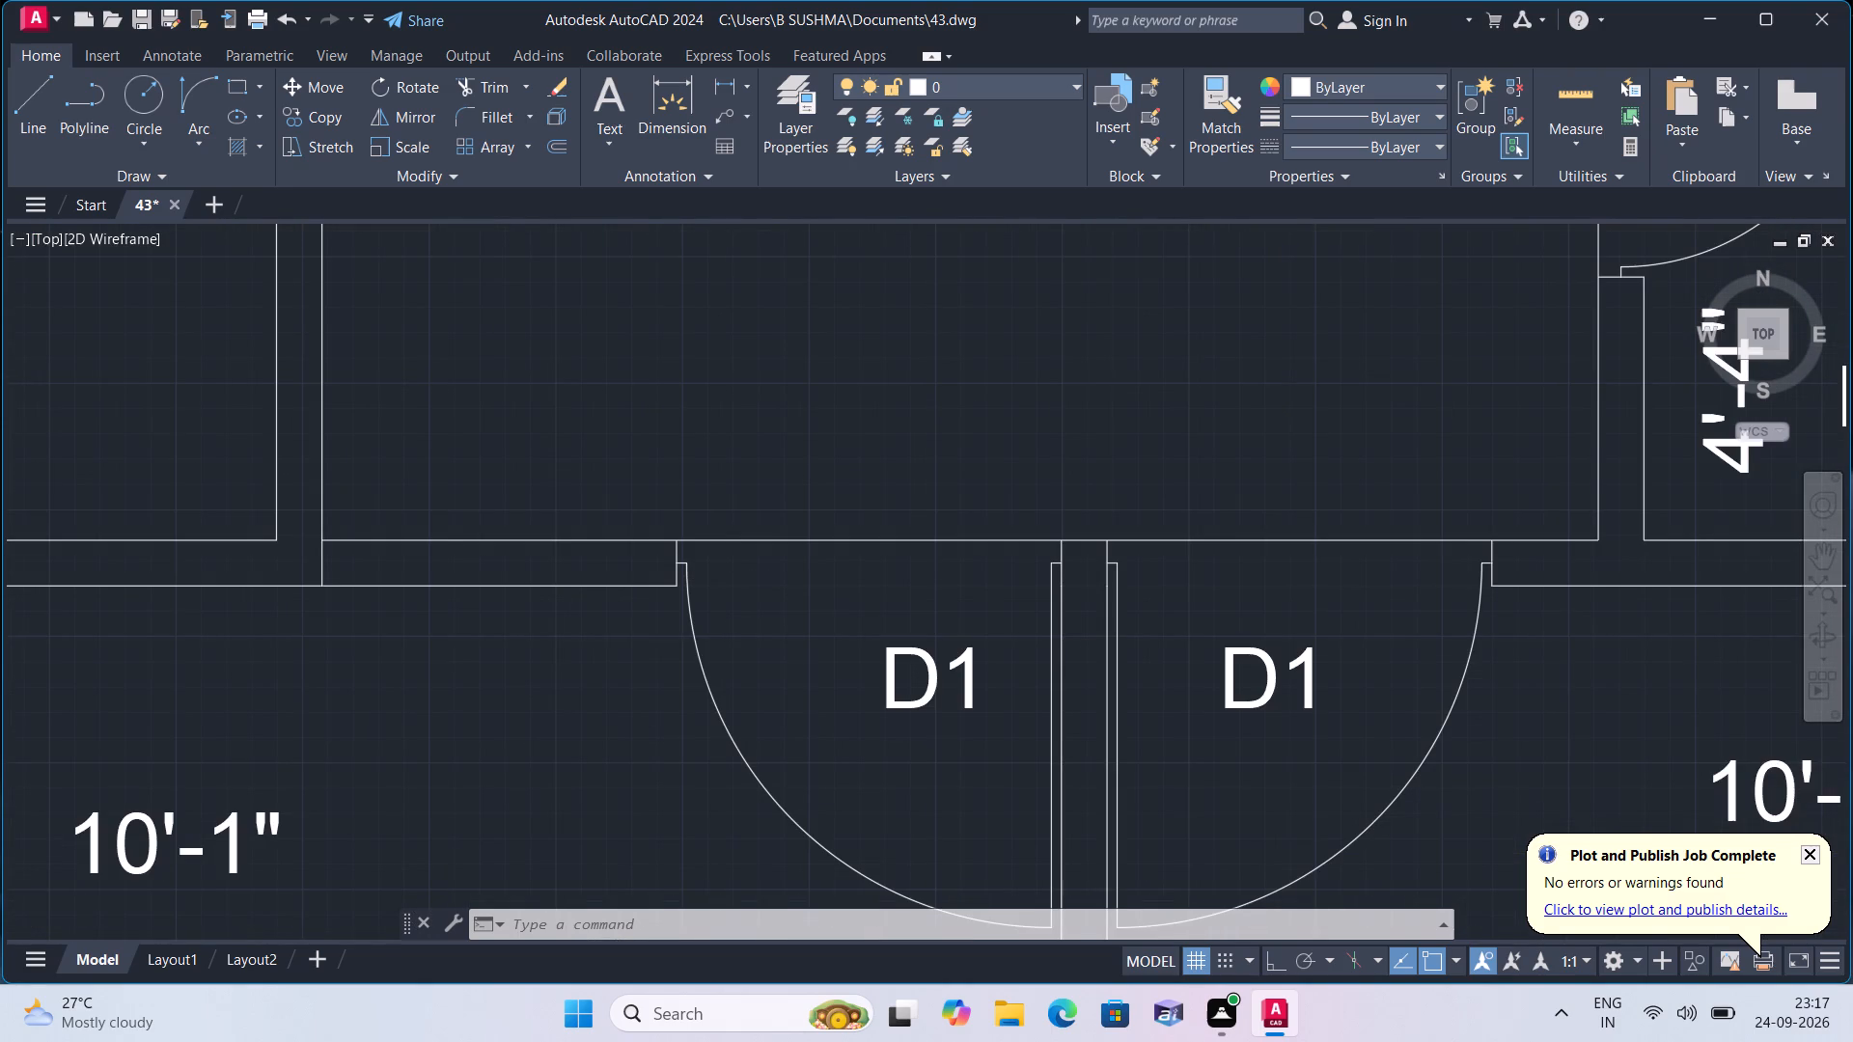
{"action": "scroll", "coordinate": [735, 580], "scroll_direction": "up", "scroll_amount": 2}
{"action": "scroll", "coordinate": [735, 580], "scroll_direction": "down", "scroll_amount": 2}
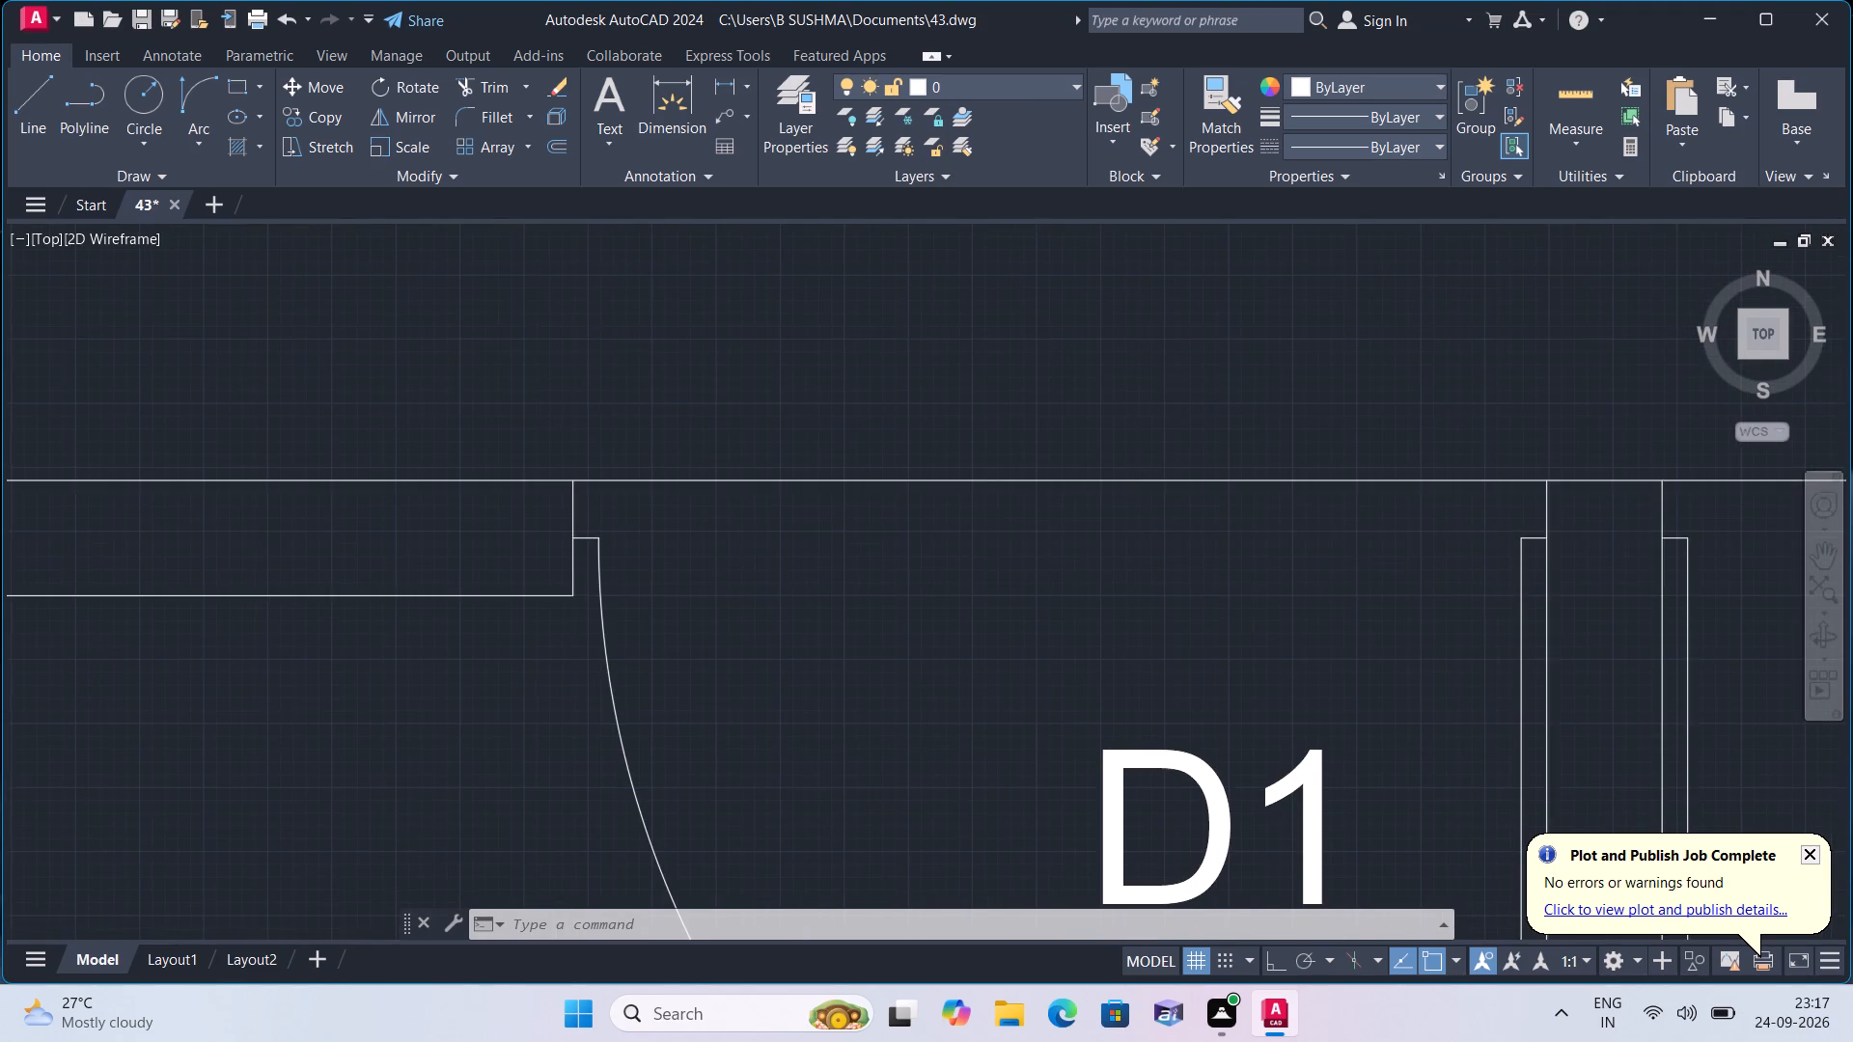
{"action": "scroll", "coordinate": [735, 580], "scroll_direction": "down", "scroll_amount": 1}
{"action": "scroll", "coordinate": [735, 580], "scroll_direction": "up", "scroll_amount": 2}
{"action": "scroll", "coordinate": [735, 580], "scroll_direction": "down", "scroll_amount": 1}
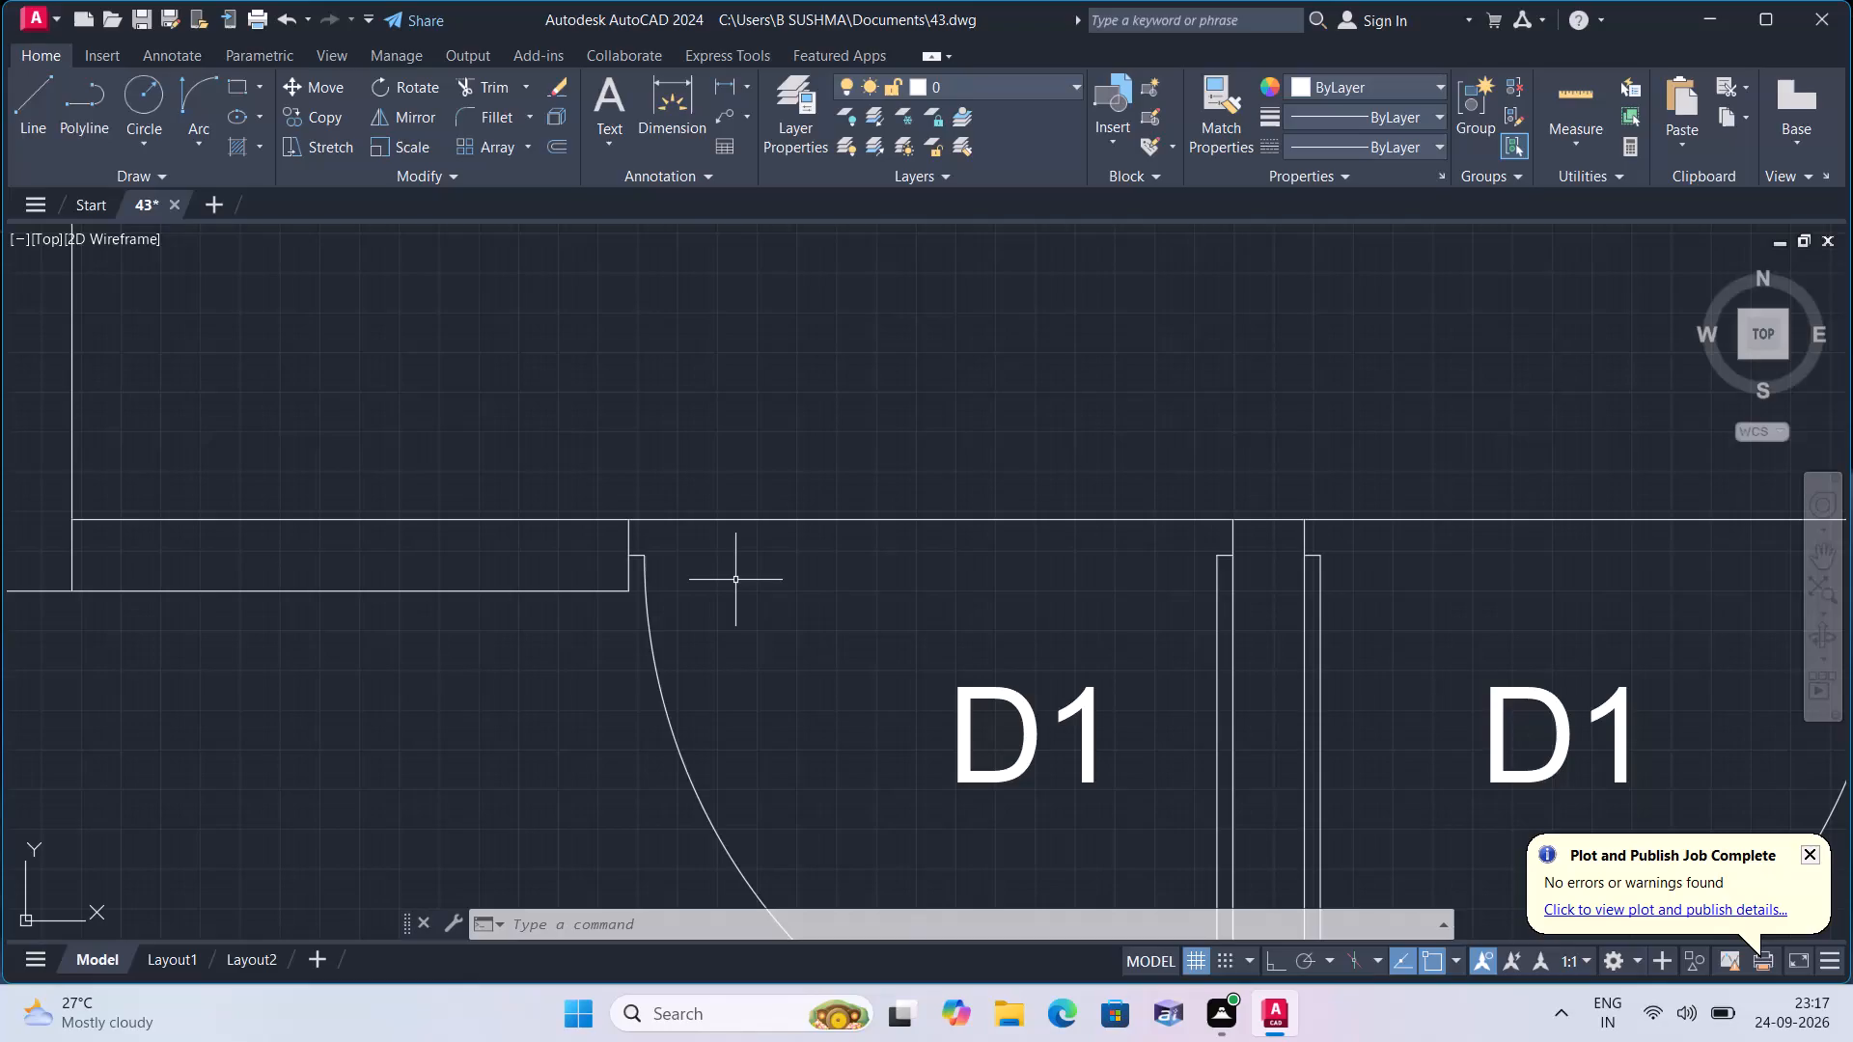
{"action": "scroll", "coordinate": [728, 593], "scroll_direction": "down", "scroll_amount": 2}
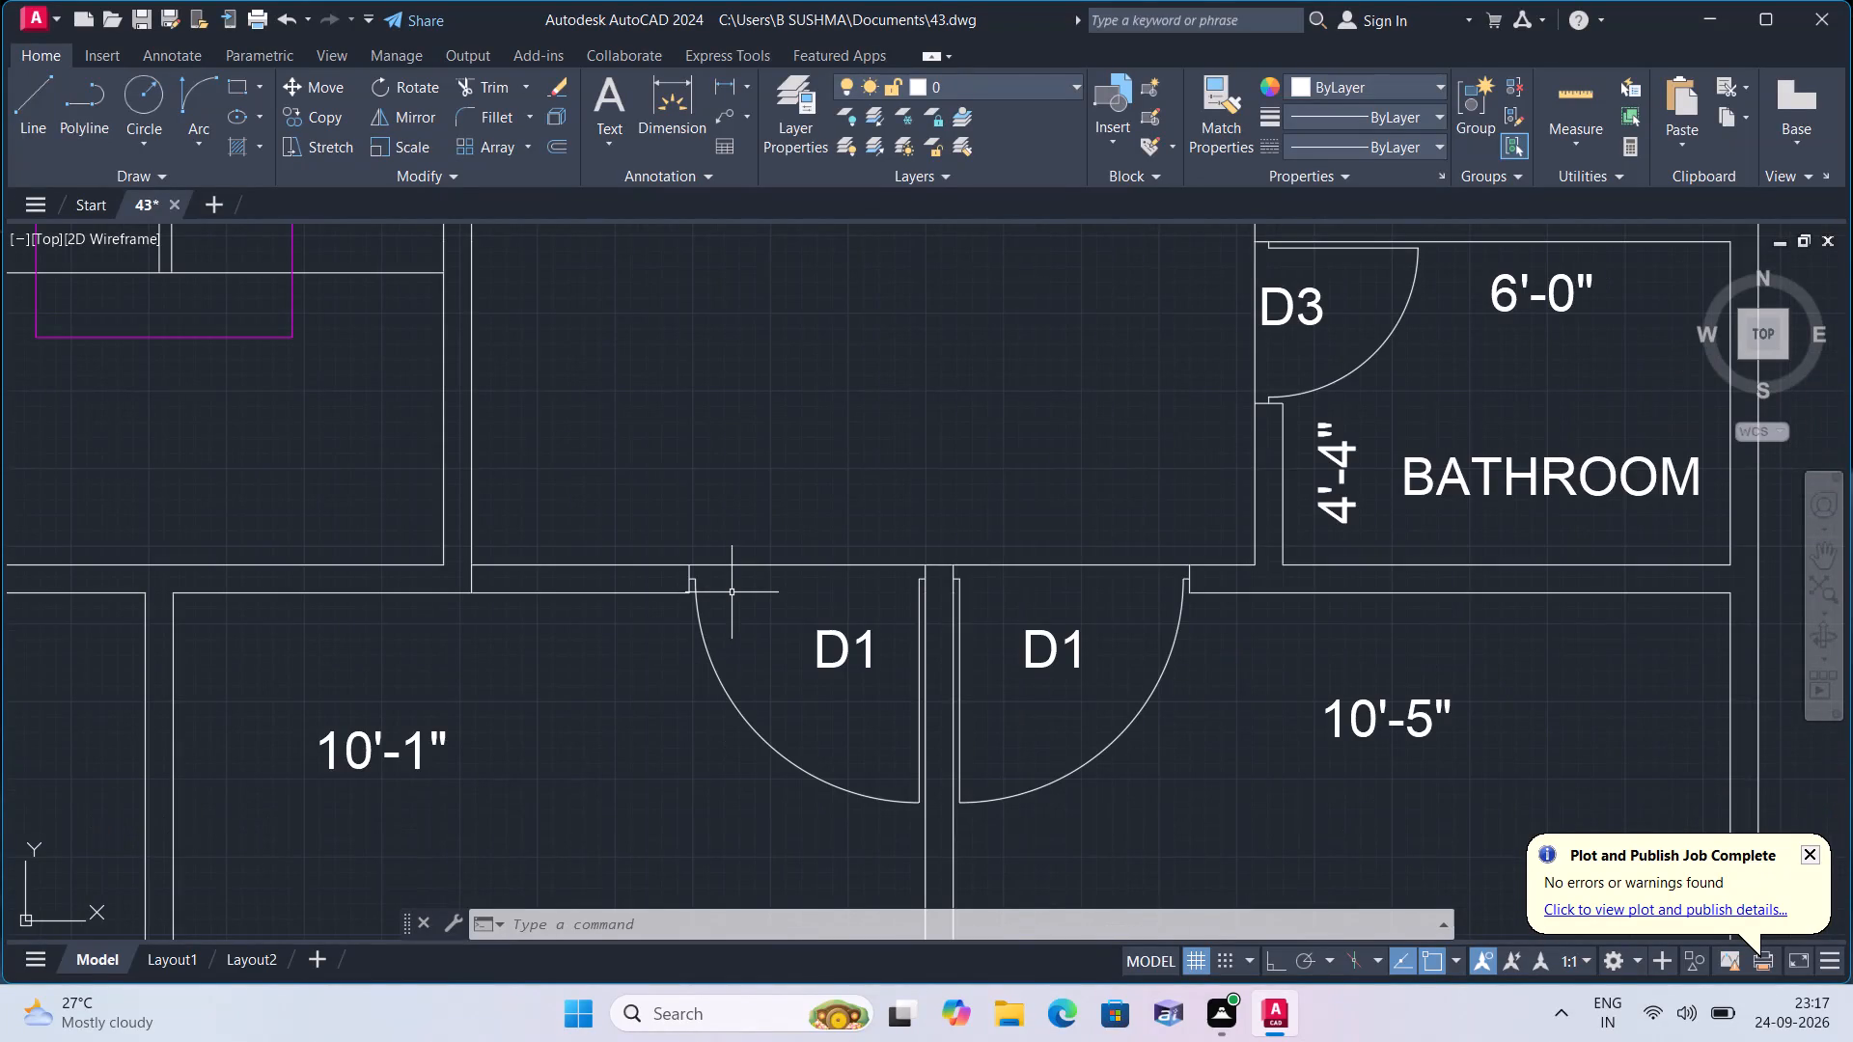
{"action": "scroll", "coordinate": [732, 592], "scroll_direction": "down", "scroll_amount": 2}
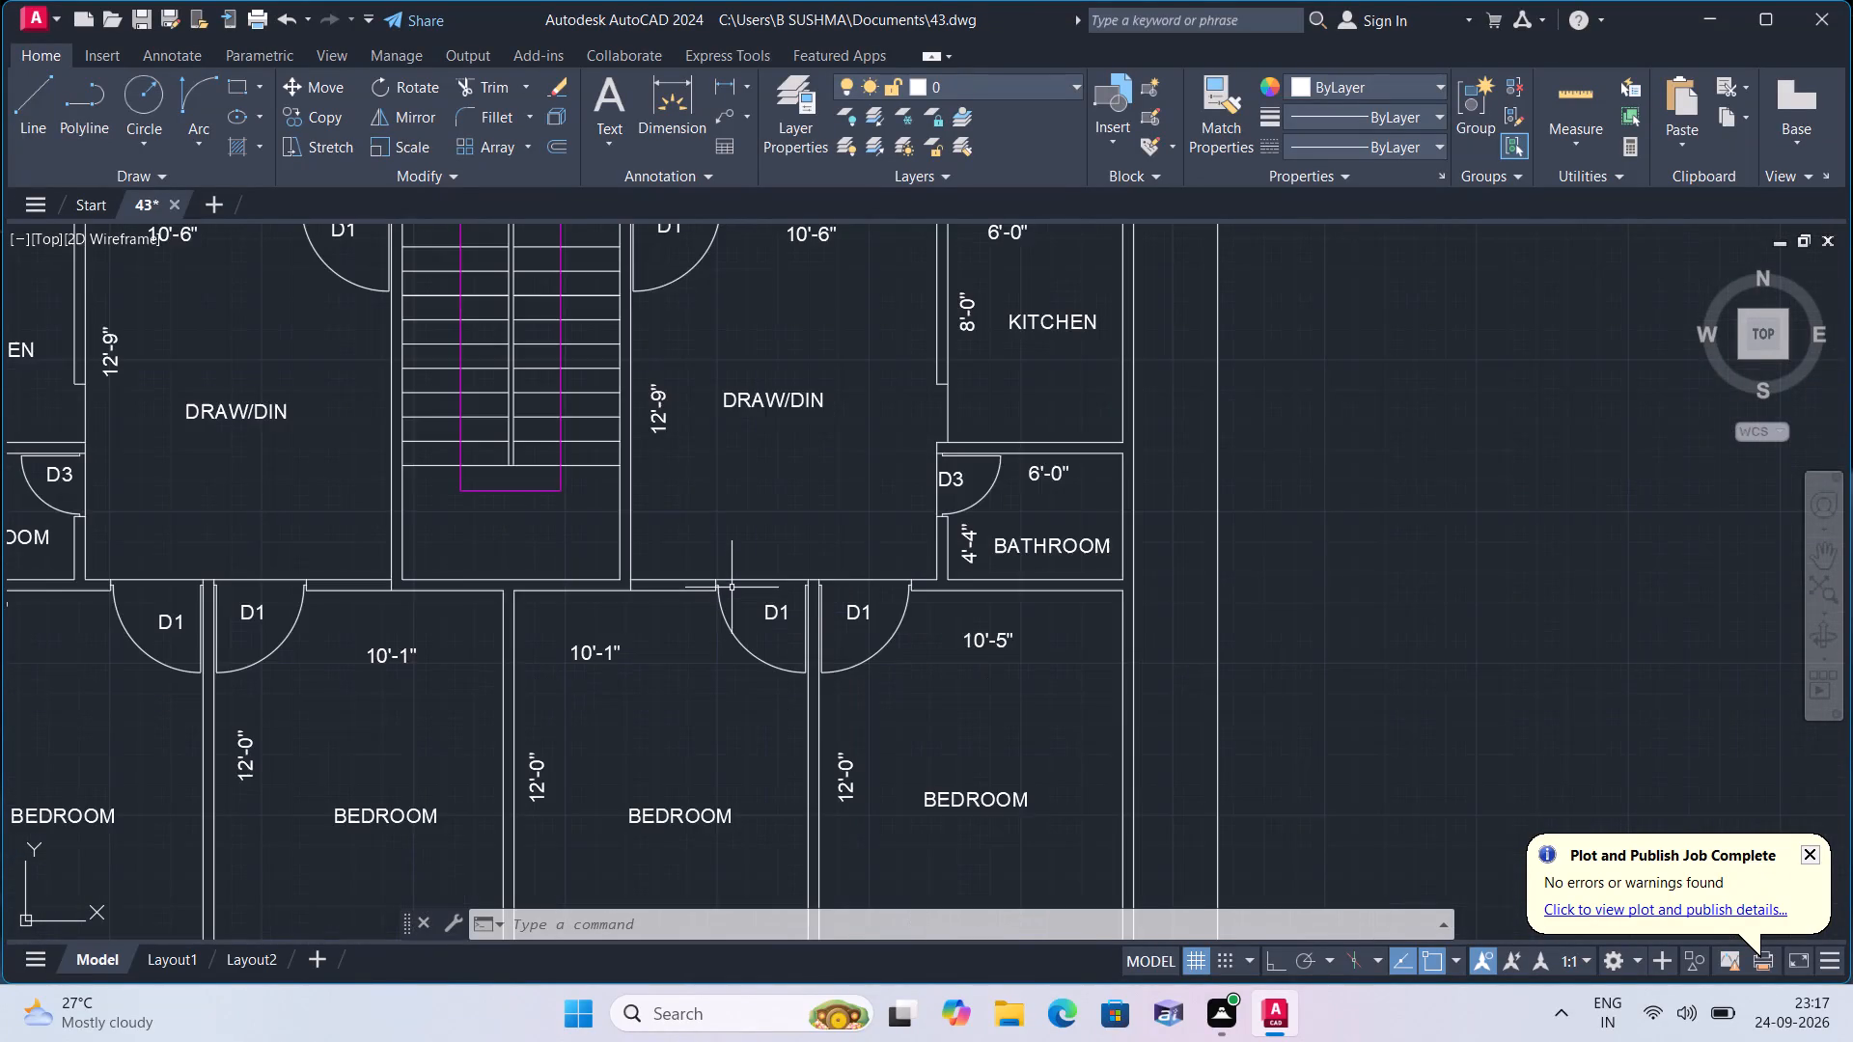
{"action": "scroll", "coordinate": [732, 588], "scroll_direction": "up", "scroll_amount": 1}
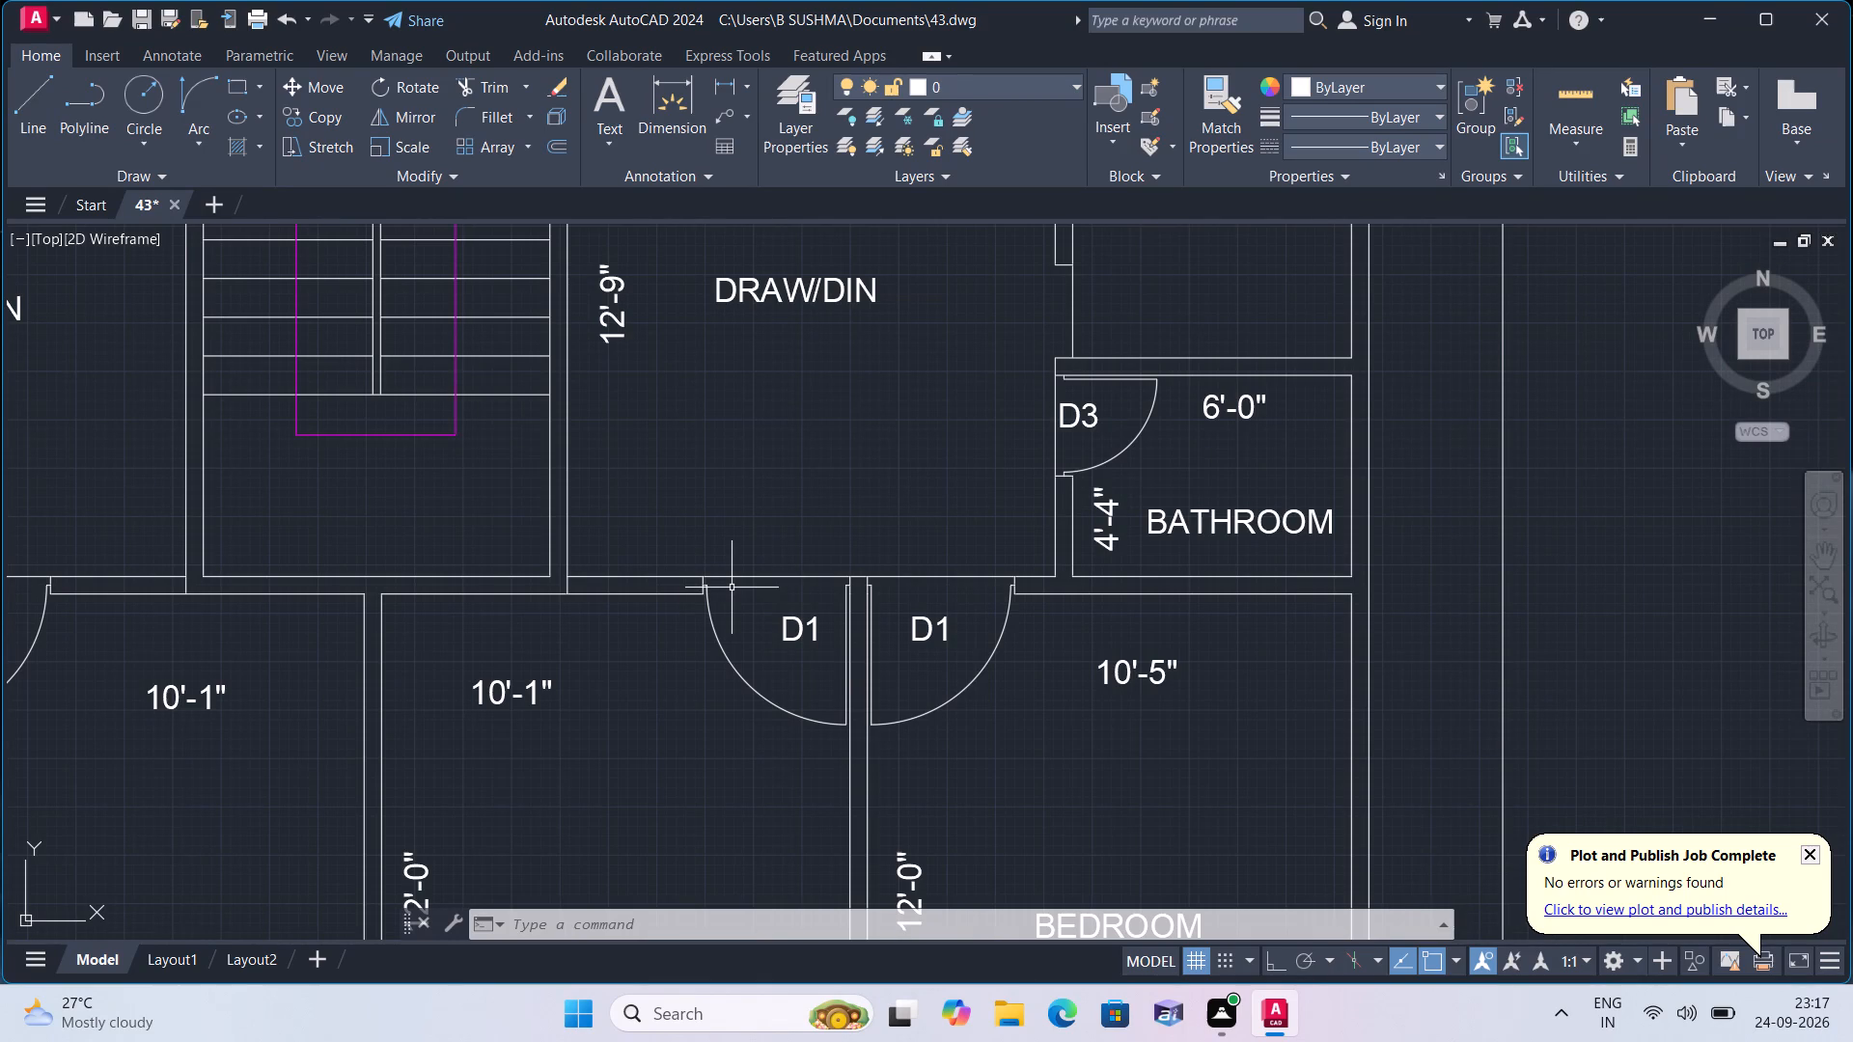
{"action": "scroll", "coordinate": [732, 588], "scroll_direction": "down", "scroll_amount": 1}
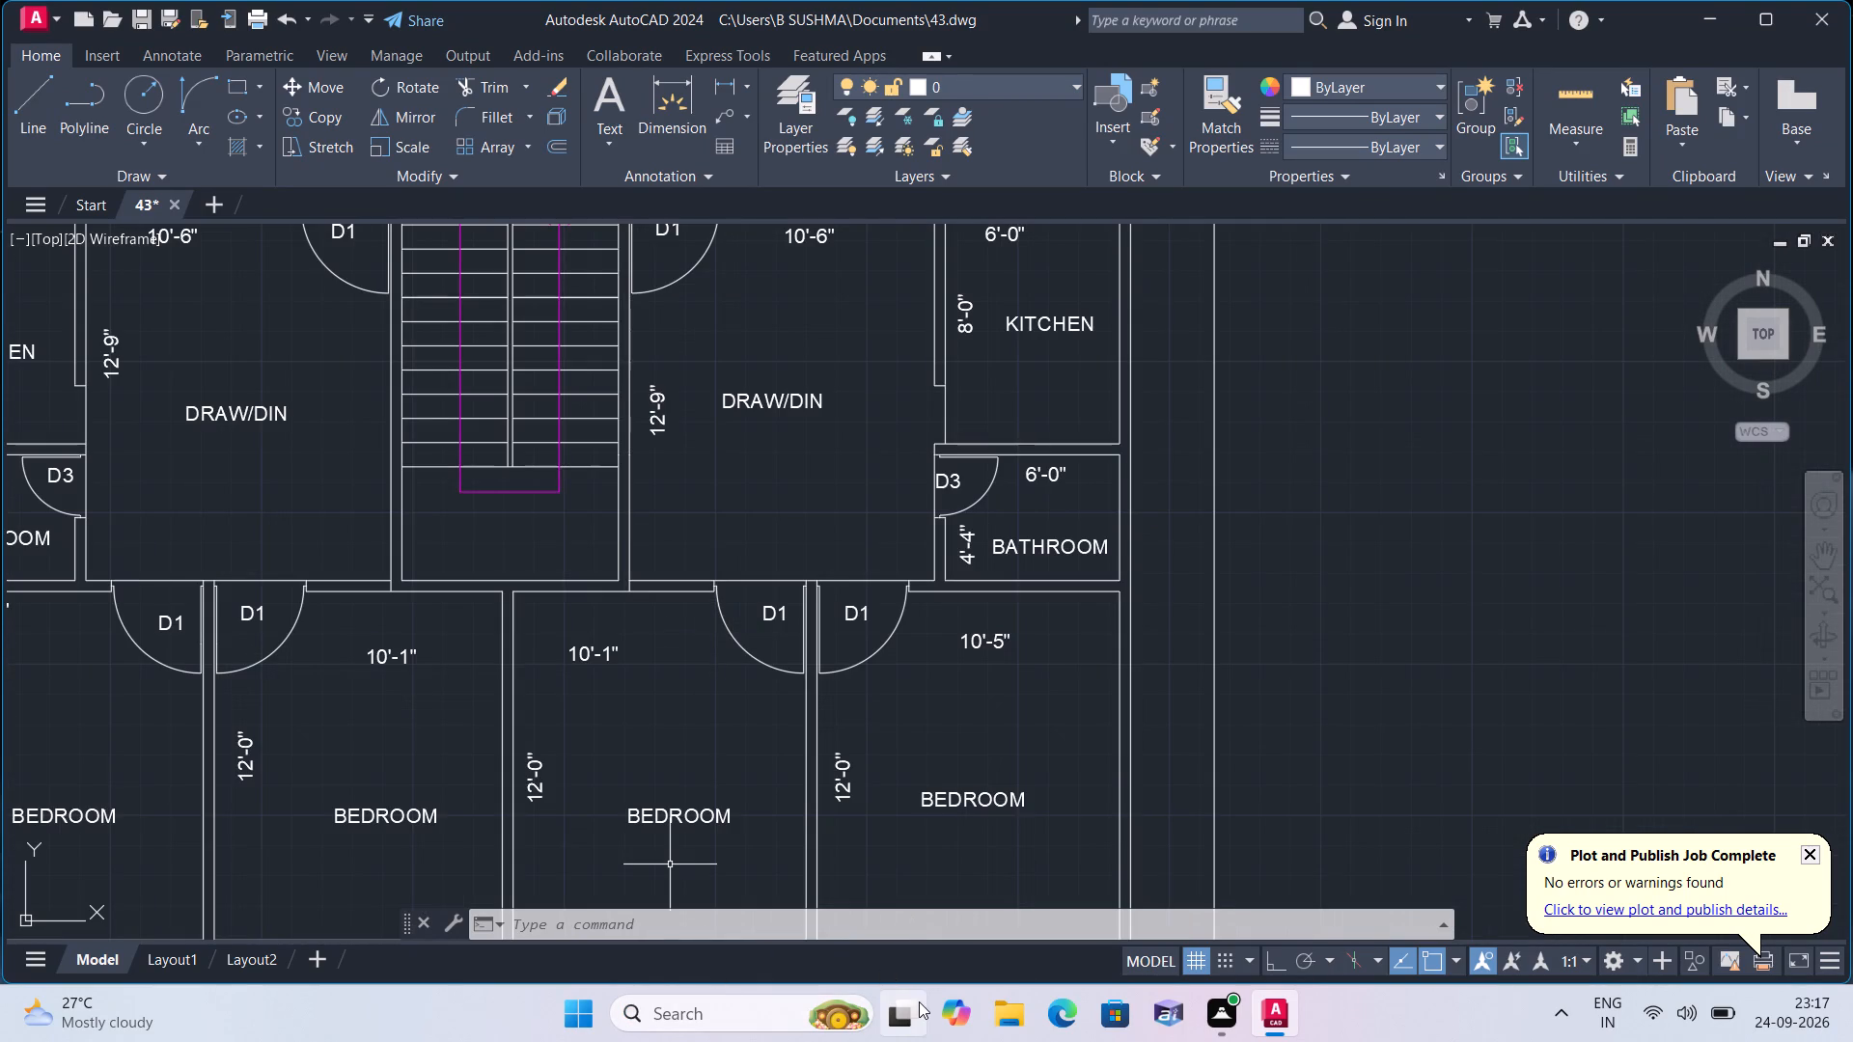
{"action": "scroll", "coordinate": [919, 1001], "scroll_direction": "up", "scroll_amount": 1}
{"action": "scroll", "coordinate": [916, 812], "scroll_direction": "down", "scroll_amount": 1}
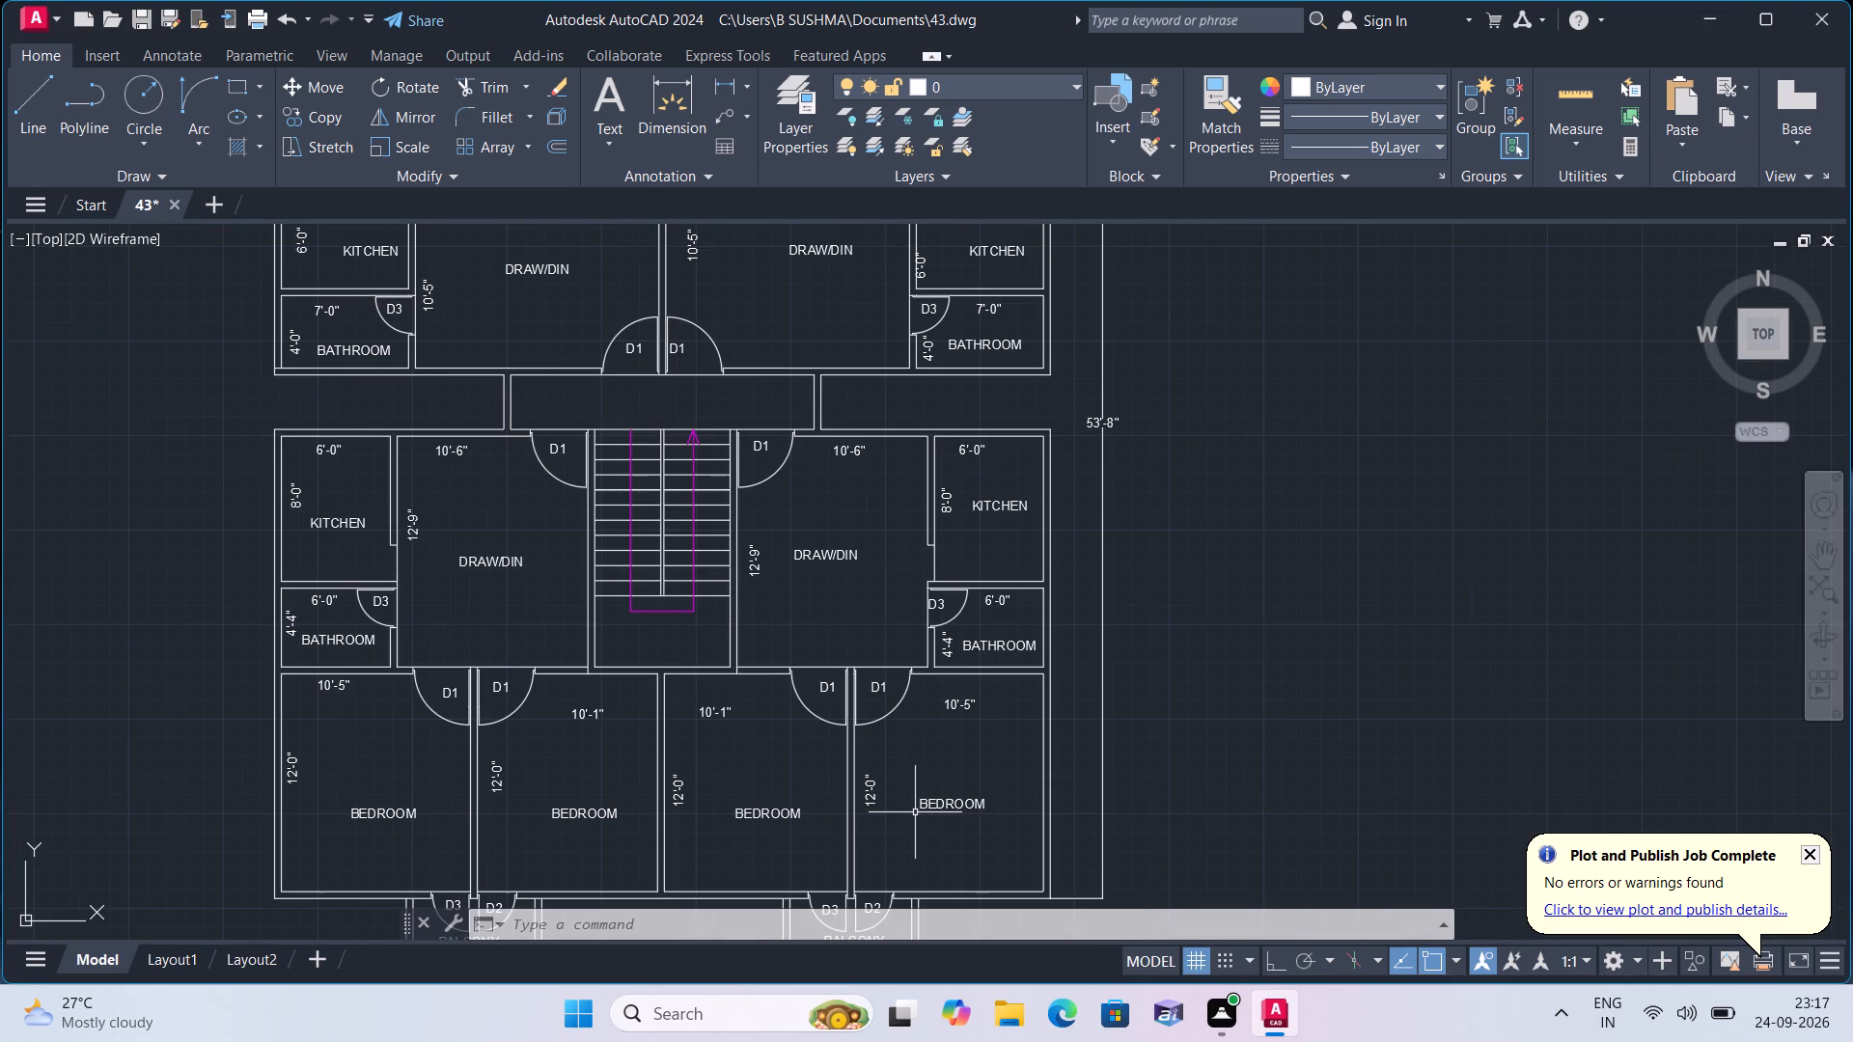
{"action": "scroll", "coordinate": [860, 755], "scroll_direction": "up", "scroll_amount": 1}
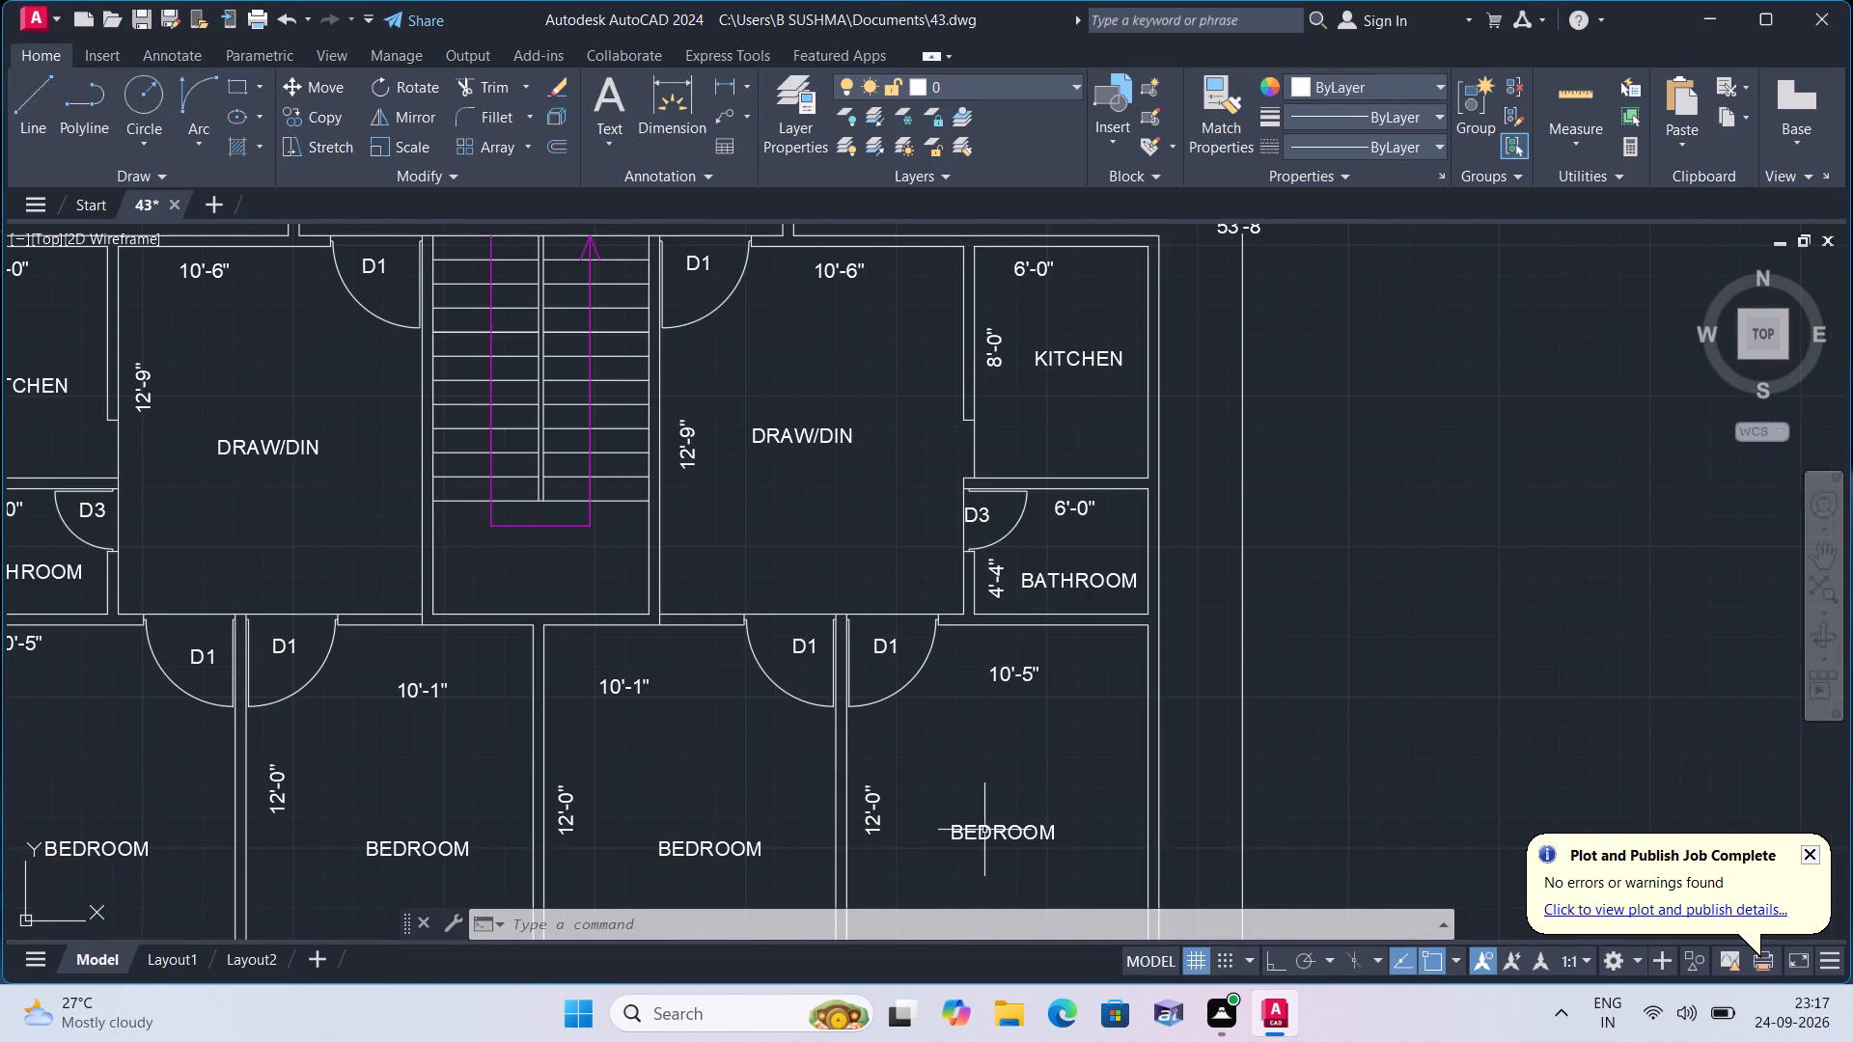